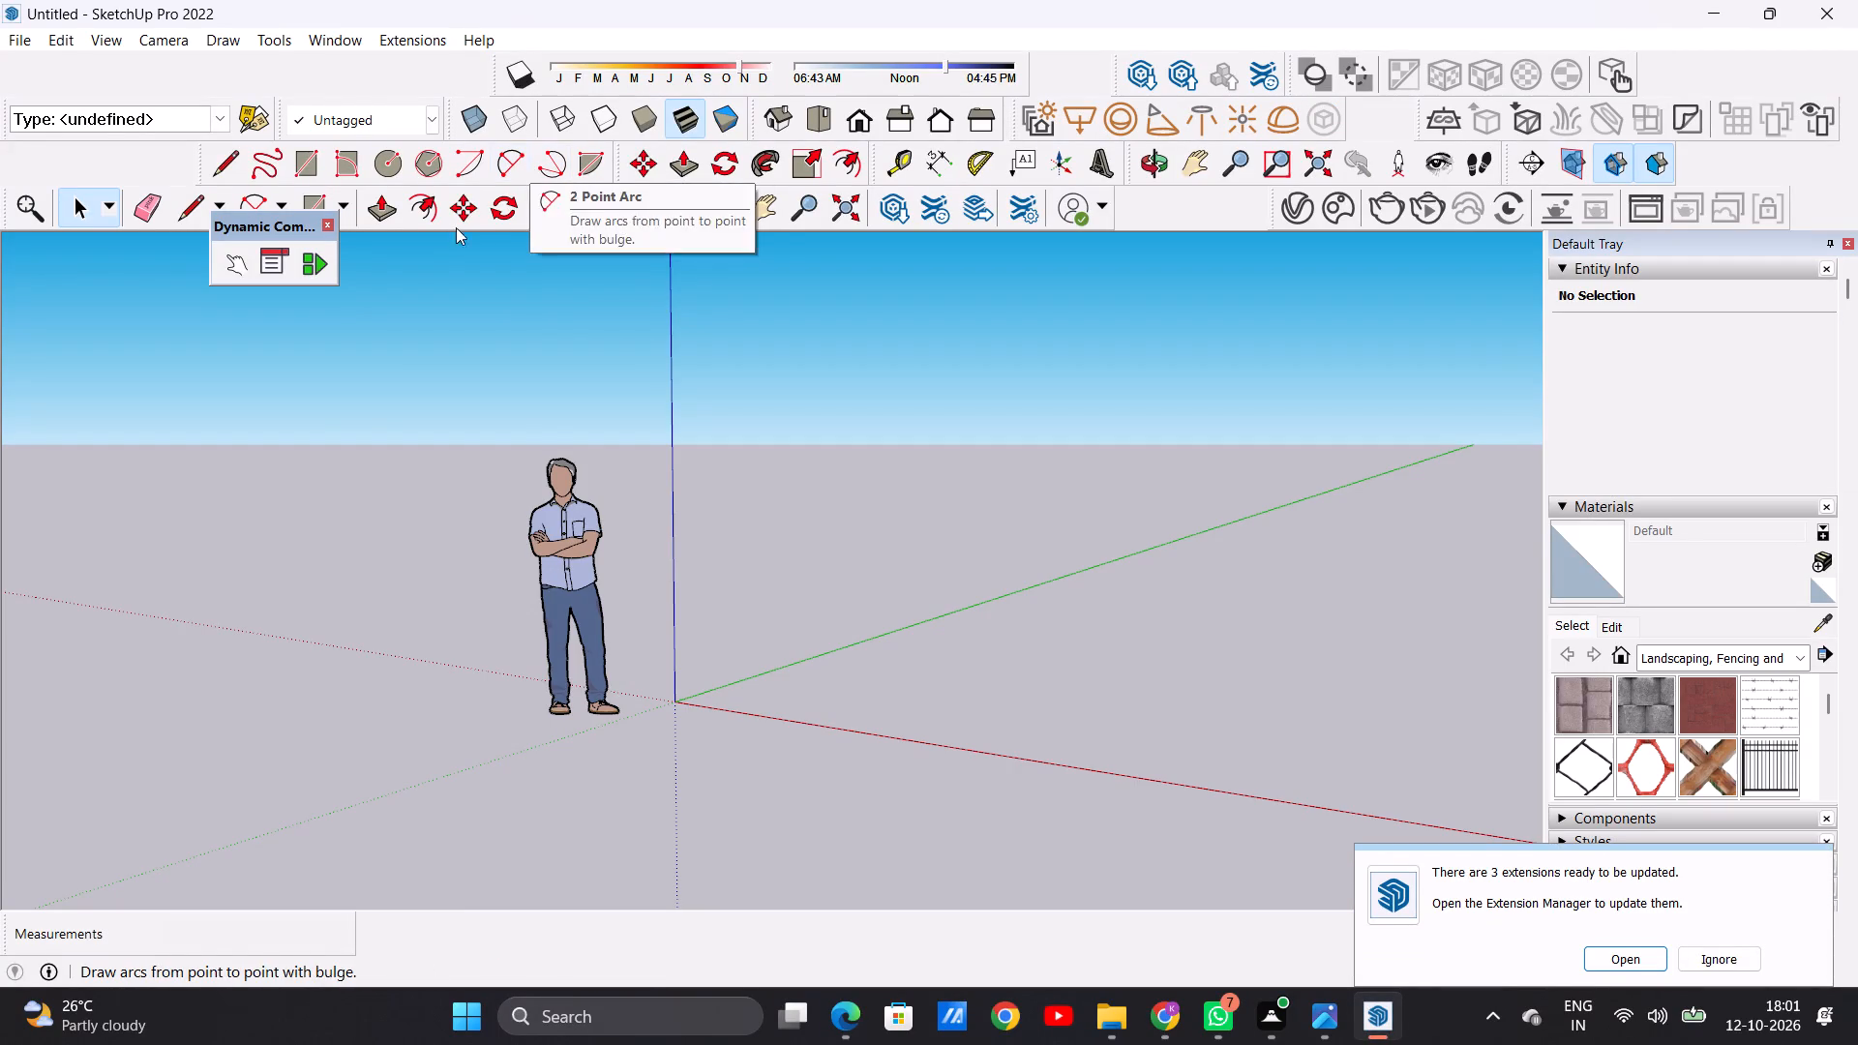
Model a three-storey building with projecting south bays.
In top view, draw a ground rectangle about 14' by 7' 7" between the positive red and green axes.
{"action": "scroll", "coordinate": [1051, 589], "scroll_direction": "up", "scroll_amount": 4}
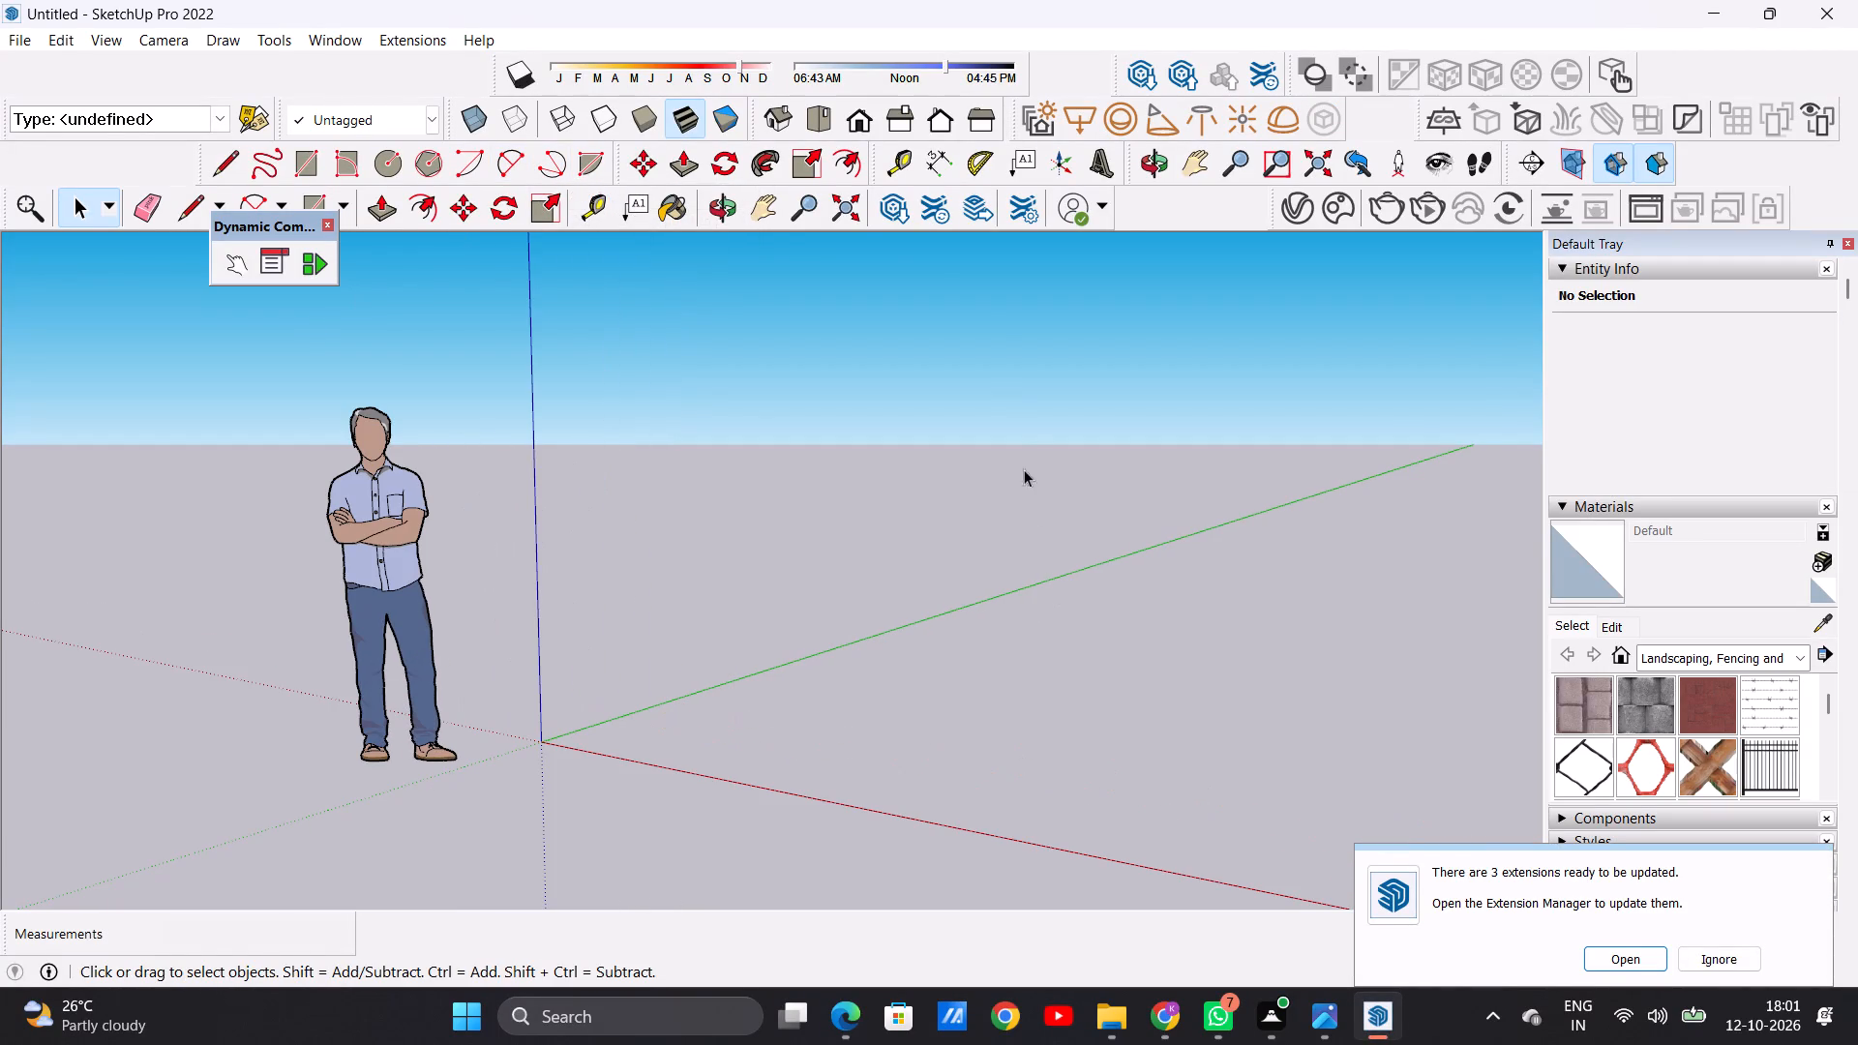
{"action": "left_click", "coordinate": [810, 111]}
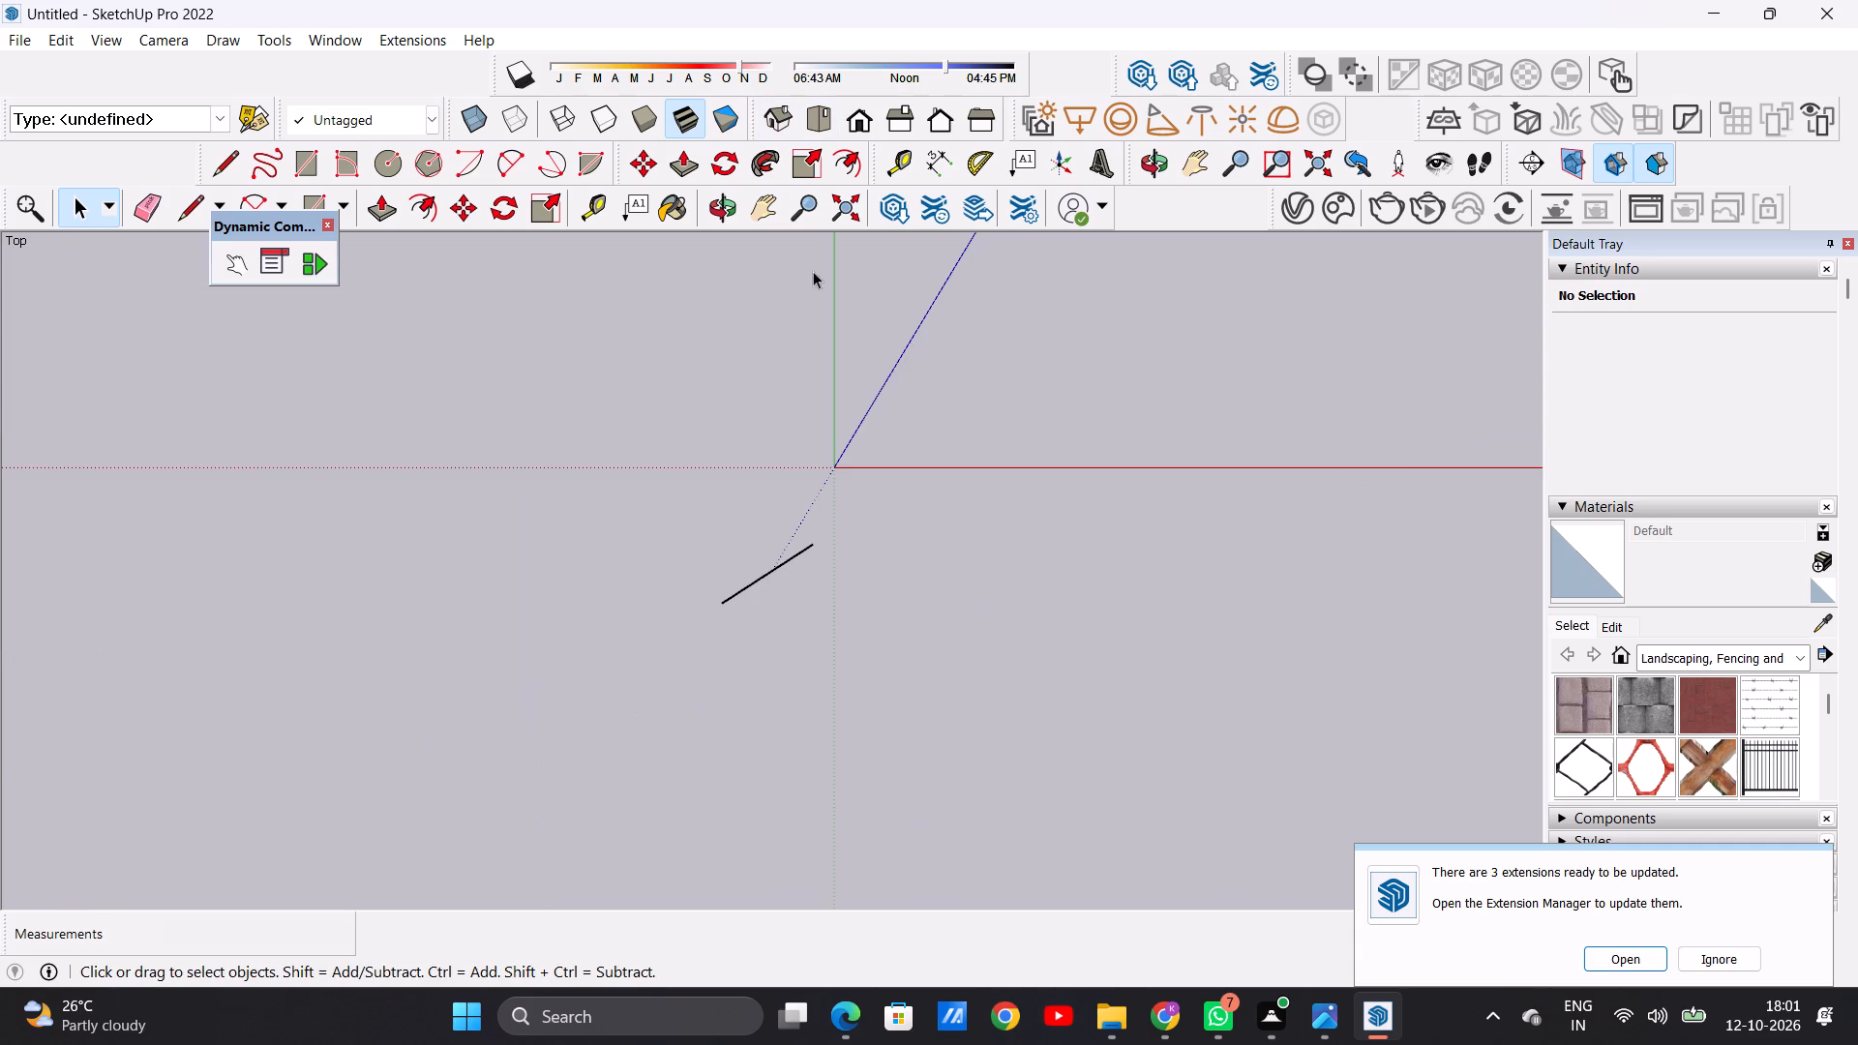
{"action": "scroll", "coordinate": [1390, 347], "scroll_direction": "up", "scroll_amount": 9}
{"action": "scroll", "coordinate": [1390, 347], "scroll_direction": "down", "scroll_amount": 1}
{"action": "scroll", "coordinate": [1390, 347], "scroll_direction": "up", "scroll_amount": 1}
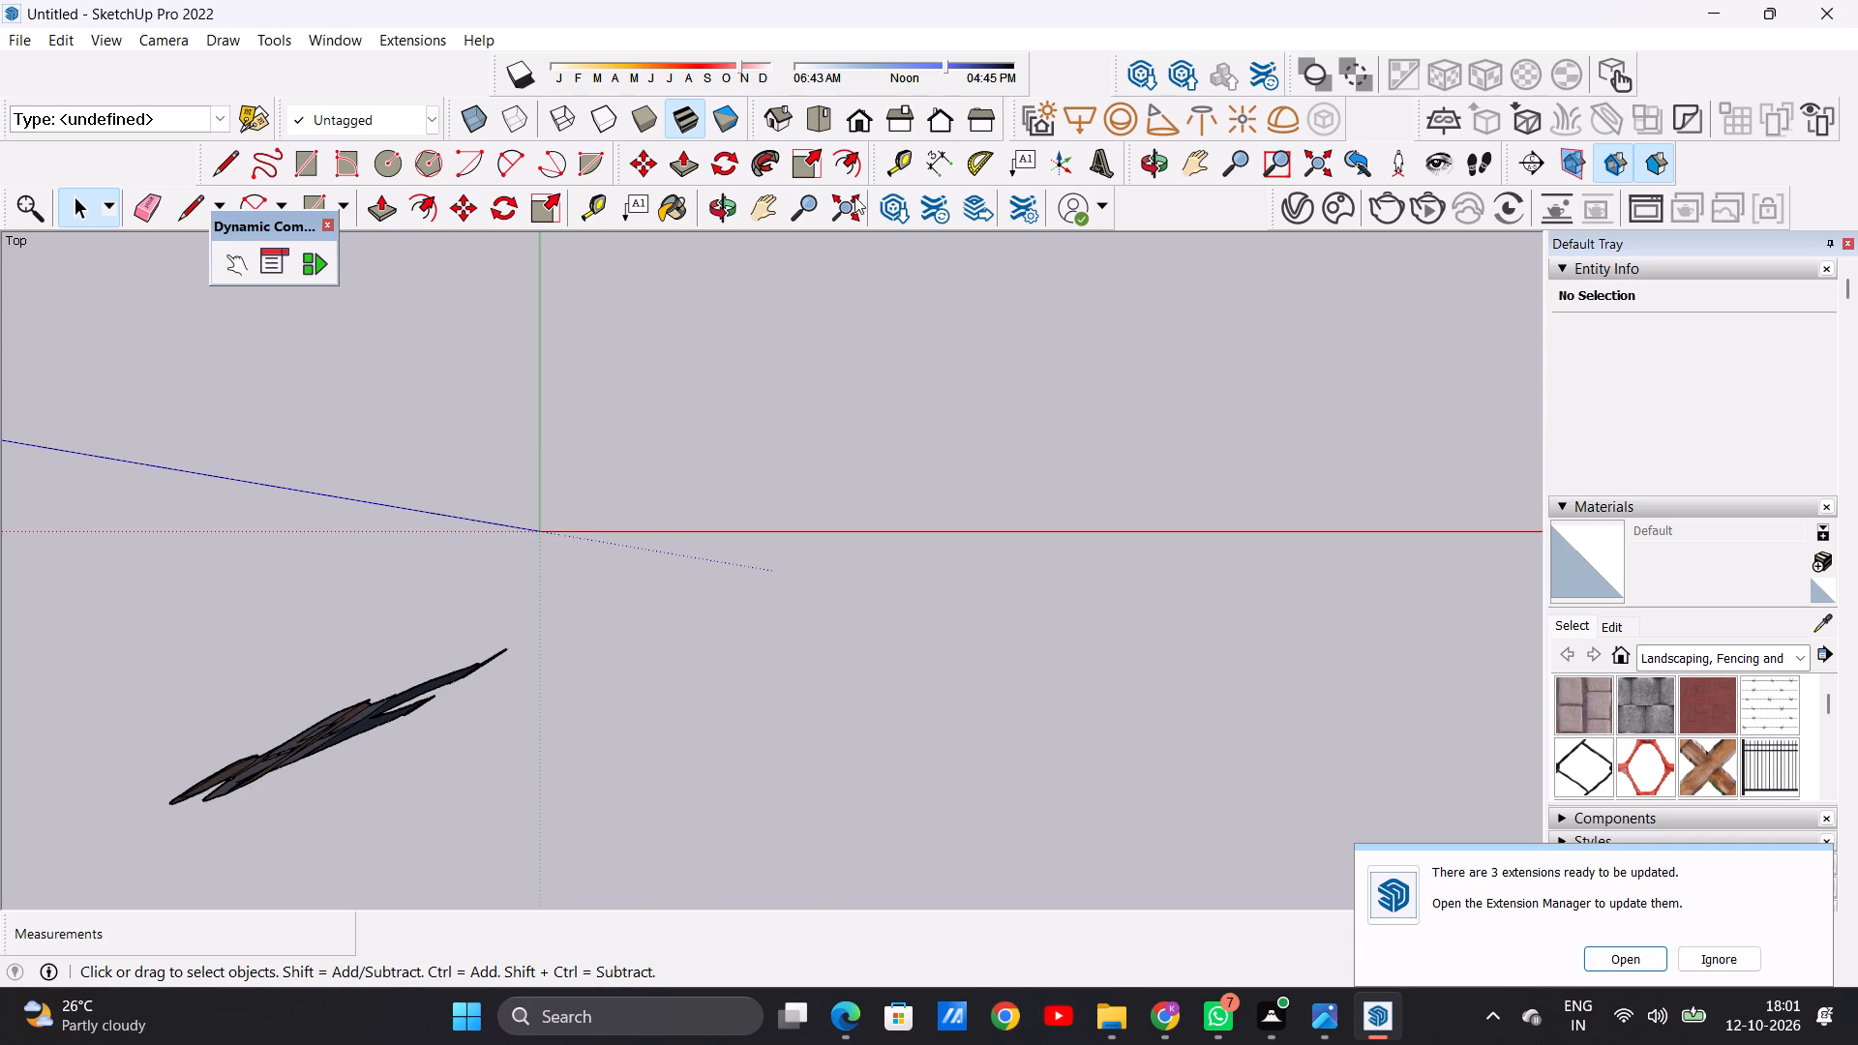
{"action": "left_click", "coordinate": [762, 199]}
{"action": "left_click_drag", "start_coordinate": [552, 545], "coordinate": [462, 628]}
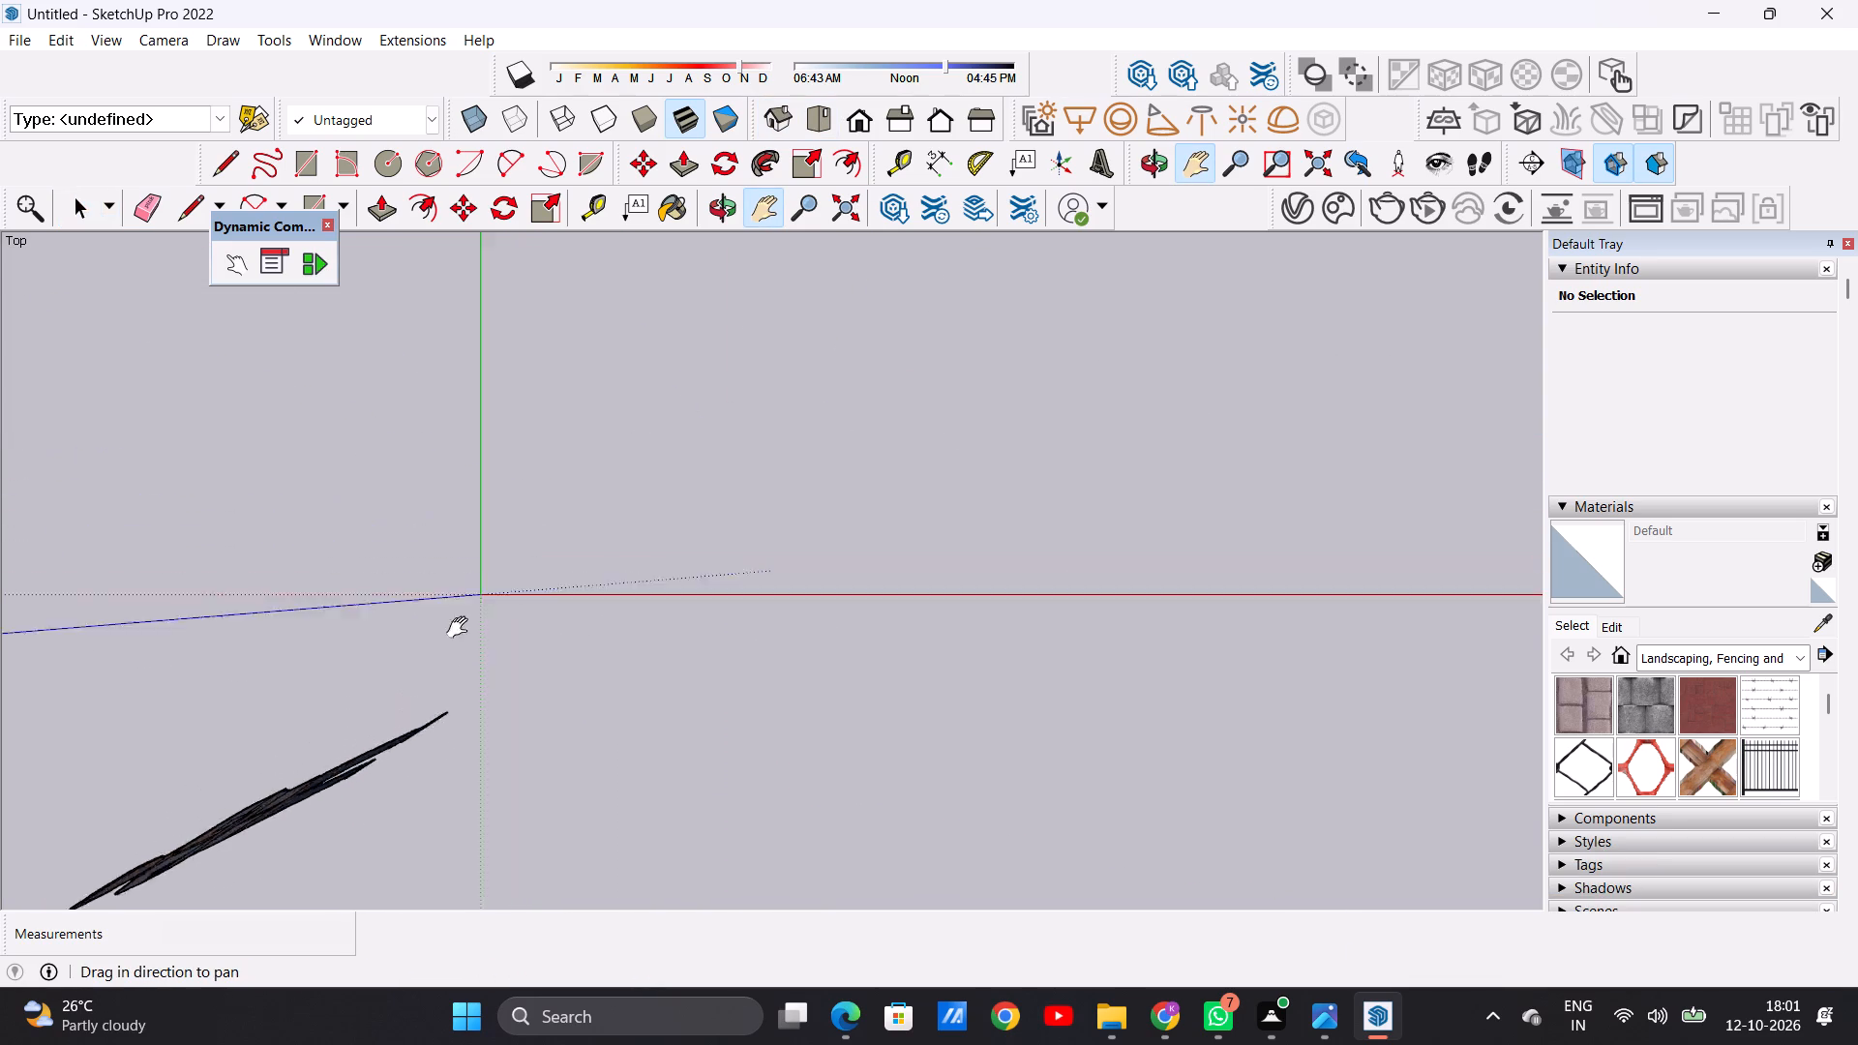
{"action": "left_click_drag", "start_coordinate": [462, 628], "coordinate": [27, 899]}
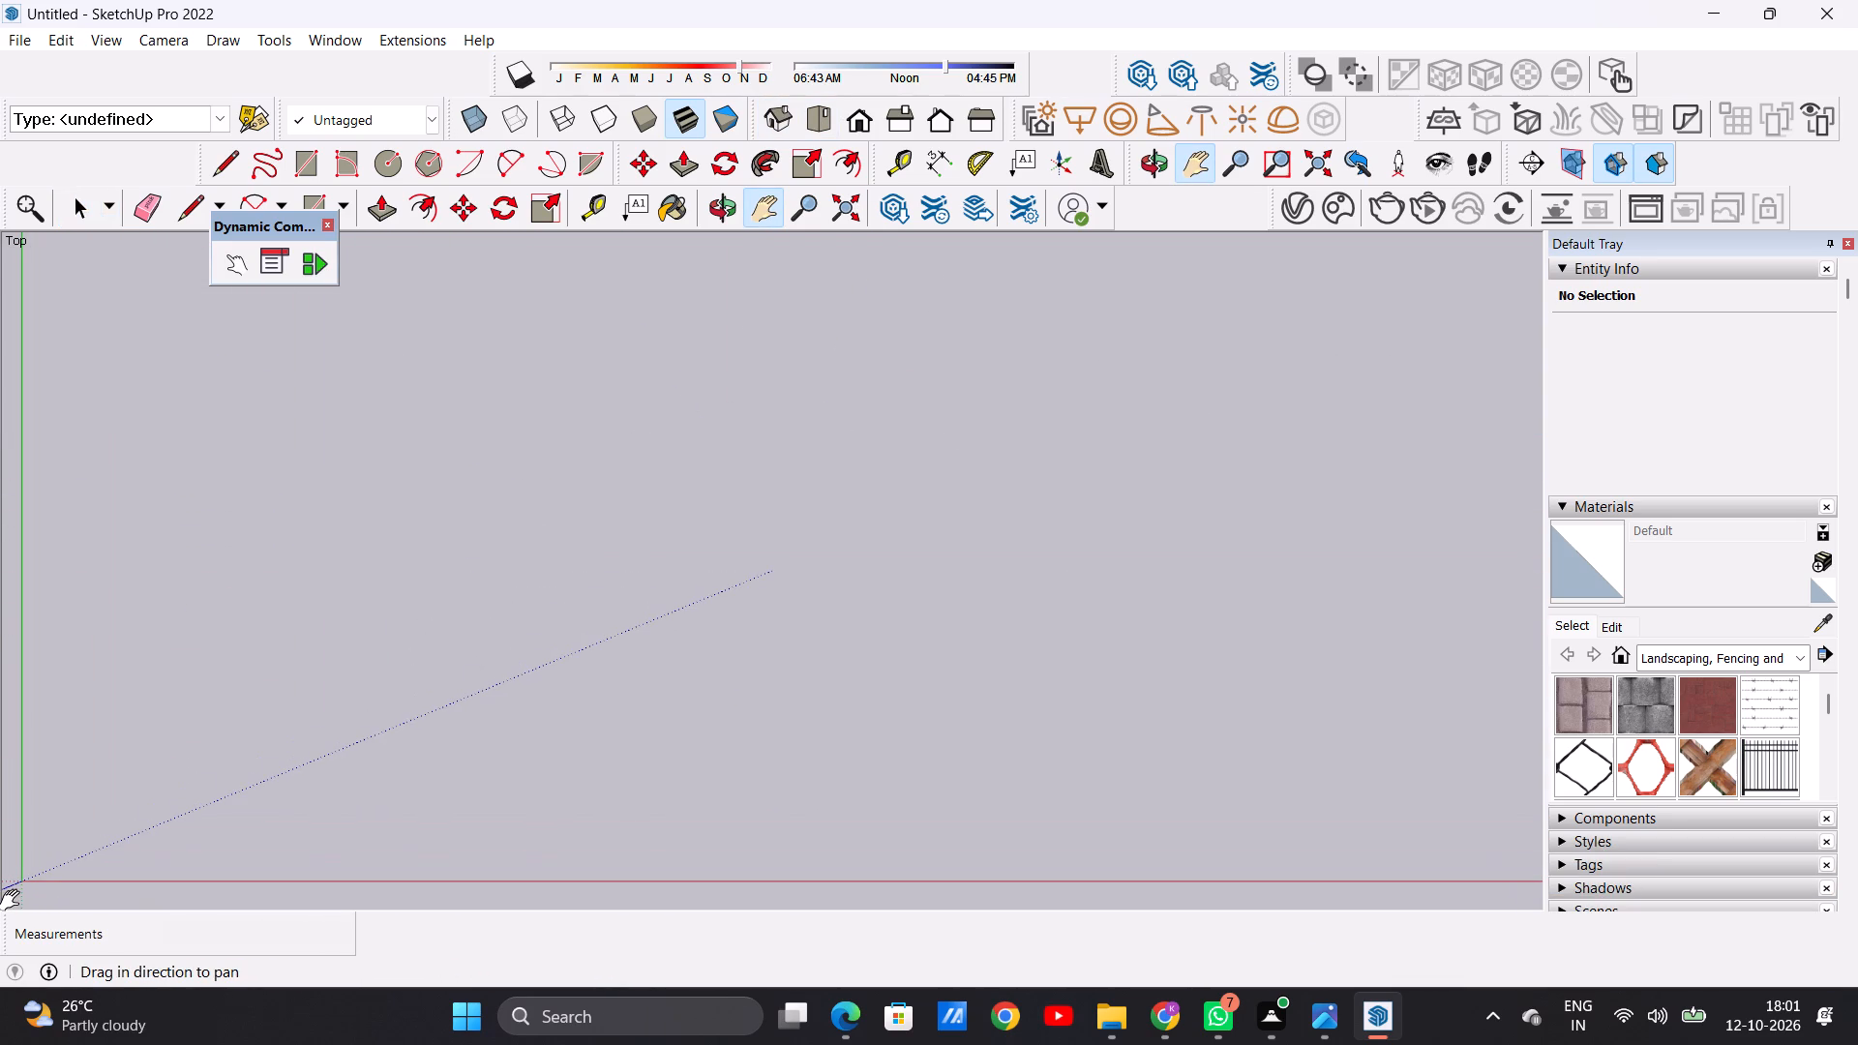
{"action": "key", "text": "space"}
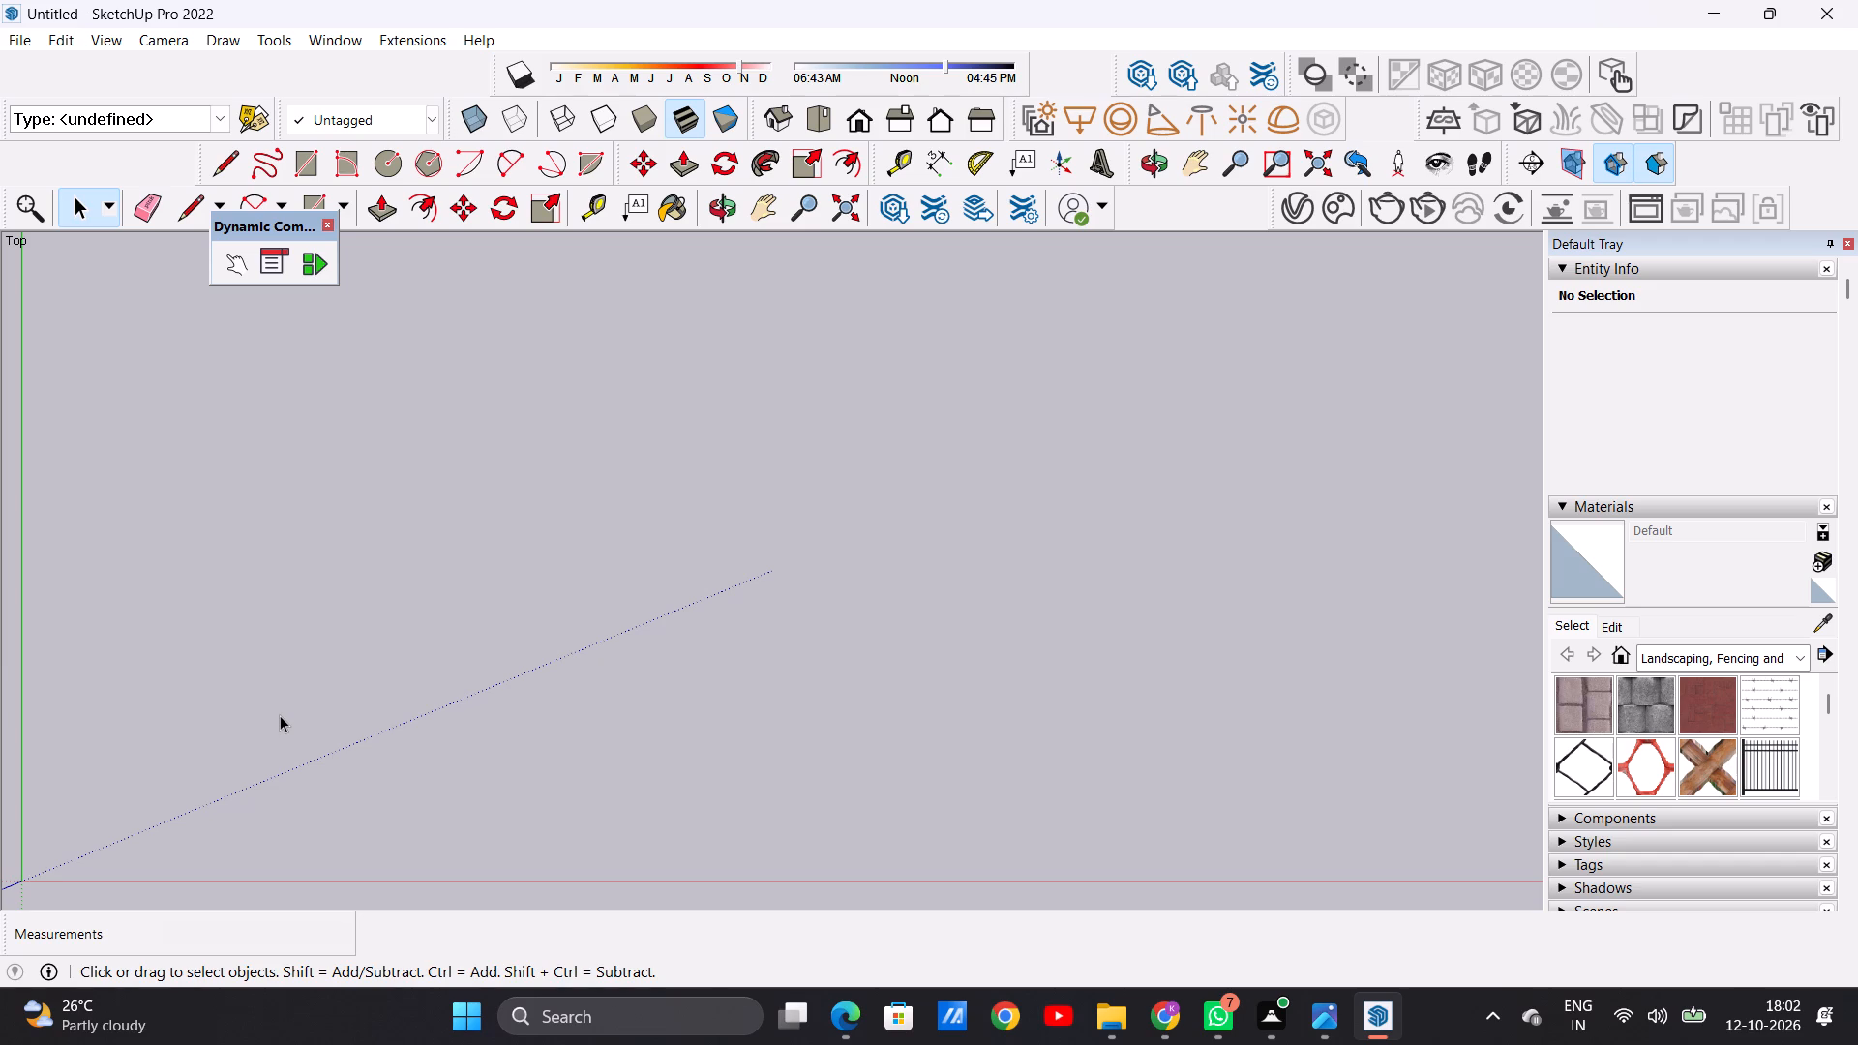
{"action": "key", "text": "r"}
{"action": "left_click", "coordinate": [367, 280]}
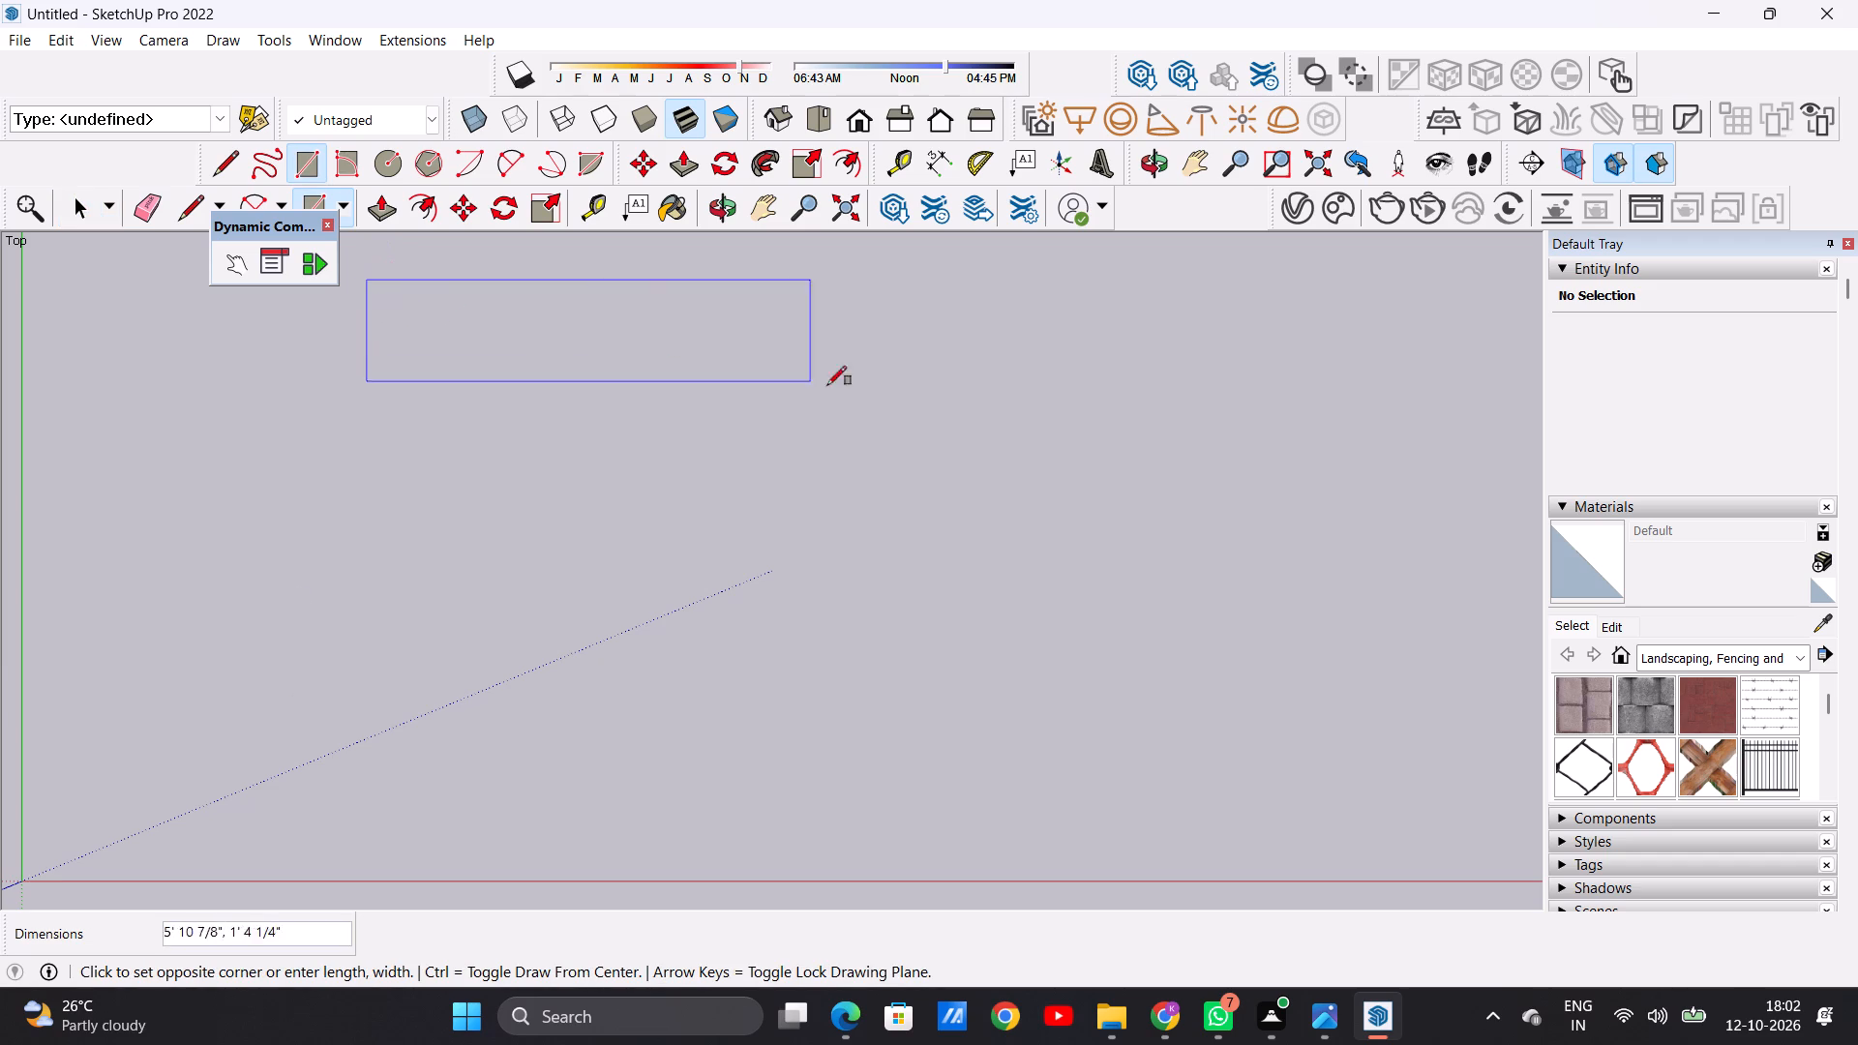
{"action": "left_click", "coordinate": [1426, 855]}
{"action": "key", "text": "space"}
Move the whole rectangle about 10' away from the origin, mostly along the red axis and slightly along the green.
{"action": "scroll", "coordinate": [332, 631], "scroll_direction": "down", "scroll_amount": 13}
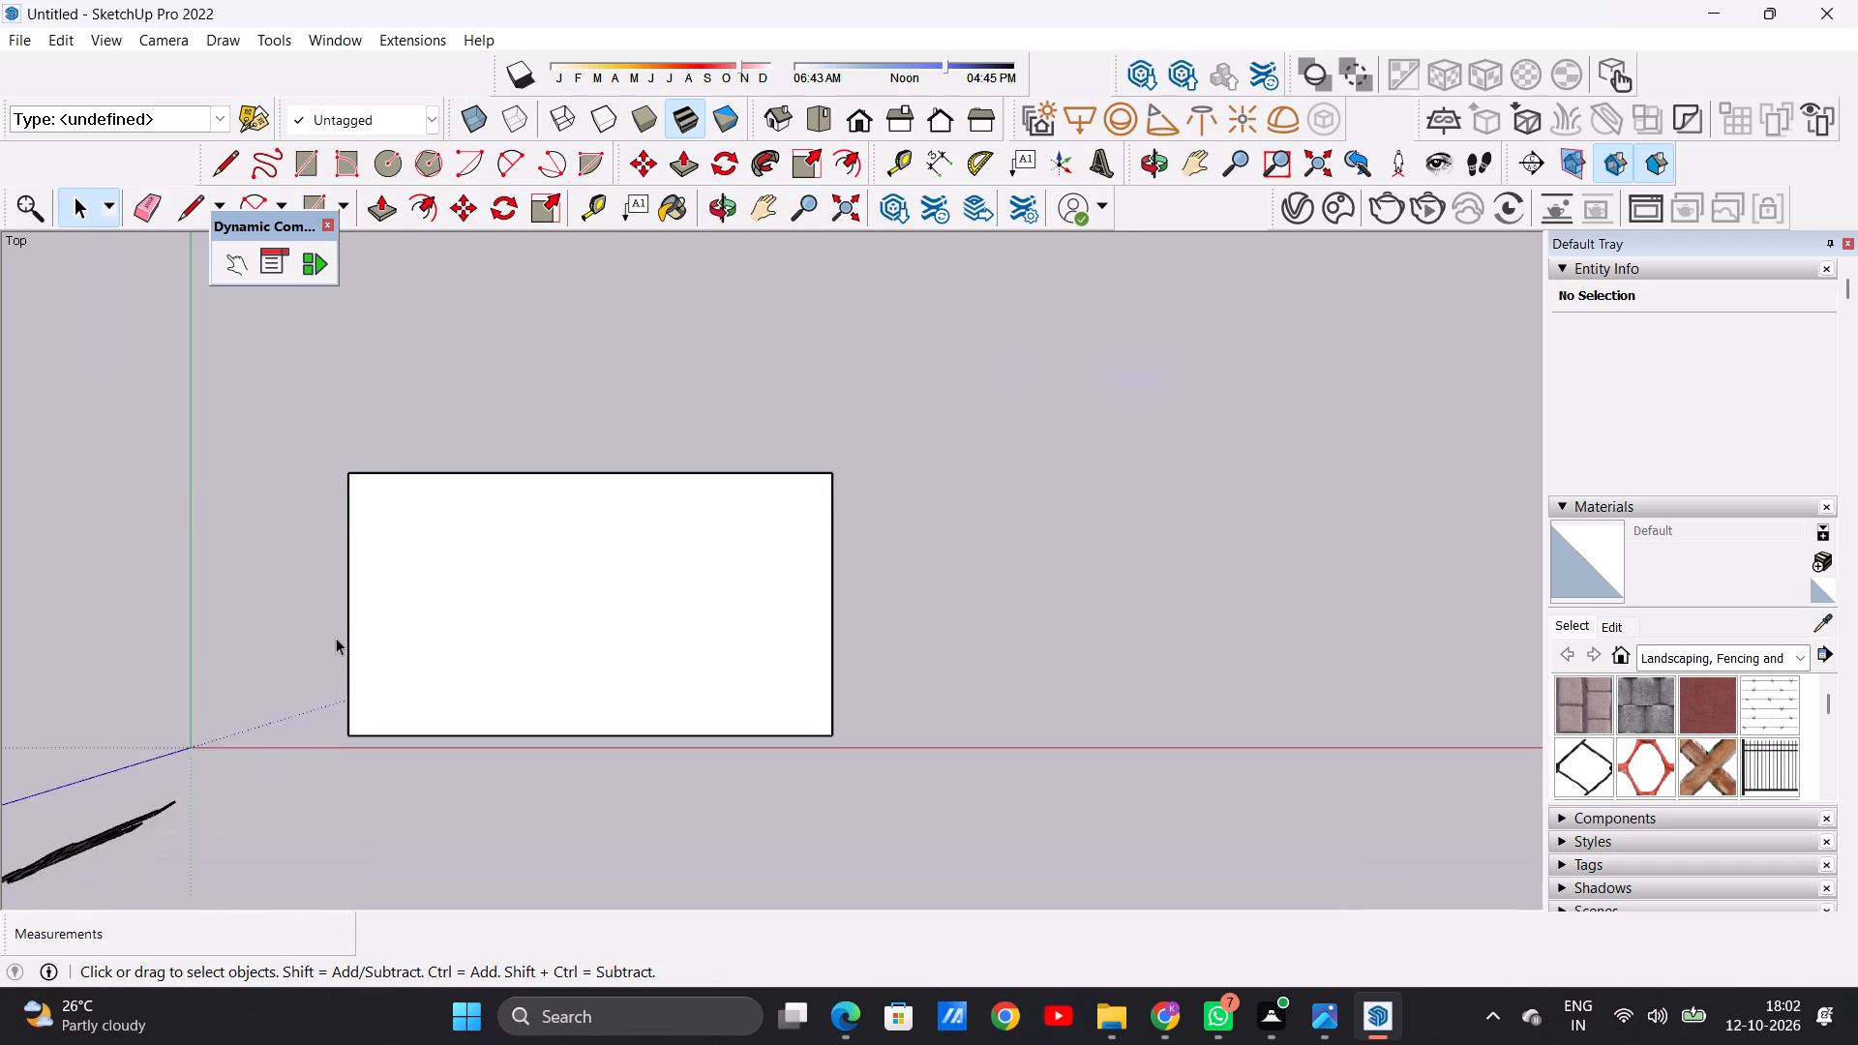
{"action": "scroll", "coordinate": [346, 635], "scroll_direction": "up", "scroll_amount": 1}
{"action": "scroll", "coordinate": [350, 637], "scroll_direction": "down", "scroll_amount": 1}
{"action": "scroll", "coordinate": [350, 637], "scroll_direction": "up", "scroll_amount": 2}
{"action": "scroll", "coordinate": [350, 637], "scroll_direction": "down", "scroll_amount": 5}
{"action": "scroll", "coordinate": [687, 443], "scroll_direction": "up", "scroll_amount": 1}
{"action": "scroll", "coordinate": [687, 442], "scroll_direction": "down", "scroll_amount": 1}
{"action": "scroll", "coordinate": [688, 442], "scroll_direction": "up", "scroll_amount": 5}
{"action": "scroll", "coordinate": [752, 456], "scroll_direction": "down", "scroll_amount": 1}
{"action": "scroll", "coordinate": [905, 463], "scroll_direction": "up", "scroll_amount": 3}
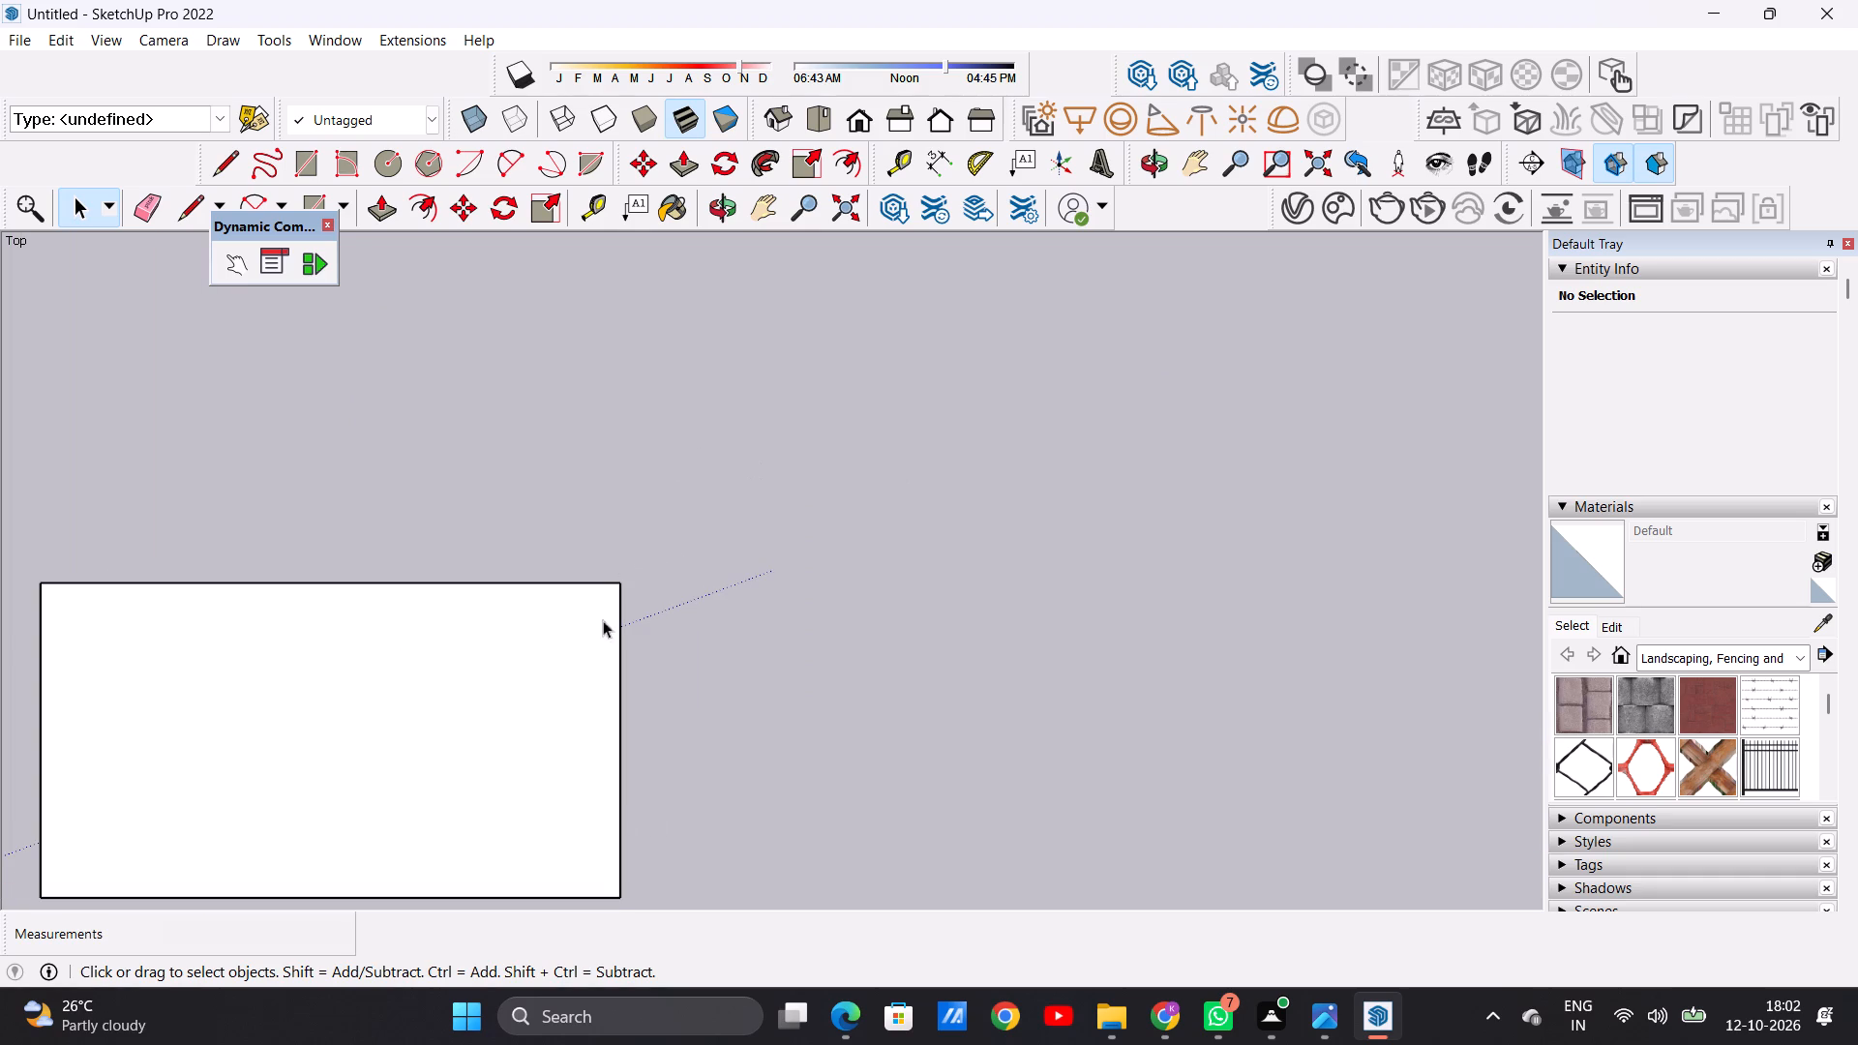
{"action": "triple_click", "coordinate": [591, 699]}
{"action": "key", "text": "m"}
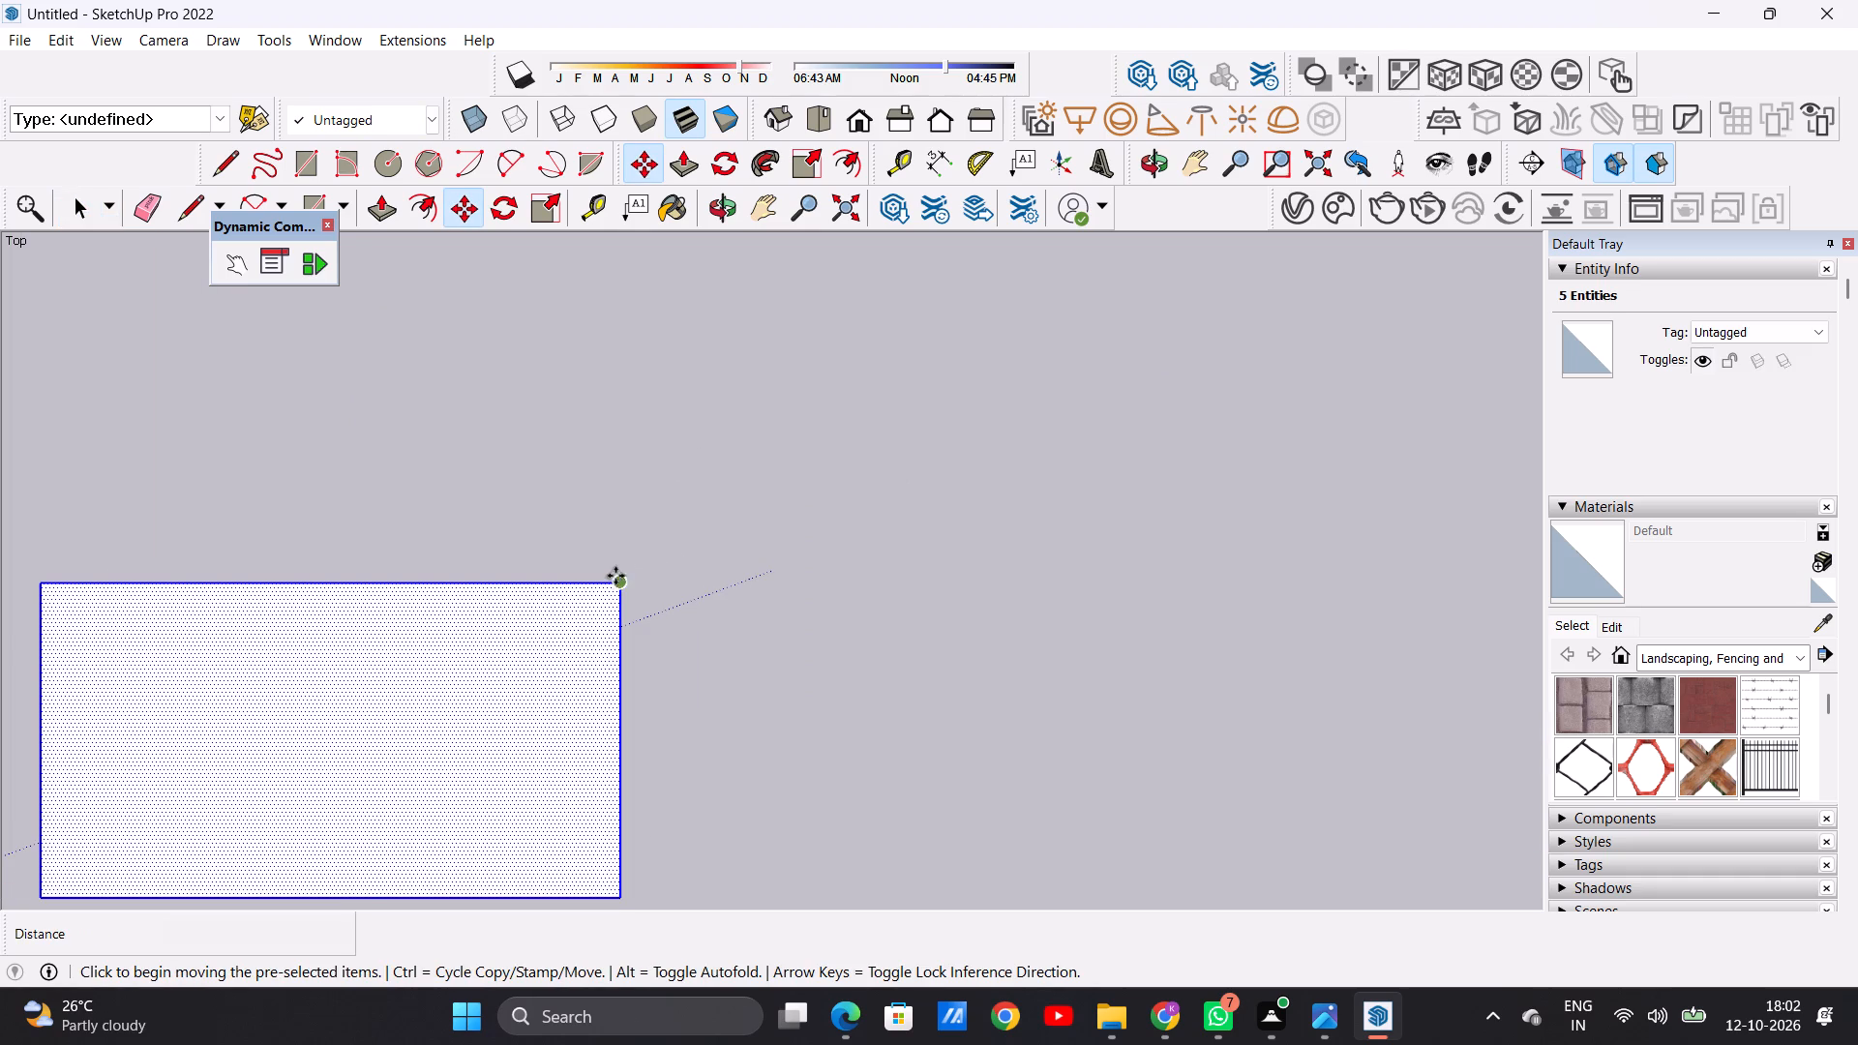
{"action": "left_click", "coordinate": [617, 576]}
{"action": "left_click", "coordinate": [617, 582]}
{"action": "left_click", "coordinate": [616, 589]}
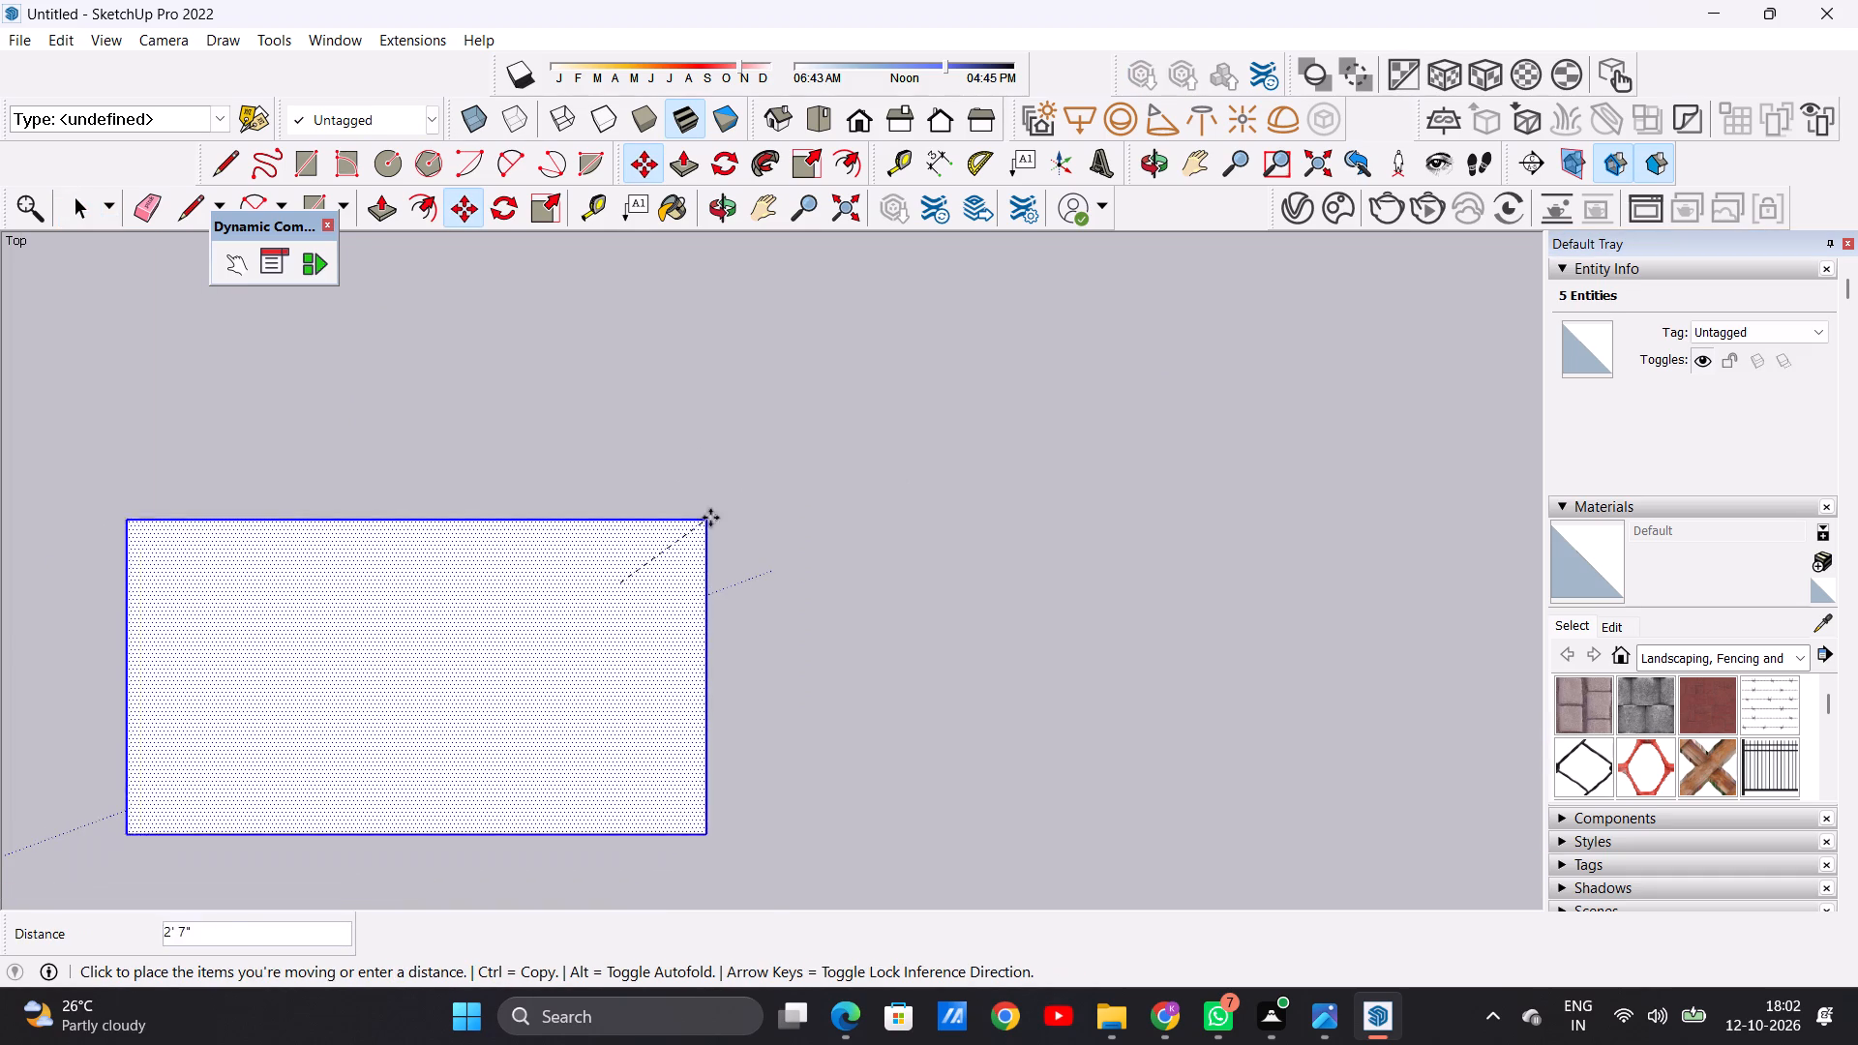
{"action": "left_click", "coordinate": [1013, 456]}
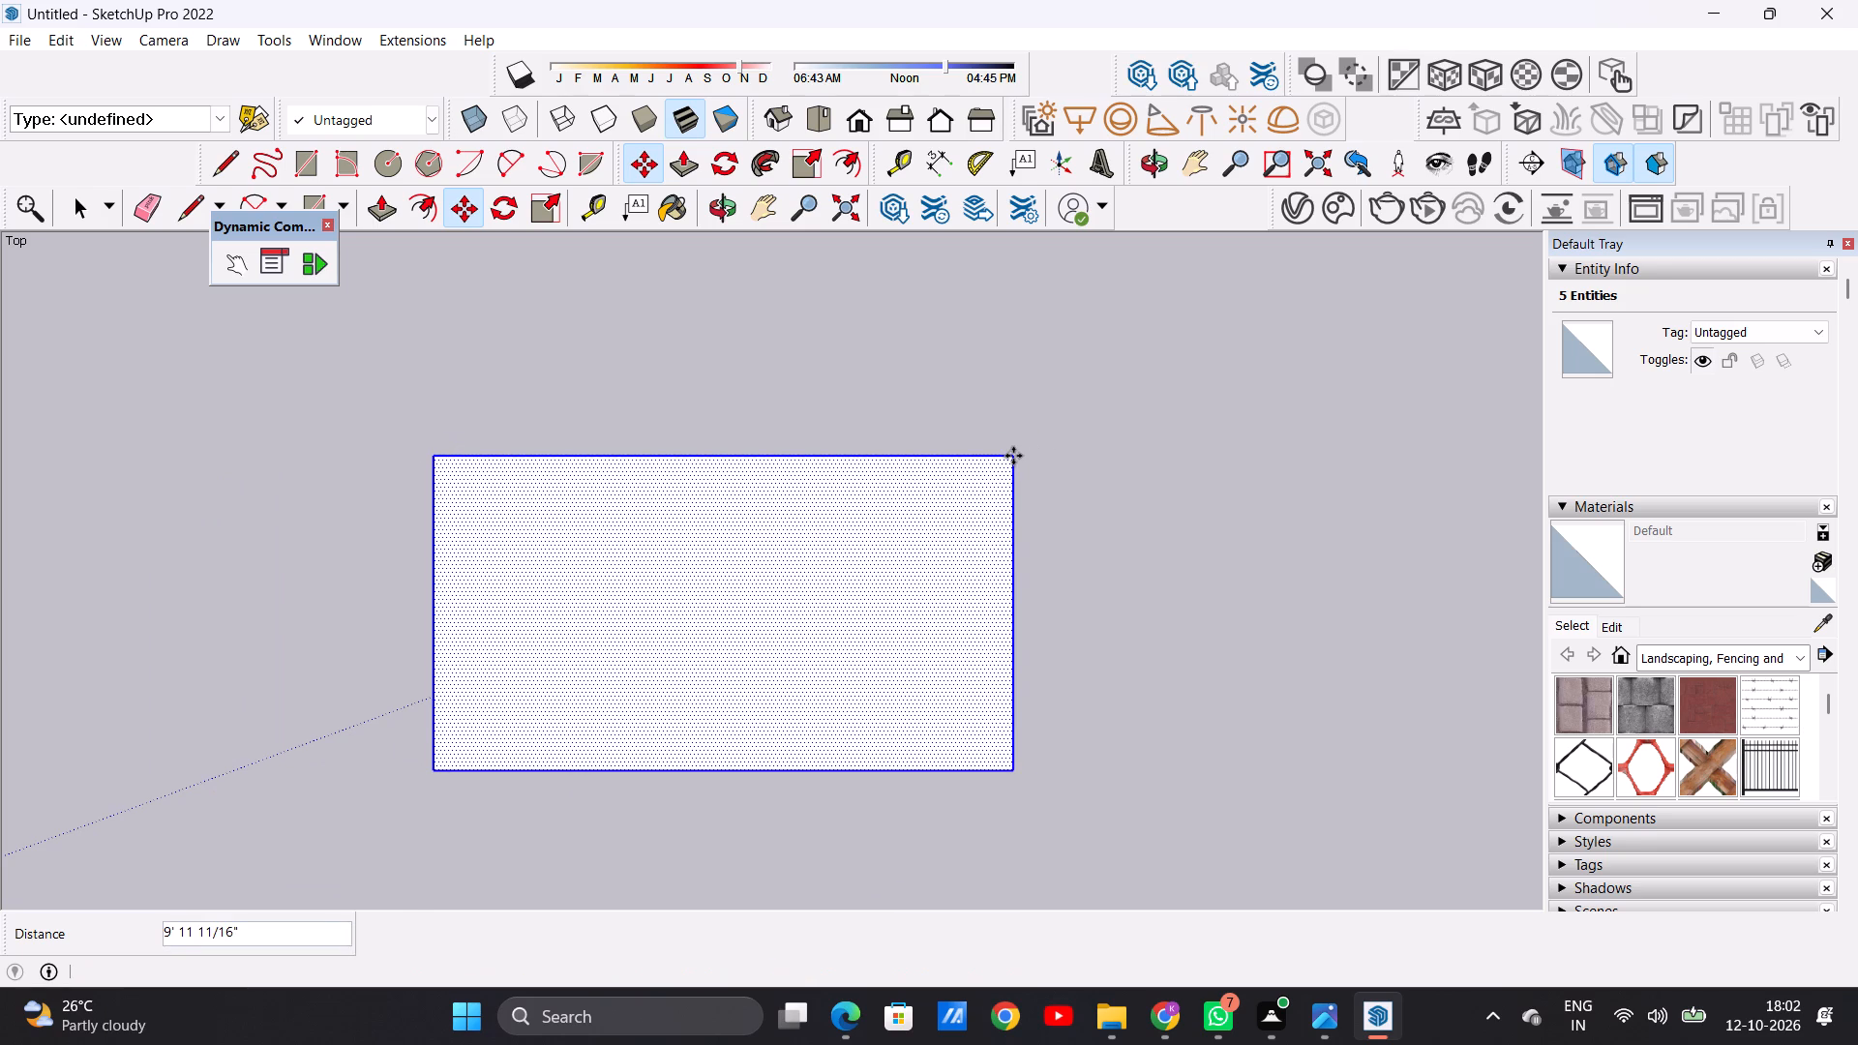
{"action": "key", "text": "space"}
{"action": "left_click", "coordinate": [1184, 487]}
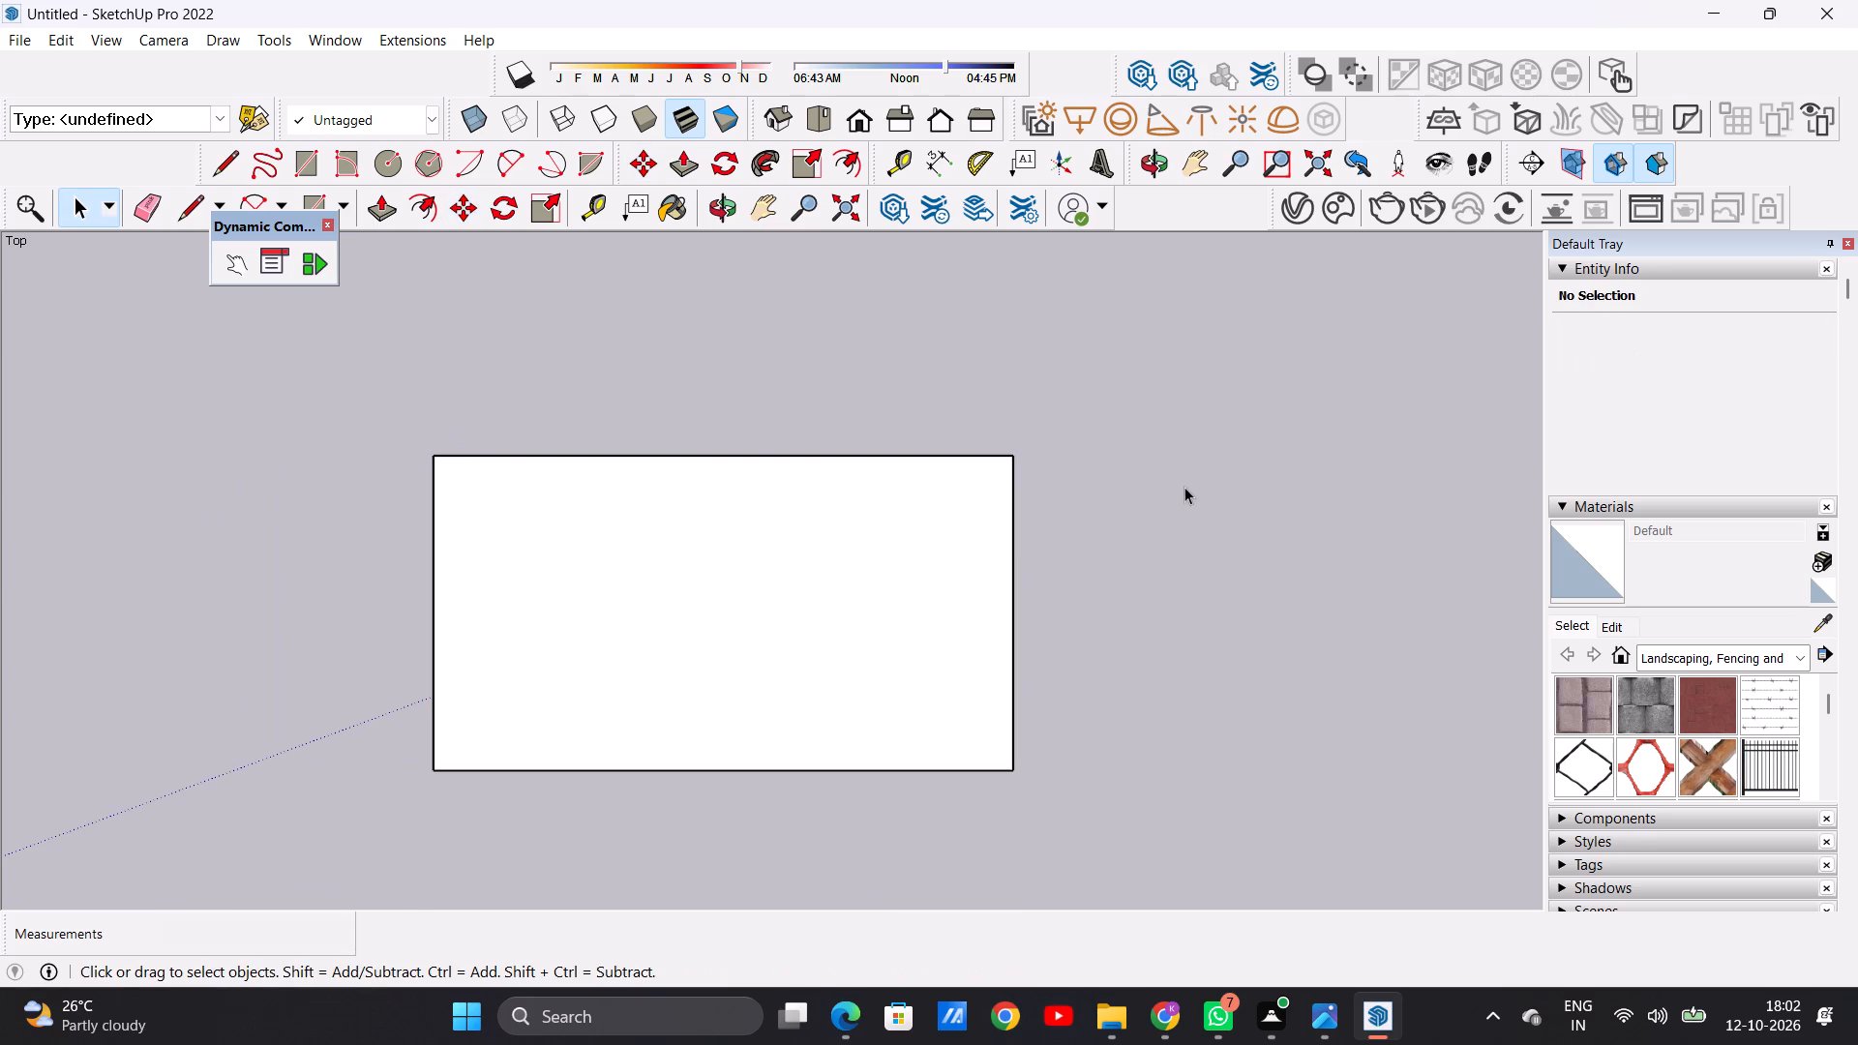
Inspect the moved rectangle from tilted and near-top views.
{"action": "scroll", "coordinate": [832, 534], "scroll_direction": "down", "scroll_amount": 5}
{"action": "scroll", "coordinate": [844, 579], "scroll_direction": "up", "scroll_amount": 6}
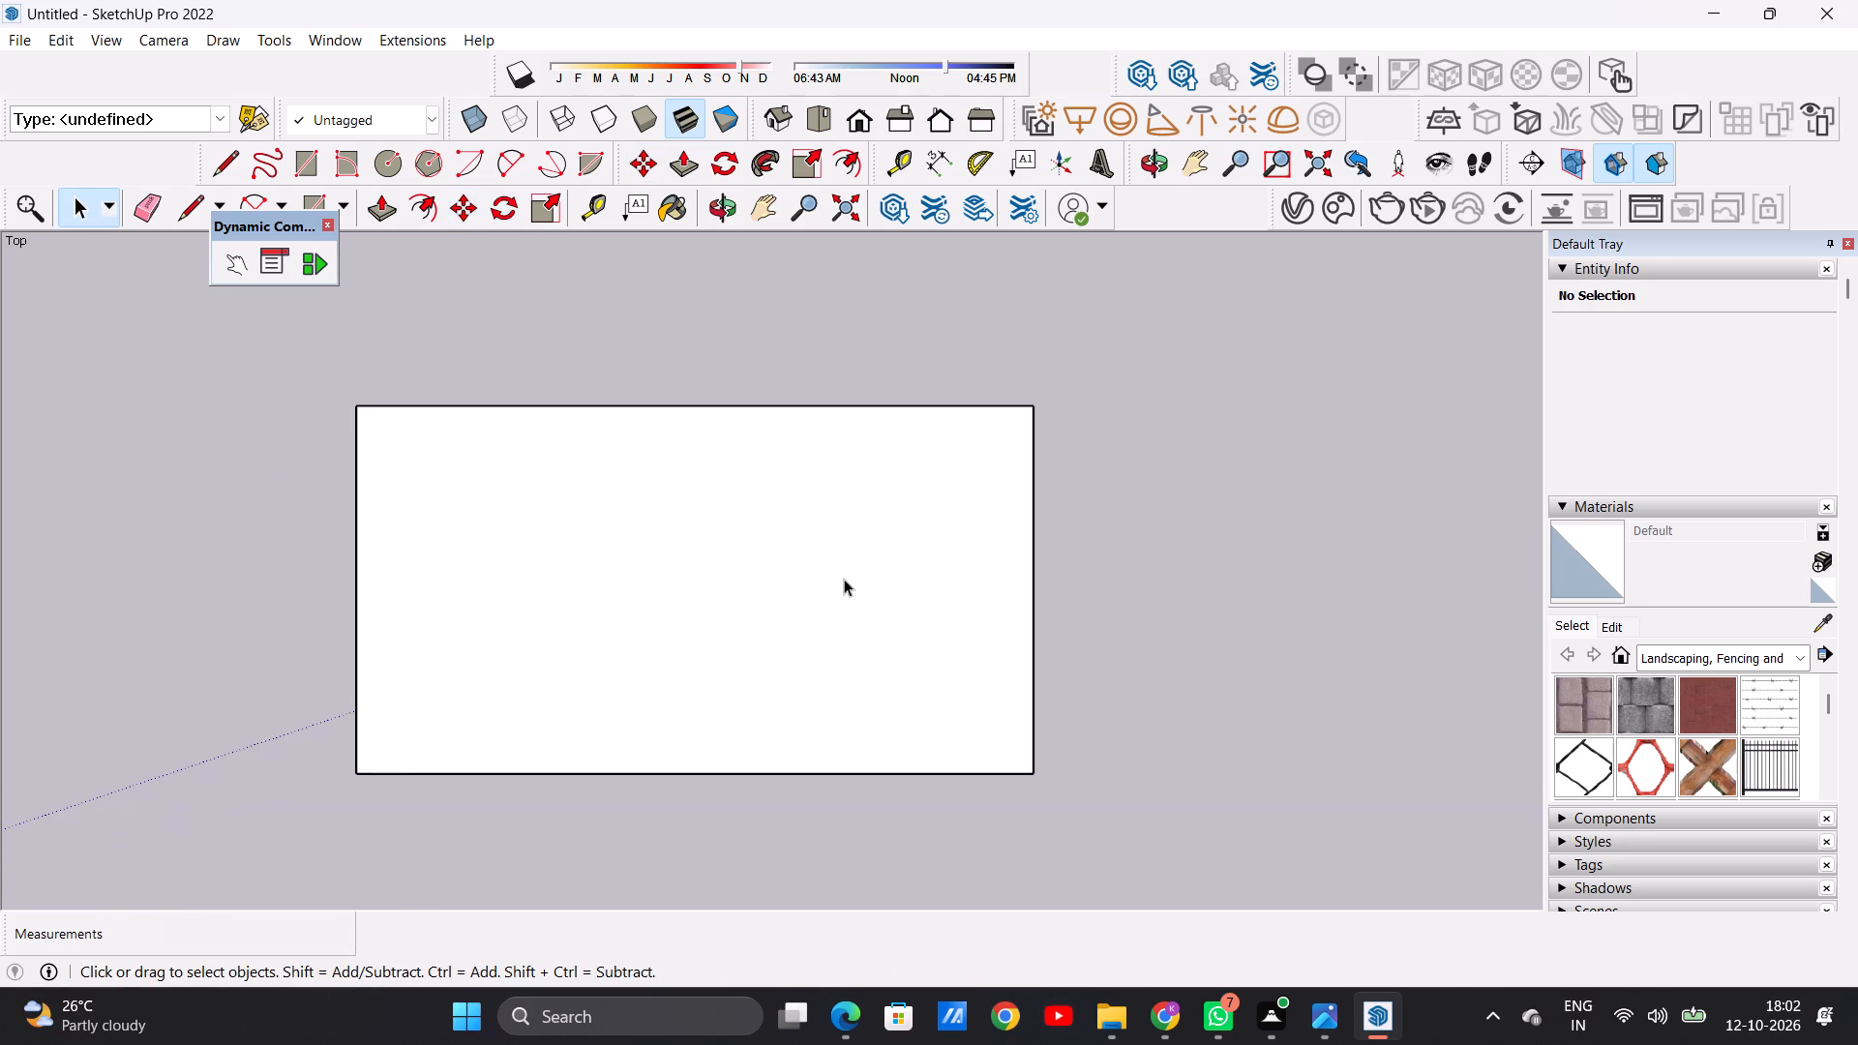
{"action": "scroll", "coordinate": [837, 552], "scroll_direction": "down", "scroll_amount": 1}
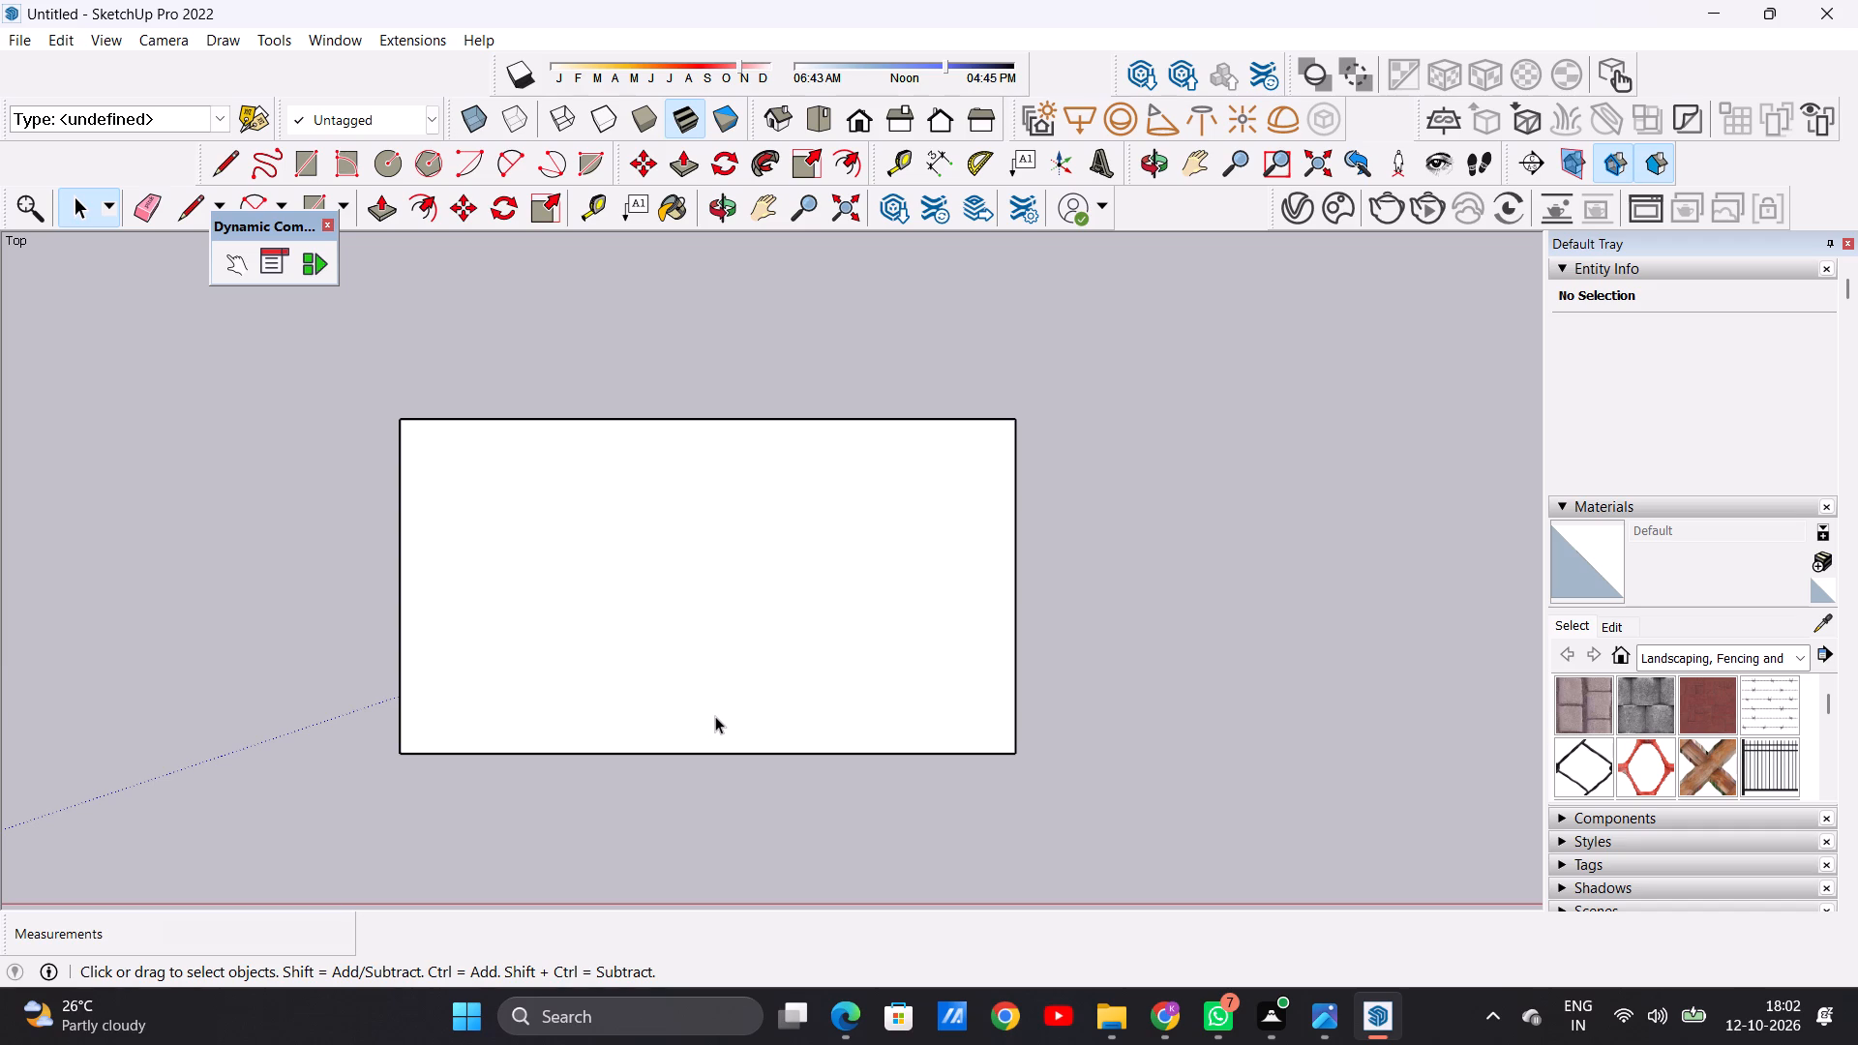
{"action": "scroll", "coordinate": [737, 684], "scroll_direction": "down", "scroll_amount": 3}
{"action": "middle_click_drag", "start_coordinate": [736, 727], "coordinate": [736, 594]}
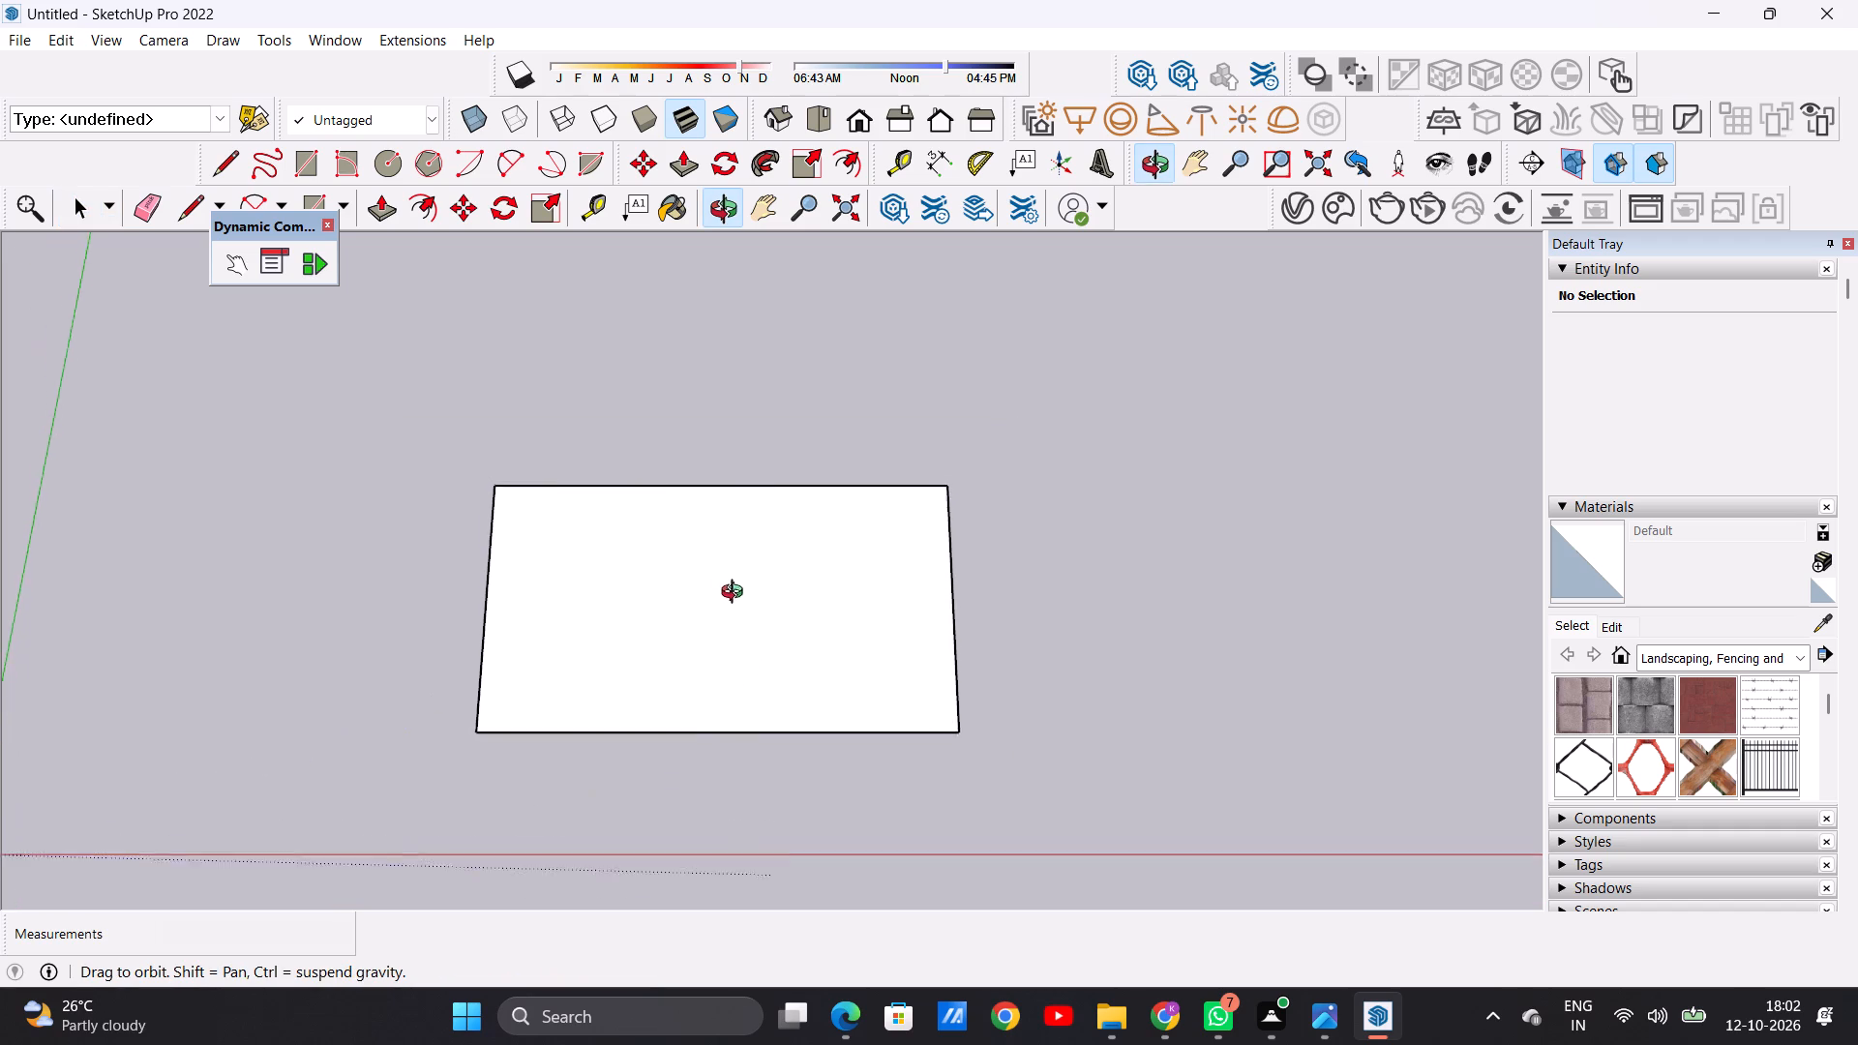
{"action": "middle_click_drag", "start_coordinate": [736, 594], "coordinate": [743, 503]}
{"action": "scroll", "coordinate": [748, 718], "scroll_direction": "up", "scroll_amount": 8}
{"action": "scroll", "coordinate": [704, 668], "scroll_direction": "down", "scroll_amount": 6}
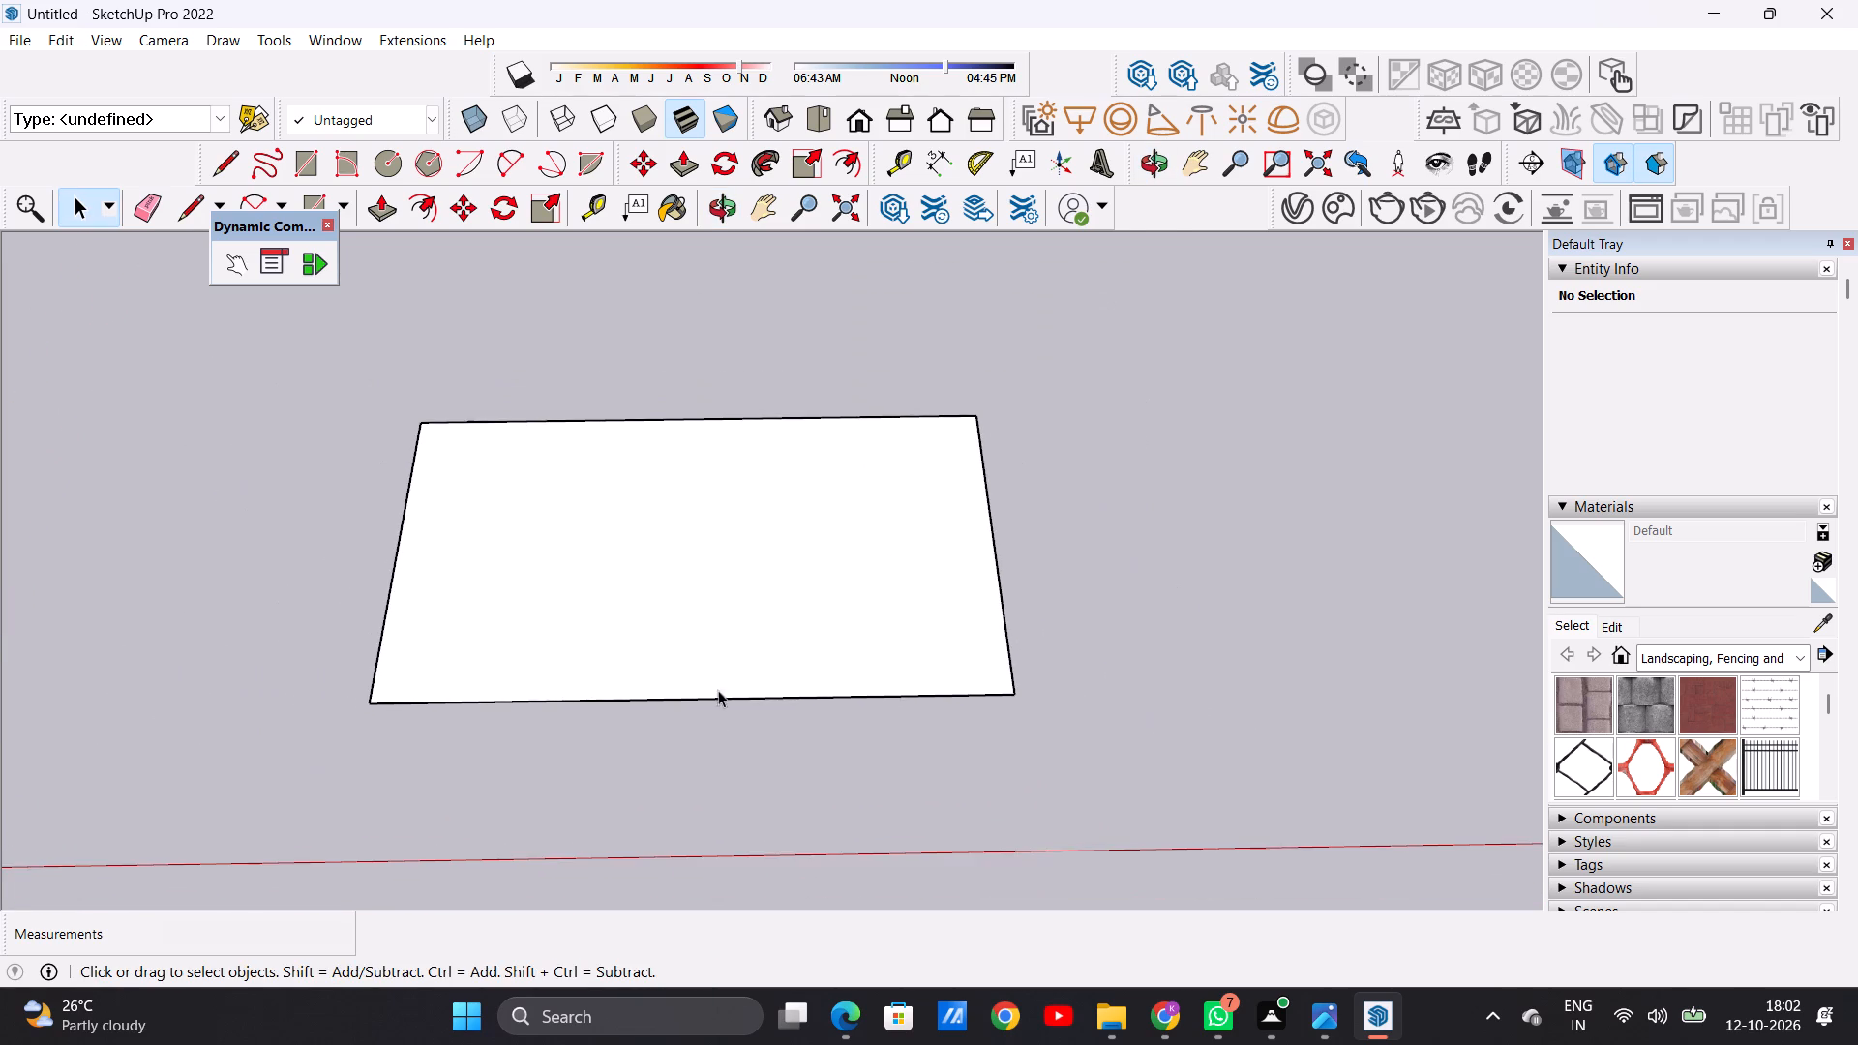
{"action": "middle_click_drag", "start_coordinate": [720, 746], "coordinate": [732, 759]}
{"action": "scroll", "coordinate": [696, 620], "scroll_direction": "down", "scroll_amount": 3}
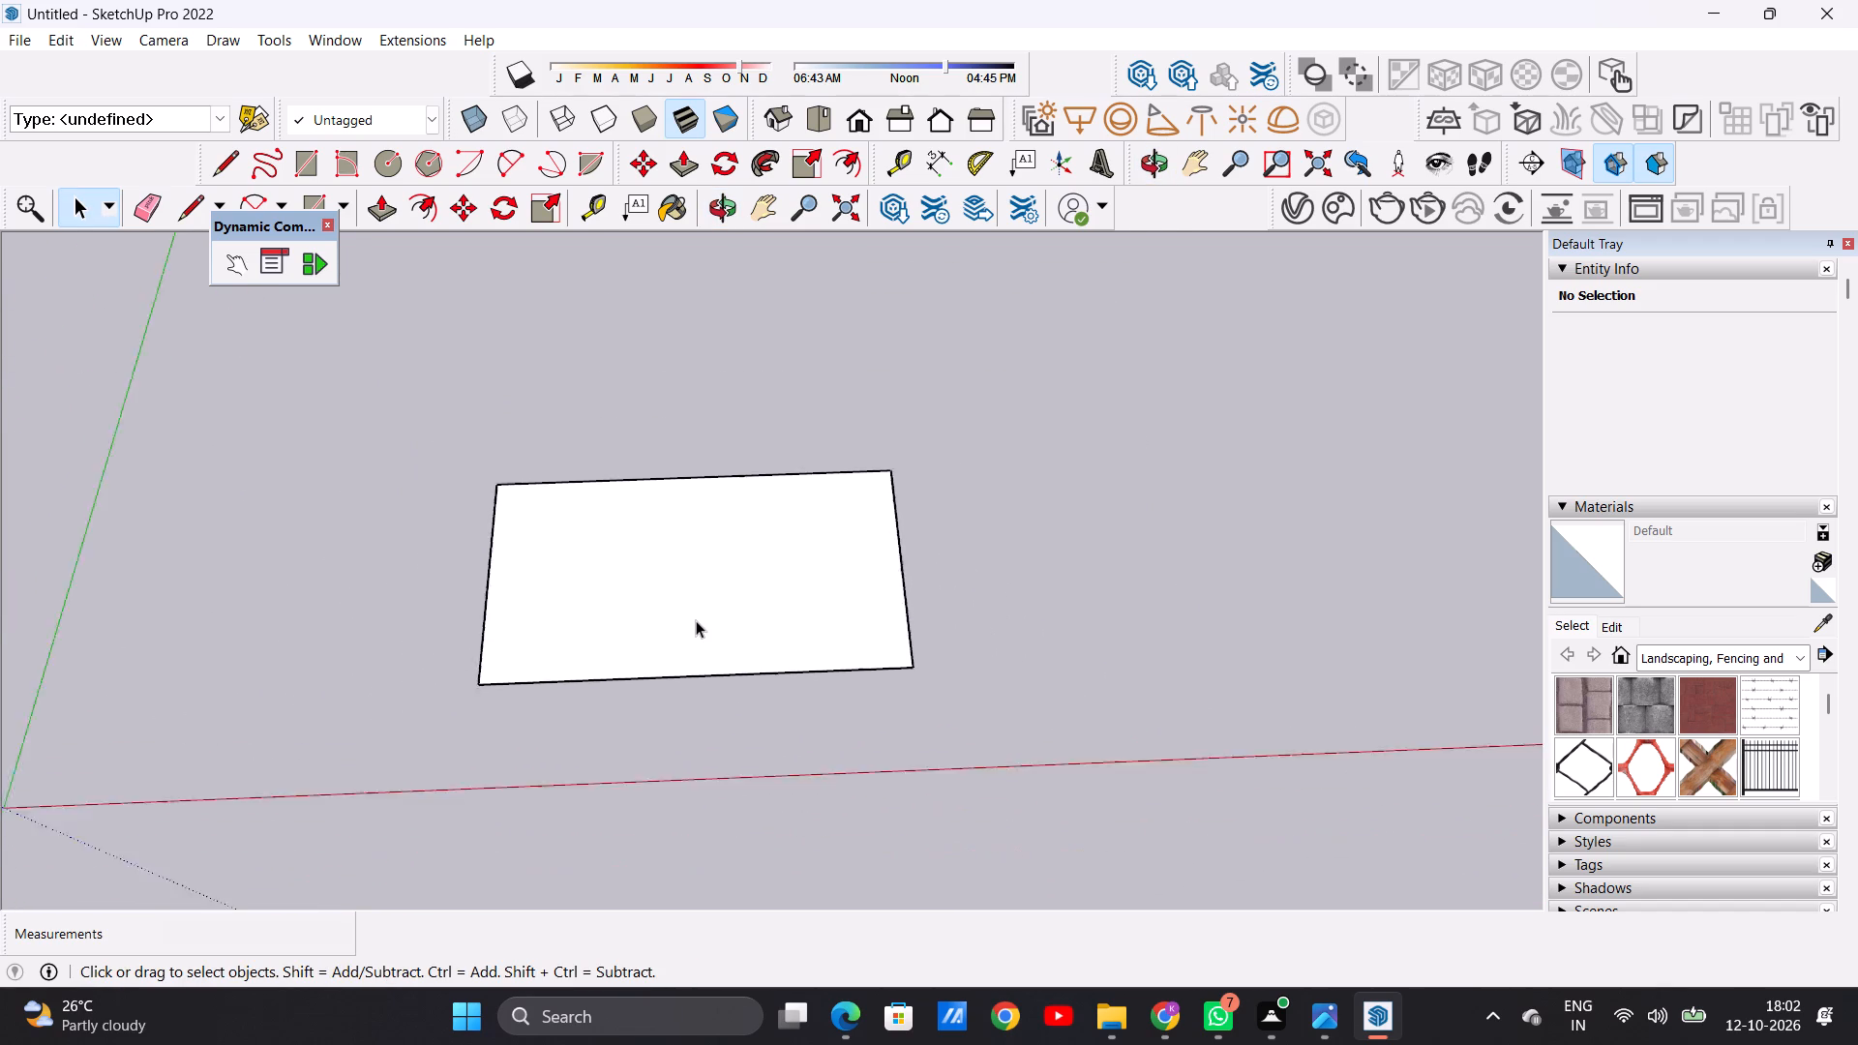
{"action": "scroll", "coordinate": [696, 620], "scroll_direction": "down", "scroll_amount": 7}
{"action": "scroll", "coordinate": [774, 597], "scroll_direction": "up", "scroll_amount": 1}
{"action": "scroll", "coordinate": [774, 597], "scroll_direction": "down", "scroll_amount": 1}
{"action": "scroll", "coordinate": [775, 599], "scroll_direction": "up", "scroll_amount": 5}
{"action": "middle_click_drag", "start_coordinate": [745, 592], "coordinate": [744, 762]}
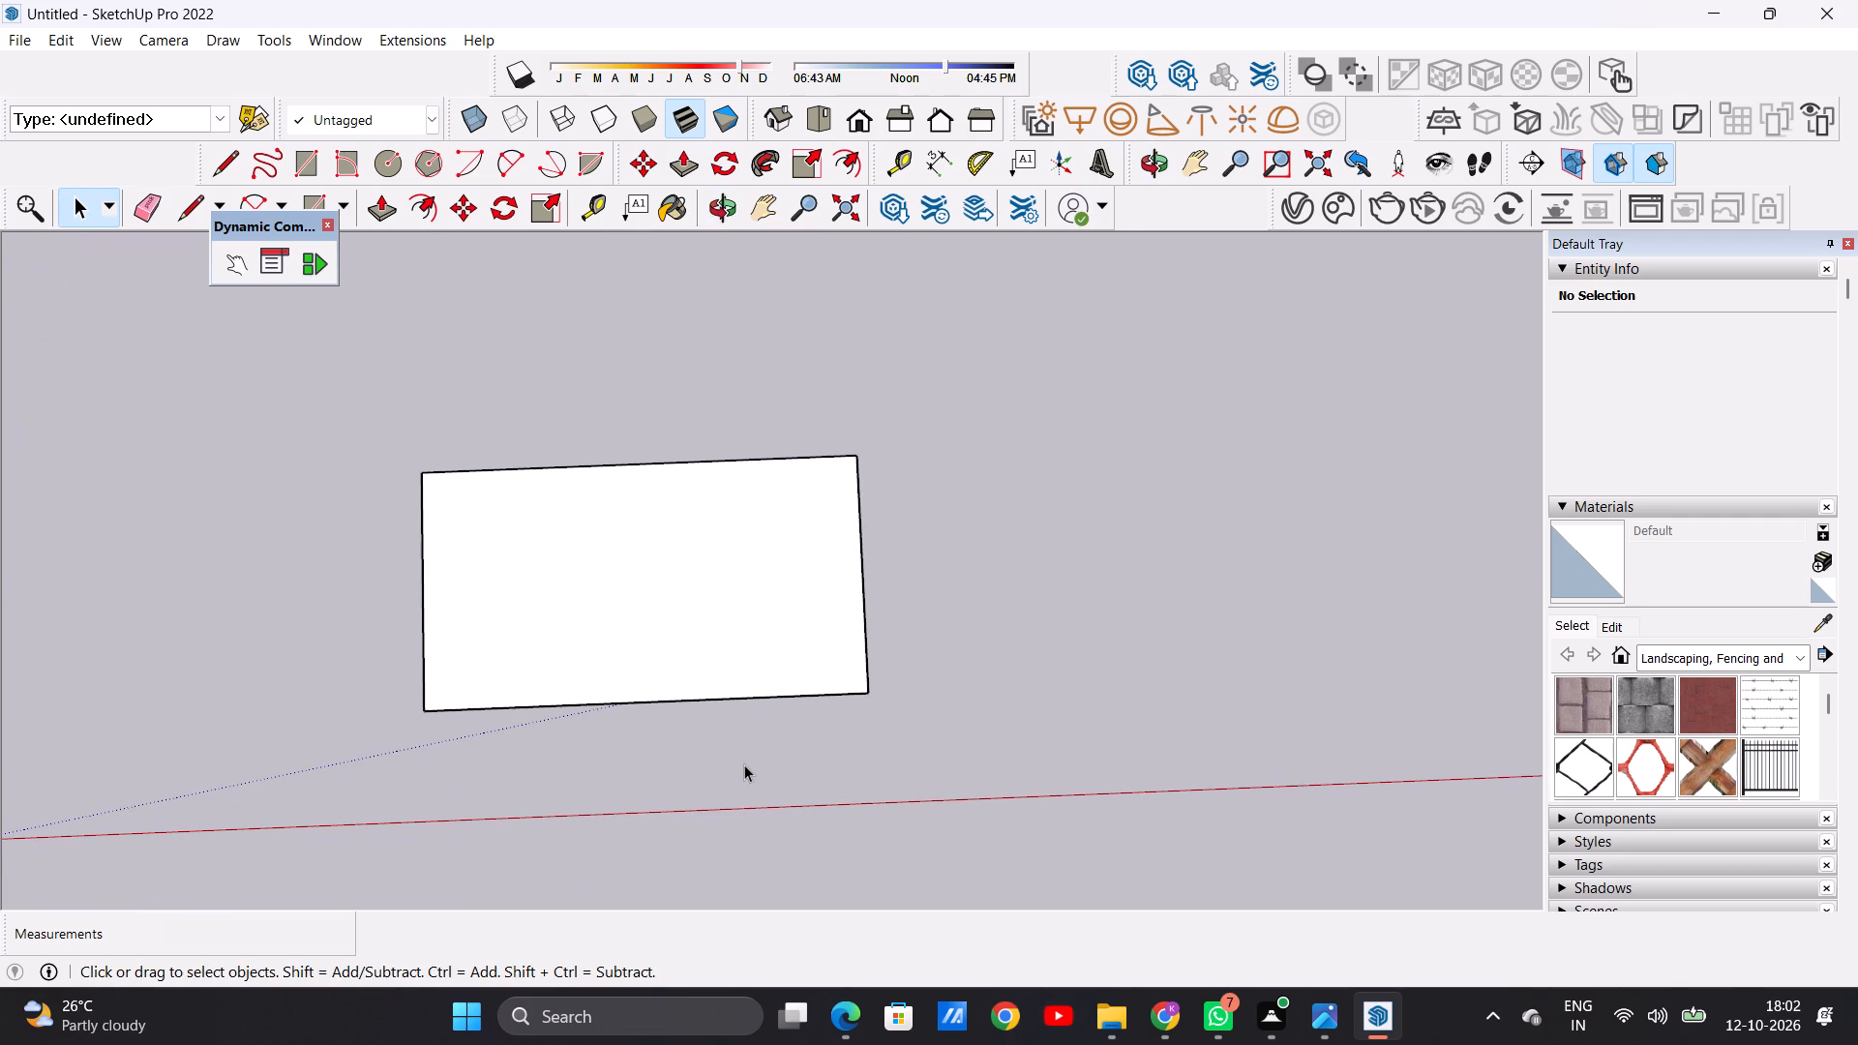
{"action": "middle_click_drag", "start_coordinate": [739, 659], "coordinate": [704, 676]}
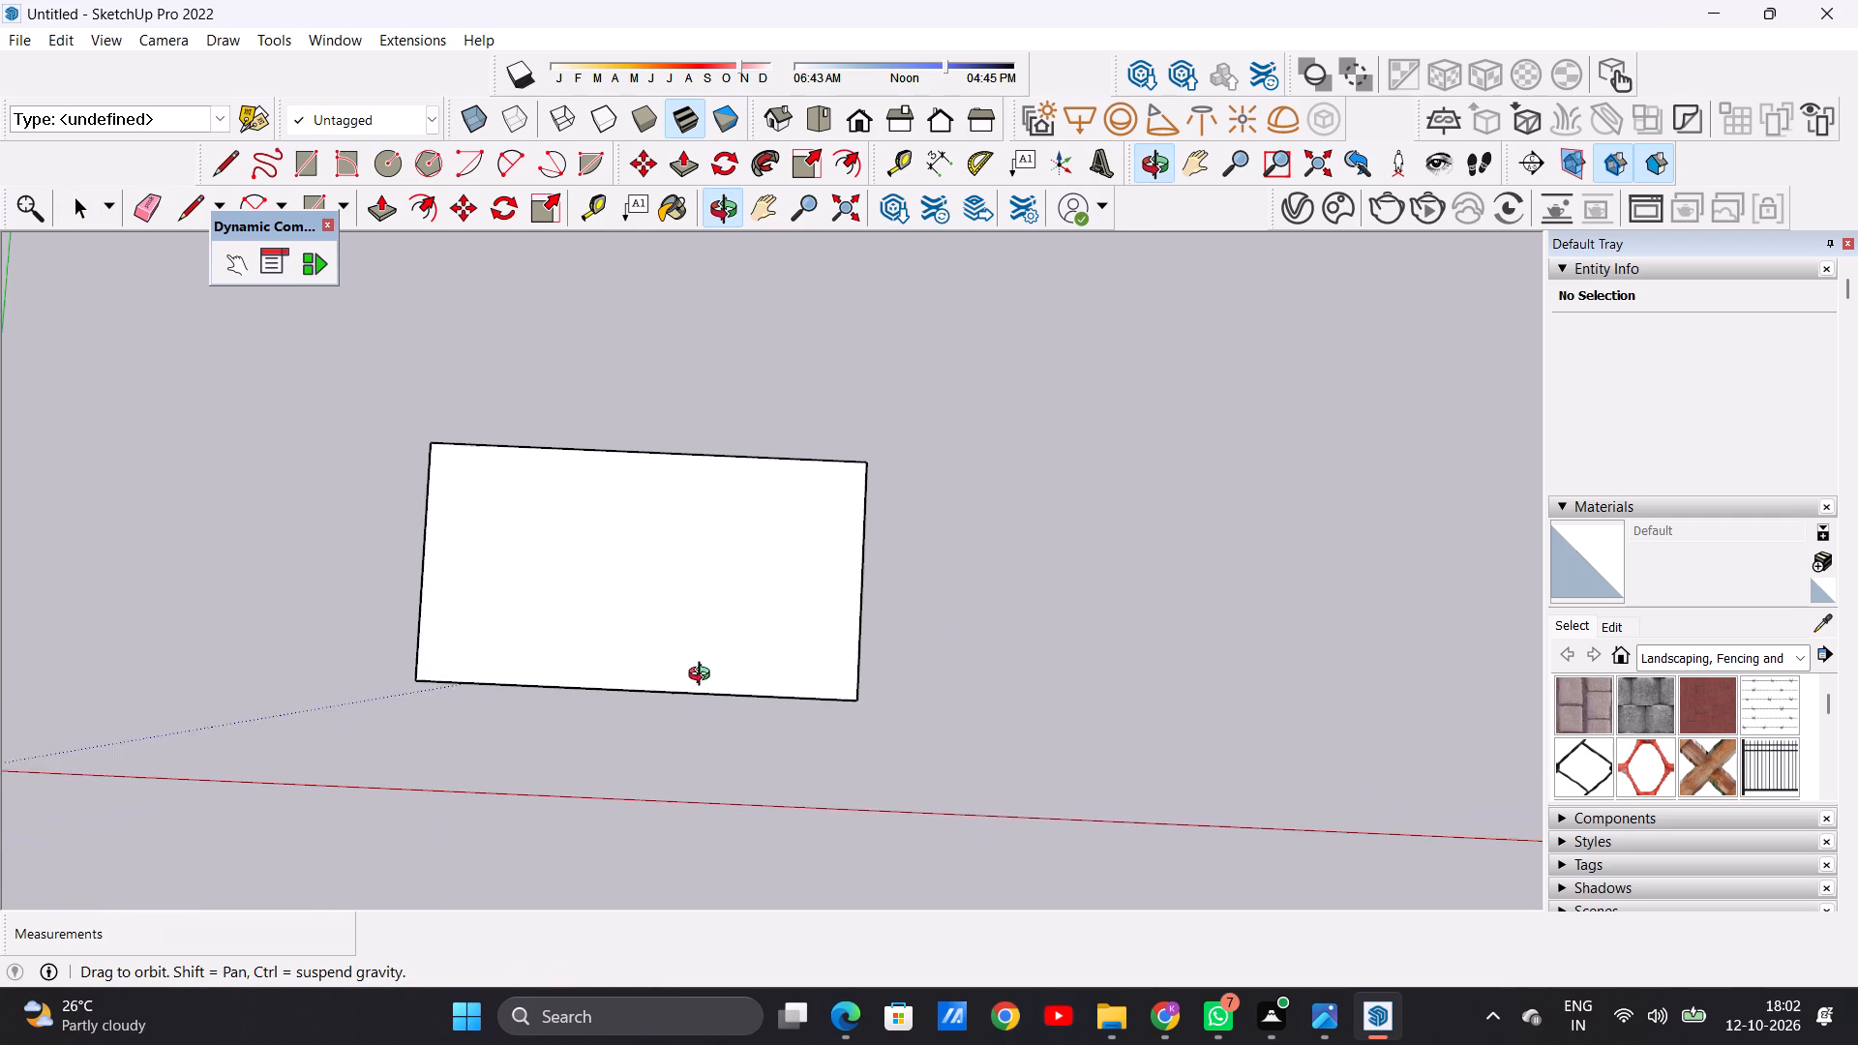
{"action": "middle_click_drag", "start_coordinate": [704, 676], "coordinate": [734, 691]}
{"action": "middle_click", "coordinate": [734, 691]}
{"action": "middle_click_drag", "start_coordinate": [734, 696], "coordinate": [731, 704]}
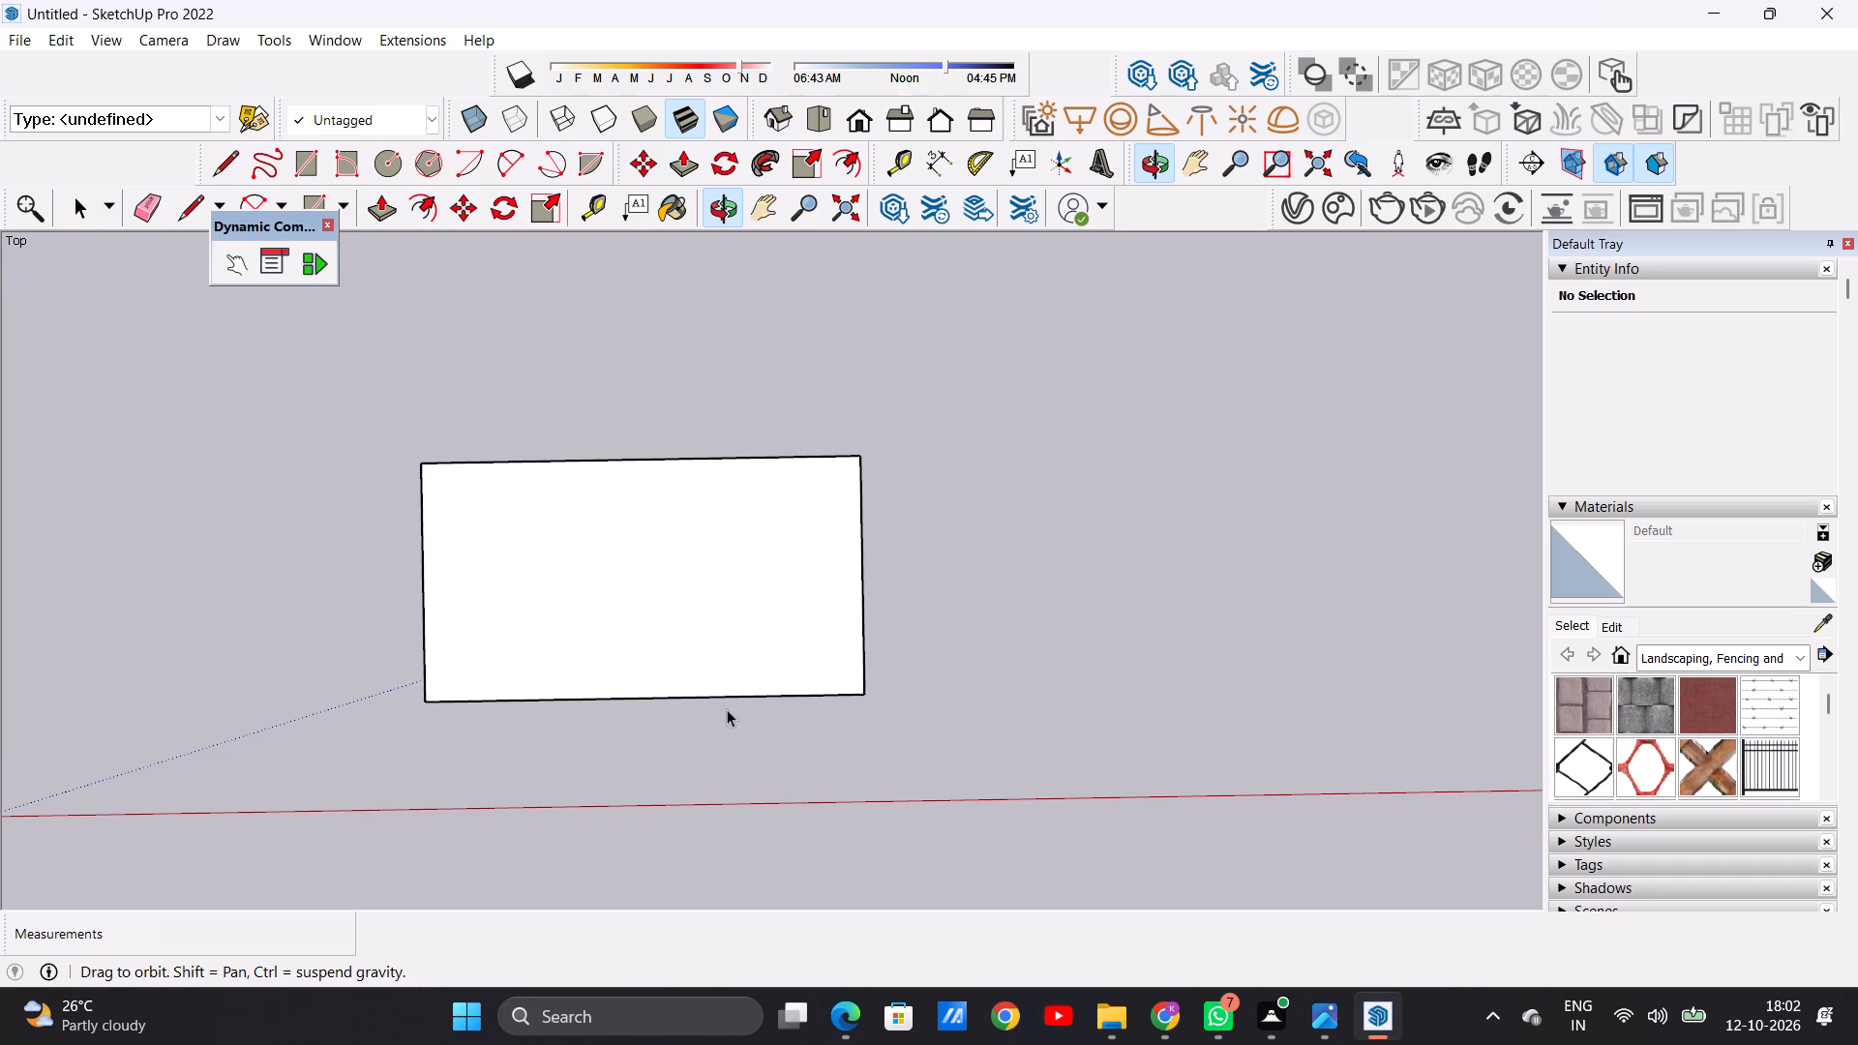
Draw an adjoining rectangle about 14' by 2' 3" along the full far long edge of the rectangle.
{"action": "key", "text": "r"}
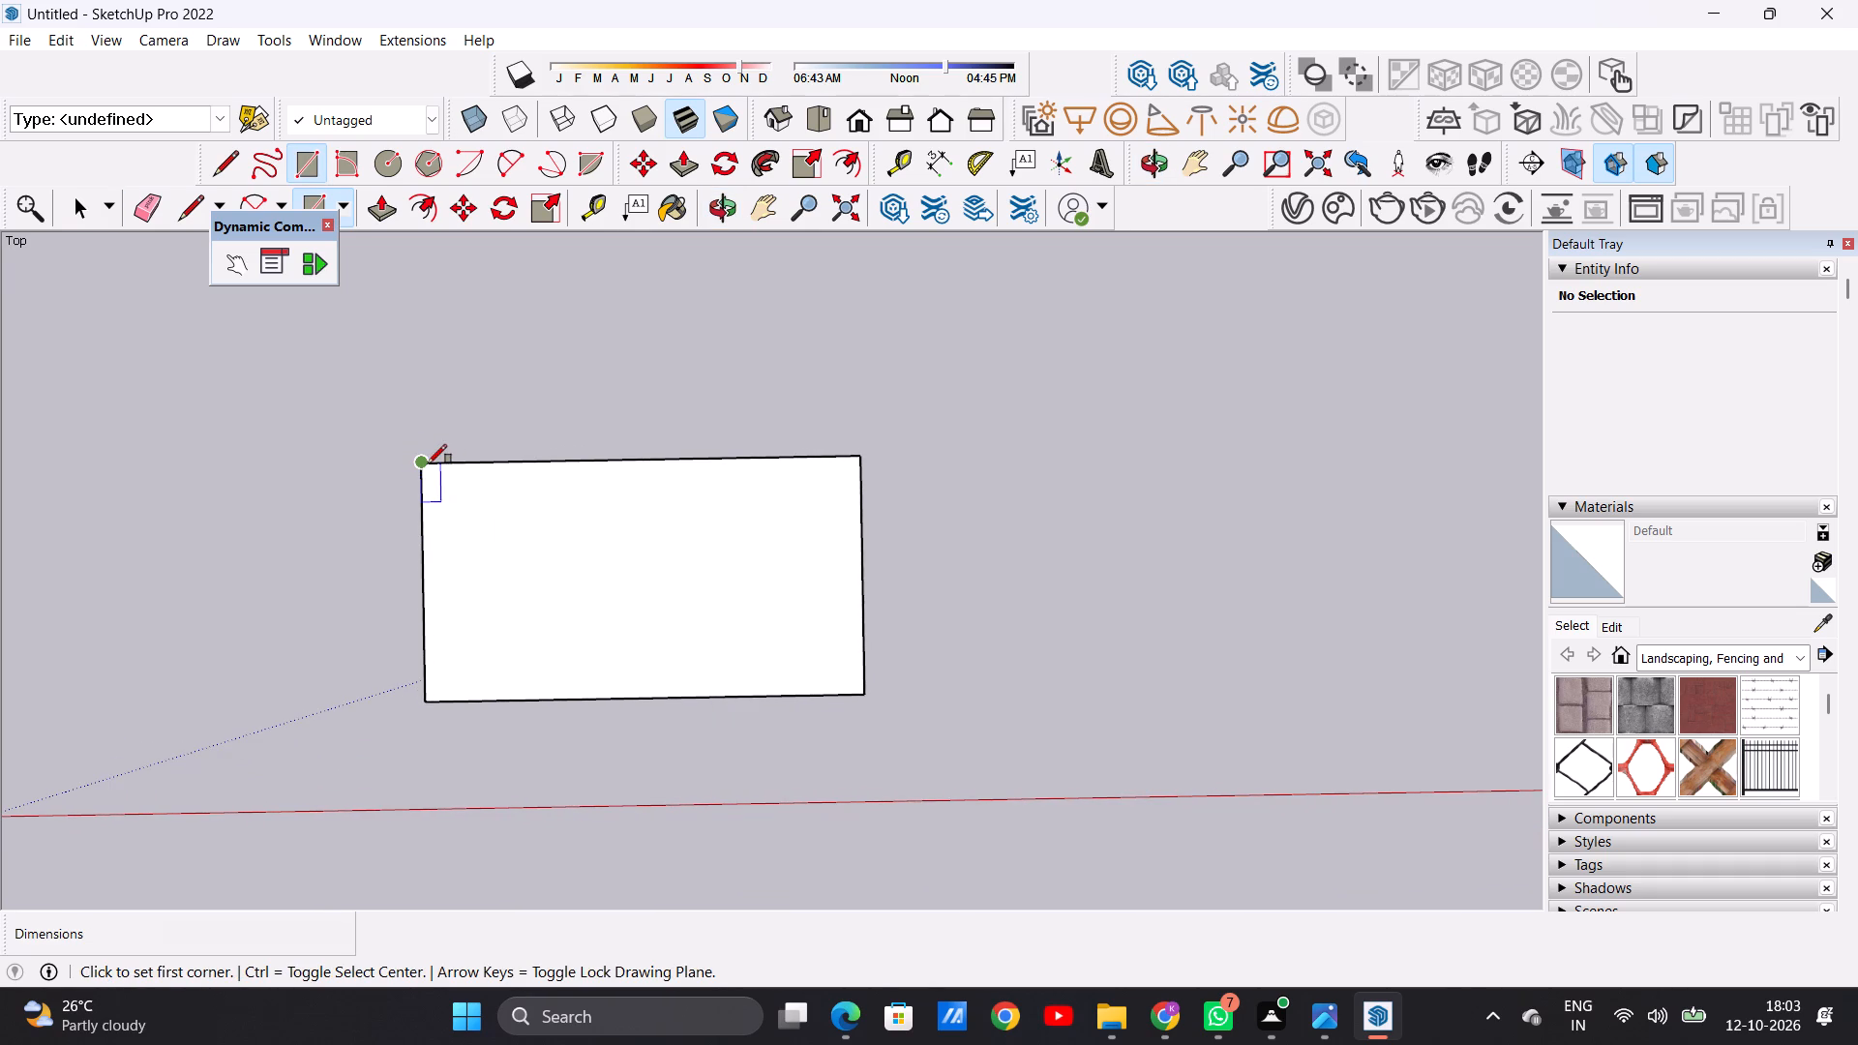
{"action": "left_click", "coordinate": [427, 463]}
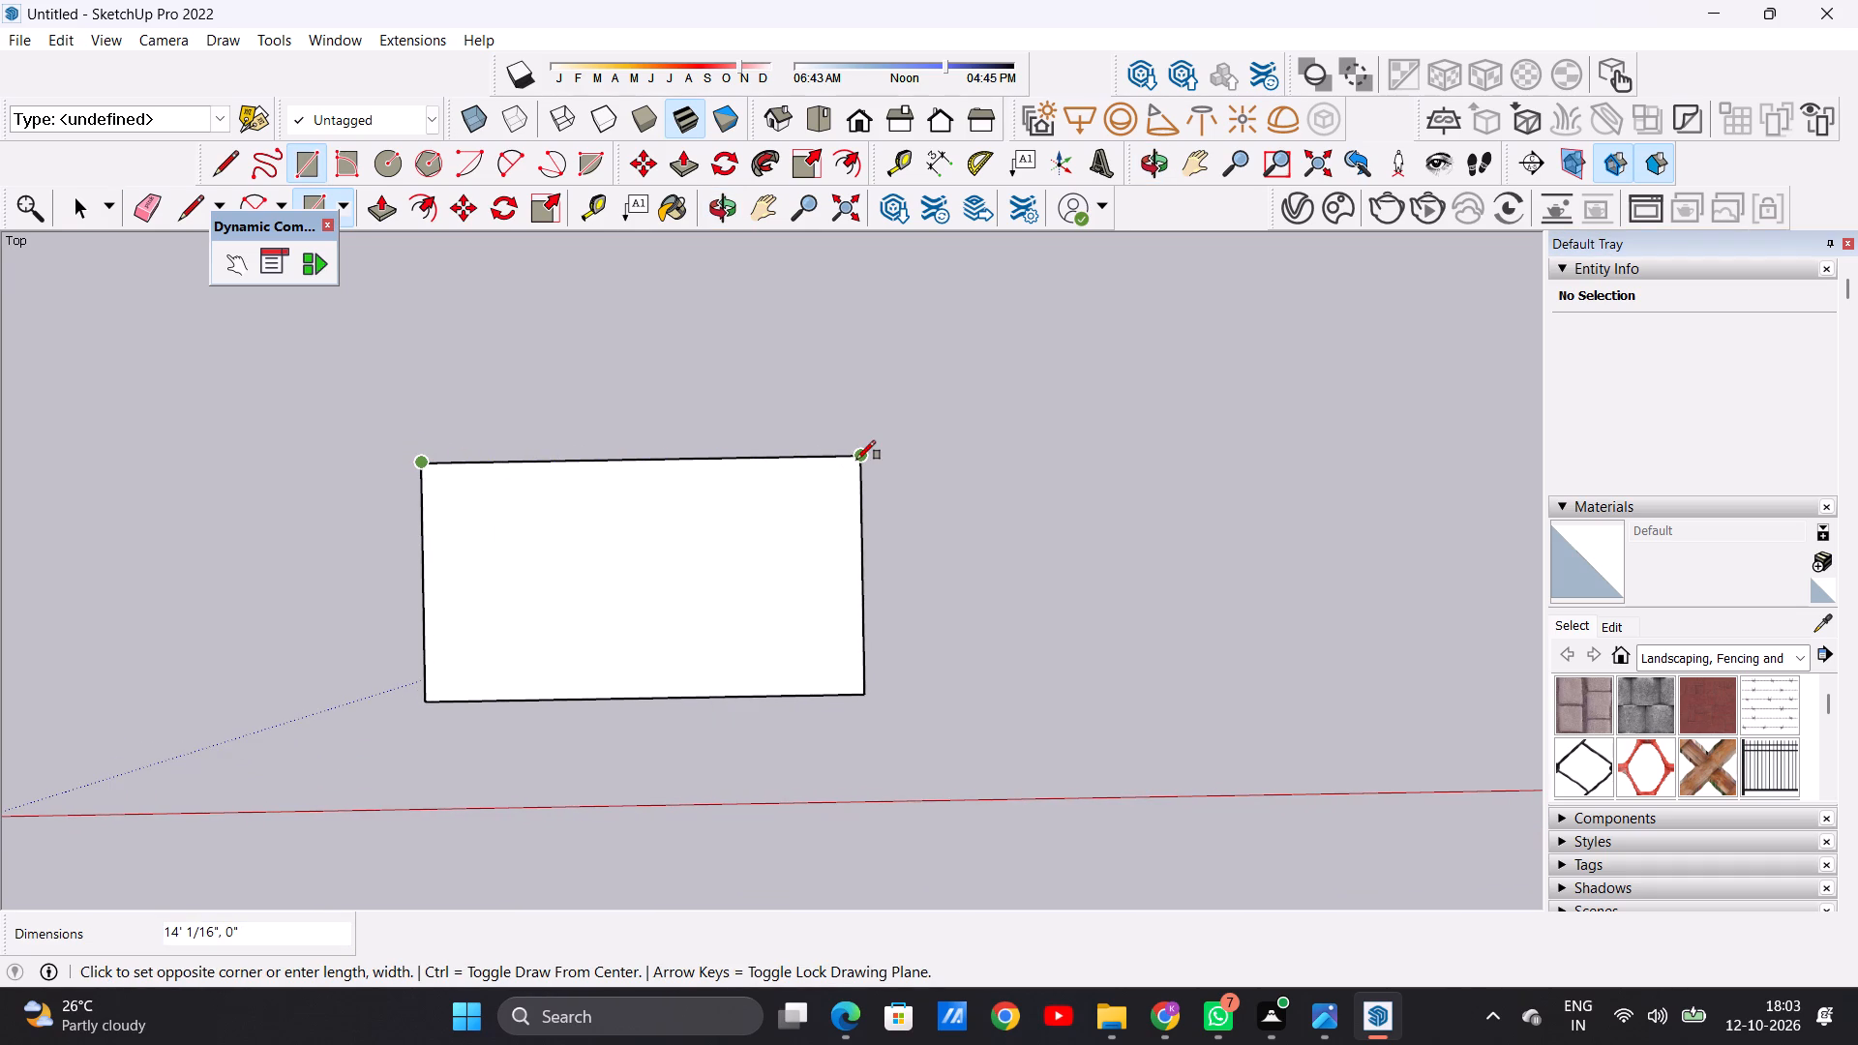
{"action": "left_click", "coordinate": [856, 460]}
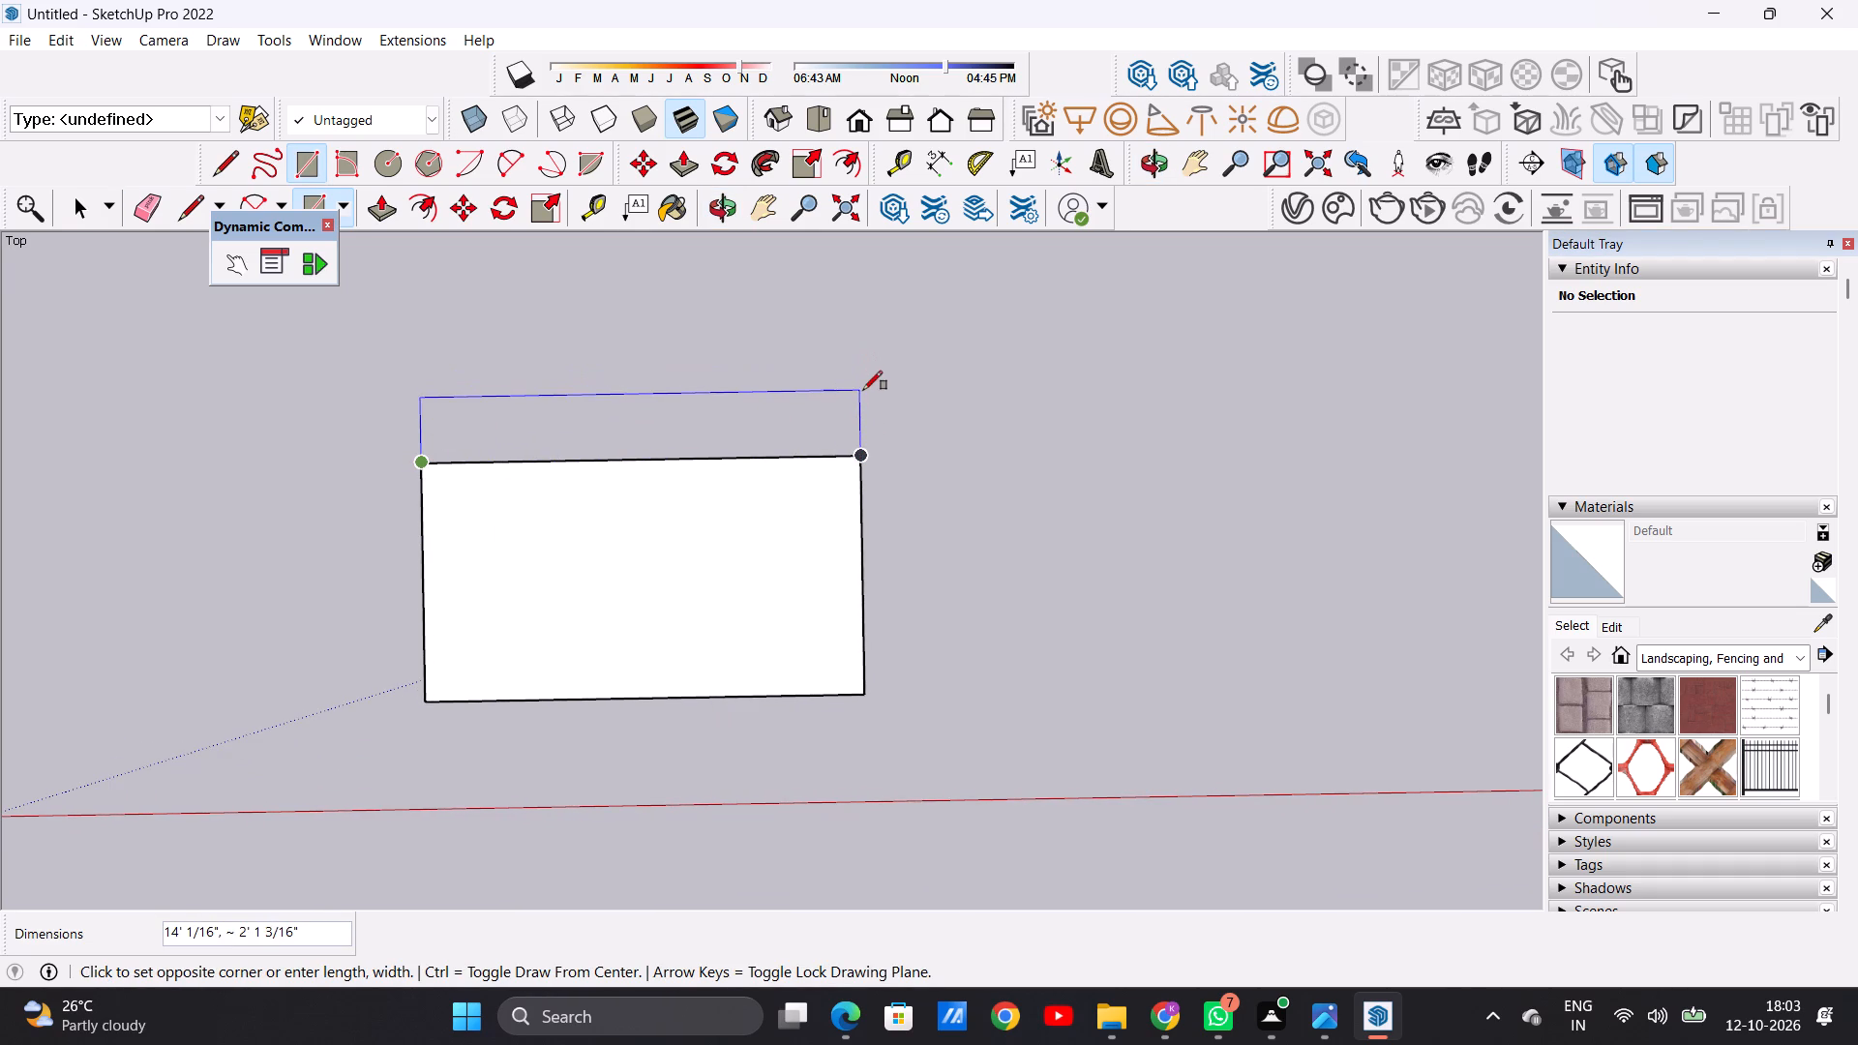
{"action": "left_click", "coordinate": [863, 385]}
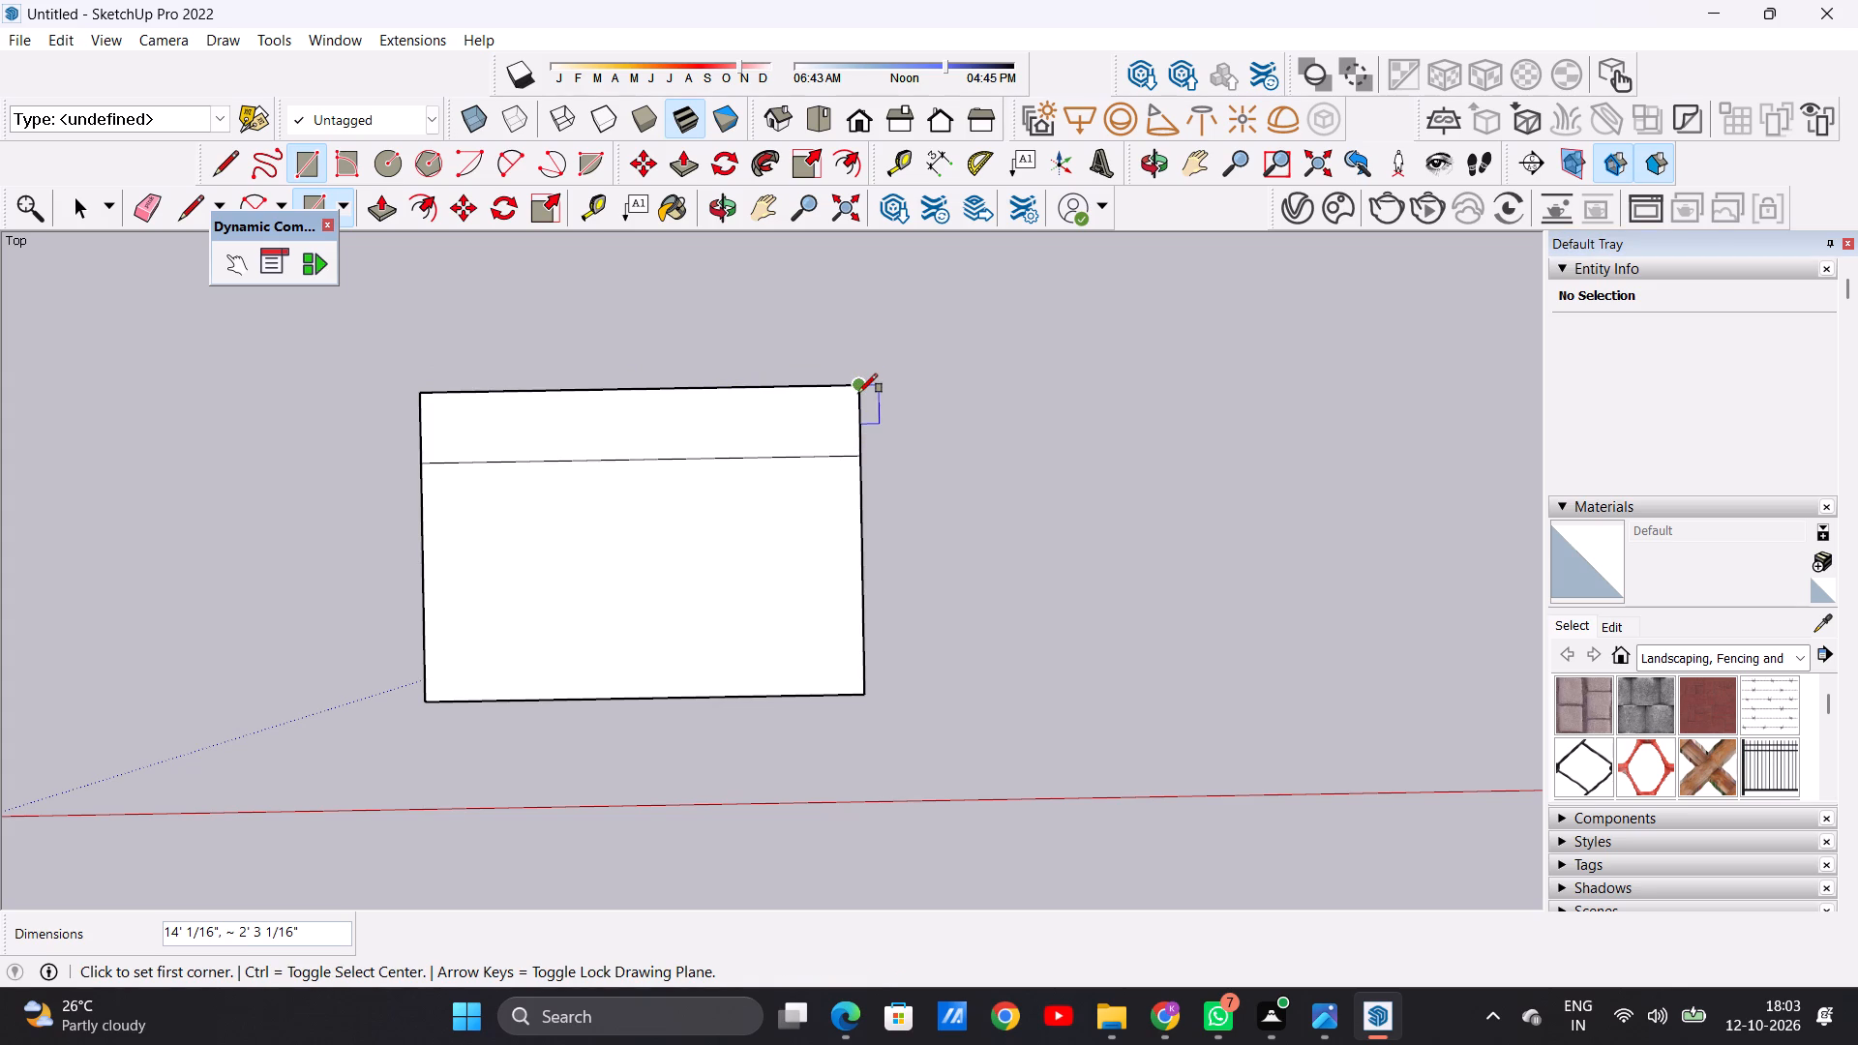
Draw another rectangle about 9' 10" by 7' 4" against the full short side farthest from the green axis.
{"action": "left_click", "coordinate": [858, 393]}
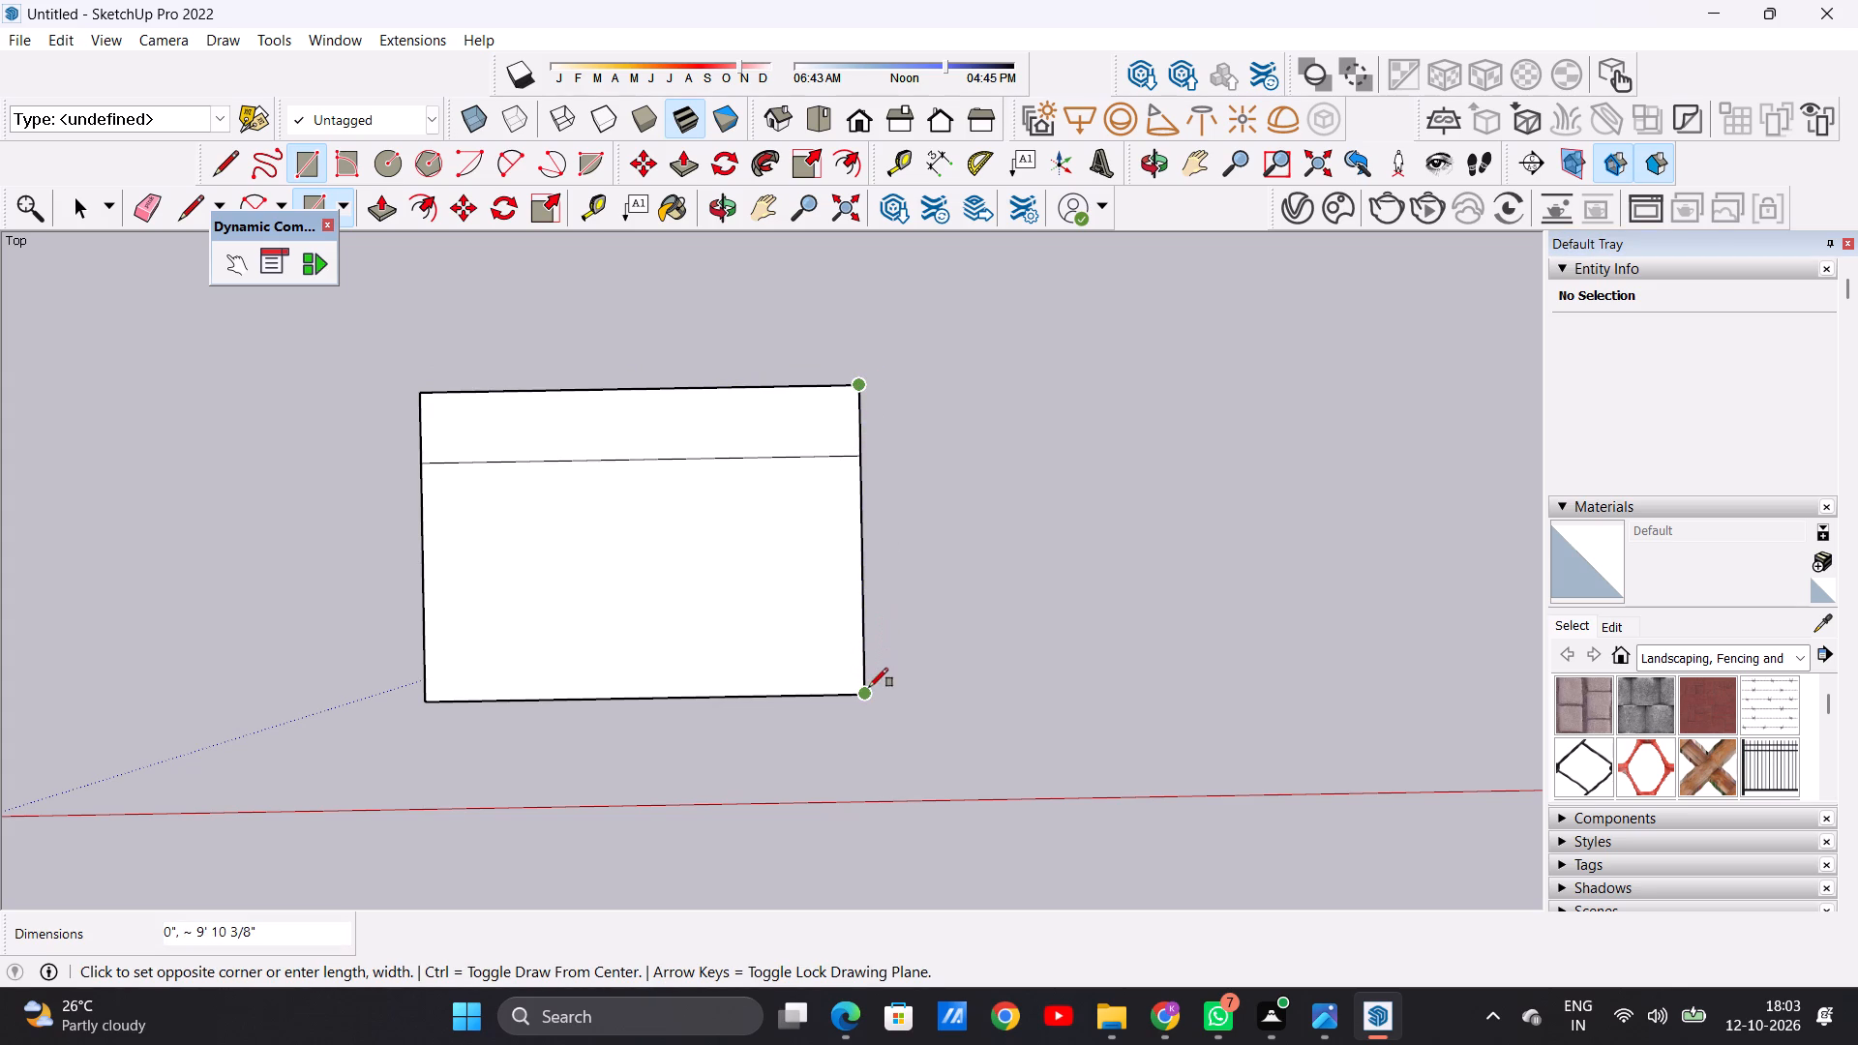
{"action": "left_click", "coordinate": [869, 687]}
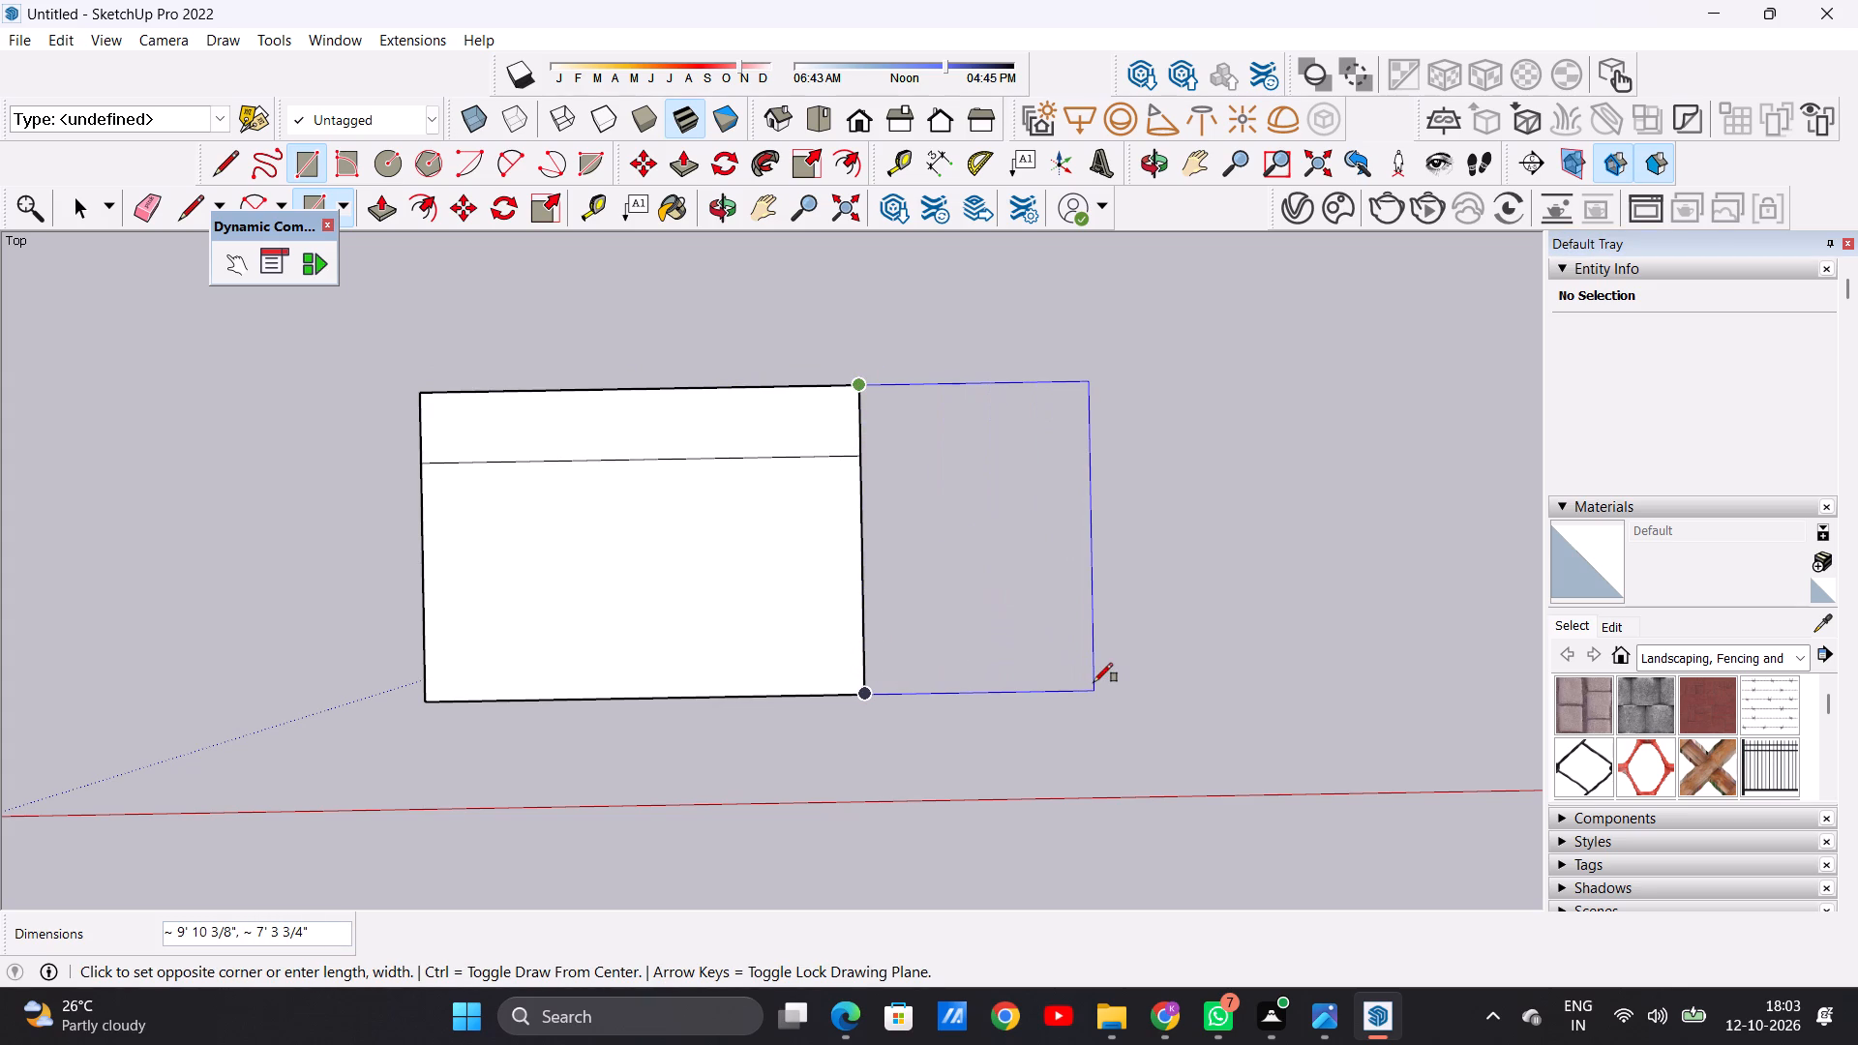
{"action": "left_click", "coordinate": [1094, 682]}
{"action": "key", "text": "space"}
Erase the two inner dividing edges so the three adjoining rectangles merge into one face.
{"action": "type", "text": "E"}
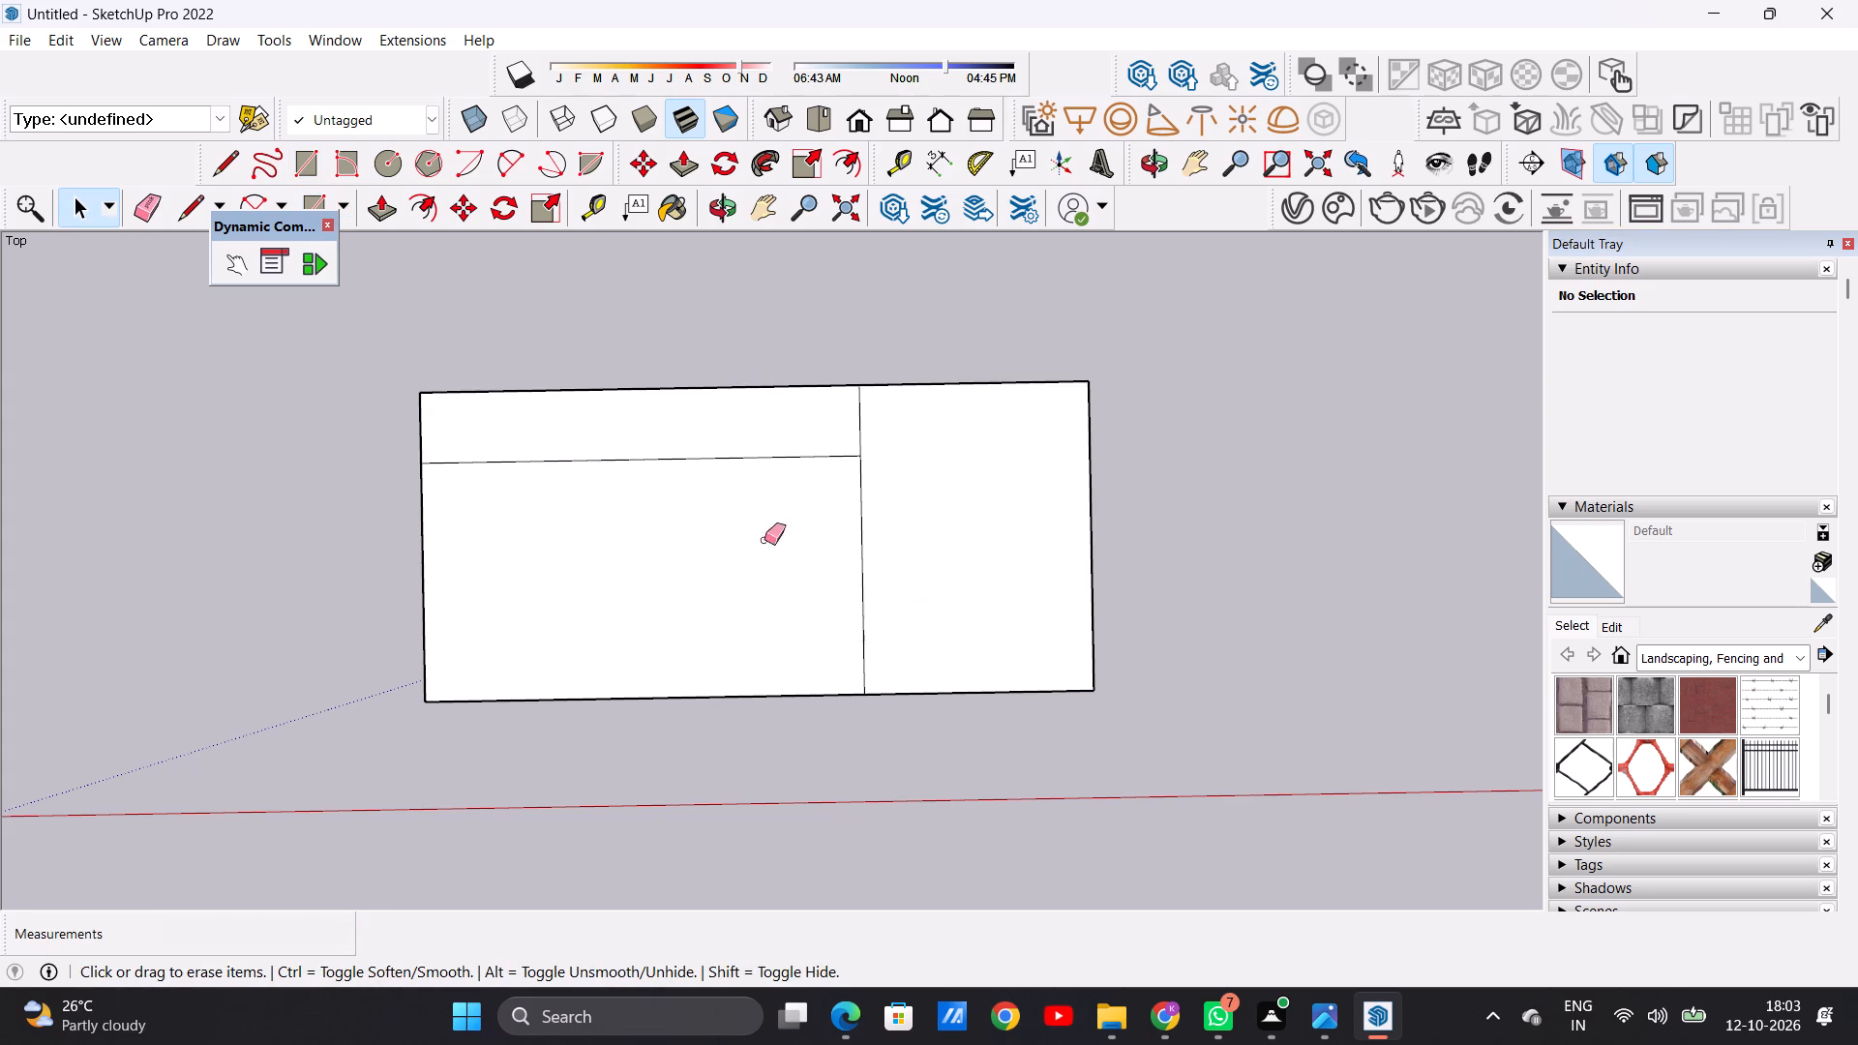
{"action": "left_click_drag", "start_coordinate": [713, 439], "coordinate": [741, 485]}
{"action": "left_click_drag", "start_coordinate": [886, 503], "coordinate": [850, 508]}
Draw a rectangular strip about 21' 4" by 2' 2" along the full far long edge of the merged face.
{"action": "scroll", "coordinate": [788, 546], "scroll_direction": "down", "scroll_amount": 4}
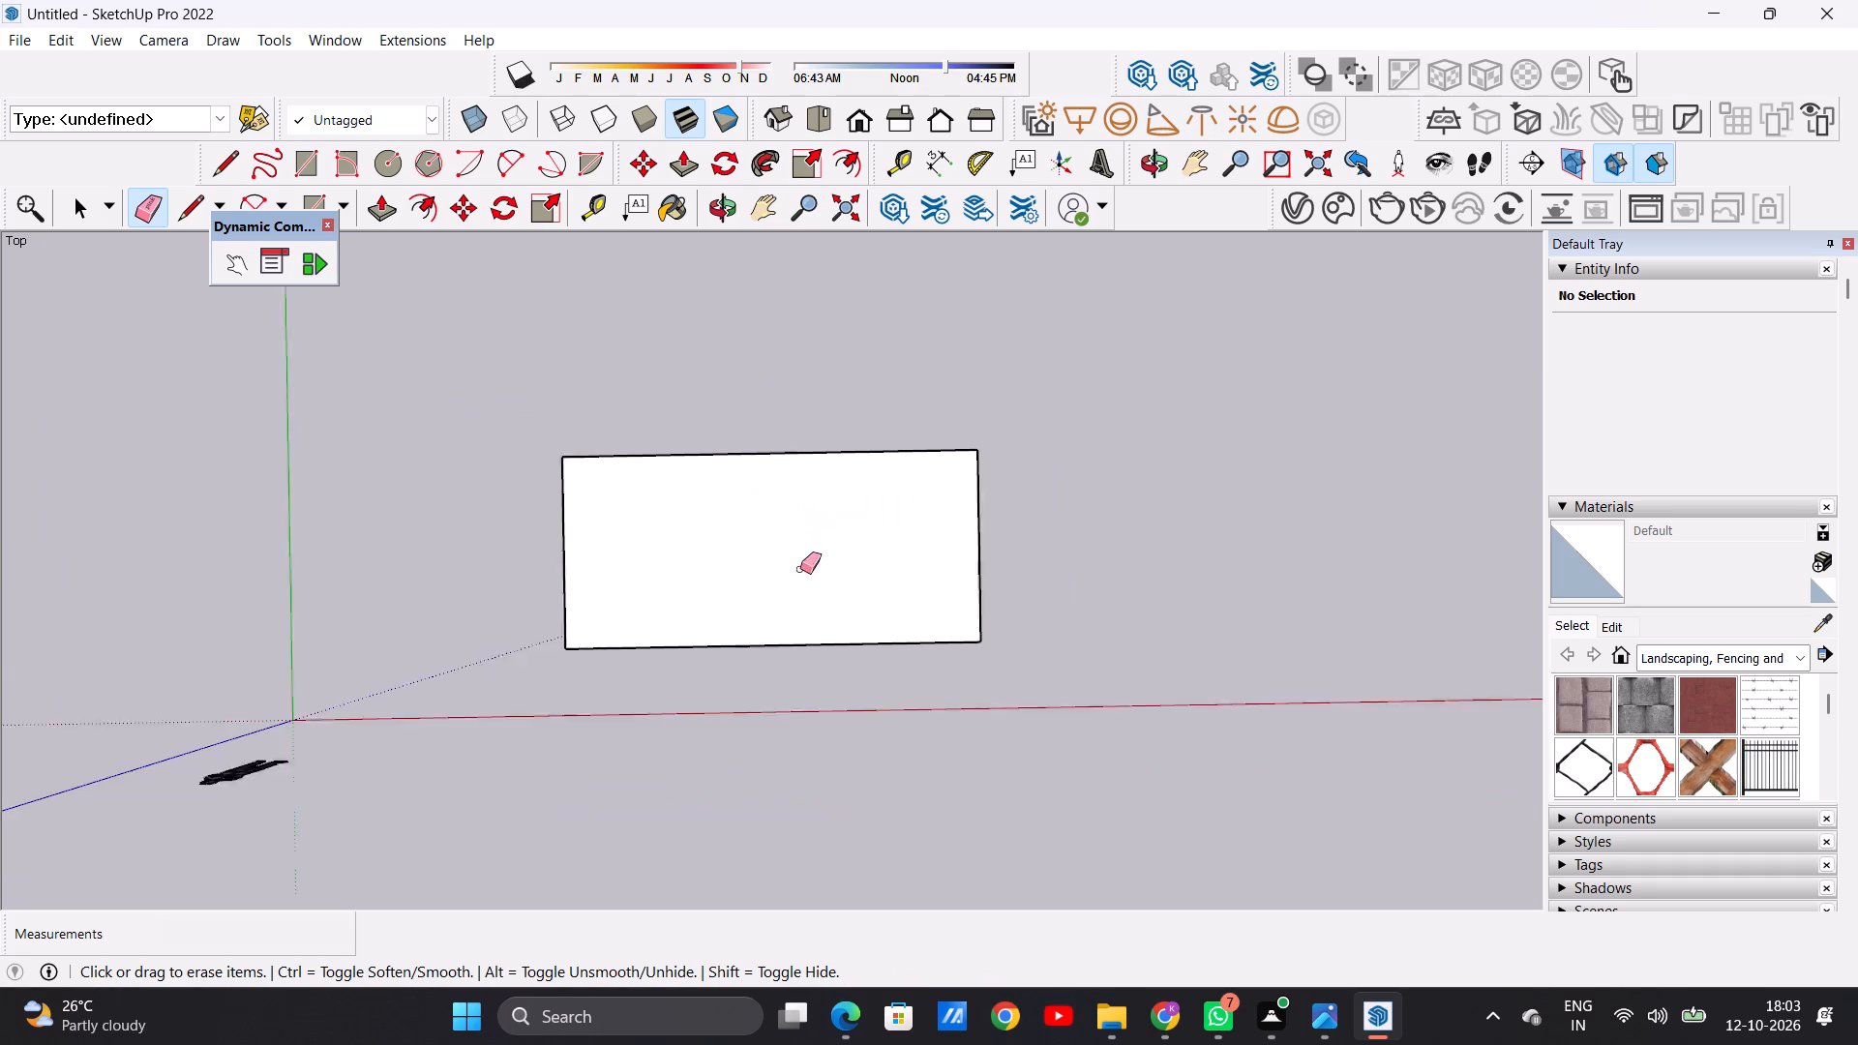
{"action": "scroll", "coordinate": [800, 569], "scroll_direction": "down", "scroll_amount": 3}
{"action": "scroll", "coordinate": [833, 648], "scroll_direction": "up", "scroll_amount": 2}
{"action": "scroll", "coordinate": [833, 648], "scroll_direction": "down", "scroll_amount": 1}
{"action": "scroll", "coordinate": [833, 648], "scroll_direction": "up", "scroll_amount": 5}
{"action": "middle_click_drag", "start_coordinate": [868, 682], "coordinate": [850, 588]}
{"action": "scroll", "coordinate": [858, 673], "scroll_direction": "up", "scroll_amount": 1}
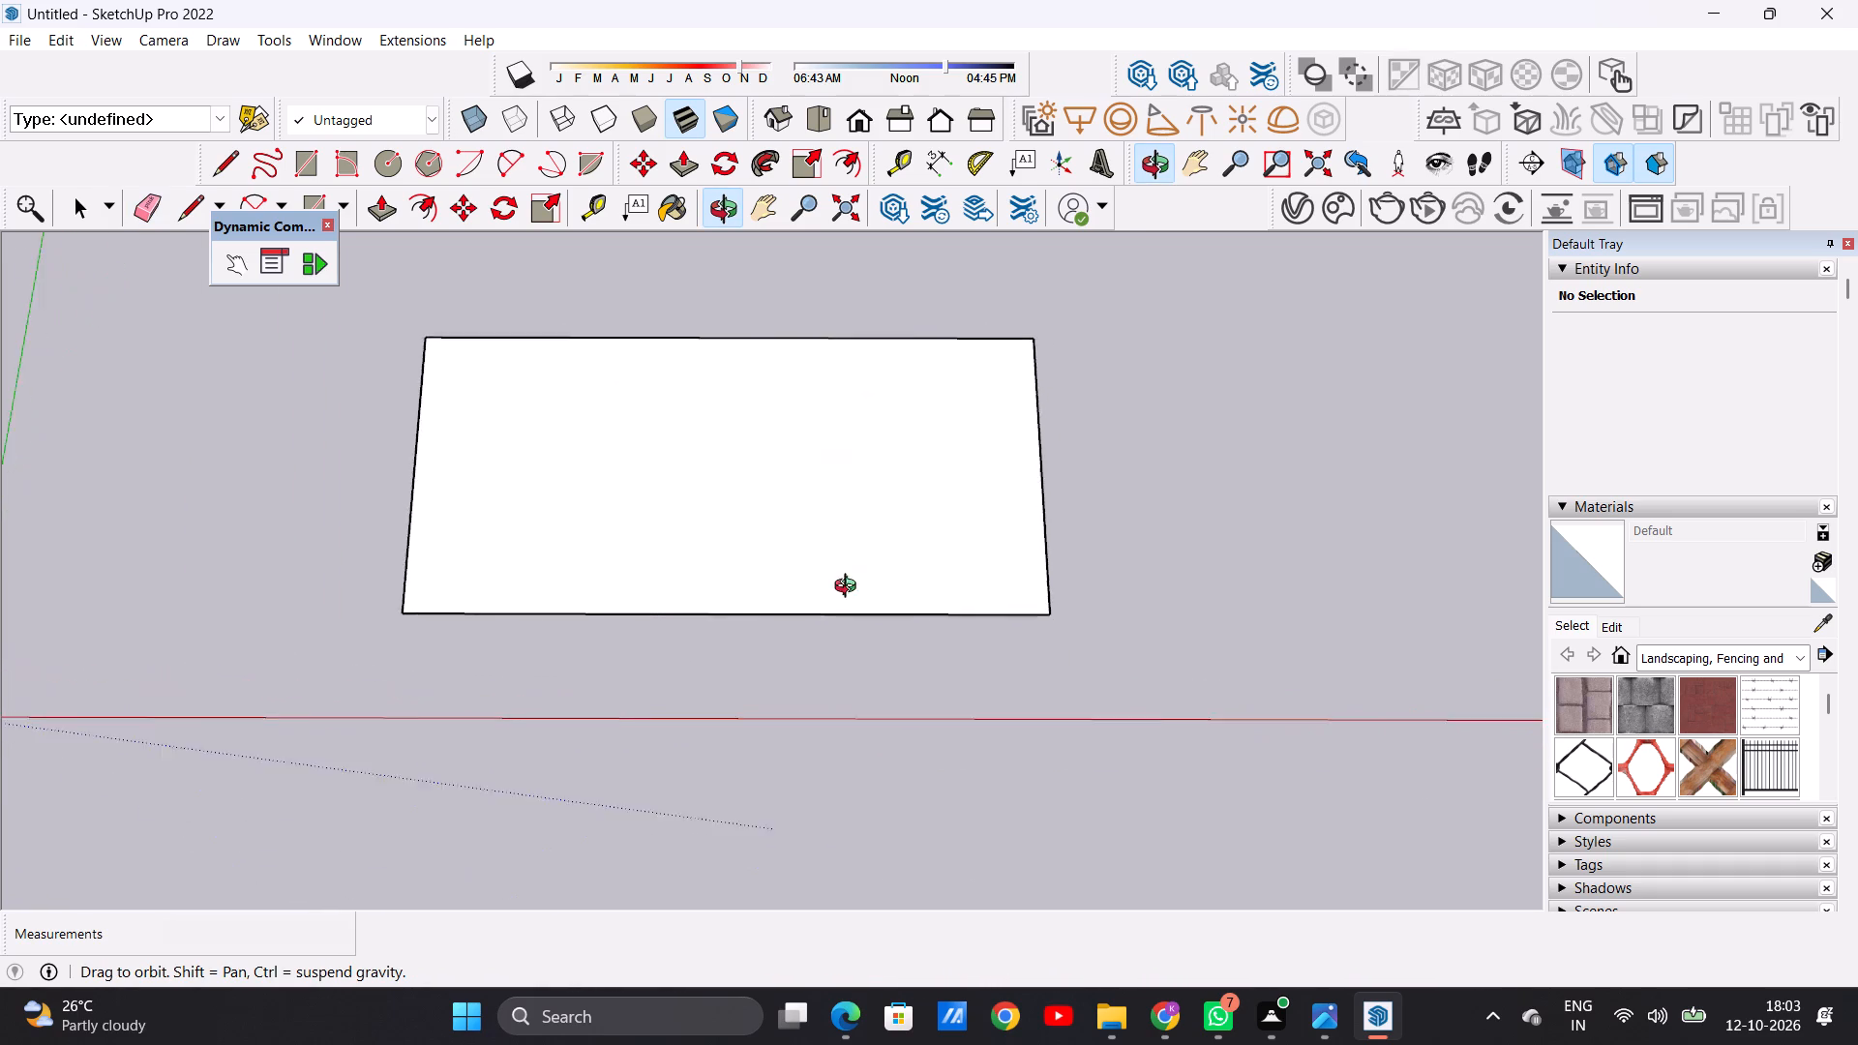
{"action": "middle_click_drag", "start_coordinate": [850, 588], "coordinate": [854, 653]}
{"action": "scroll", "coordinate": [854, 653], "scroll_direction": "down", "scroll_amount": 6}
{"action": "scroll", "coordinate": [846, 514], "scroll_direction": "up", "scroll_amount": 1}
{"action": "scroll", "coordinate": [846, 514], "scroll_direction": "down", "scroll_amount": 1}
{"action": "scroll", "coordinate": [846, 514], "scroll_direction": "up", "scroll_amount": 4}
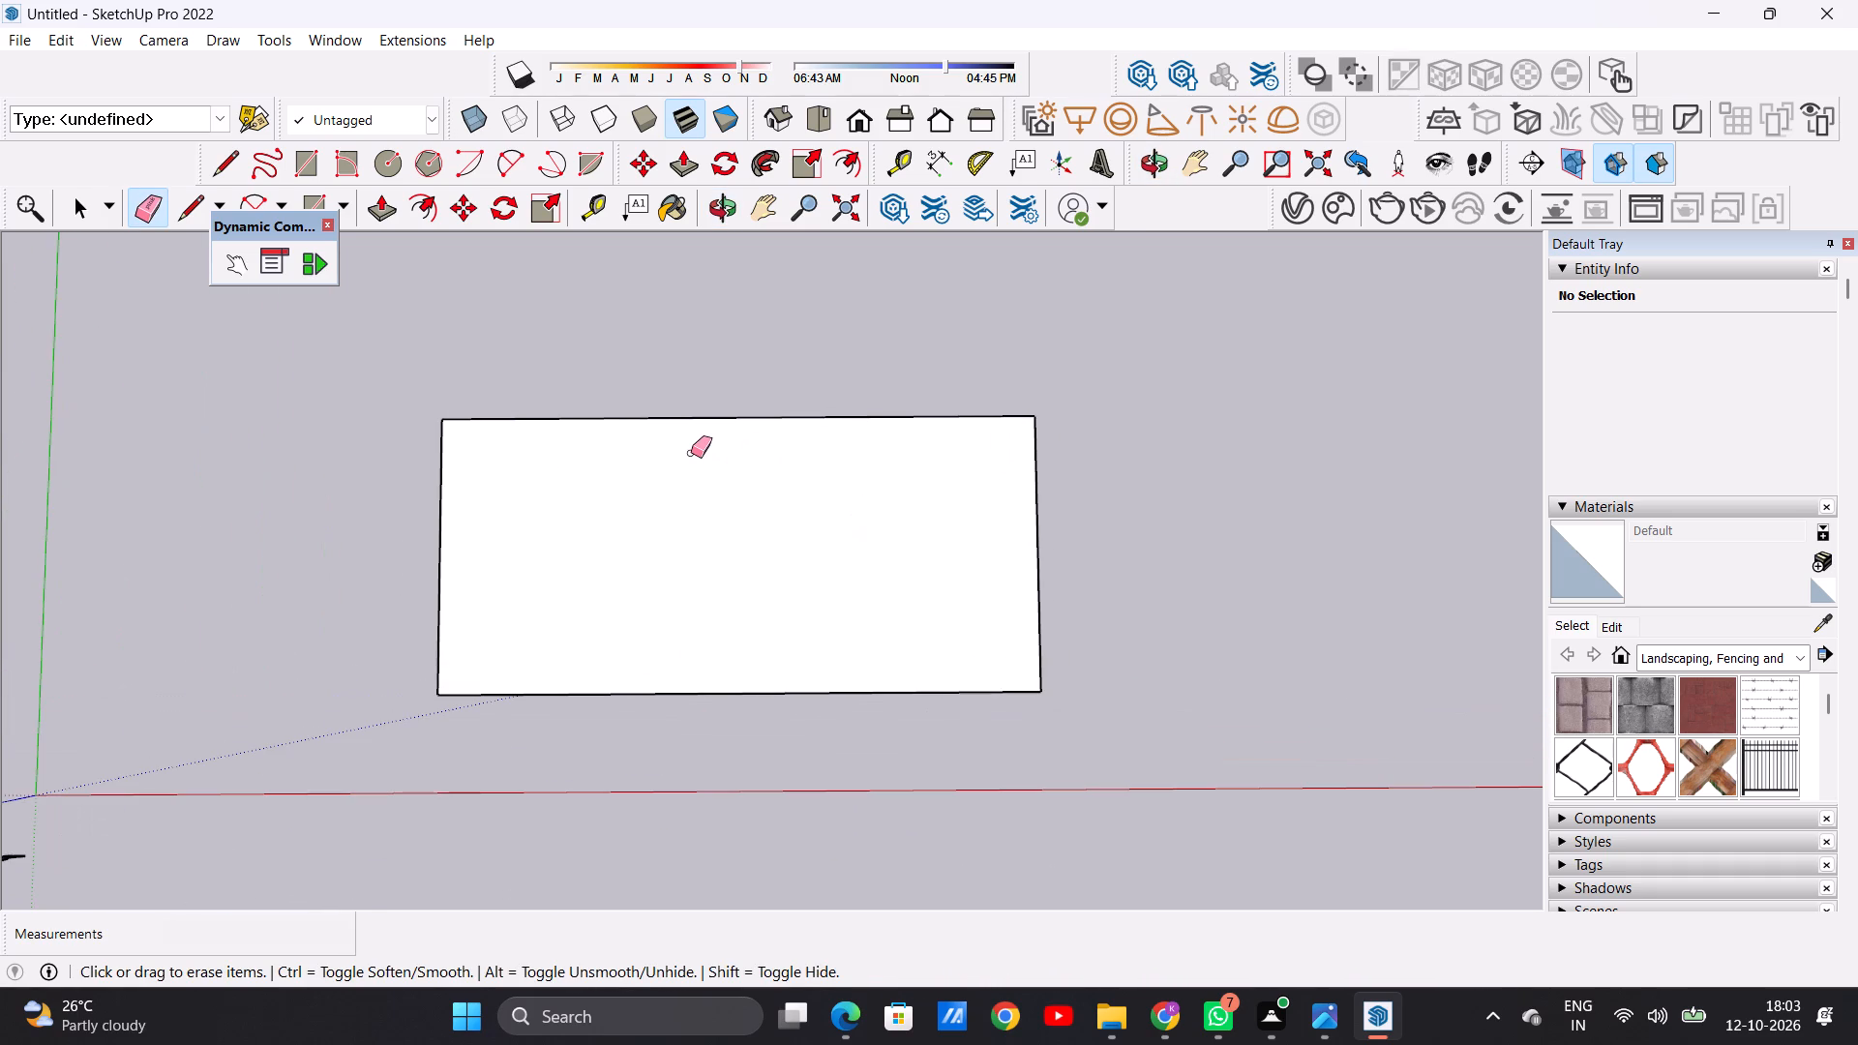
{"action": "key", "text": "space"}
{"action": "type", "text": "R"}
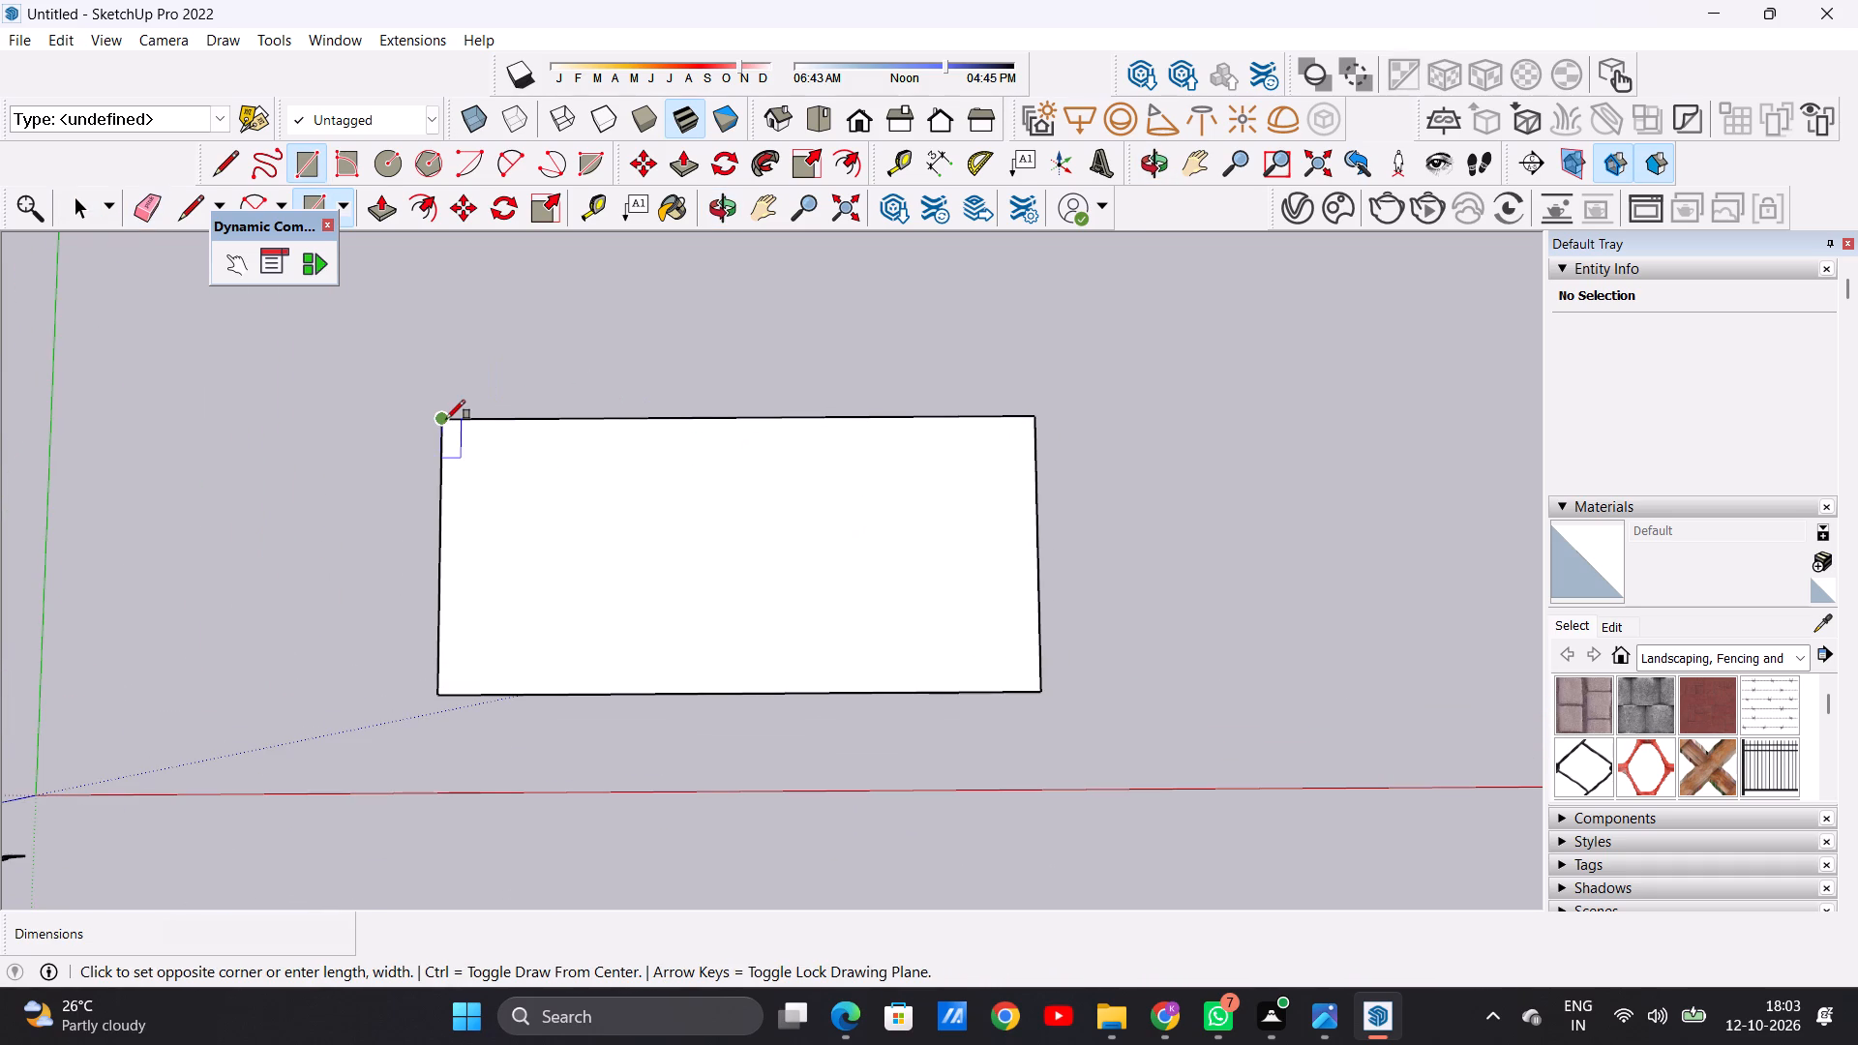
{"action": "left_click", "coordinate": [446, 419]}
{"action": "left_click", "coordinate": [1033, 415]}
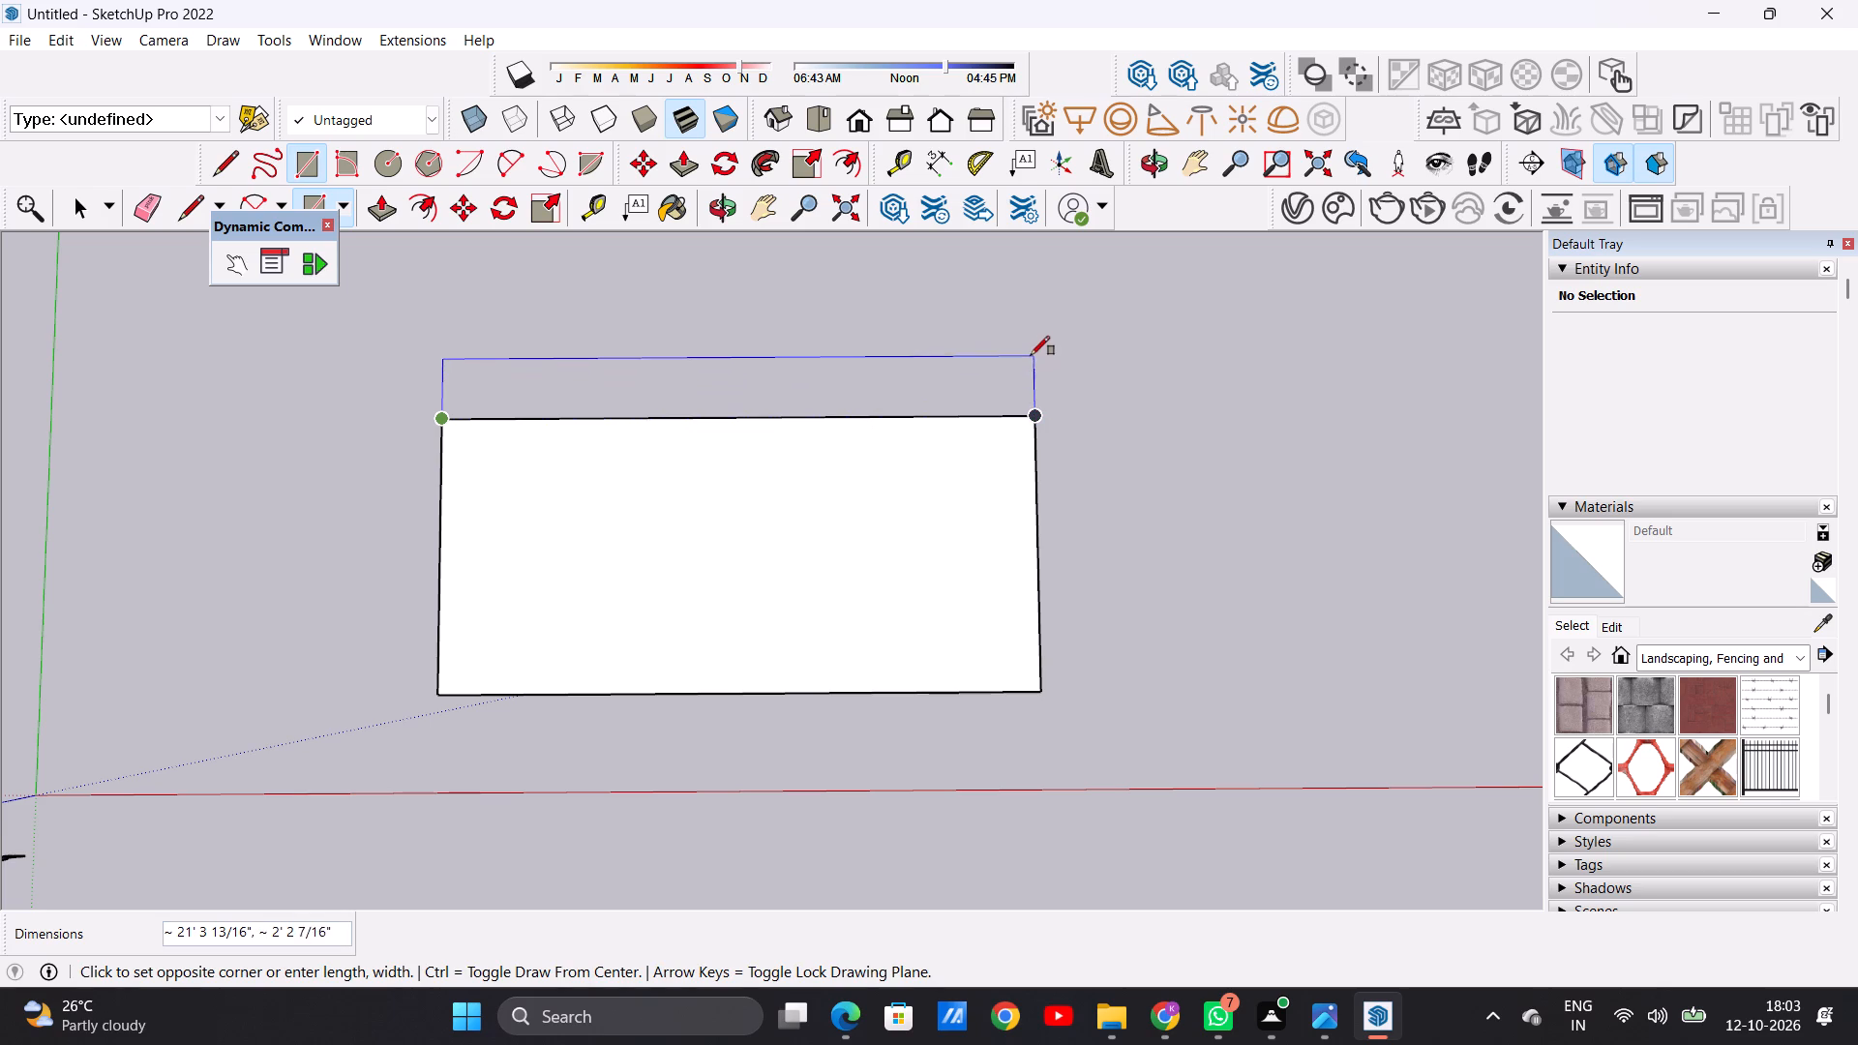
{"action": "left_click", "coordinate": [1031, 351]}
{"action": "key", "text": "space"}
Erase the dividing edge between the new far strip and the main face so they merge.
{"action": "type", "text": "E"}
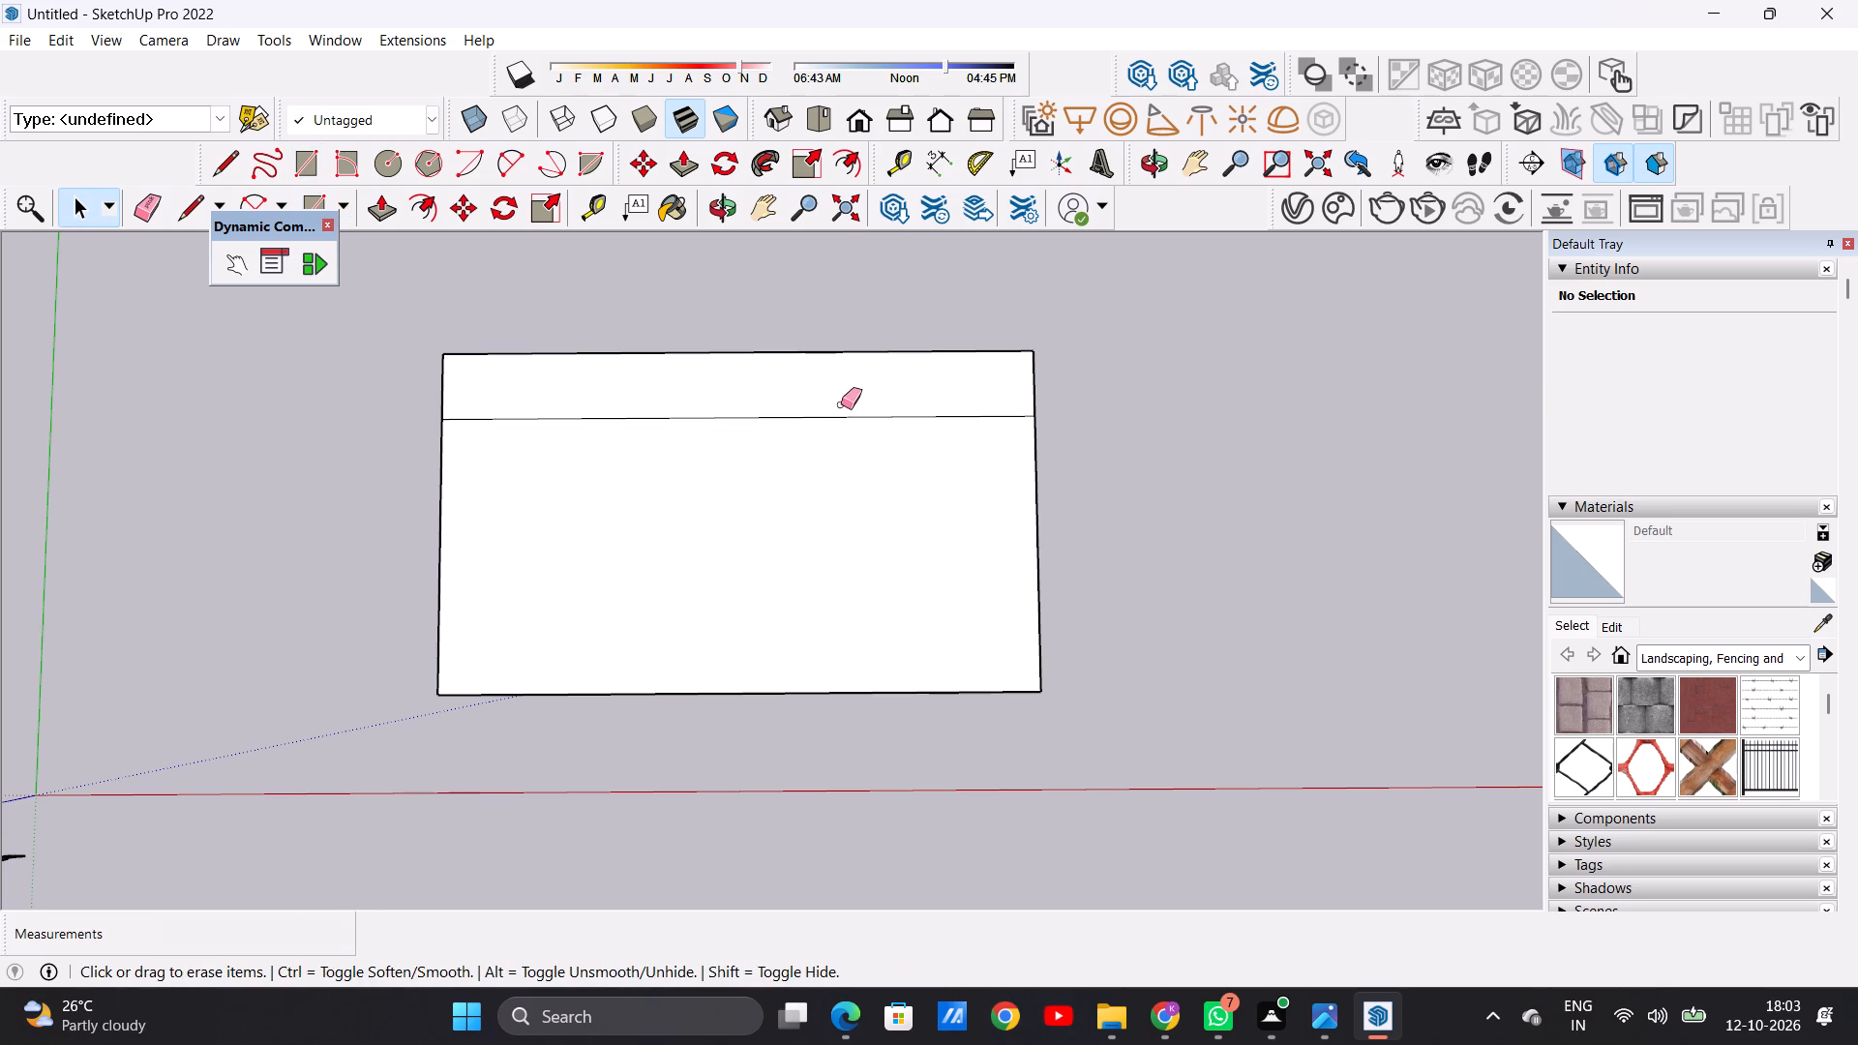
{"action": "left_click_drag", "start_coordinate": [839, 402], "coordinate": [852, 437]}
{"action": "left_click_drag", "start_coordinate": [852, 413], "coordinate": [852, 431]}
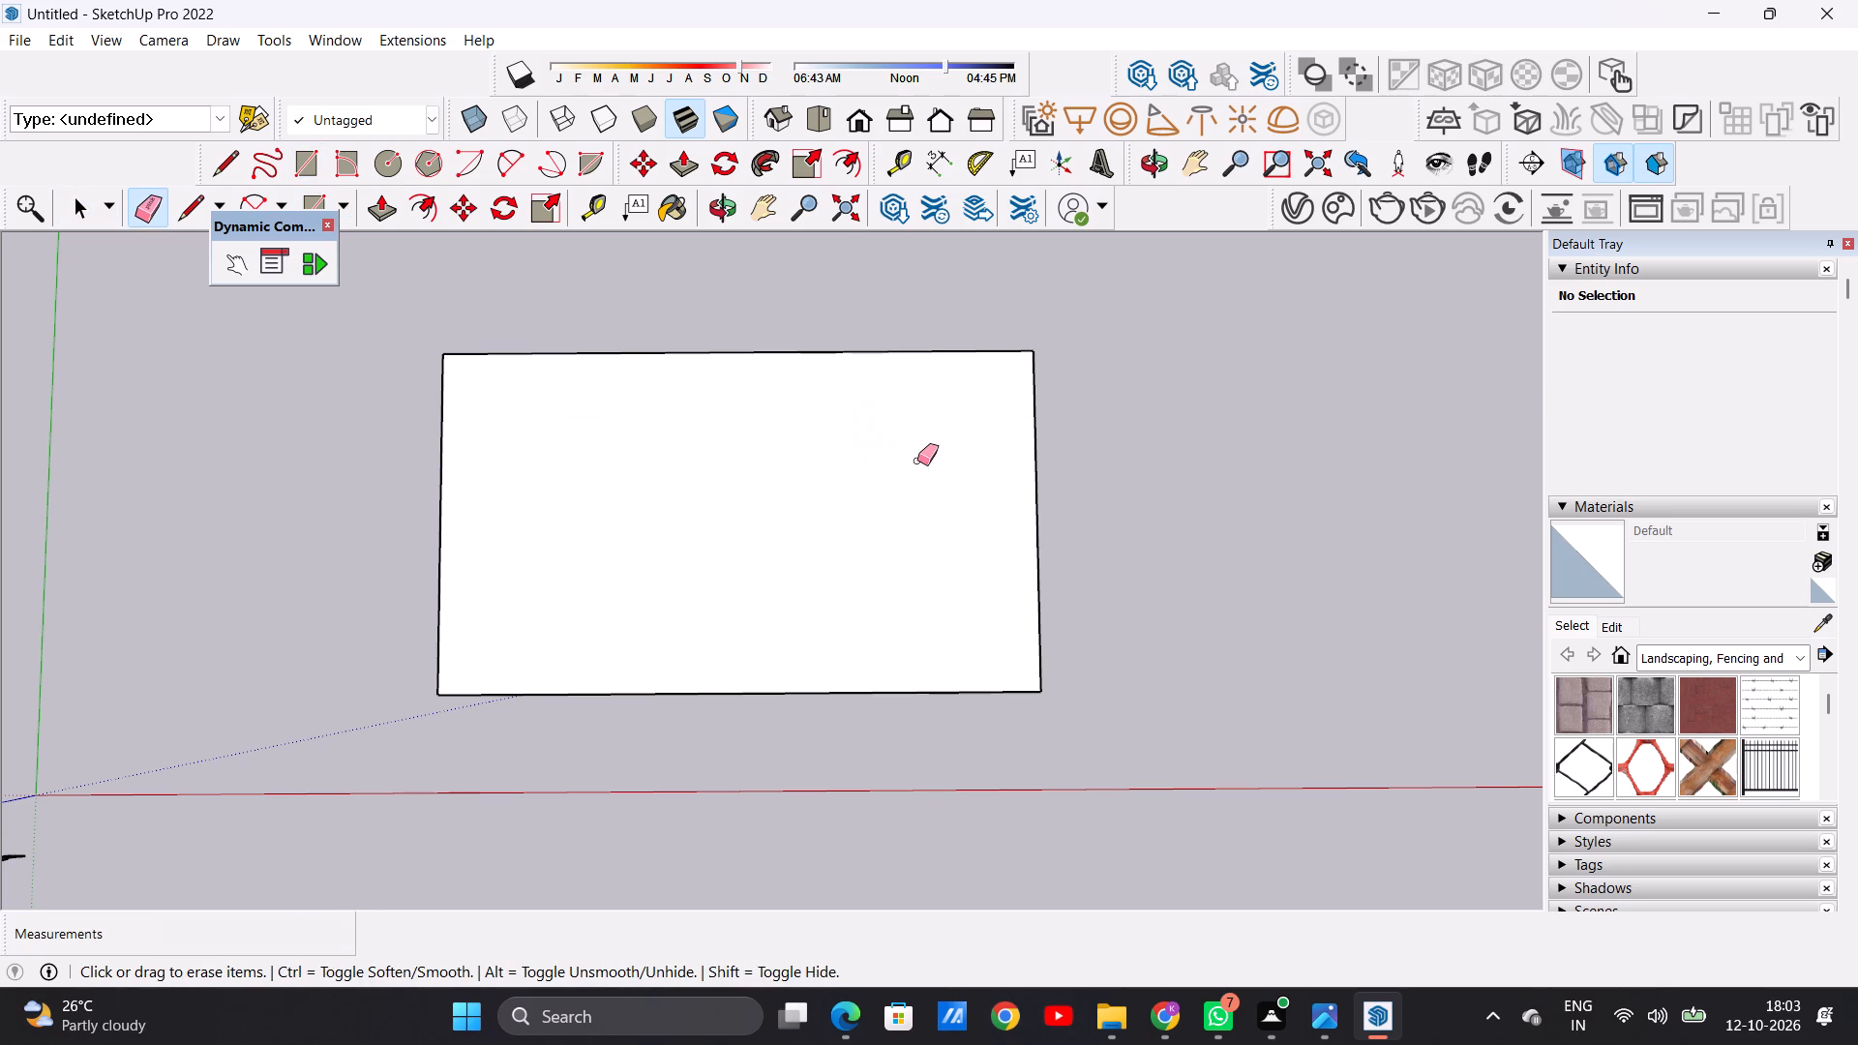
Draw a rectangular strip about 12' 3" by 1' 2" along the full short side farthest from the green axis.
{"action": "key", "text": "r"}
{"action": "left_click", "coordinate": [1028, 353]}
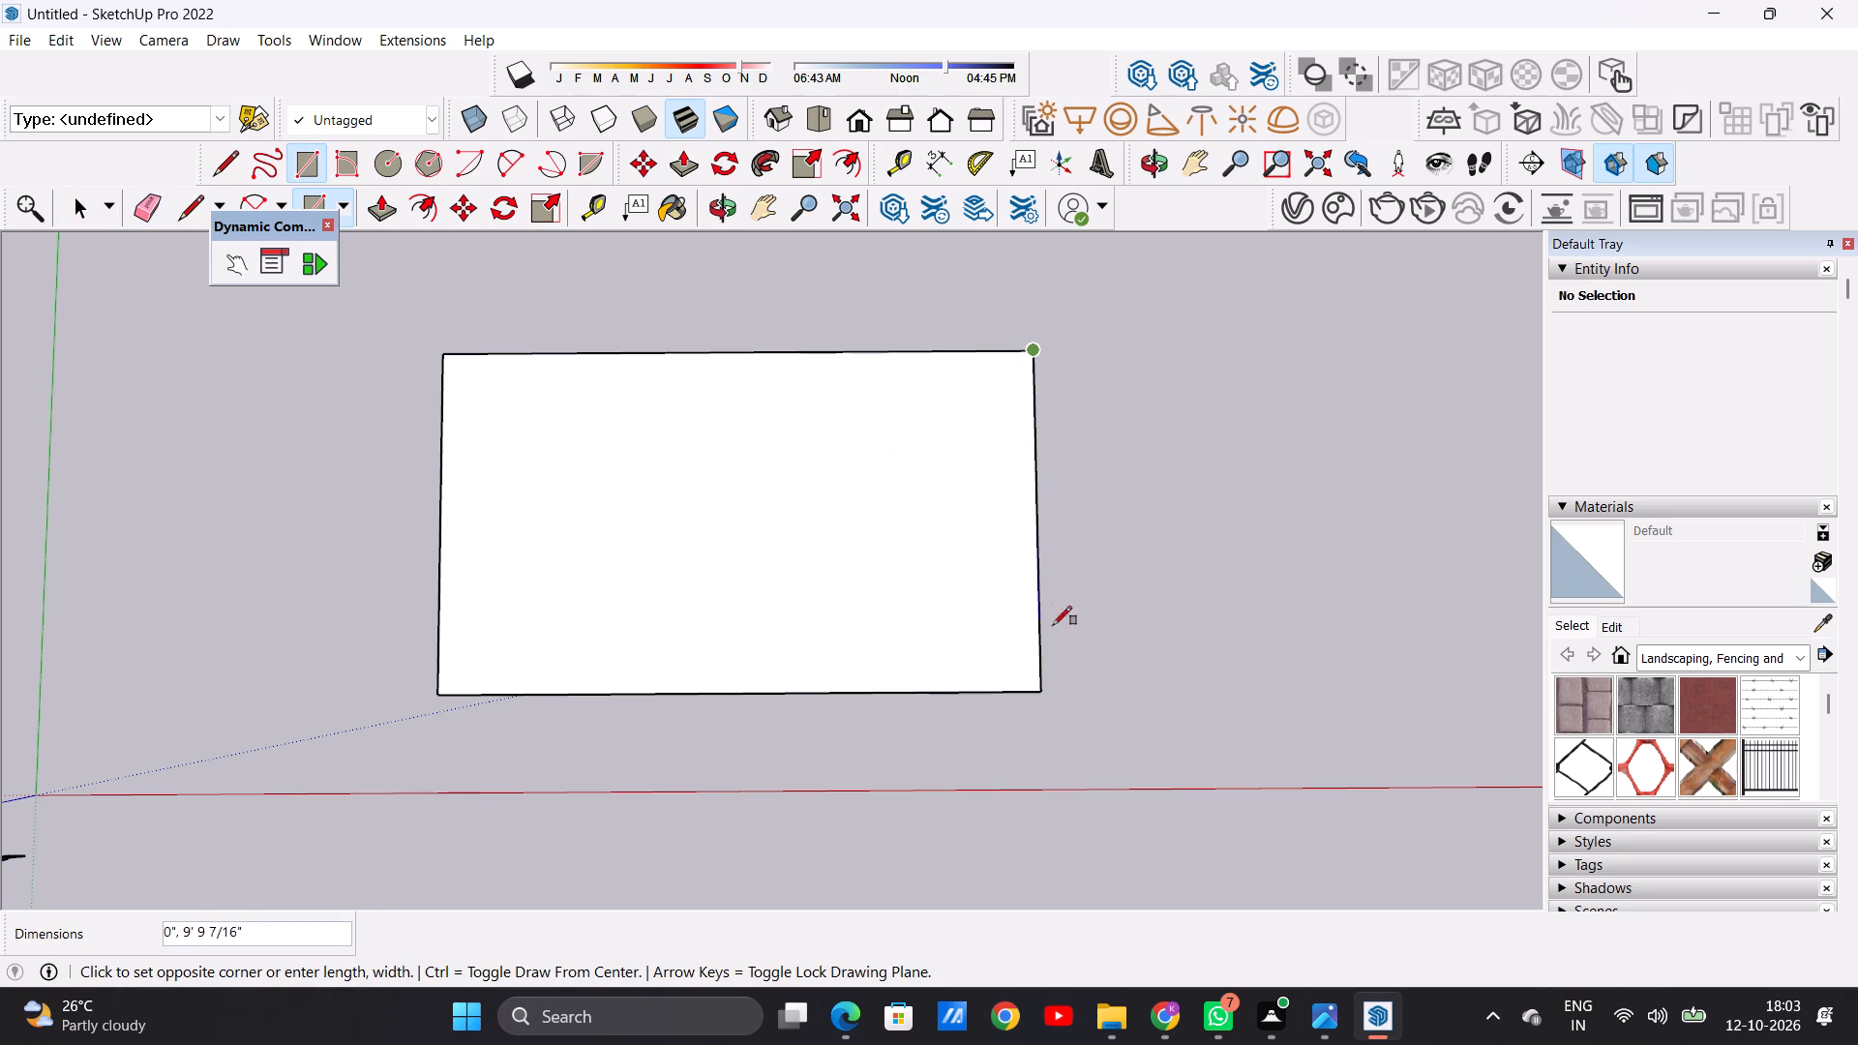
{"action": "left_click", "coordinate": [1039, 687]}
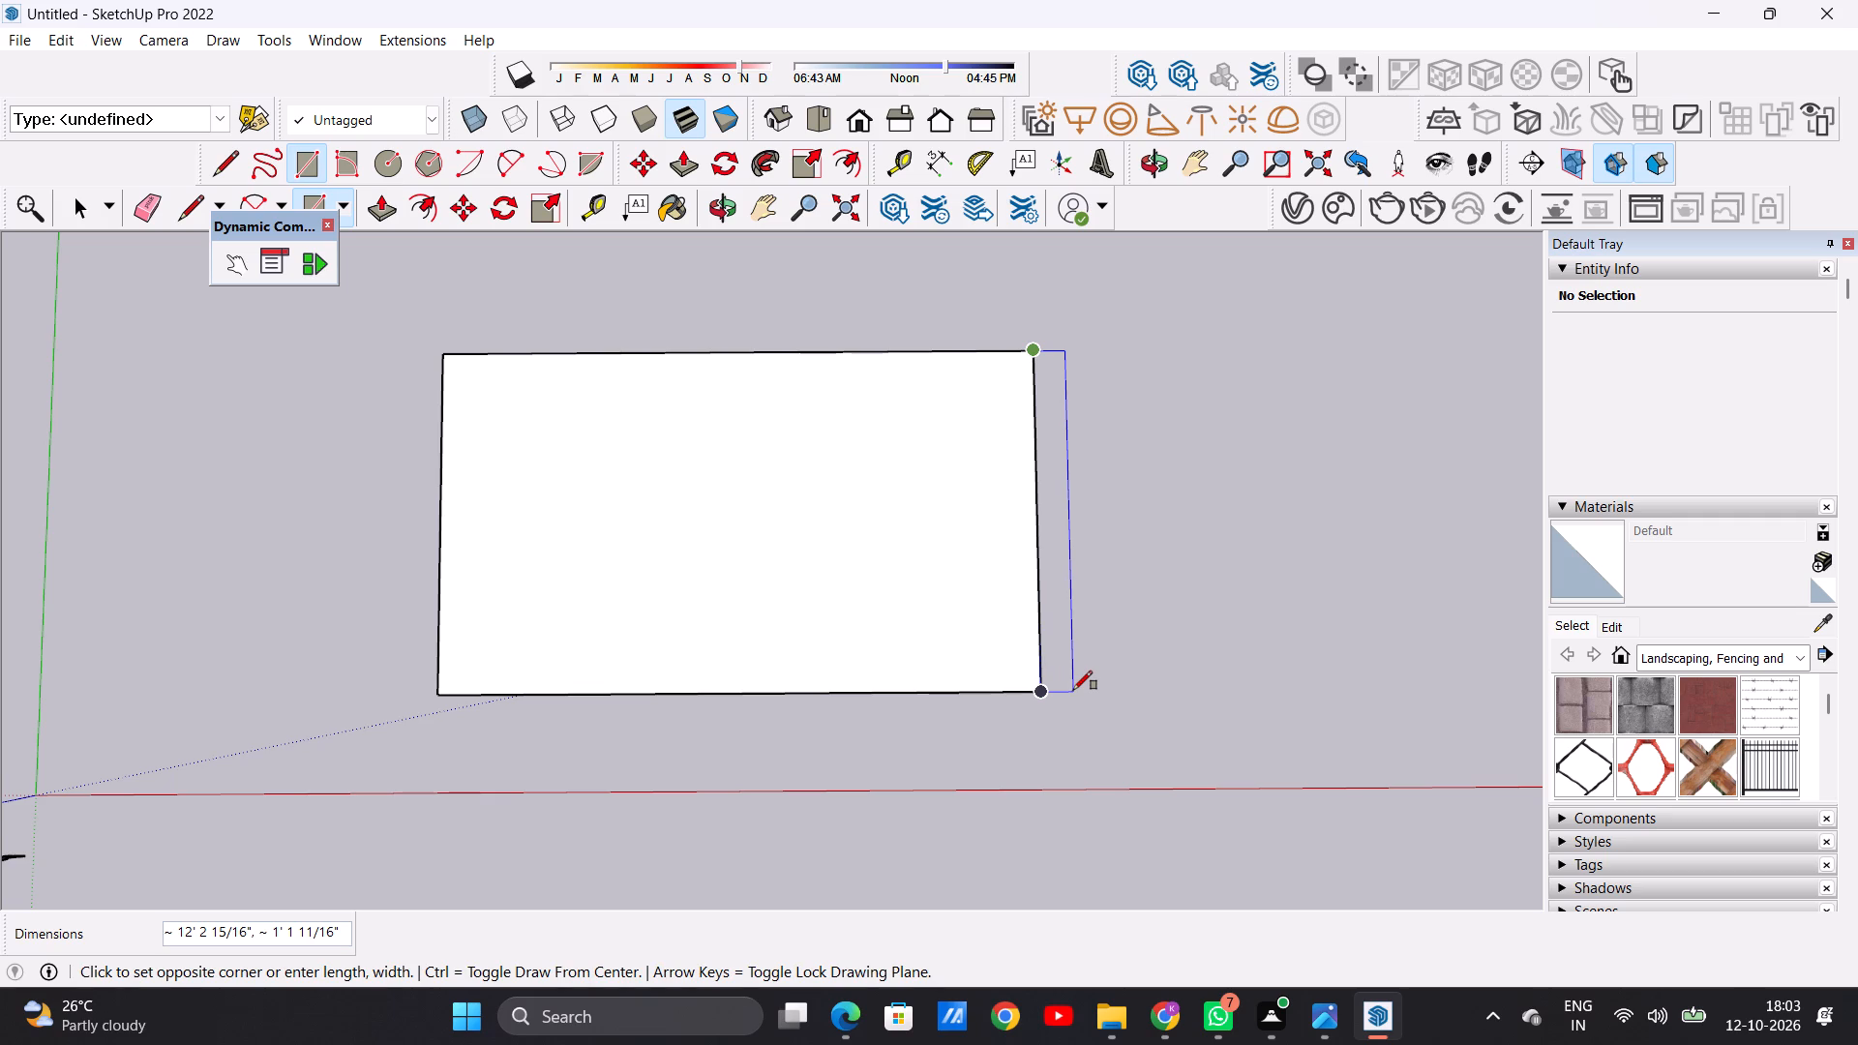
{"action": "left_click", "coordinate": [1073, 690]}
{"action": "key", "text": "space"}
Erase the edge between the short-side strip and the main face to leave a single rectangle.
{"action": "type", "text": "E"}
{"action": "left_click_drag", "start_coordinate": [1017, 562], "coordinate": [1018, 562]}
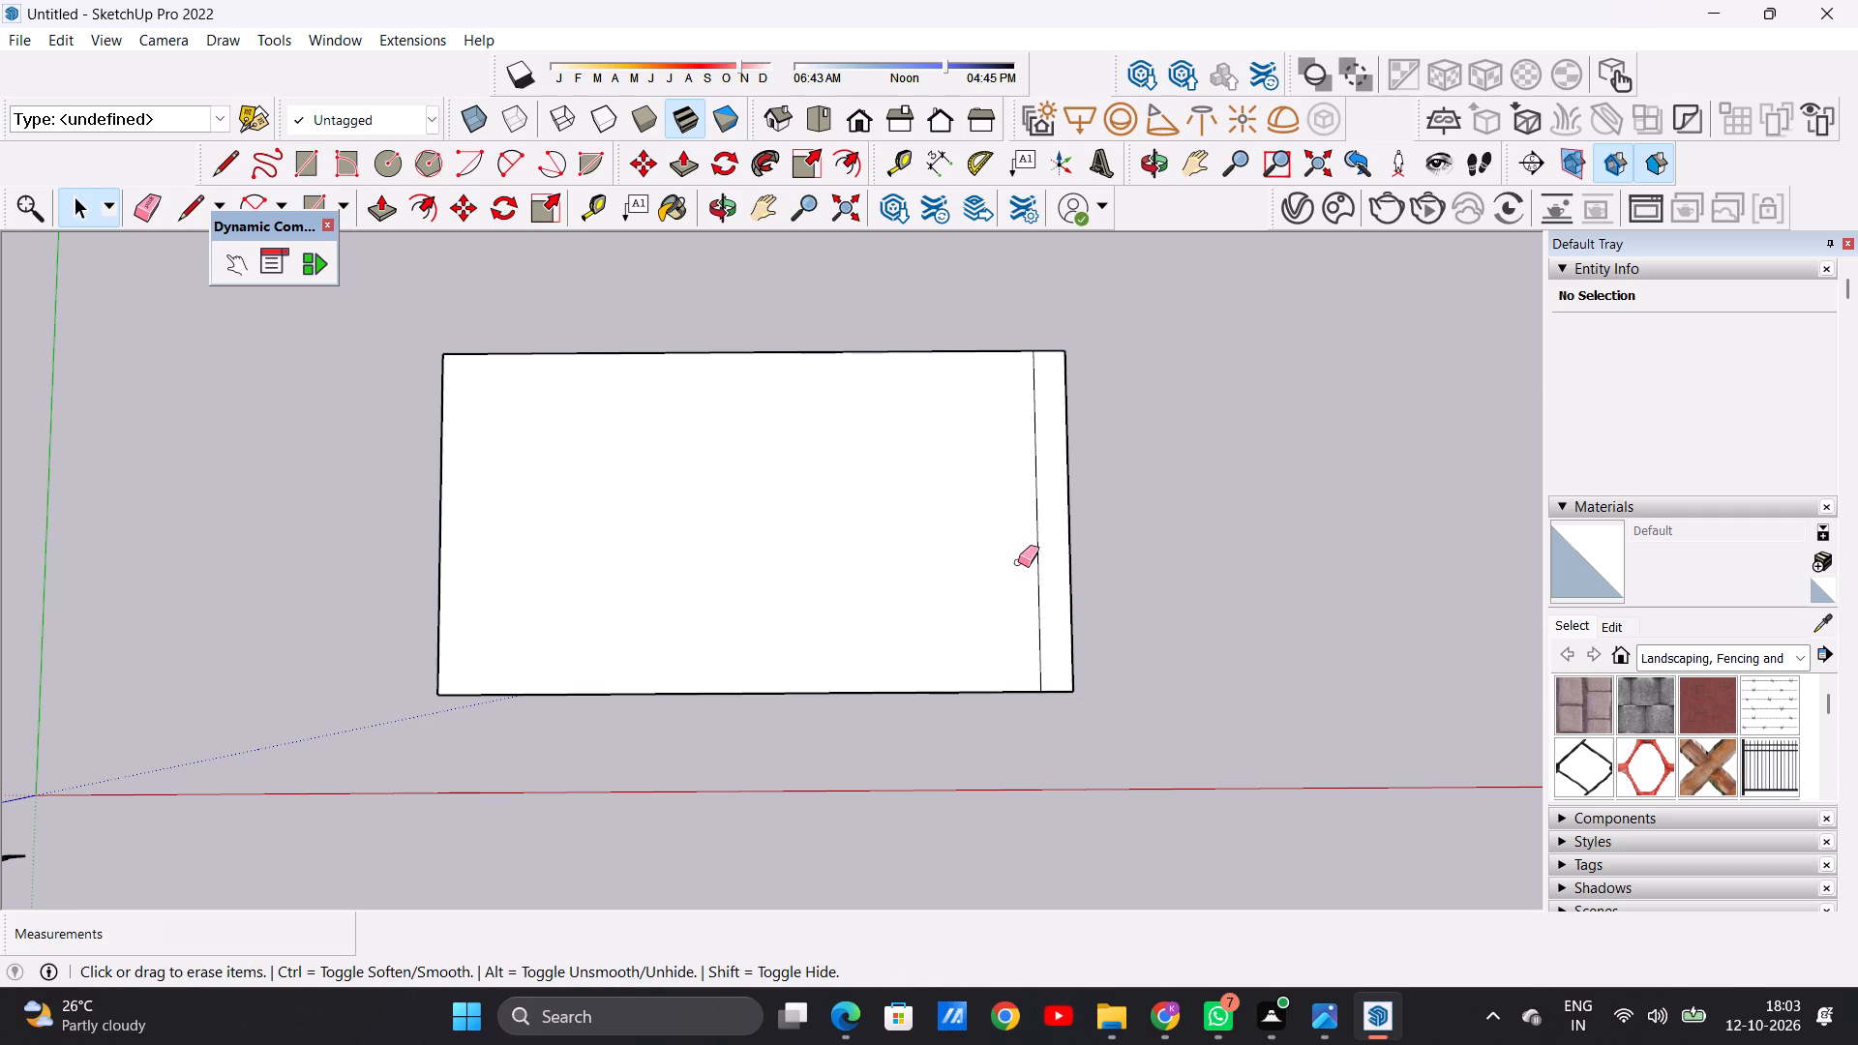
{"action": "left_click_drag", "start_coordinate": [1018, 562], "coordinate": [1048, 554]}
{"action": "key", "text": "space"}
Push/Pull the merged rectangular face up 9" into a slab.
{"action": "scroll", "coordinate": [684, 573], "scroll_direction": "down", "scroll_amount": 9}
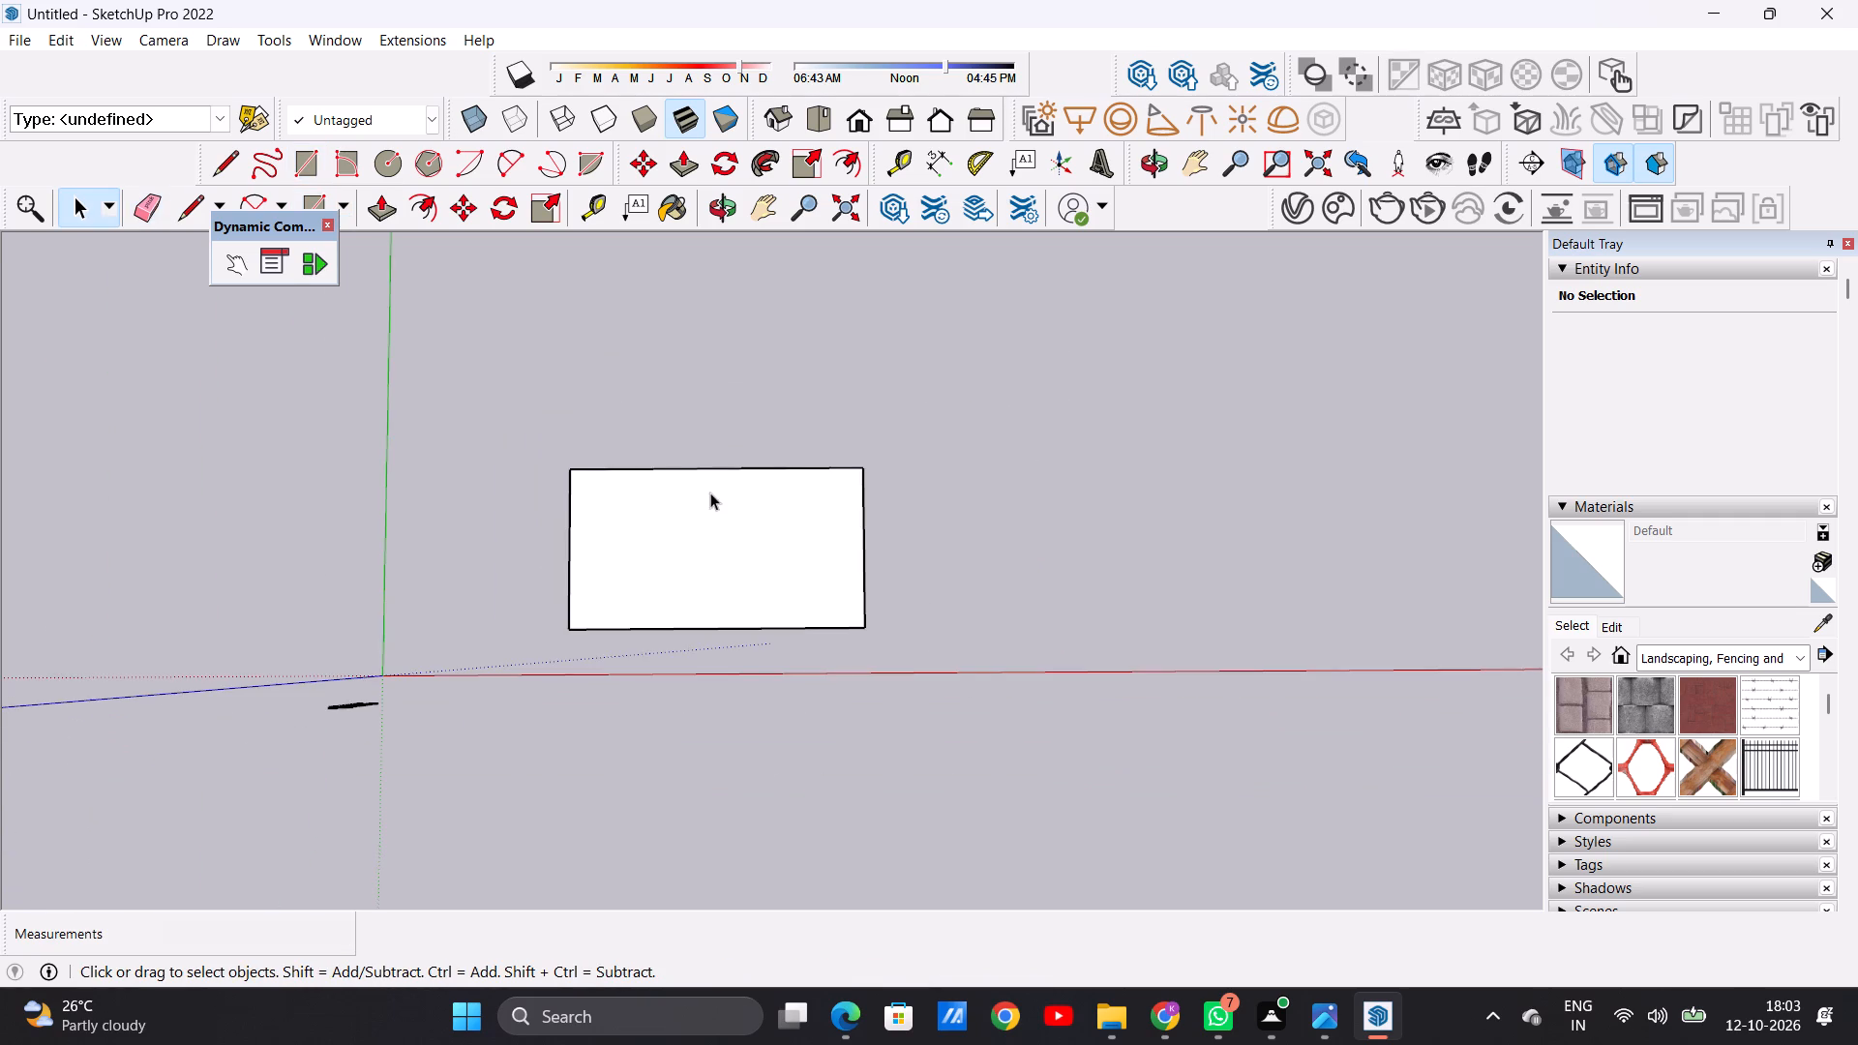
{"action": "scroll", "coordinate": [725, 426], "scroll_direction": "up", "scroll_amount": 4}
{"action": "middle_click_drag", "start_coordinate": [858, 769], "coordinate": [833, 616]}
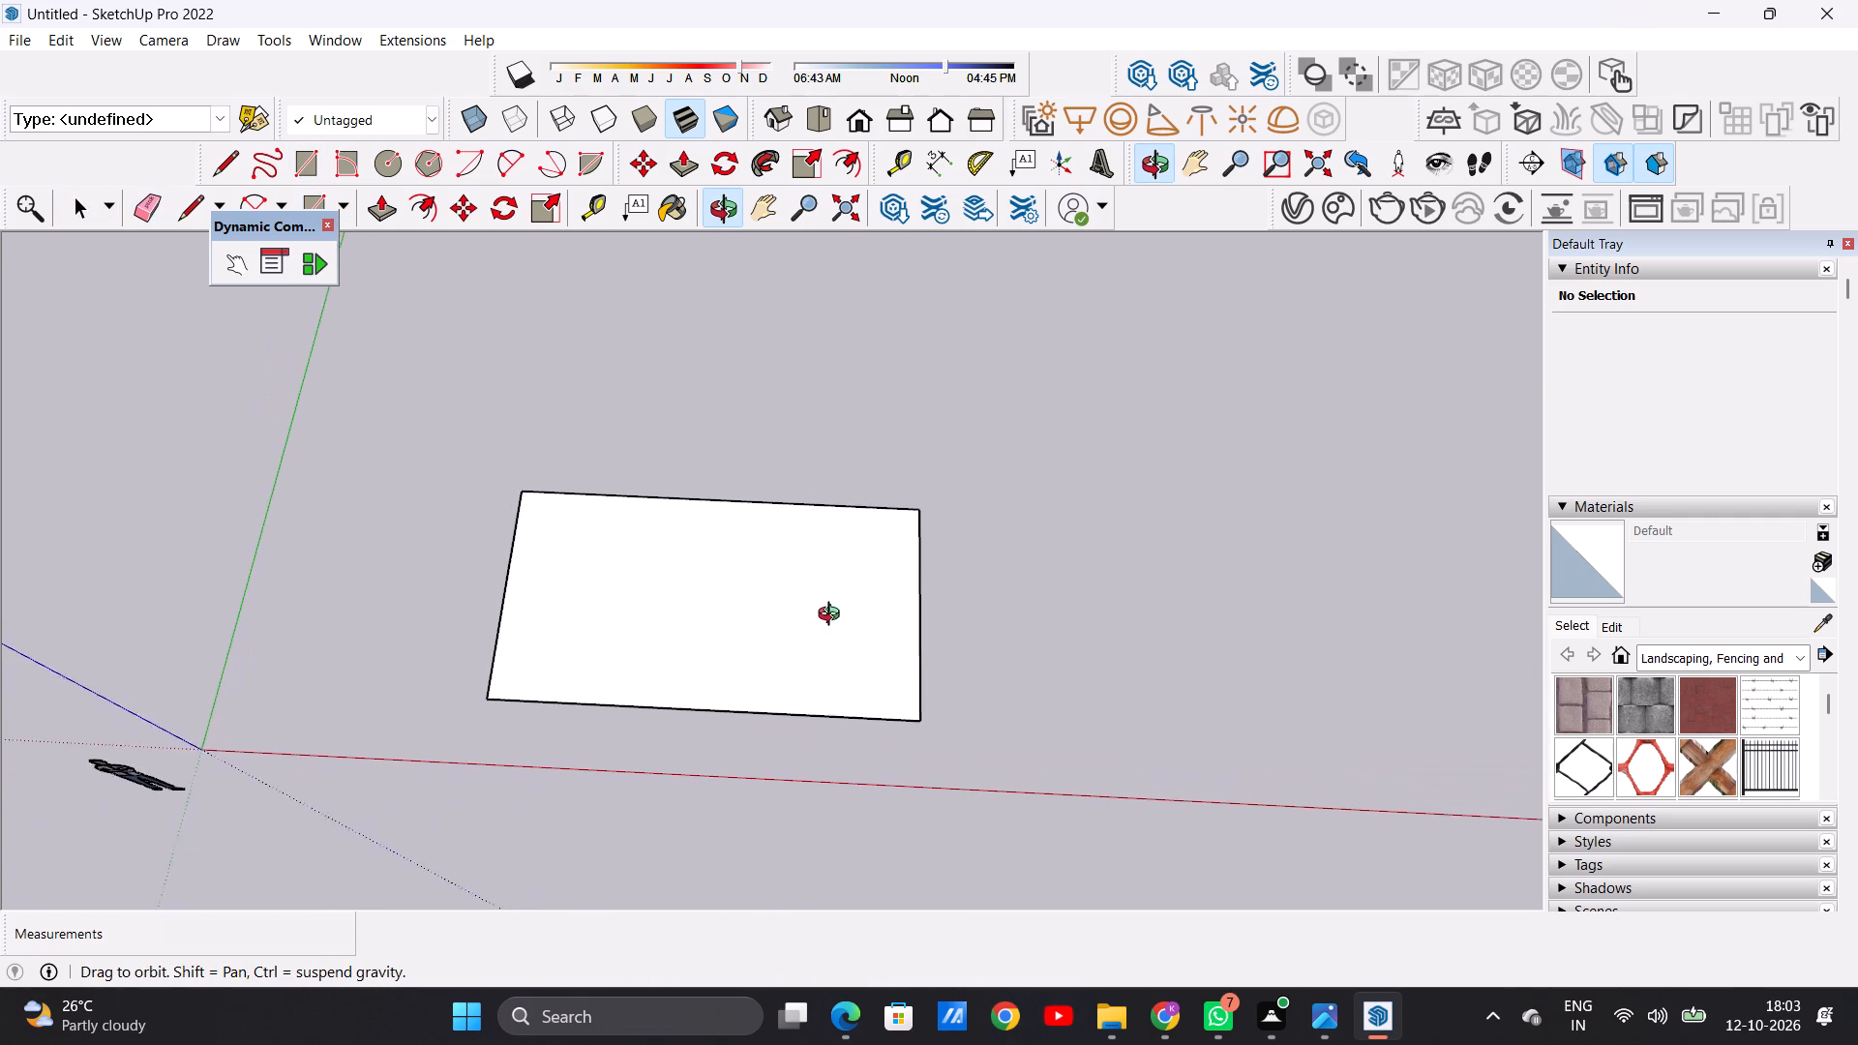
{"action": "middle_click_drag", "start_coordinate": [833, 616], "coordinate": [880, 568]}
{"action": "scroll", "coordinate": [900, 679], "scroll_direction": "up", "scroll_amount": 2}
{"action": "key", "text": "p"}
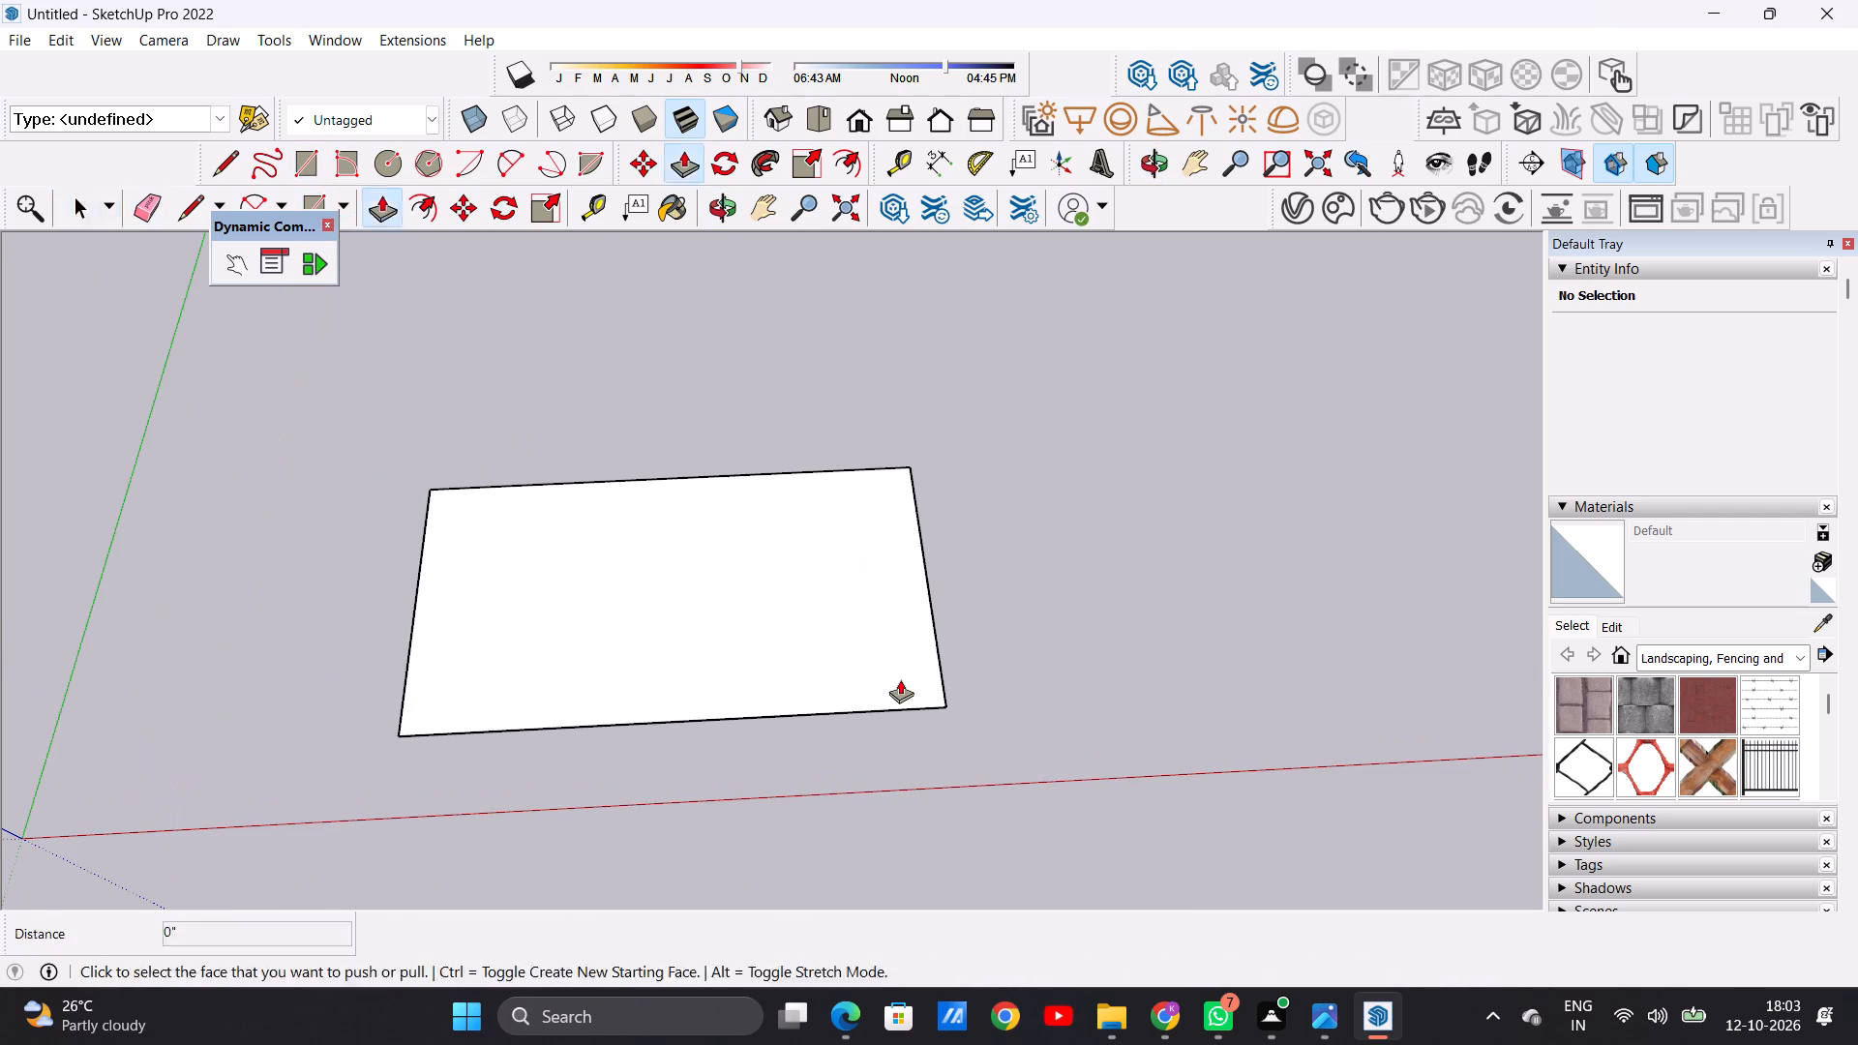
{"action": "left_click", "coordinate": [888, 677]}
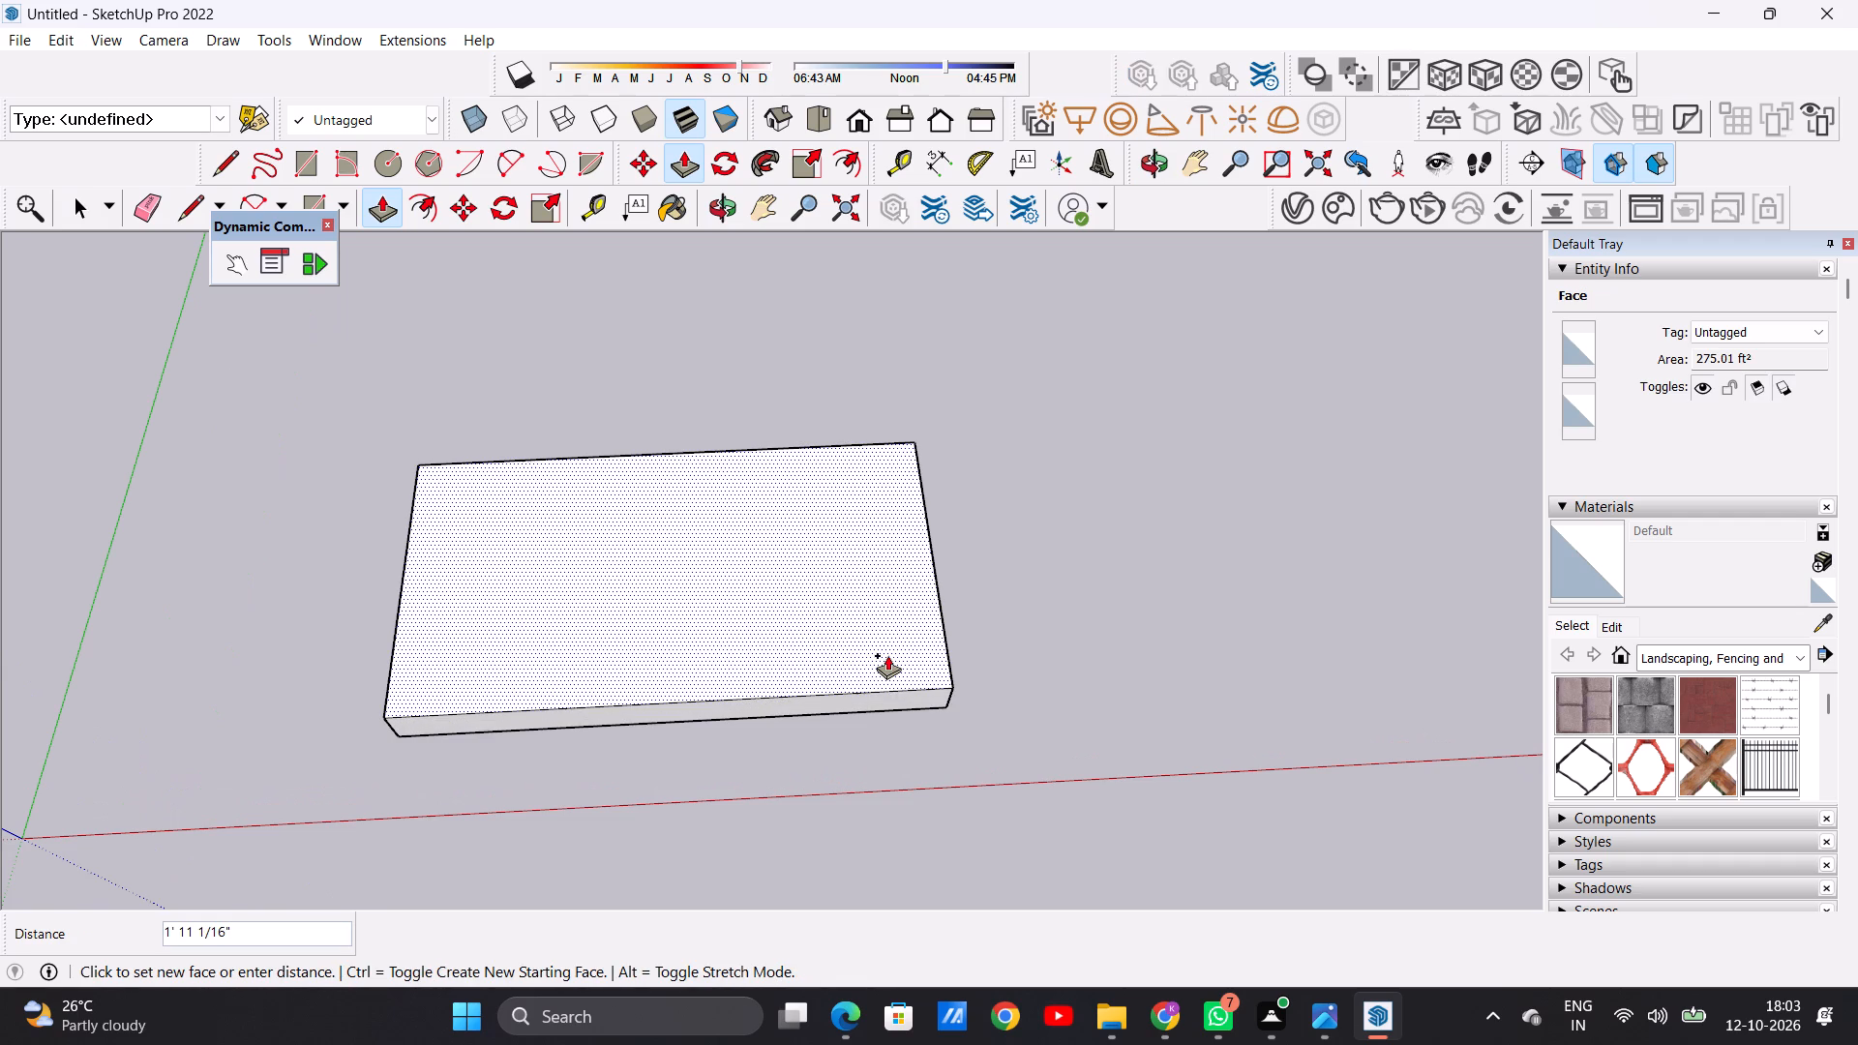
{"action": "type", "text": "9\""}
{"action": "key", "text": "Return"}
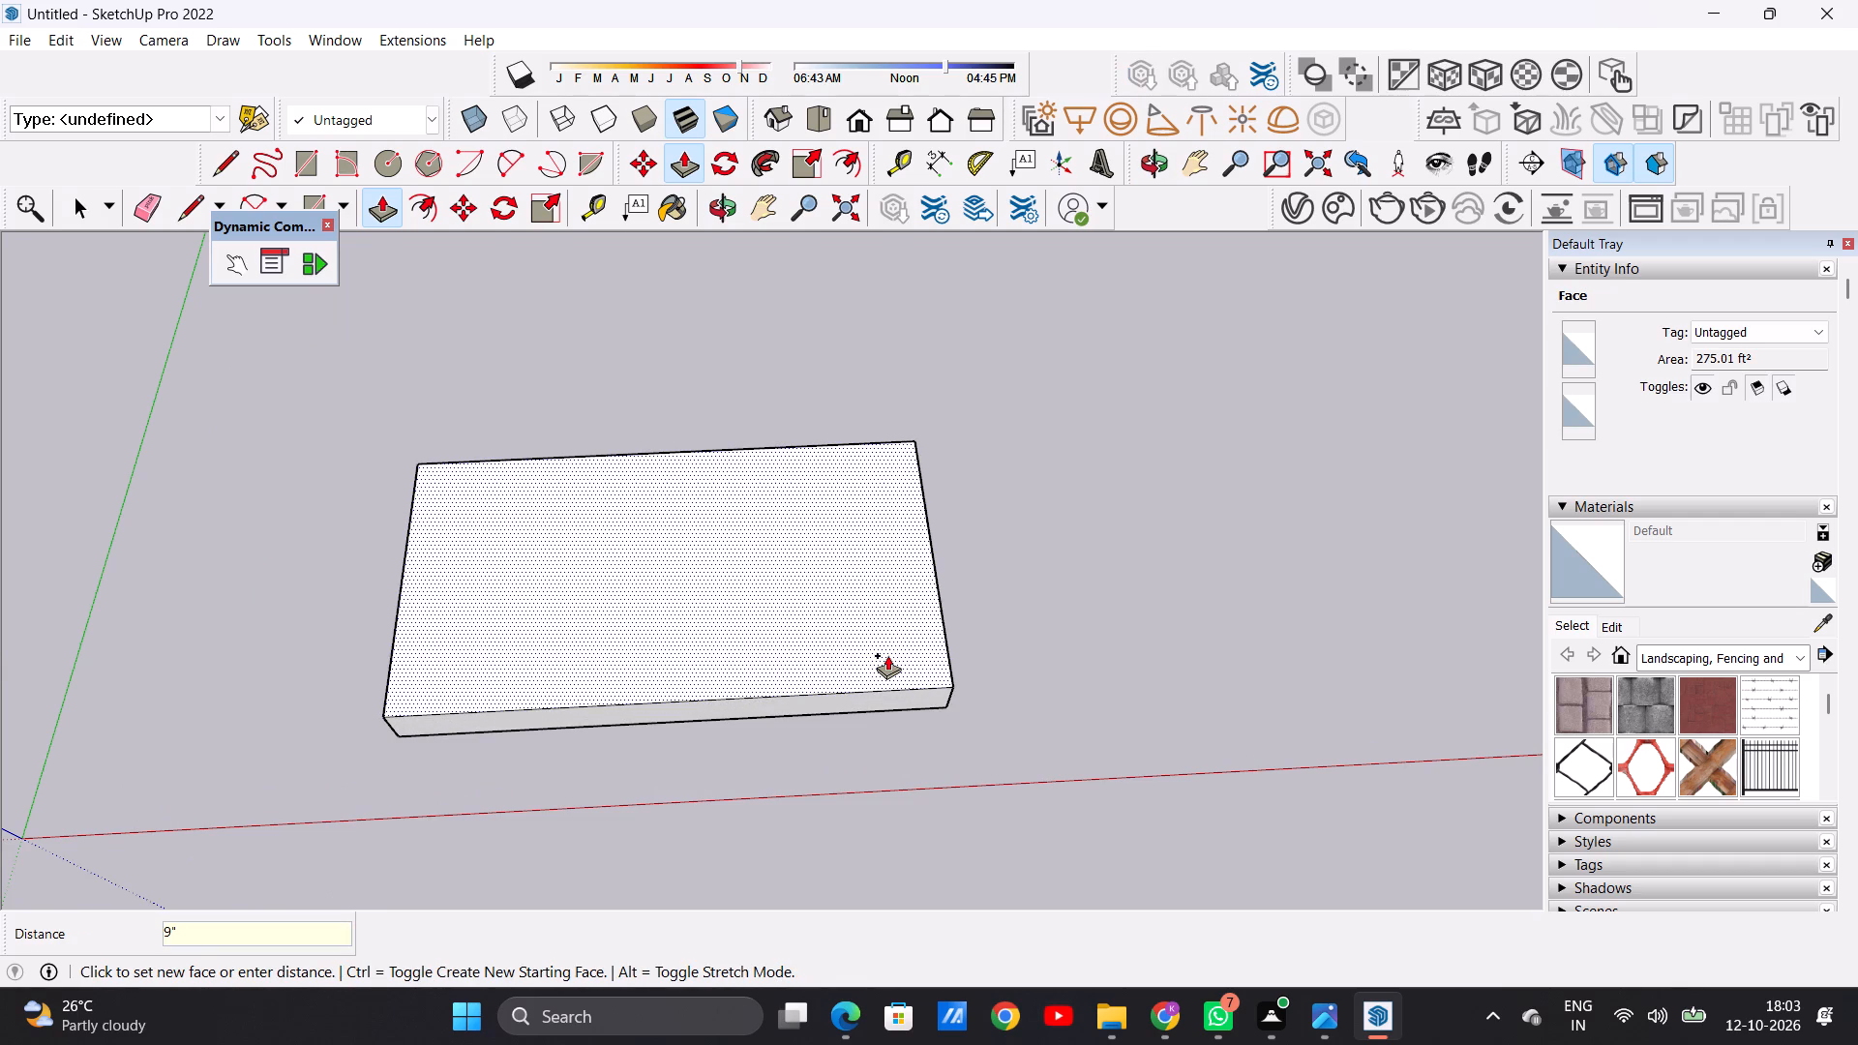
{"action": "key", "text": "space"}
Examine the slab from above and from several angles to check its shape and thickness.
{"action": "middle_click_drag", "start_coordinate": [854, 753], "coordinate": [807, 583]}
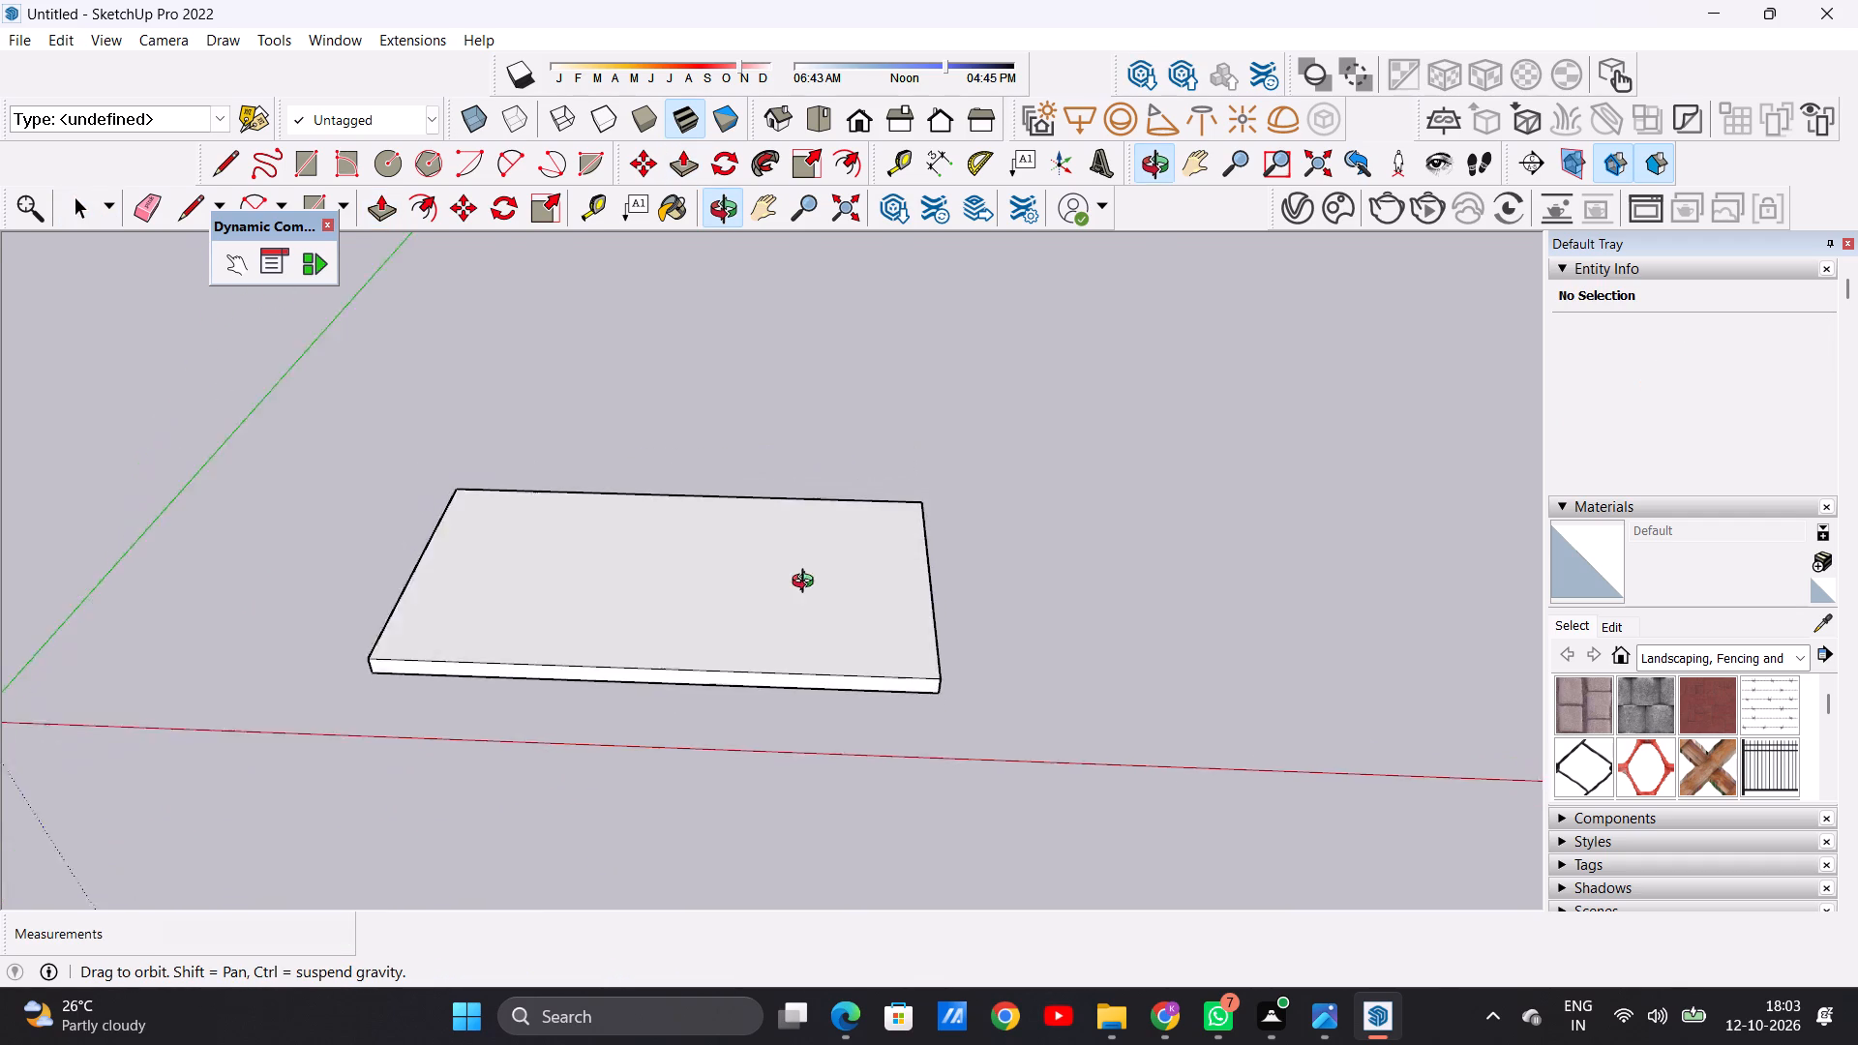
{"action": "middle_click_drag", "start_coordinate": [807, 583], "coordinate": [856, 826]}
{"action": "scroll", "coordinate": [541, 542], "scroll_direction": "down", "scroll_amount": 4}
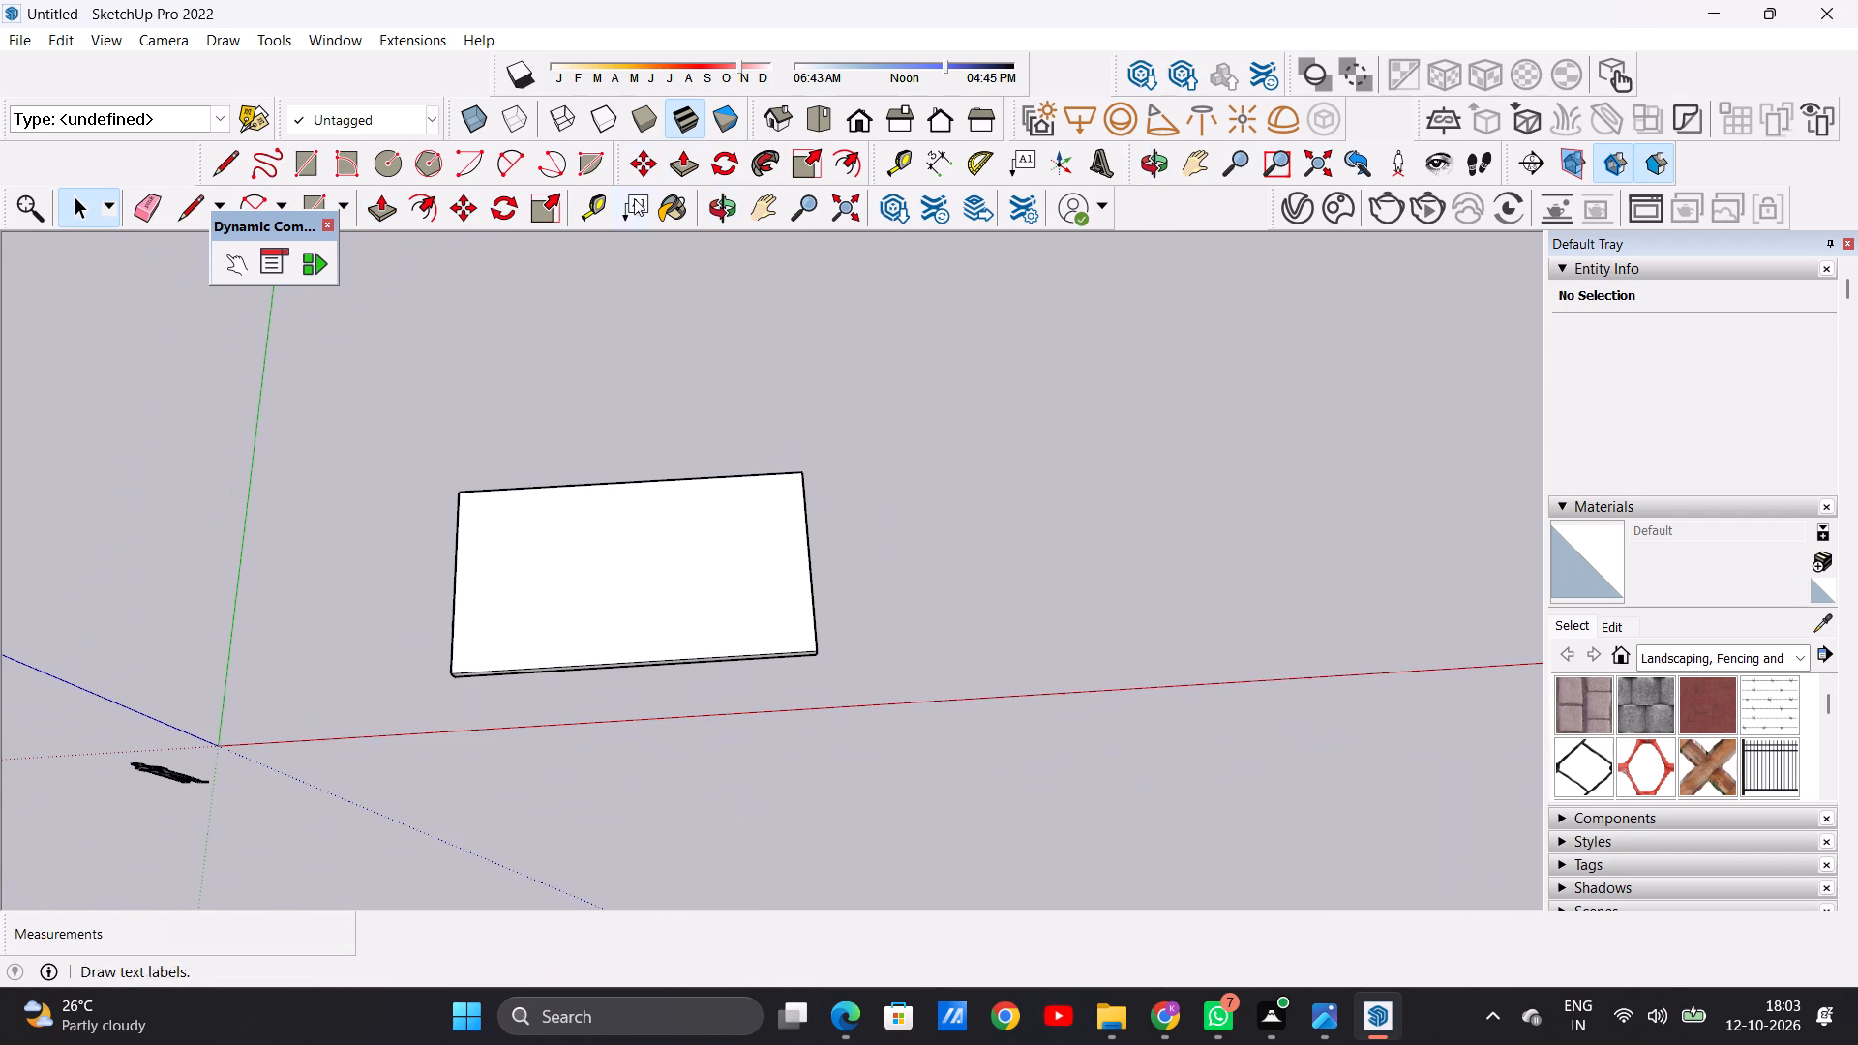
{"action": "left_click", "coordinate": [820, 116]}
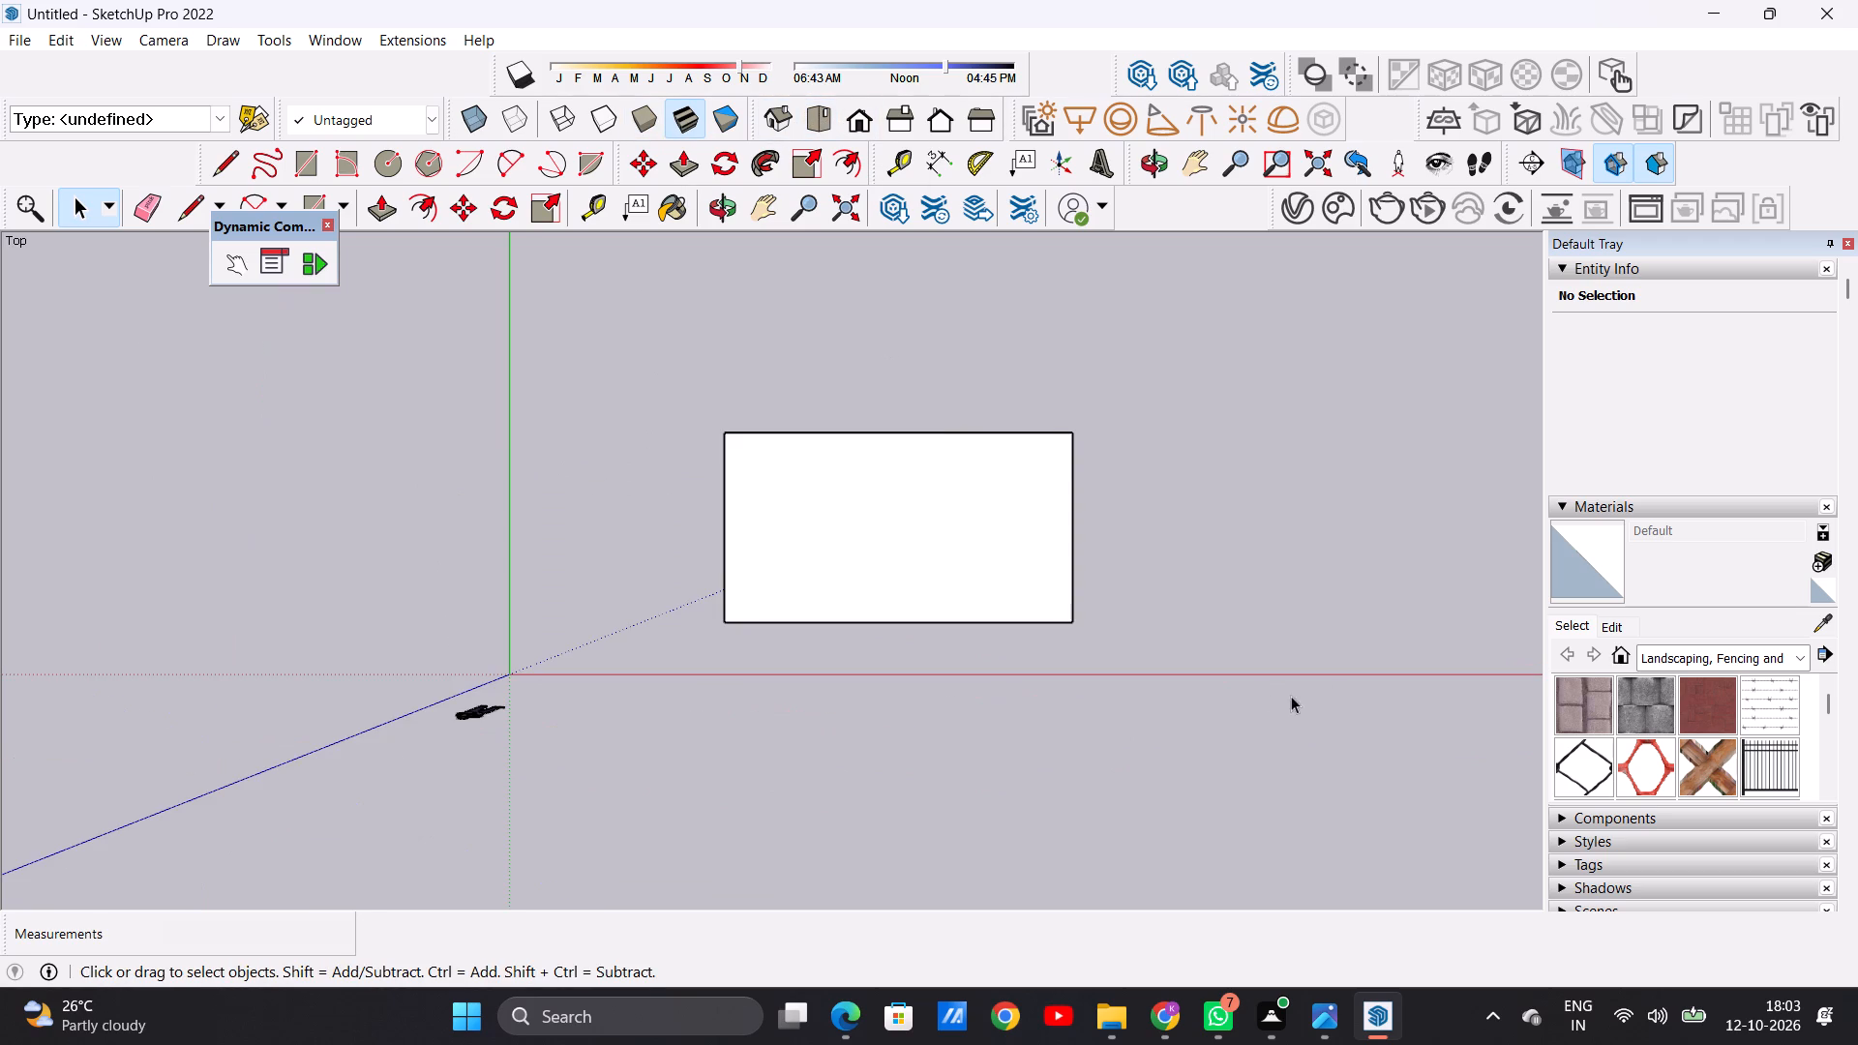
{"action": "scroll", "coordinate": [997, 679], "scroll_direction": "up", "scroll_amount": 2}
{"action": "middle_click_drag", "start_coordinate": [1078, 735], "coordinate": [1005, 542]}
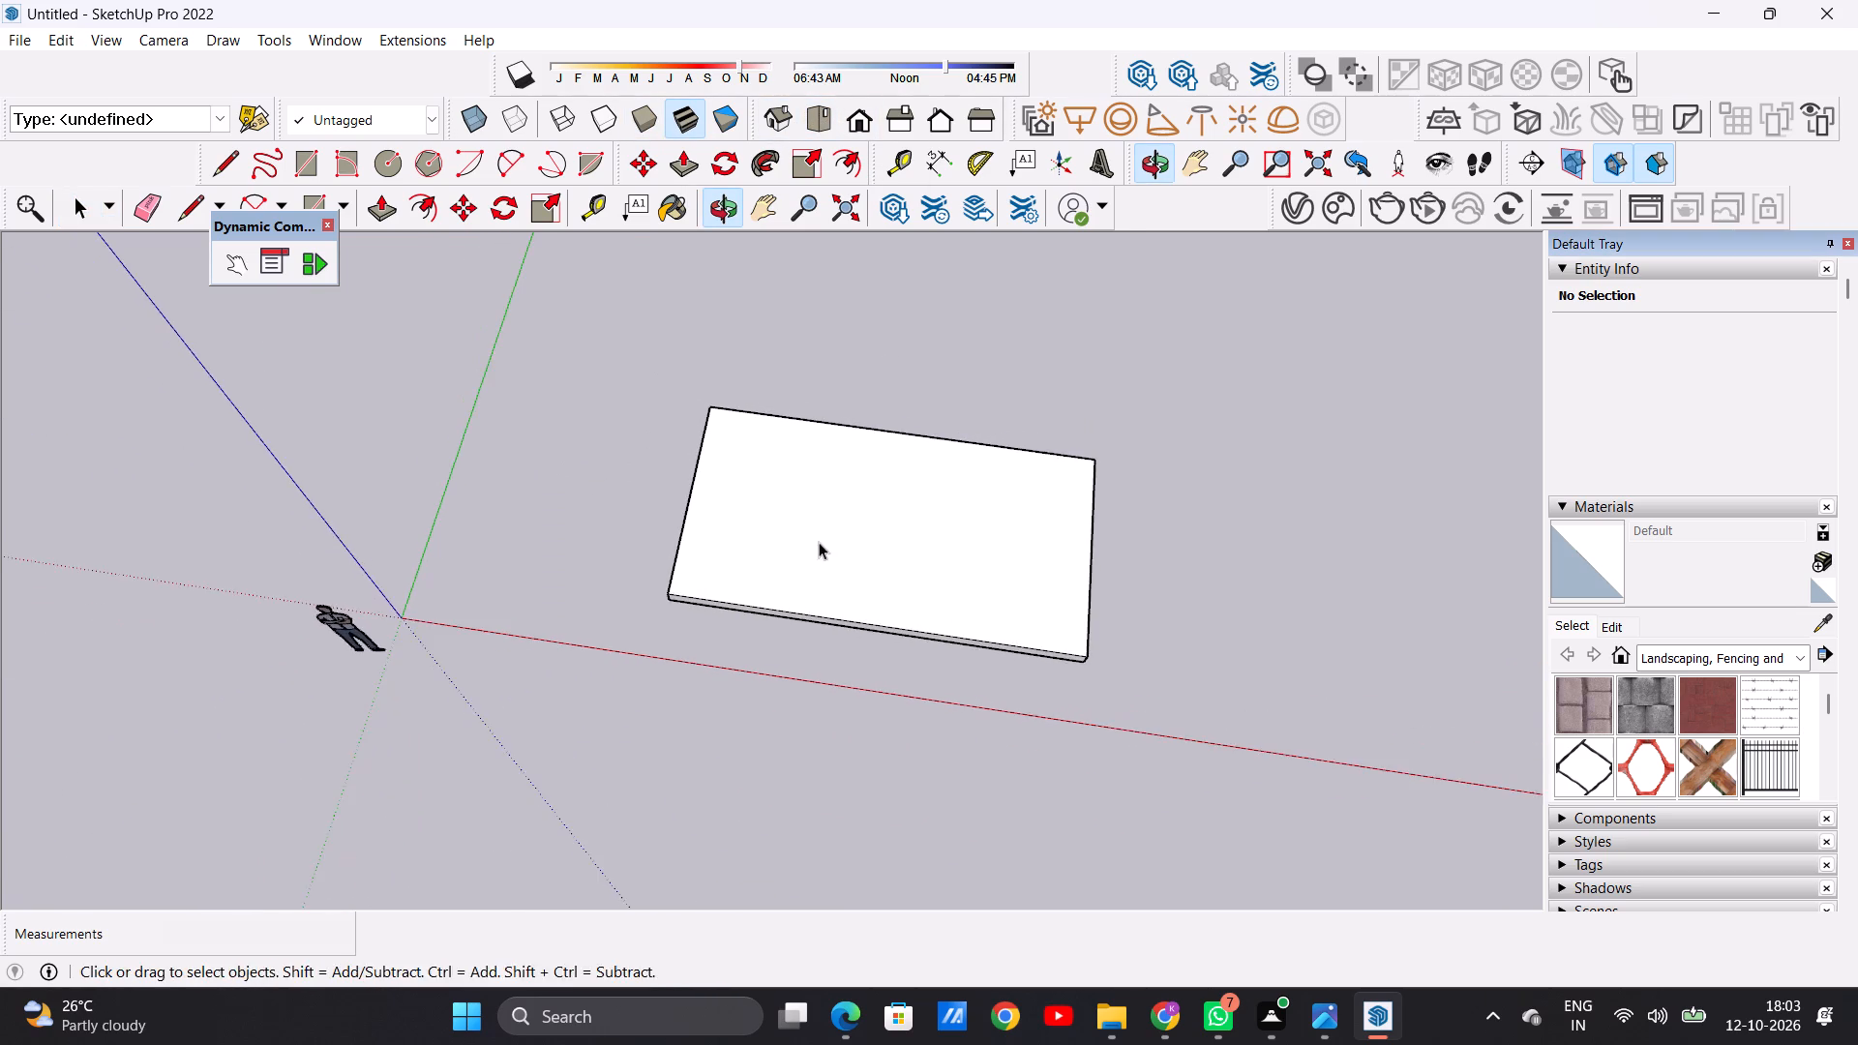
{"action": "middle_click_drag", "start_coordinate": [819, 542], "coordinate": [919, 617]}
{"action": "scroll", "coordinate": [1018, 501], "scroll_direction": "up", "scroll_amount": 3}
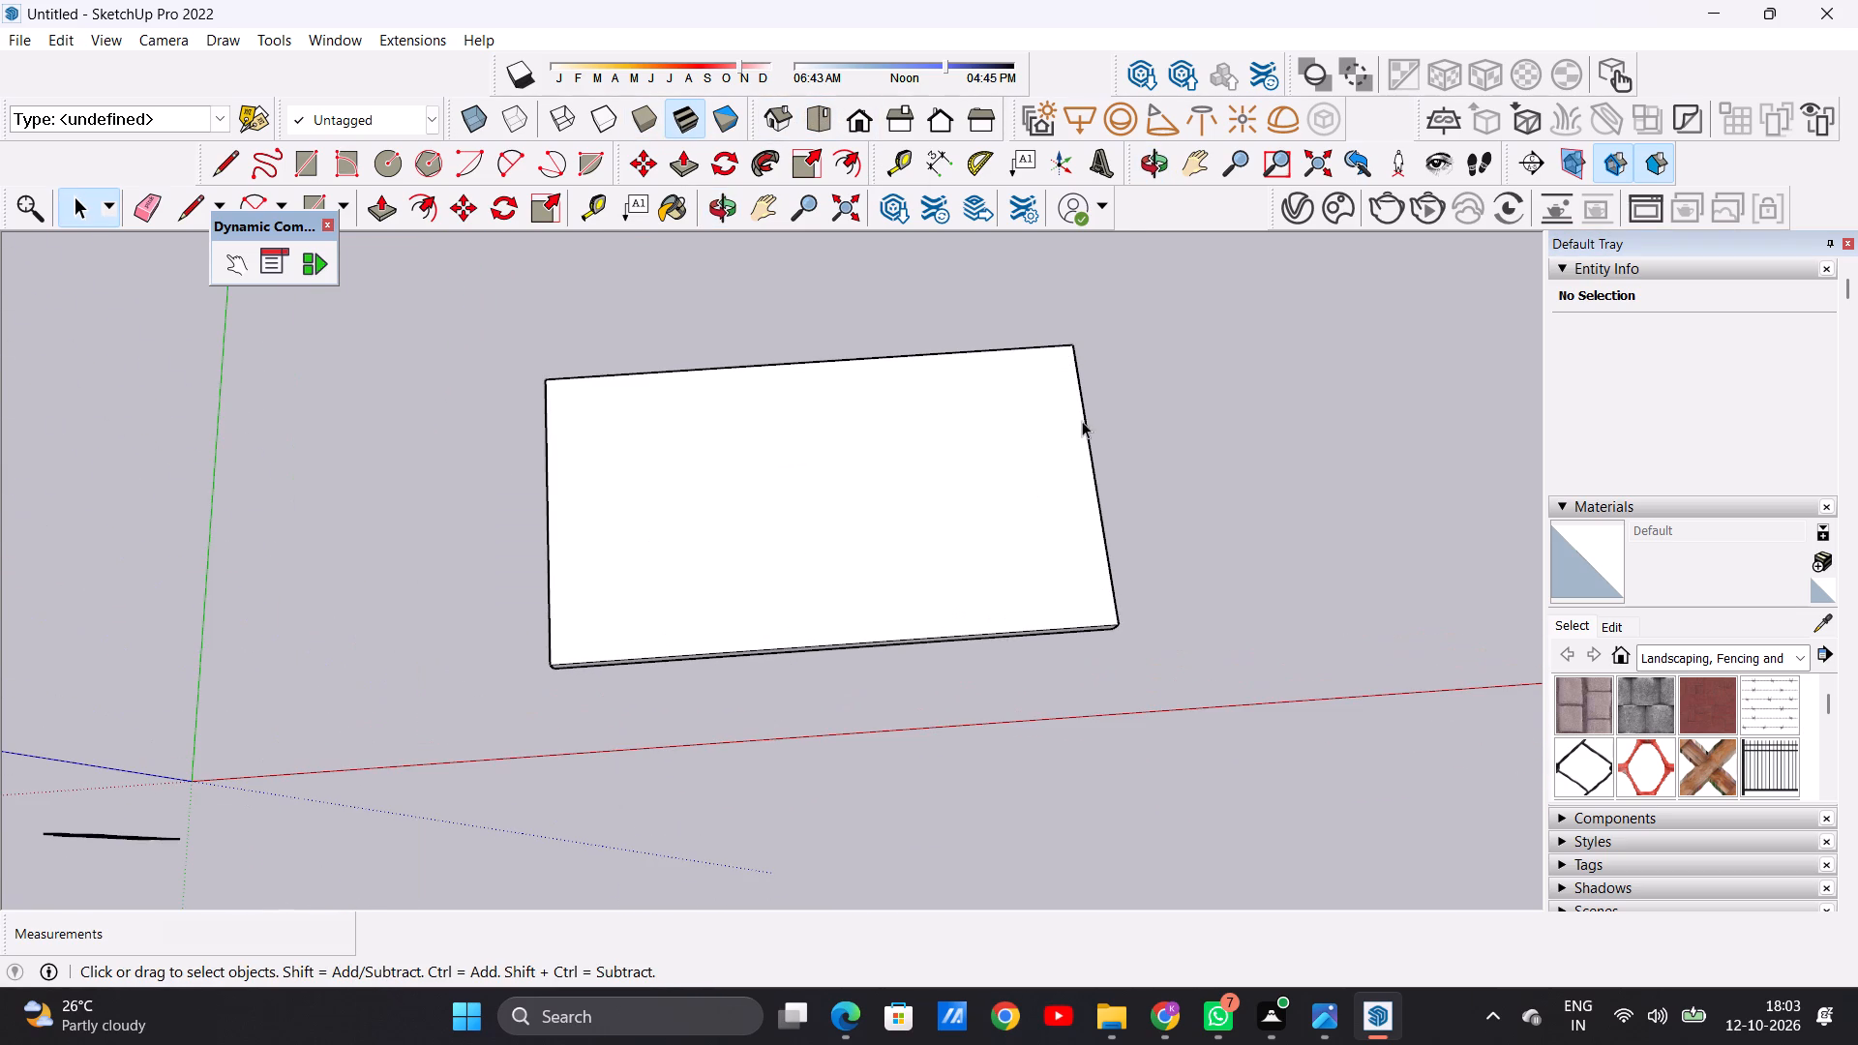
{"action": "middle_click_drag", "start_coordinate": [1182, 631], "coordinate": [1122, 633]}
{"action": "scroll", "coordinate": [1097, 633], "scroll_direction": "down", "scroll_amount": 1}
{"action": "middle_click_drag", "start_coordinate": [973, 717], "coordinate": [967, 669]}
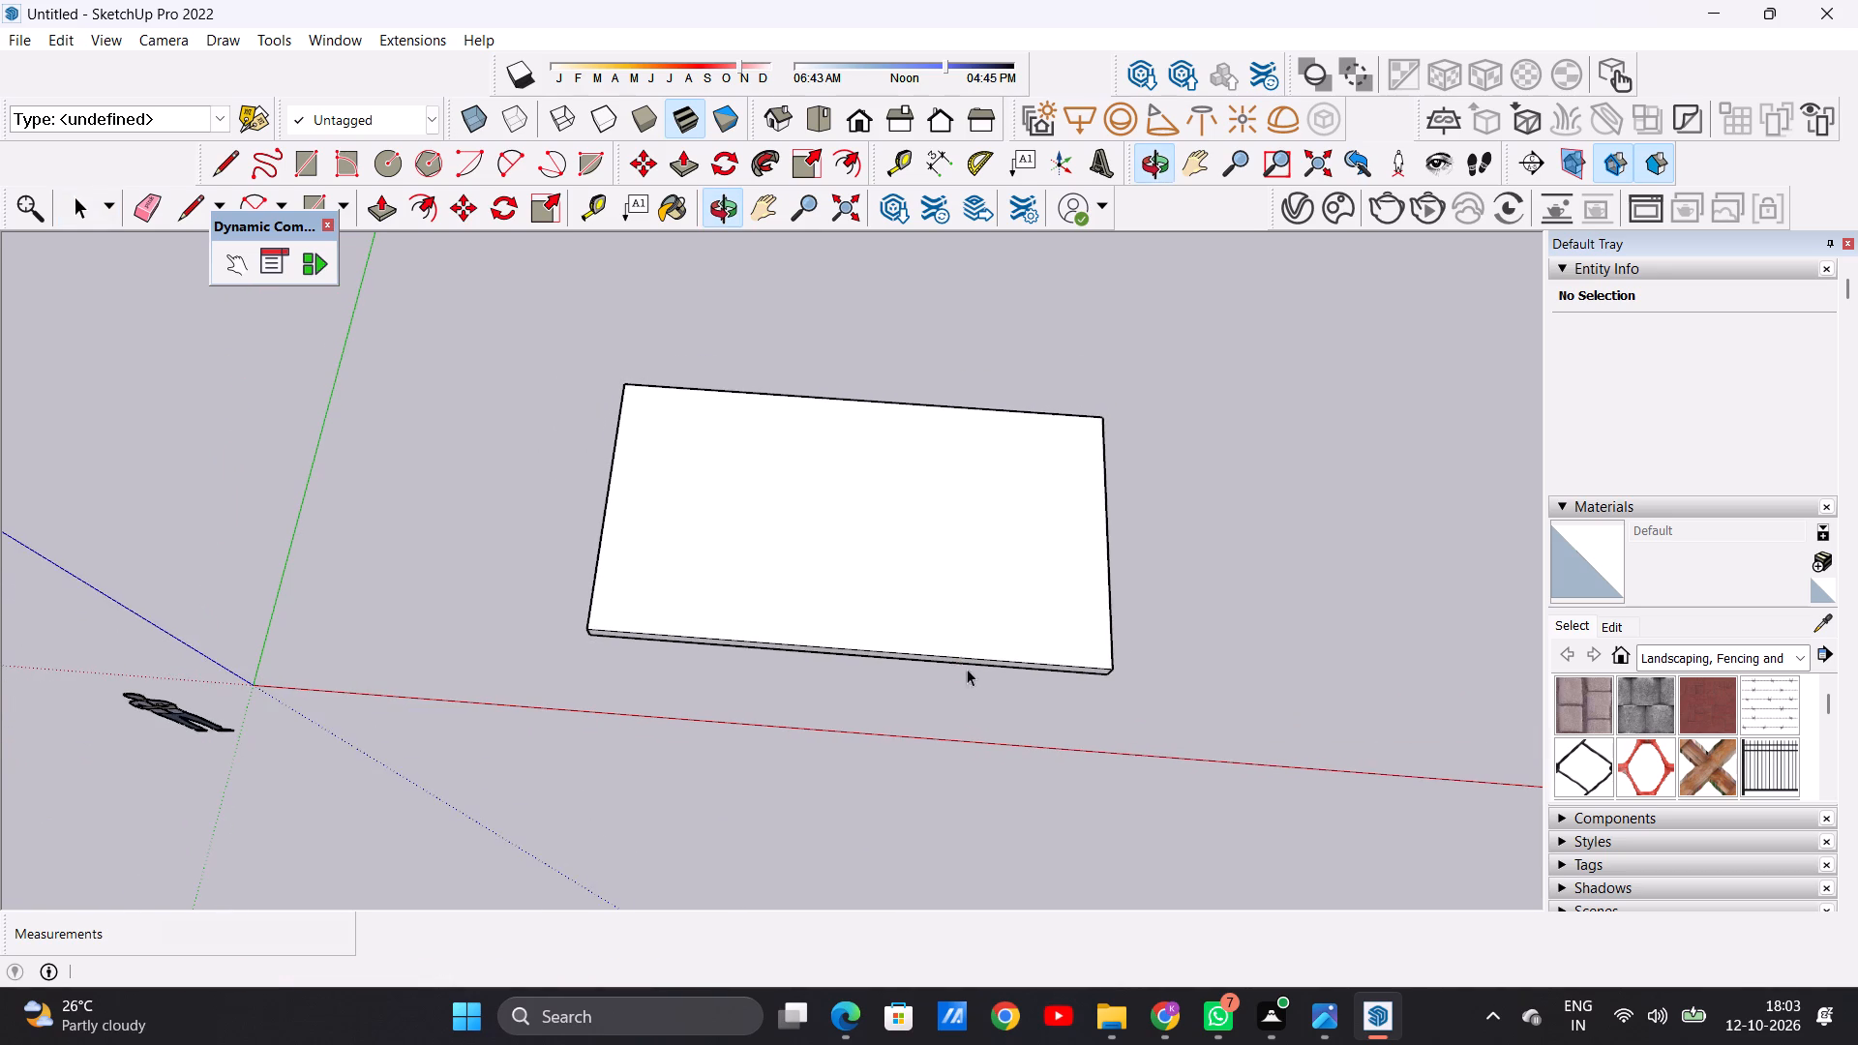
{"action": "middle_click_drag", "start_coordinate": [749, 482], "coordinate": [819, 553]}
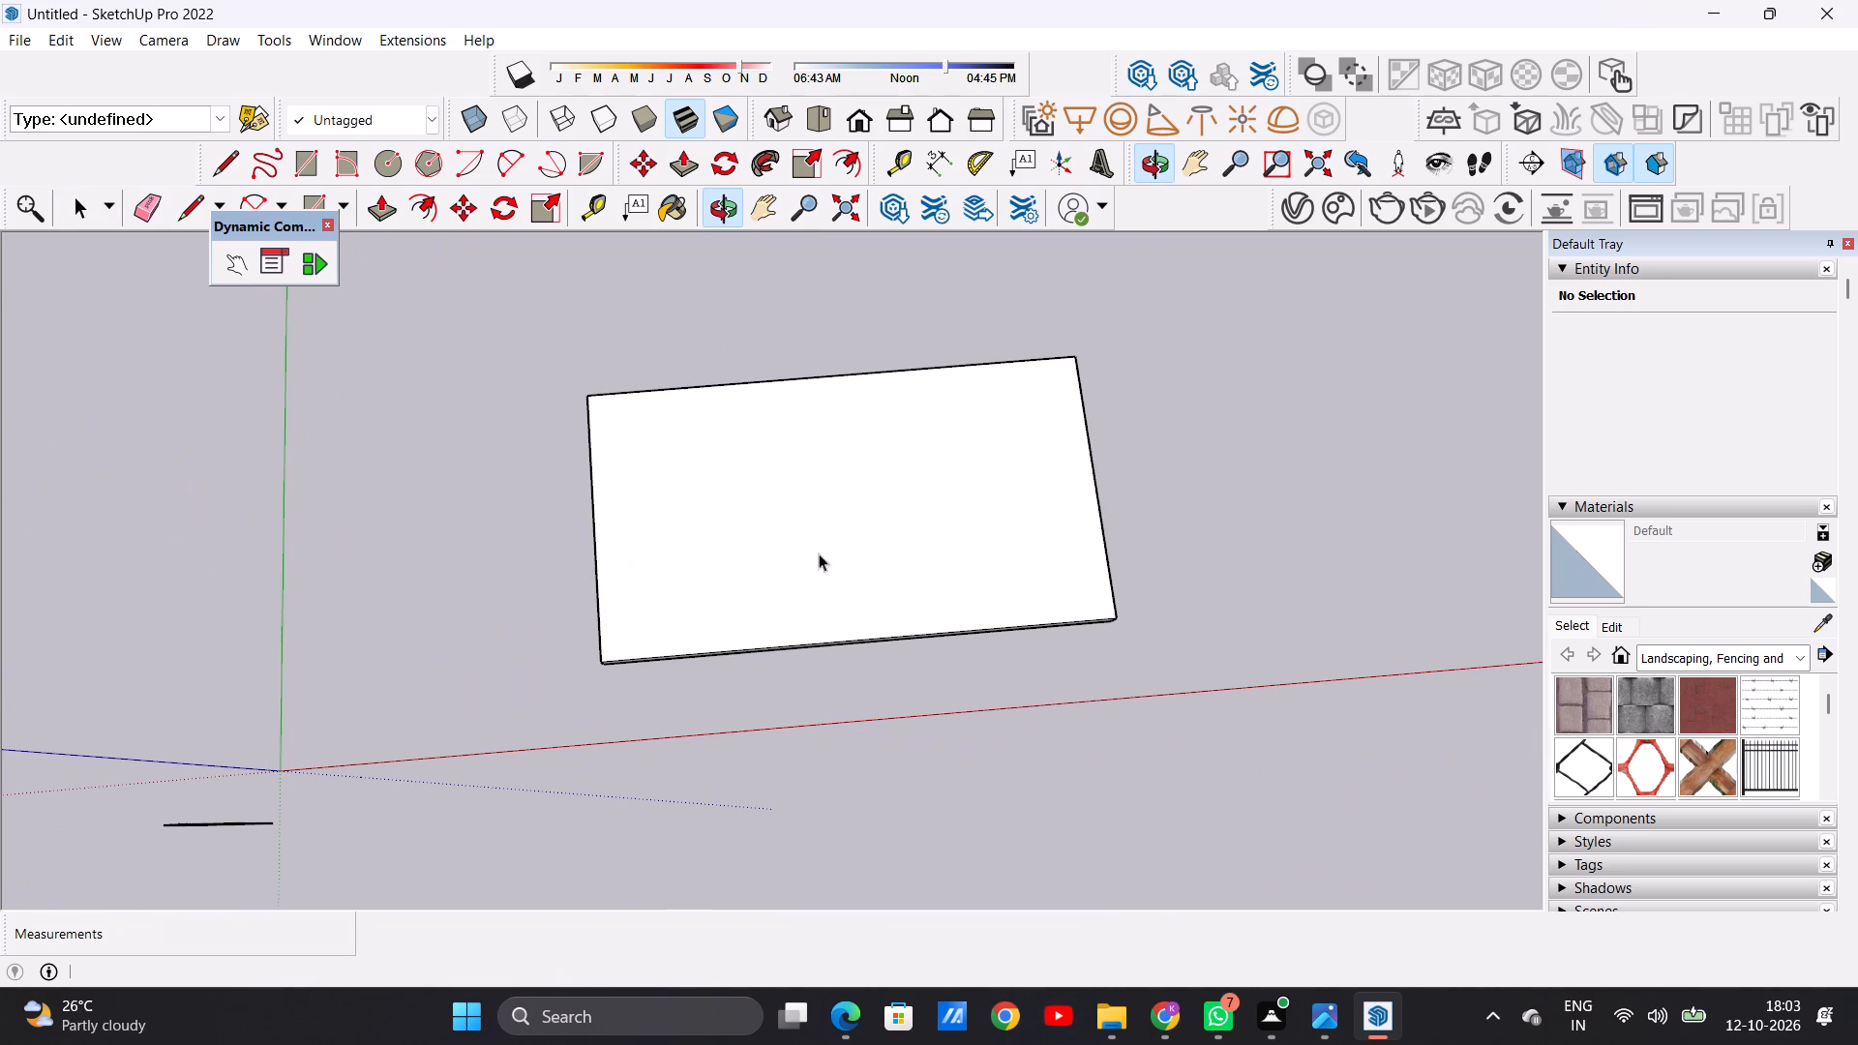
In top view, offset the slab's top face outline inward by about 10 3/8".
{"action": "left_click", "coordinate": [815, 119]}
{"action": "scroll", "coordinate": [1184, 484], "scroll_direction": "up", "scroll_amount": 2}
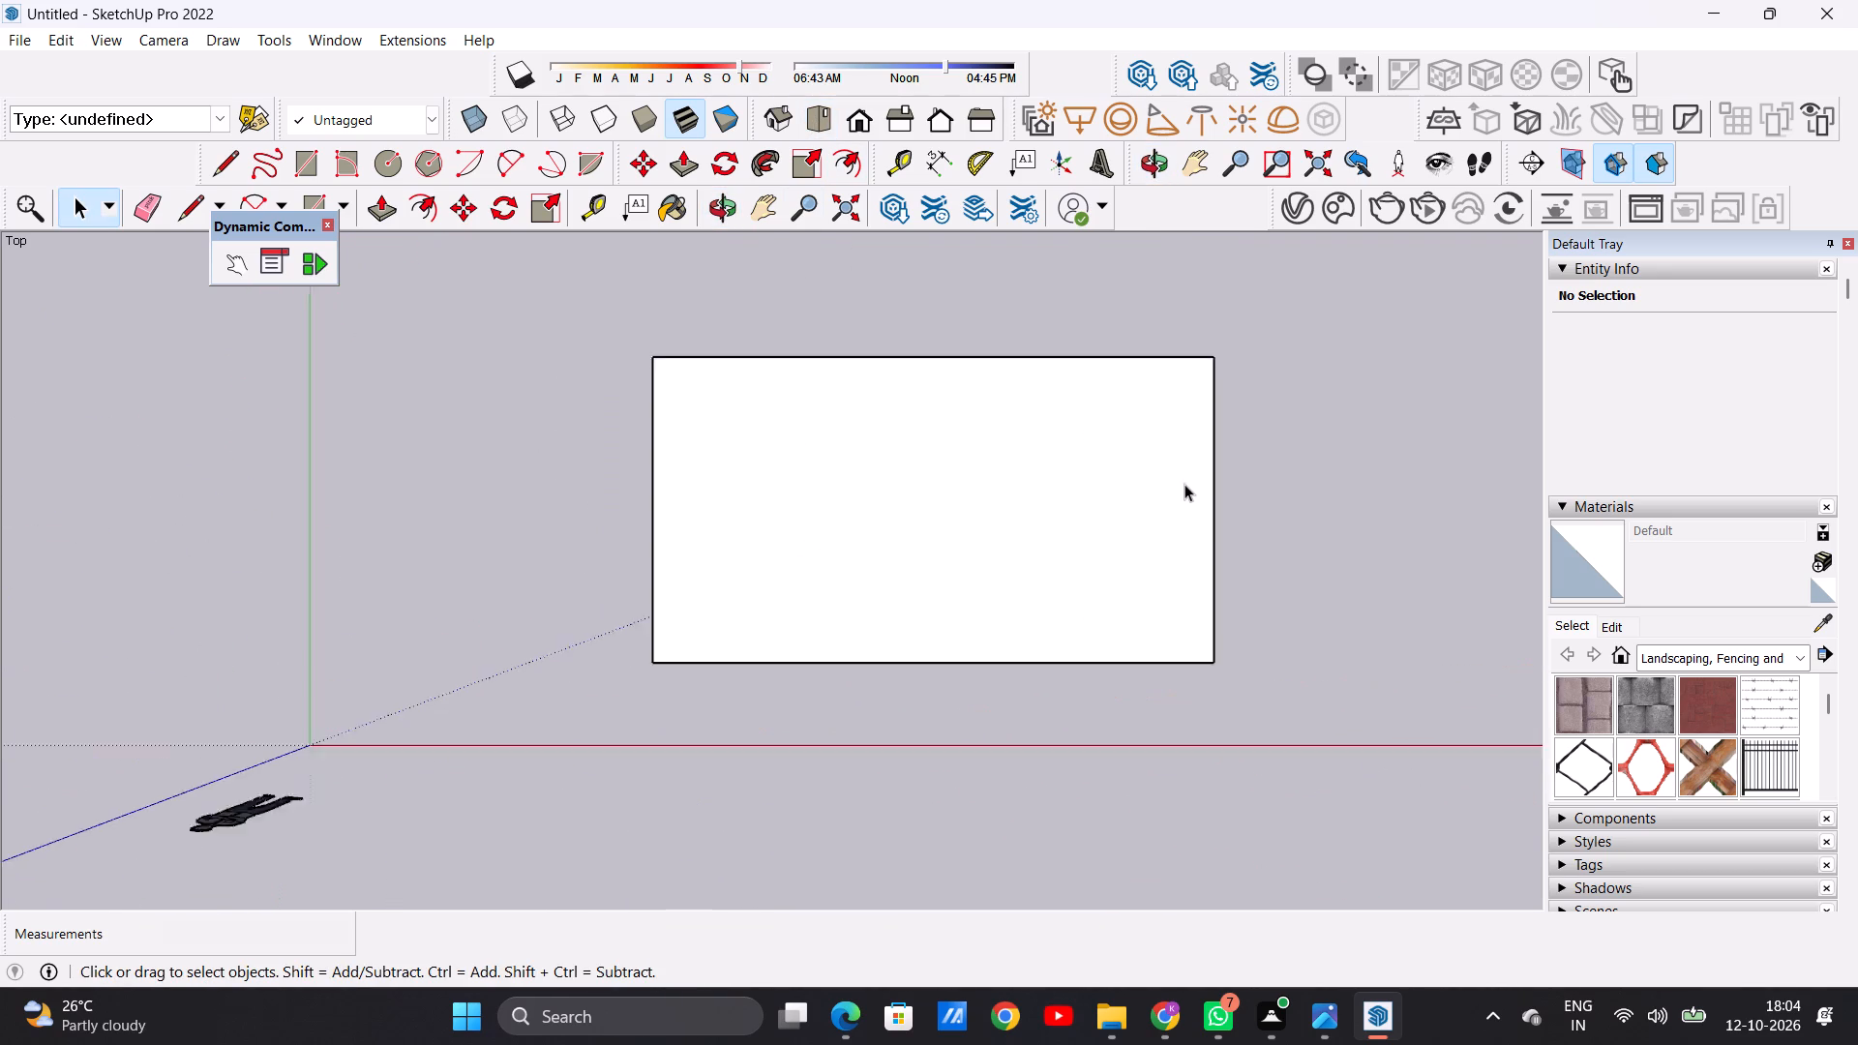
{"action": "scroll", "coordinate": [1184, 484], "scroll_direction": "up", "scroll_amount": 3}
{"action": "scroll", "coordinate": [722, 556], "scroll_direction": "down", "scroll_amount": 4}
{"action": "key", "text": "o"}
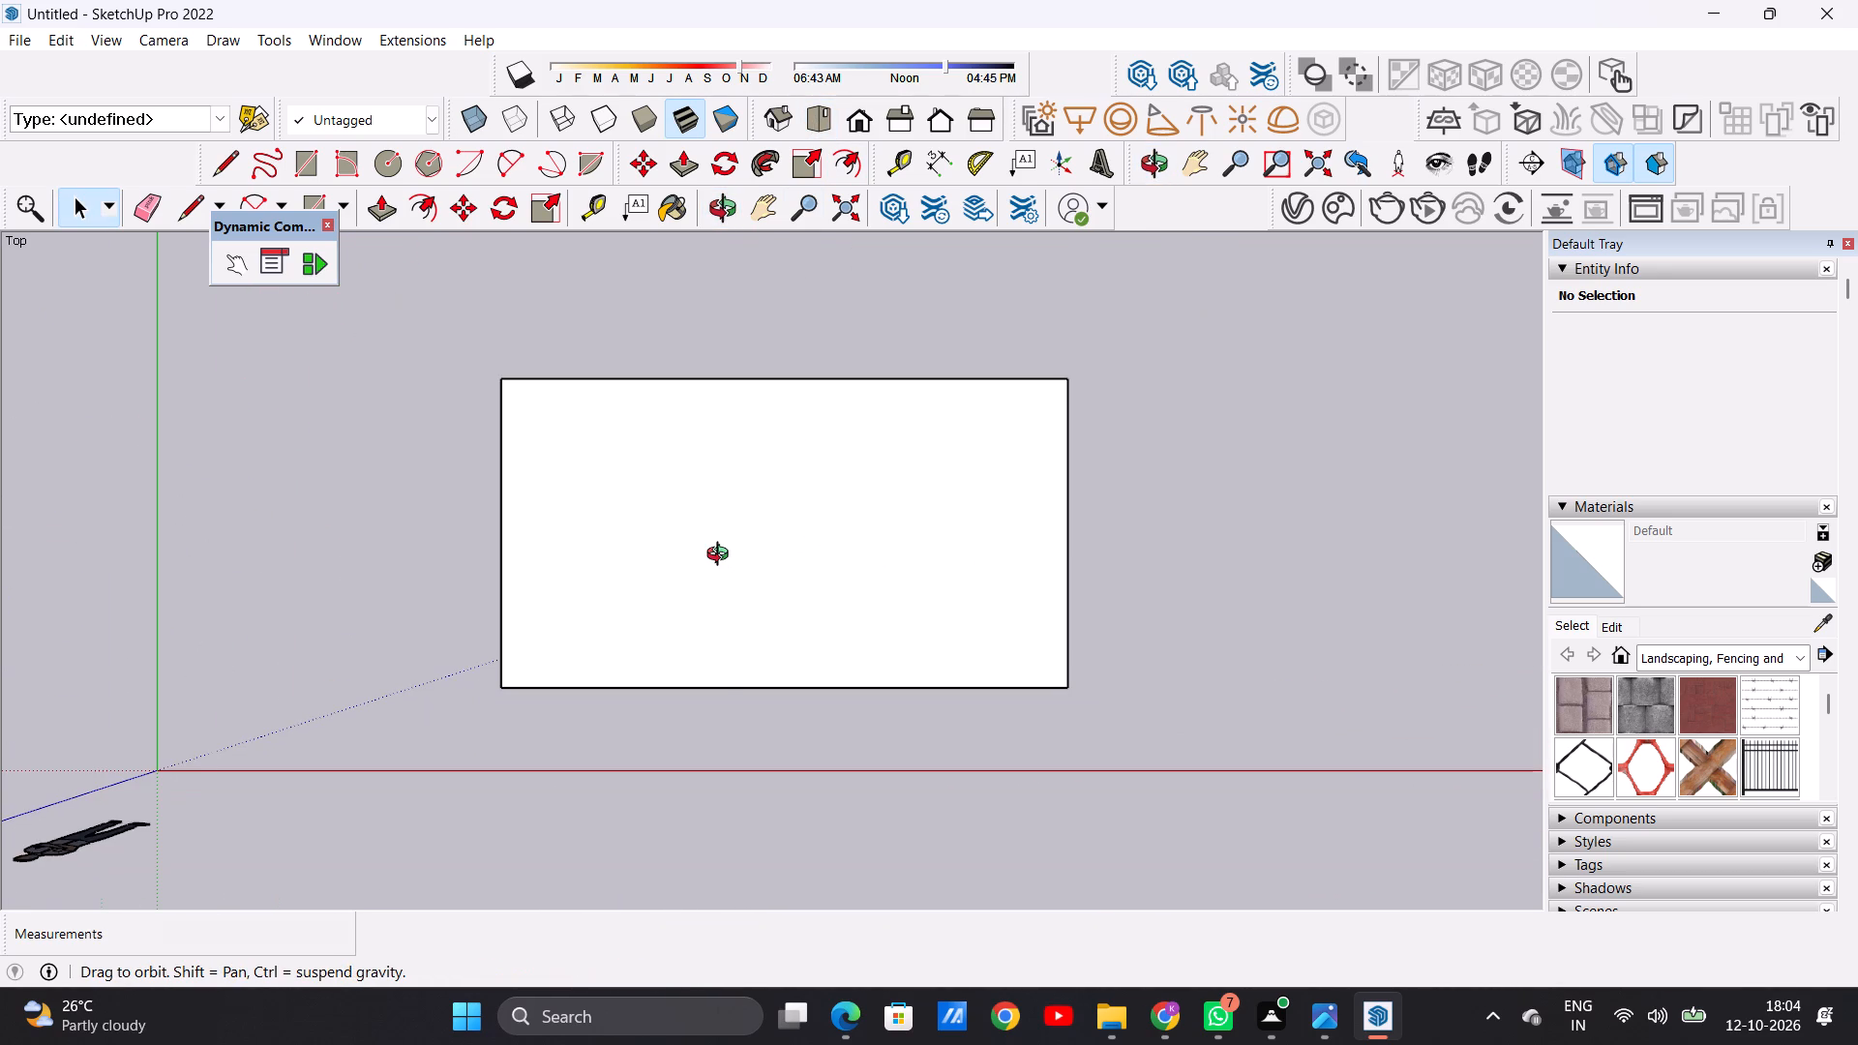
{"action": "key", "text": "f"}
{"action": "left_click", "coordinate": [597, 421]}
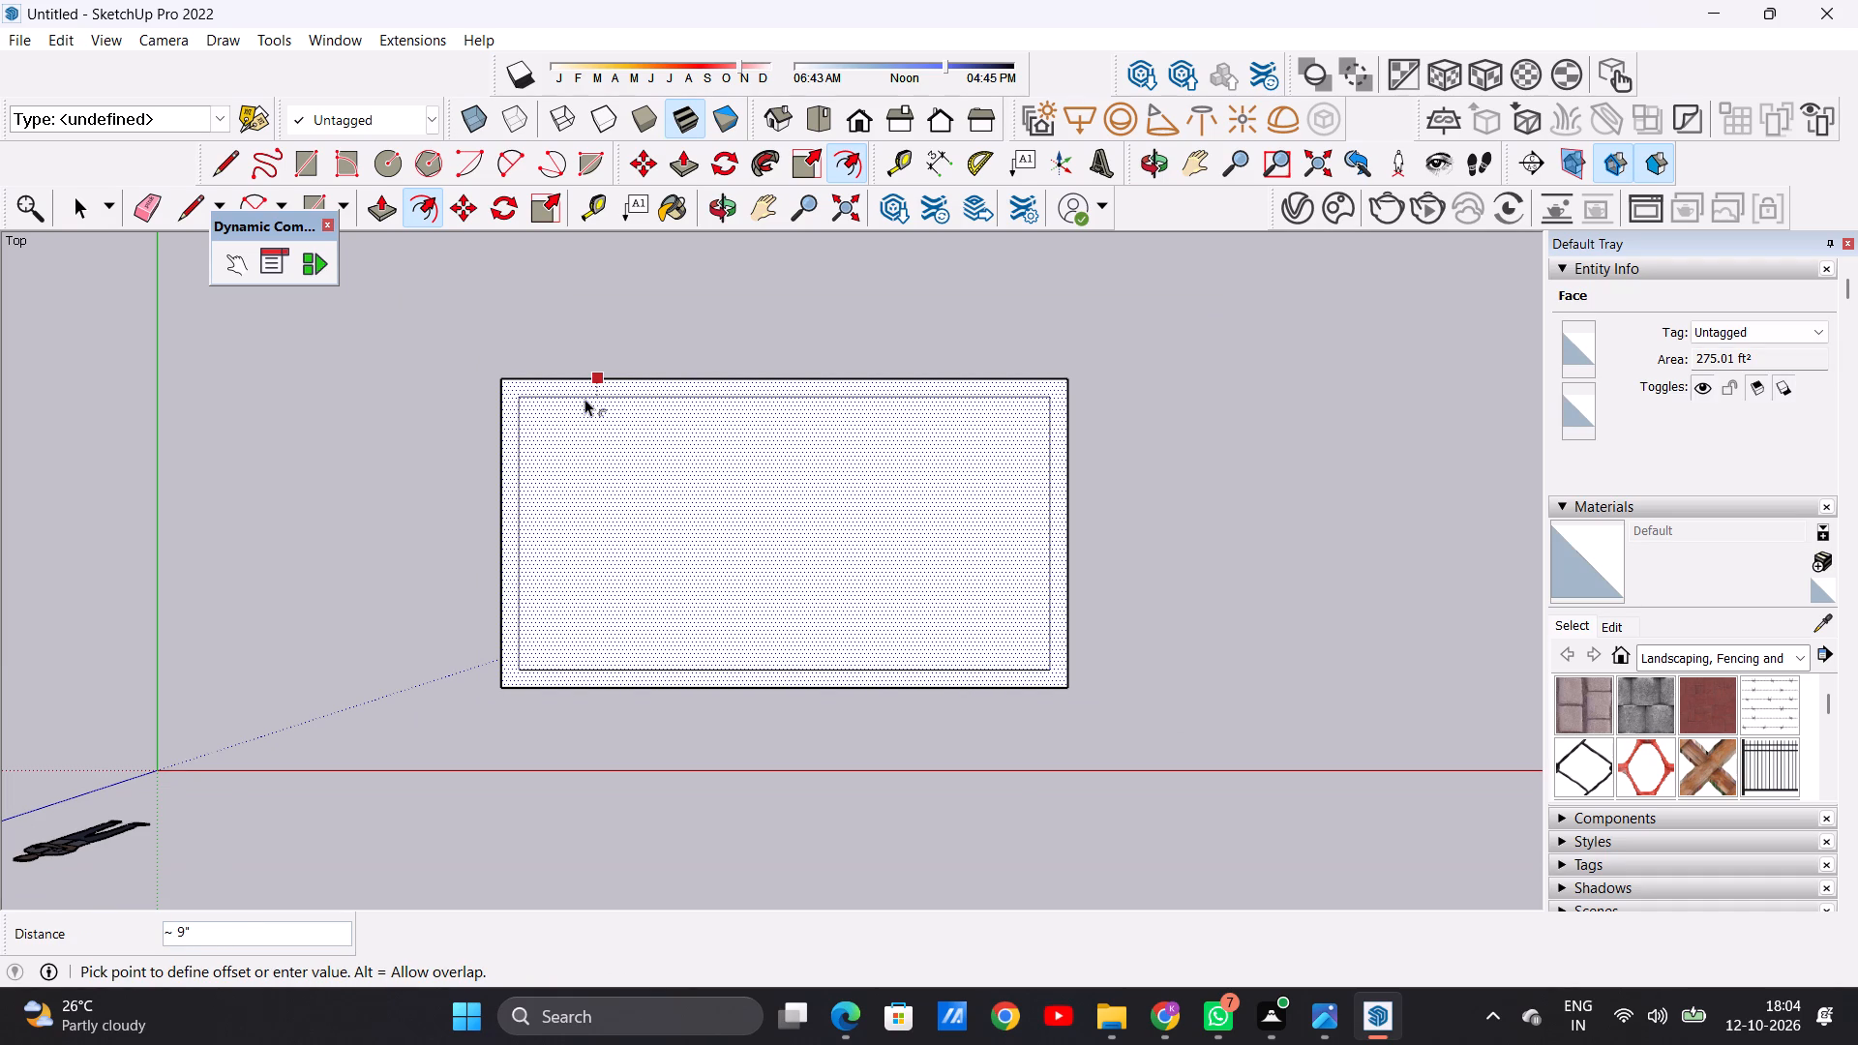
{"action": "left_click", "coordinate": [584, 401]}
{"action": "key", "text": "space"}
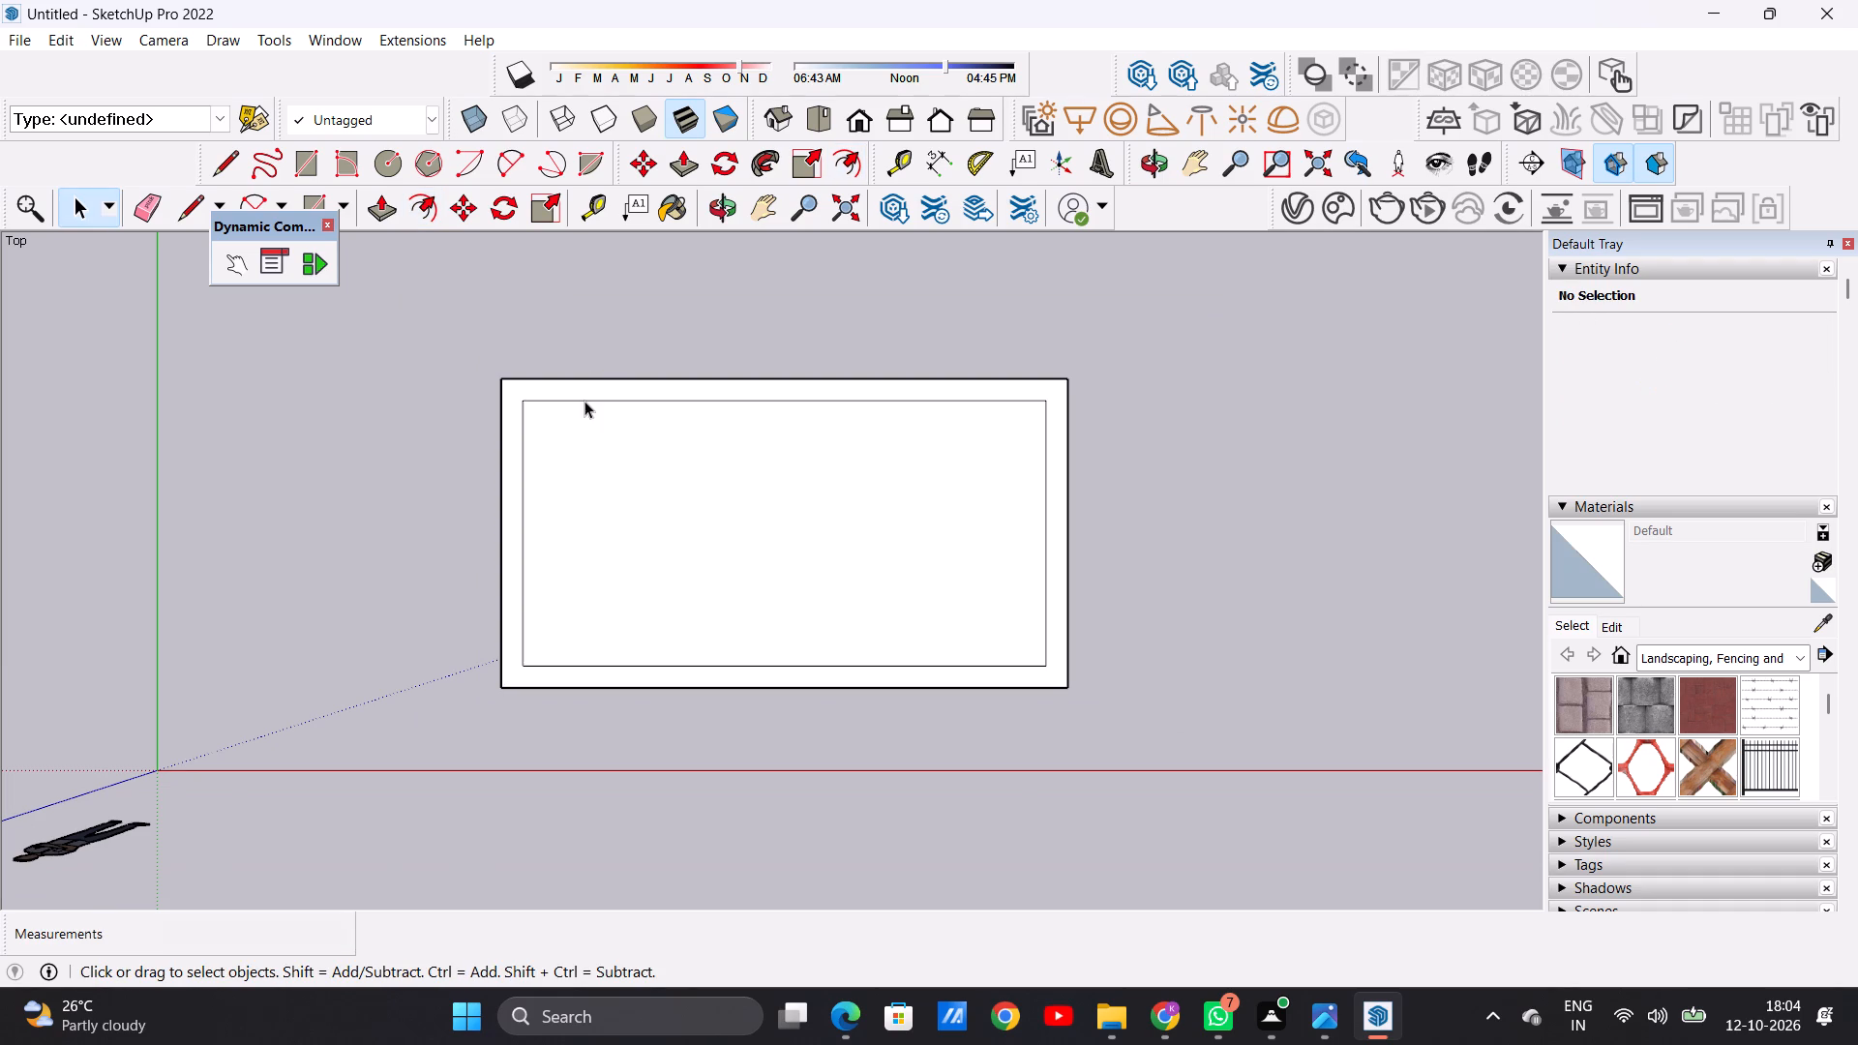
Examine the slab and its inset outline from different angles and distances.
{"action": "scroll", "coordinate": [775, 554], "scroll_direction": "down", "scroll_amount": 4}
{"action": "scroll", "coordinate": [775, 555], "scroll_direction": "up", "scroll_amount": 1}
{"action": "scroll", "coordinate": [775, 555], "scroll_direction": "down", "scroll_amount": 2}
{"action": "middle_click_drag", "start_coordinate": [926, 676], "coordinate": [960, 314]}
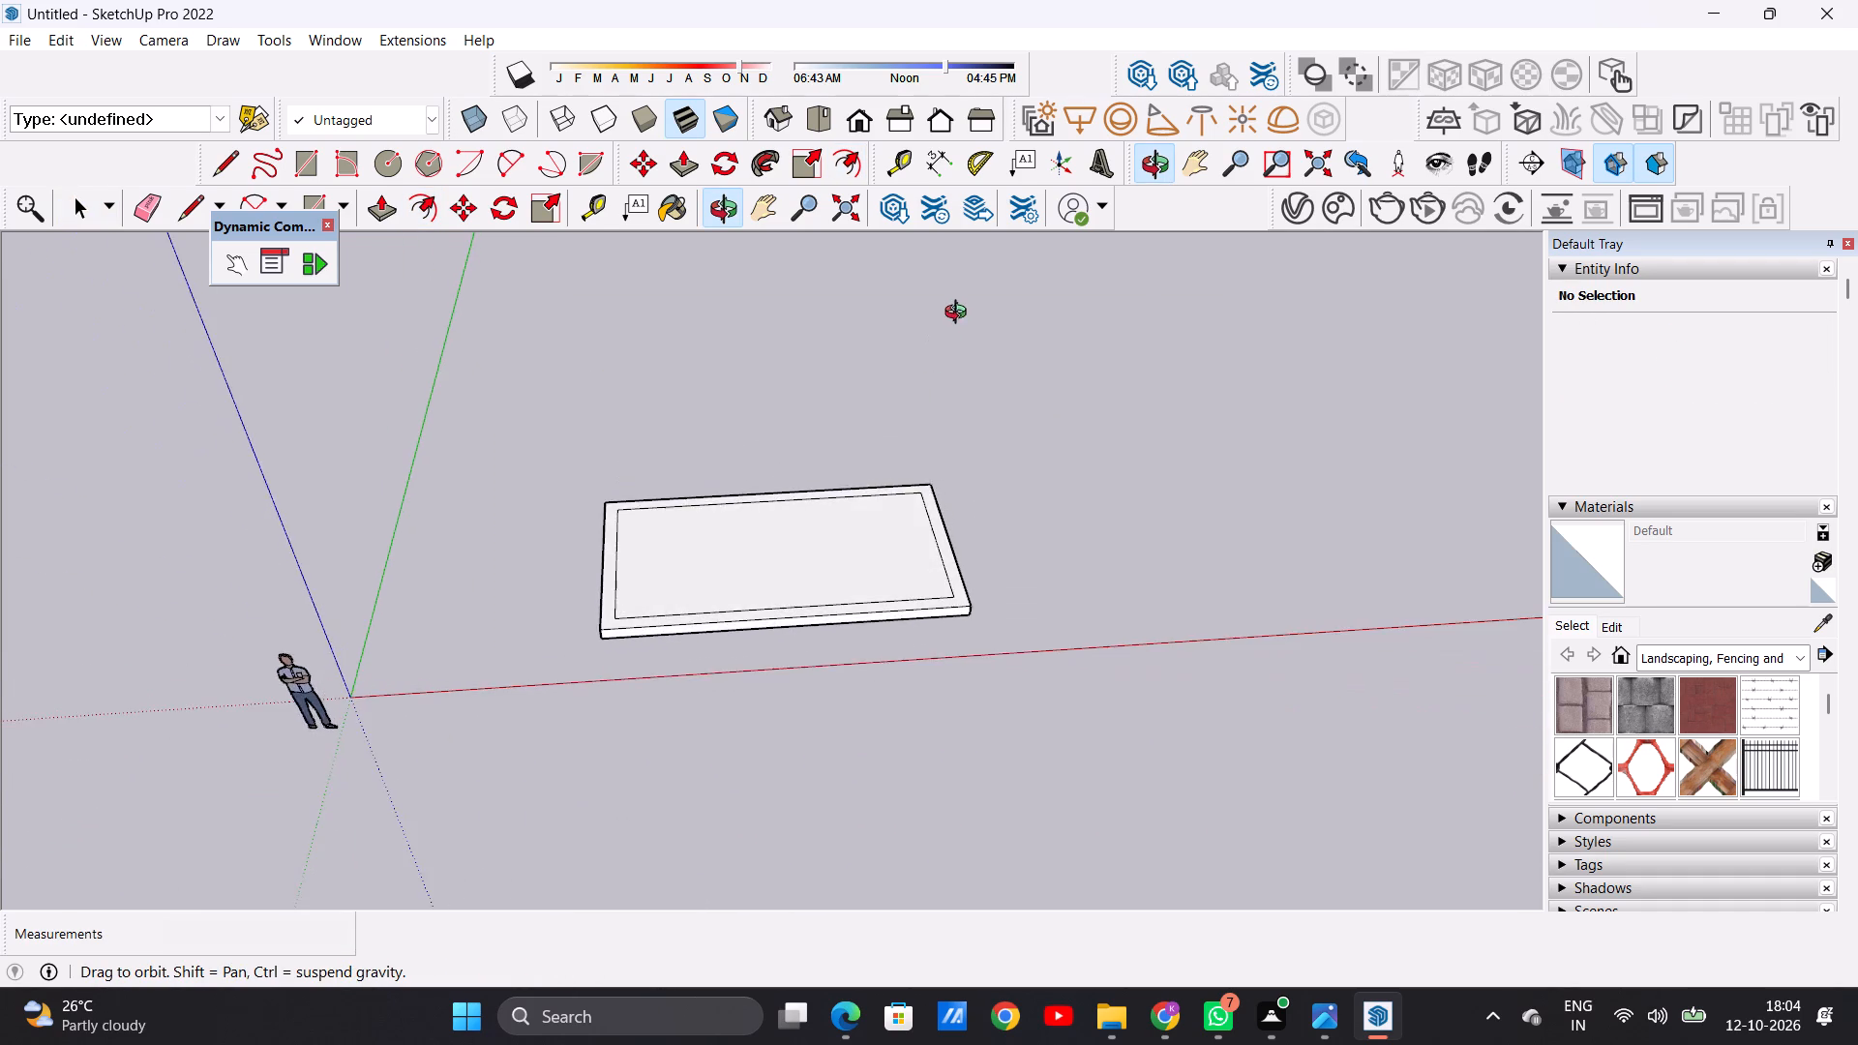
{"action": "middle_click_drag", "start_coordinate": [960, 314], "coordinate": [895, 434]}
{"action": "scroll", "coordinate": [997, 456], "scroll_direction": "up", "scroll_amount": 8}
{"action": "middle_click_drag", "start_coordinate": [524, 625], "coordinate": [561, 663]}
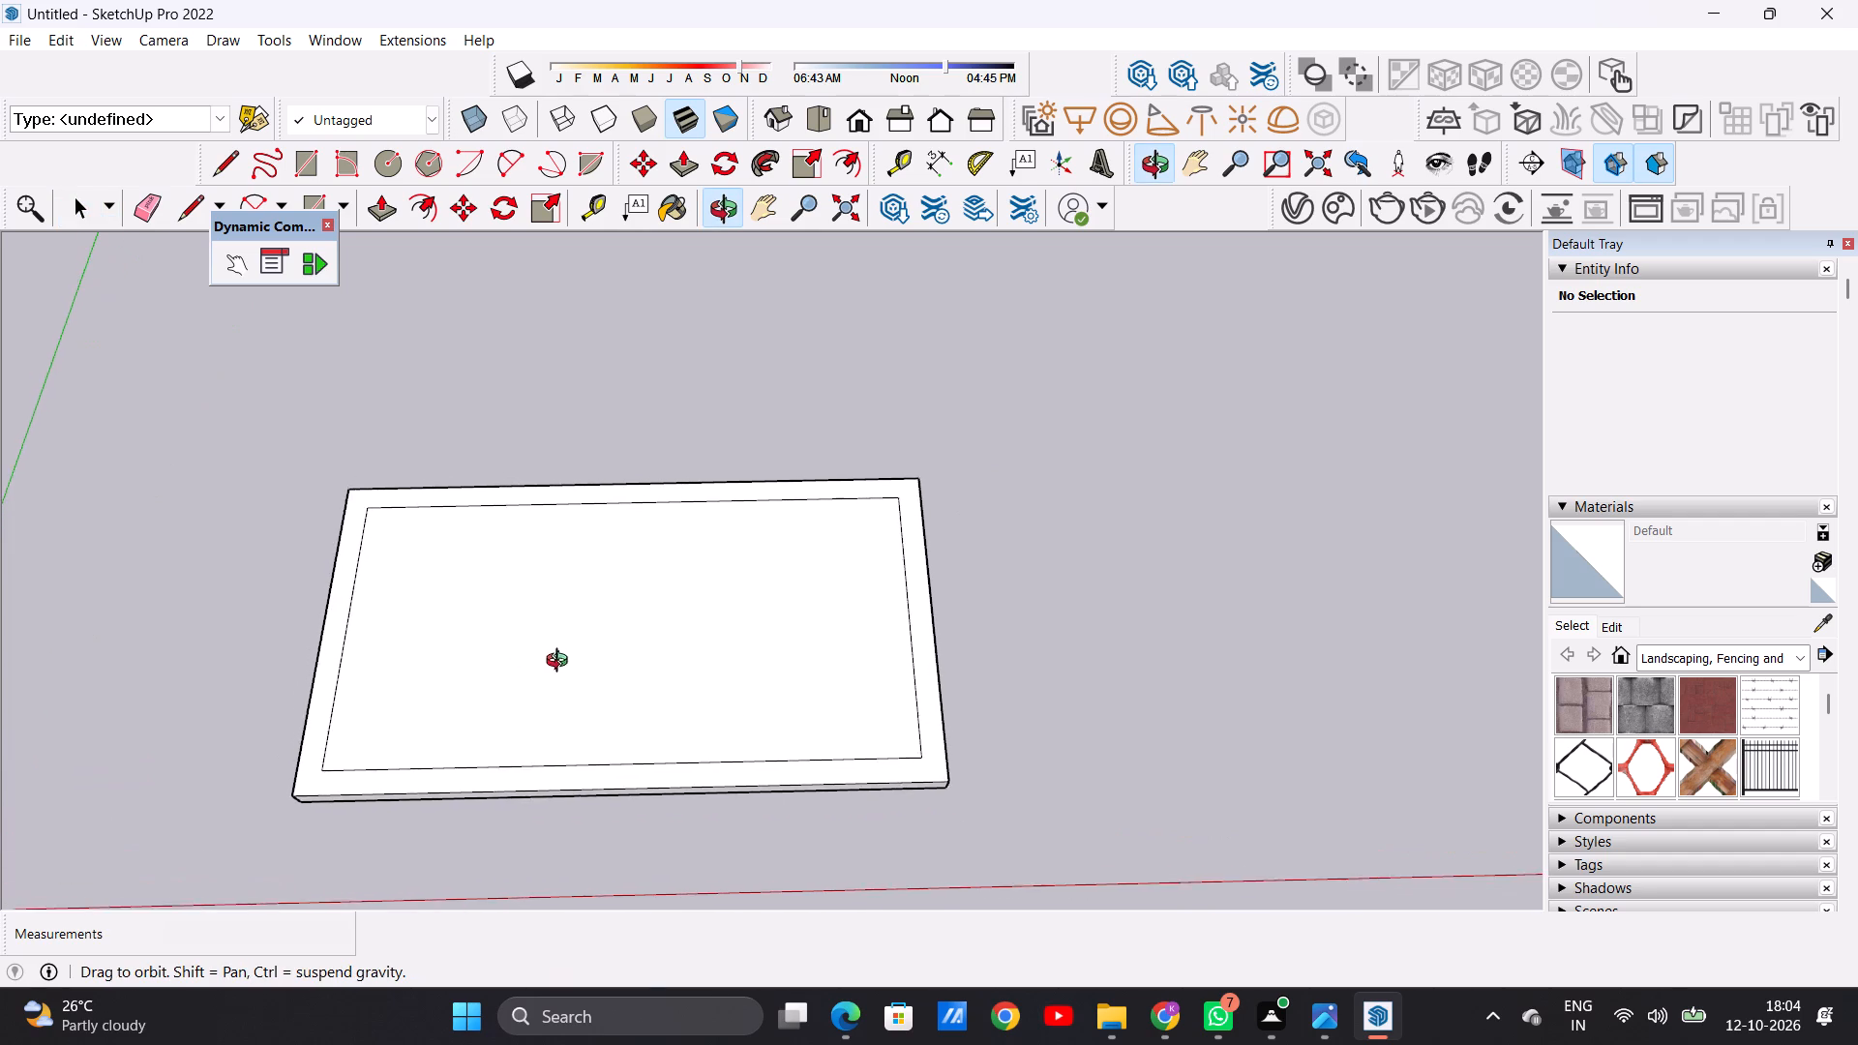
{"action": "middle_click_drag", "start_coordinate": [561, 663], "coordinate": [574, 674]}
{"action": "scroll", "coordinate": [616, 699], "scroll_direction": "down", "scroll_amount": 8}
{"action": "scroll", "coordinate": [447, 808], "scroll_direction": "down", "scroll_amount": 1}
{"action": "scroll", "coordinate": [447, 805], "scroll_direction": "up", "scroll_amount": 2}
{"action": "scroll", "coordinate": [447, 803], "scroll_direction": "down", "scroll_amount": 1}
{"action": "scroll", "coordinate": [447, 803], "scroll_direction": "up", "scroll_amount": 2}
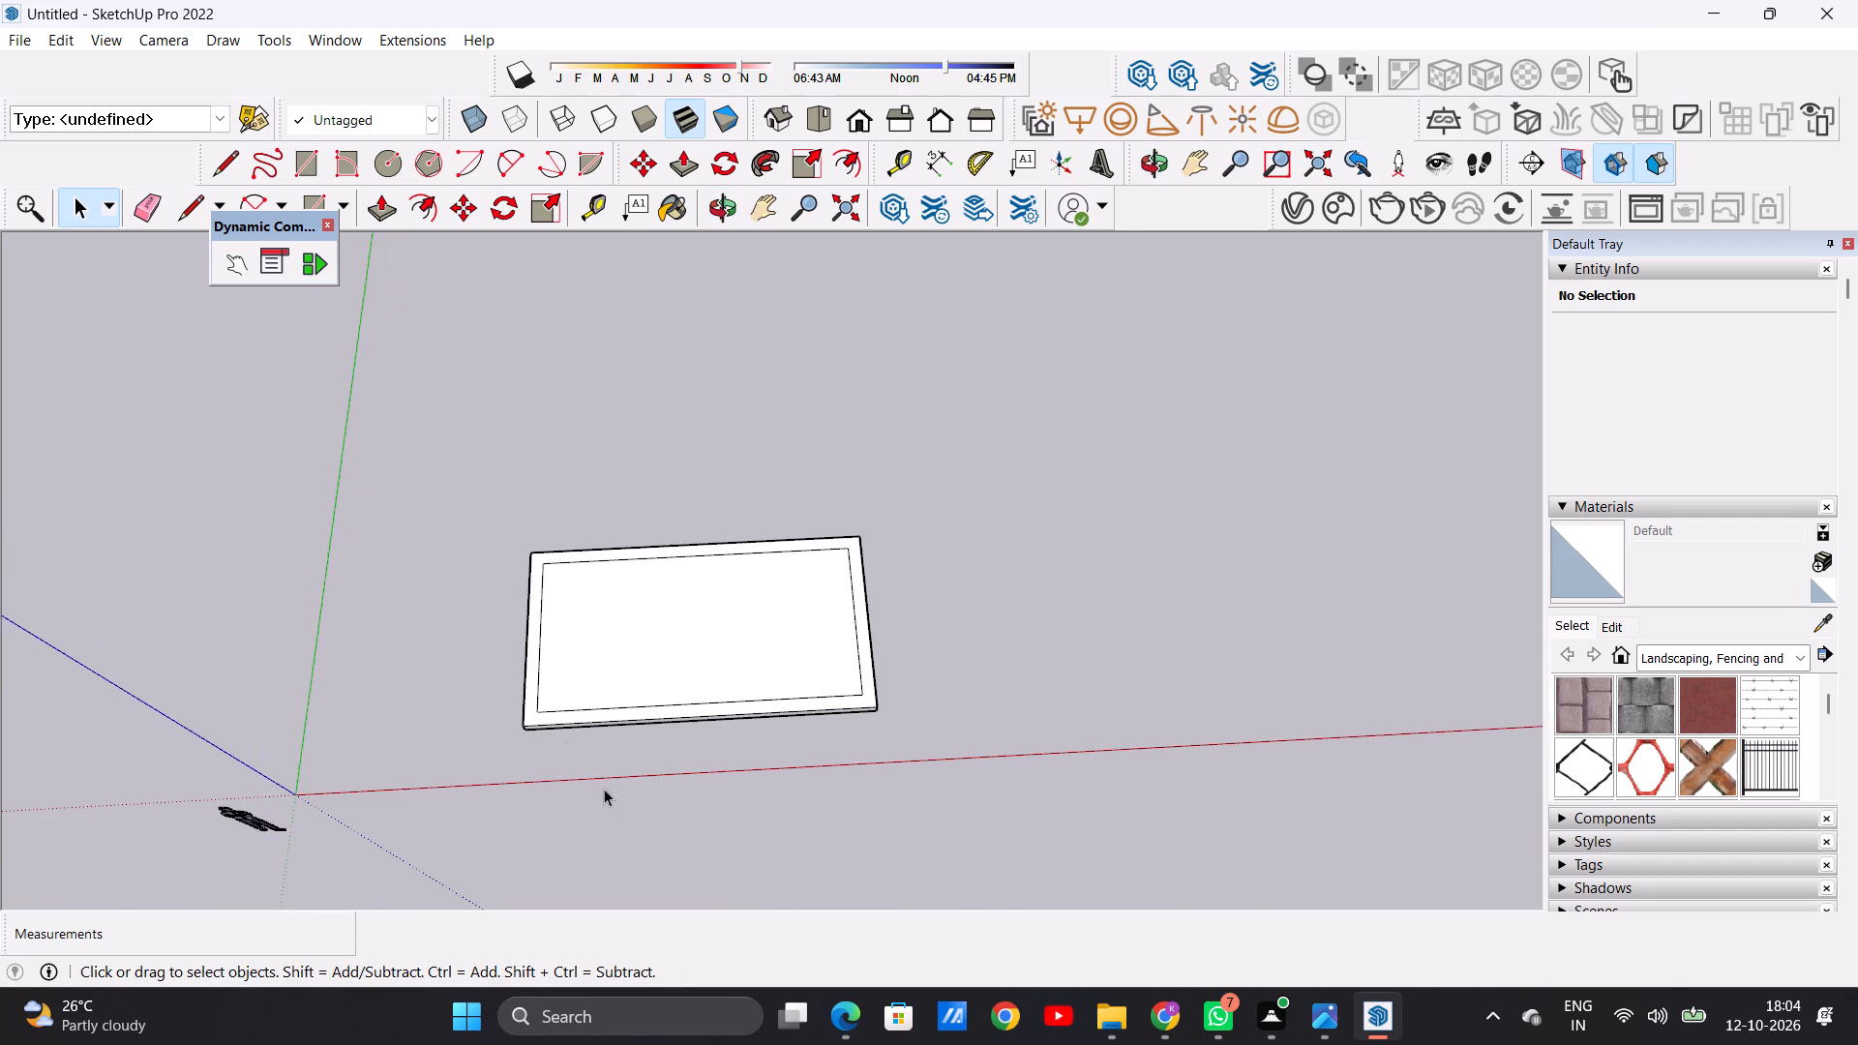
{"action": "scroll", "coordinate": [606, 791], "scroll_direction": "up", "scroll_amount": 10}
{"action": "middle_click_drag", "start_coordinate": [575, 676], "coordinate": [577, 761]}
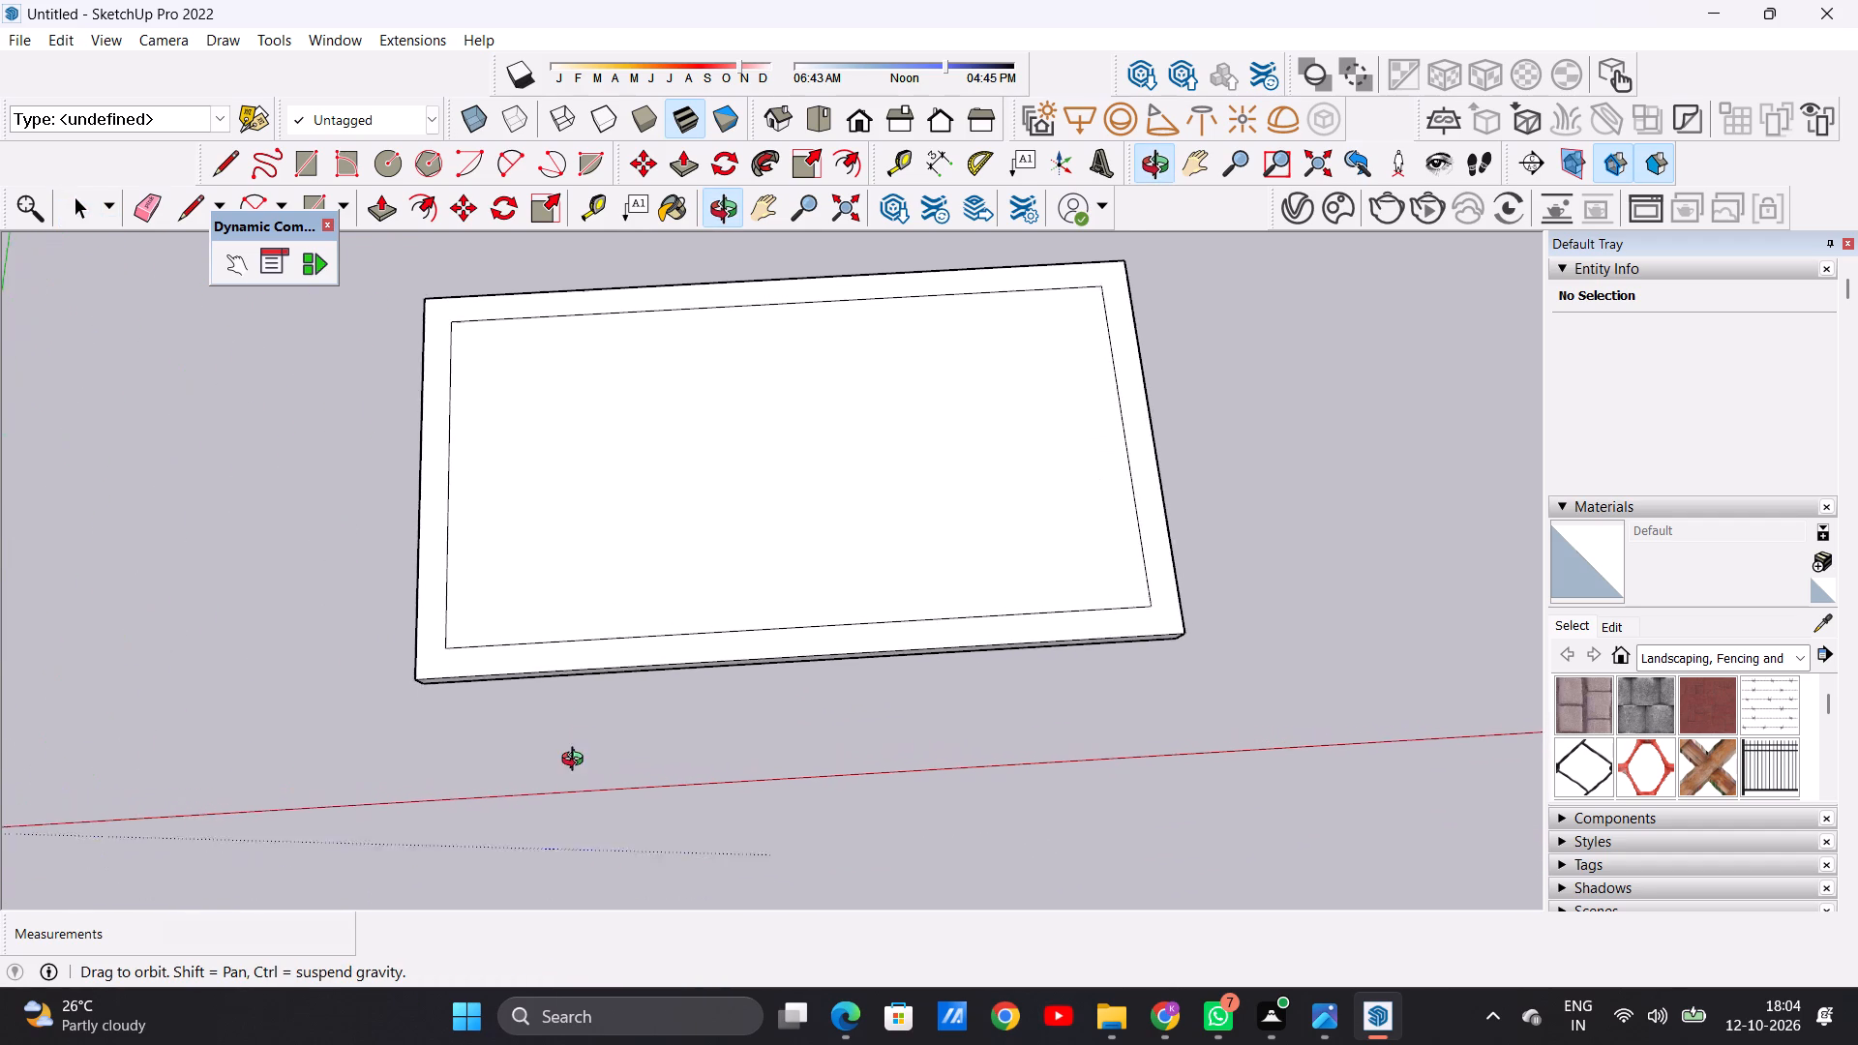
{"action": "middle_click_drag", "start_coordinate": [577, 761], "coordinate": [571, 808]}
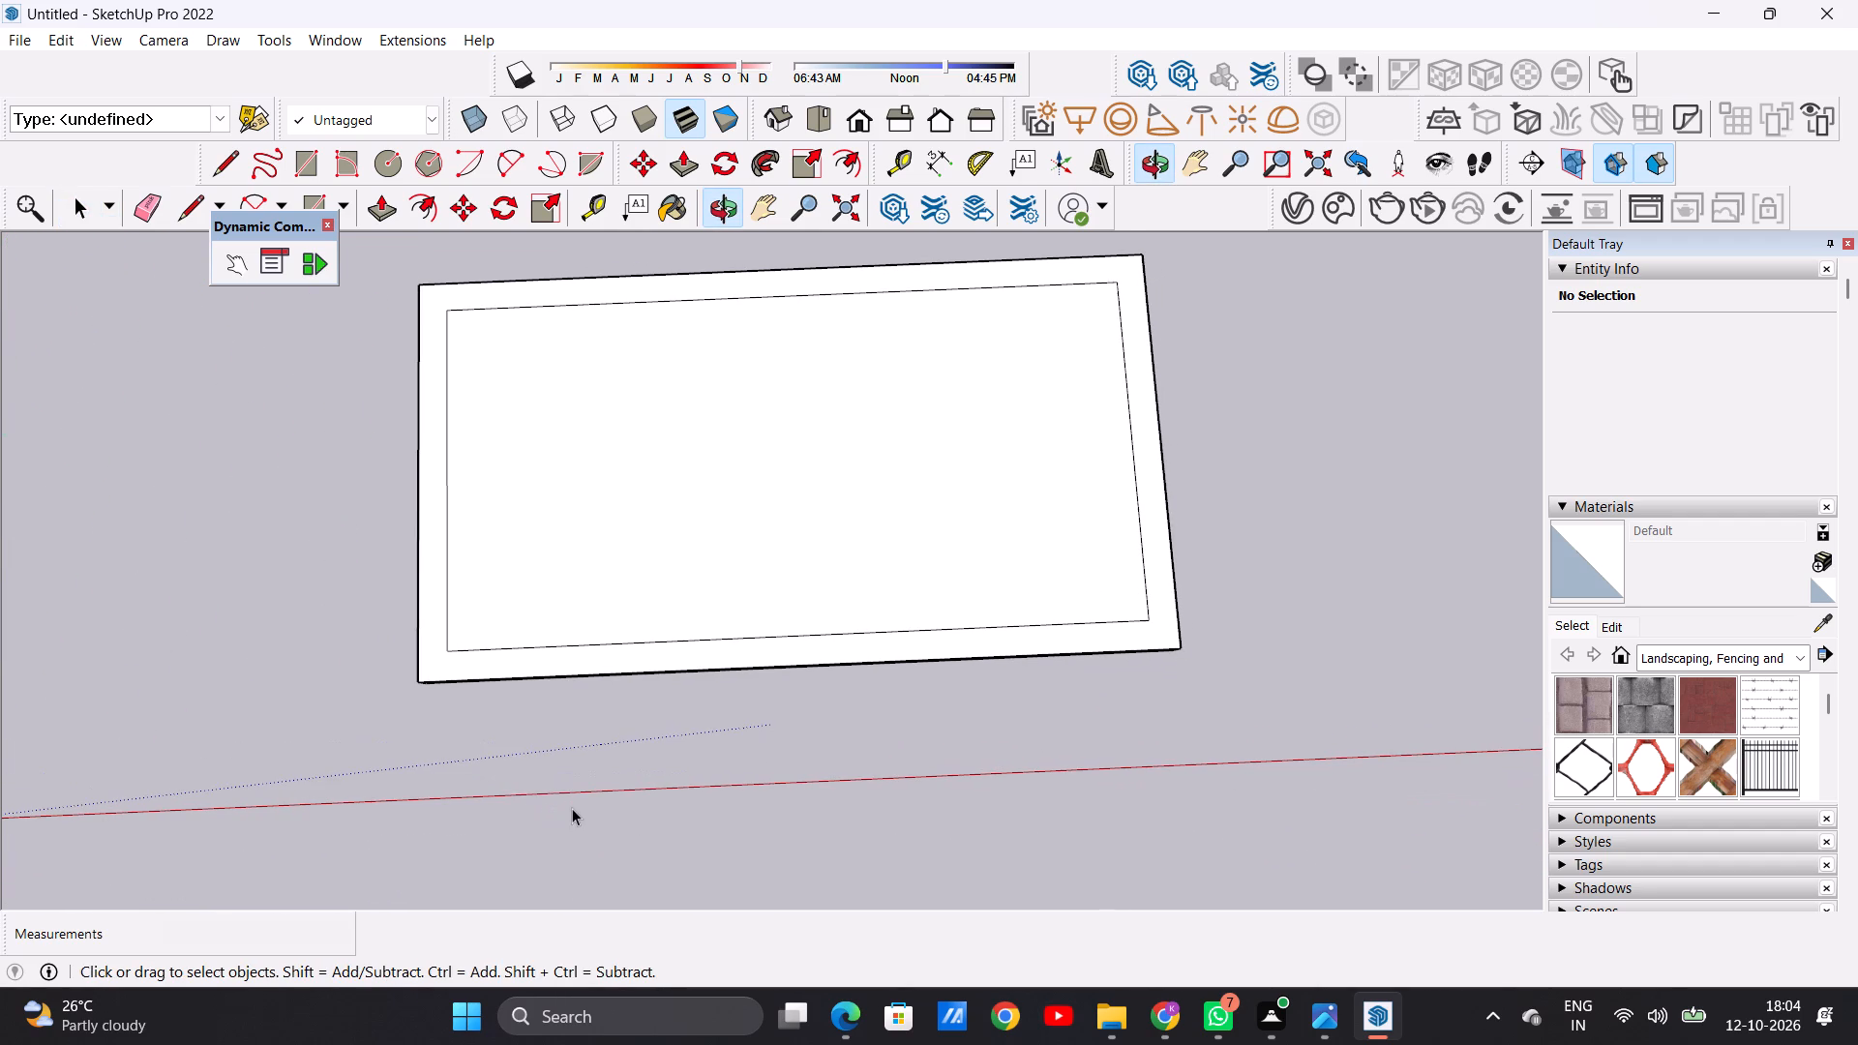
Draw a line about 10 3/8" long from the inset's near corner closest to the origin to the slab's outer short edge.
{"action": "scroll", "coordinate": [560, 730], "scroll_direction": "up", "scroll_amount": 6}
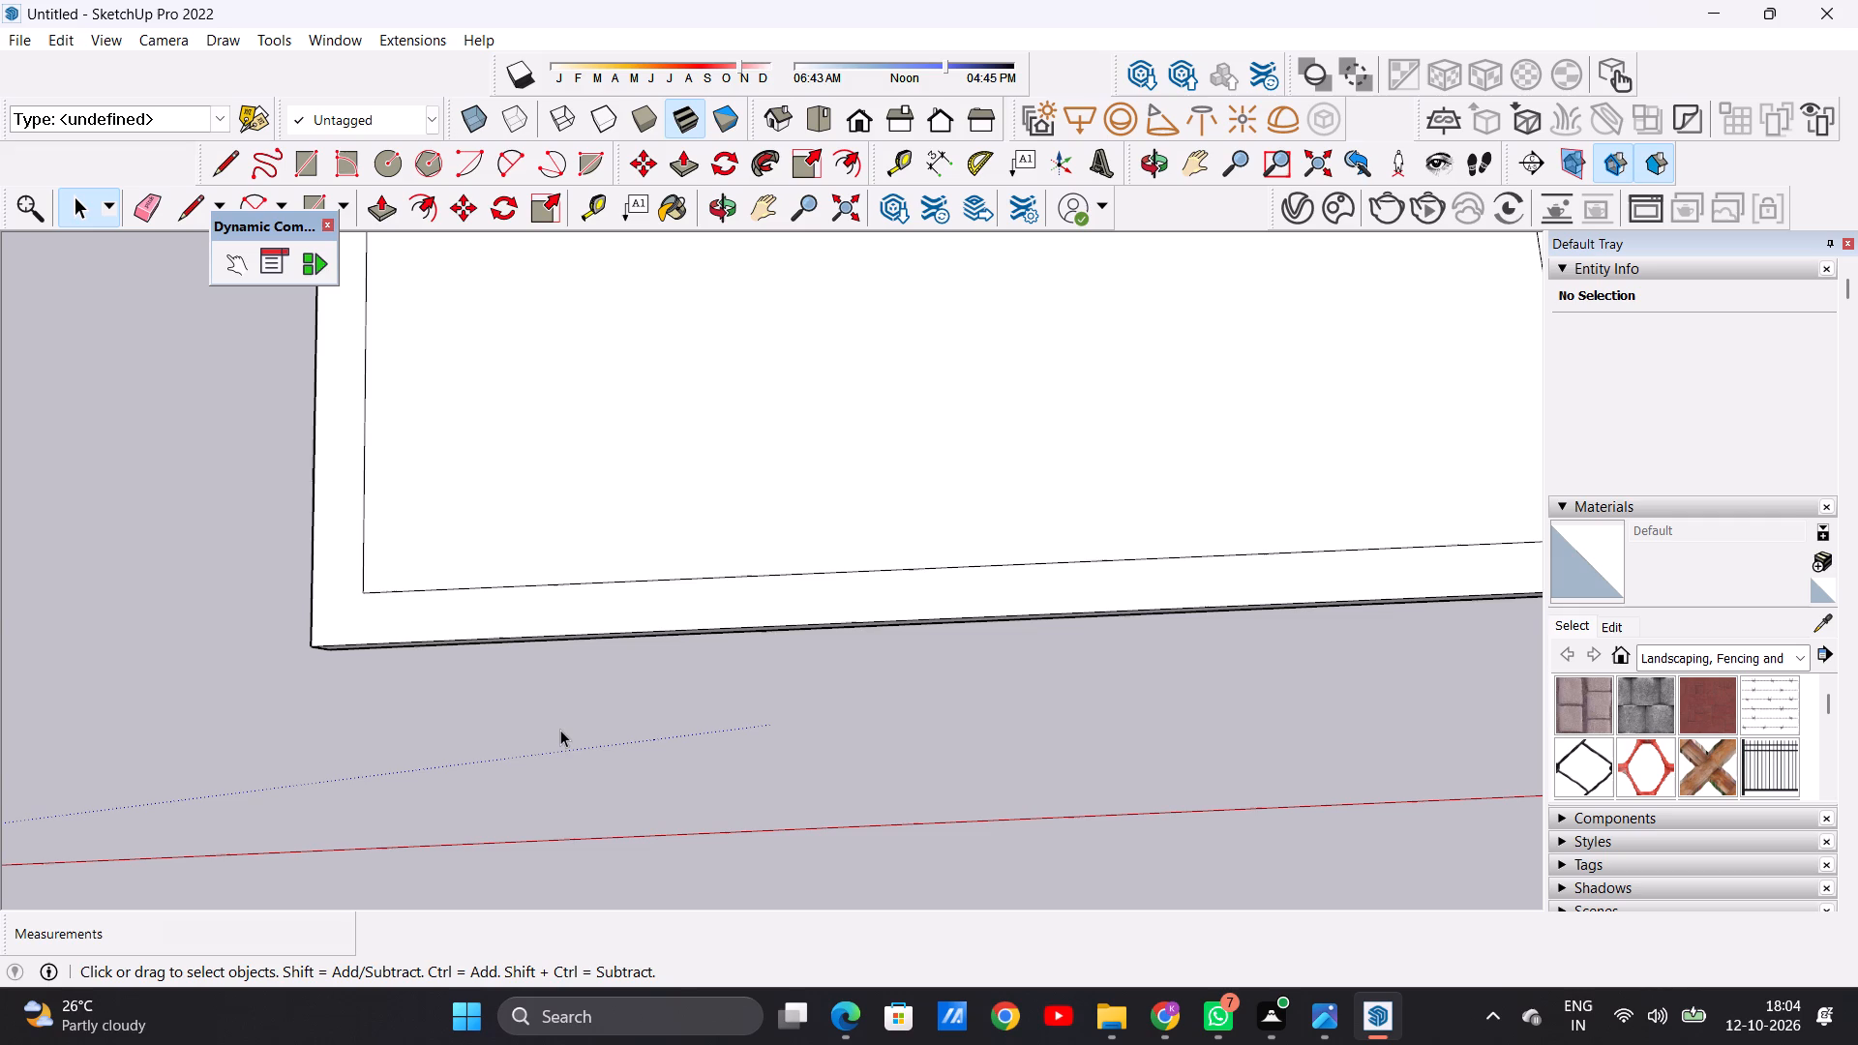
{"action": "key", "text": "l"}
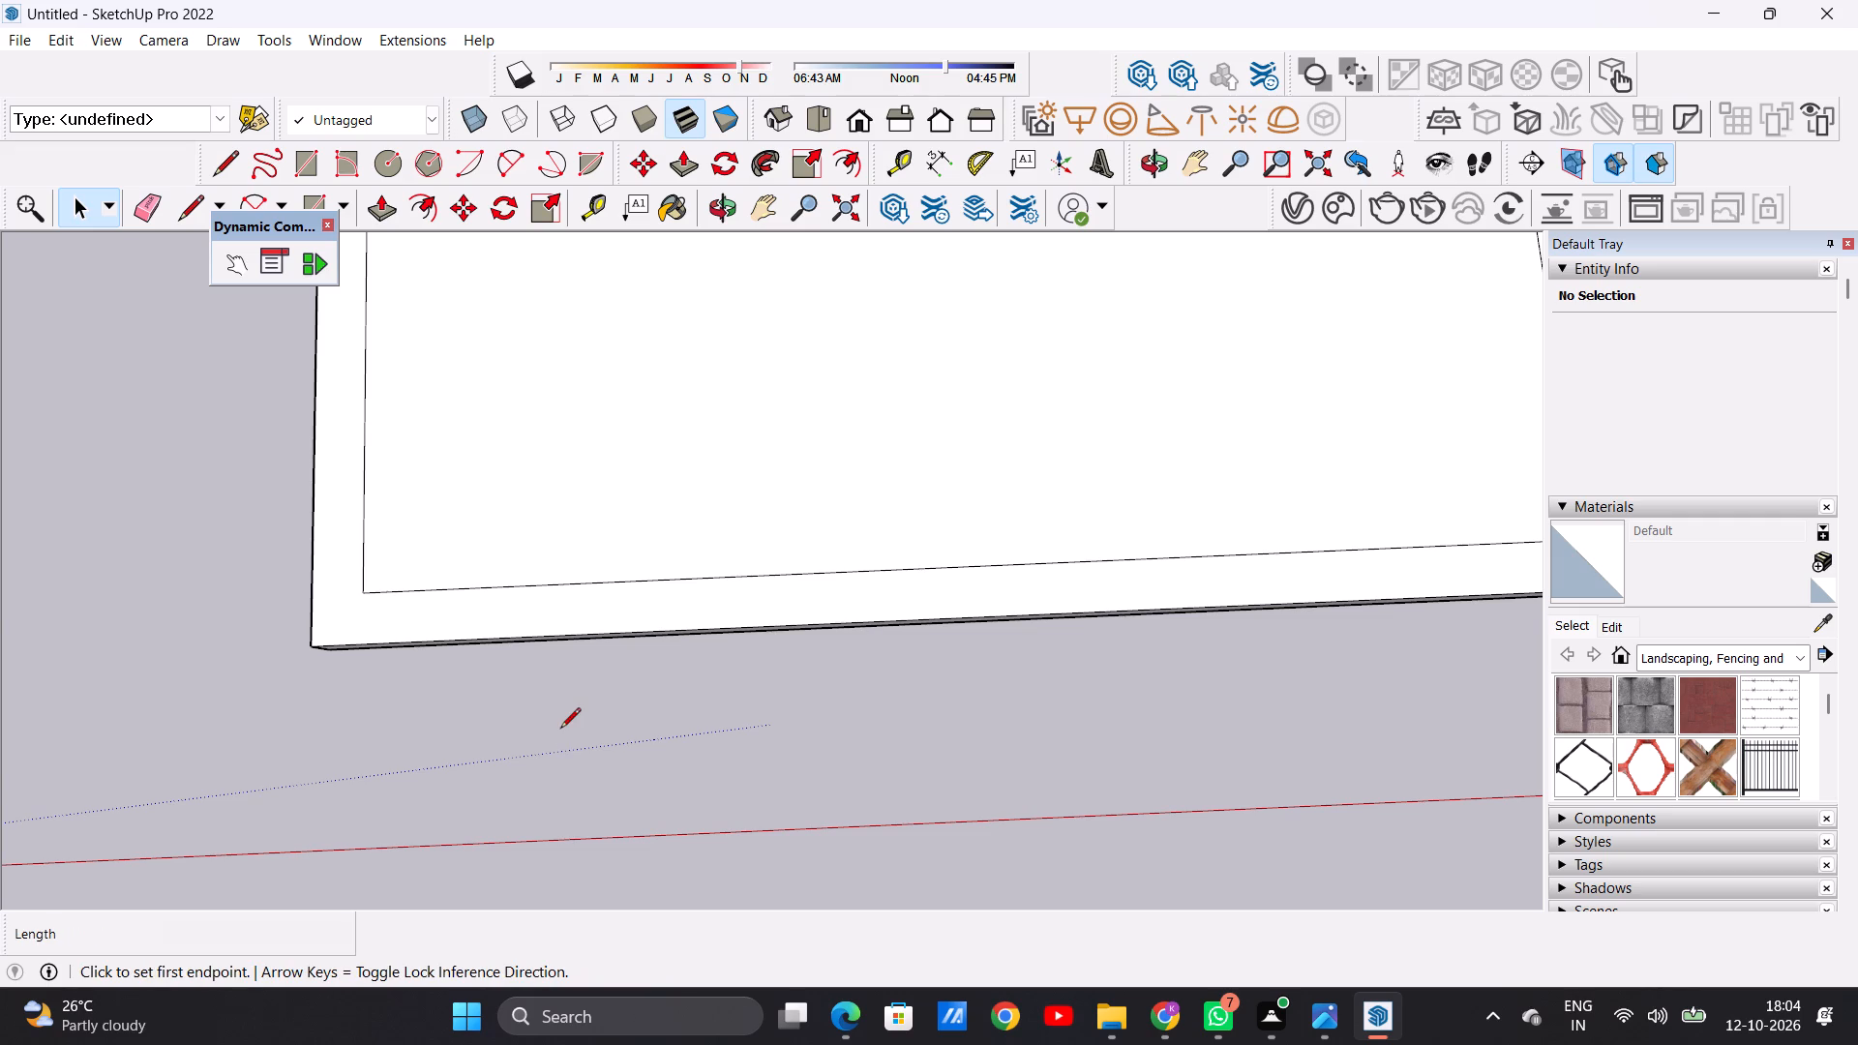
{"action": "scroll", "coordinate": [363, 575], "scroll_direction": "up", "scroll_amount": 8}
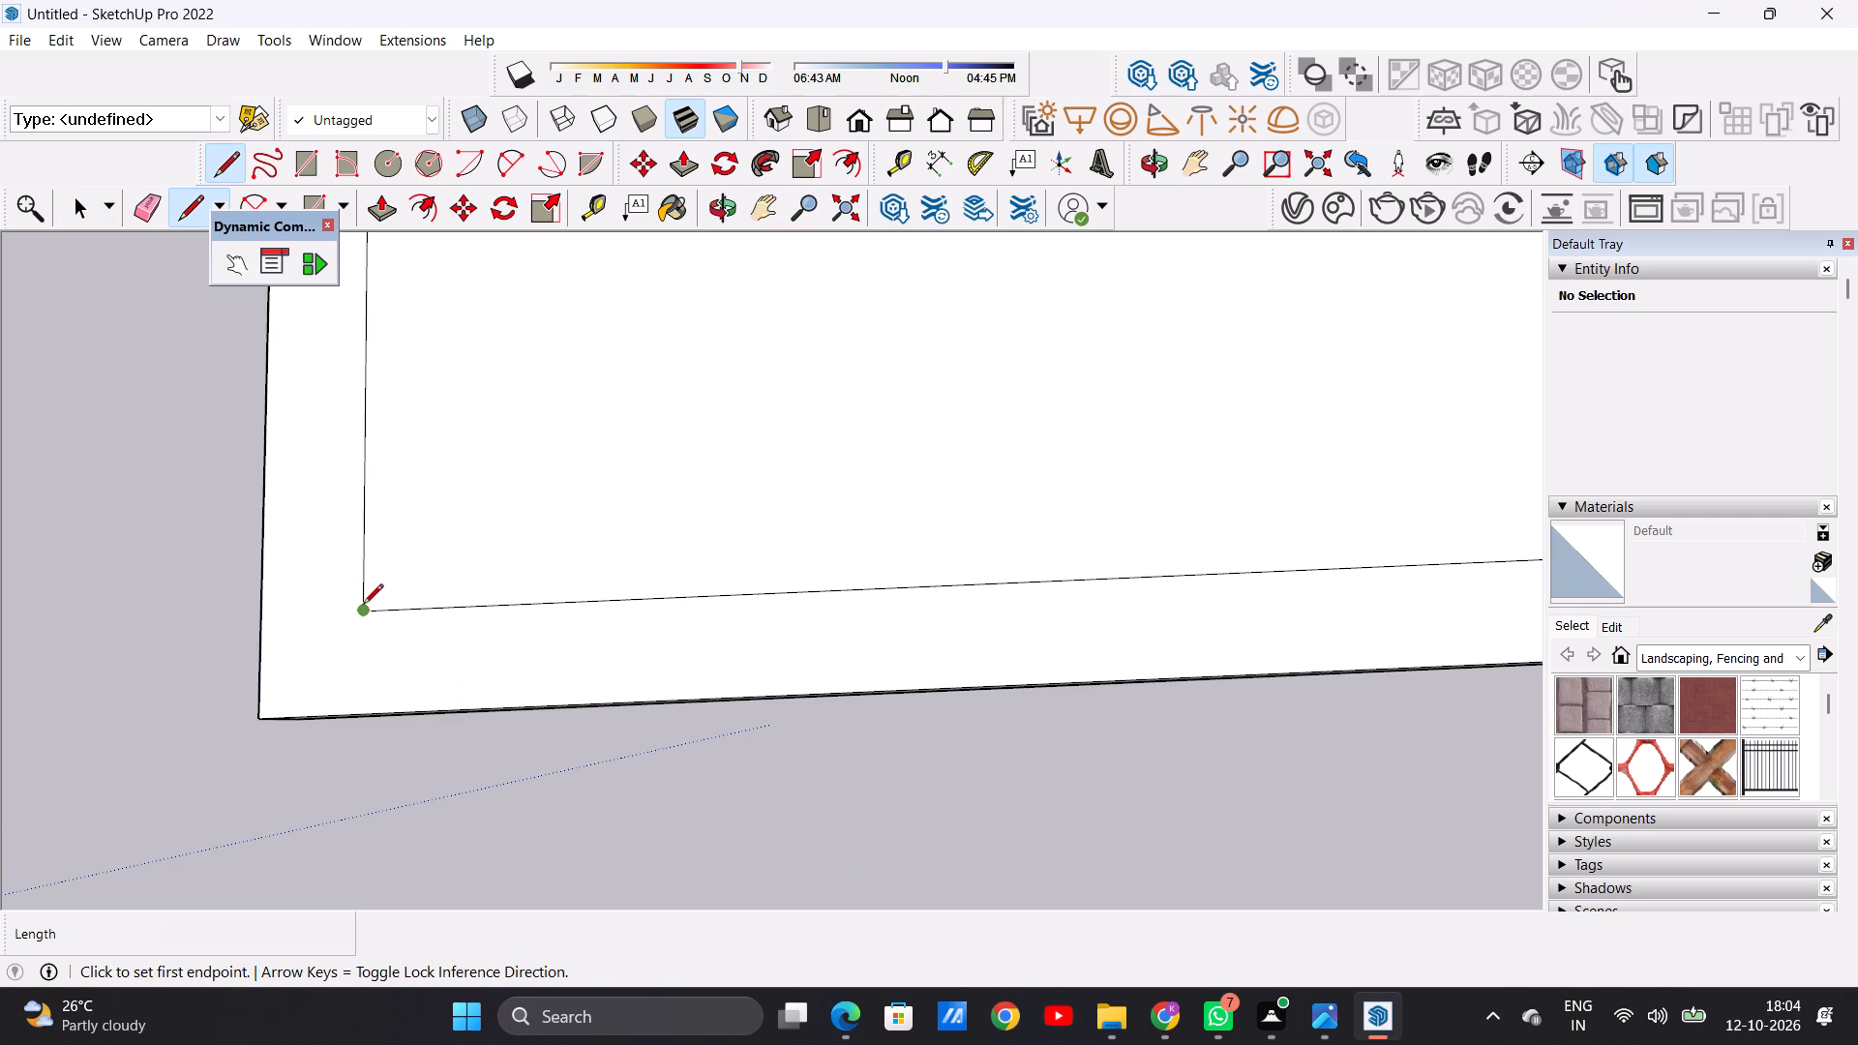
{"action": "left_click", "coordinate": [363, 606]}
{"action": "left_click", "coordinate": [264, 614]}
Draw a line about 10 3/8" long from the inset's near corner farthest from the origin to the slab's outer short edge.
{"action": "scroll", "coordinate": [403, 694], "scroll_direction": "down", "scroll_amount": 14}
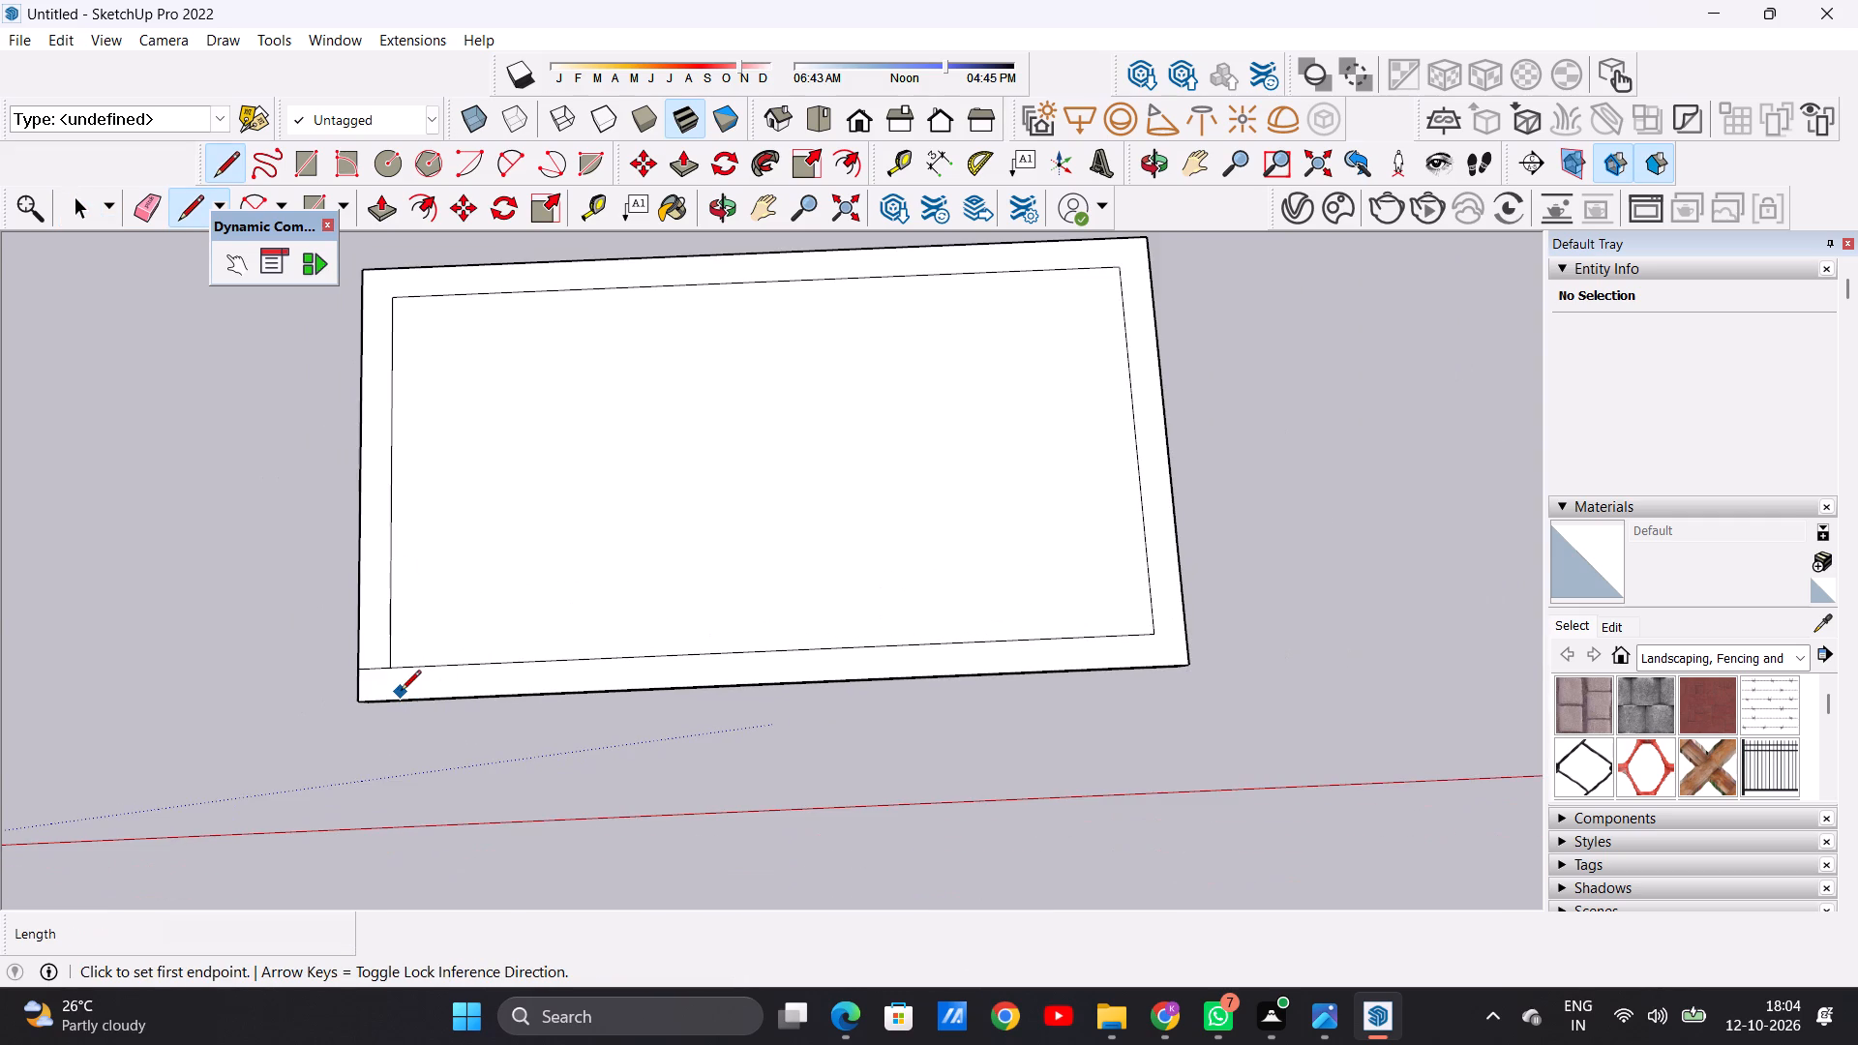
{"action": "scroll", "coordinate": [440, 668], "scroll_direction": "up", "scroll_amount": 5}
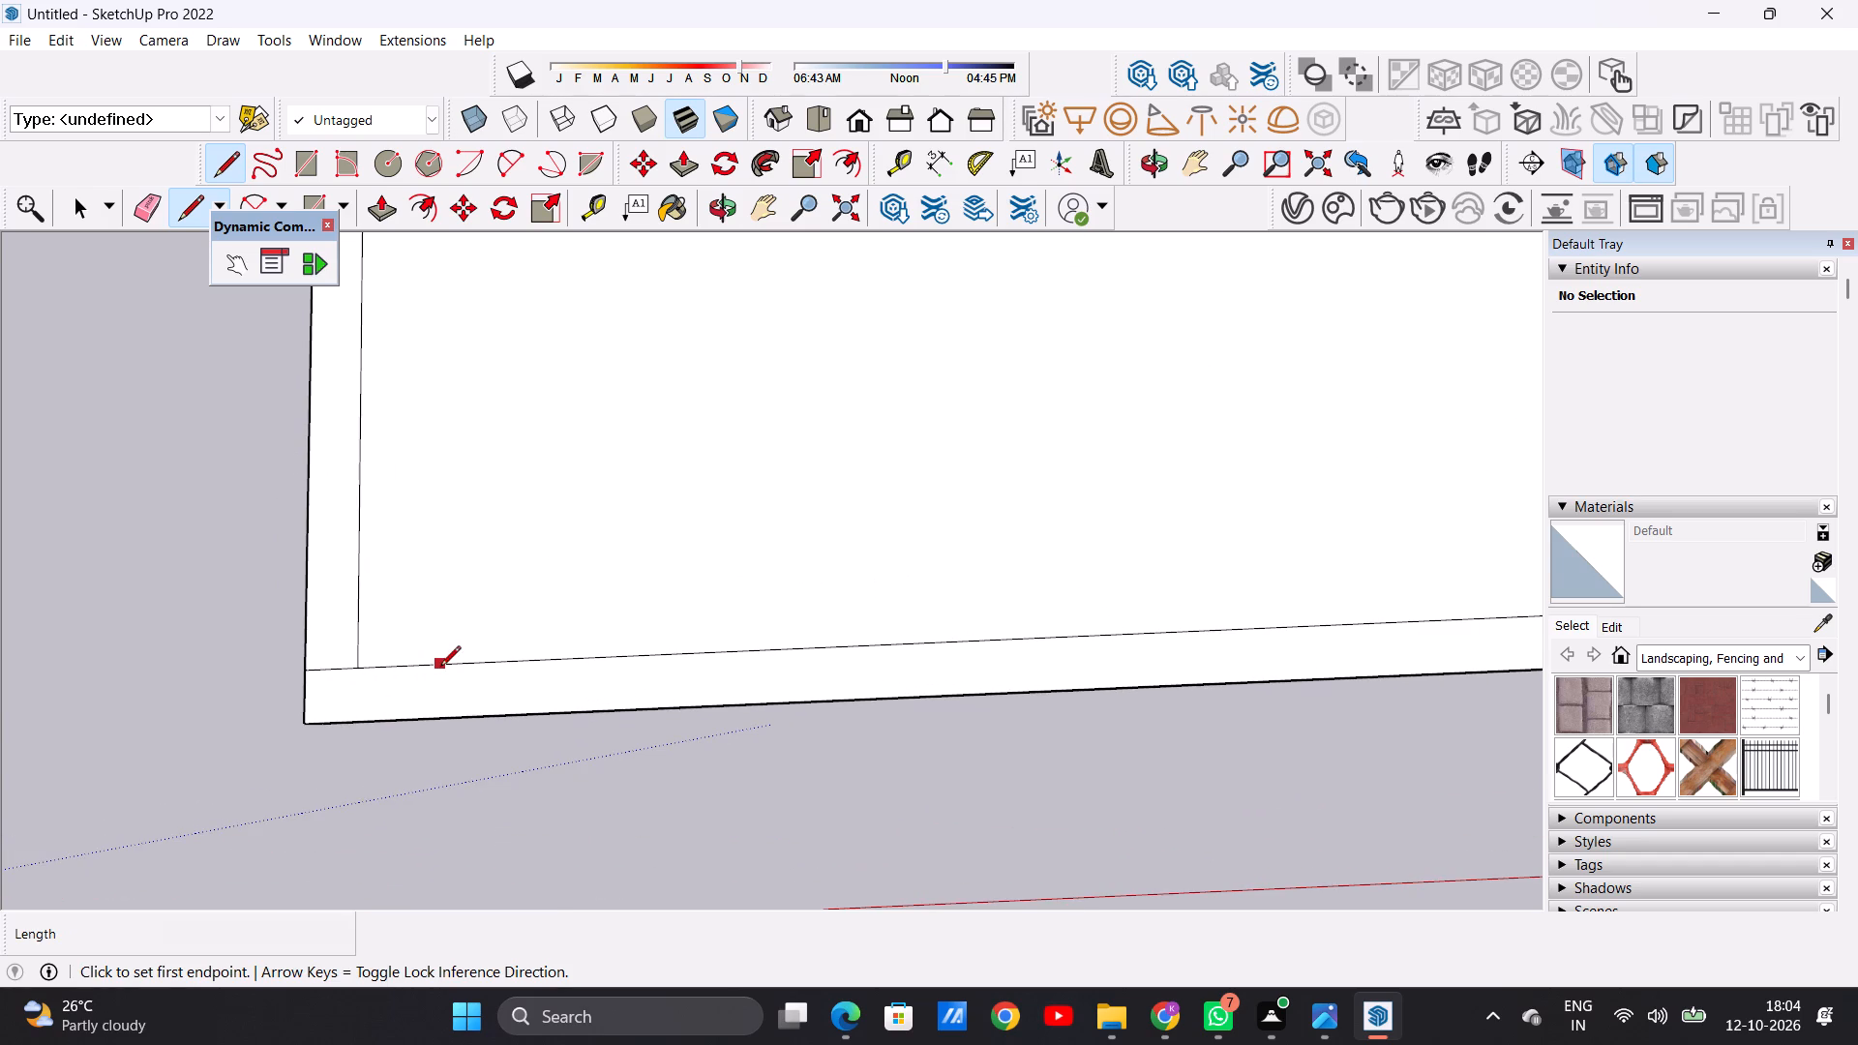
{"action": "scroll", "coordinate": [440, 668], "scroll_direction": "down", "scroll_amount": 6}
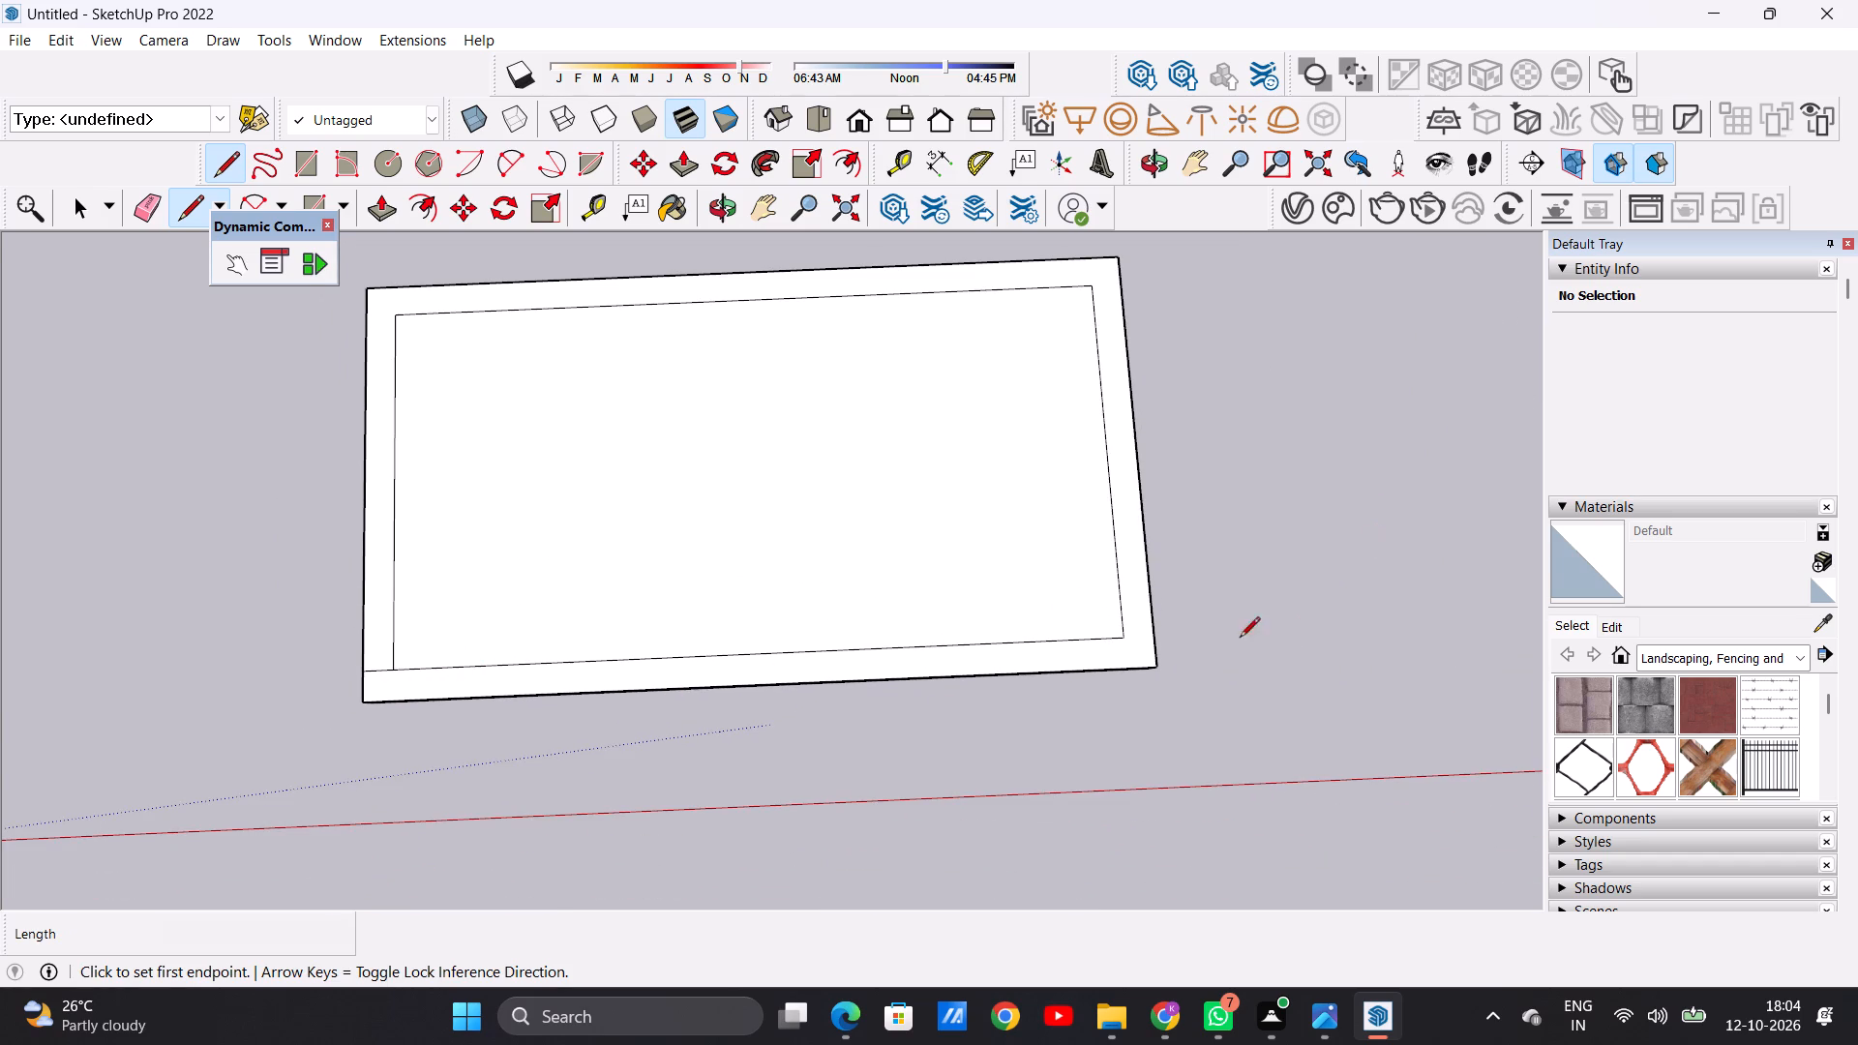
{"action": "scroll", "coordinate": [1069, 664], "scroll_direction": "up", "scroll_amount": 1}
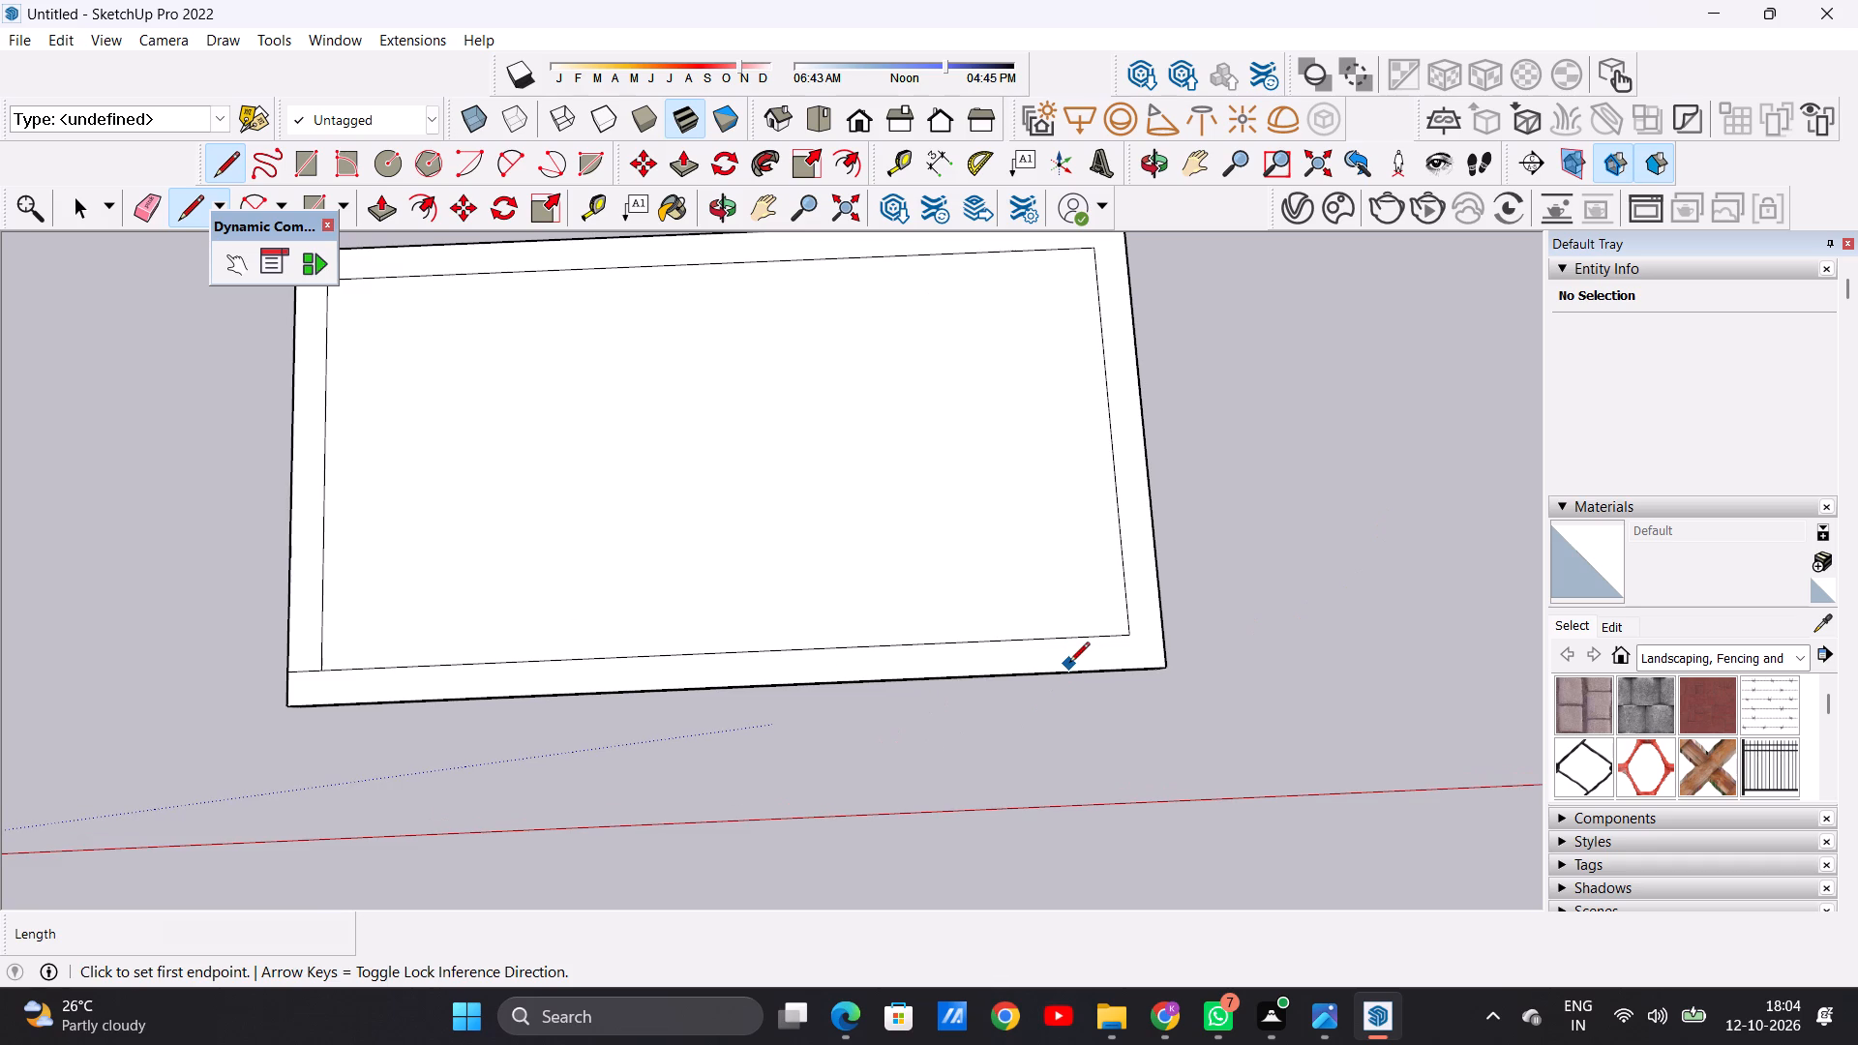
{"action": "scroll", "coordinate": [1130, 631], "scroll_direction": "up", "scroll_amount": 5}
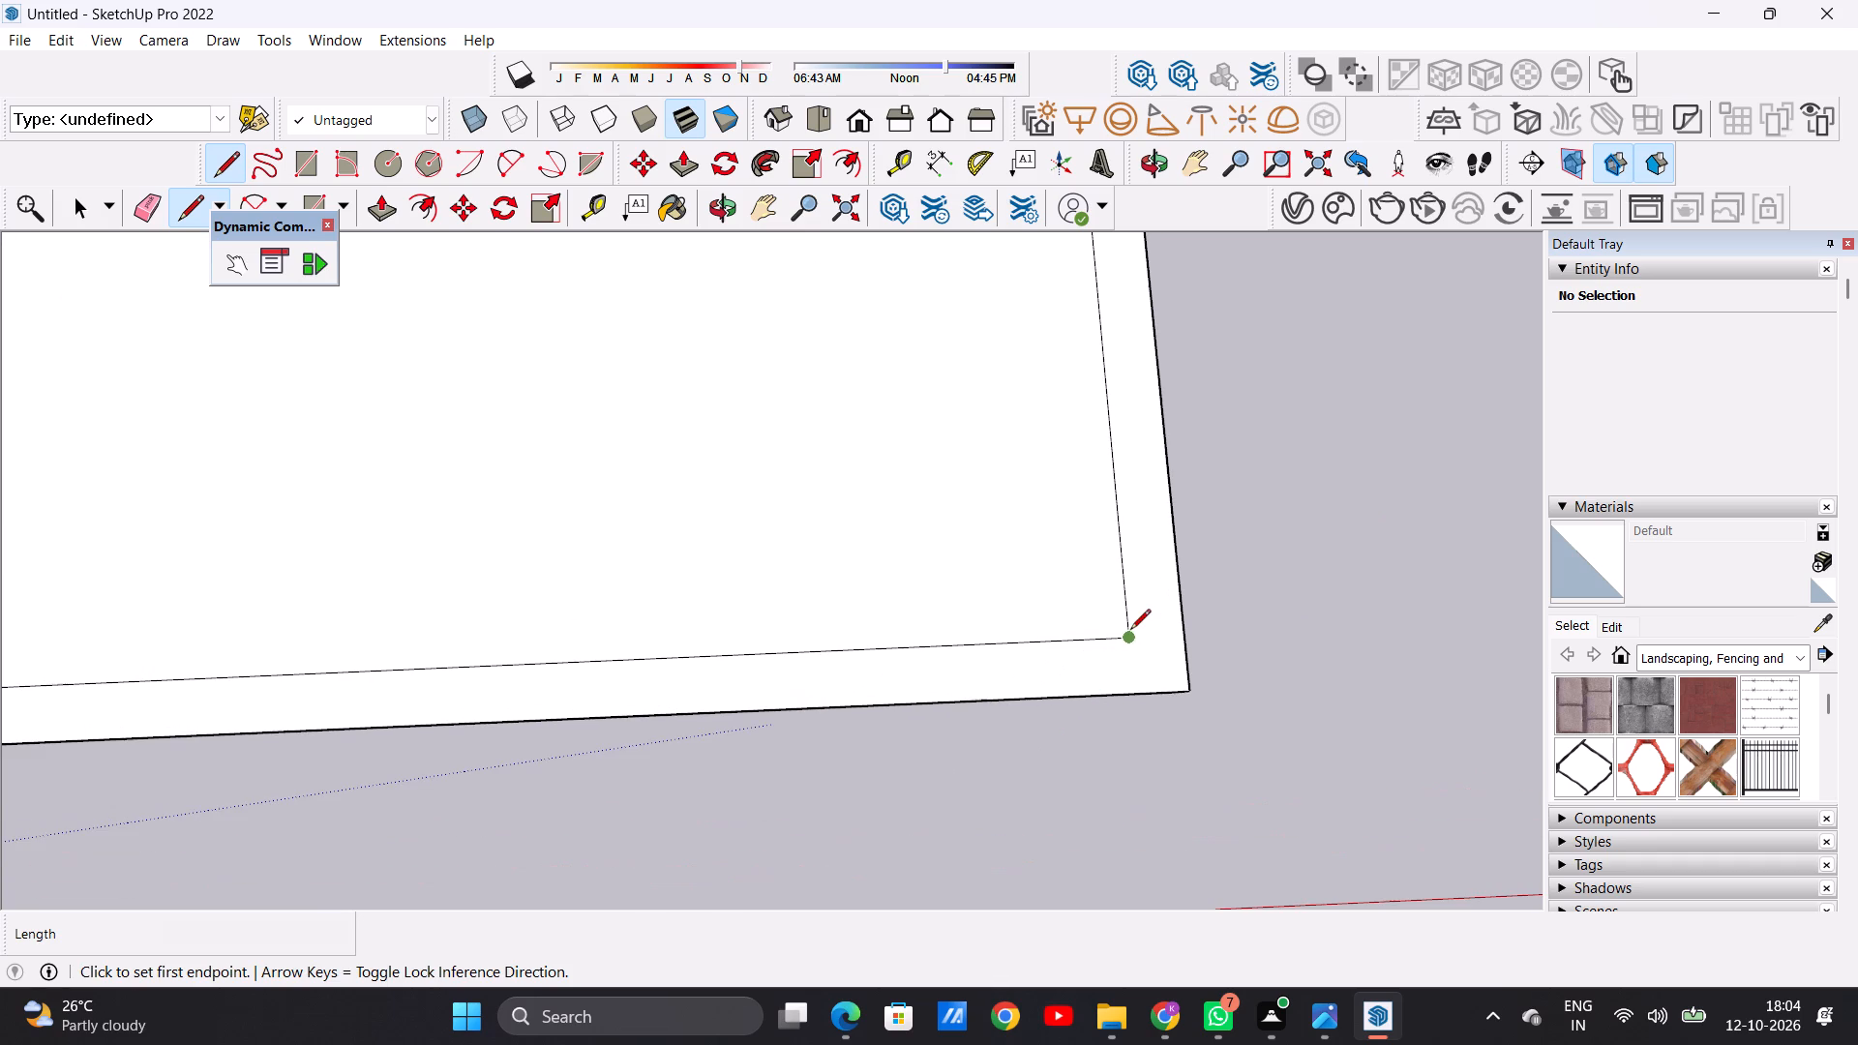
{"action": "scroll", "coordinate": [1130, 631], "scroll_direction": "up", "scroll_amount": 6}
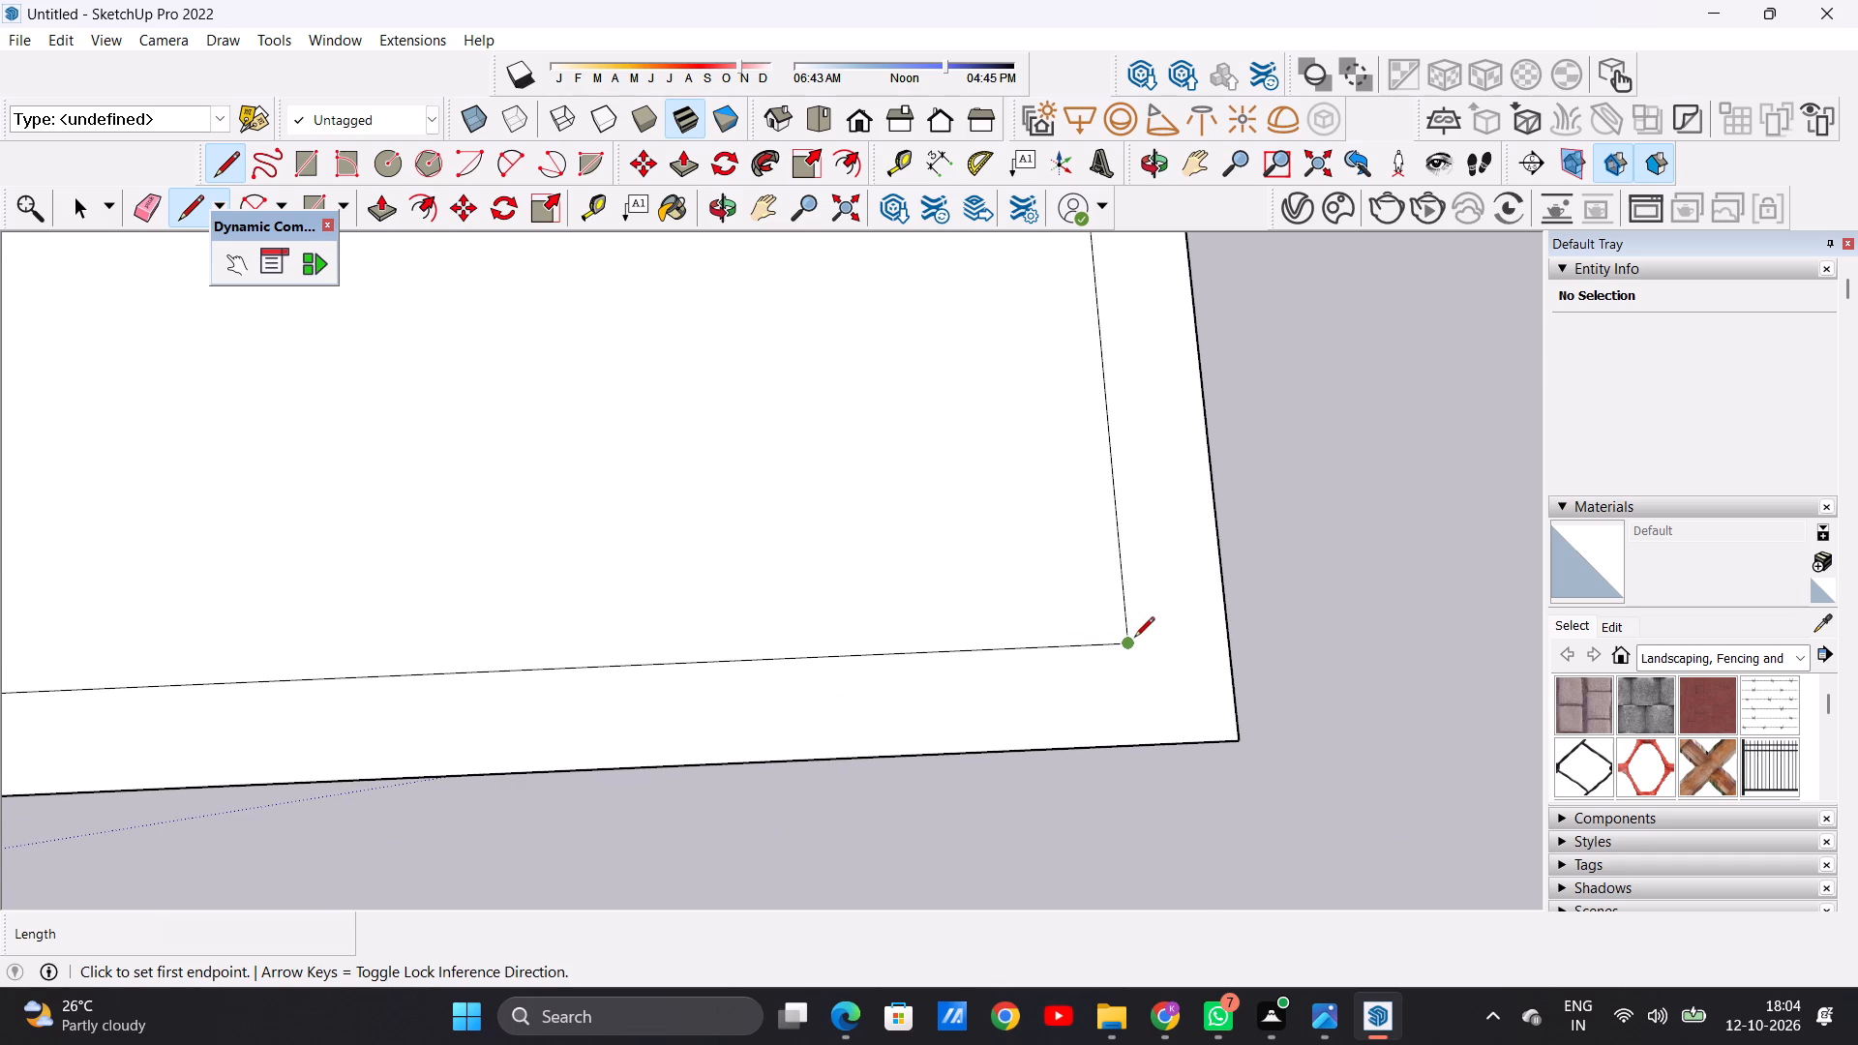
{"action": "left_click", "coordinate": [1134, 639]}
{"action": "left_click", "coordinate": [1227, 638]}
{"action": "key", "text": "space"}
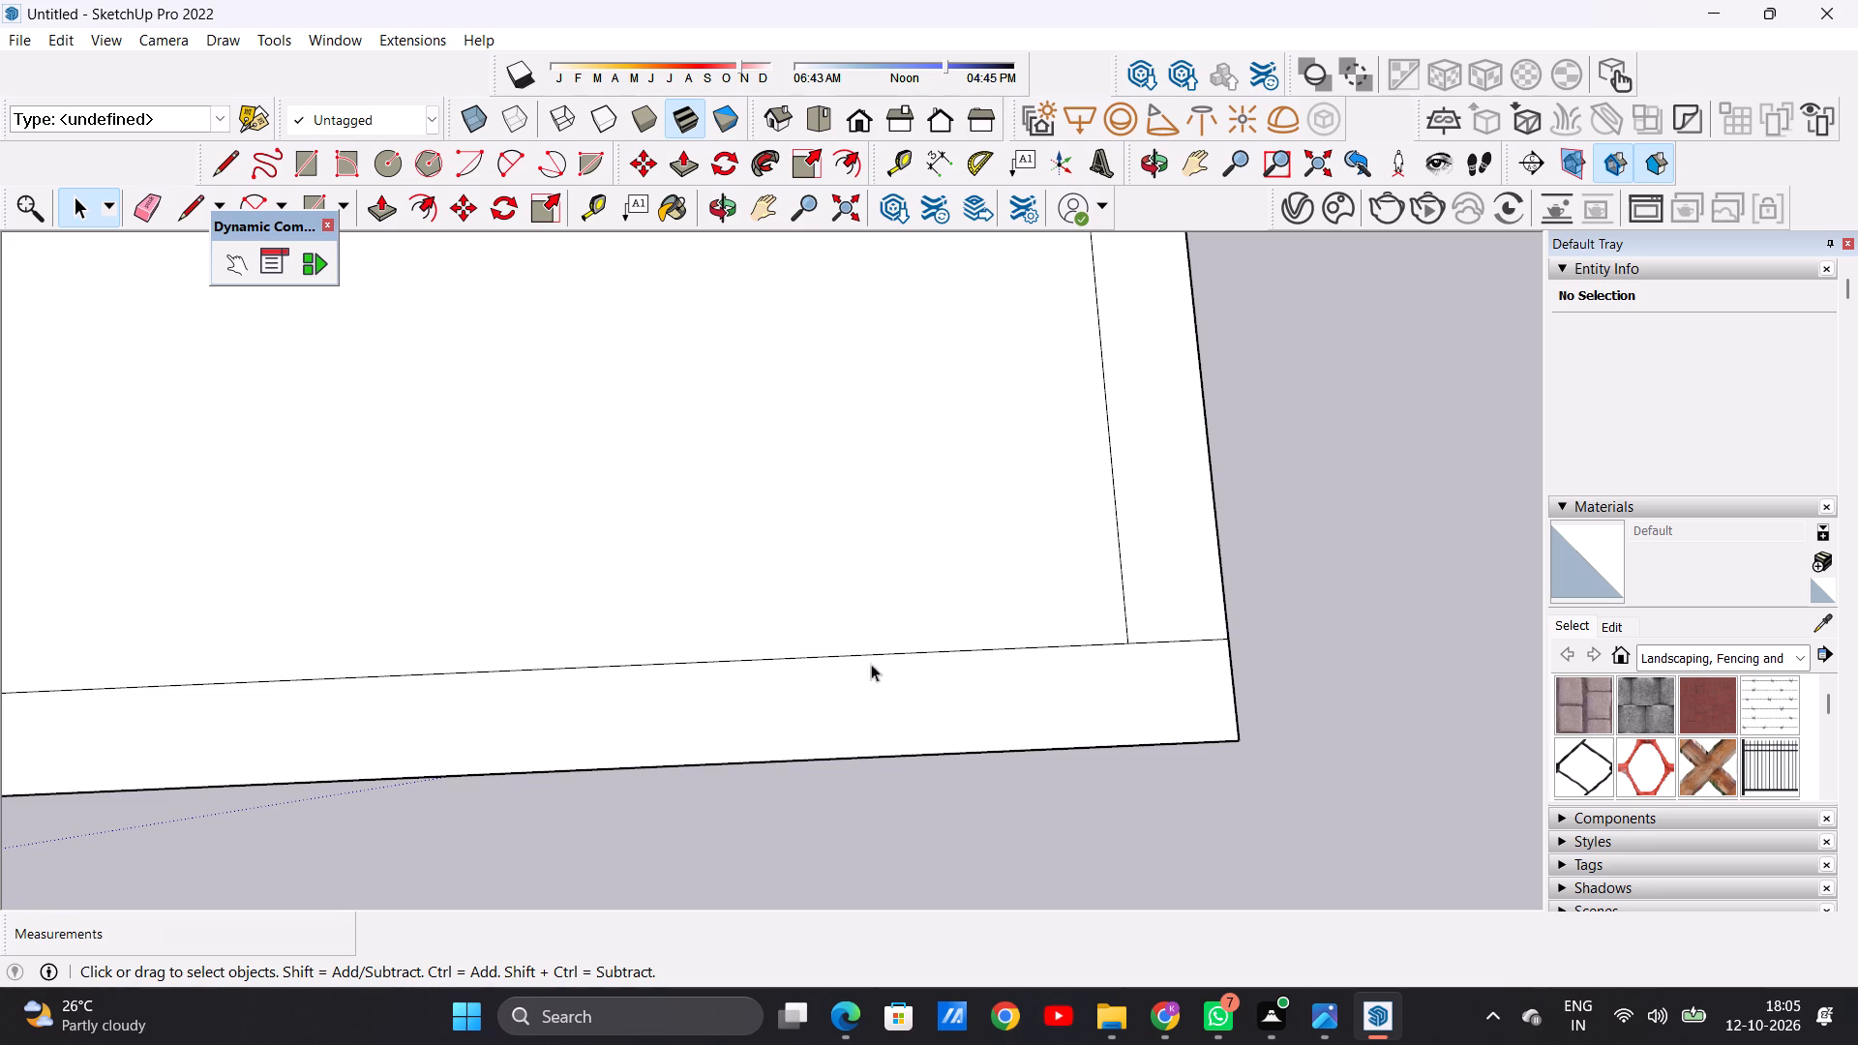
Draw a line about 10 3/8" long across the near long border strip, close to the middle of its length.
{"action": "scroll", "coordinate": [800, 620], "scroll_direction": "down", "scroll_amount": 4}
{"action": "scroll", "coordinate": [854, 648], "scroll_direction": "down", "scroll_amount": 18}
{"action": "scroll", "coordinate": [1045, 547], "scroll_direction": "up", "scroll_amount": 6}
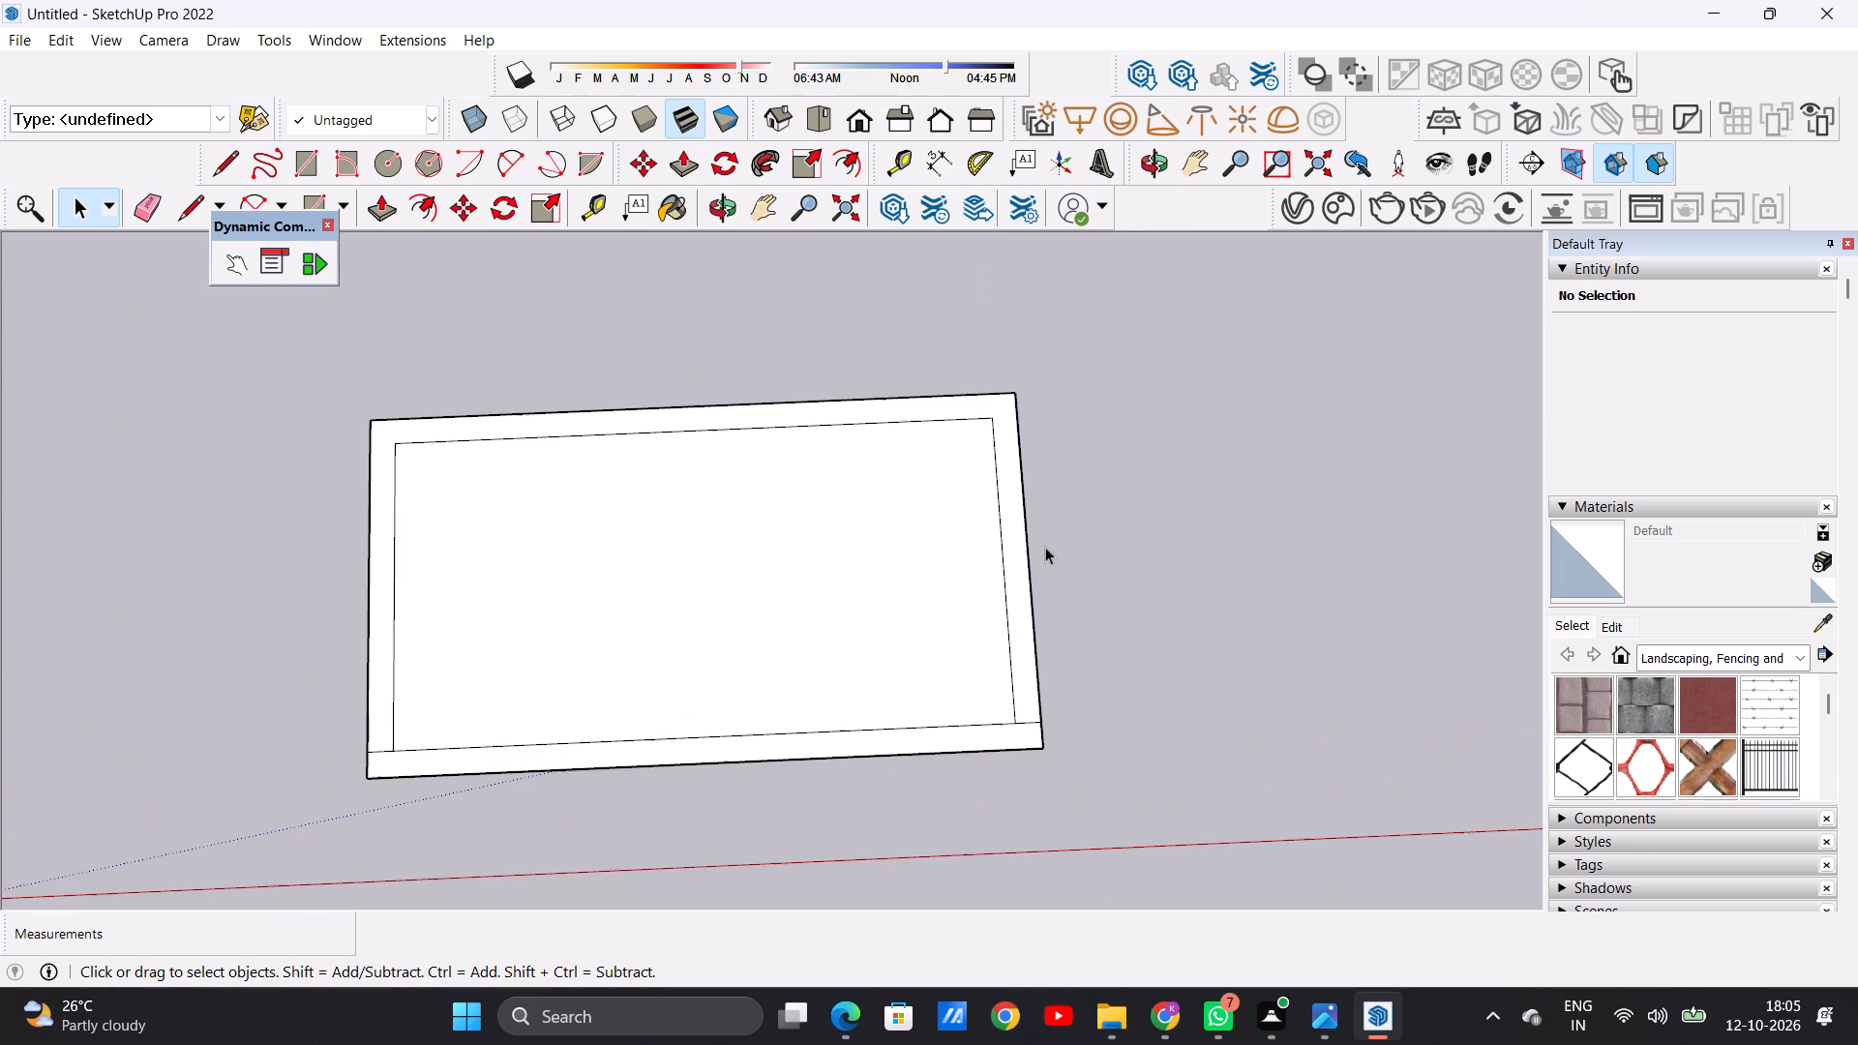
{"action": "middle_click_drag", "start_coordinate": [1049, 744], "coordinate": [1015, 602]}
{"action": "scroll", "coordinate": [1015, 602], "scroll_direction": "up", "scroll_amount": 3}
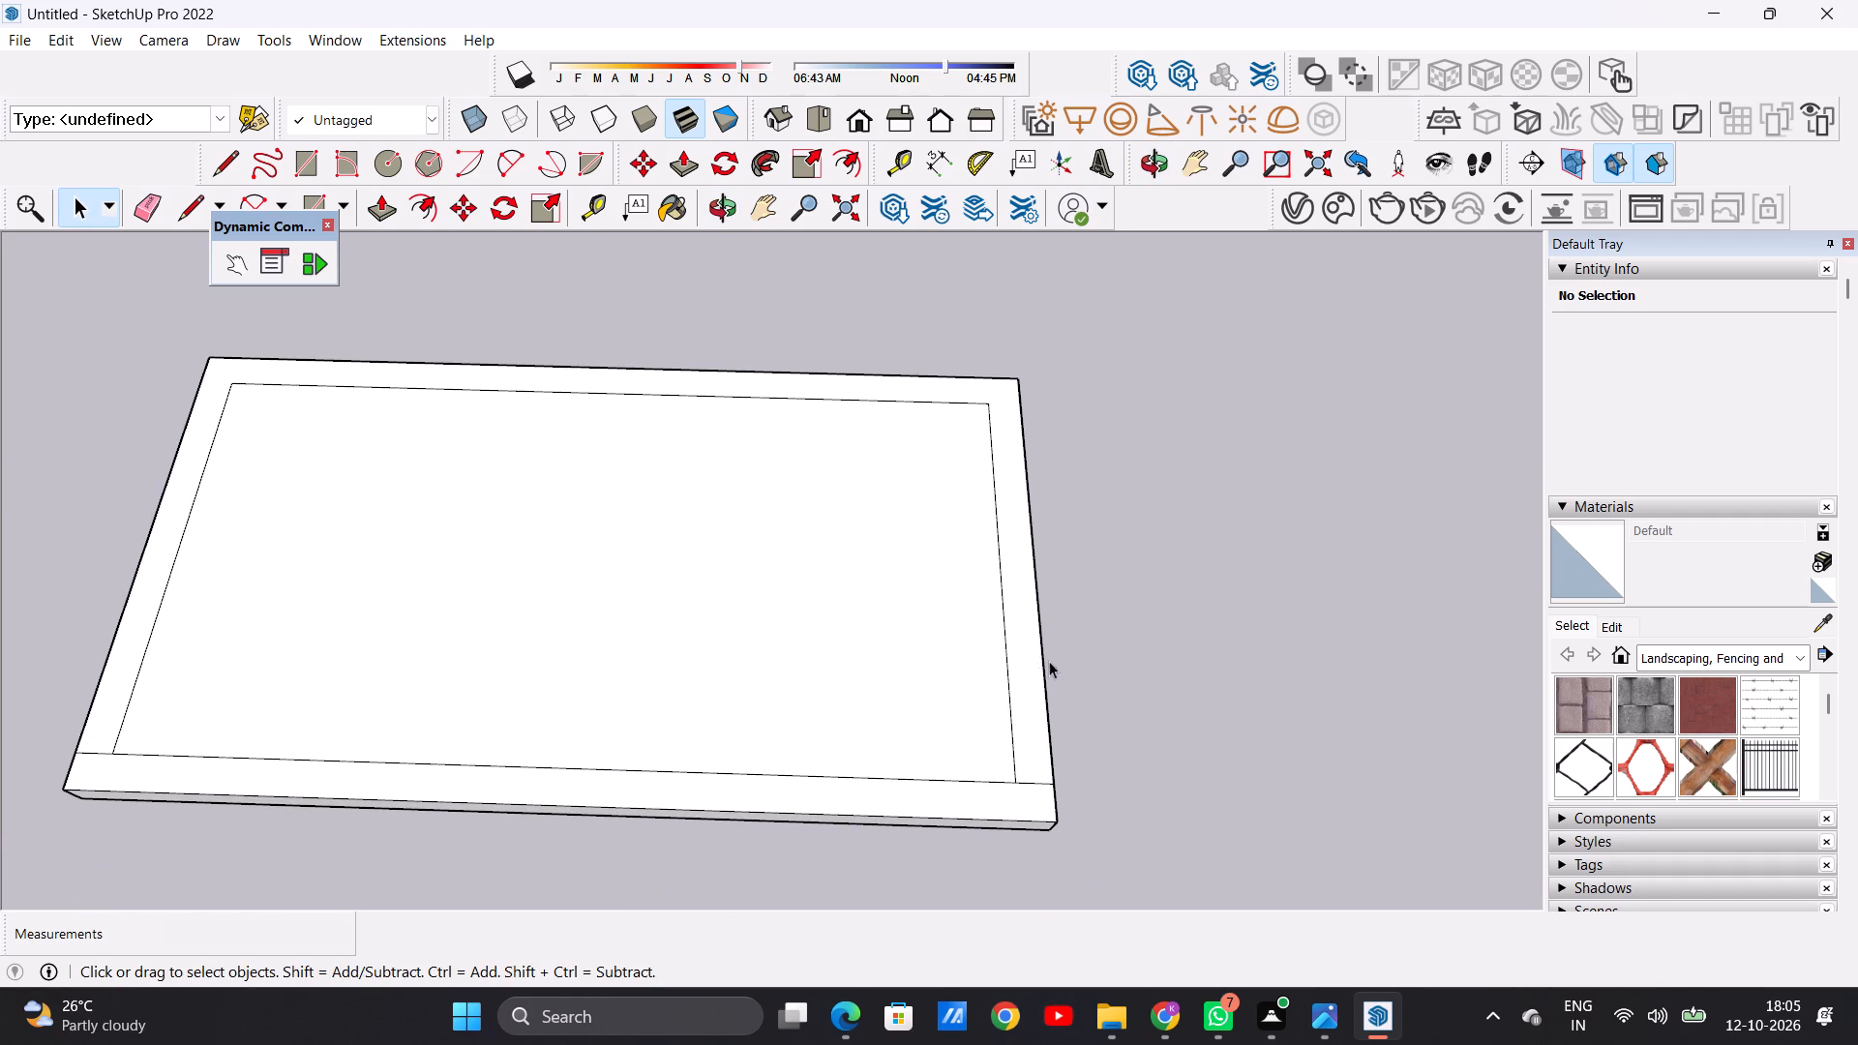
{"action": "scroll", "coordinate": [1061, 665], "scroll_direction": "down", "scroll_amount": 3}
{"action": "scroll", "coordinate": [685, 807], "scroll_direction": "up", "scroll_amount": 1}
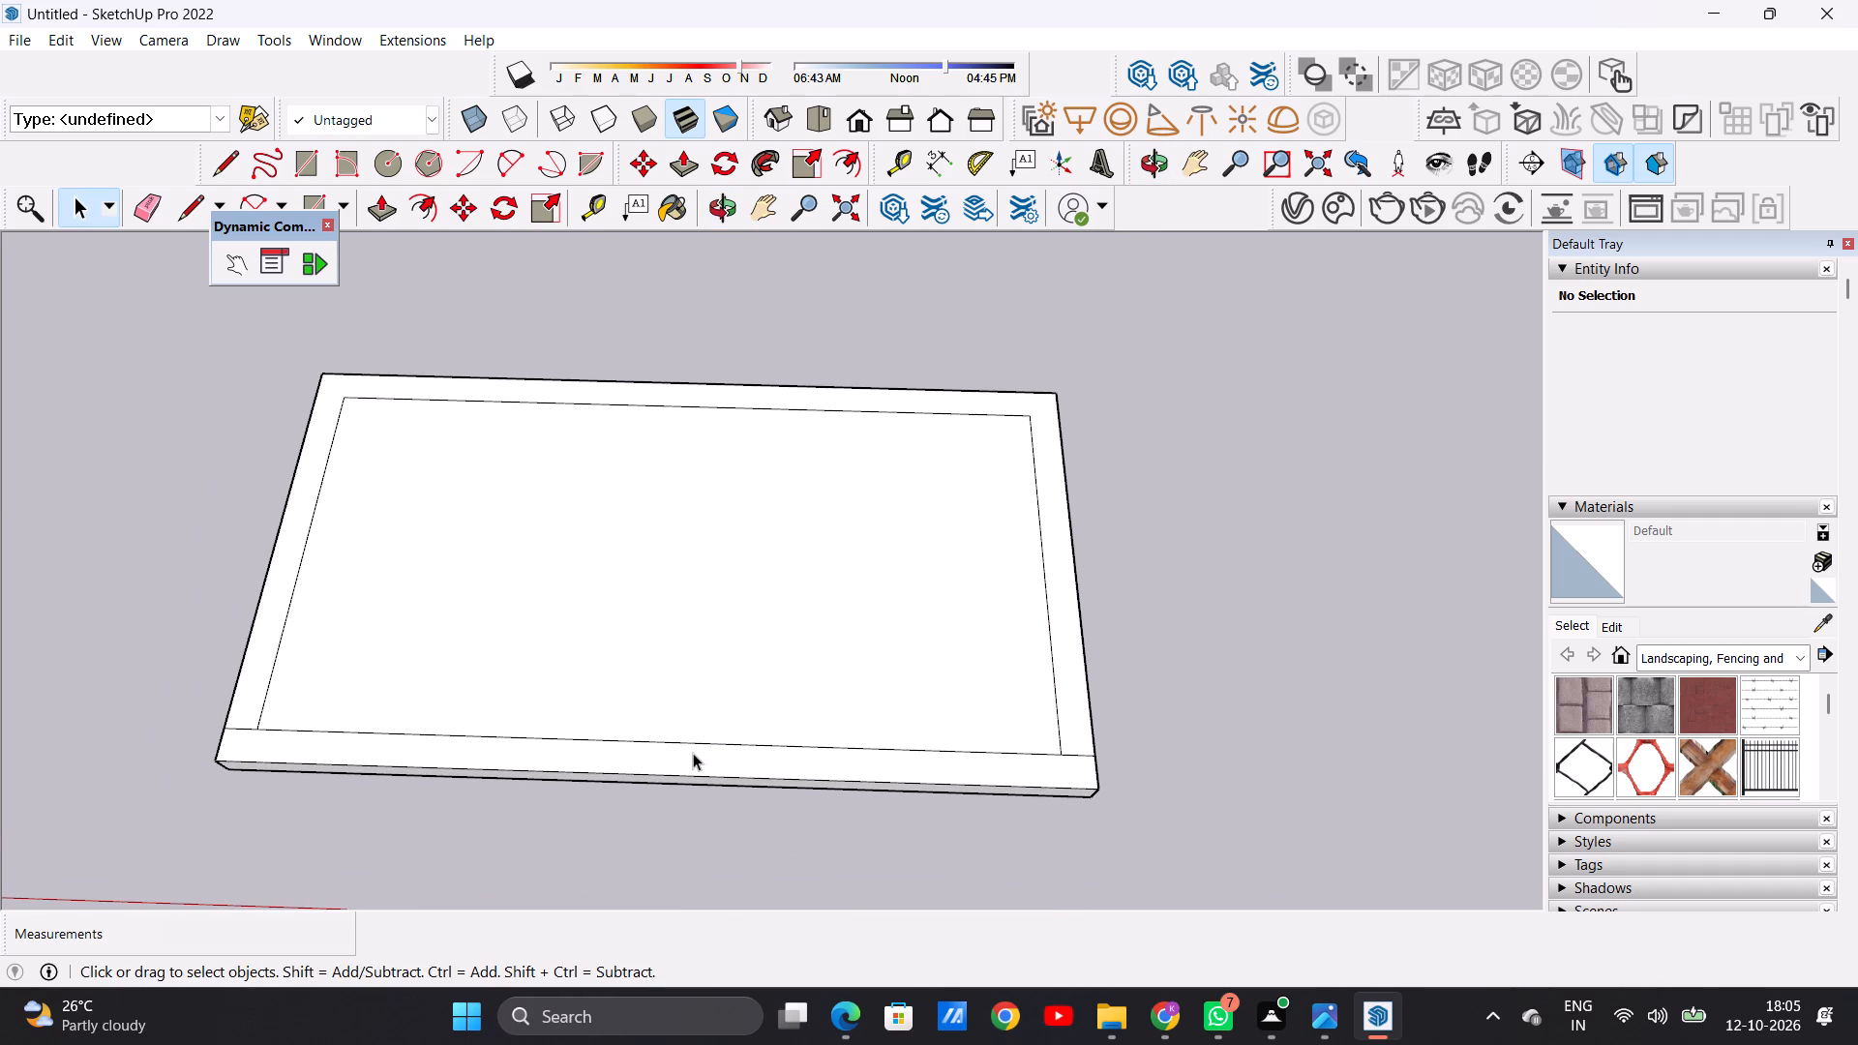
{"action": "key", "text": "l"}
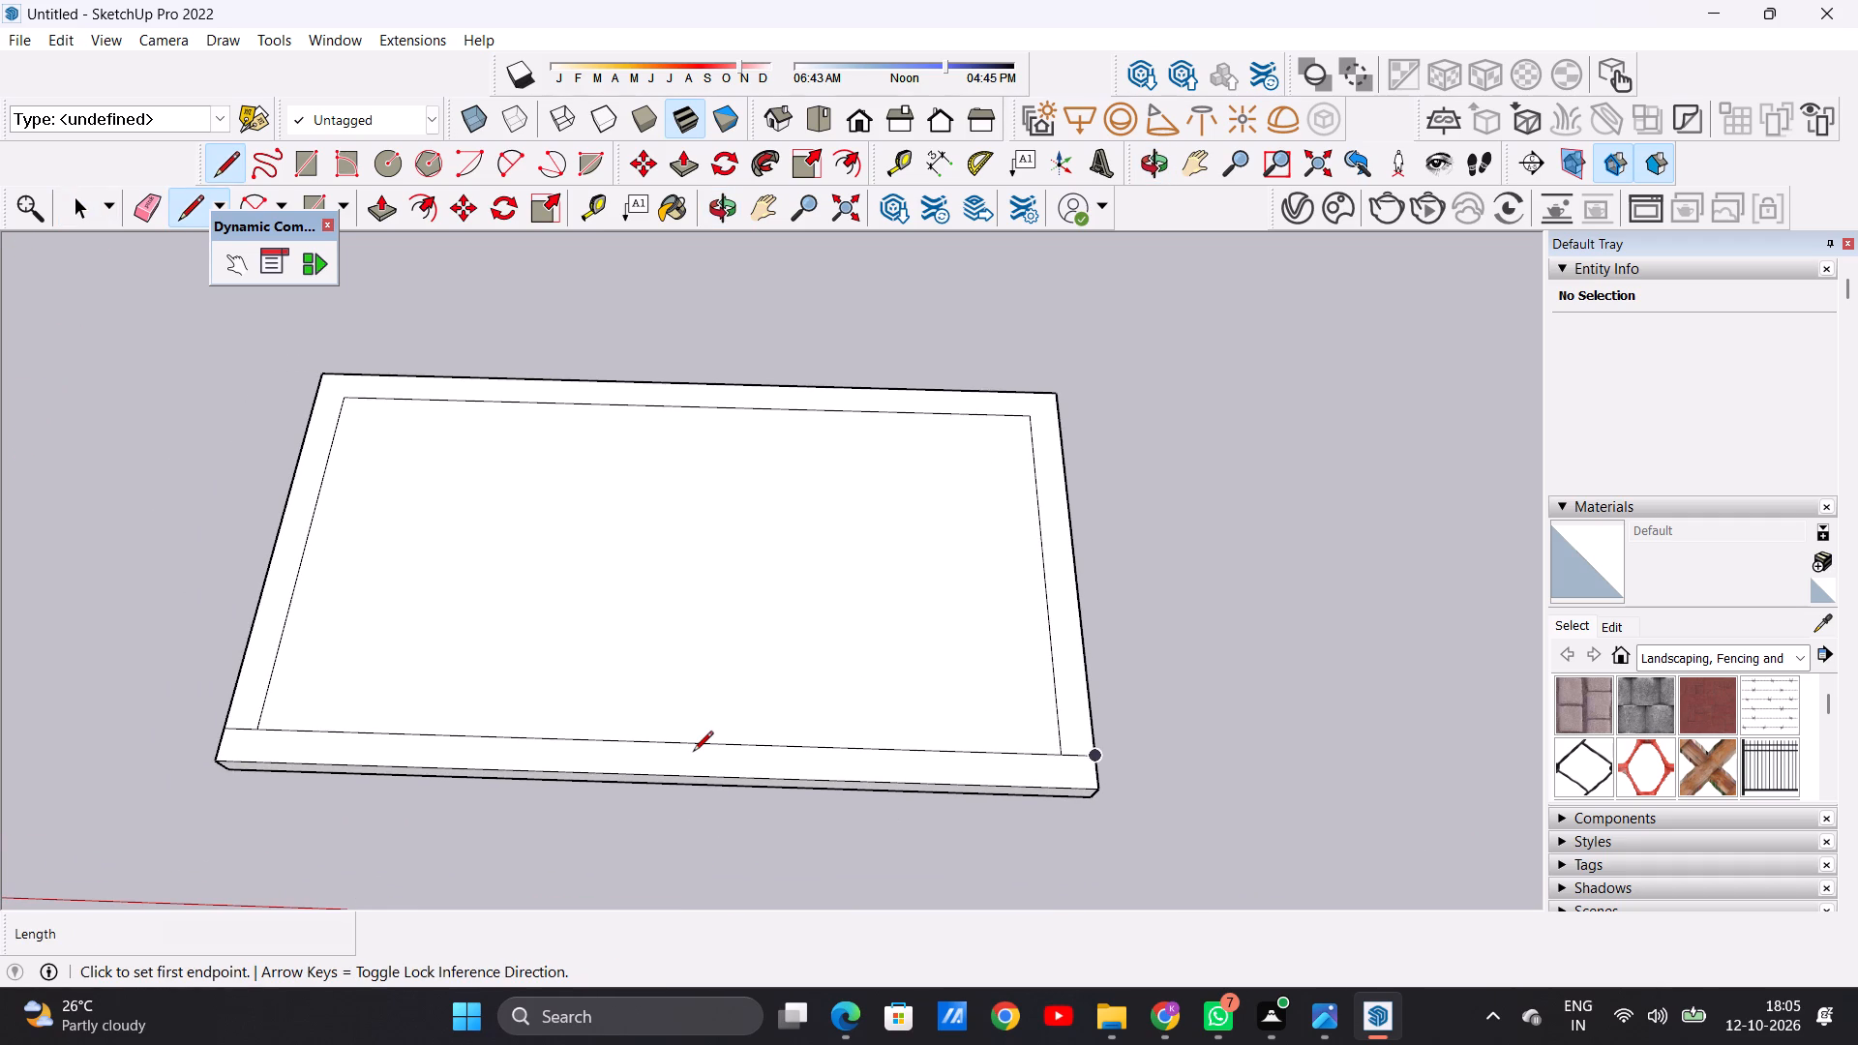
{"action": "left_click", "coordinate": [631, 772]}
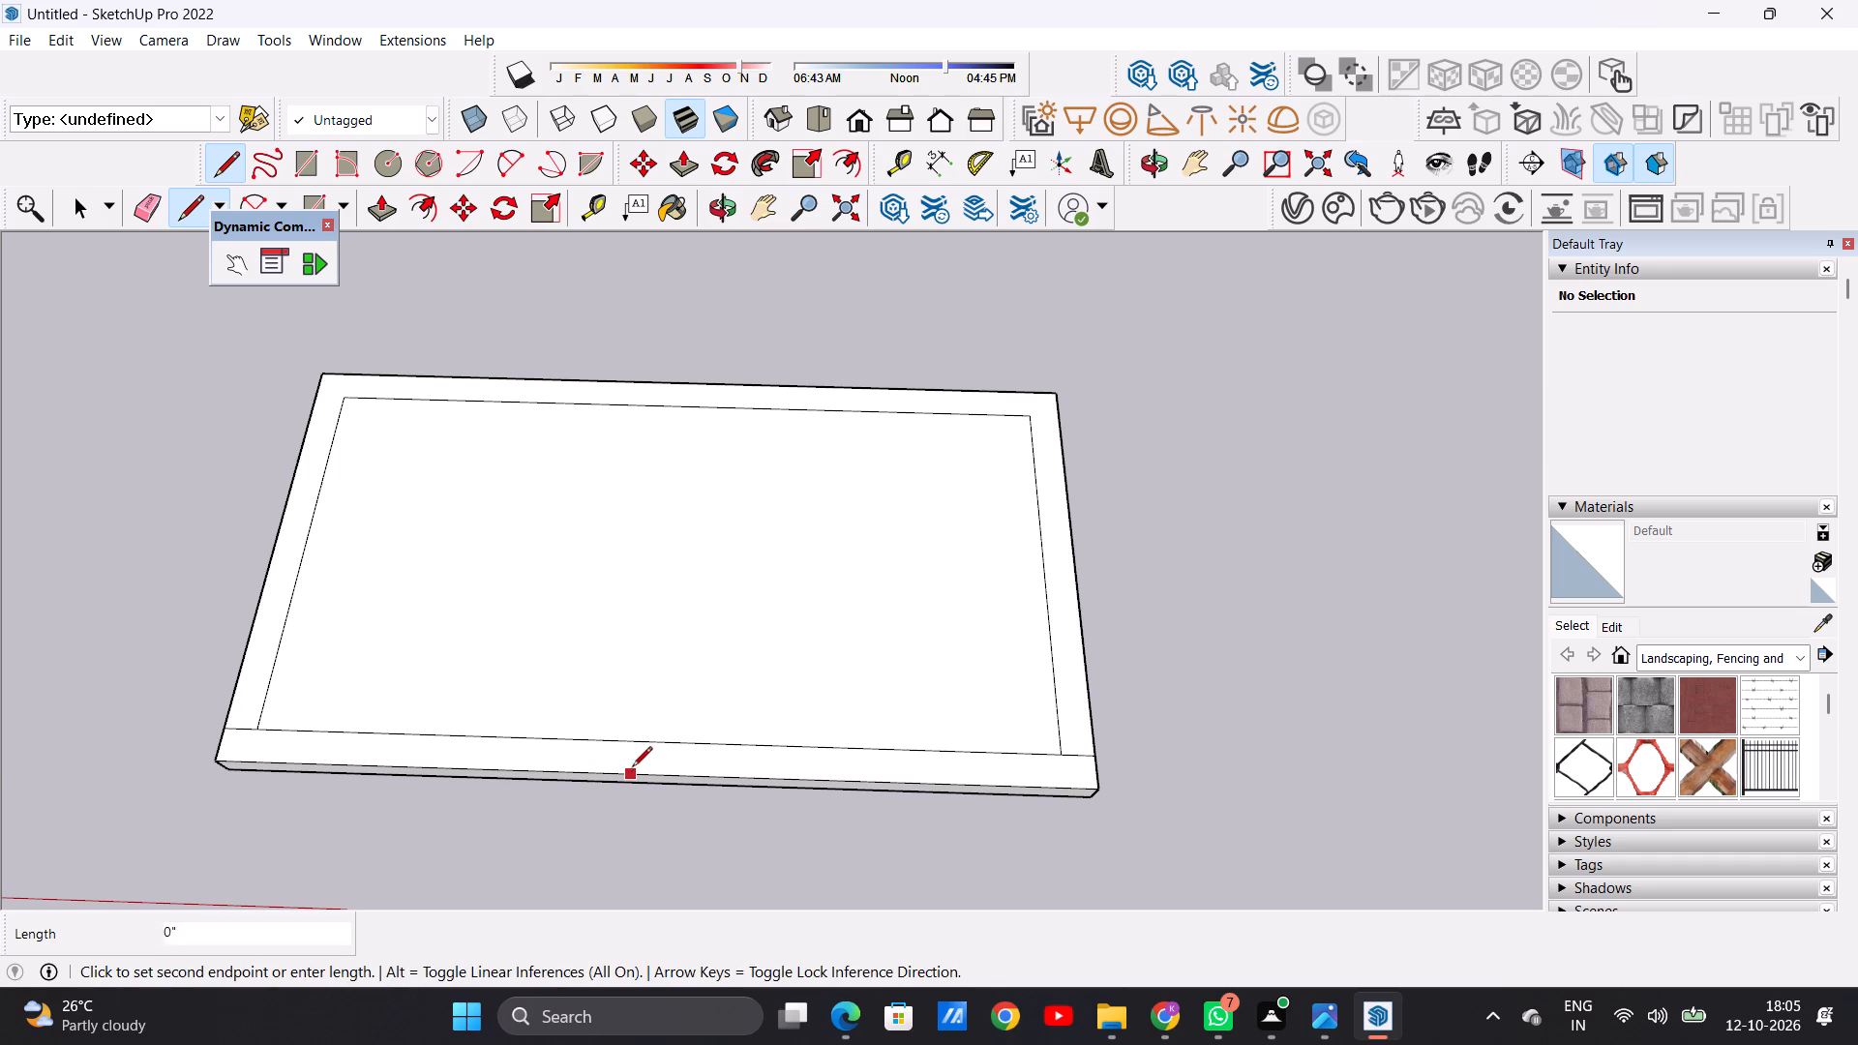
{"action": "left_click", "coordinate": [631, 741]}
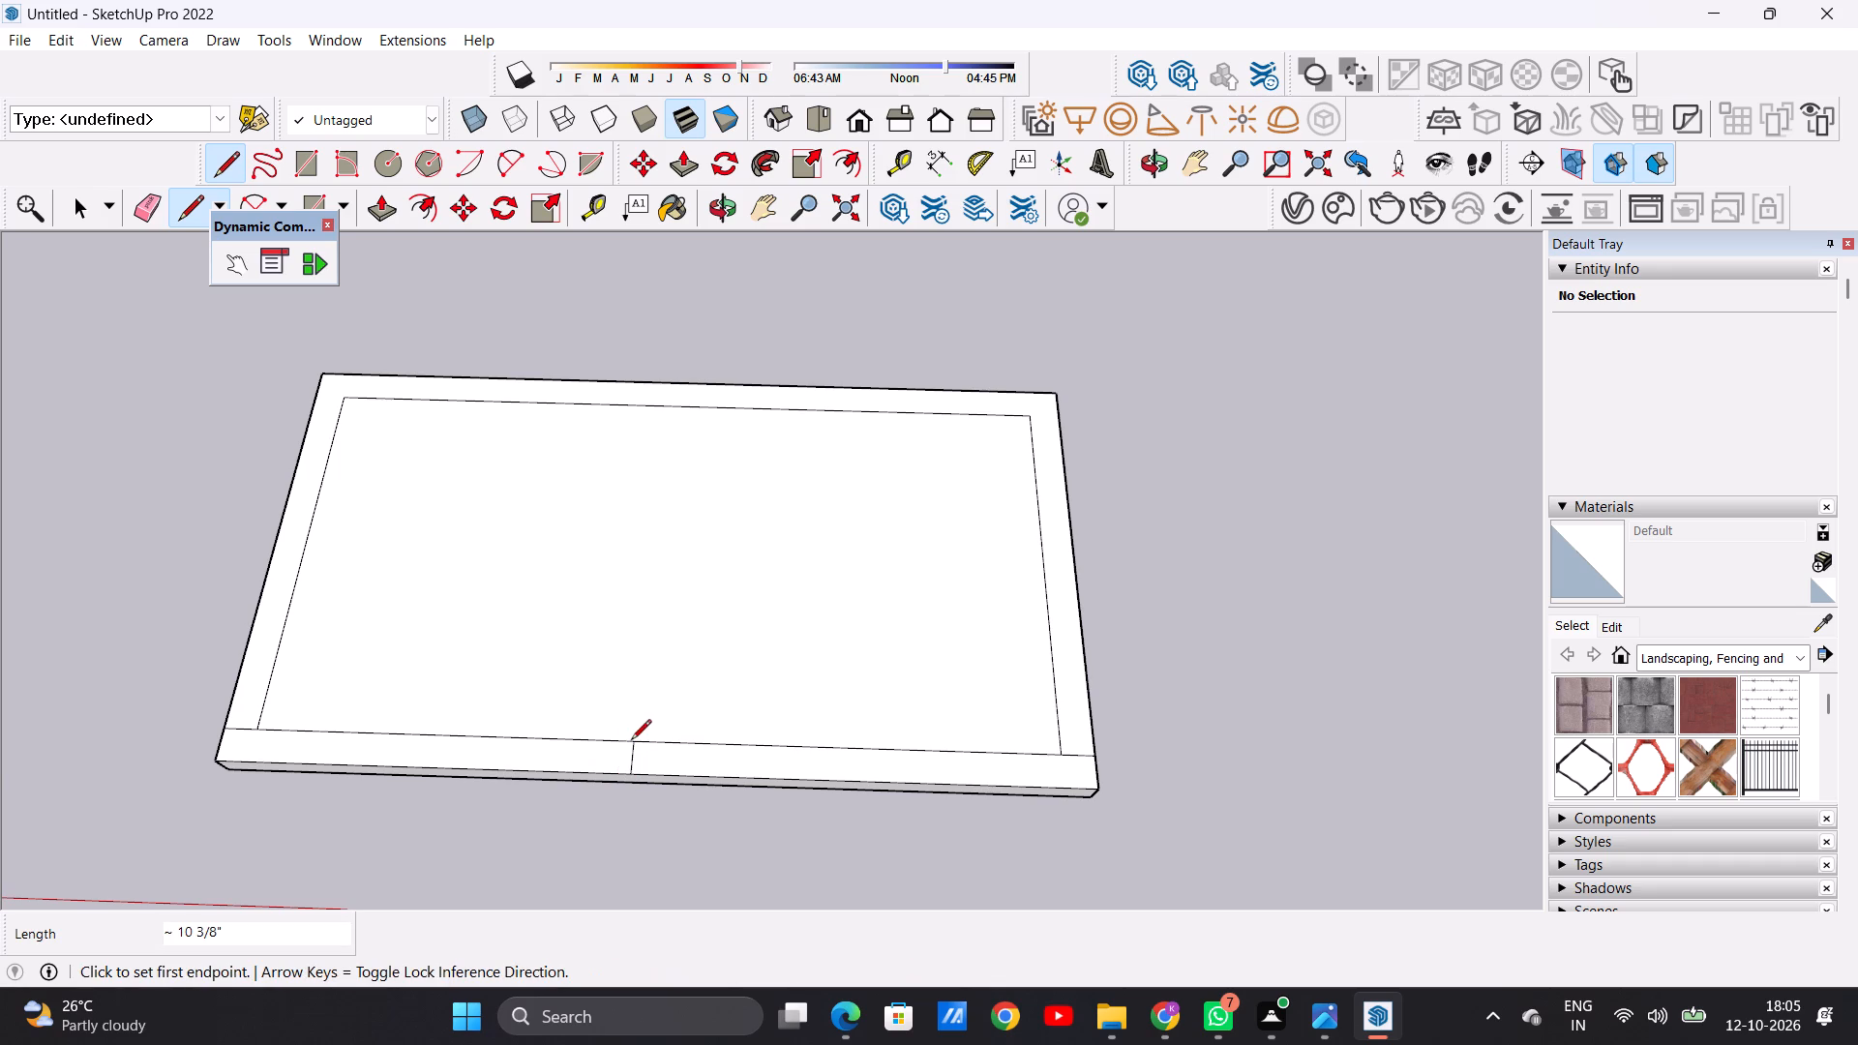
{"action": "key", "text": "space"}
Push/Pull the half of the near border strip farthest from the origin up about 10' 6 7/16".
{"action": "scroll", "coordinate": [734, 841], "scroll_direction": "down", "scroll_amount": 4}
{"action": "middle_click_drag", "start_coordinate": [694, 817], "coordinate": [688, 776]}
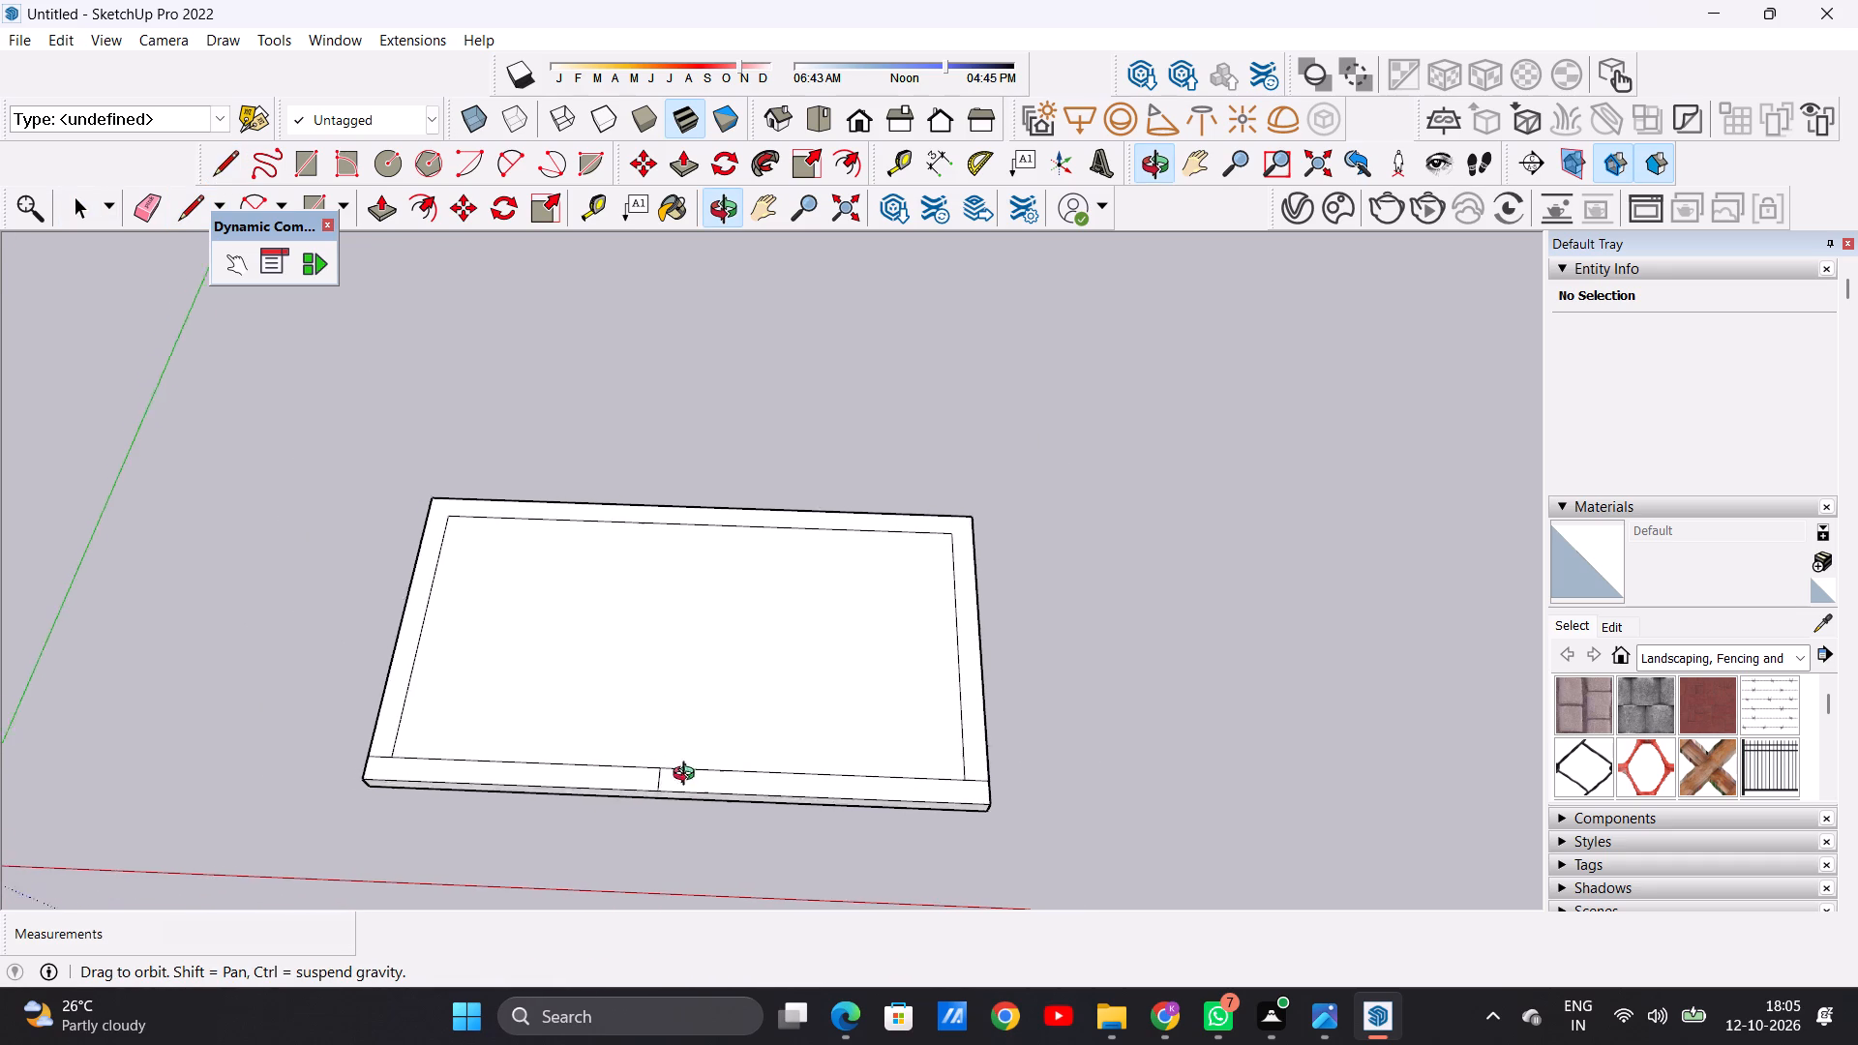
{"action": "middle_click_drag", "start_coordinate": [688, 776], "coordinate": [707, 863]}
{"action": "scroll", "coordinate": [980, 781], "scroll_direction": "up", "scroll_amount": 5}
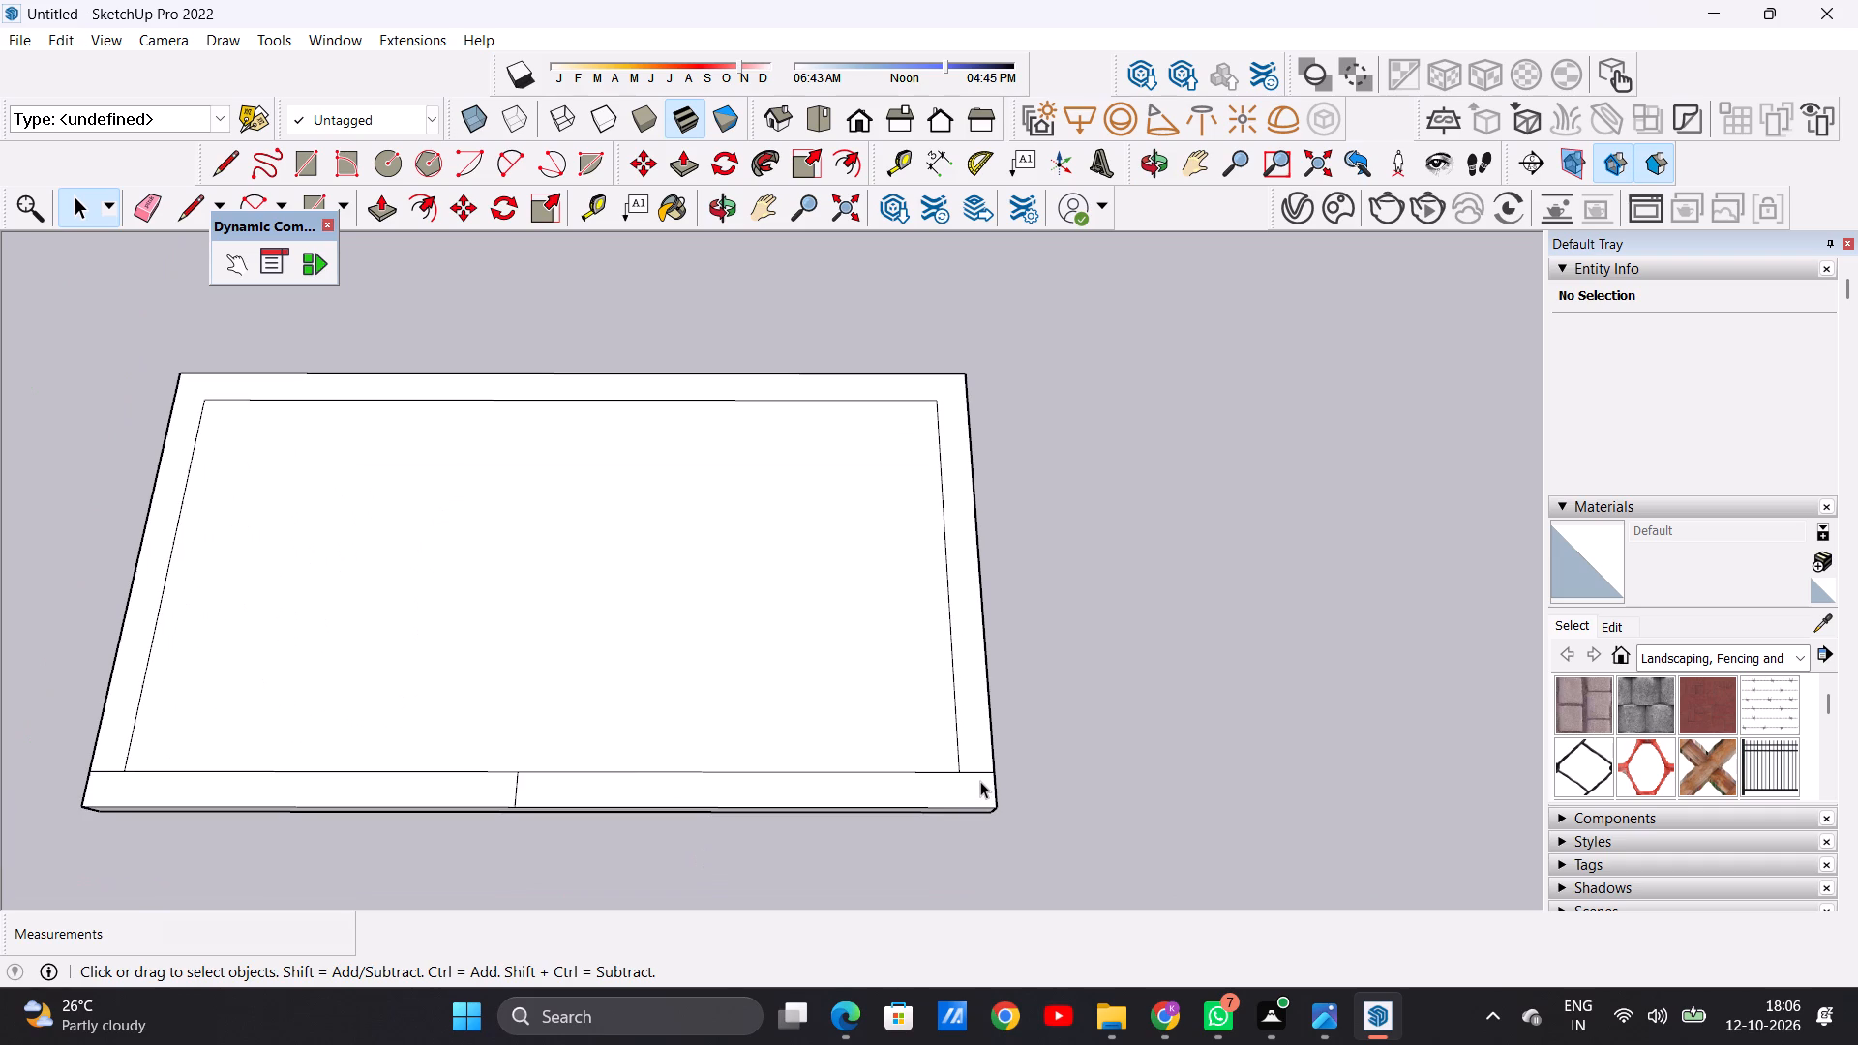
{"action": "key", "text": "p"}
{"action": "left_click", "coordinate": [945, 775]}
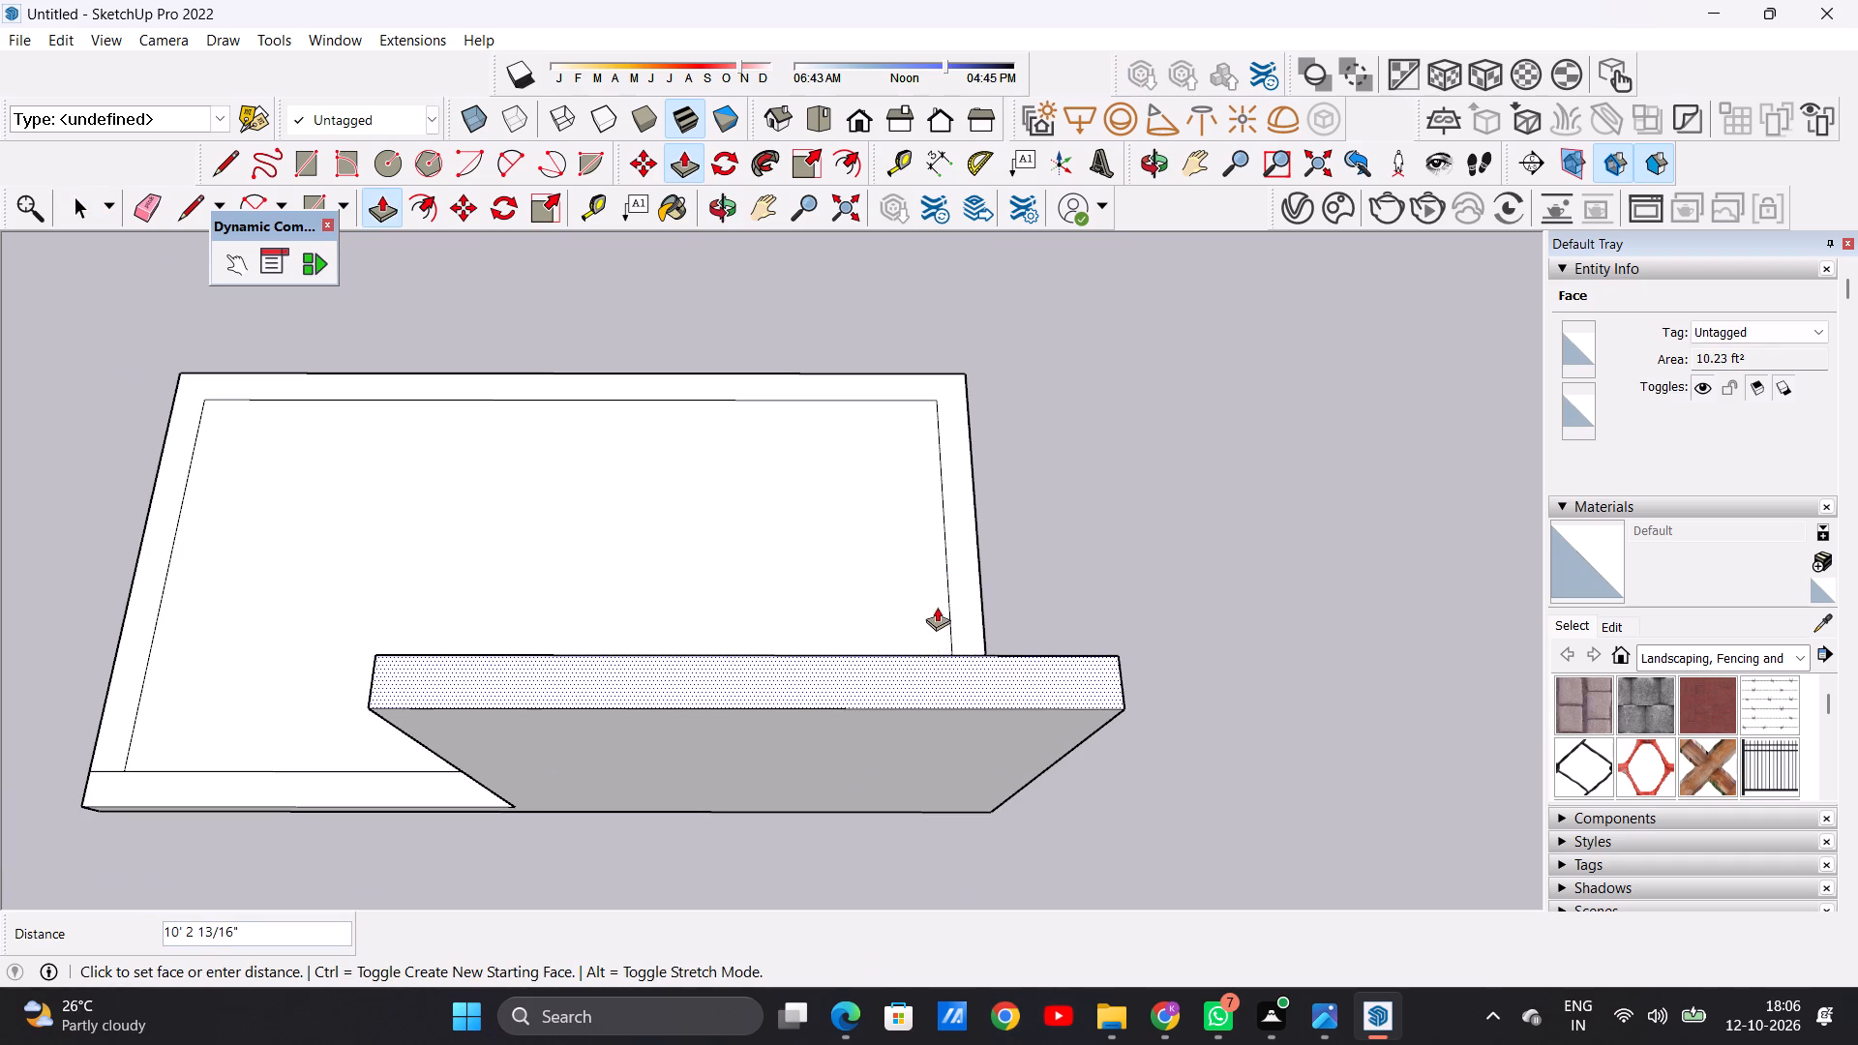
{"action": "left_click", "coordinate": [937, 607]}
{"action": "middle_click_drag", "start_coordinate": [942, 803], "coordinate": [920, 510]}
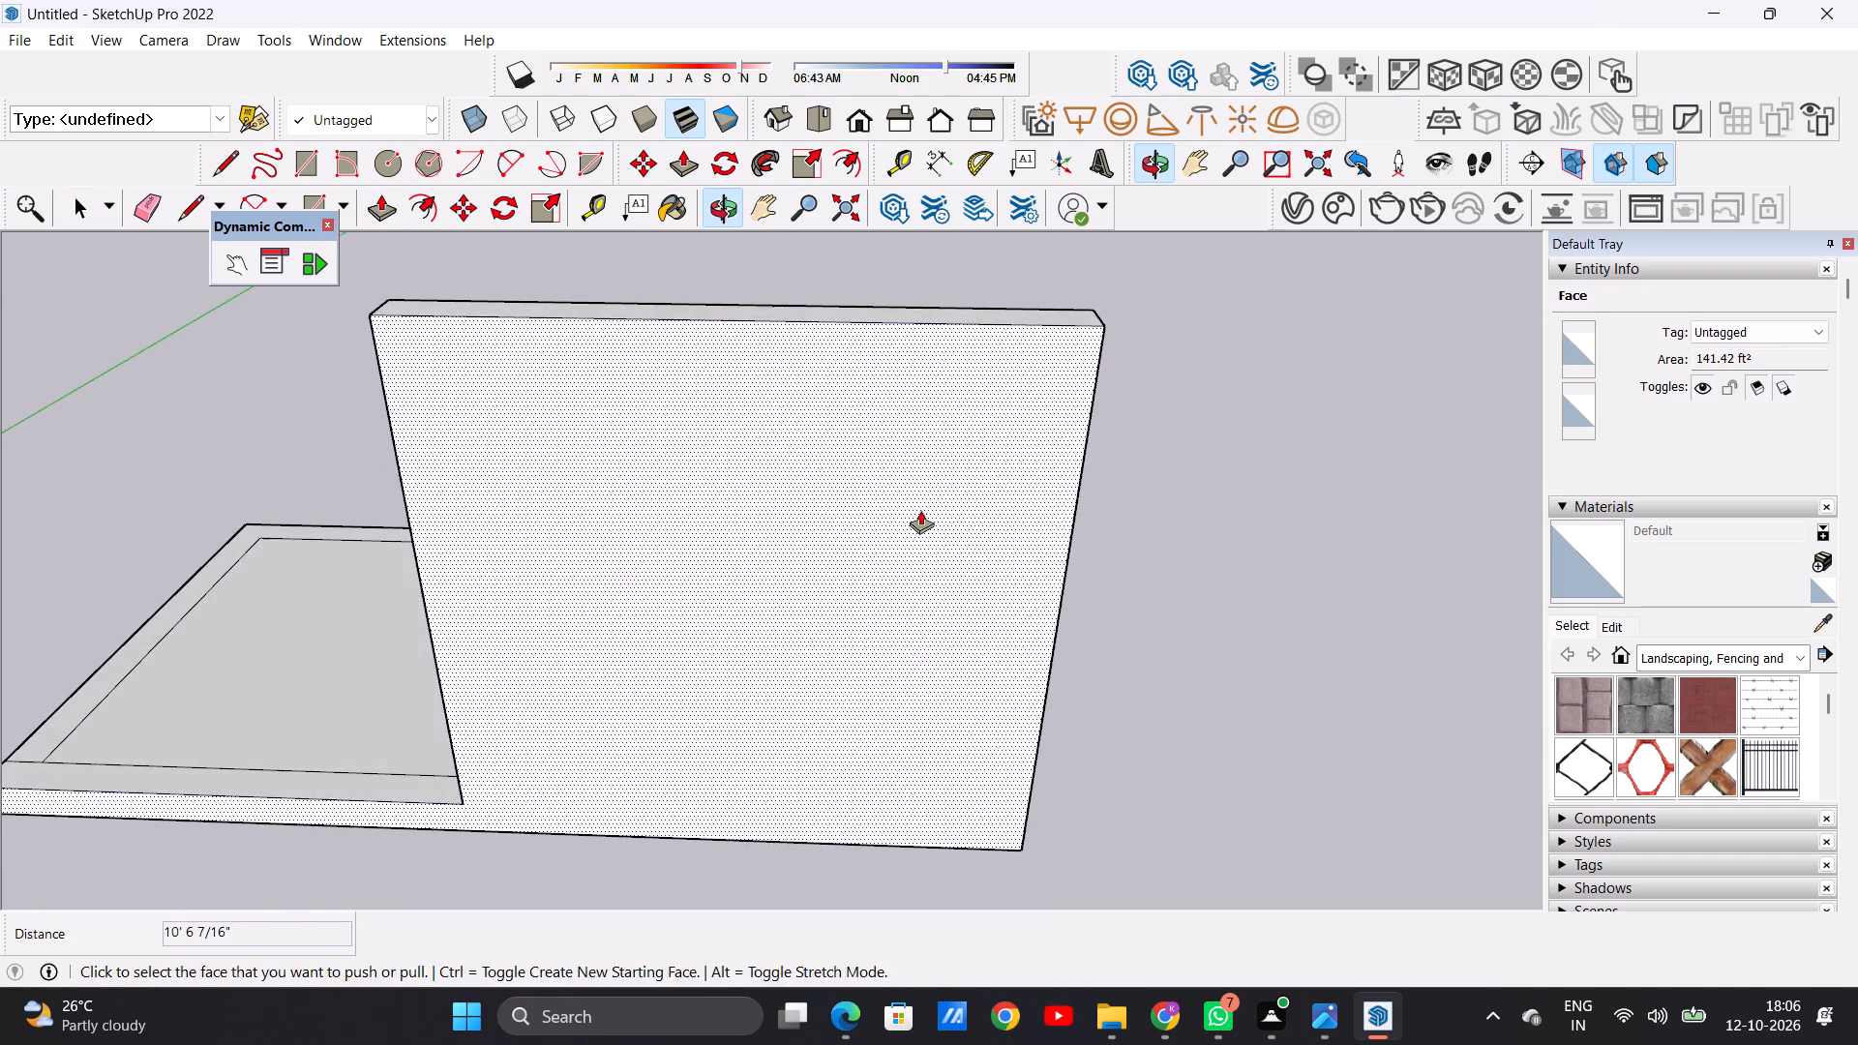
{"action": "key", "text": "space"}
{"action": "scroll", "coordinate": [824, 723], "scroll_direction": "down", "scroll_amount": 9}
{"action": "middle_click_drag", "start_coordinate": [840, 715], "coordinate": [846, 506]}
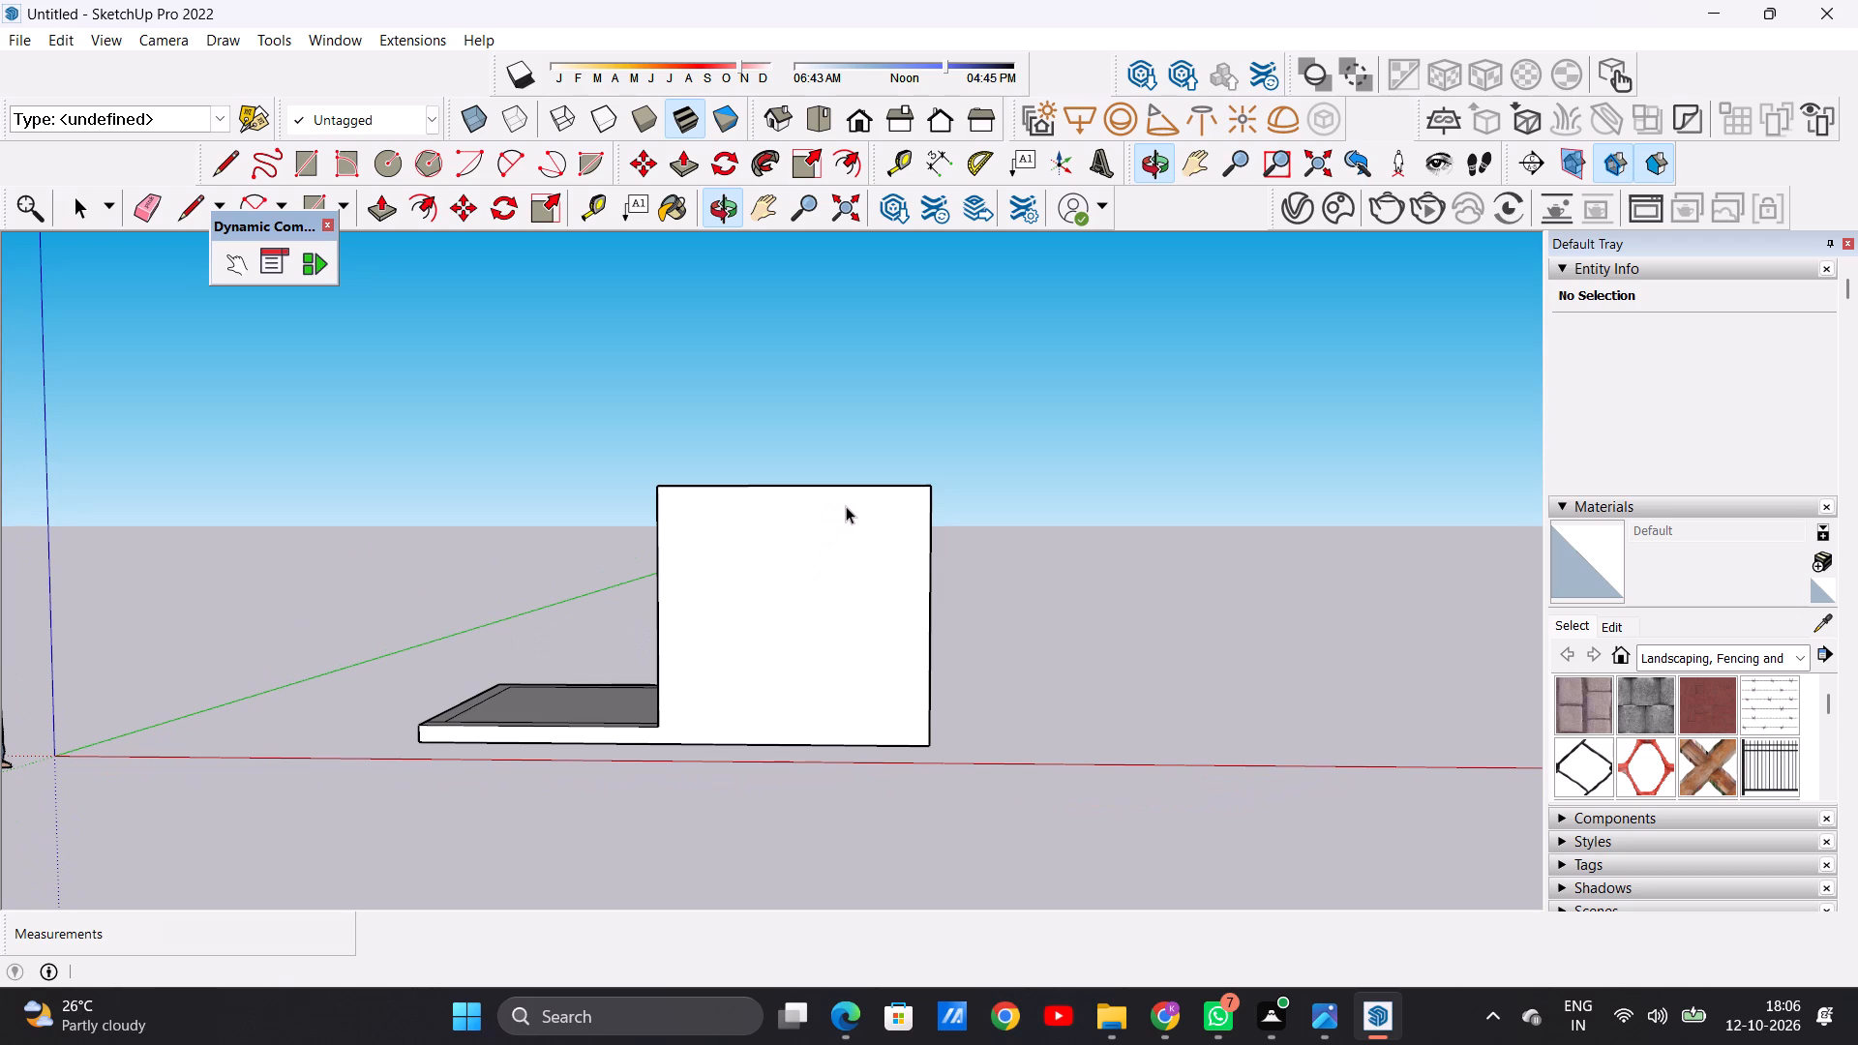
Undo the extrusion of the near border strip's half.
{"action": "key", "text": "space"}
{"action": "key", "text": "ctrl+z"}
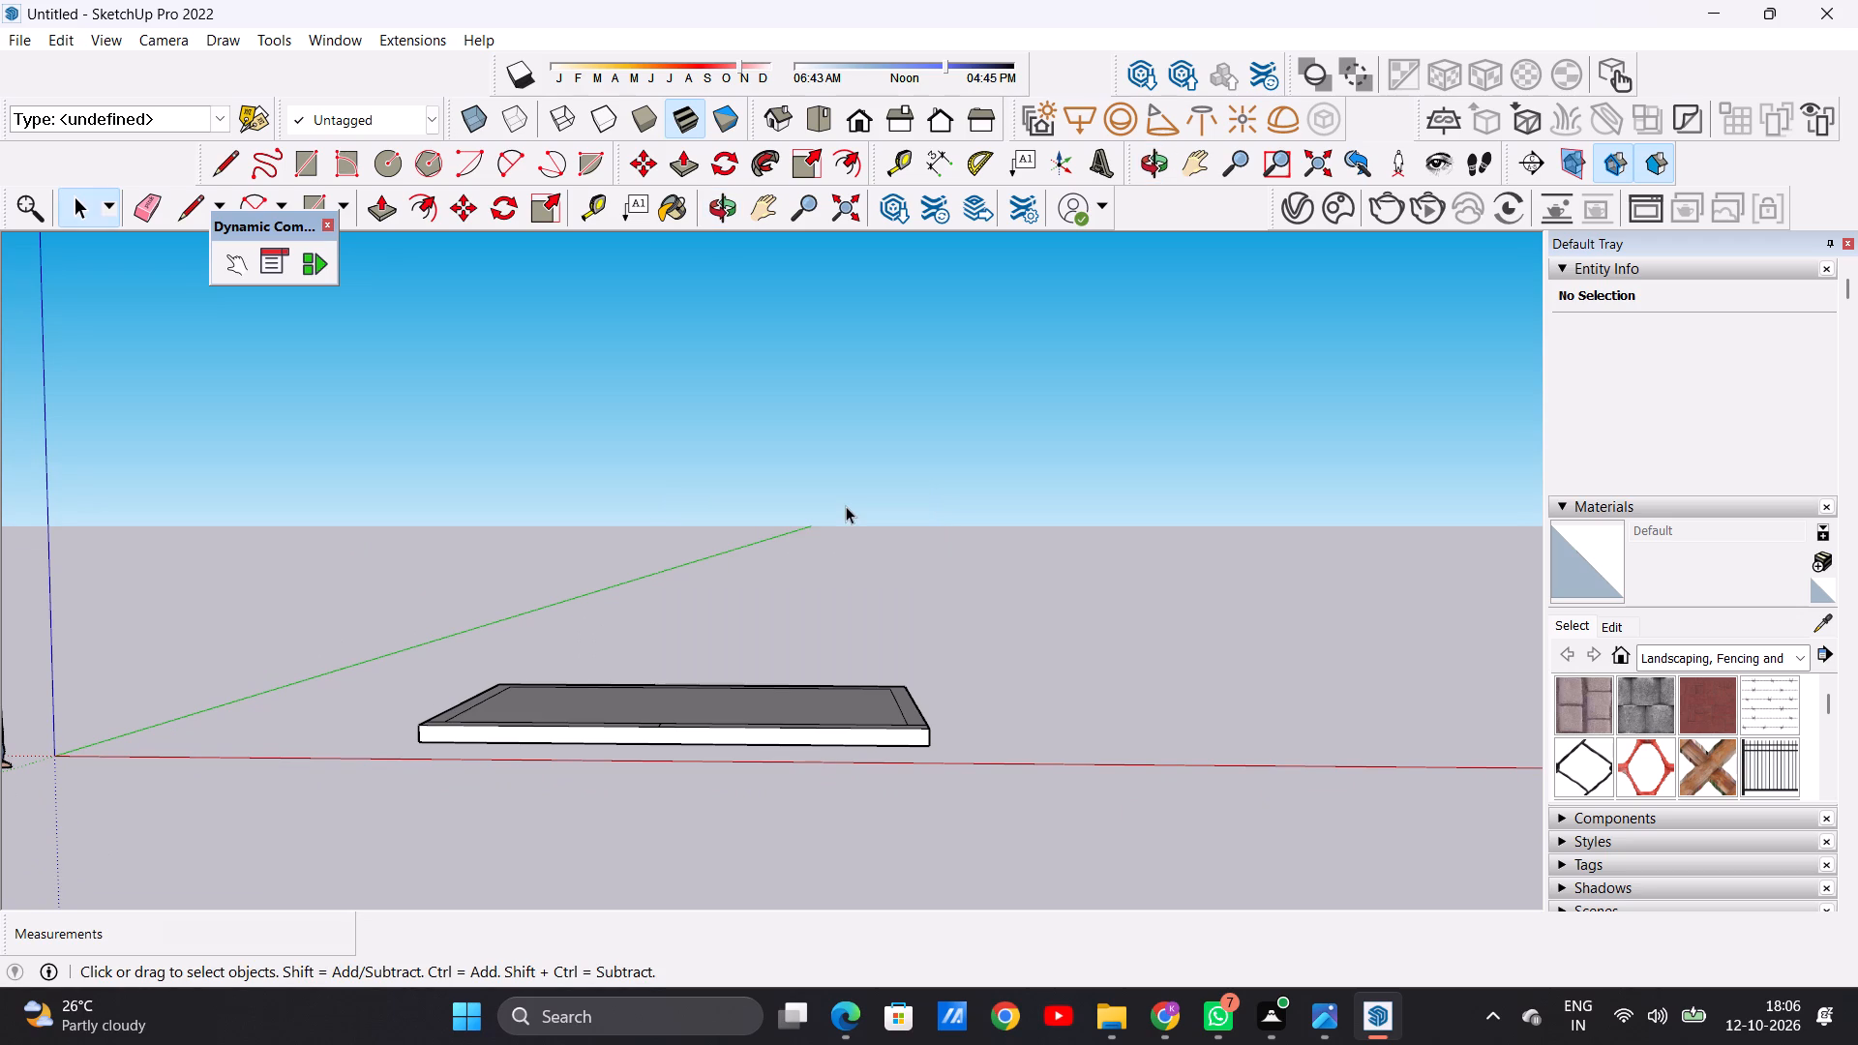
Draw a line about 10 3/8" long across the short-side border nearest the origin, just beyond the near long strip.
{"action": "middle_click_drag", "start_coordinate": [835, 565], "coordinate": [850, 861]}
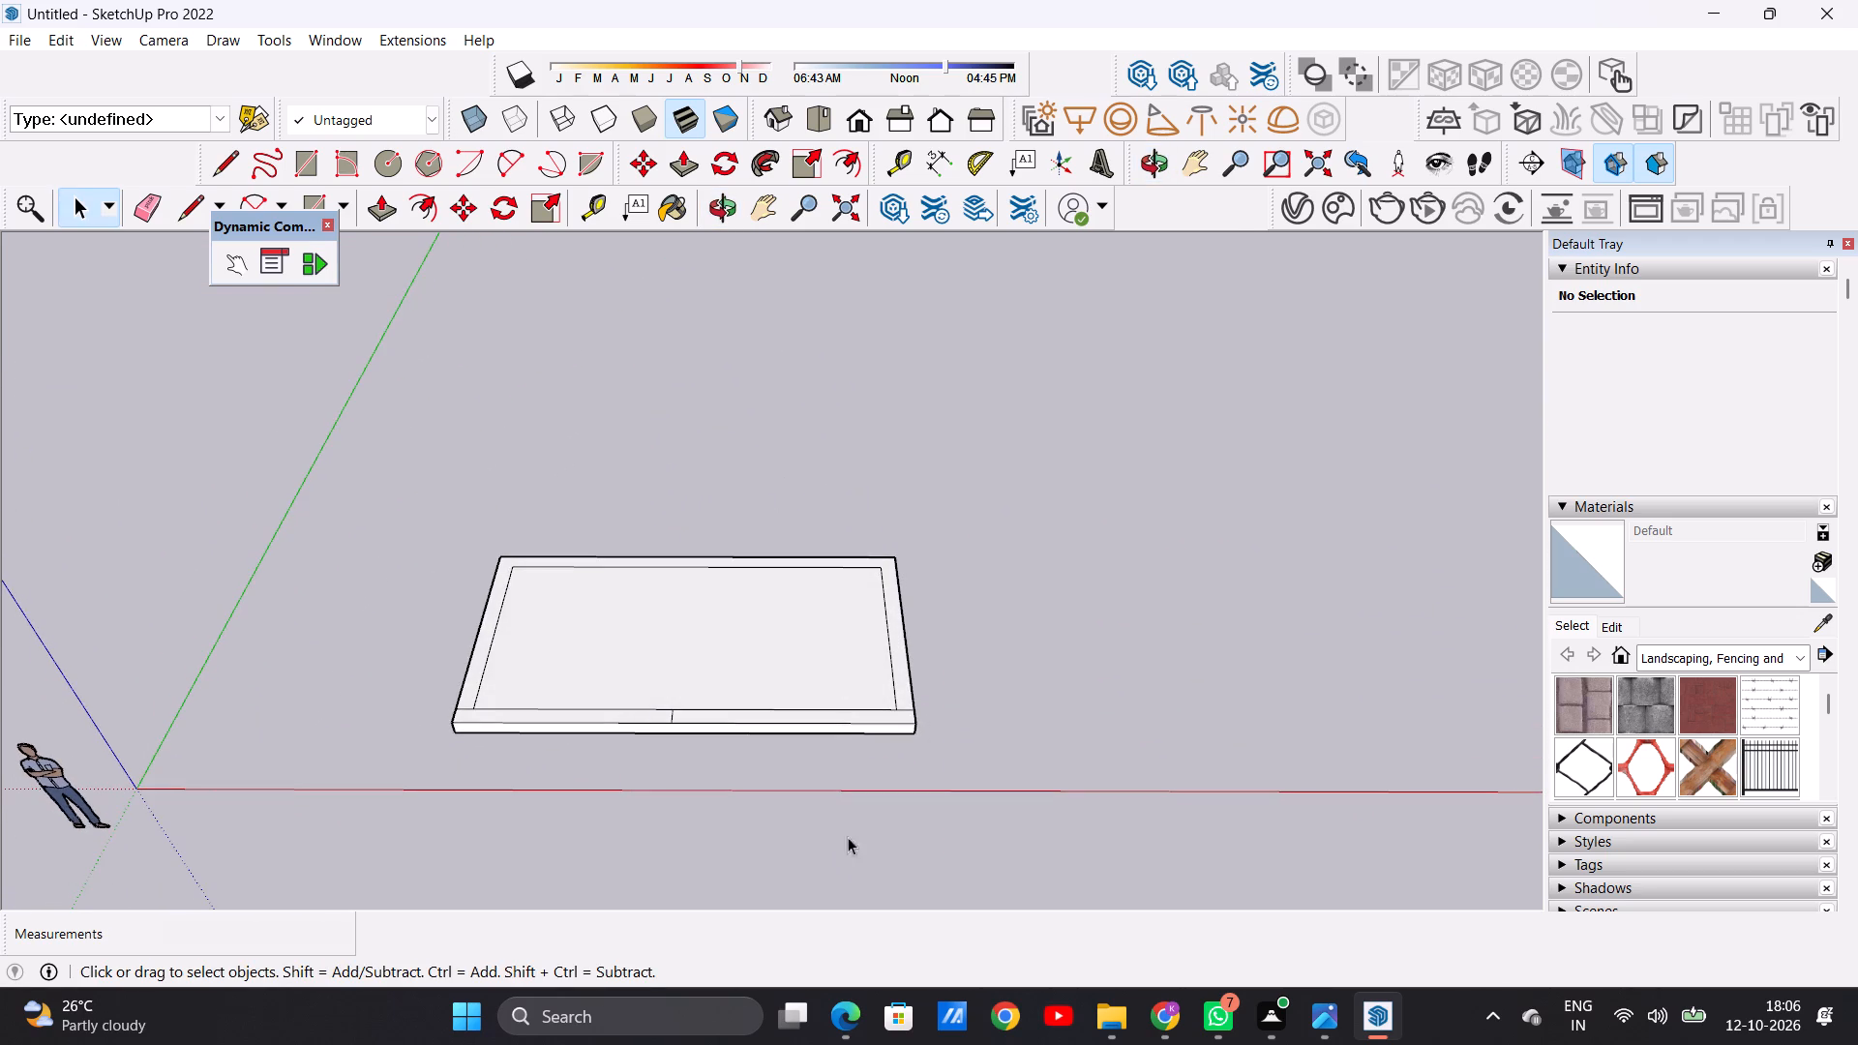
{"action": "scroll", "coordinate": [842, 647], "scroll_direction": "up", "scroll_amount": 2}
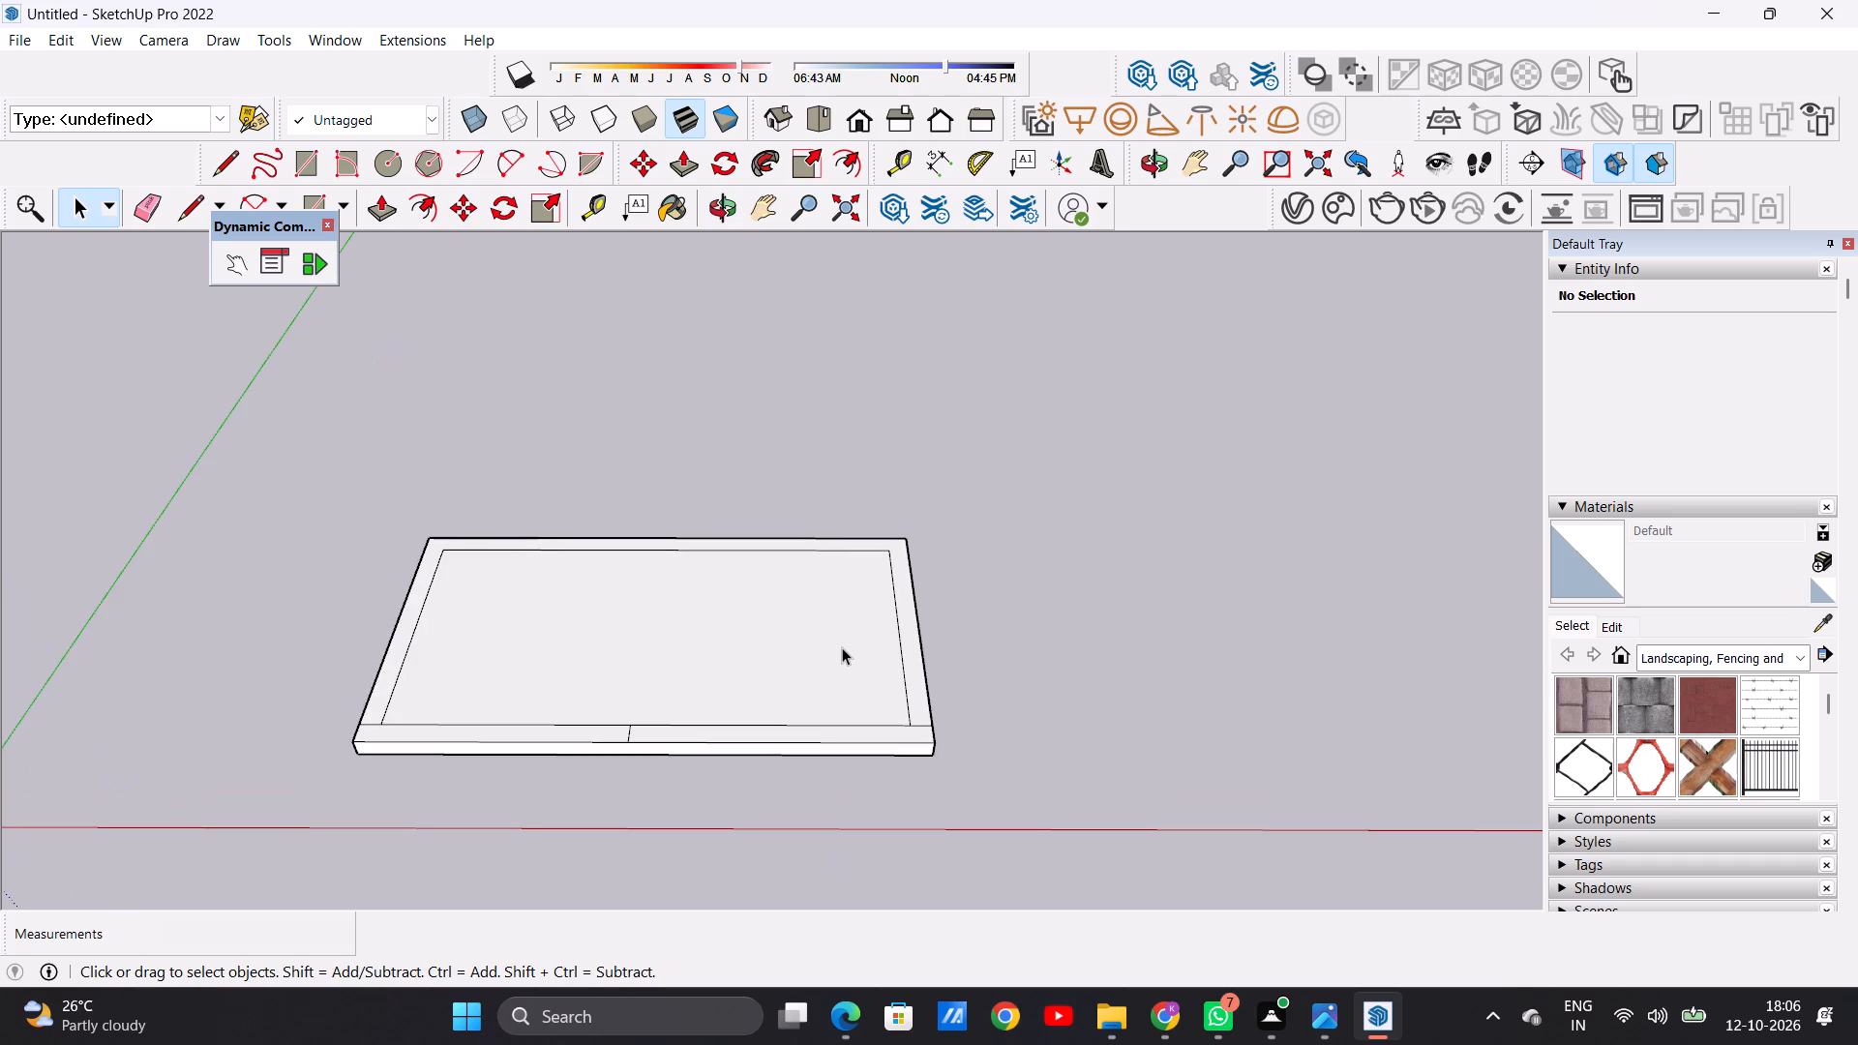
{"action": "scroll", "coordinate": [842, 647], "scroll_direction": "up", "scroll_amount": 1}
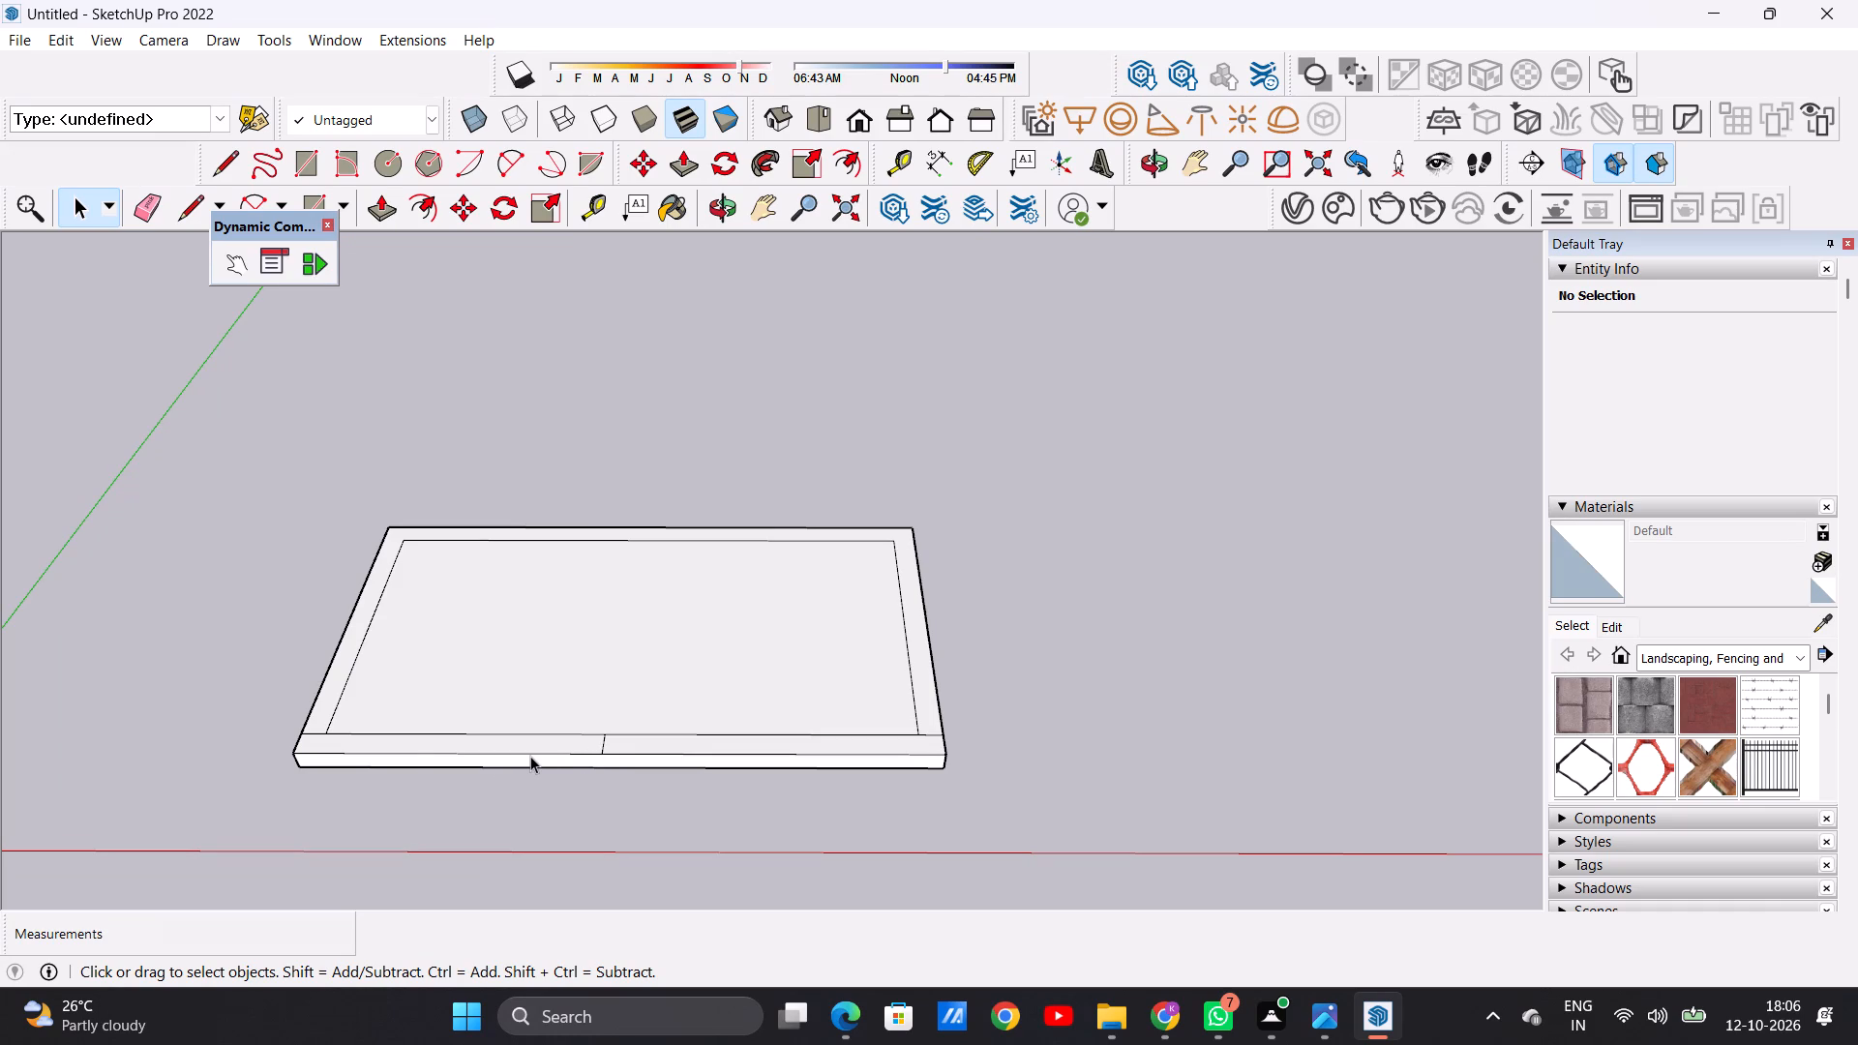
{"action": "scroll", "coordinate": [312, 723], "scroll_direction": "up", "scroll_amount": 7}
{"action": "scroll", "coordinate": [356, 721], "scroll_direction": "down", "scroll_amount": 7}
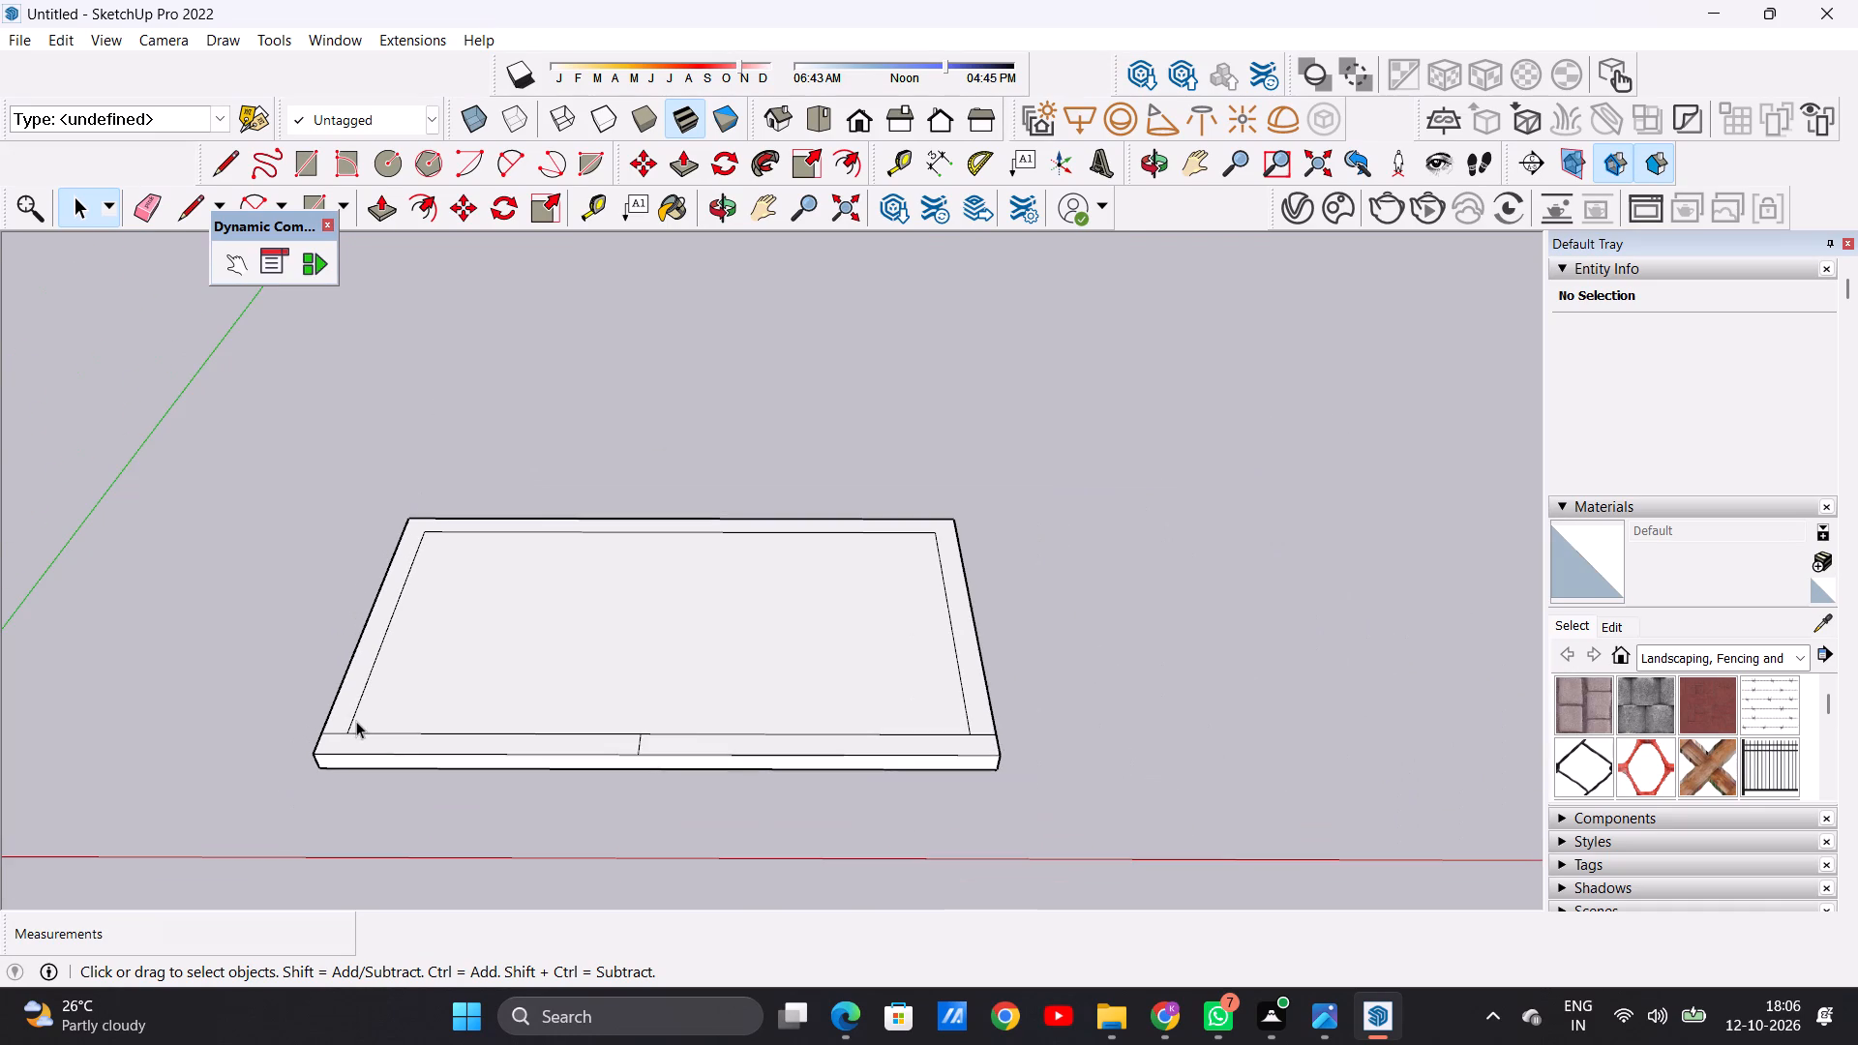
{"action": "scroll", "coordinate": [362, 699], "scroll_direction": "up", "scroll_amount": 6}
{"action": "key", "text": "l"}
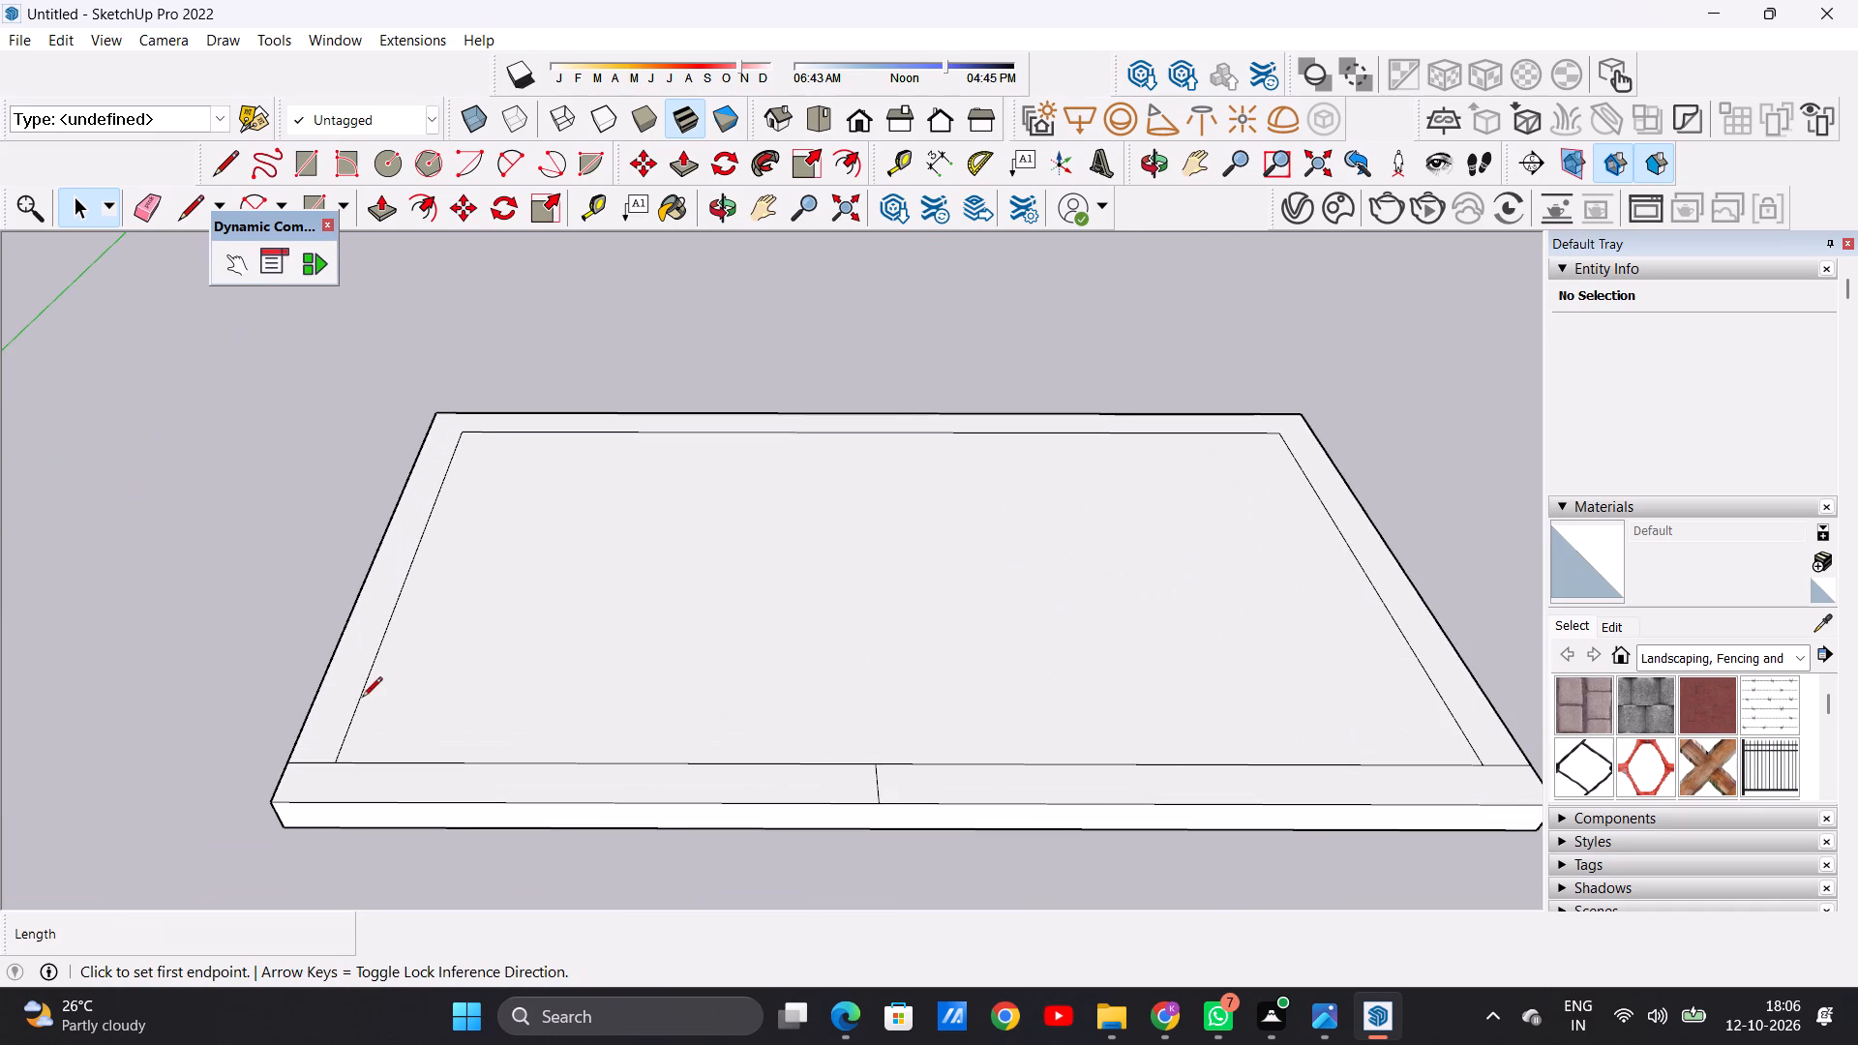
{"action": "scroll", "coordinate": [354, 708], "scroll_direction": "up", "scroll_amount": 6}
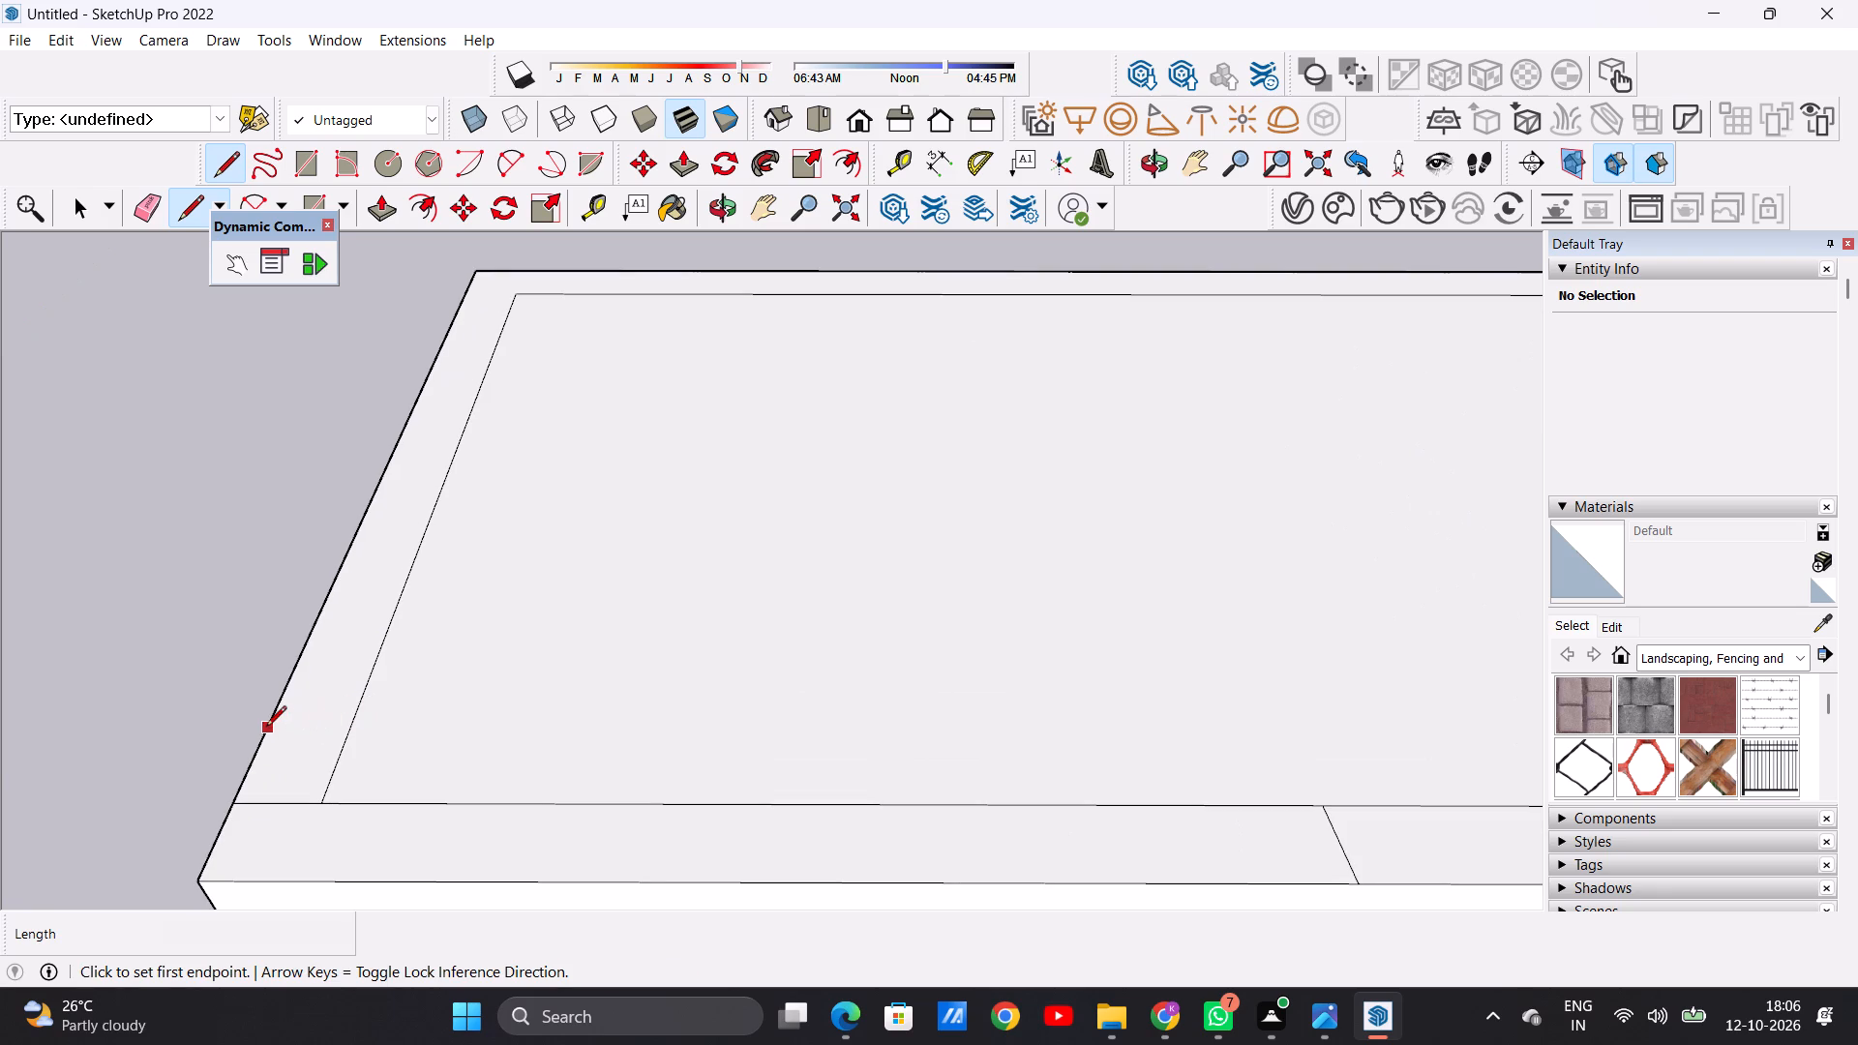
{"action": "left_click", "coordinate": [266, 728]}
{"action": "left_click", "coordinate": [345, 732]}
Examine the border divisions at both near corners of the slab and the whole layout in top view.
{"action": "scroll", "coordinate": [343, 757], "scroll_direction": "down", "scroll_amount": 4}
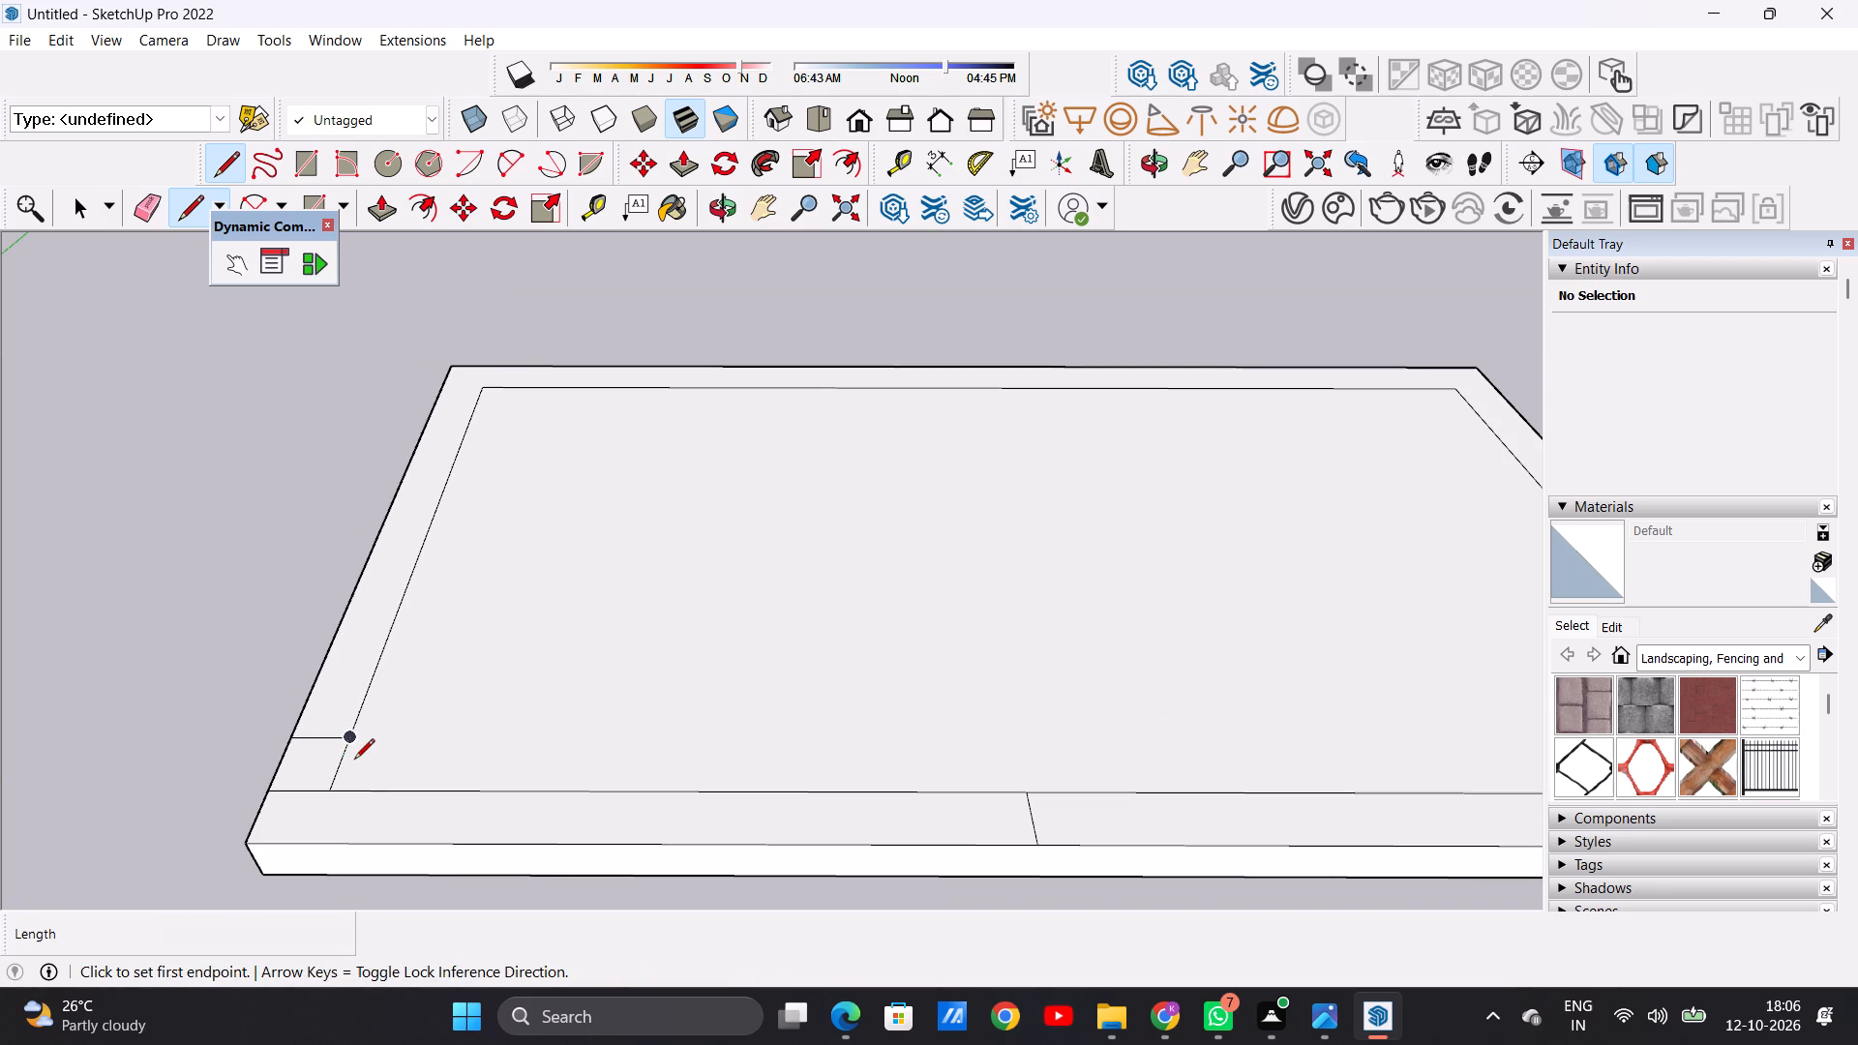
{"action": "scroll", "coordinate": [354, 749], "scroll_direction": "down", "scroll_amount": 6}
{"action": "scroll", "coordinate": [354, 749], "scroll_direction": "up", "scroll_amount": 1}
{"action": "scroll", "coordinate": [354, 749], "scroll_direction": "down", "scroll_amount": 1}
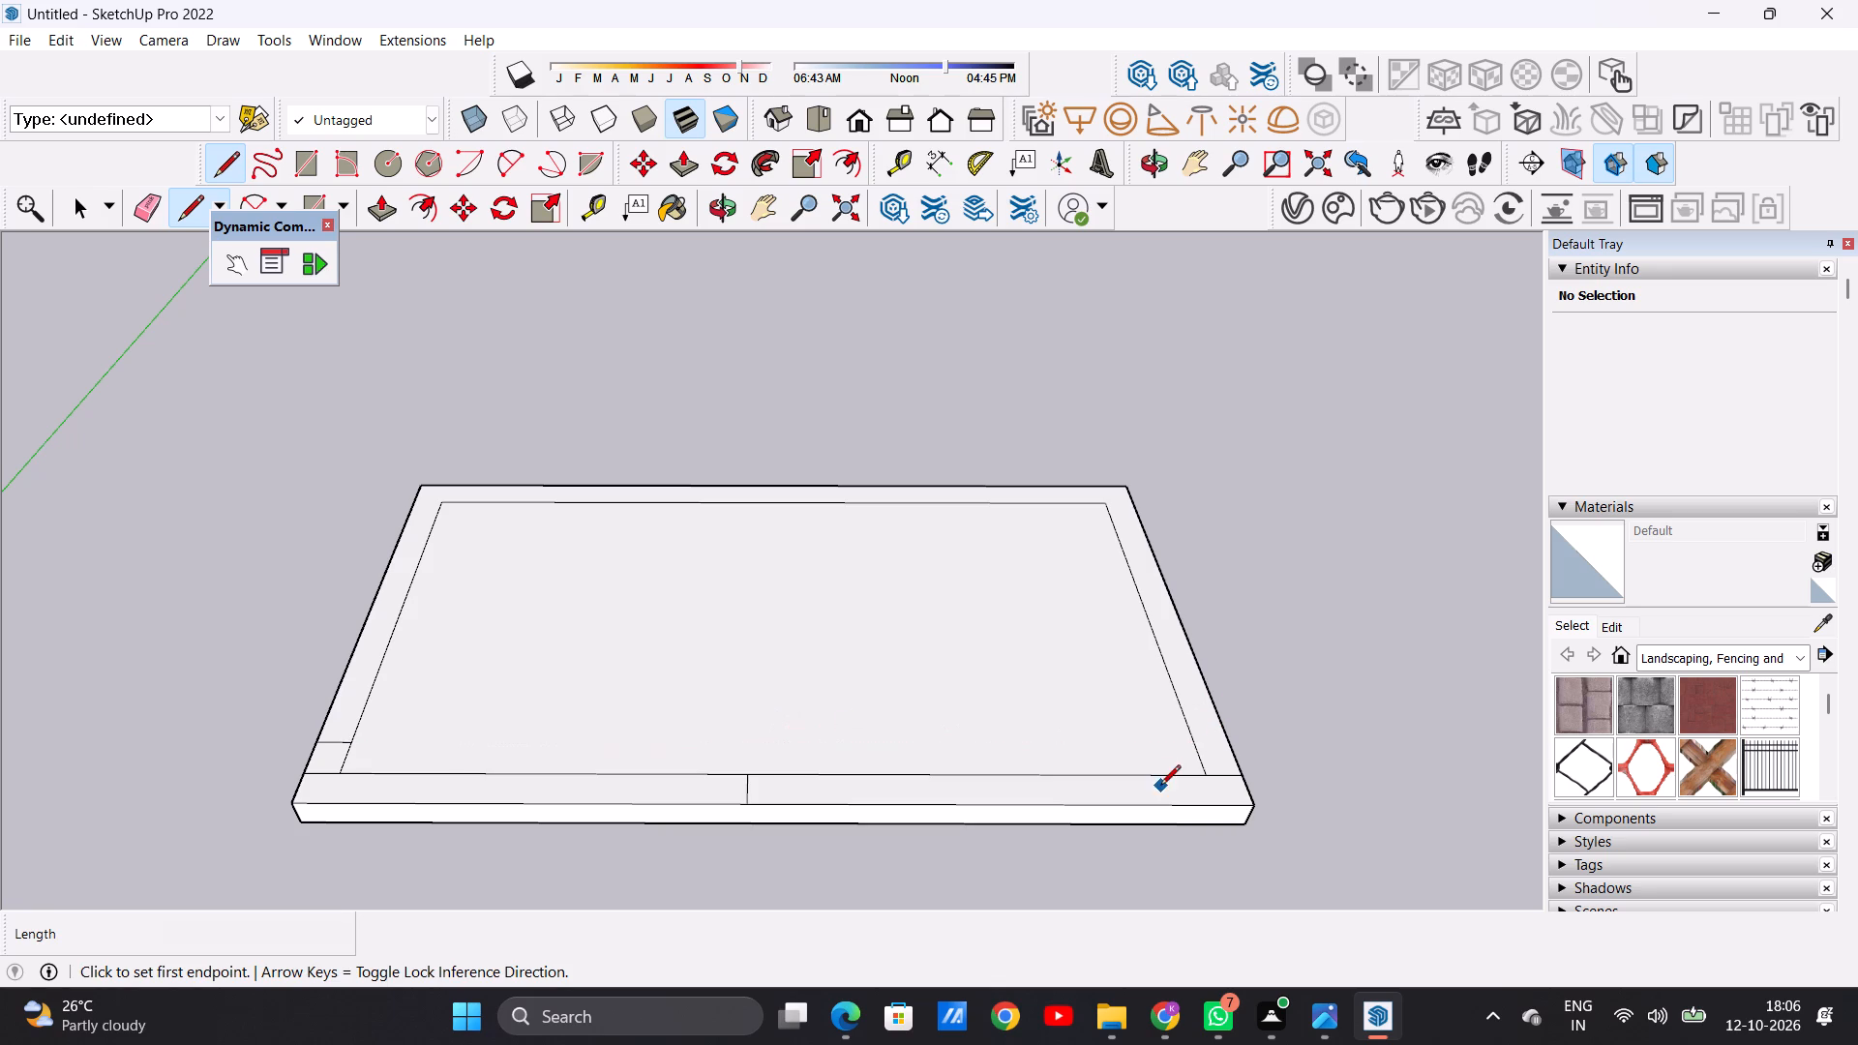
{"action": "scroll", "coordinate": [1215, 736], "scroll_direction": "up", "scroll_amount": 9}
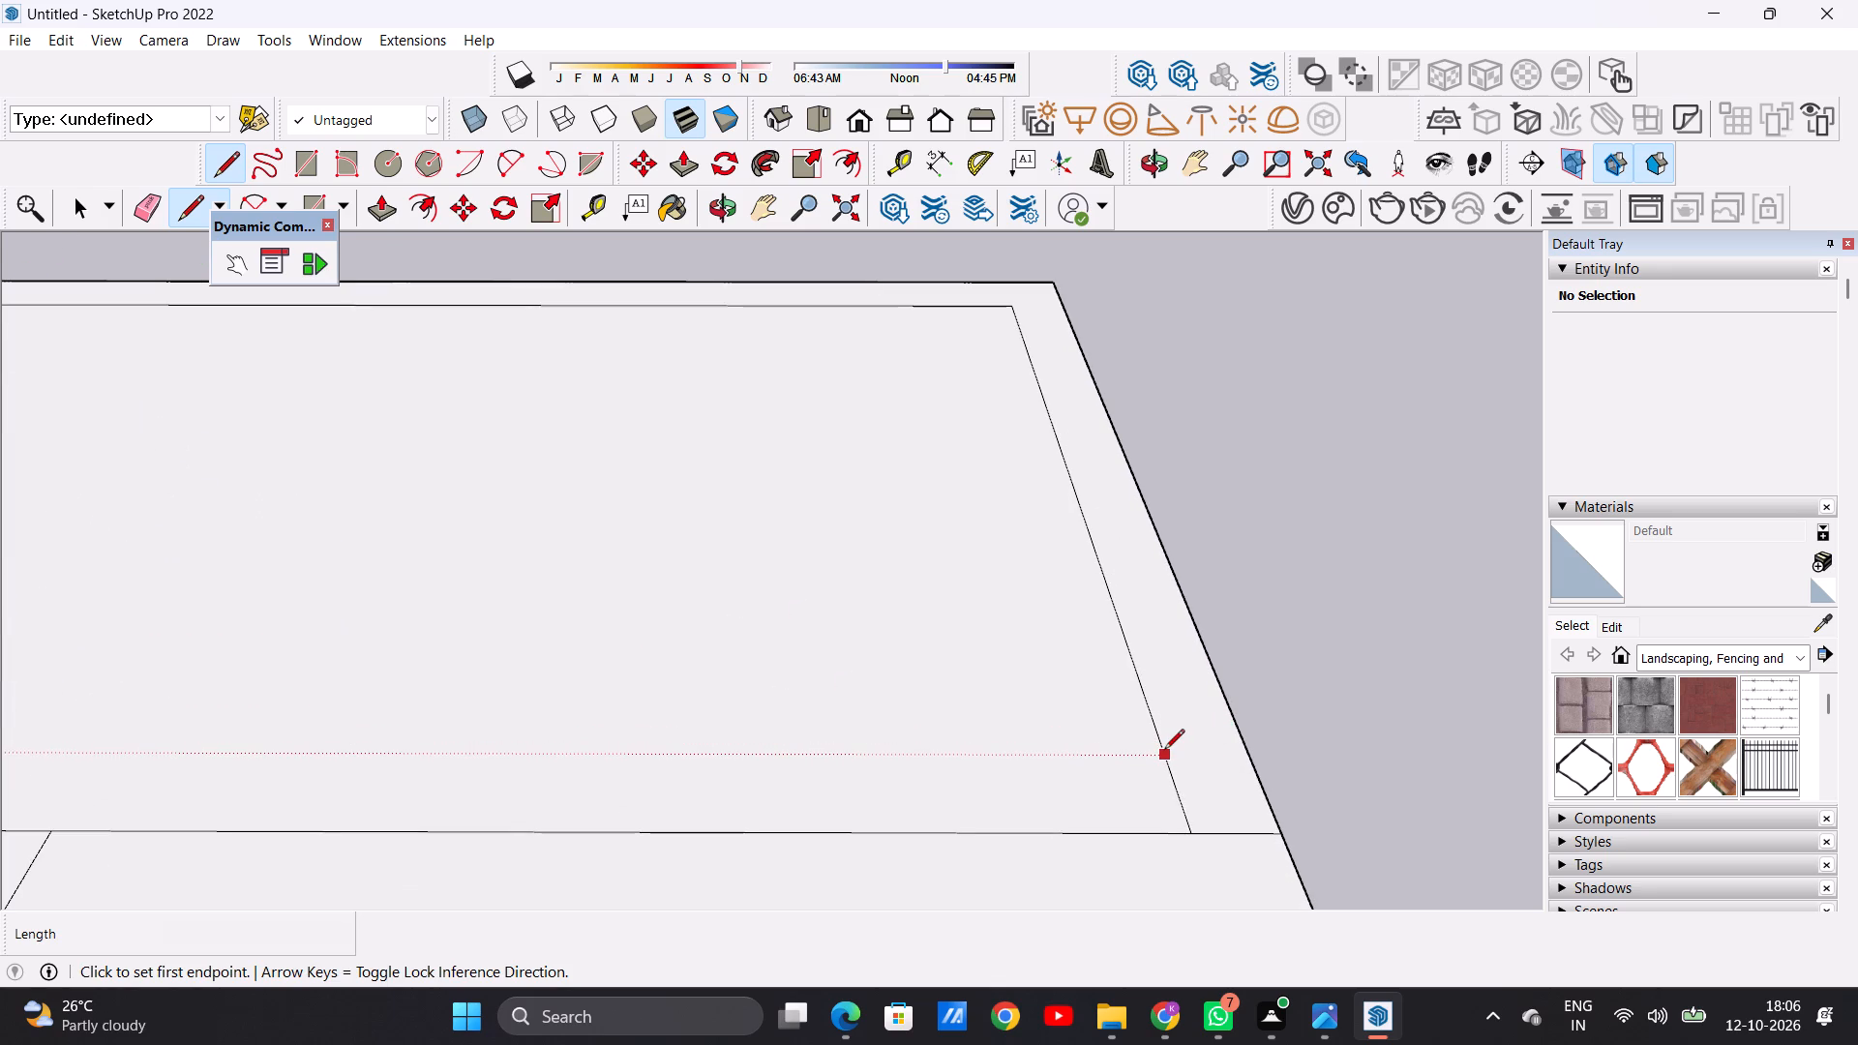
{"action": "key", "text": "space"}
{"action": "scroll", "coordinate": [537, 790], "scroll_direction": "down", "scroll_amount": 4}
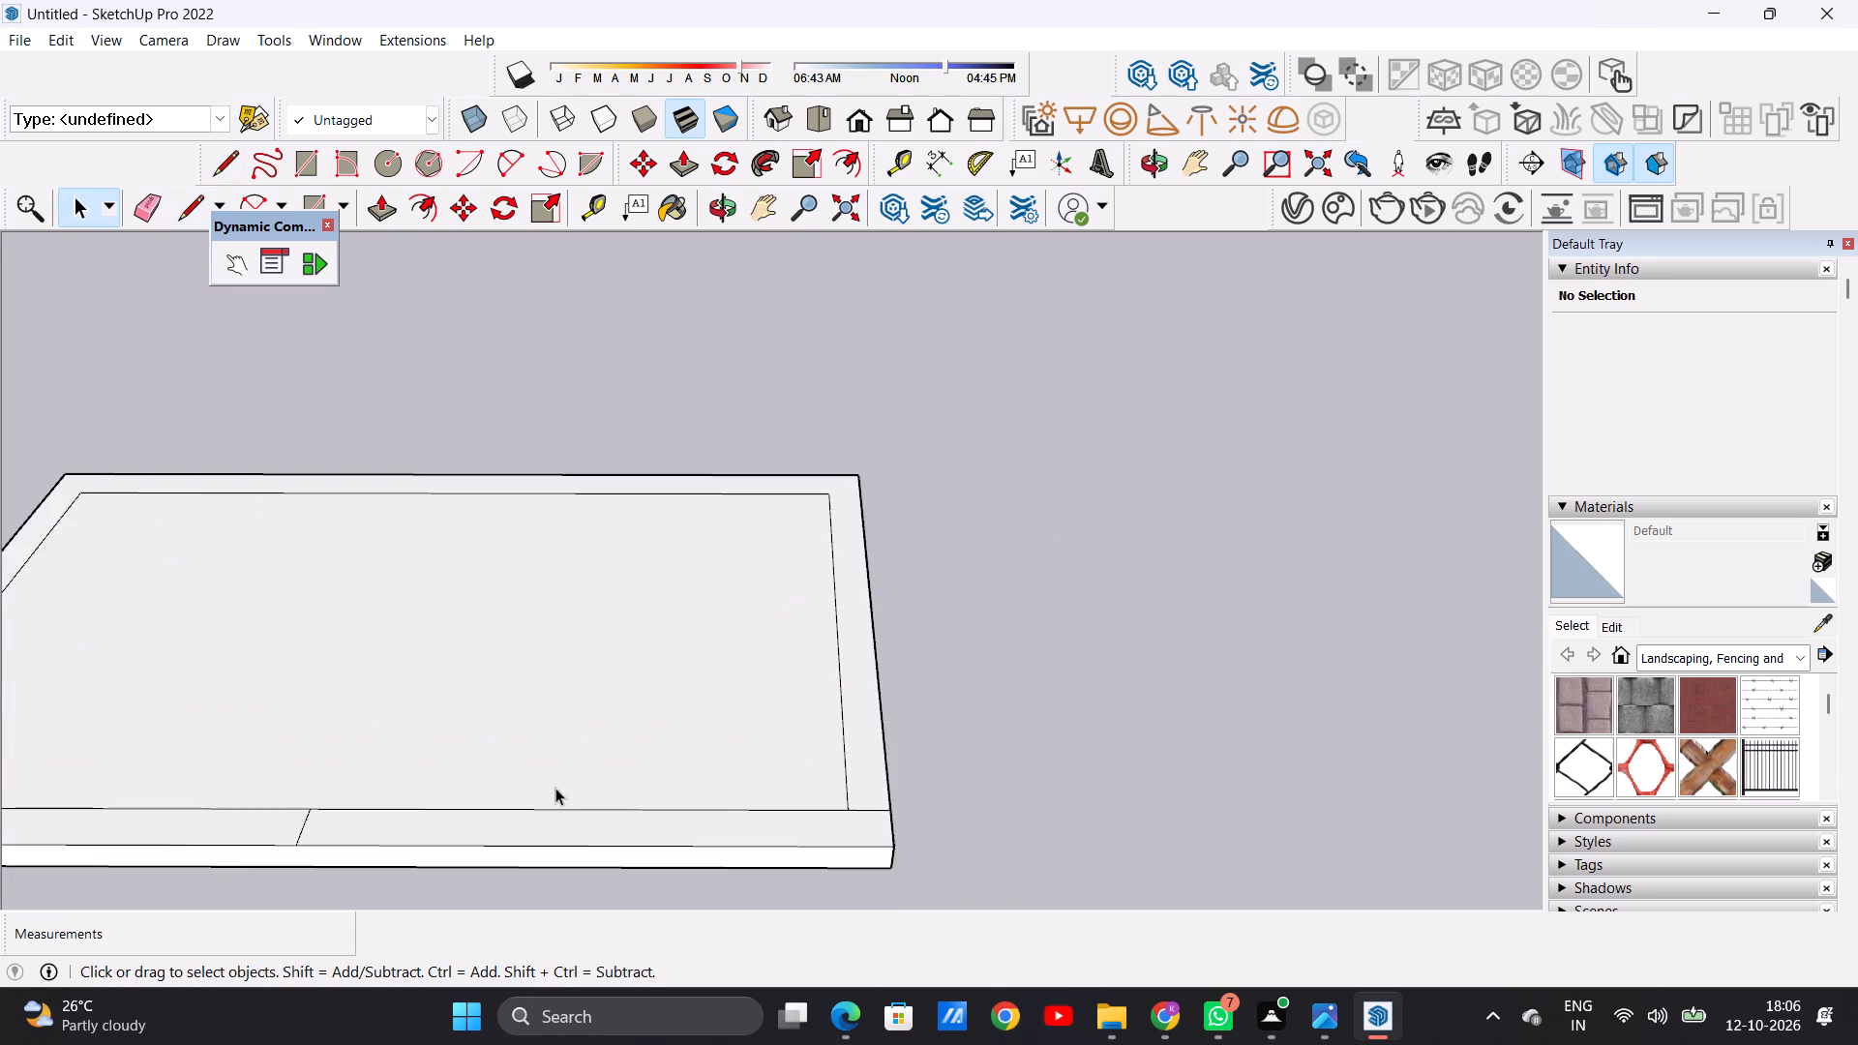
{"action": "scroll", "coordinate": [555, 788], "scroll_direction": "down", "scroll_amount": 13}
{"action": "scroll", "coordinate": [298, 752], "scroll_direction": "up", "scroll_amount": 5}
{"action": "middle_click_drag", "start_coordinate": [518, 653], "coordinate": [518, 790]}
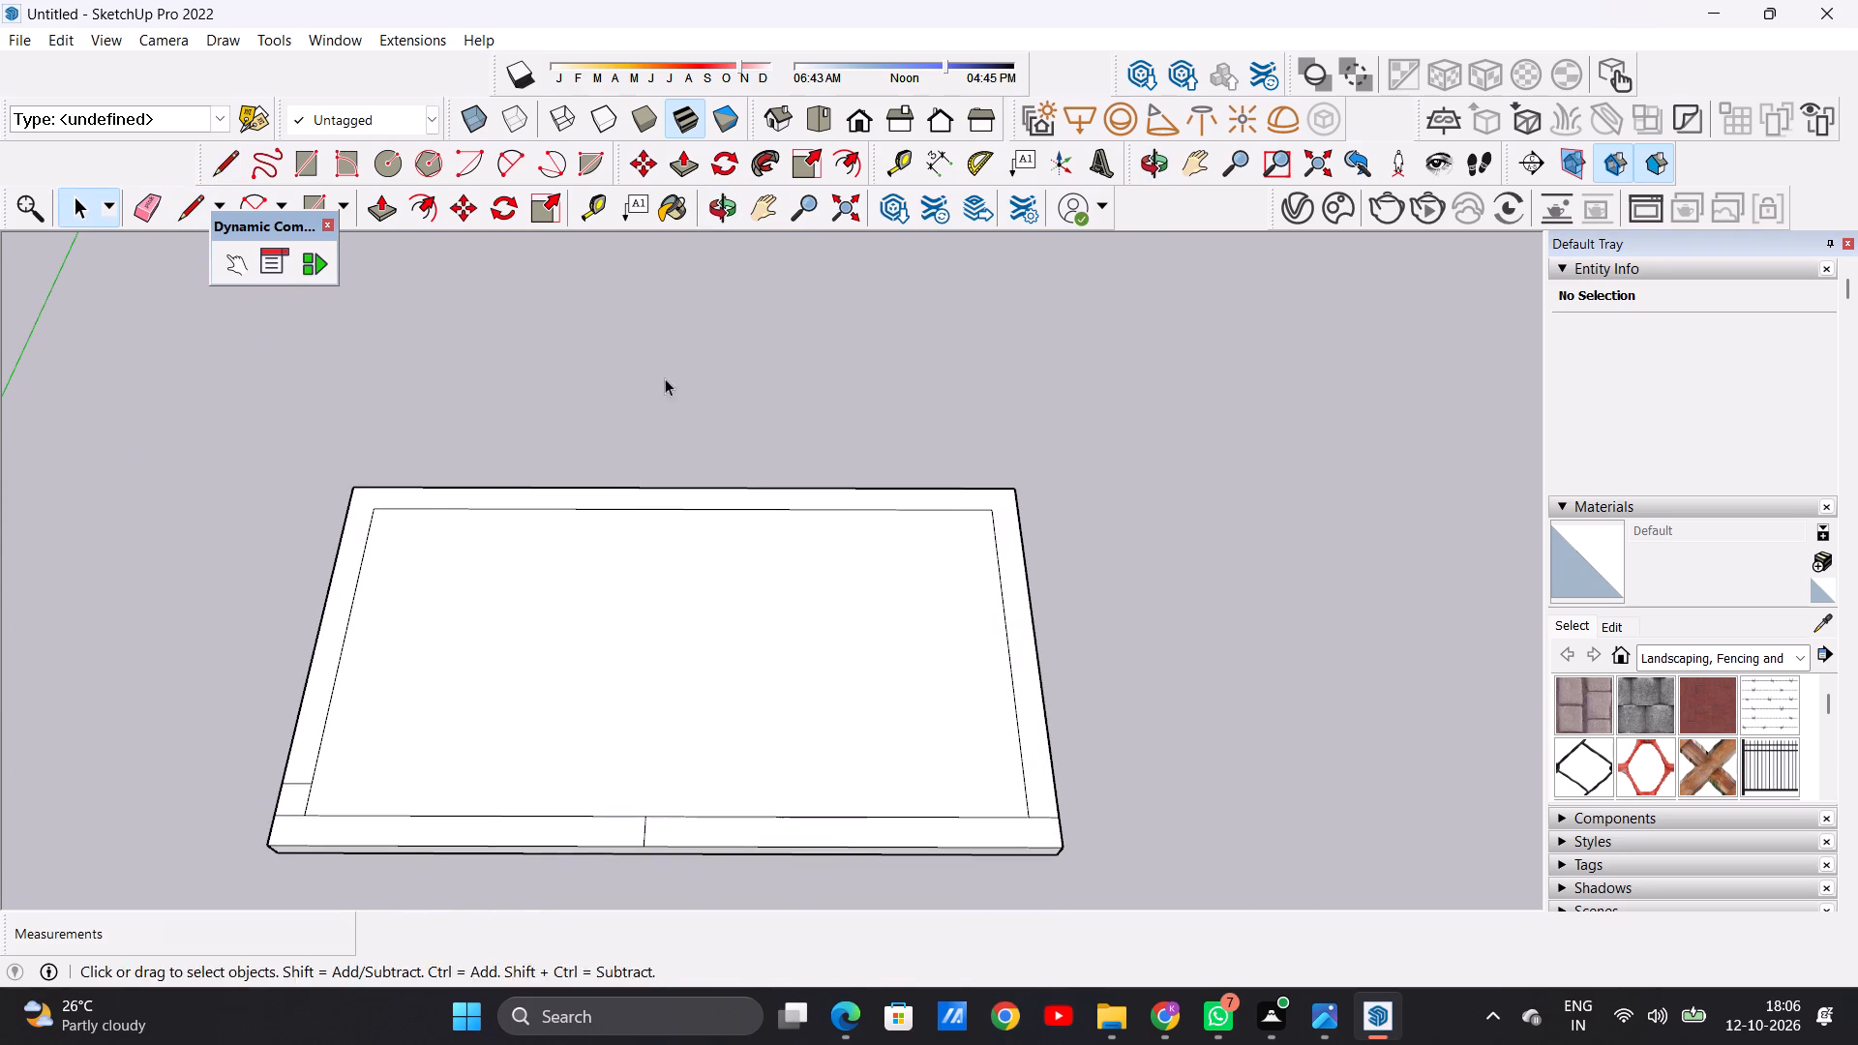
{"action": "left_click", "coordinate": [803, 117]}
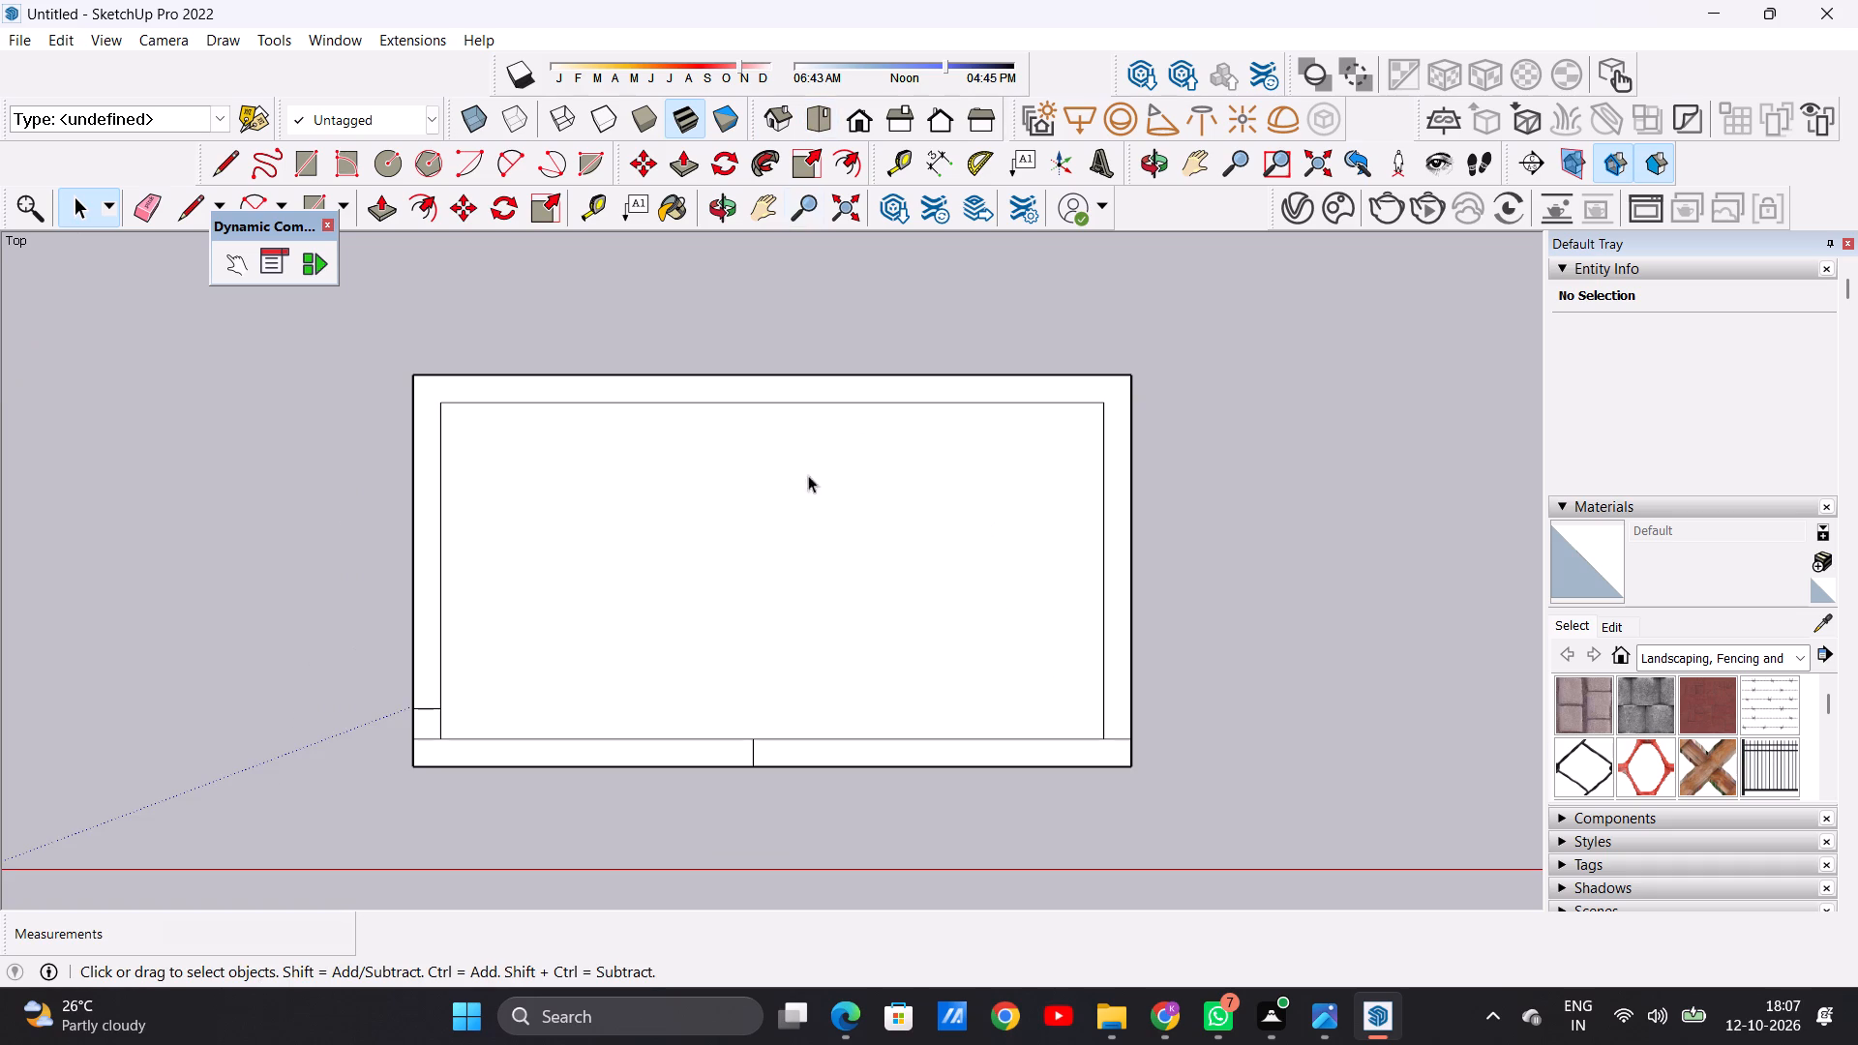
{"action": "middle_click_drag", "start_coordinate": [843, 688], "coordinate": [822, 585]}
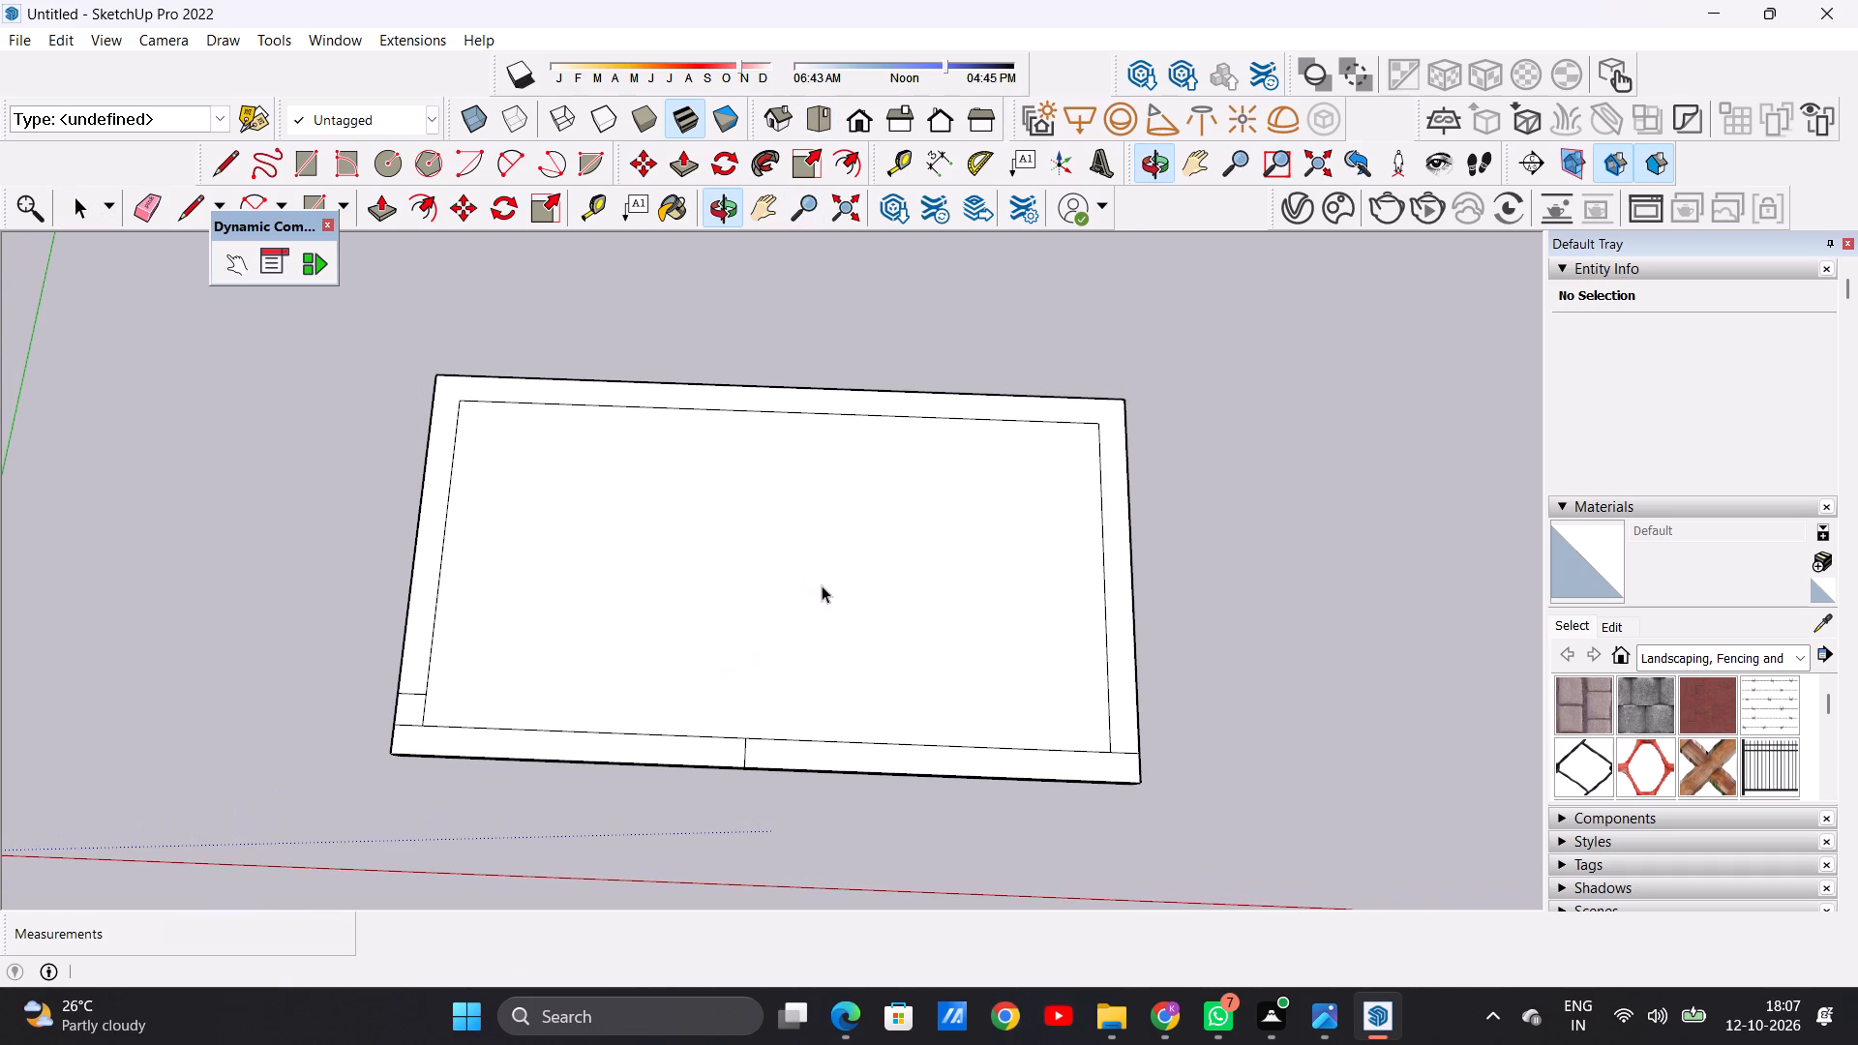
Draw two closely spaced parallel lines about 20' 8 3/4" long across the slab's inset area, from the midpoint of its short side.
{"action": "key", "text": "l"}
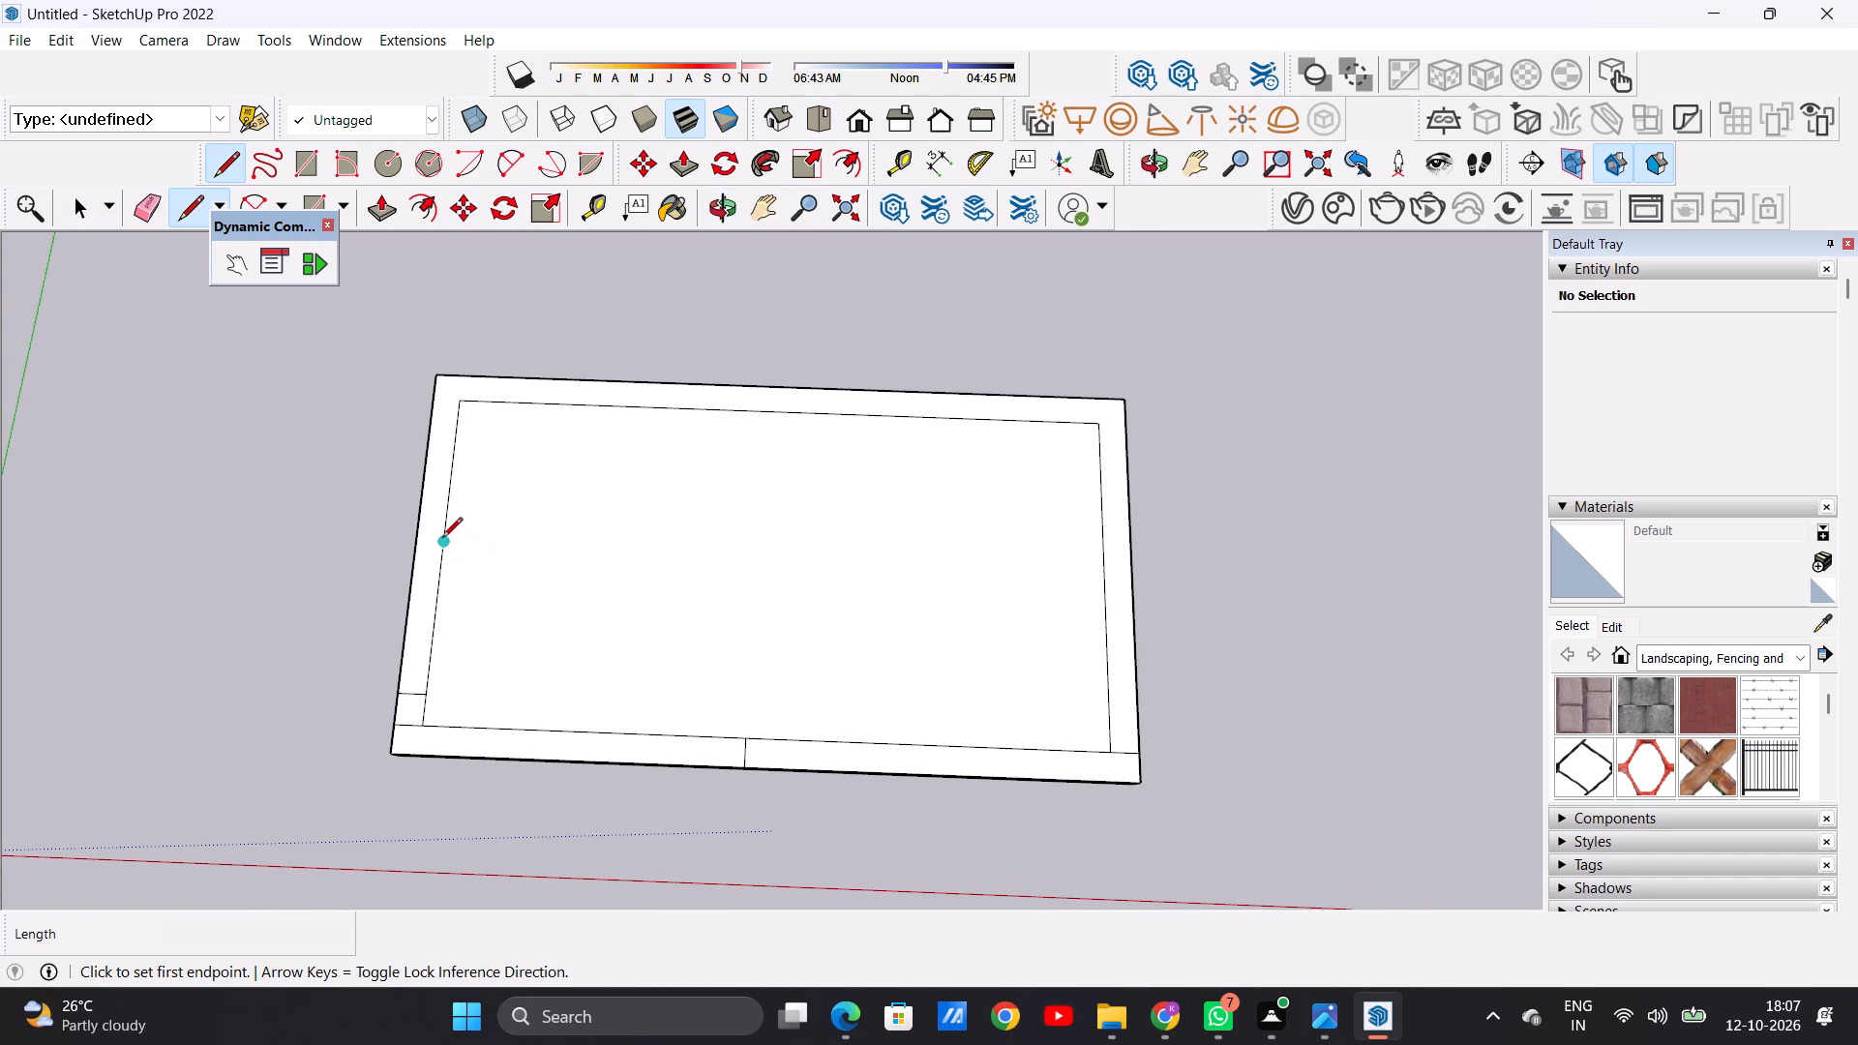
{"action": "left_click", "coordinate": [442, 539]}
{"action": "left_click", "coordinate": [1098, 572]}
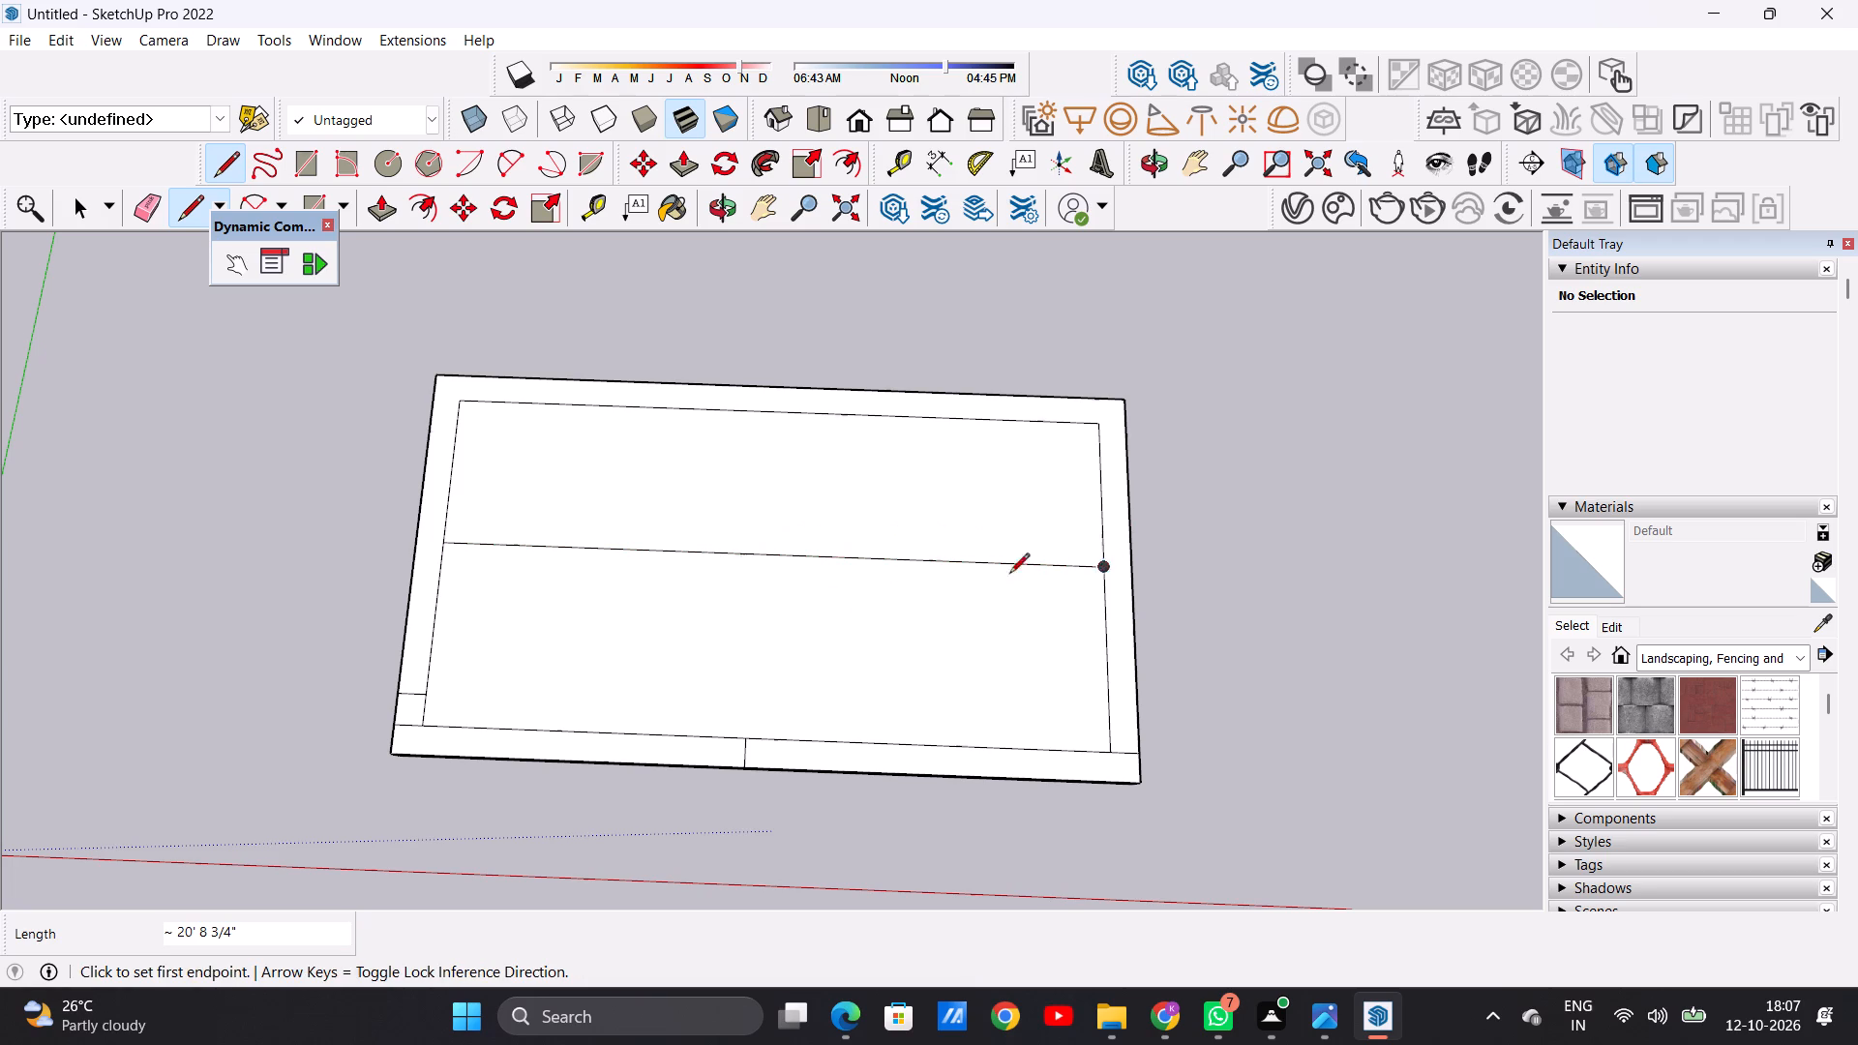
{"action": "left_click", "coordinate": [436, 561]}
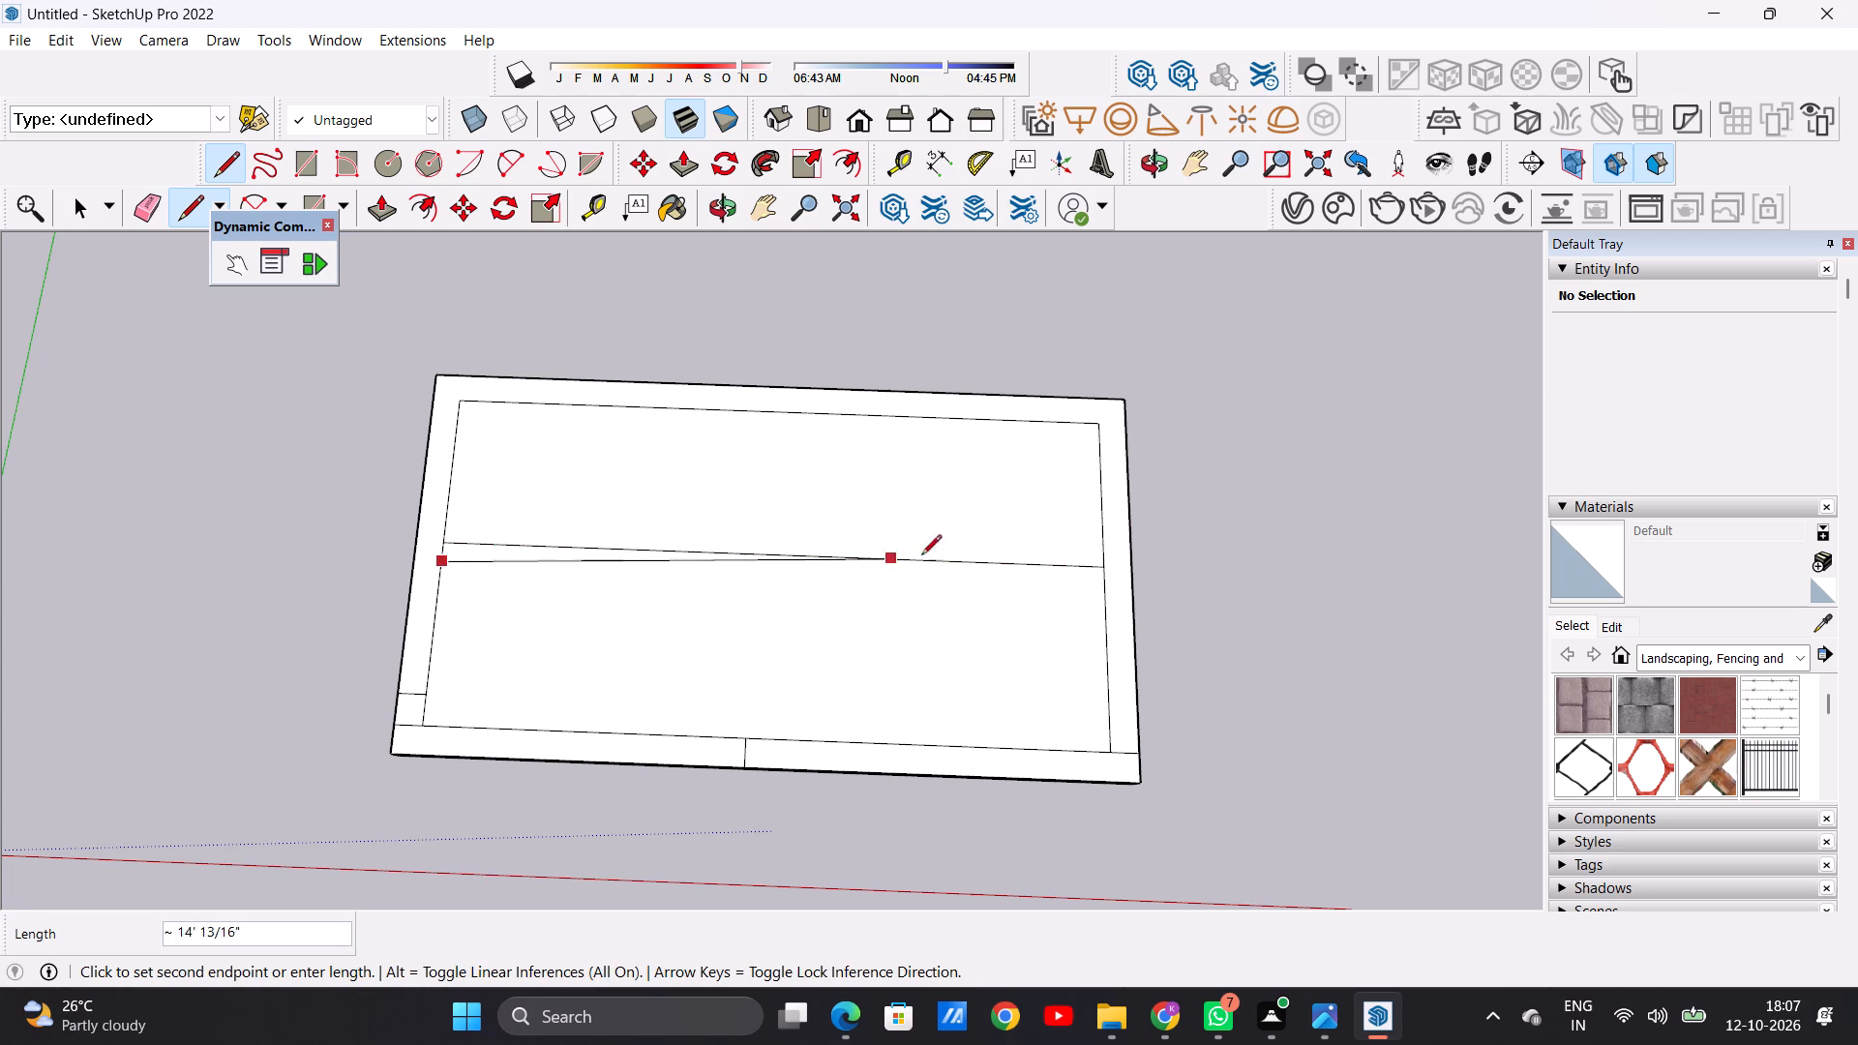
{"action": "left_click", "coordinate": [1105, 594]}
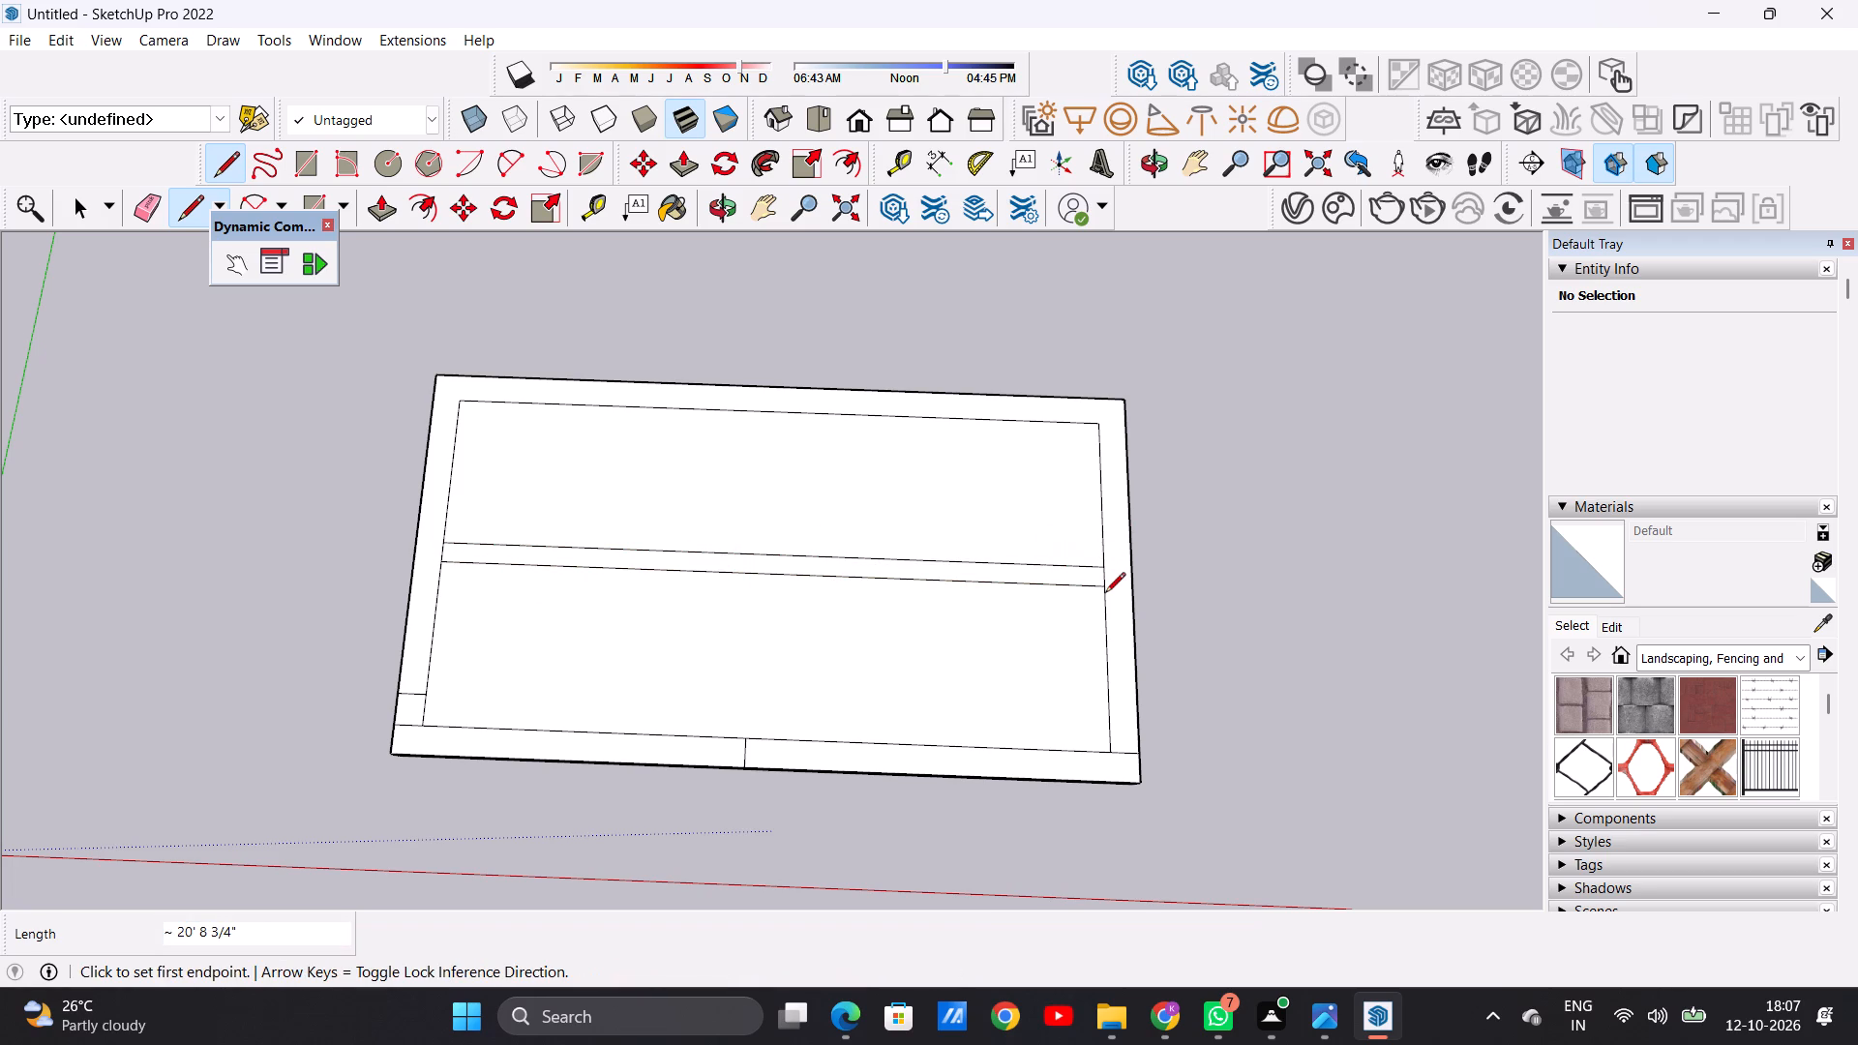
{"action": "key", "text": "space"}
Draw a line about 10 3/8" long across the short-side border nearest the origin, continuing the nearer of the two parallel lines.
{"action": "scroll", "coordinate": [407, 729], "scroll_direction": "down", "scroll_amount": 5}
{"action": "middle_click_drag", "start_coordinate": [473, 738], "coordinate": [524, 612]}
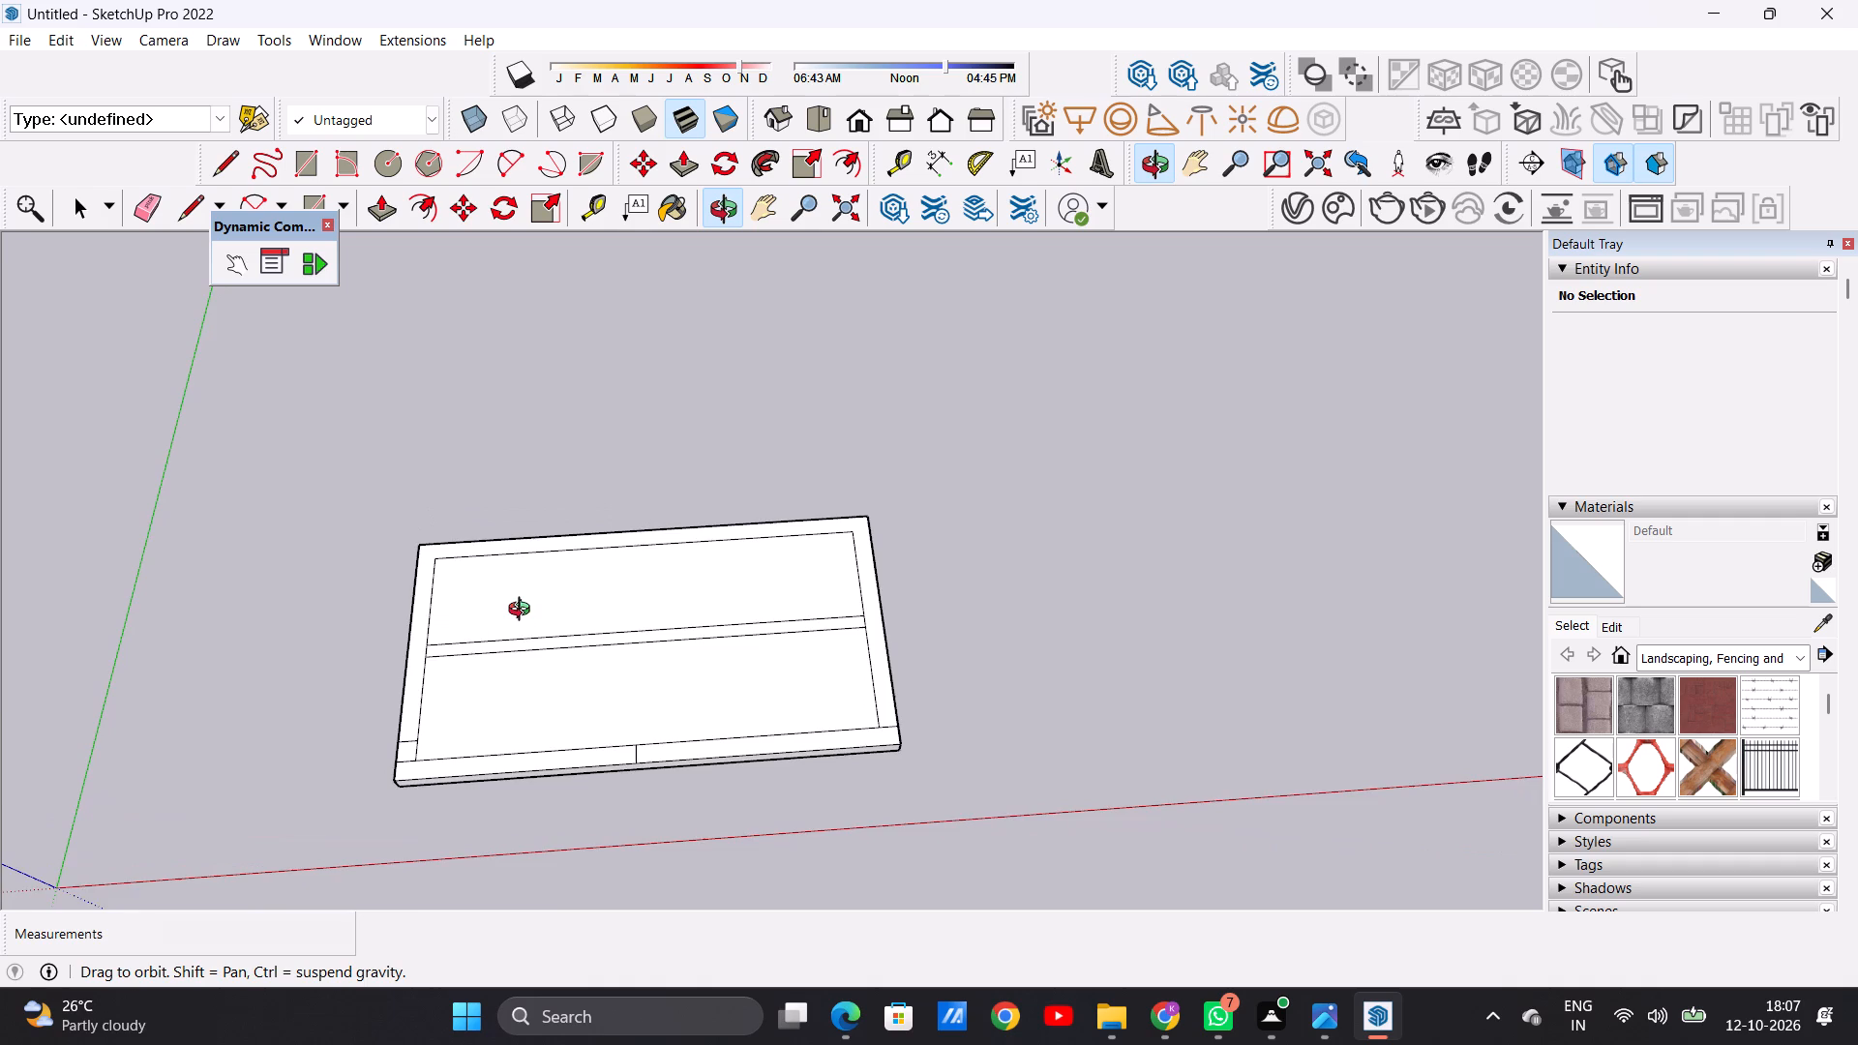
{"action": "middle_click_drag", "start_coordinate": [524, 612], "coordinate": [500, 731]}
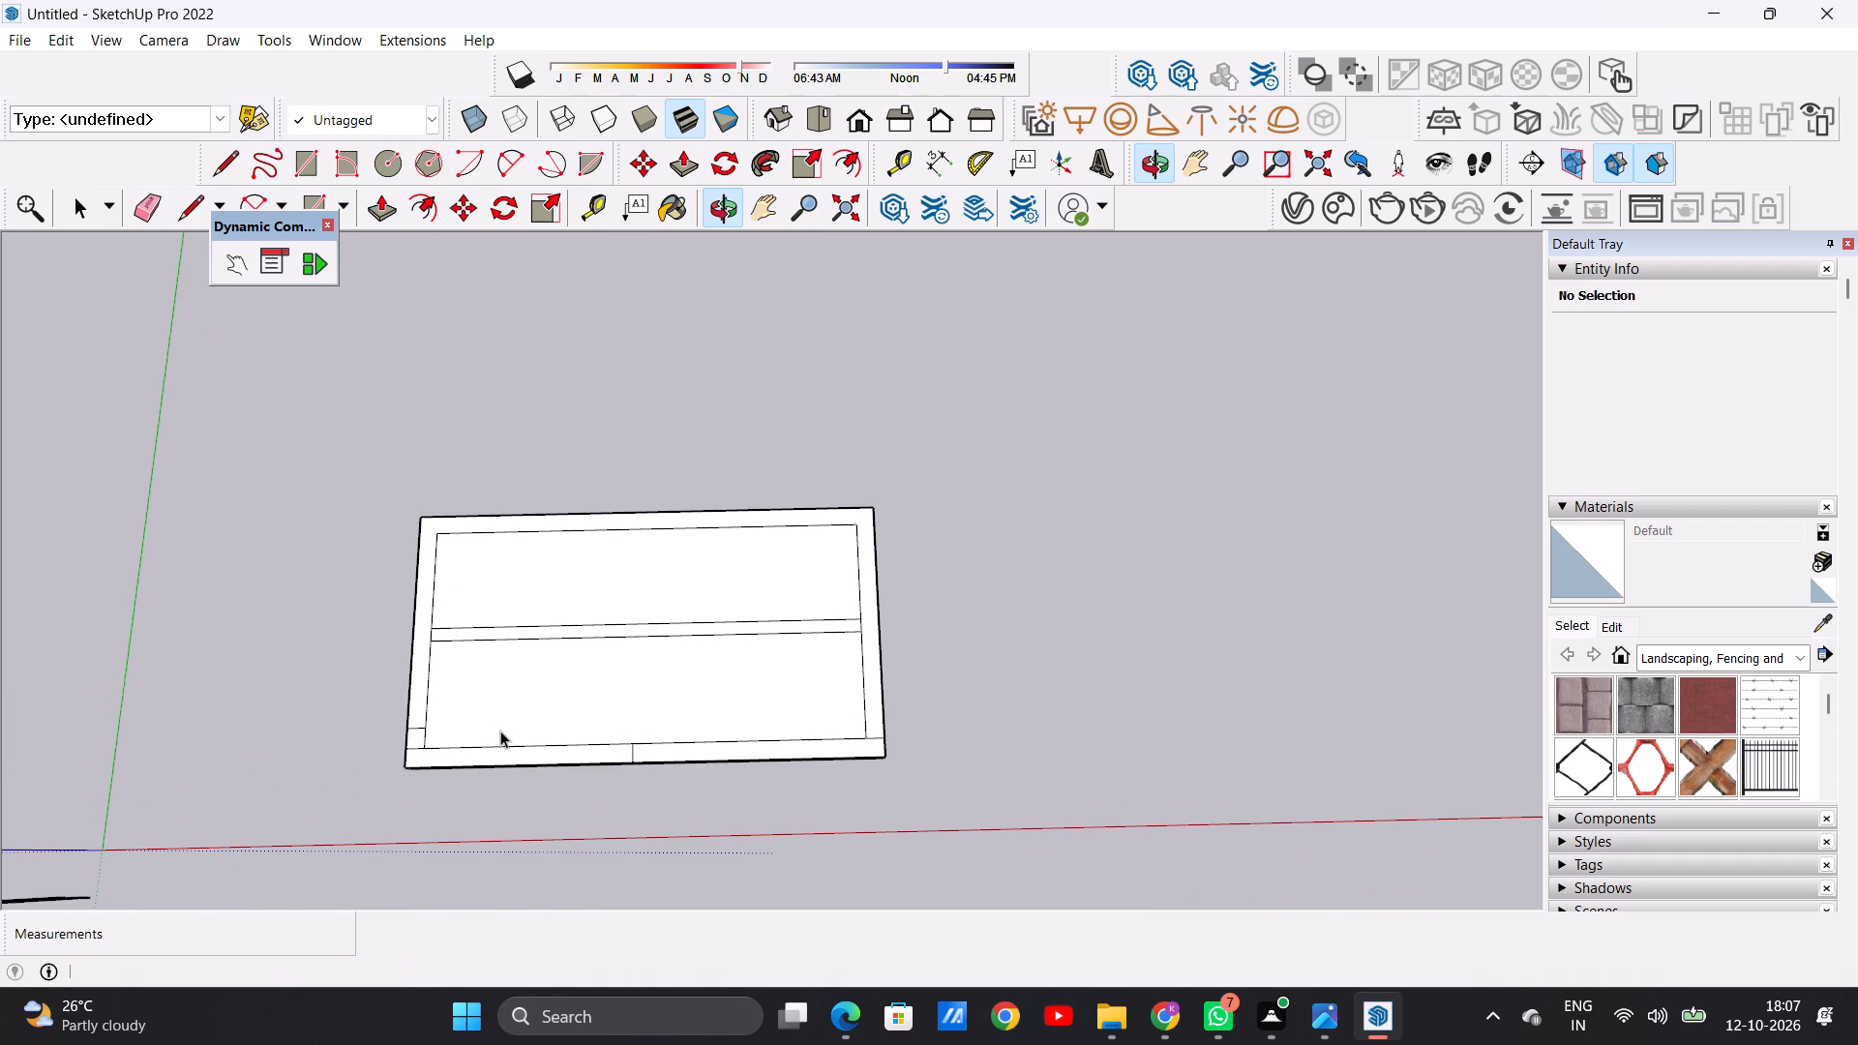
{"action": "scroll", "coordinate": [664, 625], "scroll_direction": "down", "scroll_amount": 4}
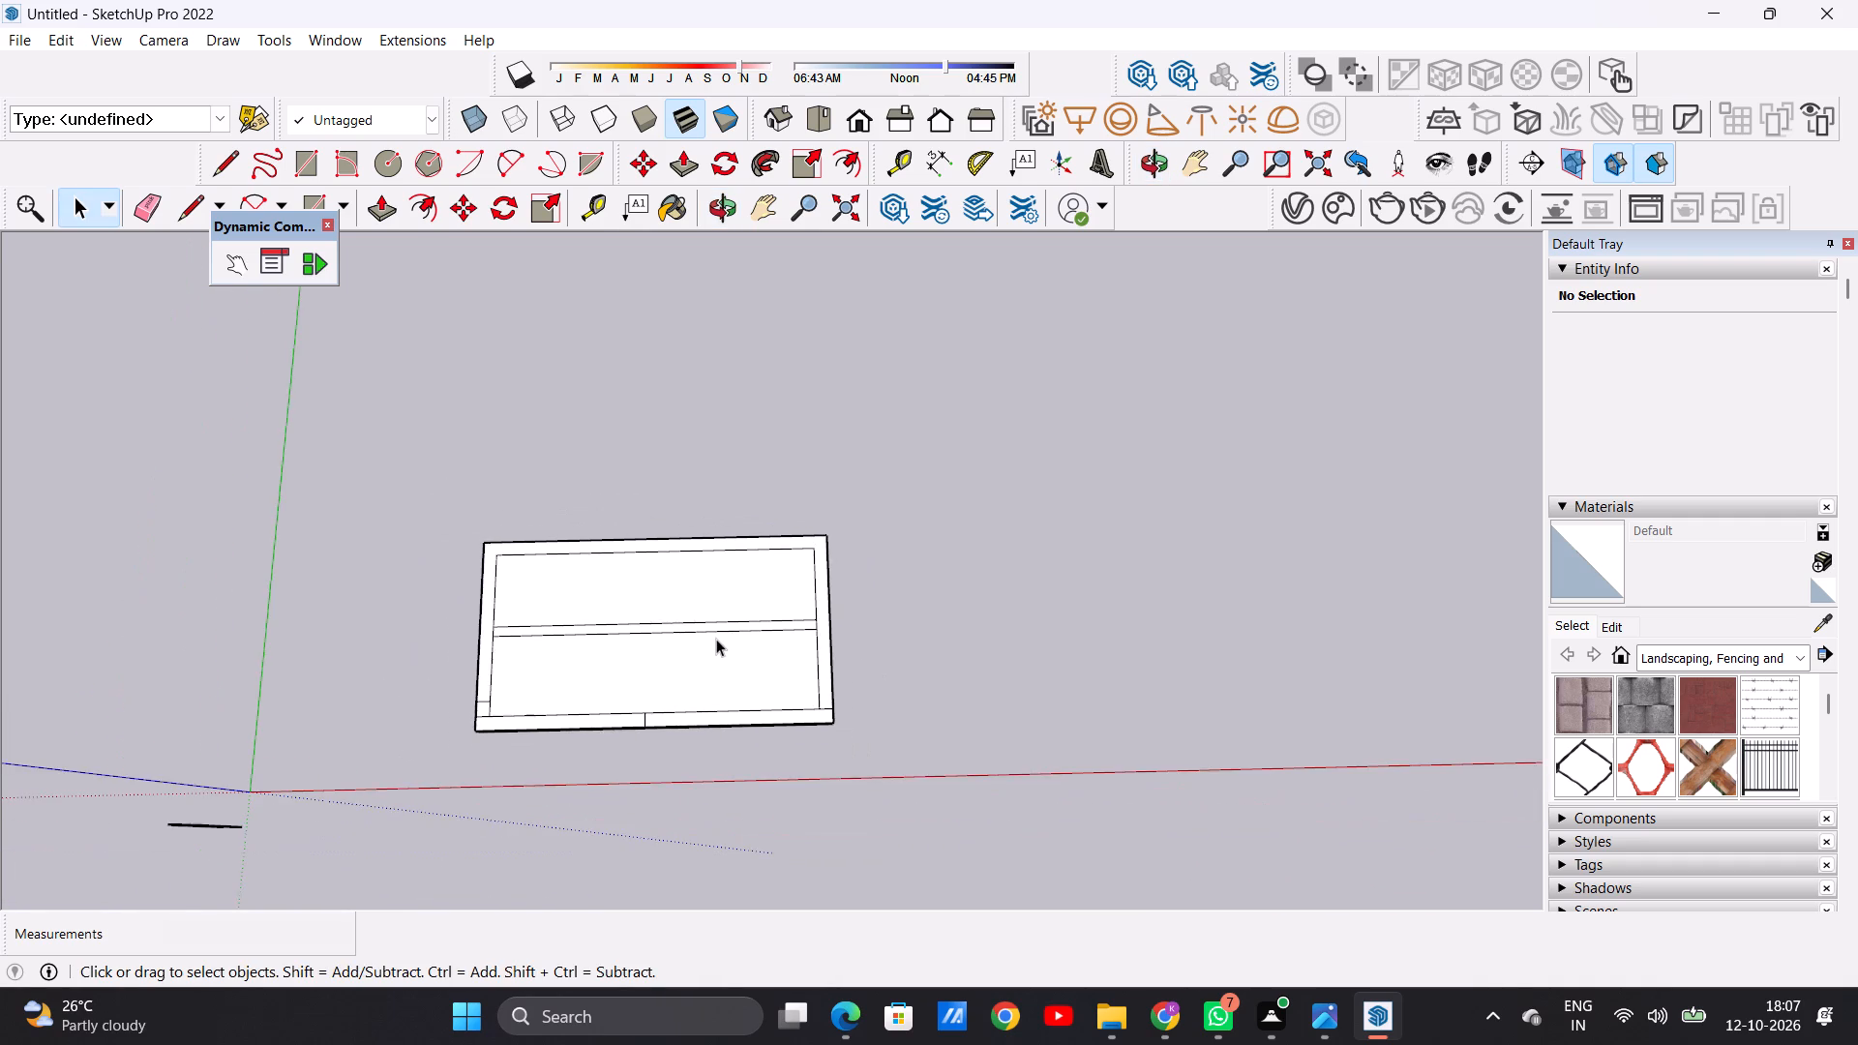
{"action": "scroll", "coordinate": [716, 639], "scroll_direction": "up", "scroll_amount": 1}
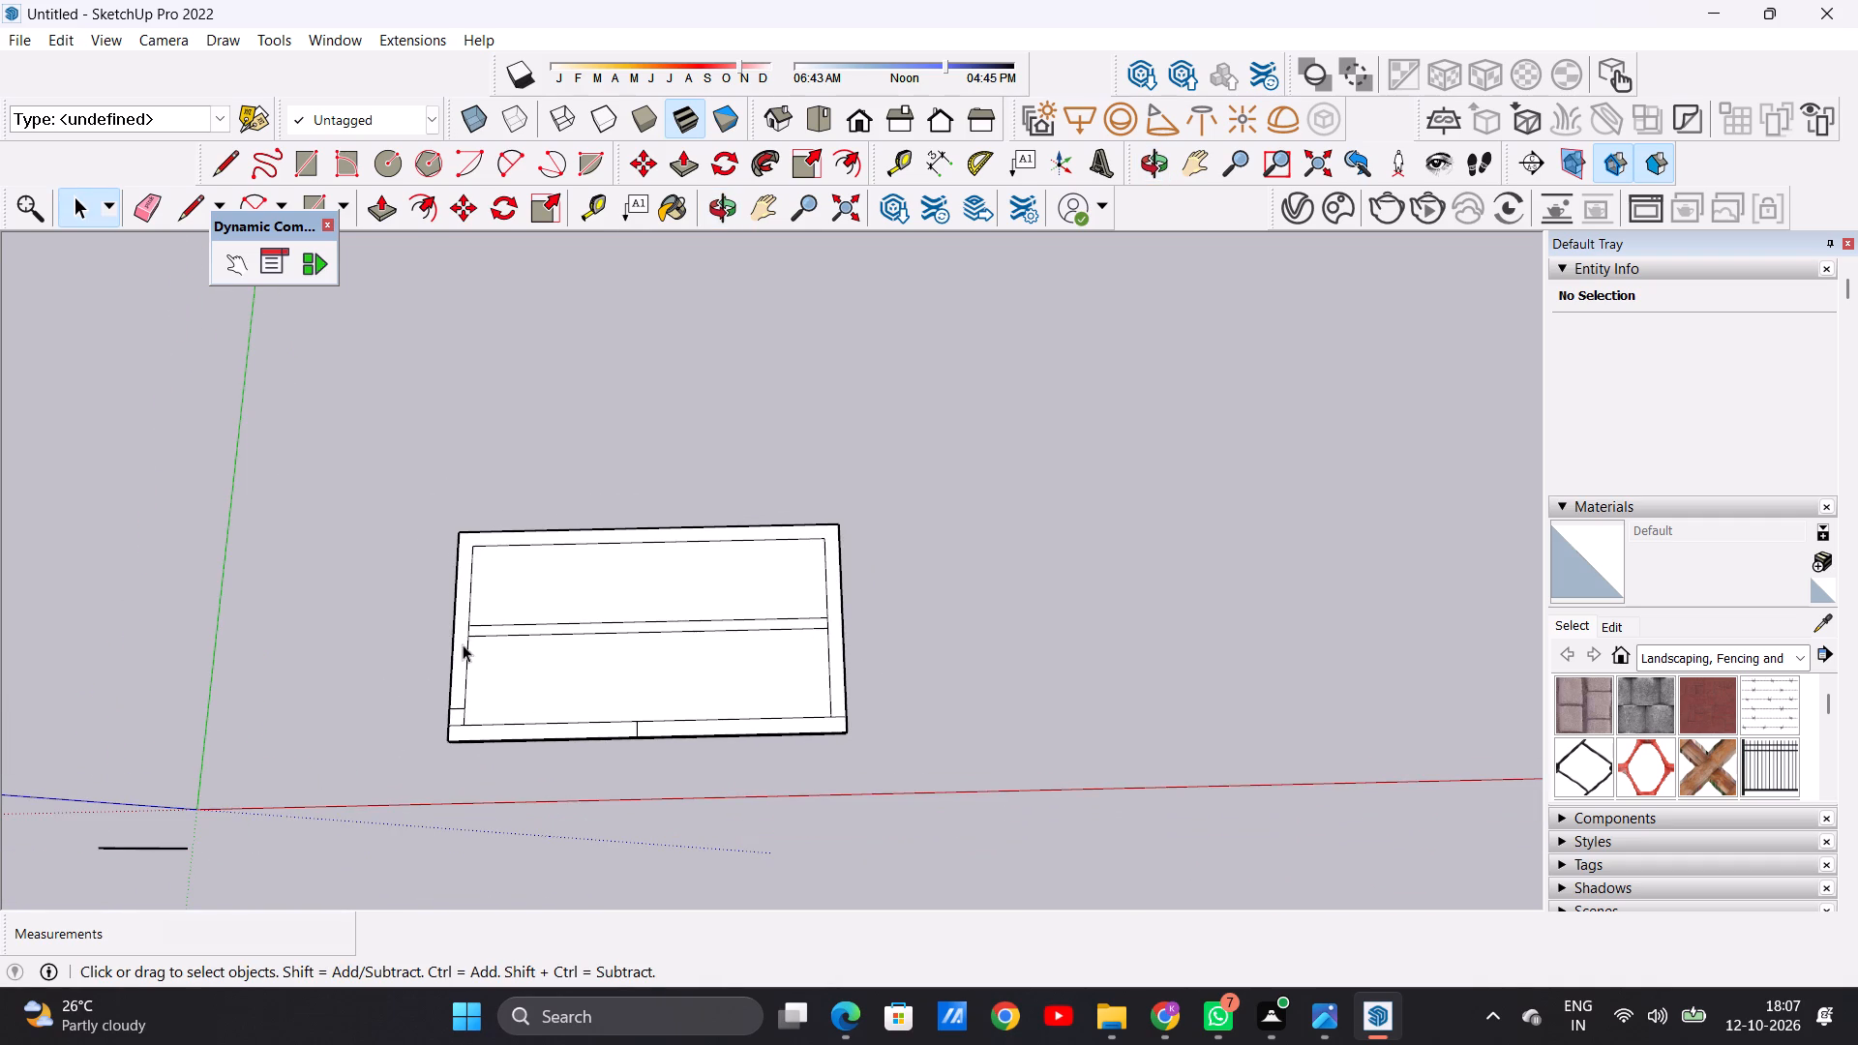
{"action": "scroll", "coordinate": [463, 644], "scroll_direction": "up", "scroll_amount": 7}
{"action": "key", "text": "p"}
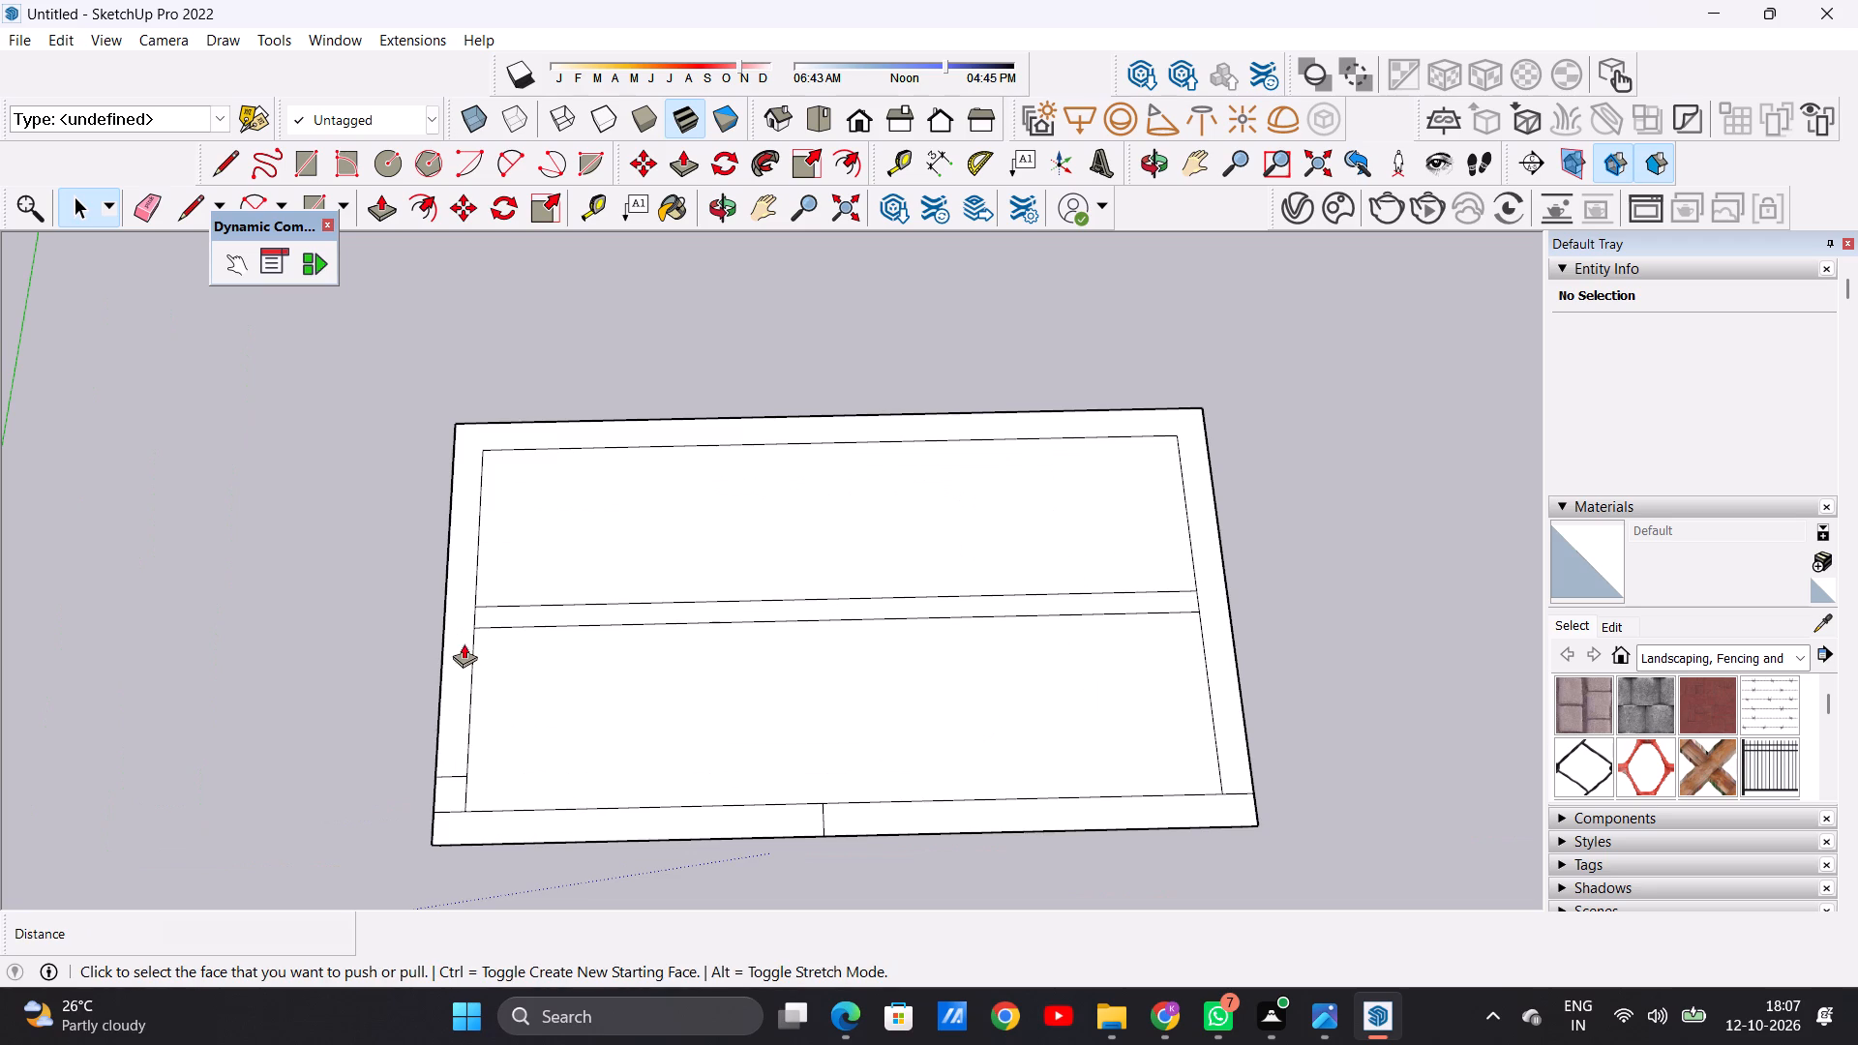
{"action": "scroll", "coordinate": [465, 643], "scroll_direction": "up", "scroll_amount": 7}
{"action": "key", "text": "space"}
{"action": "type", "text": "L"}
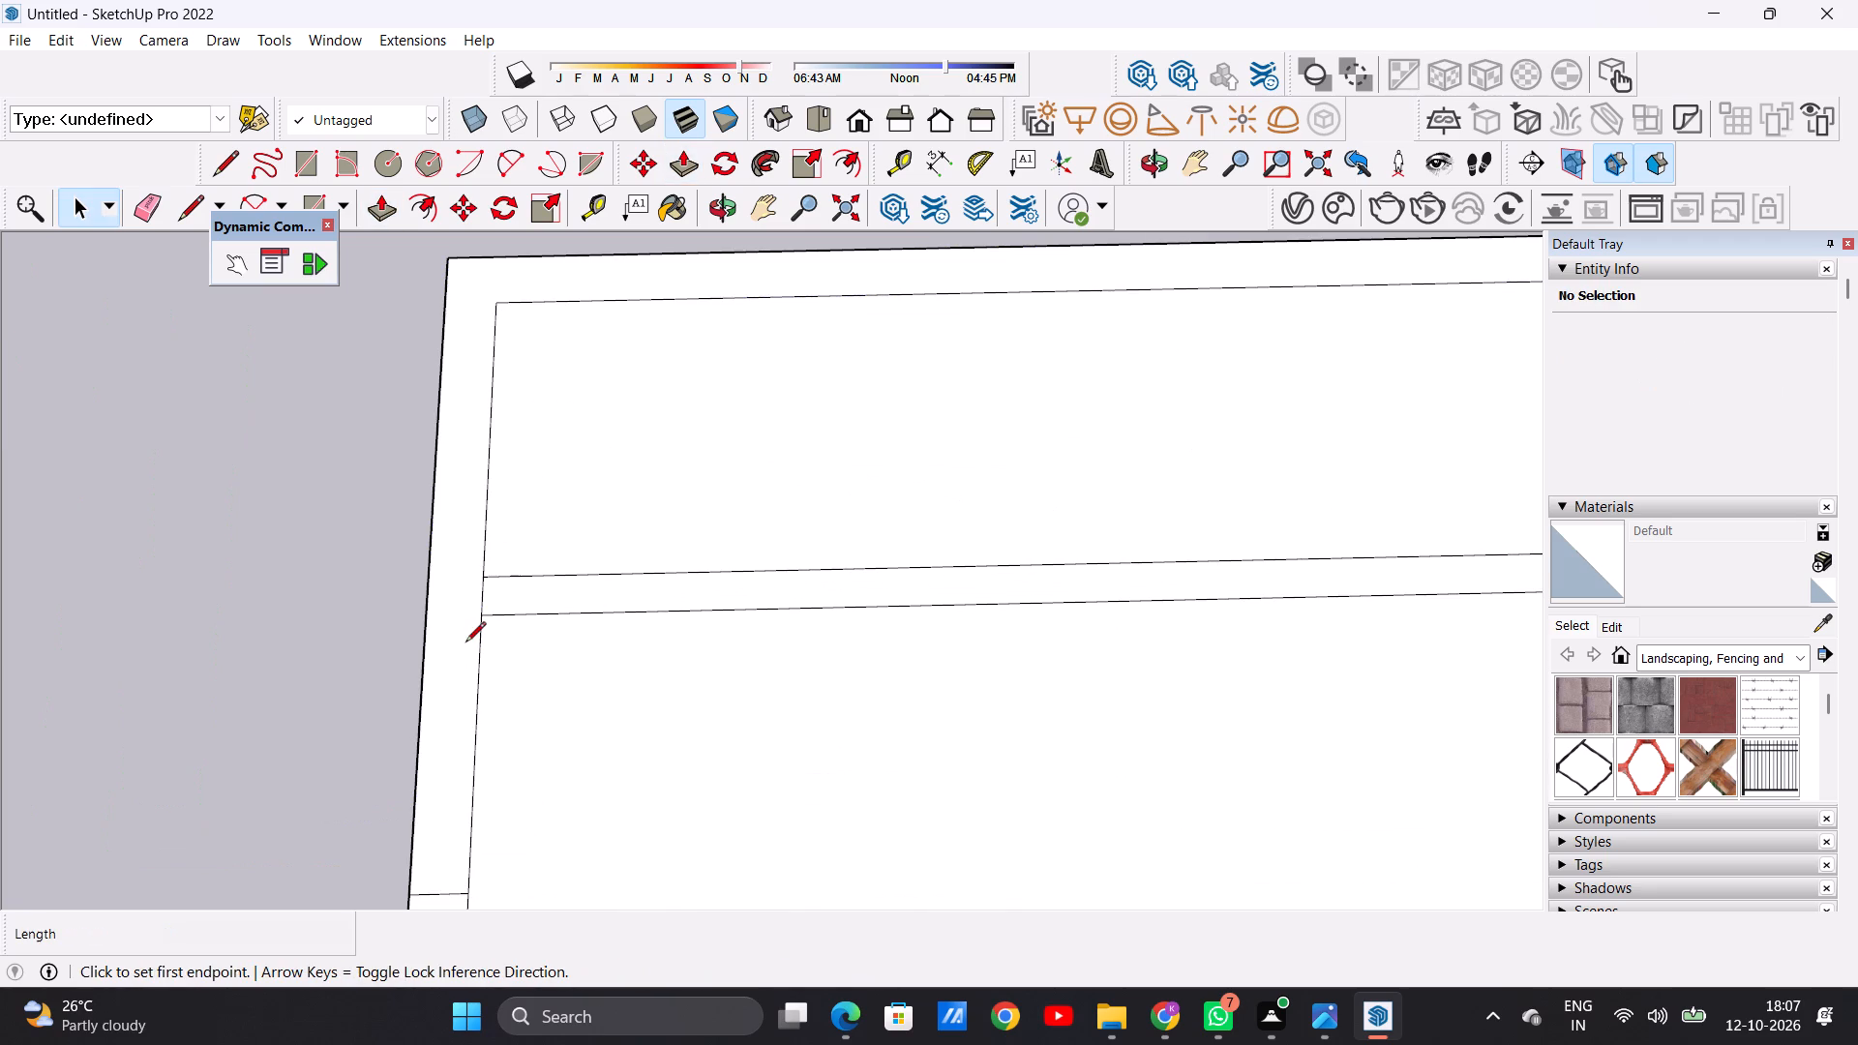
{"action": "scroll", "coordinate": [465, 643], "scroll_direction": "down", "scroll_amount": 10}
{"action": "scroll", "coordinate": [470, 638], "scroll_direction": "up", "scroll_amount": 5}
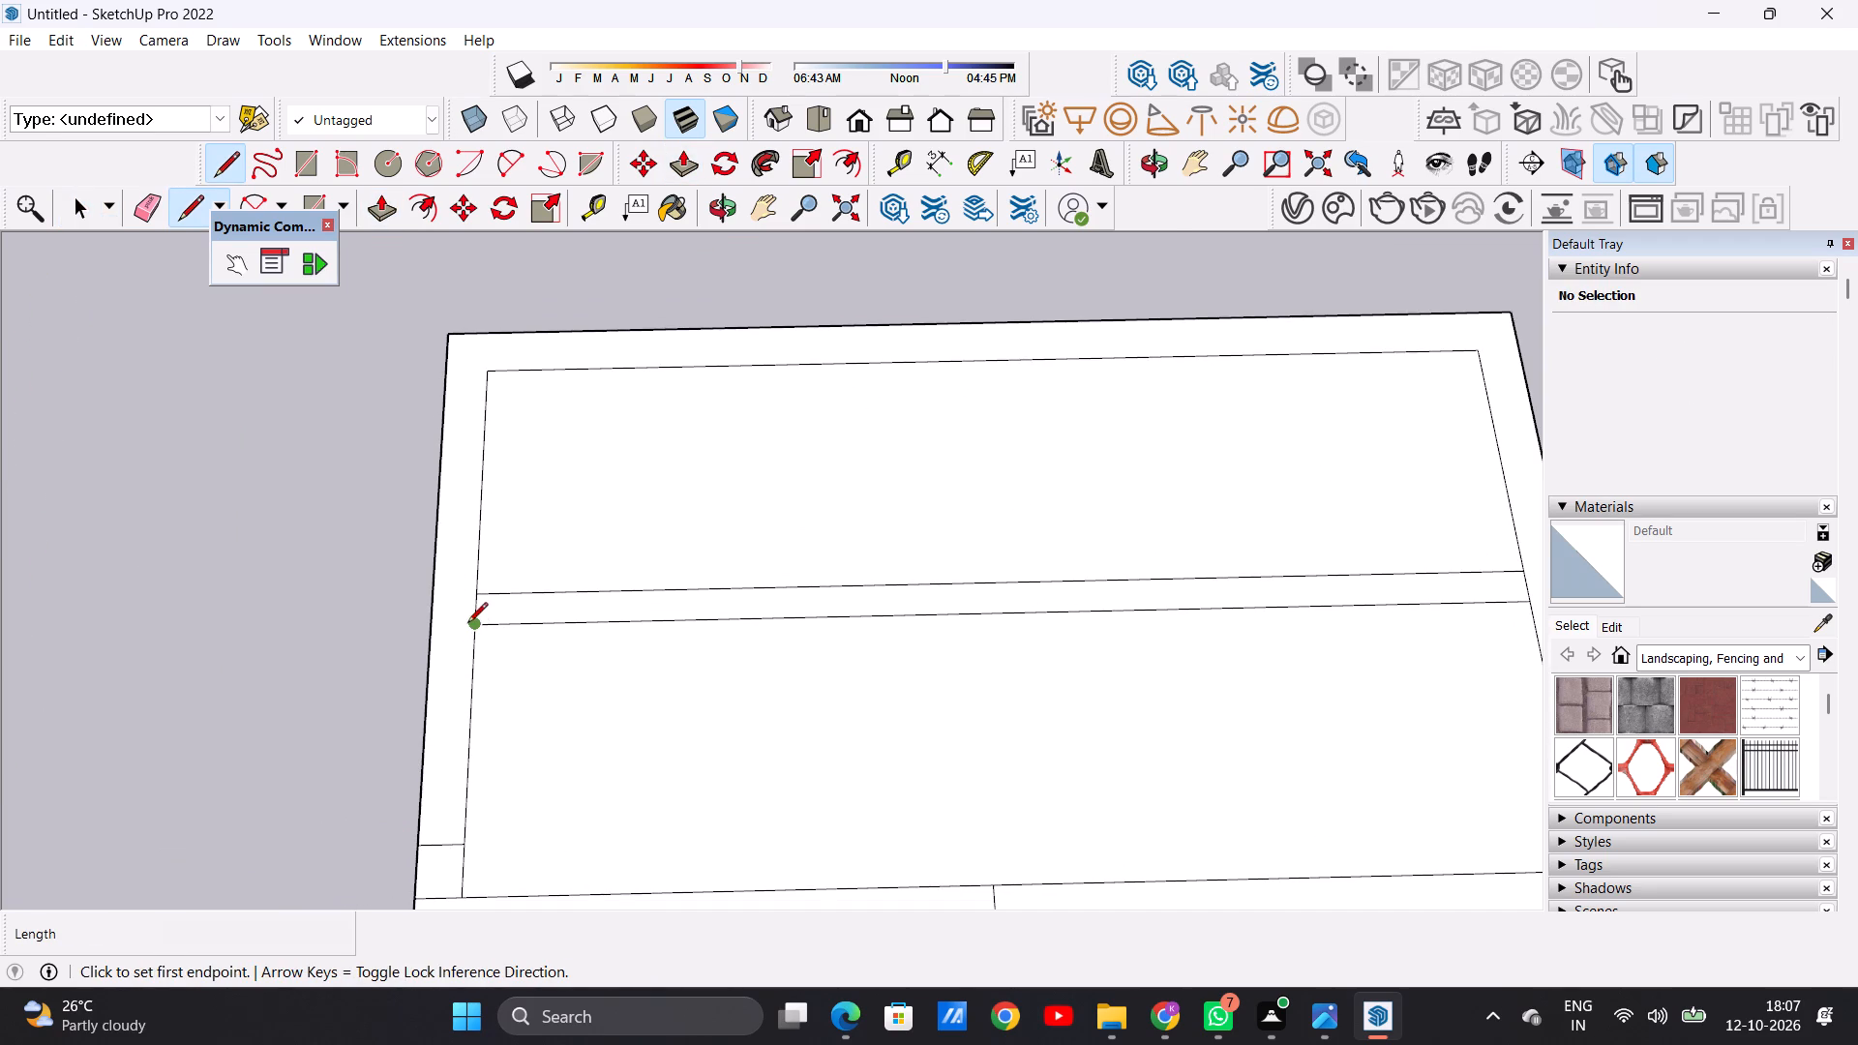
{"action": "left_click", "coordinate": [467, 624]}
{"action": "left_click", "coordinate": [432, 621]}
{"action": "scroll", "coordinate": [452, 709], "scroll_direction": "down", "scroll_amount": 6}
{"action": "scroll", "coordinate": [1132, 623], "scroll_direction": "up", "scroll_amount": 8}
{"action": "scroll", "coordinate": [1107, 645], "scroll_direction": "down", "scroll_amount": 1}
{"action": "scroll", "coordinate": [1107, 645], "scroll_direction": "up", "scroll_amount": 4}
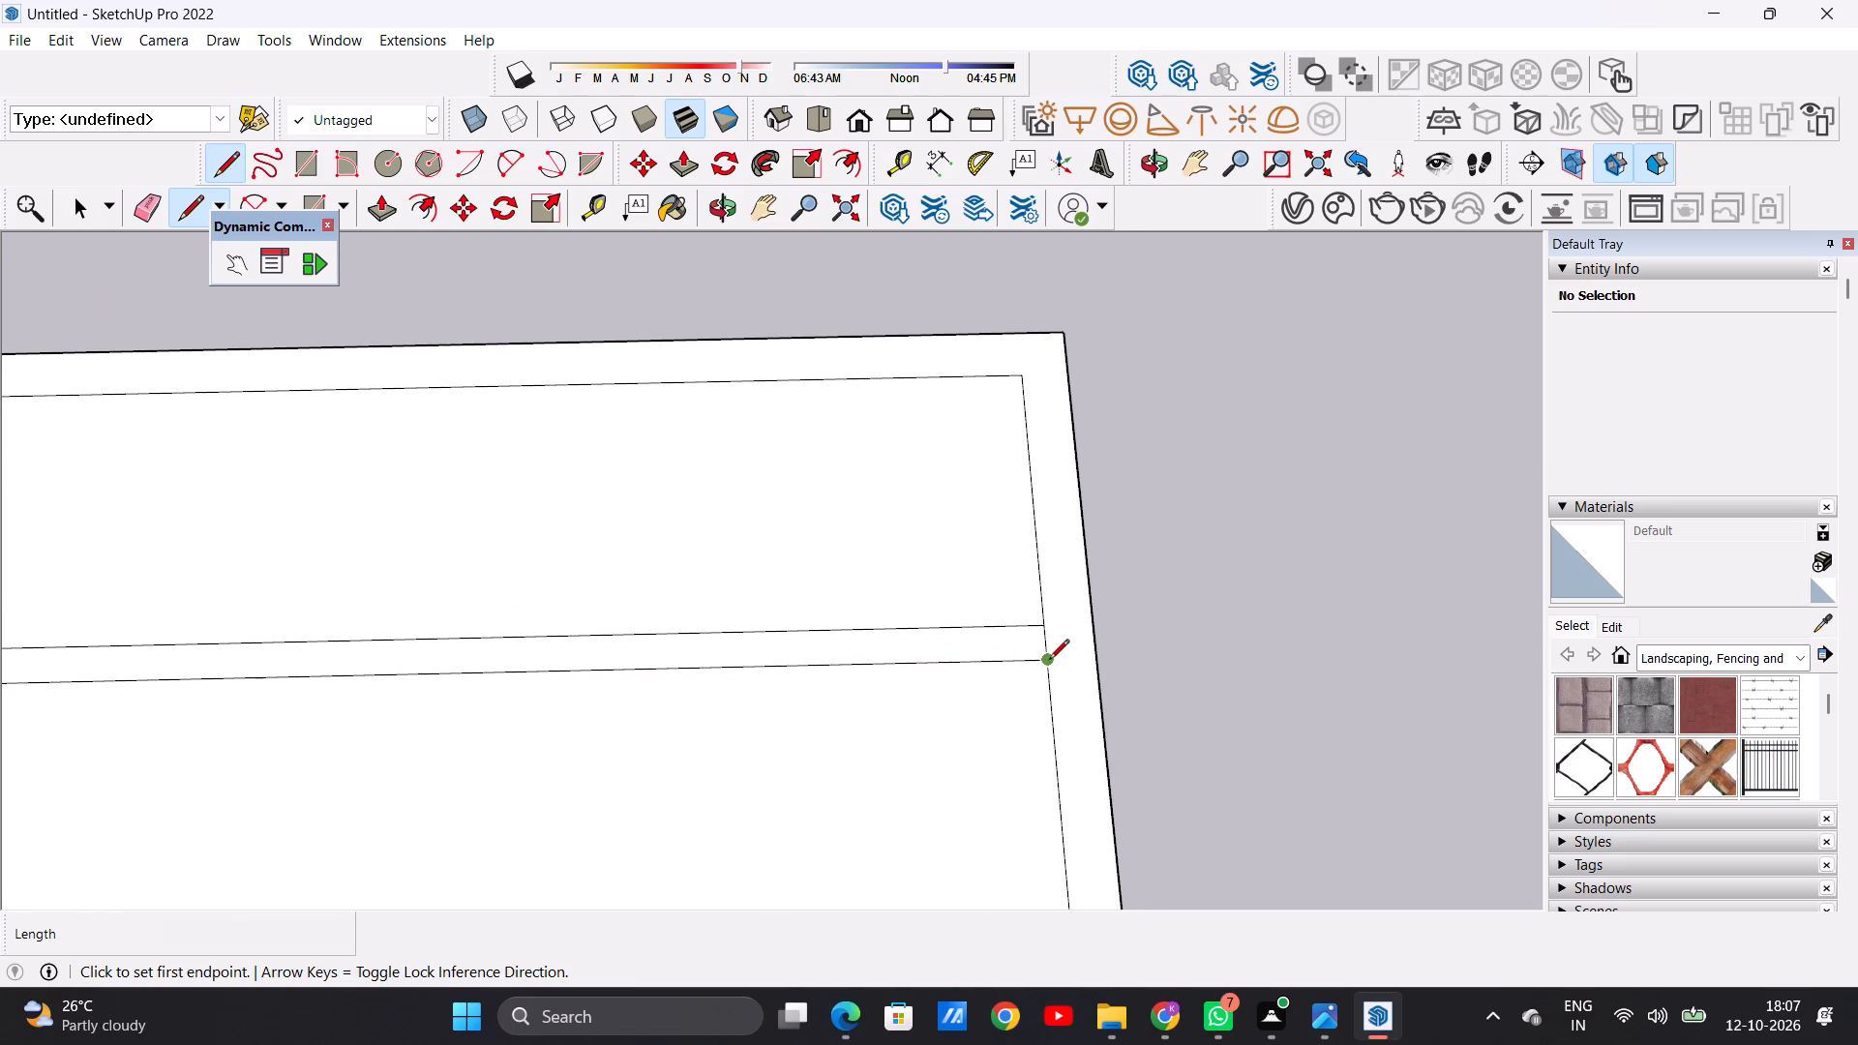
{"action": "key", "text": "space"}
Push/Pull the U-shaped border face around the far long side up 10' to raise the walls.
{"action": "scroll", "coordinate": [856, 756], "scroll_direction": "down", "scroll_amount": 7}
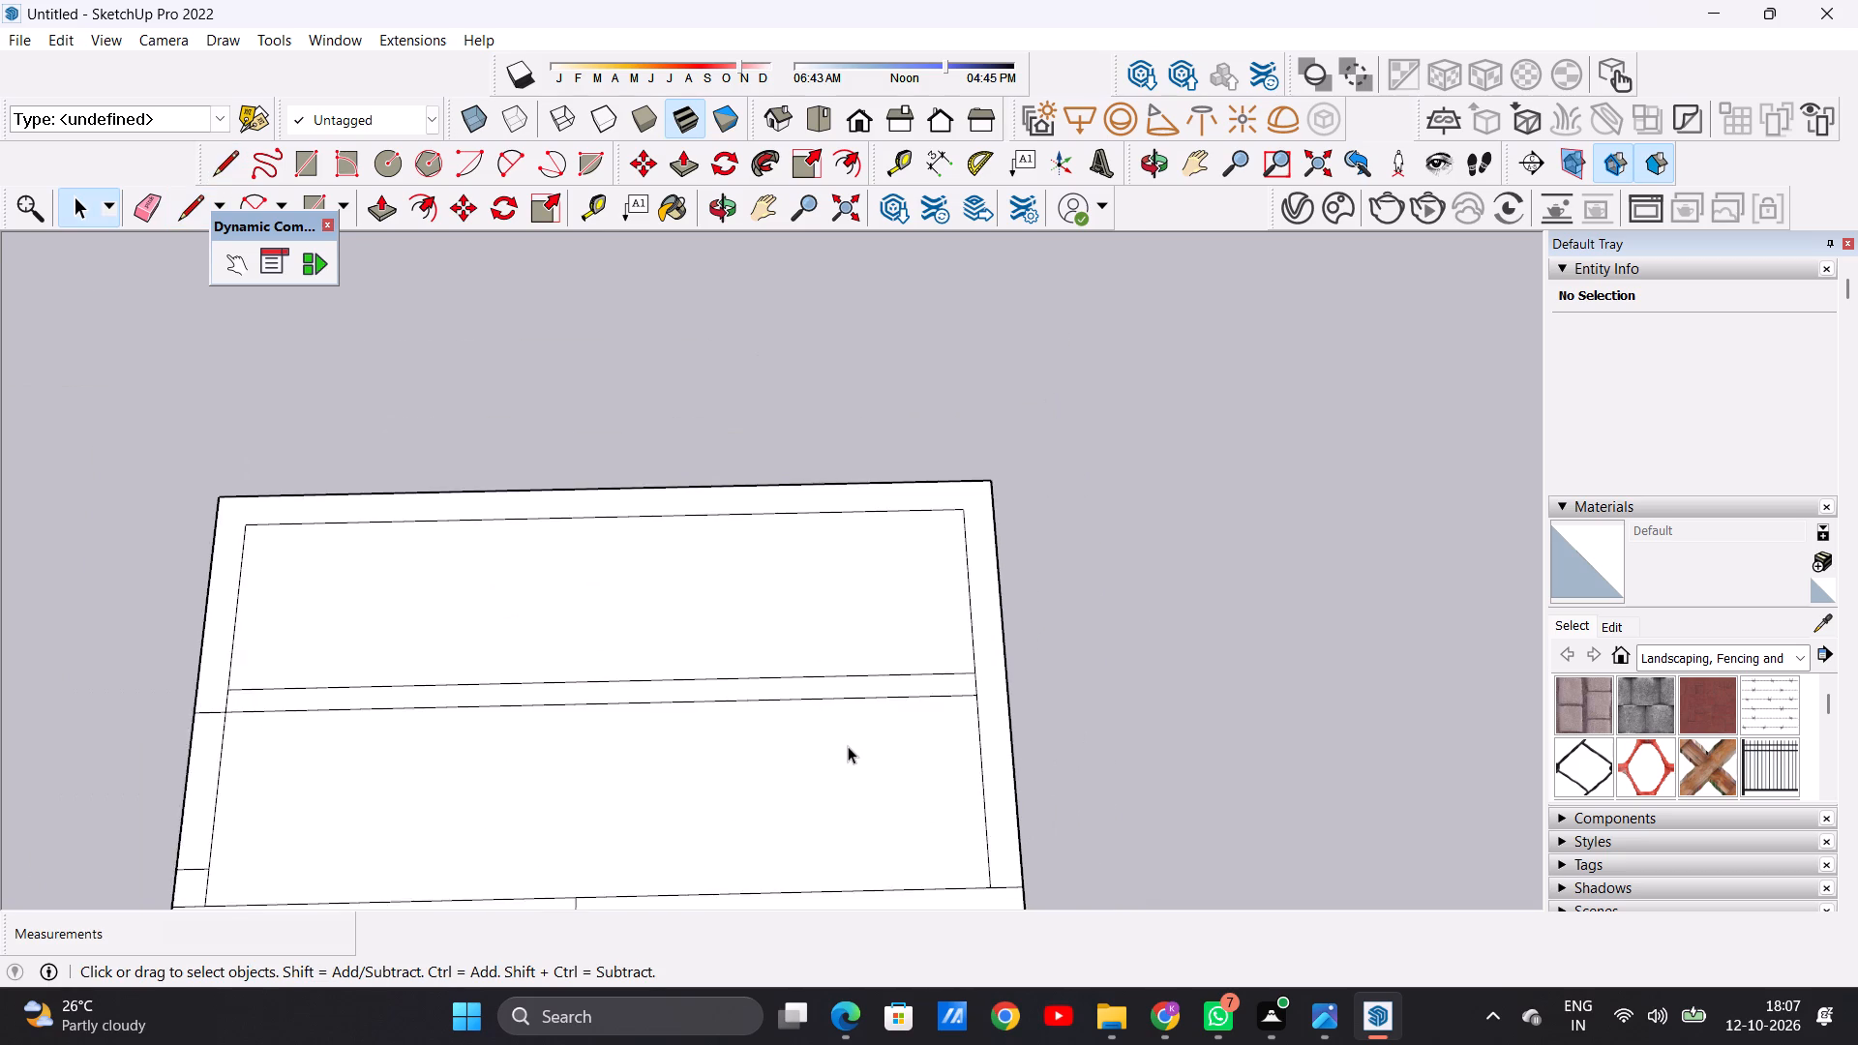
{"action": "scroll", "coordinate": [848, 746], "scroll_direction": "down", "scroll_amount": 2}
{"action": "scroll", "coordinate": [848, 746], "scroll_direction": "up", "scroll_amount": 1}
{"action": "scroll", "coordinate": [848, 746], "scroll_direction": "down", "scroll_amount": 3}
{"action": "middle_click_drag", "start_coordinate": [885, 805], "coordinate": [869, 679]}
{"action": "scroll", "coordinate": [828, 697], "scroll_direction": "down", "scroll_amount": 2}
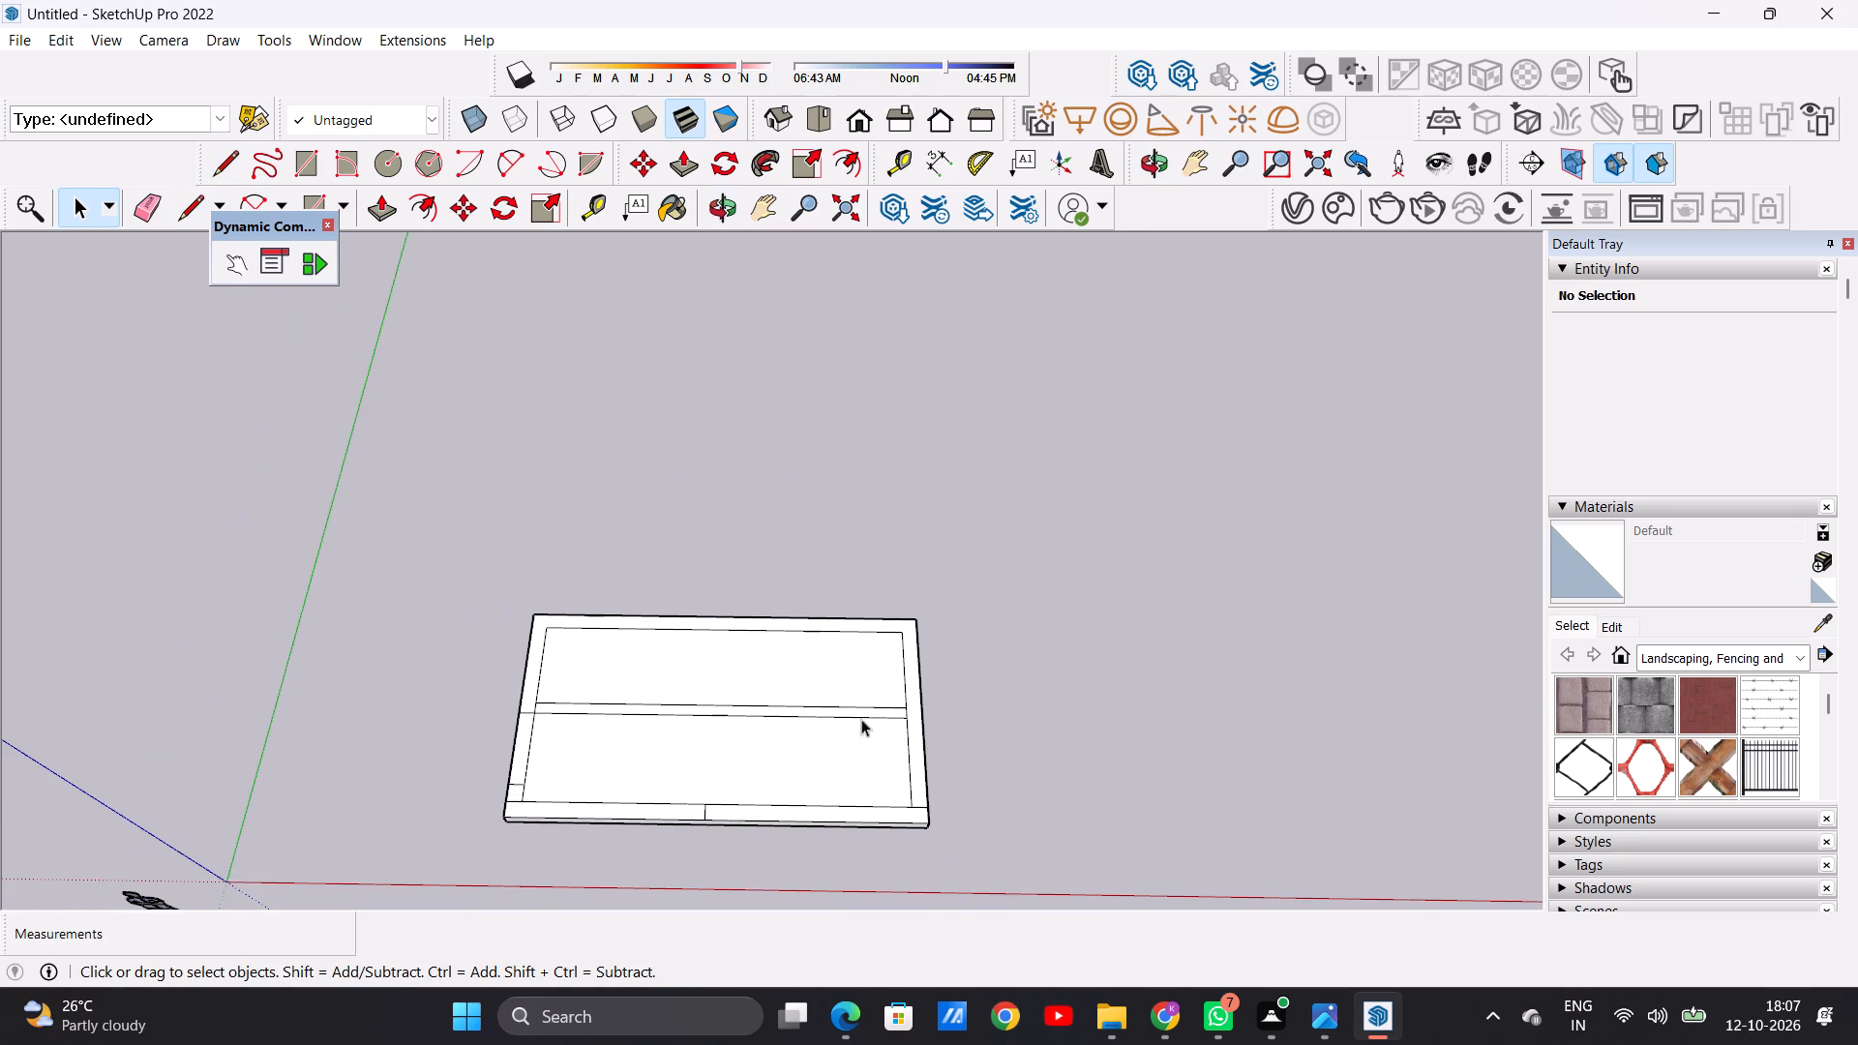
{"action": "scroll", "coordinate": [892, 737], "scroll_direction": "up", "scroll_amount": 1}
{"action": "key", "text": "p"}
{"action": "scroll", "coordinate": [940, 761], "scroll_direction": "up", "scroll_amount": 6}
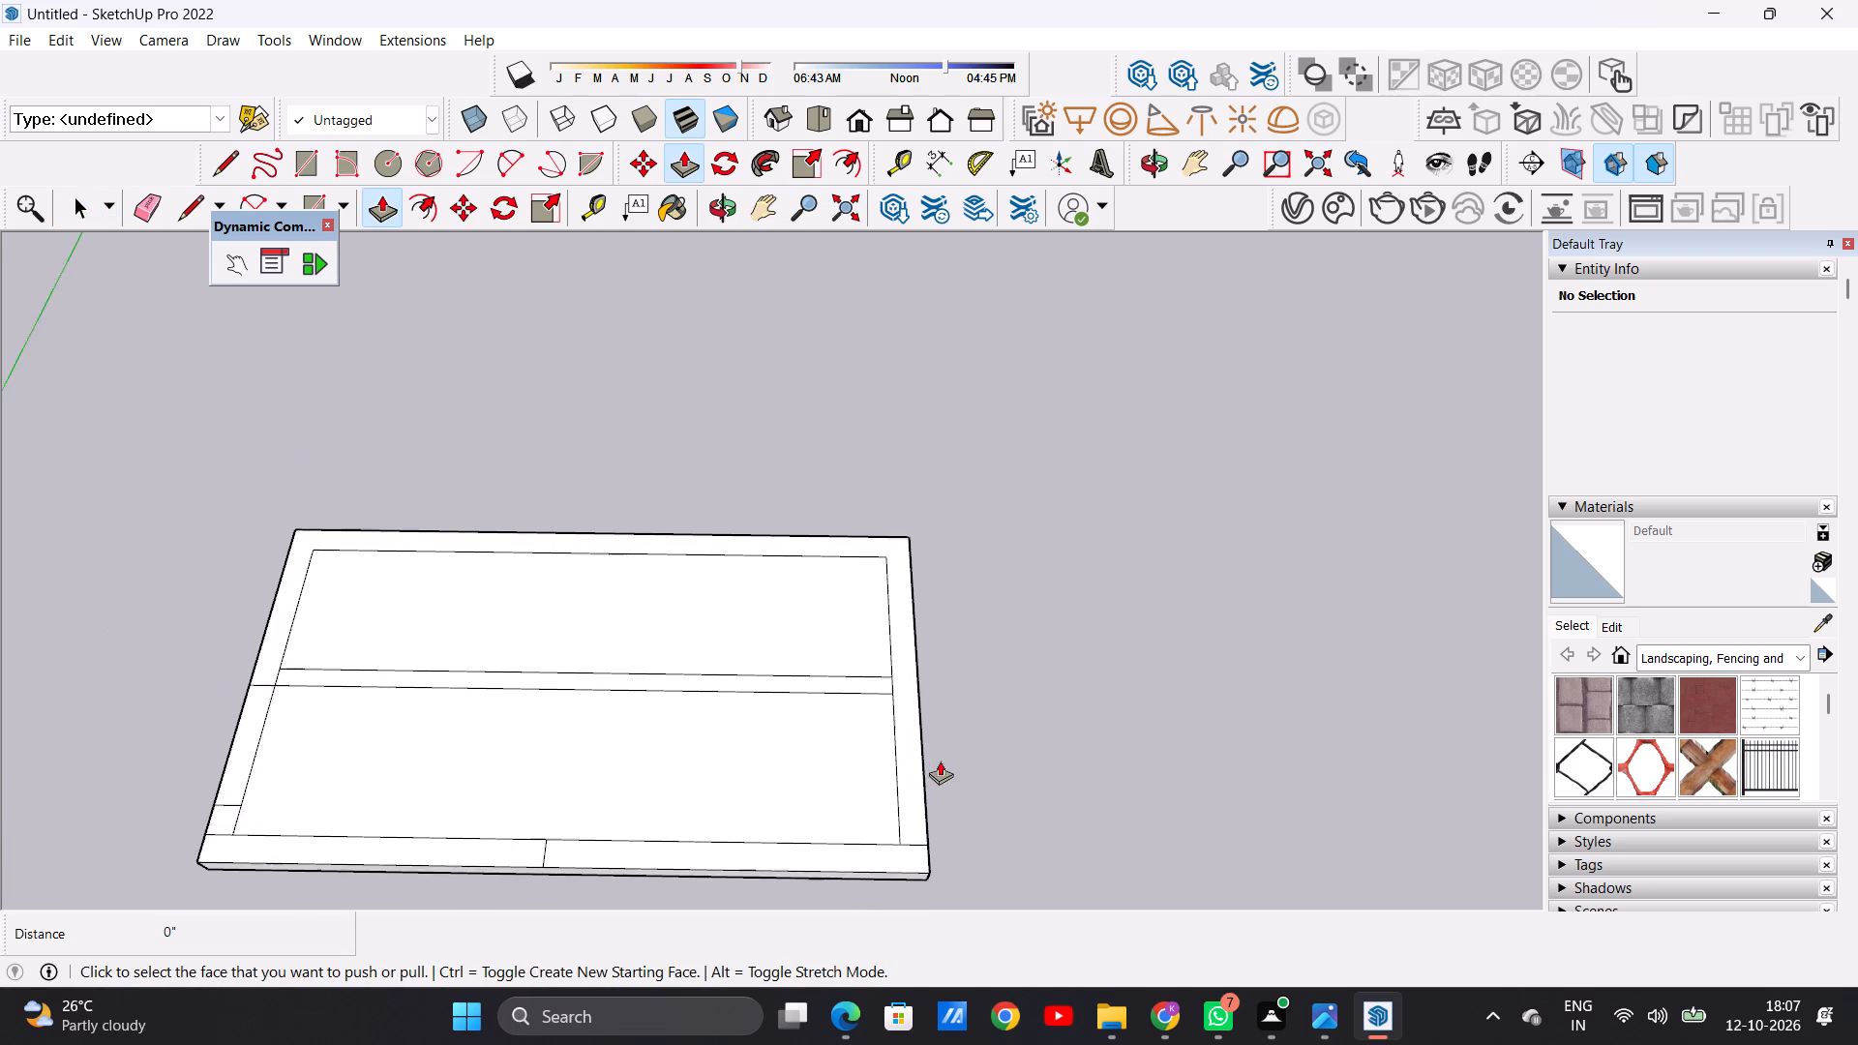
{"action": "left_click", "coordinate": [914, 781]}
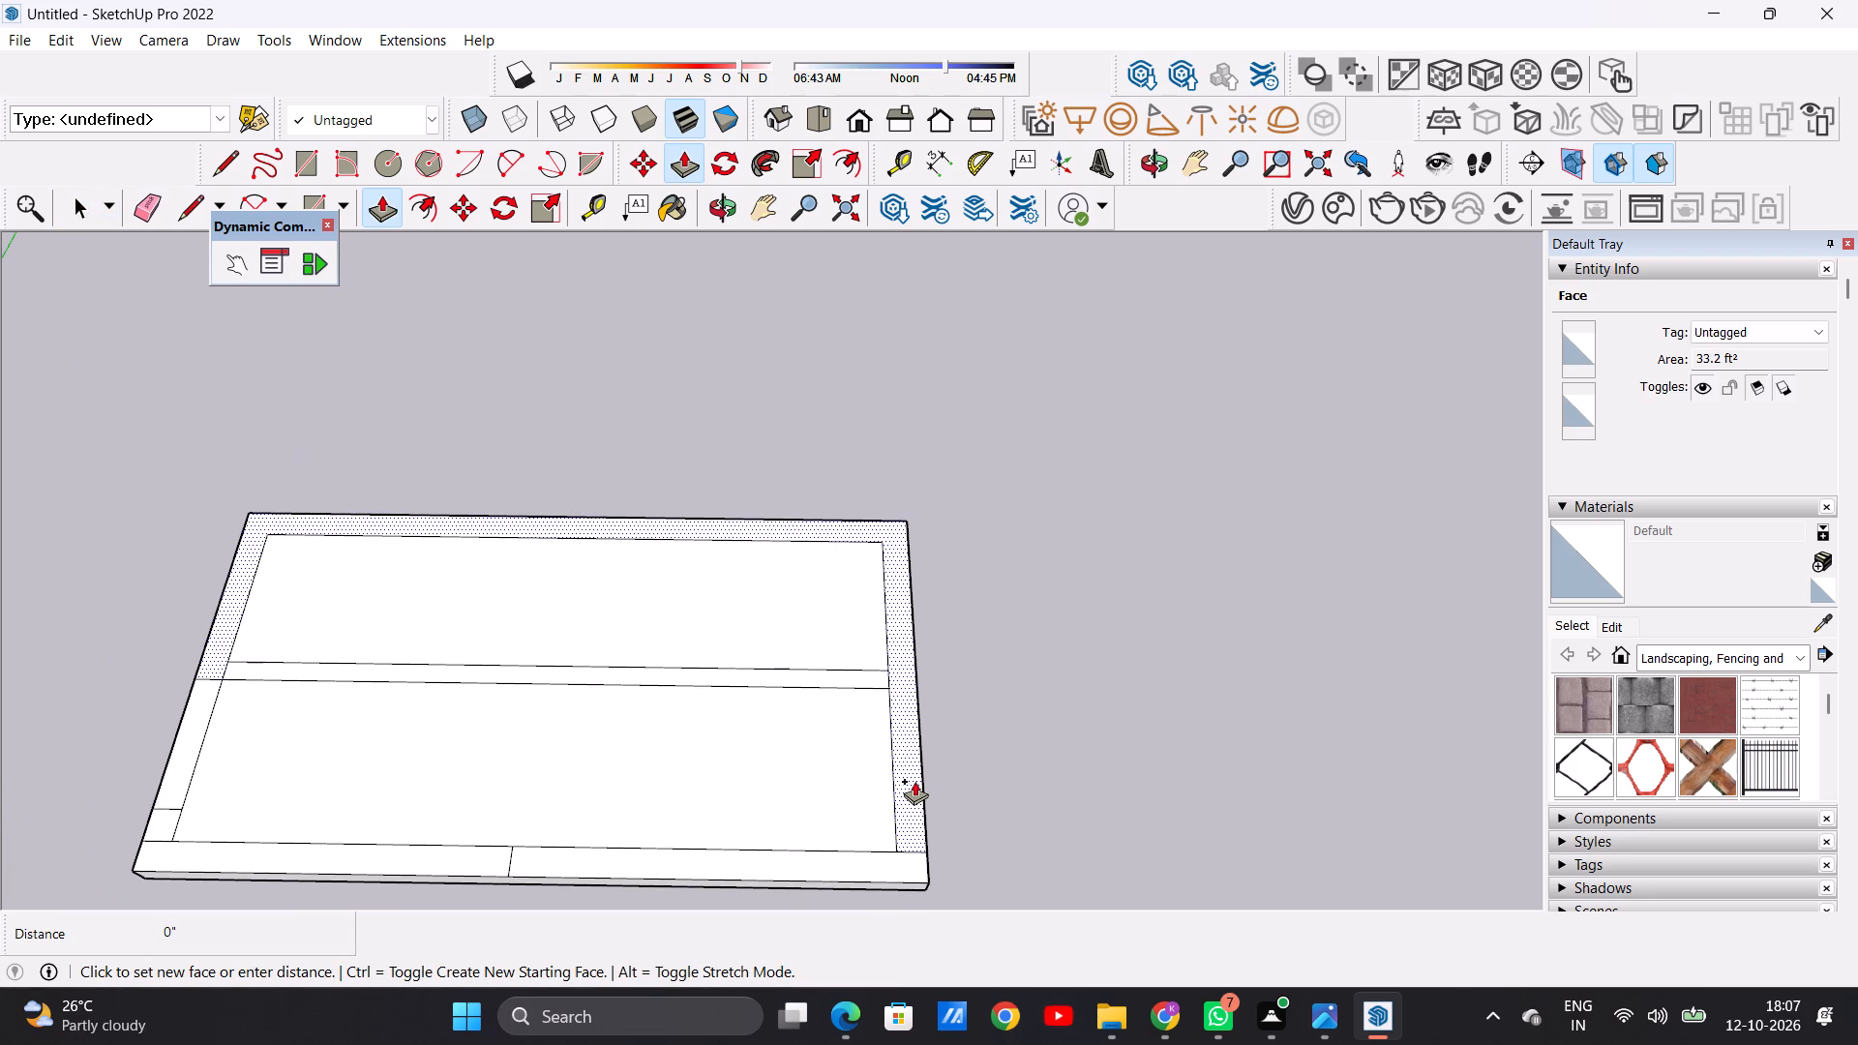
{"action": "type", "text": "10'"}
{"action": "key", "text": "Return"}
{"action": "key", "text": "space"}
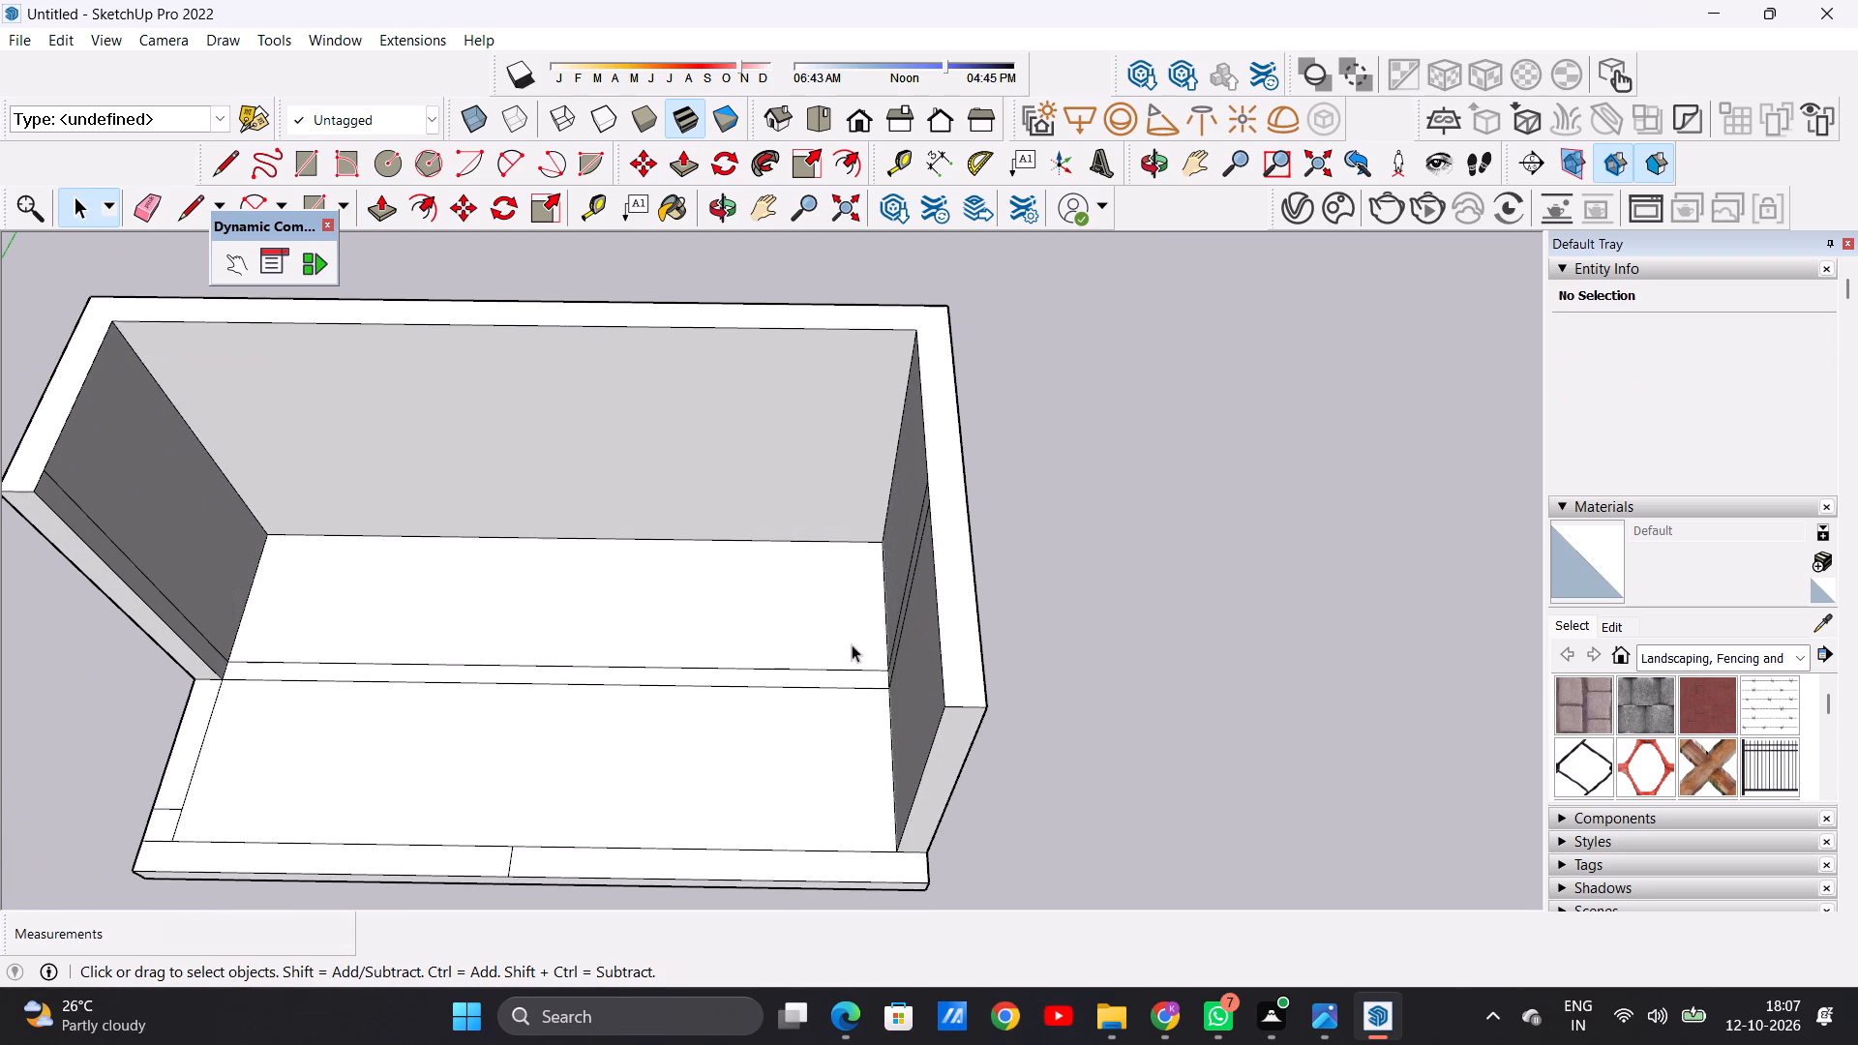
Examine the raised walls and the open front of the slab from several angles.
{"action": "scroll", "coordinate": [764, 692], "scroll_direction": "down", "scroll_amount": 9}
{"action": "middle_click_drag", "start_coordinate": [803, 728], "coordinate": [852, 472]}
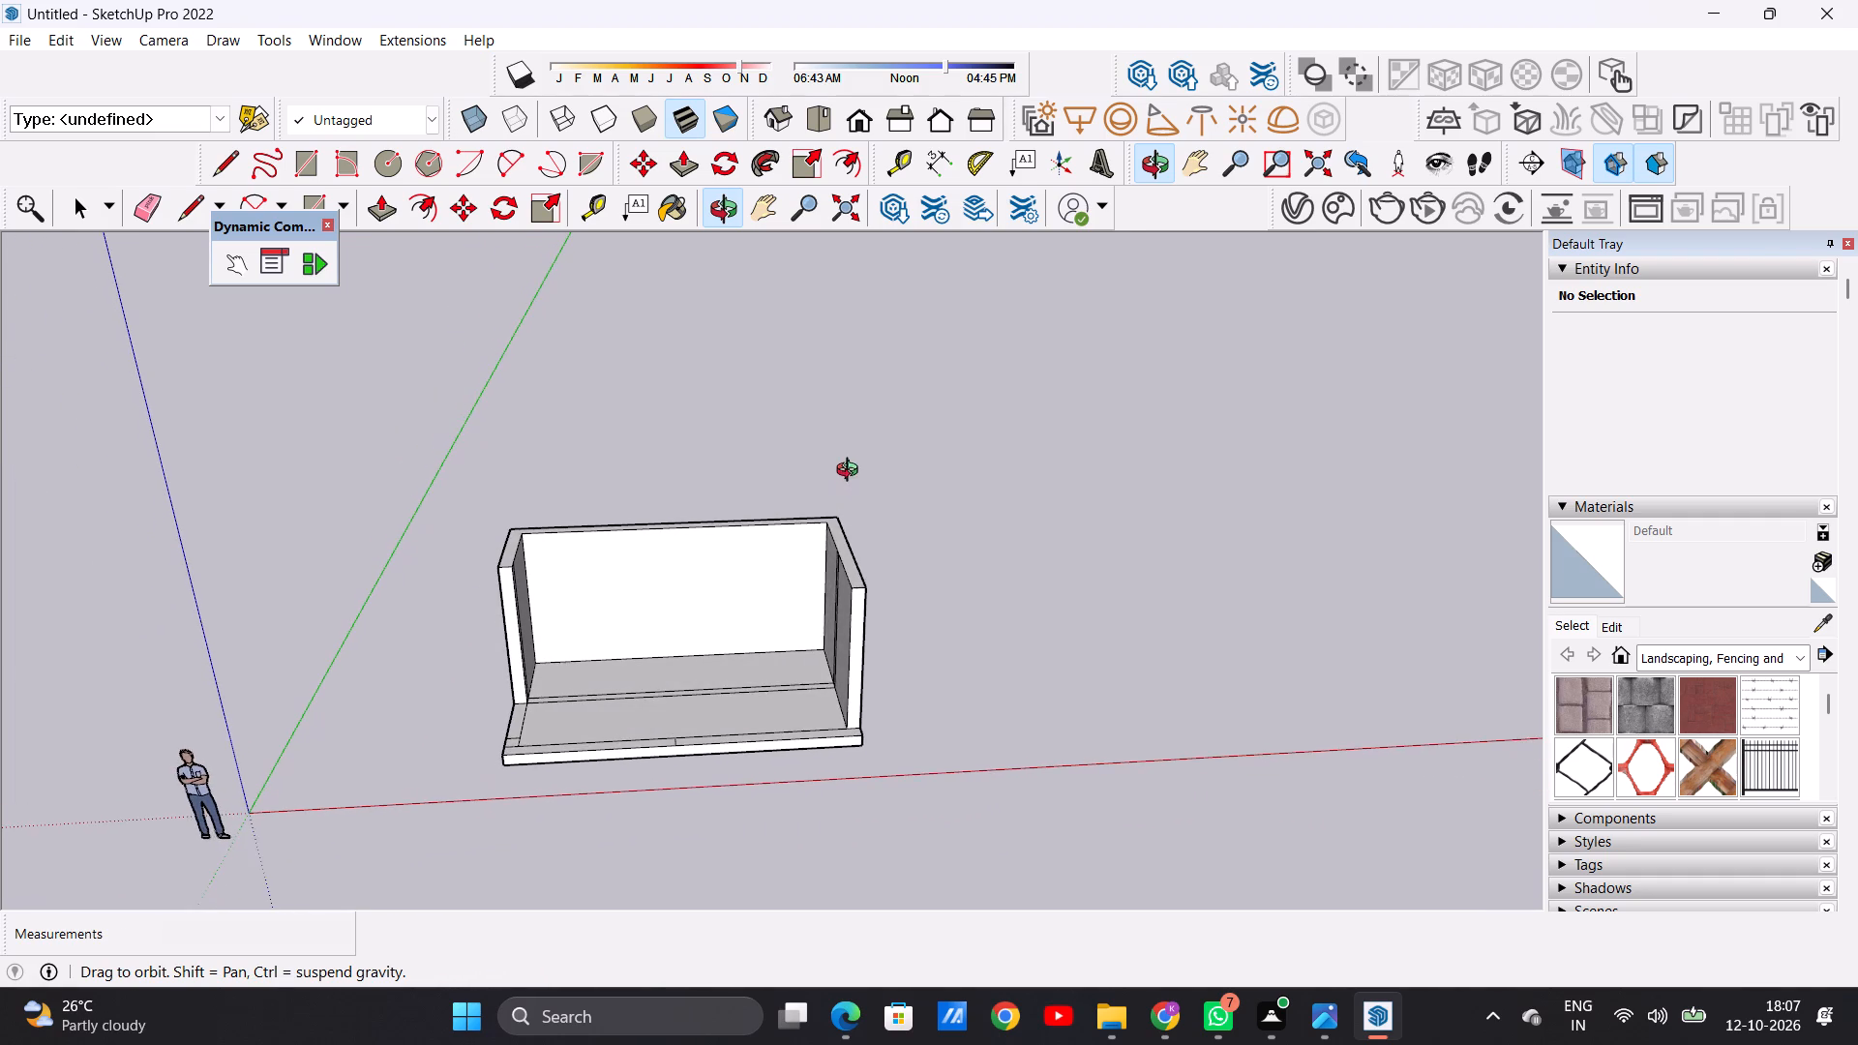
{"action": "middle_click_drag", "start_coordinate": [852, 472], "coordinate": [852, 470]}
{"action": "middle_click_drag", "start_coordinate": [515, 716], "coordinate": [507, 868]}
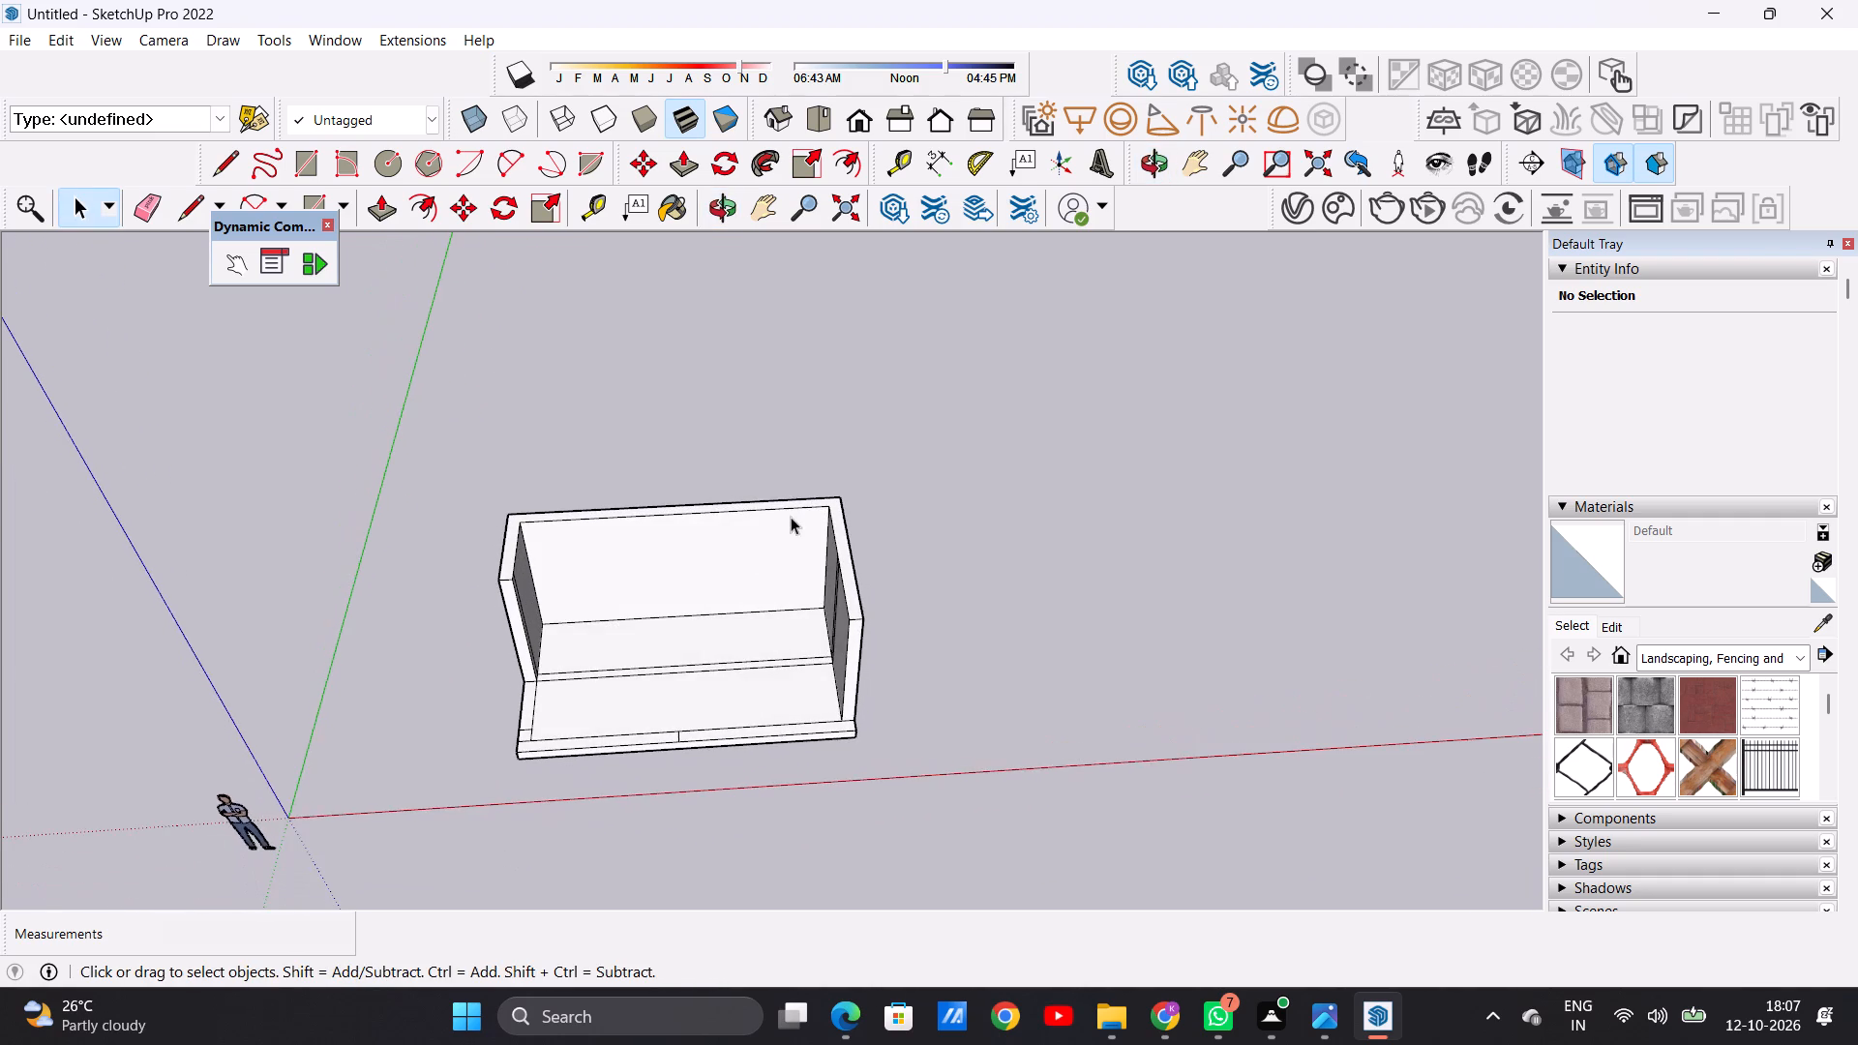
{"action": "scroll", "coordinate": [791, 517], "scroll_direction": "up", "scroll_amount": 4}
{"action": "middle_click_drag", "start_coordinate": [676, 671], "coordinate": [516, 630]}
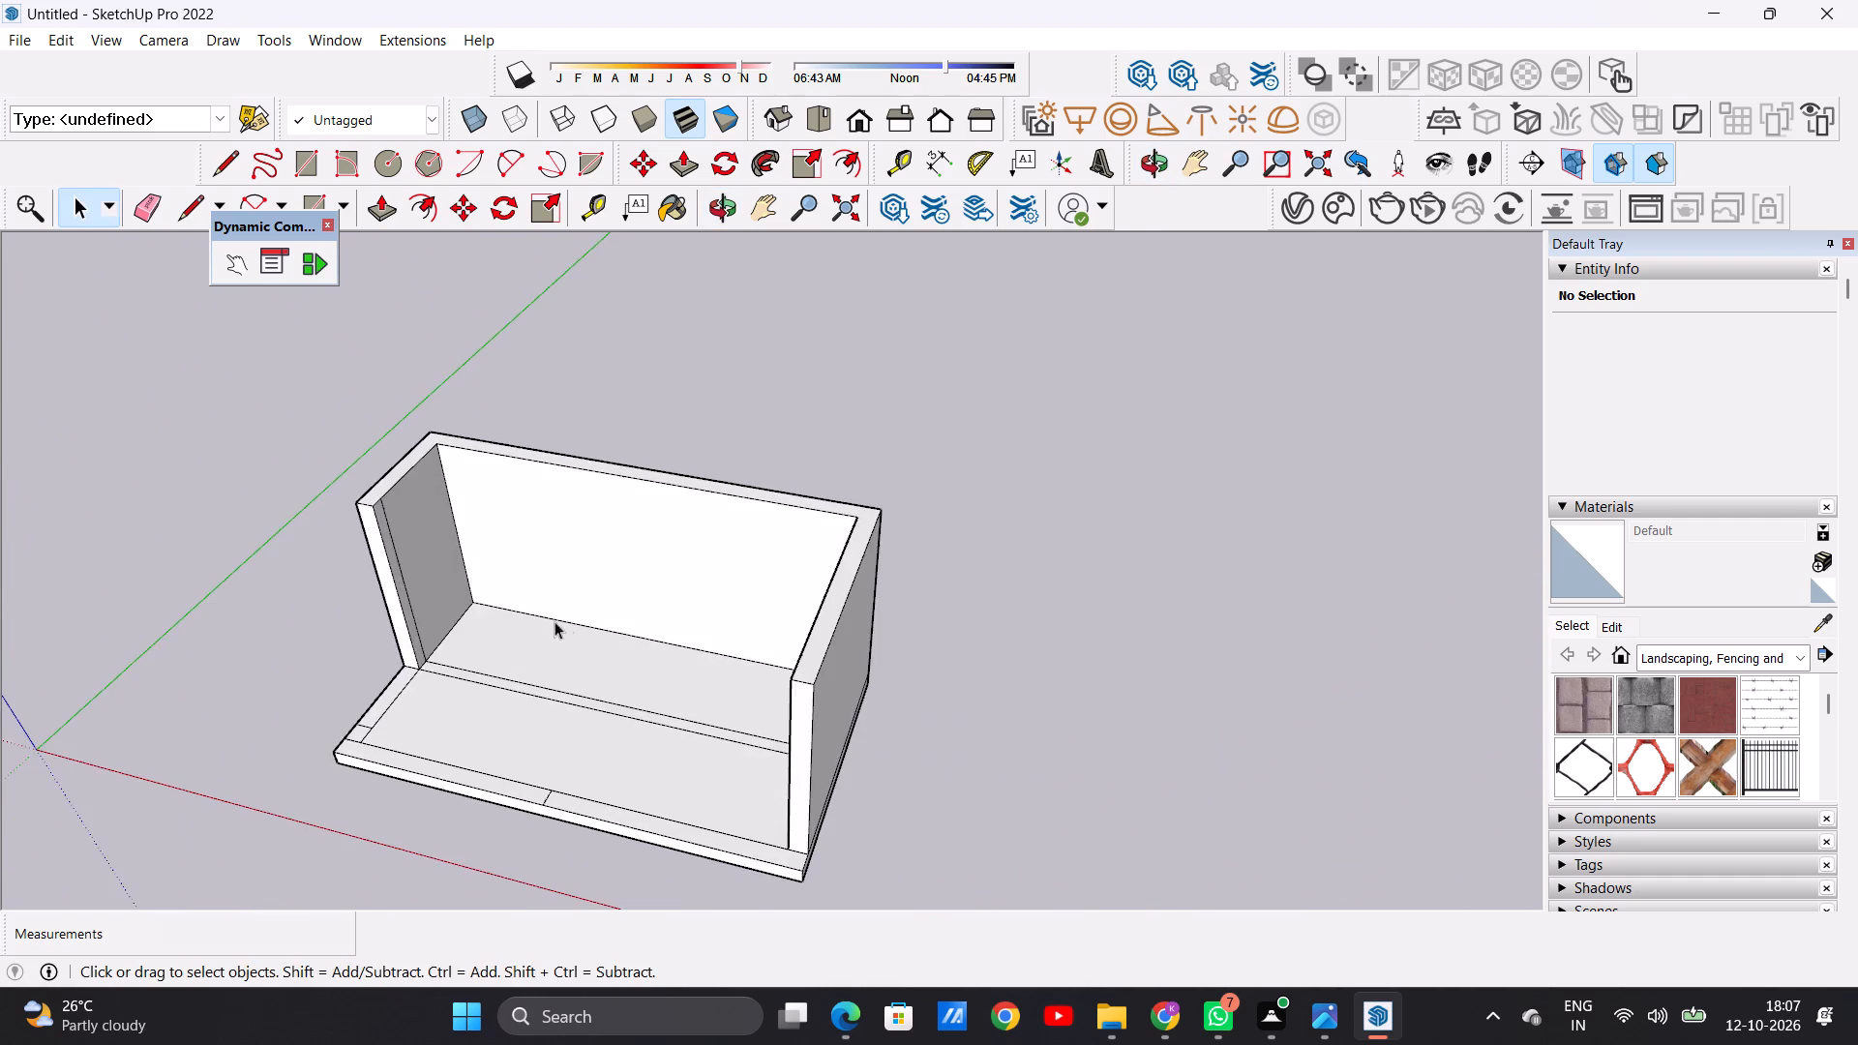
{"action": "scroll", "coordinate": [596, 621], "scroll_direction": "down", "scroll_amount": 11}
{"action": "scroll", "coordinate": [644, 699], "scroll_direction": "up", "scroll_amount": 1}
{"action": "scroll", "coordinate": [644, 699], "scroll_direction": "down", "scroll_amount": 2}
{"action": "scroll", "coordinate": [644, 699], "scroll_direction": "up", "scroll_amount": 3}
Move the whole slab with its walls about 28' 3 3/16" across the ground, farther from the origin.
{"action": "triple_click", "coordinate": [756, 707]}
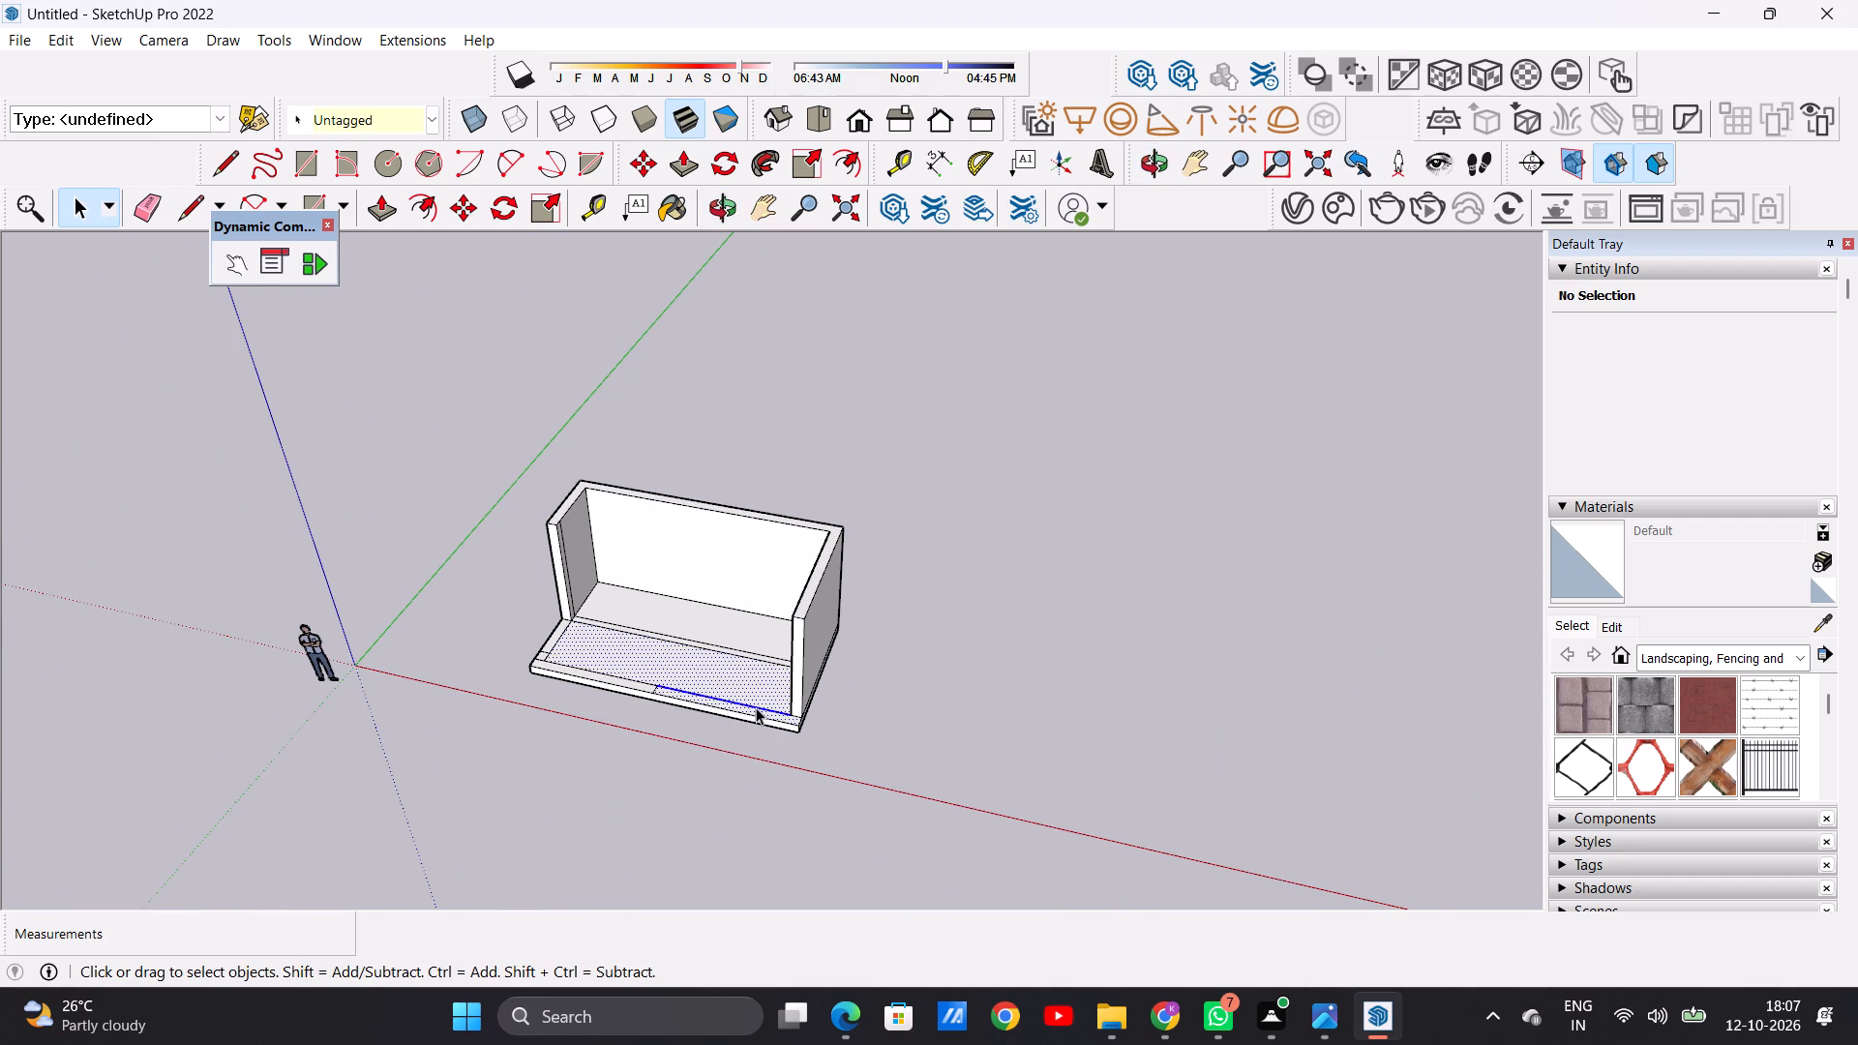
{"action": "left_click", "coordinate": [756, 707]}
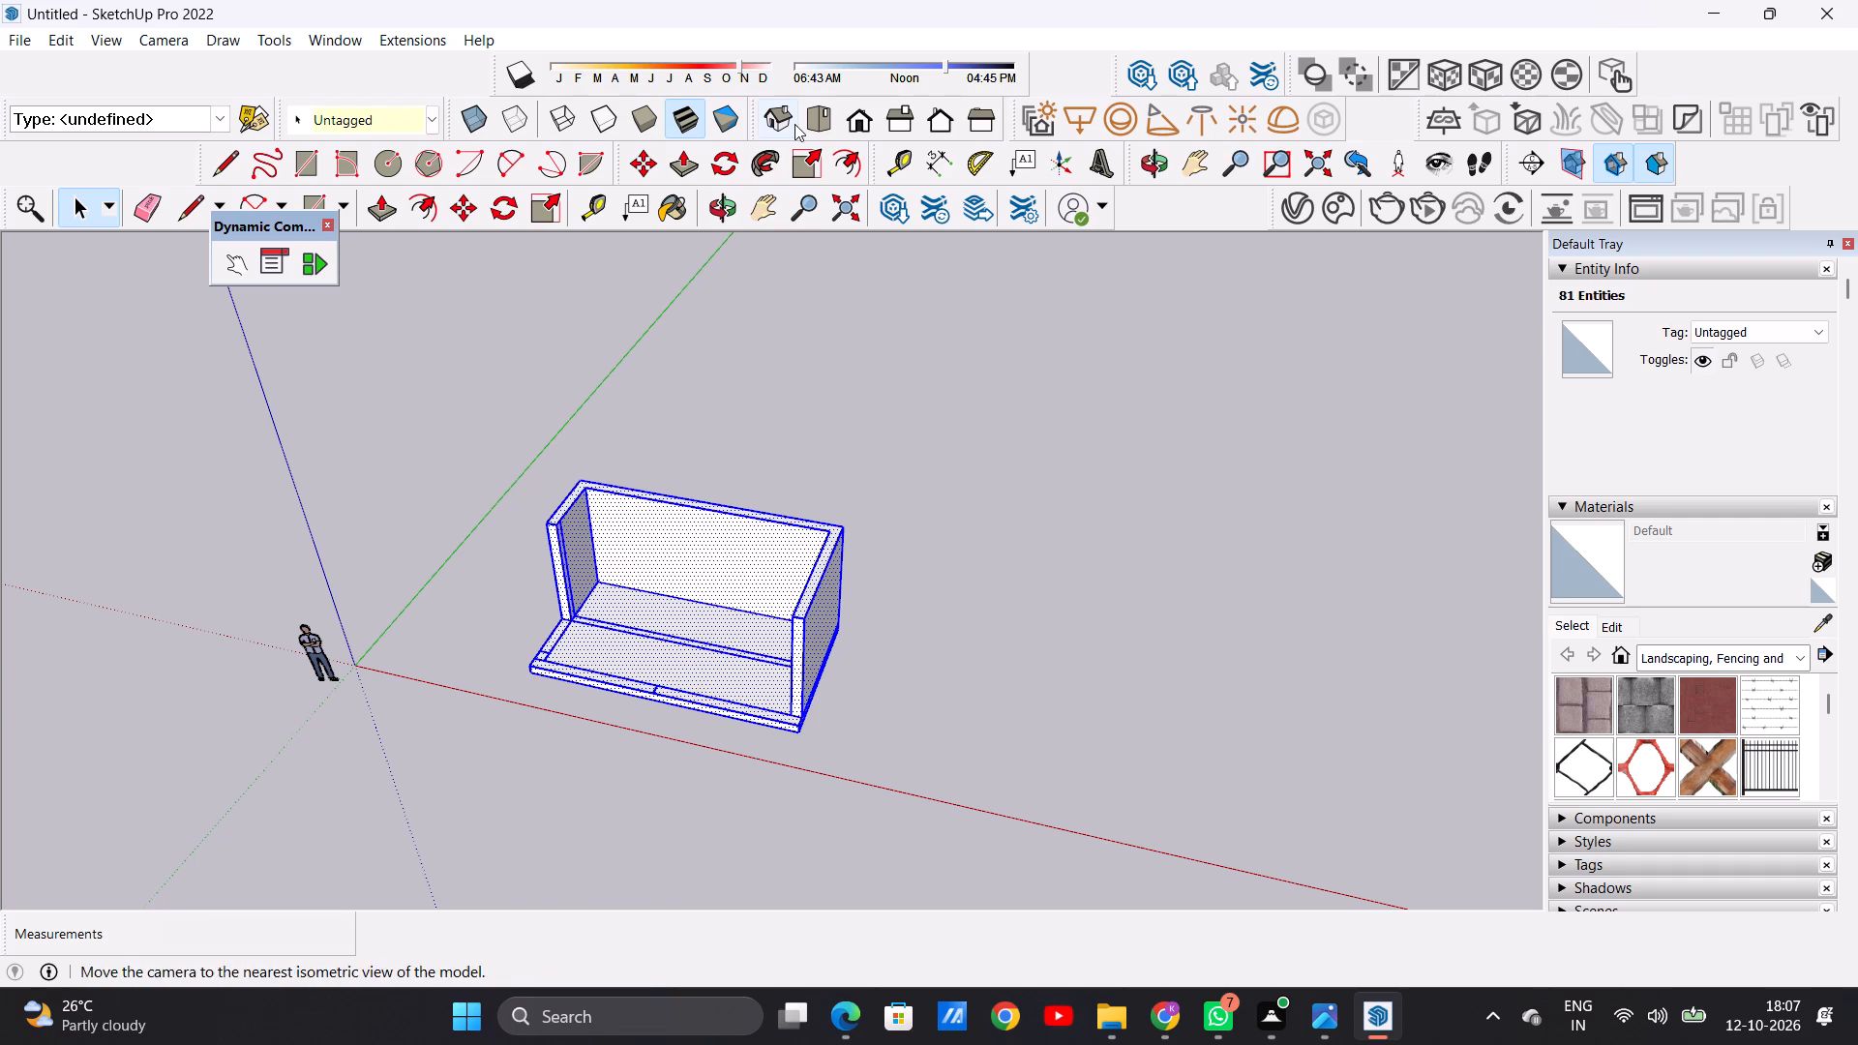
{"action": "left_click", "coordinate": [825, 100]}
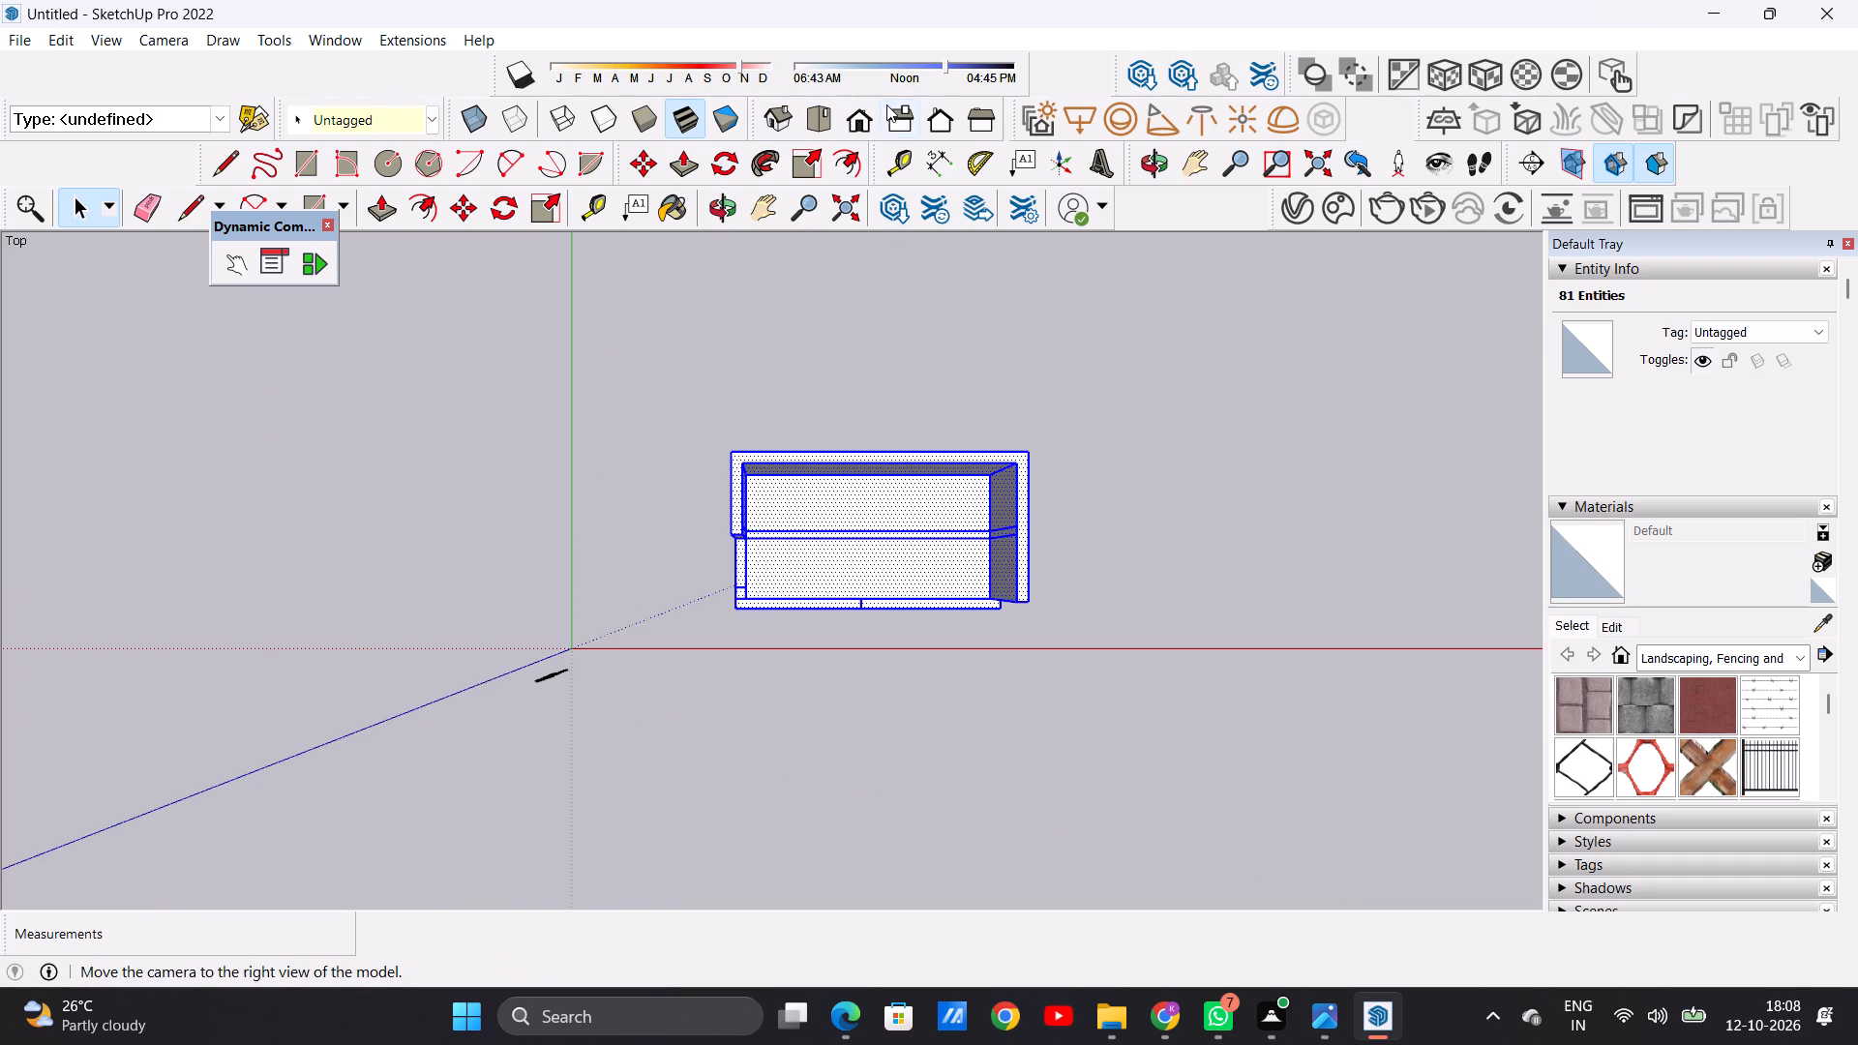
{"action": "left_click", "coordinate": [863, 123]}
{"action": "middle_click_drag", "start_coordinate": [999, 603], "coordinate": [963, 863]}
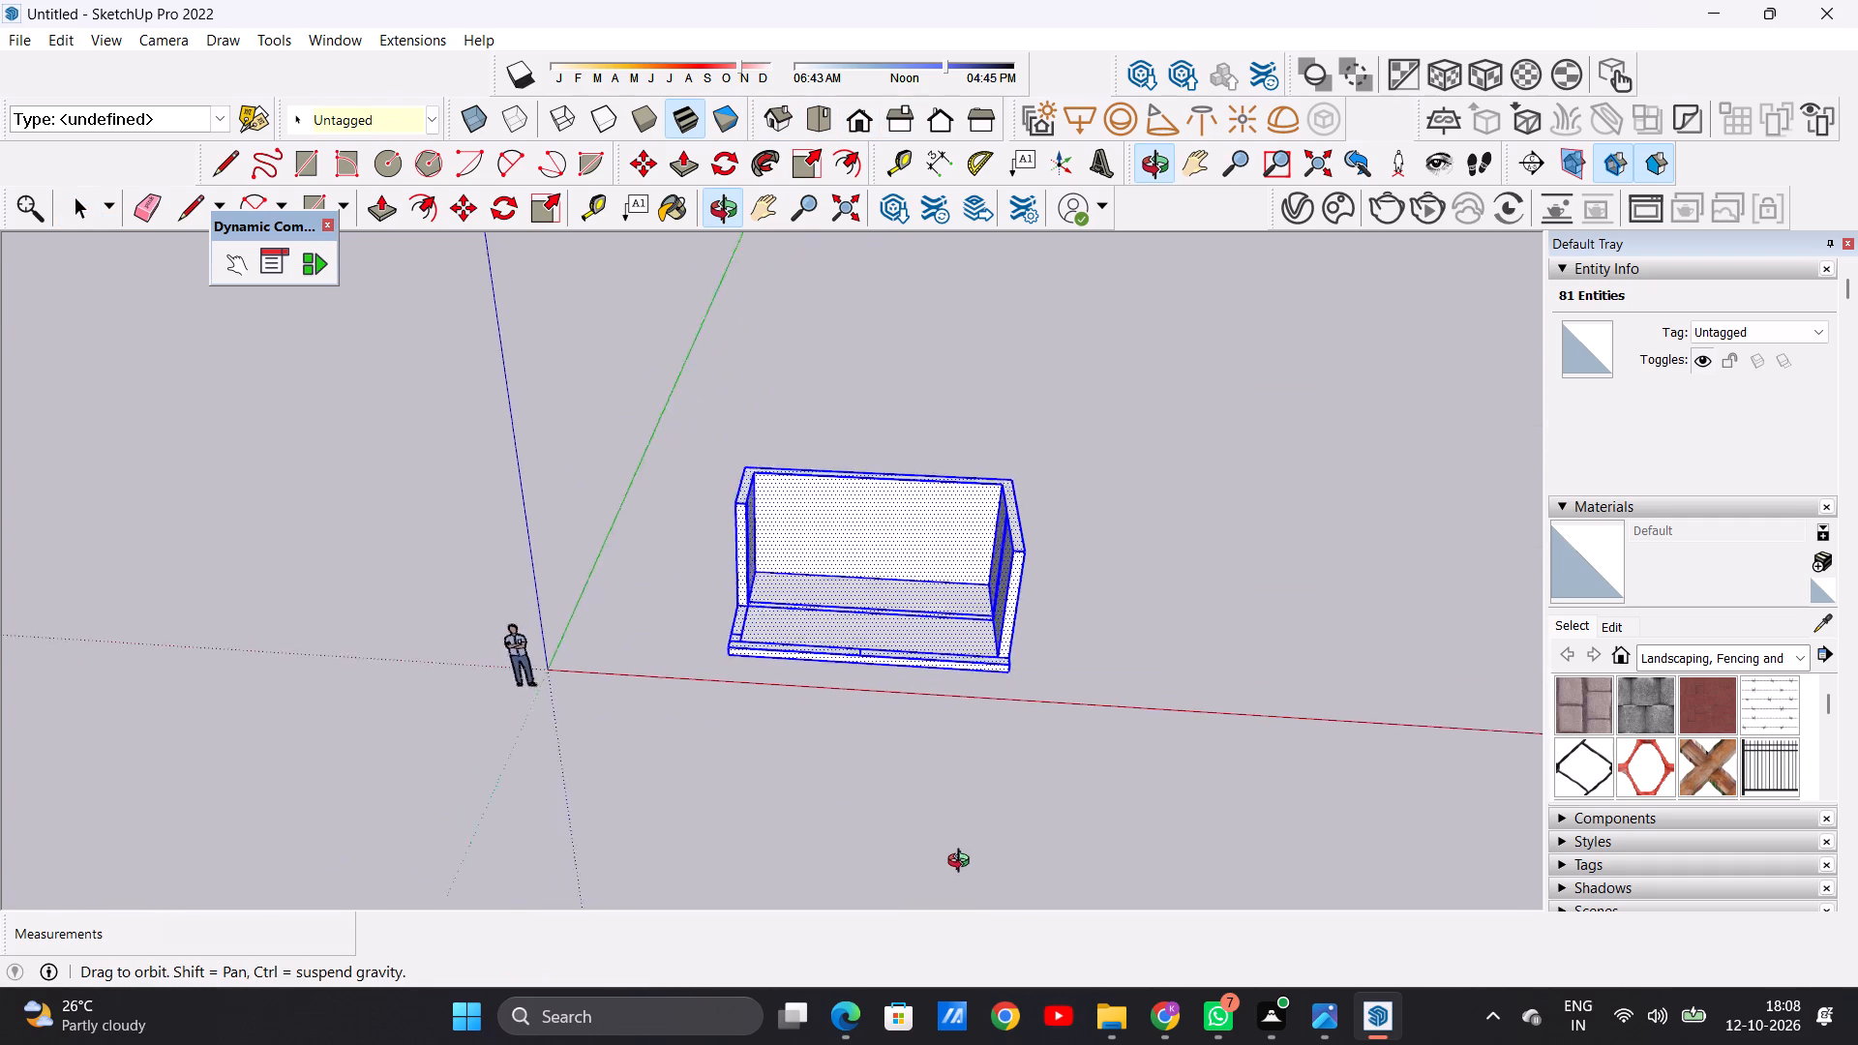
{"action": "middle_click_drag", "start_coordinate": [963, 863], "coordinate": [975, 883]}
{"action": "scroll", "coordinate": [958, 658], "scroll_direction": "up", "scroll_amount": 3}
{"action": "key", "text": "m"}
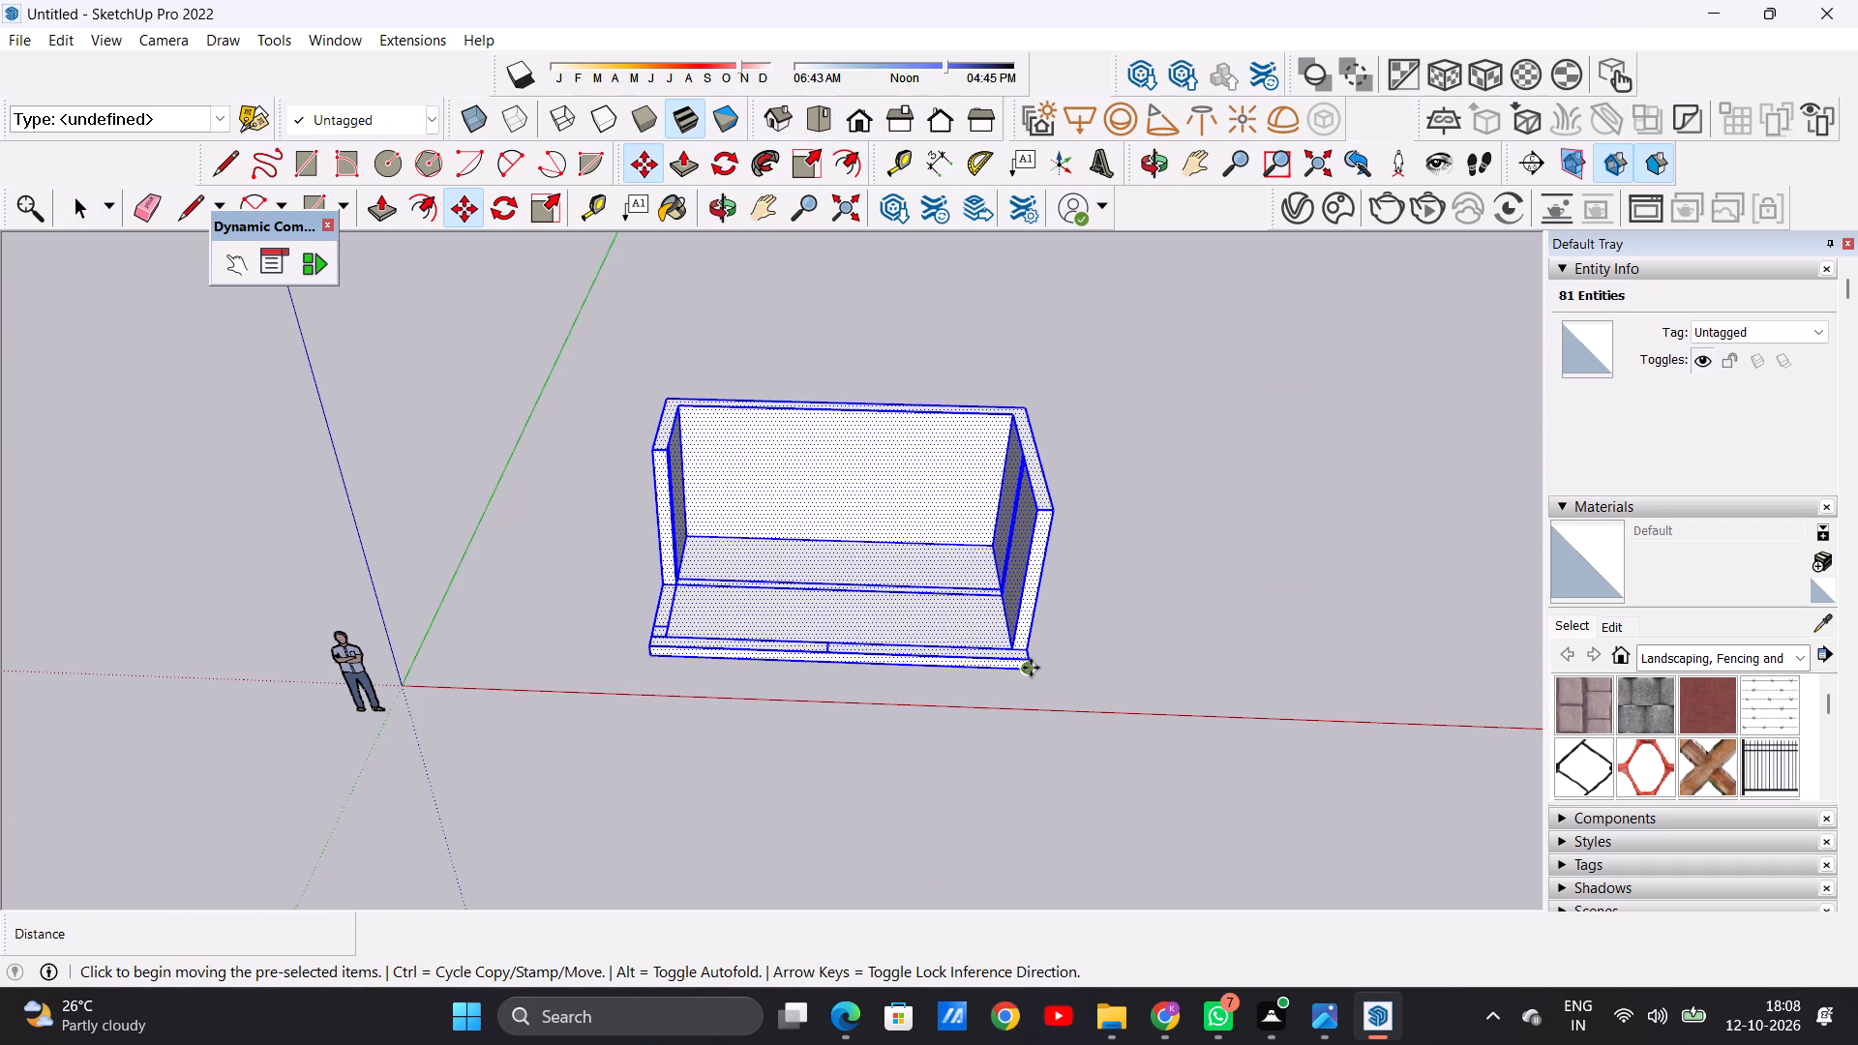
{"action": "left_click", "coordinate": [1027, 674]}
{"action": "left_click", "coordinate": [1179, 463]}
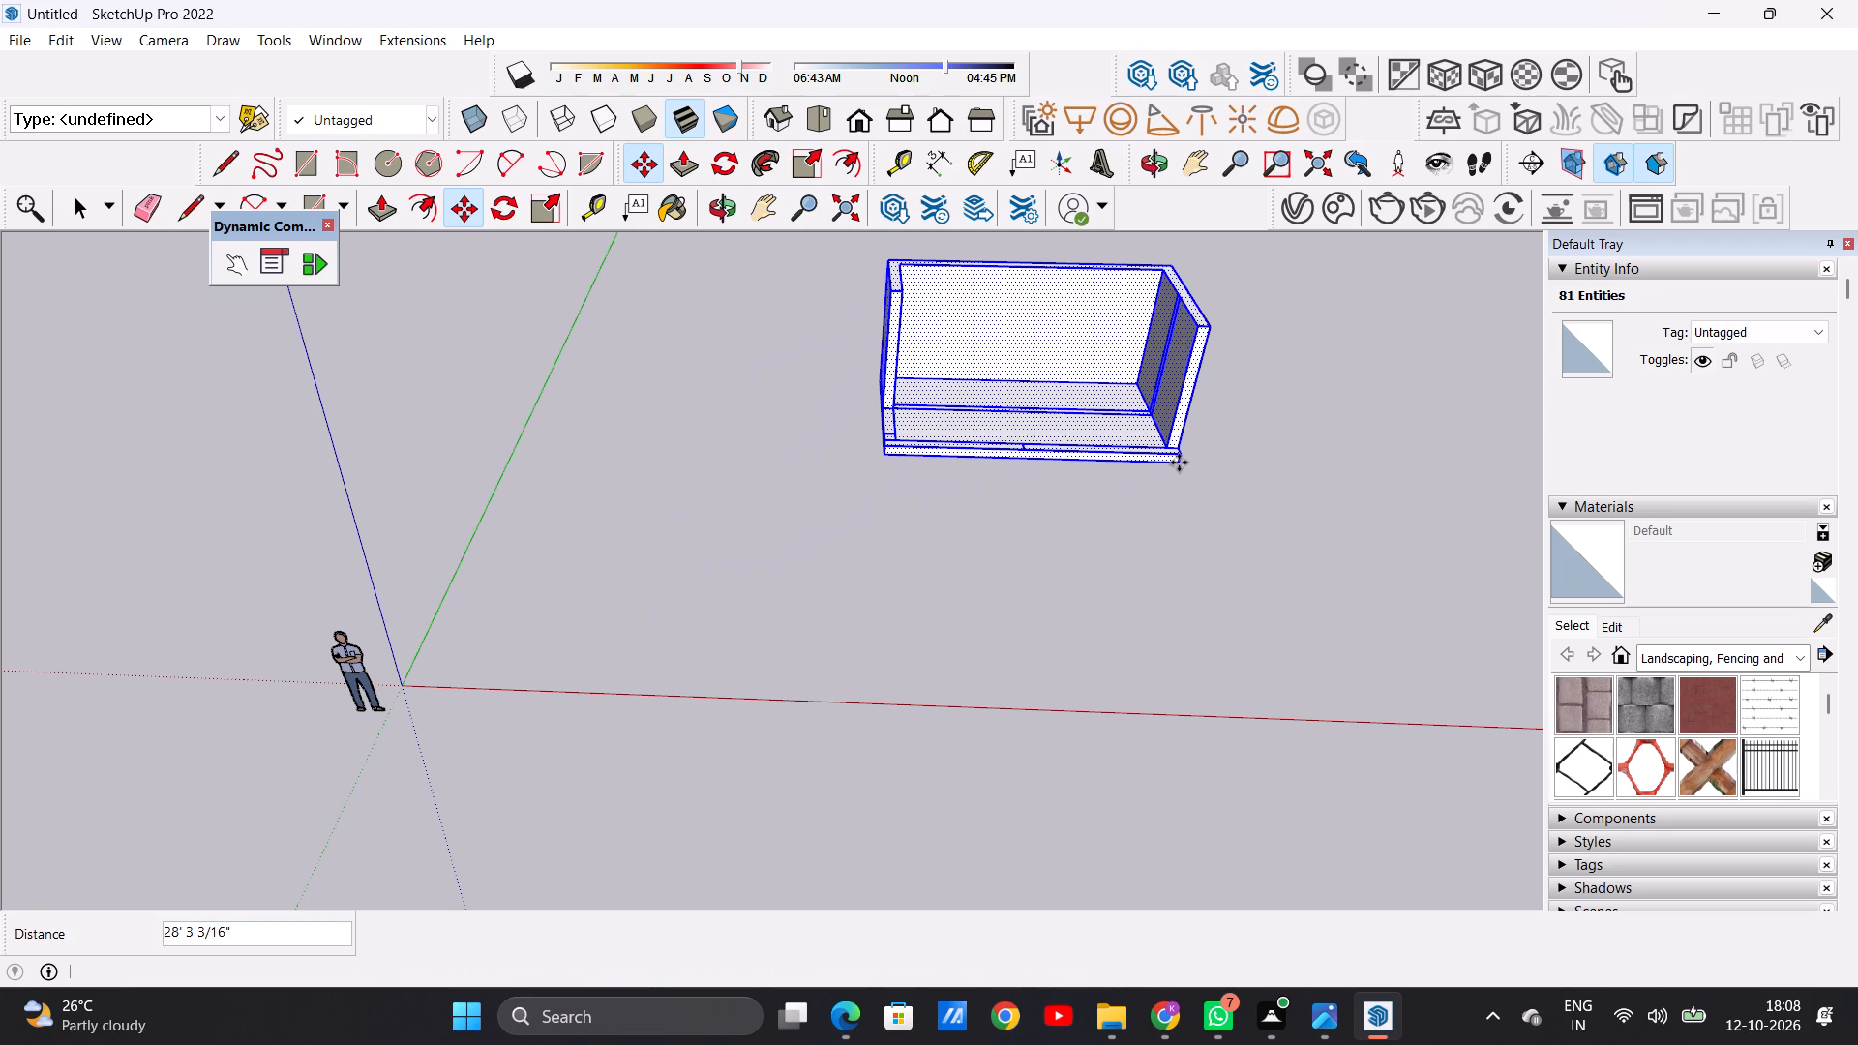
{"action": "key", "text": "space"}
{"action": "left_click", "coordinate": [878, 587]}
Examine the moved model in top view and from several angles around its walls and open front.
{"action": "scroll", "coordinate": [501, 580], "scroll_direction": "down", "scroll_amount": 7}
{"action": "scroll", "coordinate": [854, 475], "scroll_direction": "up", "scroll_amount": 7}
{"action": "middle_click_drag", "start_coordinate": [863, 593], "coordinate": [825, 402]}
{"action": "scroll", "coordinate": [863, 593], "scroll_direction": "up", "scroll_amount": 1}
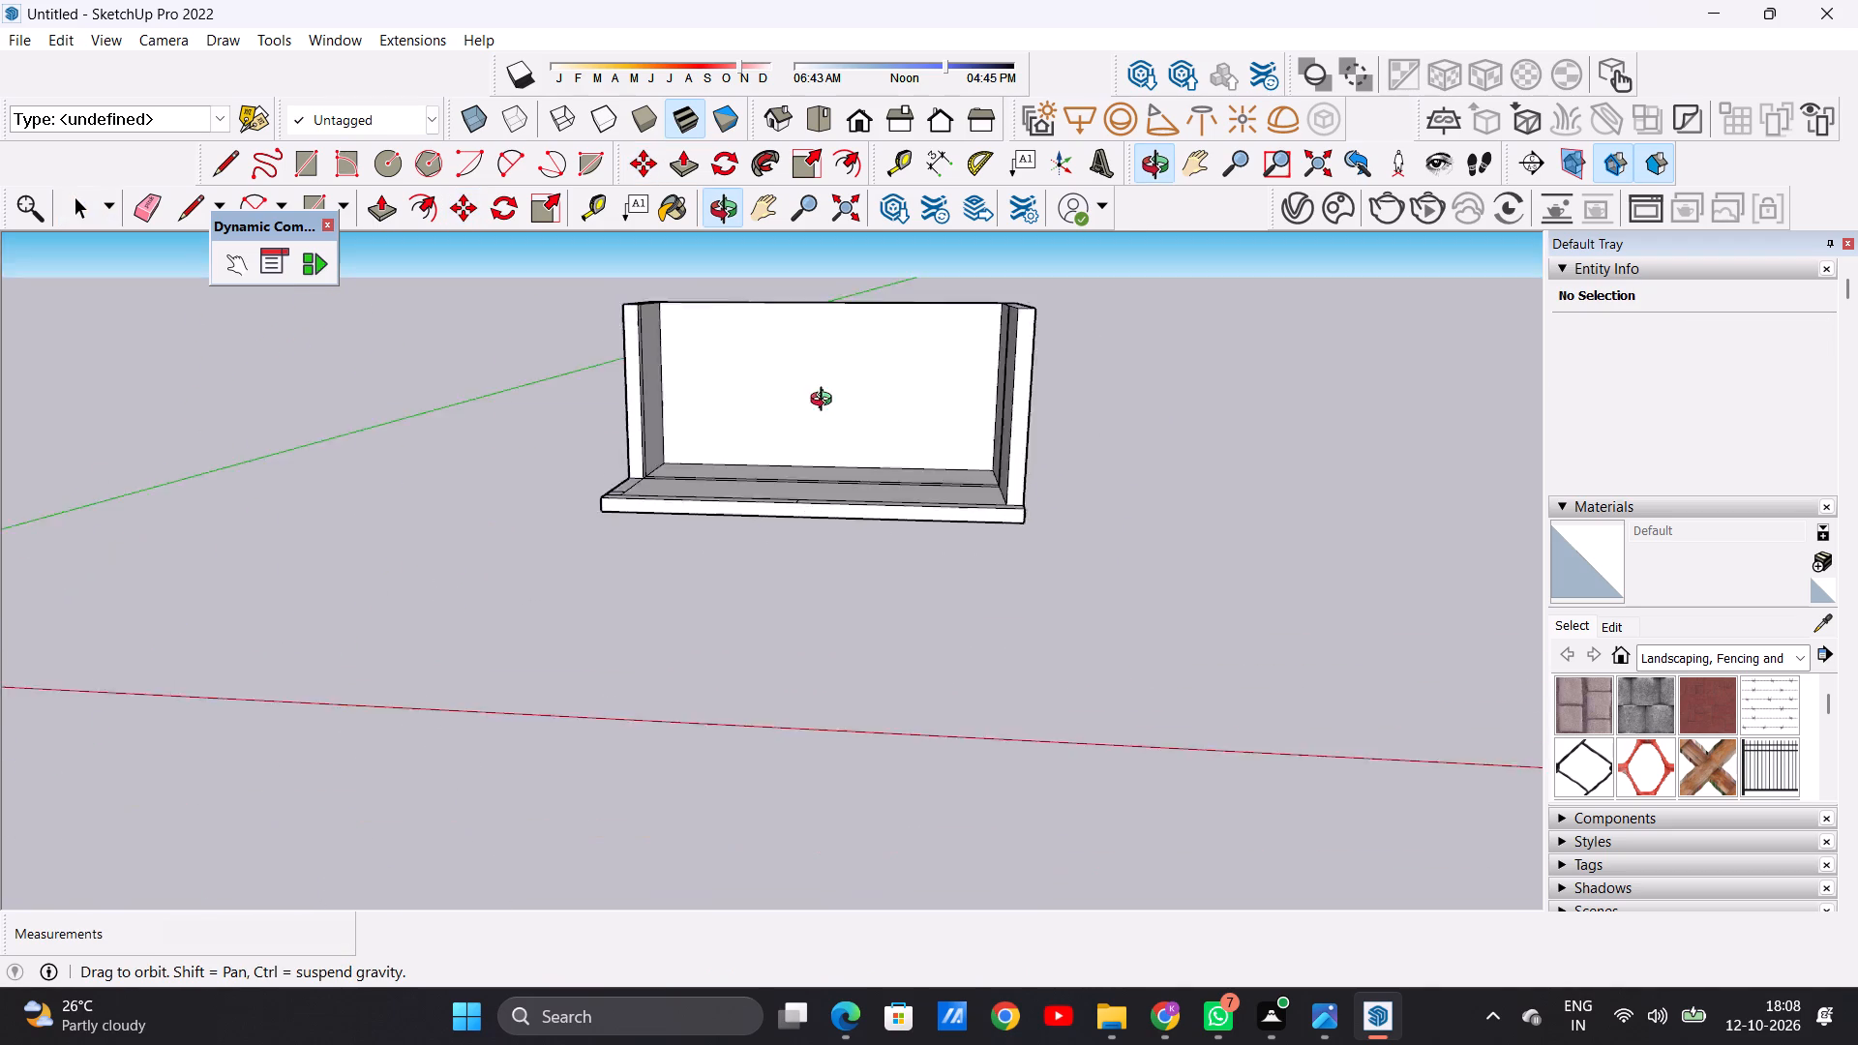
{"action": "middle_click_drag", "start_coordinate": [825, 402], "coordinate": [848, 648]}
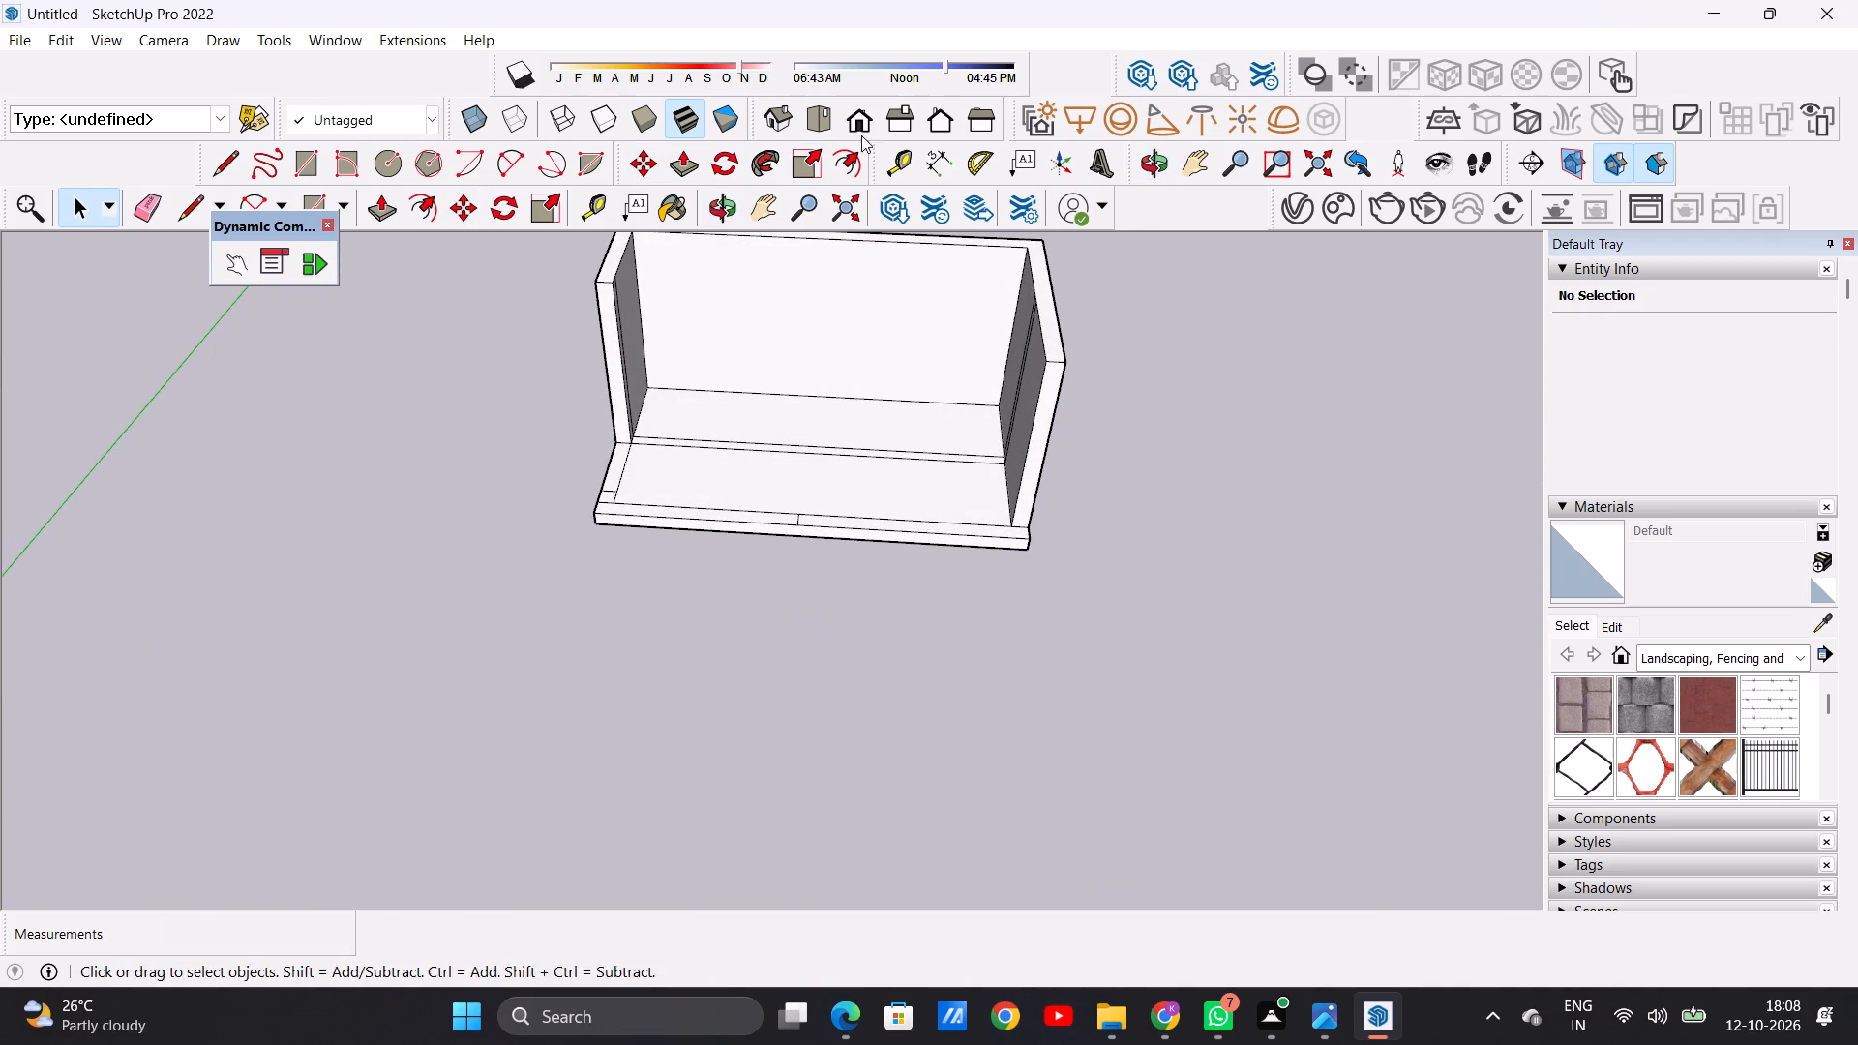
{"action": "left_click", "coordinate": [822, 117]}
{"action": "scroll", "coordinate": [727, 352], "scroll_direction": "down", "scroll_amount": 12}
{"action": "scroll", "coordinate": [770, 547], "scroll_direction": "up", "scroll_amount": 1}
{"action": "scroll", "coordinate": [770, 547], "scroll_direction": "down", "scroll_amount": 1}
{"action": "scroll", "coordinate": [770, 547], "scroll_direction": "up", "scroll_amount": 4}
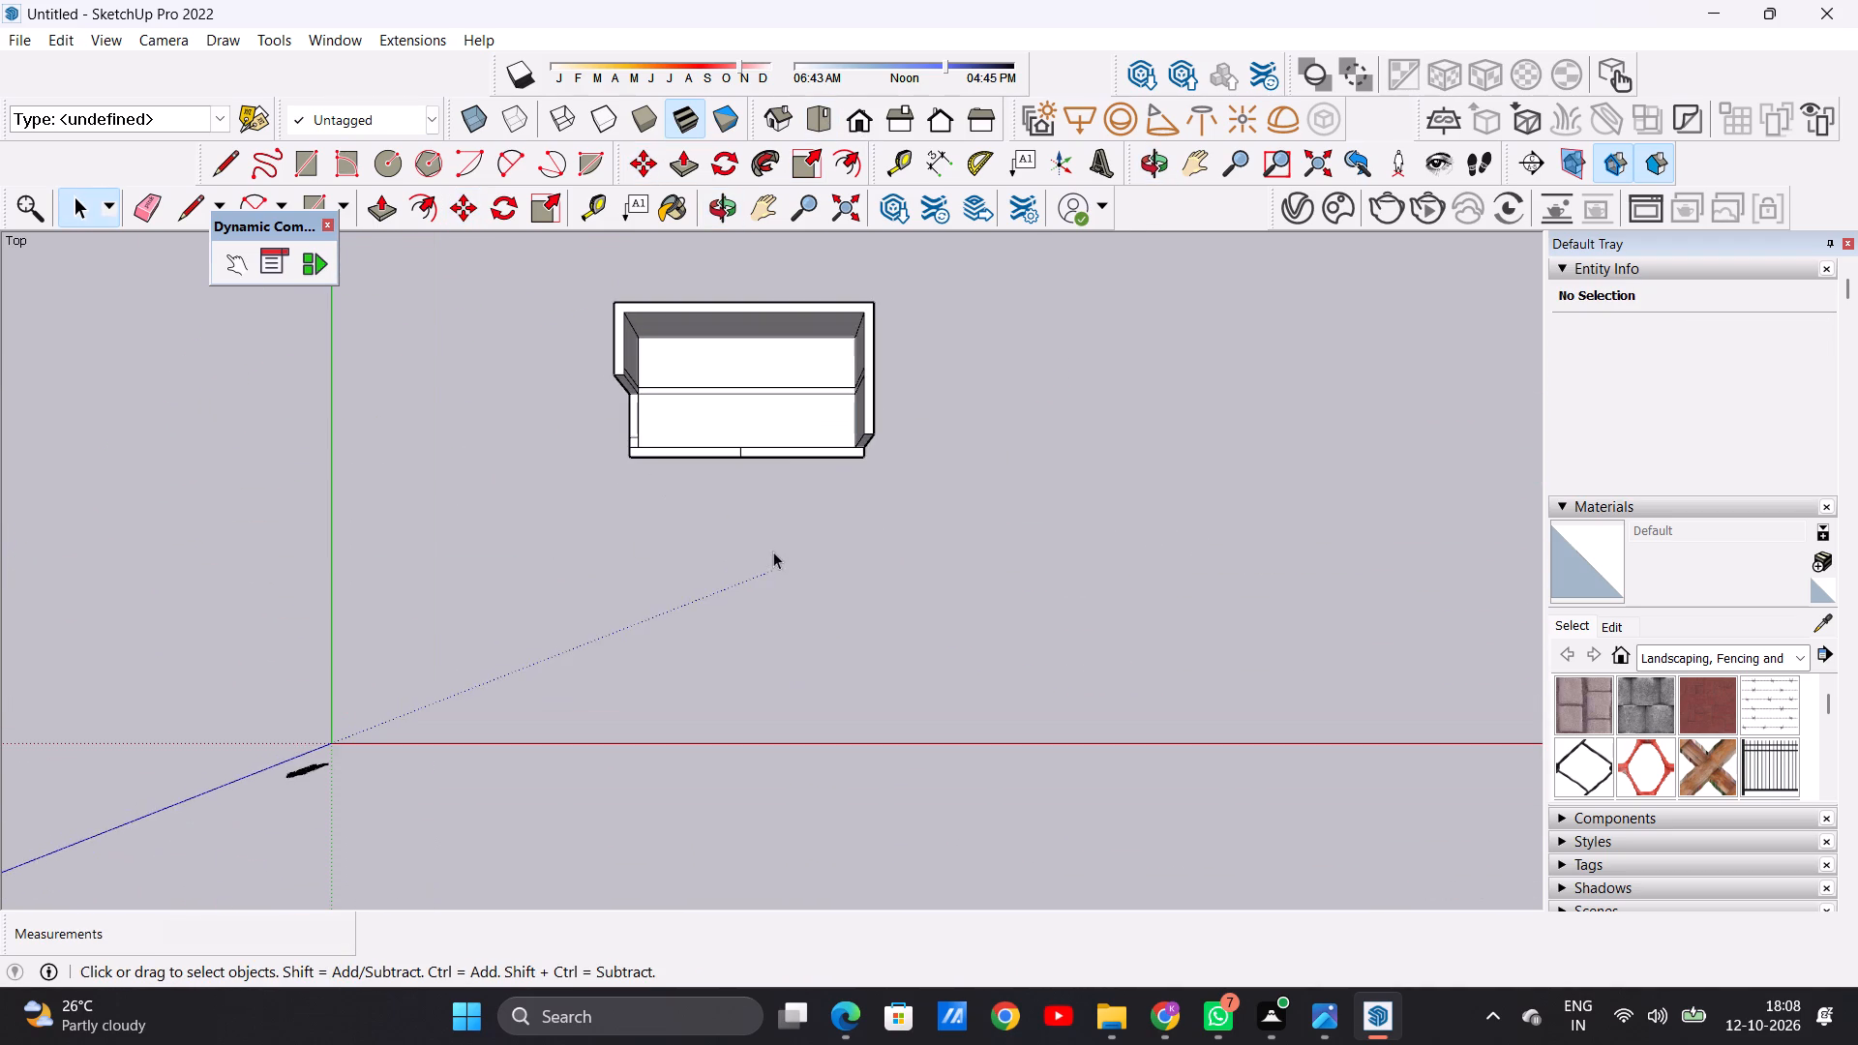
{"action": "middle_click_drag", "start_coordinate": [777, 572], "coordinate": [774, 269]}
{"action": "middle_click_drag", "start_coordinate": [703, 463], "coordinate": [712, 396]}
{"action": "scroll", "coordinate": [727, 429], "scroll_direction": "up", "scroll_amount": 7}
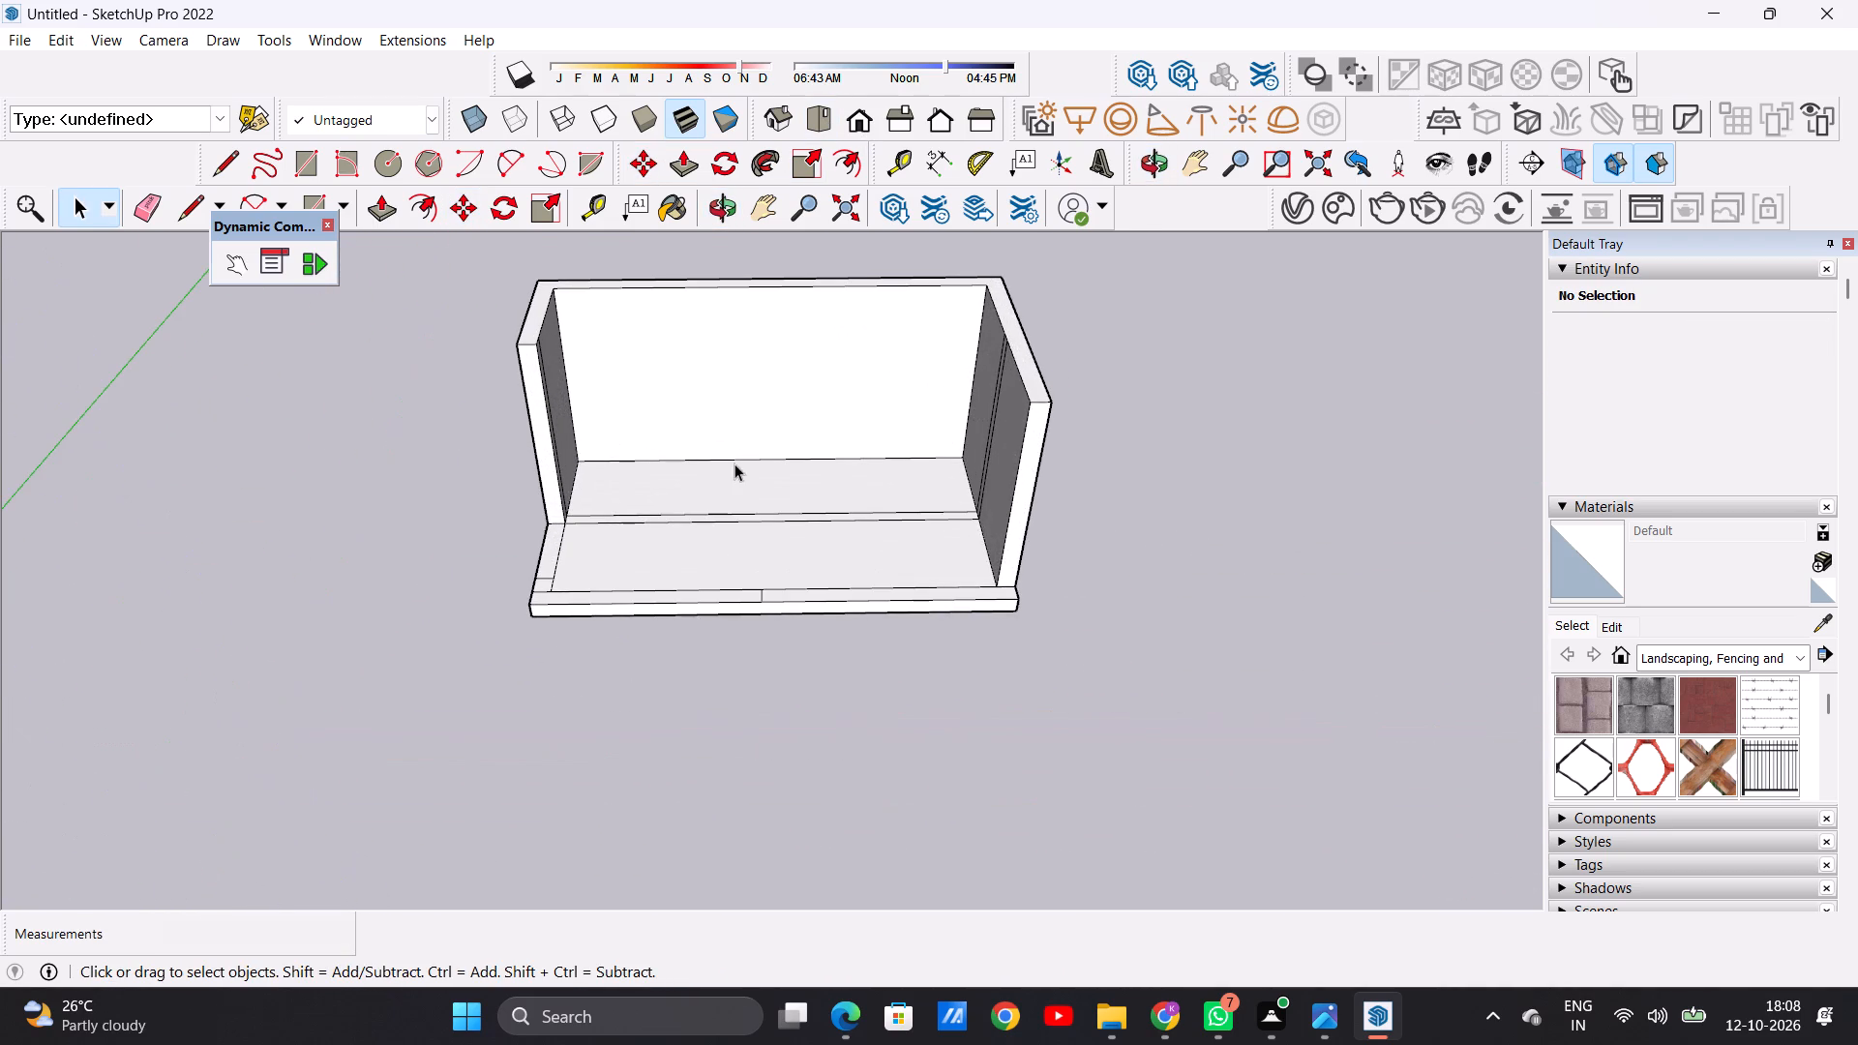
{"action": "scroll", "coordinate": [734, 481], "scroll_direction": "down", "scroll_amount": 2}
{"action": "scroll", "coordinate": [619, 587], "scroll_direction": "up", "scroll_amount": 4}
{"action": "middle_click_drag", "start_coordinate": [566, 540], "coordinate": [538, 555]}
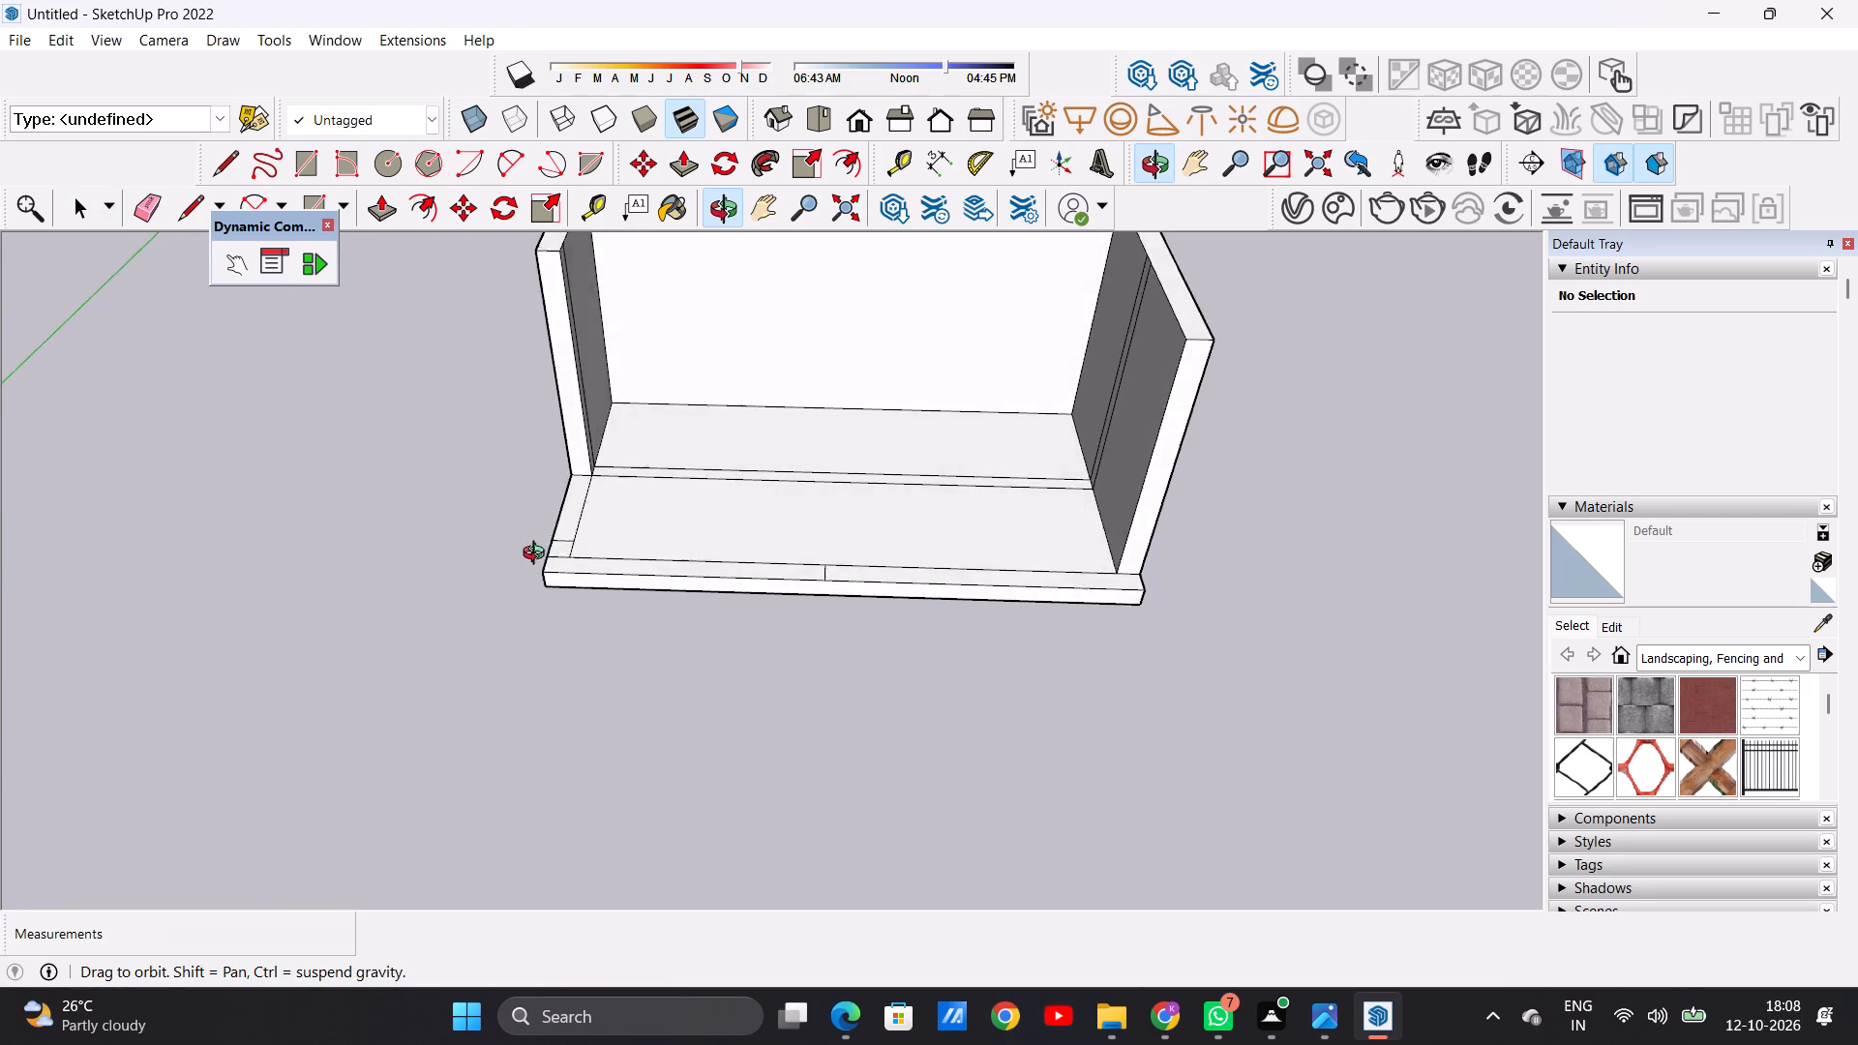
{"action": "middle_click_drag", "start_coordinate": [538, 555], "coordinate": [375, 603]}
{"action": "scroll", "coordinate": [377, 609], "scroll_direction": "down", "scroll_amount": 8}
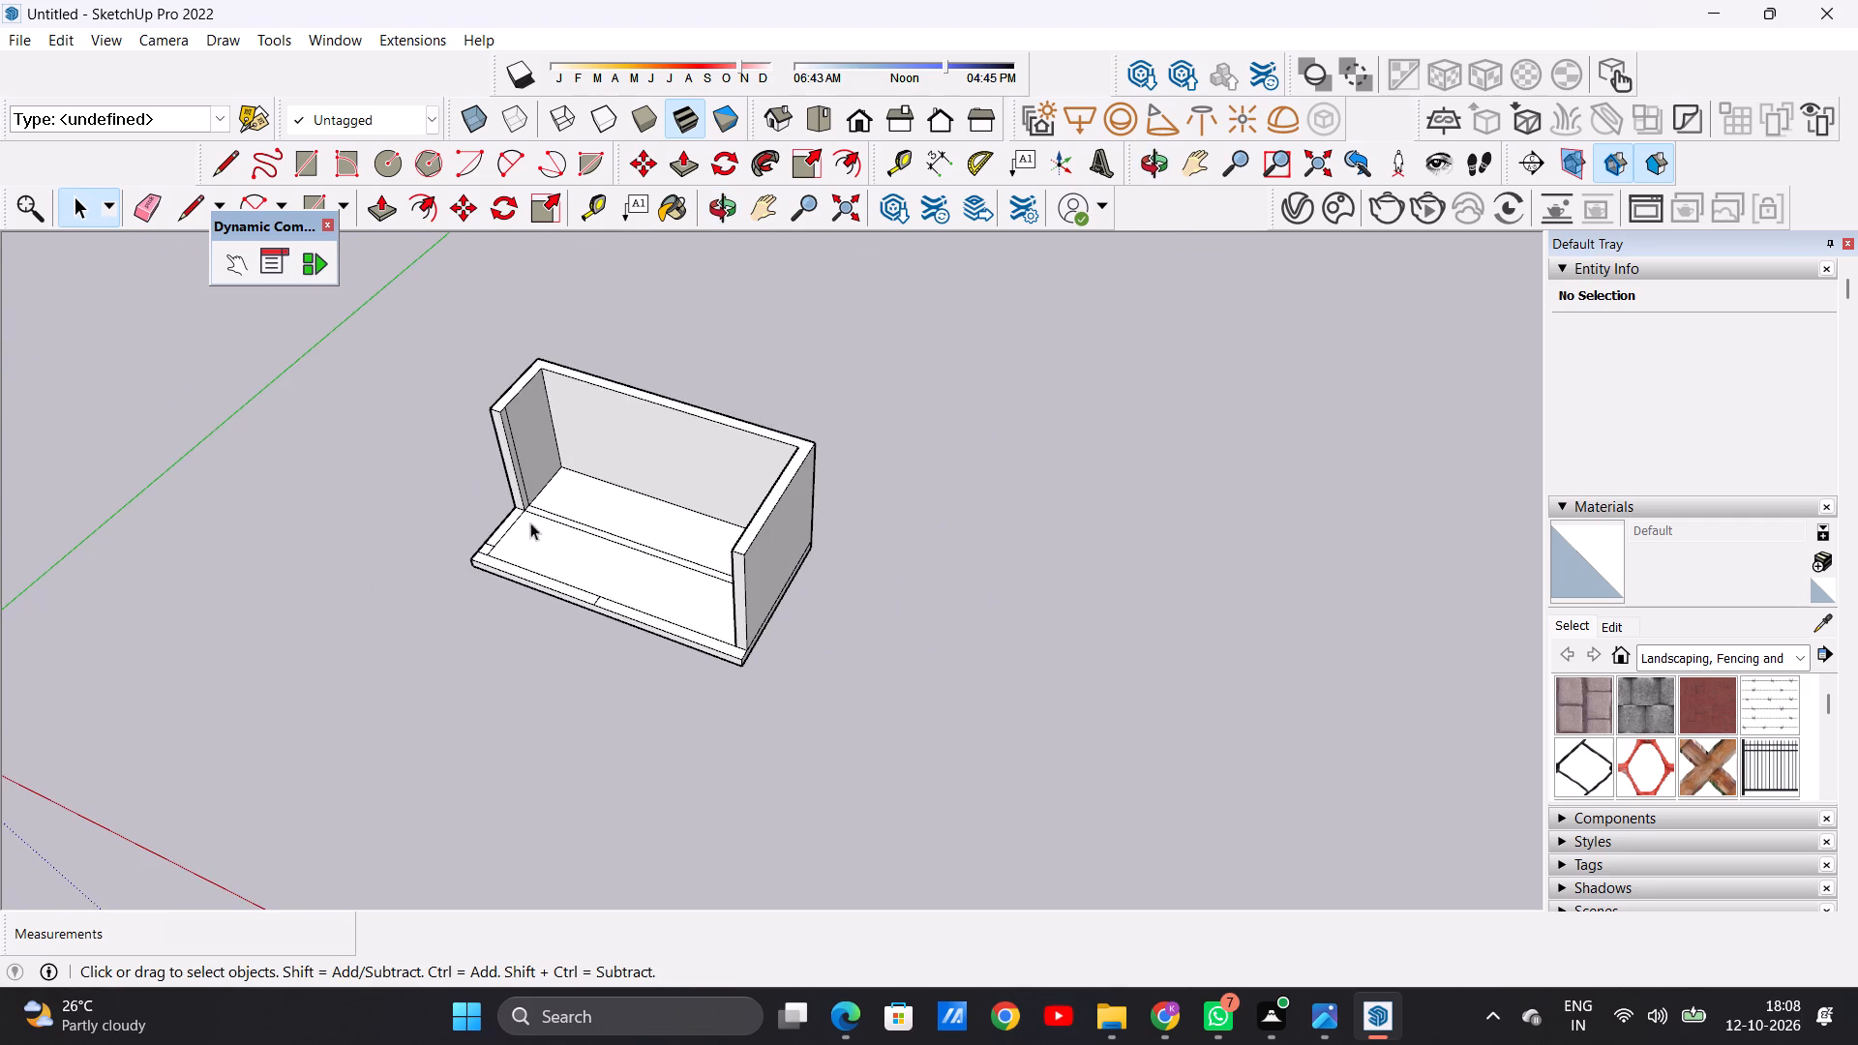
{"action": "middle_click_drag", "start_coordinate": [530, 522], "coordinate": [824, 489]}
{"action": "scroll", "coordinate": [761, 634], "scroll_direction": "up", "scroll_amount": 2}
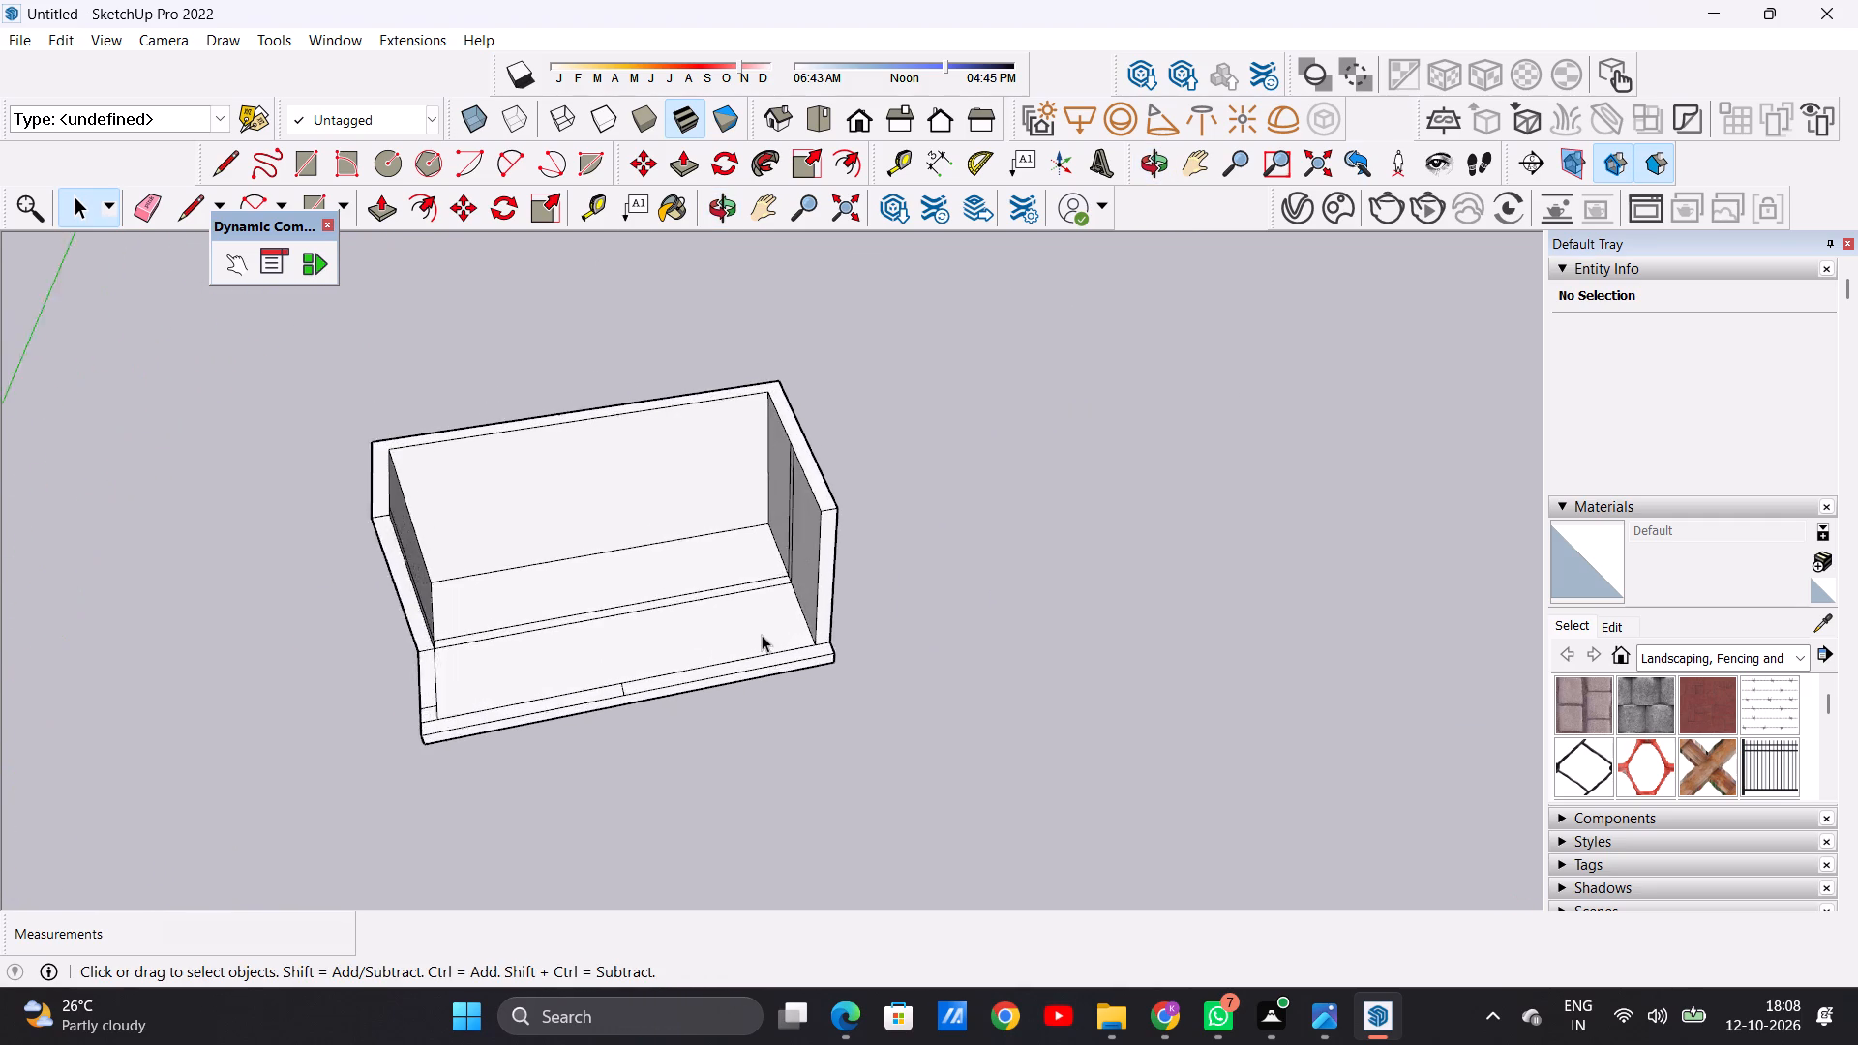
Push/Pull the narrow strip face running lengthwise across the floor up 10' to raise a partition wall level with the outer walls.
{"action": "scroll", "coordinate": [762, 635], "scroll_direction": "up", "scroll_amount": 4}
{"action": "middle_click_drag", "start_coordinate": [758, 636], "coordinate": [778, 695]}
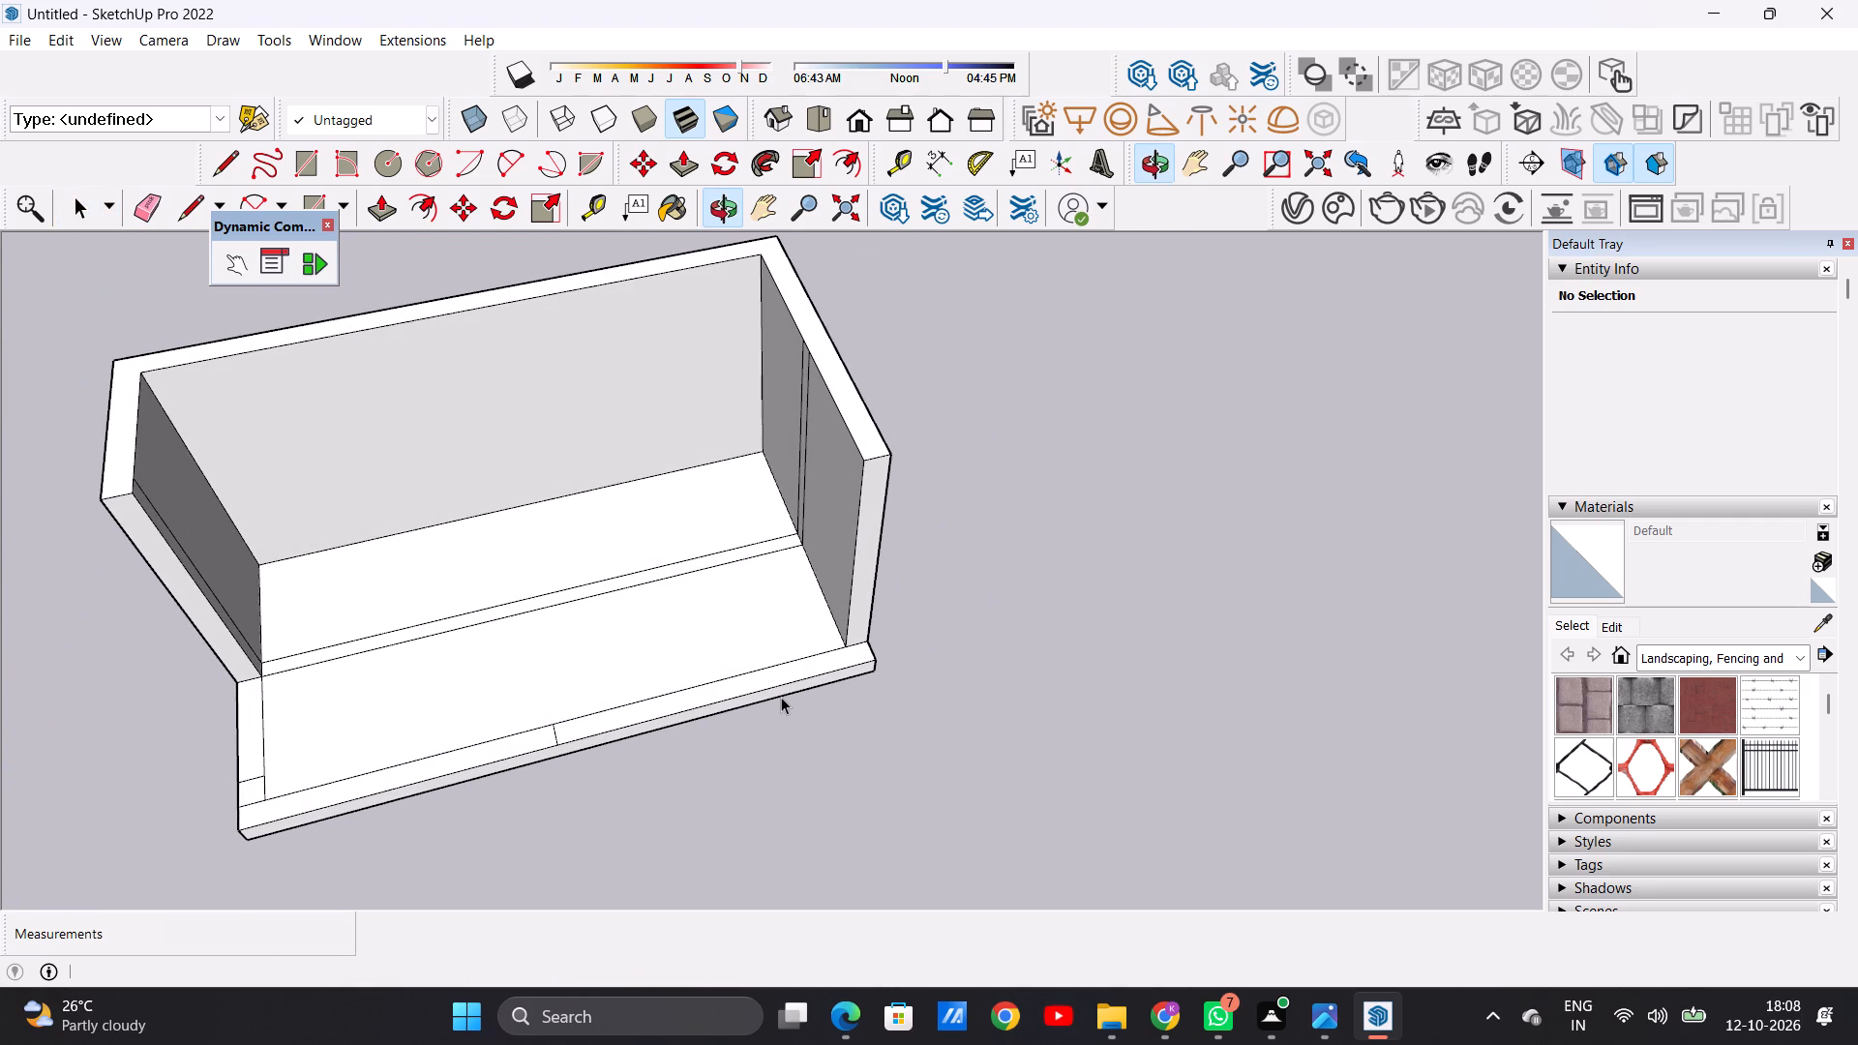
{"action": "key", "text": "p"}
{"action": "scroll", "coordinate": [781, 529], "scroll_direction": "up", "scroll_amount": 15}
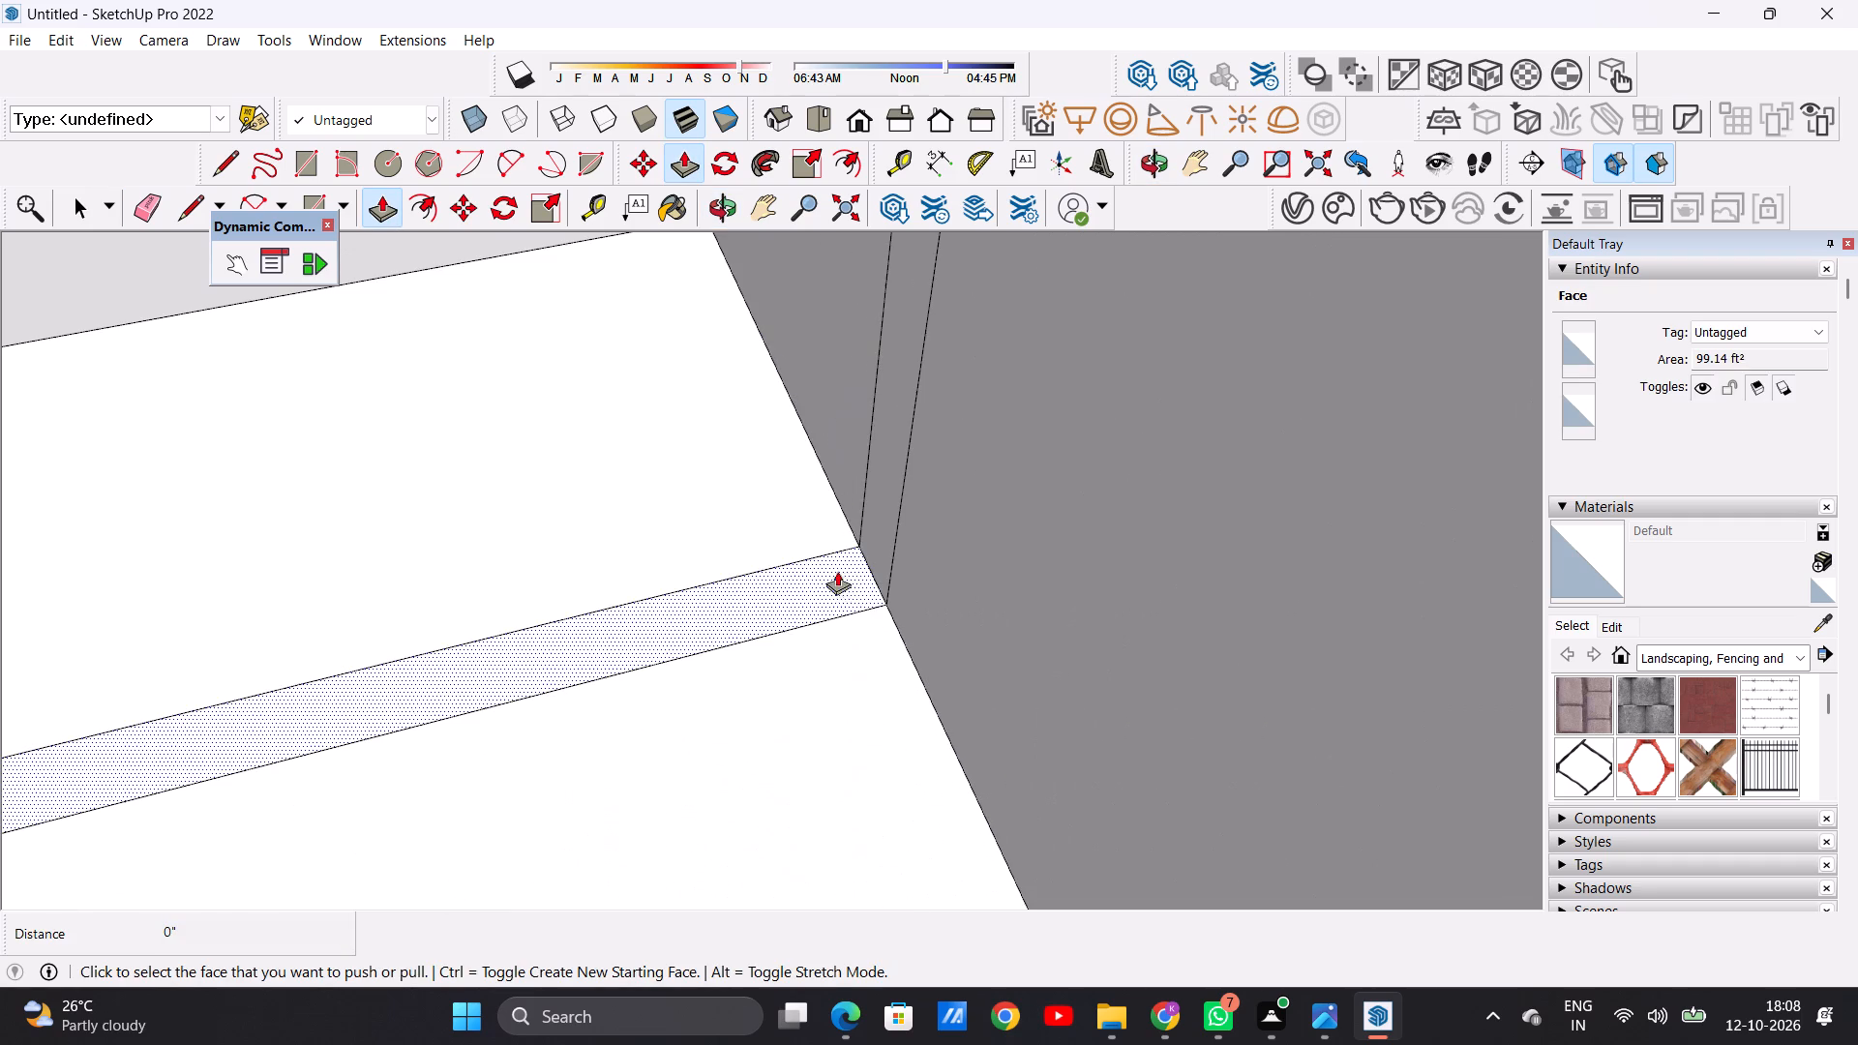
{"action": "left_click", "coordinate": [856, 584]}
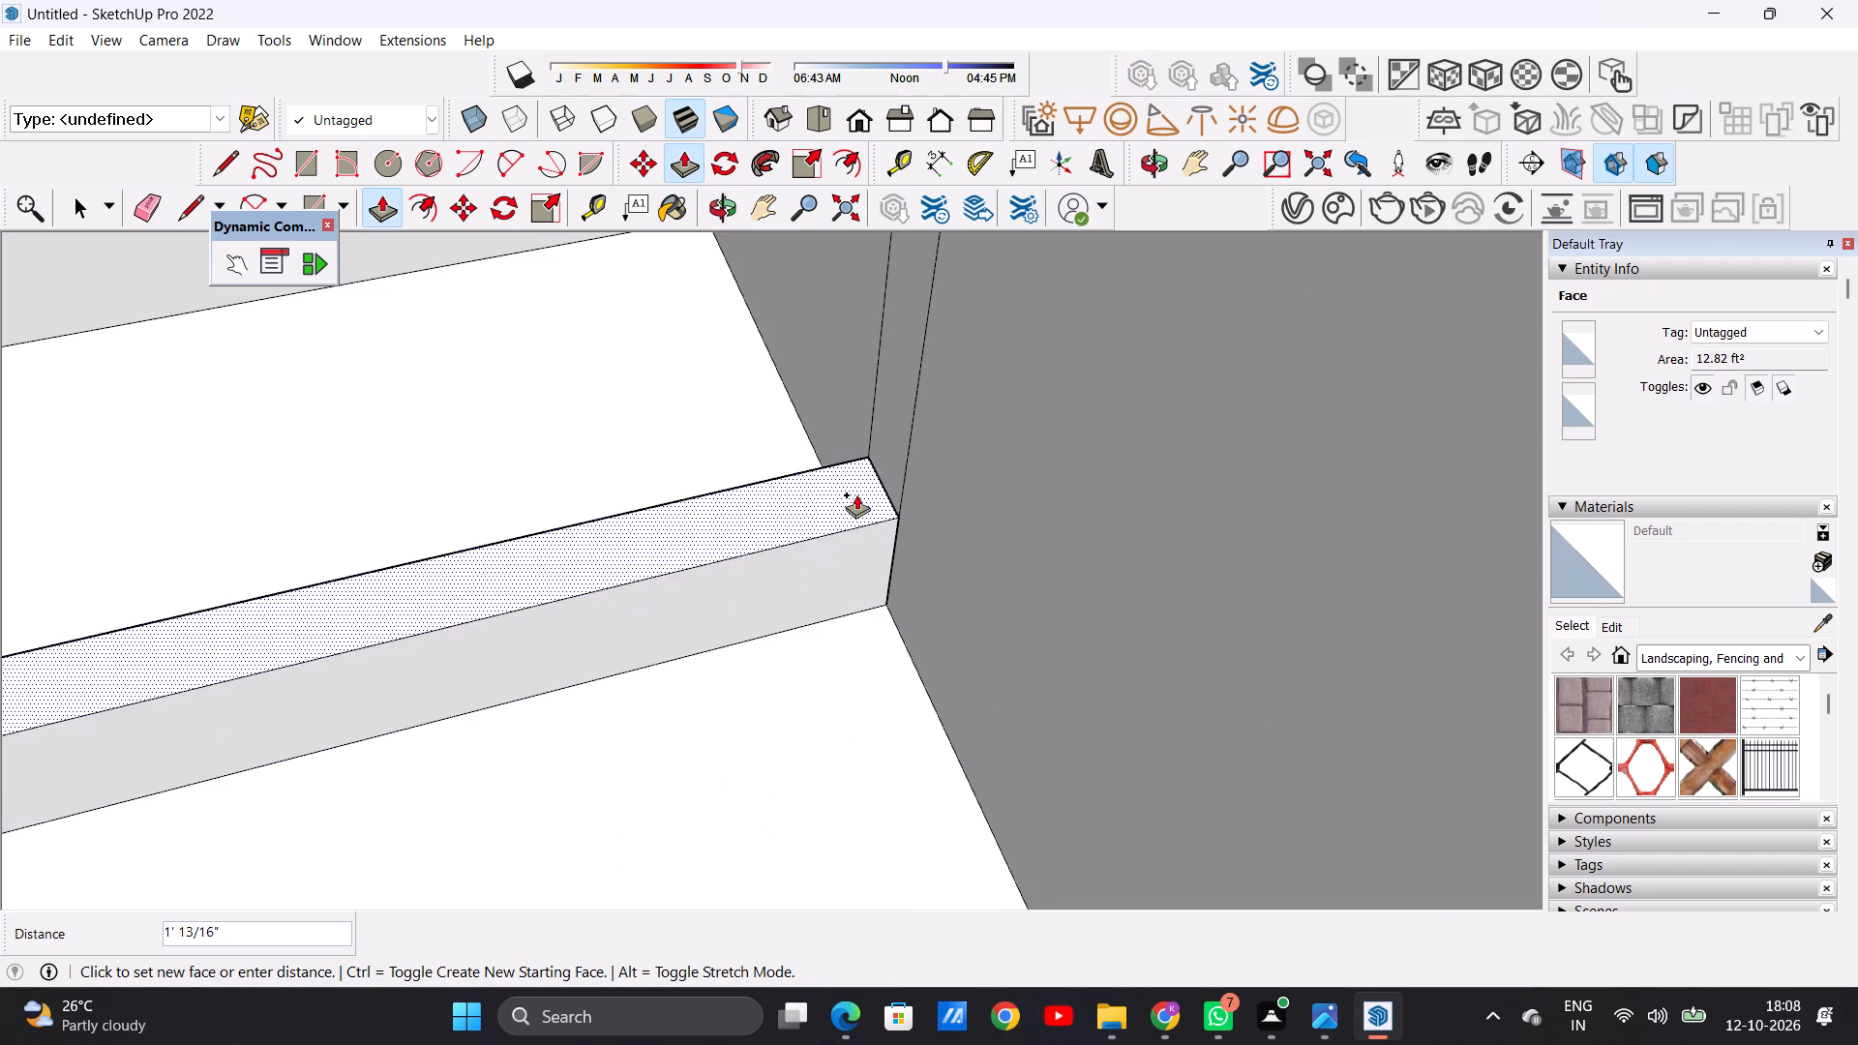
{"action": "scroll", "coordinate": [856, 494], "scroll_direction": "down", "scroll_amount": 16}
{"action": "scroll", "coordinate": [872, 324], "scroll_direction": "up", "scroll_amount": 2}
{"action": "scroll", "coordinate": [874, 325], "scroll_direction": "down", "scroll_amount": 7}
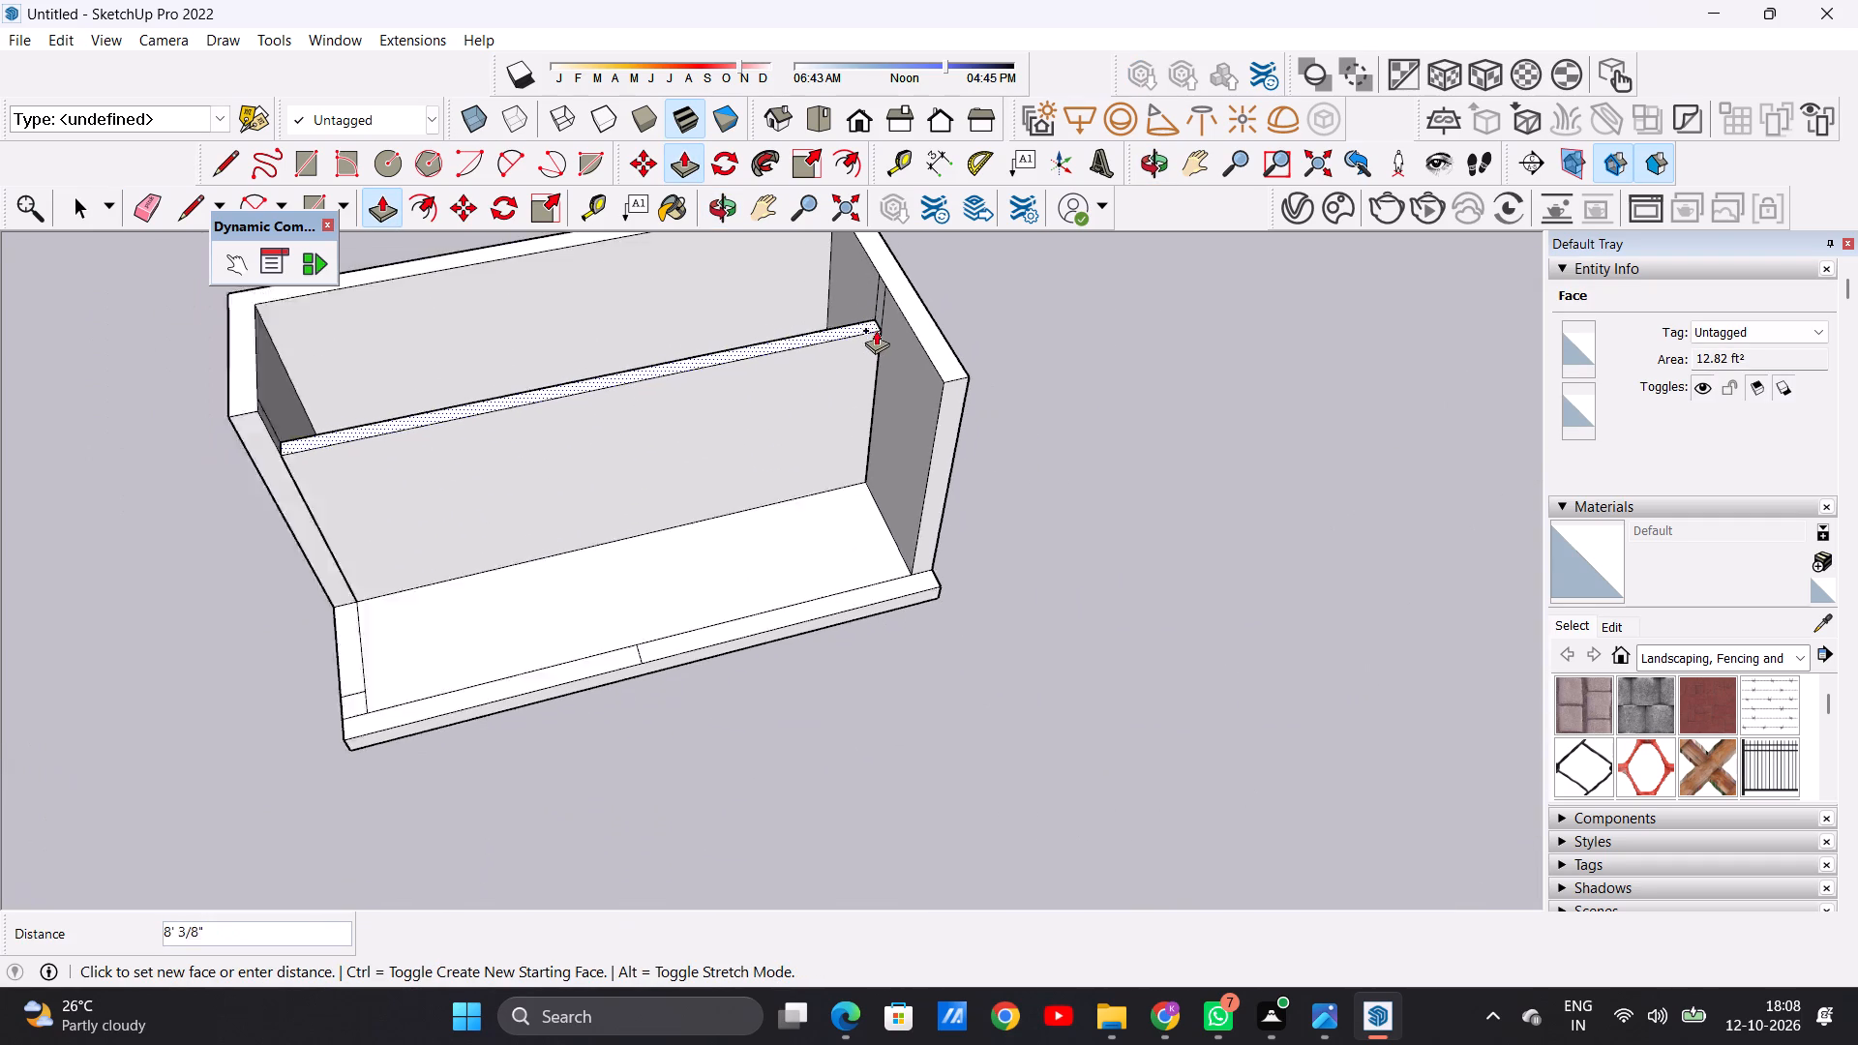
{"action": "scroll", "coordinate": [876, 330], "scroll_direction": "down", "scroll_amount": 2}
{"action": "scroll", "coordinate": [882, 309], "scroll_direction": "up", "scroll_amount": 1}
{"action": "scroll", "coordinate": [882, 309], "scroll_direction": "down", "scroll_amount": 1}
{"action": "scroll", "coordinate": [882, 309], "scroll_direction": "up", "scroll_amount": 12}
{"action": "left_click", "coordinate": [889, 277]}
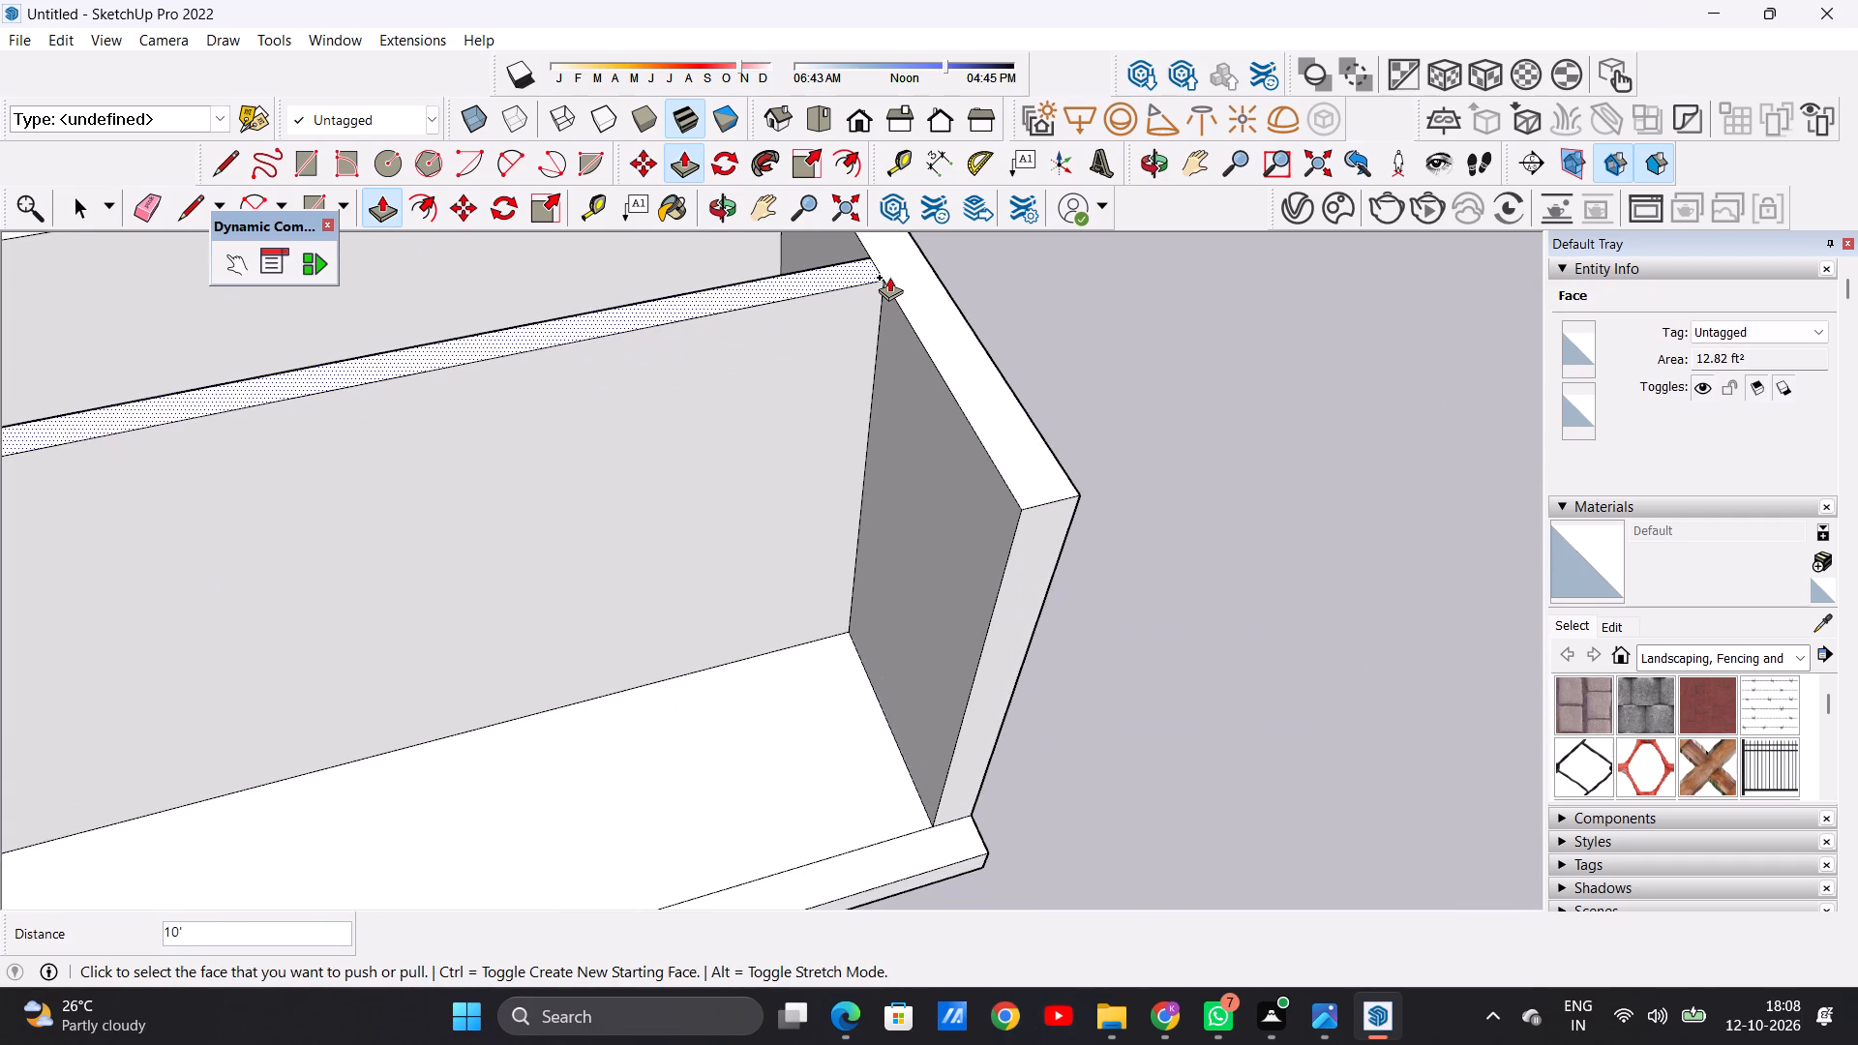
{"action": "key", "text": "space"}
Draw a doorway rectangle about 5' 10" wide and 9' 11/16" high on the partition wall's front face, starting at its floor edge.
{"action": "scroll", "coordinate": [742, 511], "scroll_direction": "down", "scroll_amount": 14}
{"action": "middle_click_drag", "start_coordinate": [745, 593], "coordinate": [634, 425]}
{"action": "scroll", "coordinate": [611, 481], "scroll_direction": "up", "scroll_amount": 3}
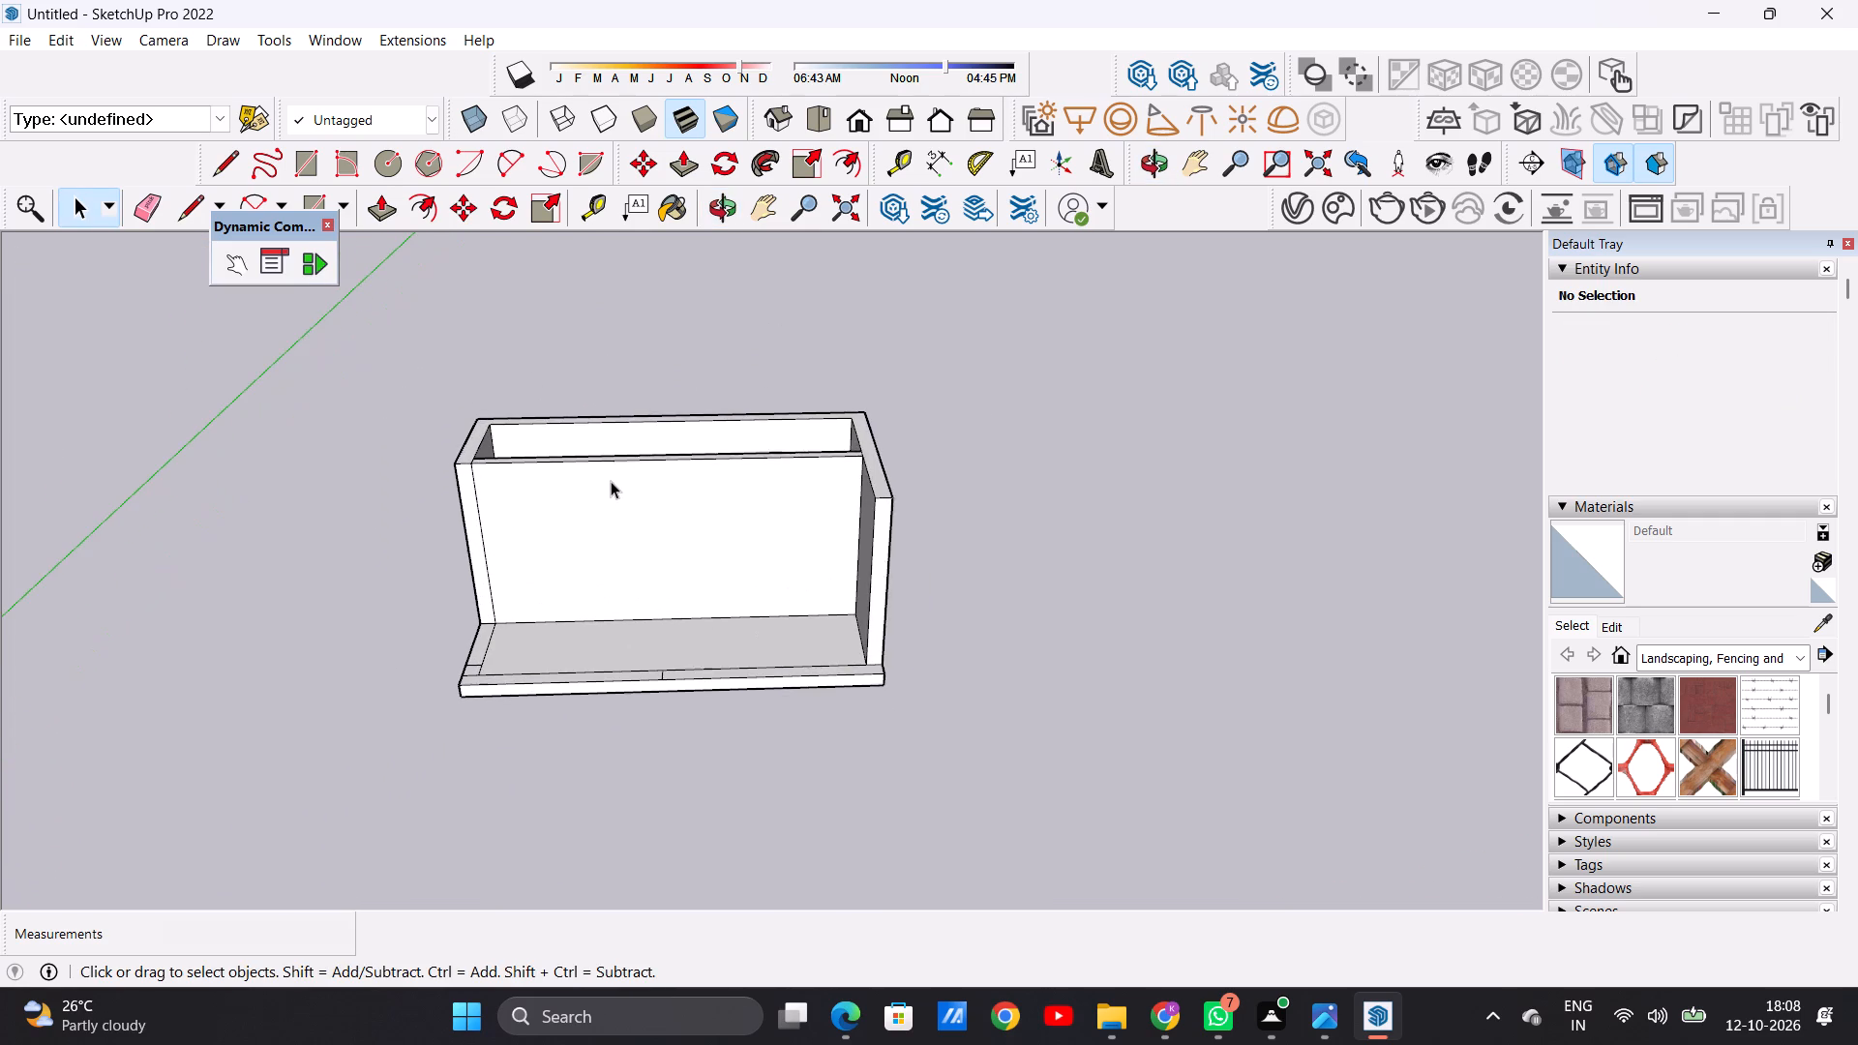
{"action": "middle_click_drag", "start_coordinate": [607, 552], "coordinate": [614, 442]}
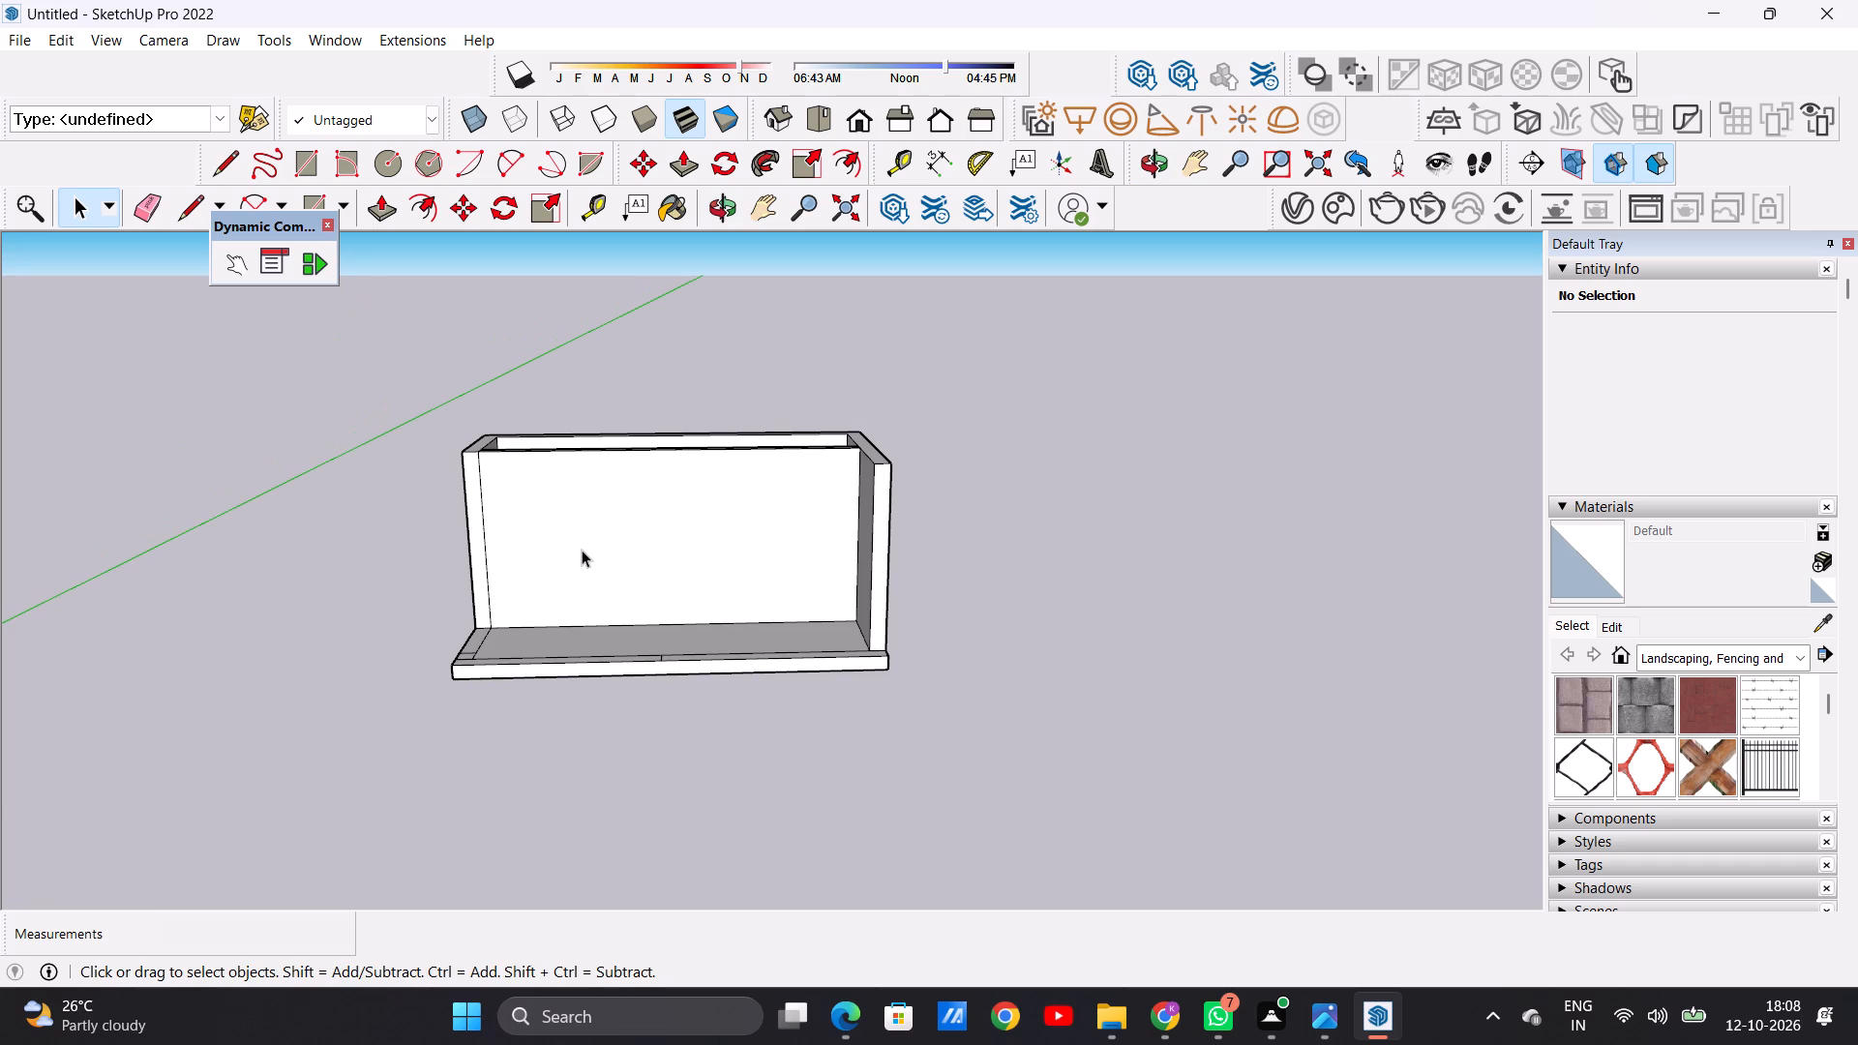
{"action": "scroll", "coordinate": [582, 550], "scroll_direction": "down", "scroll_amount": 1}
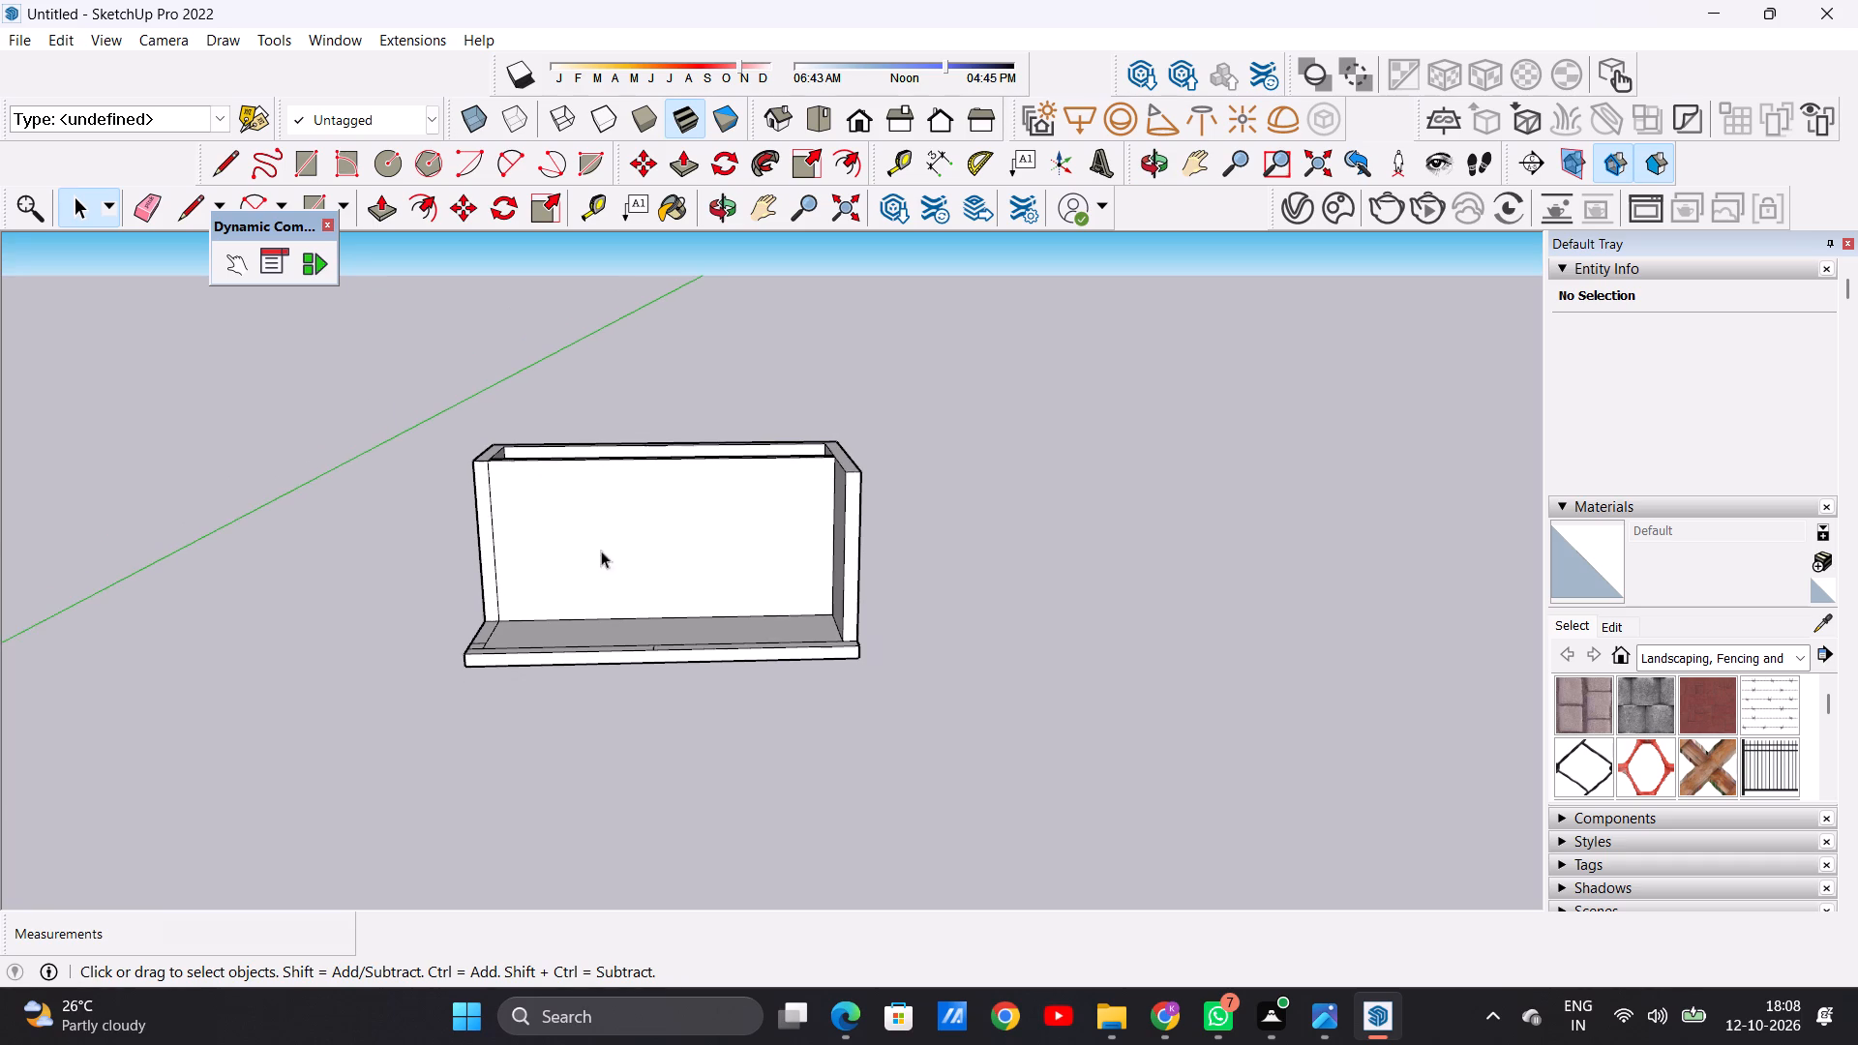
{"action": "scroll", "coordinate": [794, 601], "scroll_direction": "up", "scroll_amount": 3}
{"action": "middle_click_drag", "start_coordinate": [719, 620], "coordinate": [699, 607]}
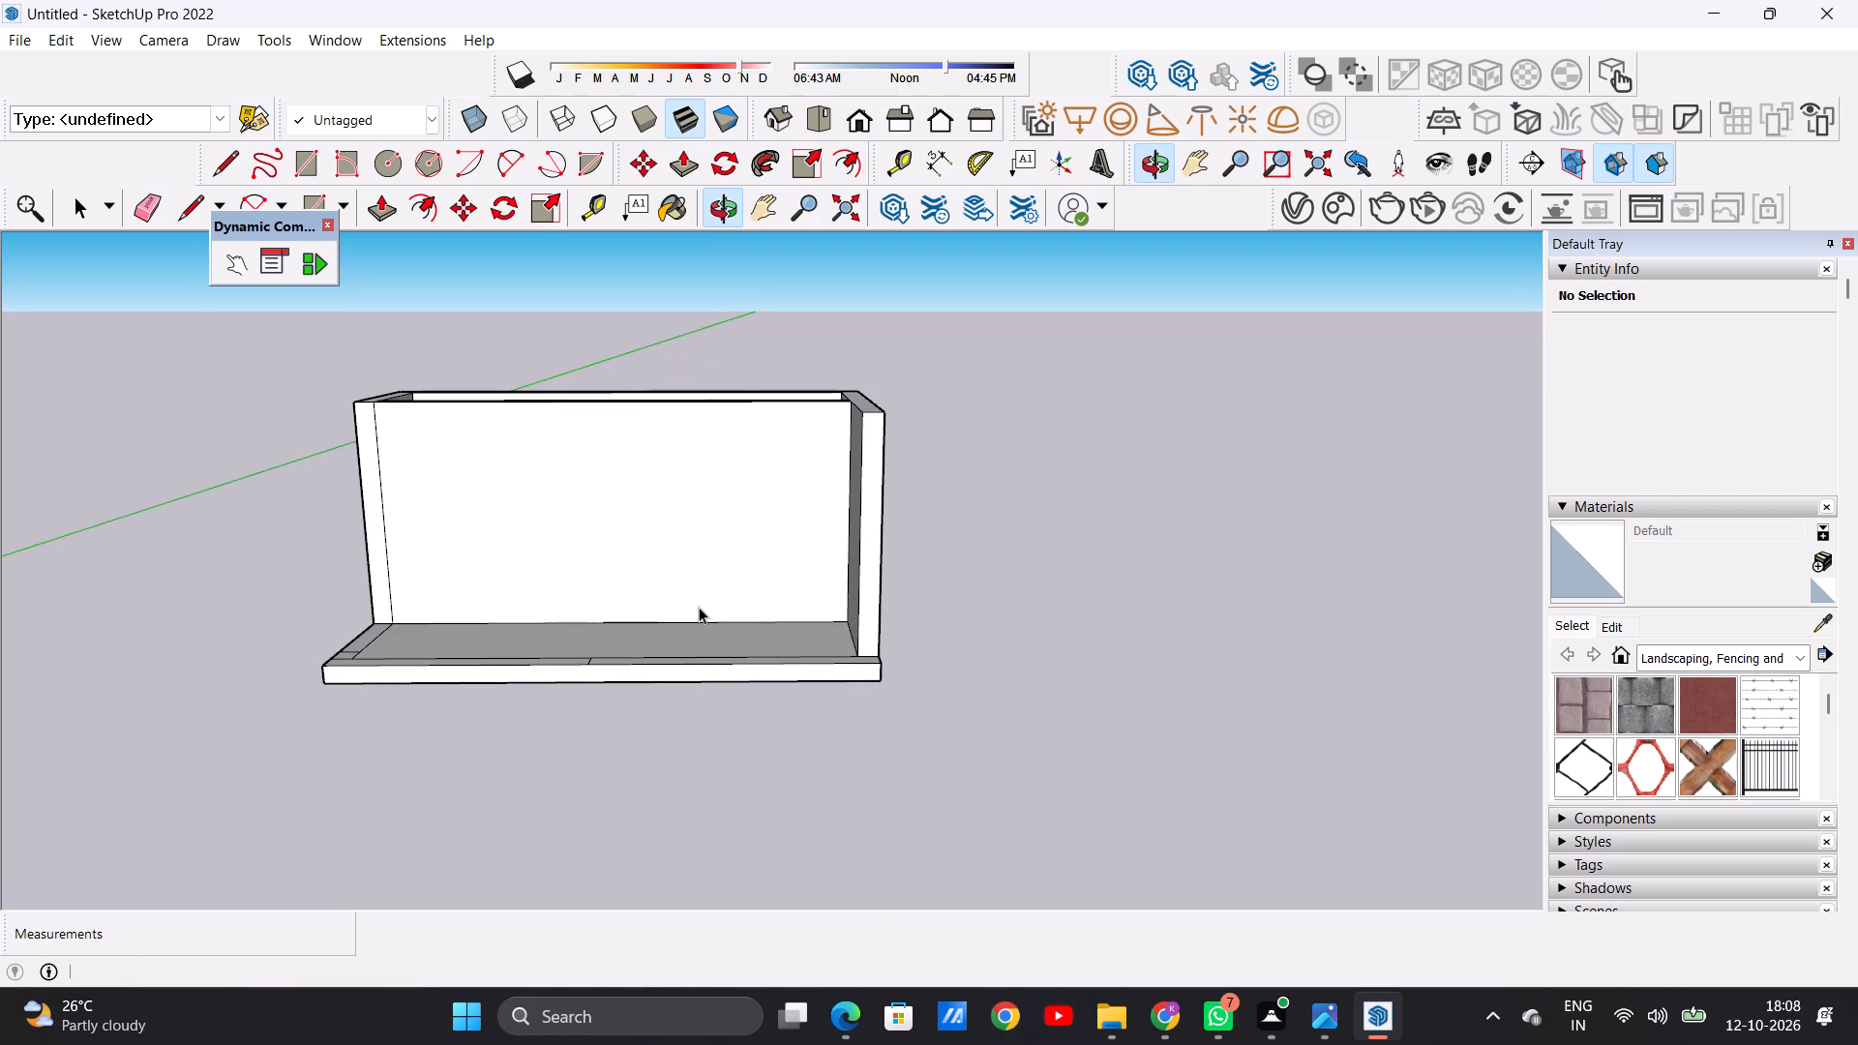
{"action": "left_click", "coordinate": [844, 114]}
{"action": "scroll", "coordinate": [896, 552], "scroll_direction": "up", "scroll_amount": 4}
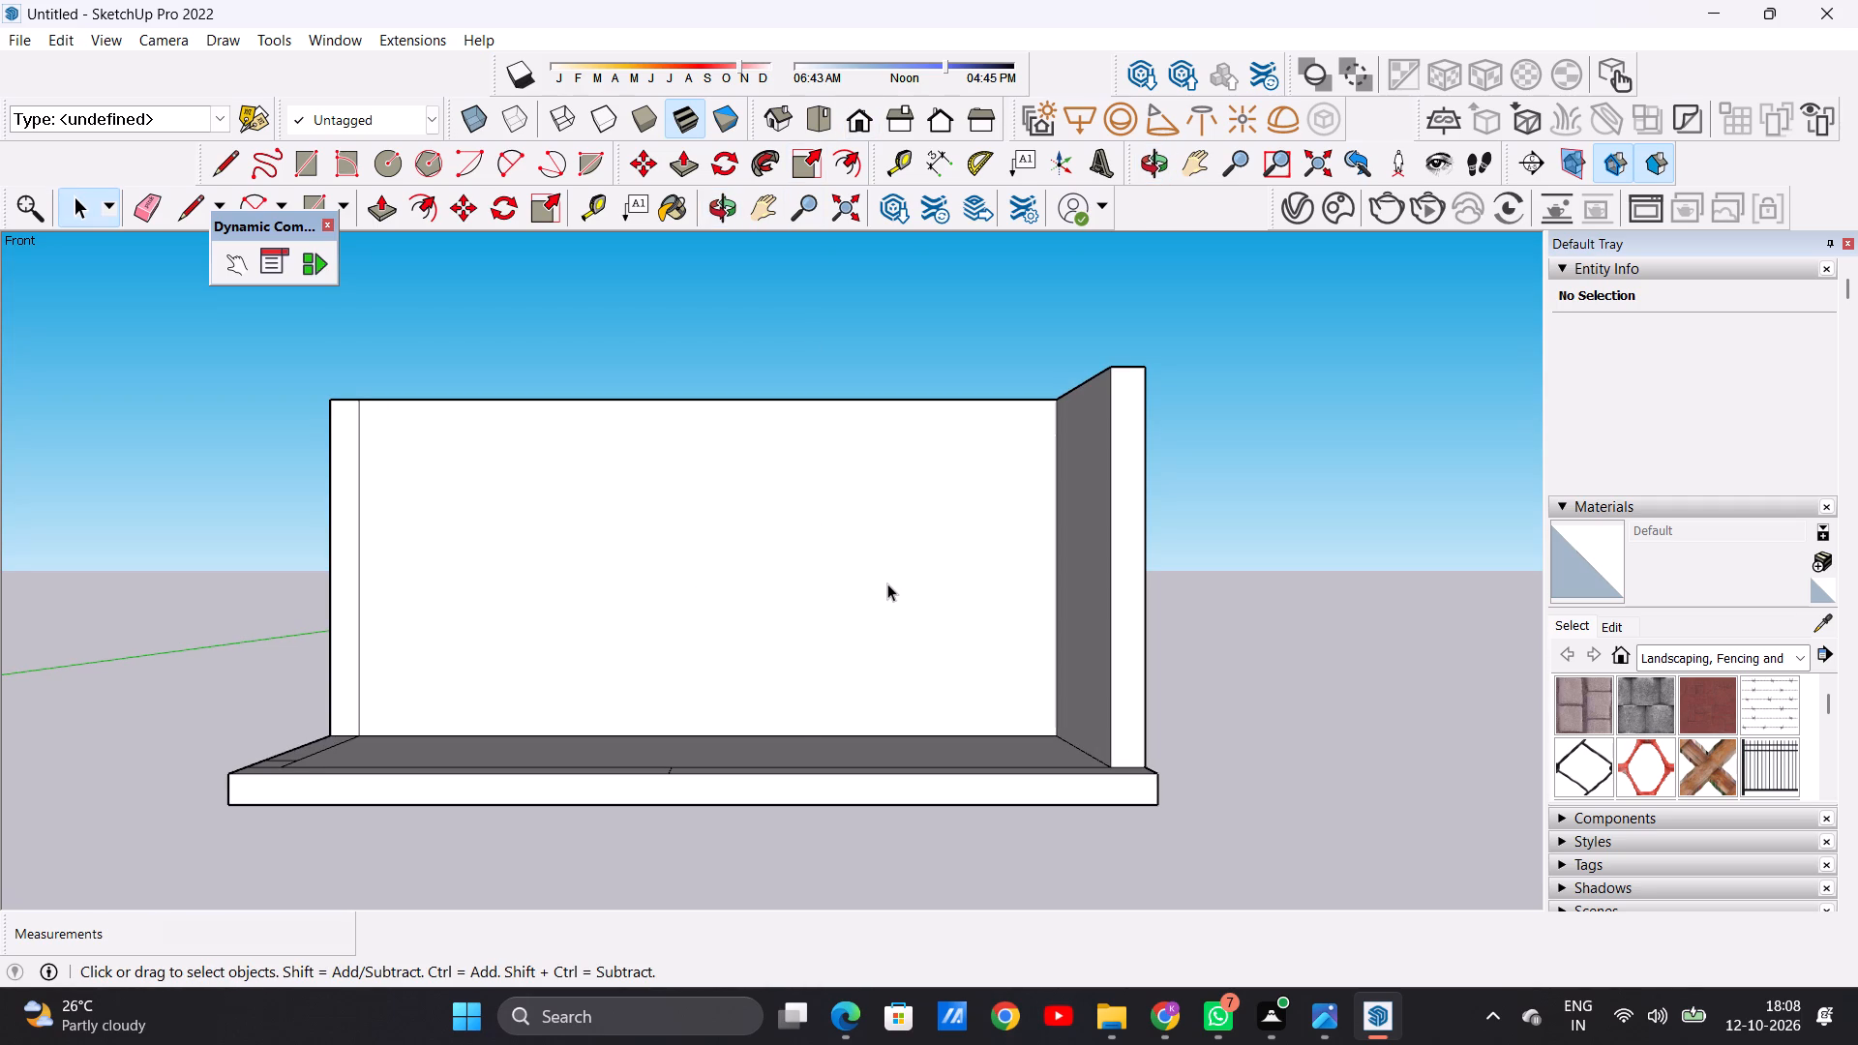
{"action": "key", "text": "r"}
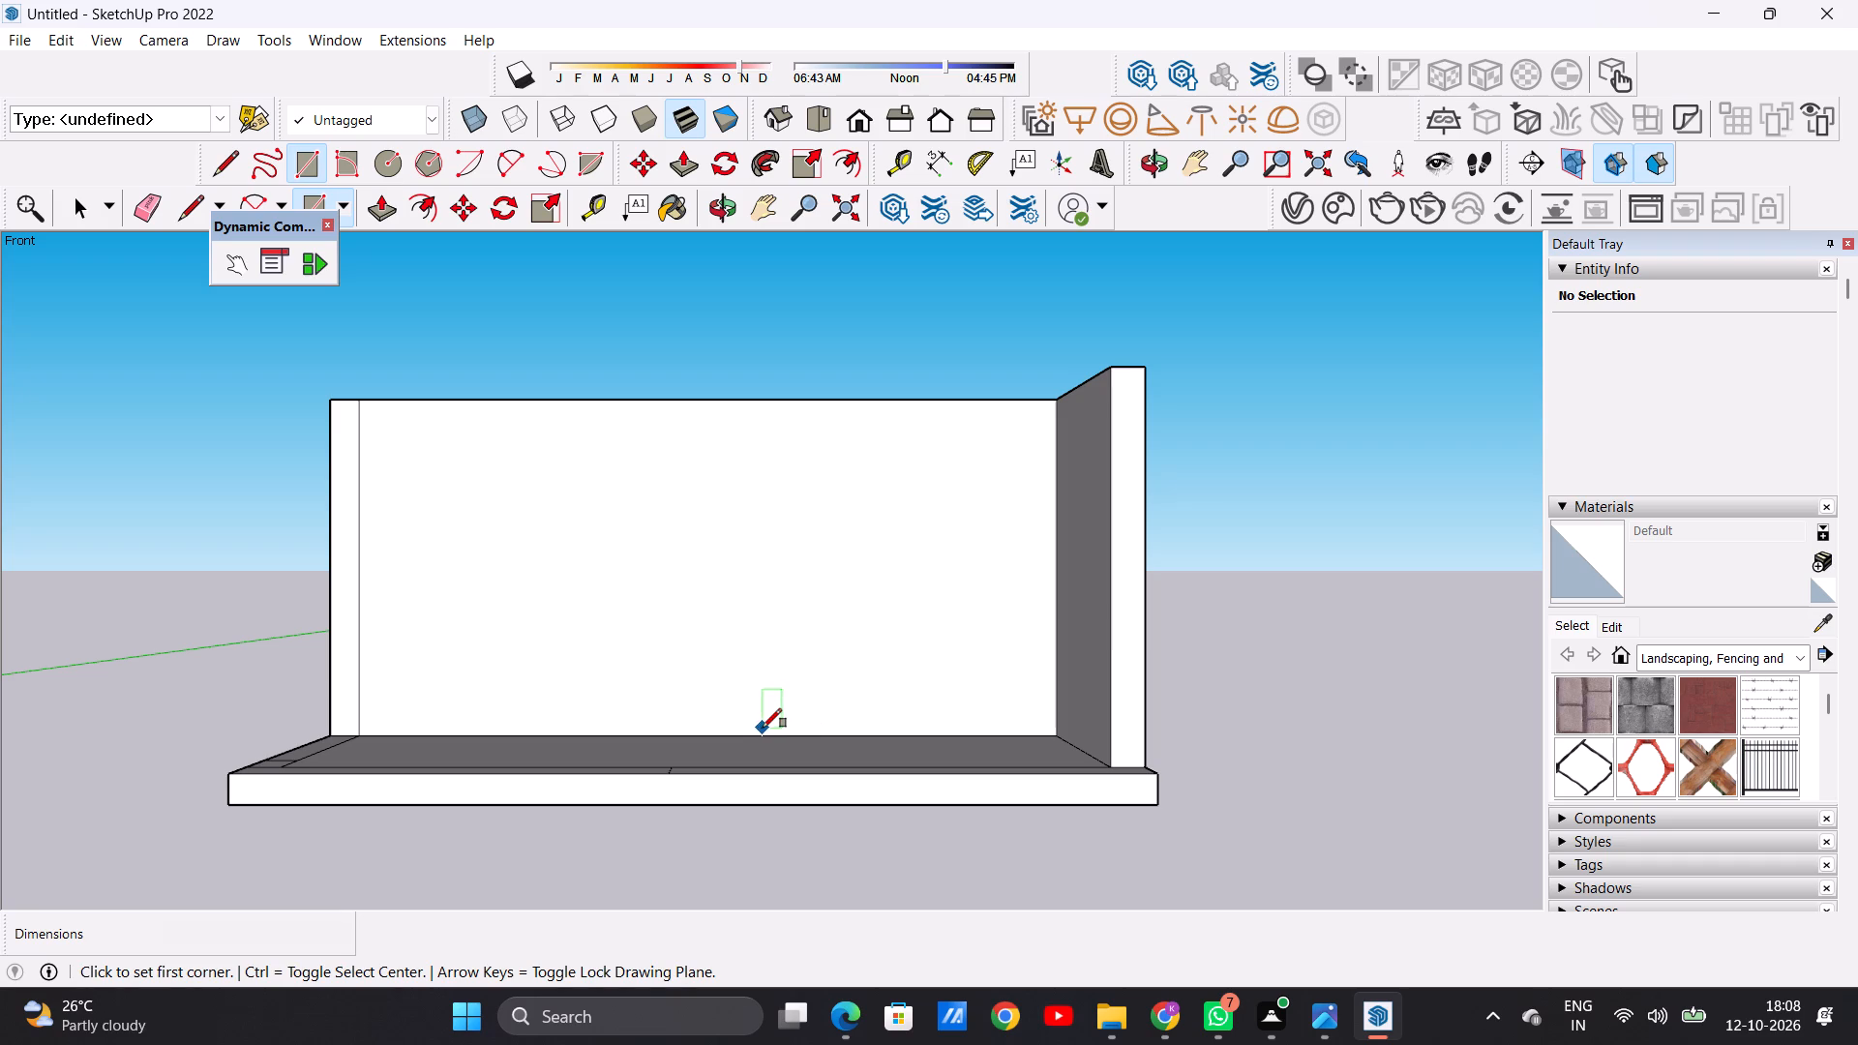
{"action": "middle_click_drag", "start_coordinate": [774, 731], "coordinate": [783, 820]}
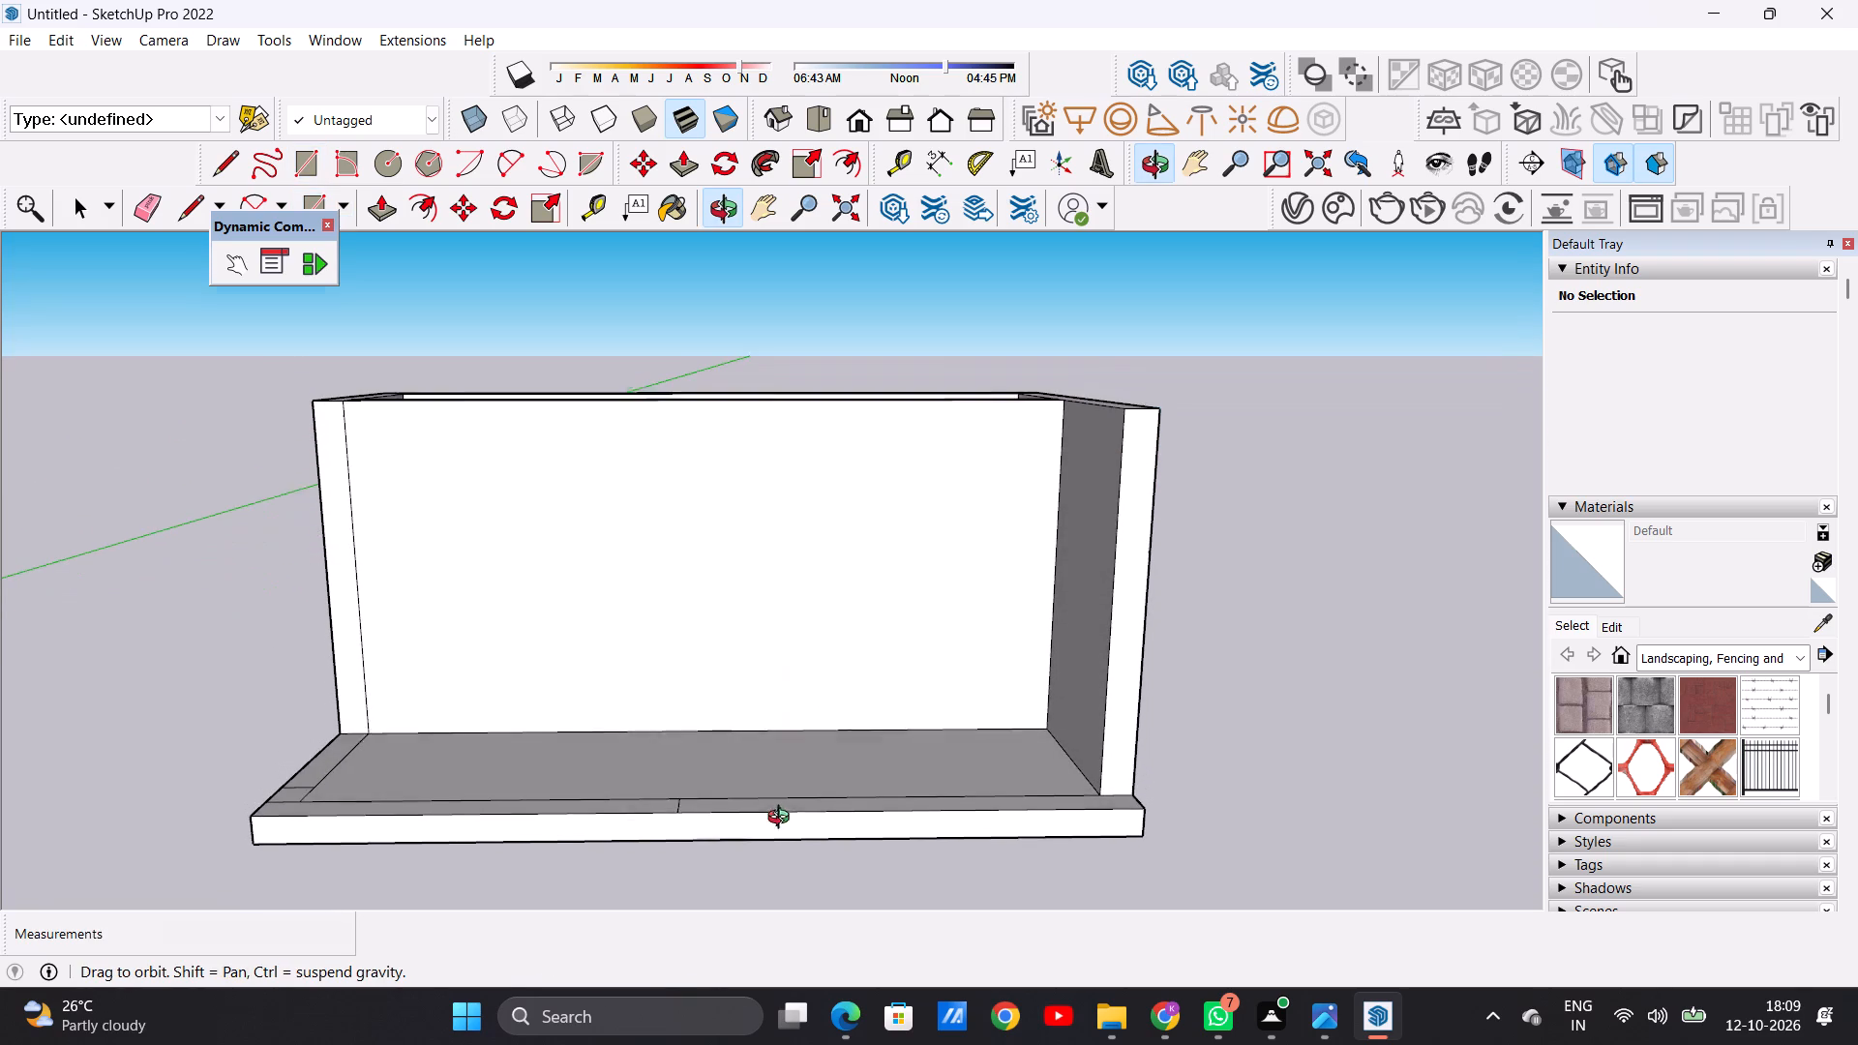
{"action": "middle_click_drag", "start_coordinate": [783, 820], "coordinate": [783, 822]}
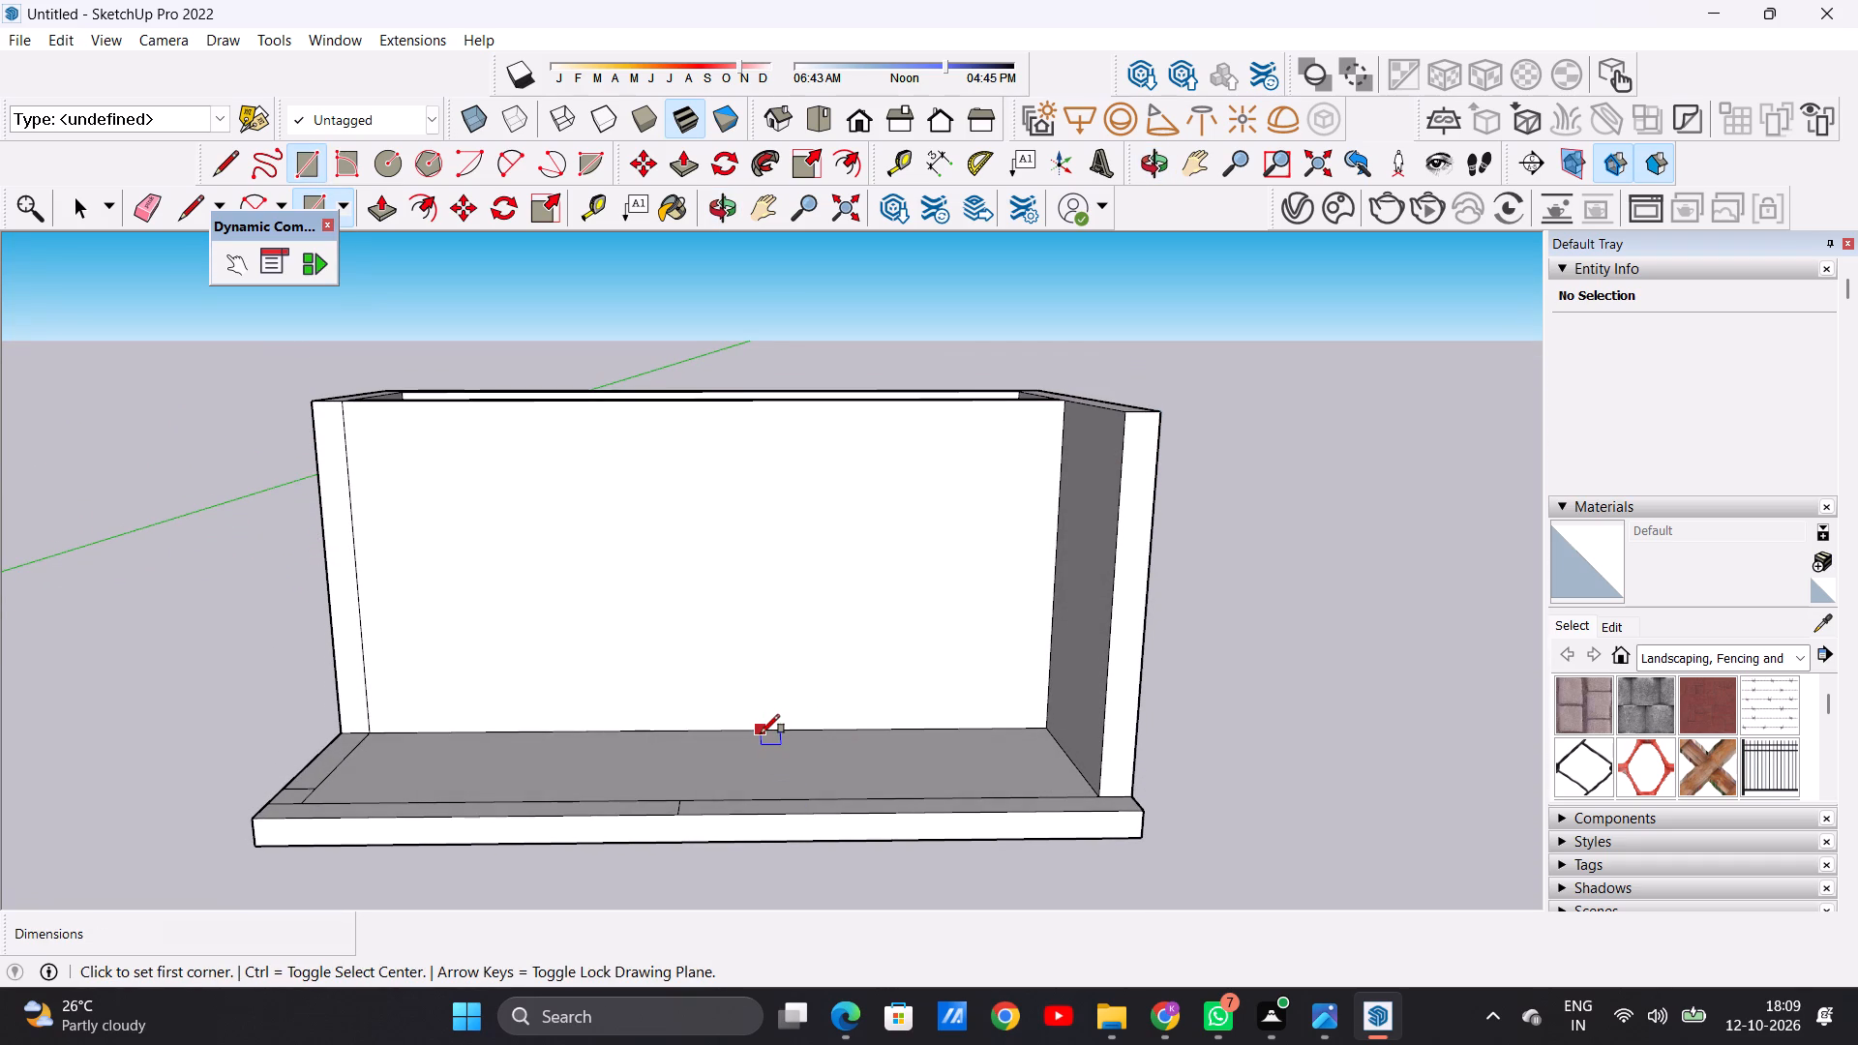
{"action": "left_click", "coordinate": [761, 733]}
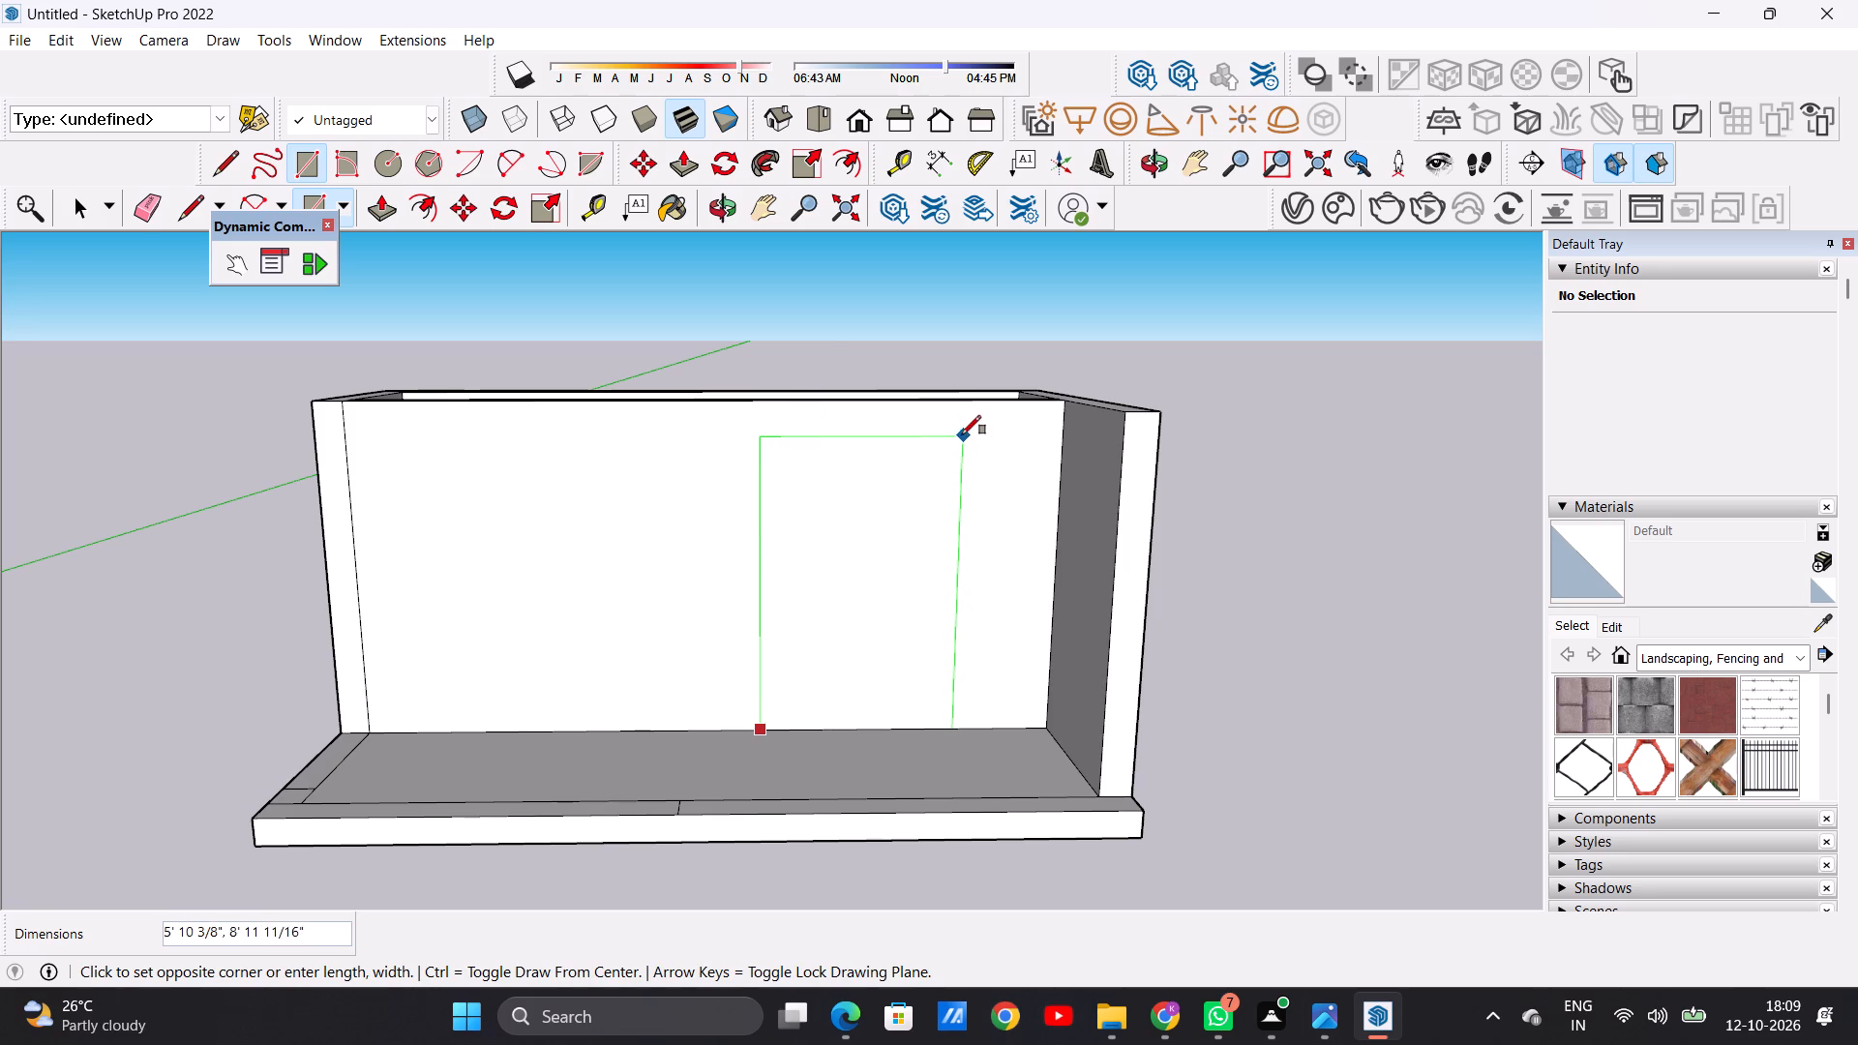
{"action": "left_click", "coordinate": [961, 433]}
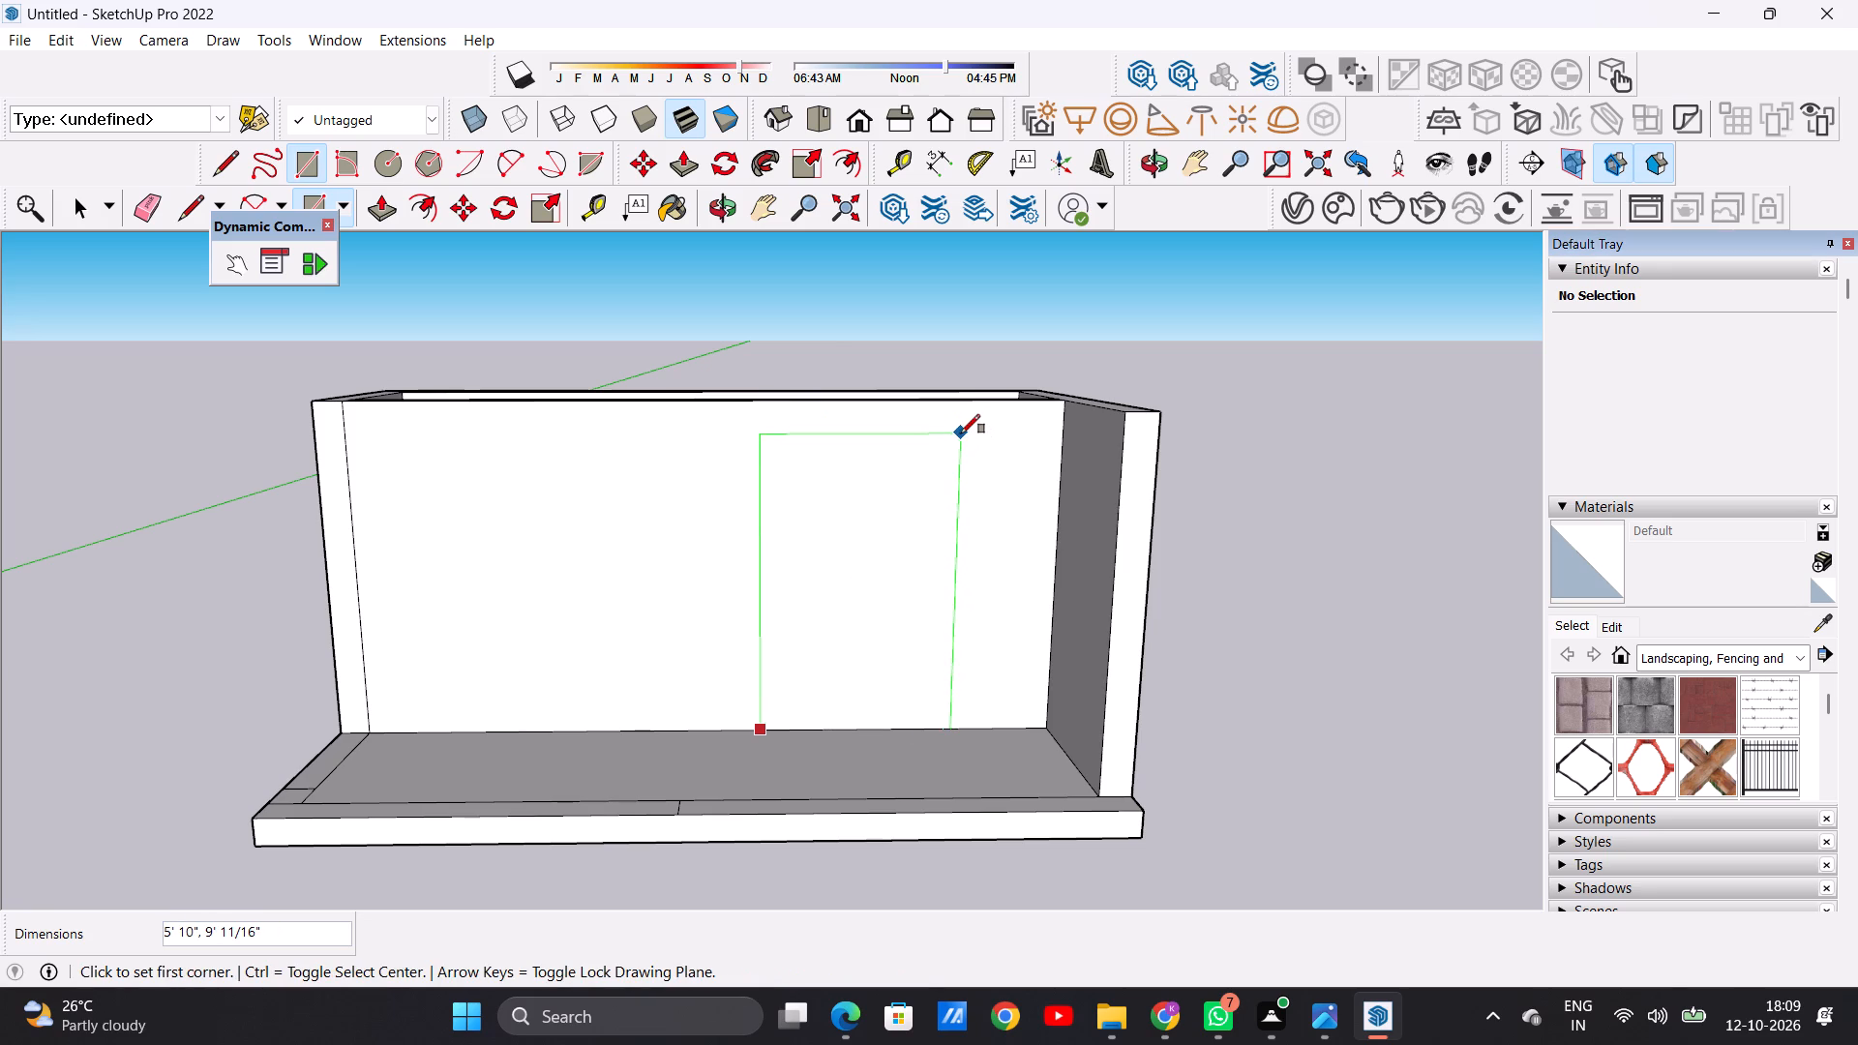
{"action": "key", "text": "space"}
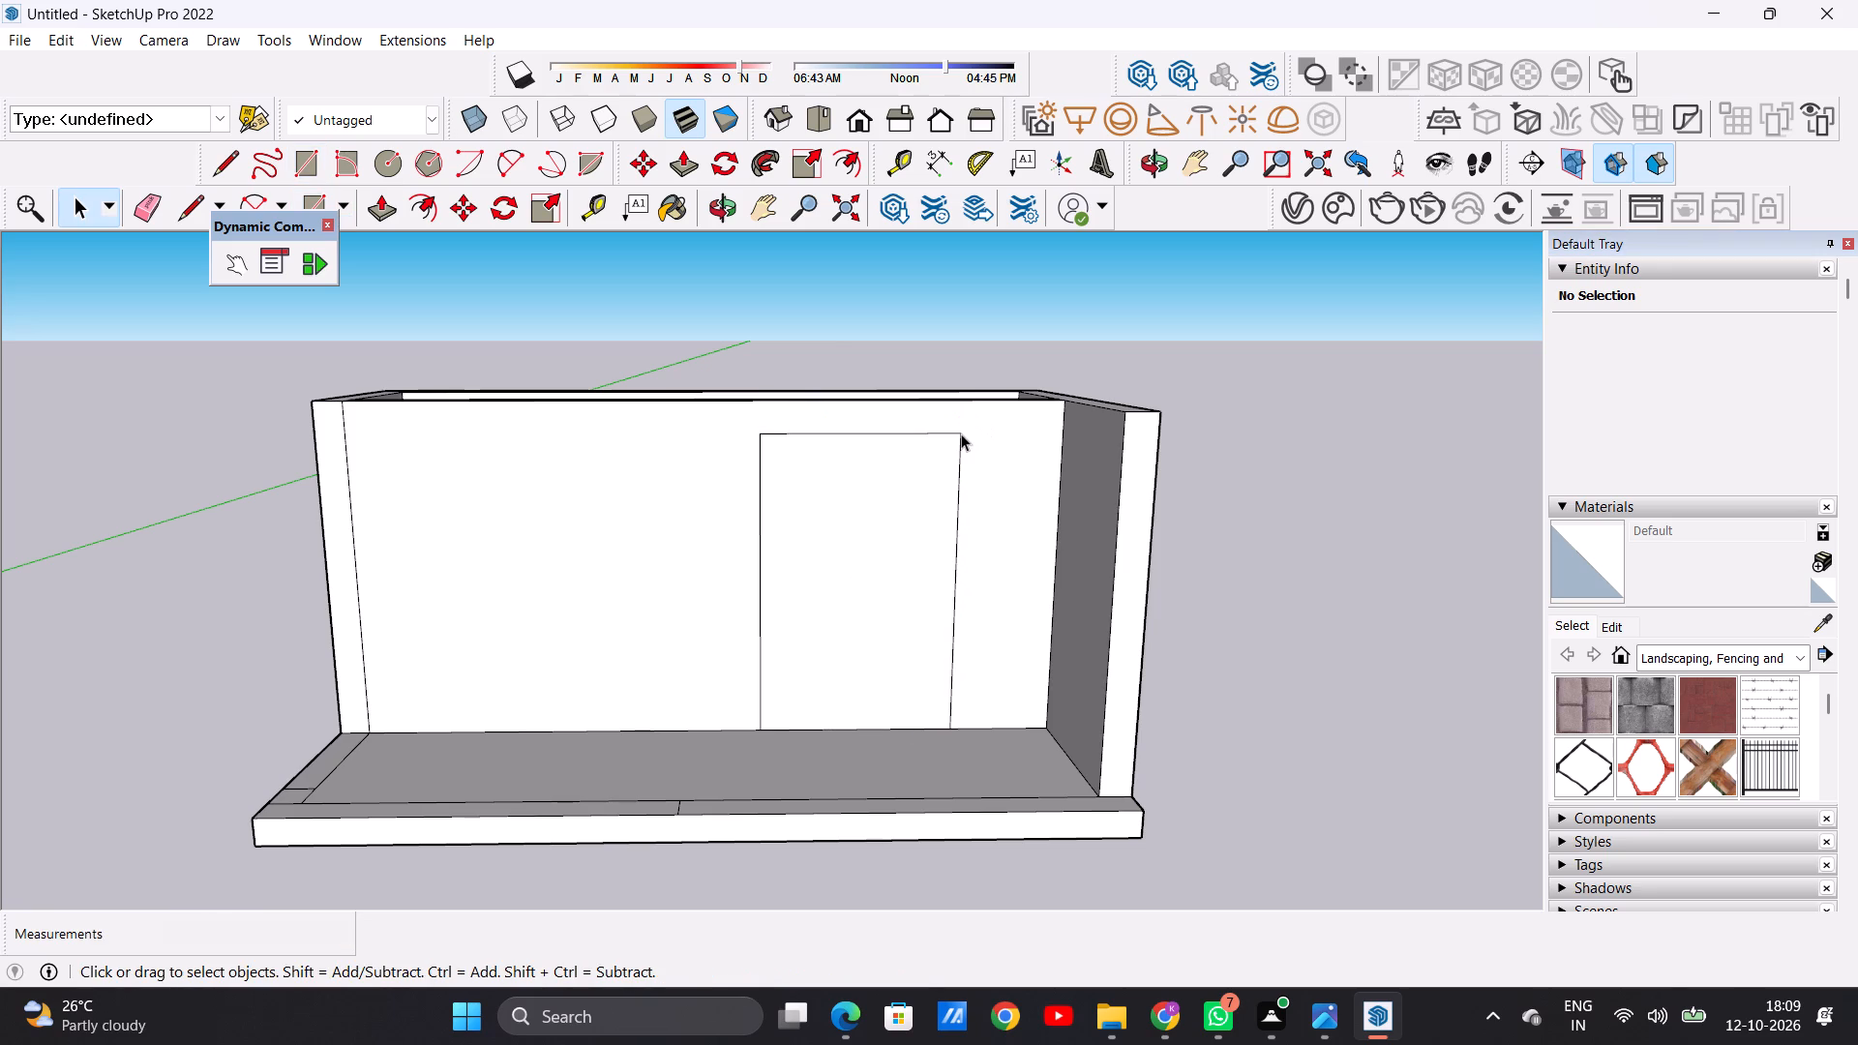
Push/Pull the doorway rectangle about 7 7/16" through the partition wall to cut an opening.
{"action": "scroll", "coordinate": [895, 504], "scroll_direction": "down", "scroll_amount": 6}
{"action": "middle_click_drag", "start_coordinate": [917, 523], "coordinate": [646, 626]}
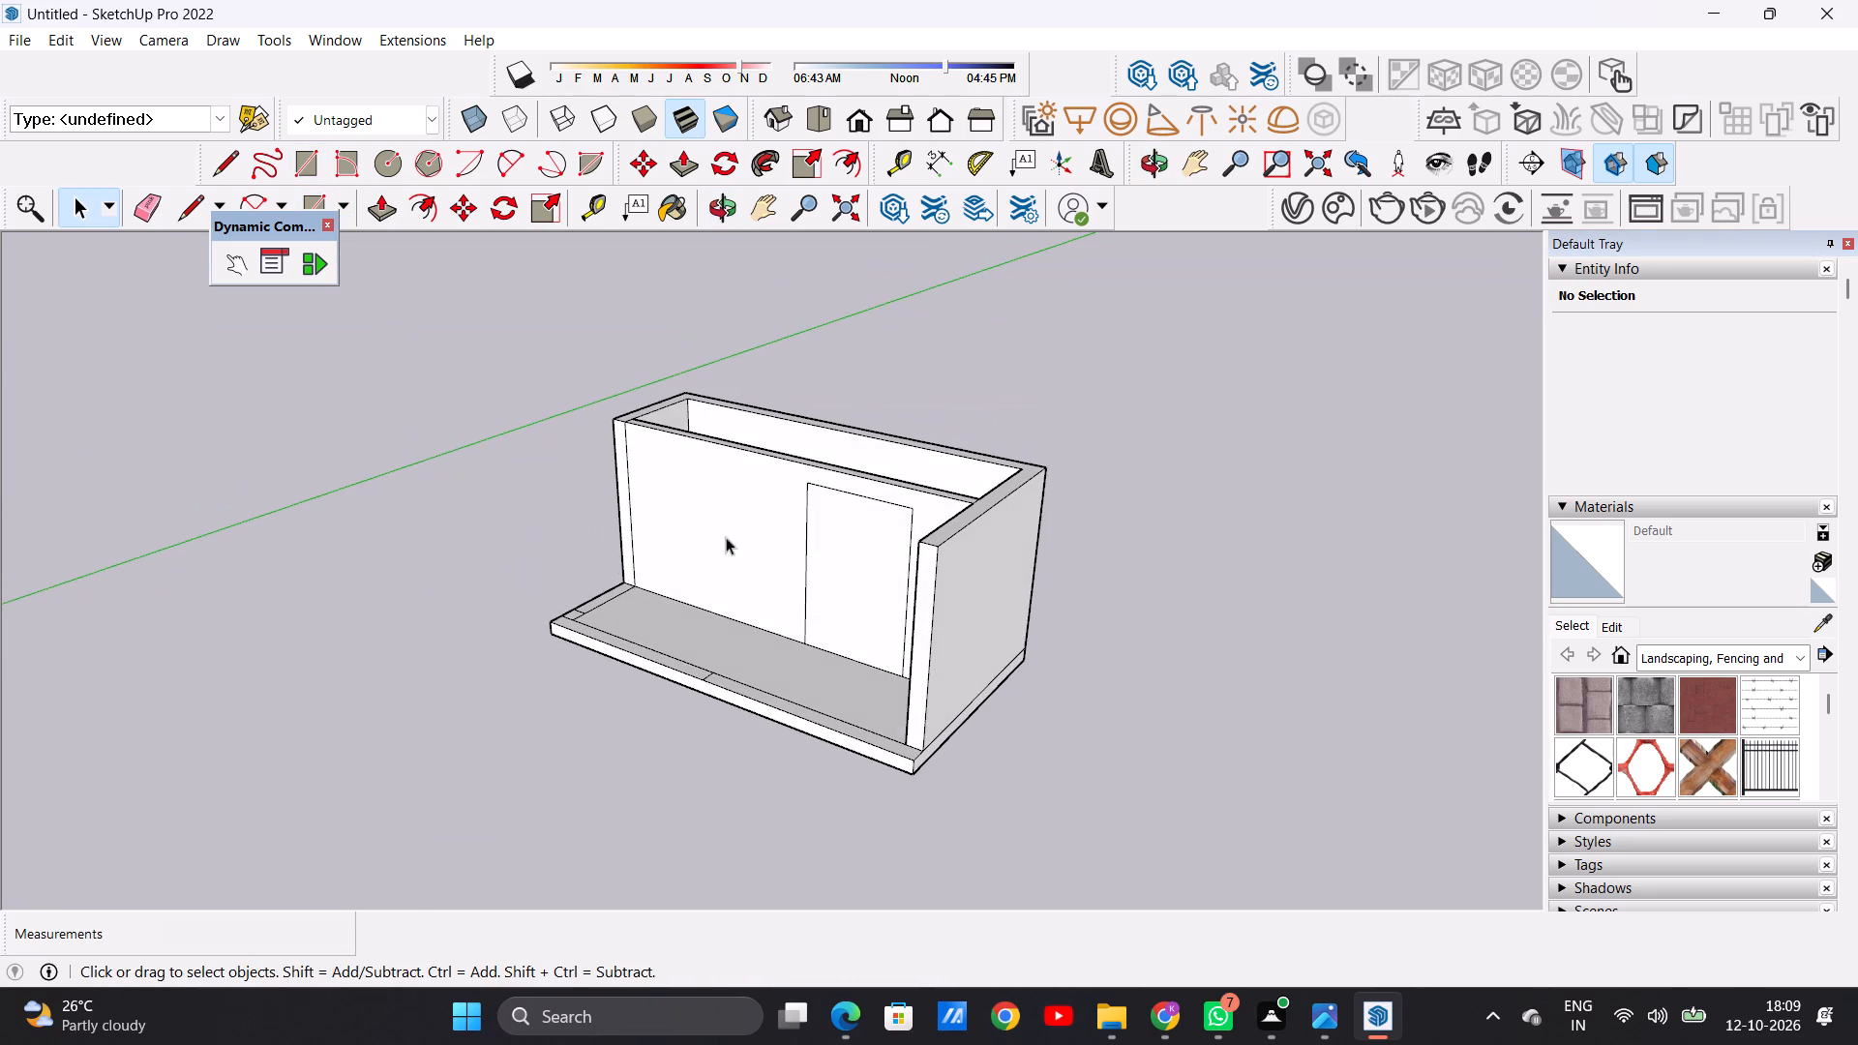
{"action": "scroll", "coordinate": [791, 505], "scroll_direction": "up", "scroll_amount": 5}
{"action": "middle_click_drag", "start_coordinate": [995, 463], "coordinate": [958, 632]}
{"action": "scroll", "coordinate": [925, 646], "scroll_direction": "up", "scroll_amount": 2}
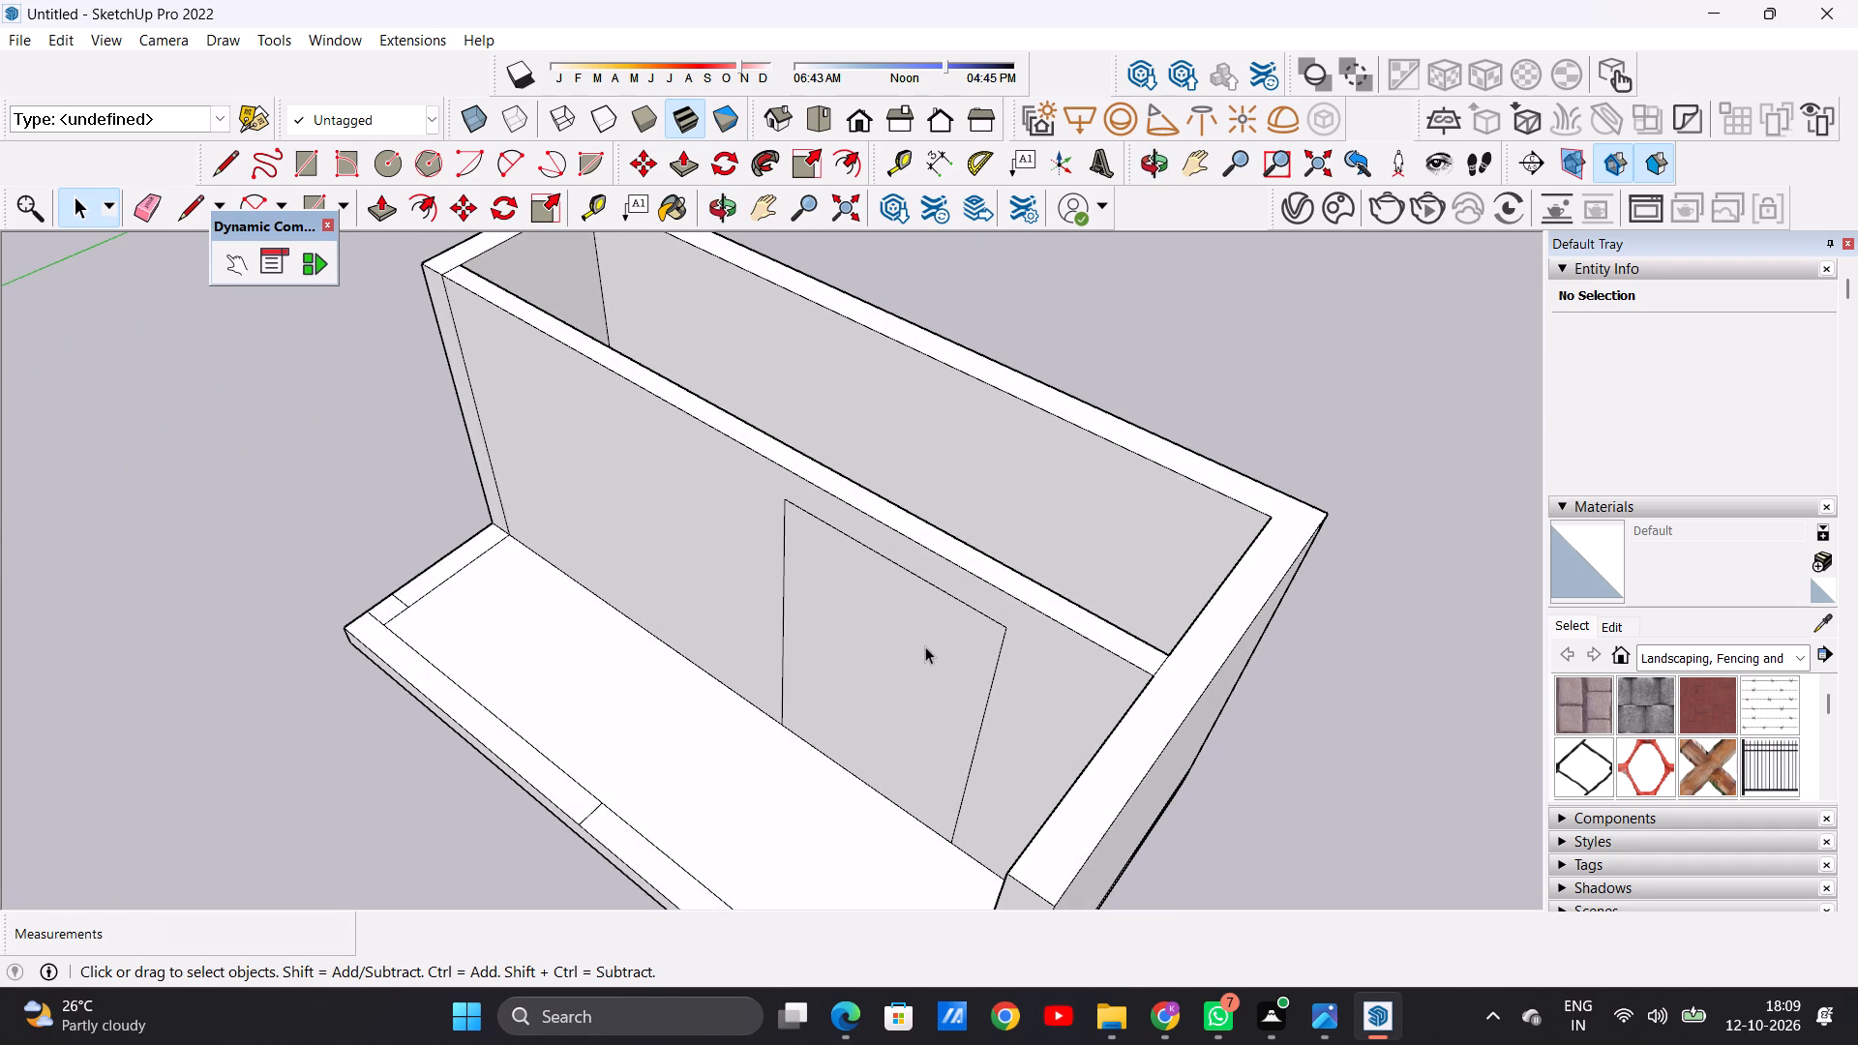
{"action": "key", "text": "p"}
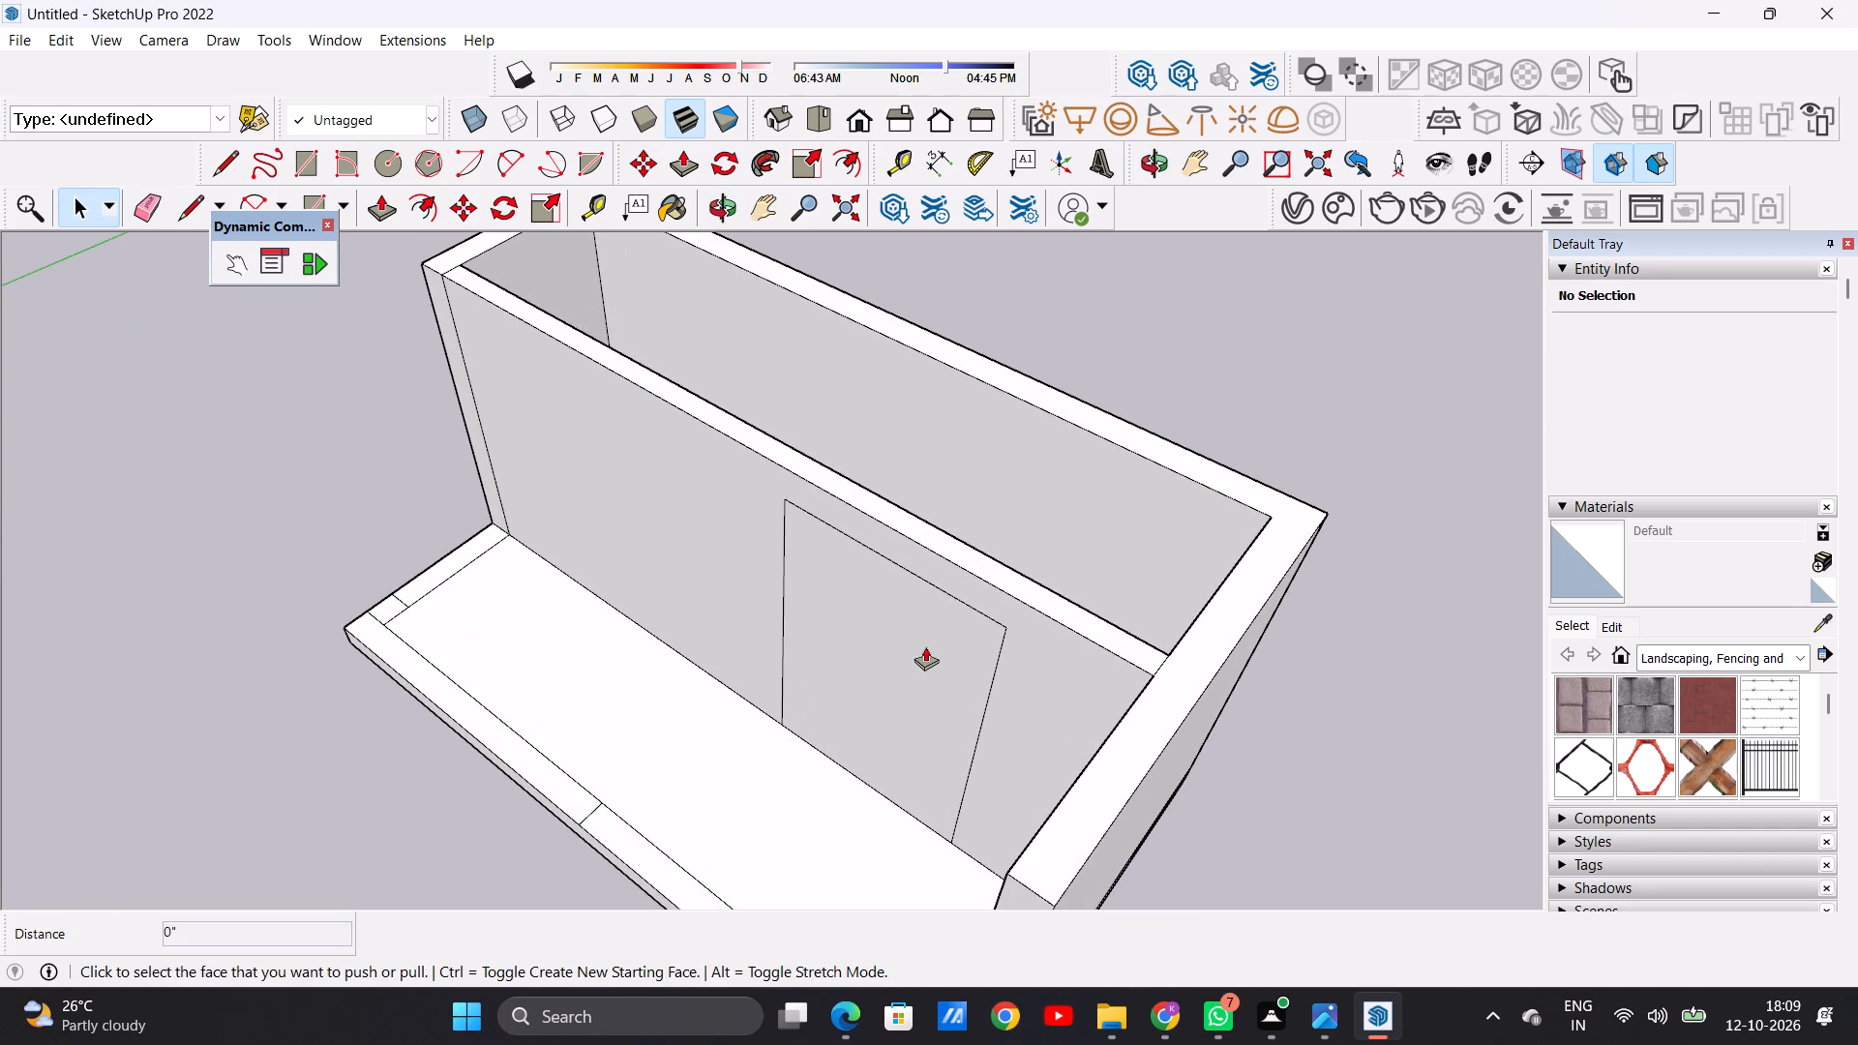
{"action": "left_click", "coordinate": [892, 610]}
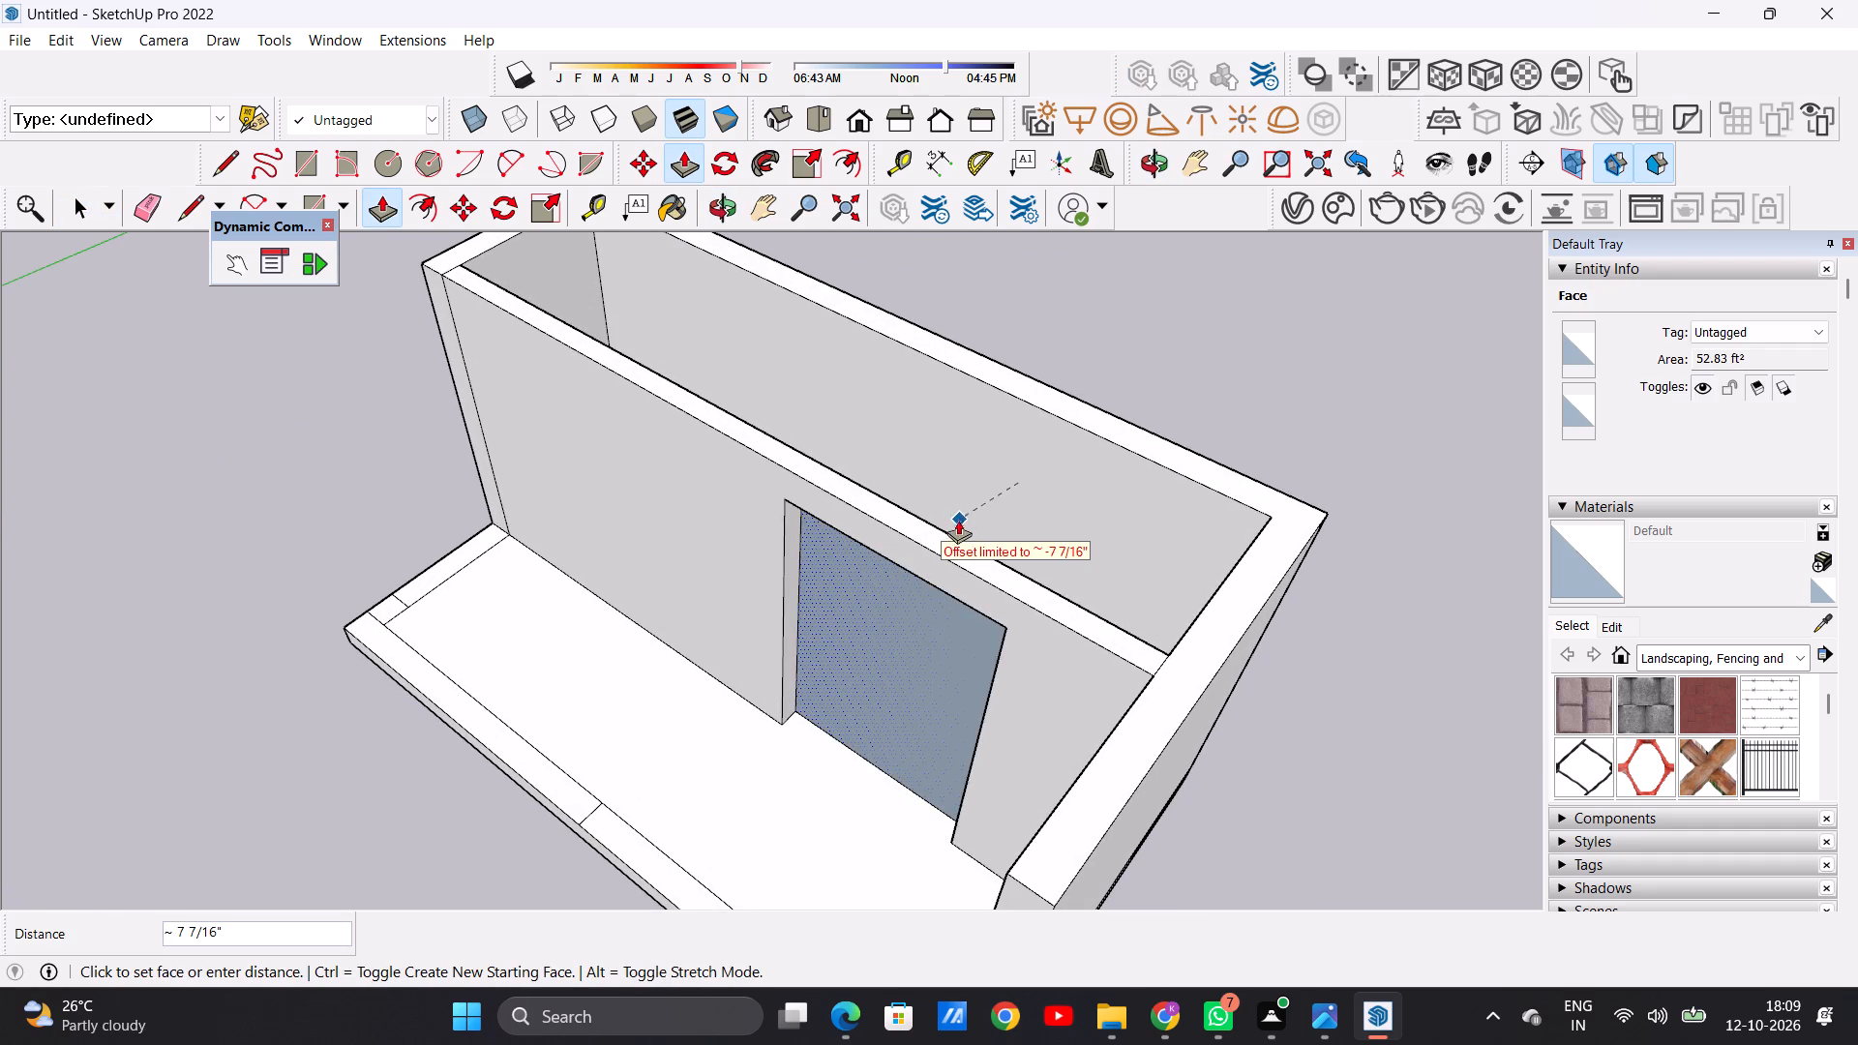
{"action": "left_click", "coordinate": [947, 529]}
{"action": "key", "text": "space"}
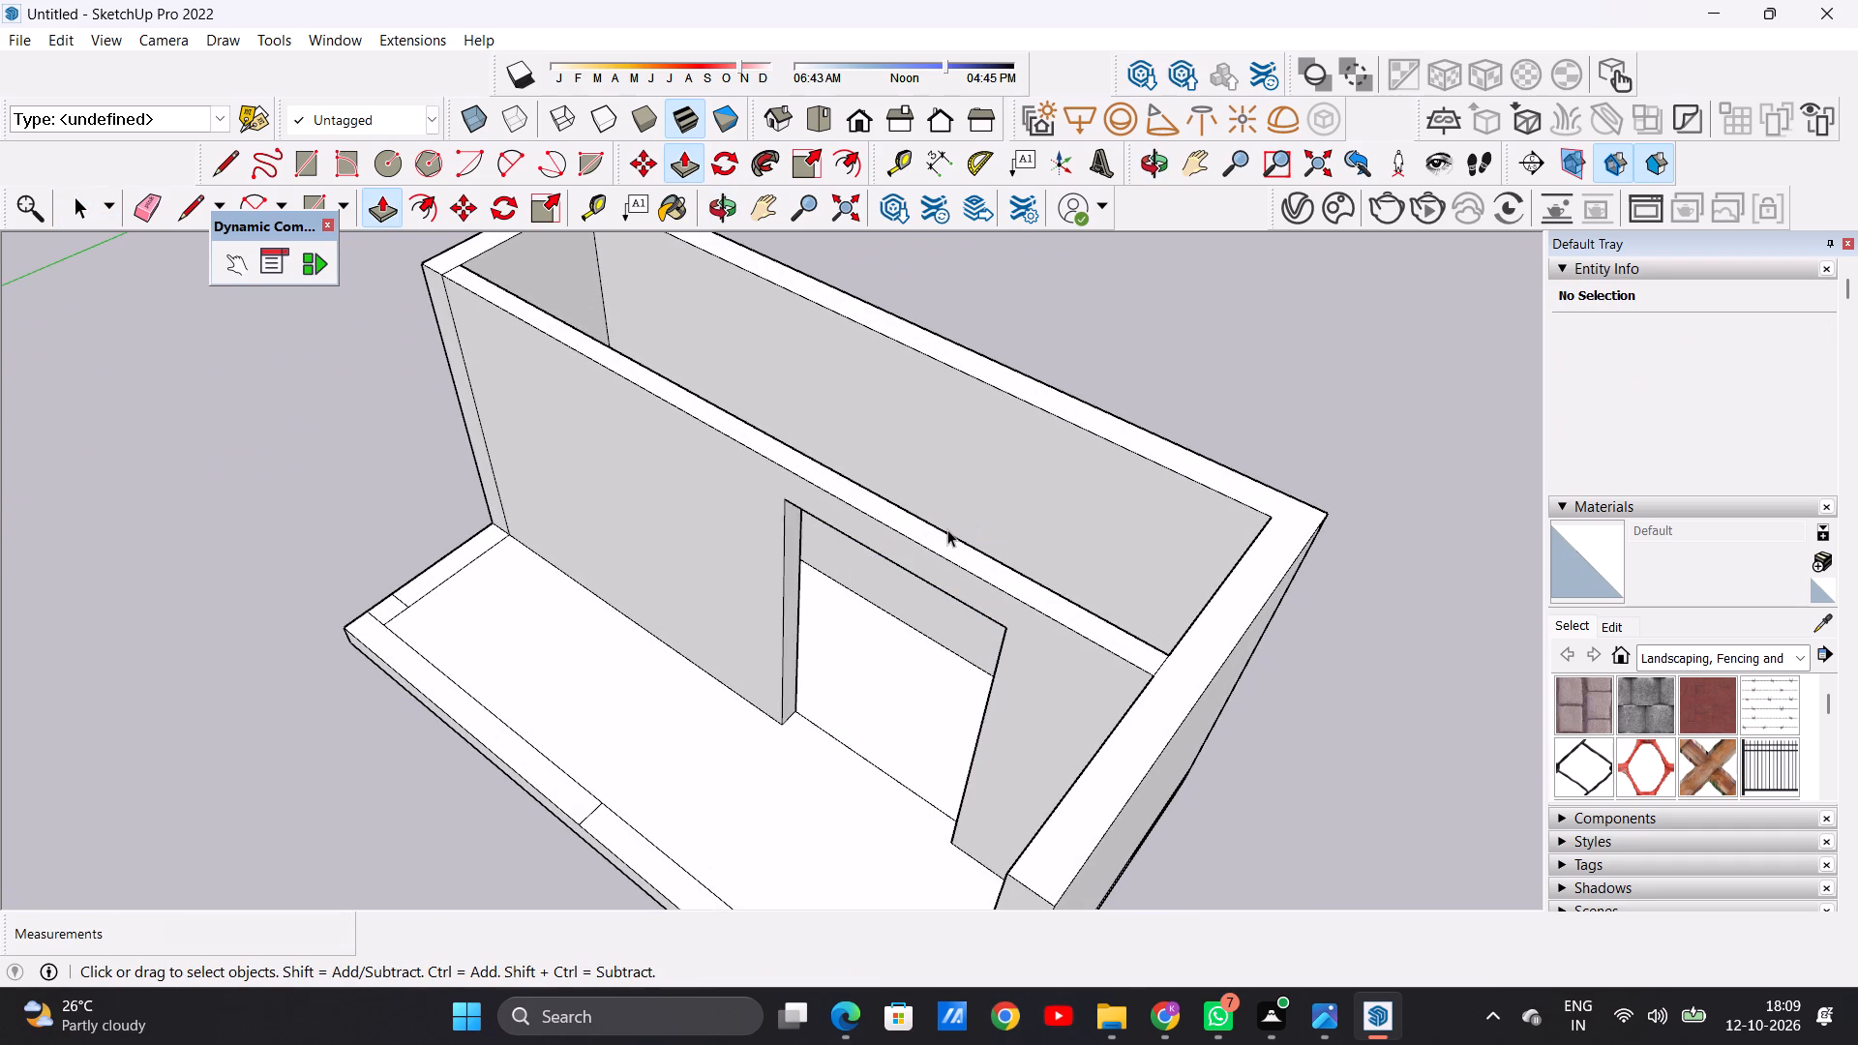
Draw a 5' 10" line along the floor between the doorway's front bottom corners to close the opening with a face.
{"action": "scroll", "coordinate": [885, 543], "scroll_direction": "down", "scroll_amount": 12}
{"action": "middle_click_drag", "start_coordinate": [752, 585], "coordinate": [797, 632]}
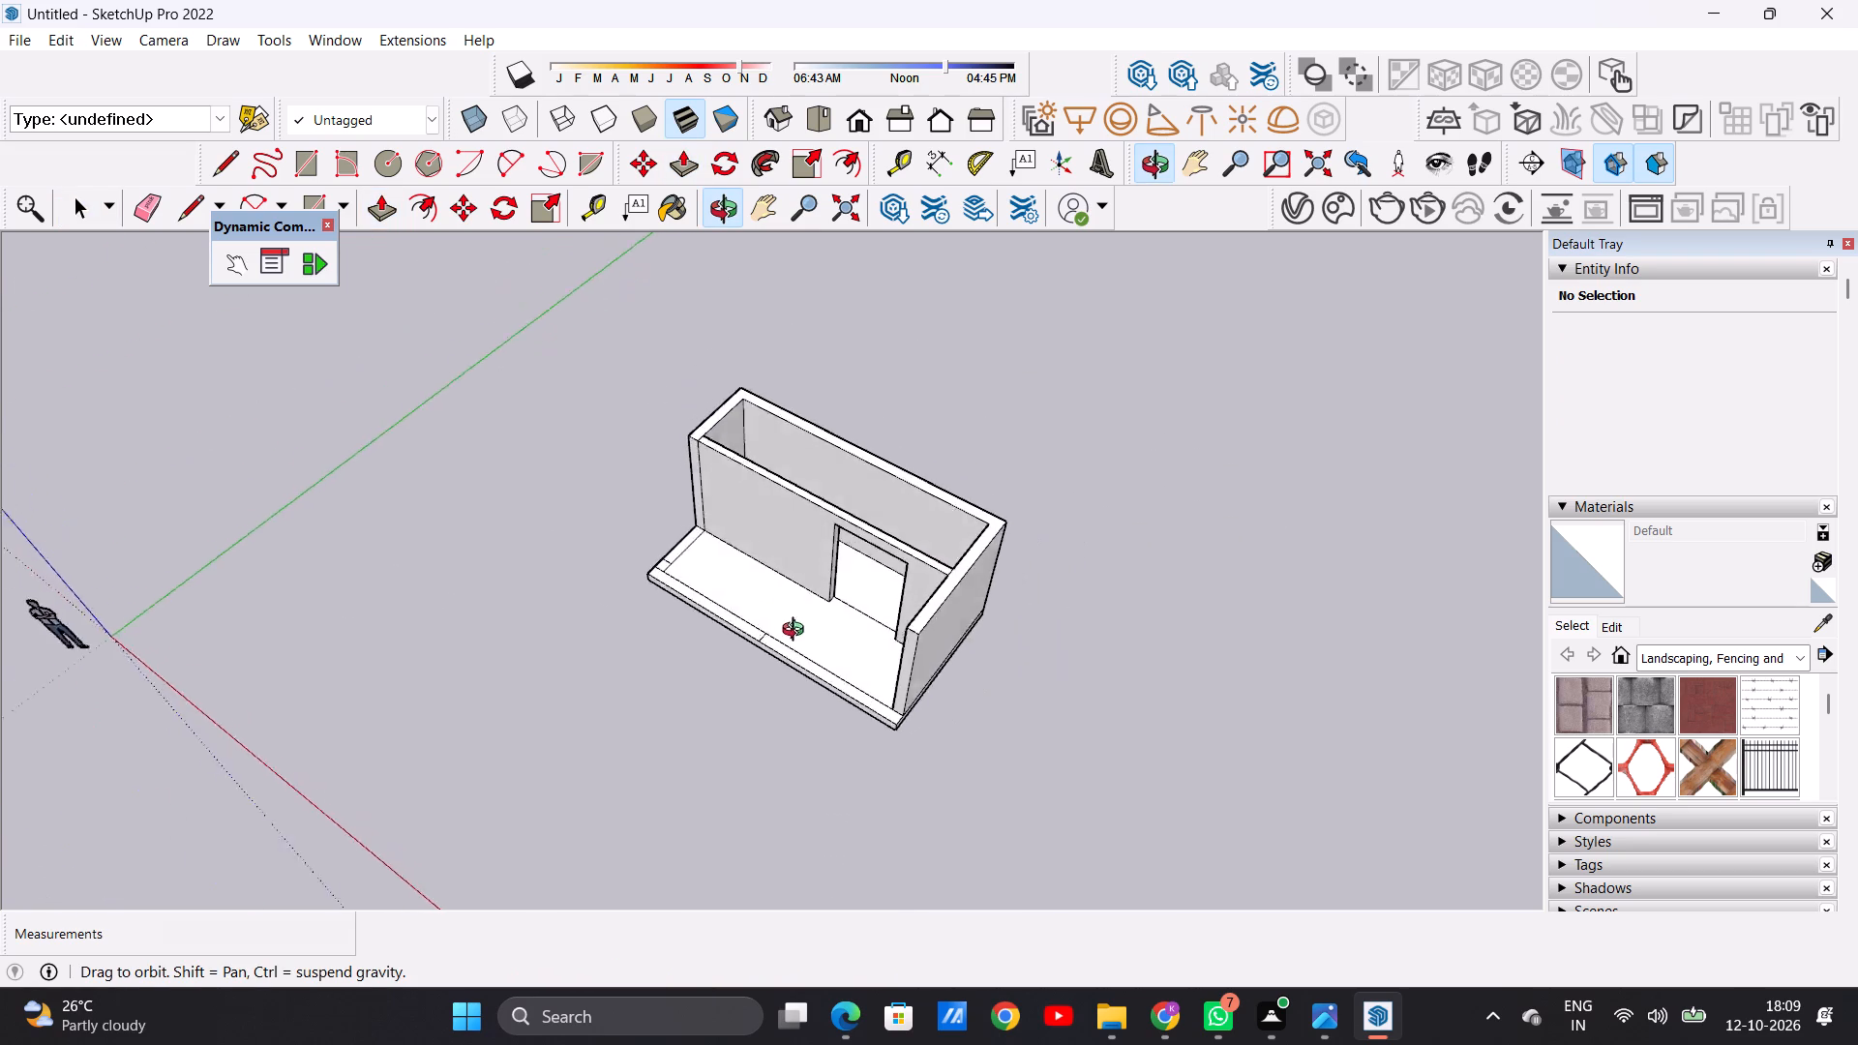
{"action": "middle_click_drag", "start_coordinate": [797, 632], "coordinate": [1013, 662]}
{"action": "scroll", "coordinate": [913, 583], "scroll_direction": "up", "scroll_amount": 11}
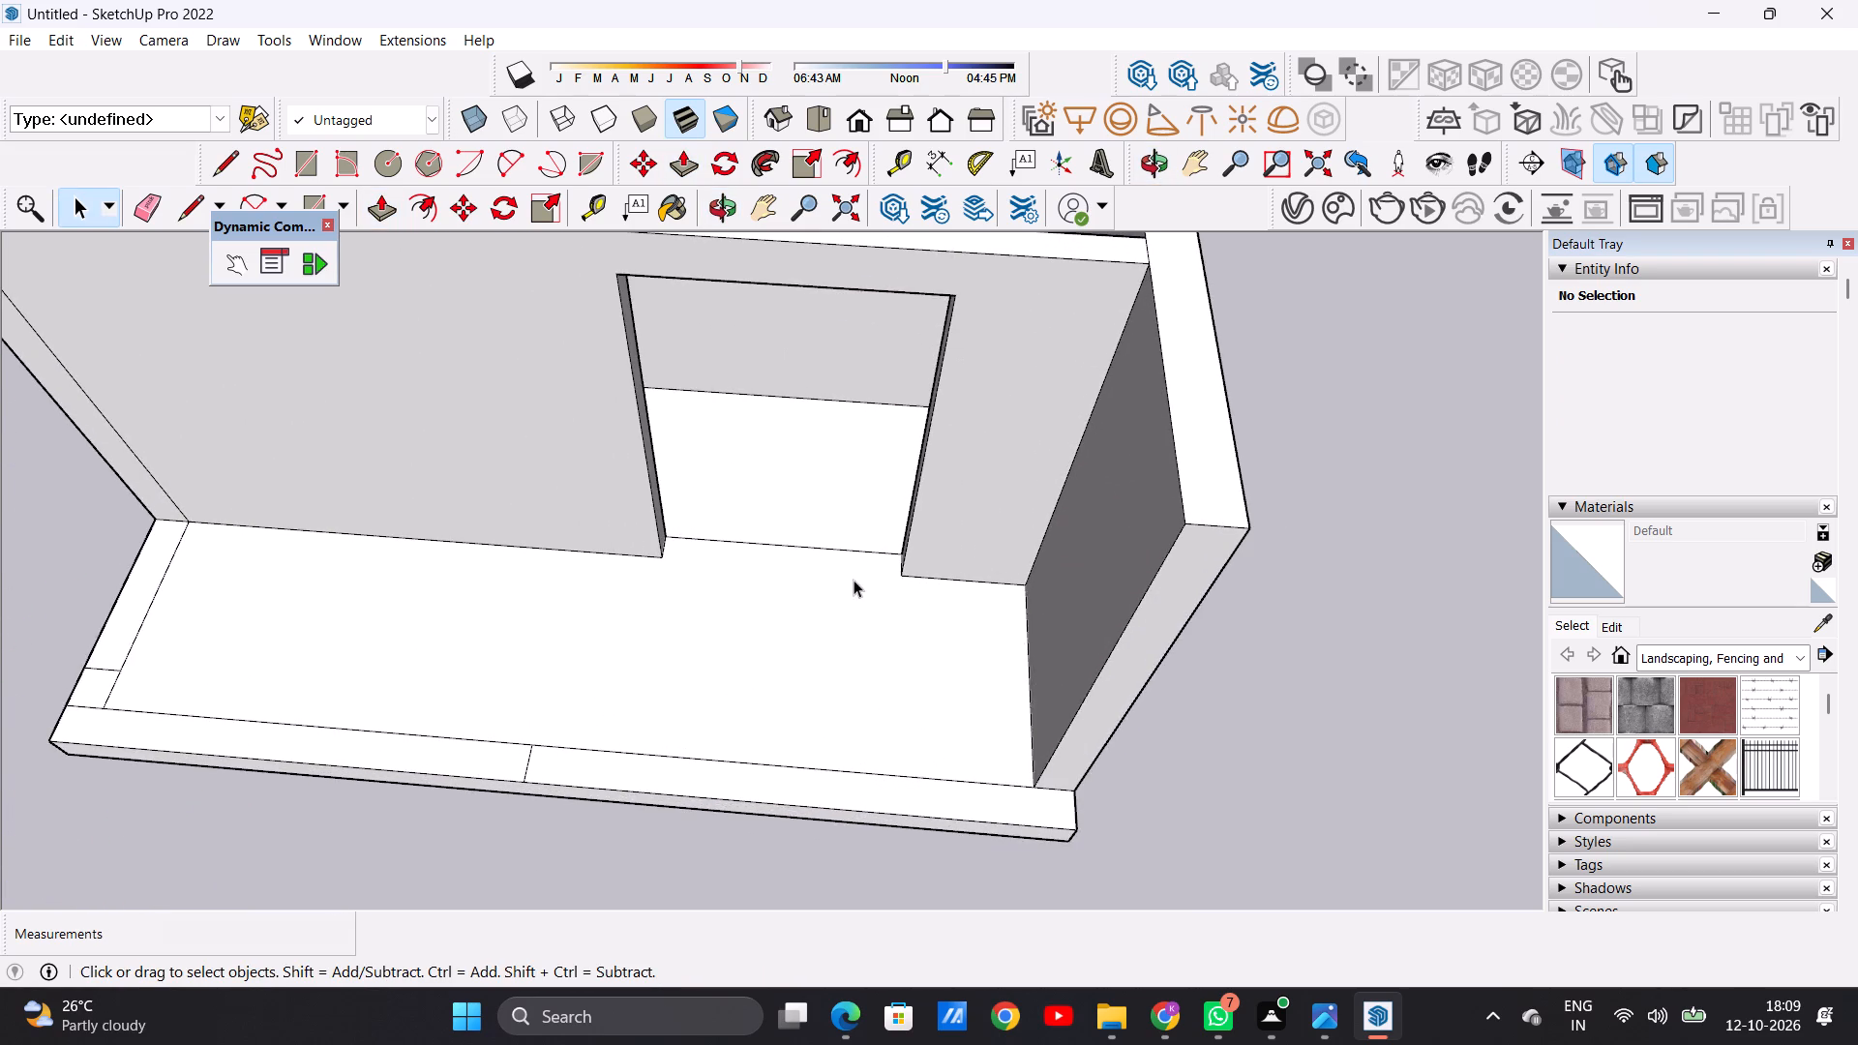
{"action": "middle_click_drag", "start_coordinate": [852, 580], "coordinate": [849, 626]}
{"action": "scroll", "coordinate": [853, 602], "scroll_direction": "up", "scroll_amount": 6}
{"action": "key", "text": "l"}
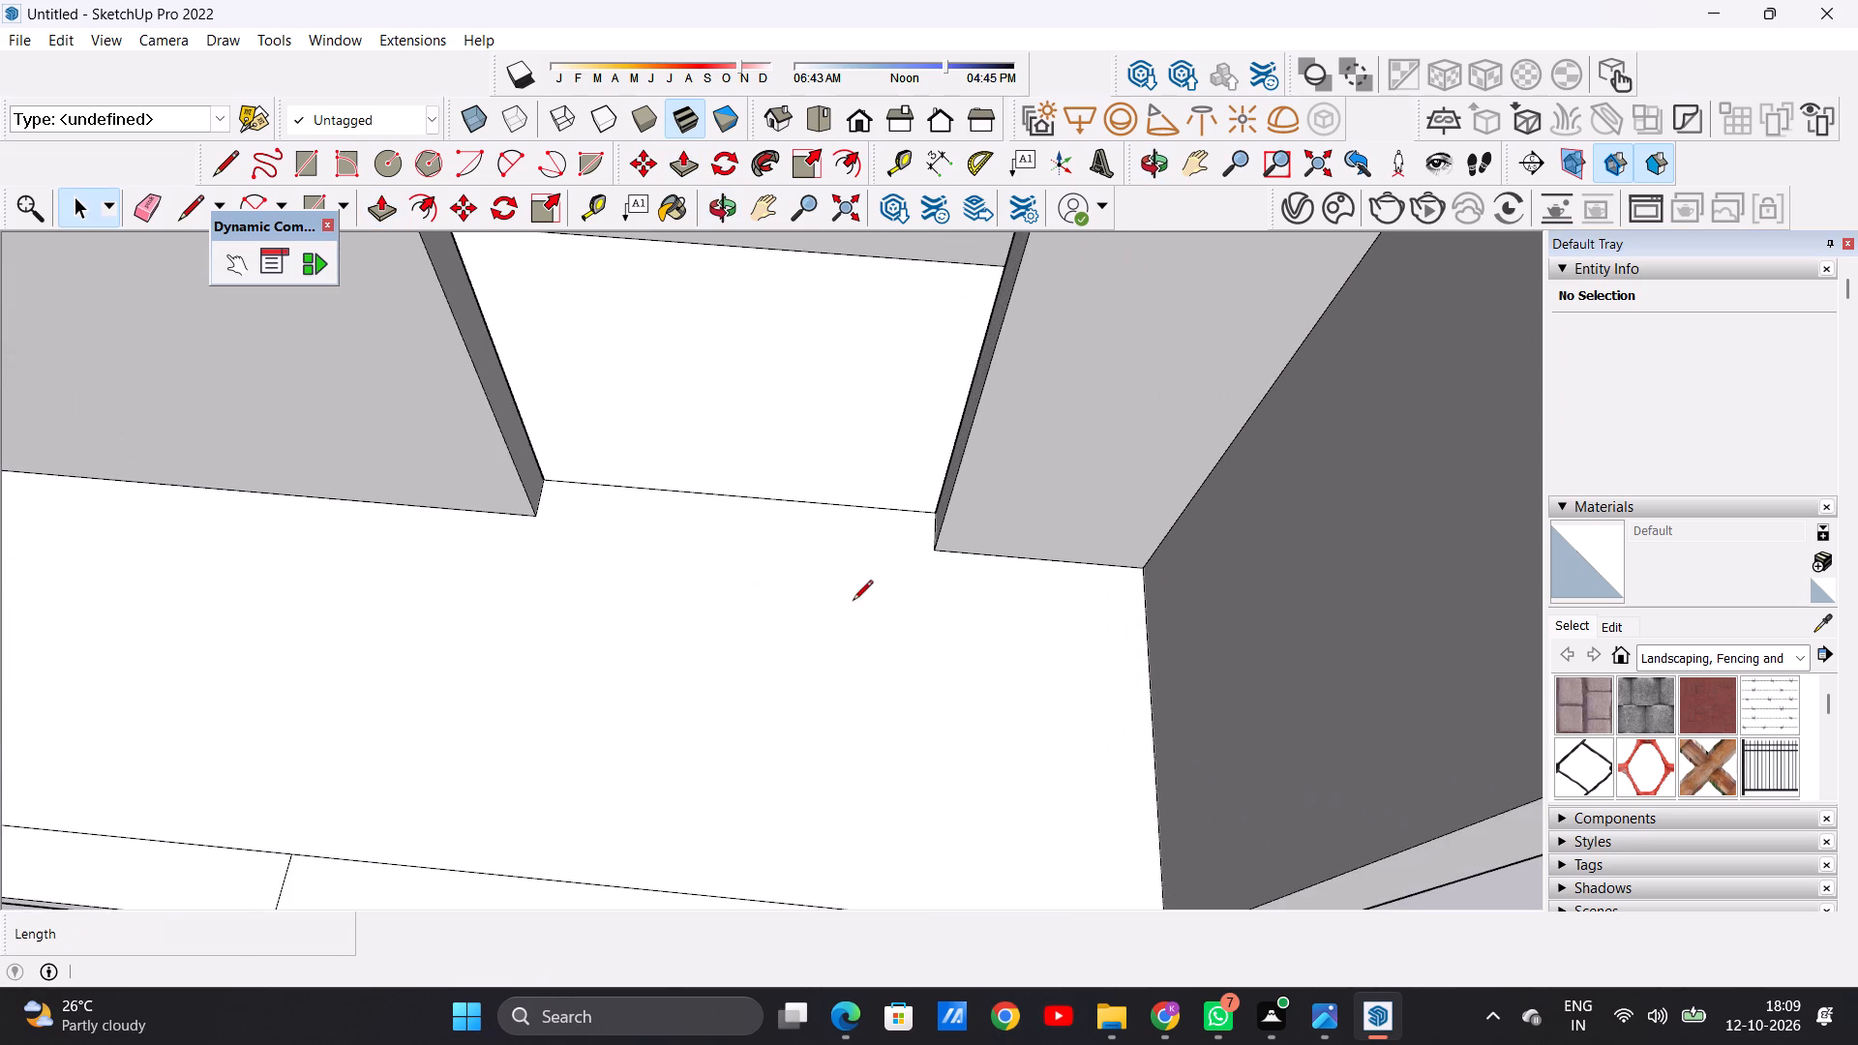
{"action": "left_click", "coordinate": [536, 509]}
{"action": "left_click", "coordinate": [934, 549]}
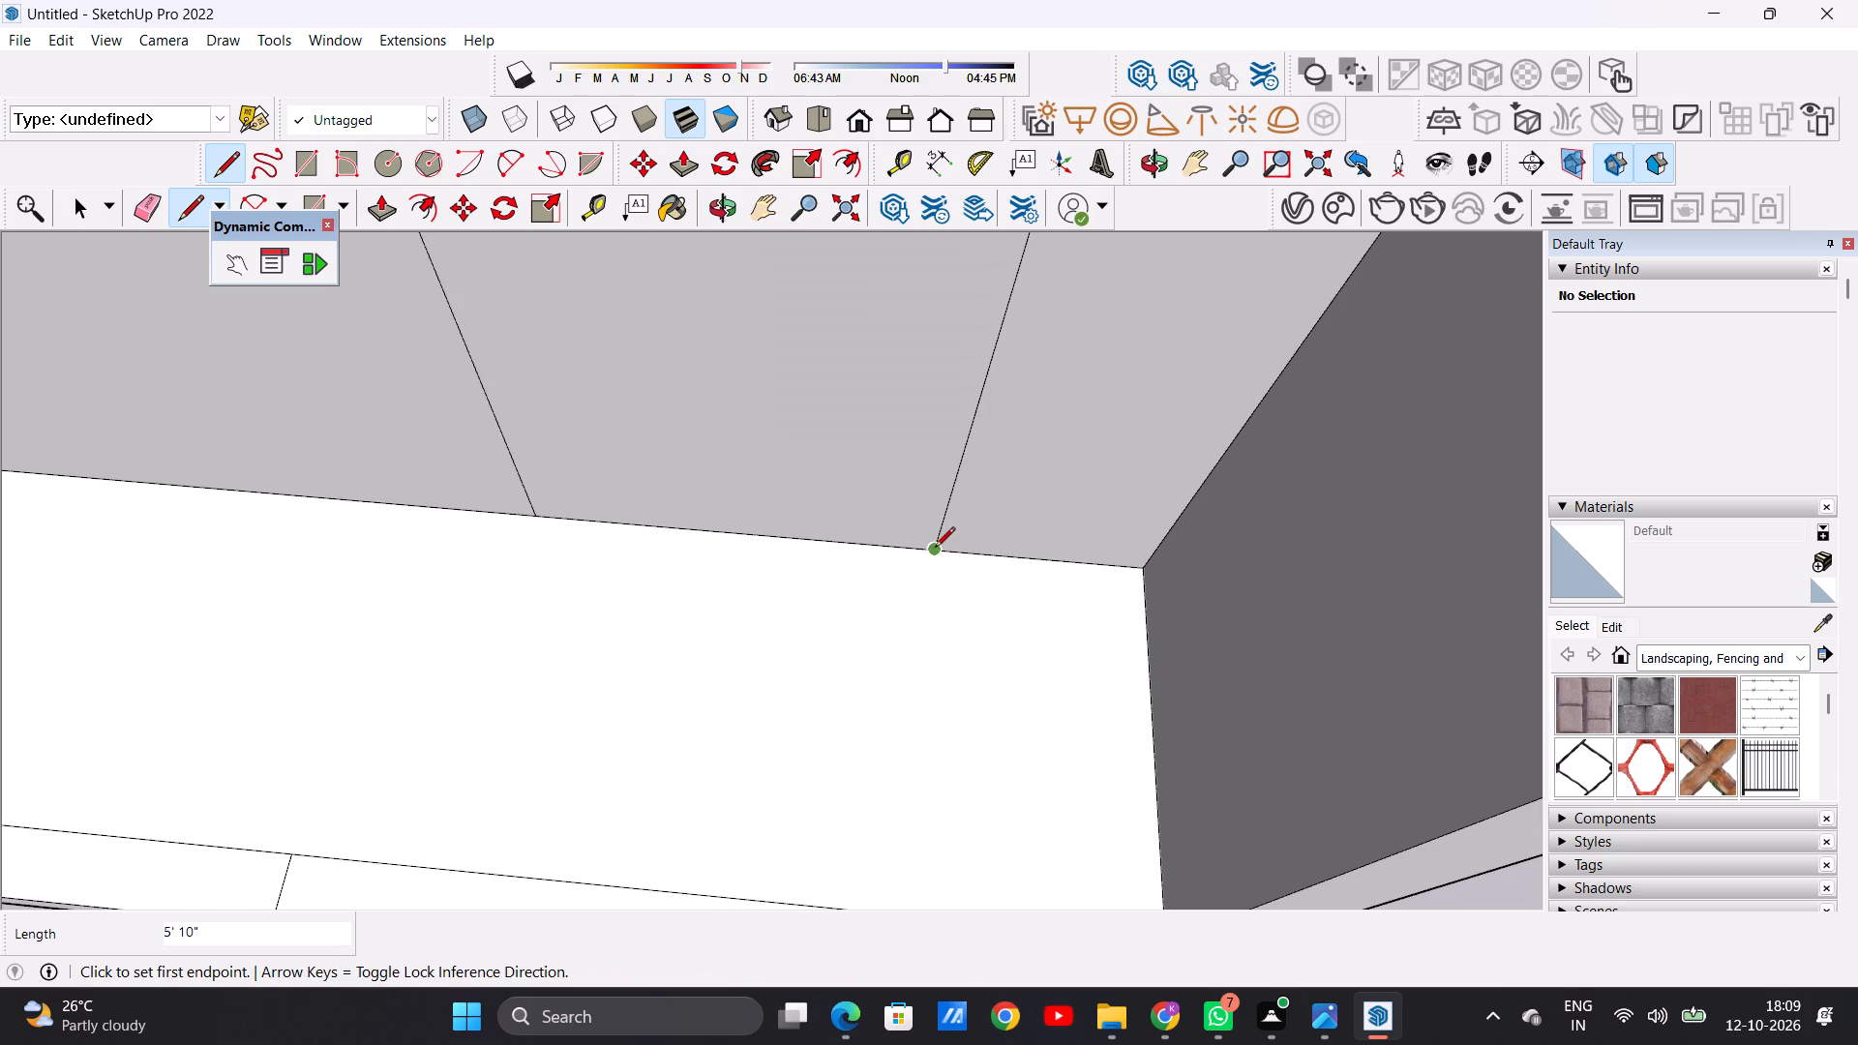
{"action": "key", "text": "space"}
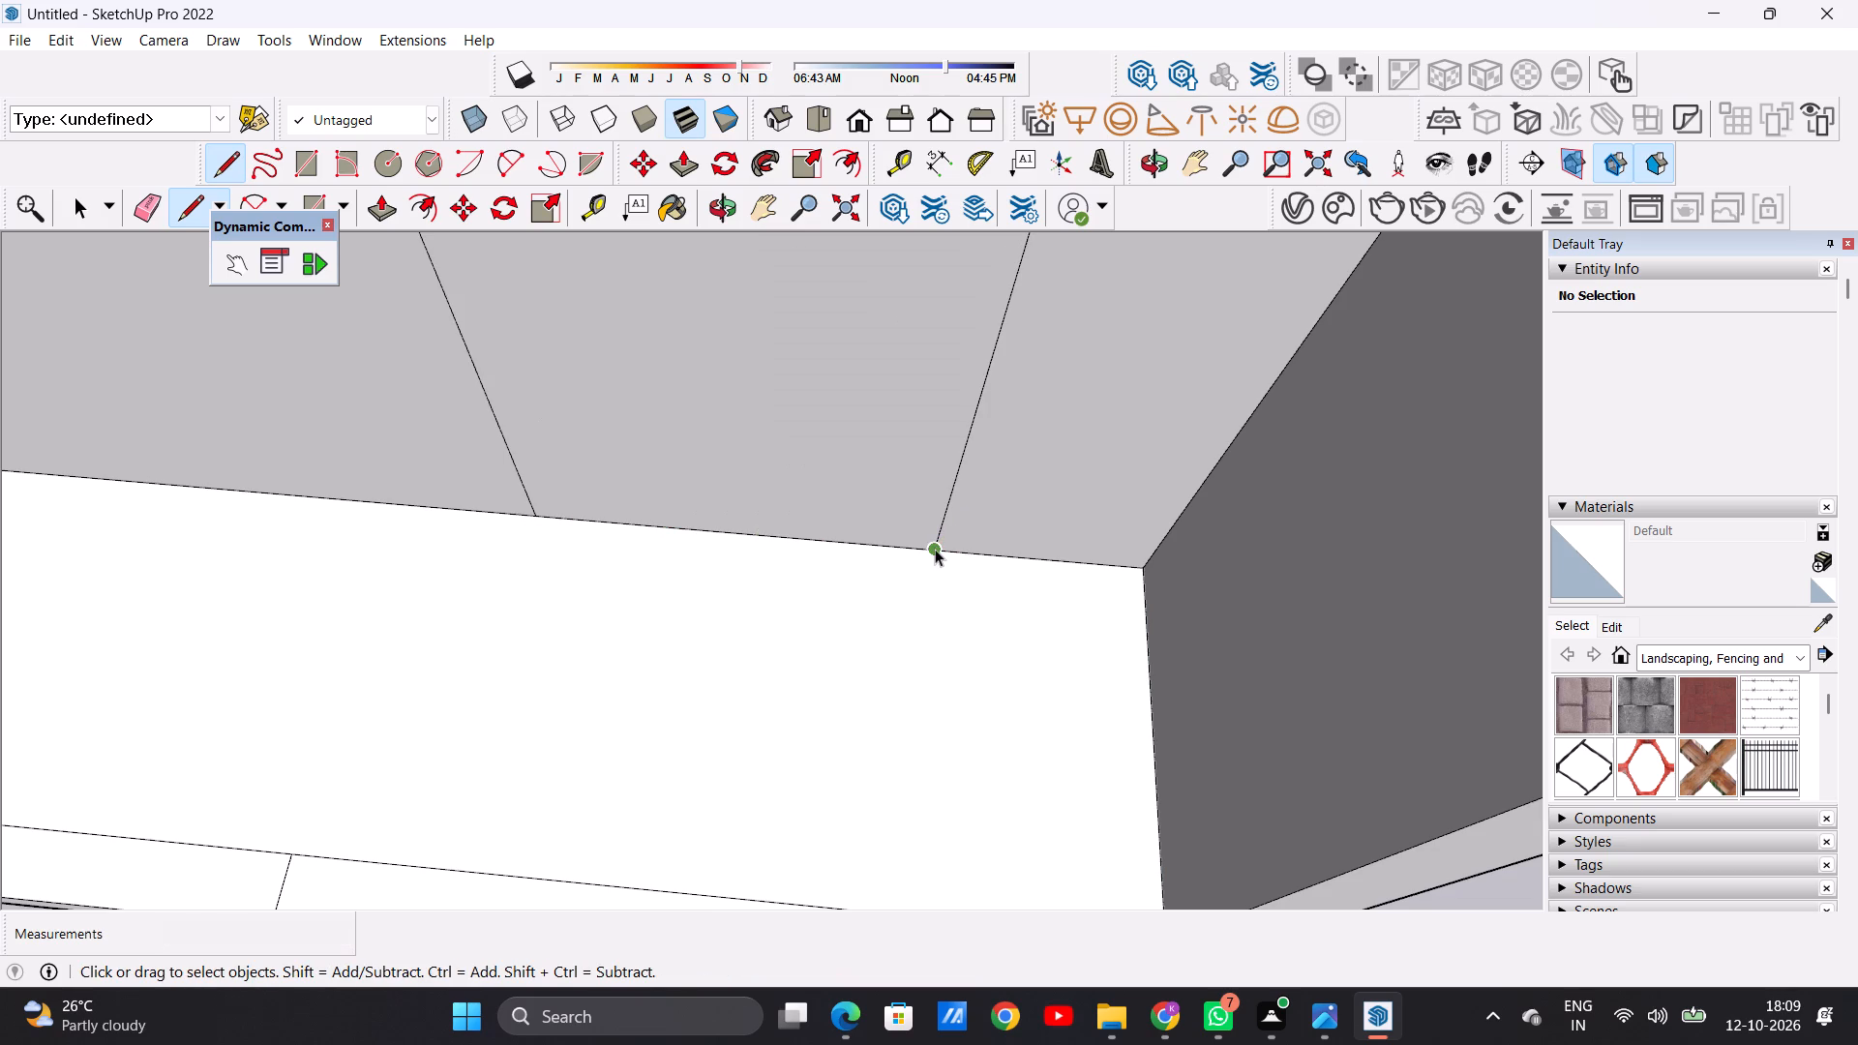
Offset the door face's outline inward about 6 5/8" to form a door frame border.
{"action": "scroll", "coordinate": [815, 583], "scroll_direction": "down", "scroll_amount": 9}
{"action": "middle_click_drag", "start_coordinate": [797, 643], "coordinate": [817, 466]}
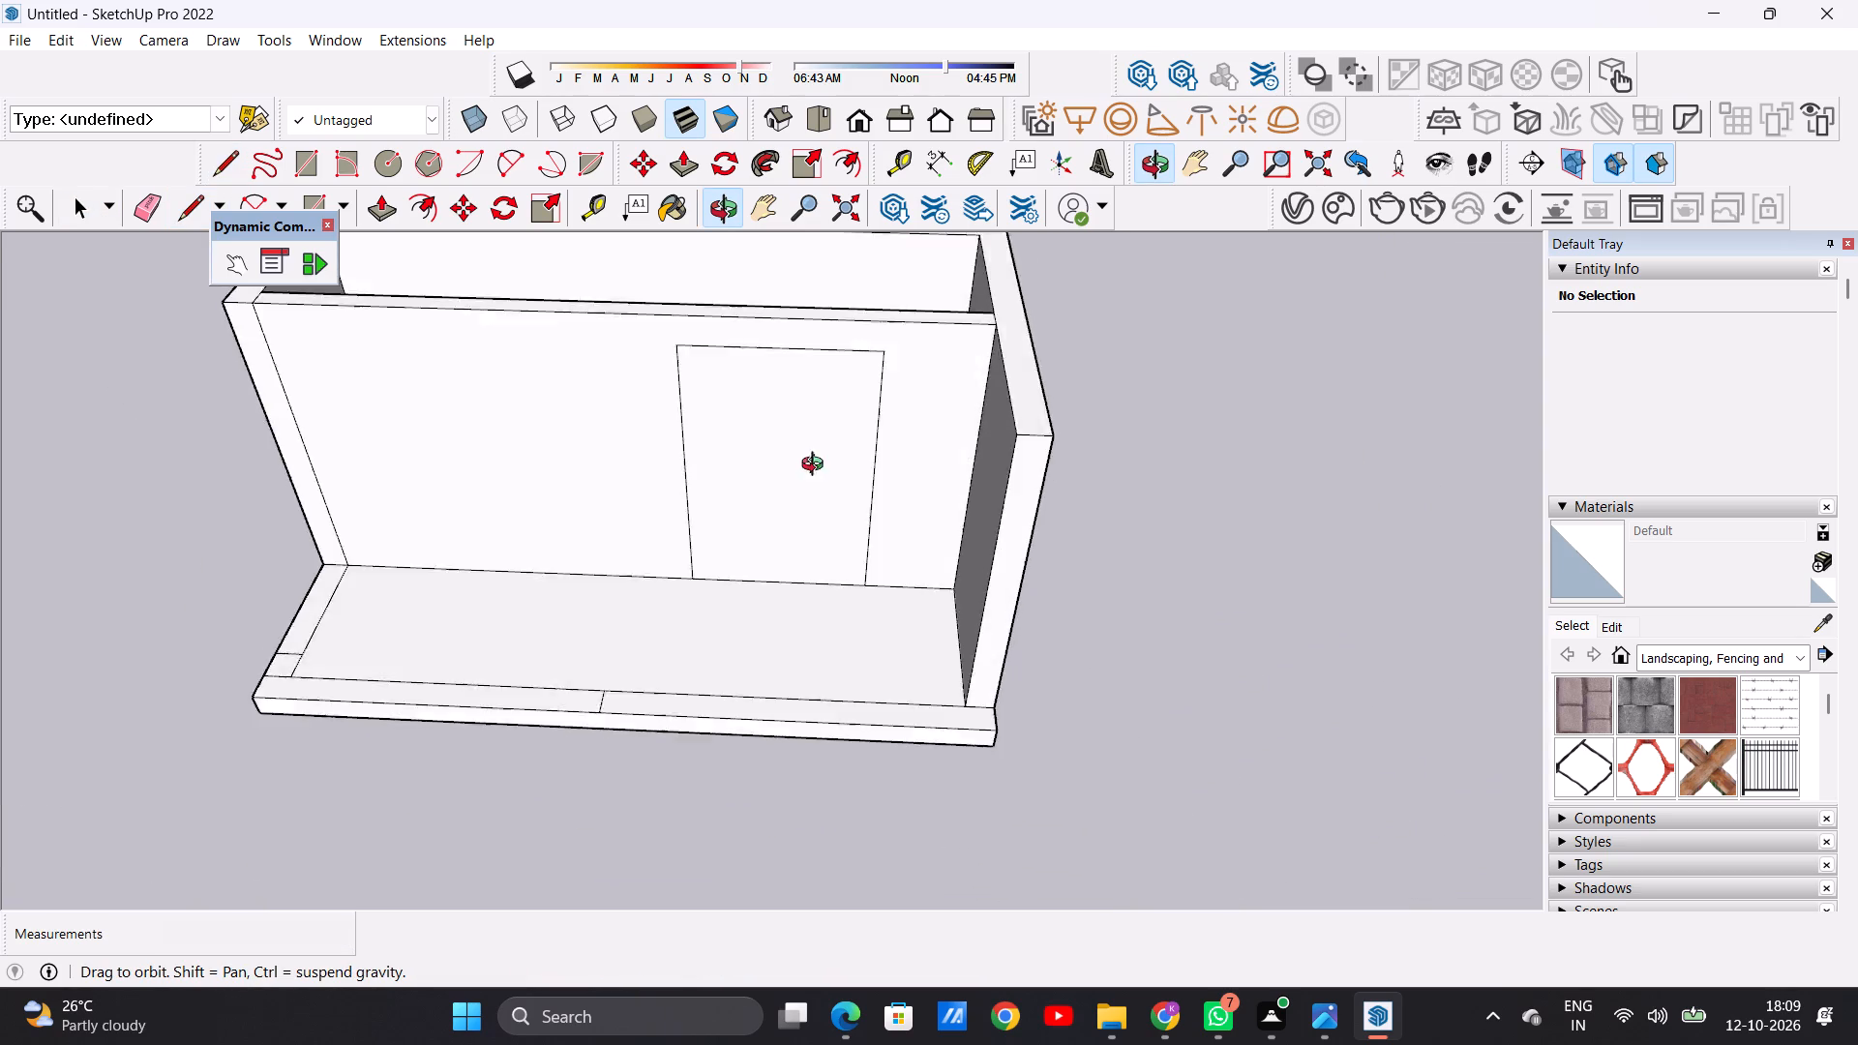
{"action": "middle_click_drag", "start_coordinate": [817, 466], "coordinate": [828, 361]}
{"action": "scroll", "coordinate": [823, 352], "scroll_direction": "up", "scroll_amount": 1}
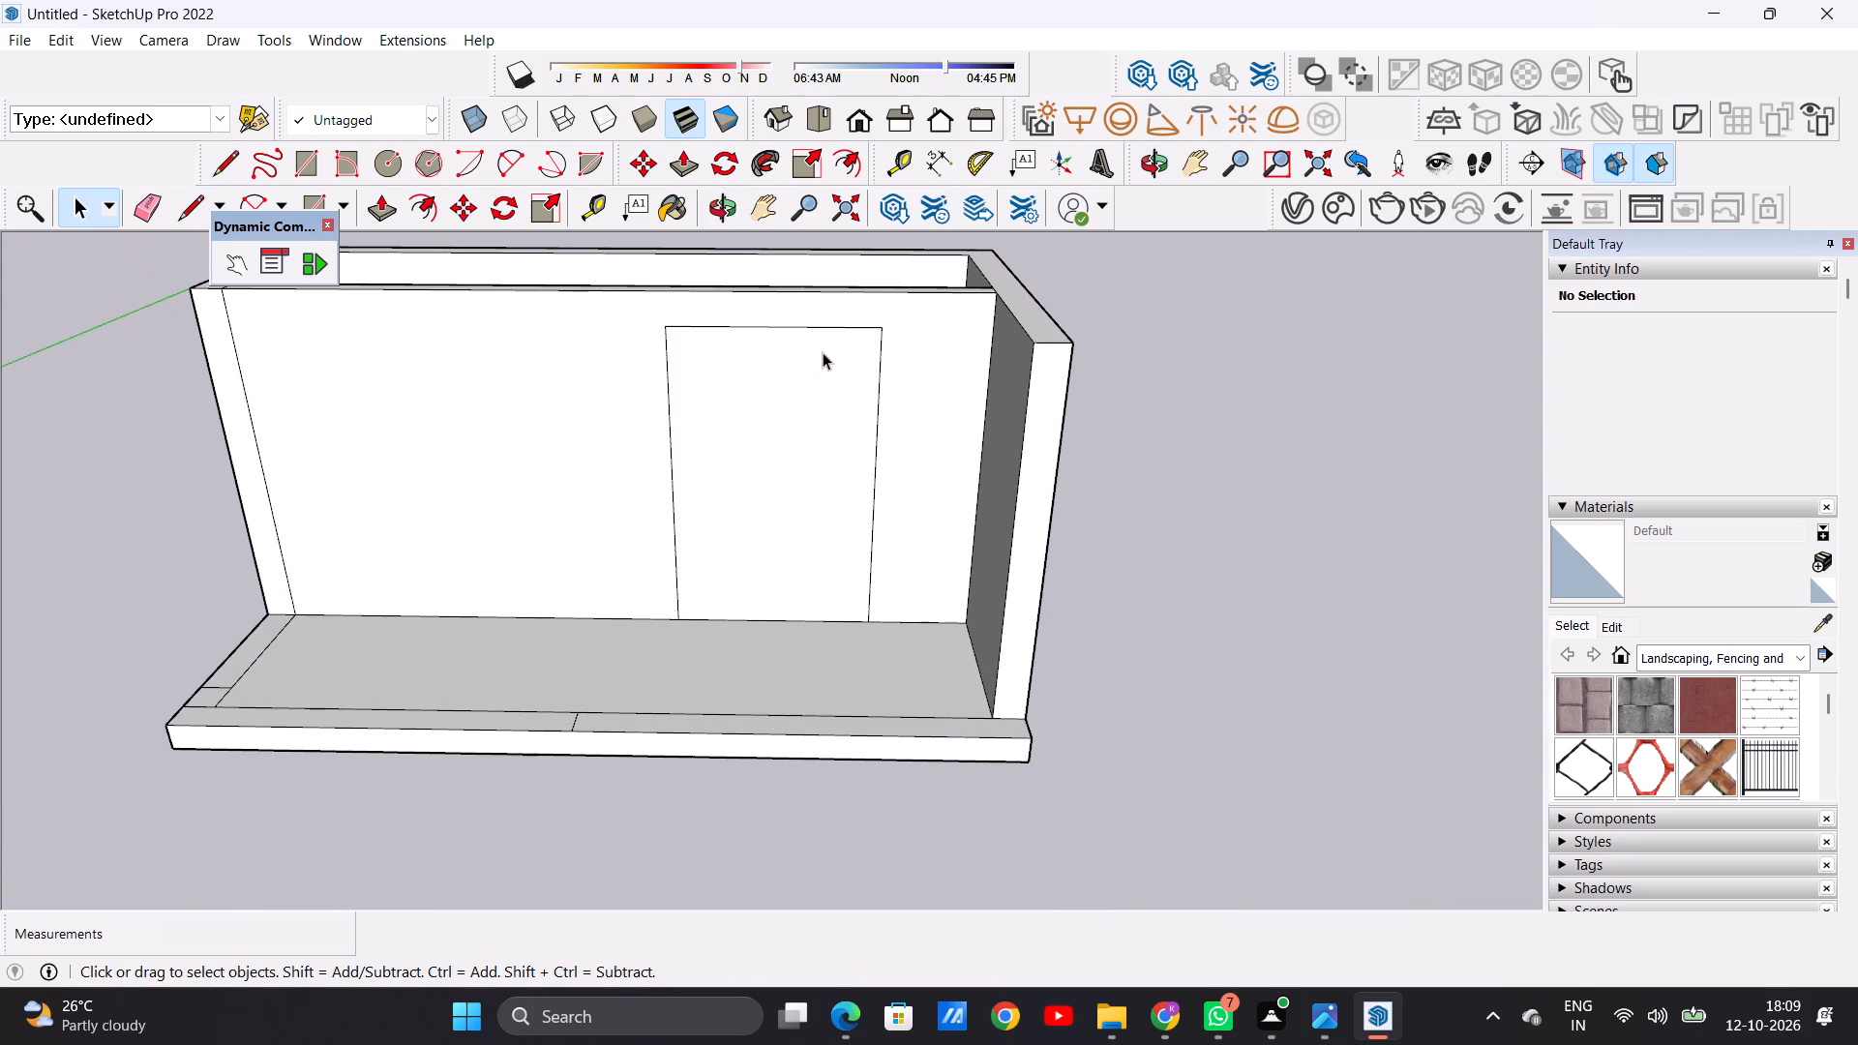
{"action": "type", "text": "OF"}
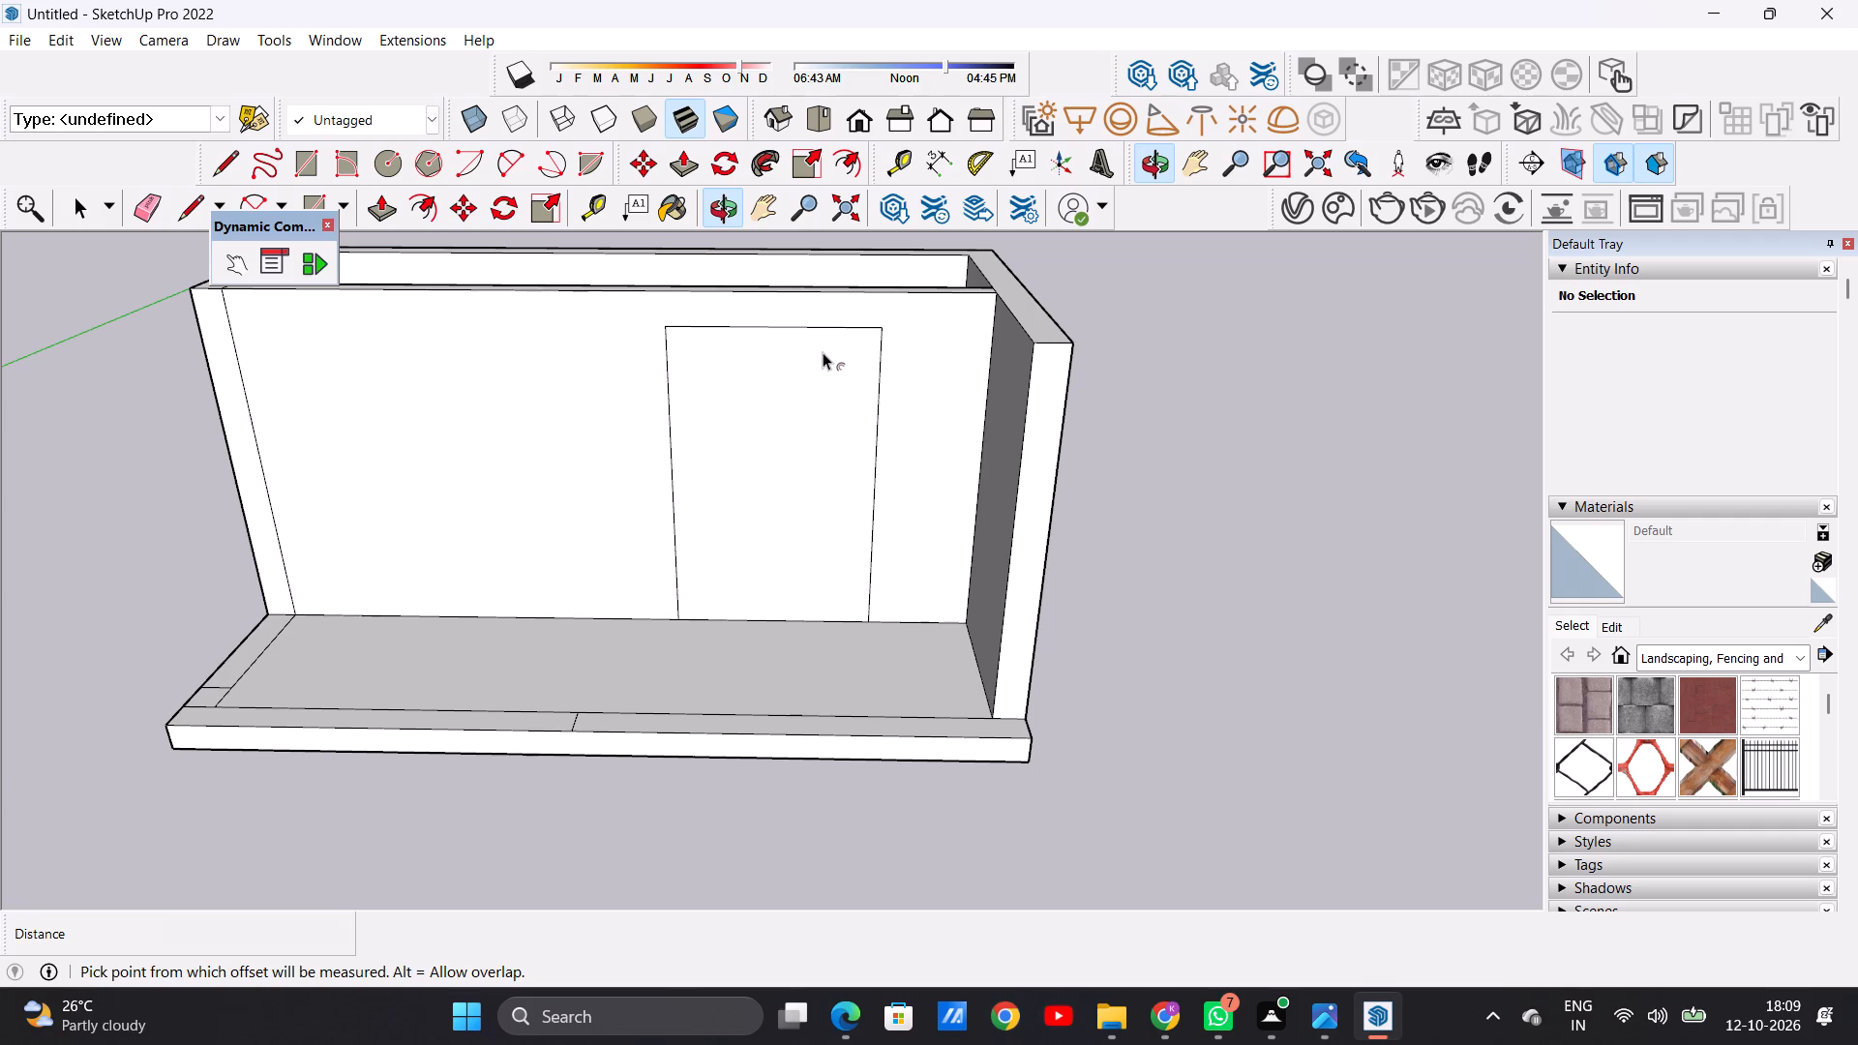
{"action": "left_click", "coordinate": [787, 356]}
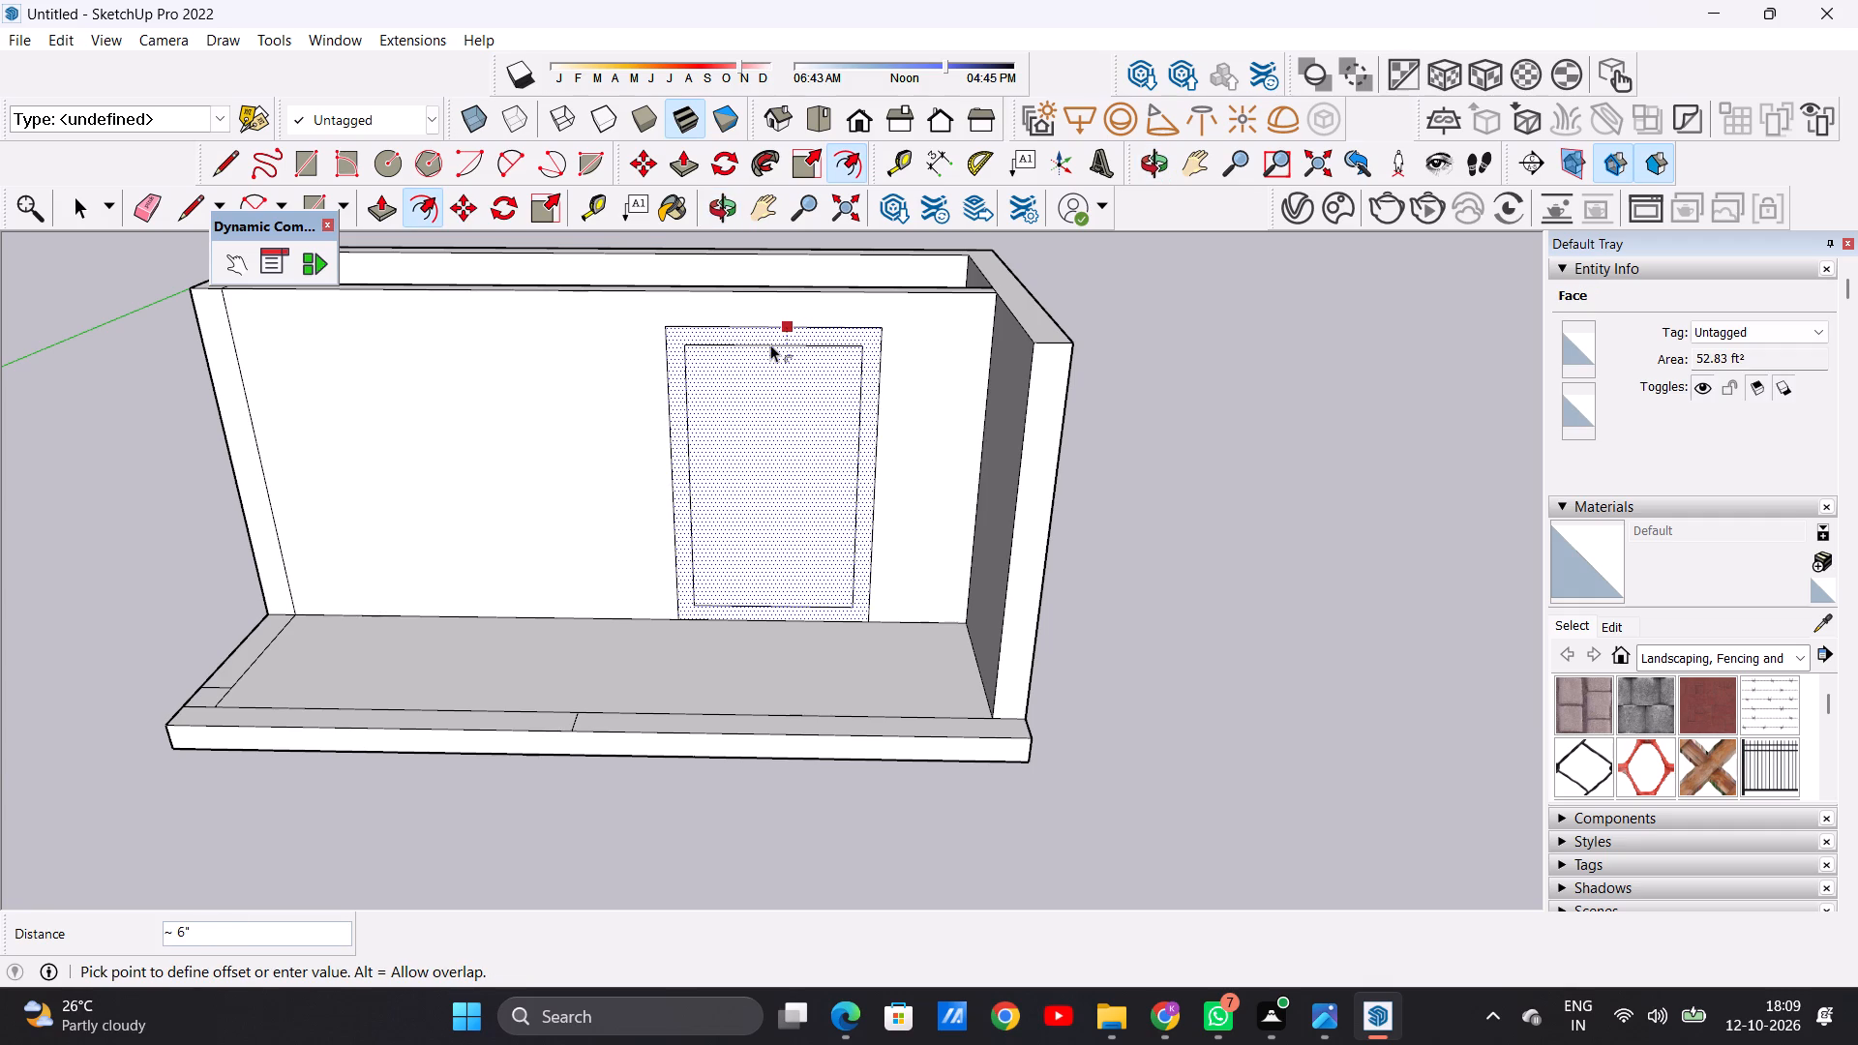
{"action": "left_click", "coordinate": [768, 347]}
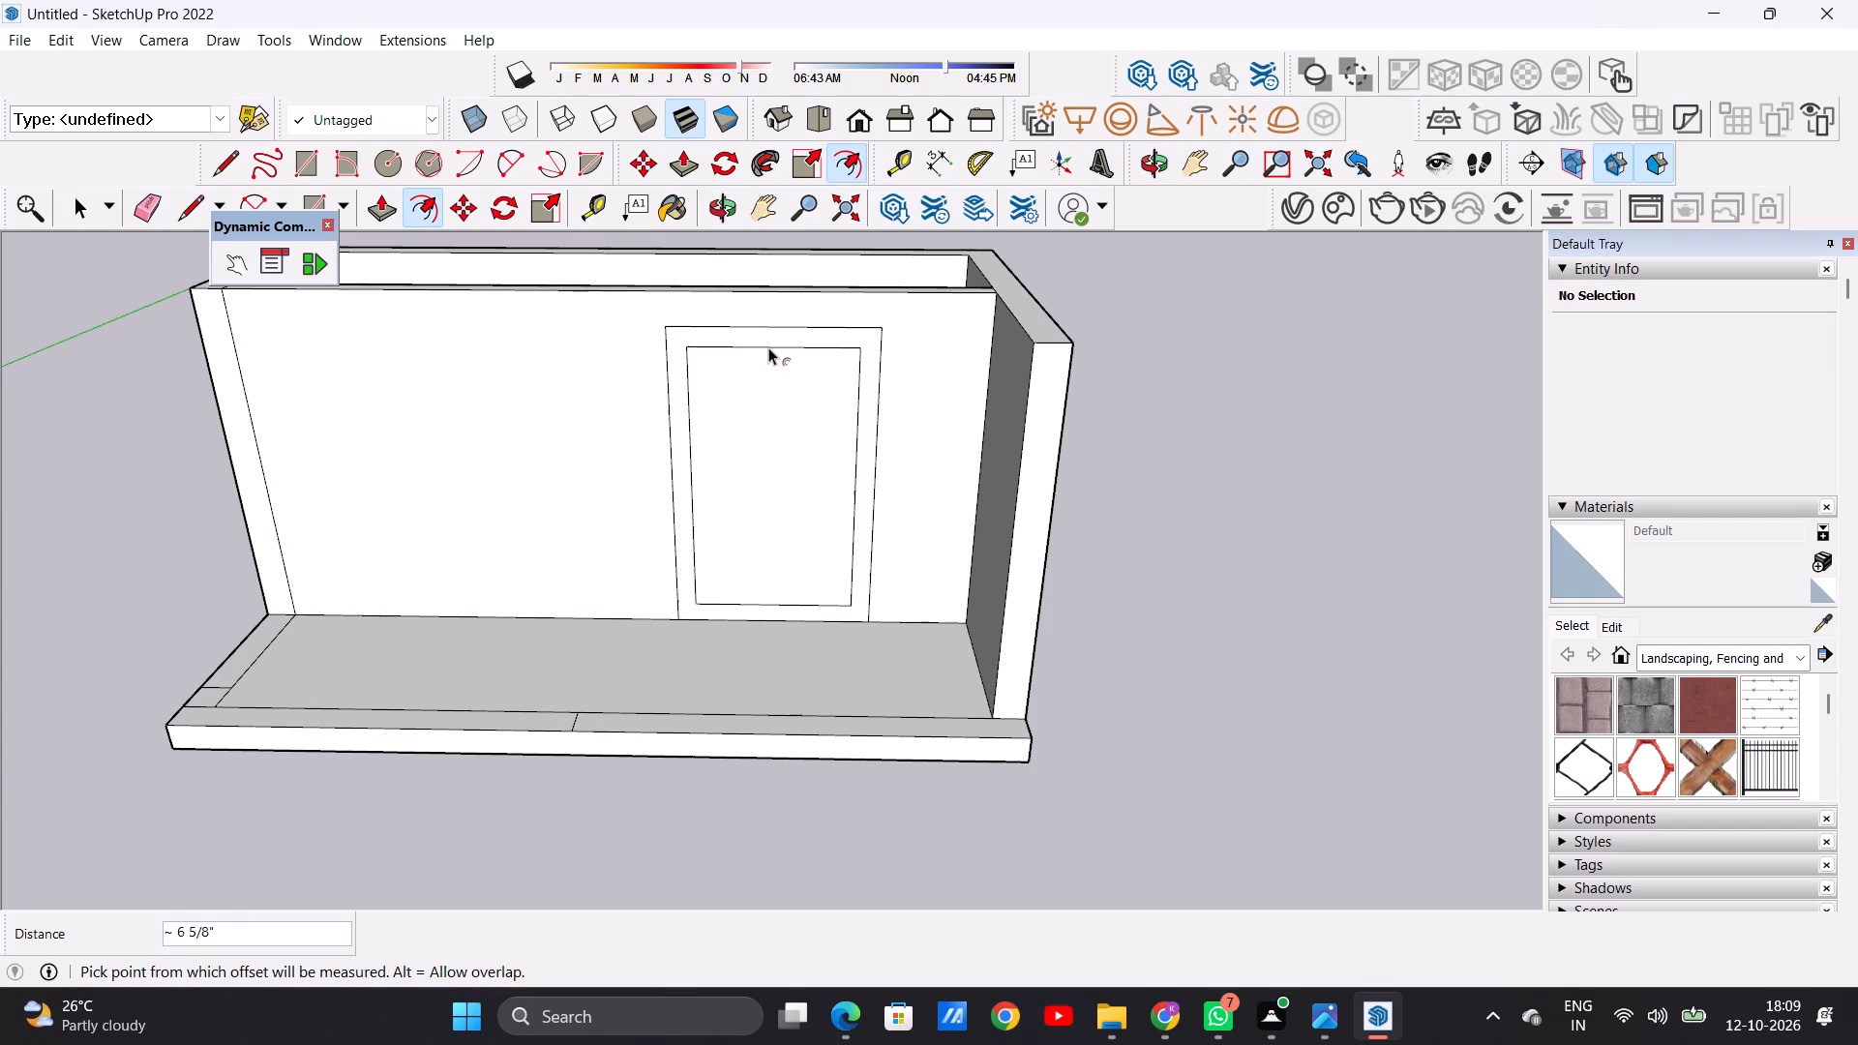
{"action": "key", "text": "space"}
Draw a handle-plate rectangle about 1' 11 1/16" high and 3 7/16" wide beside the left edge of the inner door panel.
{"action": "scroll", "coordinate": [761, 424], "scroll_direction": "down", "scroll_amount": 5}
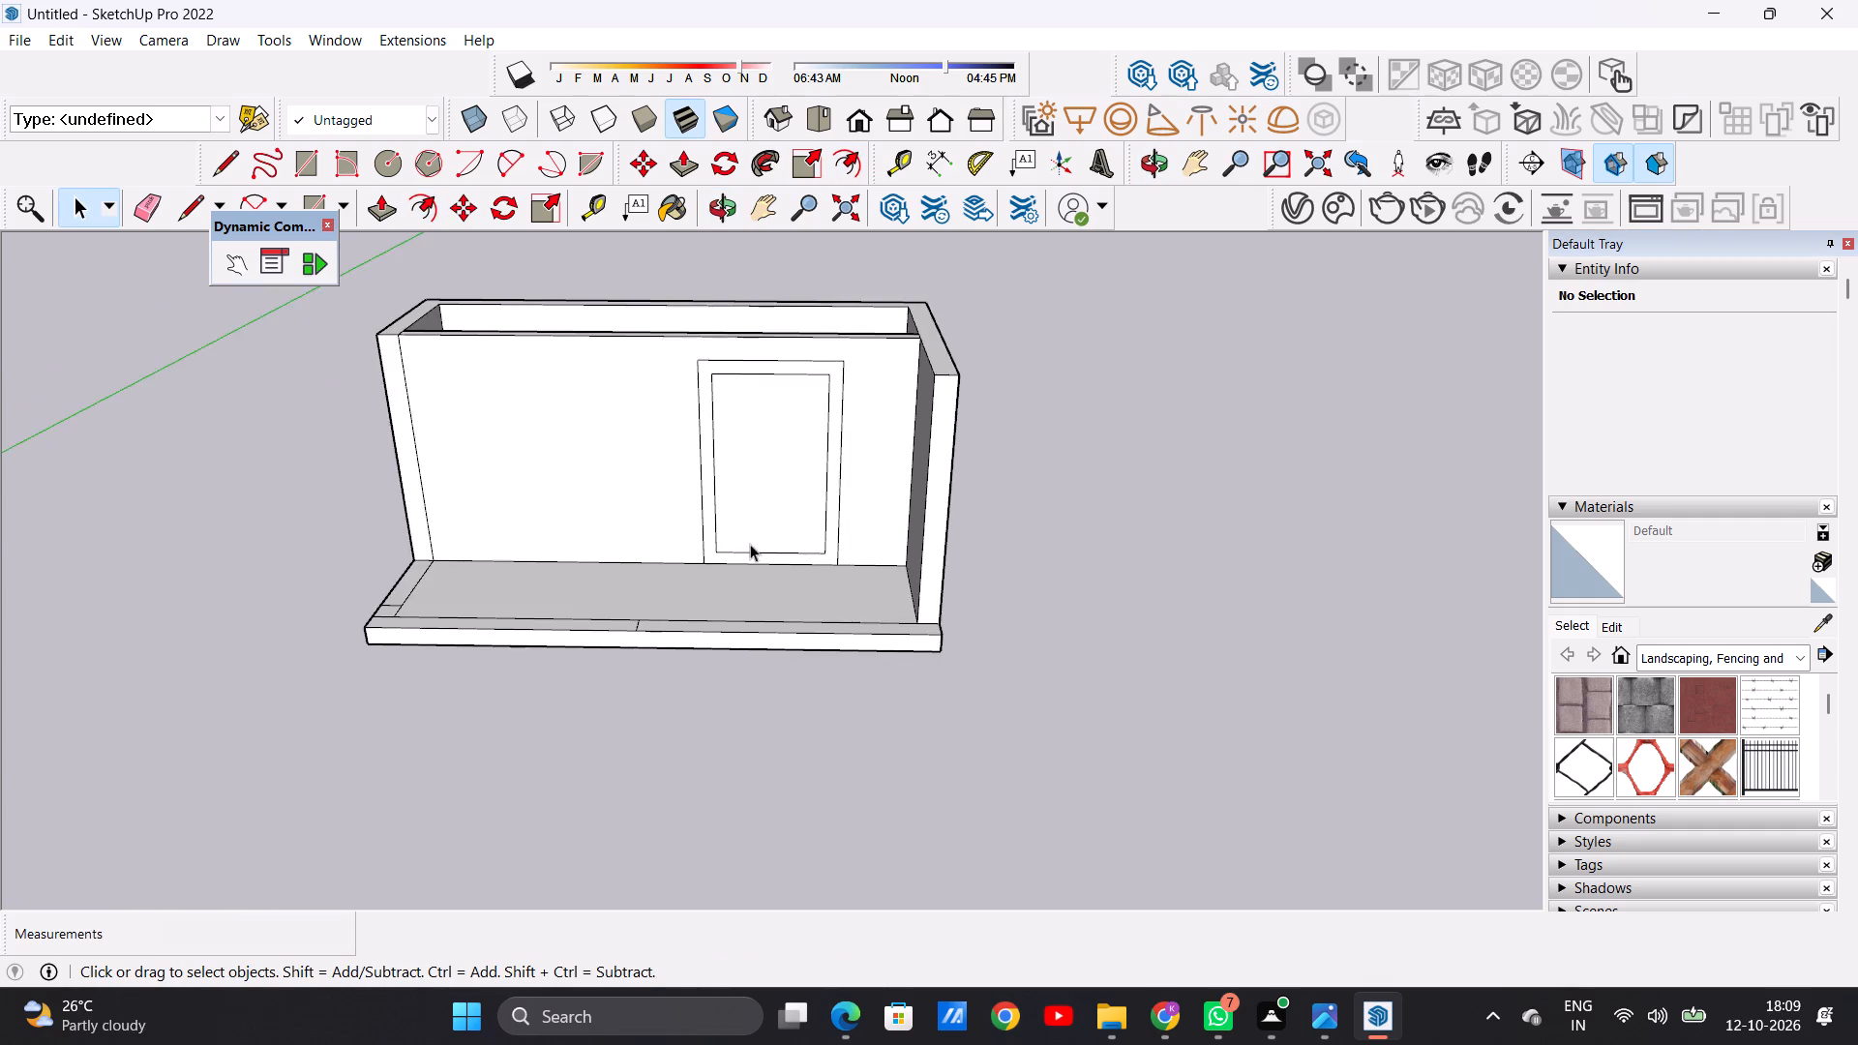
{"action": "middle_click_drag", "start_coordinate": [750, 544], "coordinate": [725, 410]}
{"action": "scroll", "coordinate": [697, 481], "scroll_direction": "up", "scroll_amount": 6}
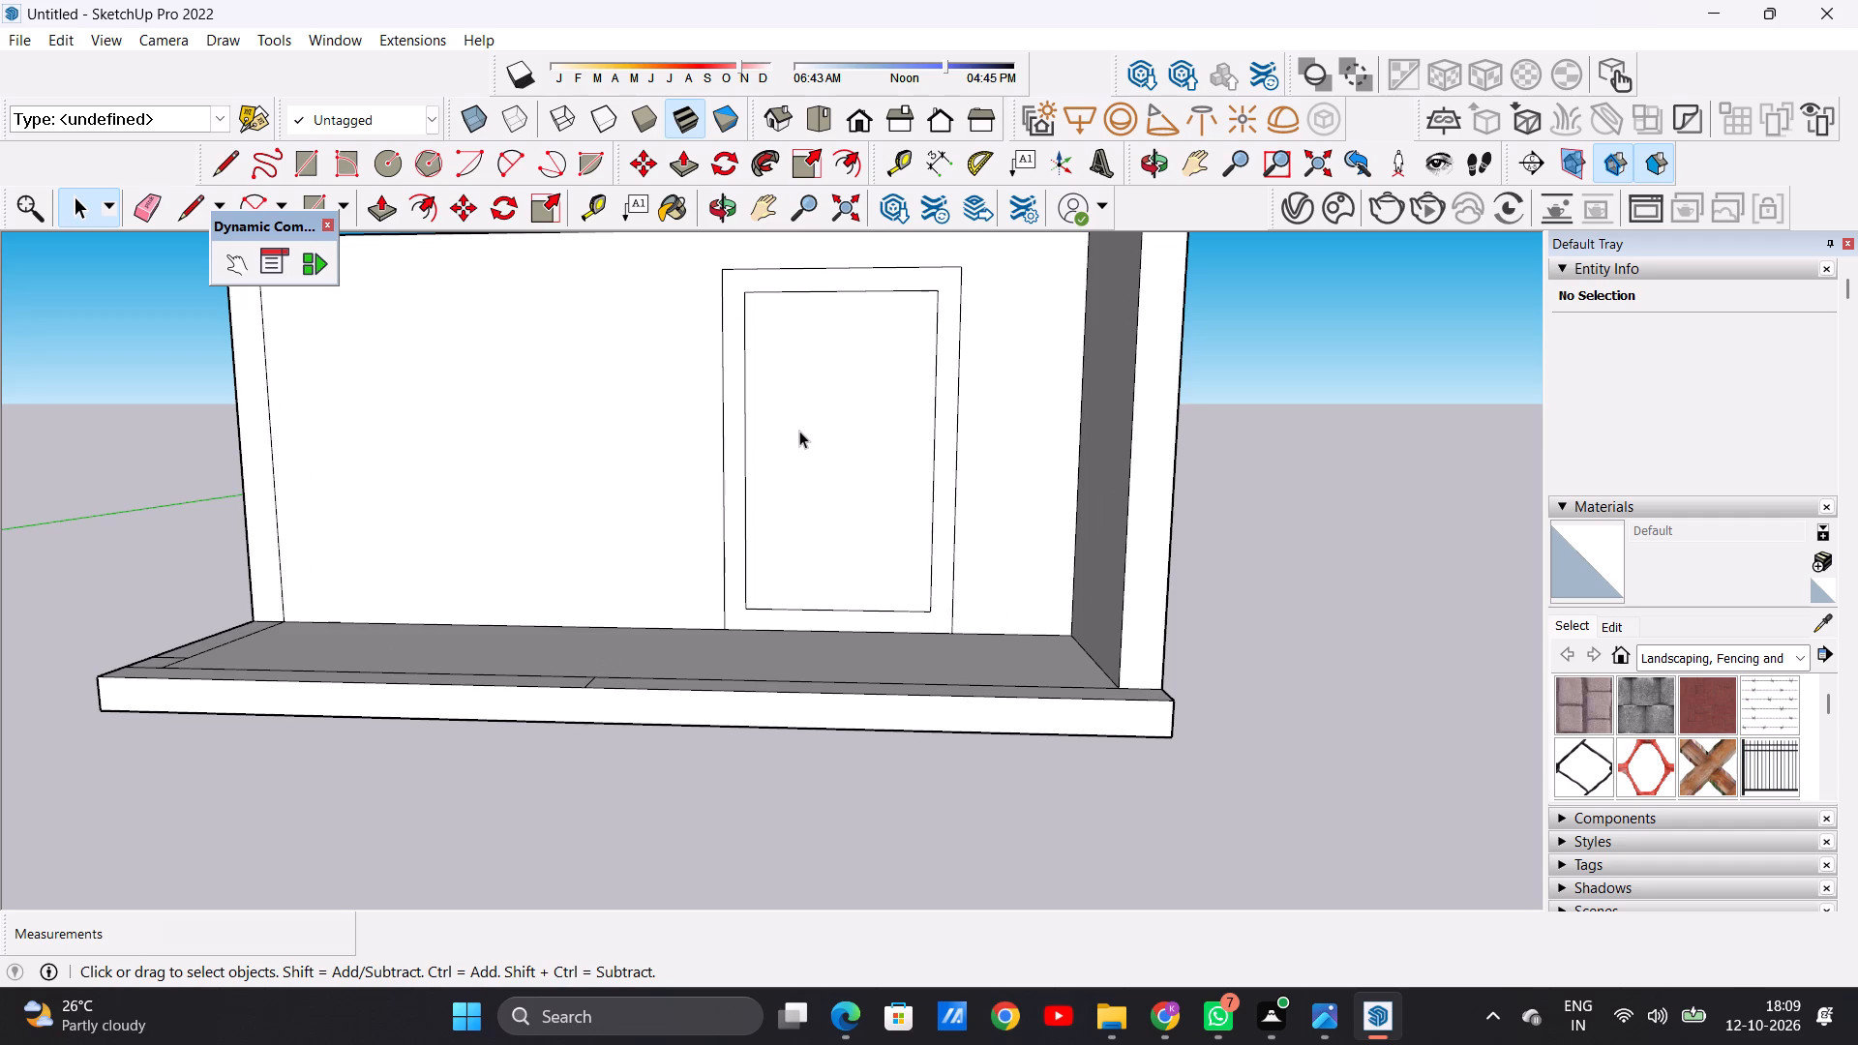
{"action": "key", "text": "r"}
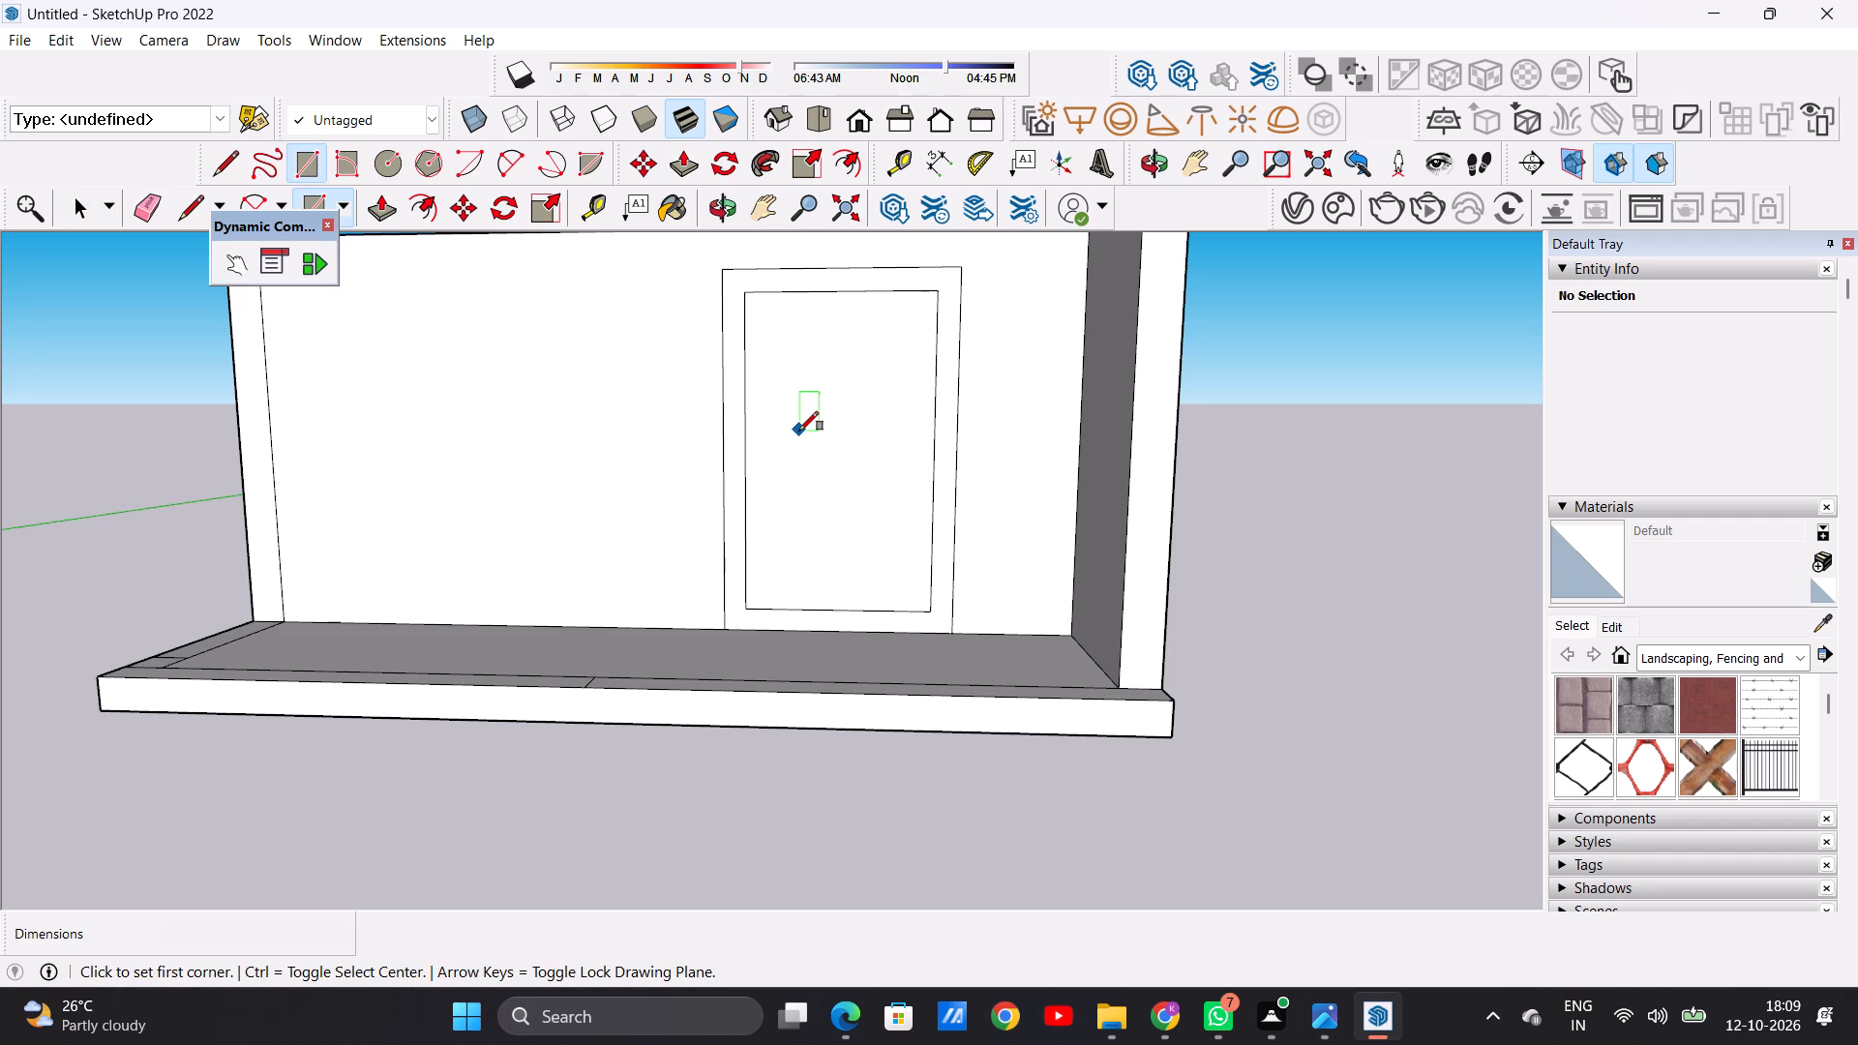
{"action": "scroll", "coordinate": [777, 389], "scroll_direction": "up", "scroll_amount": 4}
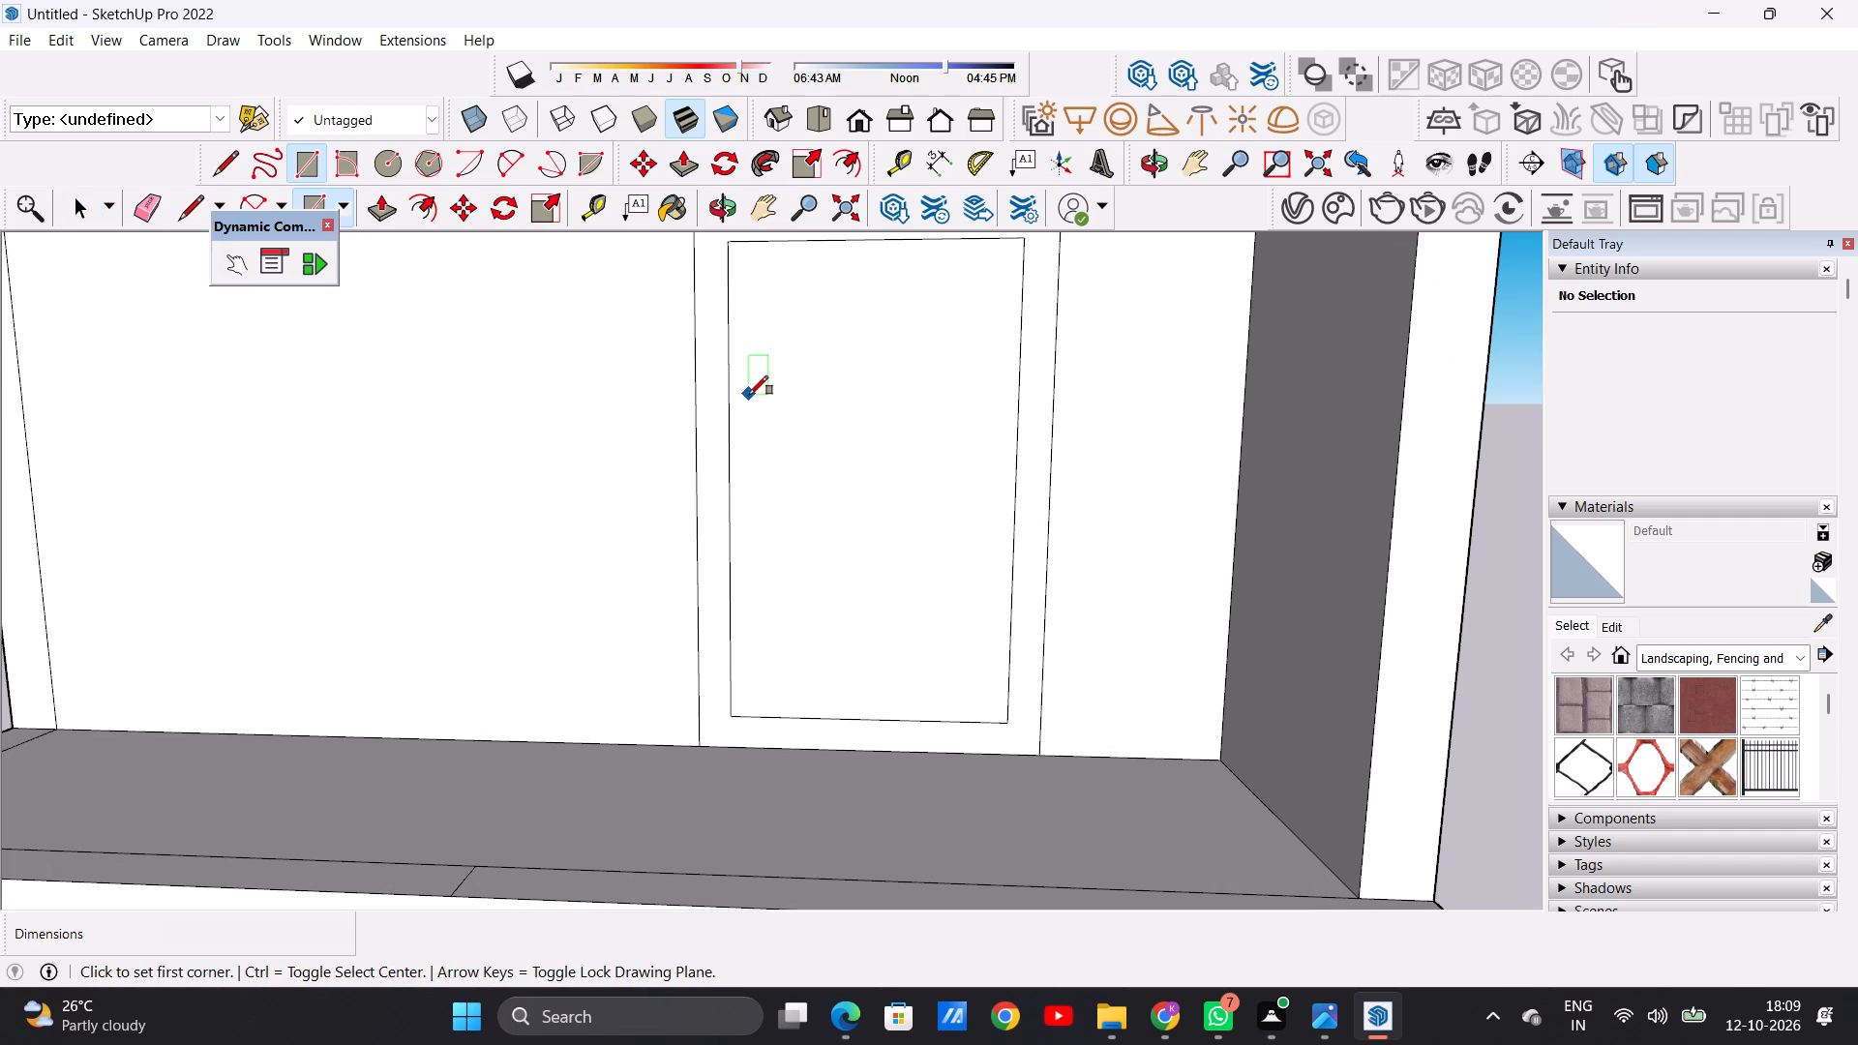
{"action": "left_click", "coordinate": [749, 395]}
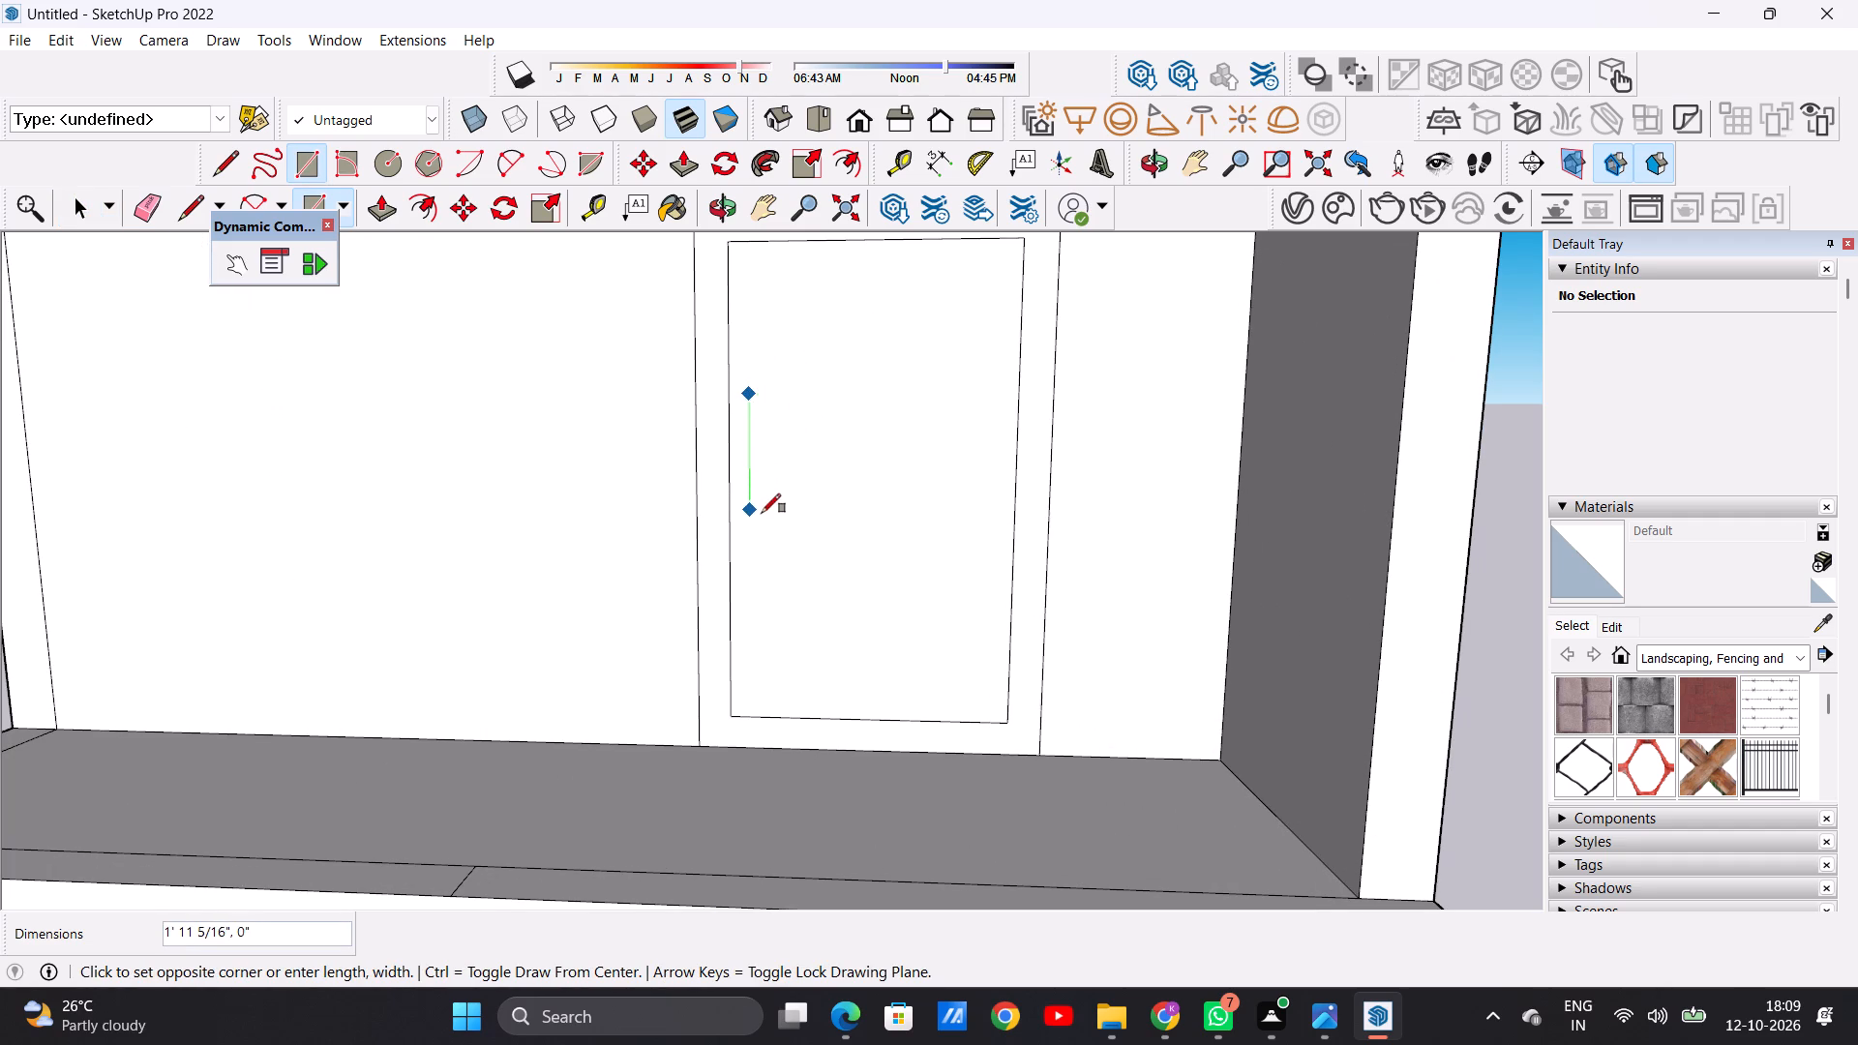
{"action": "left_click", "coordinate": [766, 511]}
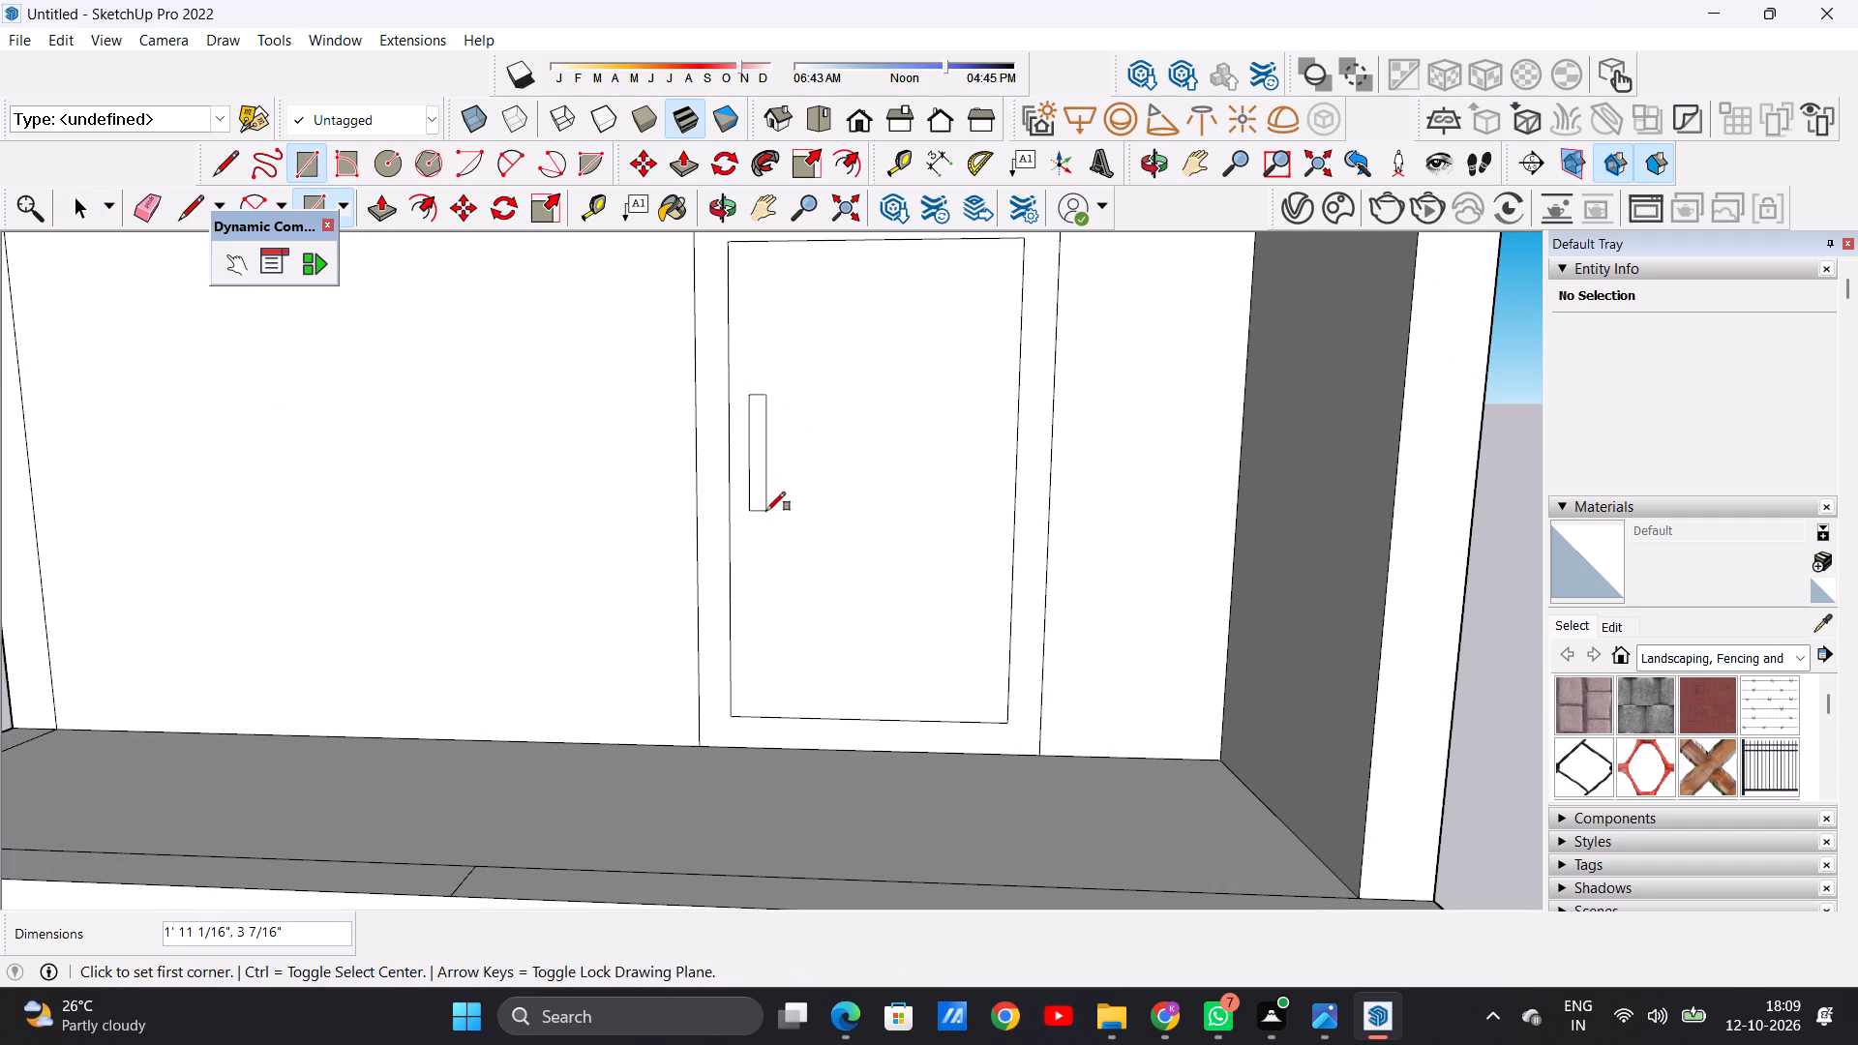
{"action": "key", "text": "space"}
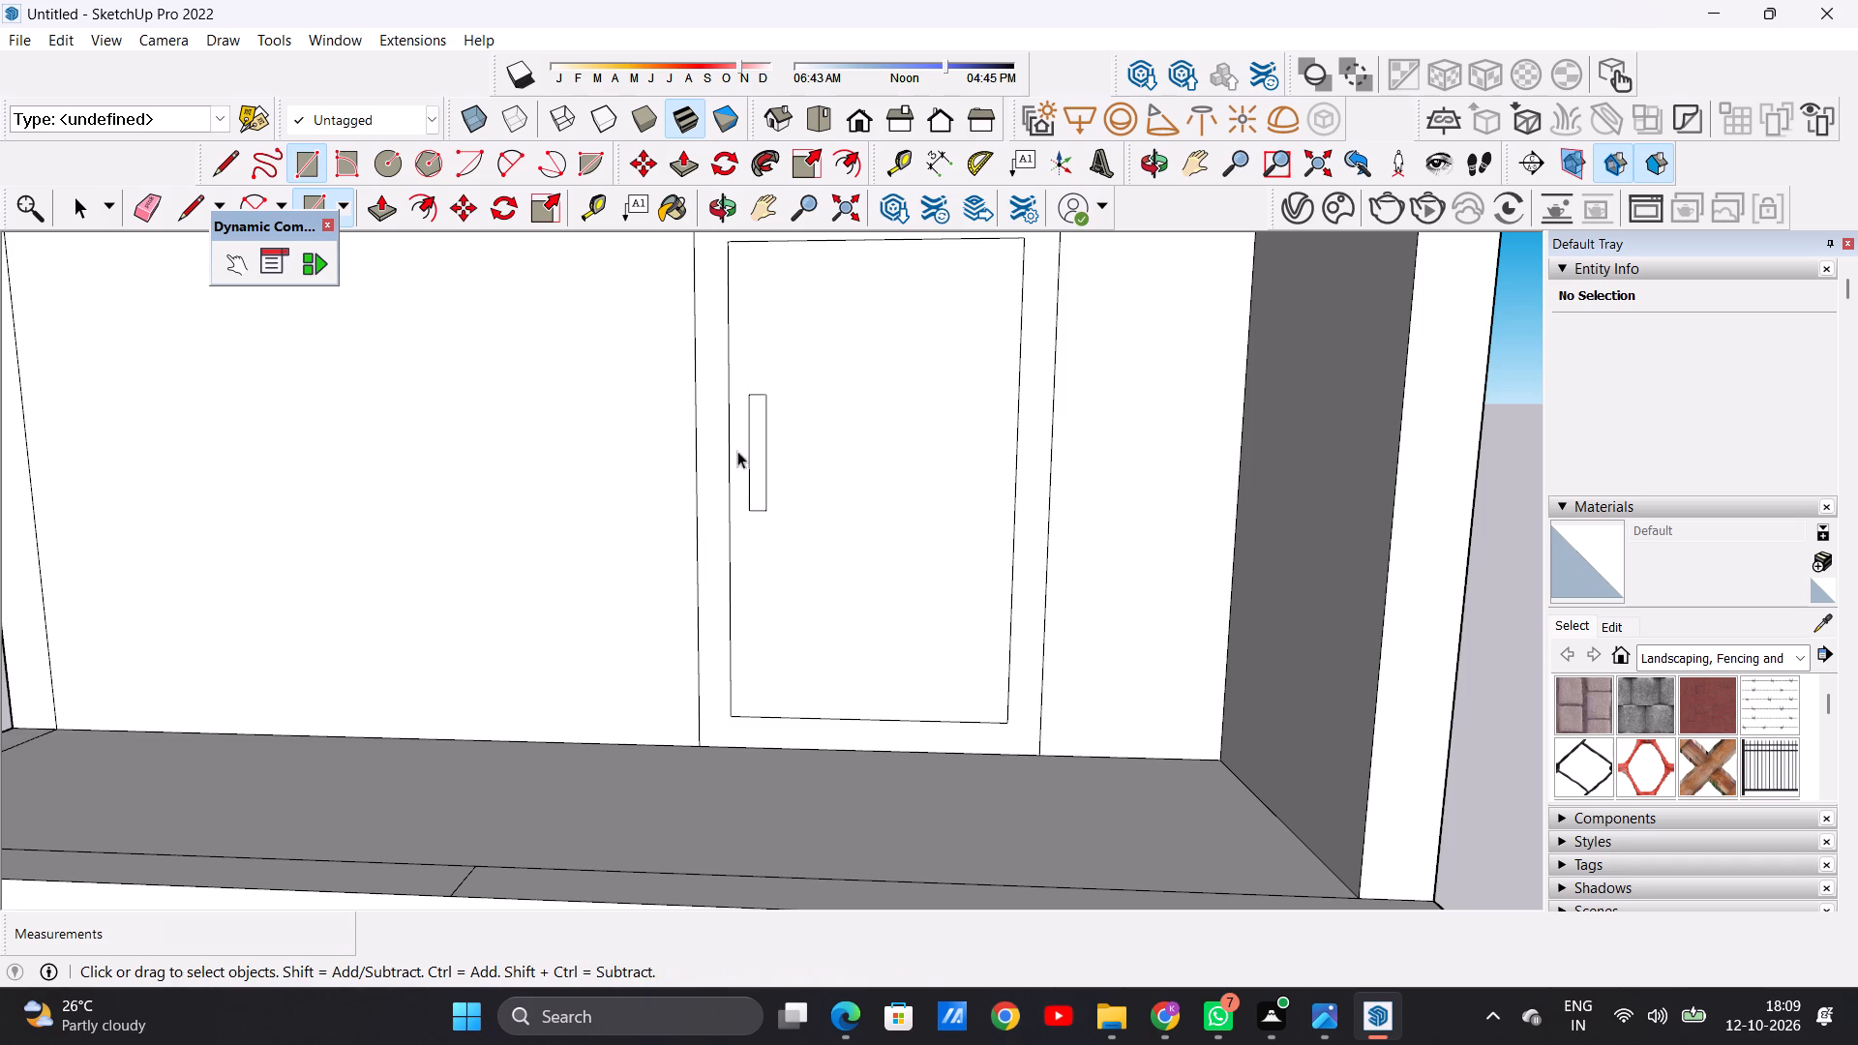
Draw a small circle centred across the width of the door's handle plate, near its upper end.
{"action": "scroll", "coordinate": [763, 406], "scroll_direction": "up", "scroll_amount": 7}
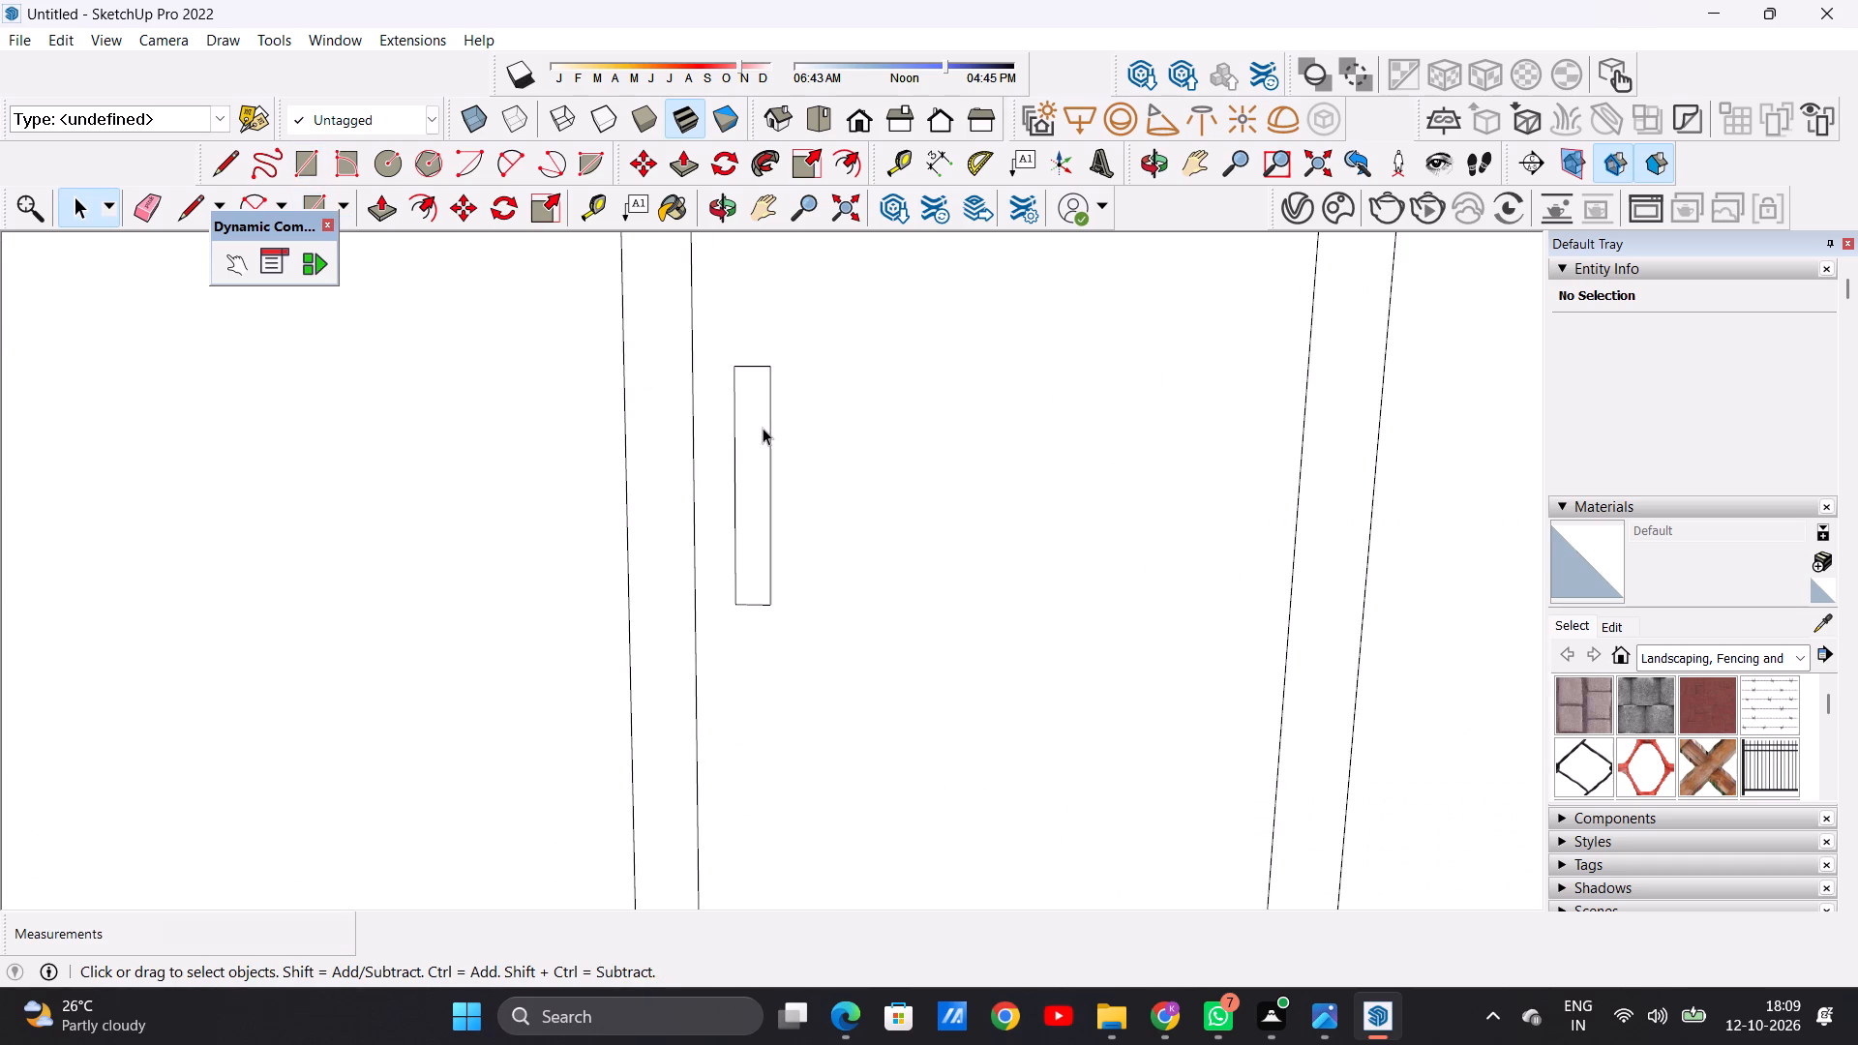
{"action": "key", "text": "c"}
{"action": "scroll", "coordinate": [761, 427], "scroll_direction": "up", "scroll_amount": 2}
{"action": "scroll", "coordinate": [761, 426], "scroll_direction": "down", "scroll_amount": 1}
{"action": "scroll", "coordinate": [761, 426], "scroll_direction": "up", "scroll_amount": 7}
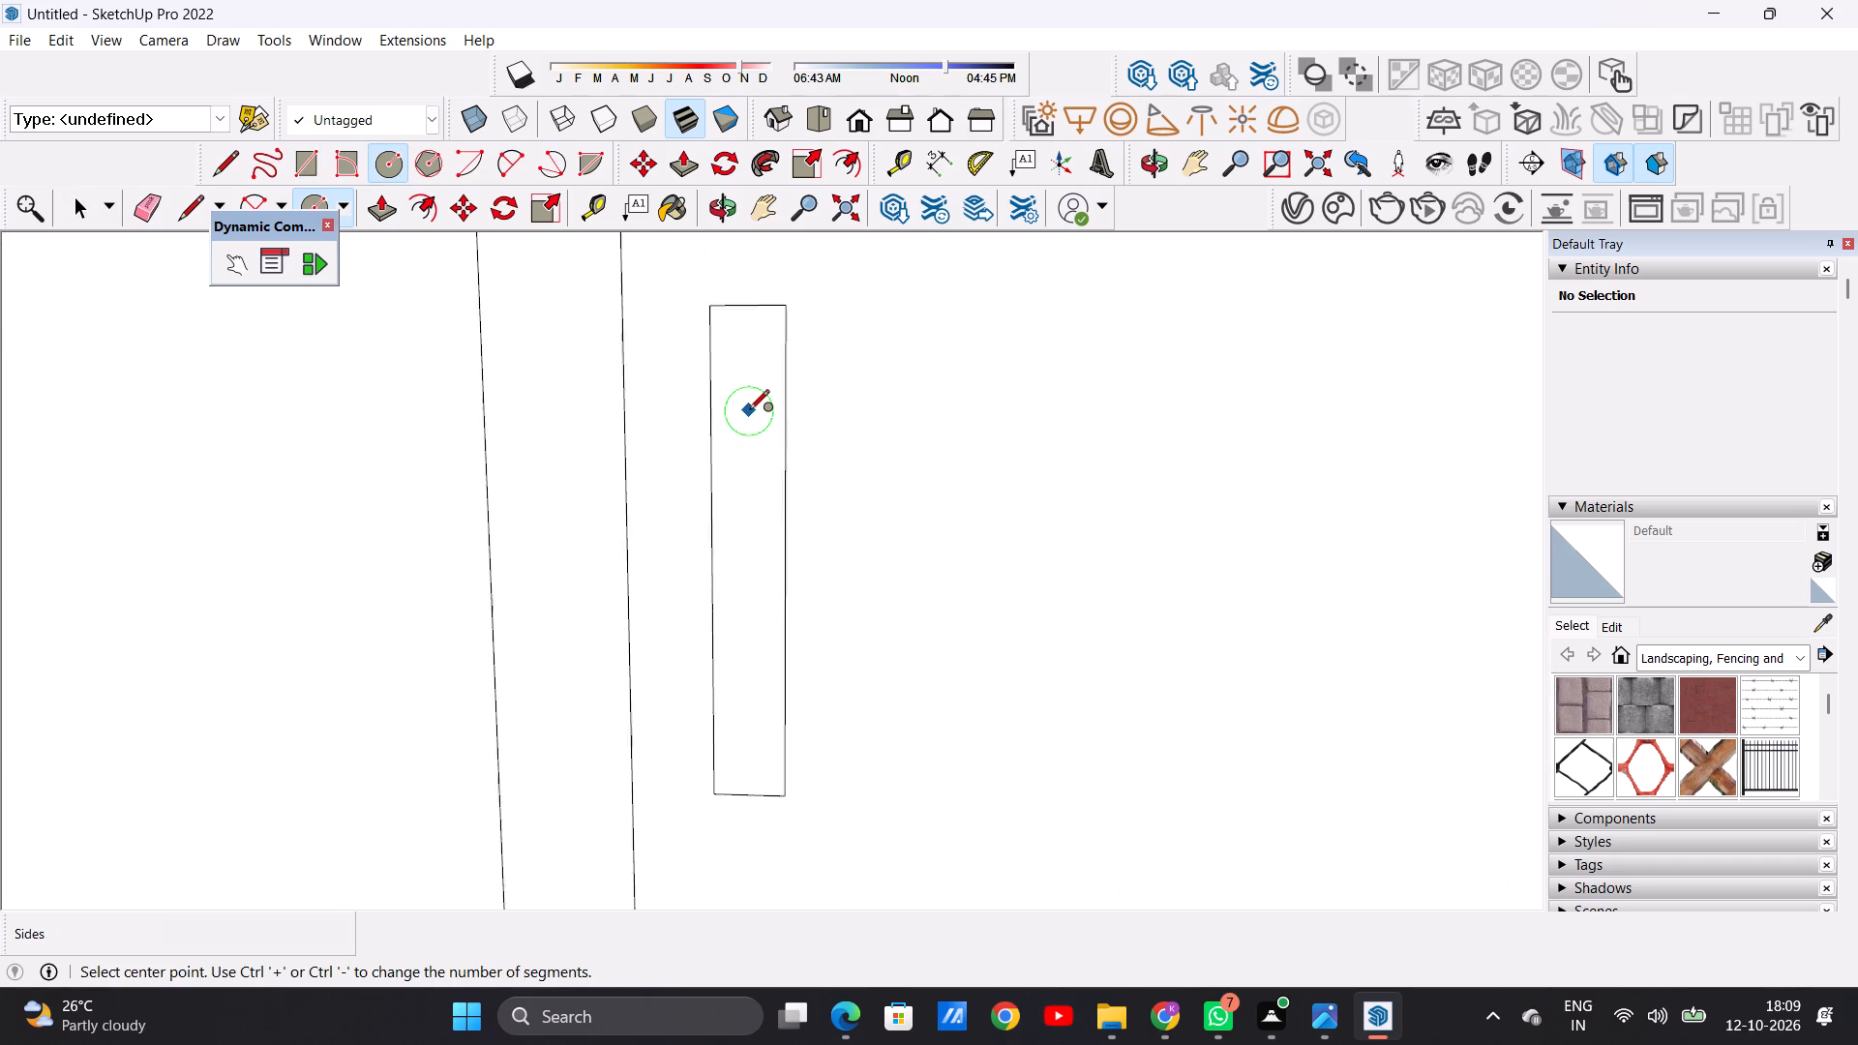
{"action": "scroll", "coordinate": [749, 411], "scroll_direction": "up", "scroll_amount": 3}
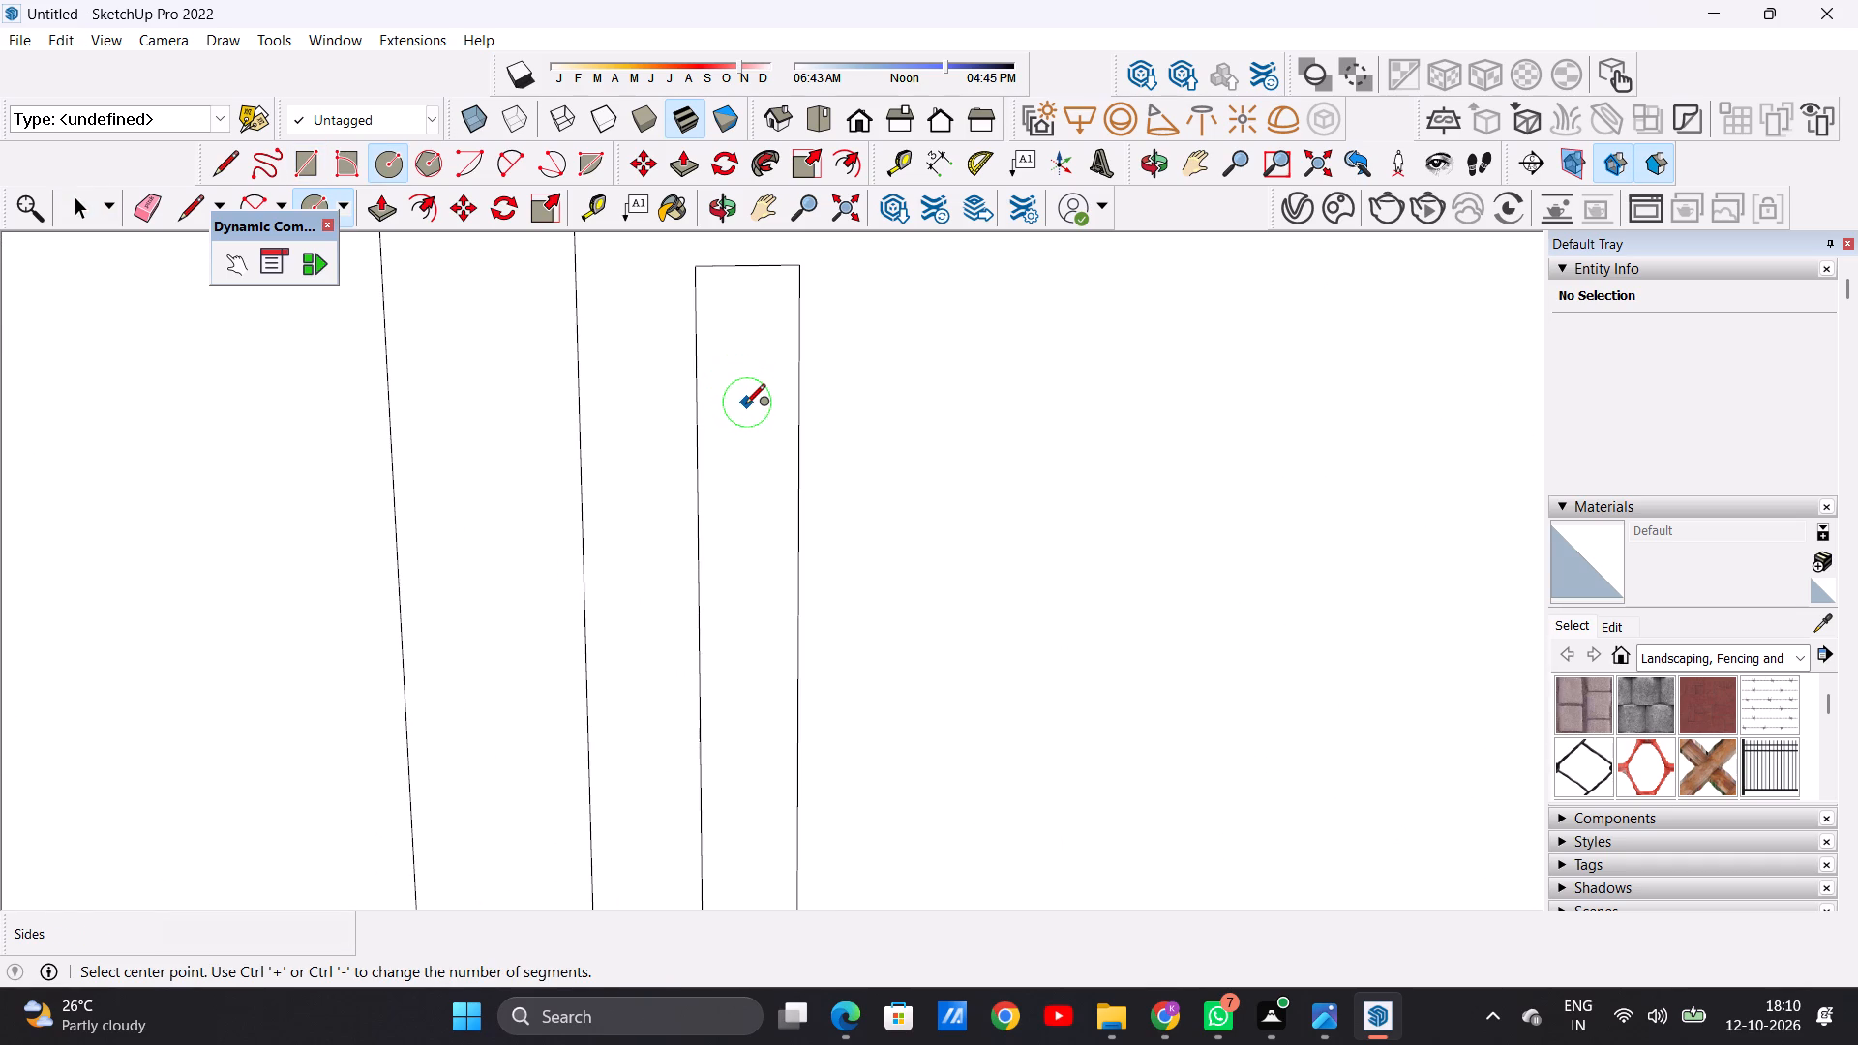
{"action": "left_click", "coordinate": [745, 405]}
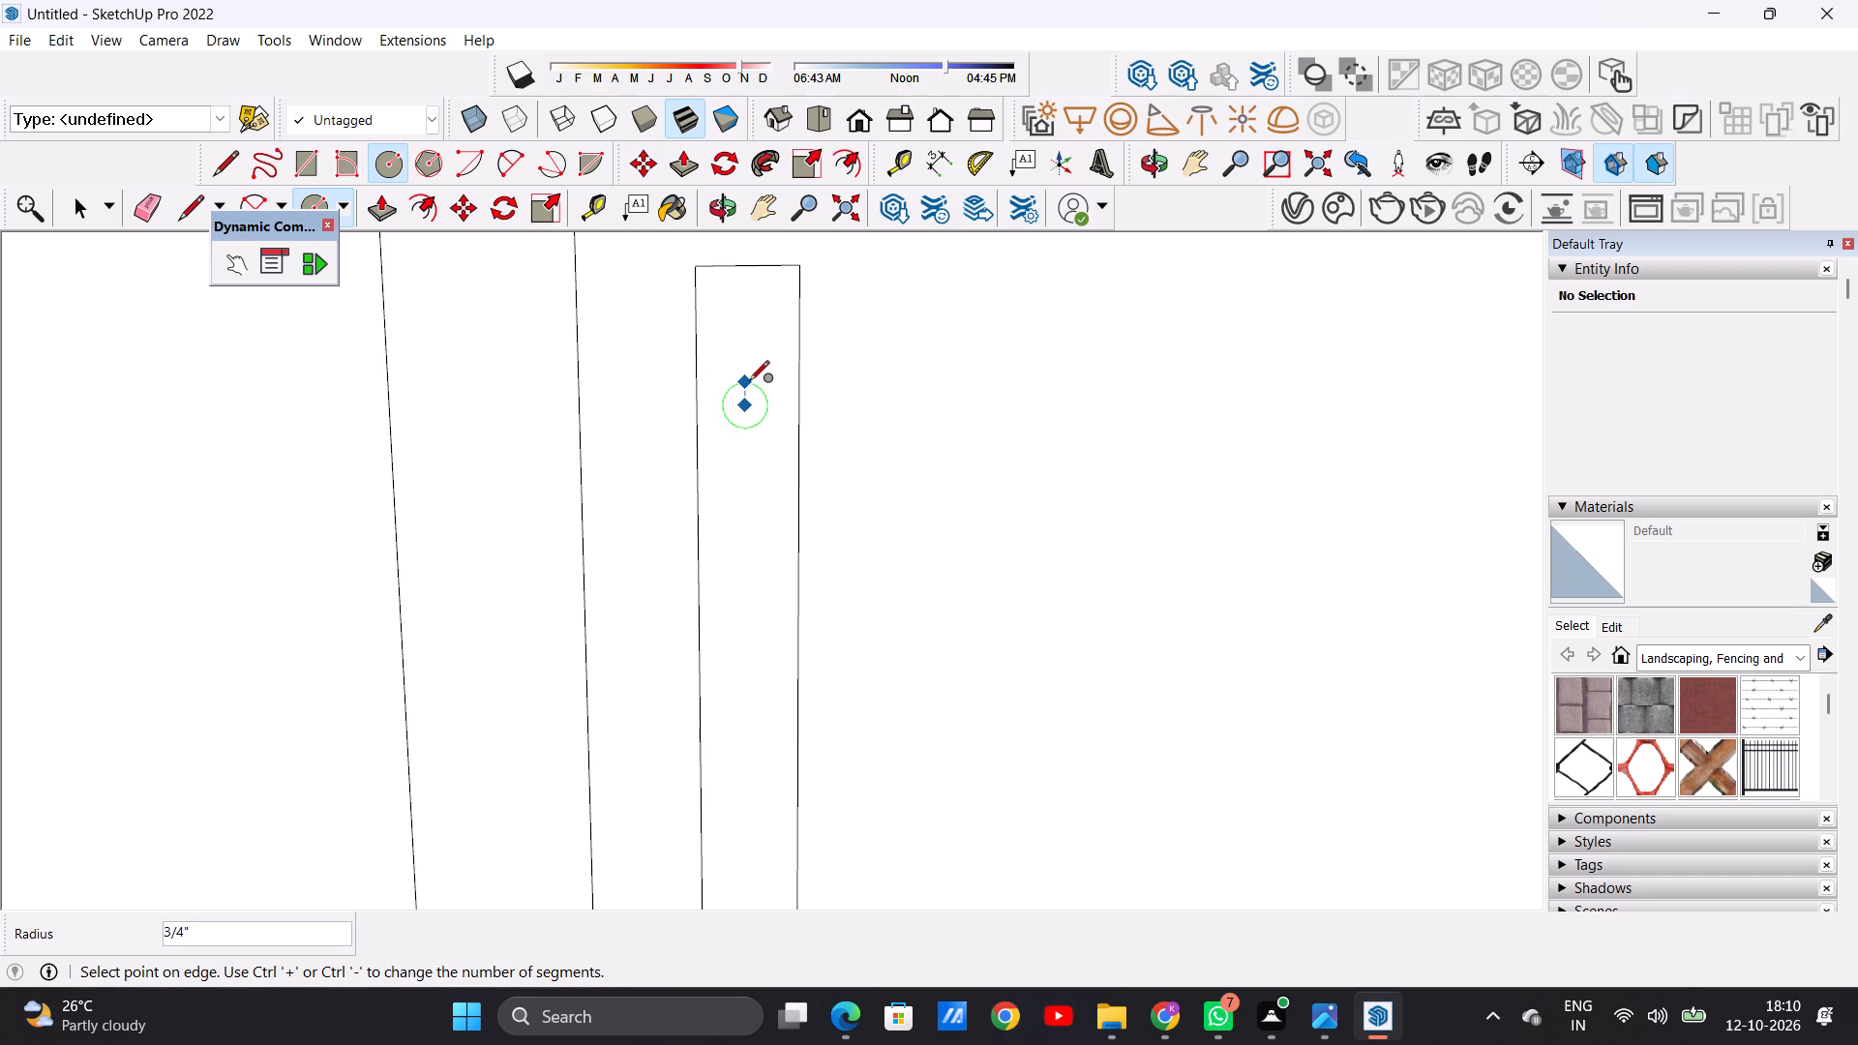
{"action": "left_click", "coordinate": [750, 377]}
{"action": "key", "text": "space"}
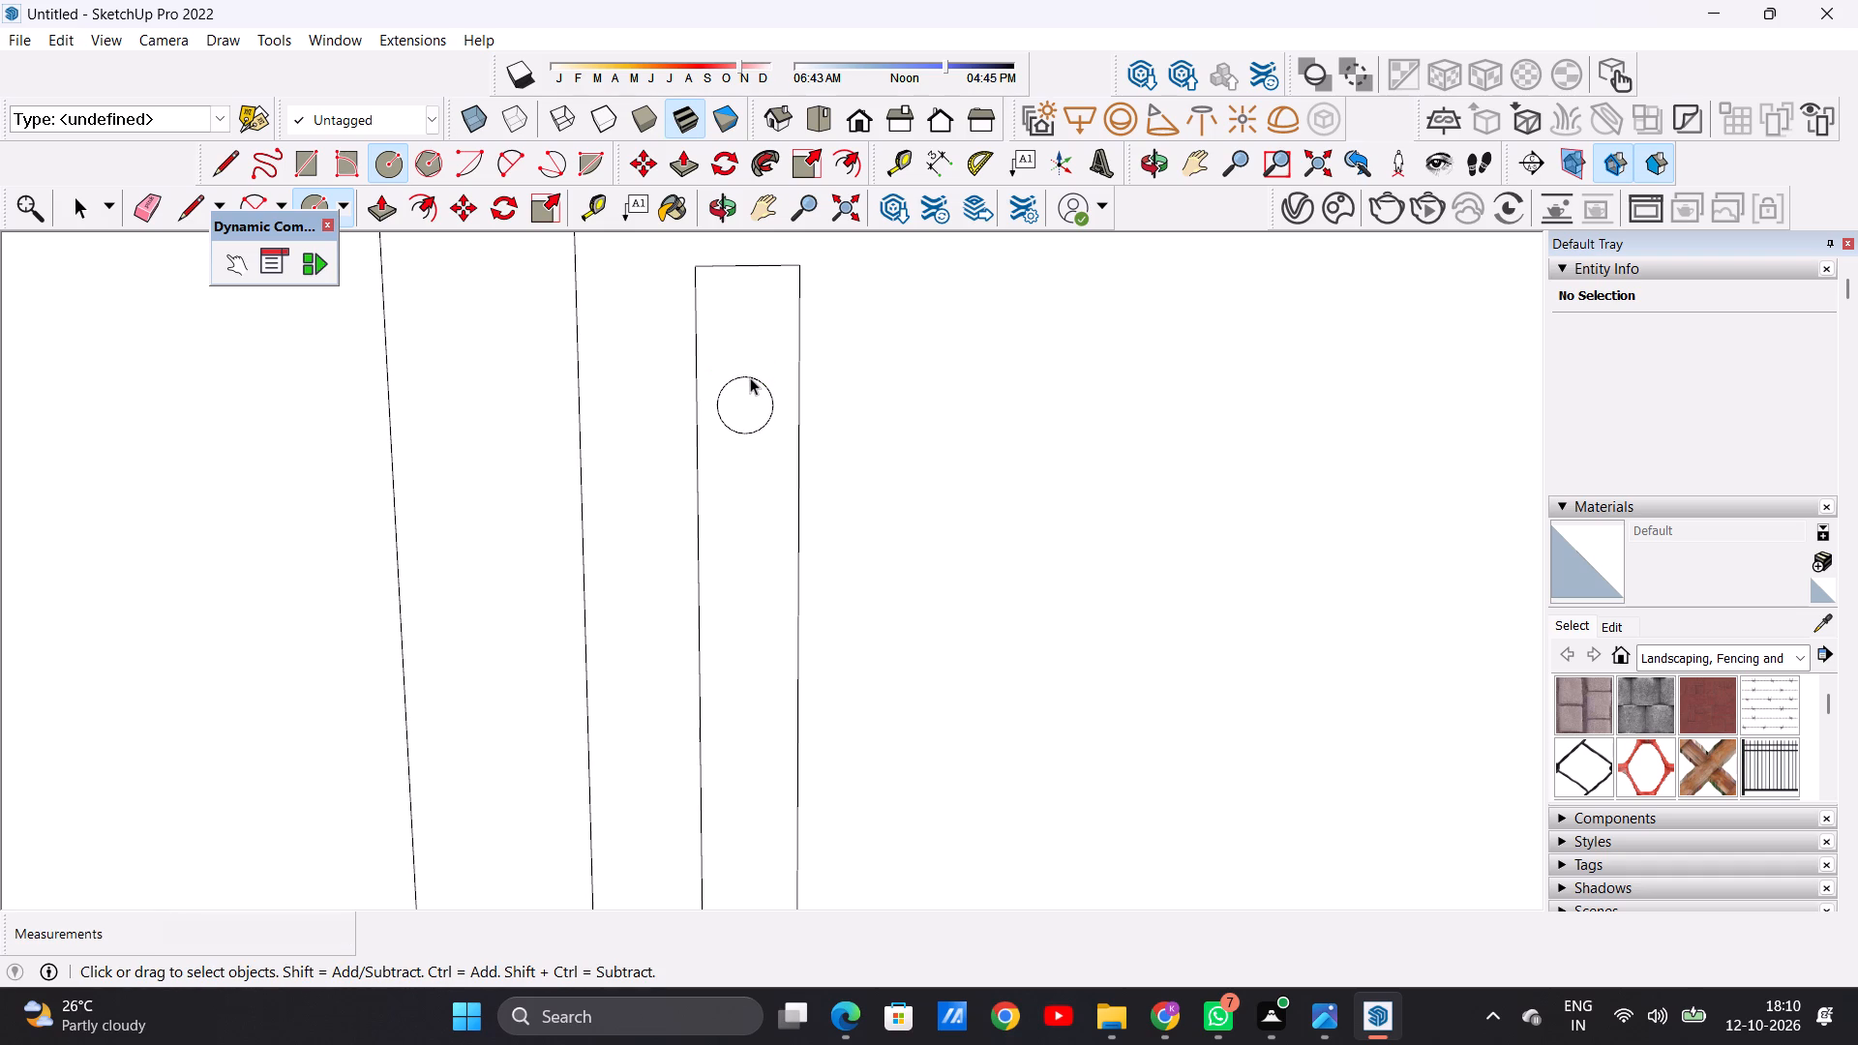
In front view, draw a window rectangle about 5' 7 5/8" wide and 6' 5 11/16" high on the partition wall, left of the door.
{"action": "scroll", "coordinate": [754, 387], "scroll_direction": "down", "scroll_amount": 5}
{"action": "scroll", "coordinate": [764, 558], "scroll_direction": "up", "scroll_amount": 1}
{"action": "scroll", "coordinate": [764, 556], "scroll_direction": "down", "scroll_amount": 19}
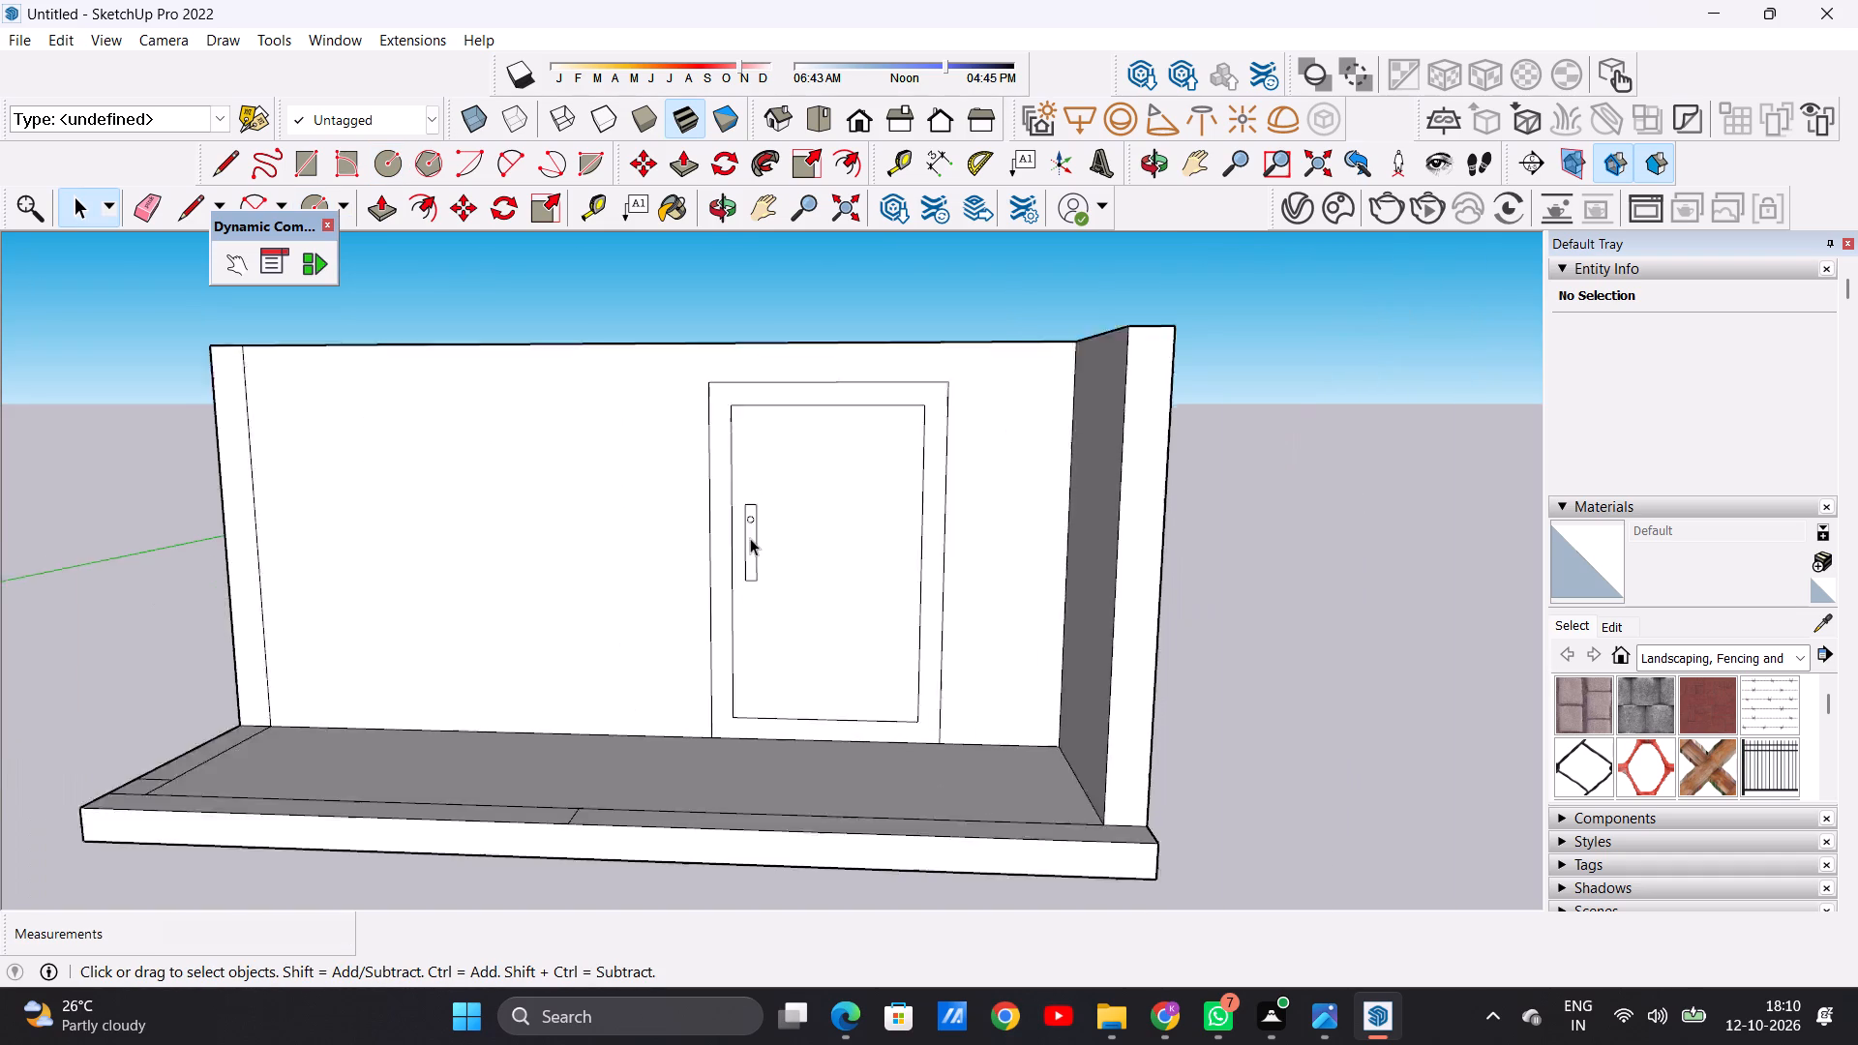
{"action": "scroll", "coordinate": [750, 538], "scroll_direction": "down", "scroll_amount": 6}
{"action": "middle_click_drag", "start_coordinate": [407, 609], "coordinate": [436, 606]}
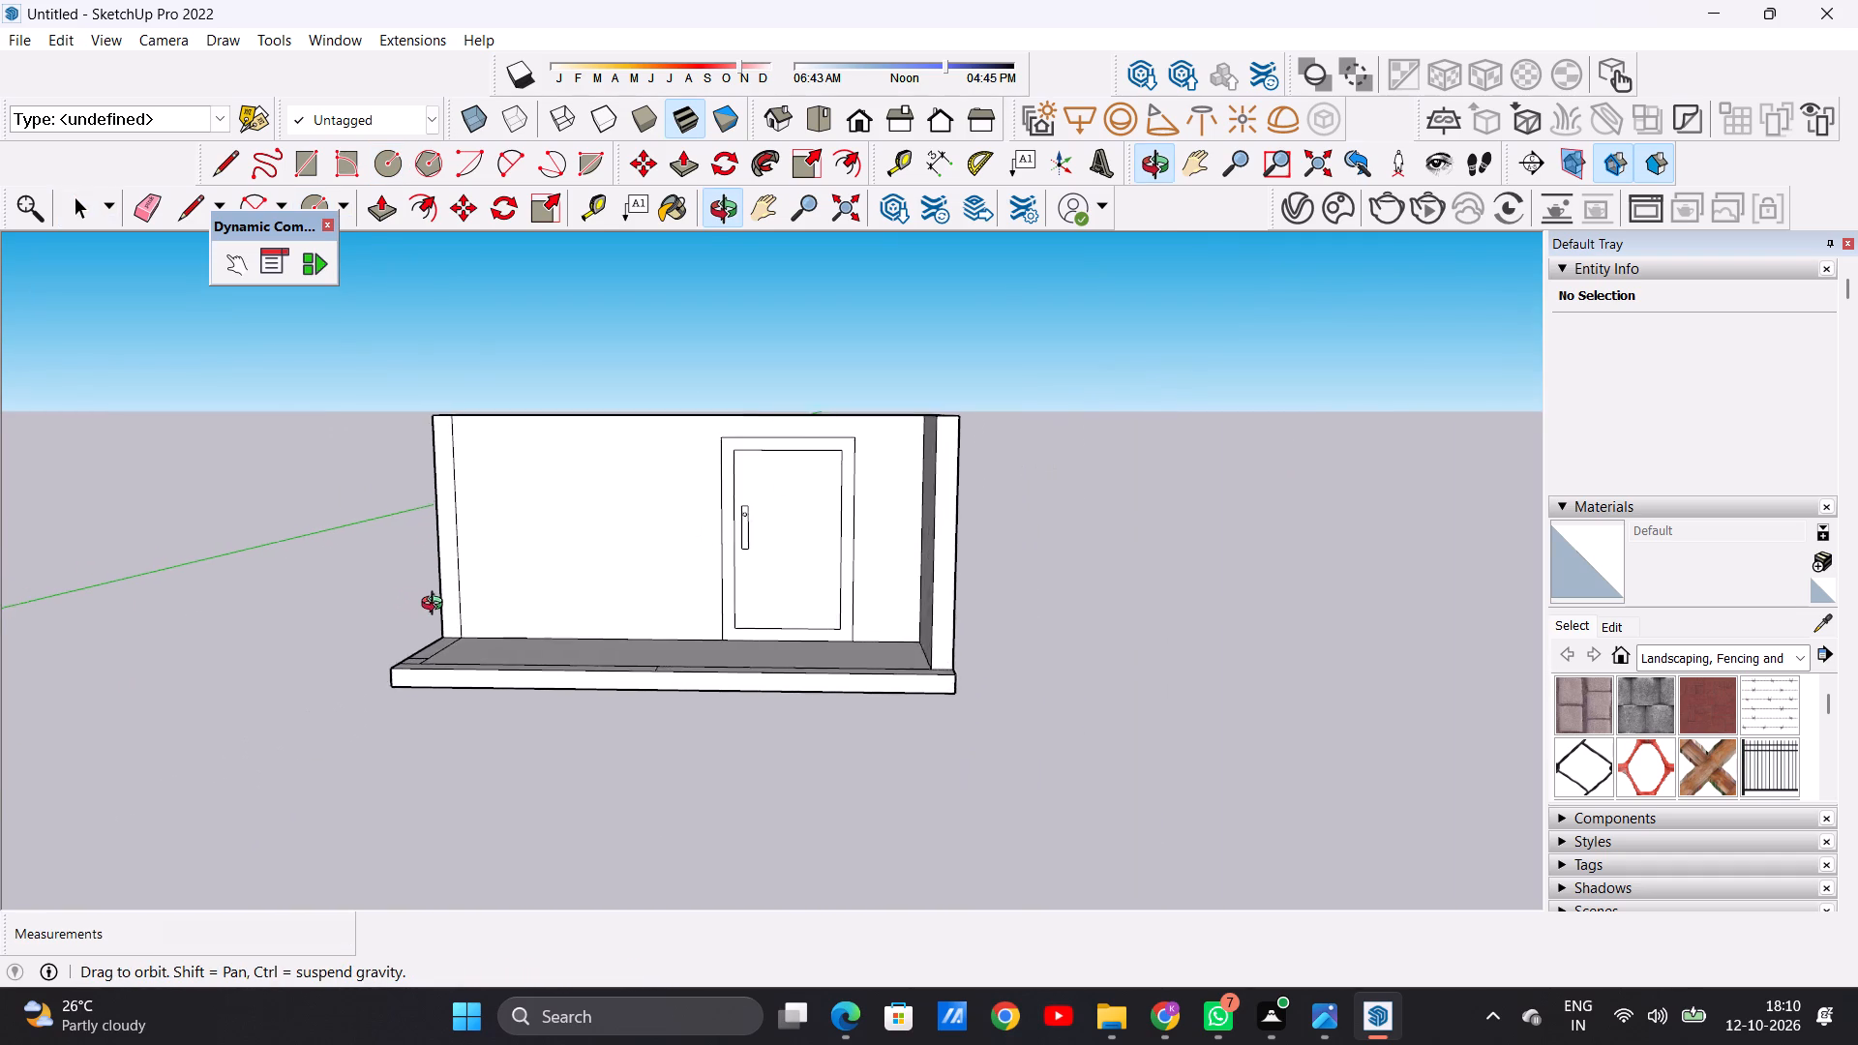
{"action": "middle_click_drag", "start_coordinate": [436, 606], "coordinate": [480, 598]}
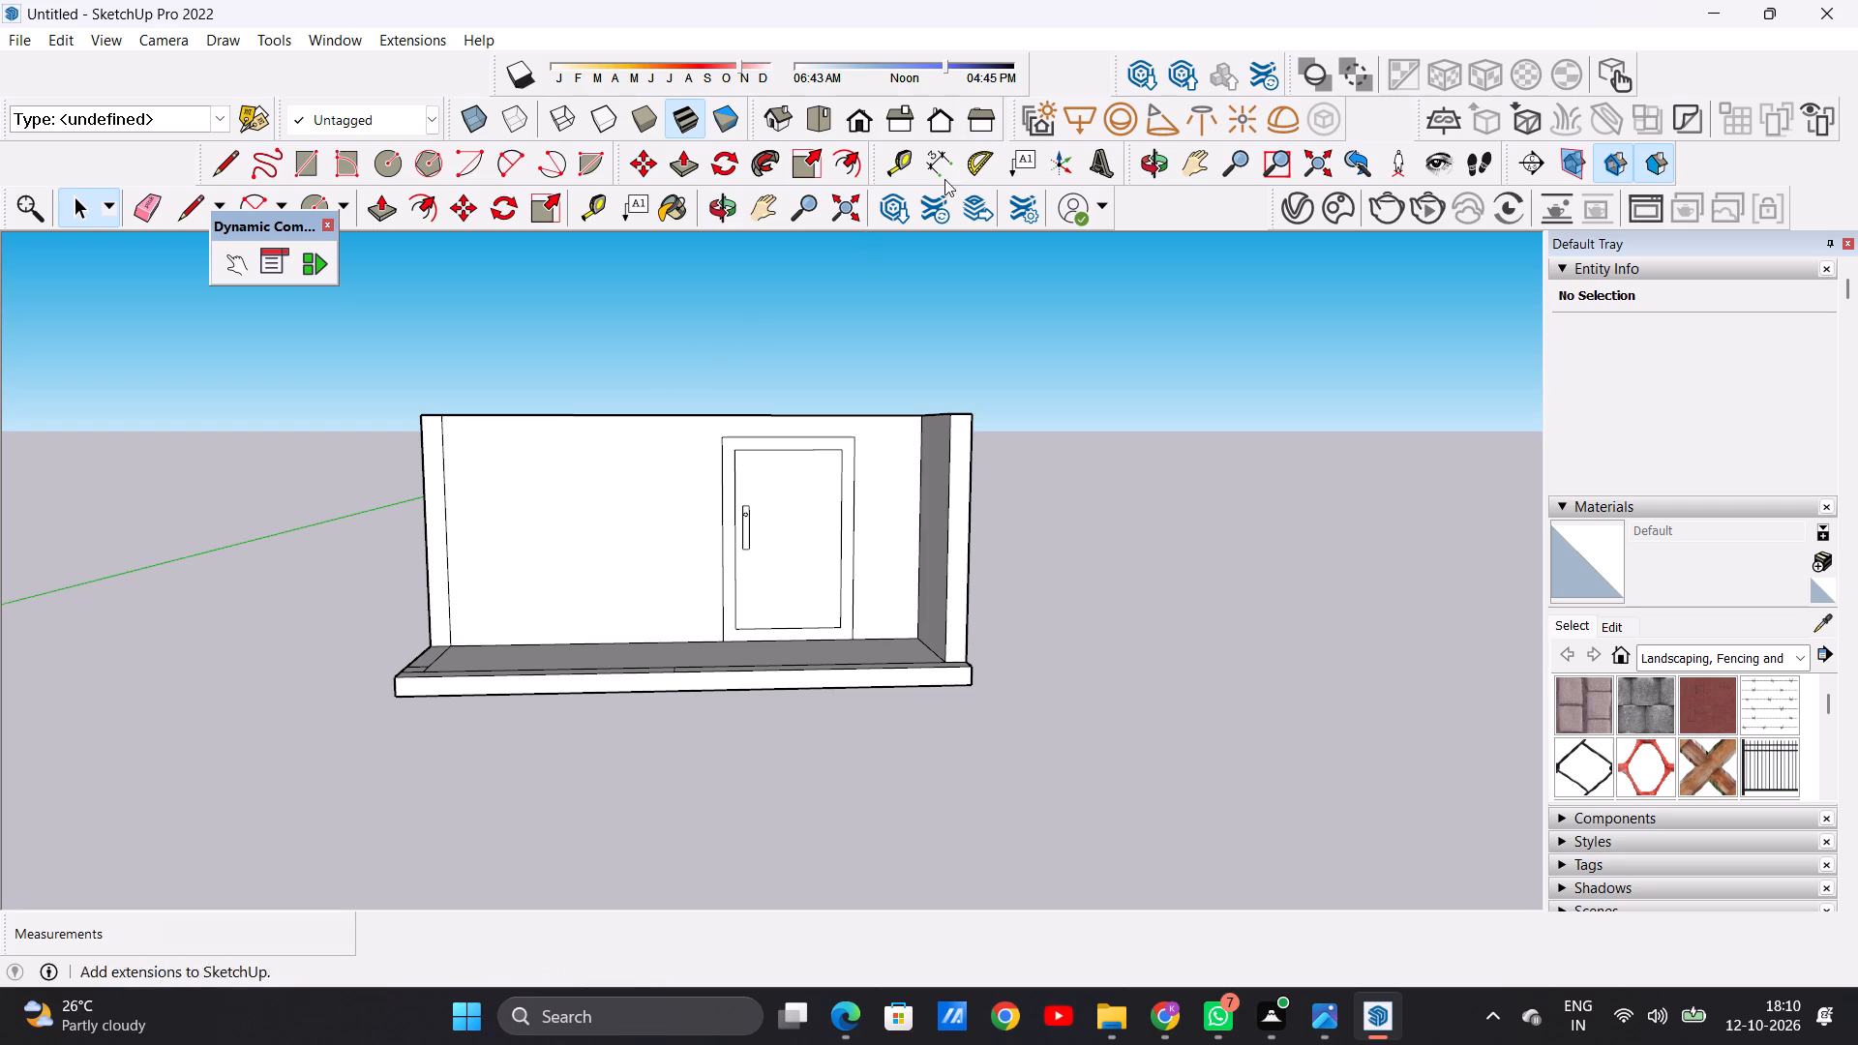
{"action": "left_click", "coordinate": [859, 130]}
{"action": "scroll", "coordinate": [672, 546], "scroll_direction": "up", "scroll_amount": 5}
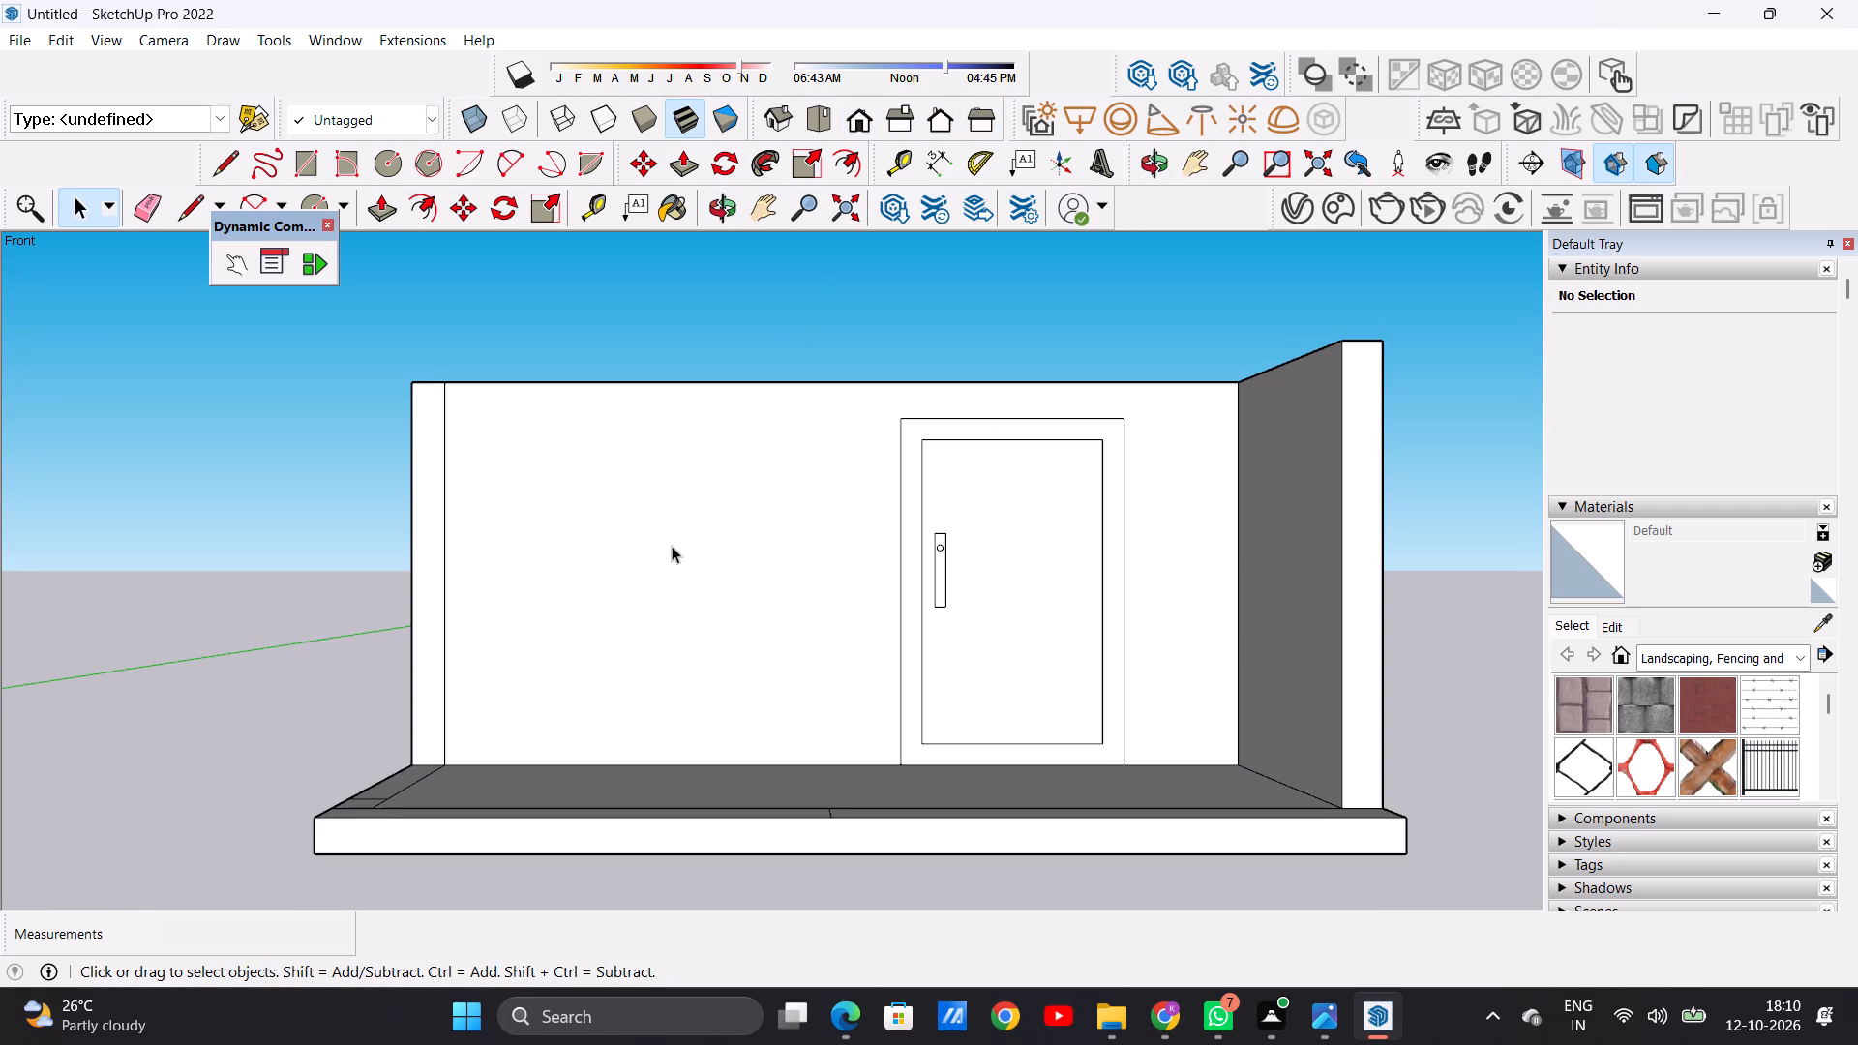
{"action": "key", "text": "r"}
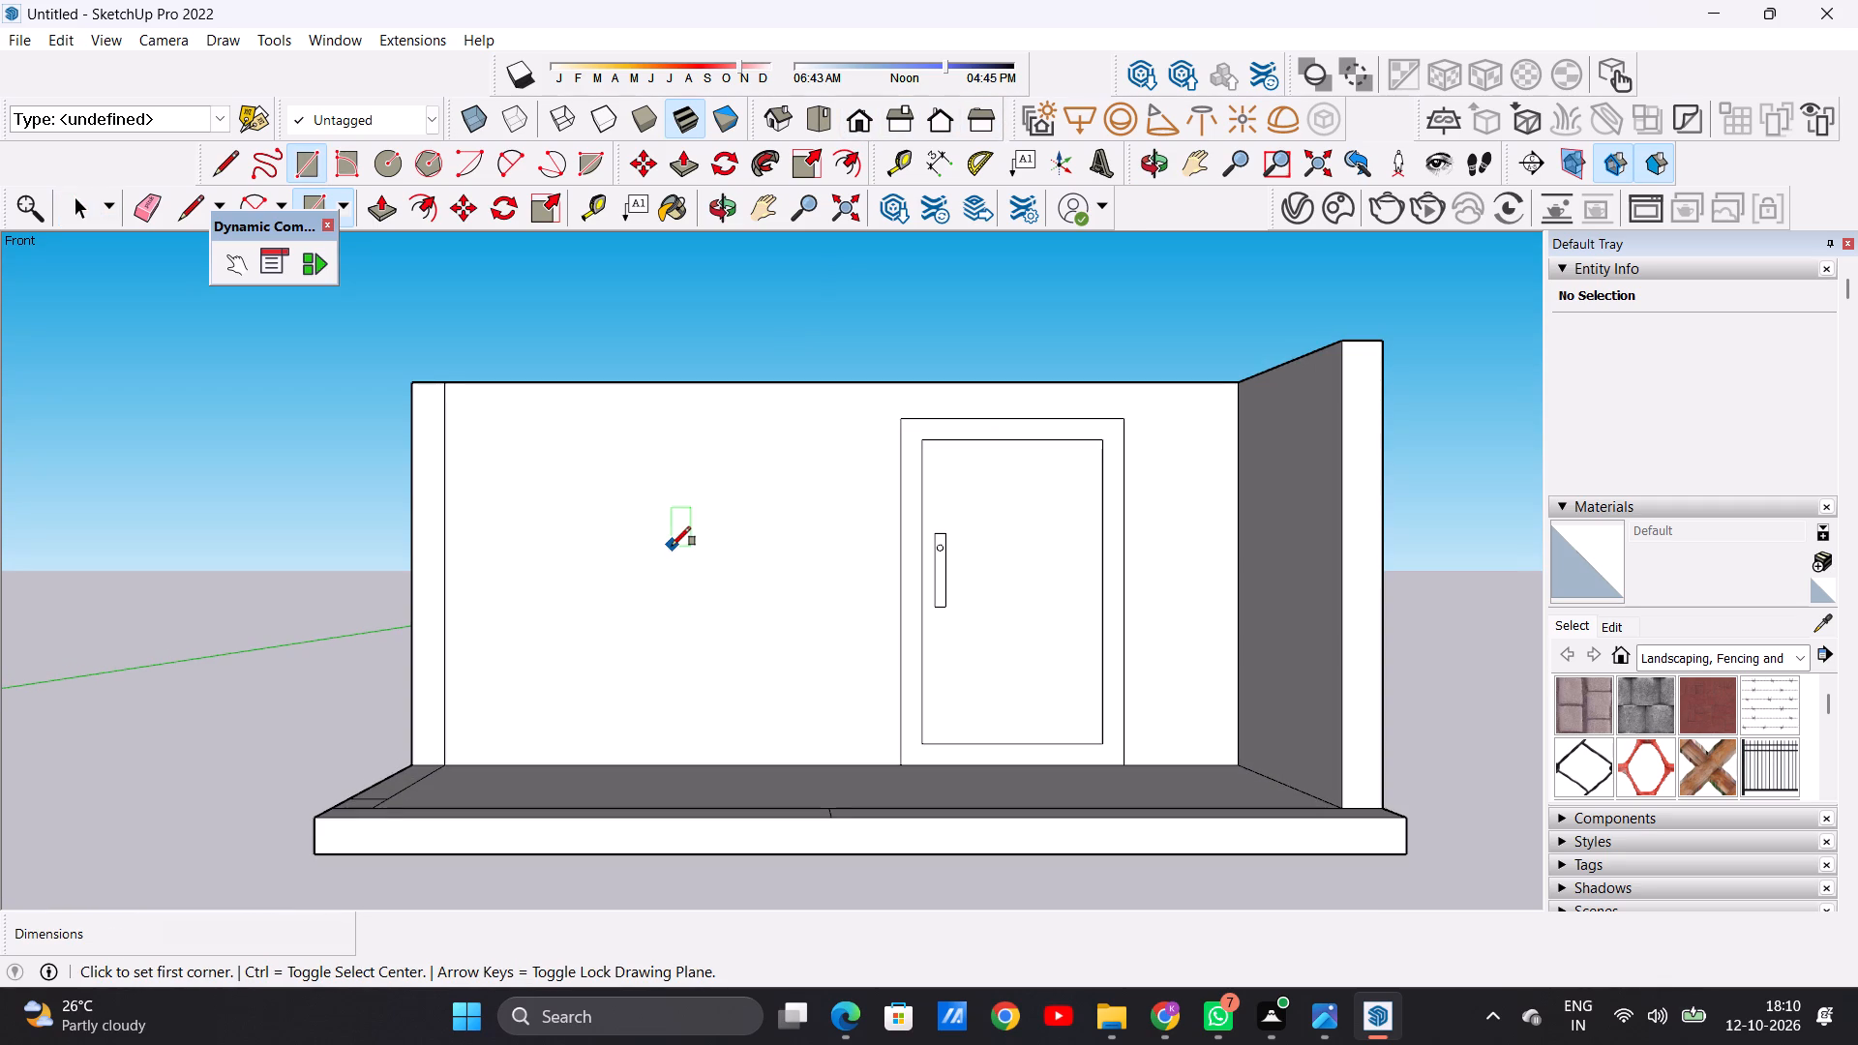
{"action": "left_click", "coordinate": [559, 423]}
{"action": "left_click", "coordinate": [775, 671]}
{"action": "key", "text": "space"}
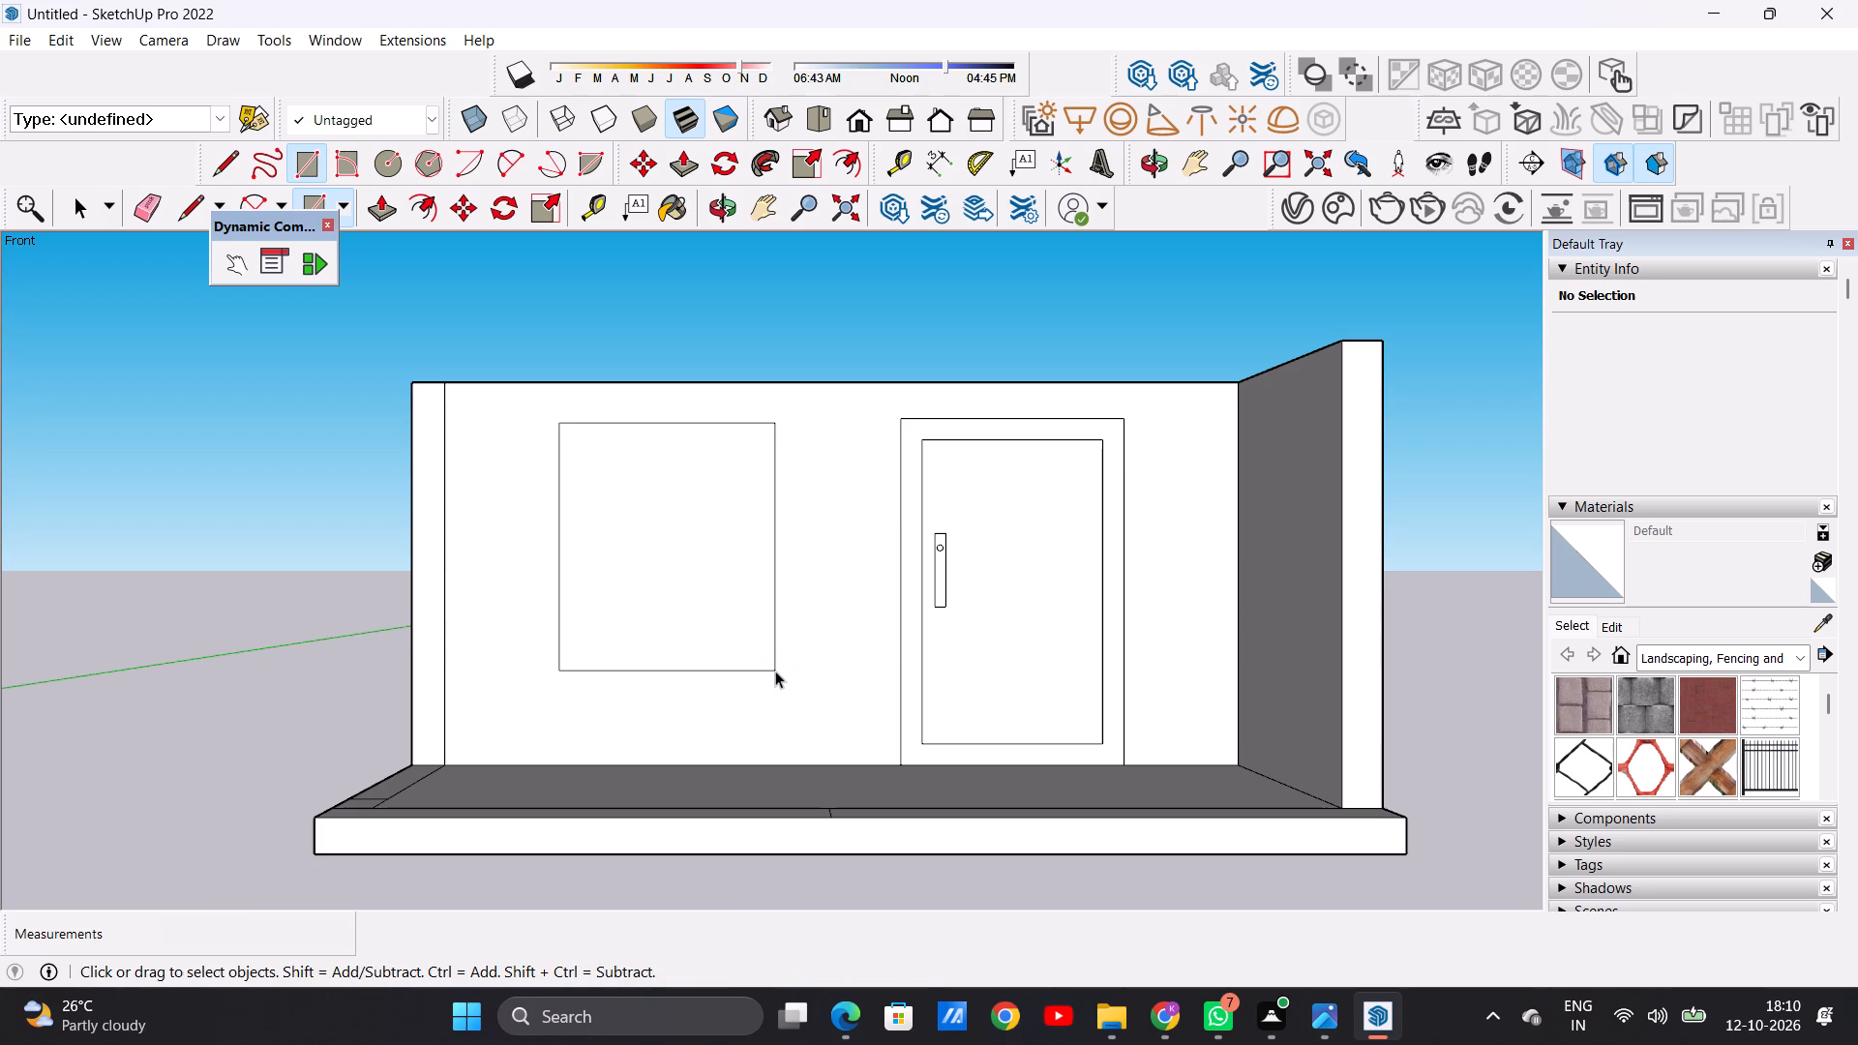
Push/Pull the window rectangle about 7 7/16" through the partition wall to cut an opening.
{"action": "scroll", "coordinate": [689, 579], "scroll_direction": "up", "scroll_amount": 4}
{"action": "scroll", "coordinate": [689, 579], "scroll_direction": "down", "scroll_amount": 8}
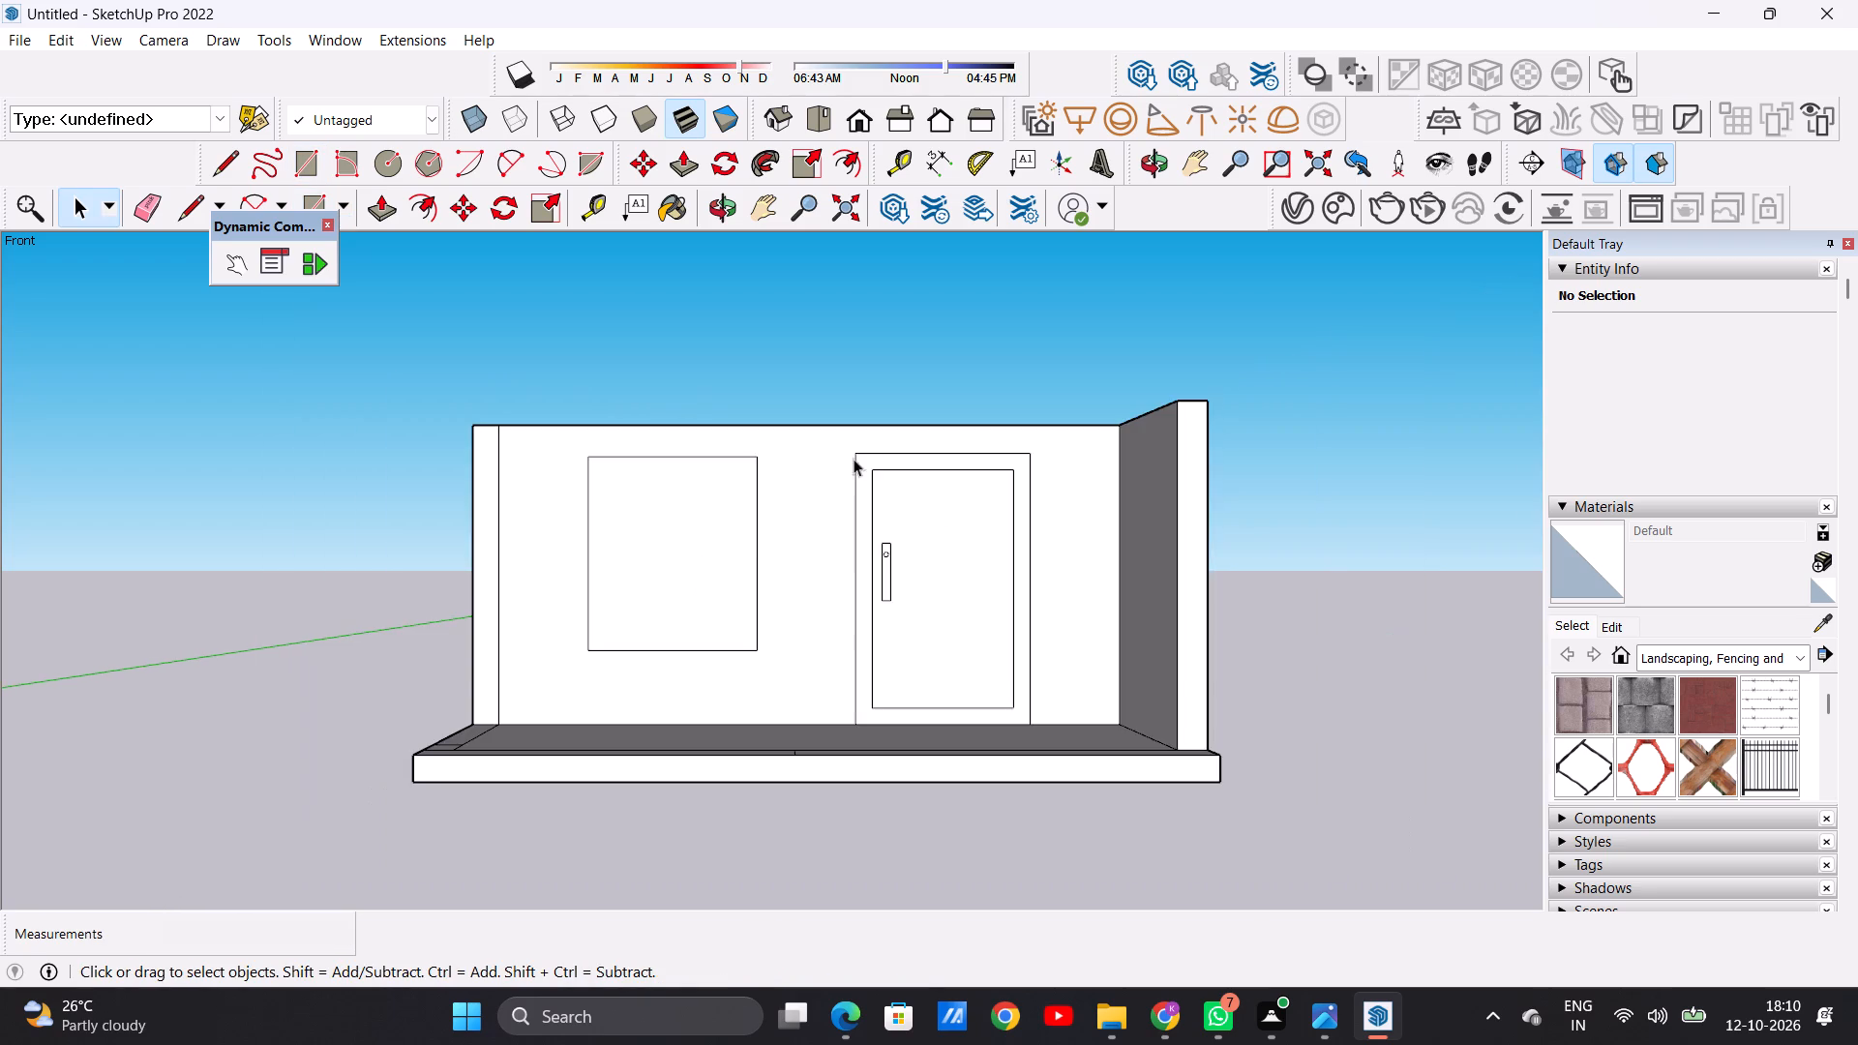
{"action": "middle_click_drag", "start_coordinate": [875, 444], "coordinate": [640, 778]}
{"action": "scroll", "coordinate": [682, 480], "scroll_direction": "up", "scroll_amount": 11}
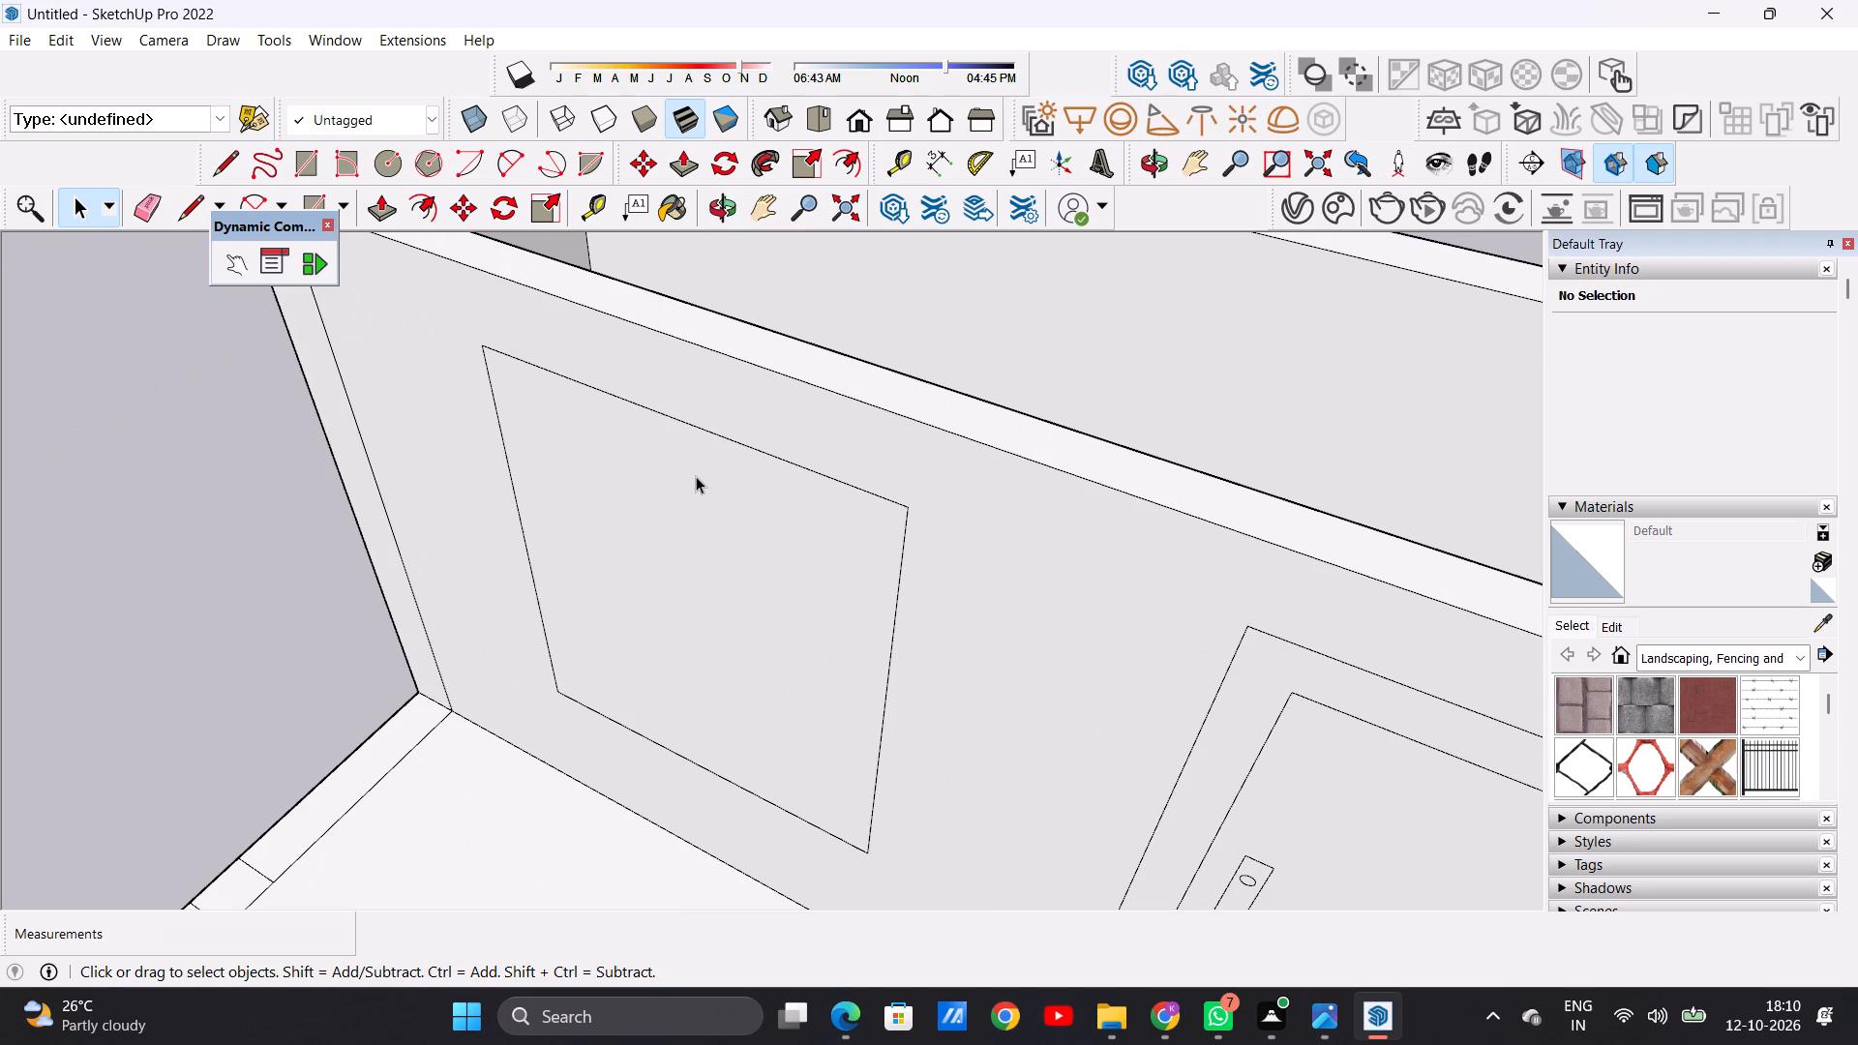
{"action": "key", "text": "p"}
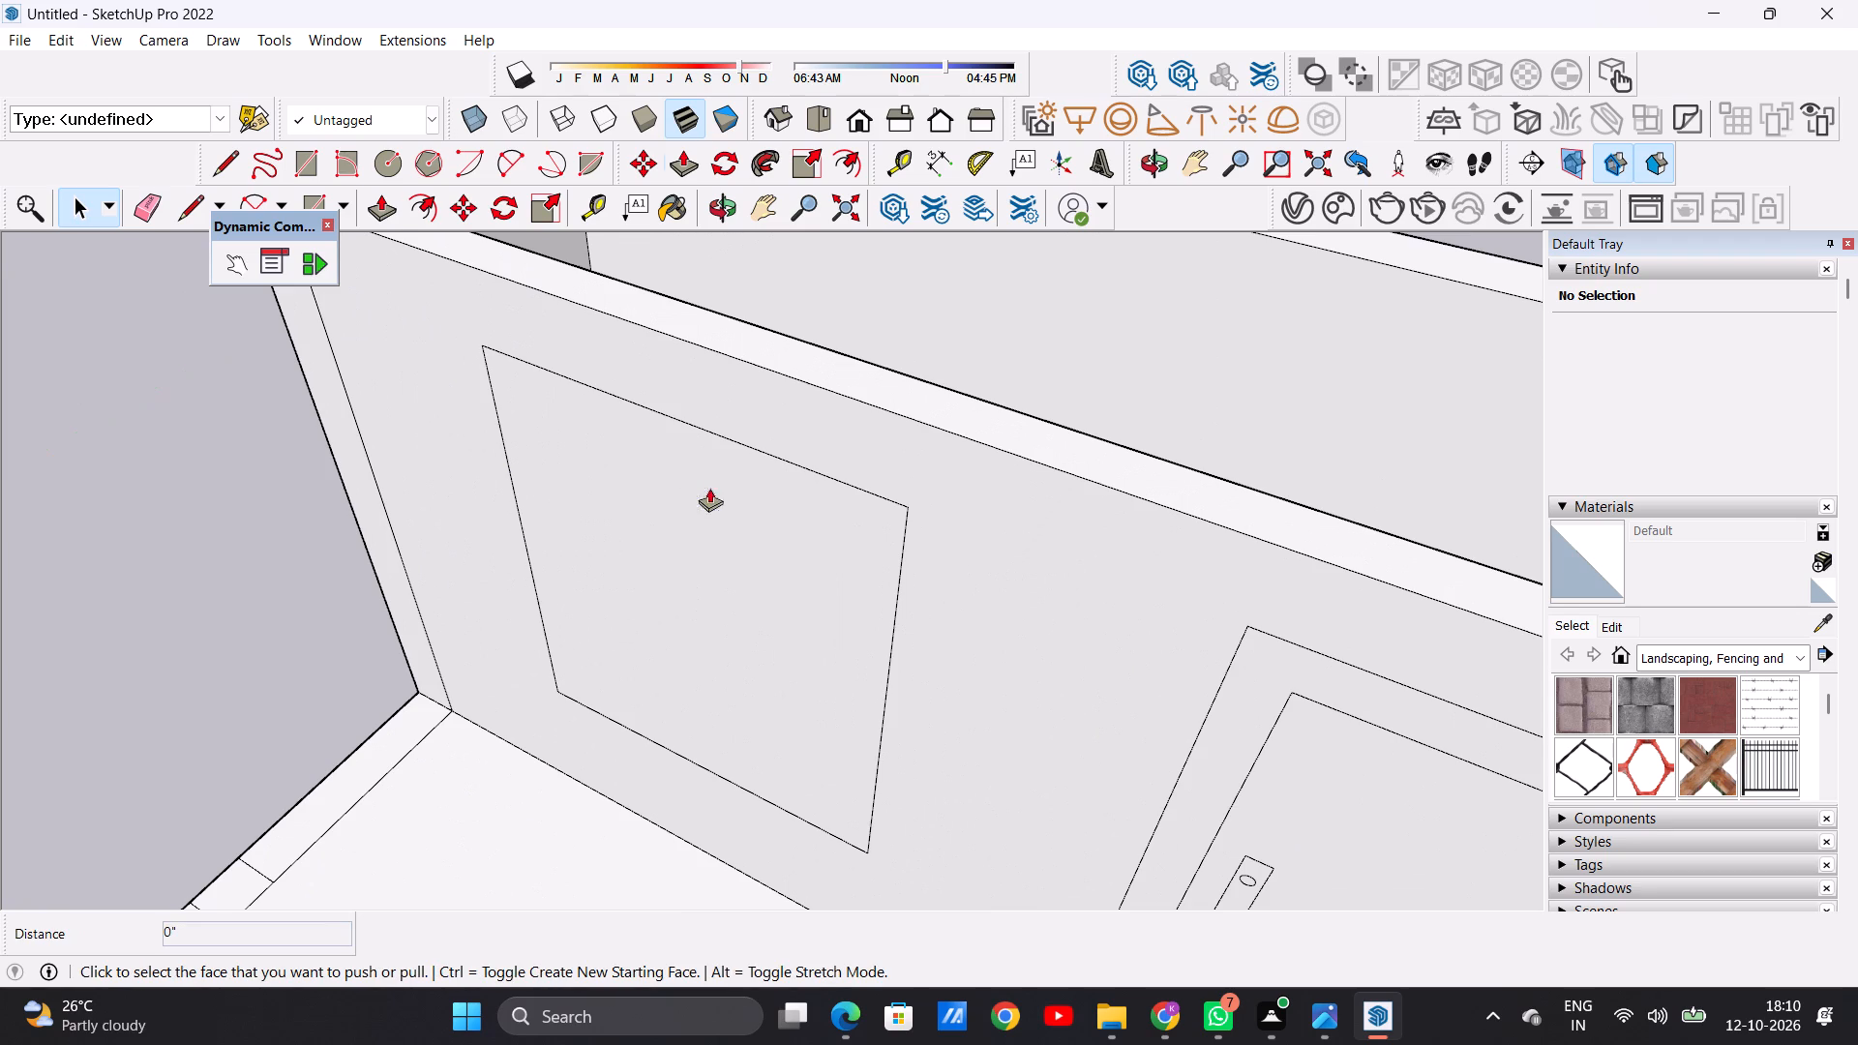
{"action": "left_click", "coordinate": [720, 515]}
{"action": "left_click", "coordinate": [812, 347]}
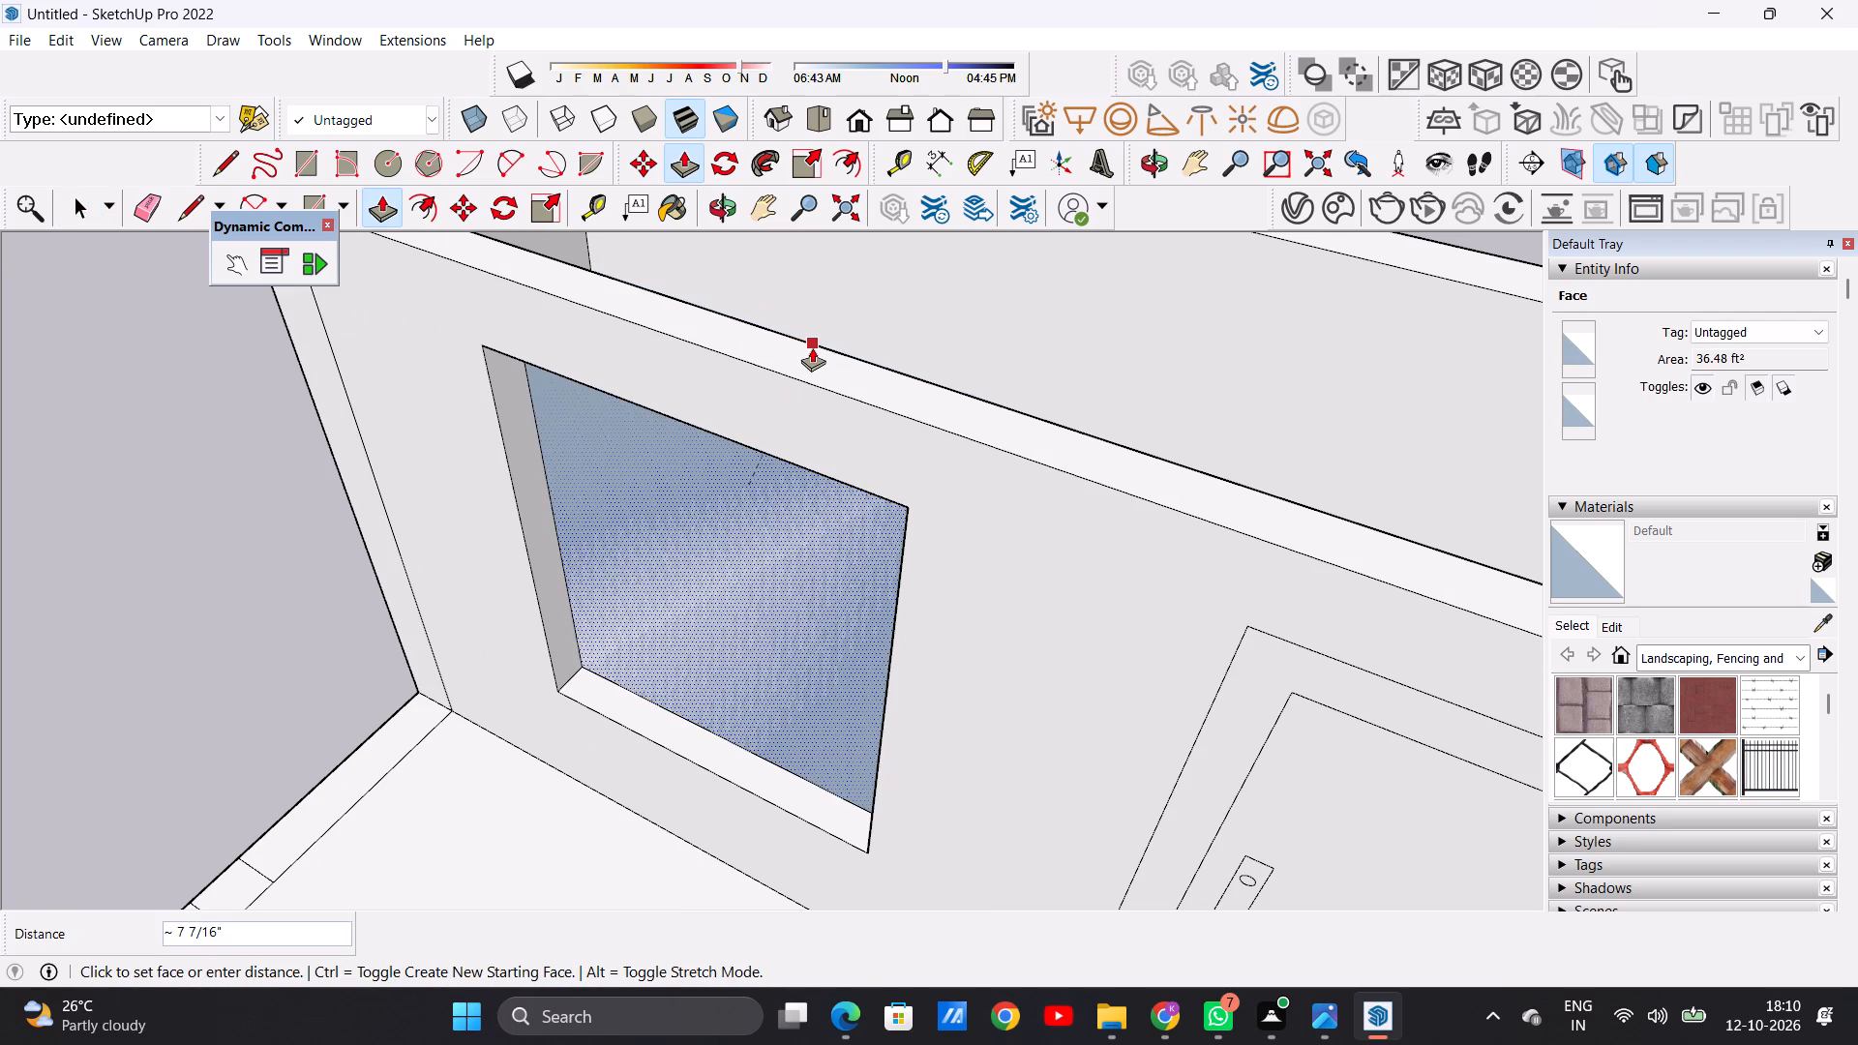
{"action": "key", "text": "space"}
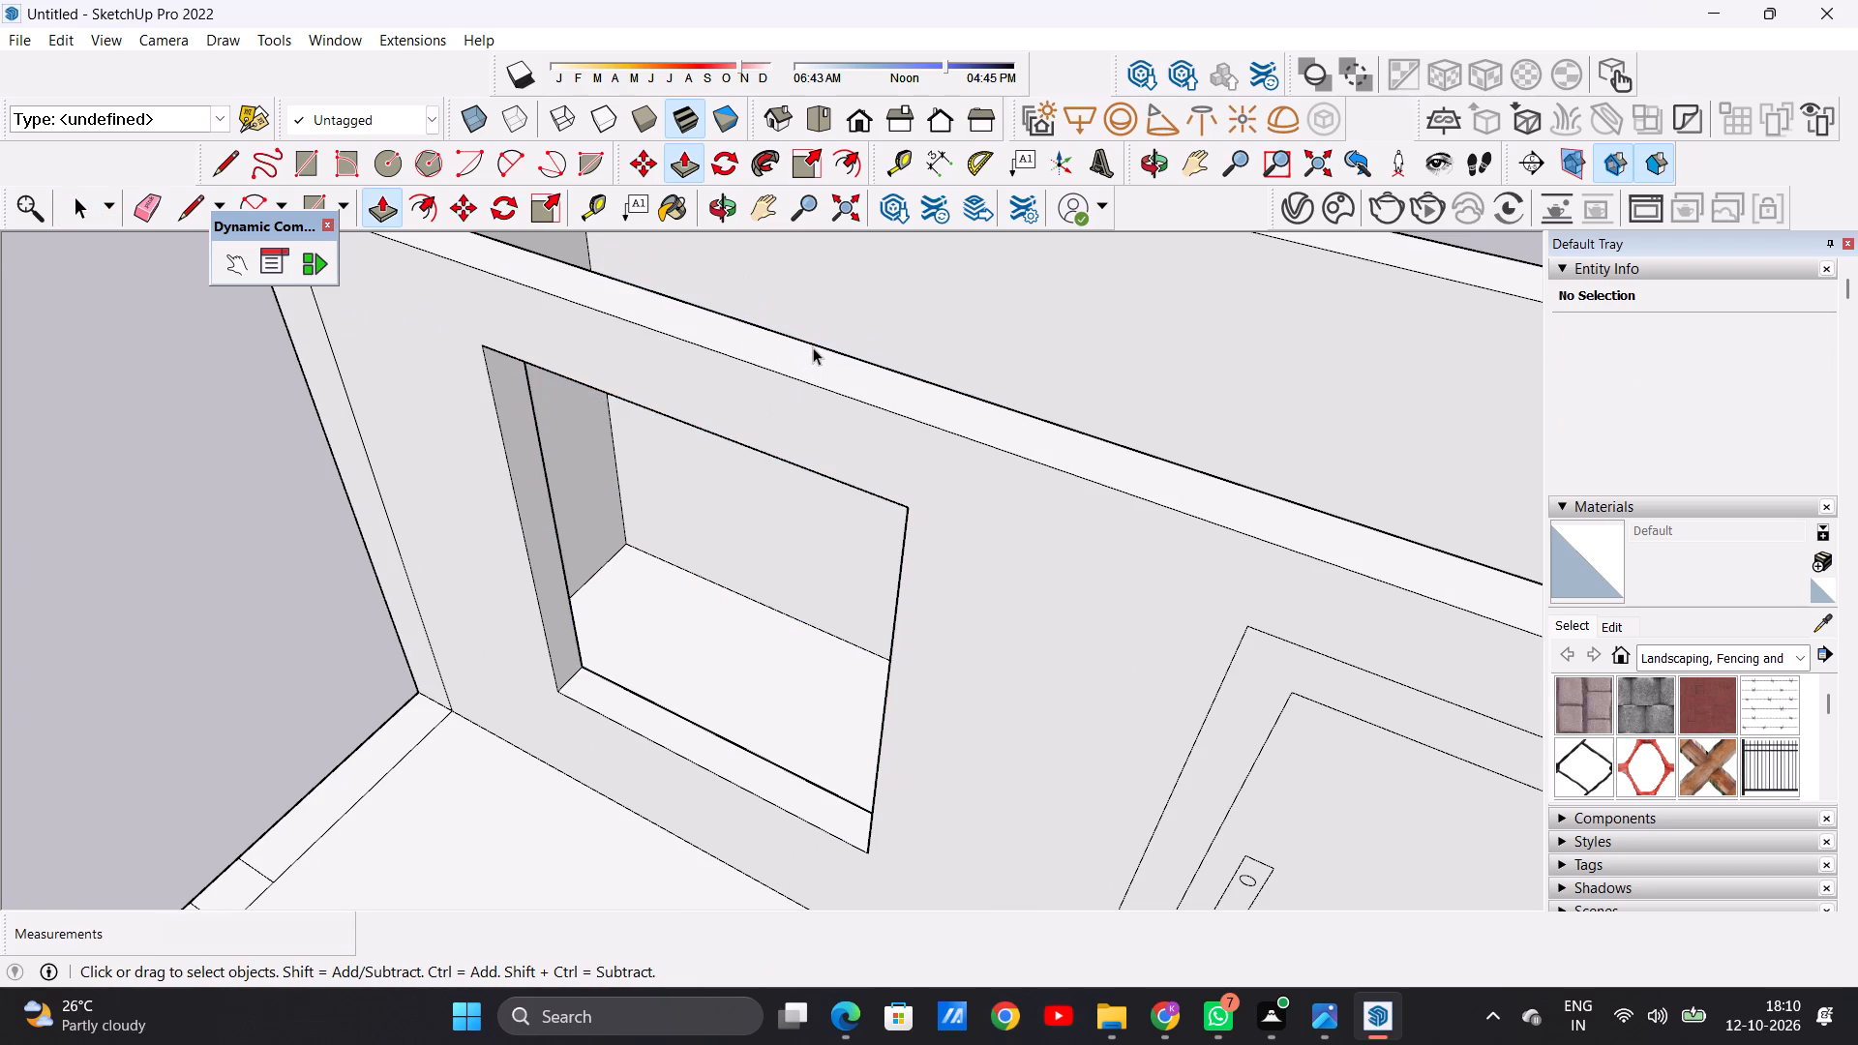
Draw a 5' 7 5/8" line between the window opening's front top corners to close the opening with a face.
{"action": "scroll", "coordinate": [810, 353], "scroll_direction": "down", "scroll_amount": 7}
{"action": "middle_click_drag", "start_coordinate": [564, 609], "coordinate": [820, 355]}
{"action": "scroll", "coordinate": [798, 547], "scroll_direction": "up", "scroll_amount": 1}
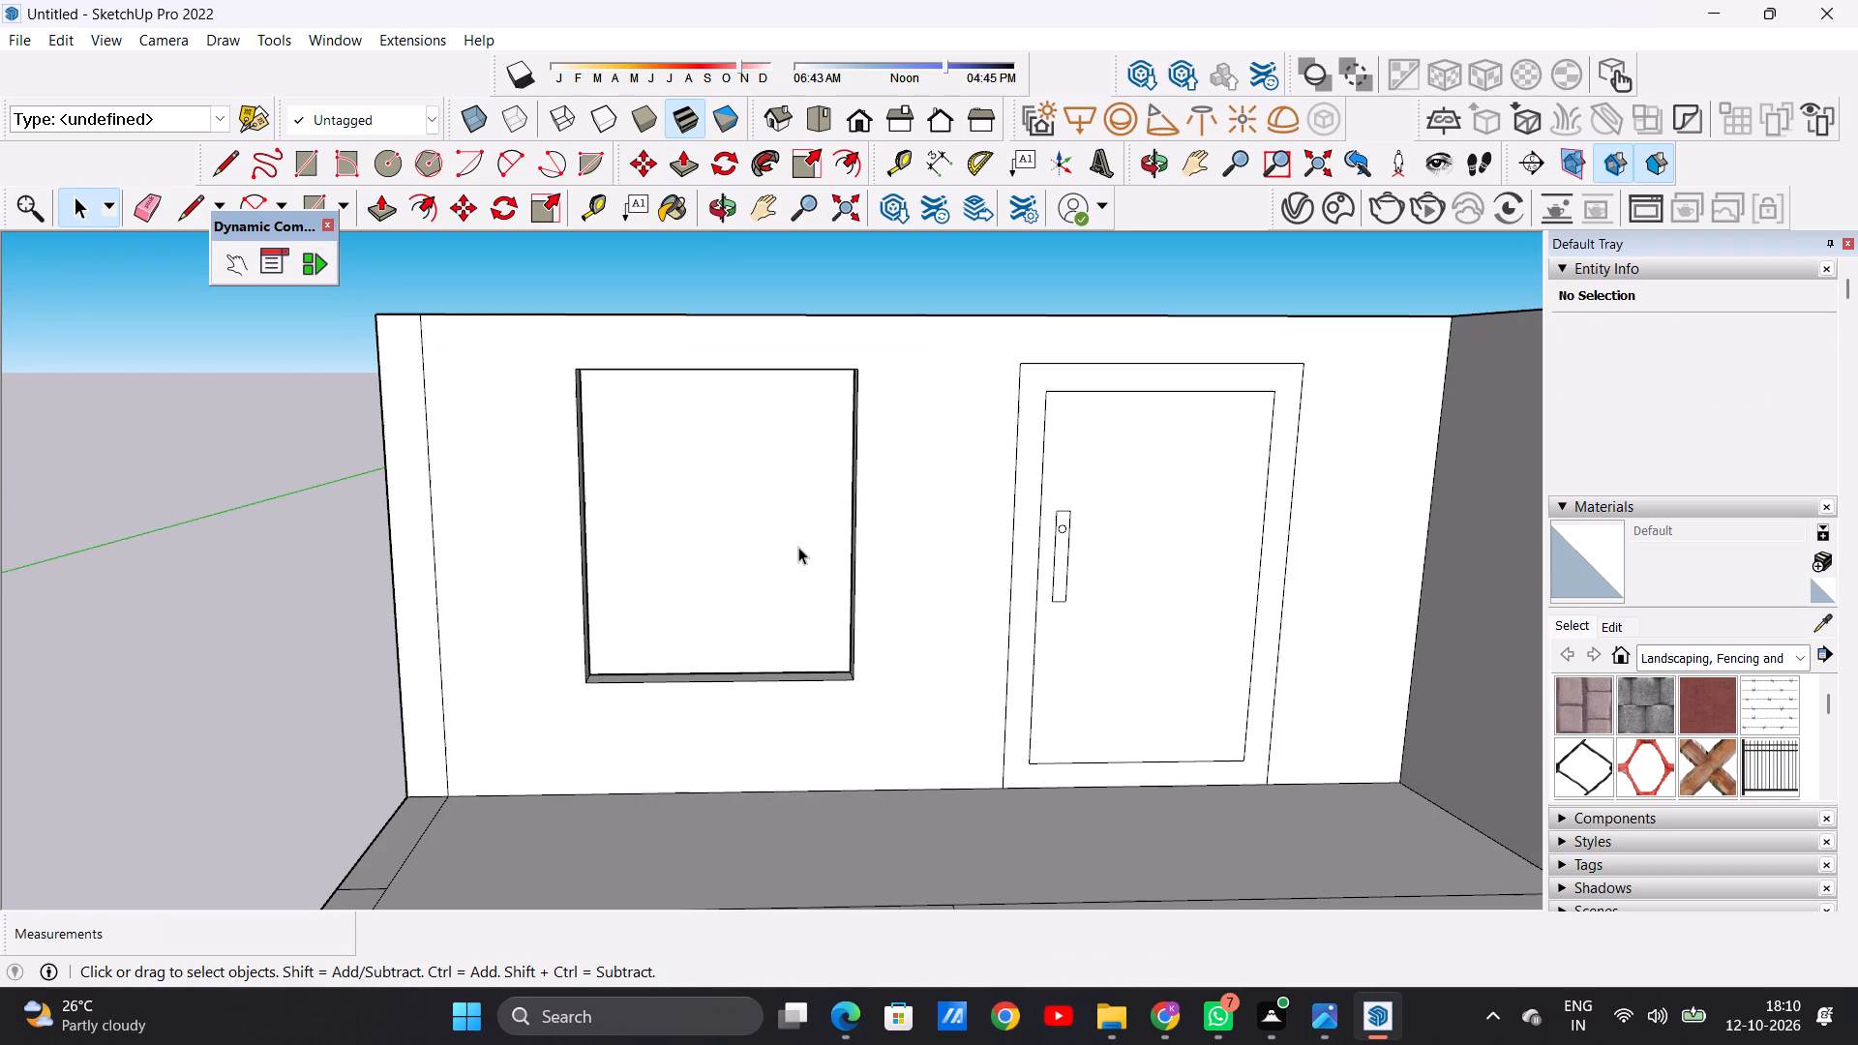
{"action": "key", "text": "l"}
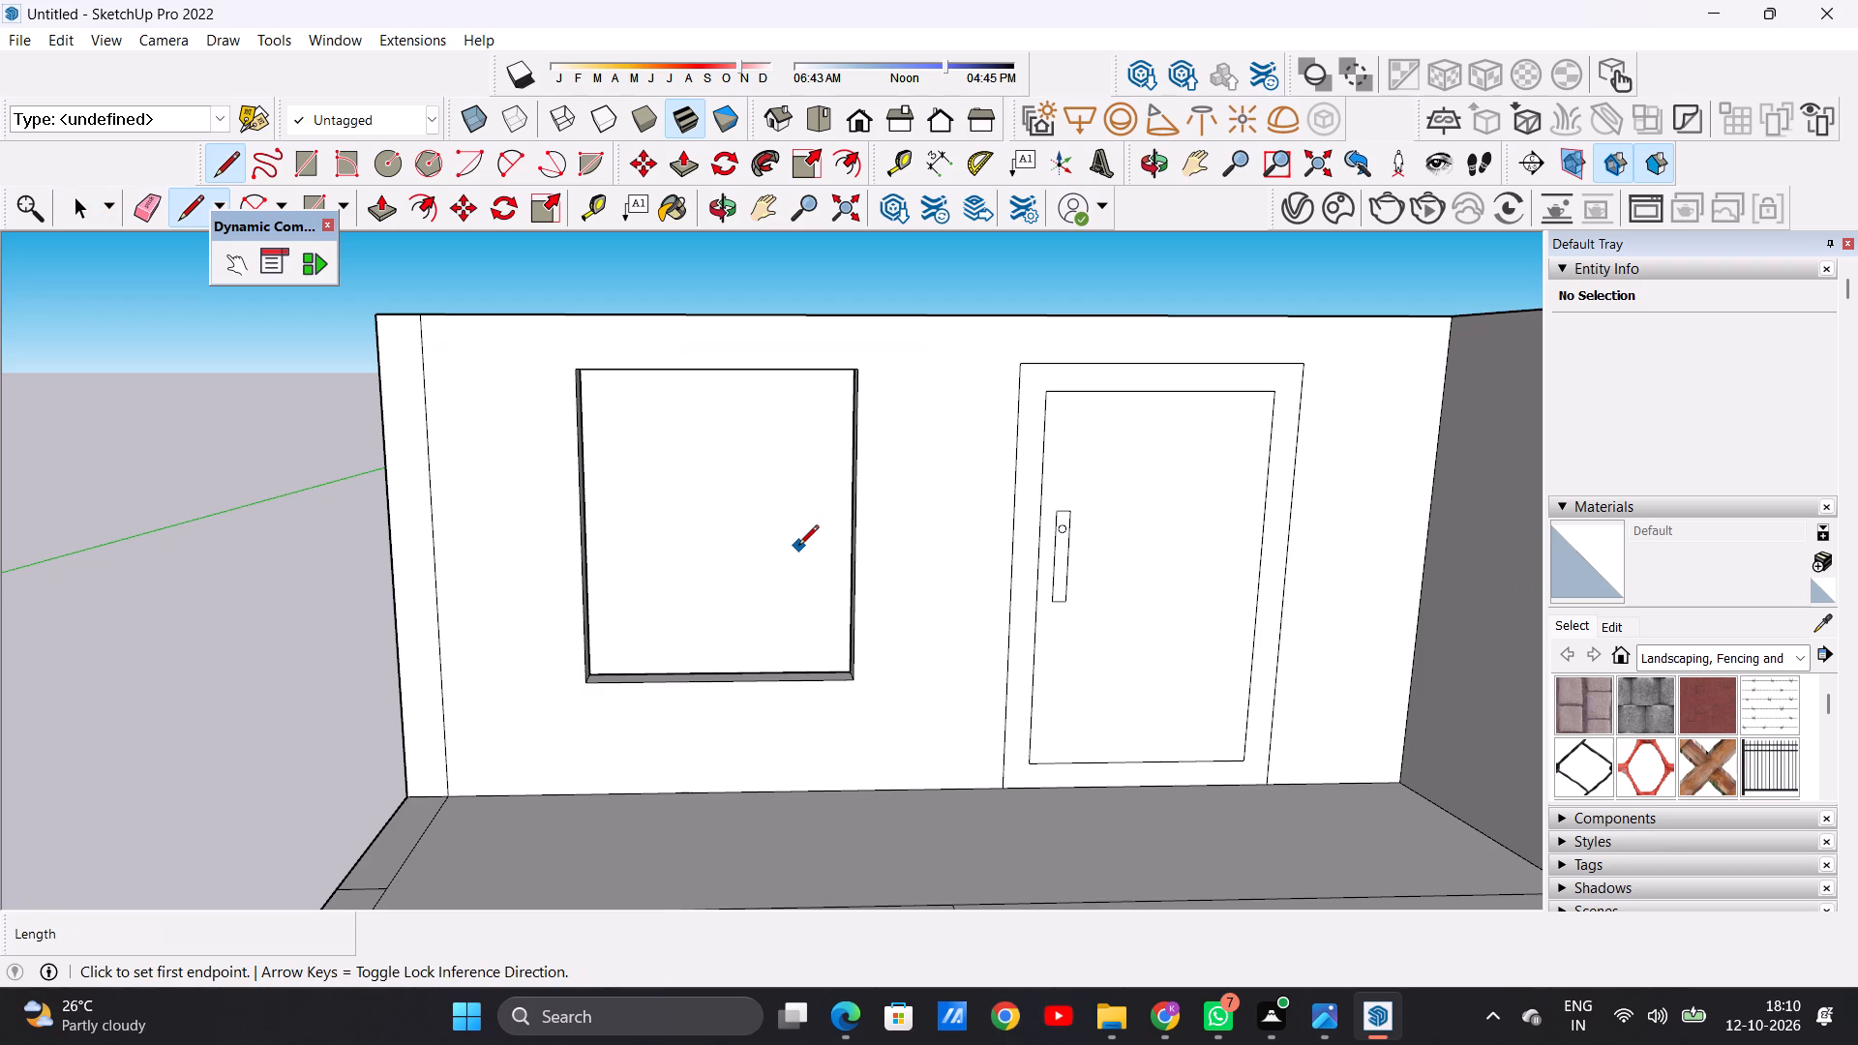
{"action": "left_click", "coordinate": [576, 375]}
{"action": "left_click", "coordinate": [859, 365]}
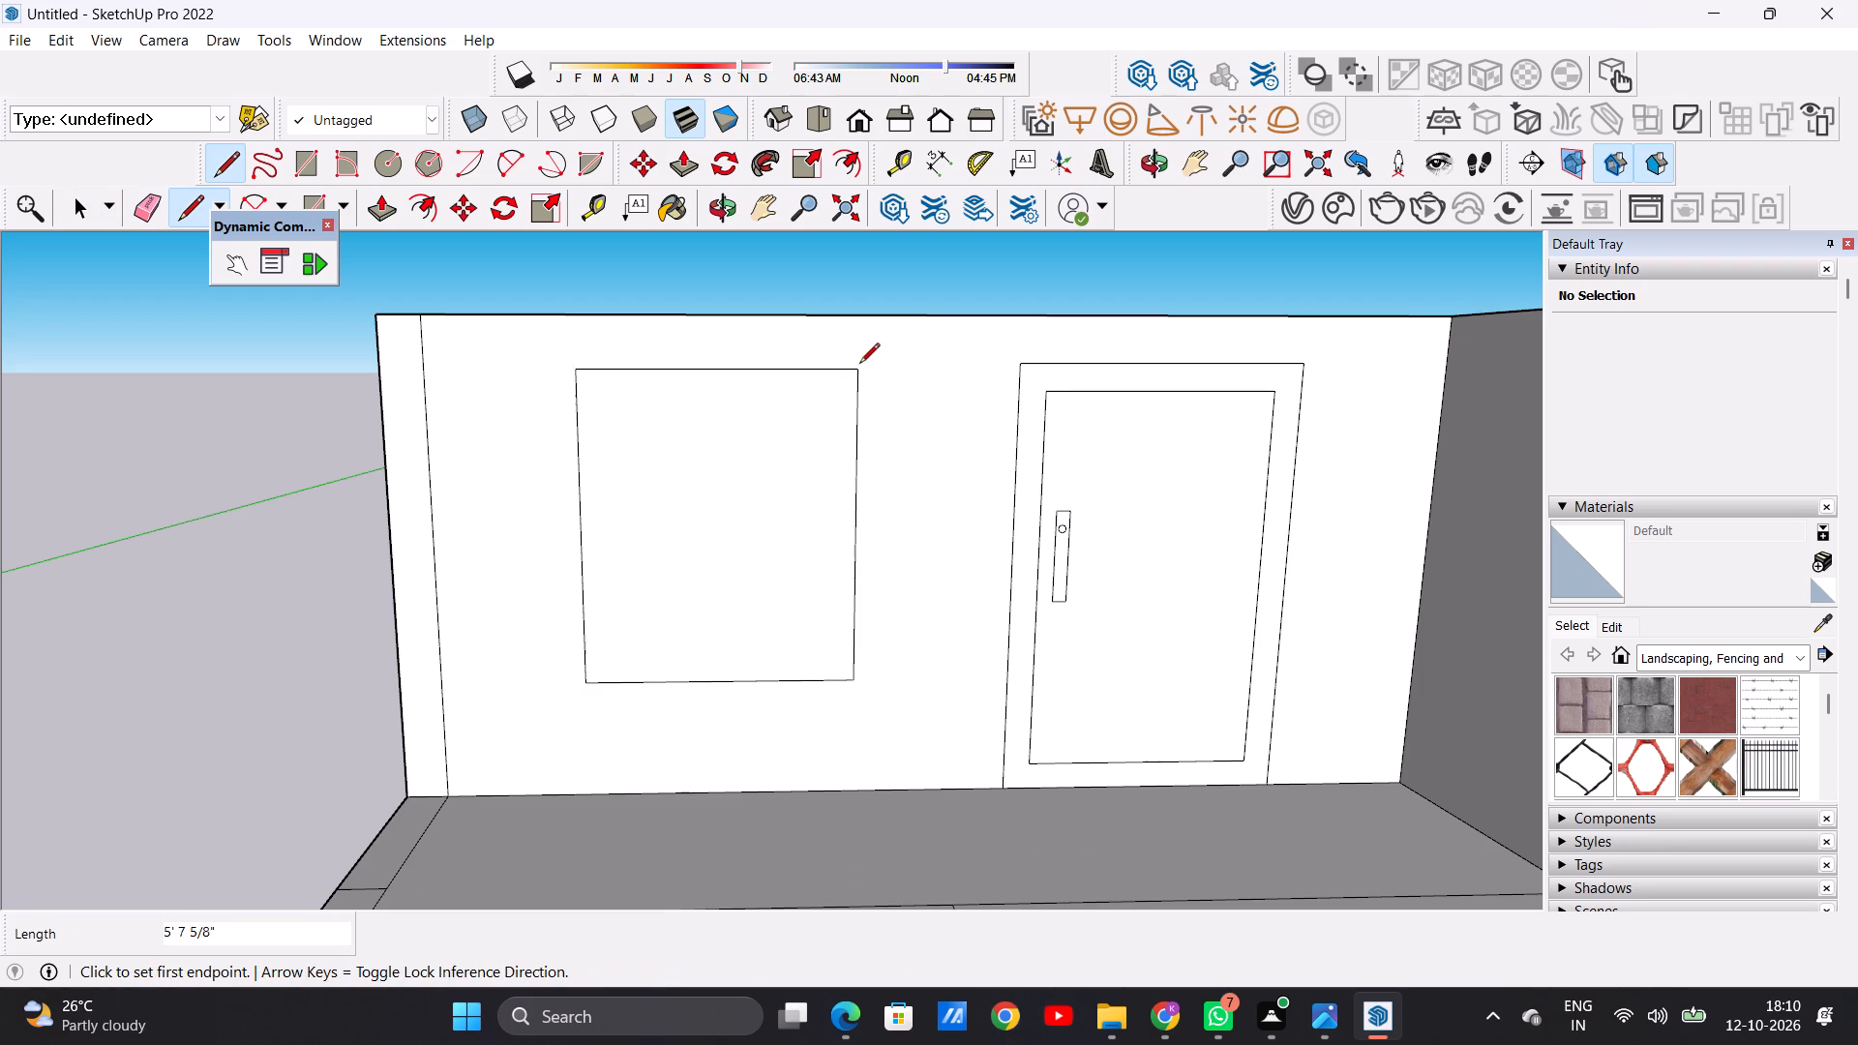
{"action": "key", "text": "space"}
Offset the window face's outline inward about 6 5/16" to form a window frame border.
{"action": "type", "text": "OF"}
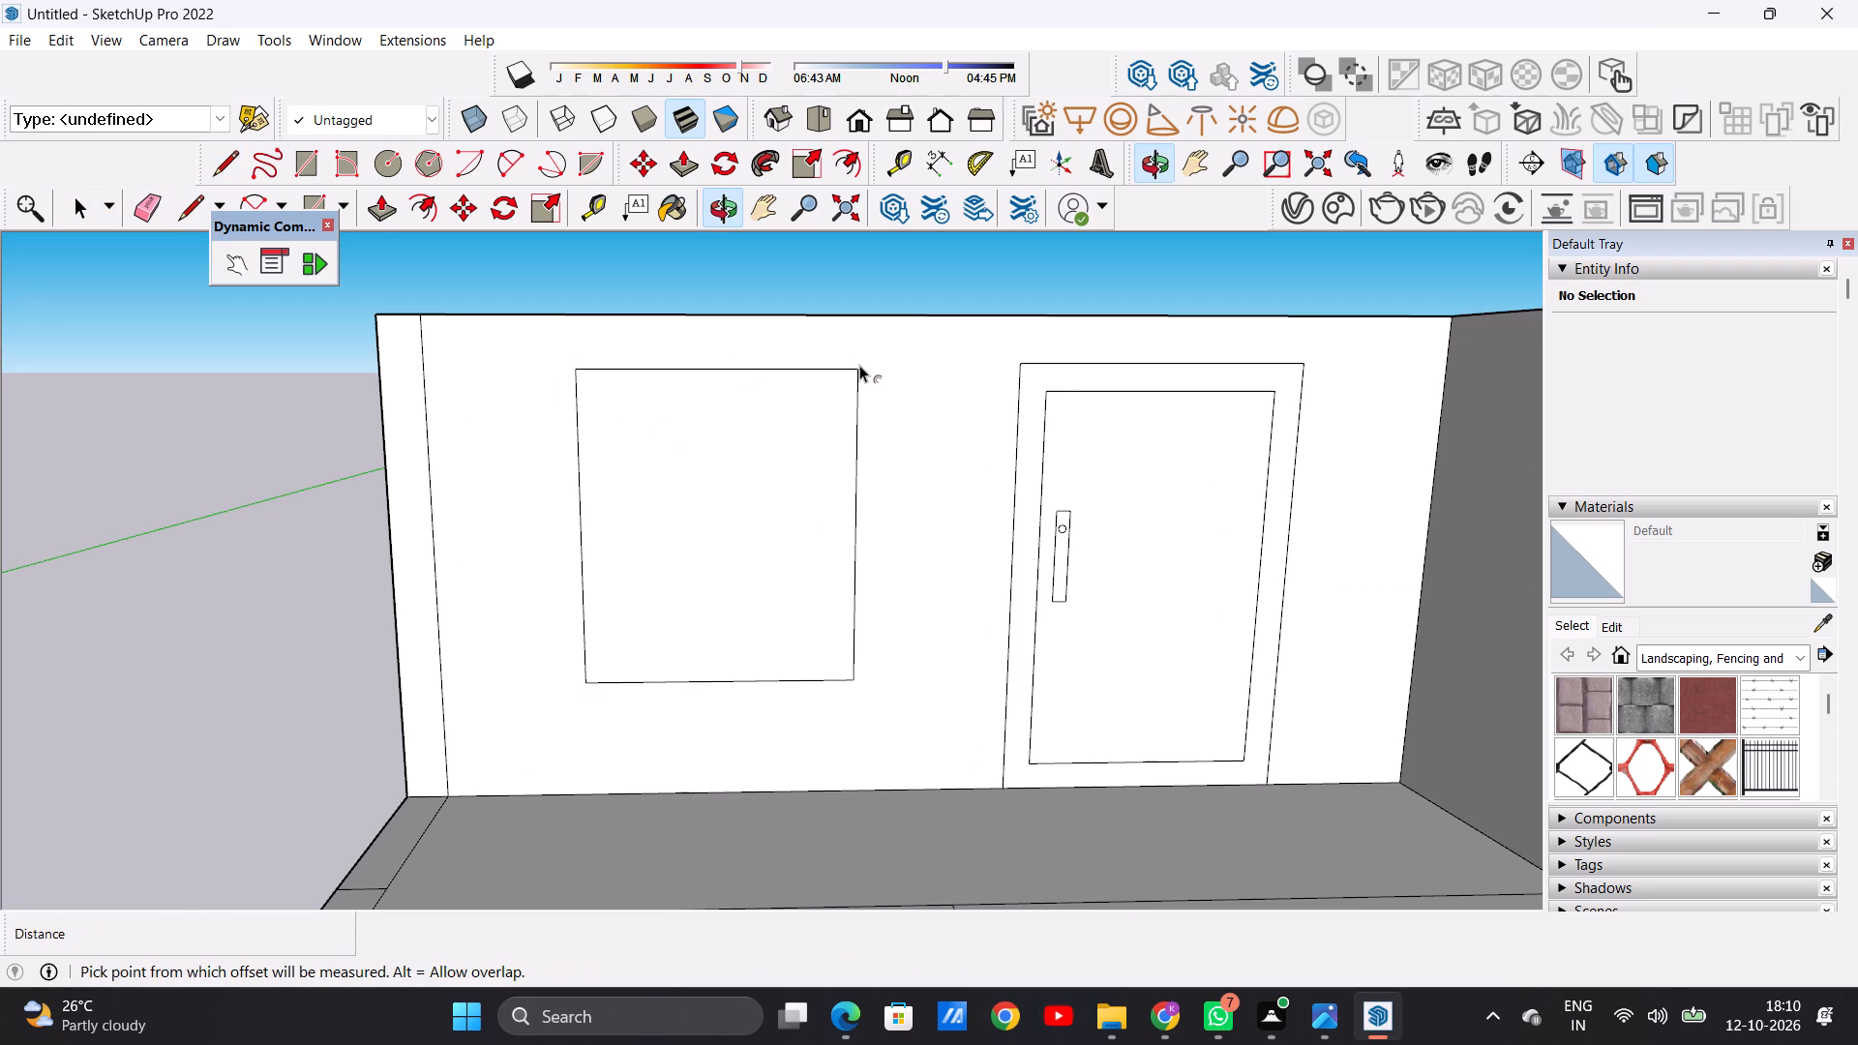
{"action": "left_click", "coordinate": [686, 416]}
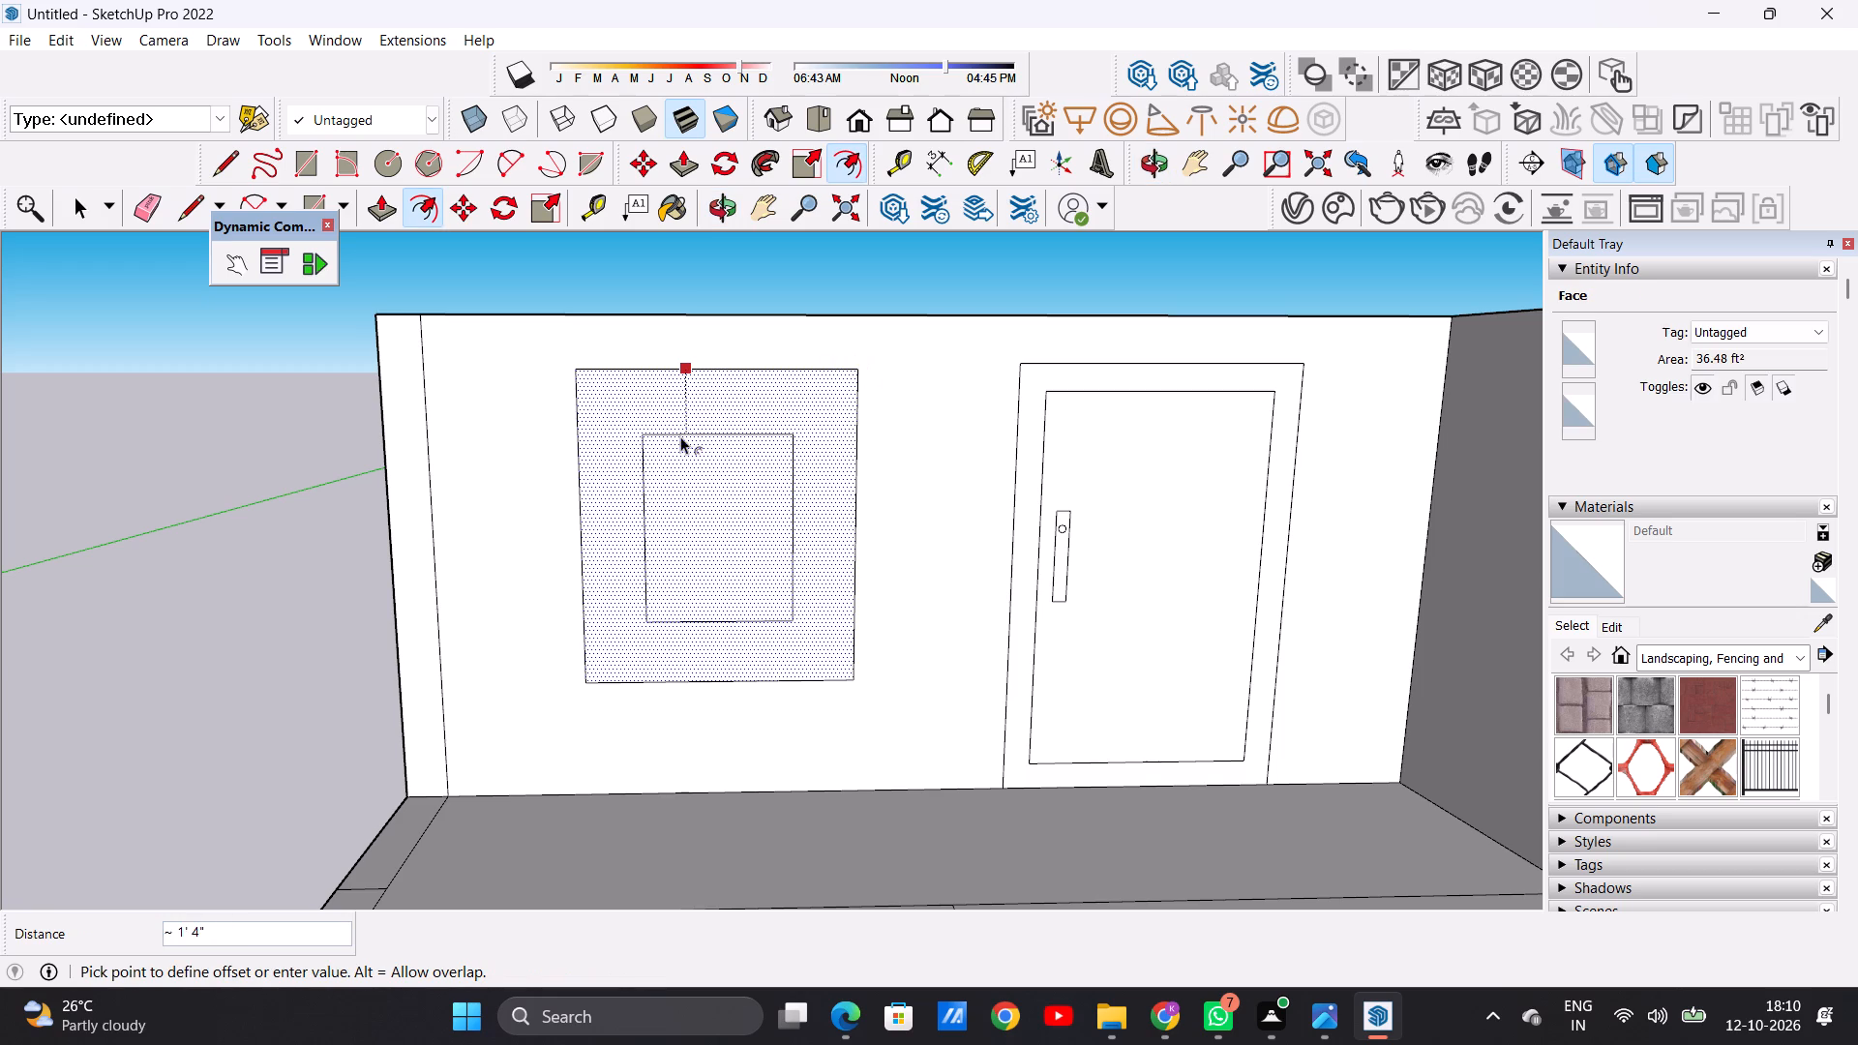
{"action": "left_click", "coordinate": [675, 396]}
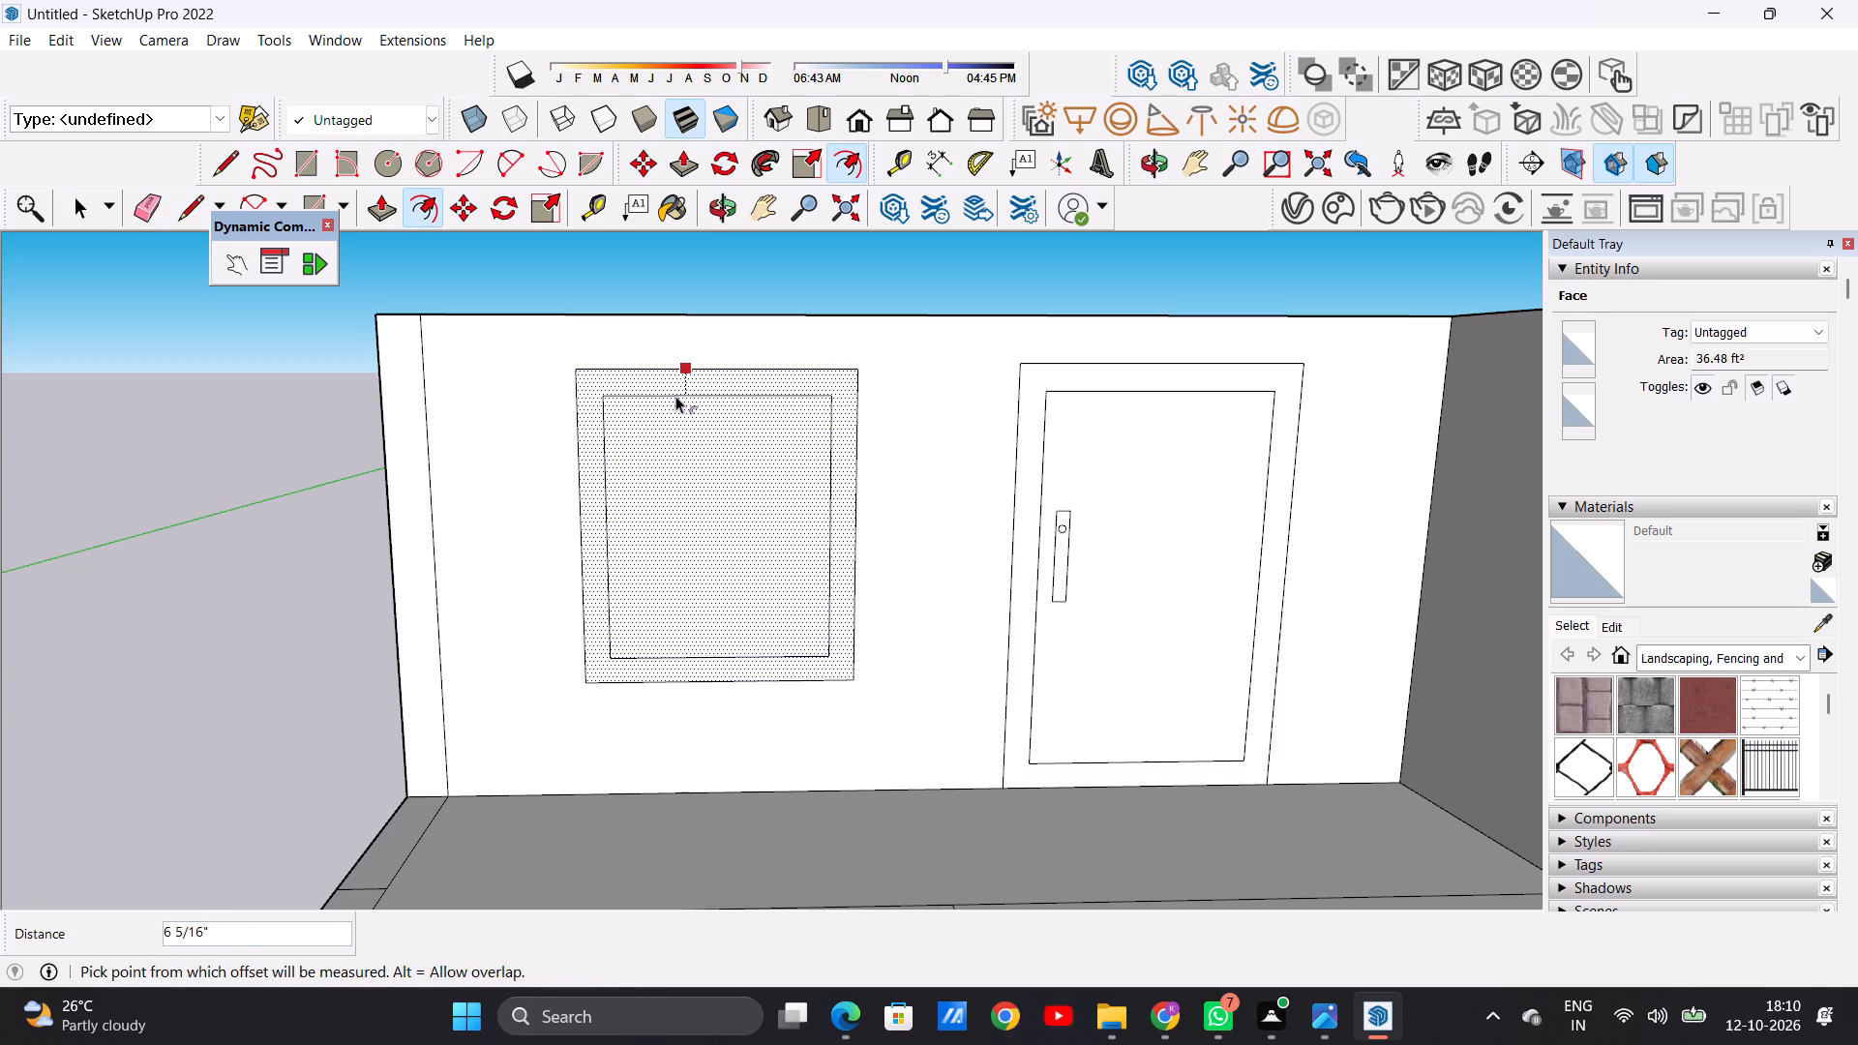
{"action": "key", "text": "space"}
Draw two closely spaced vertical lines, each about 5' 5 1/16" long, down the middle of the inner window pane as a mullion.
{"action": "type", "text": "L"}
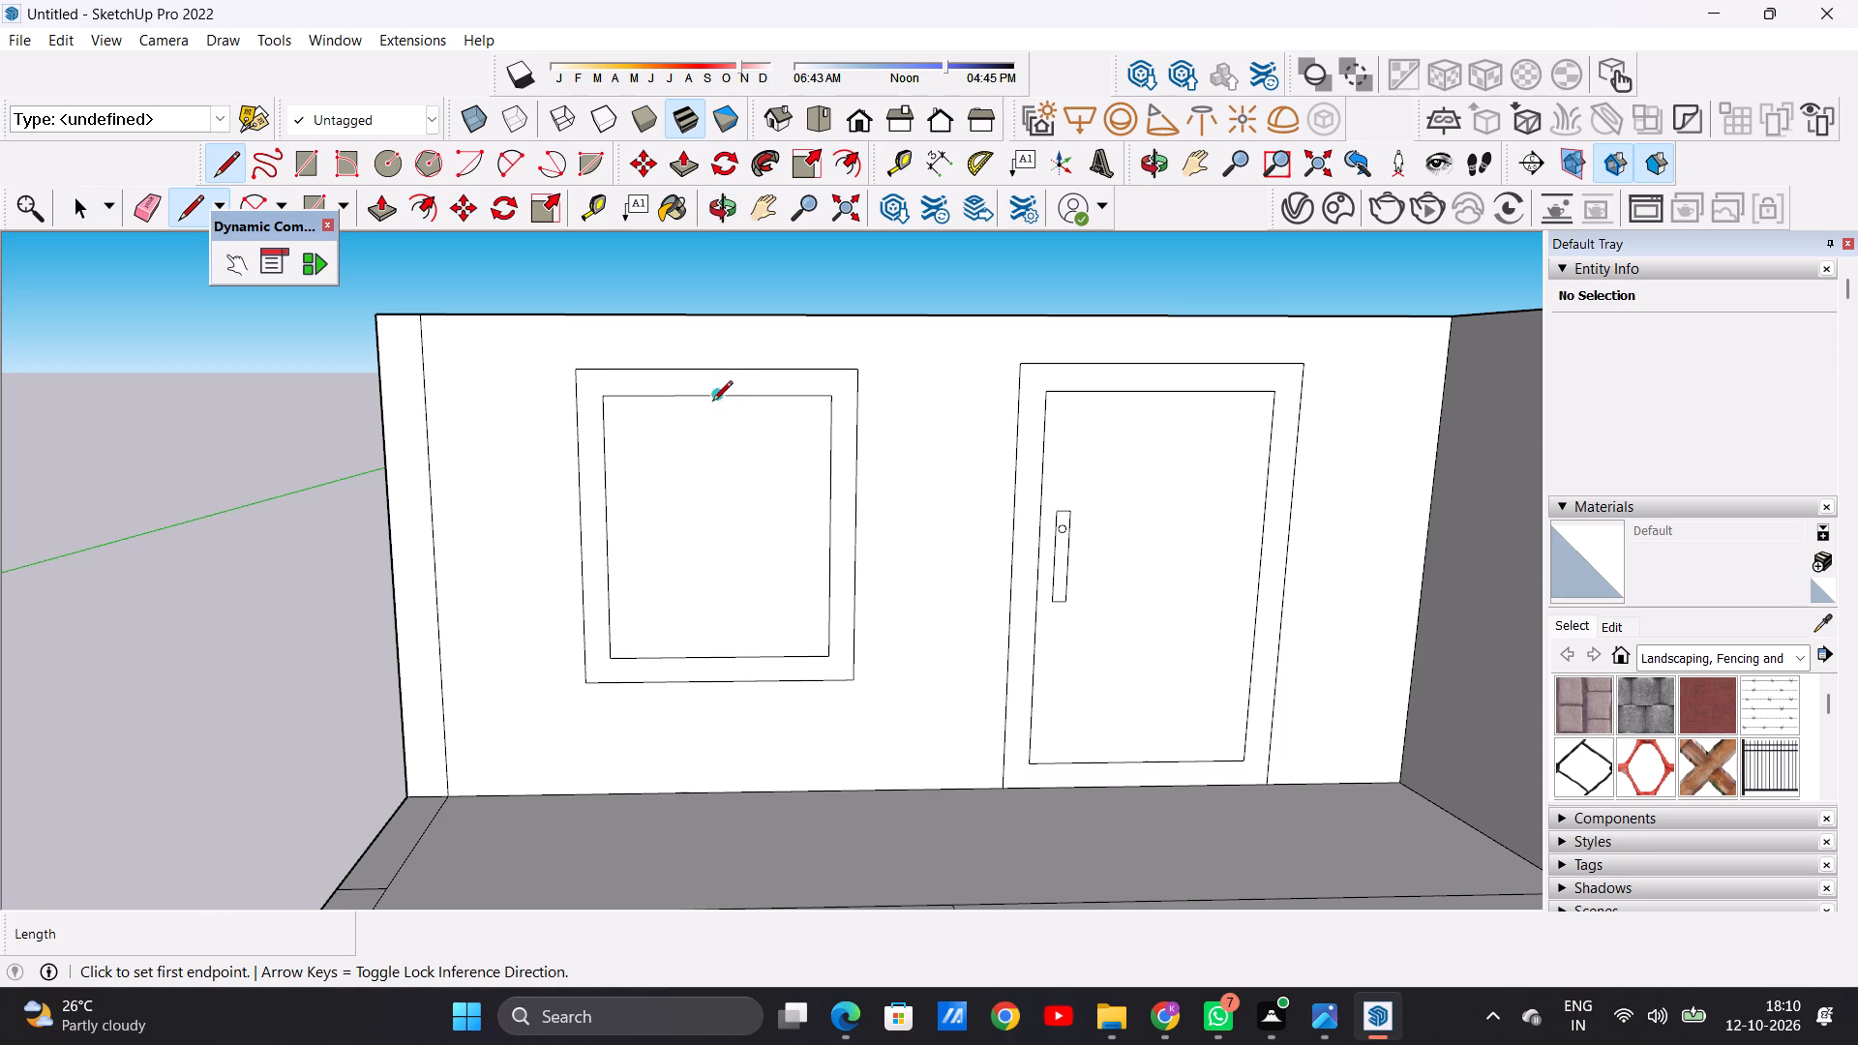
{"action": "scroll", "coordinate": [715, 401], "scroll_direction": "up", "scroll_amount": 5}
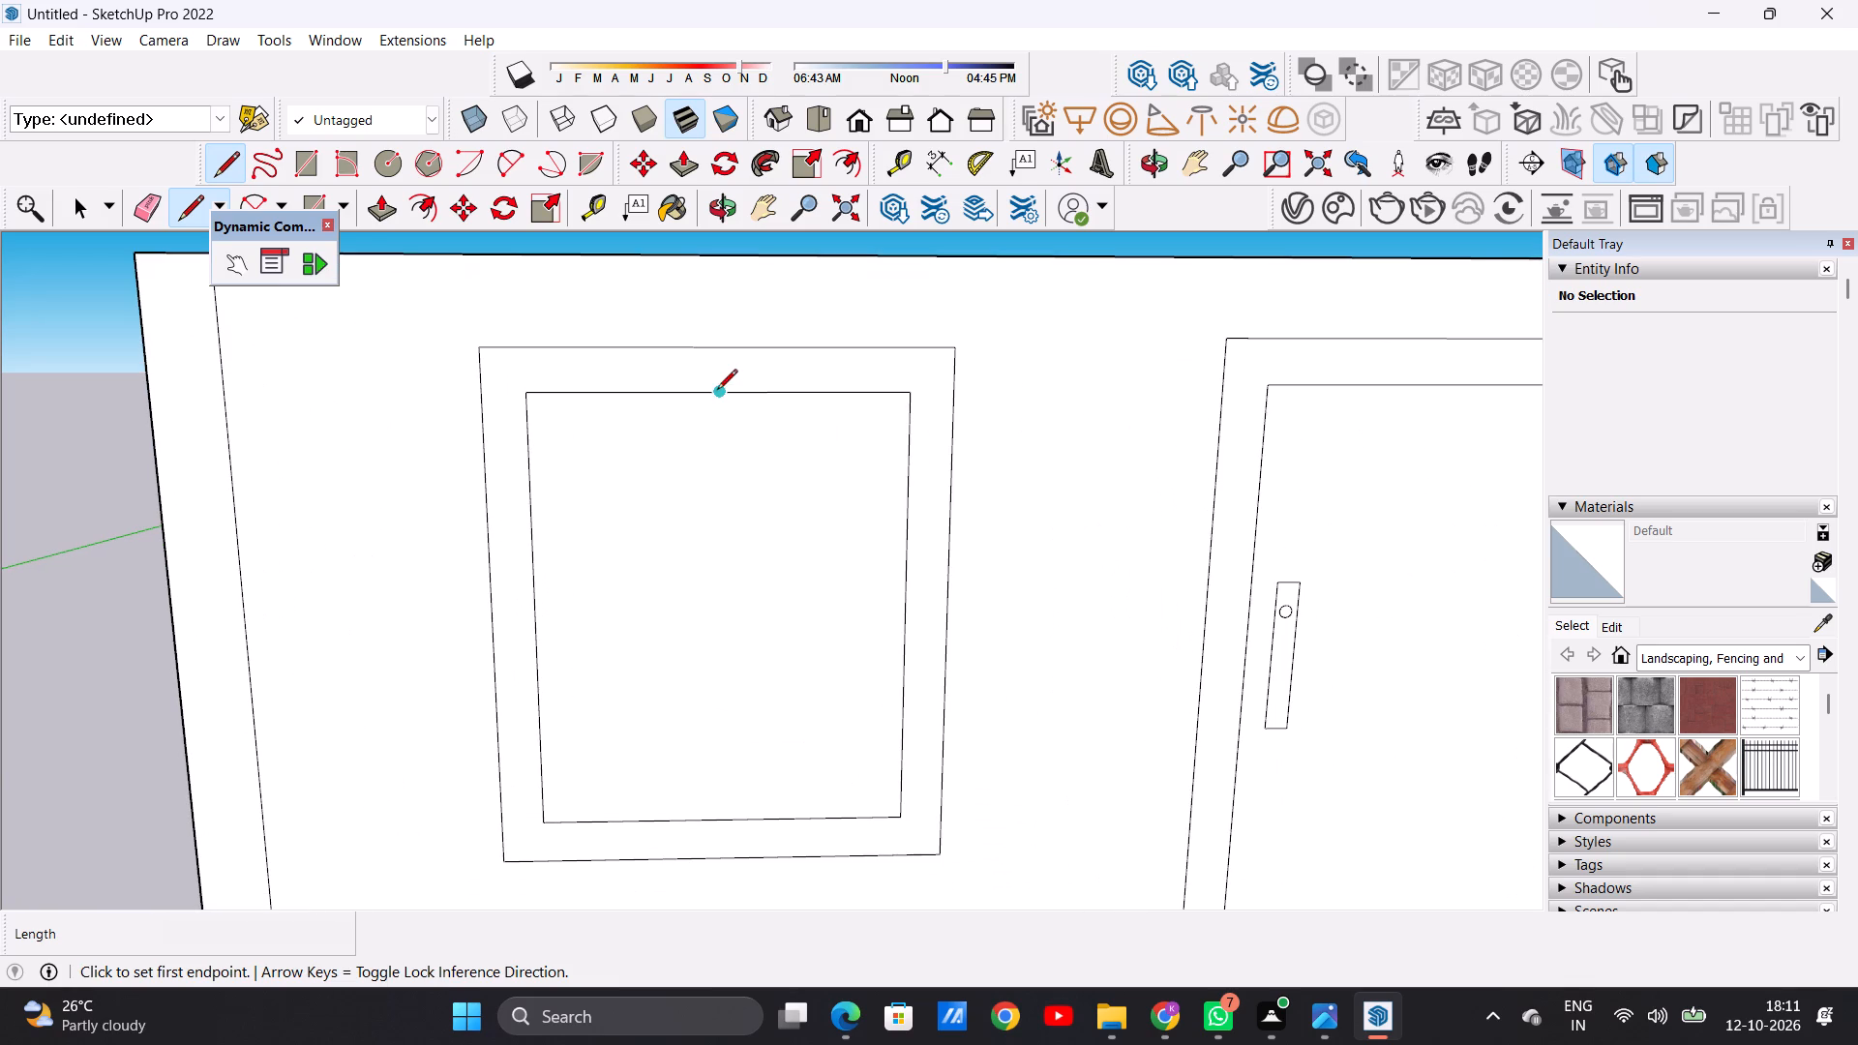
{"action": "left_click", "coordinate": [703, 396]}
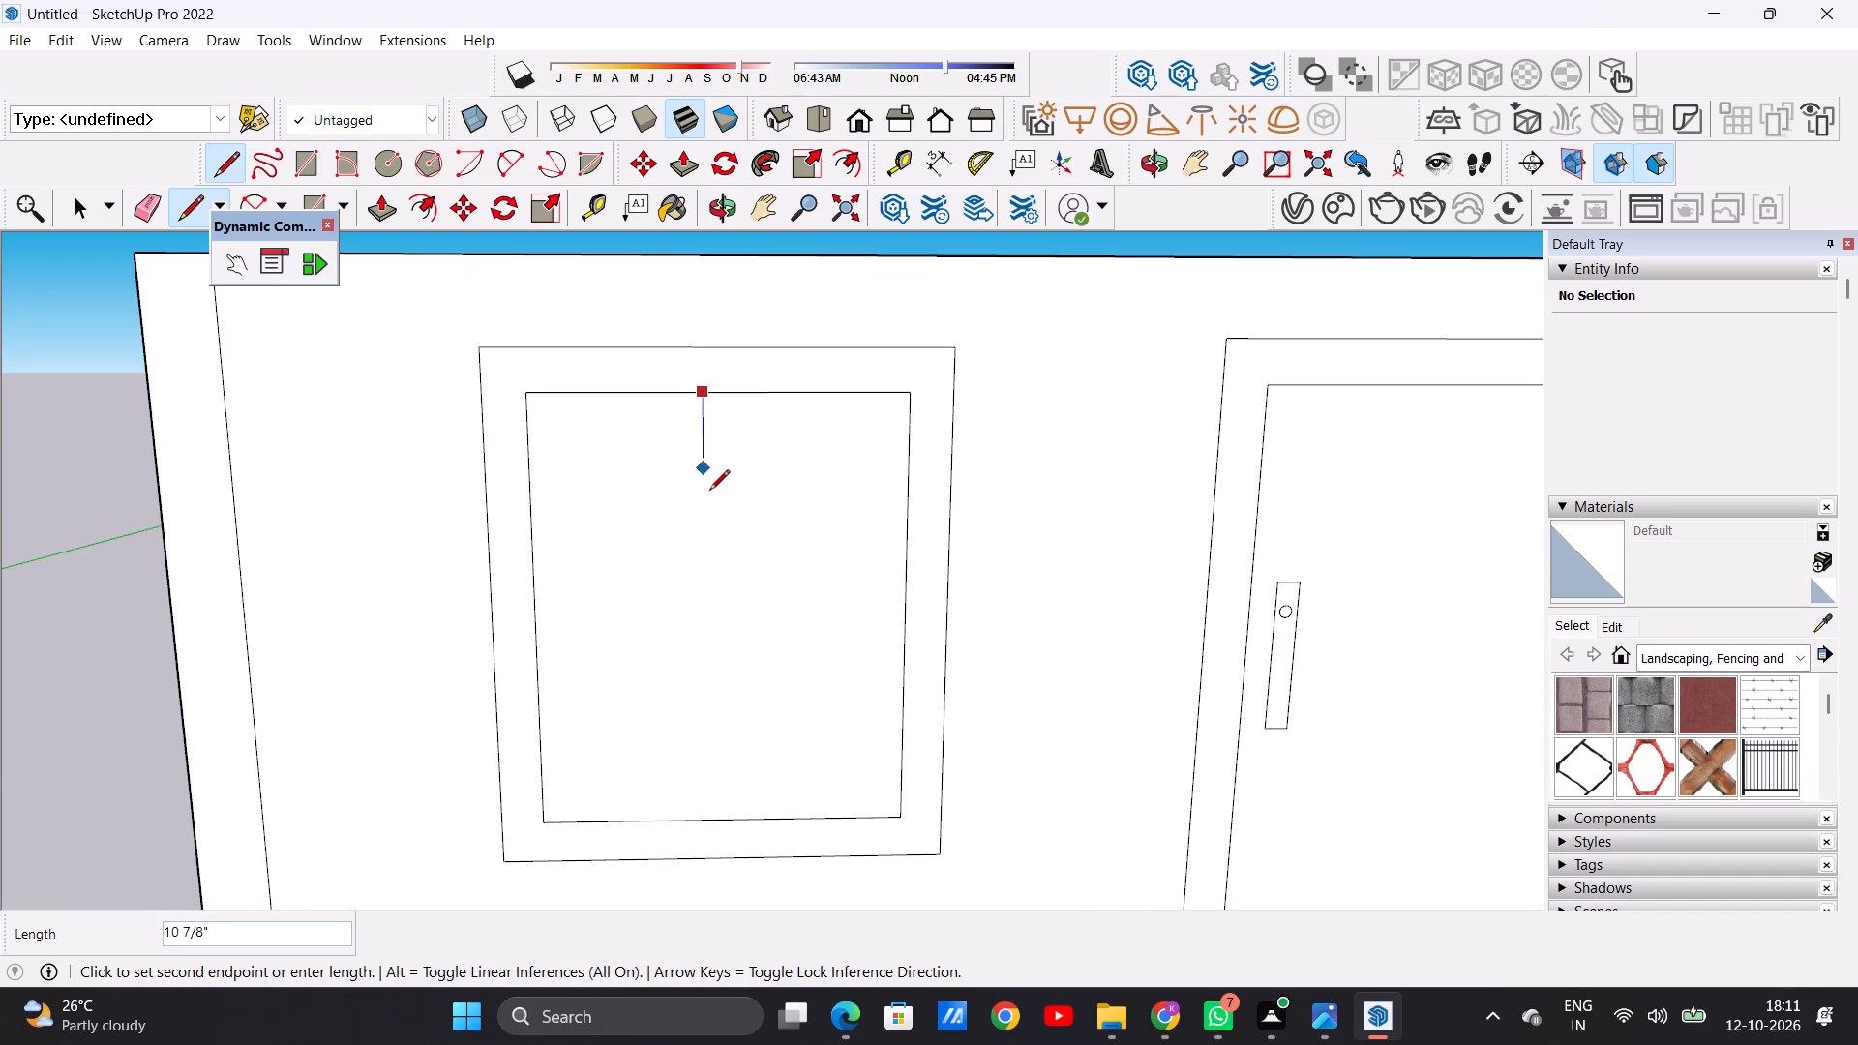
{"action": "left_click", "coordinate": [705, 821]}
{"action": "left_click", "coordinate": [732, 398]}
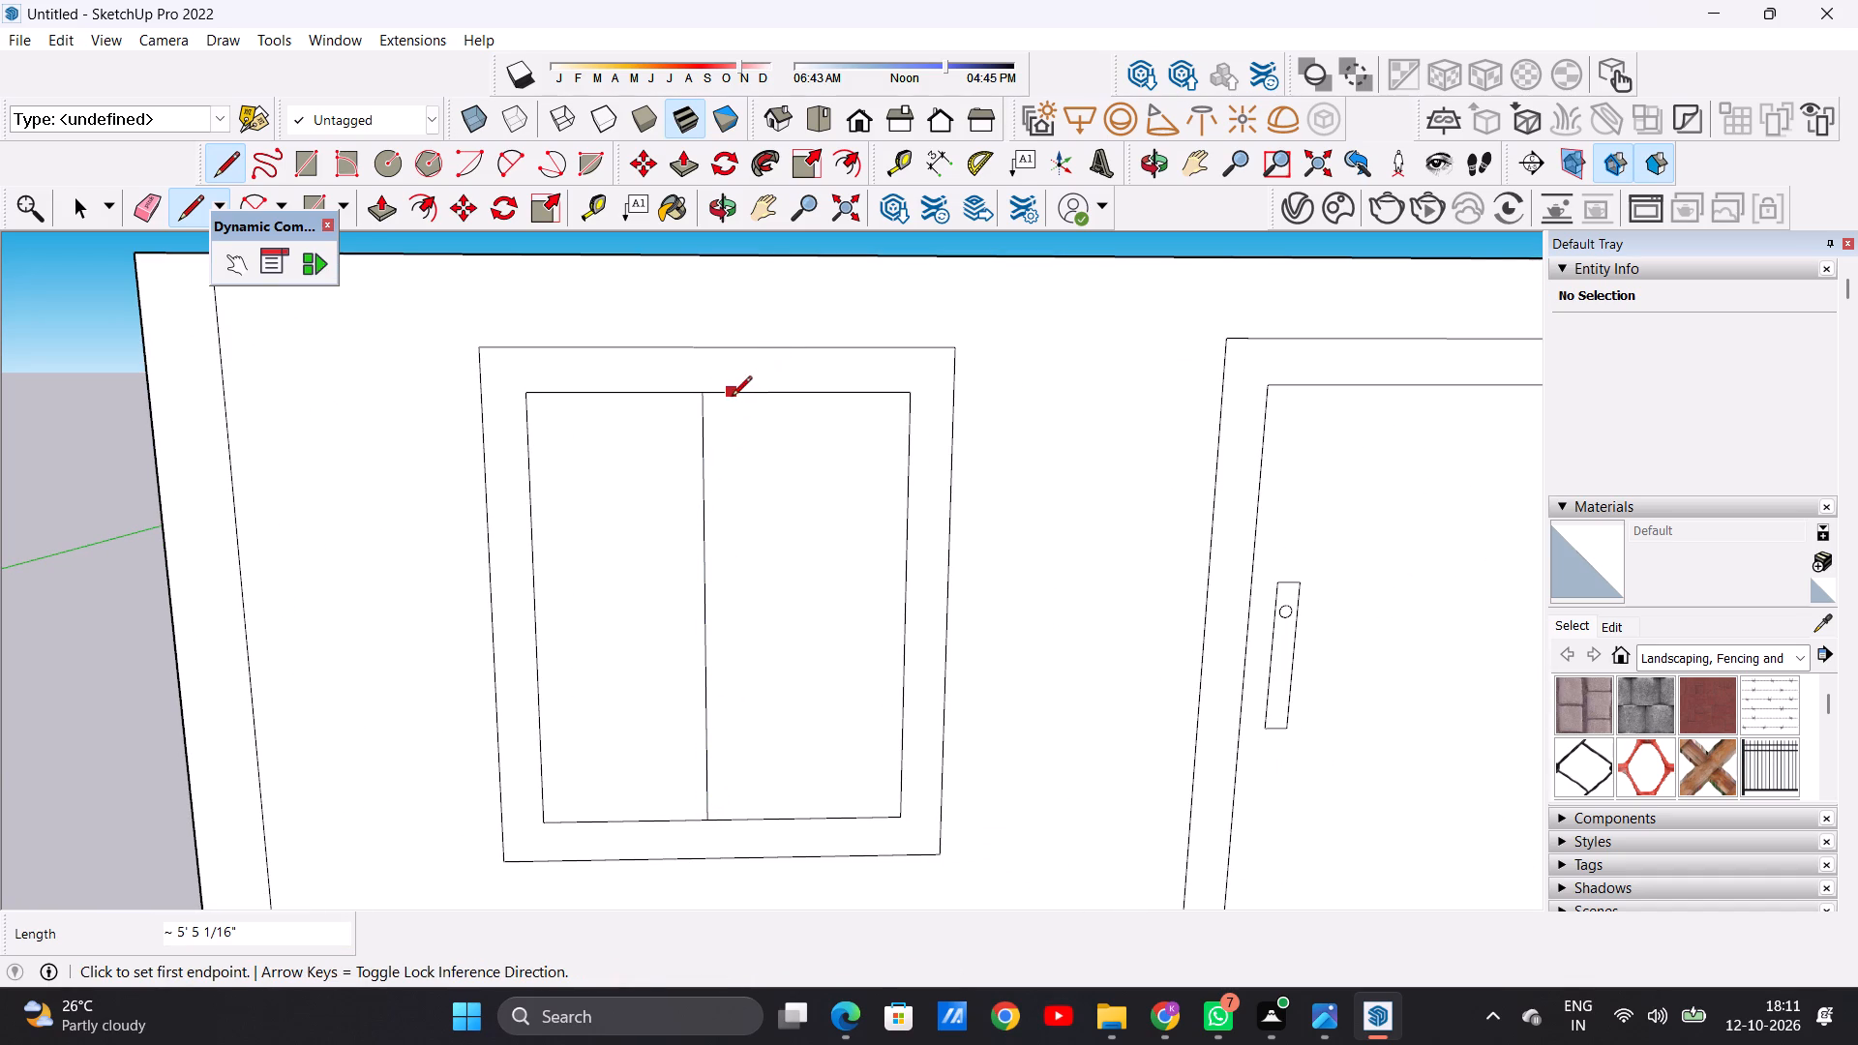
{"action": "left_click", "coordinate": [734, 820]}
{"action": "key", "text": "space"}
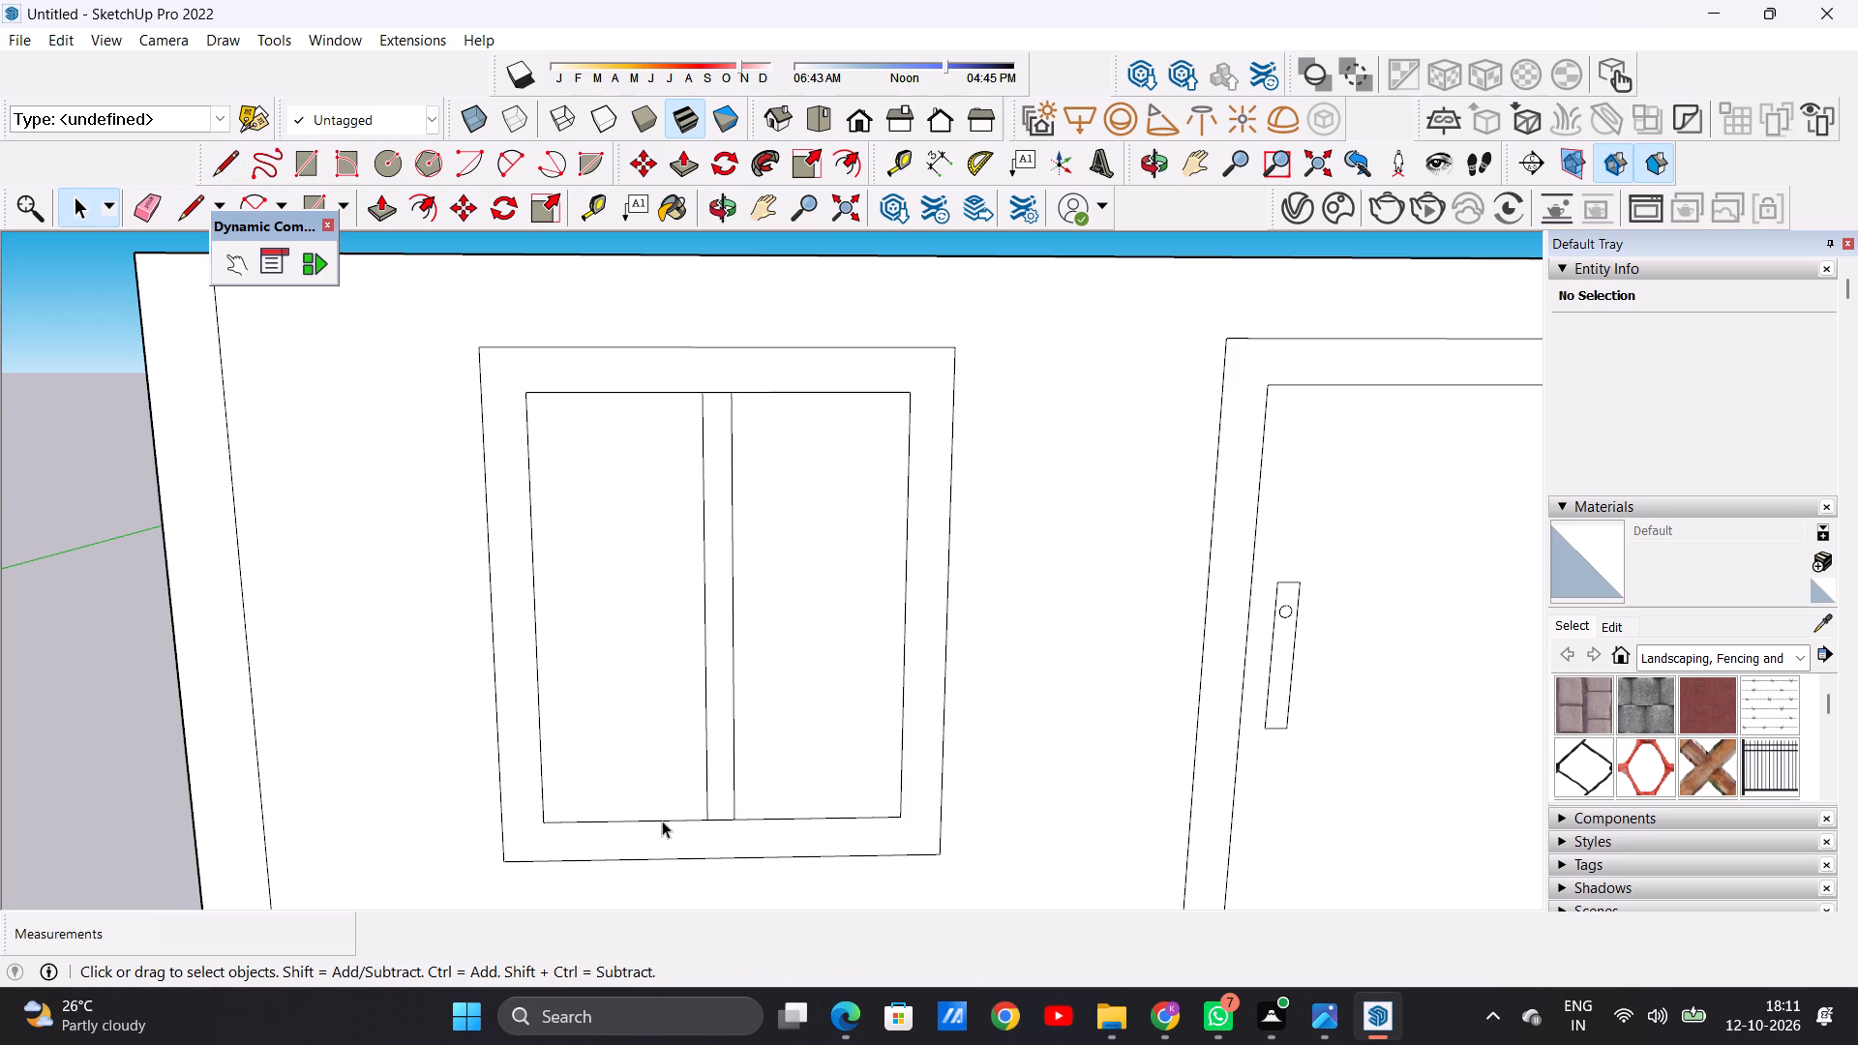
Examine the whole room model from the front and above, and glance at the task brief before returning to SketchUp.
{"action": "scroll", "coordinate": [657, 830], "scroll_direction": "down", "scroll_amount": 5}
{"action": "scroll", "coordinate": [655, 830], "scroll_direction": "up", "scroll_amount": 1}
{"action": "scroll", "coordinate": [655, 830], "scroll_direction": "down", "scroll_amount": 11}
{"action": "scroll", "coordinate": [598, 776], "scroll_direction": "up", "scroll_amount": 1}
{"action": "scroll", "coordinate": [598, 776], "scroll_direction": "down", "scroll_amount": 11}
{"action": "scroll", "coordinate": [674, 736], "scroll_direction": "up", "scroll_amount": 8}
{"action": "scroll", "coordinate": [494, 923], "scroll_direction": "up", "scroll_amount": 5}
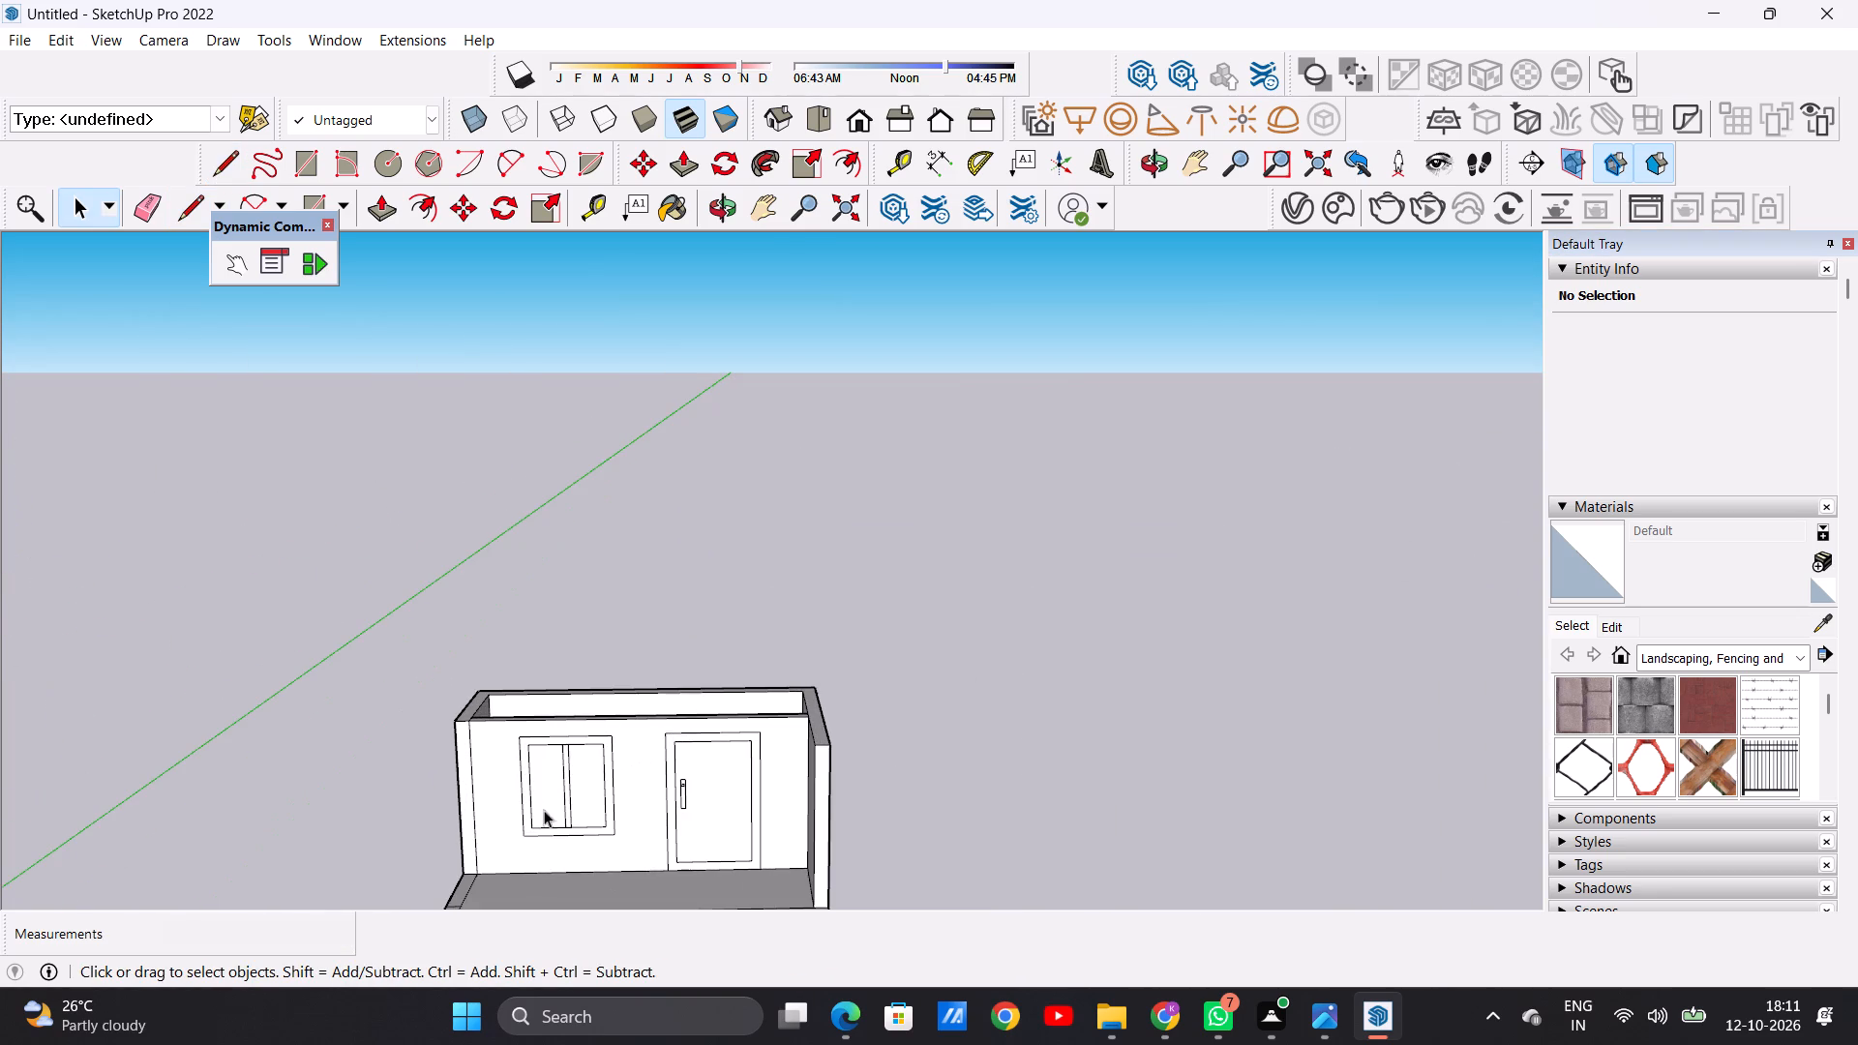
{"action": "scroll", "coordinate": [601, 746], "scroll_direction": "down", "scroll_amount": 5}
{"action": "scroll", "coordinate": [601, 745], "scroll_direction": "up", "scroll_amount": 1}
{"action": "scroll", "coordinate": [601, 747], "scroll_direction": "down", "scroll_amount": 1}
{"action": "scroll", "coordinate": [603, 747], "scroll_direction": "up", "scroll_amount": 5}
{"action": "scroll", "coordinate": [604, 781], "scroll_direction": "down", "scroll_amount": 2}
{"action": "scroll", "coordinate": [604, 781], "scroll_direction": "up", "scroll_amount": 4}
{"action": "scroll", "coordinate": [652, 736], "scroll_direction": "down", "scroll_amount": 13}
{"action": "scroll", "coordinate": [674, 740], "scroll_direction": "up", "scroll_amount": 8}
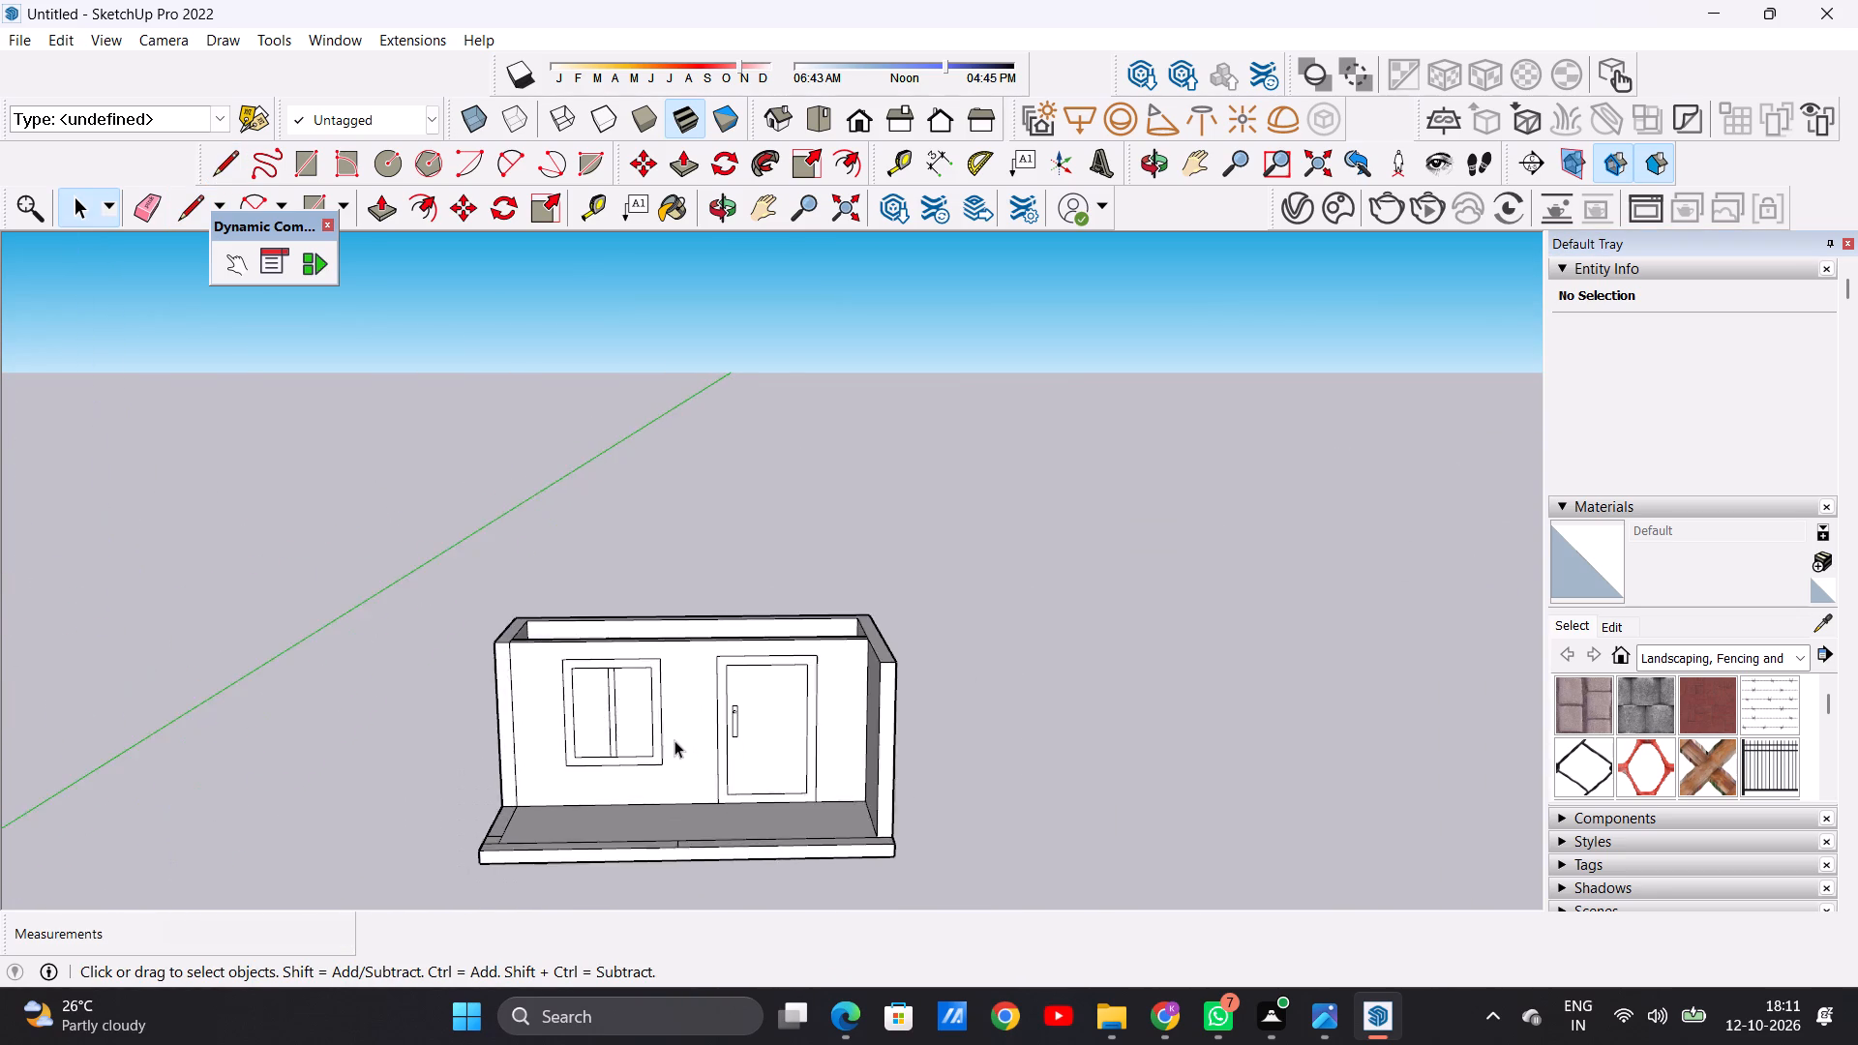
{"action": "scroll", "coordinate": [674, 740], "scroll_direction": "up", "scroll_amount": 6}
{"action": "middle_click_drag", "start_coordinate": [858, 672], "coordinate": [841, 761]}
{"action": "scroll", "coordinate": [706, 699], "scroll_direction": "down", "scroll_amount": 9}
{"action": "scroll", "coordinate": [706, 699], "scroll_direction": "up", "scroll_amount": 1}
{"action": "scroll", "coordinate": [706, 699], "scroll_direction": "down", "scroll_amount": 2}
{"action": "middle_click_drag", "start_coordinate": [714, 719], "coordinate": [719, 893]}
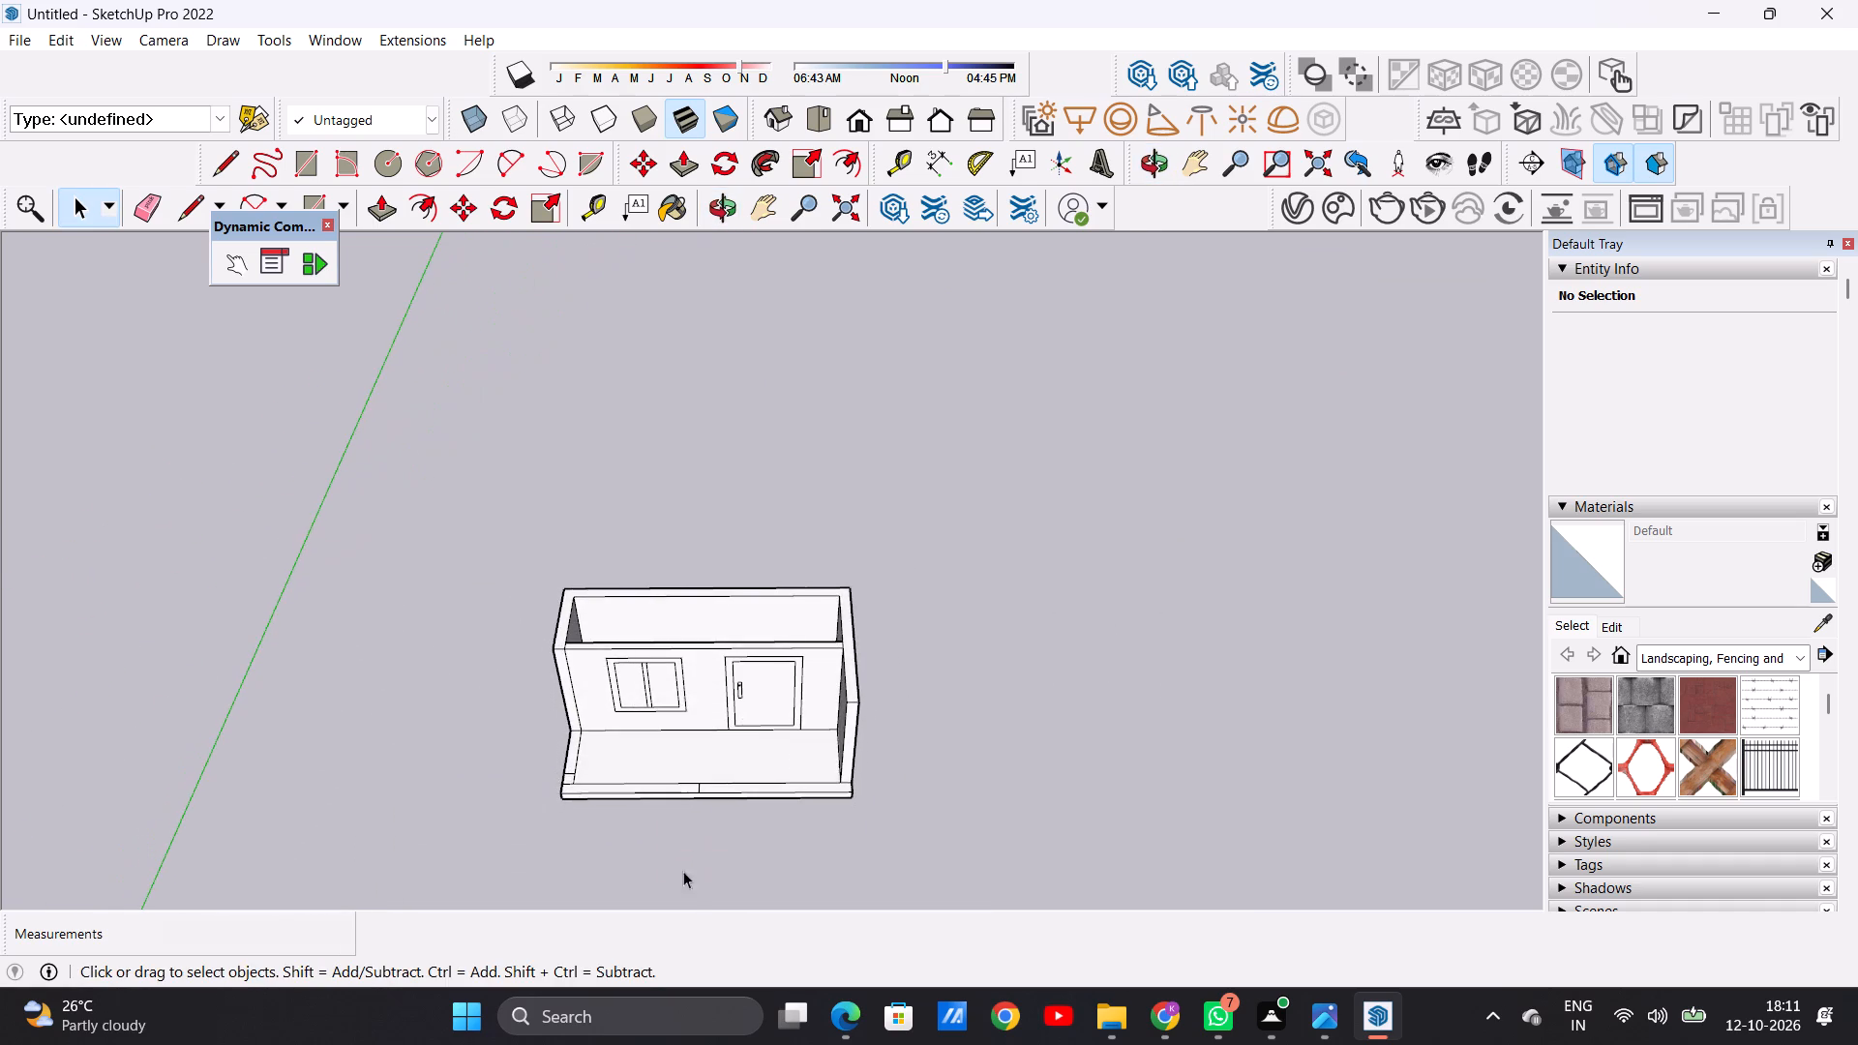
{"action": "scroll", "coordinate": [435, 731], "scroll_direction": "up", "scroll_amount": 3}
{"action": "scroll", "coordinate": [441, 730], "scroll_direction": "down", "scroll_amount": 1}
{"action": "scroll", "coordinate": [441, 730], "scroll_direction": "up", "scroll_amount": 2}
{"action": "middle_click_drag", "start_coordinate": [407, 172], "coordinate": [247, 171]}
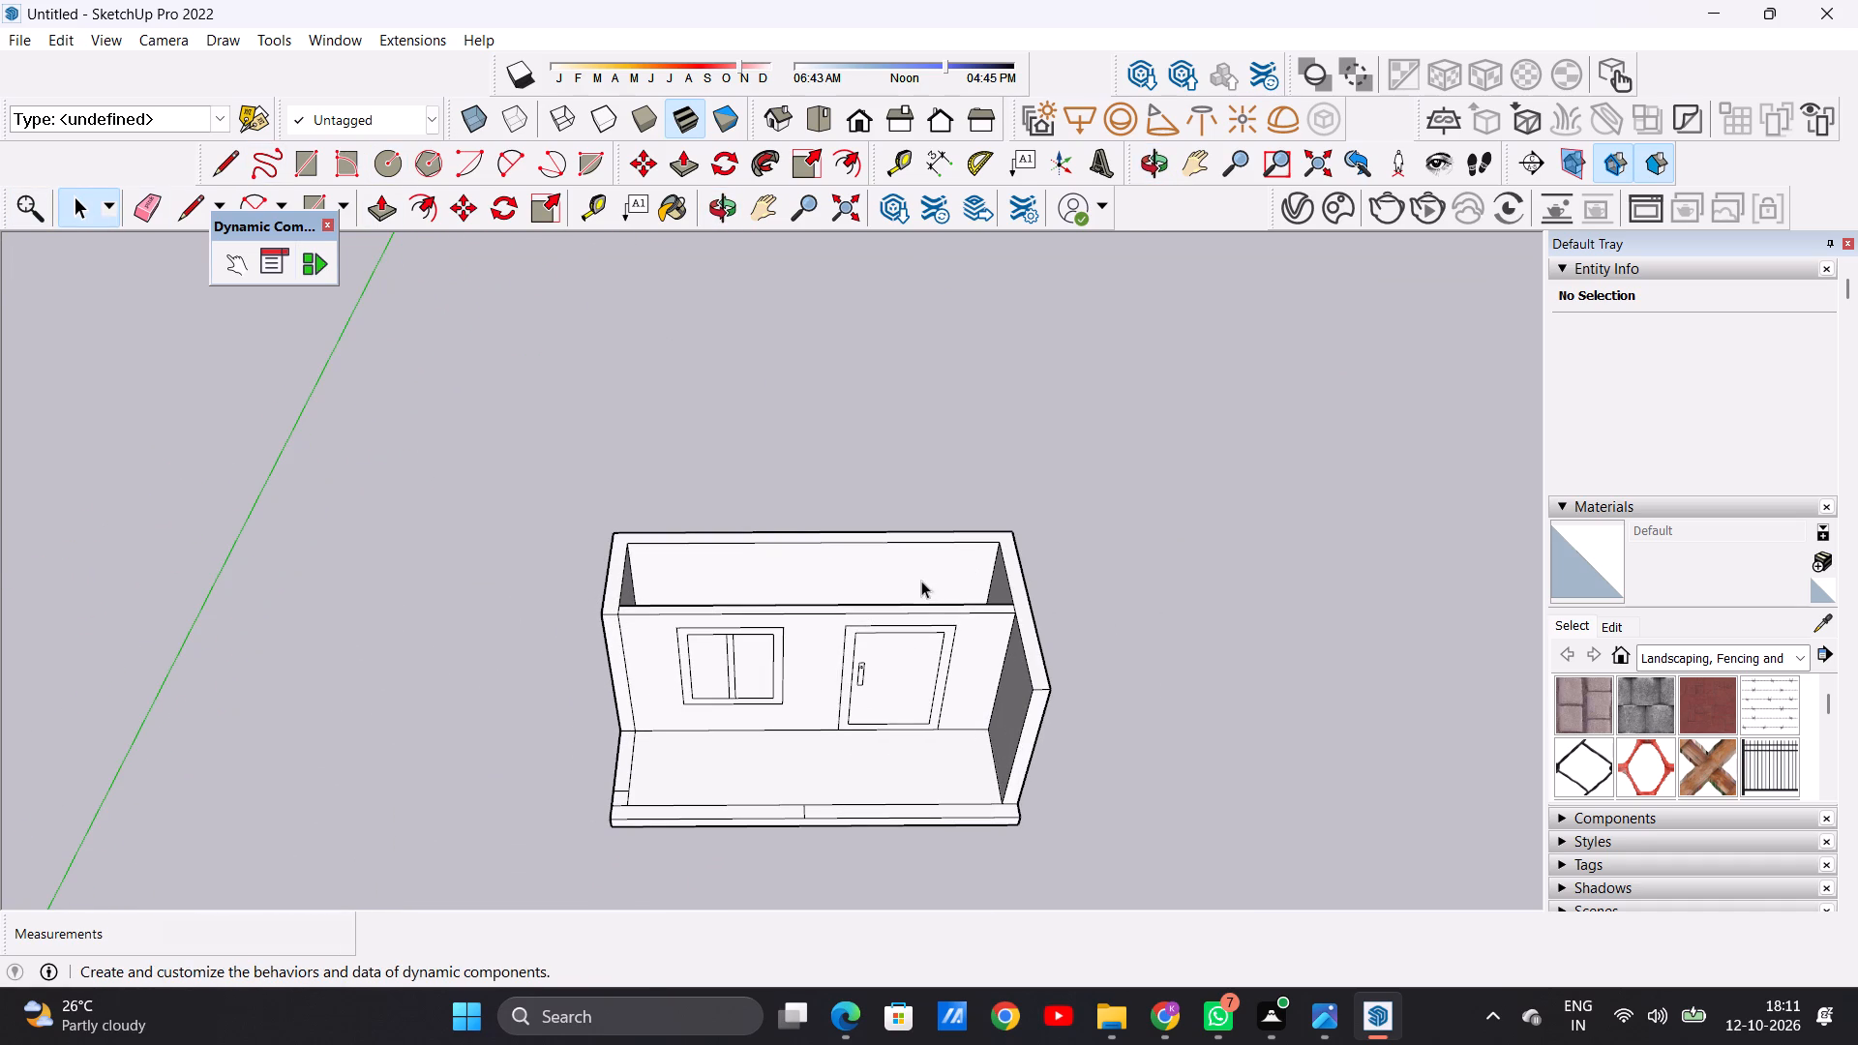
{"action": "scroll", "coordinate": [920, 600], "scroll_direction": "down", "scroll_amount": 4}
{"action": "middle_click_drag", "start_coordinate": [846, 698], "coordinate": [695, 647]}
{"action": "scroll", "coordinate": [696, 701], "scroll_direction": "up", "scroll_amount": 7}
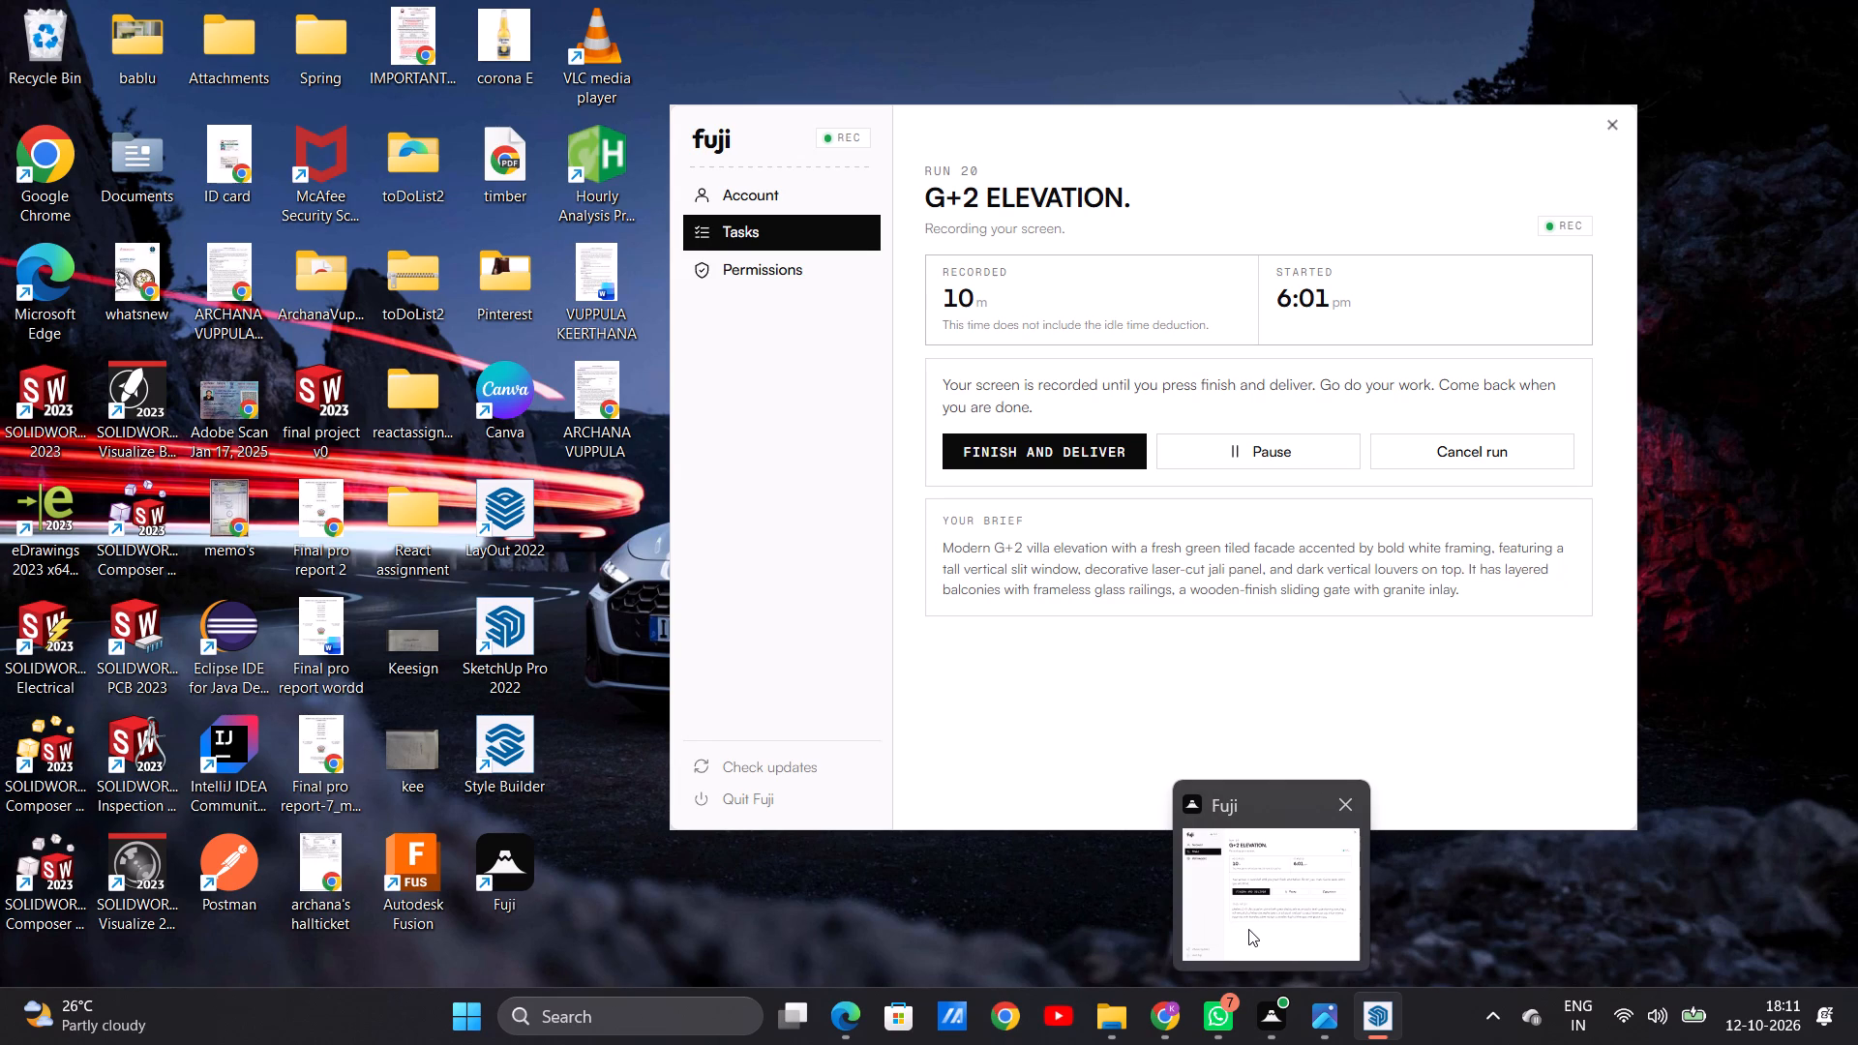
{"action": "left_click", "coordinate": [1294, 862]}
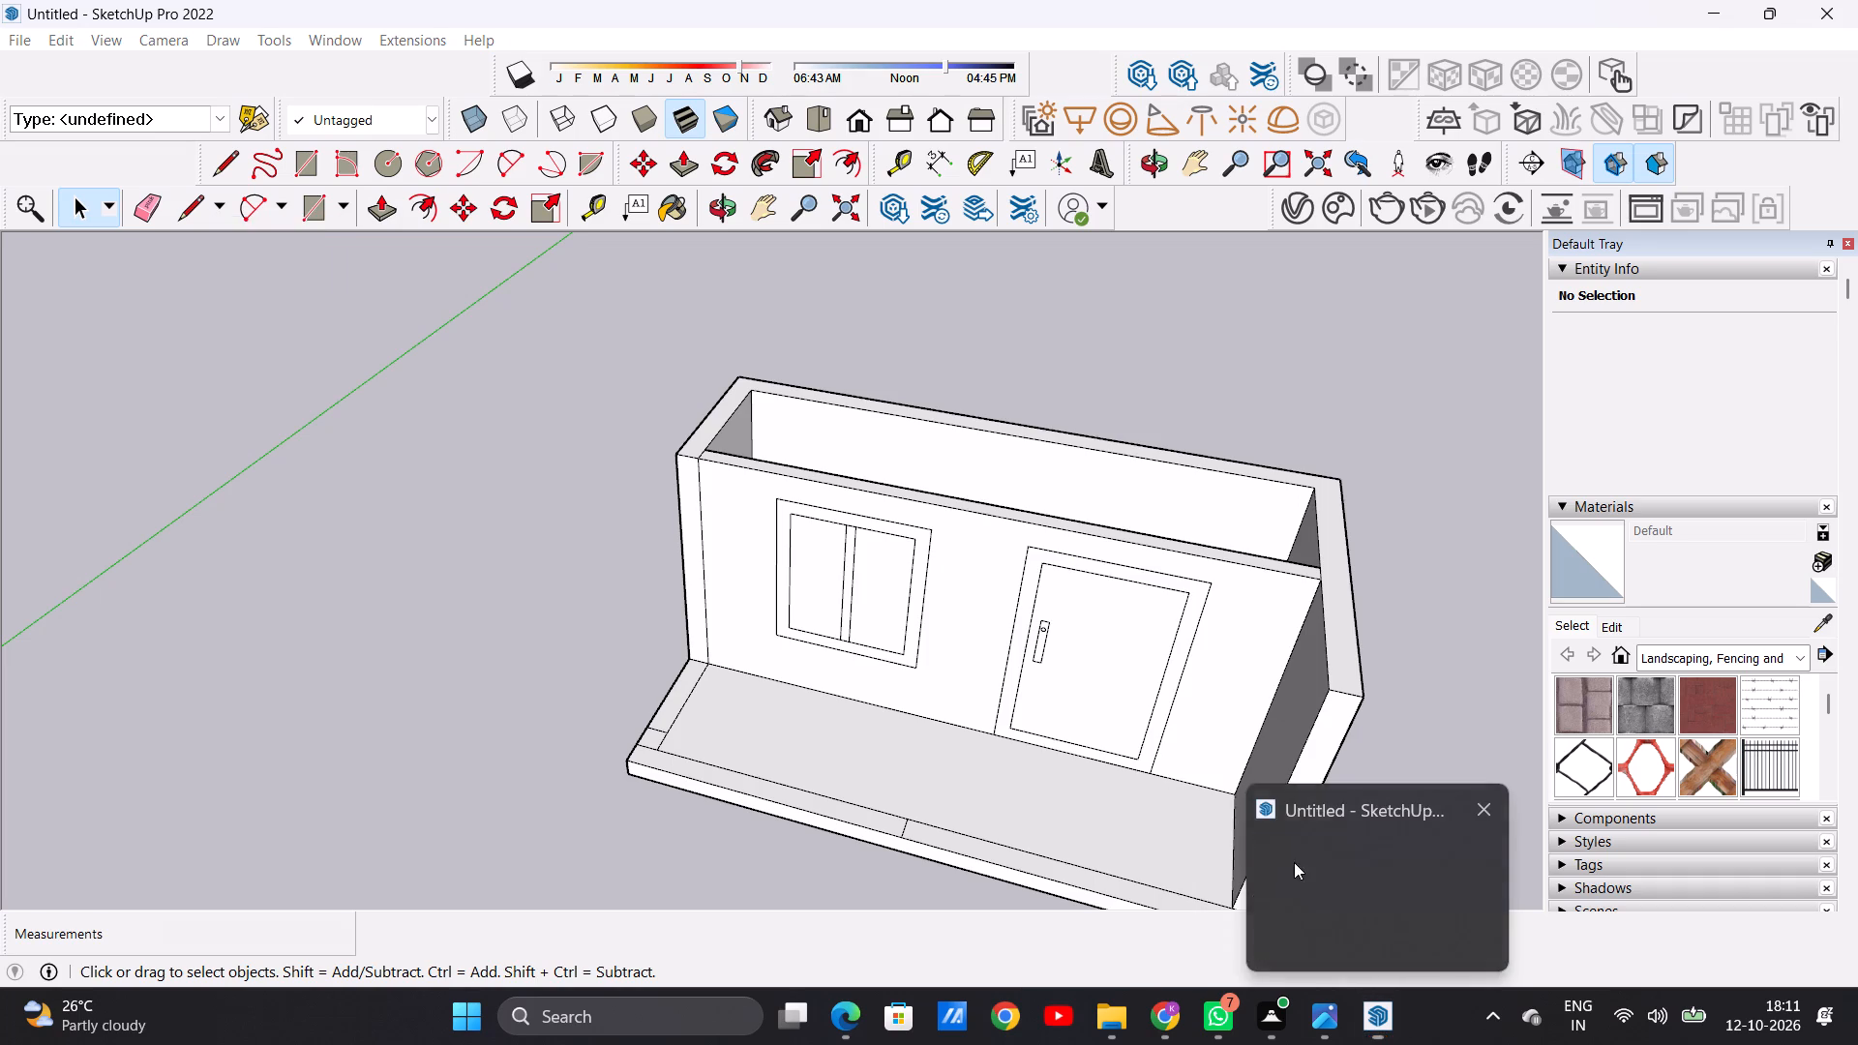
Push/Pull the small square near the slab's front corner on the window side up 10' to form a column.
{"action": "scroll", "coordinate": [680, 726], "scroll_direction": "up", "scroll_amount": 5}
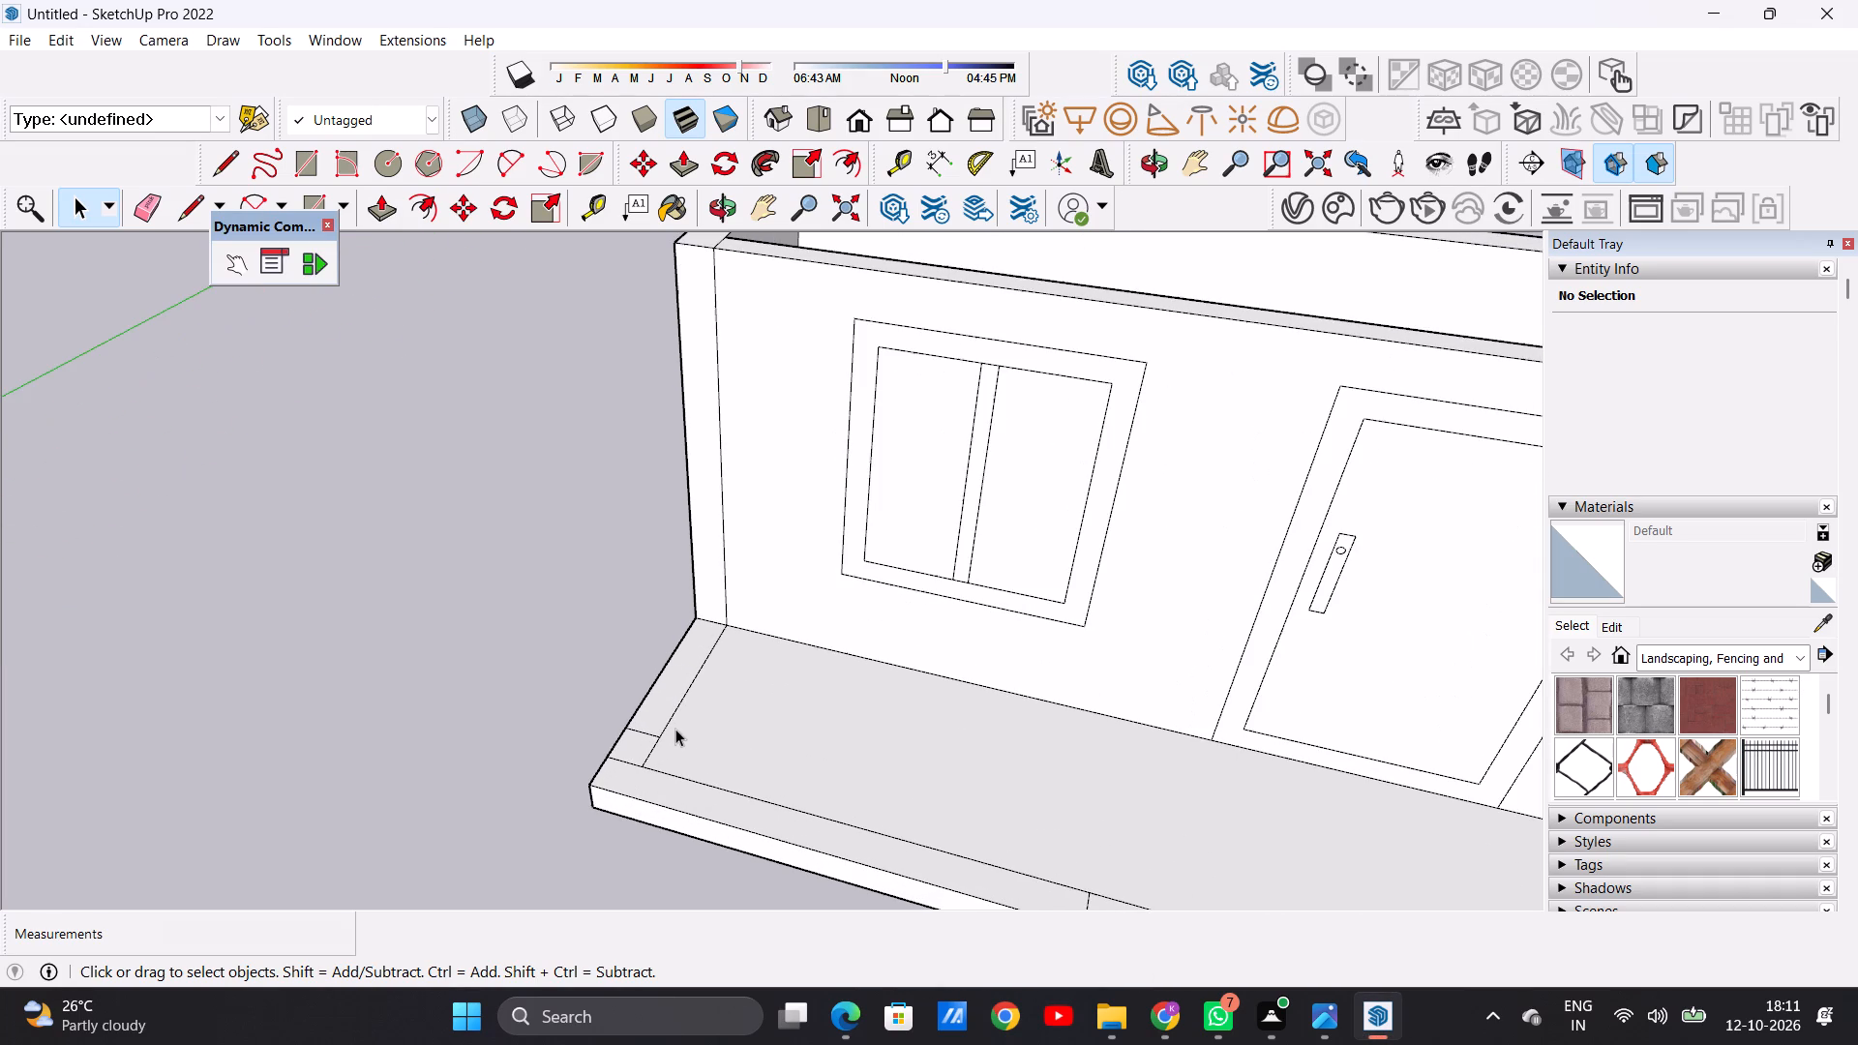
{"action": "key", "text": "p"}
{"action": "scroll", "coordinate": [639, 738], "scroll_direction": "up", "scroll_amount": 6}
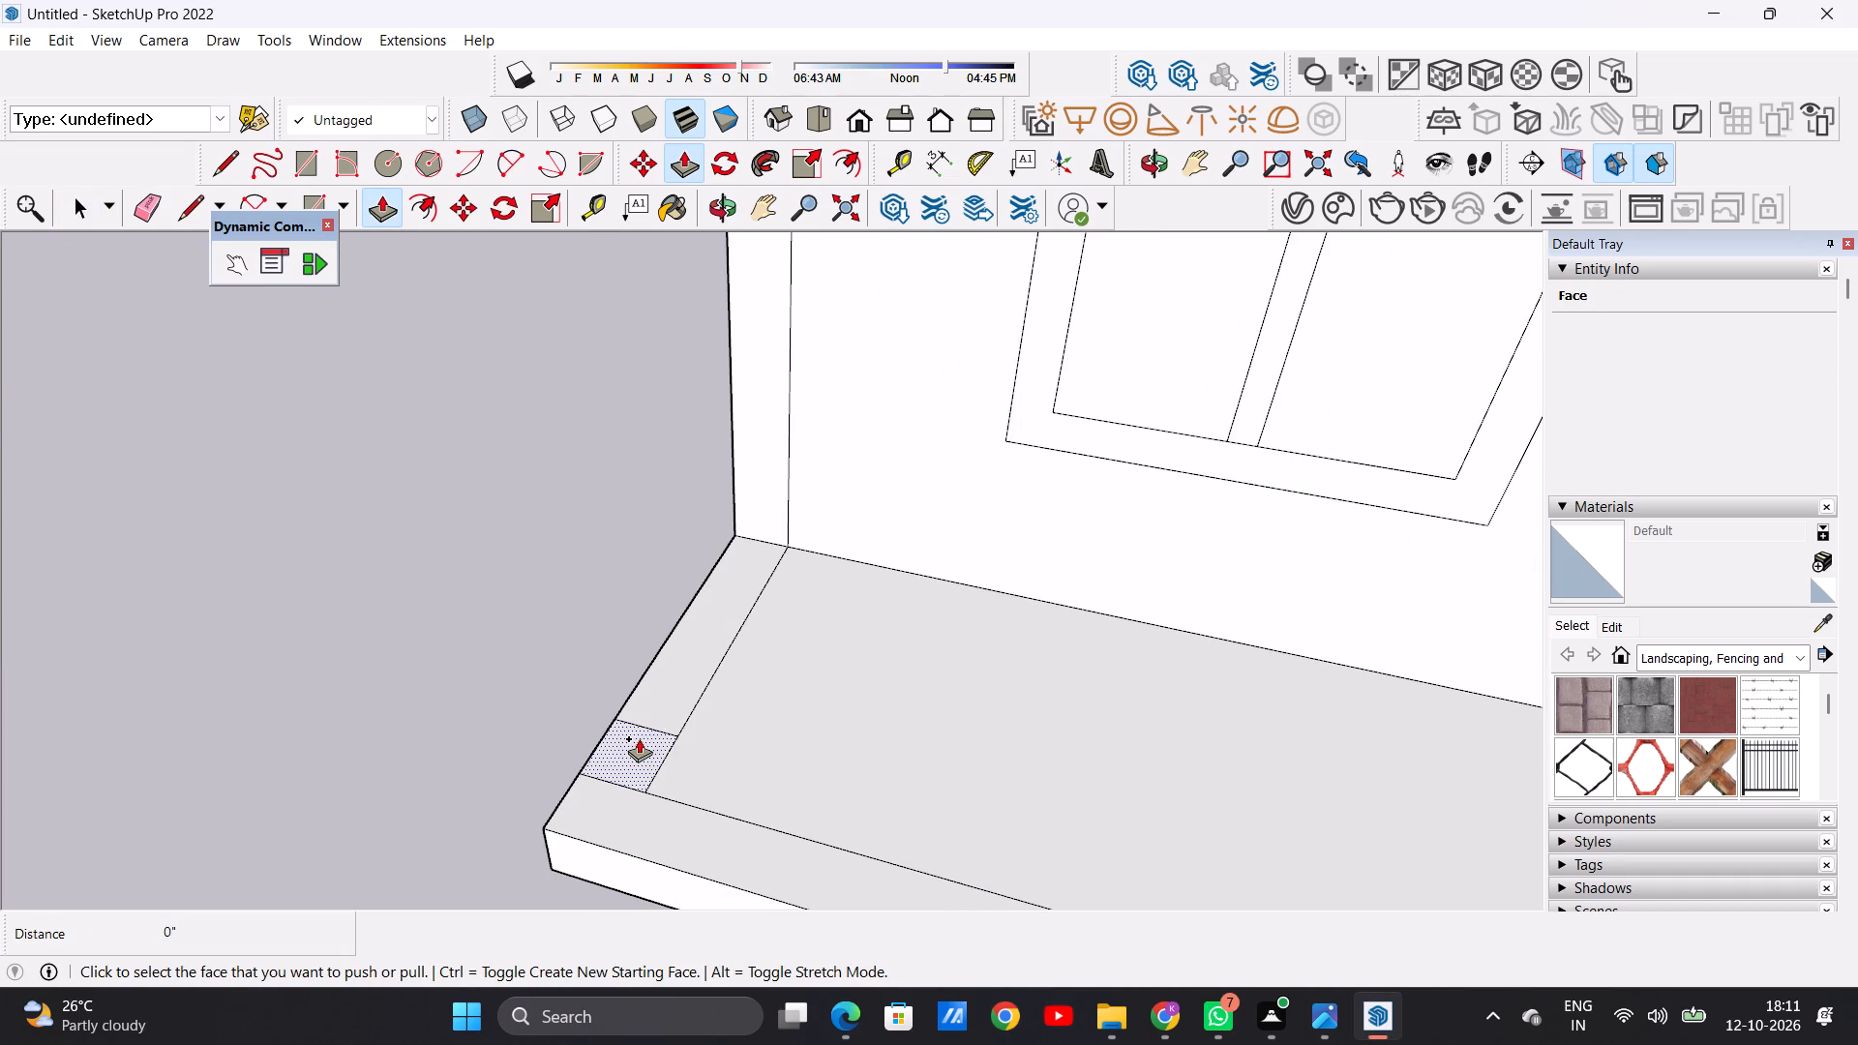
{"action": "left_click", "coordinate": [639, 738]}
{"action": "scroll", "coordinate": [582, 551], "scroll_direction": "down", "scroll_amount": 18}
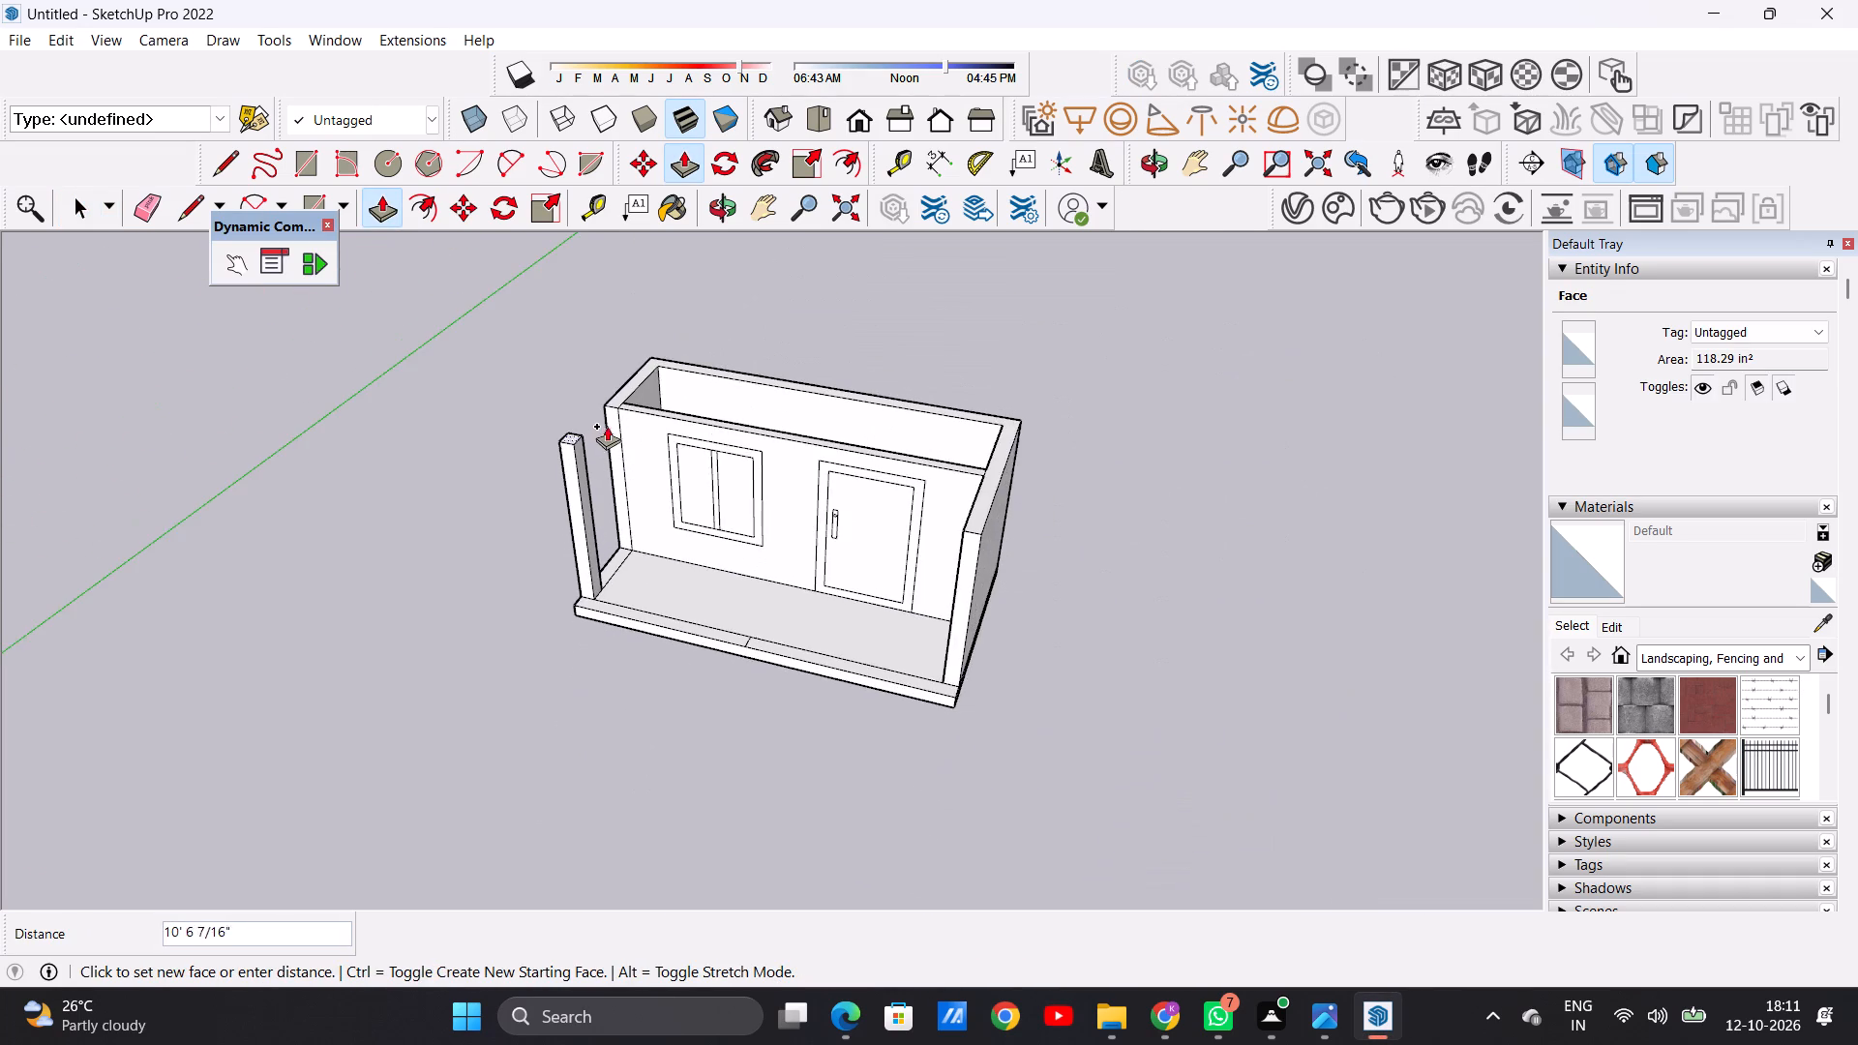
{"action": "scroll", "coordinate": [608, 418], "scroll_direction": "down", "scroll_amount": 1}
{"action": "scroll", "coordinate": [608, 418], "scroll_direction": "up", "scroll_amount": 8}
{"action": "left_click", "coordinate": [610, 416]}
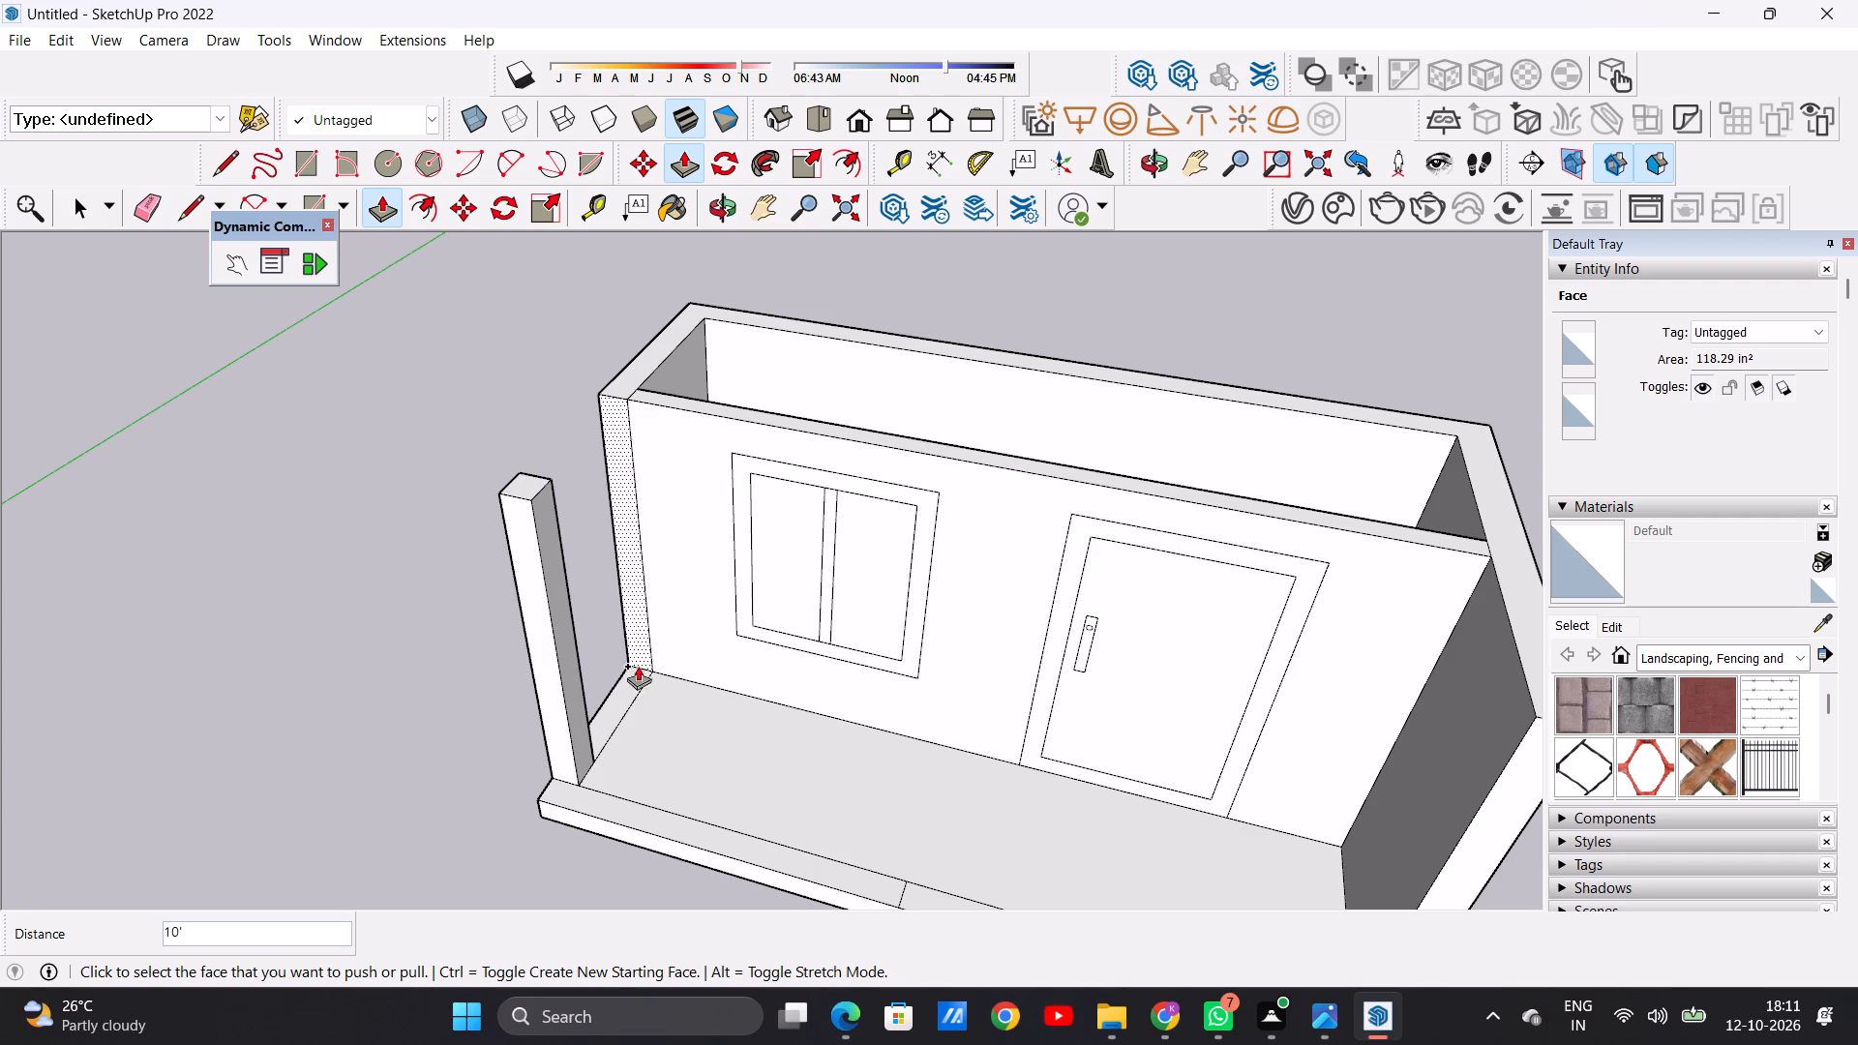
Push/Pull the slab-edge strip between the new column and the room wall up about 4' to form a low side wall.
{"action": "scroll", "coordinate": [627, 685], "scroll_direction": "up", "scroll_amount": 10}
{"action": "left_click", "coordinate": [627, 685]}
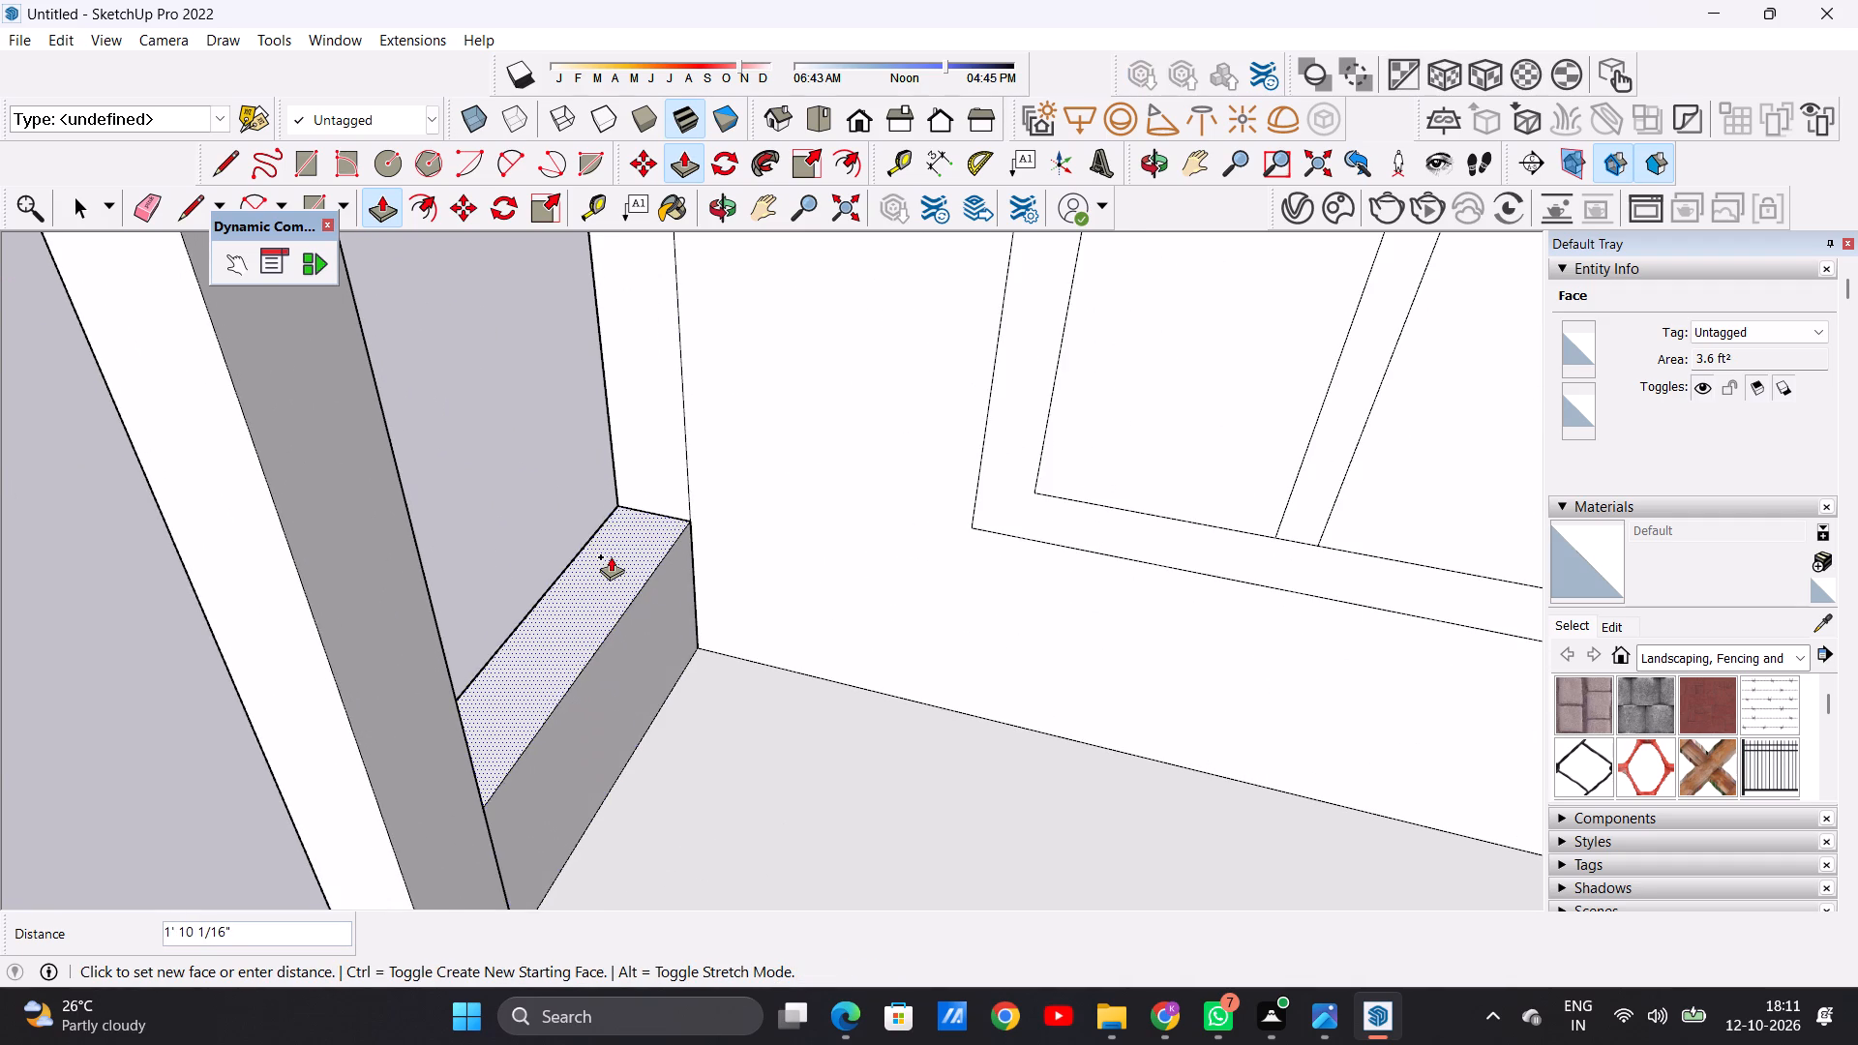
{"action": "scroll", "coordinate": [611, 556], "scroll_direction": "down", "scroll_amount": 11}
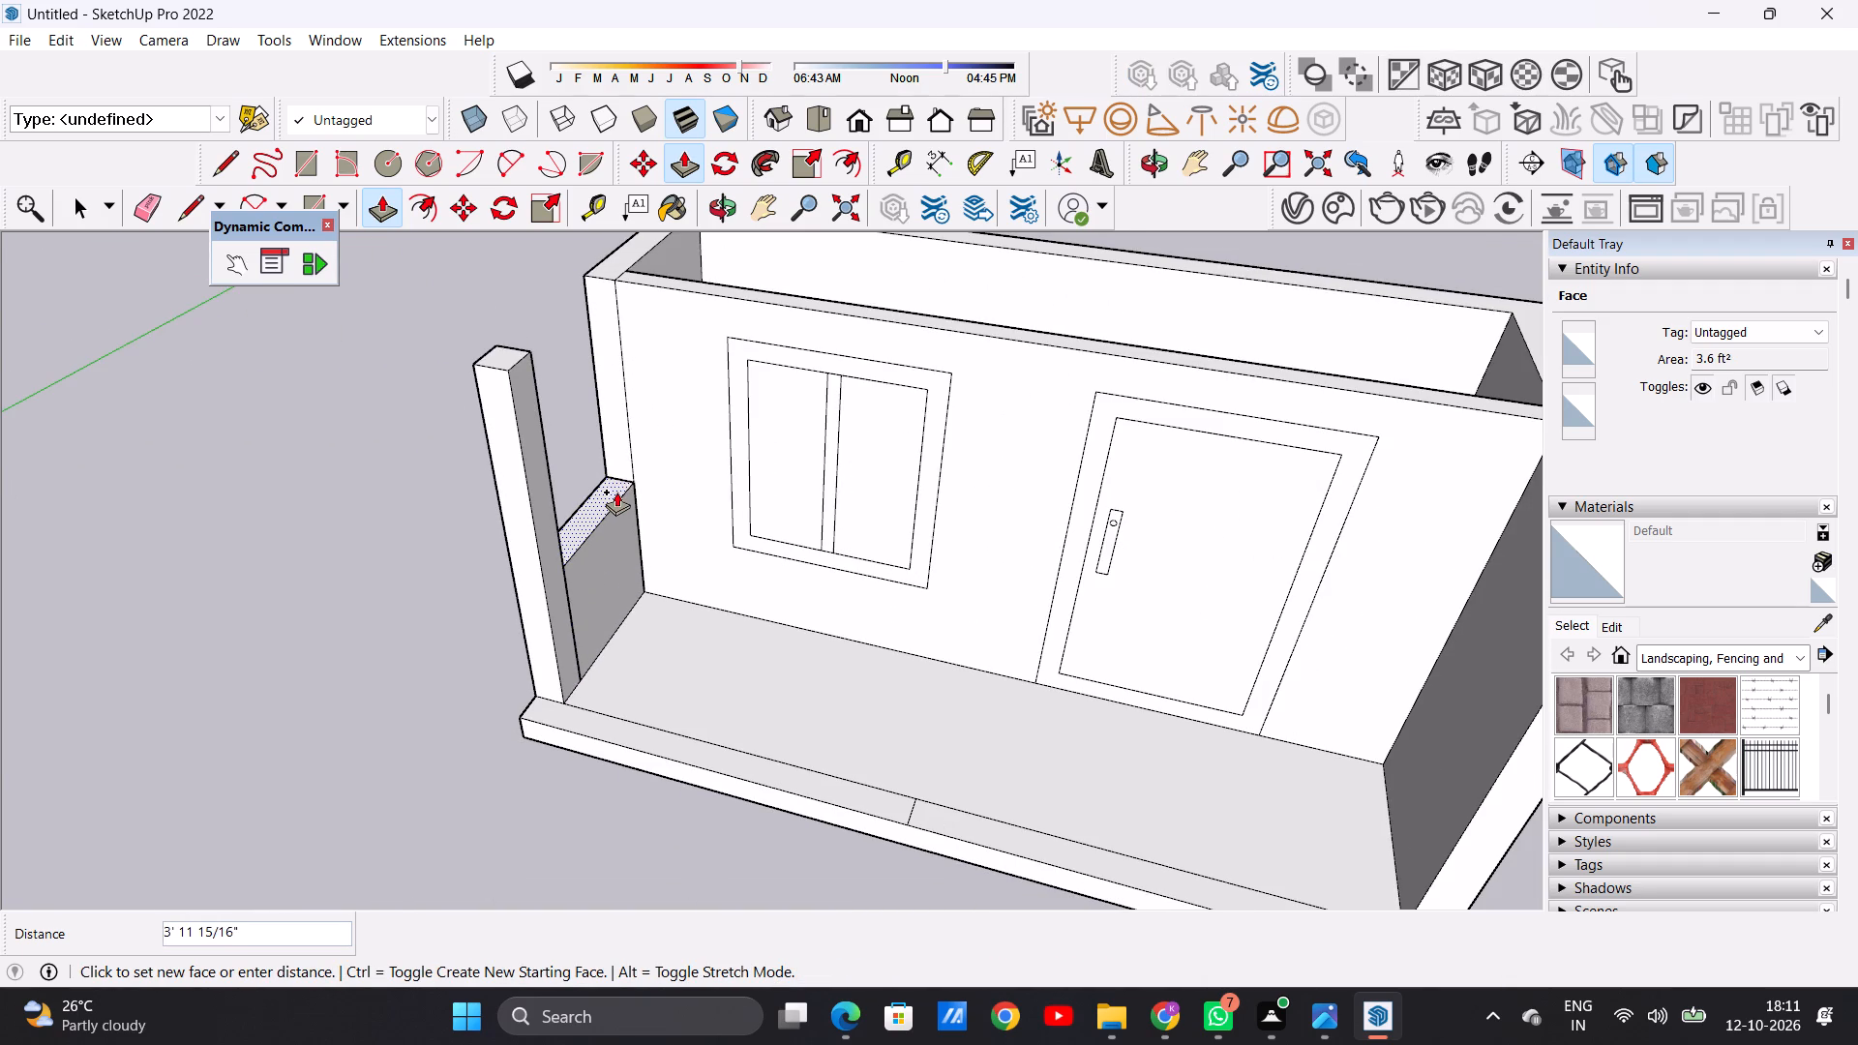
{"action": "left_click", "coordinate": [616, 501]}
{"action": "key", "text": "space"}
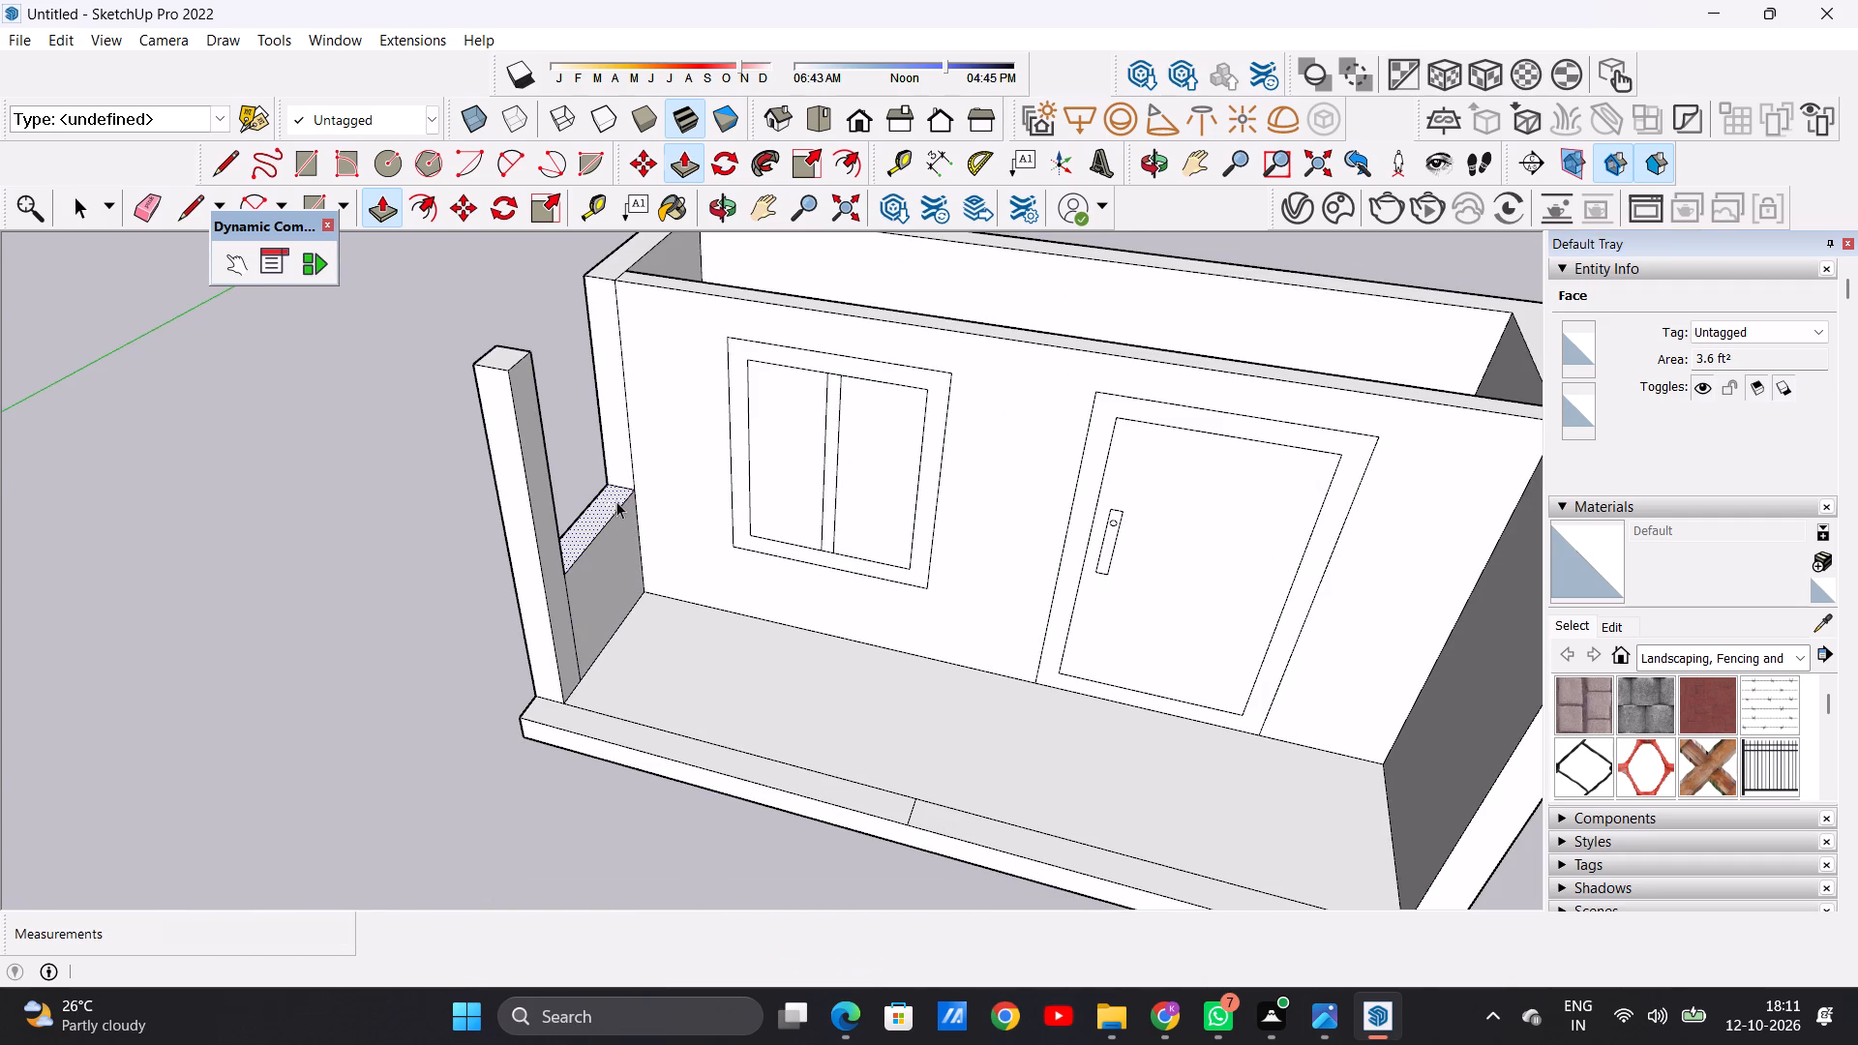
Examine the column, low side wall and open front area from both sides and from above.
{"action": "scroll", "coordinate": [646, 526], "scroll_direction": "down", "scroll_amount": 9}
{"action": "middle_click_drag", "start_coordinate": [667, 501], "coordinate": [895, 436]}
{"action": "middle_click_drag", "start_coordinate": [574, 569], "coordinate": [691, 529]}
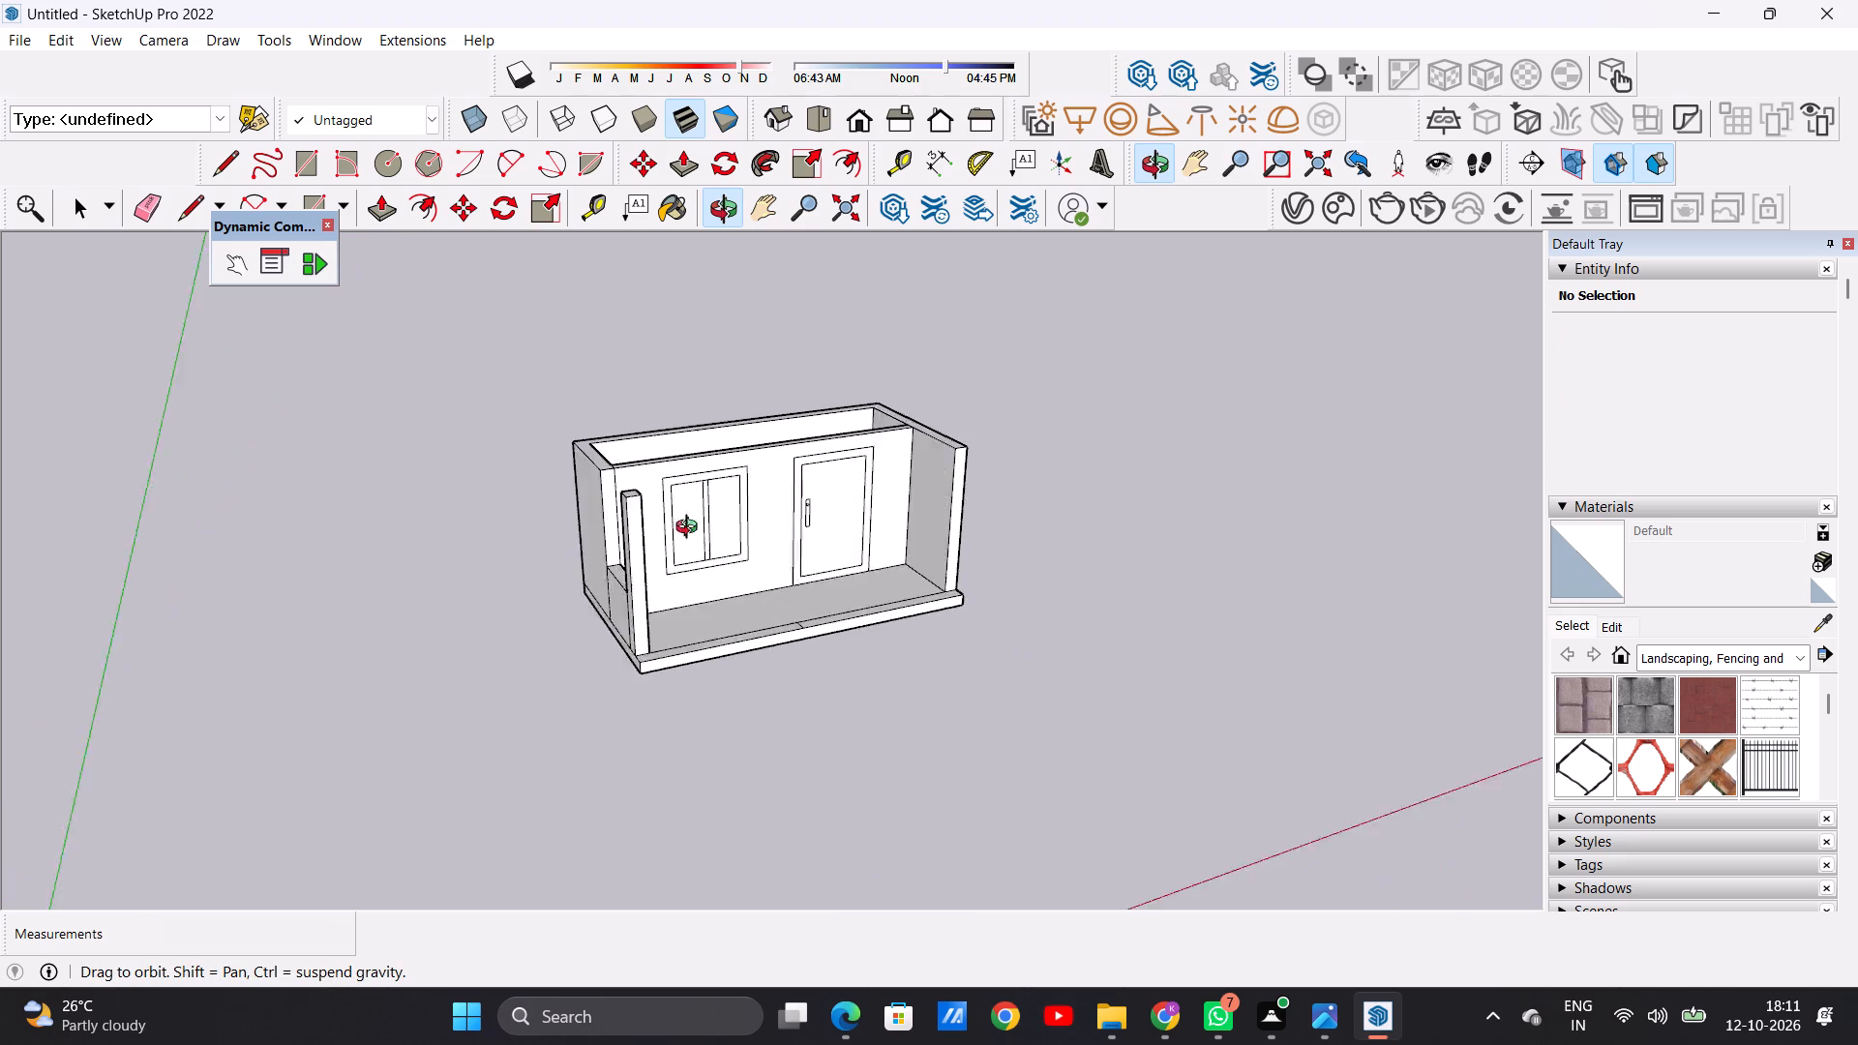
{"action": "middle_click_drag", "start_coordinate": [691, 529], "coordinate": [951, 508]}
{"action": "scroll", "coordinate": [800, 545], "scroll_direction": "up", "scroll_amount": 7}
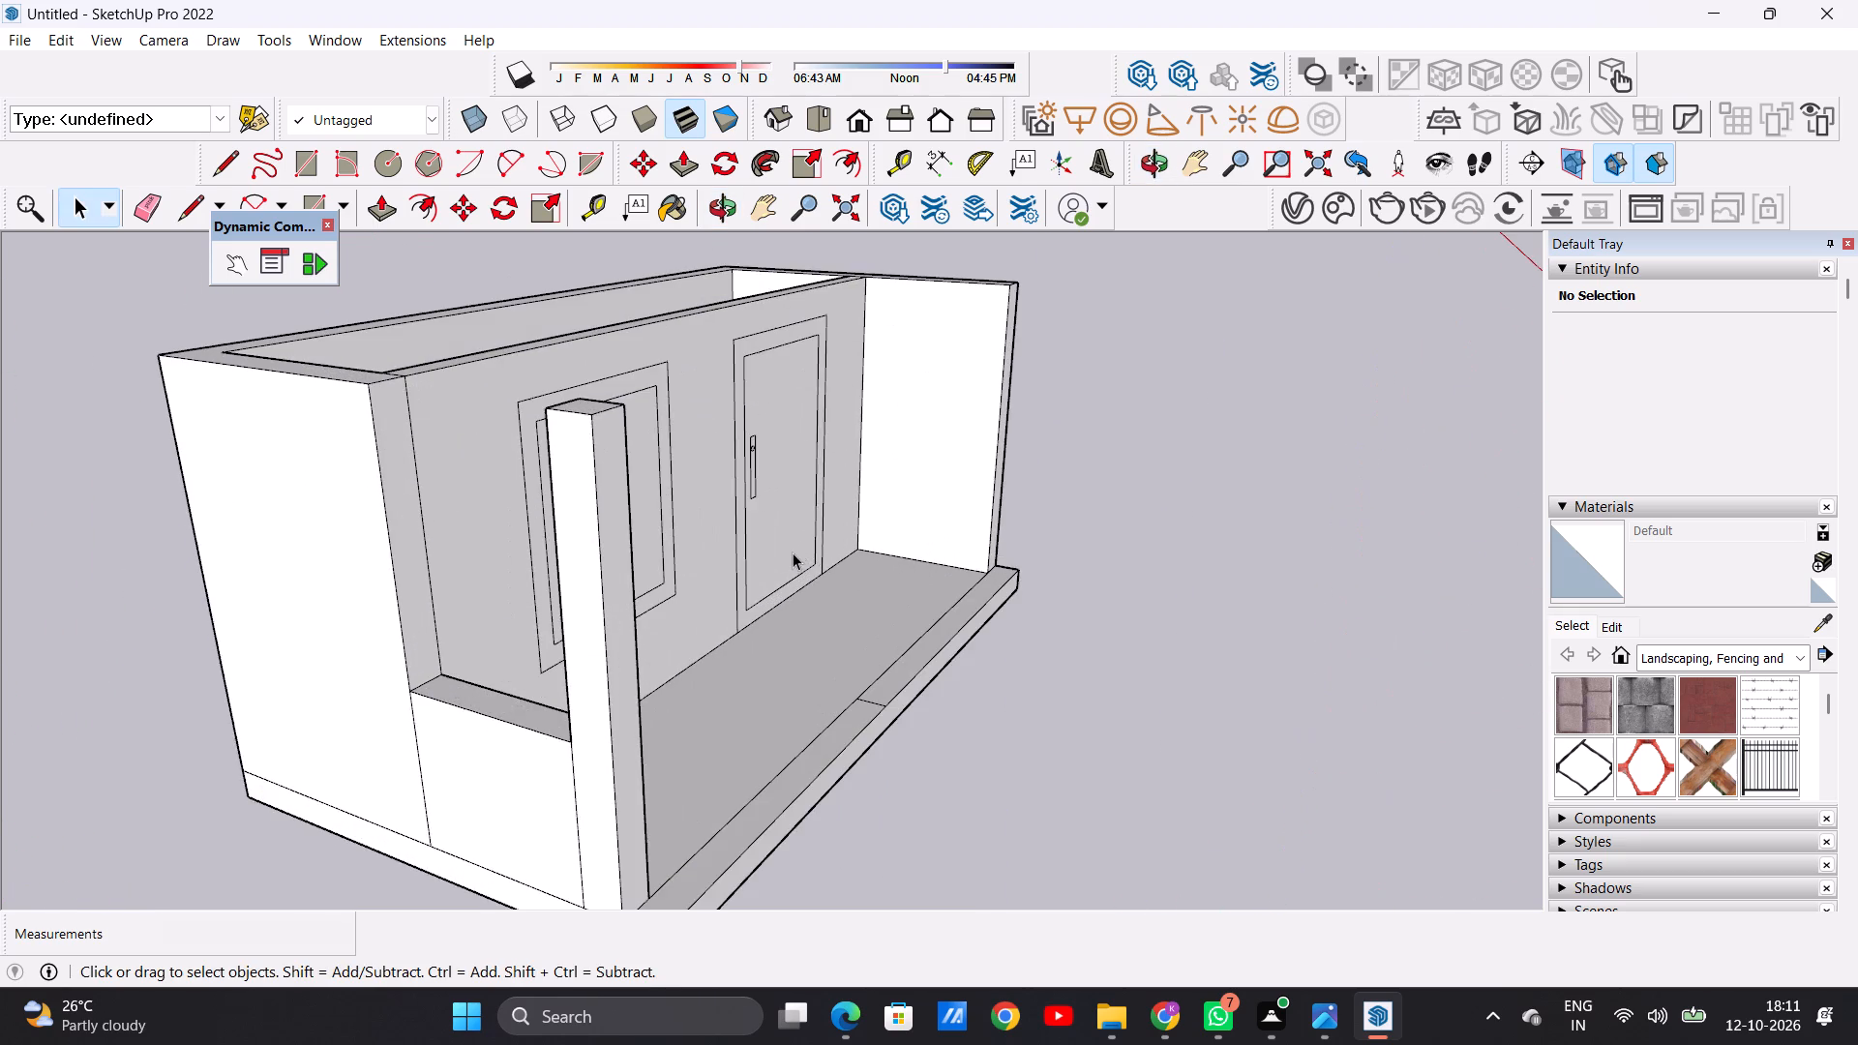
{"action": "middle_click_drag", "start_coordinate": [792, 554], "coordinate": [516, 594]}
{"action": "scroll", "coordinate": [516, 594], "scroll_direction": "down", "scroll_amount": 7}
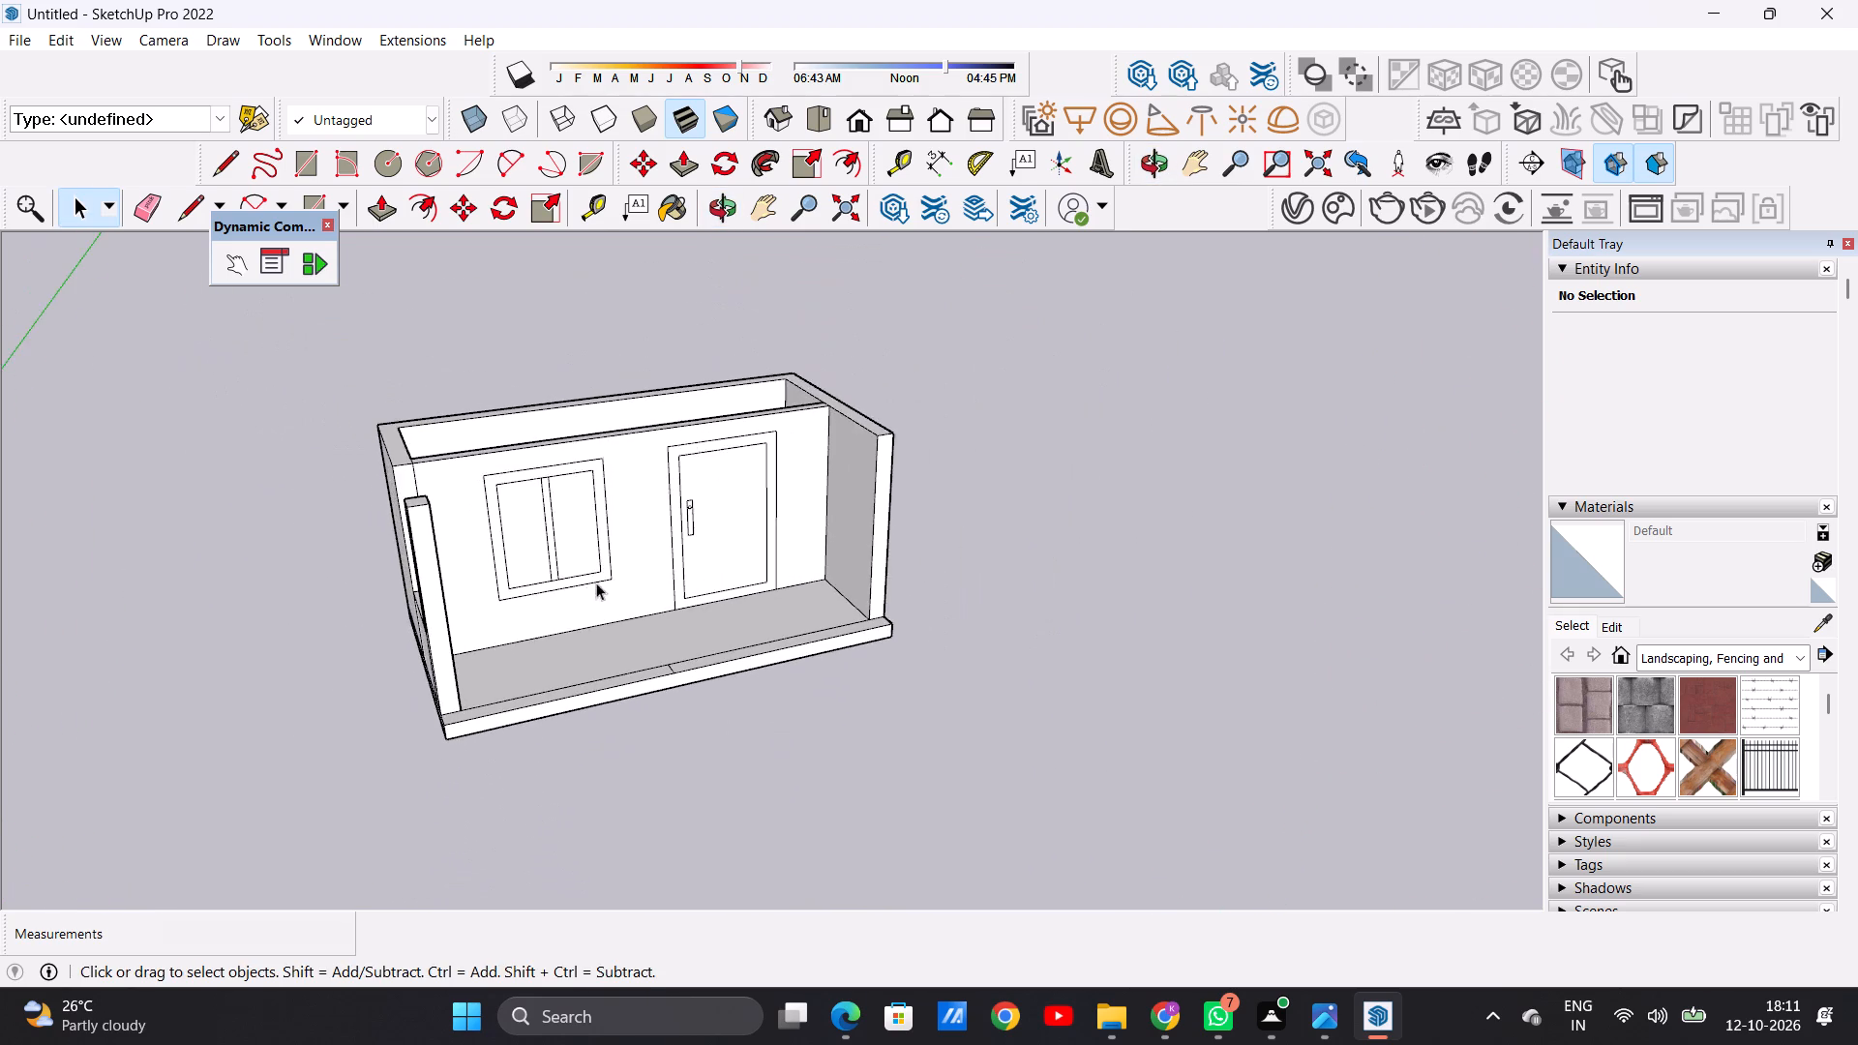
{"action": "middle_click_drag", "start_coordinate": [556, 582], "coordinate": [210, 565]}
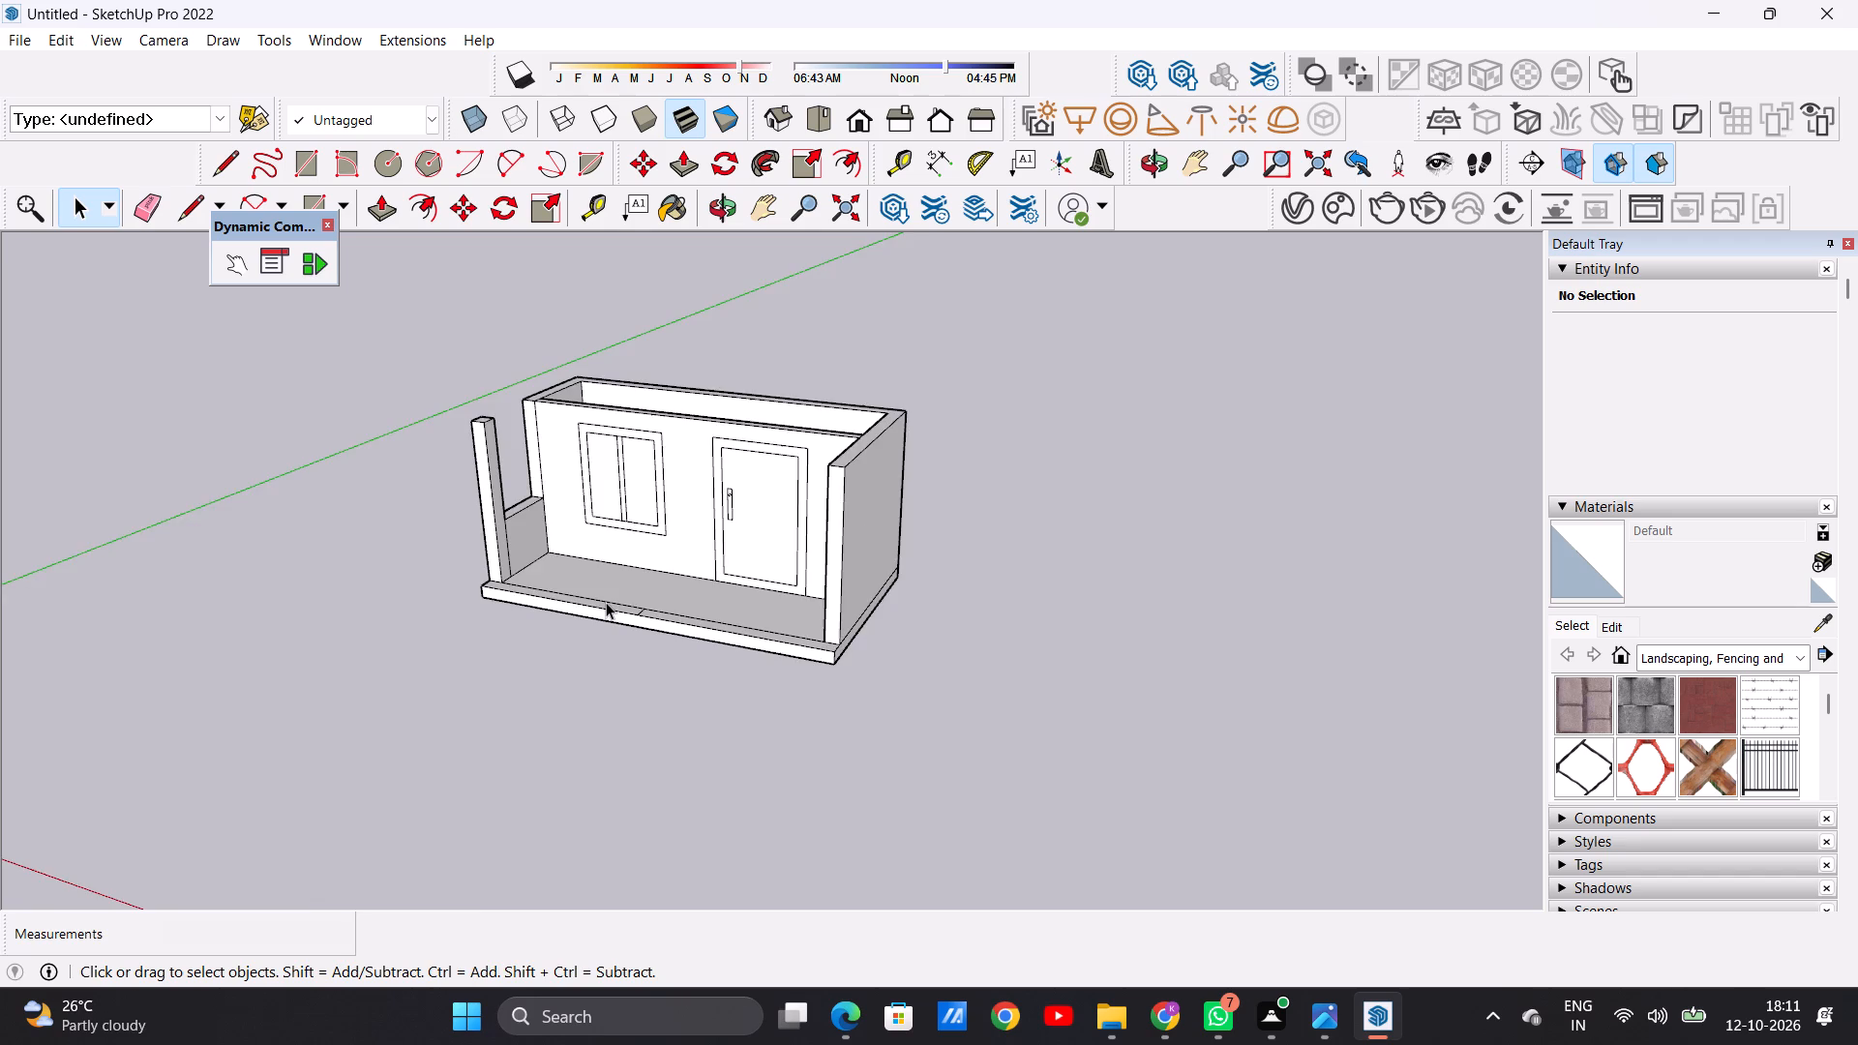
{"action": "scroll", "coordinate": [606, 602], "scroll_direction": "down", "scroll_amount": 2}
{"action": "middle_click_drag", "start_coordinate": [616, 605], "coordinate": [759, 709]}
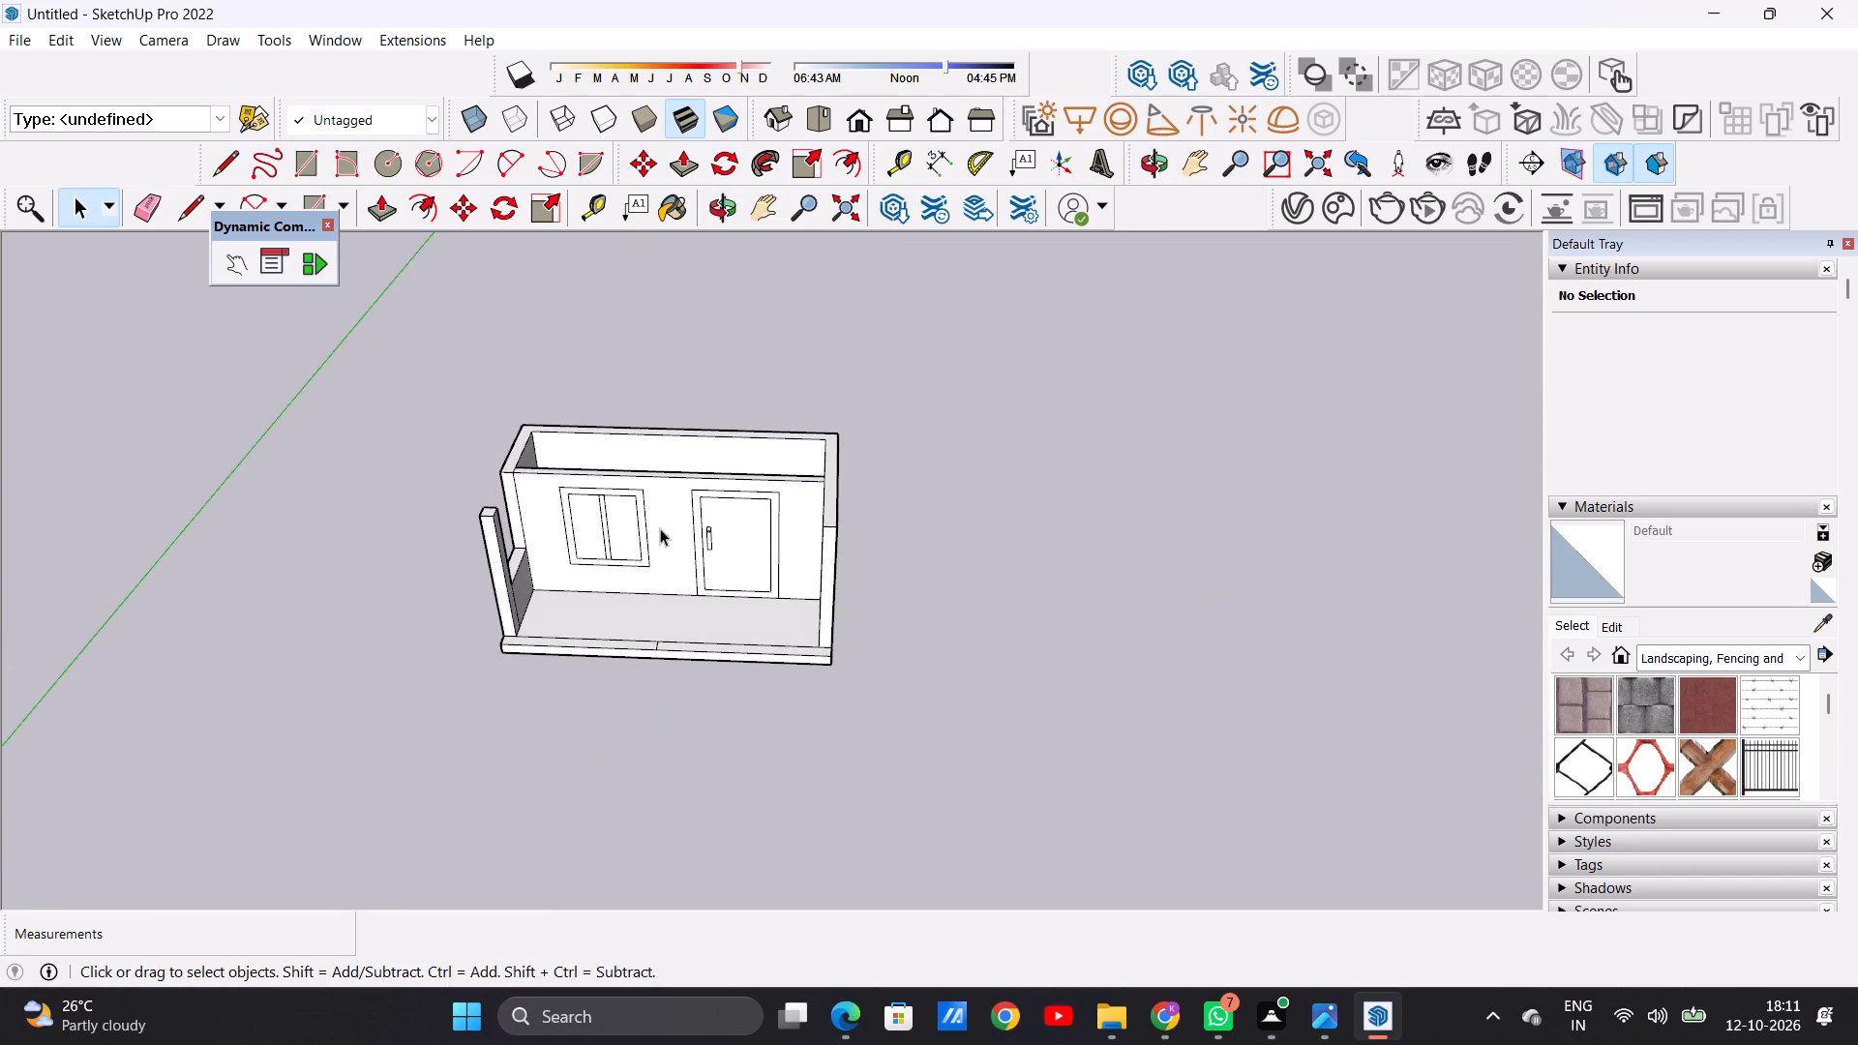
{"action": "middle_click_drag", "start_coordinate": [660, 535], "coordinate": [684, 715]}
{"action": "scroll", "coordinate": [785, 666], "scroll_direction": "up", "scroll_amount": 7}
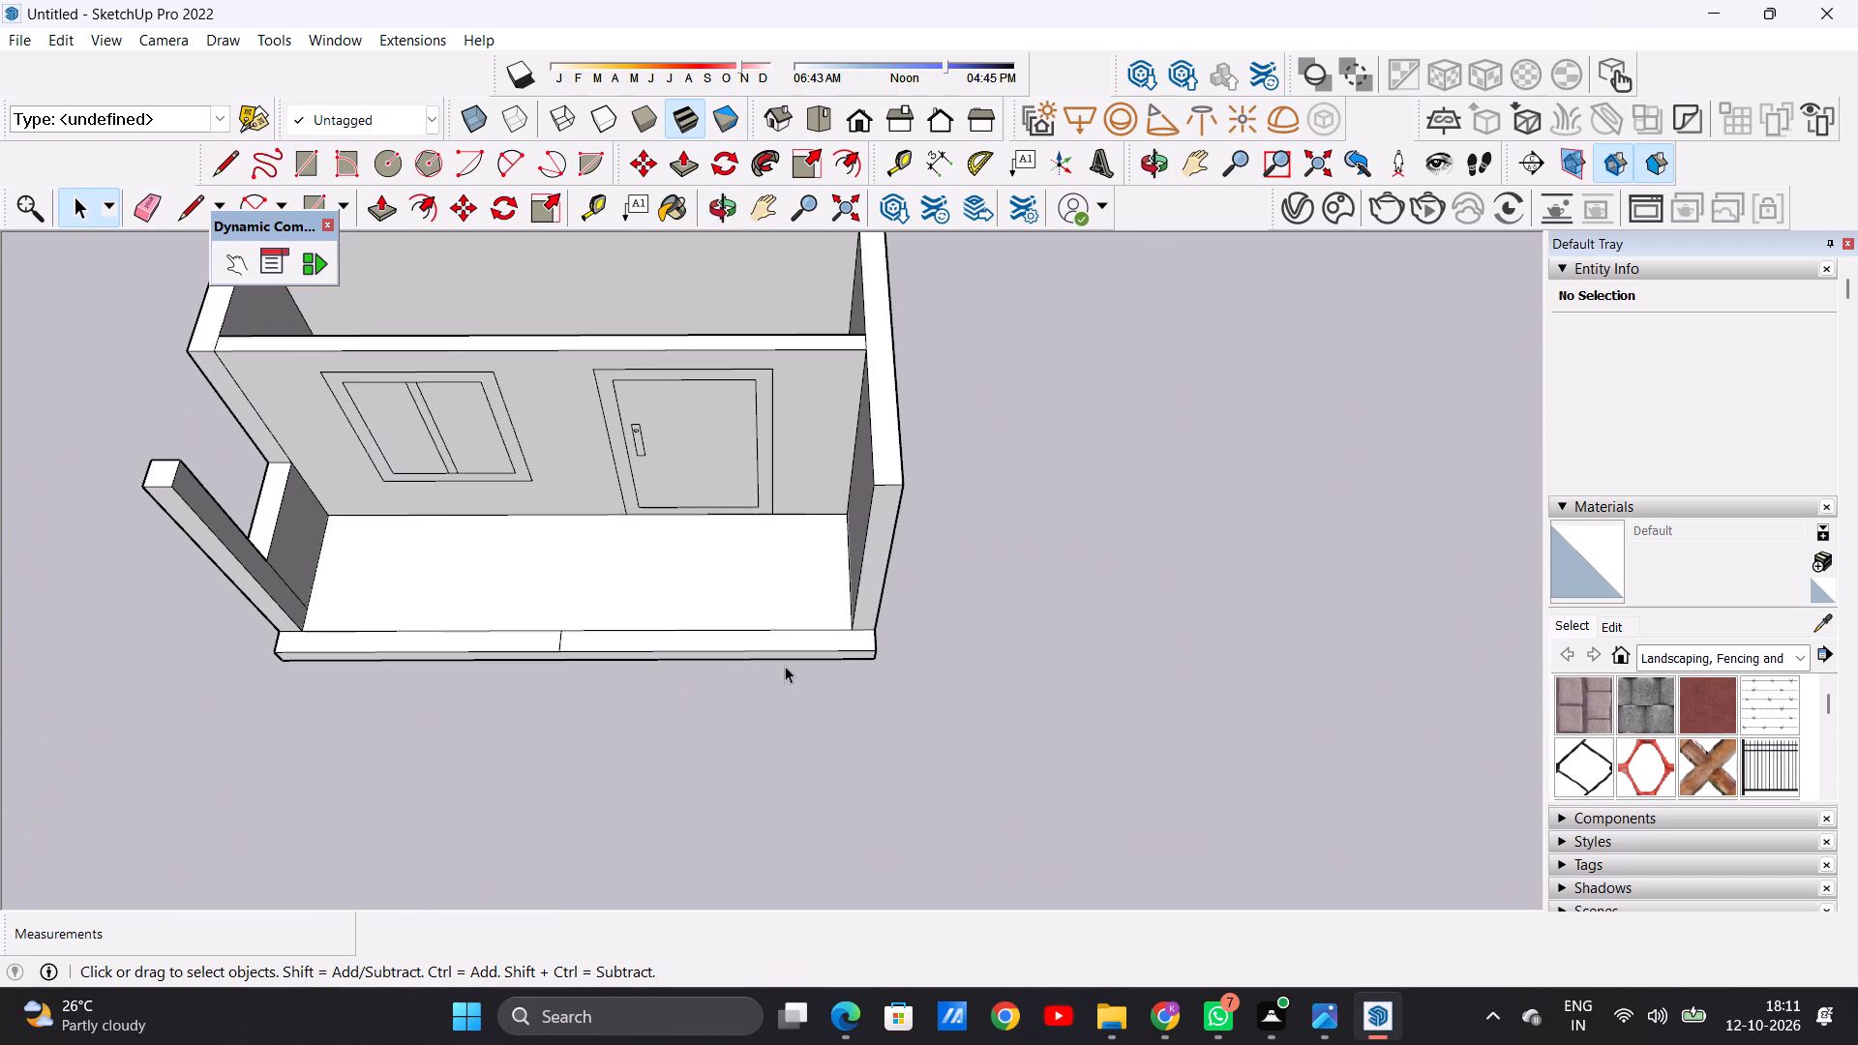
{"action": "scroll", "coordinate": [785, 666], "scroll_direction": "down", "scroll_amount": 3}
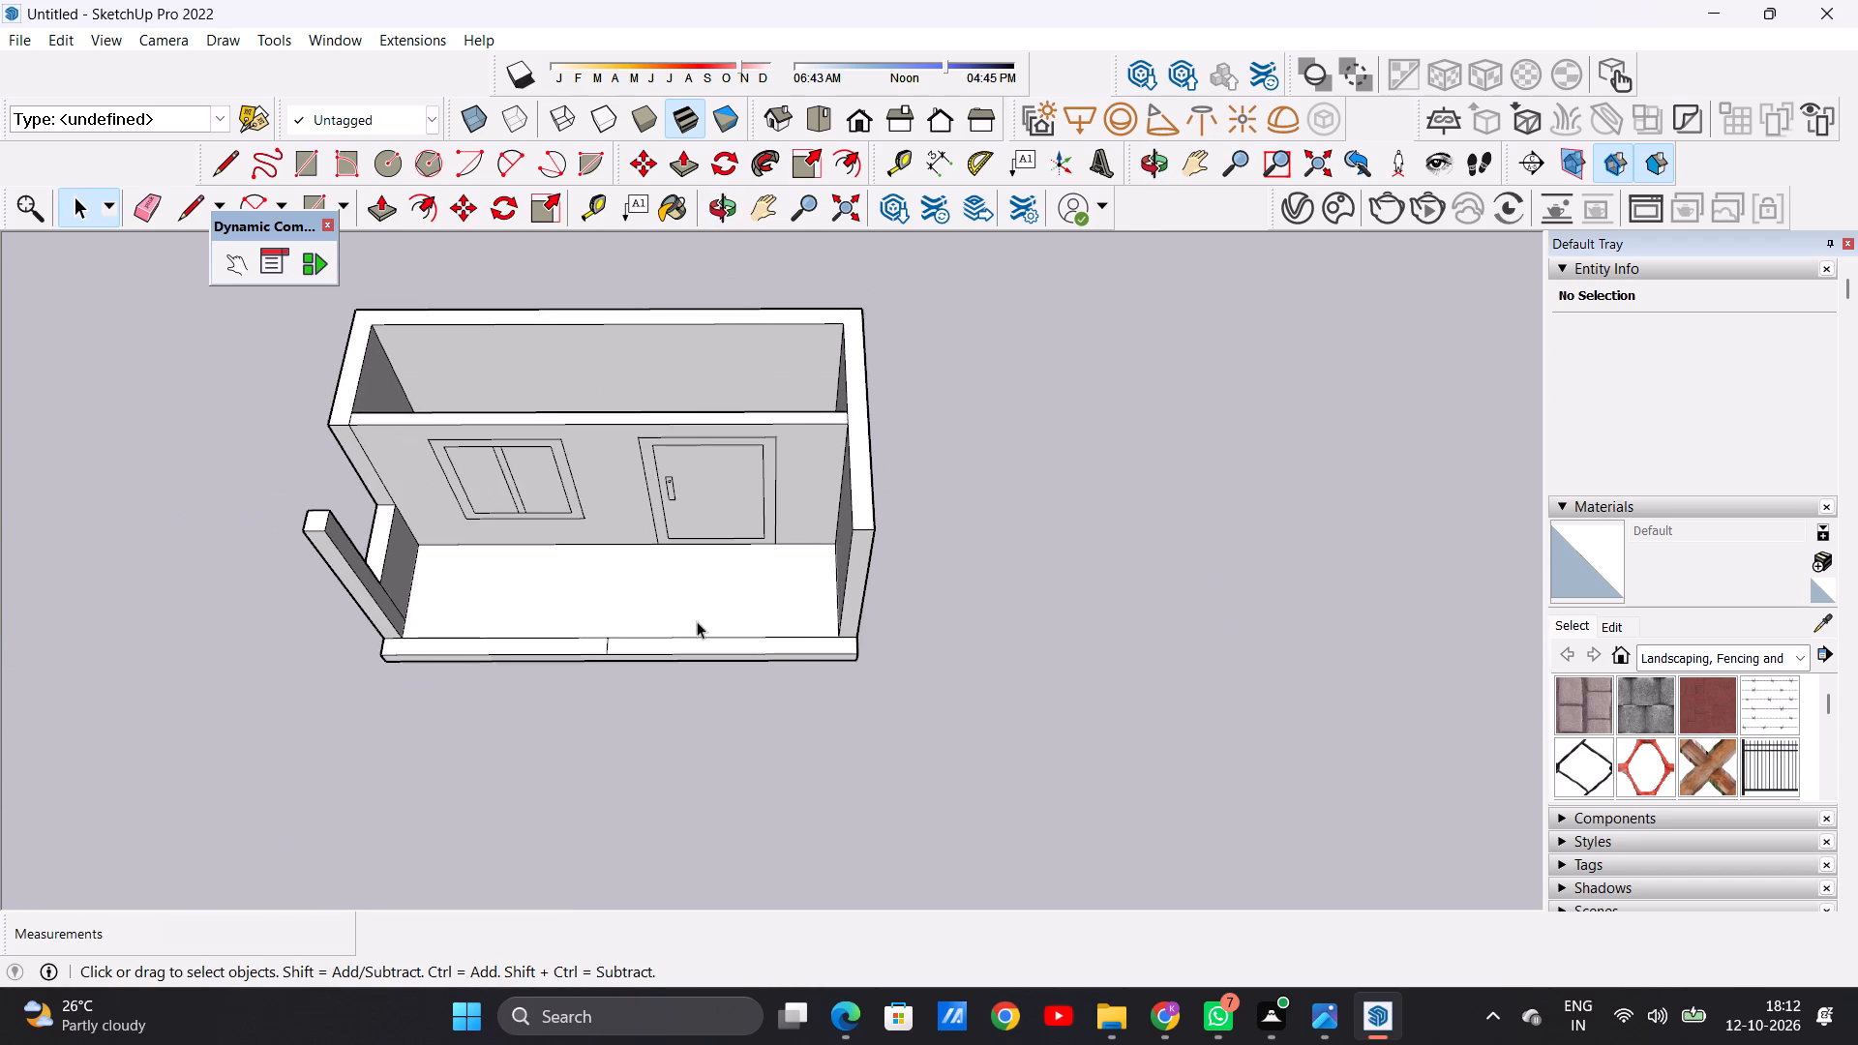
{"action": "middle_click_drag", "start_coordinate": [693, 621], "coordinate": [732, 588]}
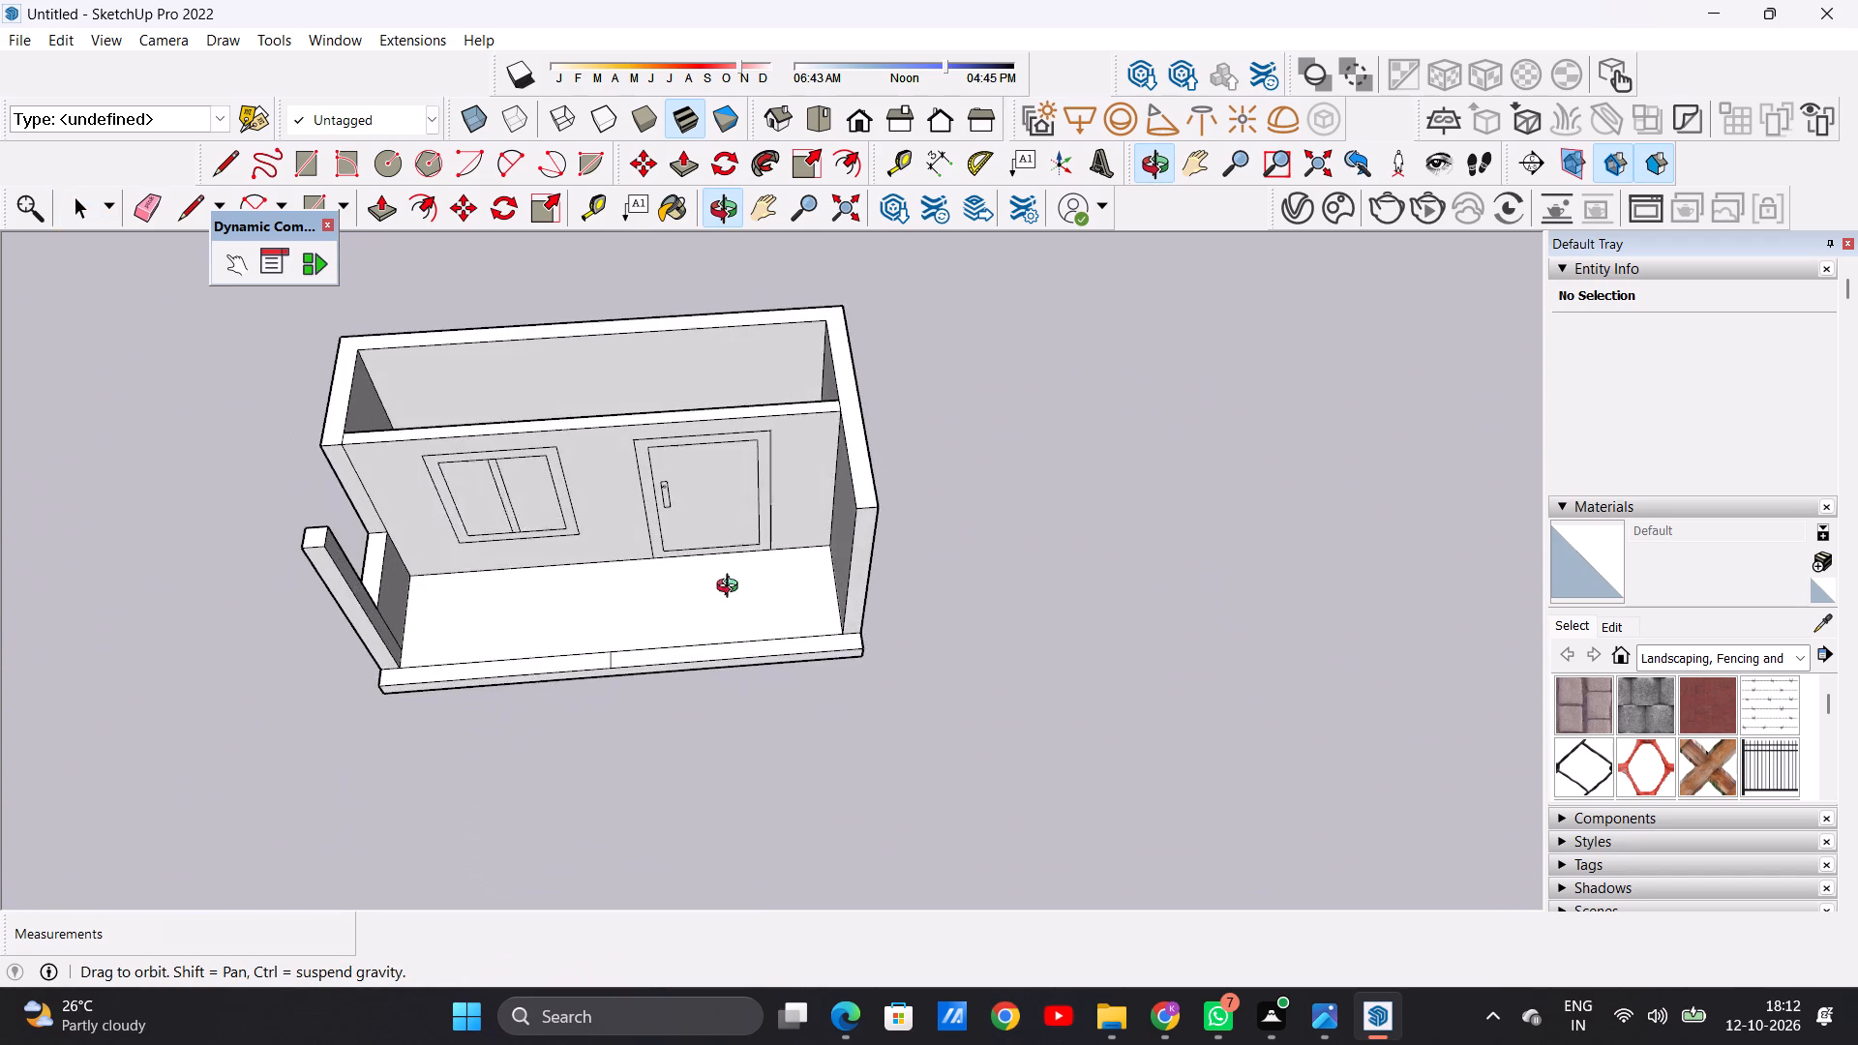
{"action": "middle_click_drag", "start_coordinate": [732, 588], "coordinate": [728, 589]}
{"action": "scroll", "coordinate": [726, 591], "scroll_direction": "down", "scroll_amount": 7}
{"action": "middle_click_drag", "start_coordinate": [837, 625], "coordinate": [609, 506]}
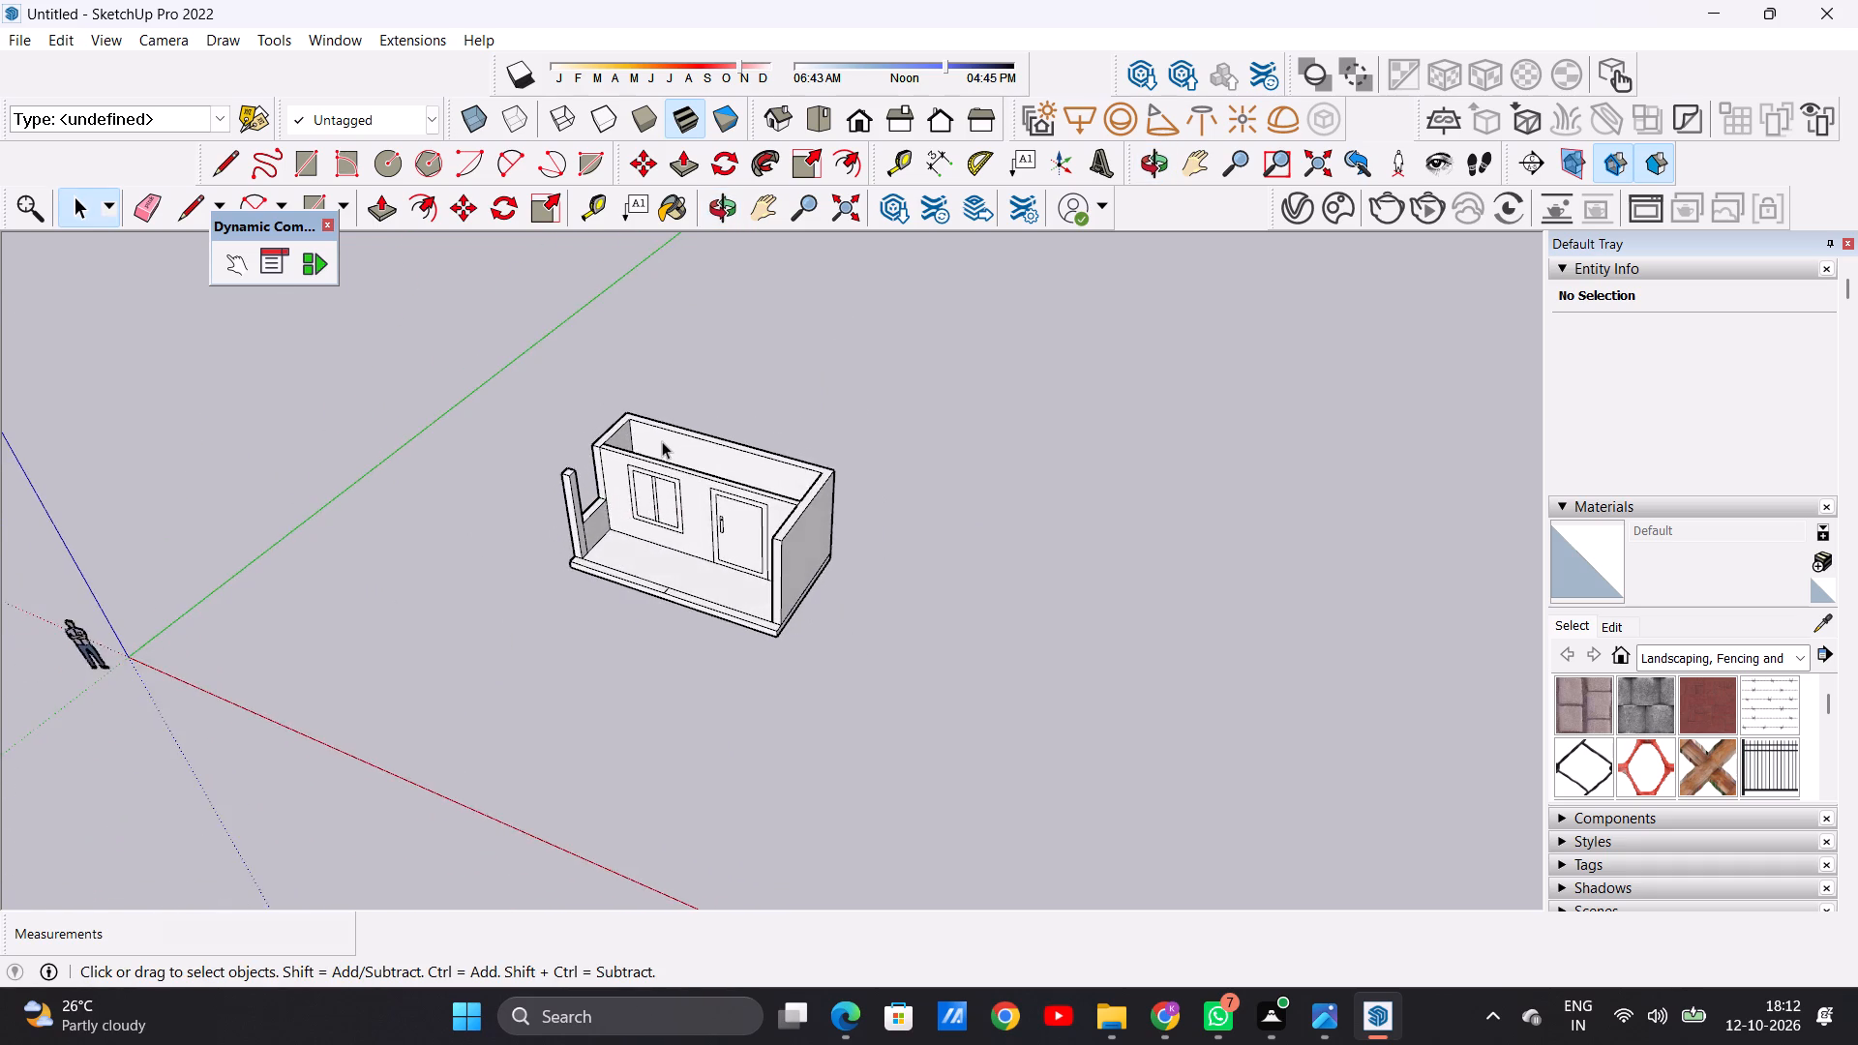
{"action": "scroll", "coordinate": [664, 440], "scroll_direction": "up", "scroll_amount": 5}
{"action": "scroll", "coordinate": [664, 440], "scroll_direction": "down", "scroll_amount": 1}
{"action": "middle_click_drag", "start_coordinate": [667, 442], "coordinate": [716, 617]}
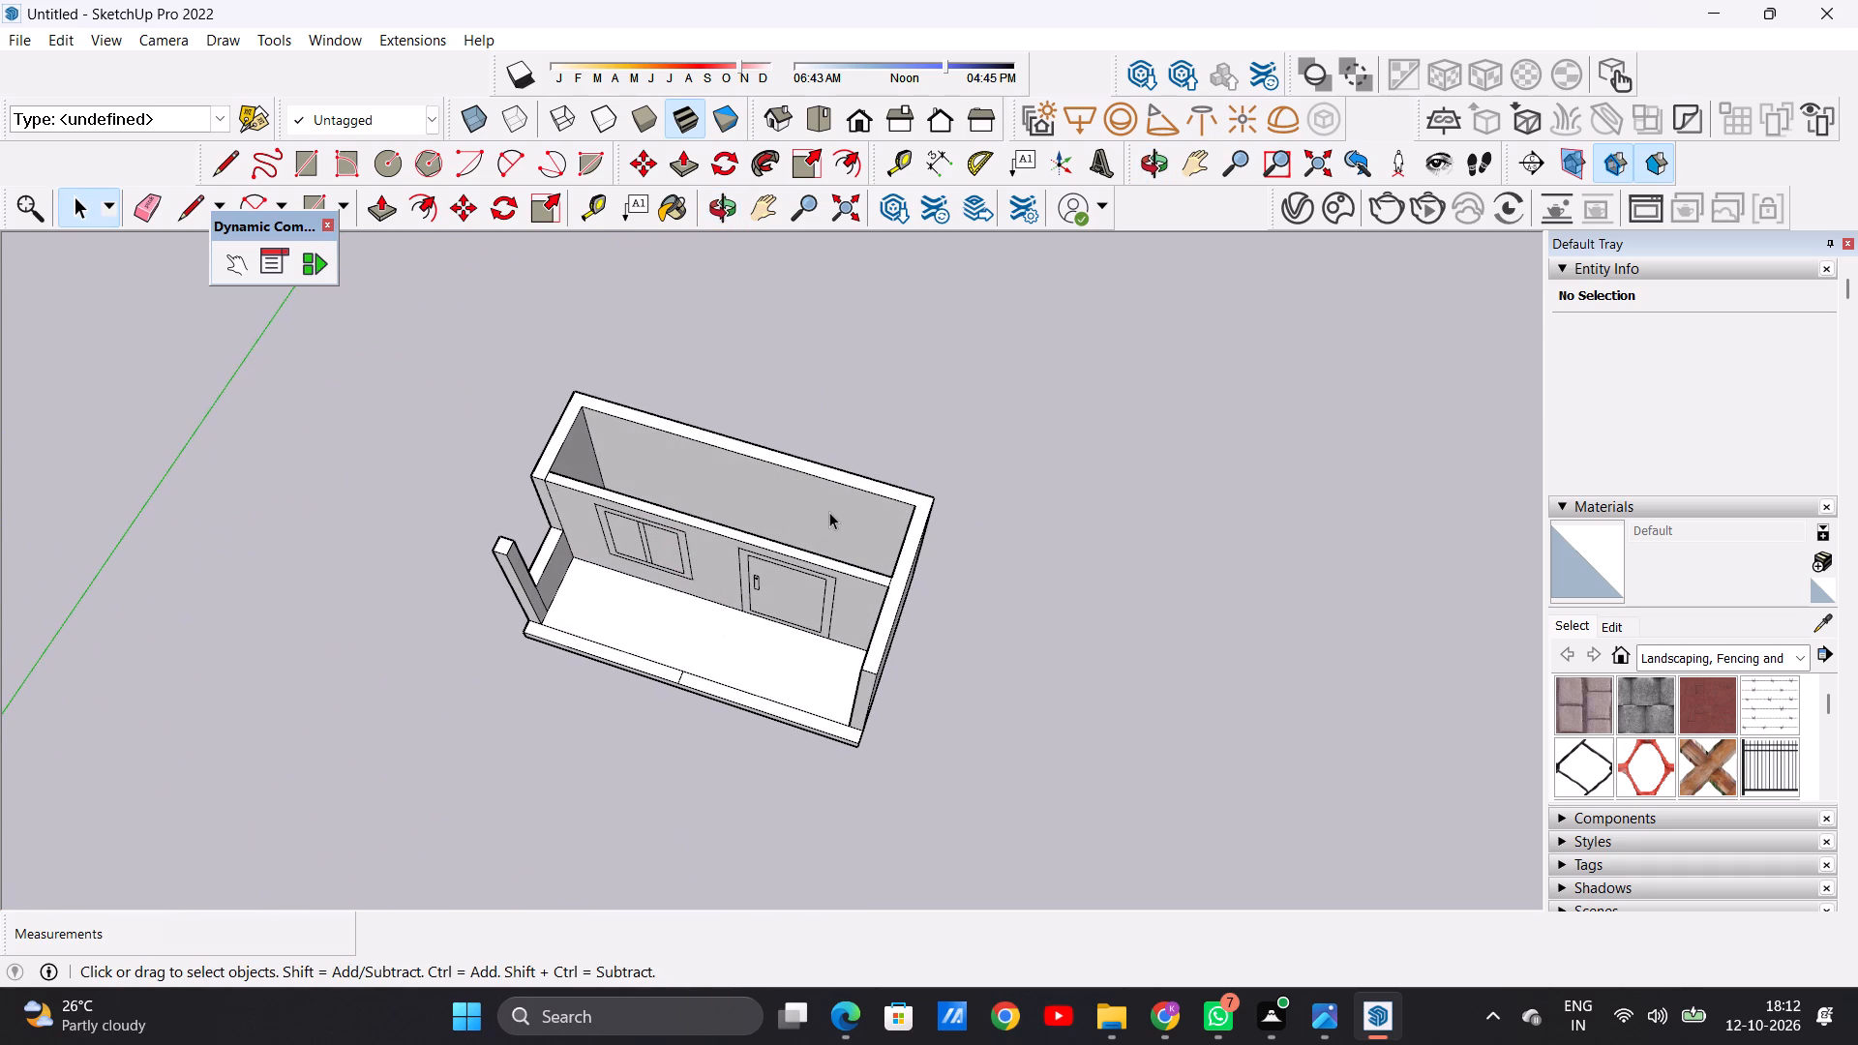
{"action": "scroll", "coordinate": [829, 512], "scroll_direction": "down", "scroll_amount": 4}
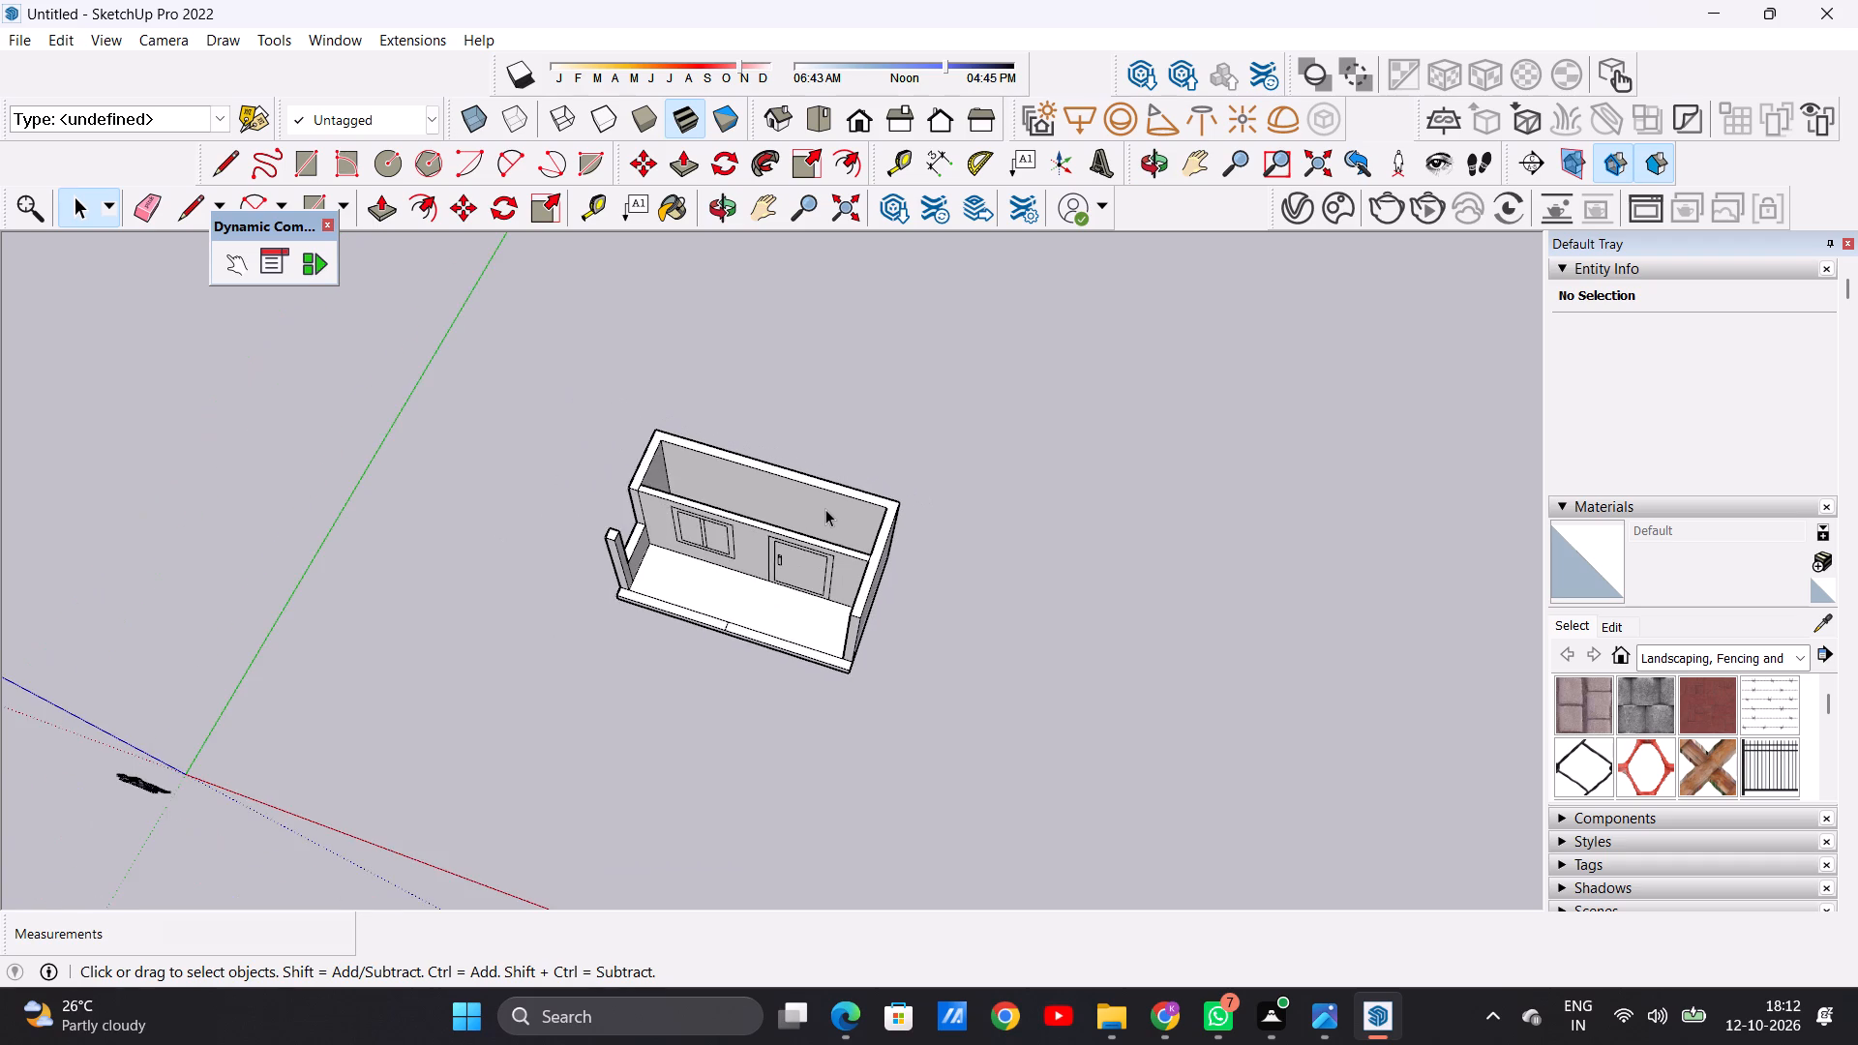
{"action": "scroll", "coordinate": [824, 506], "scroll_direction": "up", "scroll_amount": 1}
{"action": "scroll", "coordinate": [823, 505], "scroll_direction": "down", "scroll_amount": 1}
{"action": "scroll", "coordinate": [823, 504], "scroll_direction": "up", "scroll_amount": 3}
{"action": "middle_click_drag", "start_coordinate": [795, 507], "coordinate": [798, 729]}
{"action": "scroll", "coordinate": [811, 625], "scroll_direction": "up", "scroll_amount": 3}
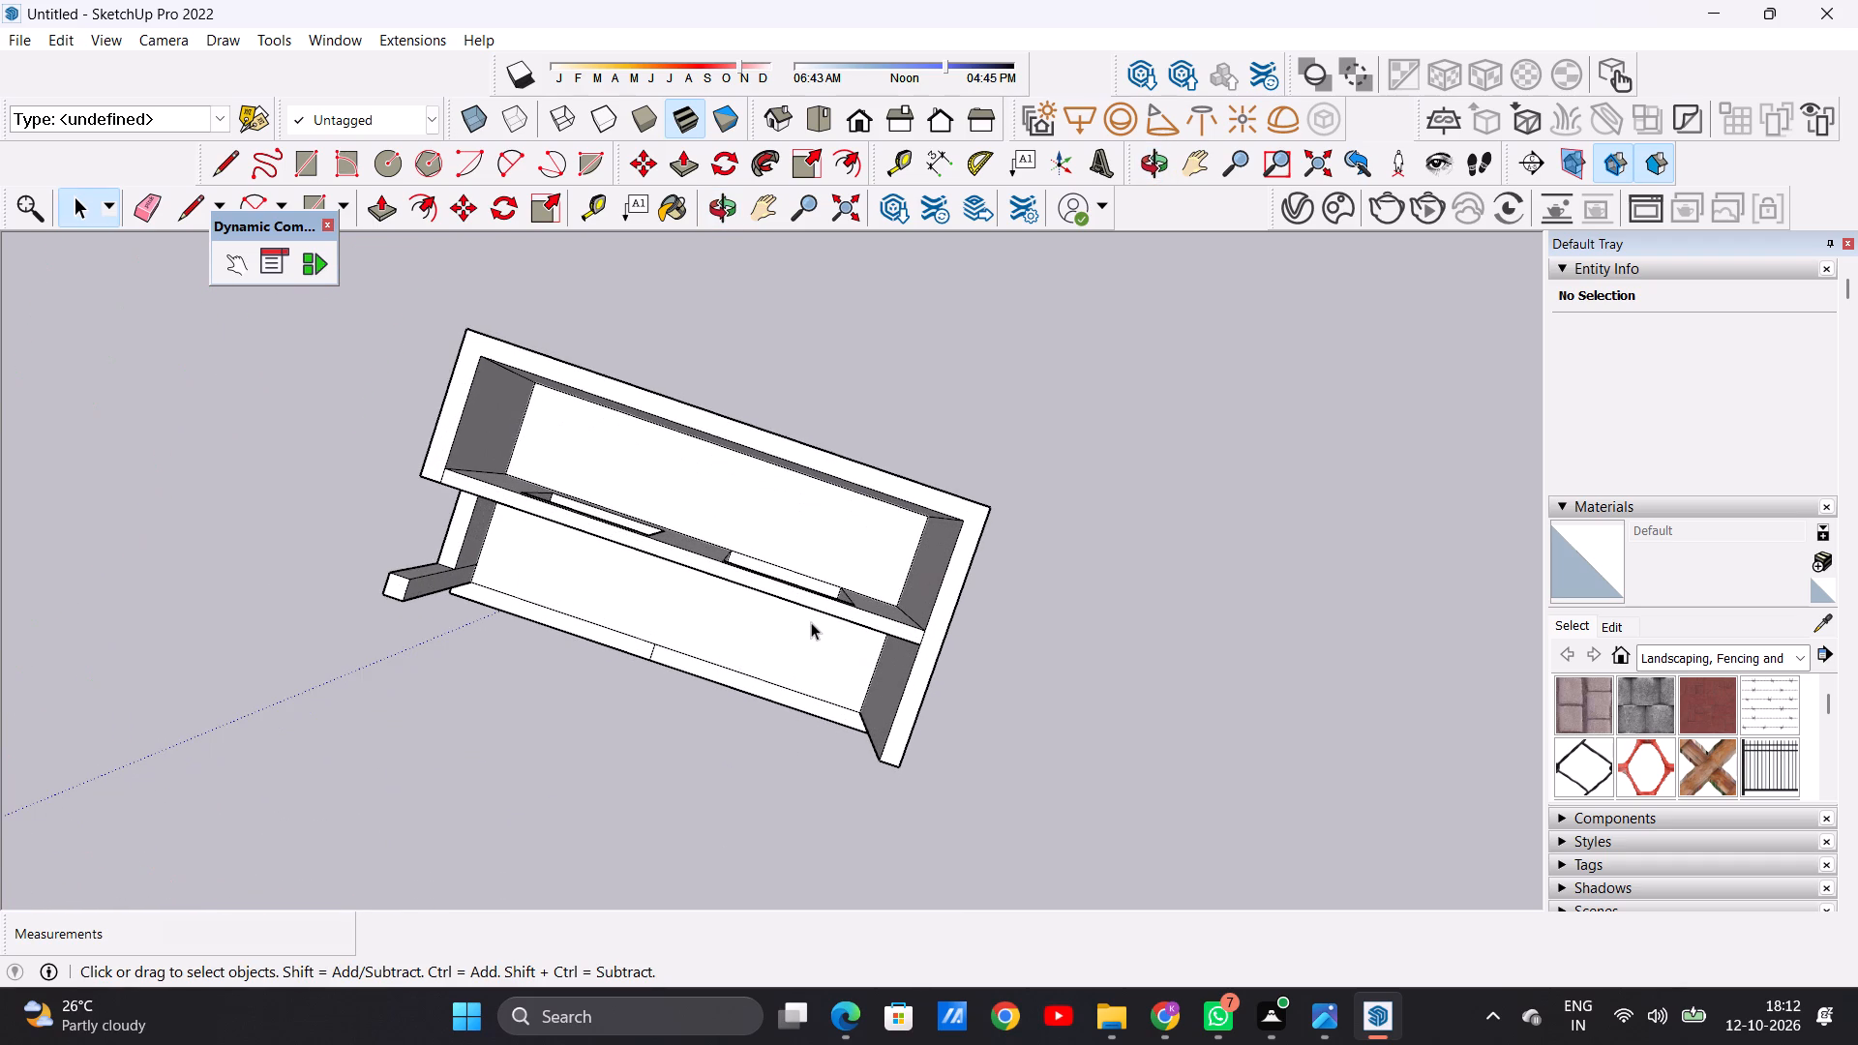
{"action": "scroll", "coordinate": [811, 622], "scroll_direction": "up", "scroll_amount": 5}
{"action": "scroll", "coordinate": [814, 543], "scroll_direction": "down", "scroll_amount": 10}
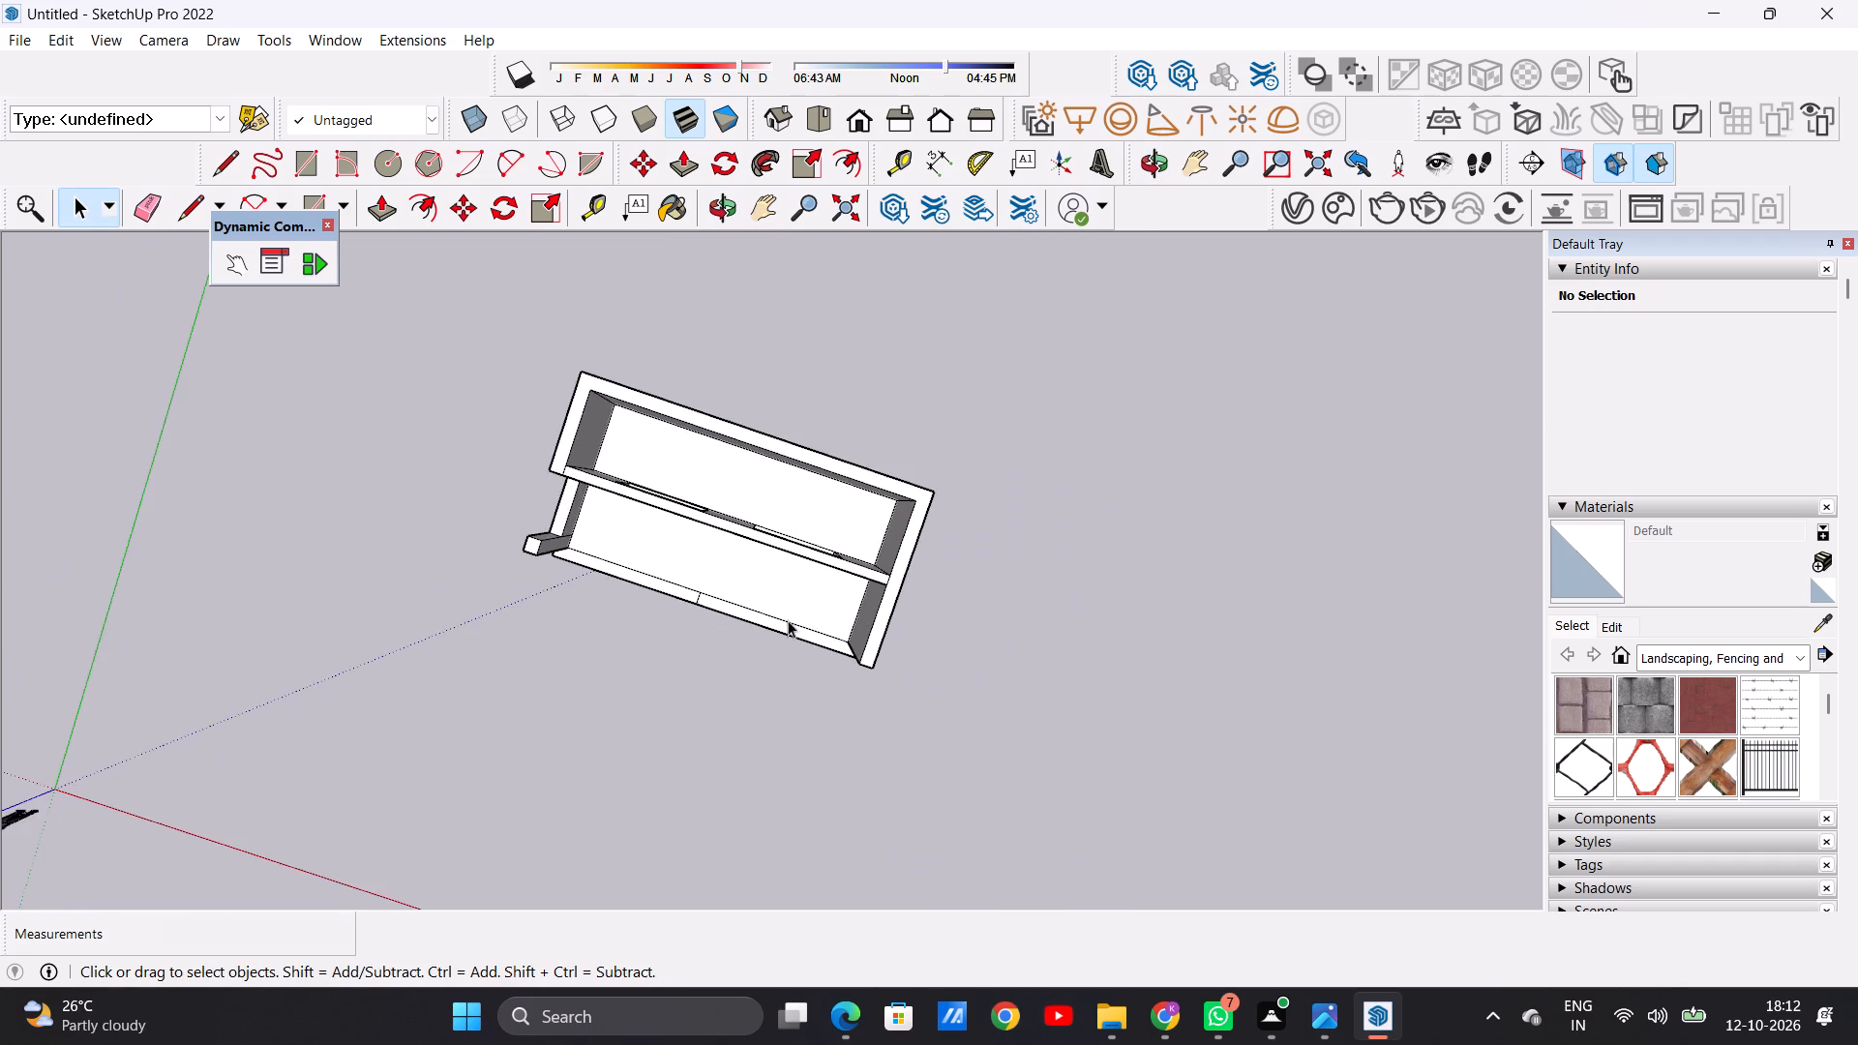
Copy the room's floor face straight up 10' to the top of the walls to close the room's top.
{"action": "middle_click_drag", "start_coordinate": [816, 649], "coordinate": [792, 551]}
{"action": "scroll", "coordinate": [732, 470], "scroll_direction": "up", "scroll_amount": 14}
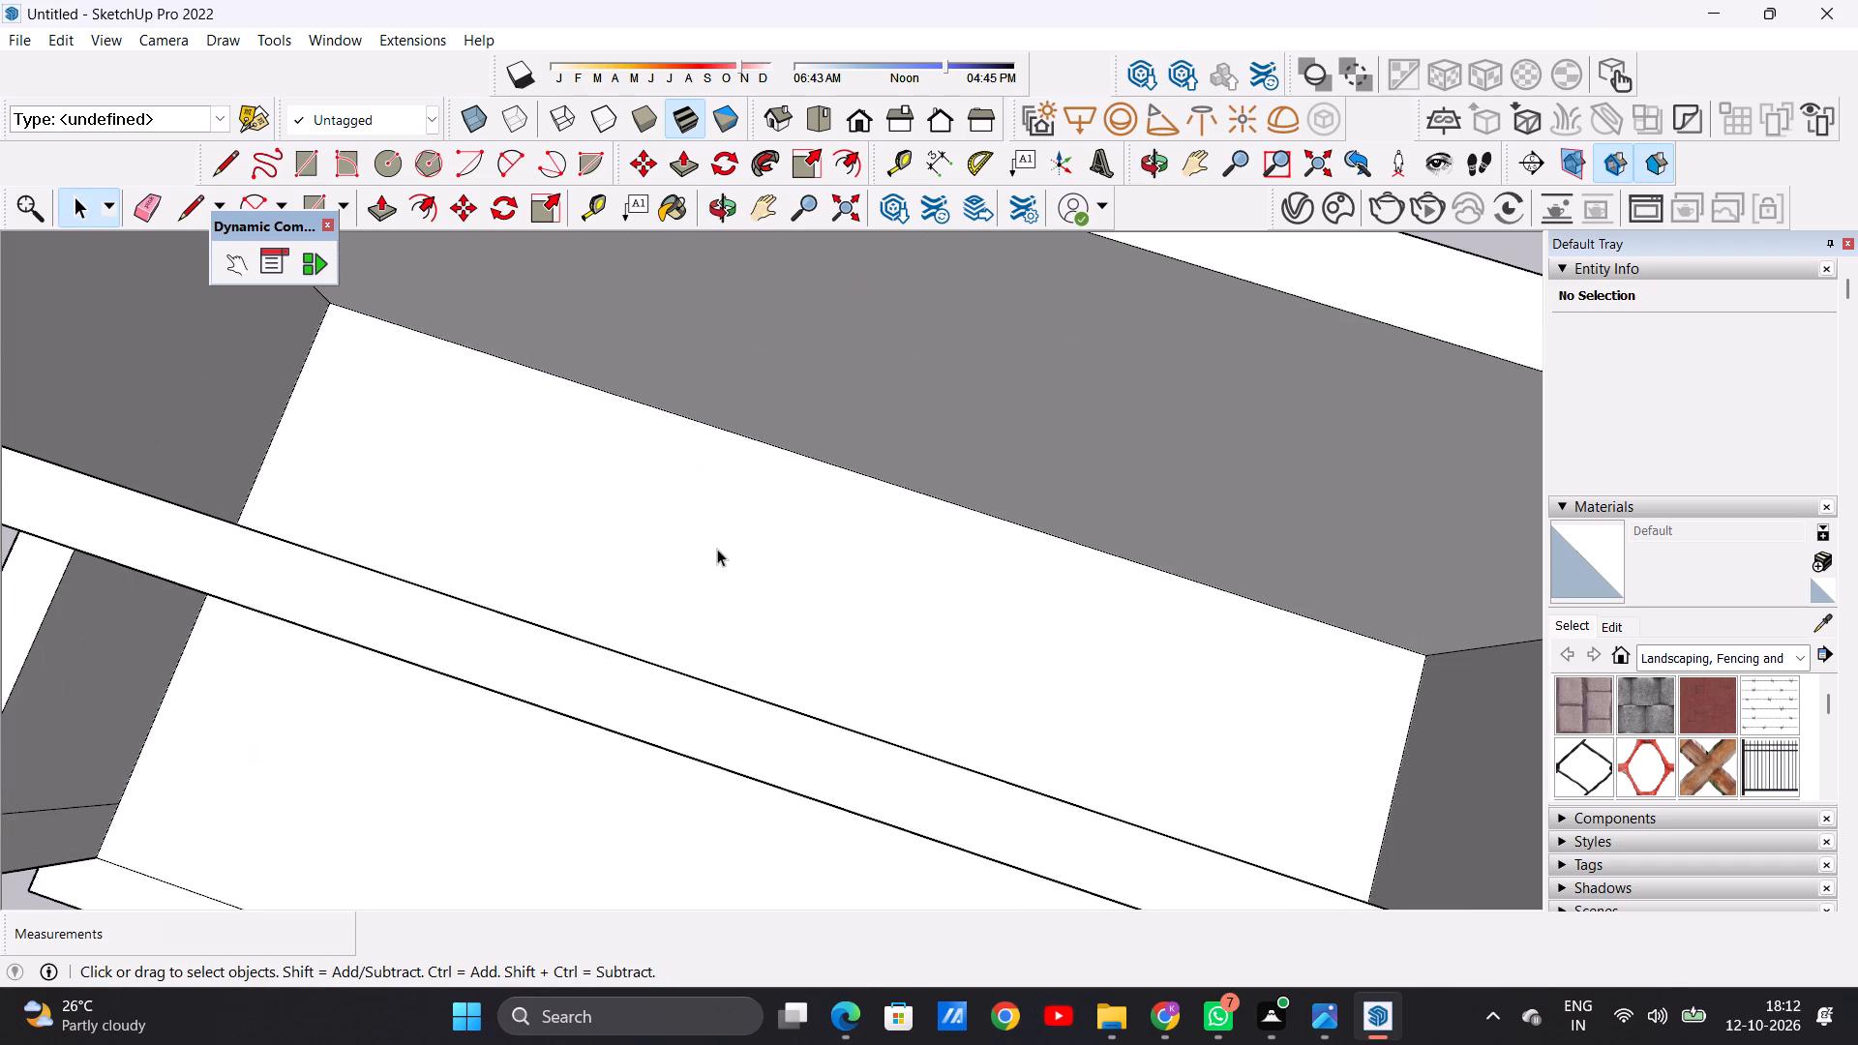
{"action": "double_click", "coordinate": [717, 549]}
{"action": "scroll", "coordinate": [717, 549], "scroll_direction": "down", "scroll_amount": 8}
{"action": "middle_click_drag", "start_coordinate": [689, 529], "coordinate": [703, 612]}
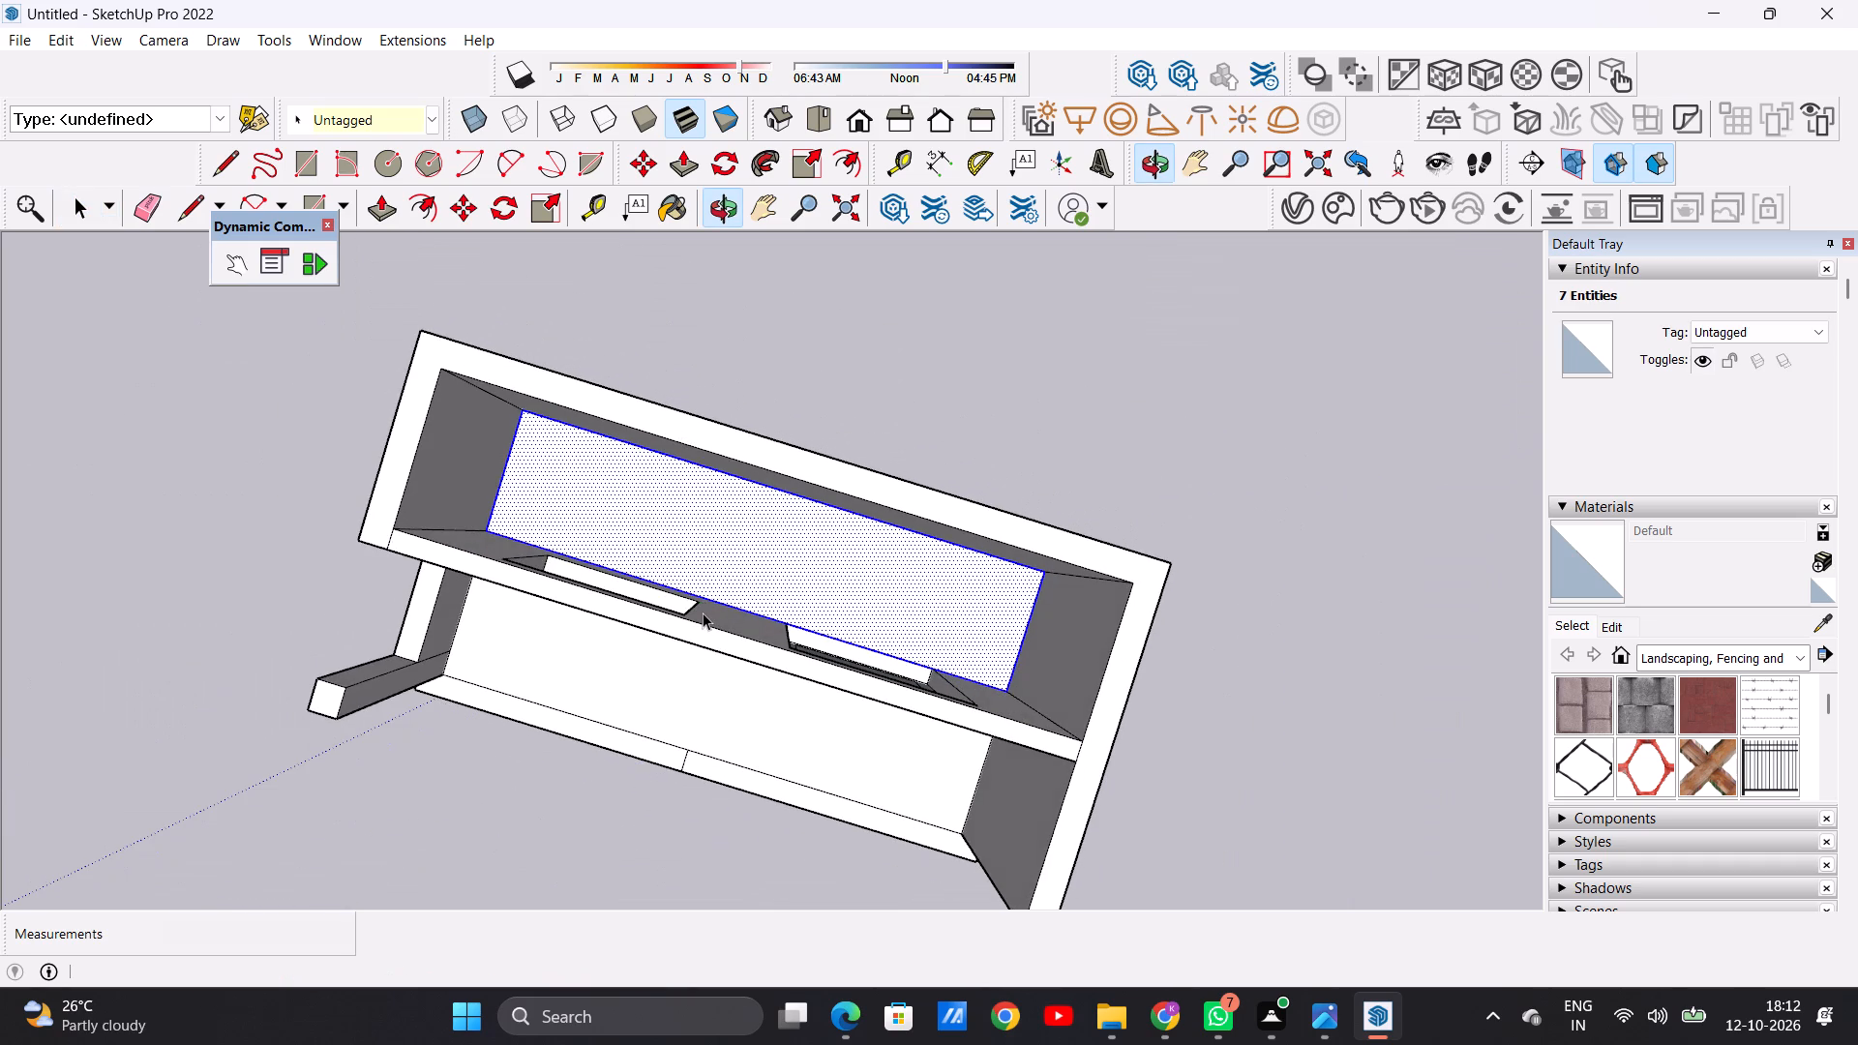
{"action": "middle_click_drag", "start_coordinate": [695, 612], "coordinate": [427, 563]}
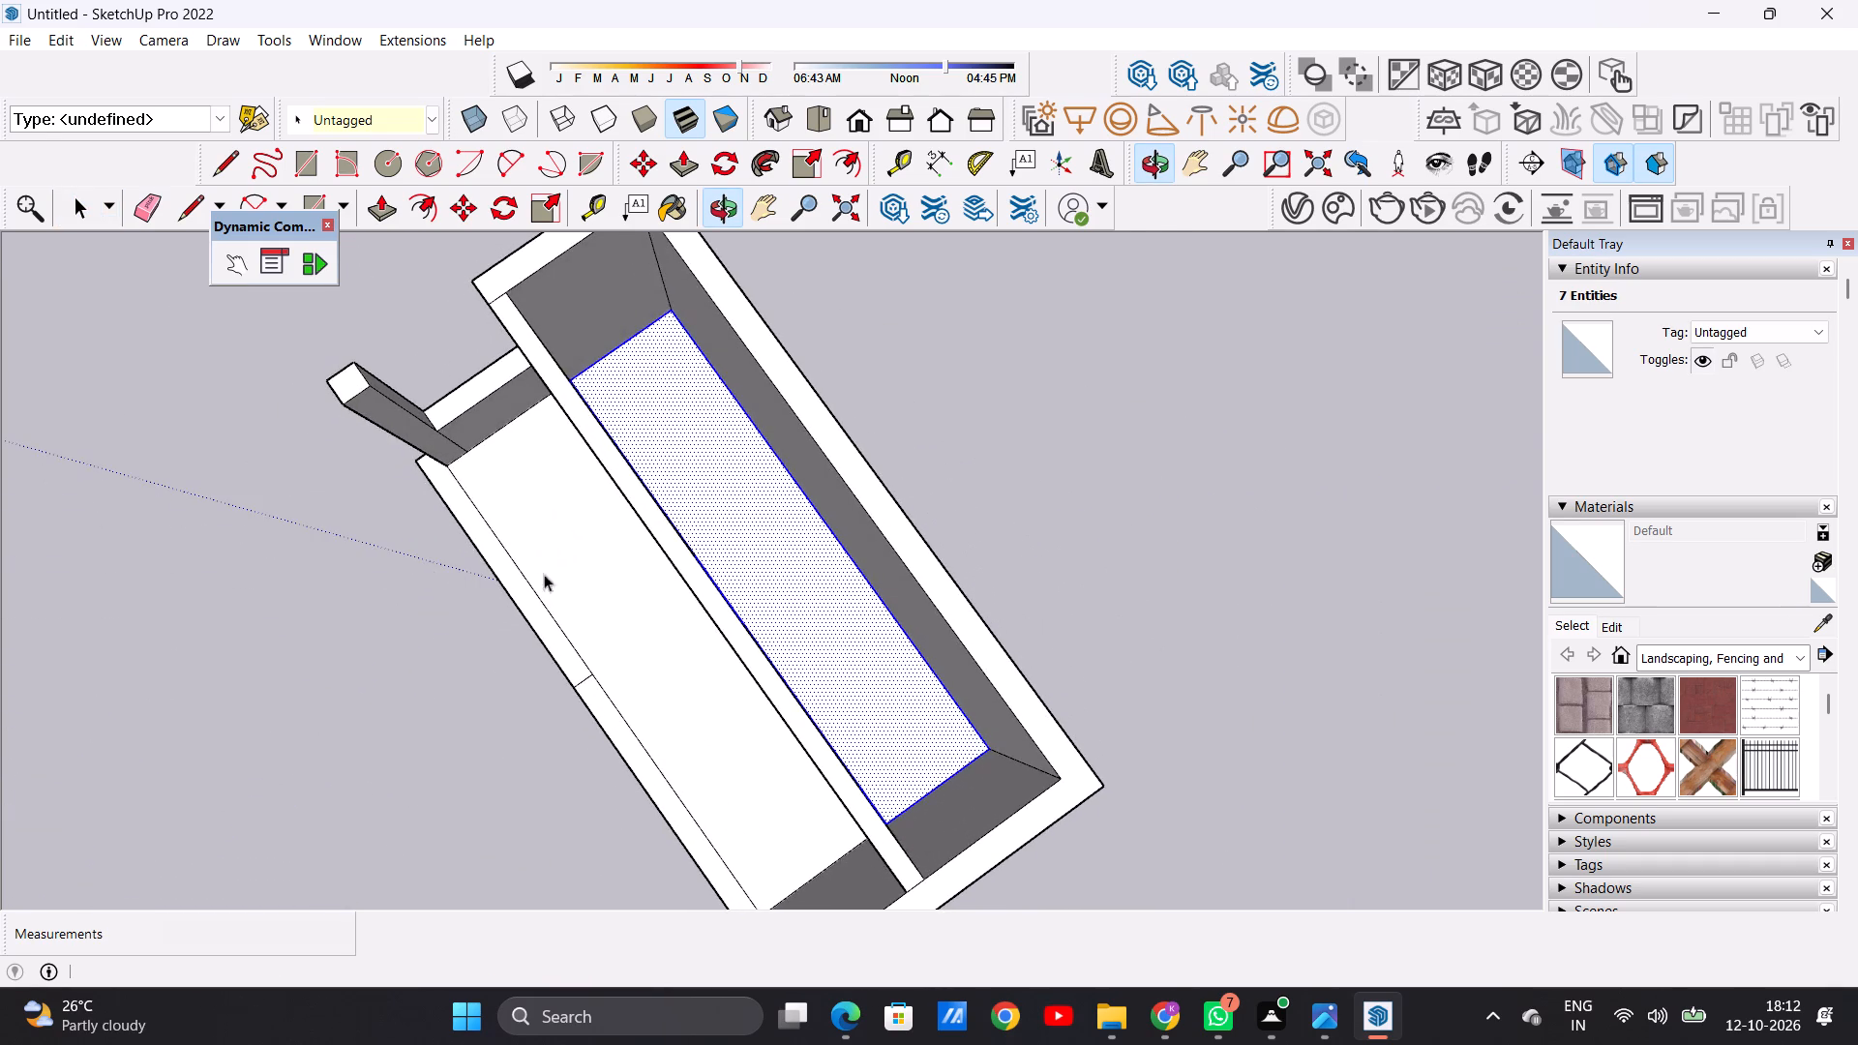
{"action": "middle_click_drag", "start_coordinate": [650, 561], "coordinate": [445, 666]}
{"action": "scroll", "coordinate": [581, 552], "scroll_direction": "up", "scroll_amount": 6}
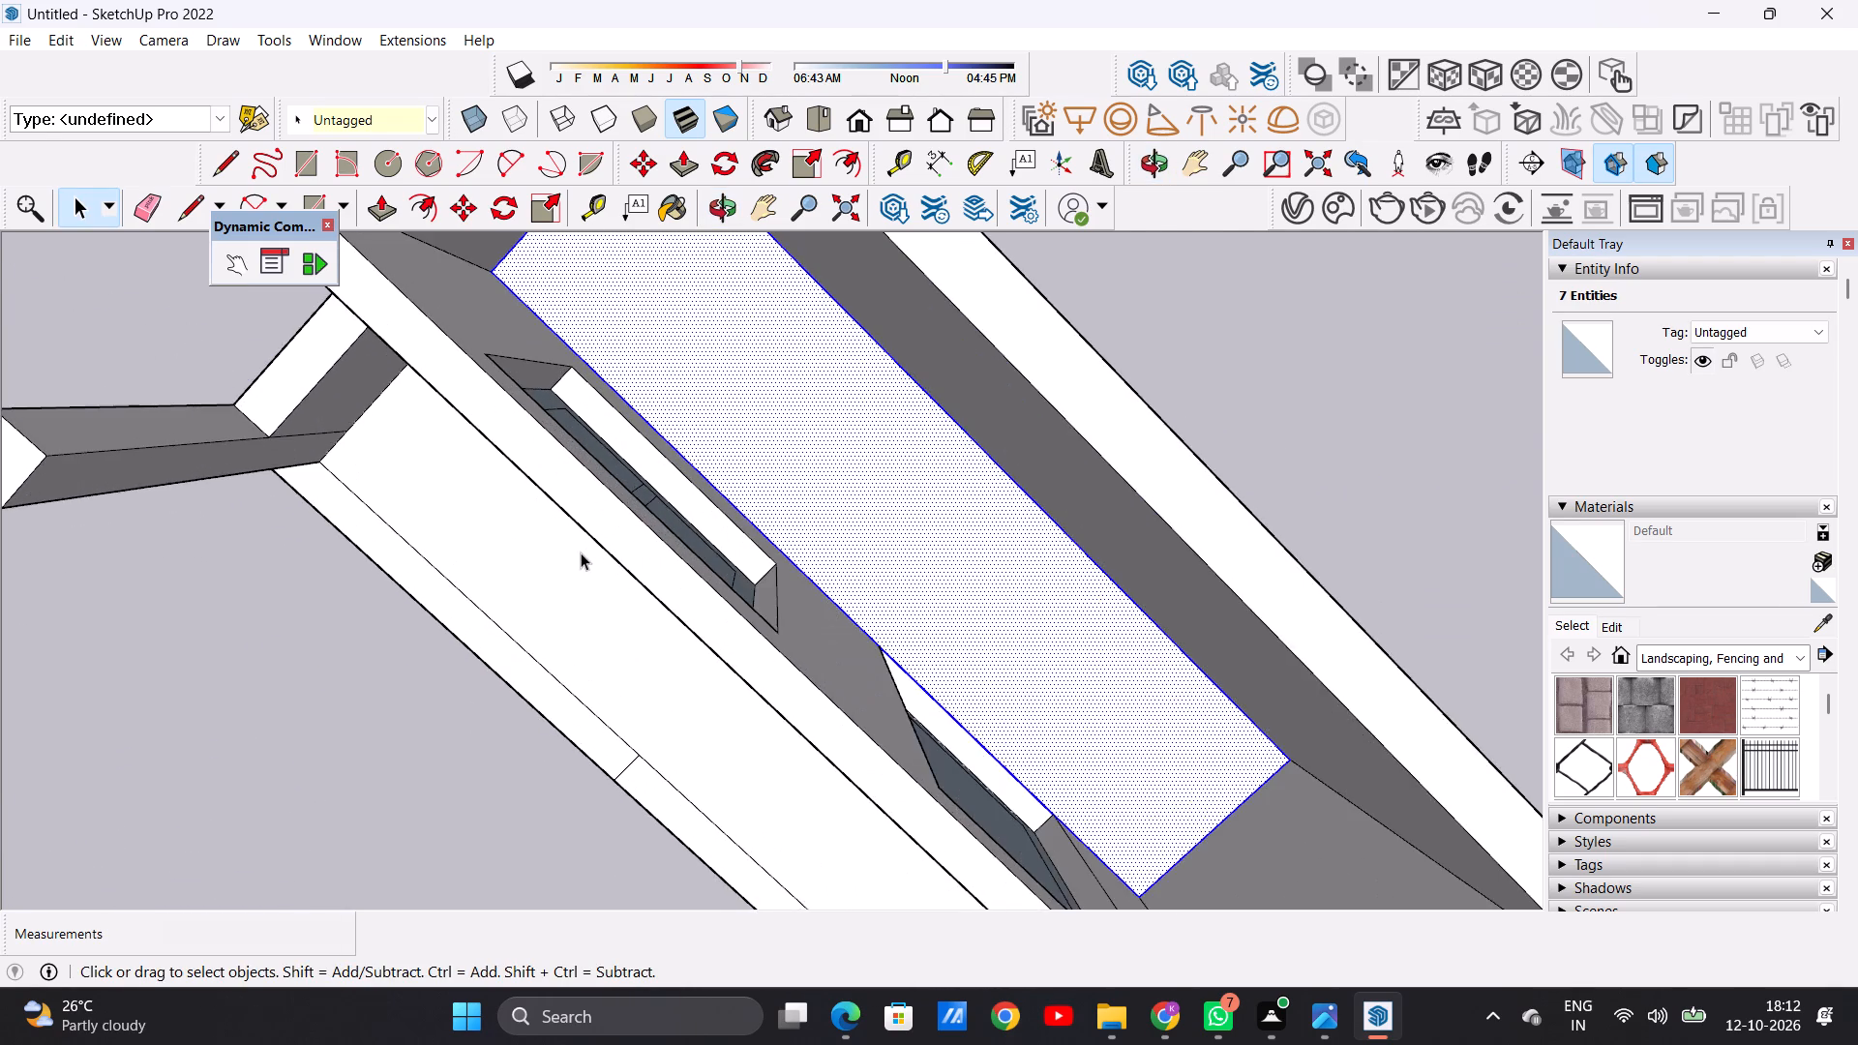
{"action": "scroll", "coordinate": [584, 579], "scroll_direction": "down", "scroll_amount": 7}
{"action": "middle_click_drag", "start_coordinate": [698, 568], "coordinate": [711, 453]}
{"action": "scroll", "coordinate": [635, 372], "scroll_direction": "up", "scroll_amount": 4}
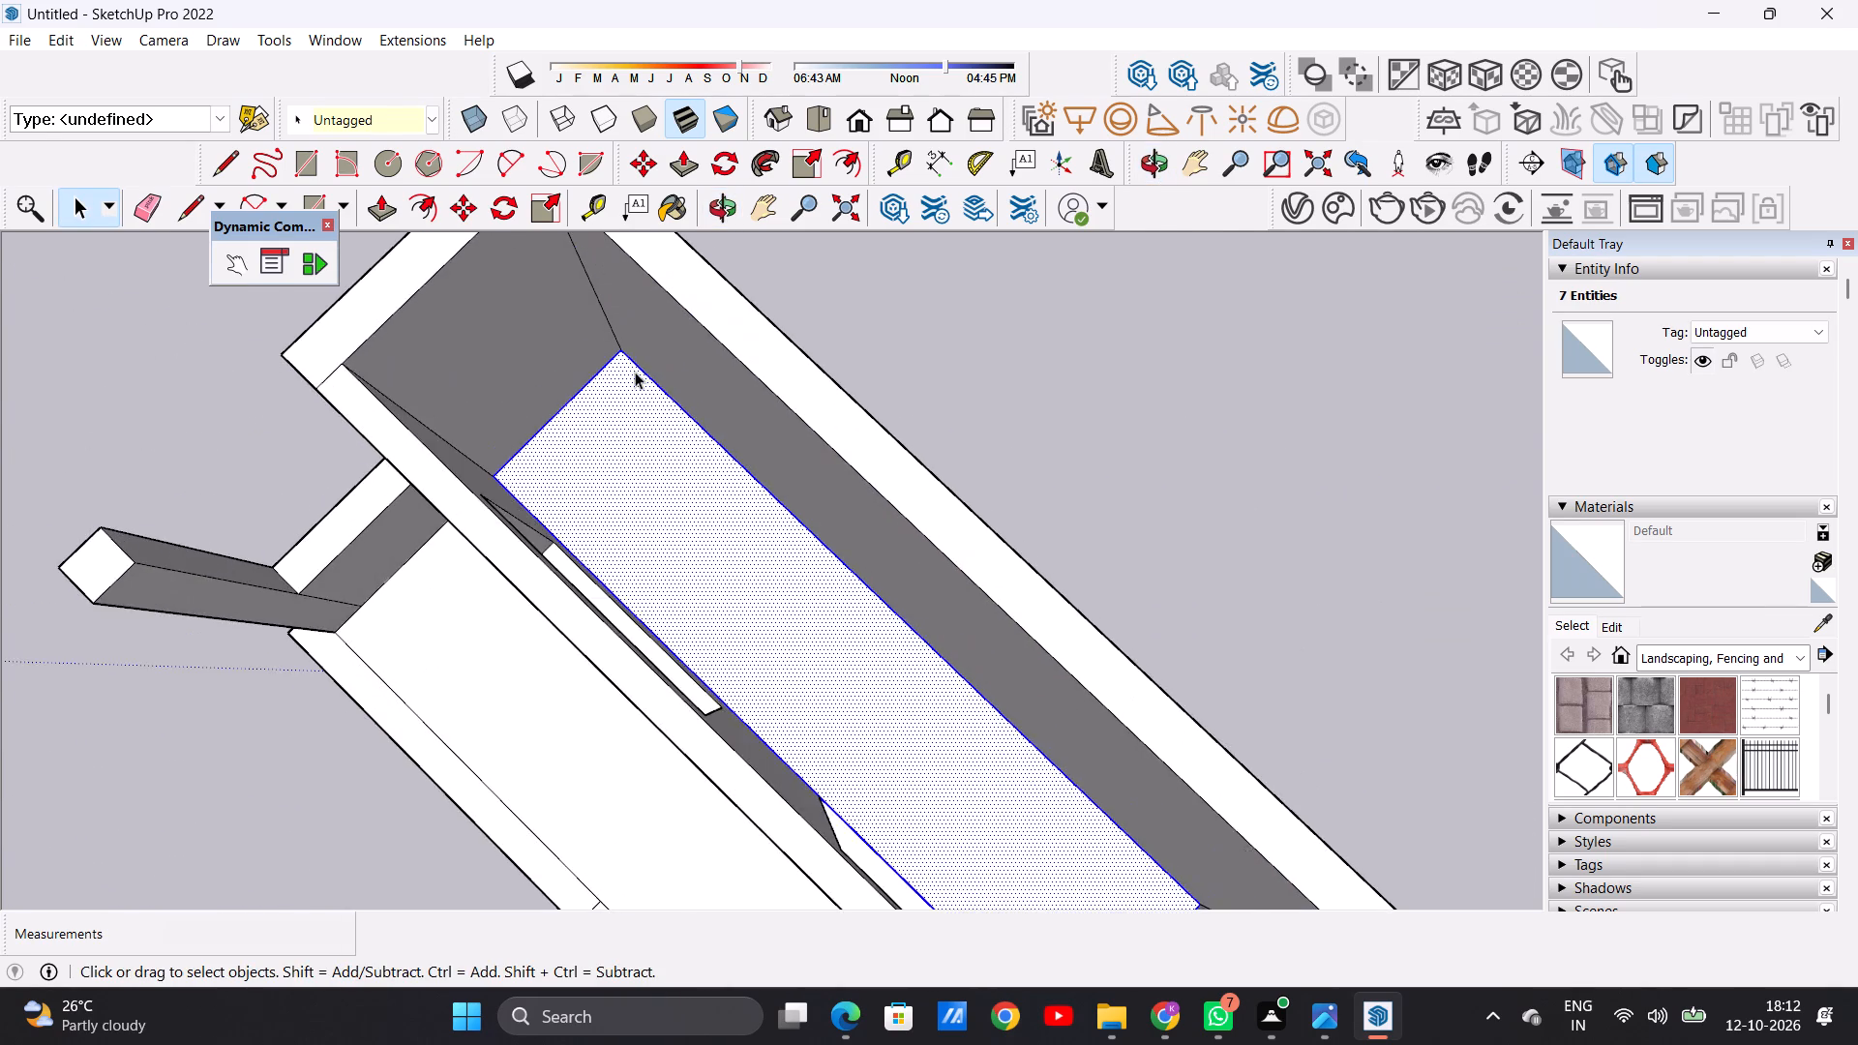
{"action": "scroll", "coordinate": [631, 373], "scroll_direction": "down", "scroll_amount": 7}
{"action": "scroll", "coordinate": [628, 356], "scroll_direction": "up", "scroll_amount": 4}
{"action": "key", "text": "m"}
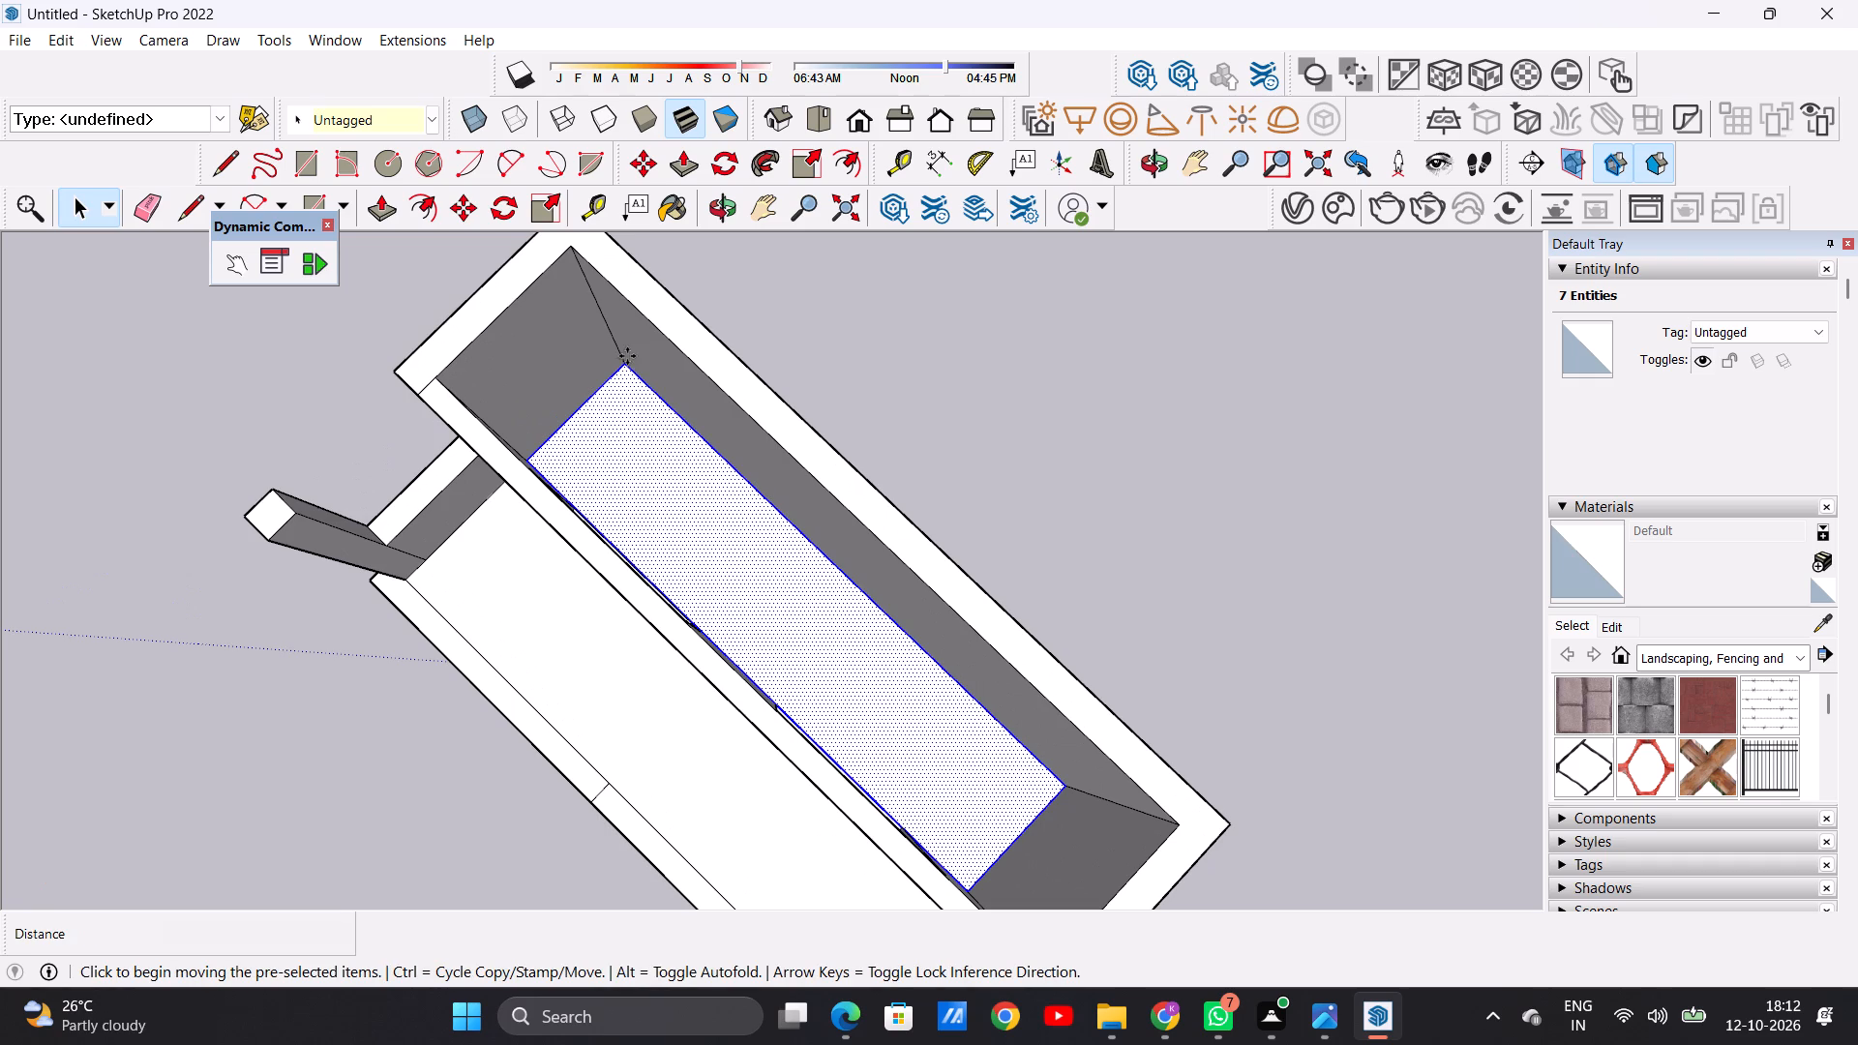
{"action": "left_click", "coordinate": [617, 371]}
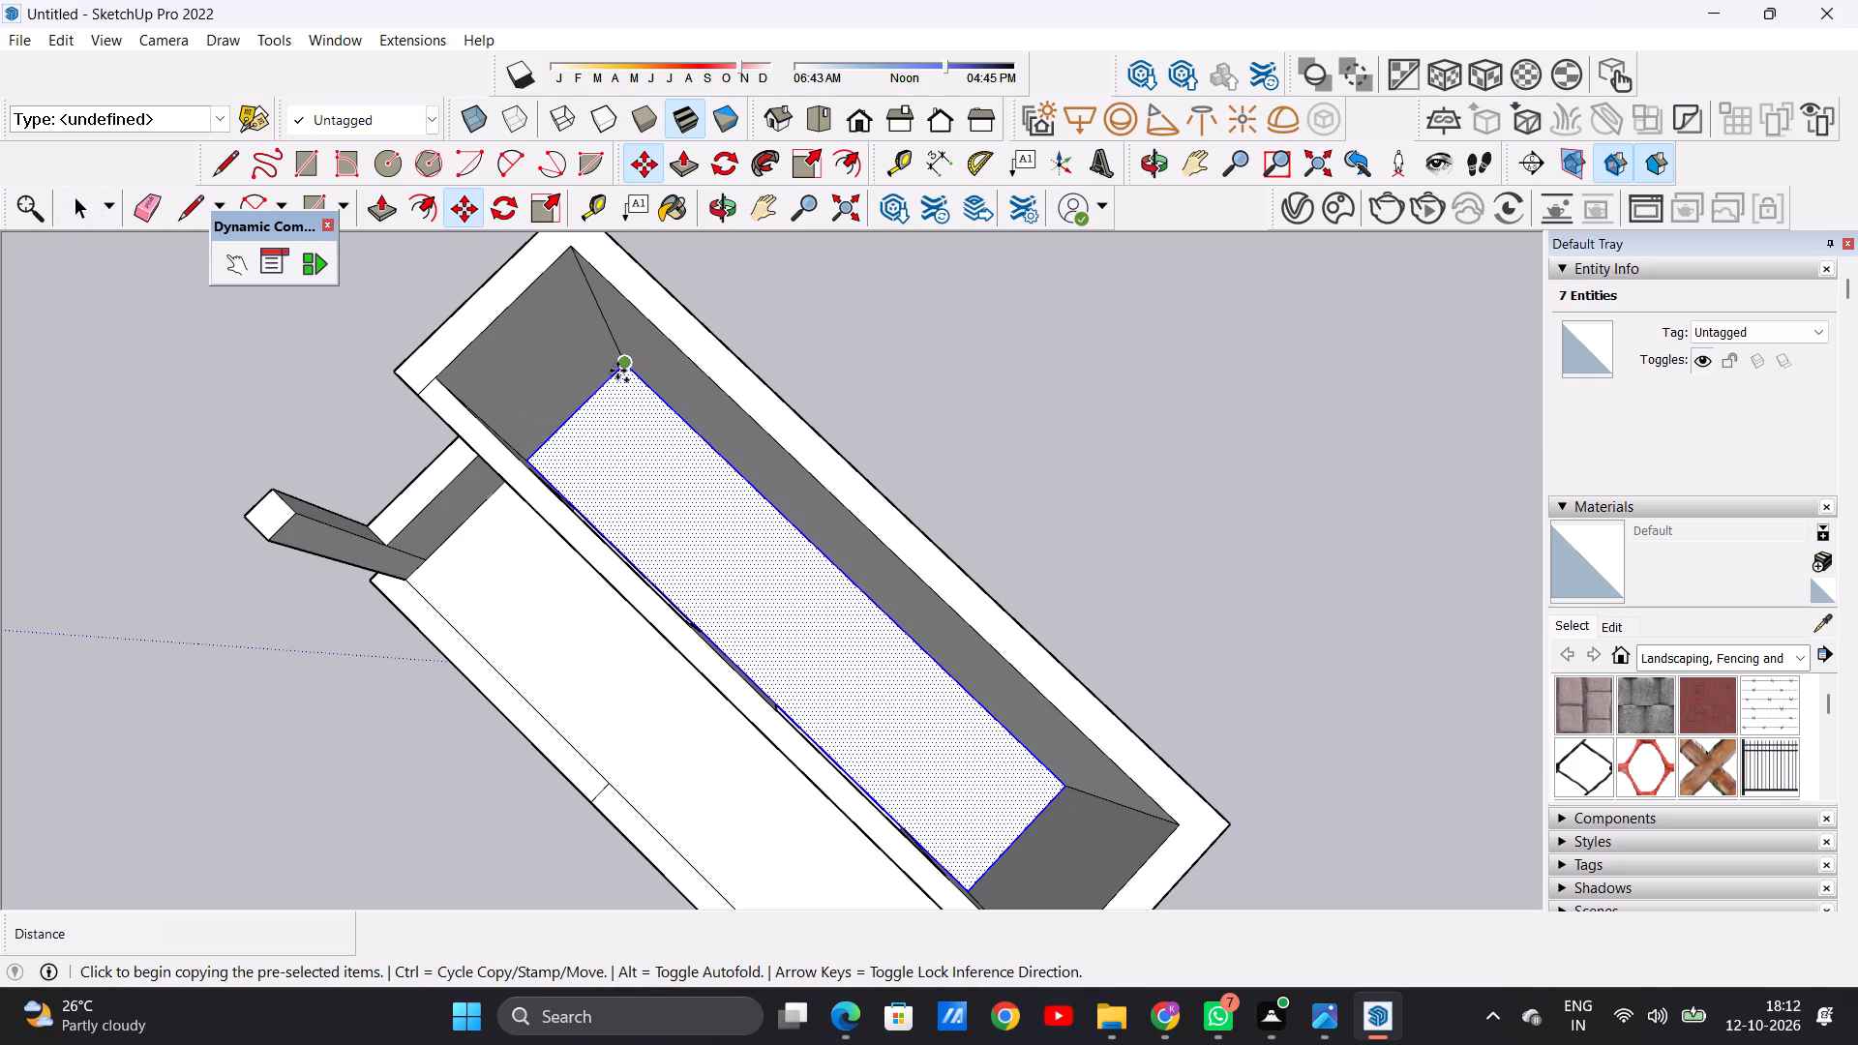
{"action": "left_click", "coordinate": [581, 256]}
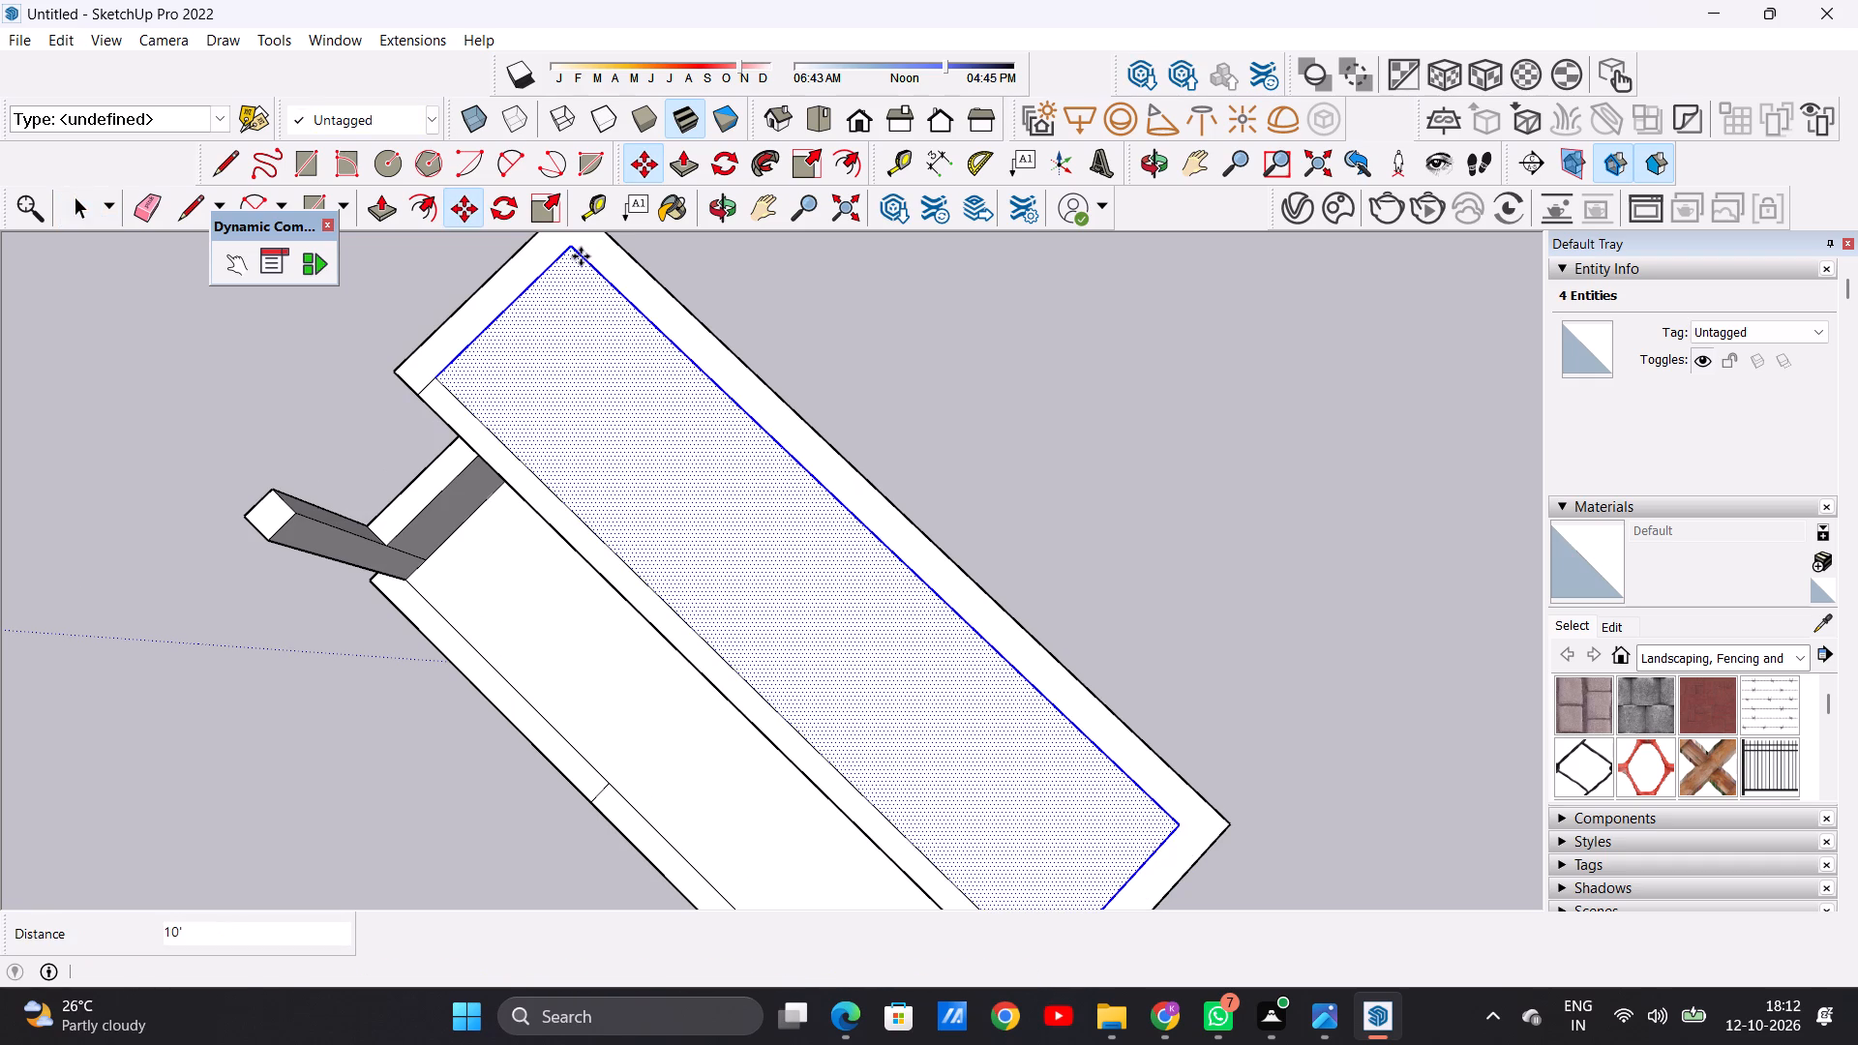
{"action": "key", "text": "space"}
{"action": "left_click", "coordinate": [934, 347]}
Push/Pull the new top face of the room up about 1' to form a roof slab.
{"action": "scroll", "coordinate": [572, 687], "scroll_direction": "down", "scroll_amount": 10}
{"action": "middle_click_drag", "start_coordinate": [634, 744], "coordinate": [686, 577]}
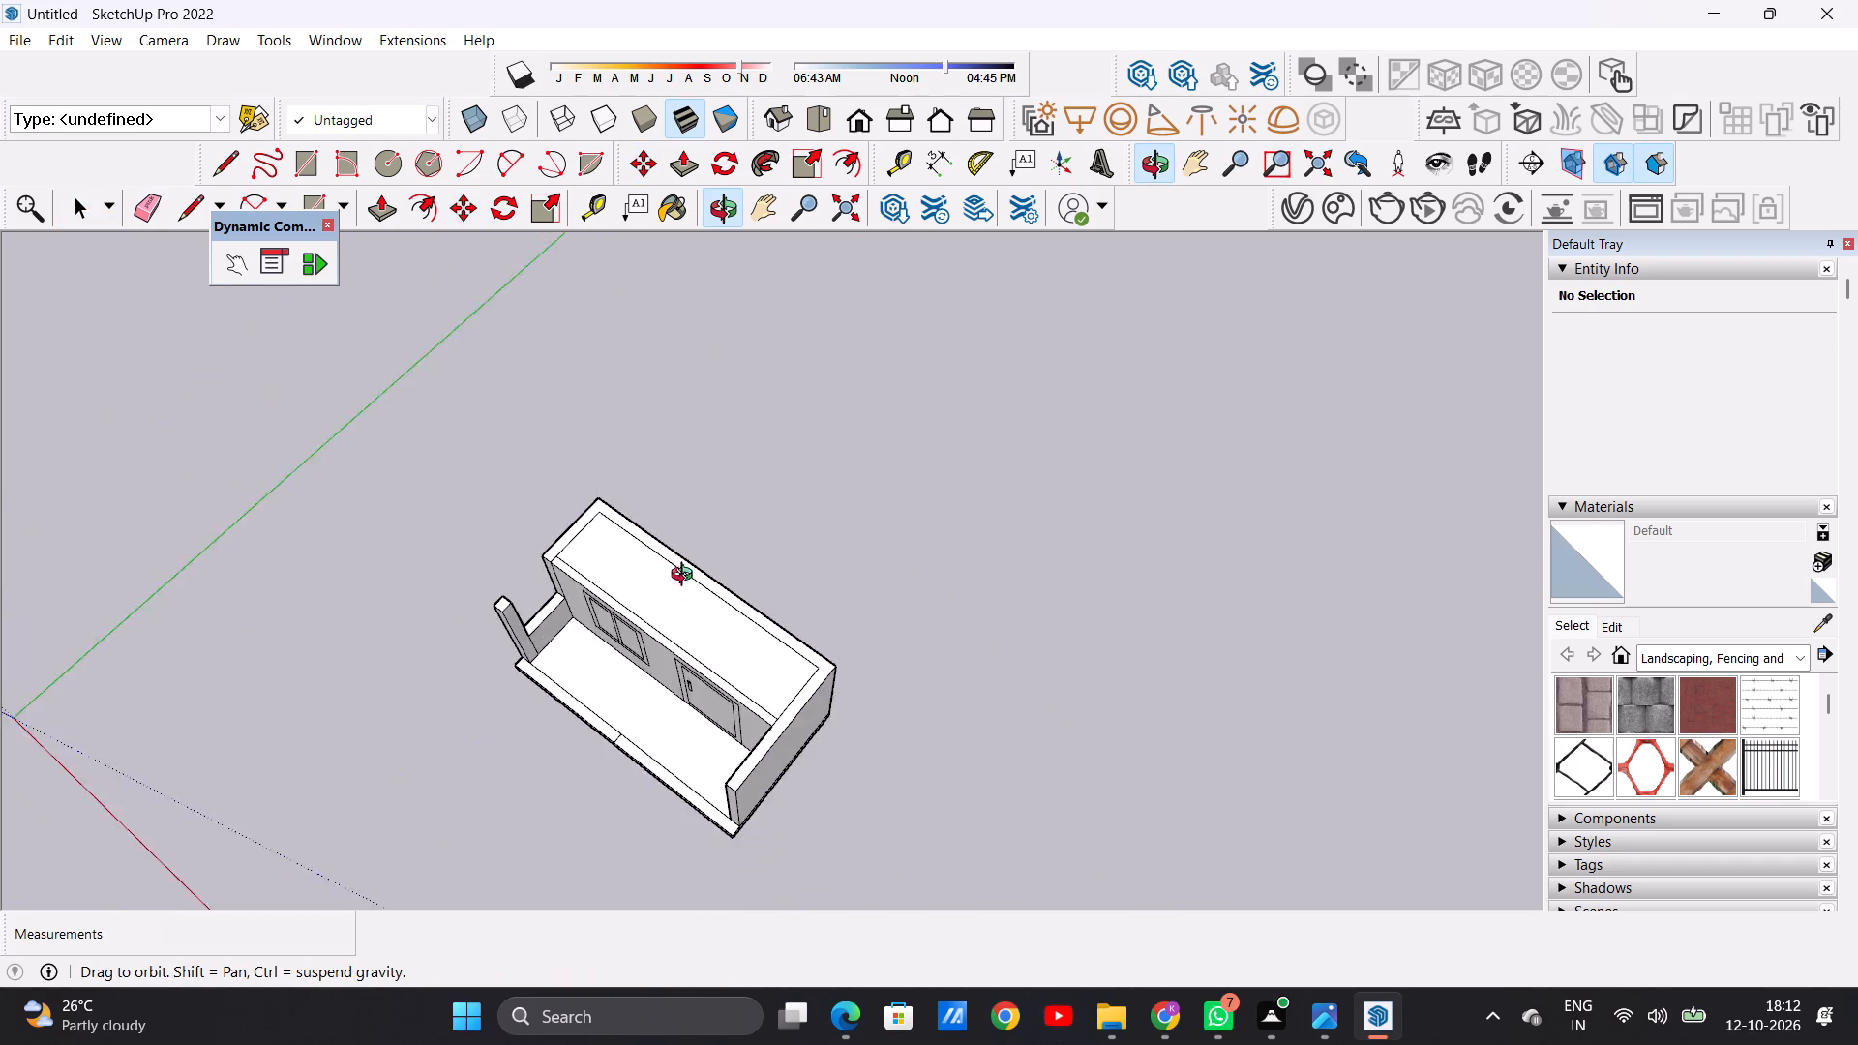
{"action": "middle_click_drag", "start_coordinate": [686, 577], "coordinate": [709, 472]}
{"action": "scroll", "coordinate": [714, 459], "scroll_direction": "down", "scroll_amount": 5}
{"action": "scroll", "coordinate": [740, 580], "scroll_direction": "up", "scroll_amount": 8}
{"action": "scroll", "coordinate": [740, 580], "scroll_direction": "down", "scroll_amount": 1}
{"action": "scroll", "coordinate": [740, 580], "scroll_direction": "up", "scroll_amount": 6}
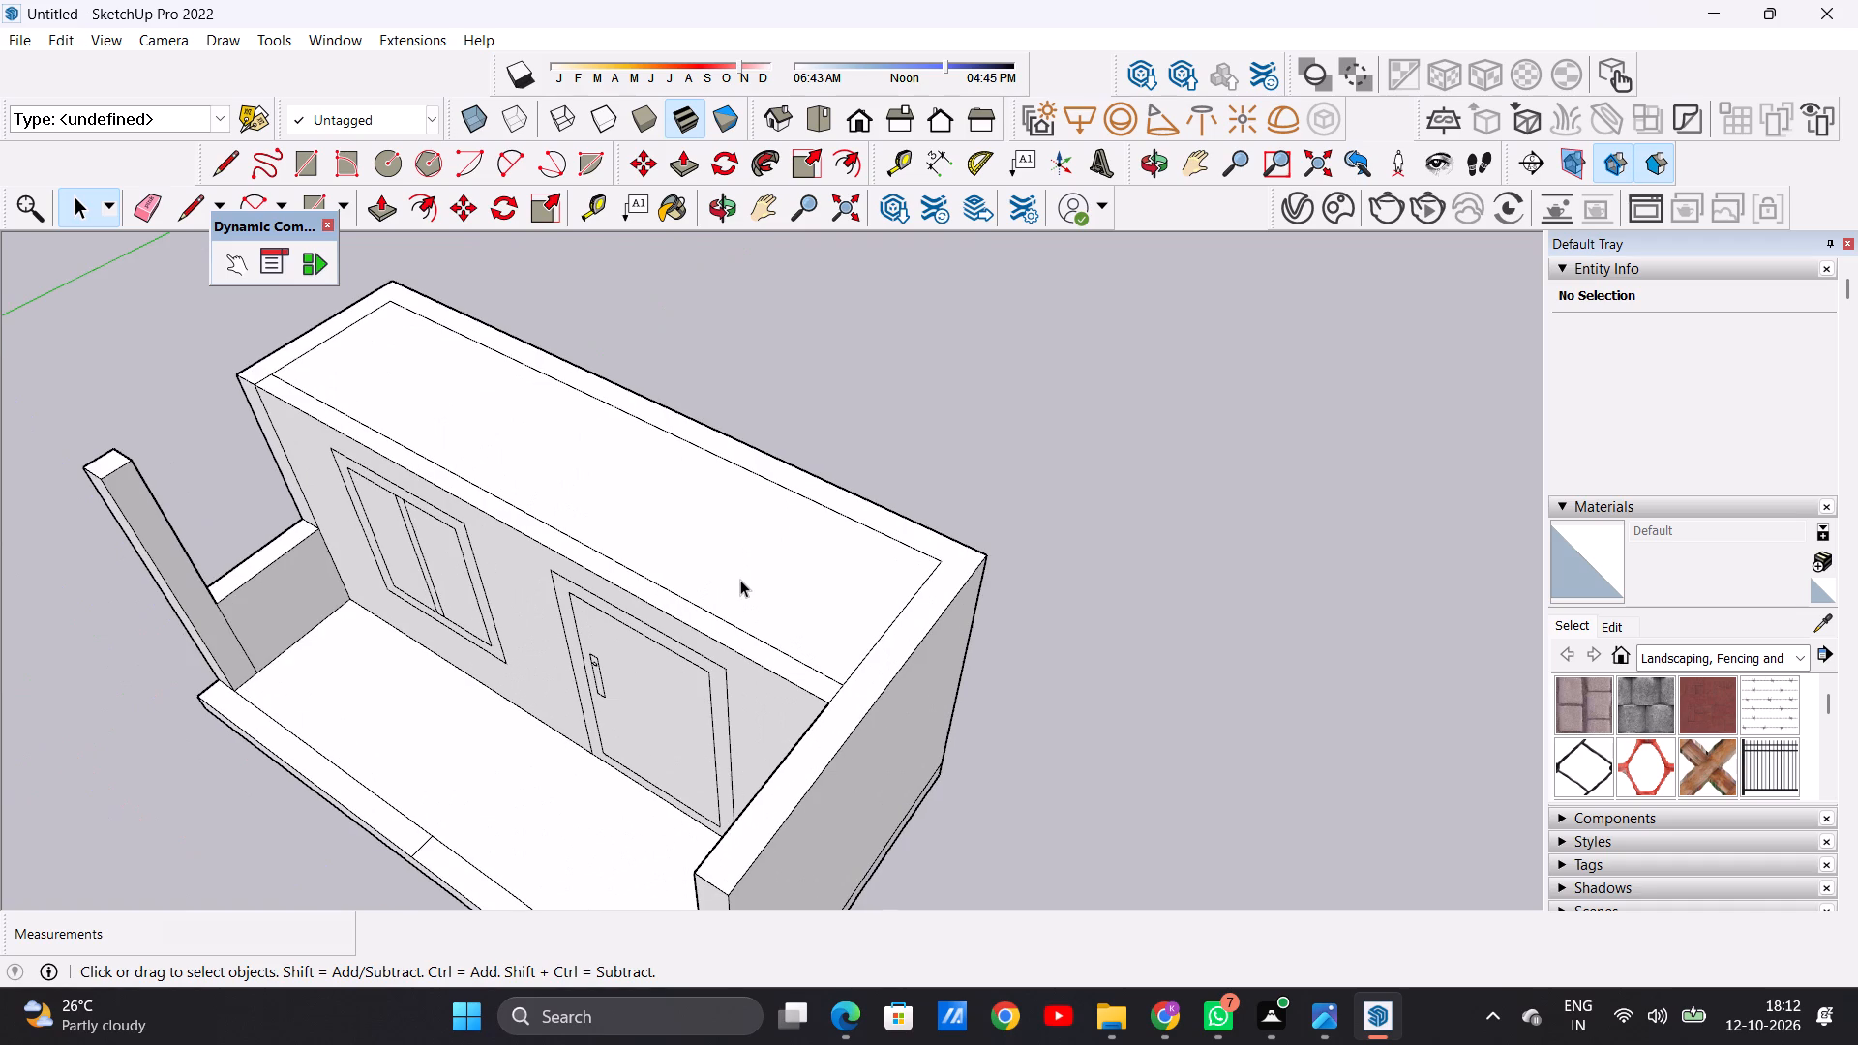
{"action": "key", "text": "p"}
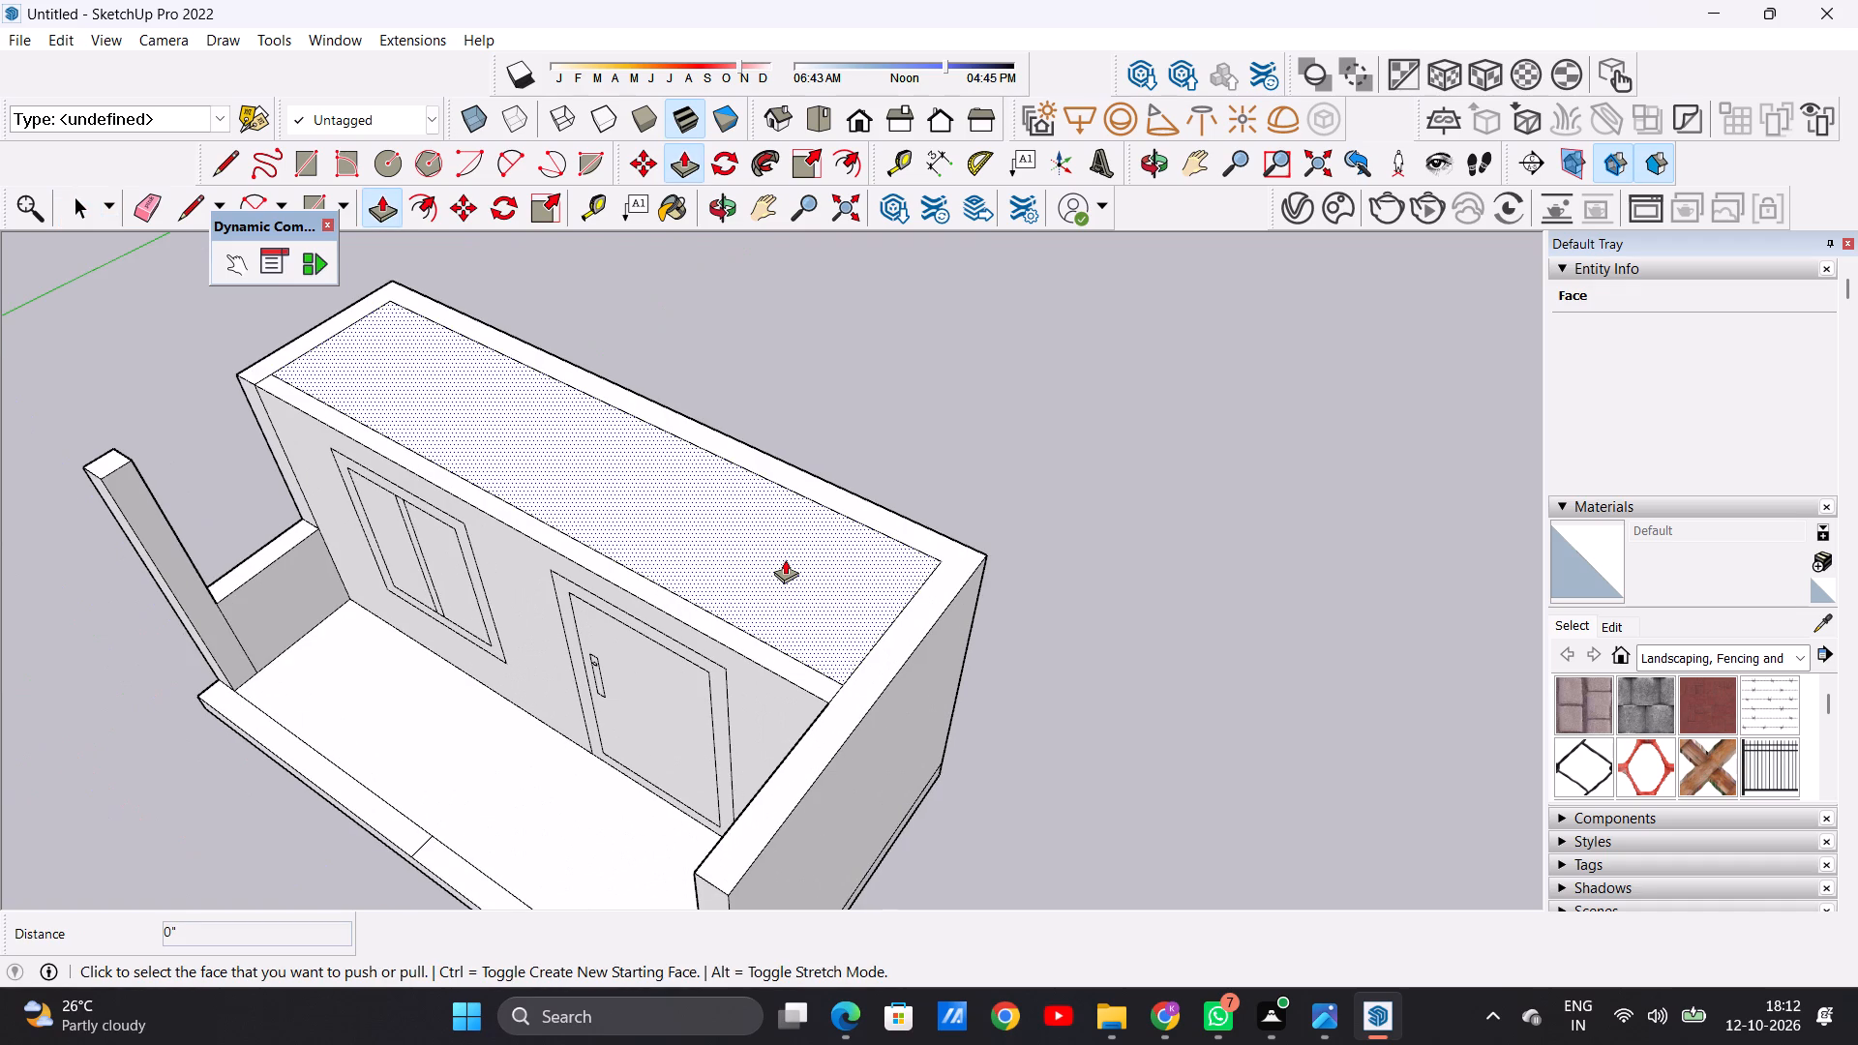
{"action": "left_click", "coordinate": [785, 559]}
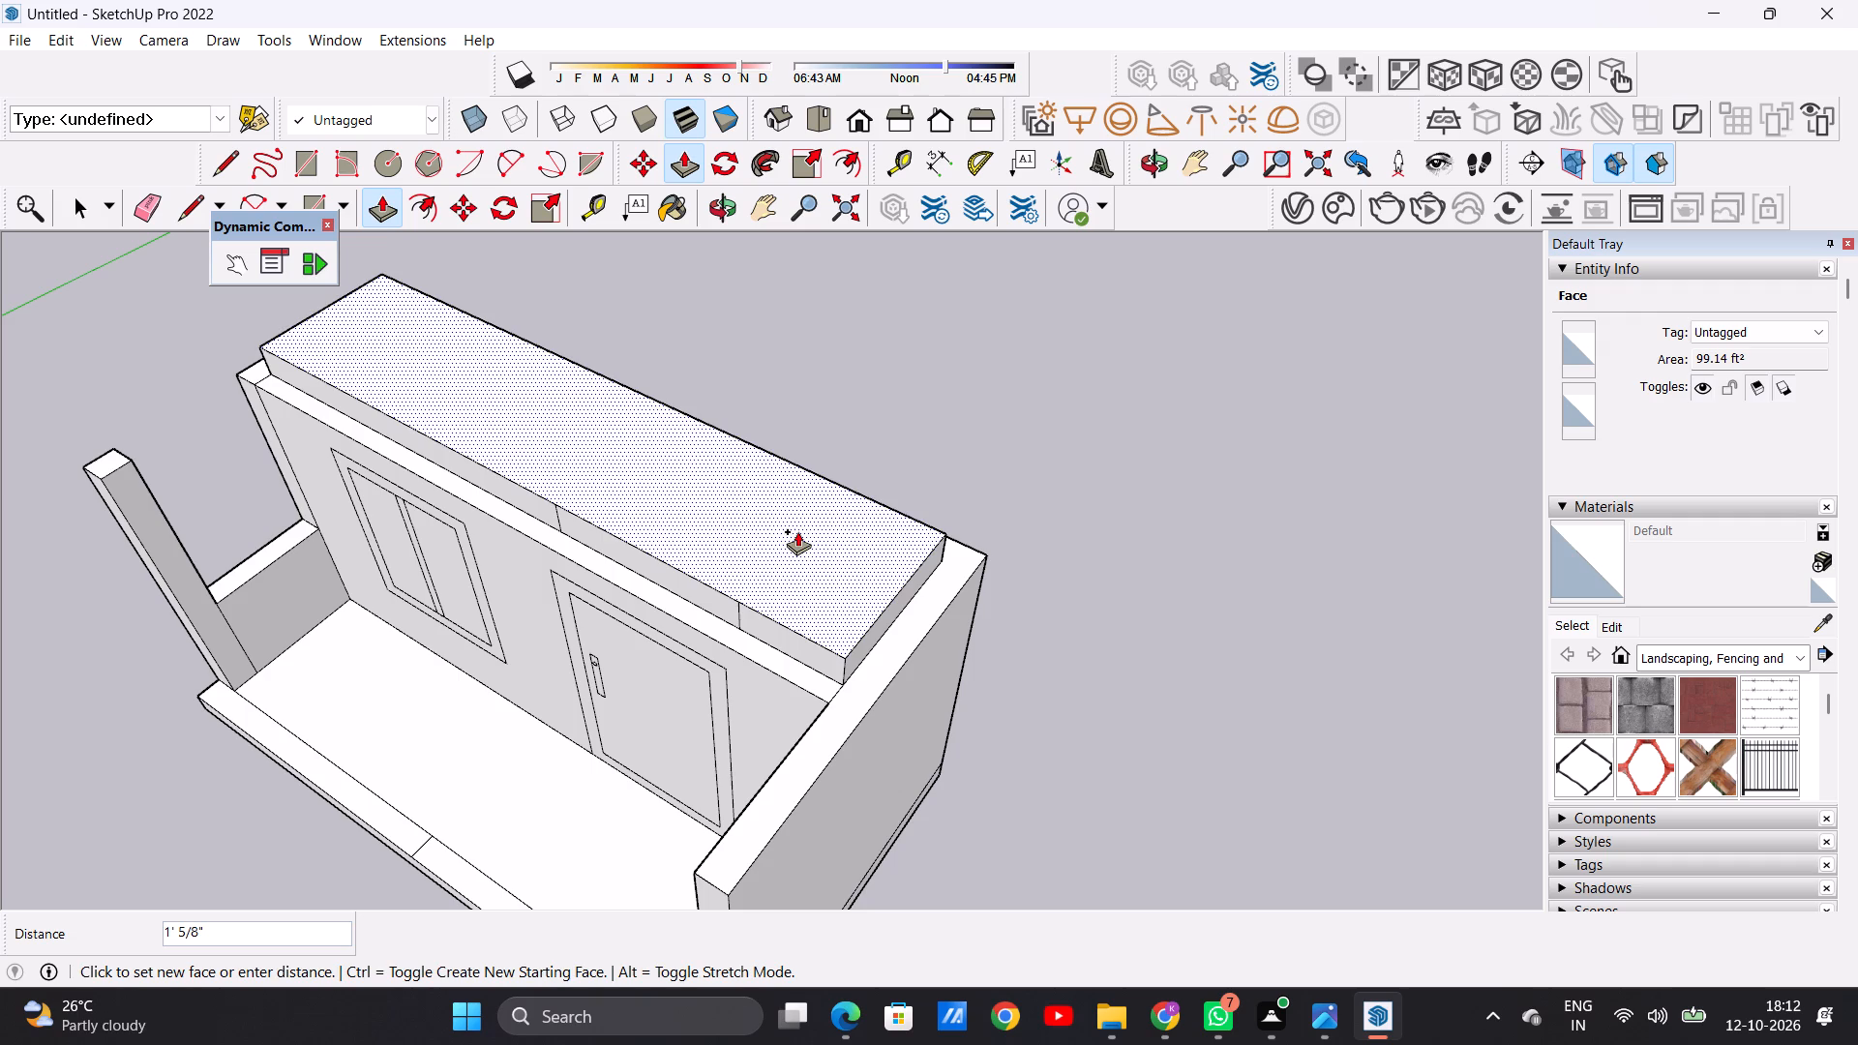
{"action": "left_click", "coordinate": [799, 531]}
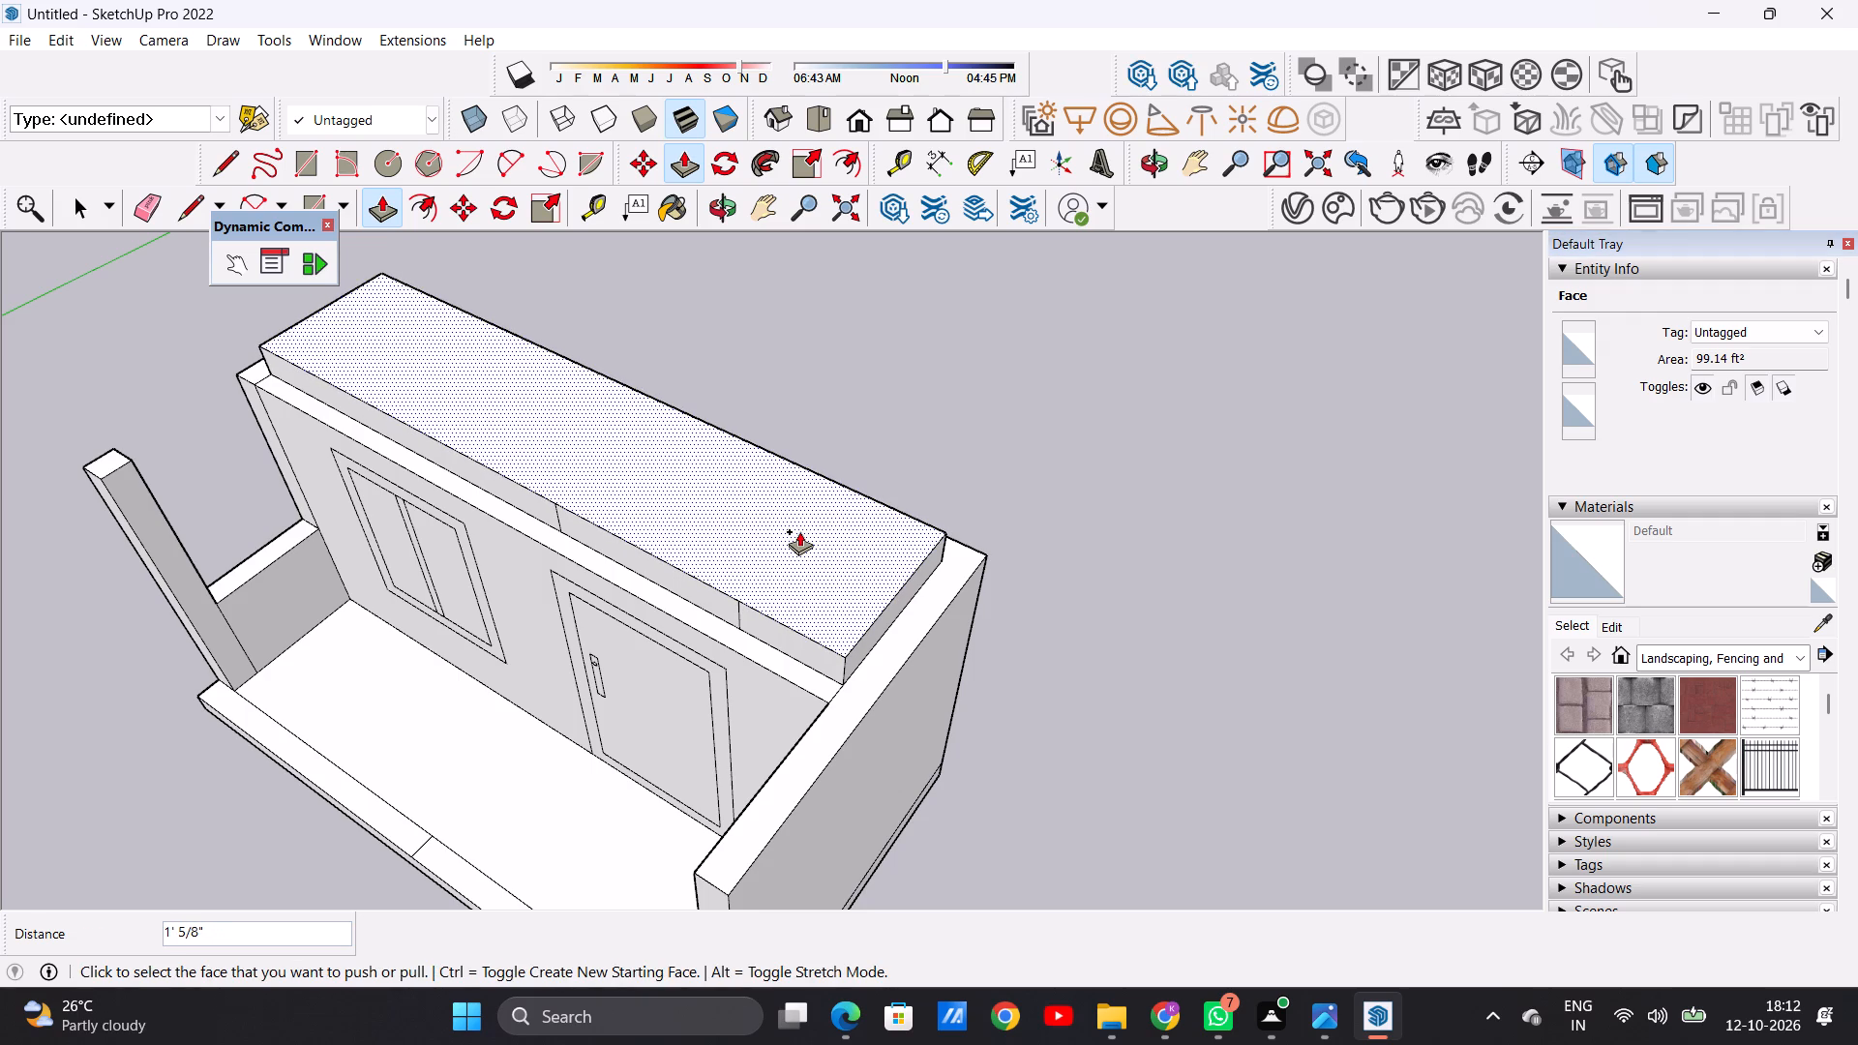
{"action": "key", "text": "space"}
Erase the two short vertical lines on the roof slab's front face above the door.
{"action": "scroll", "coordinate": [757, 619], "scroll_direction": "down", "scroll_amount": 5}
{"action": "middle_click_drag", "start_coordinate": [637, 678], "coordinate": [909, 404]}
{"action": "scroll", "coordinate": [733, 454], "scroll_direction": "up", "scroll_amount": 2}
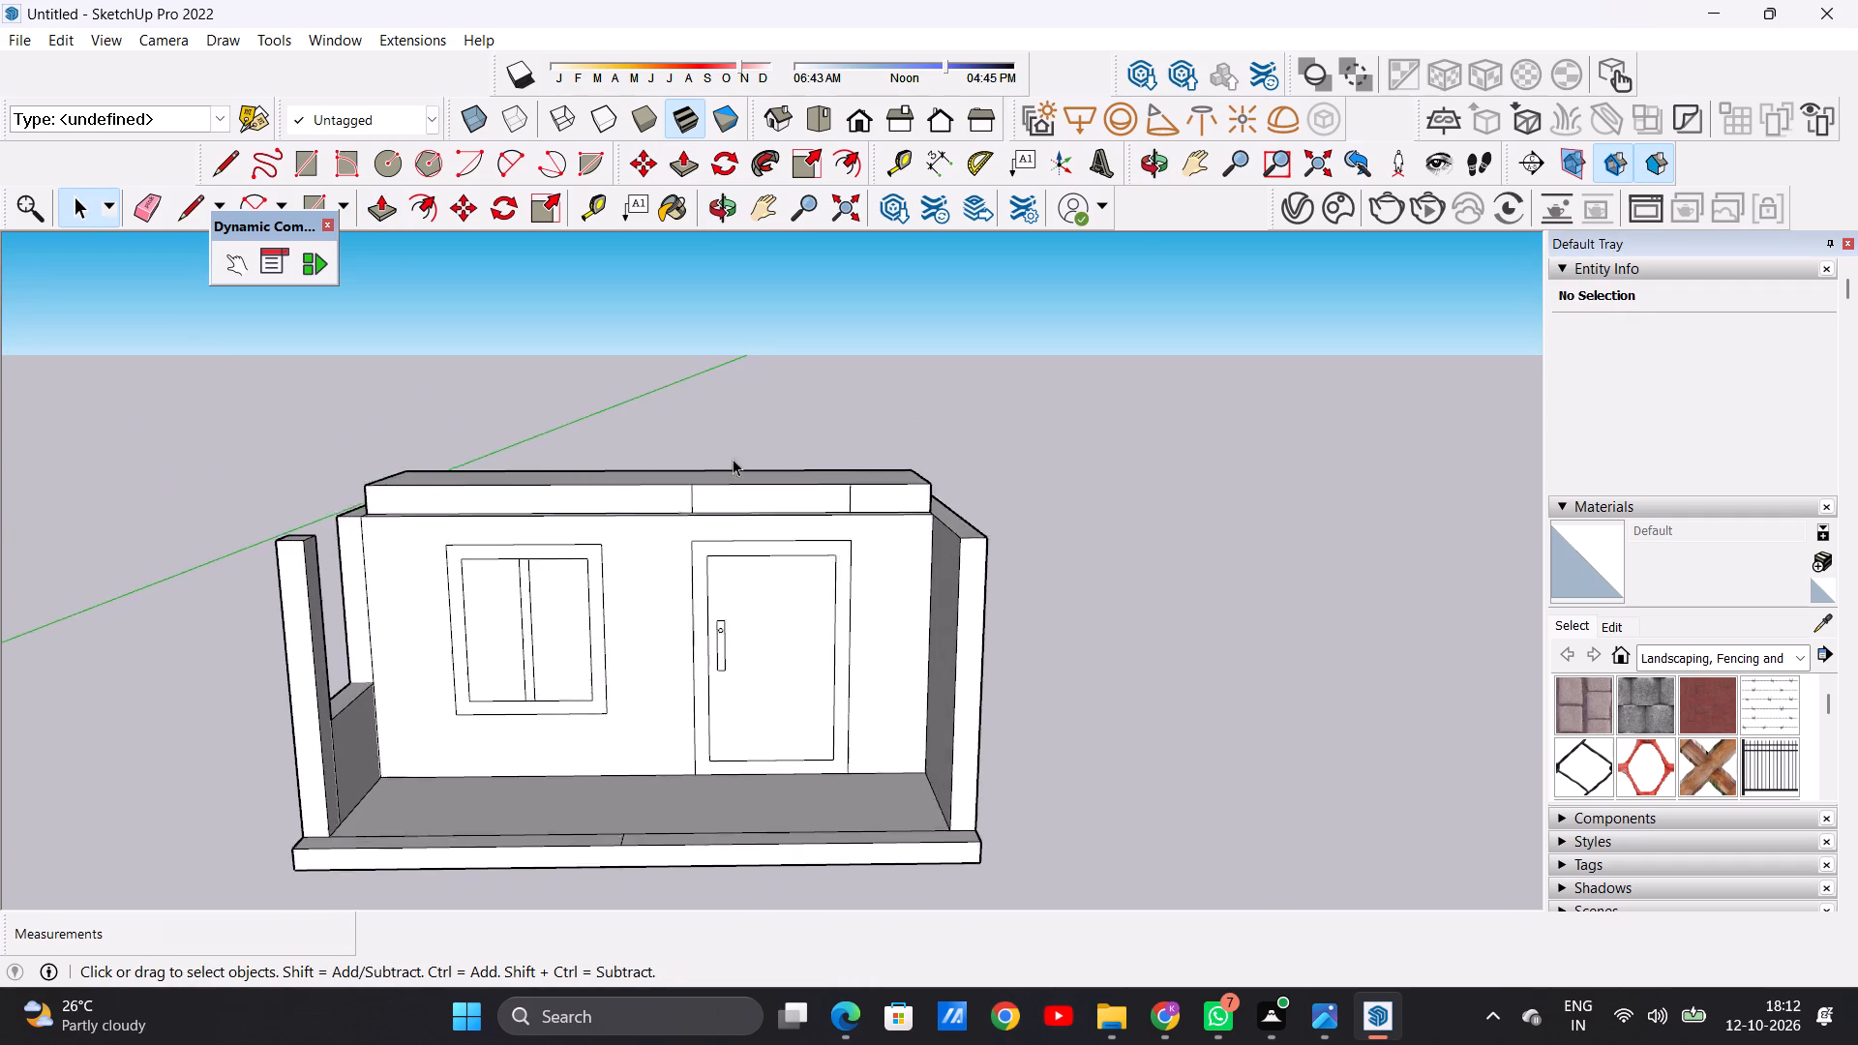
{"action": "scroll", "coordinate": [733, 459], "scroll_direction": "up", "scroll_amount": 5}
{"action": "middle_click_drag", "start_coordinate": [725, 527], "coordinate": [714, 552]}
{"action": "key", "text": "e"}
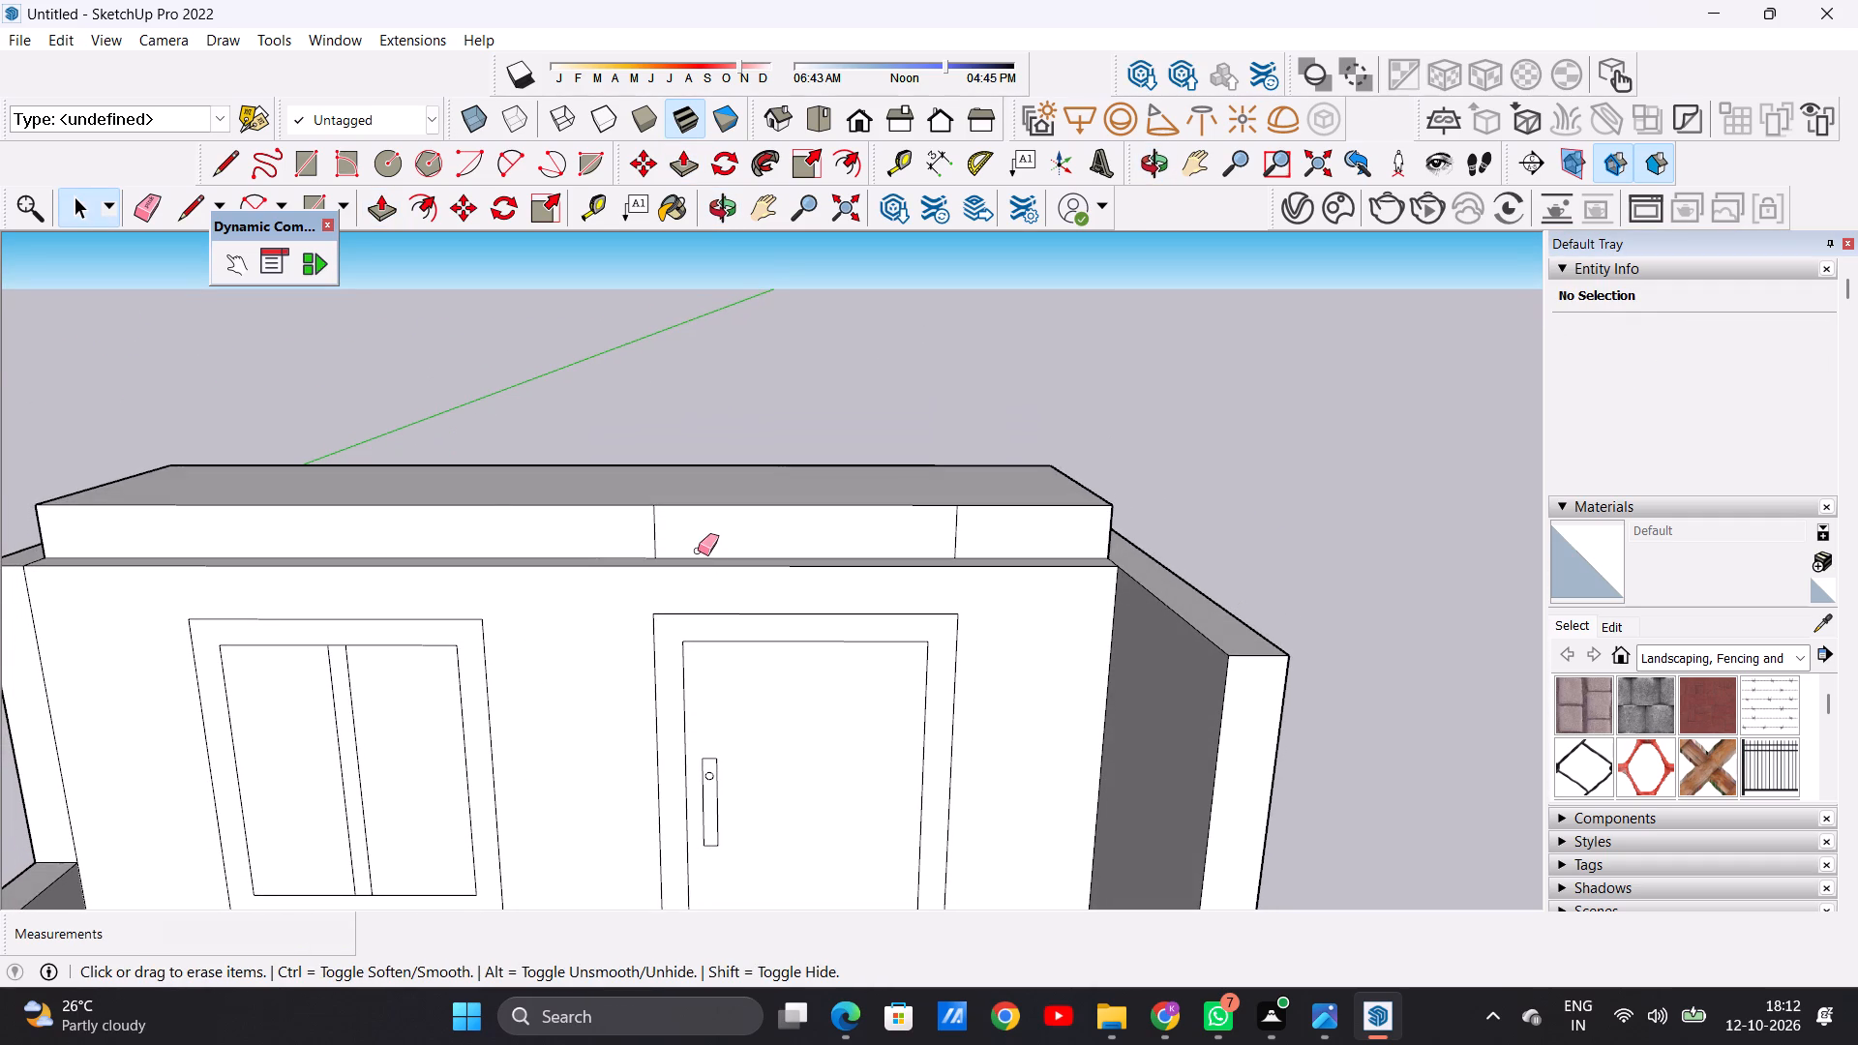
{"action": "scroll", "coordinate": [695, 549], "scroll_direction": "up", "scroll_amount": 7}
{"action": "left_click_drag", "start_coordinate": [586, 523], "coordinate": [599, 526]}
{"action": "left_click_drag", "start_coordinate": [587, 522], "coordinate": [621, 523]}
{"action": "left_click_drag", "start_coordinate": [1251, 503], "coordinate": [1234, 499]}
{"action": "scroll", "coordinate": [922, 534], "scroll_direction": "down", "scroll_amount": 5}
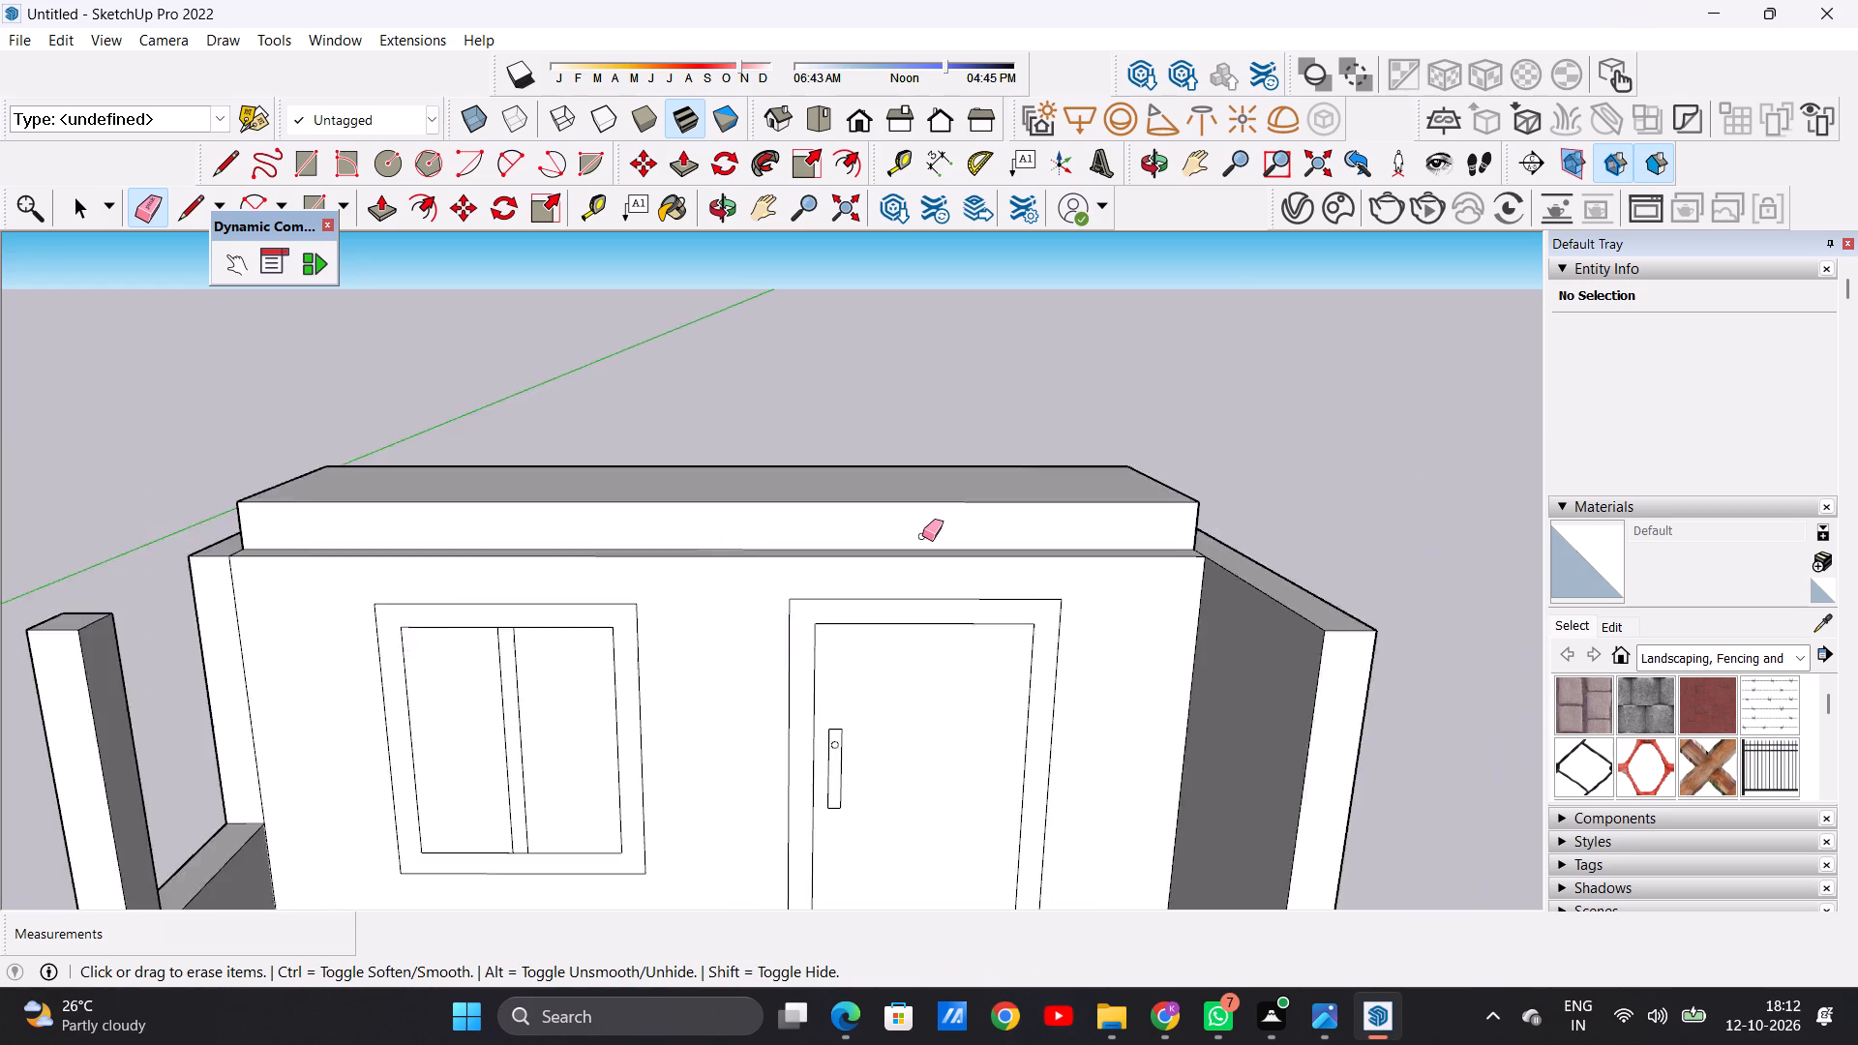
{"action": "scroll", "coordinate": [922, 536], "scroll_direction": "down", "scroll_amount": 17}
{"action": "scroll", "coordinate": [906, 638], "scroll_direction": "up", "scroll_amount": 7}
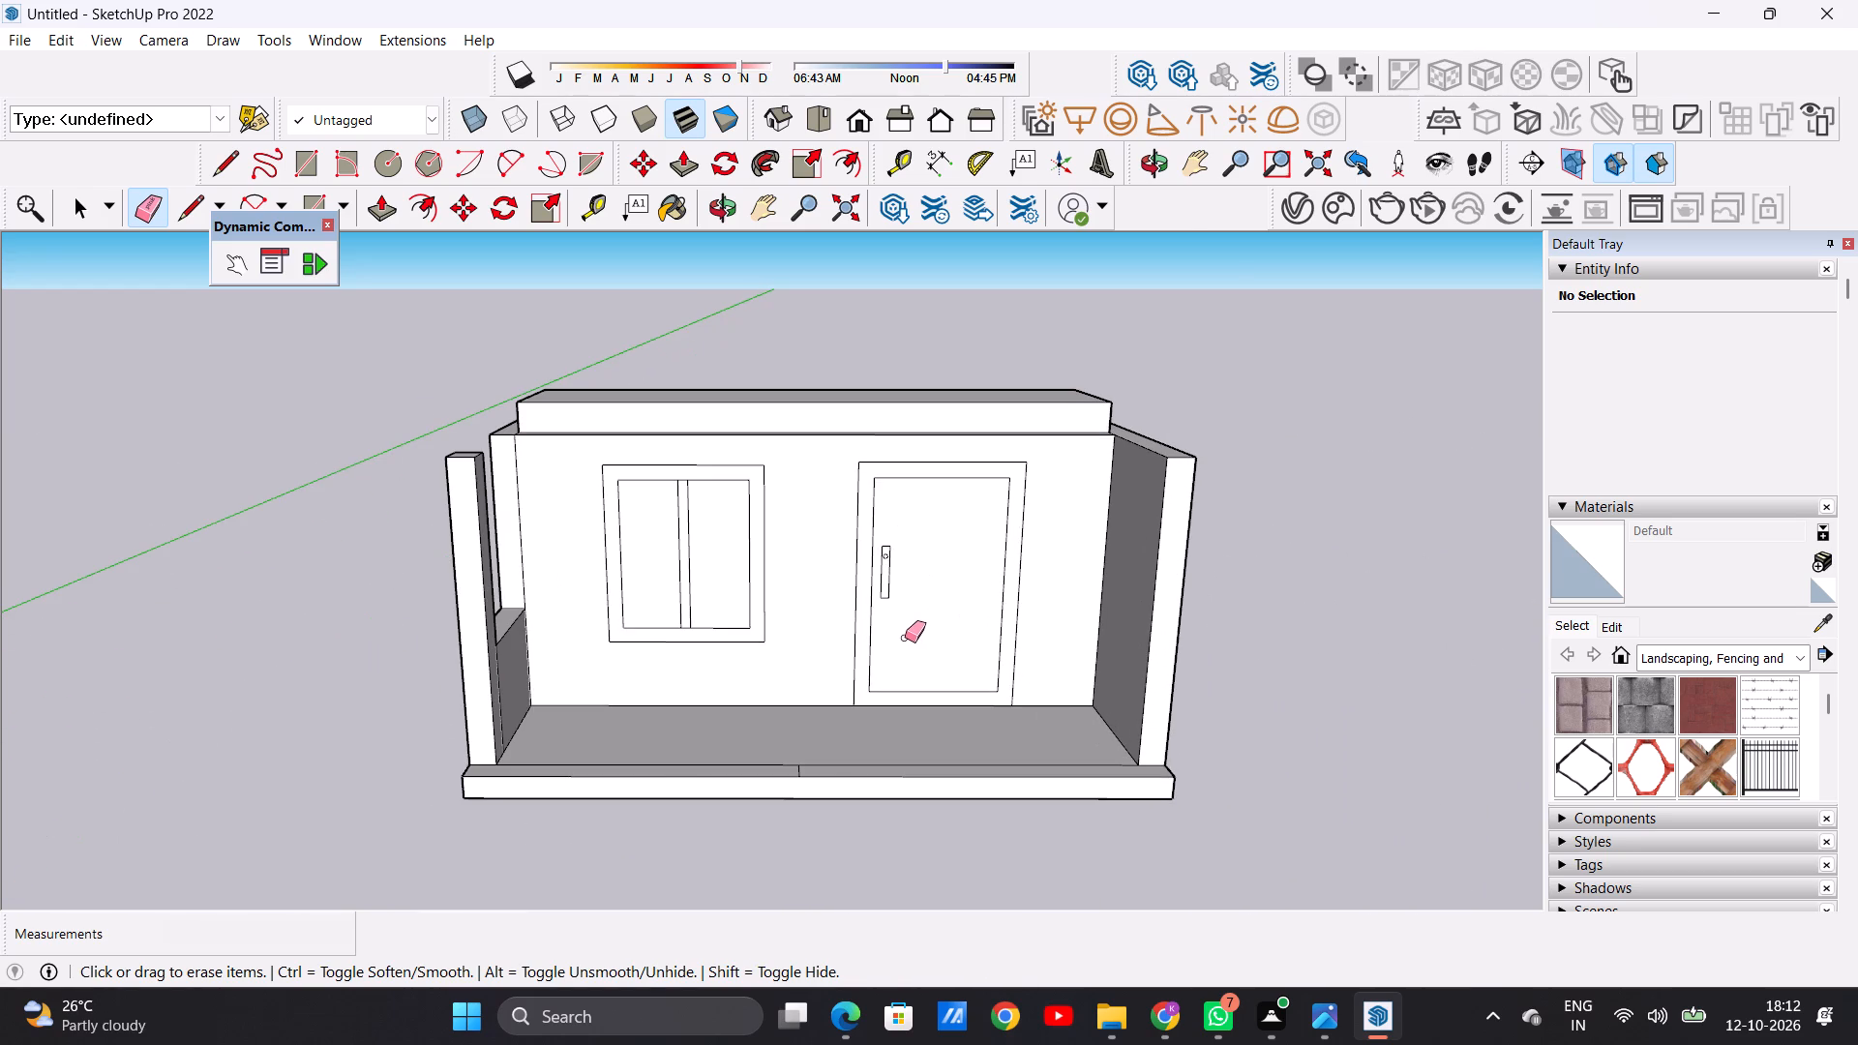
{"action": "key", "text": "space"}
Push/Pull the roof slab's front face forward over the open front area until it lines up with the front column.
{"action": "middle_click_drag", "start_coordinate": [885, 605], "coordinate": [778, 791]}
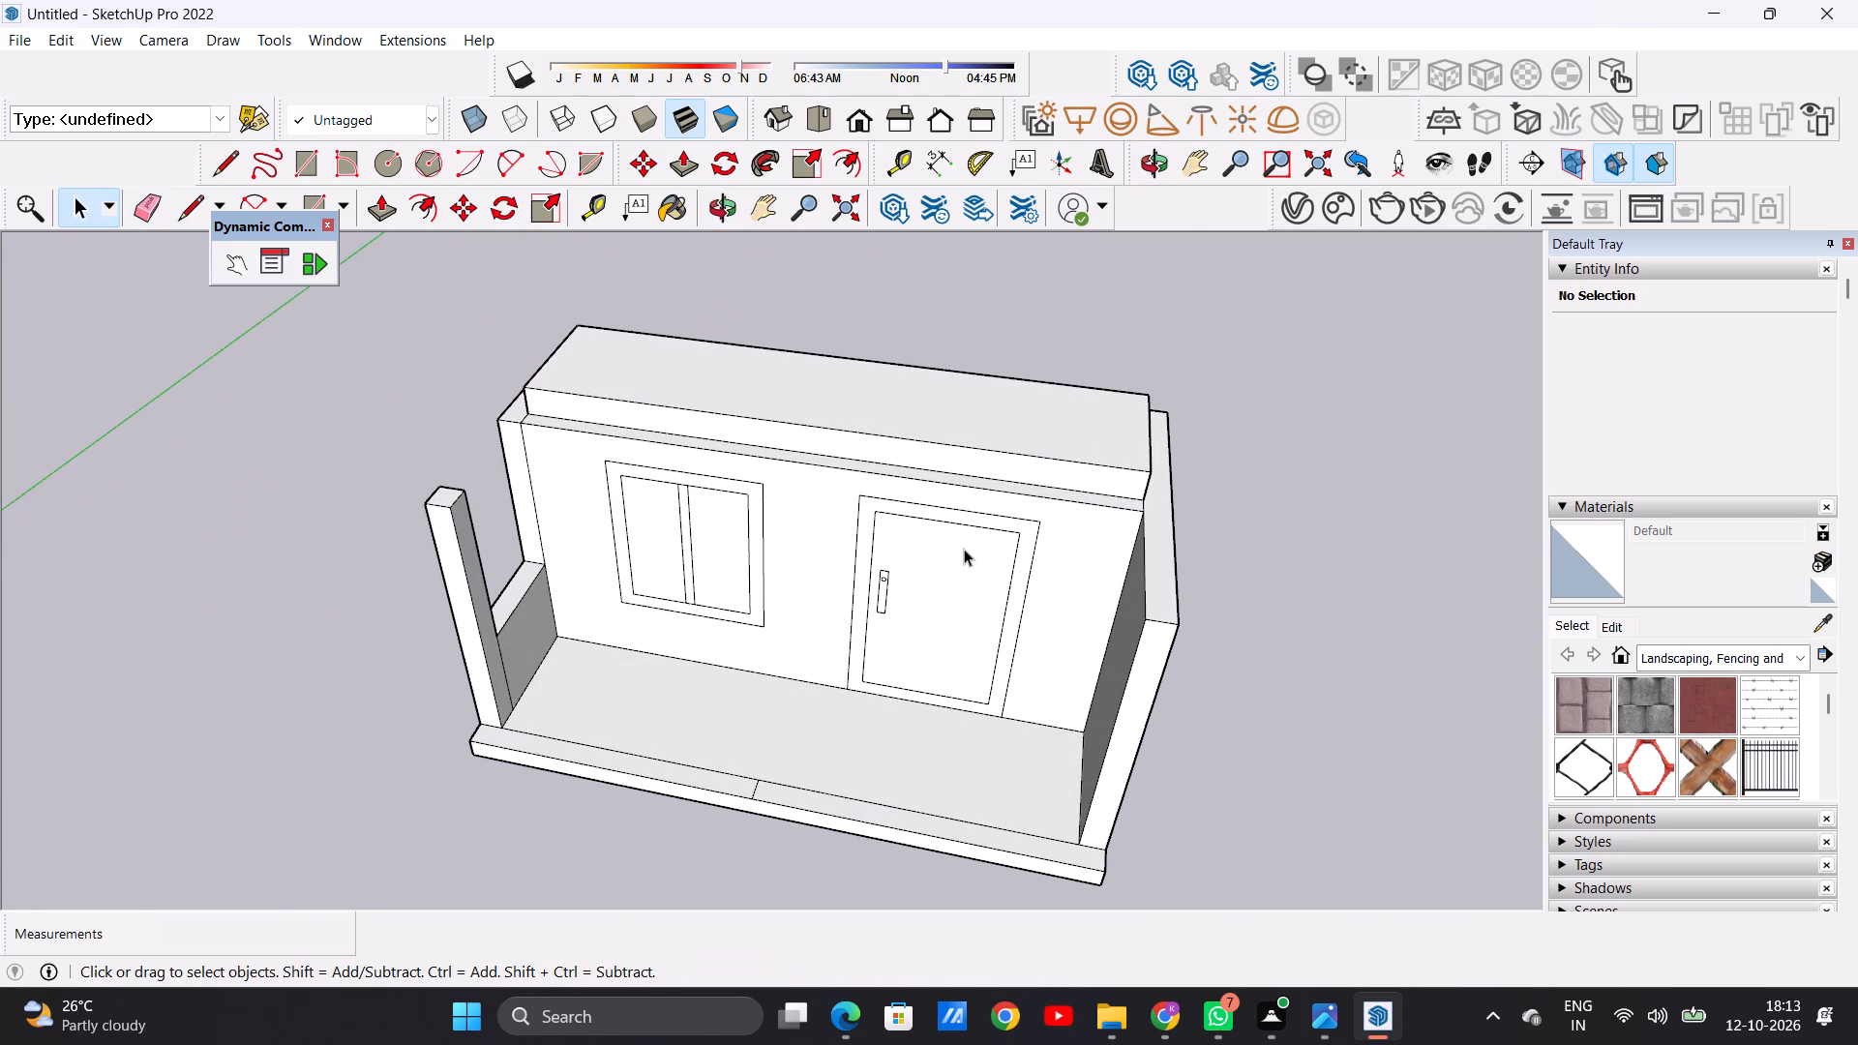
{"action": "scroll", "coordinate": [493, 432], "scroll_direction": "up", "scroll_amount": 6}
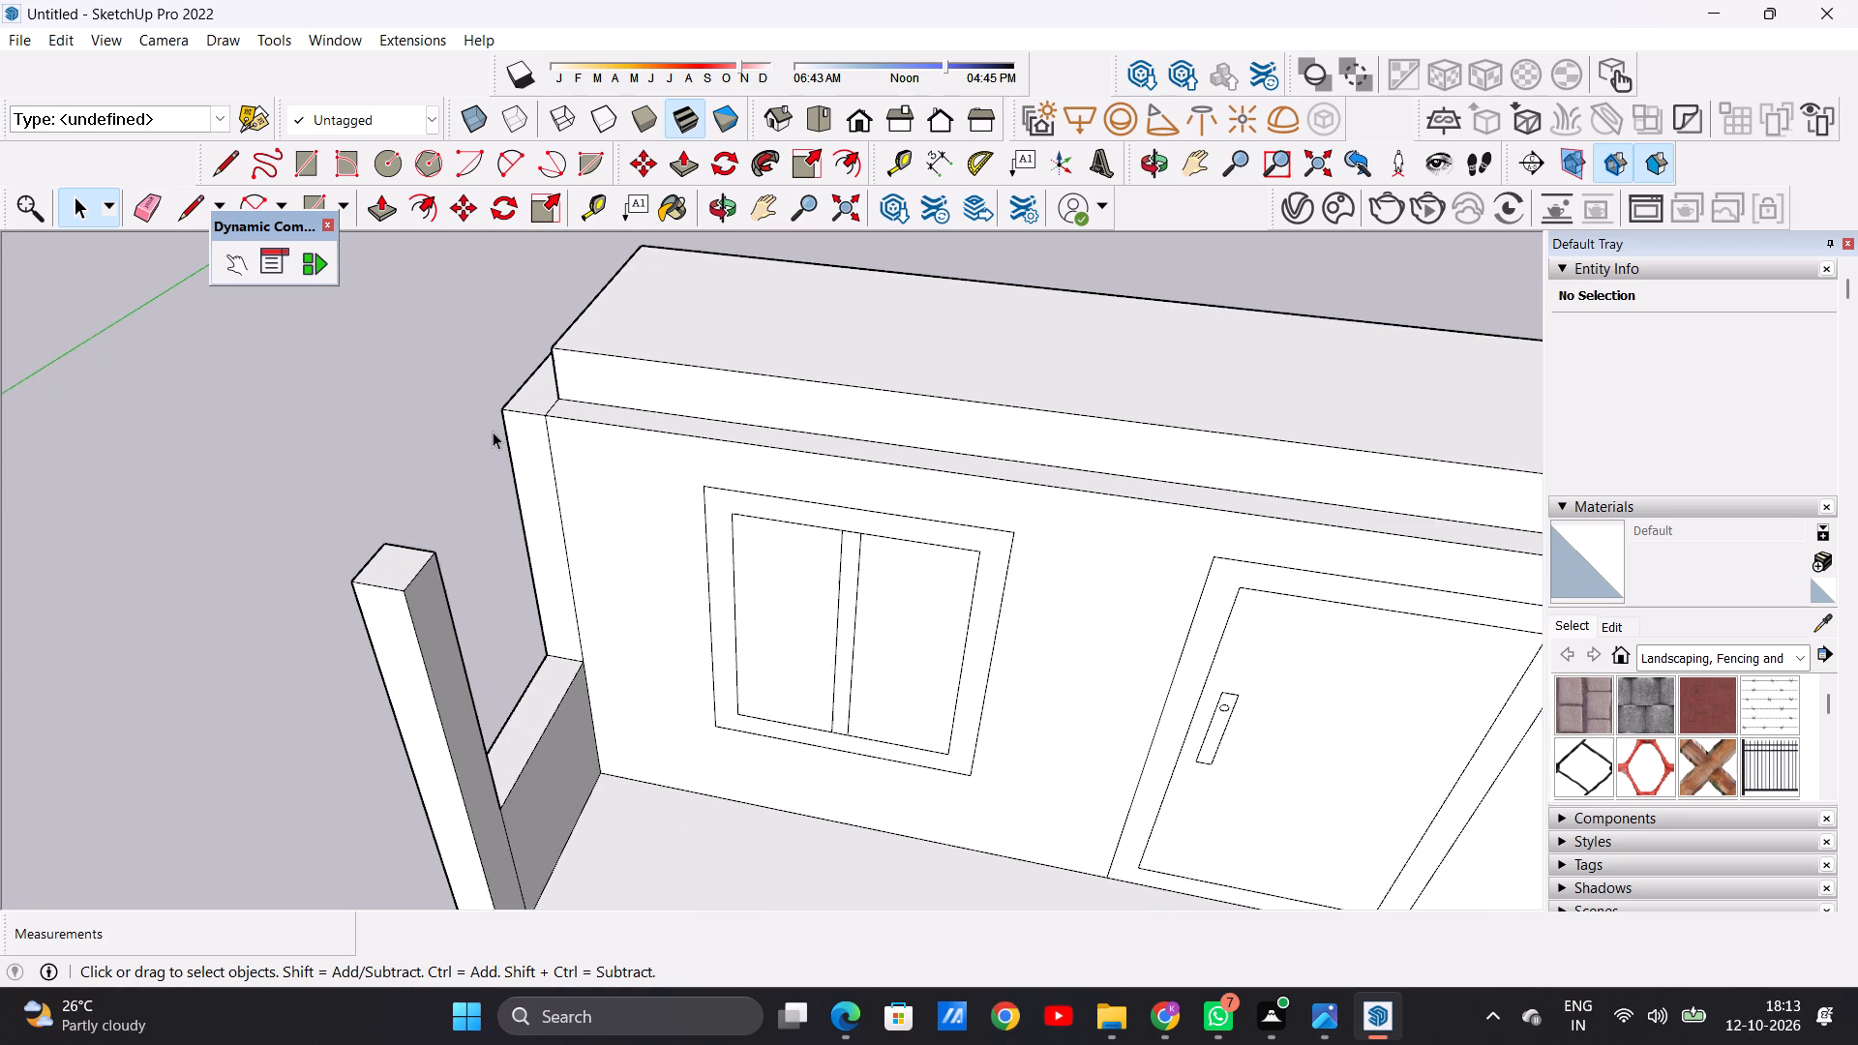
{"action": "scroll", "coordinate": [775, 375], "scroll_direction": "down", "scroll_amount": 13}
{"action": "scroll", "coordinate": [713, 372], "scroll_direction": "up", "scroll_amount": 1}
{"action": "scroll", "coordinate": [712, 373], "scroll_direction": "down", "scroll_amount": 1}
{"action": "middle_click_drag", "start_coordinate": [912, 411], "coordinate": [737, 446]}
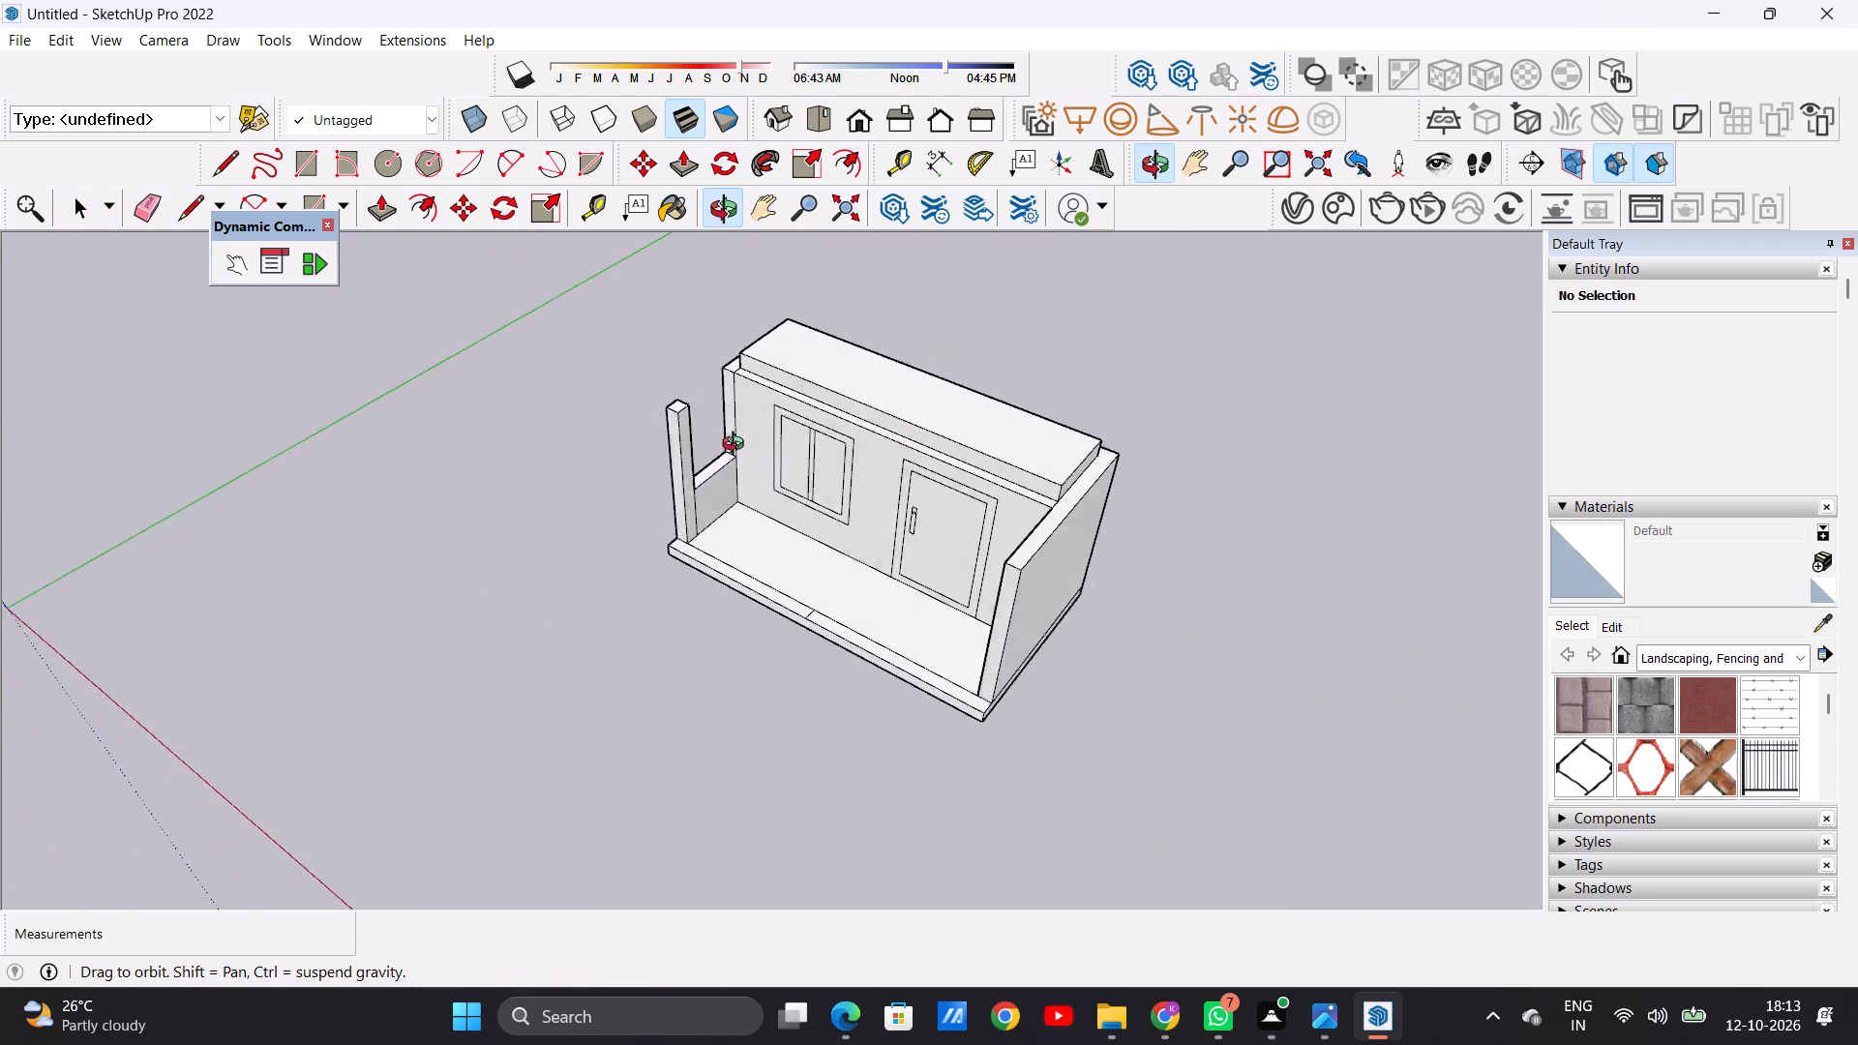
{"action": "middle_click_drag", "start_coordinate": [737, 446], "coordinate": [707, 452]}
{"action": "scroll", "coordinate": [1039, 495], "scroll_direction": "up", "scroll_amount": 7}
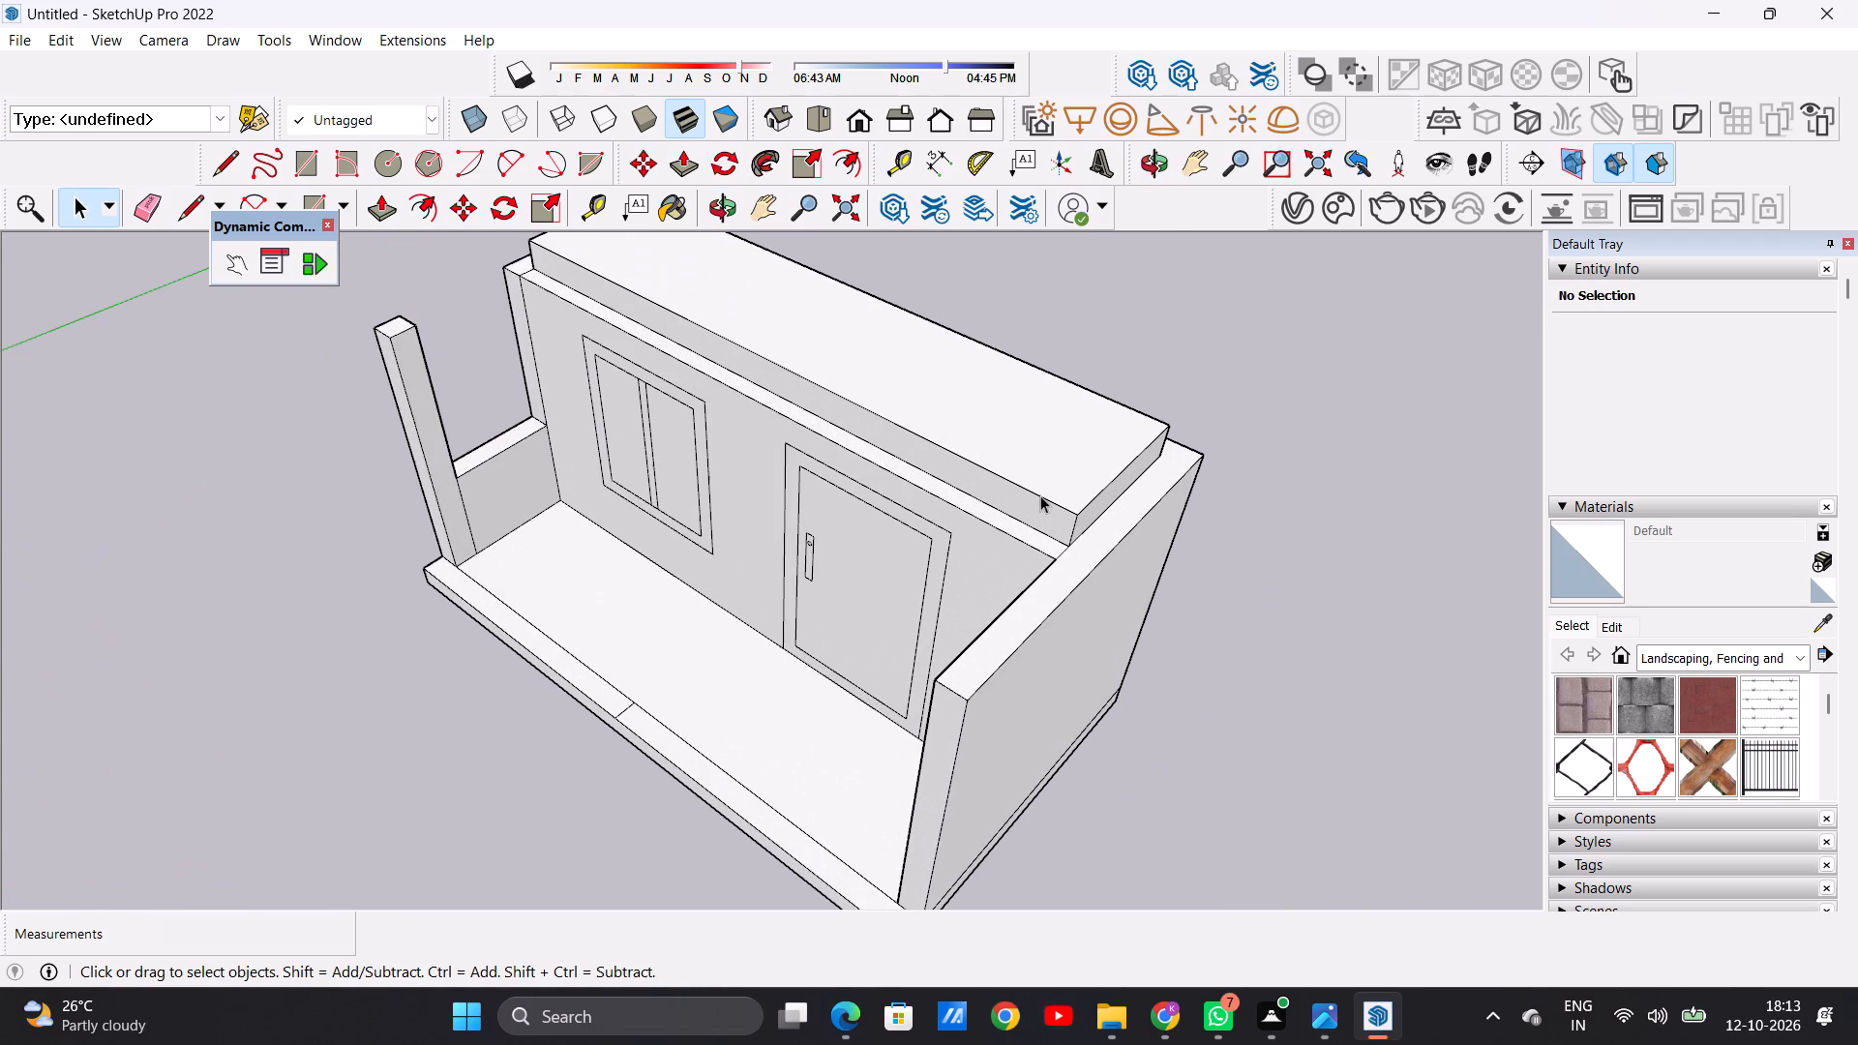
{"action": "key", "text": "p"}
{"action": "left_click", "coordinate": [1034, 503]}
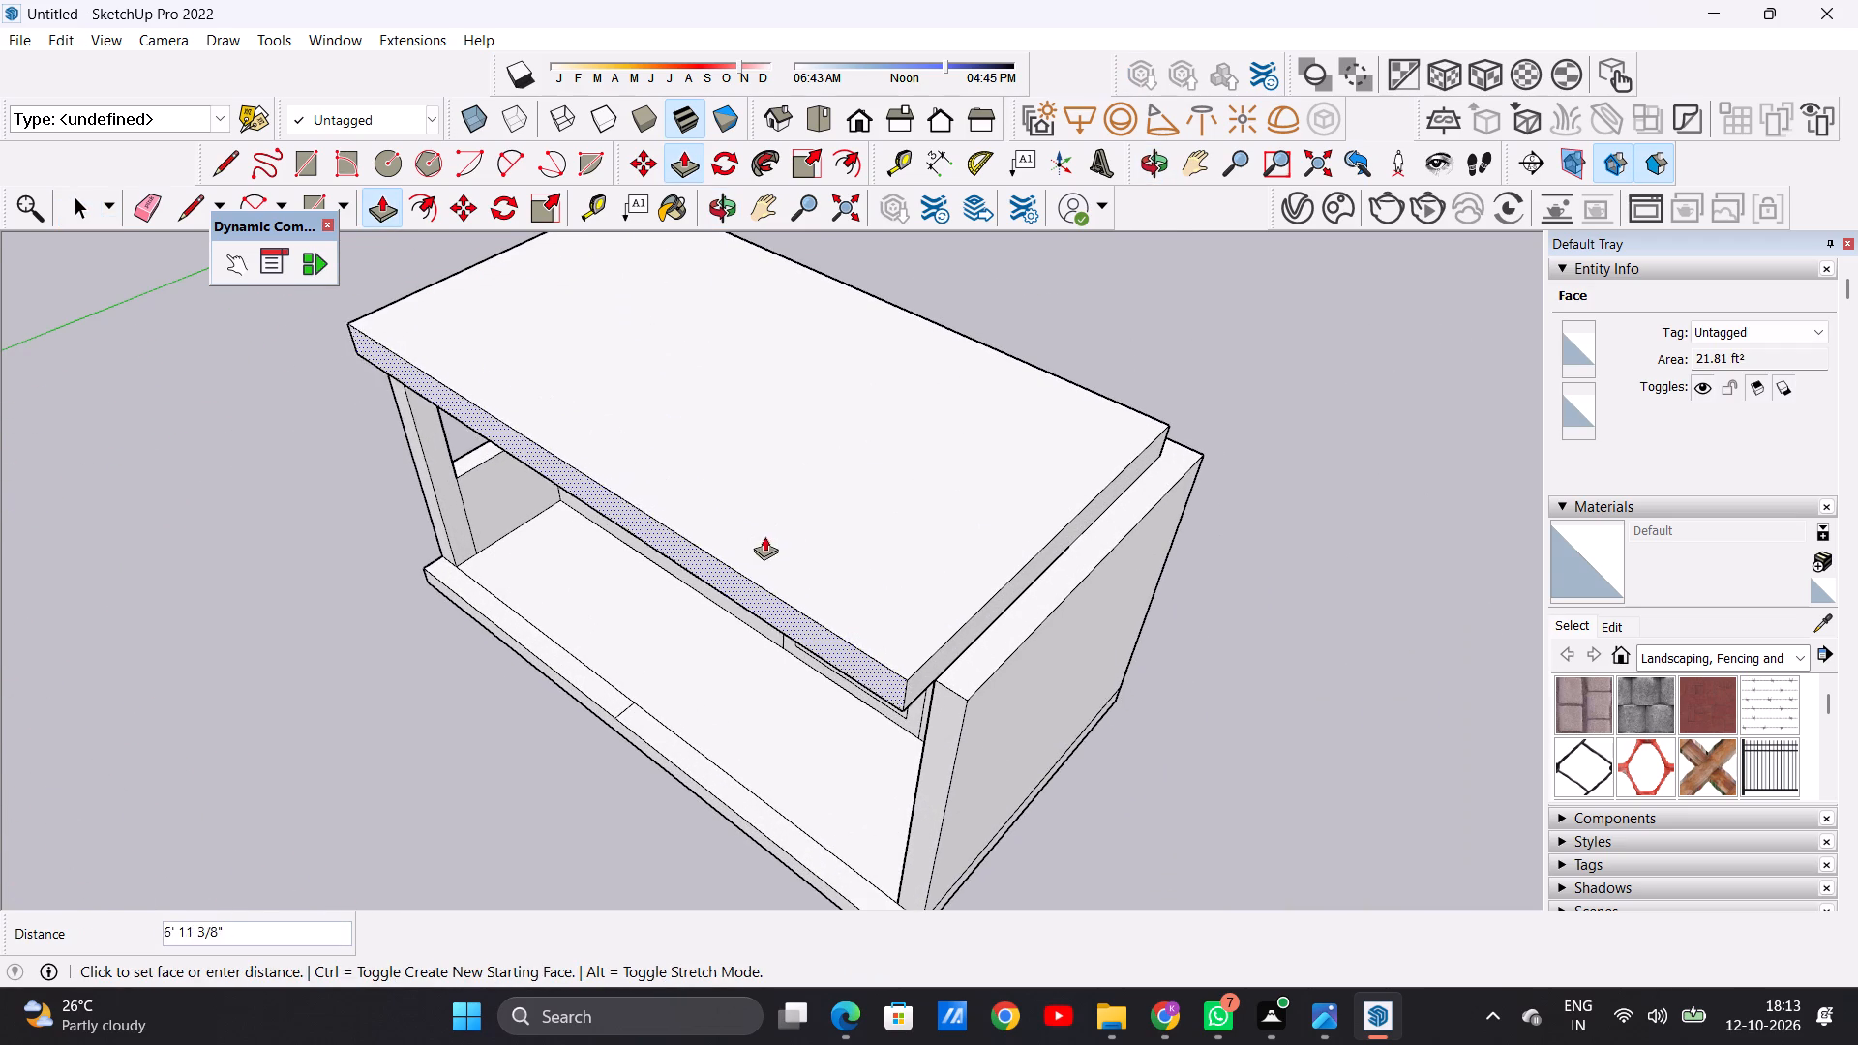
{"action": "scroll", "coordinate": [775, 516], "scroll_direction": "down", "scroll_amount": 8}
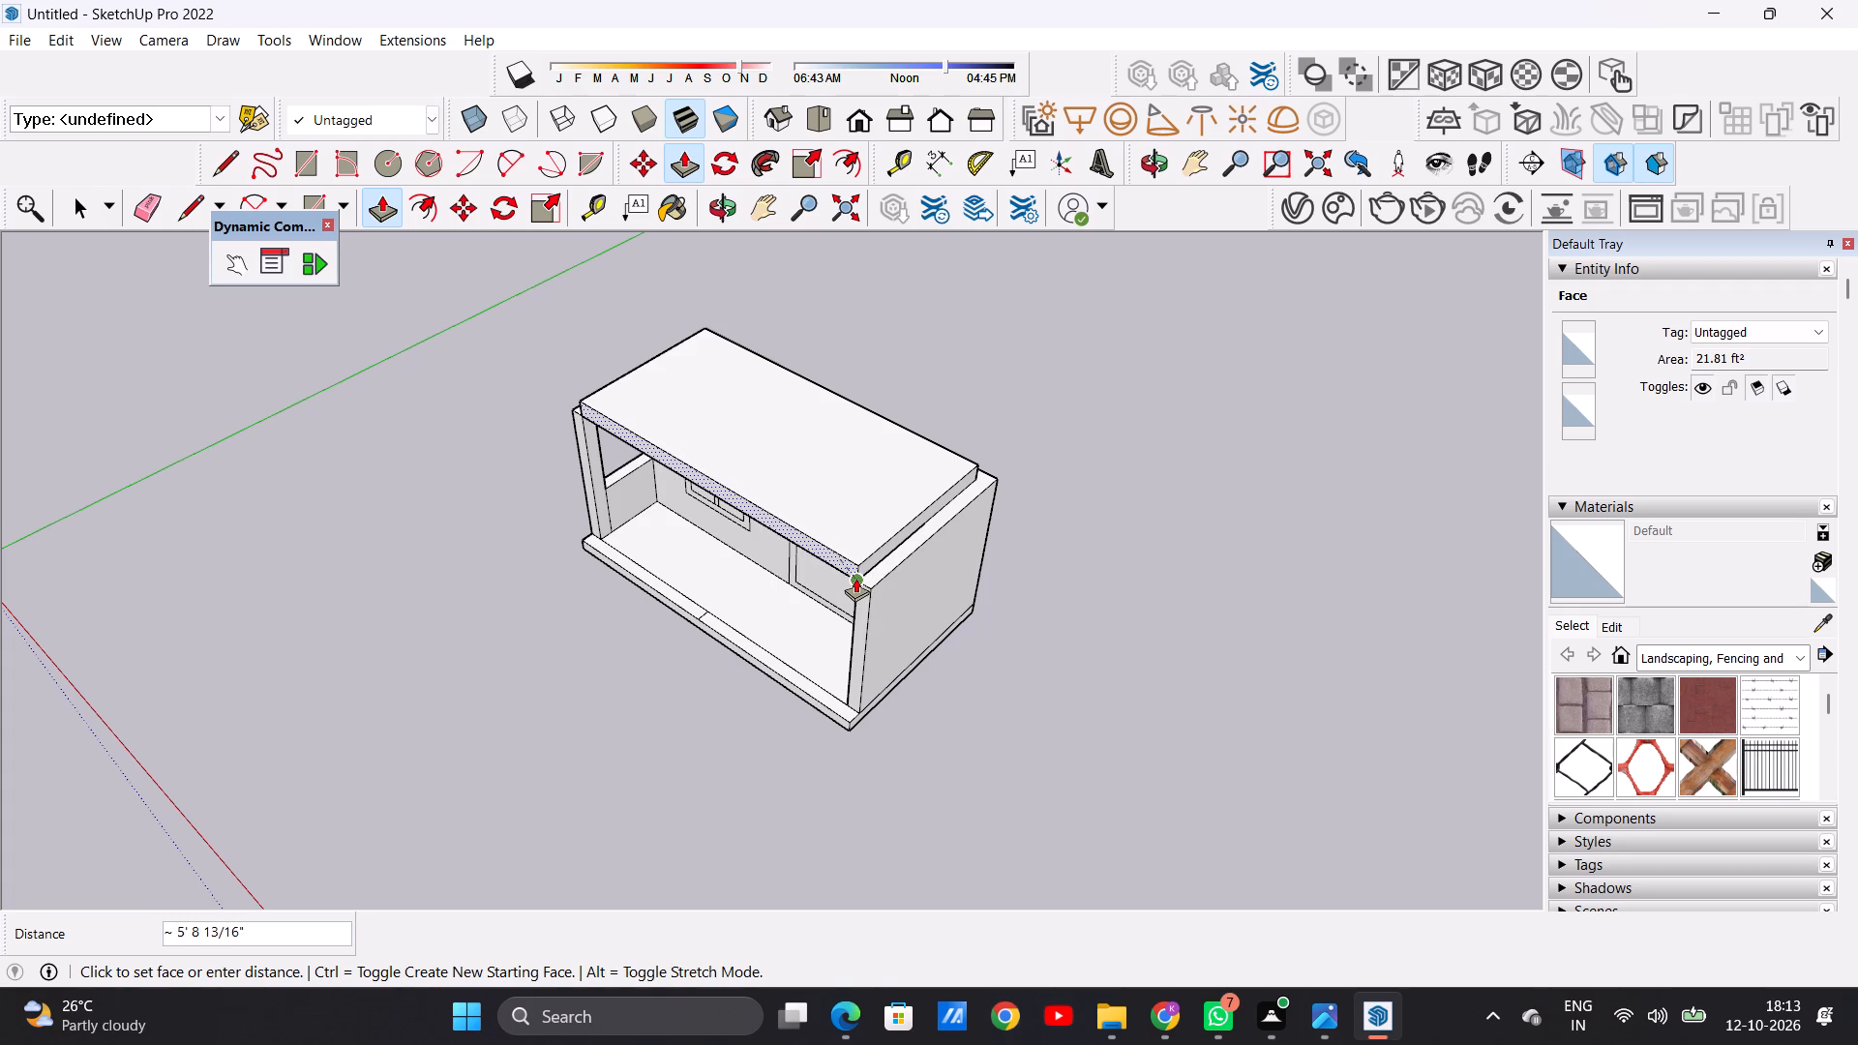
{"action": "left_click", "coordinate": [855, 577]}
{"action": "key", "text": "space"}
Examine the extended roof slab around the column, low side wall and open front.
{"action": "middle_click_drag", "start_coordinate": [600, 524], "coordinate": [865, 463]}
{"action": "middle_click_drag", "start_coordinate": [458, 552], "coordinate": [739, 563]}
{"action": "scroll", "coordinate": [577, 520], "scroll_direction": "up", "scroll_amount": 4}
{"action": "middle_click_drag", "start_coordinate": [577, 520], "coordinate": [751, 565]}
{"action": "scroll", "coordinate": [751, 565], "scroll_direction": "up", "scroll_amount": 1}
{"action": "scroll", "coordinate": [510, 631], "scroll_direction": "up", "scroll_amount": 4}
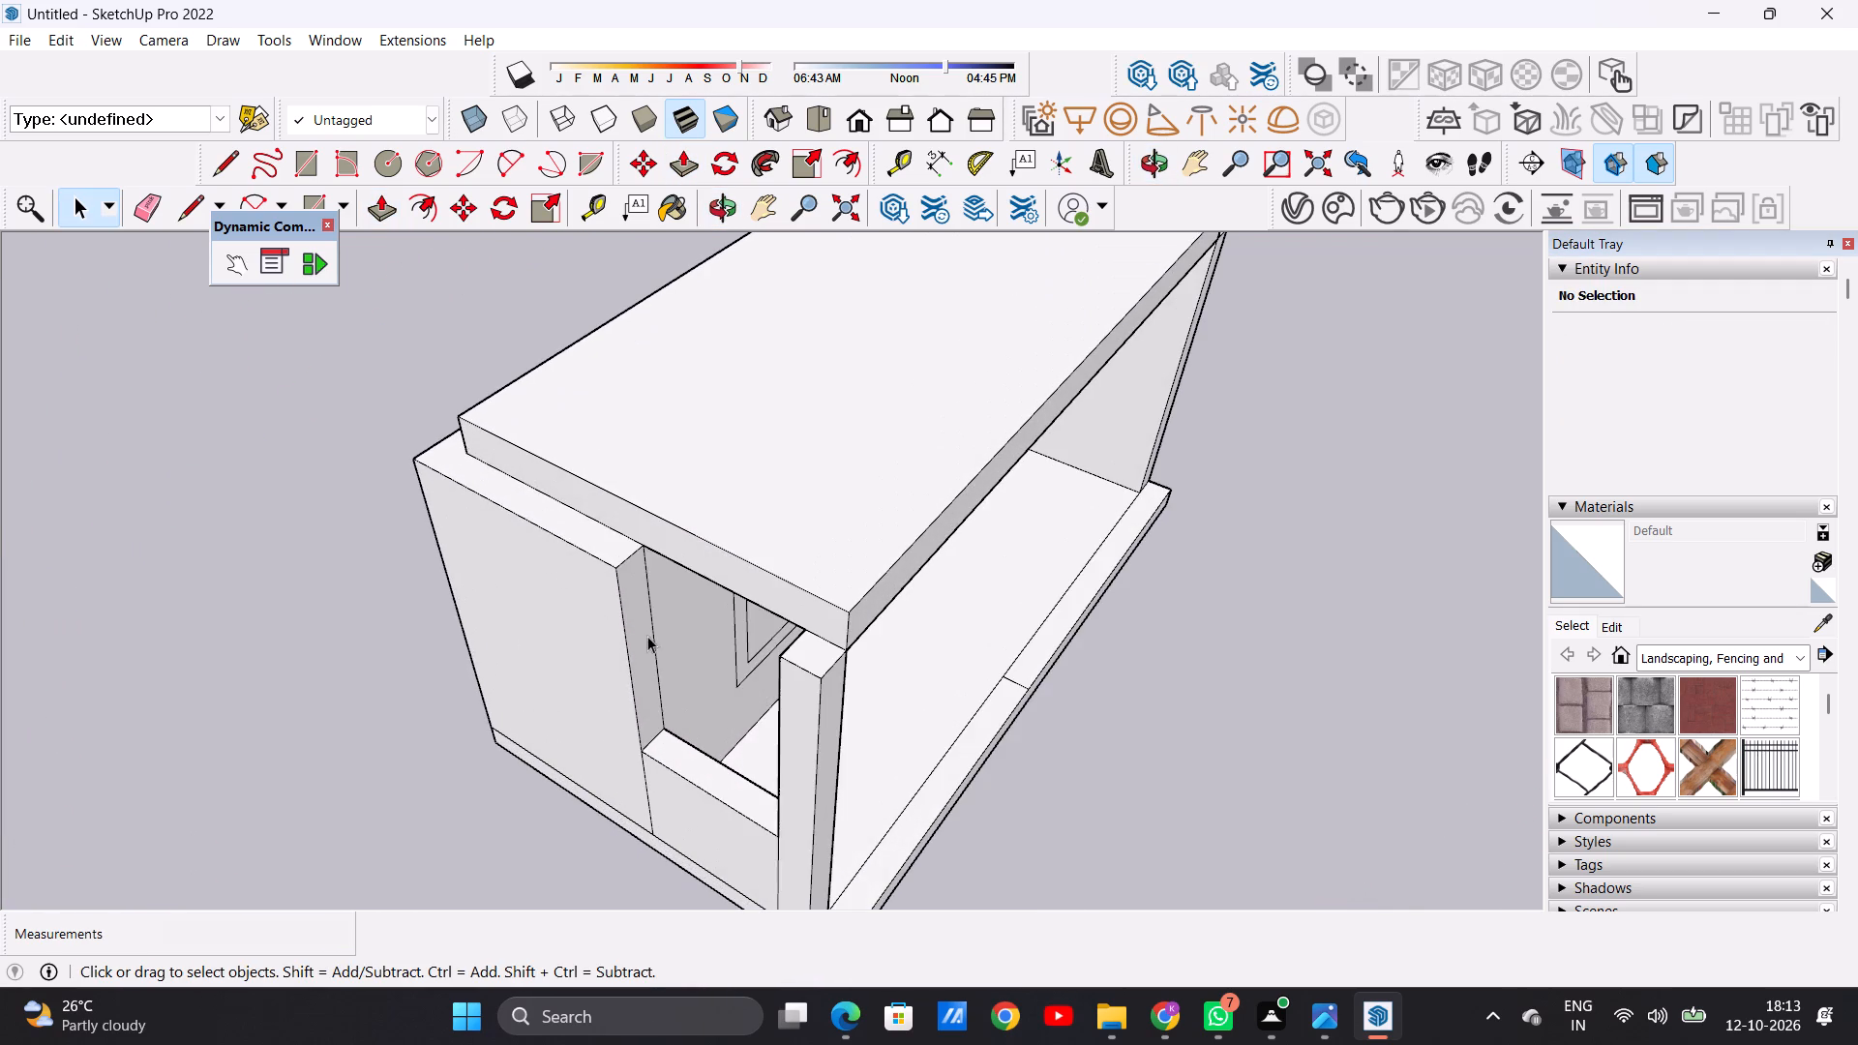
{"action": "middle_click_drag", "start_coordinate": [652, 636], "coordinate": [514, 550]}
{"action": "scroll", "coordinate": [517, 556], "scroll_direction": "down", "scroll_amount": 4}
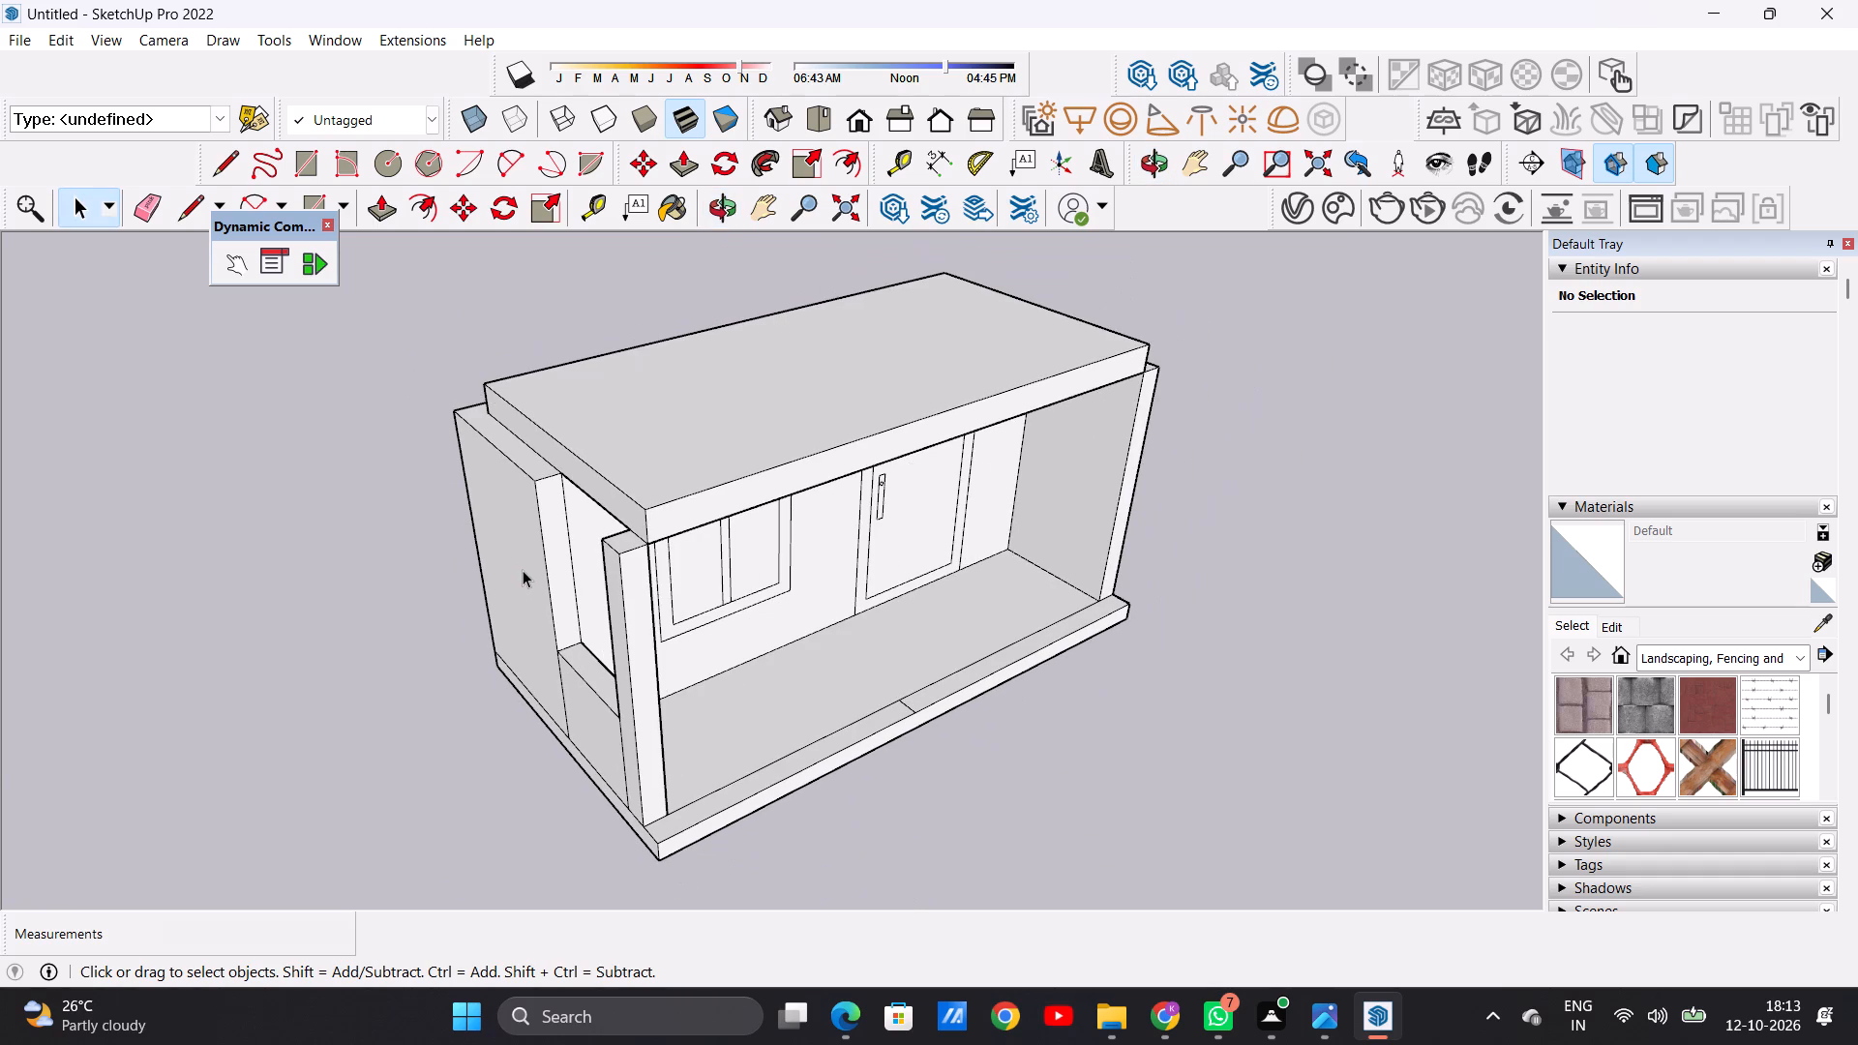
{"action": "scroll", "coordinate": [629, 516], "scroll_direction": "up", "scroll_amount": 2}
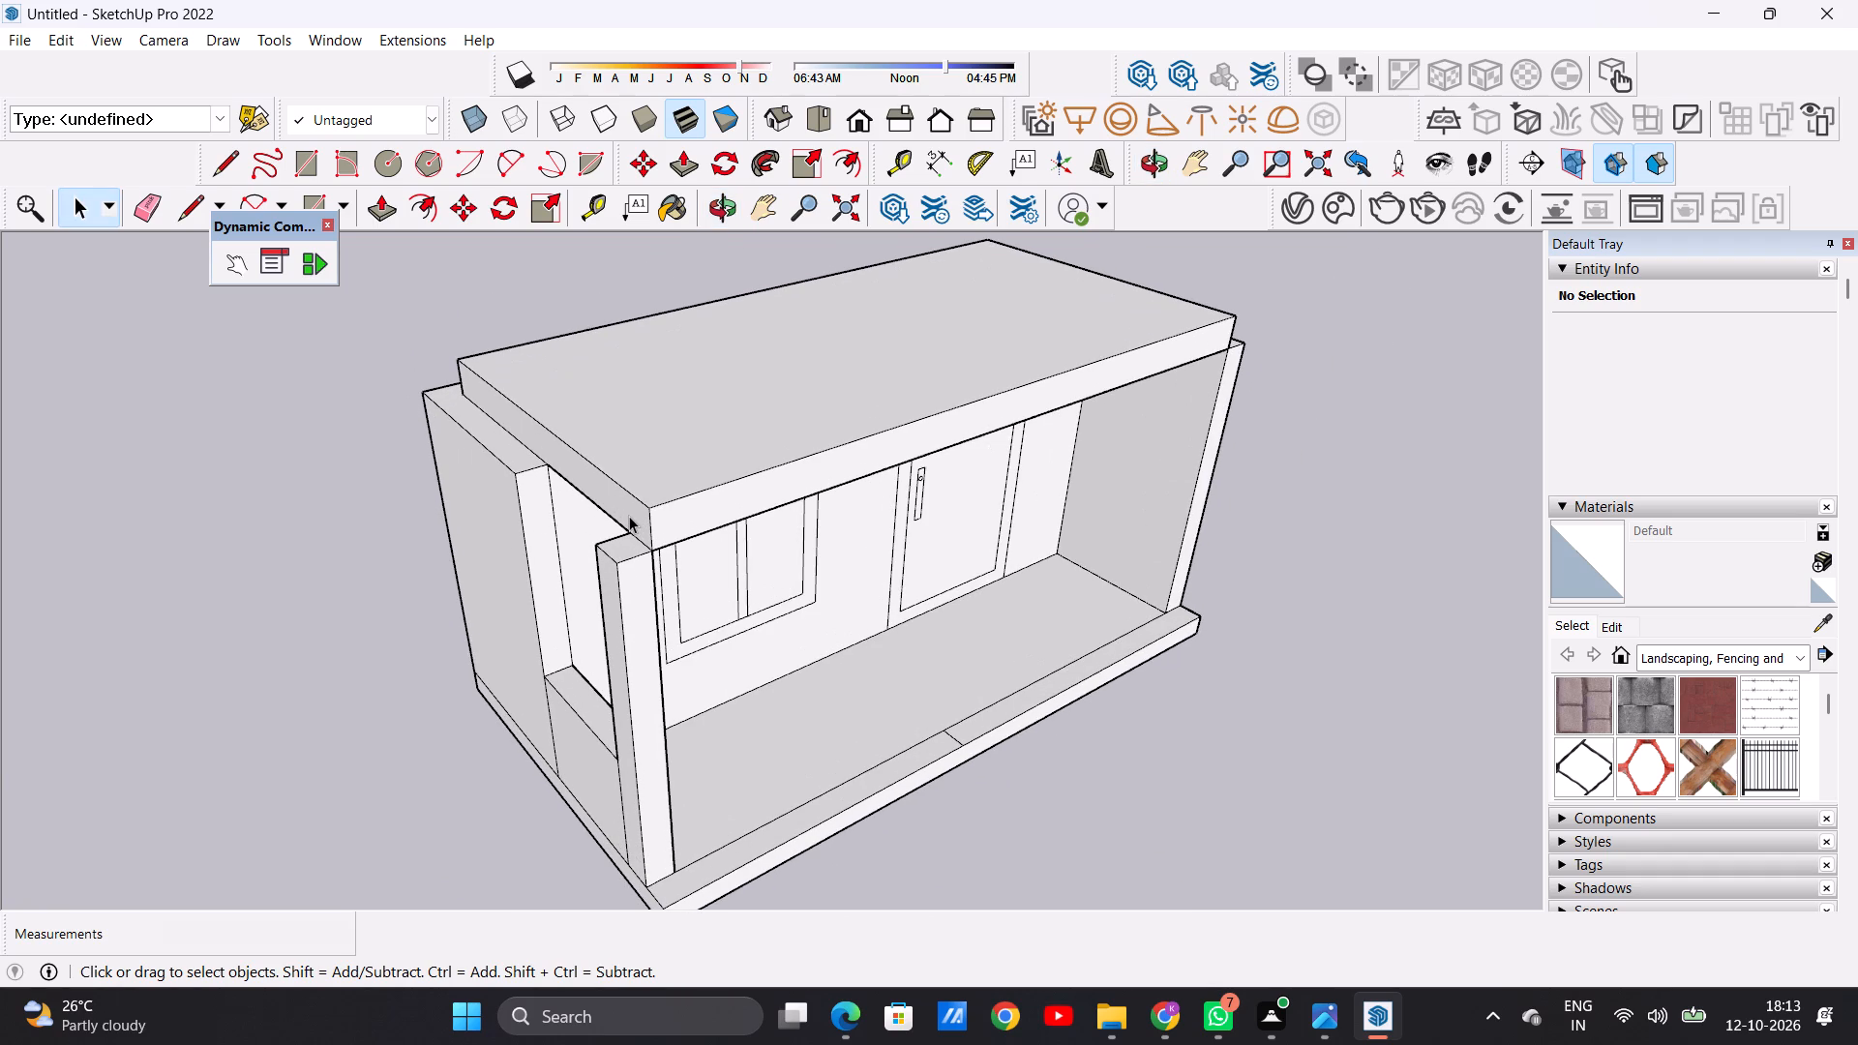
Draw a line across the room wall's end face facing the column, a little below its top edge.
{"action": "middle_click_drag", "start_coordinate": [525, 532], "coordinate": [453, 501]}
{"action": "scroll", "coordinate": [508, 433], "scroll_direction": "up", "scroll_amount": 4}
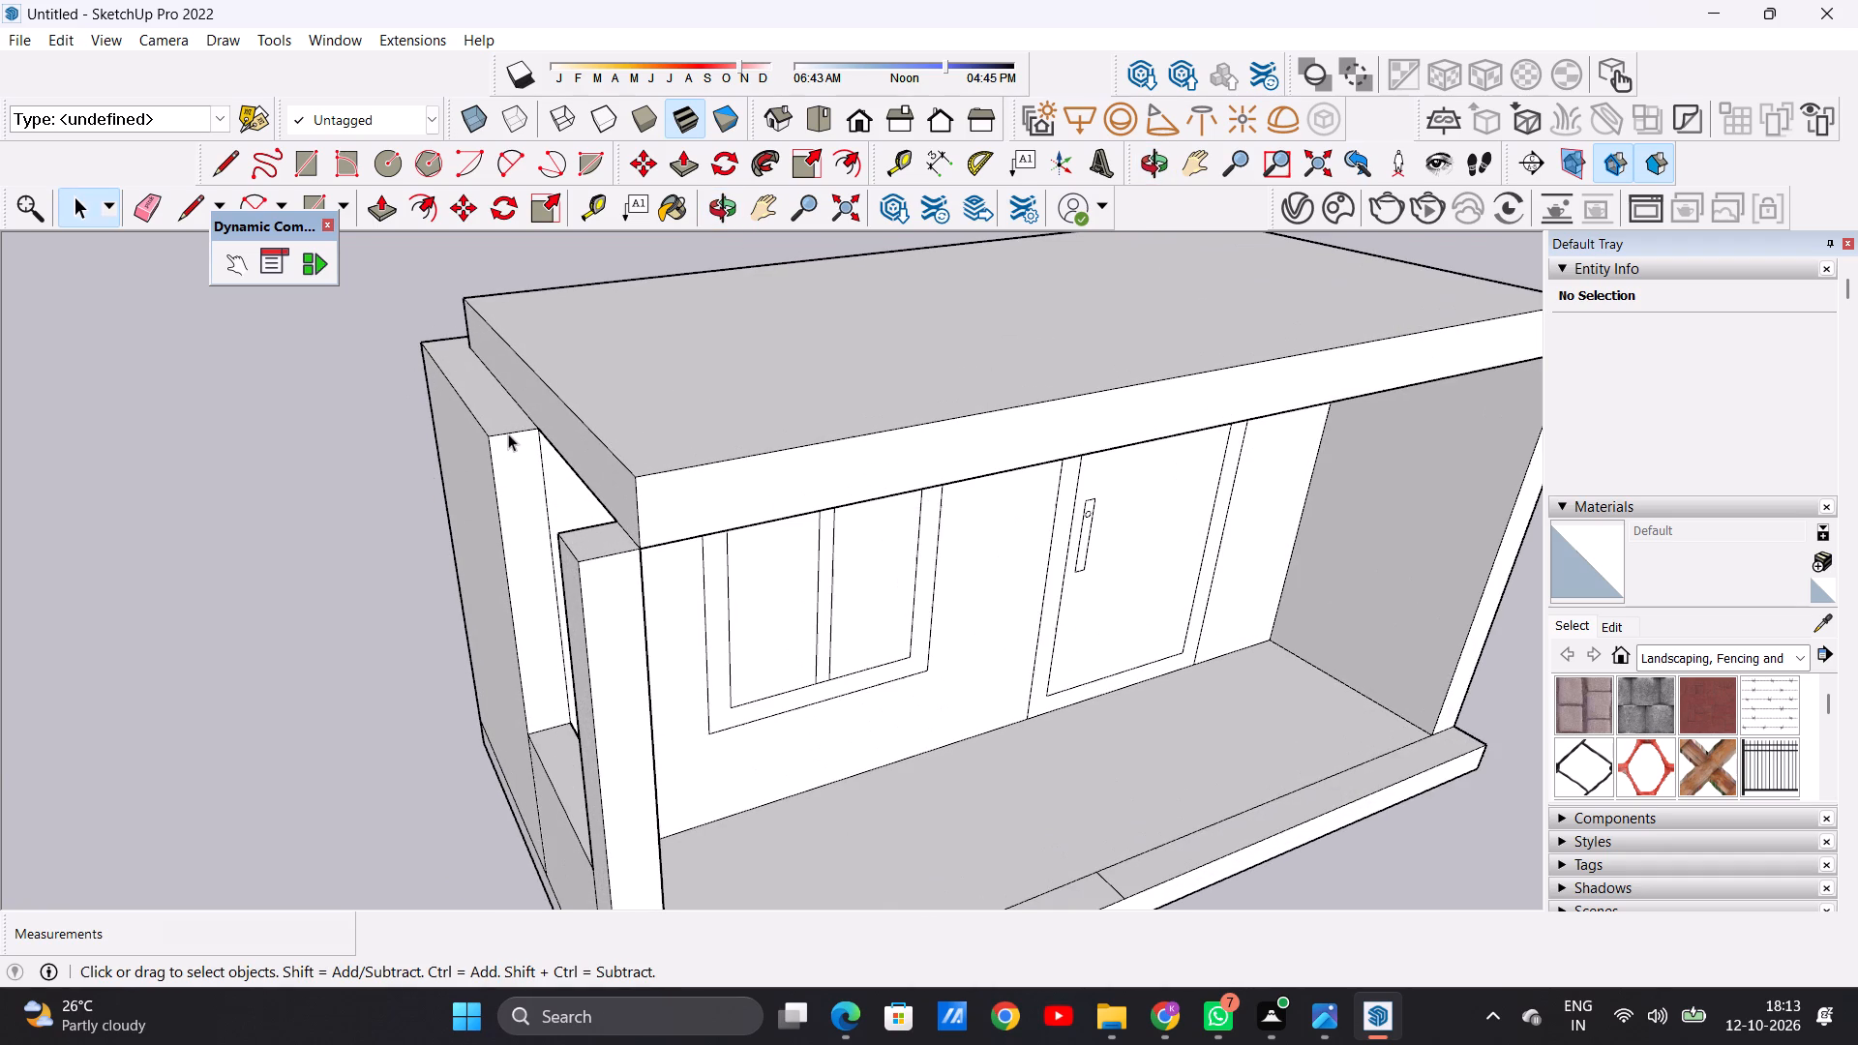
{"action": "key", "text": "l"}
{"action": "scroll", "coordinate": [511, 436], "scroll_direction": "up", "scroll_amount": 5}
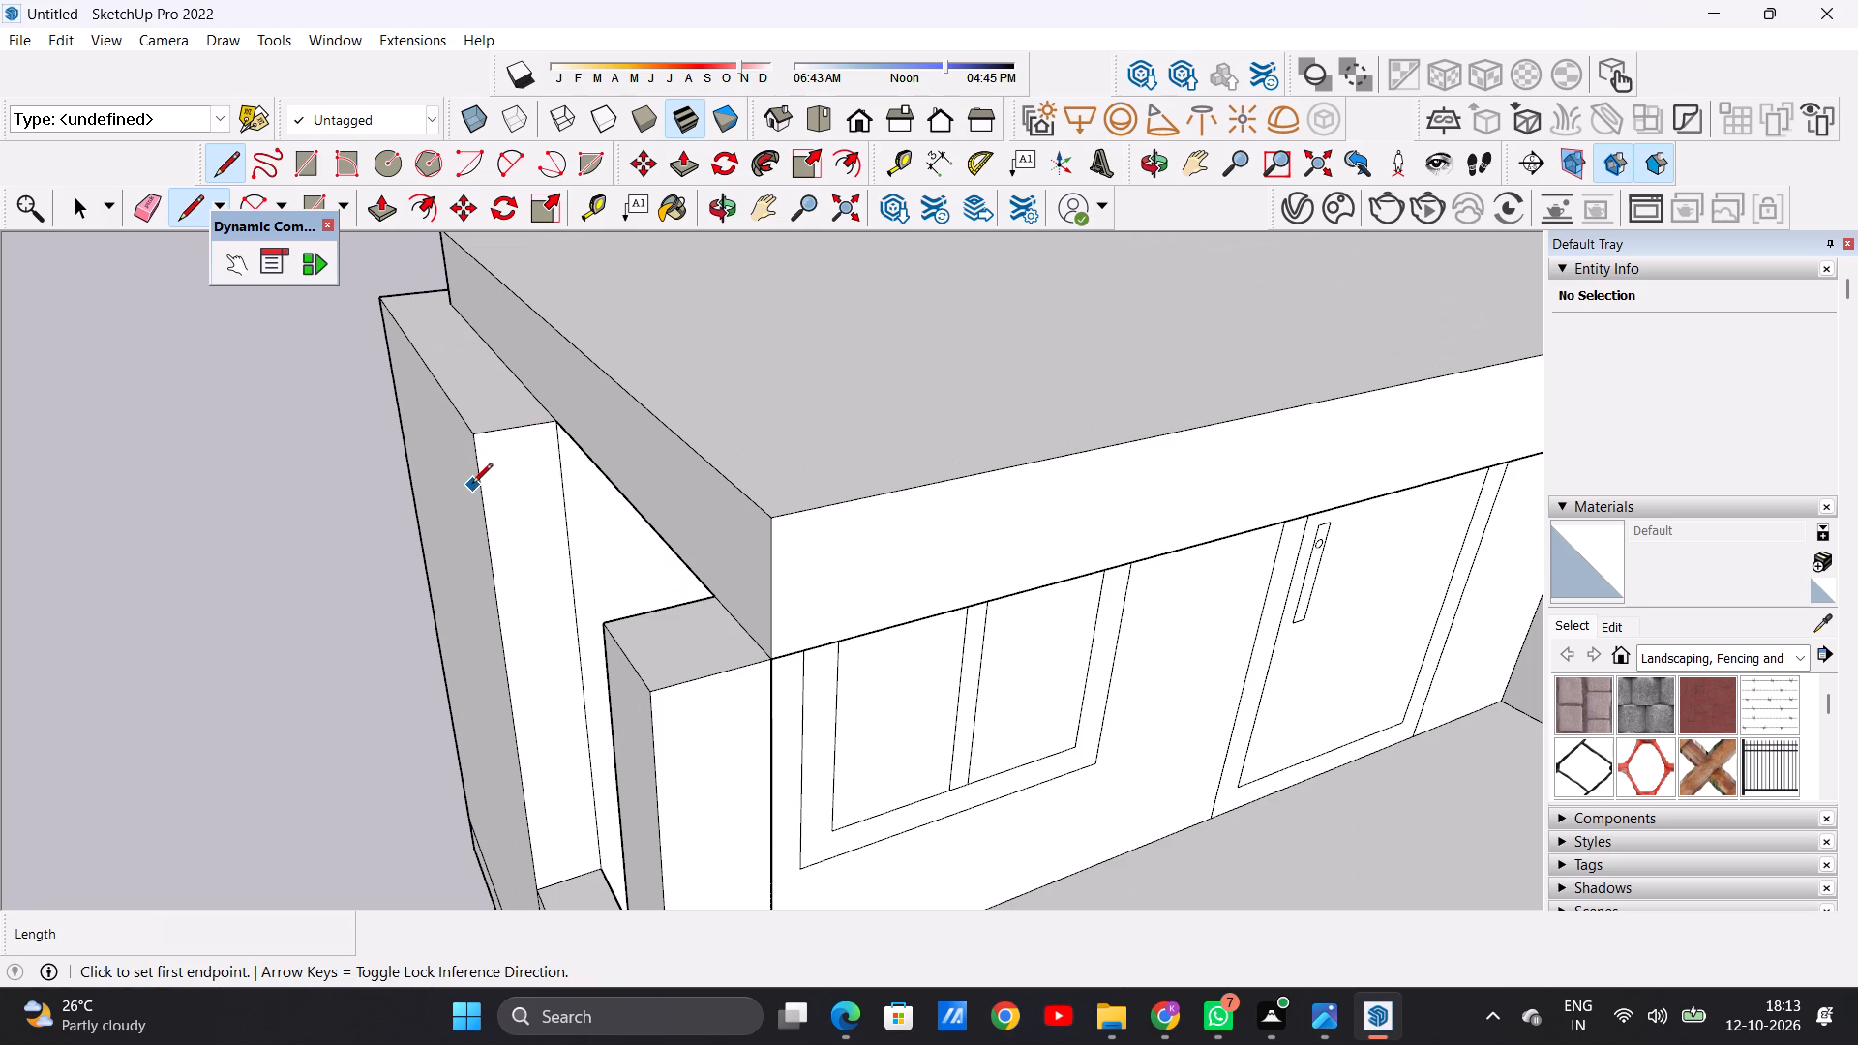
{"action": "left_click", "coordinate": [477, 493]}
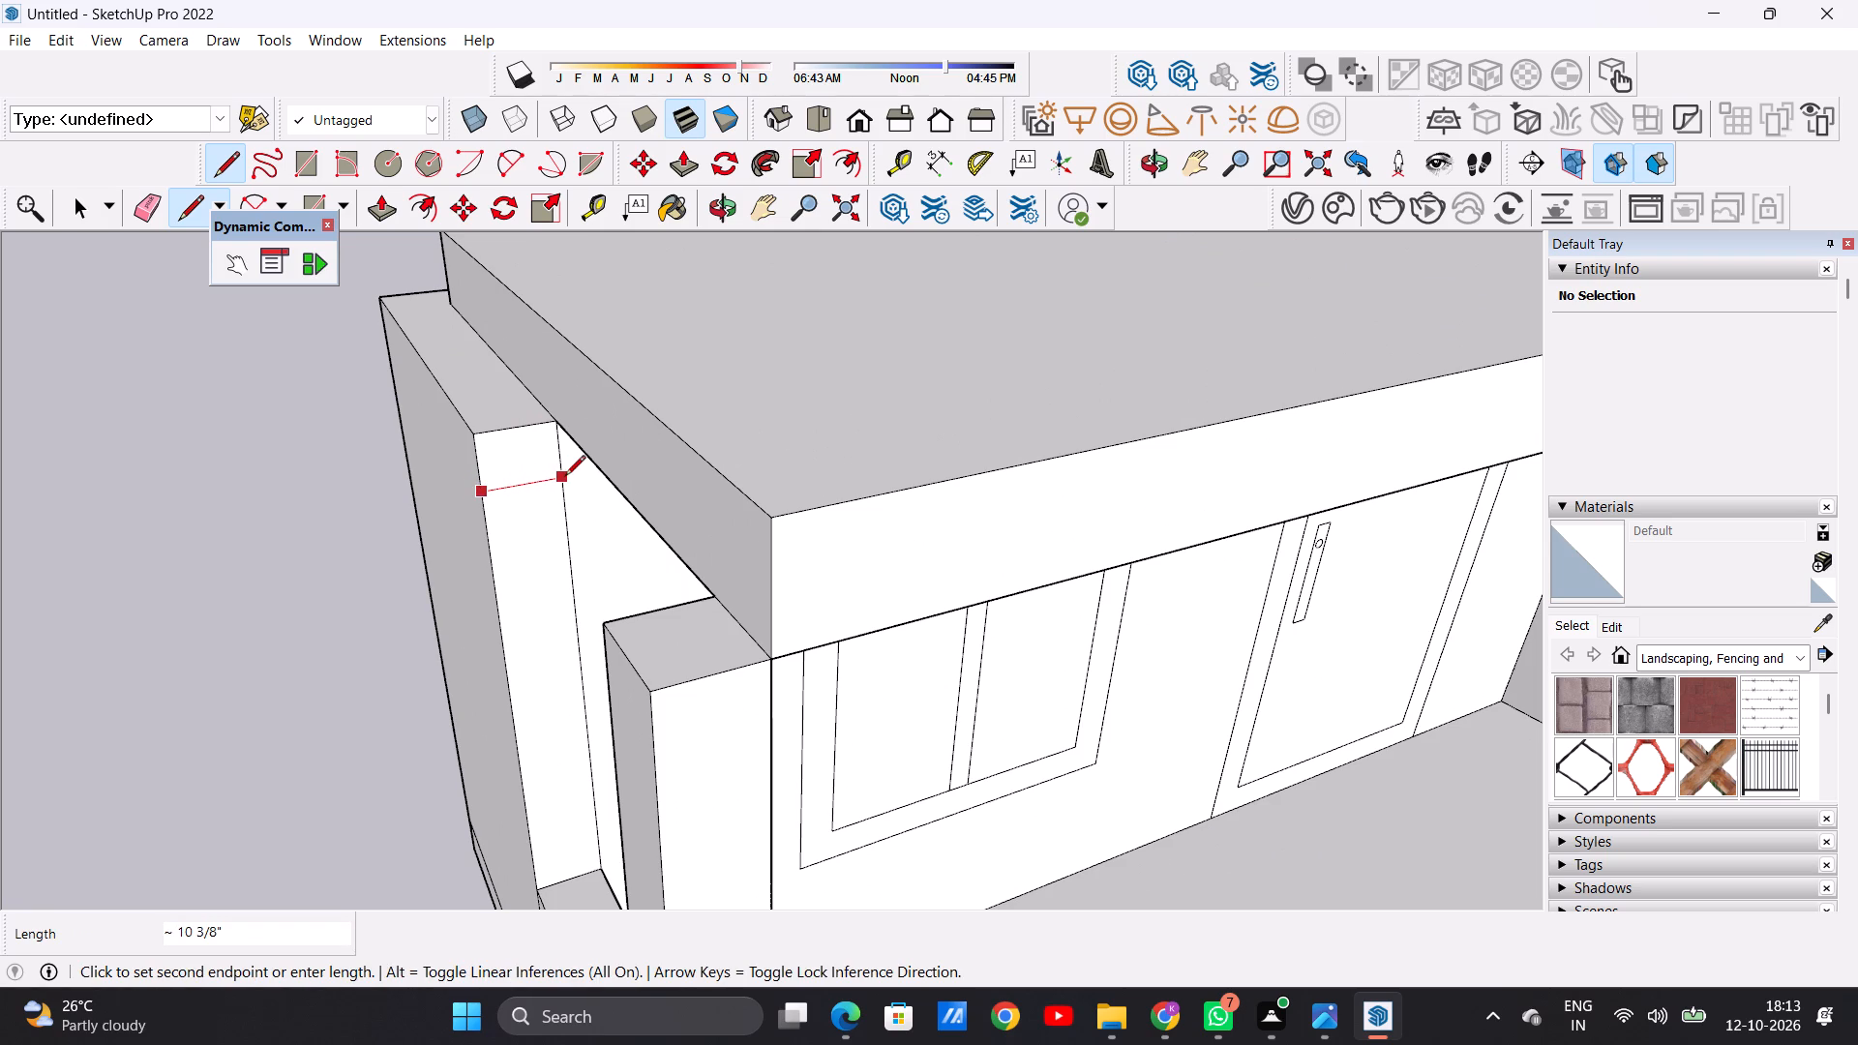
{"action": "left_click", "coordinate": [565, 477]}
{"action": "key", "text": "space"}
Push/Pull the small face at the top of the wall end about 4' 2" to the column to form a beam.
{"action": "type", "text": "P"}
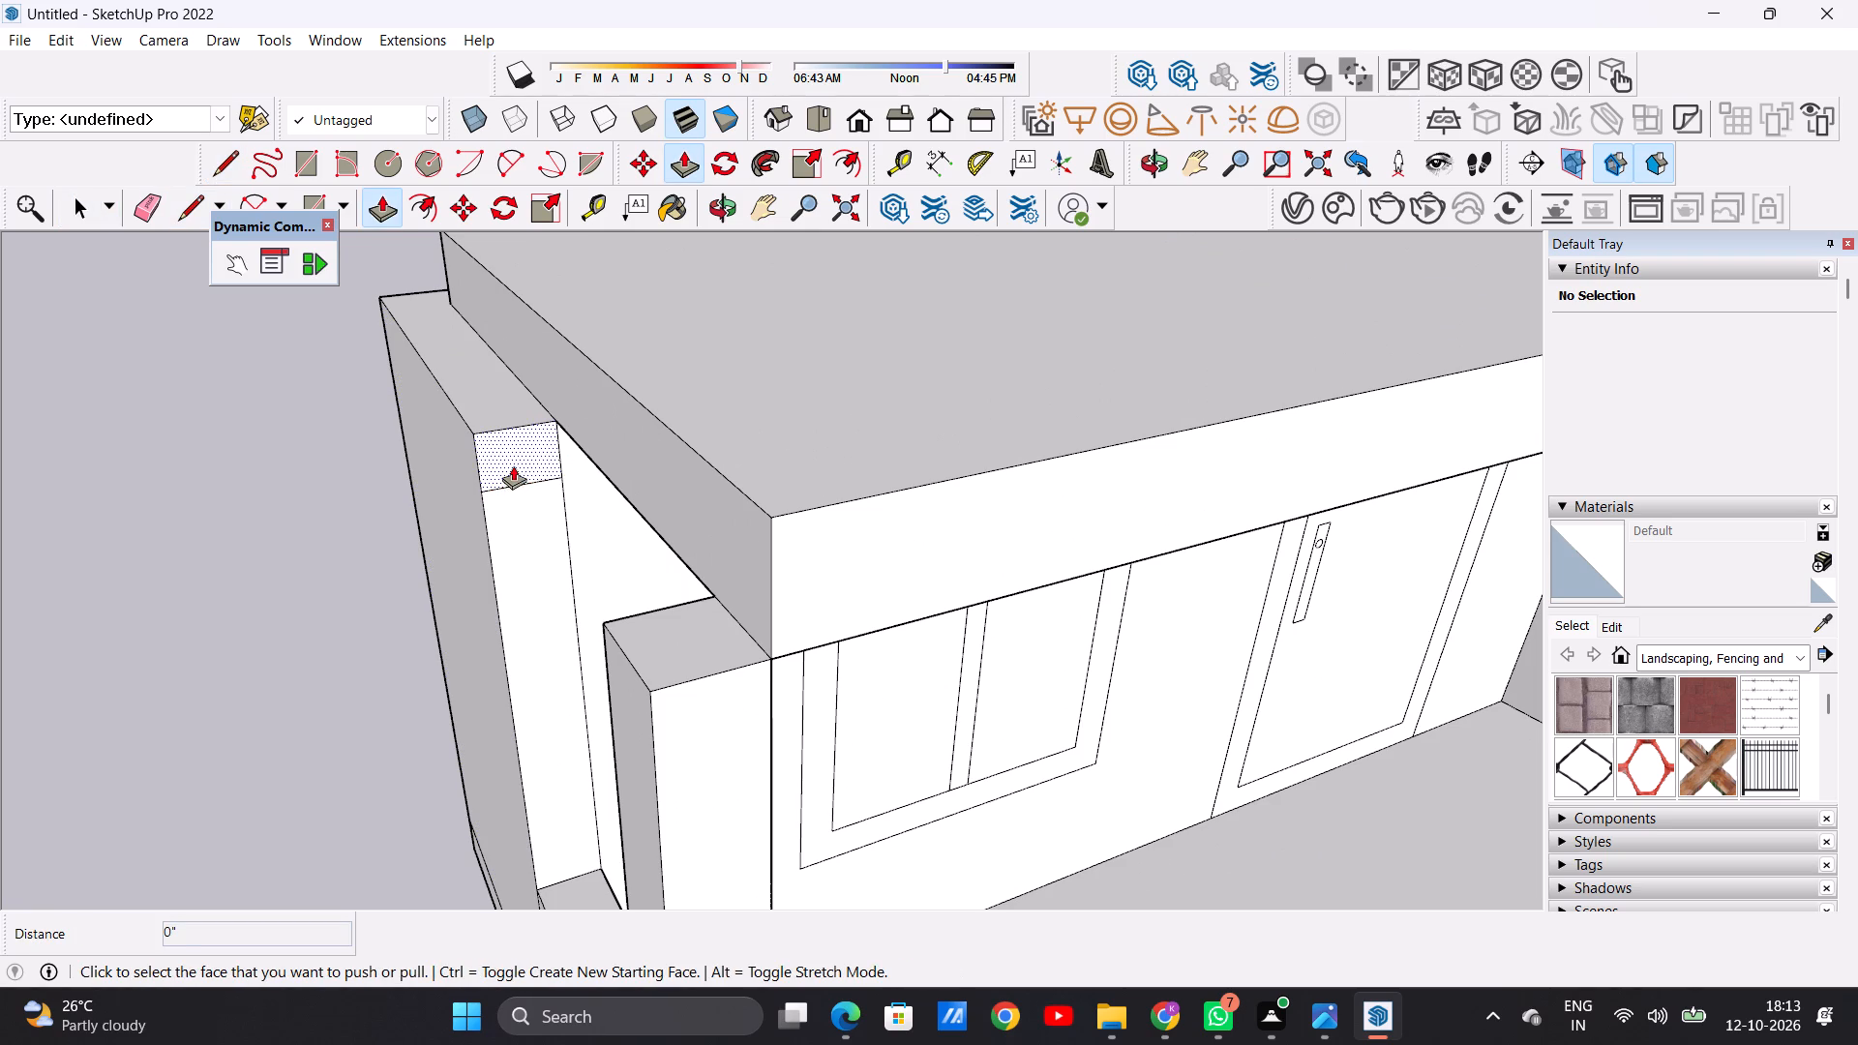
{"action": "left_click", "coordinate": [500, 456]}
{"action": "middle_click_drag", "start_coordinate": [529, 611], "coordinate": [774, 544]}
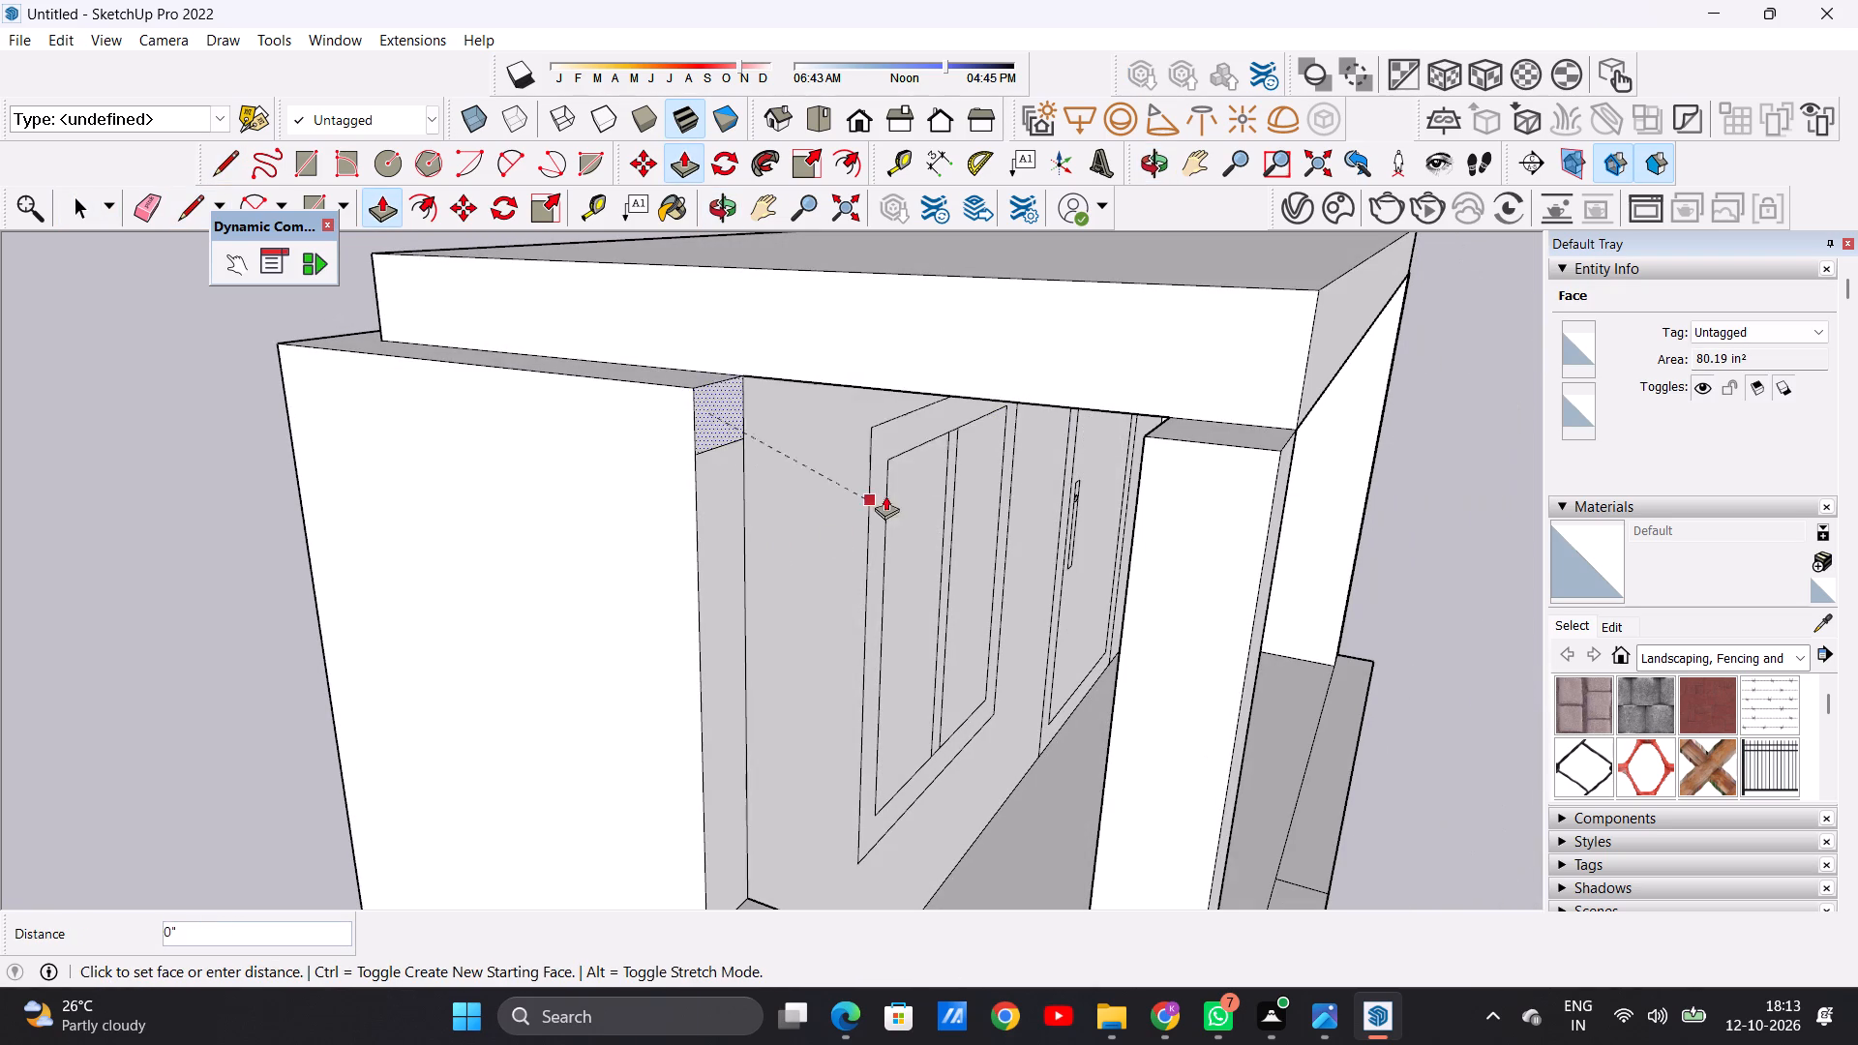
{"action": "left_click", "coordinate": [1147, 430]}
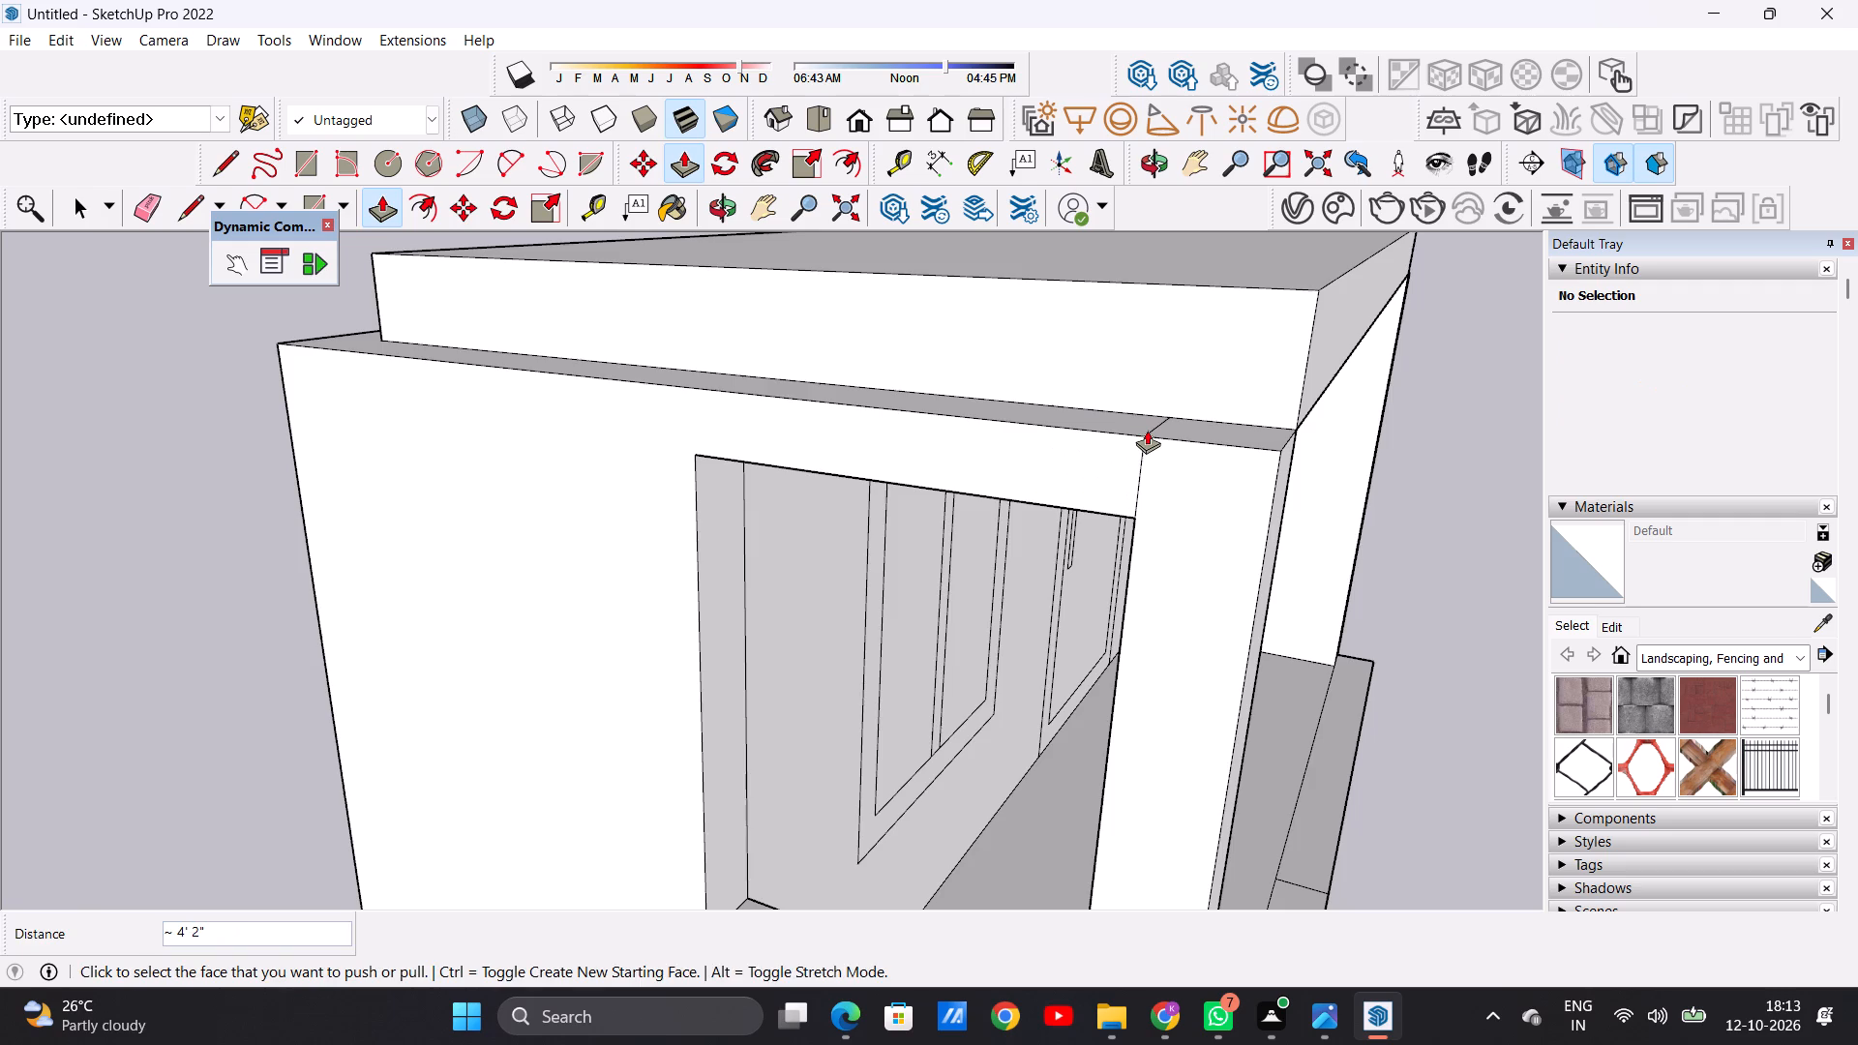
{"action": "key", "text": "space"}
Erase the seam line between the new beam and the column on their top surface.
{"action": "scroll", "coordinate": [763, 493], "scroll_direction": "down", "scroll_amount": 10}
{"action": "middle_click_drag", "start_coordinate": [944, 526], "coordinate": [597, 670]}
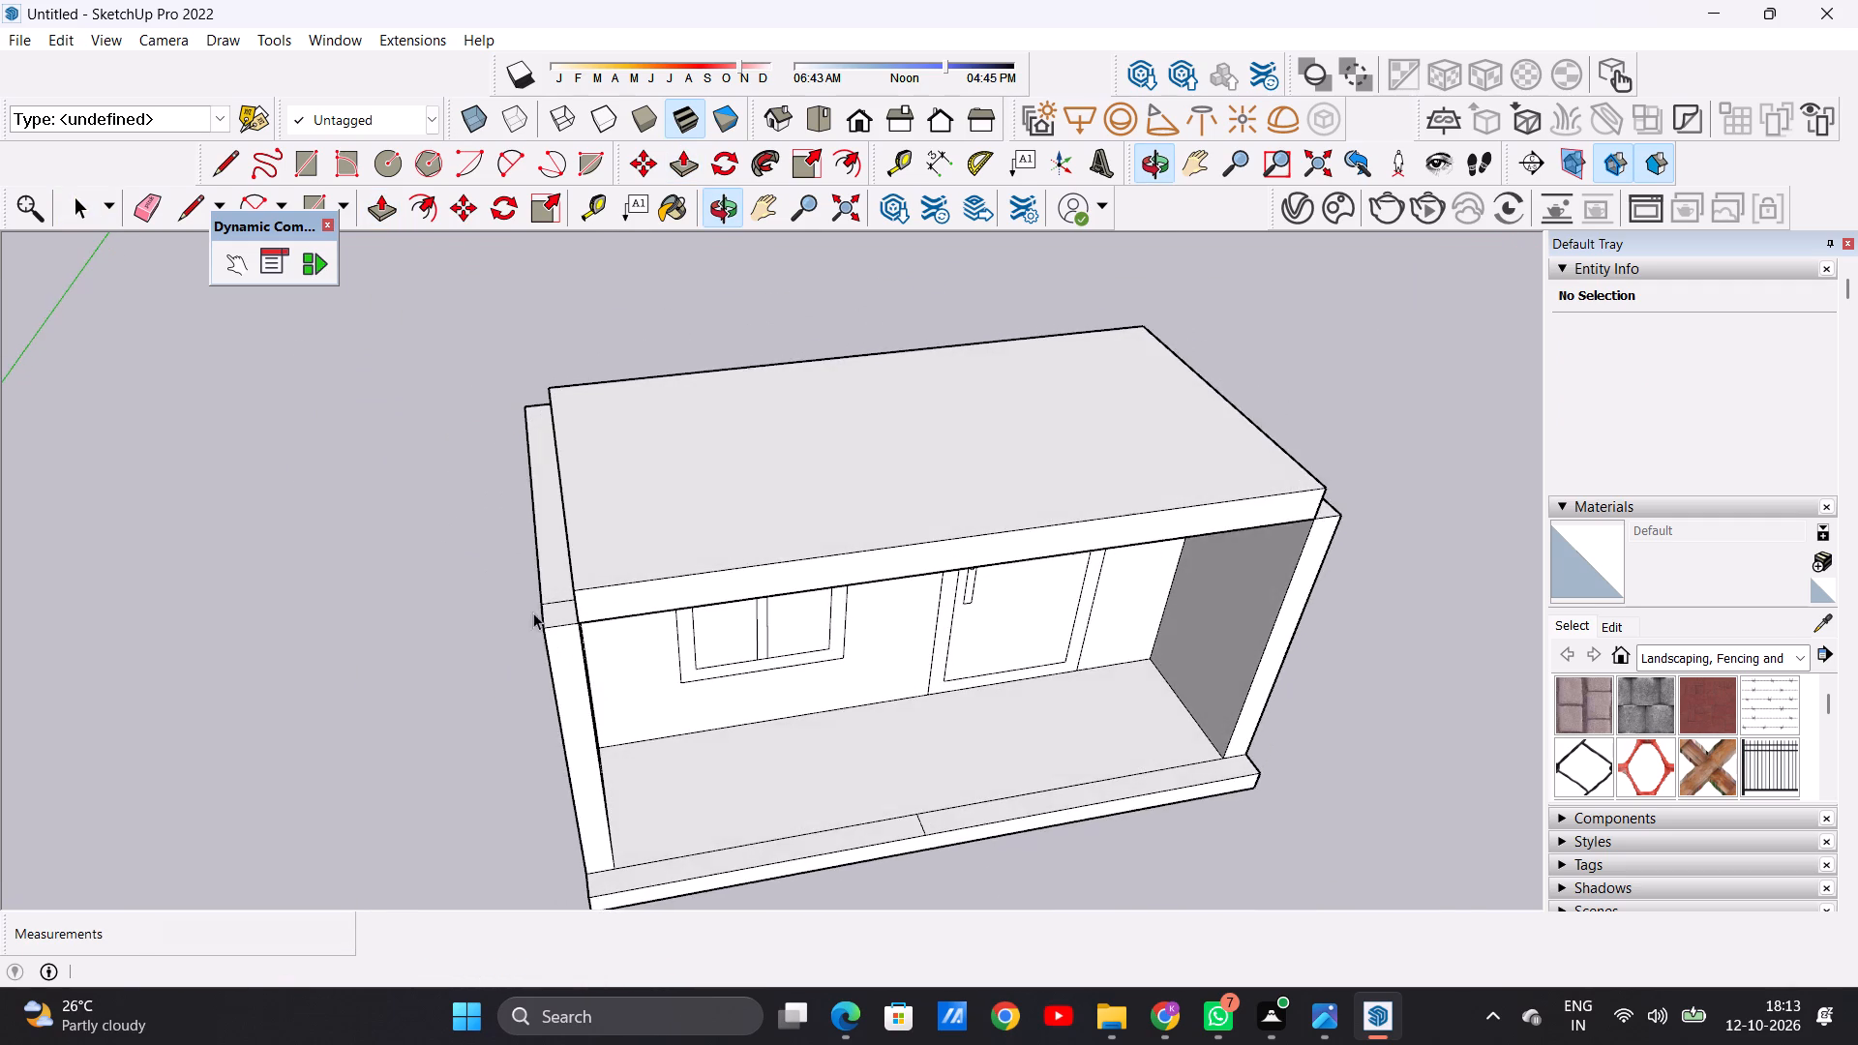
{"action": "scroll", "coordinate": [554, 585], "scroll_direction": "up", "scroll_amount": 10}
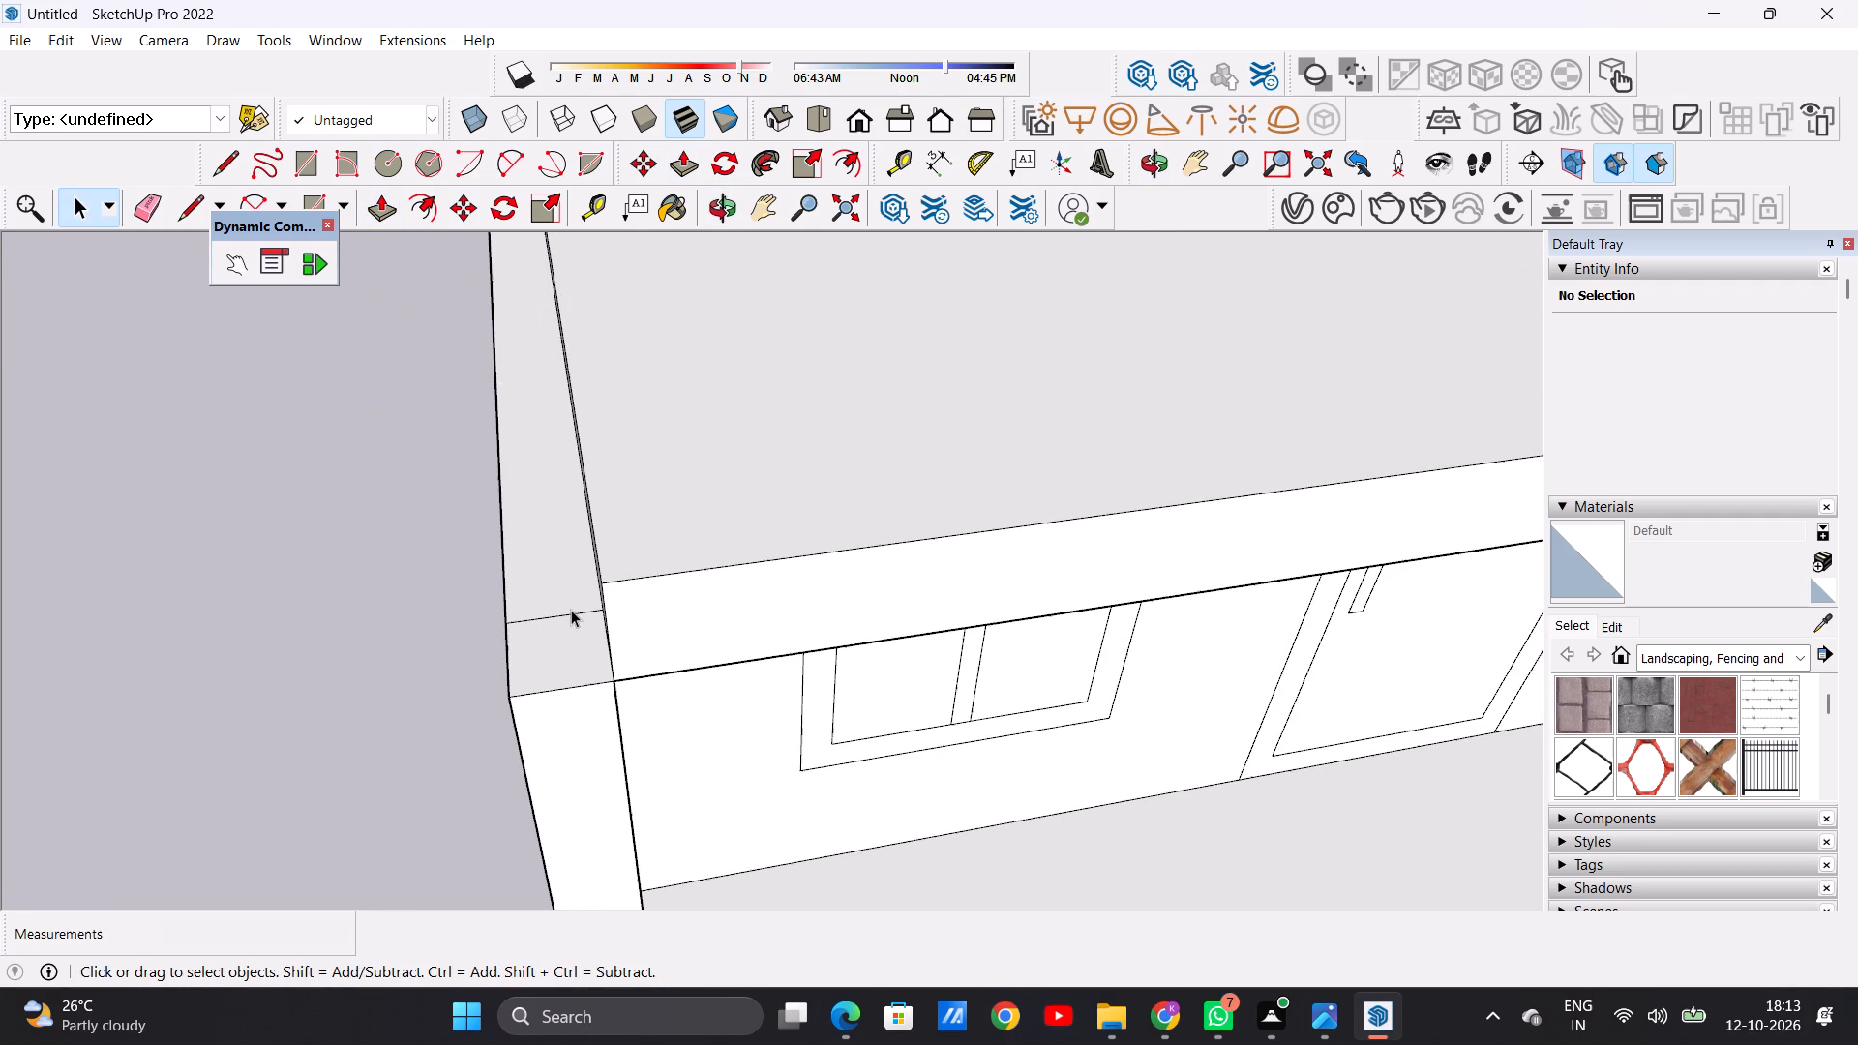
{"action": "key", "text": "e"}
{"action": "scroll", "coordinate": [571, 610], "scroll_direction": "up", "scroll_amount": 4}
{"action": "left_click_drag", "start_coordinate": [571, 610], "coordinate": [576, 627]}
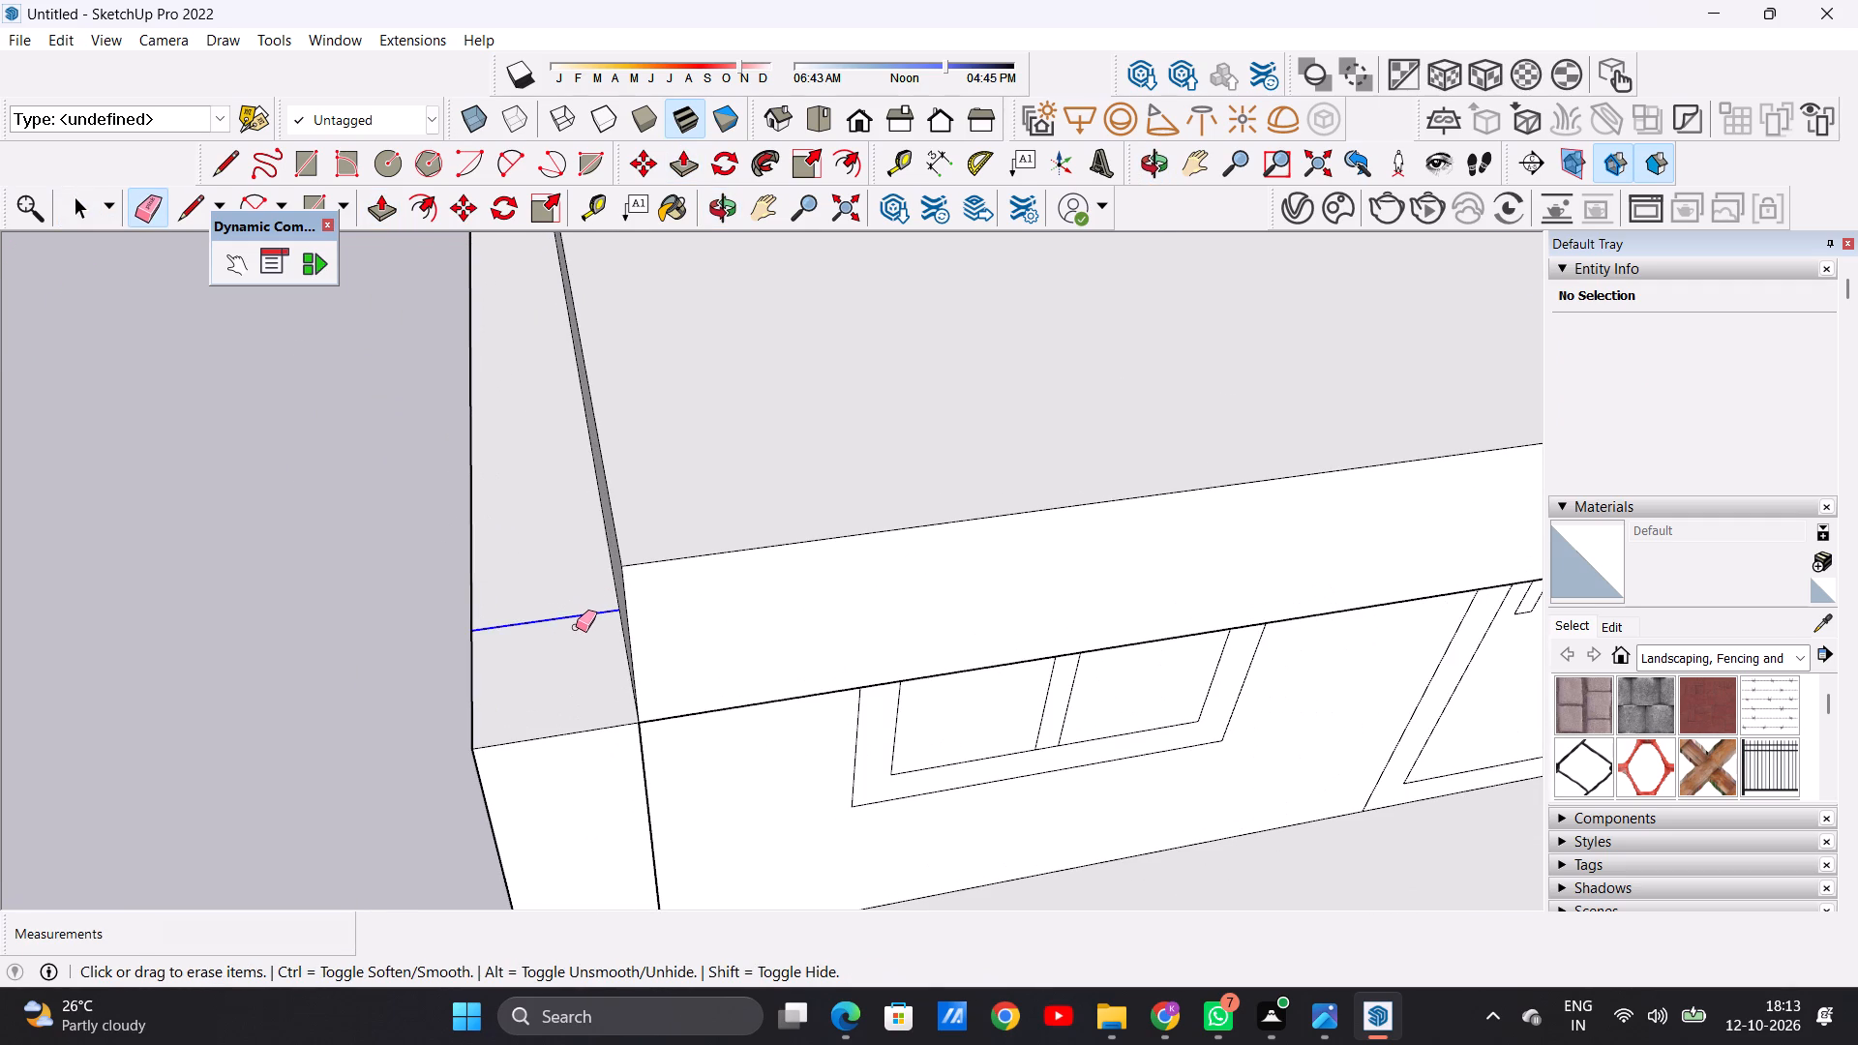
Push/Pull the roof slab's side face above the column and low side wall outward about 10 3/8" to the wall's outer face.
{"action": "key", "text": "space"}
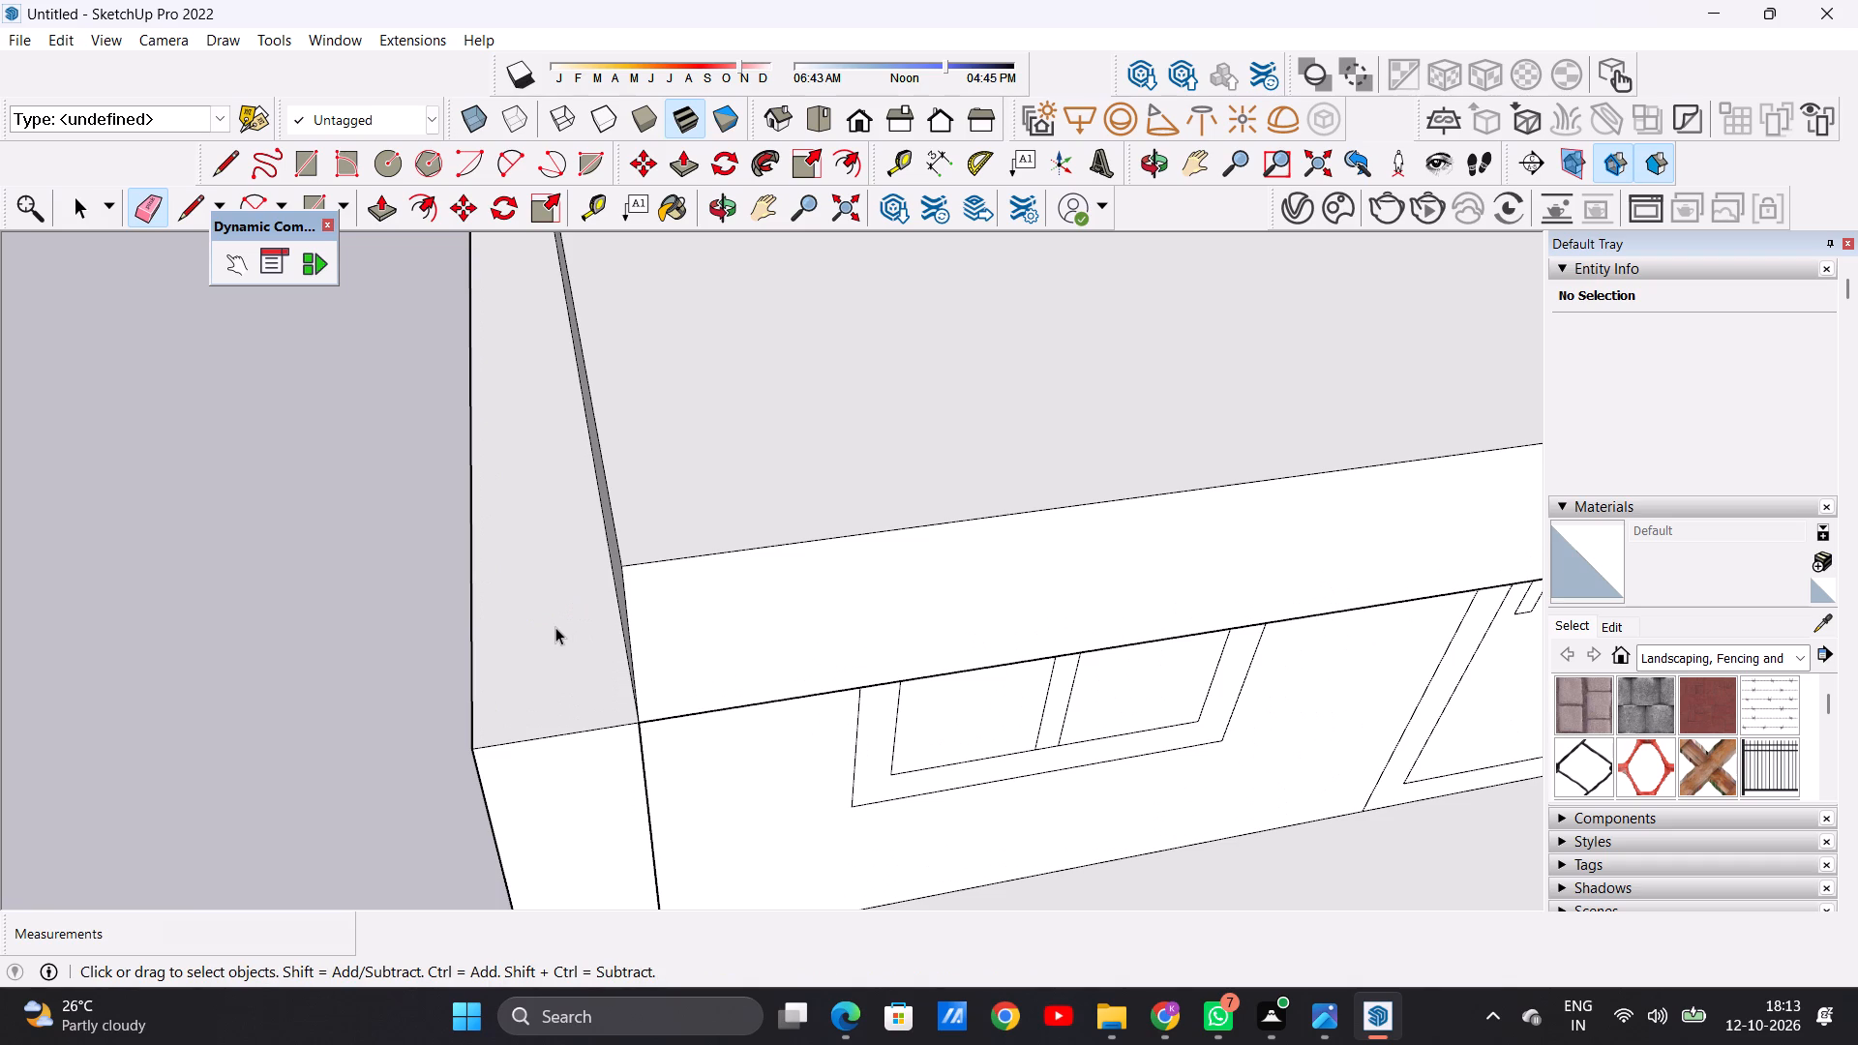
{"action": "scroll", "coordinate": [540, 621], "scroll_direction": "down", "scroll_amount": 12}
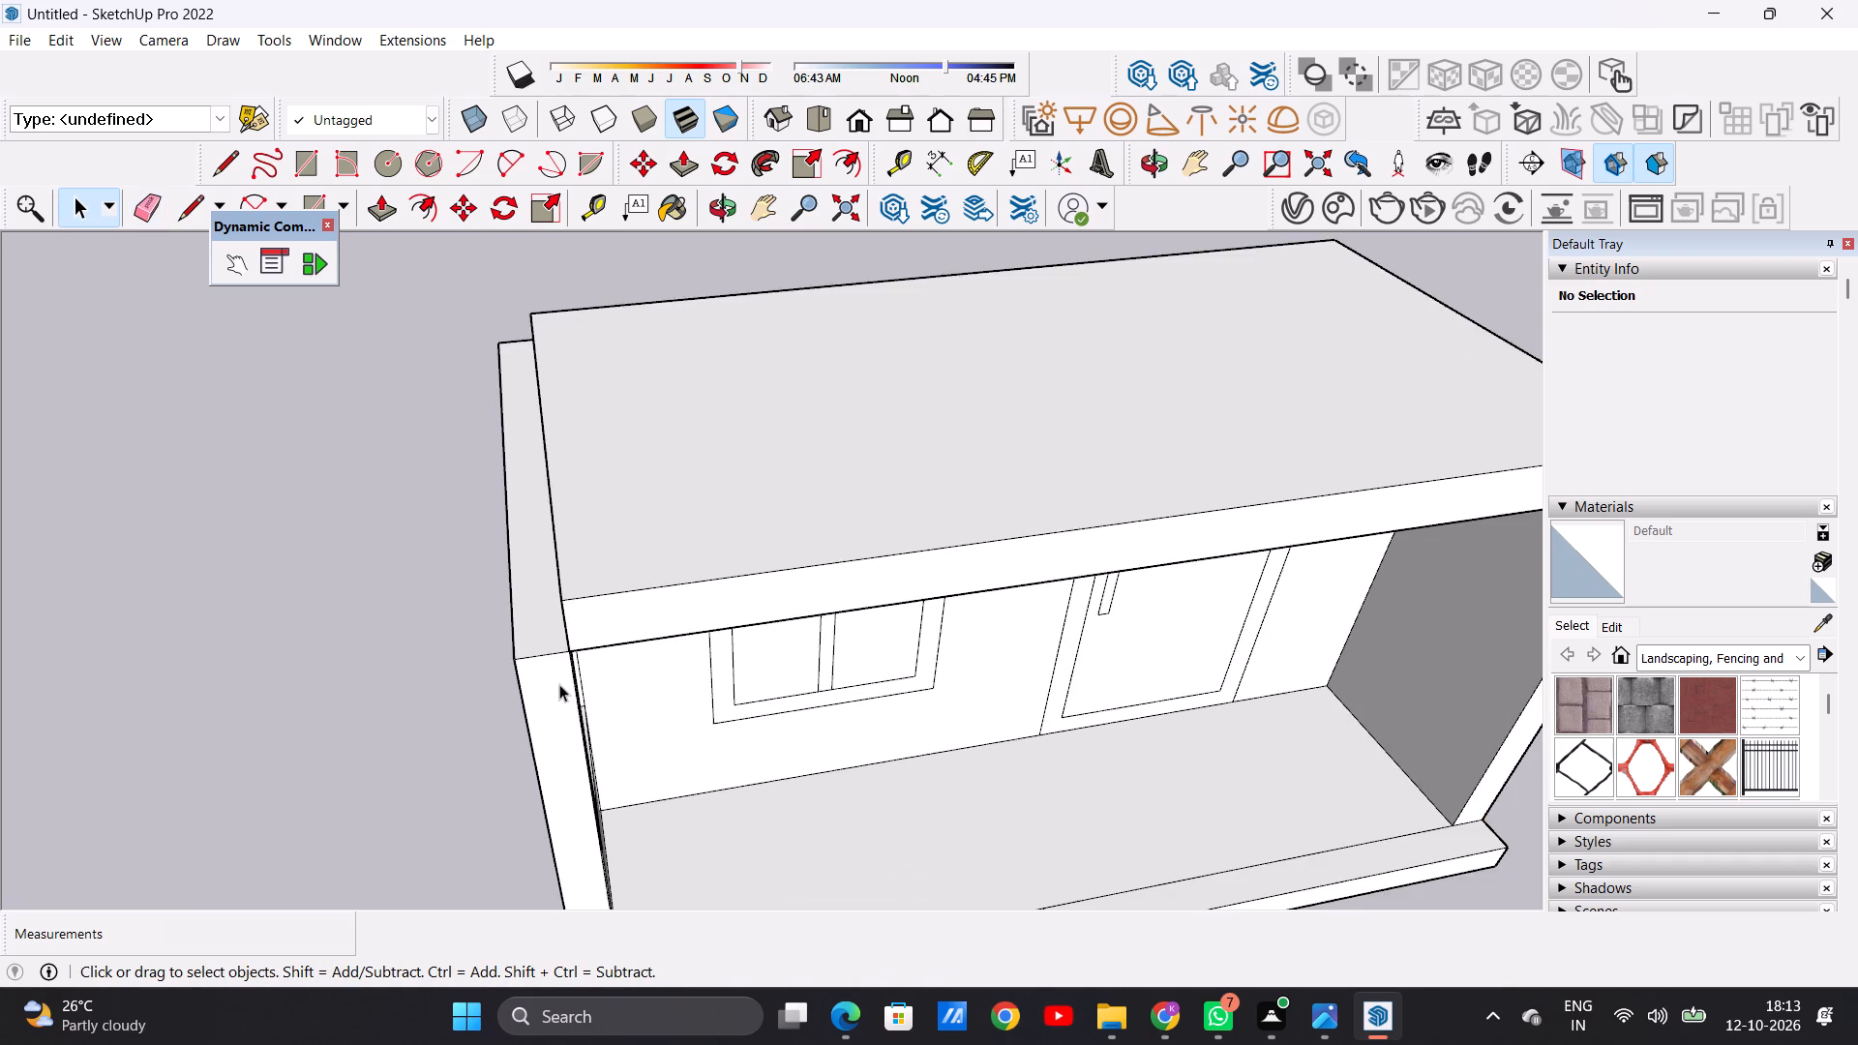
{"action": "middle_click_drag", "start_coordinate": [559, 684], "coordinate": [548, 566]}
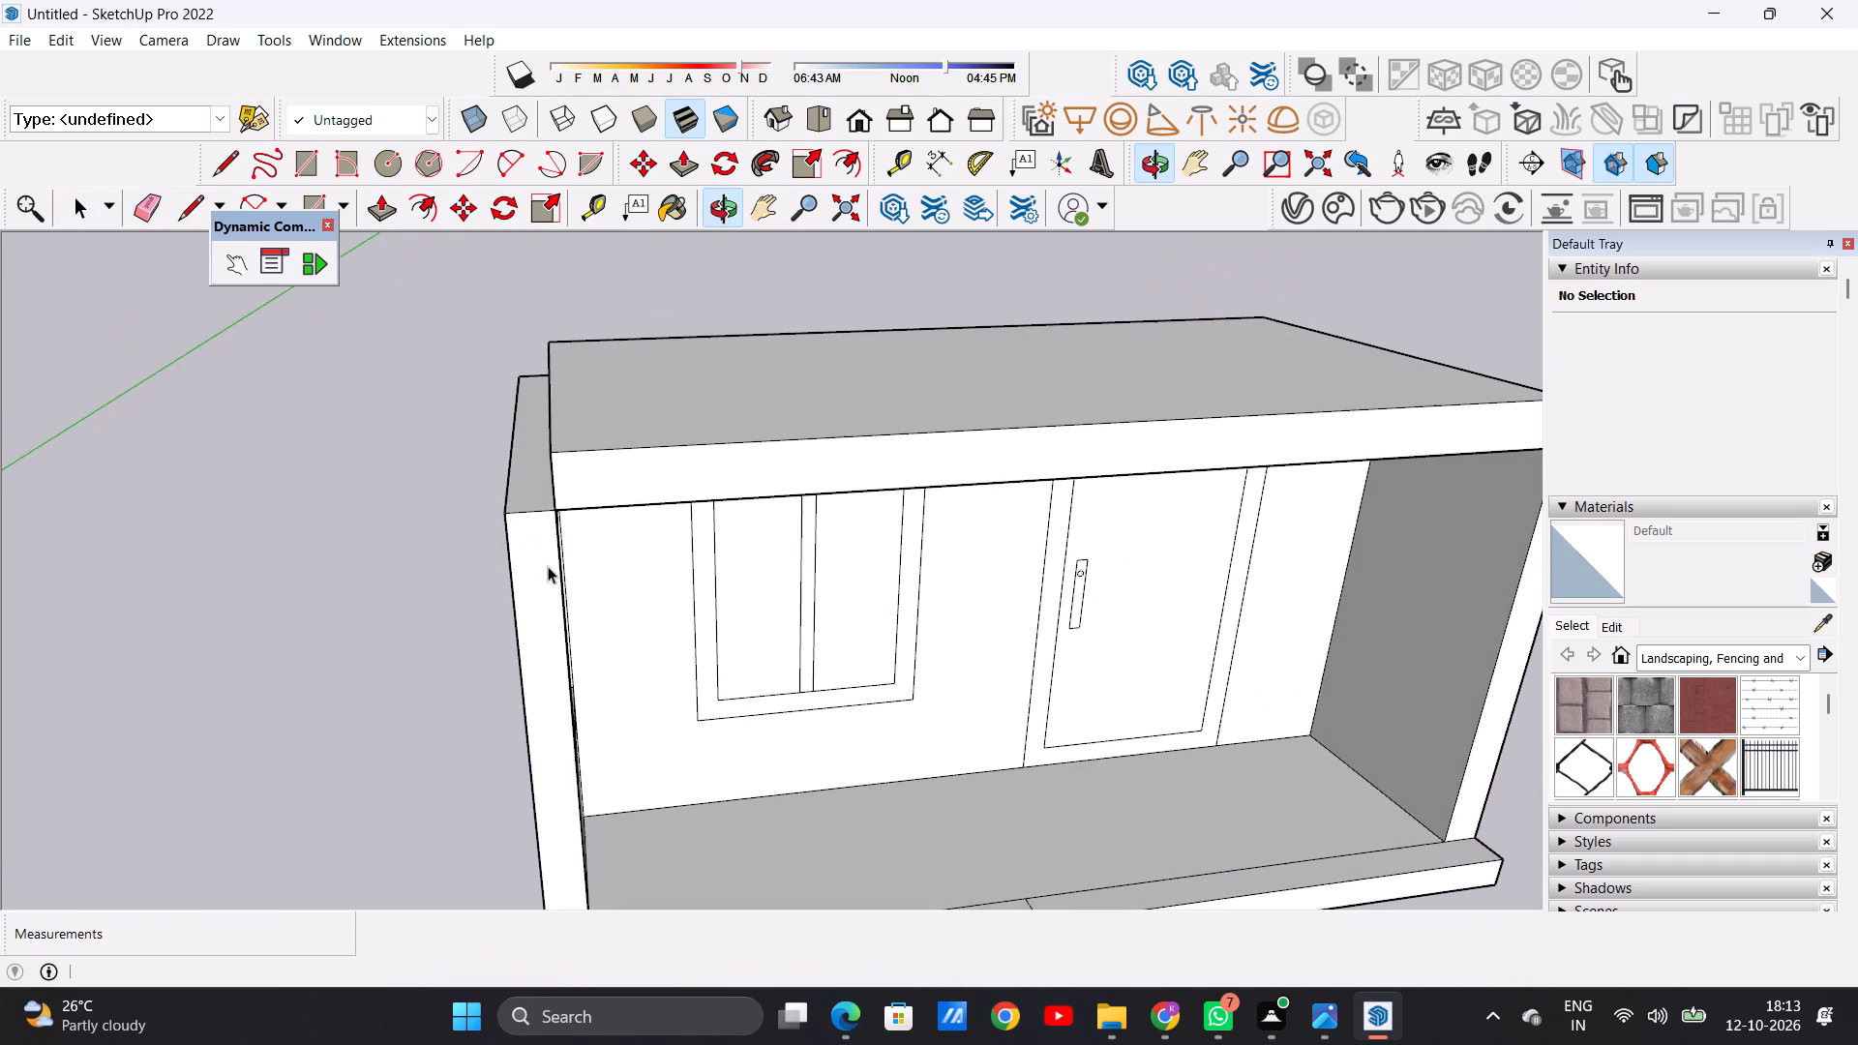
{"action": "scroll", "coordinate": [548, 566], "scroll_direction": "down", "scroll_amount": 5}
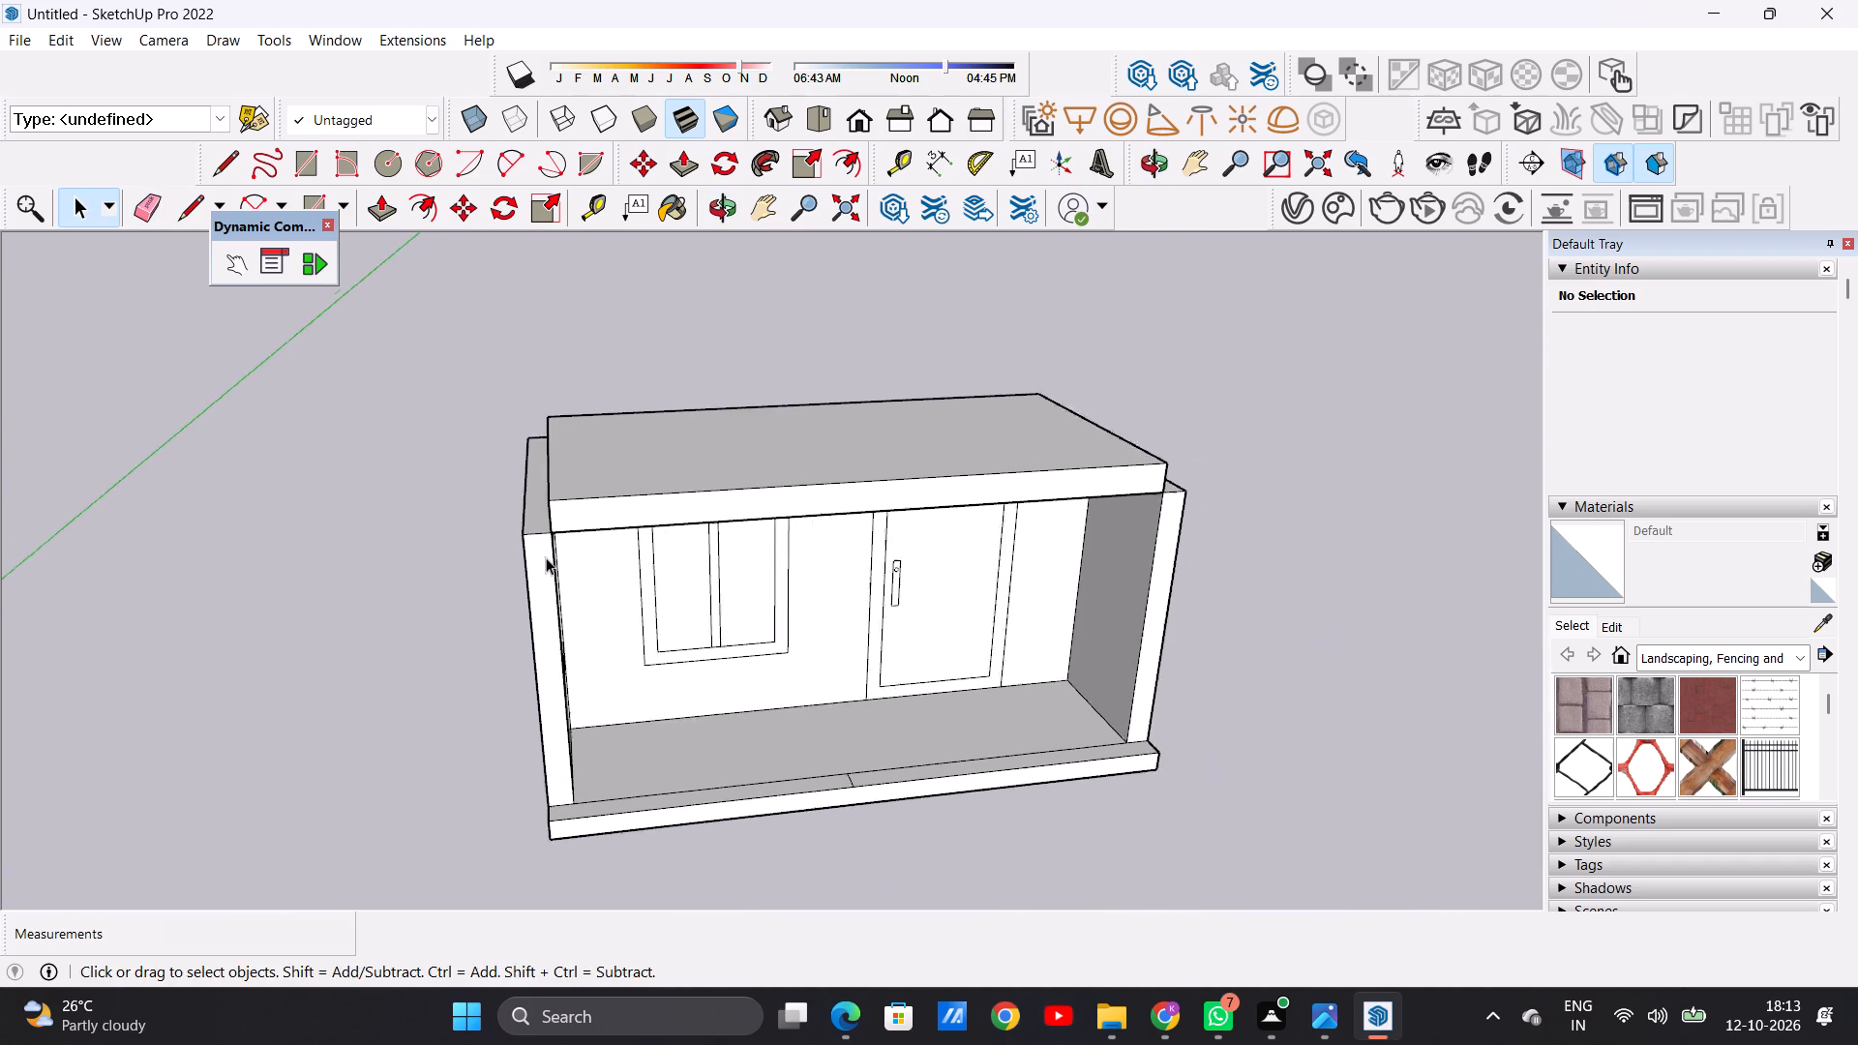
{"action": "scroll", "coordinate": [546, 557], "scroll_direction": "down", "scroll_amount": 2}
{"action": "middle_click_drag", "start_coordinate": [546, 577], "coordinate": [524, 542]}
{"action": "scroll", "coordinate": [525, 543], "scroll_direction": "down", "scroll_amount": 2}
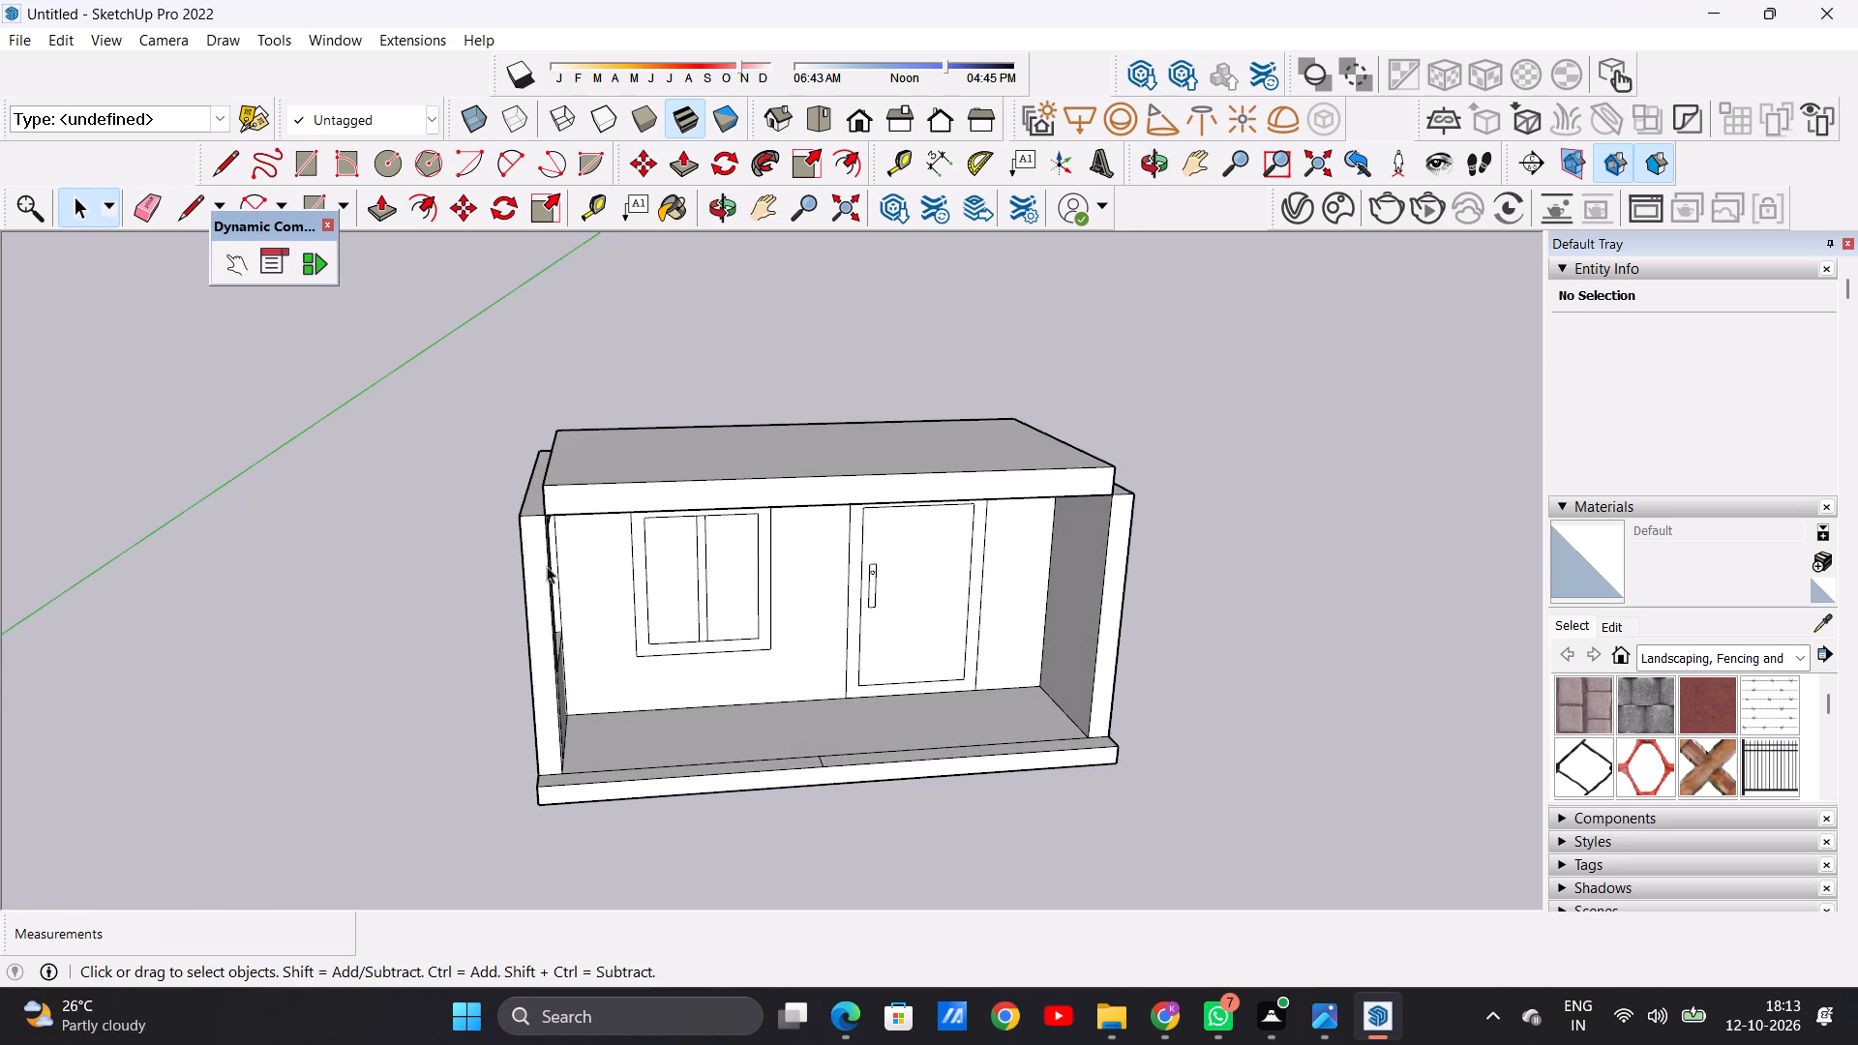
{"action": "scroll", "coordinate": [547, 566], "scroll_direction": "down", "scroll_amount": 1}
{"action": "middle_click_drag", "start_coordinate": [524, 507], "coordinate": [728, 595]}
{"action": "scroll", "coordinate": [572, 588], "scroll_direction": "up", "scroll_amount": 7}
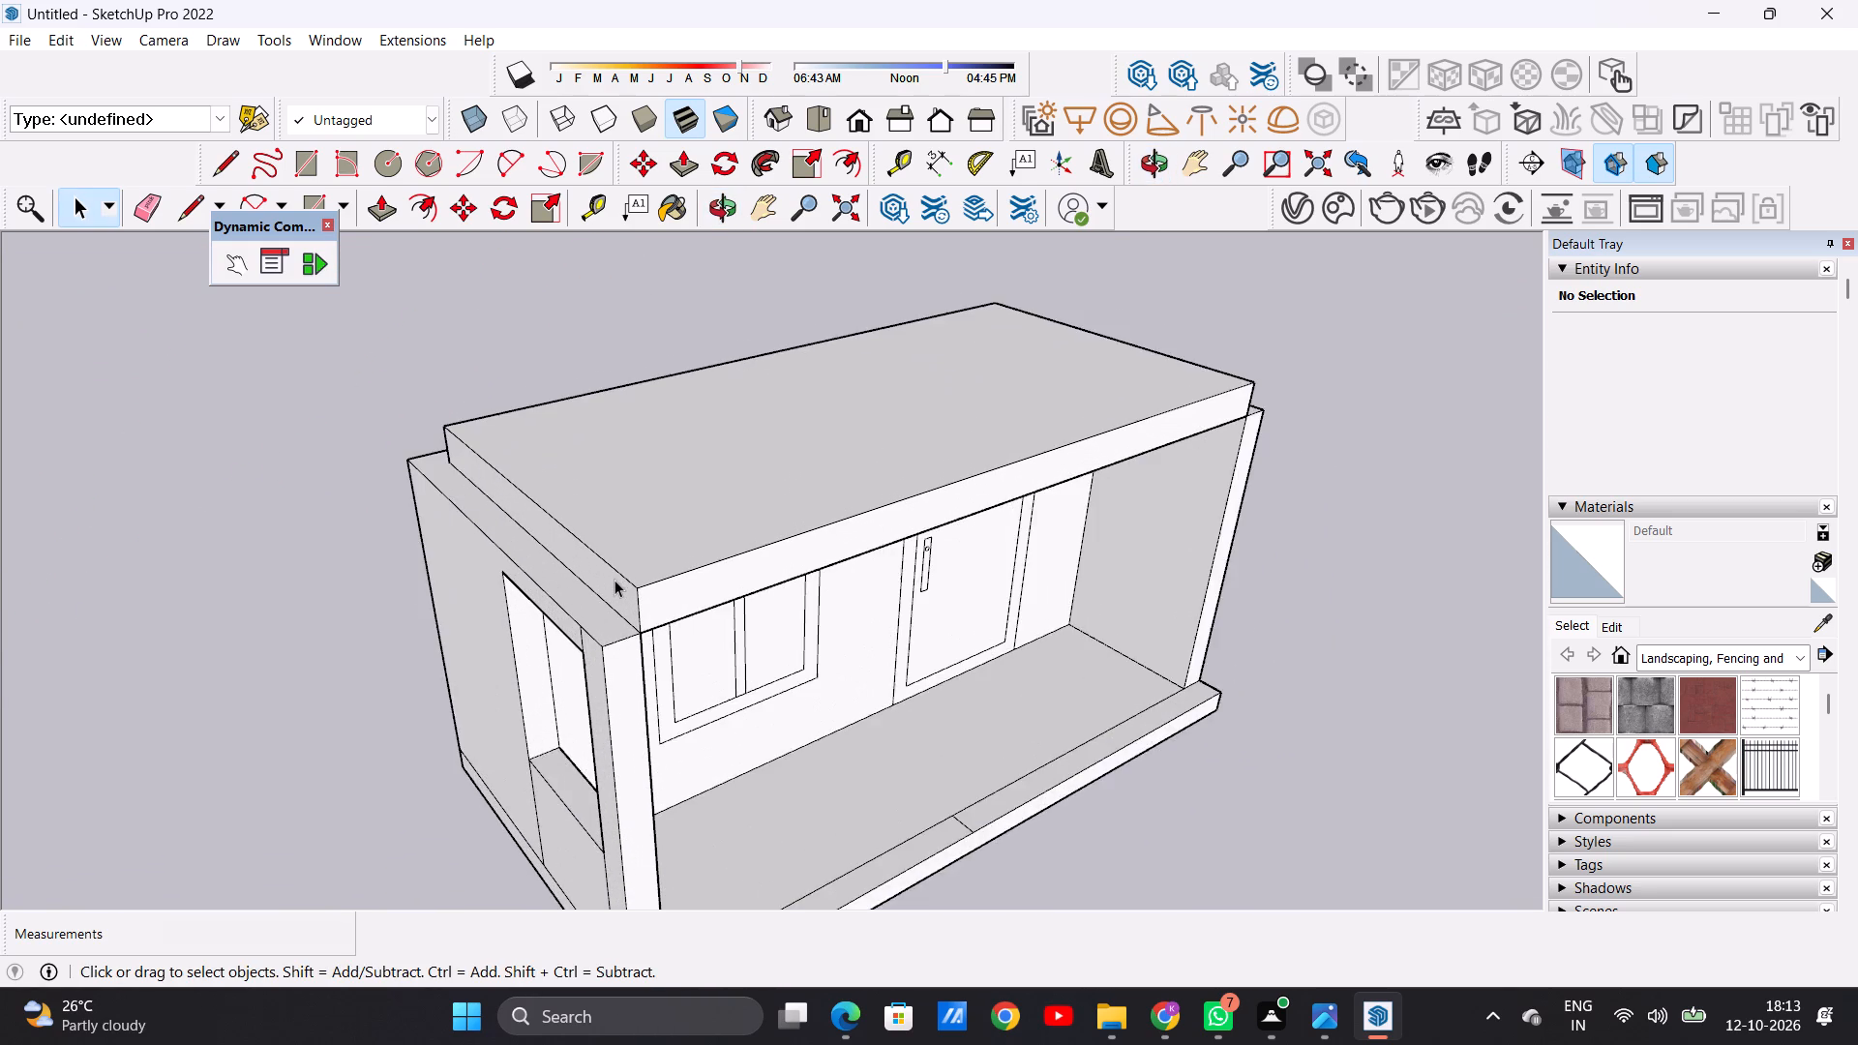
{"action": "scroll", "coordinate": [614, 580], "scroll_direction": "up", "scroll_amount": 1}
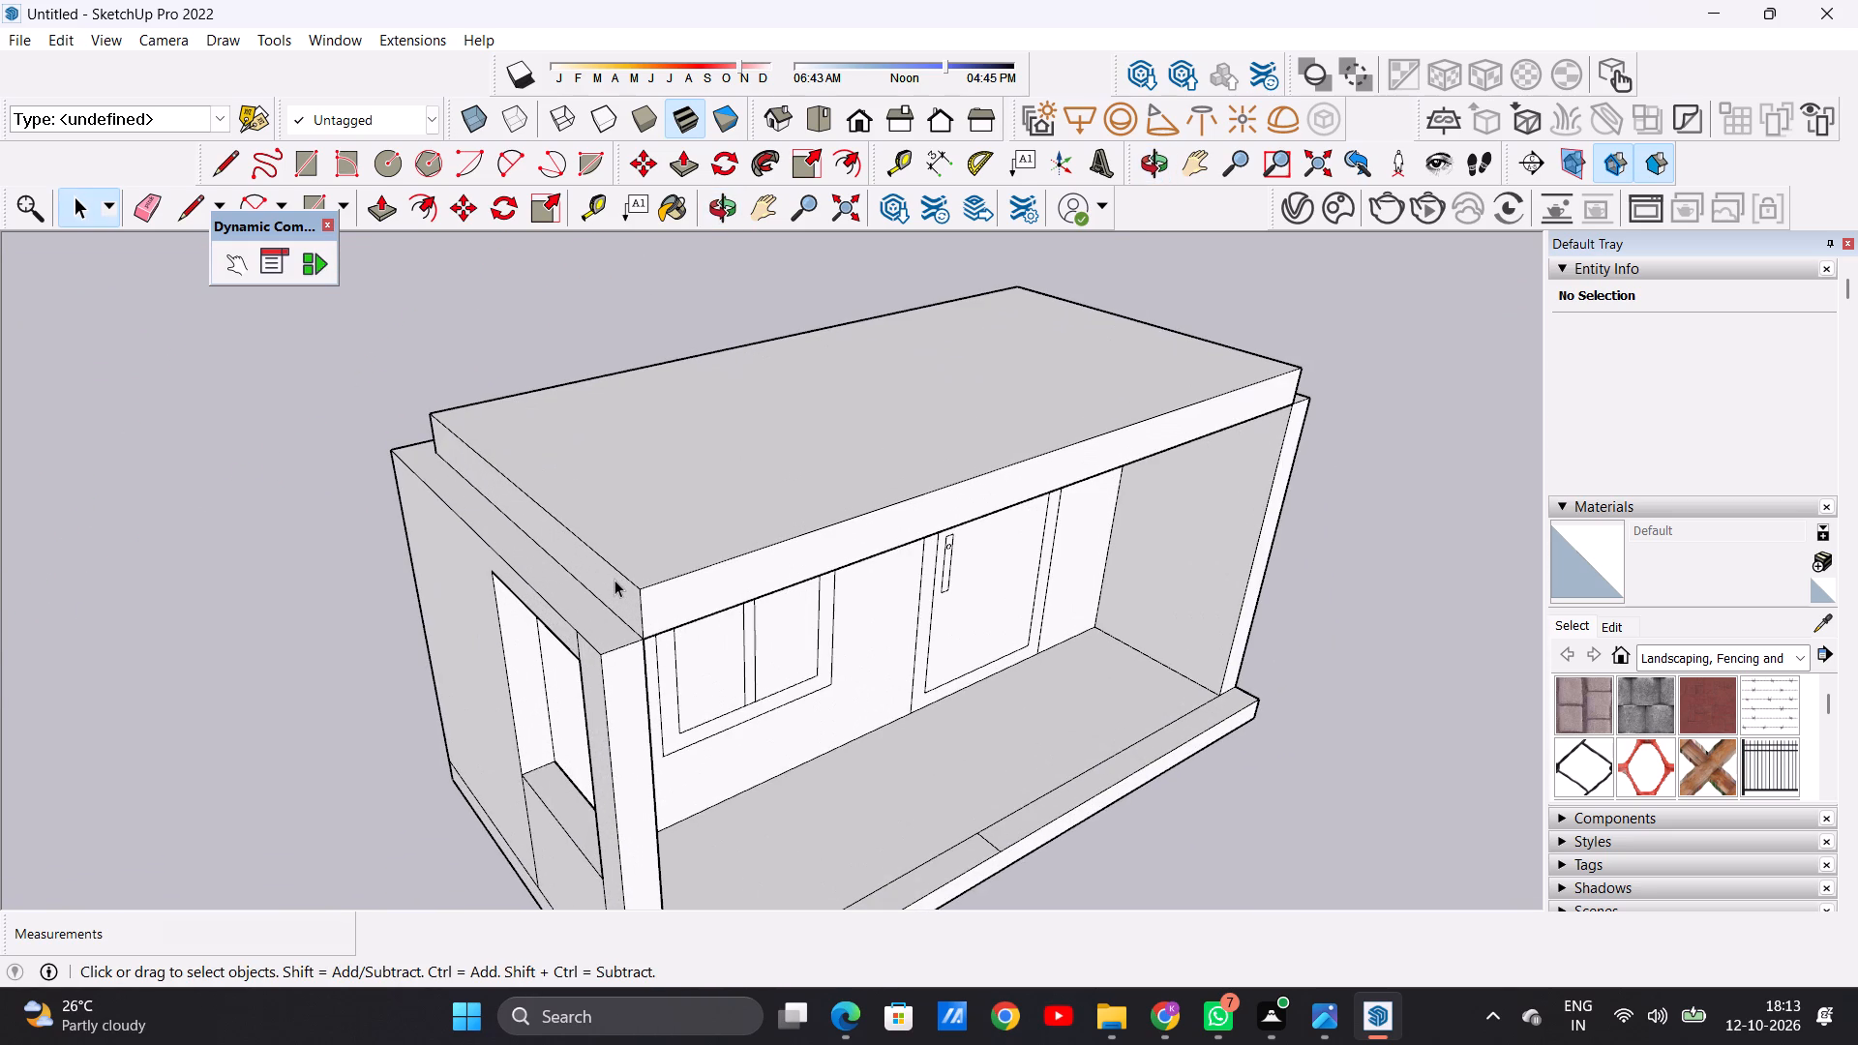
{"action": "key", "text": "p"}
{"action": "scroll", "coordinate": [614, 580], "scroll_direction": "up", "scroll_amount": 6}
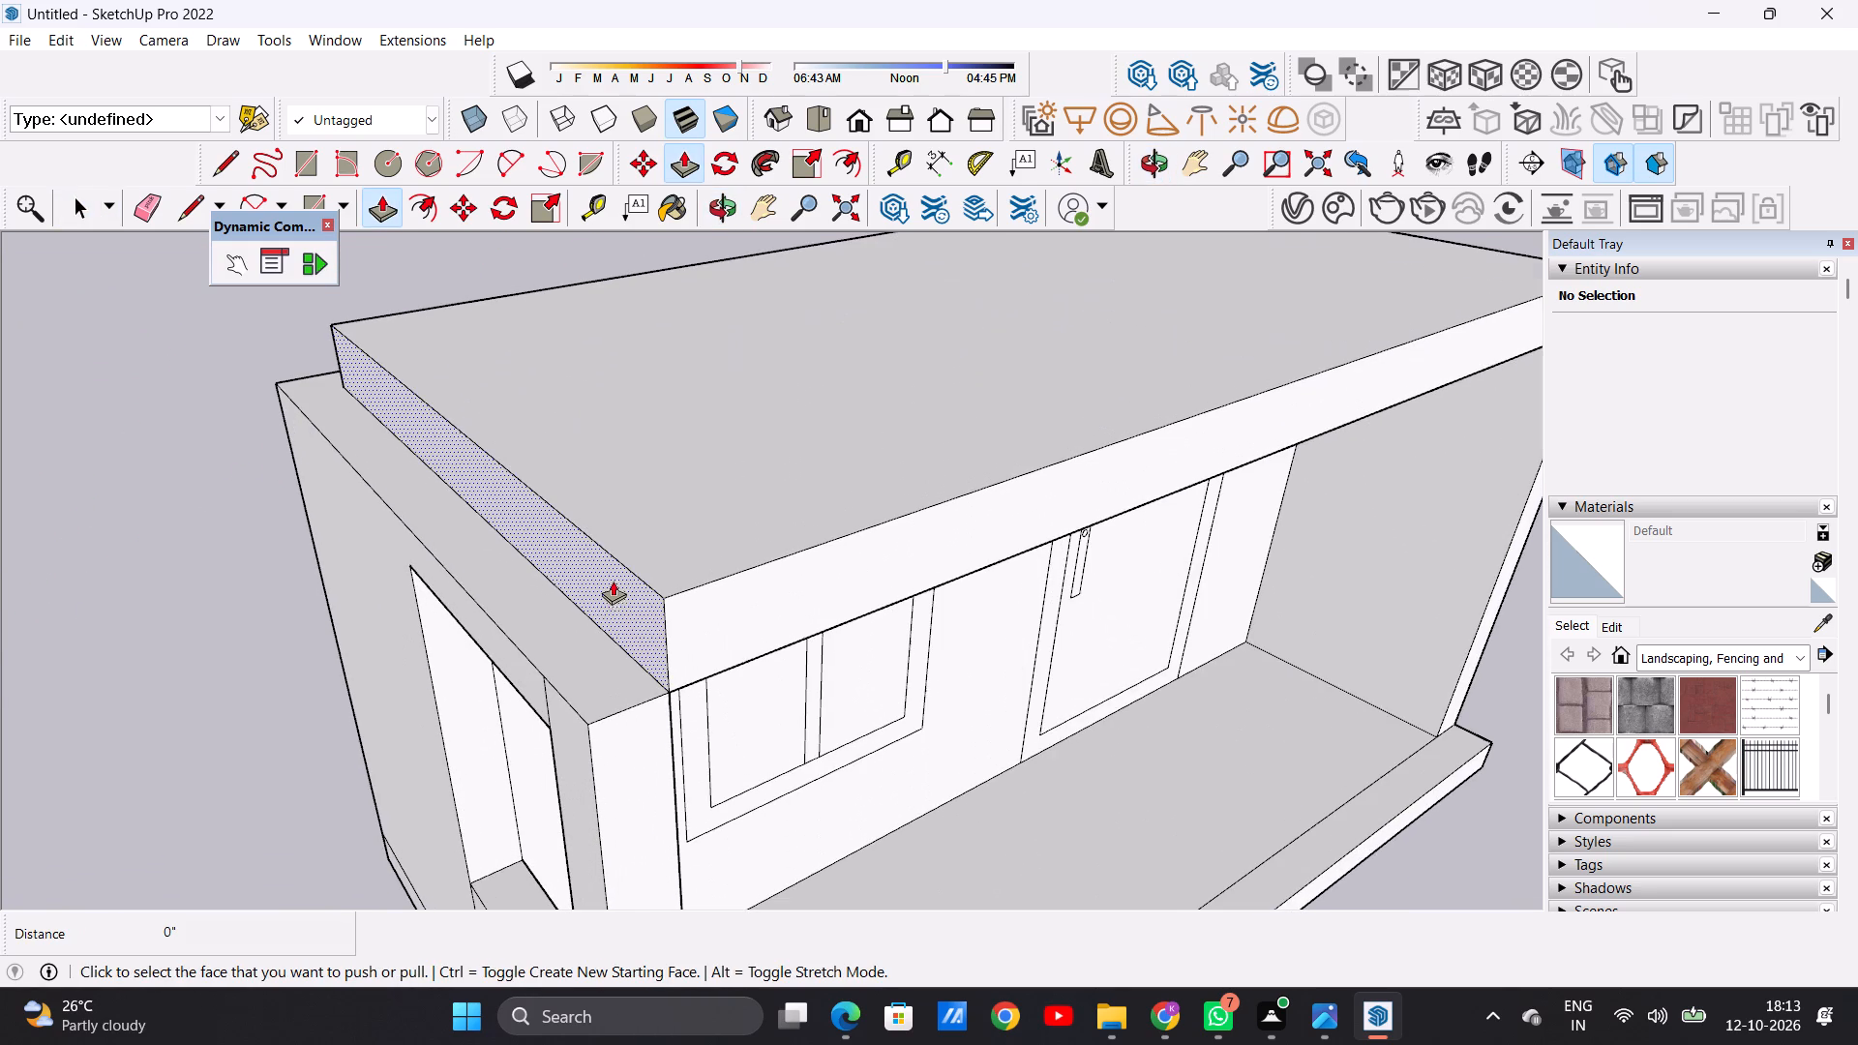
{"action": "left_click", "coordinate": [613, 603]}
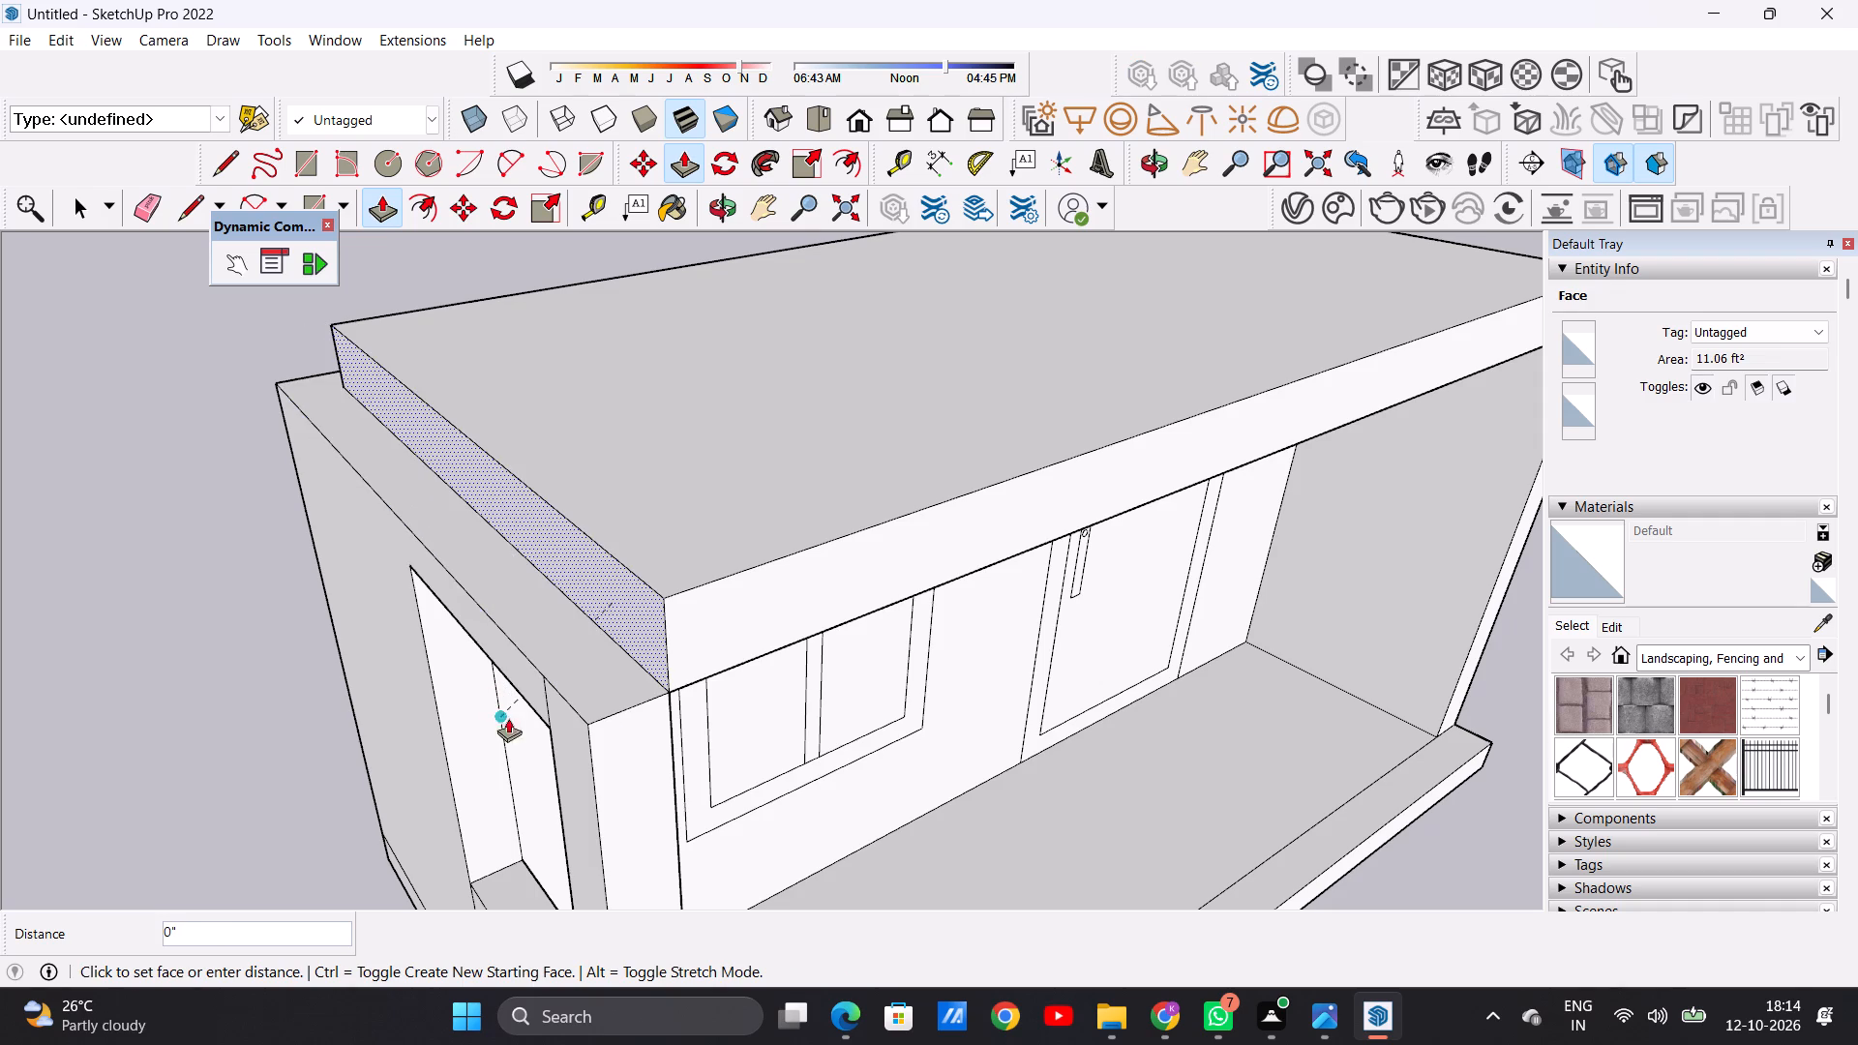
{"action": "left_click", "coordinate": [591, 734]}
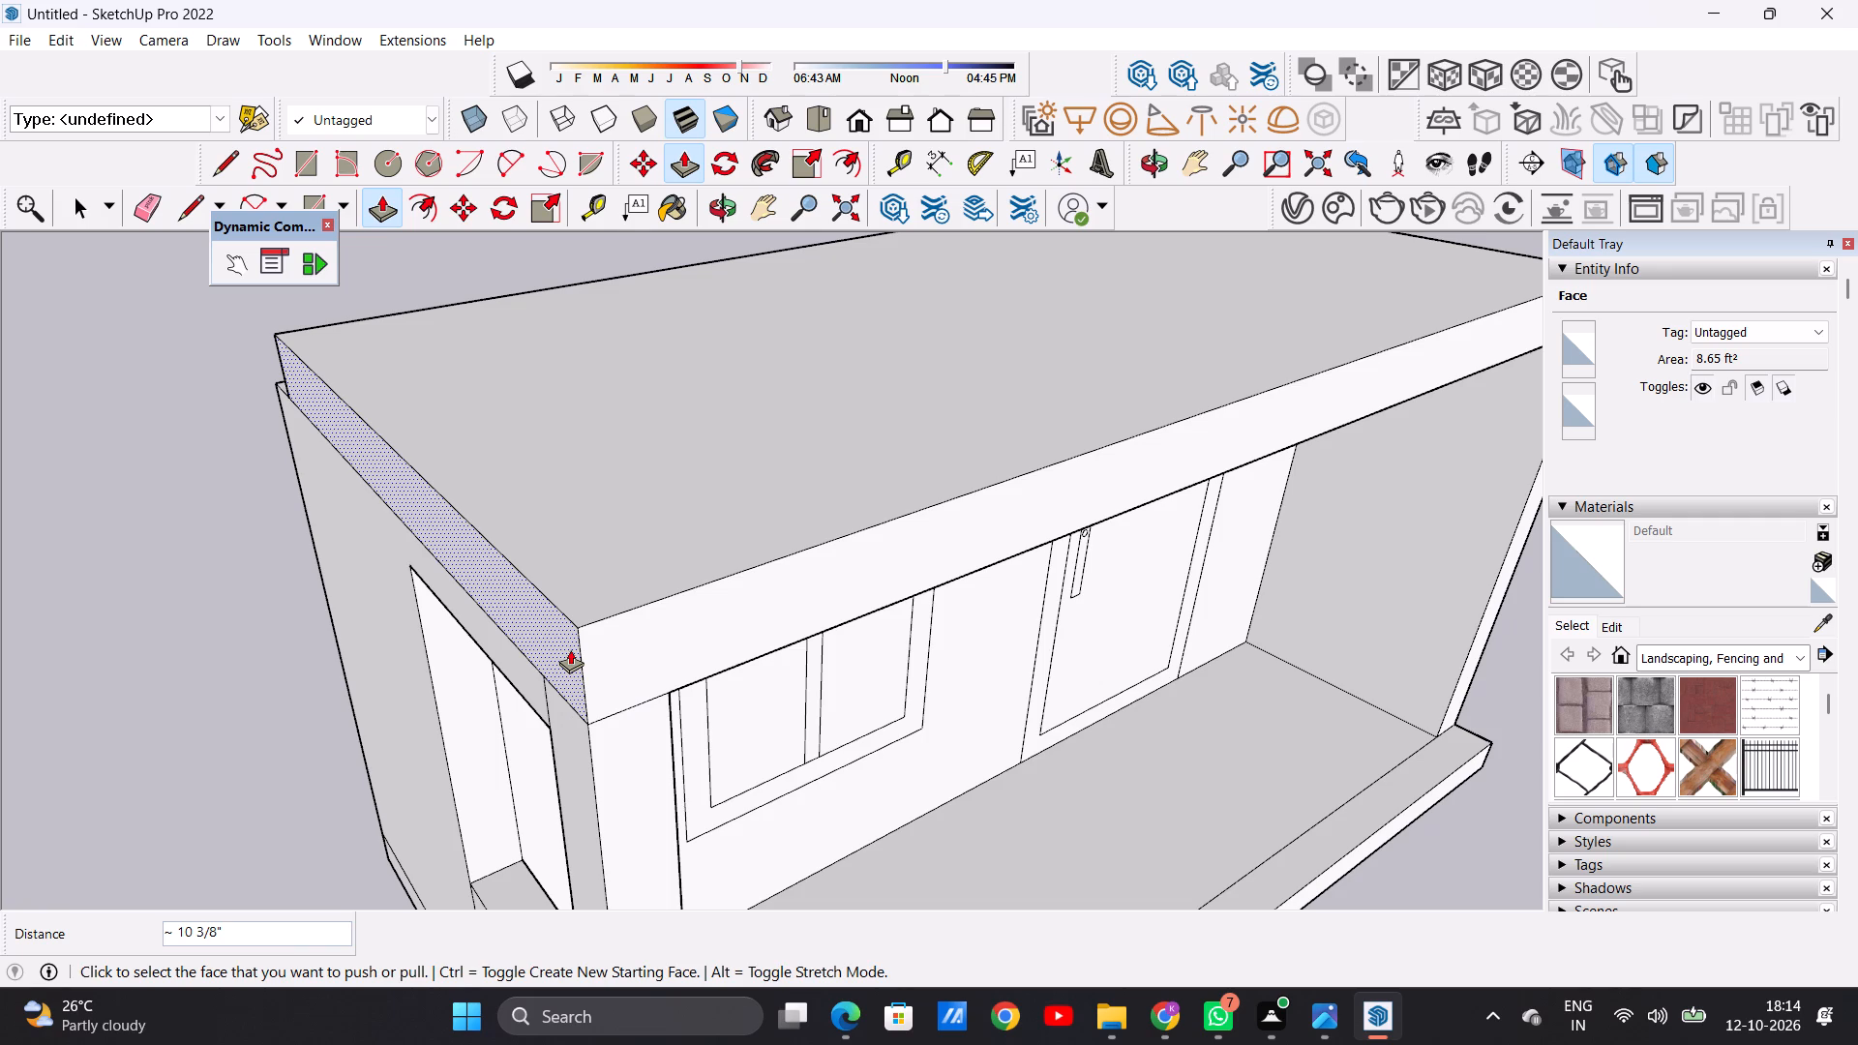
{"action": "key", "text": "space"}
Examine the extended roof slab from the column side, the open front and the opposite end wall.
{"action": "scroll", "coordinate": [453, 597], "scroll_direction": "down", "scroll_amount": 4}
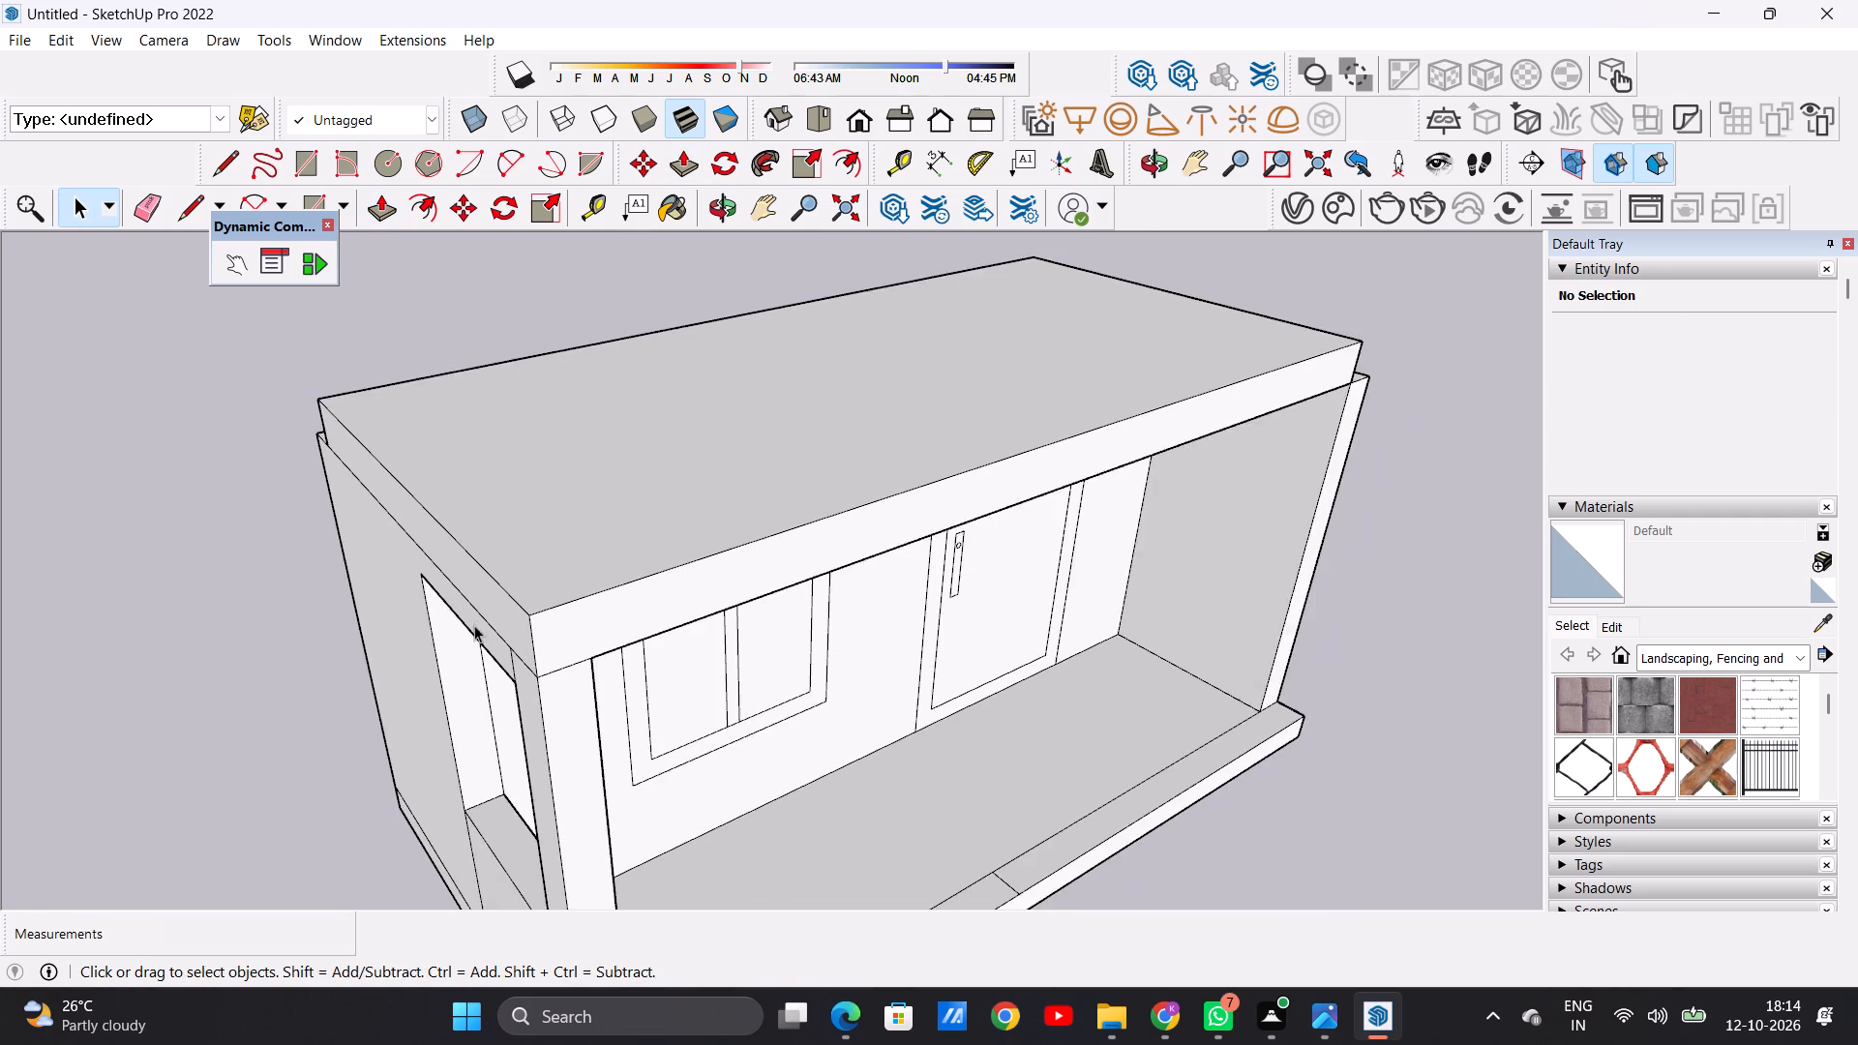
{"action": "middle_click_drag", "start_coordinate": [474, 625], "coordinate": [590, 587]}
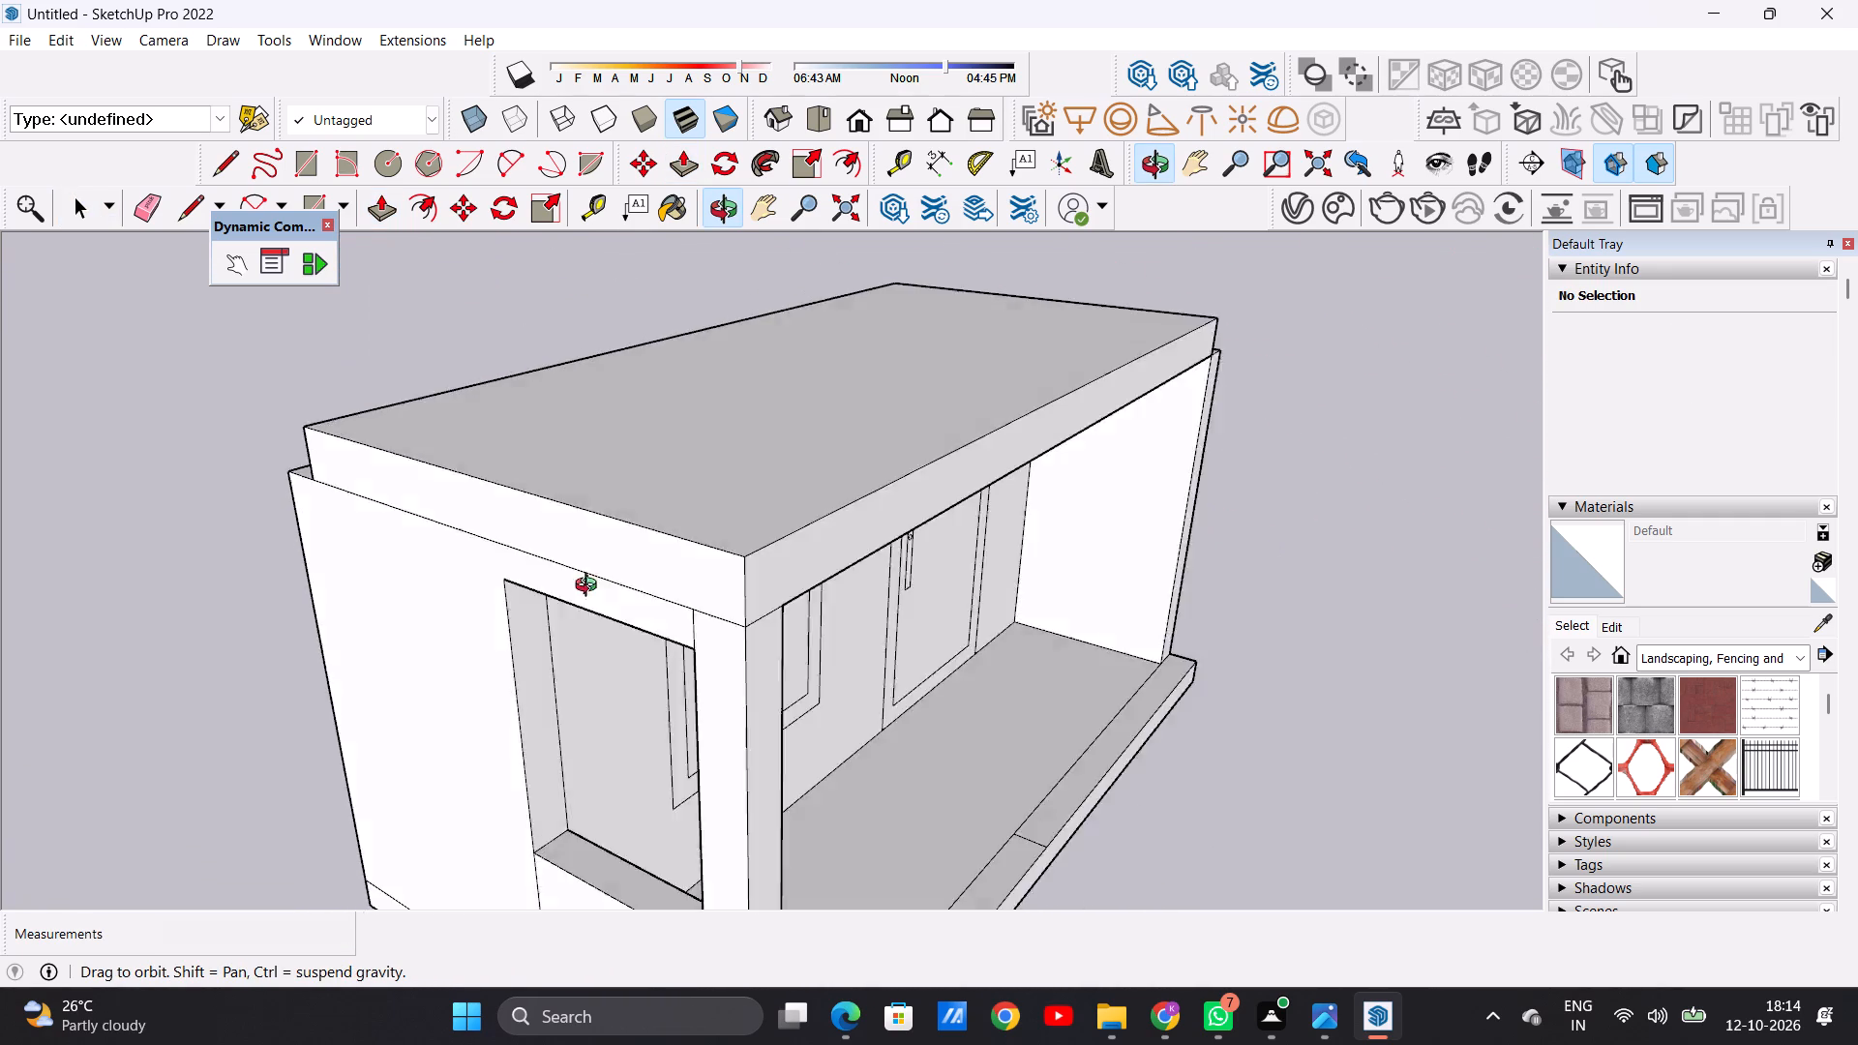
{"action": "middle_click_drag", "start_coordinate": [590, 587], "coordinate": [510, 621]}
{"action": "scroll", "coordinate": [573, 549], "scroll_direction": "down", "scroll_amount": 3}
{"action": "middle_click_drag", "start_coordinate": [751, 566], "coordinate": [423, 452]}
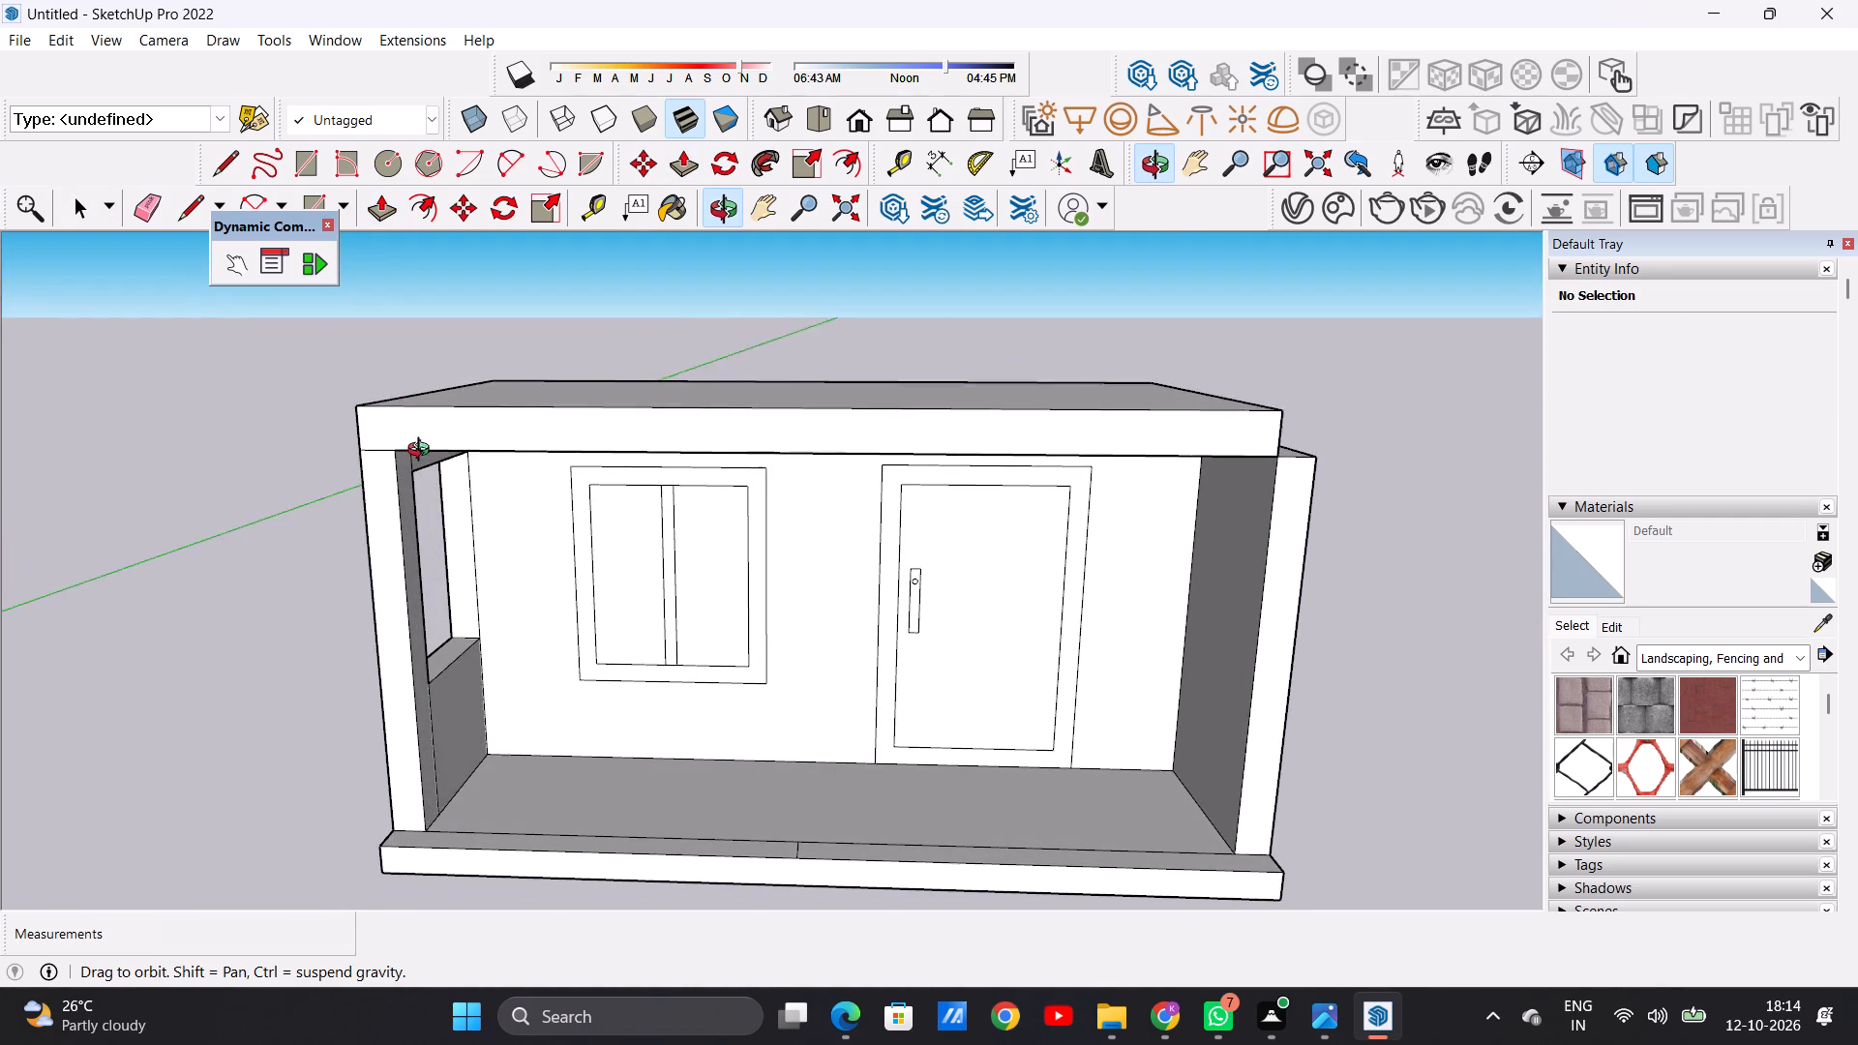
{"action": "middle_click_drag", "start_coordinate": [423, 452], "coordinate": [429, 483]}
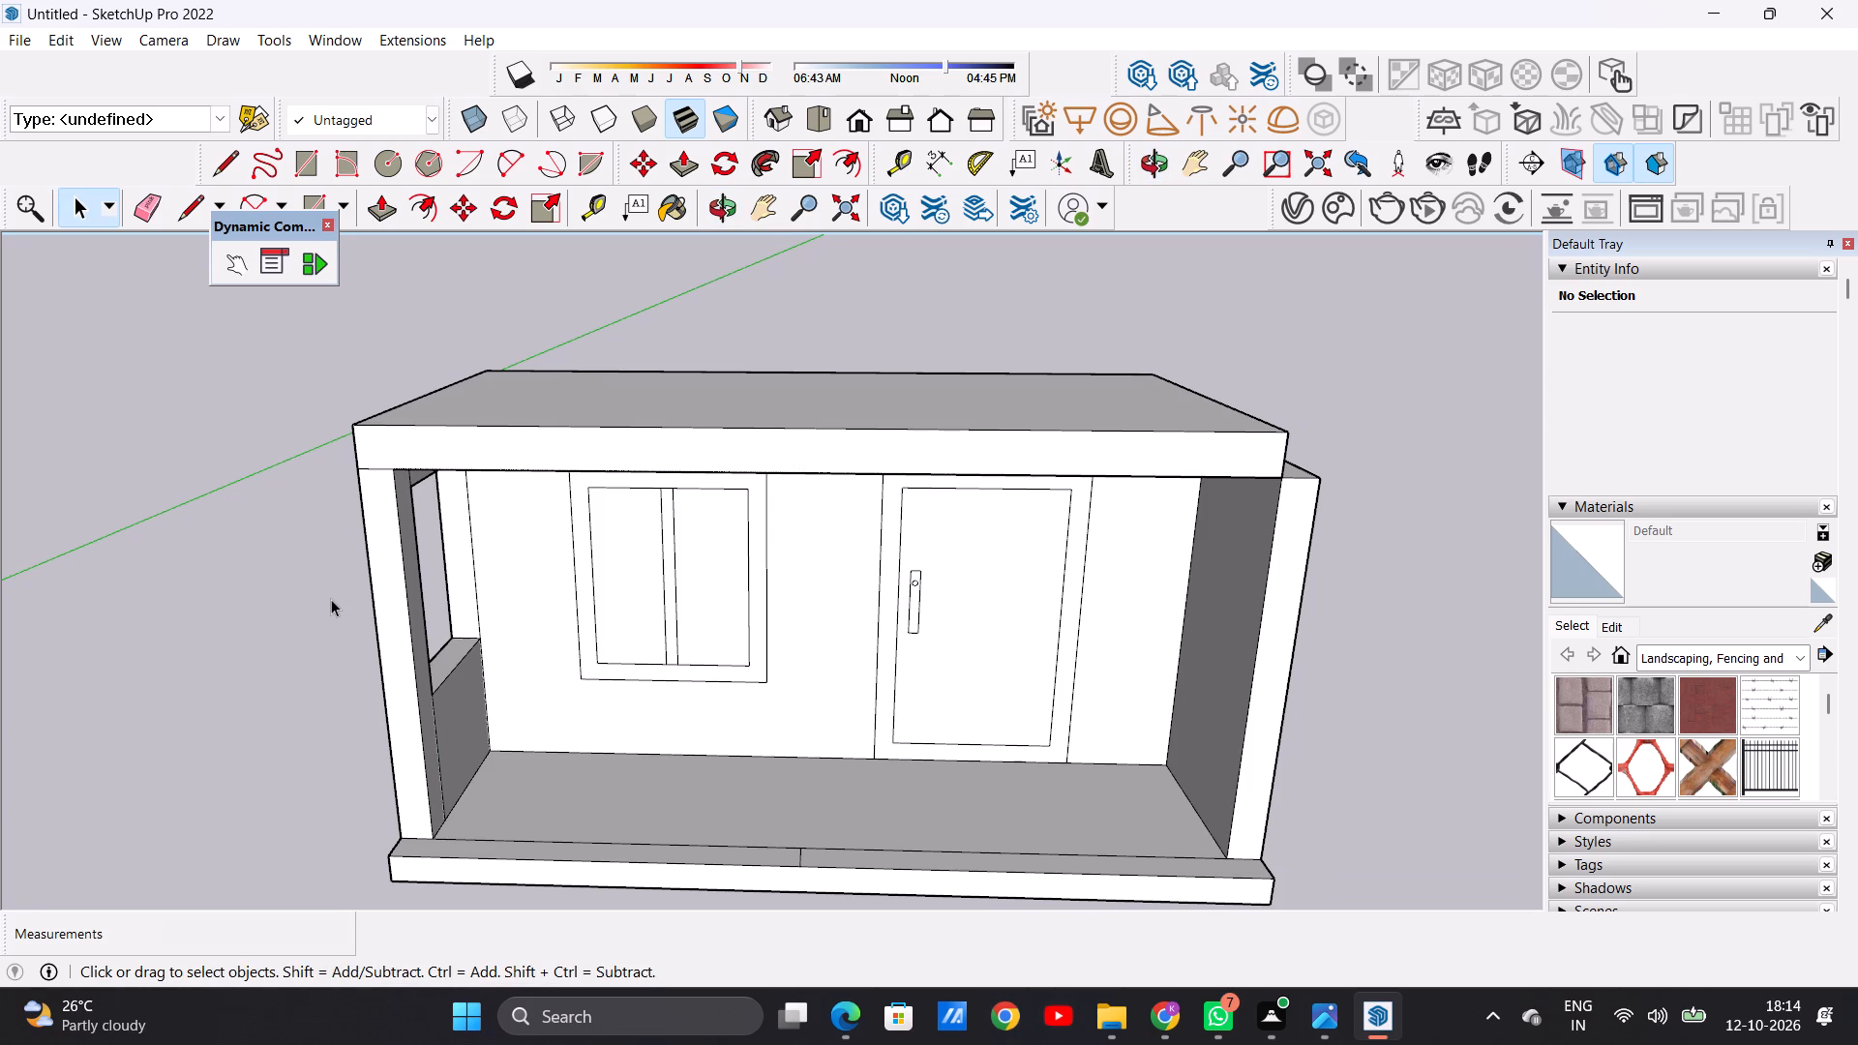
{"action": "scroll", "coordinate": [322, 570], "scroll_direction": "down", "scroll_amount": 5}
{"action": "middle_click_drag", "start_coordinate": [662, 546], "coordinate": [504, 485]}
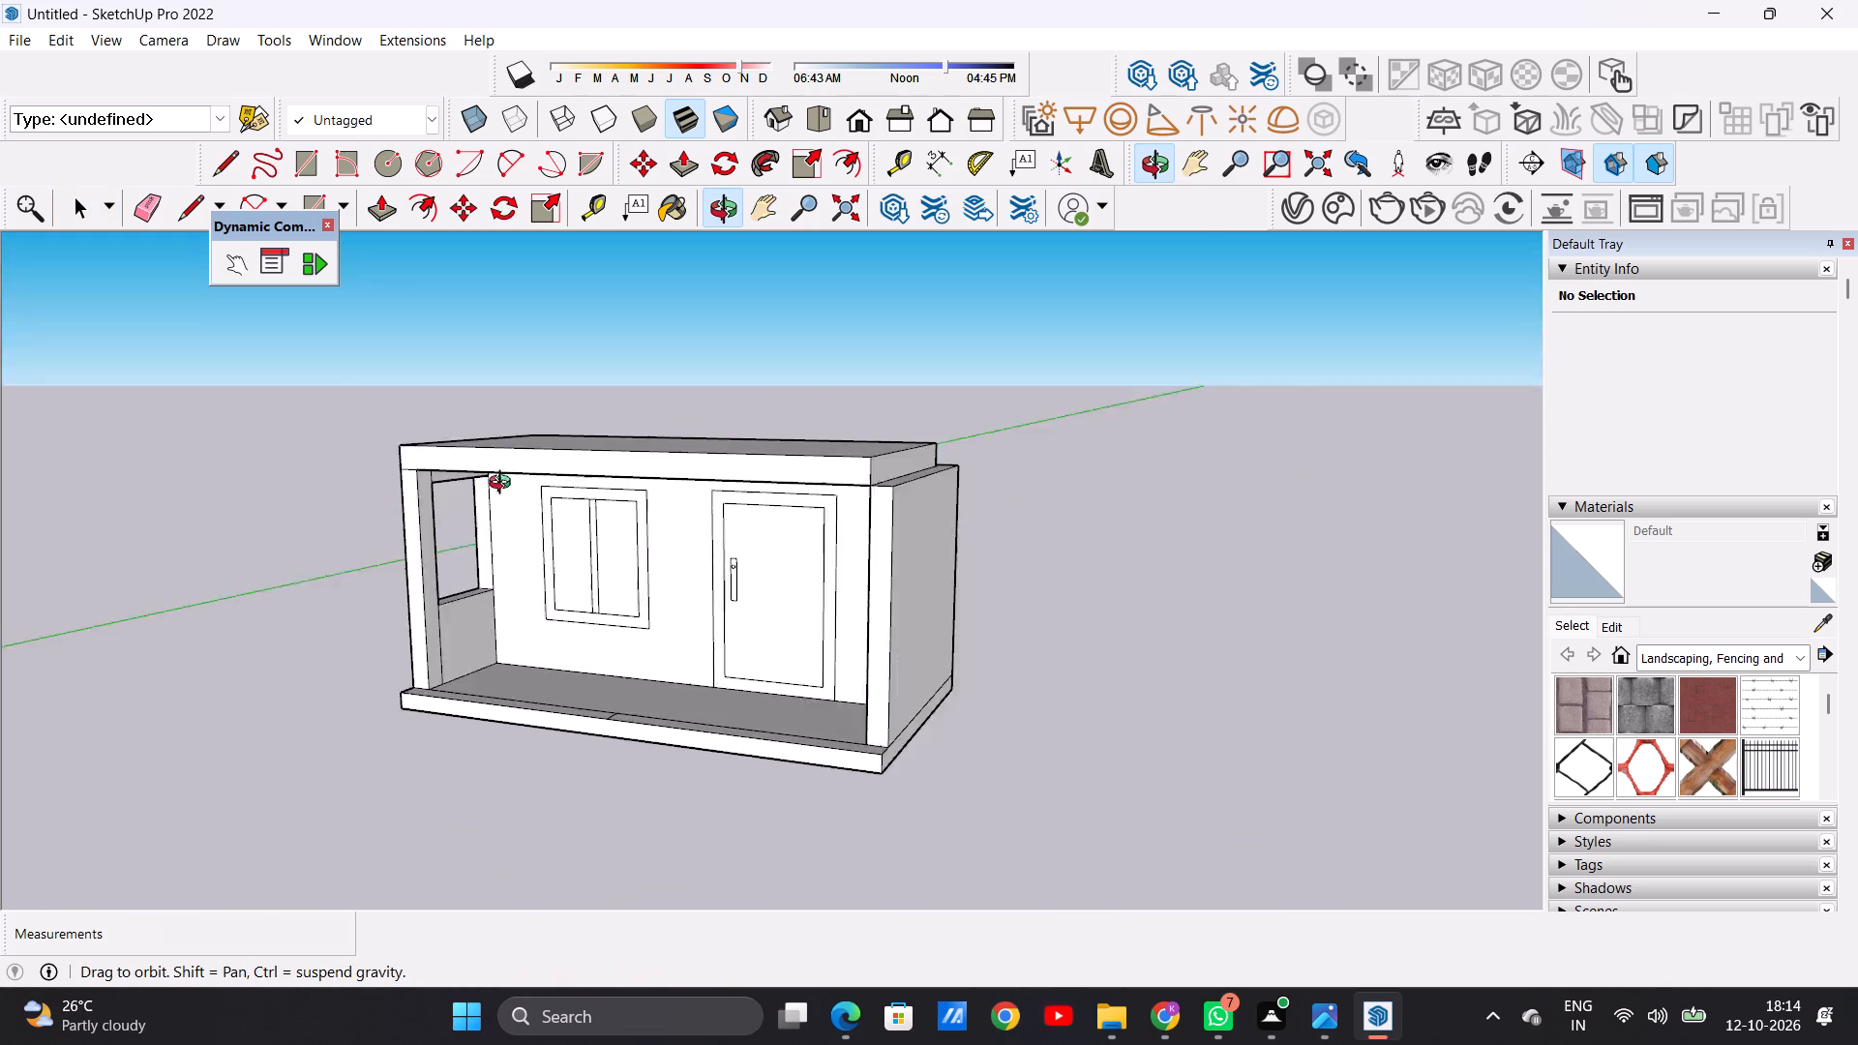
{"action": "middle_click_drag", "start_coordinate": [504, 485], "coordinate": [373, 556]}
{"action": "scroll", "coordinate": [929, 495], "scroll_direction": "up", "scroll_amount": 7}
{"action": "middle_click_drag", "start_coordinate": [647, 482], "coordinate": [768, 609]}
{"action": "middle_click", "coordinate": [768, 609]}
{"action": "scroll", "coordinate": [855, 561], "scroll_direction": "down", "scroll_amount": 6}
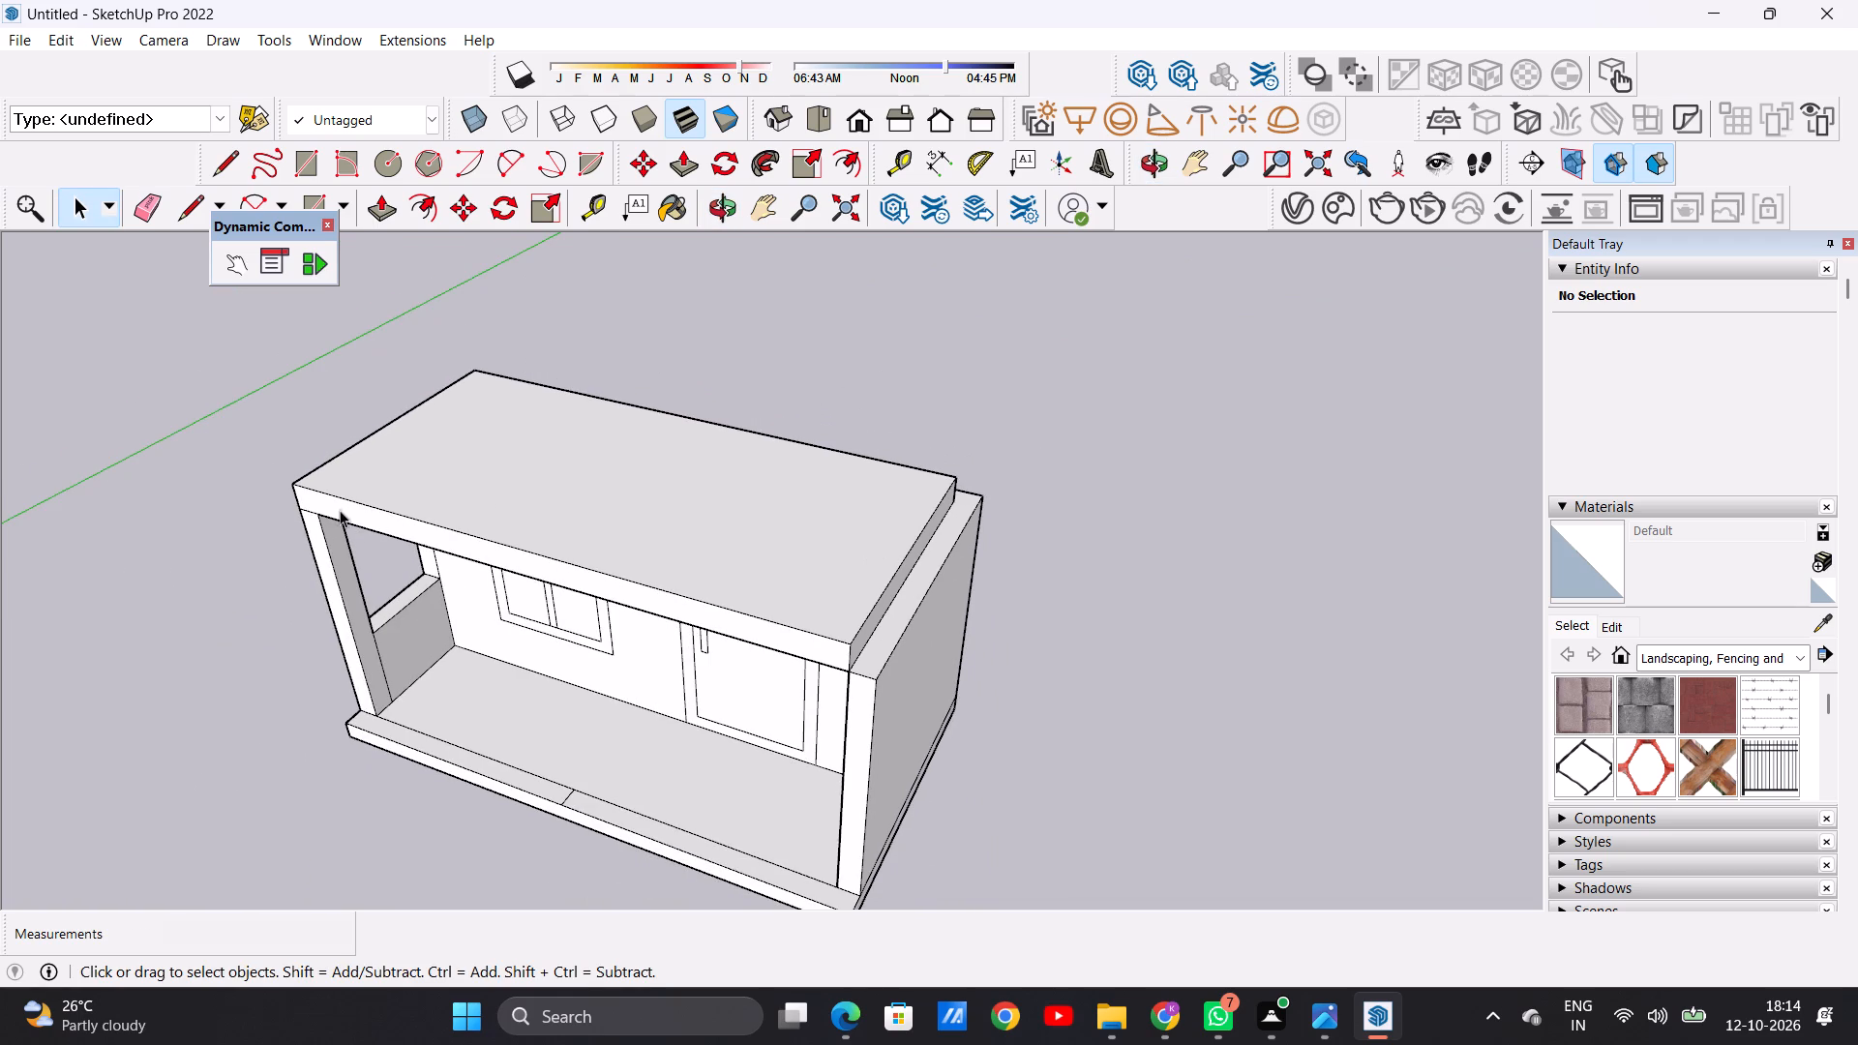
Push/Pull the roof slab's column-side face outward another 5 3/4" to form an overhang beyond the wall.
{"action": "middle_click_drag", "start_coordinate": [340, 510], "coordinate": [611, 435]}
{"action": "middle_click_drag", "start_coordinate": [863, 418], "coordinate": [874, 418]}
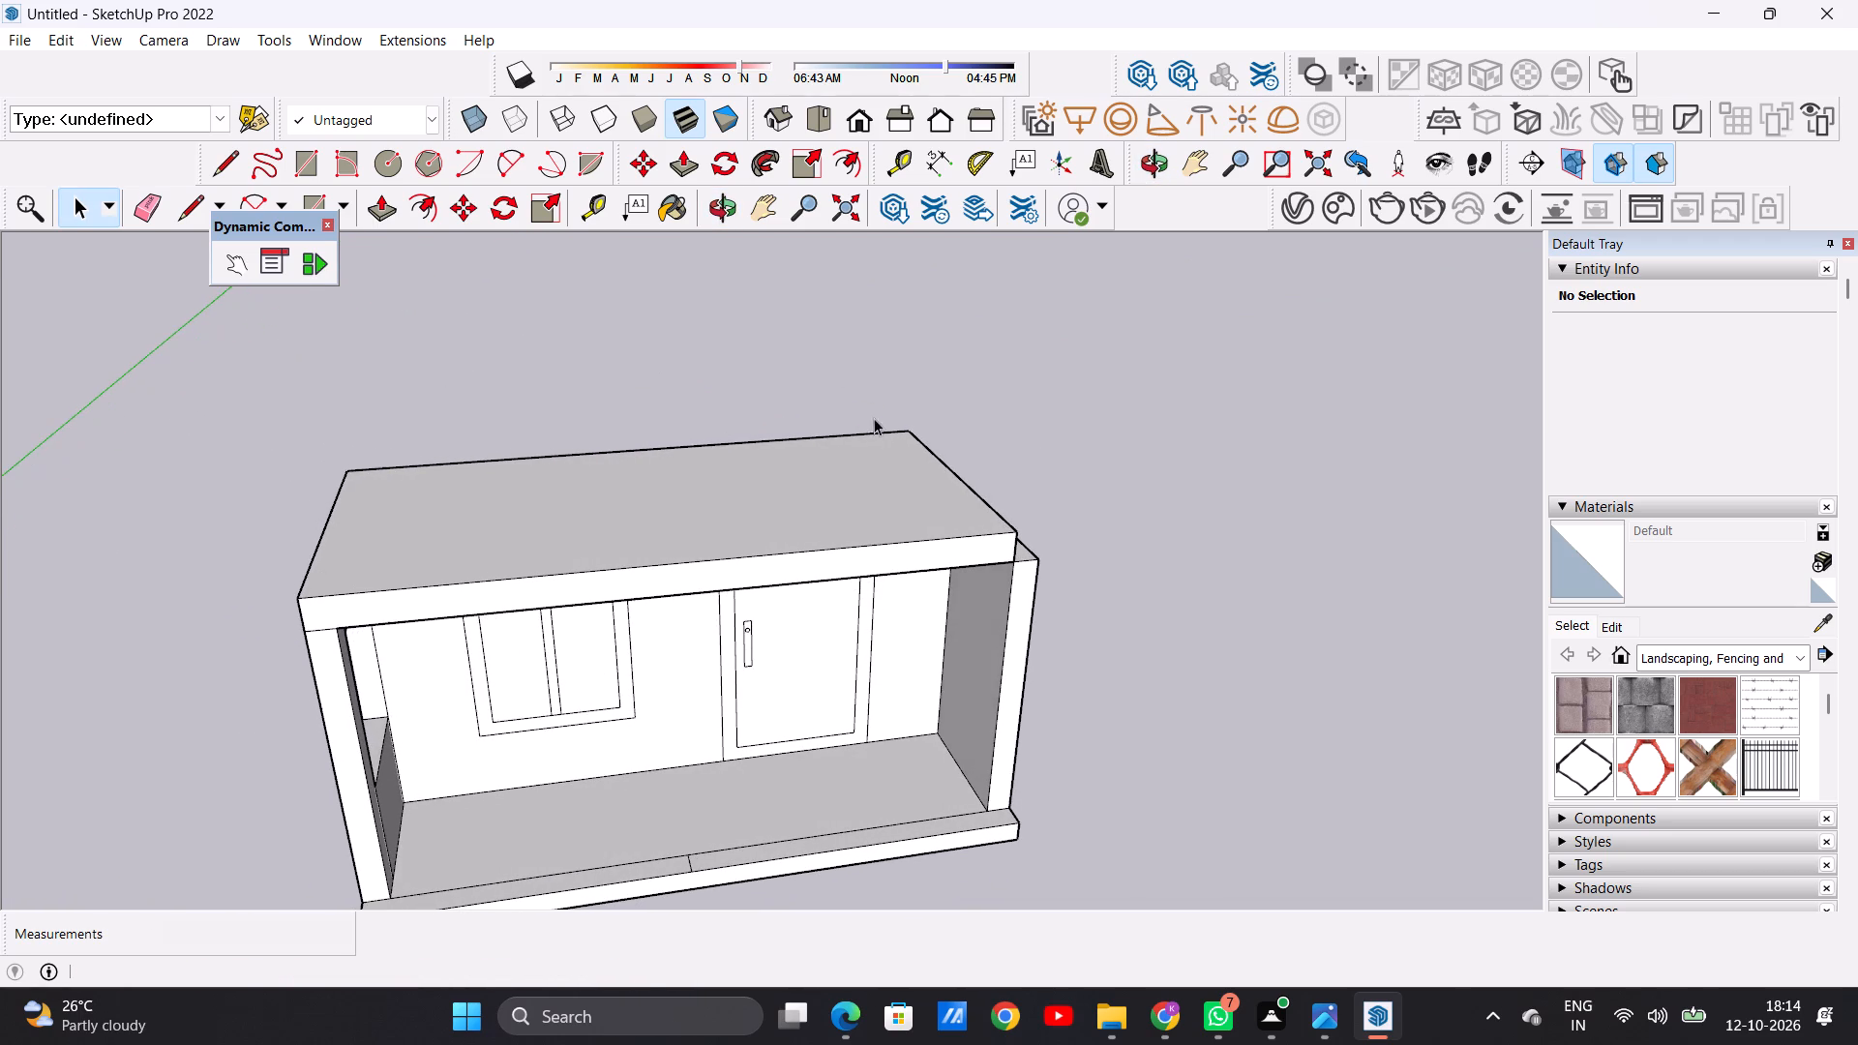
{"action": "middle_click_drag", "start_coordinate": [378, 560], "coordinate": [669, 474]}
{"action": "scroll", "coordinate": [669, 474], "scroll_direction": "down", "scroll_amount": 3}
{"action": "scroll", "coordinate": [600, 570], "scroll_direction": "down", "scroll_amount": 1}
{"action": "scroll", "coordinate": [600, 570], "scroll_direction": "up", "scroll_amount": 6}
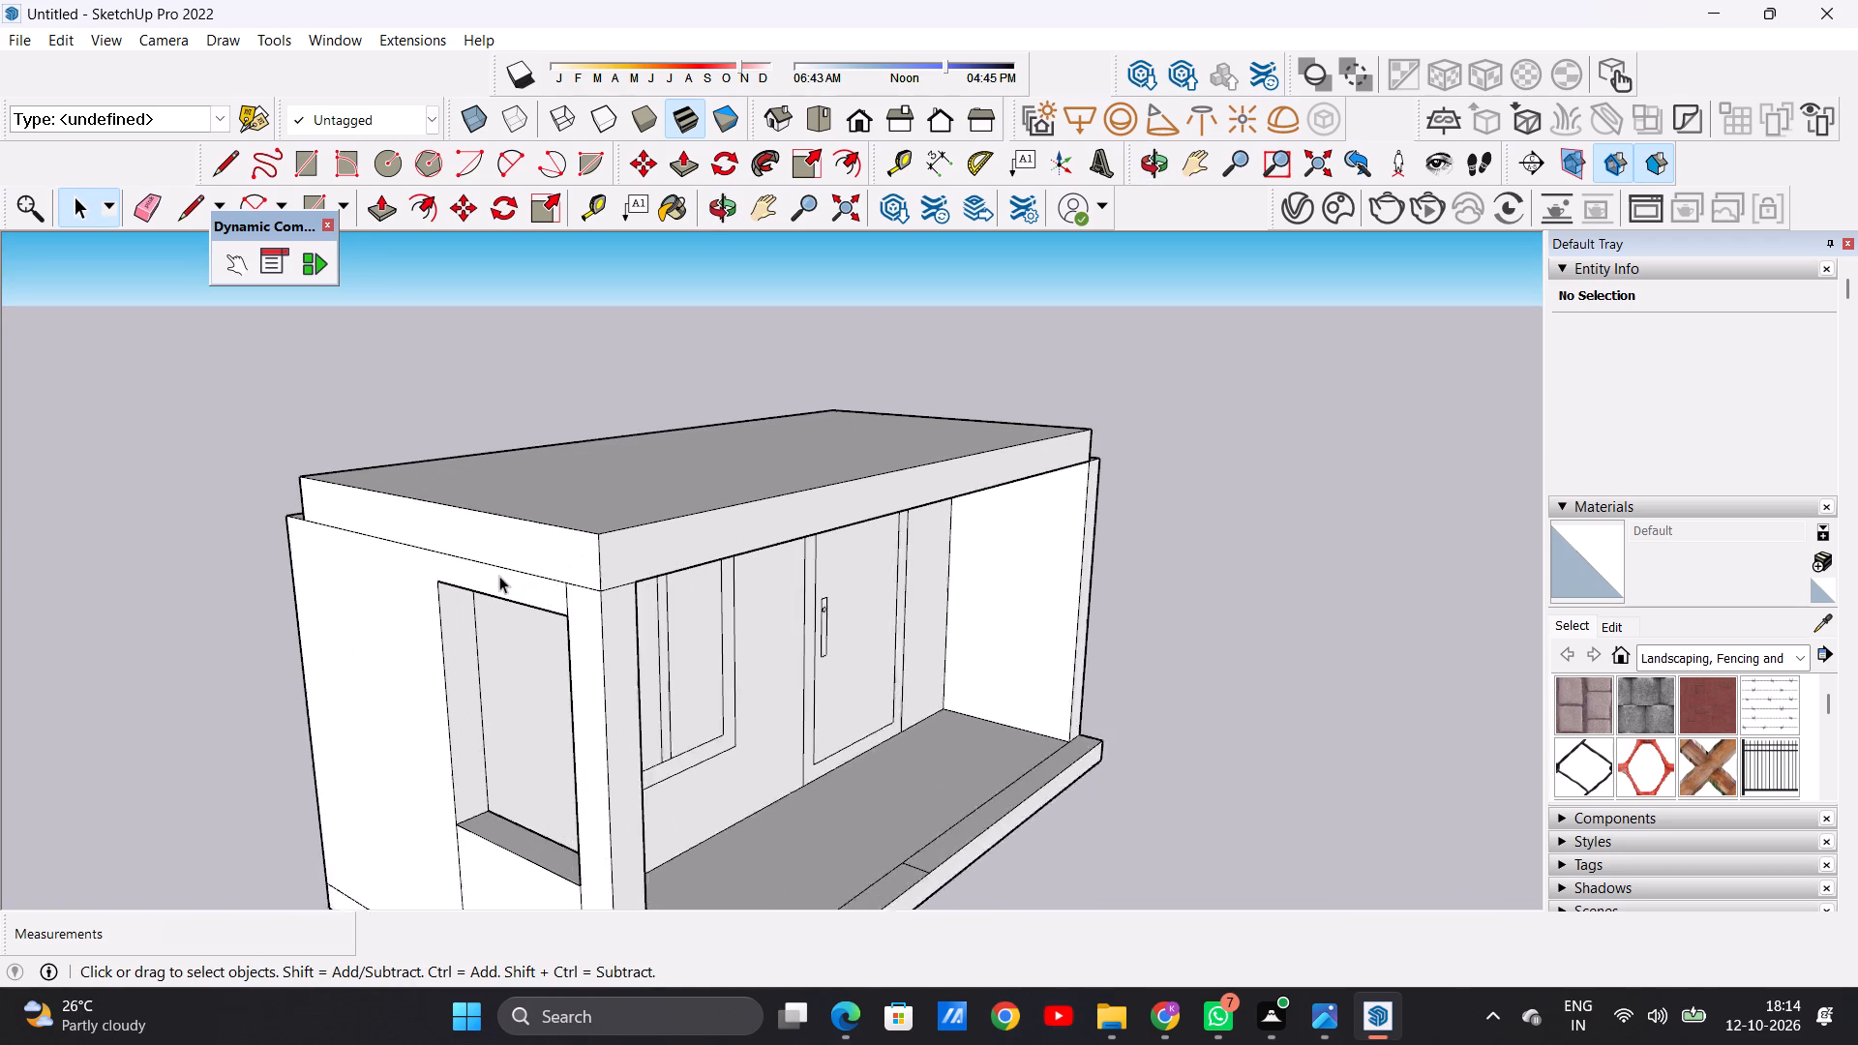
{"action": "scroll", "coordinate": [499, 576], "scroll_direction": "up", "scroll_amount": 2}
{"action": "key", "text": "p"}
{"action": "scroll", "coordinate": [556, 544], "scroll_direction": "up", "scroll_amount": 3}
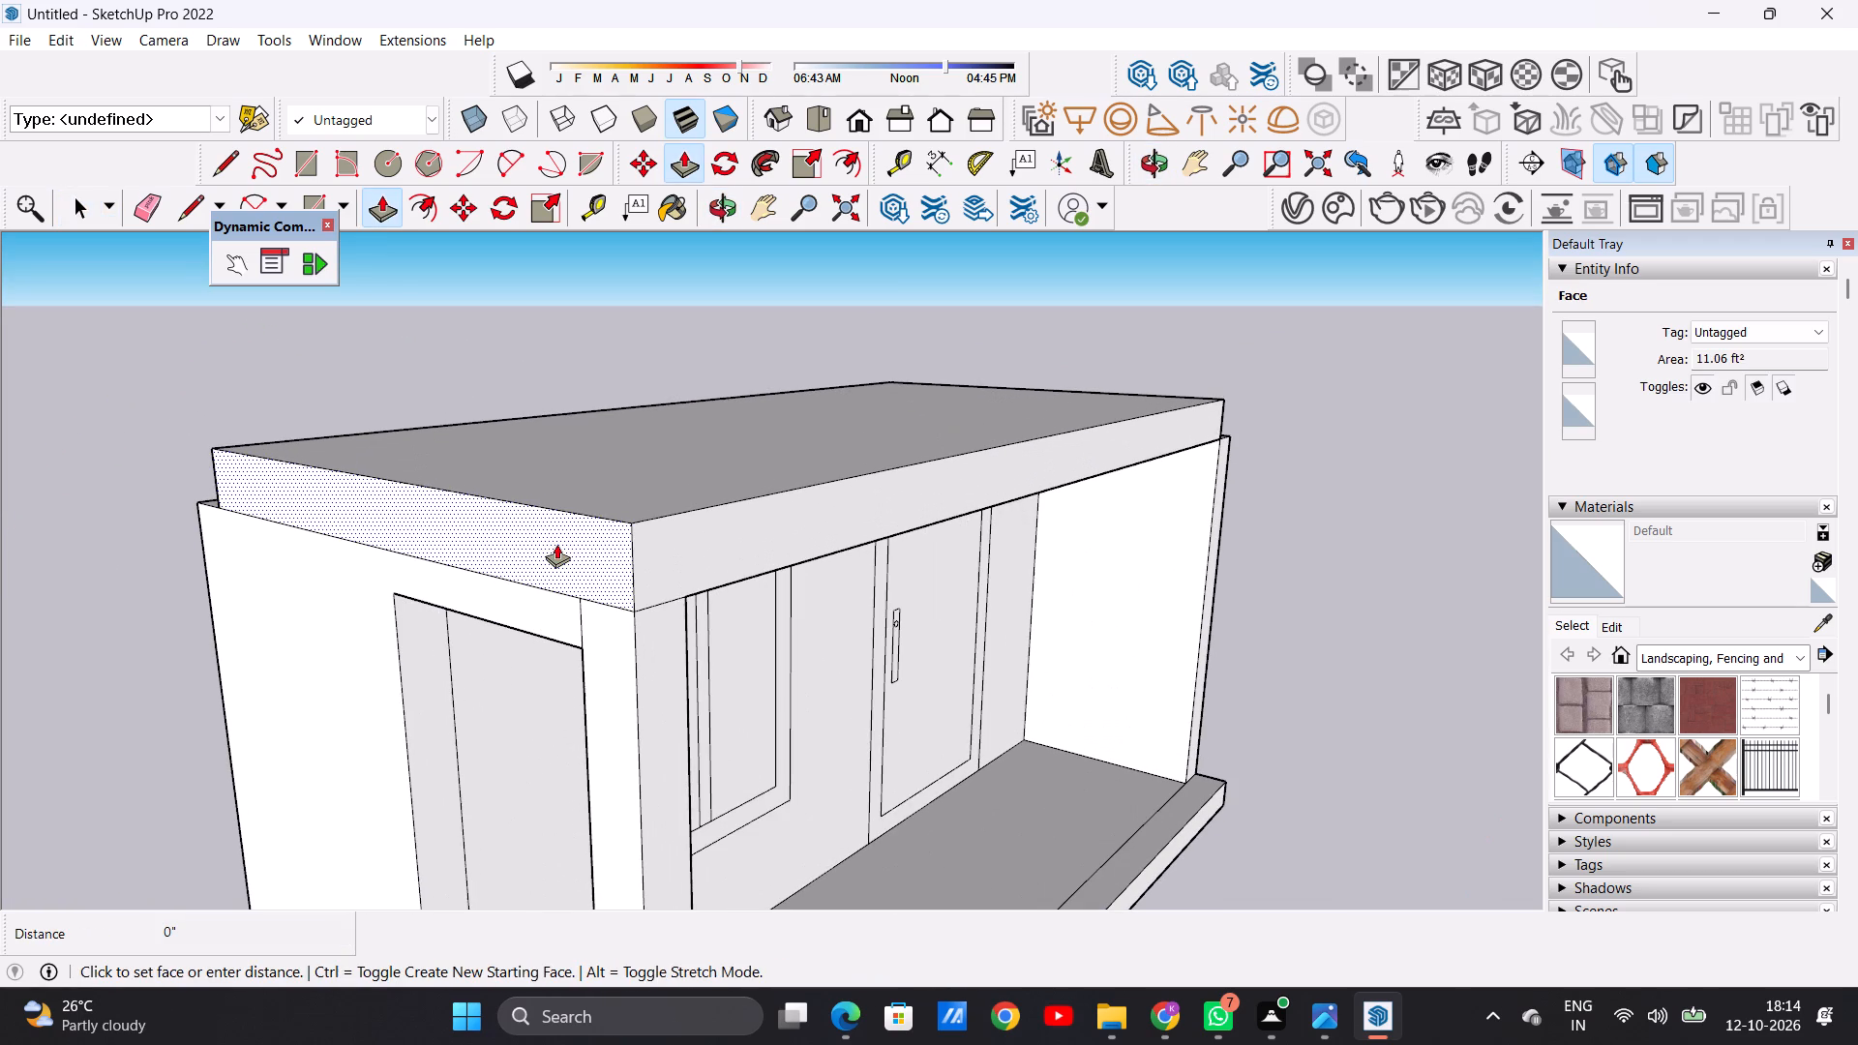
{"action": "left_click", "coordinate": [556, 544]}
{"action": "left_click", "coordinate": [526, 555]}
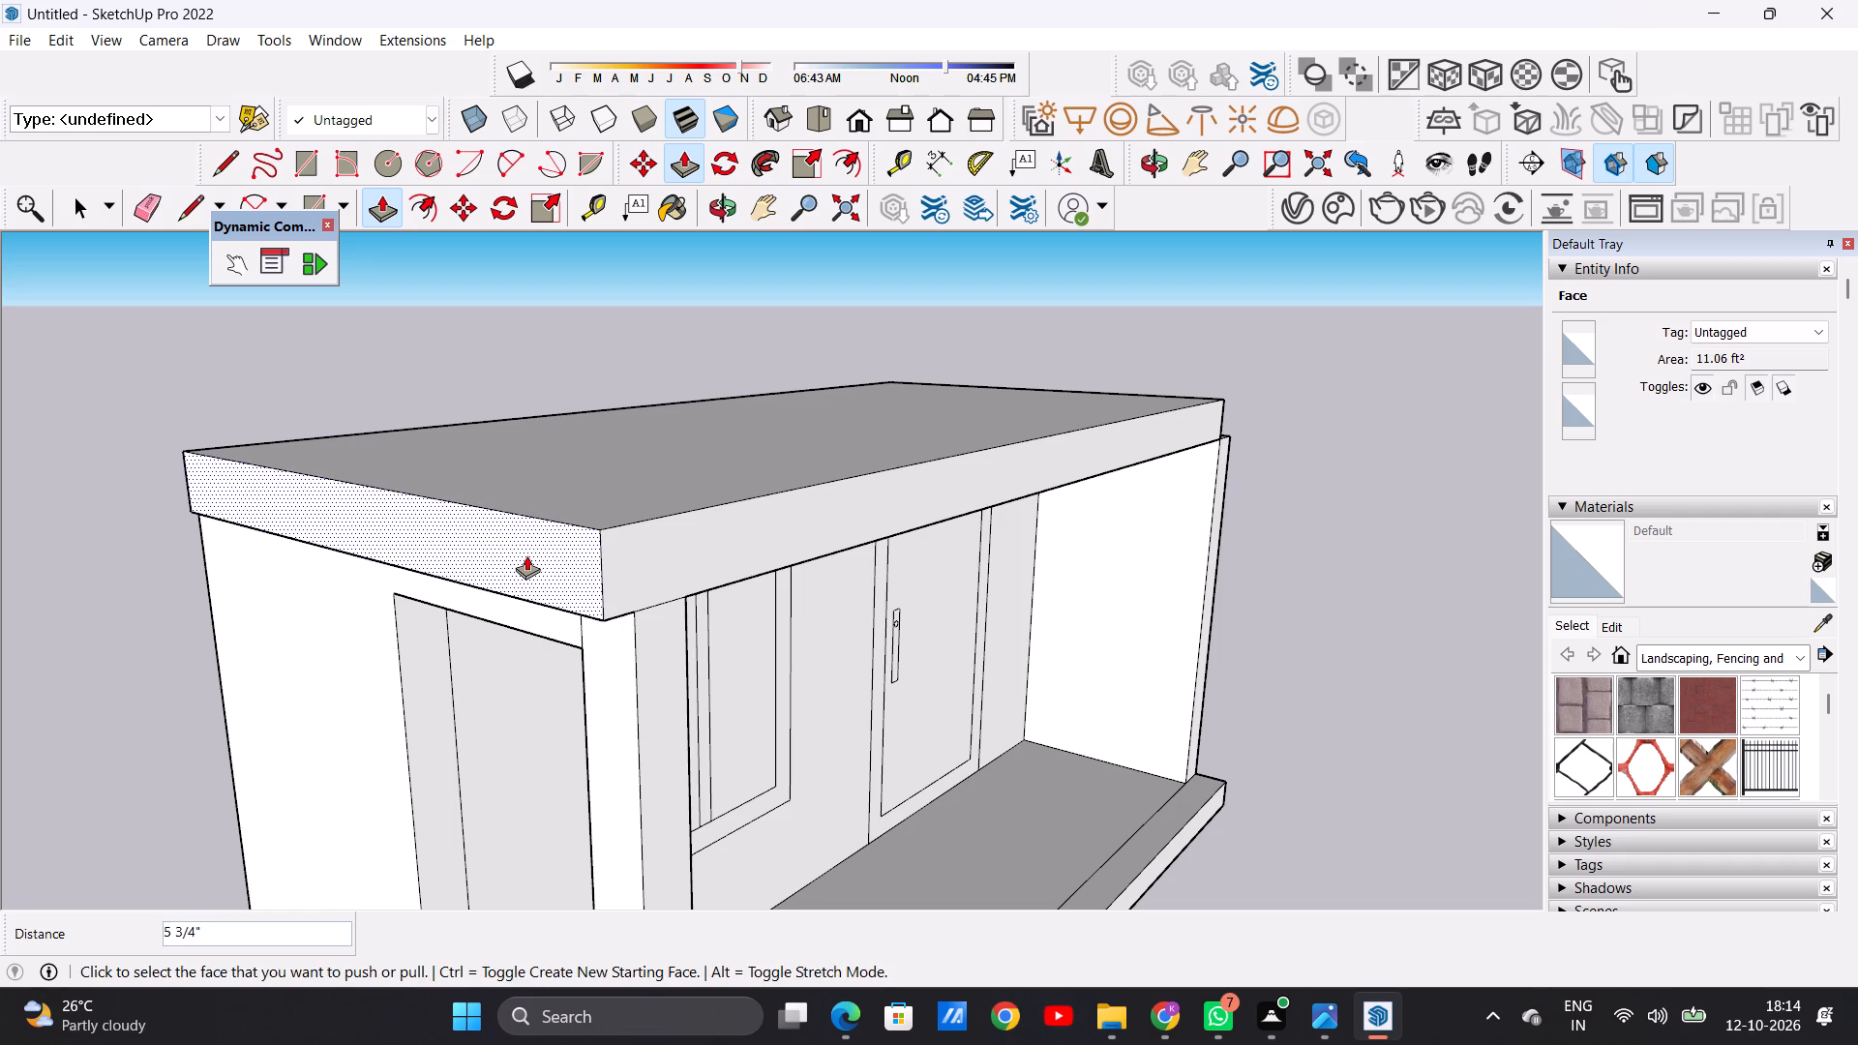
{"action": "key", "text": "space"}
Push/Pull the roof slab's opposite side face, near the door, outward about 10 3/8" to the end wall's outer edge.
{"action": "scroll", "coordinate": [589, 508], "scroll_direction": "down", "scroll_amount": 6}
{"action": "middle_click_drag", "start_coordinate": [726, 641], "coordinate": [378, 601]}
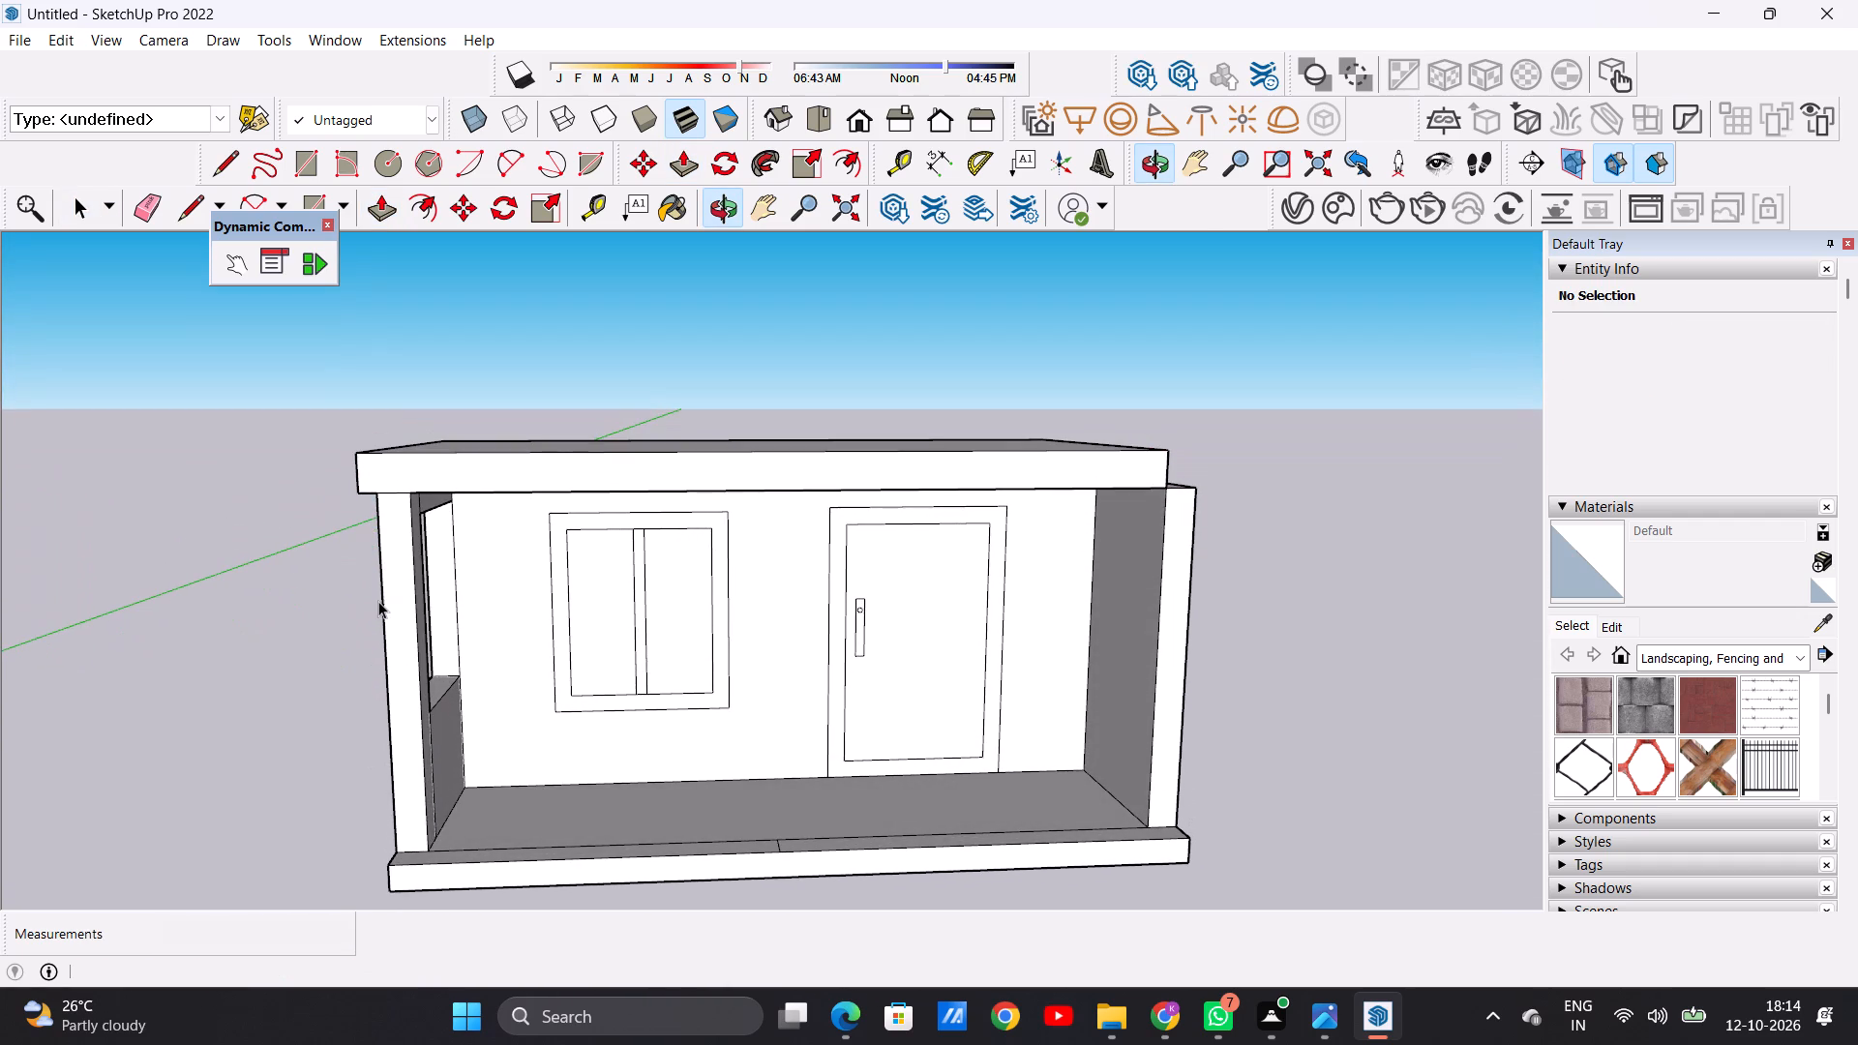
{"action": "scroll", "coordinate": [432, 629], "scroll_direction": "down", "scroll_amount": 3}
{"action": "middle_click_drag", "start_coordinate": [886, 592], "coordinate": [675, 694]}
{"action": "scroll", "coordinate": [907, 520], "scroll_direction": "up", "scroll_amount": 7}
{"action": "key", "text": "p"}
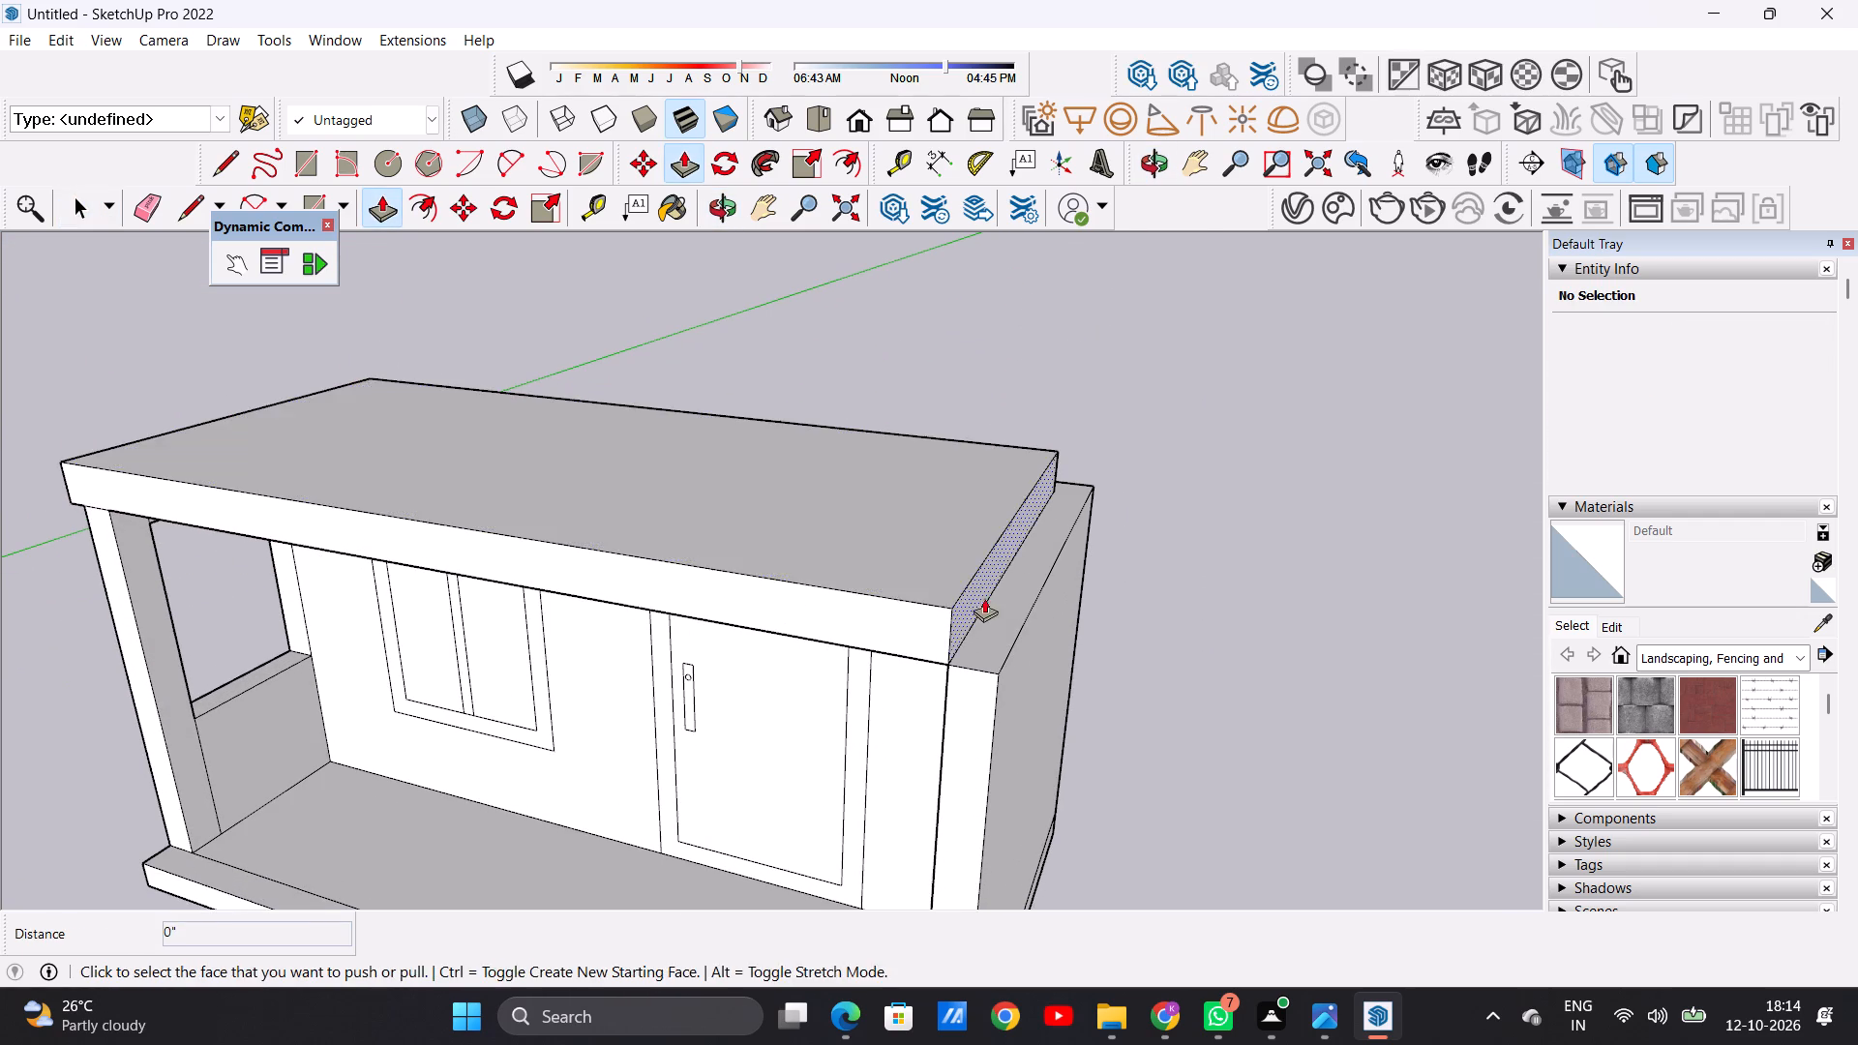
{"action": "middle_click_drag", "start_coordinate": [984, 602], "coordinate": [926, 657]}
{"action": "scroll", "coordinate": [900, 692], "scroll_direction": "up", "scroll_amount": 4}
{"action": "left_click", "coordinate": [874, 717]}
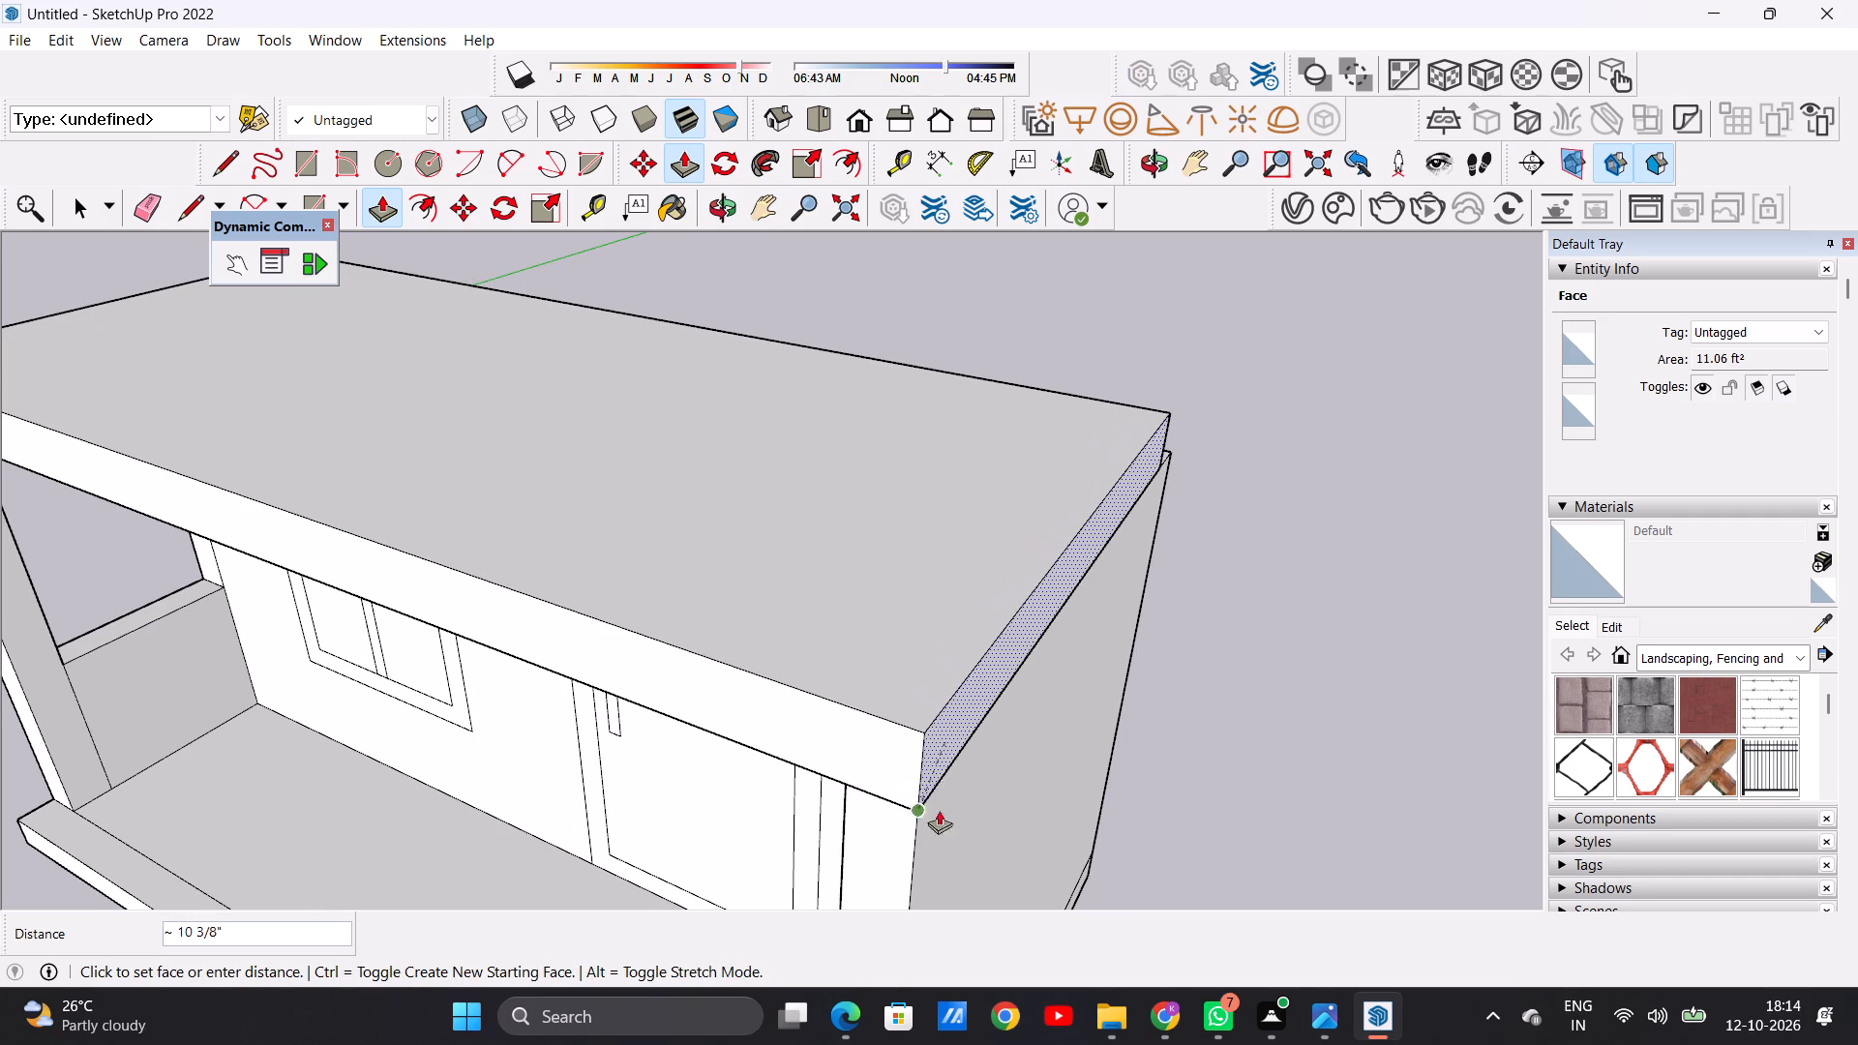
{"action": "left_click", "coordinate": [910, 816]}
{"action": "key", "text": "space"}
Push/Pull the roof slab's rear face outward about 10 3/8" to the rear wall's outer face.
{"action": "scroll", "coordinate": [820, 615], "scroll_direction": "down", "scroll_amount": 2}
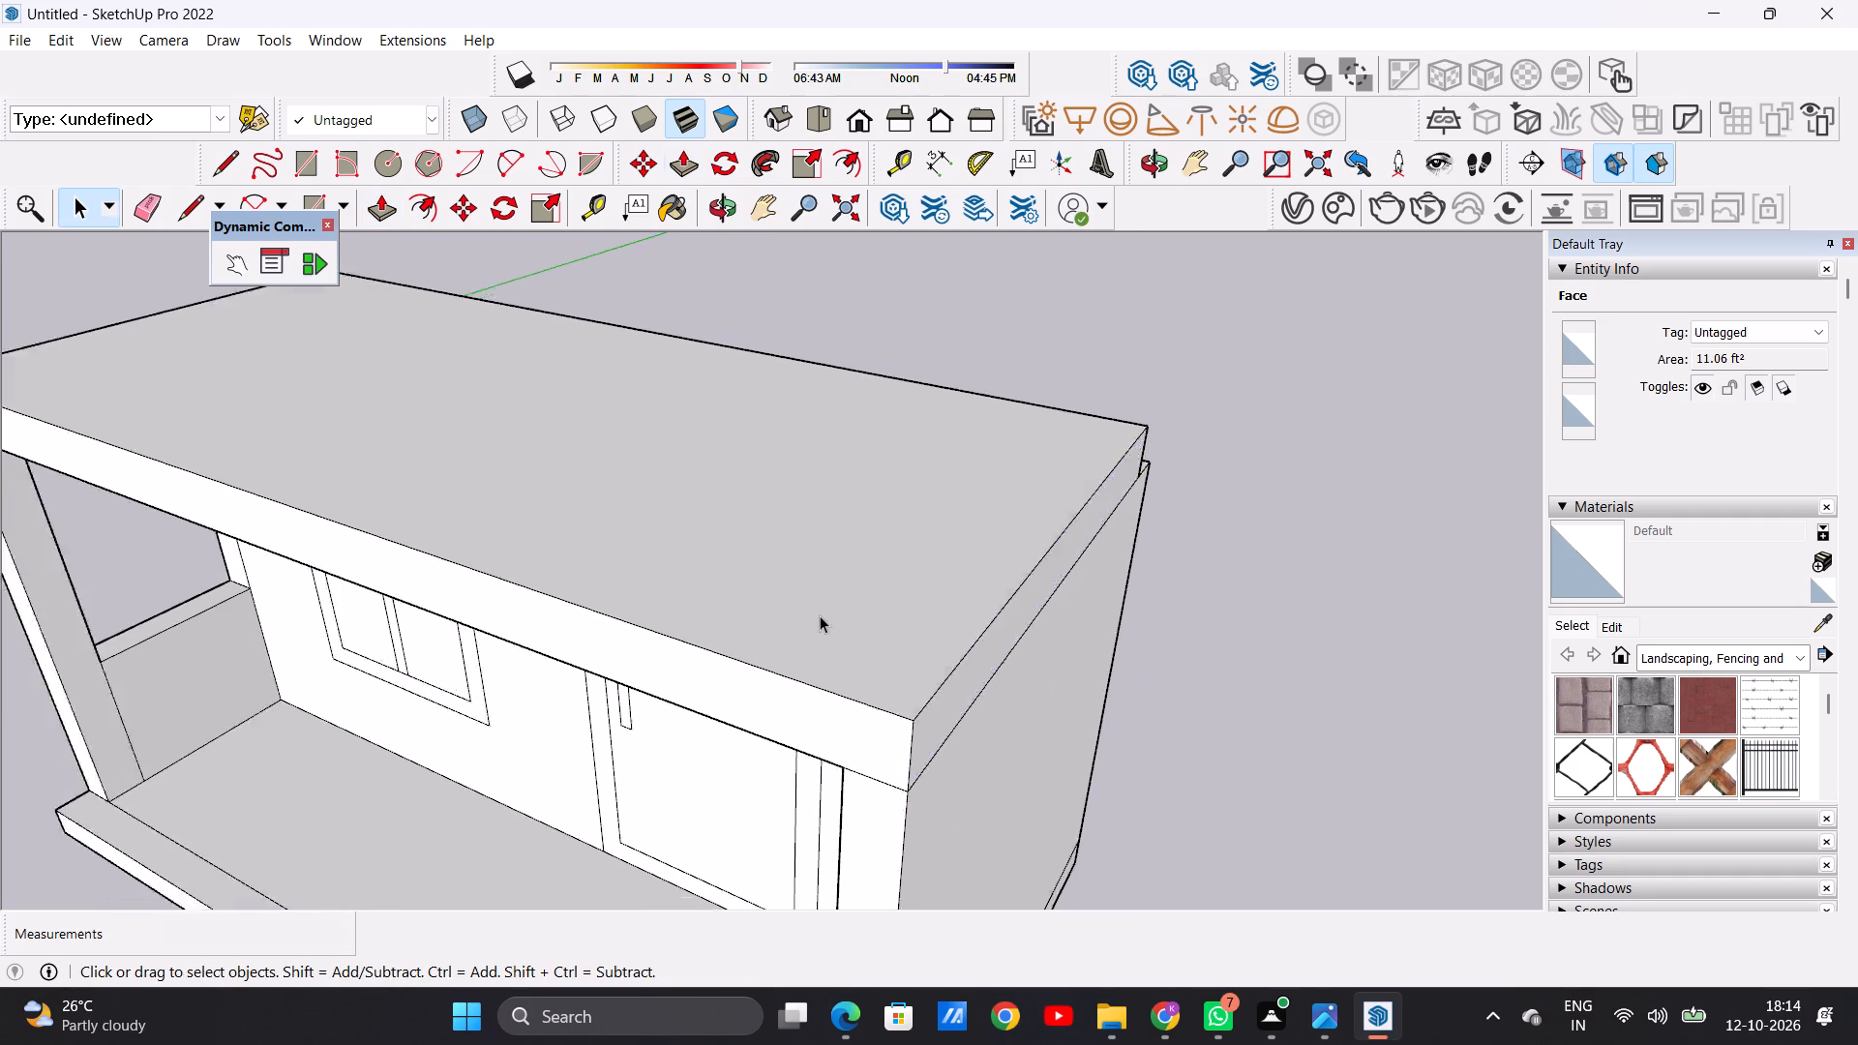
{"action": "scroll", "coordinate": [820, 615], "scroll_direction": "down", "scroll_amount": 10}
{"action": "middle_click_drag", "start_coordinate": [763, 675], "coordinate": [466, 763]}
{"action": "scroll", "coordinate": [768, 612], "scroll_direction": "up", "scroll_amount": 2}
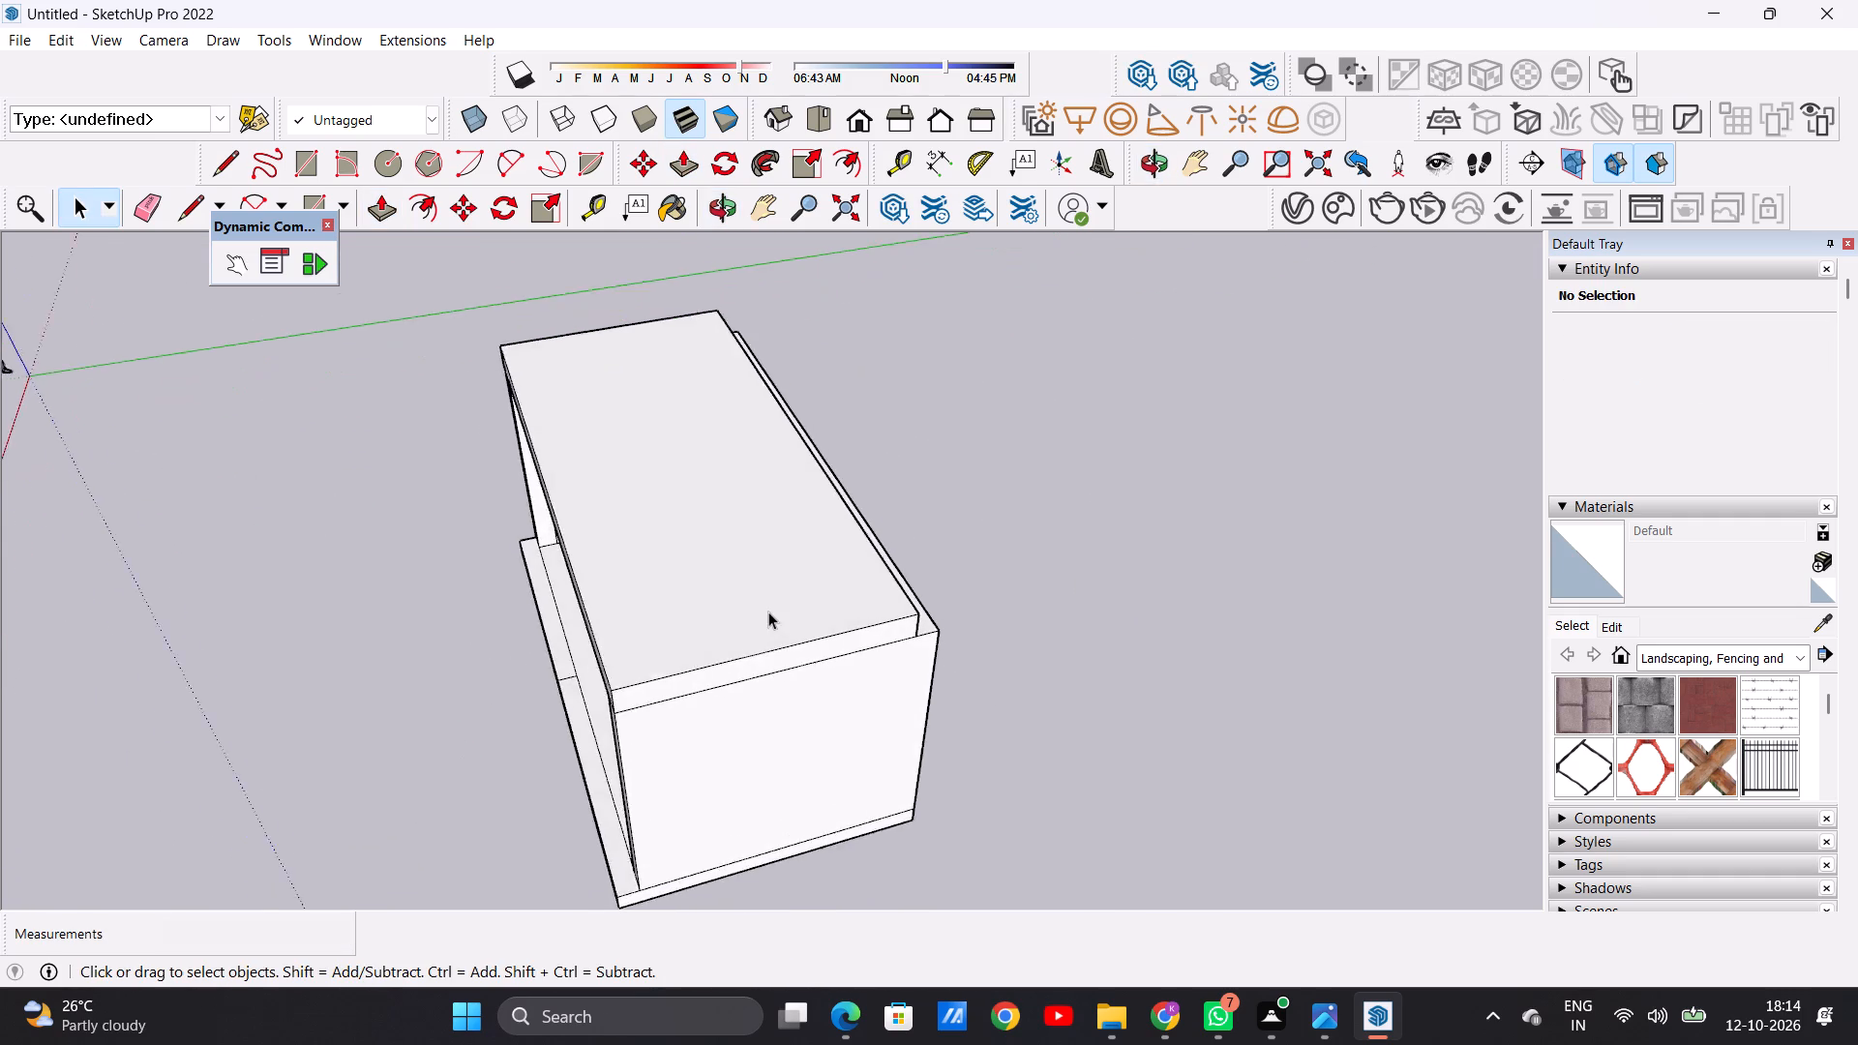
{"action": "scroll", "coordinate": [768, 612], "scroll_direction": "up", "scroll_amount": 2}
{"action": "scroll", "coordinate": [924, 662], "scroll_direction": "up", "scroll_amount": 1}
{"action": "middle_click_drag", "start_coordinate": [924, 664], "coordinate": [465, 668]}
{"action": "scroll", "coordinate": [546, 593], "scroll_direction": "up", "scroll_amount": 4}
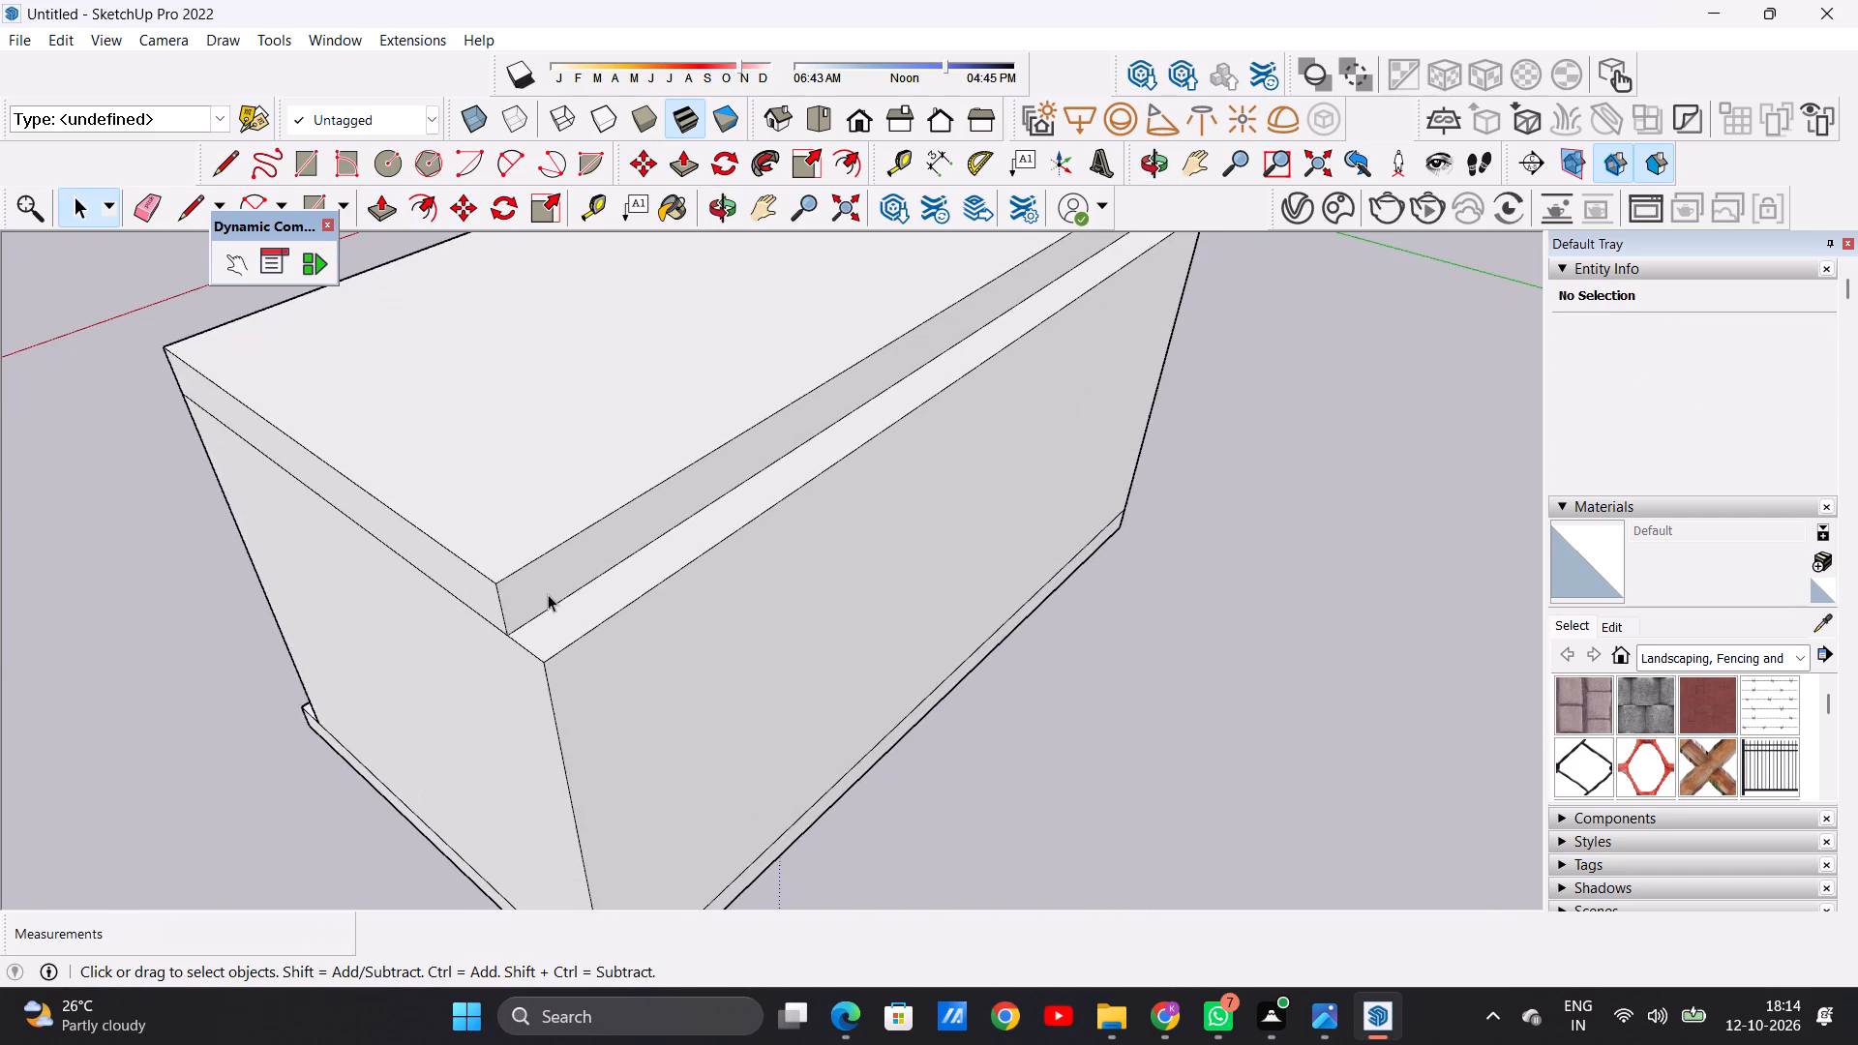
{"action": "scroll", "coordinate": [564, 612], "scroll_direction": "down", "scroll_amount": 8}
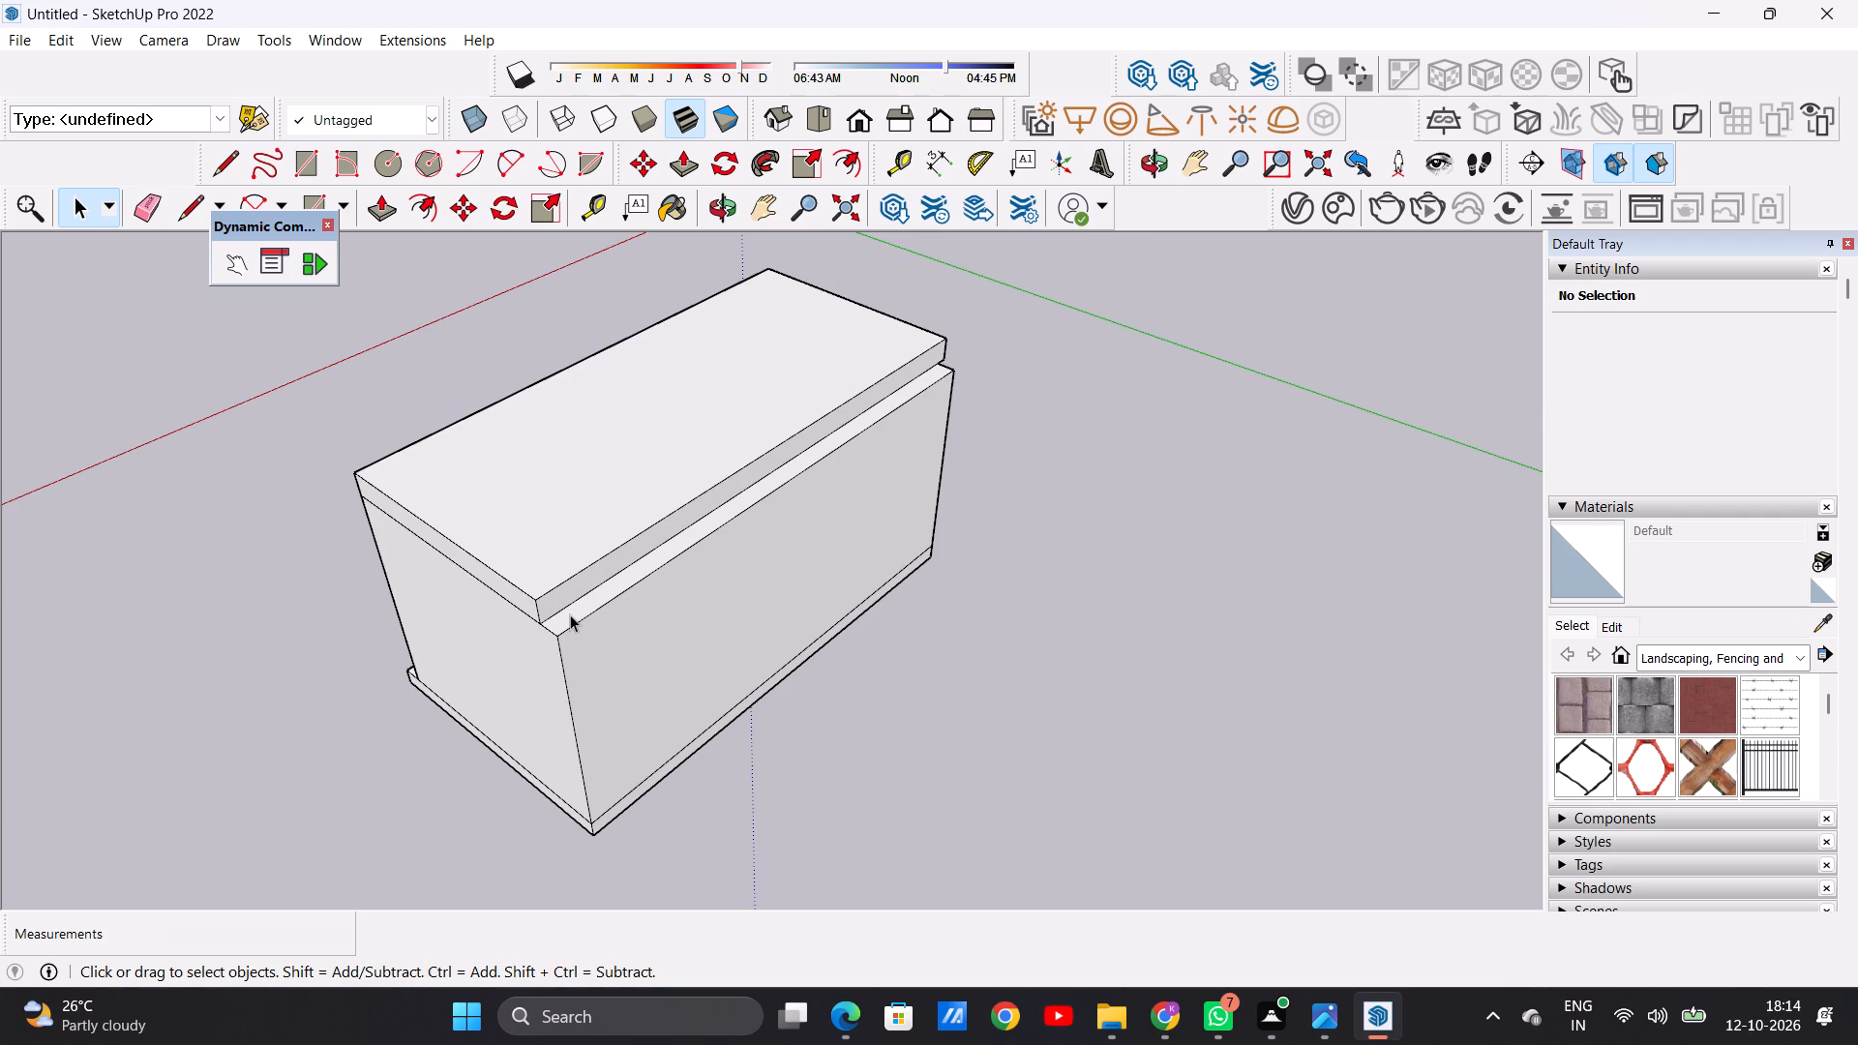
{"action": "scroll", "coordinate": [564, 595], "scroll_direction": "up", "scroll_amount": 6}
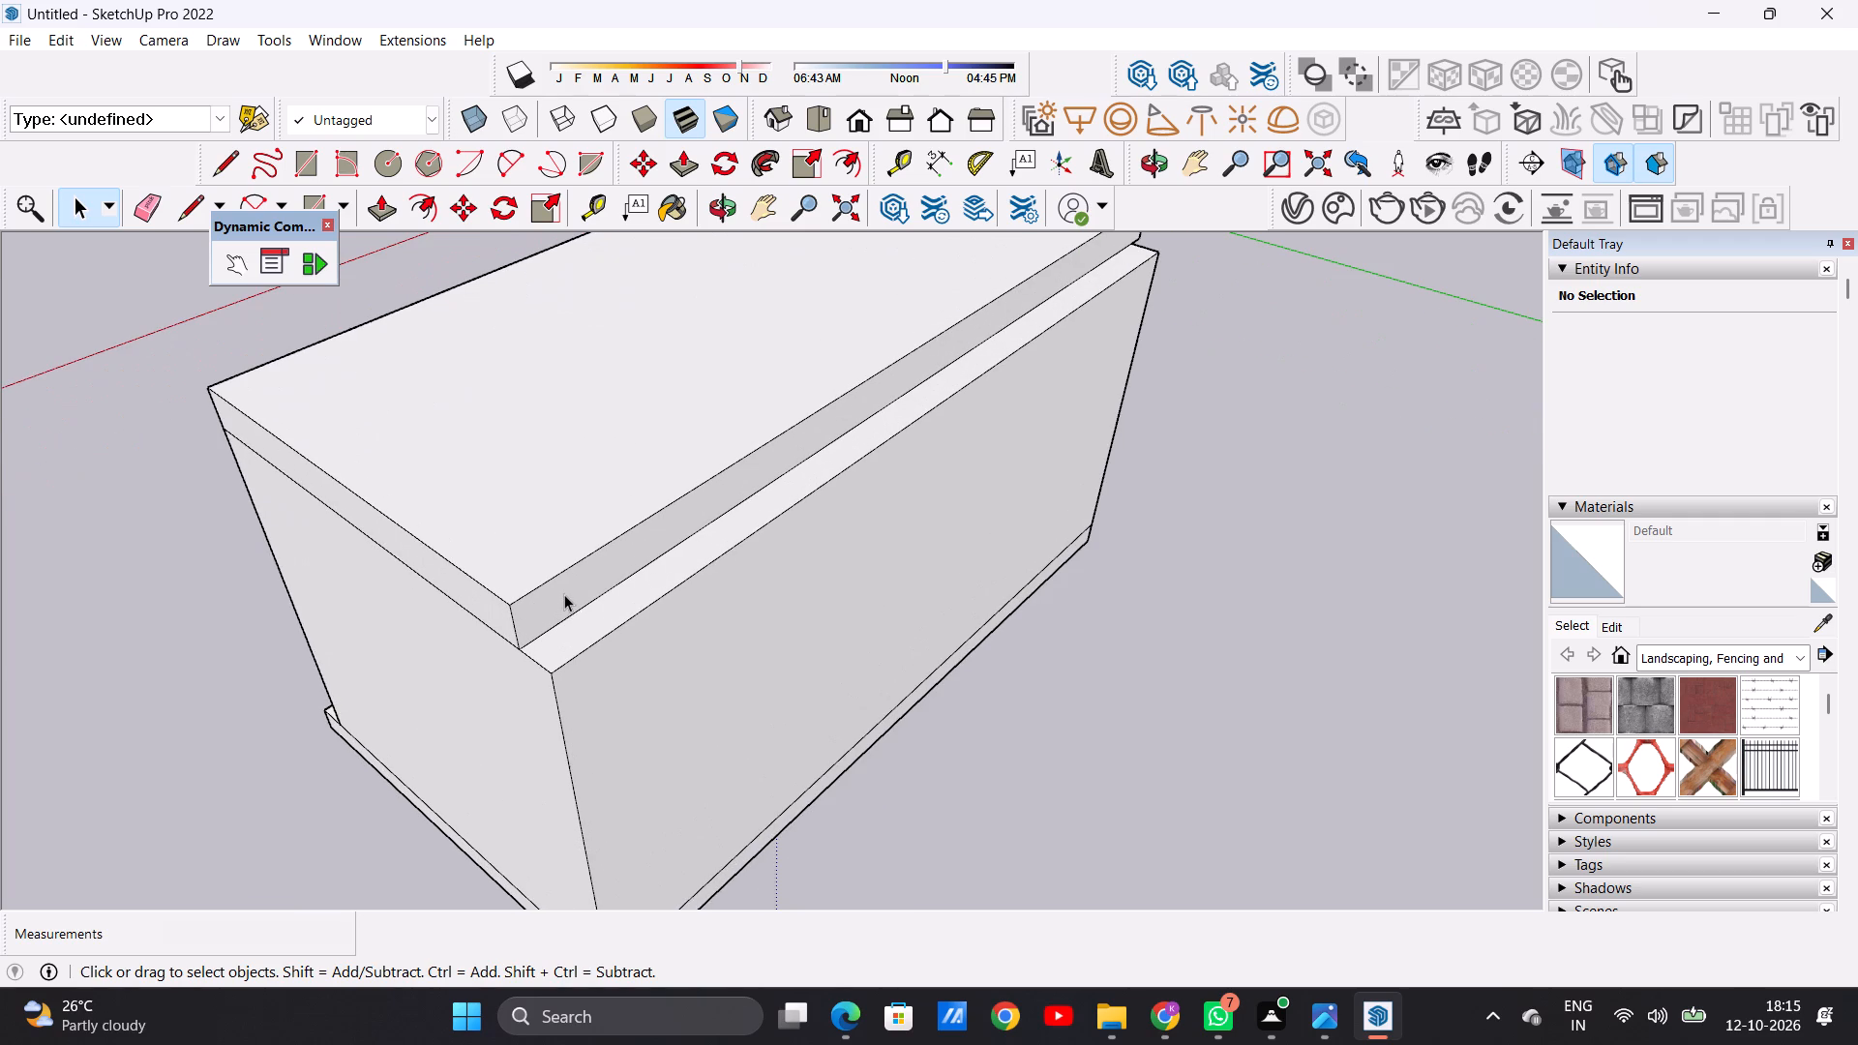
{"action": "key", "text": "p"}
{"action": "left_click", "coordinate": [539, 594]}
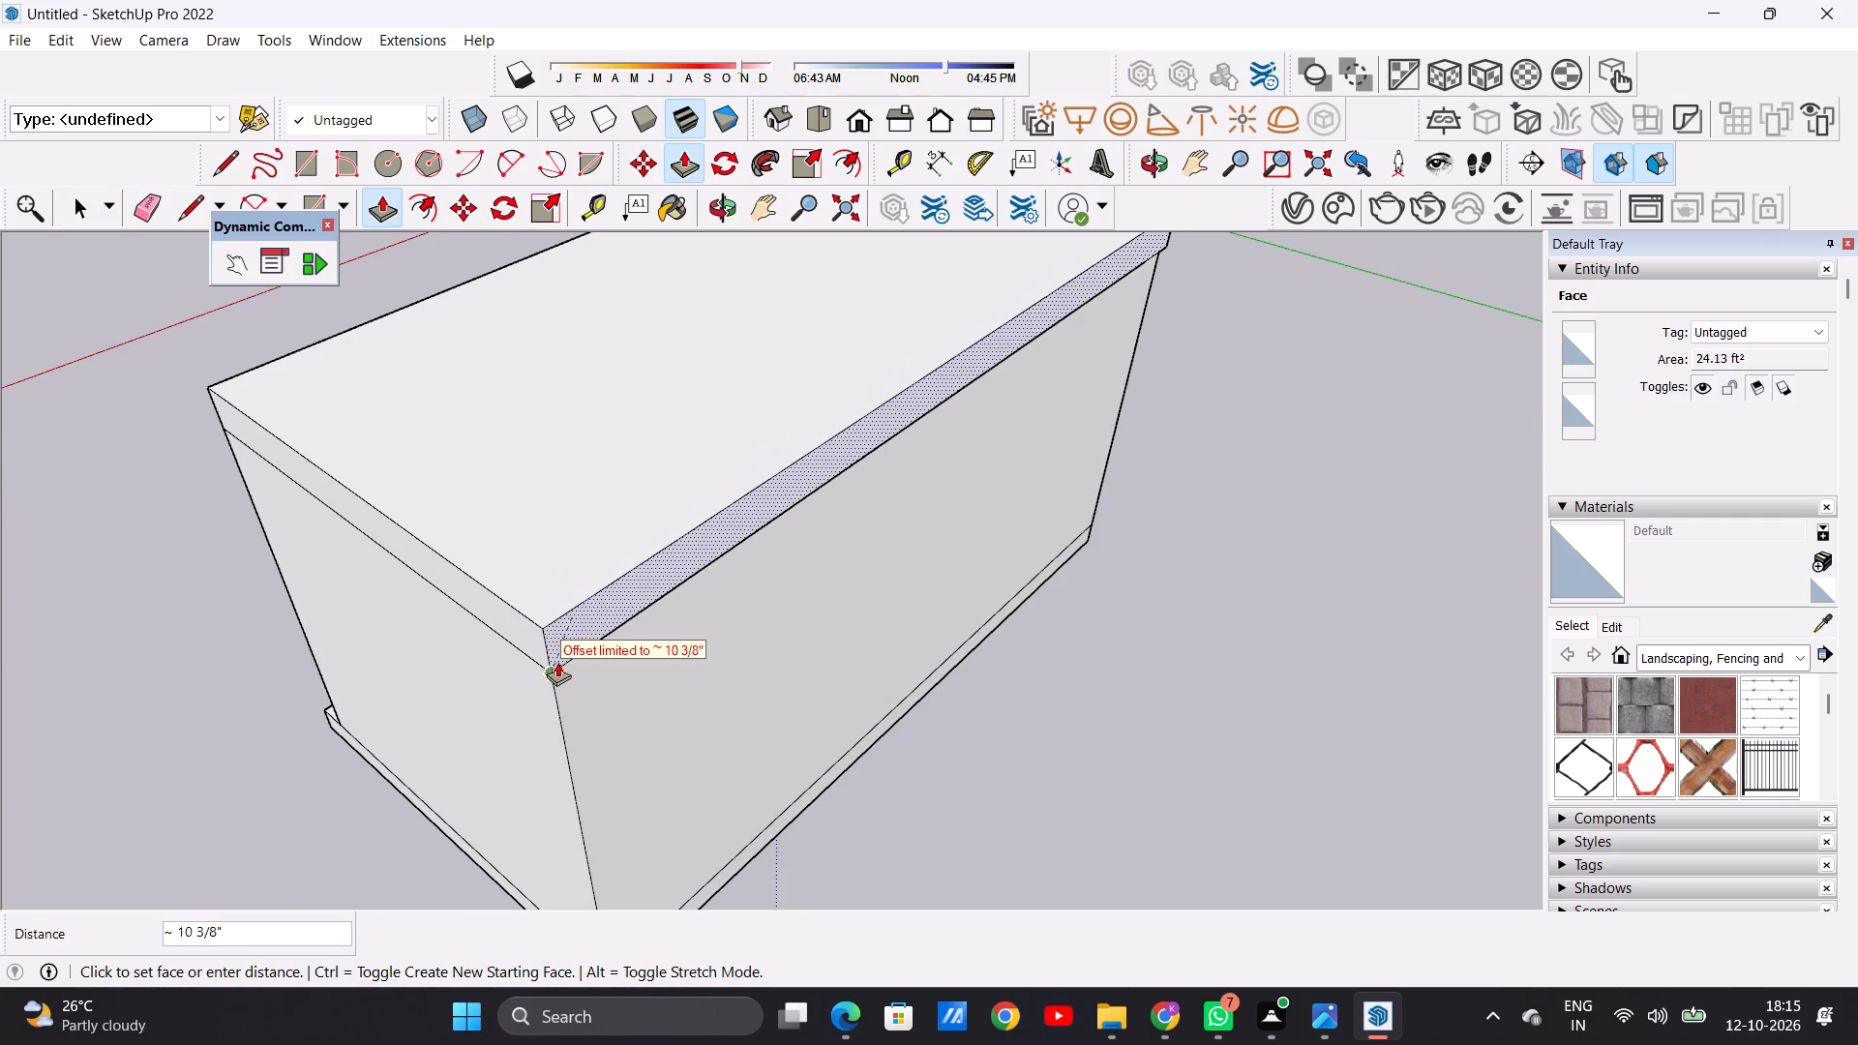
{"action": "left_click", "coordinate": [553, 667]}
{"action": "key", "text": "space"}
Examine the roof slab's coverage of the walls and the open front from several sides.
{"action": "scroll", "coordinate": [642, 647], "scroll_direction": "down", "scroll_amount": 17}
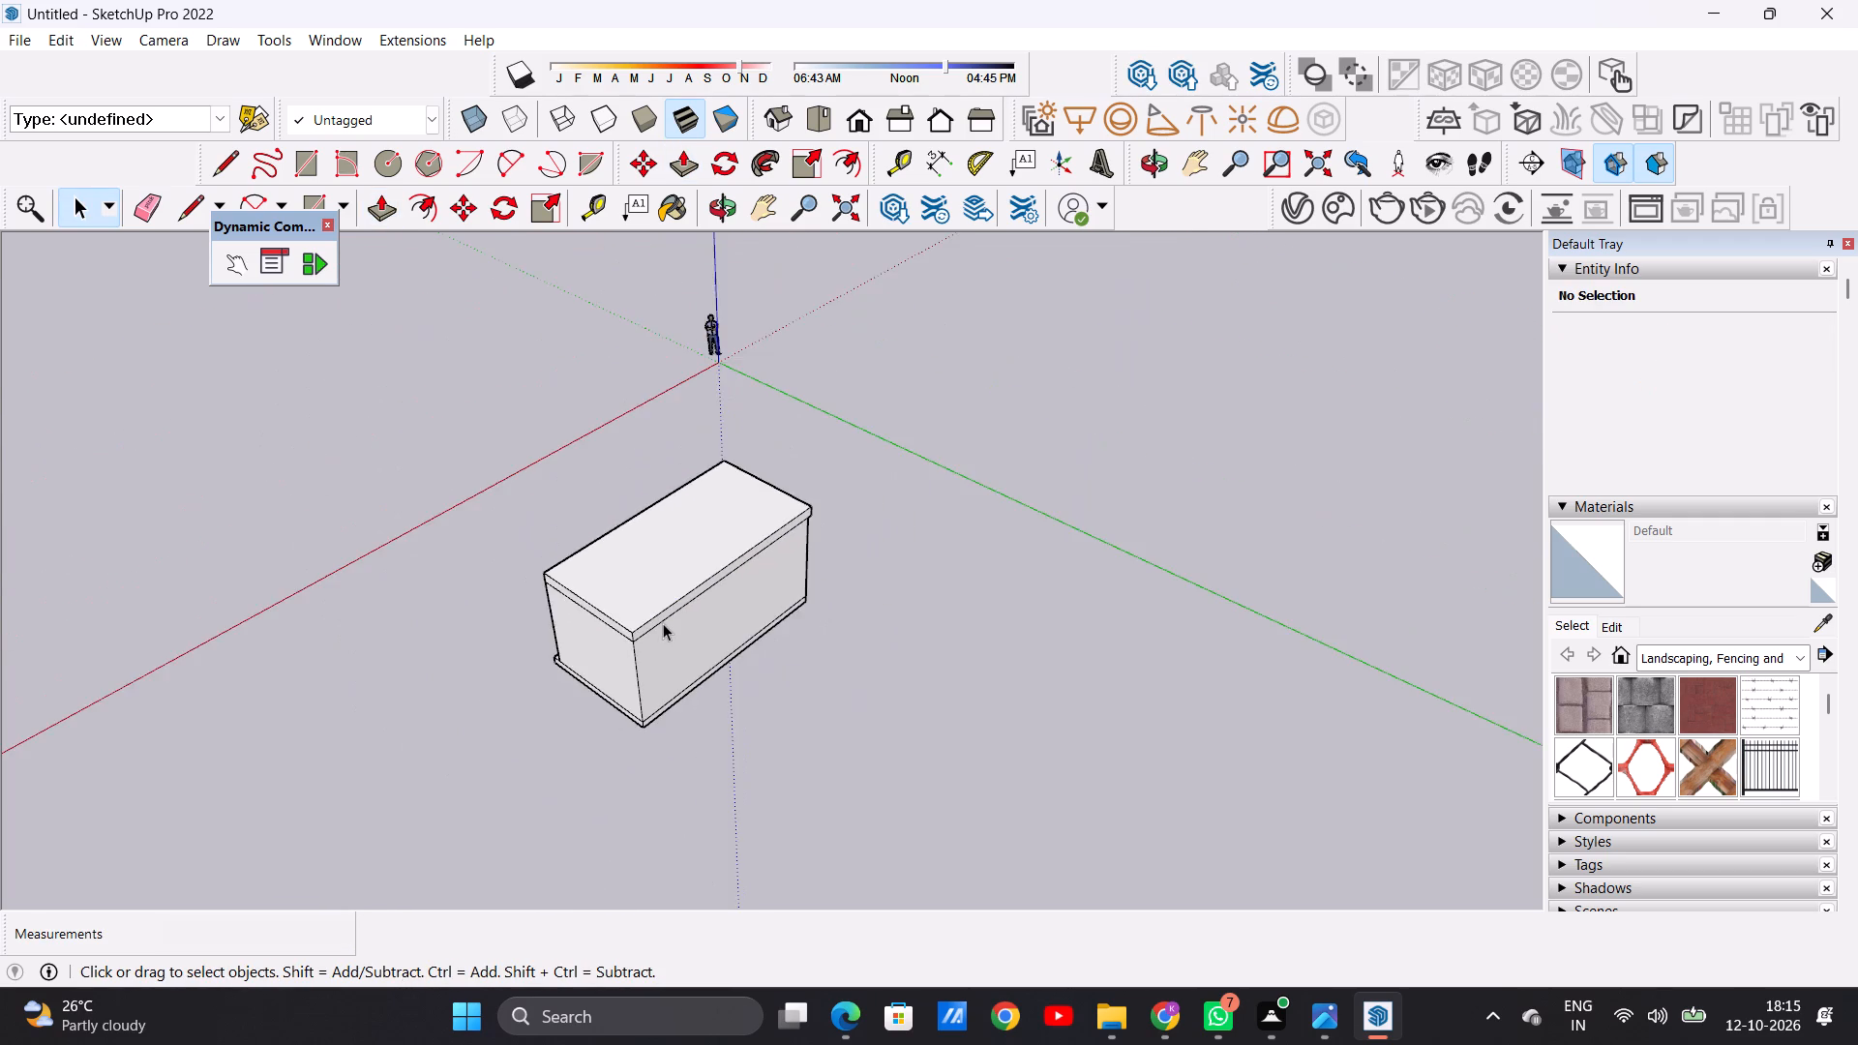
{"action": "scroll", "coordinate": [663, 623], "scroll_direction": "down", "scroll_amount": 4}
{"action": "middle_click_drag", "start_coordinate": [552, 610], "coordinate": [826, 579]}
{"action": "middle_click_drag", "start_coordinate": [571, 638], "coordinate": [937, 614]}
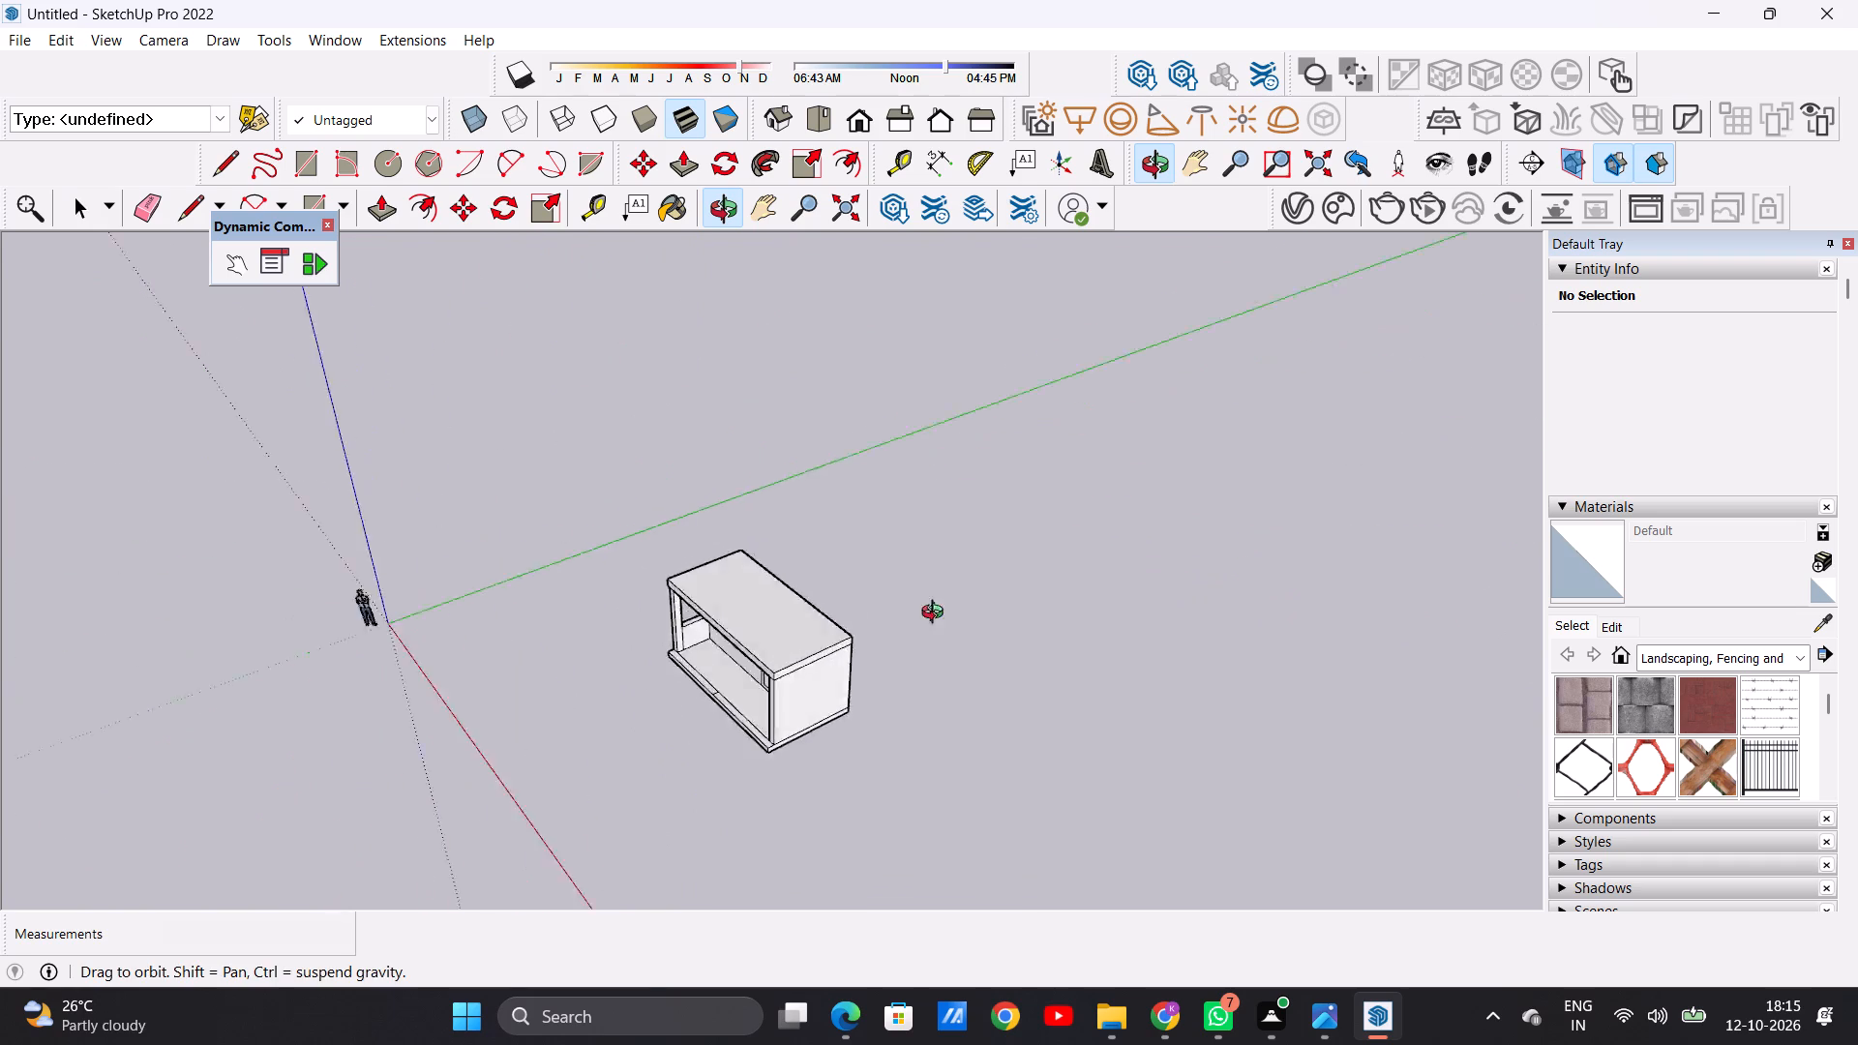
{"action": "middle_click_drag", "start_coordinate": [937, 614], "coordinate": [1020, 595]}
{"action": "scroll", "coordinate": [852, 612], "scroll_direction": "up", "scroll_amount": 4}
{"action": "middle_click_drag", "start_coordinate": [659, 631], "coordinate": [931, 797]}
{"action": "scroll", "coordinate": [722, 652], "scroll_direction": "up", "scroll_amount": 5}
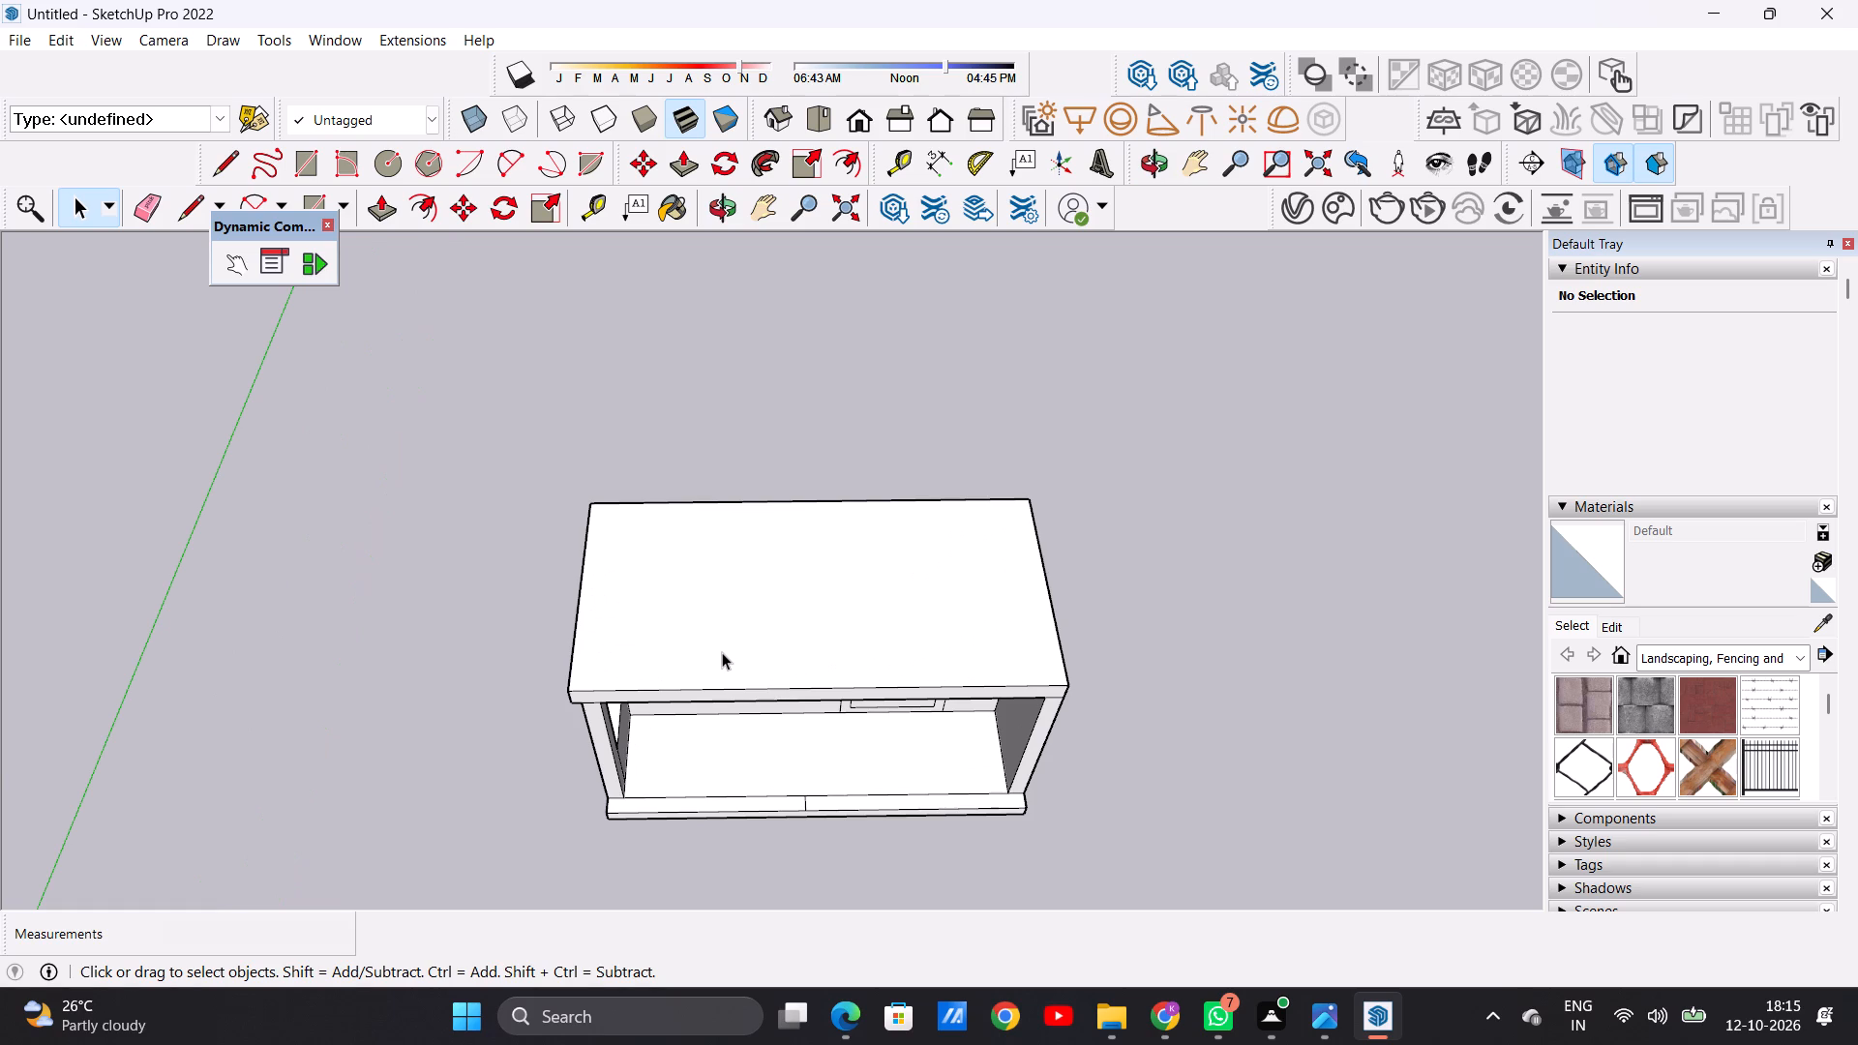
{"action": "middle_click_drag", "start_coordinate": [795, 667], "coordinate": [794, 468]}
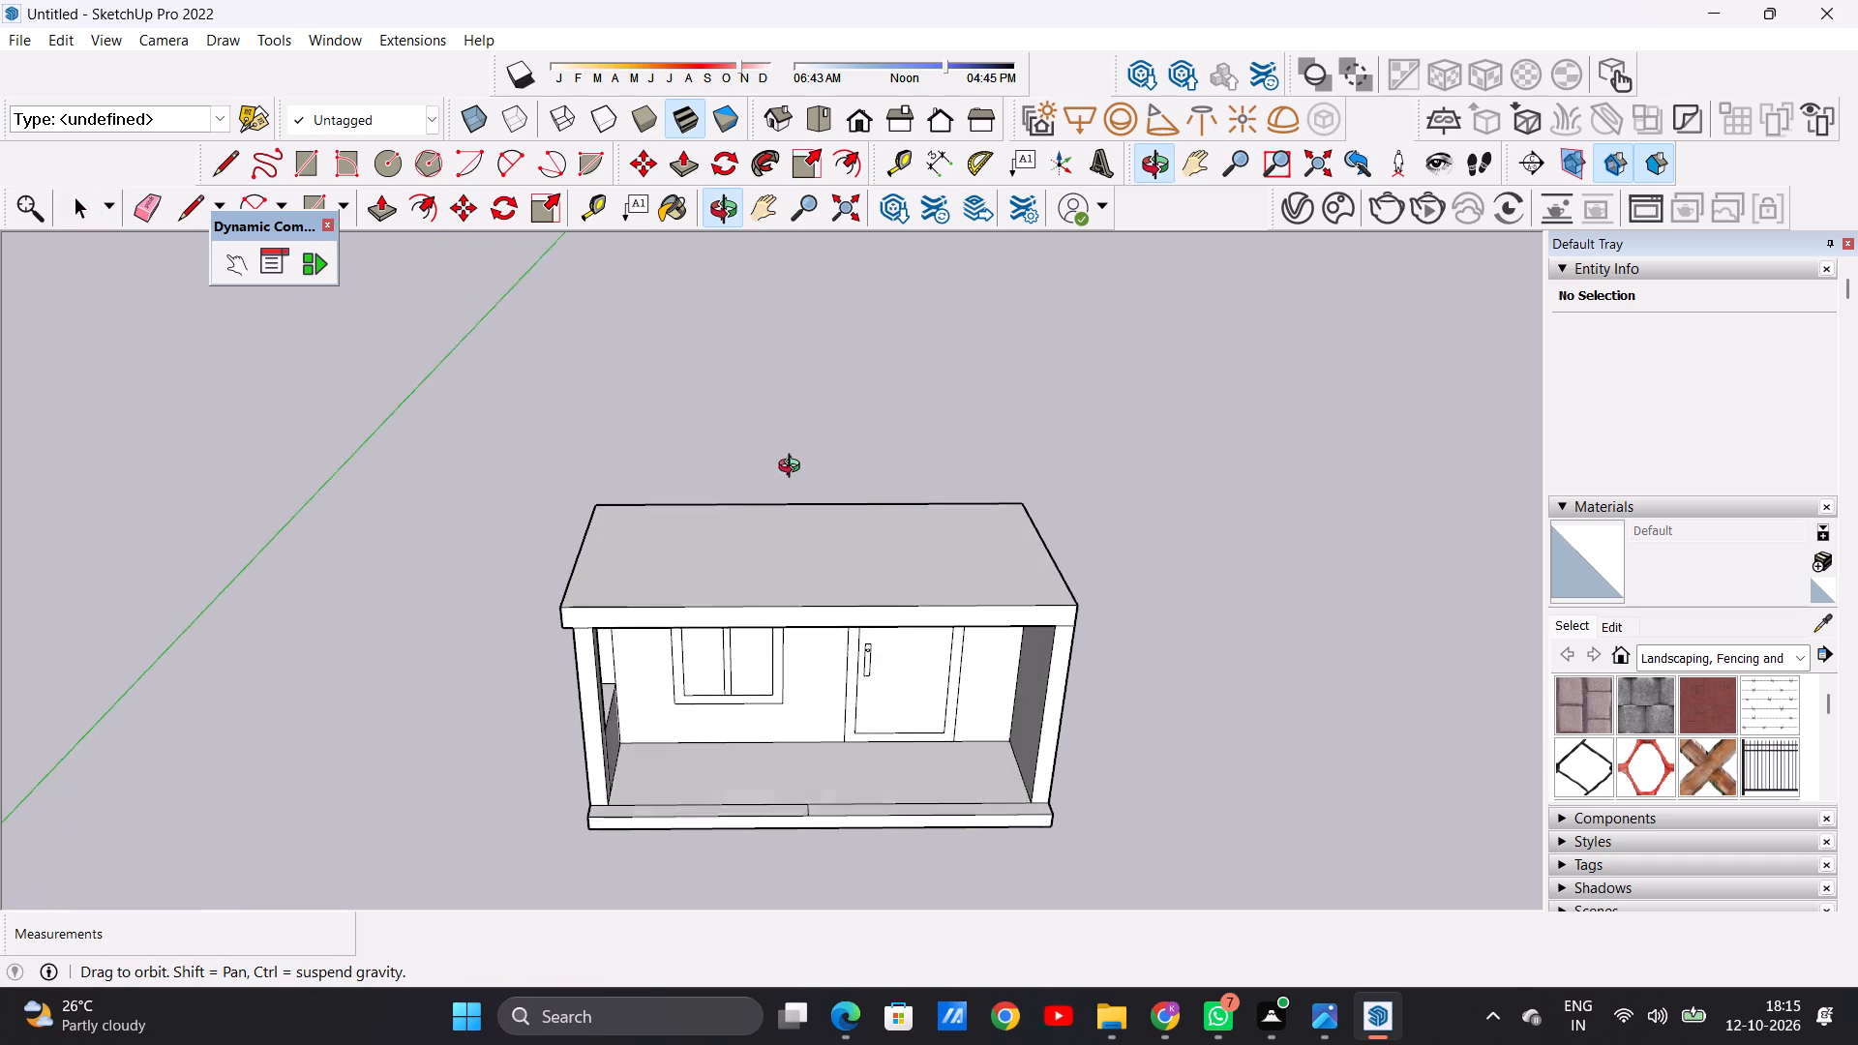
{"action": "middle_click_drag", "start_coordinate": [794, 468], "coordinate": [794, 465]}
{"action": "middle_click_drag", "start_coordinate": [818, 672], "coordinate": [824, 779]}
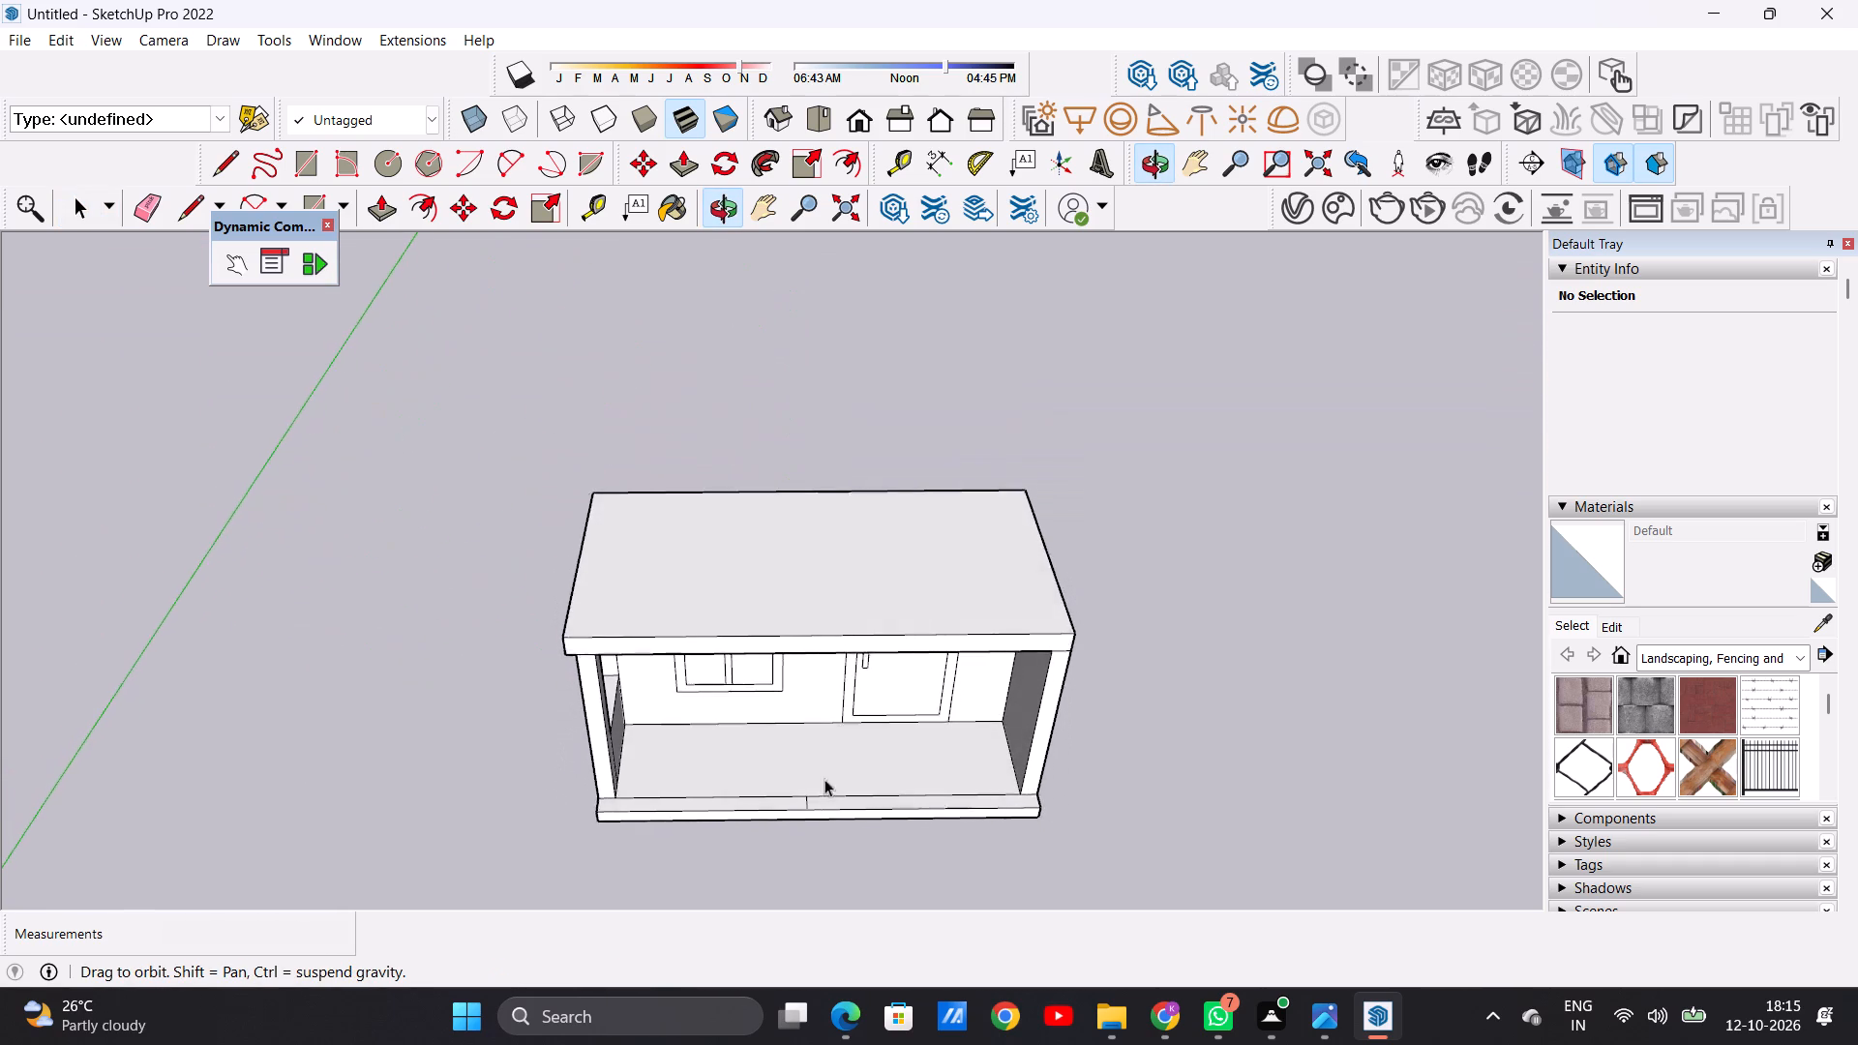
{"action": "middle_click_drag", "start_coordinate": [824, 779], "coordinate": [821, 772]}
{"action": "scroll", "coordinate": [969, 813], "scroll_direction": "up", "scroll_amount": 6}
{"action": "middle_click_drag", "start_coordinate": [967, 818], "coordinate": [638, 833]}
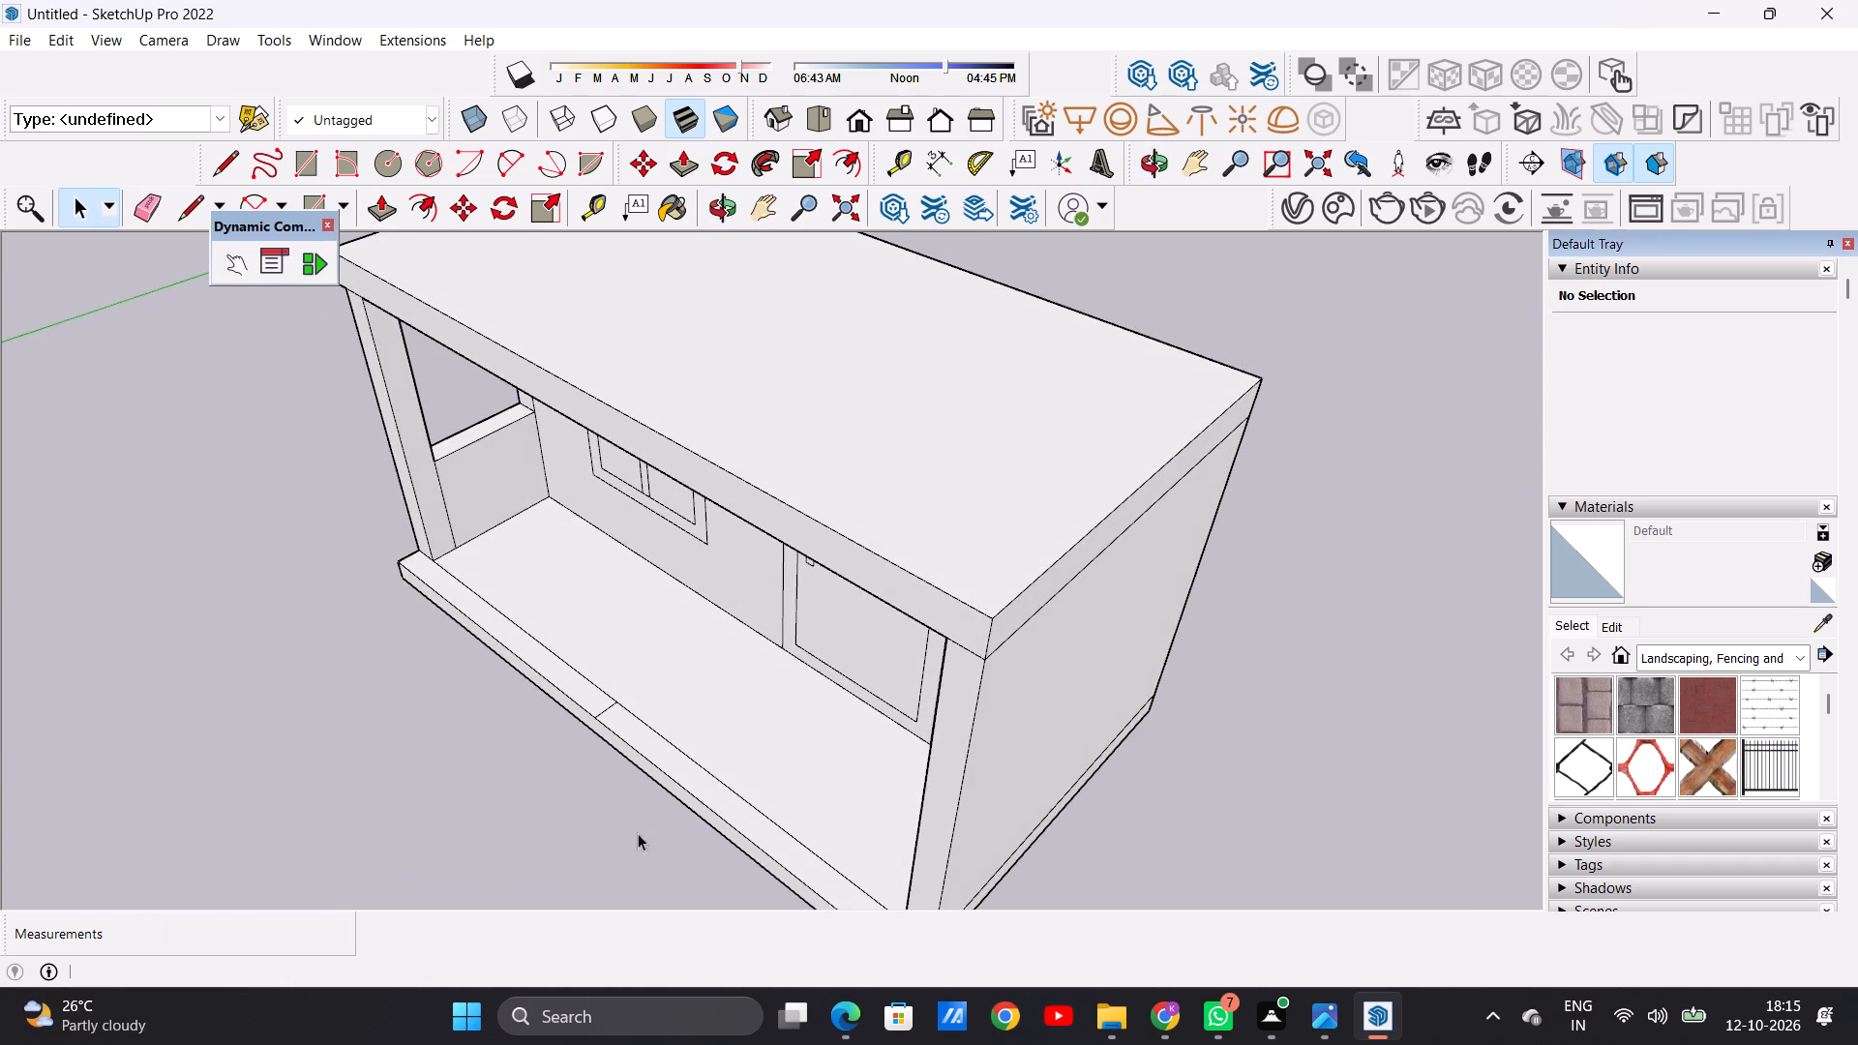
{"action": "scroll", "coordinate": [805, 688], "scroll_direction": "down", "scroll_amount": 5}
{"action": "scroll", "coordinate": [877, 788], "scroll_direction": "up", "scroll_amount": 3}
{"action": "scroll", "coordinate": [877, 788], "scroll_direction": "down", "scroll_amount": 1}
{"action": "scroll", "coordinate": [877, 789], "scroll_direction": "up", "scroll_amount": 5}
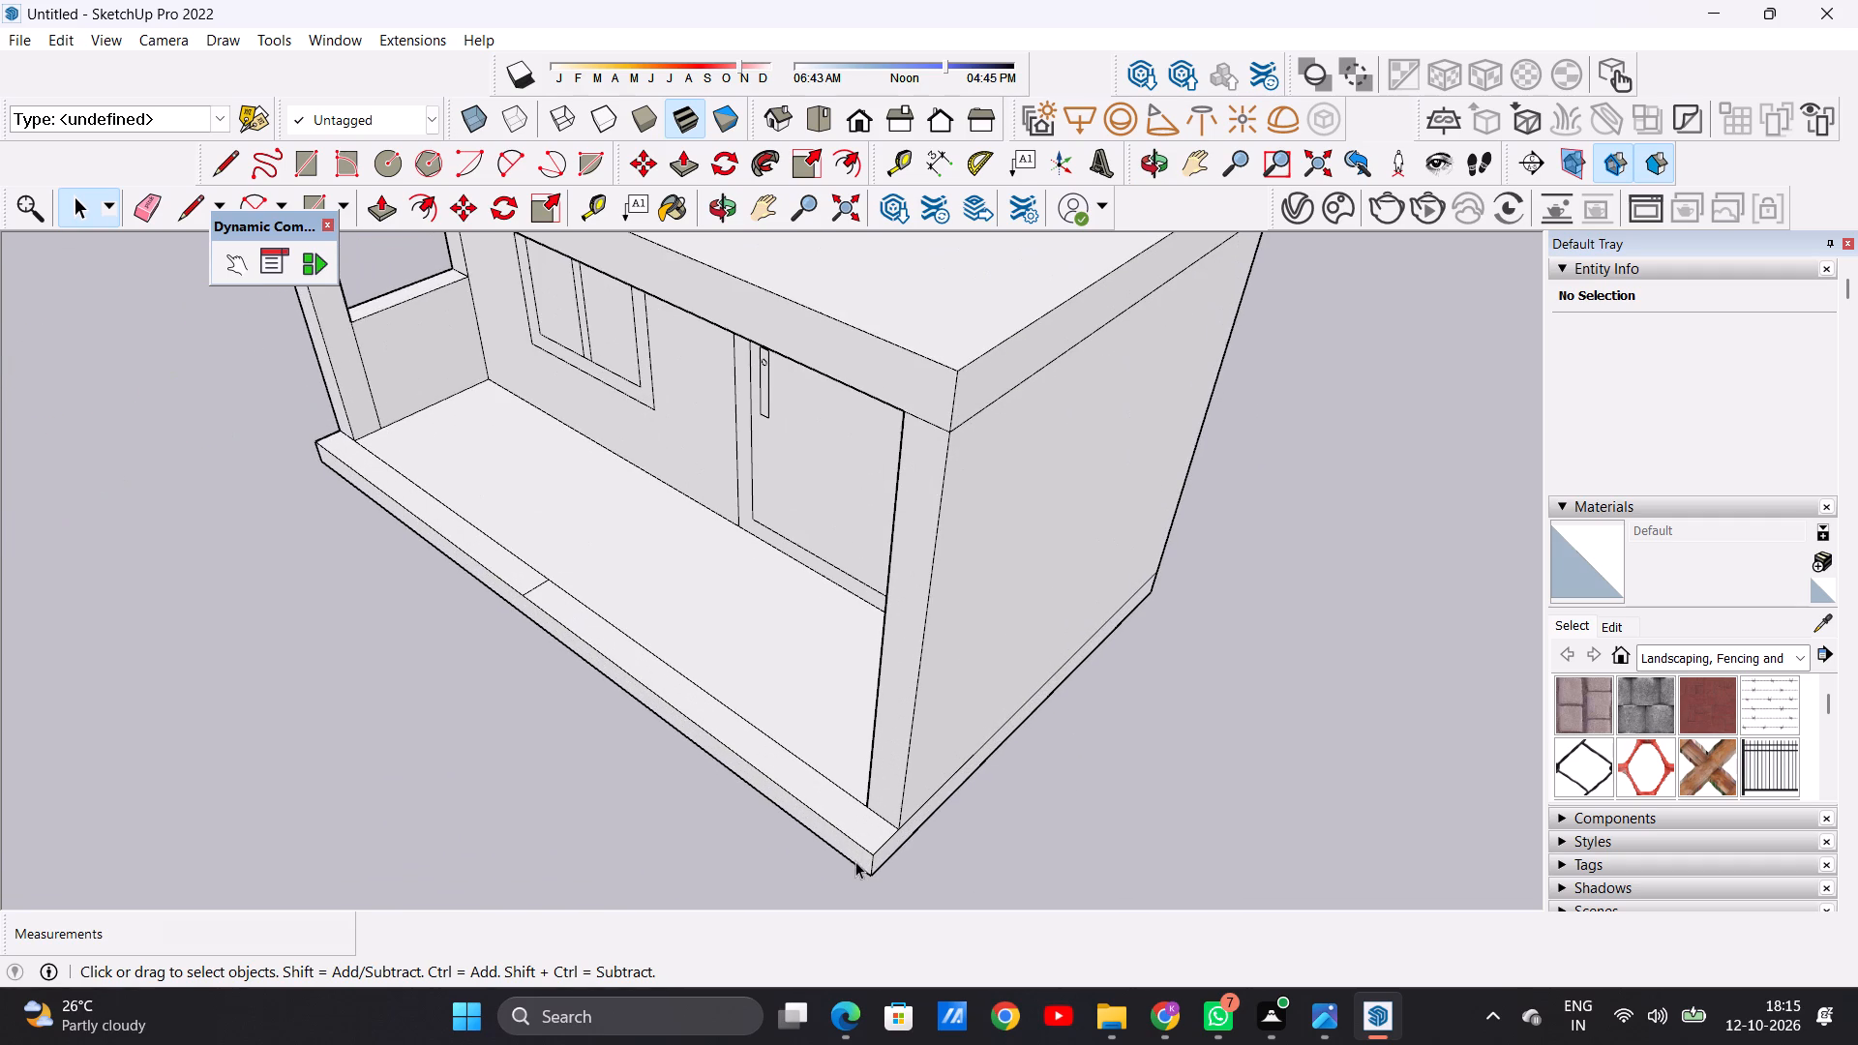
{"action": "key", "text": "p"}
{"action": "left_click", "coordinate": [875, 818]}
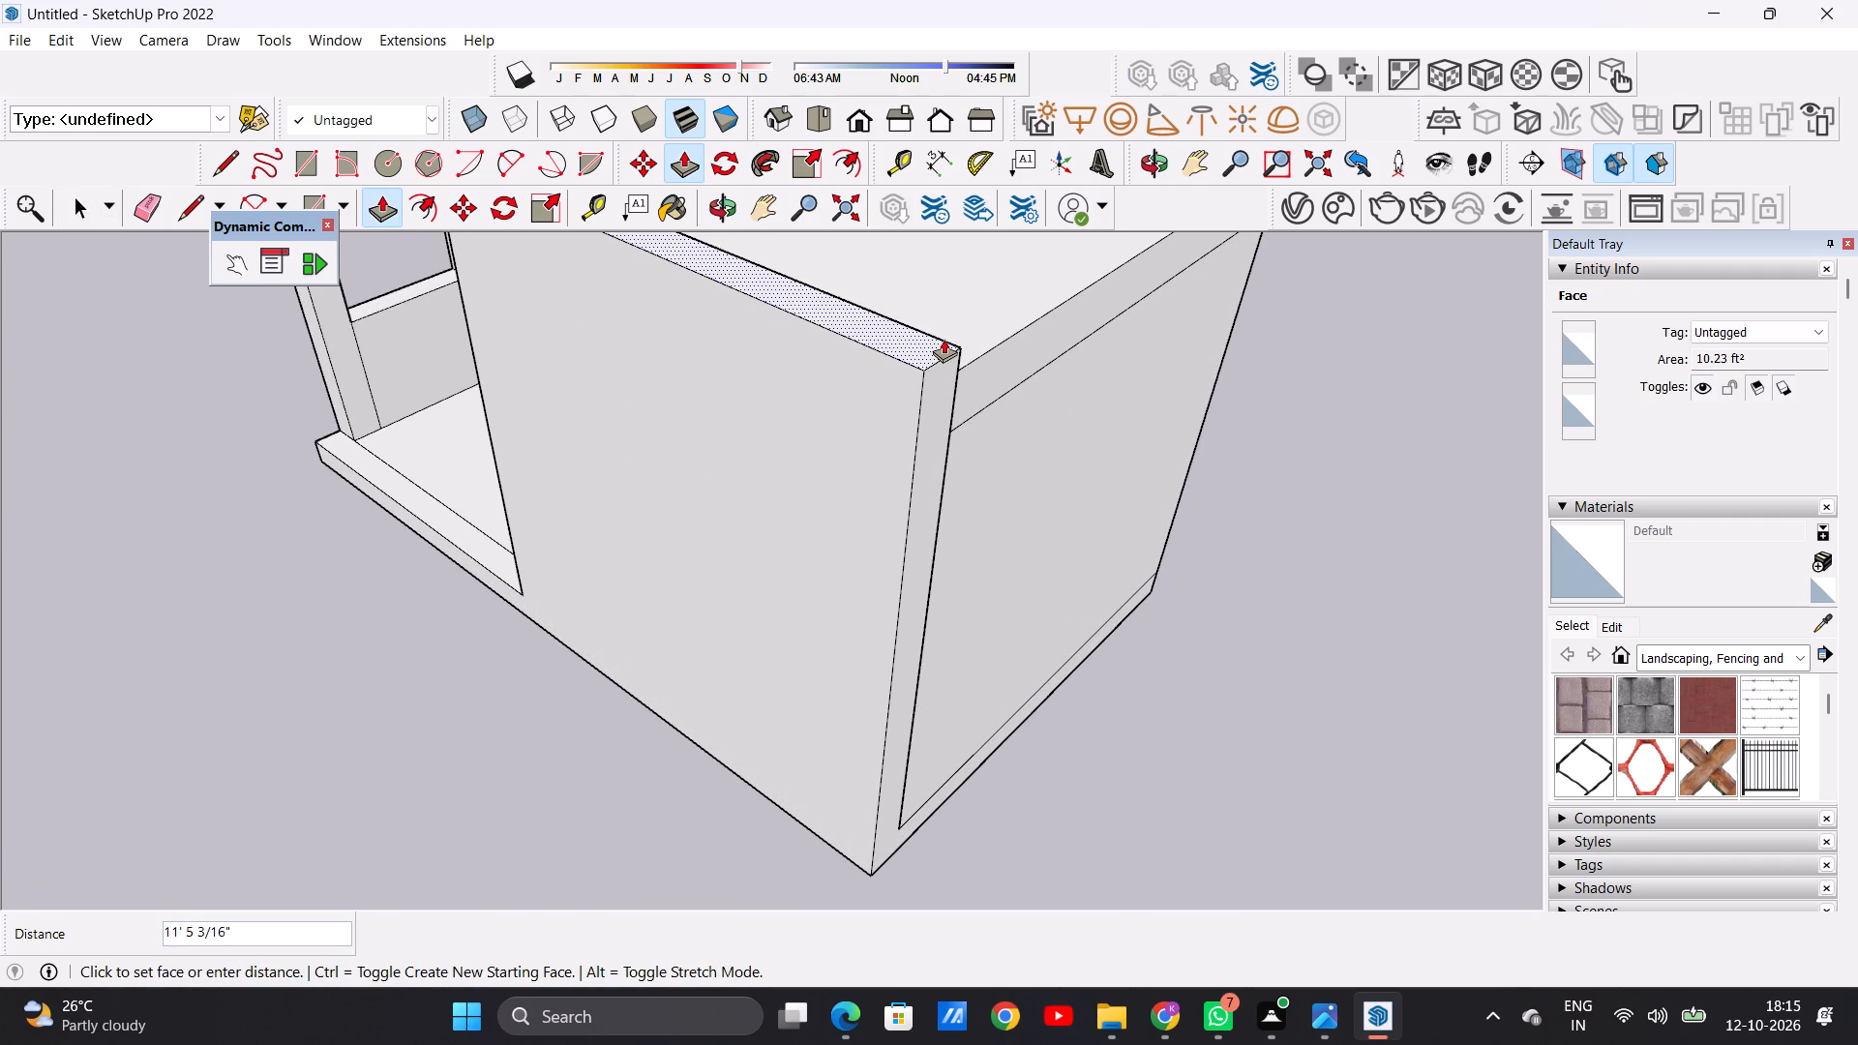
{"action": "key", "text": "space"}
Examine the room's open front, side opening and roof slab from several sides and from above.
{"action": "scroll", "coordinate": [875, 668], "scroll_direction": "down", "scroll_amount": 10}
{"action": "middle_click_drag", "start_coordinate": [551, 691], "coordinate": [848, 573]}
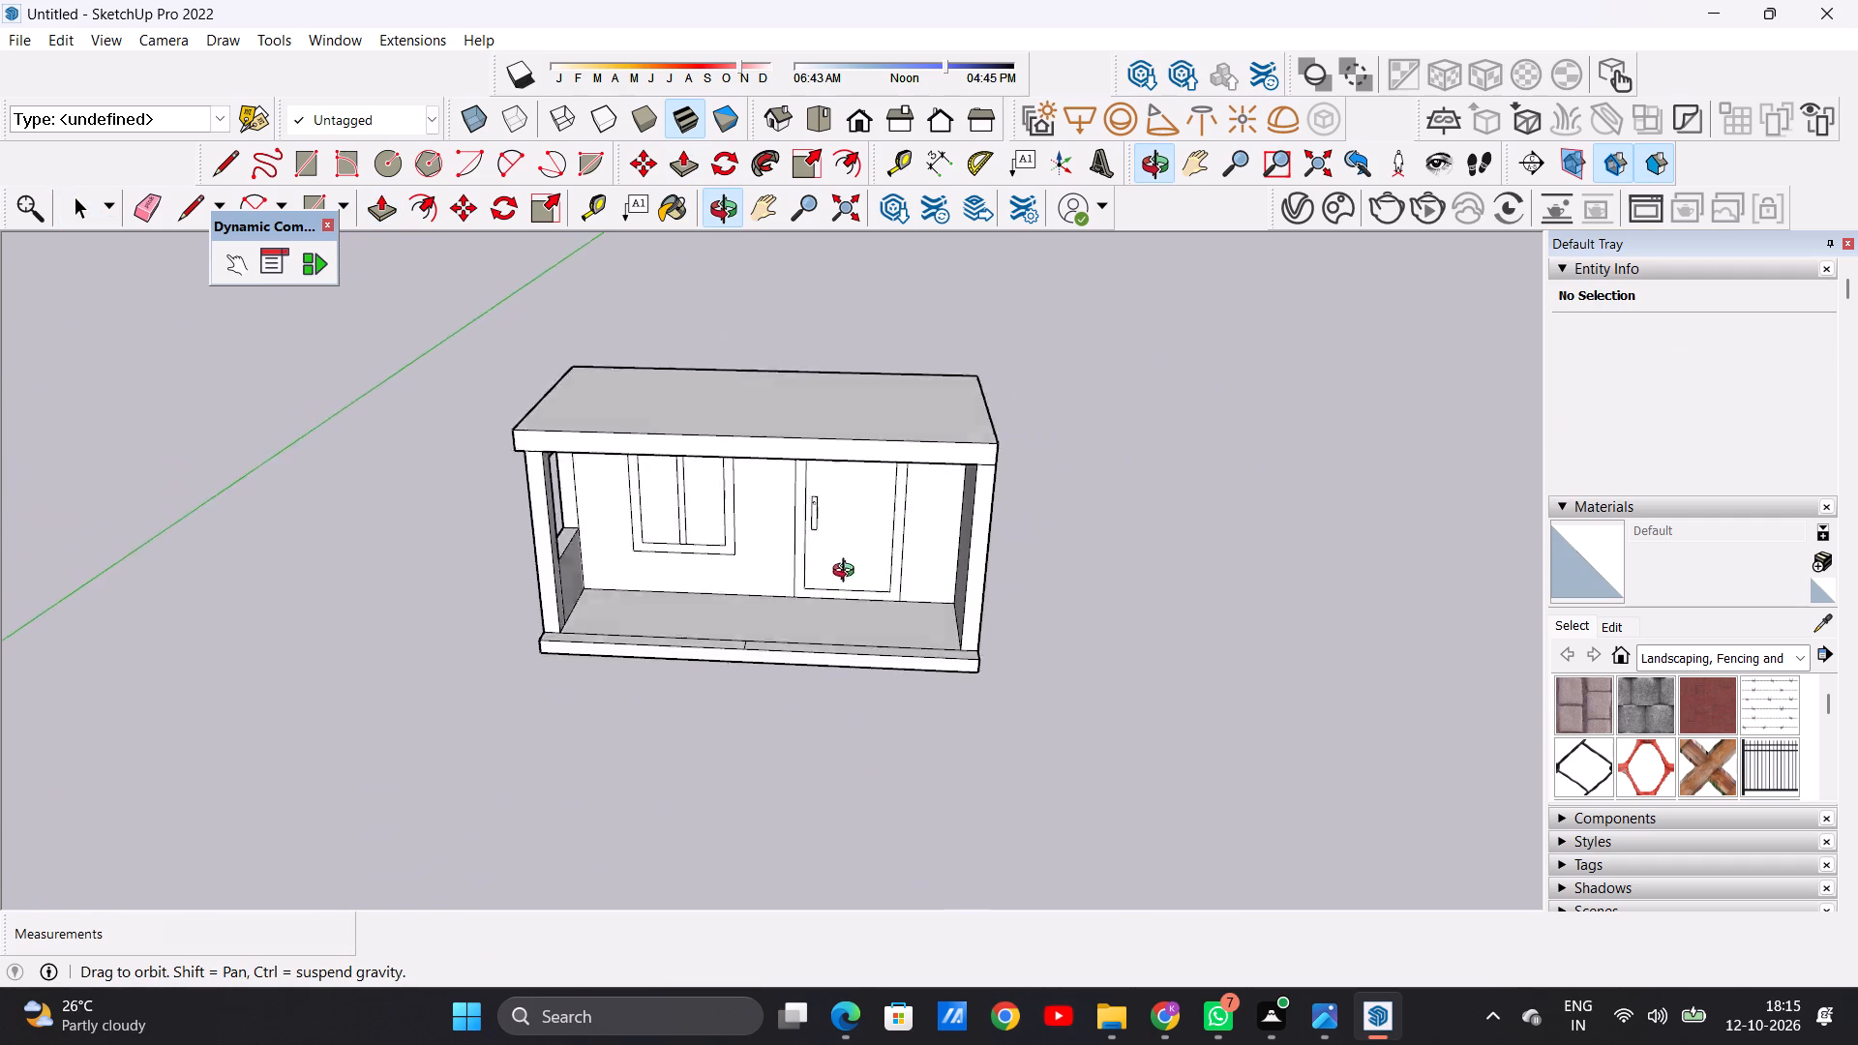
{"action": "middle_click_drag", "start_coordinate": [848, 573], "coordinate": [878, 465]}
{"action": "scroll", "coordinate": [822, 493], "scroll_direction": "down", "scroll_amount": 3}
{"action": "scroll", "coordinate": [824, 536], "scroll_direction": "up", "scroll_amount": 6}
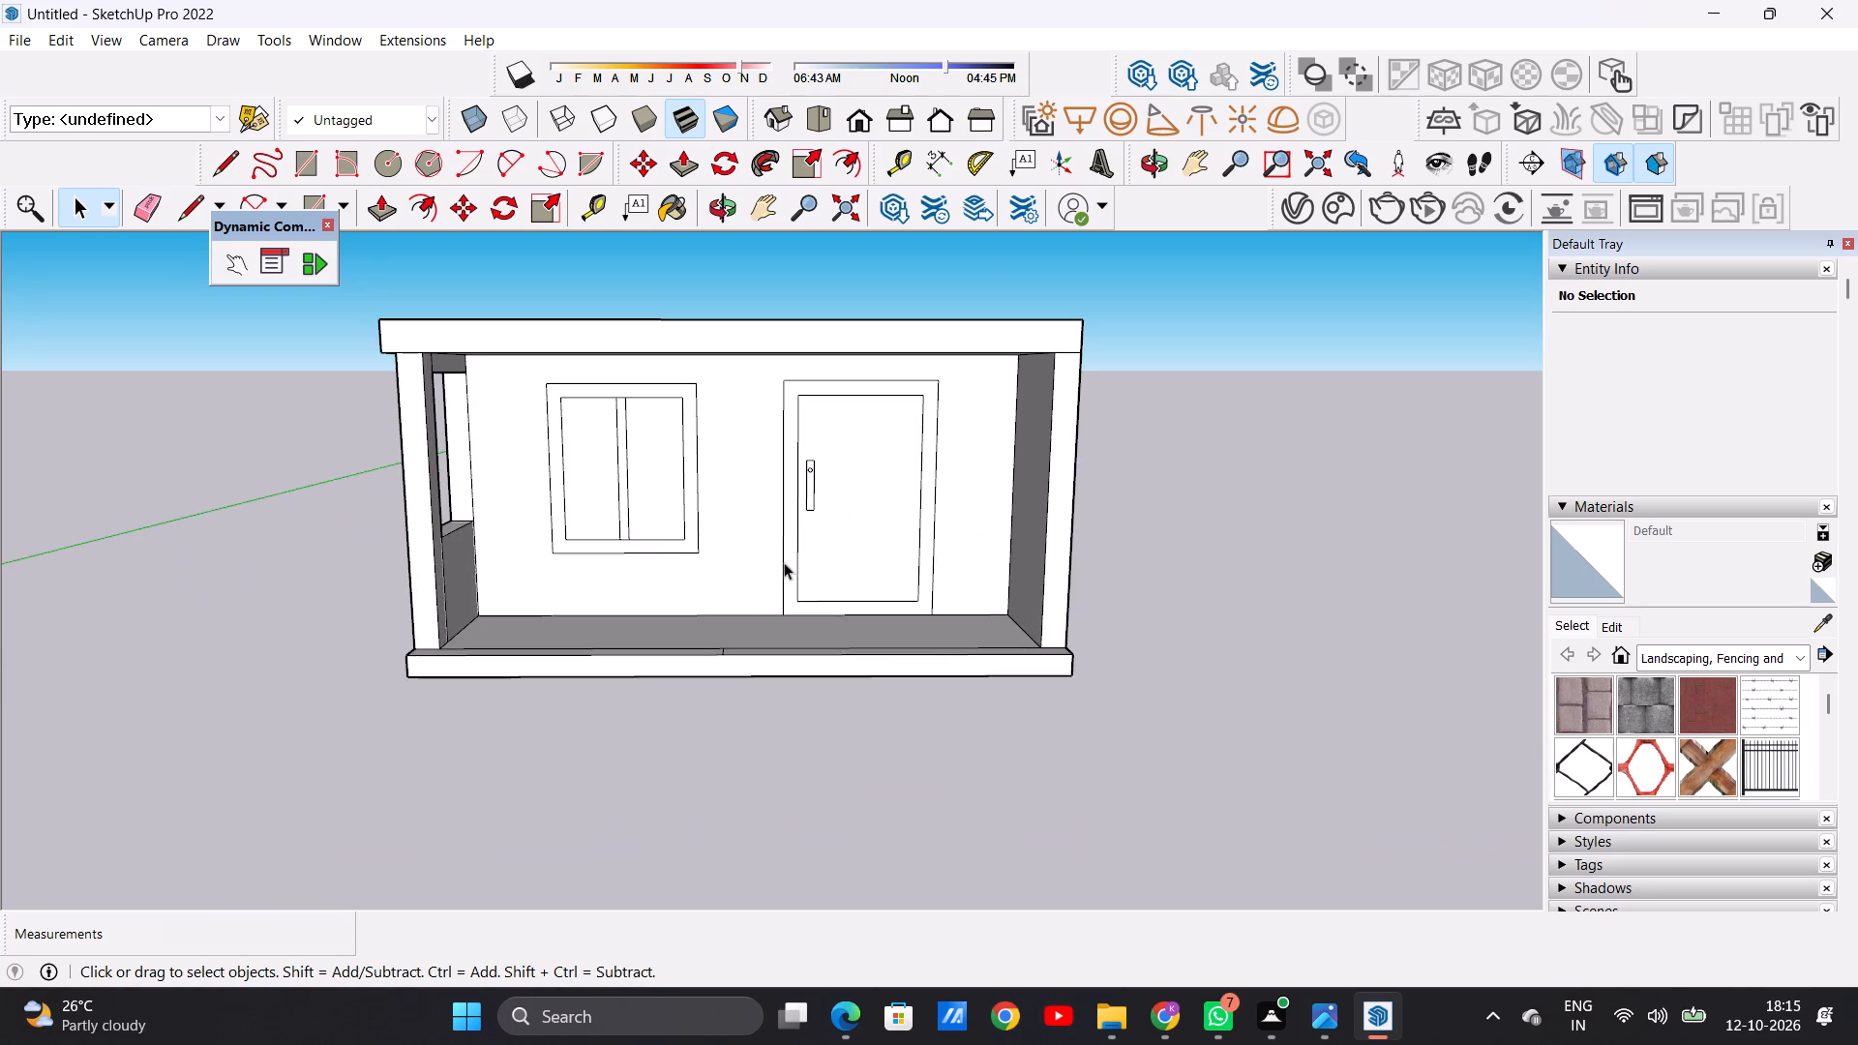
{"action": "middle_click_drag", "start_coordinate": [784, 563], "coordinate": [773, 789]}
{"action": "scroll", "coordinate": [763, 624], "scroll_direction": "down", "scroll_amount": 5}
{"action": "middle_click_drag", "start_coordinate": [696, 417], "coordinate": [712, 720]}
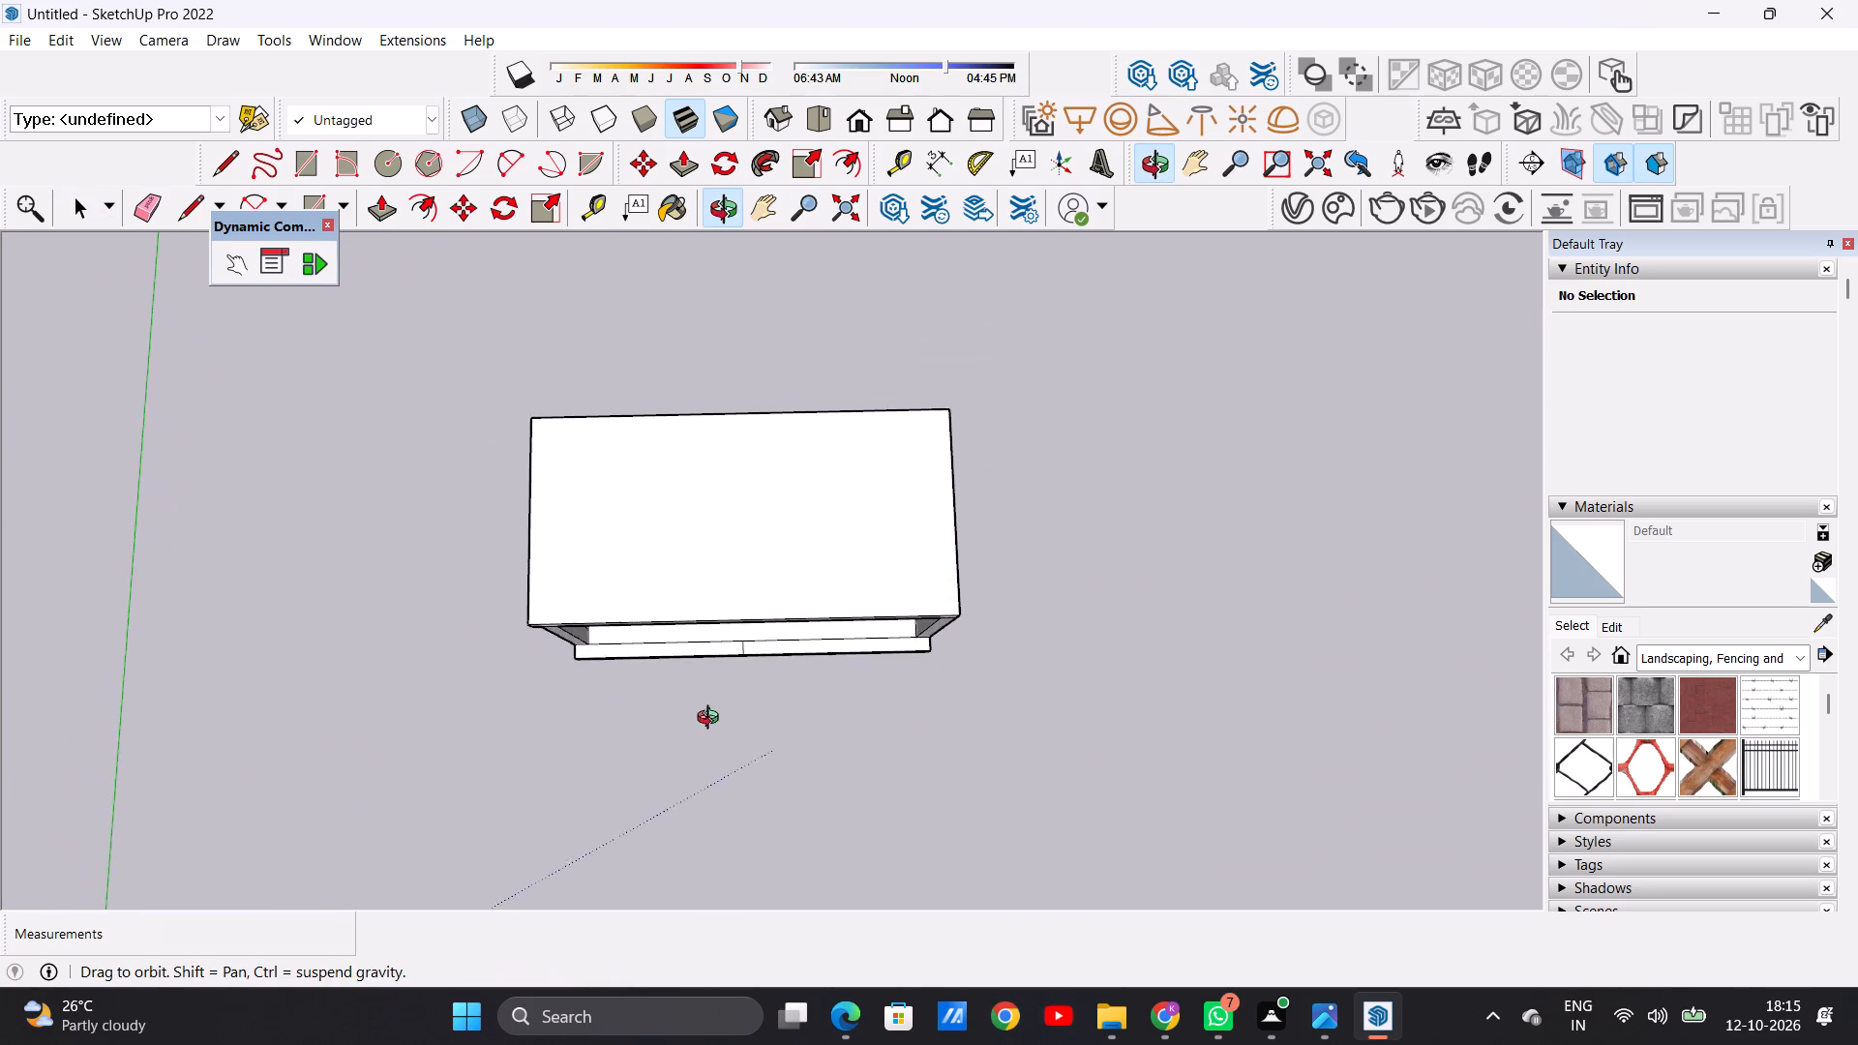
{"action": "middle_click_drag", "start_coordinate": [712, 720], "coordinate": [712, 721]}
{"action": "scroll", "coordinate": [647, 562], "scroll_direction": "up", "scroll_amount": 5}
{"action": "middle_click_drag", "start_coordinate": [644, 663], "coordinate": [658, 346]}
{"action": "middle_click_drag", "start_coordinate": [430, 605], "coordinate": [584, 371]}
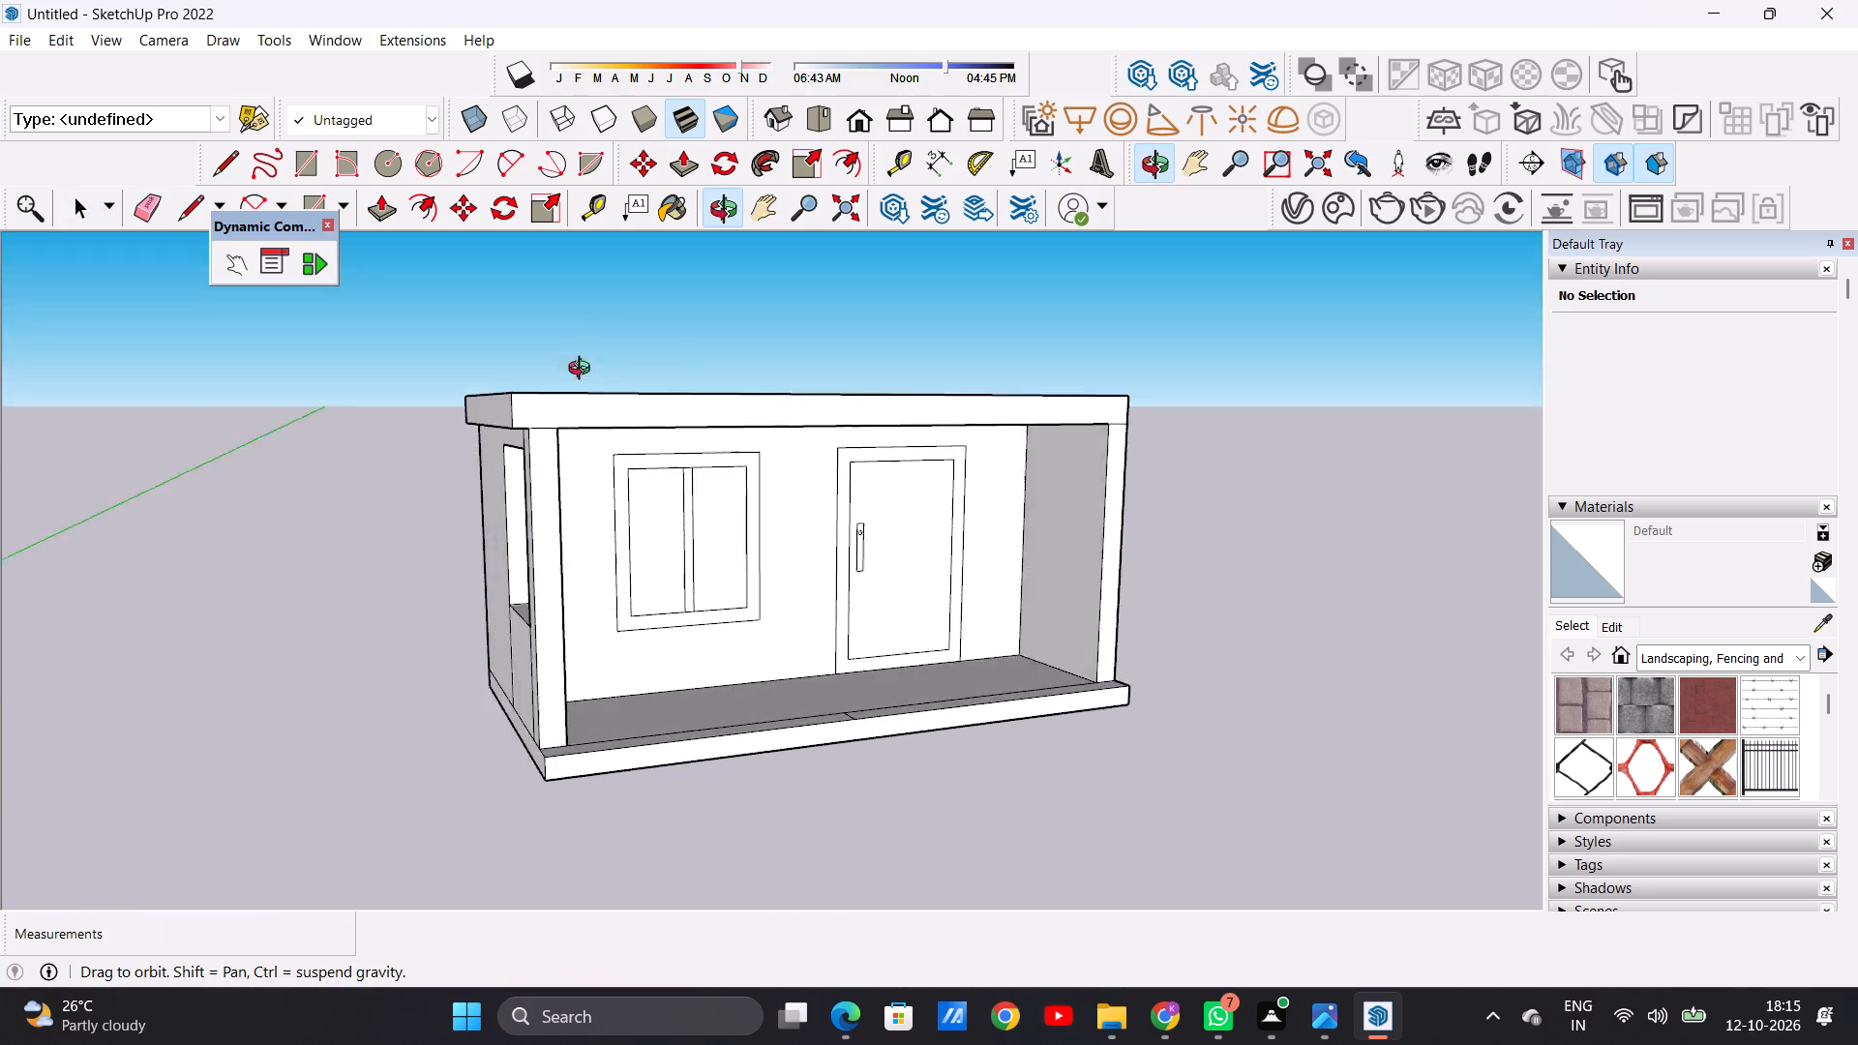
{"action": "middle_click_drag", "start_coordinate": [584, 371], "coordinate": [407, 666]}
{"action": "scroll", "coordinate": [407, 666], "scroll_direction": "down", "scroll_amount": 2}
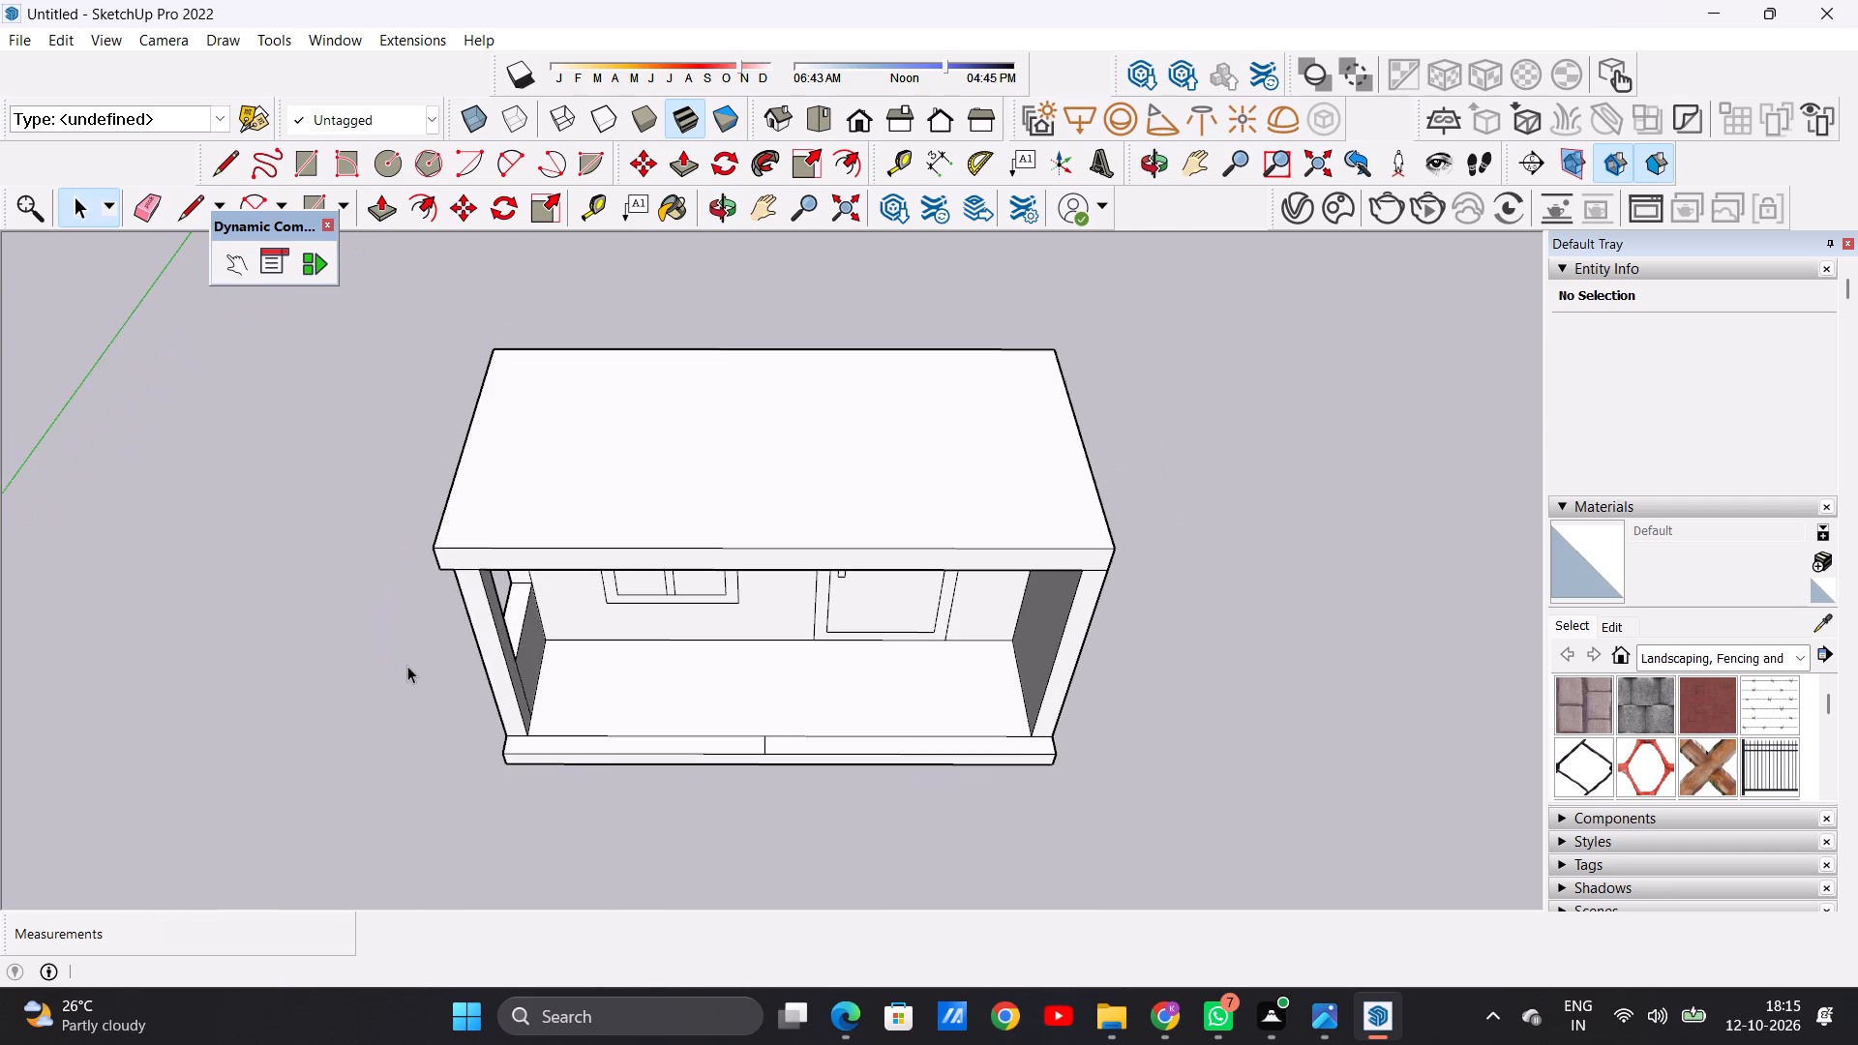
{"action": "scroll", "coordinate": [716, 458], "scroll_direction": "up", "scroll_amount": 2}
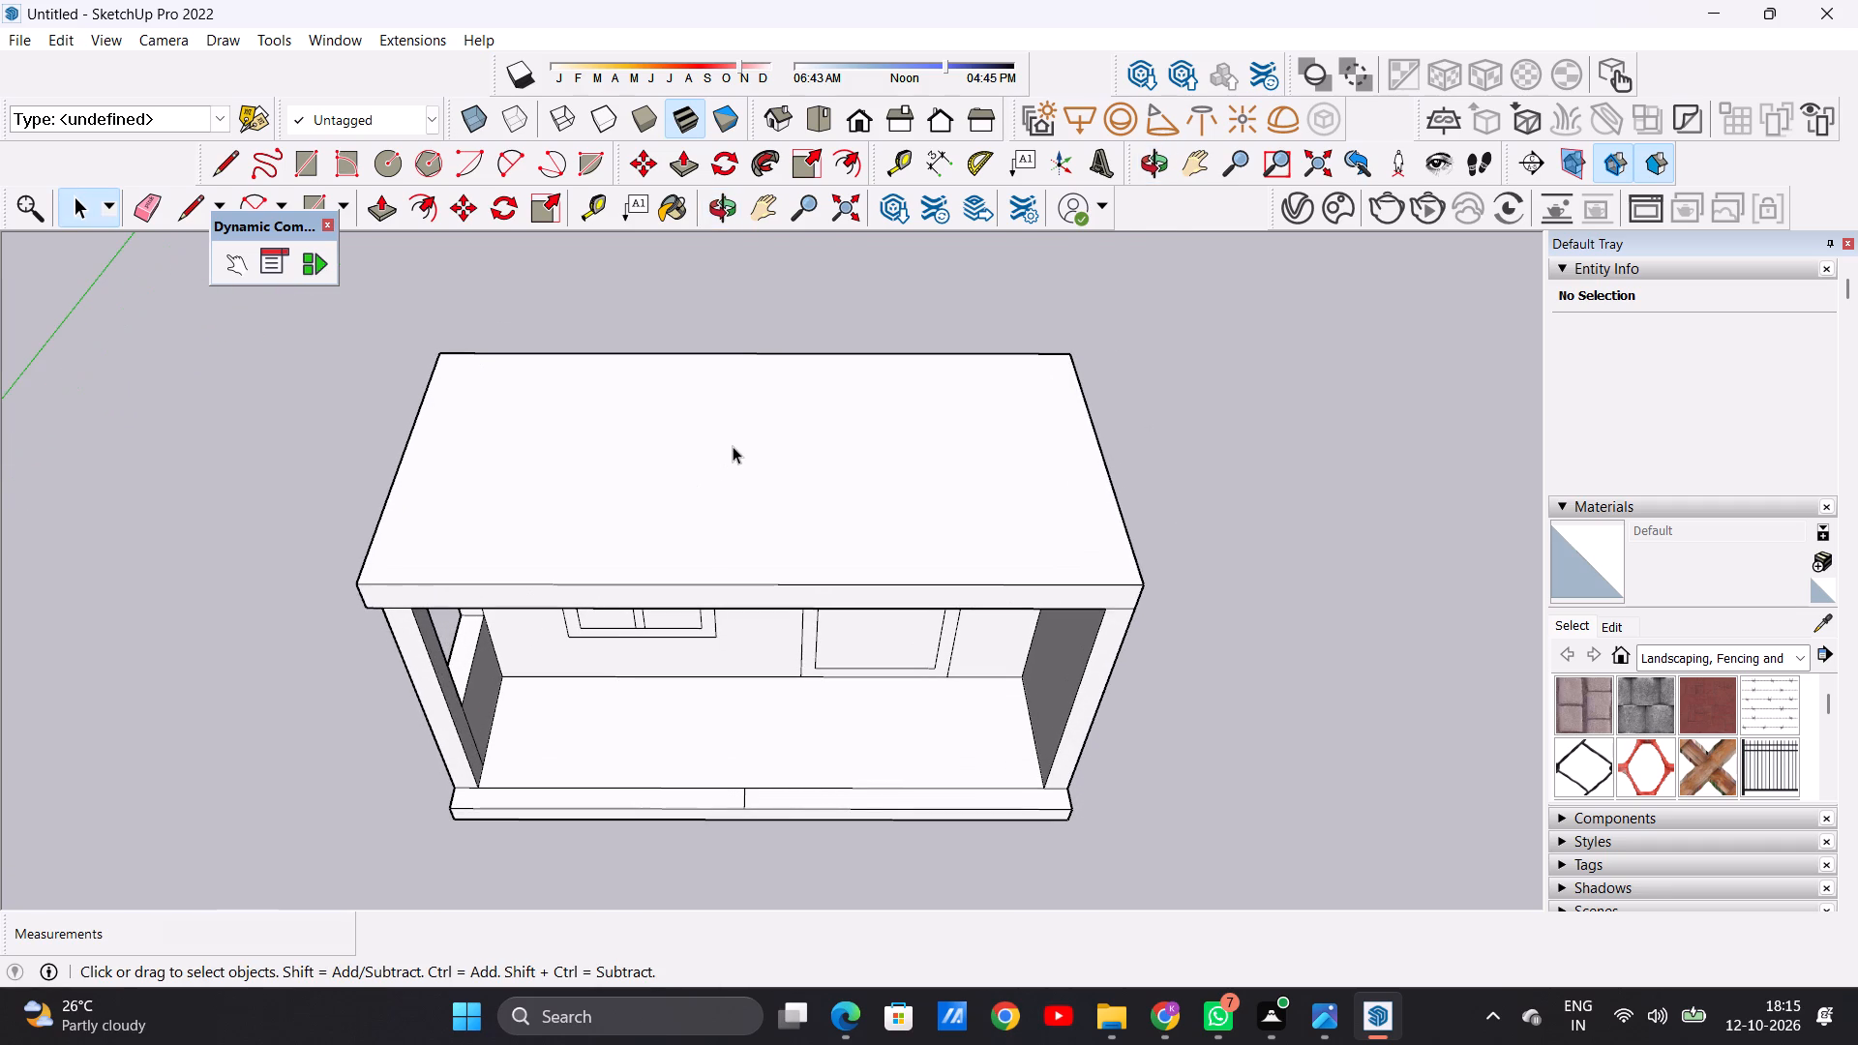
Offset the roof slab's top face outline inward by about 7 1/16".
{"action": "key", "text": "o"}
{"action": "key", "text": "f"}
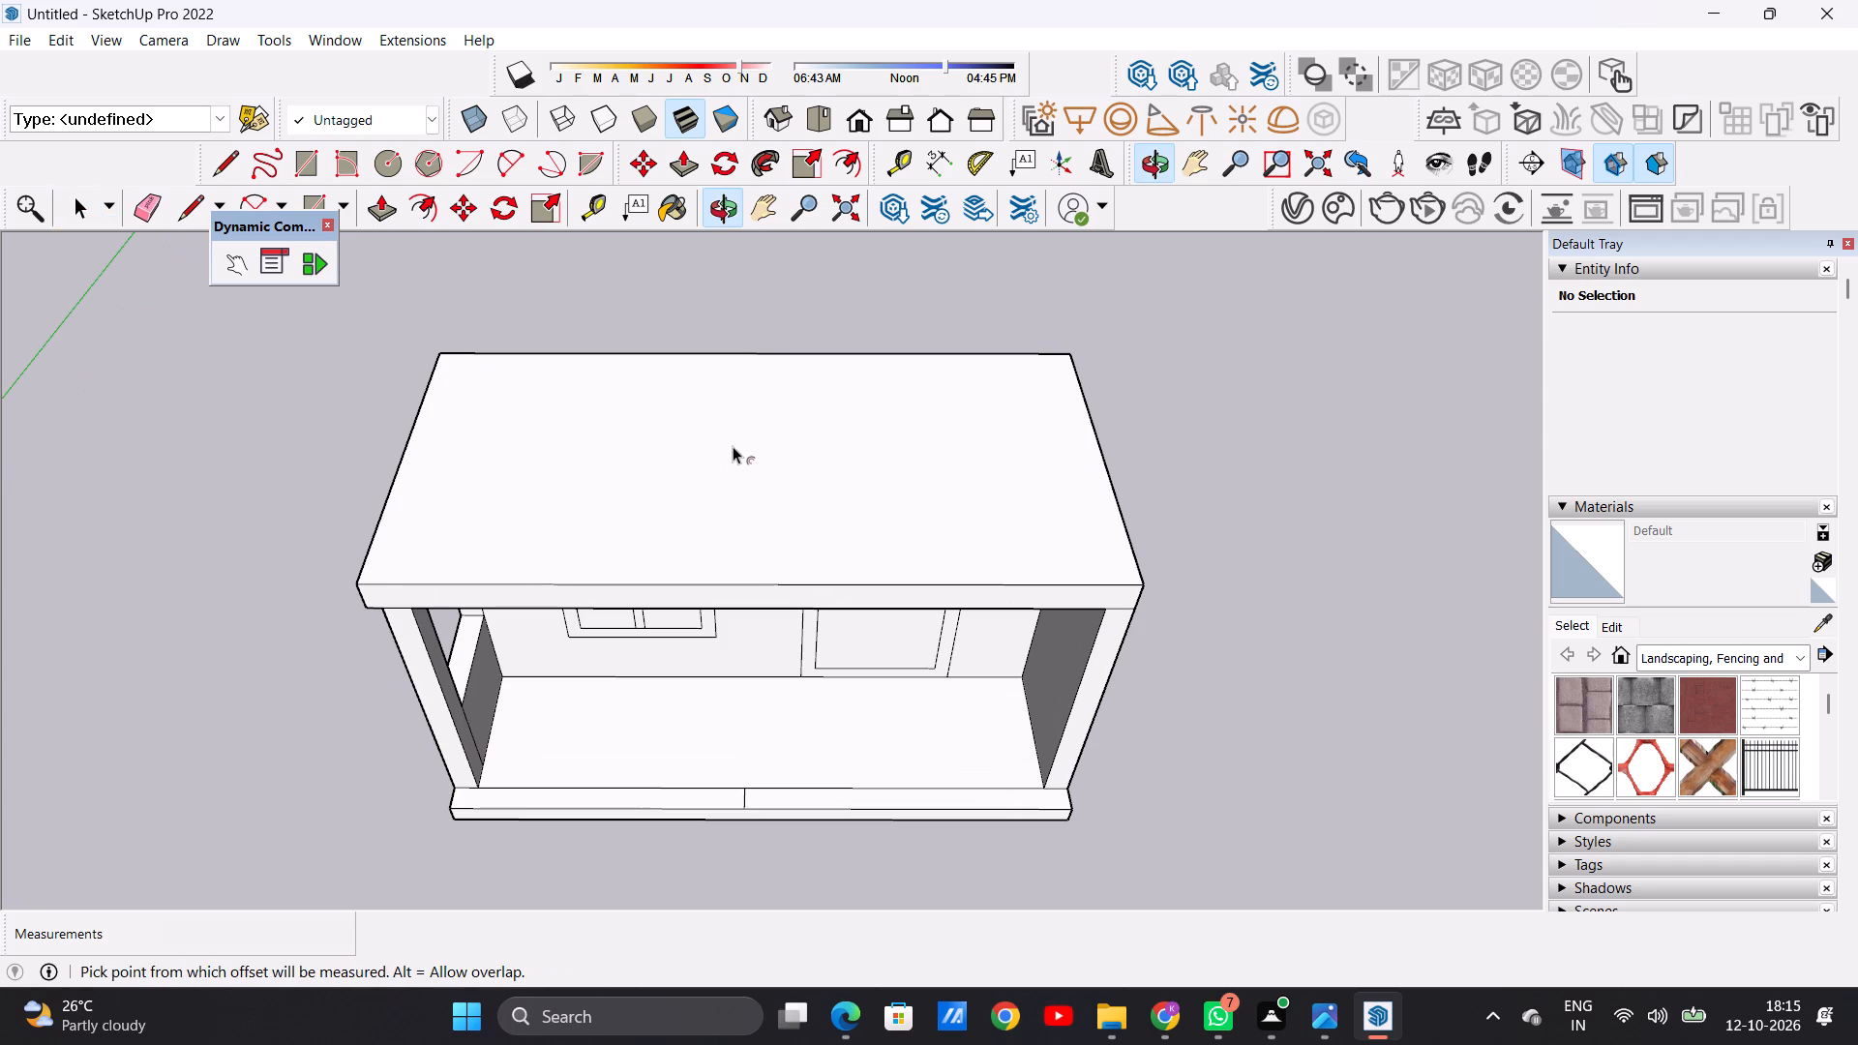
{"action": "middle_click_drag", "start_coordinate": [649, 440], "coordinate": [662, 612]}
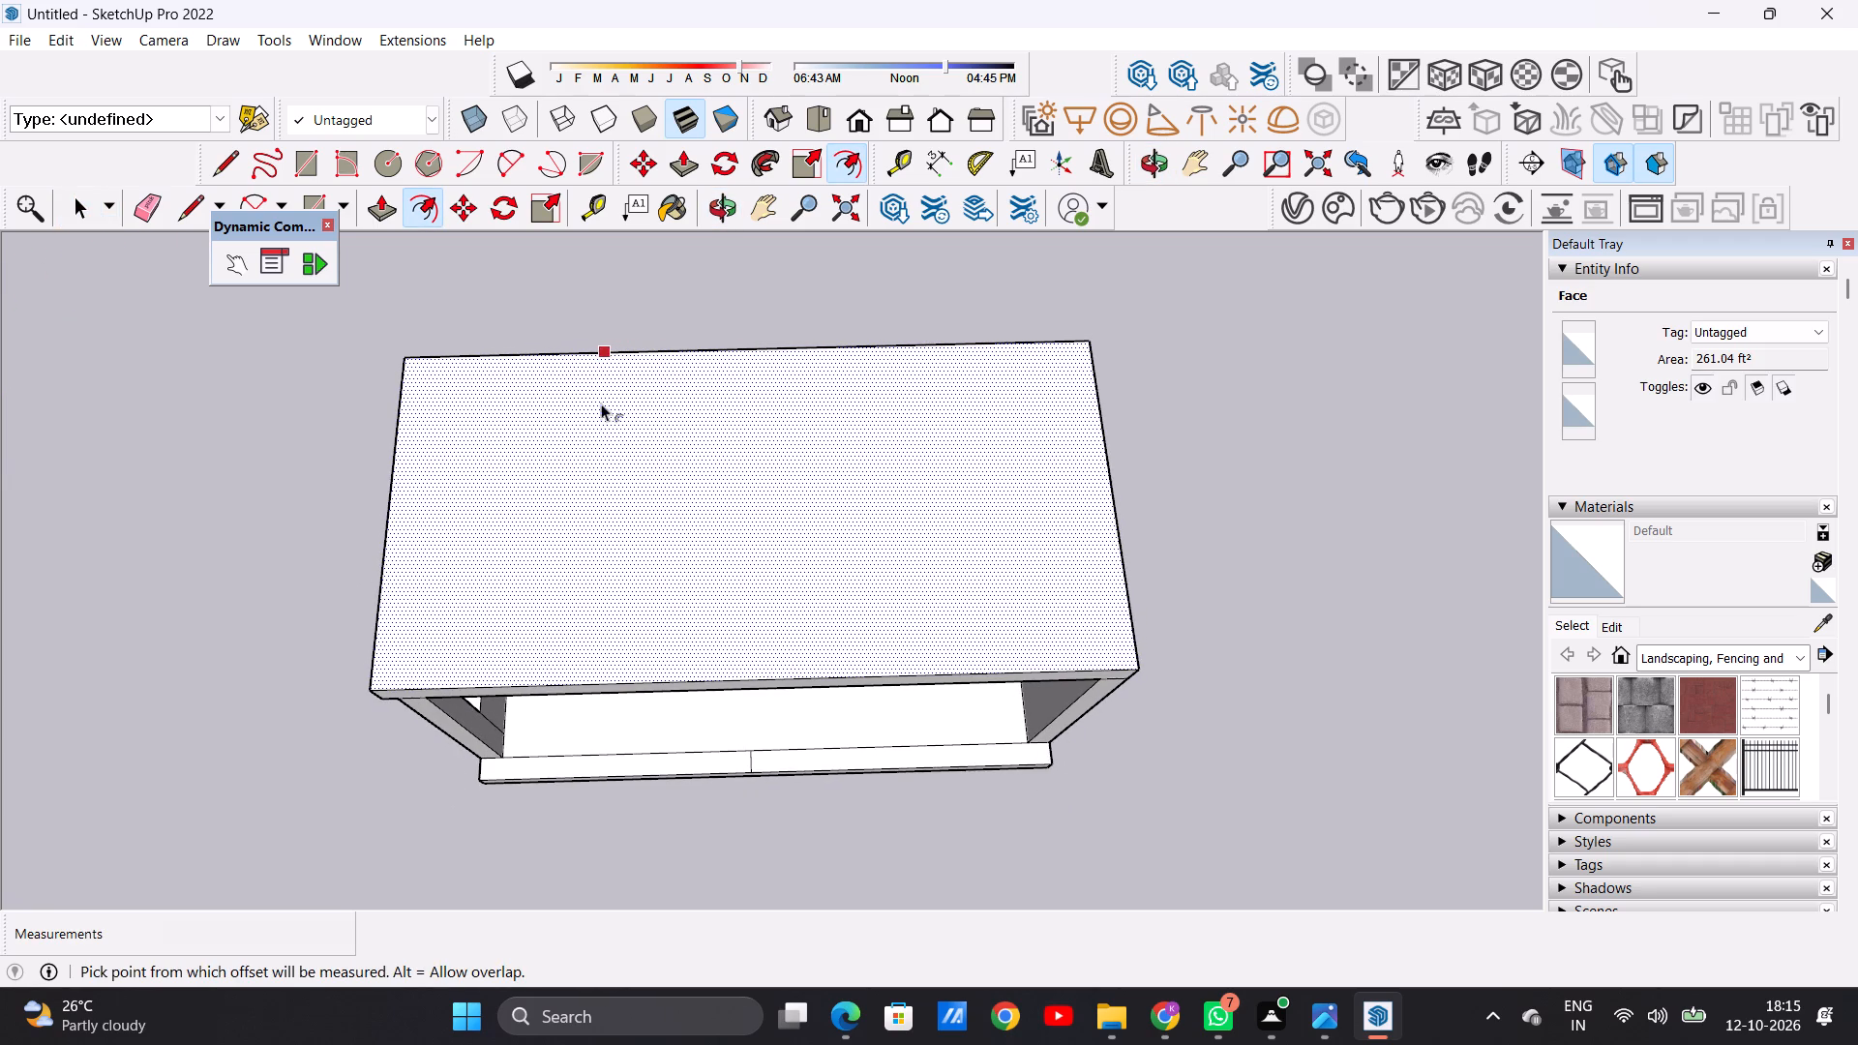
{"action": "left_click", "coordinate": [557, 364]}
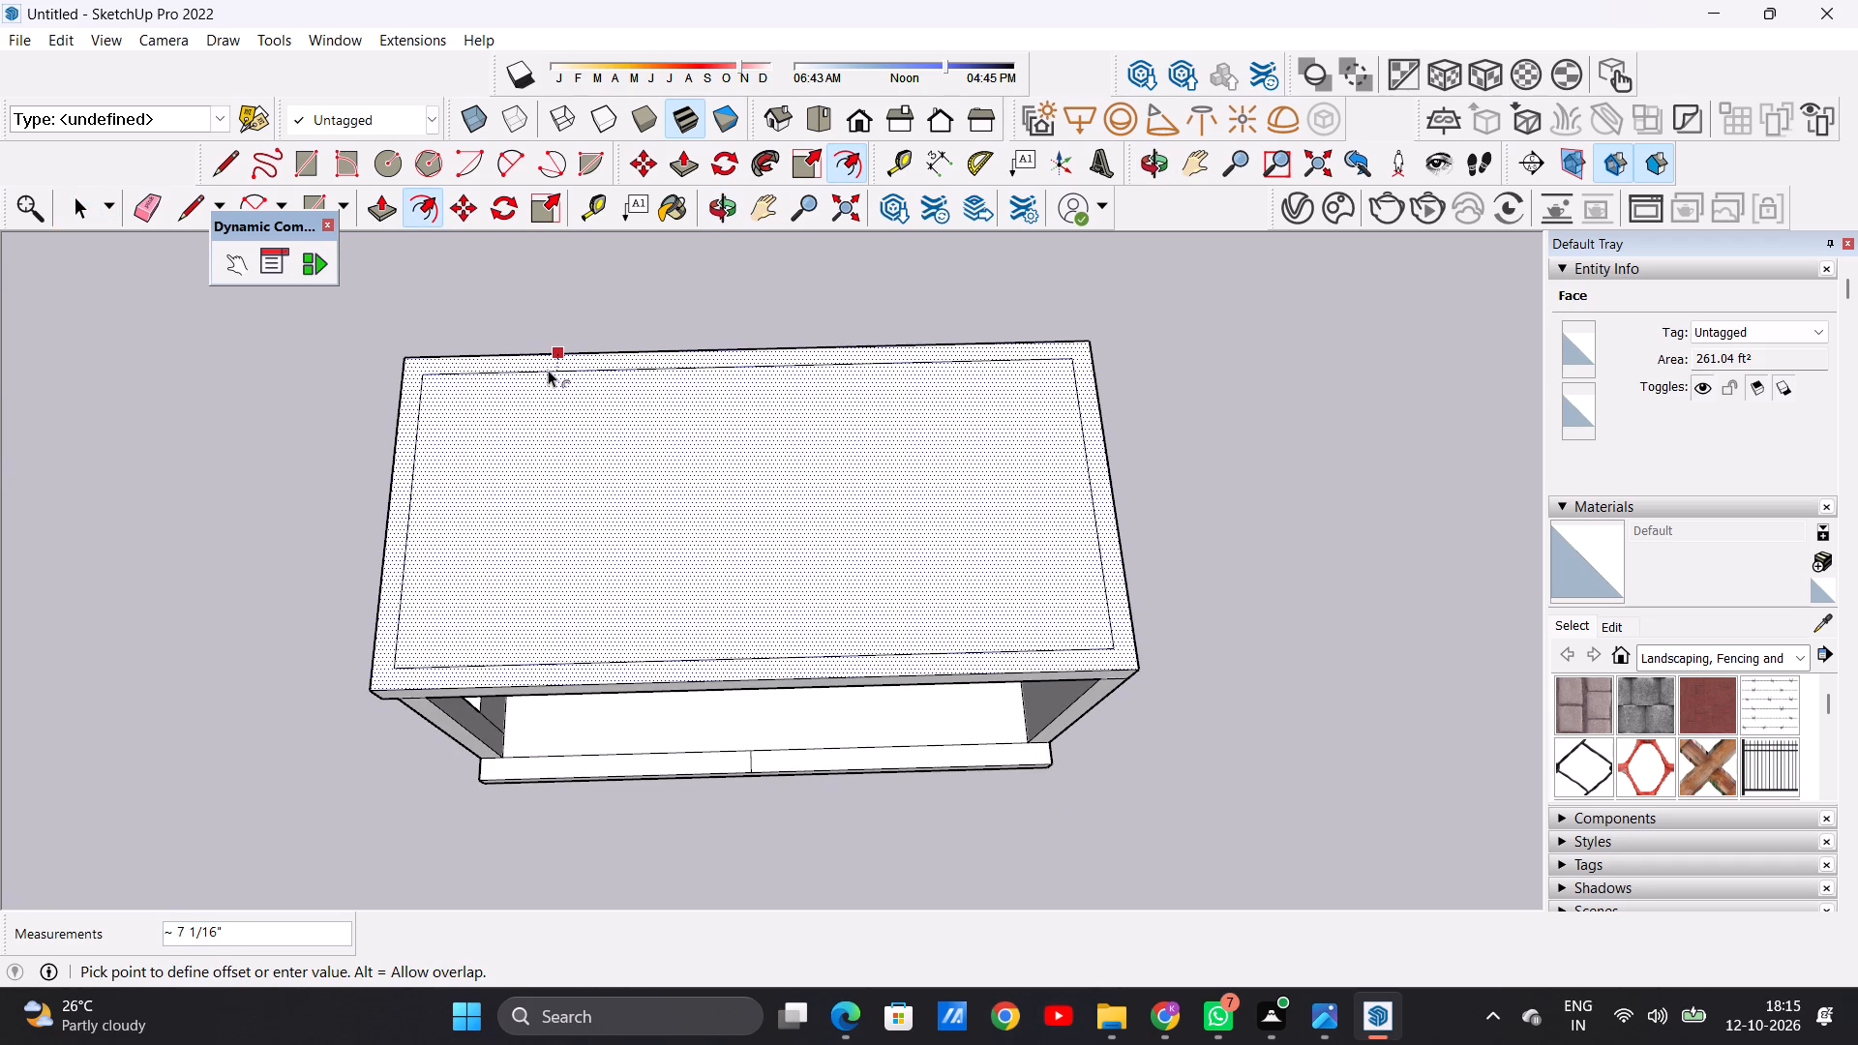
{"action": "left_click", "coordinate": [548, 370]}
{"action": "key", "text": "space"}
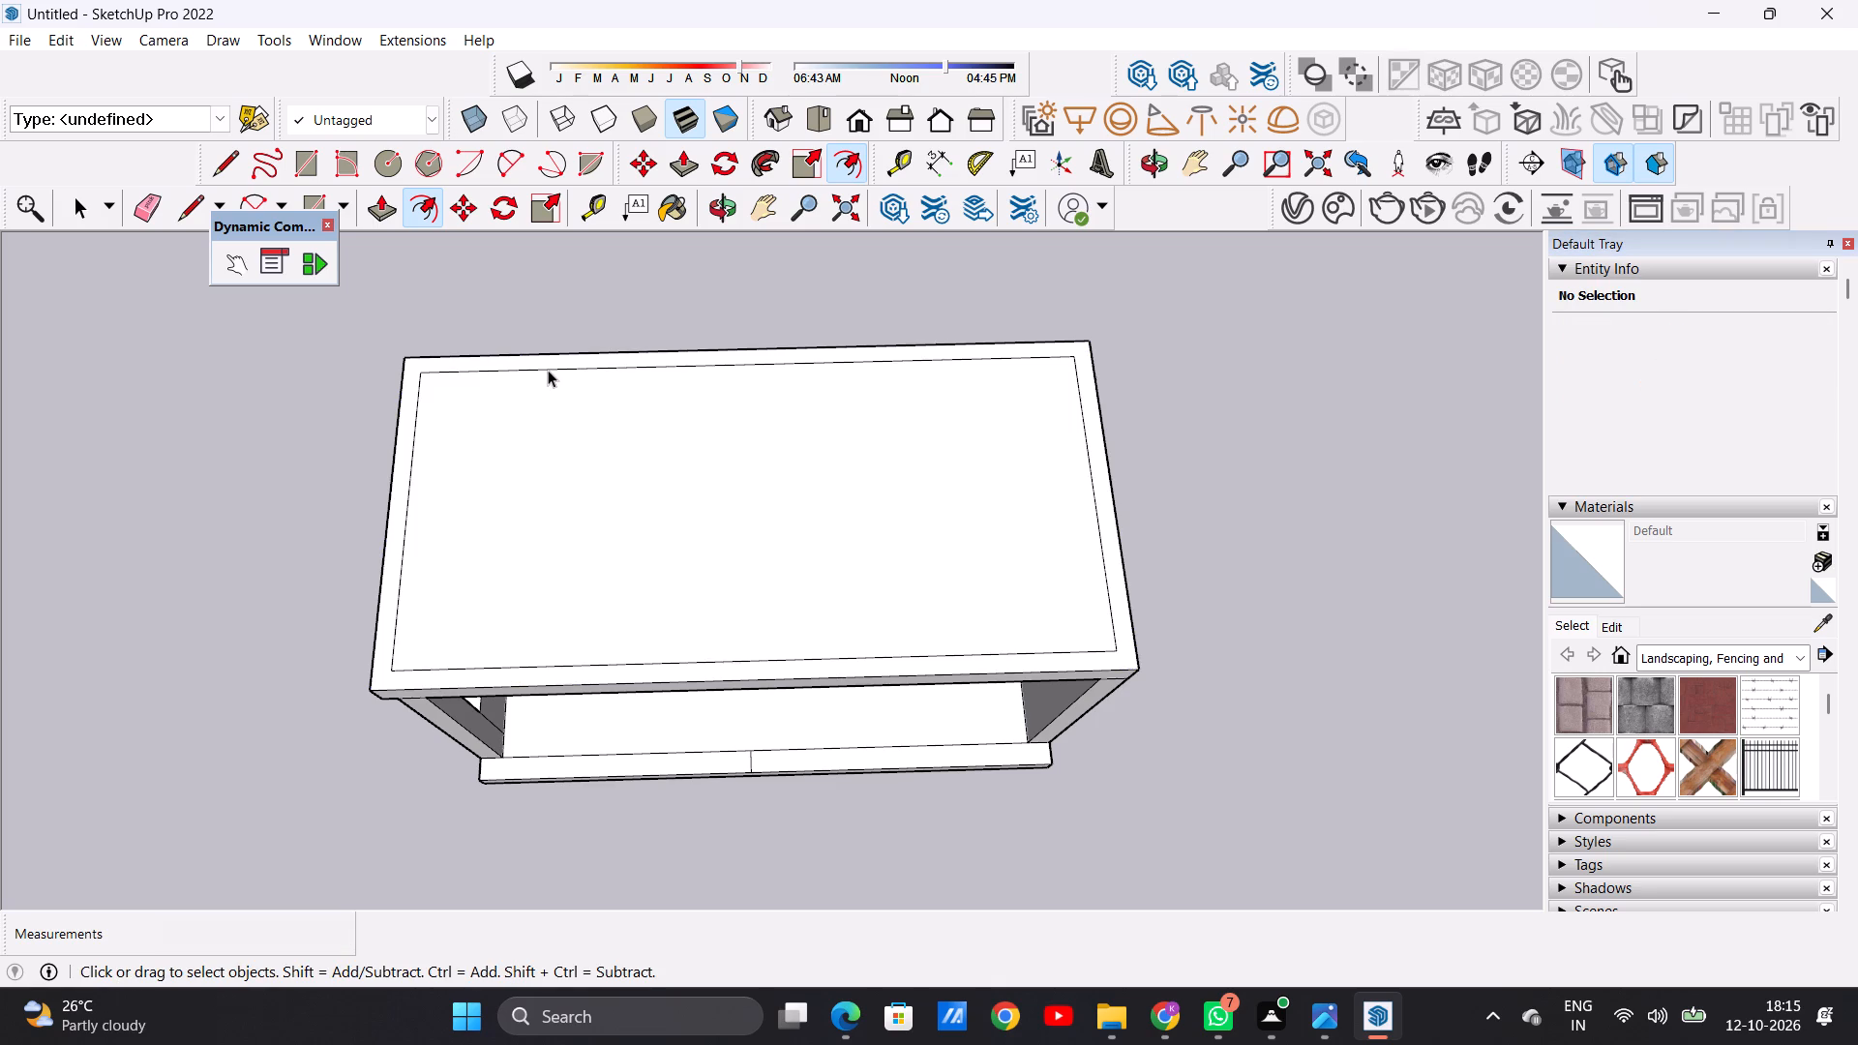
Draw two lines about 7 1/16" long from the offset outline's front column-side corner to the roof slab's side and front edges.
{"action": "scroll", "coordinate": [618, 529], "scroll_direction": "down", "scroll_amount": 9}
{"action": "middle_click_drag", "start_coordinate": [689, 666], "coordinate": [691, 462]}
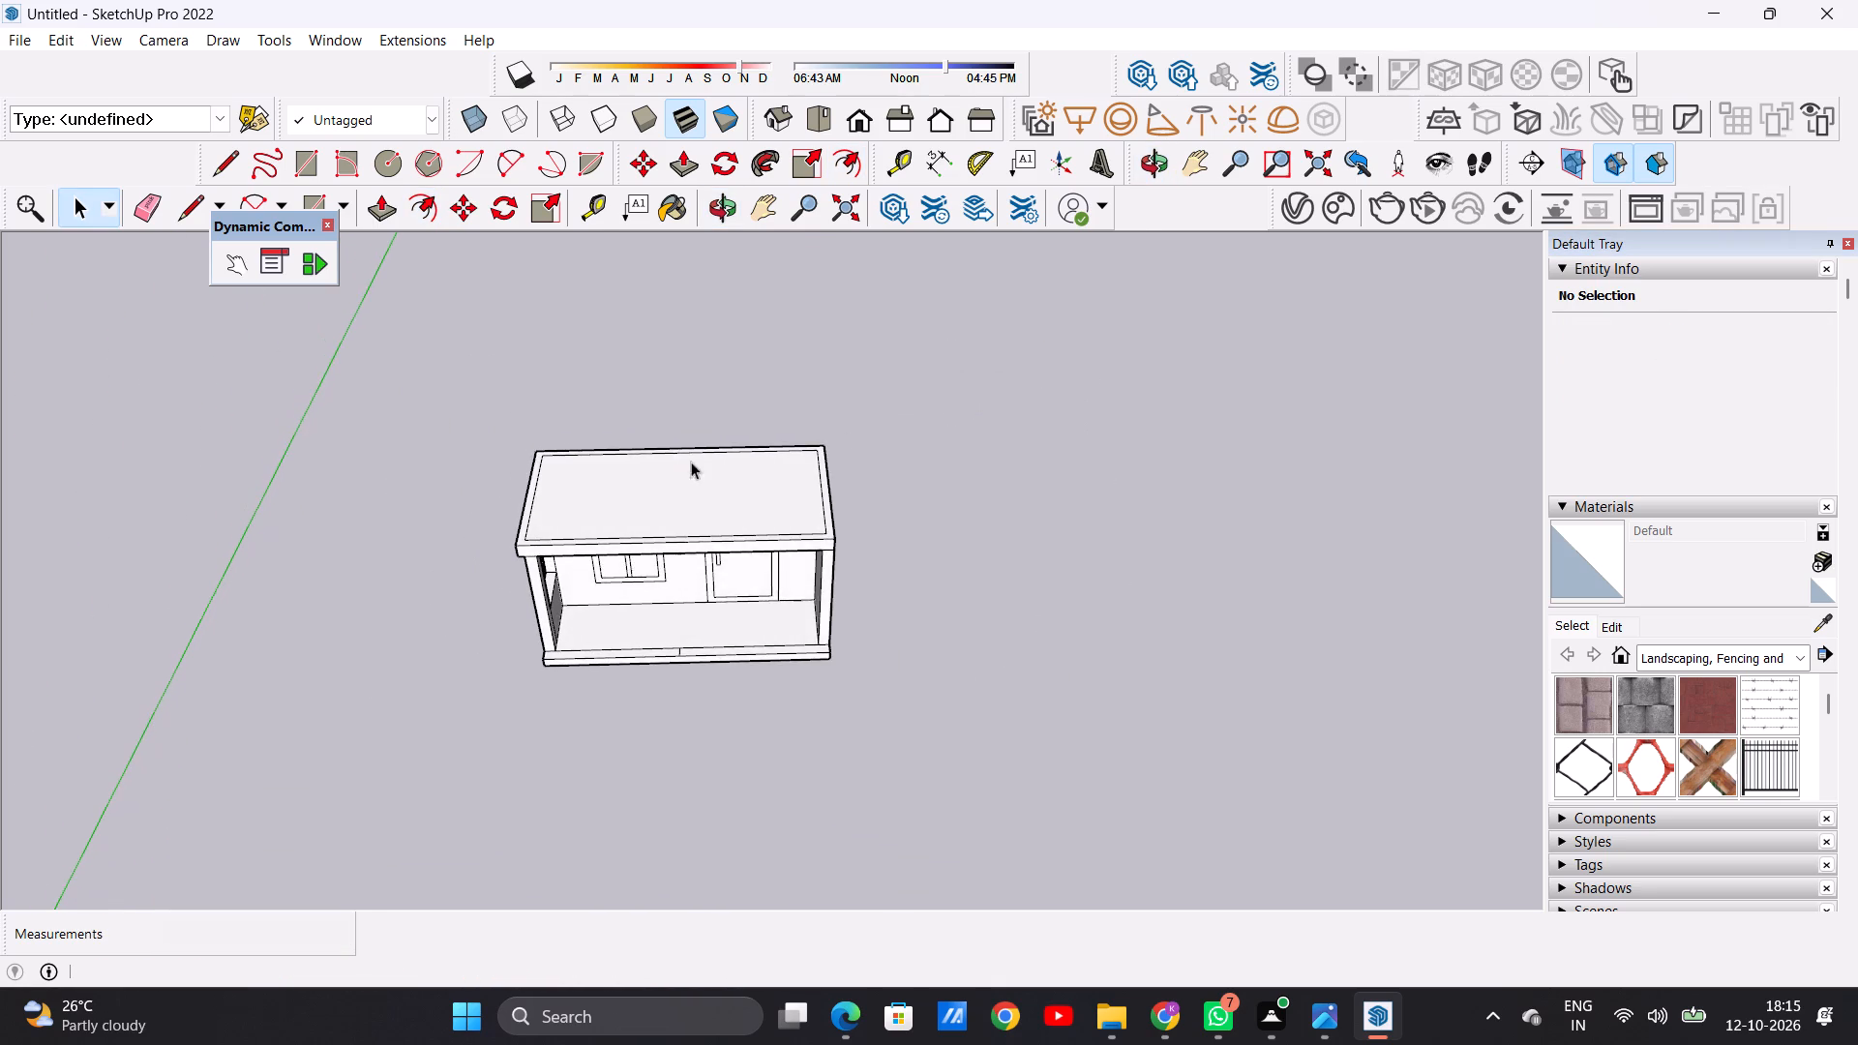
{"action": "scroll", "coordinate": [376, 610], "scroll_direction": "up", "scroll_amount": 4}
{"action": "scroll", "coordinate": [579, 566], "scroll_direction": "up", "scroll_amount": 5}
{"action": "scroll", "coordinate": [521, 564], "scroll_direction": "down", "scroll_amount": 8}
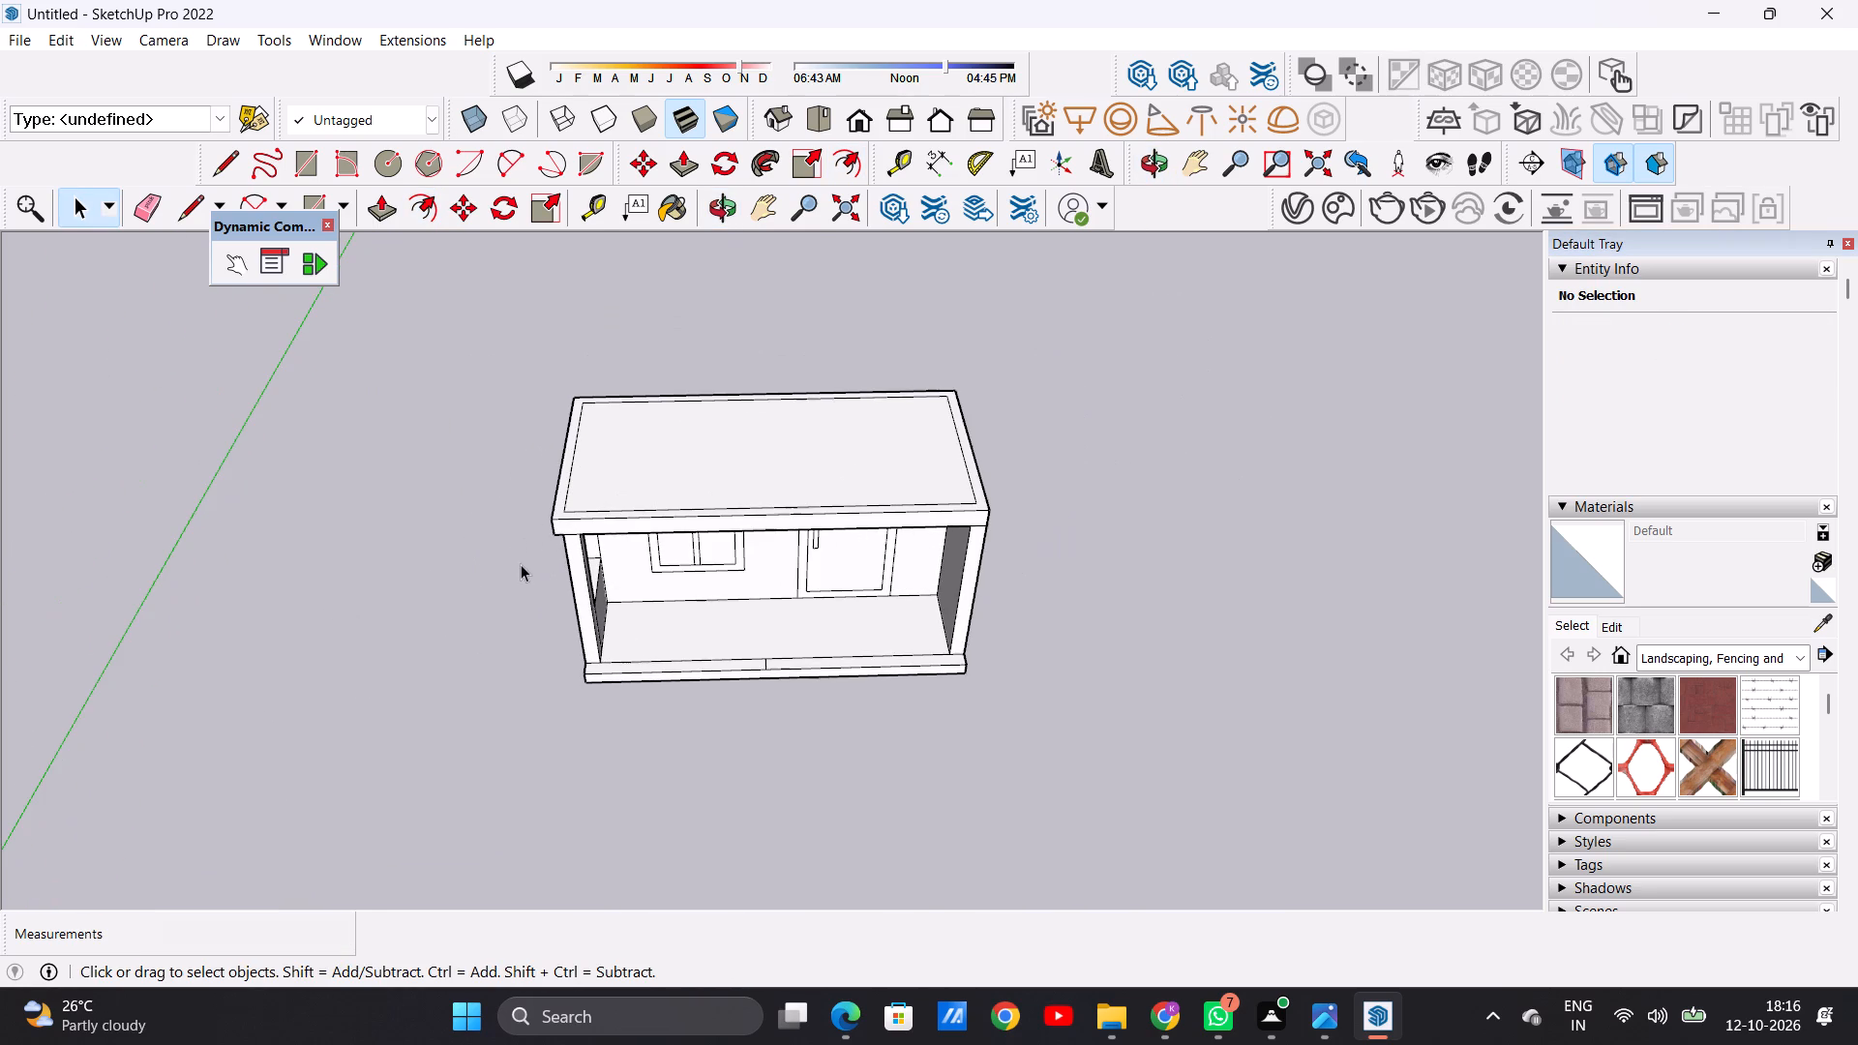
{"action": "middle_click_drag", "start_coordinate": [683, 612], "coordinate": [712, 670]}
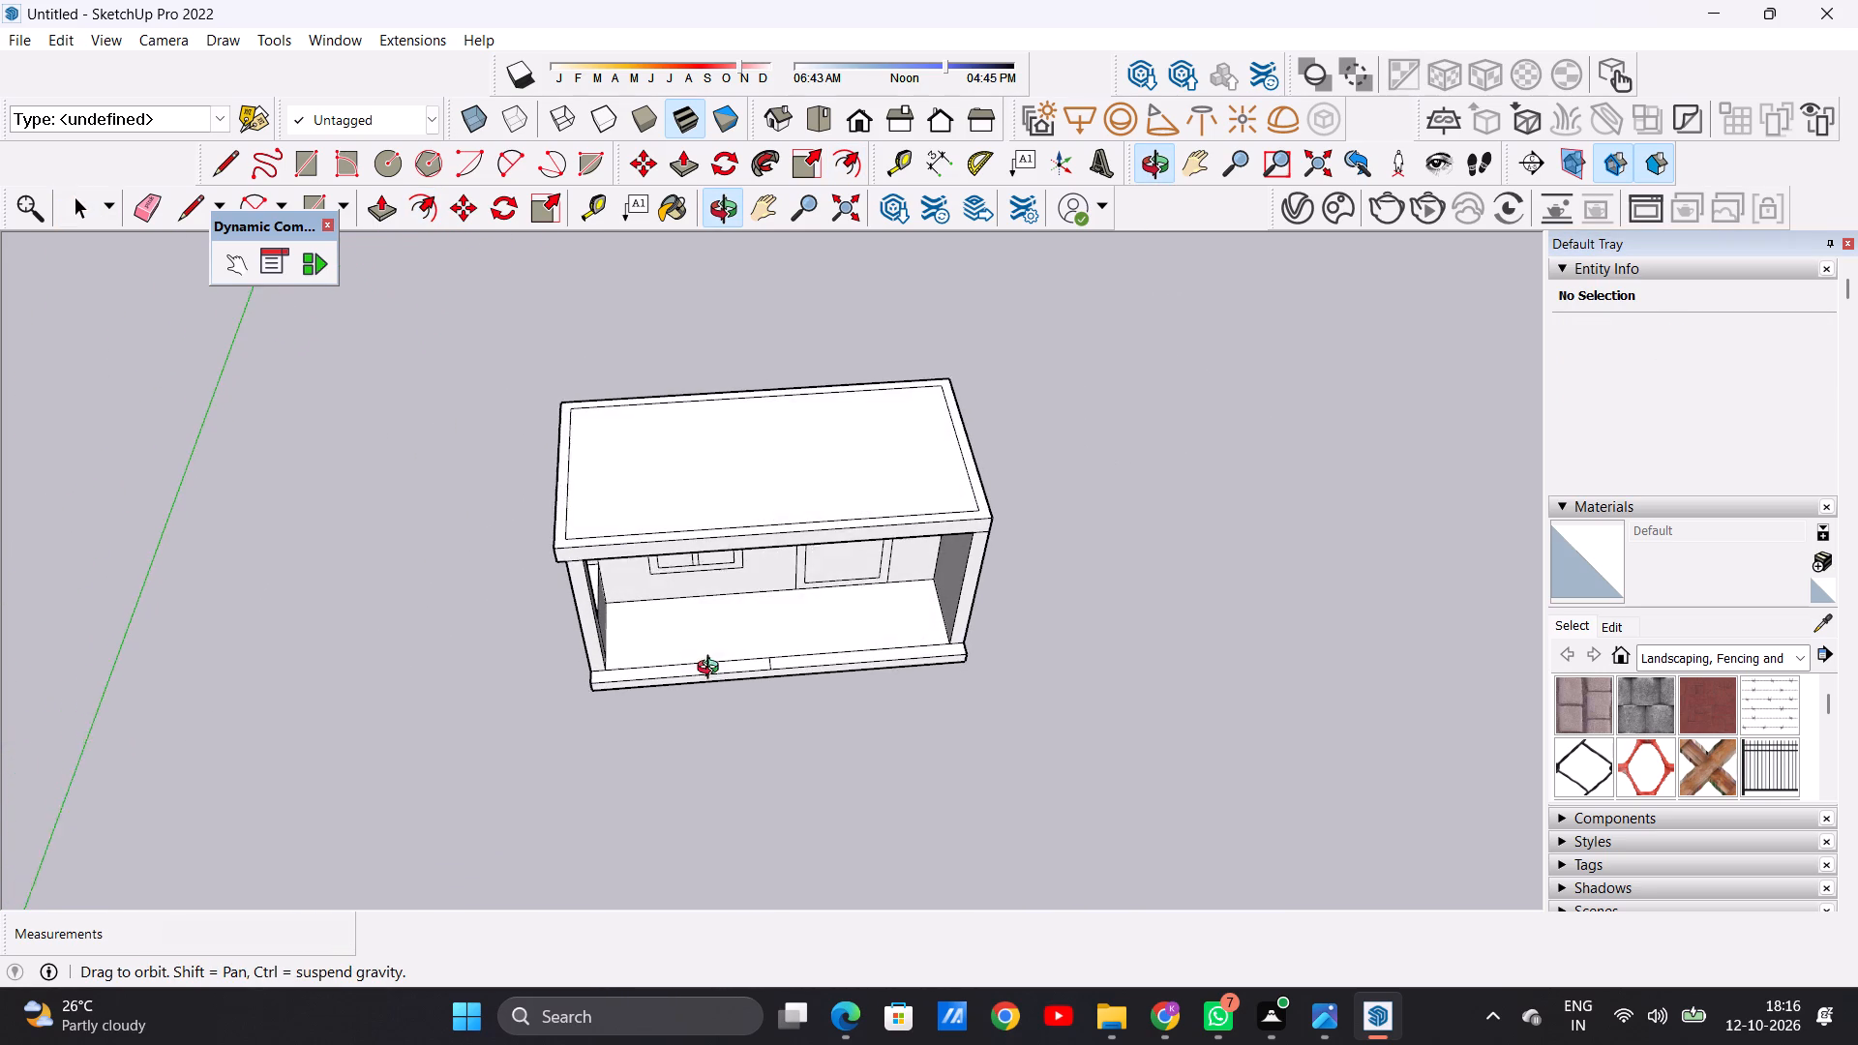
{"action": "middle_click_drag", "start_coordinate": [712, 670], "coordinate": [719, 681]}
{"action": "scroll", "coordinate": [651, 517], "scroll_direction": "up", "scroll_amount": 4}
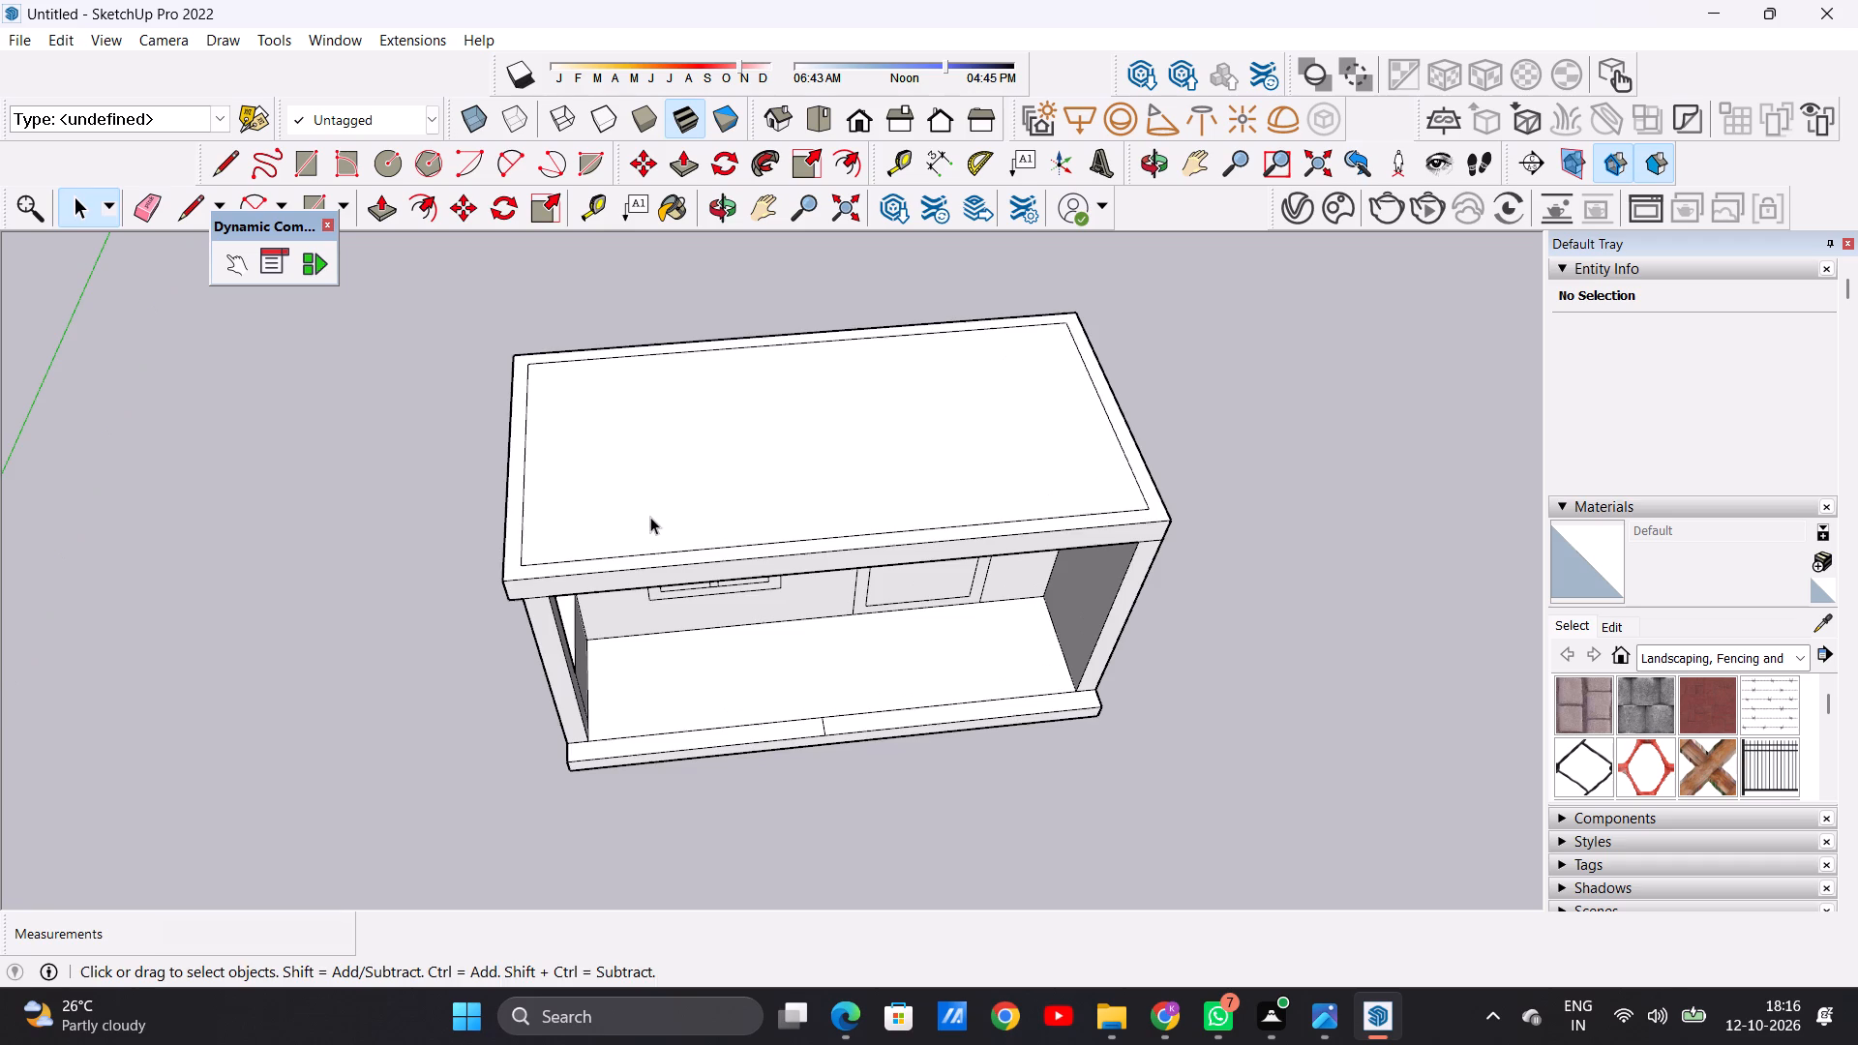
{"action": "middle_click_drag", "start_coordinate": [650, 517], "coordinate": [615, 626]}
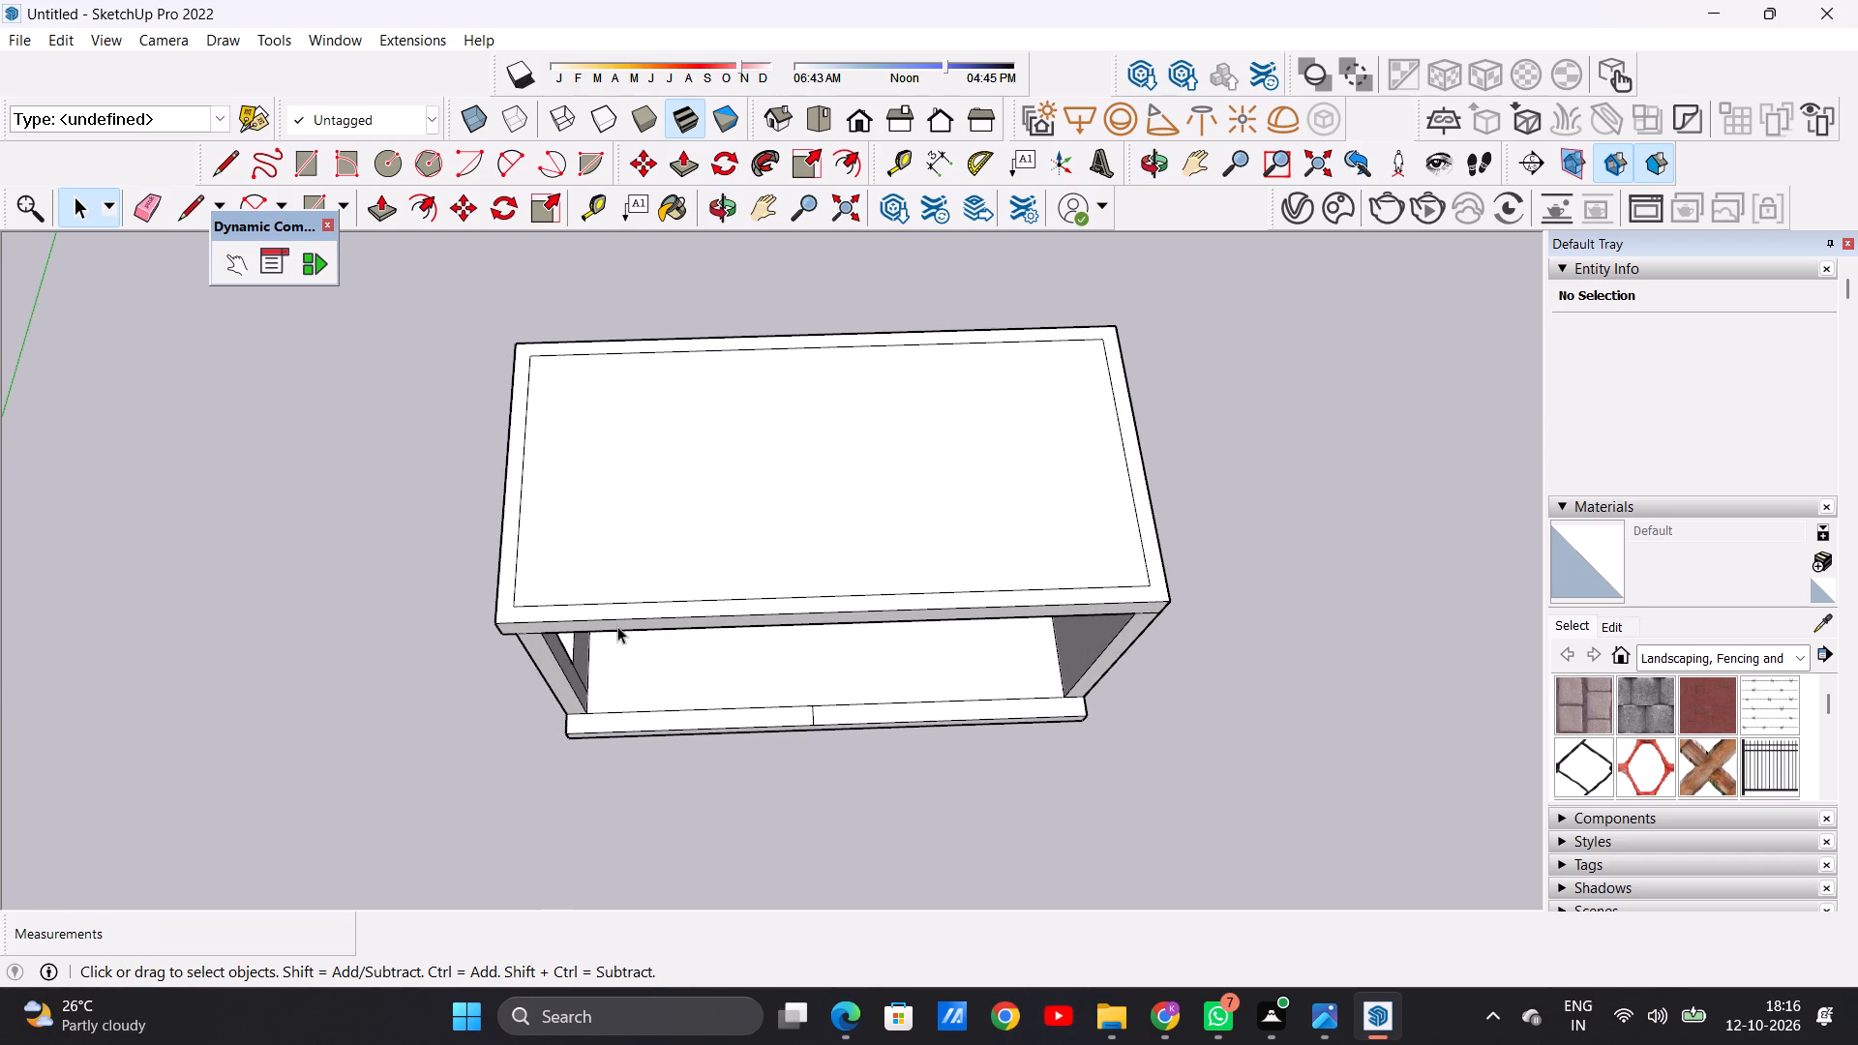
{"action": "scroll", "coordinate": [518, 597], "scroll_direction": "up", "scroll_amount": 7}
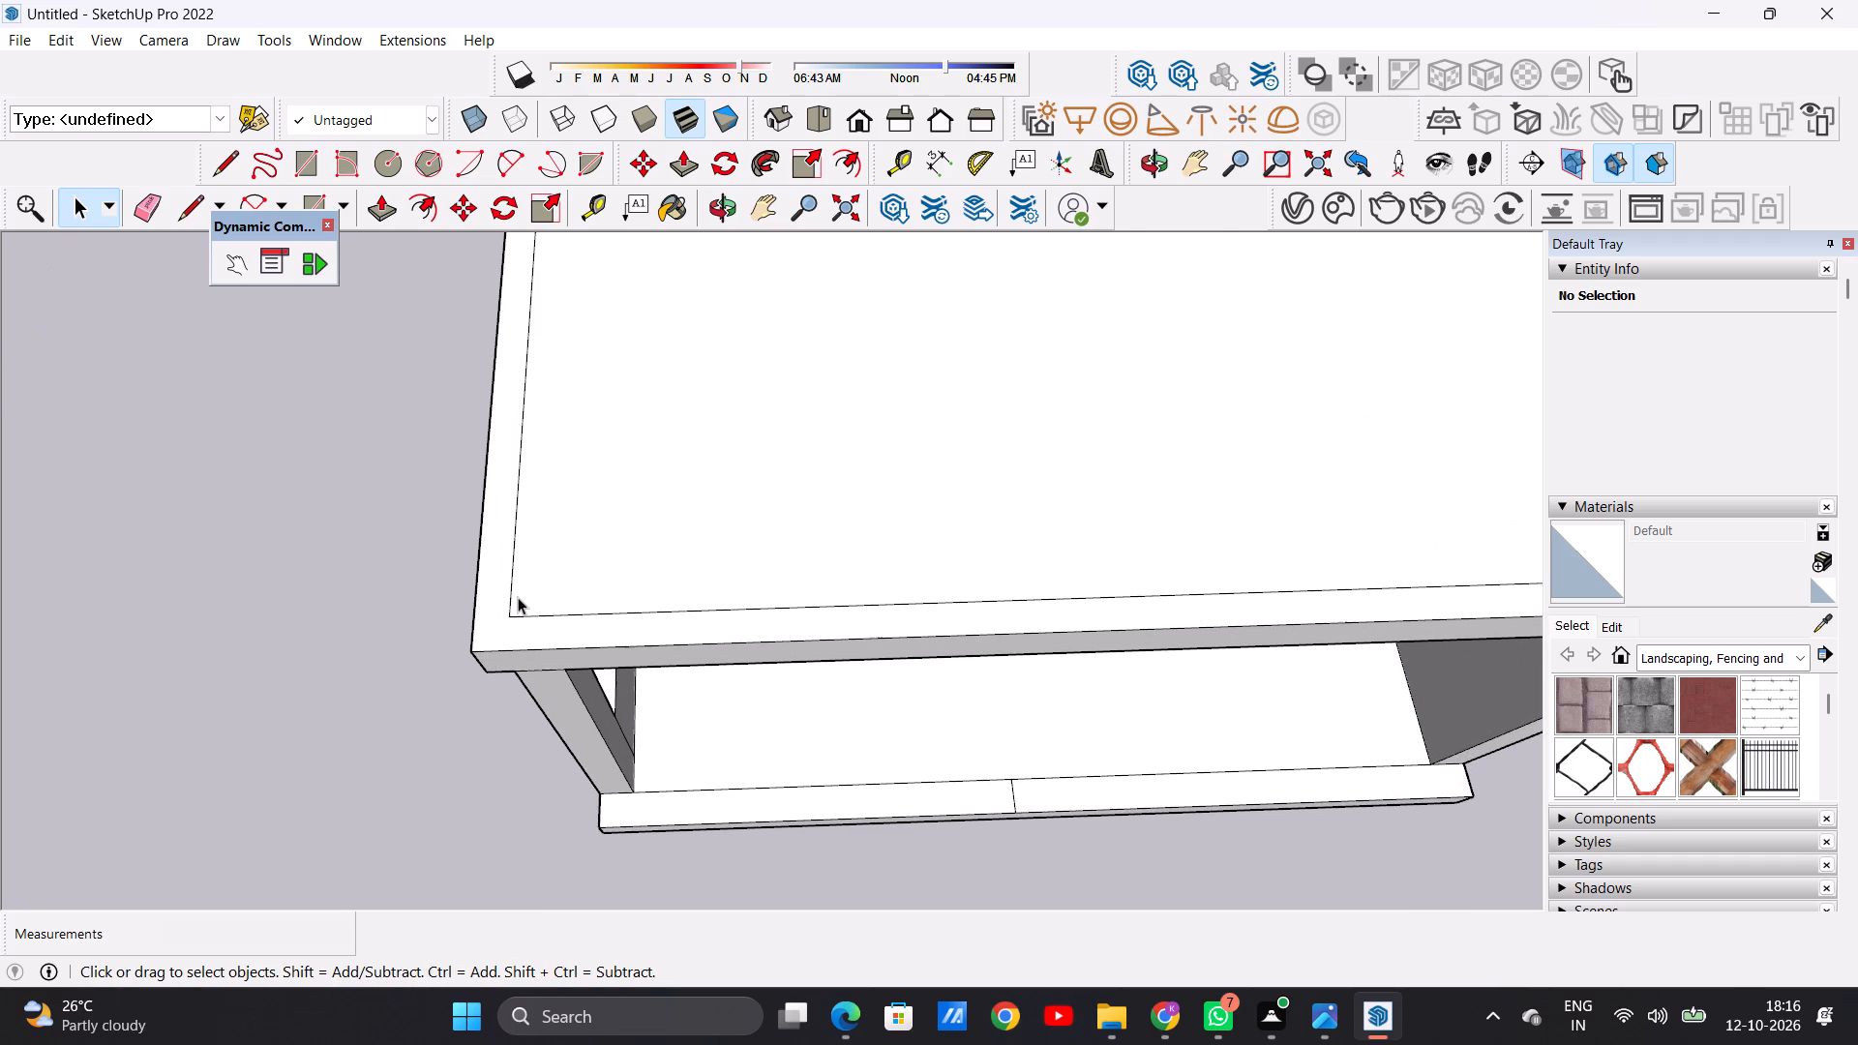
{"action": "key", "text": "l"}
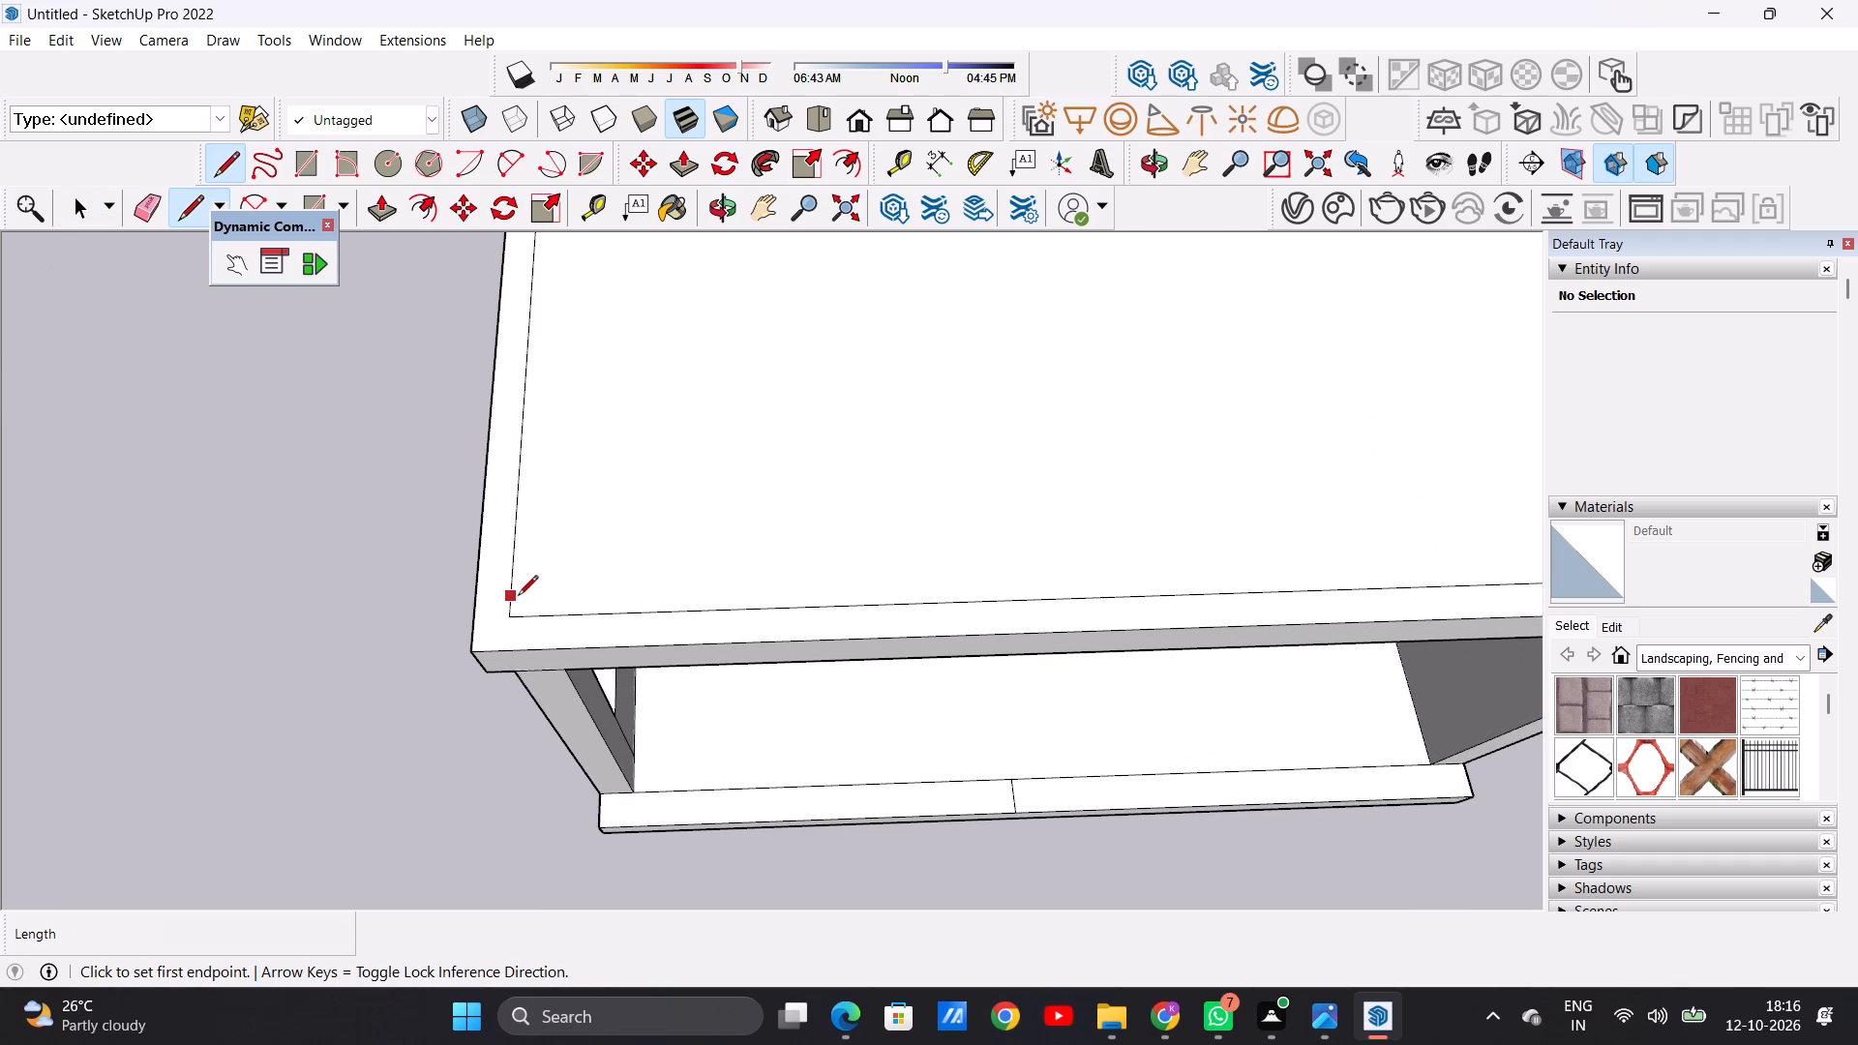
{"action": "left_click", "coordinate": [511, 615]}
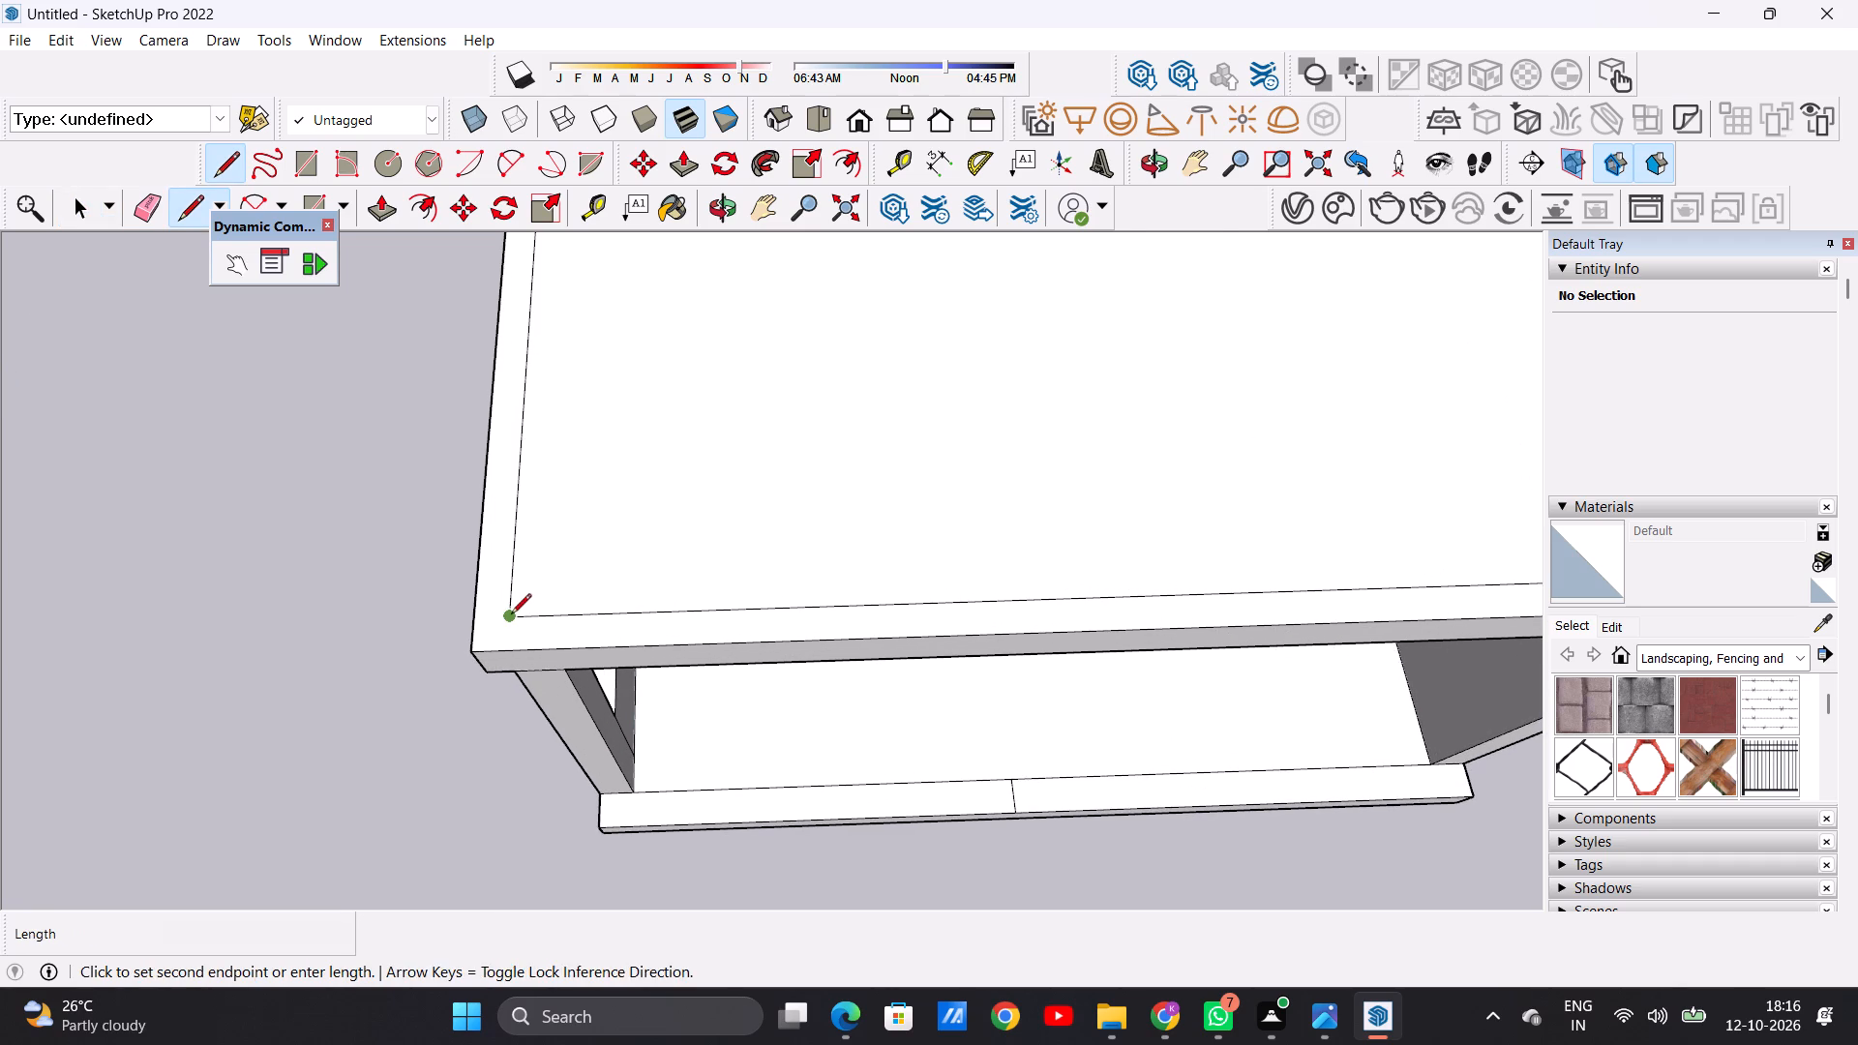
{"action": "left_click", "coordinate": [474, 620]}
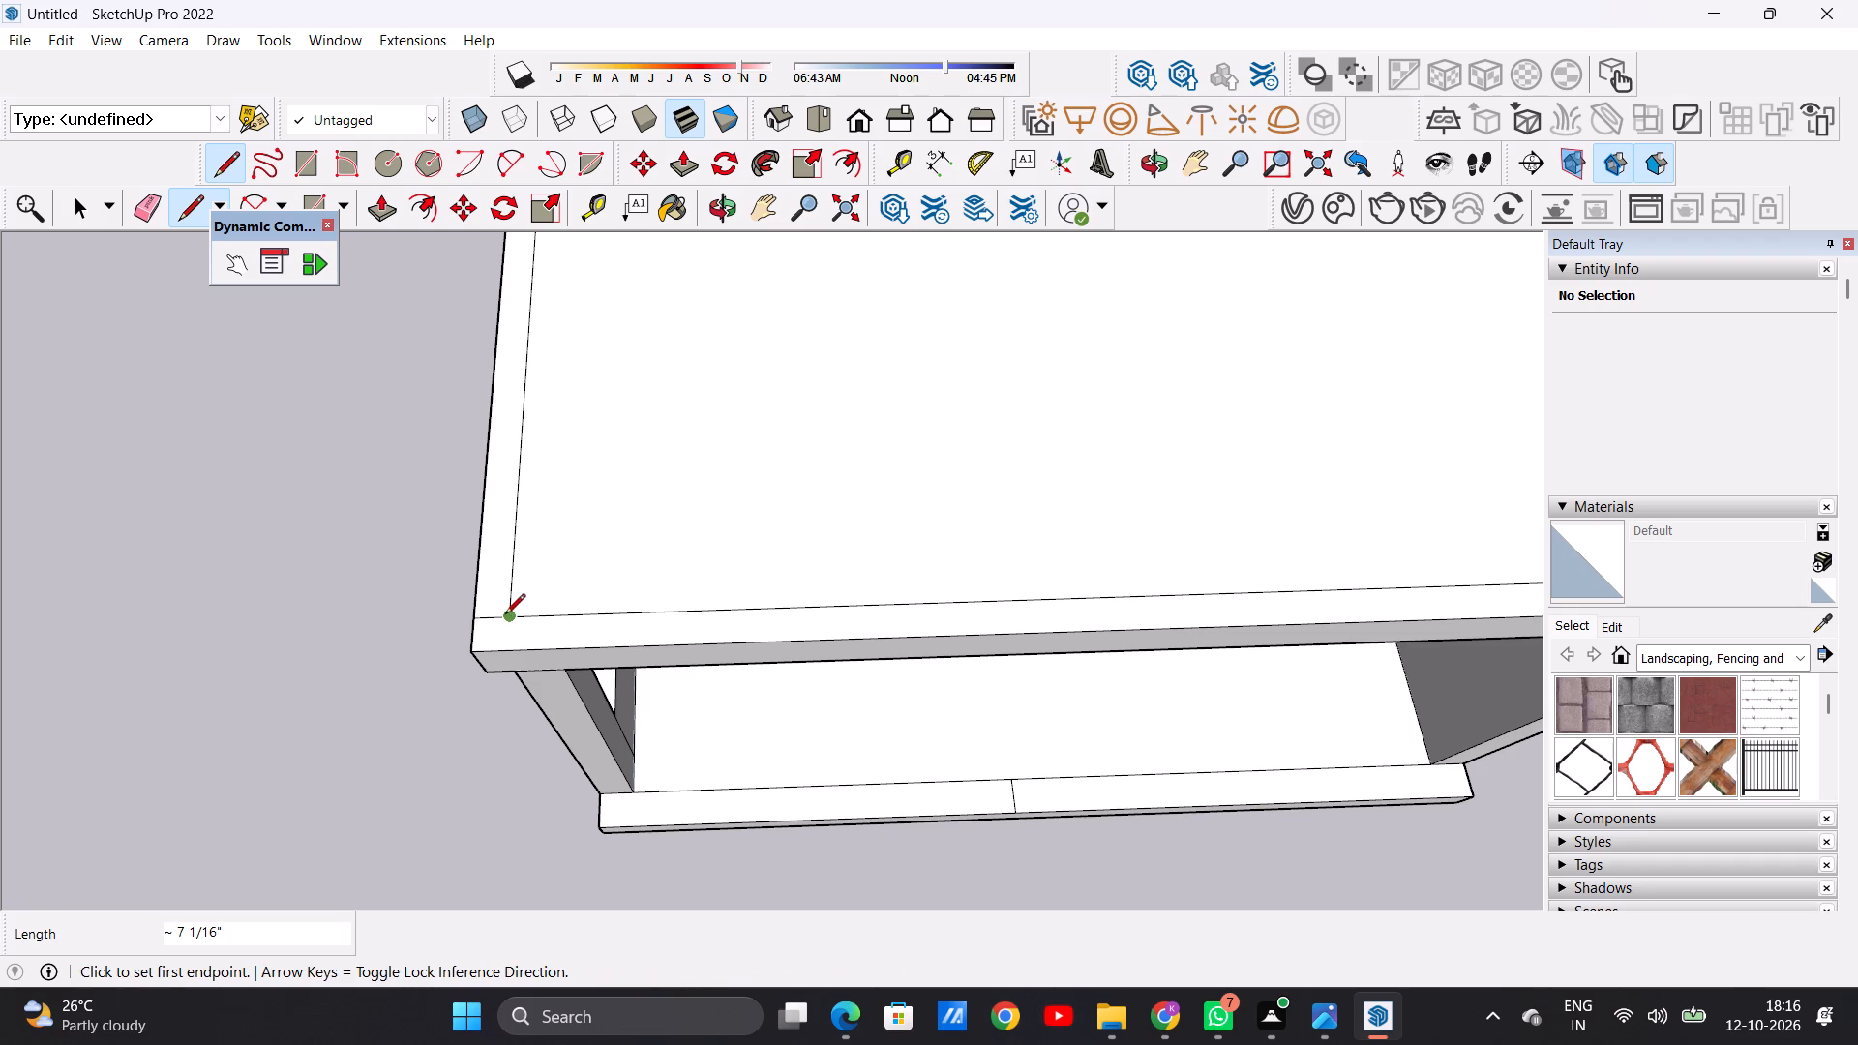
{"action": "scroll", "coordinate": [505, 615], "scroll_direction": "up", "scroll_amount": 8}
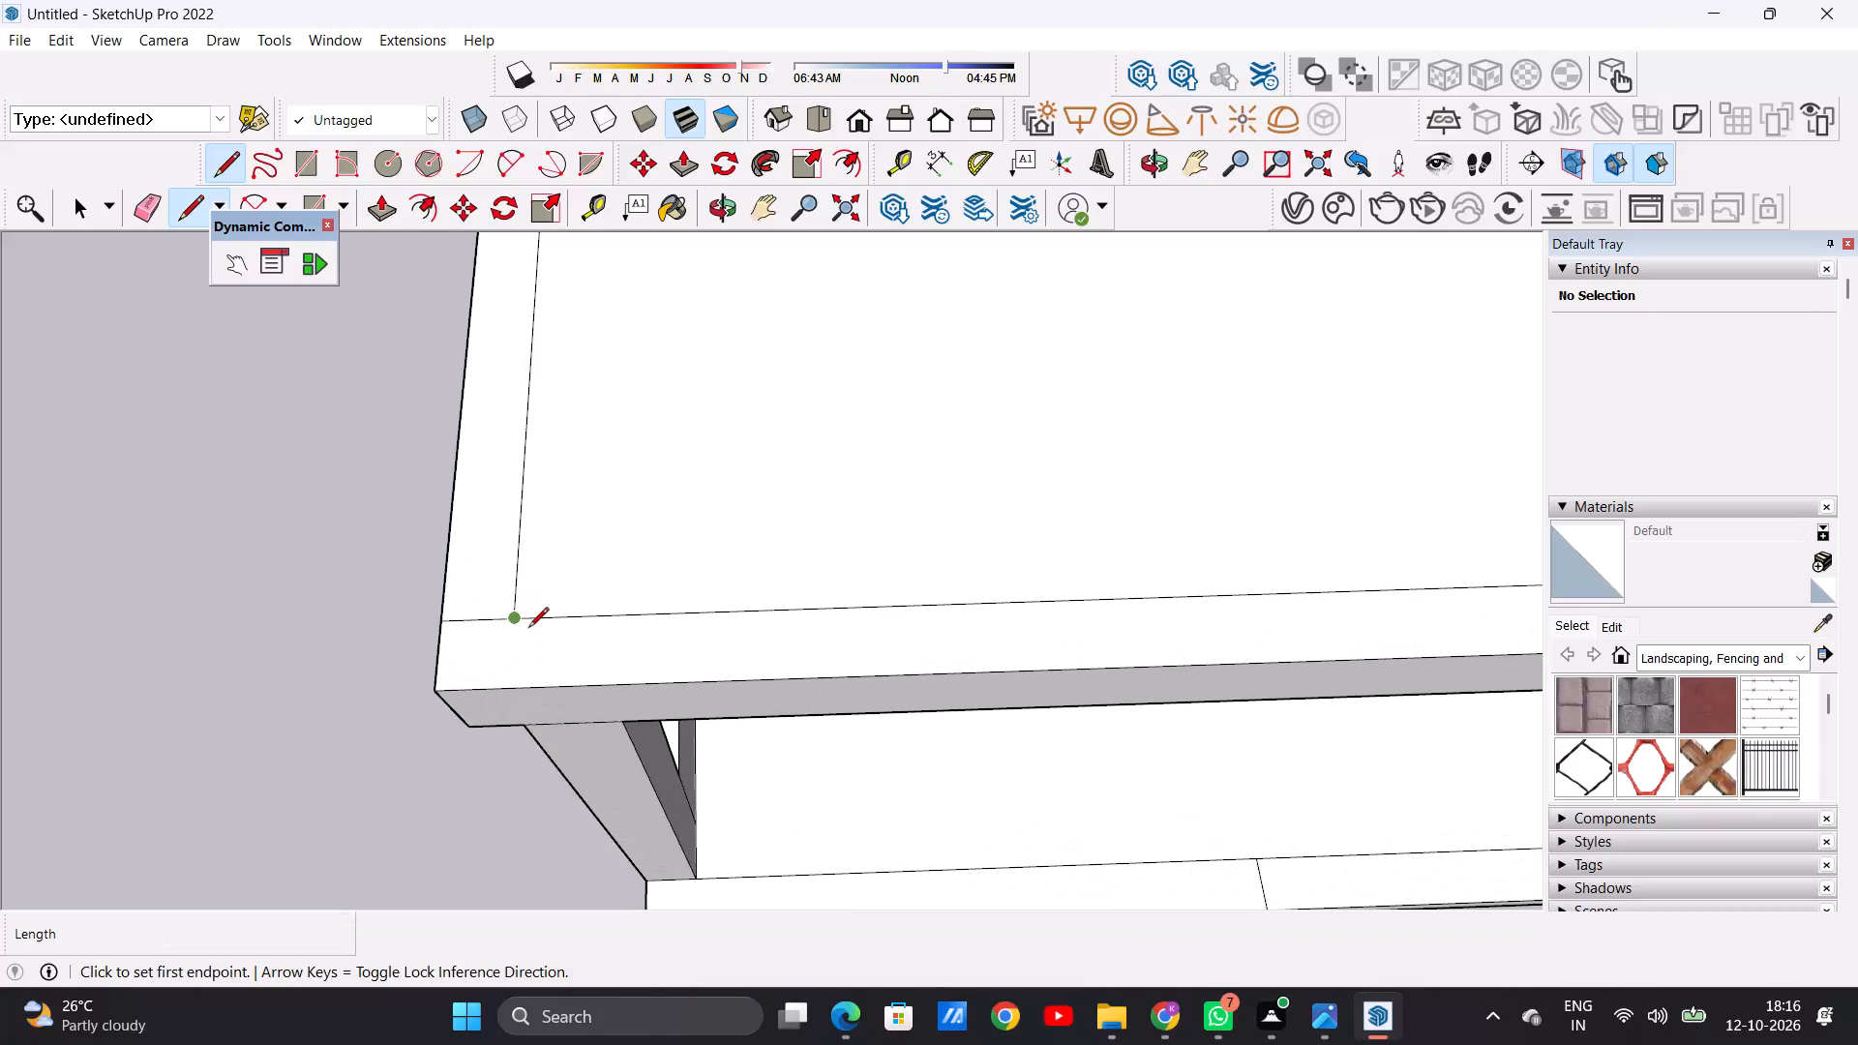
{"action": "left_click", "coordinate": [522, 617]}
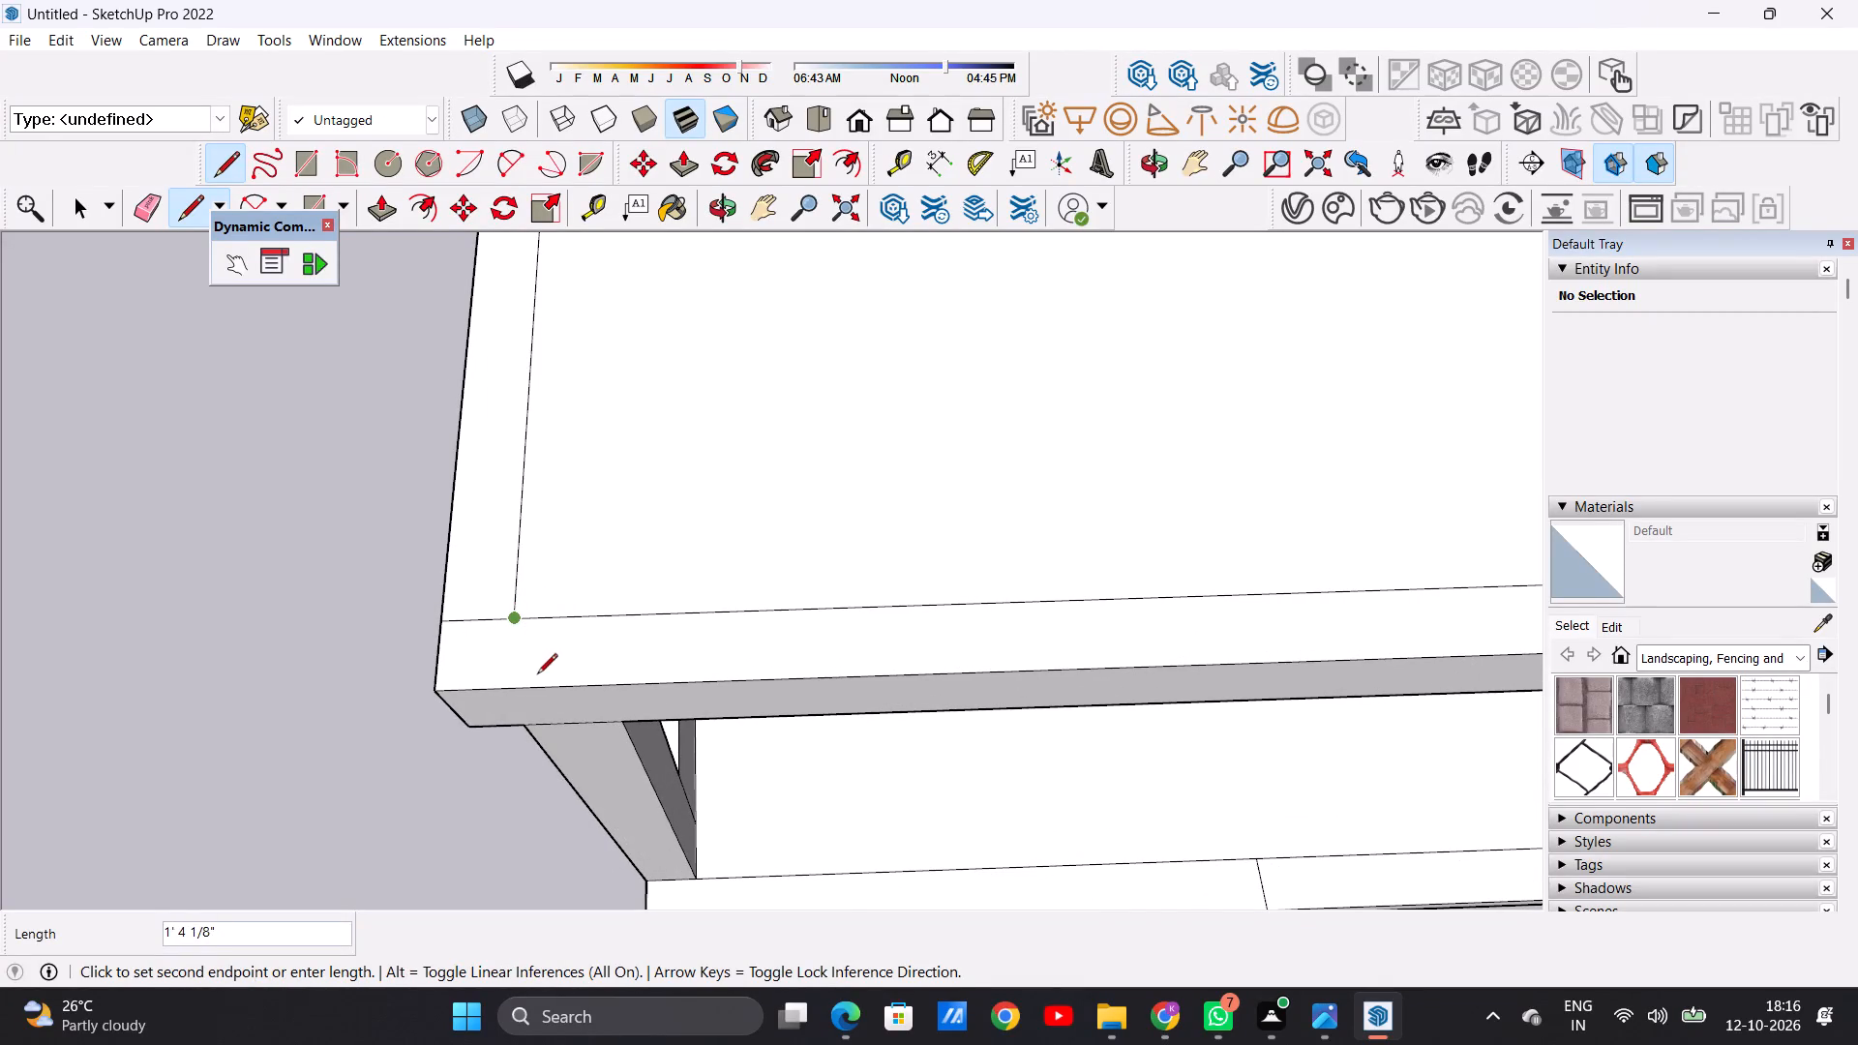
{"action": "left_click", "coordinate": [509, 691]}
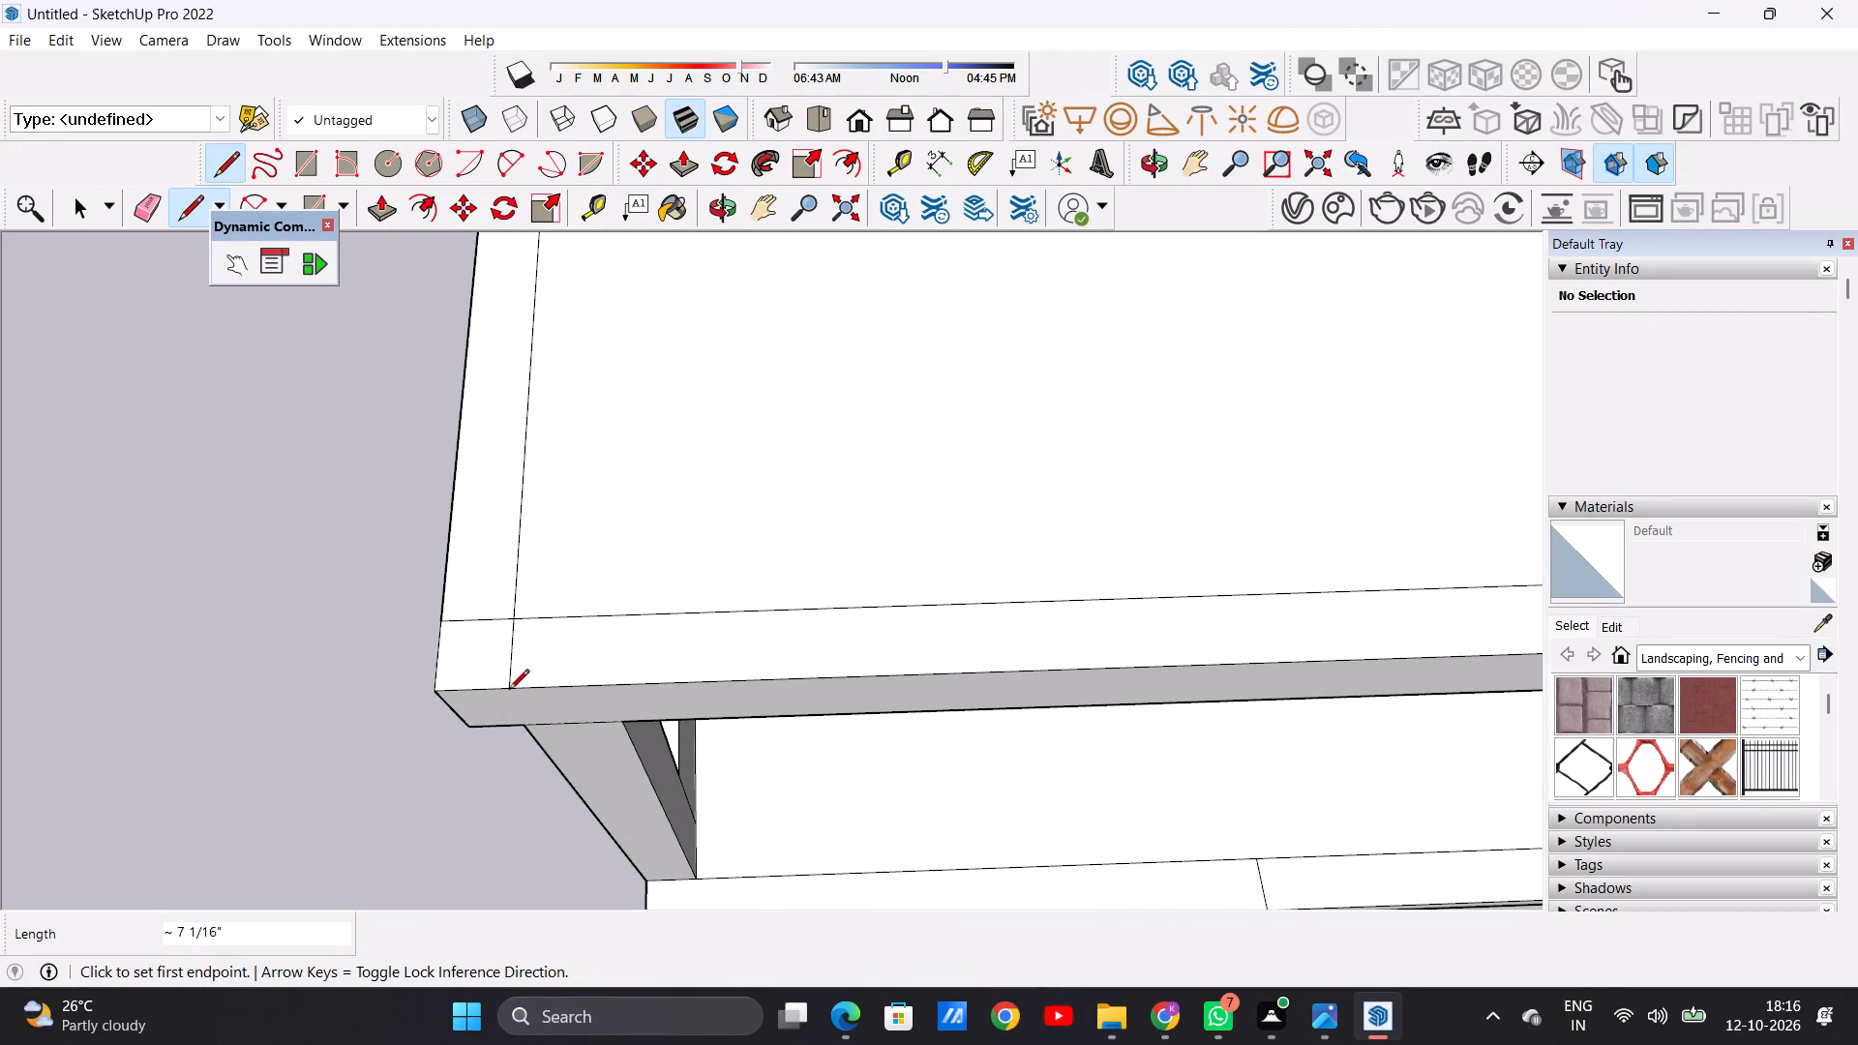
{"action": "key", "text": "space"}
Push/Pull the door-side half of the front plinth strip up about 11' 5/8" to the roof slab's top edge, forming a front wall.
{"action": "scroll", "coordinate": [546, 631], "scroll_direction": "down", "scroll_amount": 15}
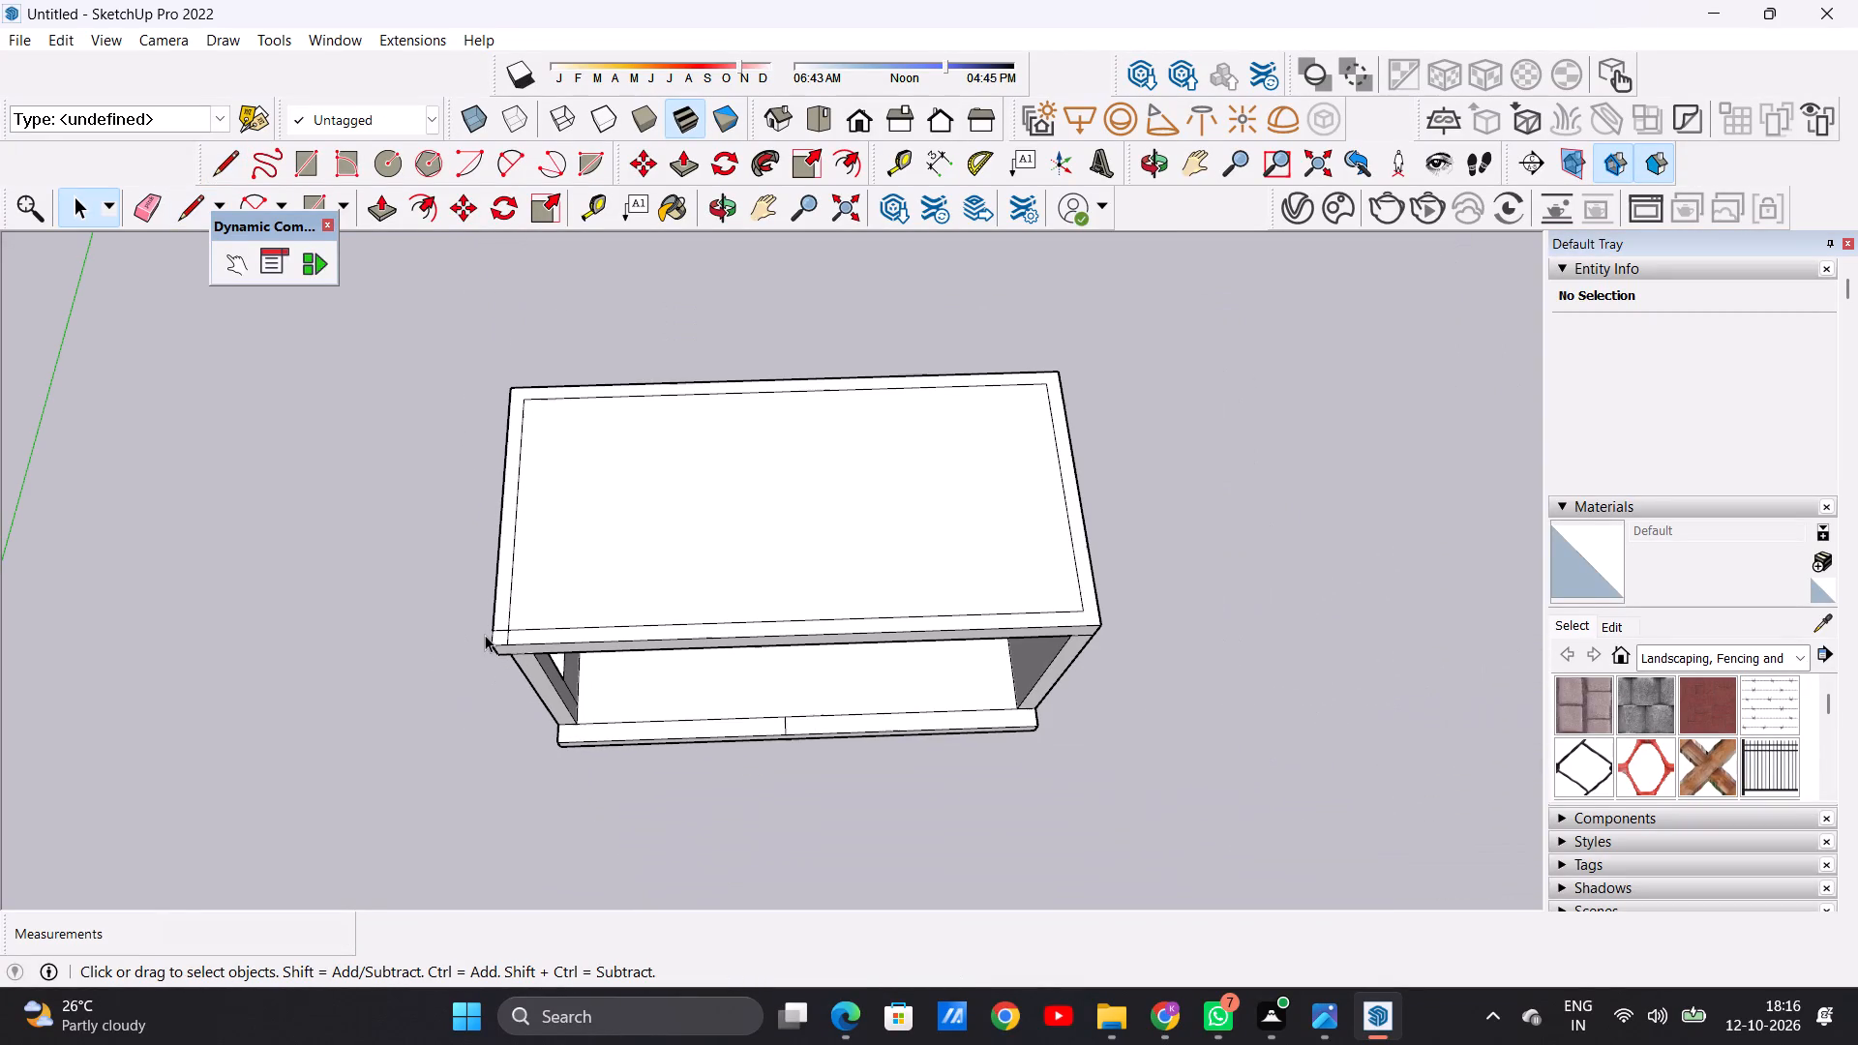
{"action": "scroll", "coordinate": [485, 635], "scroll_direction": "down", "scroll_amount": 1}
{"action": "scroll", "coordinate": [502, 626], "scroll_direction": "up", "scroll_amount": 5}
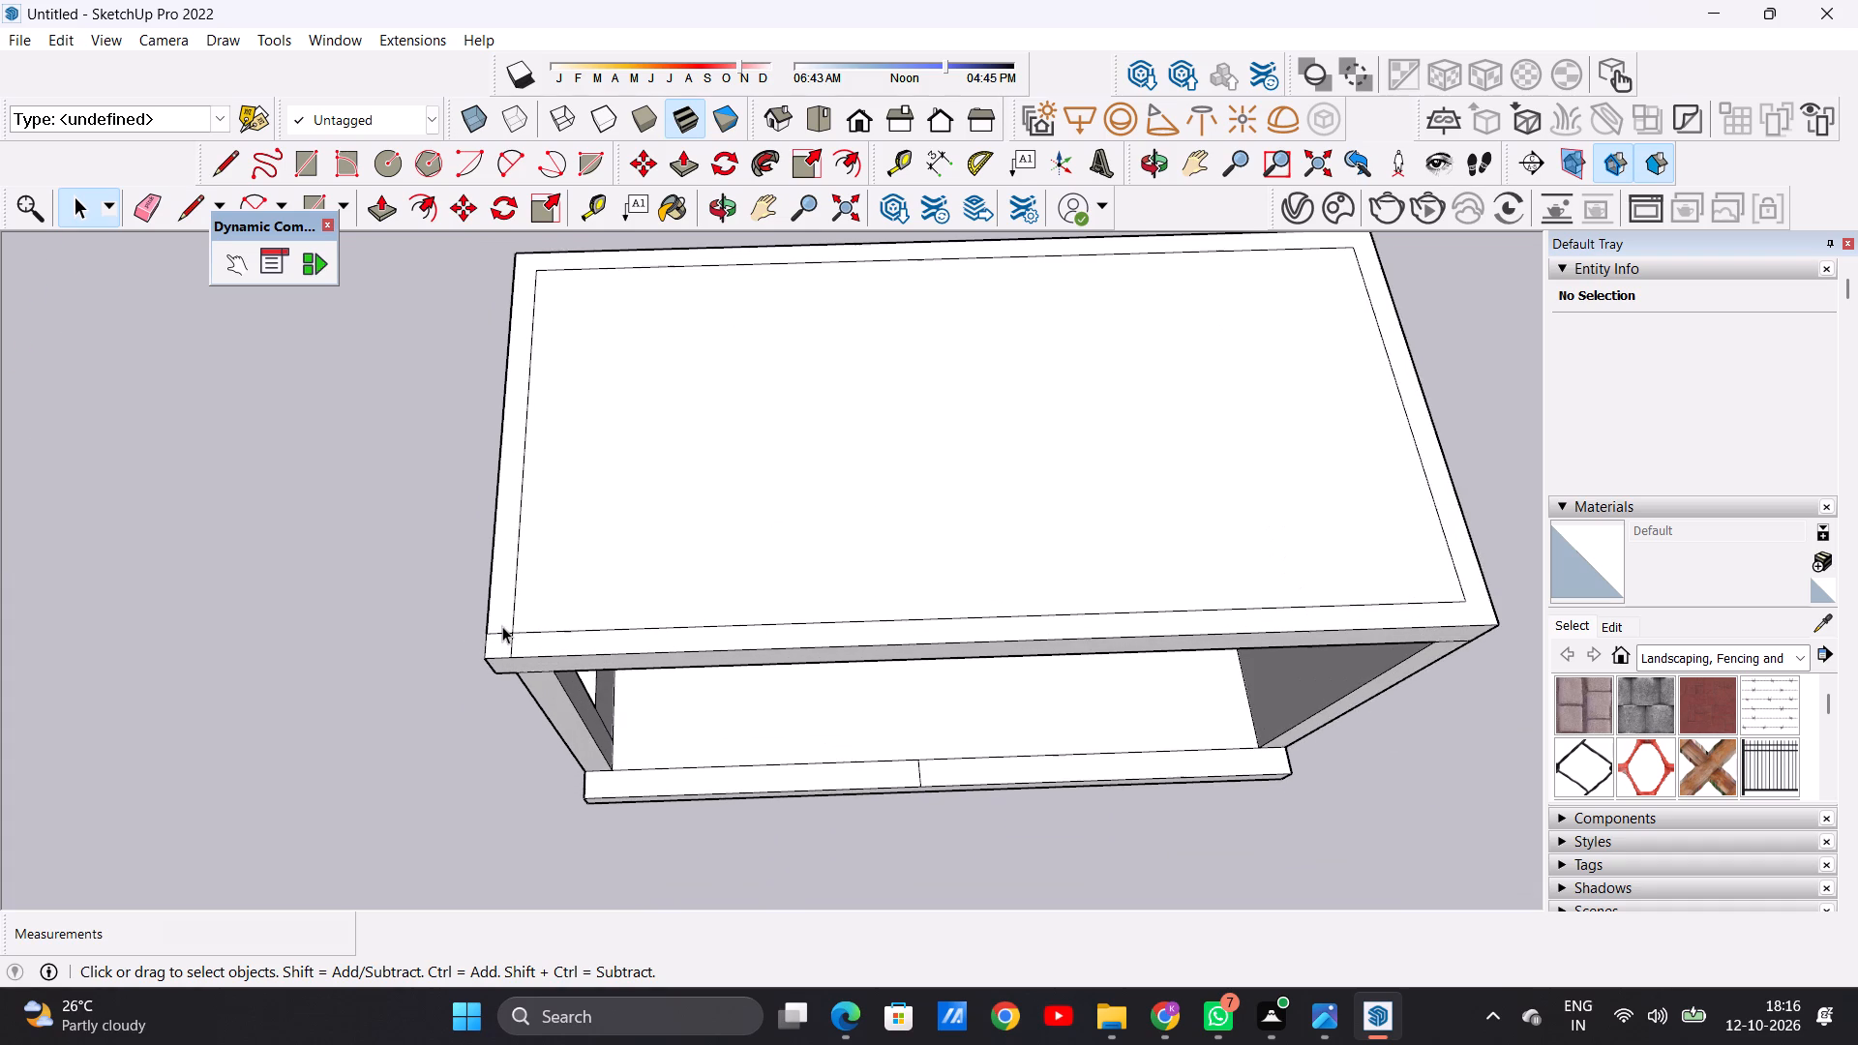
{"action": "scroll", "coordinate": [554, 639], "scroll_direction": "down", "scroll_amount": 9}
{"action": "middle_click_drag", "start_coordinate": [815, 775], "coordinate": [817, 775]}
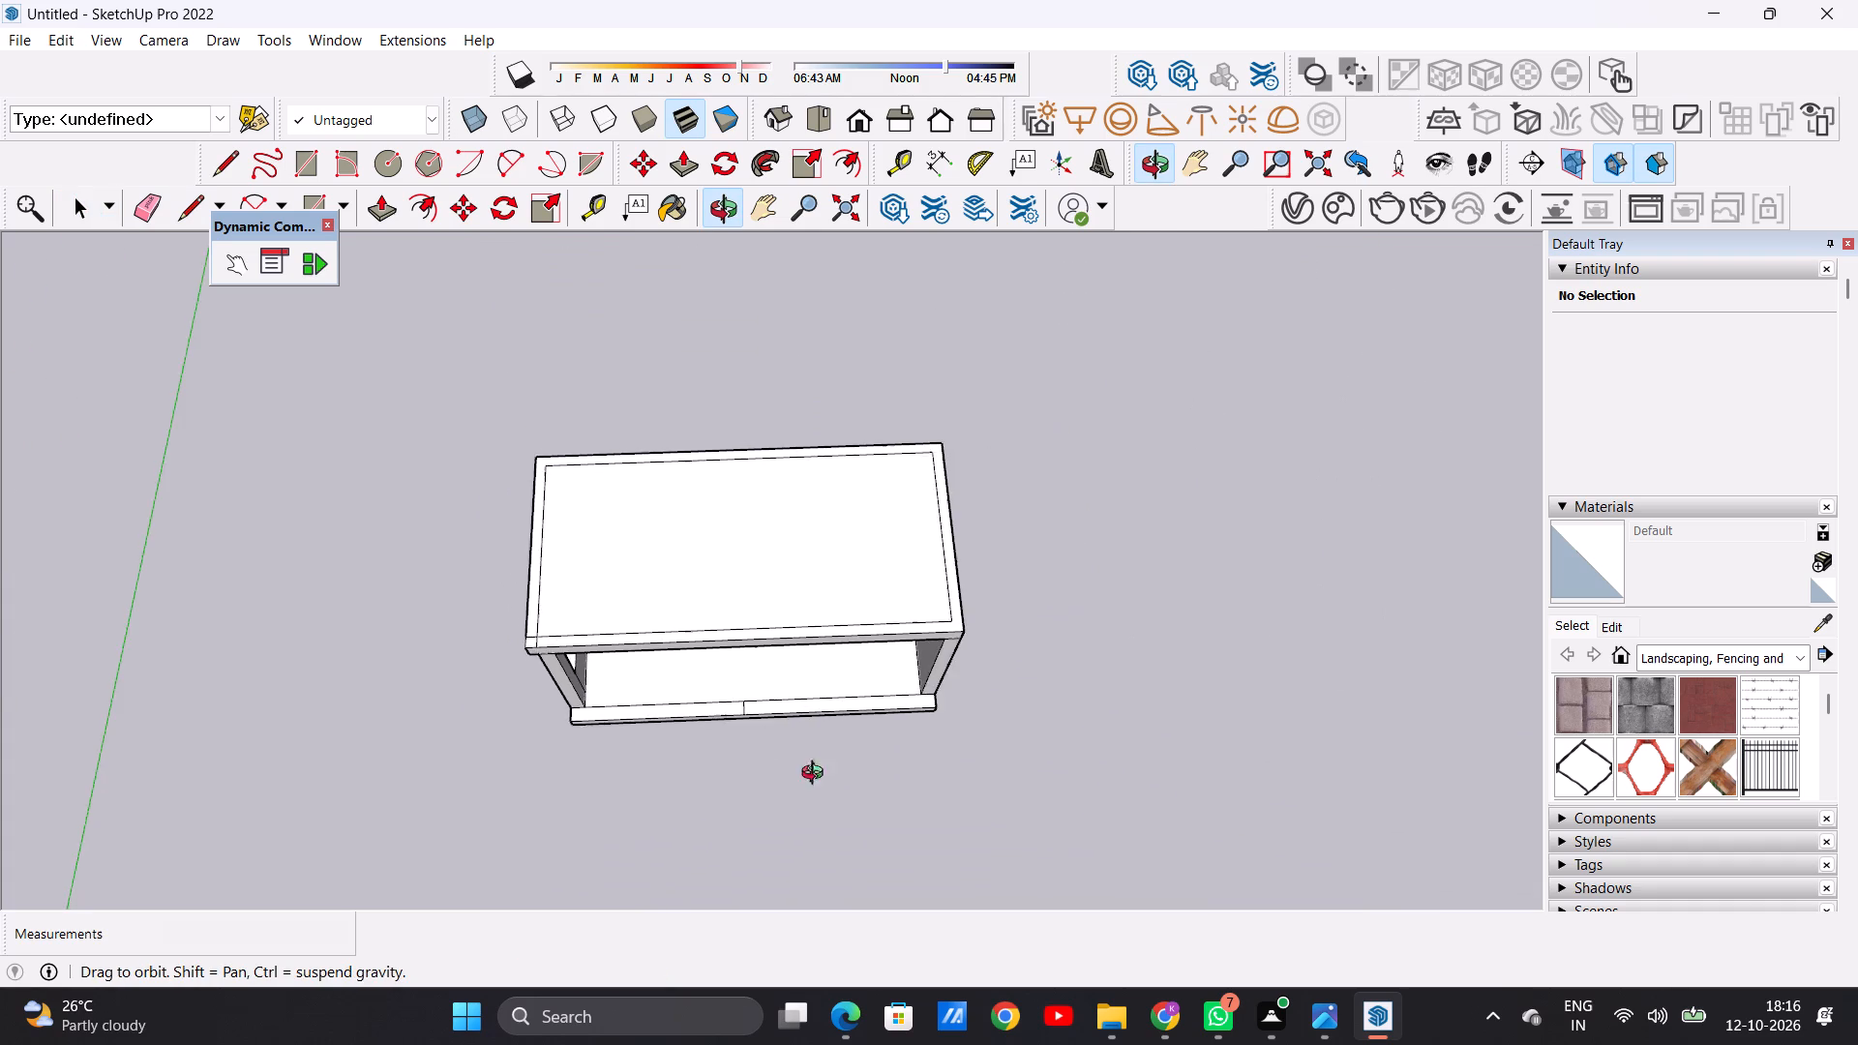
{"action": "middle_click_drag", "start_coordinate": [817, 775], "coordinate": [706, 702]}
{"action": "scroll", "coordinate": [943, 731], "scroll_direction": "up", "scroll_amount": 7}
{"action": "key", "text": "p"}
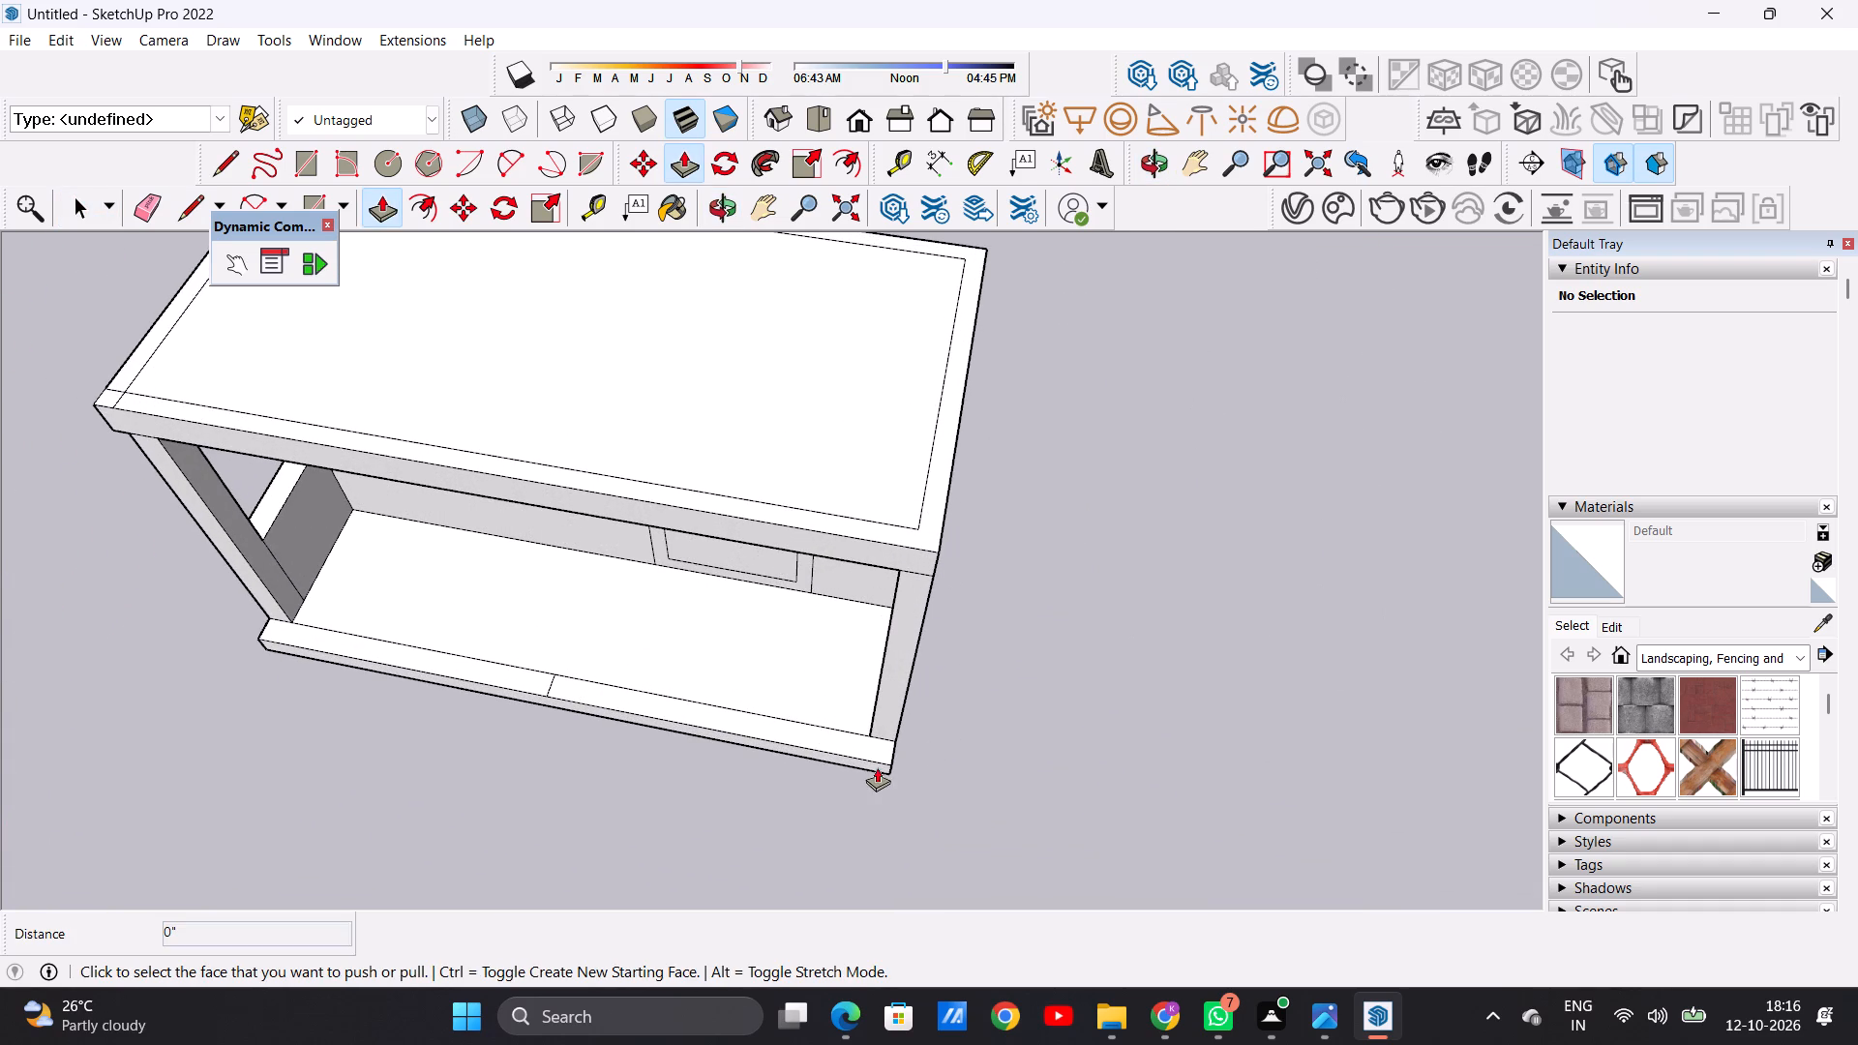
{"action": "scroll", "coordinate": [874, 757], "scroll_direction": "up", "scroll_amount": 6}
{"action": "left_click", "coordinate": [870, 742]}
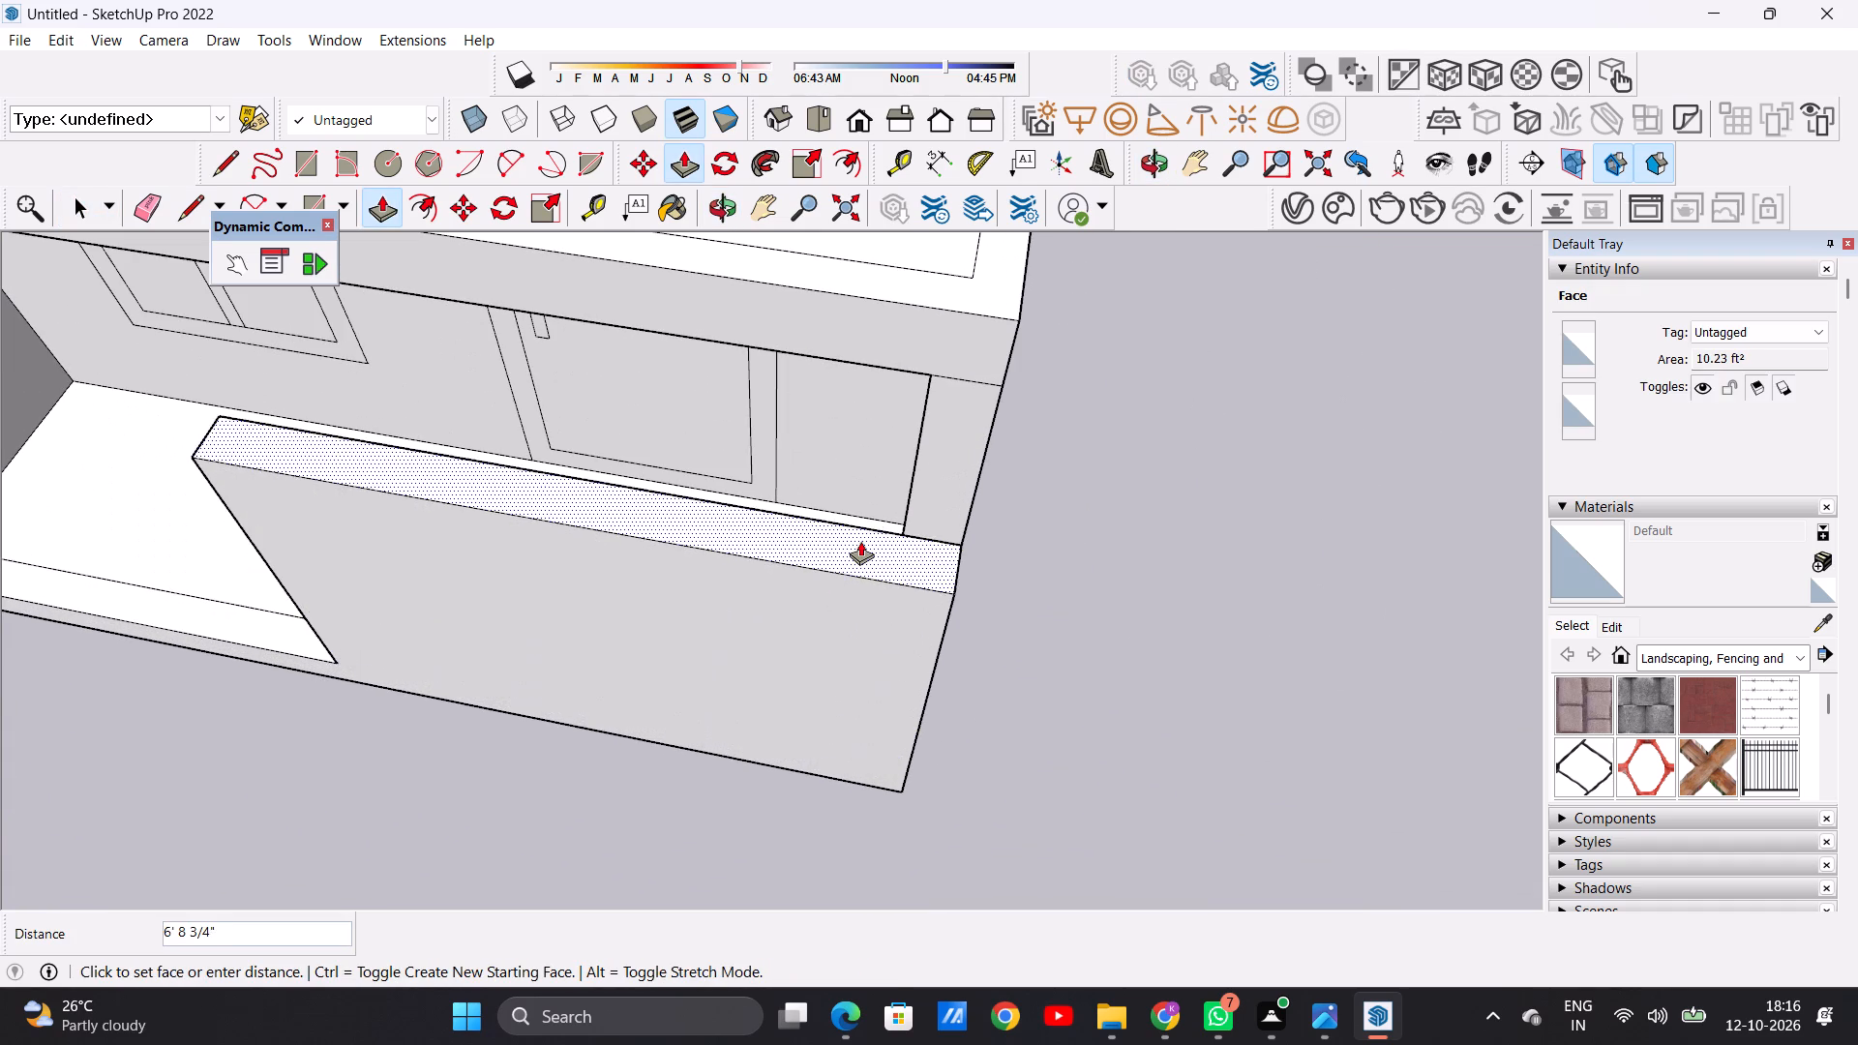
{"action": "scroll", "coordinate": [860, 541], "scroll_direction": "down", "scroll_amount": 9}
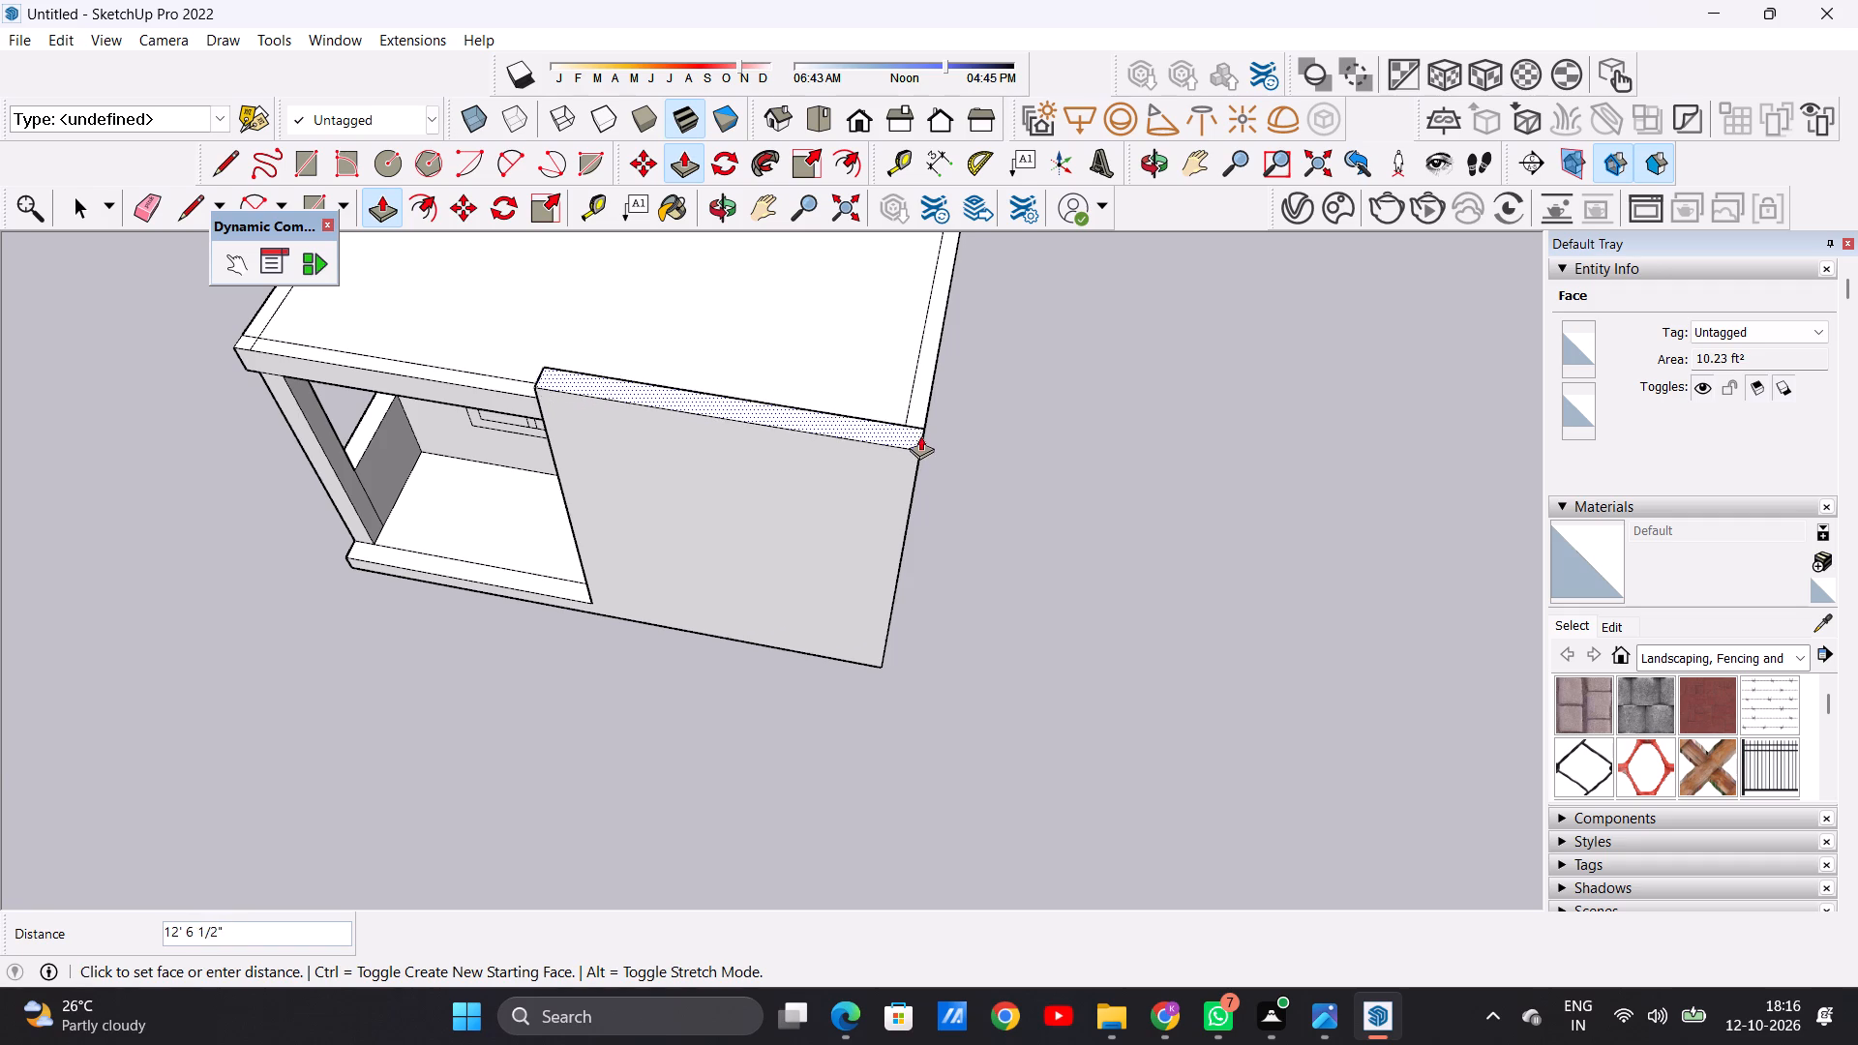
{"action": "middle_click_drag", "start_coordinate": [911, 522], "coordinate": [548, 525]}
{"action": "scroll", "coordinate": [904, 571], "scroll_direction": "up", "scroll_amount": 10}
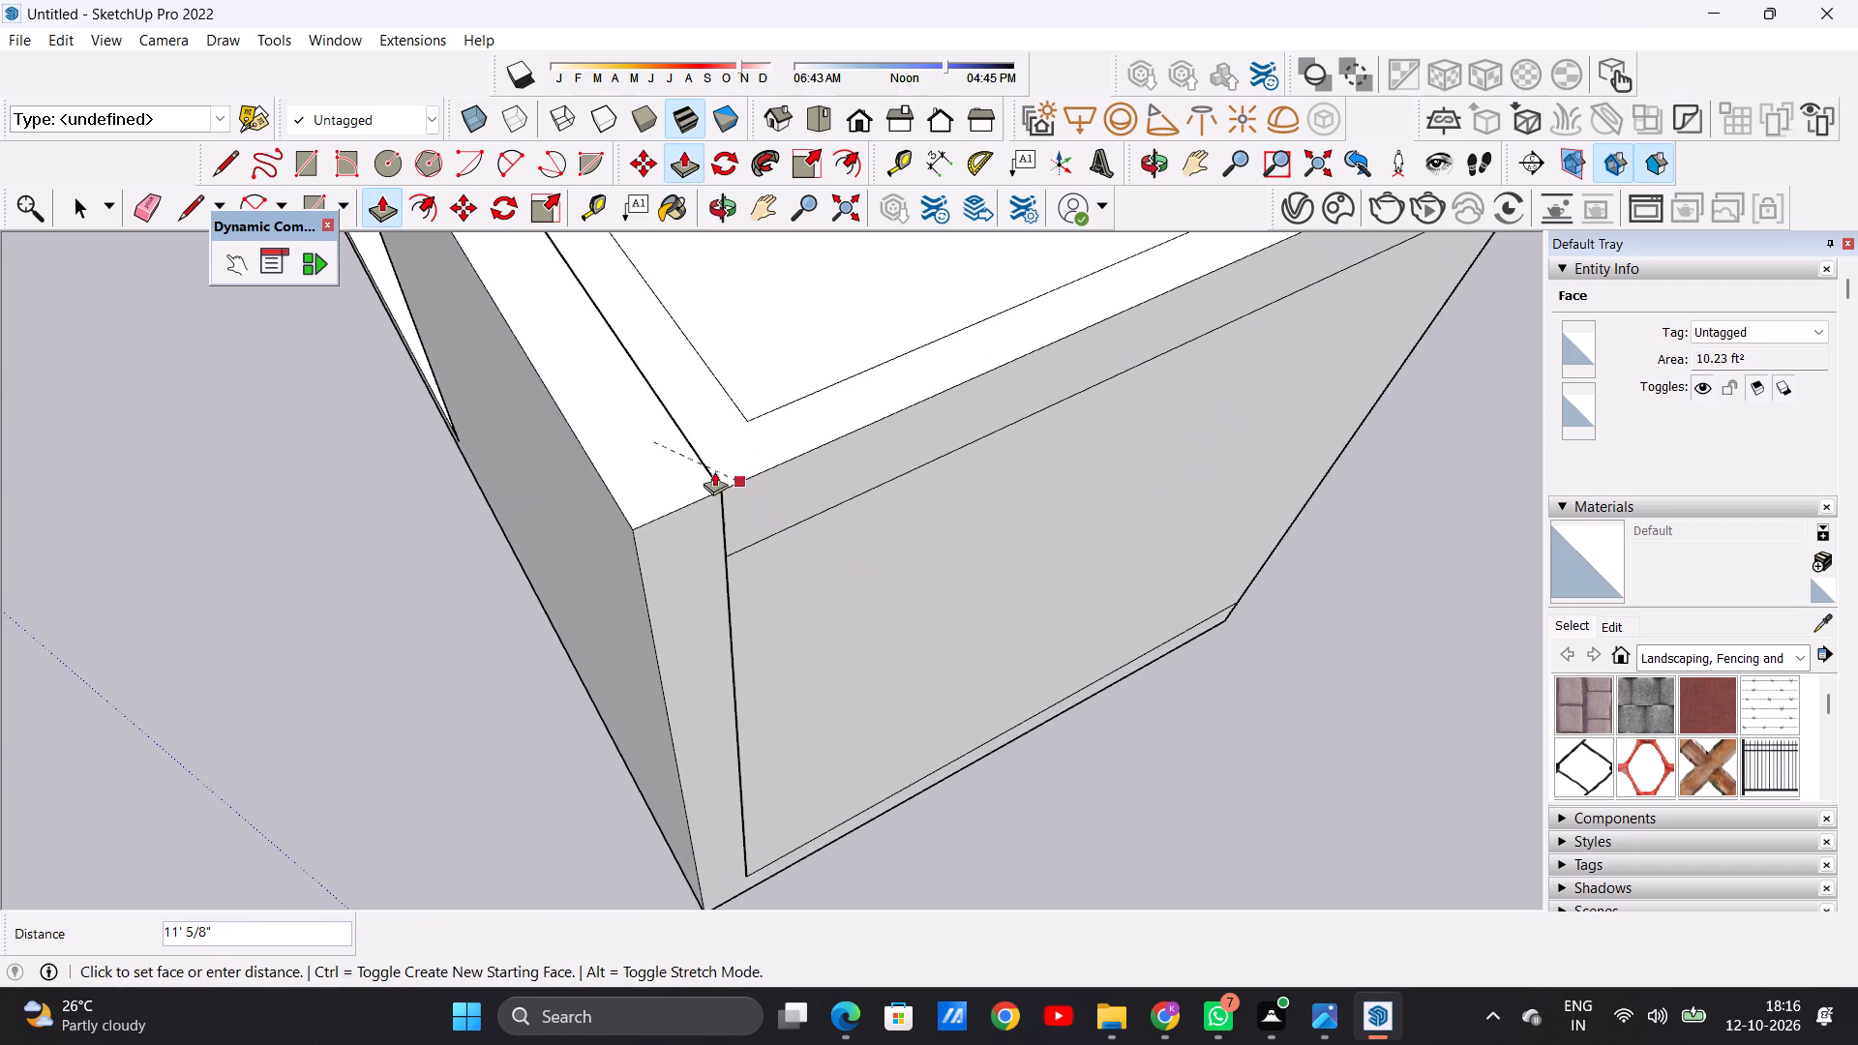
{"action": "left_click", "coordinate": [721, 484]}
{"action": "key", "text": "space"}
Examine the new front wall beside the window-side opening and its junction with the roof slab from the front and above.
{"action": "scroll", "coordinate": [800, 683], "scroll_direction": "down", "scroll_amount": 2}
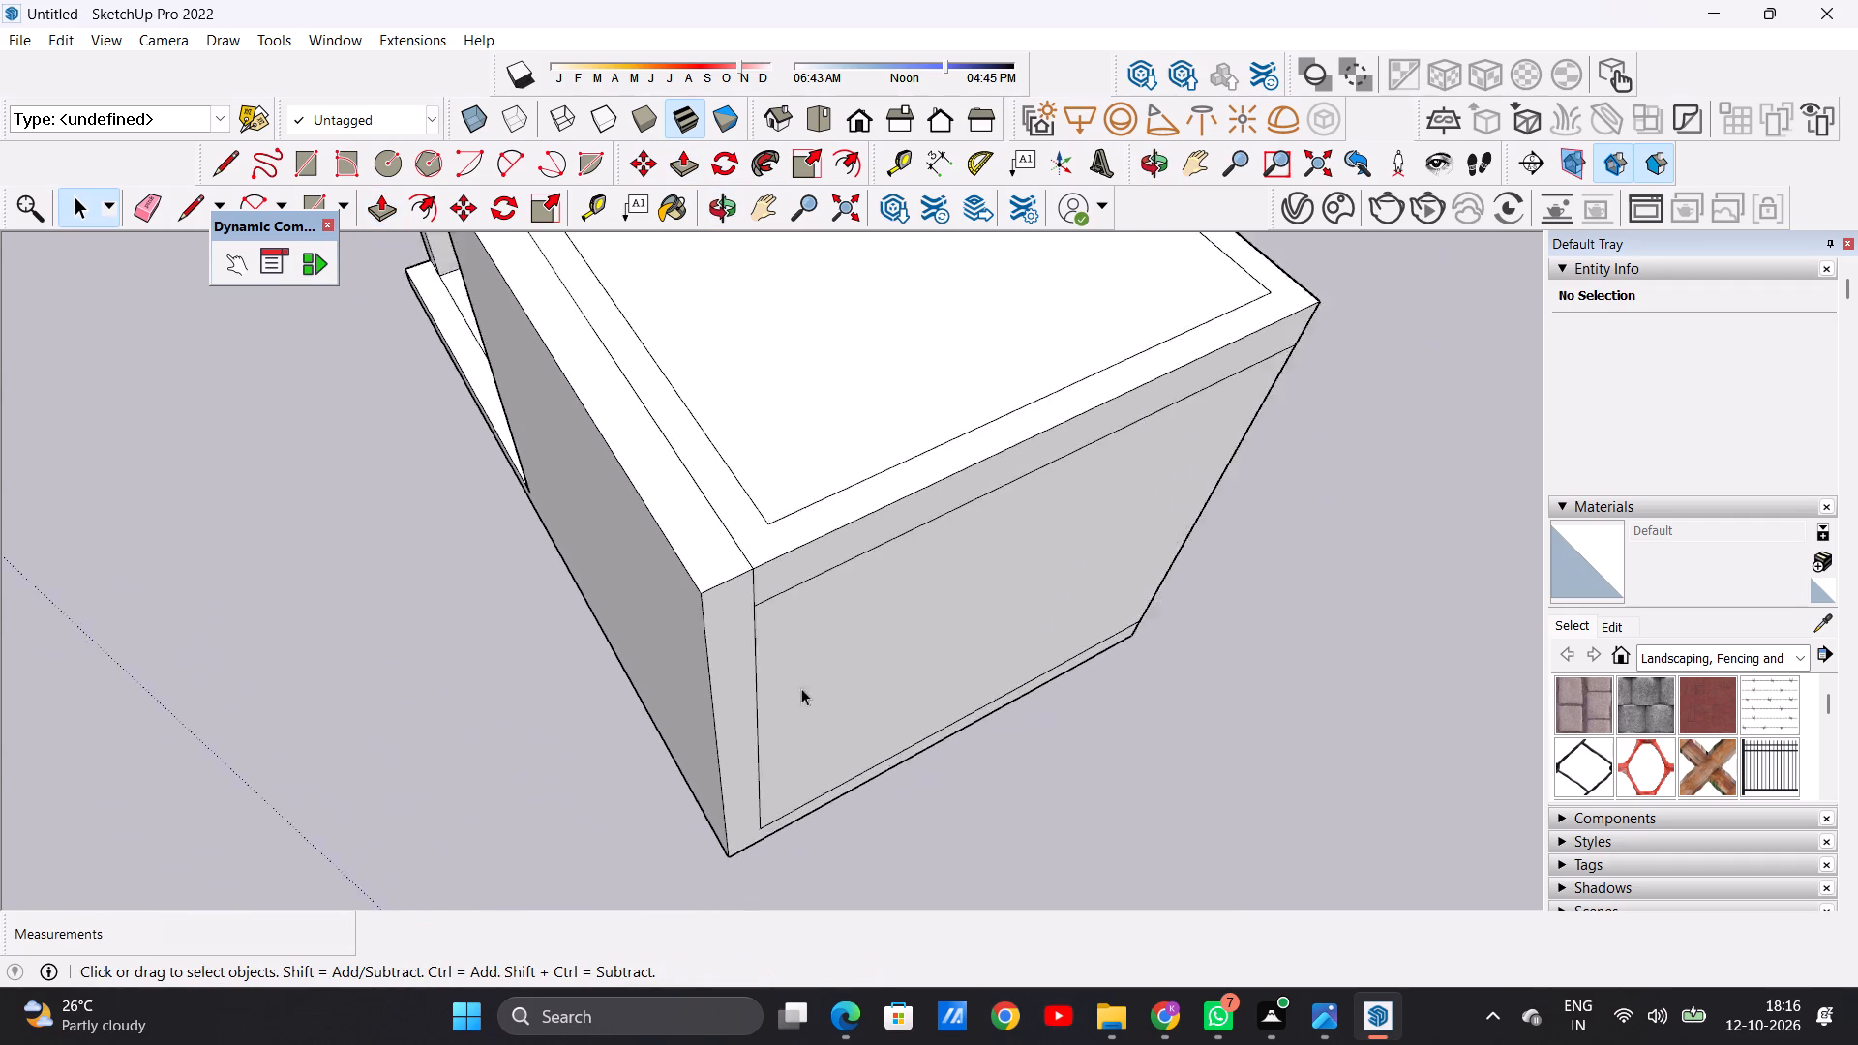
{"action": "scroll", "coordinate": [801, 688], "scroll_direction": "down", "scroll_amount": 19}
{"action": "scroll", "coordinate": [688, 669], "scroll_direction": "up", "scroll_amount": 1}
{"action": "middle_click_drag", "start_coordinate": [701, 655], "coordinate": [974, 454]}
{"action": "middle_click_drag", "start_coordinate": [808, 582], "coordinate": [946, 488]}
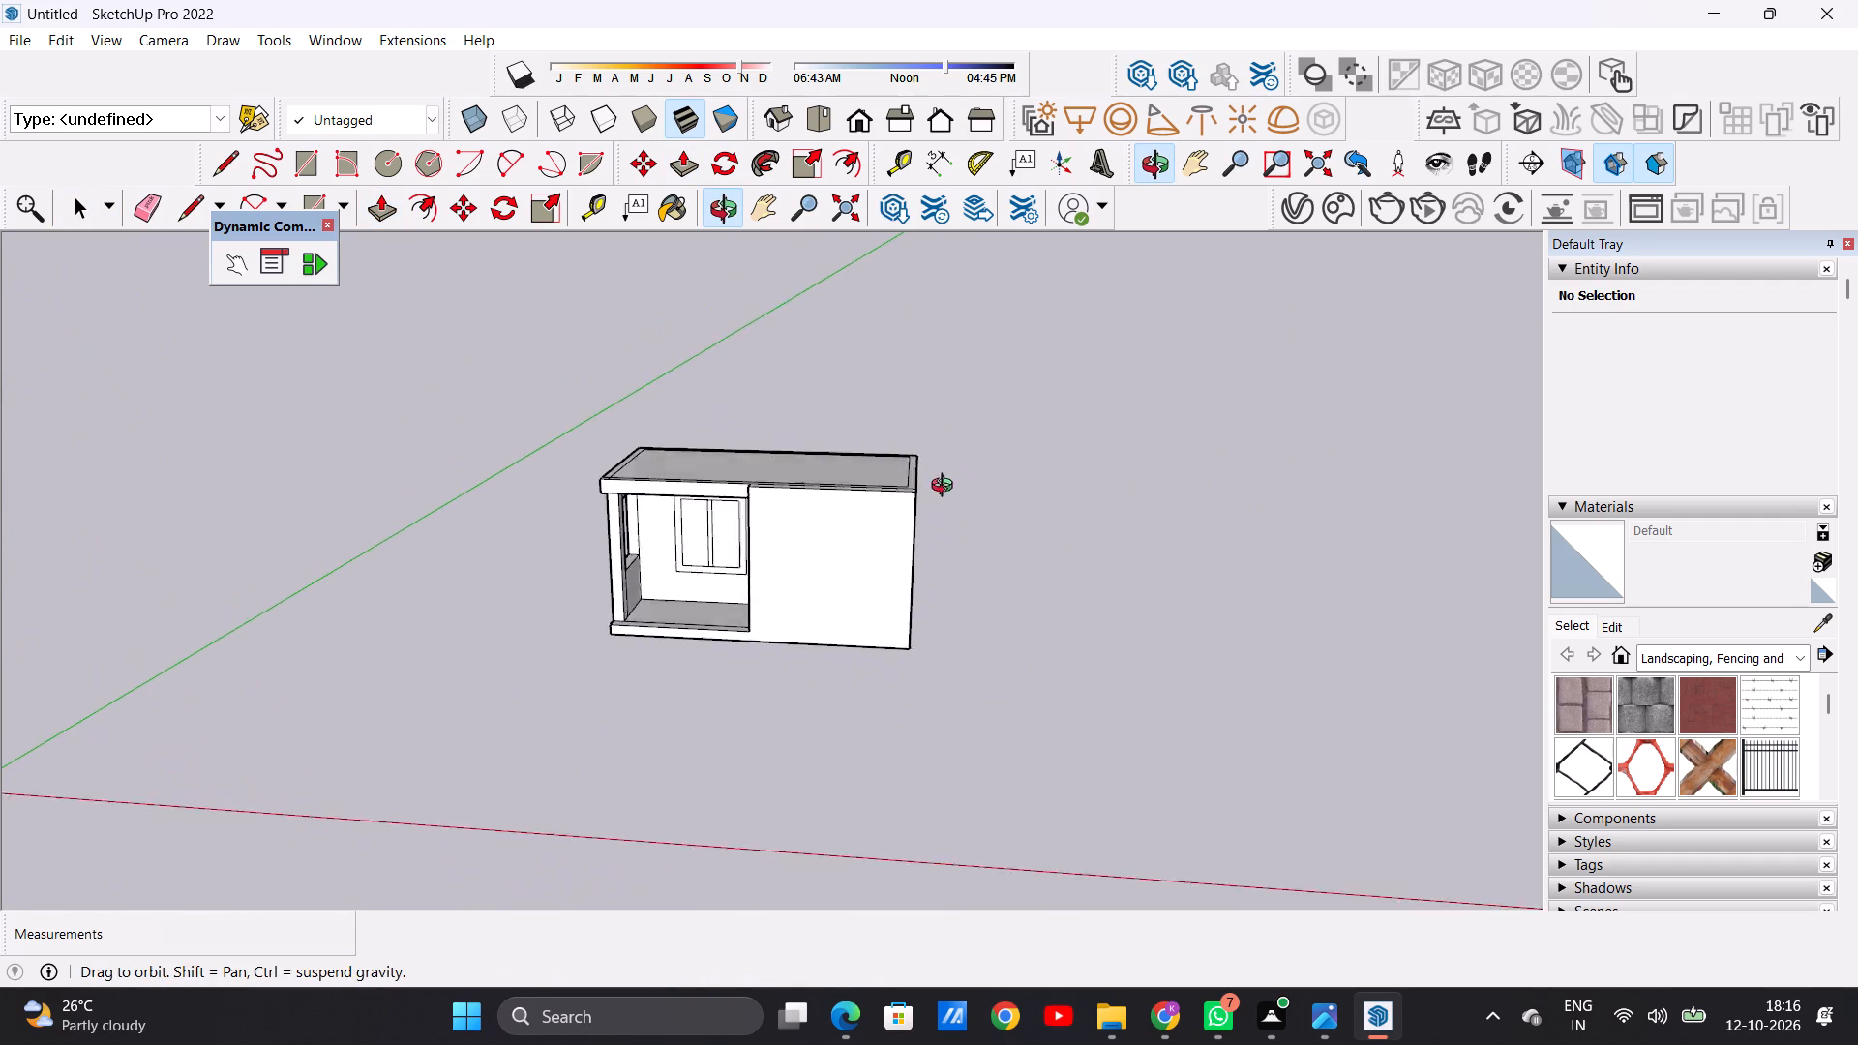
{"action": "middle_click_drag", "start_coordinate": [946, 488], "coordinate": [1002, 446]}
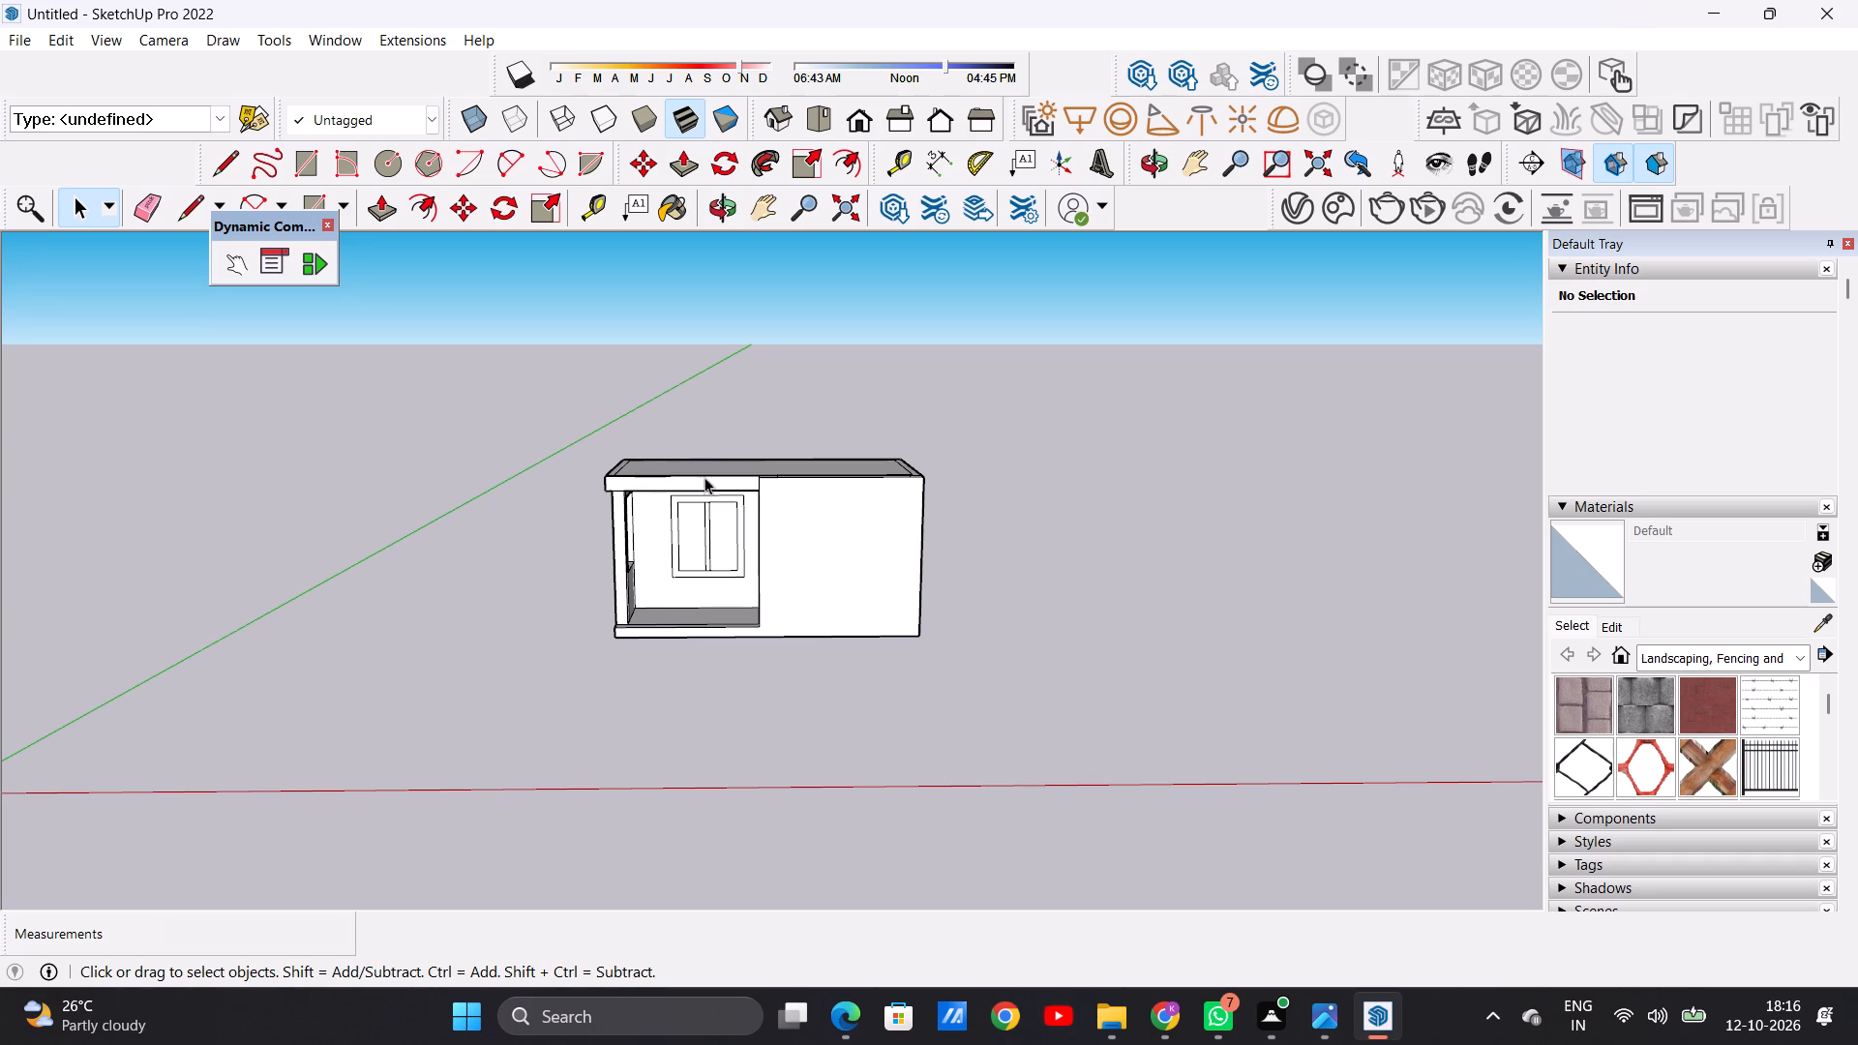
{"action": "middle_click_drag", "start_coordinate": [704, 477], "coordinate": [667, 771]}
{"action": "scroll", "coordinate": [869, 522], "scroll_direction": "up", "scroll_amount": 2}
{"action": "scroll", "coordinate": [869, 522], "scroll_direction": "down", "scroll_amount": 3}
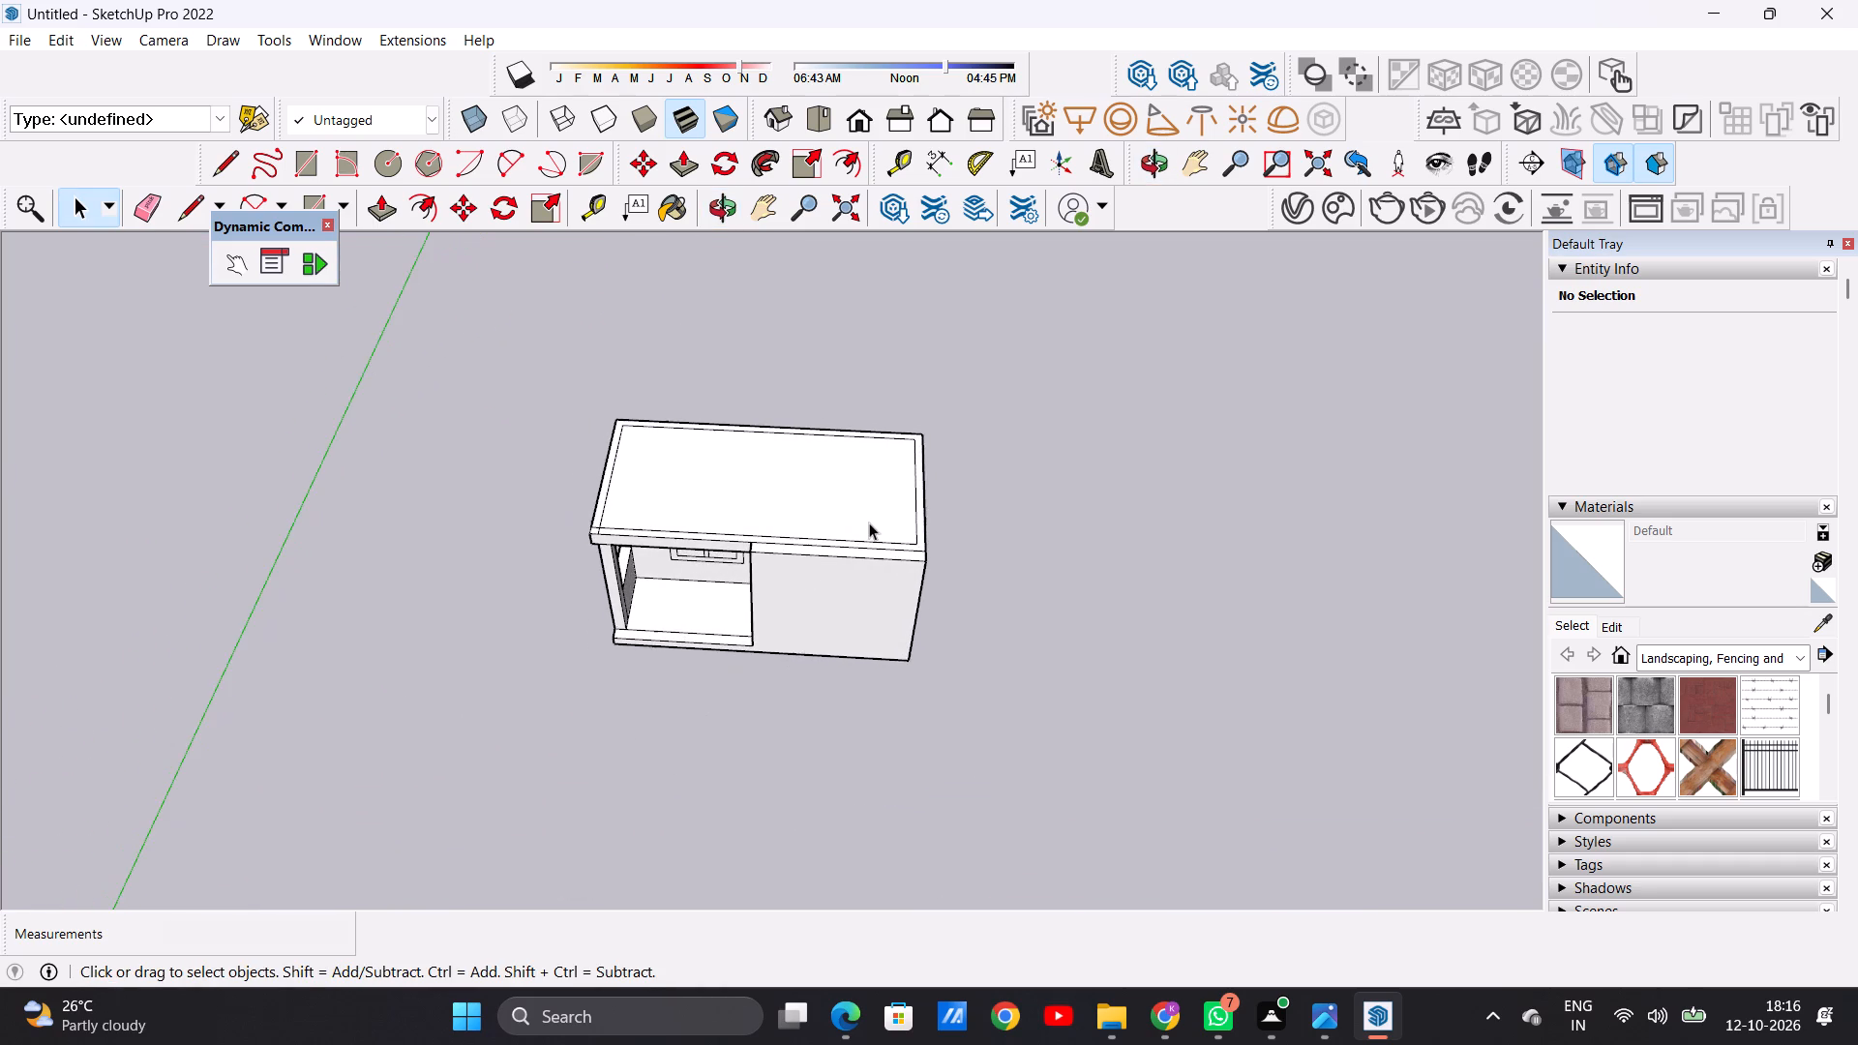
Draw a line about 7 1/16" long from the front wall's top corner across the roof border to the offset outline.
{"action": "scroll", "coordinate": [922, 600], "scroll_direction": "up", "scroll_amount": 8}
{"action": "middle_click_drag", "start_coordinate": [556, 450], "coordinate": [564, 565]}
{"action": "scroll", "coordinate": [533, 539], "scroll_direction": "up", "scroll_amount": 4}
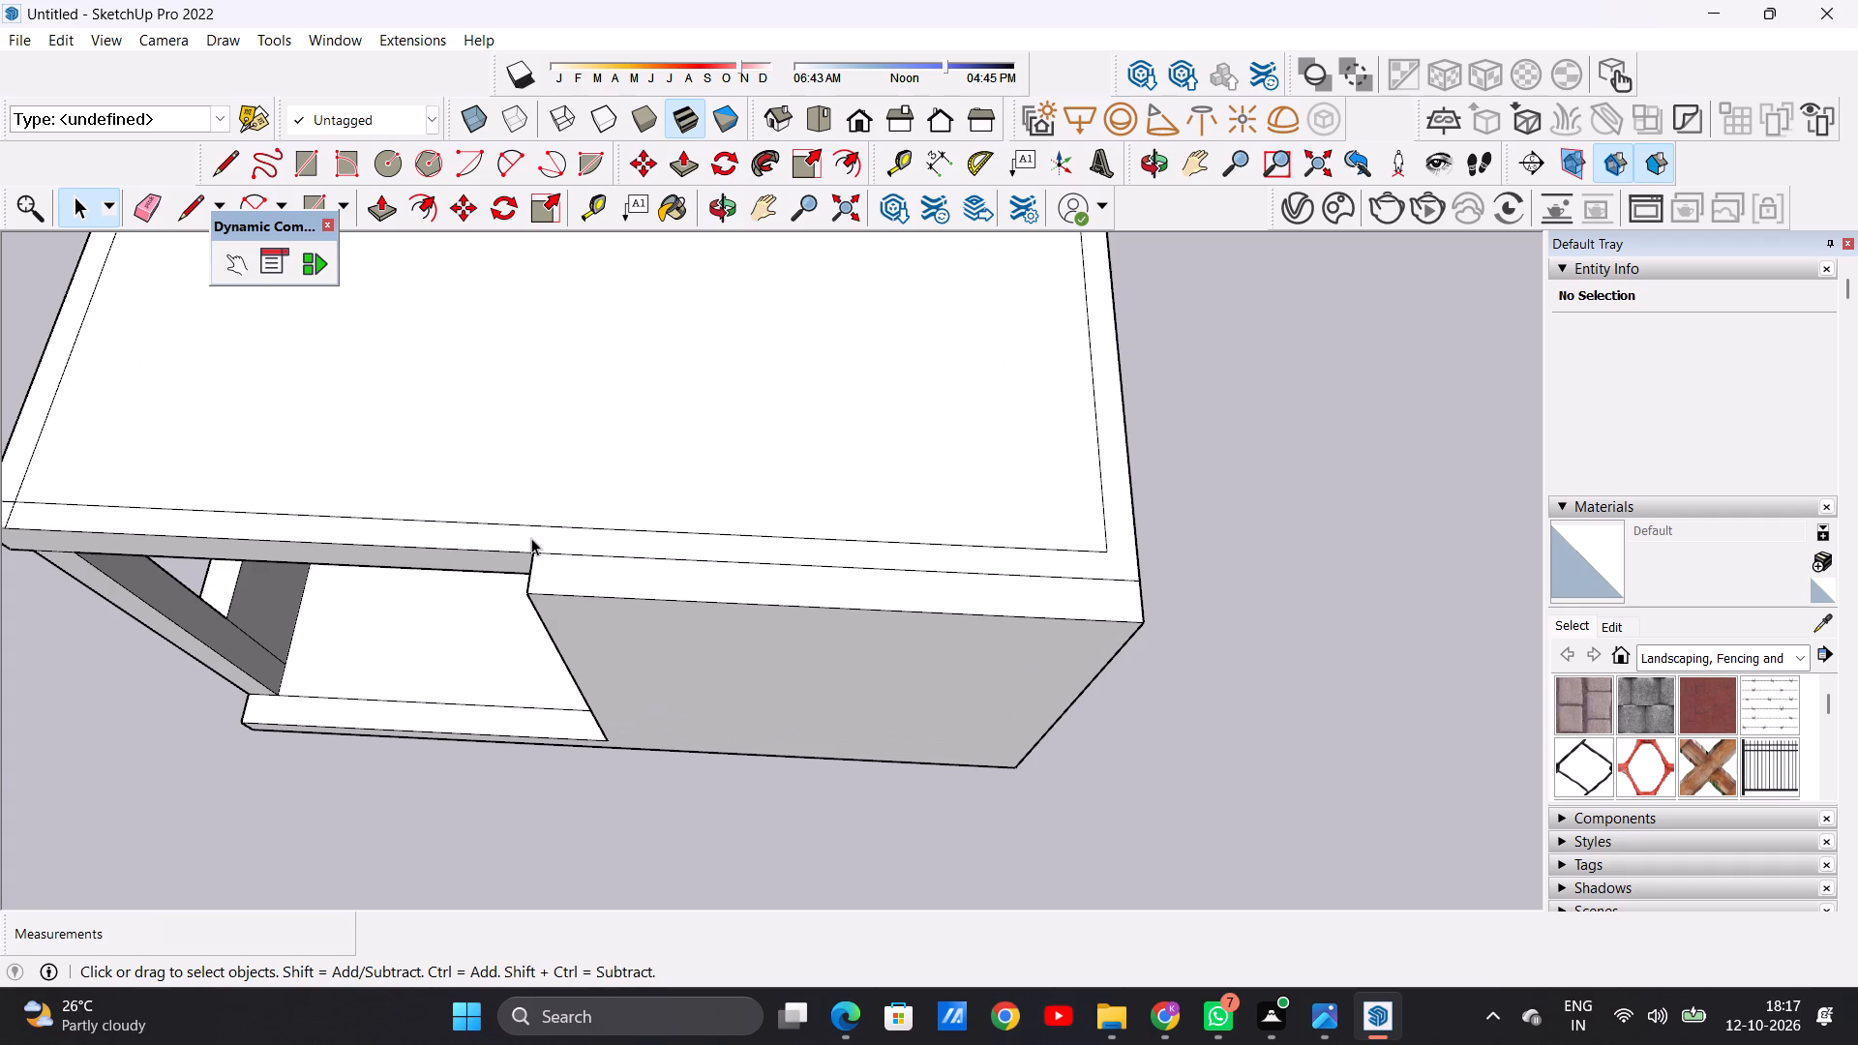
{"action": "key", "text": "l"}
{"action": "scroll", "coordinate": [541, 557], "scroll_direction": "up", "scroll_amount": 4}
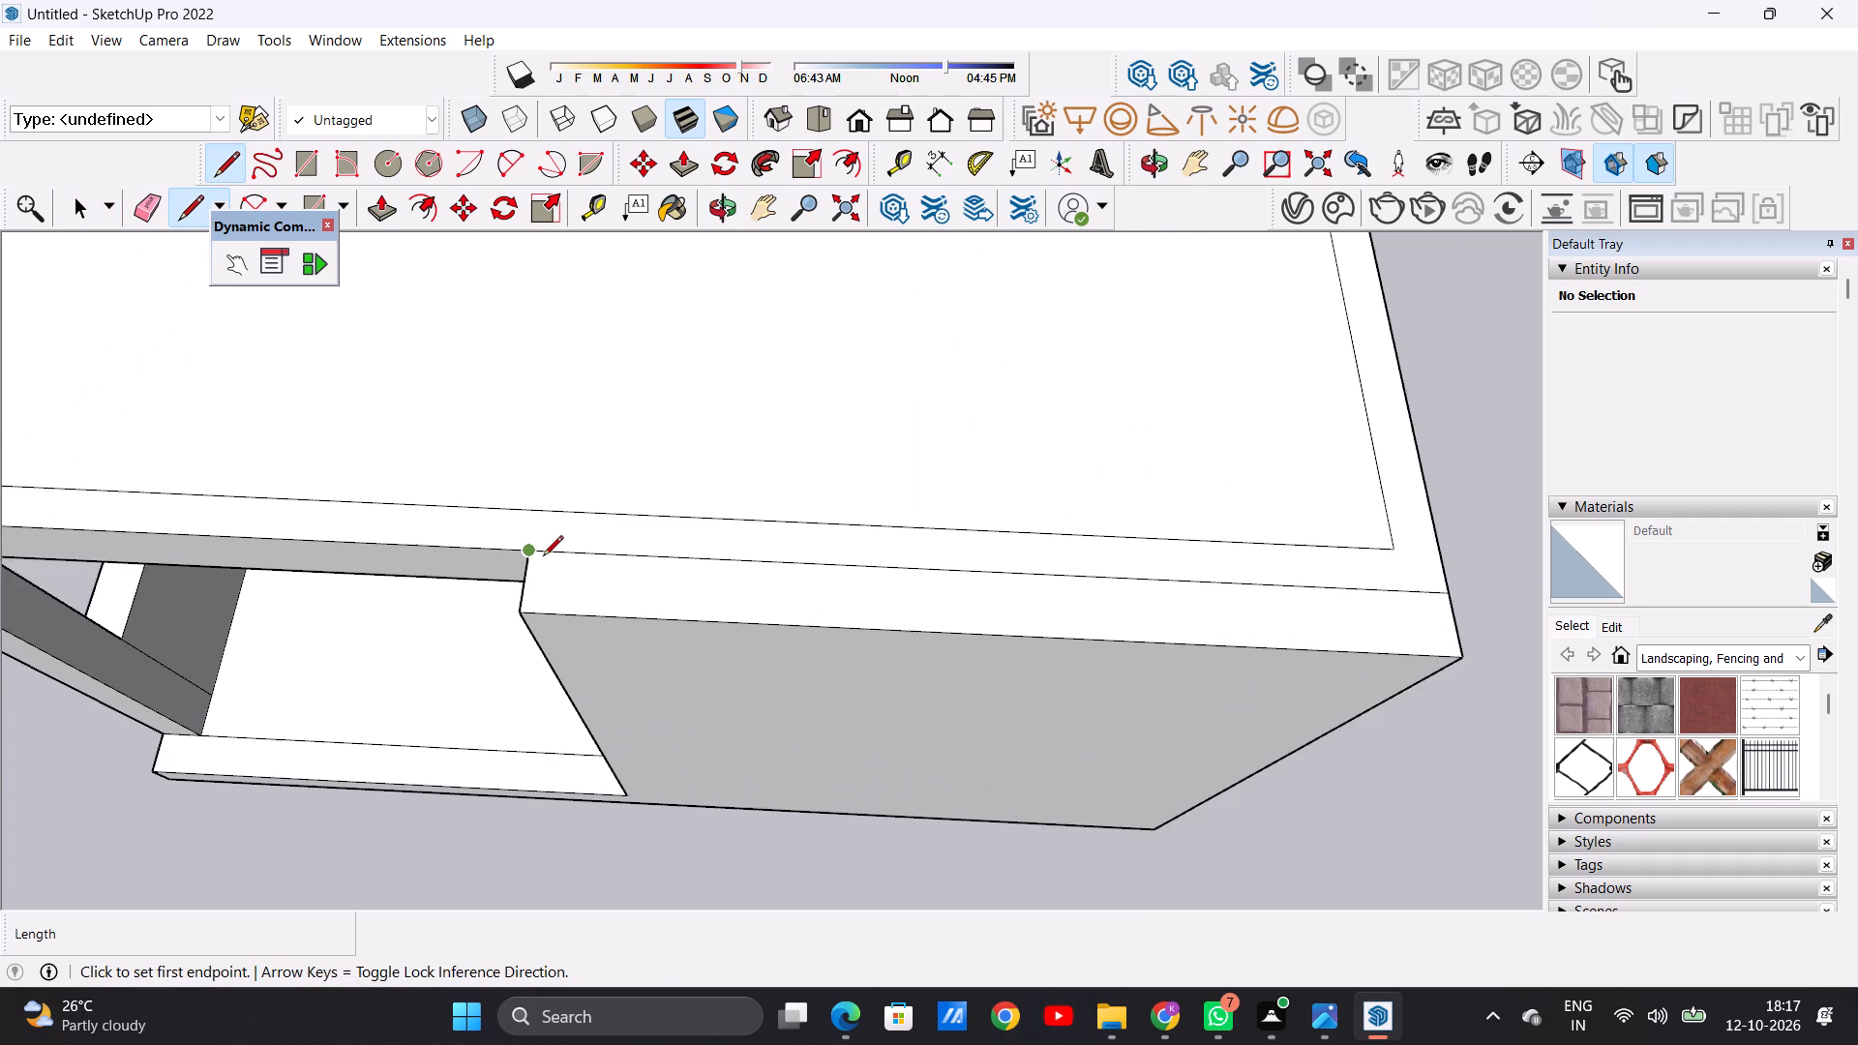
{"action": "scroll", "coordinate": [543, 557], "scroll_direction": "up", "scroll_amount": 1}
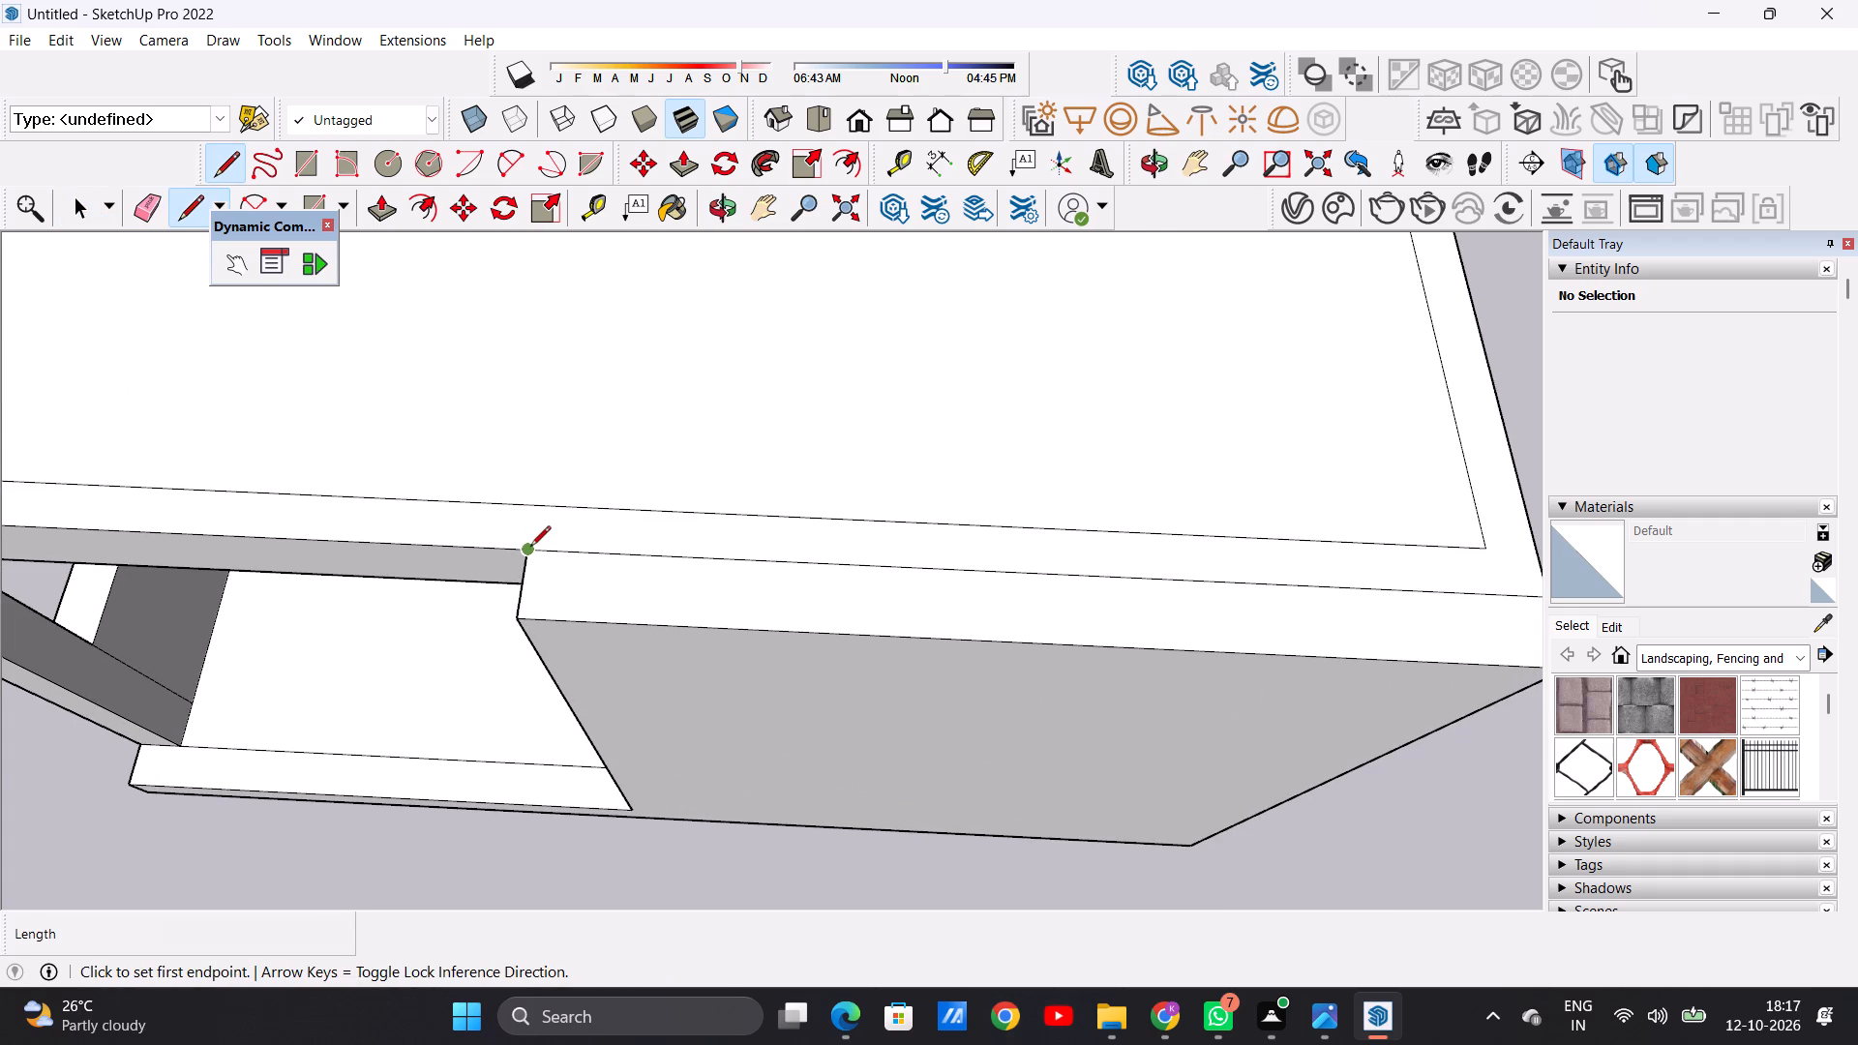
{"action": "left_click", "coordinate": [530, 548]}
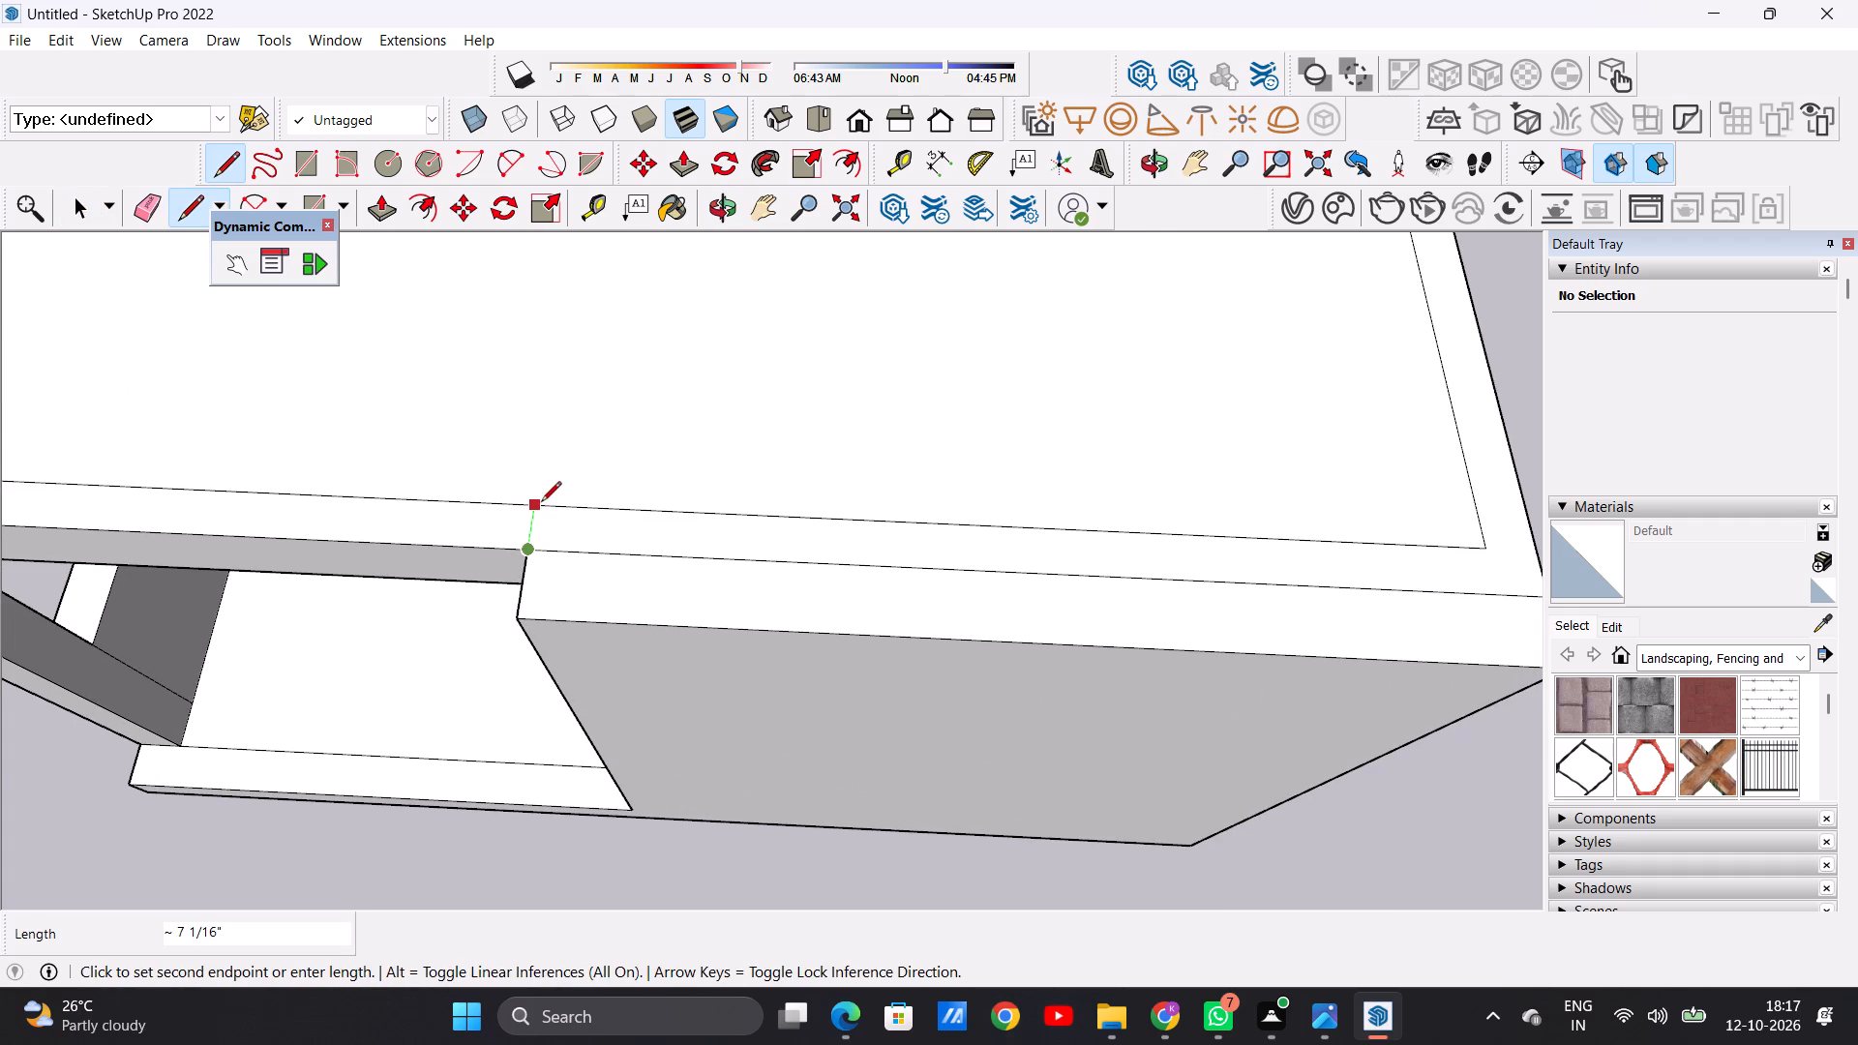
{"action": "left_click", "coordinate": [541, 503]}
{"action": "key", "text": "space"}
{"action": "scroll", "coordinate": [743, 615], "scroll_direction": "down", "scroll_amount": 14}
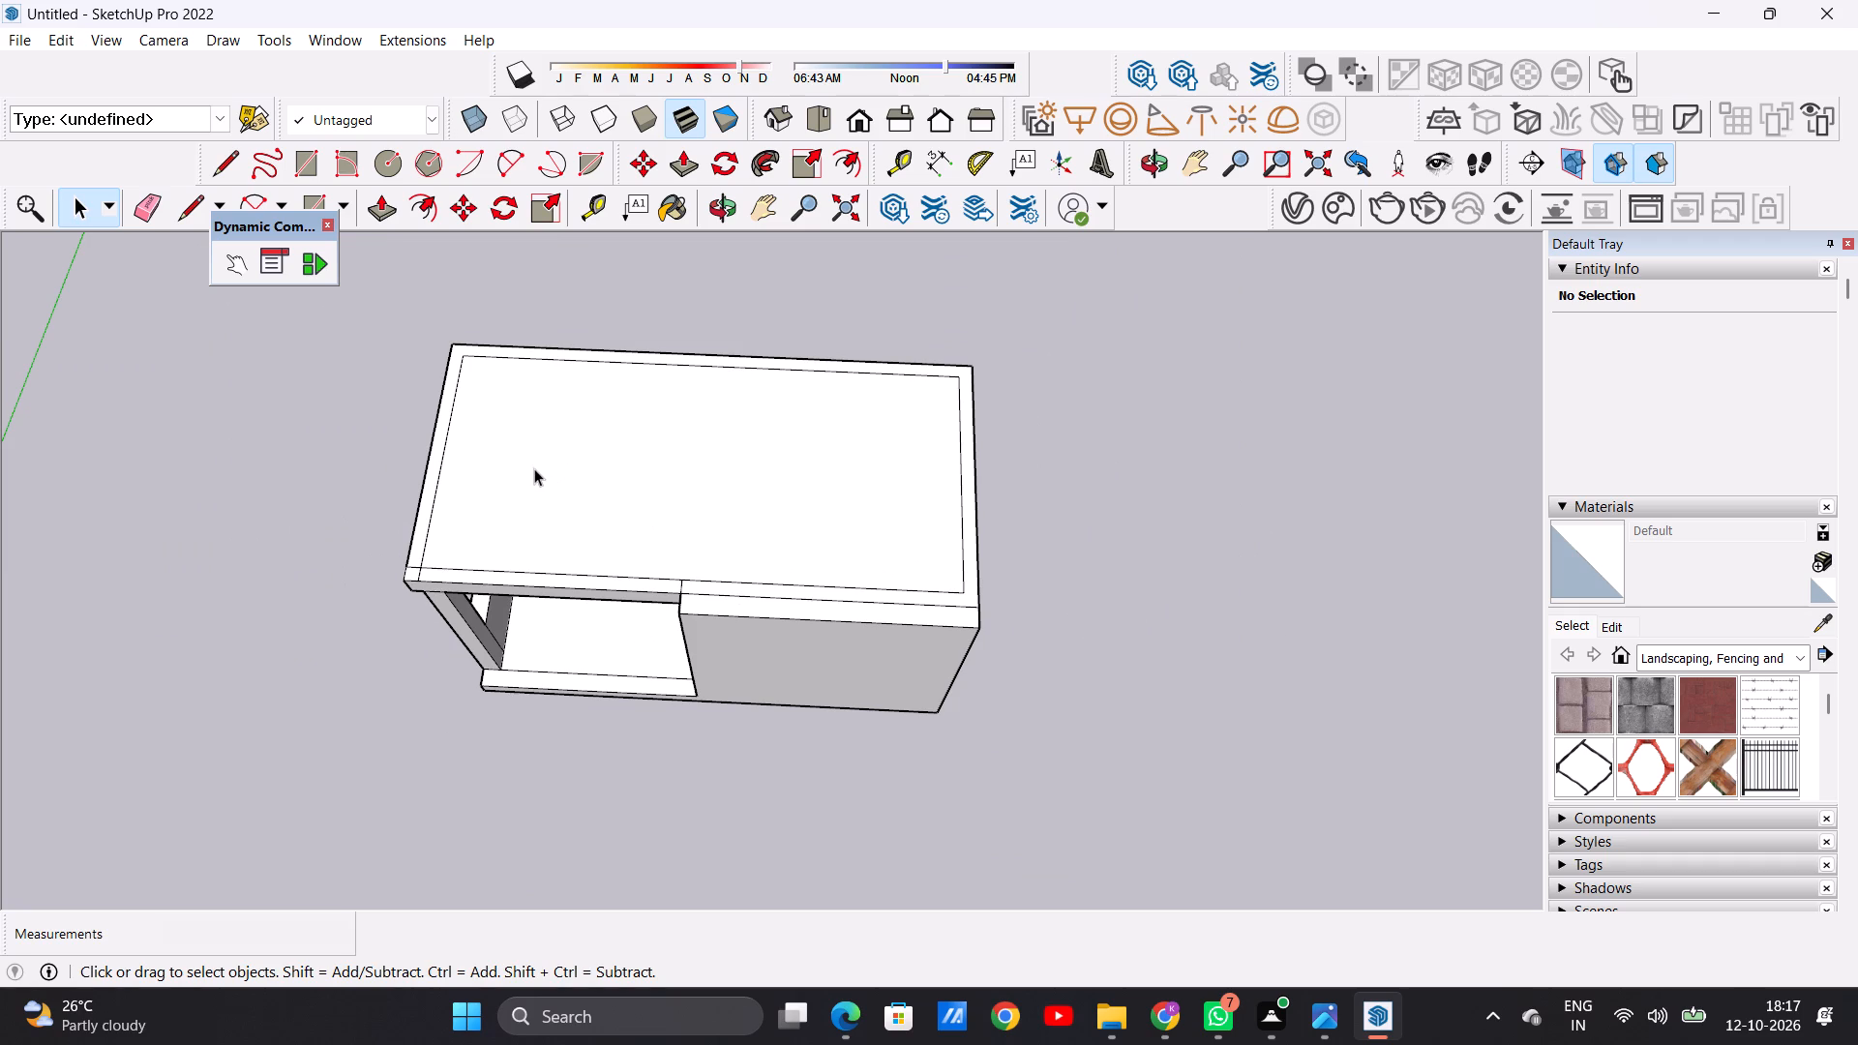
Draw two closely spaced parallel lines, each about 21' 9" long, lengthwise across the roof slab between the offset outline's short sides.
{"action": "key", "text": "l"}
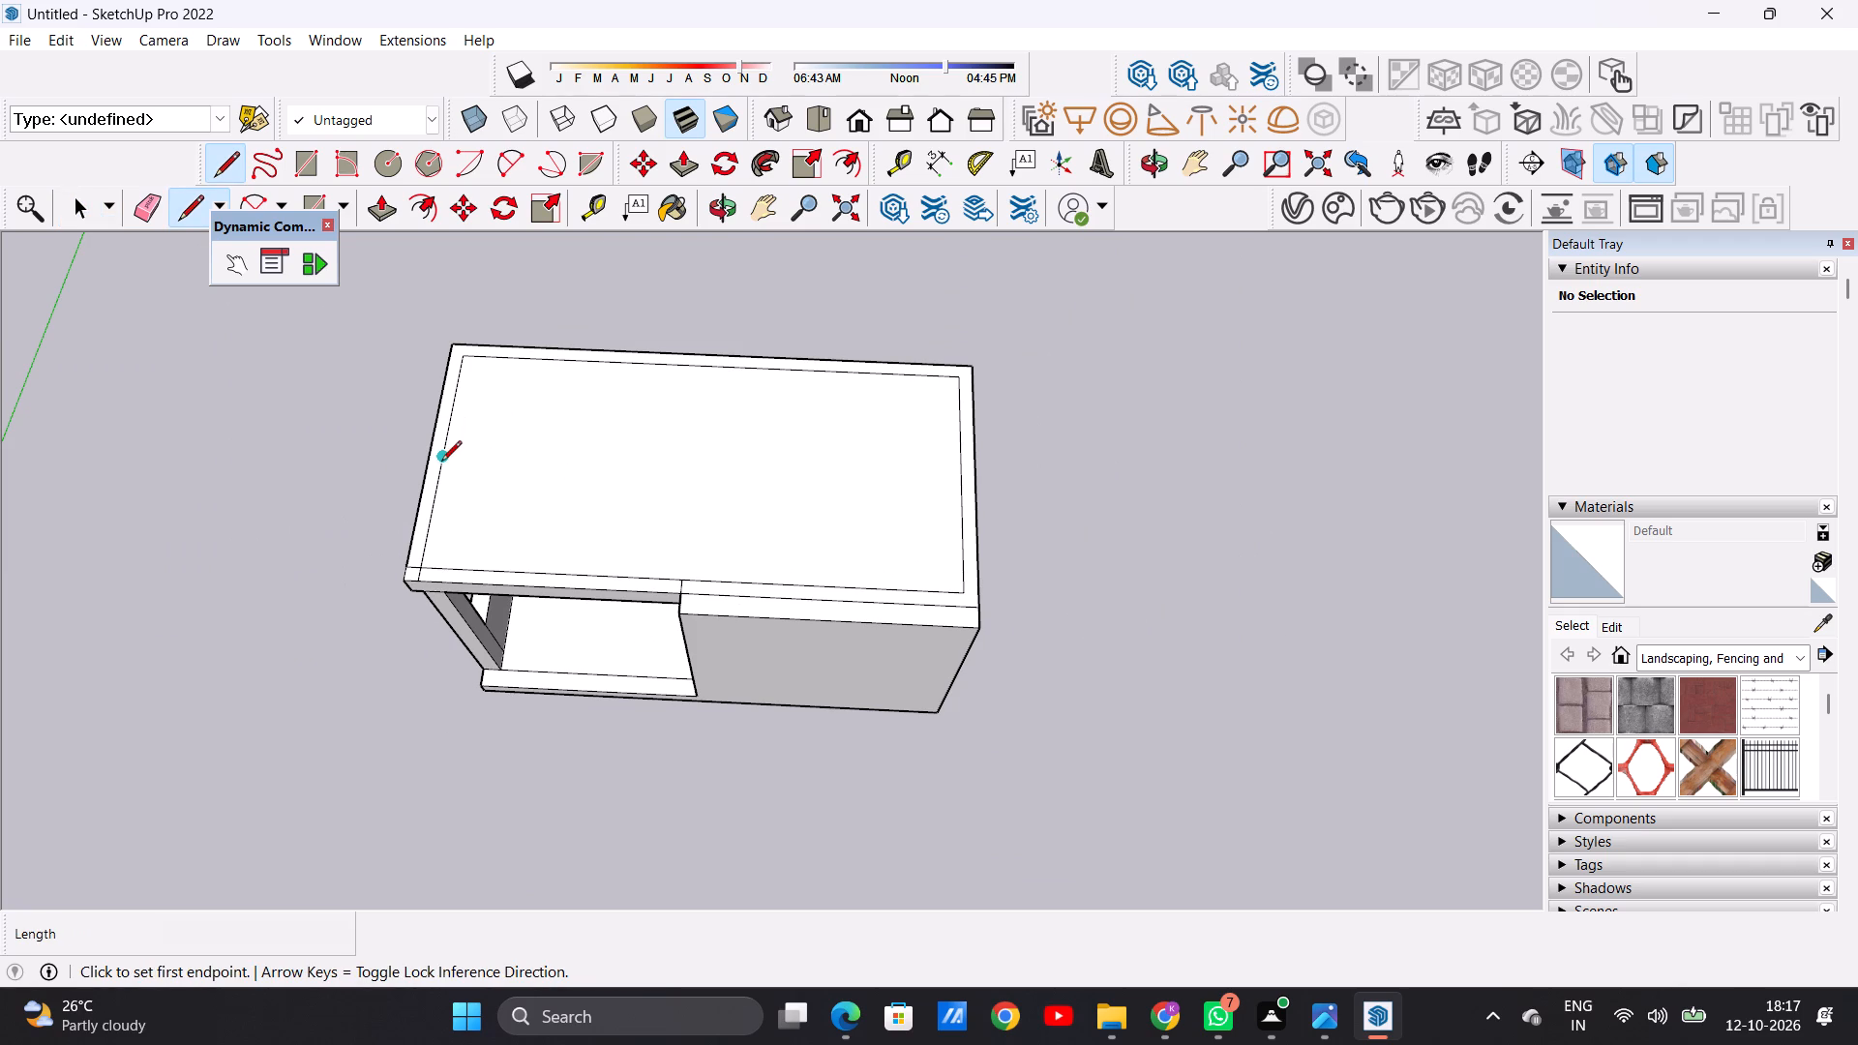
{"action": "left_click", "coordinate": [441, 463]}
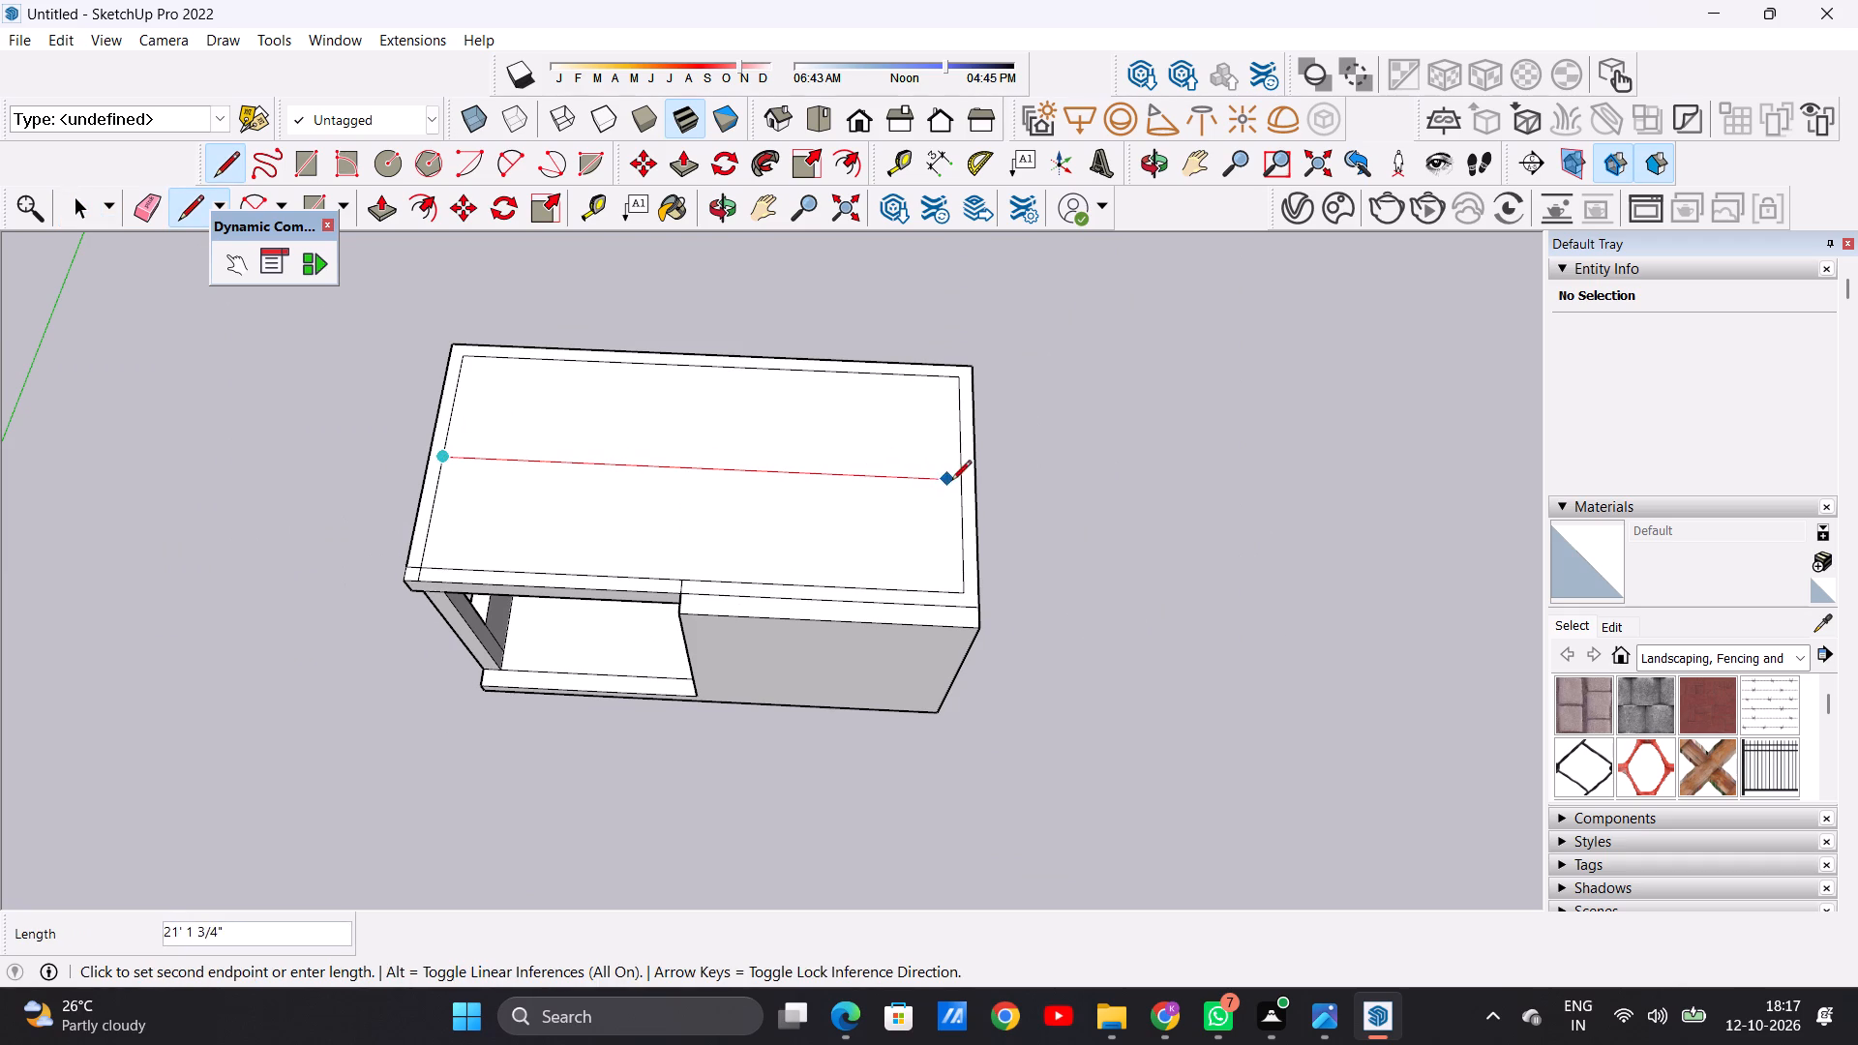
{"action": "left_click", "coordinate": [961, 485]}
{"action": "scroll", "coordinate": [718, 545], "scroll_direction": "up", "scroll_amount": 3}
{"action": "middle_click_drag", "start_coordinate": [718, 545], "coordinate": [777, 498]}
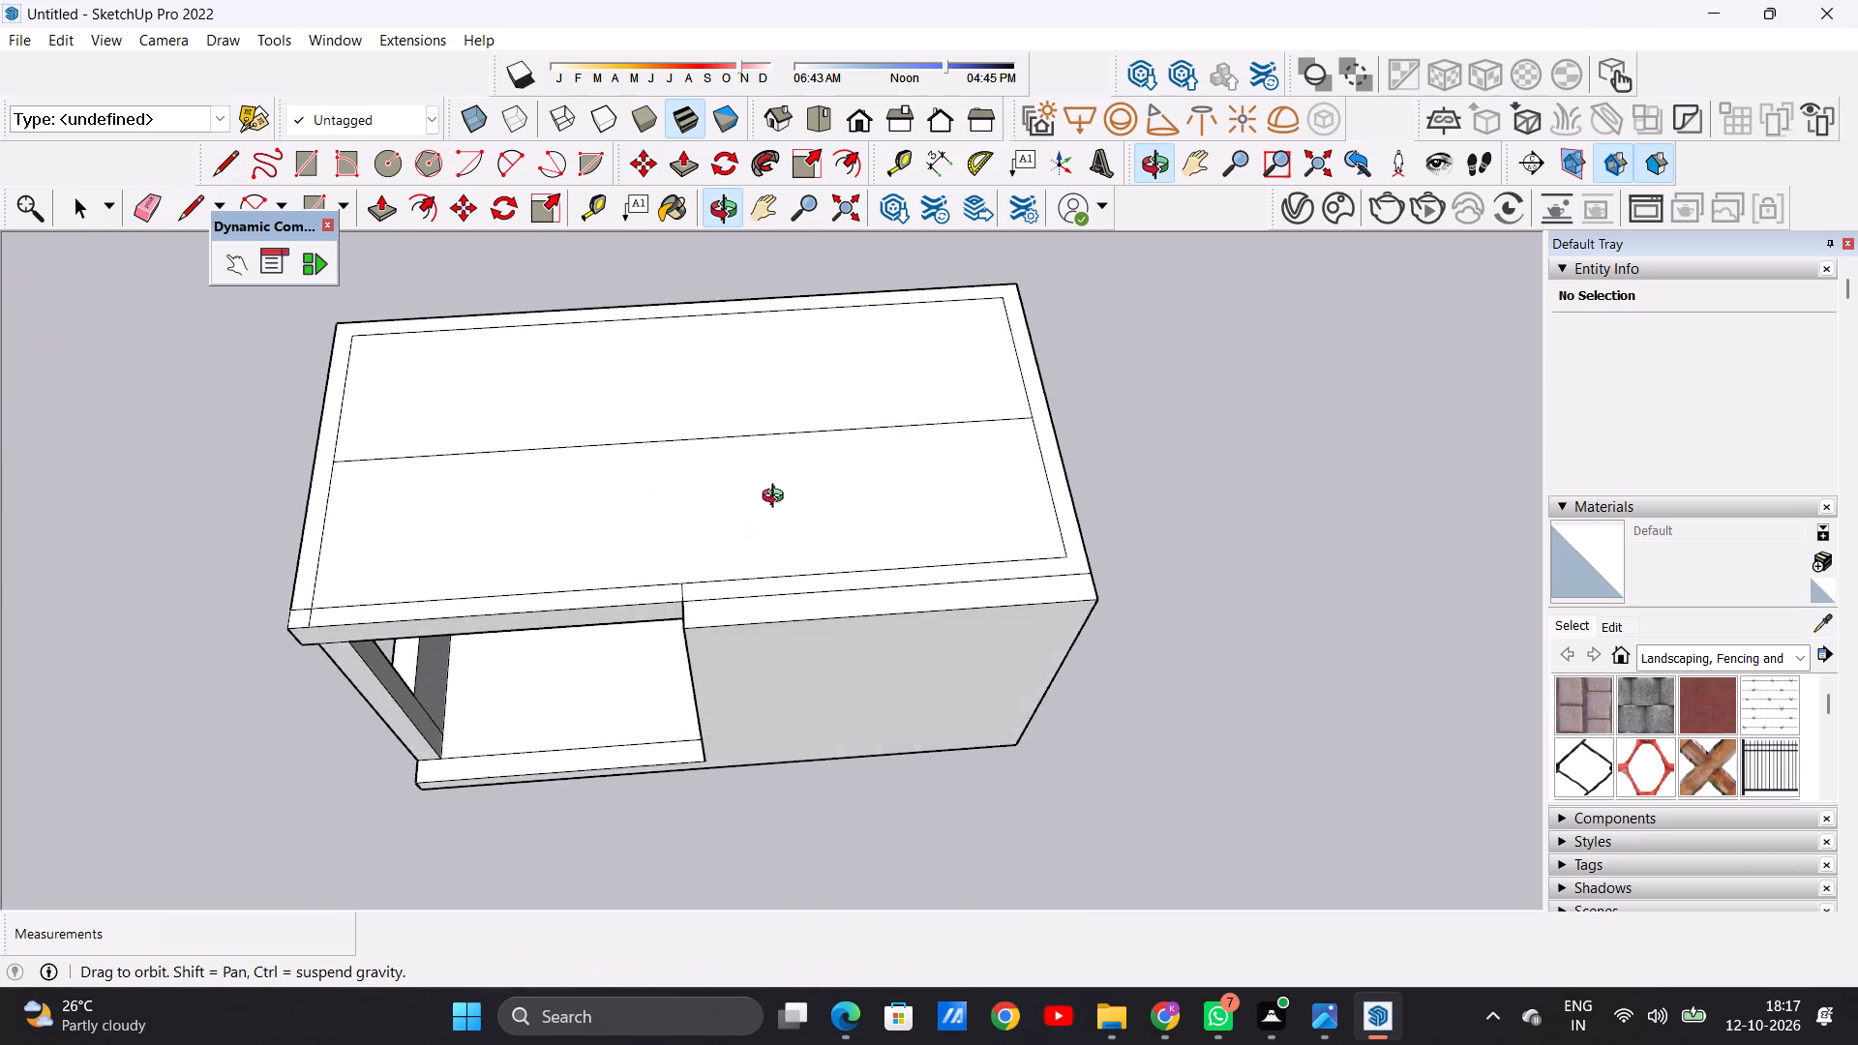
{"action": "middle_click_drag", "start_coordinate": [777, 498], "coordinate": [785, 408]}
{"action": "scroll", "coordinate": [350, 470], "scroll_direction": "up", "scroll_amount": 4}
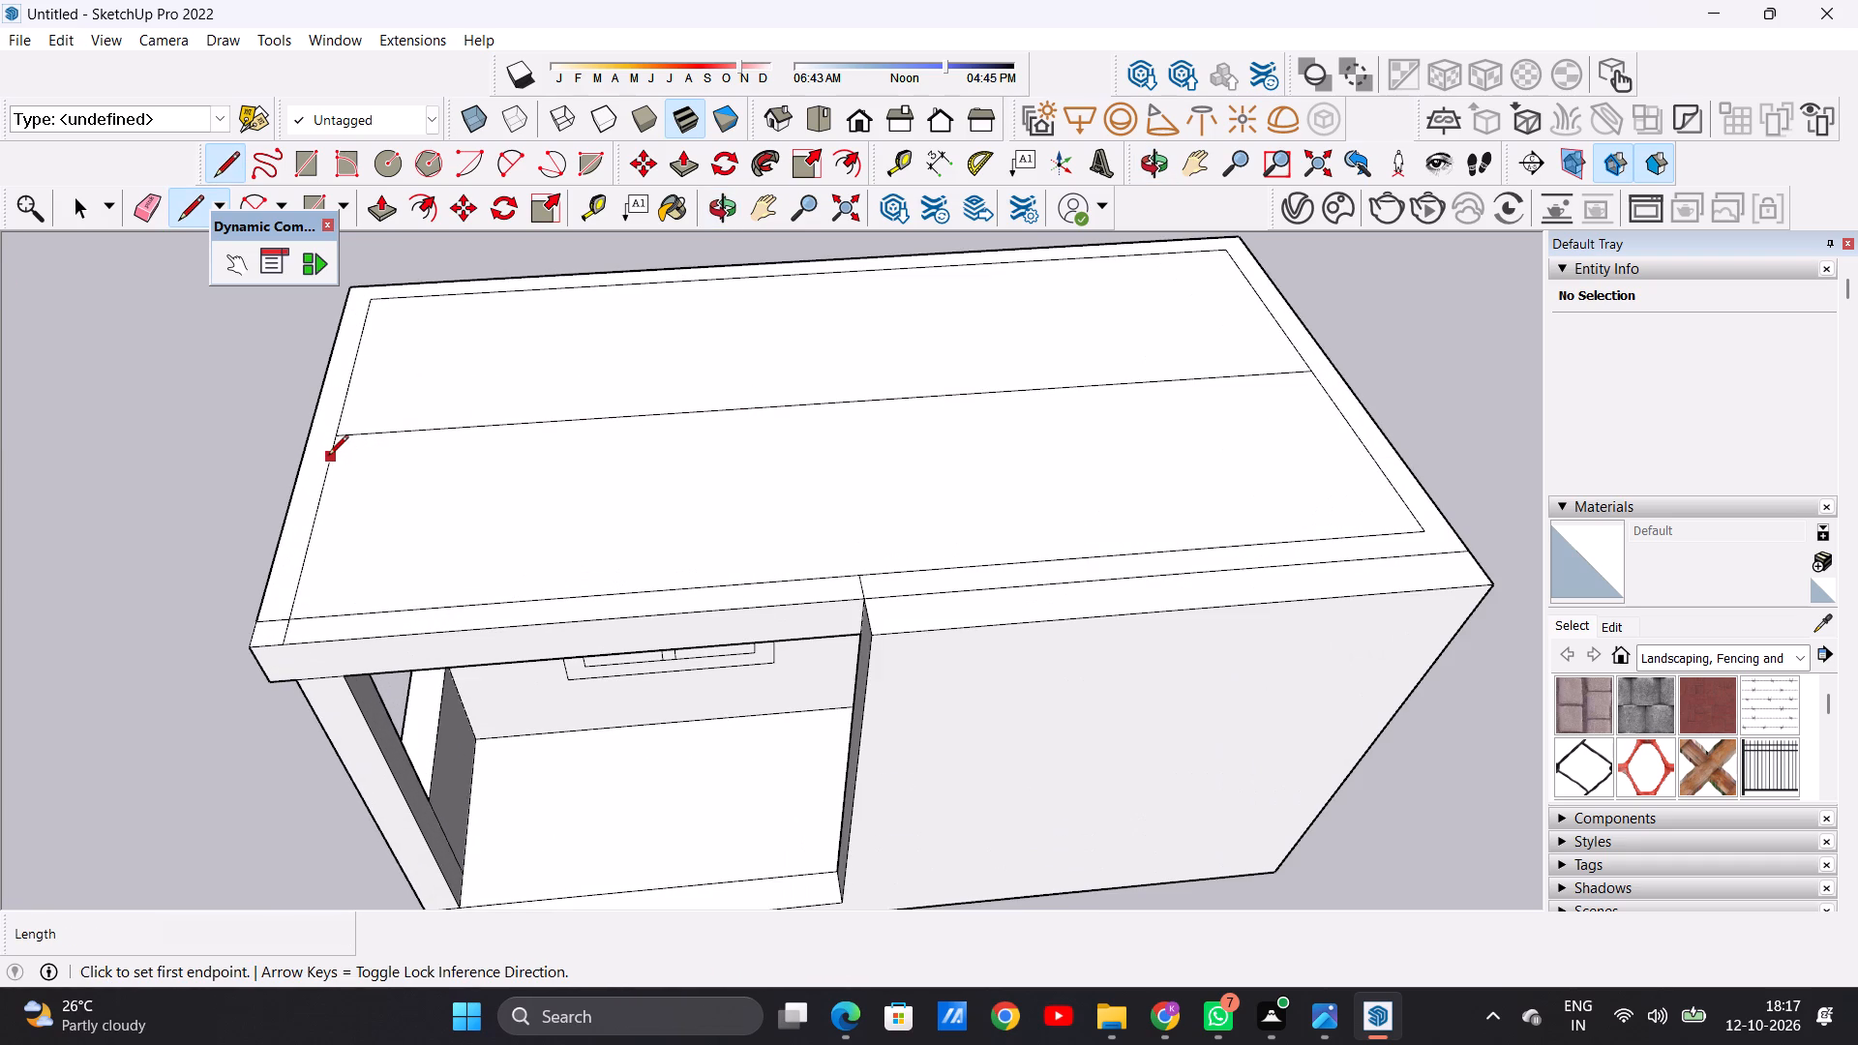
{"action": "left_click", "coordinate": [328, 455]}
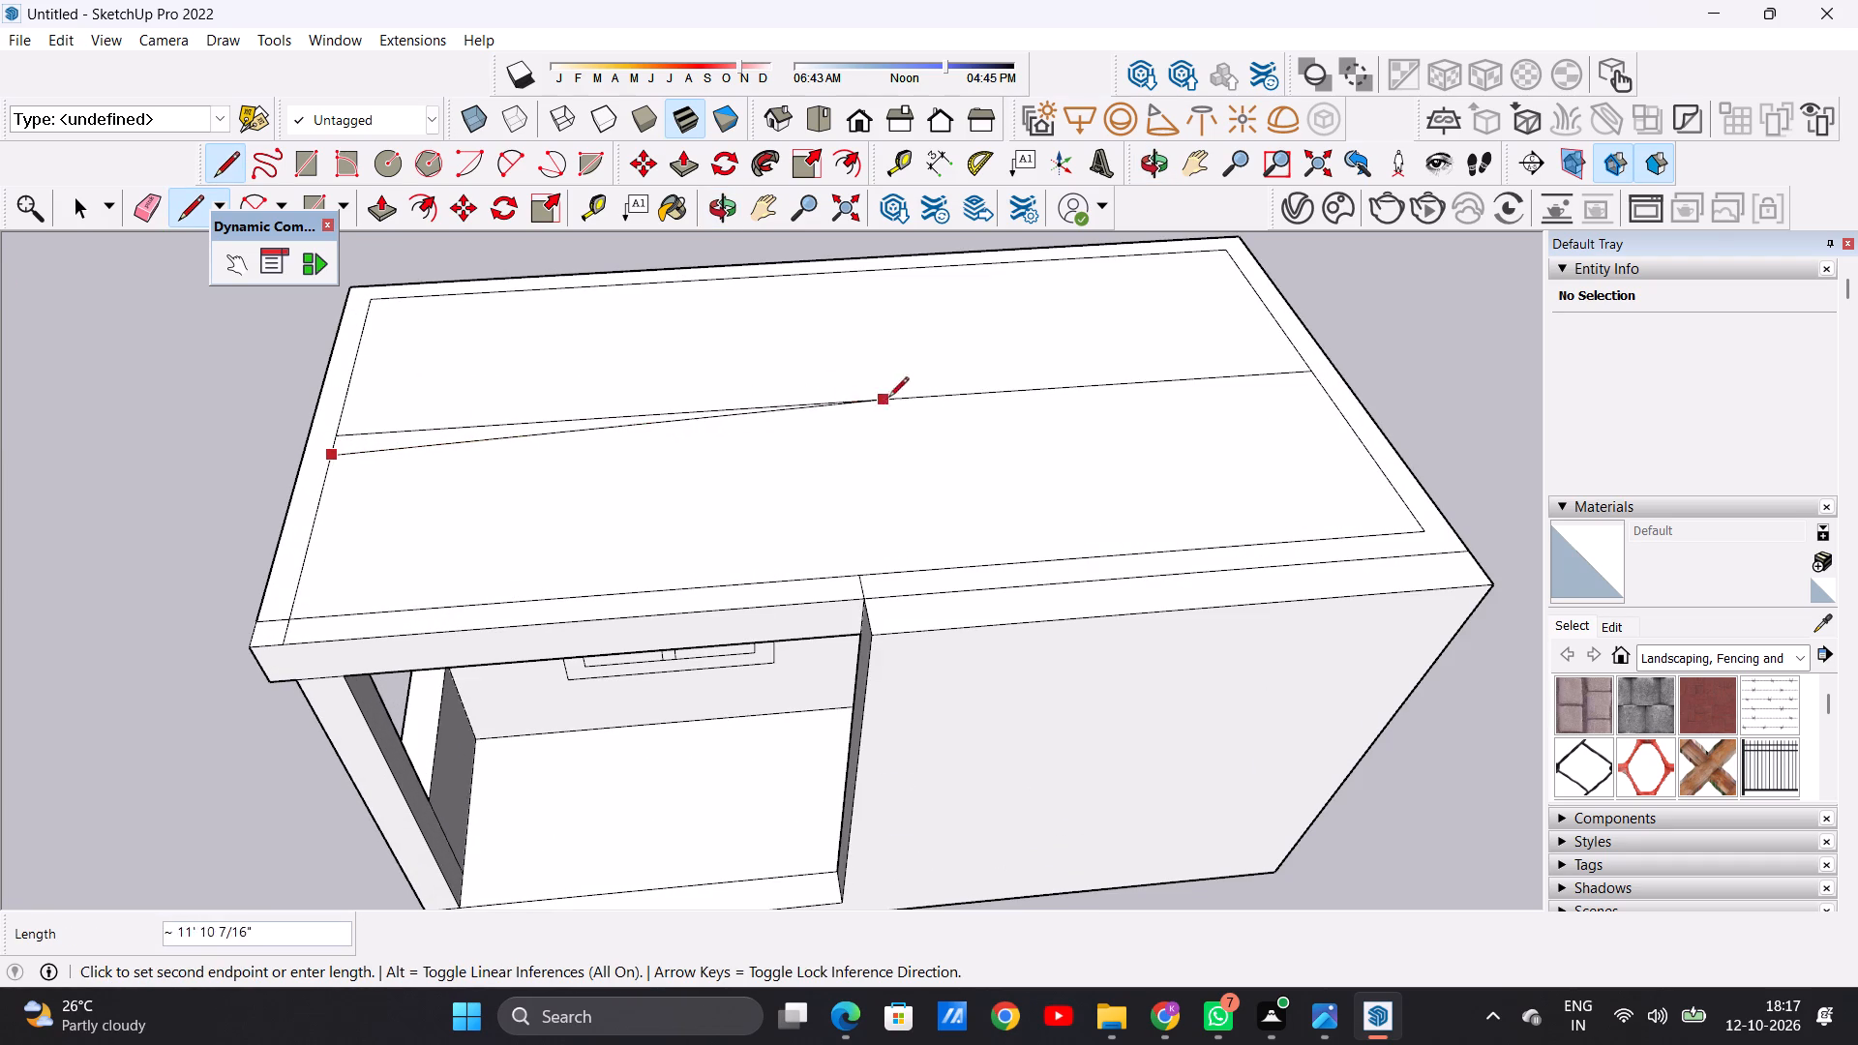
{"action": "left_click", "coordinate": [1327, 394]}
{"action": "key", "text": "space"}
{"action": "scroll", "coordinate": [571, 565], "scroll_direction": "down", "scroll_amount": 13}
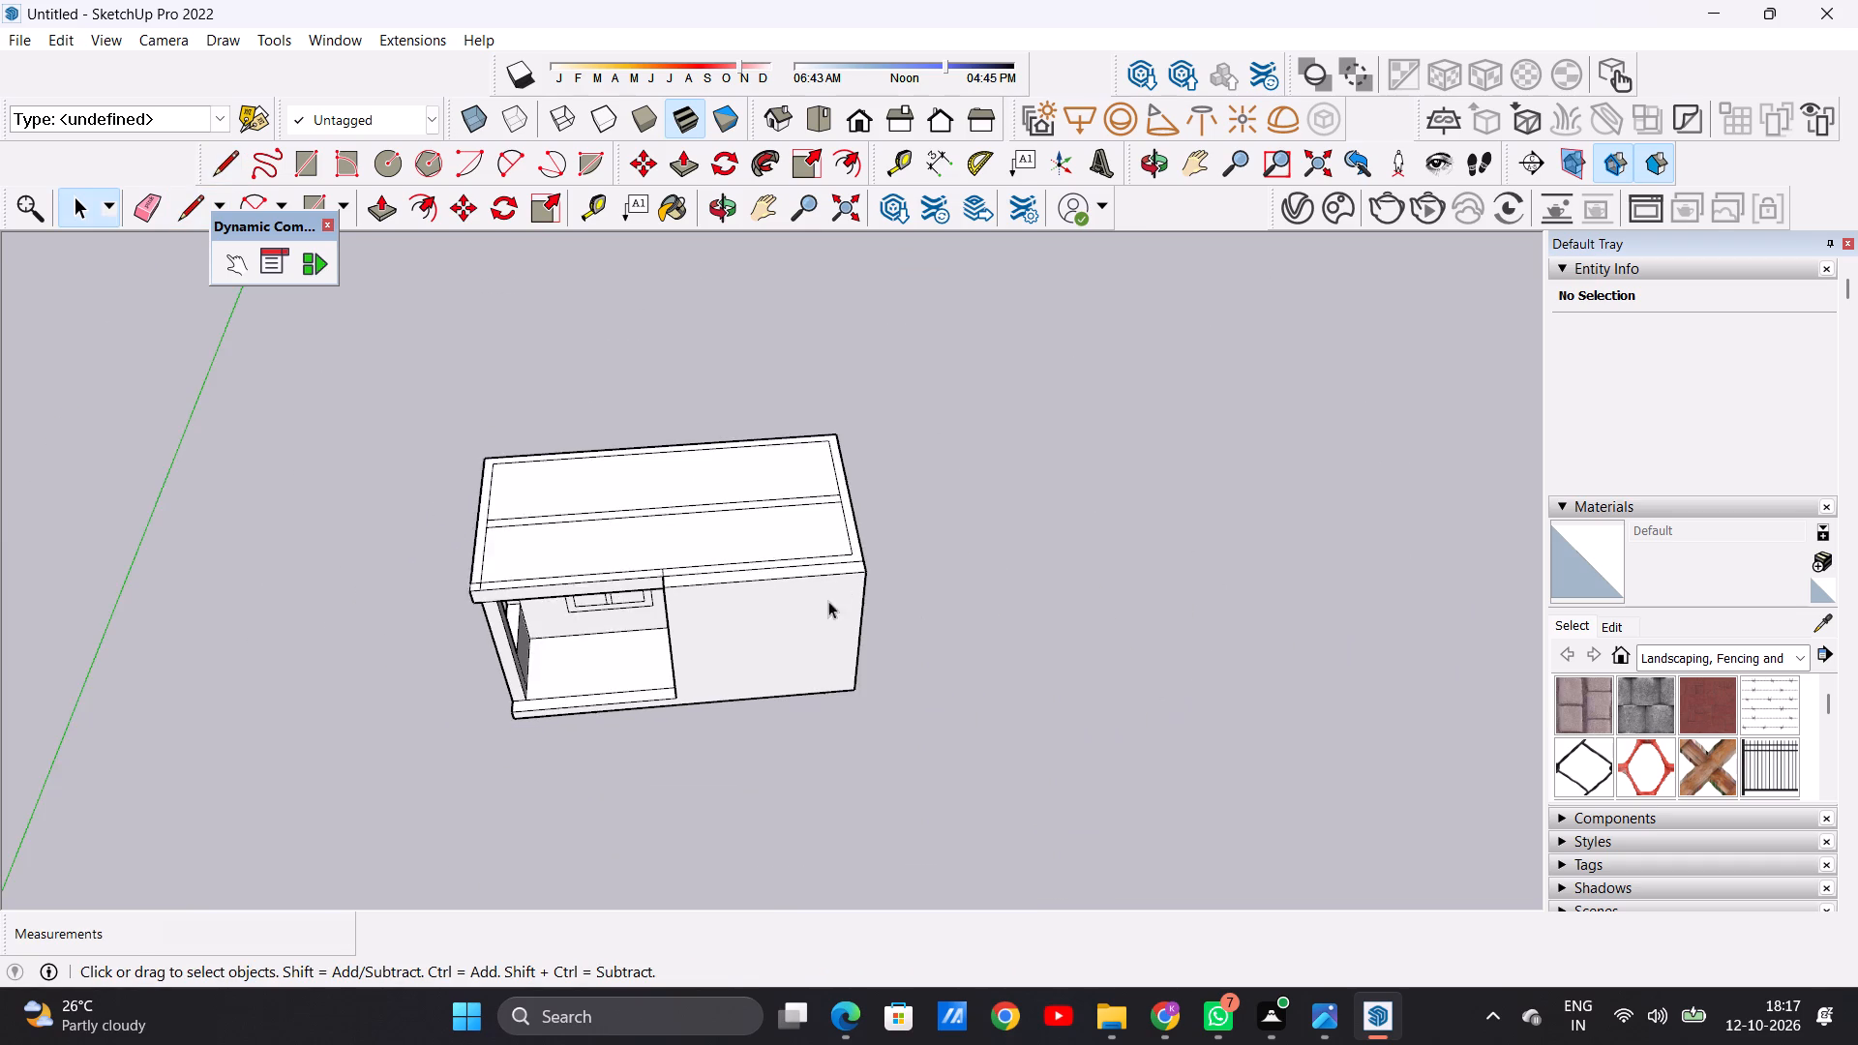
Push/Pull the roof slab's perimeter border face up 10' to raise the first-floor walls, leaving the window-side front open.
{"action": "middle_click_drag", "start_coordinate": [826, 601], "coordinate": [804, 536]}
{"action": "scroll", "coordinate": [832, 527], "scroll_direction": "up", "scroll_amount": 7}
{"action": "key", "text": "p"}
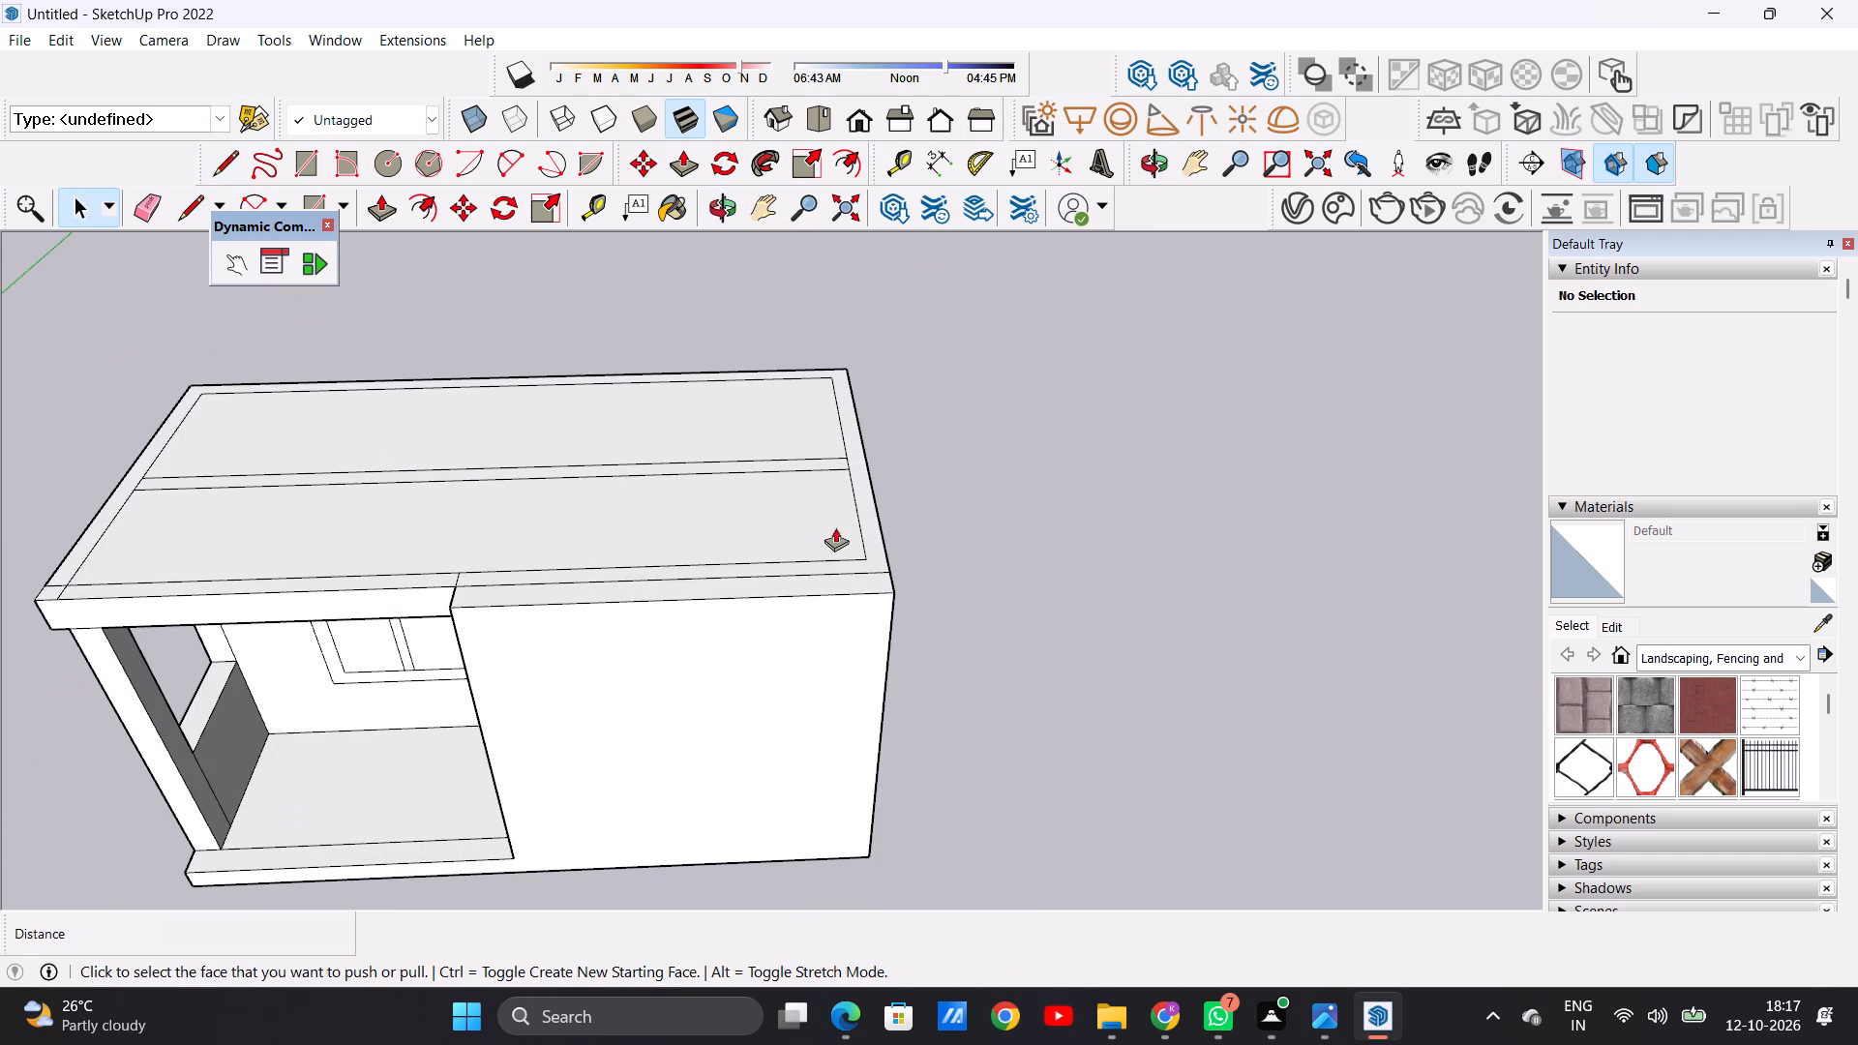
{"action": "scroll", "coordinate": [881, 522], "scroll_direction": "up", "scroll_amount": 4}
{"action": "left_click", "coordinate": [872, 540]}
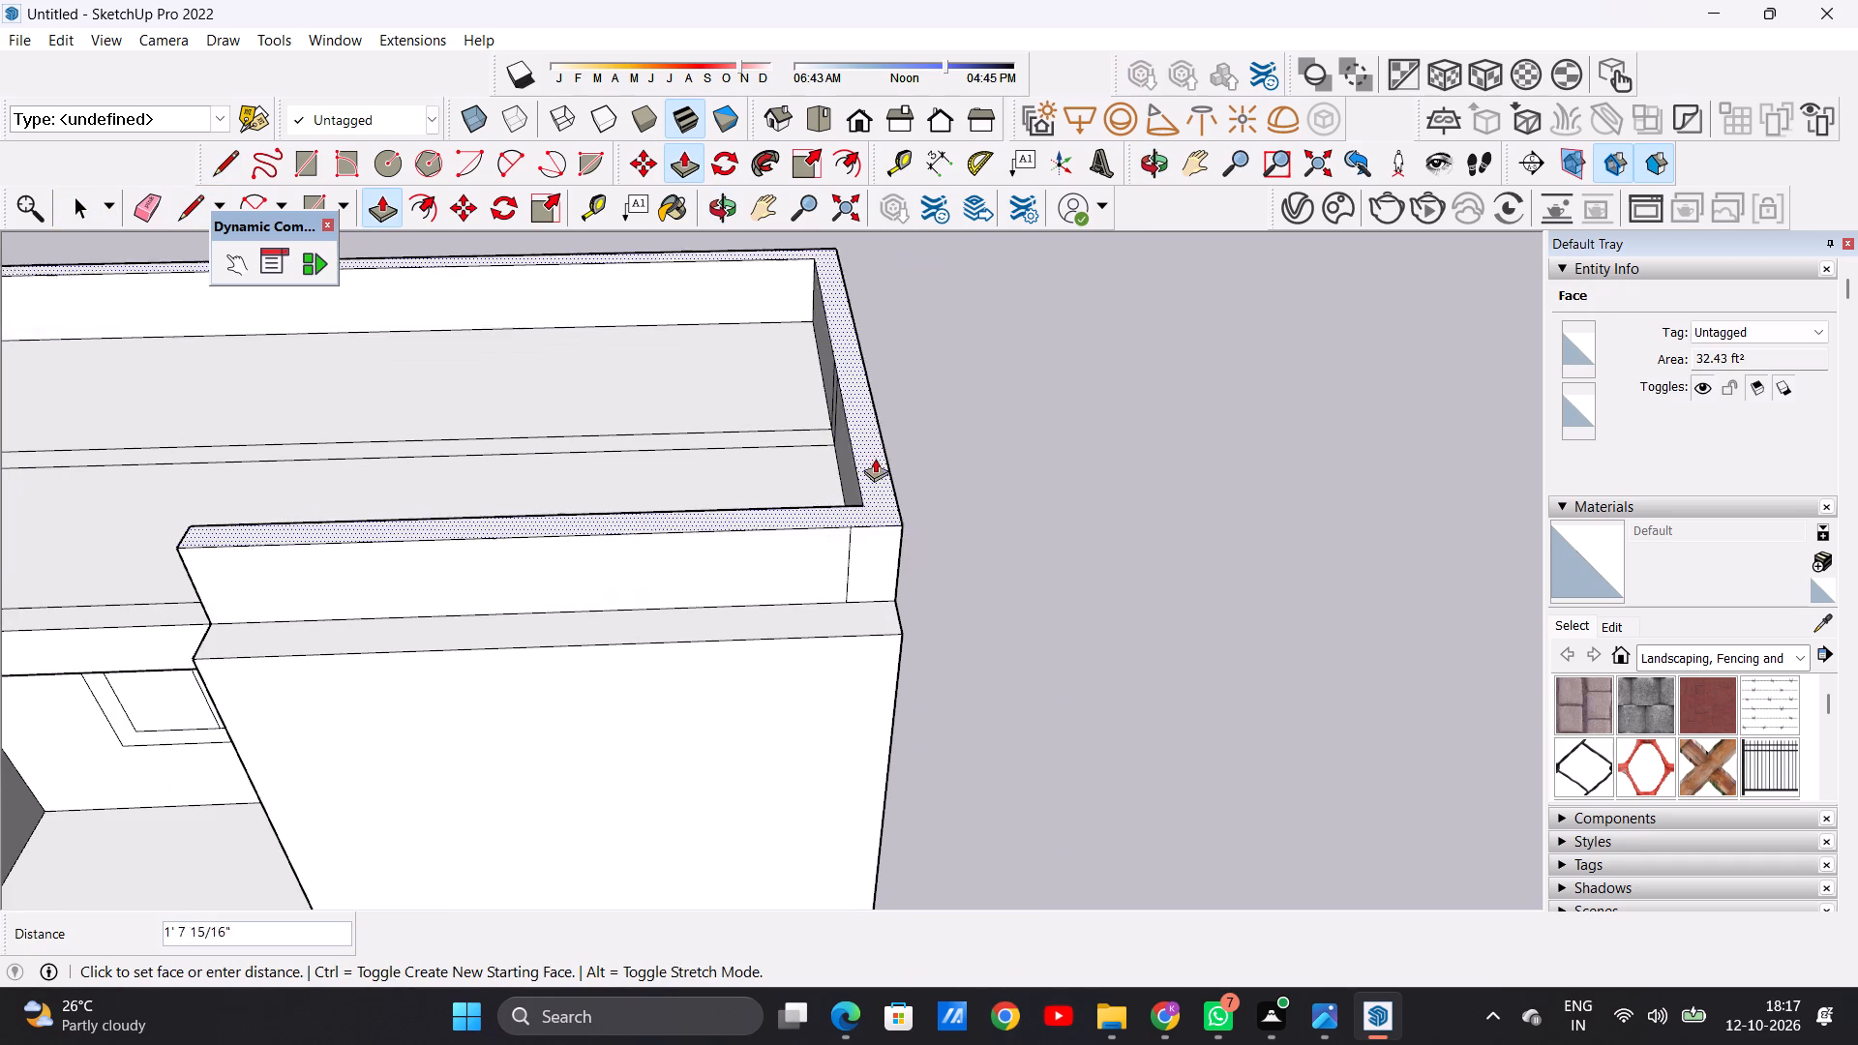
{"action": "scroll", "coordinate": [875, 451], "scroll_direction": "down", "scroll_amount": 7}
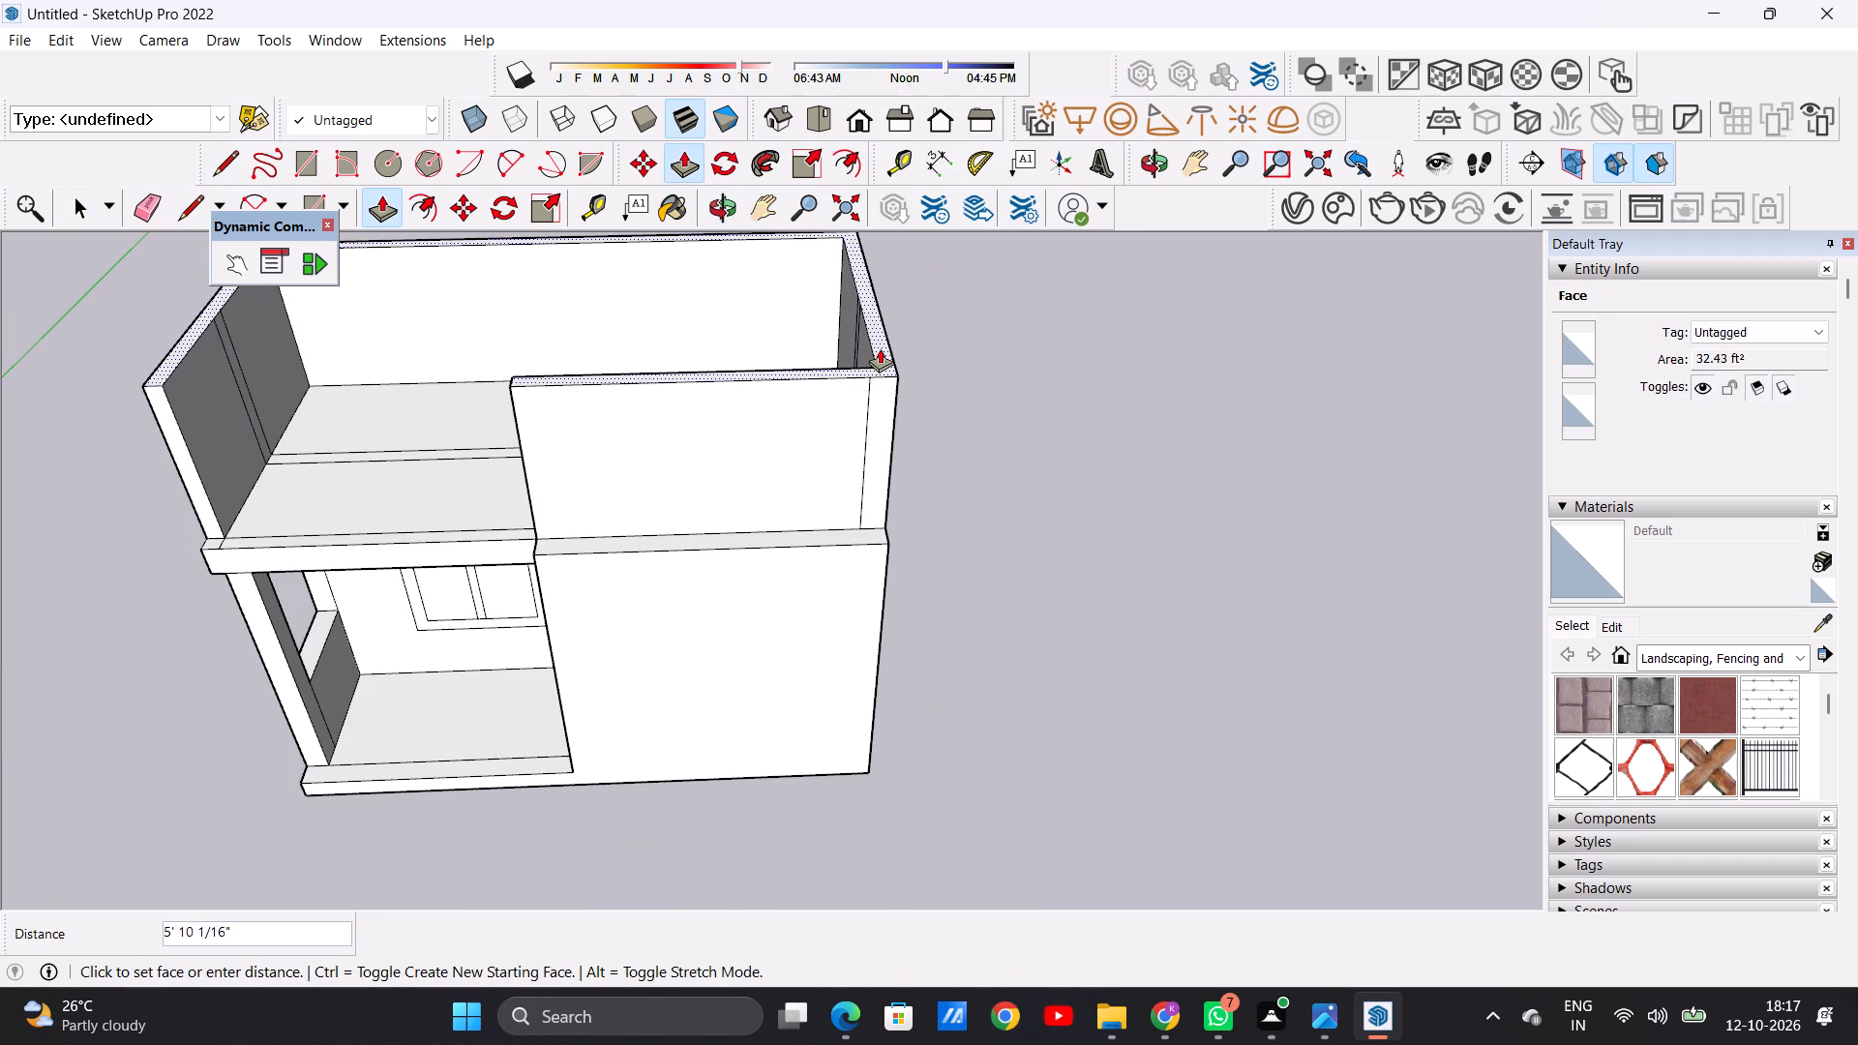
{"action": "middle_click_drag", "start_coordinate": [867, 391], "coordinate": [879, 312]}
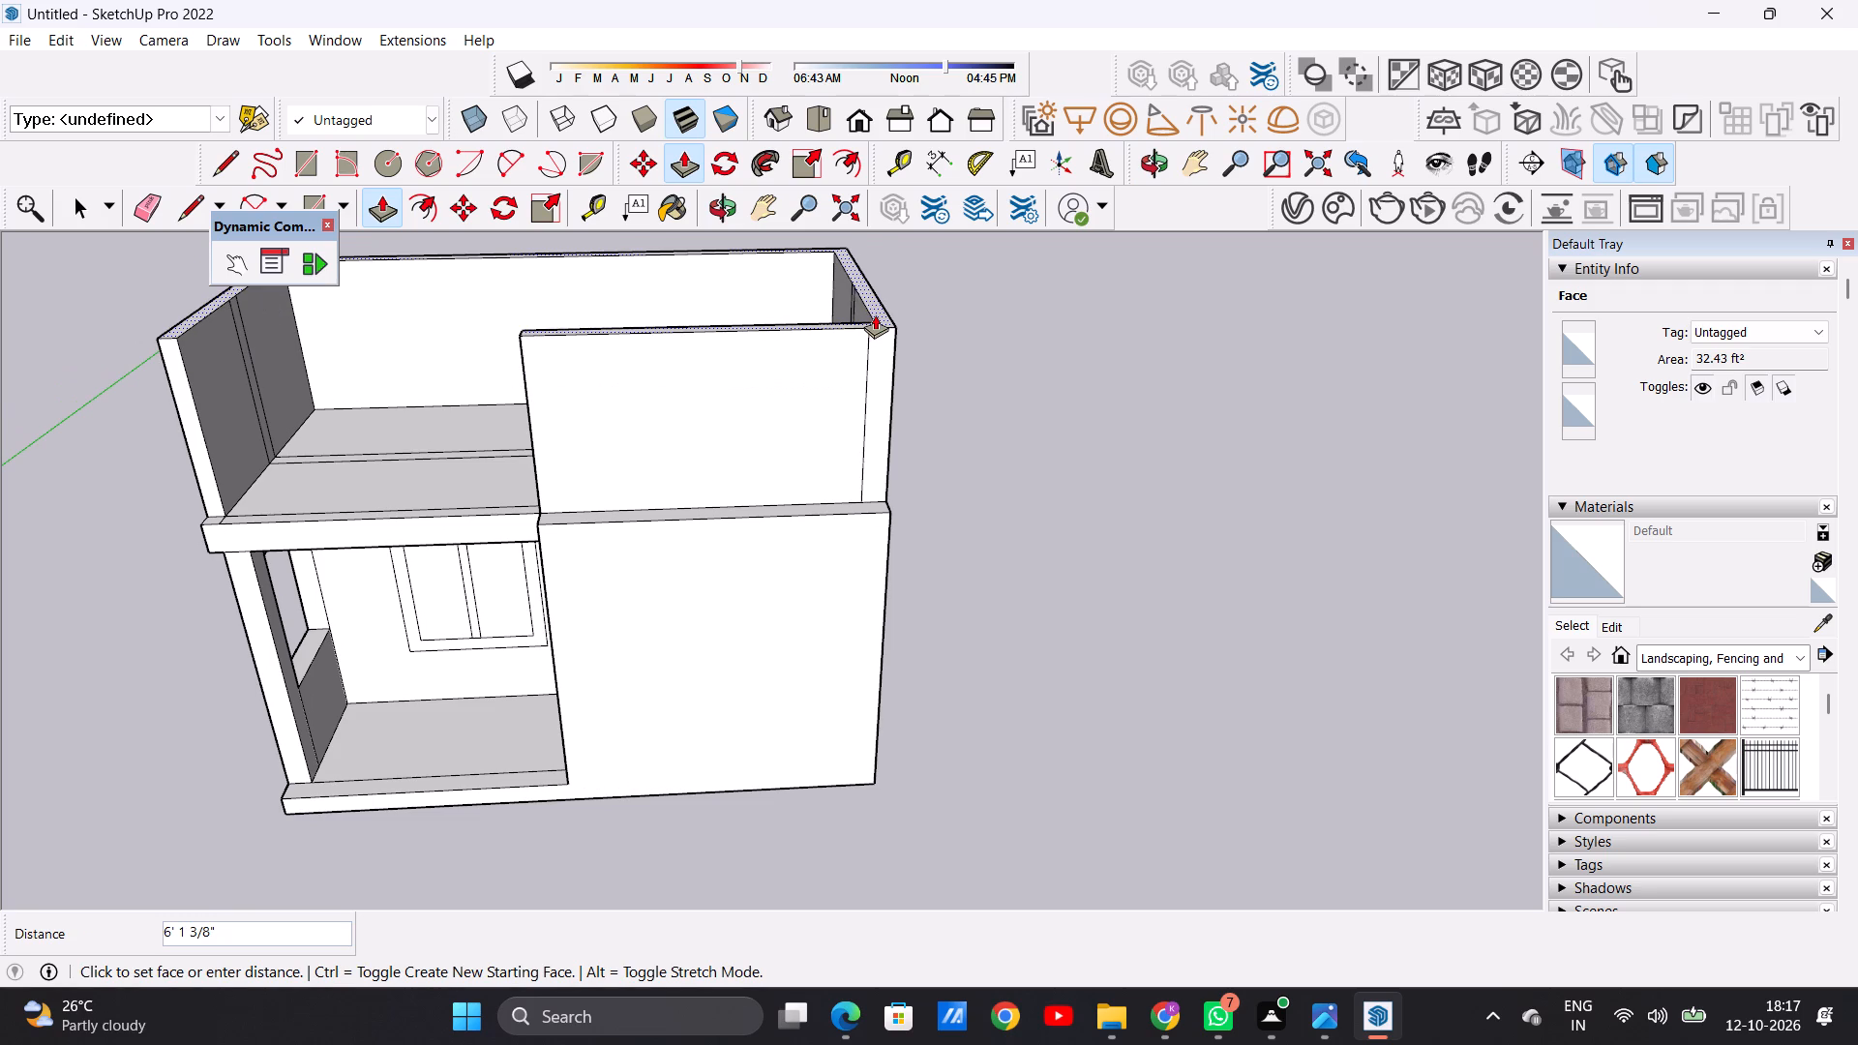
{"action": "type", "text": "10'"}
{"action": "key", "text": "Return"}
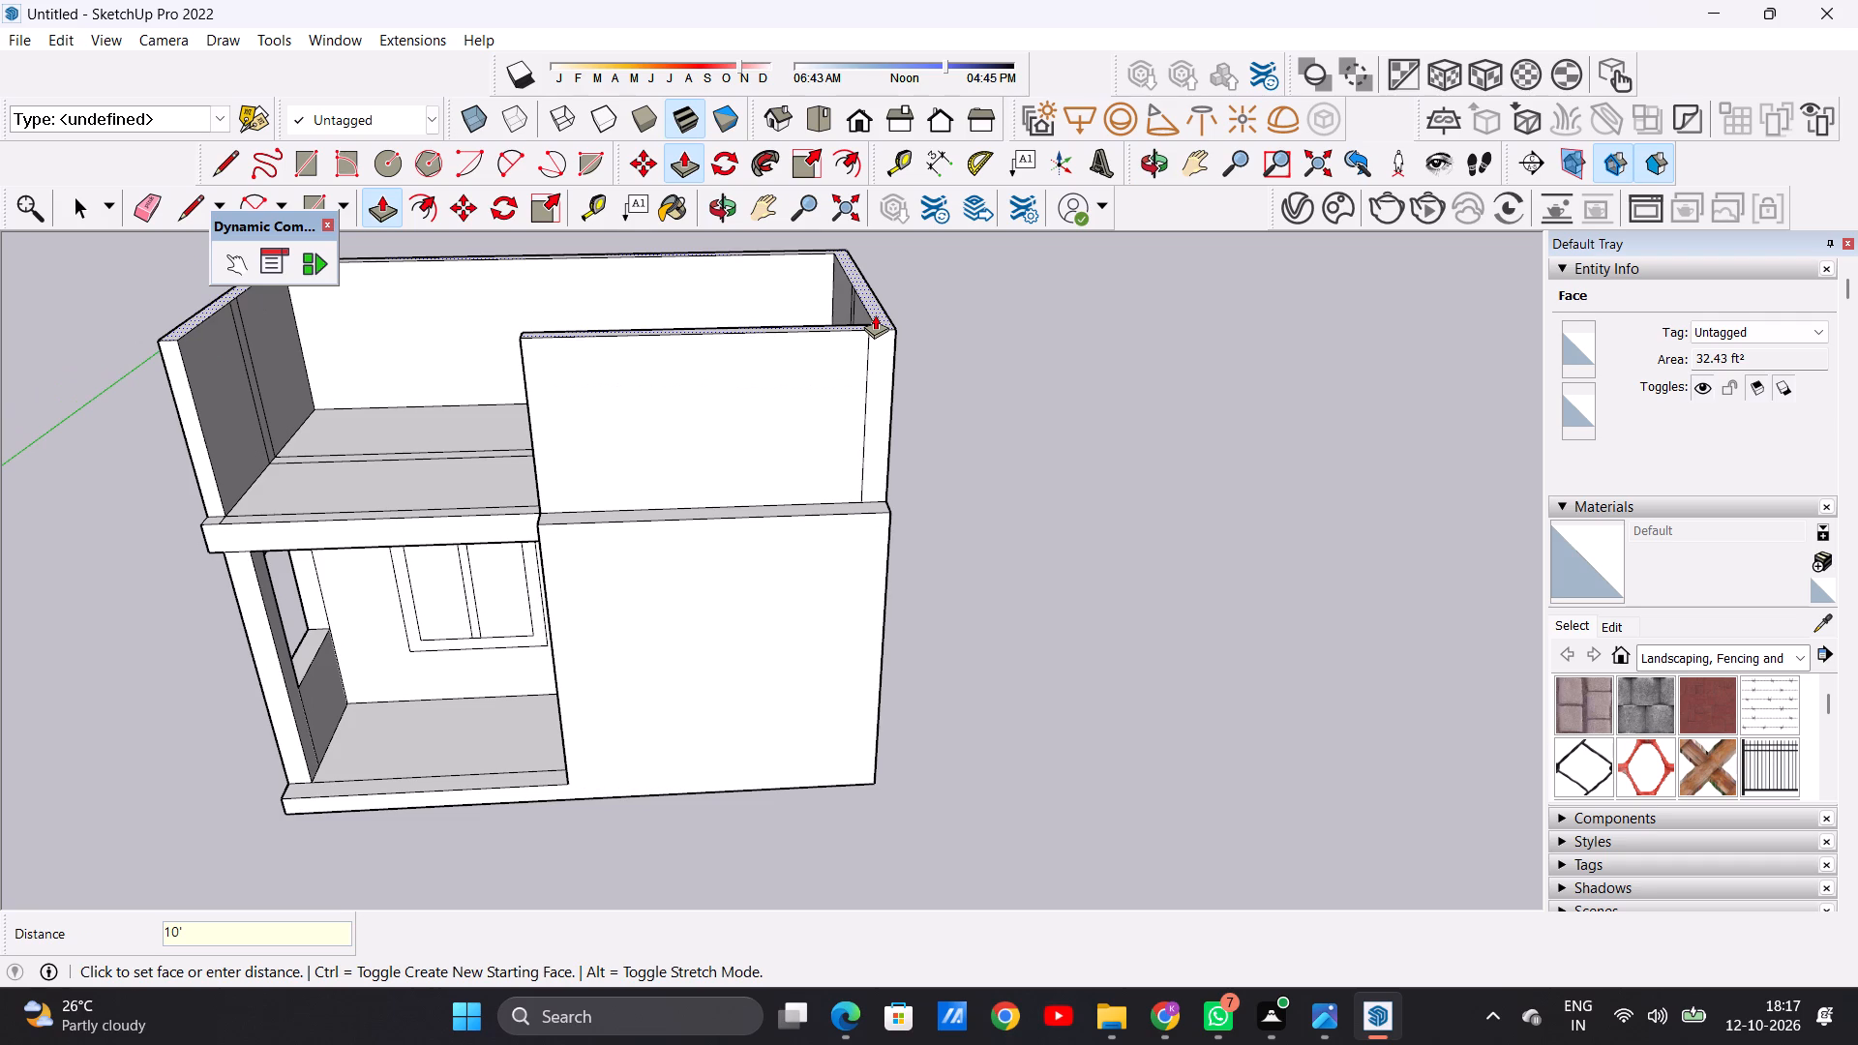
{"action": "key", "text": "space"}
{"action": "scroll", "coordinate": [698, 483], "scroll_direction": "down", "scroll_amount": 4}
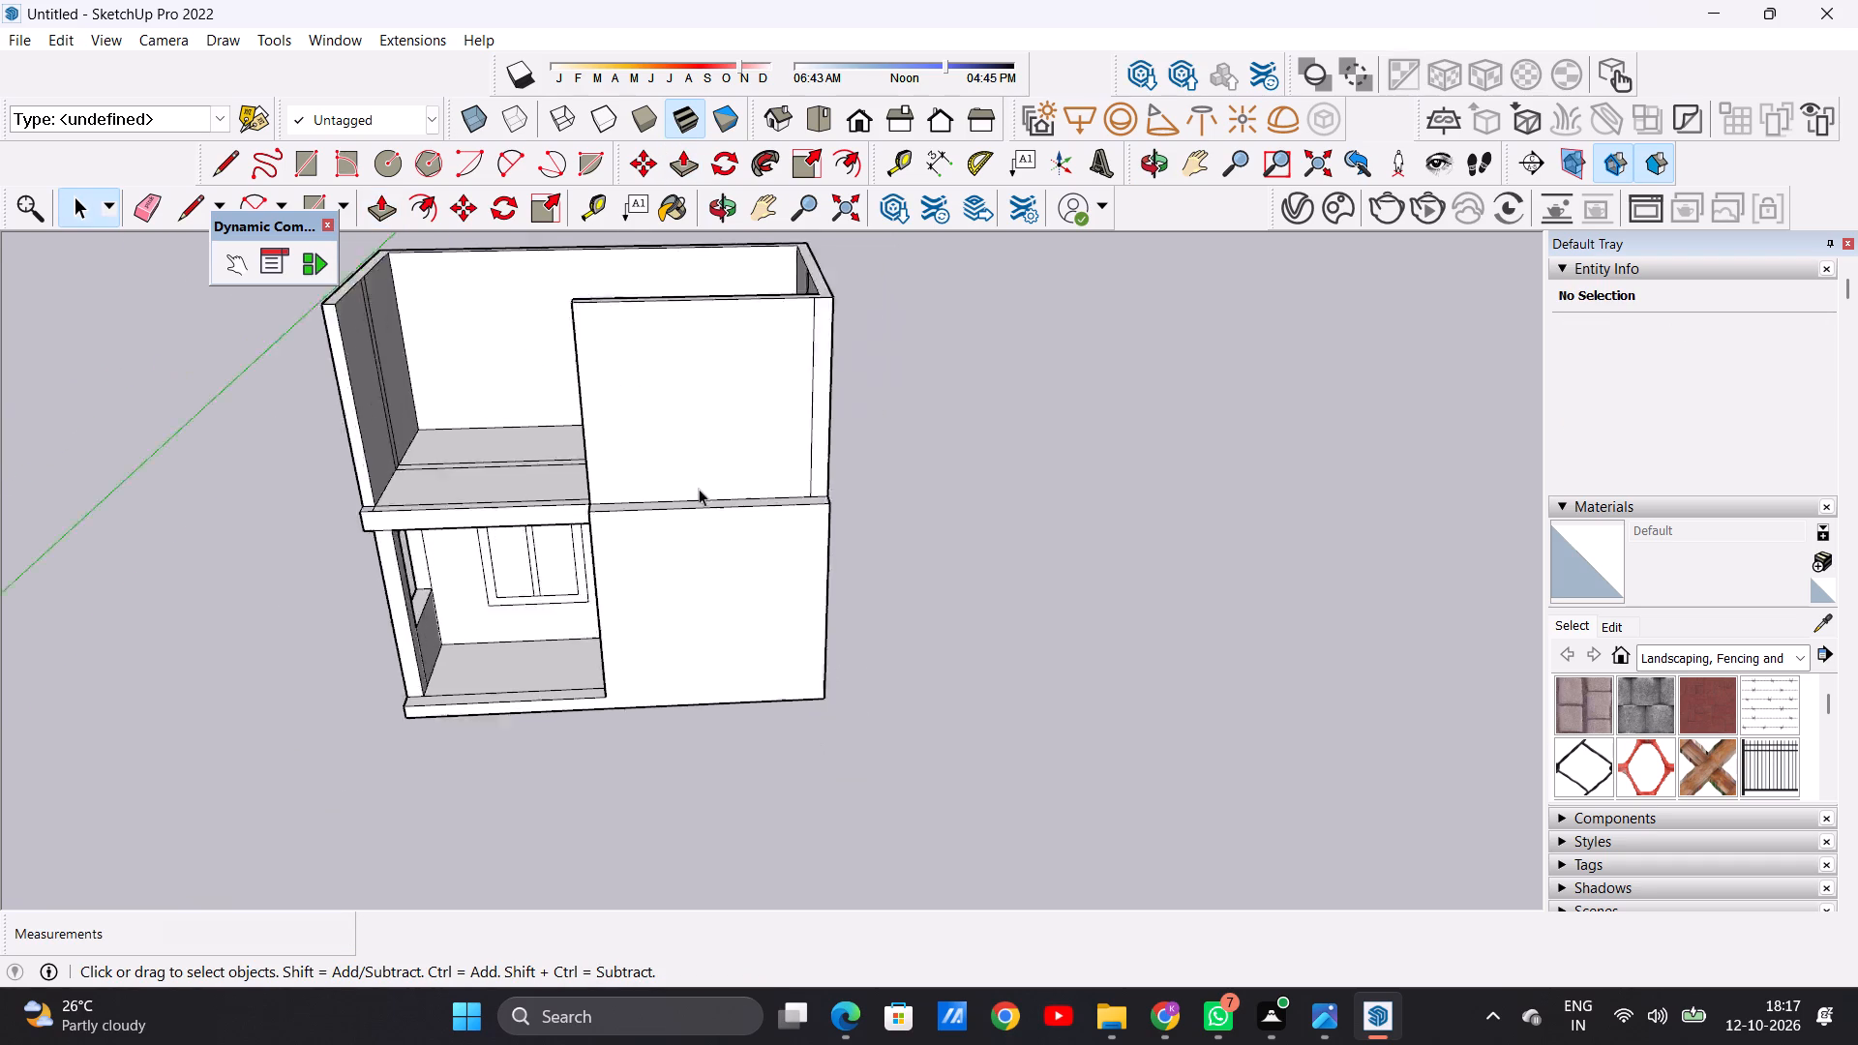
Examine the strip between the two lengthwise lines inside the raised walls, testing whether Push/Pull picks it as a separate face.
{"action": "scroll", "coordinate": [699, 489], "scroll_direction": "down", "scroll_amount": 3}
{"action": "middle_click_drag", "start_coordinate": [695, 490], "coordinate": [715, 669]}
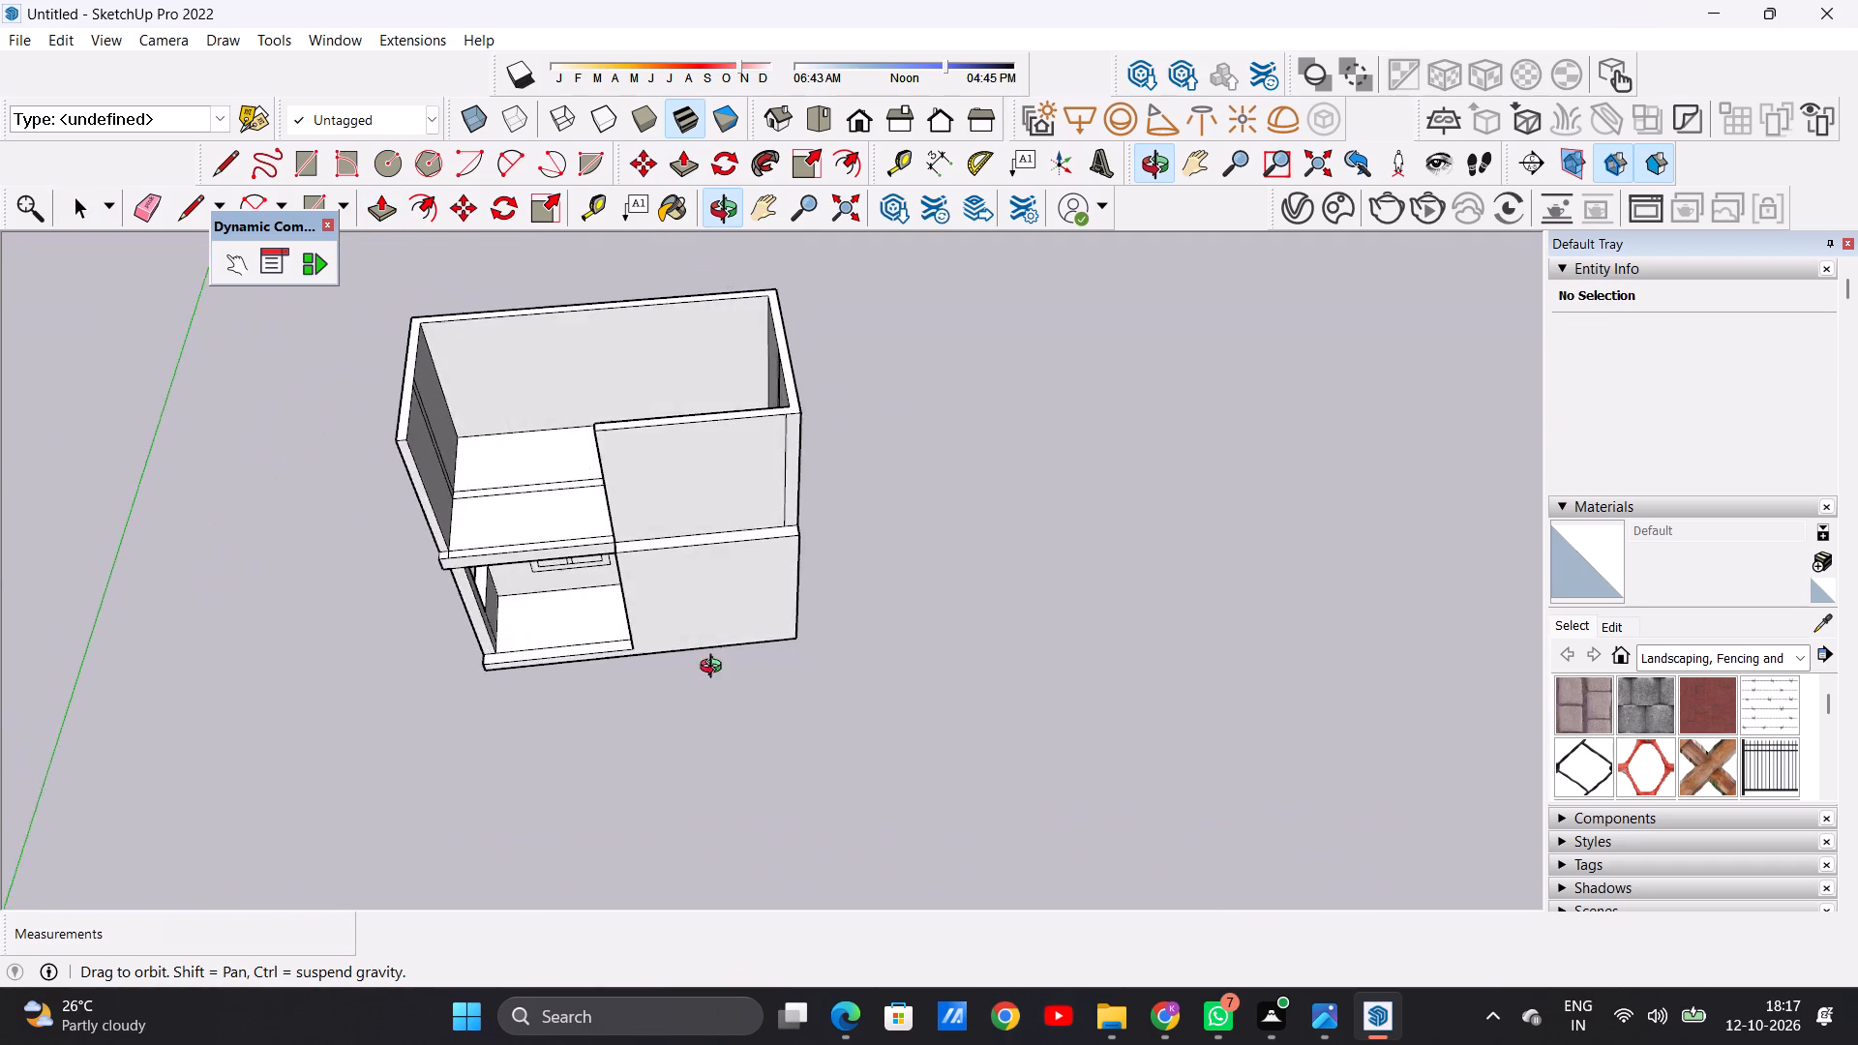
{"action": "middle_click_drag", "start_coordinate": [715, 669], "coordinate": [666, 721]}
{"action": "scroll", "coordinate": [581, 461], "scroll_direction": "up", "scroll_amount": 3}
{"action": "middle_click_drag", "start_coordinate": [504, 457], "coordinate": [754, 504]}
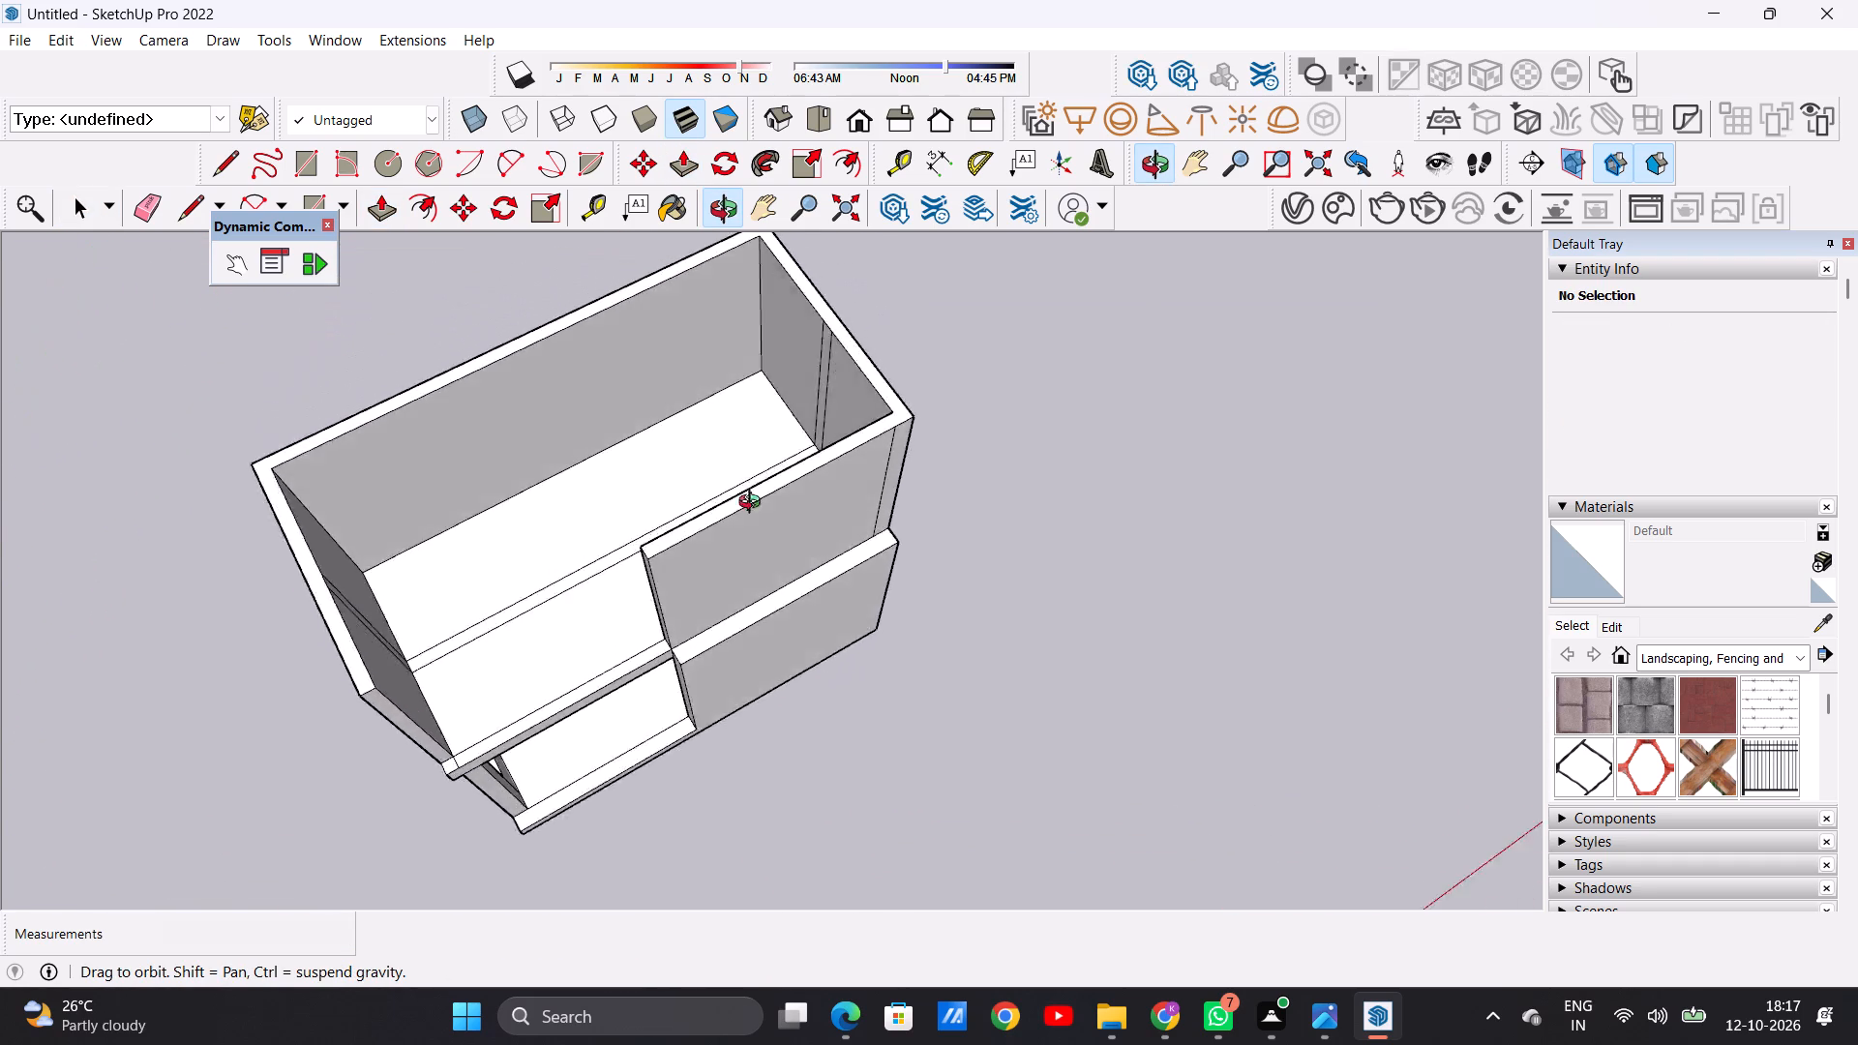
{"action": "middle_click_drag", "start_coordinate": [754, 504], "coordinate": [944, 415]}
{"action": "middle_click_drag", "start_coordinate": [726, 533], "coordinate": [944, 520]}
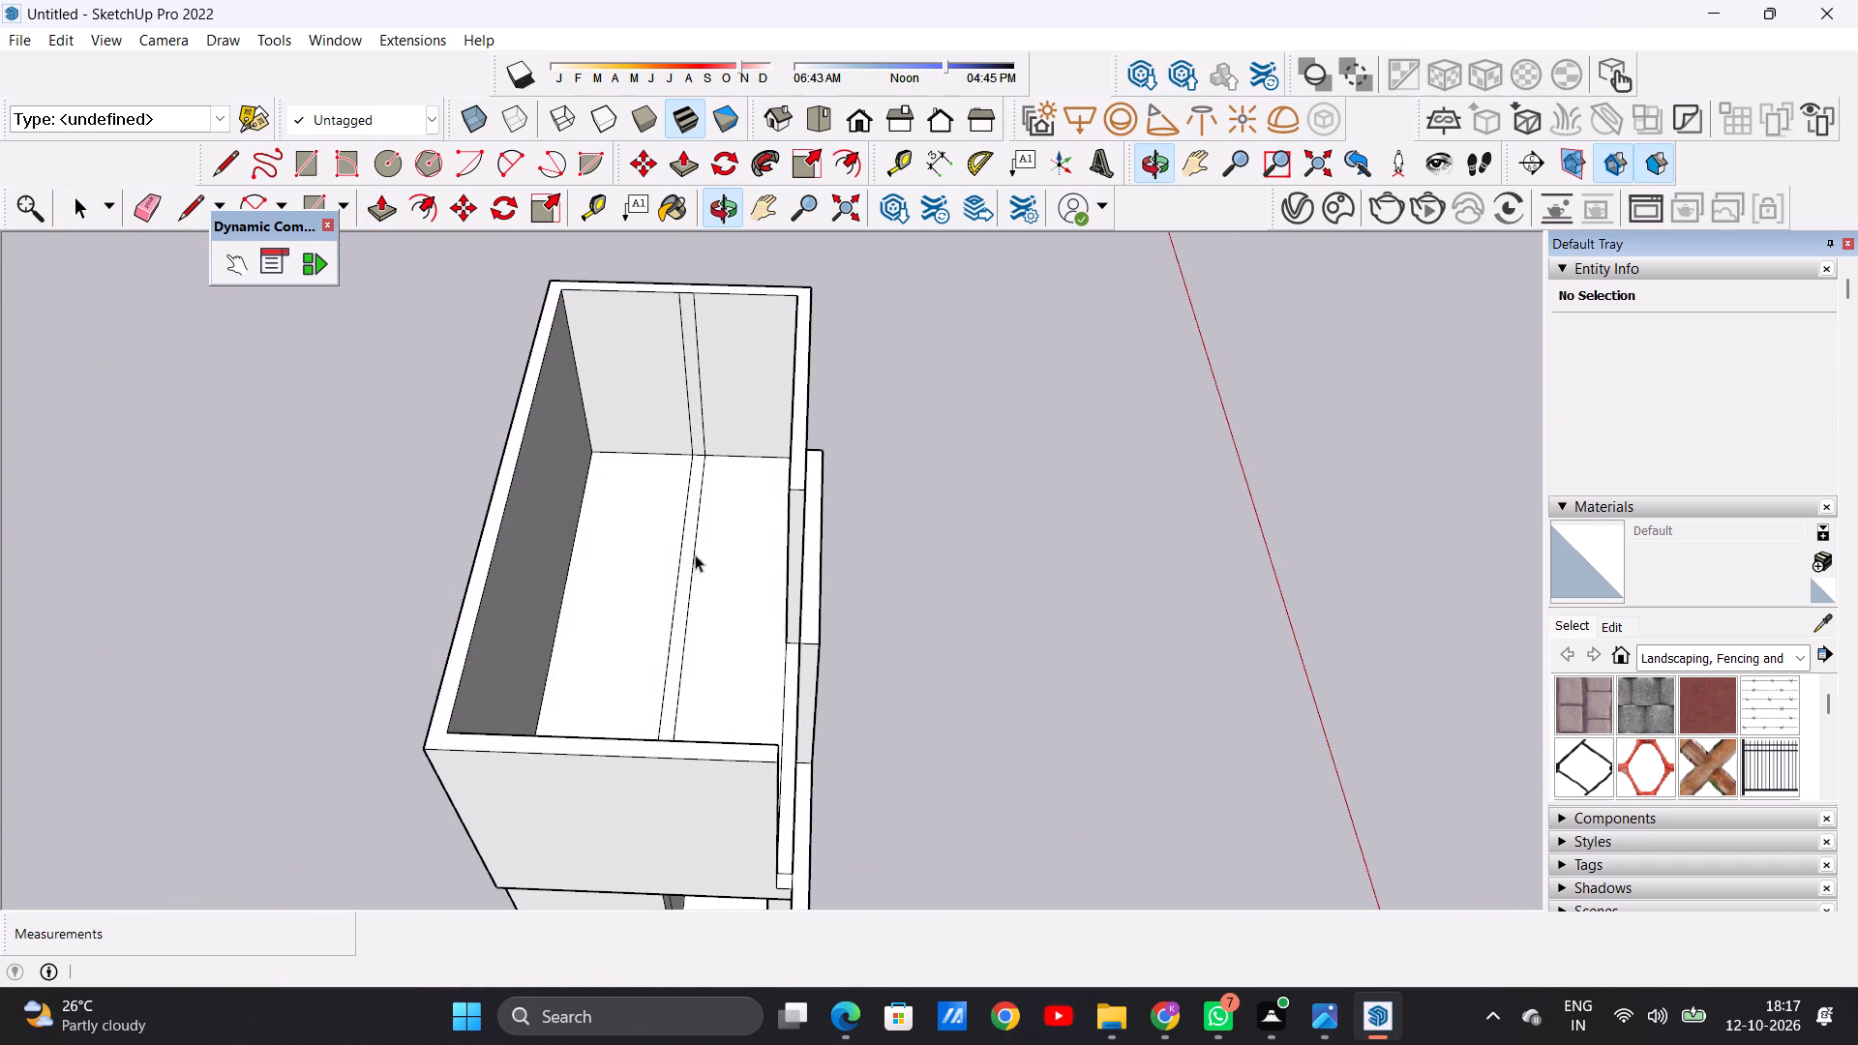
{"action": "middle_click_drag", "start_coordinate": [710, 605], "coordinate": [584, 645]}
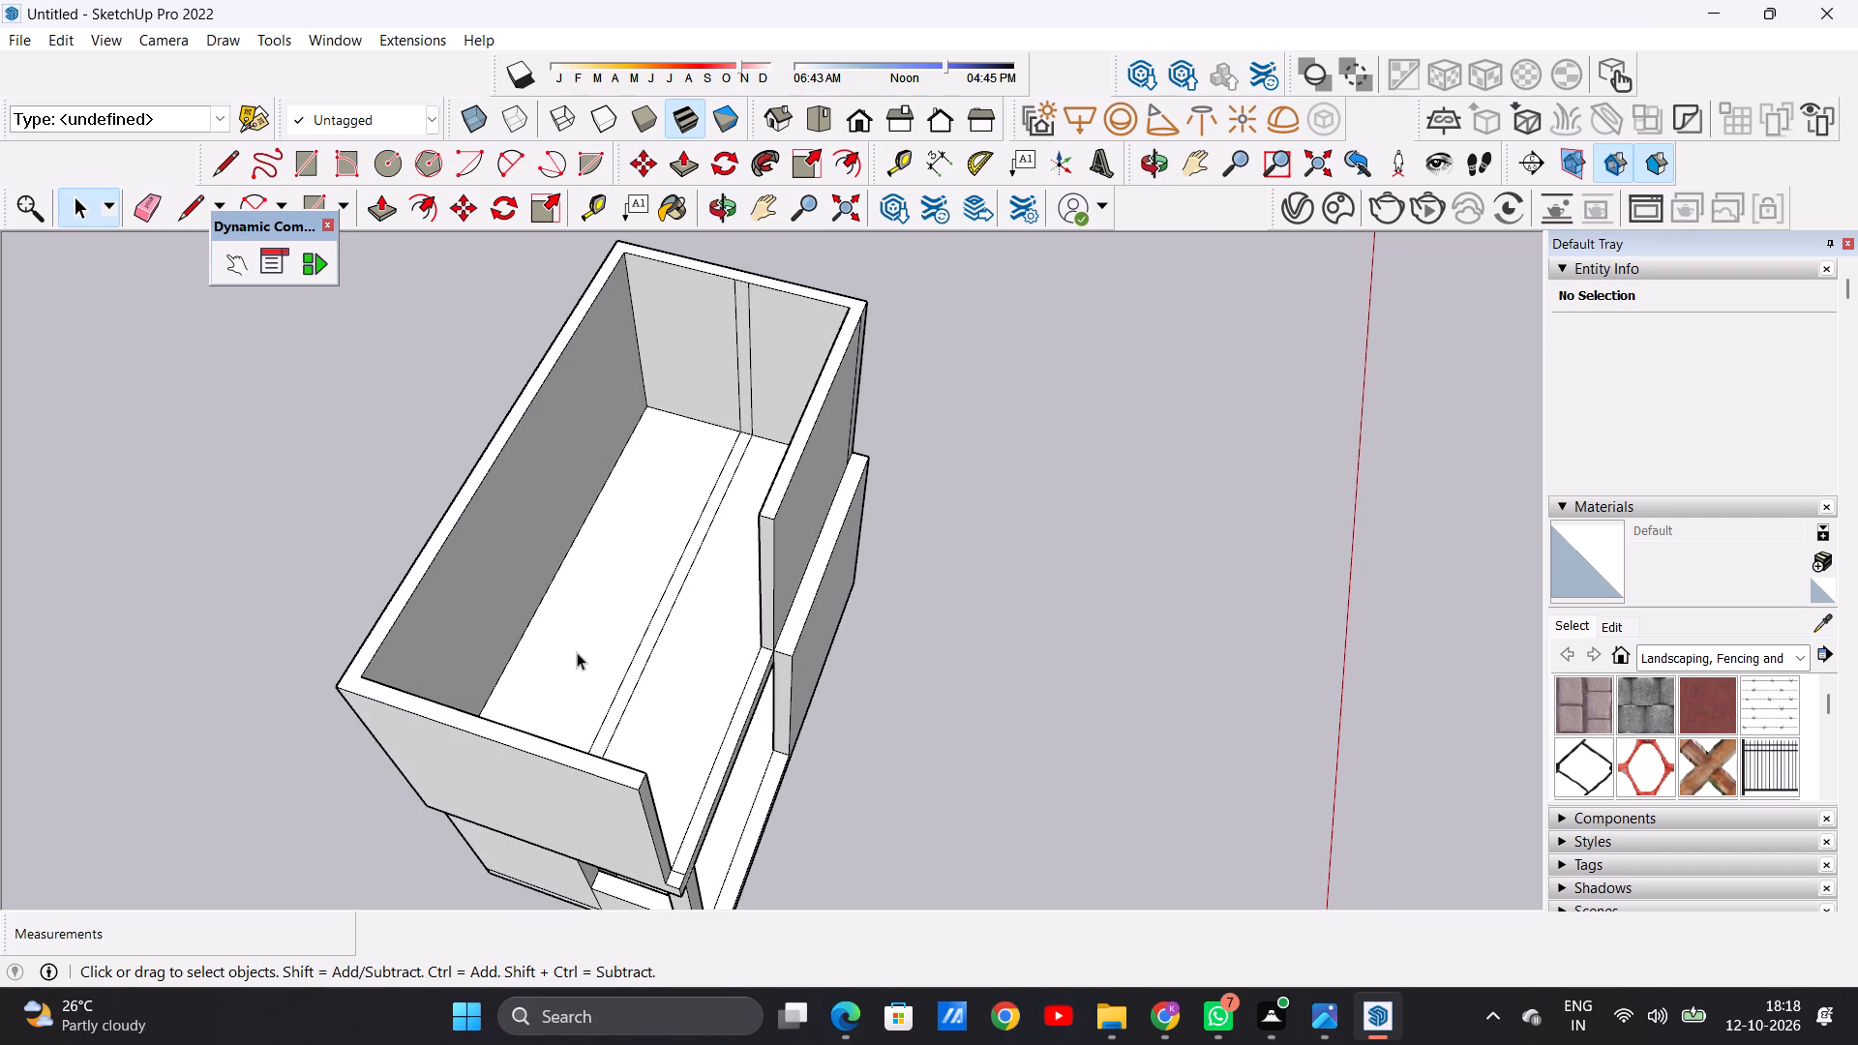
{"action": "key", "text": "p"}
{"action": "scroll", "coordinate": [611, 691], "scroll_direction": "up", "scroll_amount": 9}
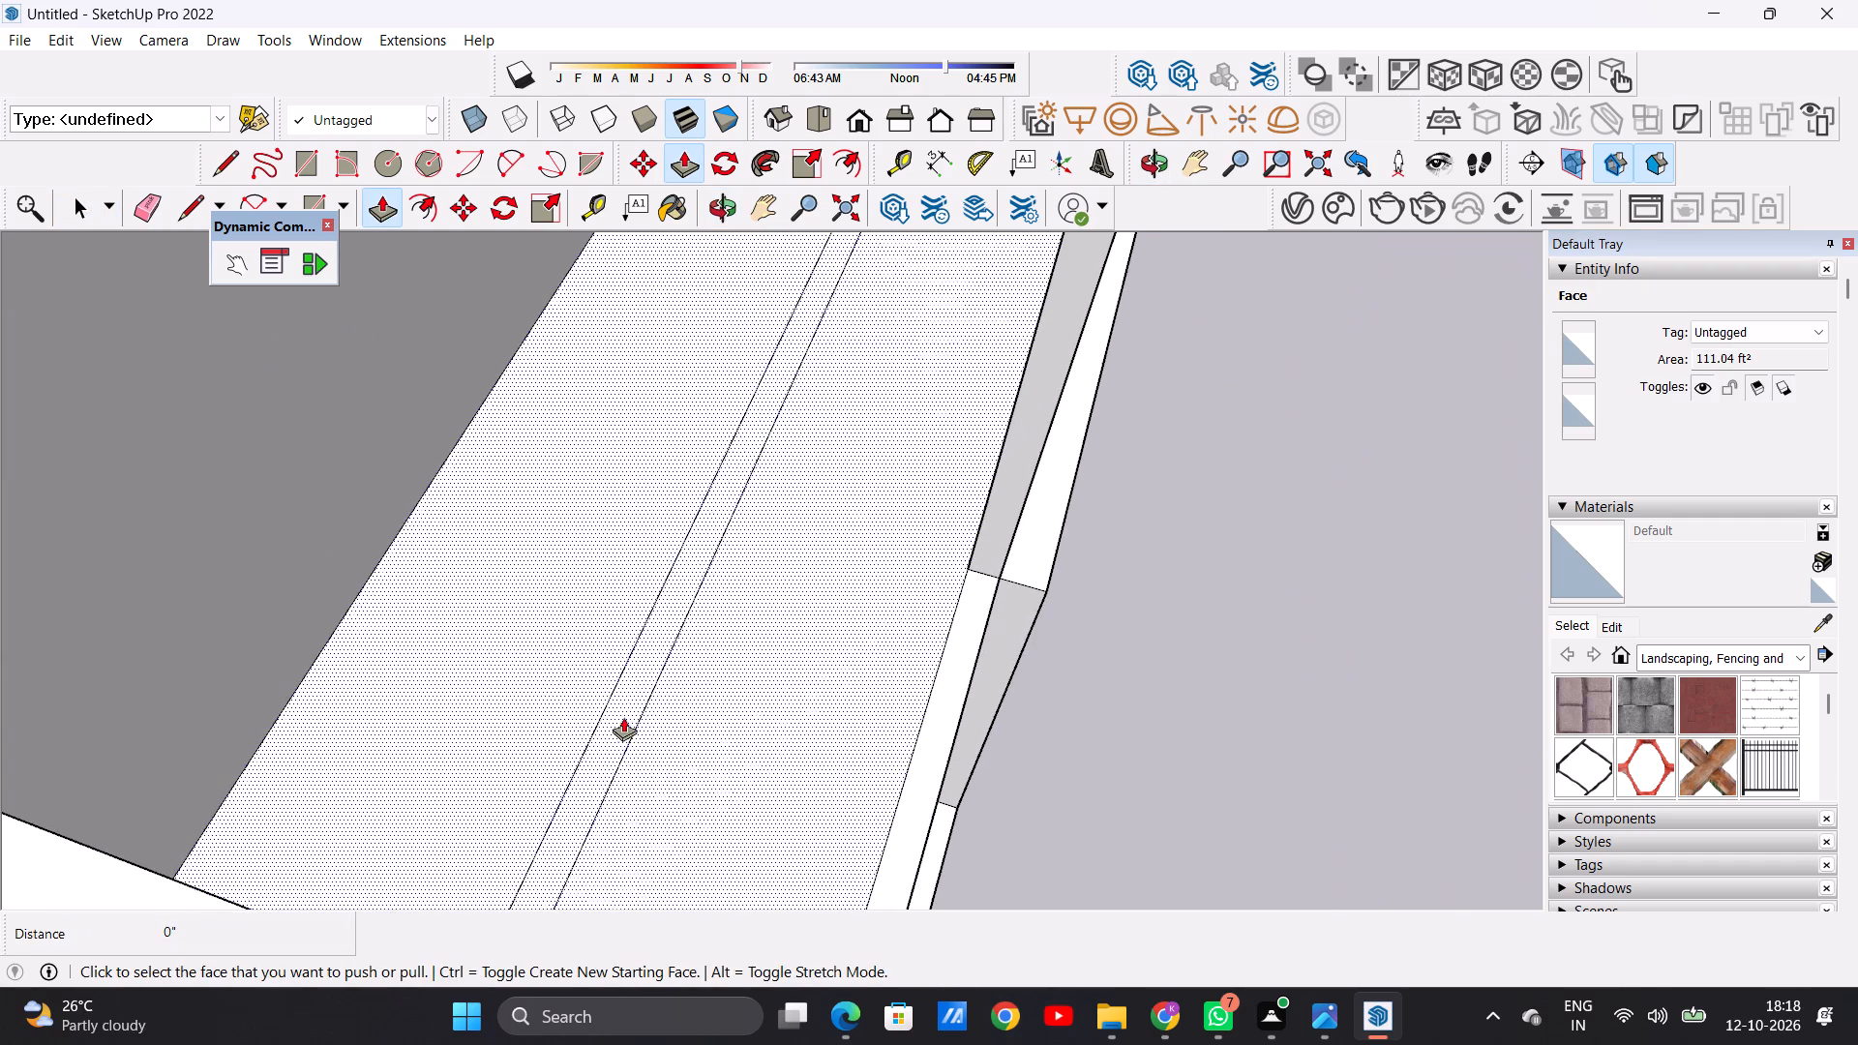
{"action": "scroll", "coordinate": [579, 777], "scroll_direction": "up", "scroll_amount": 6}
{"action": "key", "text": "space"}
{"action": "scroll", "coordinate": [921, 687], "scroll_direction": "down", "scroll_amount": 6}
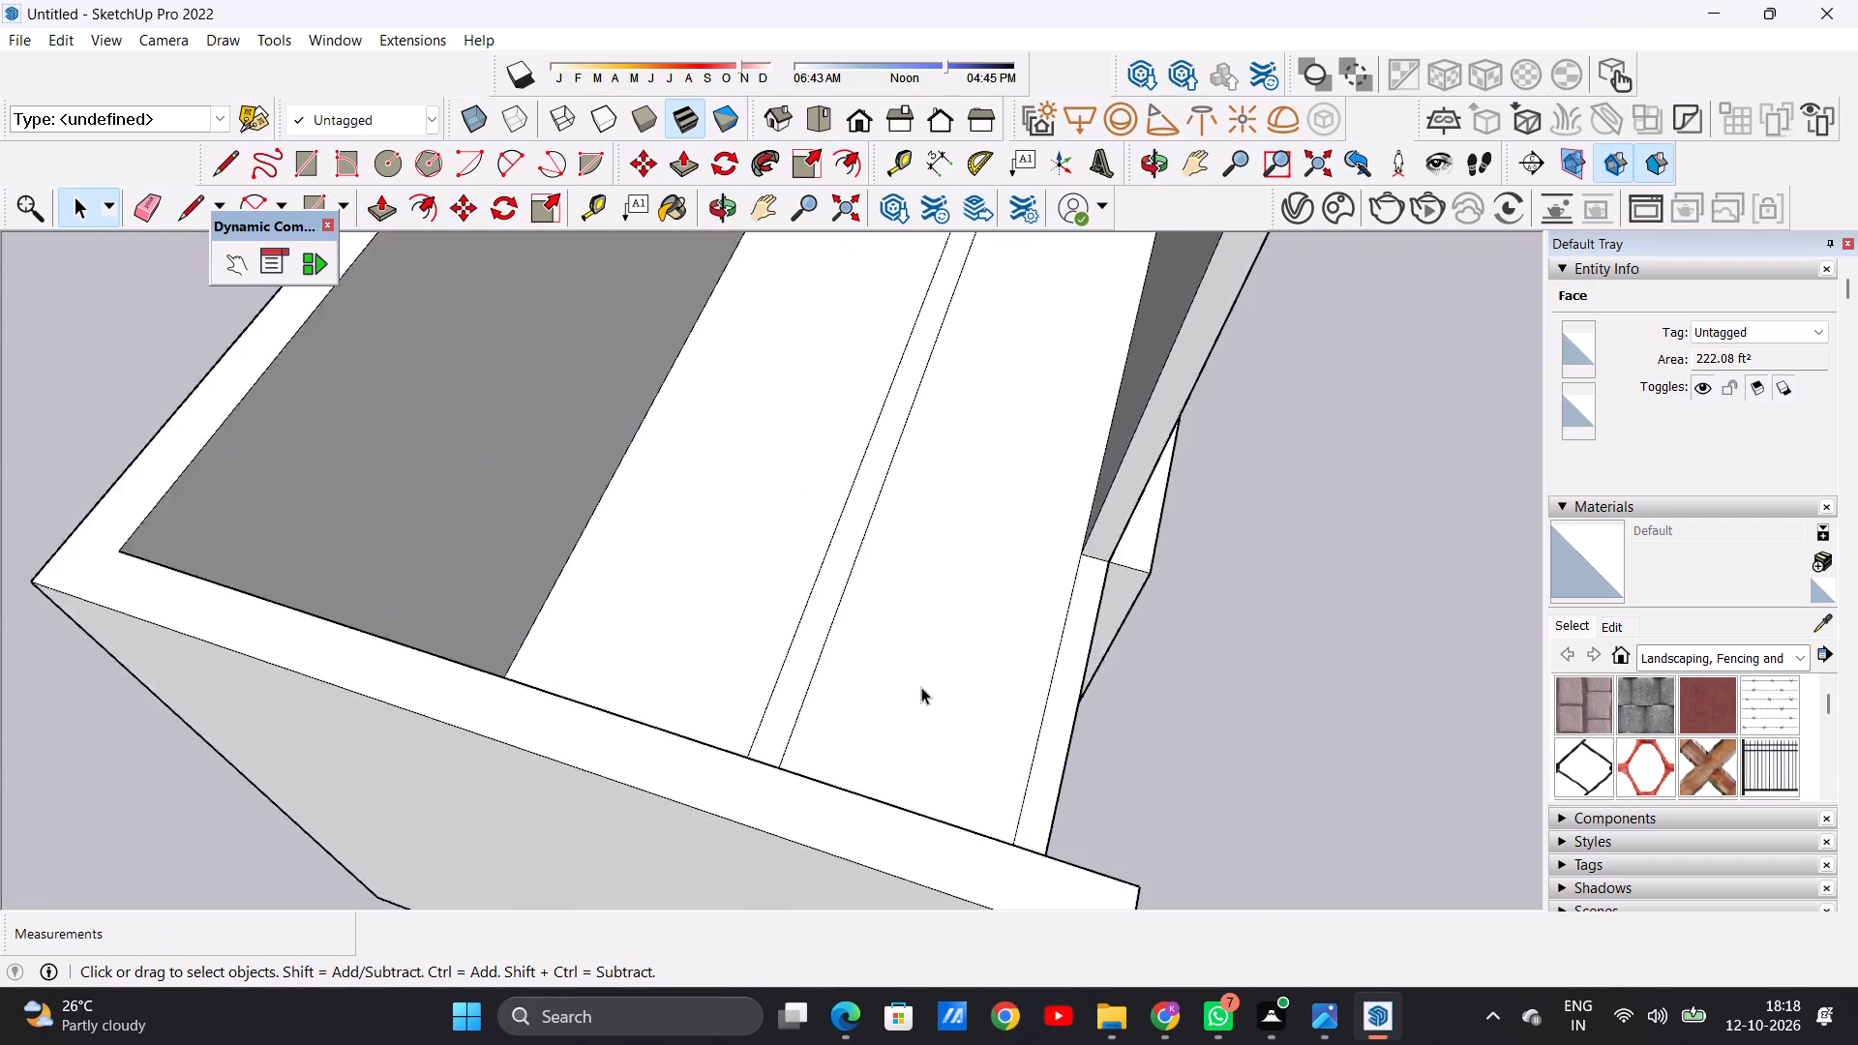
{"action": "scroll", "coordinate": [921, 687], "scroll_direction": "down", "scroll_amount": 16}
Examine the strip's opposite end where it meets the short wall, testing again whether Push/Pull picks it separately.
{"action": "middle_click_drag", "start_coordinate": [876, 624], "coordinate": [0, 747]}
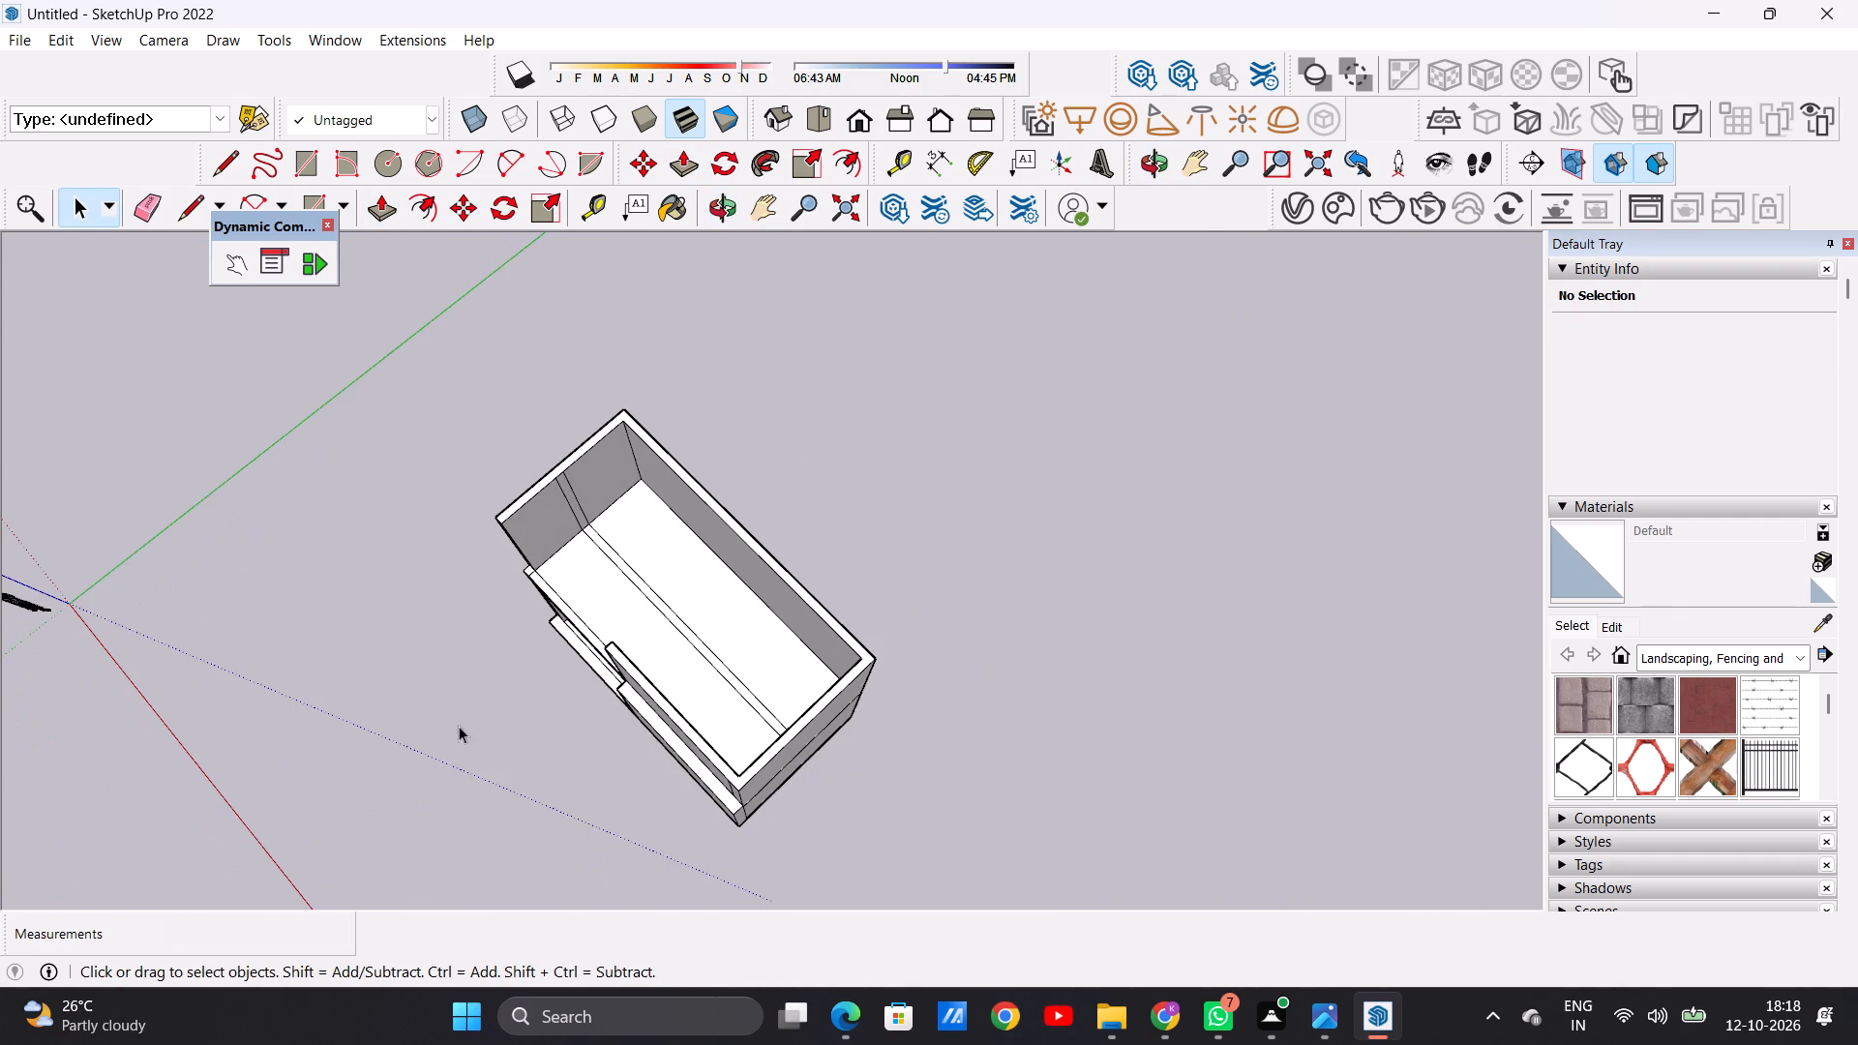
{"action": "scroll", "coordinate": [636, 724], "scroll_direction": "up", "scroll_amount": 2}
{"action": "scroll", "coordinate": [643, 724], "scroll_direction": "down", "scroll_amount": 1}
{"action": "scroll", "coordinate": [646, 724], "scroll_direction": "up", "scroll_amount": 16}
{"action": "middle_click_drag", "start_coordinate": [813, 911], "coordinate": [852, 757]}
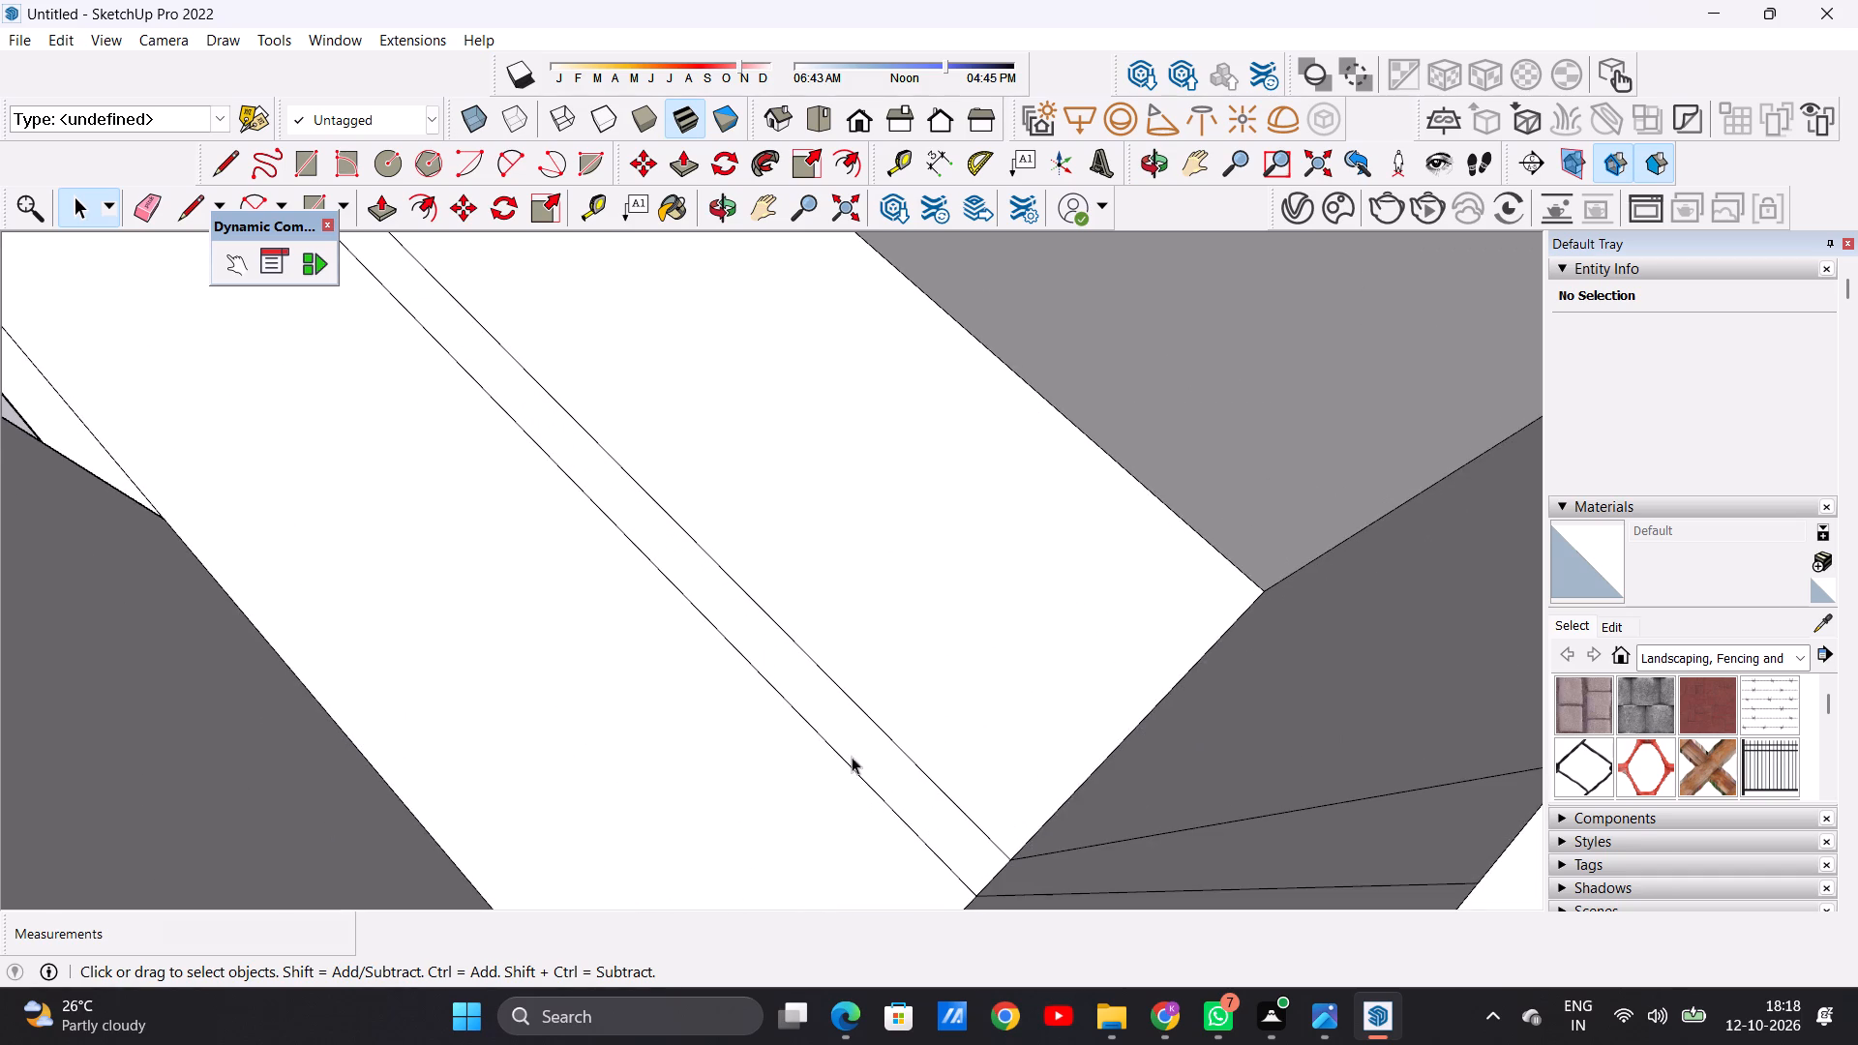
{"action": "middle_click_drag", "start_coordinate": [852, 757], "coordinate": [871, 722]}
{"action": "middle_click_drag", "start_coordinate": [812, 856], "coordinate": [915, 831]}
{"action": "scroll", "coordinate": [1065, 772], "scroll_direction": "up", "scroll_amount": 2}
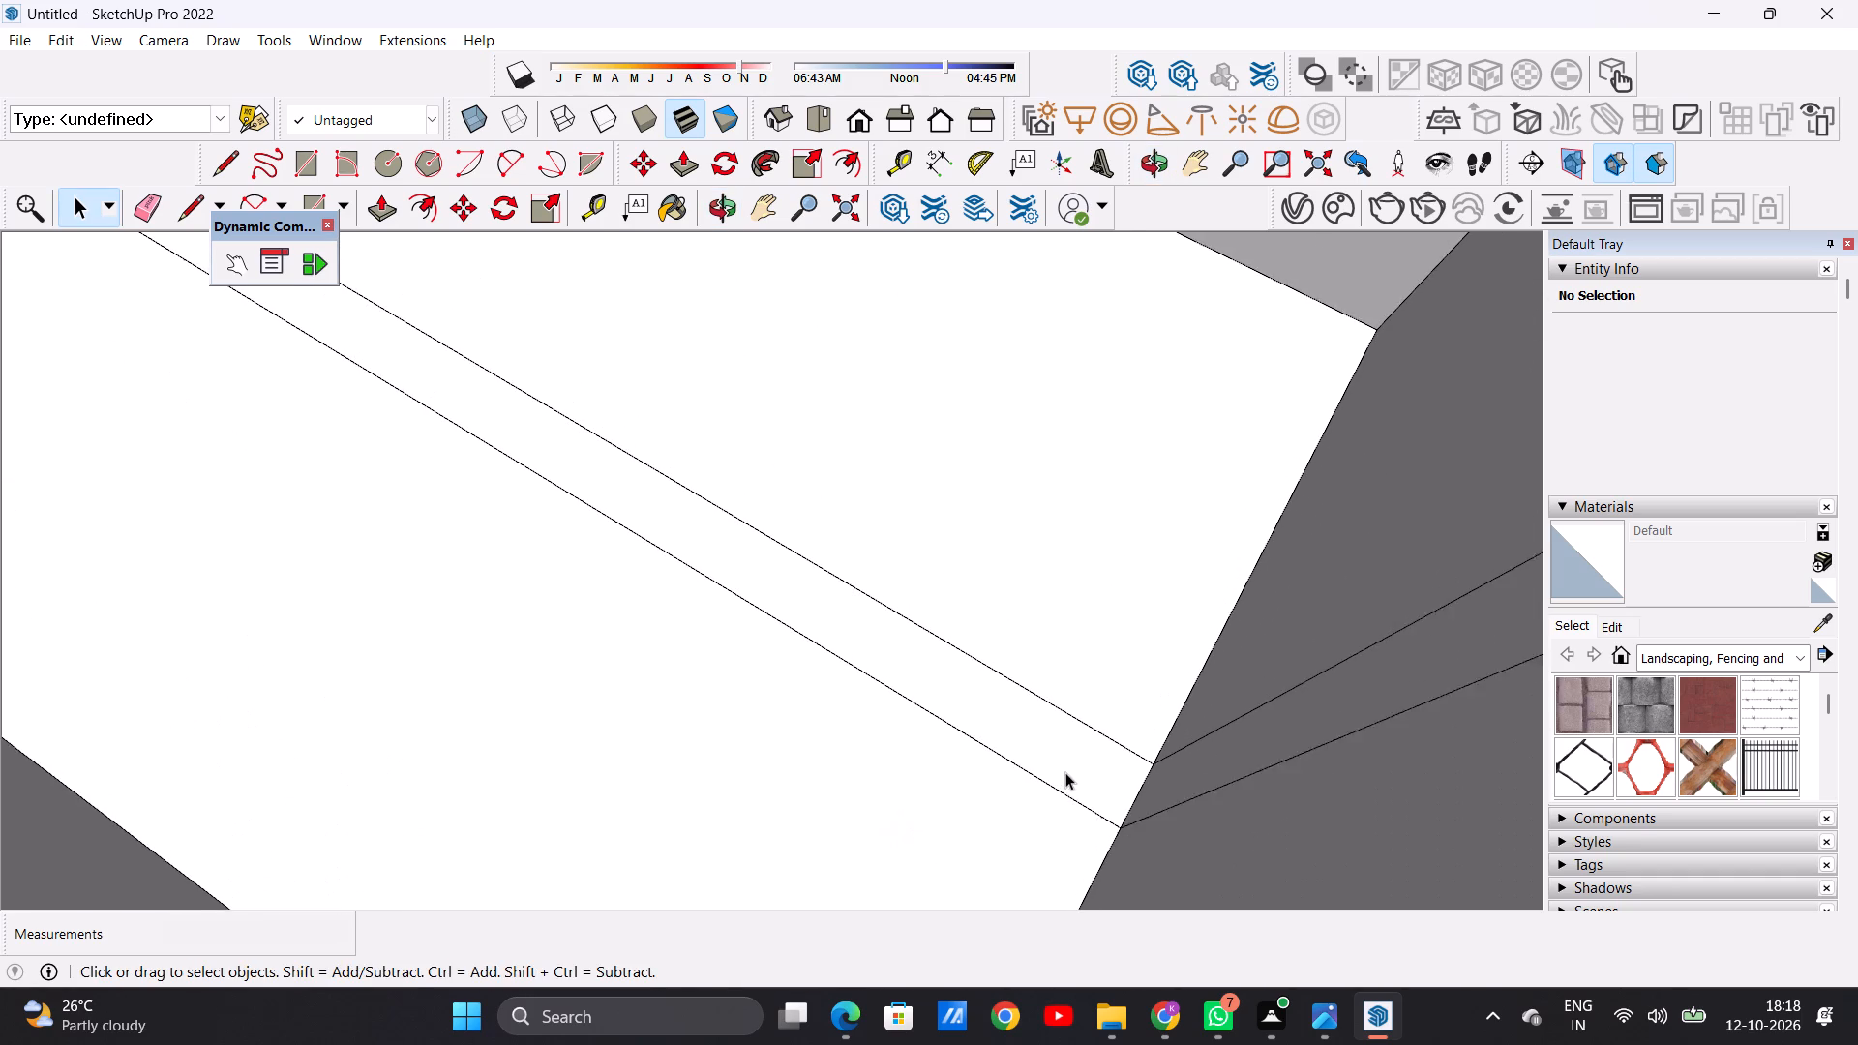
{"action": "scroll", "coordinate": [1065, 772], "scroll_direction": "up", "scroll_amount": 2}
{"action": "key", "text": "p"}
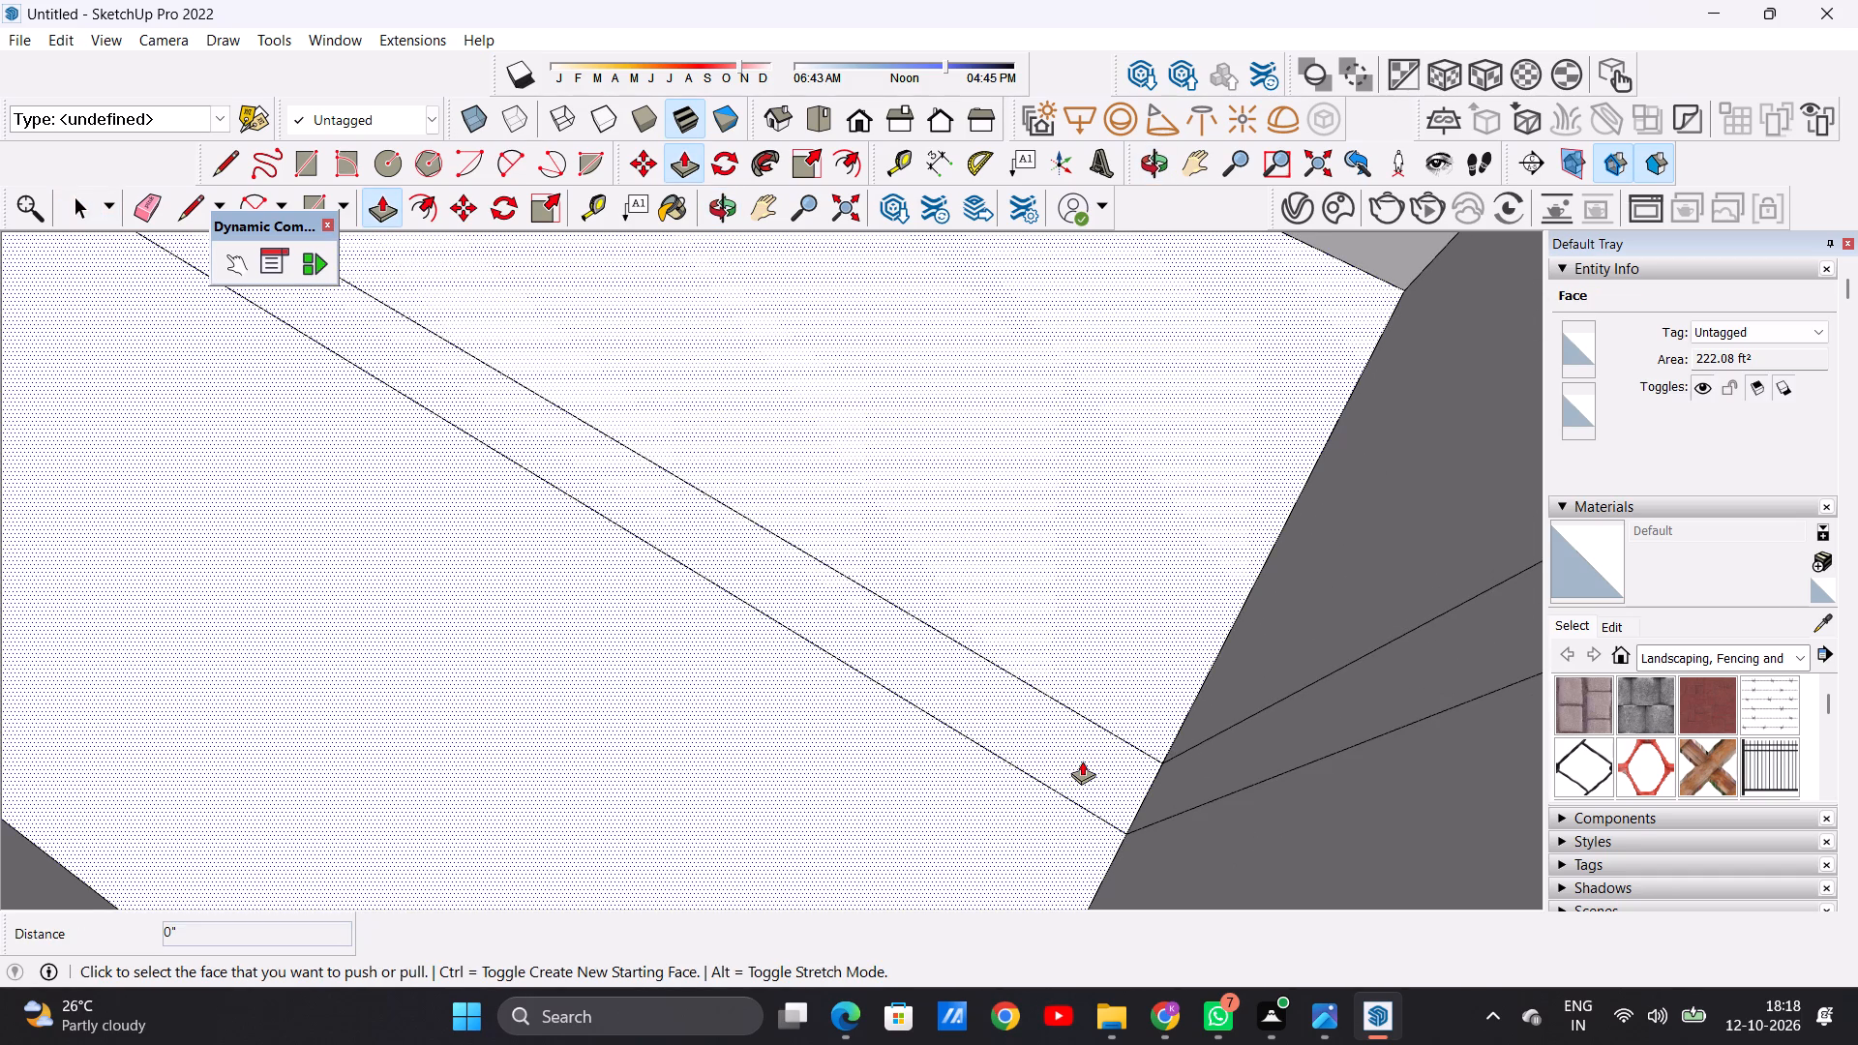
{"action": "key", "text": "space"}
{"action": "scroll", "coordinate": [722, 755], "scroll_direction": "down", "scroll_amount": 20}
{"action": "scroll", "coordinate": [722, 755], "scroll_direction": "down", "scroll_amount": 2}
{"action": "middle_click_drag", "start_coordinate": [697, 818], "coordinate": [699, 808]}
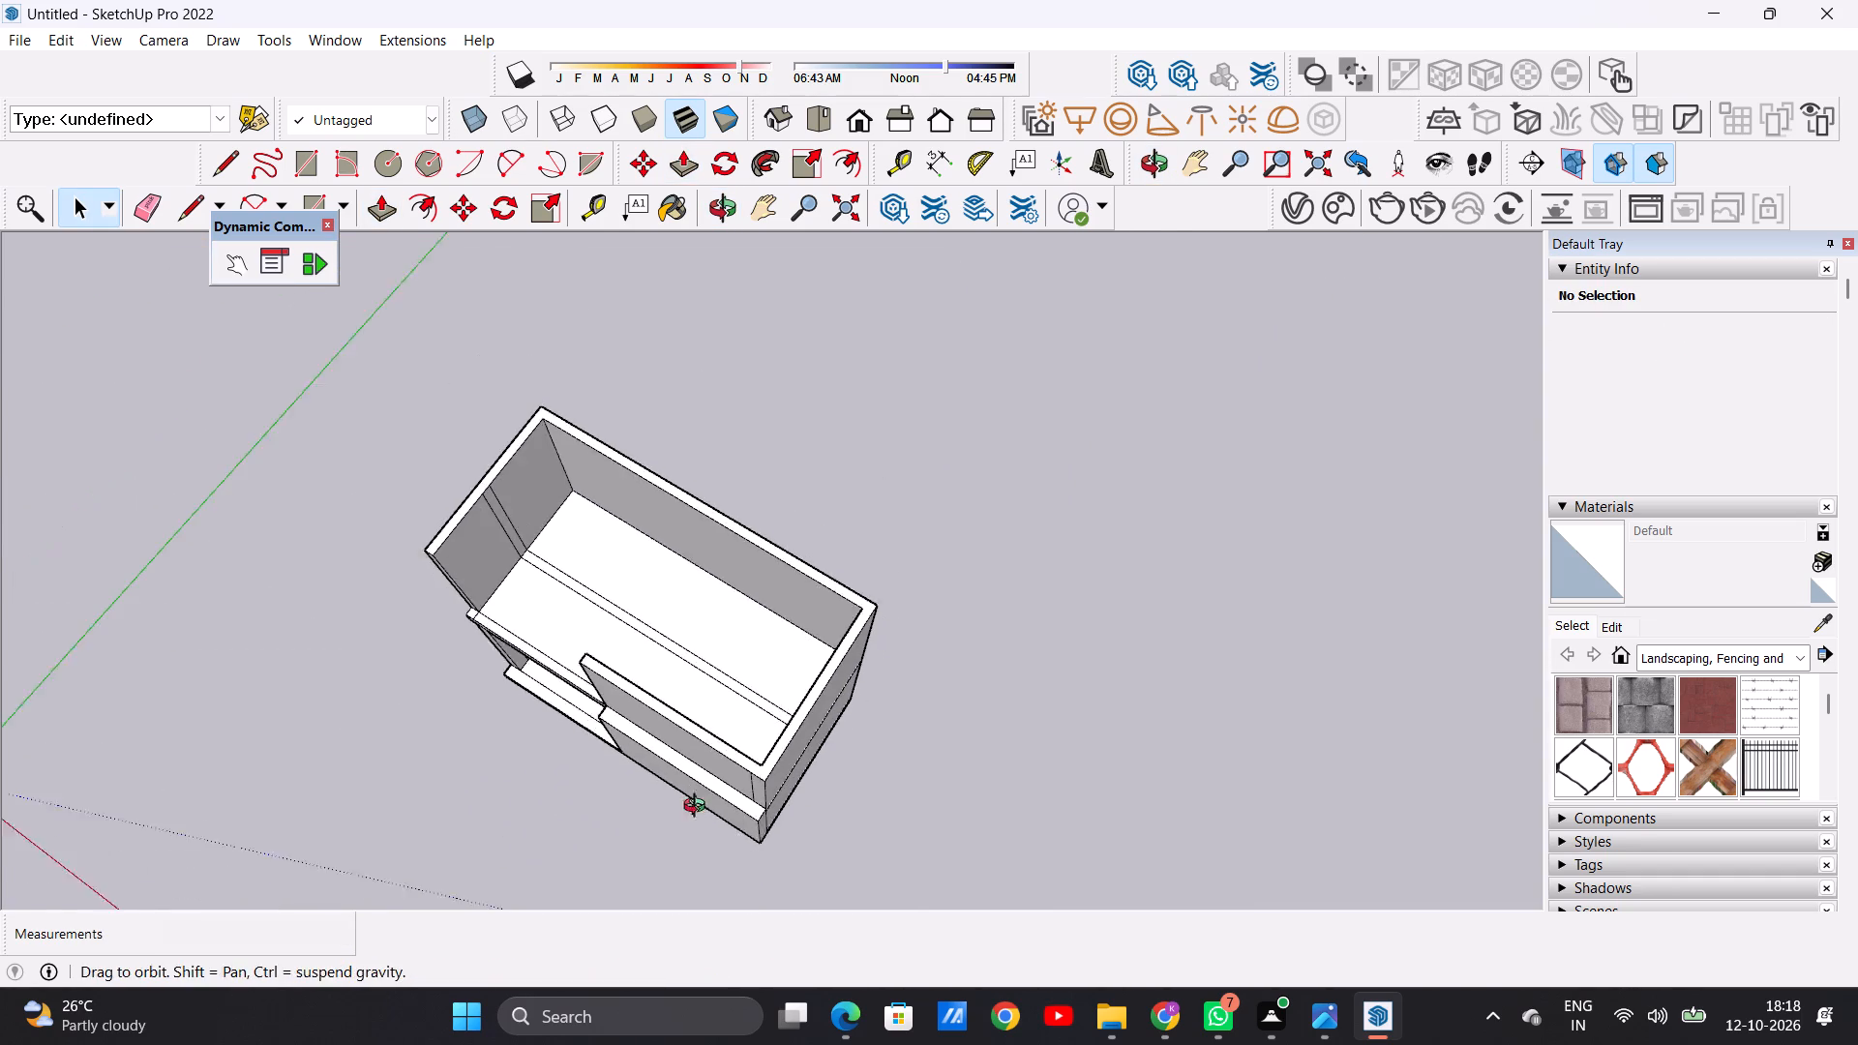
{"action": "middle_click_drag", "start_coordinate": [699, 808], "coordinate": [709, 740]}
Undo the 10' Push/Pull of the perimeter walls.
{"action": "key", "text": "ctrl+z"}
Examine the column-side ends of the two lengthwise lines where they meet the roof slab's offset outline.
{"action": "middle_click_drag", "start_coordinate": [556, 630], "coordinate": [639, 709]}
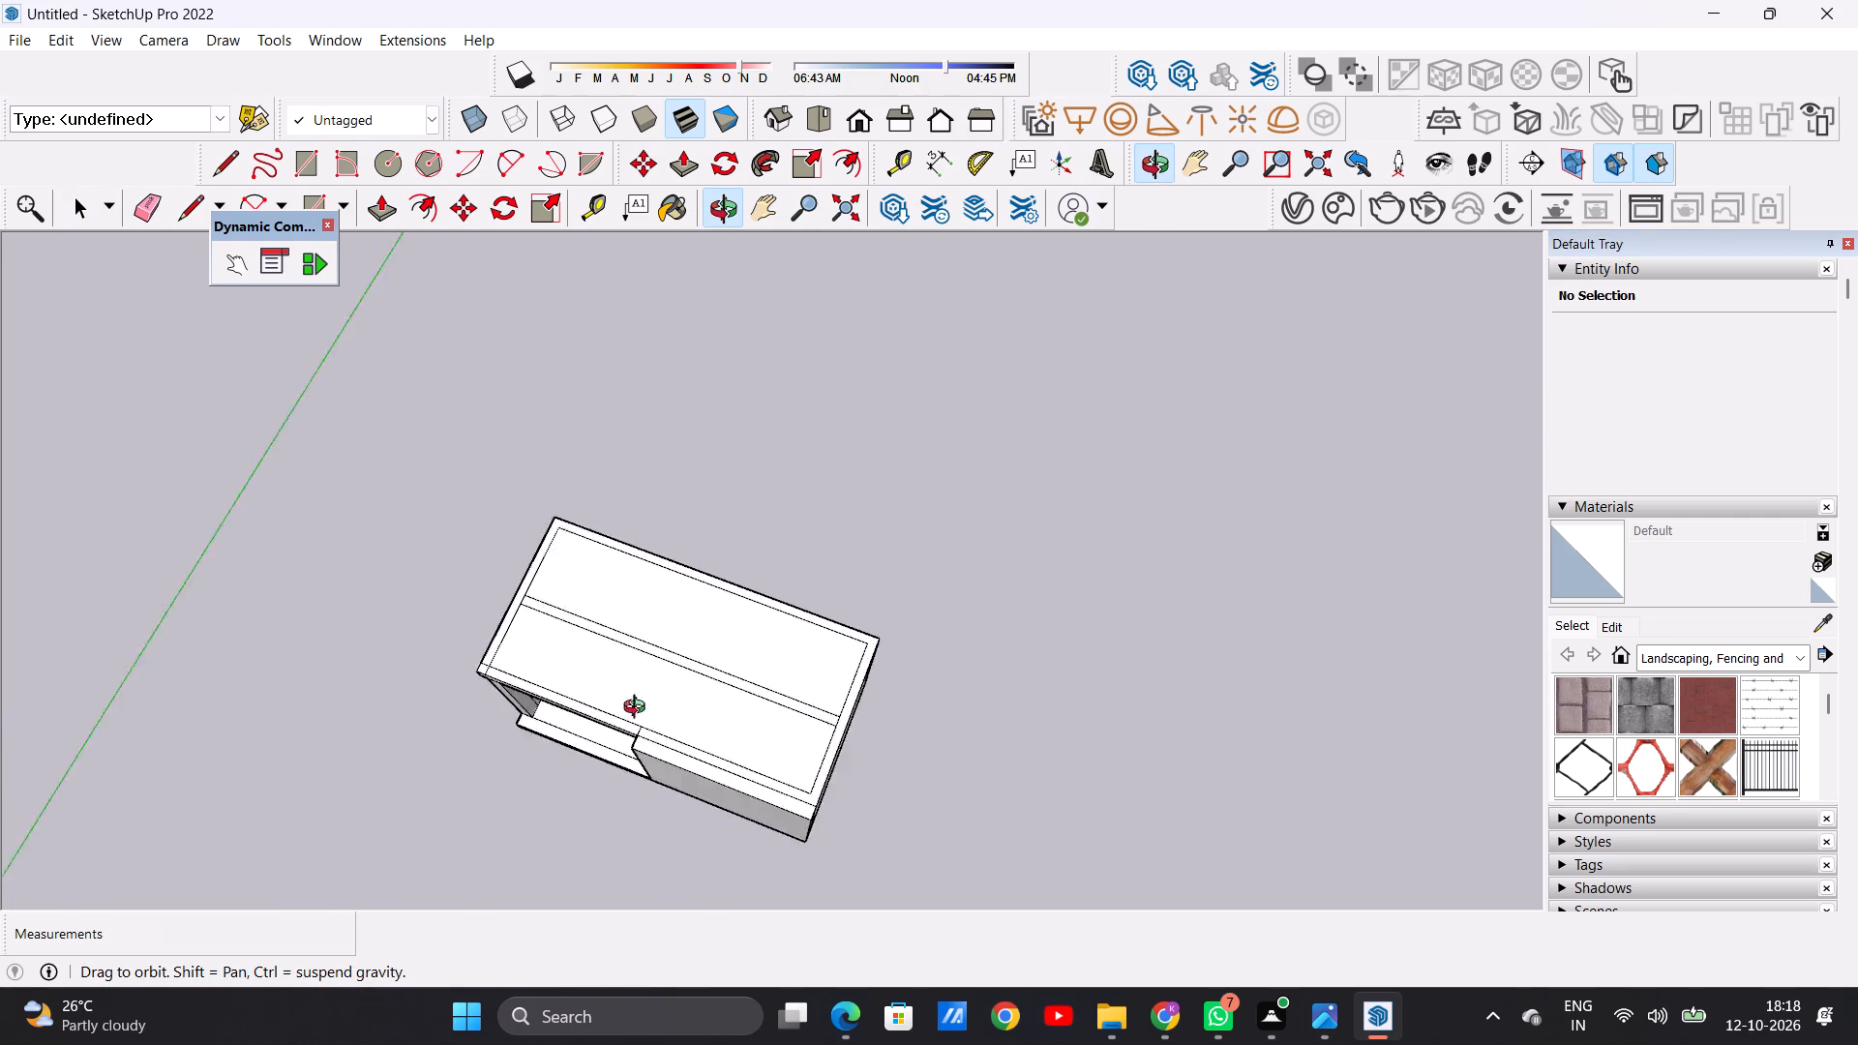
{"action": "middle_click_drag", "start_coordinate": [639, 709], "coordinate": [757, 646]}
{"action": "scroll", "coordinate": [439, 764], "scroll_direction": "up", "scroll_amount": 14}
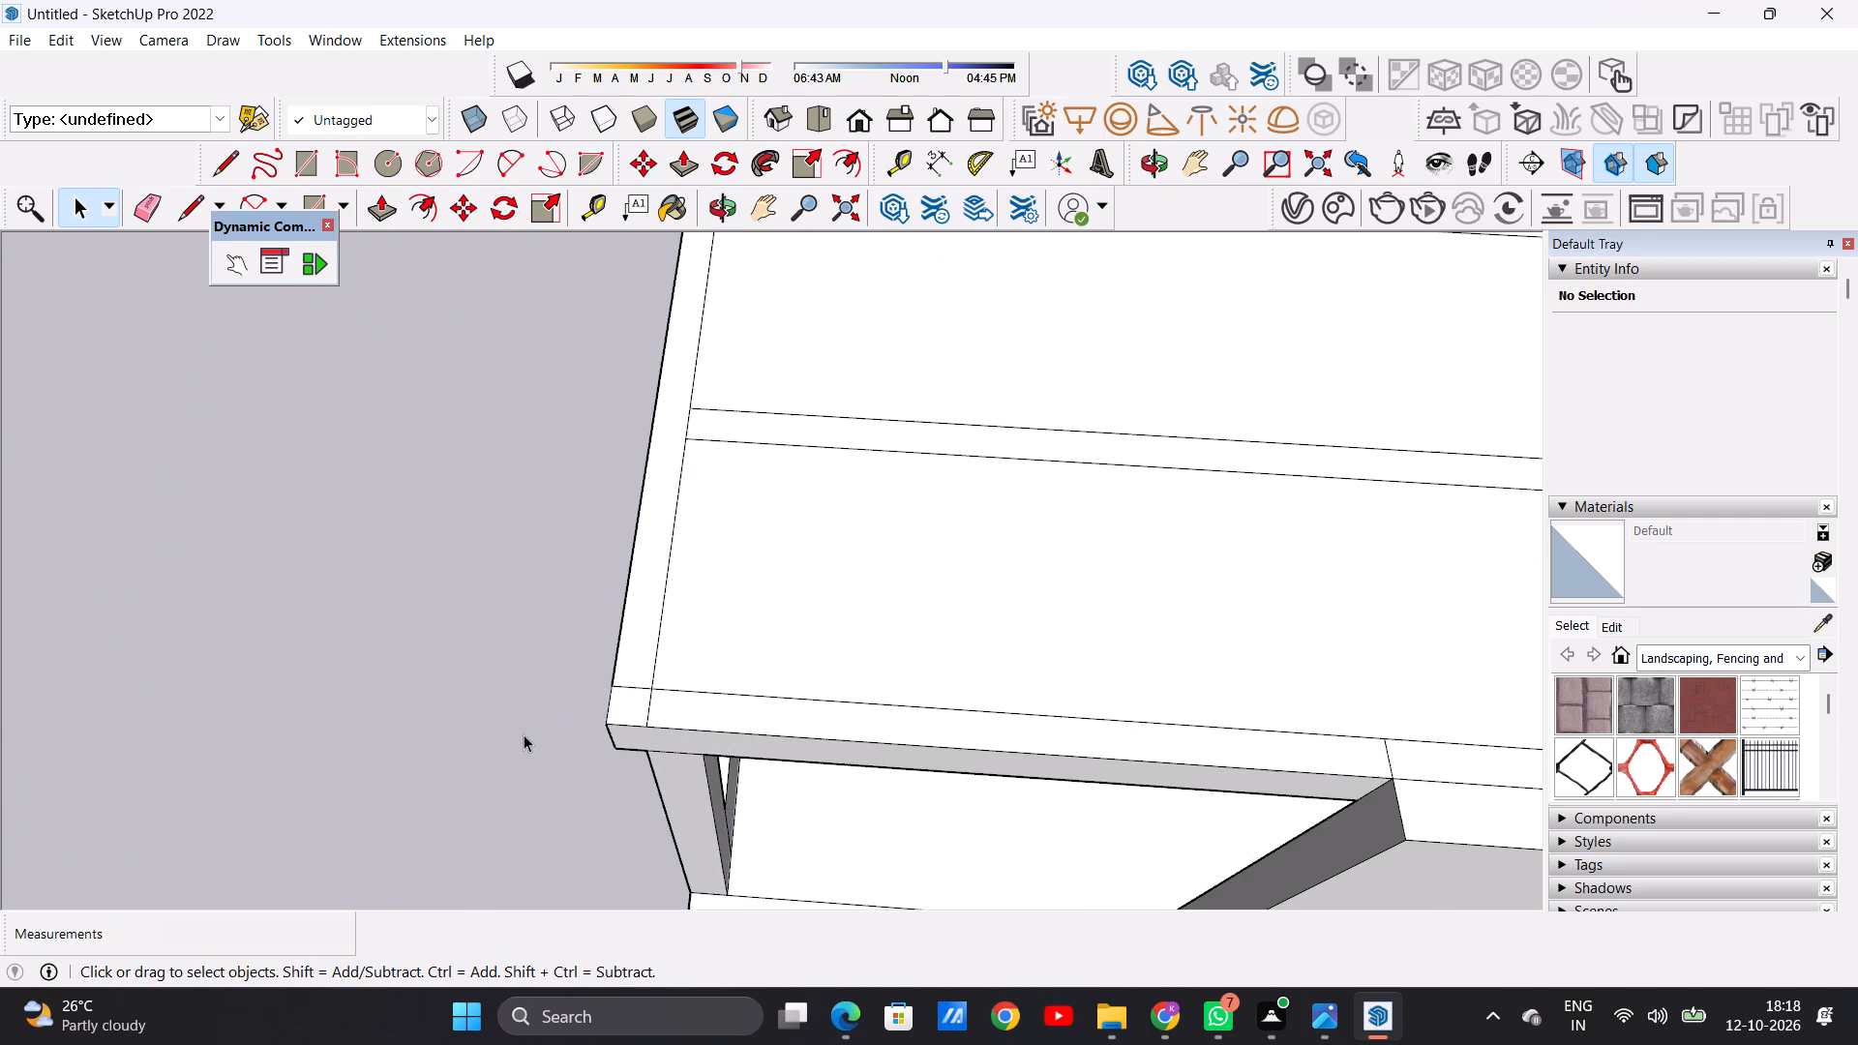
{"action": "scroll", "coordinate": [524, 734], "scroll_direction": "down", "scroll_amount": 5}
{"action": "scroll", "coordinate": [587, 630], "scroll_direction": "down", "scroll_amount": 1}
{"action": "scroll", "coordinate": [590, 625], "scroll_direction": "up", "scroll_amount": 14}
{"action": "scroll", "coordinate": [621, 508], "scroll_direction": "down", "scroll_amount": 1}
{"action": "scroll", "coordinate": [621, 508], "scroll_direction": "up", "scroll_amount": 2}
{"action": "scroll", "coordinate": [621, 508], "scroll_direction": "down", "scroll_amount": 3}
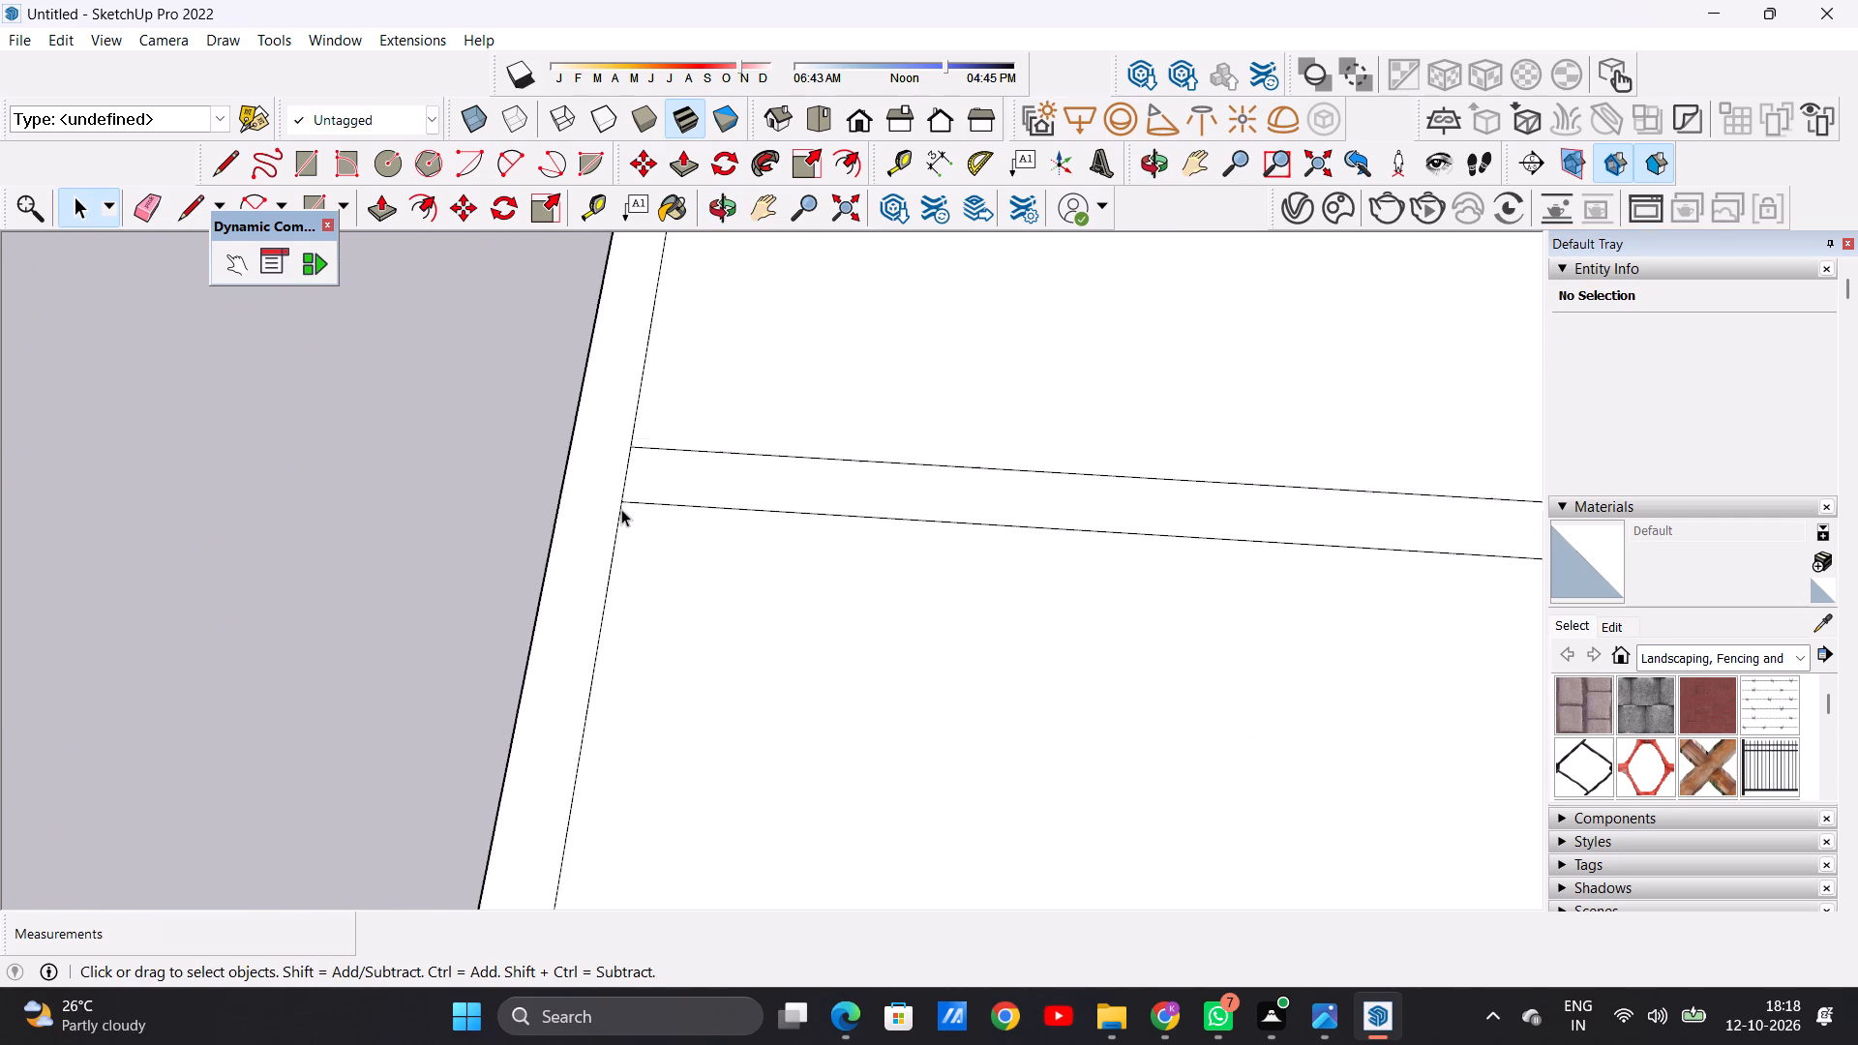
{"action": "scroll", "coordinate": [621, 509], "scroll_direction": "down", "scroll_amount": 20}
{"action": "scroll", "coordinate": [621, 509], "scroll_direction": "down", "scroll_amount": 4}
Examine the door-side half of the roof border and the short line's junction with the front wall's top corner.
{"action": "middle_click", "coordinate": [901, 510]}
{"action": "middle_click_drag", "start_coordinate": [962, 723], "coordinate": [965, 548]}
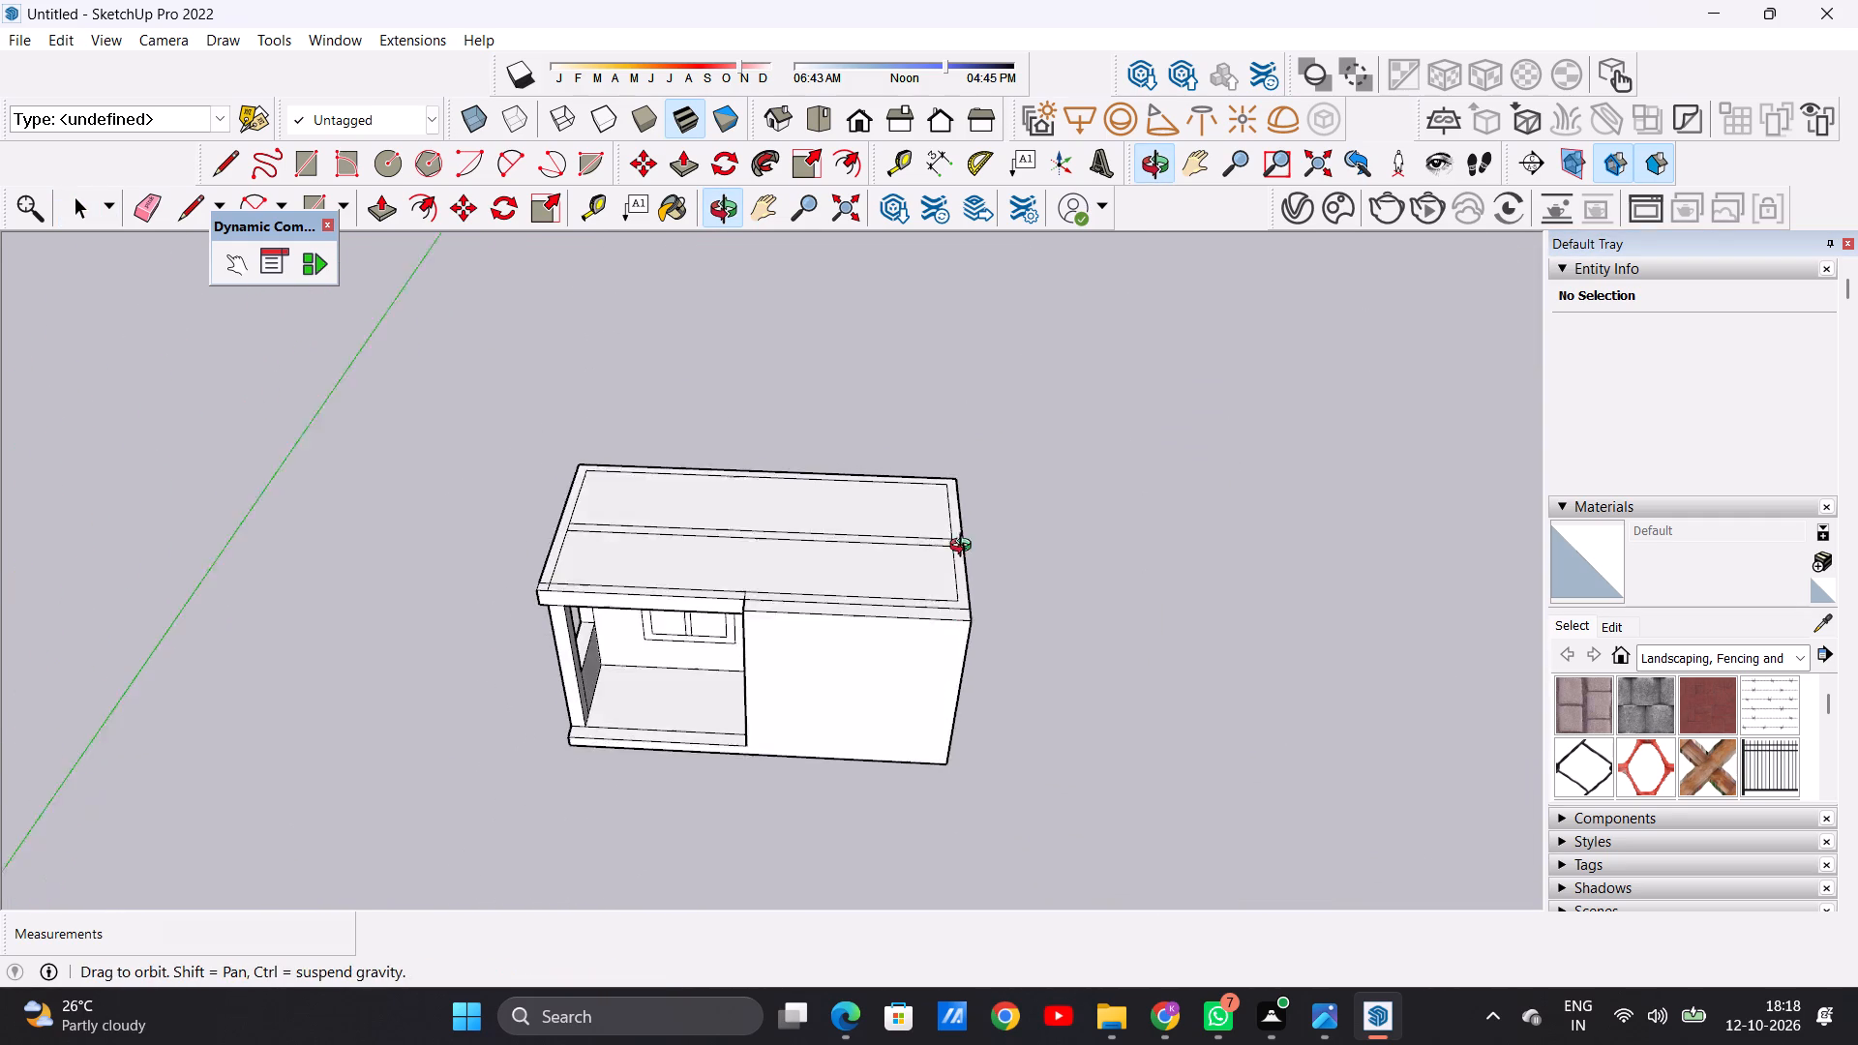
{"action": "middle_click_drag", "start_coordinate": [965, 548], "coordinate": [964, 506]}
{"action": "scroll", "coordinate": [962, 504], "scroll_direction": "up", "scroll_amount": 2}
{"action": "scroll", "coordinate": [961, 504], "scroll_direction": "down", "scroll_amount": 1}
{"action": "scroll", "coordinate": [961, 504], "scroll_direction": "up", "scroll_amount": 5}
{"action": "scroll", "coordinate": [911, 576], "scroll_direction": "up", "scroll_amount": 7}
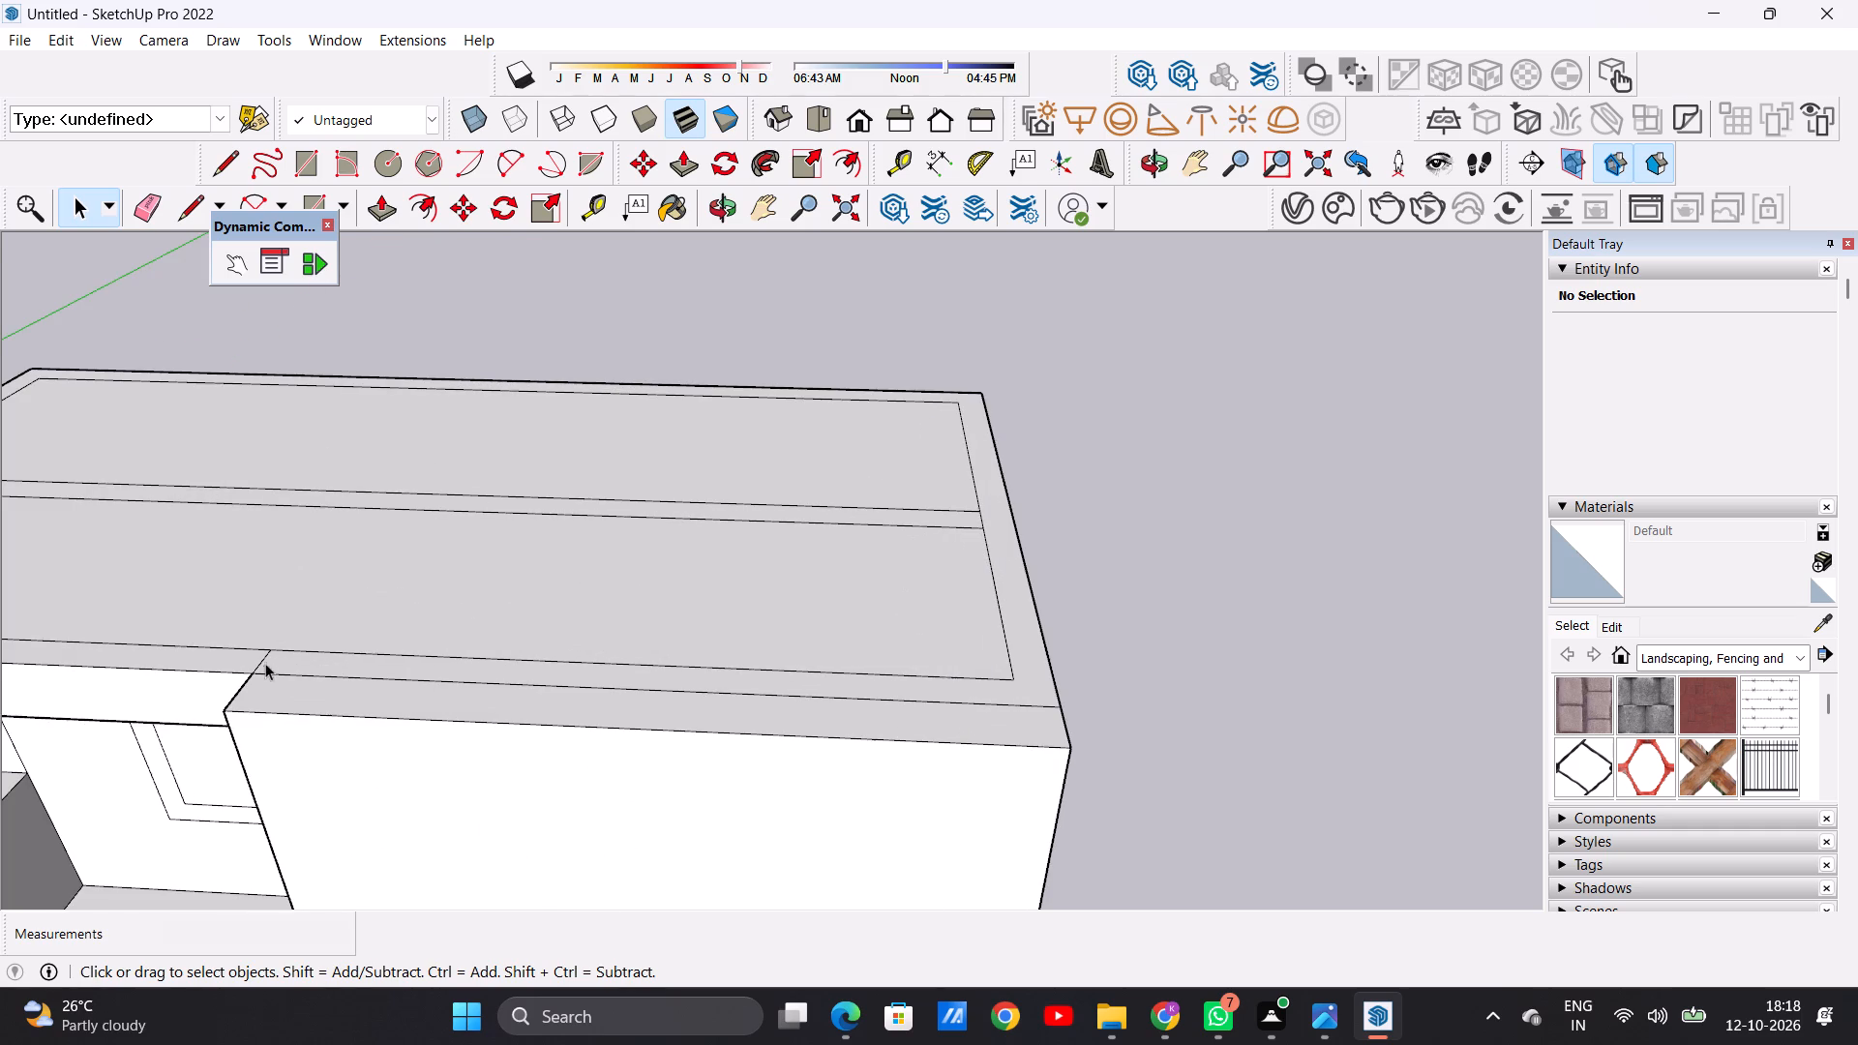
{"action": "middle_click_drag", "start_coordinate": [259, 658], "coordinate": [257, 756]}
{"action": "scroll", "coordinate": [257, 770], "scroll_direction": "up", "scroll_amount": 1}
{"action": "scroll", "coordinate": [257, 770], "scroll_direction": "down", "scroll_amount": 1}
{"action": "scroll", "coordinate": [257, 770], "scroll_direction": "up", "scroll_amount": 3}
{"action": "scroll", "coordinate": [257, 770], "scroll_direction": "down", "scroll_amount": 1}
{"action": "scroll", "coordinate": [257, 771], "scroll_direction": "up", "scroll_amount": 18}
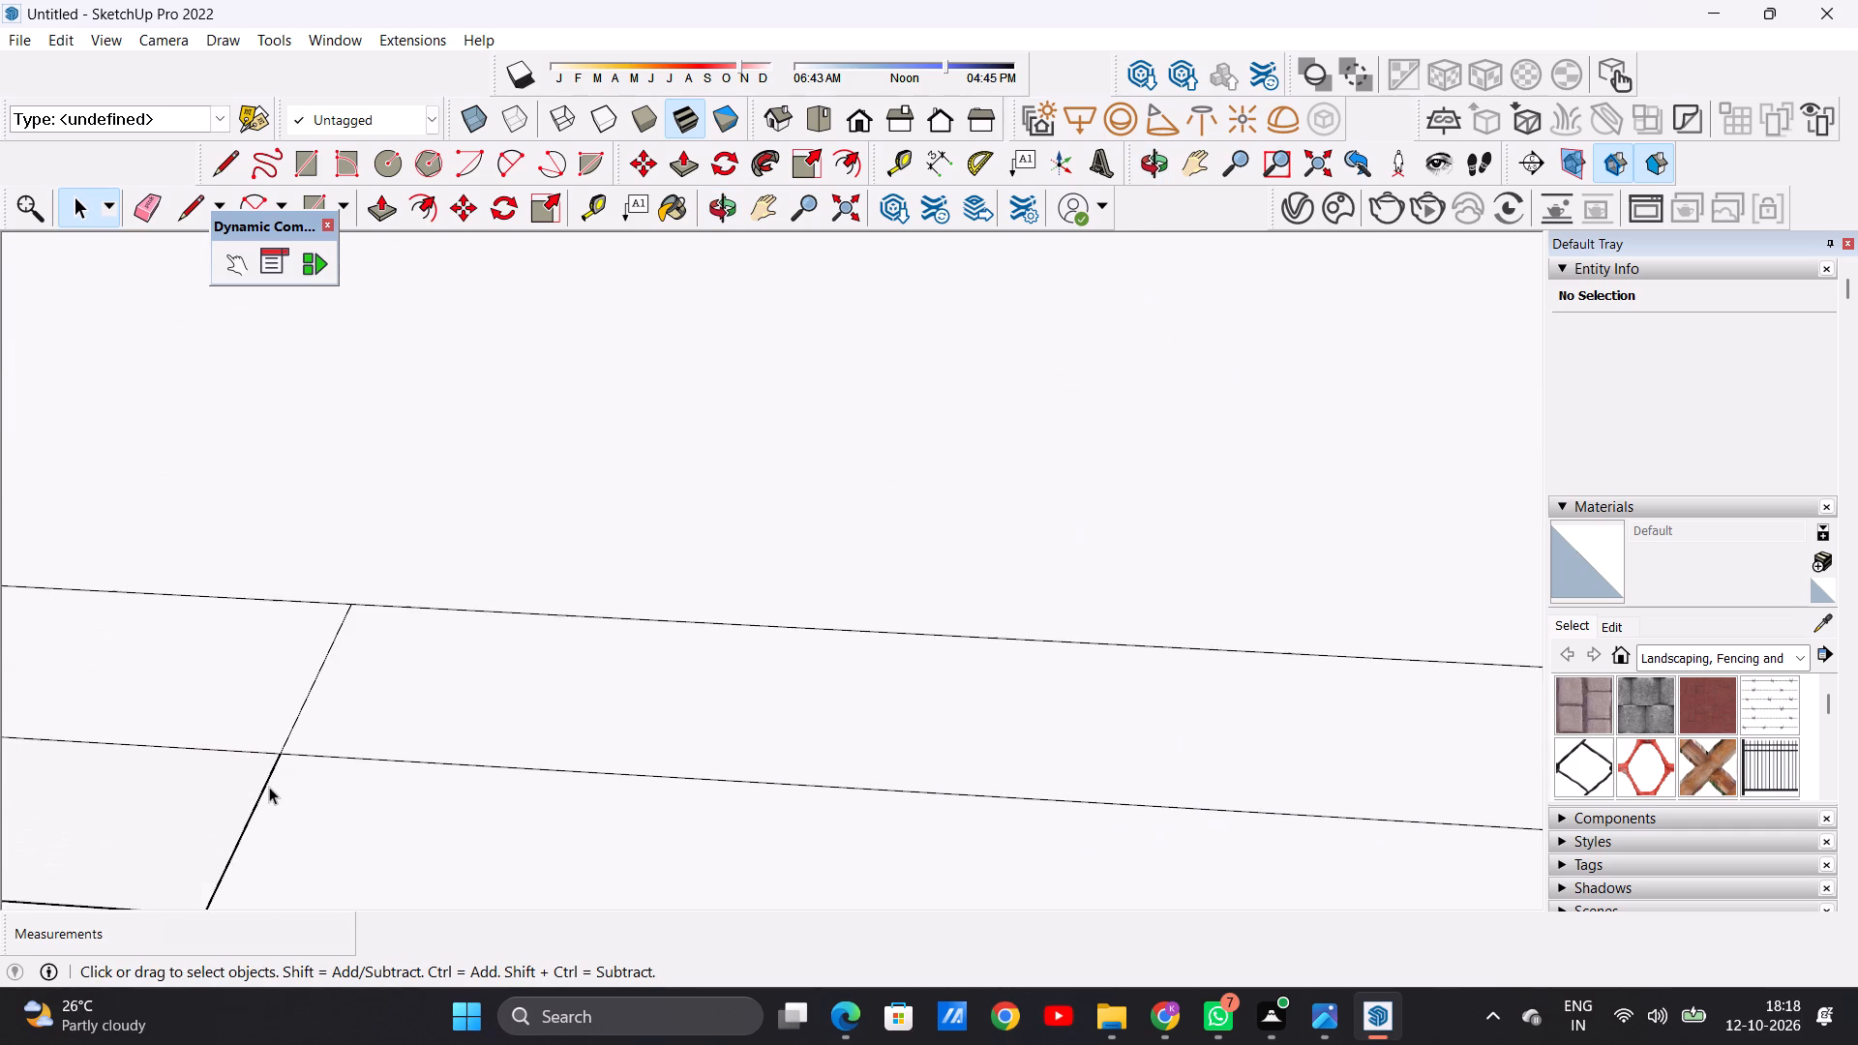
{"action": "scroll", "coordinate": [269, 787], "scroll_direction": "up", "scroll_amount": 19}
{"action": "scroll", "coordinate": [313, 696], "scroll_direction": "down", "scroll_amount": 1}
{"action": "scroll", "coordinate": [313, 696], "scroll_direction": "up", "scroll_amount": 7}
{"action": "scroll", "coordinate": [313, 696], "scroll_direction": "down", "scroll_amount": 6}
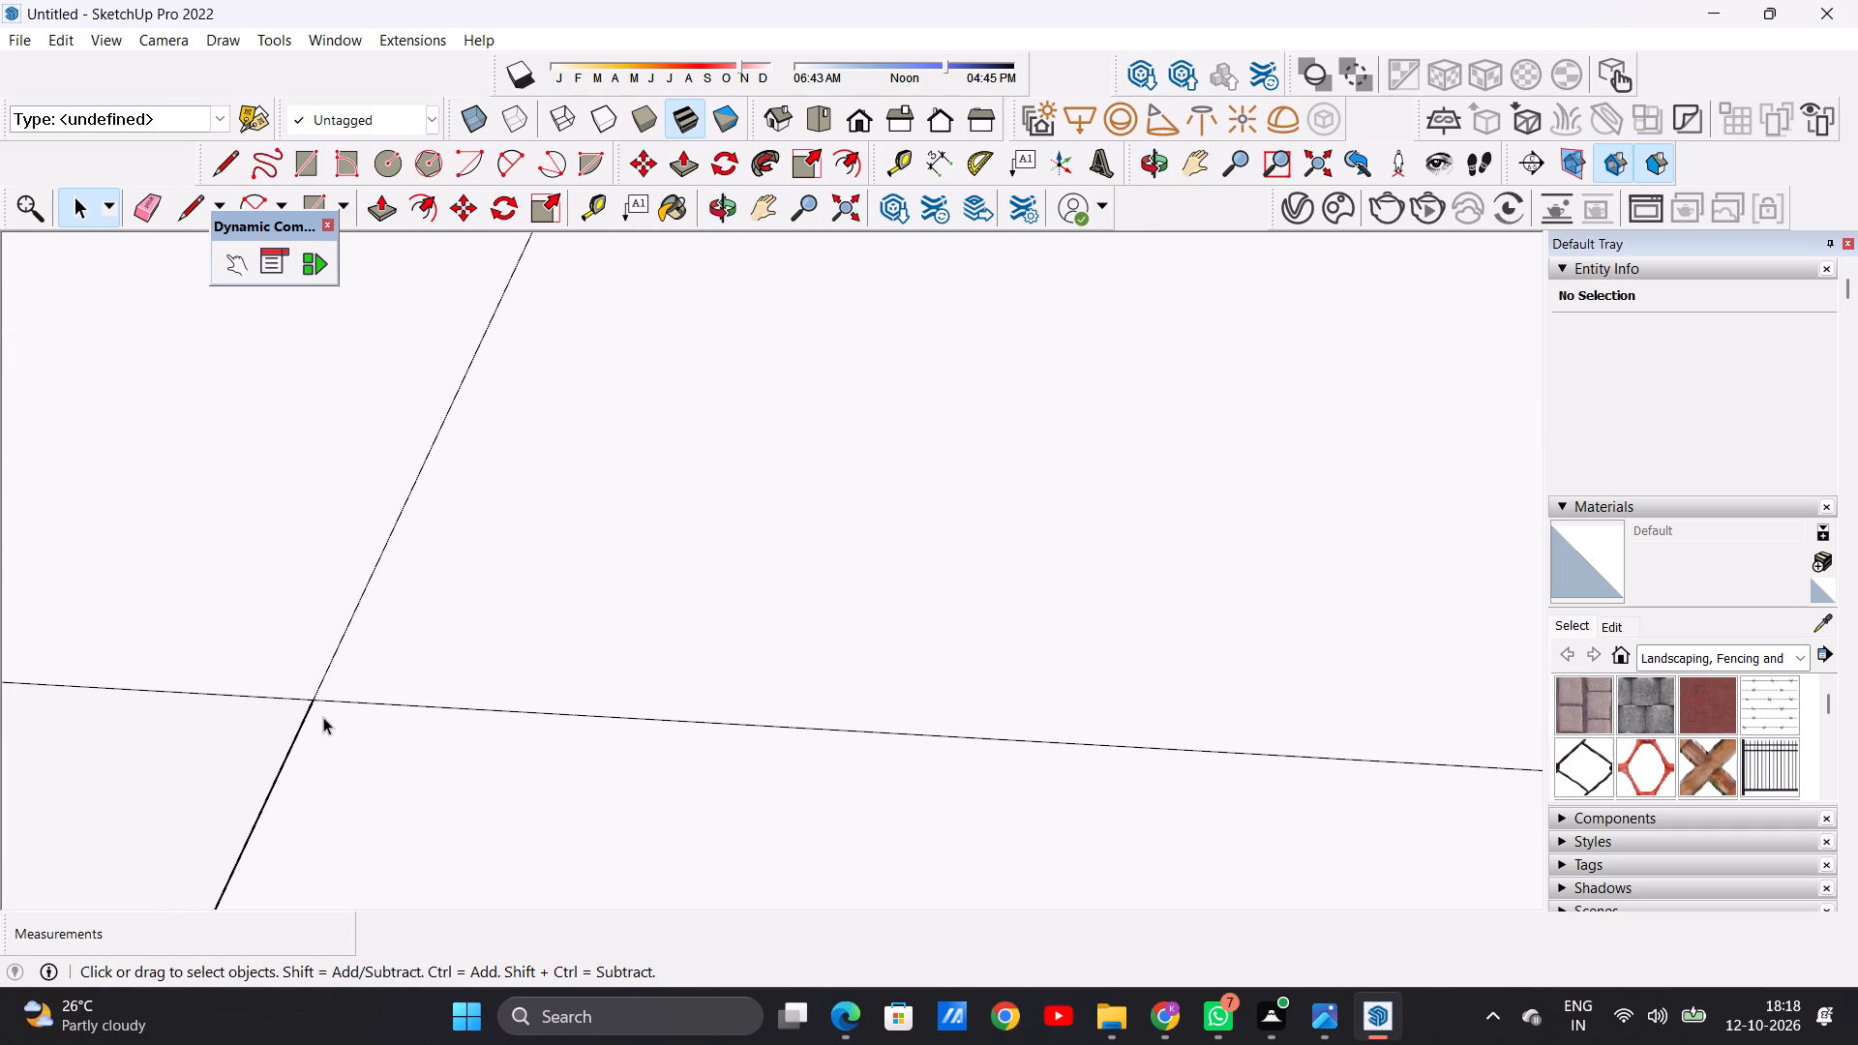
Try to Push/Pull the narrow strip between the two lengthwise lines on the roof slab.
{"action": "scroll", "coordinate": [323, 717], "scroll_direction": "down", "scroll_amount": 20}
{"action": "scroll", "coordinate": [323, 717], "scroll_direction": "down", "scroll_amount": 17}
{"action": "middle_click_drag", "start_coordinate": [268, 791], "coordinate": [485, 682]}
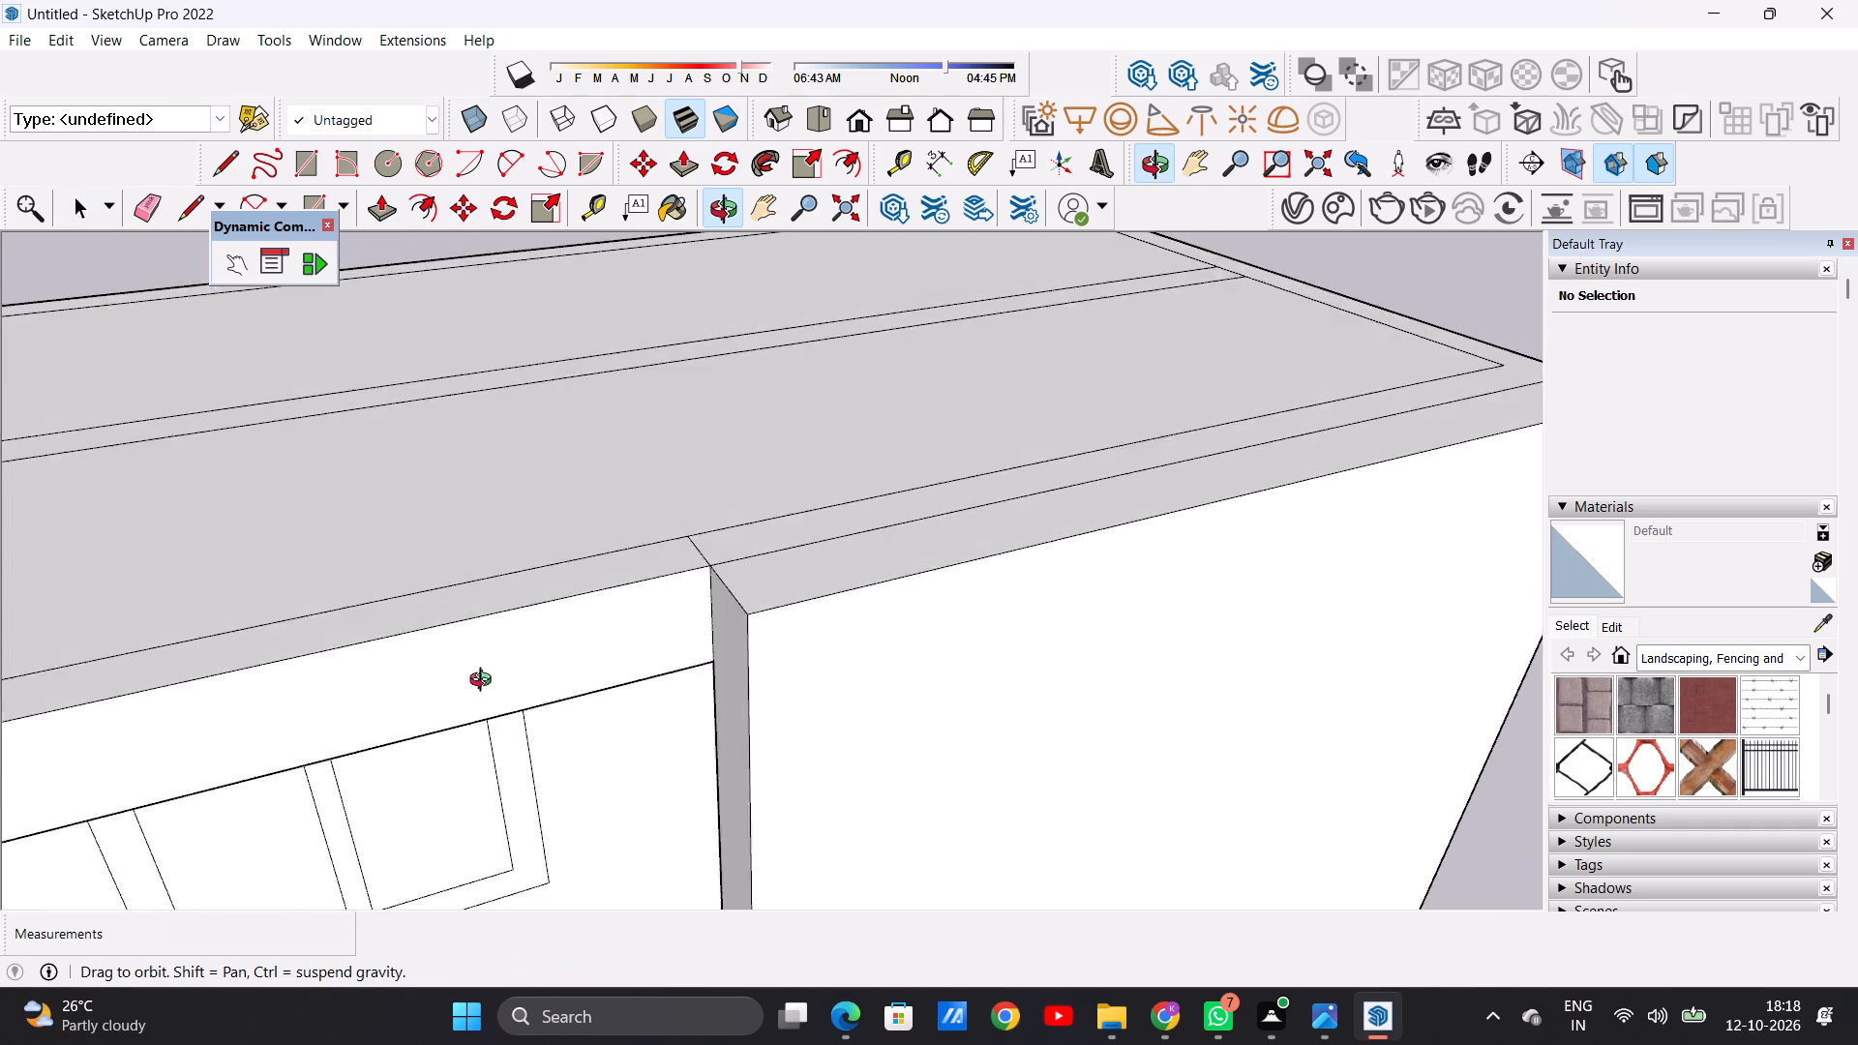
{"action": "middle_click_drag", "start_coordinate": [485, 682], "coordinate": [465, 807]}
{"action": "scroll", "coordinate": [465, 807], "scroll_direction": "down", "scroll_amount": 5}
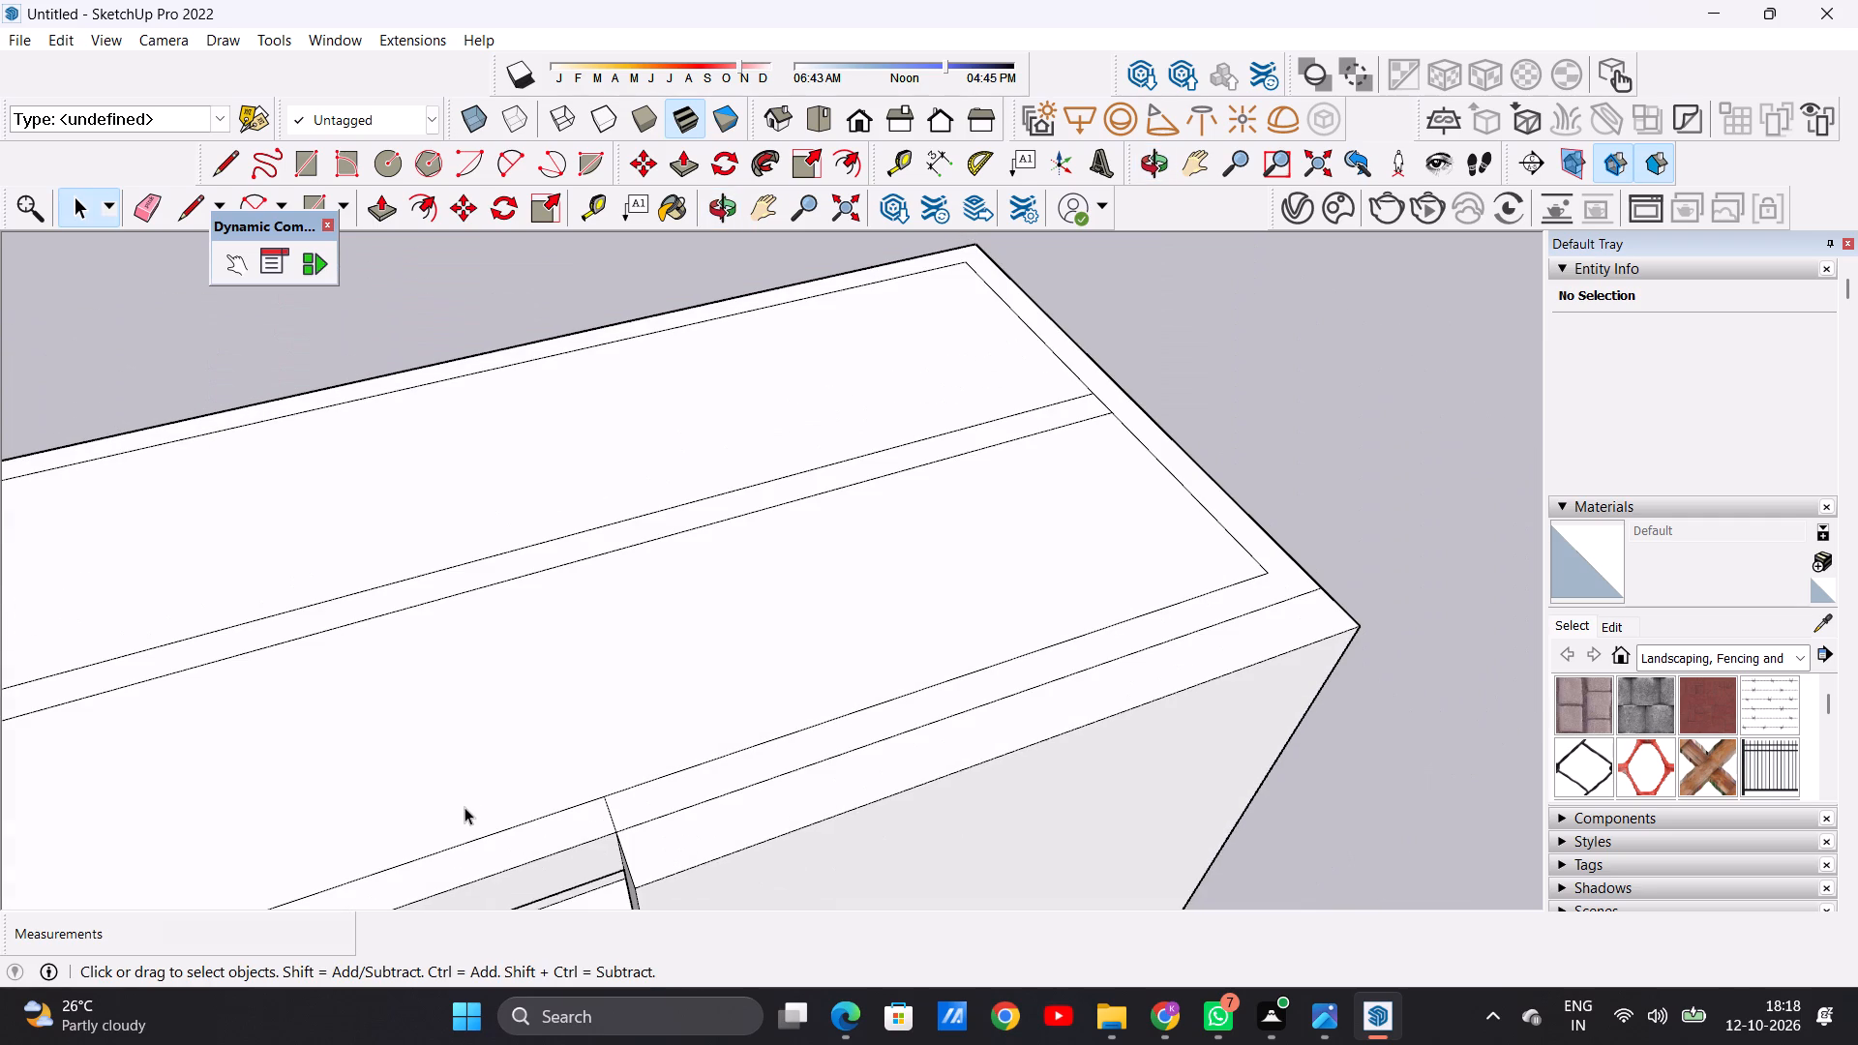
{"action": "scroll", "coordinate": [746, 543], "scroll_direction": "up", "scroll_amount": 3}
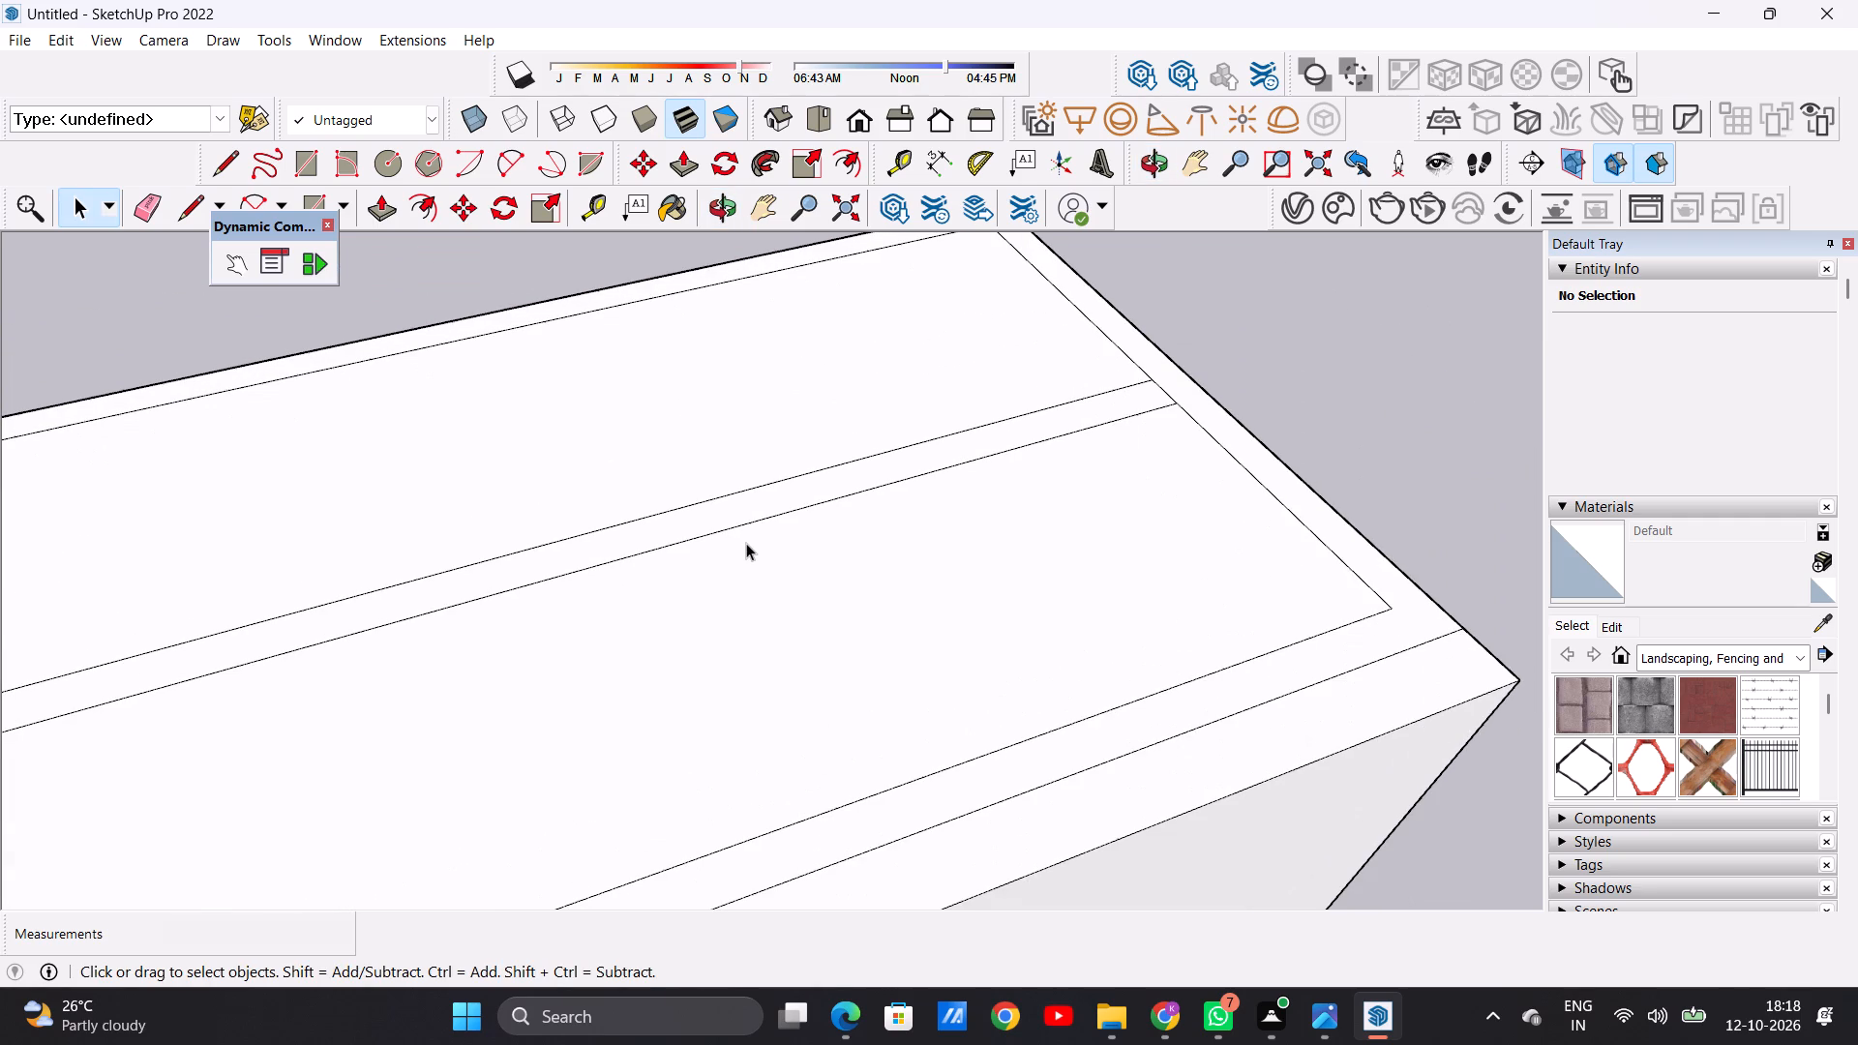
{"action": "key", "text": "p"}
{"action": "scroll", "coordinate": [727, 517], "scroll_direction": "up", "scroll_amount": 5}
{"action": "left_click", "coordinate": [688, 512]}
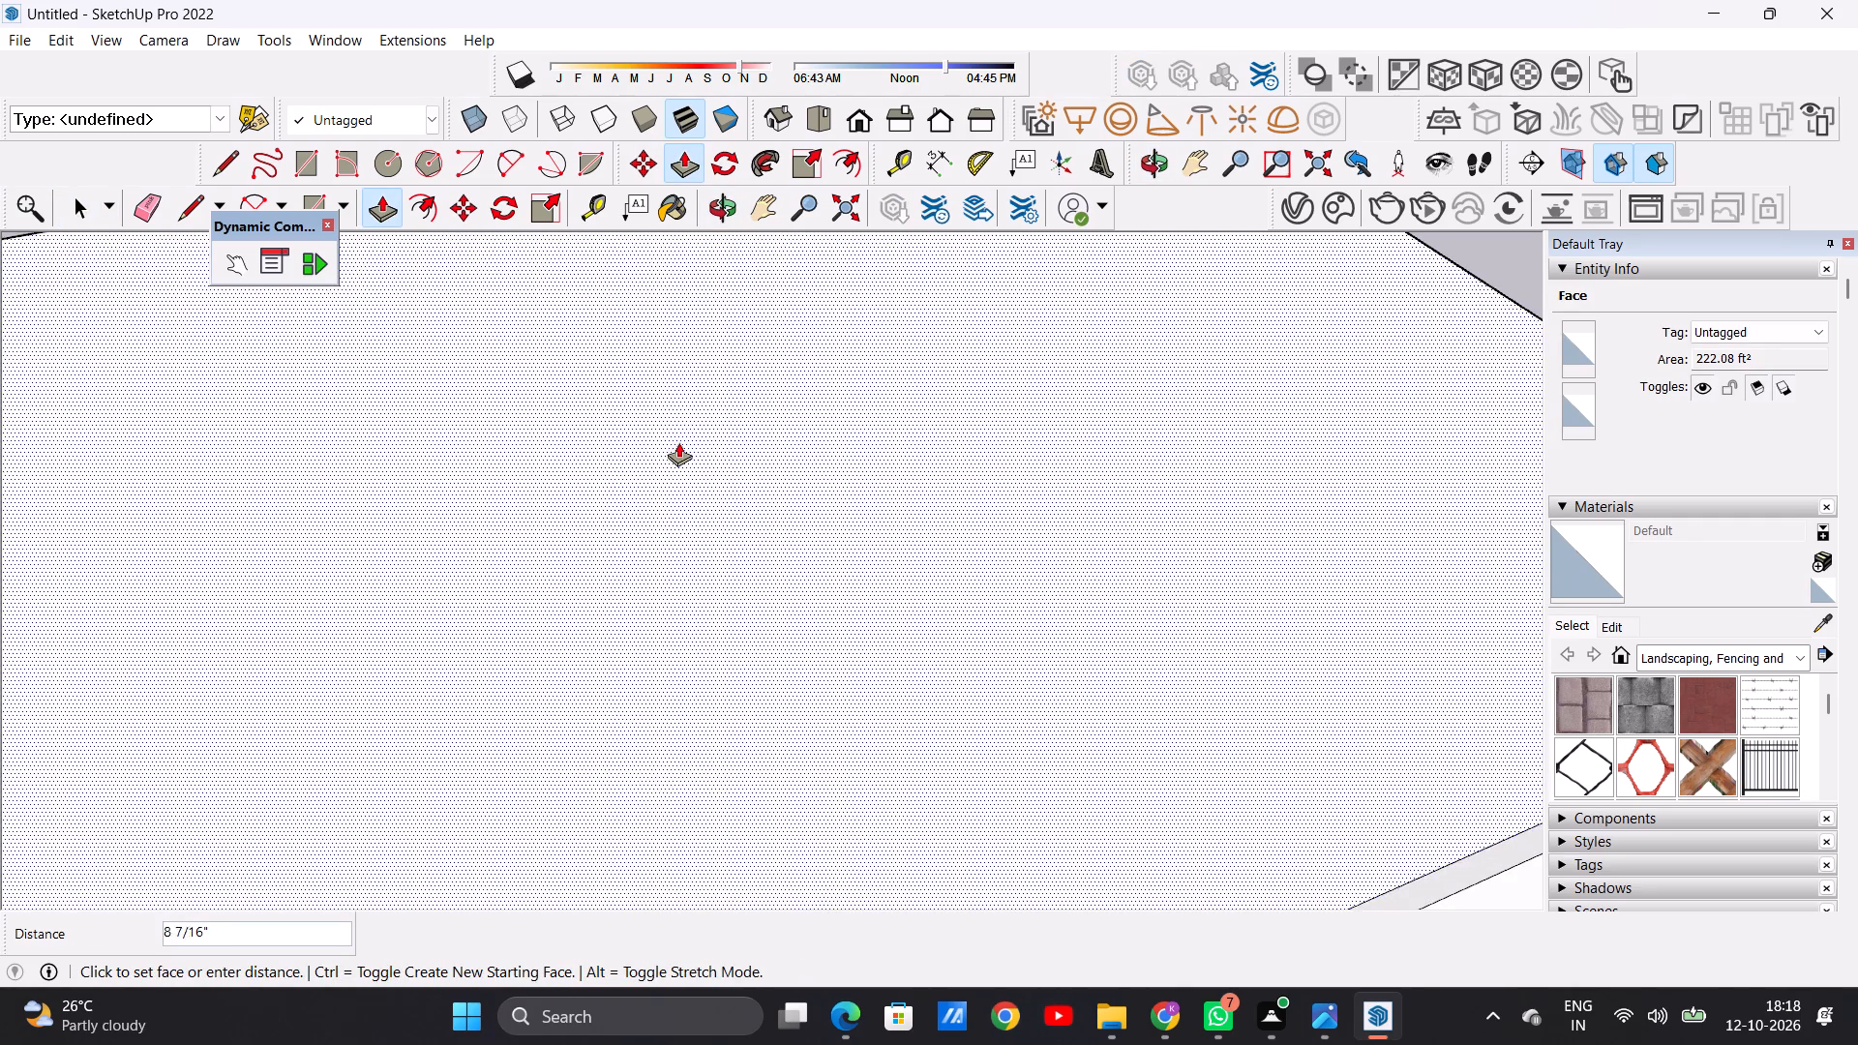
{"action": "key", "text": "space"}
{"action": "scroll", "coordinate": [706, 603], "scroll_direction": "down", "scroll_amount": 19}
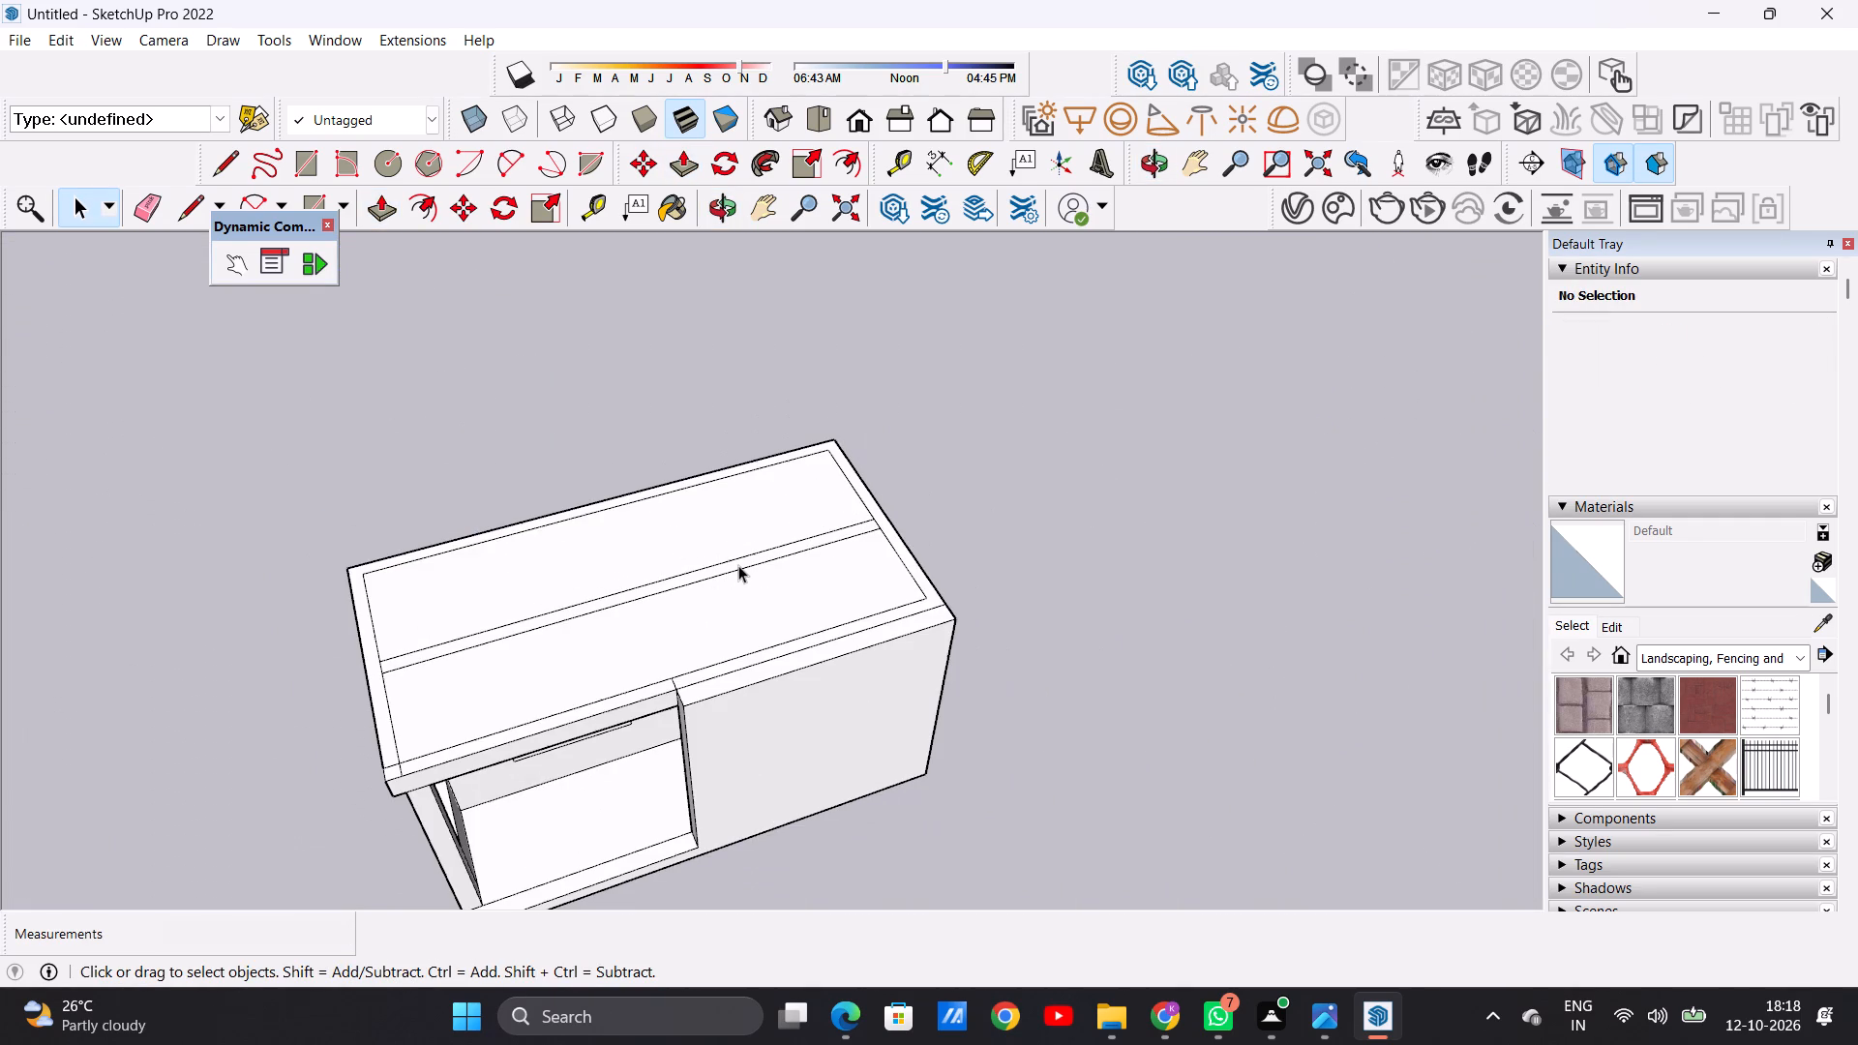
Undo both lengthwise partition lines on the roof slab.
{"action": "key", "text": "ctrl+z"}
{"action": "scroll", "coordinate": [464, 686], "scroll_direction": "up", "scroll_amount": 5}
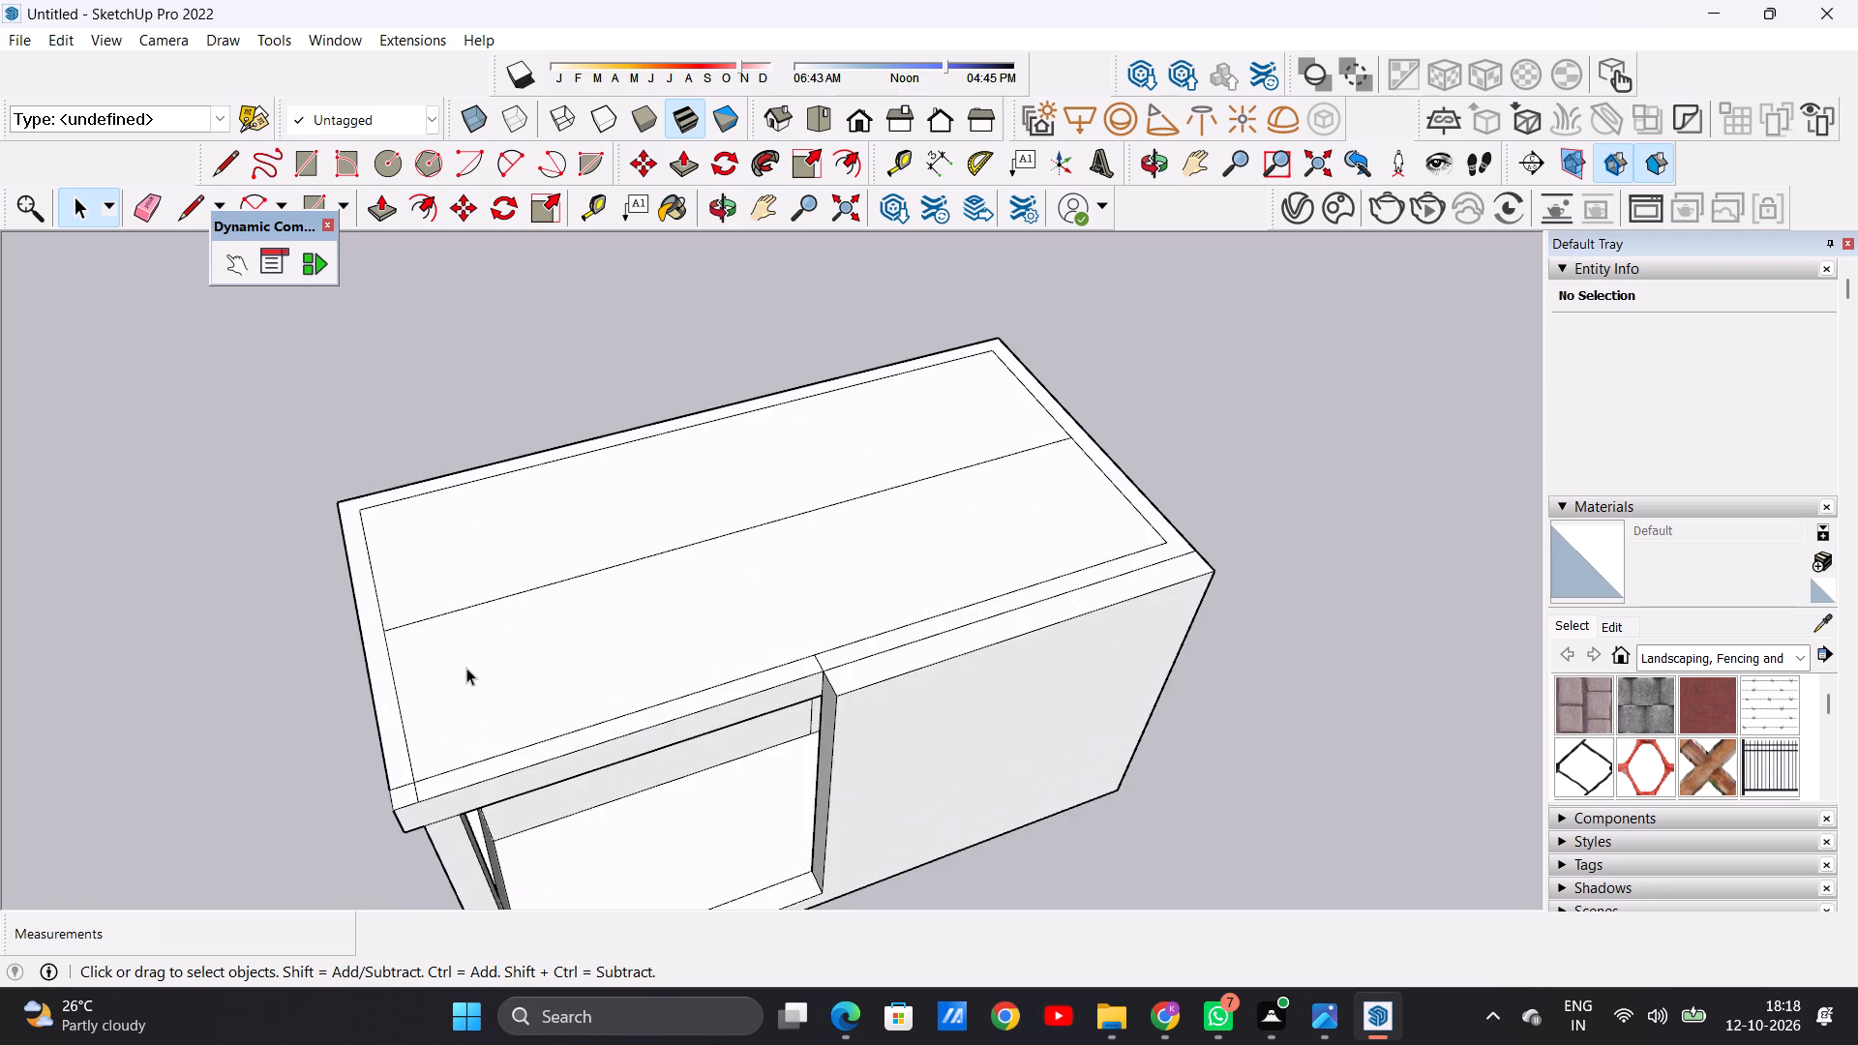
{"action": "scroll", "coordinate": [472, 649], "scroll_direction": "up", "scroll_amount": 1}
{"action": "scroll", "coordinate": [472, 649], "scroll_direction": "down", "scroll_amount": 1}
{"action": "scroll", "coordinate": [472, 647], "scroll_direction": "up", "scroll_amount": 4}
{"action": "key", "text": "ctrl+z"}
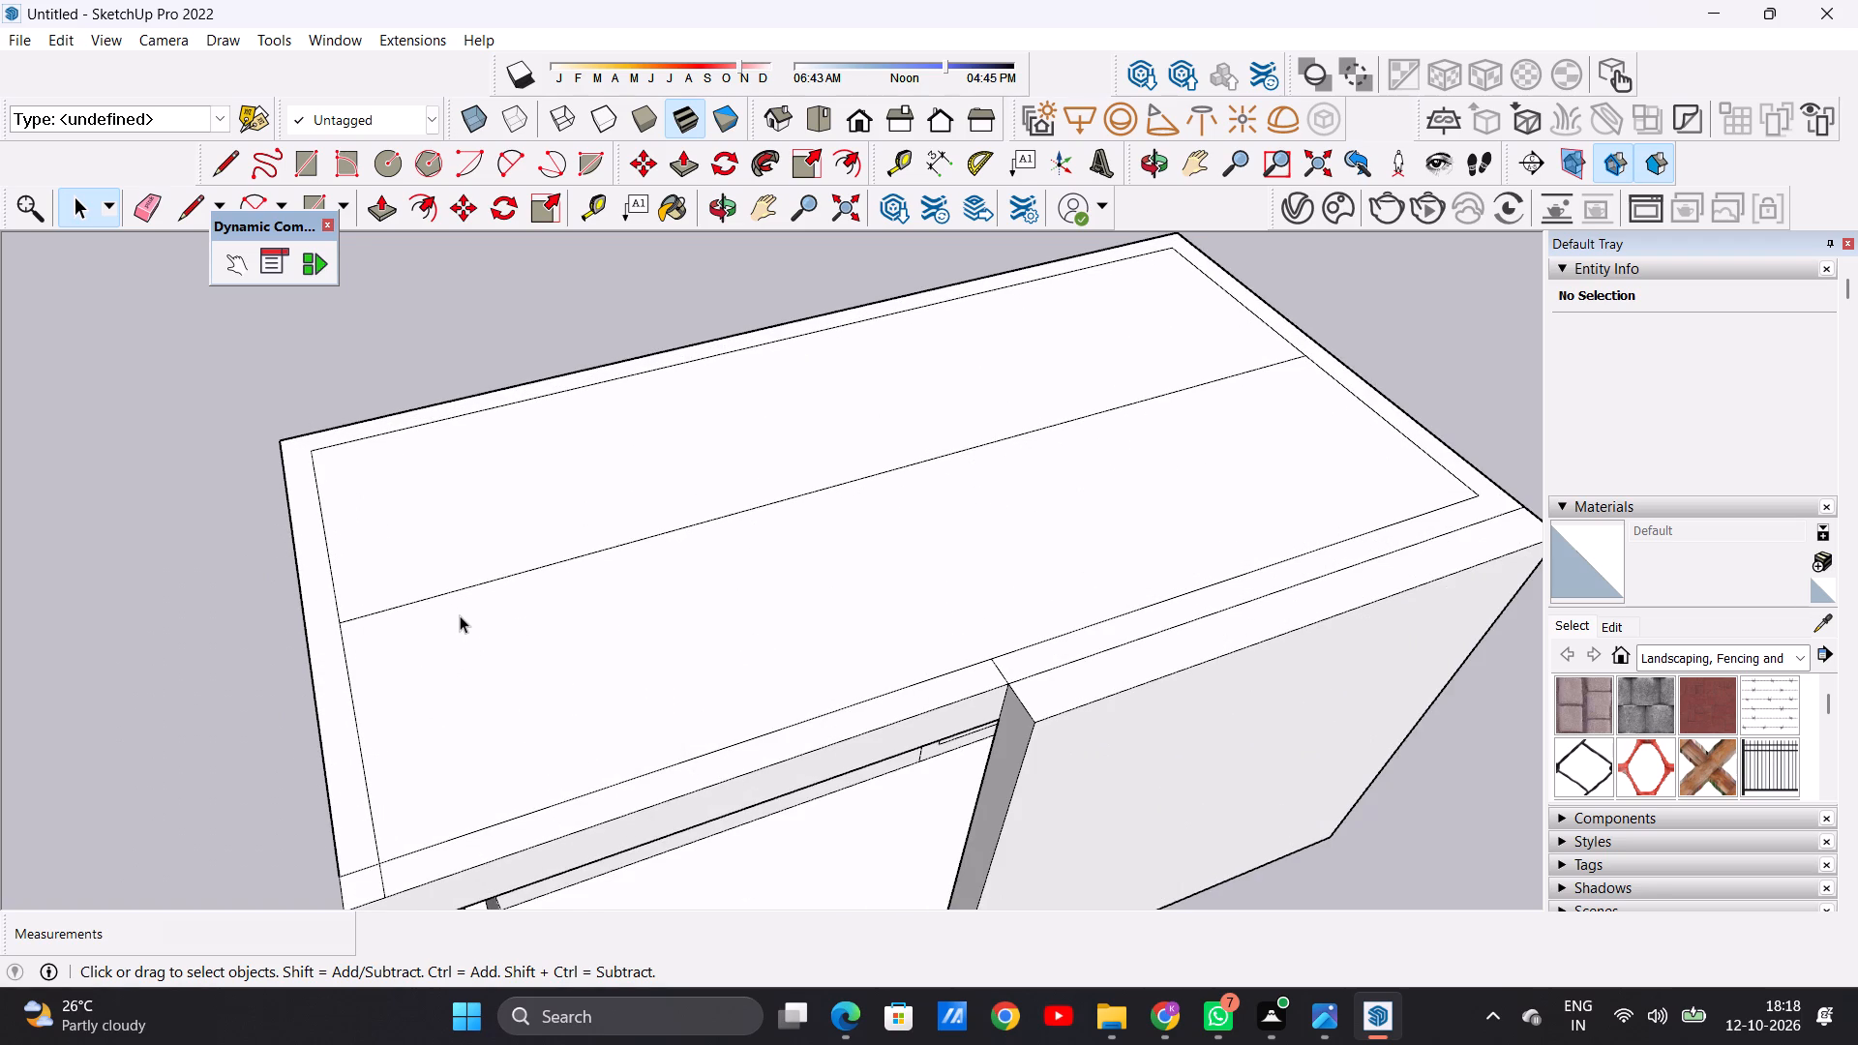
In top view, draw two parallel lengthwise partition lines about 21' 9 1/8" long between the short sides of the slab's inner outline.
{"action": "scroll", "coordinate": [461, 598], "scroll_direction": "down", "scroll_amount": 4}
{"action": "middle_click_drag", "start_coordinate": [622, 608], "coordinate": [398, 619]}
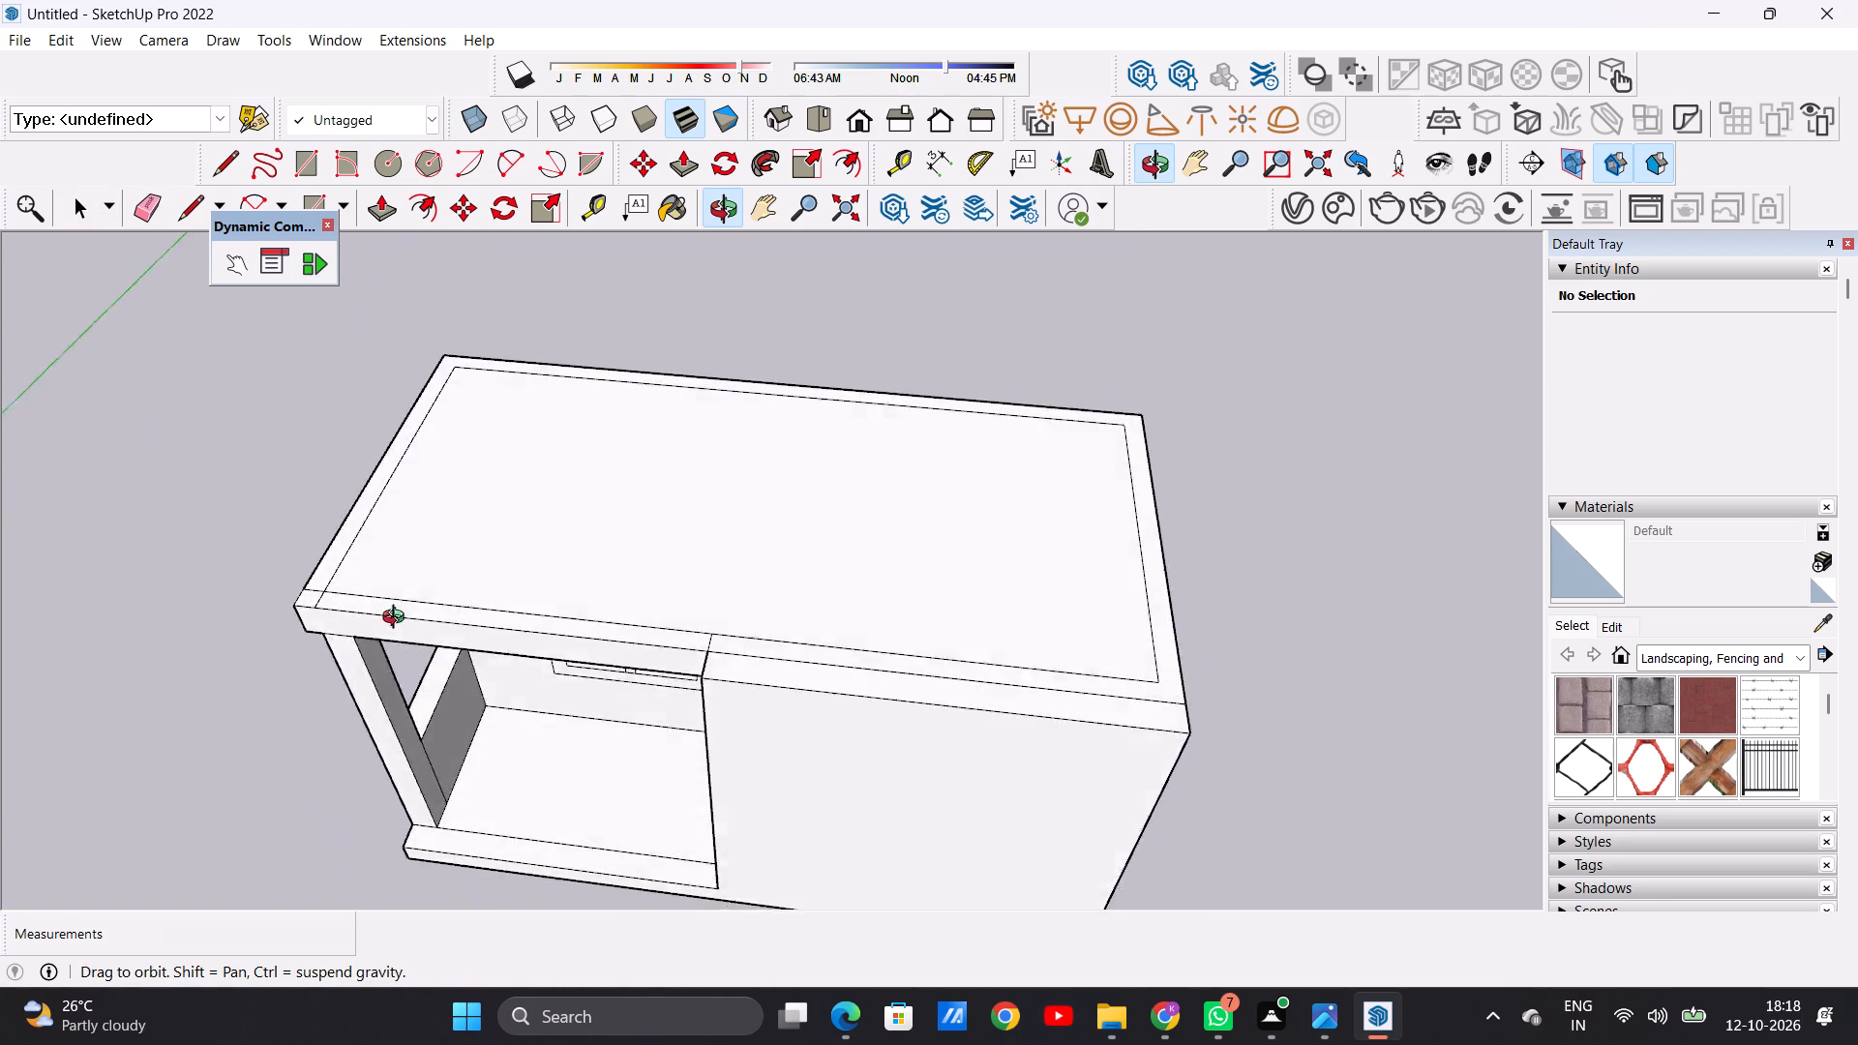
{"action": "middle_click_drag", "start_coordinate": [398, 619], "coordinate": [404, 700]}
{"action": "left_click", "coordinate": [806, 109]}
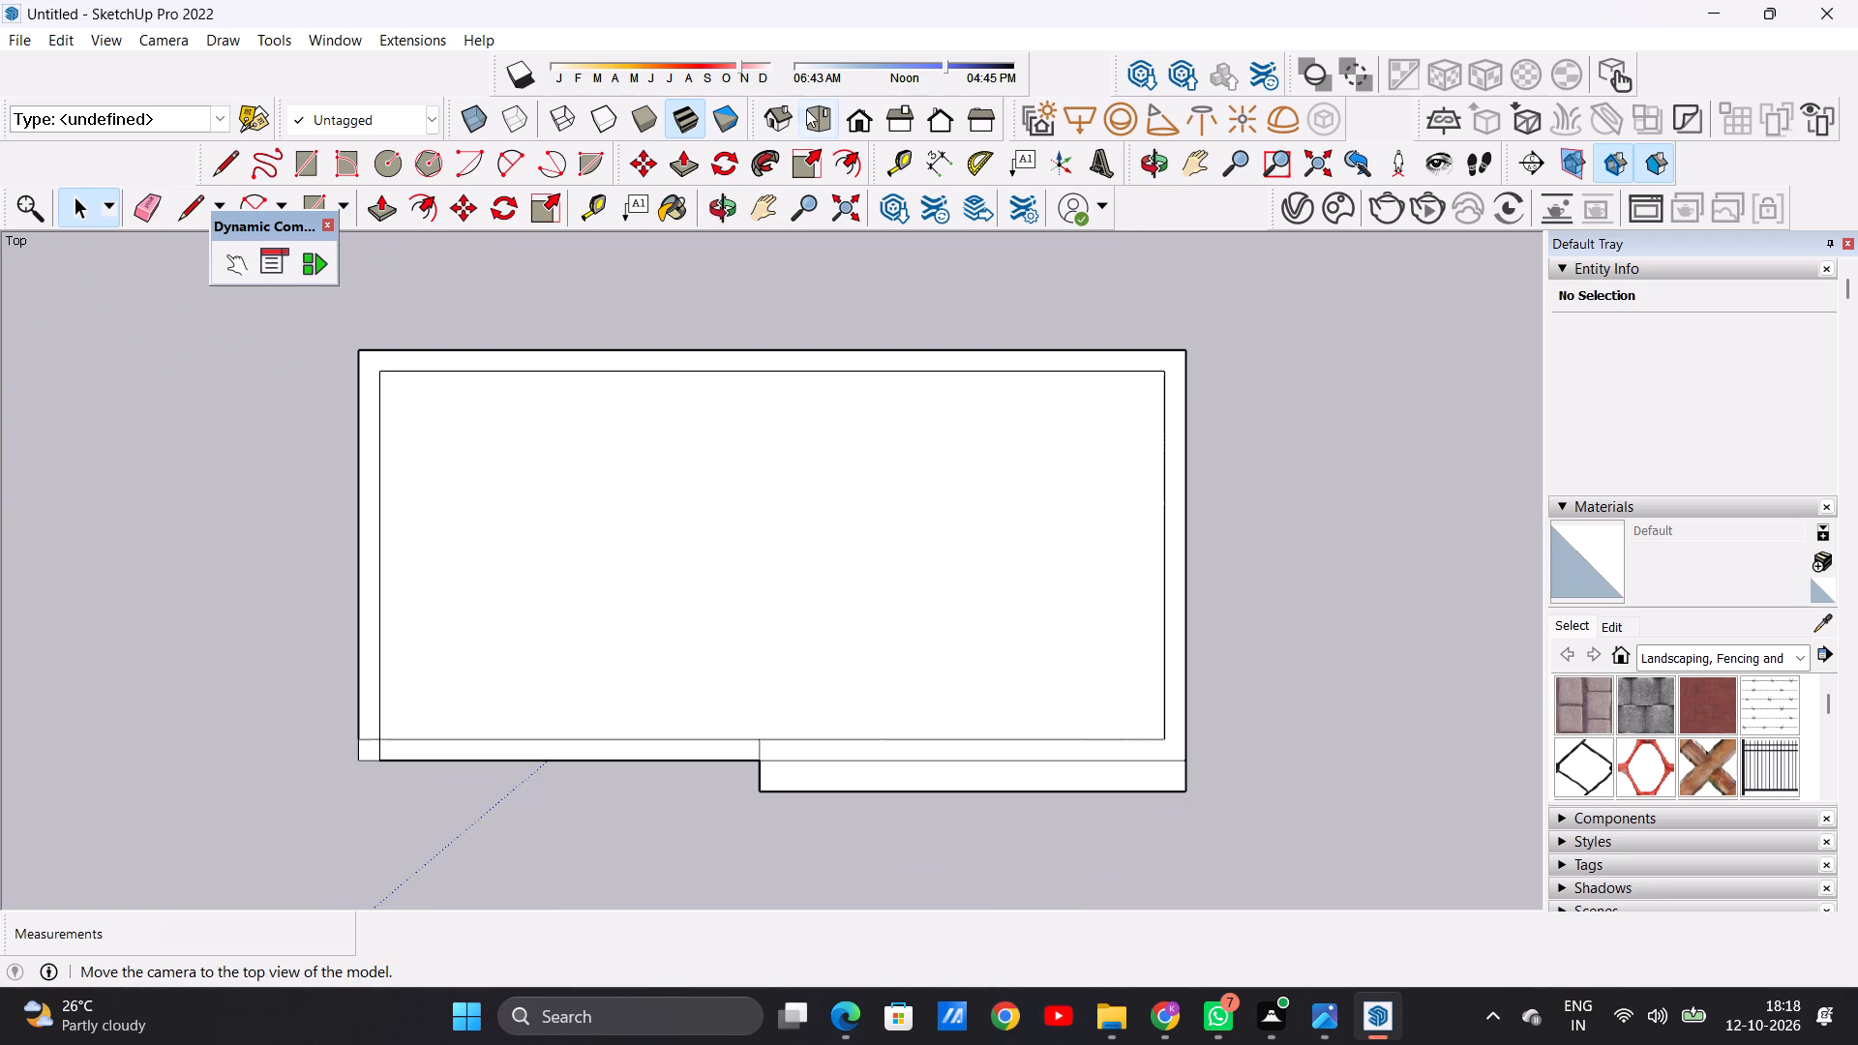
{"action": "key", "text": "l"}
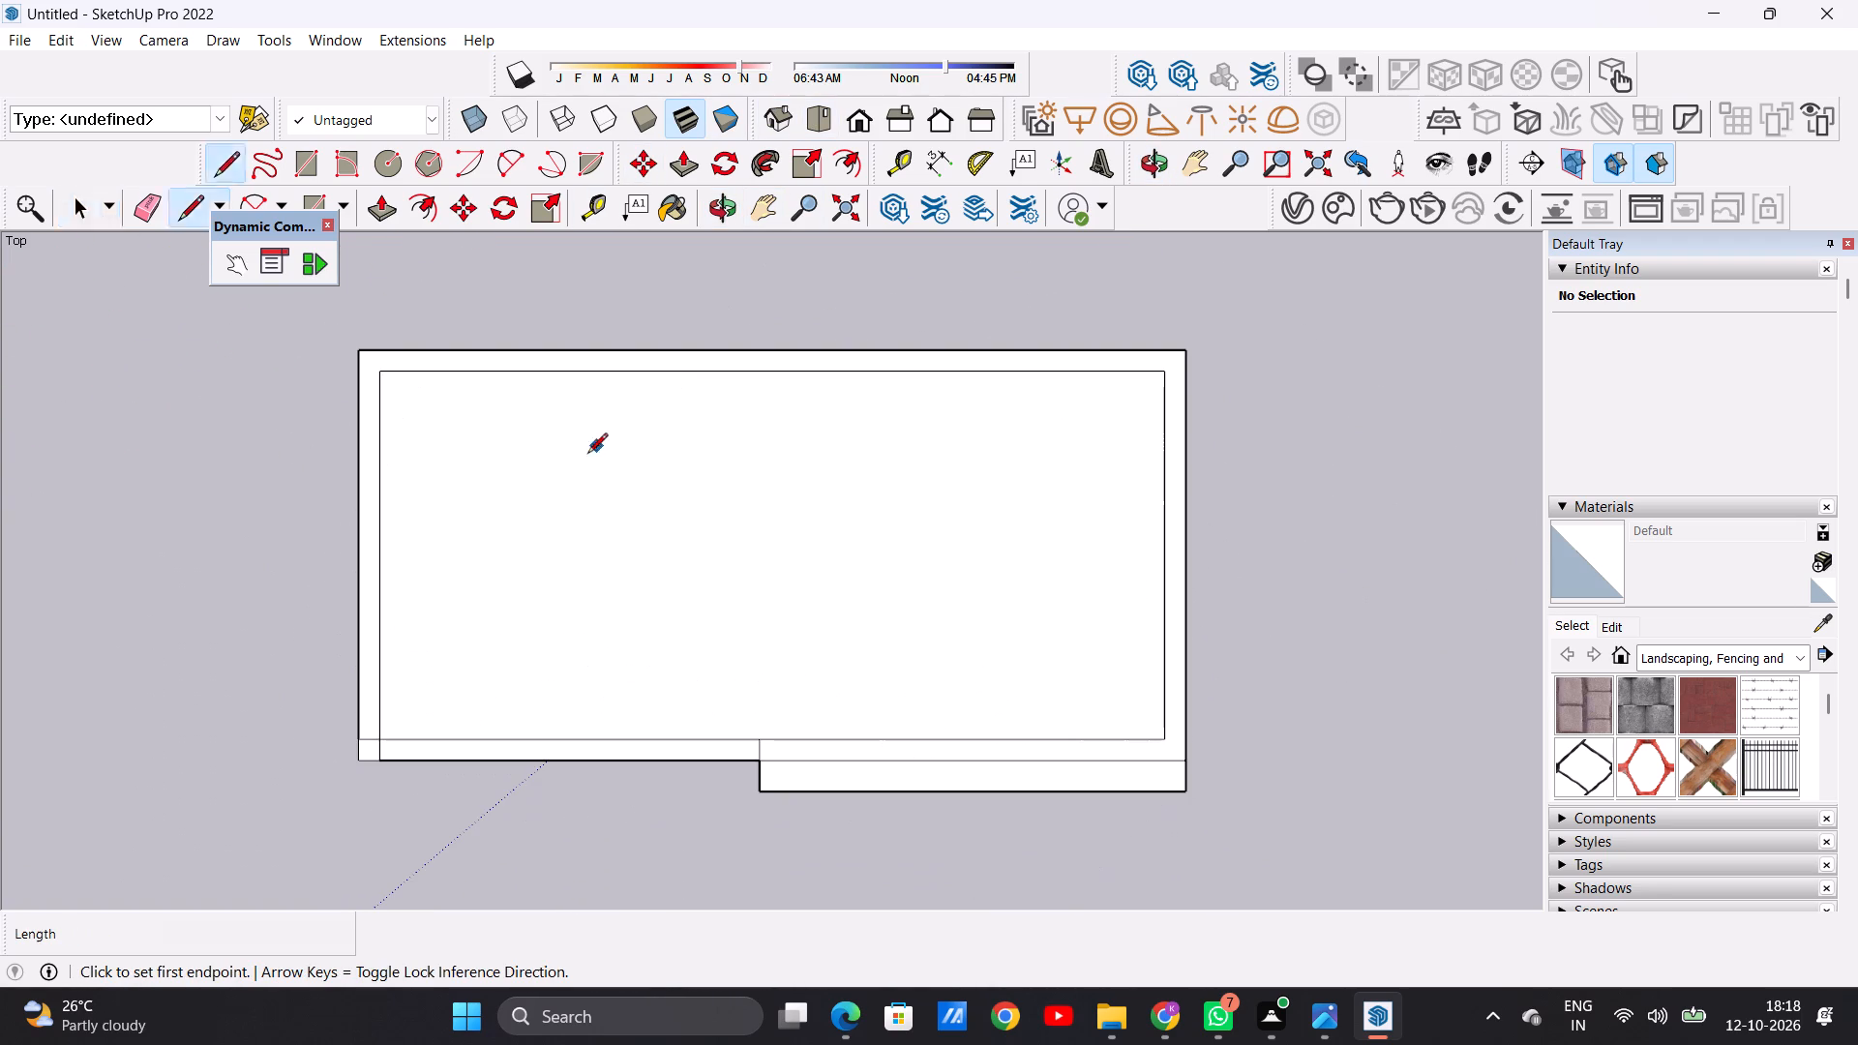
{"action": "left_click", "coordinate": [385, 534]}
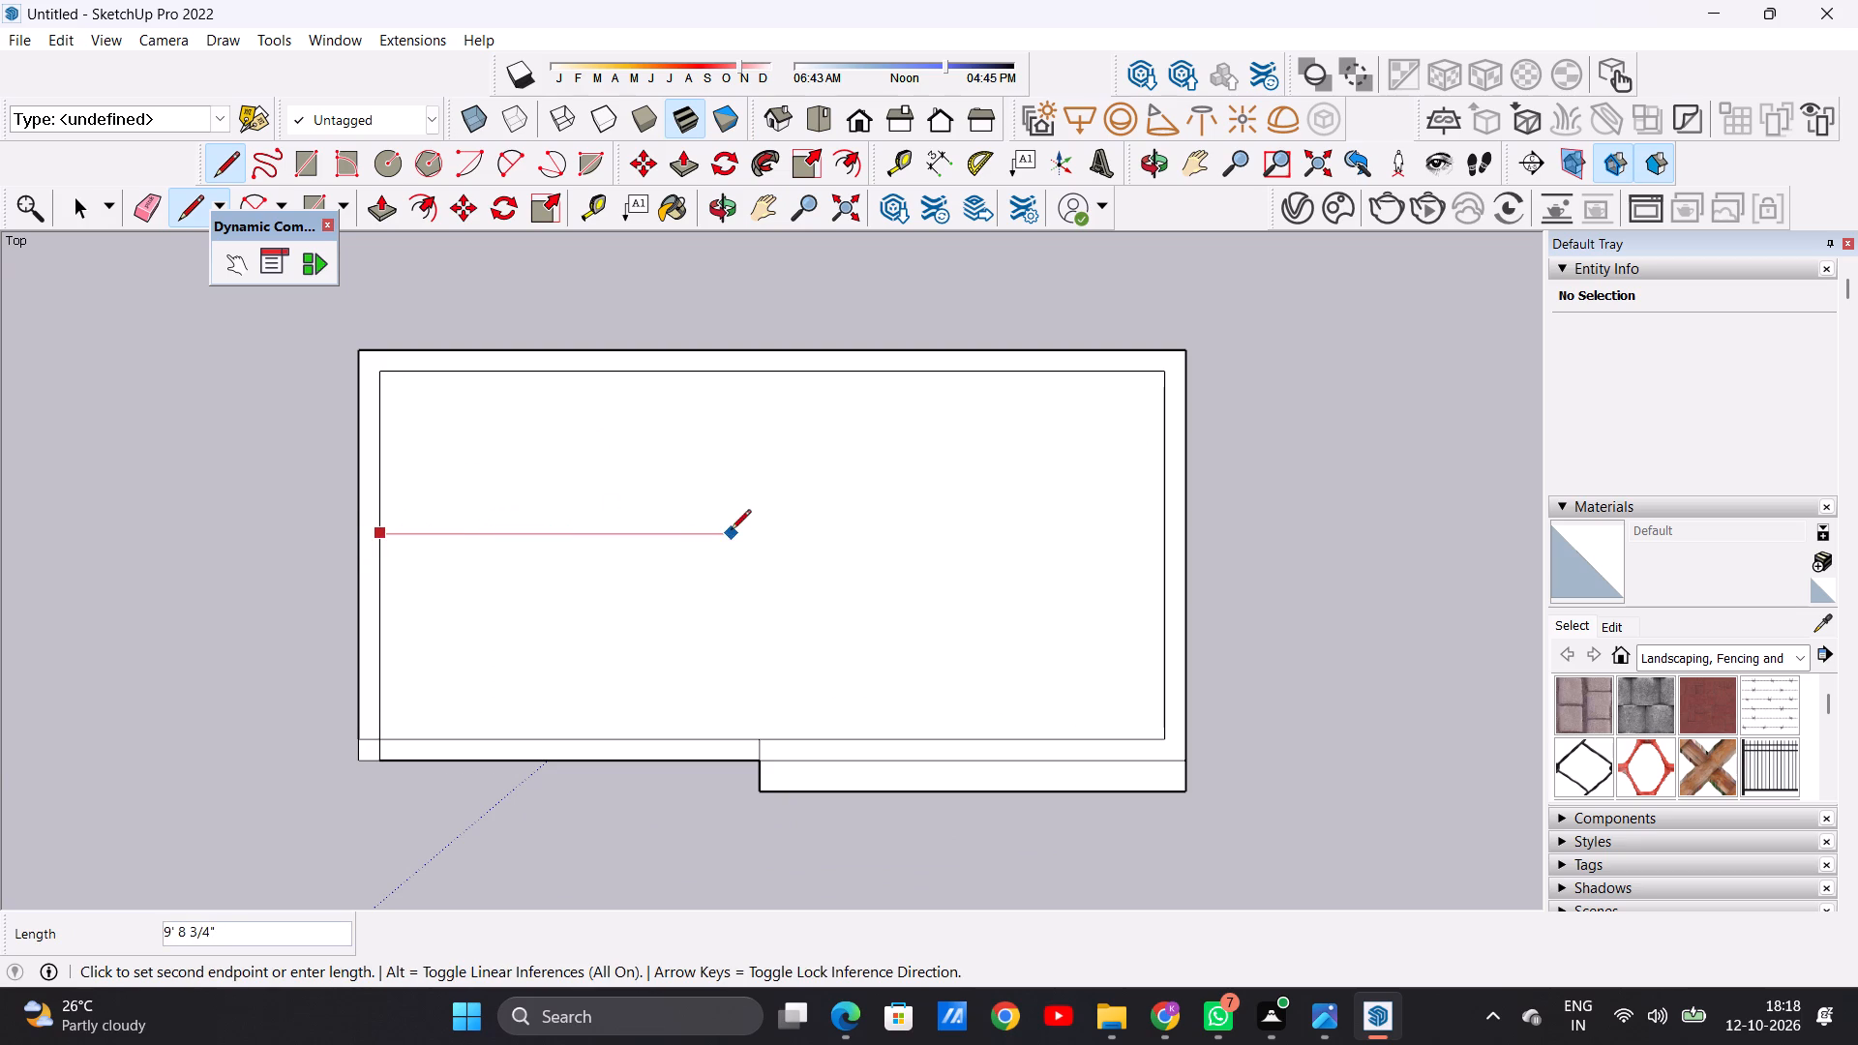
{"action": "left_click", "coordinate": [1158, 532]}
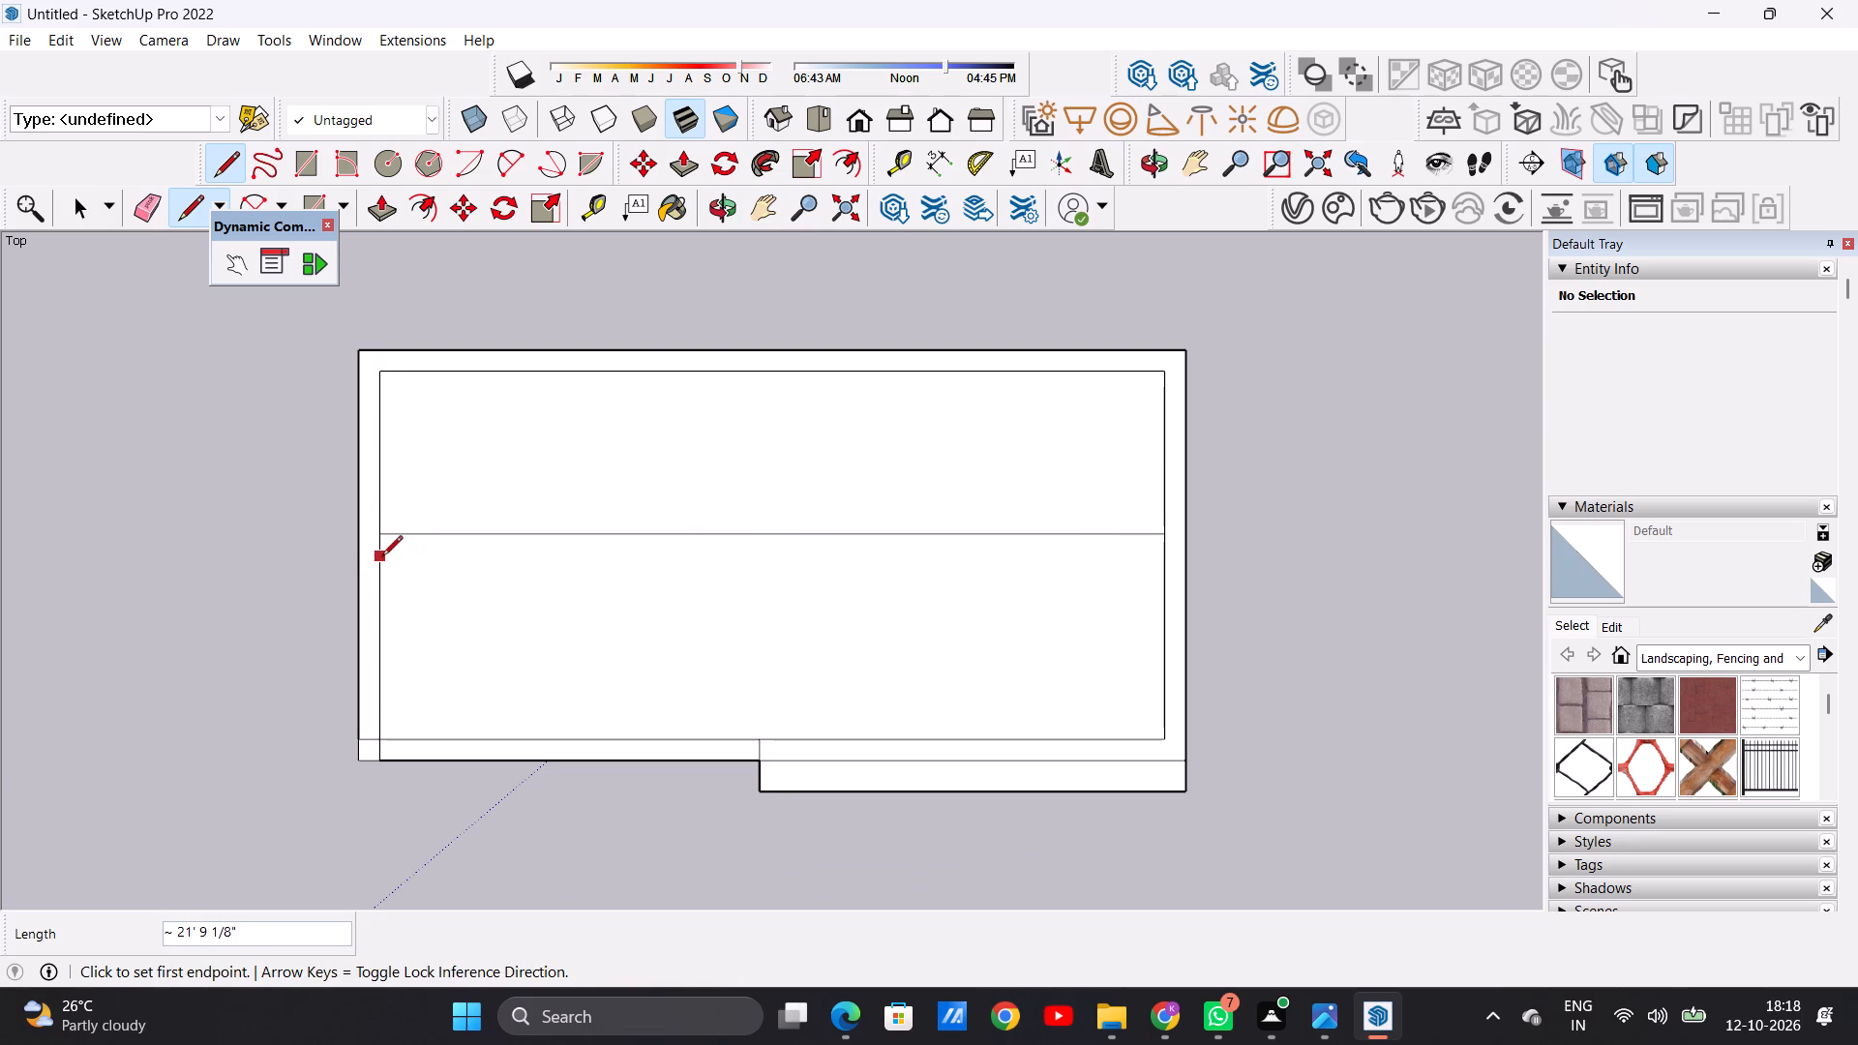
{"action": "left_click", "coordinate": [377, 563]}
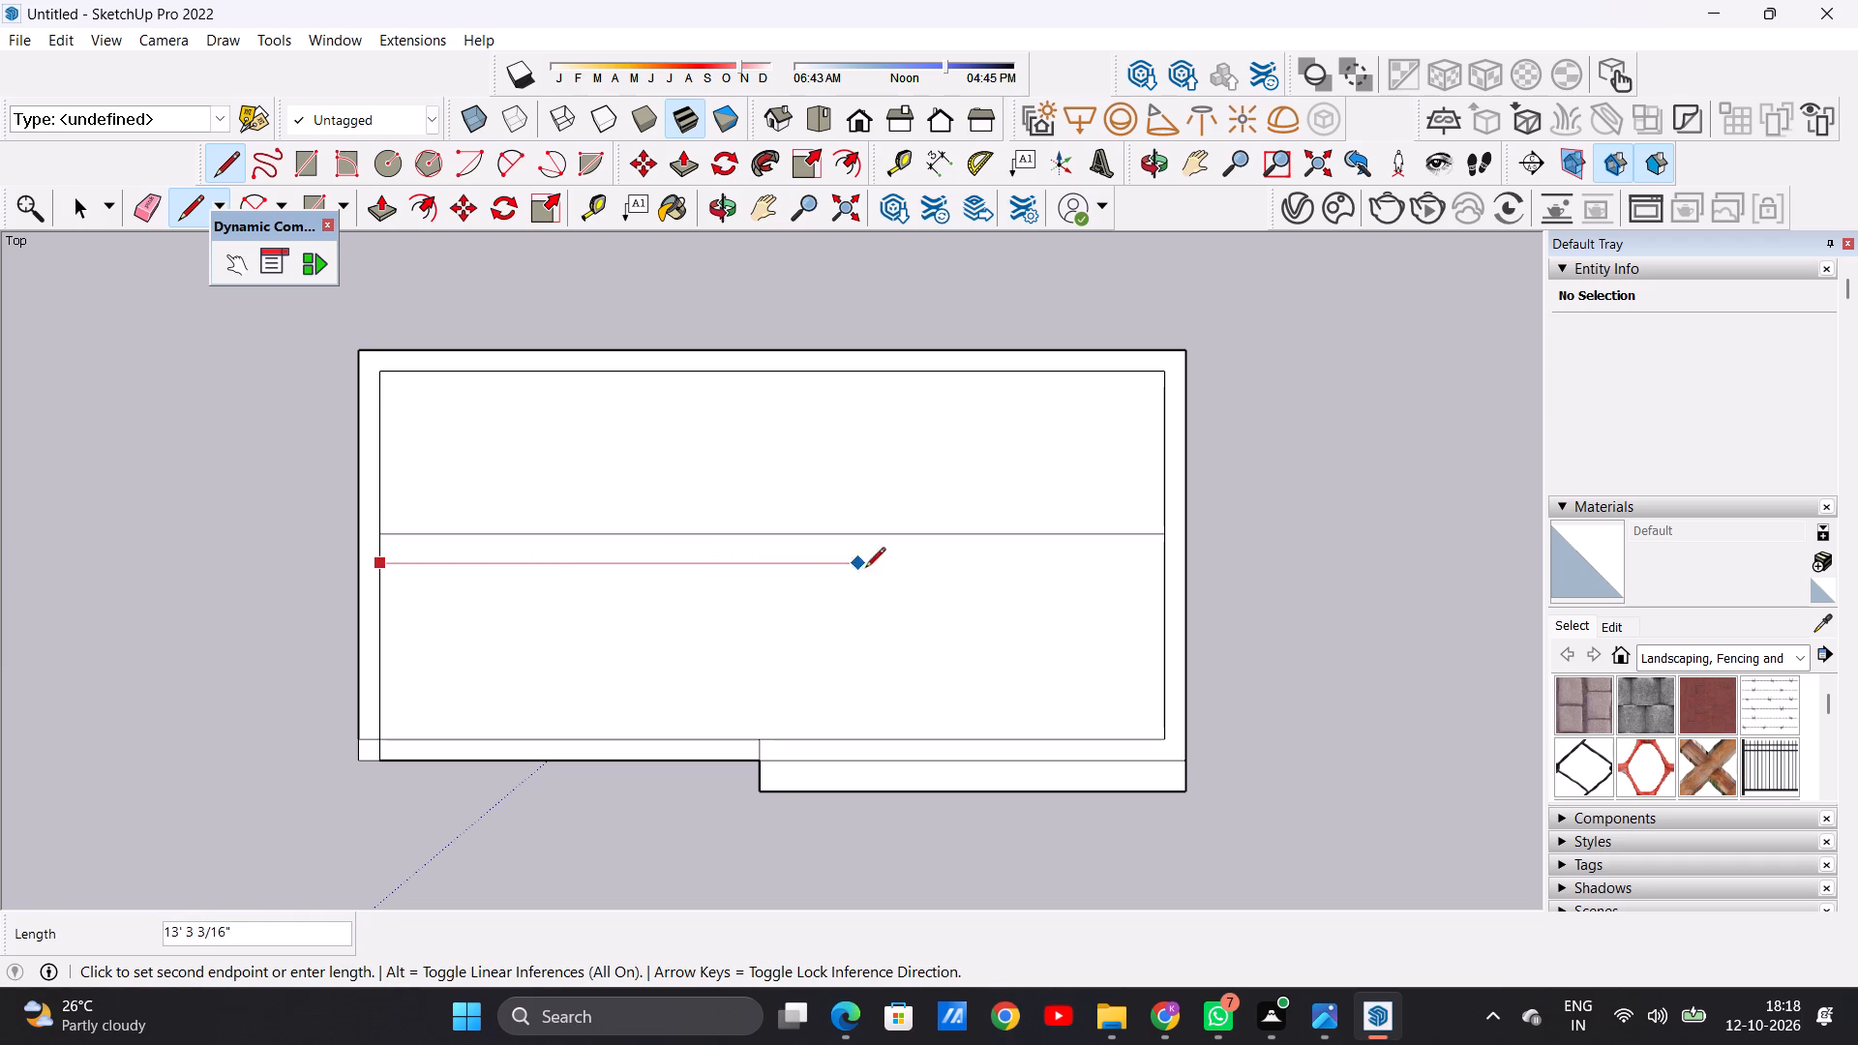
{"action": "left_click", "coordinate": [1163, 565]}
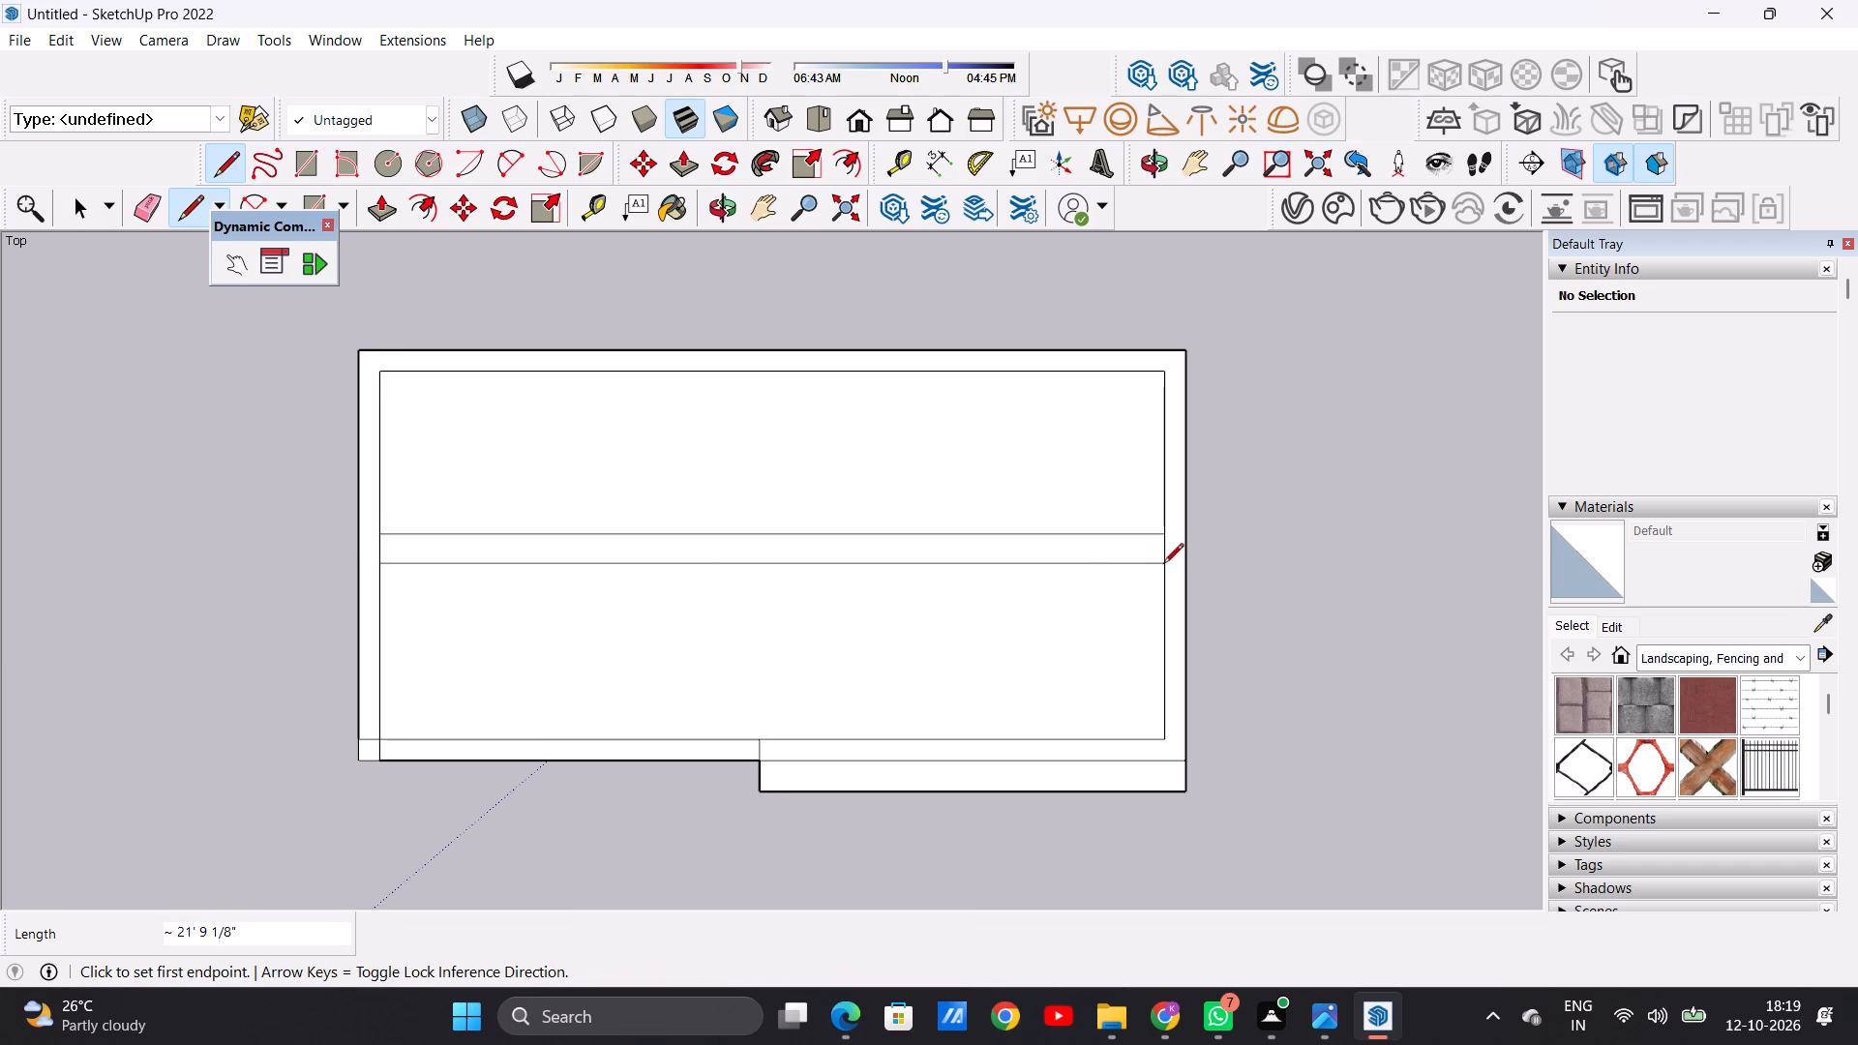
Check with Push/Pull whether the strip between the new lines picks as a separate face.
{"action": "key", "text": "space"}
{"action": "type", "text": "P"}
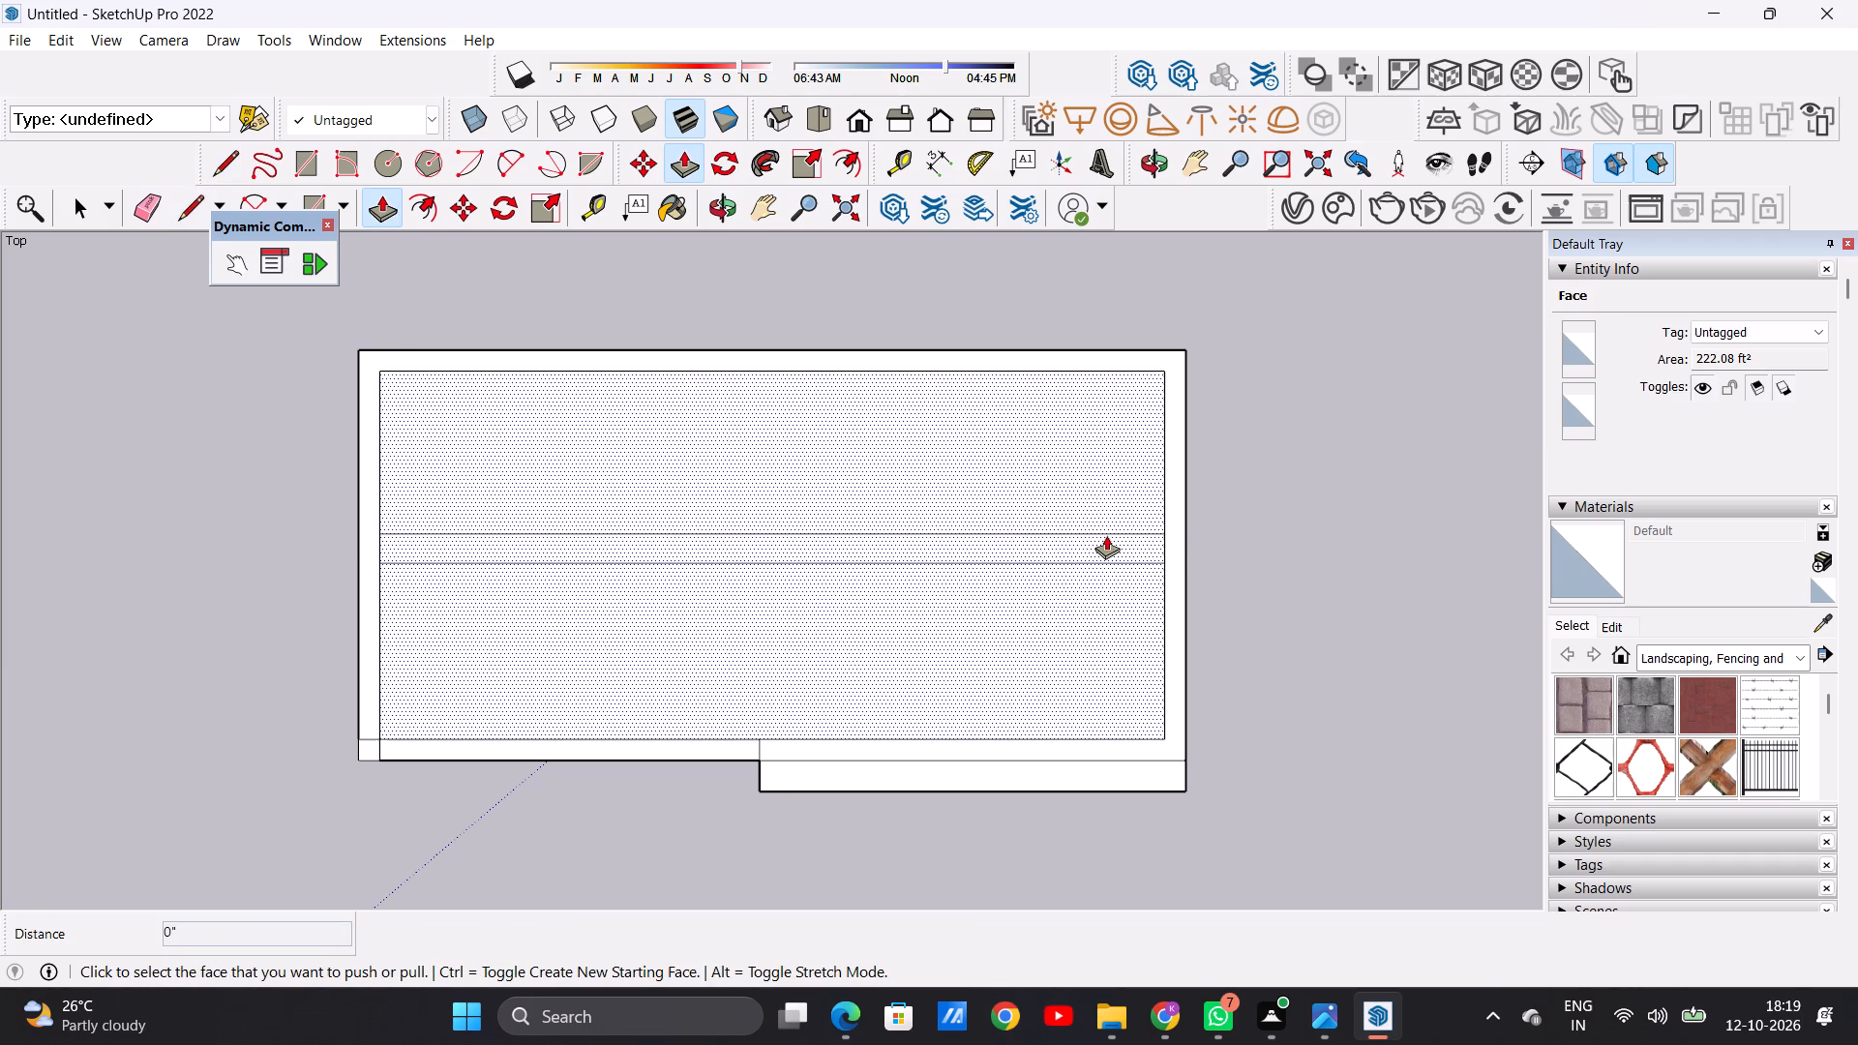
{"action": "key", "text": "space"}
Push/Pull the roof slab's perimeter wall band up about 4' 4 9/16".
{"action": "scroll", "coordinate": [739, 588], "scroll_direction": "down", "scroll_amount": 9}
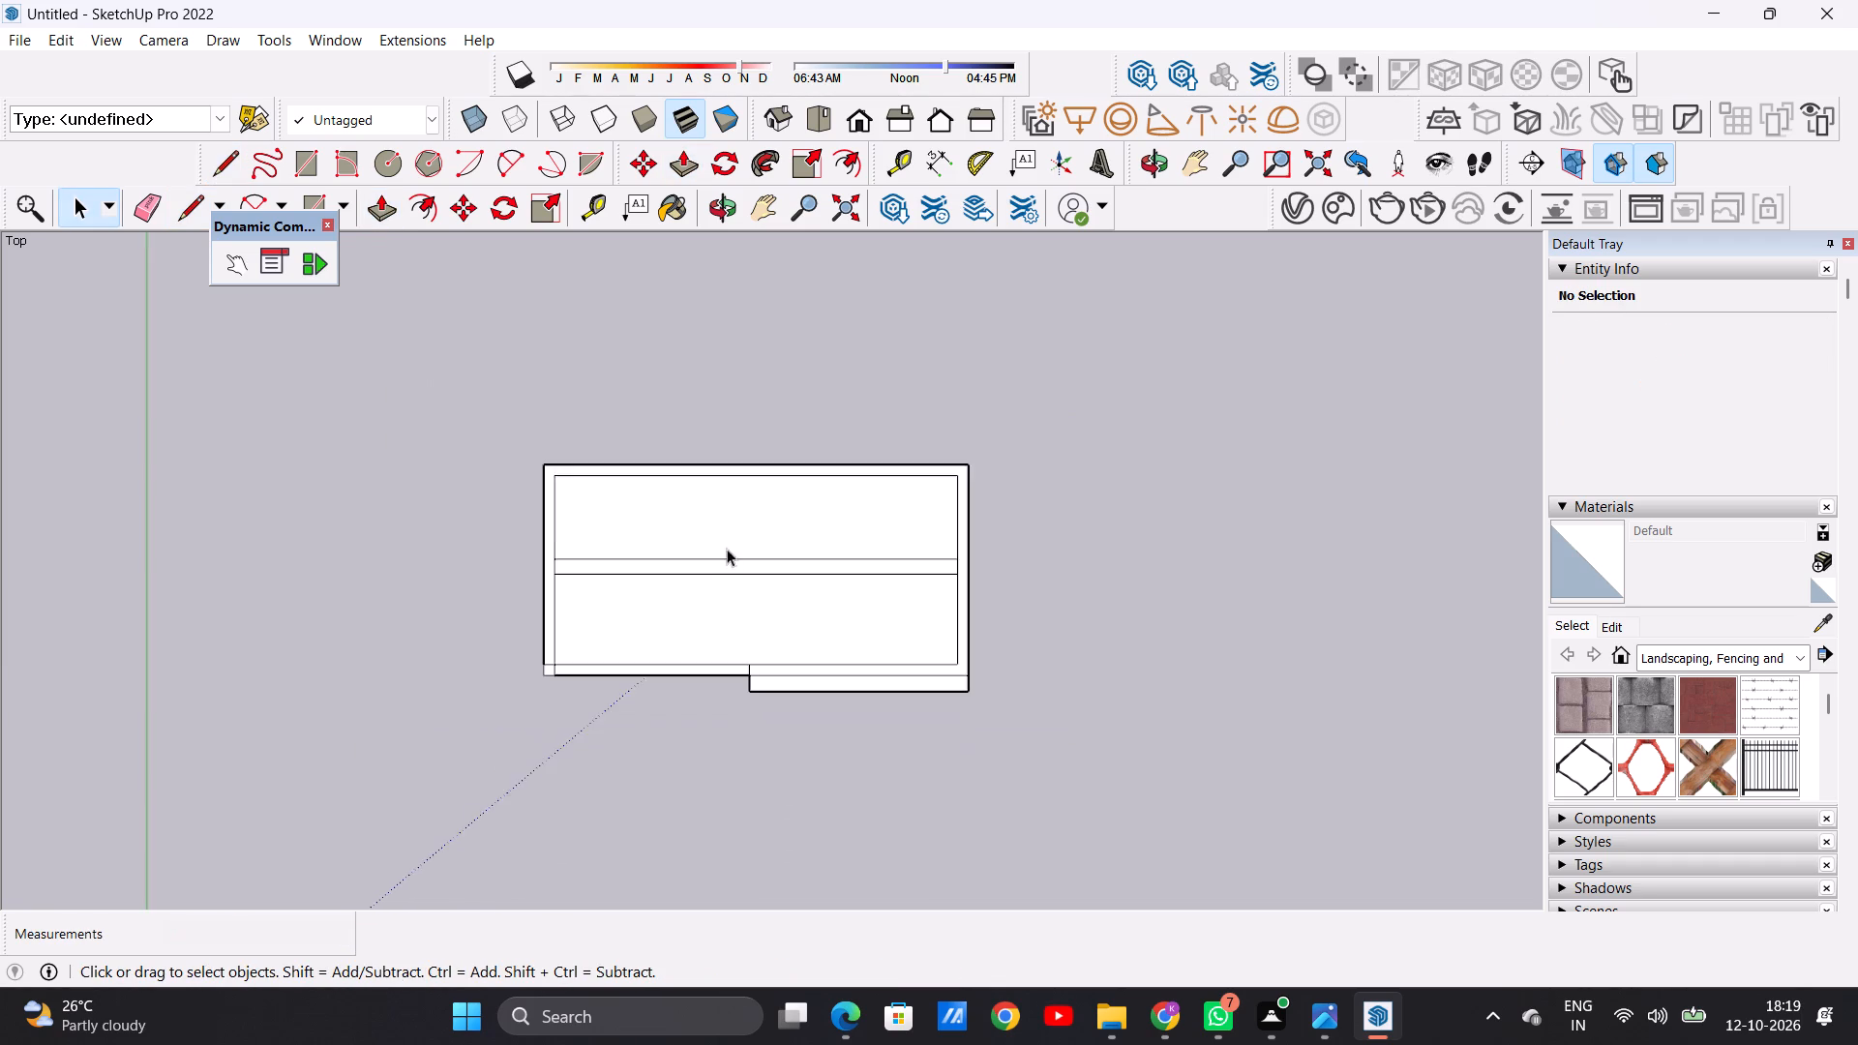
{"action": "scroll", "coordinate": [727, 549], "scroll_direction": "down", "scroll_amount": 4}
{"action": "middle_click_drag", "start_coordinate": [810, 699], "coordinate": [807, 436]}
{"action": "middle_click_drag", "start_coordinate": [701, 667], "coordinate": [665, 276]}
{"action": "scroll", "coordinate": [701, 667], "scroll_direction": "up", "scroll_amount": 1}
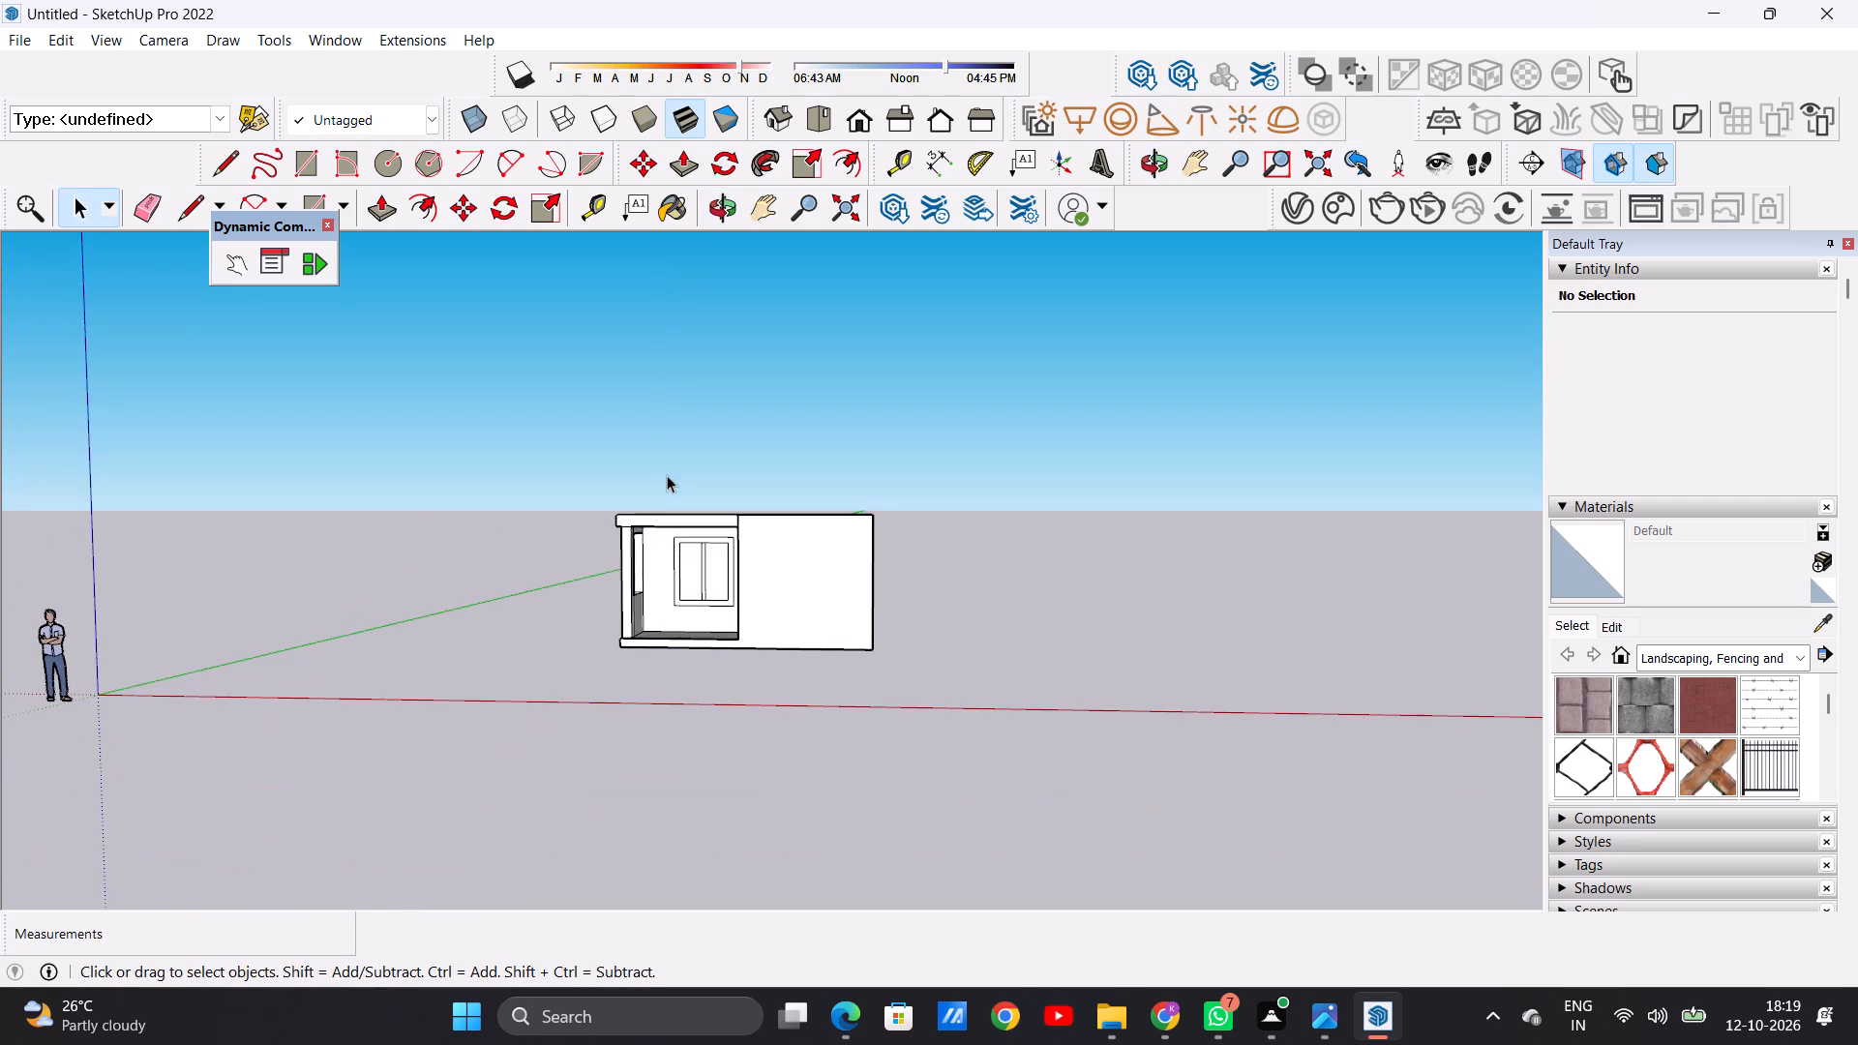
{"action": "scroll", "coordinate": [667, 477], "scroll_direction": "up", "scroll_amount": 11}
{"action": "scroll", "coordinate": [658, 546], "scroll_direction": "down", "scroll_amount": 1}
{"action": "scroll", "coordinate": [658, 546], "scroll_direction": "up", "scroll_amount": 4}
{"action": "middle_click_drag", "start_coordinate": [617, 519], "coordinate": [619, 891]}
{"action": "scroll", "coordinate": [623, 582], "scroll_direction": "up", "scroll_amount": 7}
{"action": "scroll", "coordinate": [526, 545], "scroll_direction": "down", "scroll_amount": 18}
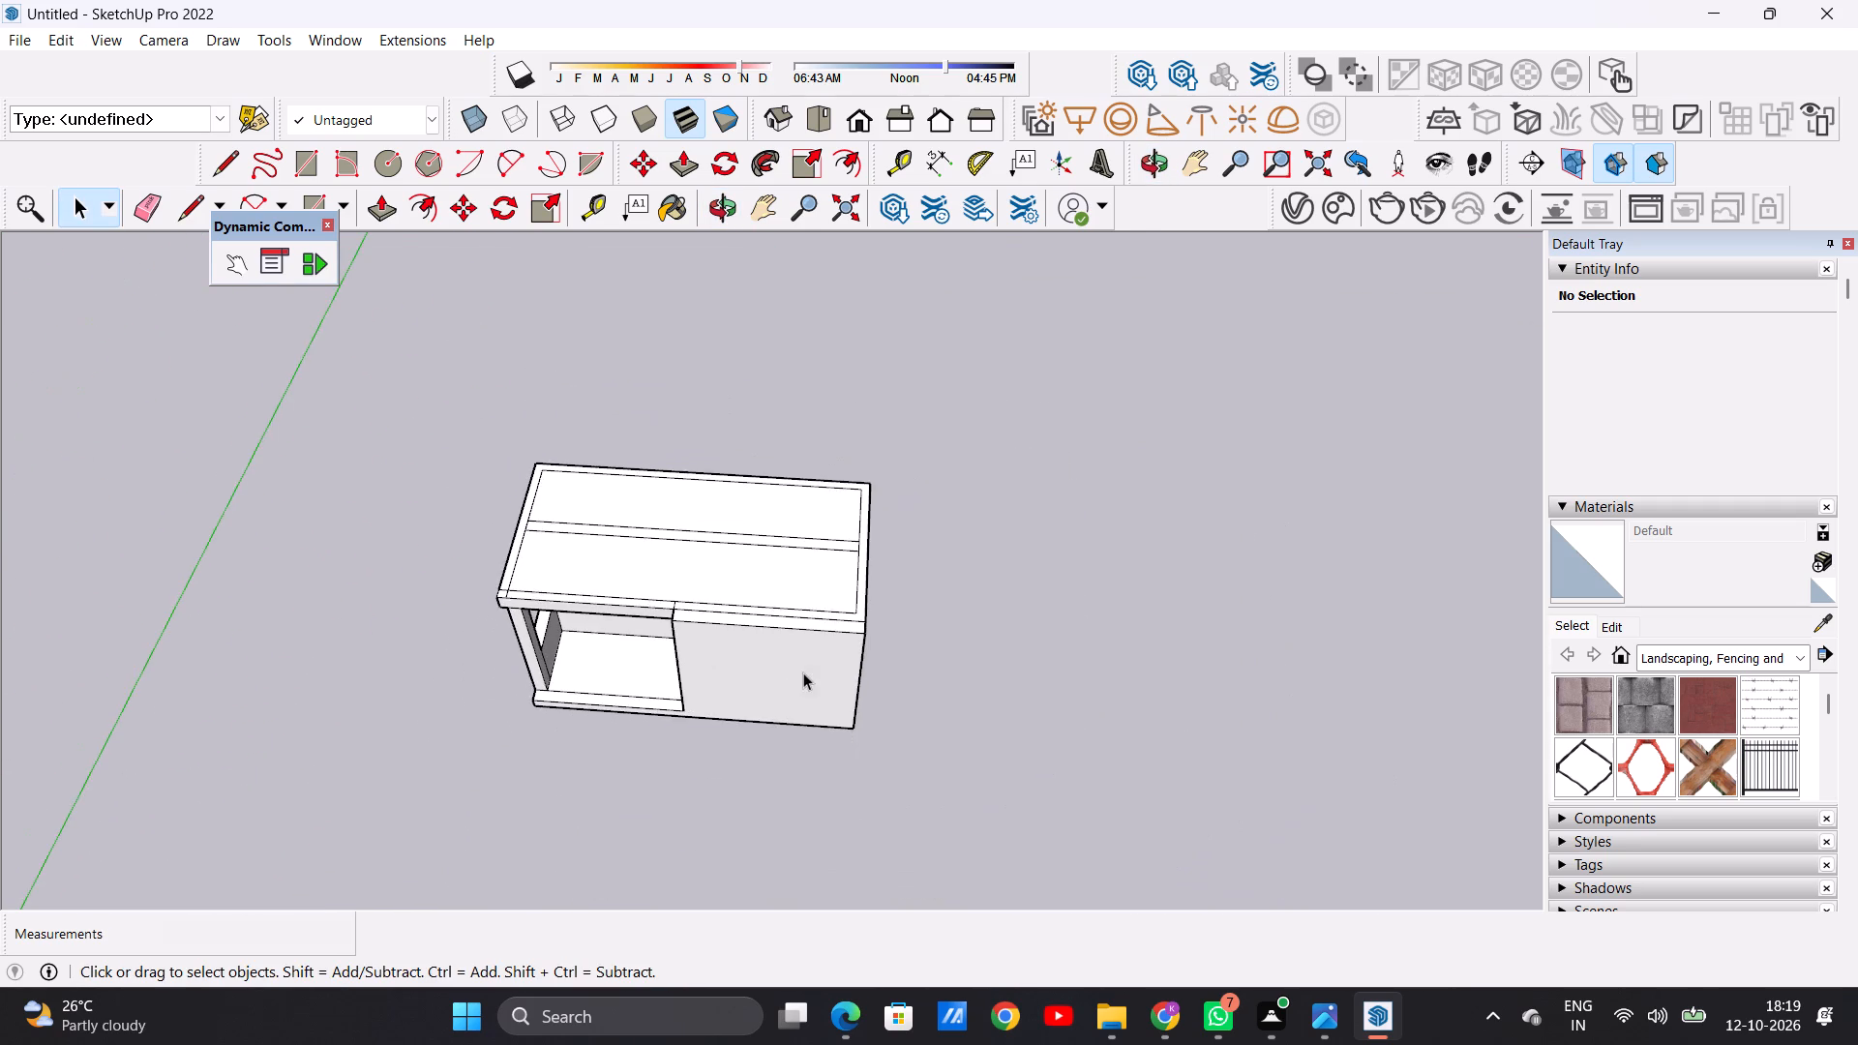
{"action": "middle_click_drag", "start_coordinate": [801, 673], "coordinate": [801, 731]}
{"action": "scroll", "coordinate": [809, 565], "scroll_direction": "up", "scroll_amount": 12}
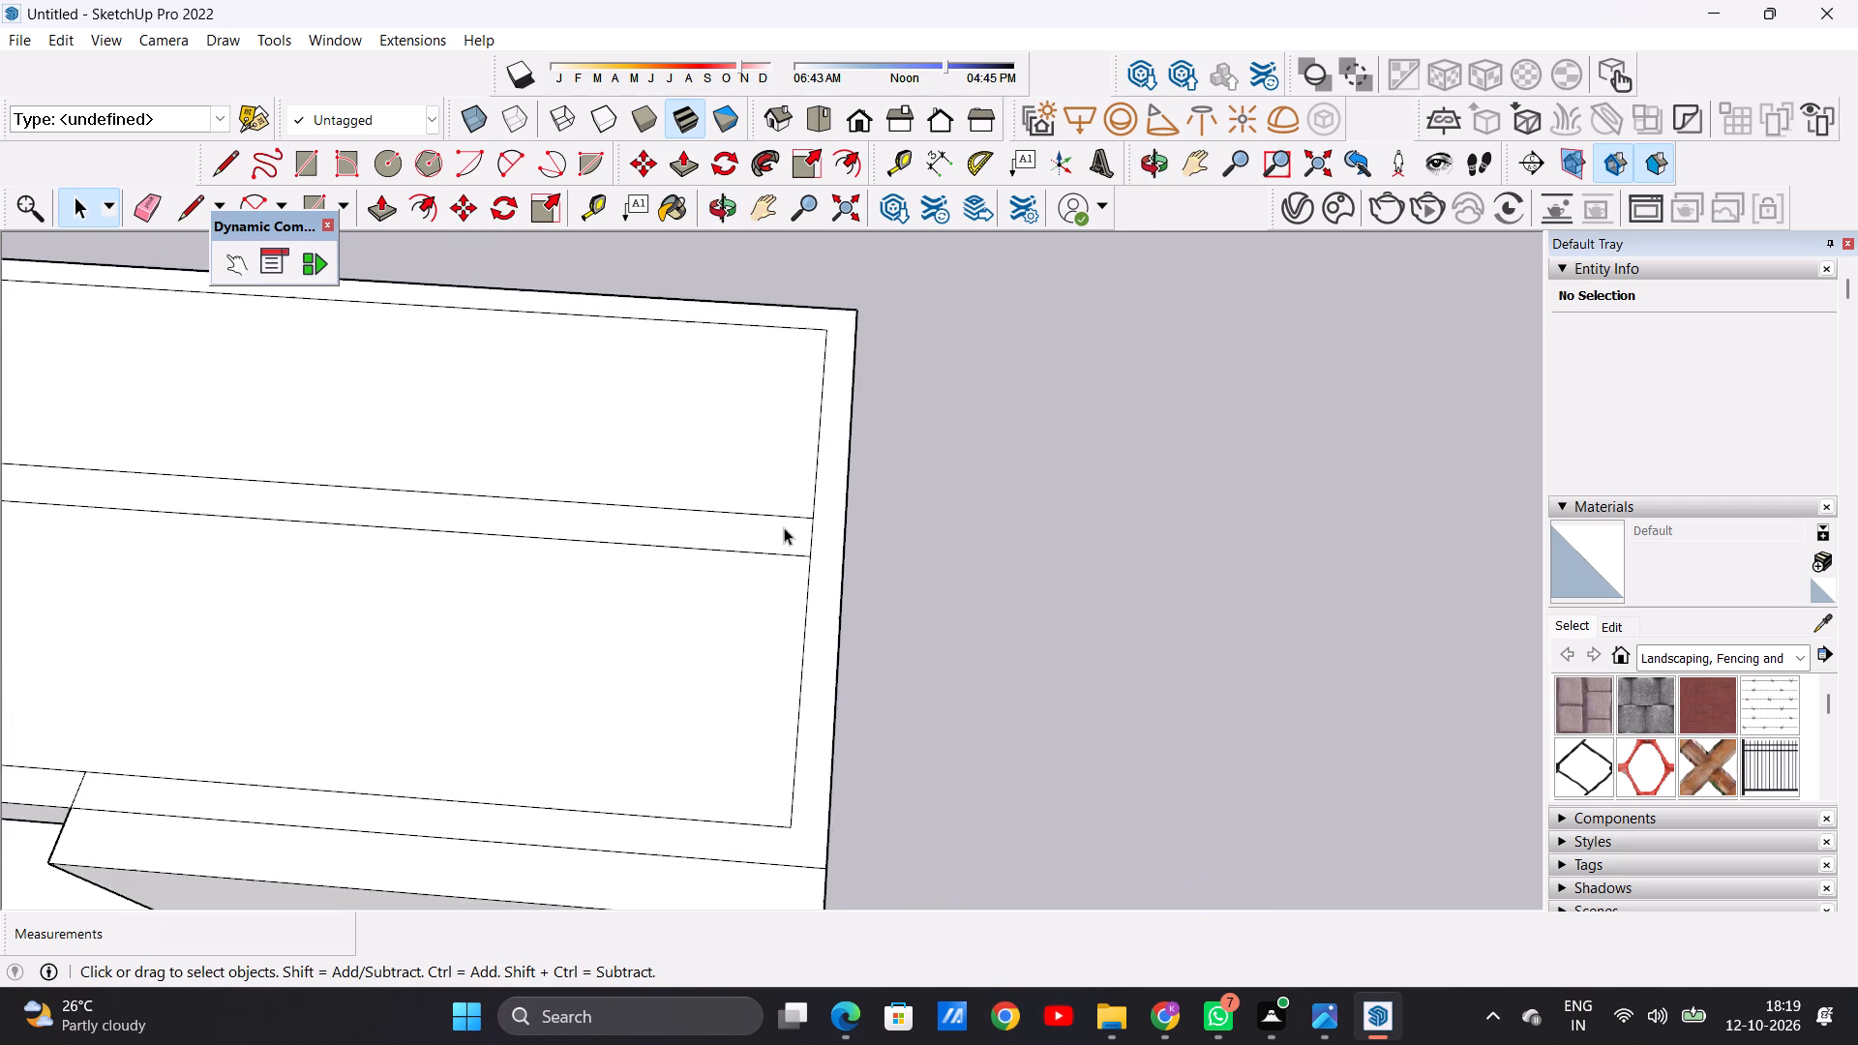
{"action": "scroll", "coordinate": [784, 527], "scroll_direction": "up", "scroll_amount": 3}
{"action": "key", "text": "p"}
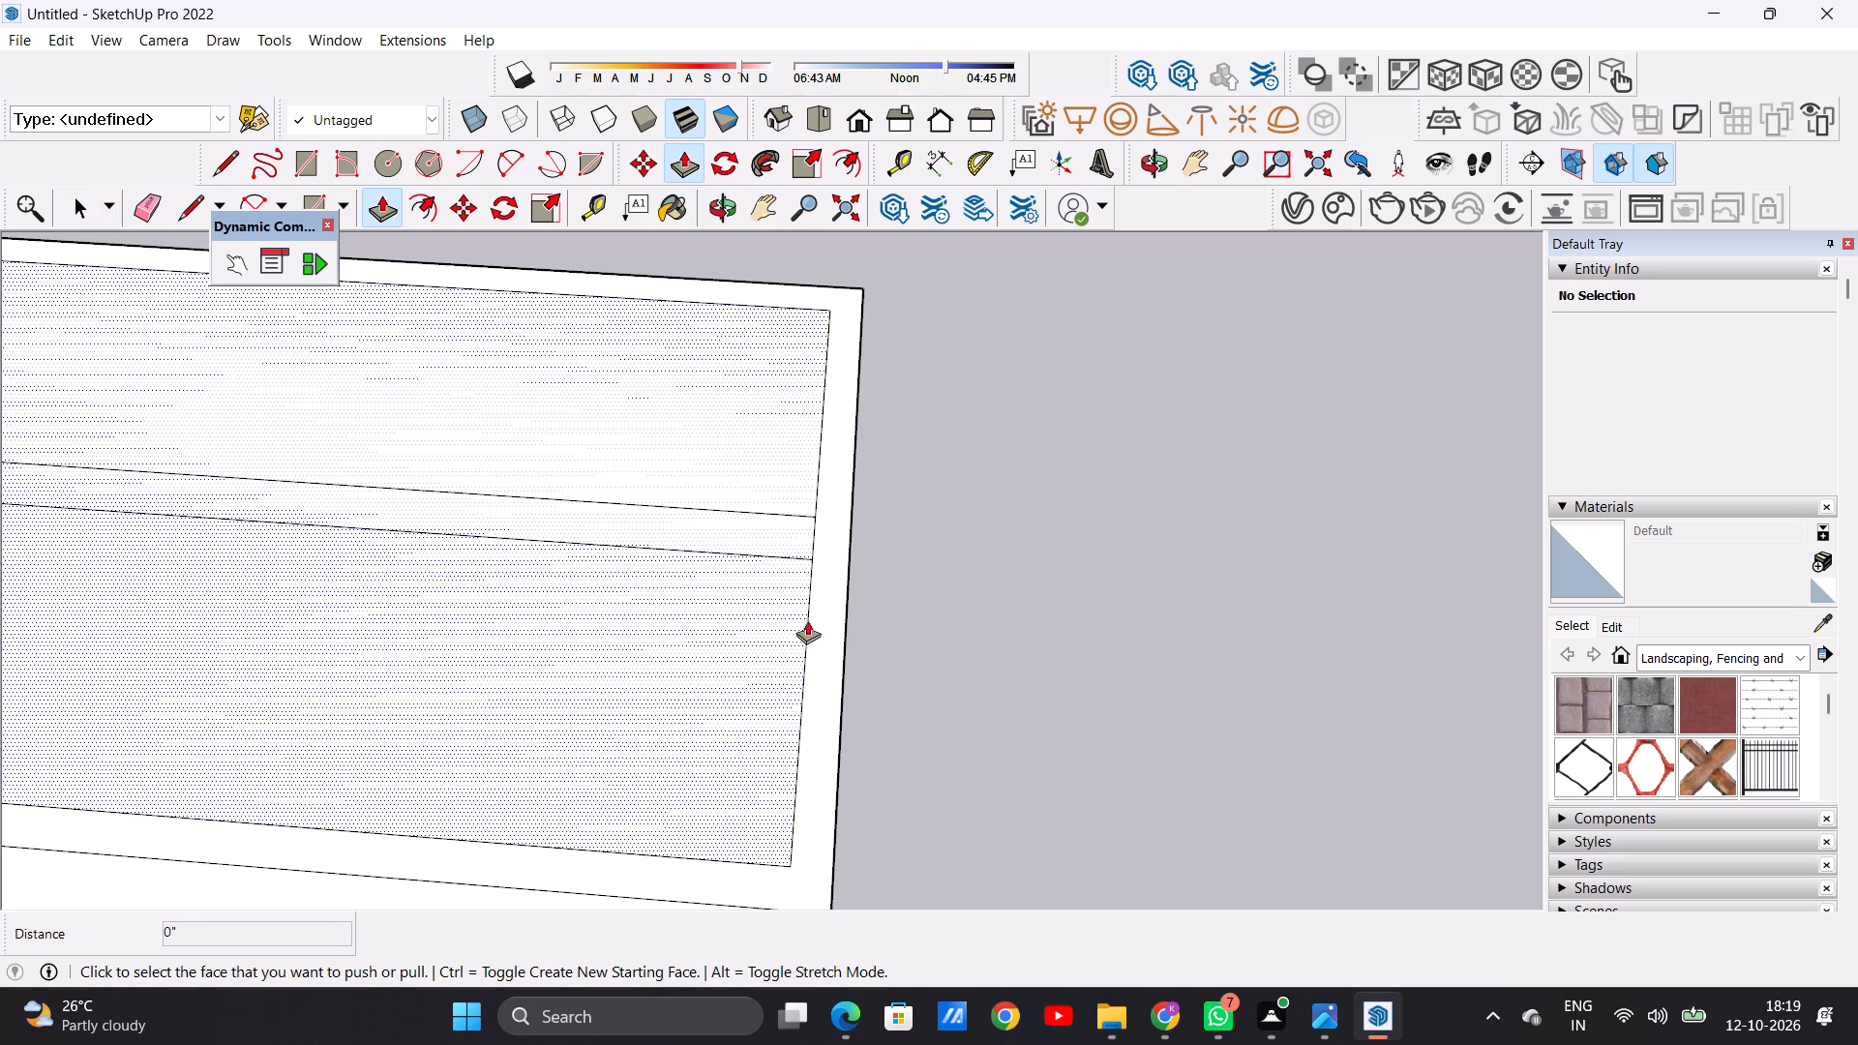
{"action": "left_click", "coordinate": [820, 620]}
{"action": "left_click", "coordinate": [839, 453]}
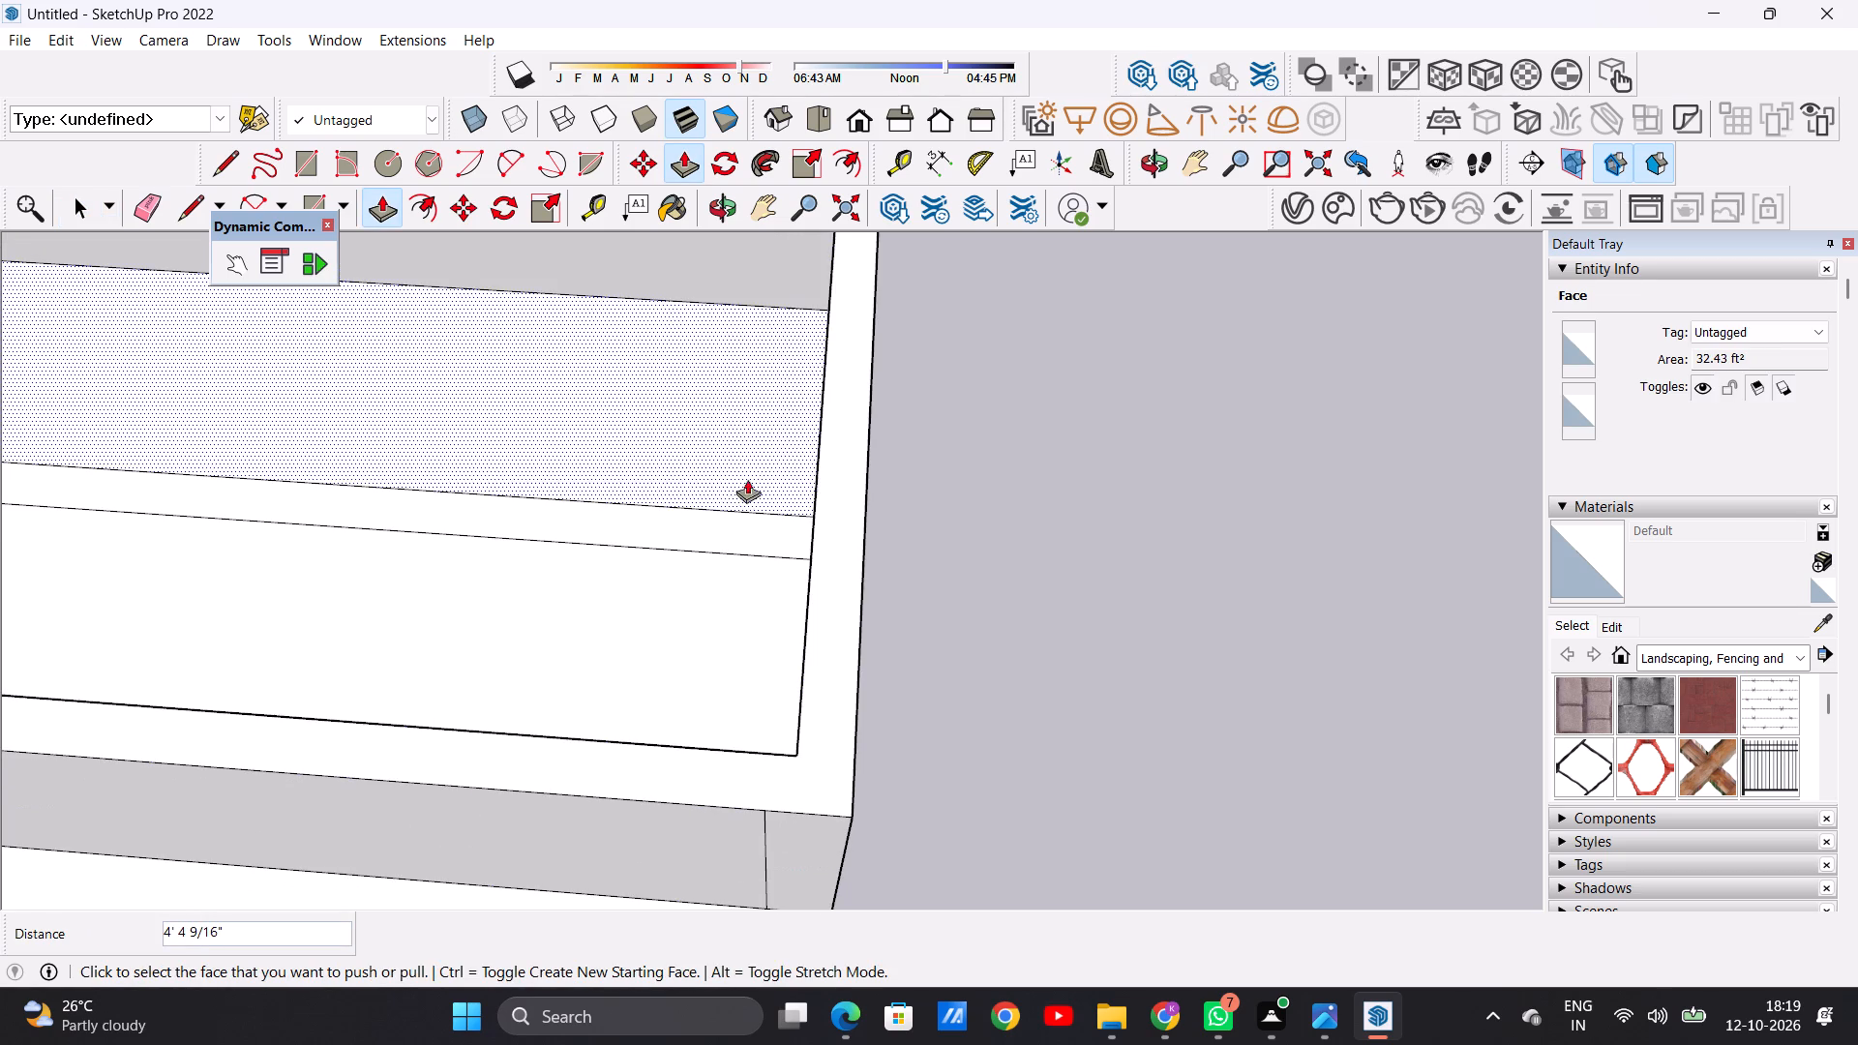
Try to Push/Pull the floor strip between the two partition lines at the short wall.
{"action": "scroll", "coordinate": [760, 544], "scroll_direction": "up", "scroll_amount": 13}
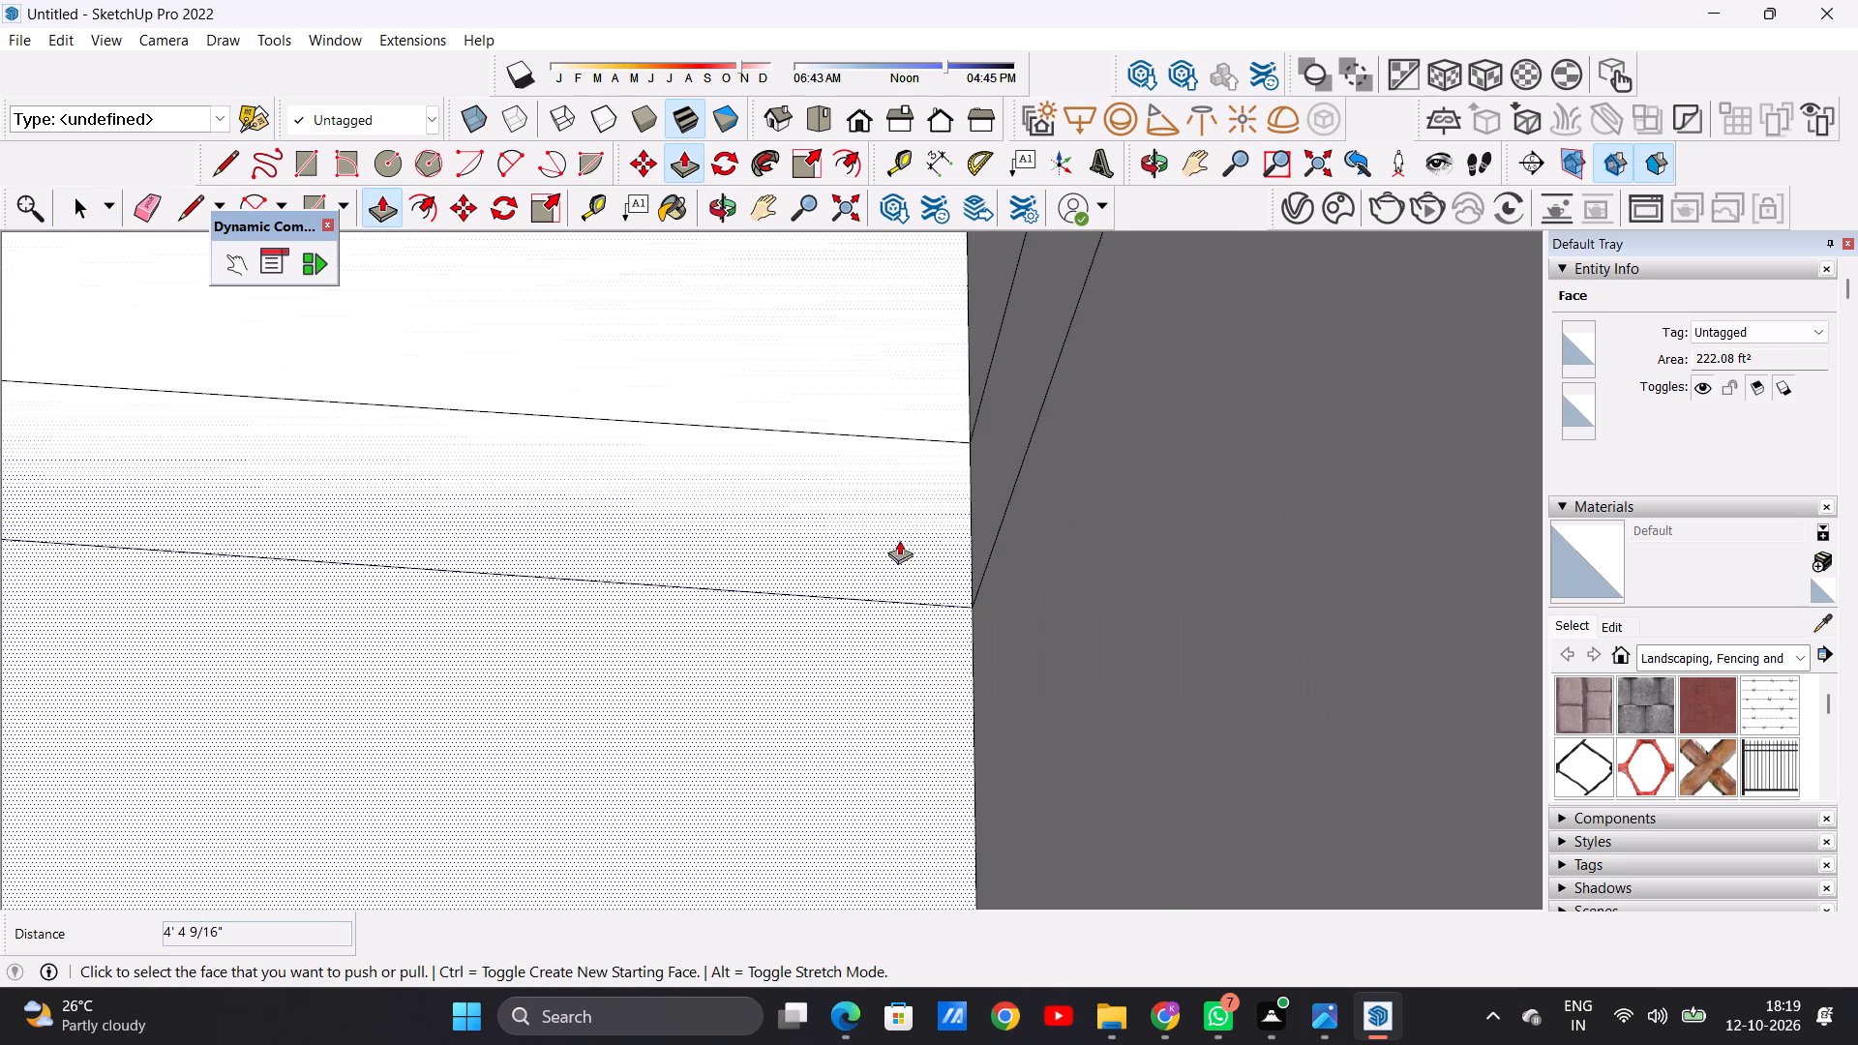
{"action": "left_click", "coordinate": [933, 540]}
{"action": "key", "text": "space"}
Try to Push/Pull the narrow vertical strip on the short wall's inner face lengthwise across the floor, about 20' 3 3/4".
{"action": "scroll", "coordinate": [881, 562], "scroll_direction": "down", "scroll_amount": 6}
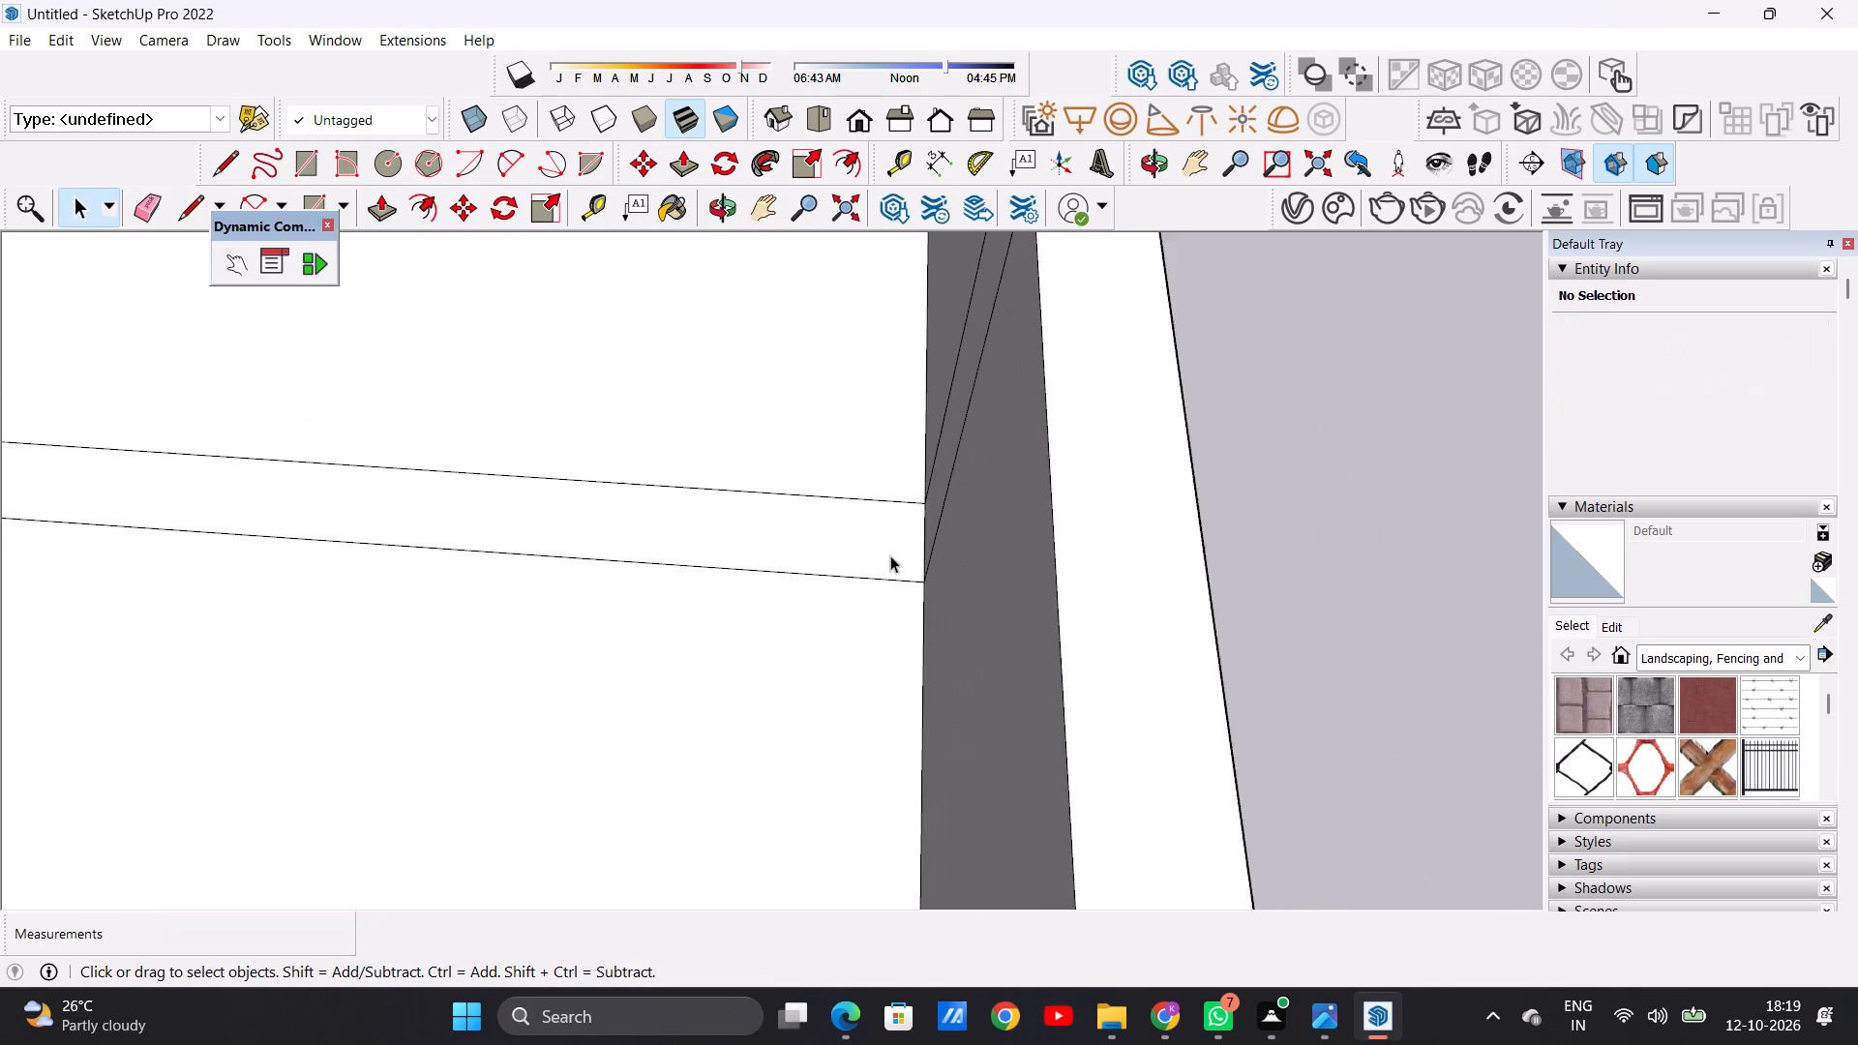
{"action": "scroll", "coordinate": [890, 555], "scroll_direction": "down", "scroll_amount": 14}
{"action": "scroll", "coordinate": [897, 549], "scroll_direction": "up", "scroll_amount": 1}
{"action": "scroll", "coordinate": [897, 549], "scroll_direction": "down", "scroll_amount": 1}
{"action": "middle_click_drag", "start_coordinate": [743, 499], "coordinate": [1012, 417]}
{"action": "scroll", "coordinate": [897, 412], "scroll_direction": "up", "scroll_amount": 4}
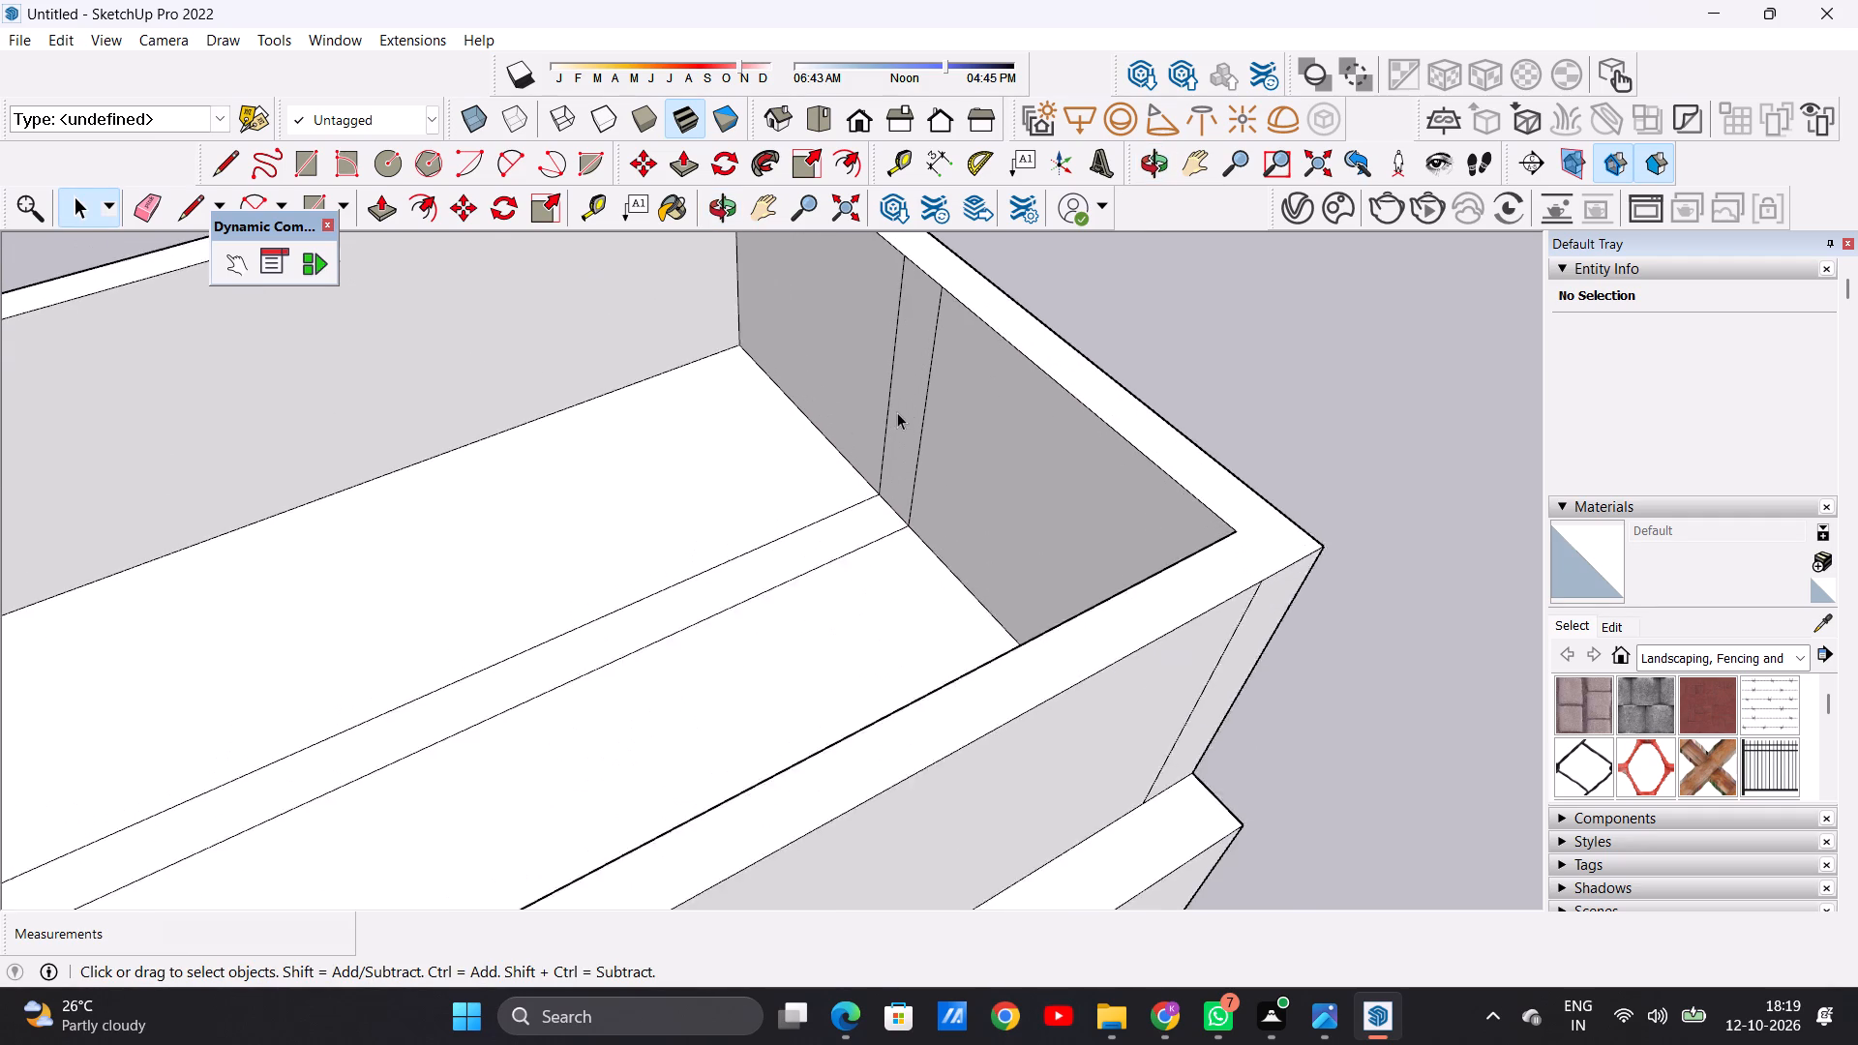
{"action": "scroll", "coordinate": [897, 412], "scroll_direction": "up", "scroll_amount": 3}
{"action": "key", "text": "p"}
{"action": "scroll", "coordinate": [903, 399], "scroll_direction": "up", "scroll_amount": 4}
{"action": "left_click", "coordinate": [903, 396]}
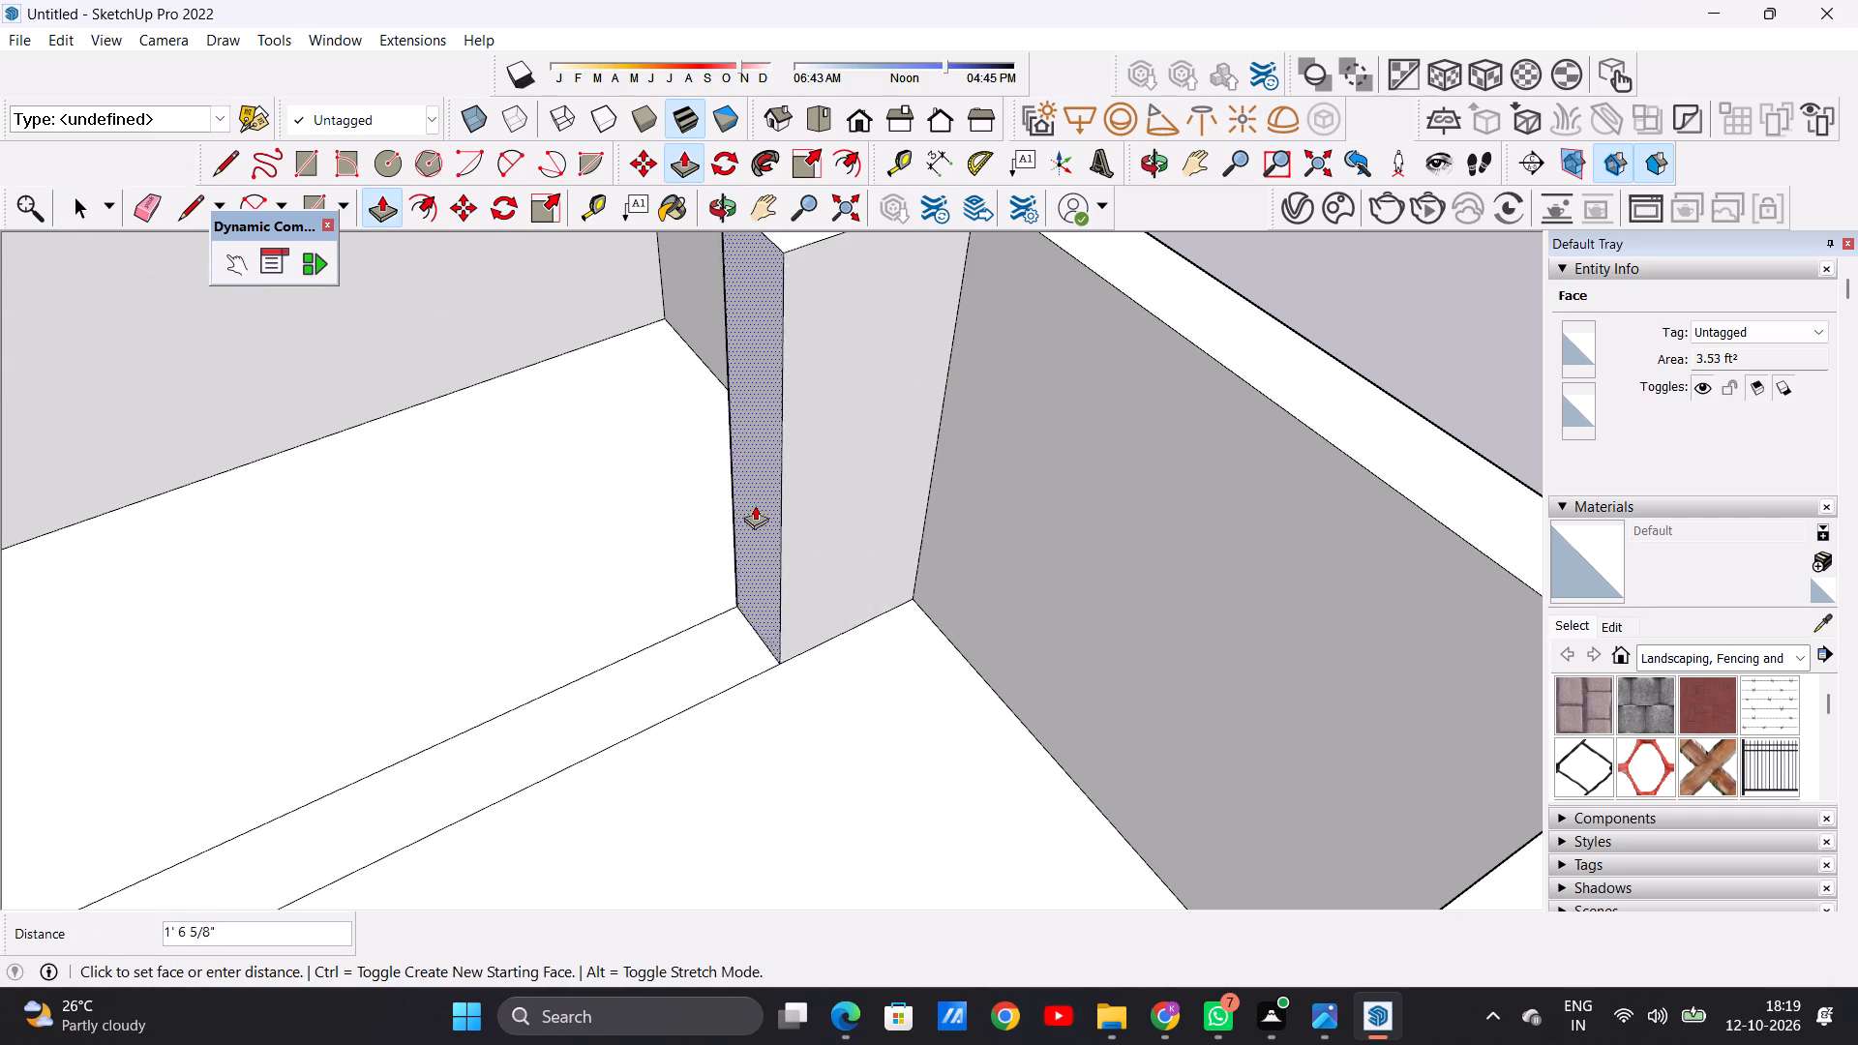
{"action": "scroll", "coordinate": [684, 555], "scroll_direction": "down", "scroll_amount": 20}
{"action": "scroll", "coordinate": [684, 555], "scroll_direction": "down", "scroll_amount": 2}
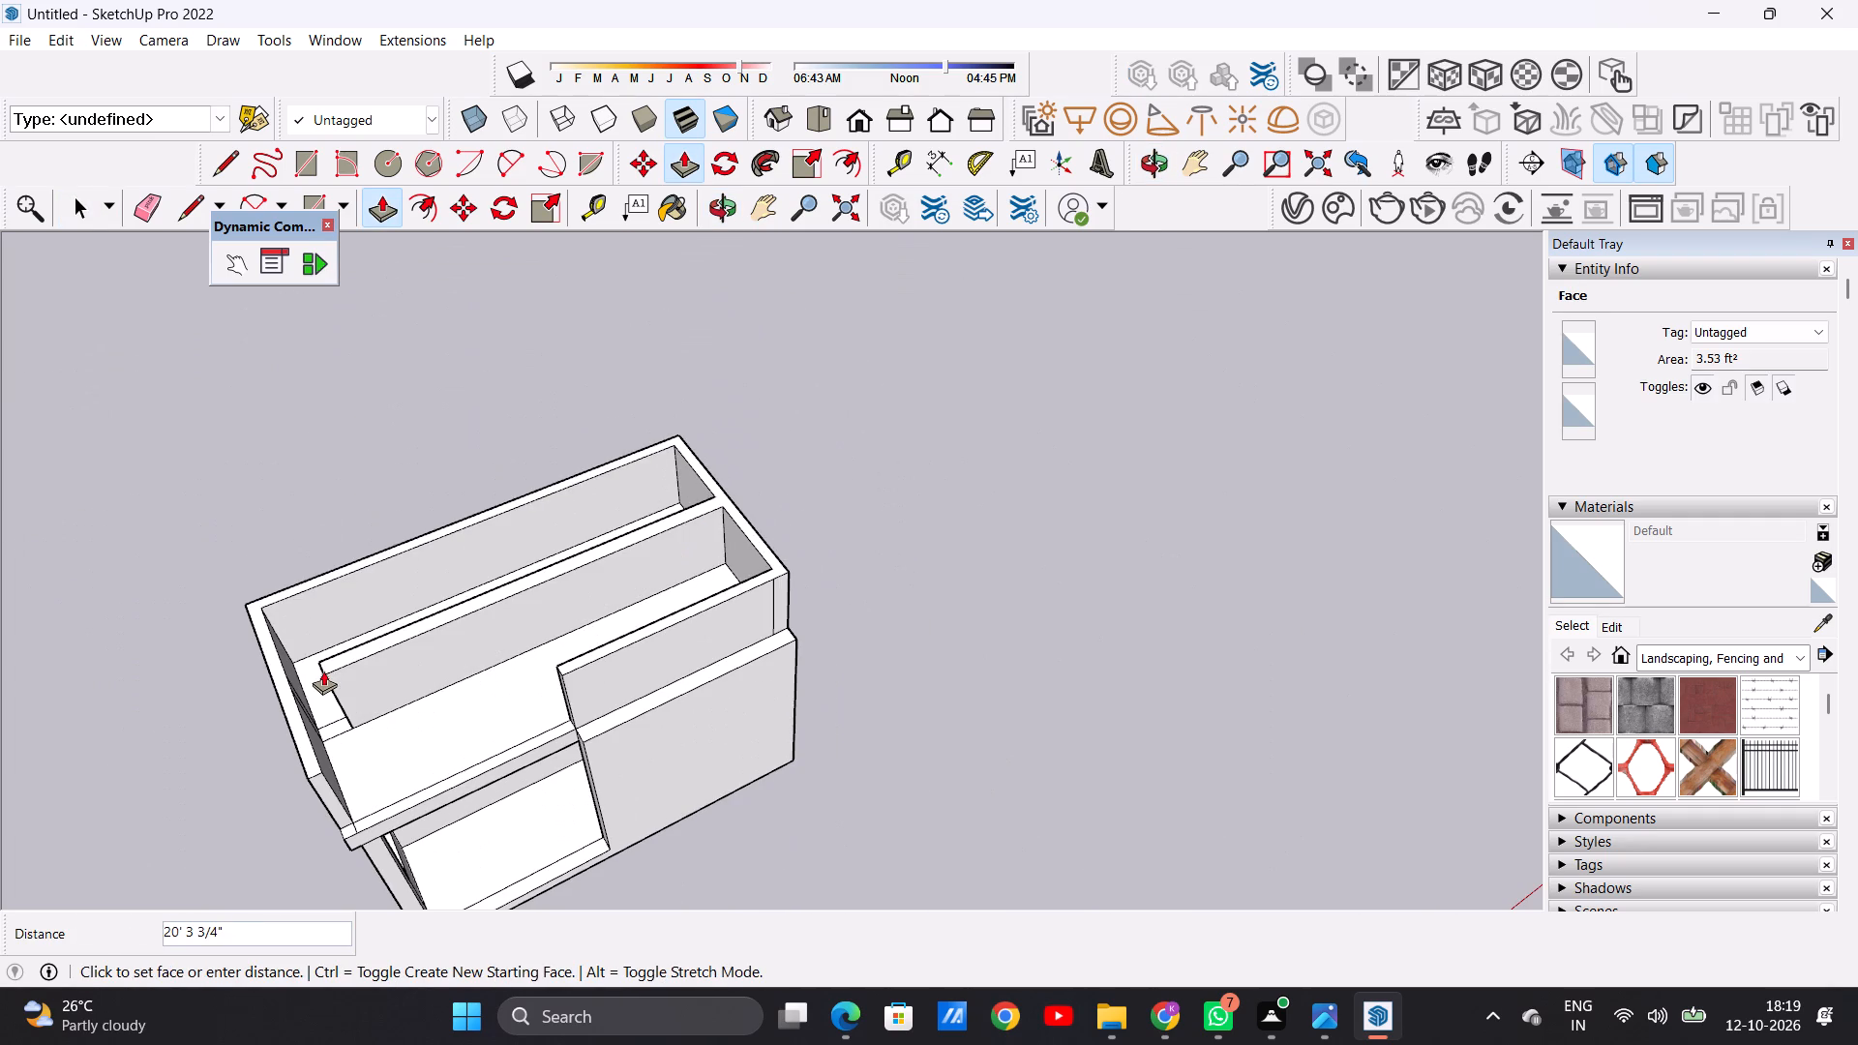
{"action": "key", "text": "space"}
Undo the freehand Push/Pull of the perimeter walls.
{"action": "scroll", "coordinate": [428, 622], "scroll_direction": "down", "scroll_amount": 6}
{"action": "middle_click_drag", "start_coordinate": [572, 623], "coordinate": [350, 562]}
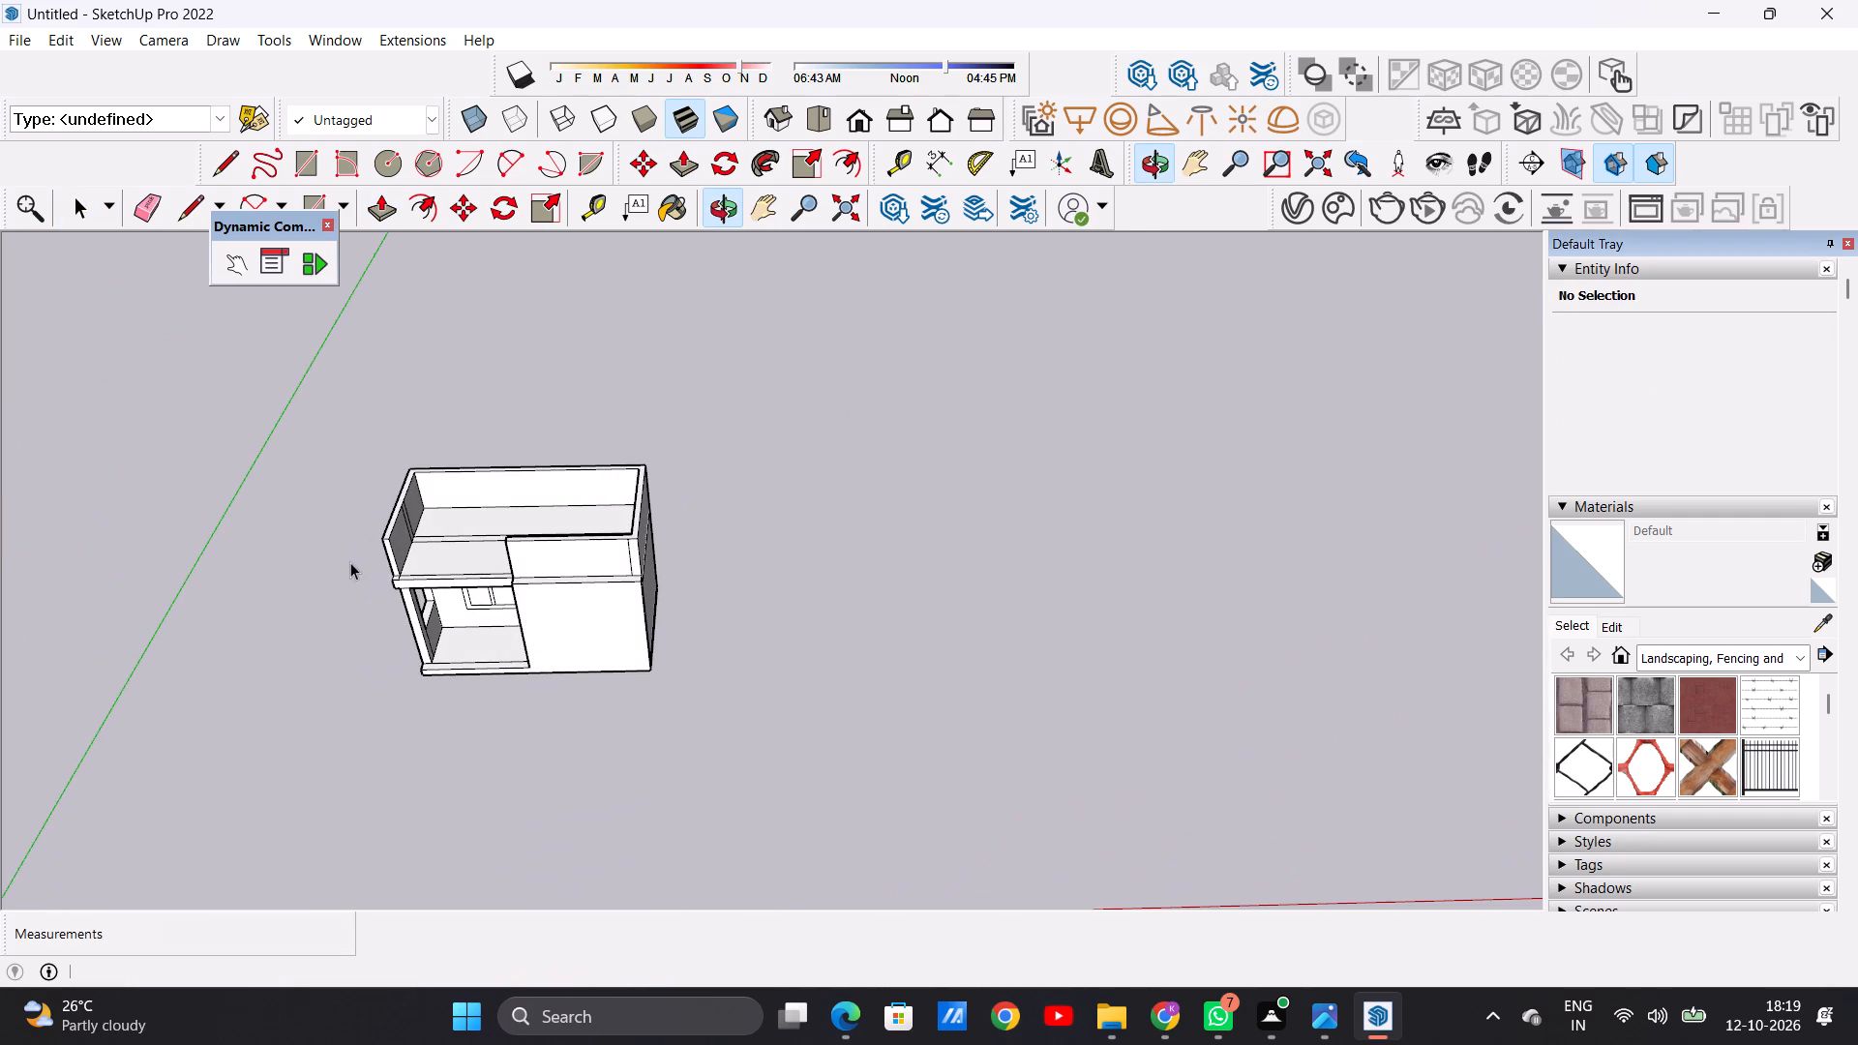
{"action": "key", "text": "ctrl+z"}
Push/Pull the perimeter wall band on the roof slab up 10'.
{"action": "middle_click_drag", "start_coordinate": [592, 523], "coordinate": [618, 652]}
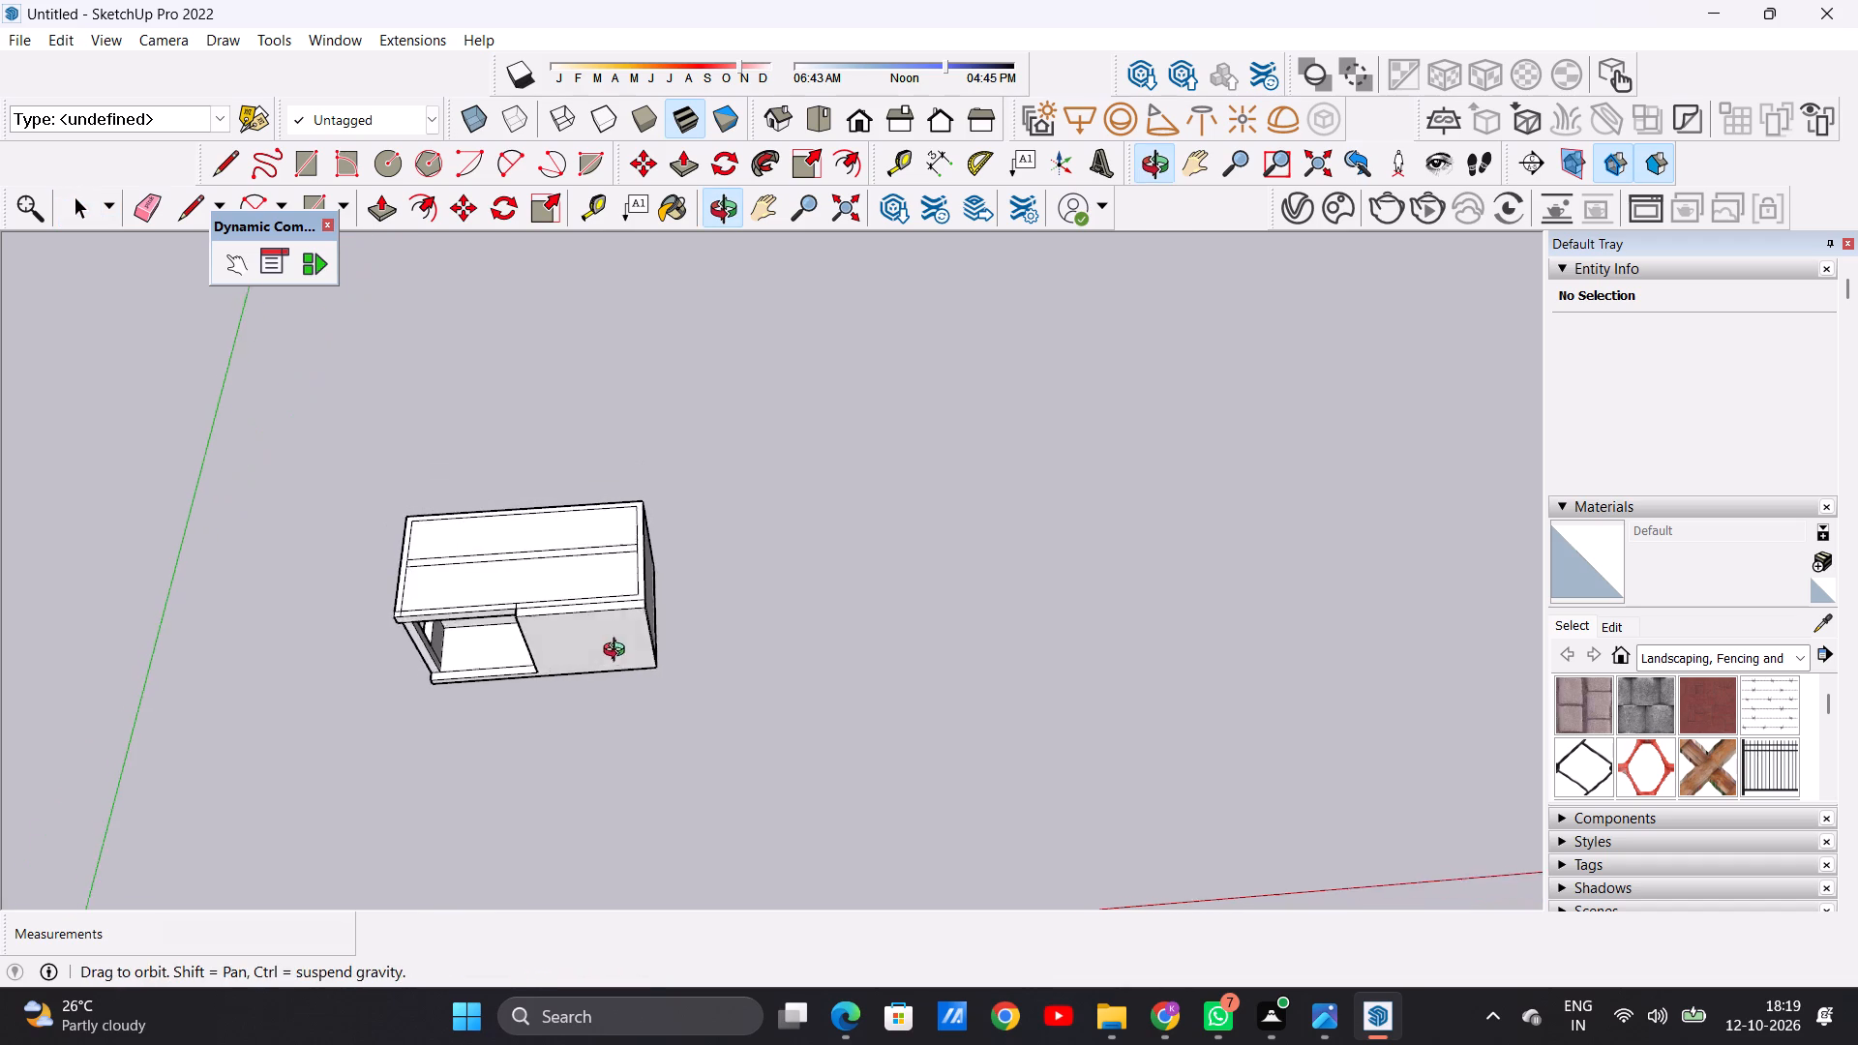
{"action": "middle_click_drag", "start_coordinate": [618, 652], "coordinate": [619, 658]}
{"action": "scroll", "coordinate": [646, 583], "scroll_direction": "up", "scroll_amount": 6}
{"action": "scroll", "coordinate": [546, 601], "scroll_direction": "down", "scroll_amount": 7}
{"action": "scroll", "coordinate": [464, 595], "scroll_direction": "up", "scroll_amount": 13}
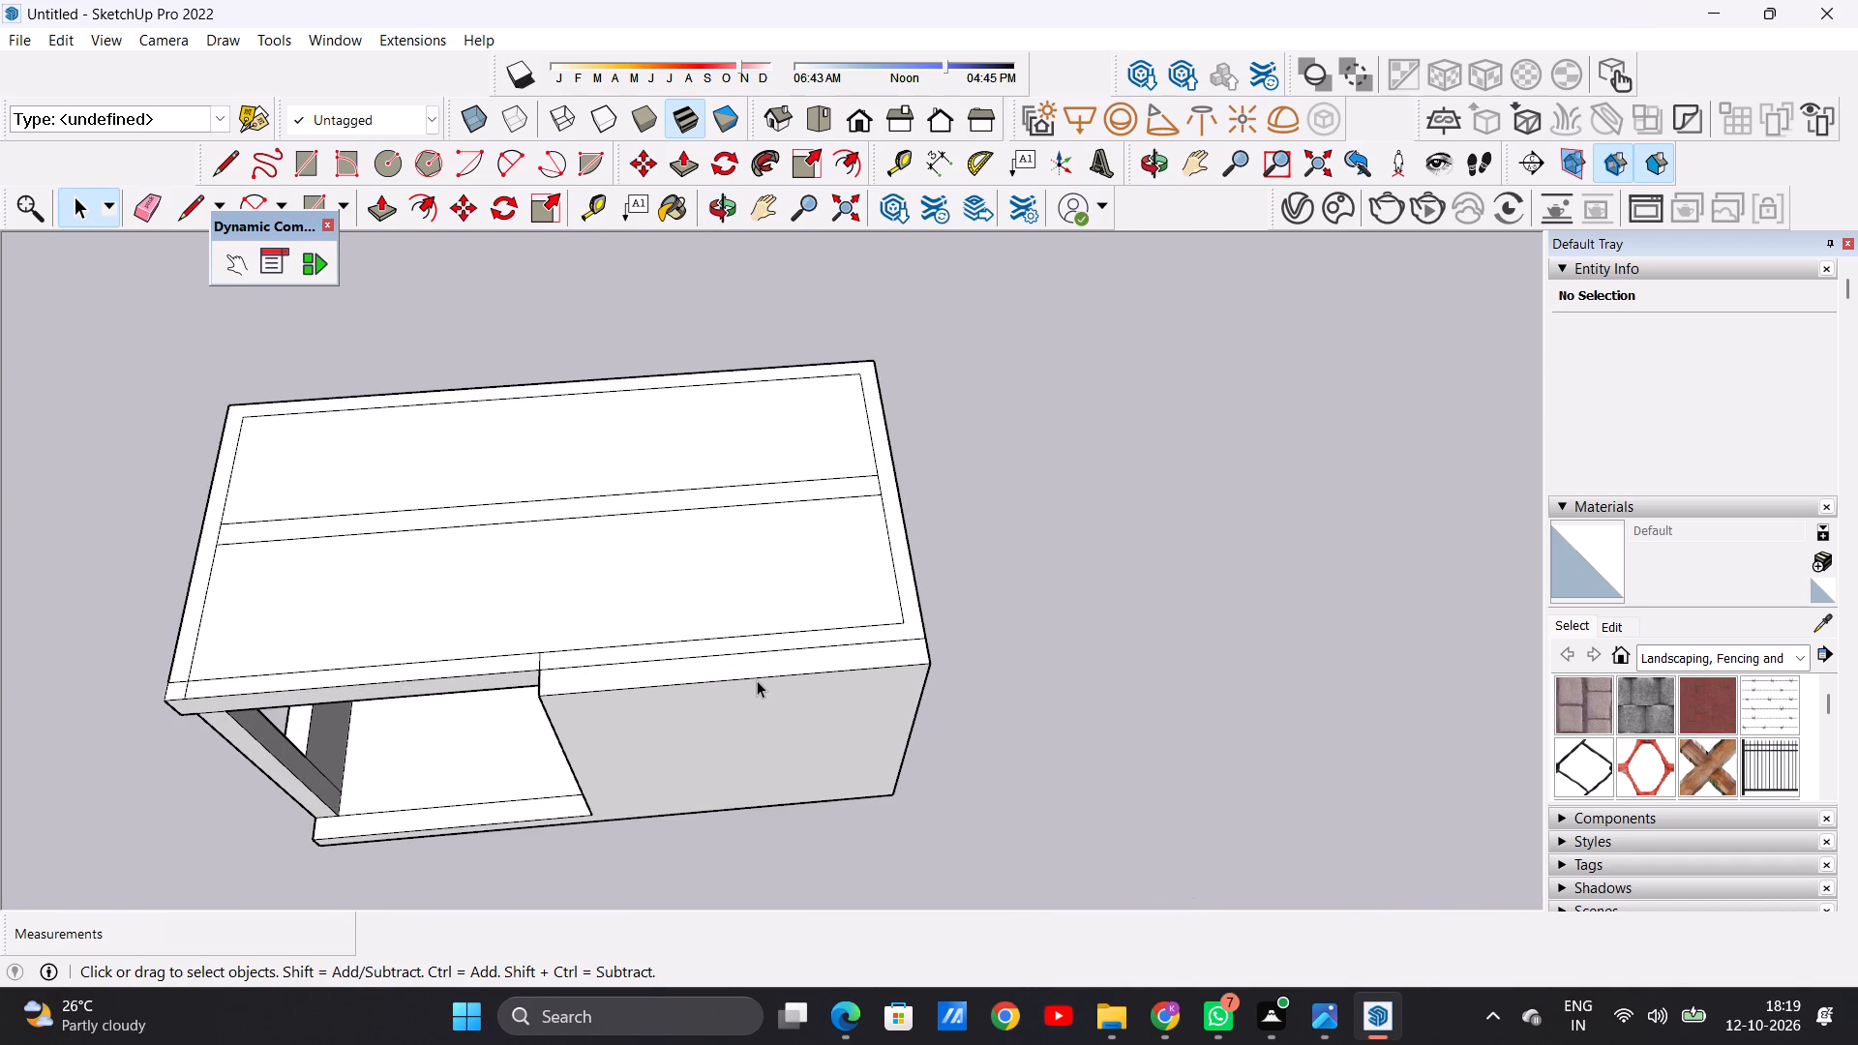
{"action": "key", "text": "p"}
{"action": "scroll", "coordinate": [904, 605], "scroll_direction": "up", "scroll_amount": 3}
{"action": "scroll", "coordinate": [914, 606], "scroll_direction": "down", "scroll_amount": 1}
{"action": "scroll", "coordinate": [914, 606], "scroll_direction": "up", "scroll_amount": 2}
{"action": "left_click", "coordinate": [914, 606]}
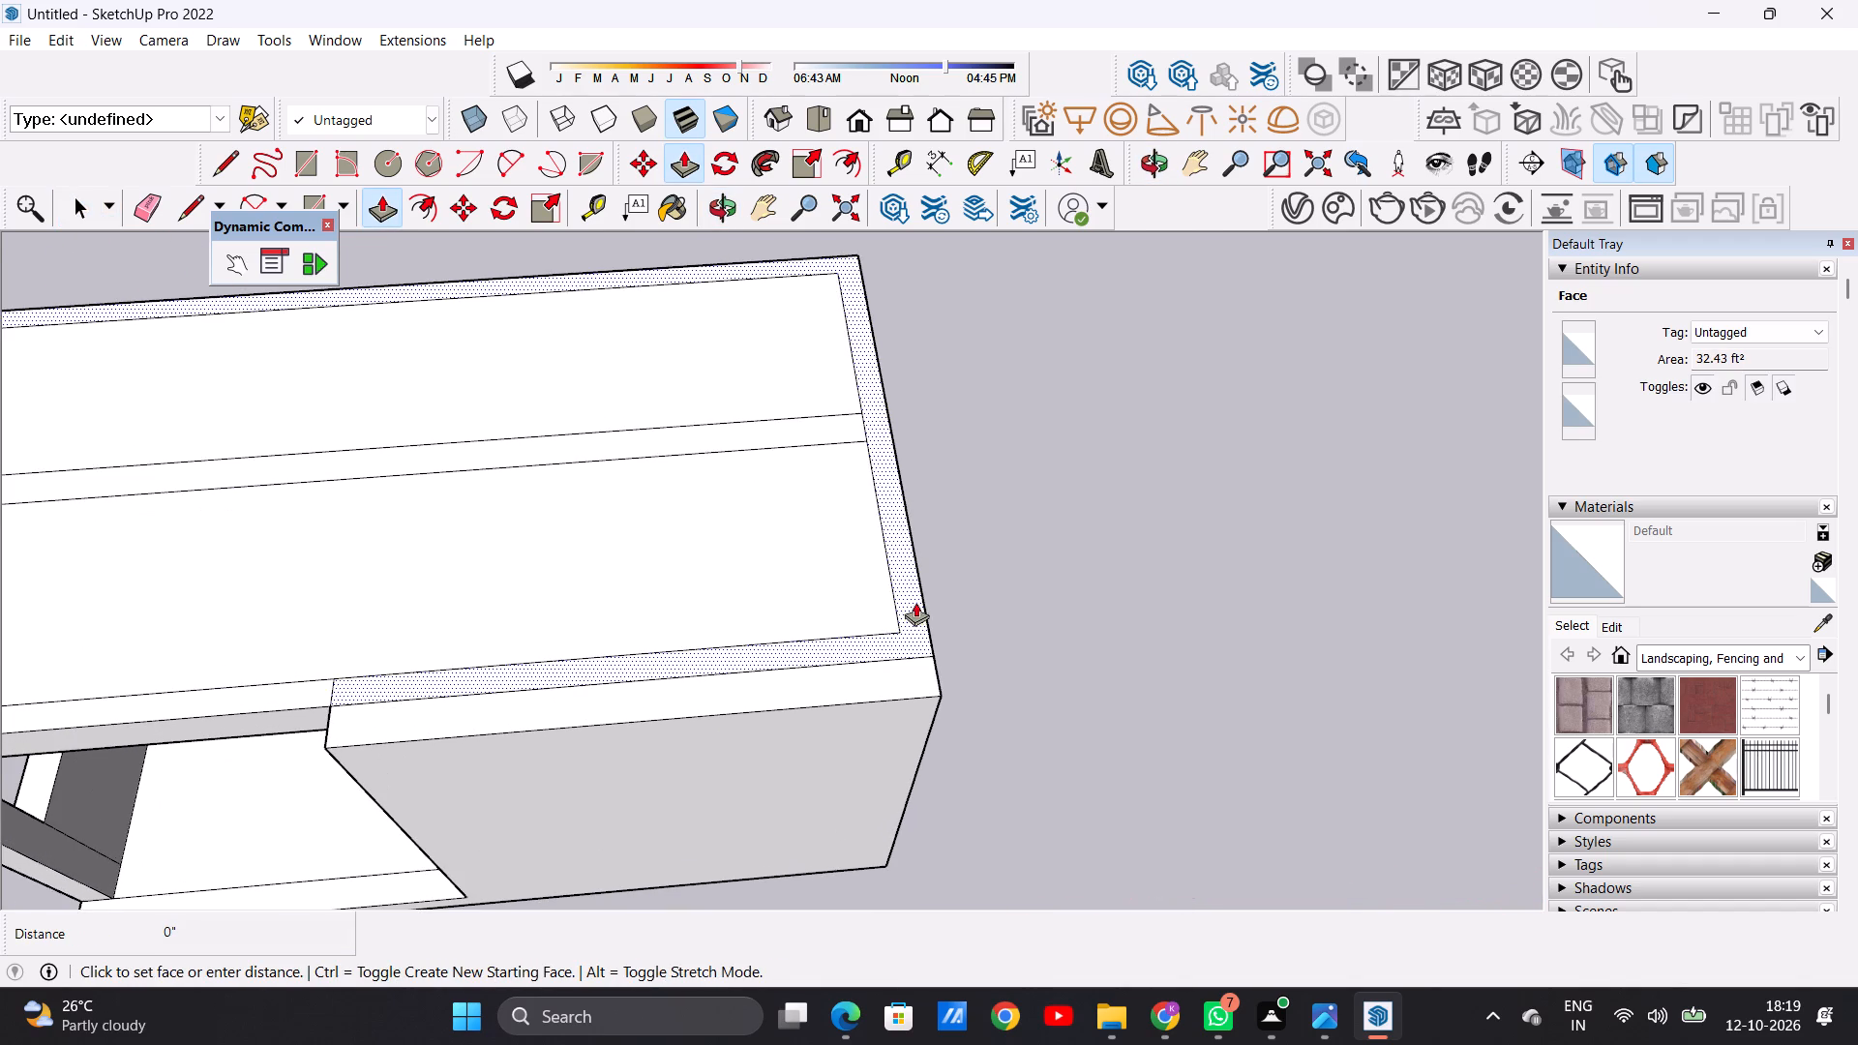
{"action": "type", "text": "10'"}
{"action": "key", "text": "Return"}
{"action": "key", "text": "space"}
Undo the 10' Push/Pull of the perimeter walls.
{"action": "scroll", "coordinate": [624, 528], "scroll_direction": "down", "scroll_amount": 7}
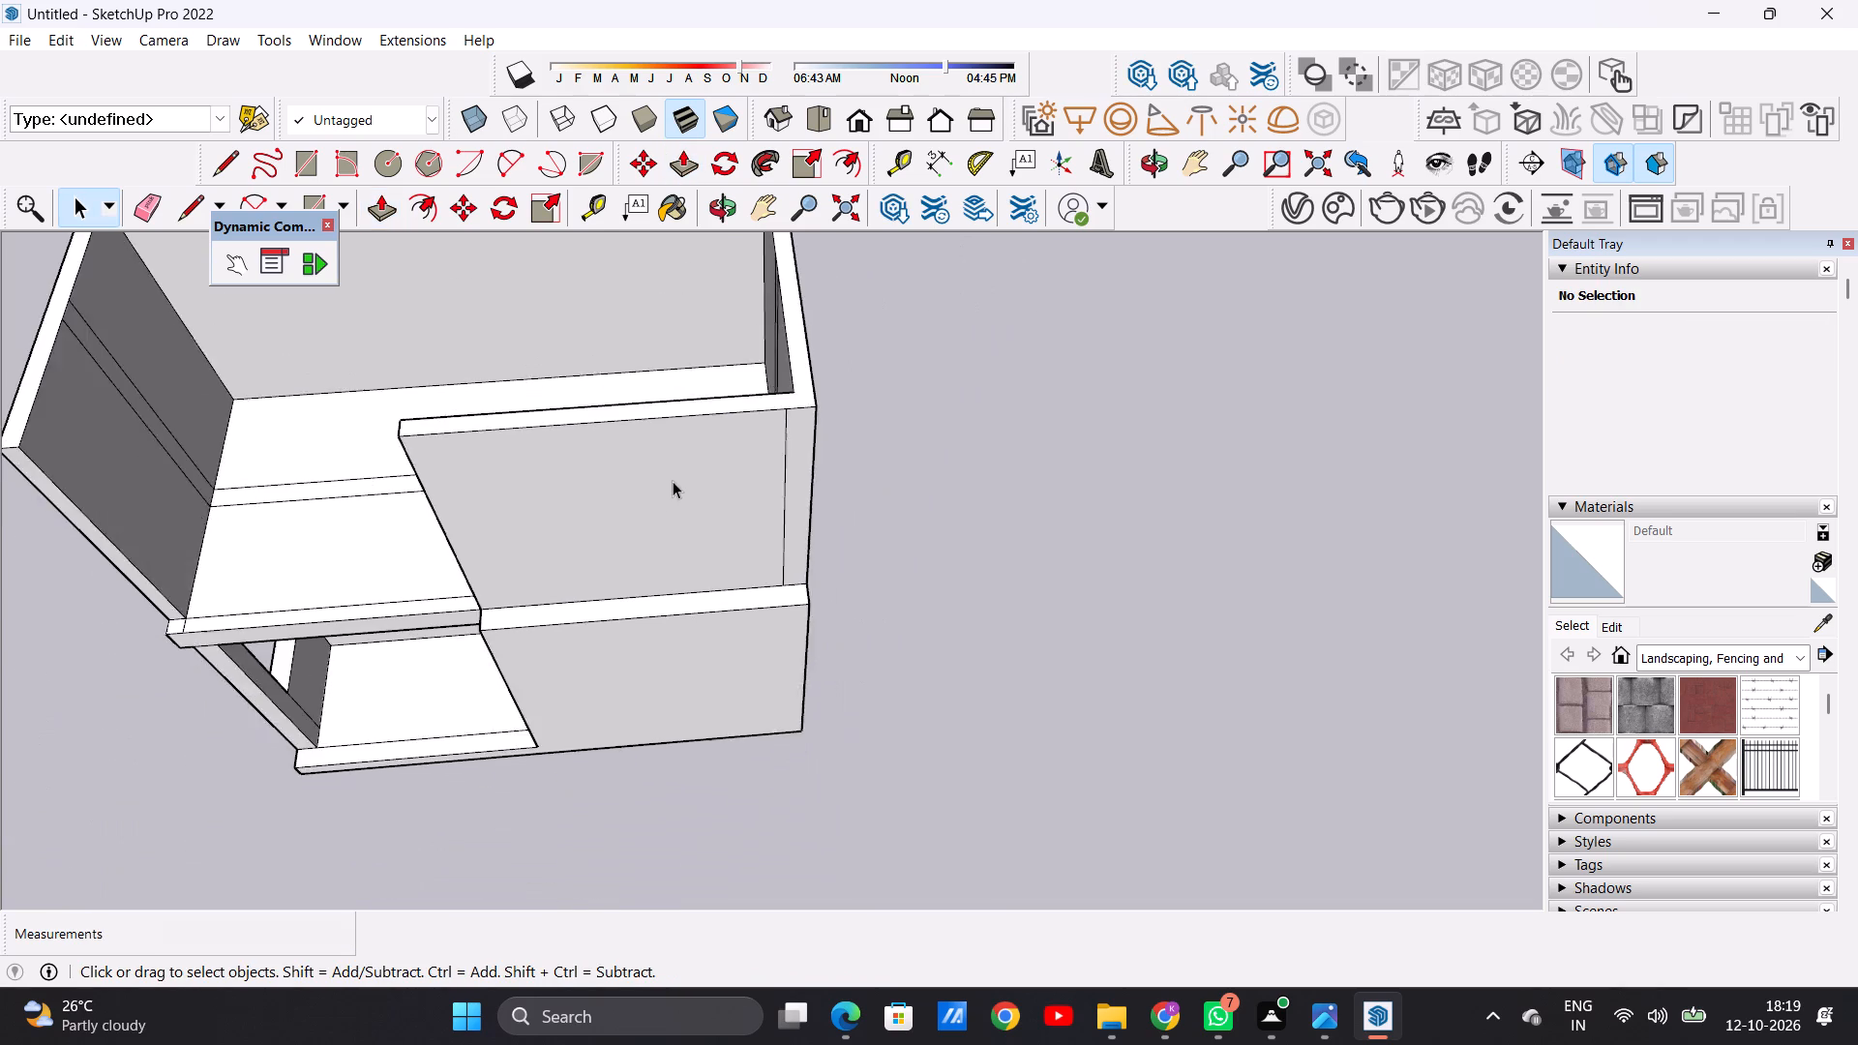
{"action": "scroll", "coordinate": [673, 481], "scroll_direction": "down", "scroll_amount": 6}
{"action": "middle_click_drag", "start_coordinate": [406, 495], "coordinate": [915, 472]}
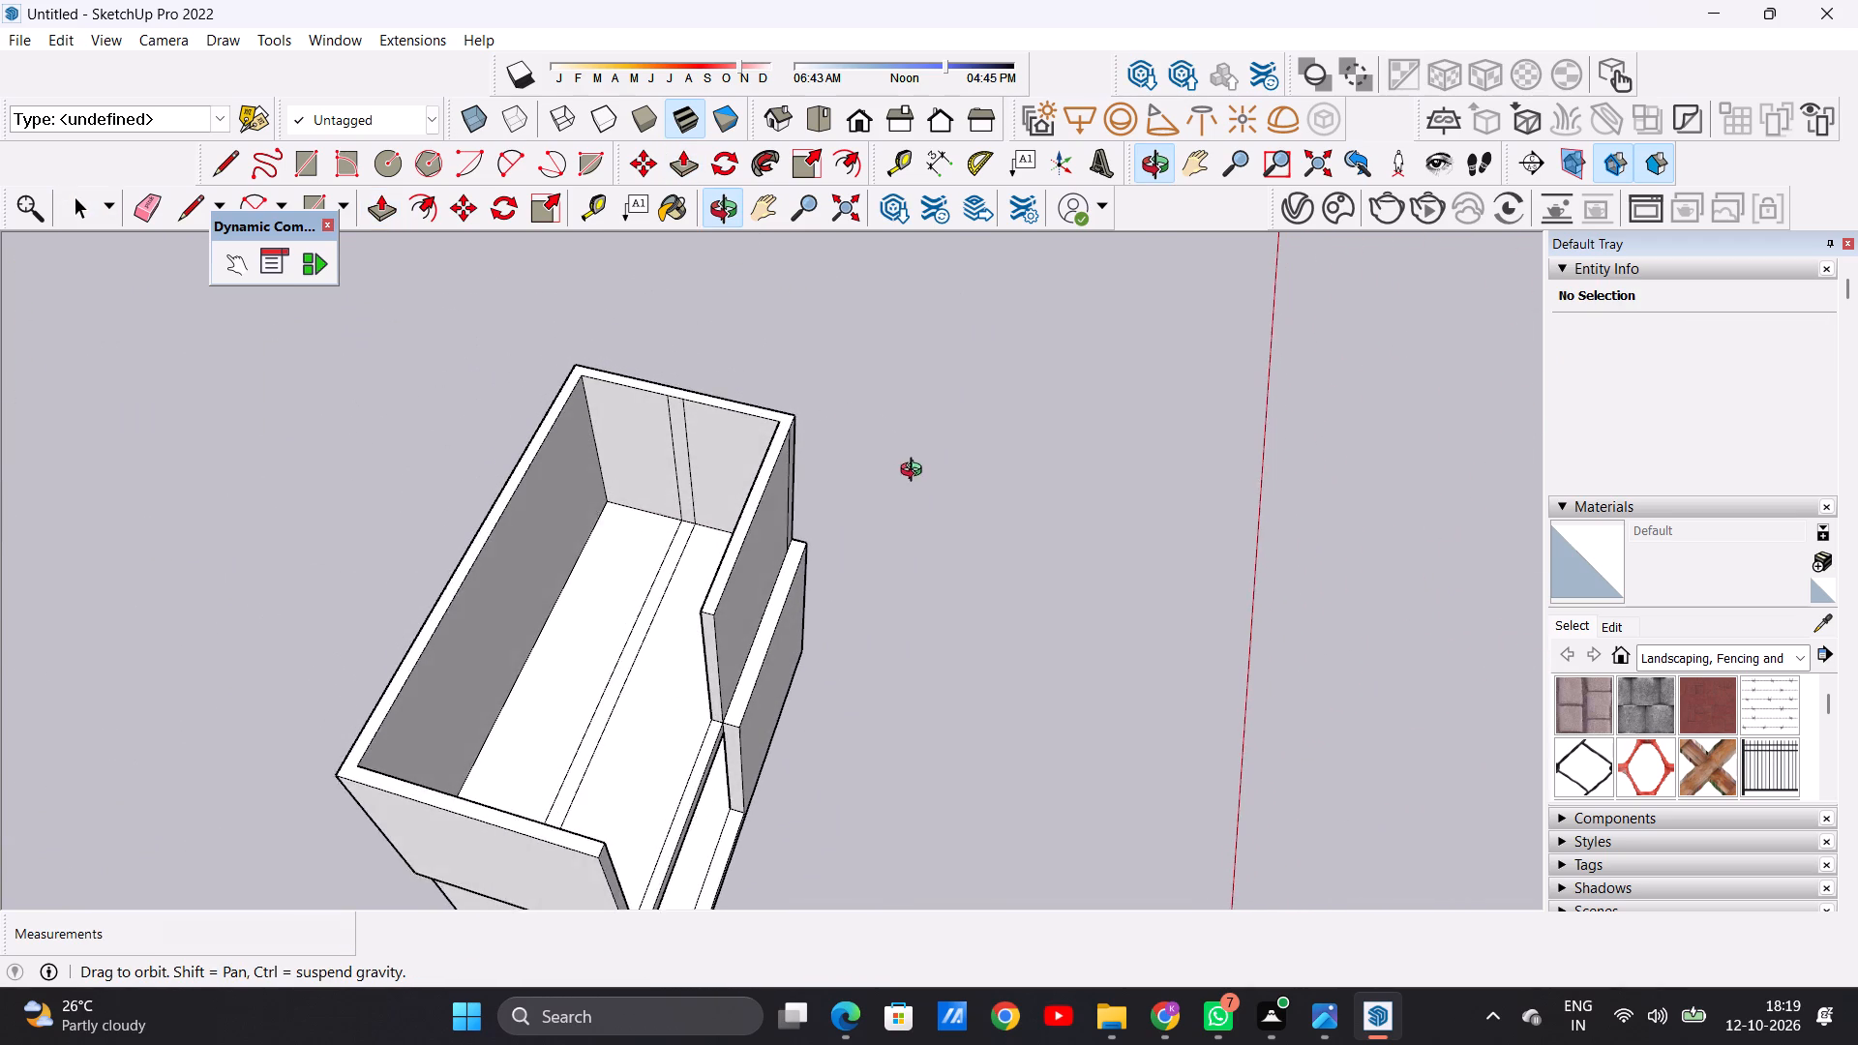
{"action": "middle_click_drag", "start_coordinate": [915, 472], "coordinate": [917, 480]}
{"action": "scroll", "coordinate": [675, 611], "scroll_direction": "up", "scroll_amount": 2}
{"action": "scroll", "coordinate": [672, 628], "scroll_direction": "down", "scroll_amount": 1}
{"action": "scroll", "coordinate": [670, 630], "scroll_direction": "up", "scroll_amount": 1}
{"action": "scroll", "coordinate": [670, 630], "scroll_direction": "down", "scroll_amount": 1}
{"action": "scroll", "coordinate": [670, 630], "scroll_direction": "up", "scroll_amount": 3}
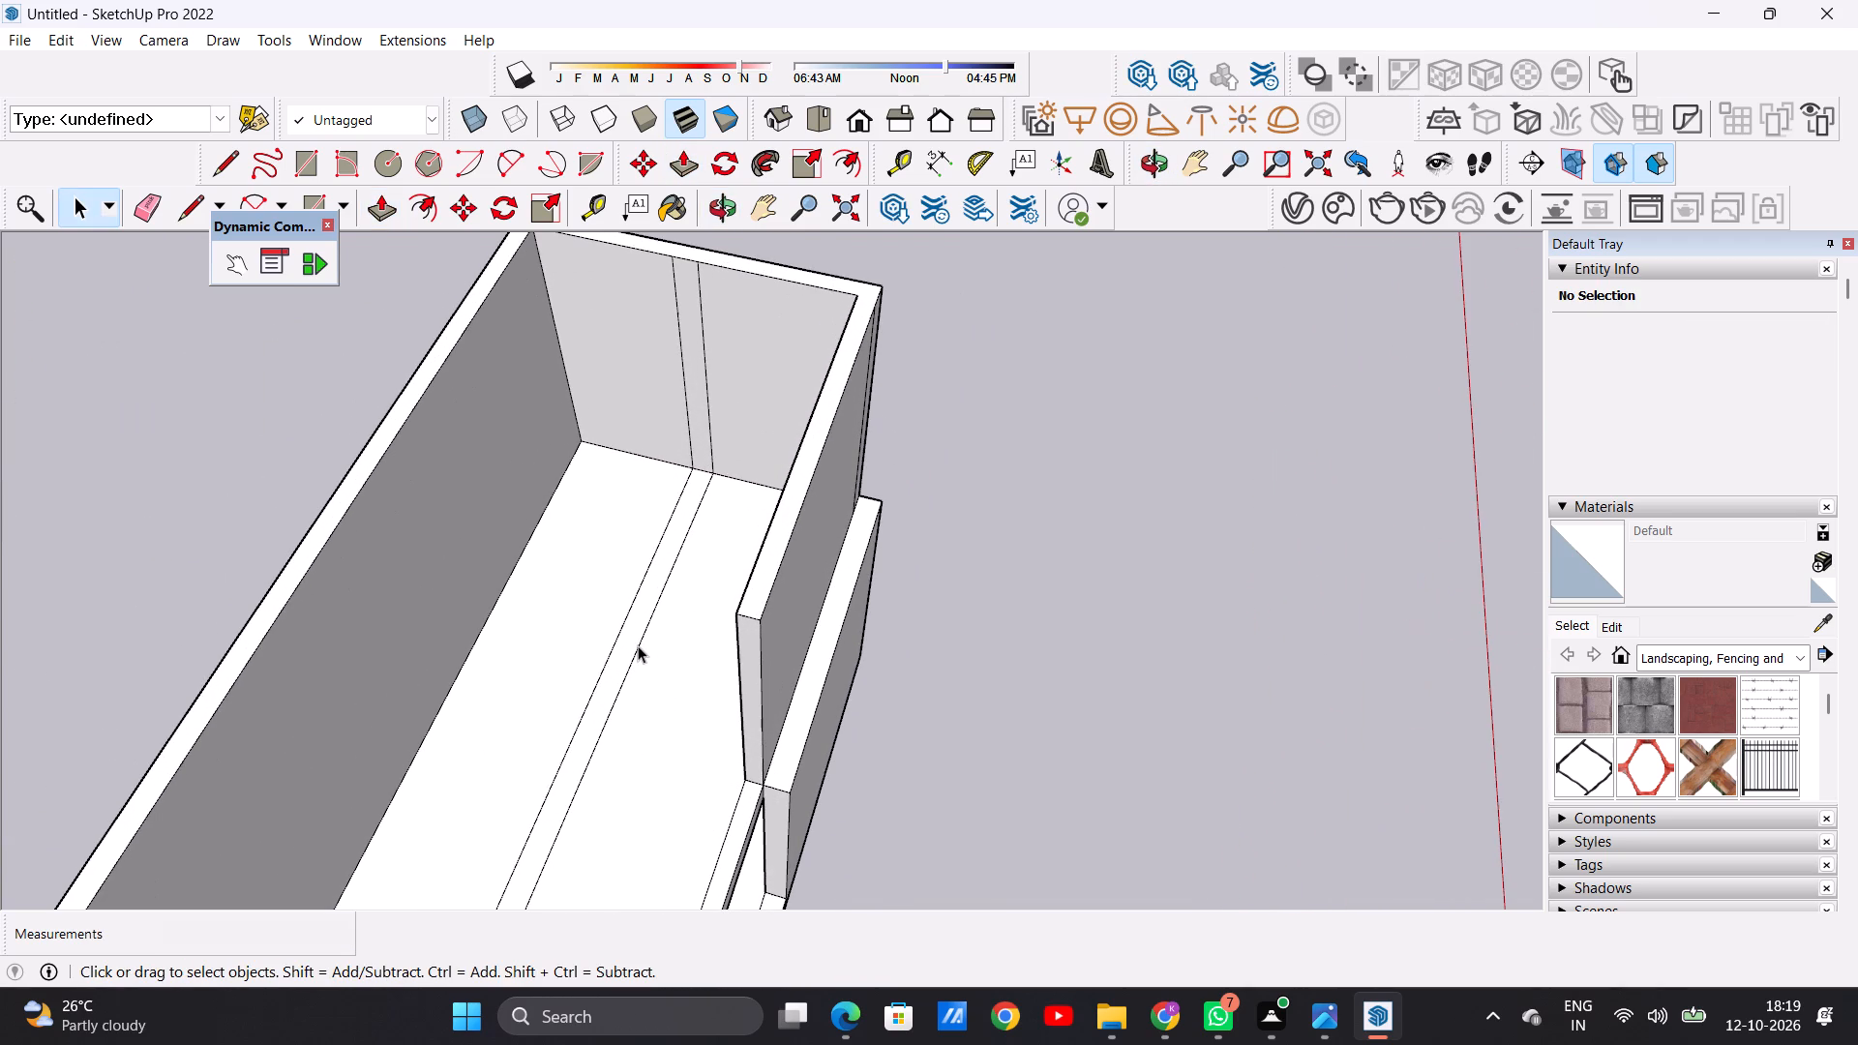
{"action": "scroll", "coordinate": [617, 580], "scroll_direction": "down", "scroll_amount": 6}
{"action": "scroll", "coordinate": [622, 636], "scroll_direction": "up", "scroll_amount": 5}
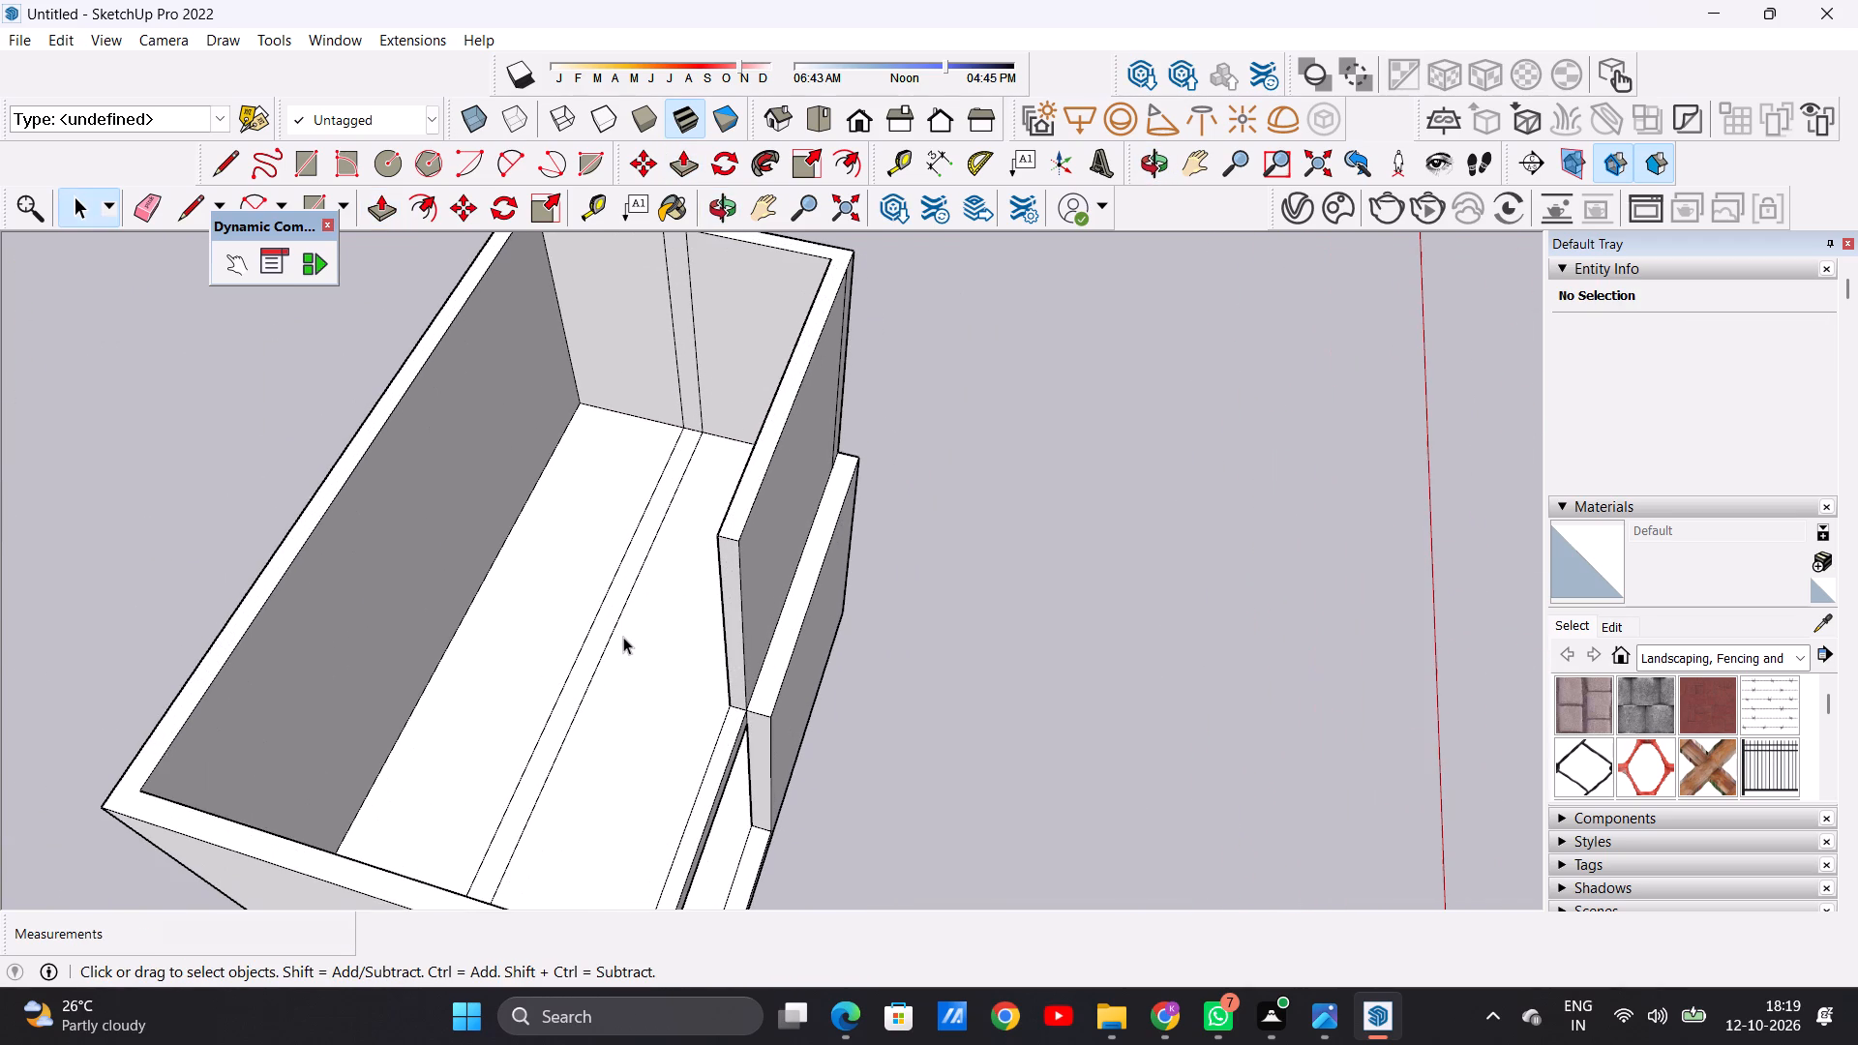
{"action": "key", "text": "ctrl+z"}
Push/Pull the narrow lengthwise partition strip on the roof slab up 10'.
{"action": "scroll", "coordinate": [638, 549], "scroll_direction": "down", "scroll_amount": 5}
{"action": "middle_click_drag", "start_coordinate": [629, 626], "coordinate": [137, 564]}
{"action": "scroll", "coordinate": [773, 464], "scroll_direction": "up", "scroll_amount": 2}
{"action": "scroll", "coordinate": [773, 466], "scroll_direction": "down", "scroll_amount": 1}
{"action": "scroll", "coordinate": [773, 466], "scroll_direction": "up", "scroll_amount": 2}
{"action": "key", "text": "p"}
{"action": "scroll", "coordinate": [891, 435], "scroll_direction": "up", "scroll_amount": 6}
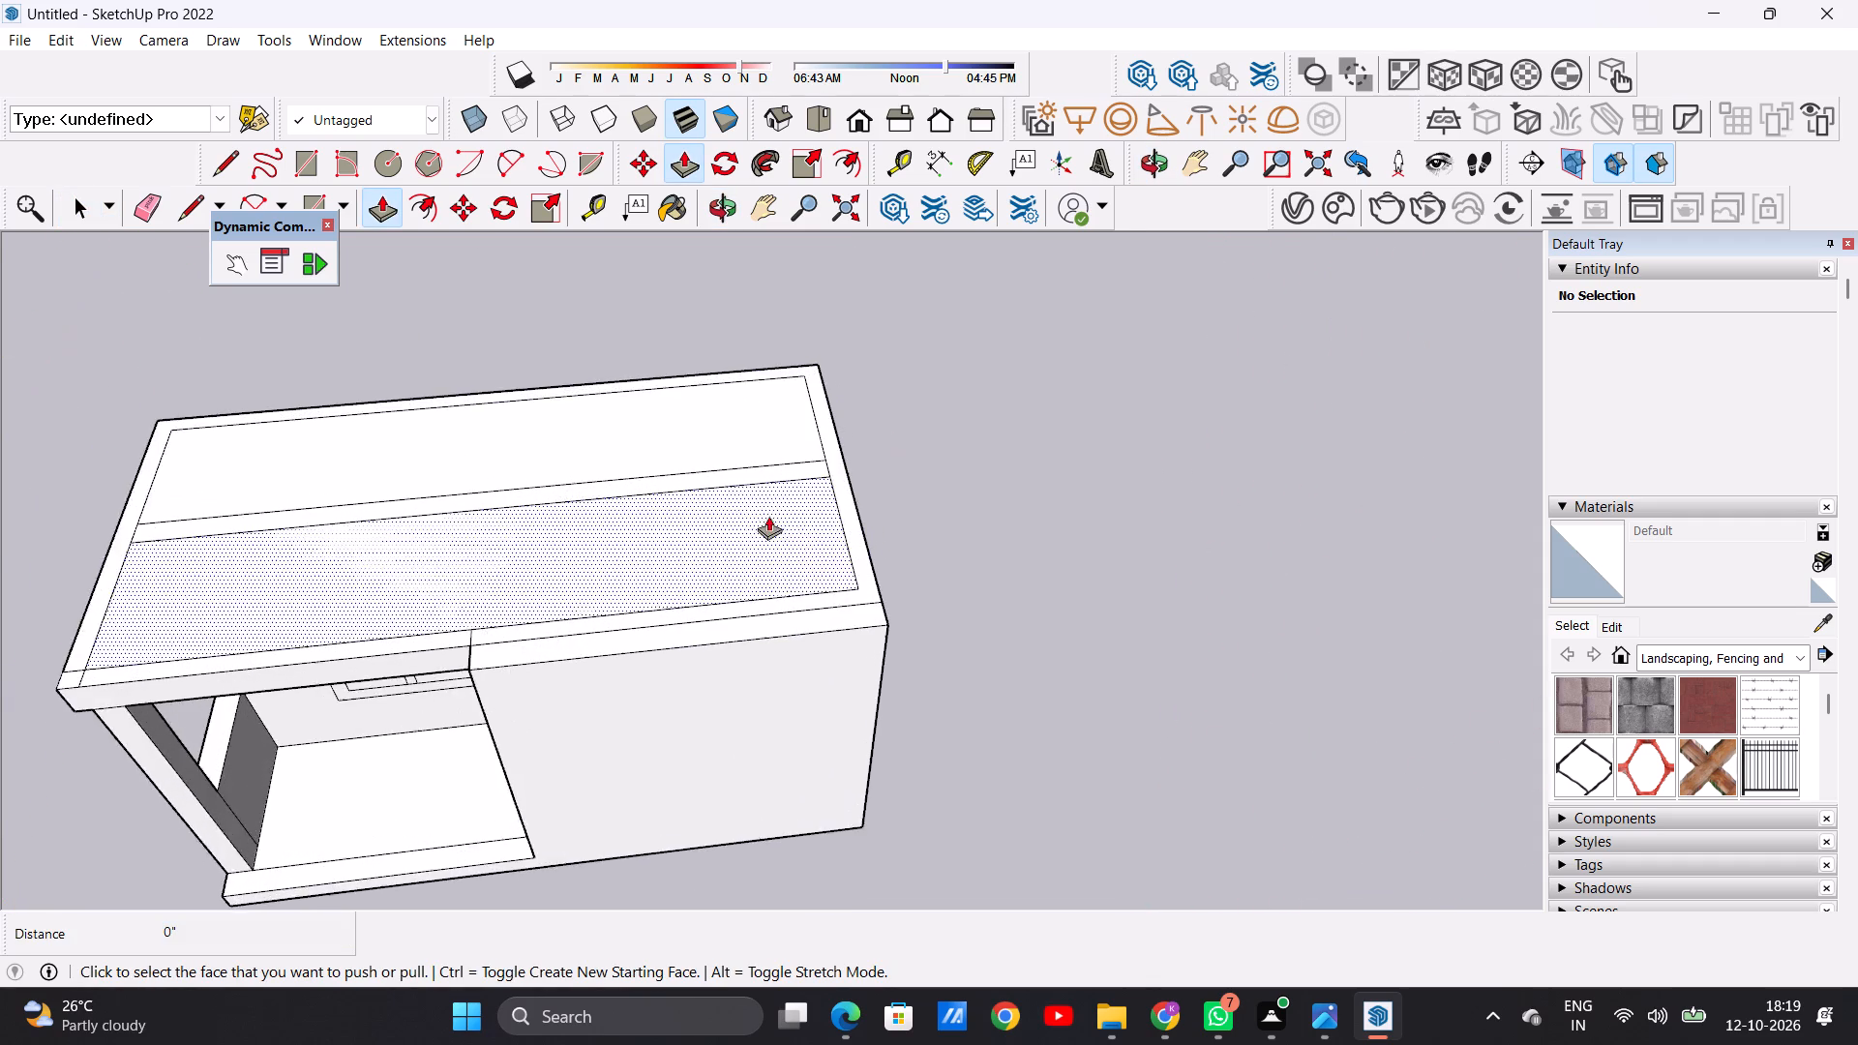
{"action": "scroll", "coordinate": [781, 471], "scroll_direction": "up", "scroll_amount": 7}
{"action": "left_click", "coordinate": [826, 454]}
{"action": "scroll", "coordinate": [826, 397], "scroll_direction": "down", "scroll_amount": 4}
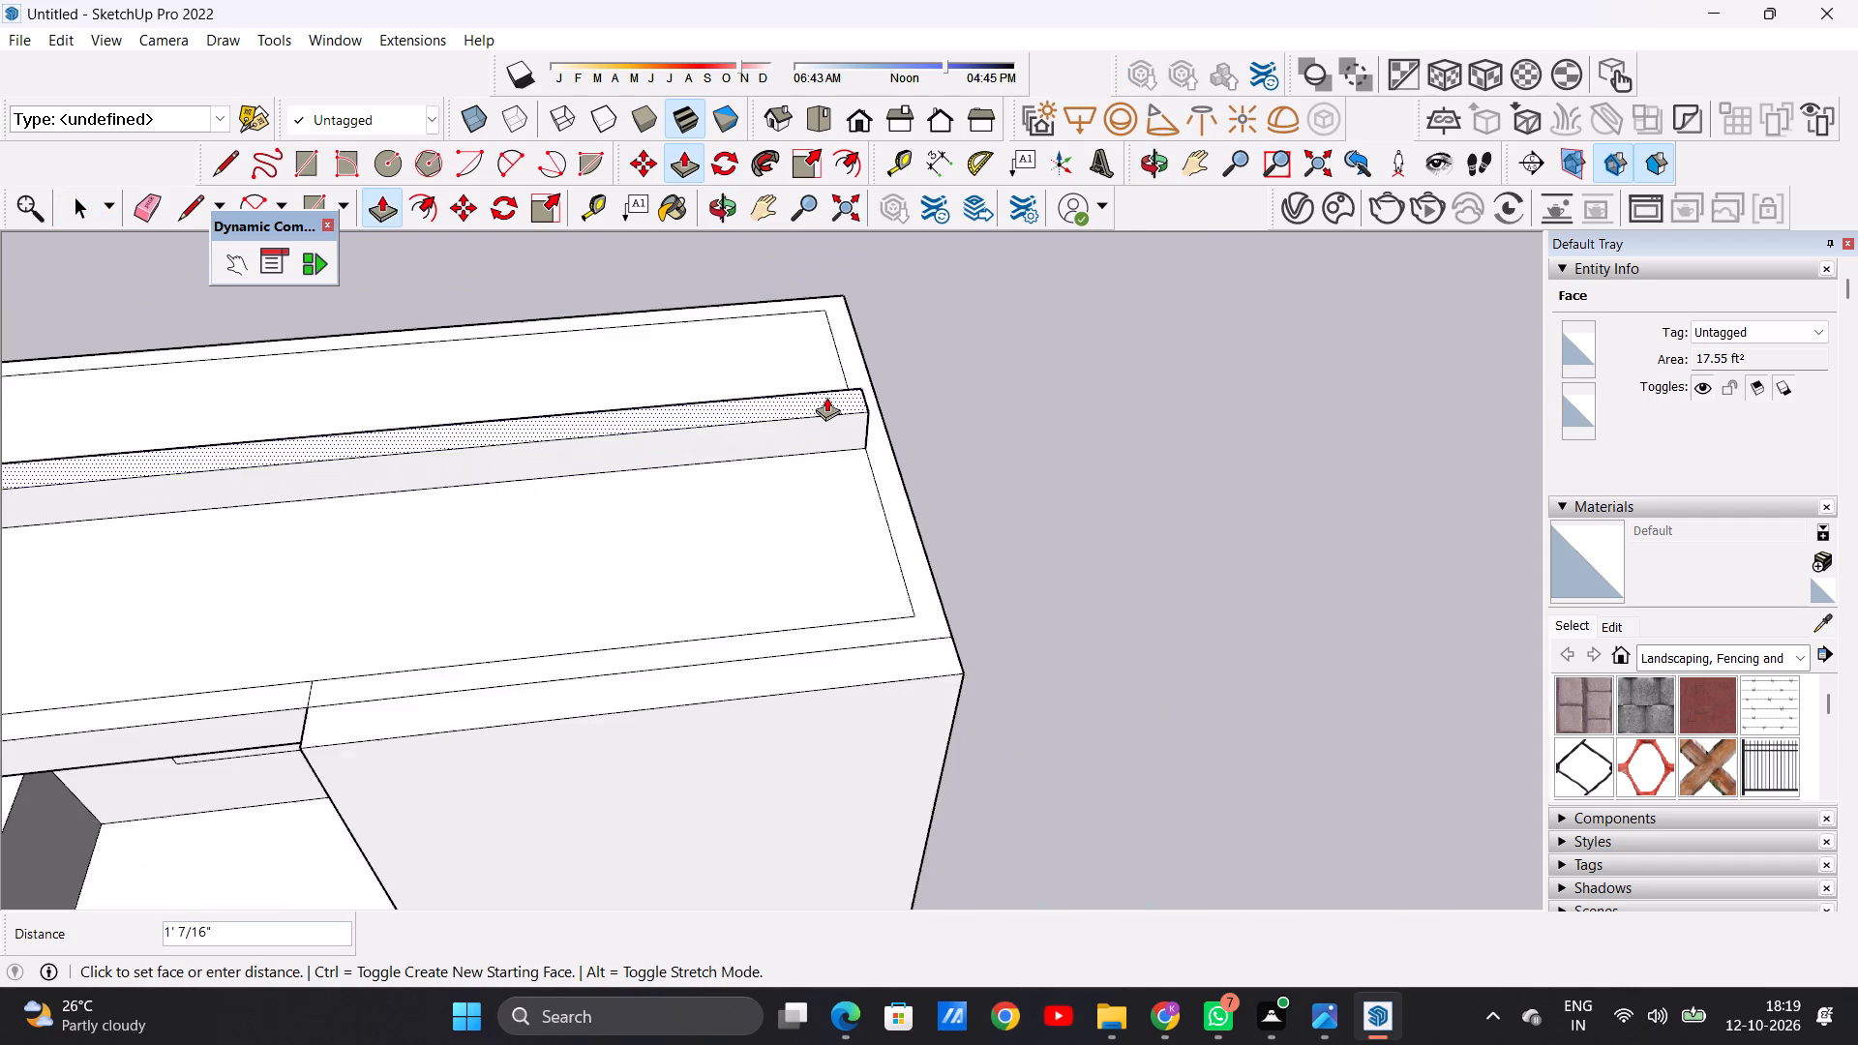
{"action": "scroll", "coordinate": [826, 397], "scroll_direction": "down", "scroll_amount": 8}
{"action": "type", "text": "10'"}
{"action": "key", "text": "Return"}
{"action": "key", "text": "space"}
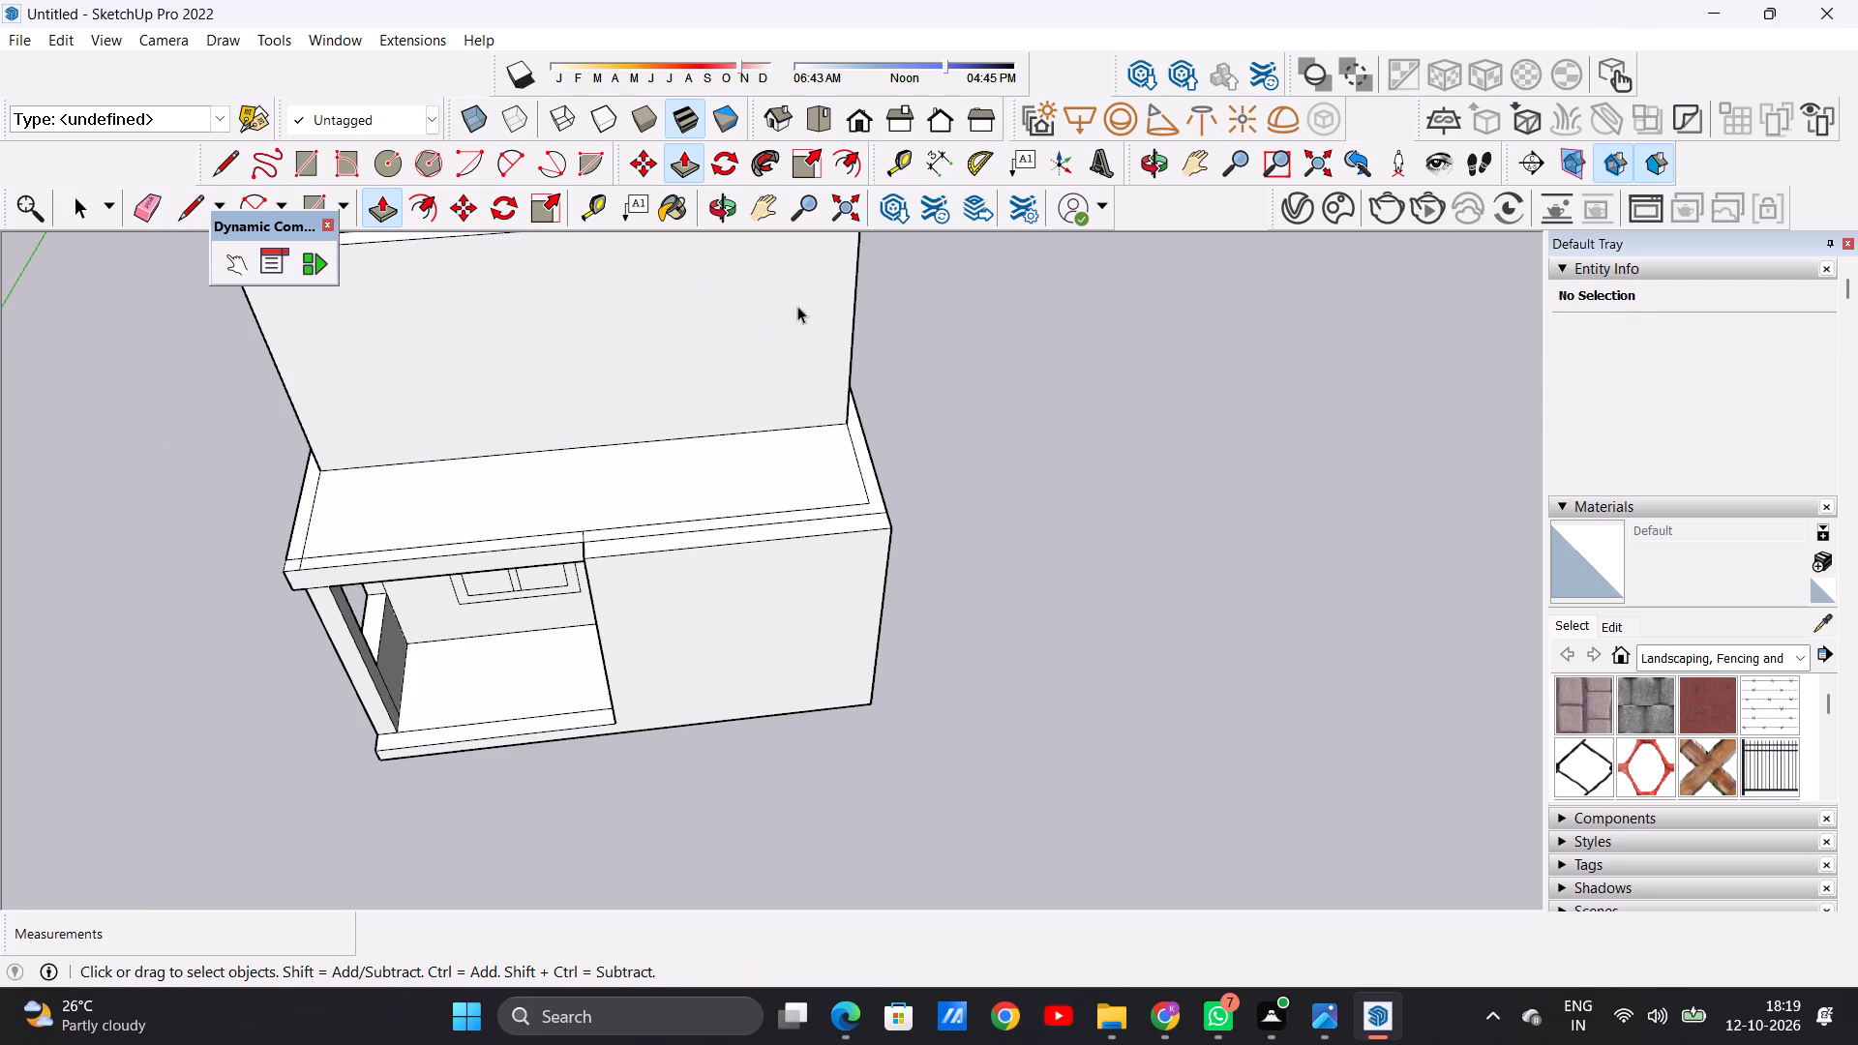
Inspect the raised partition wall and roof slab from the front.
{"action": "scroll", "coordinate": [571, 473], "scroll_direction": "down", "scroll_amount": 11}
{"action": "middle_click_drag", "start_coordinate": [593, 485], "coordinate": [588, 421]}
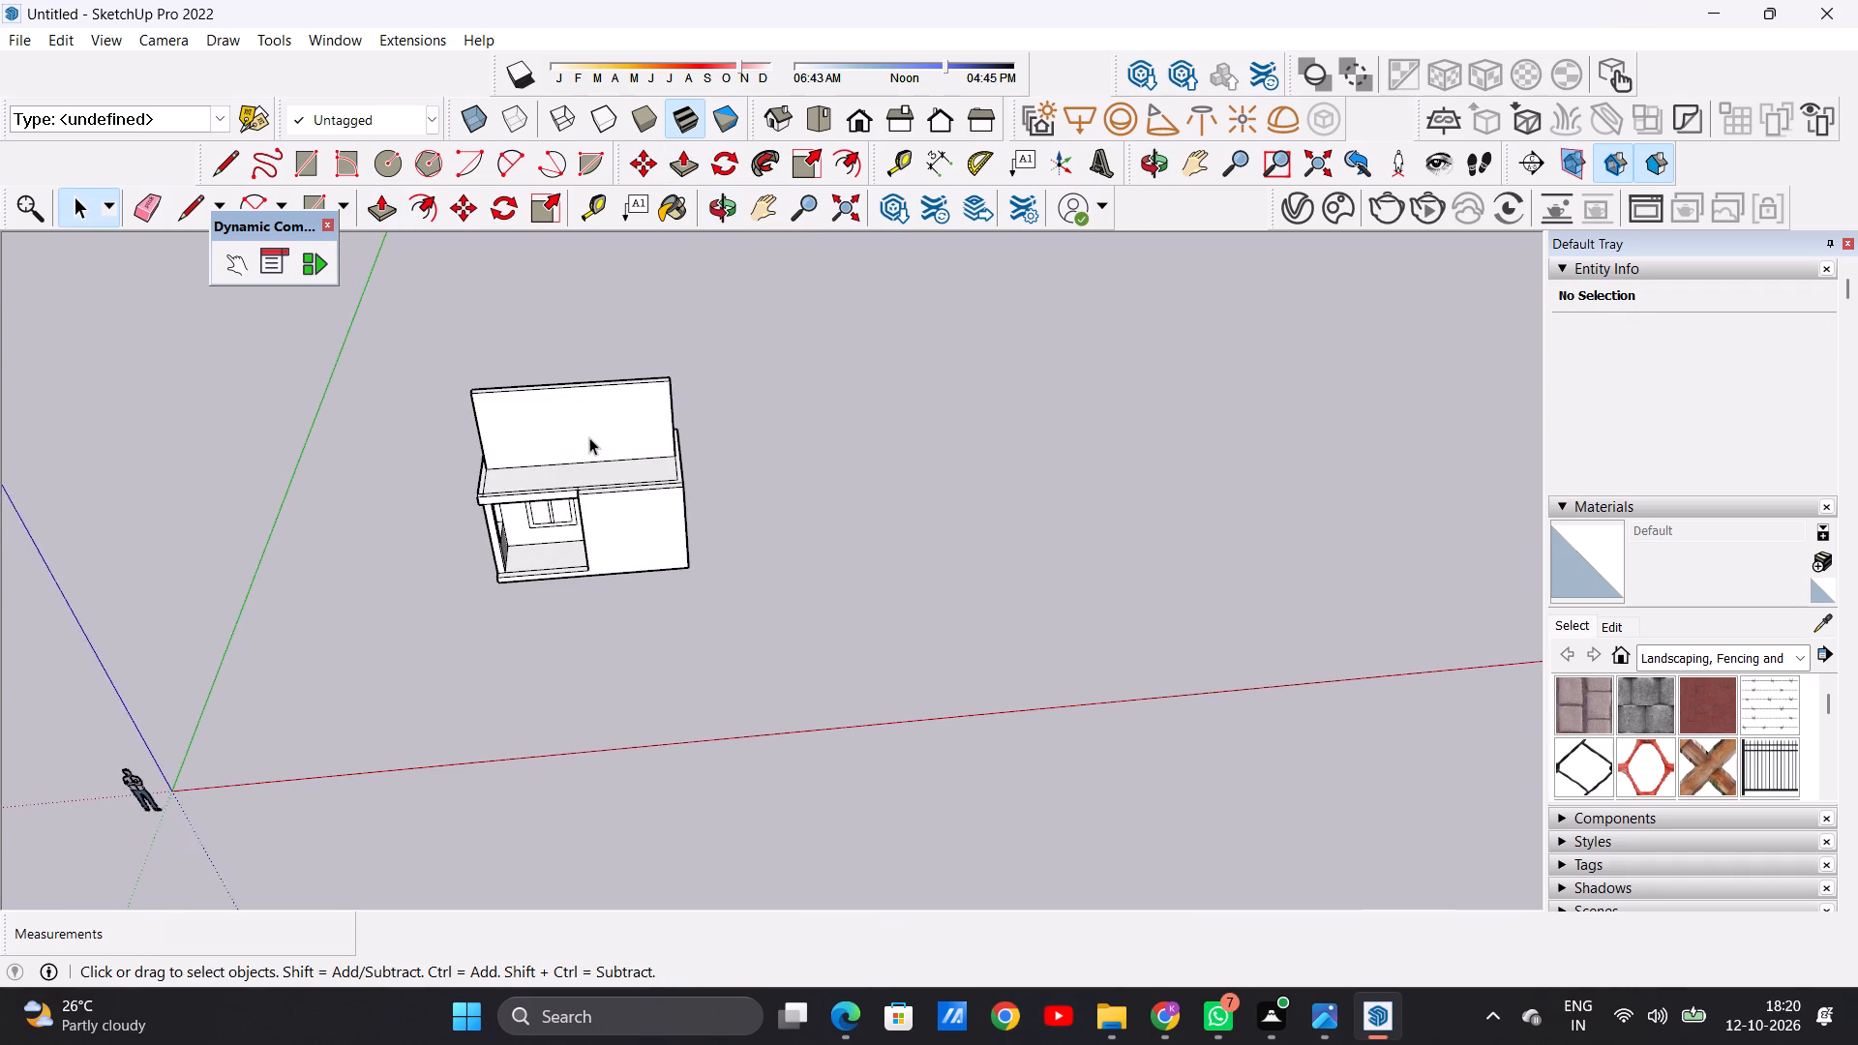
{"action": "scroll", "coordinate": [592, 454], "scroll_direction": "up", "scroll_amount": 7}
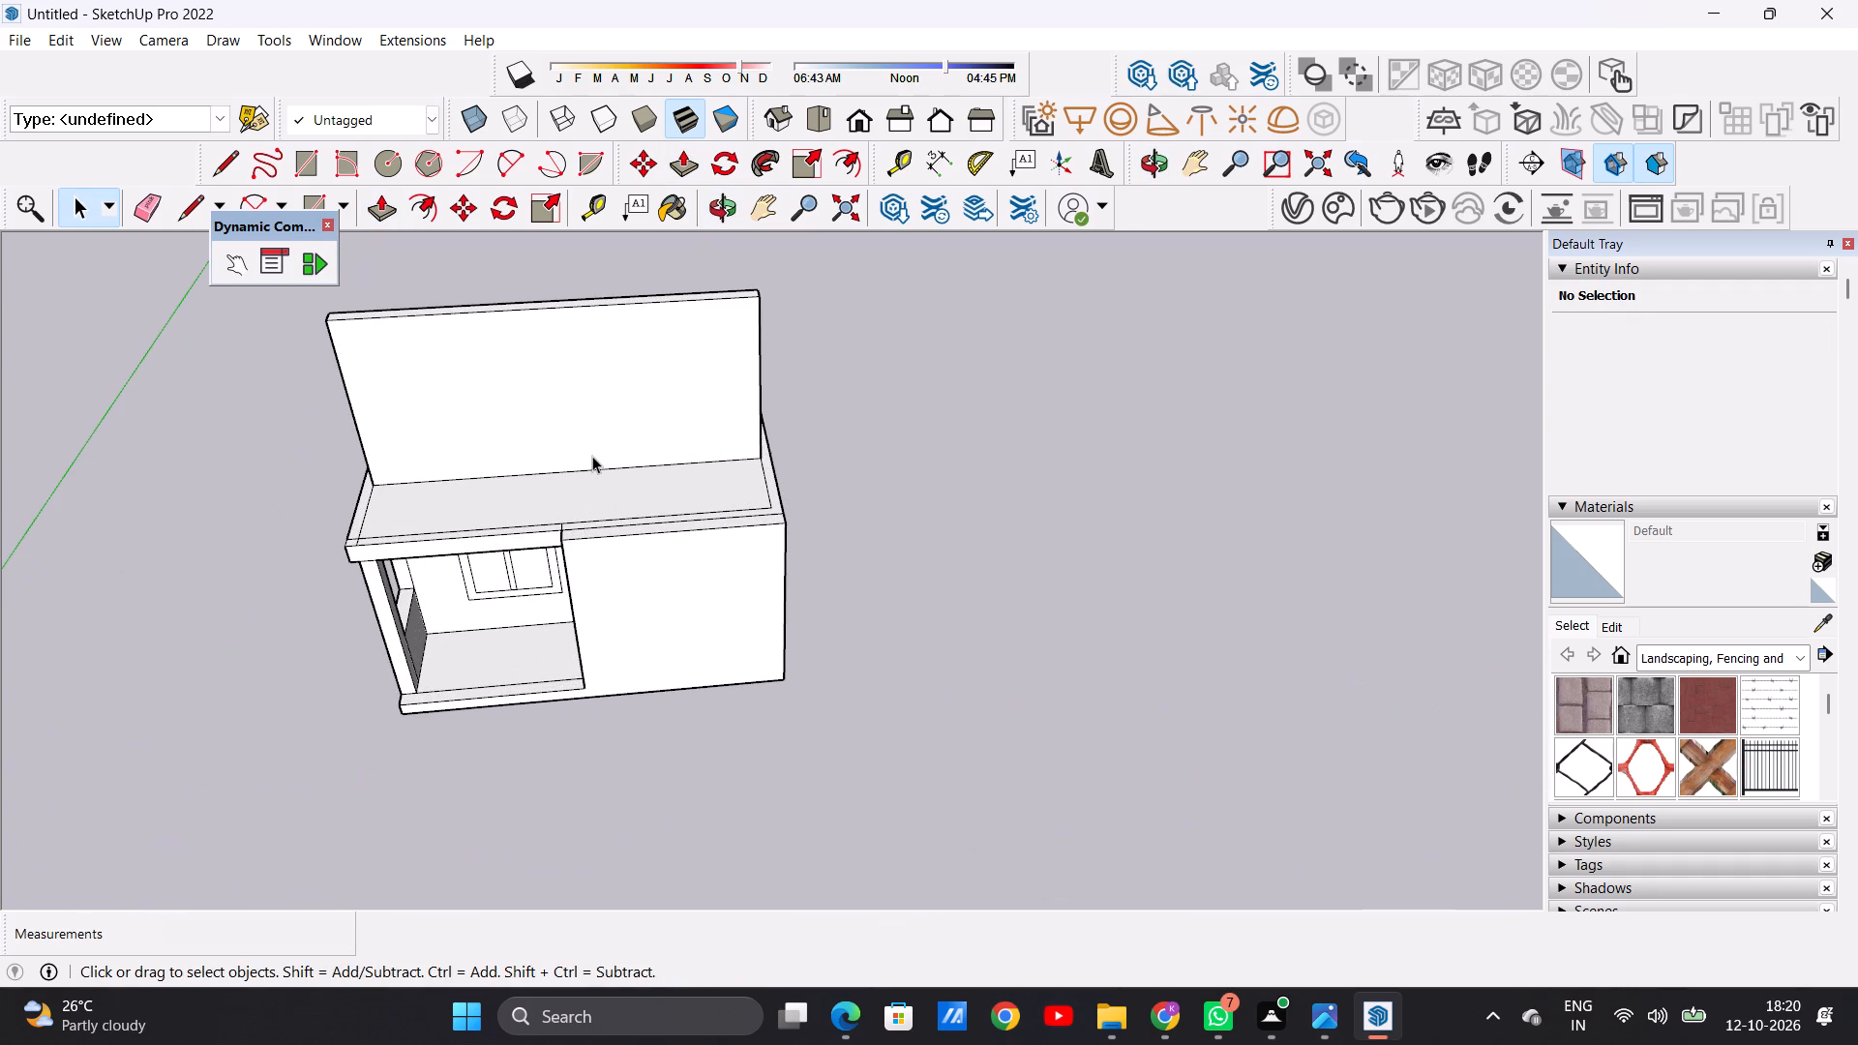
{"action": "middle_click_drag", "start_coordinate": [525, 427], "coordinate": [533, 275]}
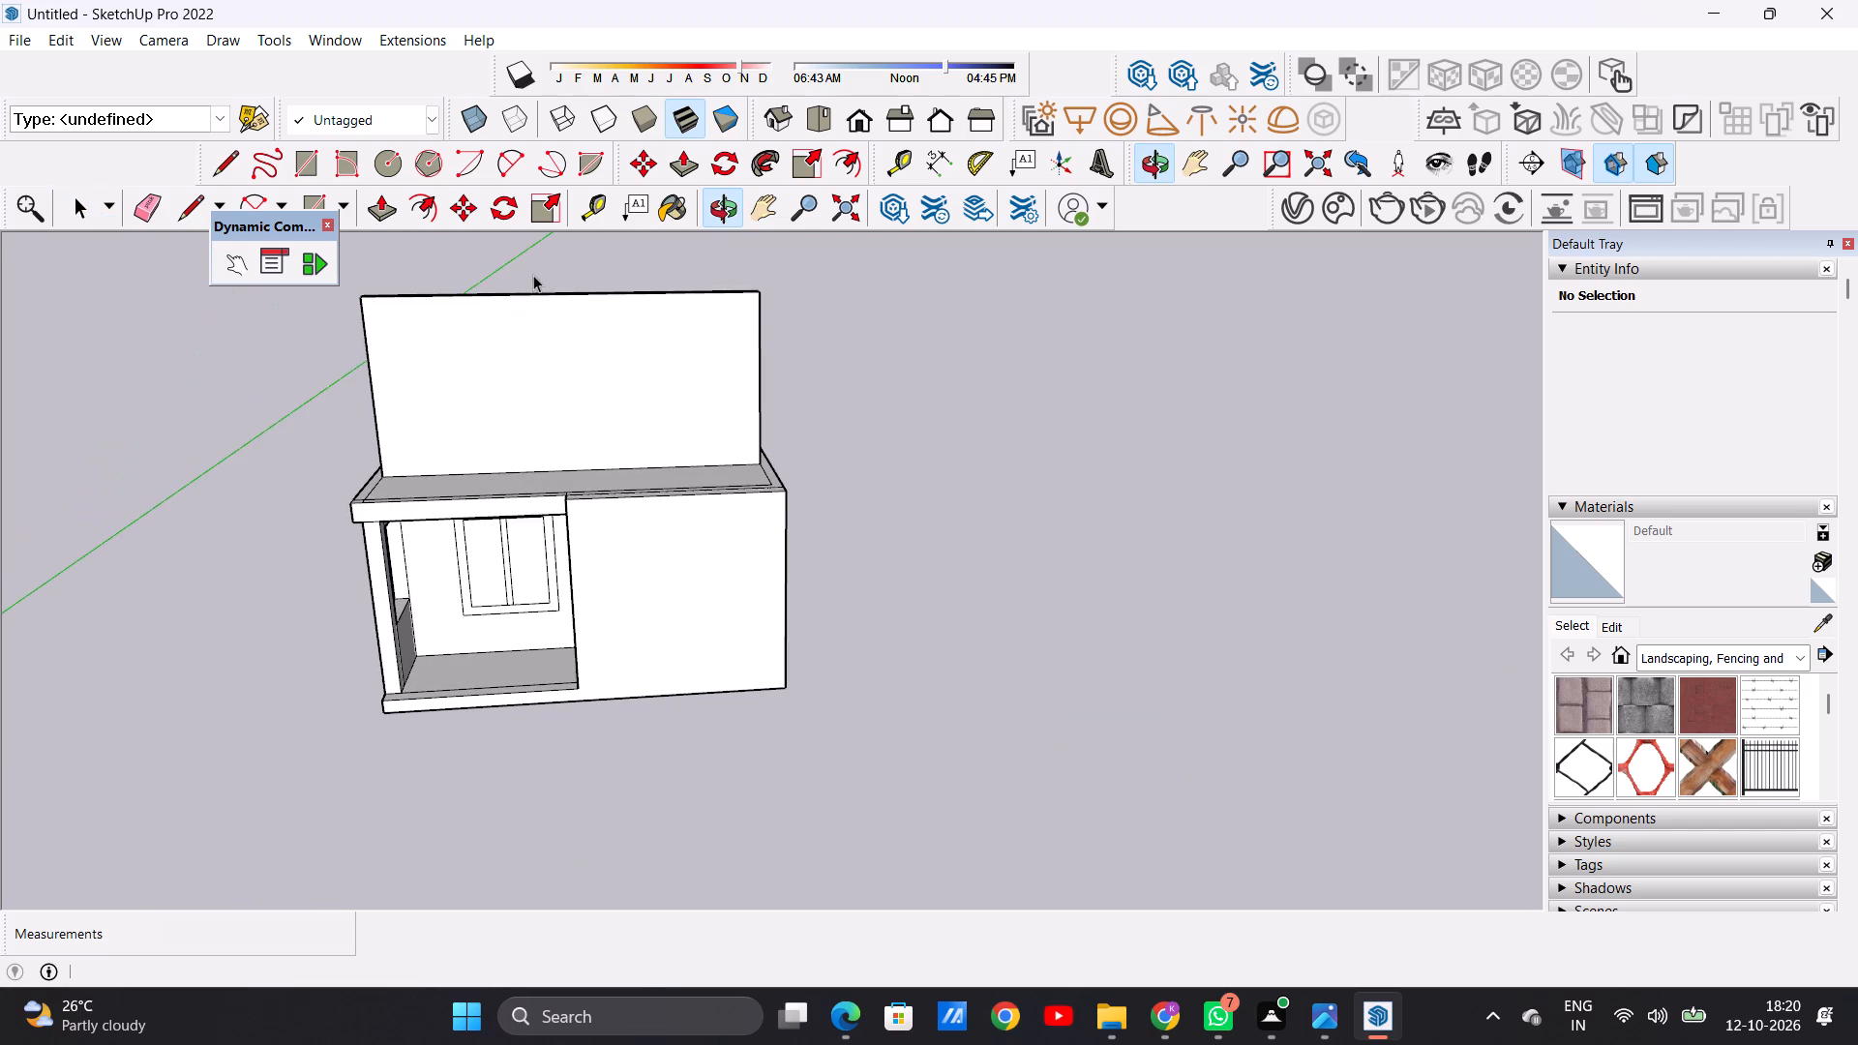
{"action": "scroll", "coordinate": [549, 386], "scroll_direction": "up", "scroll_amount": 3}
{"action": "left_click", "coordinate": [869, 115]}
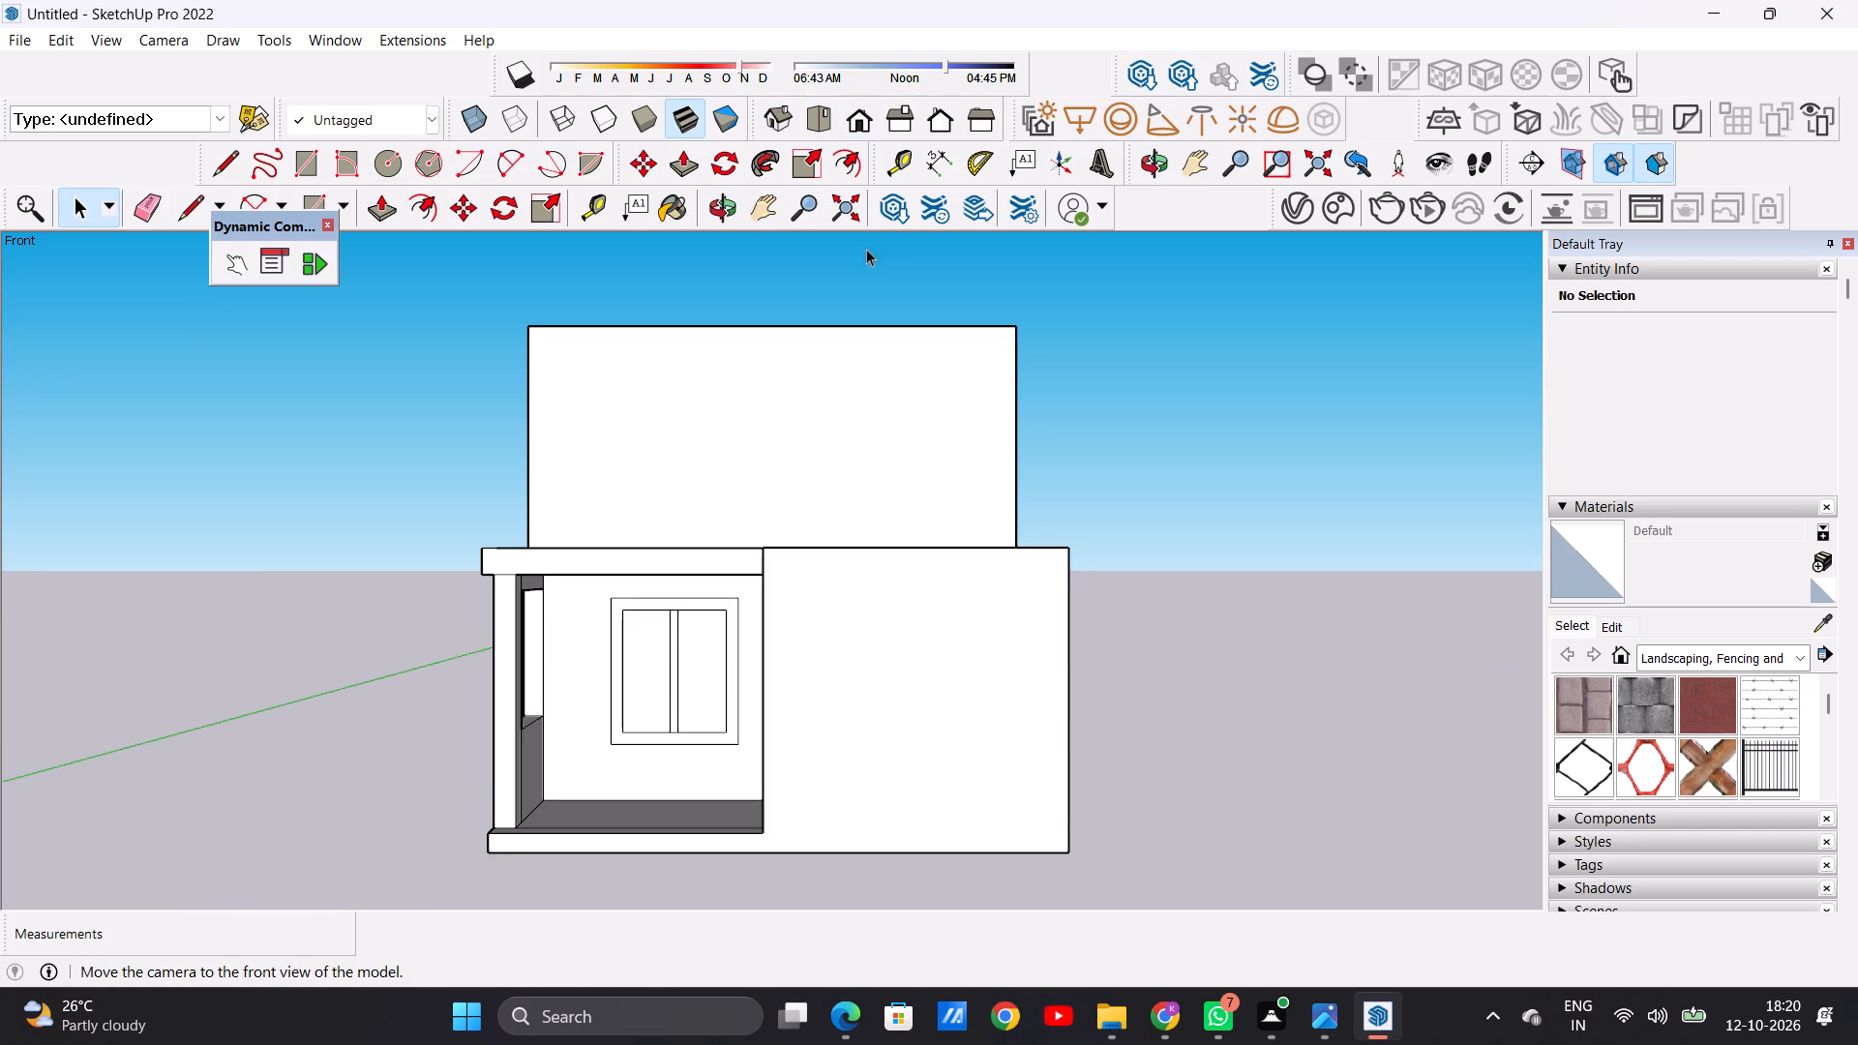
{"action": "scroll", "coordinate": [765, 449], "scroll_direction": "down", "scroll_amount": 2}
{"action": "scroll", "coordinate": [794, 467], "scroll_direction": "up", "scroll_amount": 6}
{"action": "middle_click_drag", "start_coordinate": [787, 527], "coordinate": [789, 735]}
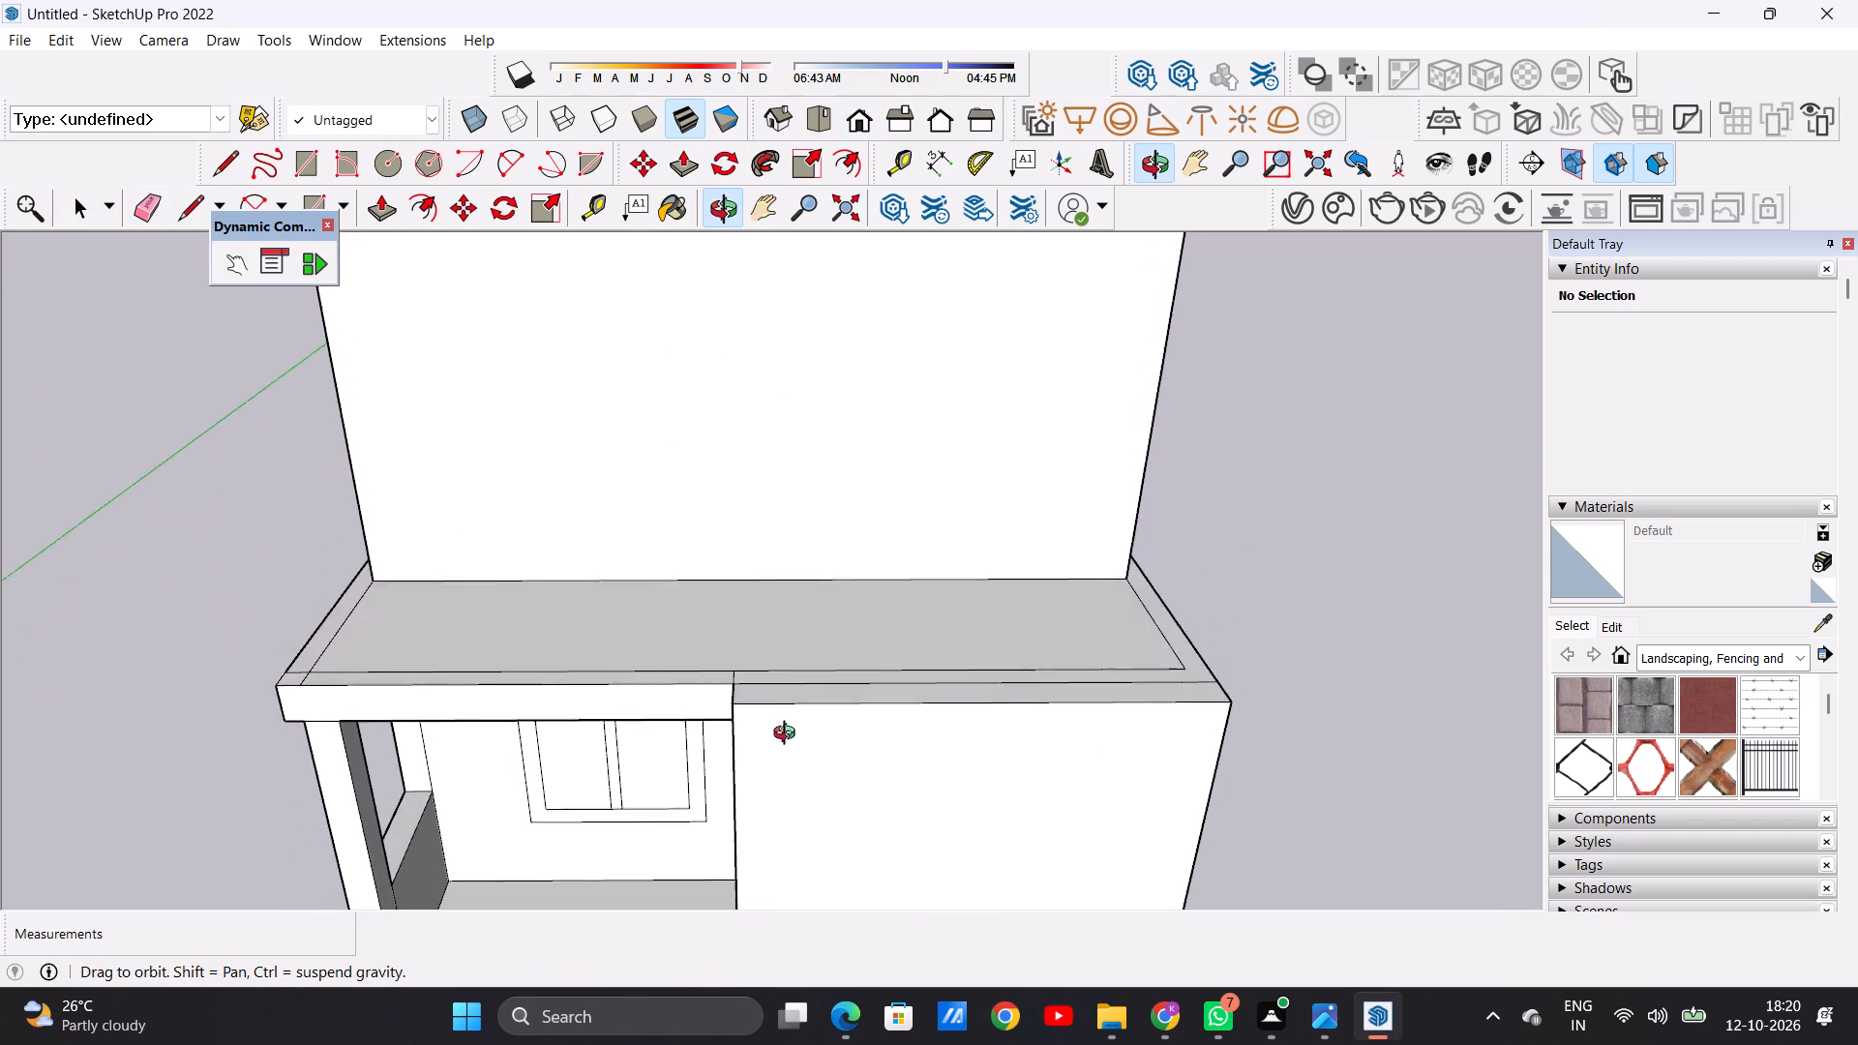
{"action": "middle_click_drag", "start_coordinate": [789, 735], "coordinate": [794, 796]}
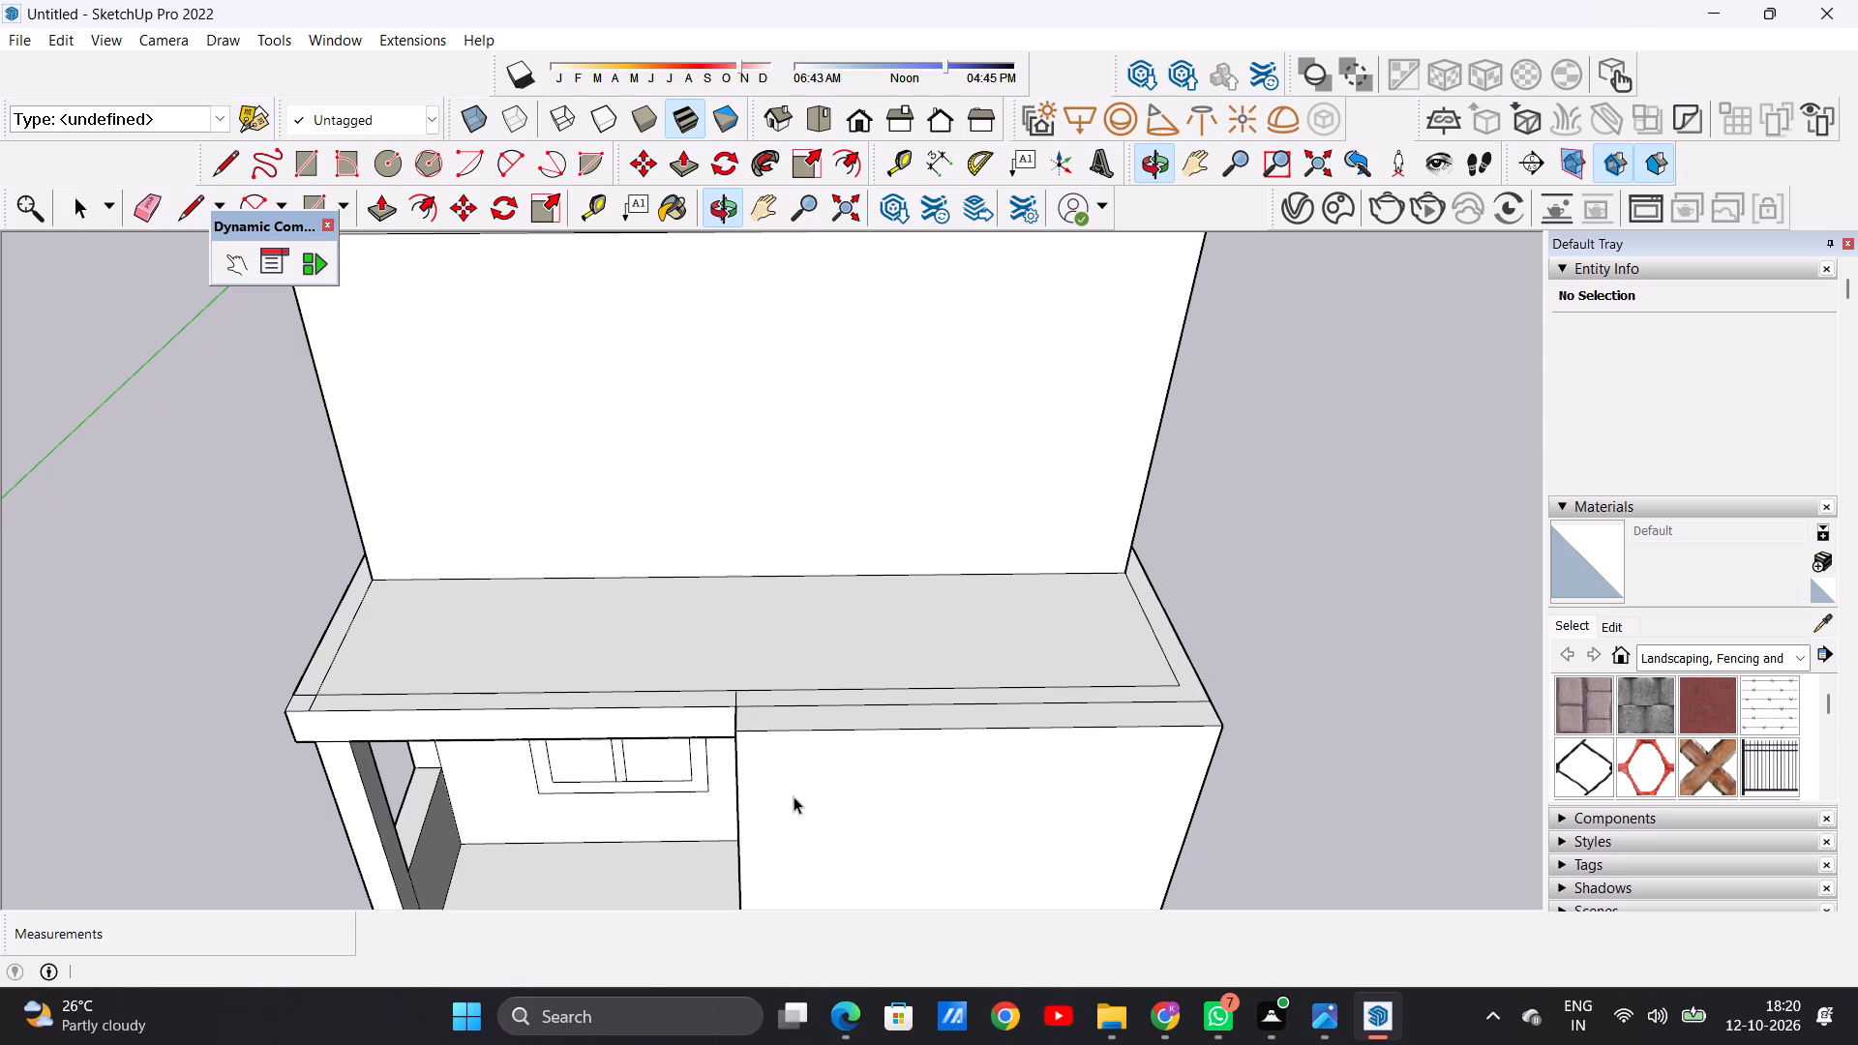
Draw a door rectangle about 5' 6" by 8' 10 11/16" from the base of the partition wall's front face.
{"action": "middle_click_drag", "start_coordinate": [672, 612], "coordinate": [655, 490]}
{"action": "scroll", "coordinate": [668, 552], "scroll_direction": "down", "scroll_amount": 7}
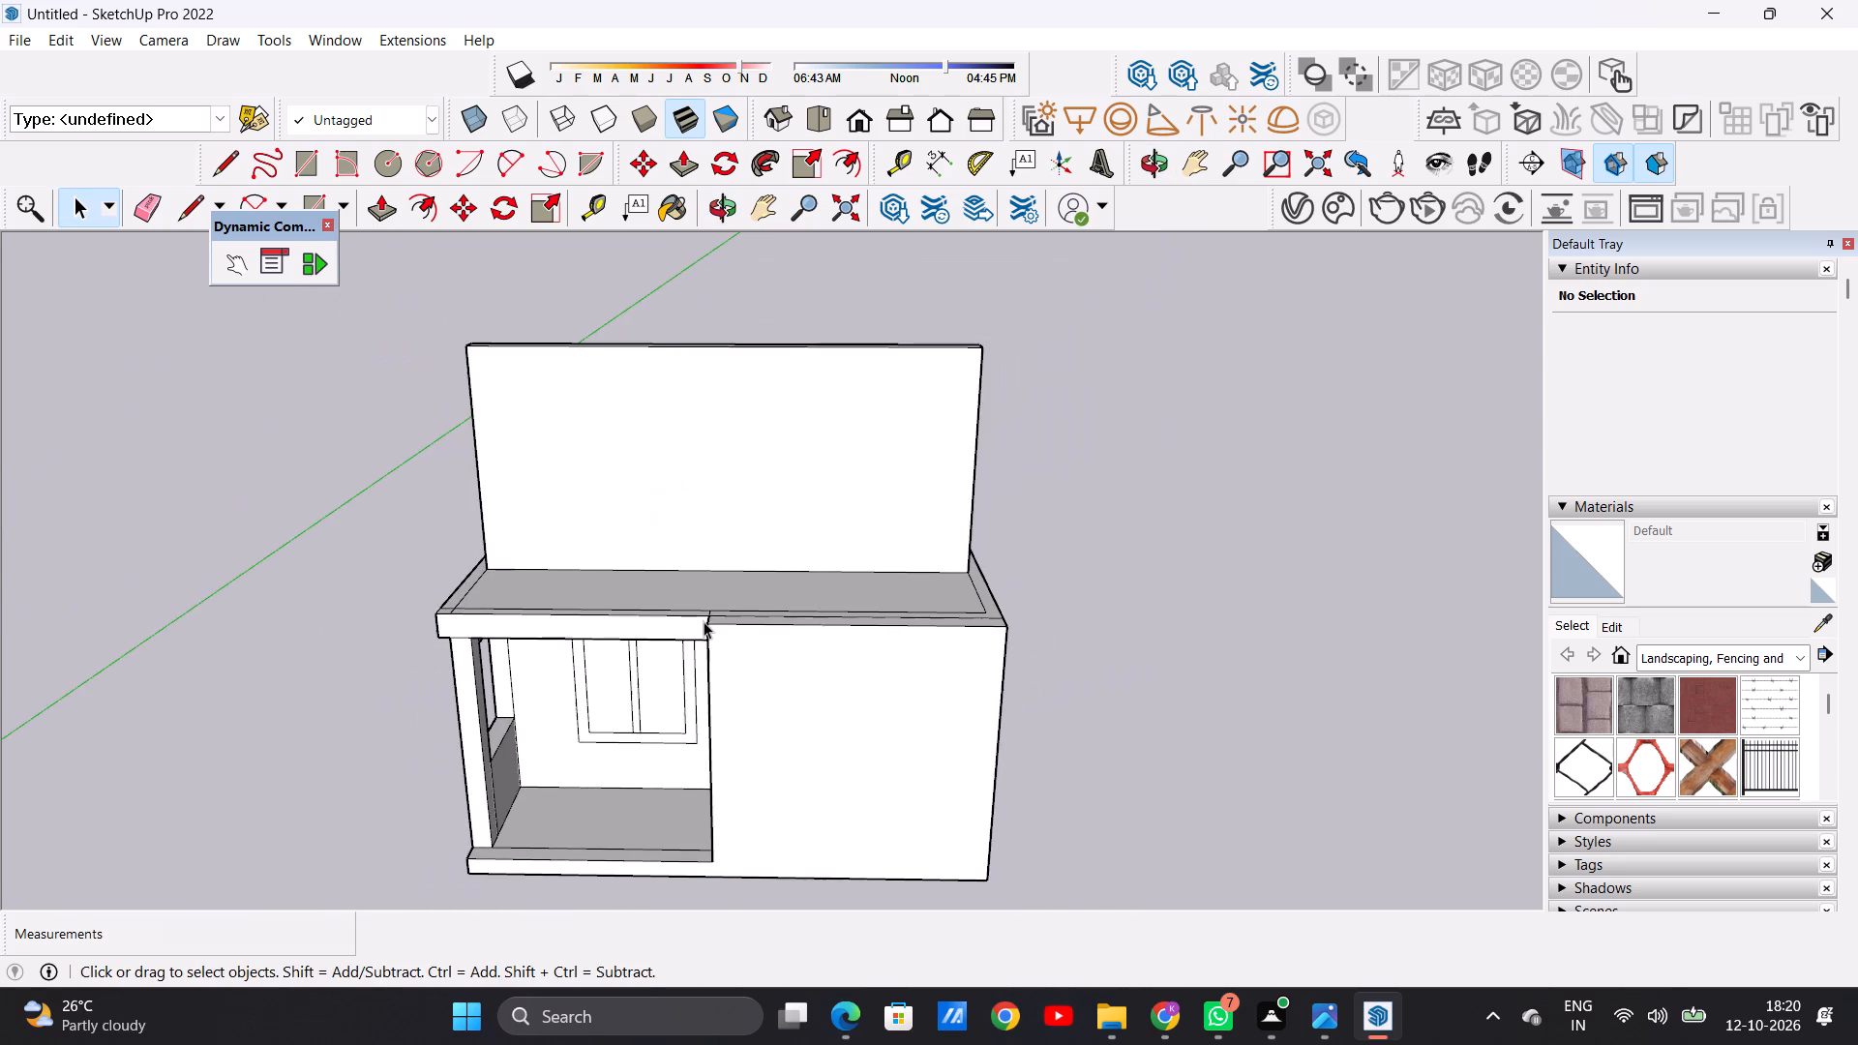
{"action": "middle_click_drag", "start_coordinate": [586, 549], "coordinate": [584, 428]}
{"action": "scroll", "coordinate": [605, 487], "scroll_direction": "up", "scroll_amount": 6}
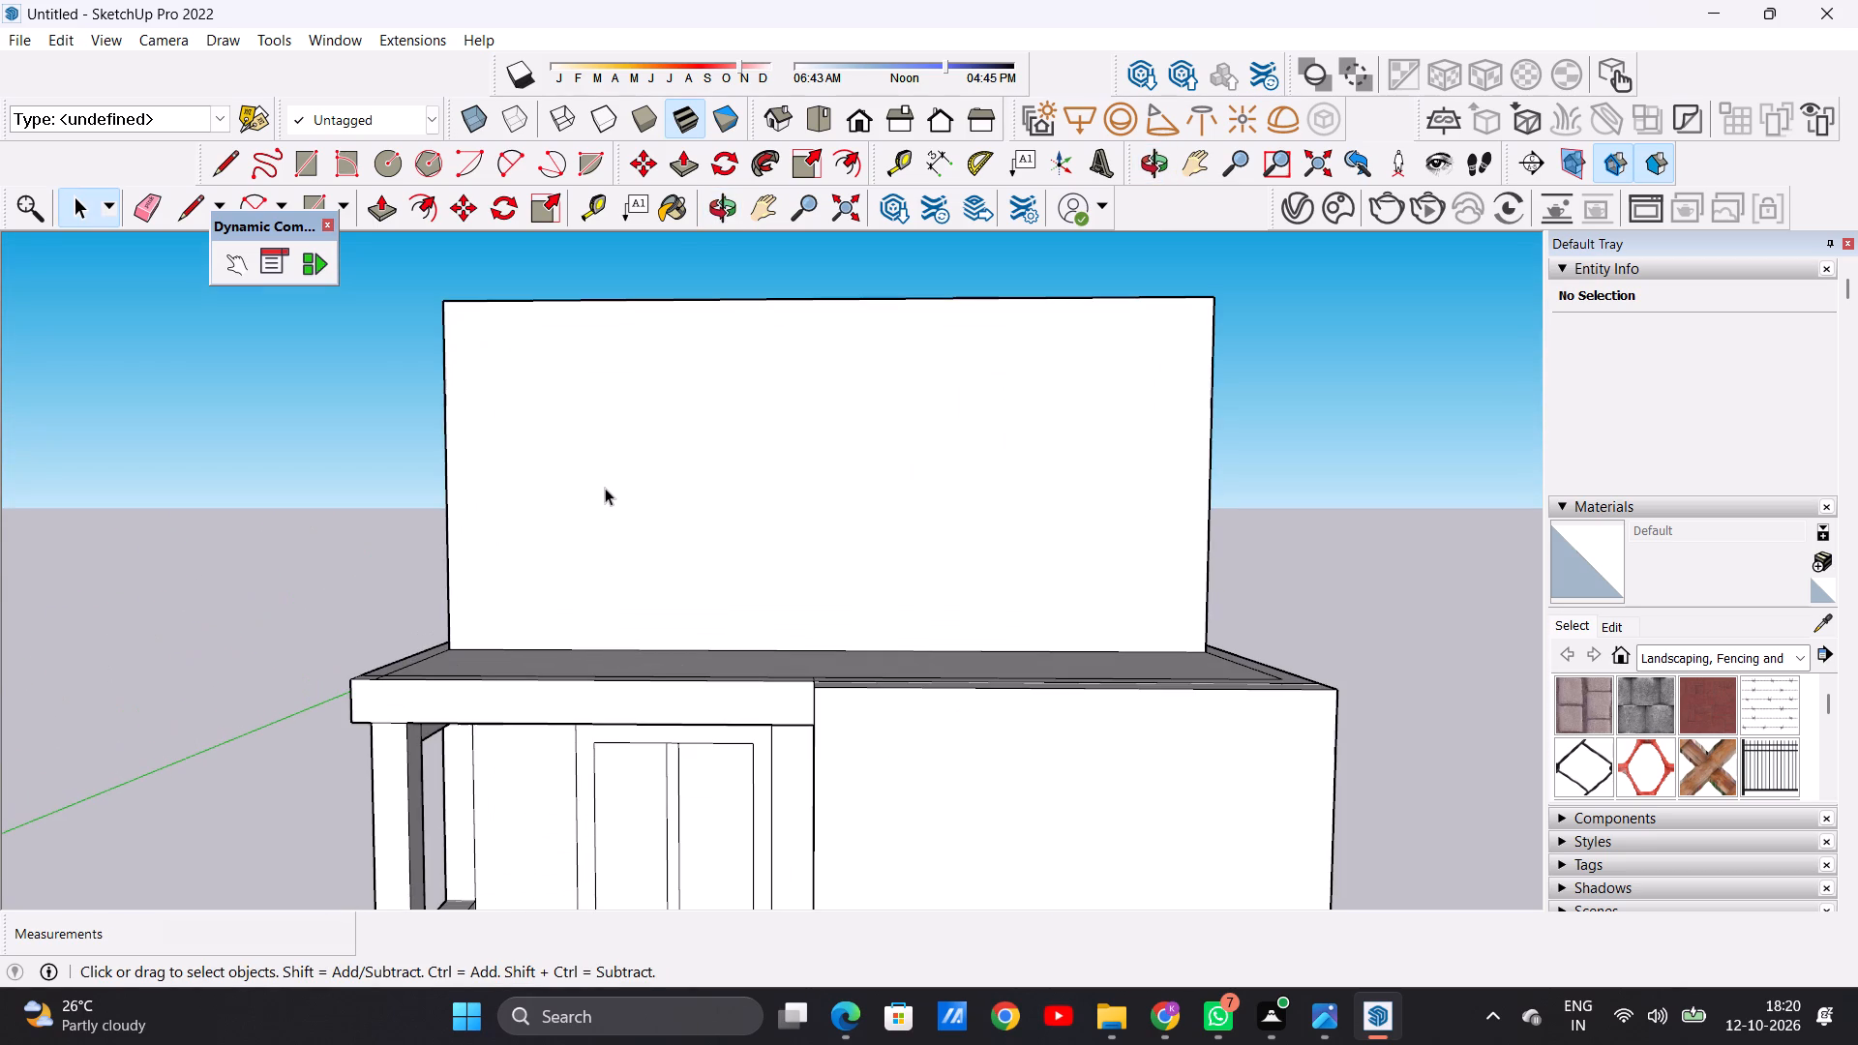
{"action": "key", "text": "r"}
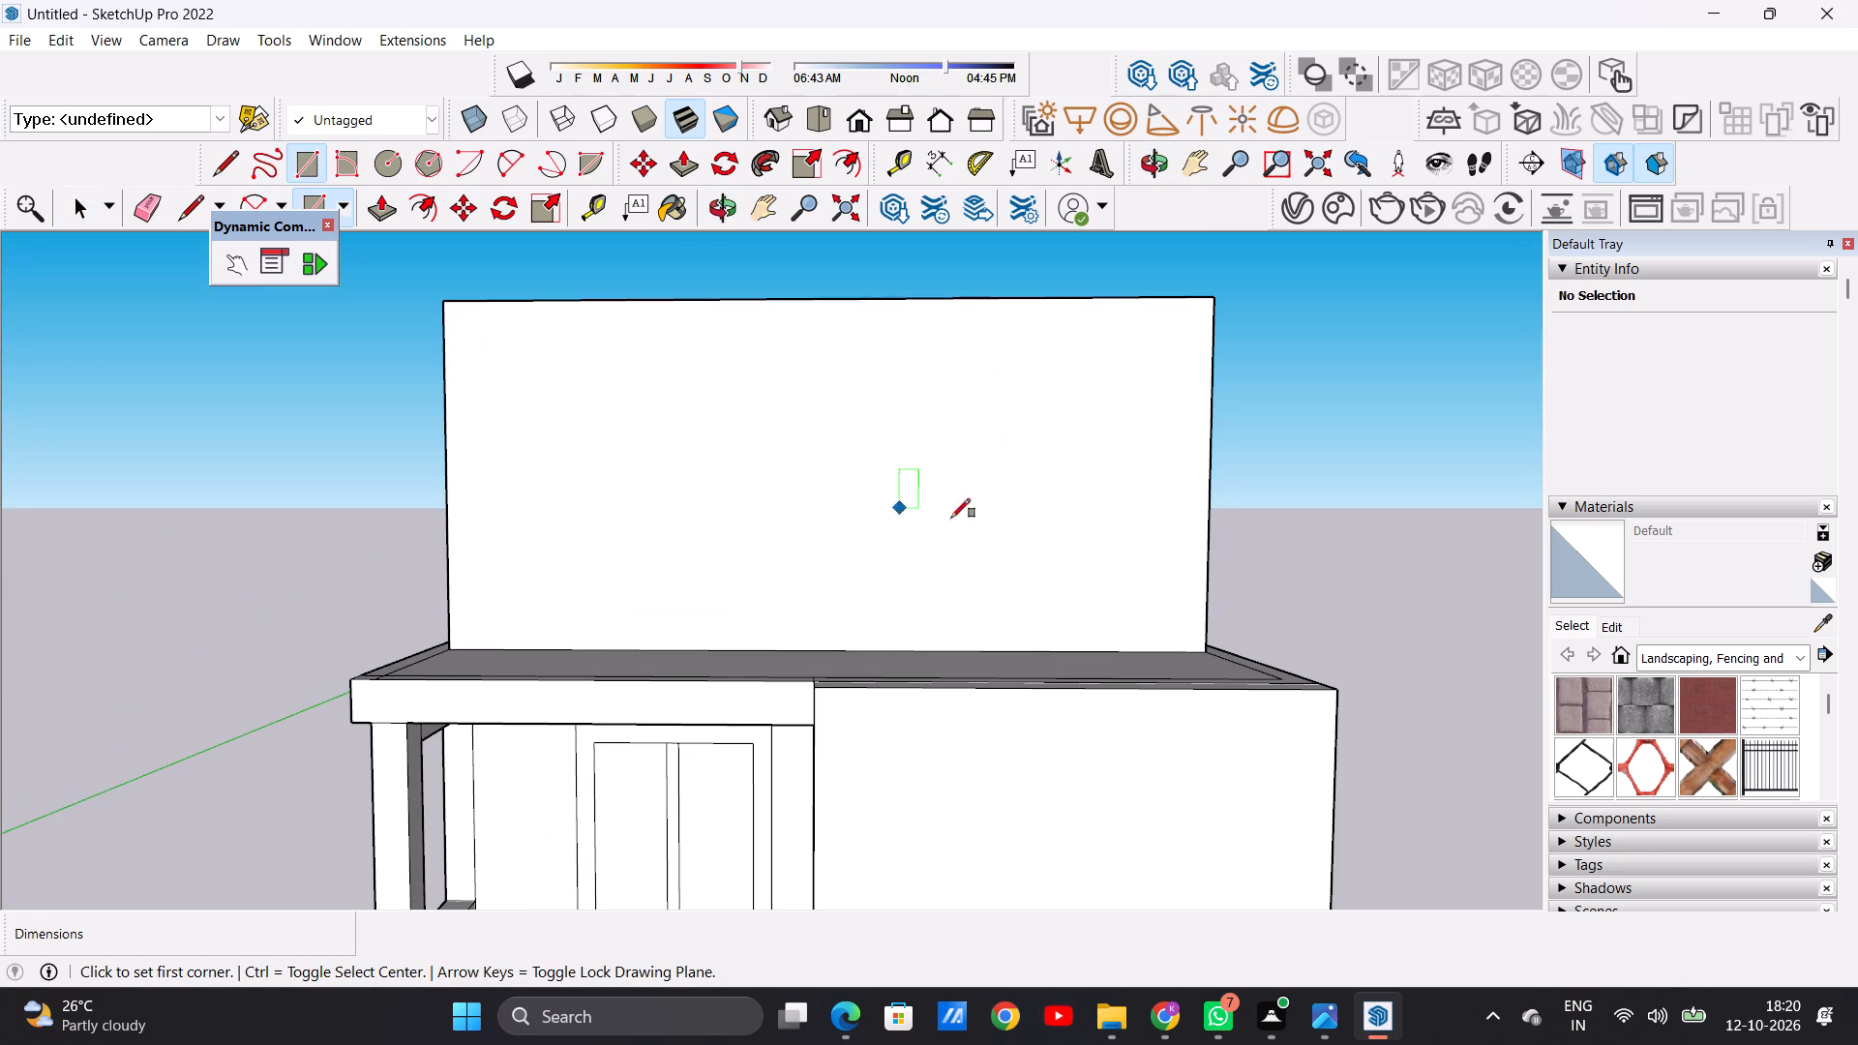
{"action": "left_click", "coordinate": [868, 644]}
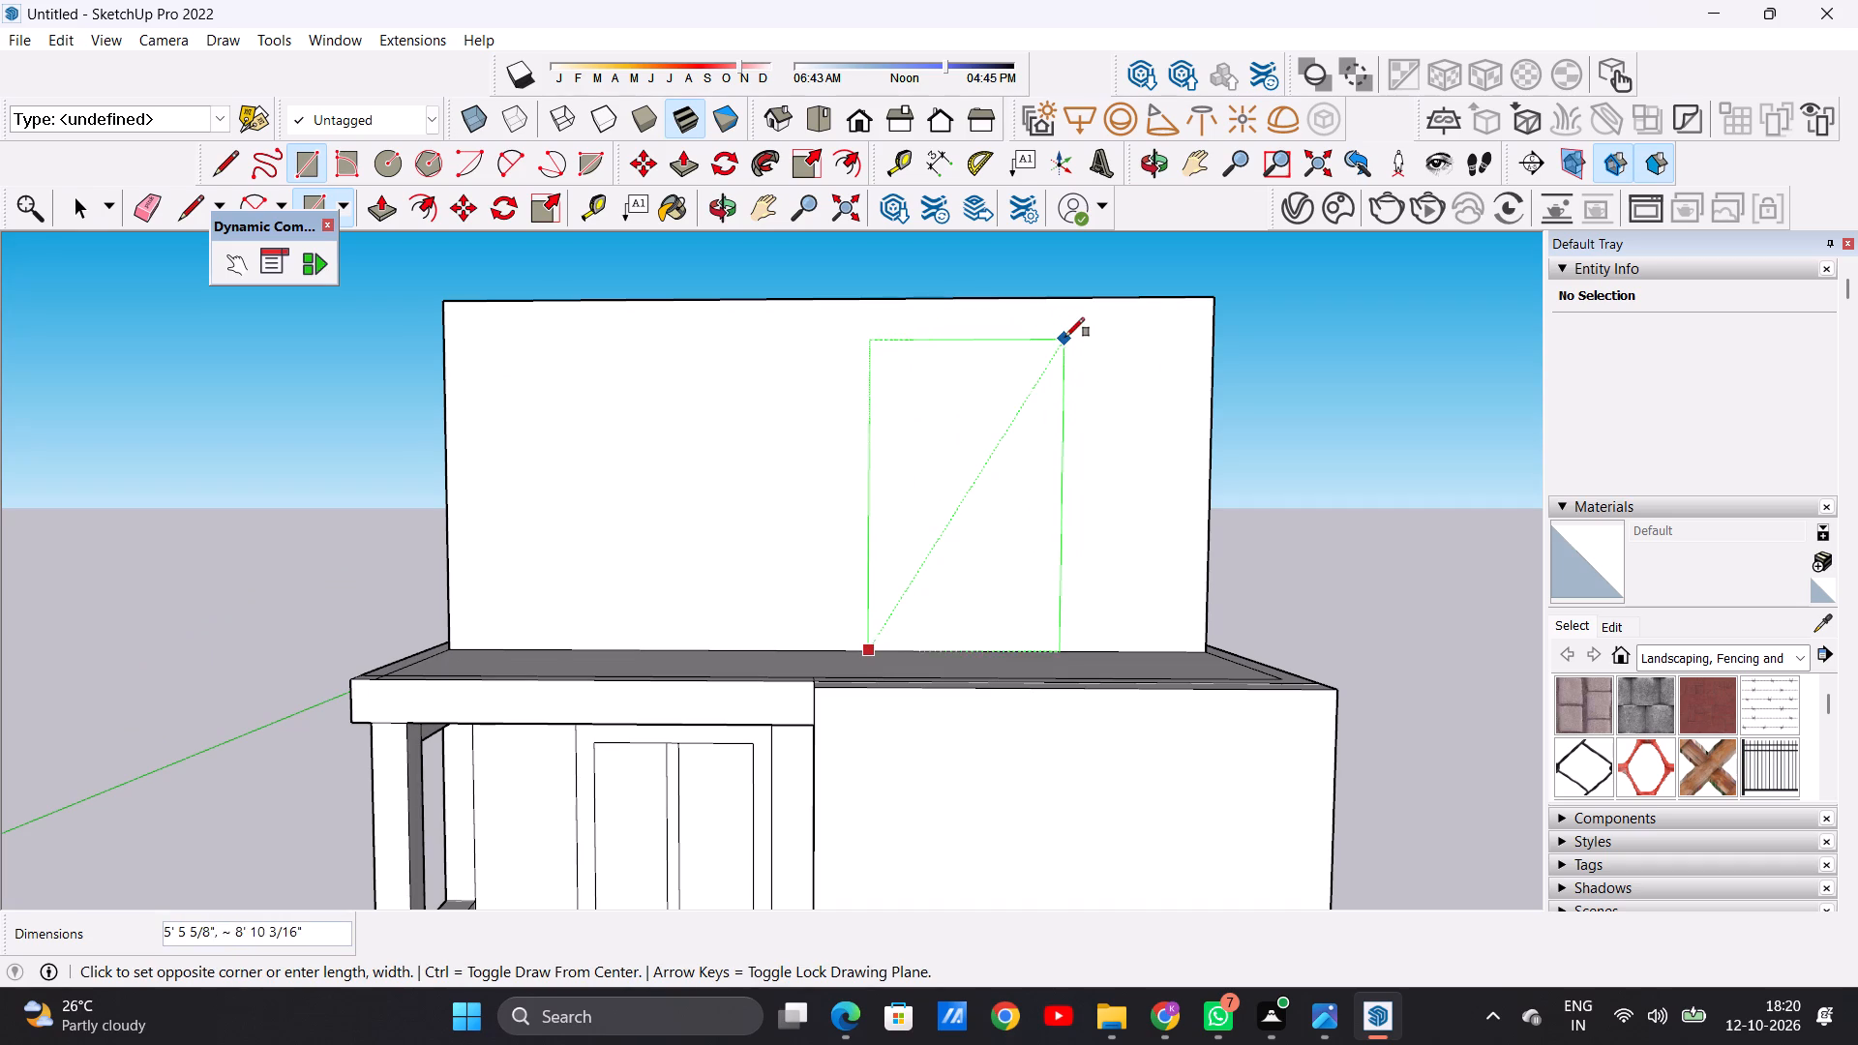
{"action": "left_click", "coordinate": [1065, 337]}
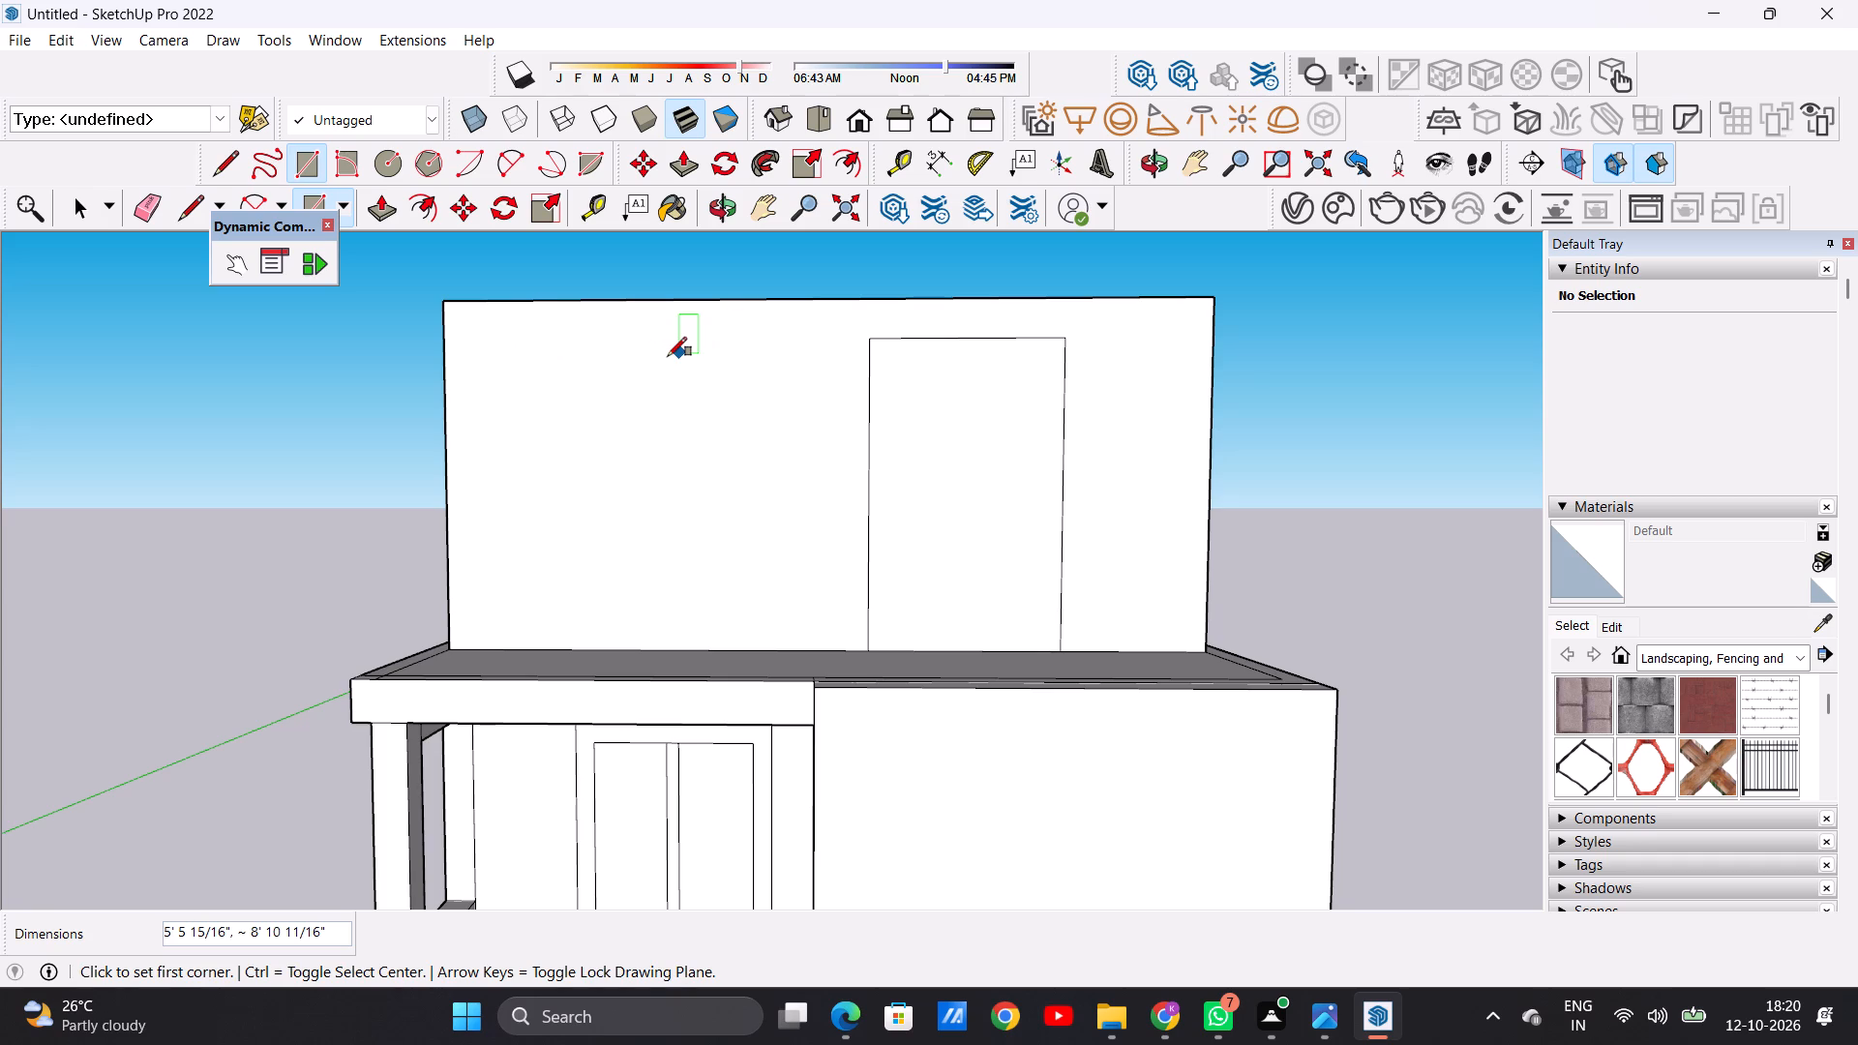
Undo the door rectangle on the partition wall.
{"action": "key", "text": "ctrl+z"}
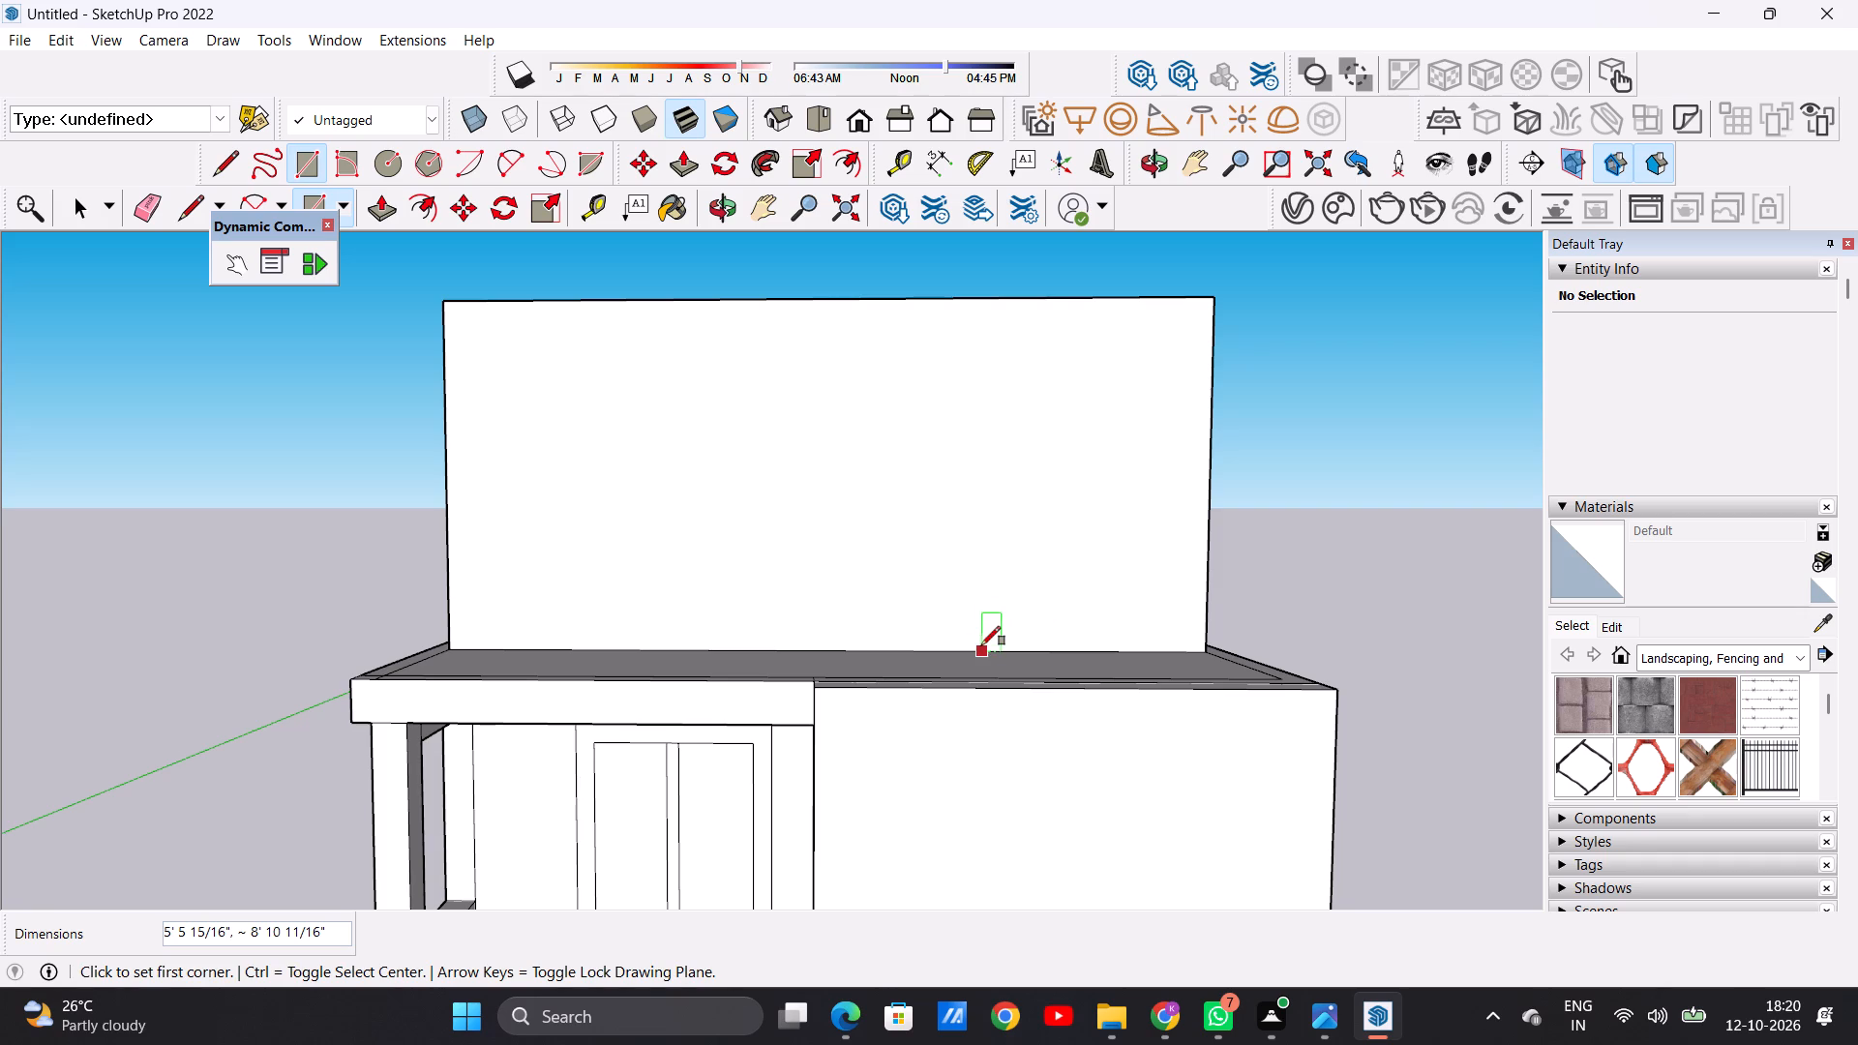
Draw a door rectangle about 4' 8 13/16" by 9' 1/2" from the partition wall's base, near its end above the solid front wall.
{"action": "left_click", "coordinate": [981, 645]}
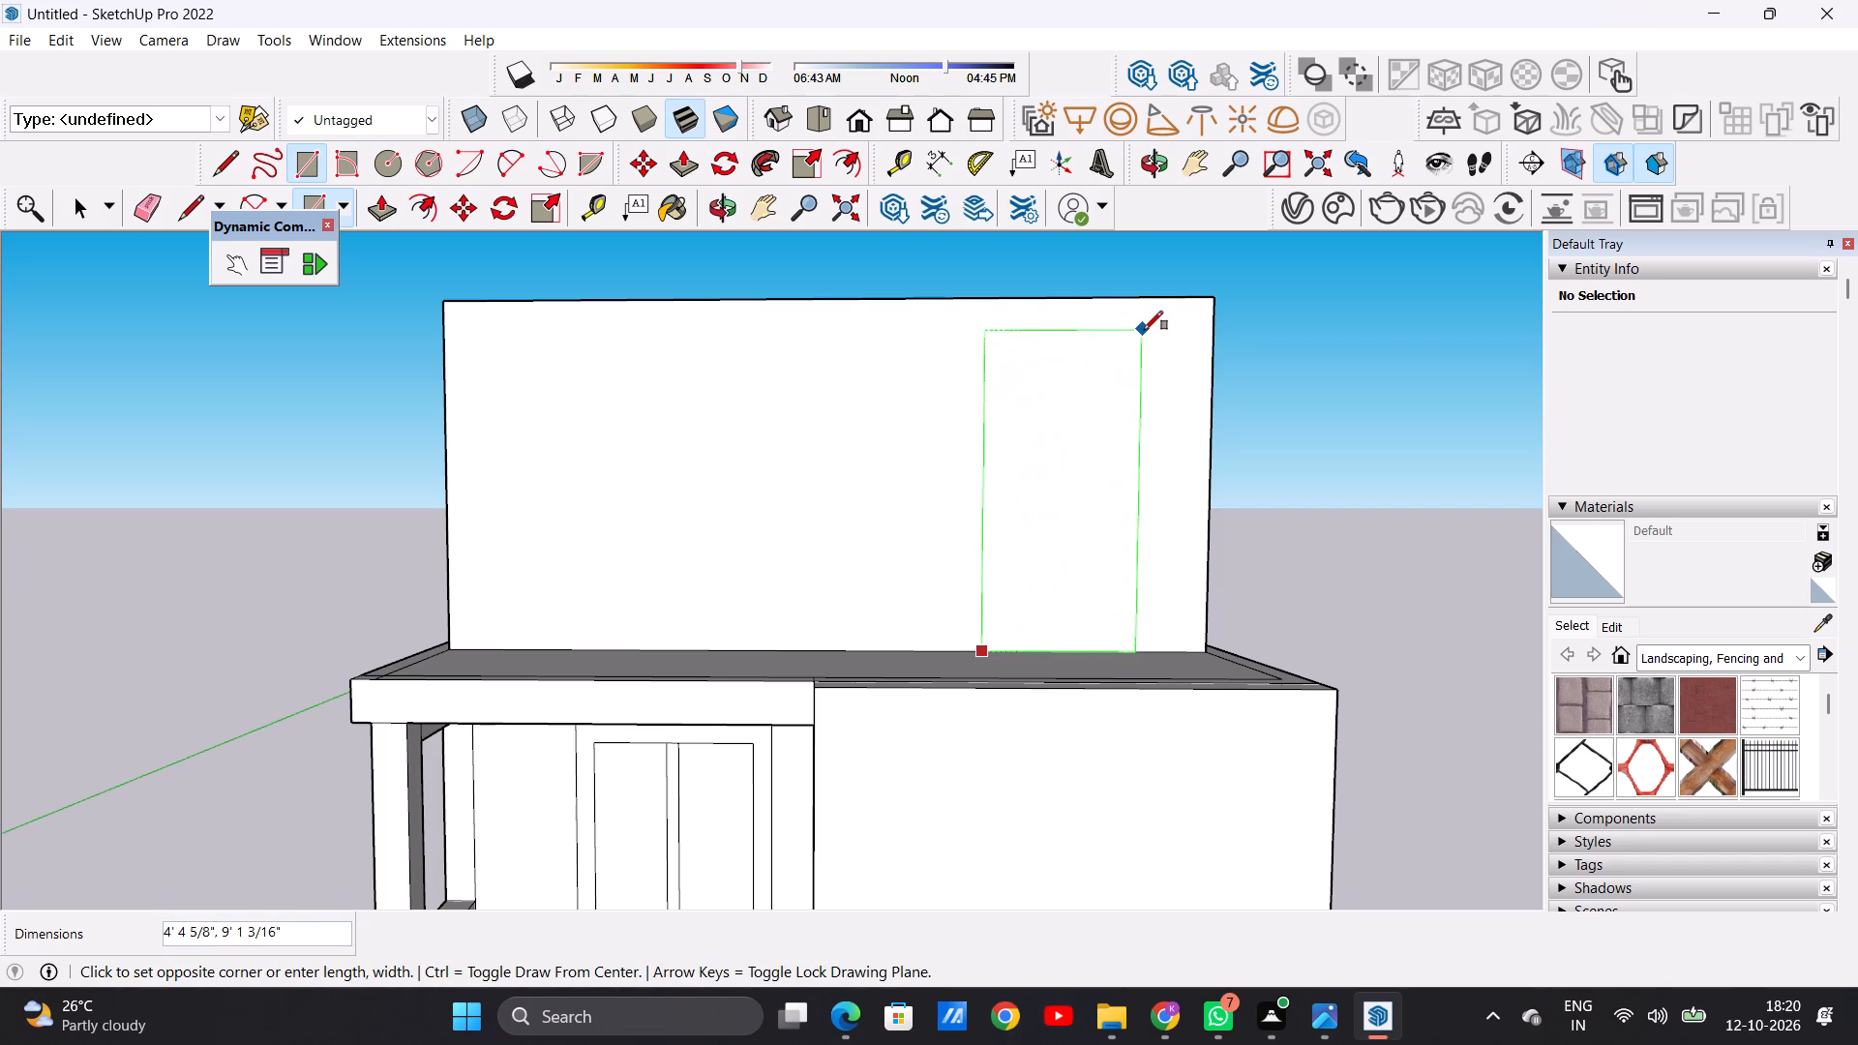
{"action": "left_click", "coordinate": [1154, 332]}
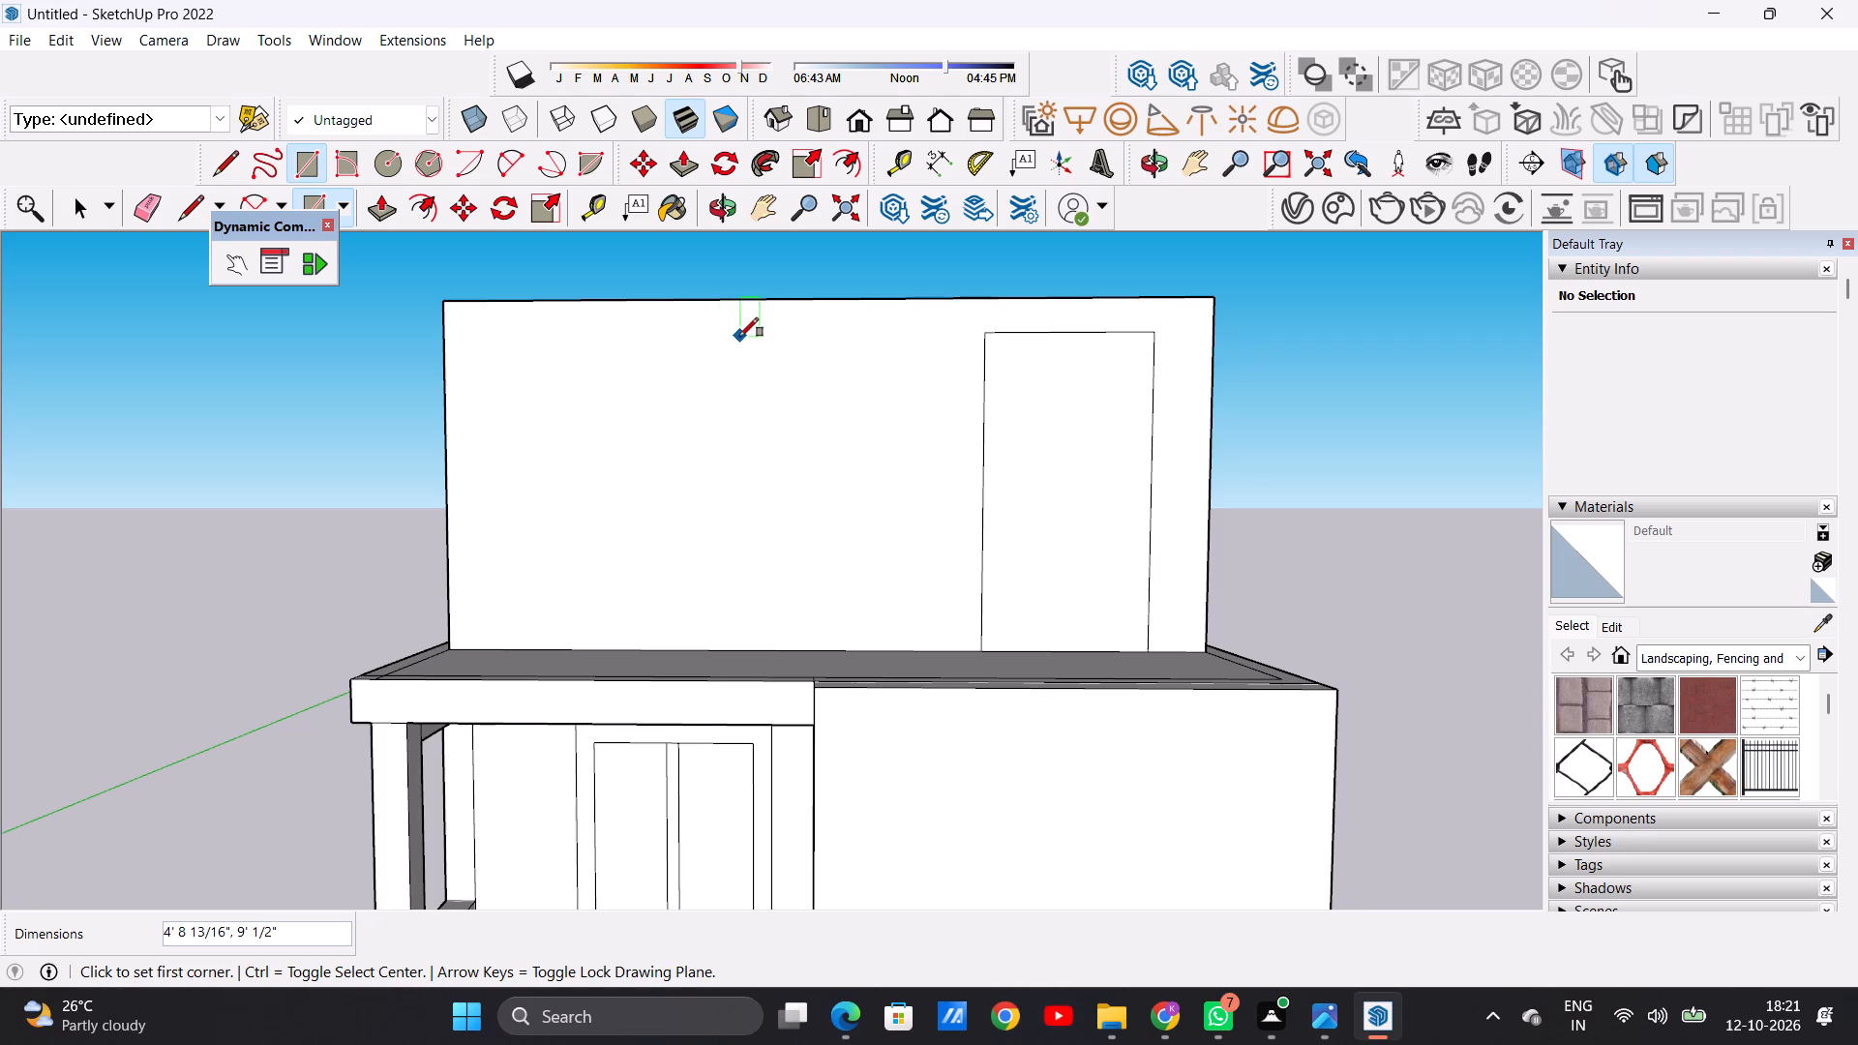
Draw an upright window rectangle about 3' 6 7/16" by 6' 7 9/16" on the partition wall, above the porch side.
{"action": "left_click", "coordinate": [735, 337]}
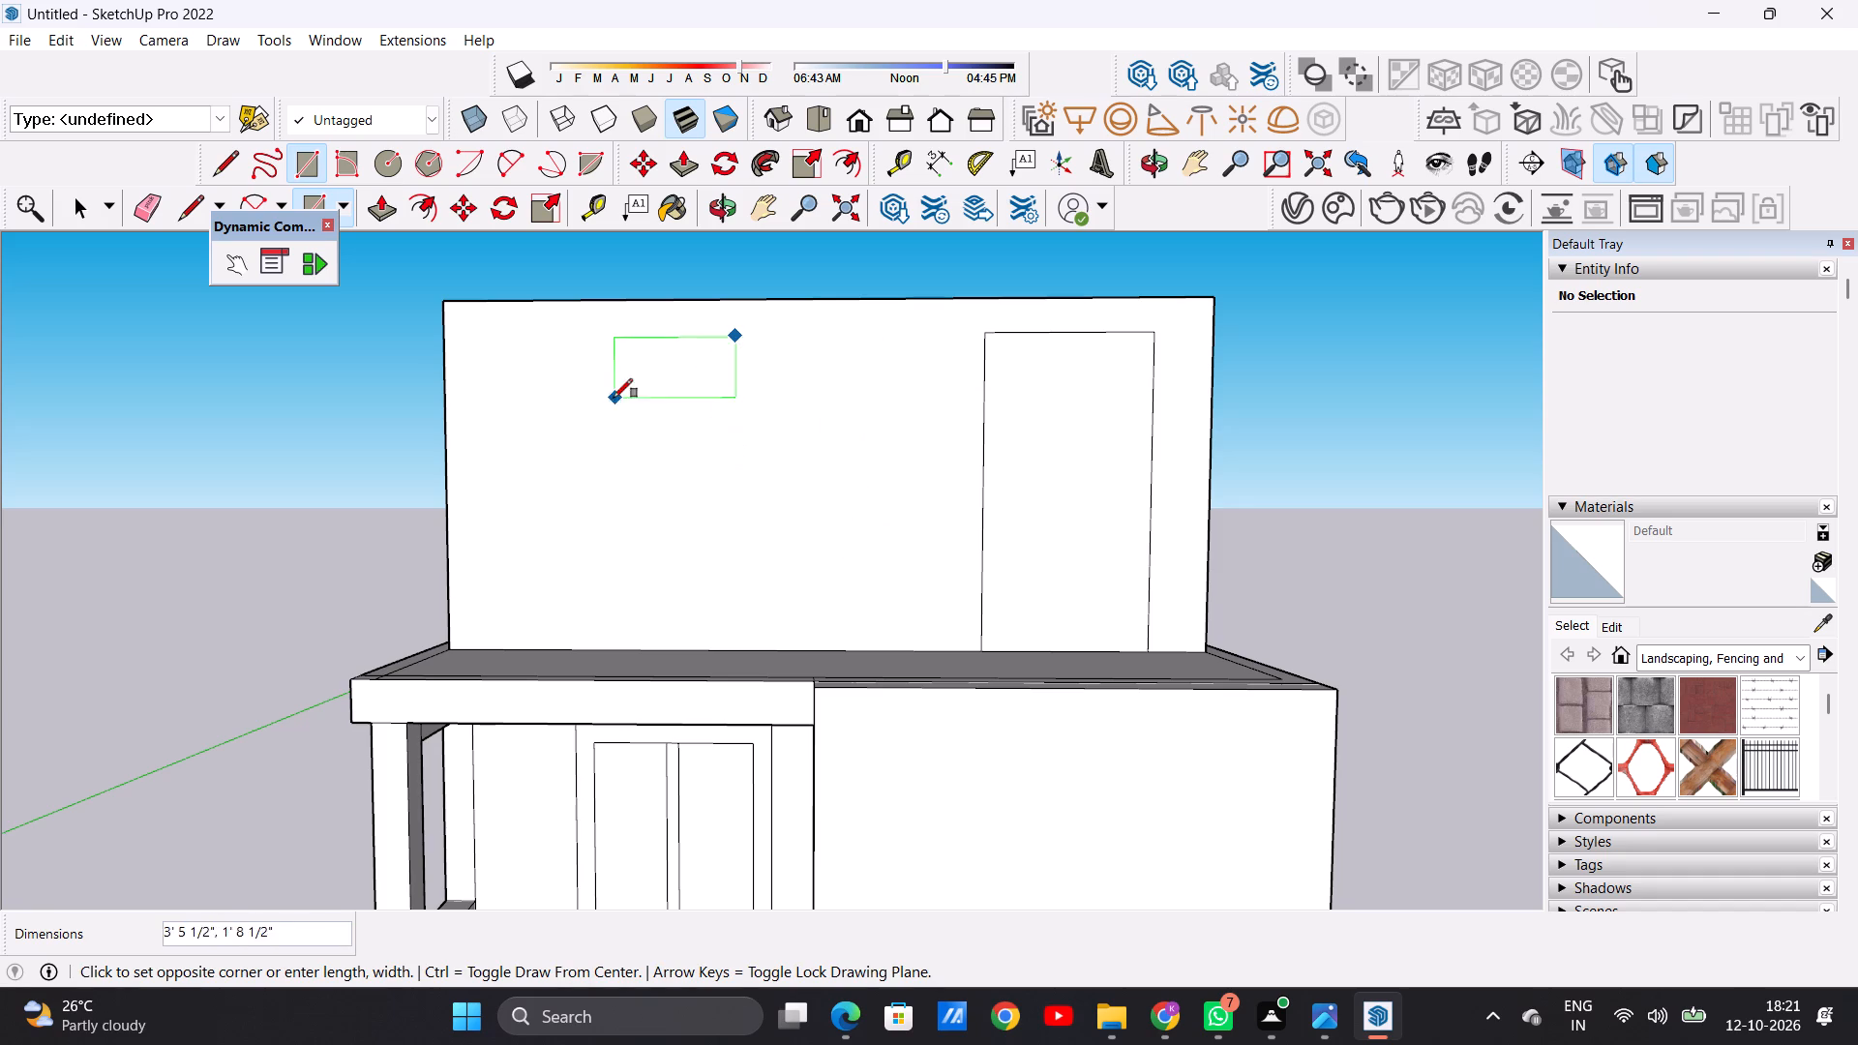
{"action": "key", "text": "space"}
{"action": "middle_click_drag", "start_coordinate": [809, 605], "coordinate": [792, 730]}
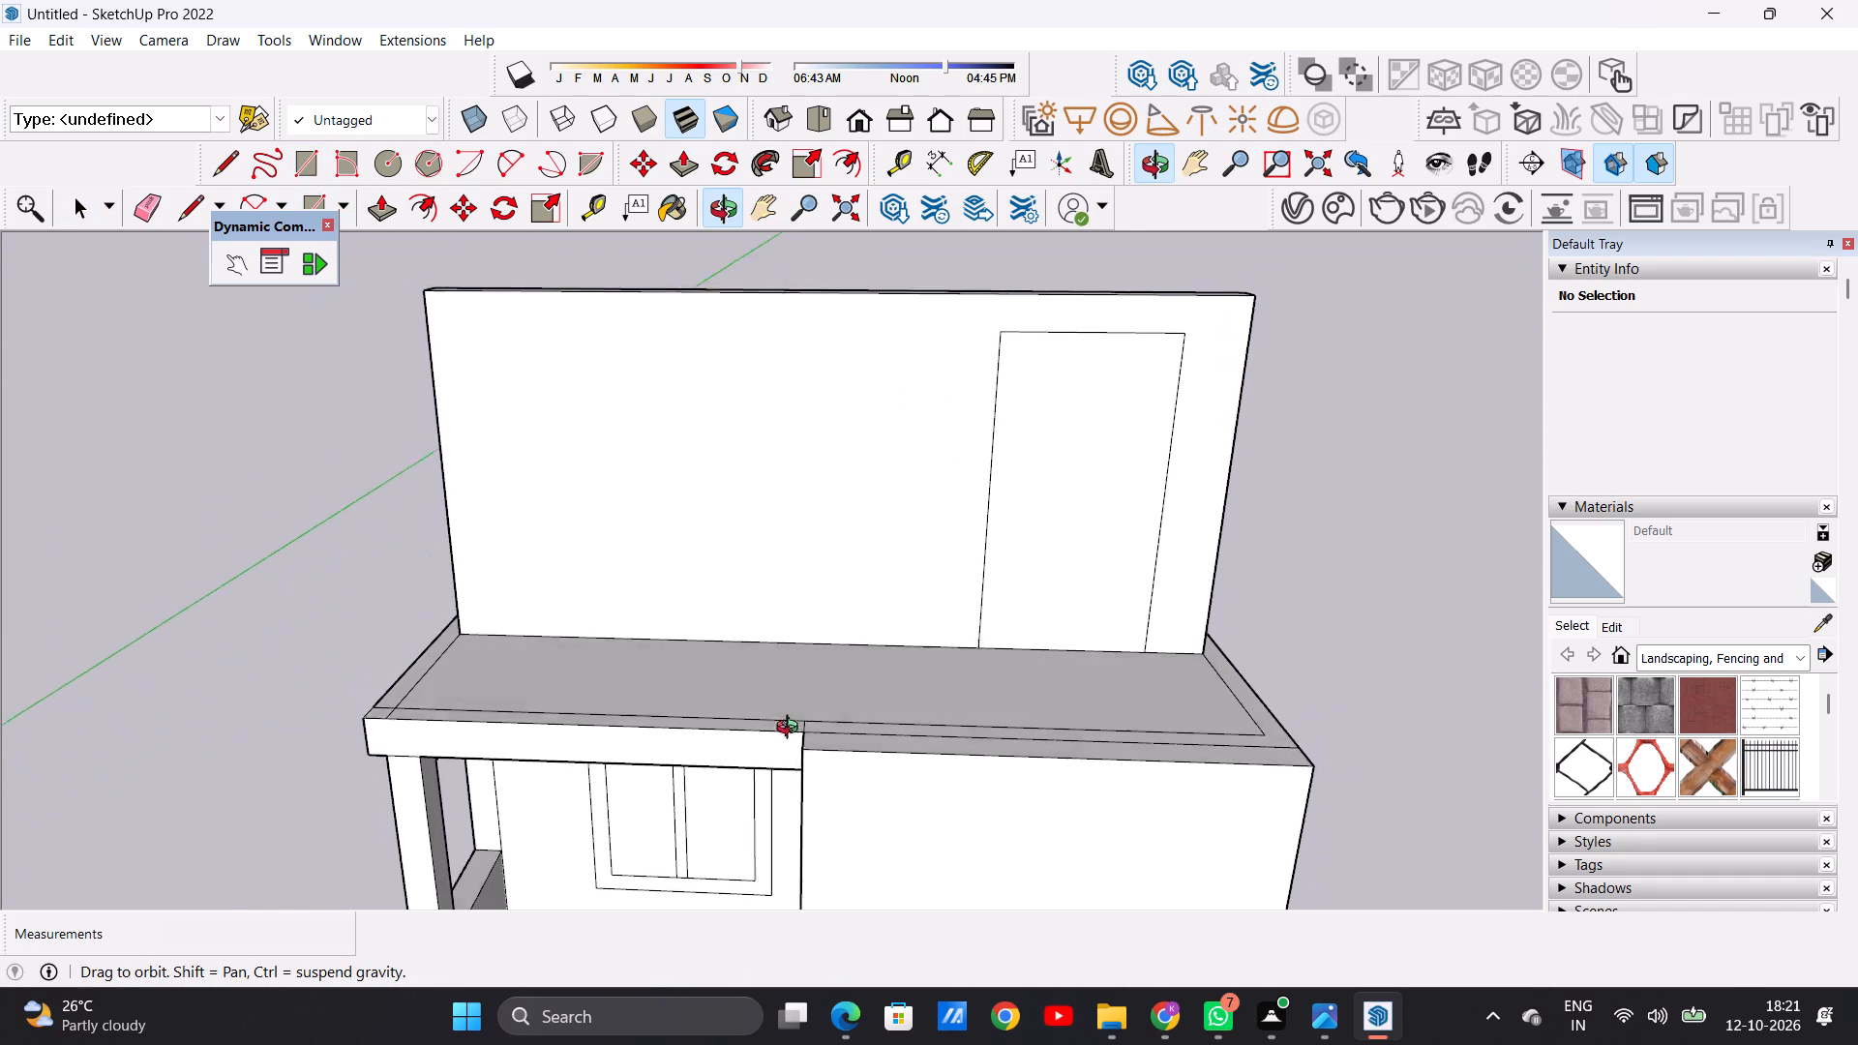
{"action": "middle_click_drag", "start_coordinate": [792, 730], "coordinate": [792, 738]}
{"action": "key", "text": "r"}
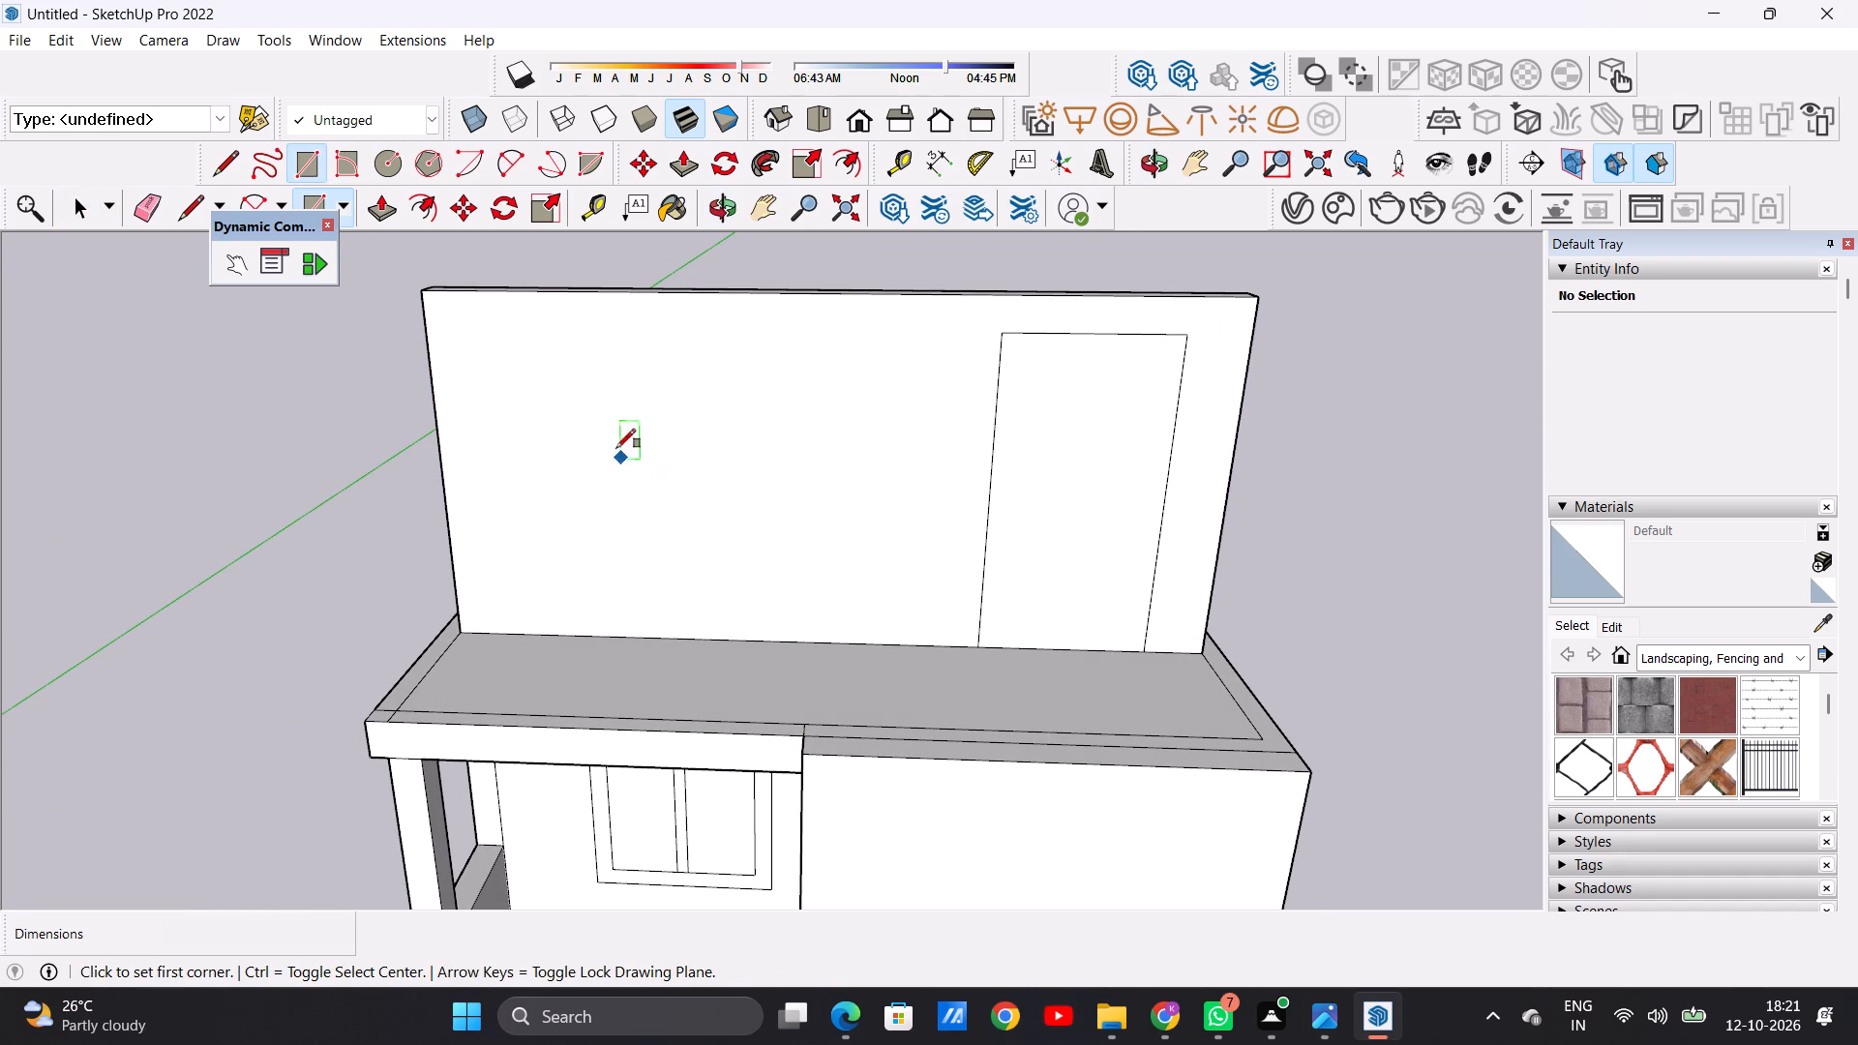
{"action": "left_click", "coordinate": [572, 335]}
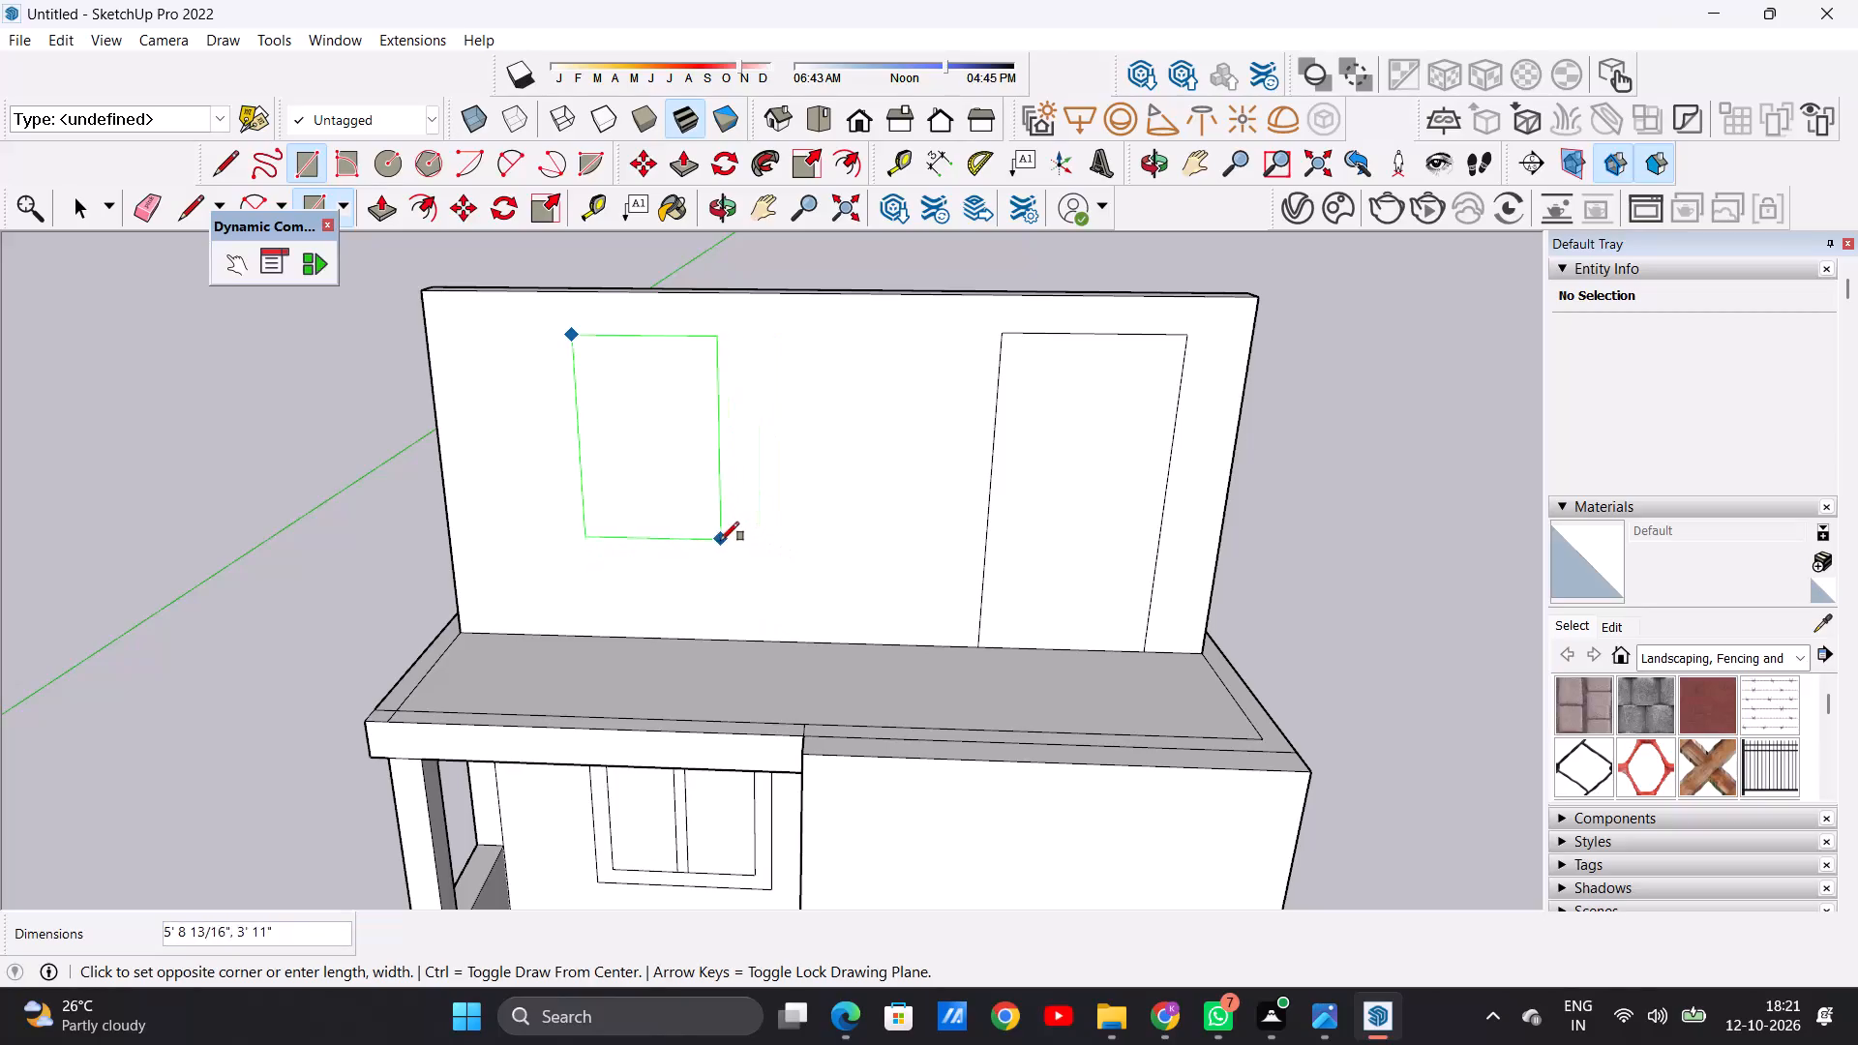
{"action": "left_click", "coordinate": [708, 569]}
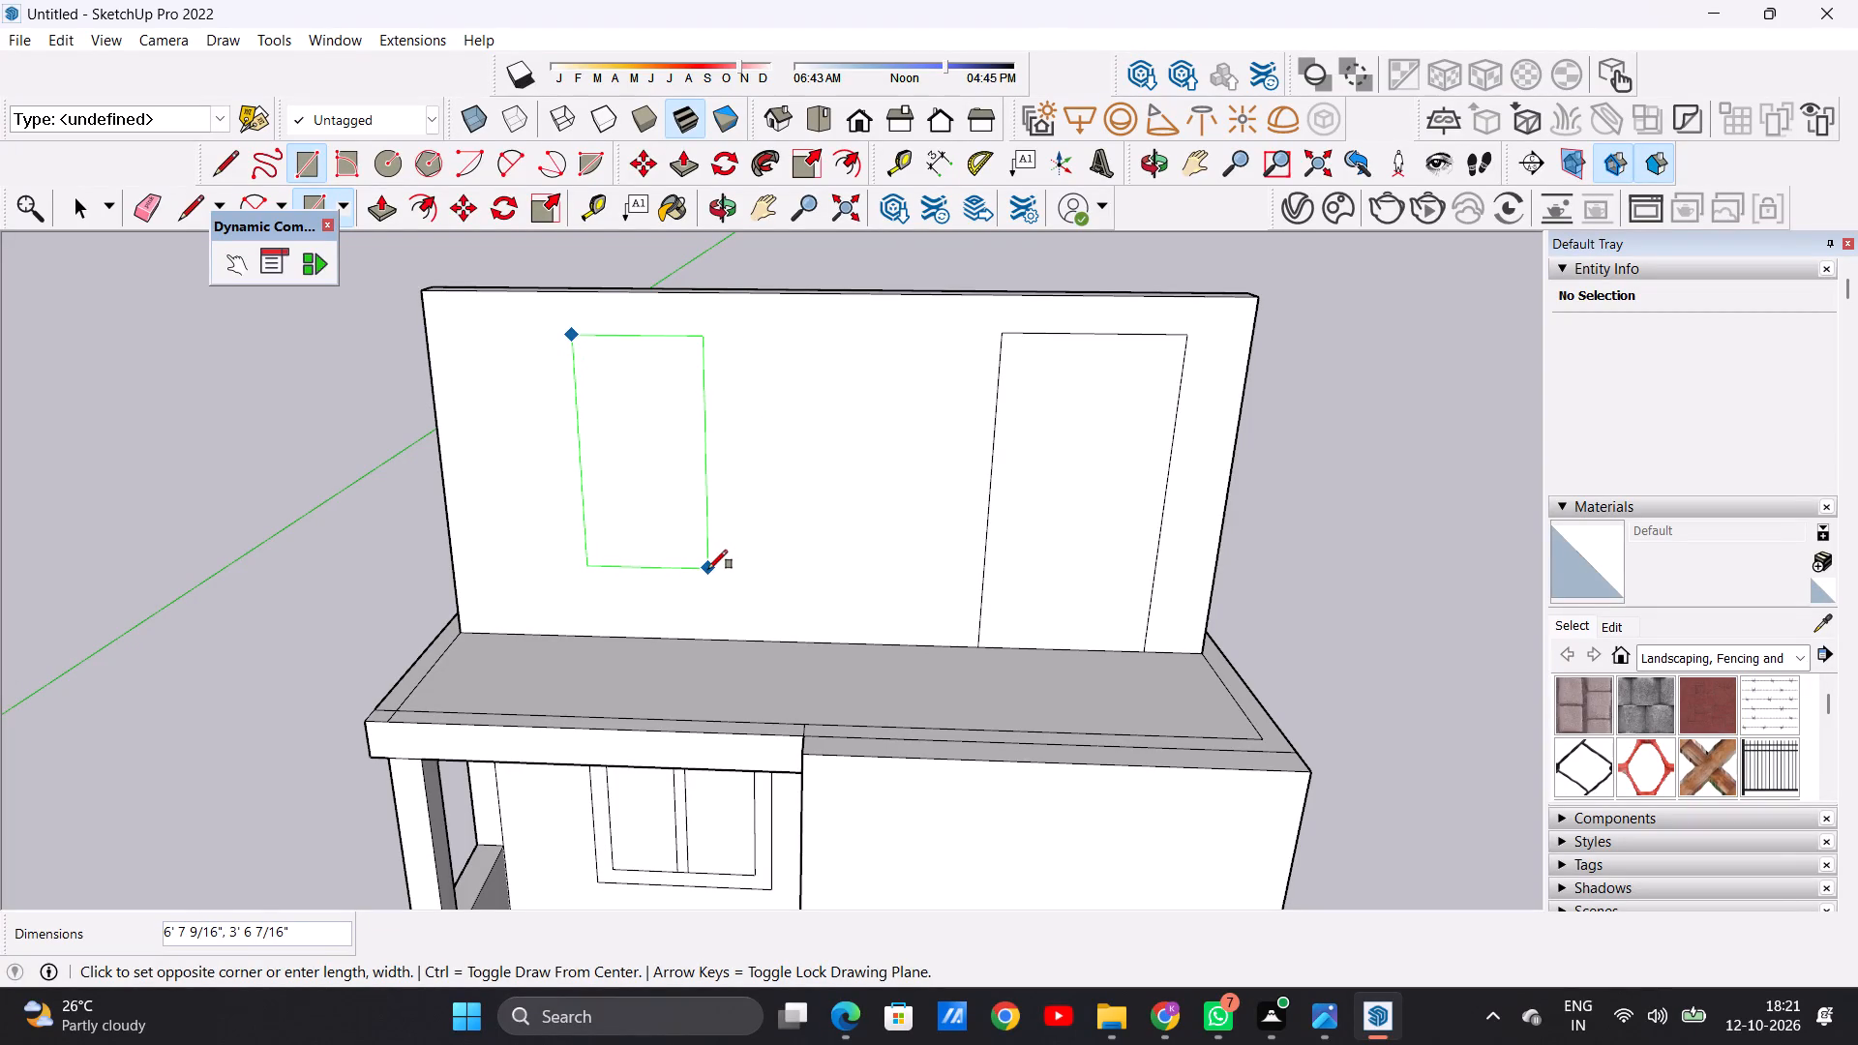
{"action": "key", "text": "space"}
Move the window rectangle slightly along the partition wall towards the door outline.
{"action": "scroll", "coordinate": [779, 547], "scroll_direction": "down", "scroll_amount": 6}
{"action": "middle_click_drag", "start_coordinate": [735, 603], "coordinate": [725, 526]}
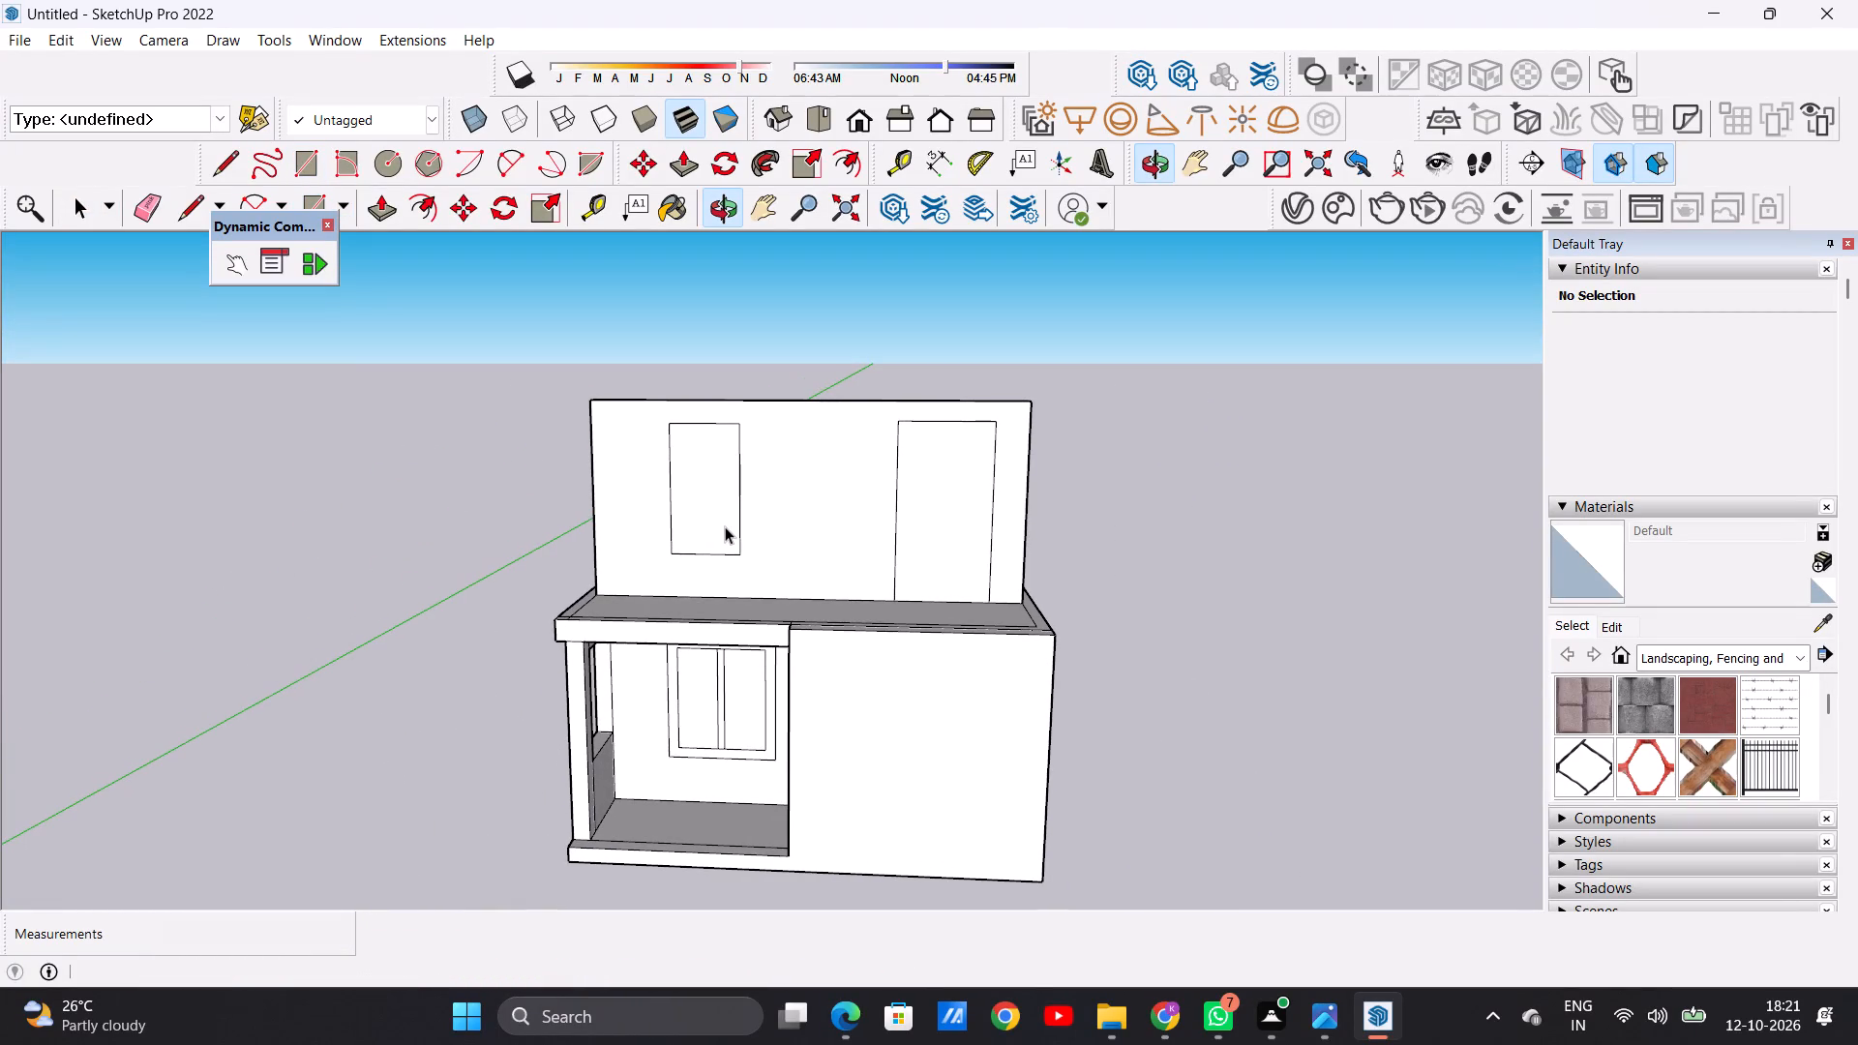
{"action": "scroll", "coordinate": [705, 486], "scroll_direction": "up", "scroll_amount": 4}
{"action": "double_click", "coordinate": [720, 535]}
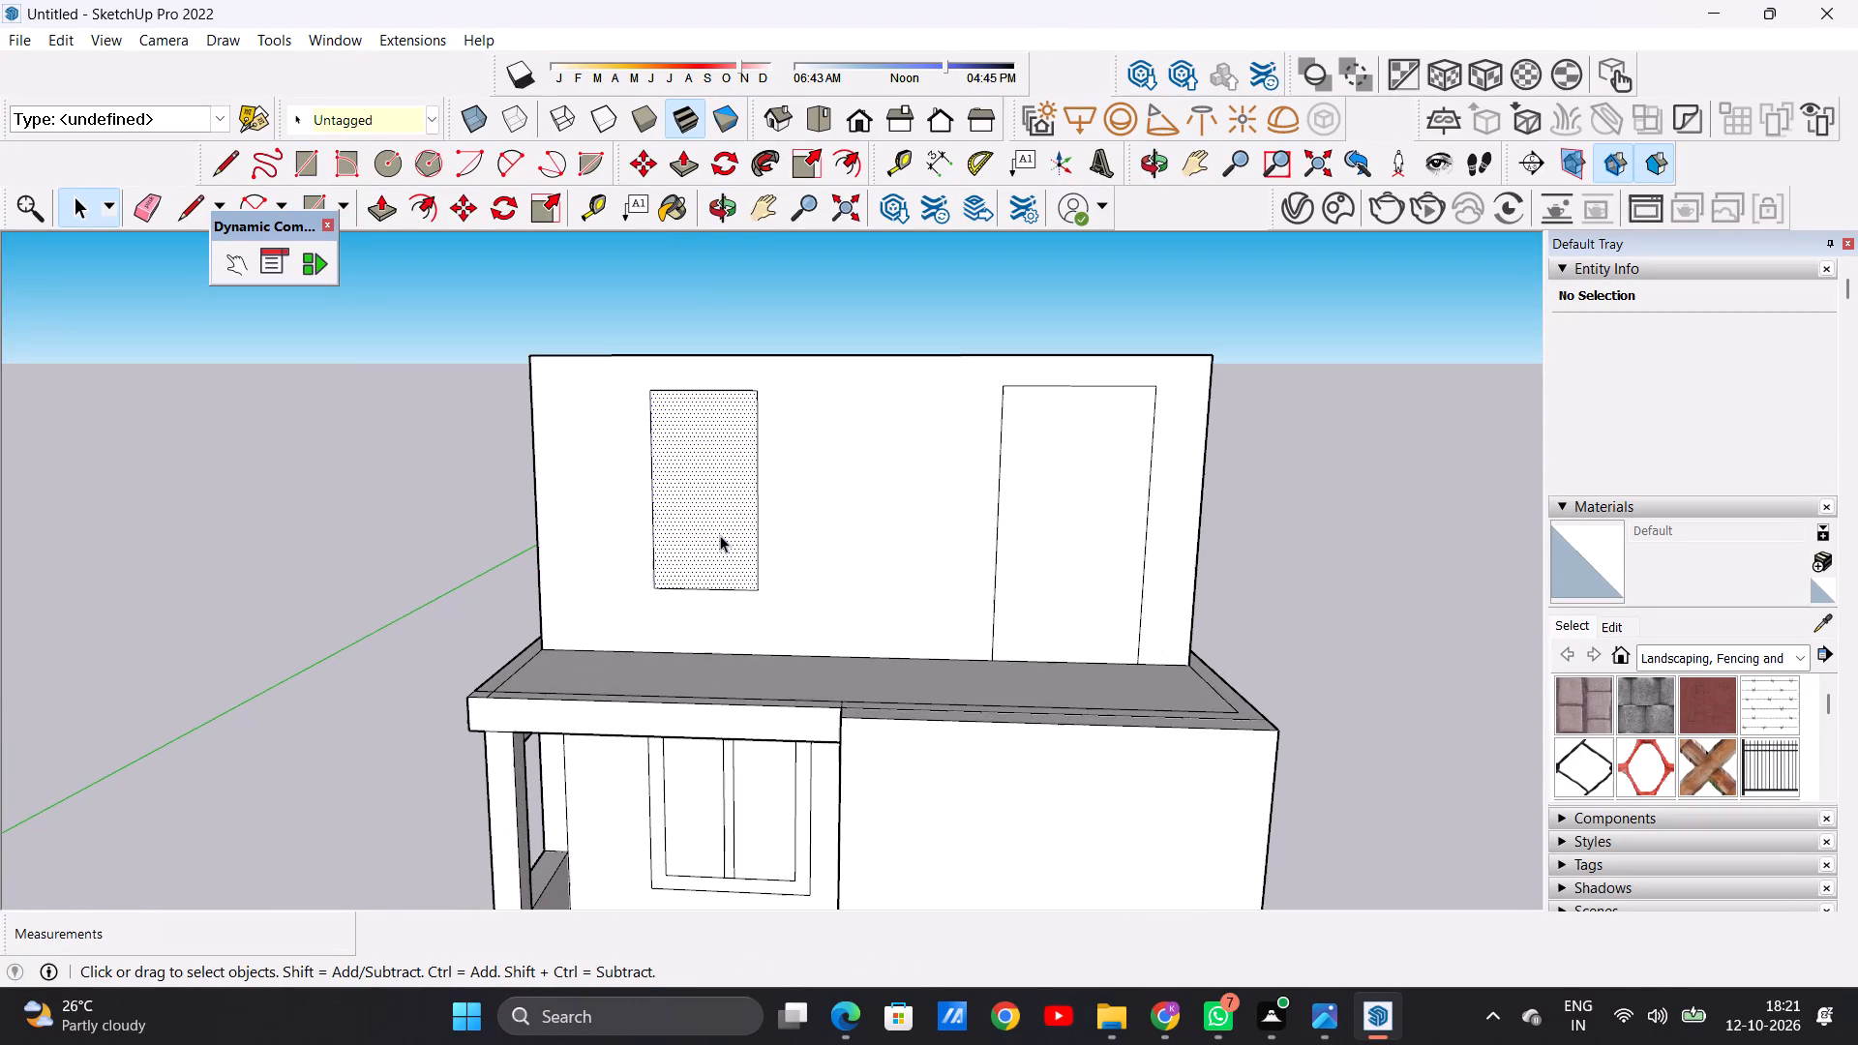
{"action": "key", "text": "m"}
{"action": "left_click", "coordinate": [757, 590]}
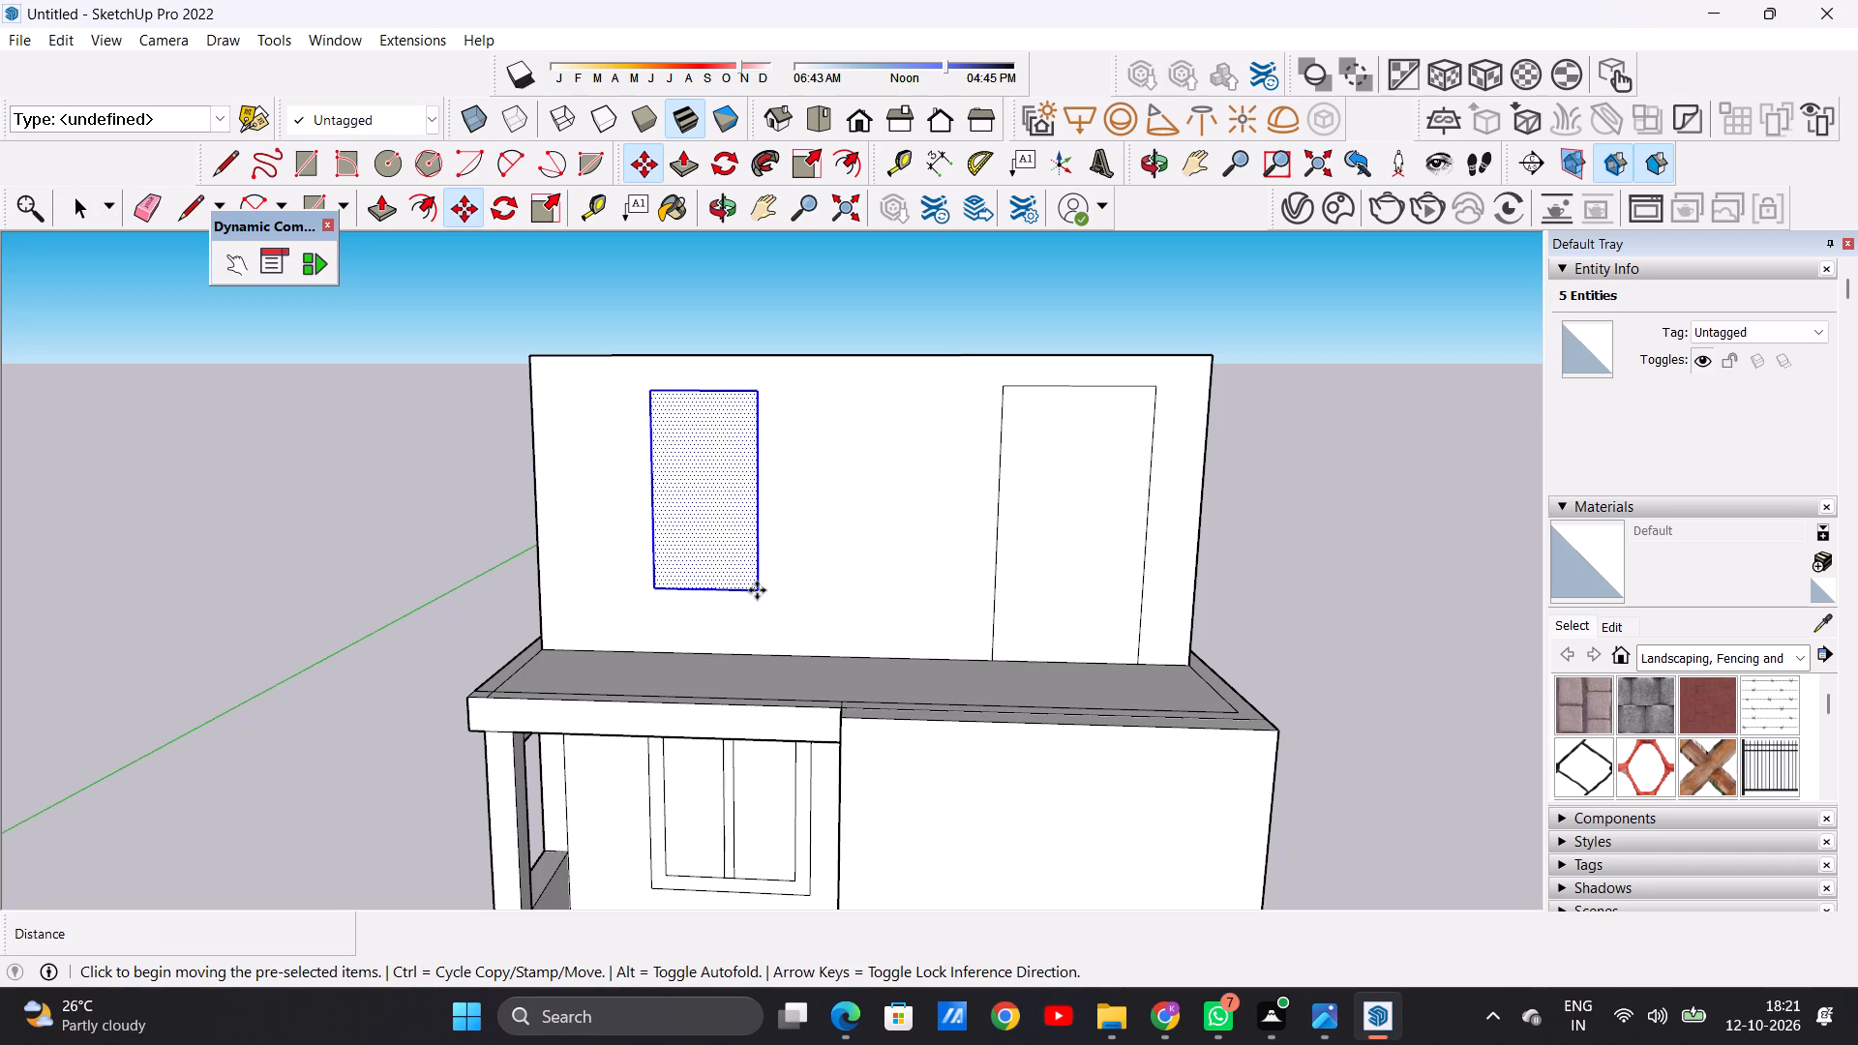
{"action": "left_click", "coordinate": [792, 594]}
{"action": "key", "text": "space"}
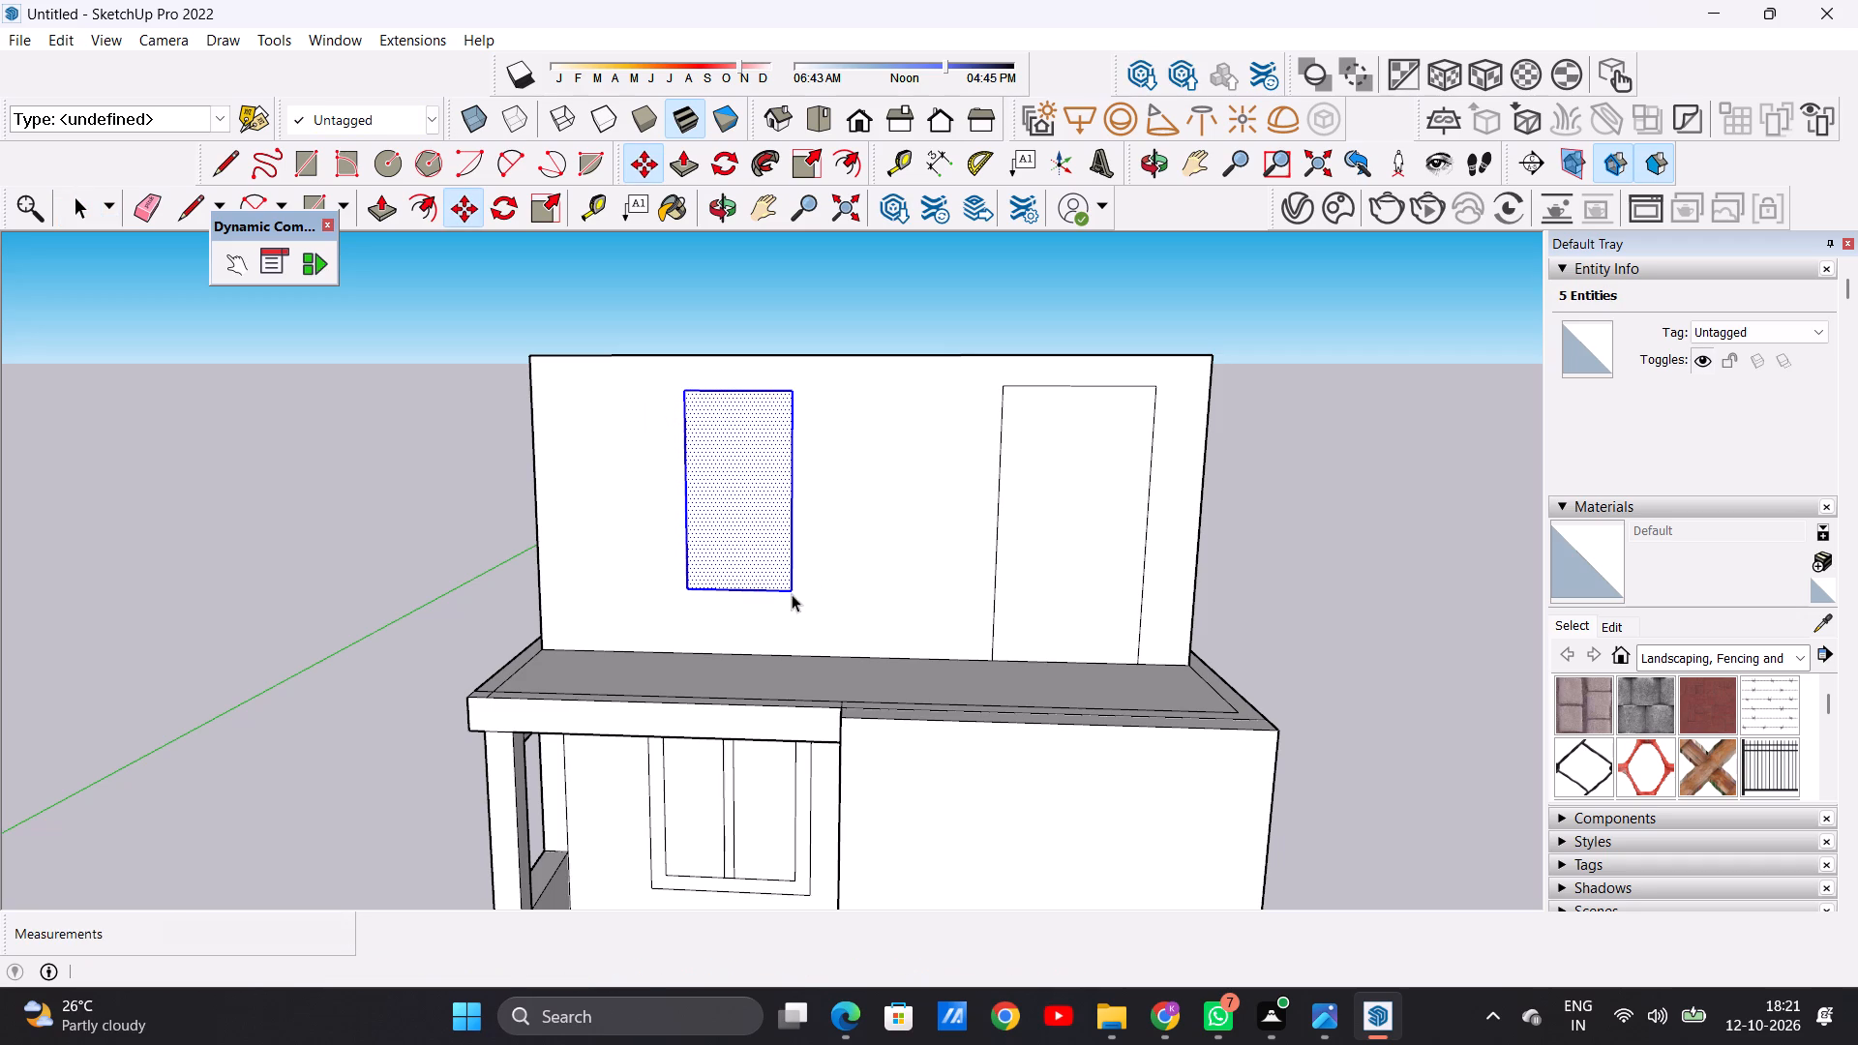
{"action": "left_click", "coordinate": [727, 274]}
Offset the window rectangle inward about 5 5/8" for the frame.
{"action": "scroll", "coordinate": [731, 466], "scroll_direction": "up", "scroll_amount": 3}
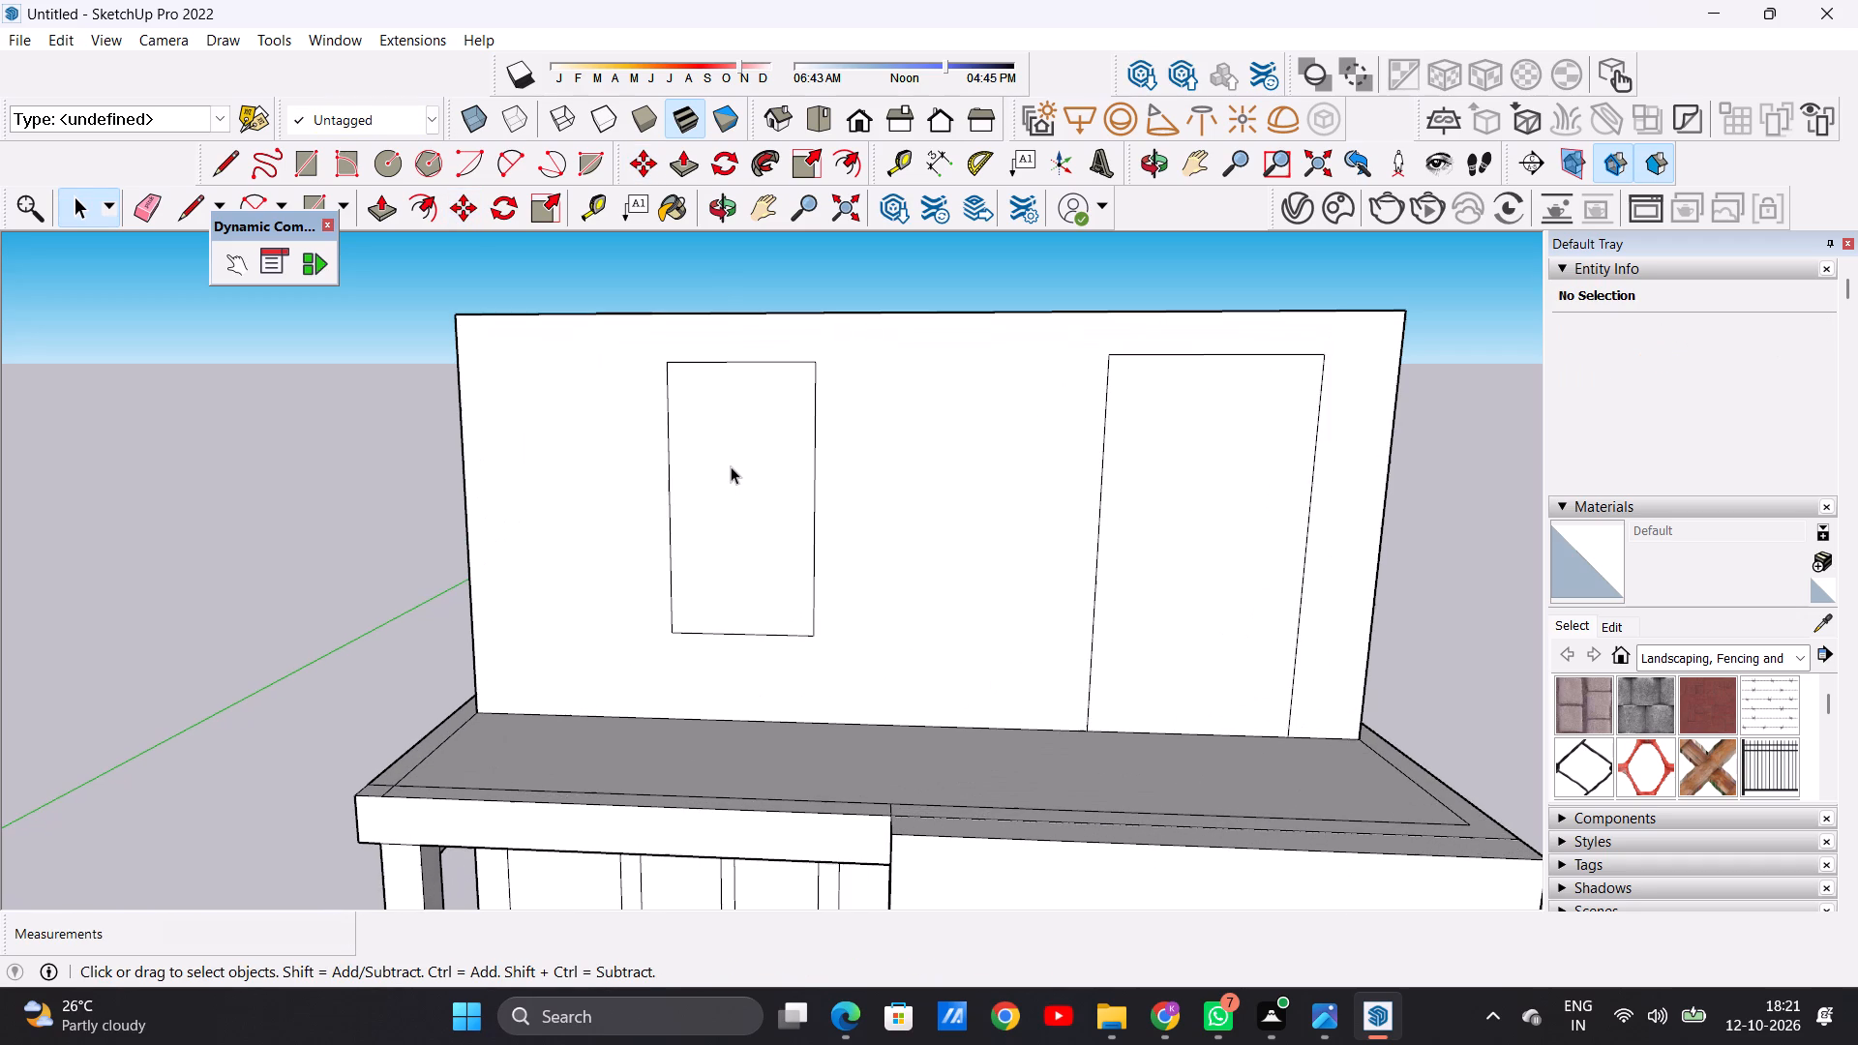
{"action": "key", "text": "o"}
{"action": "key", "text": "f"}
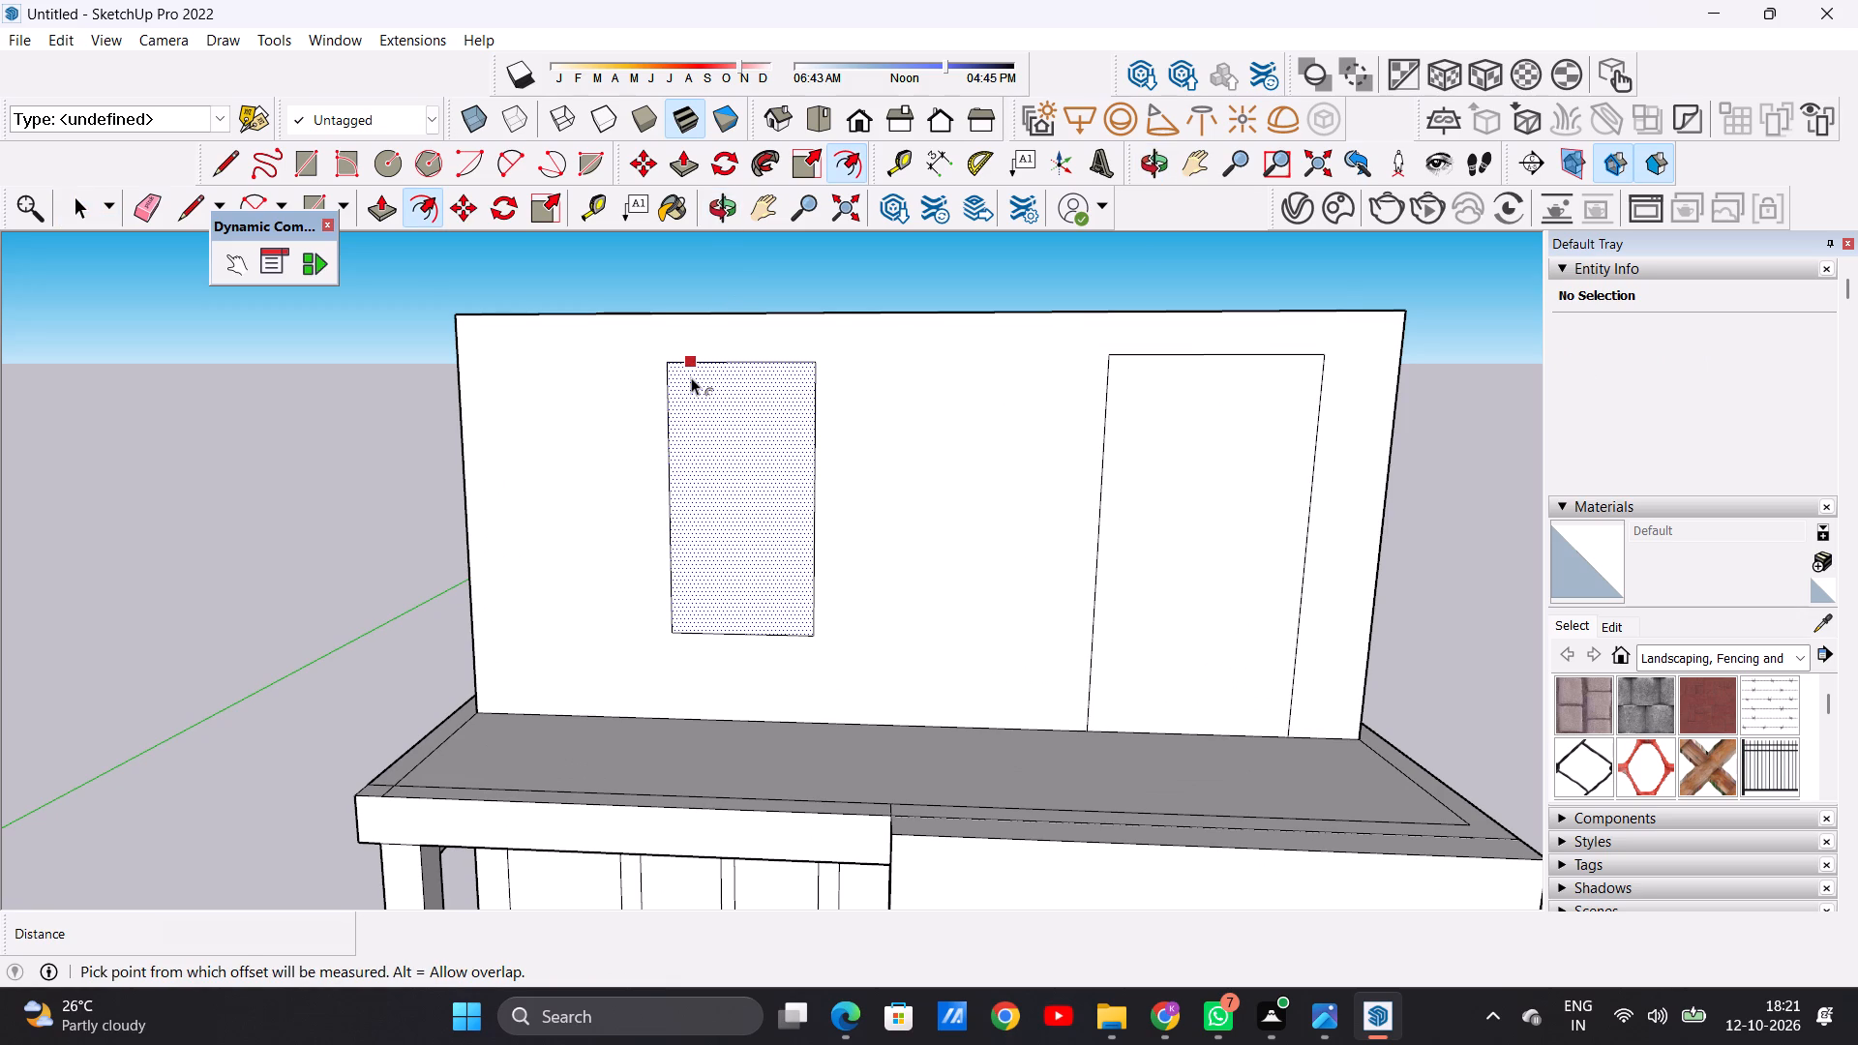
{"action": "left_click", "coordinate": [691, 377]}
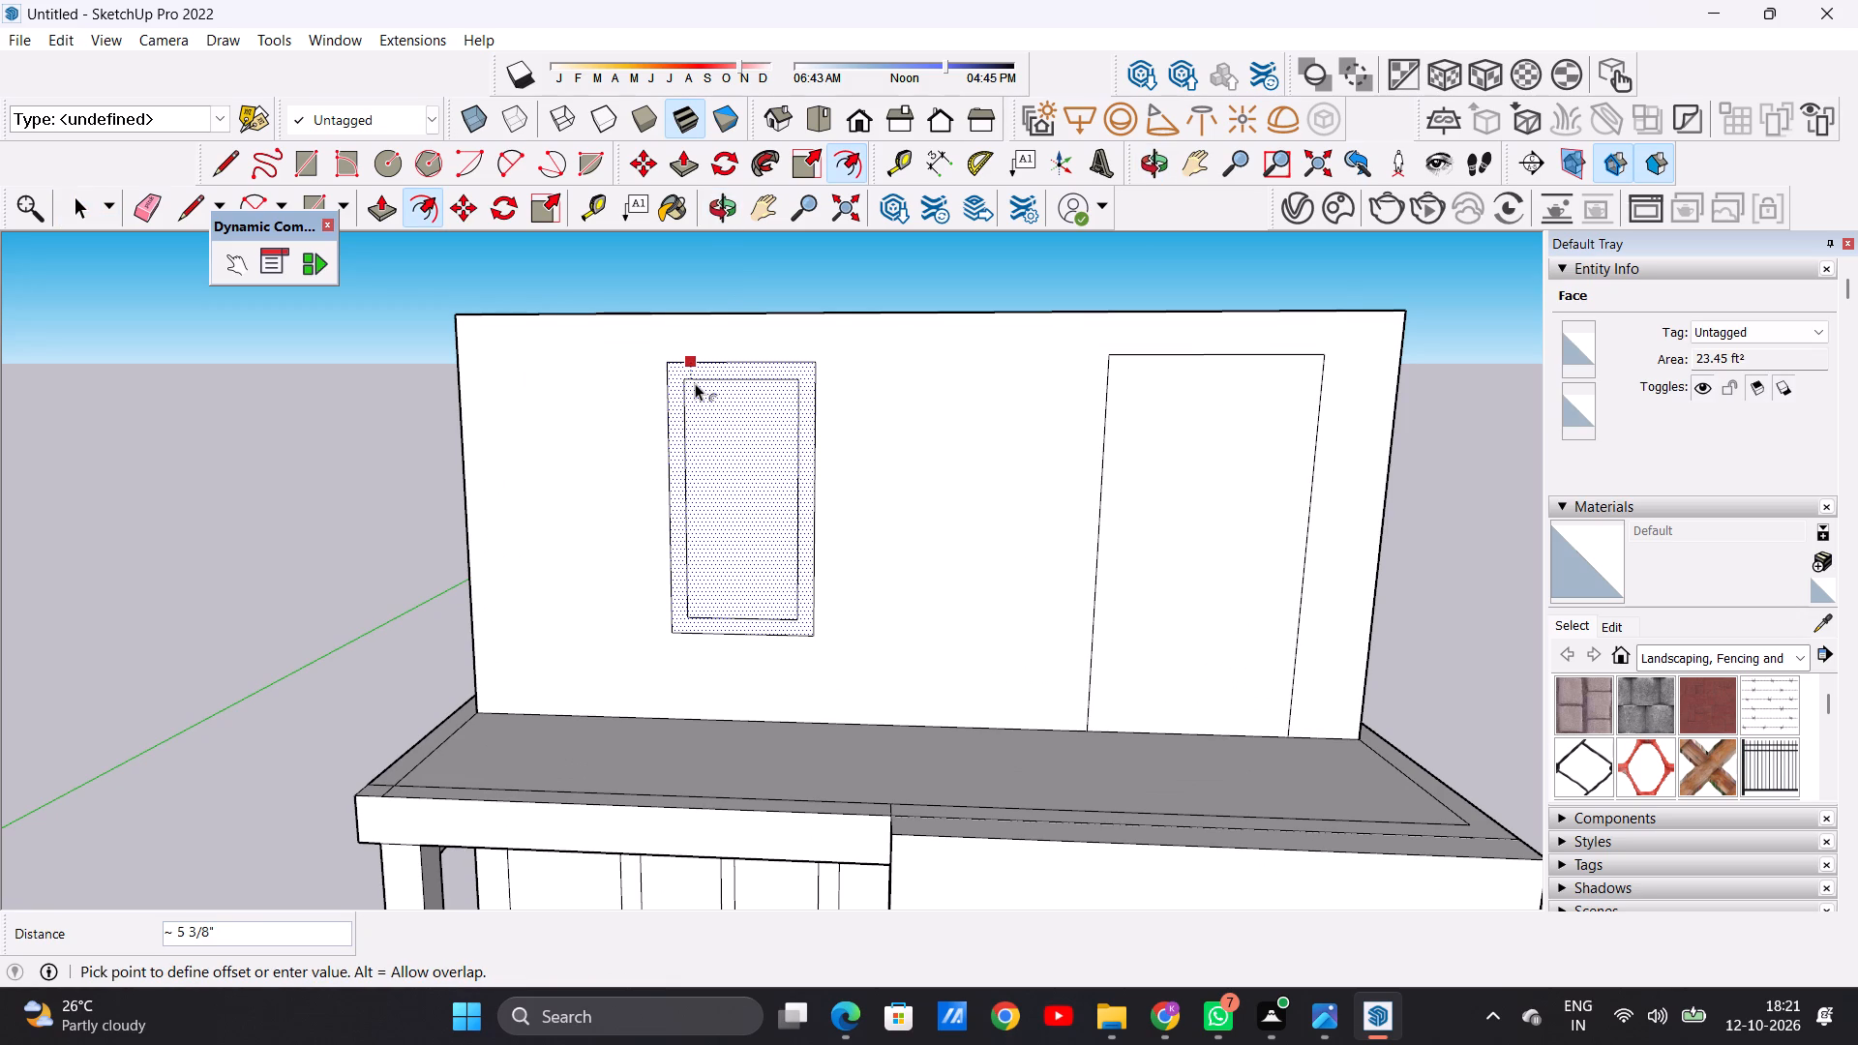
{"action": "left_click", "coordinate": [695, 382]}
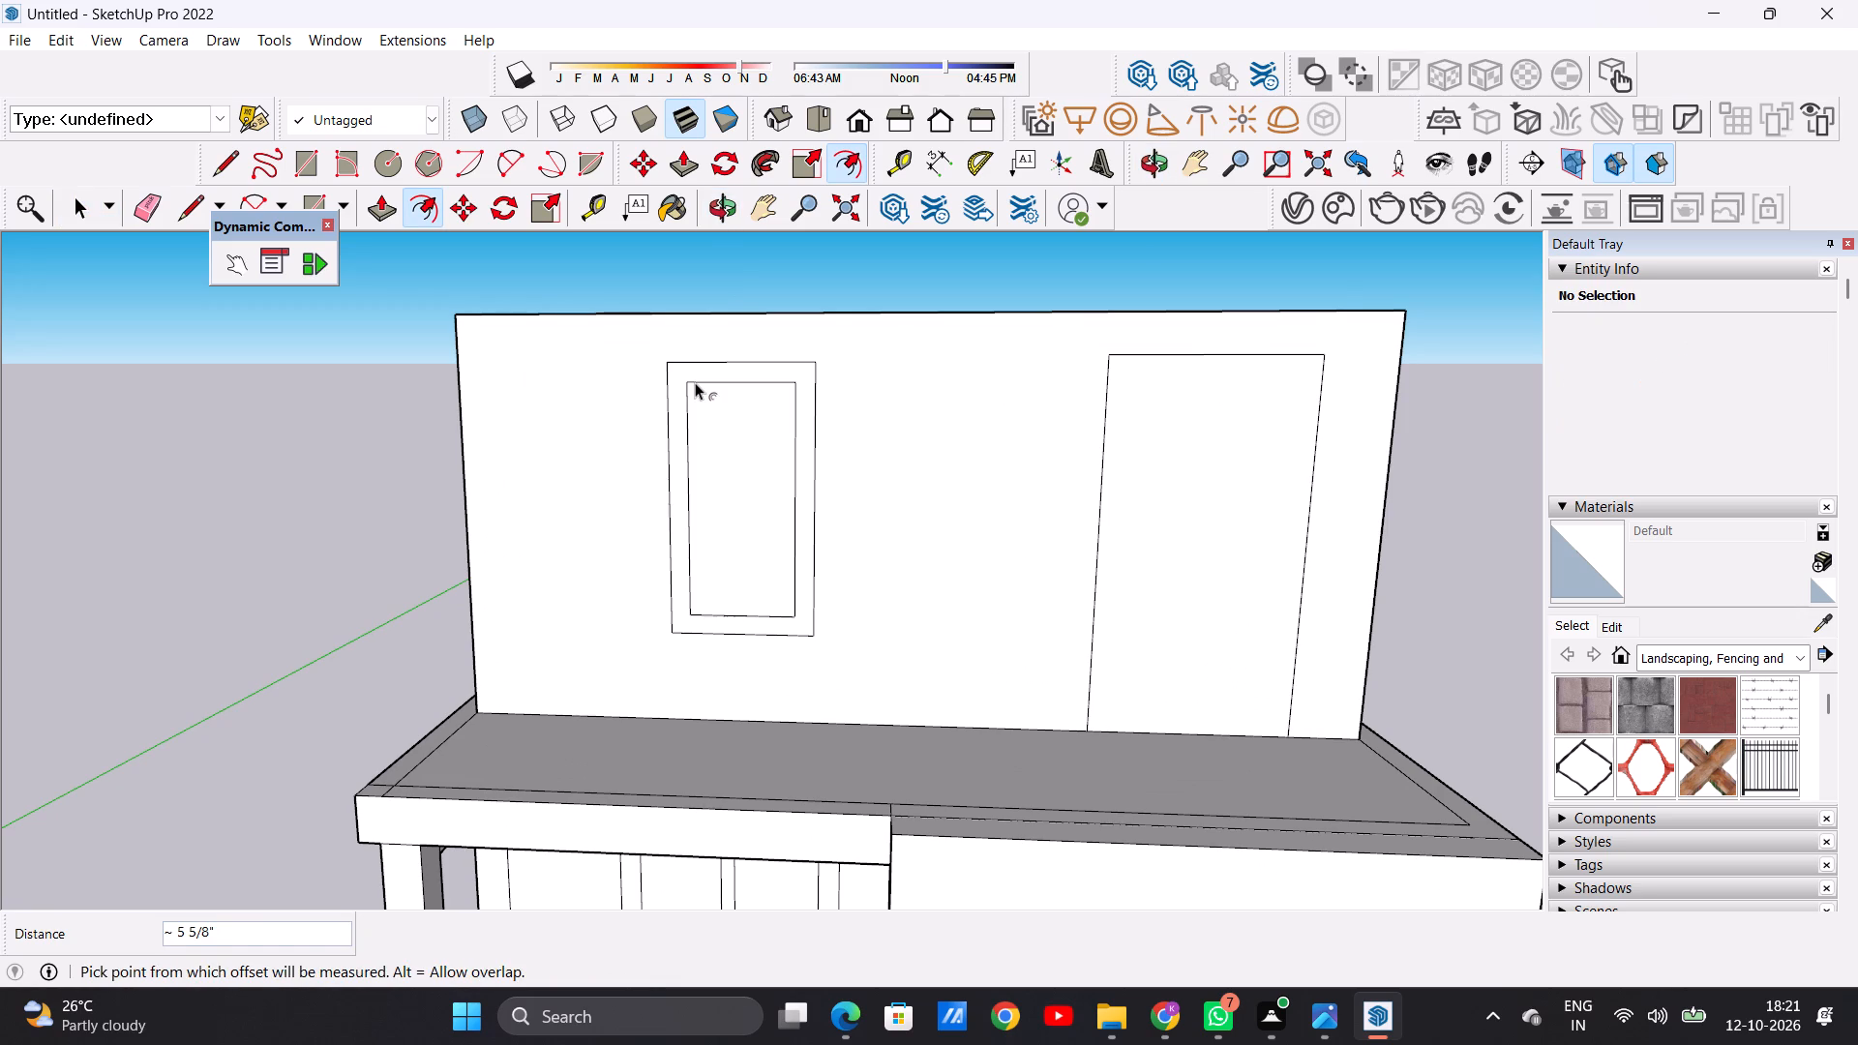
{"action": "key", "text": "space"}
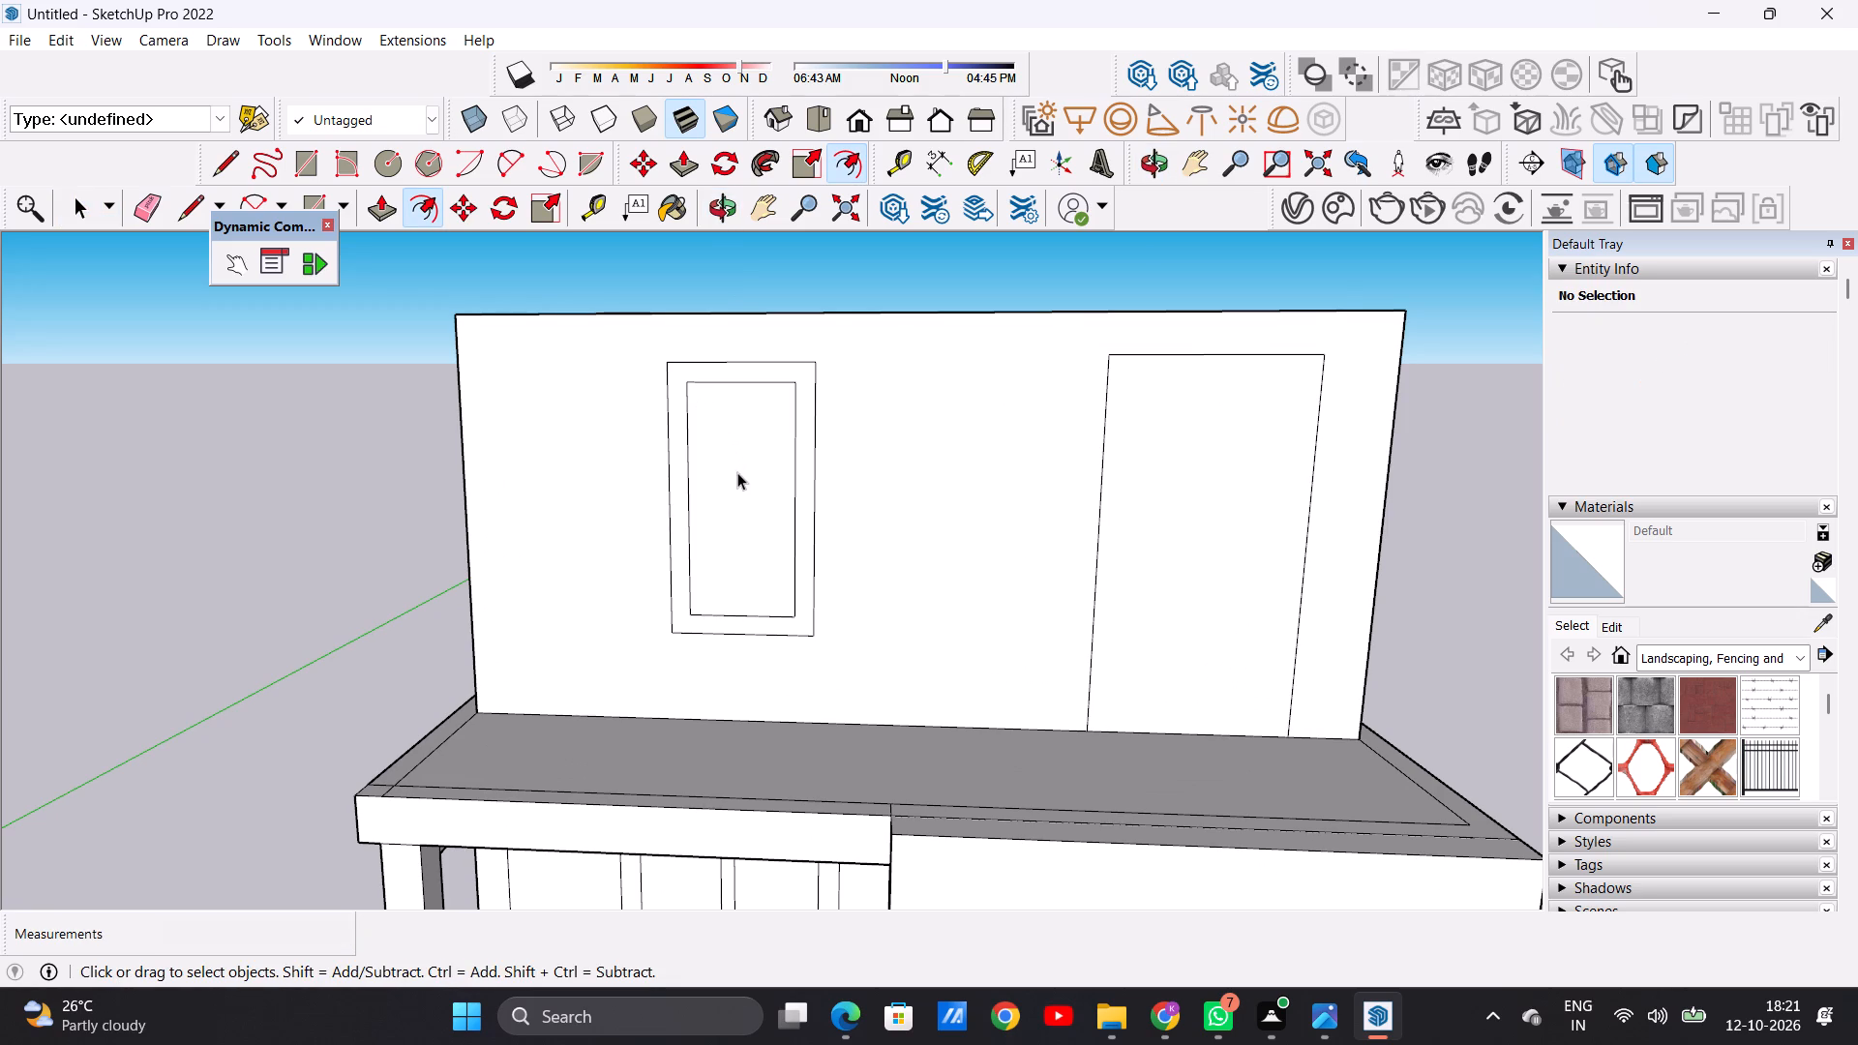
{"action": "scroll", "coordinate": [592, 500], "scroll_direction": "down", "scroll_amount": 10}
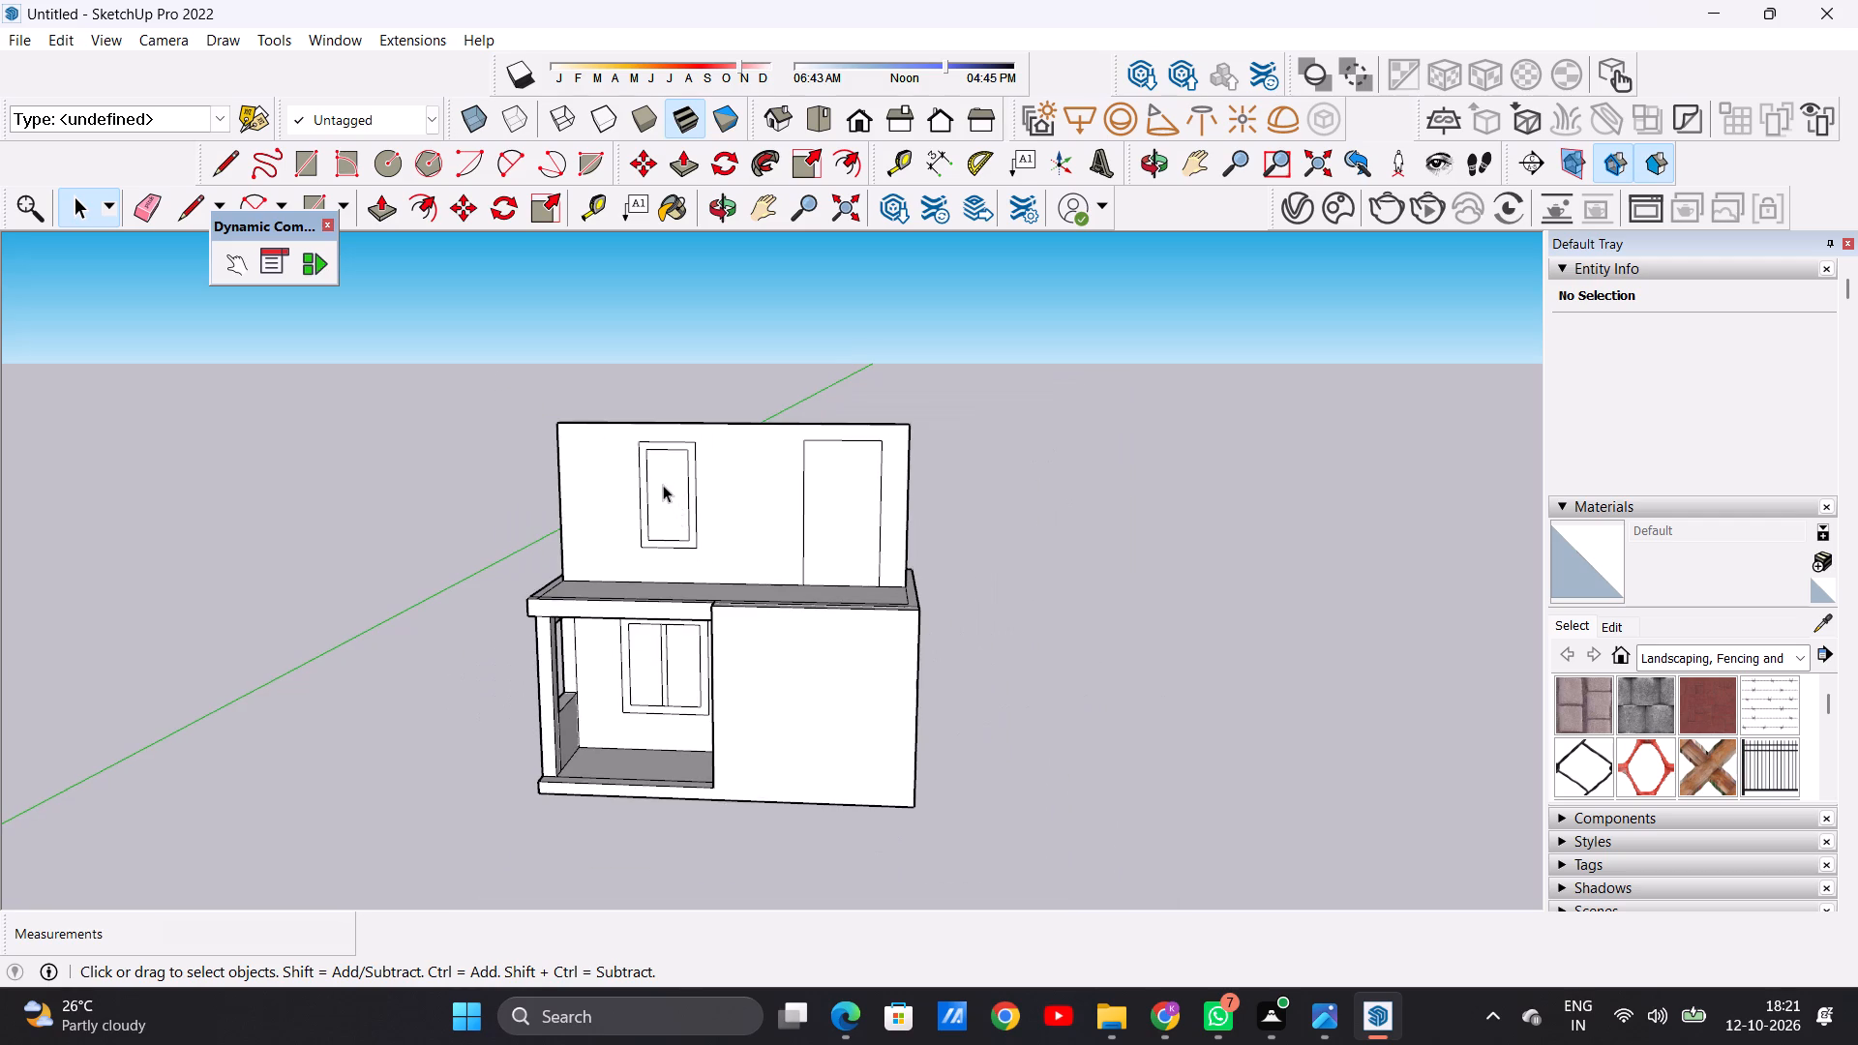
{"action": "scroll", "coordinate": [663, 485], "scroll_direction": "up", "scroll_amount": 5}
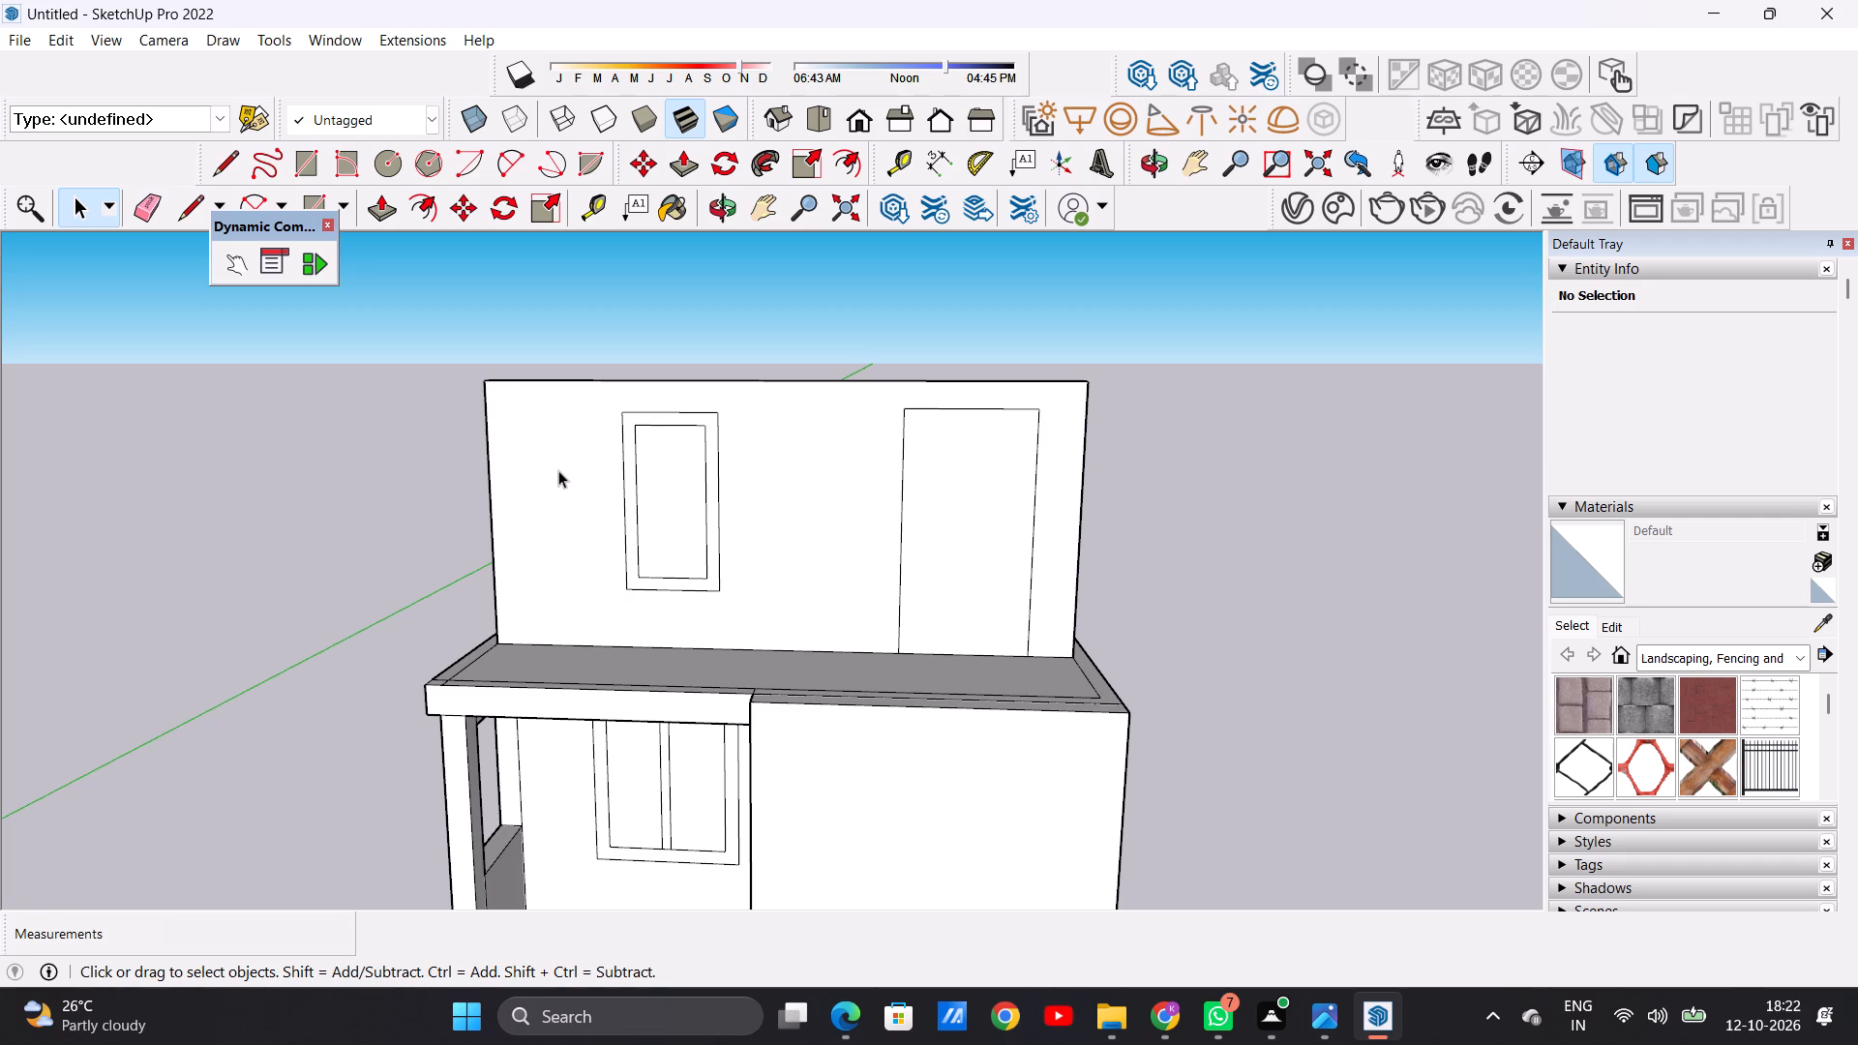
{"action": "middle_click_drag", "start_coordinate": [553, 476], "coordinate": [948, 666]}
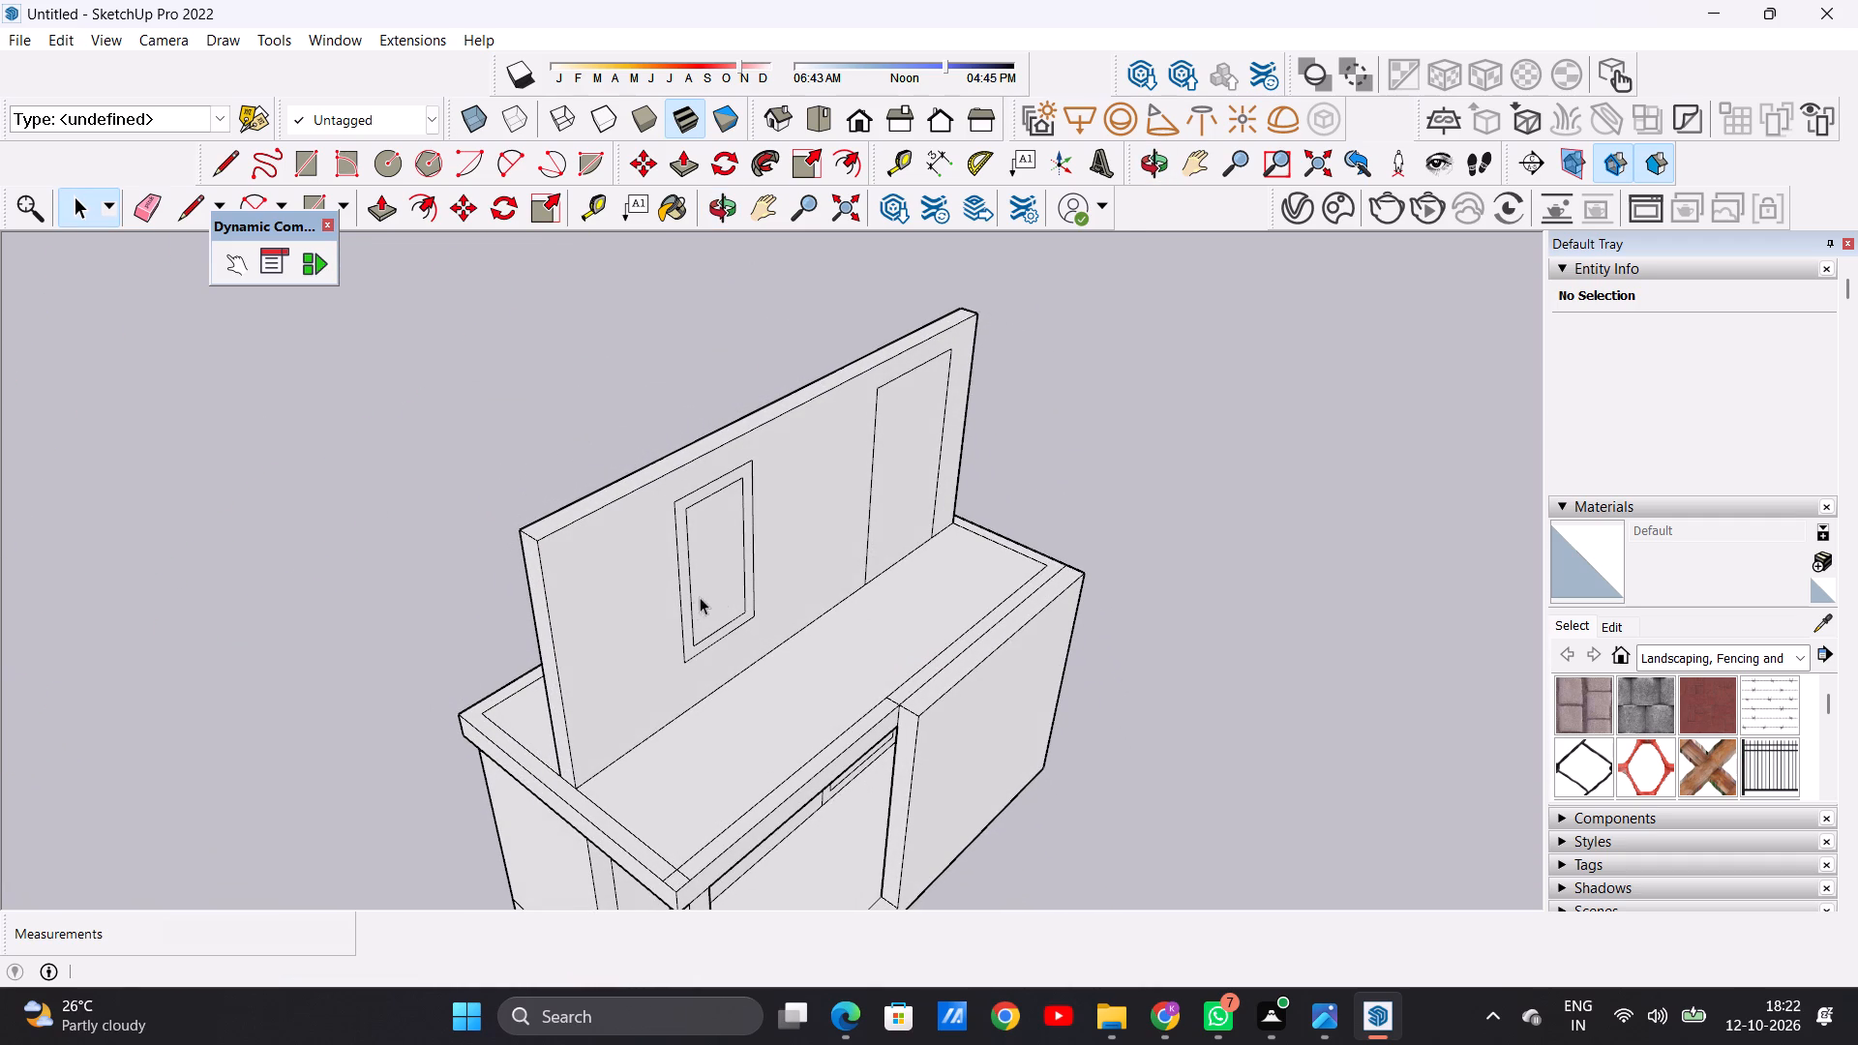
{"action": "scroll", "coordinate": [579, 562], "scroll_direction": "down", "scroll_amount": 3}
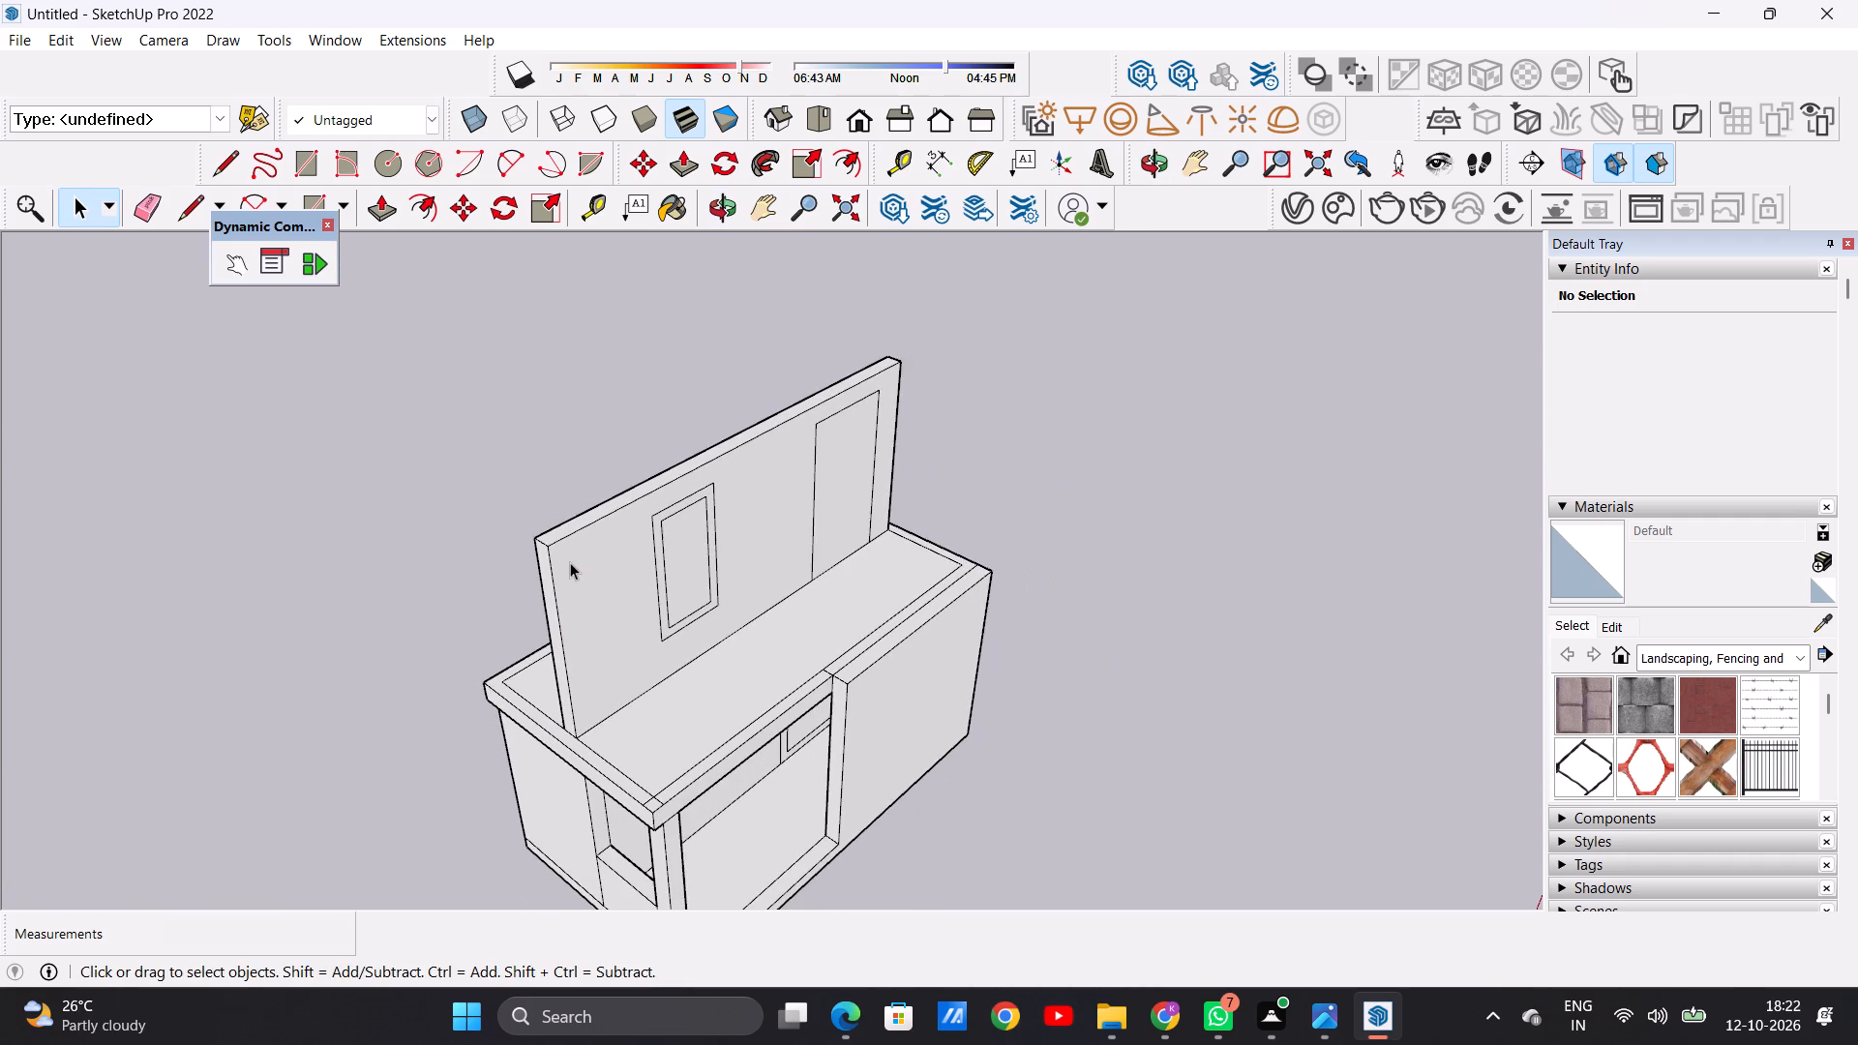
Push/Pull the partition wall's blank rear face outward about 4' 6 3/16" to the corner of the slab's inner border line.
{"action": "middle_click_drag", "start_coordinate": [569, 562], "coordinate": [1011, 575]}
{"action": "scroll", "coordinate": [839, 641], "scroll_direction": "up", "scroll_amount": 3}
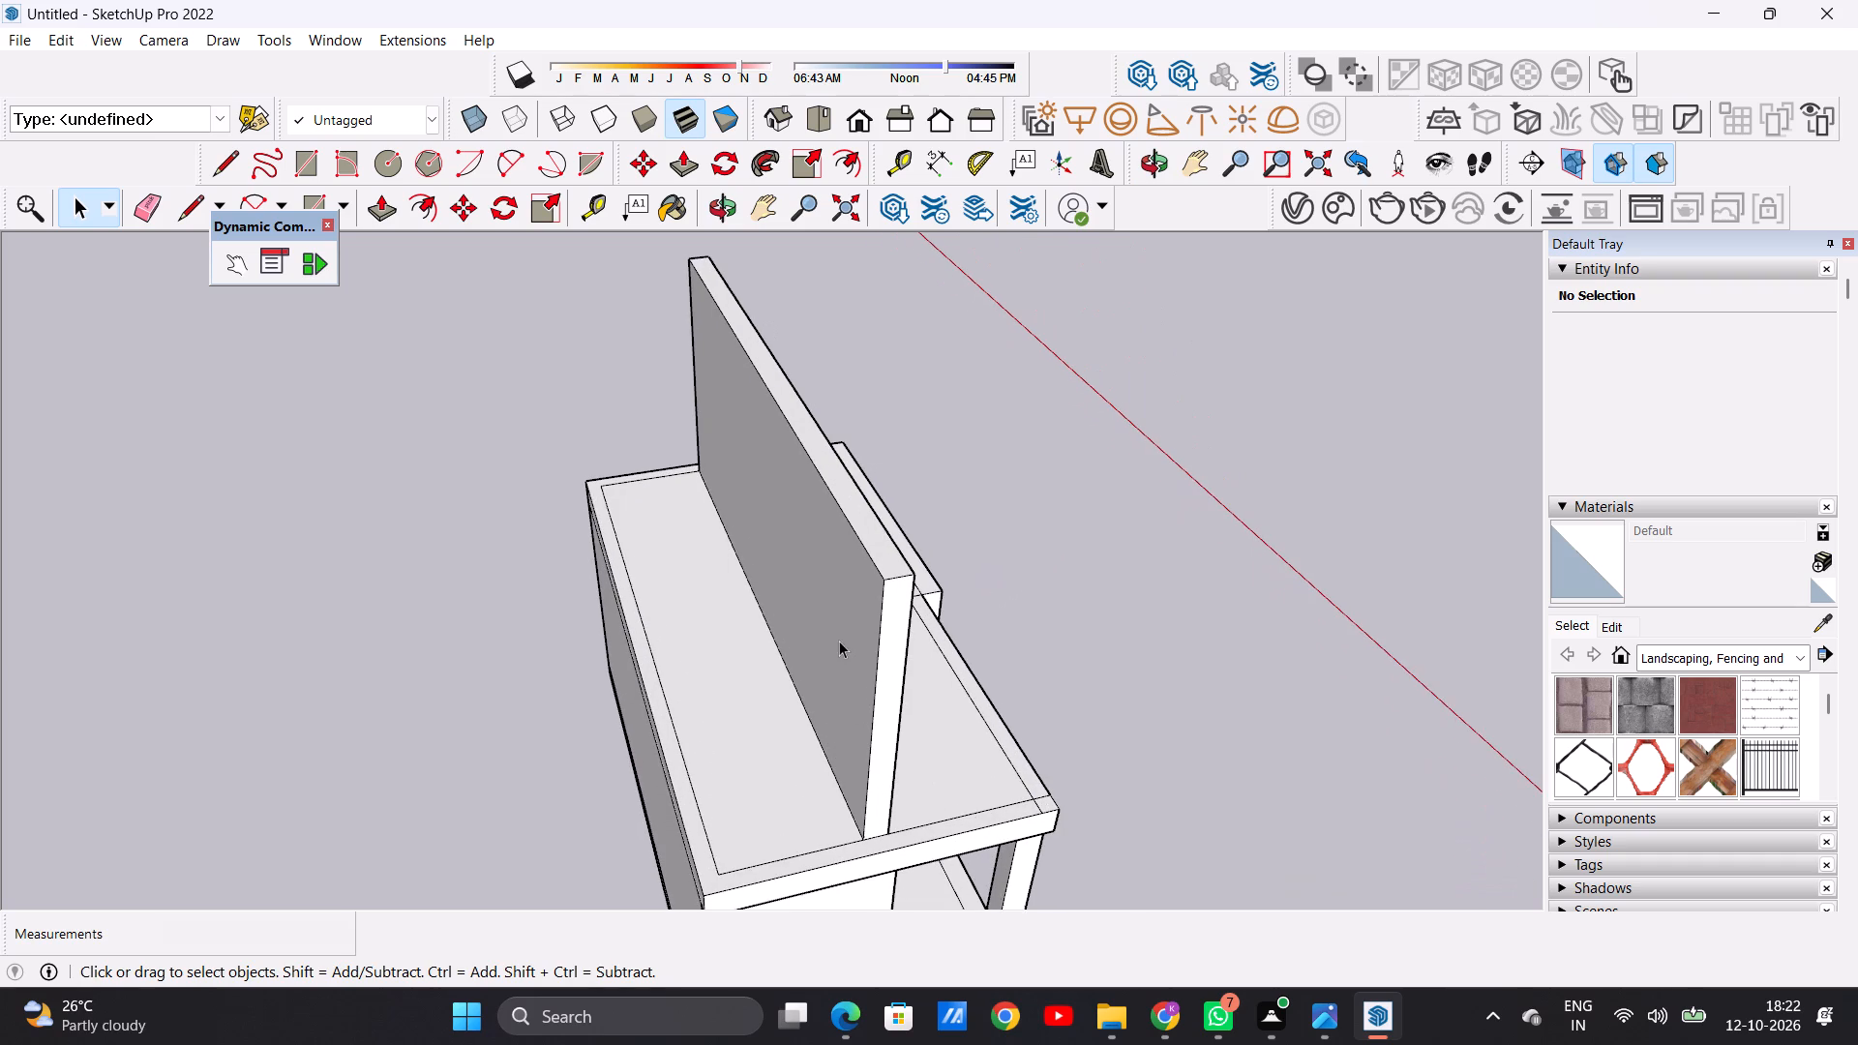
{"action": "key", "text": "p"}
{"action": "scroll", "coordinate": [838, 642], "scroll_direction": "up", "scroll_amount": 3}
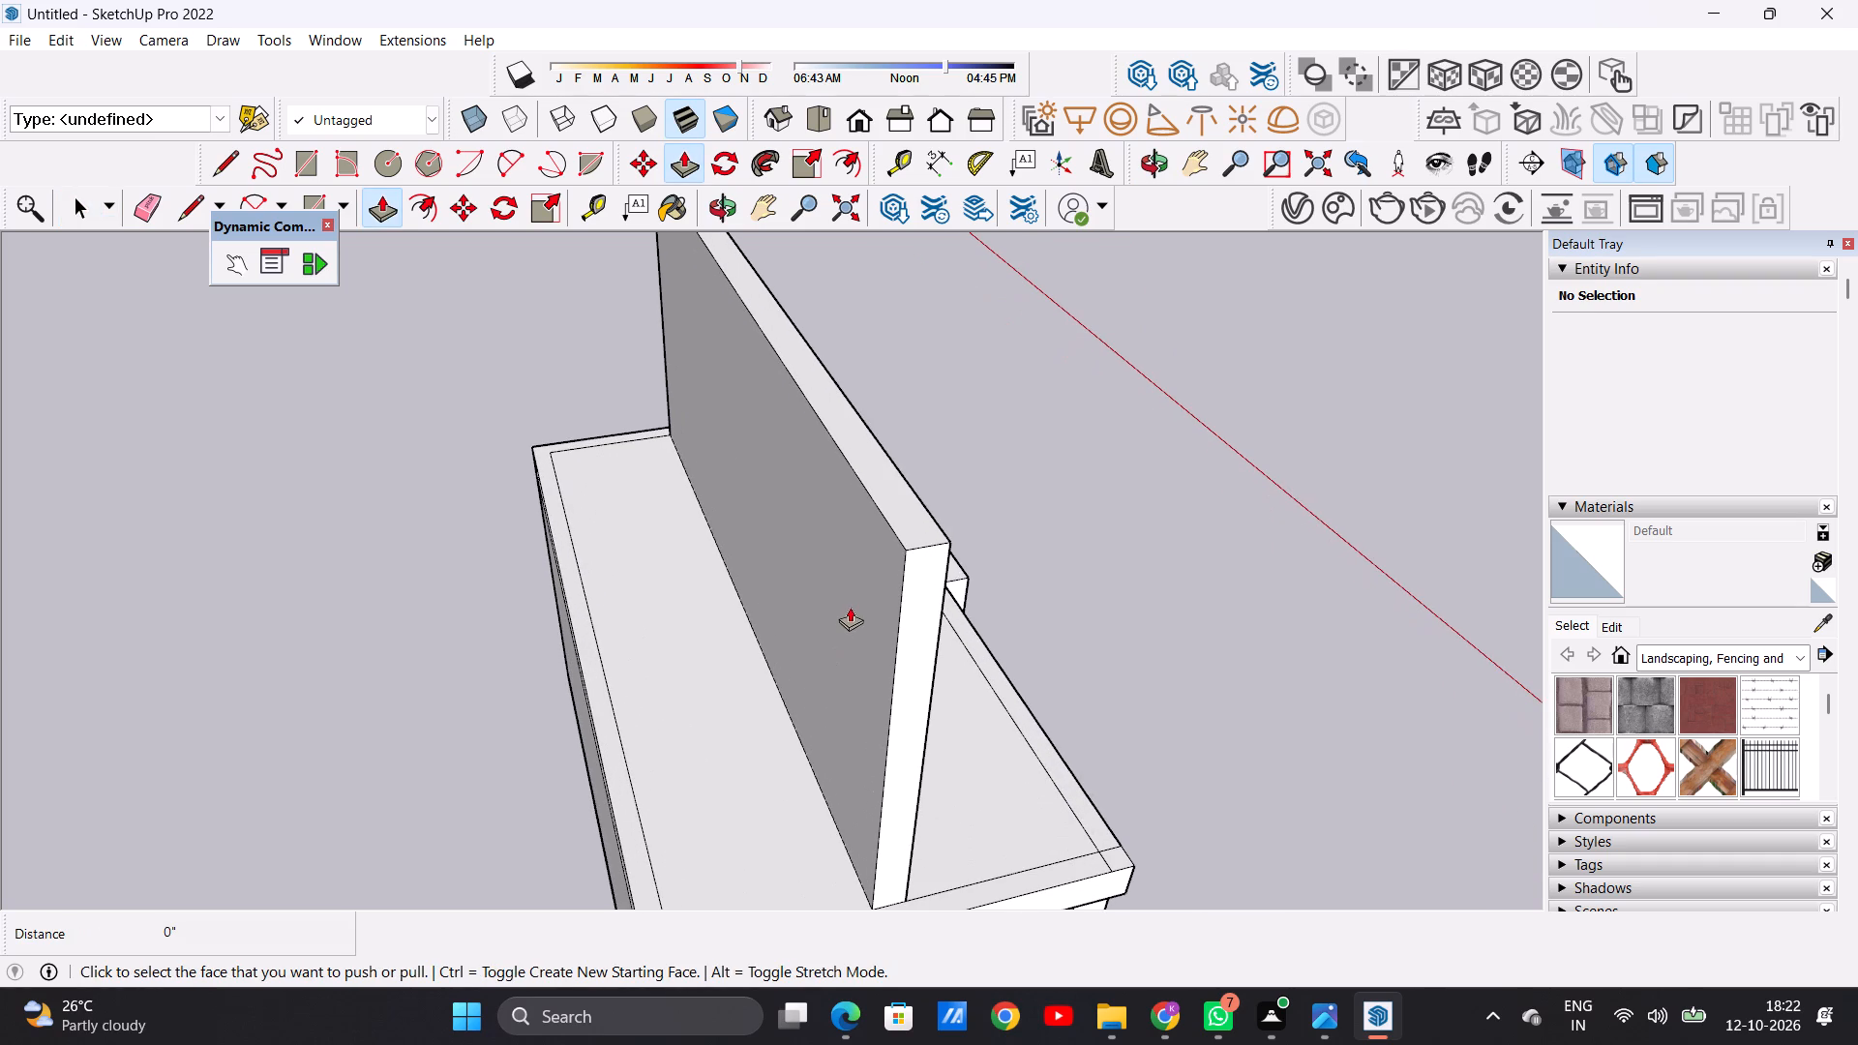
{"action": "left_click", "coordinate": [850, 607]}
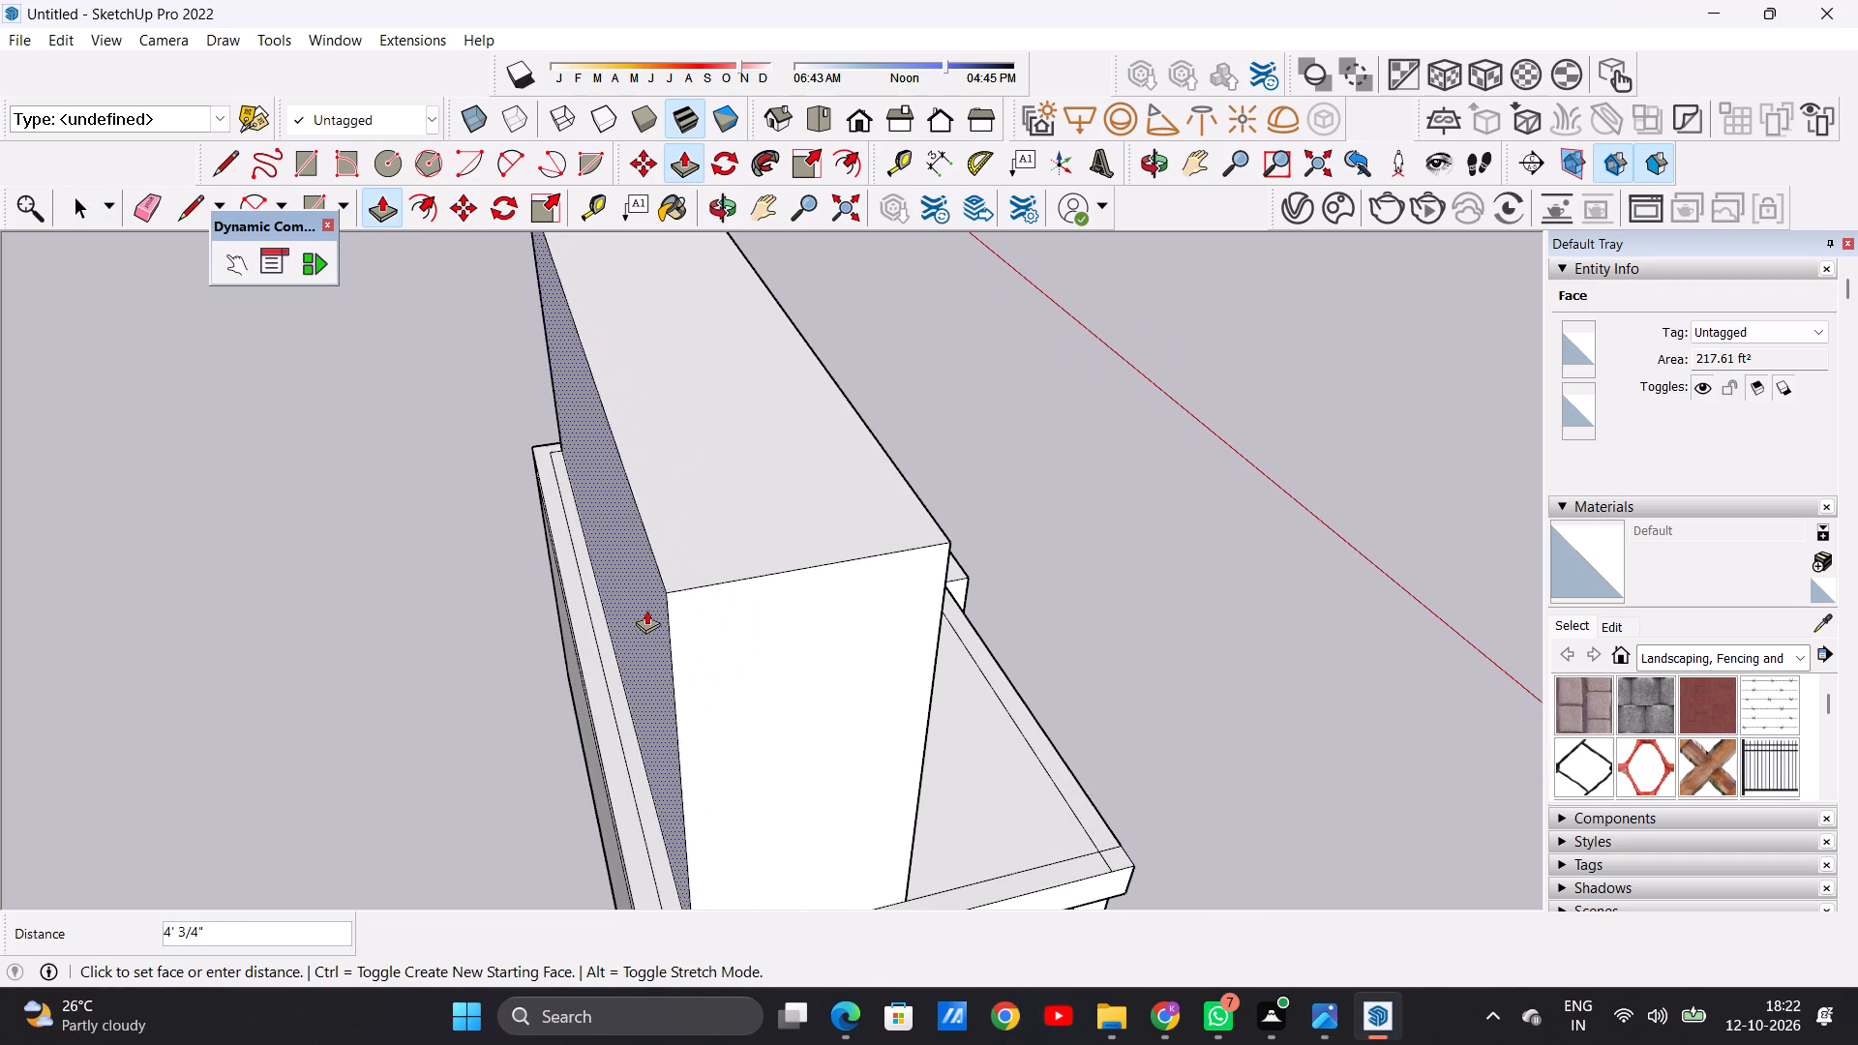
{"action": "scroll", "coordinate": [646, 601], "scroll_direction": "down", "scroll_amount": 8}
{"action": "scroll", "coordinate": [654, 768], "scroll_direction": "up", "scroll_amount": 10}
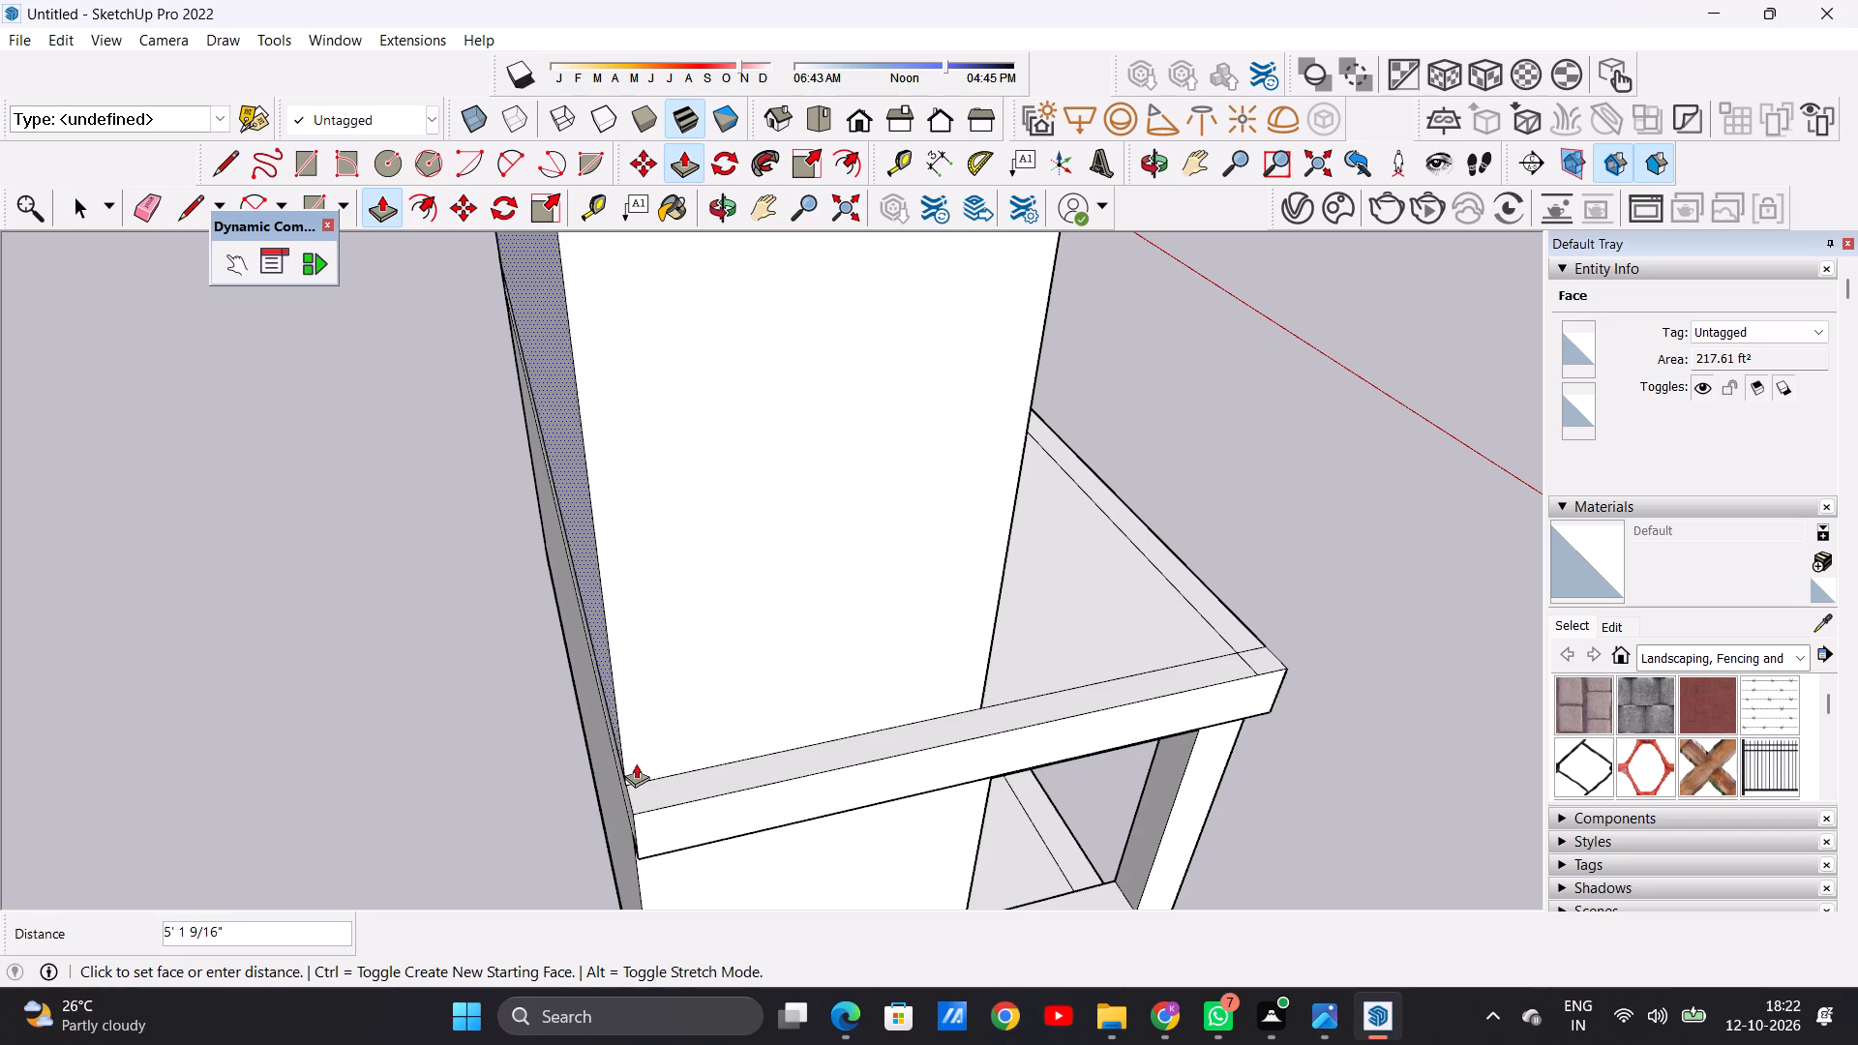
{"action": "scroll", "coordinate": [662, 770], "scroll_direction": "up", "scroll_amount": 1}
{"action": "middle_click_drag", "start_coordinate": [670, 763], "coordinate": [846, 661]}
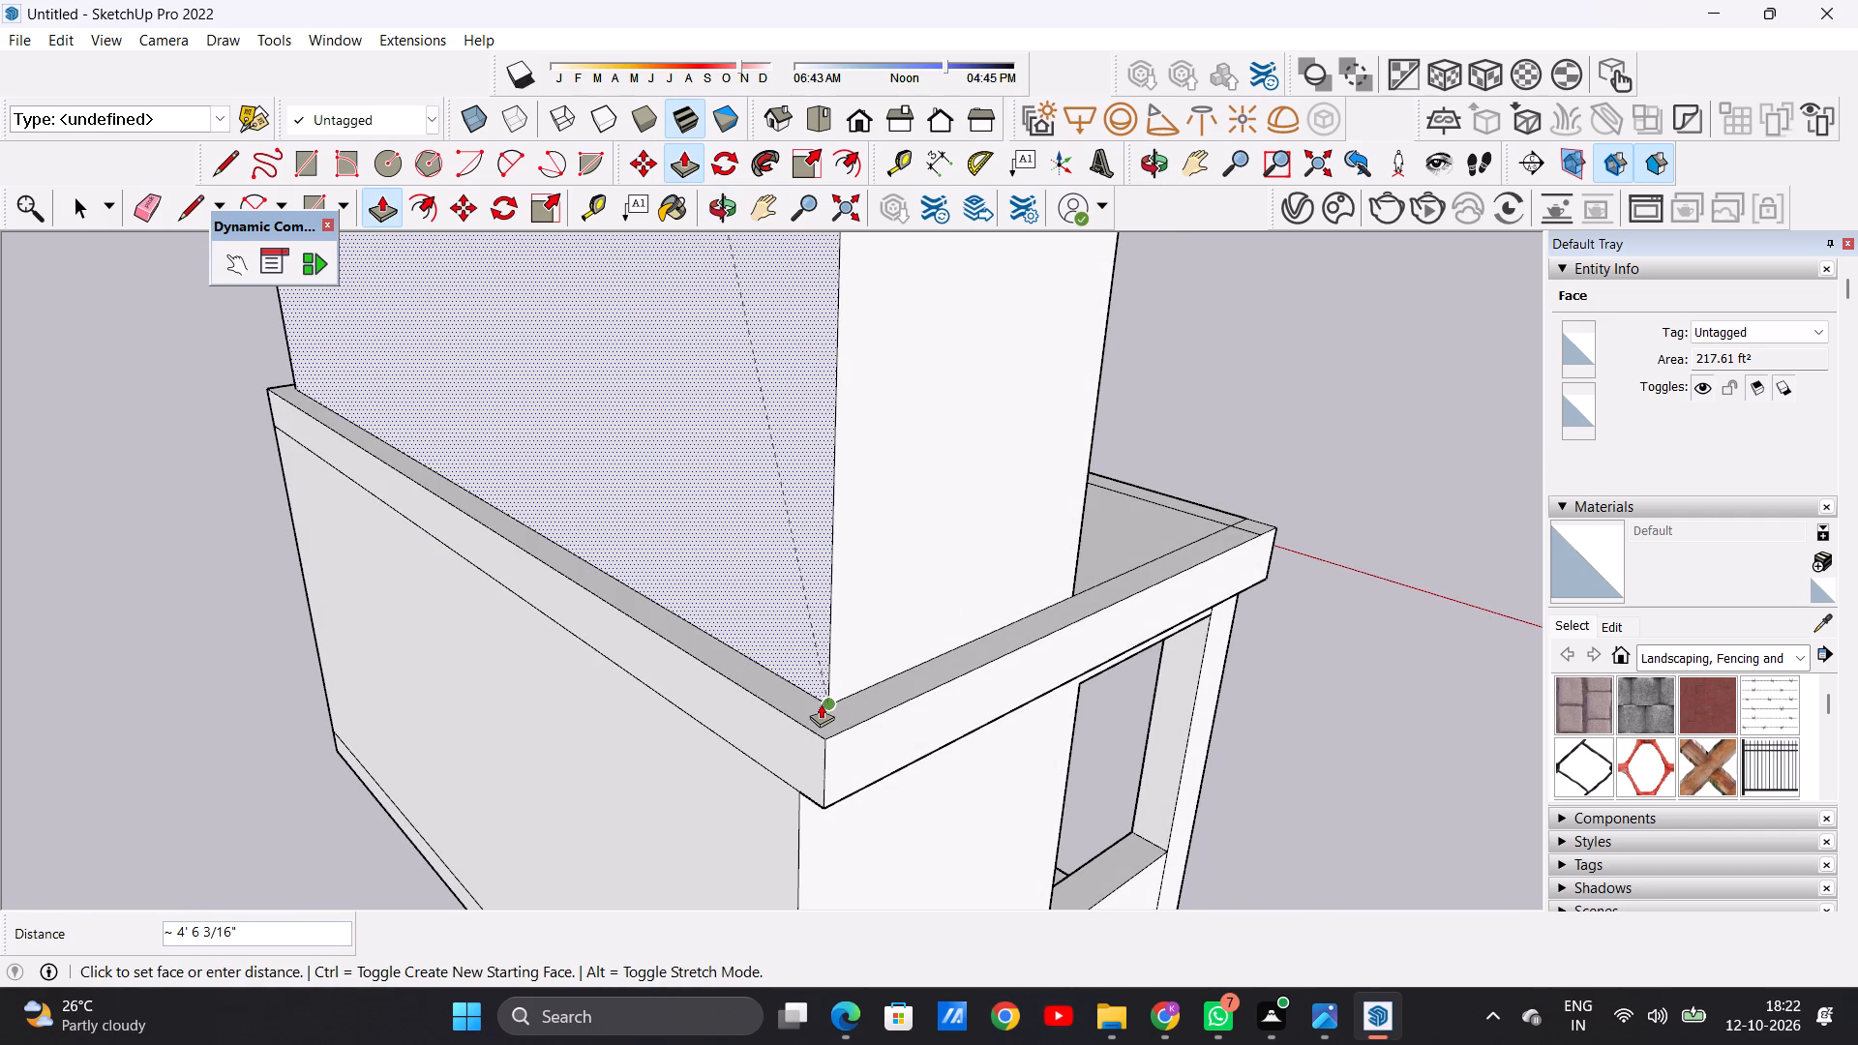
{"action": "left_click", "coordinate": [821, 703]}
{"action": "key", "text": "space"}
Draw a 10' vertical line on the upper block's front face, between the window and the porch-side end.
{"action": "scroll", "coordinate": [749, 583], "scroll_direction": "down", "scroll_amount": 11}
{"action": "middle_click_drag", "start_coordinate": [844, 516], "coordinate": [76, 544]}
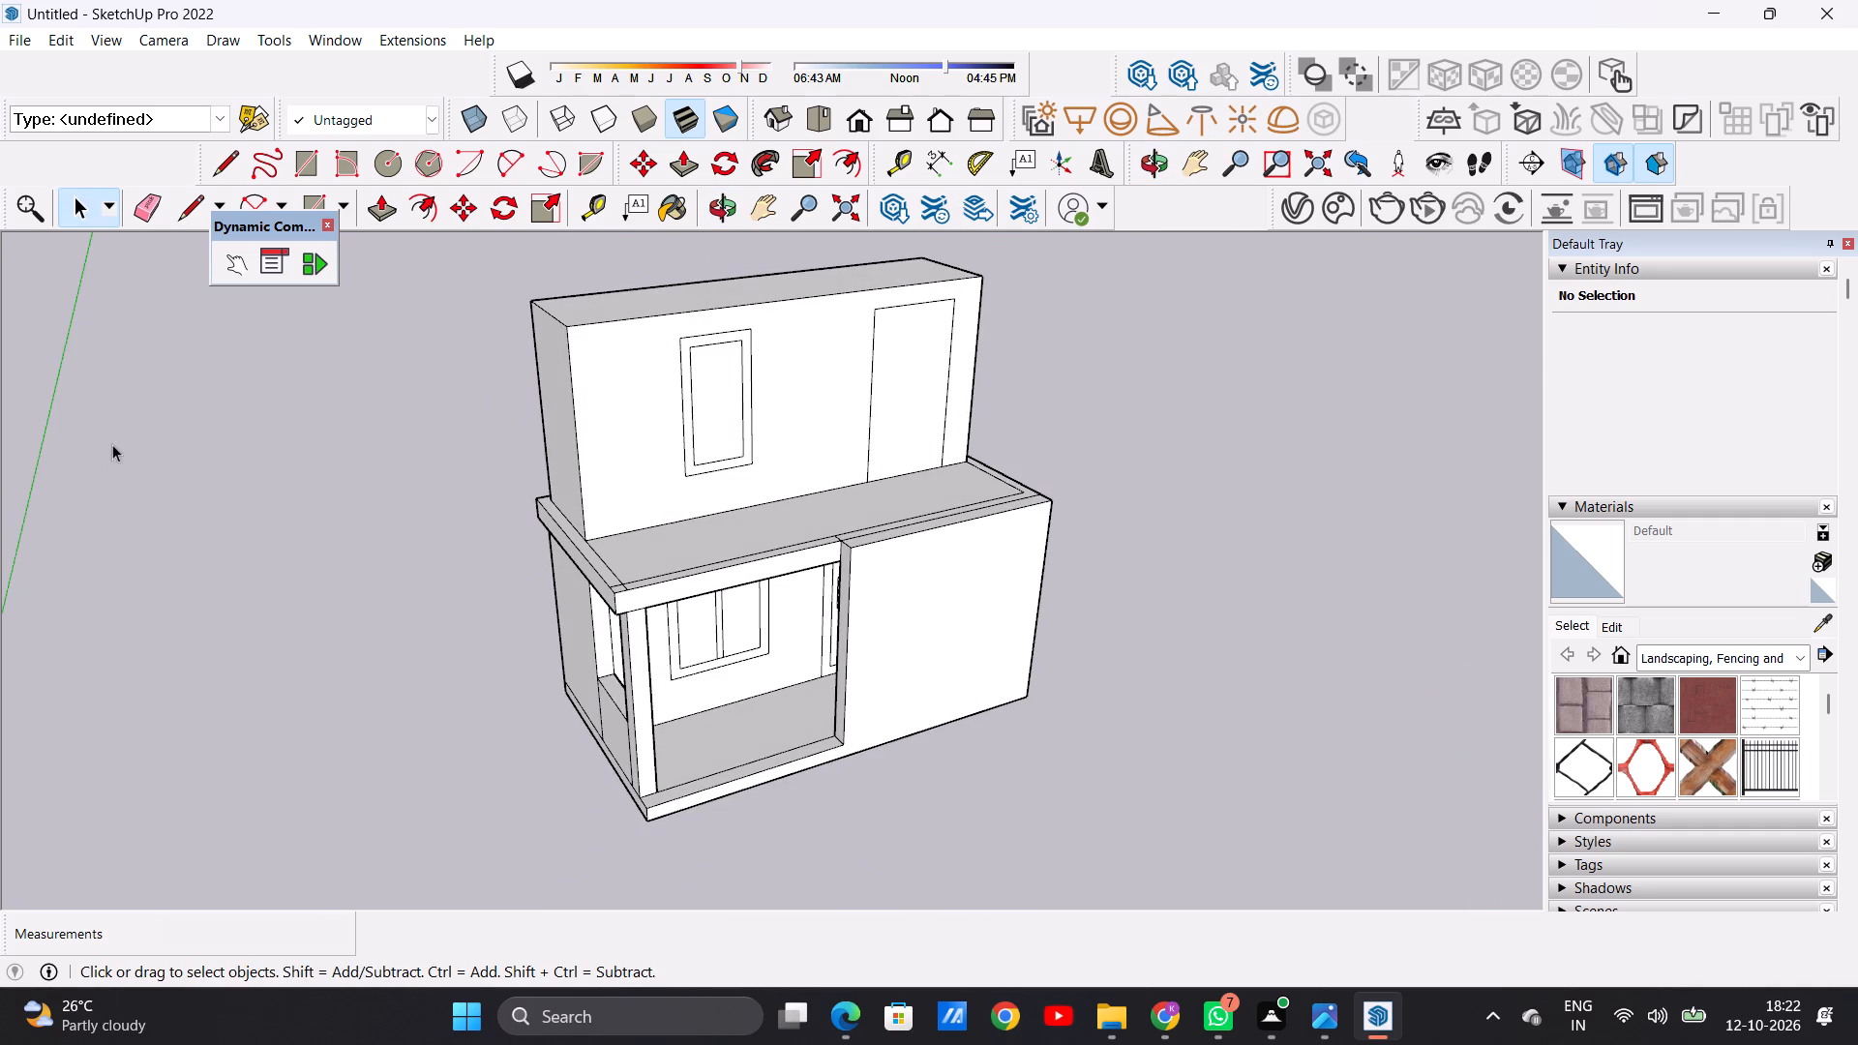
{"action": "scroll", "coordinate": [373, 412], "scroll_direction": "up", "scroll_amount": 3}
{"action": "middle_click_drag", "start_coordinate": [657, 445], "coordinate": [486, 354]}
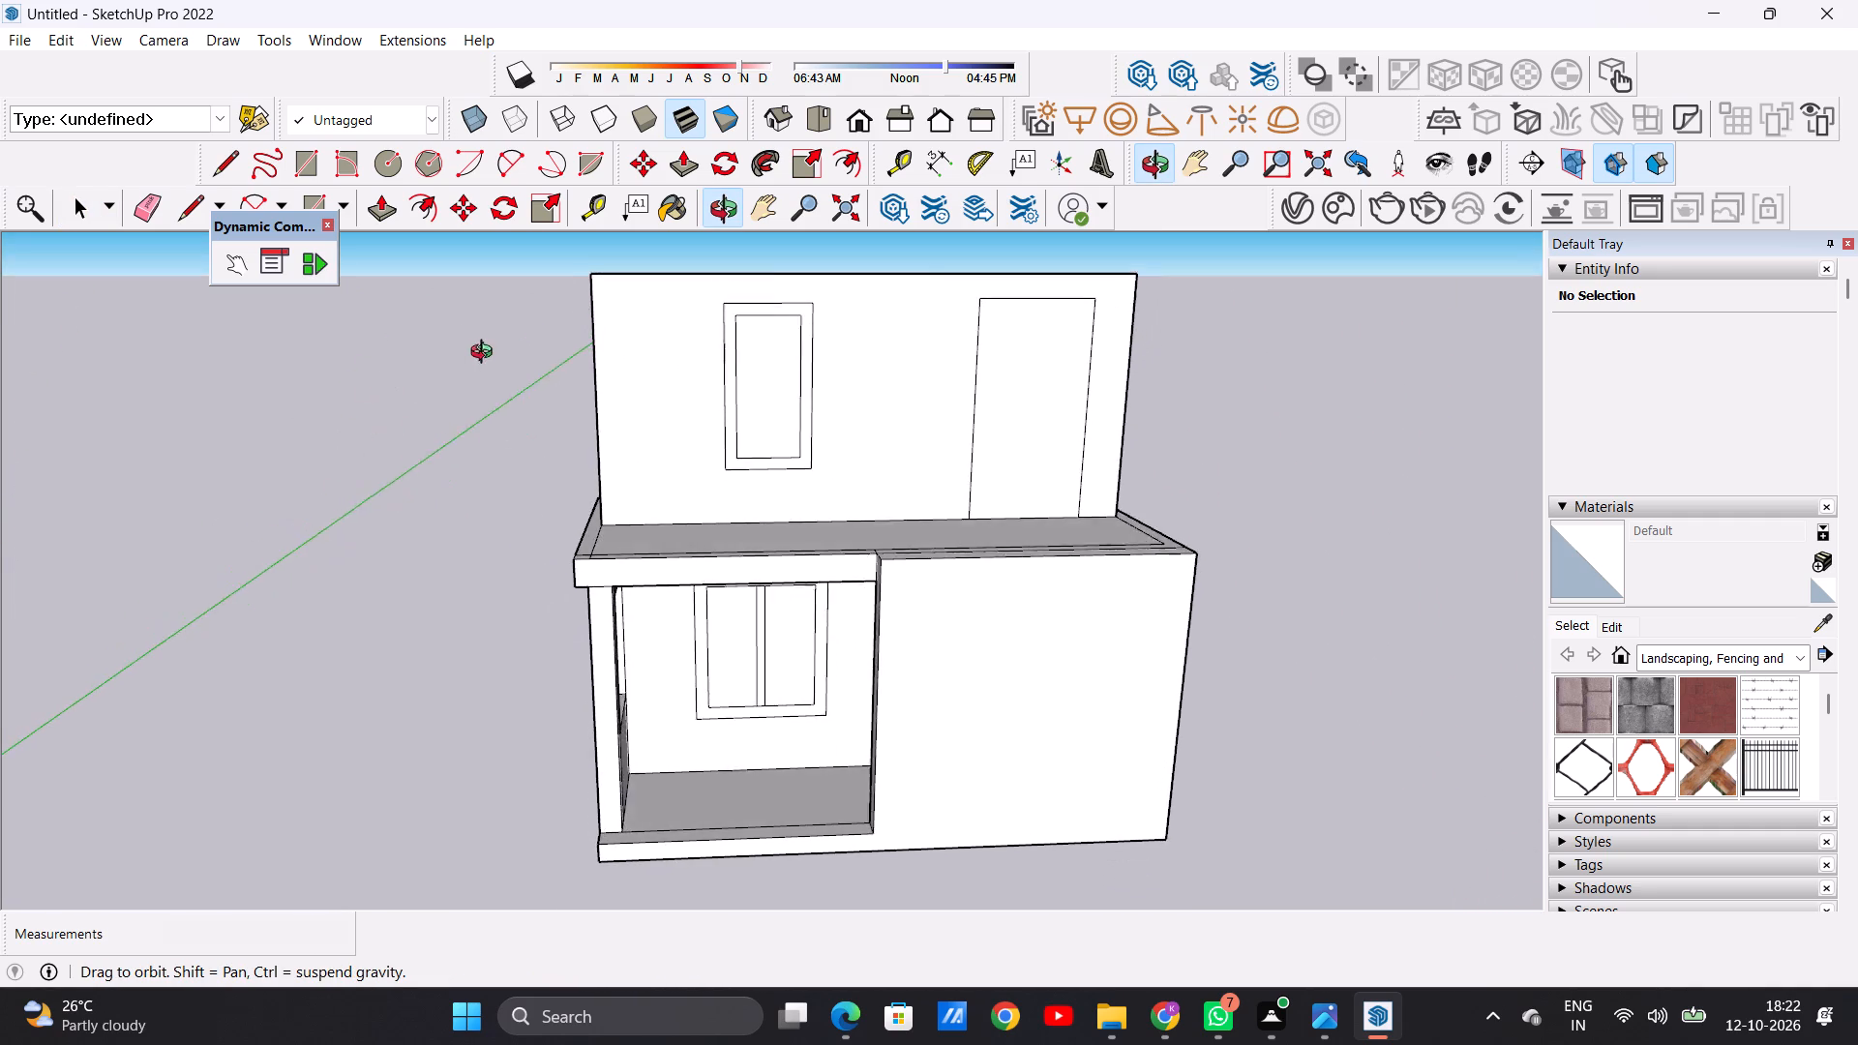
{"action": "middle_click_drag", "start_coordinate": [486, 354], "coordinate": [495, 332]}
{"action": "key", "text": "l"}
{"action": "scroll", "coordinate": [674, 300], "scroll_direction": "up", "scroll_amount": 4}
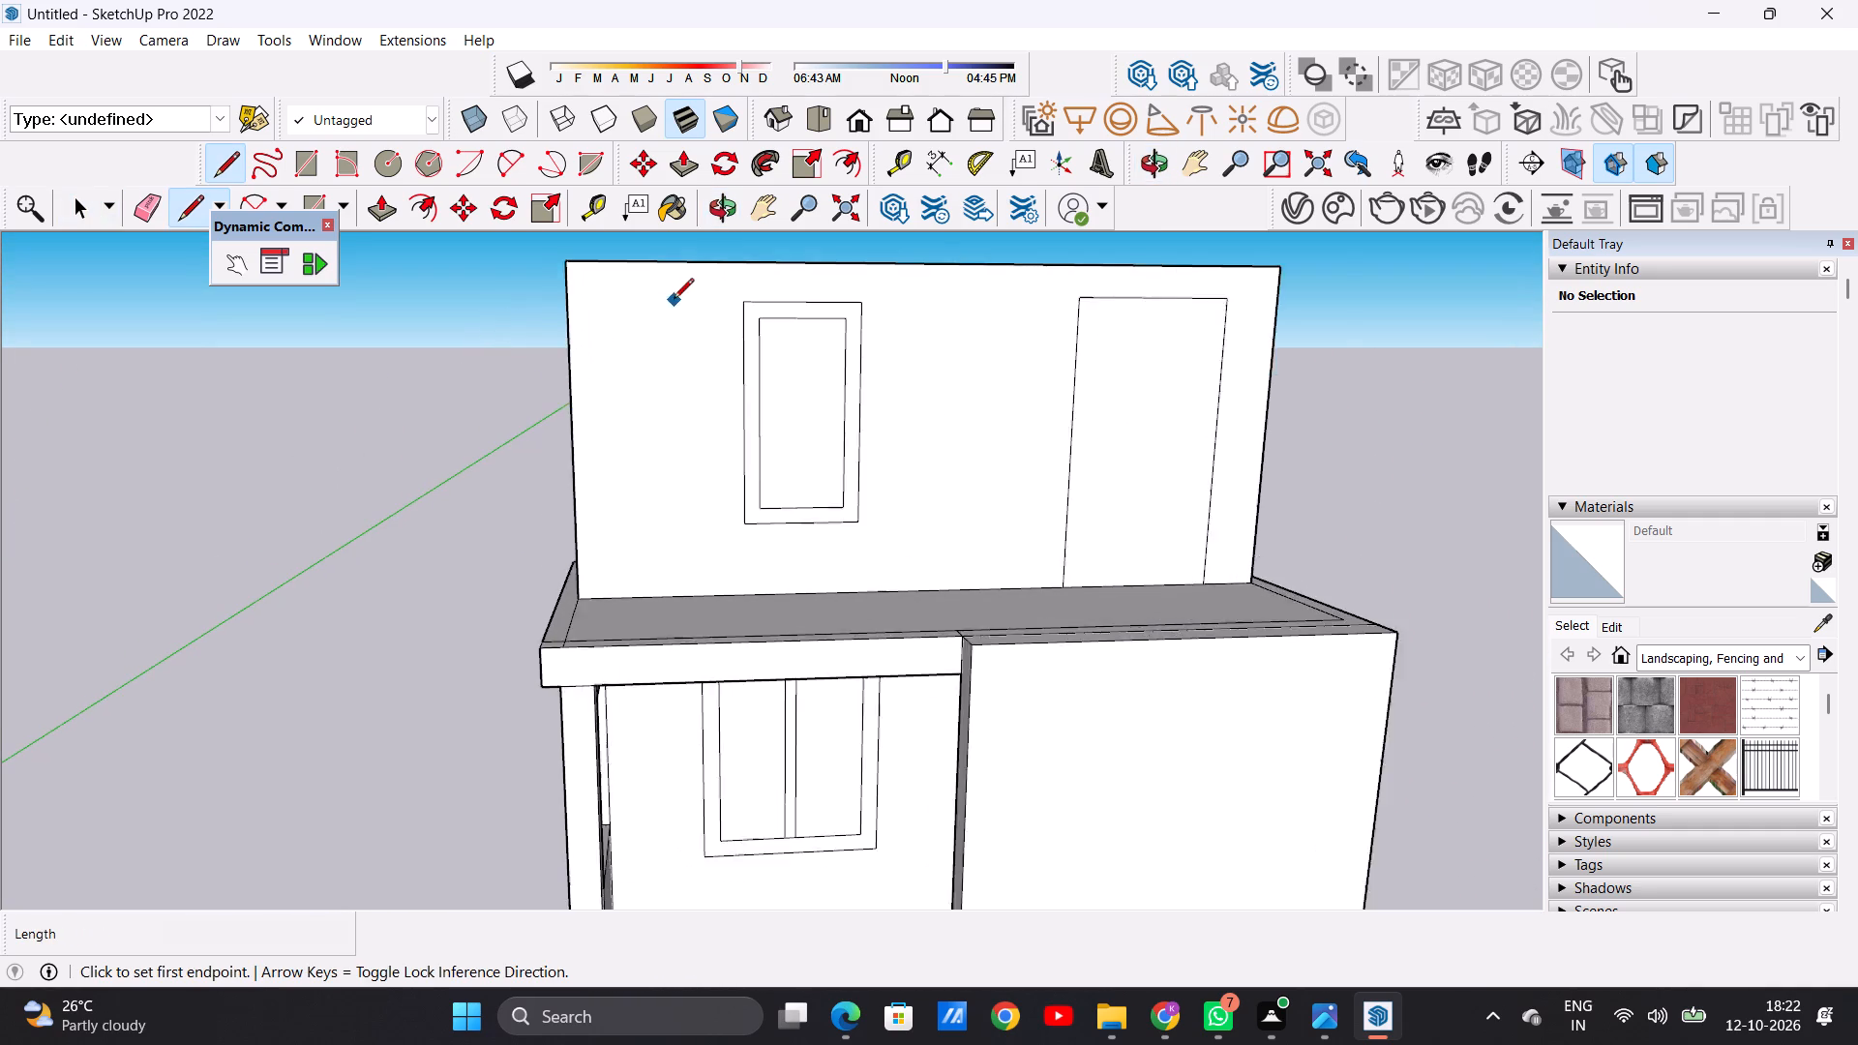
{"action": "left_click", "coordinate": [714, 255]}
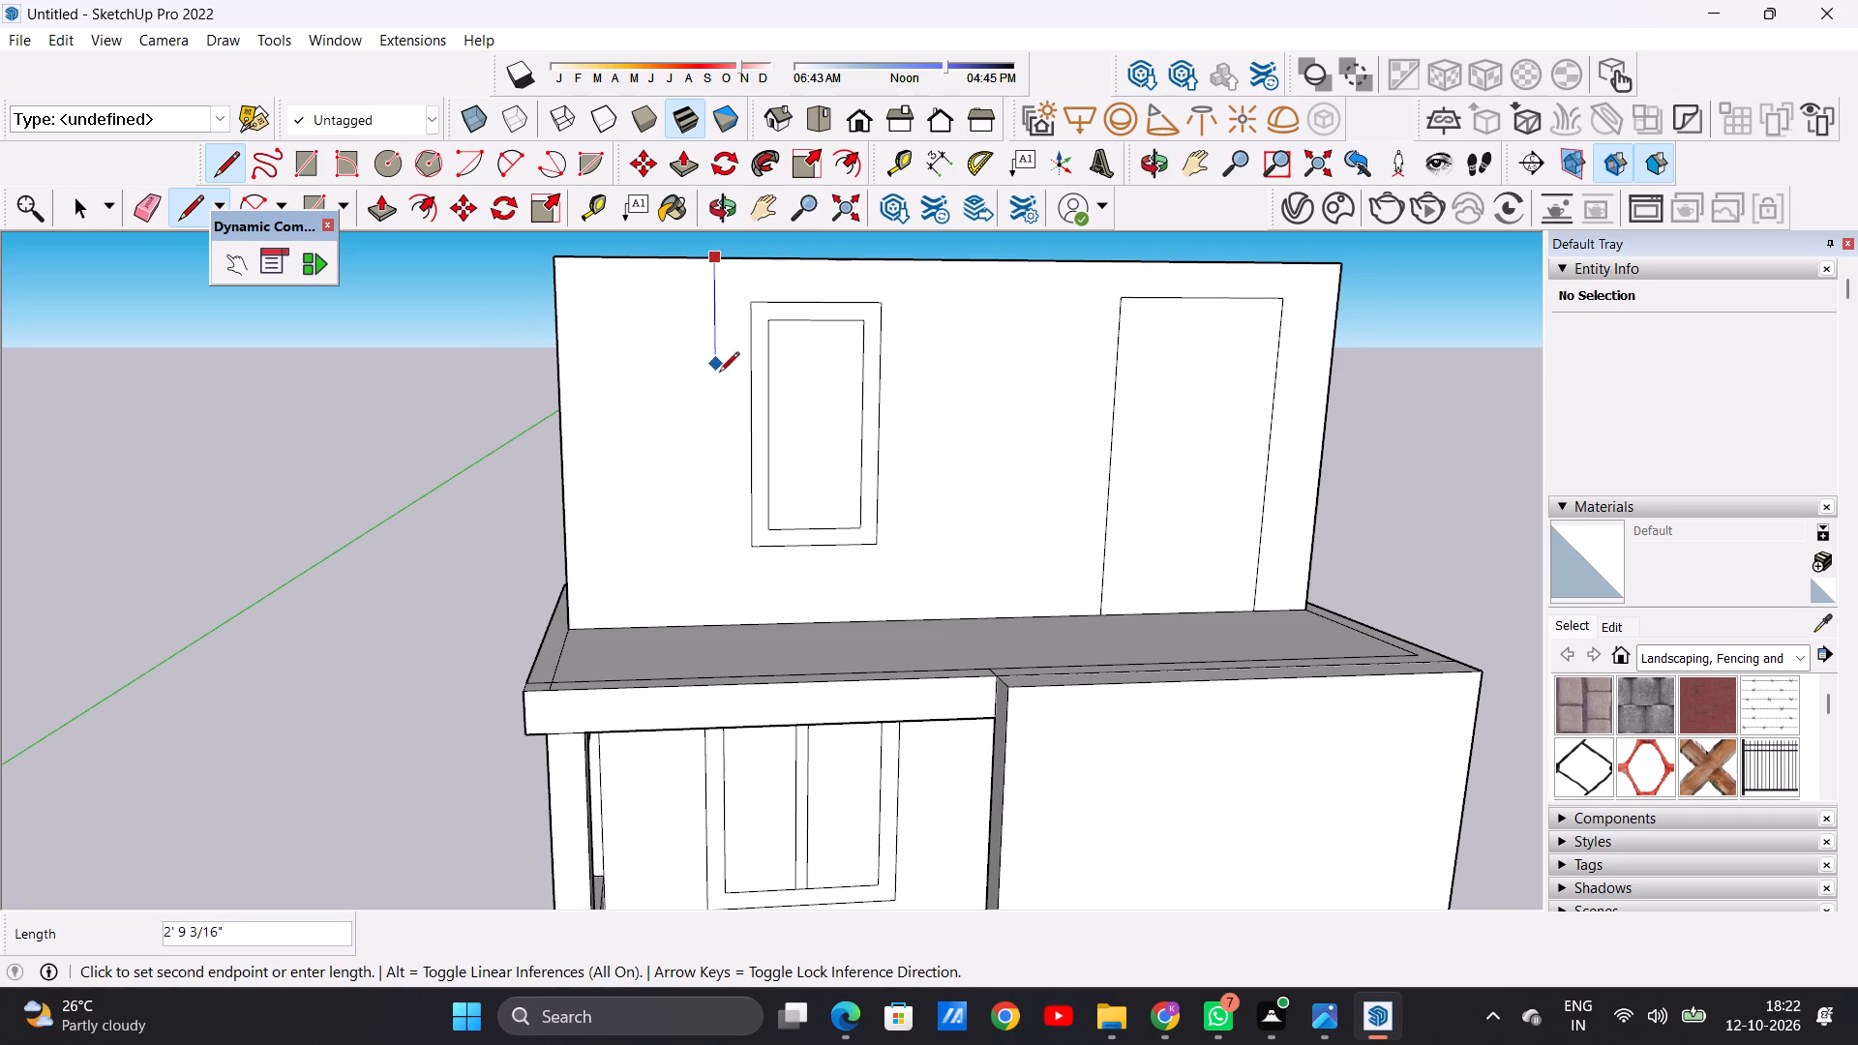
{"action": "left_click", "coordinate": [718, 623]}
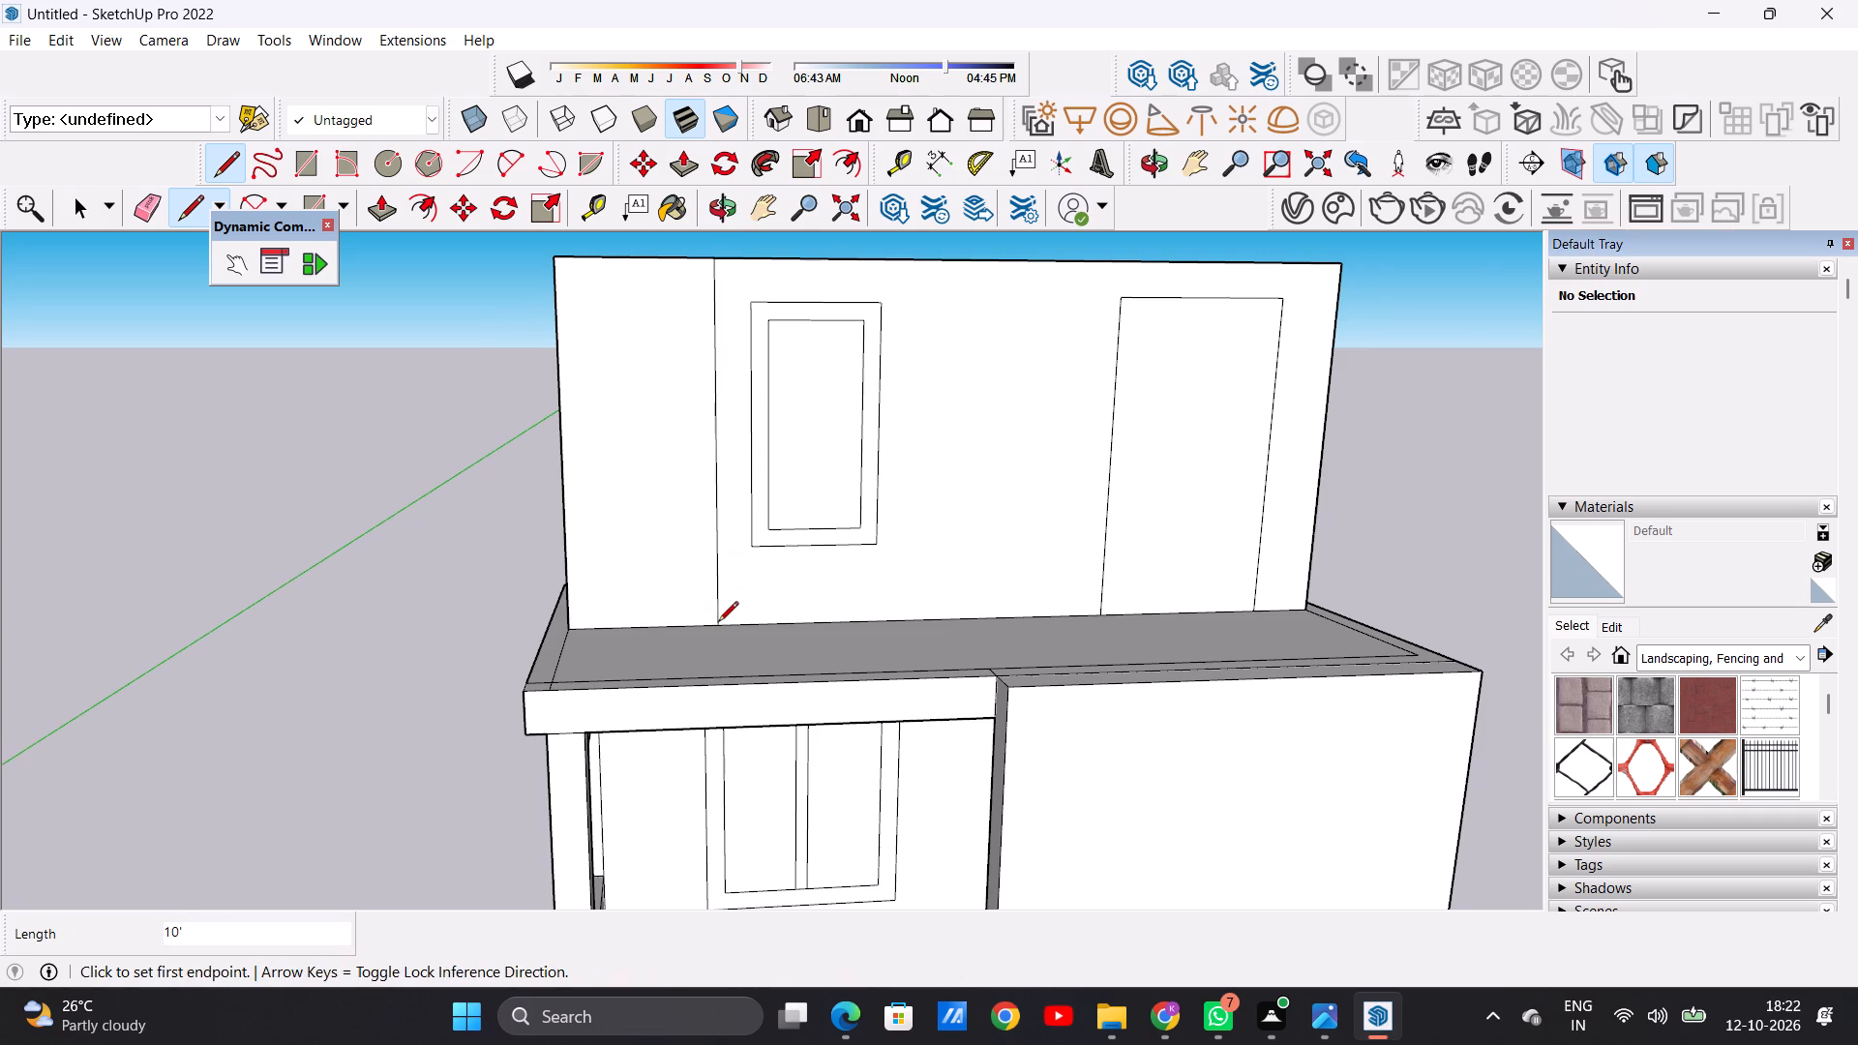
{"action": "key", "text": "space"}
Push/Pull the narrow face beside the window back about 3' 1/8" to form a recess.
{"action": "scroll", "coordinate": [541, 364], "scroll_direction": "down", "scroll_amount": 4}
{"action": "middle_click_drag", "start_coordinate": [525, 374], "coordinate": [779, 611]}
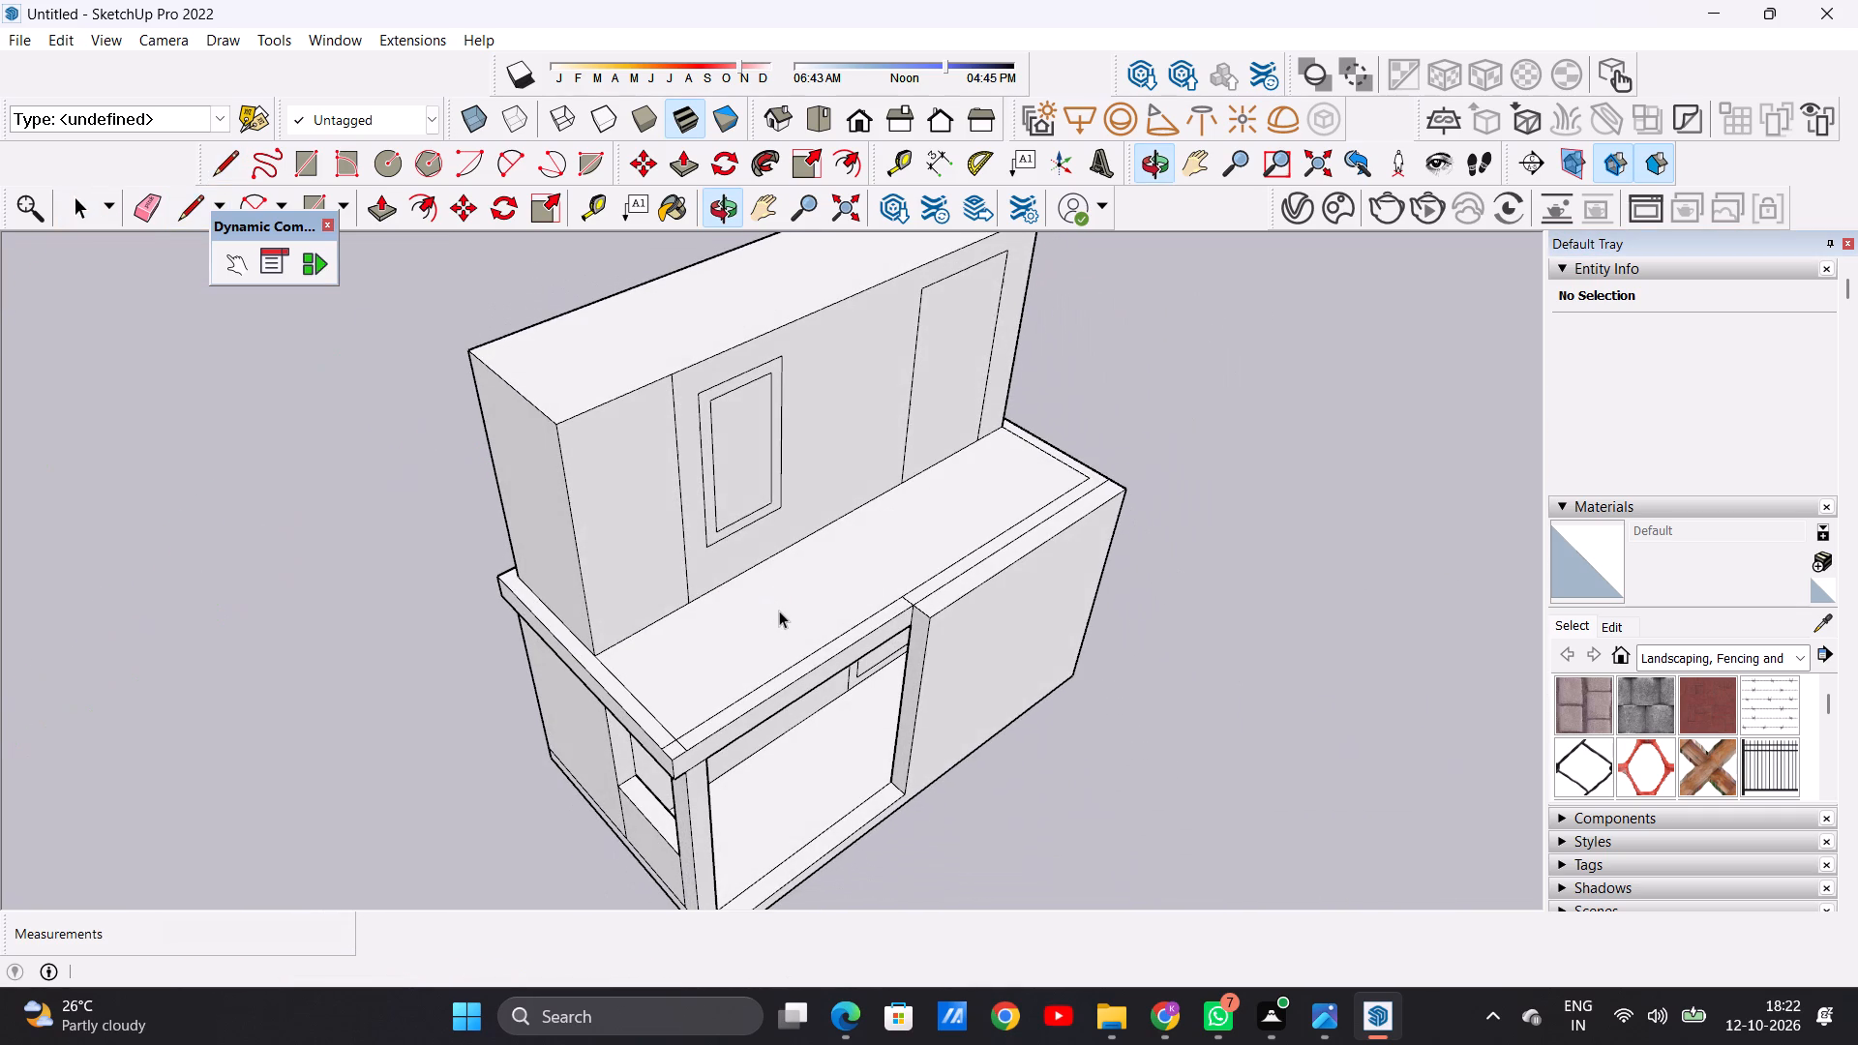
{"action": "key", "text": "p"}
{"action": "left_click", "coordinate": [604, 477]}
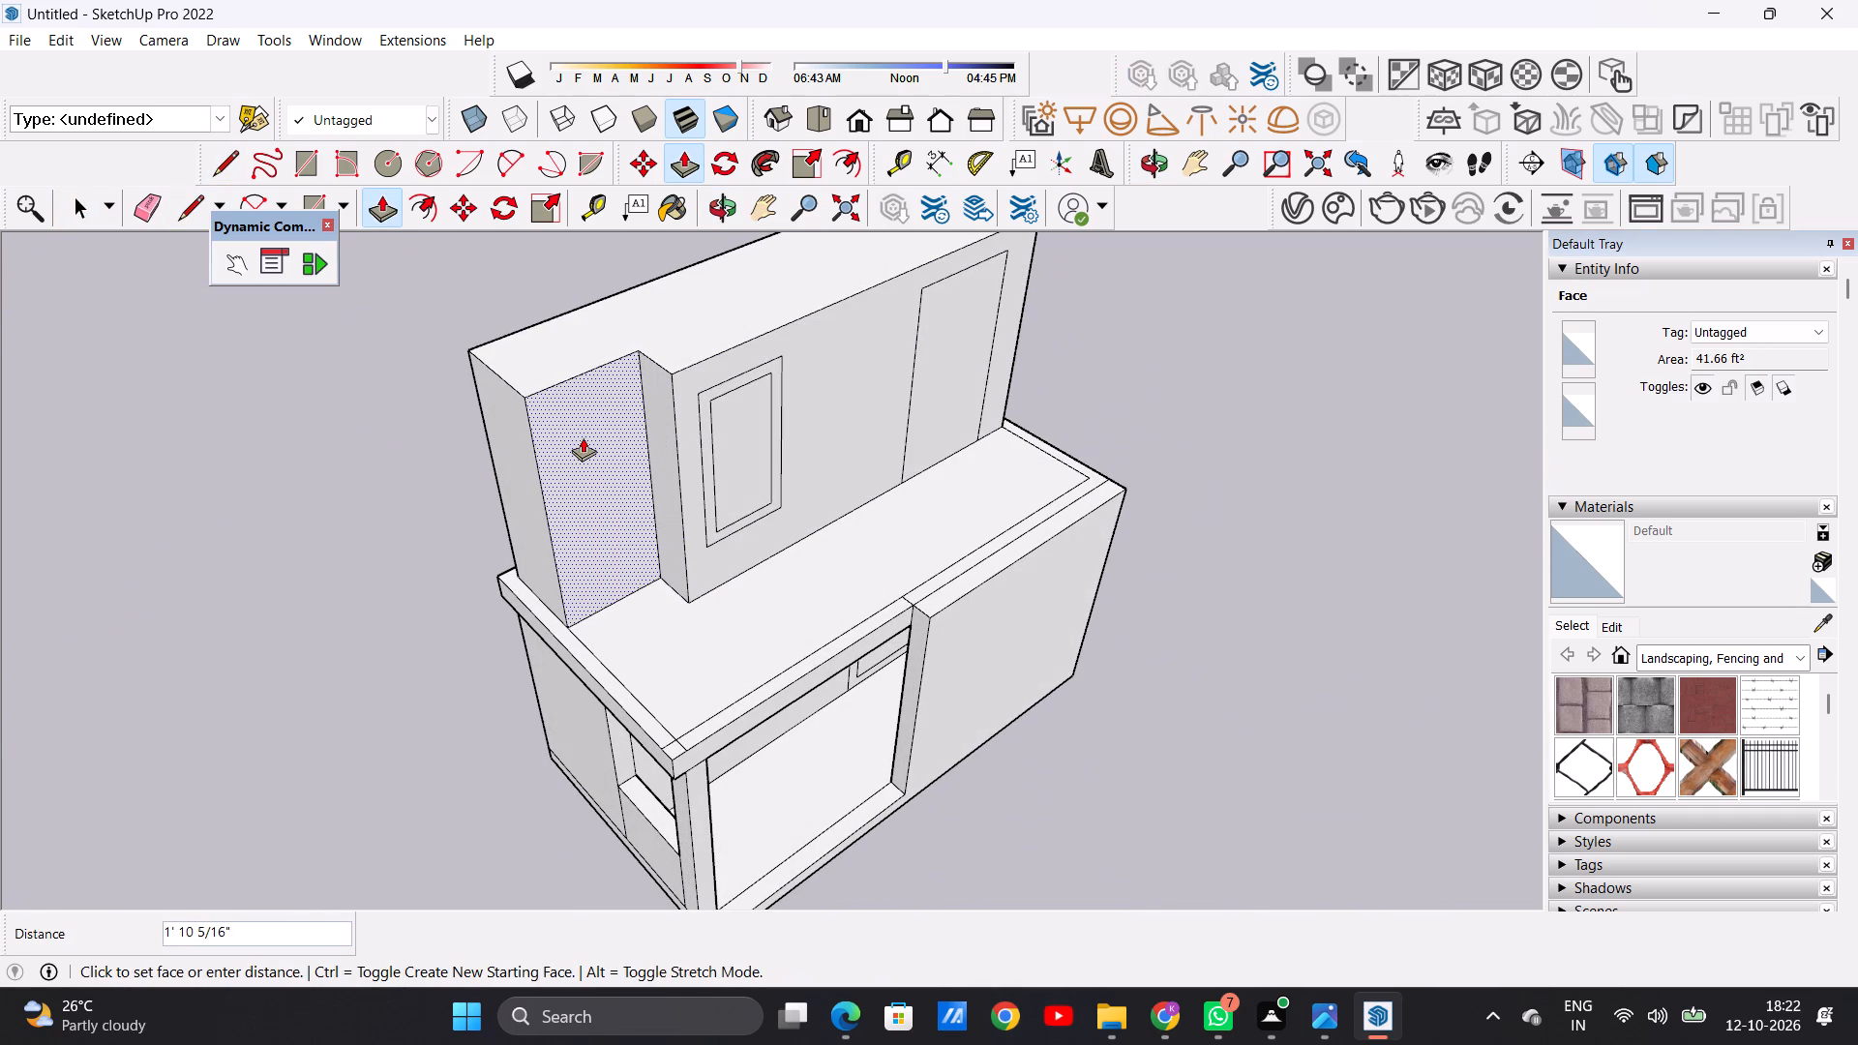
{"action": "left_click", "coordinate": [572, 411]}
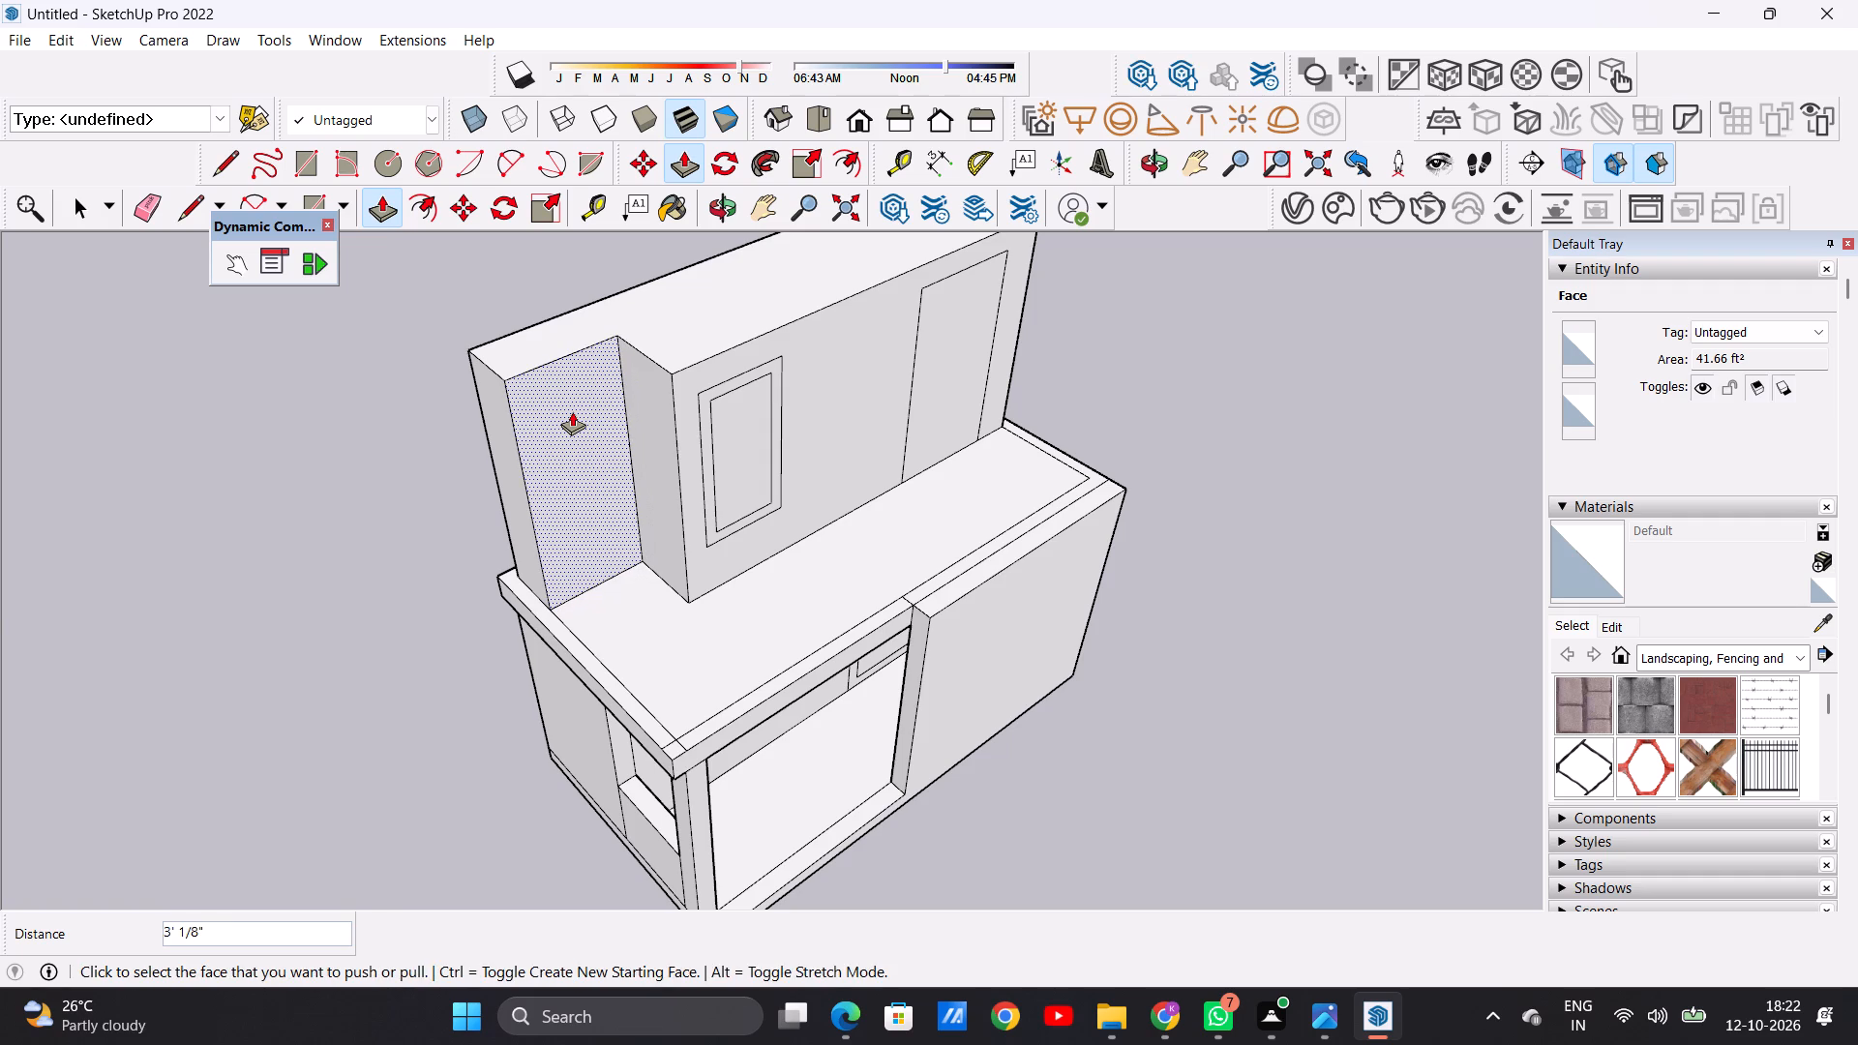
{"action": "key", "text": "space"}
Draw a line about 4' 2" on the slab from the projecting block's base corner to the side border line.
{"action": "scroll", "coordinate": [653, 526], "scroll_direction": "down", "scroll_amount": 5}
{"action": "middle_click_drag", "start_coordinate": [699, 582], "coordinate": [473, 507]}
{"action": "scroll", "coordinate": [590, 559], "scroll_direction": "up", "scroll_amount": 2}
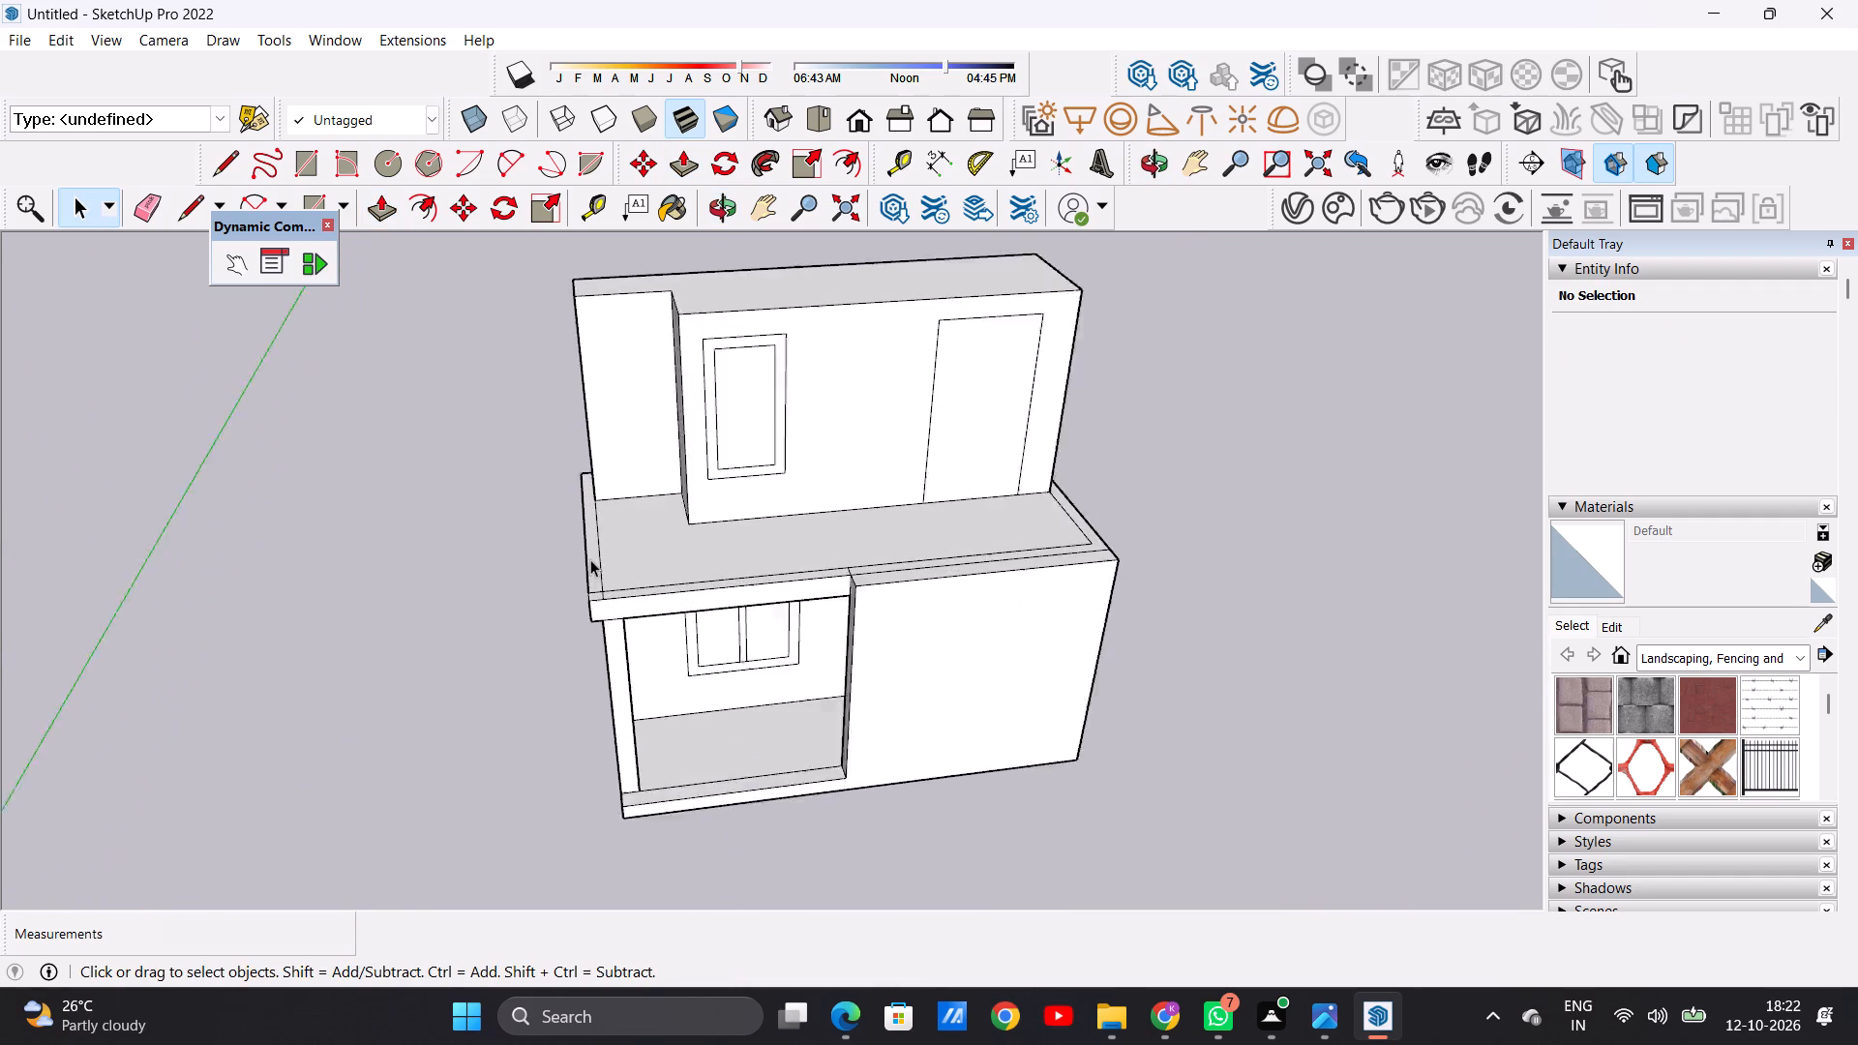
{"action": "scroll", "coordinate": [590, 559], "scroll_direction": "up", "scroll_amount": 3}
{"action": "middle_click_drag", "start_coordinate": [708, 493], "coordinate": [644, 636]}
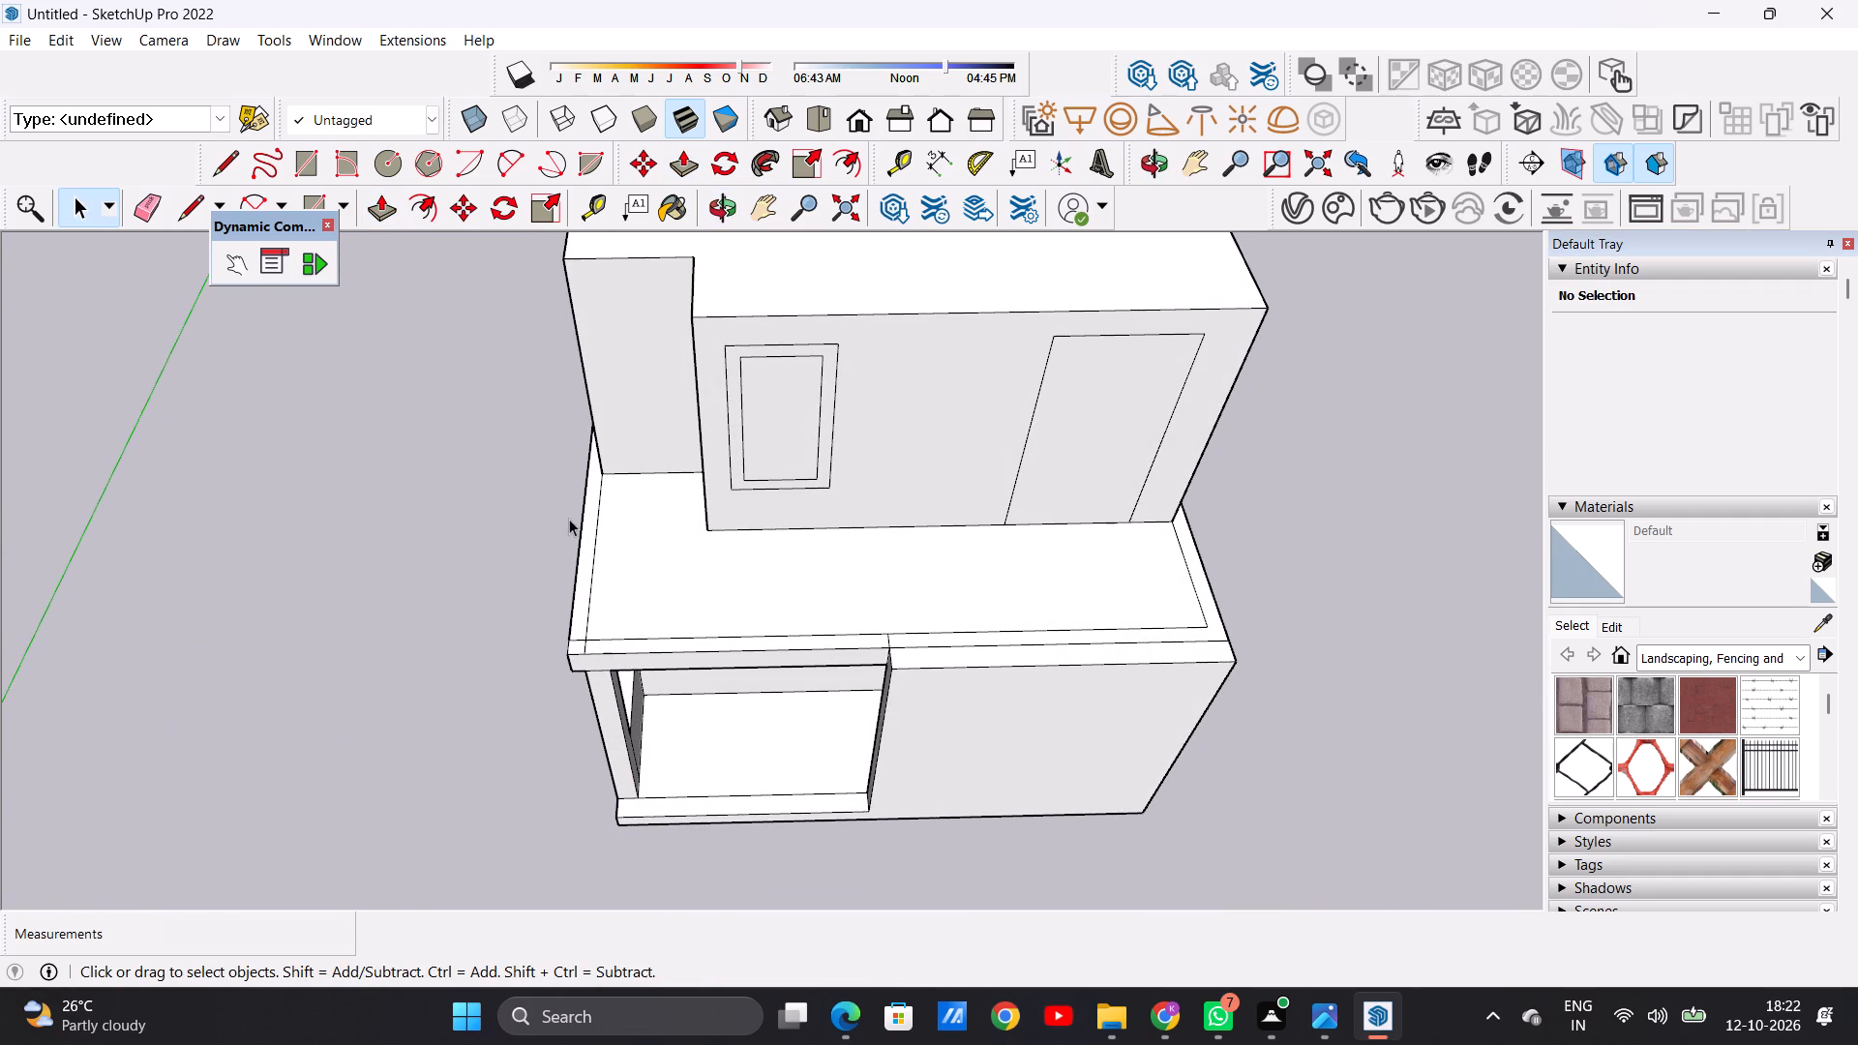
{"action": "middle_click_drag", "start_coordinate": [569, 519], "coordinate": [853, 378]}
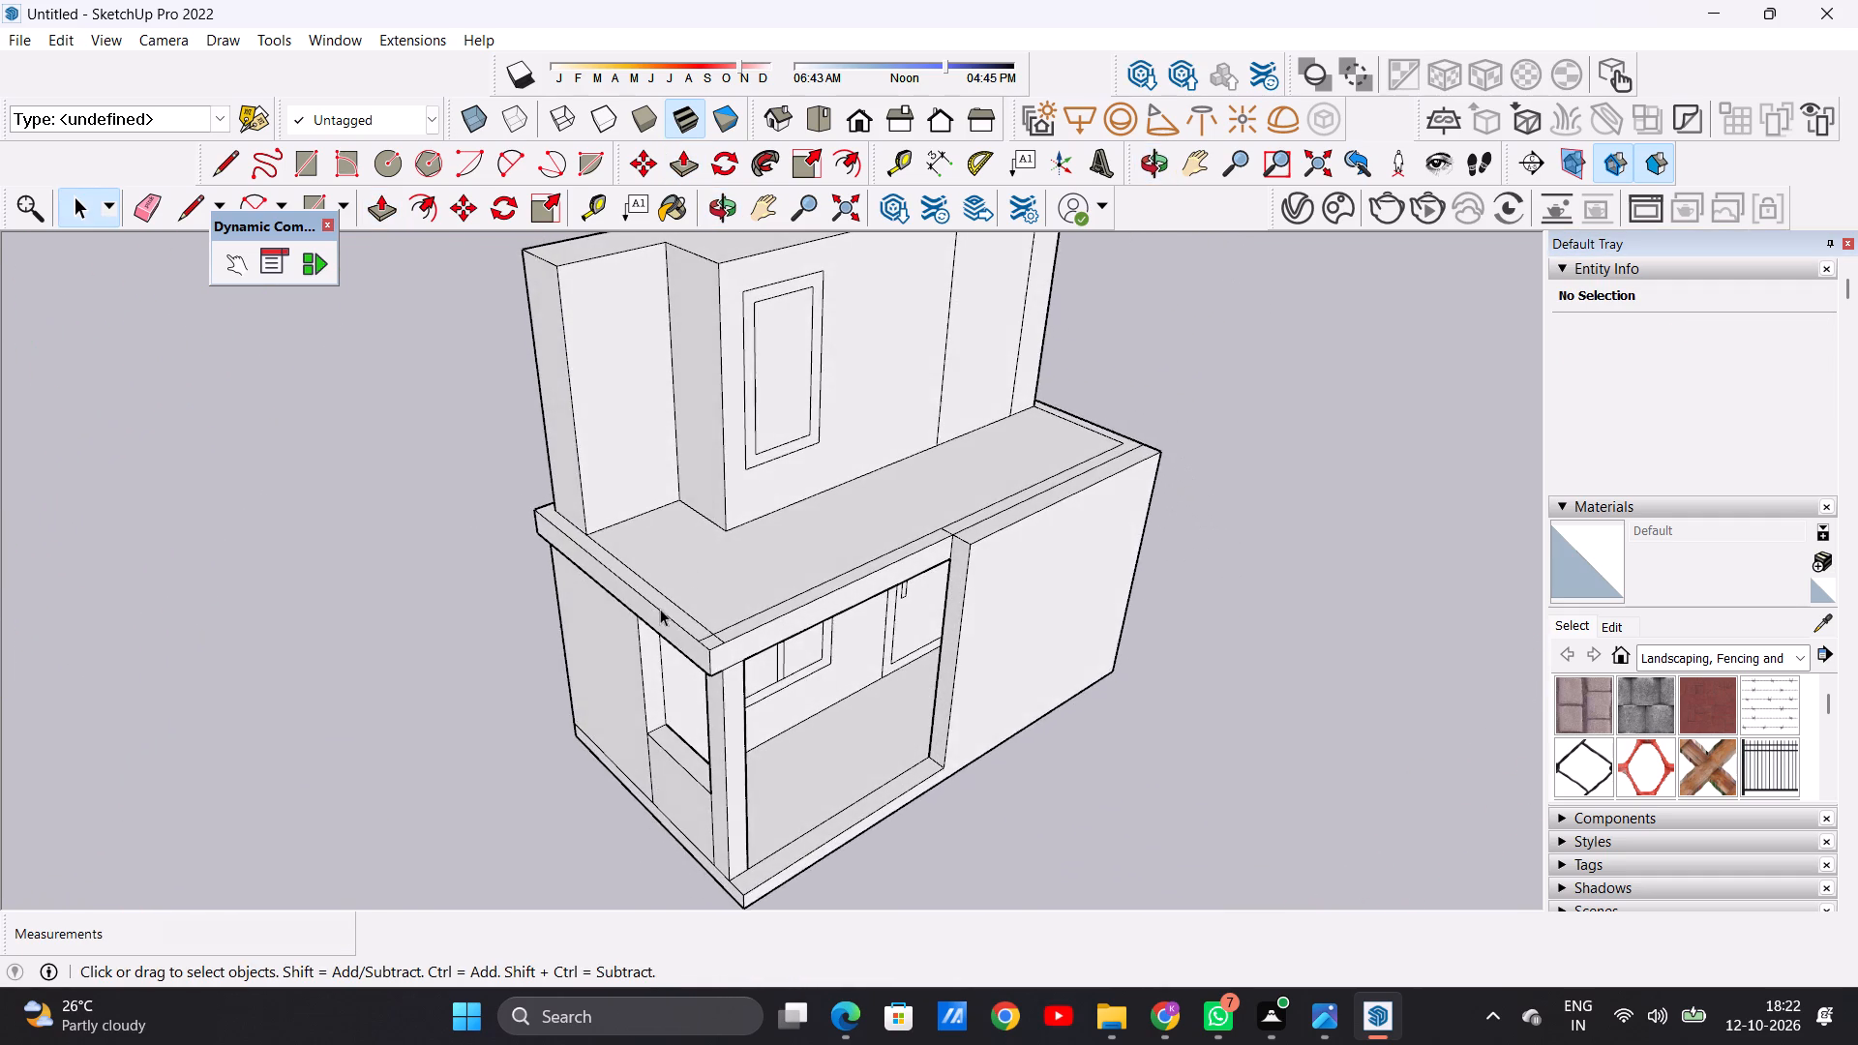
{"action": "scroll", "coordinate": [660, 612], "scroll_direction": "up", "scroll_amount": 5}
{"action": "middle_click_drag", "start_coordinate": [608, 623], "coordinate": [697, 603]}
{"action": "key", "text": "l"}
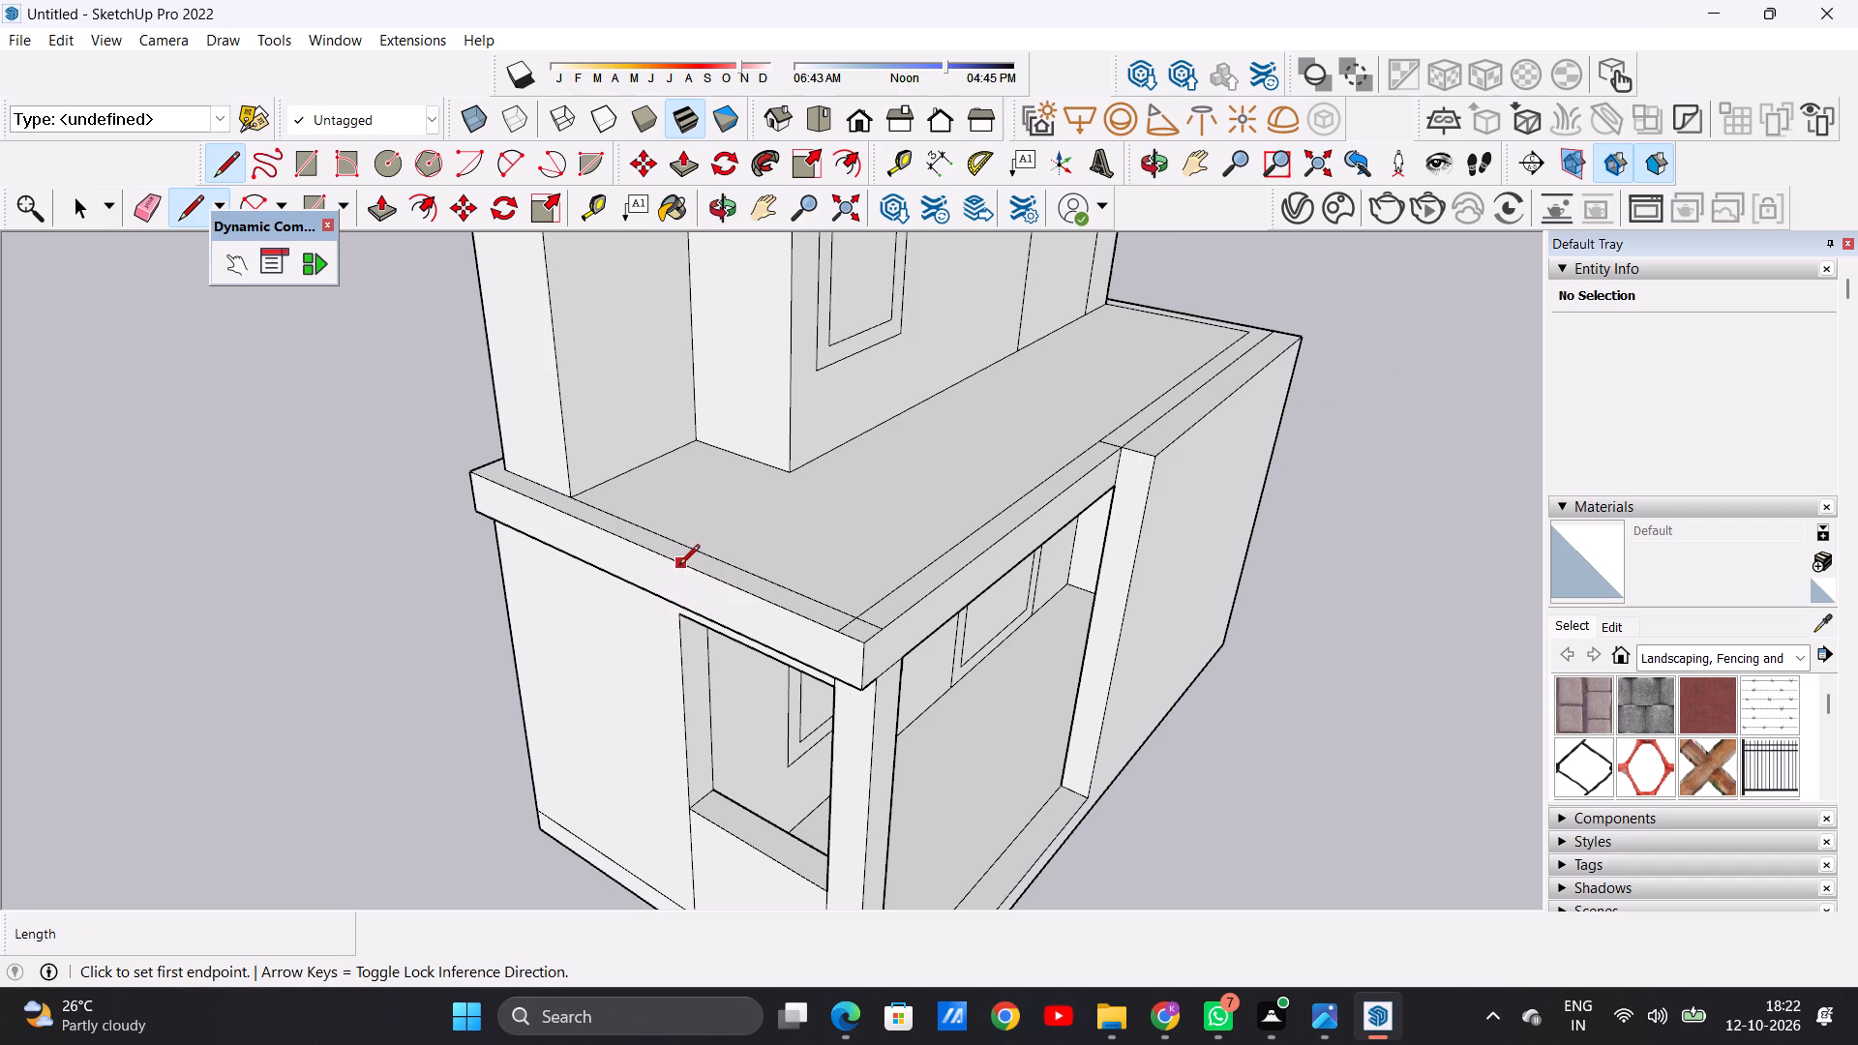
{"action": "middle_click_drag", "start_coordinate": [679, 566], "coordinate": [721, 818]}
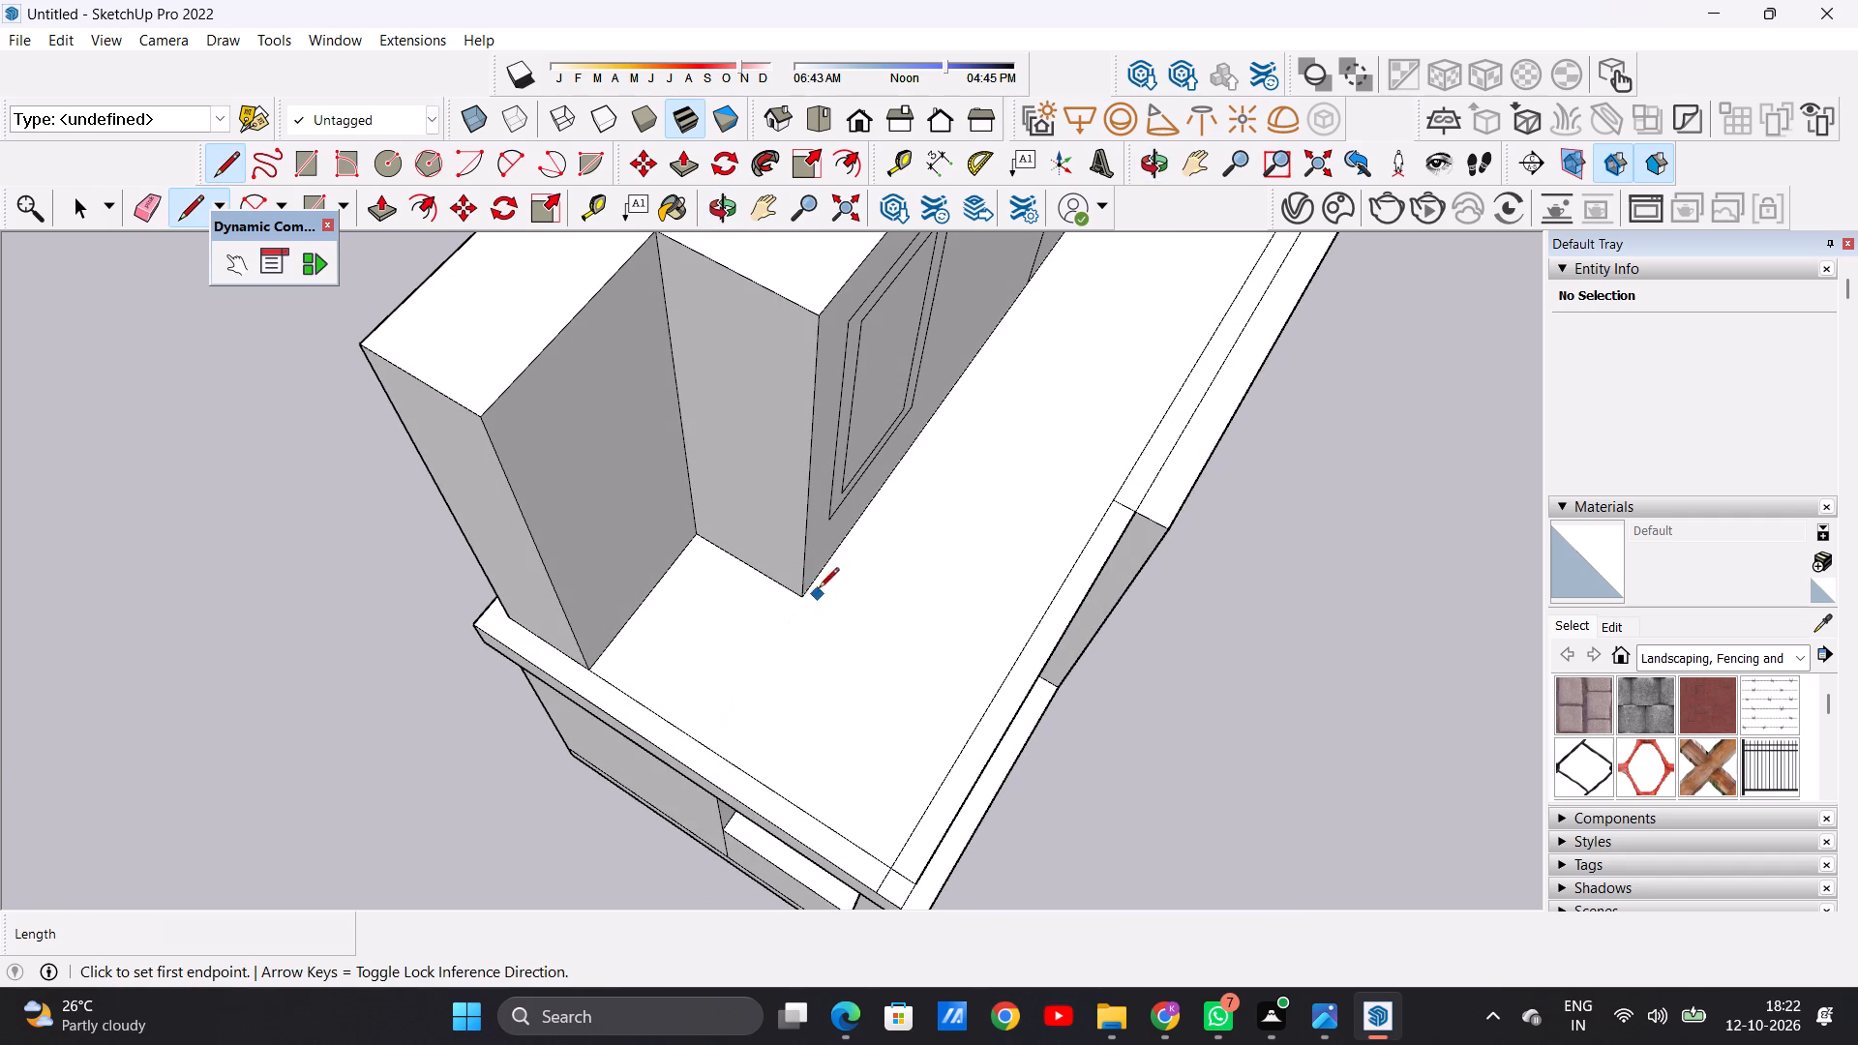
{"action": "left_click", "coordinate": [804, 601]}
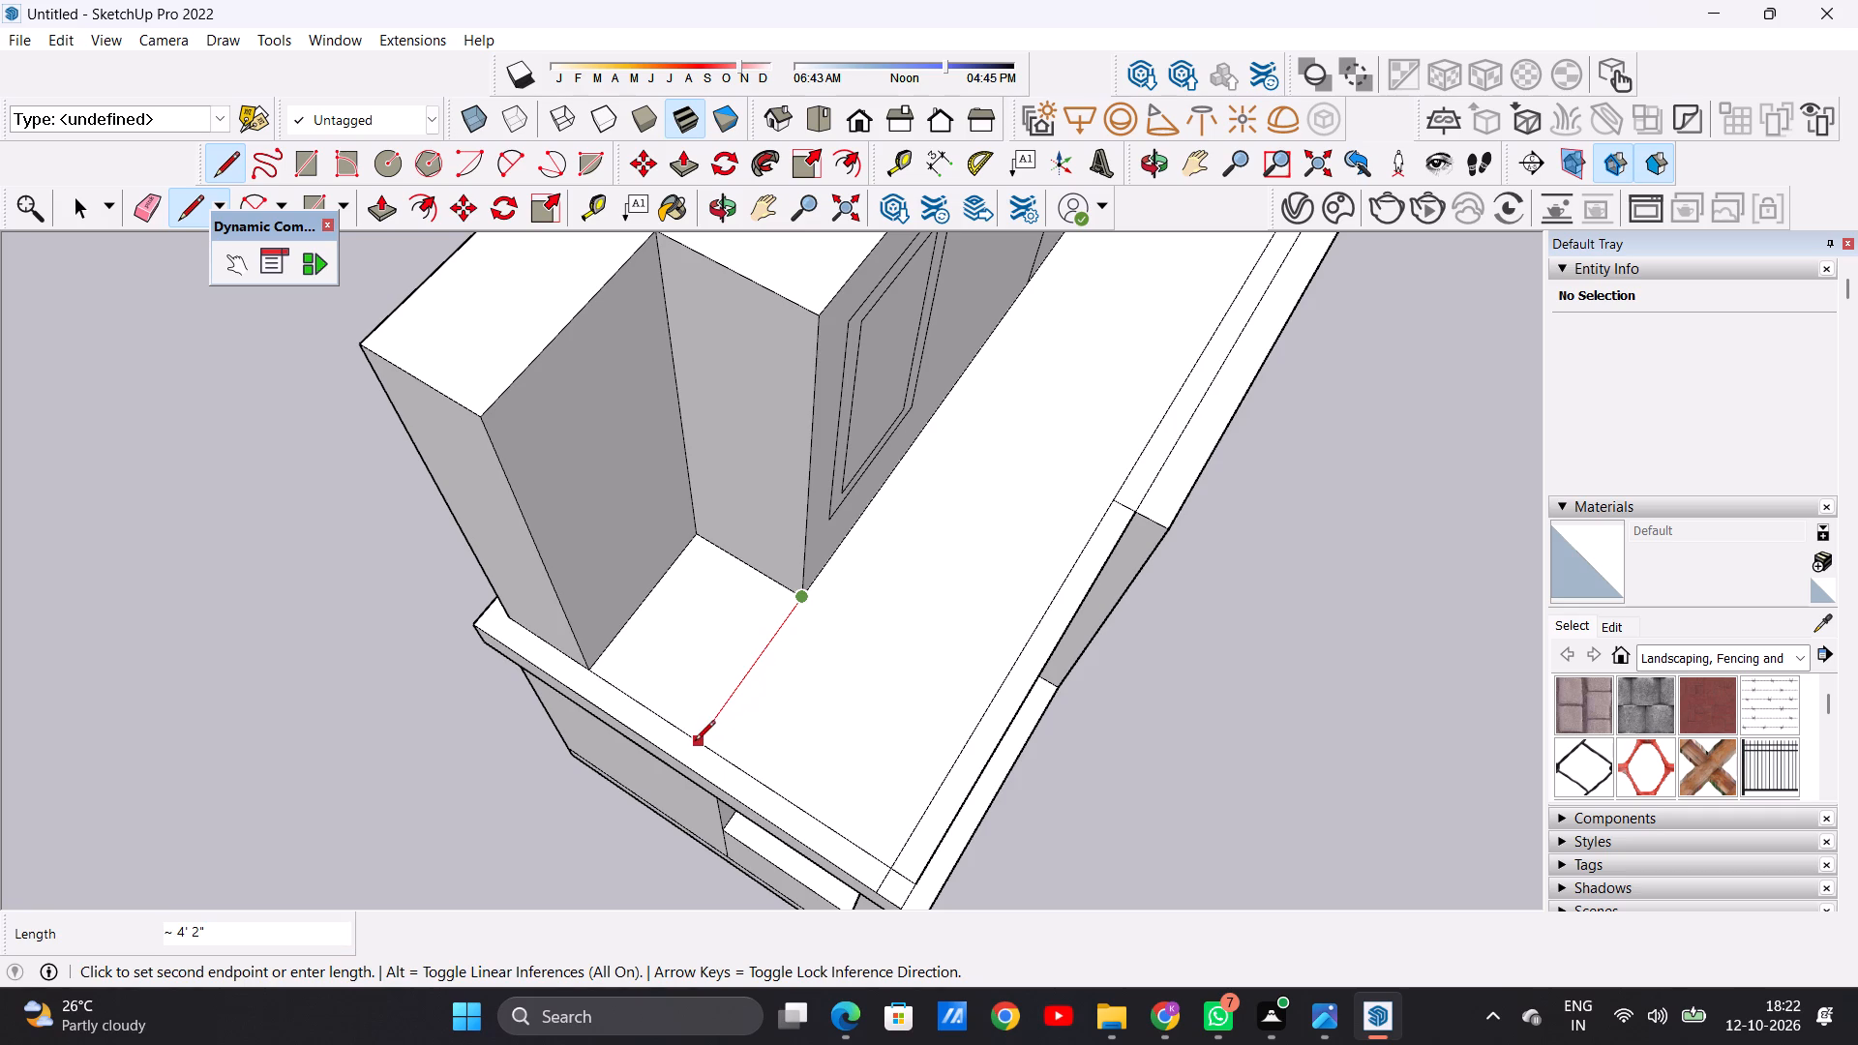
{"action": "left_click", "coordinate": [695, 748]}
Continue the line about 7 1/16" across the slab's side border to its outer edge.
{"action": "left_click", "coordinate": [682, 763]}
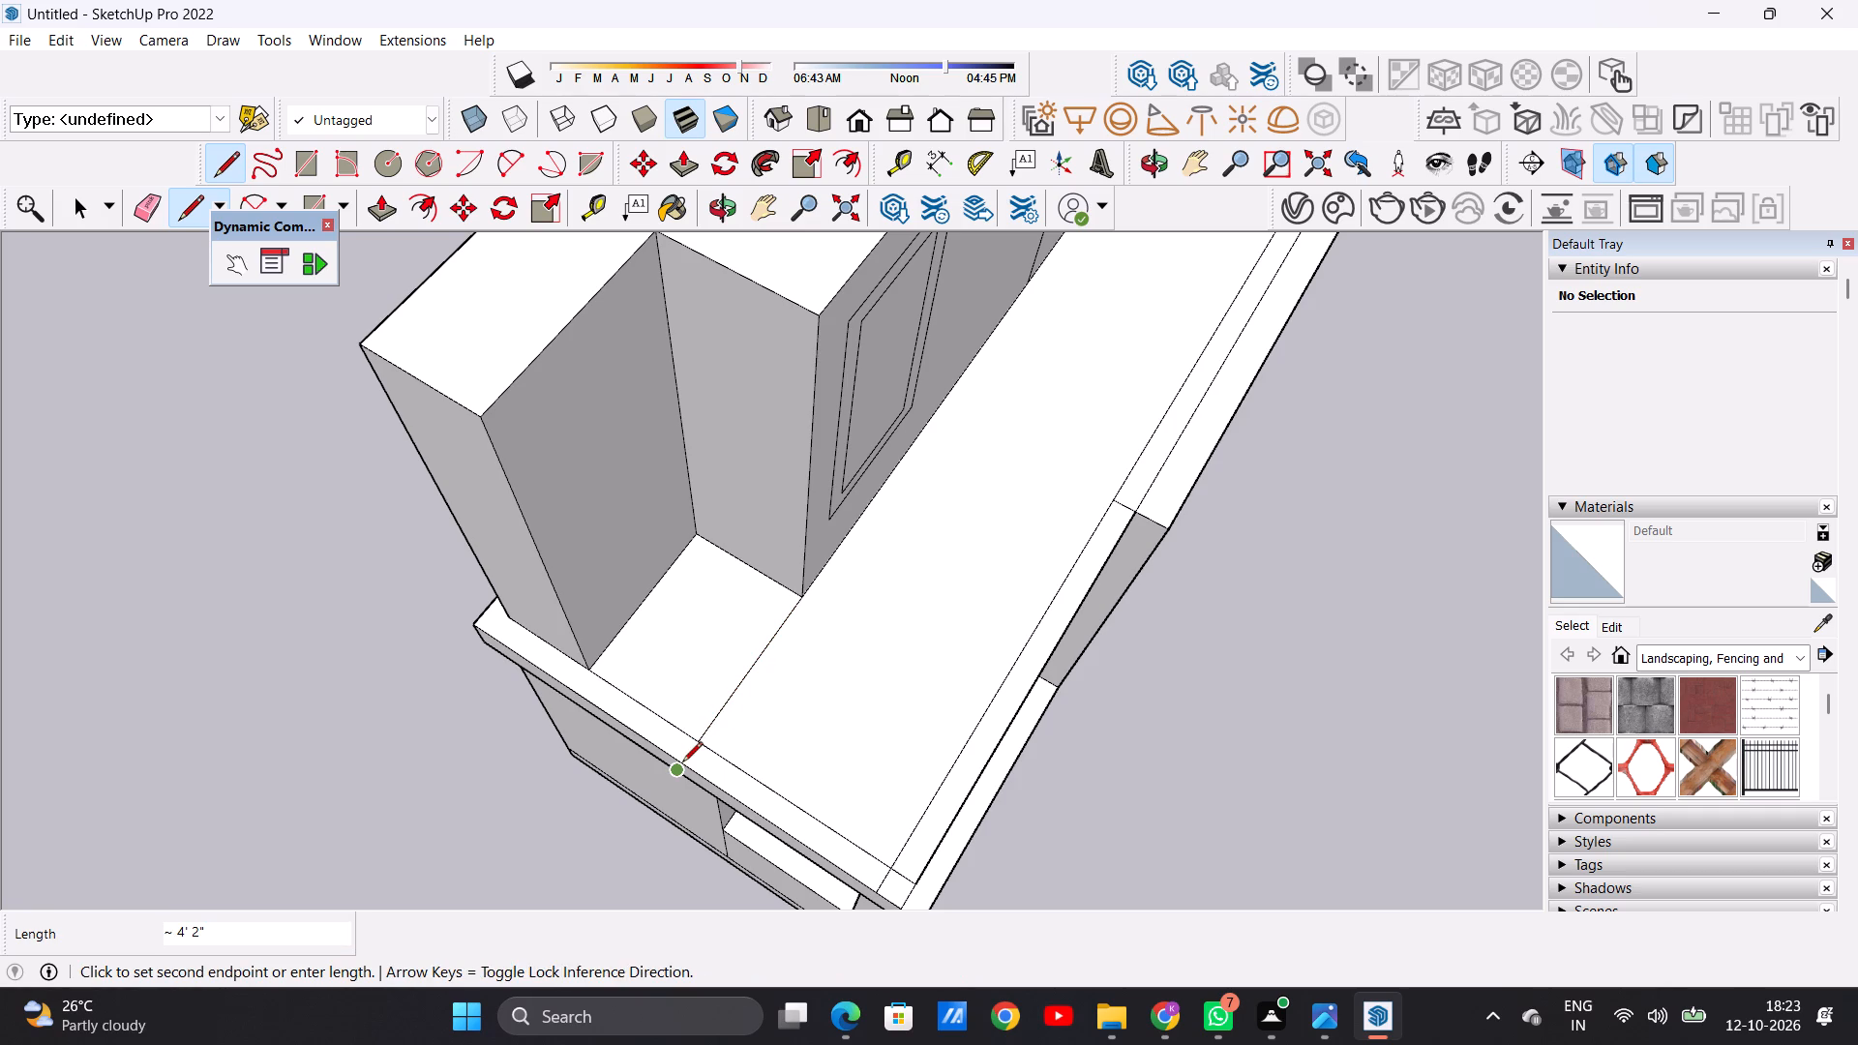
{"action": "scroll", "coordinate": [695, 782], "scroll_direction": "up", "scroll_amount": 13}
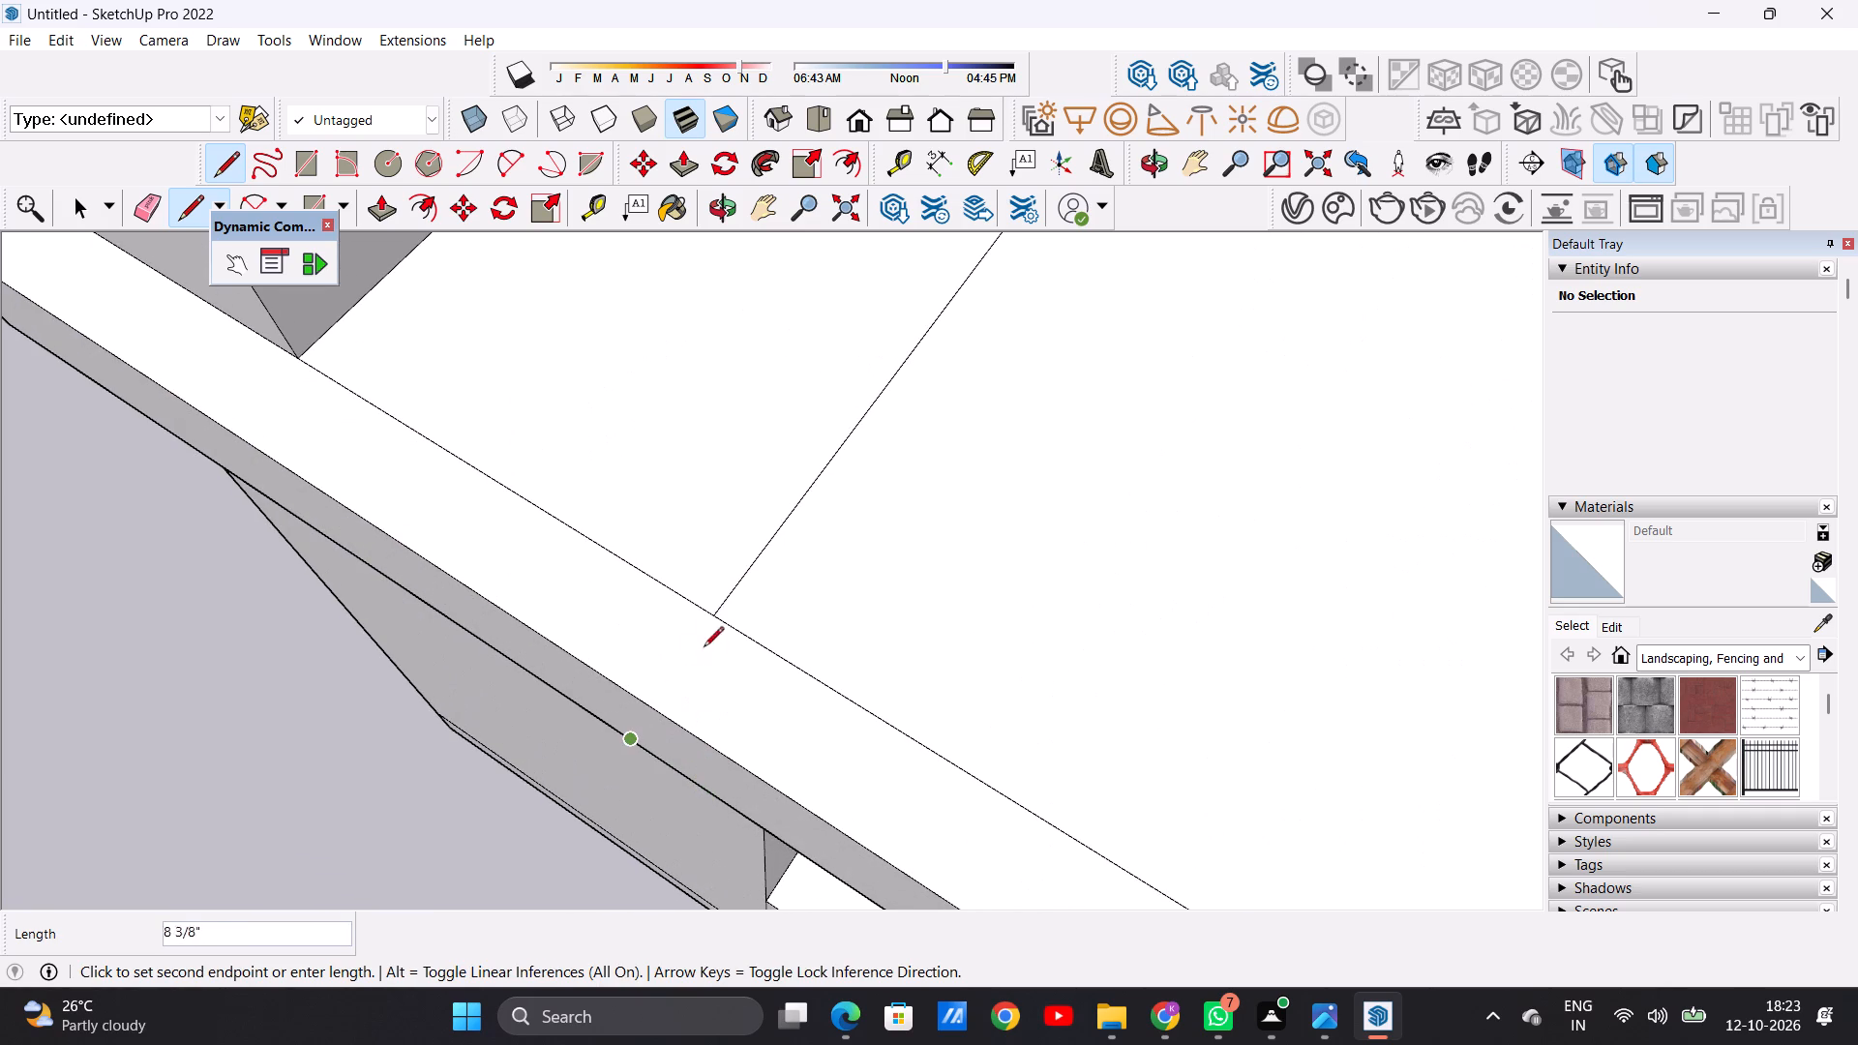
{"action": "left_click", "coordinate": [712, 619]}
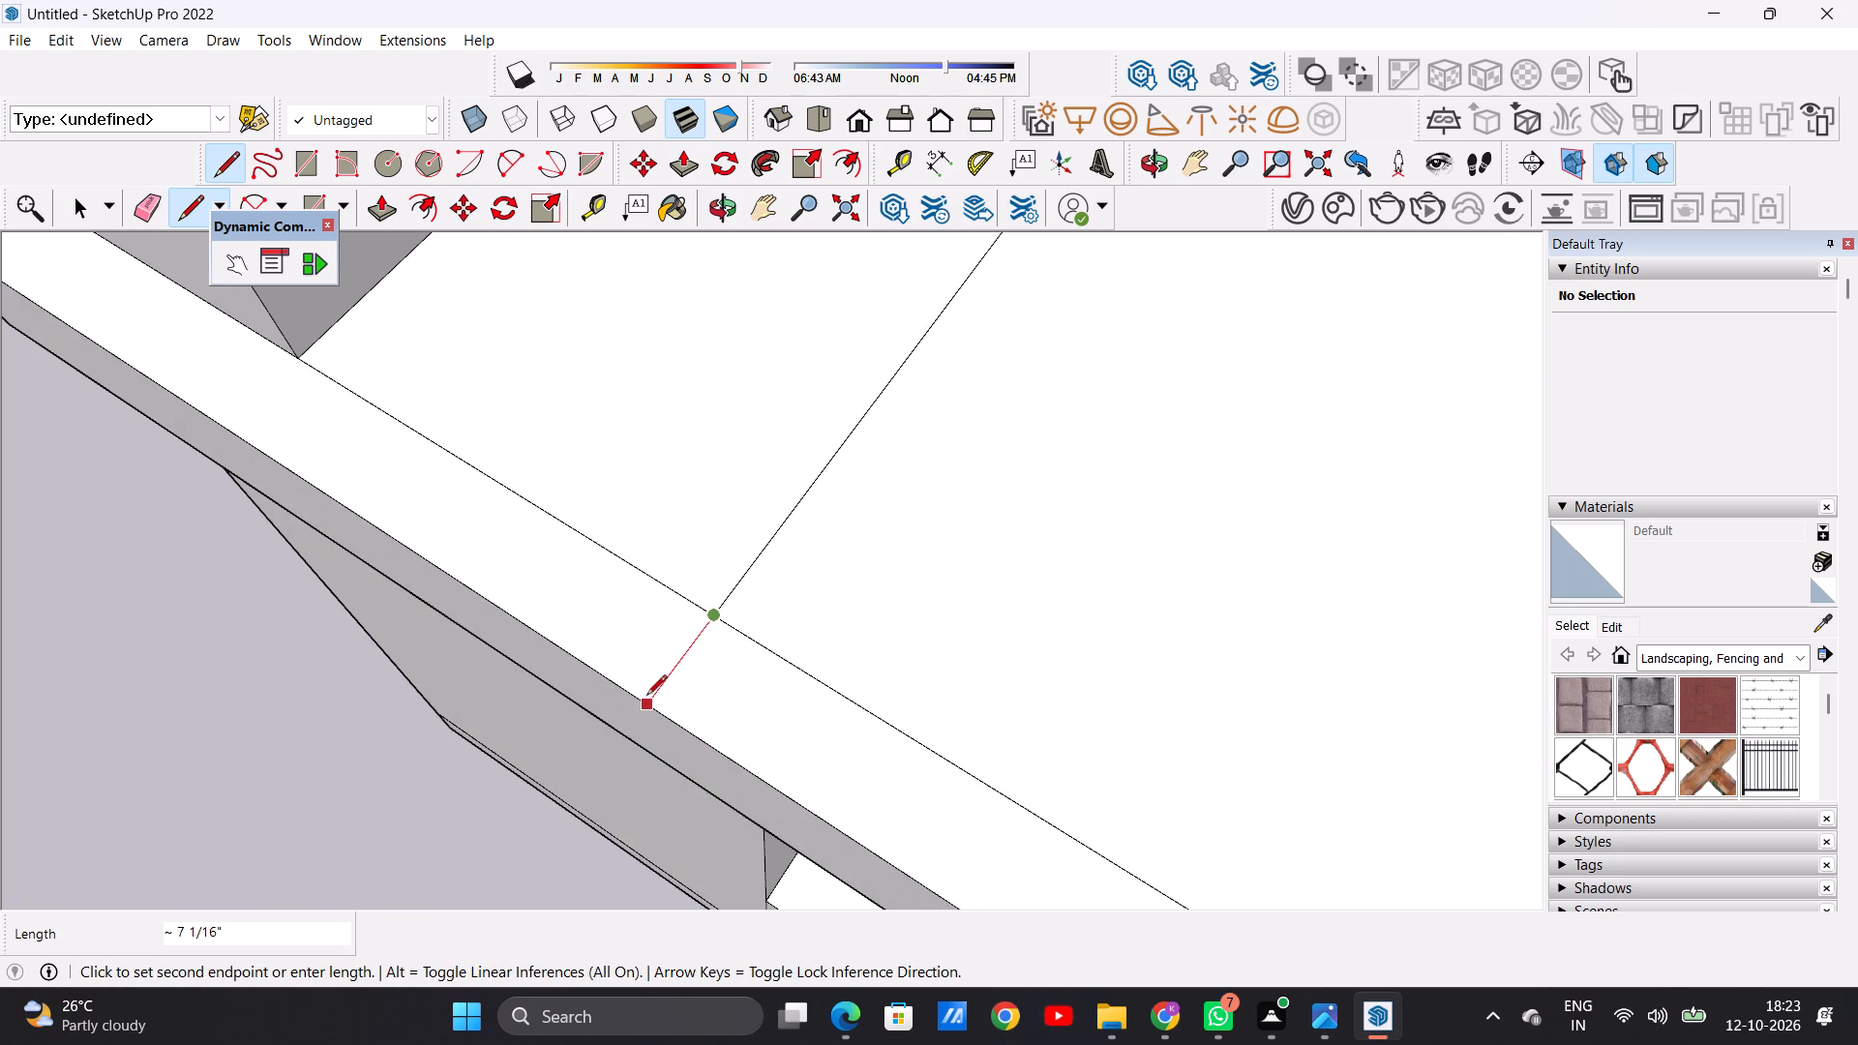
{"action": "left_click", "coordinate": [646, 698]}
{"action": "key", "text": "space"}
Erase the line on the slab between the projecting block's corner and the side border, keeping the short border segment.
{"action": "scroll", "coordinate": [686, 660], "scroll_direction": "down", "scroll_amount": 14}
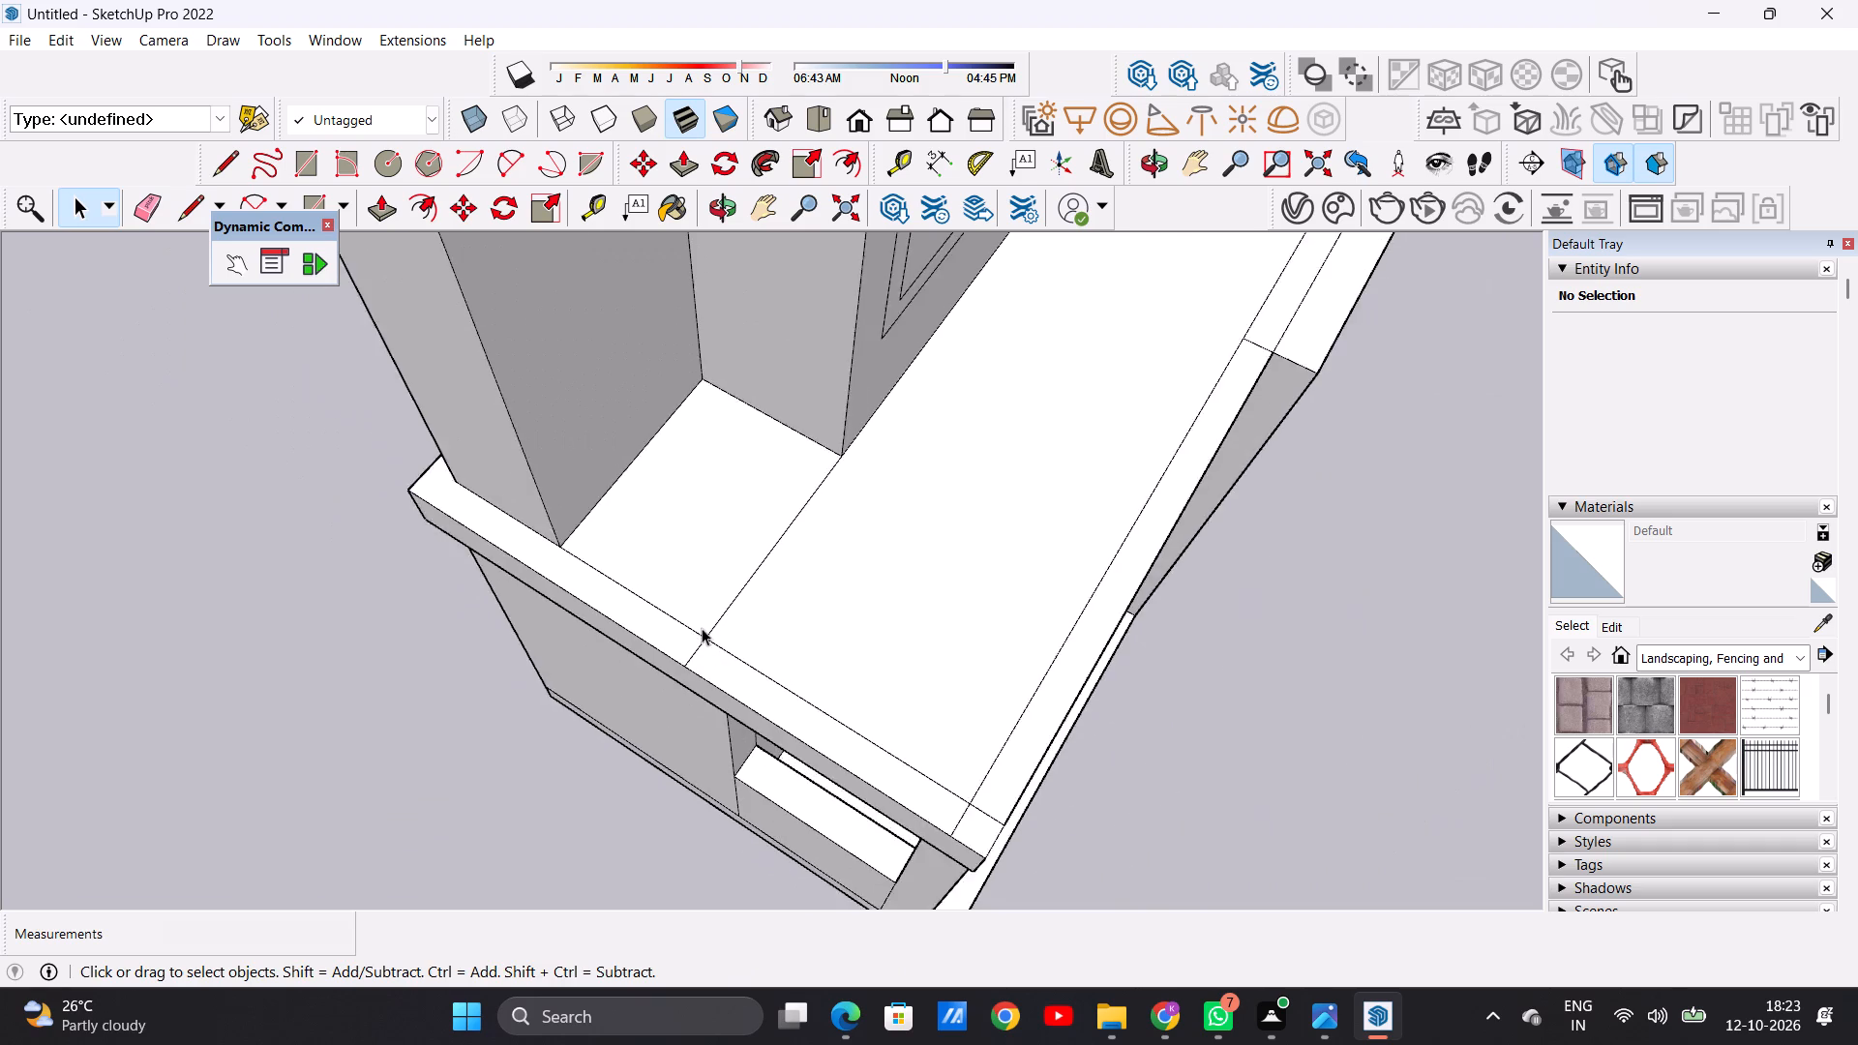
{"action": "scroll", "coordinate": [702, 628], "scroll_direction": "down", "scroll_amount": 4}
{"action": "middle_click_drag", "start_coordinate": [780, 562], "coordinate": [395, 515]}
{"action": "scroll", "coordinate": [531, 507], "scroll_direction": "up", "scroll_amount": 5}
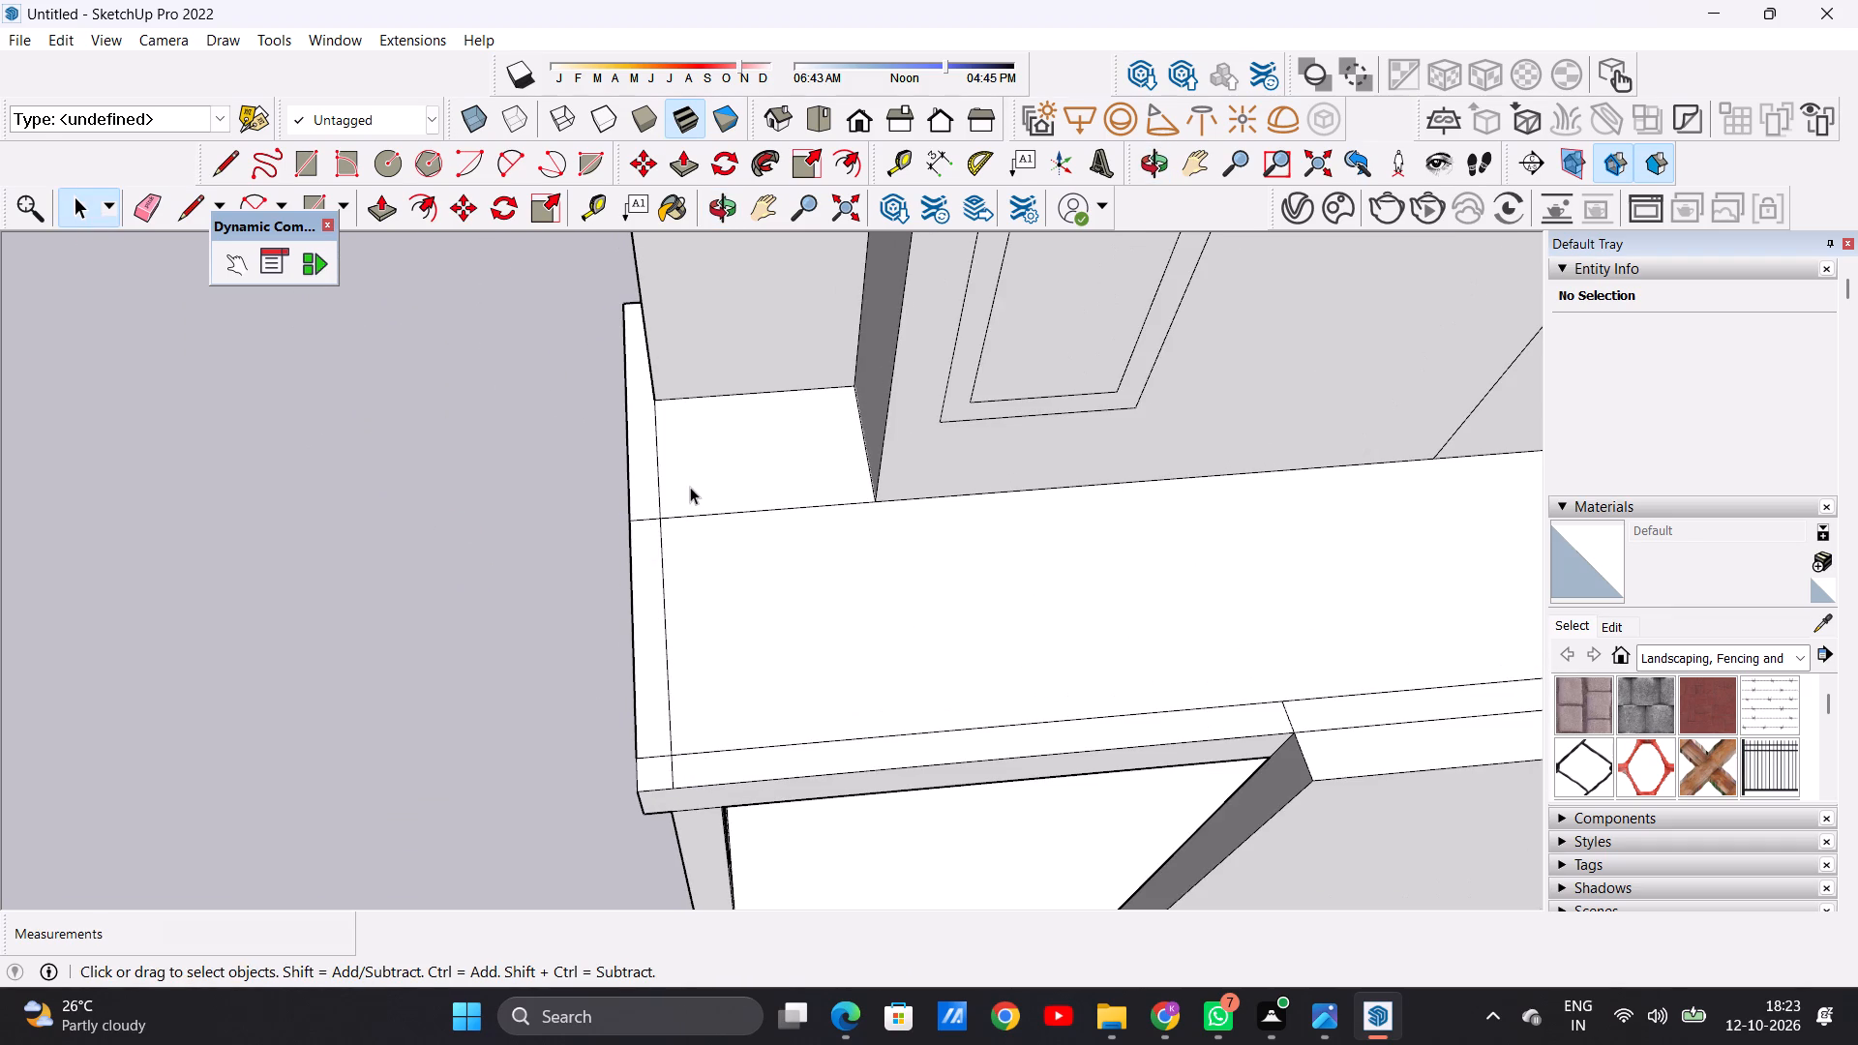
{"action": "key", "text": "e"}
{"action": "scroll", "coordinate": [750, 482], "scroll_direction": "up", "scroll_amount": 4}
{"action": "left_click_drag", "start_coordinate": [755, 497], "coordinate": [763, 536]}
{"action": "scroll", "coordinate": [729, 589], "scroll_direction": "down", "scroll_amount": 12}
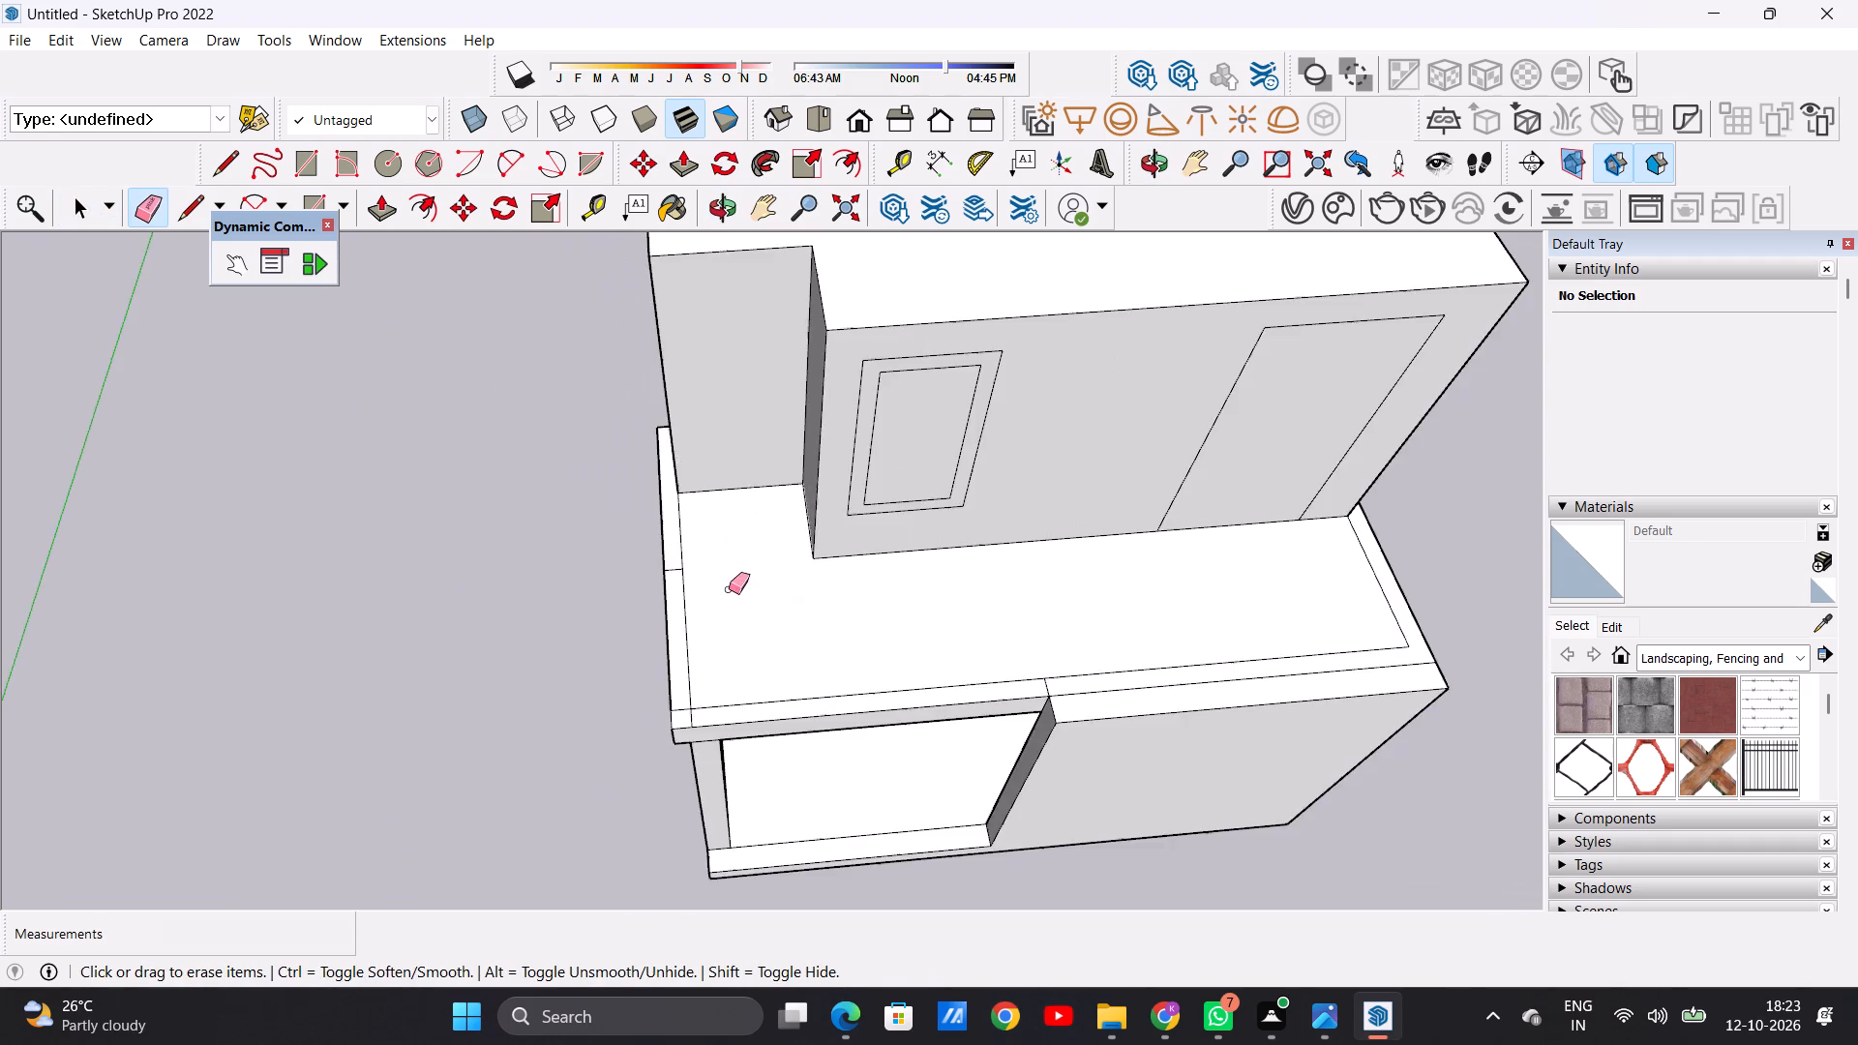
{"action": "middle_click_drag", "start_coordinate": [755, 669], "coordinate": [723, 529]}
{"action": "scroll", "coordinate": [694, 534], "scroll_direction": "down", "scroll_amount": 3}
{"action": "scroll", "coordinate": [1081, 560], "scroll_direction": "up", "scroll_amount": 4}
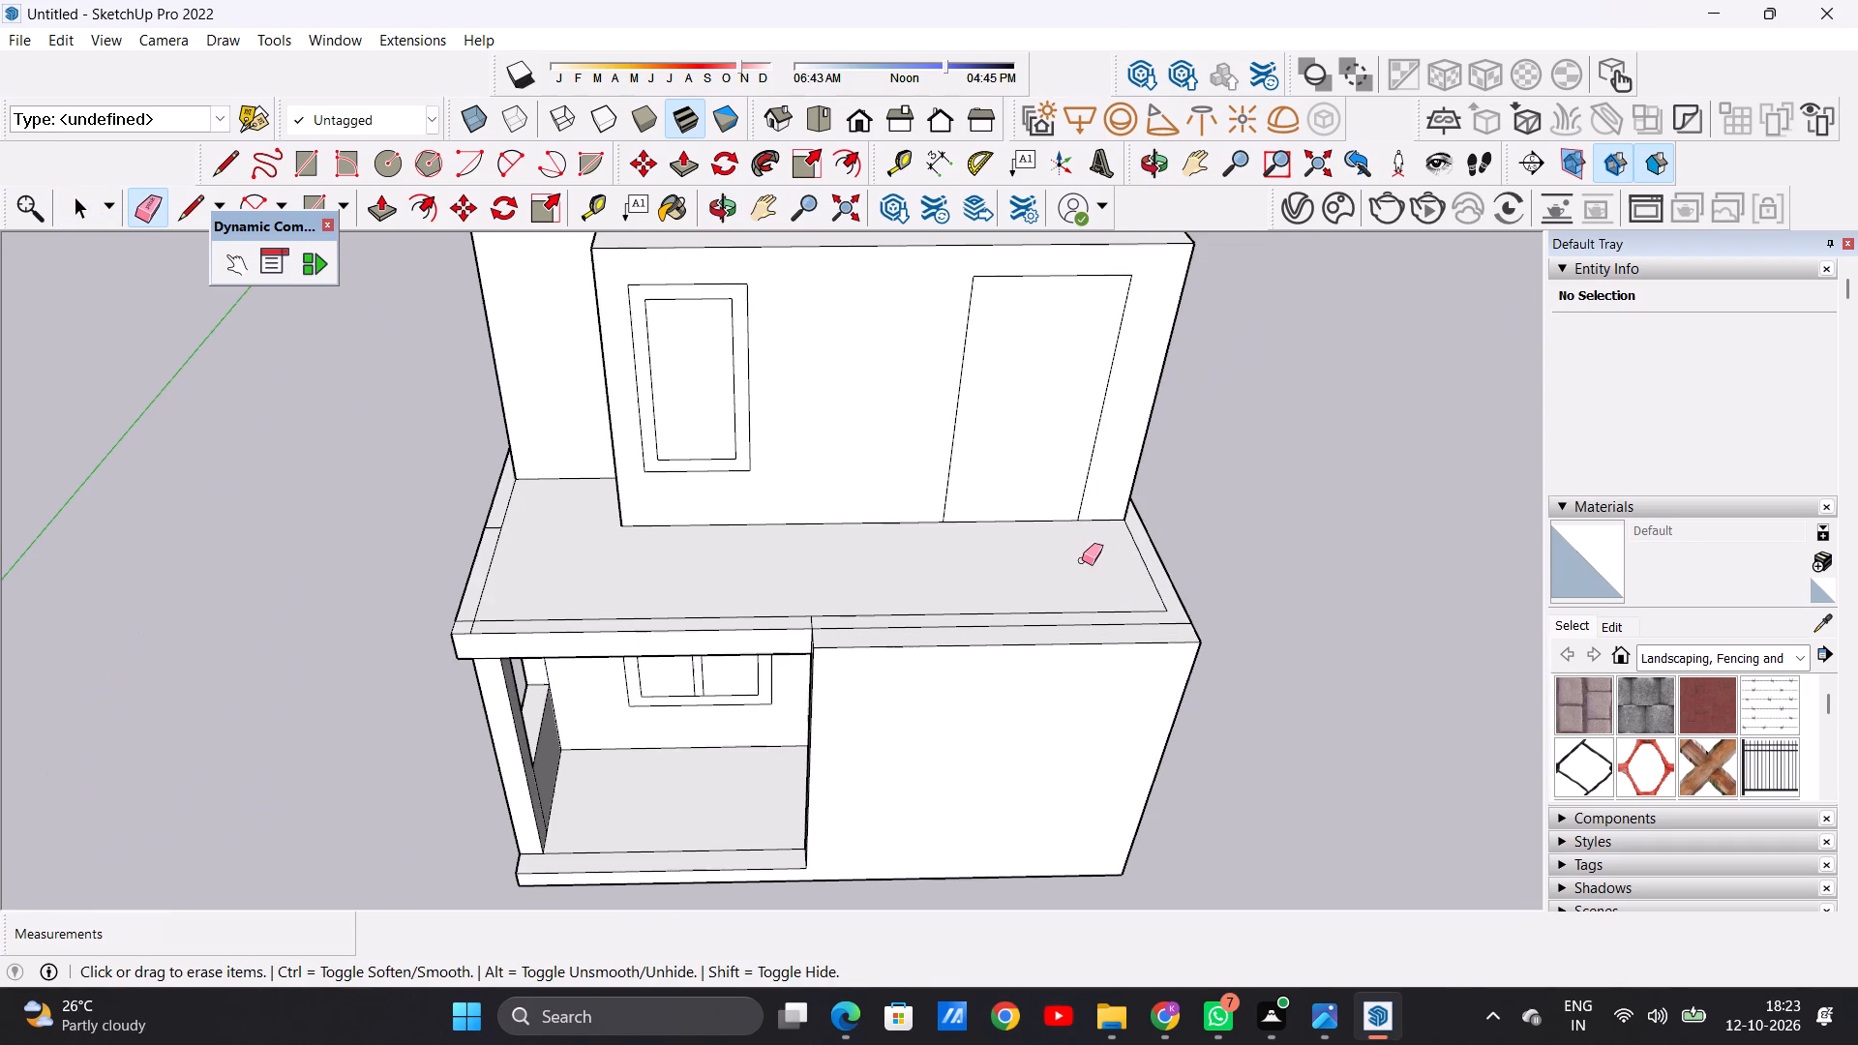
{"action": "key", "text": "space"}
Offset the upper-floor door rectangle inward about 7 7/16" for the frame.
{"action": "scroll", "coordinate": [780, 590], "scroll_direction": "down", "scroll_amount": 5}
{"action": "middle_click_drag", "start_coordinate": [890, 578], "coordinate": [820, 380]}
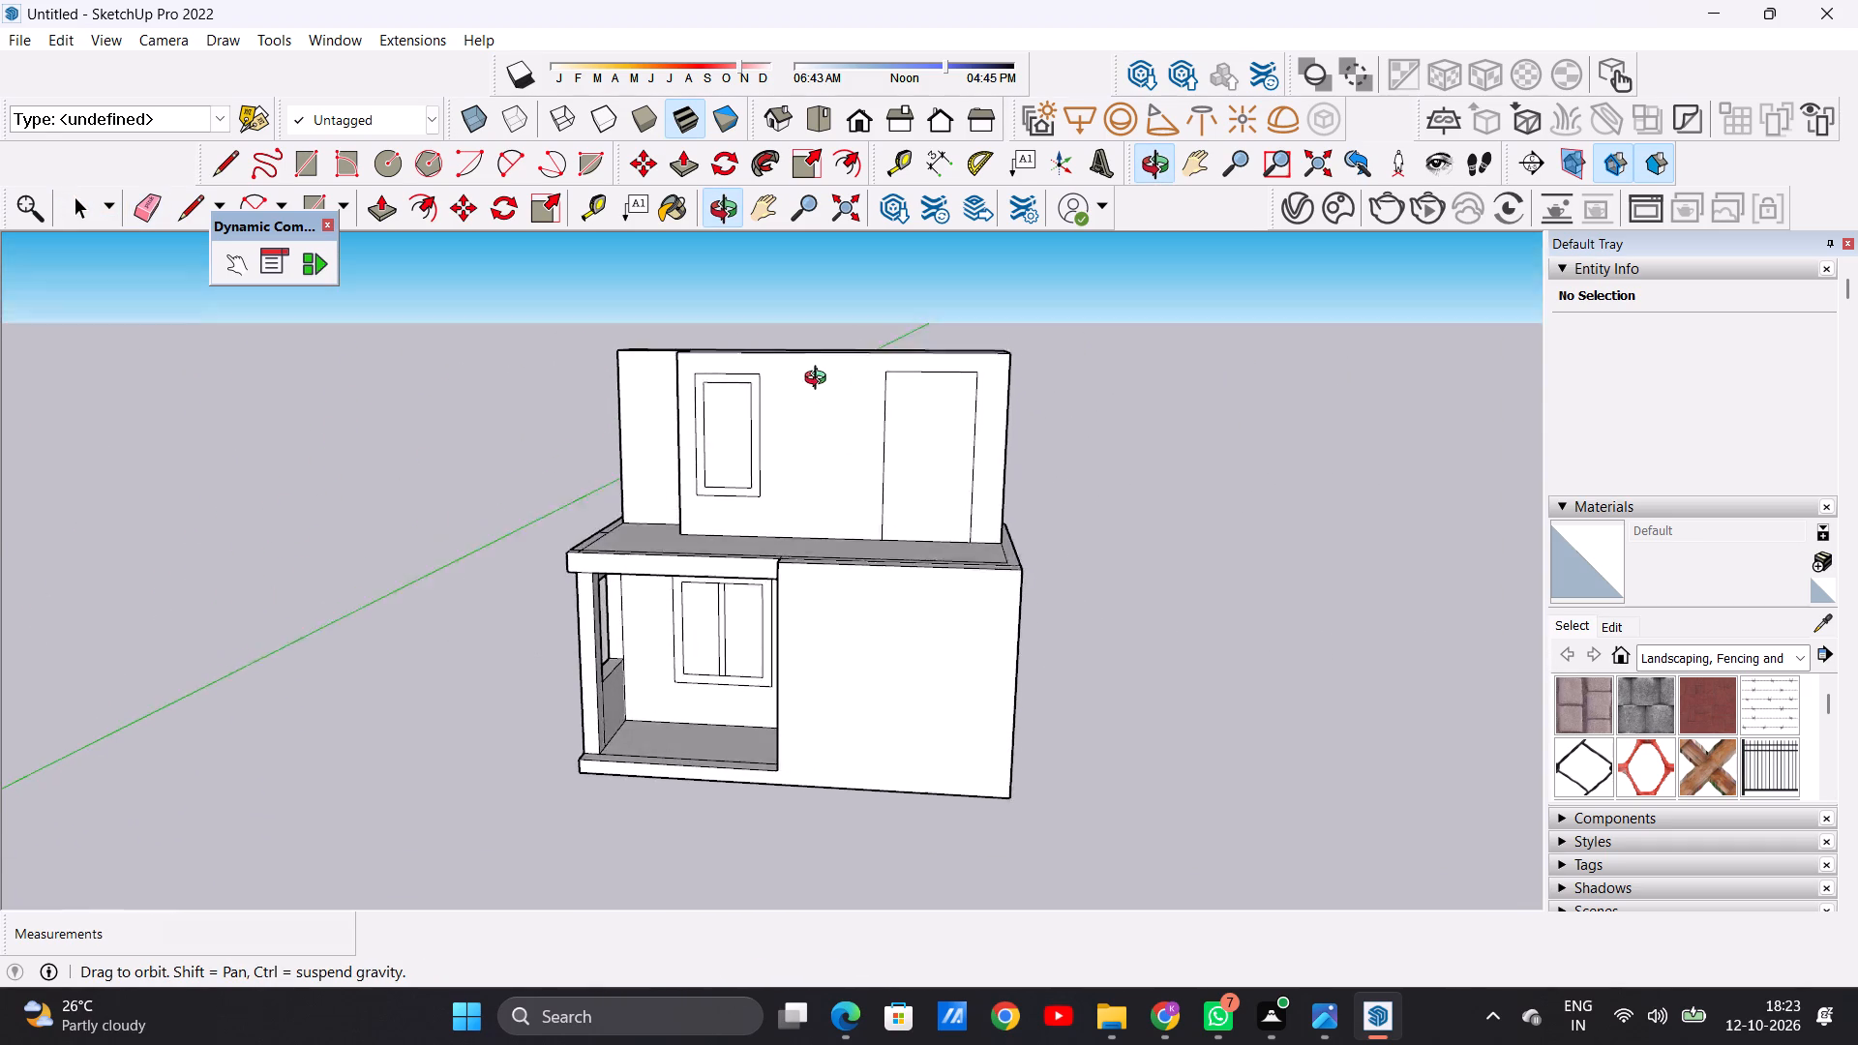
{"action": "middle_click_drag", "start_coordinate": [820, 380], "coordinate": [827, 343]}
{"action": "scroll", "coordinate": [942, 450], "scroll_direction": "up", "scroll_amount": 4}
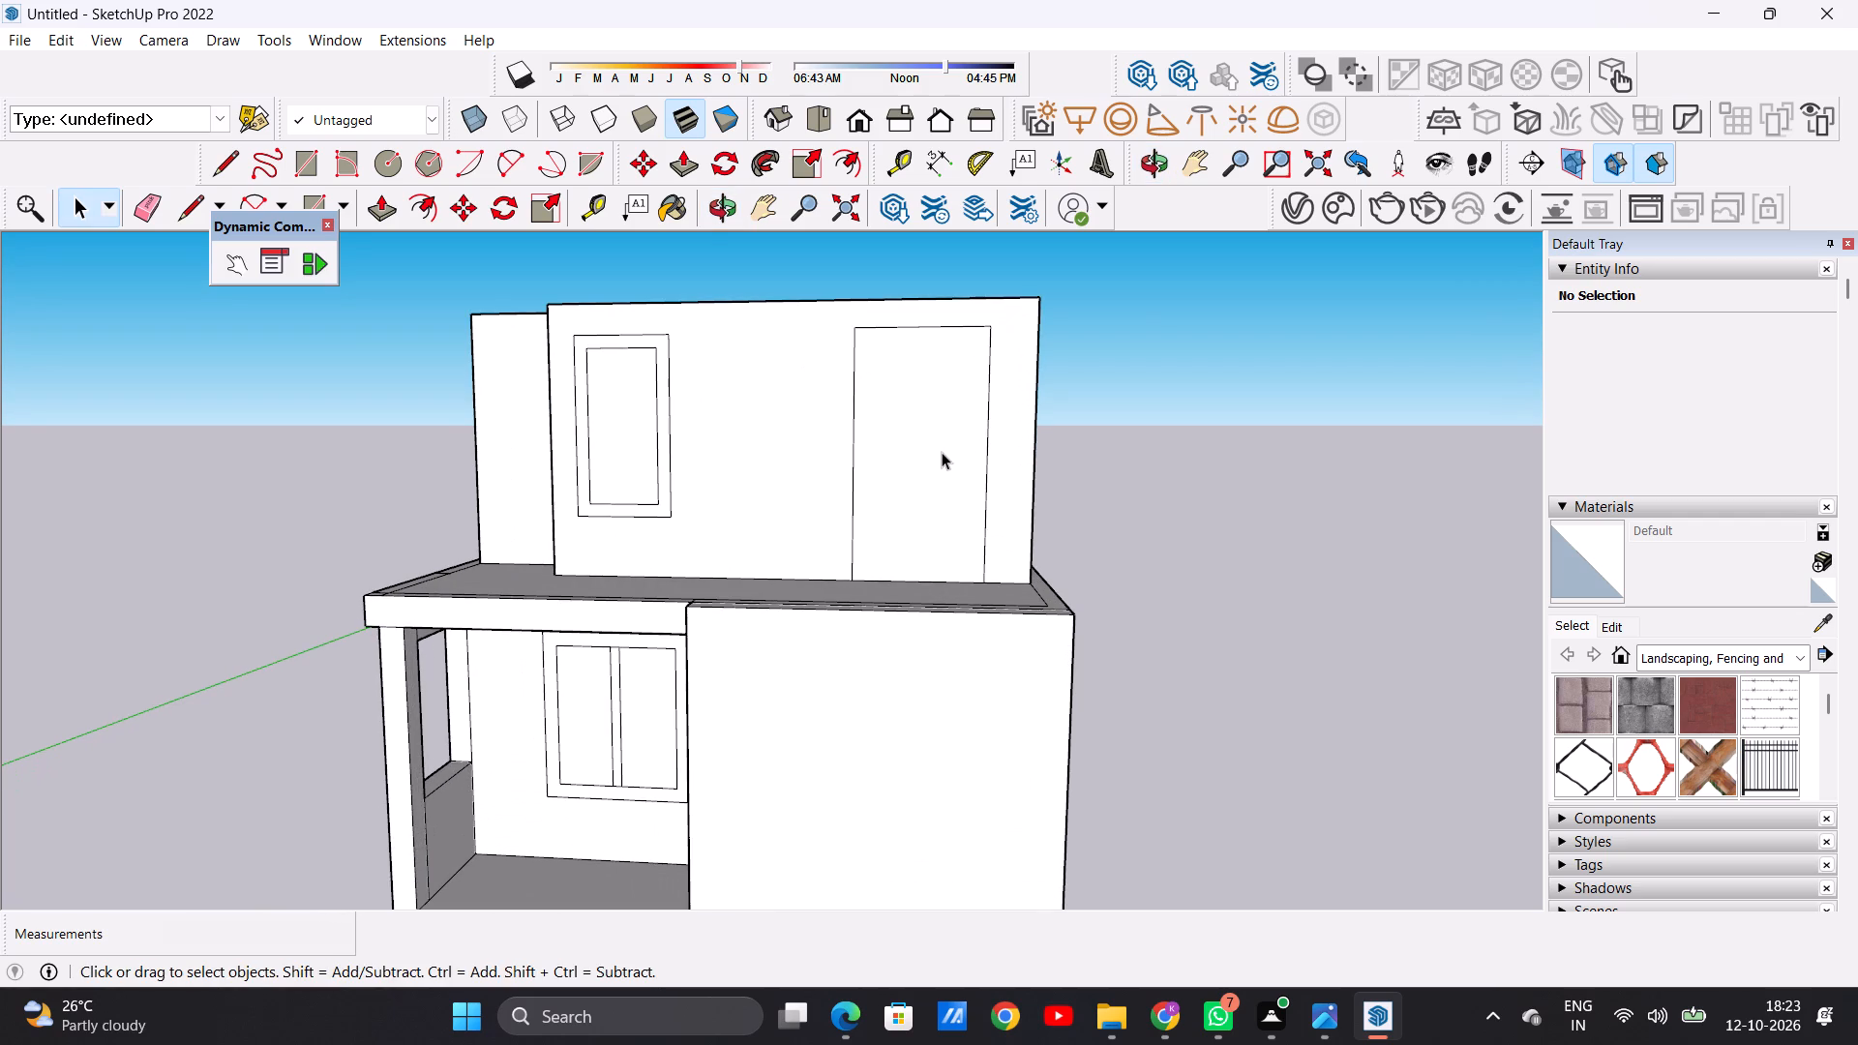
{"action": "type", "text": "OF"}
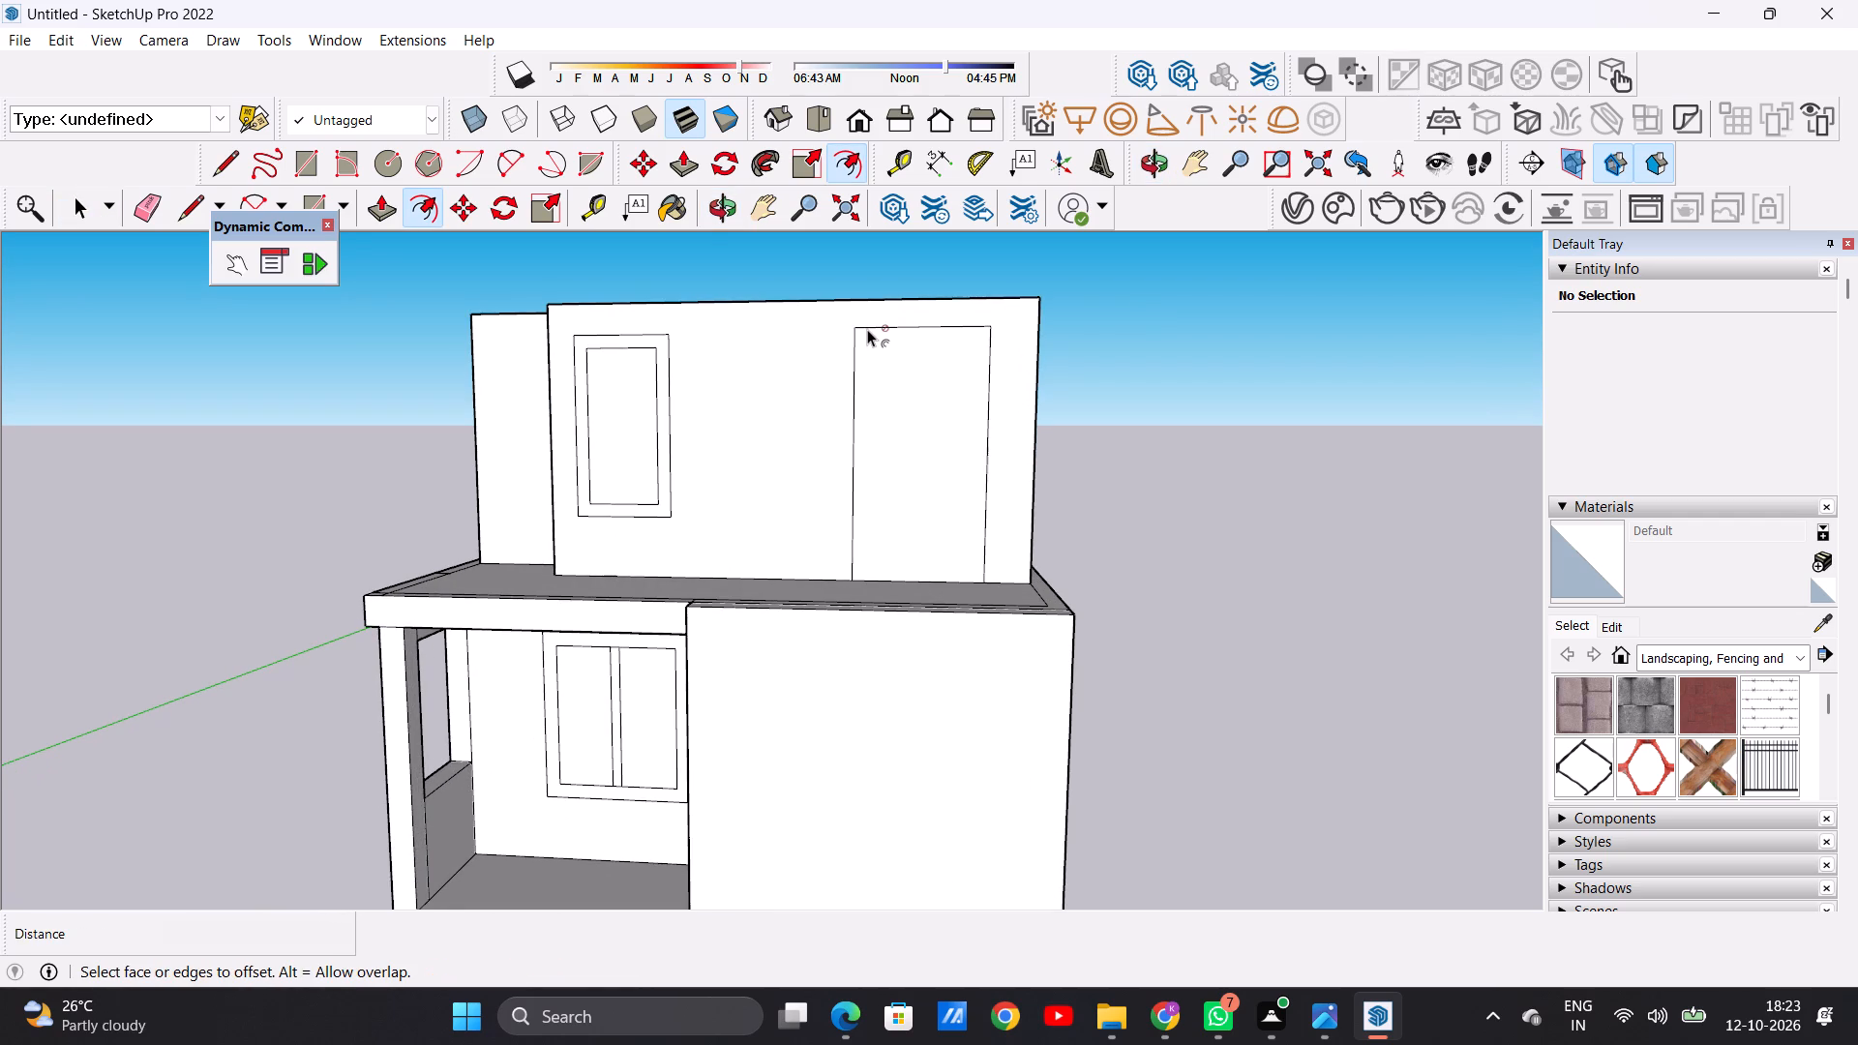
{"action": "left_click", "coordinate": [867, 336]}
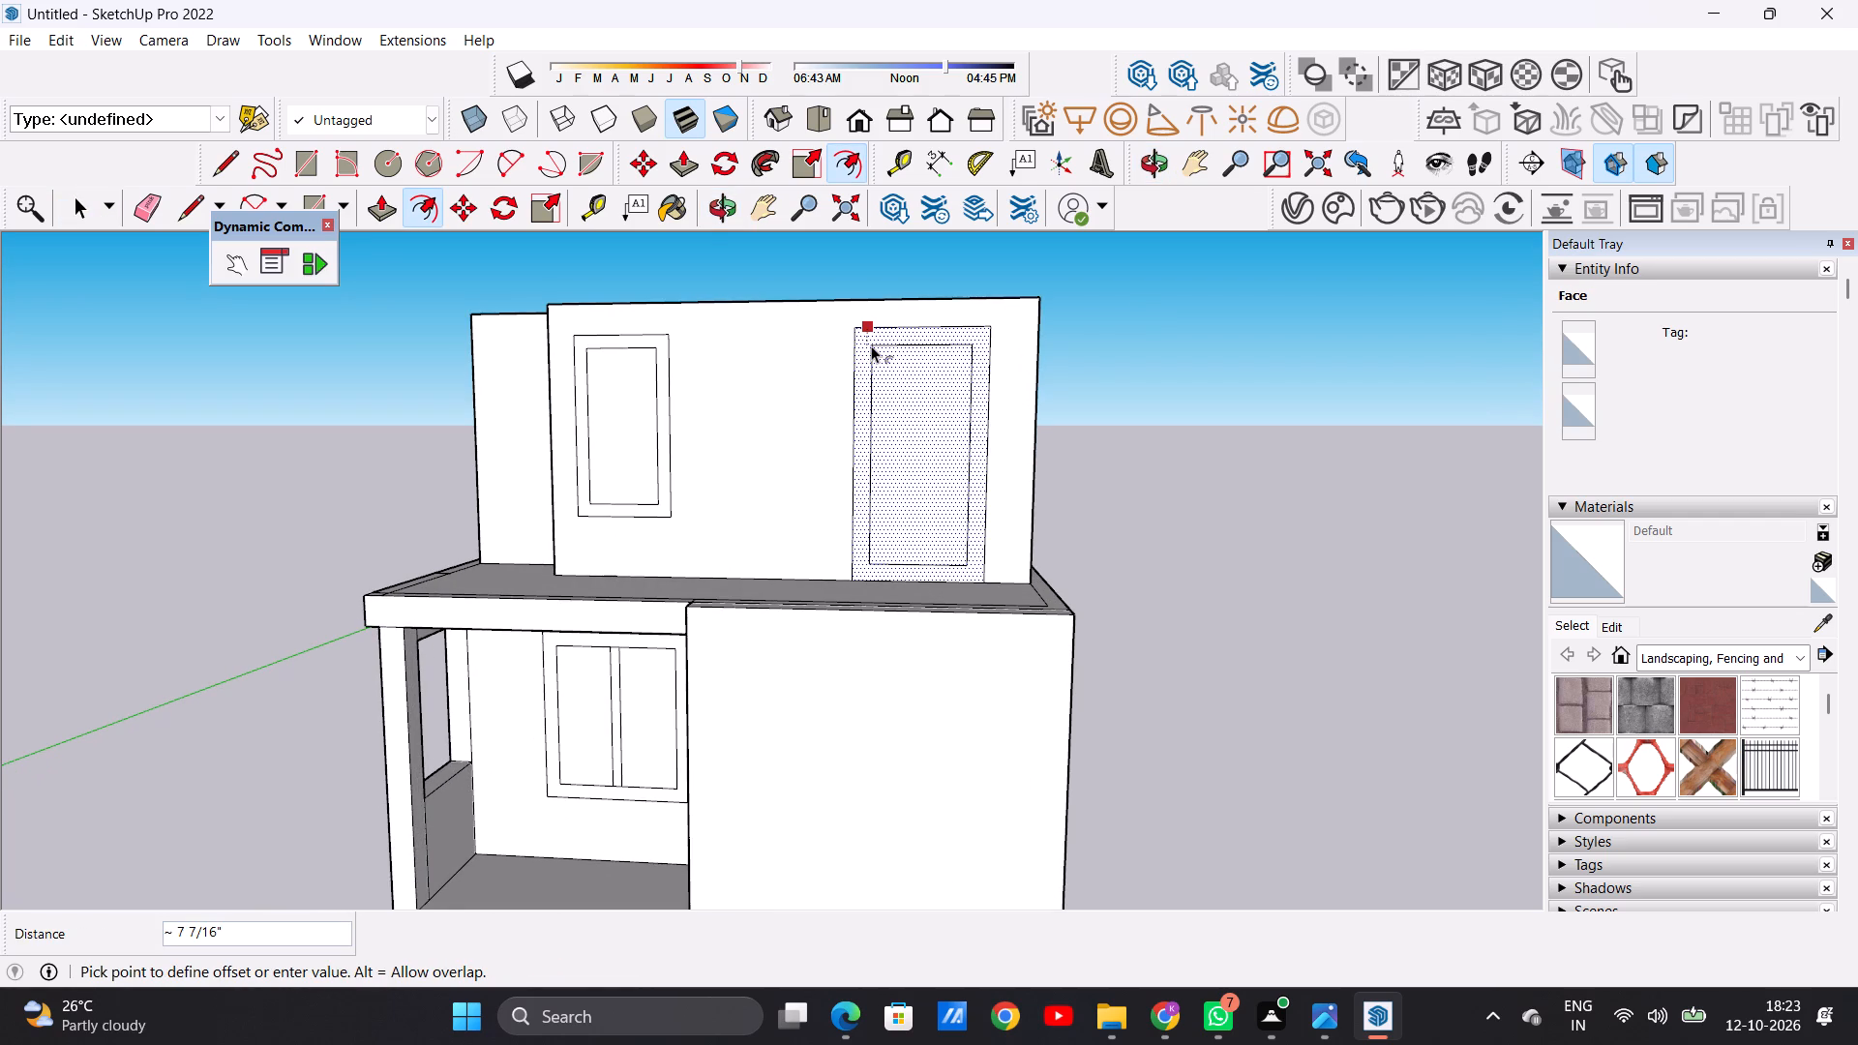
{"action": "left_click", "coordinate": [871, 345]}
{"action": "key", "text": "space"}
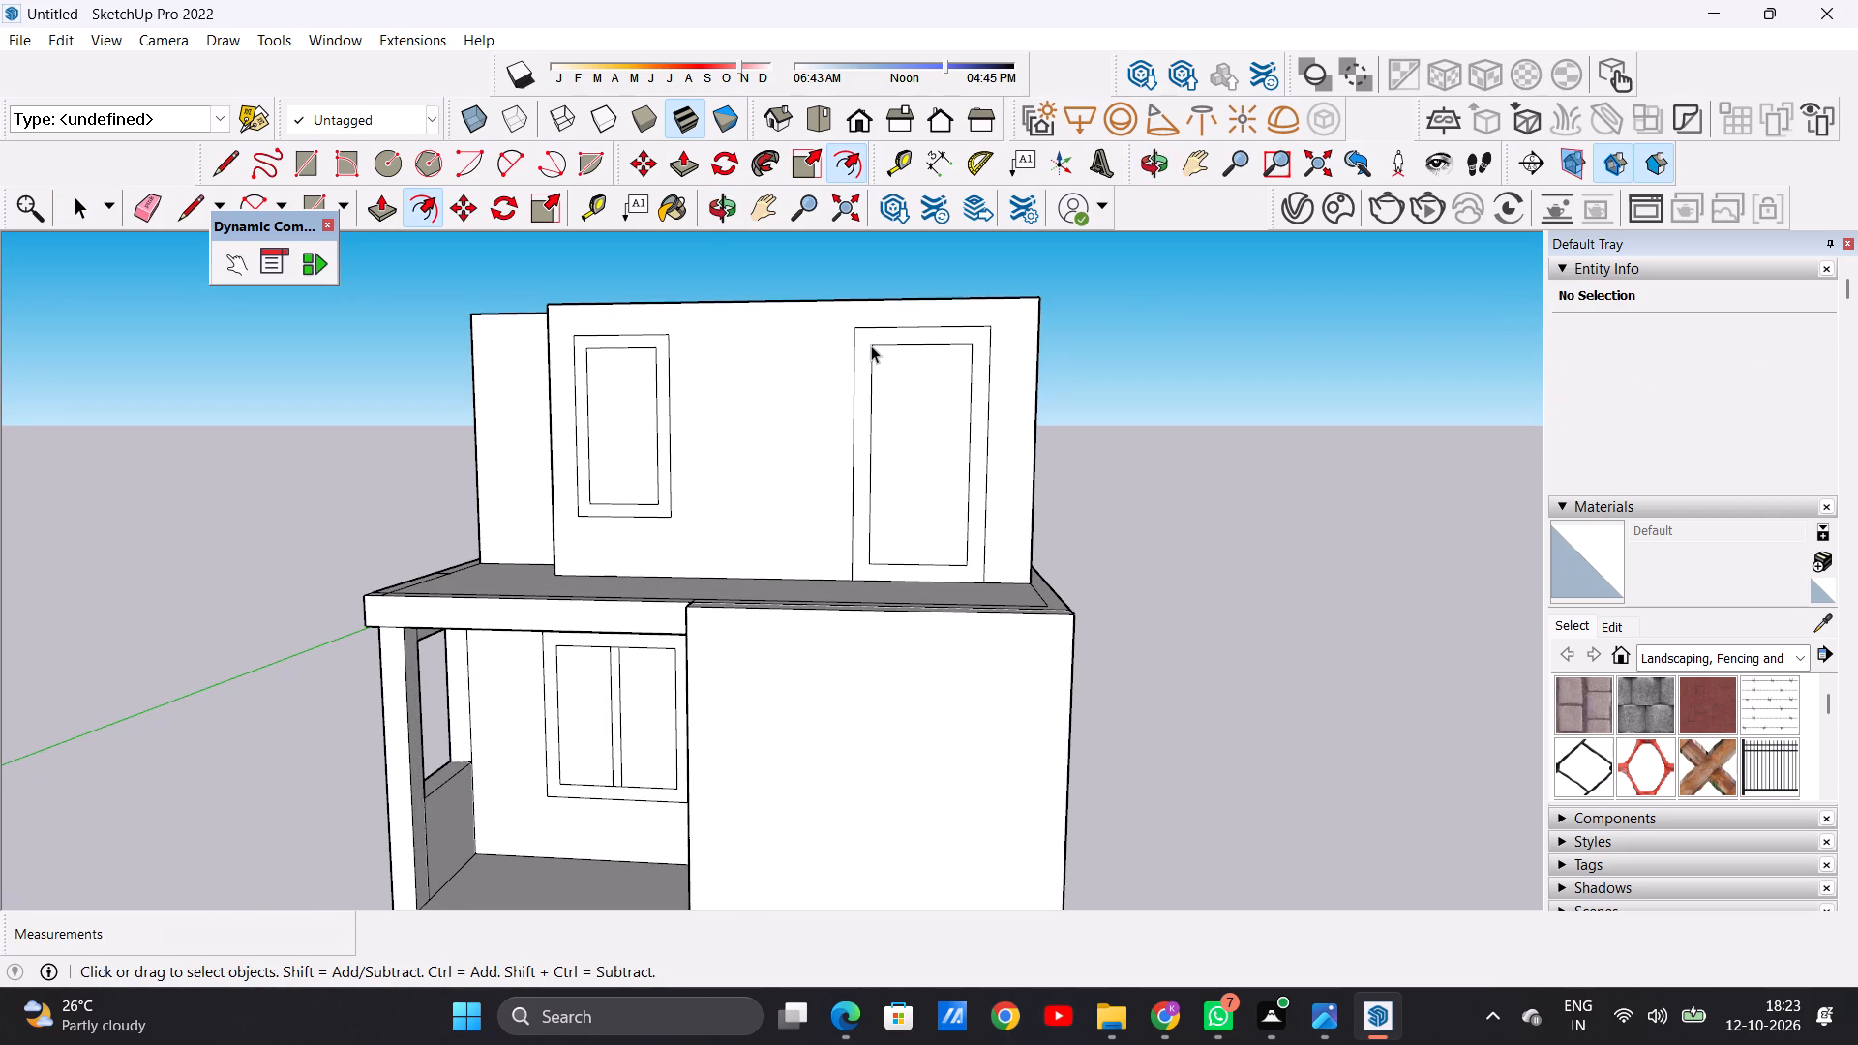
Draw a narrow upright handle rectangle about 2' 3 11/16" by 3 5/8" inside the door panel, near its window-side edge.
{"action": "key", "text": "d"}
{"action": "key", "text": "r"}
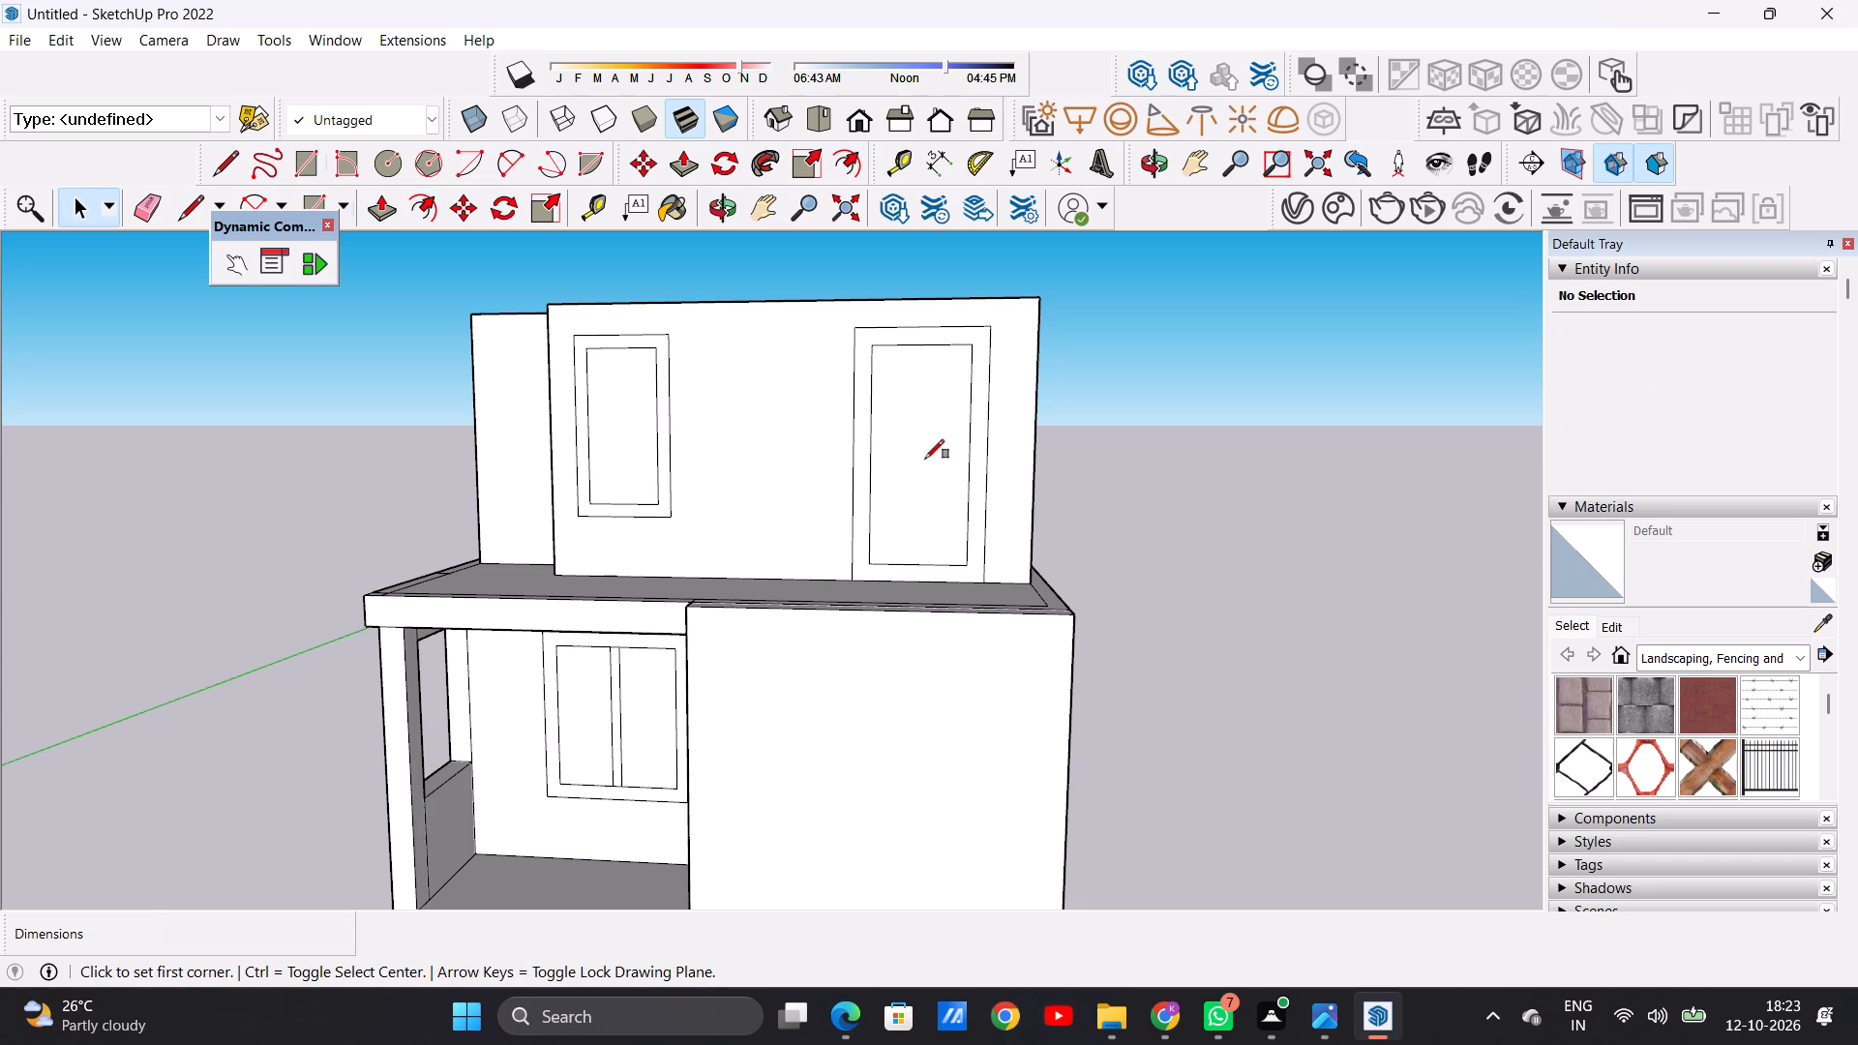
{"action": "scroll", "coordinate": [923, 459], "scroll_direction": "up", "scroll_amount": 6}
{"action": "left_click", "coordinate": [843, 368]}
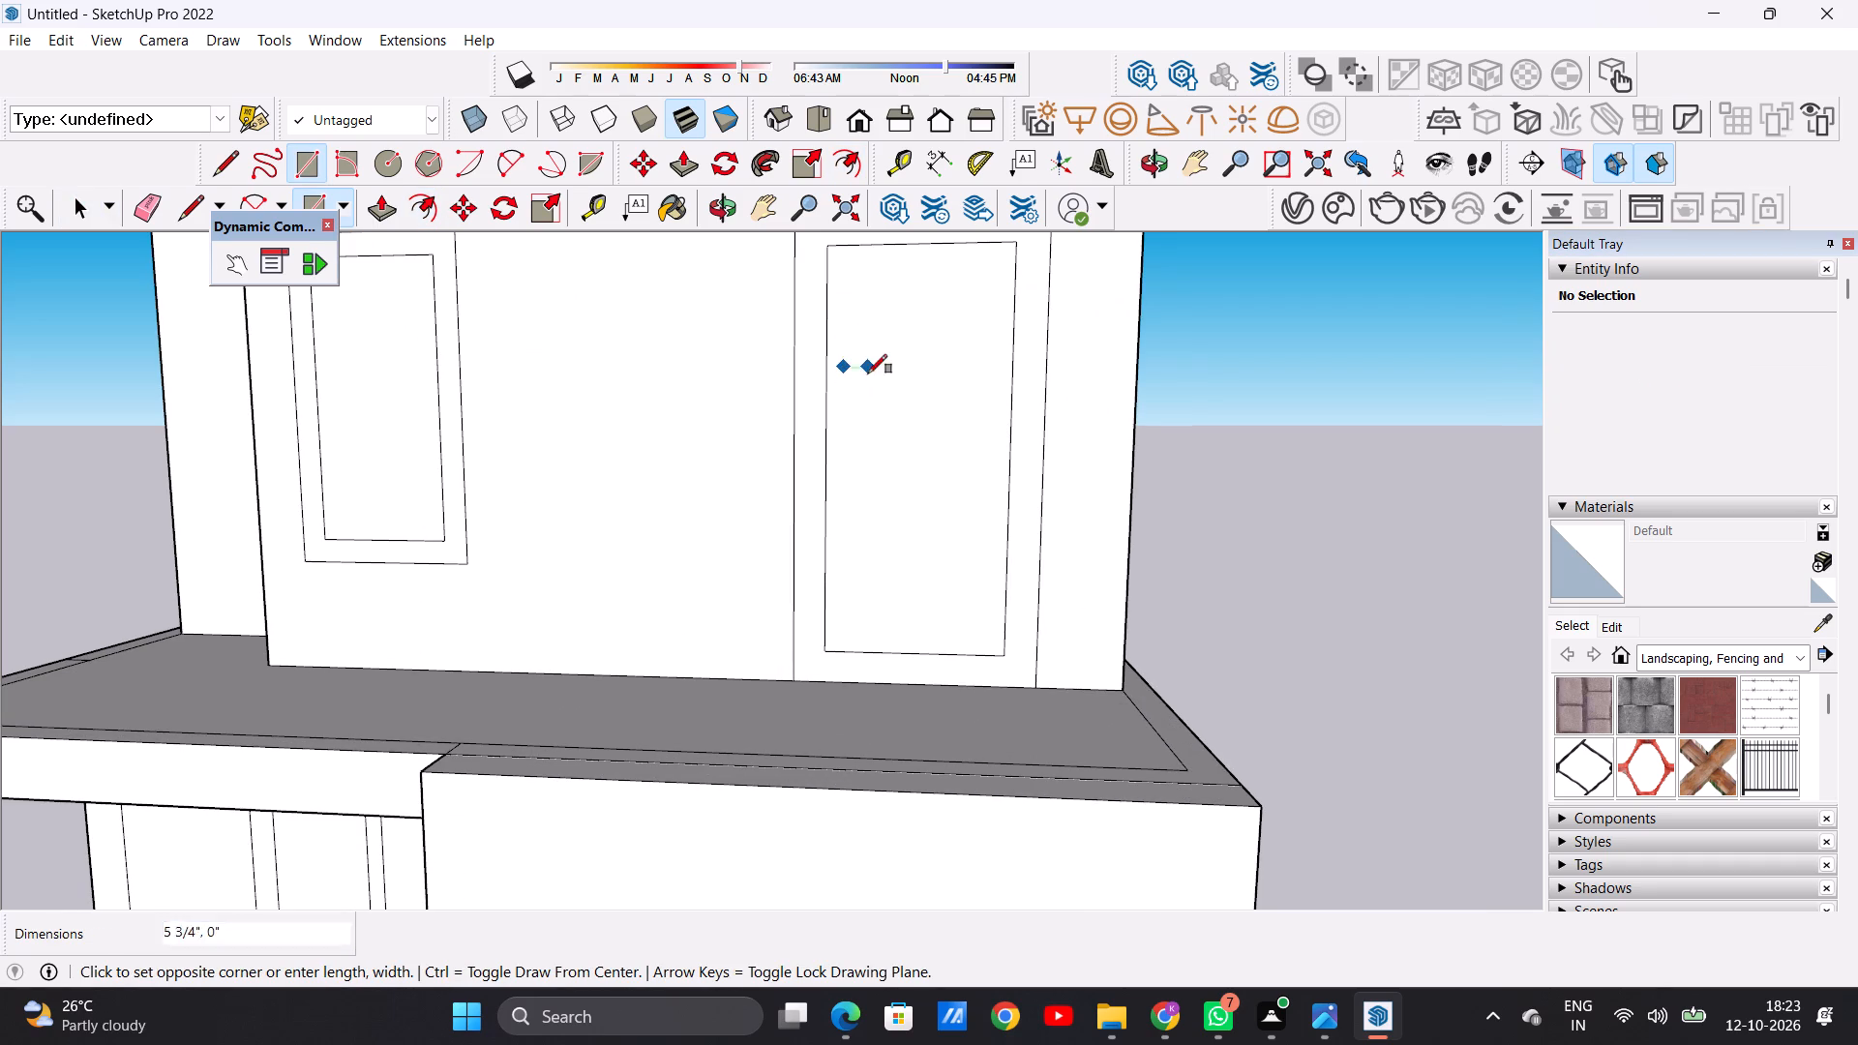
{"action": "left_click", "coordinate": [857, 489]}
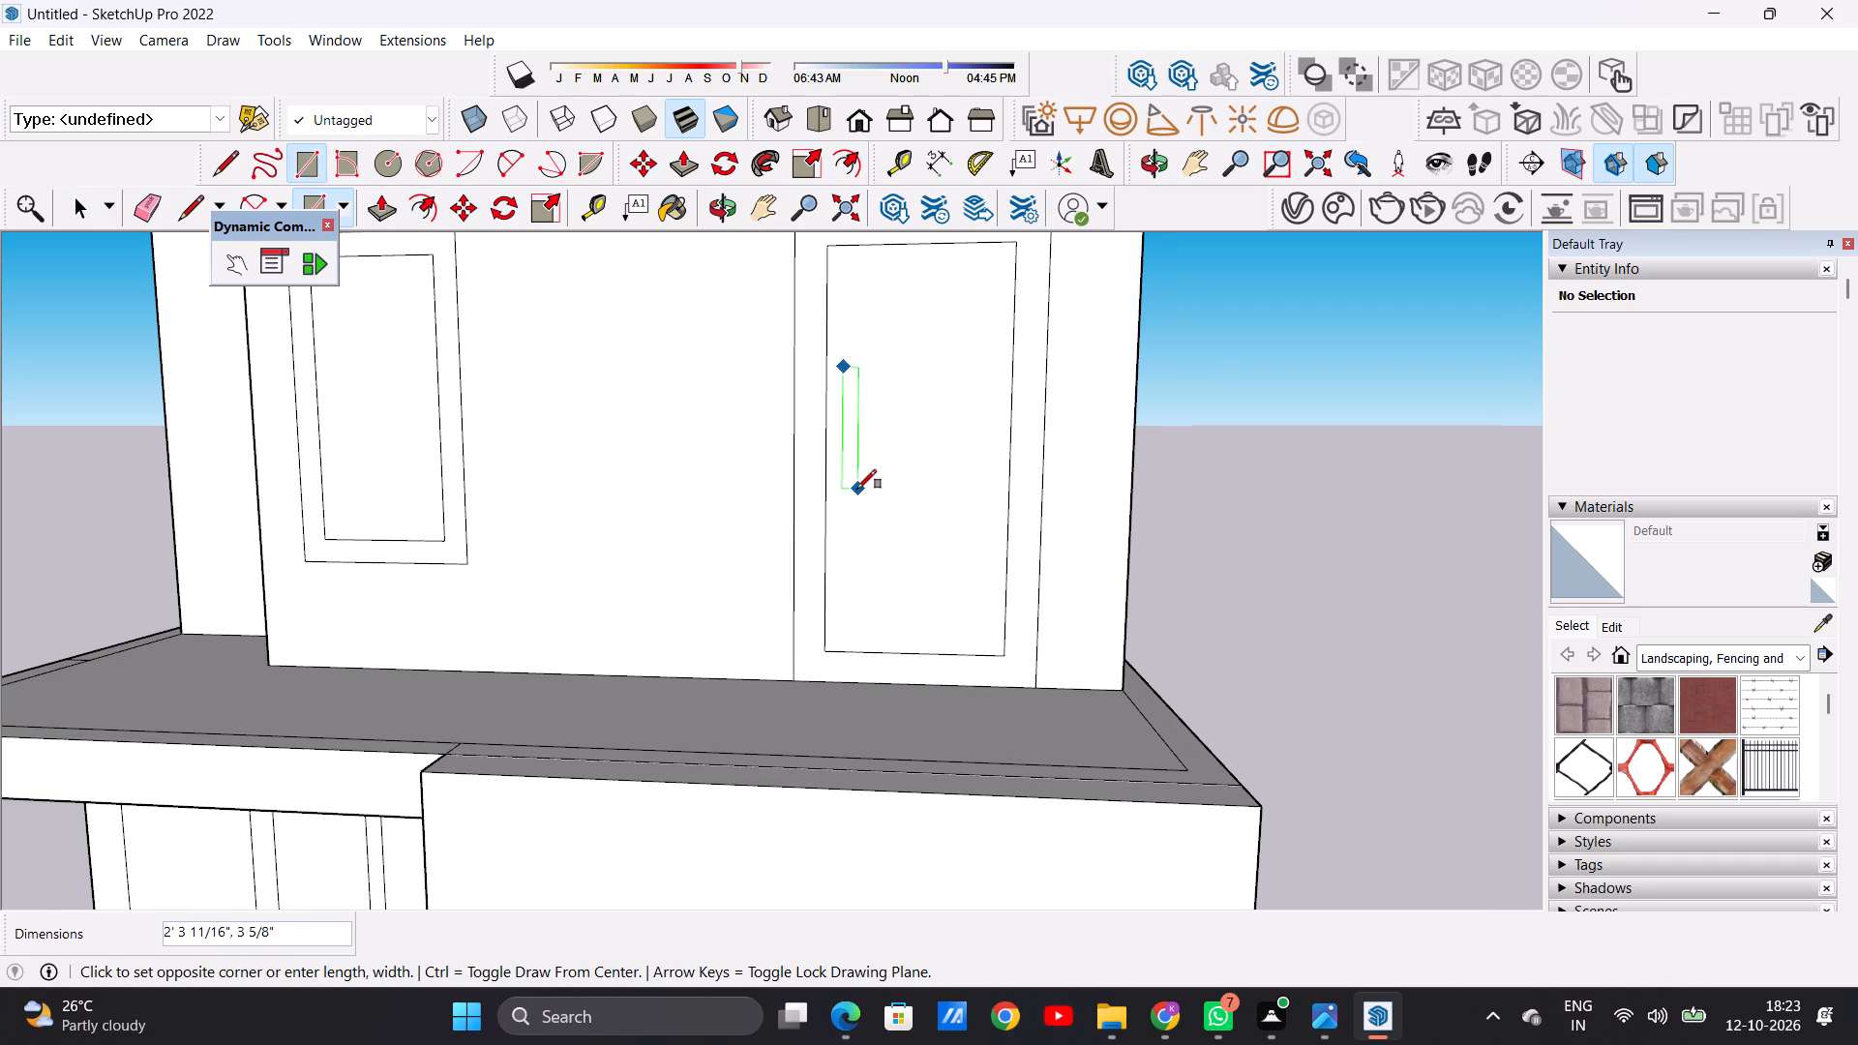
{"action": "key", "text": "space"}
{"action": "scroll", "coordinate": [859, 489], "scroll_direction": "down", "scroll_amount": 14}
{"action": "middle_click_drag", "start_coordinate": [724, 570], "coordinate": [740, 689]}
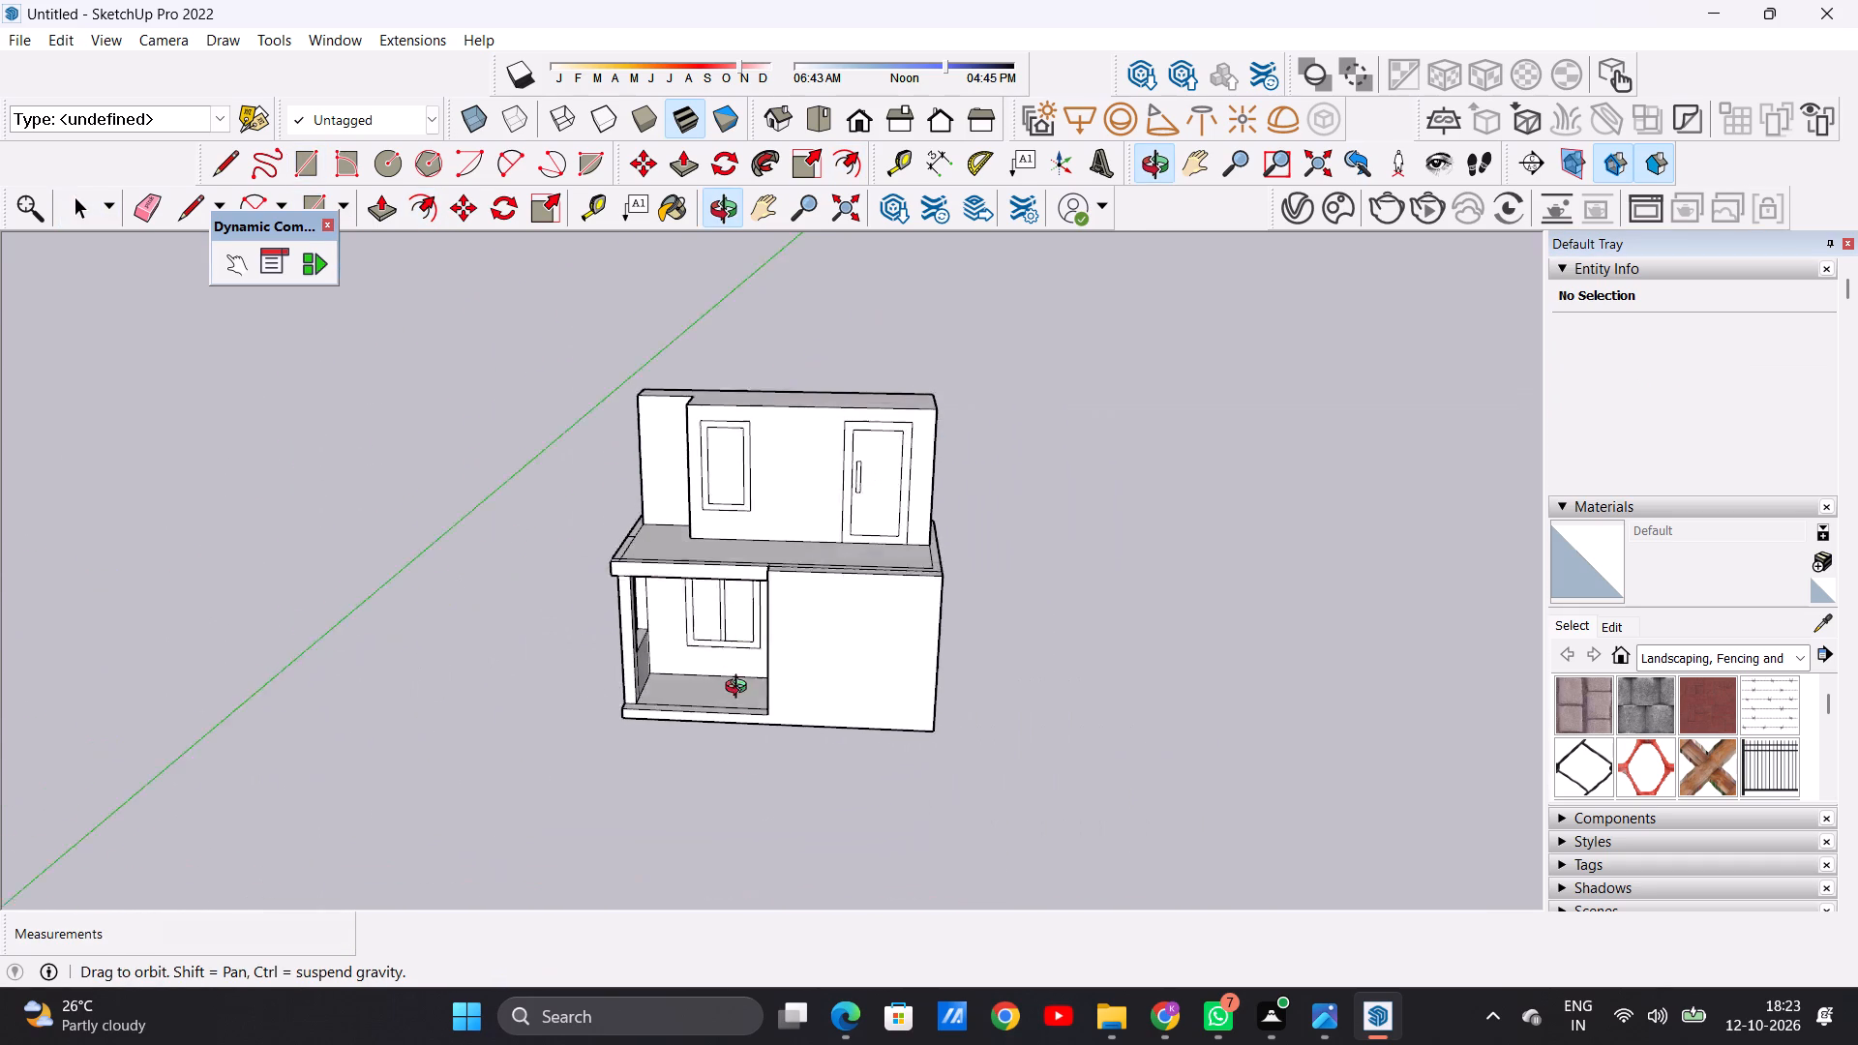
Push/Pull the L-shaped slab border on the door side of the terrace up 10' to form the upper-floor walls.
{"action": "middle_click_drag", "start_coordinate": [740, 689], "coordinate": [757, 895]}
{"action": "scroll", "coordinate": [881, 693], "scroll_direction": "up", "scroll_amount": 1}
{"action": "scroll", "coordinate": [881, 692], "scroll_direction": "down", "scroll_amount": 1}
{"action": "scroll", "coordinate": [884, 685], "scroll_direction": "up", "scroll_amount": 1}
{"action": "scroll", "coordinate": [885, 683], "scroll_direction": "down", "scroll_amount": 1}
{"action": "scroll", "coordinate": [885, 683], "scroll_direction": "up", "scroll_amount": 2}
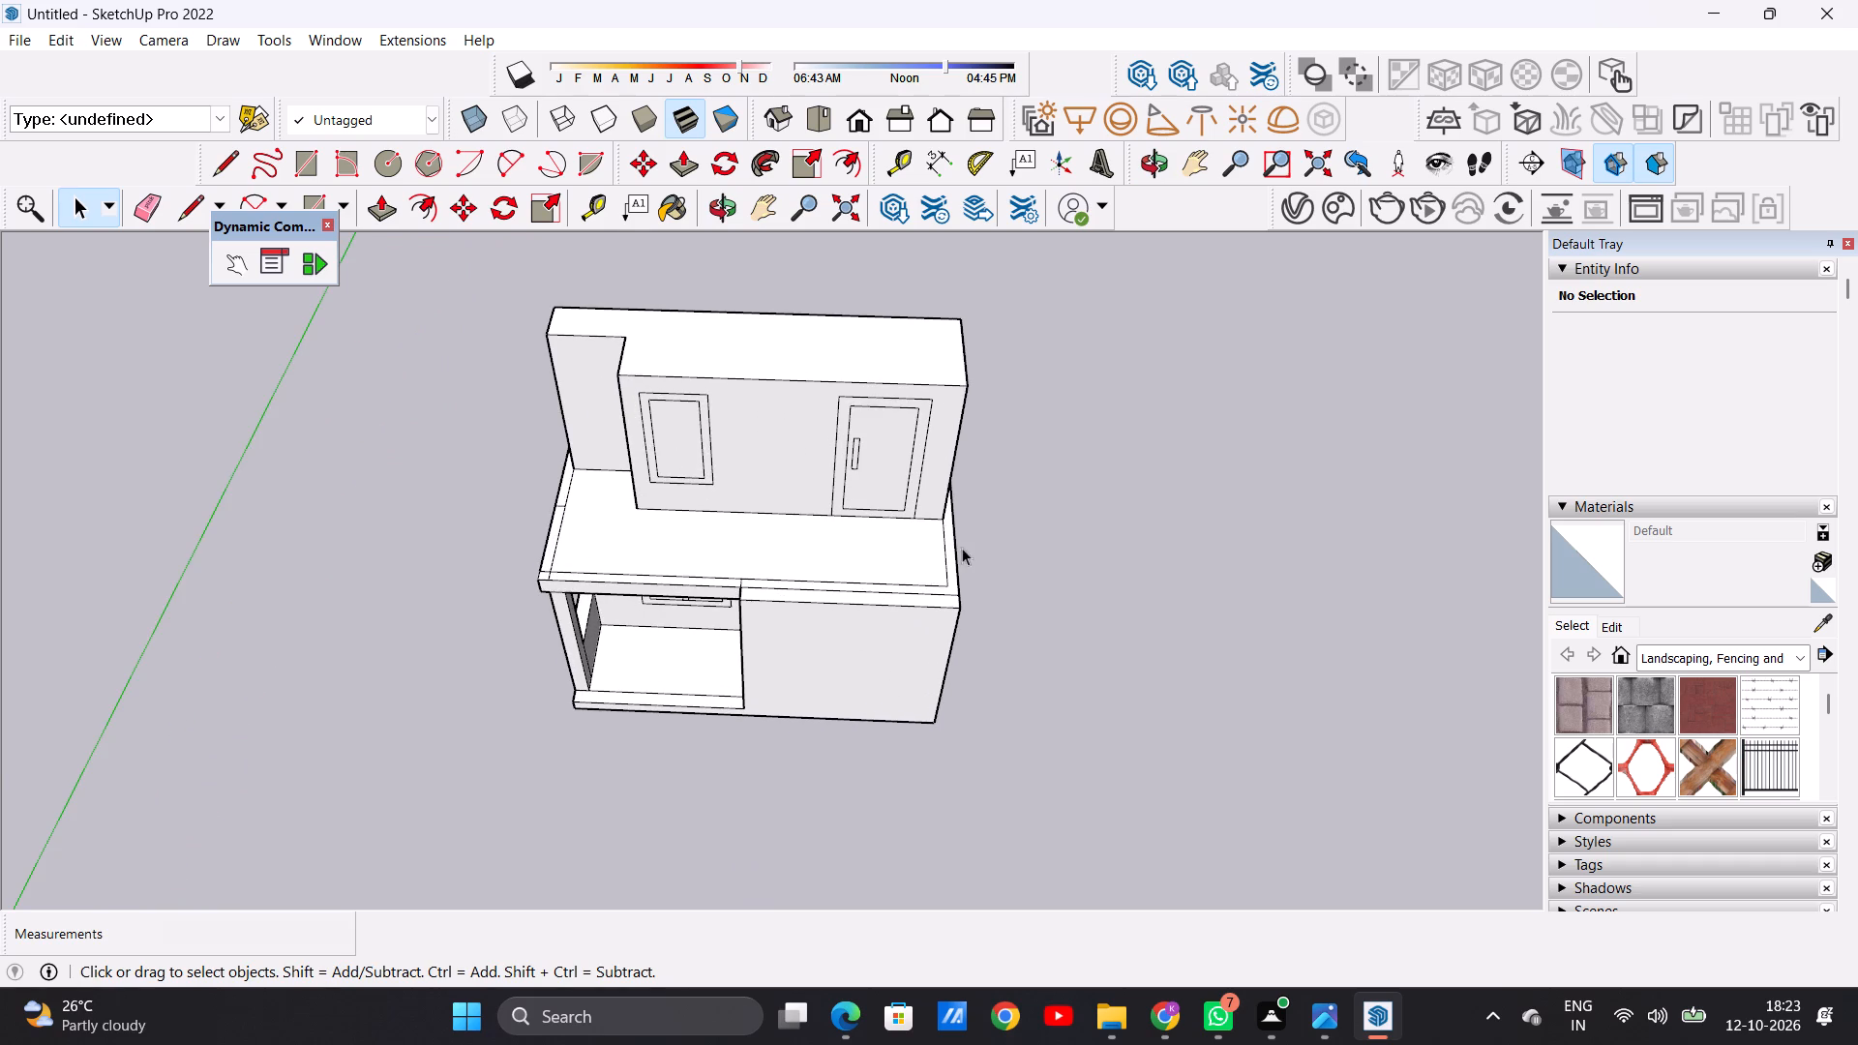
{"action": "scroll", "coordinate": [973, 538], "scroll_direction": "up", "scroll_amount": 5}
{"action": "key", "text": "p"}
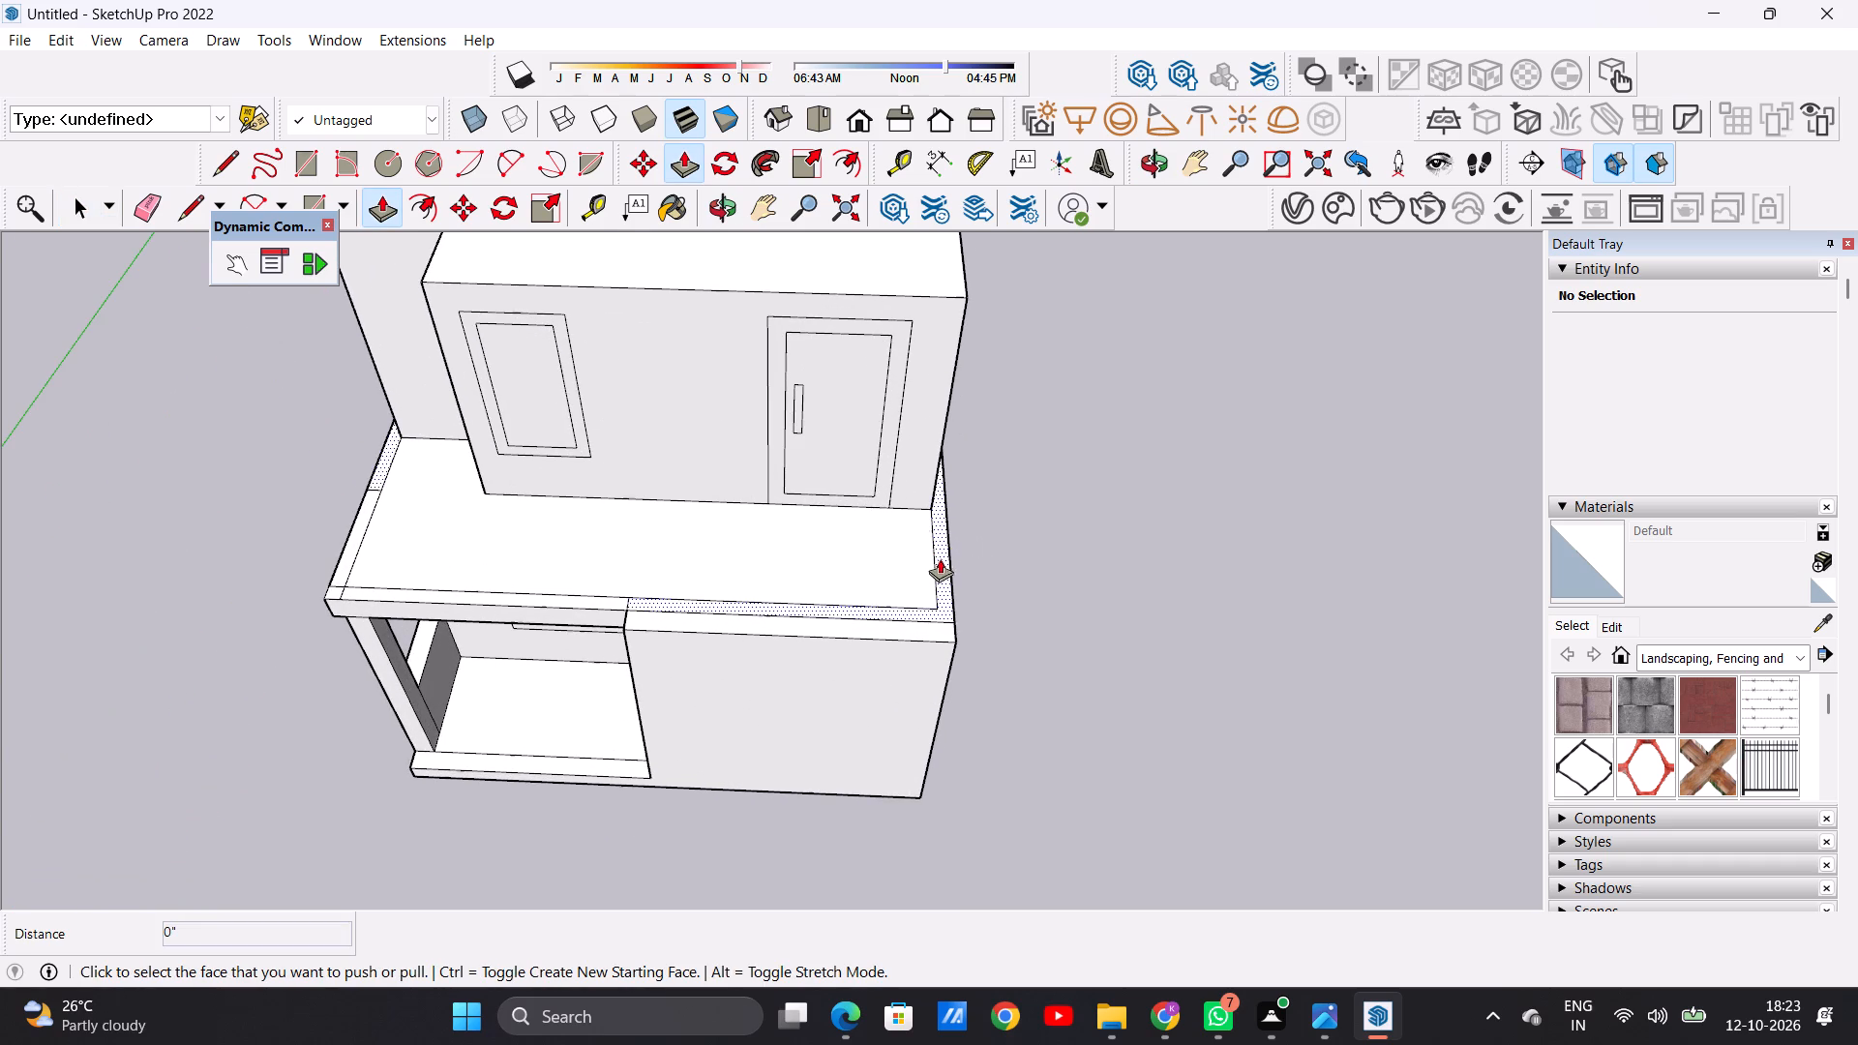
{"action": "scroll", "coordinate": [940, 559], "scroll_direction": "up", "scroll_amount": 6}
{"action": "left_click", "coordinate": [941, 563]}
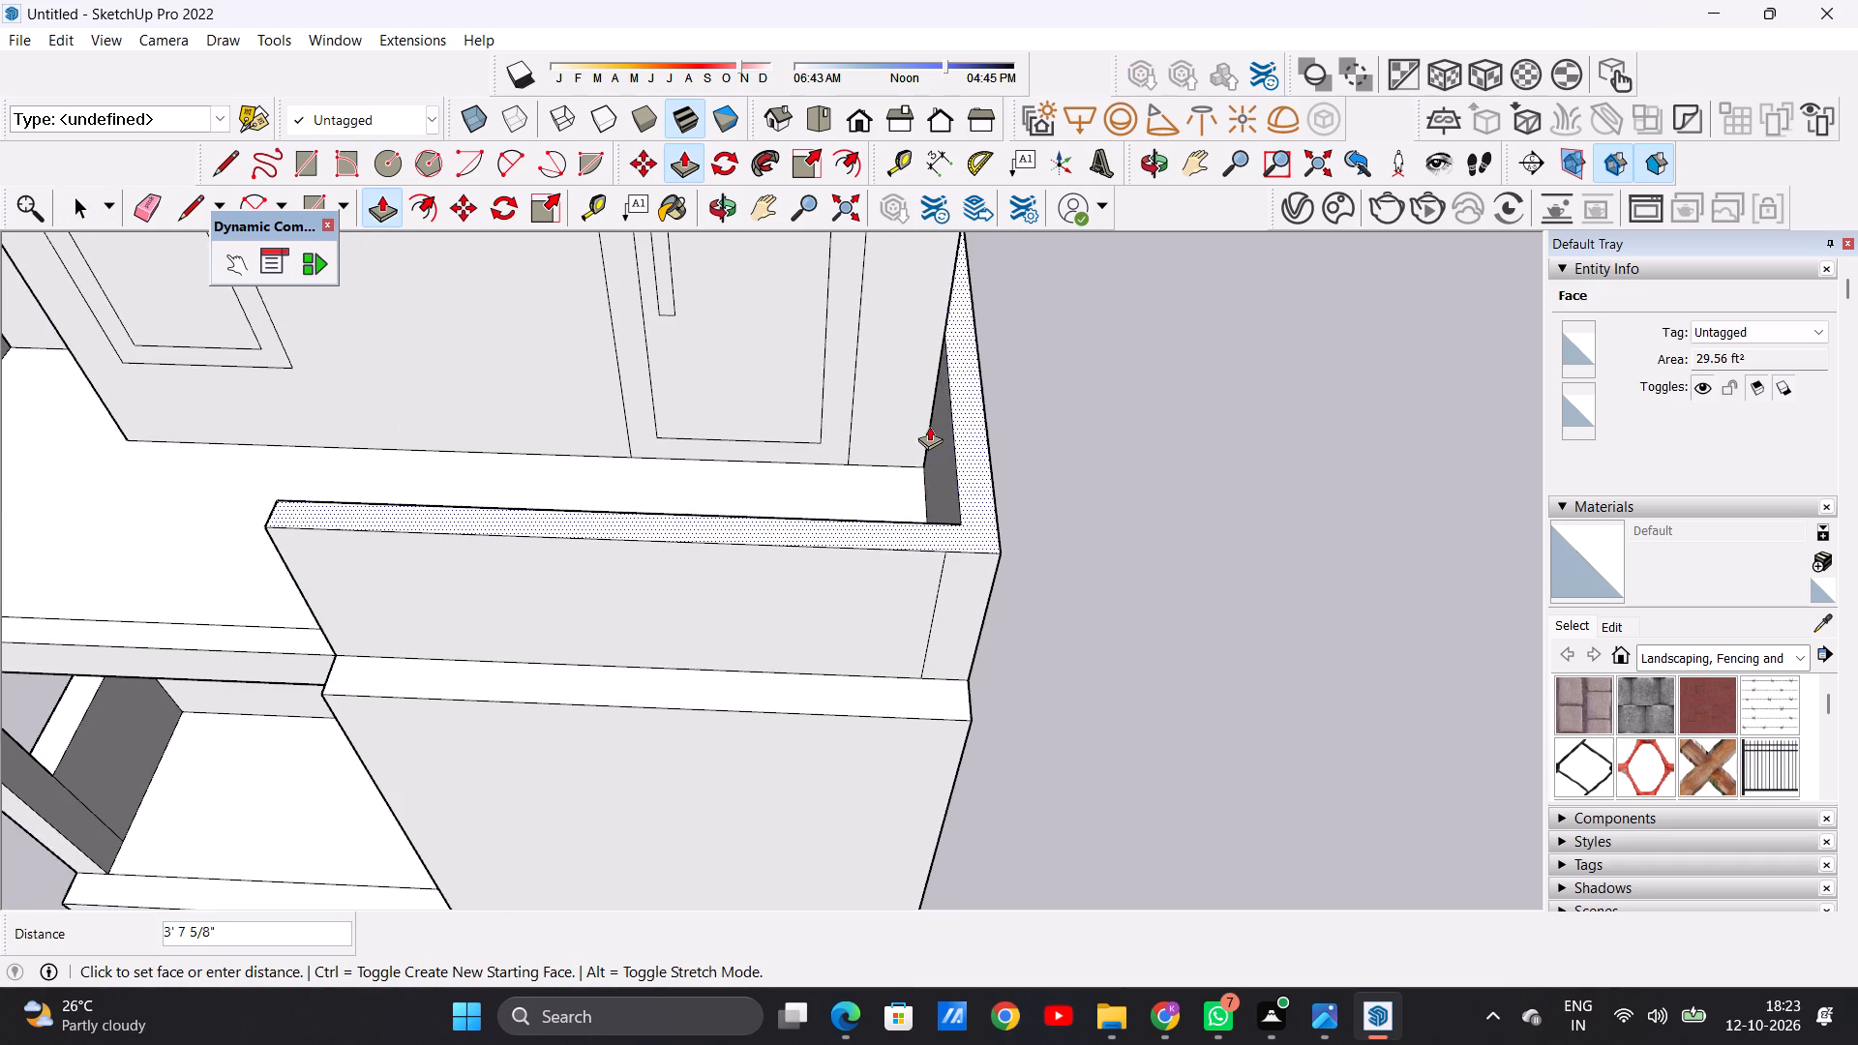
{"action": "scroll", "coordinate": [929, 426], "scroll_direction": "down", "scroll_amount": 9}
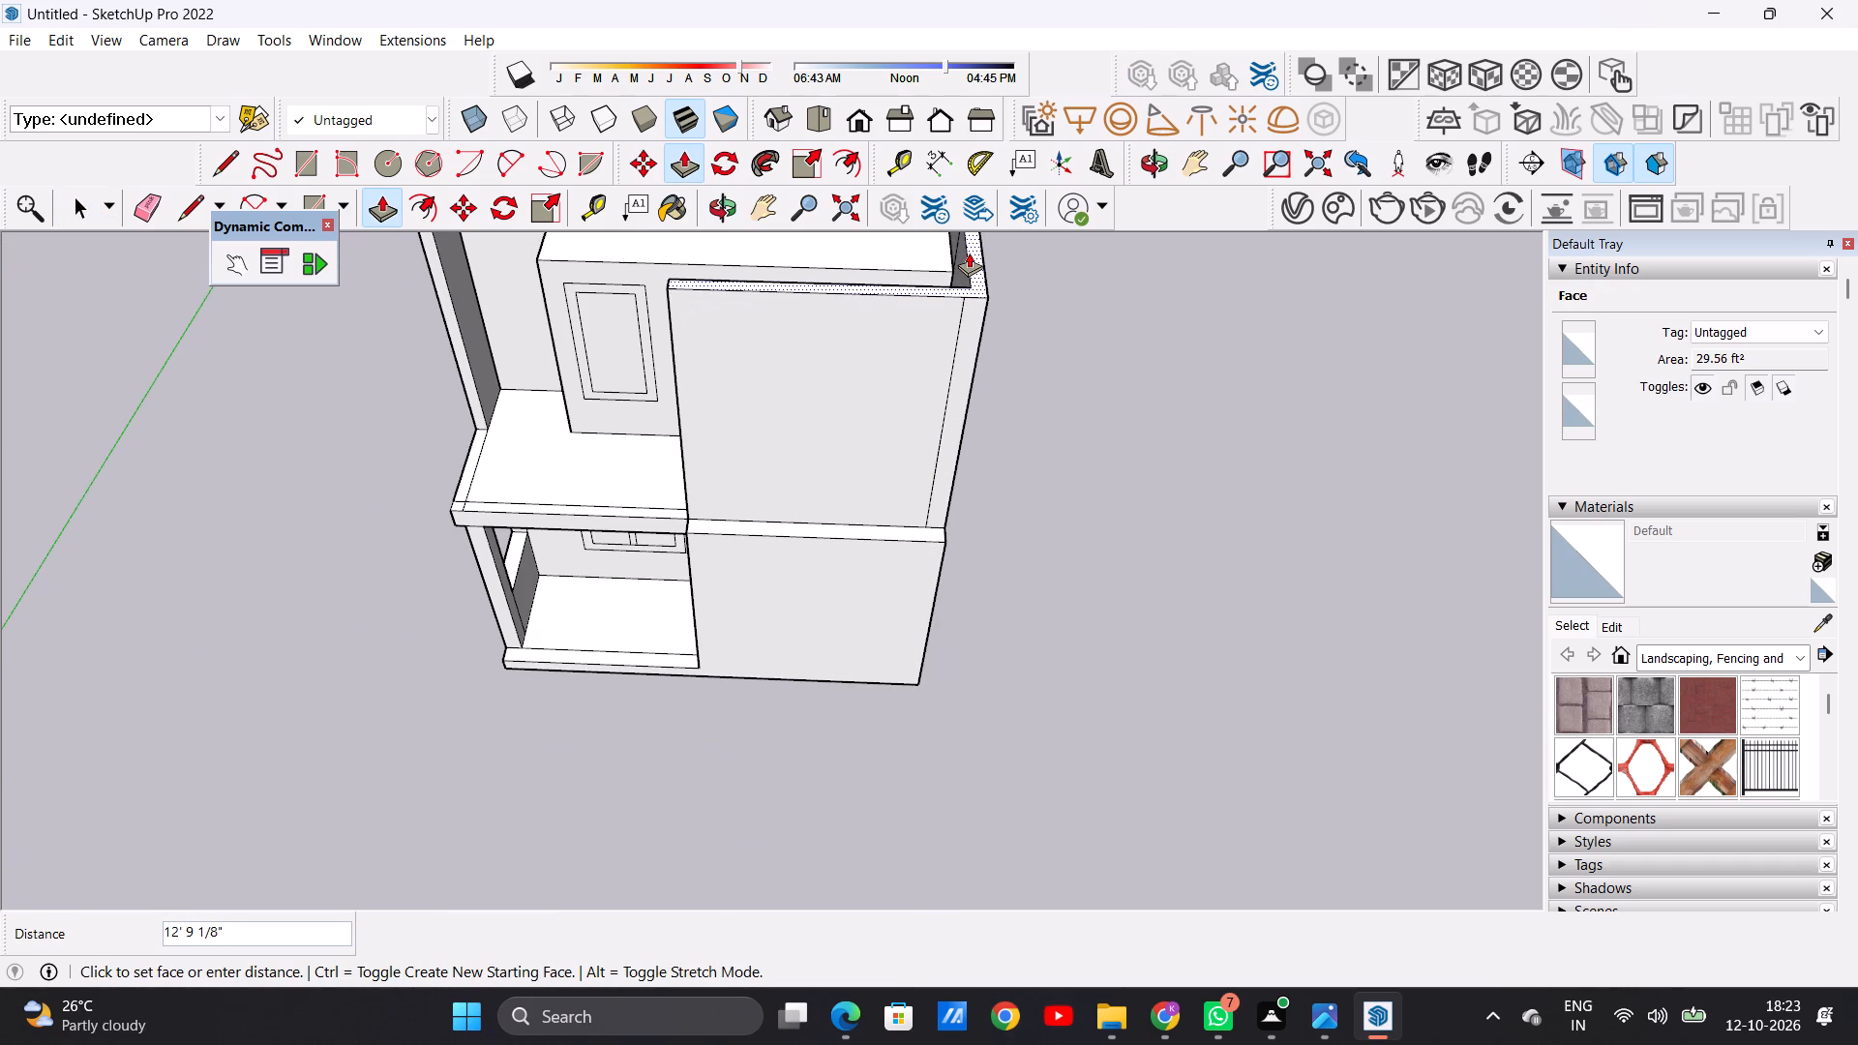
{"action": "type", "text": "10'"}
{"action": "key", "text": "Return"}
{"action": "key", "text": "space"}
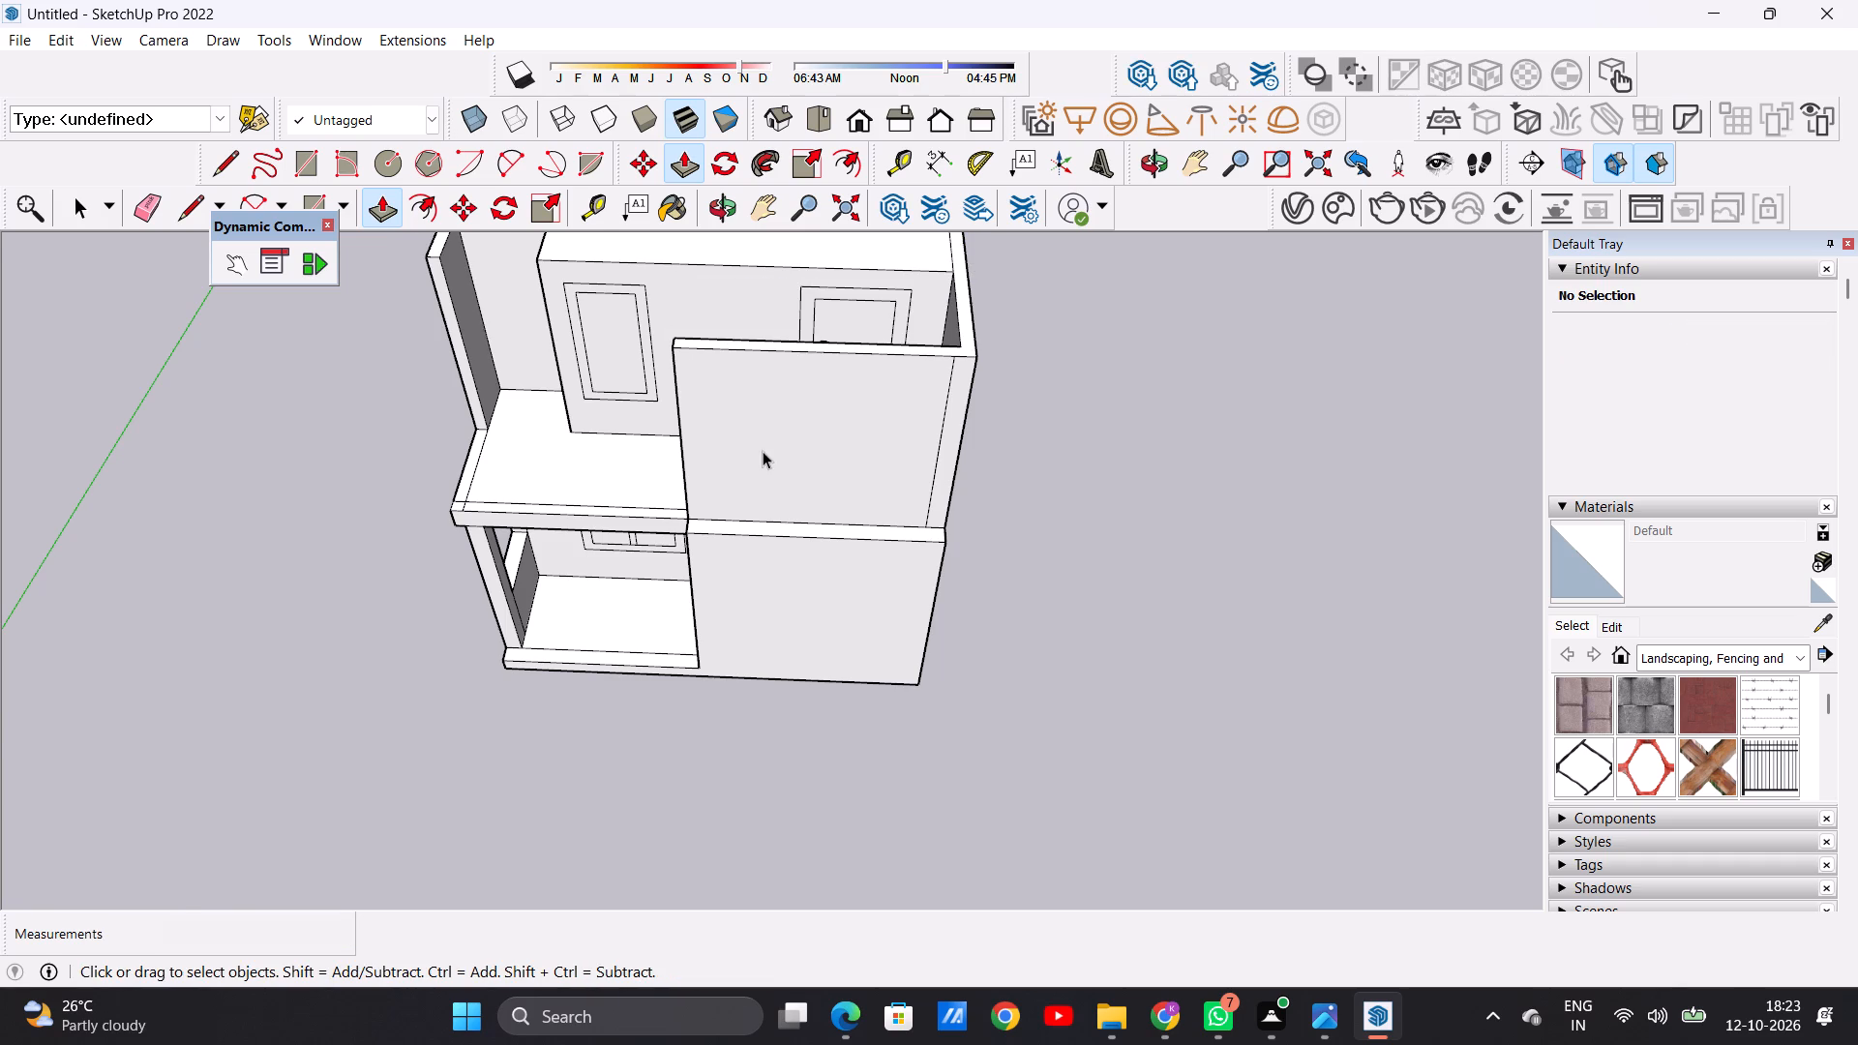
Draw a short line across the slab's side border near its open front corner to mark out a post base.
{"action": "scroll", "coordinate": [763, 451], "scroll_direction": "down", "scroll_amount": 6}
{"action": "middle_click_drag", "start_coordinate": [767, 454], "coordinate": [788, 283]}
{"action": "middle_click_drag", "start_coordinate": [751, 433], "coordinate": [751, 367]}
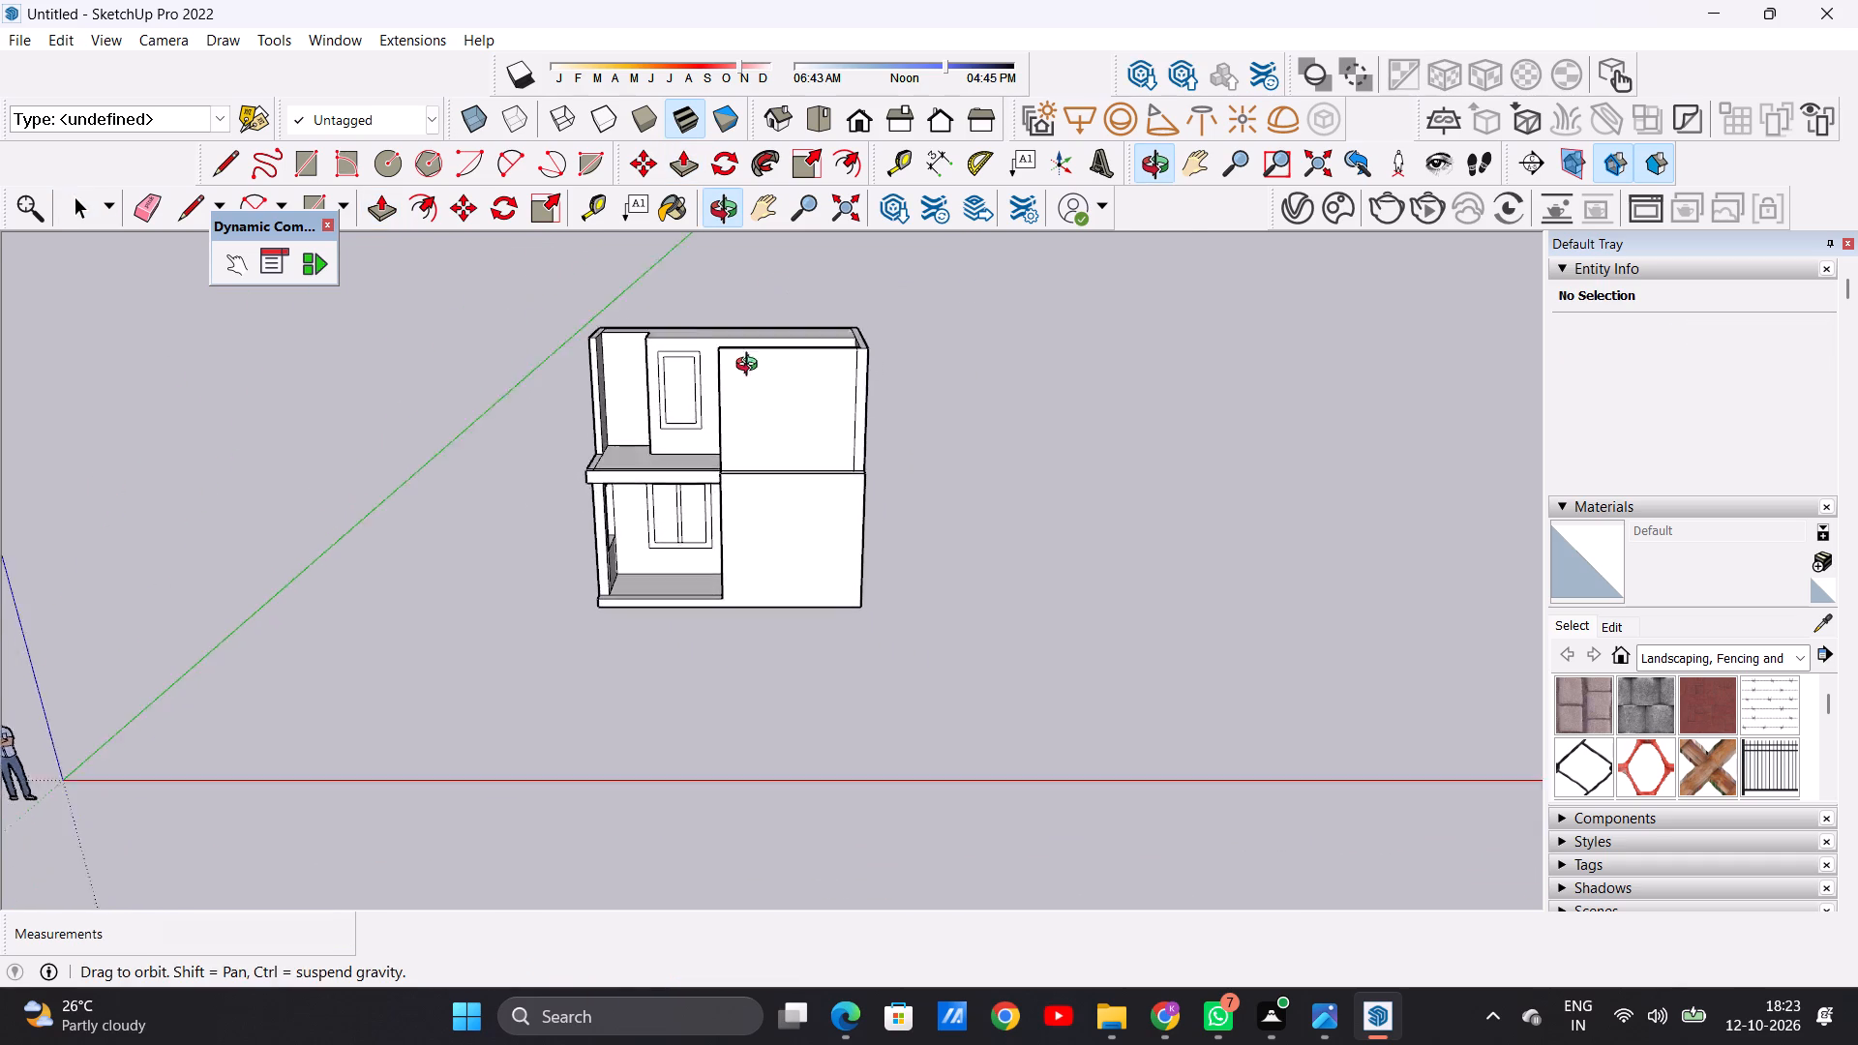
{"action": "middle_click_drag", "start_coordinate": [751, 367], "coordinate": [751, 308]}
{"action": "scroll", "coordinate": [724, 348], "scroll_direction": "down", "scroll_amount": 1}
{"action": "middle_click_drag", "start_coordinate": [601, 429], "coordinate": [622, 463]}
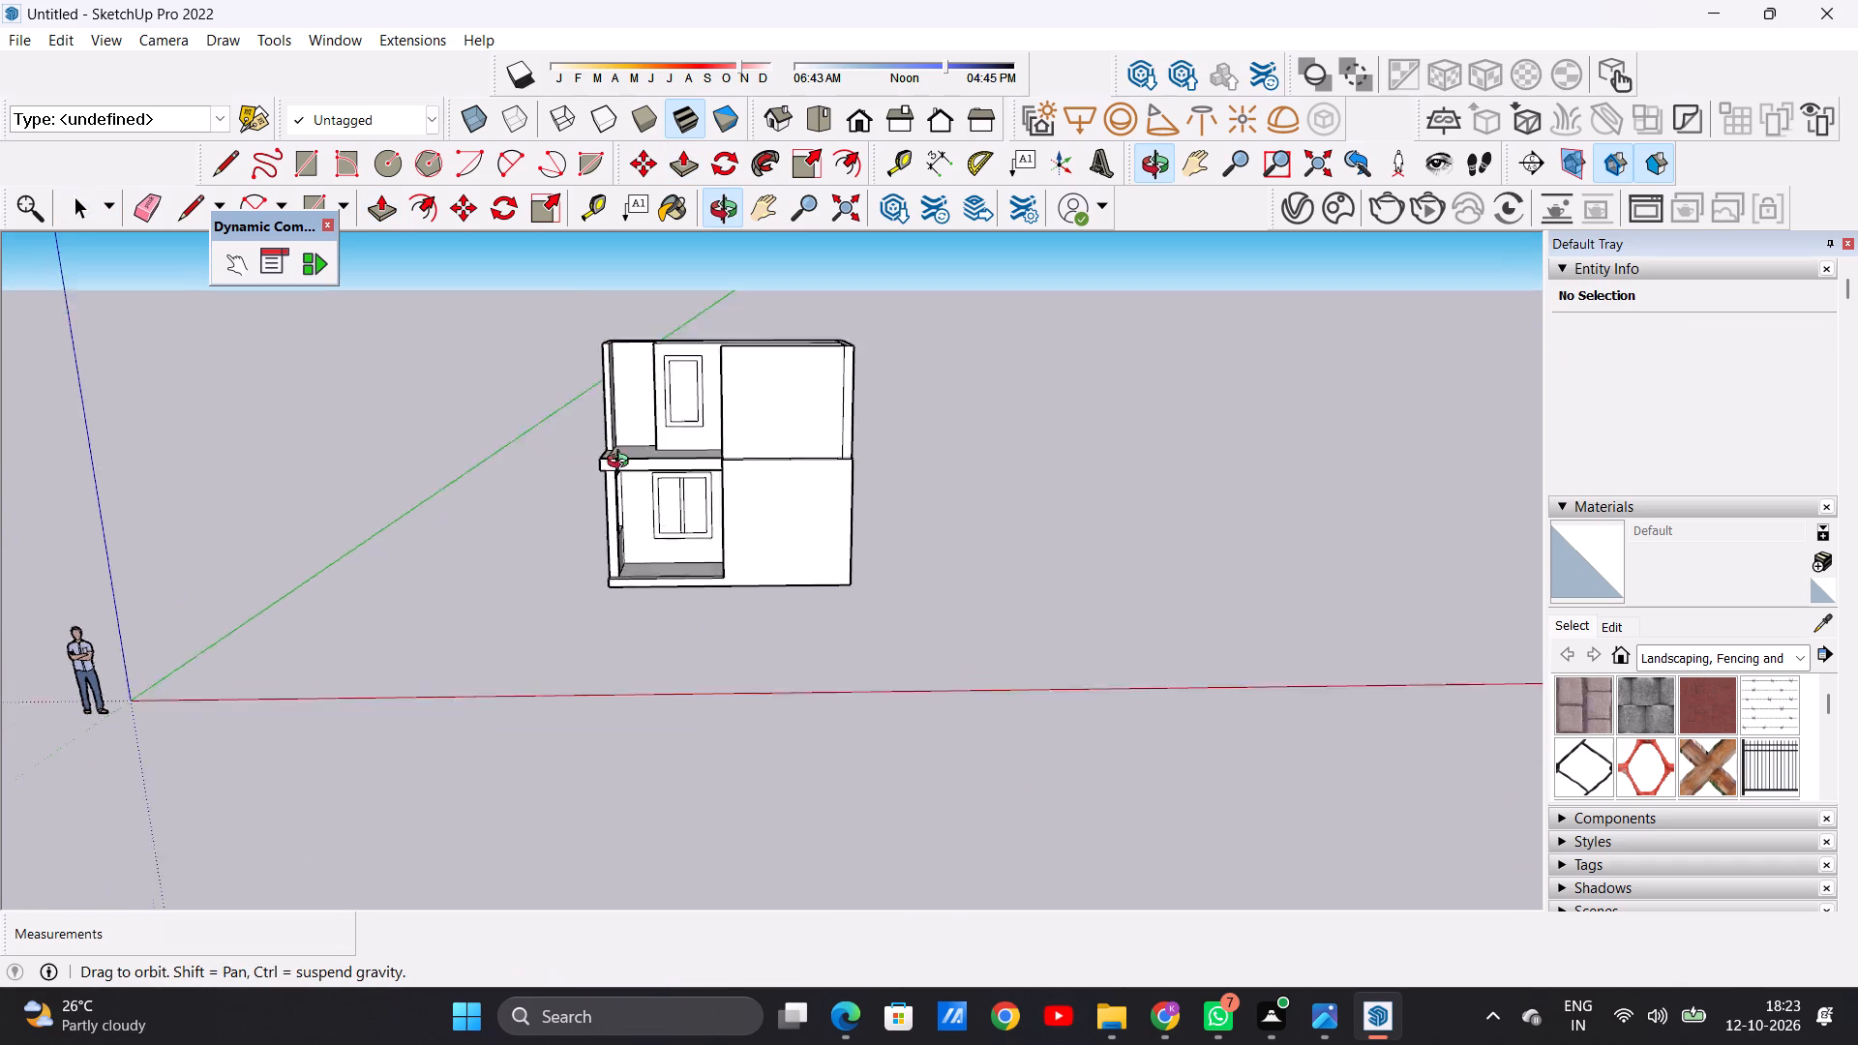
{"action": "middle_click_drag", "start_coordinate": [622, 463], "coordinate": [714, 715]}
{"action": "scroll", "coordinate": [656, 521], "scroll_direction": "up", "scroll_amount": 3}
{"action": "middle_click_drag", "start_coordinate": [659, 542], "coordinate": [539, 572]}
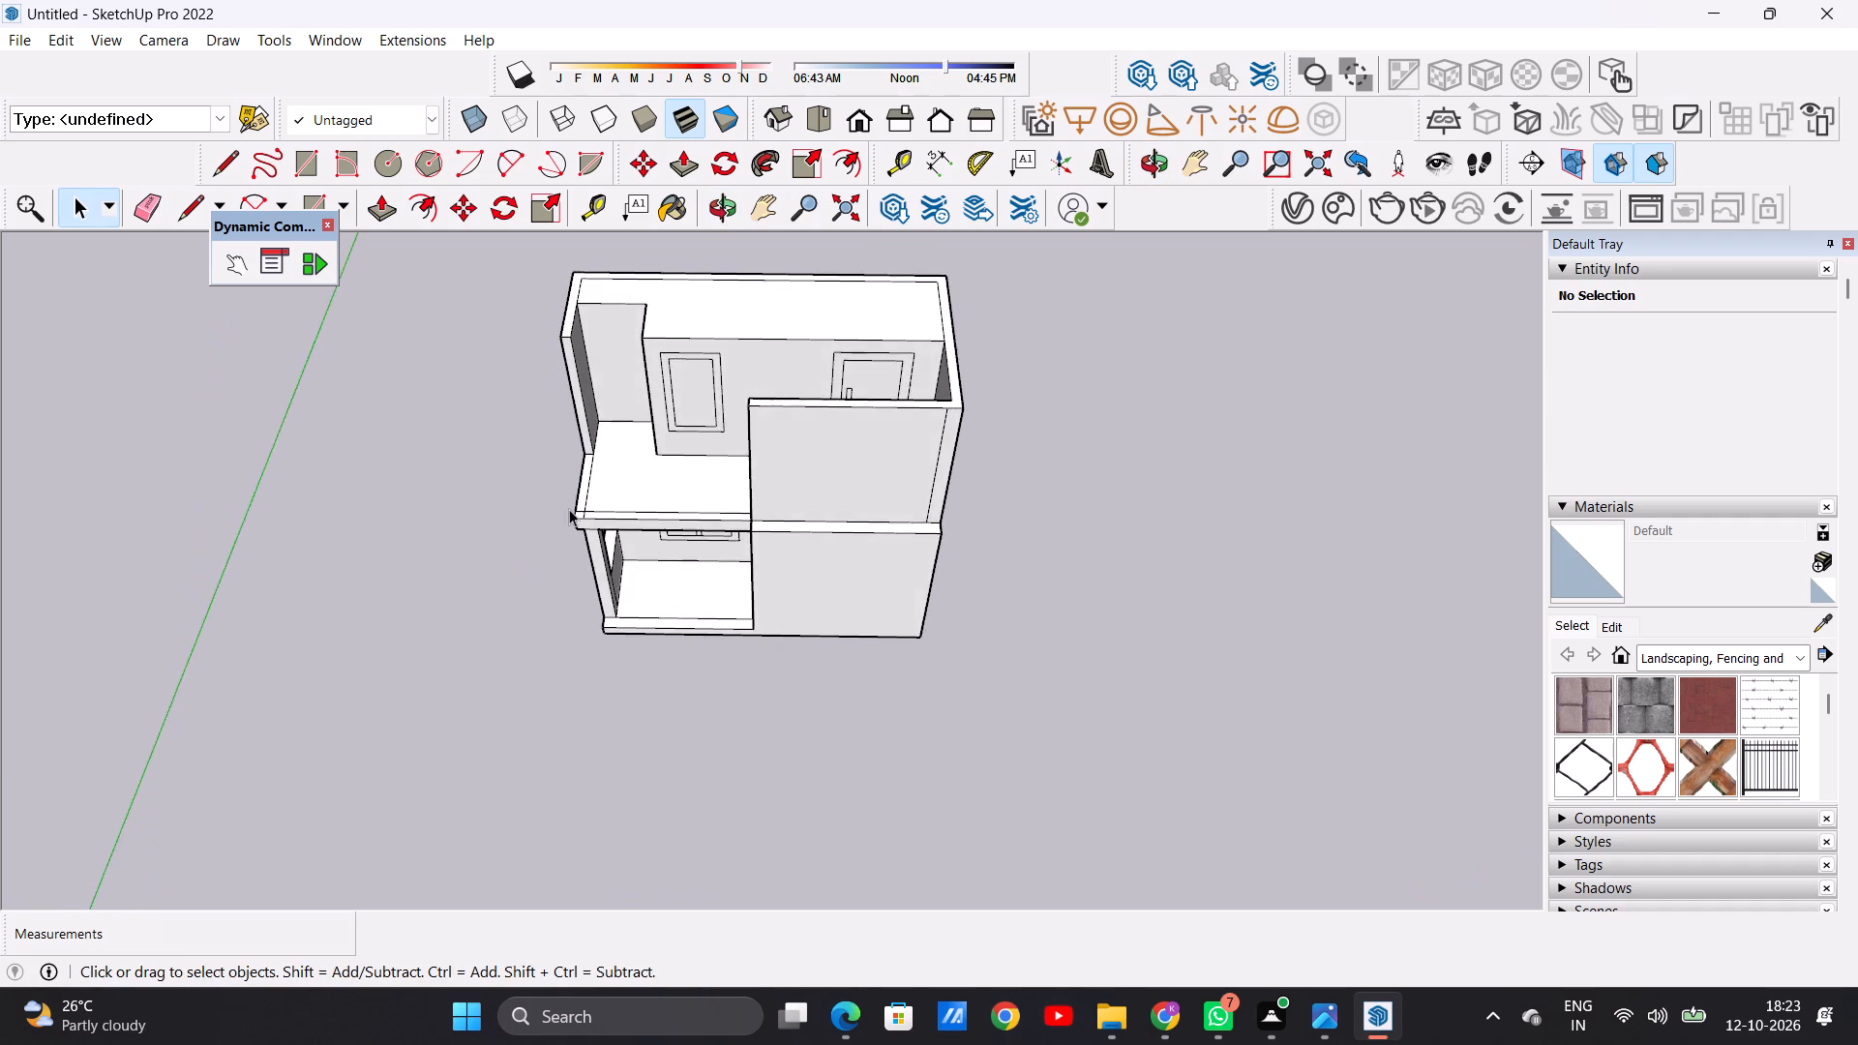
{"action": "scroll", "coordinate": [569, 509], "scroll_direction": "up", "scroll_amount": 5}
{"action": "middle_click_drag", "start_coordinate": [613, 493], "coordinate": [611, 602]}
{"action": "scroll", "coordinate": [585, 522], "scroll_direction": "up", "scroll_amount": 7}
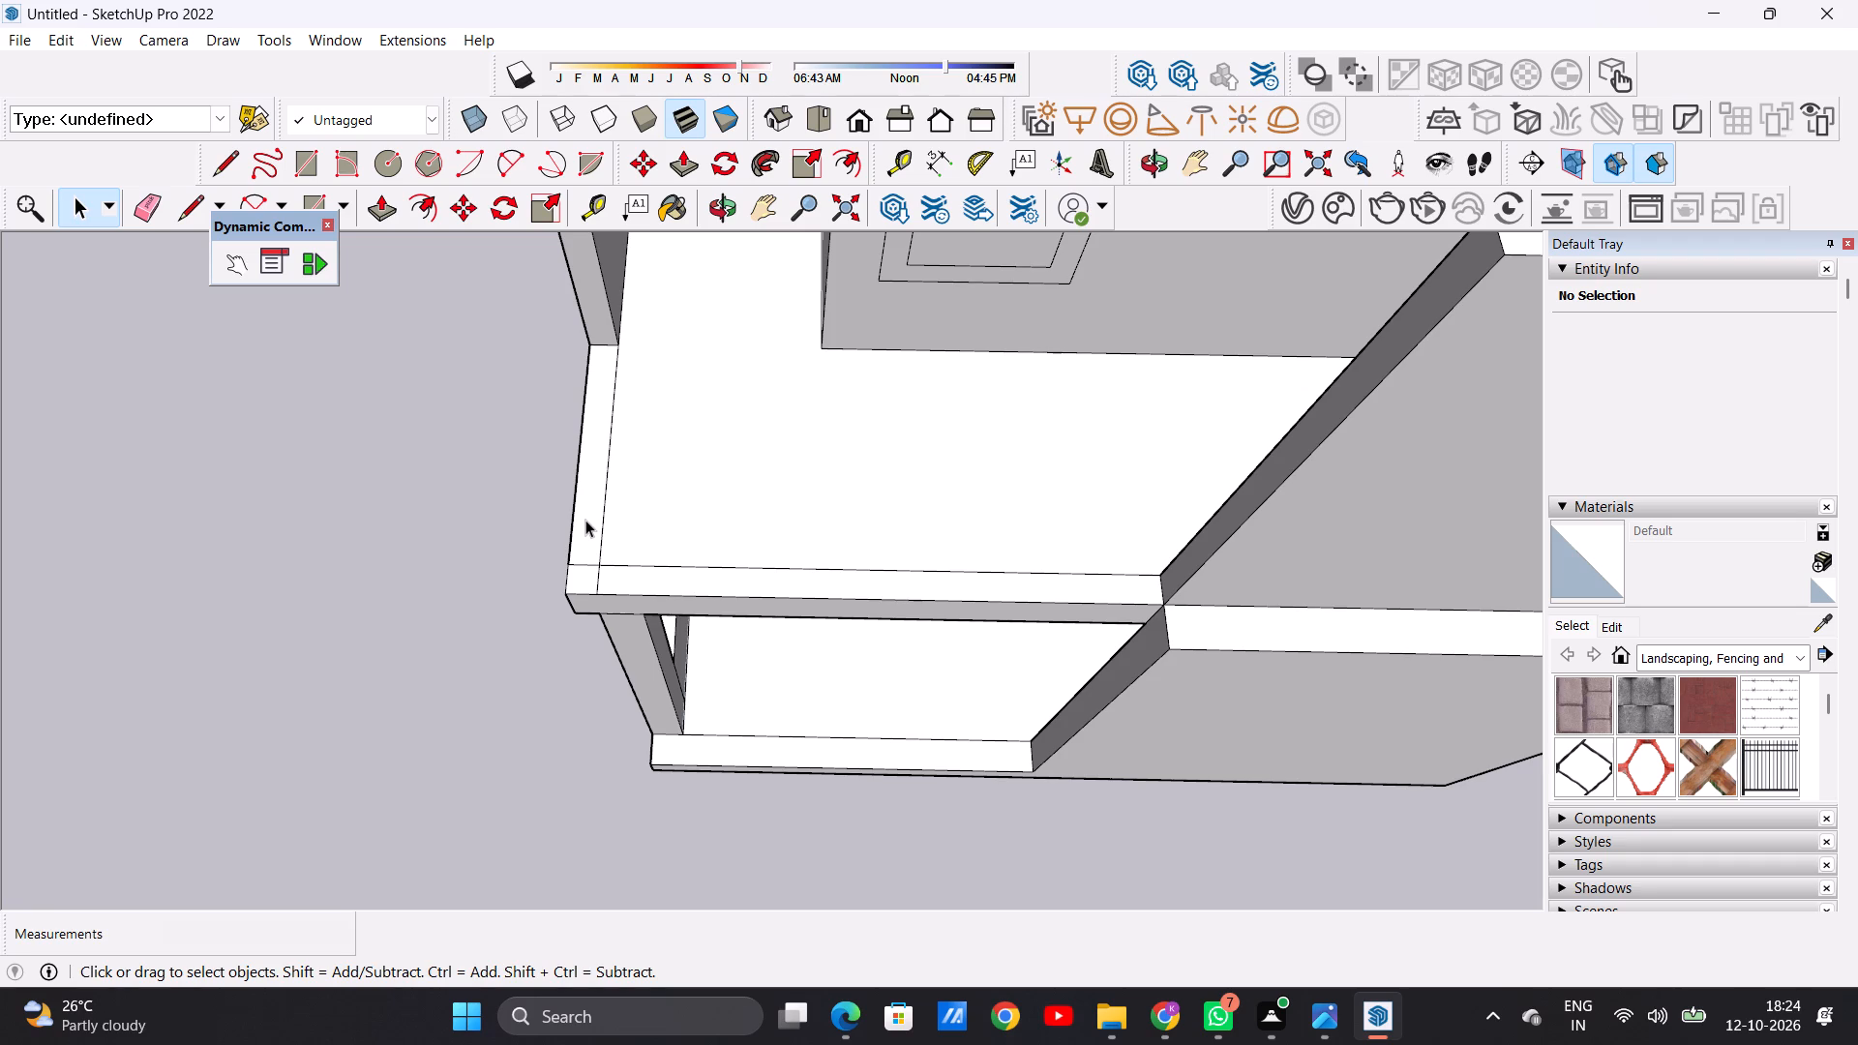
{"action": "key", "text": "l"}
{"action": "scroll", "coordinate": [585, 543], "scroll_direction": "up", "scroll_amount": 5}
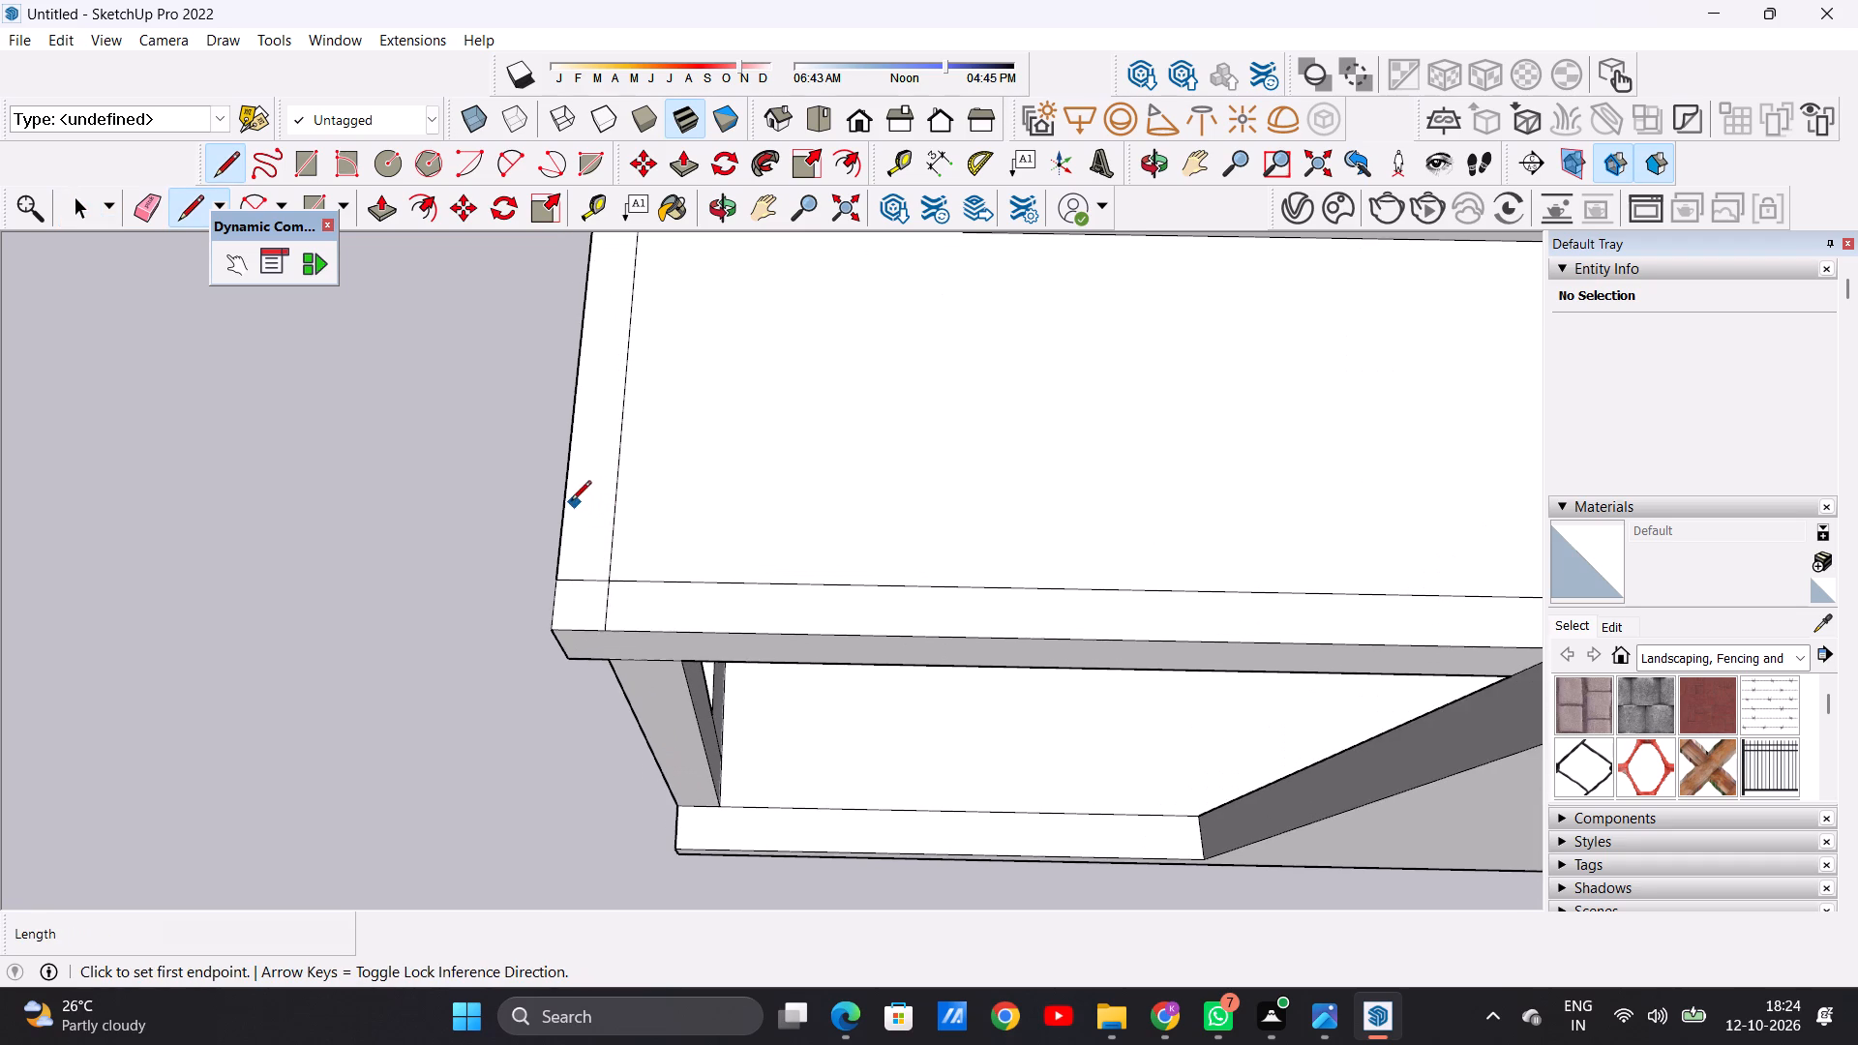
{"action": "left_click", "coordinate": [557, 508]}
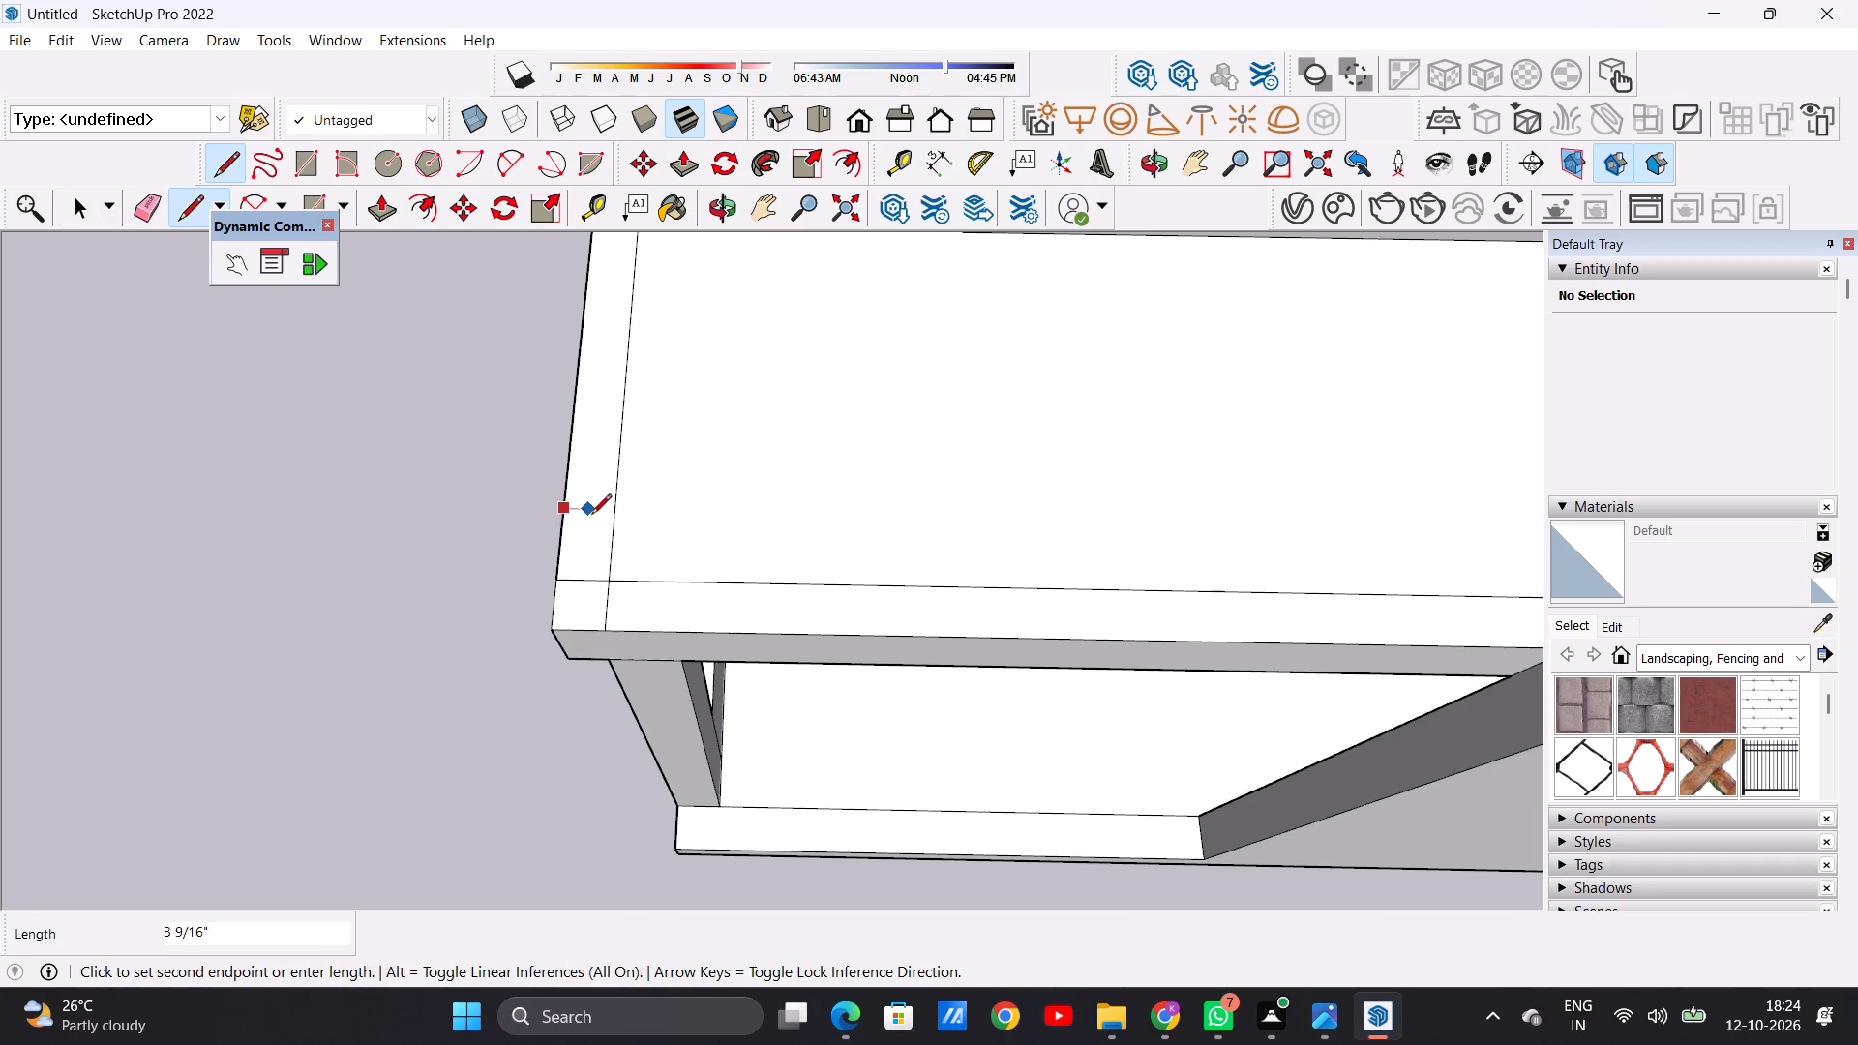
{"action": "left_click", "coordinate": [613, 514]}
{"action": "key", "text": "space"}
{"action": "scroll", "coordinate": [580, 626], "scroll_direction": "down", "scroll_amount": 5}
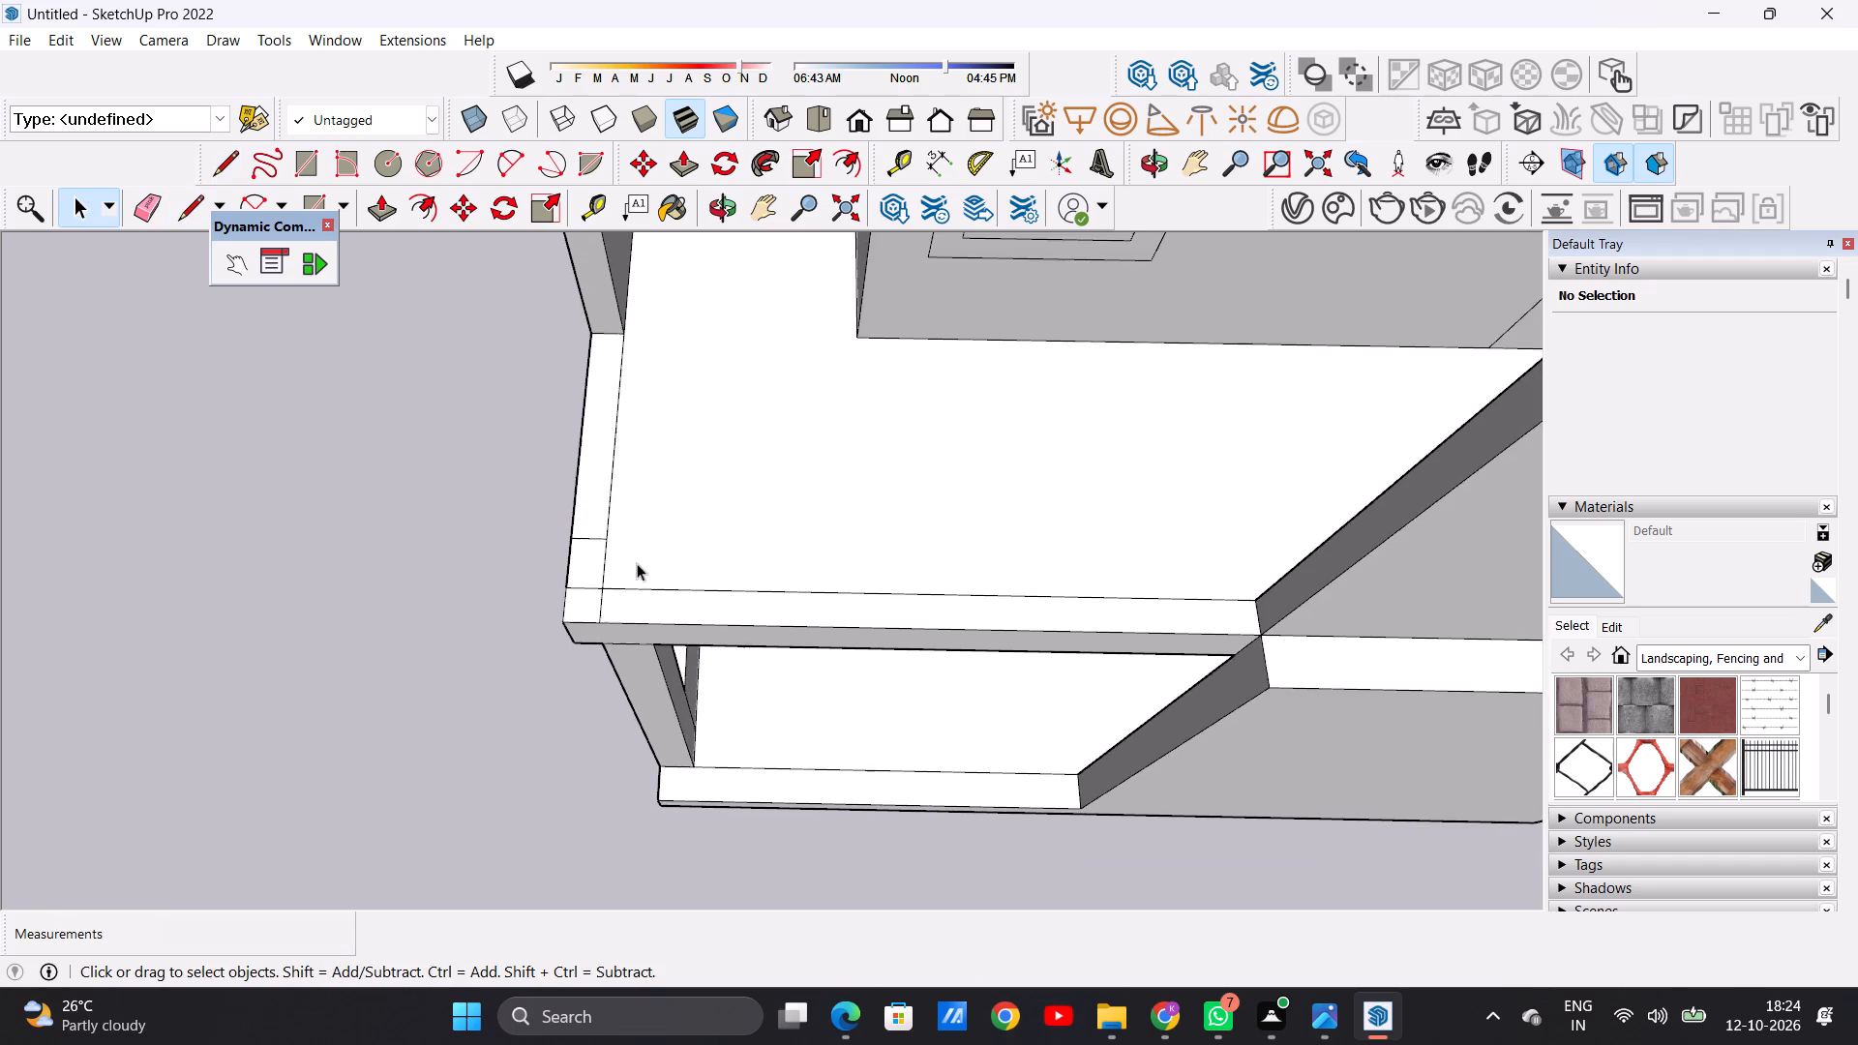
Push/Pull the small marked patch near the slab's open corner up to the side wall's top as a post.
{"action": "middle_click_drag", "start_coordinate": [637, 563], "coordinate": [582, 468]}
{"action": "scroll", "coordinate": [584, 503], "scroll_direction": "down", "scroll_amount": 1}
{"action": "scroll", "coordinate": [584, 506], "scroll_direction": "up", "scroll_amount": 1}
{"action": "scroll", "coordinate": [584, 506], "scroll_direction": "down", "scroll_amount": 14}
{"action": "middle_click_drag", "start_coordinate": [498, 525], "coordinate": [884, 514]}
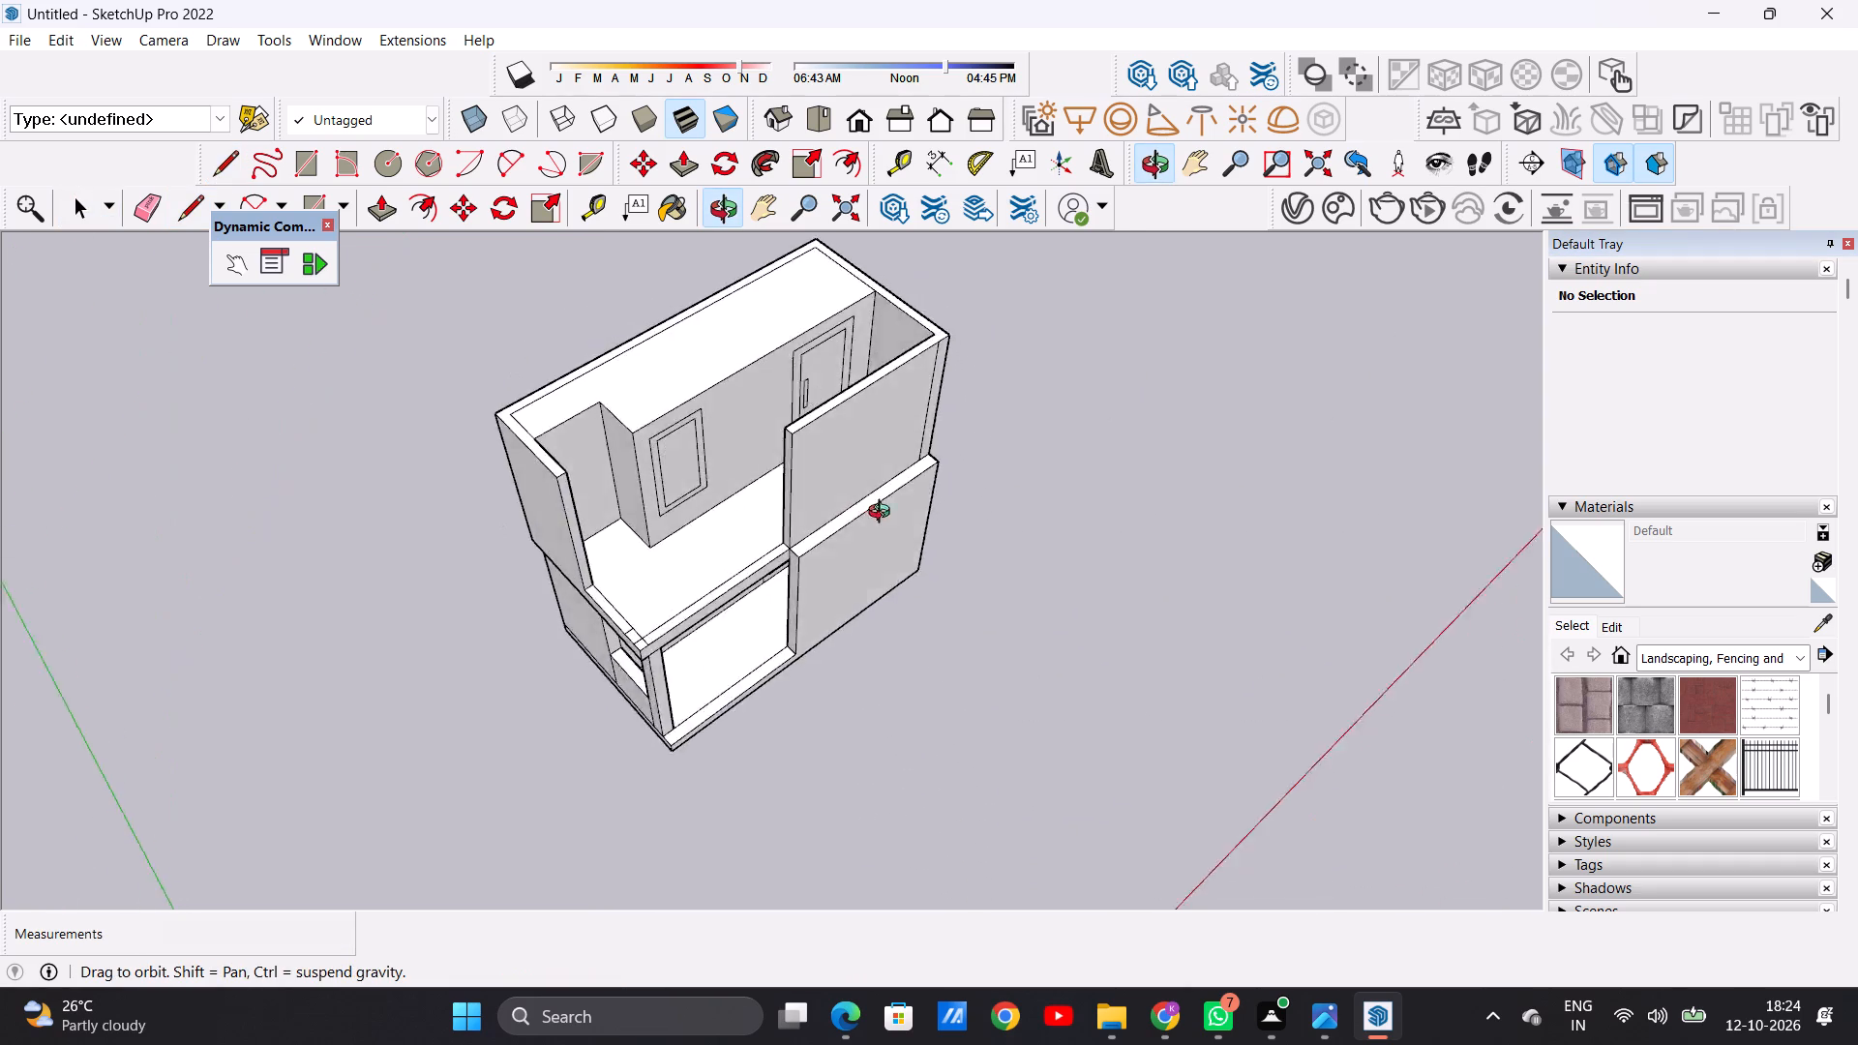
{"action": "middle_click_drag", "start_coordinate": [884, 514], "coordinate": [989, 488]}
{"action": "scroll", "coordinate": [671, 648], "scroll_direction": "up", "scroll_amount": 5}
{"action": "scroll", "coordinate": [687, 658], "scroll_direction": "down", "scroll_amount": 1}
{"action": "scroll", "coordinate": [687, 658], "scroll_direction": "up", "scroll_amount": 11}
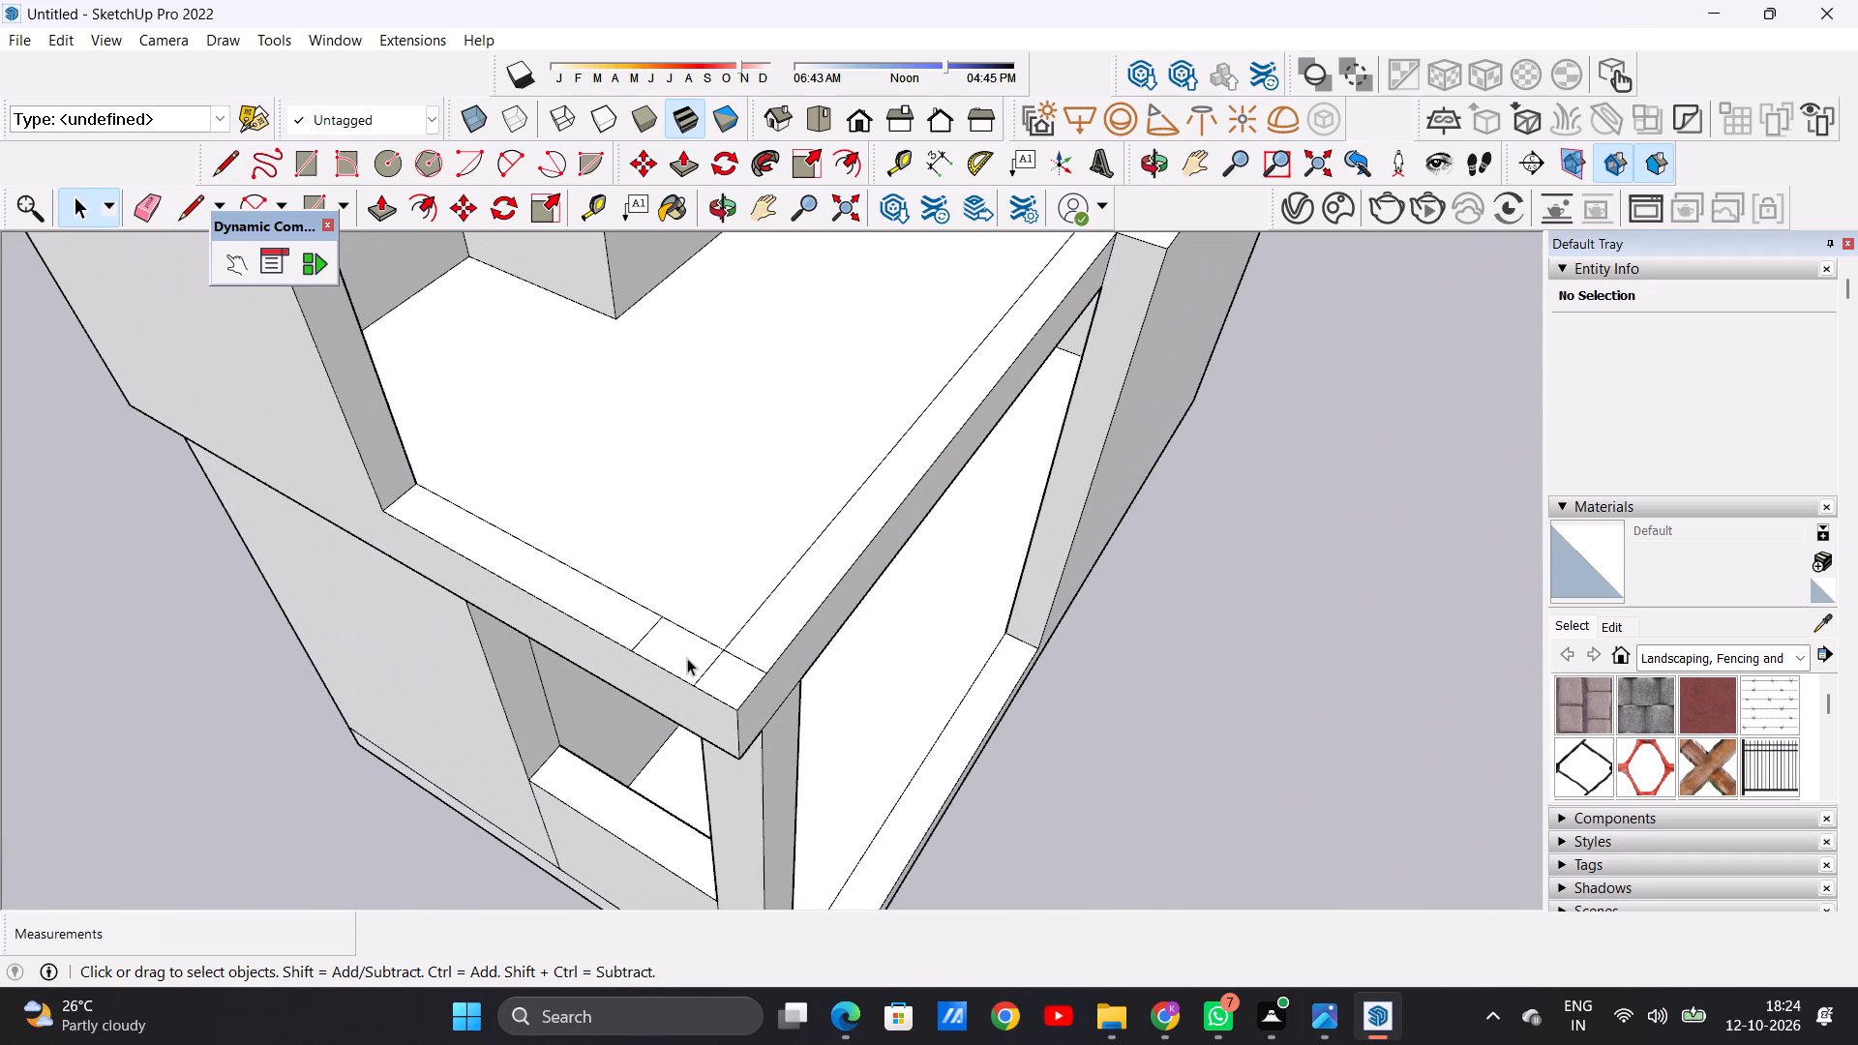
{"action": "key", "text": "p"}
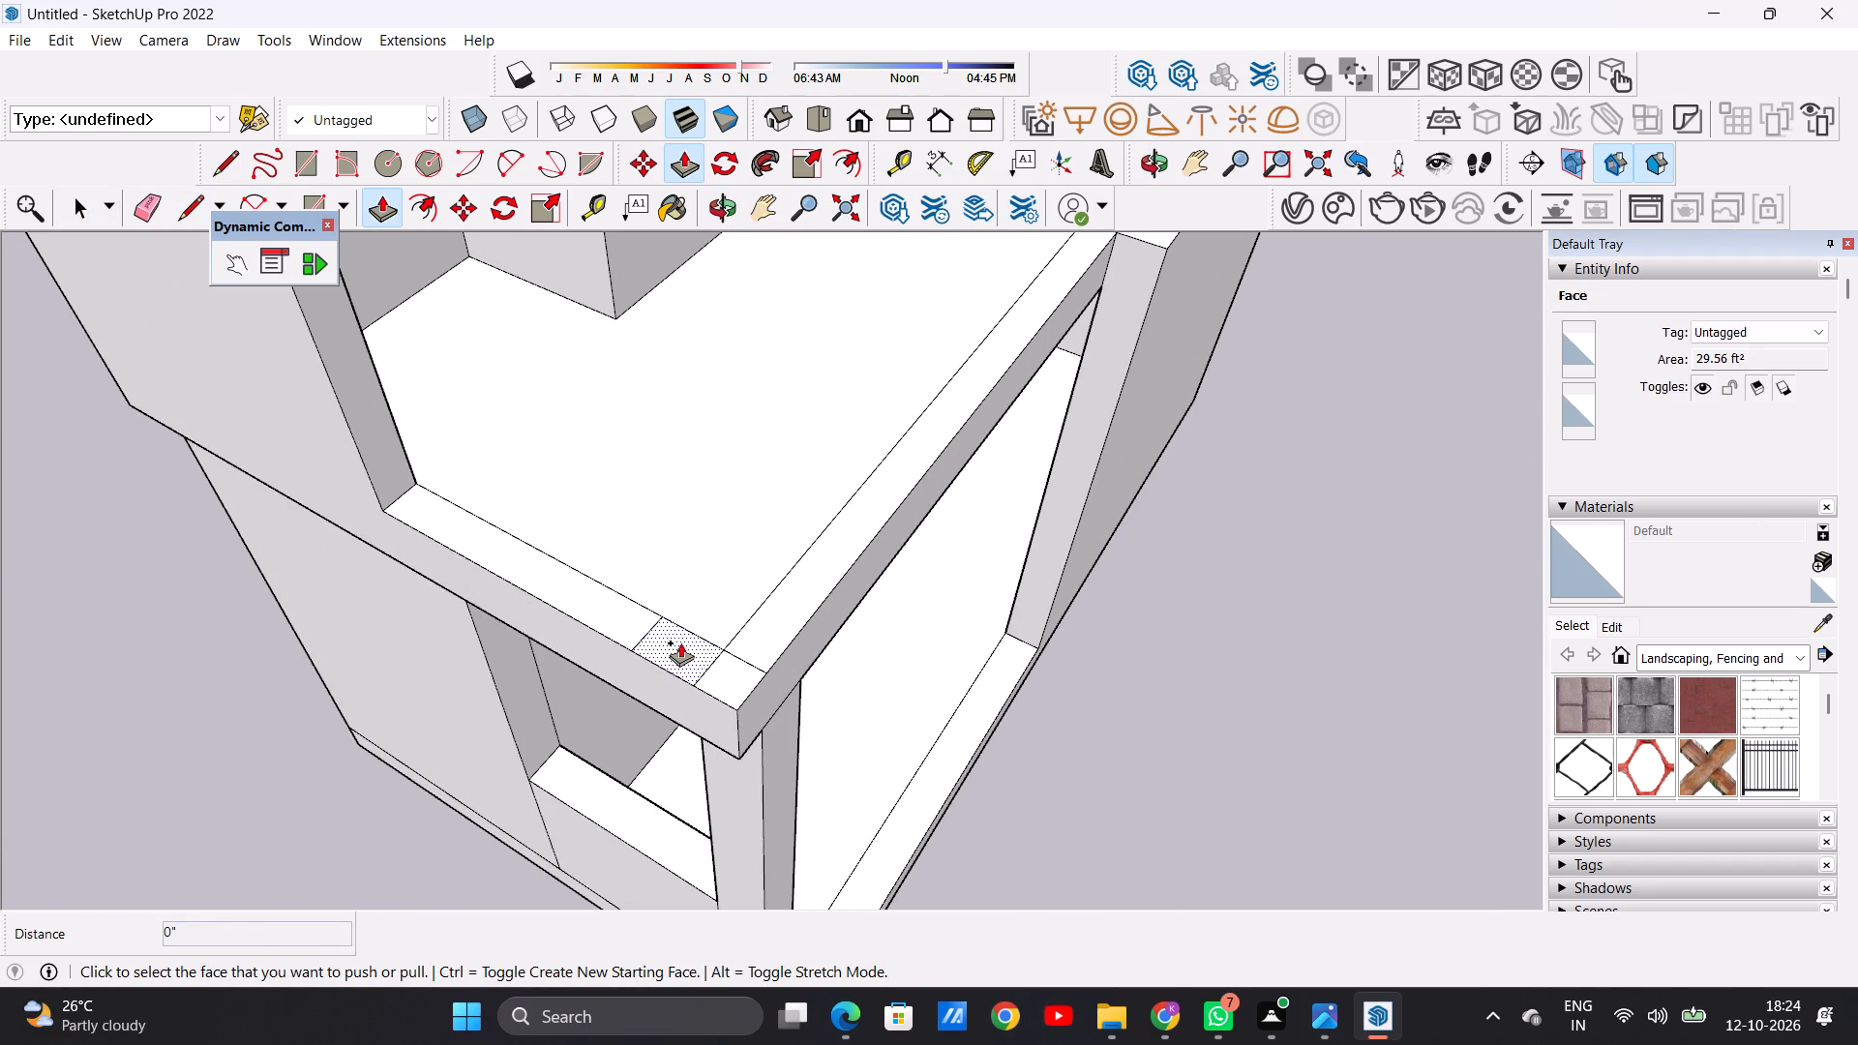
{"action": "left_click", "coordinate": [680, 642]}
{"action": "scroll", "coordinate": [686, 410], "scroll_direction": "down", "scroll_amount": 13}
{"action": "scroll", "coordinate": [616, 396], "scroll_direction": "down", "scroll_amount": 10}
{"action": "scroll", "coordinate": [616, 400], "scroll_direction": "up", "scroll_amount": 1}
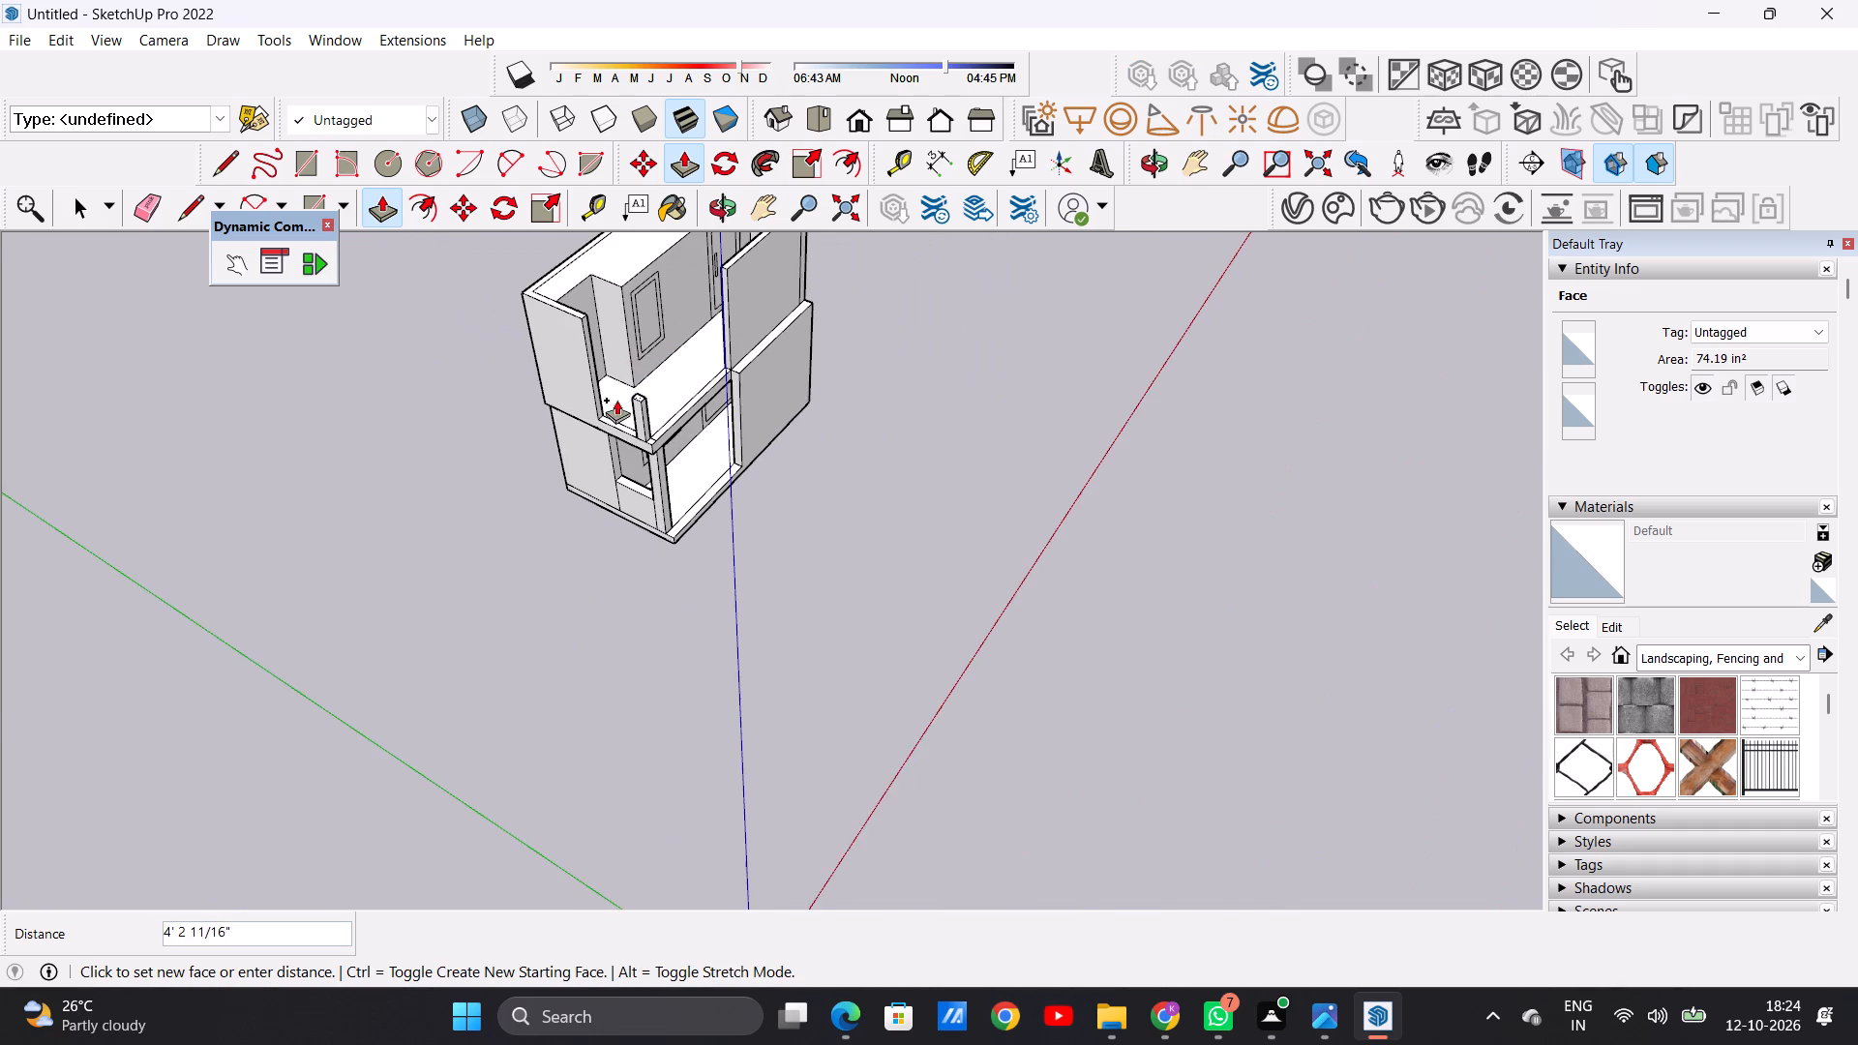
{"action": "left_click", "coordinate": [582, 313]}
{"action": "key", "text": "space"}
{"action": "scroll", "coordinate": [674, 484], "scroll_direction": "down", "scroll_amount": 7}
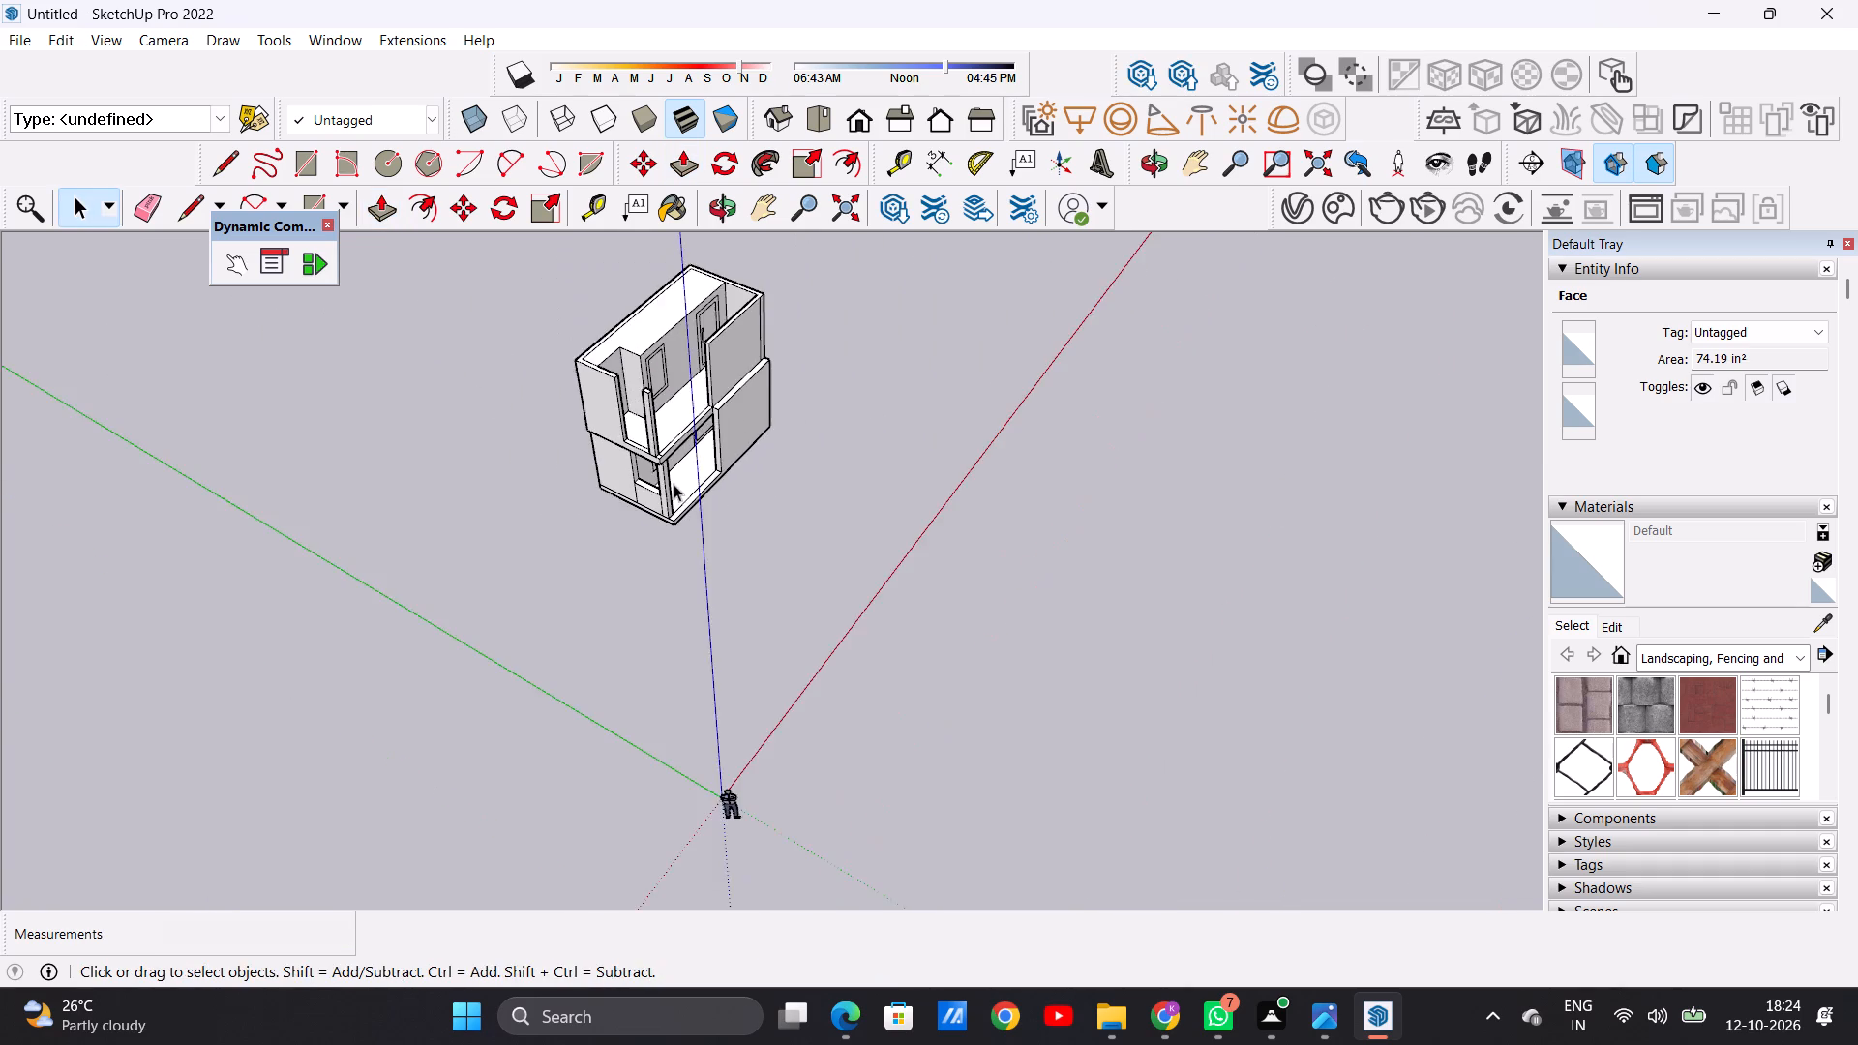
Examine the new corner post and the front of both storeys from several angles.
{"action": "middle_click_drag", "start_coordinate": [820, 463], "coordinate": [271, 381]}
{"action": "scroll", "coordinate": [860, 379], "scroll_direction": "up", "scroll_amount": 1}
{"action": "scroll", "coordinate": [860, 379], "scroll_direction": "down", "scroll_amount": 1}
{"action": "scroll", "coordinate": [858, 377], "scroll_direction": "up", "scroll_amount": 5}
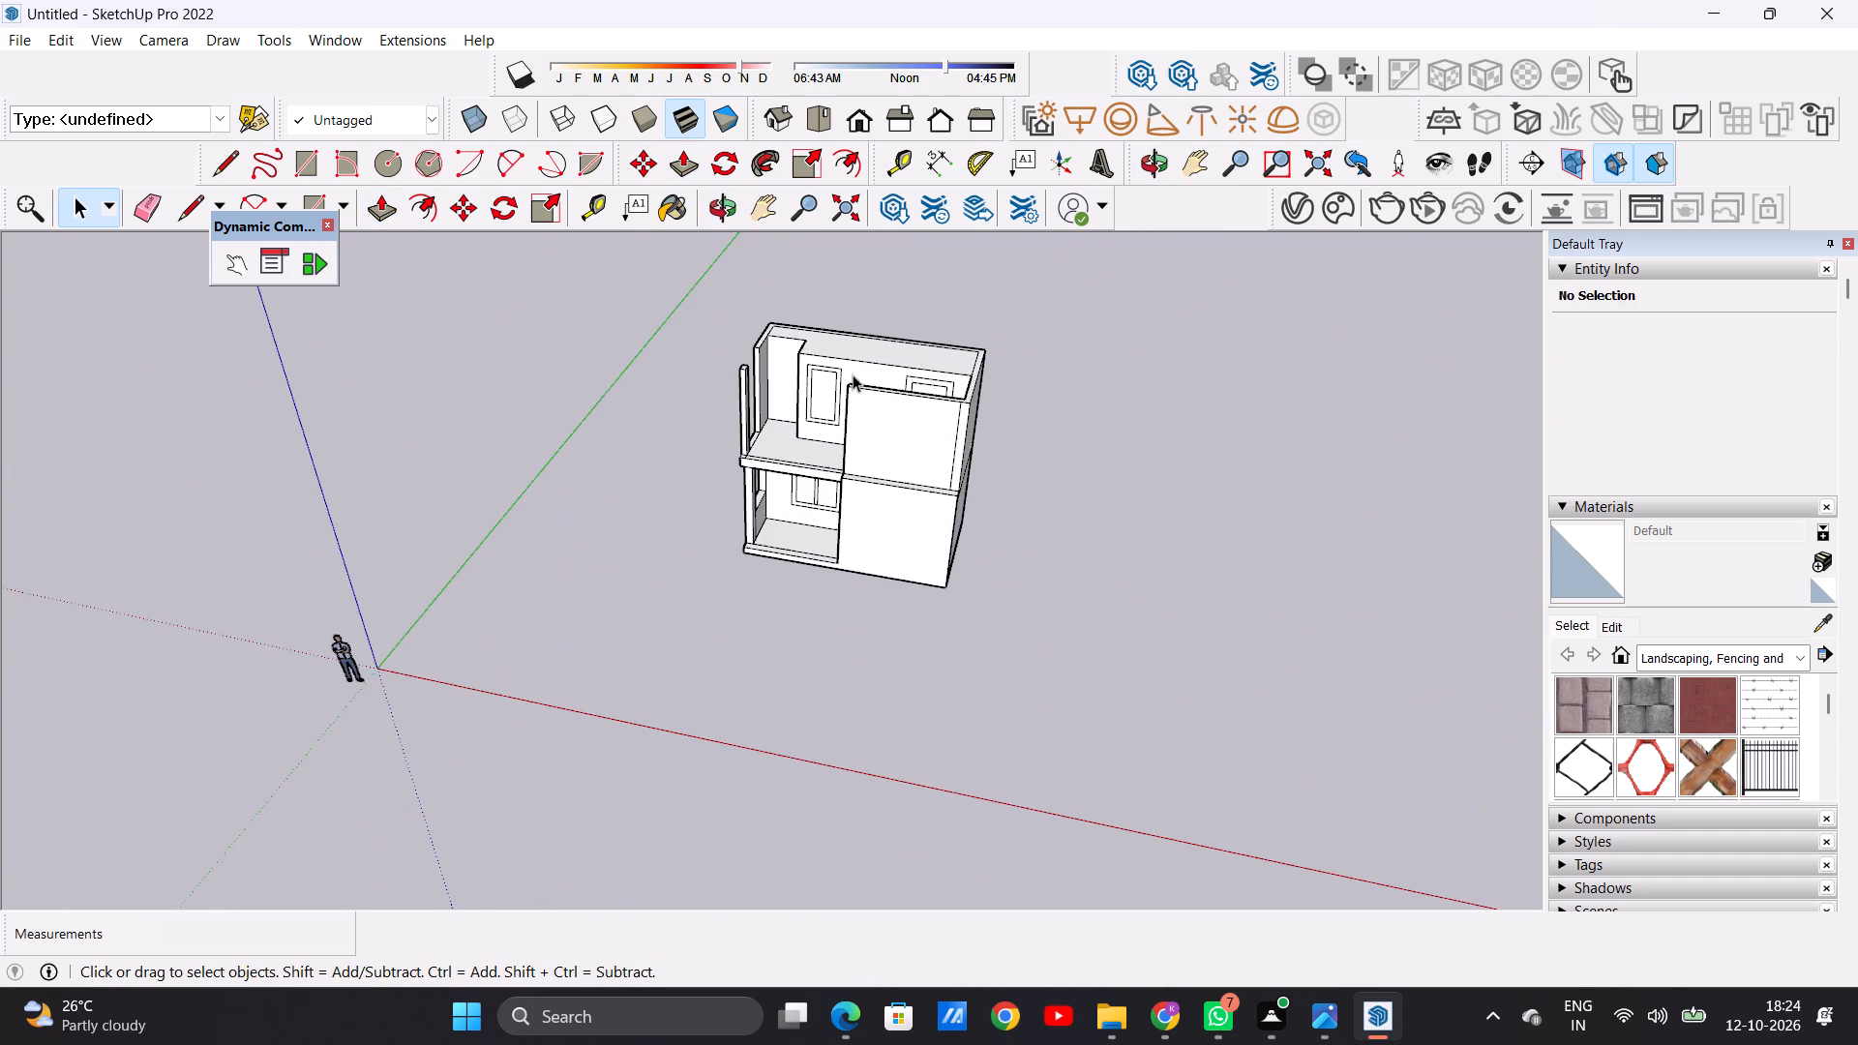
{"action": "middle_click_drag", "start_coordinate": [775, 464], "coordinate": [845, 359]}
{"action": "scroll", "coordinate": [777, 398], "scroll_direction": "up", "scroll_amount": 9}
{"action": "scroll", "coordinate": [737, 415], "scroll_direction": "down", "scroll_amount": 1}
{"action": "scroll", "coordinate": [737, 415], "scroll_direction": "up", "scroll_amount": 4}
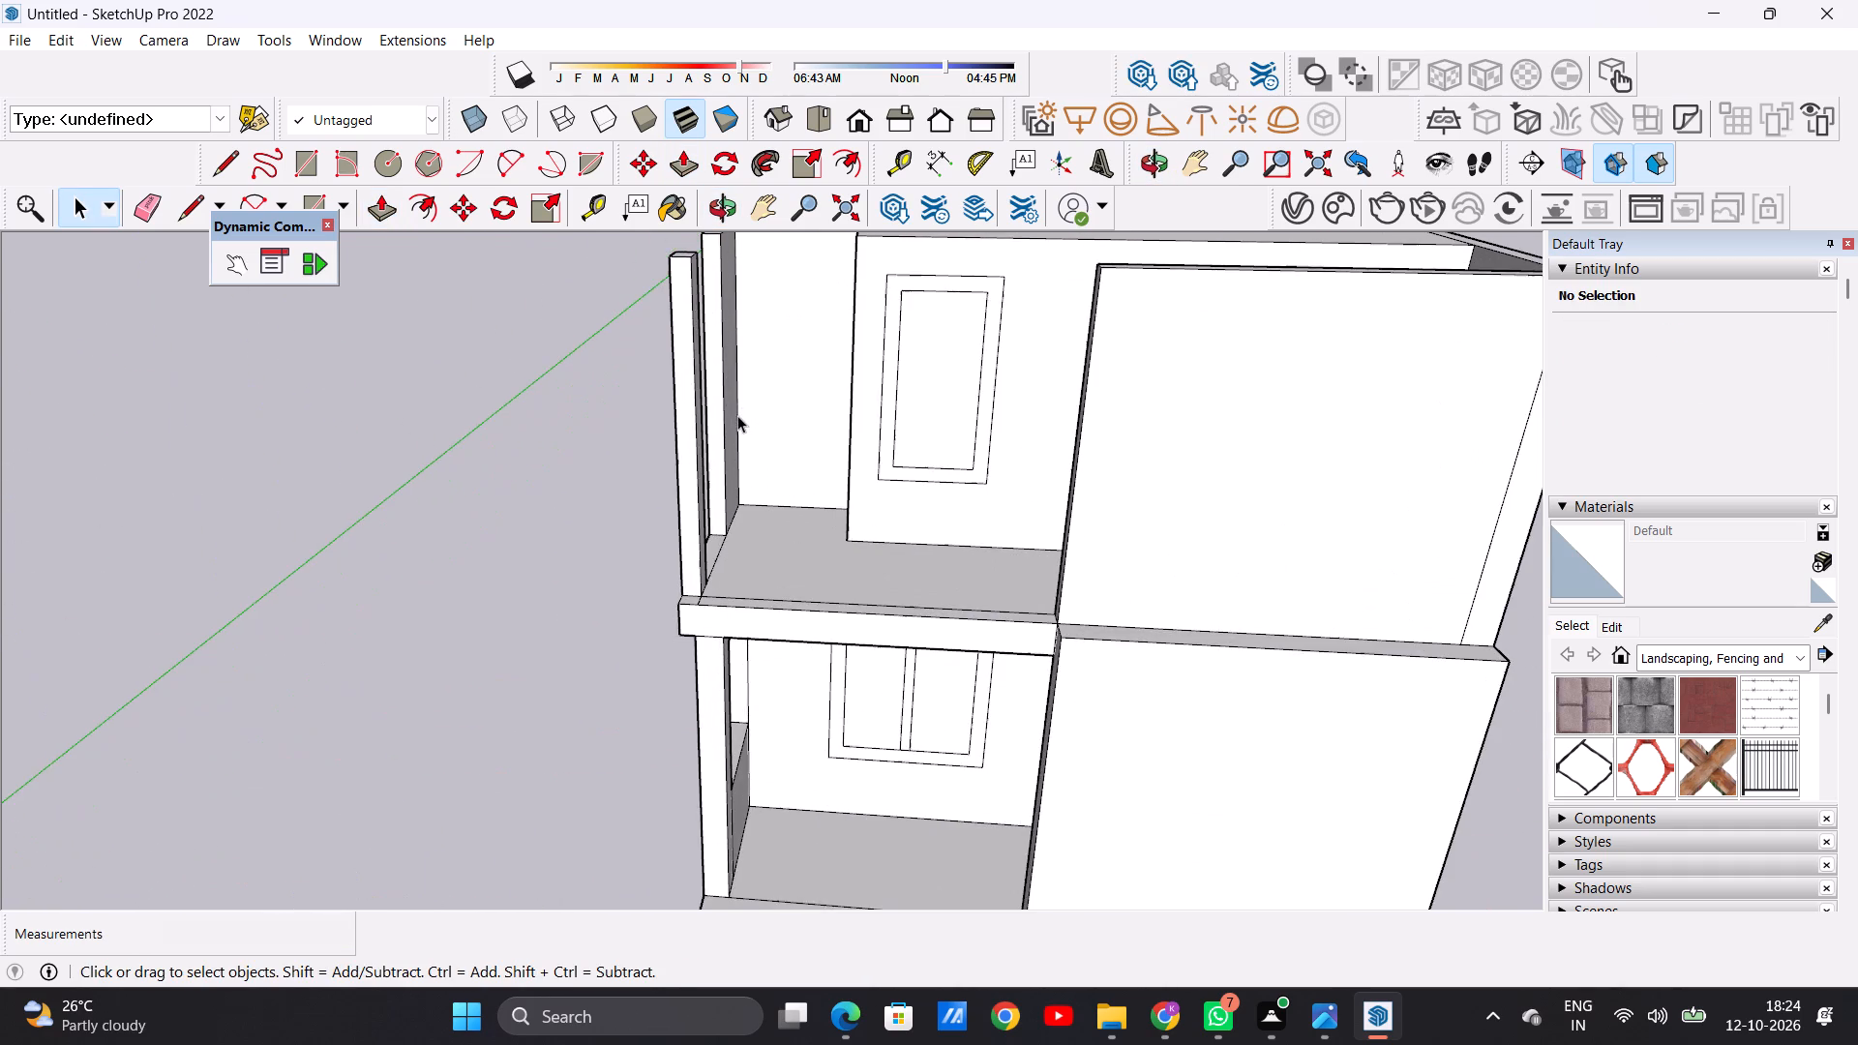
{"action": "middle_click_drag", "start_coordinate": [854, 459], "coordinate": [1038, 505]}
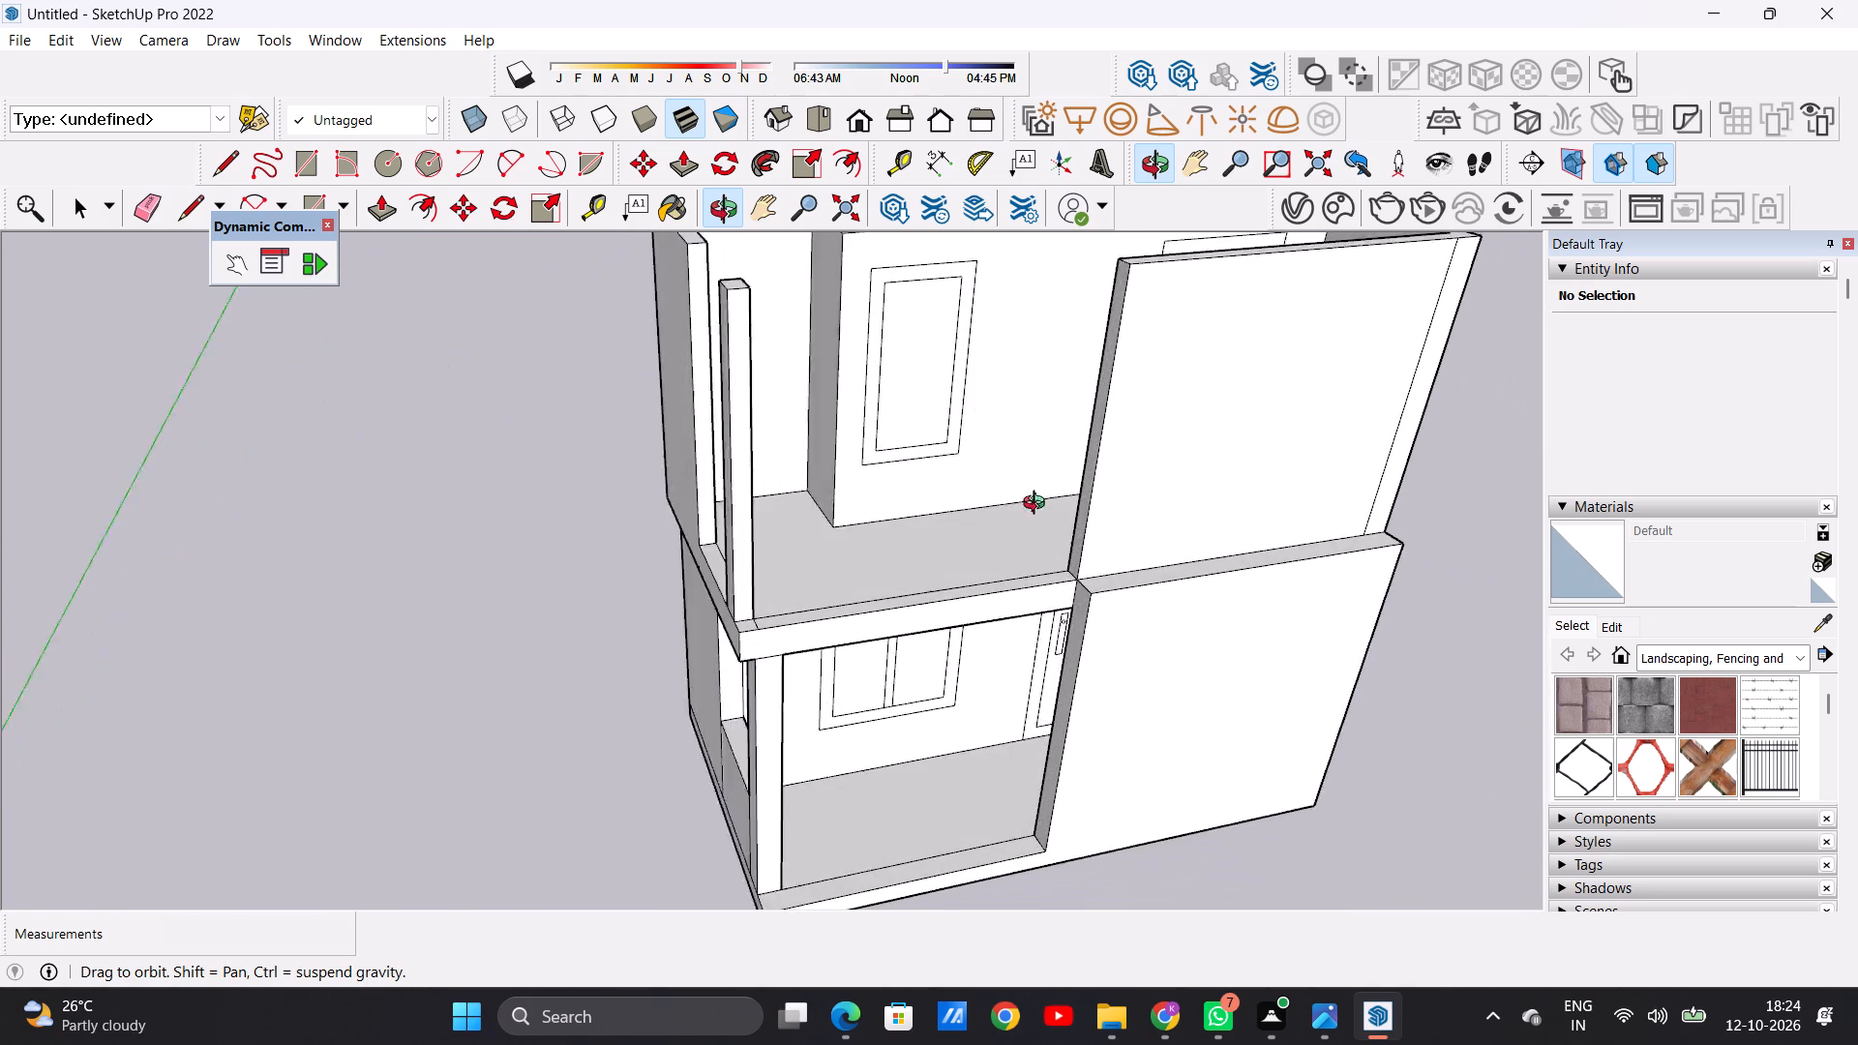
{"action": "middle_click_drag", "start_coordinate": [1038, 505], "coordinate": [1079, 493]}
{"action": "scroll", "coordinate": [776, 551], "scroll_direction": "down", "scroll_amount": 1}
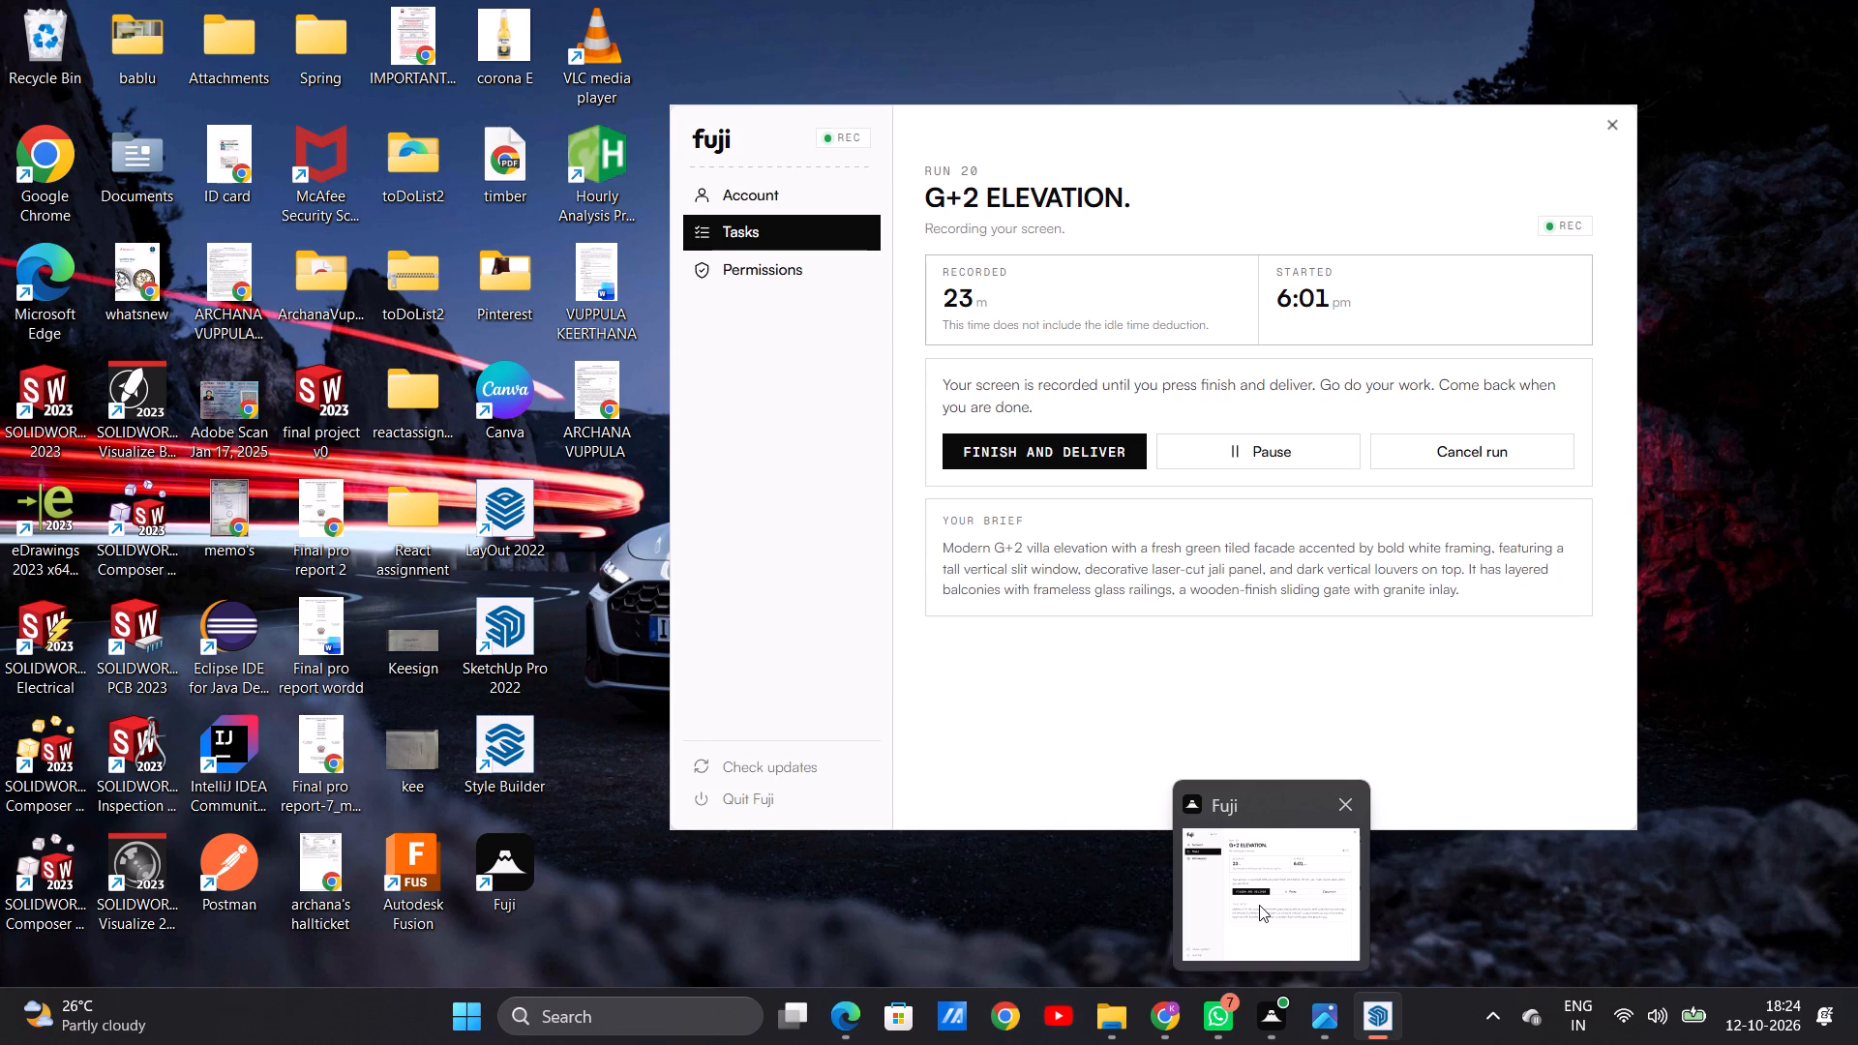
{"action": "left_click", "coordinate": [1300, 881]}
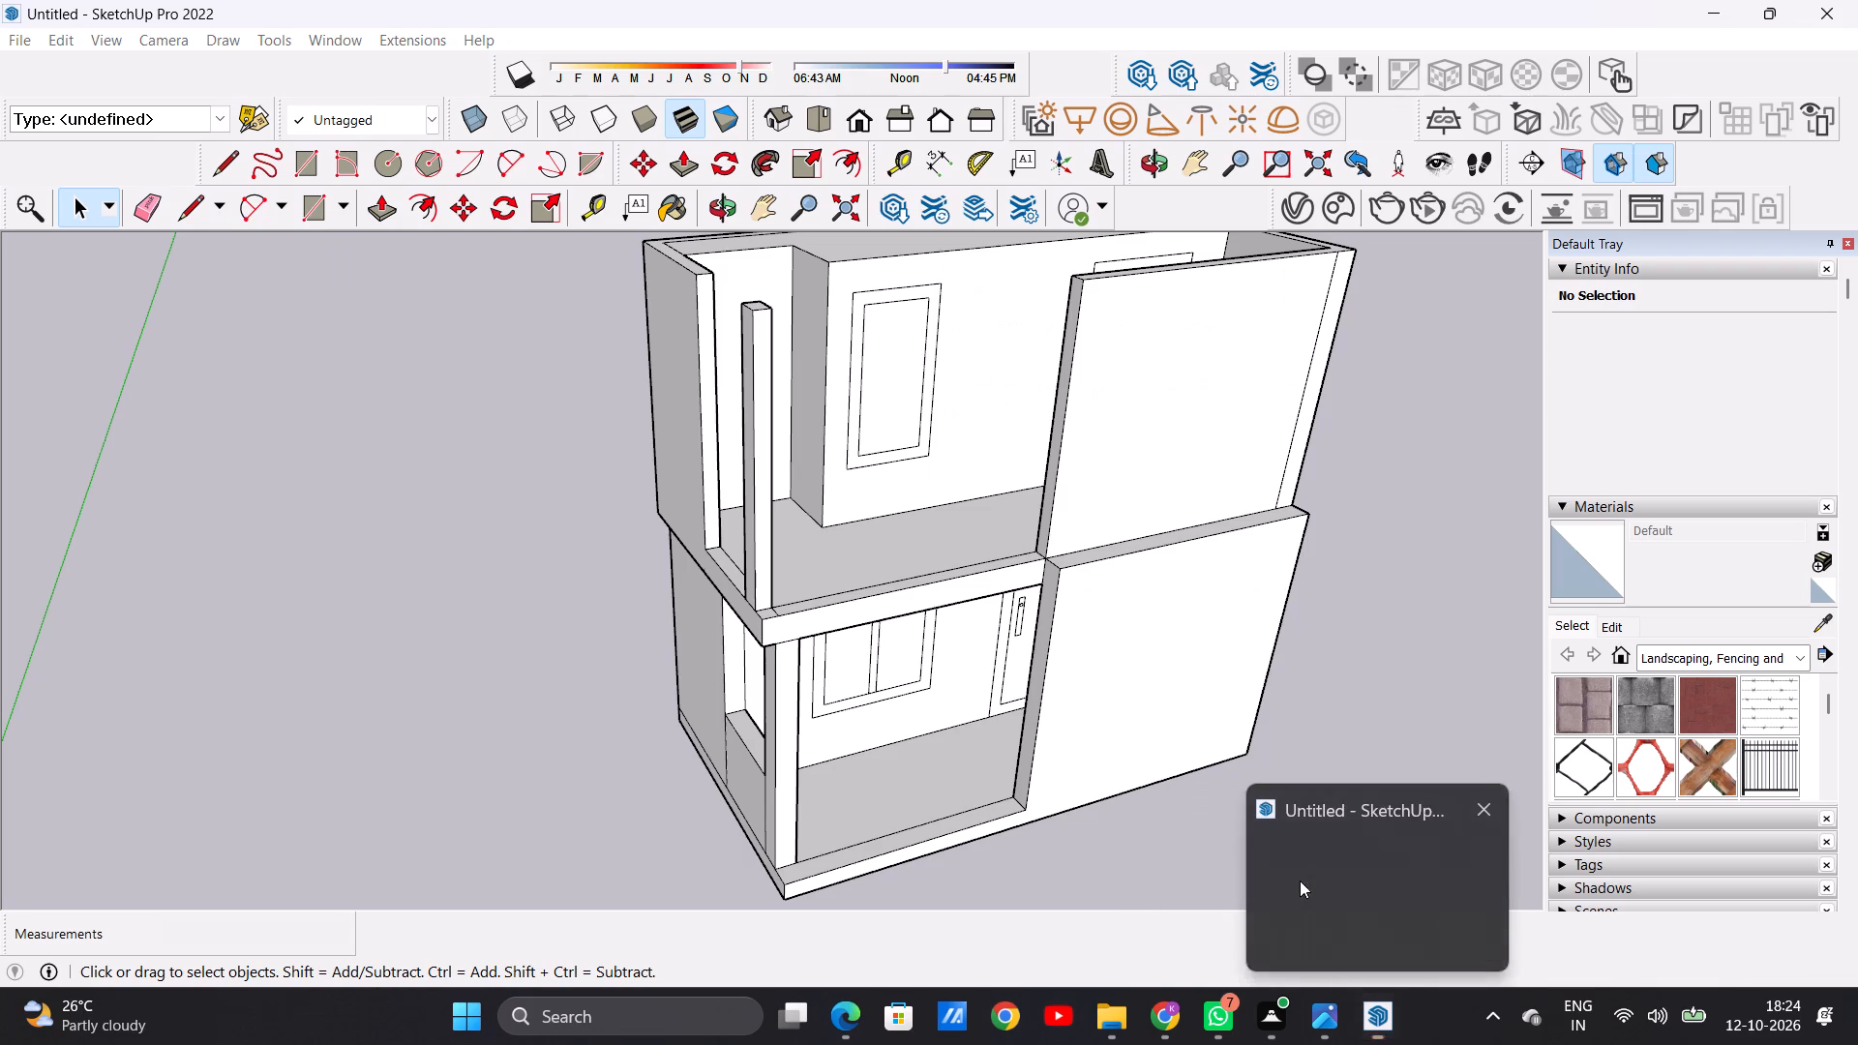
Push/Pull the side border strip between the side wall and the corner post up about 3' 6 5/16" as a parapet.
{"action": "scroll", "coordinate": [719, 529], "scroll_direction": "up", "scroll_amount": 4}
{"action": "middle_click_drag", "start_coordinate": [677, 508], "coordinate": [860, 658]}
{"action": "scroll", "coordinate": [860, 658], "scroll_direction": "up", "scroll_amount": 1}
{"action": "scroll", "coordinate": [860, 658], "scroll_direction": "down", "scroll_amount": 8}
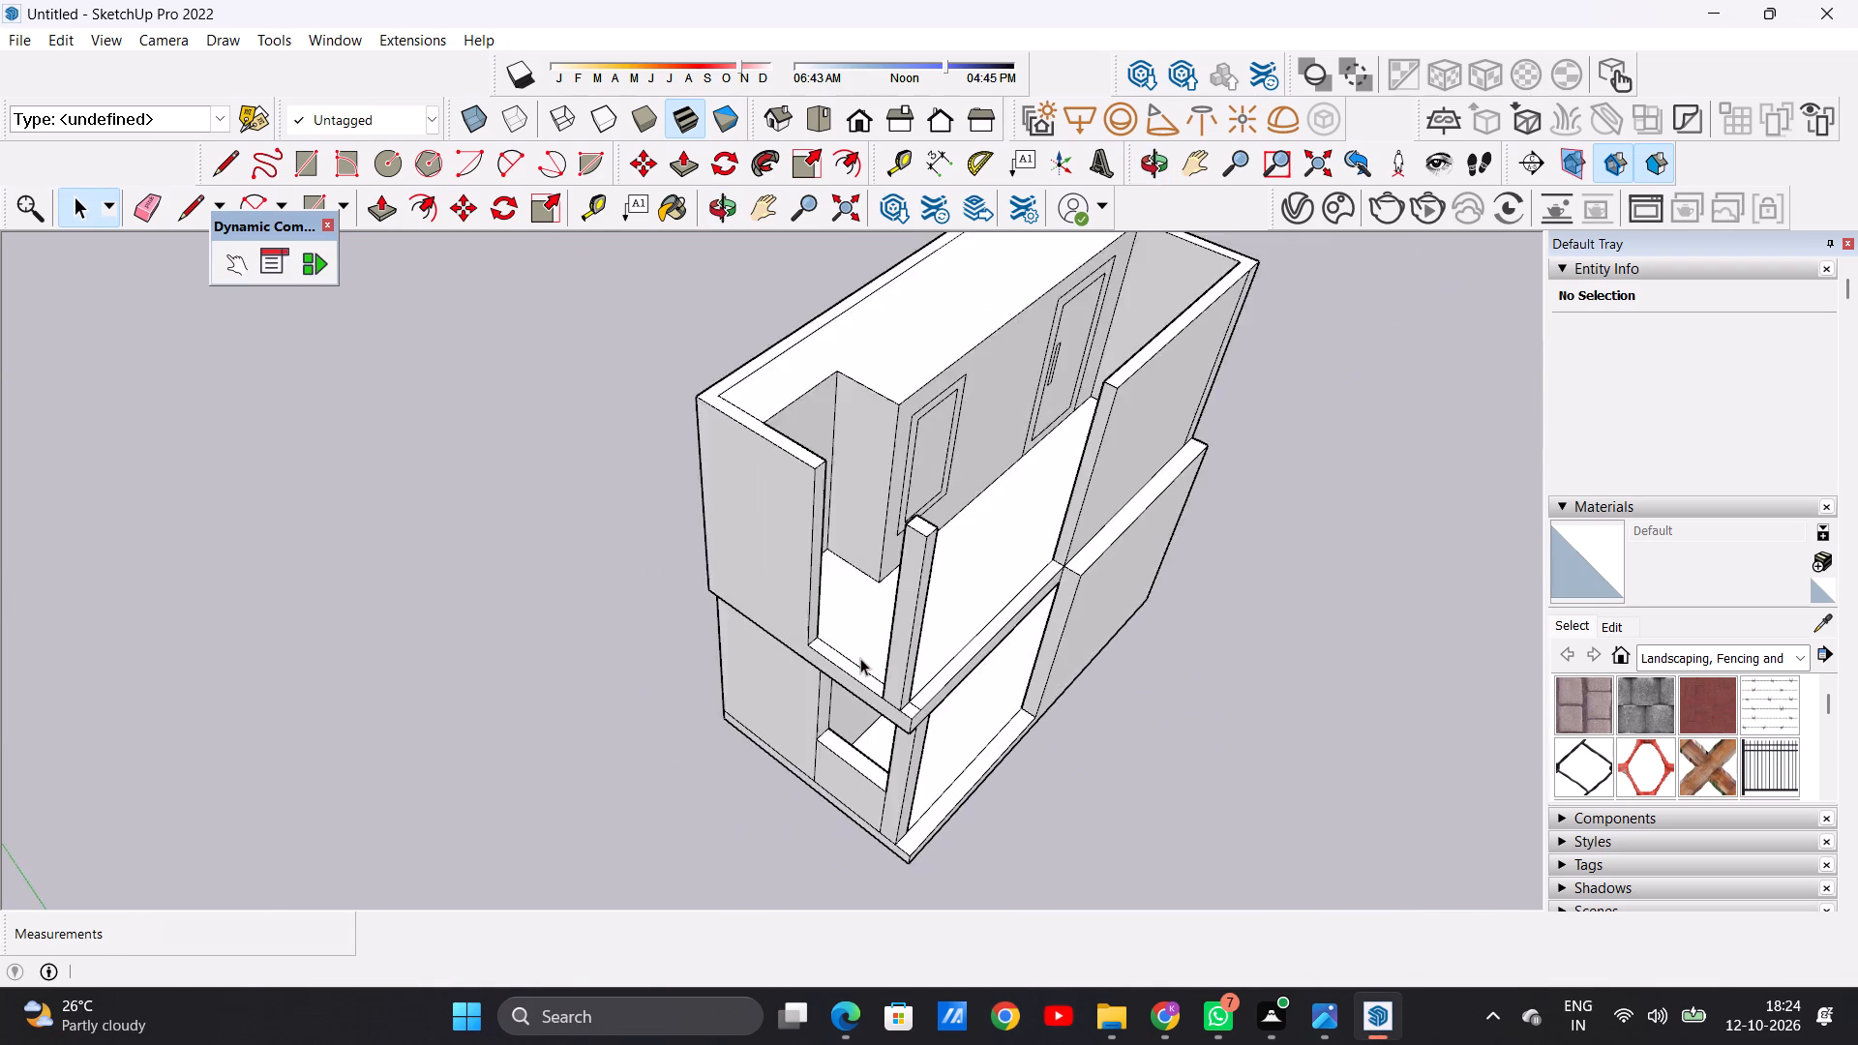
{"action": "scroll", "coordinate": [860, 658], "scroll_direction": "down", "scroll_amount": 5}
{"action": "scroll", "coordinate": [873, 732], "scroll_direction": "up", "scroll_amount": 1}
{"action": "scroll", "coordinate": [873, 732], "scroll_direction": "down", "scroll_amount": 1}
{"action": "scroll", "coordinate": [873, 732], "scroll_direction": "up", "scroll_amount": 5}
{"action": "scroll", "coordinate": [863, 666], "scroll_direction": "down", "scroll_amount": 1}
{"action": "scroll", "coordinate": [863, 666], "scroll_direction": "up", "scroll_amount": 12}
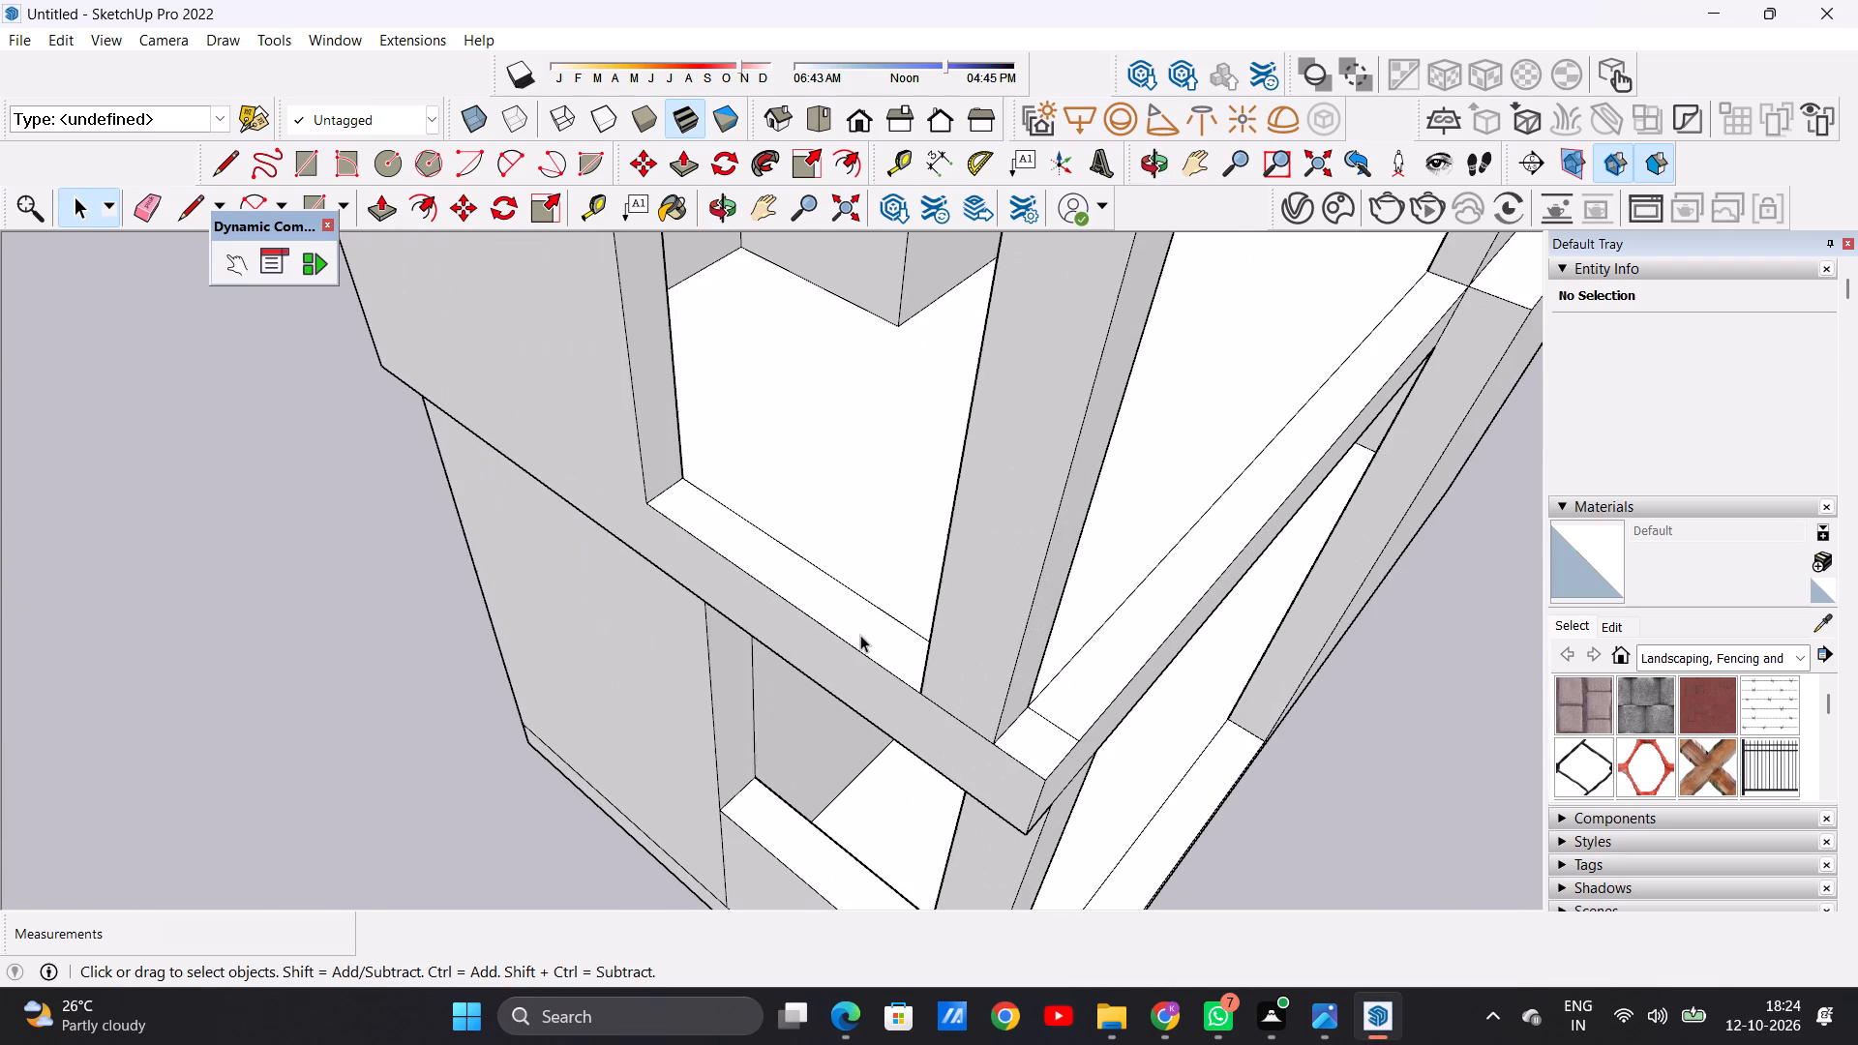
{"action": "key", "text": "p"}
{"action": "scroll", "coordinate": [863, 618], "scroll_direction": "up", "scroll_amount": 5}
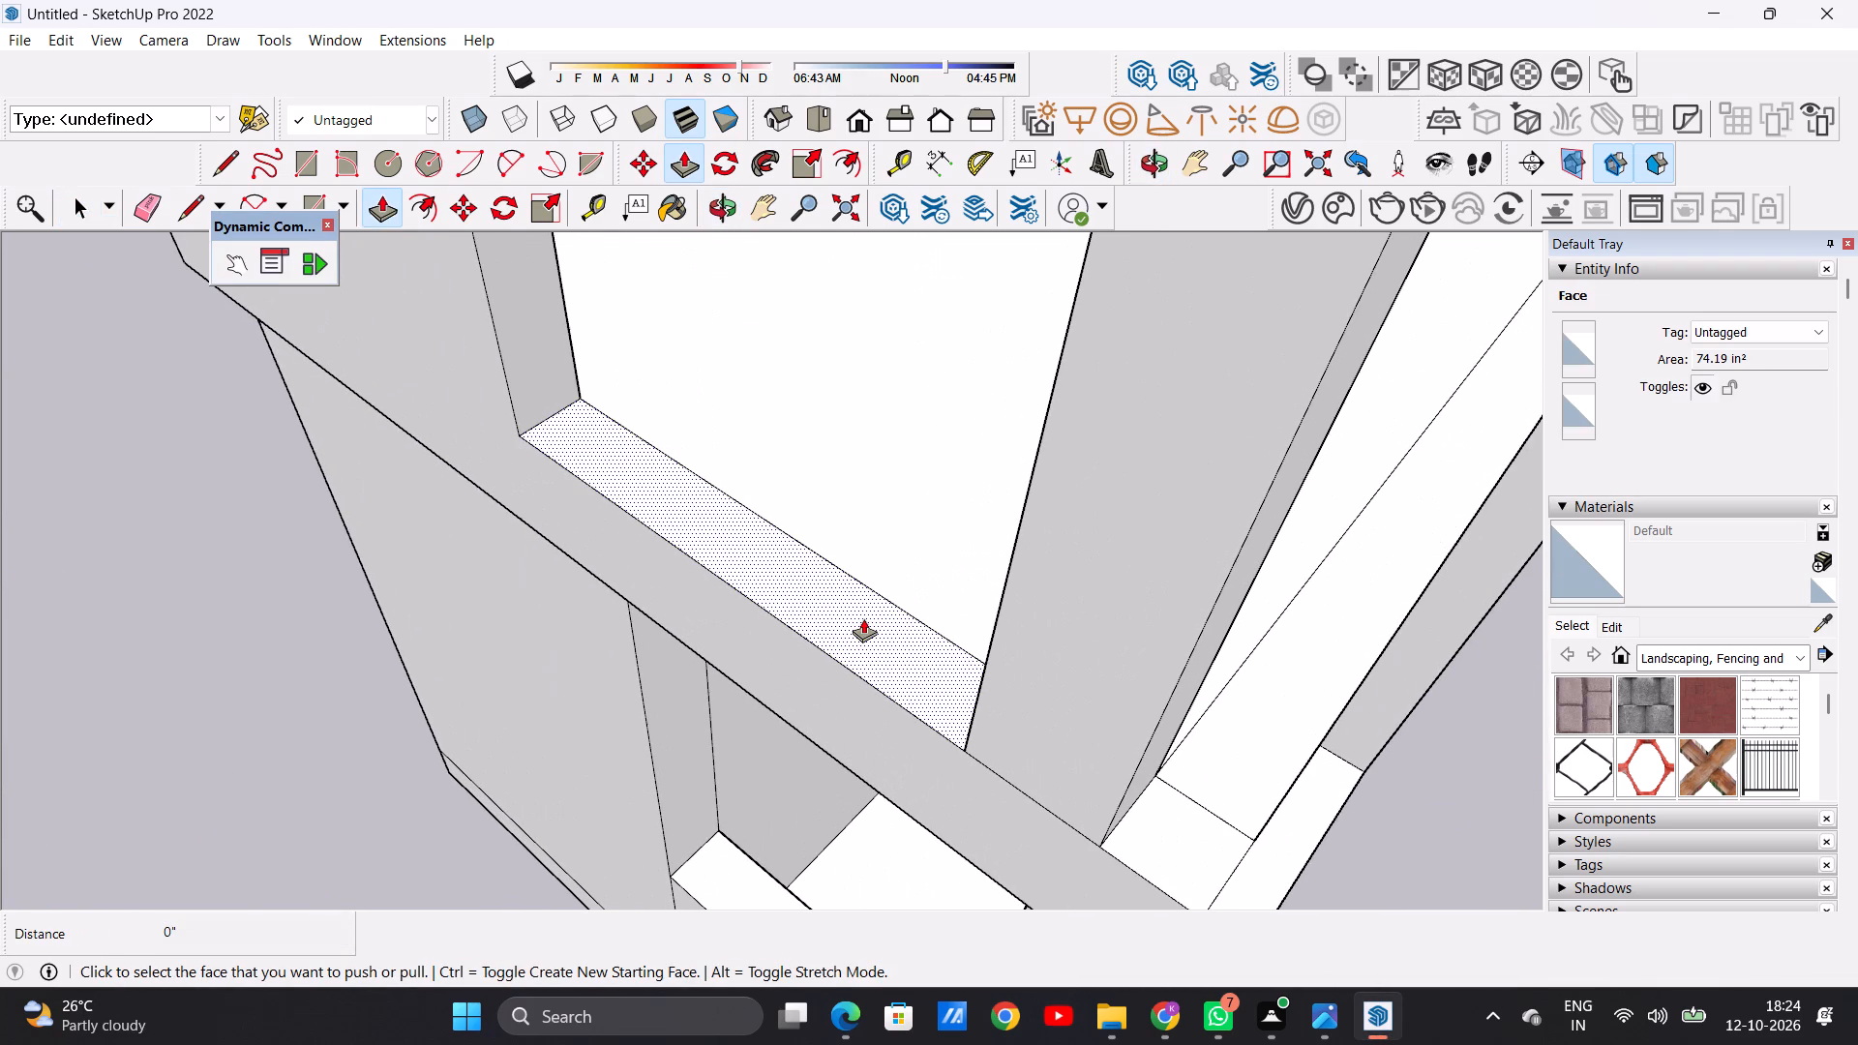
{"action": "left_click", "coordinate": [863, 618]}
{"action": "scroll", "coordinate": [898, 493], "scroll_direction": "down", "scroll_amount": 3}
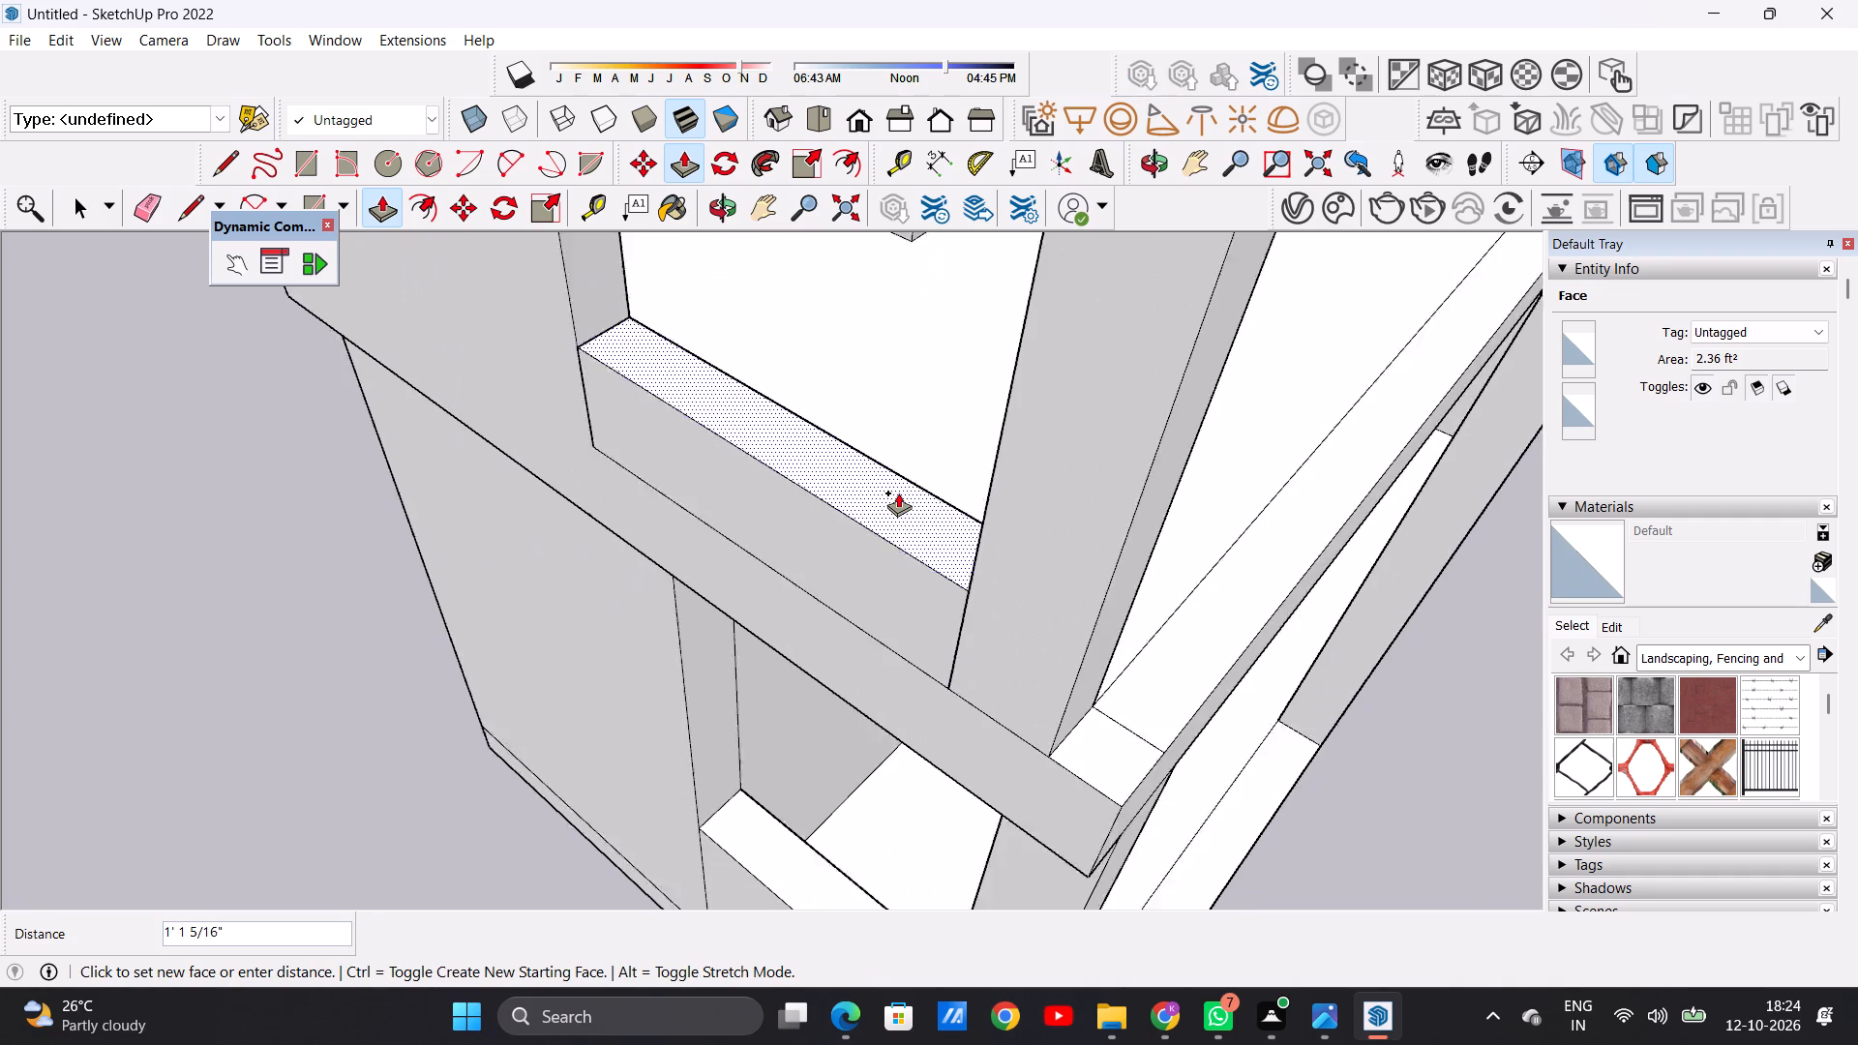
{"action": "scroll", "coordinate": [898, 493], "scroll_direction": "down", "scroll_amount": 16}
{"action": "scroll", "coordinate": [897, 428], "scroll_direction": "up", "scroll_amount": 1}
{"action": "scroll", "coordinate": [897, 428], "scroll_direction": "down", "scroll_amount": 3}
{"action": "middle_click_drag", "start_coordinate": [896, 441], "coordinate": [898, 425]}
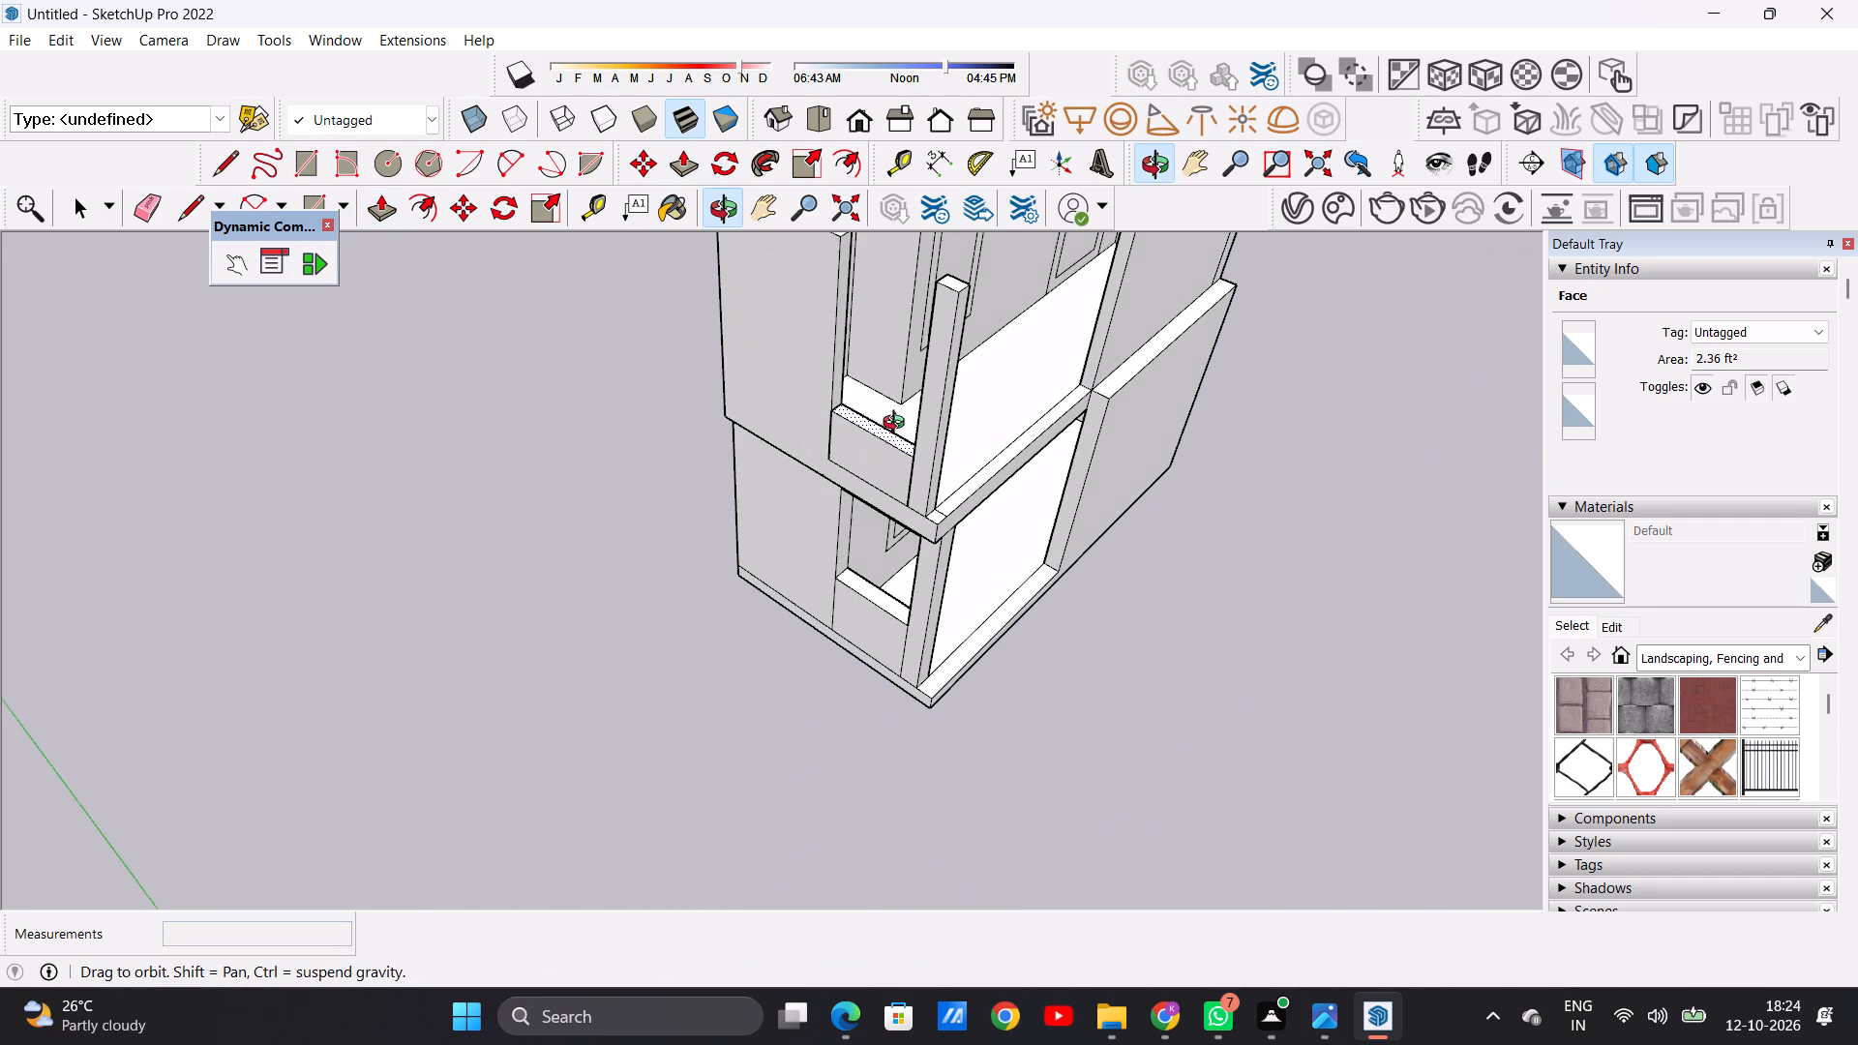
{"action": "middle_click_drag", "start_coordinate": [898, 425], "coordinate": [912, 341]}
{"action": "scroll", "coordinate": [844, 441], "scroll_direction": "down", "scroll_amount": 11}
{"action": "scroll", "coordinate": [877, 395], "scroll_direction": "up", "scroll_amount": 6}
{"action": "scroll", "coordinate": [878, 395], "scroll_direction": "down", "scroll_amount": 1}
{"action": "scroll", "coordinate": [878, 395], "scroll_direction": "up", "scroll_amount": 4}
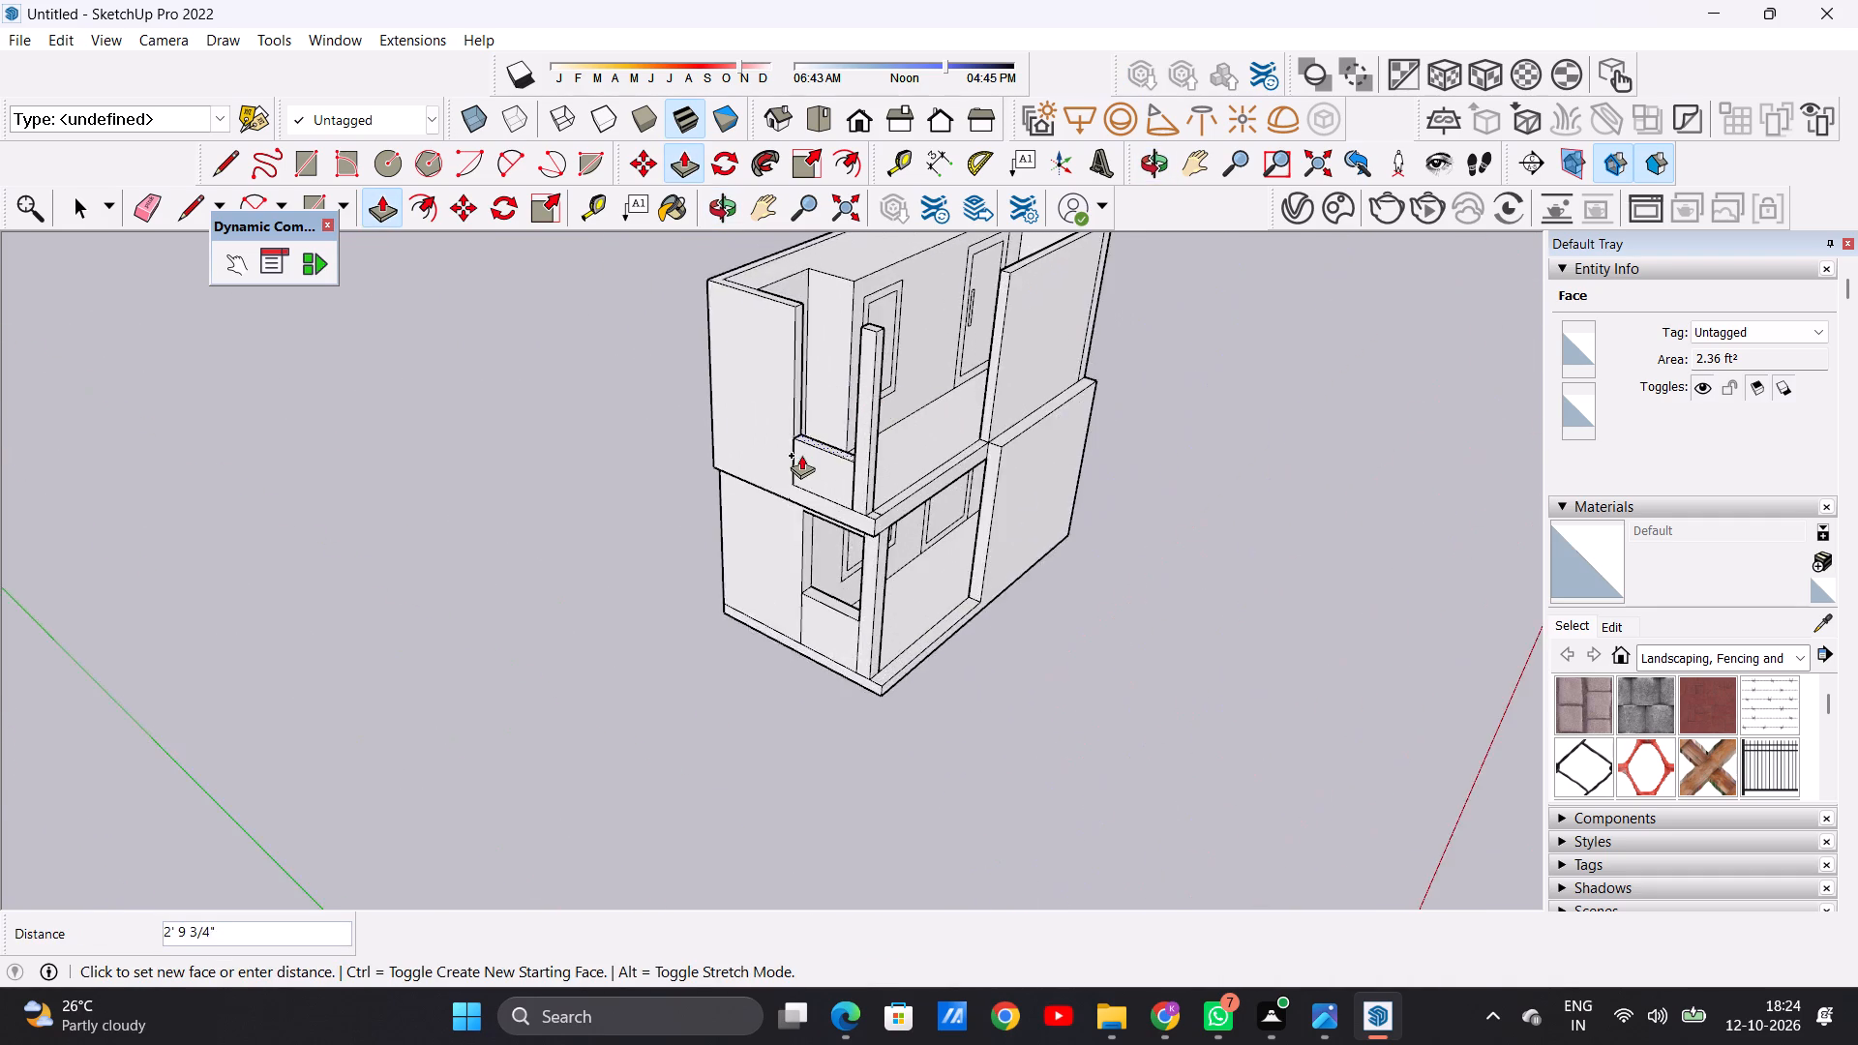
{"action": "scroll", "coordinate": [801, 455], "scroll_direction": "up", "scroll_amount": 7}
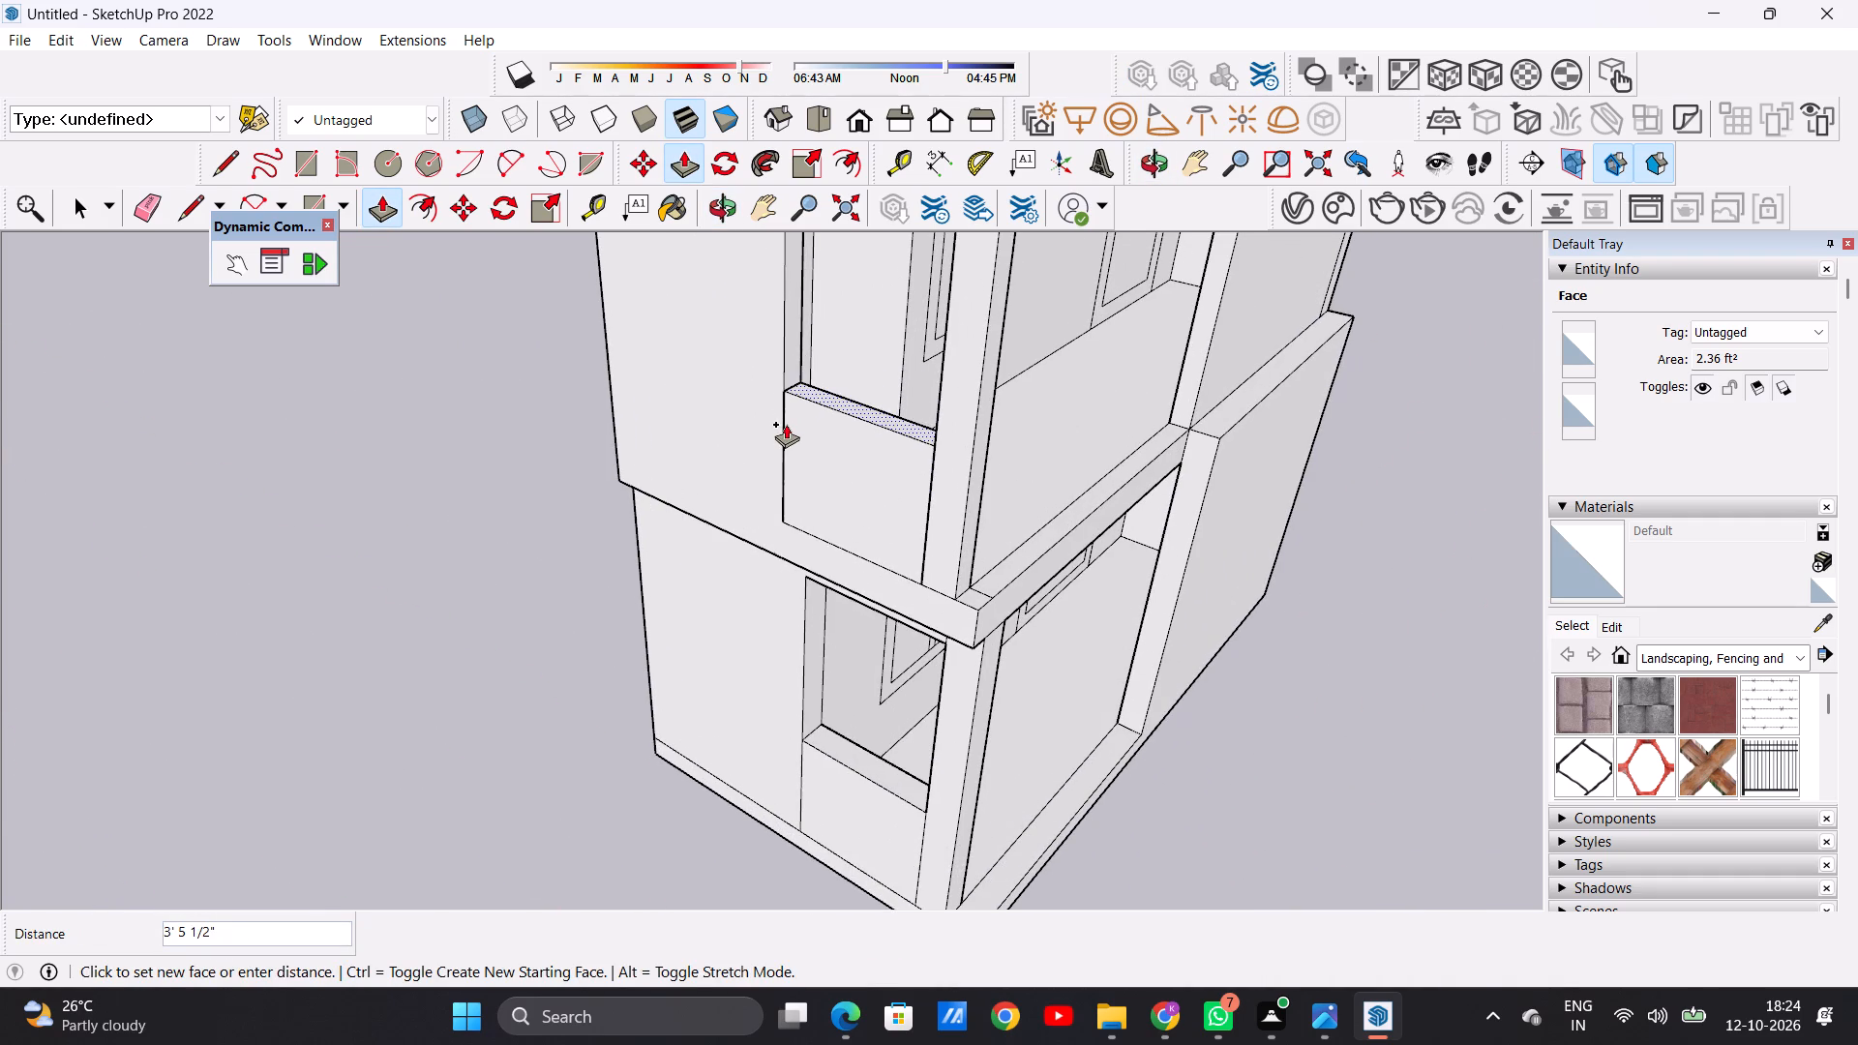
{"action": "left_click", "coordinate": [786, 421]}
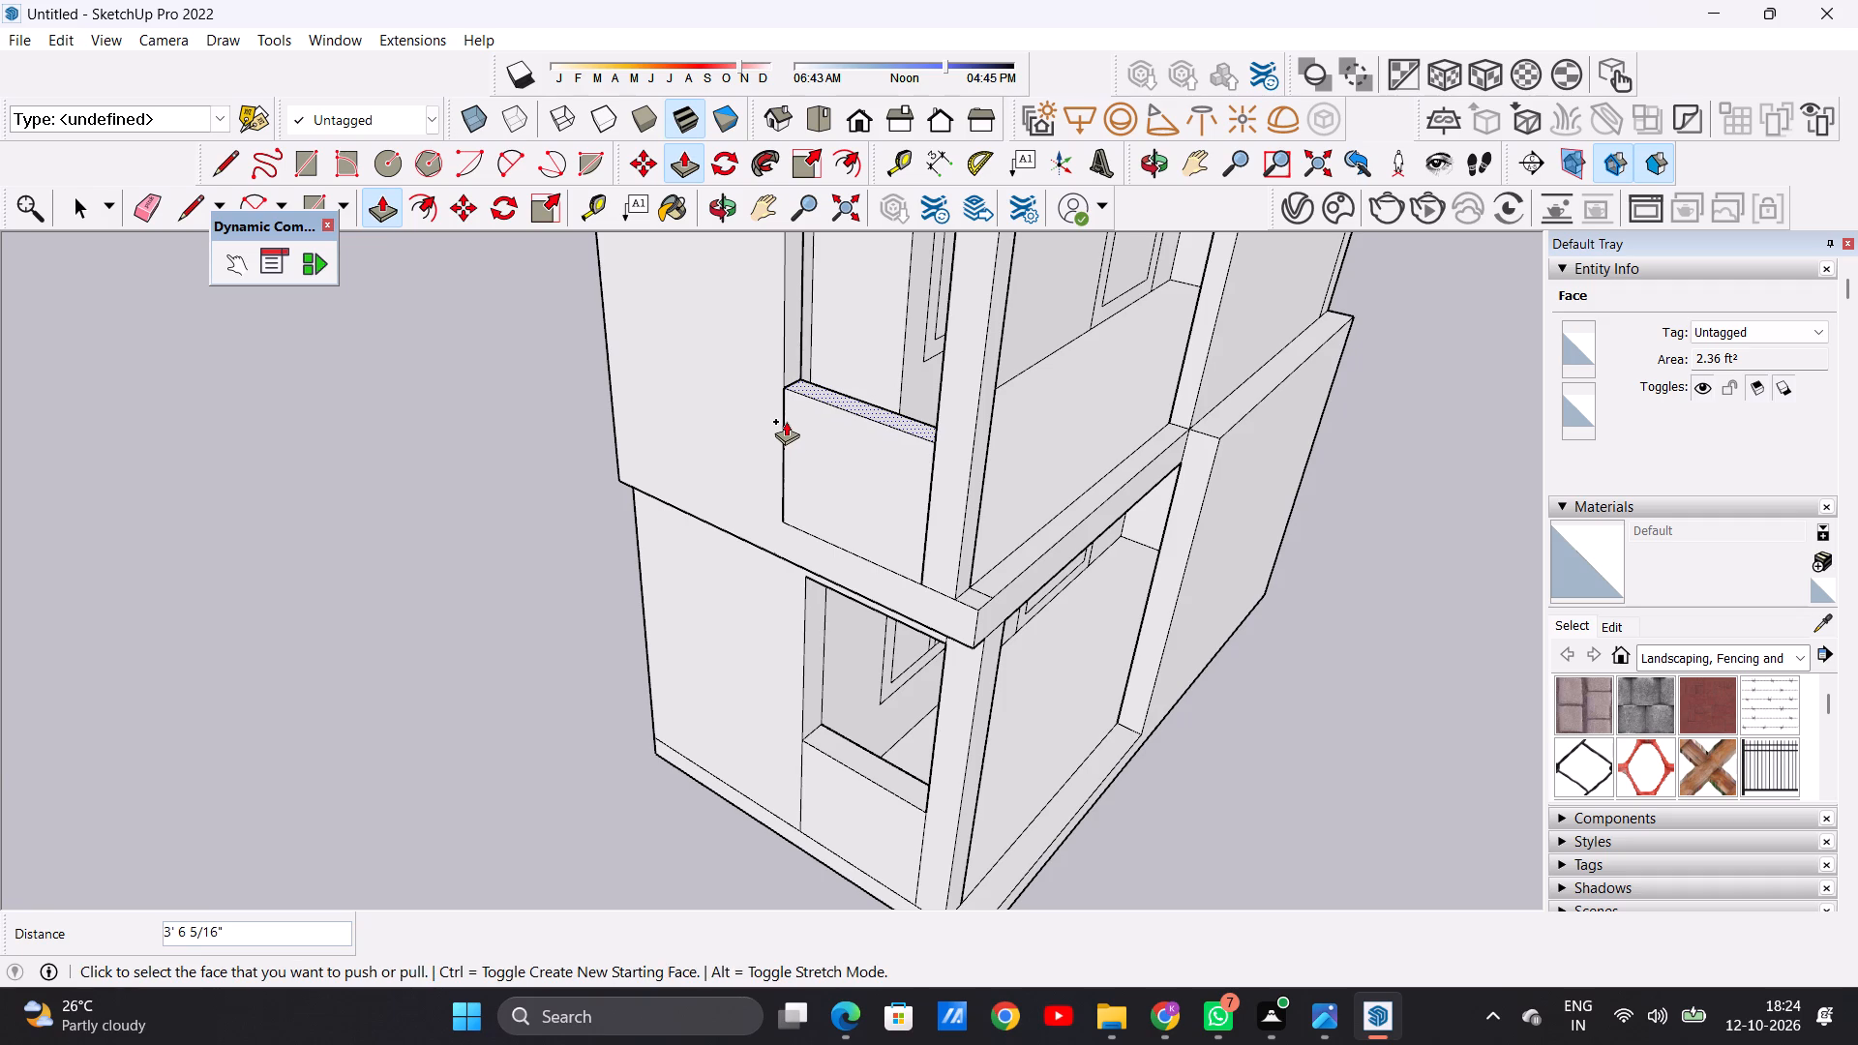
{"action": "key", "text": "space"}
Draw a line about 7 1/16" across the side wall's end face, a little below its top, facing the corner post.
{"action": "scroll", "coordinate": [806, 505], "scroll_direction": "down", "scroll_amount": 9}
{"action": "middle_click_drag", "start_coordinate": [869, 538], "coordinate": [662, 432]}
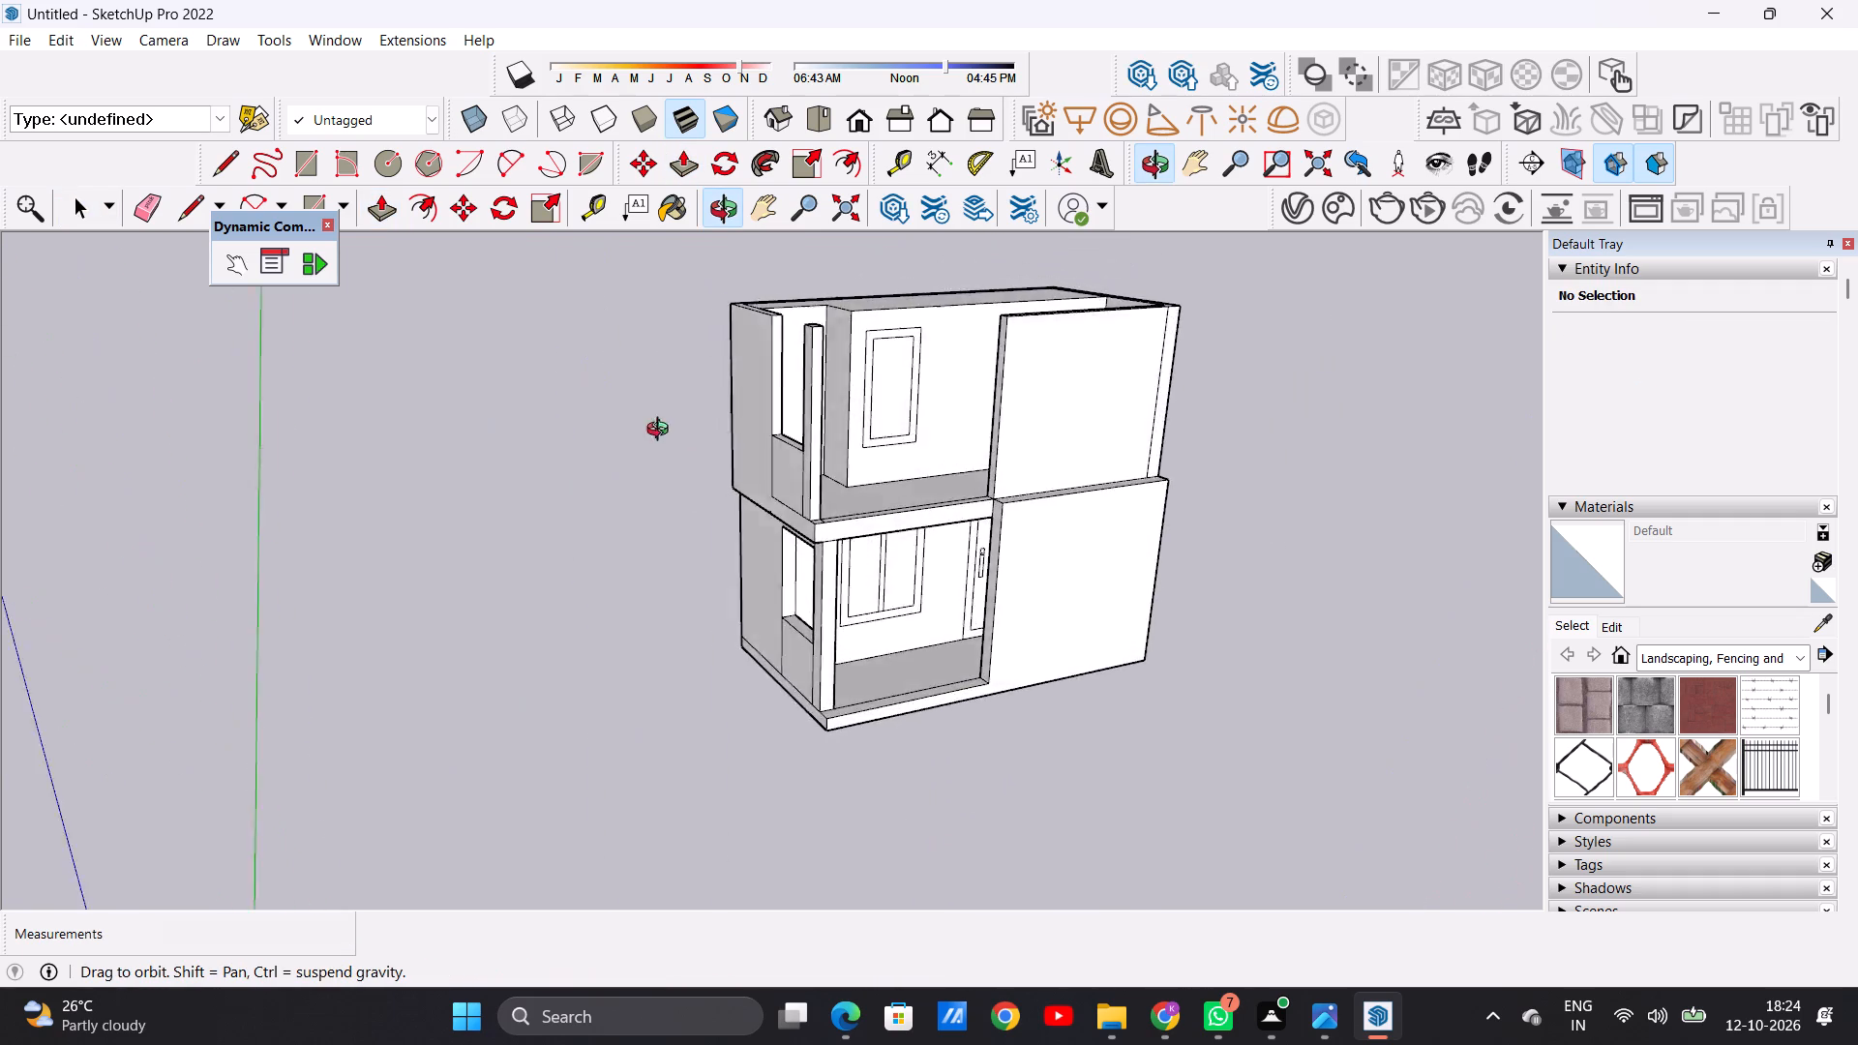
{"action": "middle_click_drag", "start_coordinate": [662, 432], "coordinate": [579, 536]}
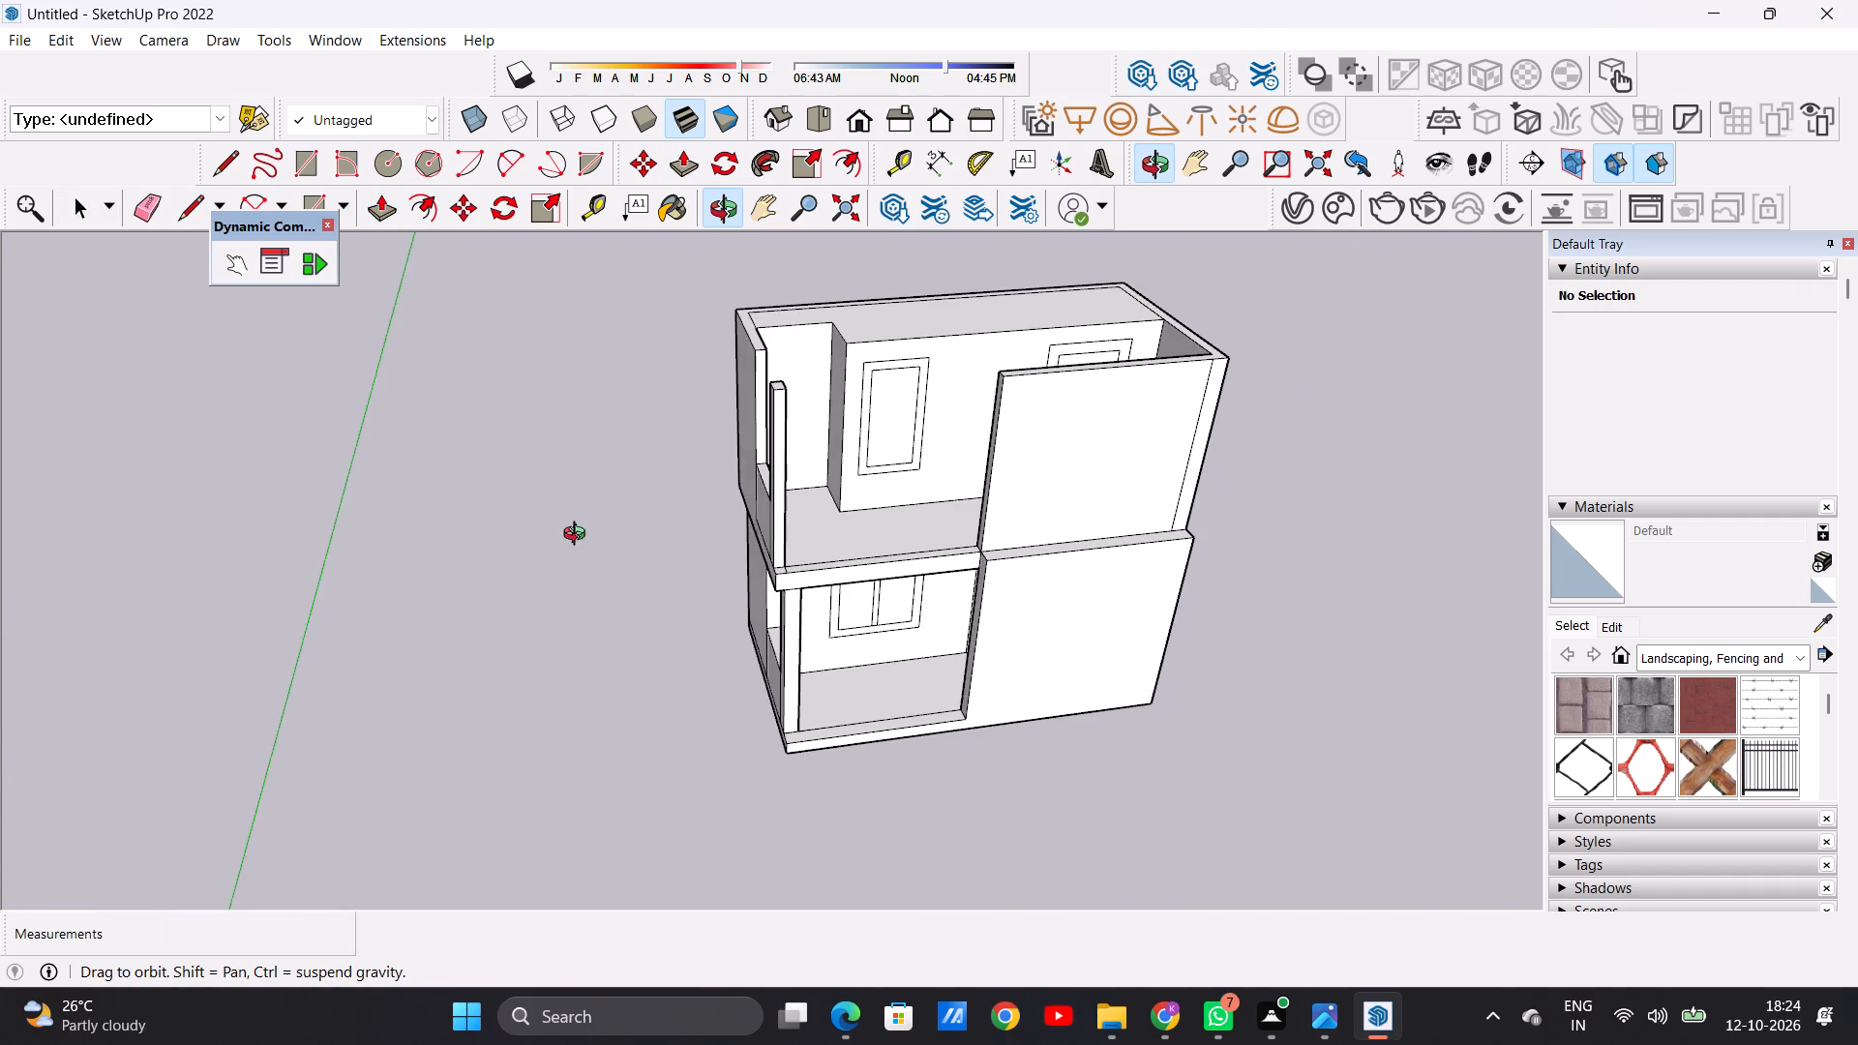
{"action": "middle_click_drag", "start_coordinate": [579, 536], "coordinate": [704, 532]}
{"action": "scroll", "coordinate": [800, 345], "scroll_direction": "up", "scroll_amount": 12}
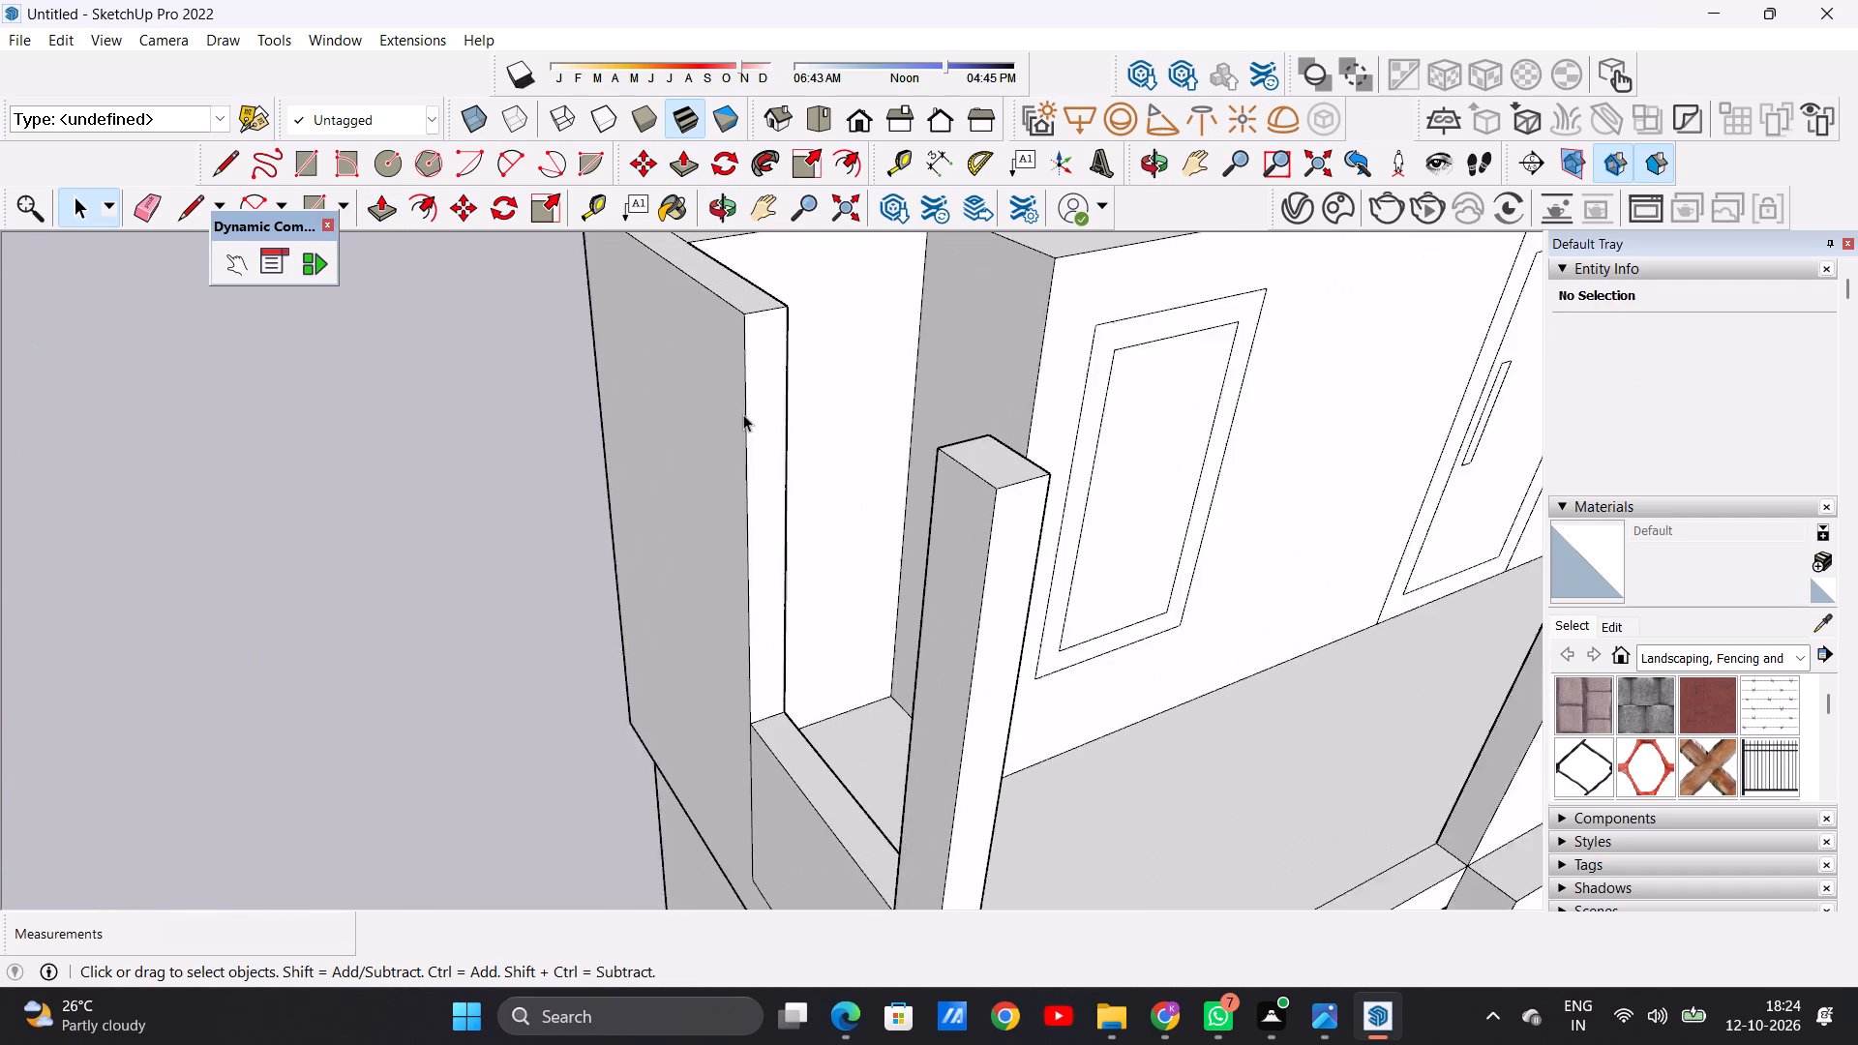
{"action": "scroll", "coordinate": [743, 414], "scroll_direction": "up", "scroll_amount": 2}
{"action": "key", "text": "l"}
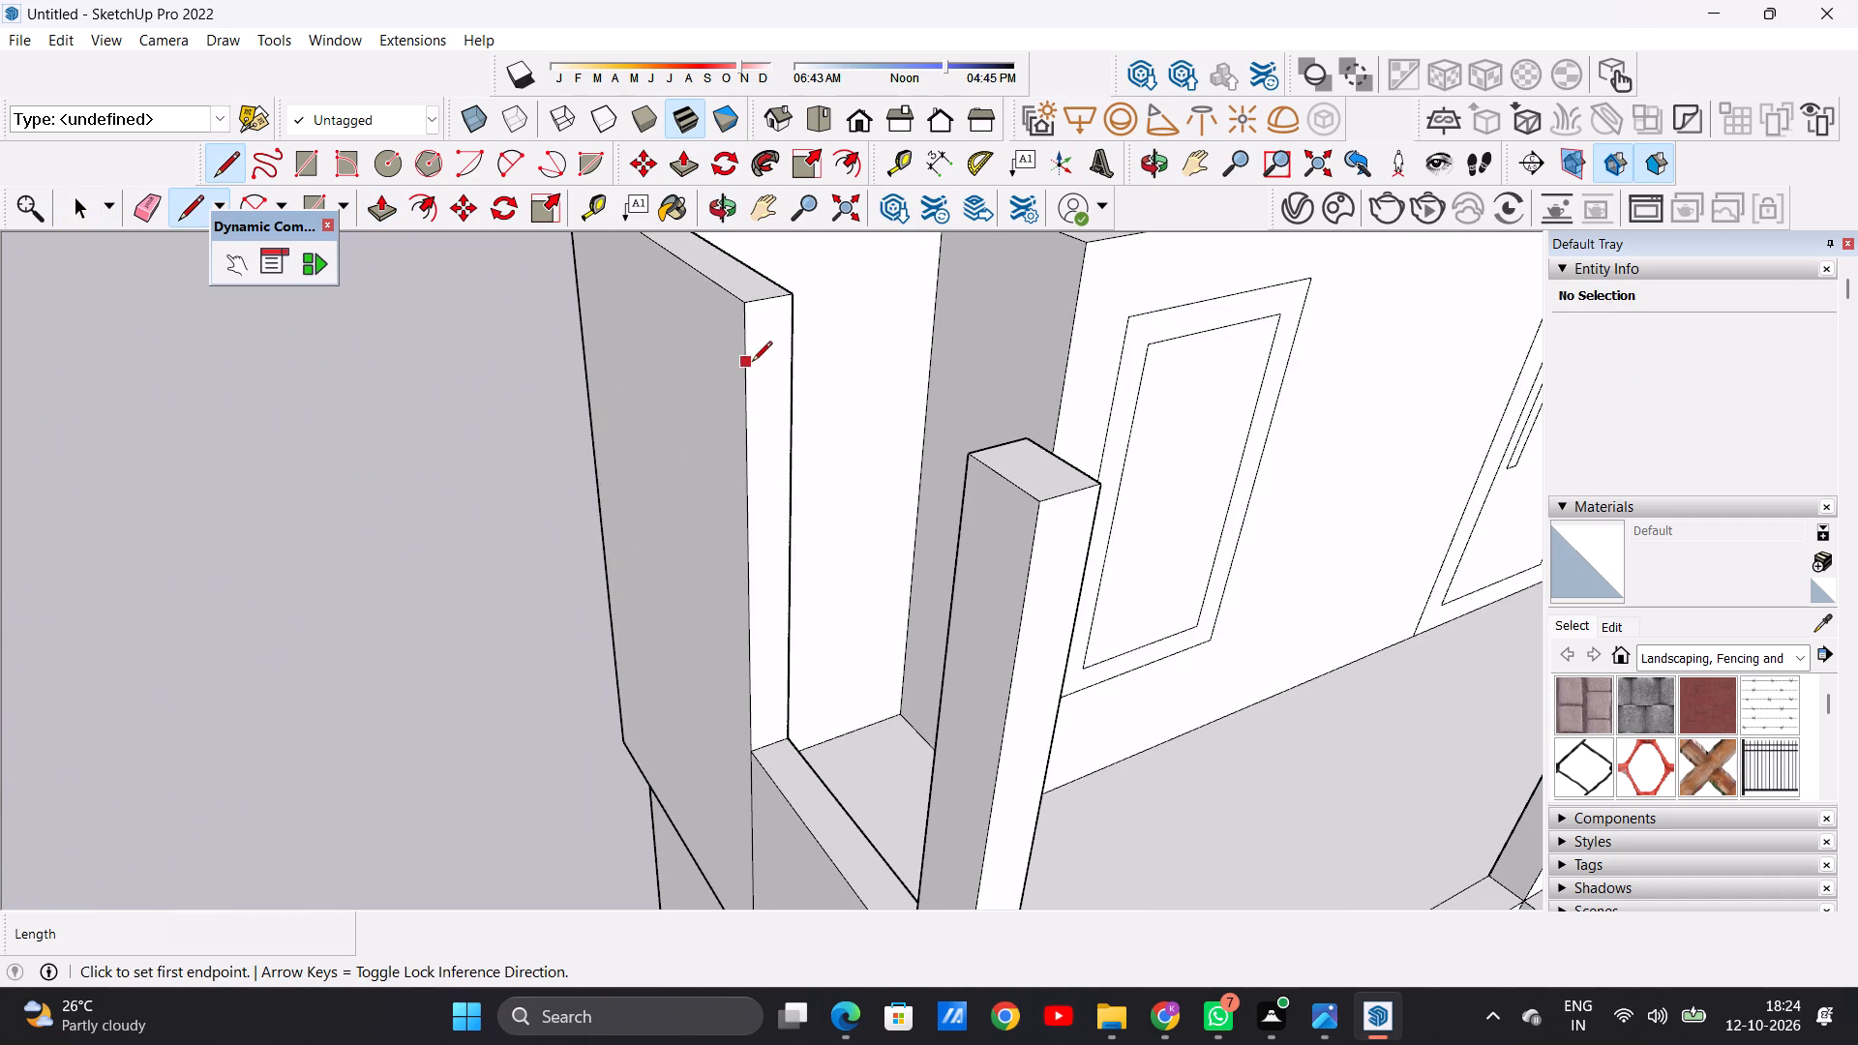
{"action": "left_click", "coordinate": [746, 373]}
{"action": "left_click", "coordinate": [793, 361]}
Push/Pull the marked top patch of the side wall's end face about 4' 1/8" to the corner post as a beam.
{"action": "key", "text": "space"}
{"action": "scroll", "coordinate": [707, 433], "scroll_direction": "down", "scroll_amount": 5}
{"action": "middle_click_drag", "start_coordinate": [714, 479], "coordinate": [369, 510]}
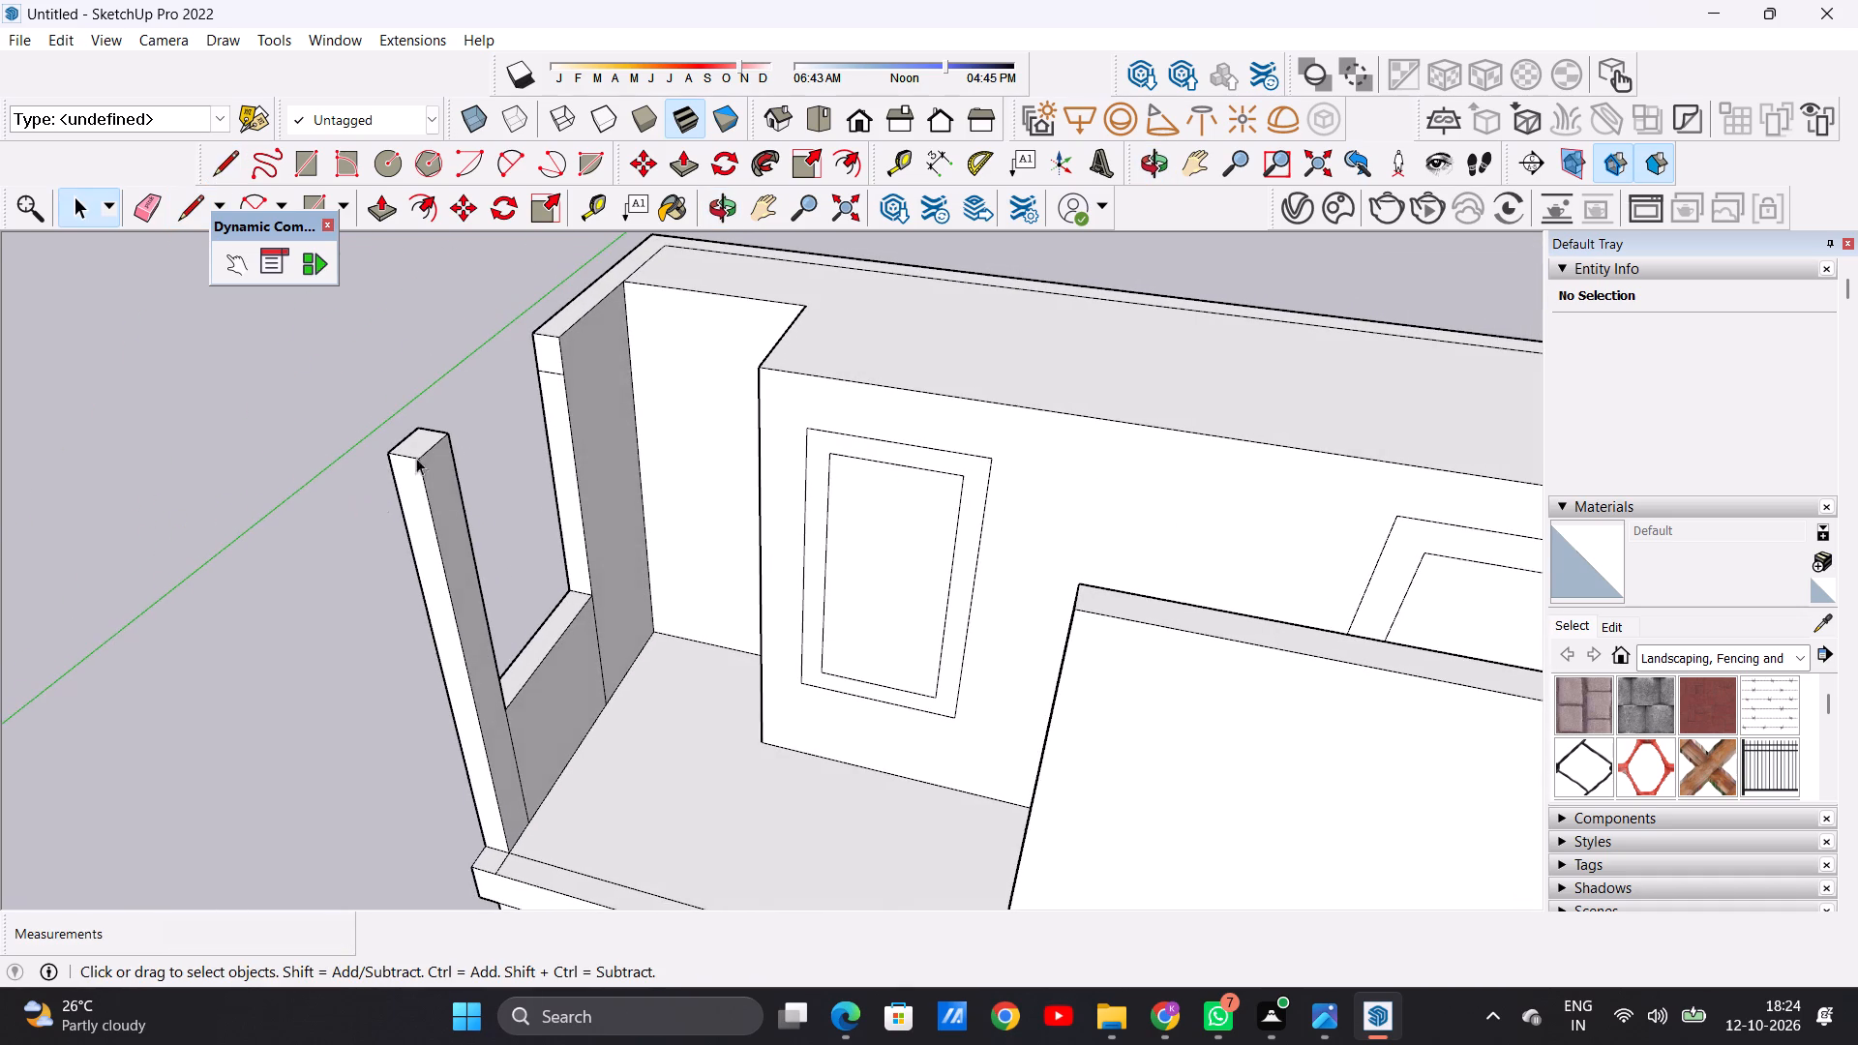
{"action": "scroll", "coordinate": [499, 373], "scroll_direction": "up", "scroll_amount": 7}
{"action": "key", "text": "p"}
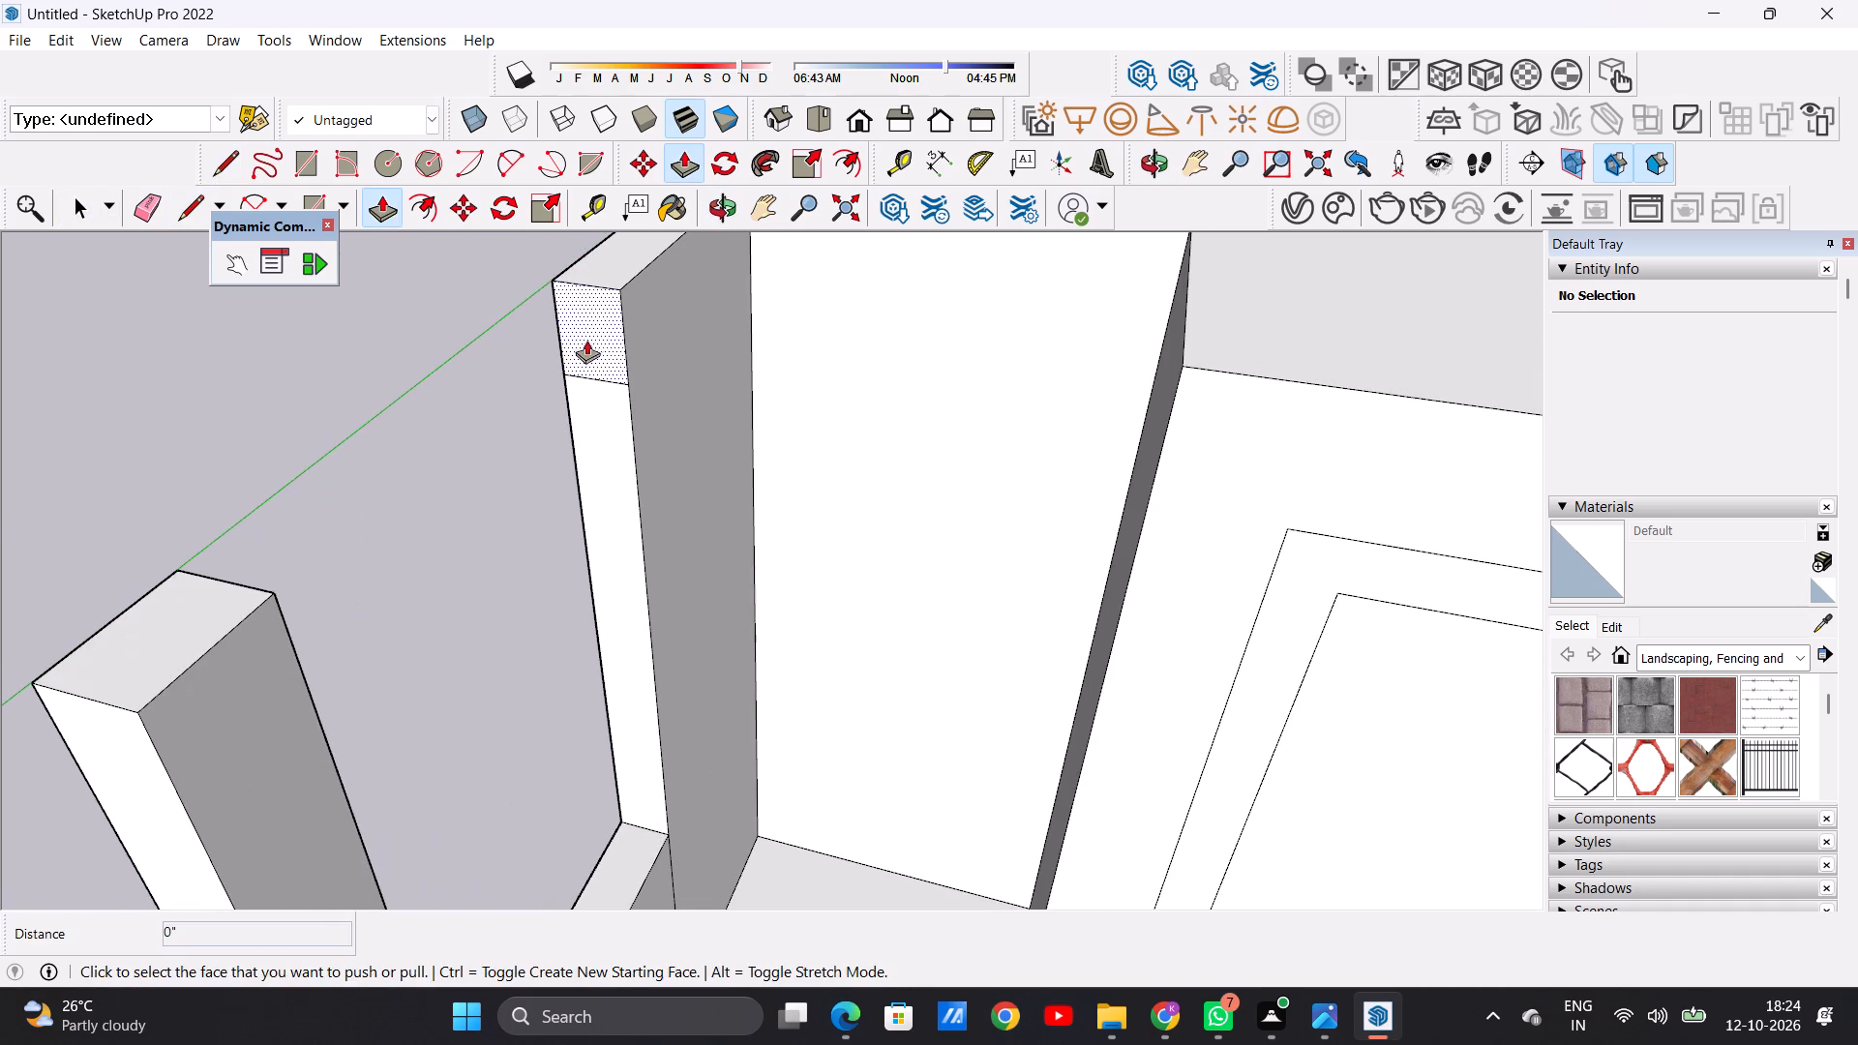
{"action": "left_click", "coordinate": [586, 339]}
{"action": "scroll", "coordinate": [497, 437], "scroll_direction": "down", "scroll_amount": 7}
{"action": "middle_click_drag", "start_coordinate": [499, 480], "coordinate": [245, 481]}
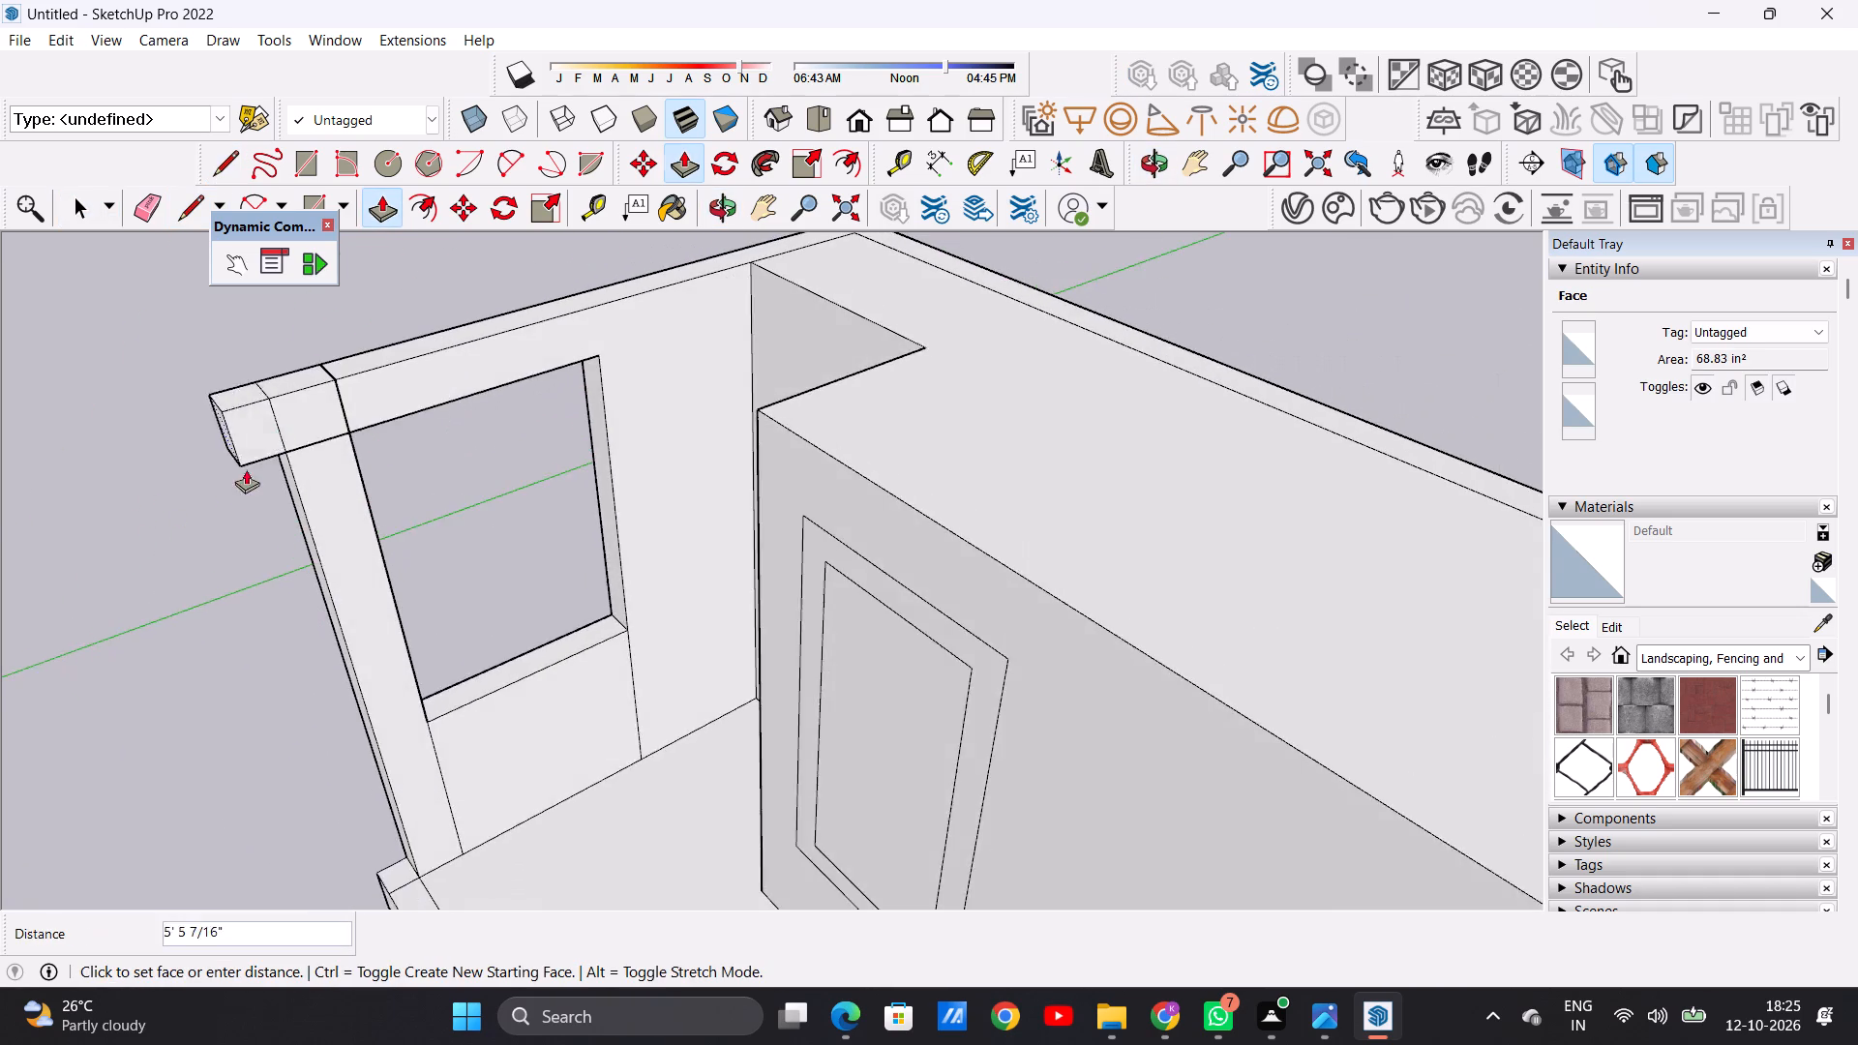
{"action": "scroll", "coordinate": [319, 384], "scroll_direction": "up", "scroll_amount": 10}
{"action": "left_click", "coordinate": [366, 380]}
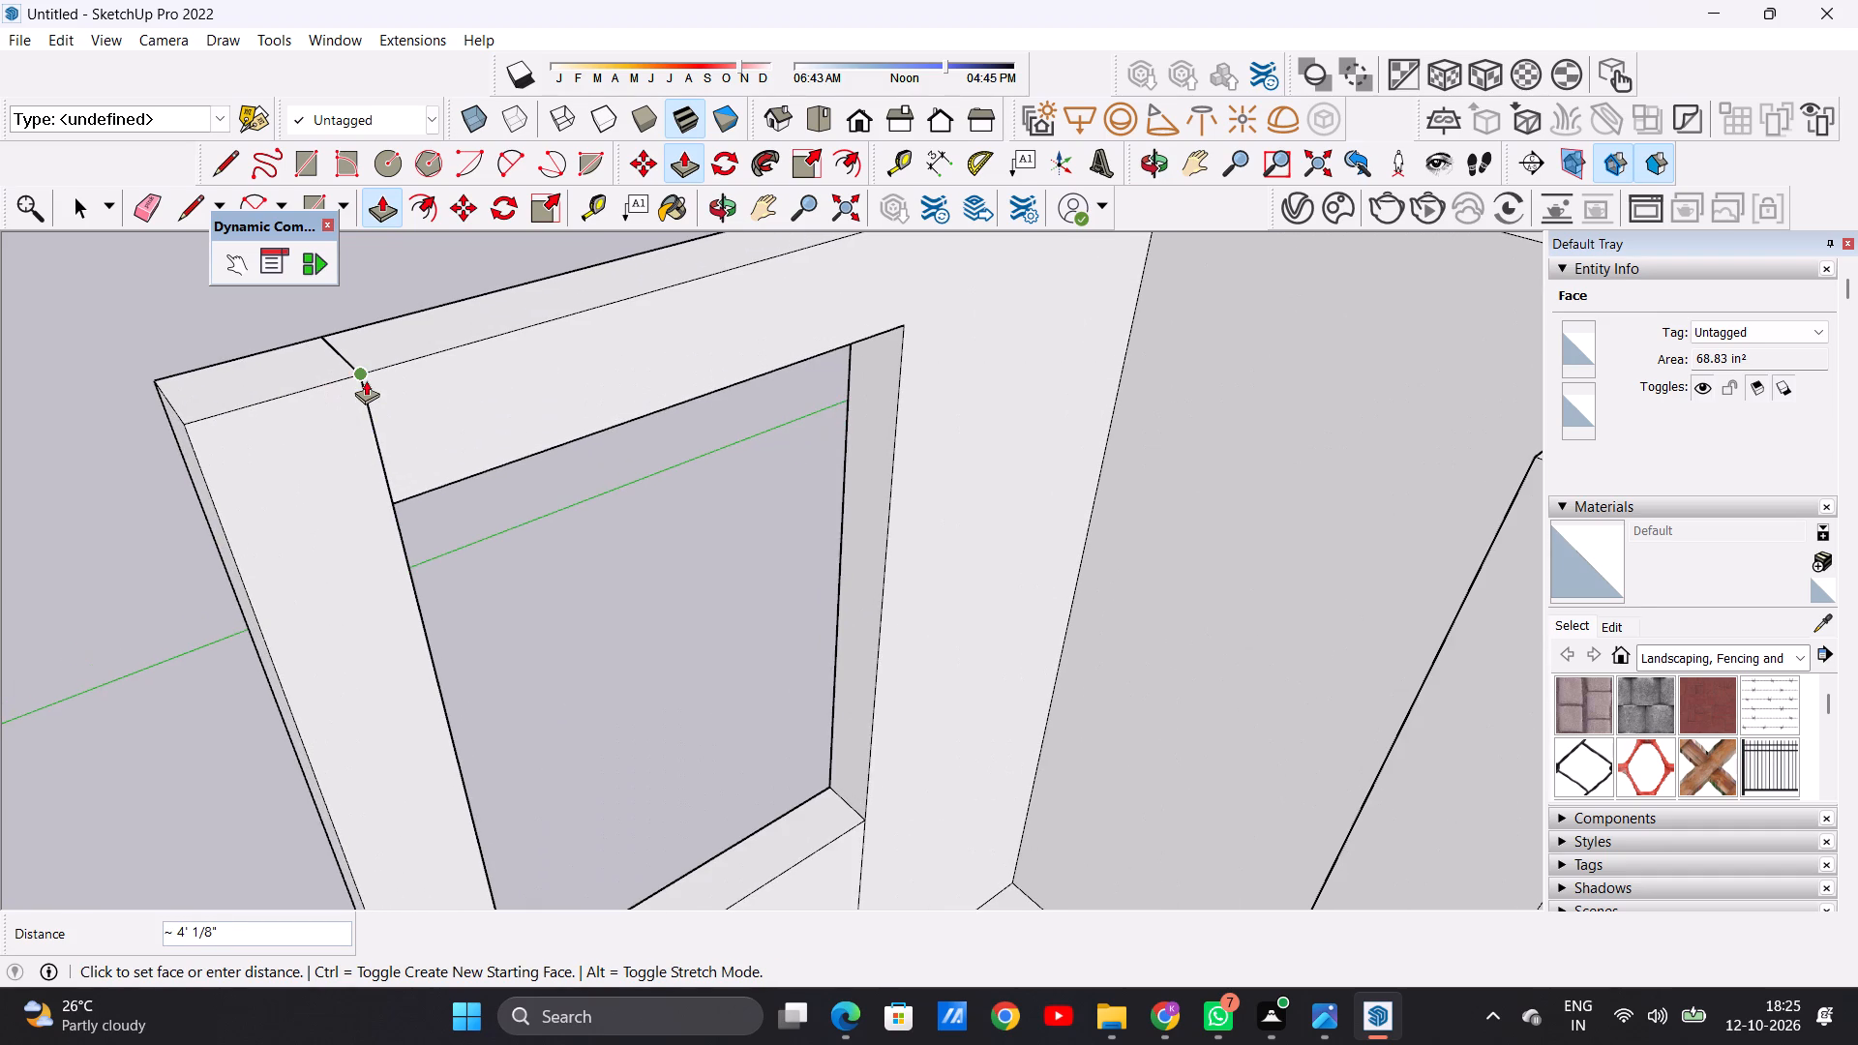
{"action": "key", "text": "space"}
Examine the terrace side opening, the front wall and both storeys from several angles and distances.
{"action": "scroll", "coordinate": [402, 547], "scroll_direction": "down", "scroll_amount": 12}
{"action": "middle_click_drag", "start_coordinate": [290, 646], "coordinate": [781, 529]}
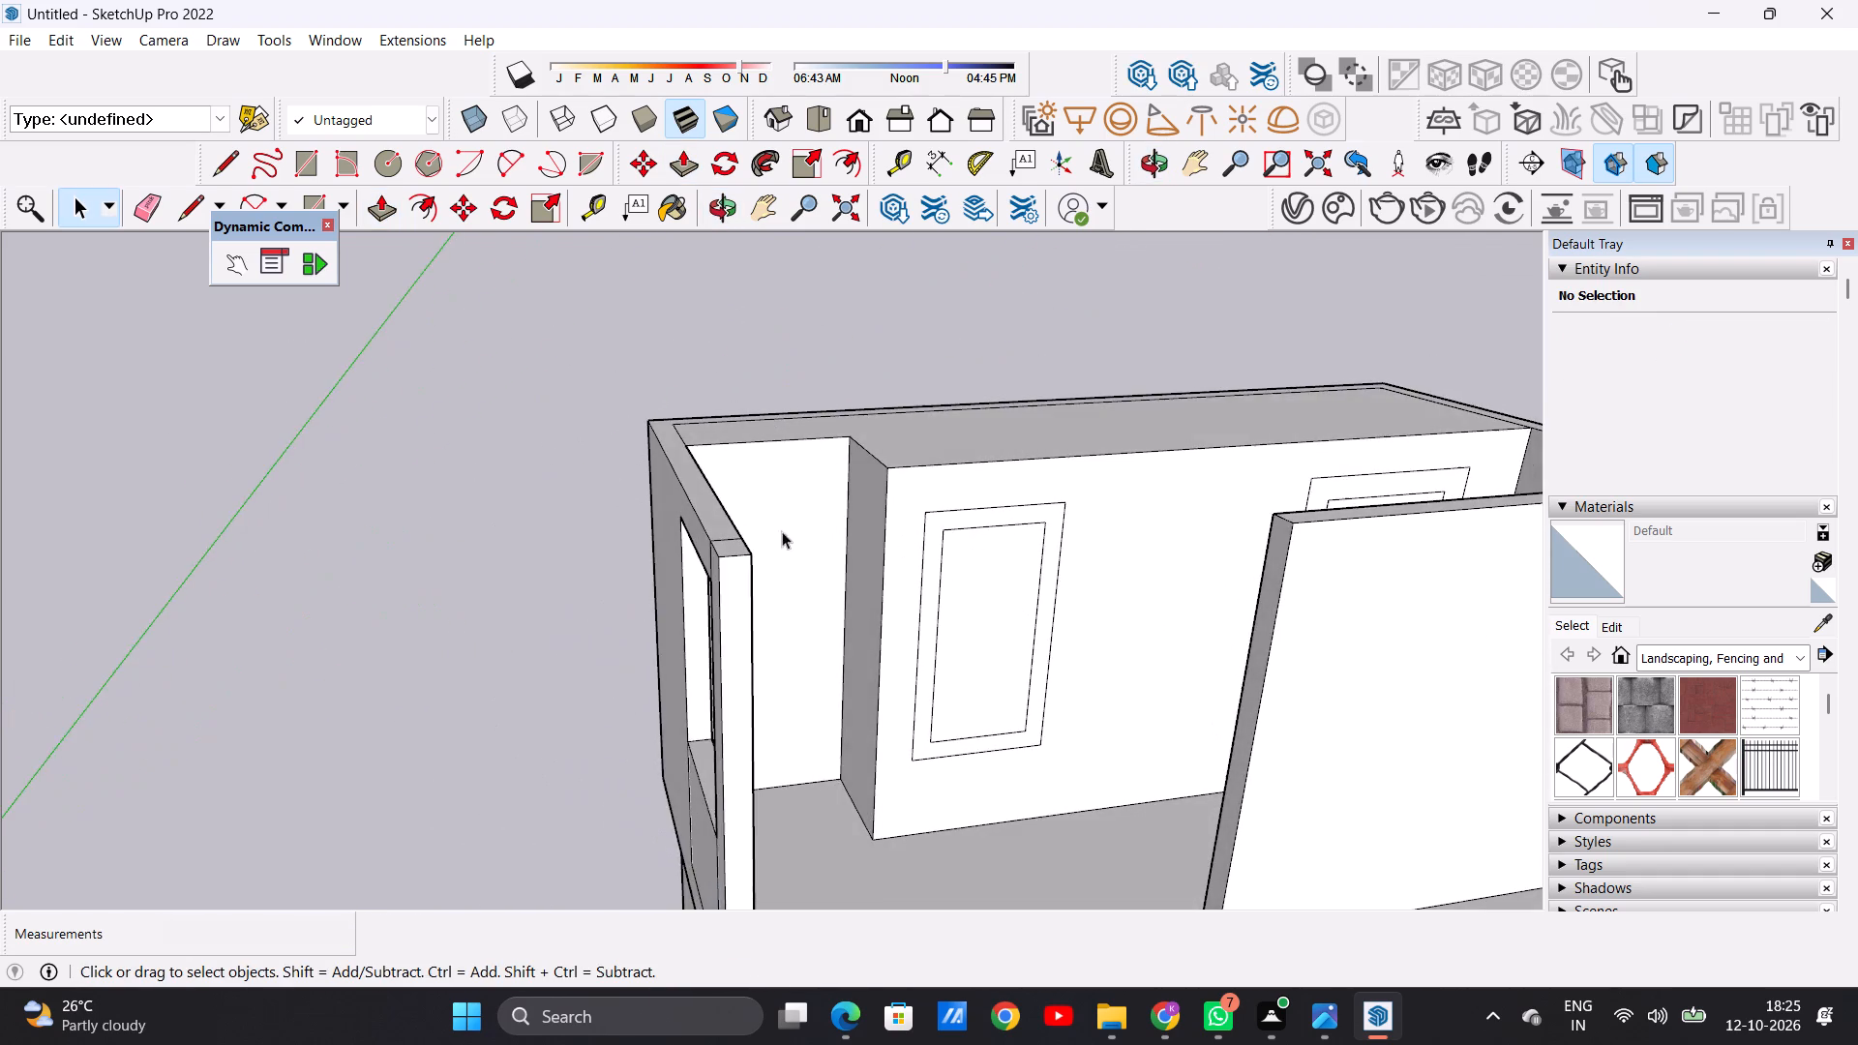
{"action": "scroll", "coordinate": [675, 542], "scroll_direction": "down", "scroll_amount": 6}
{"action": "middle_click_drag", "start_coordinate": [576, 706], "coordinate": [882, 636]}
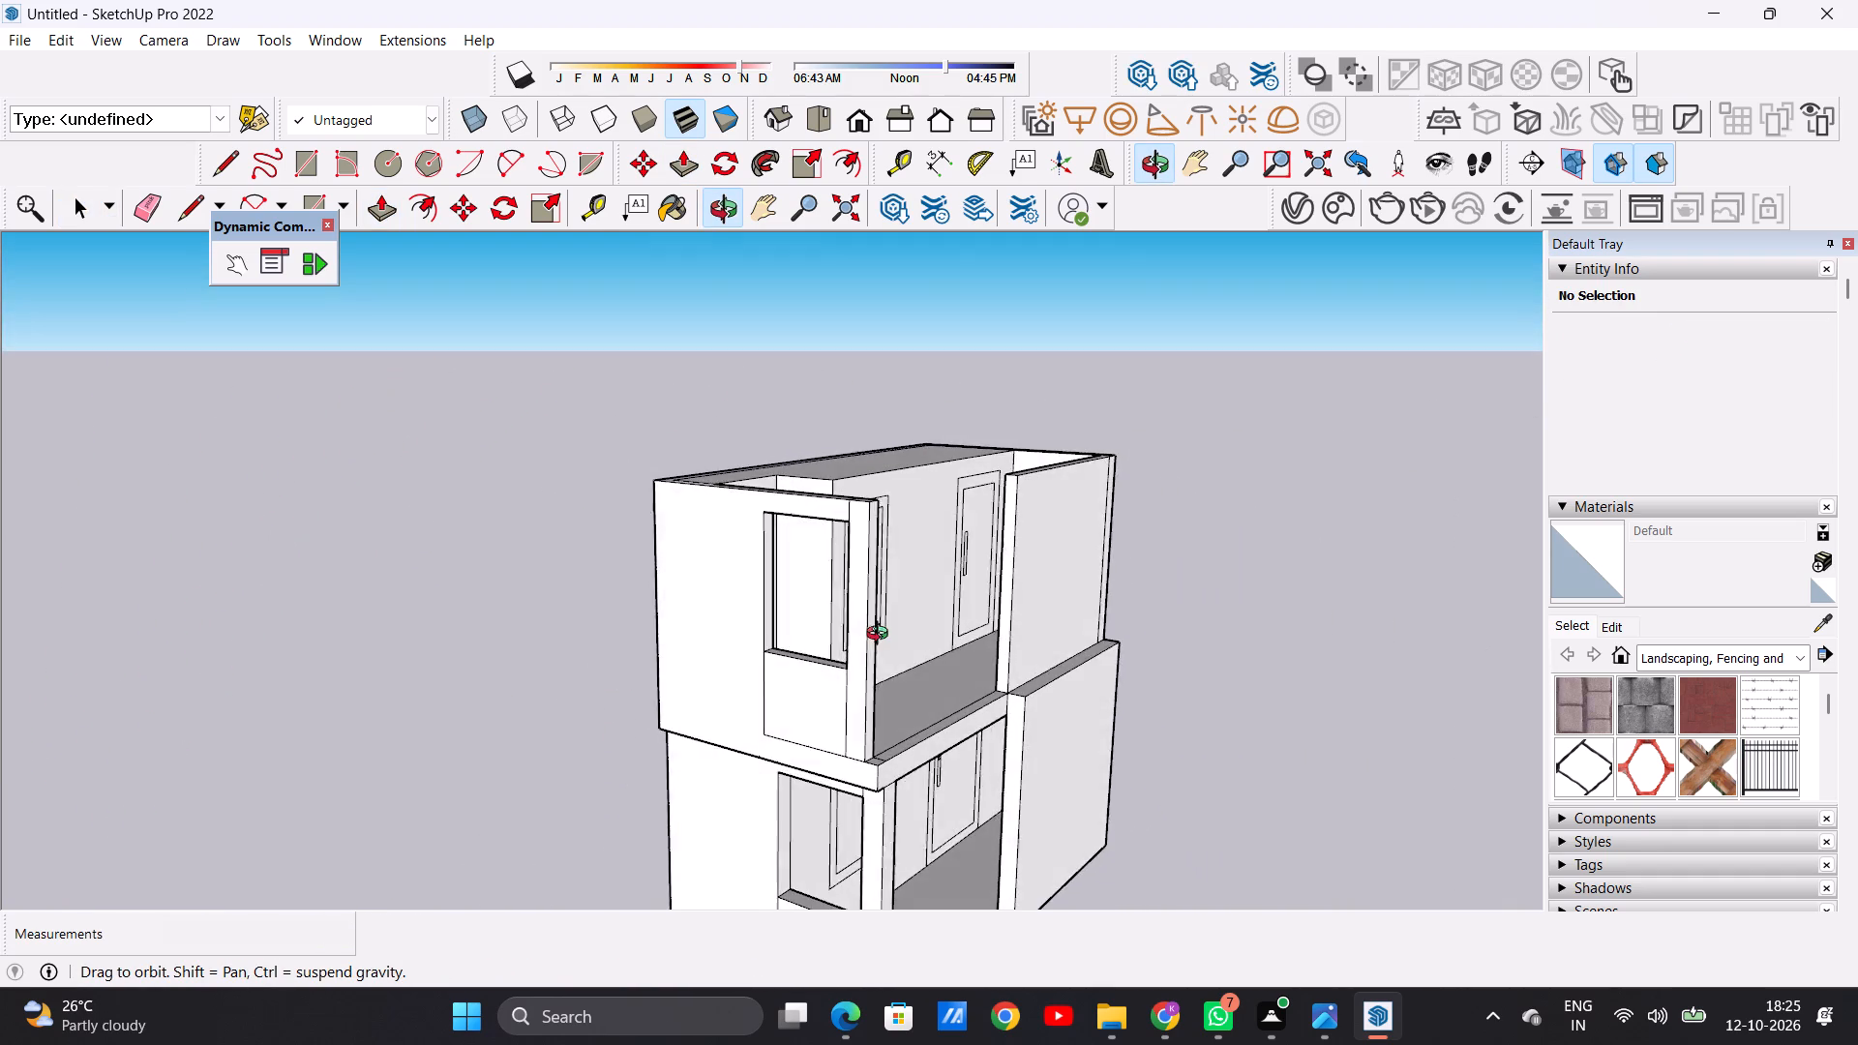
{"action": "middle_click_drag", "start_coordinate": [882, 636], "coordinate": [709, 600]}
{"action": "scroll", "coordinate": [677, 591], "scroll_direction": "down", "scroll_amount": 7}
{"action": "scroll", "coordinate": [692, 764], "scroll_direction": "down", "scroll_amount": 1}
{"action": "scroll", "coordinate": [694, 776], "scroll_direction": "up", "scroll_amount": 5}
{"action": "middle_click_drag", "start_coordinate": [797, 563], "coordinate": [411, 617]}
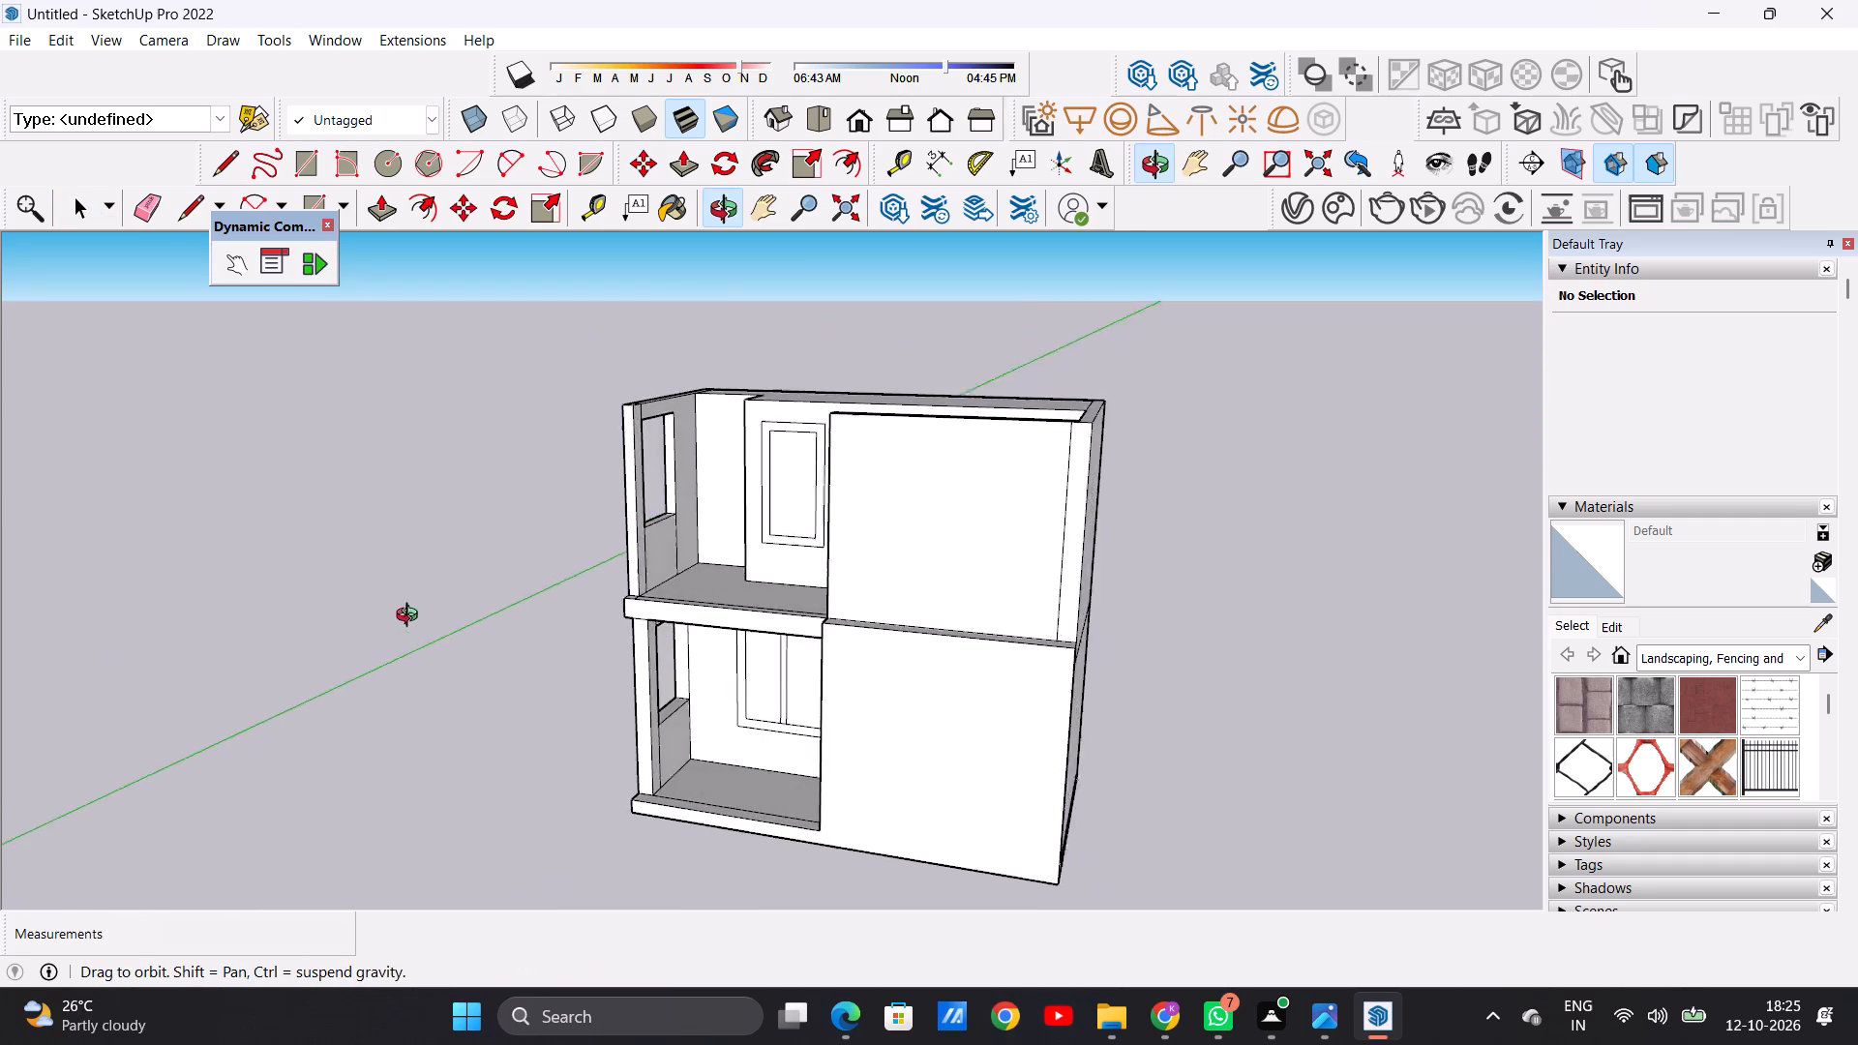
{"action": "middle_click_drag", "start_coordinate": [411, 617], "coordinate": [653, 652]}
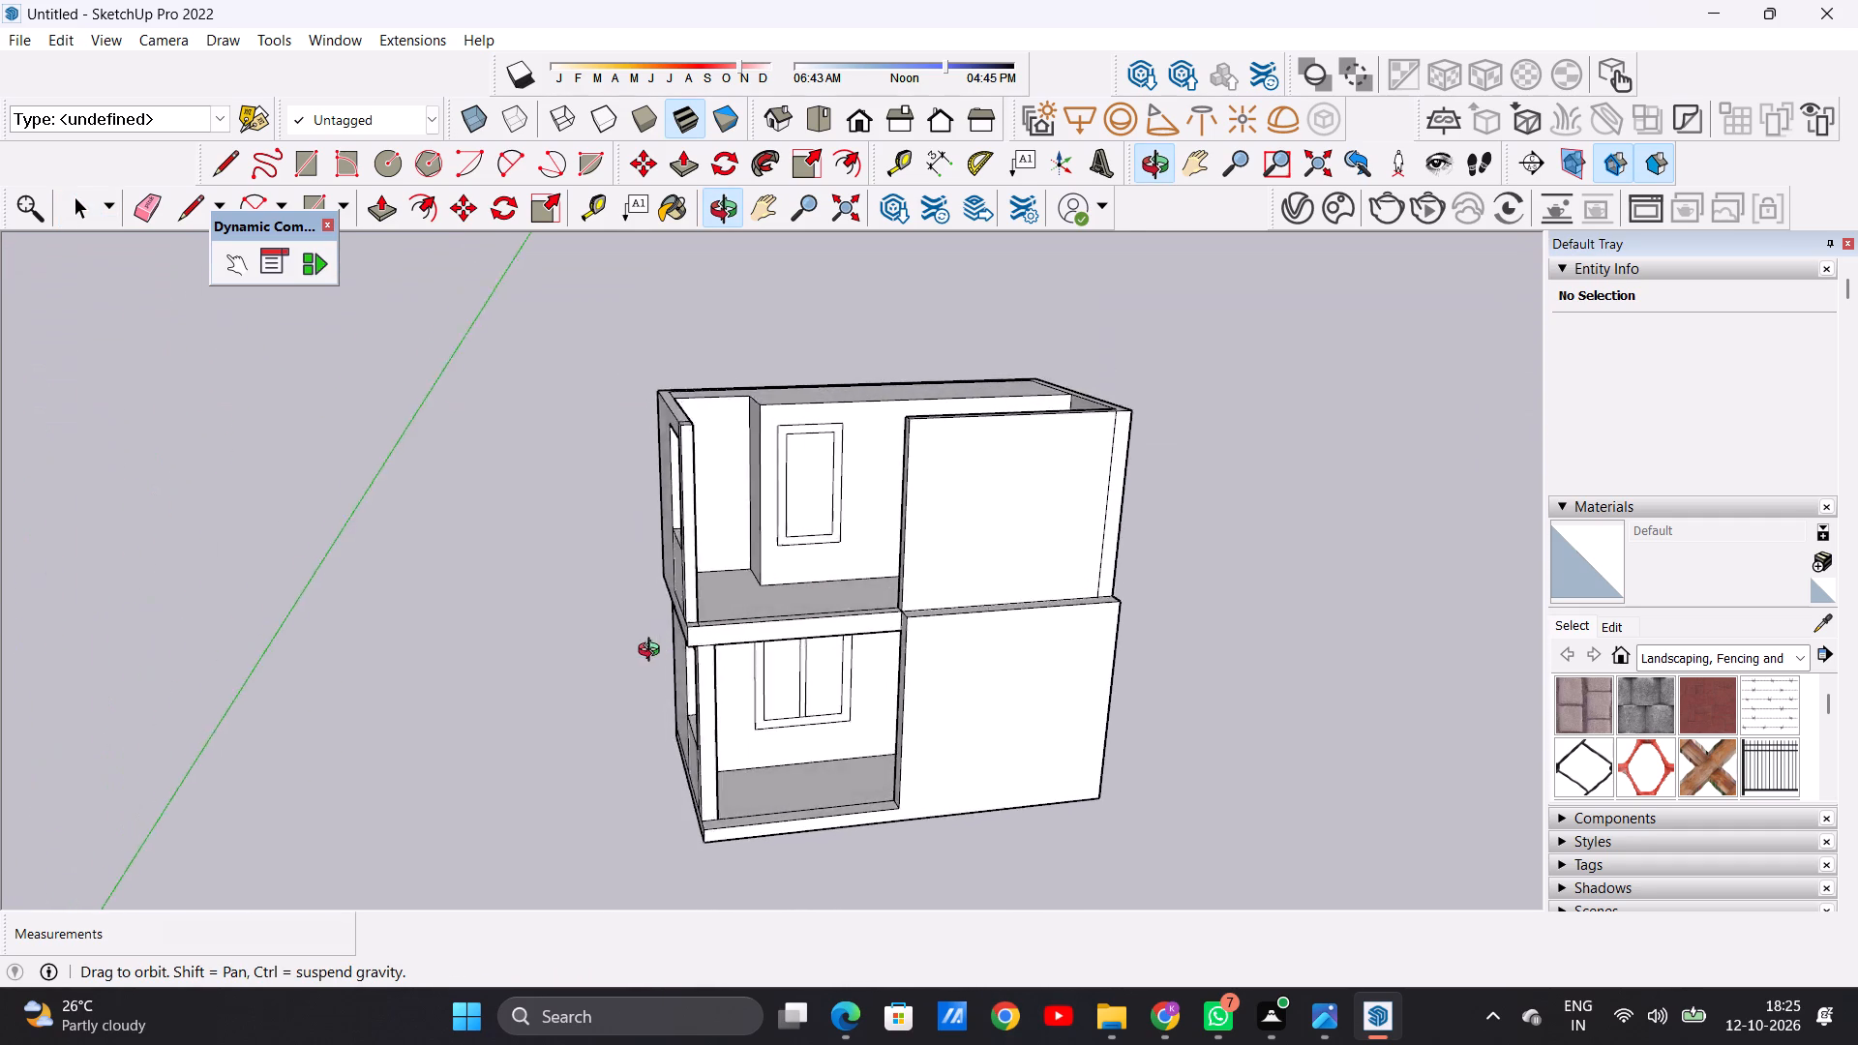
{"action": "middle_click_drag", "start_coordinate": [653, 652], "coordinate": [516, 651]}
{"action": "scroll", "coordinate": [785, 628], "scroll_direction": "up", "scroll_amount": 5}
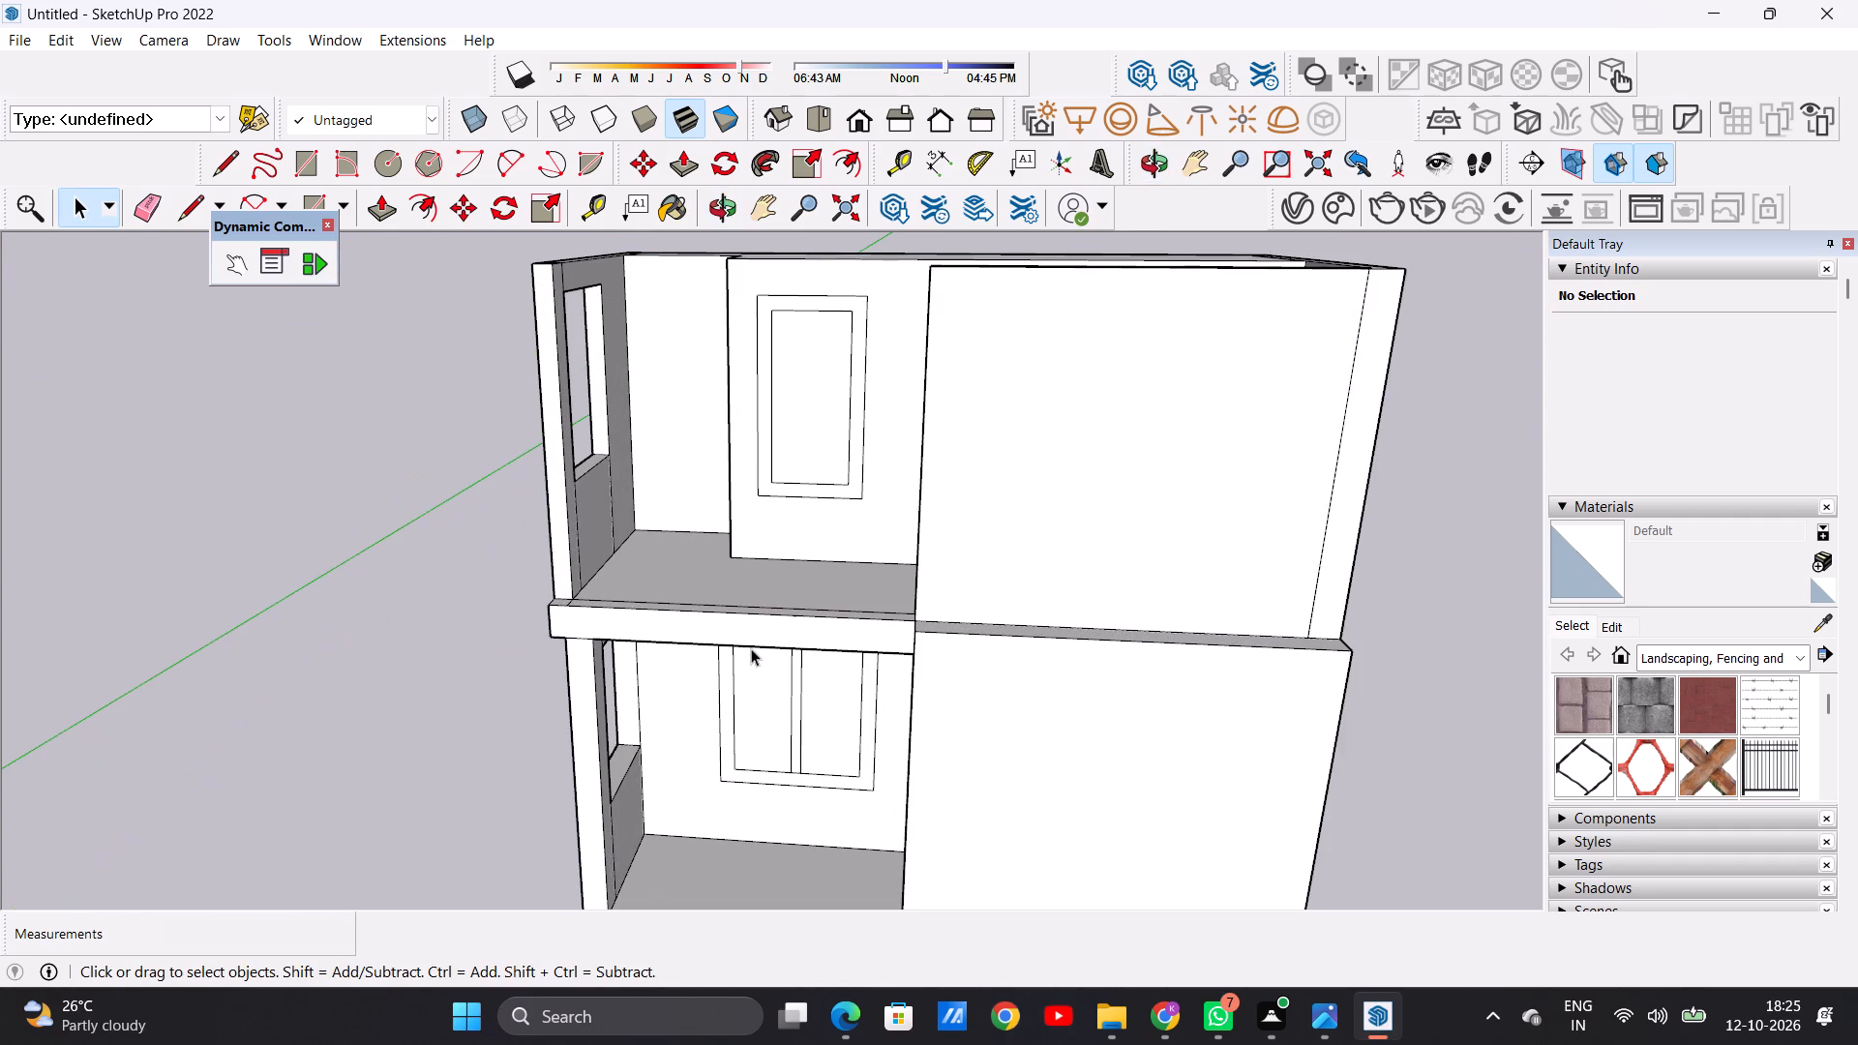
{"action": "scroll", "coordinate": [577, 697], "scroll_direction": "down", "scroll_amount": 4}
{"action": "middle_click_drag", "start_coordinate": [469, 726], "coordinate": [513, 945]}
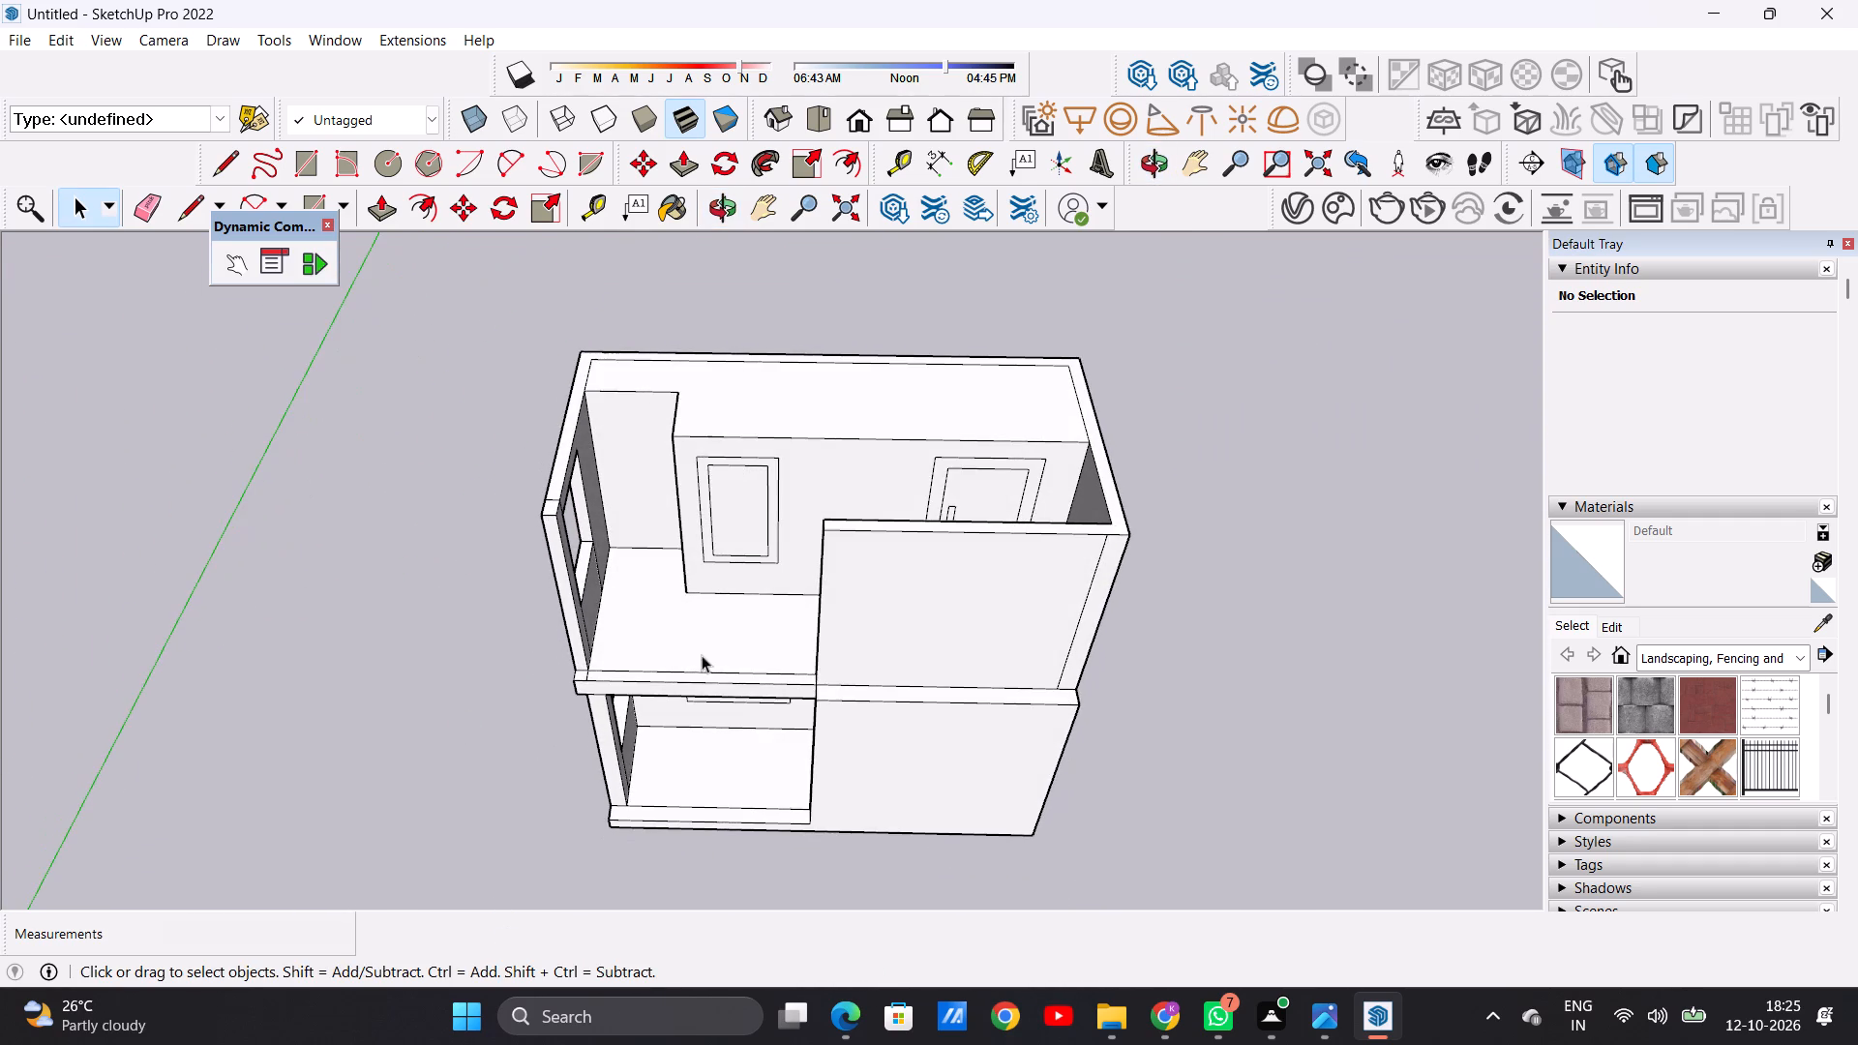
{"action": "scroll", "coordinate": [663, 660], "scroll_direction": "up", "scroll_amount": 7}
{"action": "scroll", "coordinate": [485, 668], "scroll_direction": "up", "scroll_amount": 6}
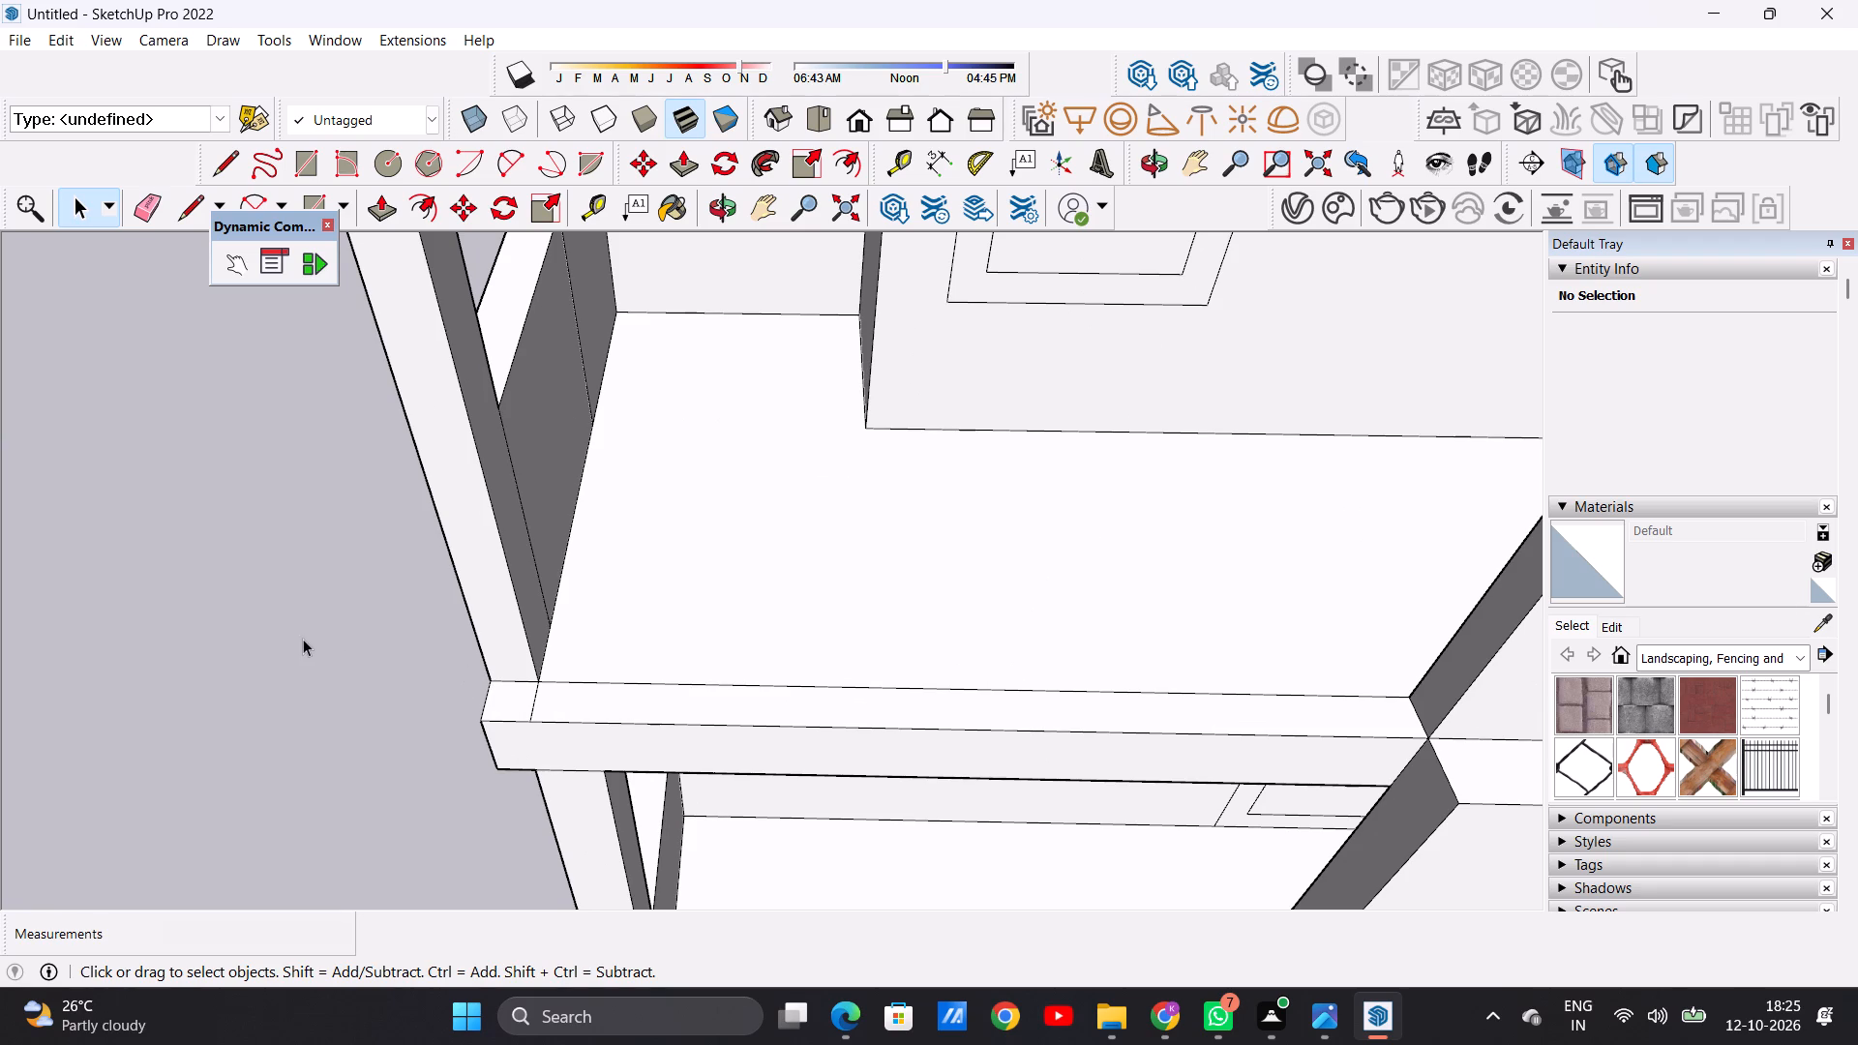
{"action": "scroll", "coordinate": [542, 544], "scroll_direction": "down", "scroll_amount": 7}
{"action": "scroll", "coordinate": [542, 544], "scroll_direction": "up", "scroll_amount": 1}
{"action": "scroll", "coordinate": [542, 544], "scroll_direction": "down", "scroll_amount": 15}
{"action": "scroll", "coordinate": [691, 527], "scroll_direction": "down", "scroll_amount": 1}
{"action": "scroll", "coordinate": [691, 527], "scroll_direction": "up", "scroll_amount": 1}
{"action": "scroll", "coordinate": [691, 527], "scroll_direction": "down", "scroll_amount": 1}
{"action": "scroll", "coordinate": [691, 527], "scroll_direction": "up", "scroll_amount": 4}
{"action": "middle_click_drag", "start_coordinate": [658, 569], "coordinate": [681, 416]}
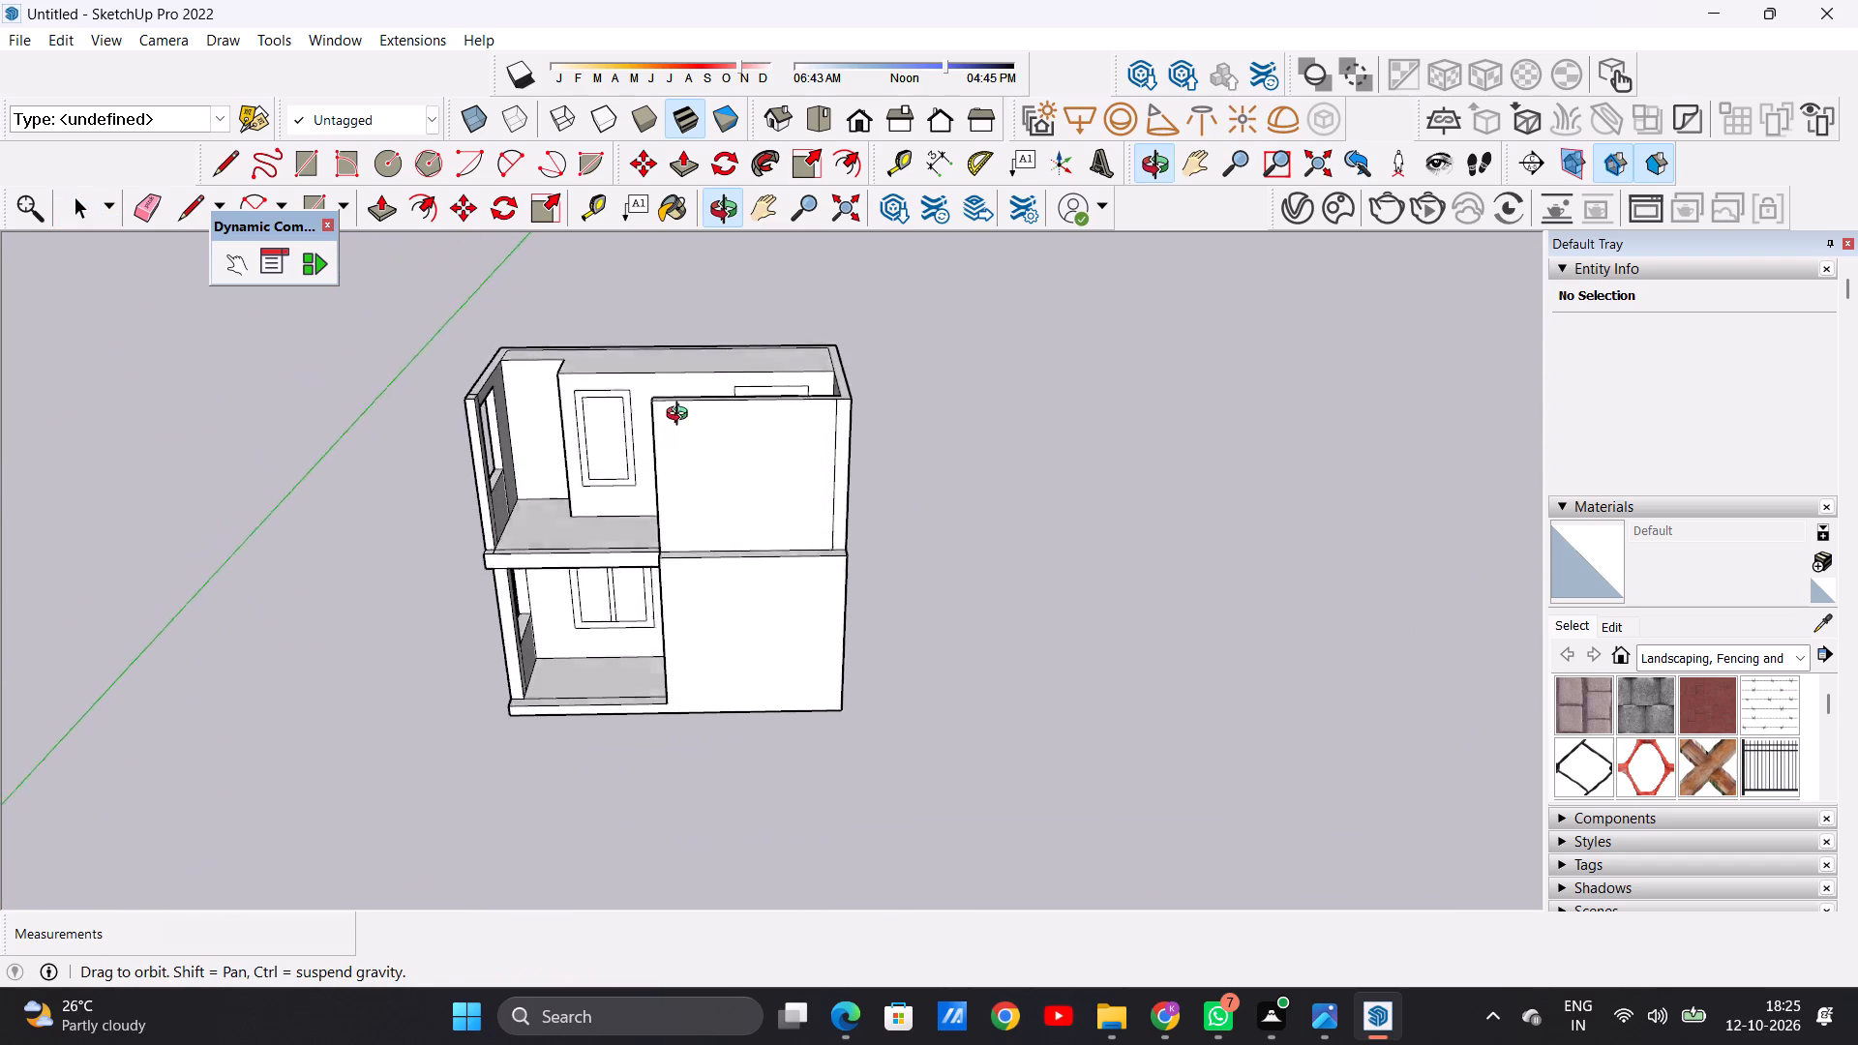
{"action": "middle_click_drag", "start_coordinate": [681, 416], "coordinate": [700, 311]}
{"action": "scroll", "coordinate": [830, 438], "scroll_direction": "up", "scroll_amount": 6}
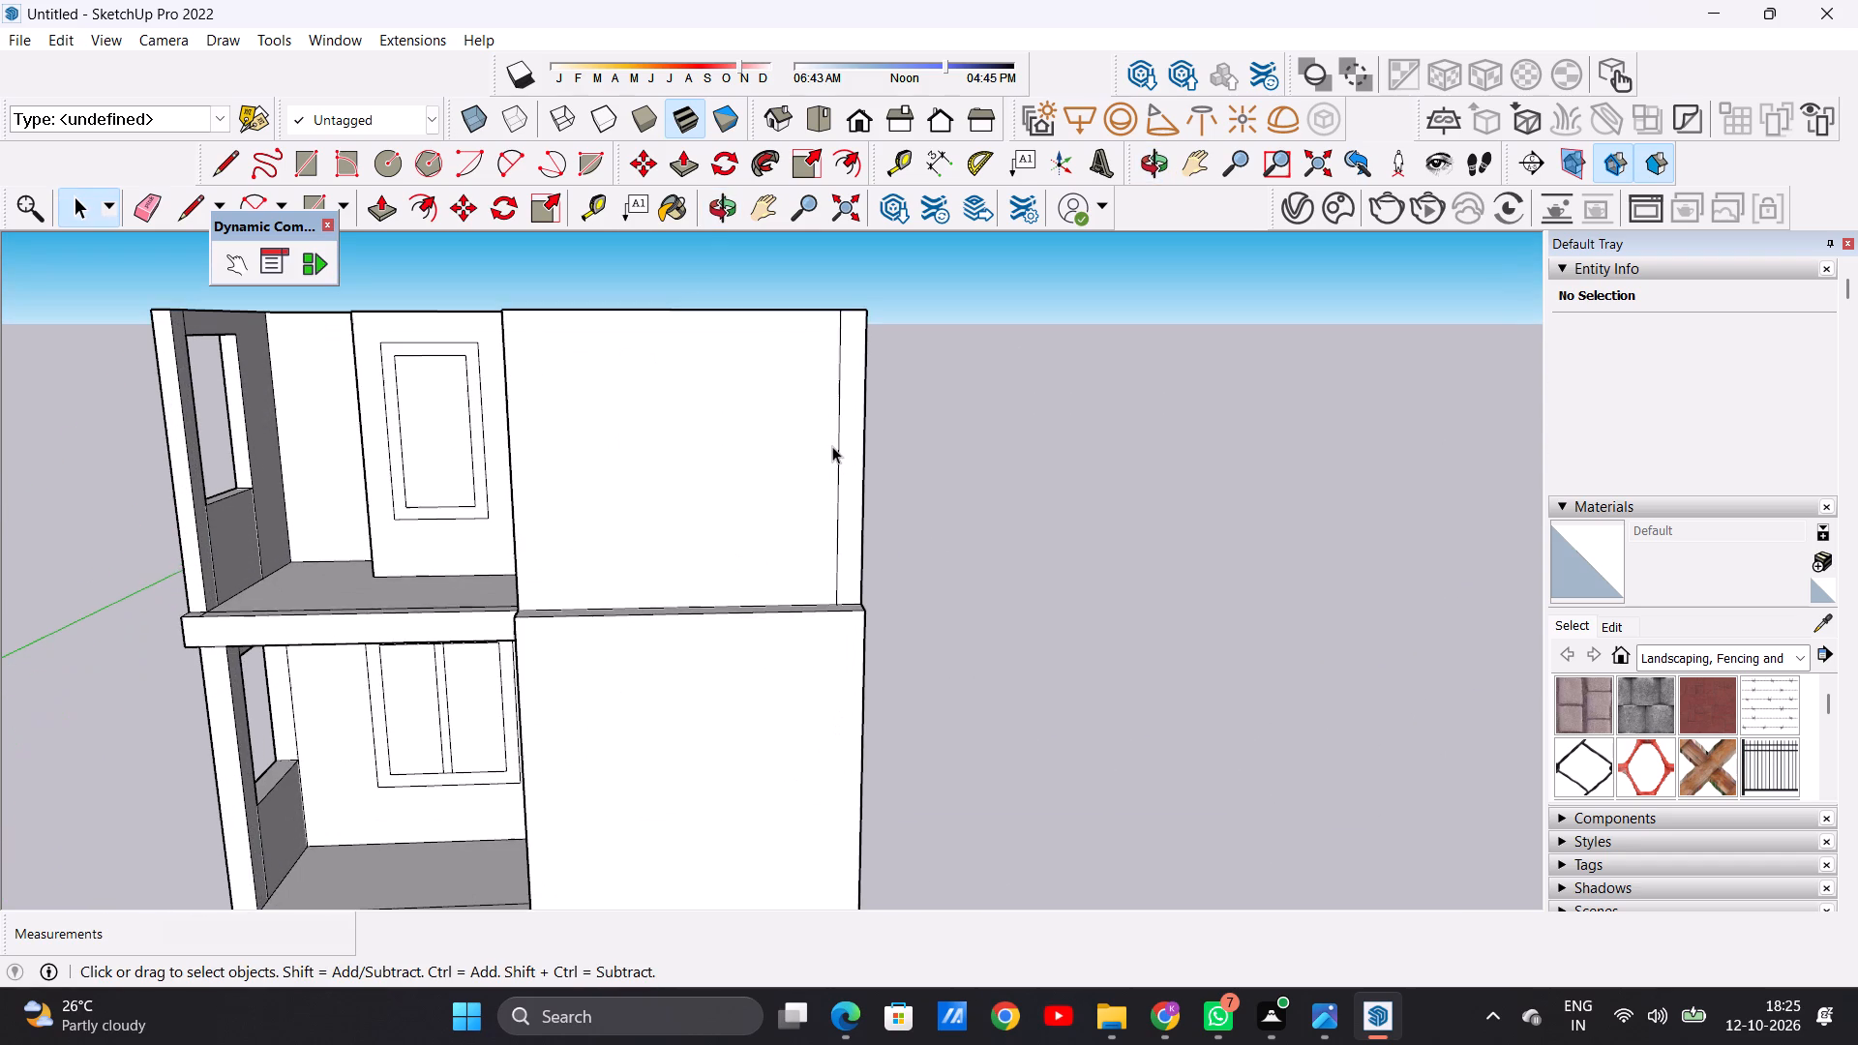
{"action": "middle_click_drag", "start_coordinate": [814, 448], "coordinate": [806, 673]}
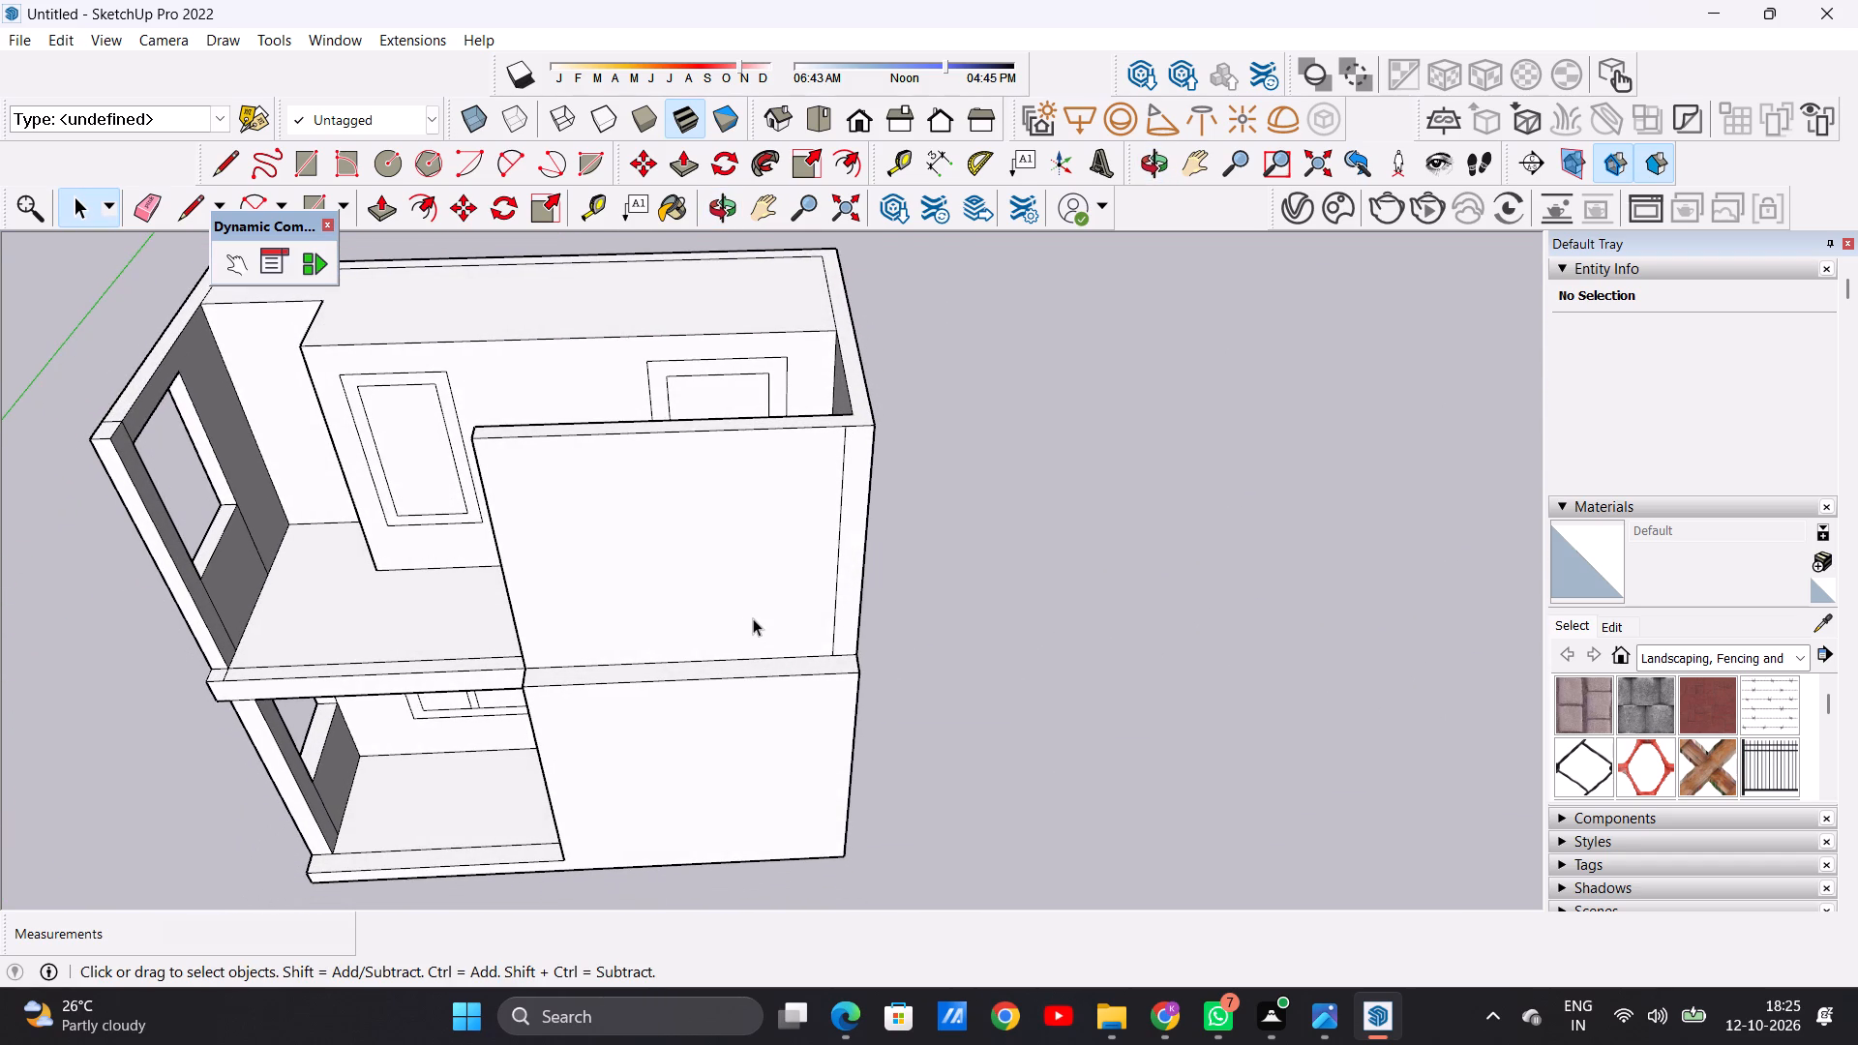
{"action": "scroll", "coordinate": [753, 618], "scroll_direction": "down", "scroll_amount": 13}
{"action": "scroll", "coordinate": [793, 627], "scroll_direction": "up", "scroll_amount": 1}
{"action": "middle_click_drag", "start_coordinate": [787, 651], "coordinate": [615, 687]}
{"action": "scroll", "coordinate": [686, 616], "scroll_direction": "up", "scroll_amount": 8}
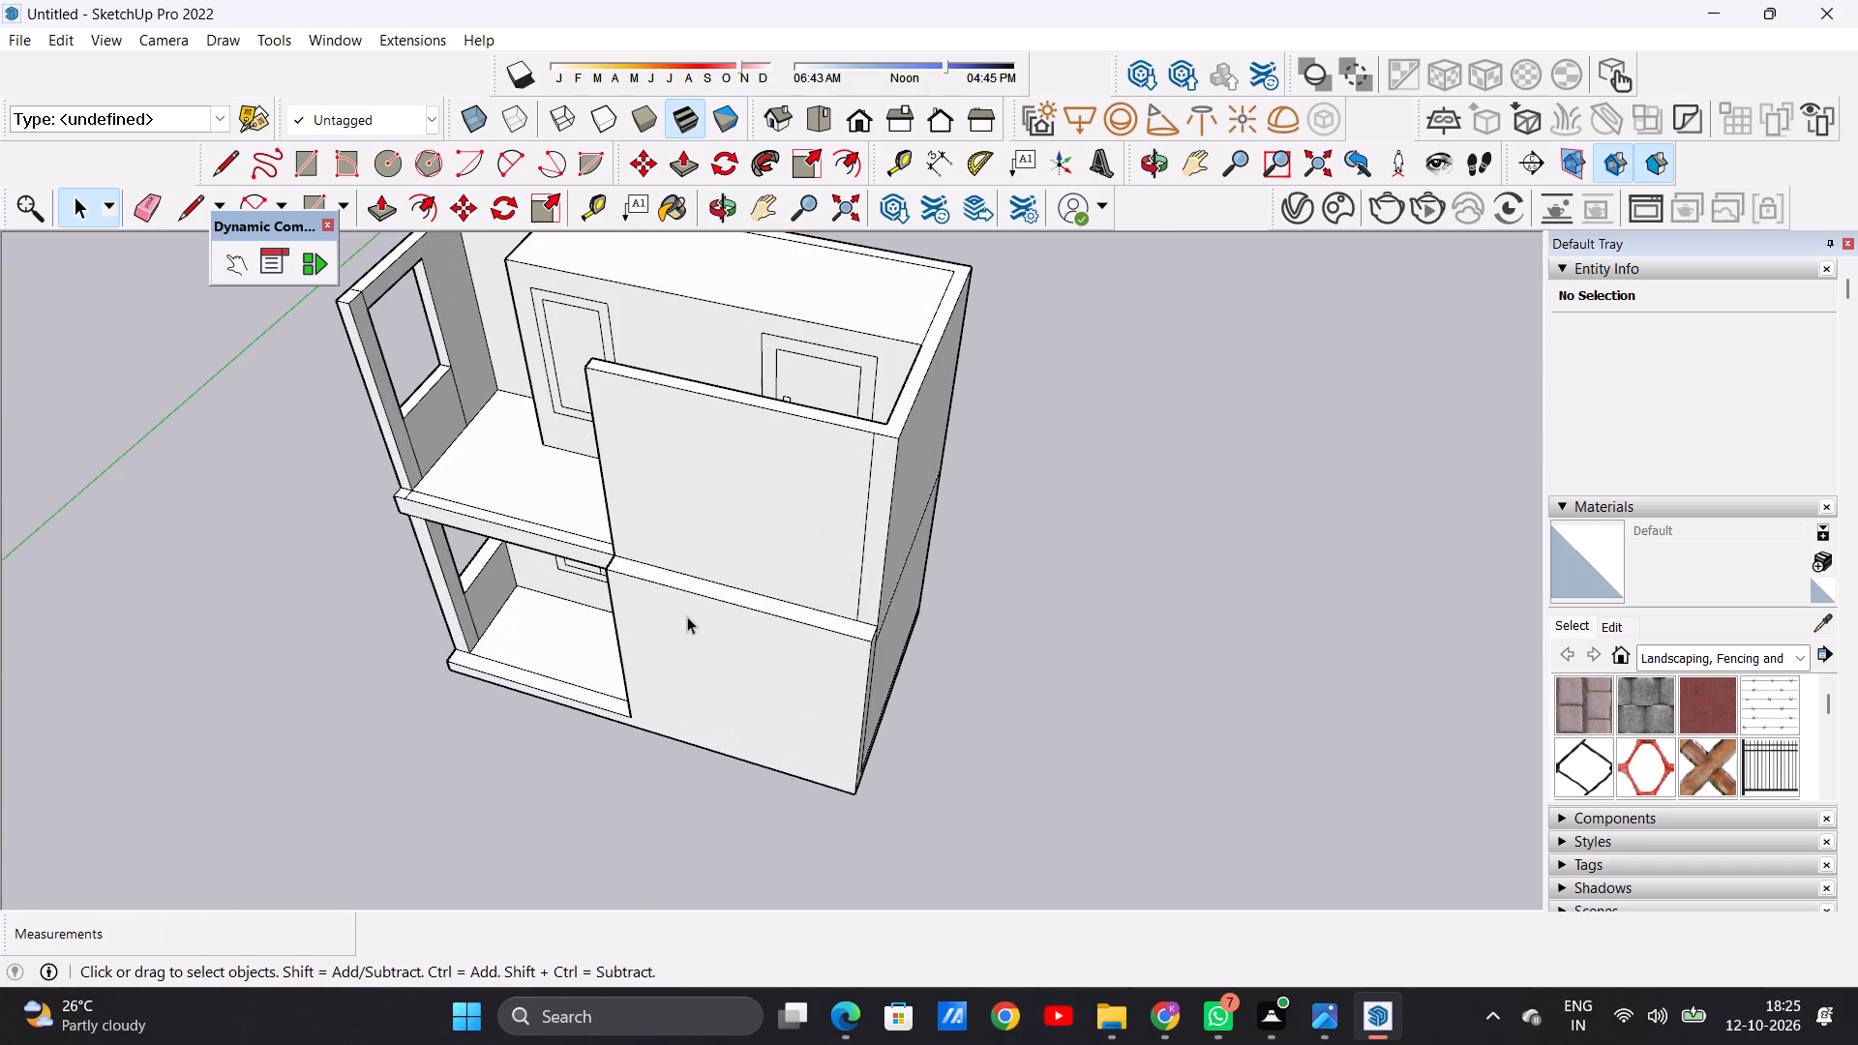
Push/Pull the narrow ledge in front of the upper storey's front wall up 10' to the wall's top.
{"action": "key", "text": "p"}
{"action": "scroll", "coordinate": [812, 597], "scroll_direction": "up", "scroll_amount": 6}
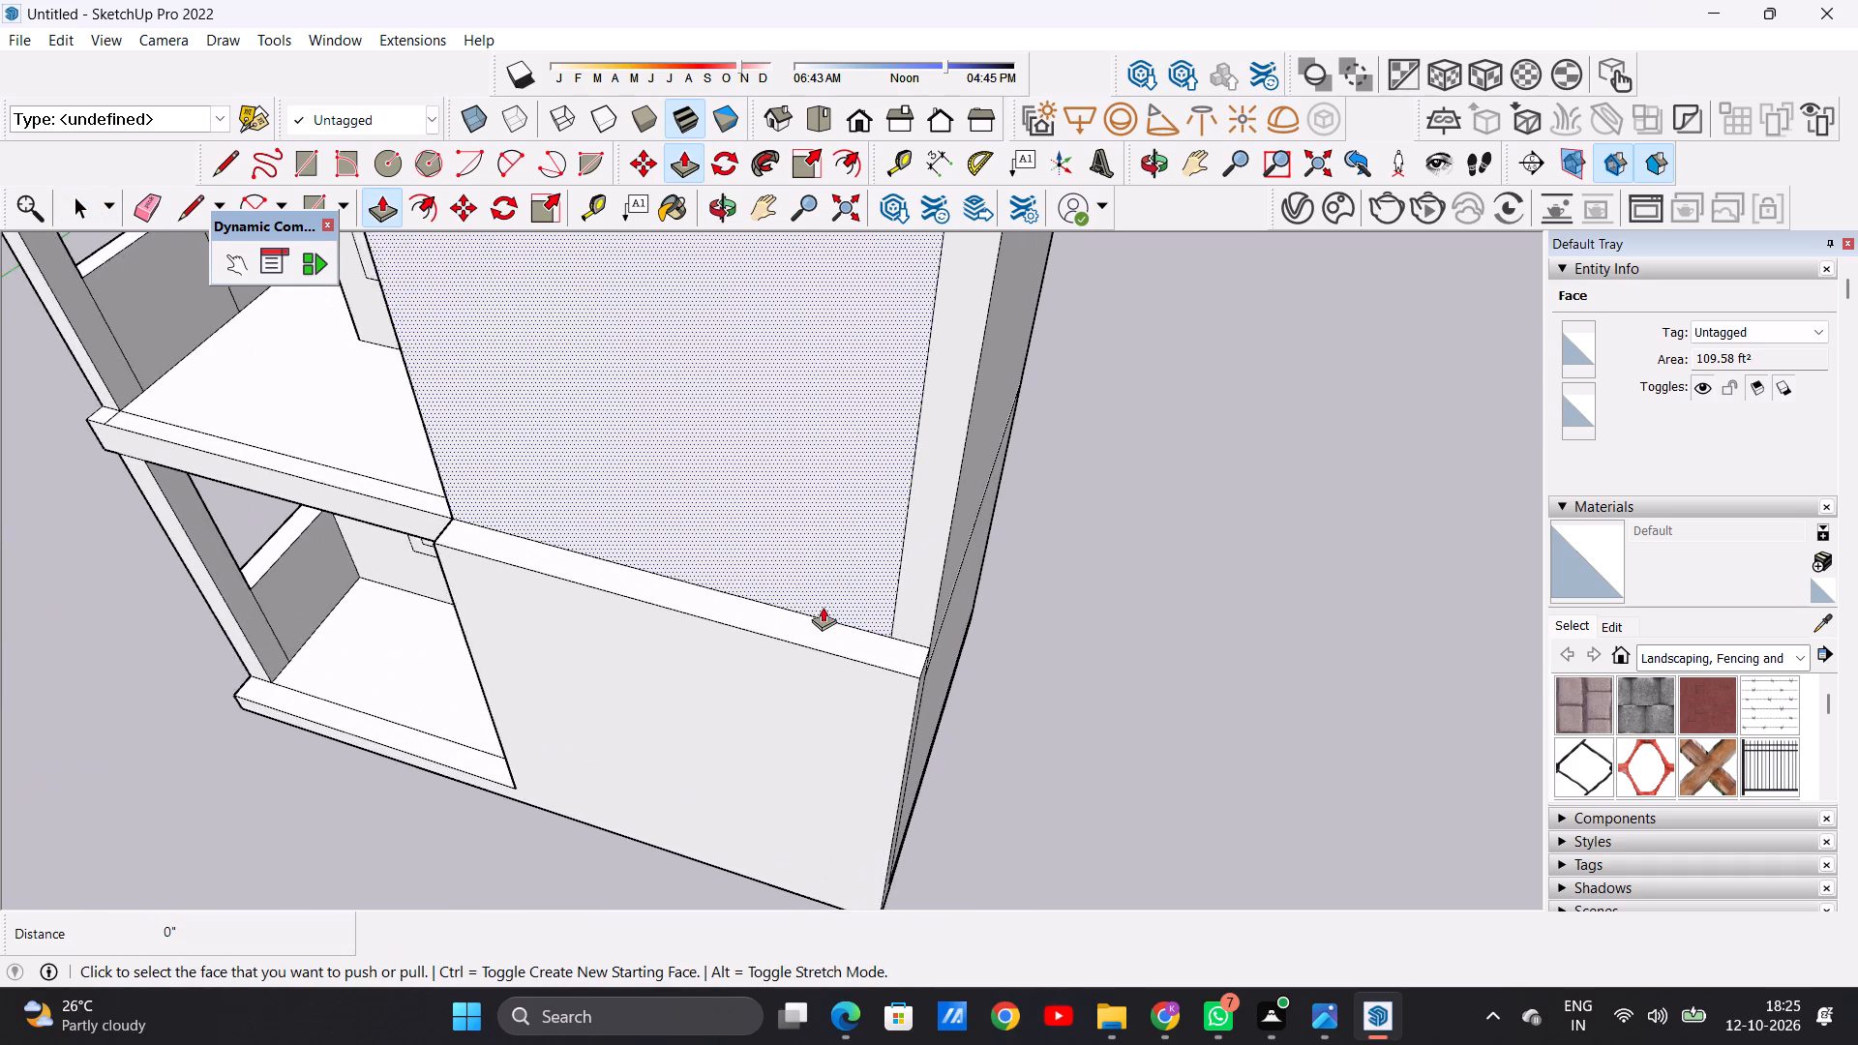
{"action": "scroll", "coordinate": [823, 607], "scroll_direction": "up", "scroll_amount": 1}
{"action": "left_click", "coordinate": [872, 641]}
{"action": "scroll", "coordinate": [896, 409], "scroll_direction": "down", "scroll_amount": 3}
{"action": "scroll", "coordinate": [896, 409], "scroll_direction": "up", "scroll_amount": 1}
{"action": "scroll", "coordinate": [896, 409], "scroll_direction": "down", "scroll_amount": 9}
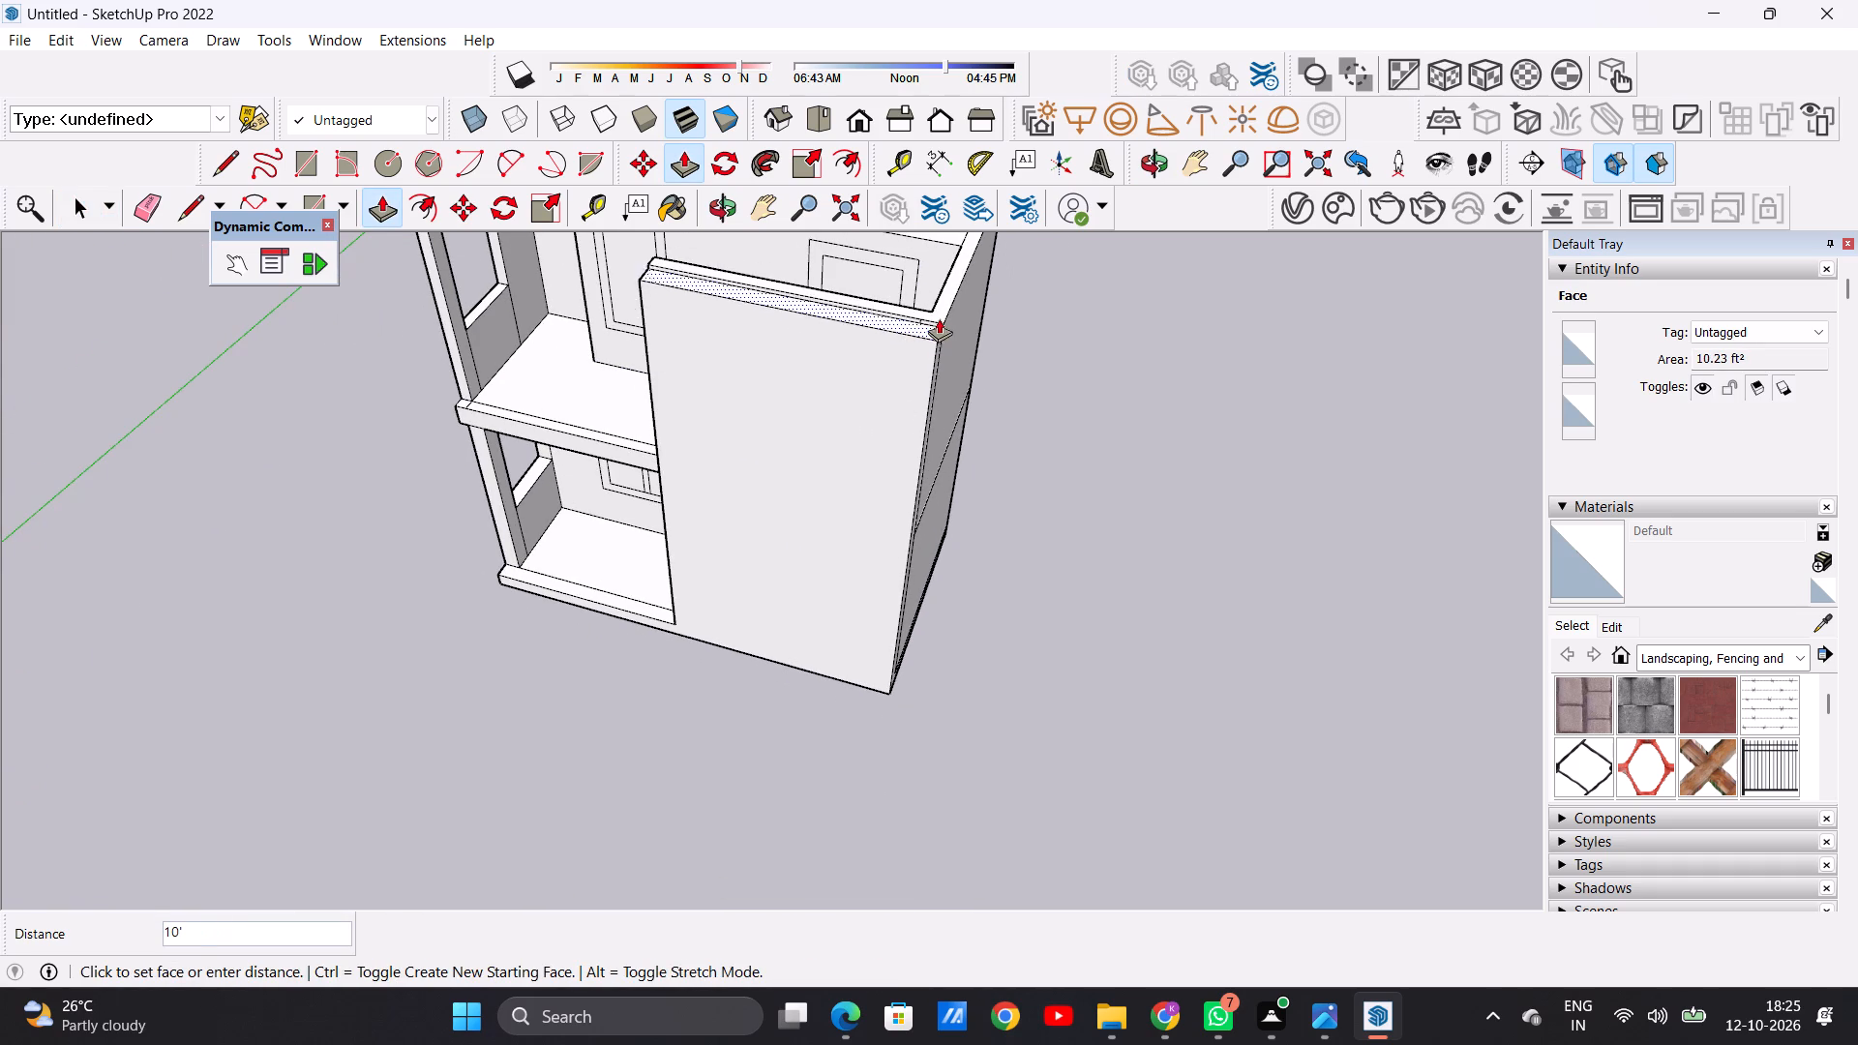
{"action": "left_click", "coordinate": [942, 310]}
{"action": "key", "text": "space"}
Examine the thickened front wall, the terrace and the side opening from the front, above and the side.
{"action": "scroll", "coordinate": [785, 488], "scroll_direction": "down", "scroll_amount": 9}
{"action": "middle_click_drag", "start_coordinate": [748, 487], "coordinate": [814, 371]}
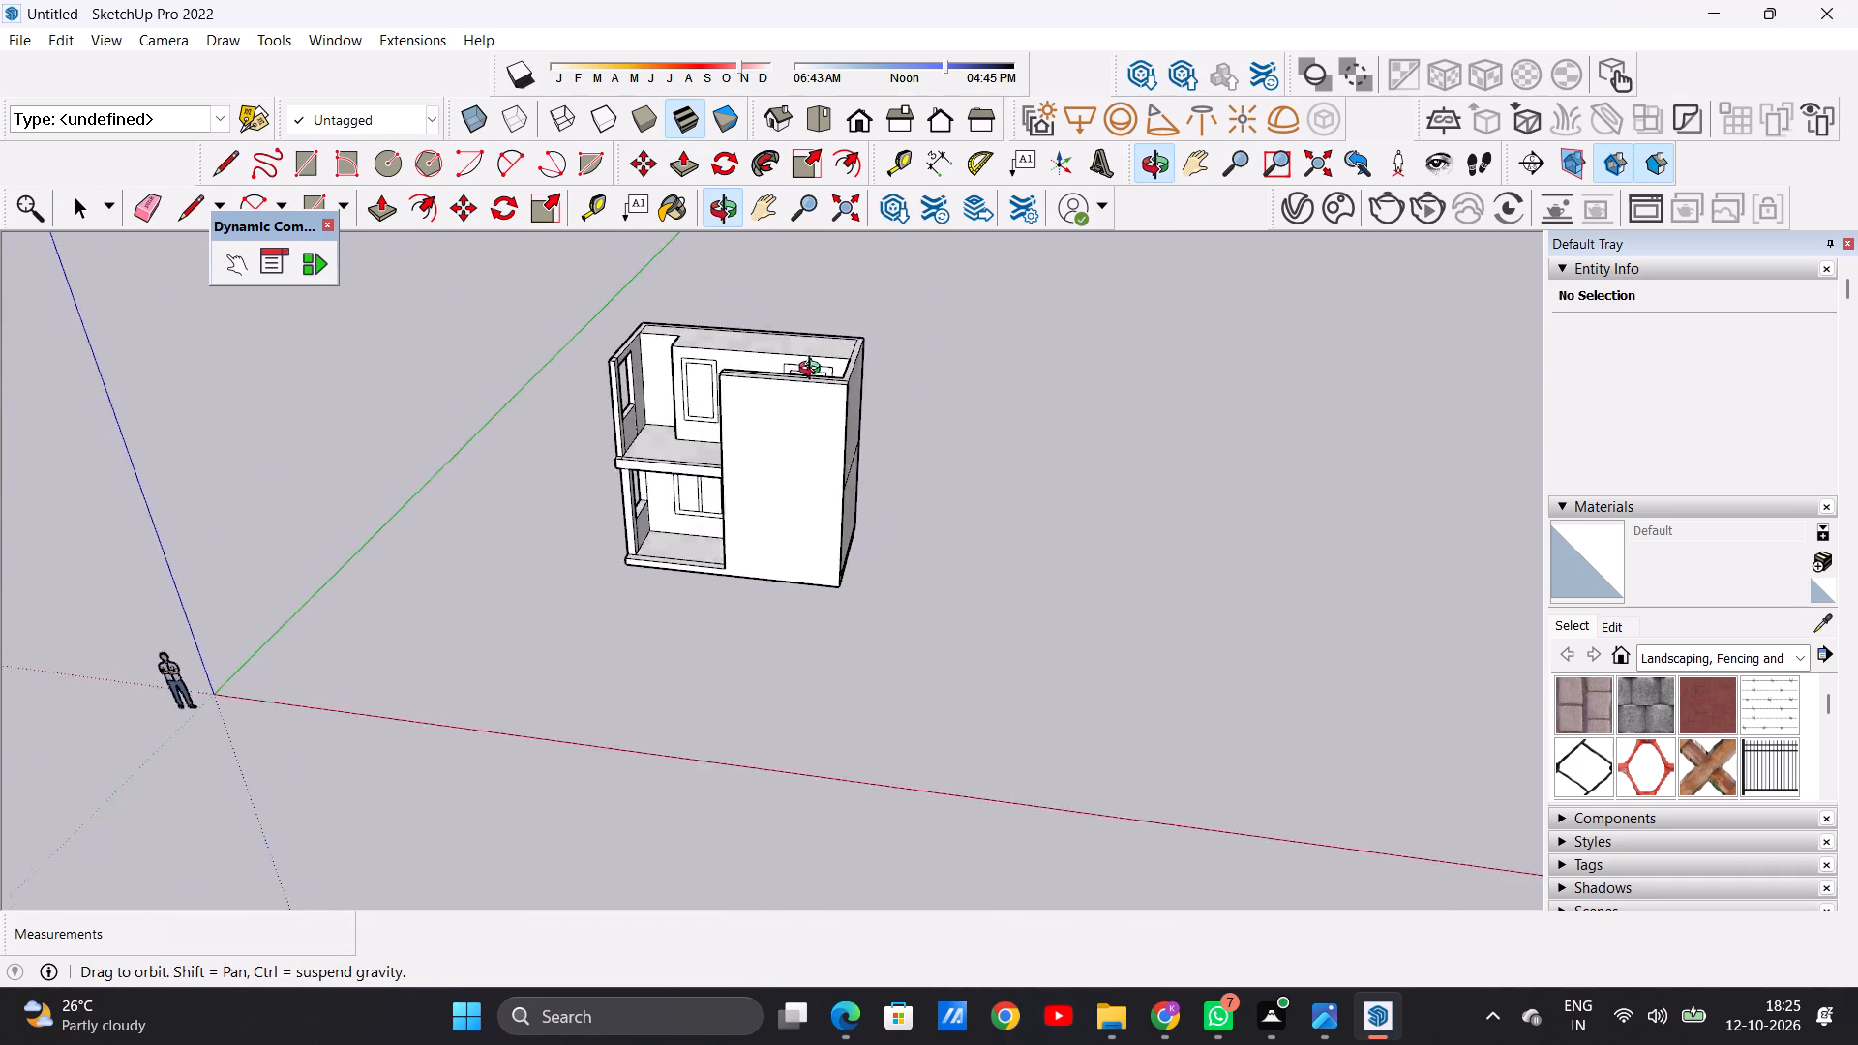
{"action": "middle_click_drag", "start_coordinate": [814, 371], "coordinate": [835, 294]}
{"action": "middle_click_drag", "start_coordinate": [719, 505], "coordinate": [752, 380]}
{"action": "scroll", "coordinate": [752, 458], "scroll_direction": "up", "scroll_amount": 5}
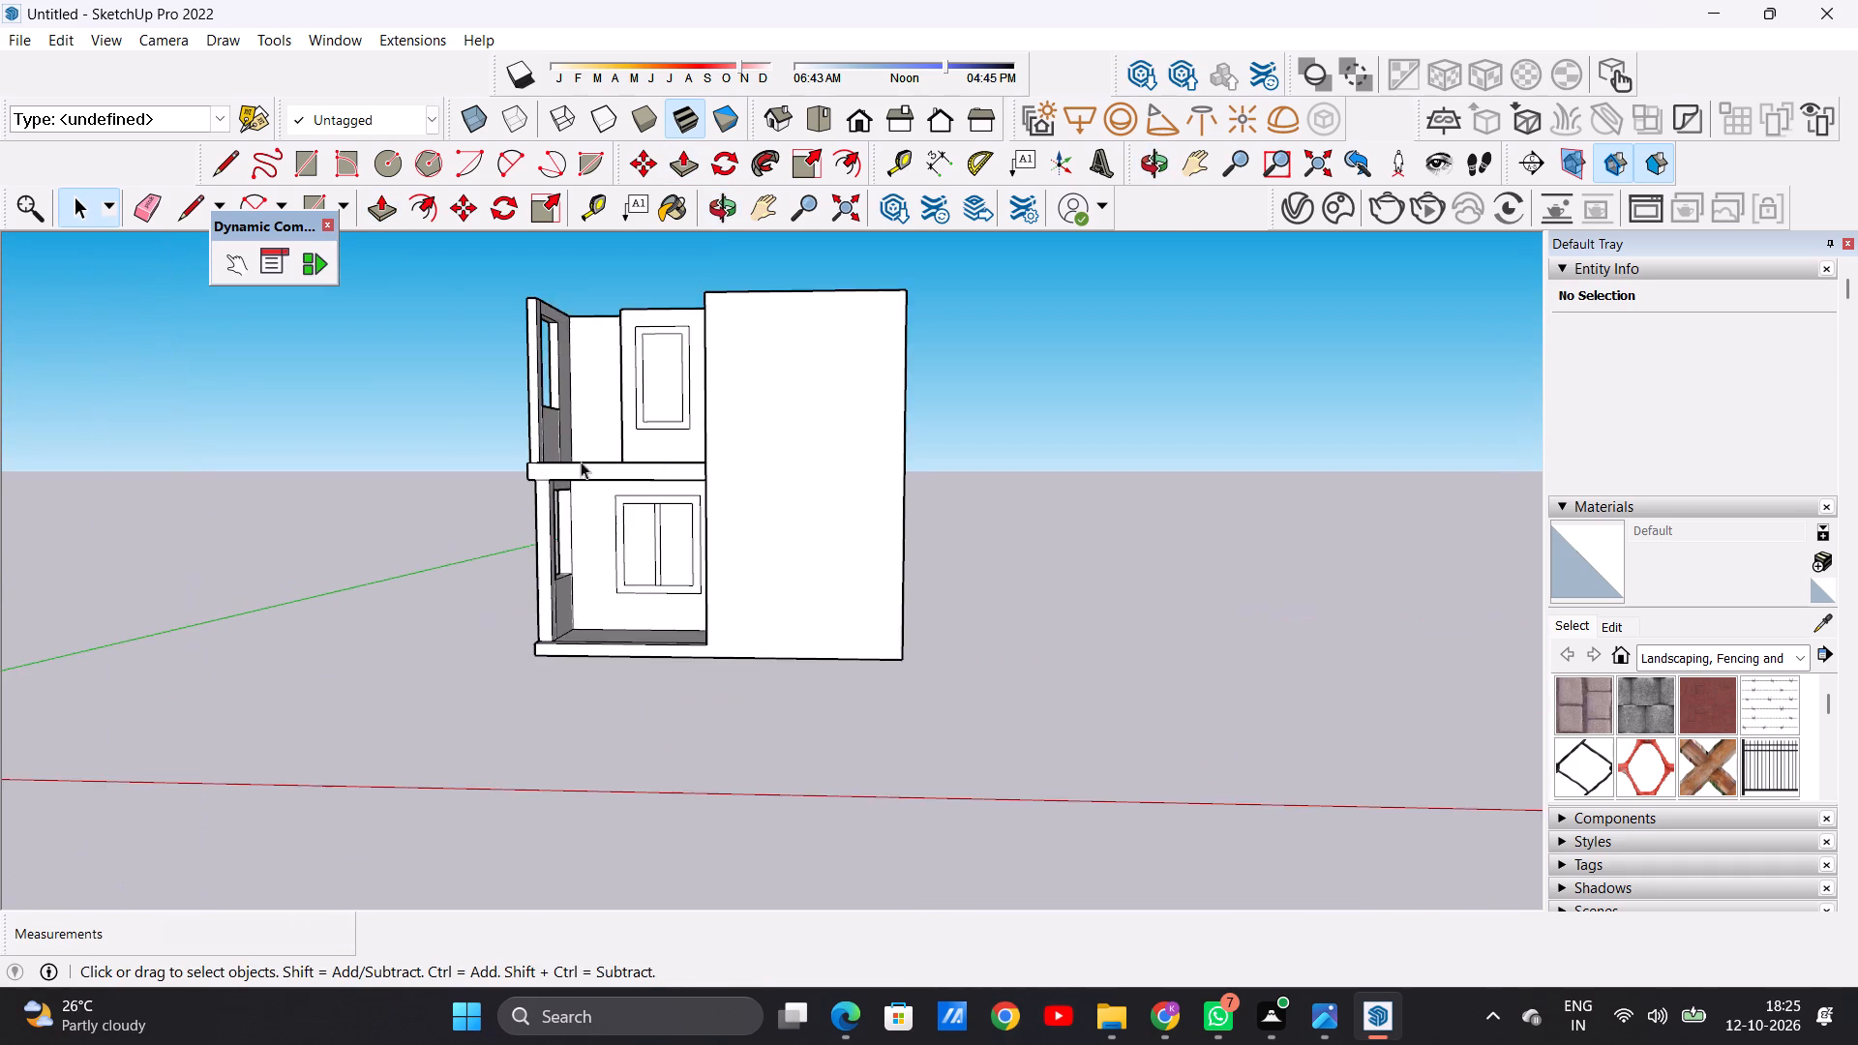
{"action": "middle_click_drag", "start_coordinate": [593, 508], "coordinate": [895, 620]}
{"action": "middle_click_drag", "start_coordinate": [895, 620], "coordinate": [730, 631]}
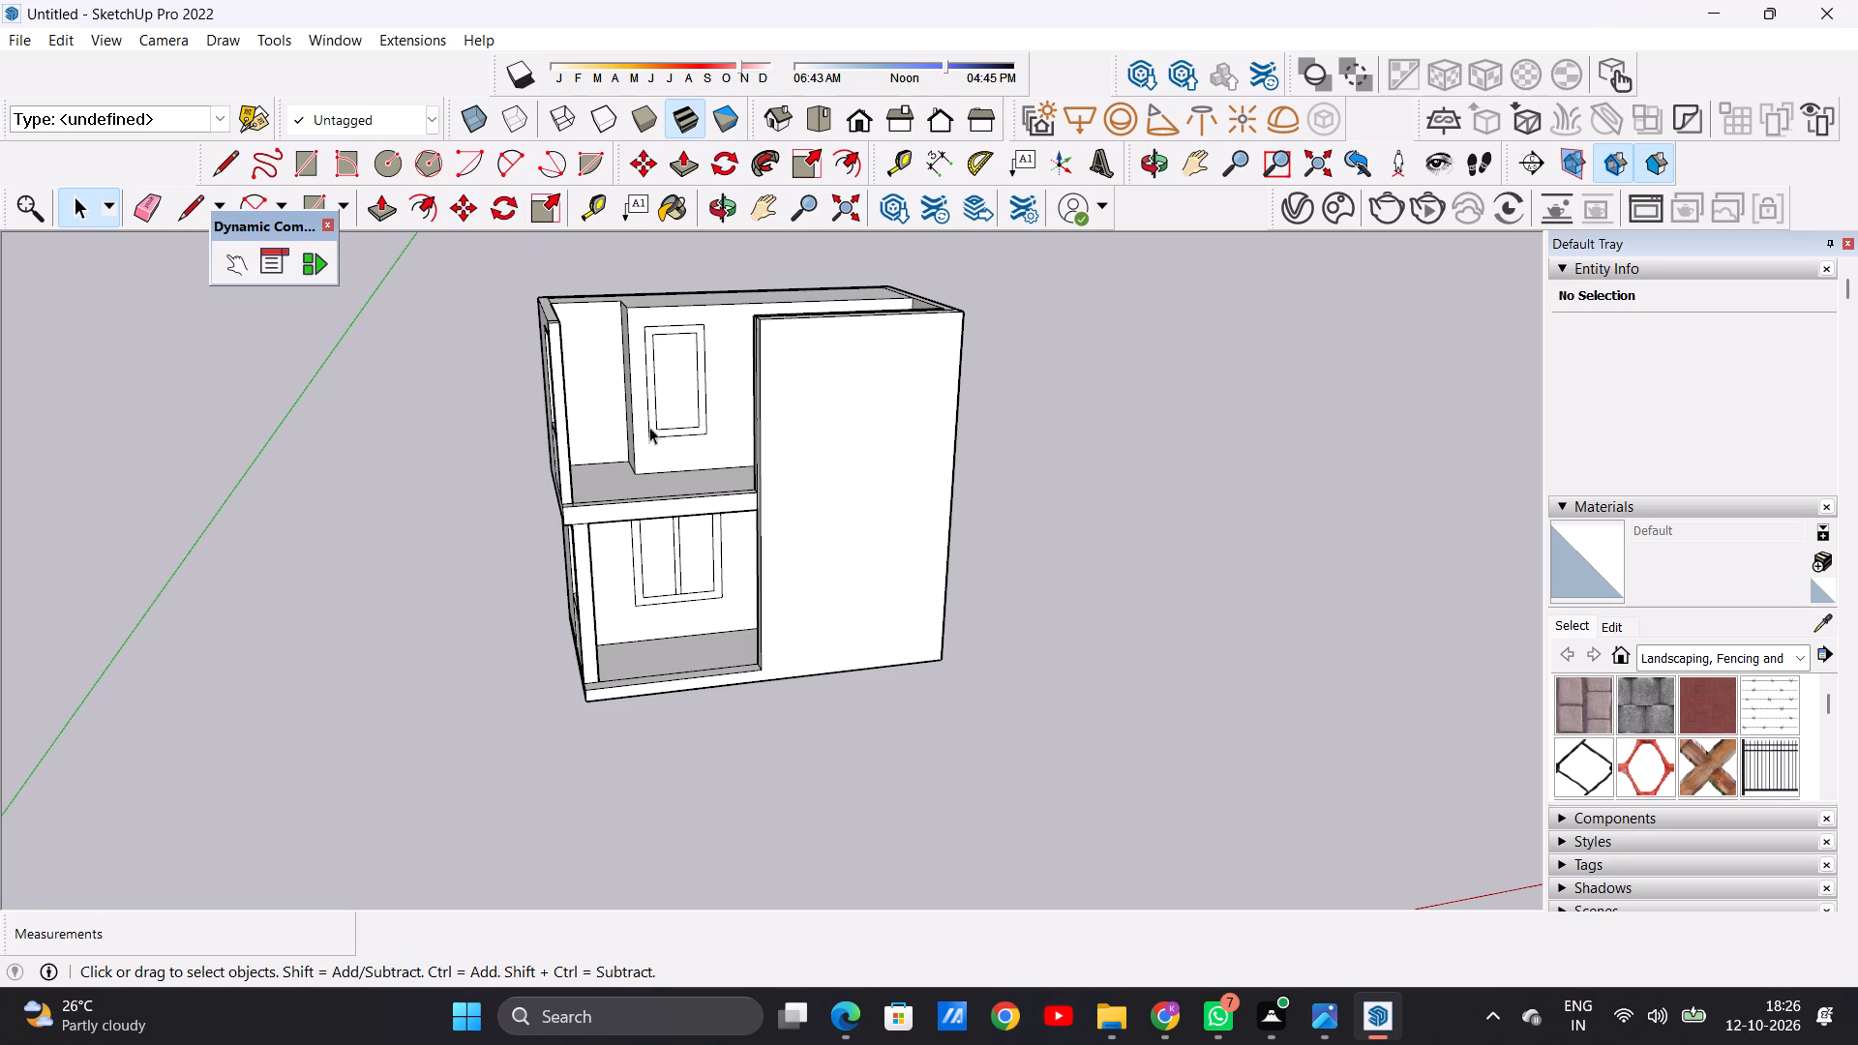
{"action": "middle_click_drag", "start_coordinate": [654, 397], "coordinate": [561, 649]}
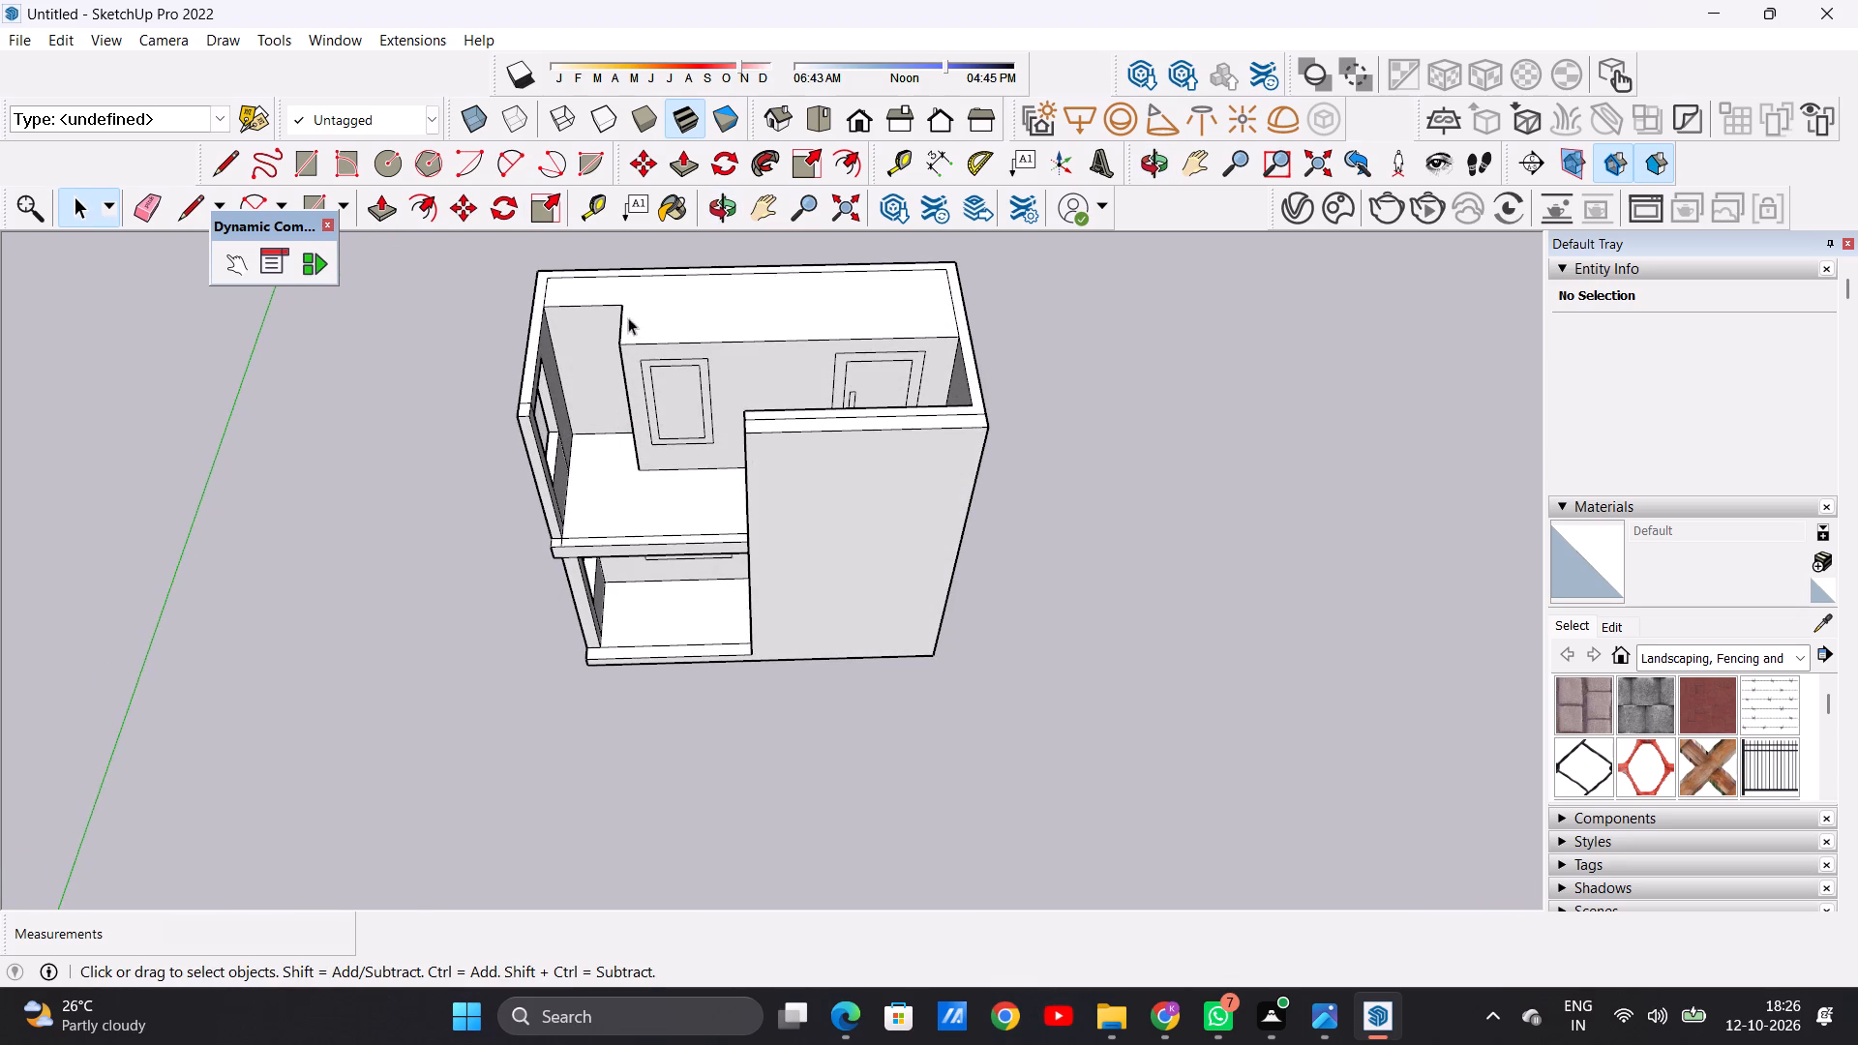
{"action": "middle_click_drag", "start_coordinate": [615, 317], "coordinate": [909, 281]}
{"action": "middle_click_drag", "start_coordinate": [565, 456], "coordinate": [858, 341]}
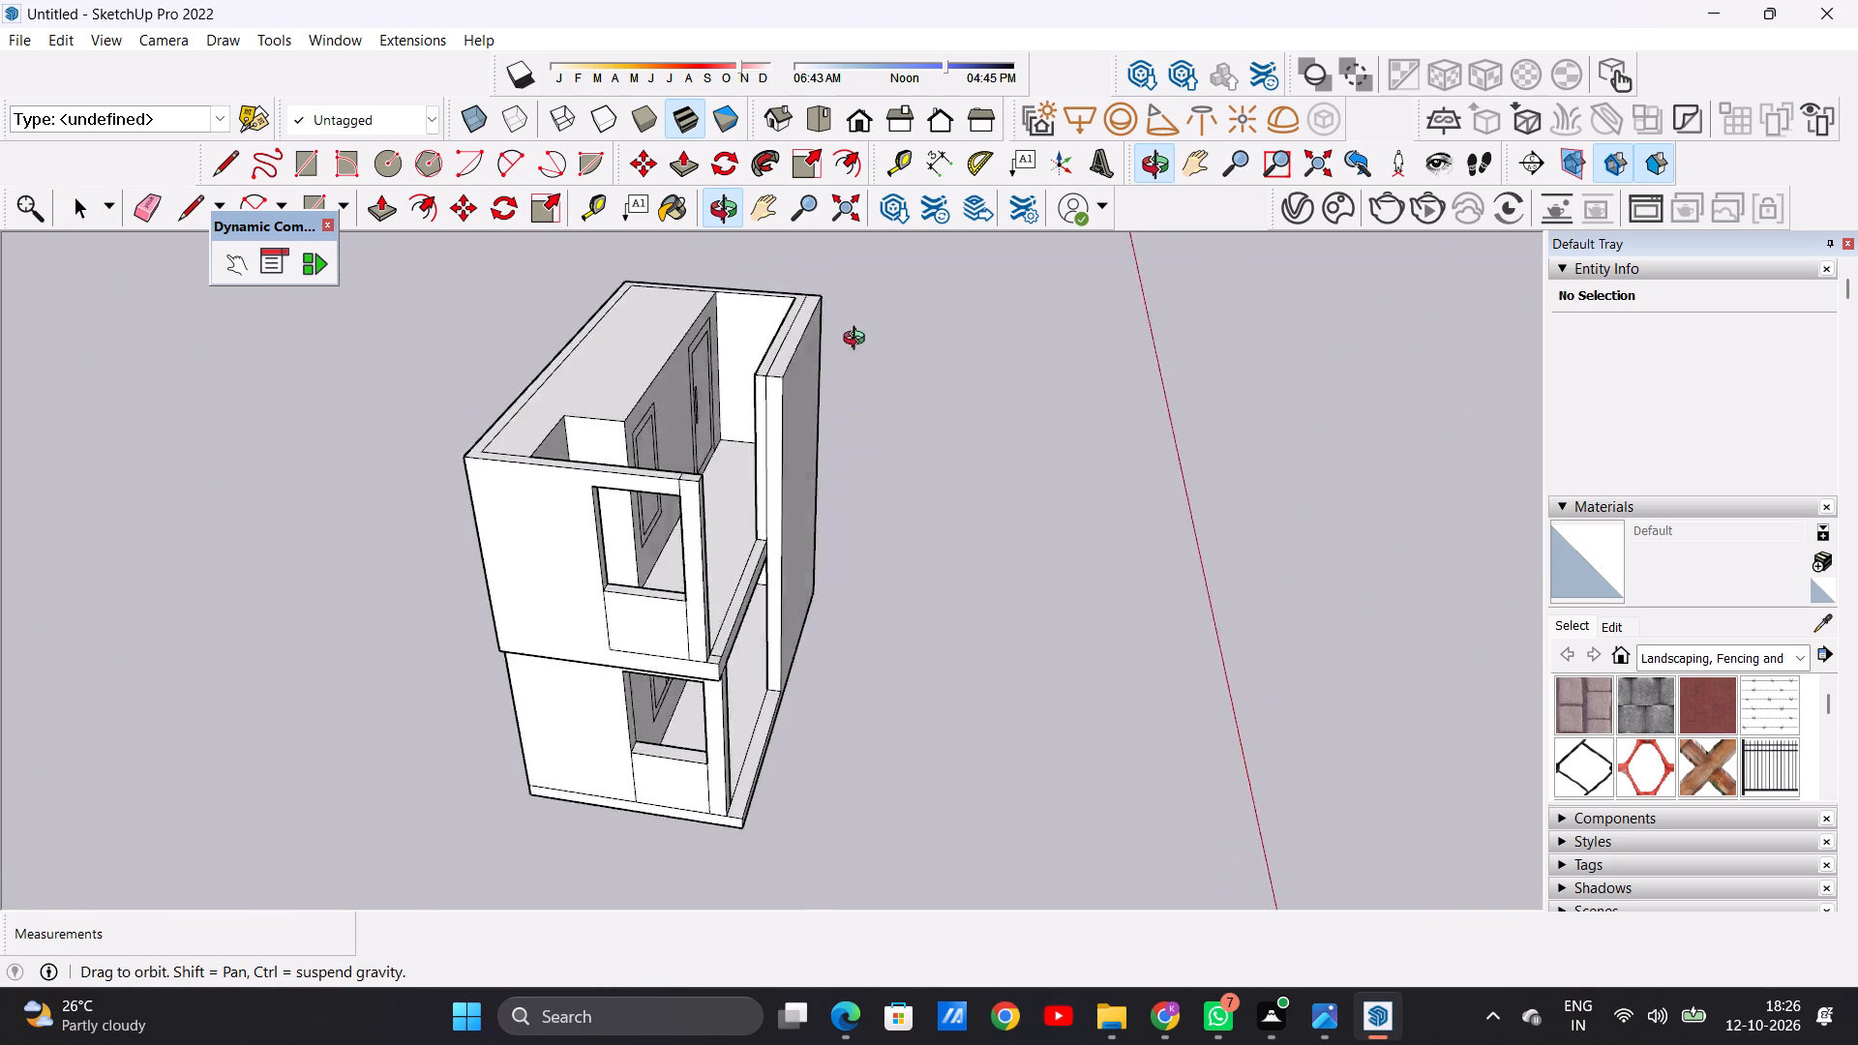
{"action": "middle_click_drag", "start_coordinate": [858, 341], "coordinate": [1002, 339]}
Push/Pull the top face over the first floor's rear block up about 7" as a new roof slab face.
{"action": "scroll", "coordinate": [617, 439], "scroll_direction": "up", "scroll_amount": 6}
{"action": "middle_click_drag", "start_coordinate": [656, 406], "coordinate": [541, 466]}
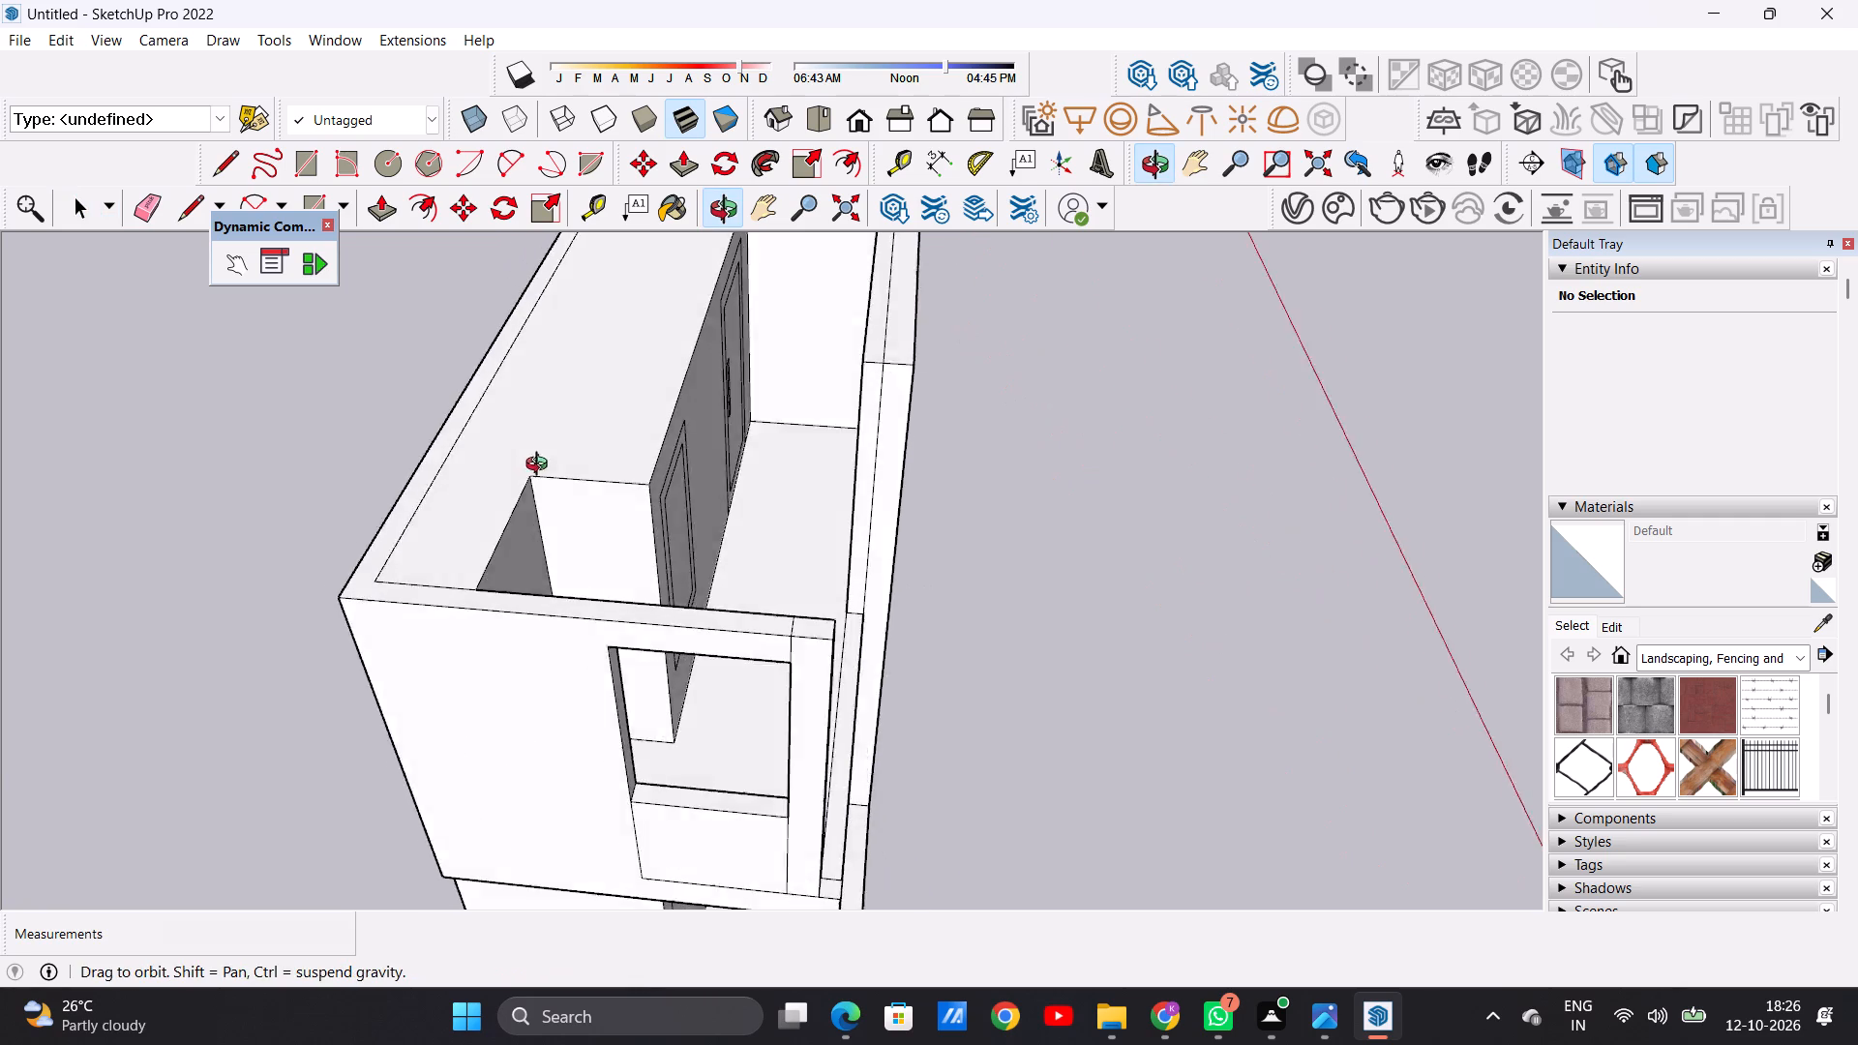
{"action": "middle_click_drag", "start_coordinate": [541, 466], "coordinate": [471, 503]}
{"action": "key", "text": "p"}
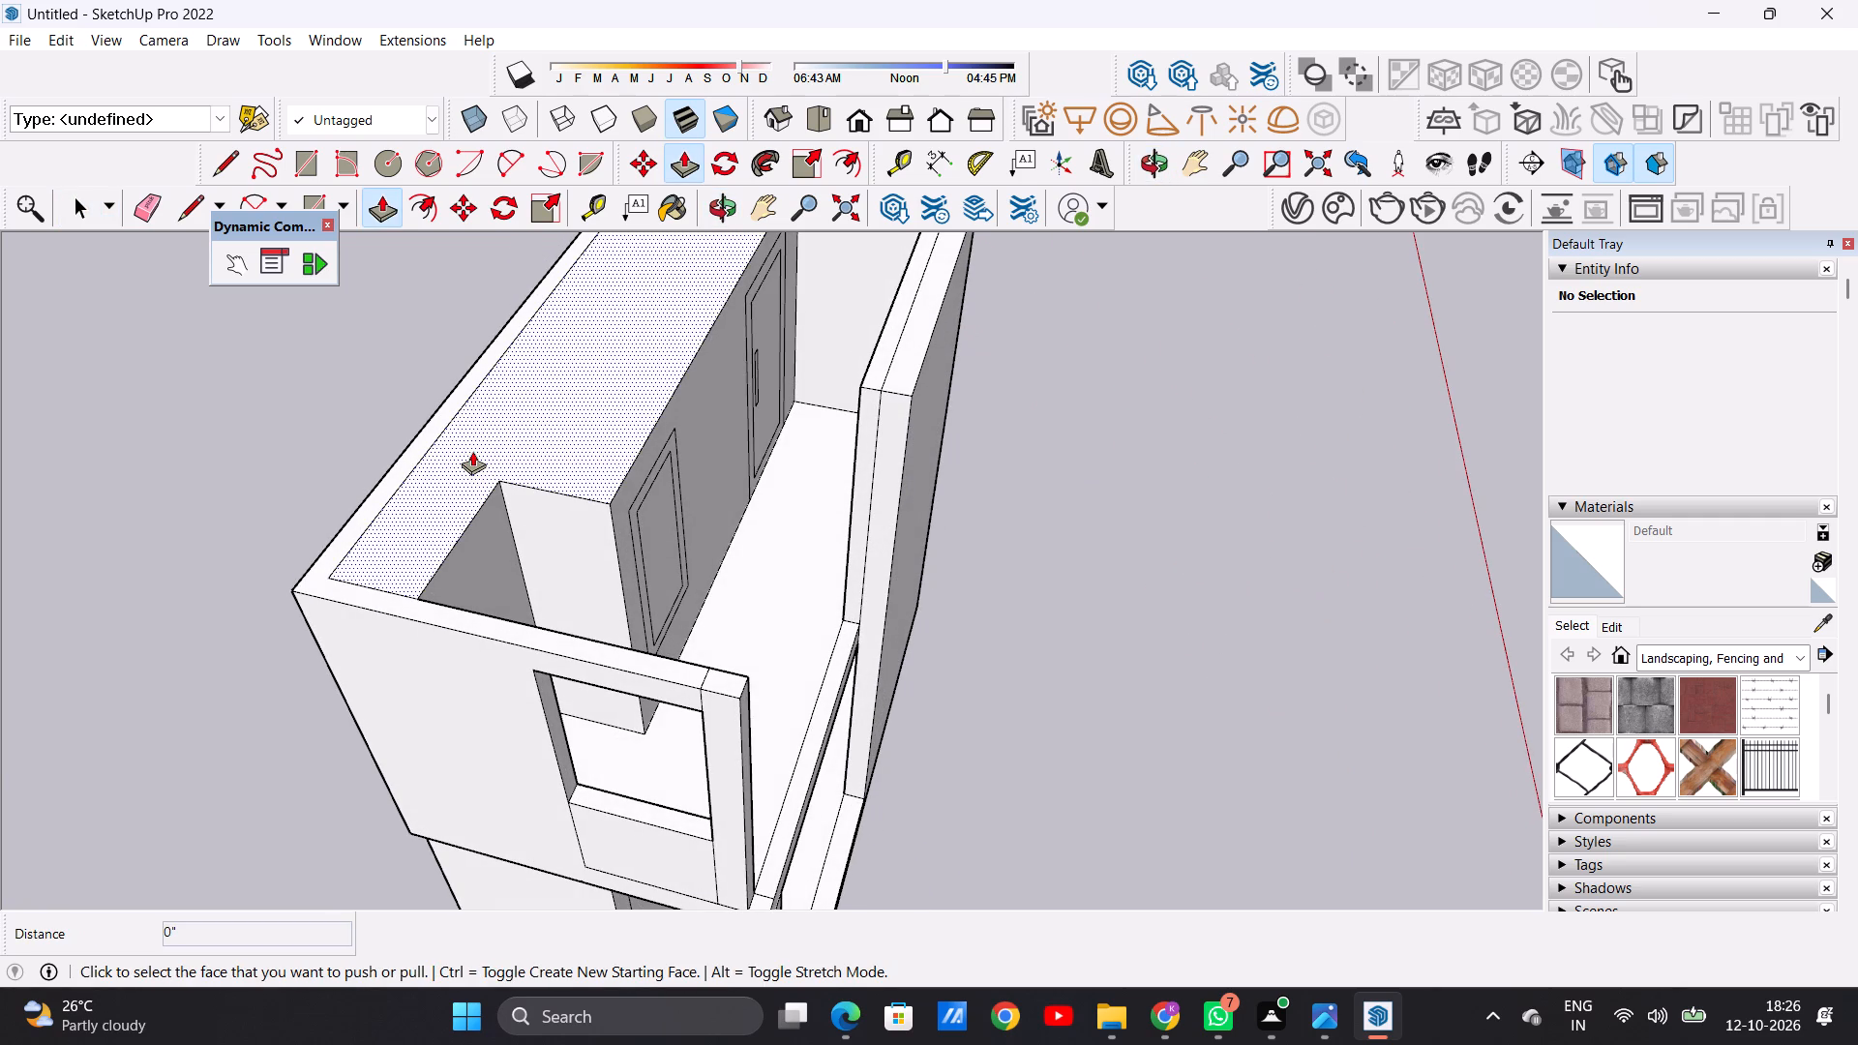
{"action": "left_click", "coordinate": [472, 451]}
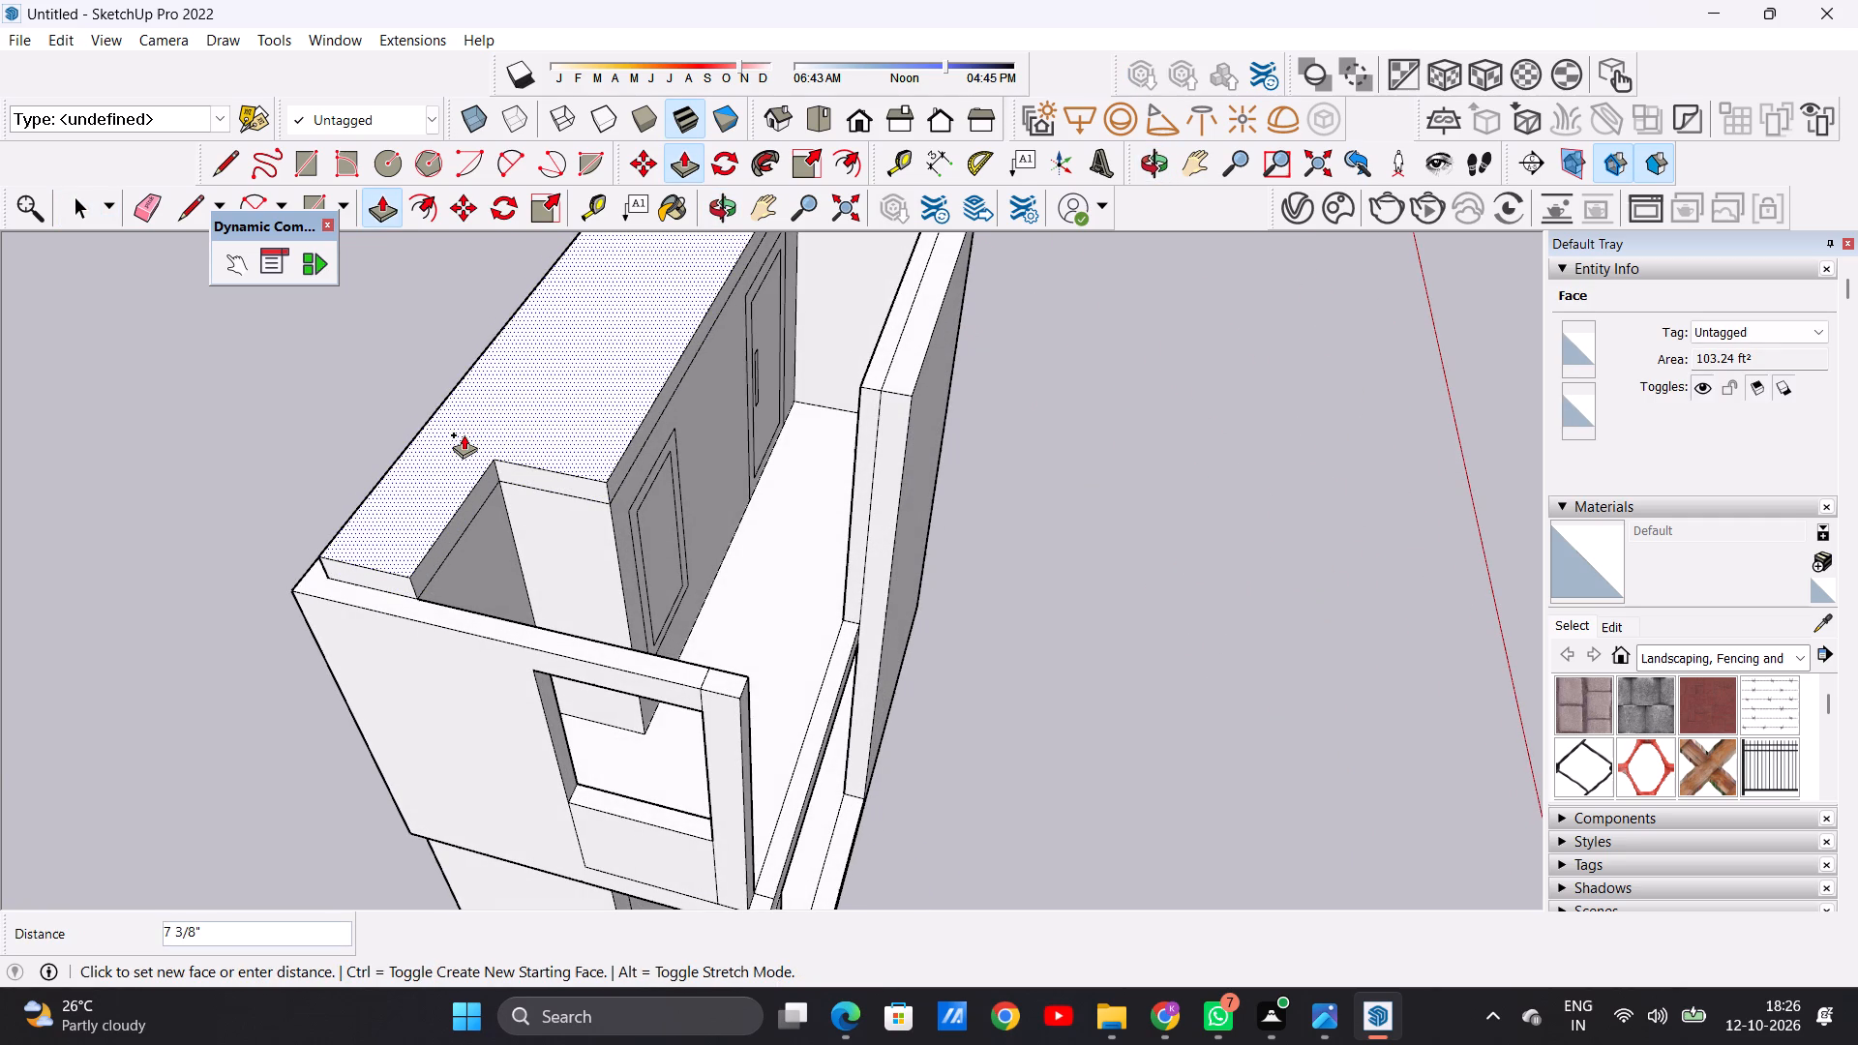
{"action": "left_click", "coordinate": [464, 434]}
{"action": "key", "text": "space"}
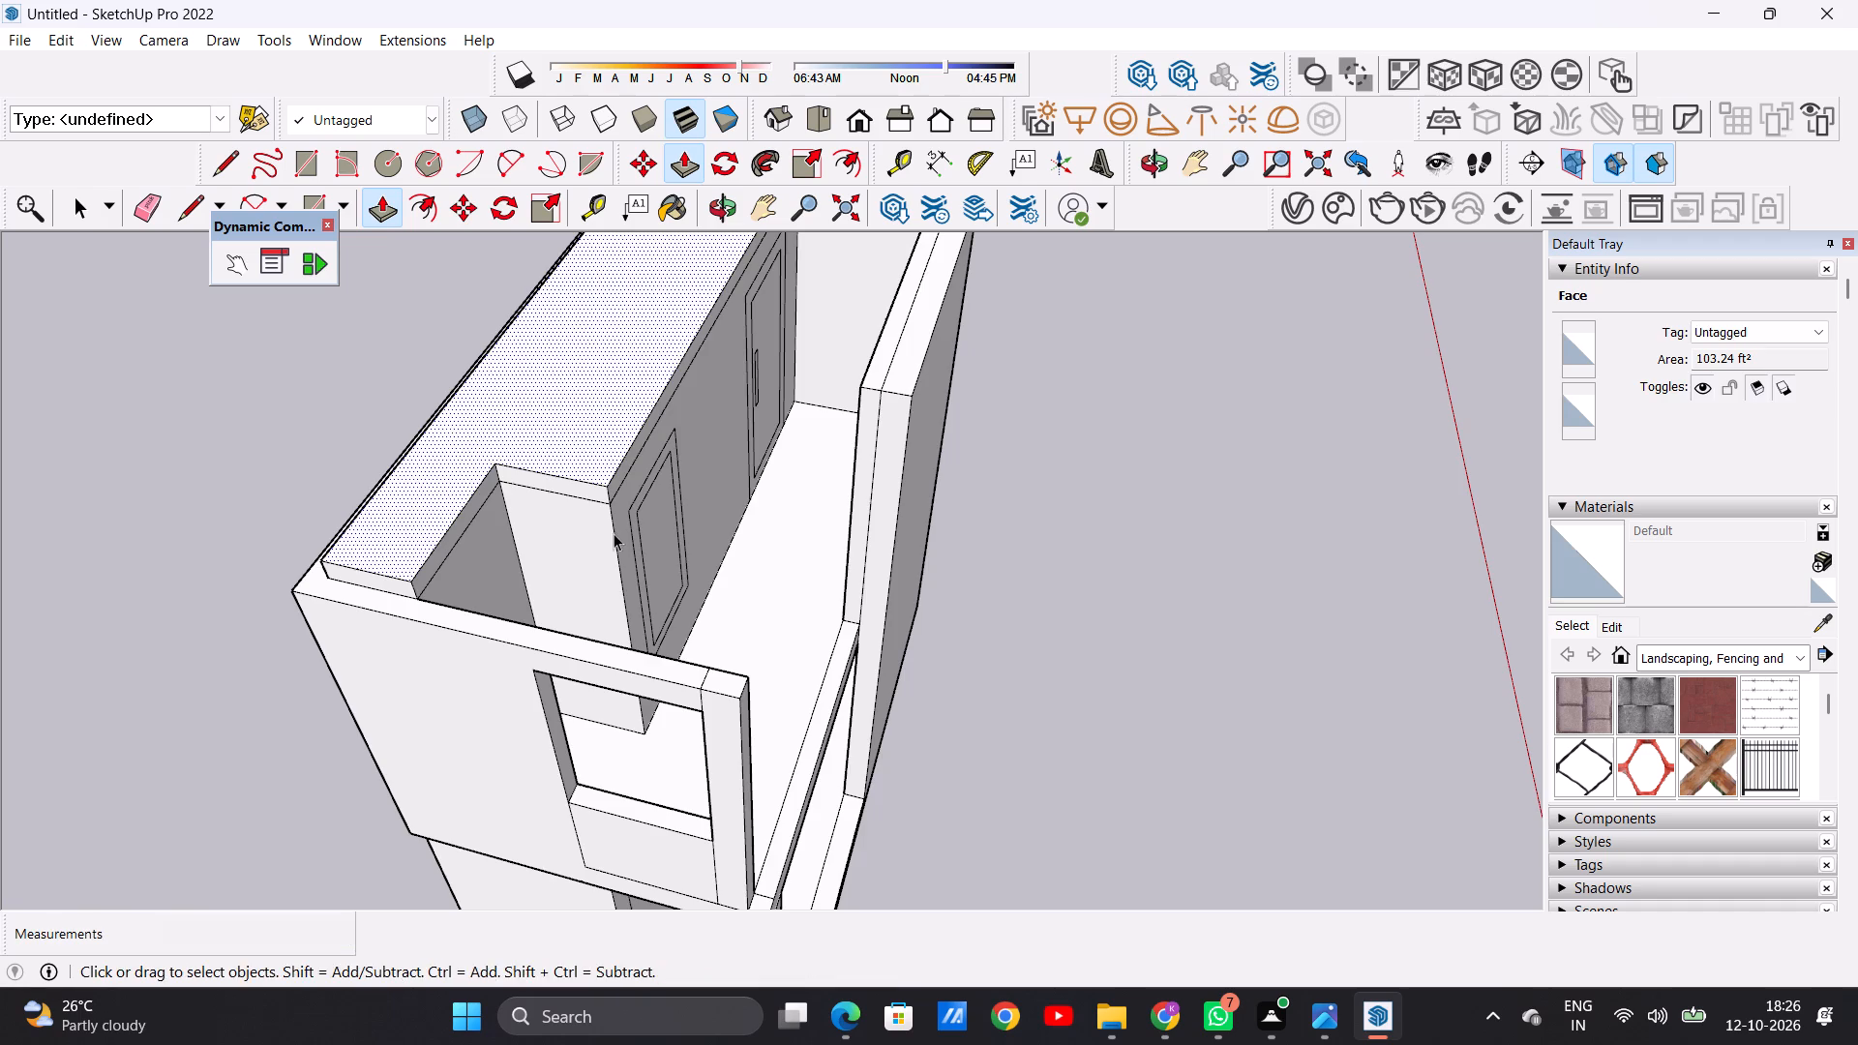
Push/Pull the roof slab's long front edge about 4' 10 5/8" outward over the terrace, in line with the corner post.
{"action": "middle_click_drag", "start_coordinate": [614, 533], "coordinate": [303, 381]}
{"action": "scroll", "coordinate": [430, 455], "scroll_direction": "down", "scroll_amount": 5}
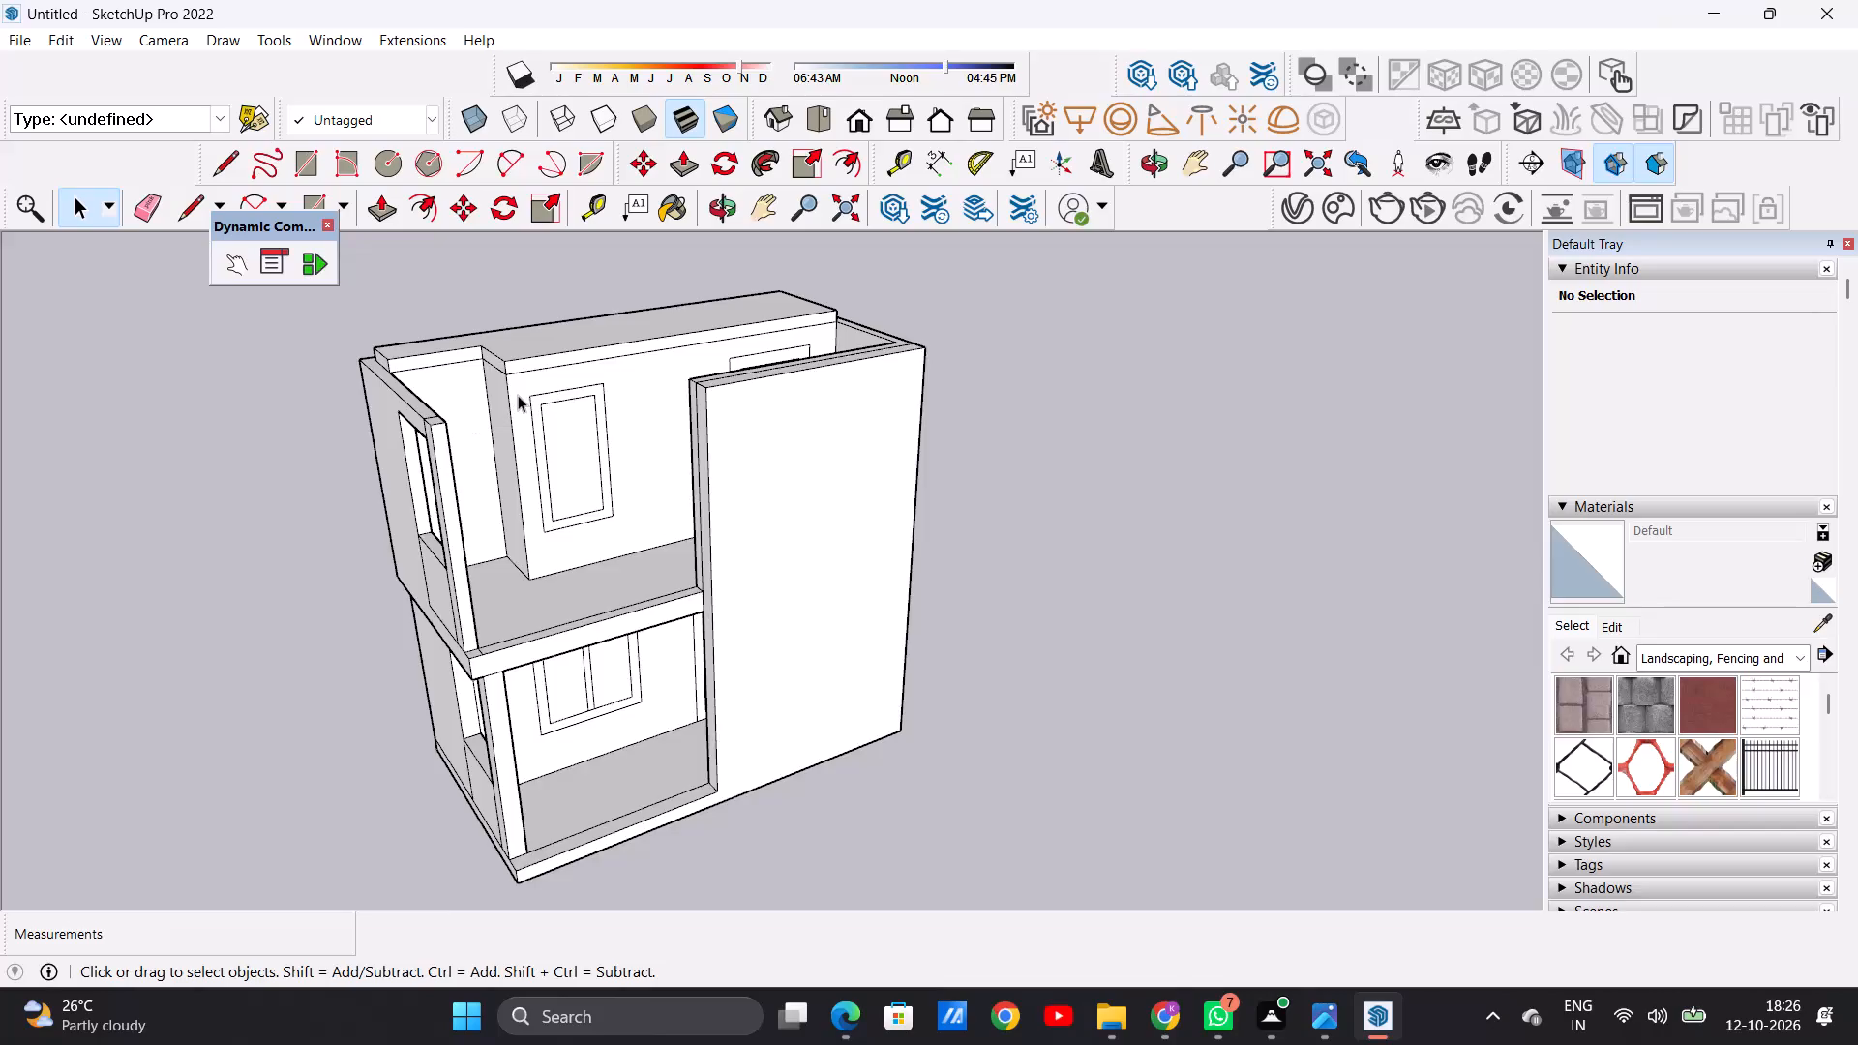
{"action": "scroll", "coordinate": [518, 395], "scroll_direction": "up", "scroll_amount": 2}
{"action": "scroll", "coordinate": [512, 388], "scroll_direction": "down", "scroll_amount": 1}
{"action": "scroll", "coordinate": [512, 388], "scroll_direction": "up", "scroll_amount": 4}
{"action": "key", "text": "p"}
{"action": "scroll", "coordinate": [526, 366], "scroll_direction": "up", "scroll_amount": 6}
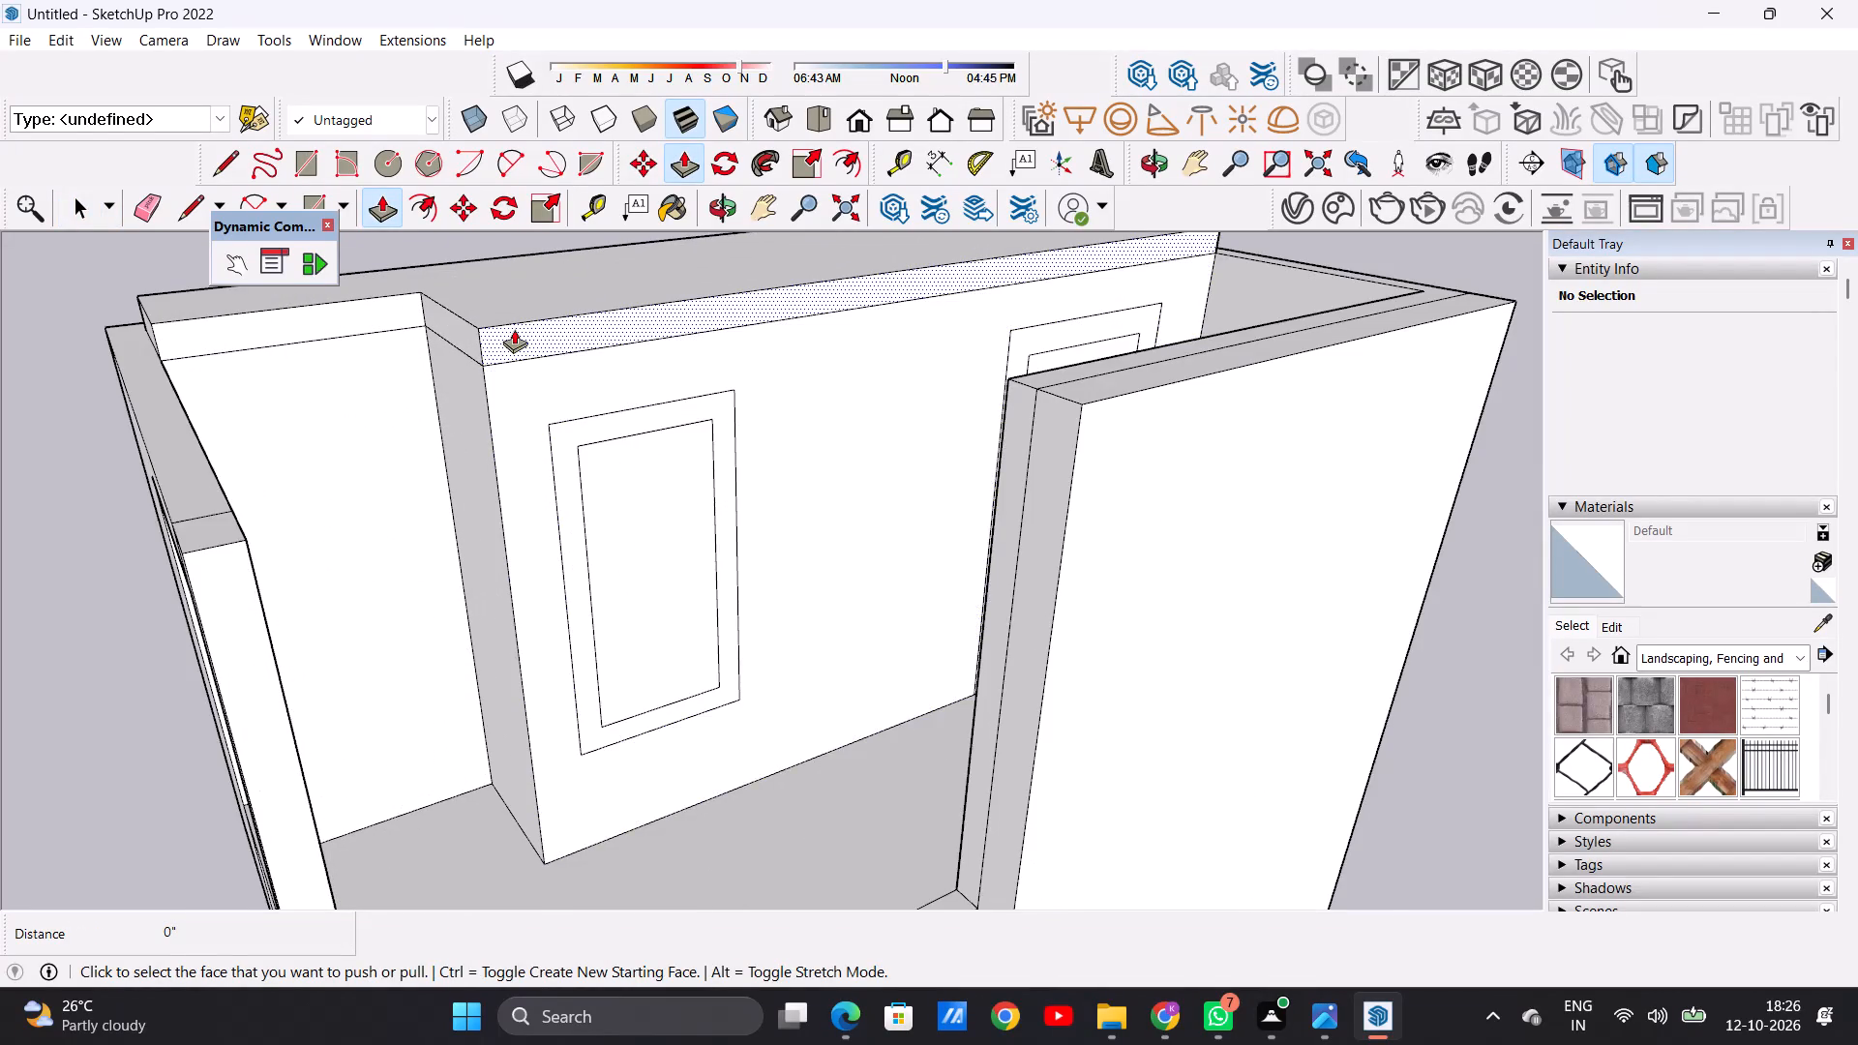
{"action": "left_click", "coordinate": [514, 329]}
{"action": "scroll", "coordinate": [644, 379], "scroll_direction": "down", "scroll_amount": 7}
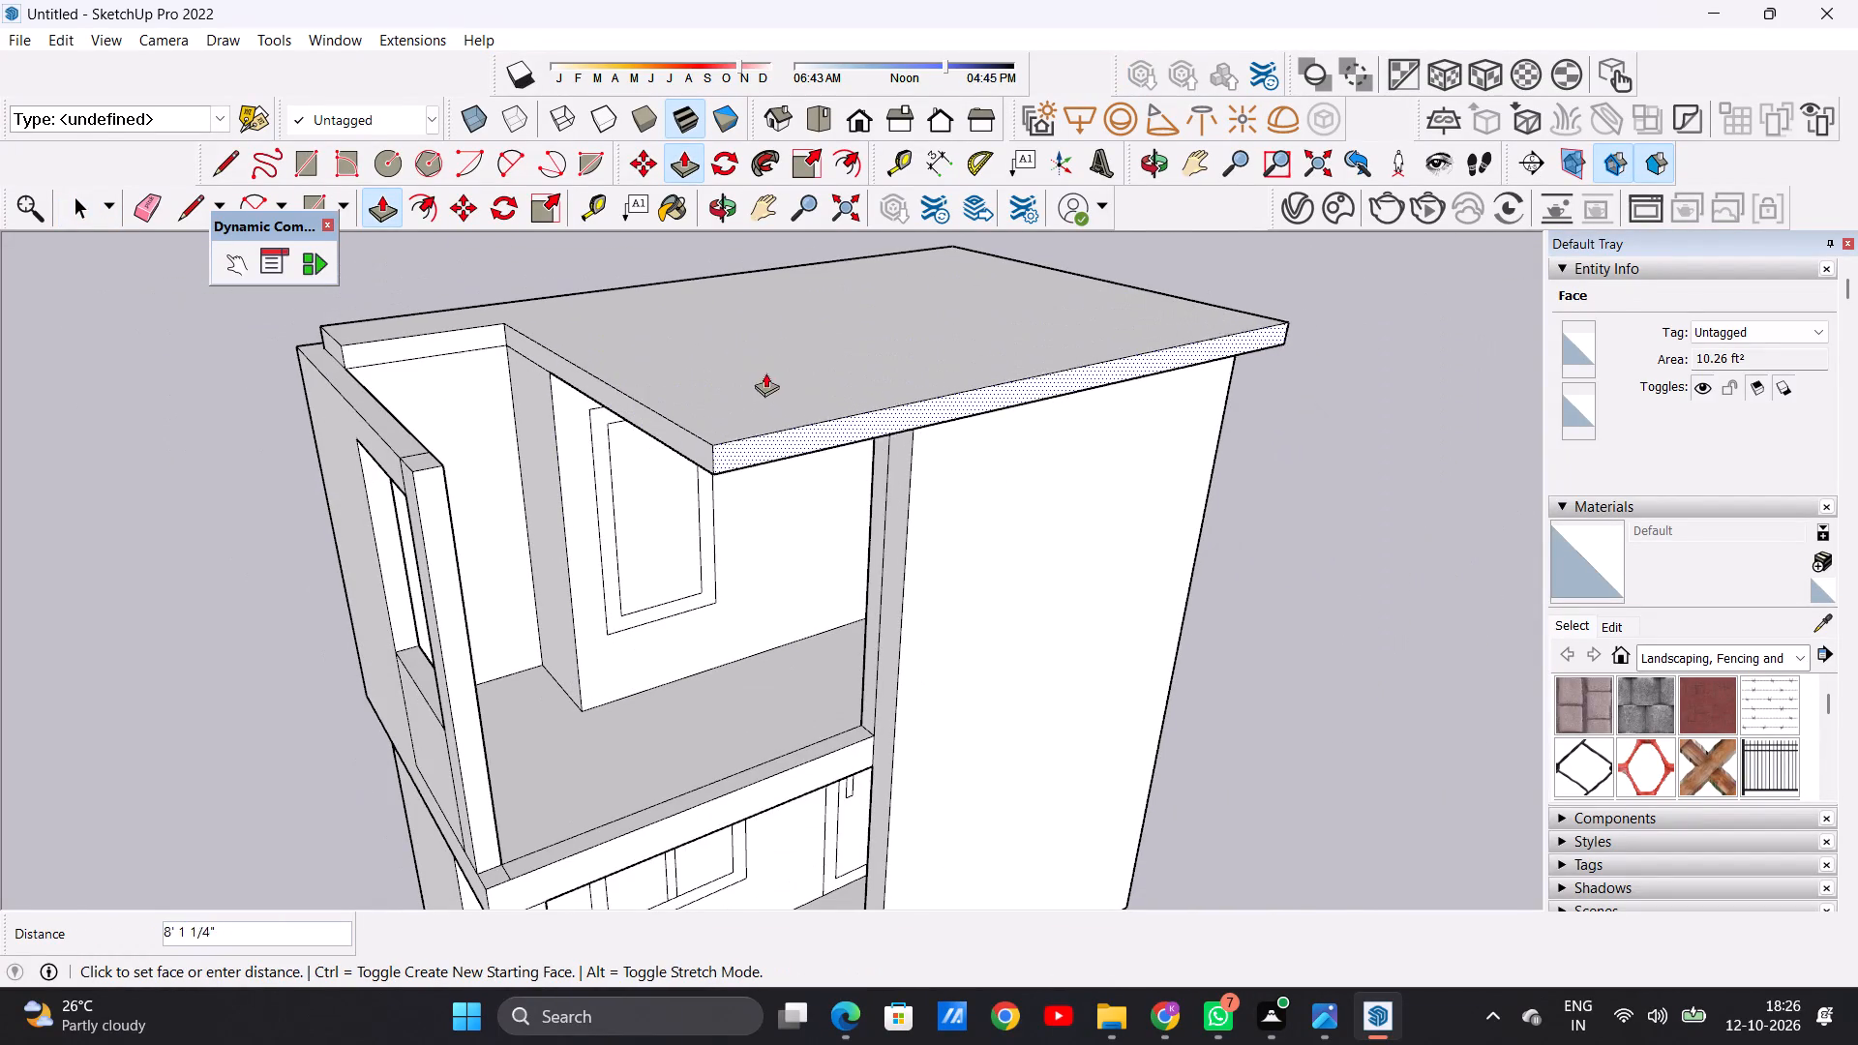
{"action": "scroll", "coordinate": [751, 411], "scroll_direction": "up", "scroll_amount": 7}
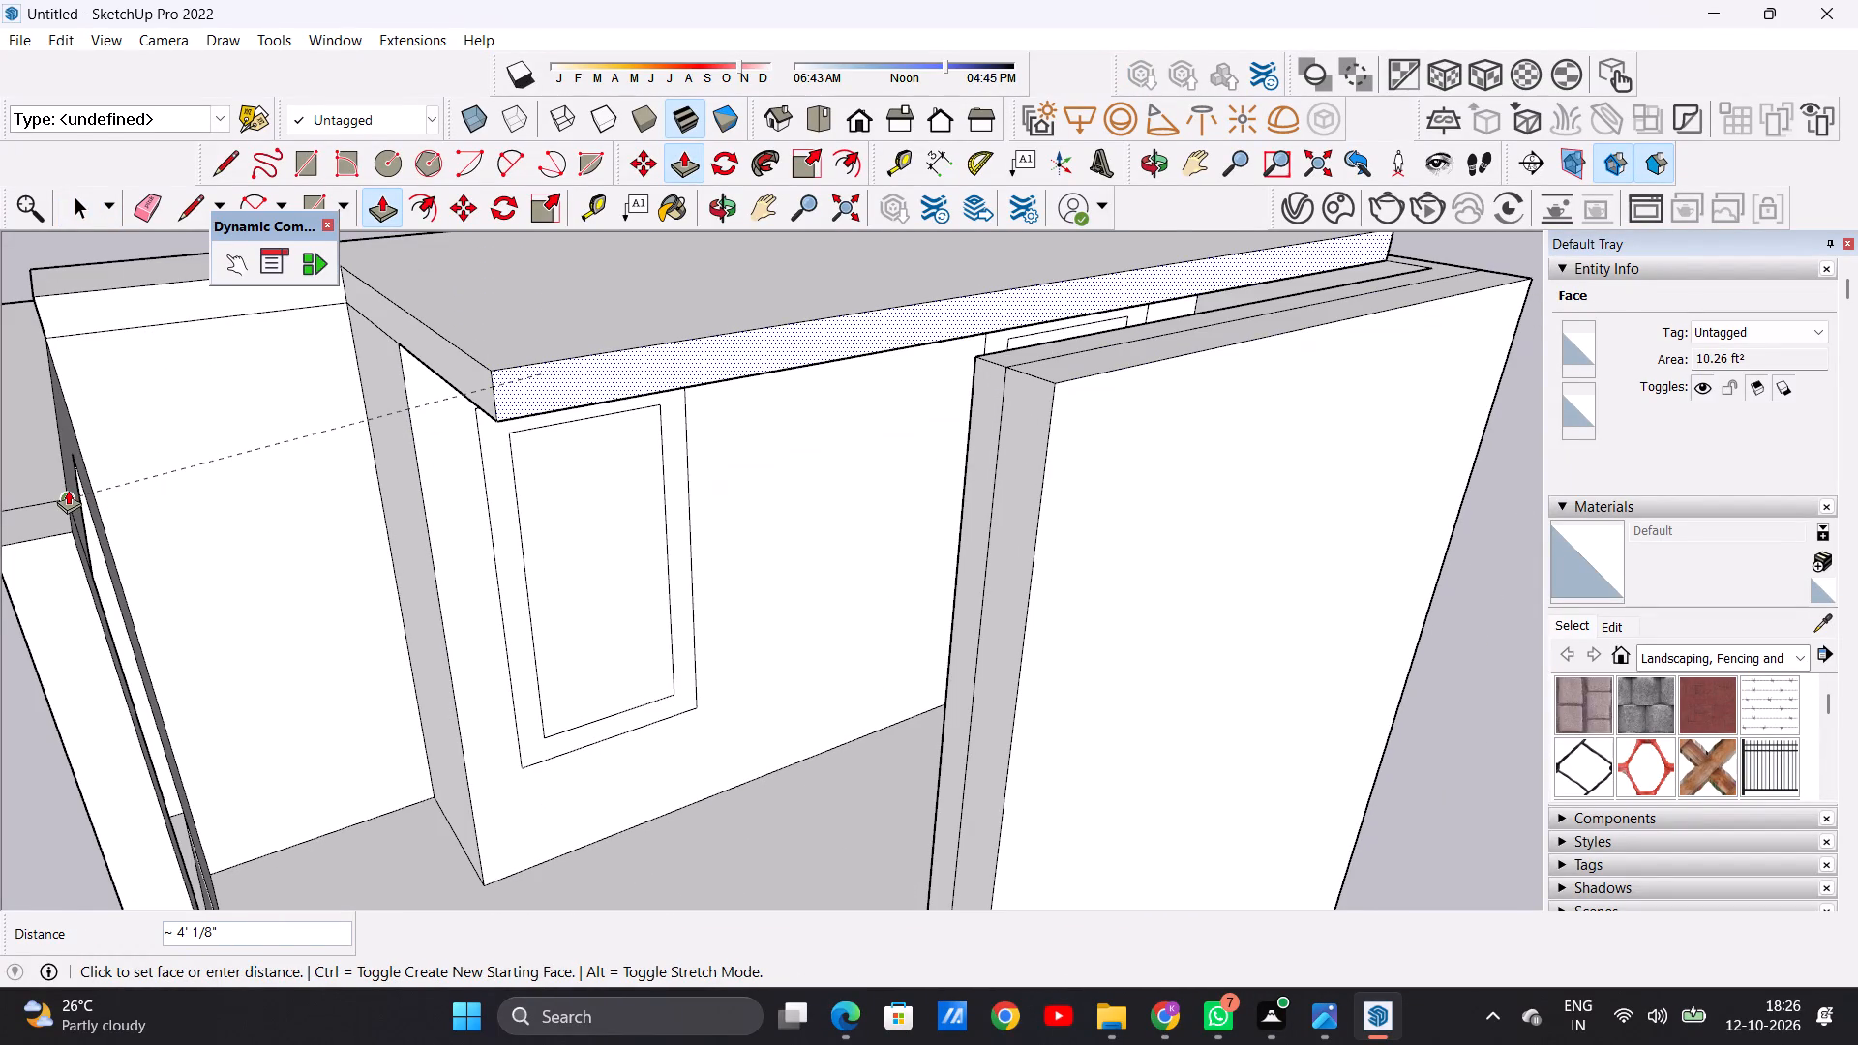
{"action": "left_click", "coordinate": [69, 528]}
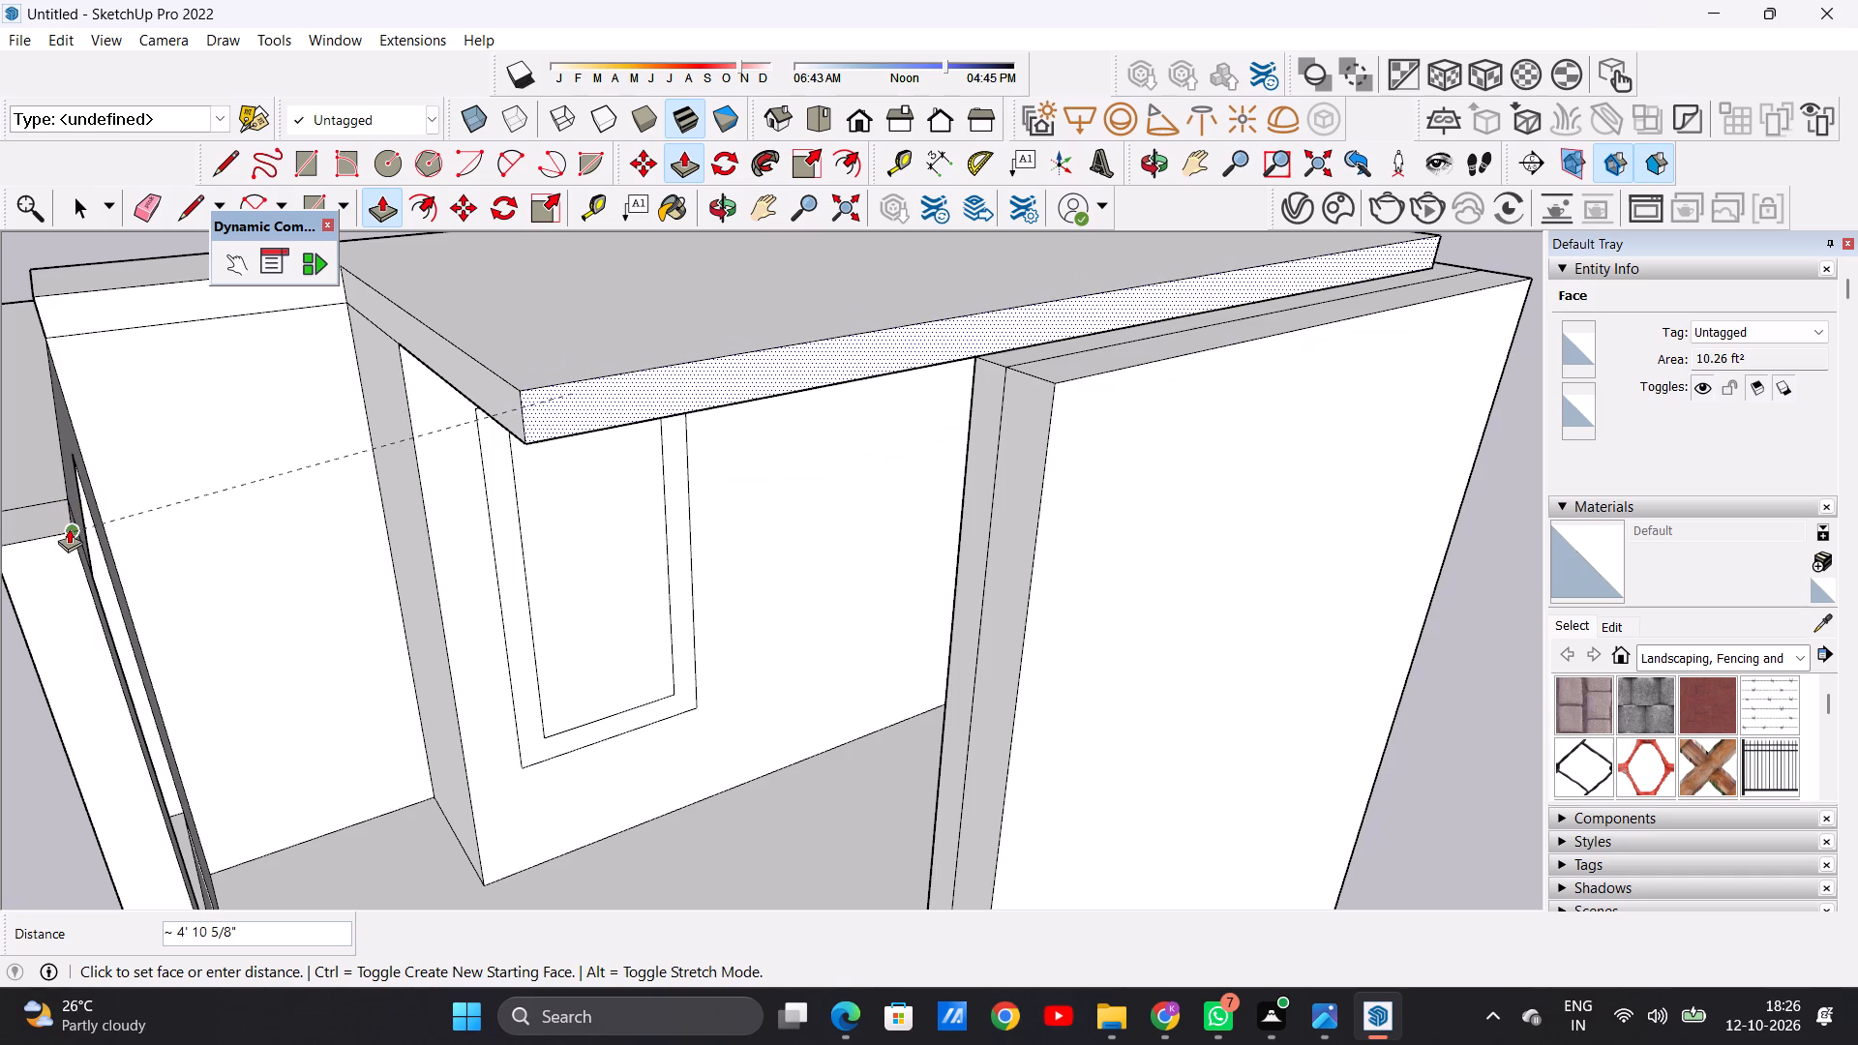
{"action": "key", "text": "space"}
Push/Pull the roof slab's recessed edge beside the side wall about 7' 10 3/4" forward, flush with the slab's front edge.
{"action": "scroll", "coordinate": [440, 590], "scroll_direction": "down", "scroll_amount": 12}
{"action": "middle_click_drag", "start_coordinate": [474, 542], "coordinate": [474, 540]}
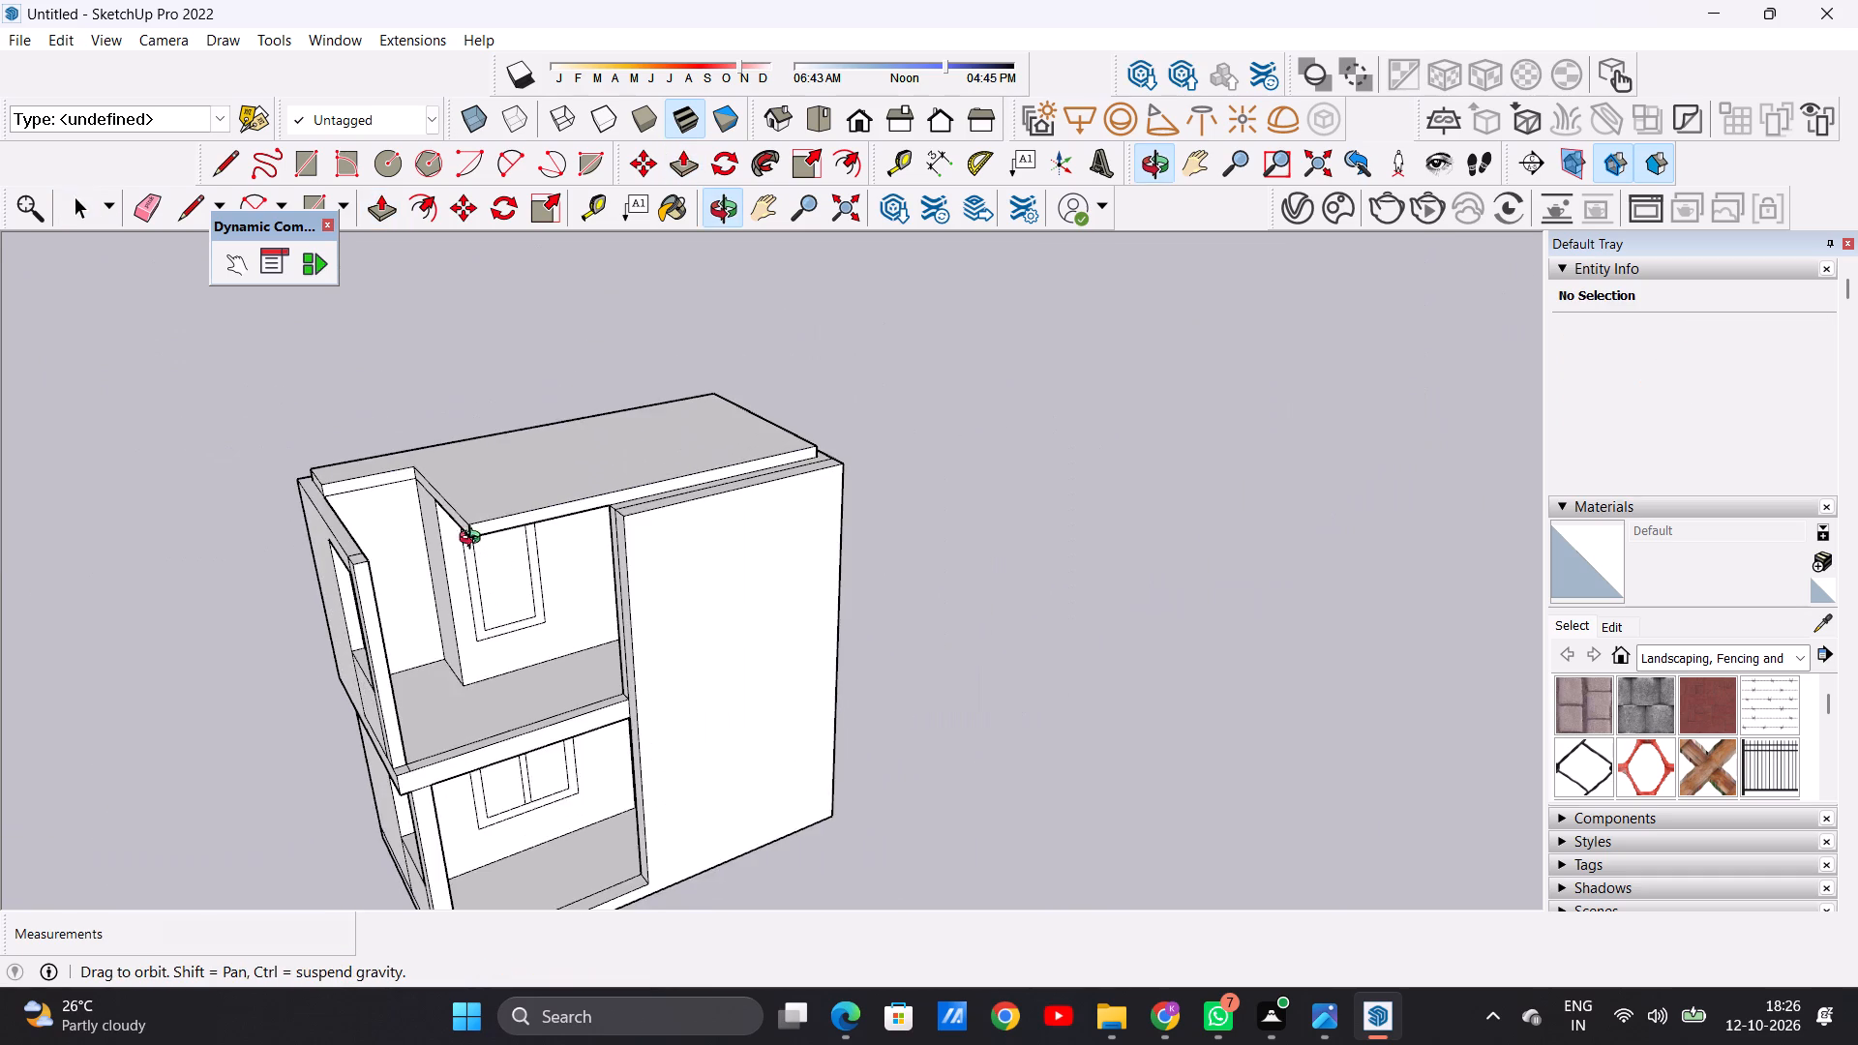
{"action": "middle_click_drag", "start_coordinate": [474, 540], "coordinate": [215, 538]}
{"action": "scroll", "coordinate": [436, 398], "scroll_direction": "up", "scroll_amount": 11}
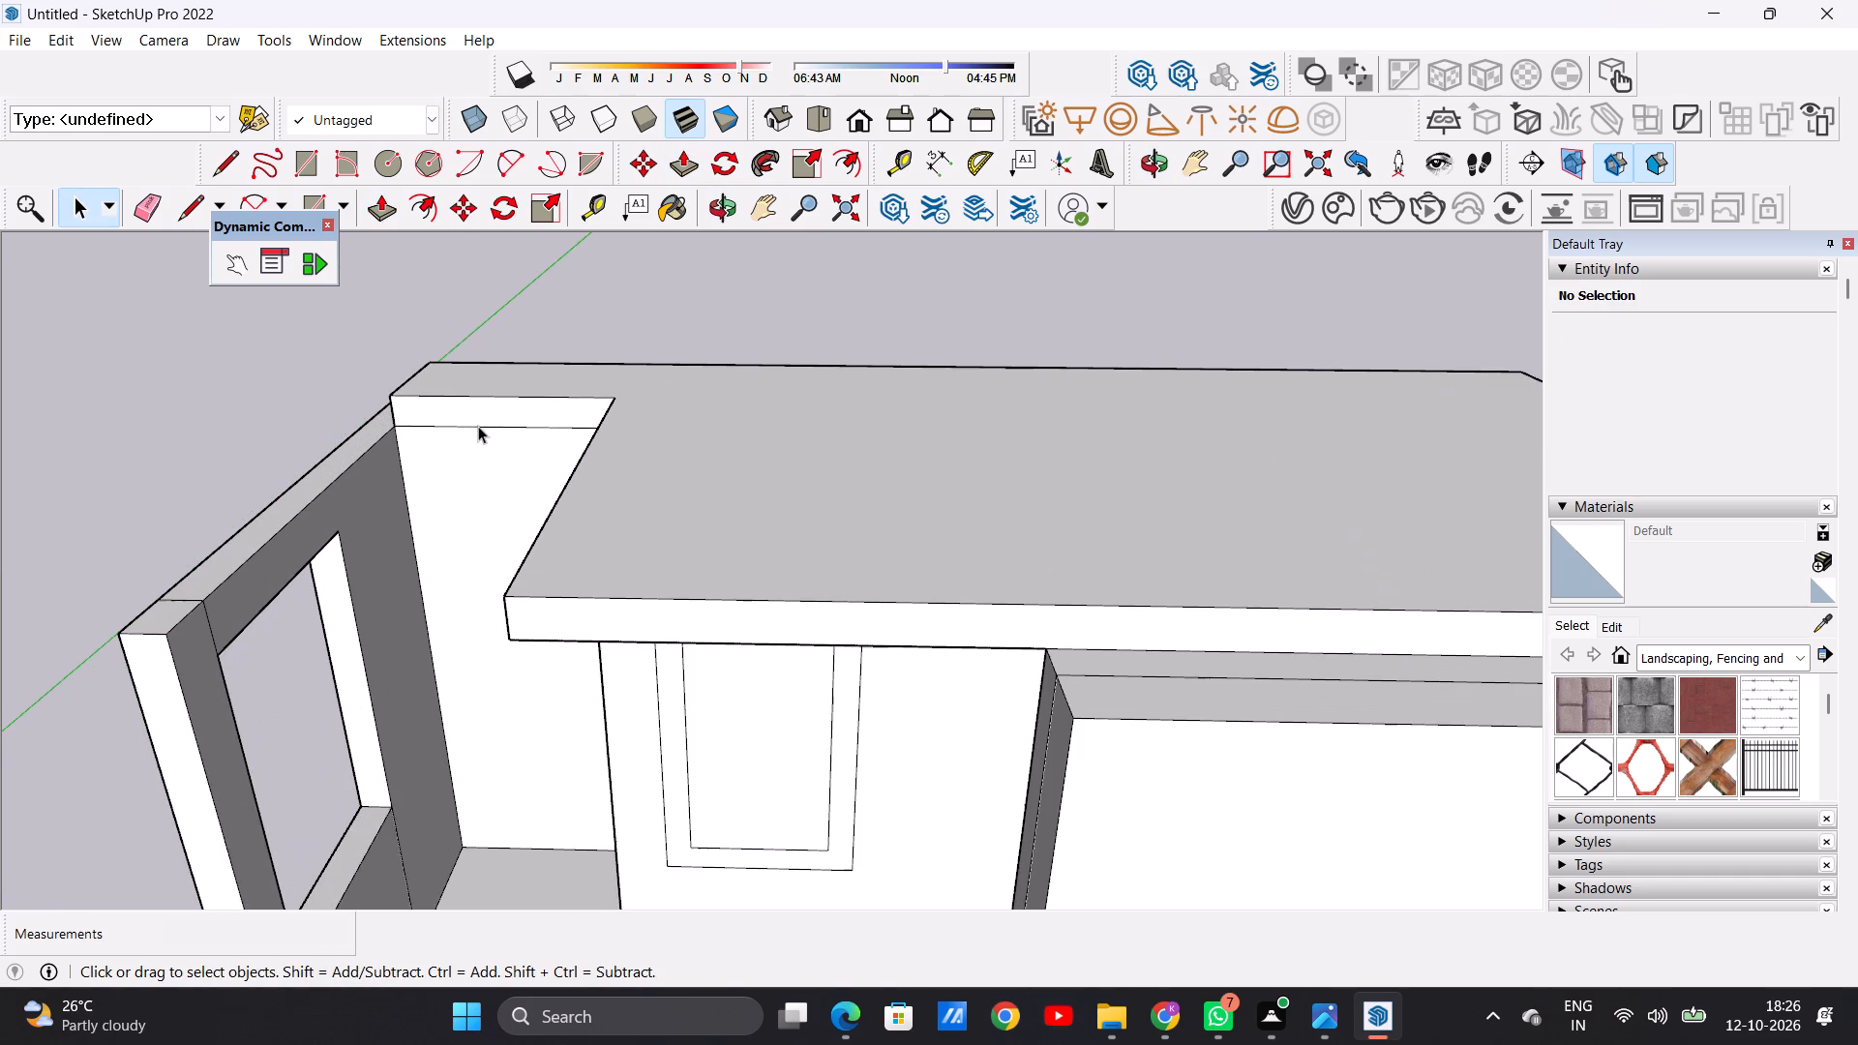
{"action": "key", "text": "p"}
{"action": "left_click", "coordinate": [485, 405]}
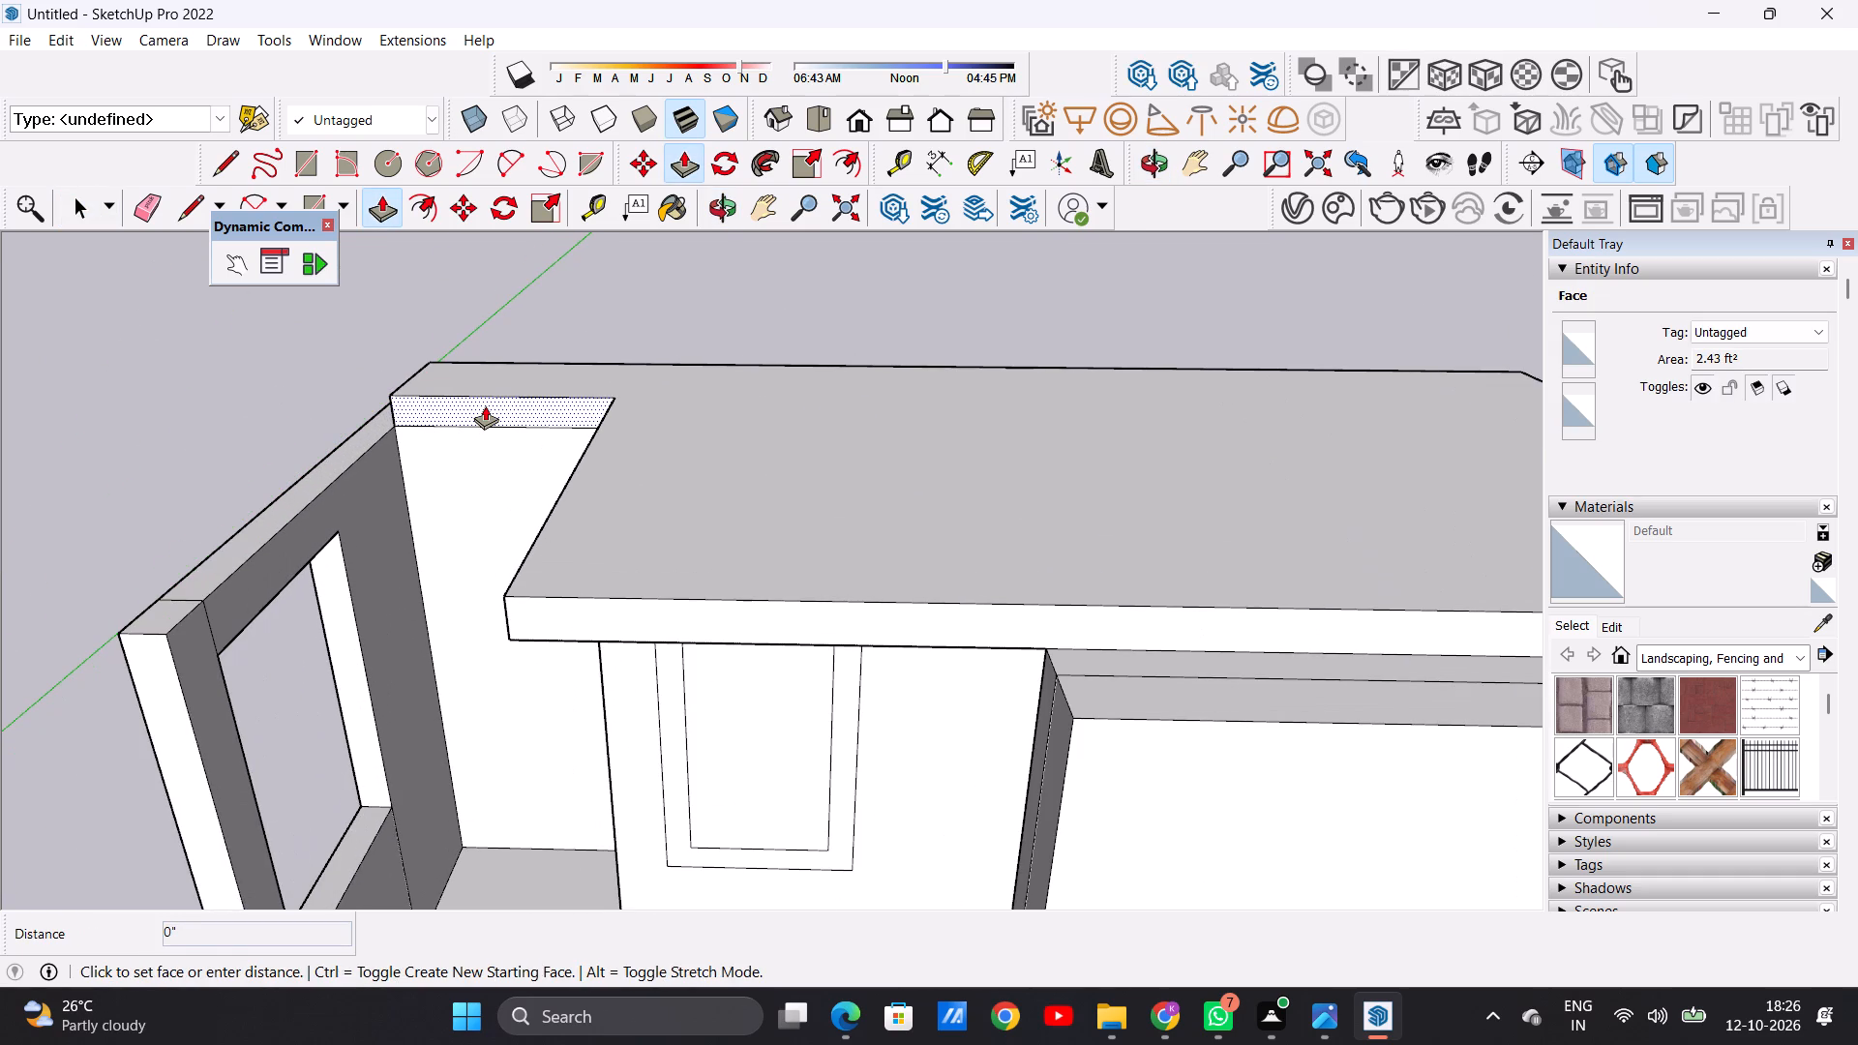
{"action": "left_click", "coordinate": [511, 599]}
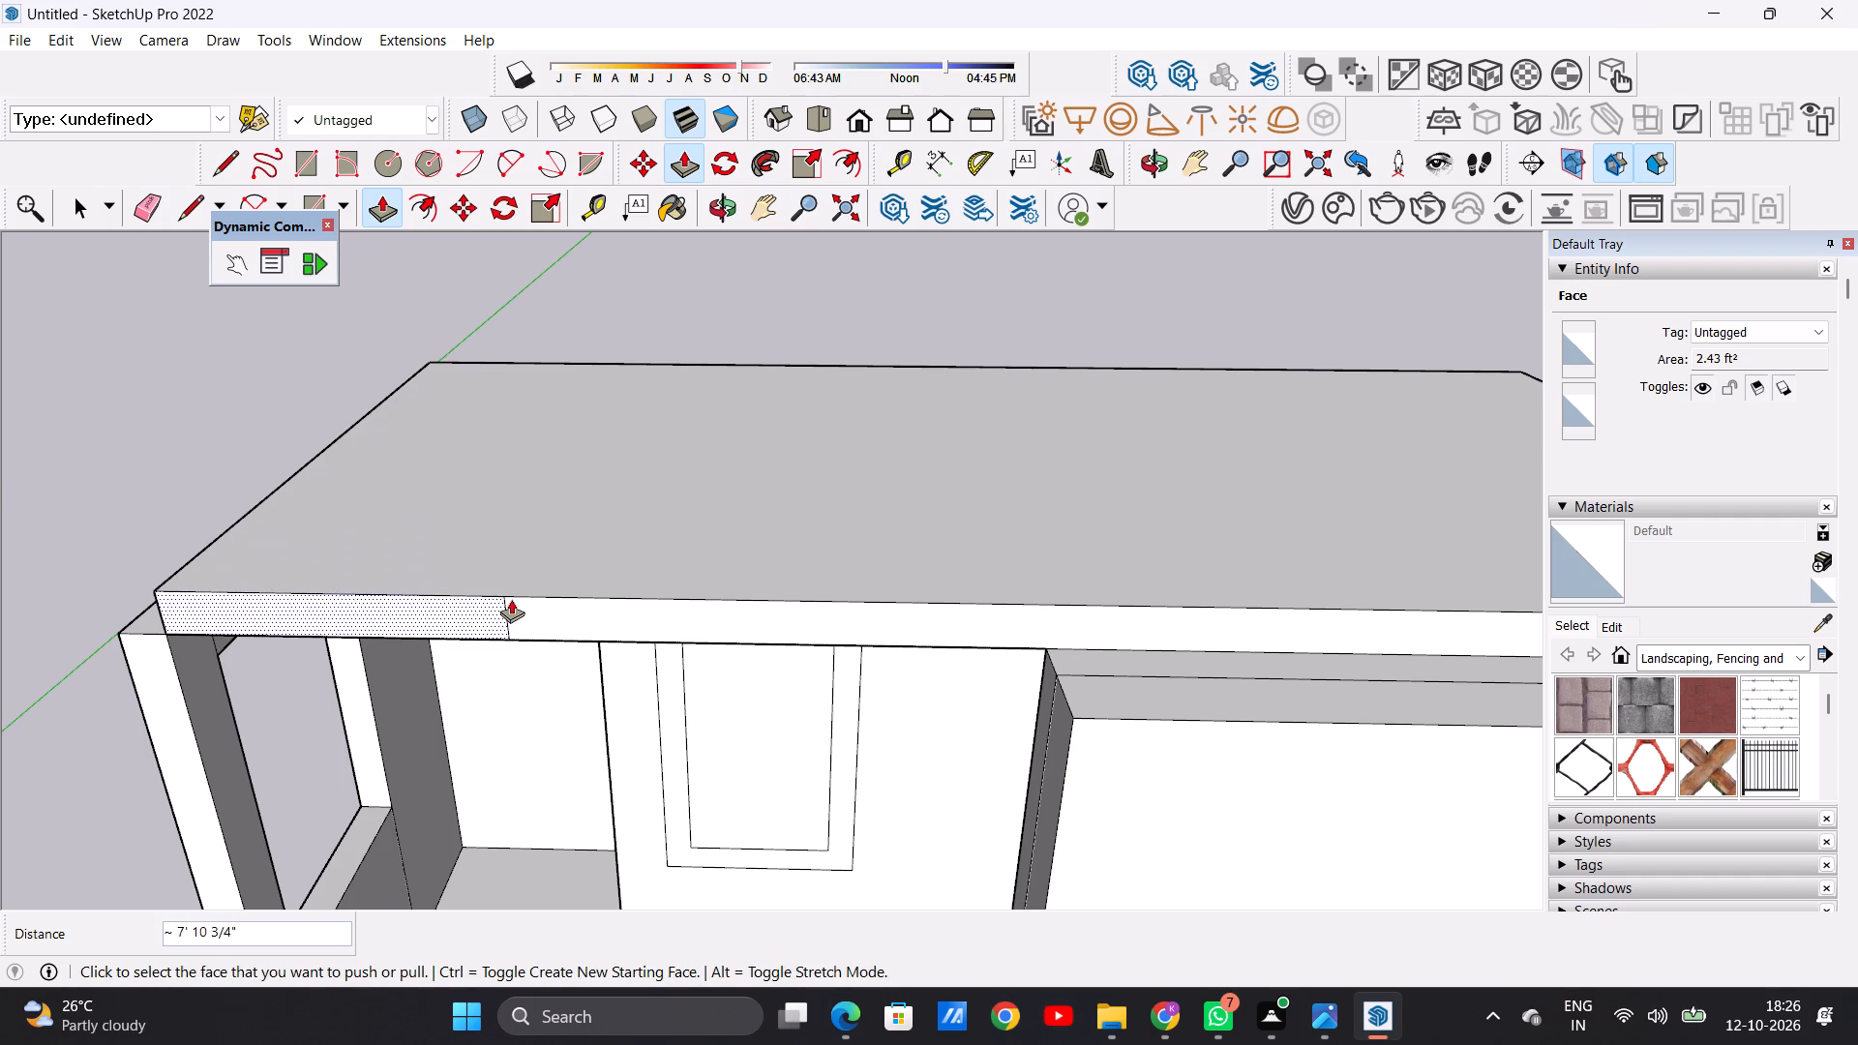
Erase the short vertical seam line on the roof slab's front face above the terrace.
{"action": "key", "text": "space"}
{"action": "key", "text": "e"}
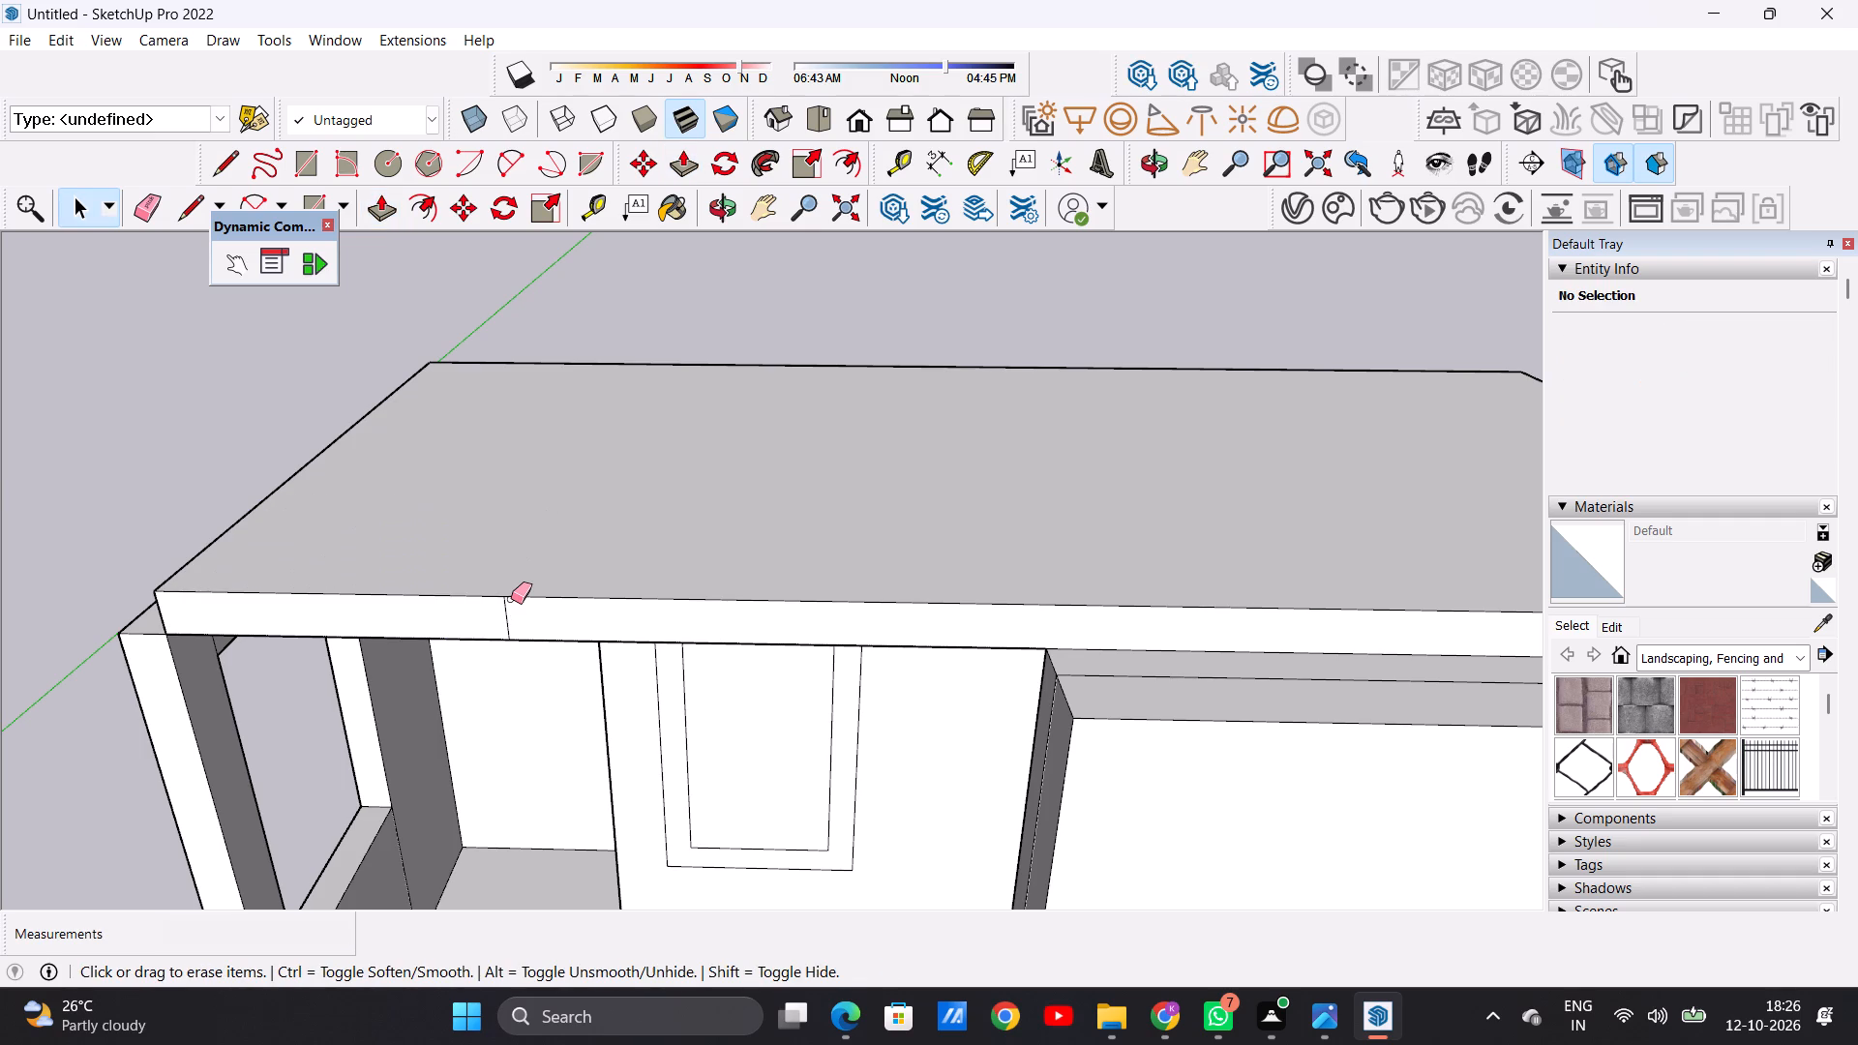
{"action": "scroll", "coordinate": [509, 599], "scroll_direction": "down", "scroll_amount": 4}
{"action": "scroll", "coordinate": [509, 599], "scroll_direction": "up", "scroll_amount": 1}
{"action": "scroll", "coordinate": [509, 599], "scroll_direction": "down", "scroll_amount": 14}
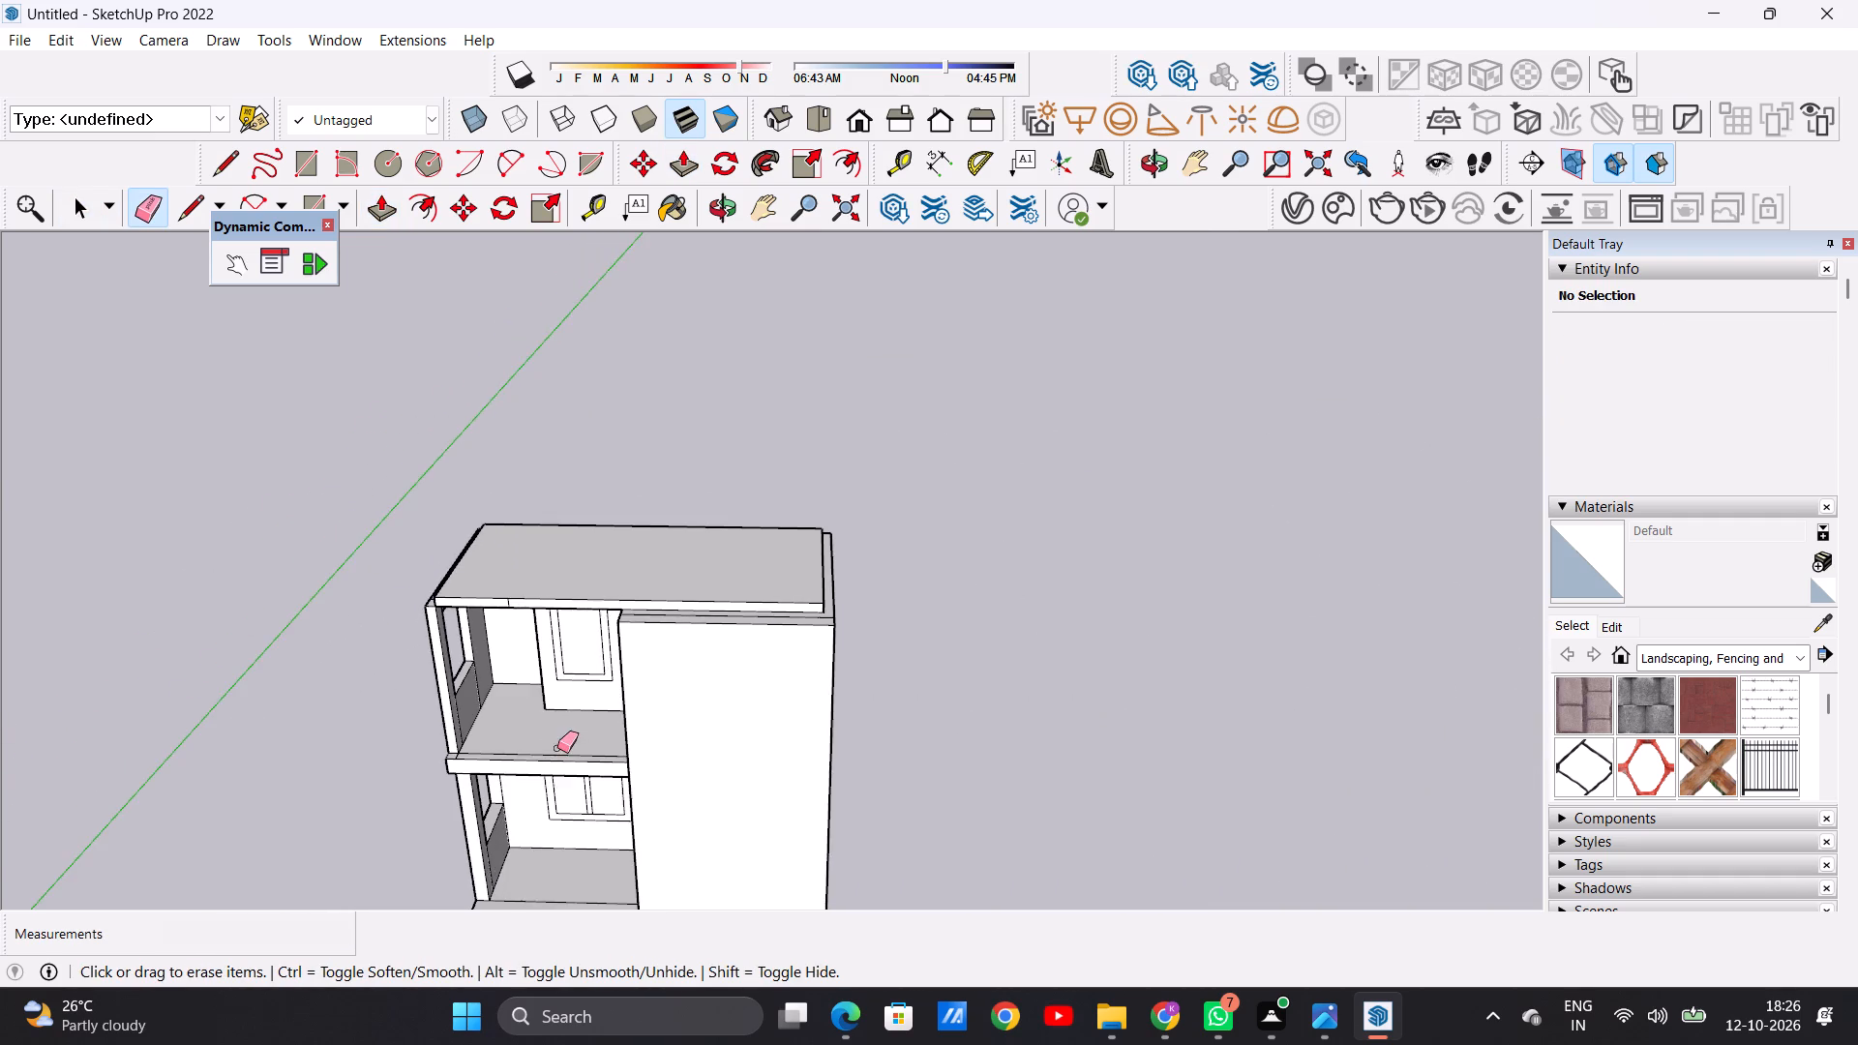
{"action": "middle_click_drag", "start_coordinate": [557, 748], "coordinate": [576, 637]}
{"action": "scroll", "coordinate": [510, 567], "scroll_direction": "up", "scroll_amount": 3}
{"action": "scroll", "coordinate": [508, 567], "scroll_direction": "down", "scroll_amount": 1}
{"action": "scroll", "coordinate": [508, 567], "scroll_direction": "up", "scroll_amount": 13}
{"action": "scroll", "coordinate": [508, 567], "scroll_direction": "down", "scroll_amount": 1}
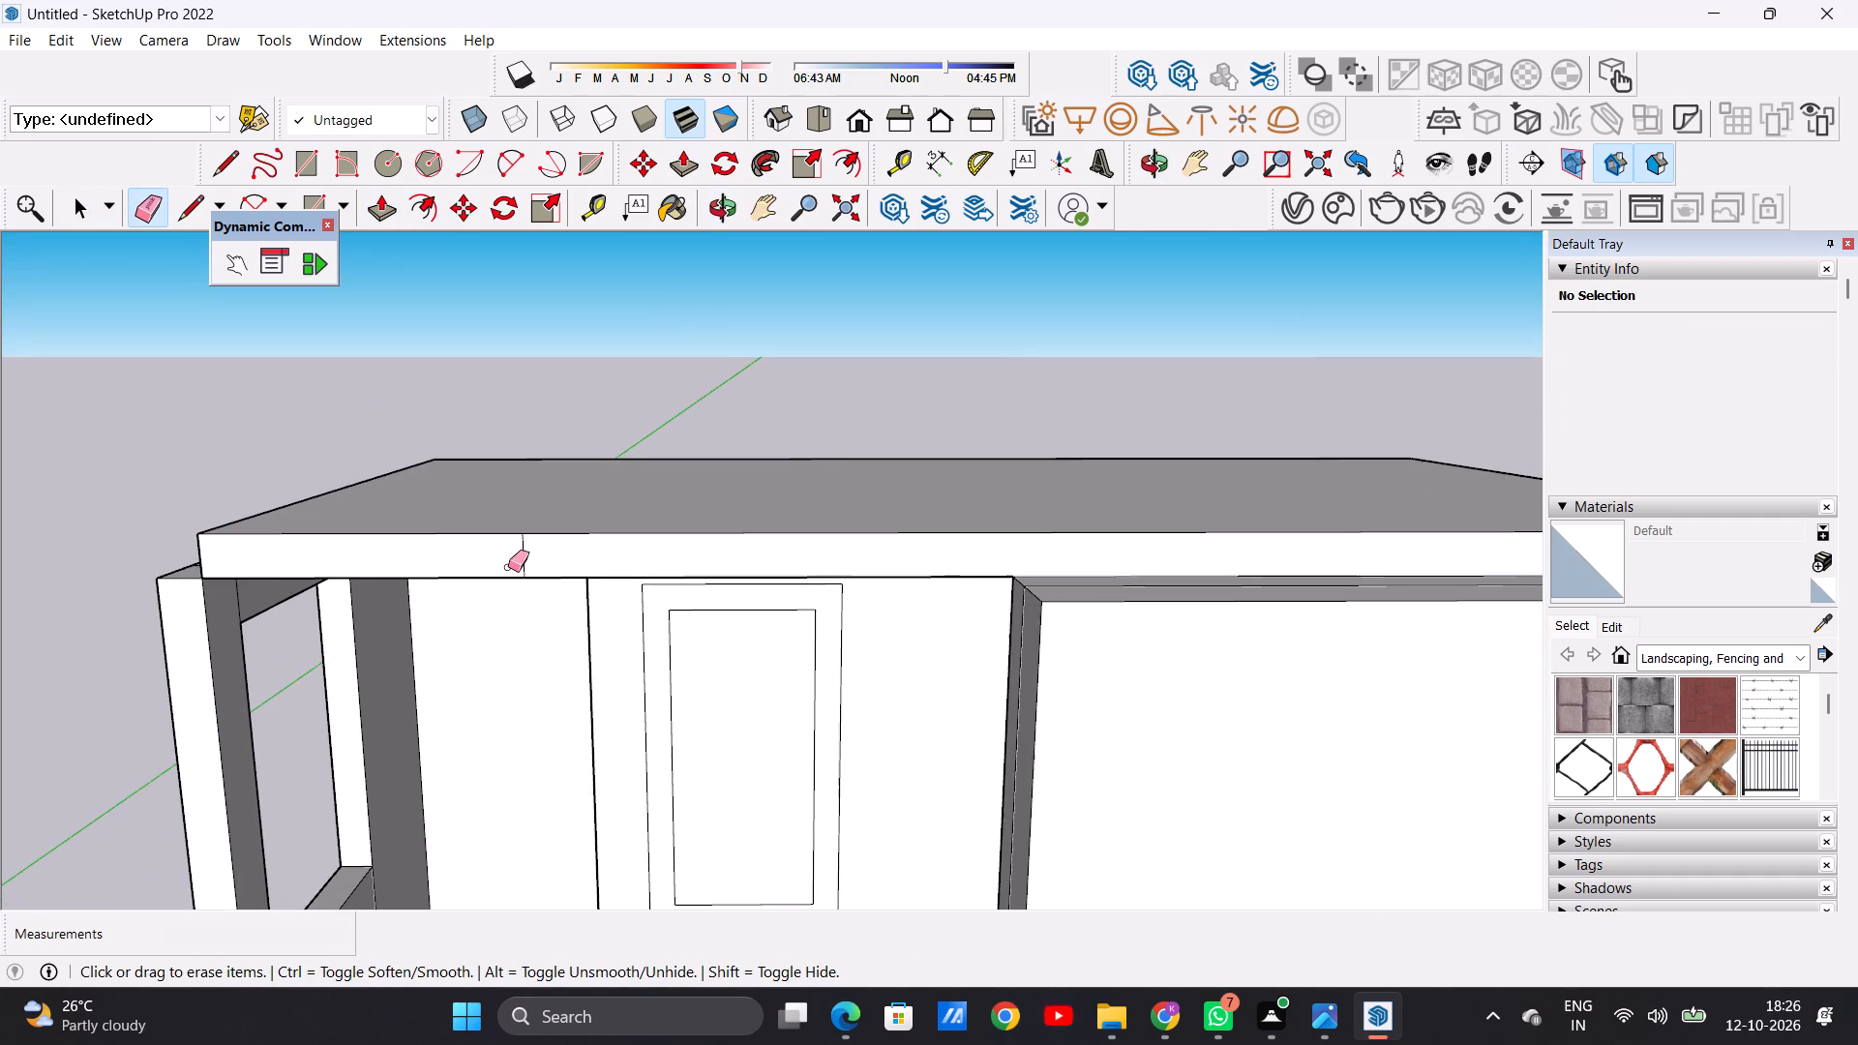
{"action": "left_click_drag", "start_coordinate": [504, 552], "coordinate": [545, 561]}
{"action": "scroll", "coordinate": [545, 563], "scroll_direction": "down", "scroll_amount": 20}
{"action": "scroll", "coordinate": [545, 563], "scroll_direction": "down", "scroll_amount": 2}
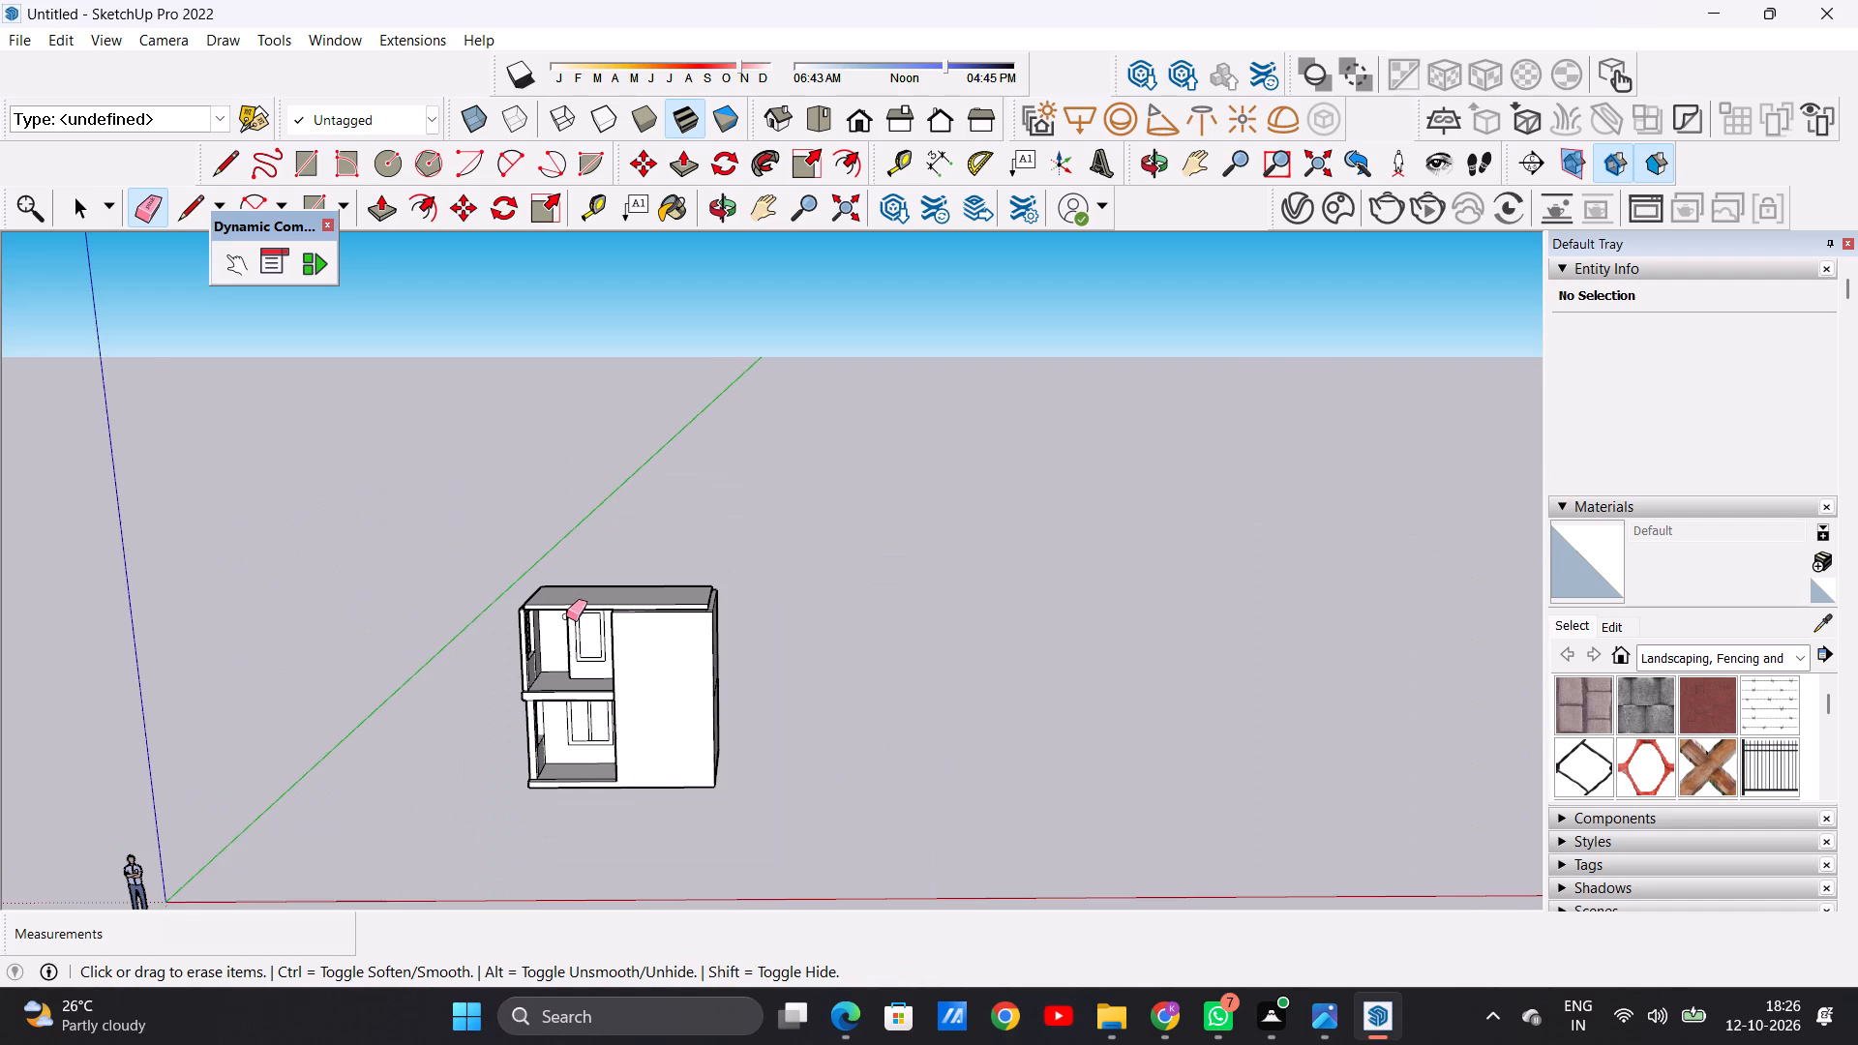
{"action": "key", "text": "space"}
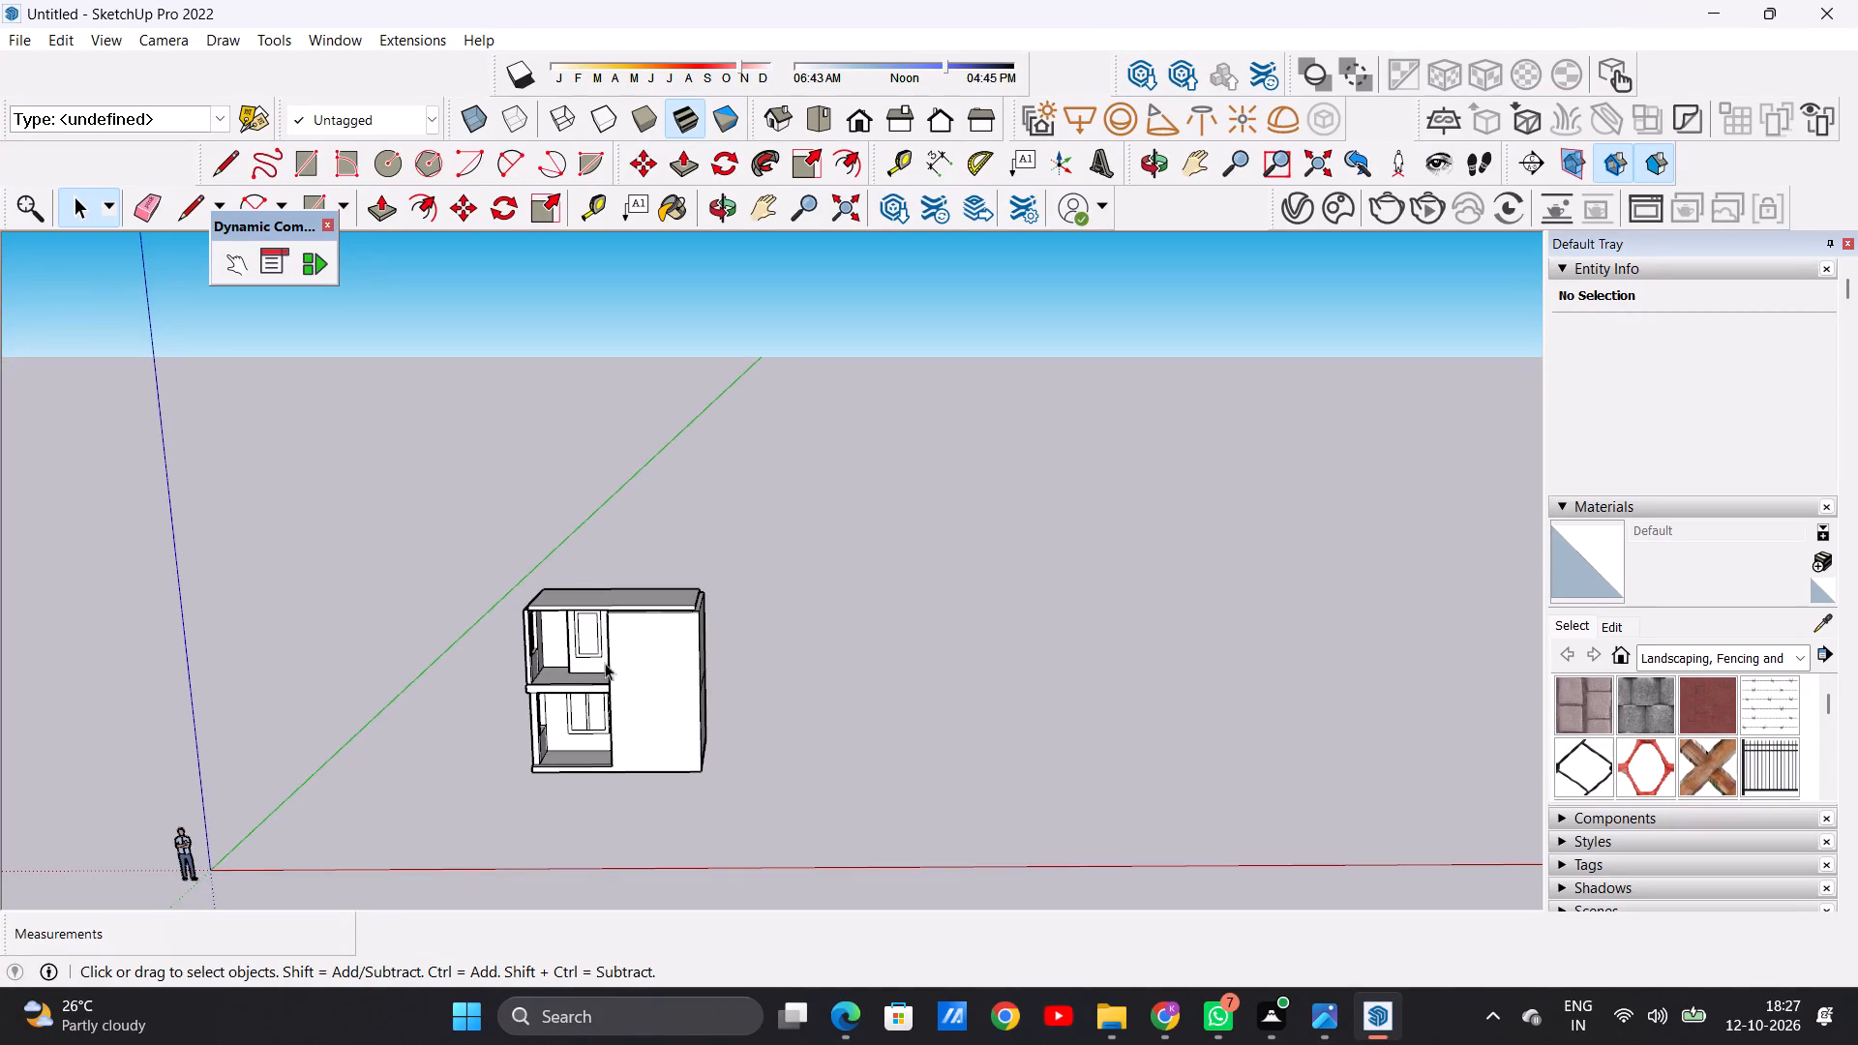
Examine the villa's front, the terraces and the extended roof slab from the front and the open side corner.
{"action": "scroll", "coordinate": [648, 654], "scroll_direction": "down", "scroll_amount": 4}
{"action": "scroll", "coordinate": [644, 686], "scroll_direction": "up", "scroll_amount": 1}
{"action": "scroll", "coordinate": [644, 686], "scroll_direction": "down", "scroll_amount": 1}
{"action": "scroll", "coordinate": [644, 686], "scroll_direction": "up", "scroll_amount": 4}
{"action": "middle_click_drag", "start_coordinate": [644, 686], "coordinate": [612, 602]}
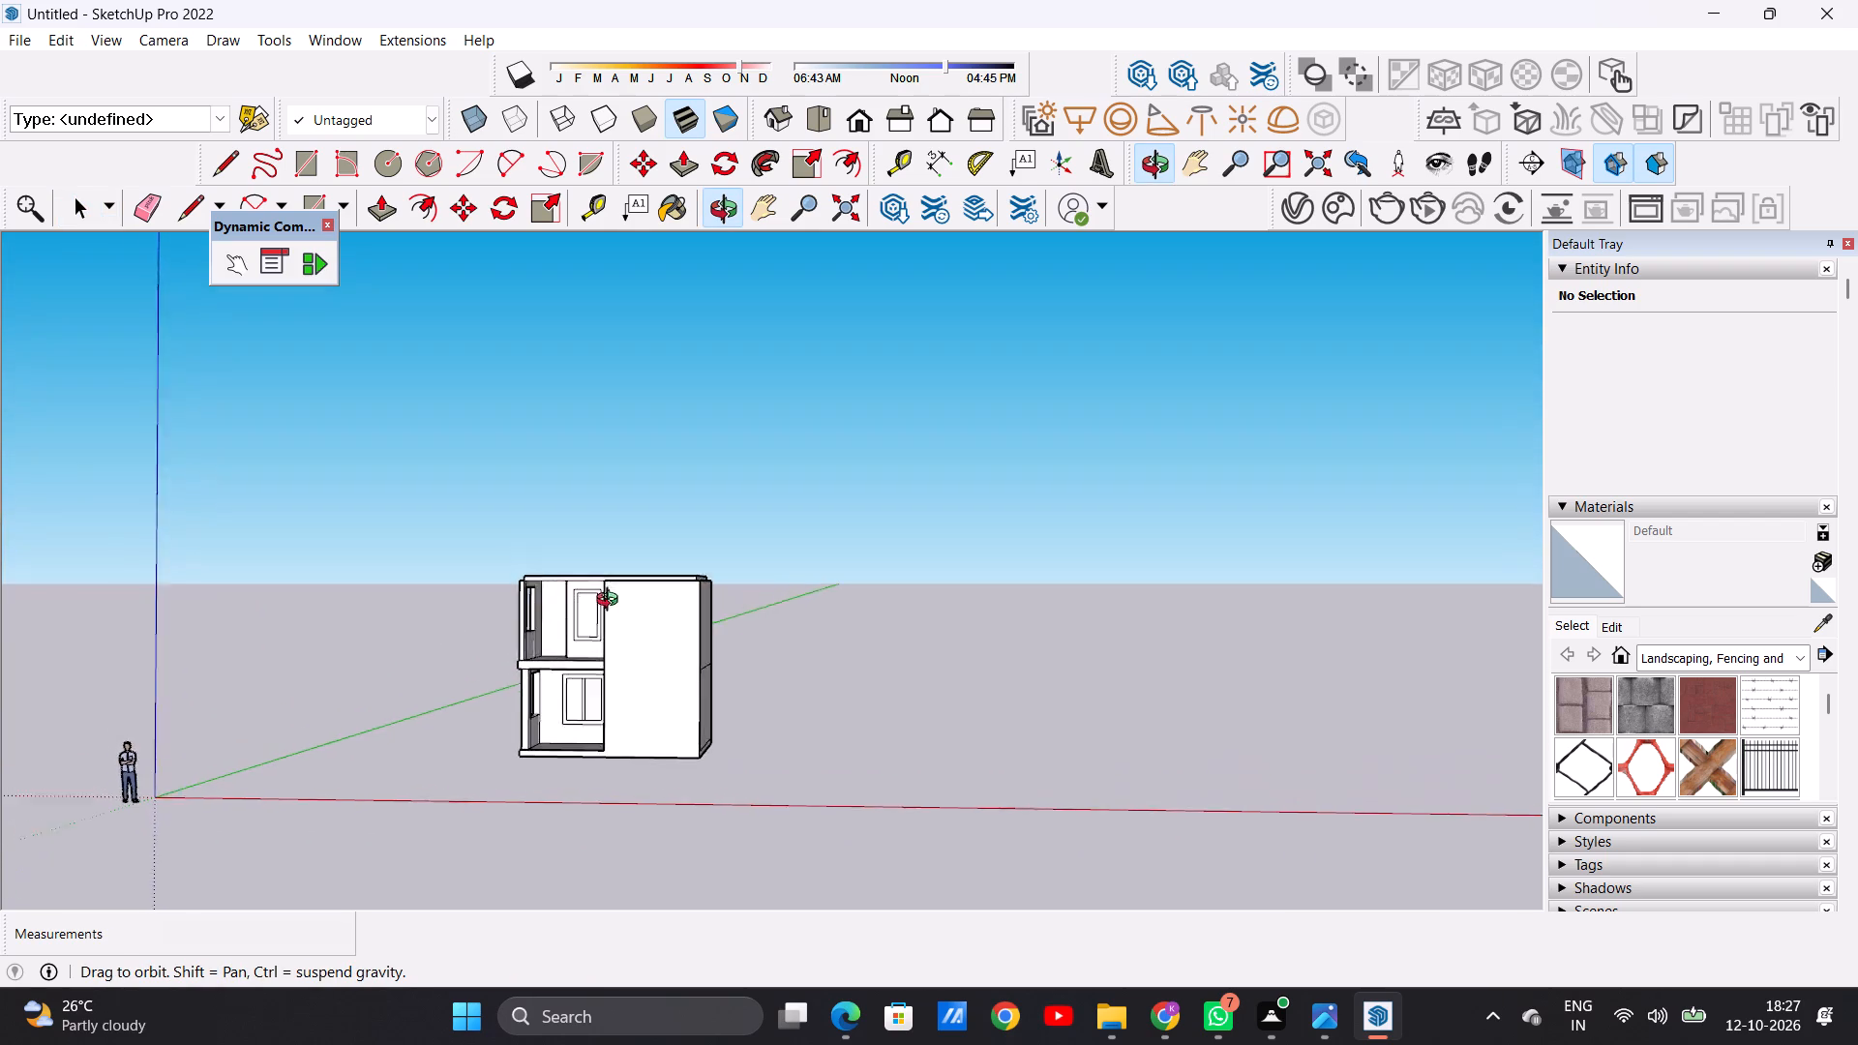
{"action": "middle_click_drag", "start_coordinate": [612, 602], "coordinate": [634, 664]}
{"action": "scroll", "coordinate": [719, 676], "scroll_direction": "down", "scroll_amount": 5}
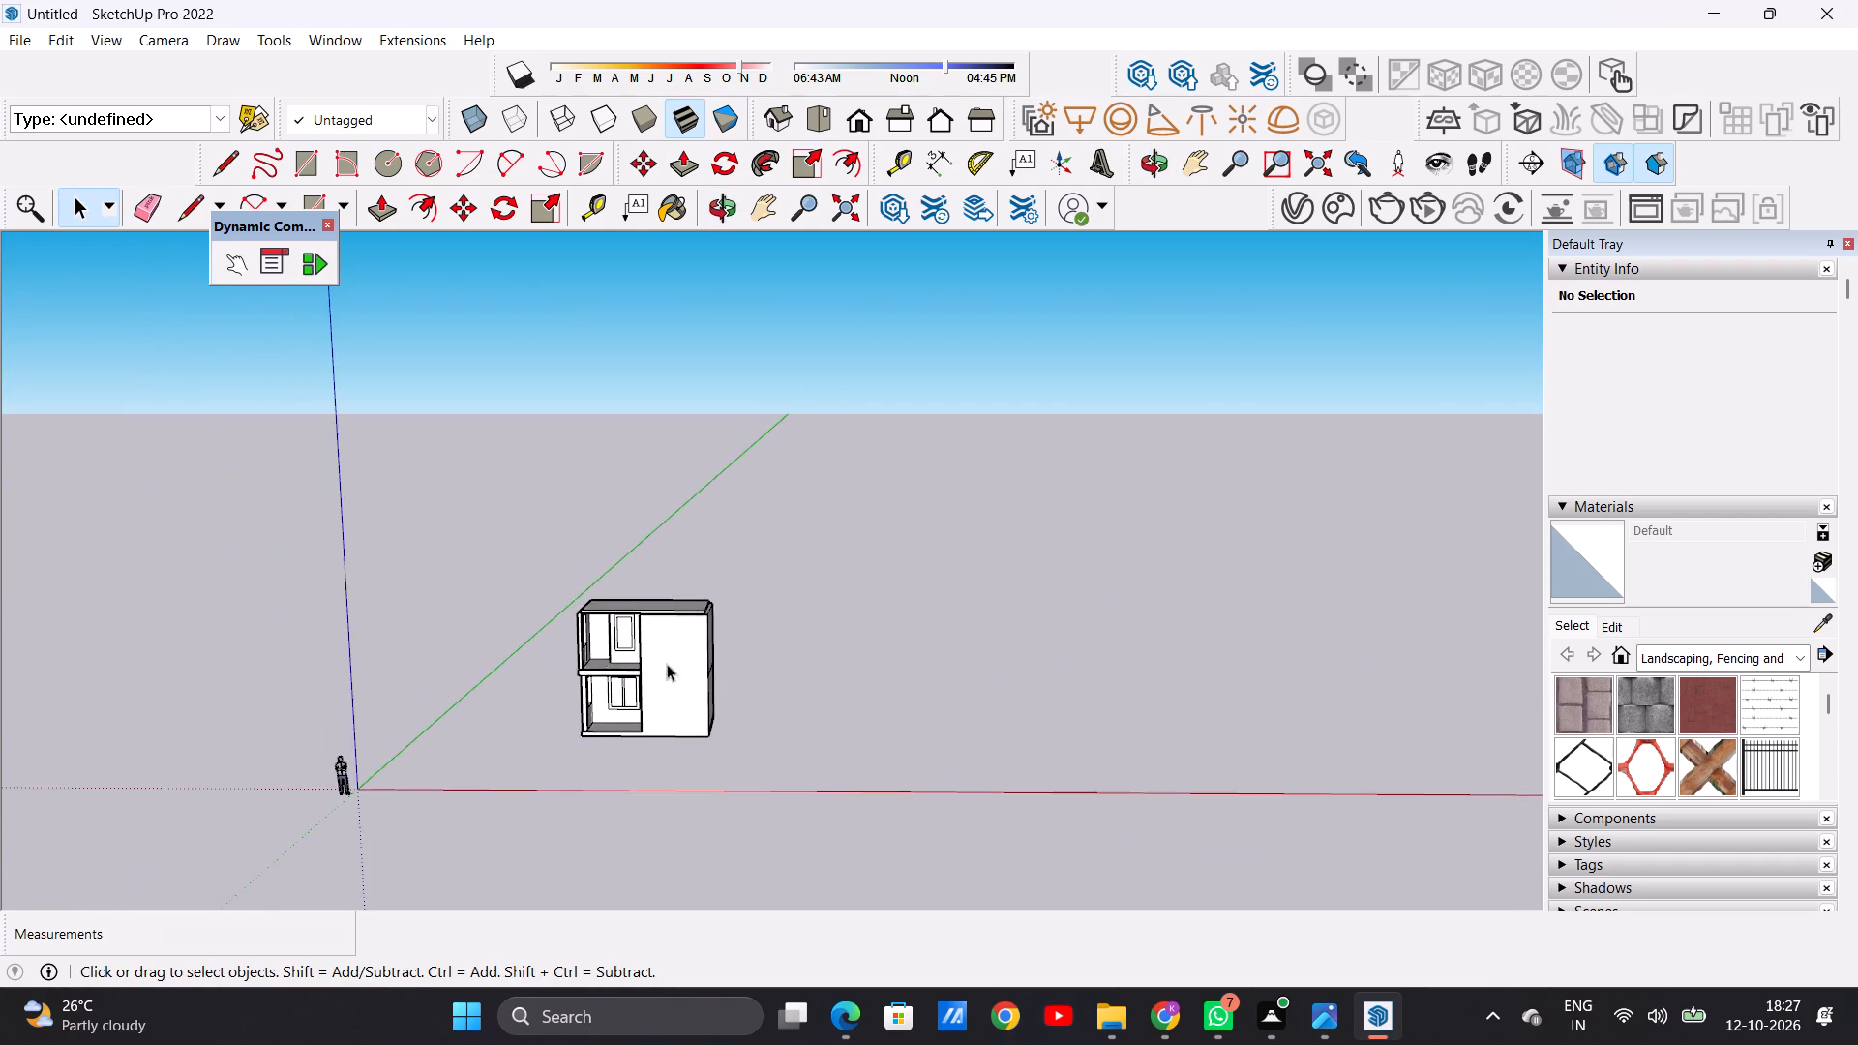
{"action": "scroll", "coordinate": [588, 644], "scroll_direction": "up", "scroll_amount": 1}
{"action": "scroll", "coordinate": [588, 644], "scroll_direction": "down", "scroll_amount": 1}
{"action": "scroll", "coordinate": [588, 644], "scroll_direction": "up", "scroll_amount": 10}
{"action": "middle_click_drag", "start_coordinate": [541, 613], "coordinate": [831, 704]}
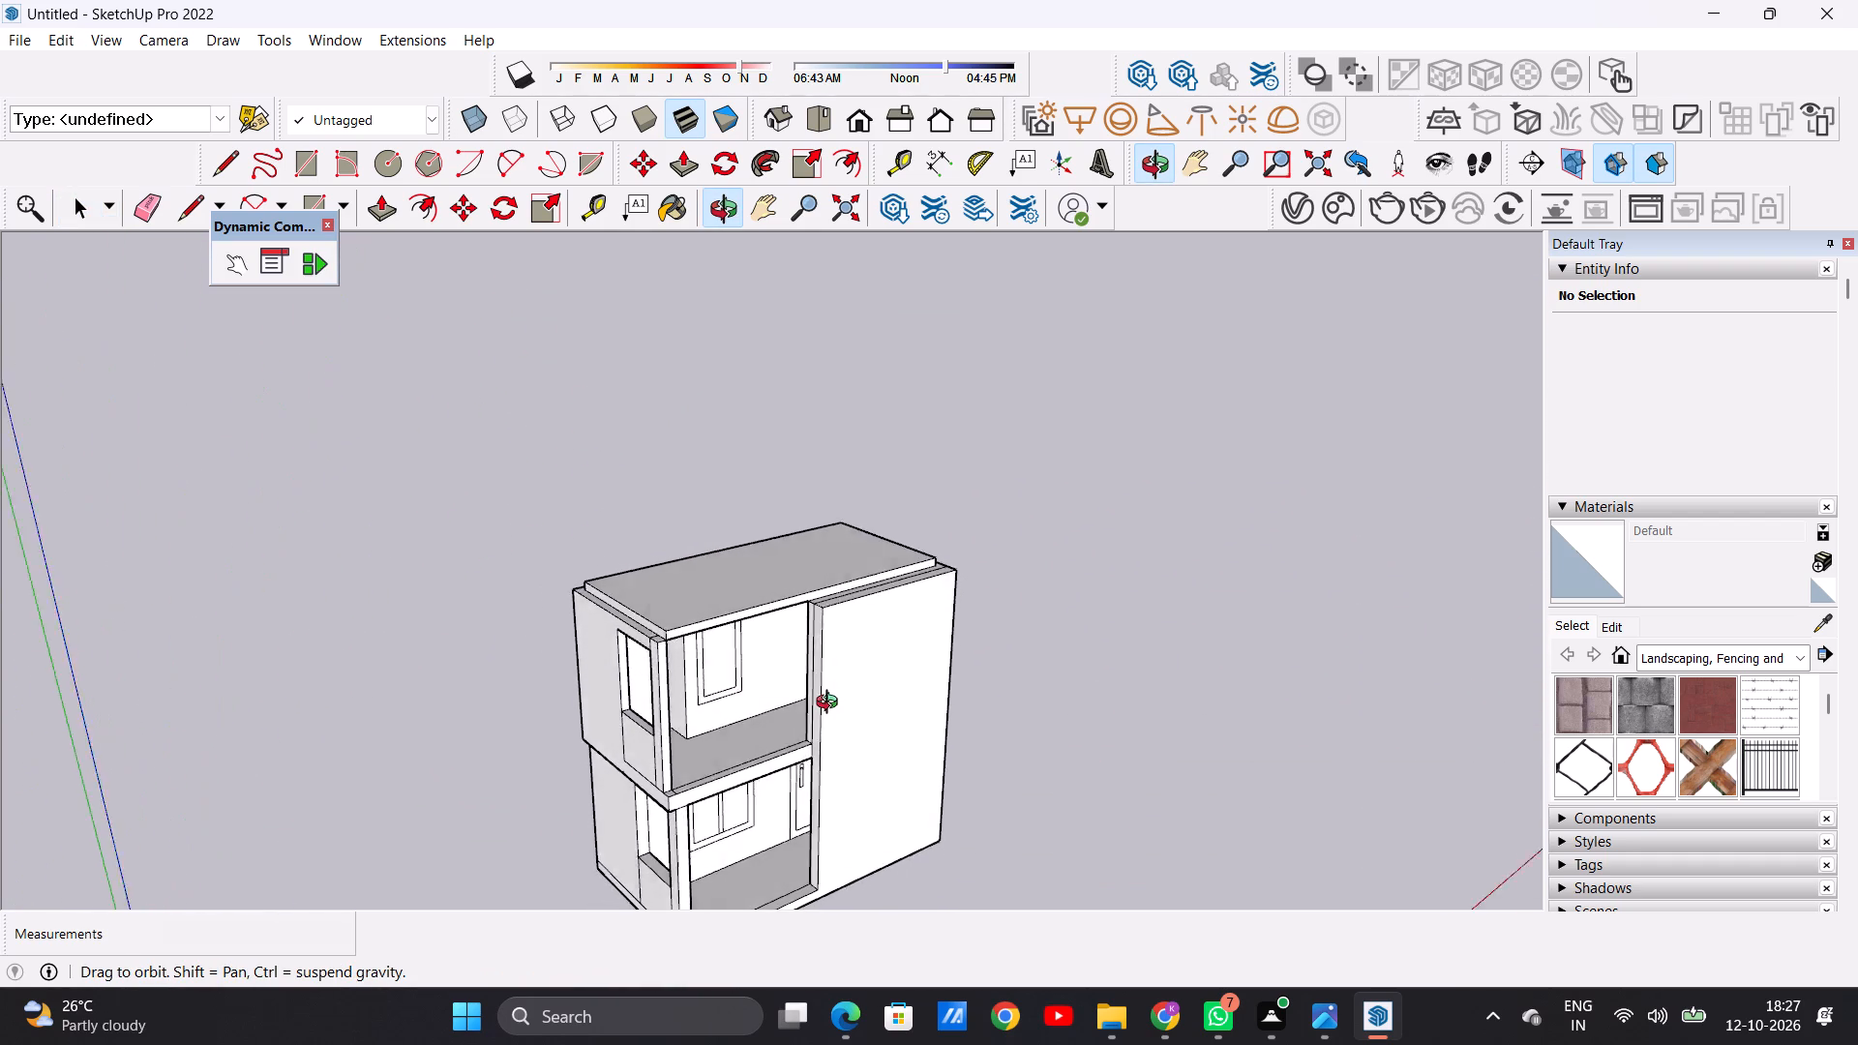
{"action": "middle_click_drag", "start_coordinate": [831, 704], "coordinate": [765, 660]}
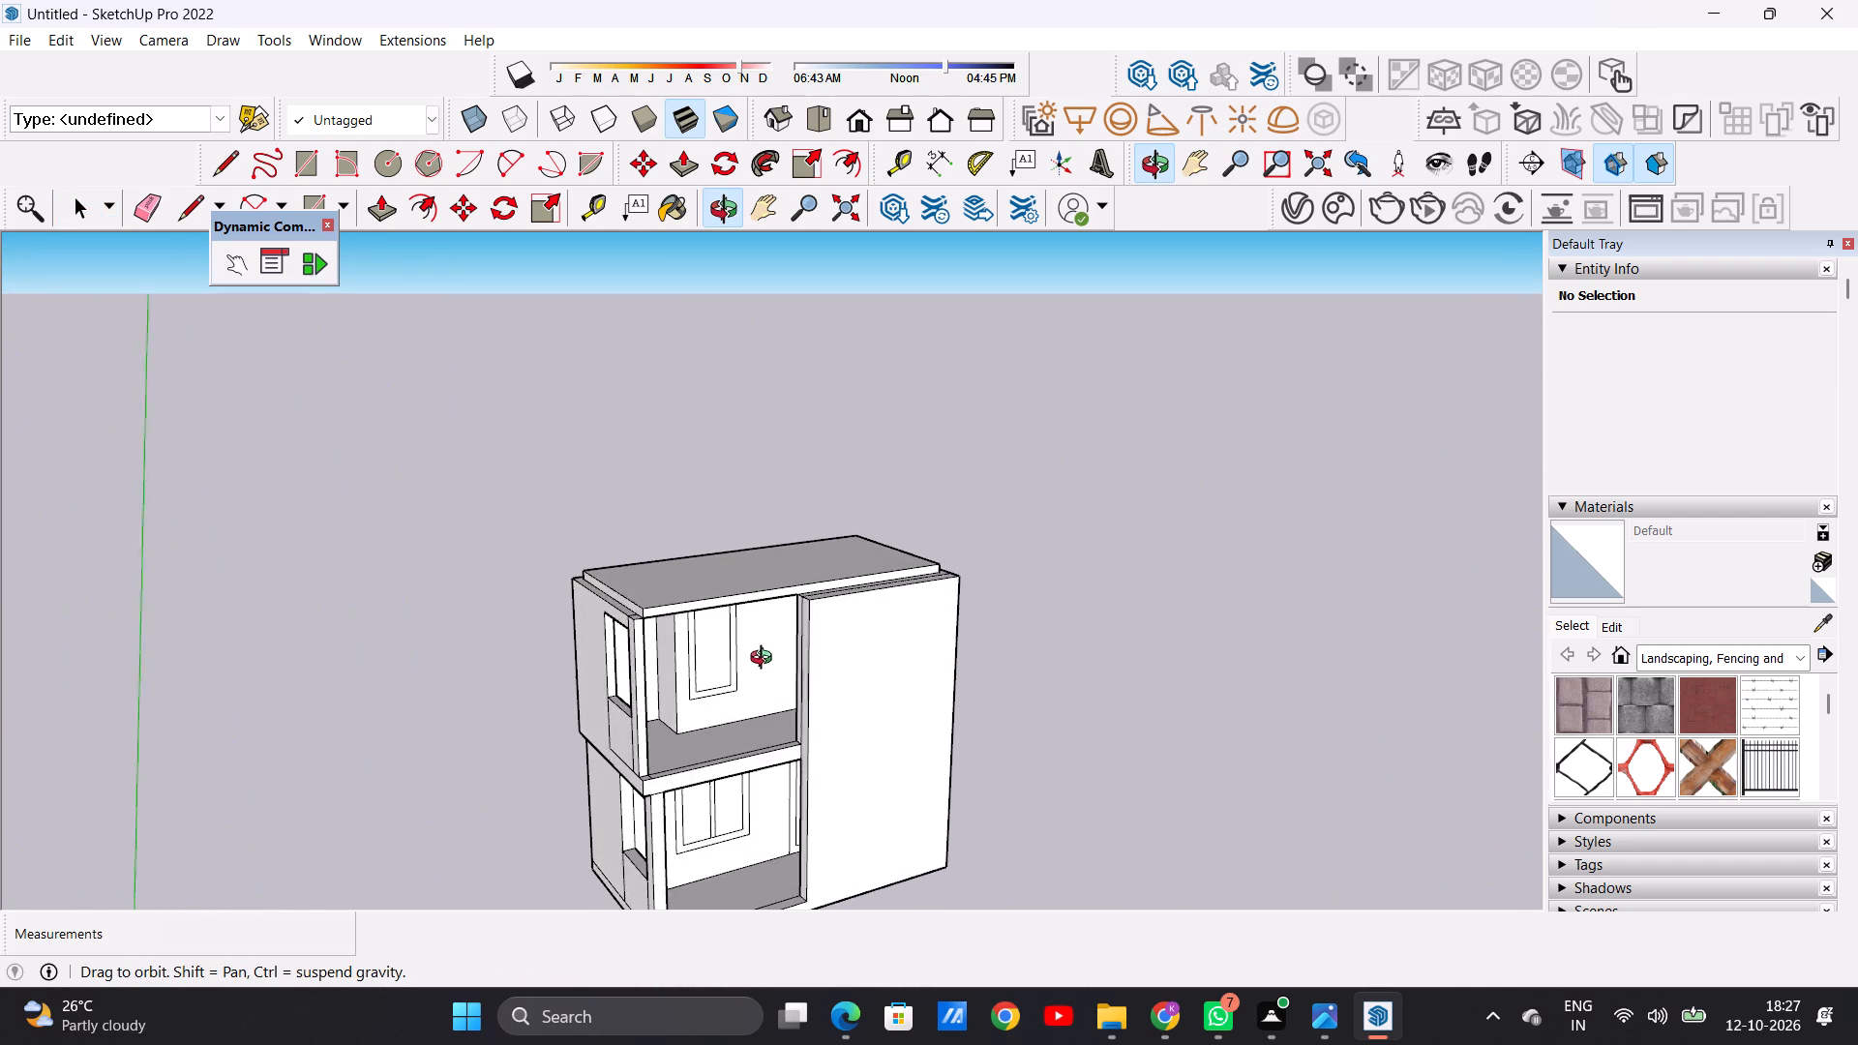
{"action": "middle_click_drag", "start_coordinate": [765, 660], "coordinate": [805, 708]}
{"action": "scroll", "coordinate": [694, 637], "scroll_direction": "up", "scroll_amount": 4}
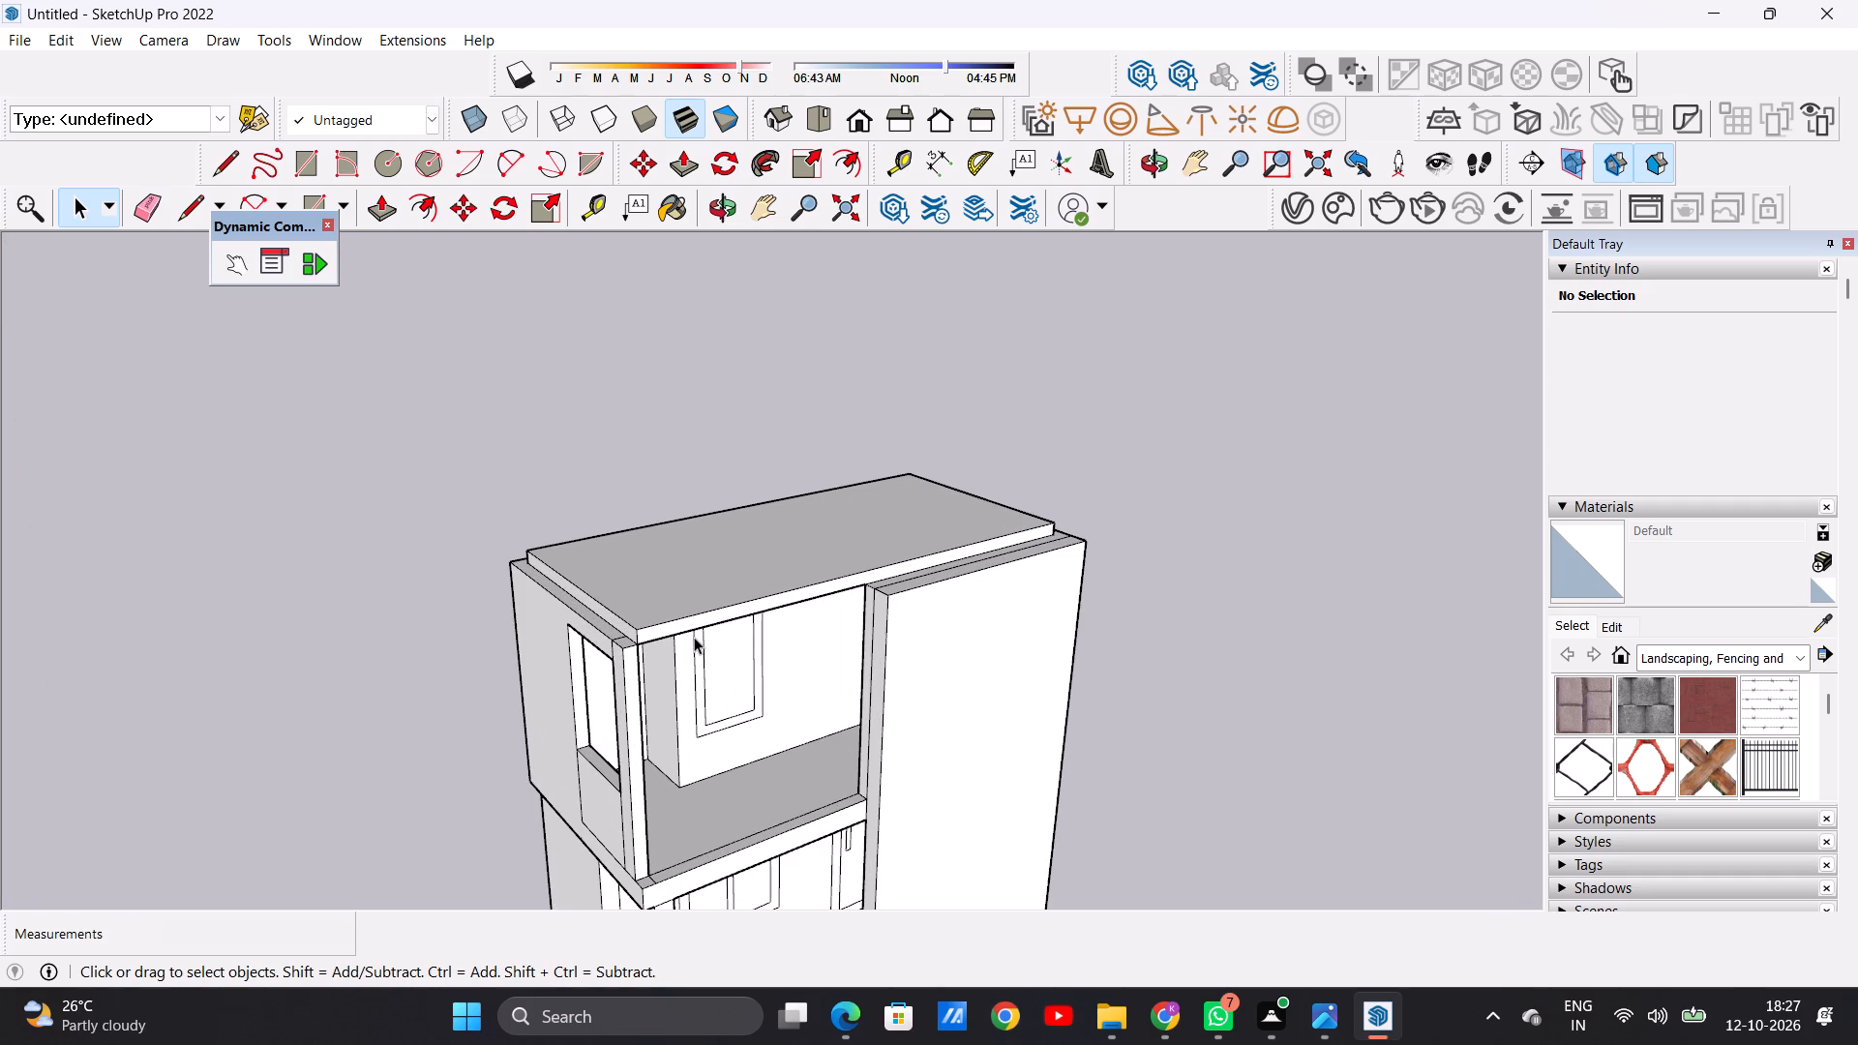
{"action": "scroll", "coordinate": [694, 637], "scroll_direction": "down", "scroll_amount": 2}
{"action": "middle_click_drag", "start_coordinate": [854, 623], "coordinate": [757, 621]}
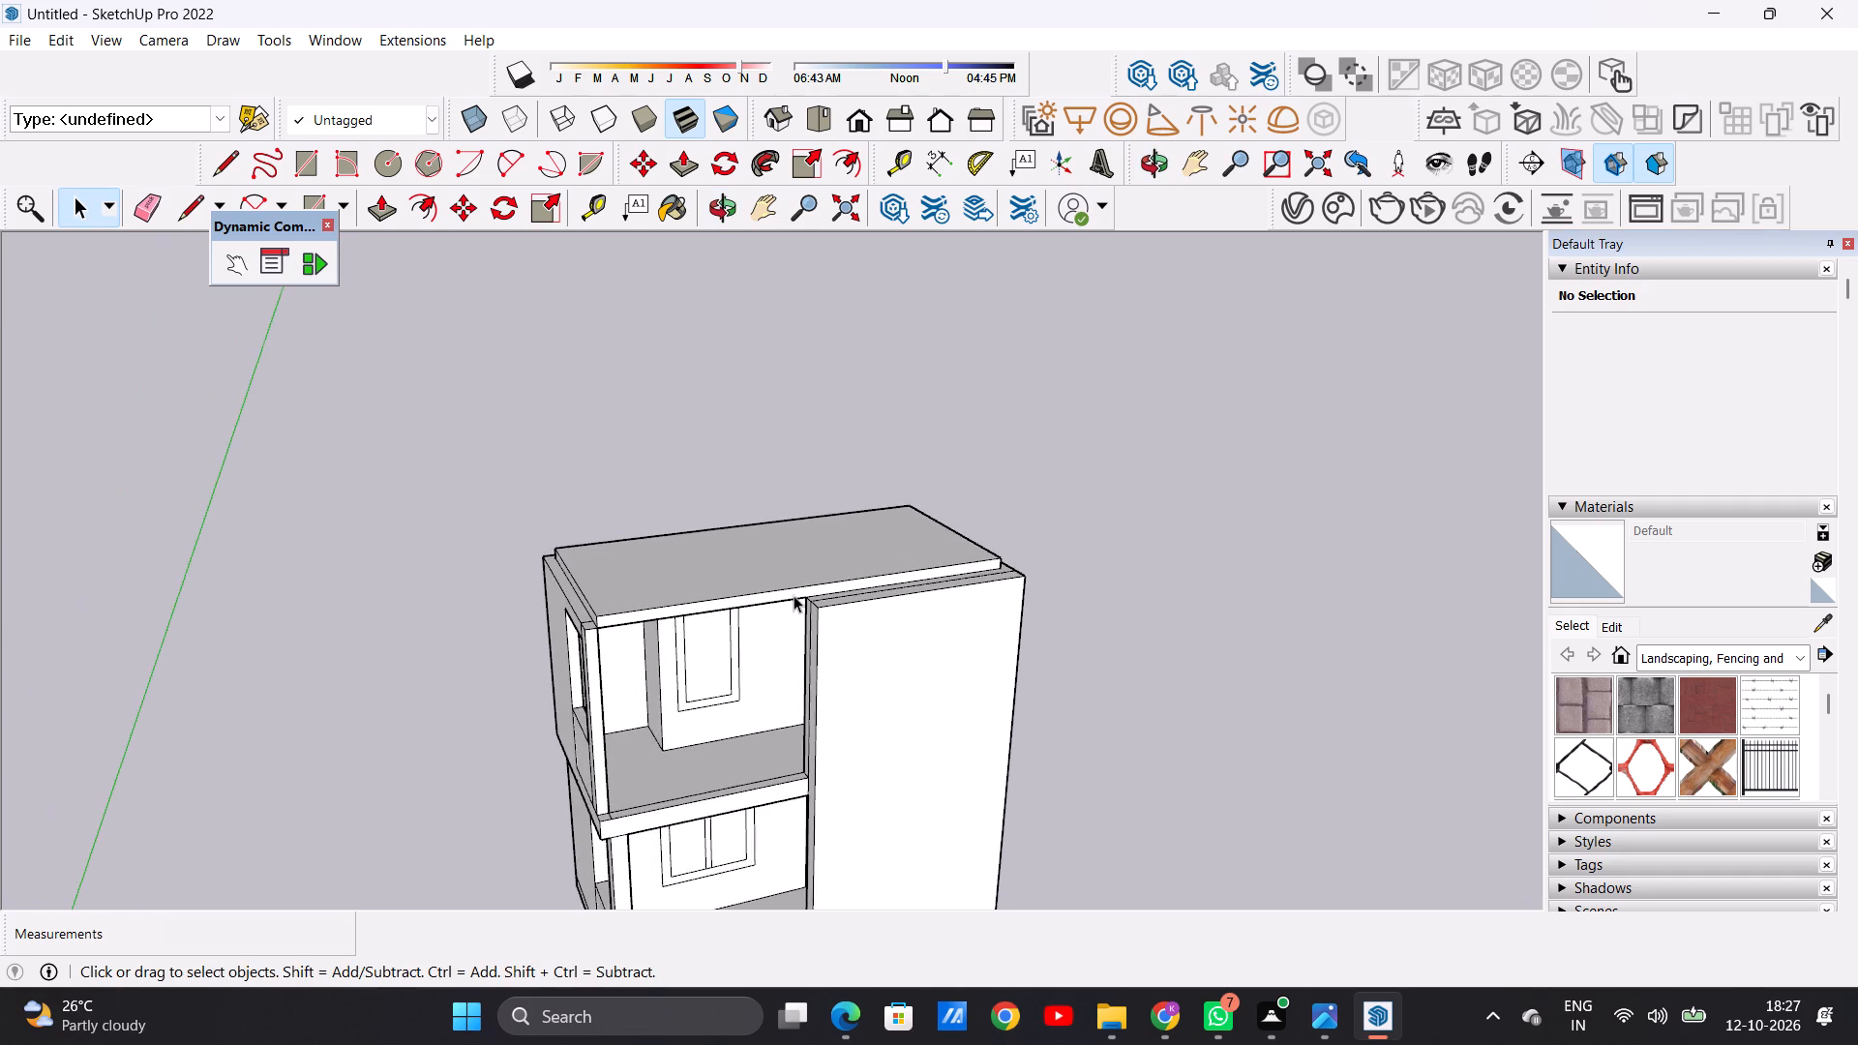
Draw a 7" vertical line across the roof slab's front face, from the front wall's inner top corner to the slab's top edge.
{"action": "scroll", "coordinate": [794, 595], "scroll_direction": "up", "scroll_amount": 15}
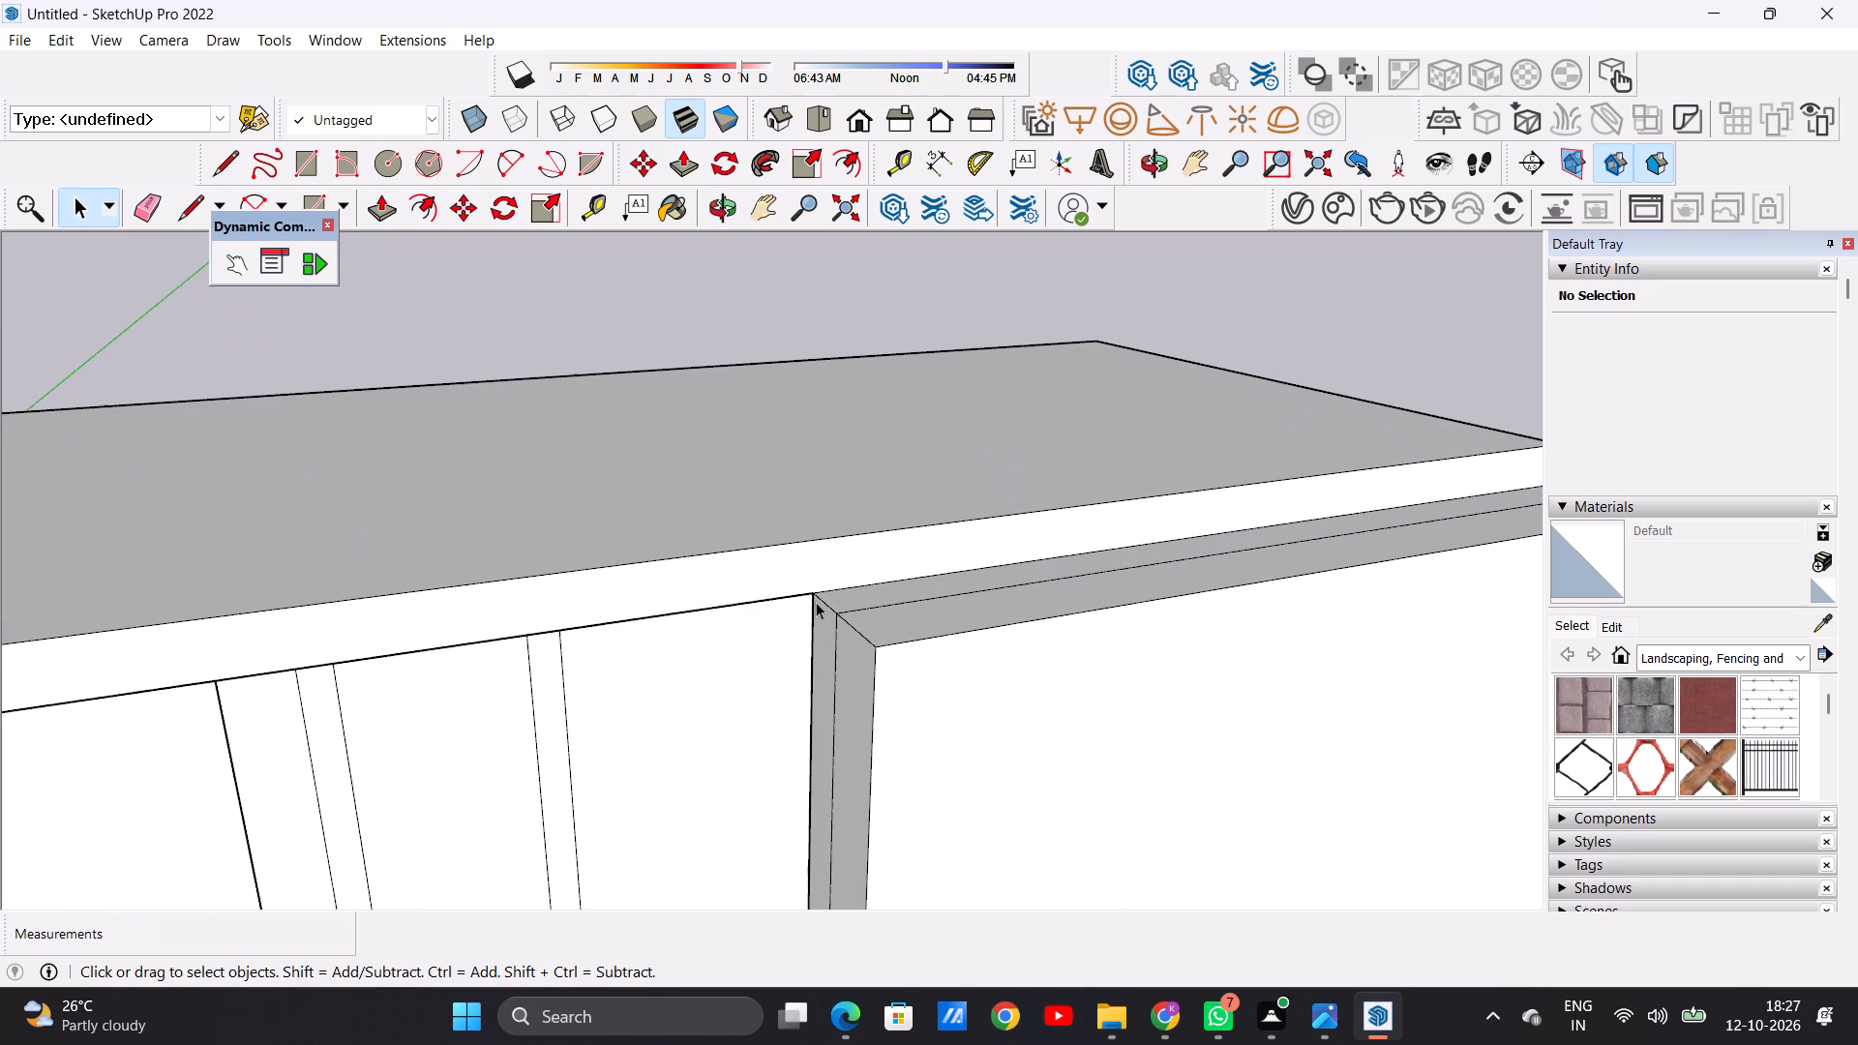
{"action": "key", "text": "l"}
{"action": "left_click", "coordinate": [811, 593]}
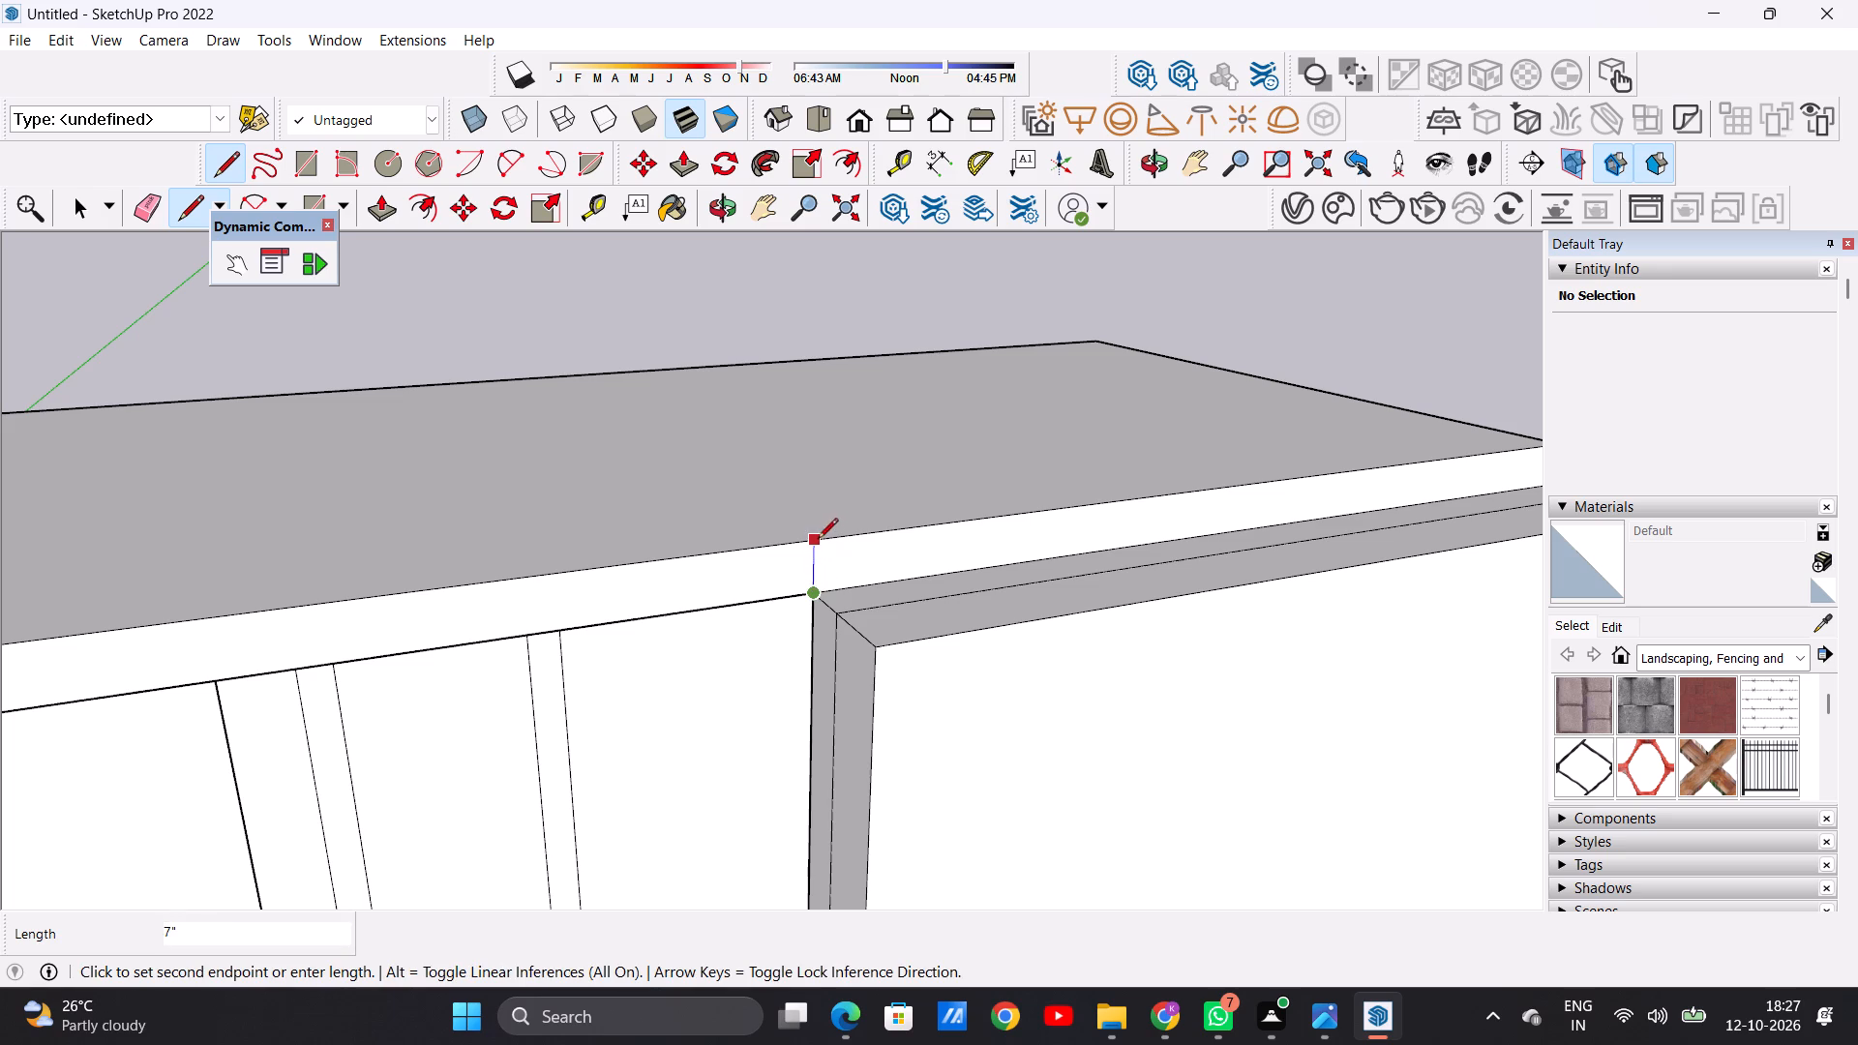
{"action": "left_click", "coordinate": [813, 536]}
{"action": "key", "text": "space"}
{"action": "scroll", "coordinate": [804, 649], "scroll_direction": "down", "scroll_amount": 11}
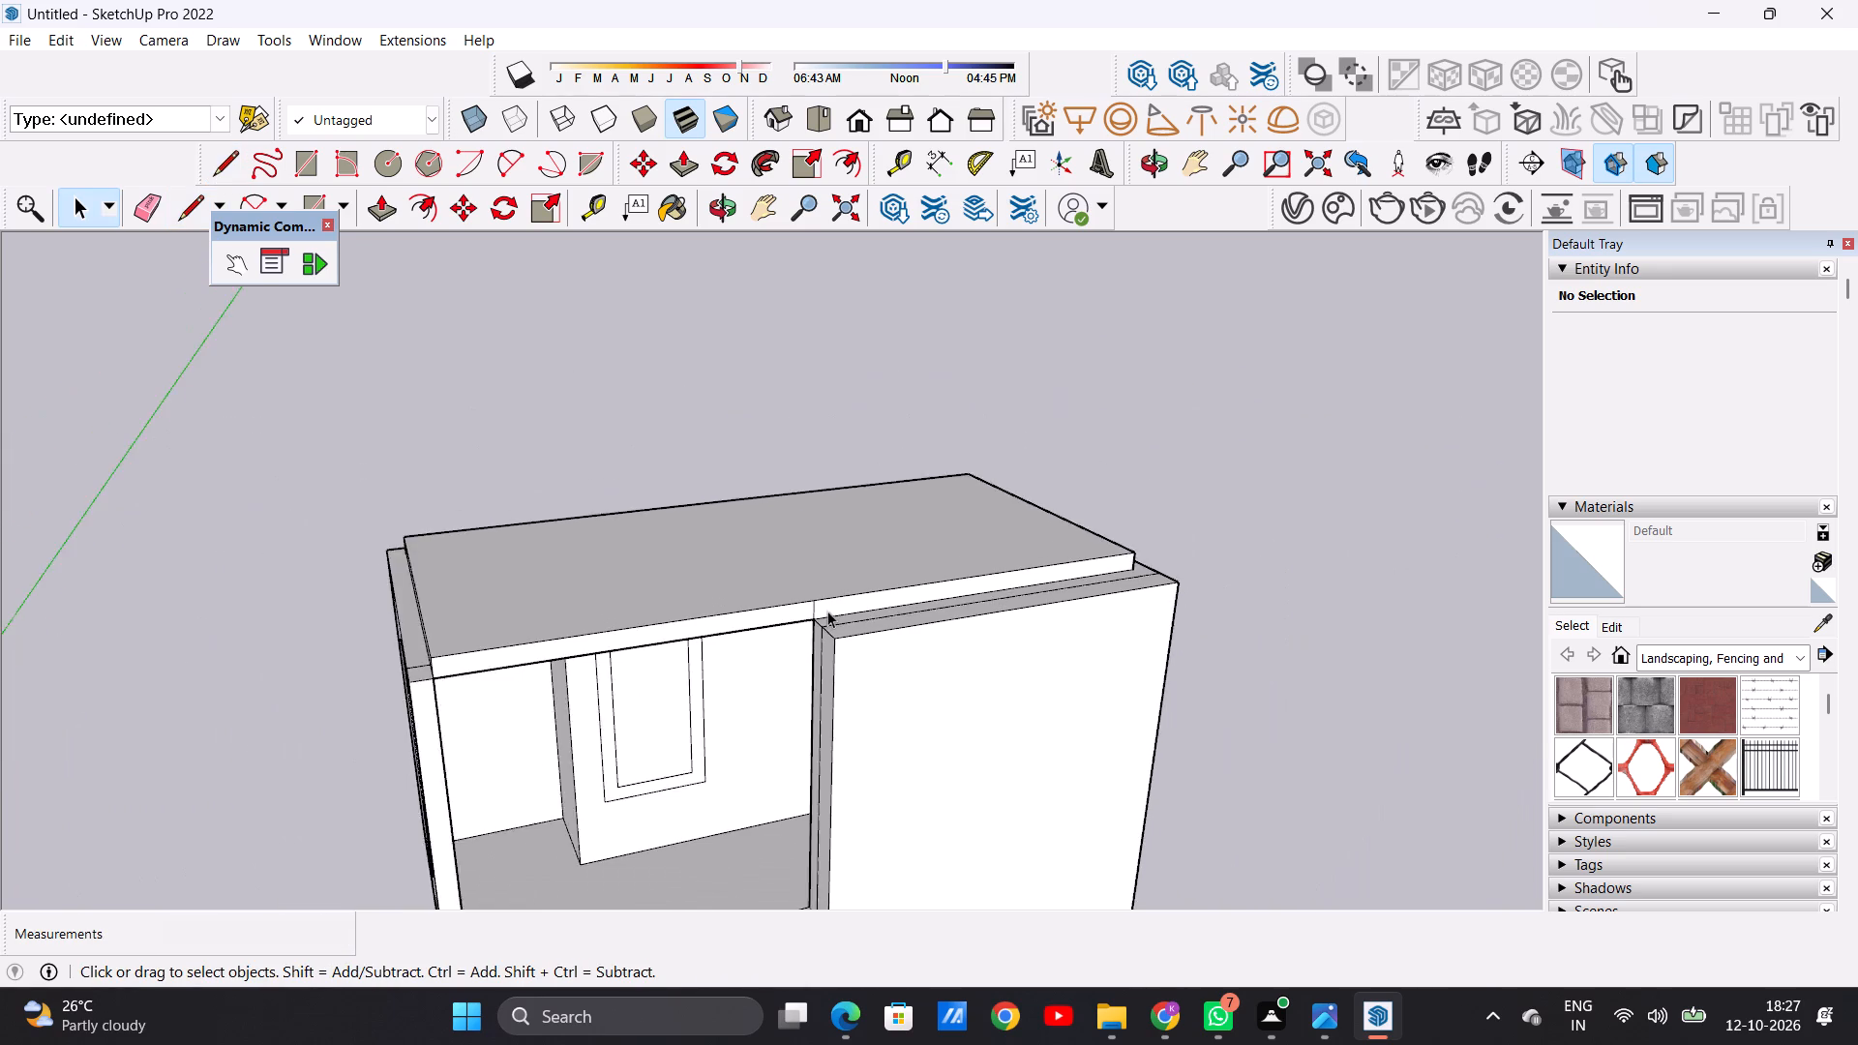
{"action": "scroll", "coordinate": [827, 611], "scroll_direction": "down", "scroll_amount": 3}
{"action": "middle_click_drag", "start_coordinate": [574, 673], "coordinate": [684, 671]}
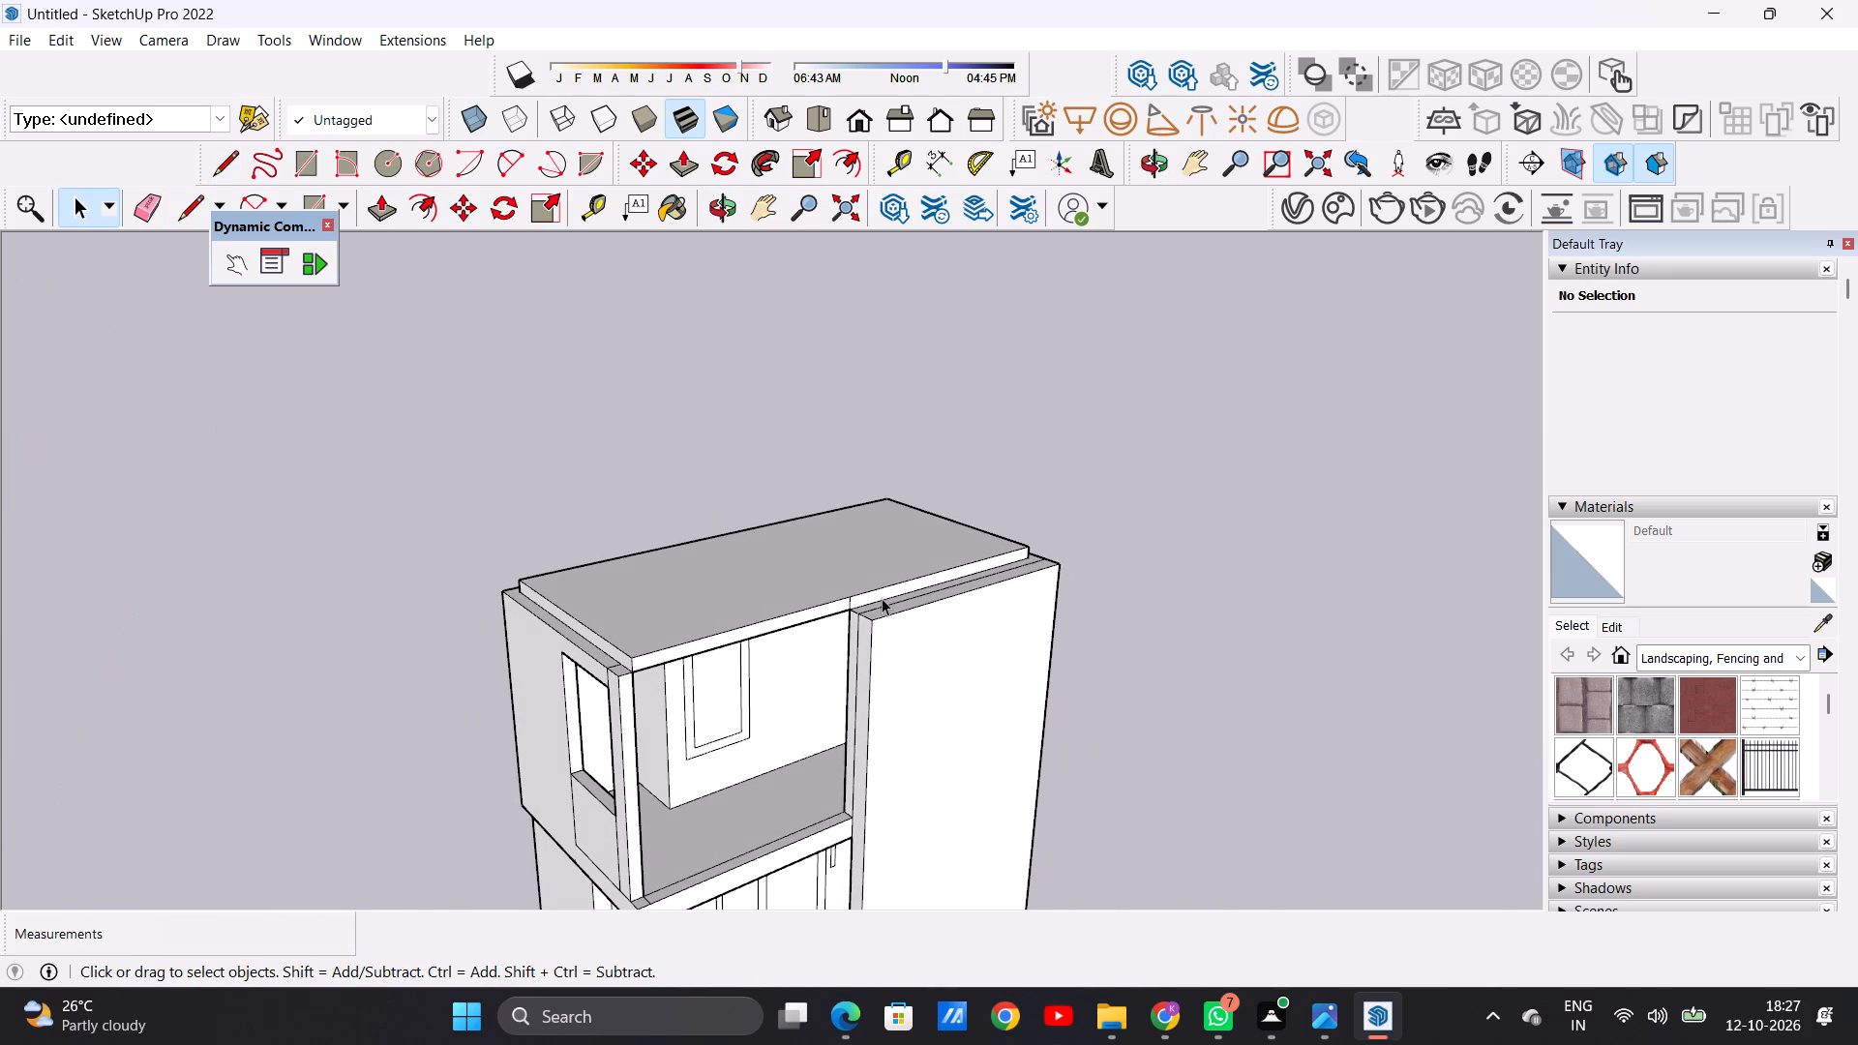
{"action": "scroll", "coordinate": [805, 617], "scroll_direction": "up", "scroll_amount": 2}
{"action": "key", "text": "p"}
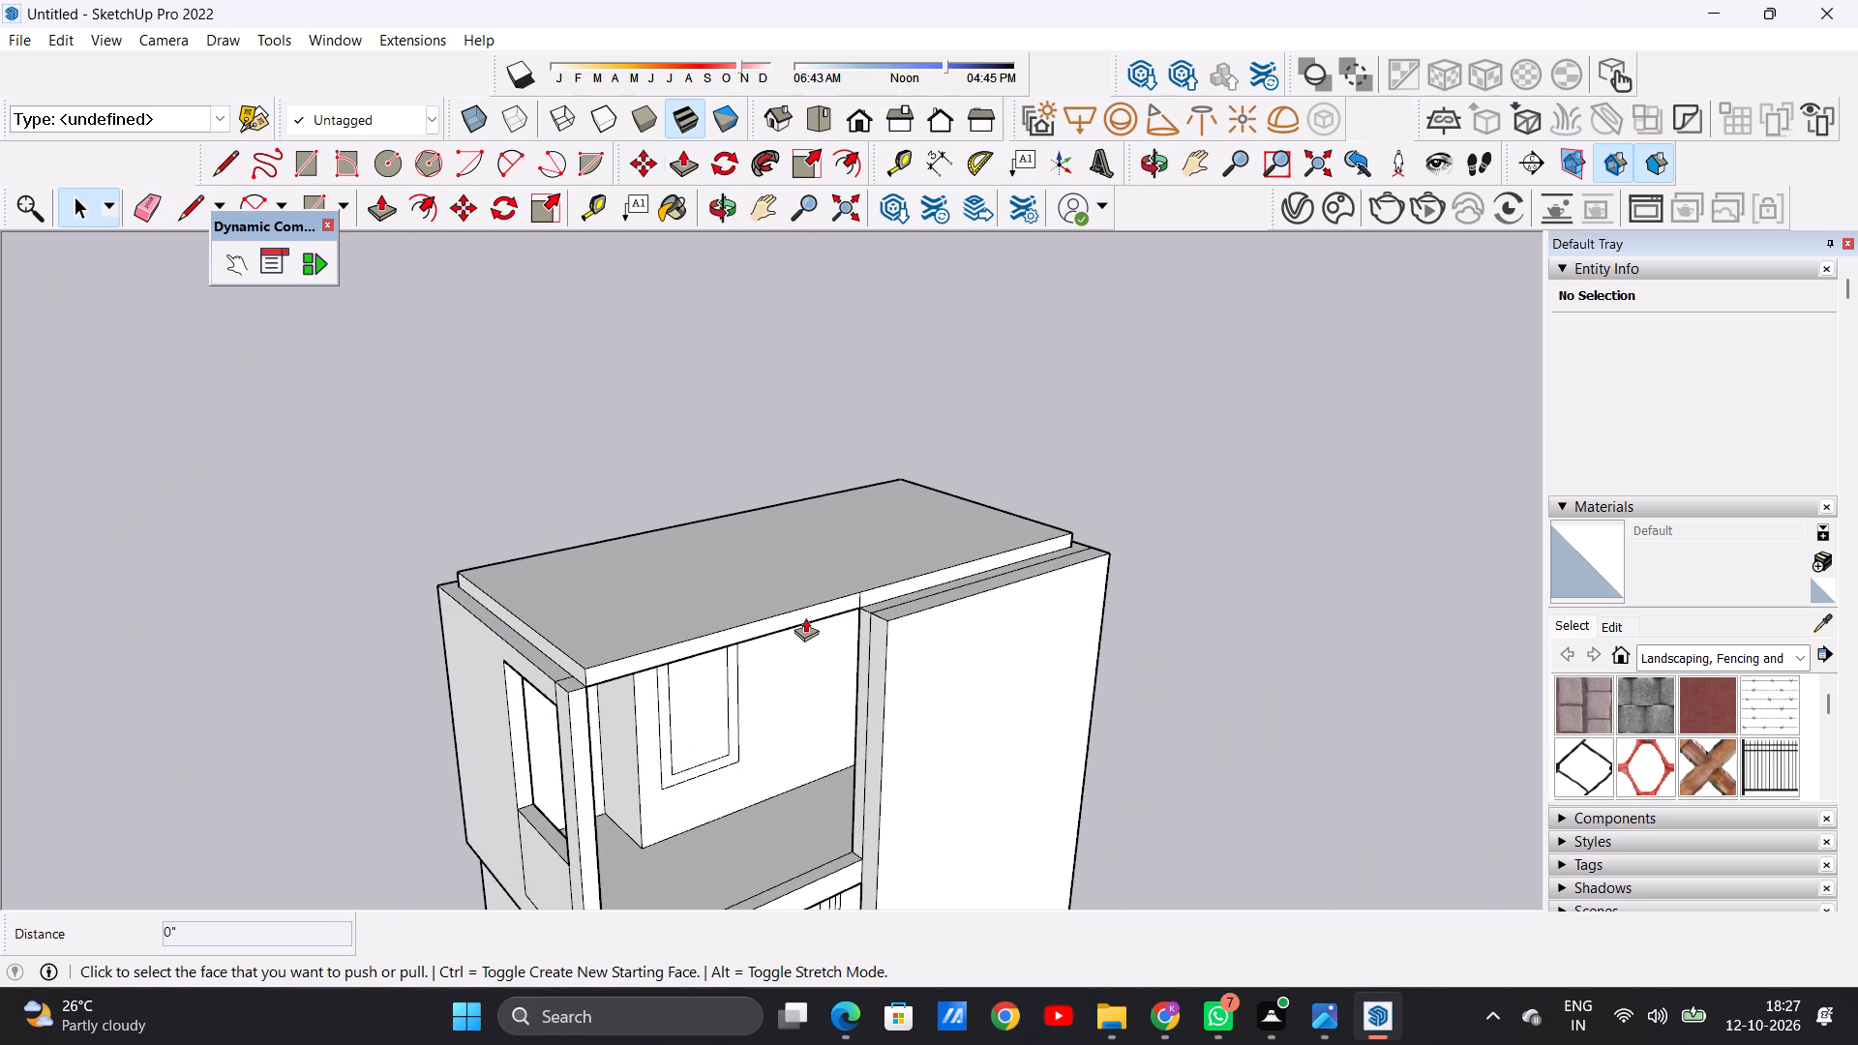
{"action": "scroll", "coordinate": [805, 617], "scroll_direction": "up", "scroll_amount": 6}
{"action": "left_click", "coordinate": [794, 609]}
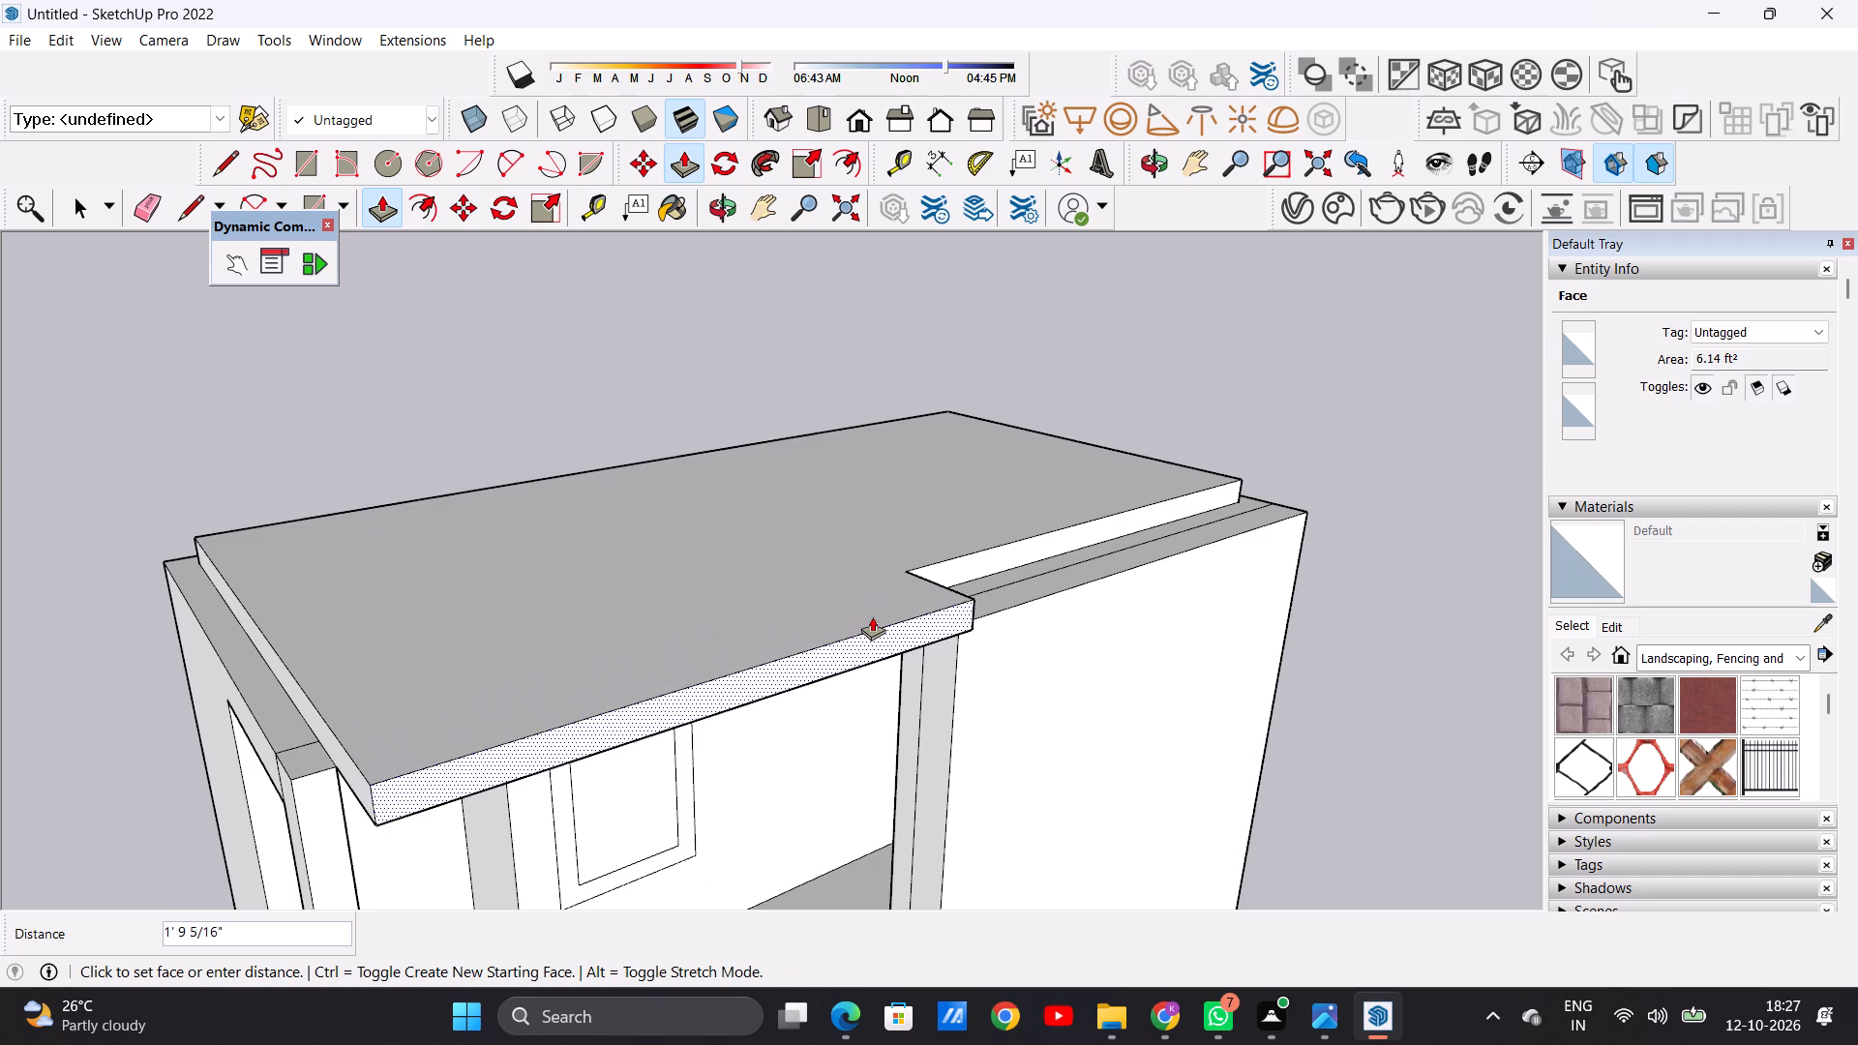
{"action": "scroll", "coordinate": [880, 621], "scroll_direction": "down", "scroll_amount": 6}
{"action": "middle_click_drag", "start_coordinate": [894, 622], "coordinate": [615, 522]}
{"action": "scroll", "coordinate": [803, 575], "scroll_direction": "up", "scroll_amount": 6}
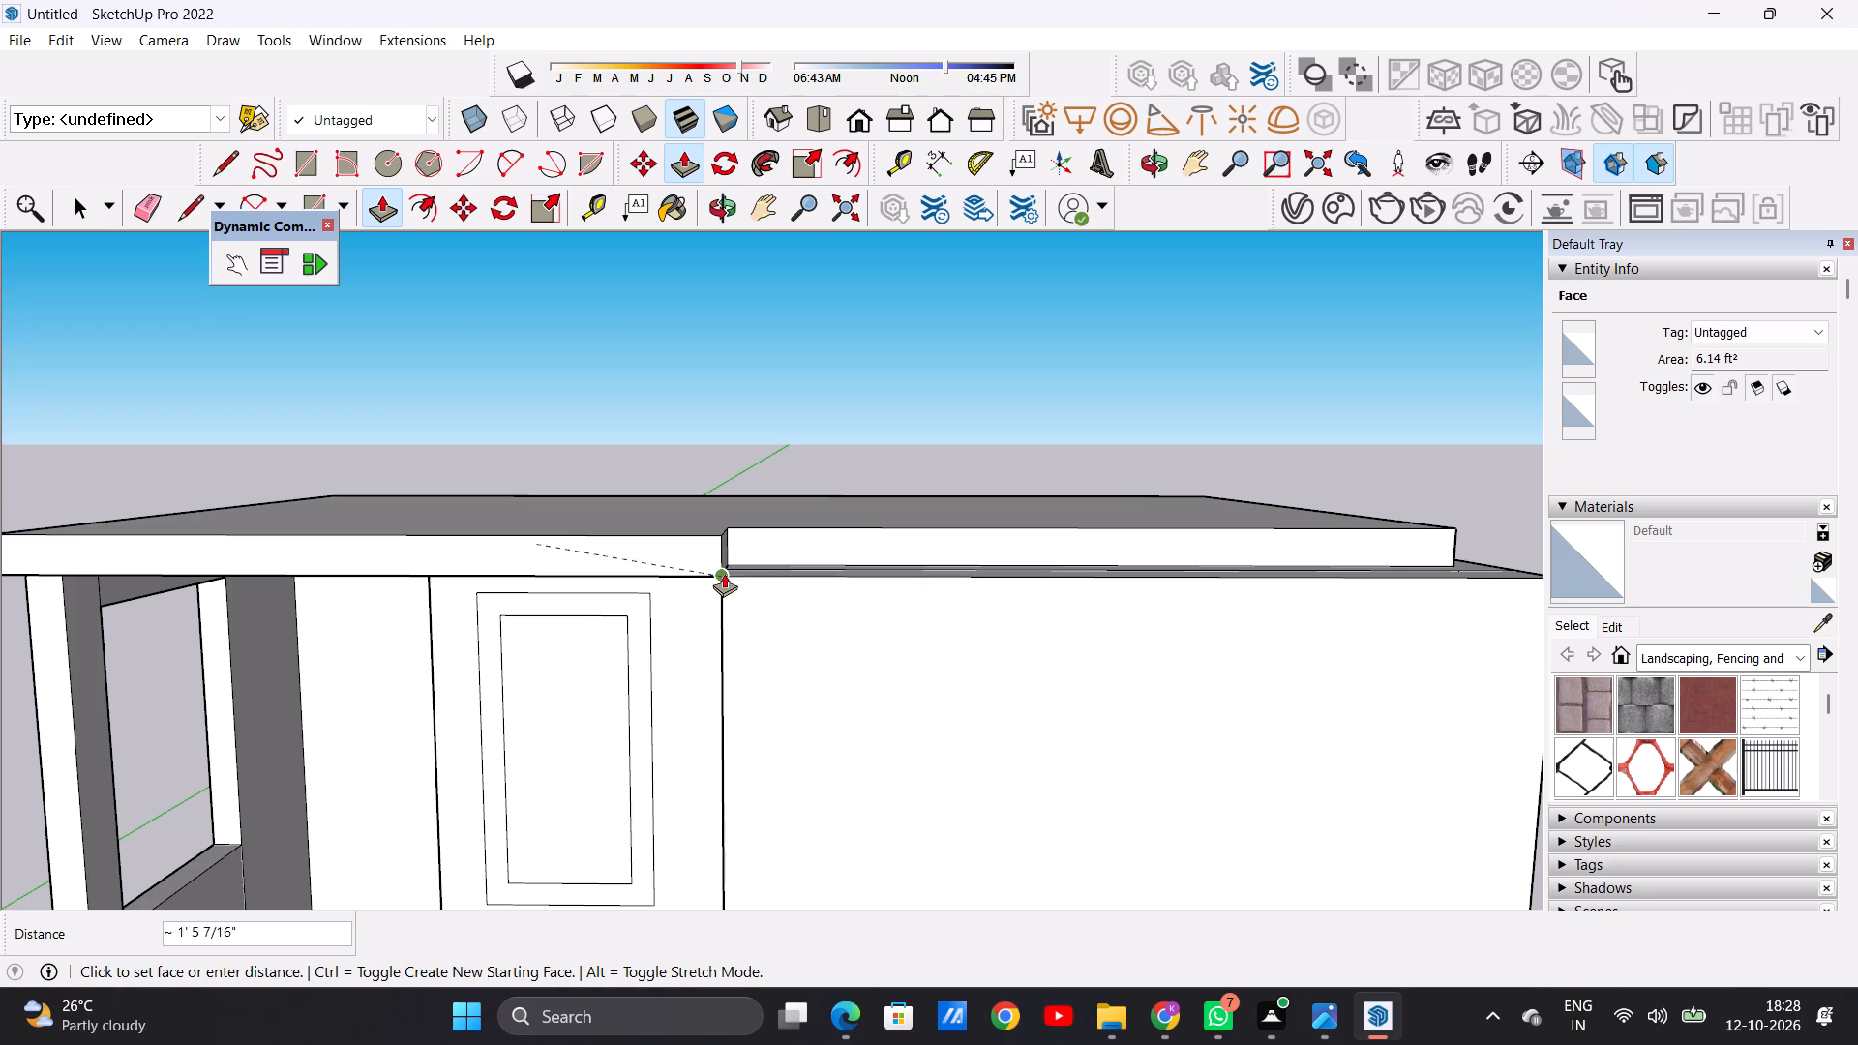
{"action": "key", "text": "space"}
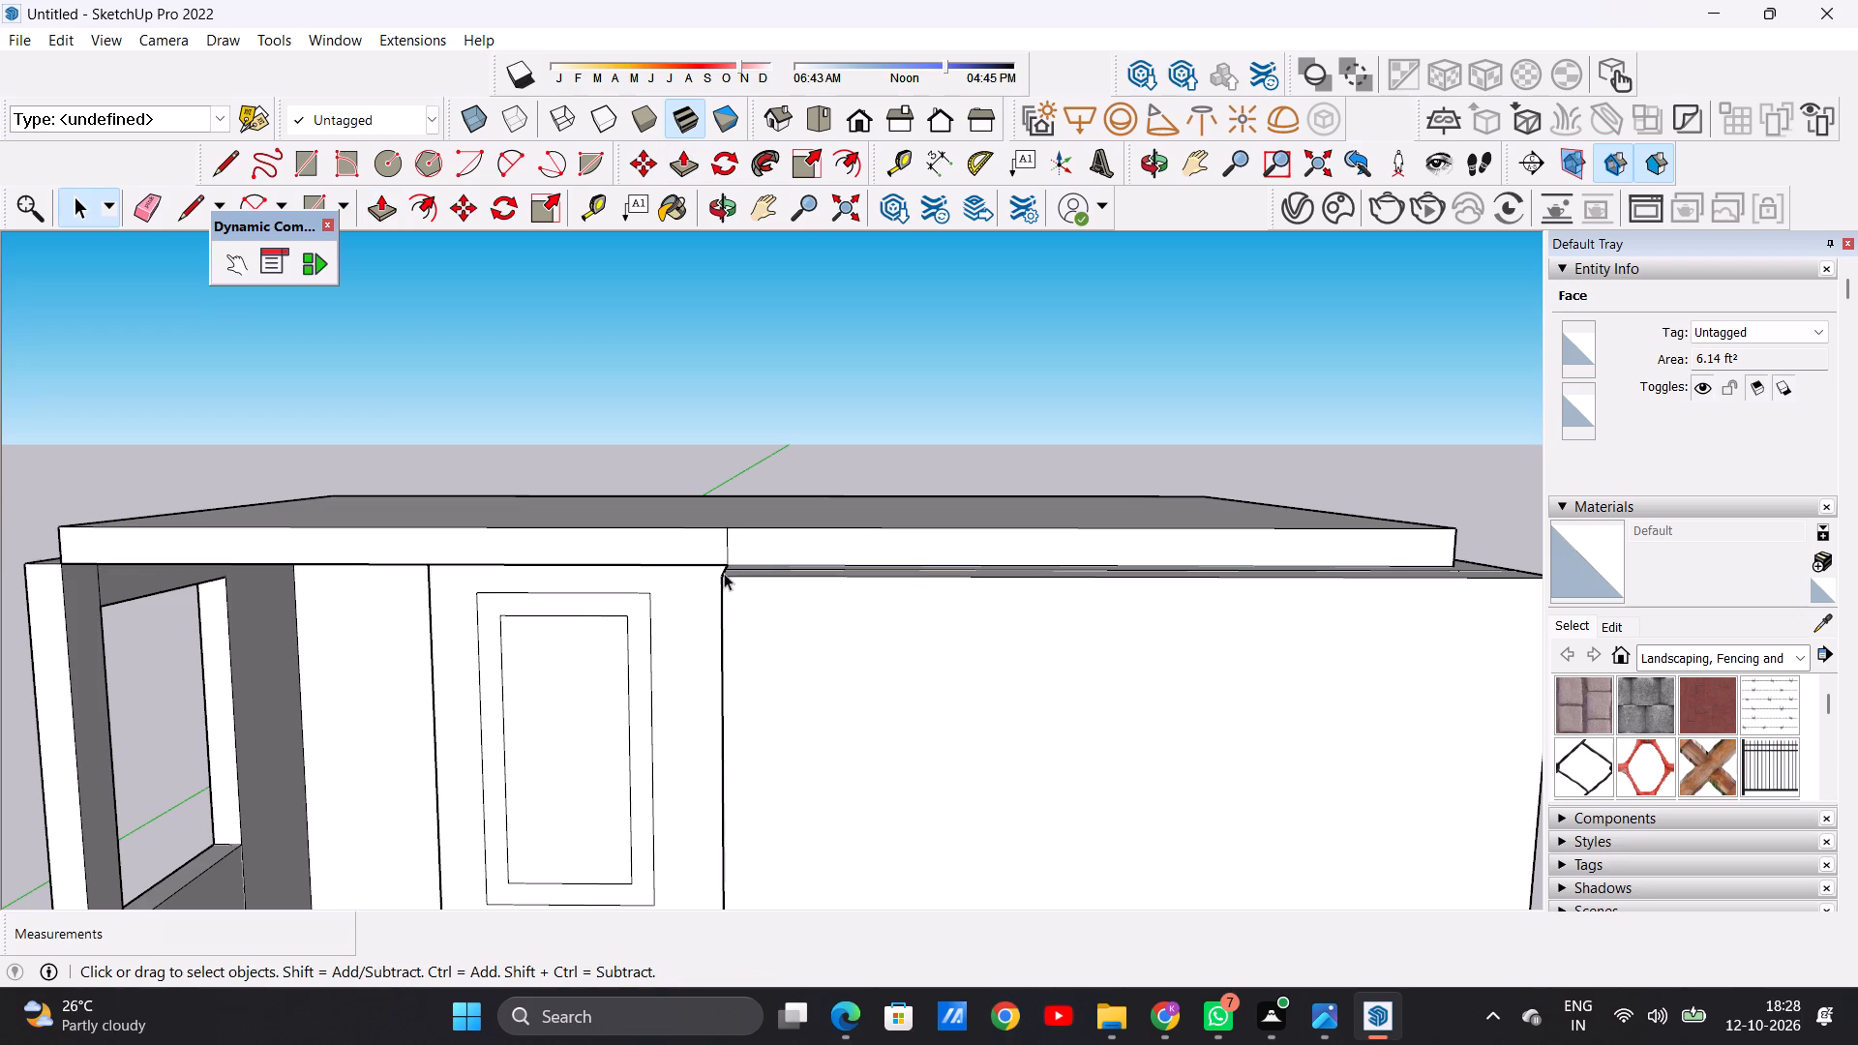
Examine the roof slab's front edge against the corner post and front wall from low and high angles.
{"action": "scroll", "coordinate": [736, 592], "scroll_direction": "down", "scroll_amount": 9}
{"action": "middle_click_drag", "start_coordinate": [736, 593], "coordinate": [554, 576]}
{"action": "scroll", "coordinate": [494, 573], "scroll_direction": "up", "scroll_amount": 6}
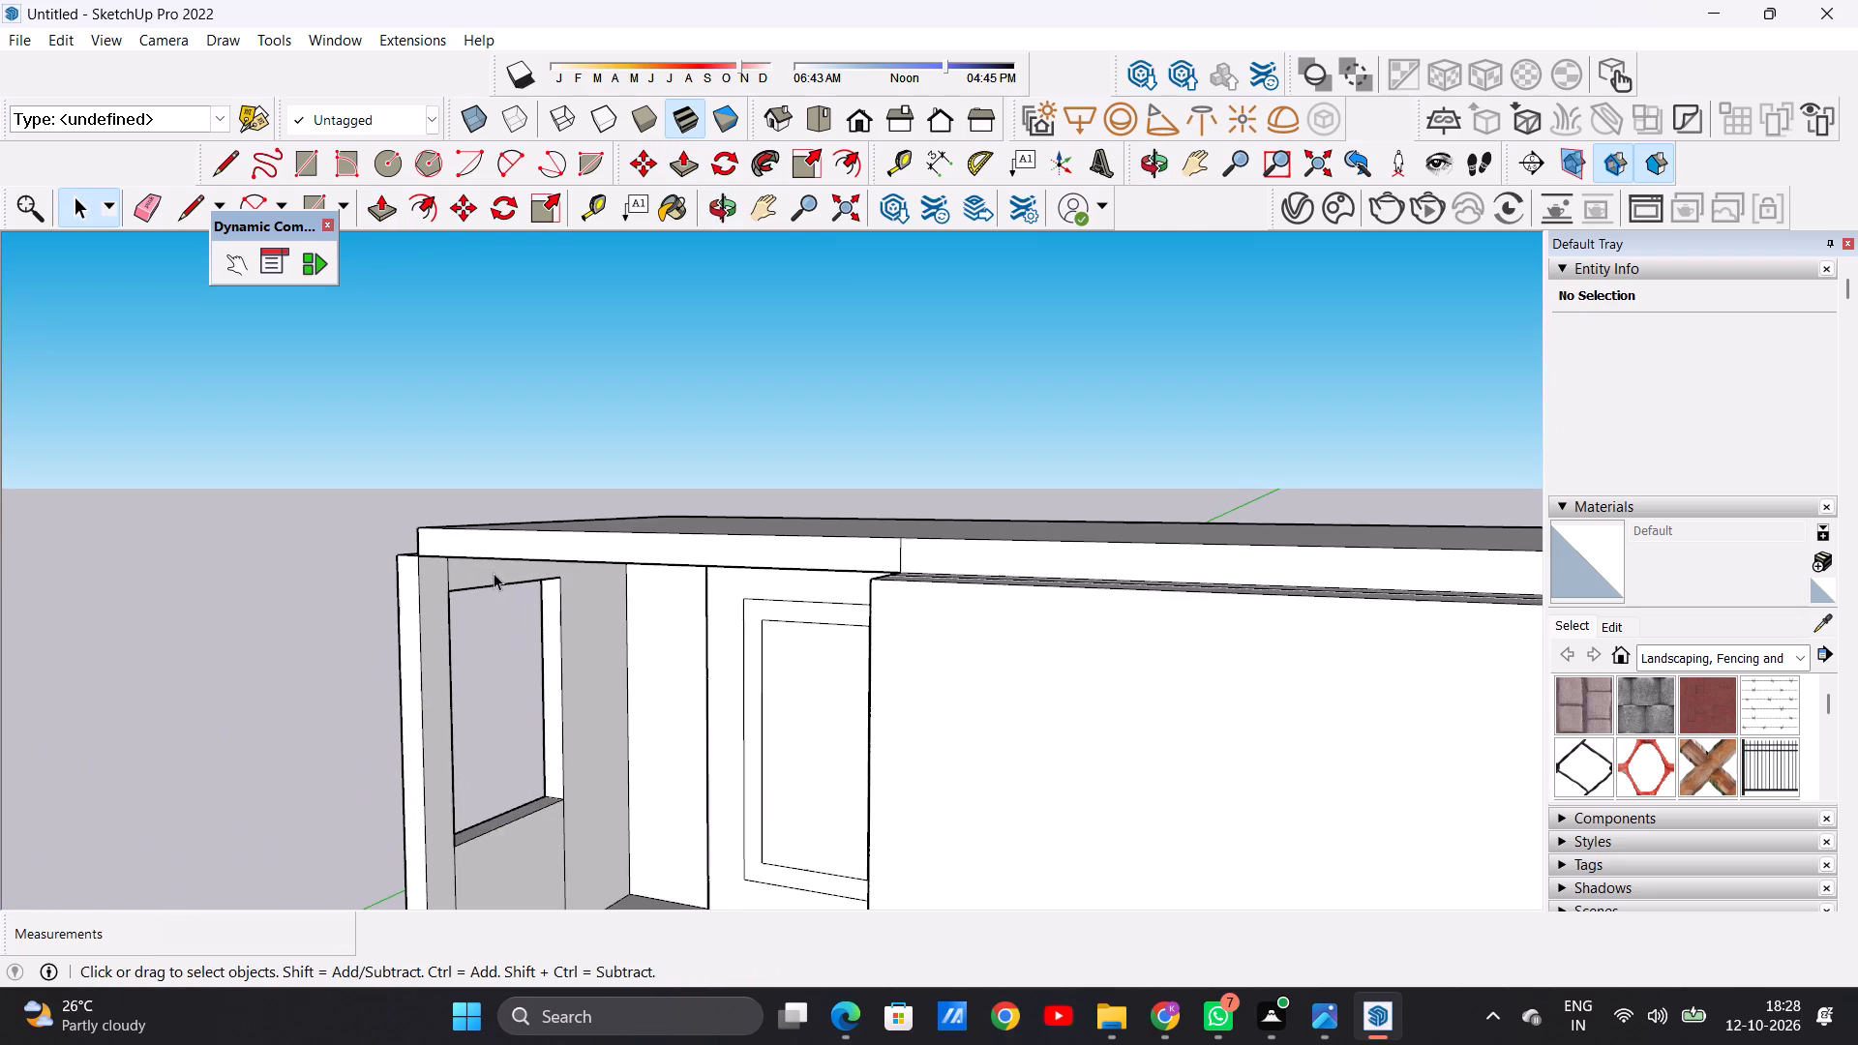
{"action": "middle_click_drag", "start_coordinate": [503, 591], "coordinate": [913, 630]}
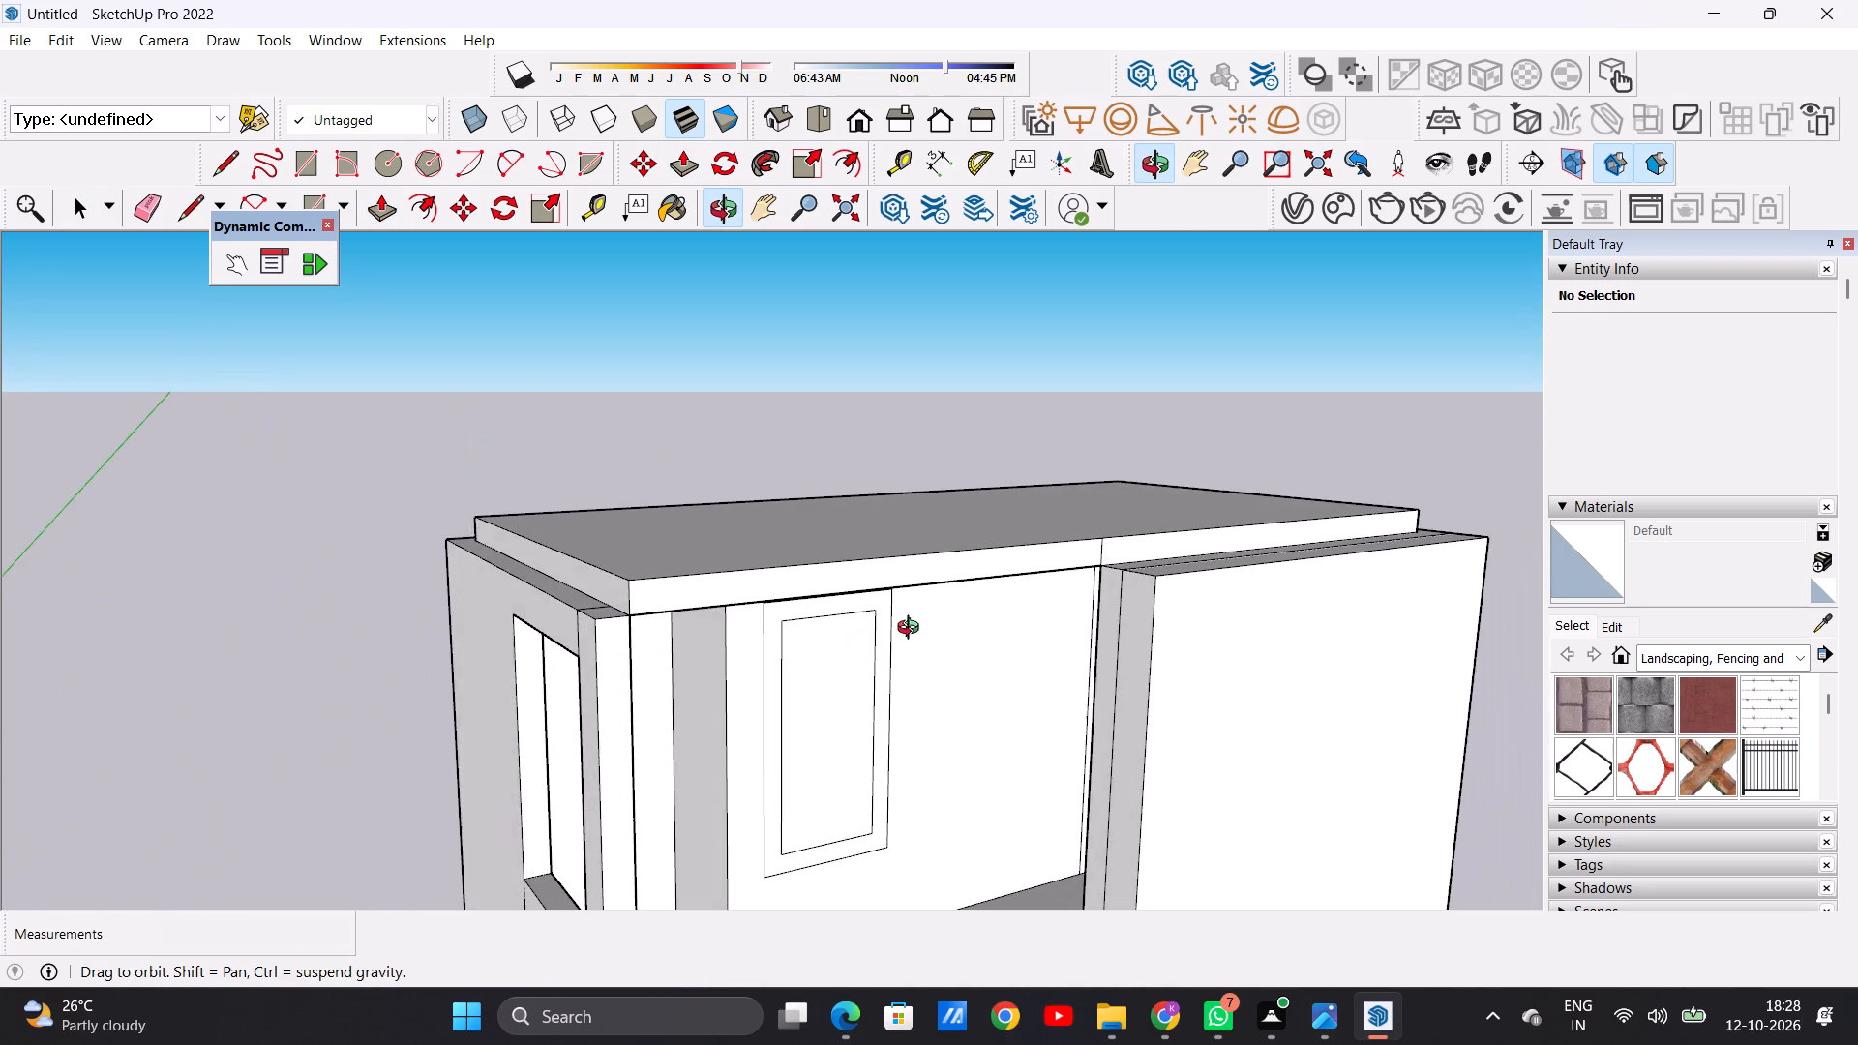
{"action": "middle_click_drag", "start_coordinate": [913, 630], "coordinate": [1029, 761]}
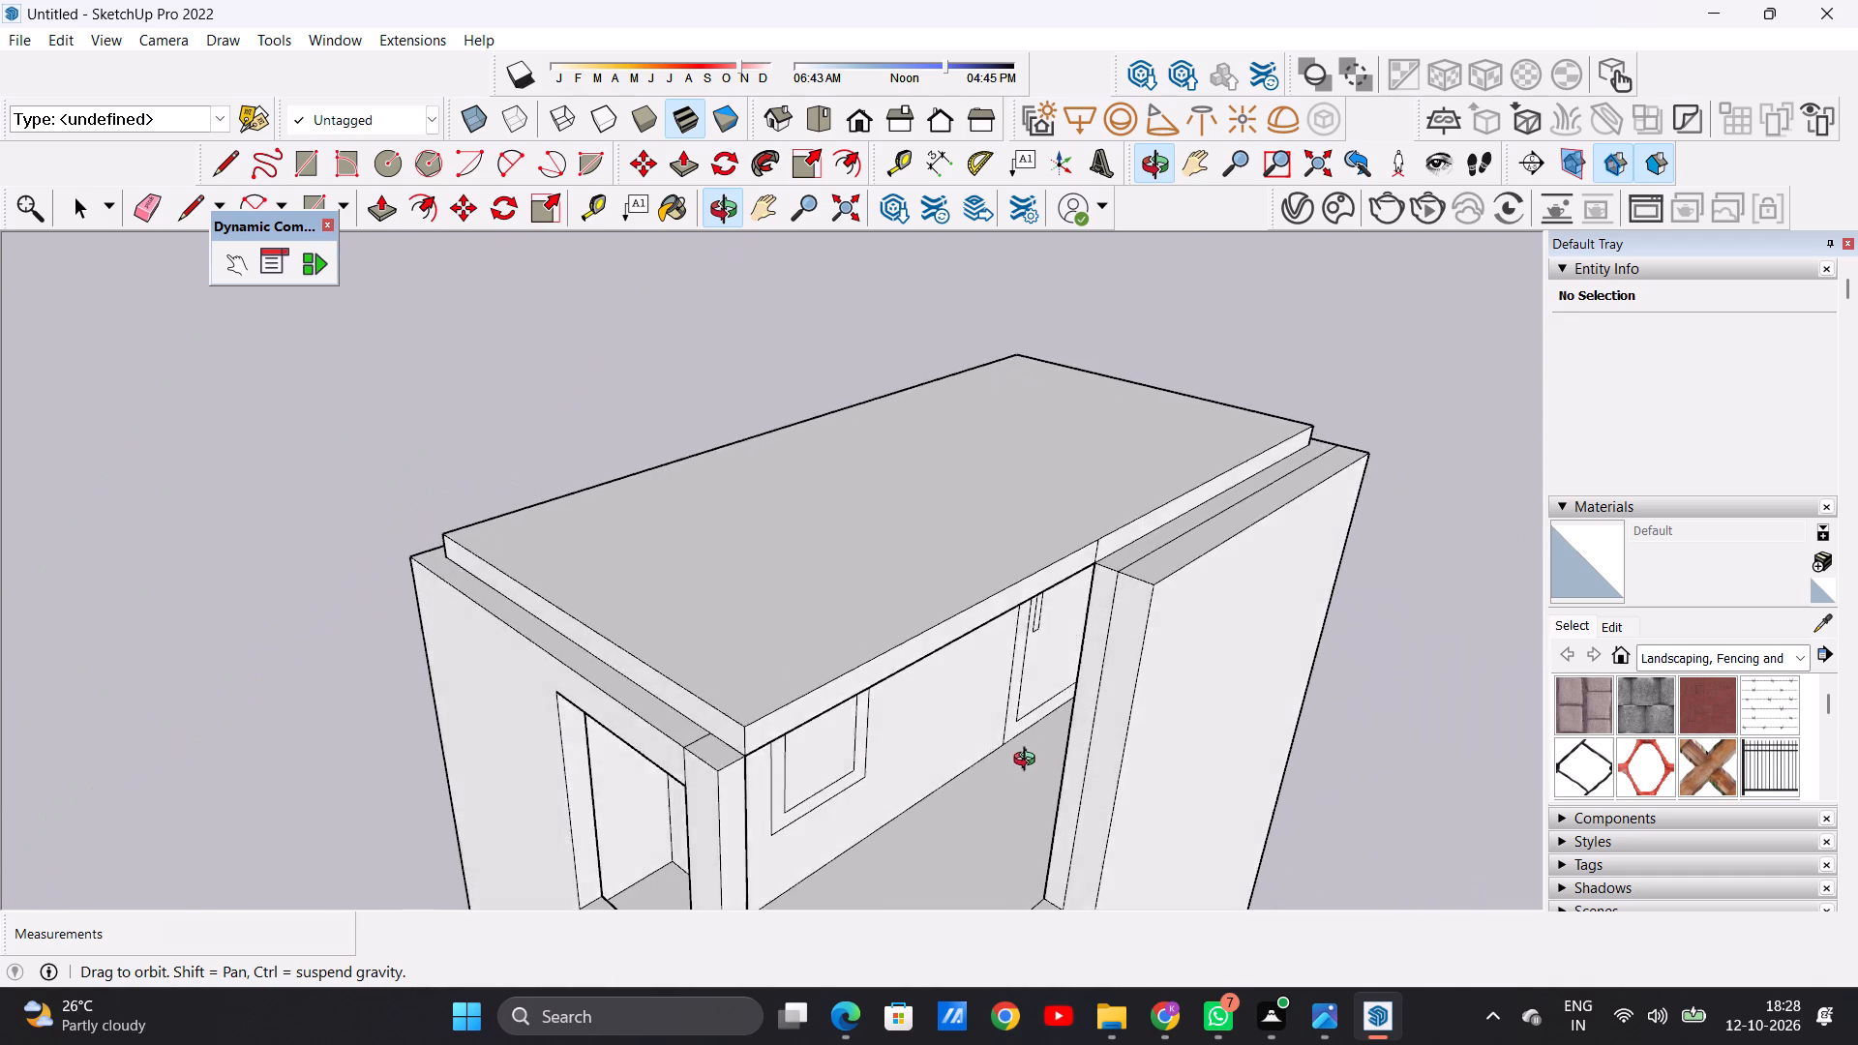
{"action": "middle_click_drag", "start_coordinate": [1029, 761], "coordinate": [1071, 759]}
{"action": "scroll", "coordinate": [910, 625], "scroll_direction": "down", "scroll_amount": 5}
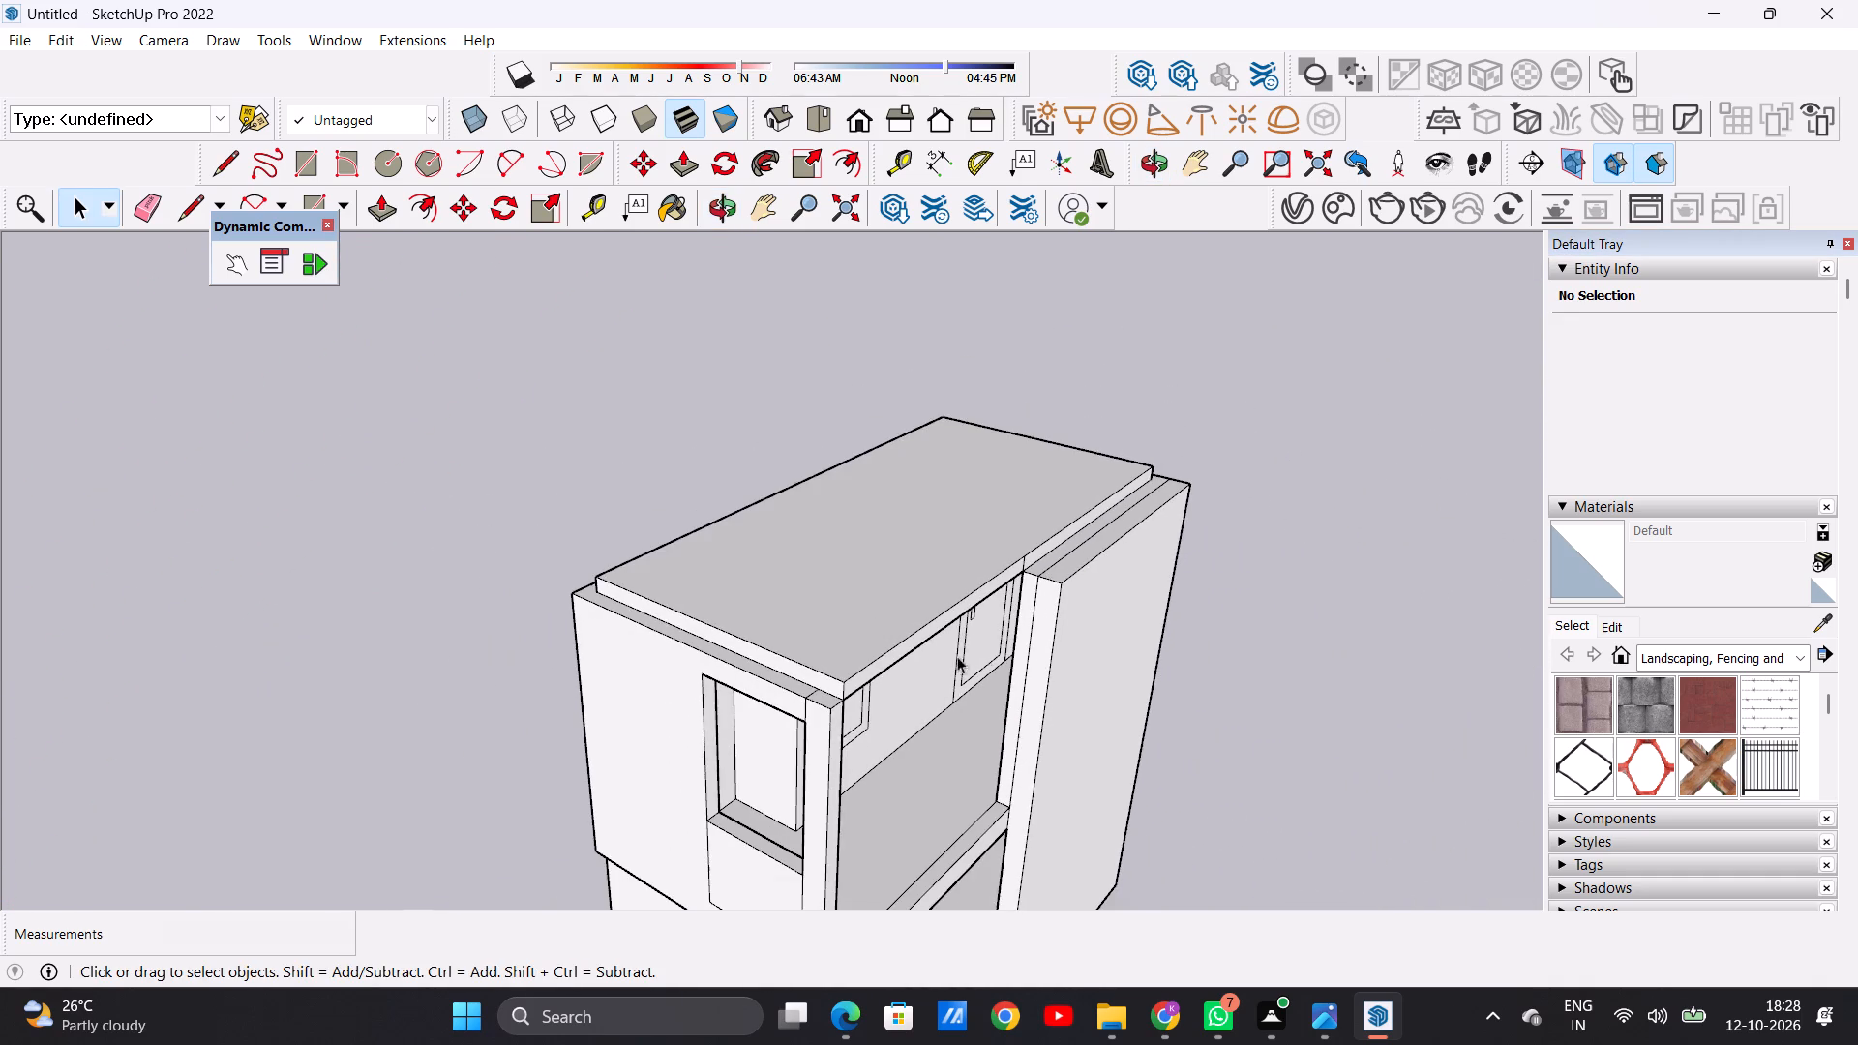
{"action": "scroll", "coordinate": [1004, 645], "scroll_direction": "up", "scroll_amount": 5}
{"action": "scroll", "coordinate": [627, 593], "scroll_direction": "down", "scroll_amount": 10}
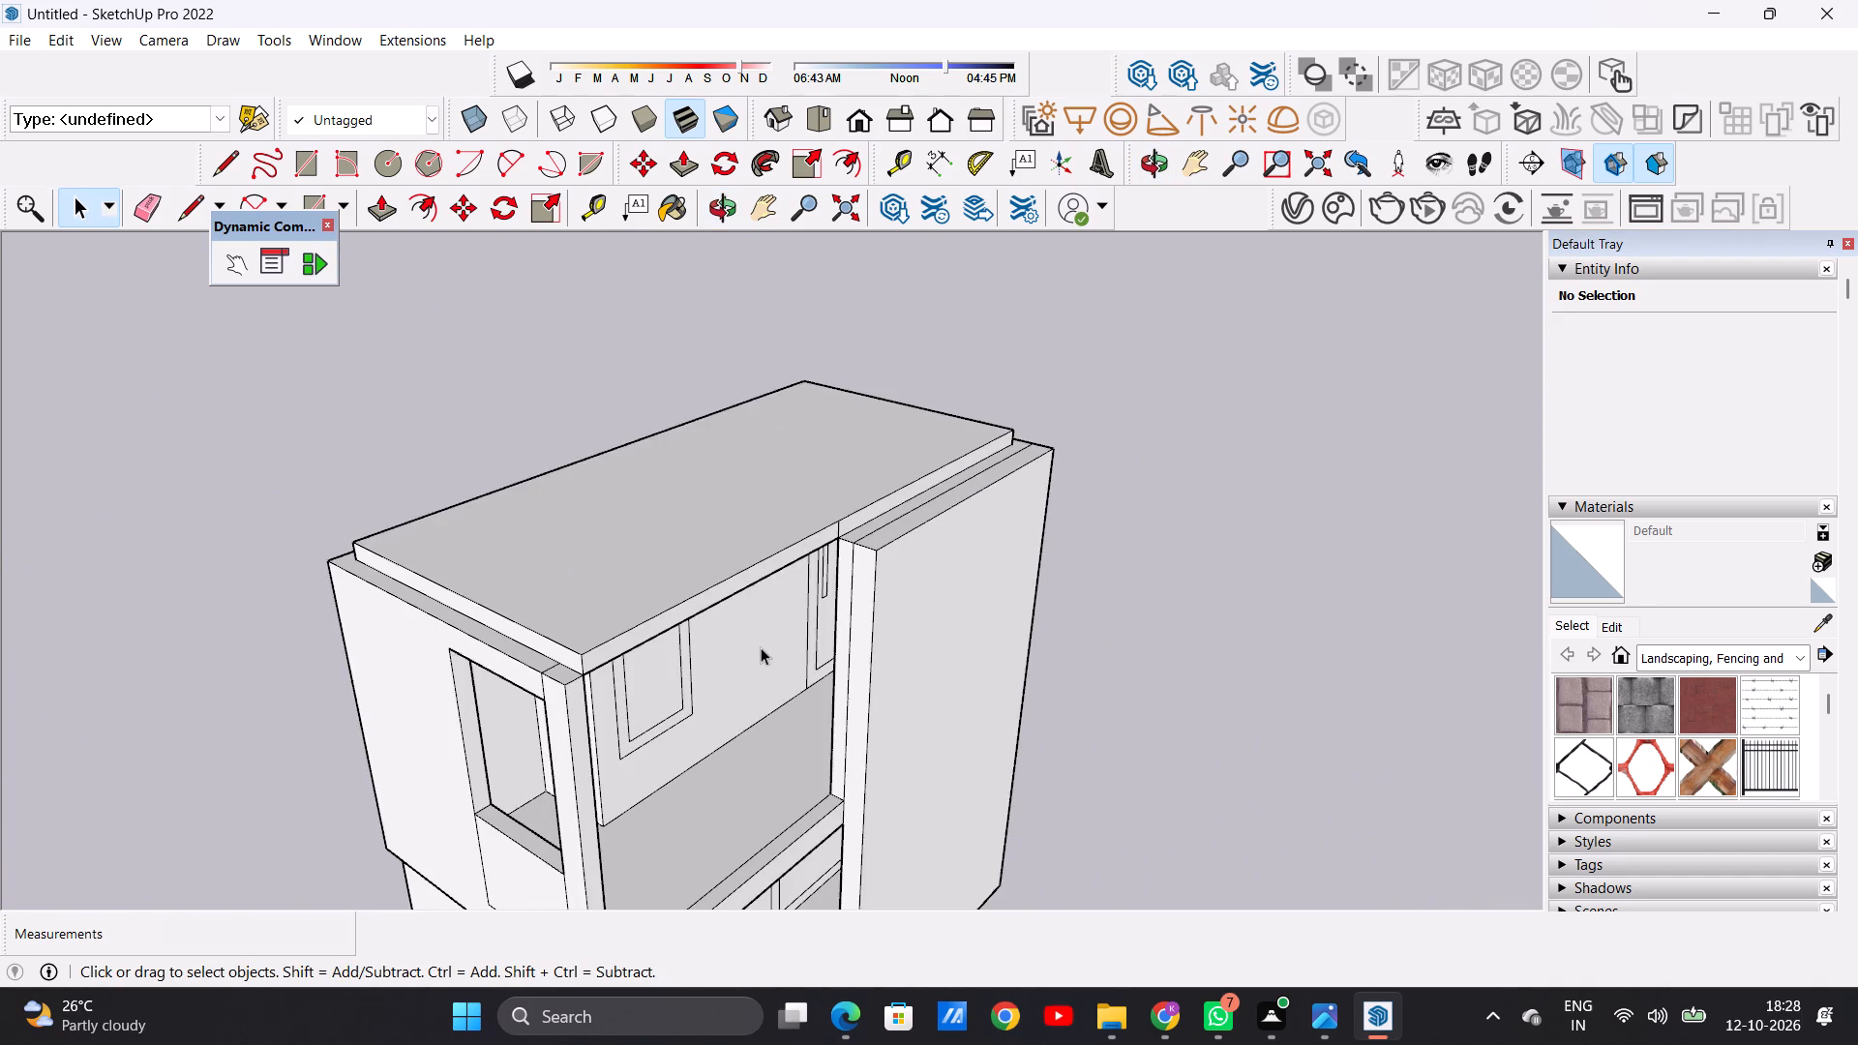
Push/Pull the small corner face on top of the first-floor terrace's front edge up 10' as a post, level with the wall top.
{"action": "middle_click_drag", "start_coordinate": [761, 647], "coordinate": [465, 594]}
{"action": "scroll", "coordinate": [473, 620], "scroll_direction": "down", "scroll_amount": 1}
{"action": "scroll", "coordinate": [410, 785], "scroll_direction": "up", "scroll_amount": 7}
{"action": "middle_click_drag", "start_coordinate": [452, 745], "coordinate": [452, 866]}
{"action": "scroll", "coordinate": [458, 681], "scroll_direction": "down", "scroll_amount": 5}
{"action": "scroll", "coordinate": [442, 742], "scroll_direction": "up", "scroll_amount": 8}
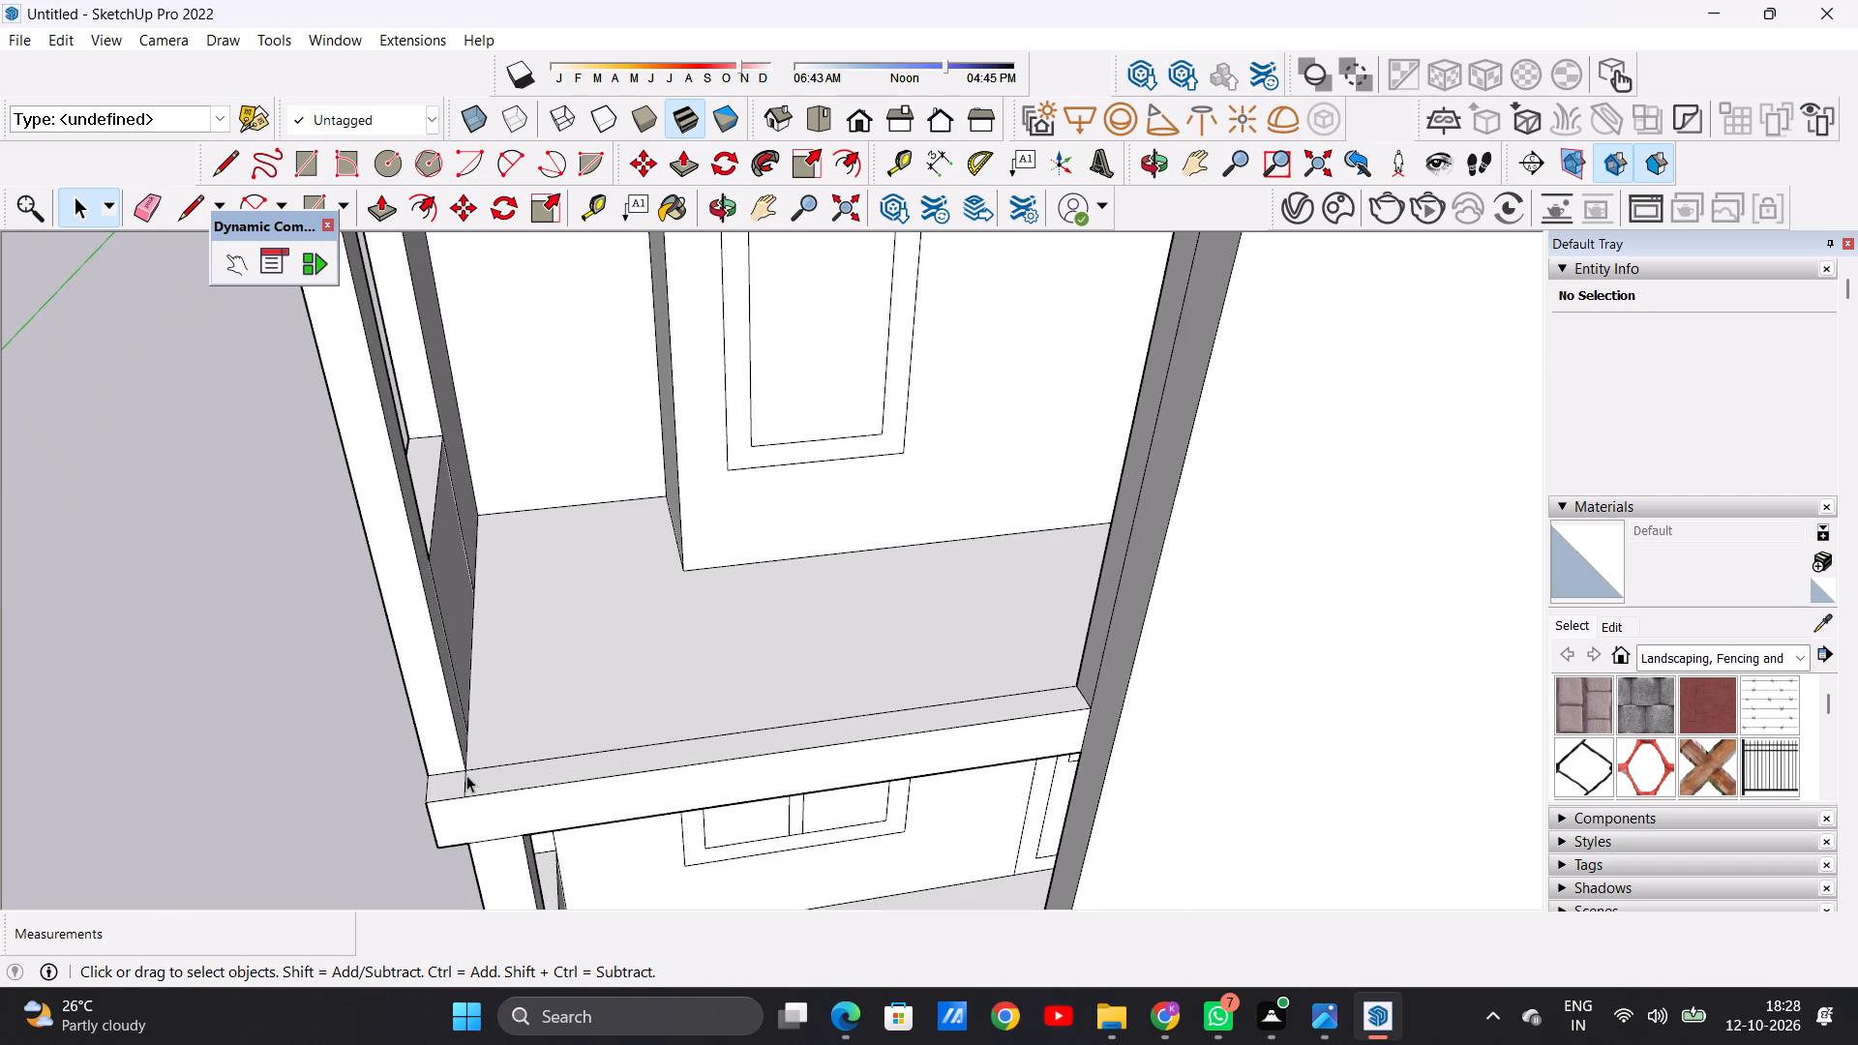
{"action": "key", "text": "p"}
{"action": "scroll", "coordinate": [458, 777], "scroll_direction": "up", "scroll_amount": 5}
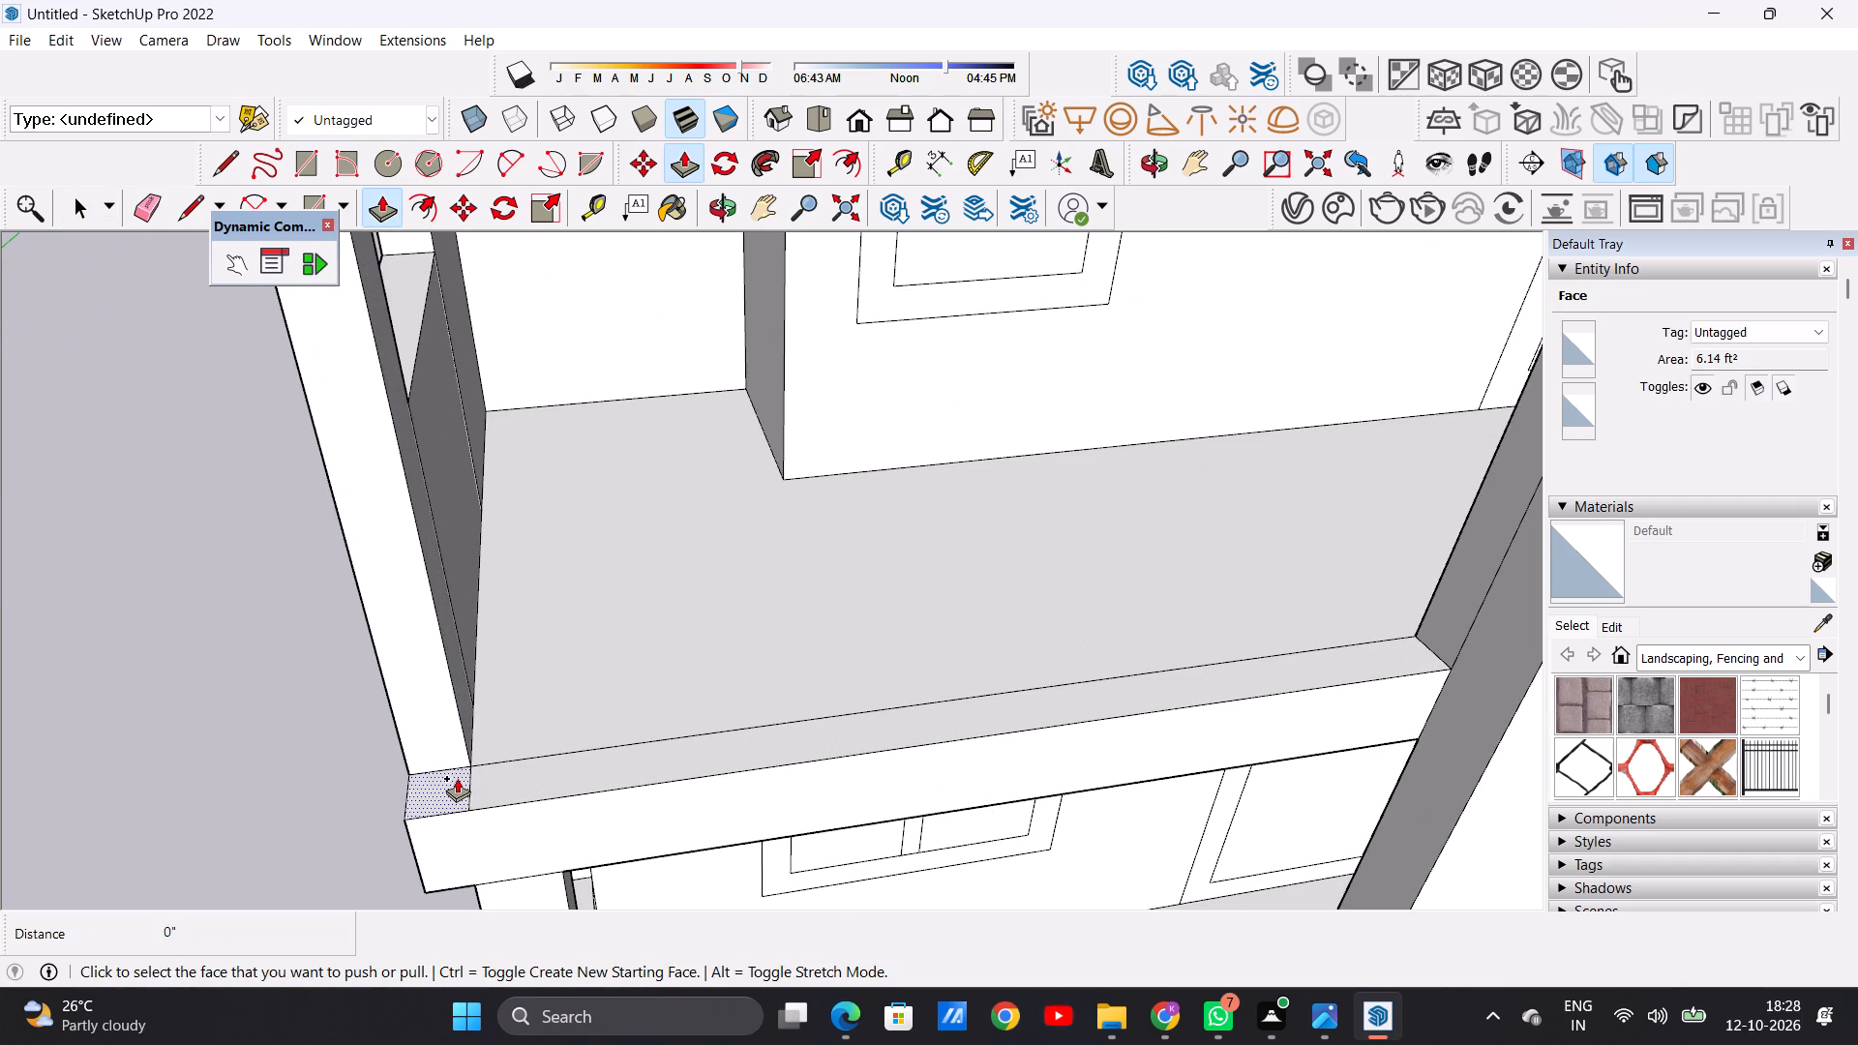
{"action": "left_click", "coordinate": [457, 778]}
{"action": "scroll", "coordinate": [451, 652], "scroll_direction": "down", "scroll_amount": 19}
{"action": "scroll", "coordinate": [451, 652], "scroll_direction": "up", "scroll_amount": 1}
{"action": "scroll", "coordinate": [451, 652], "scroll_direction": "down", "scroll_amount": 1}
{"action": "scroll", "coordinate": [392, 518], "scroll_direction": "up", "scroll_amount": 6}
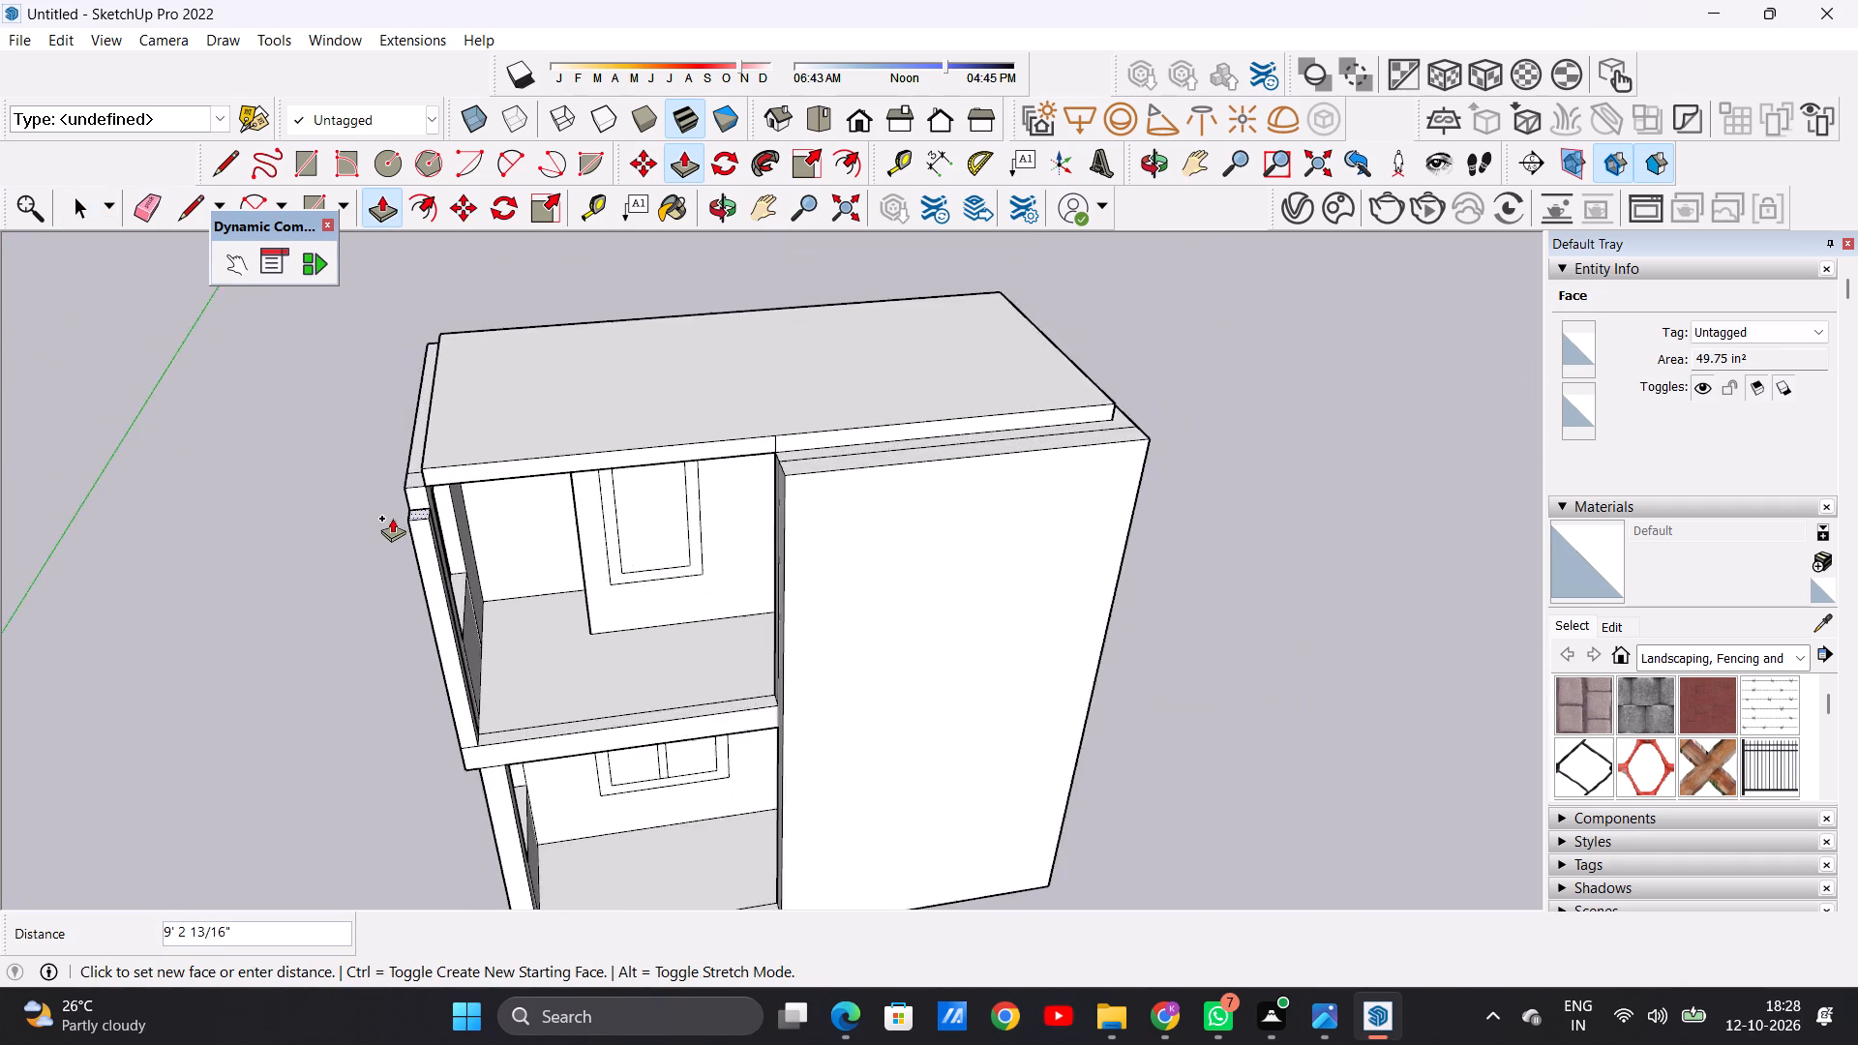
{"action": "scroll", "coordinate": [392, 518], "scroll_direction": "up", "scroll_amount": 5}
{"action": "scroll", "coordinate": [380, 531], "scroll_direction": "down", "scroll_amount": 1}
{"action": "middle_click_drag", "start_coordinate": [386, 533], "coordinate": [520, 503]}
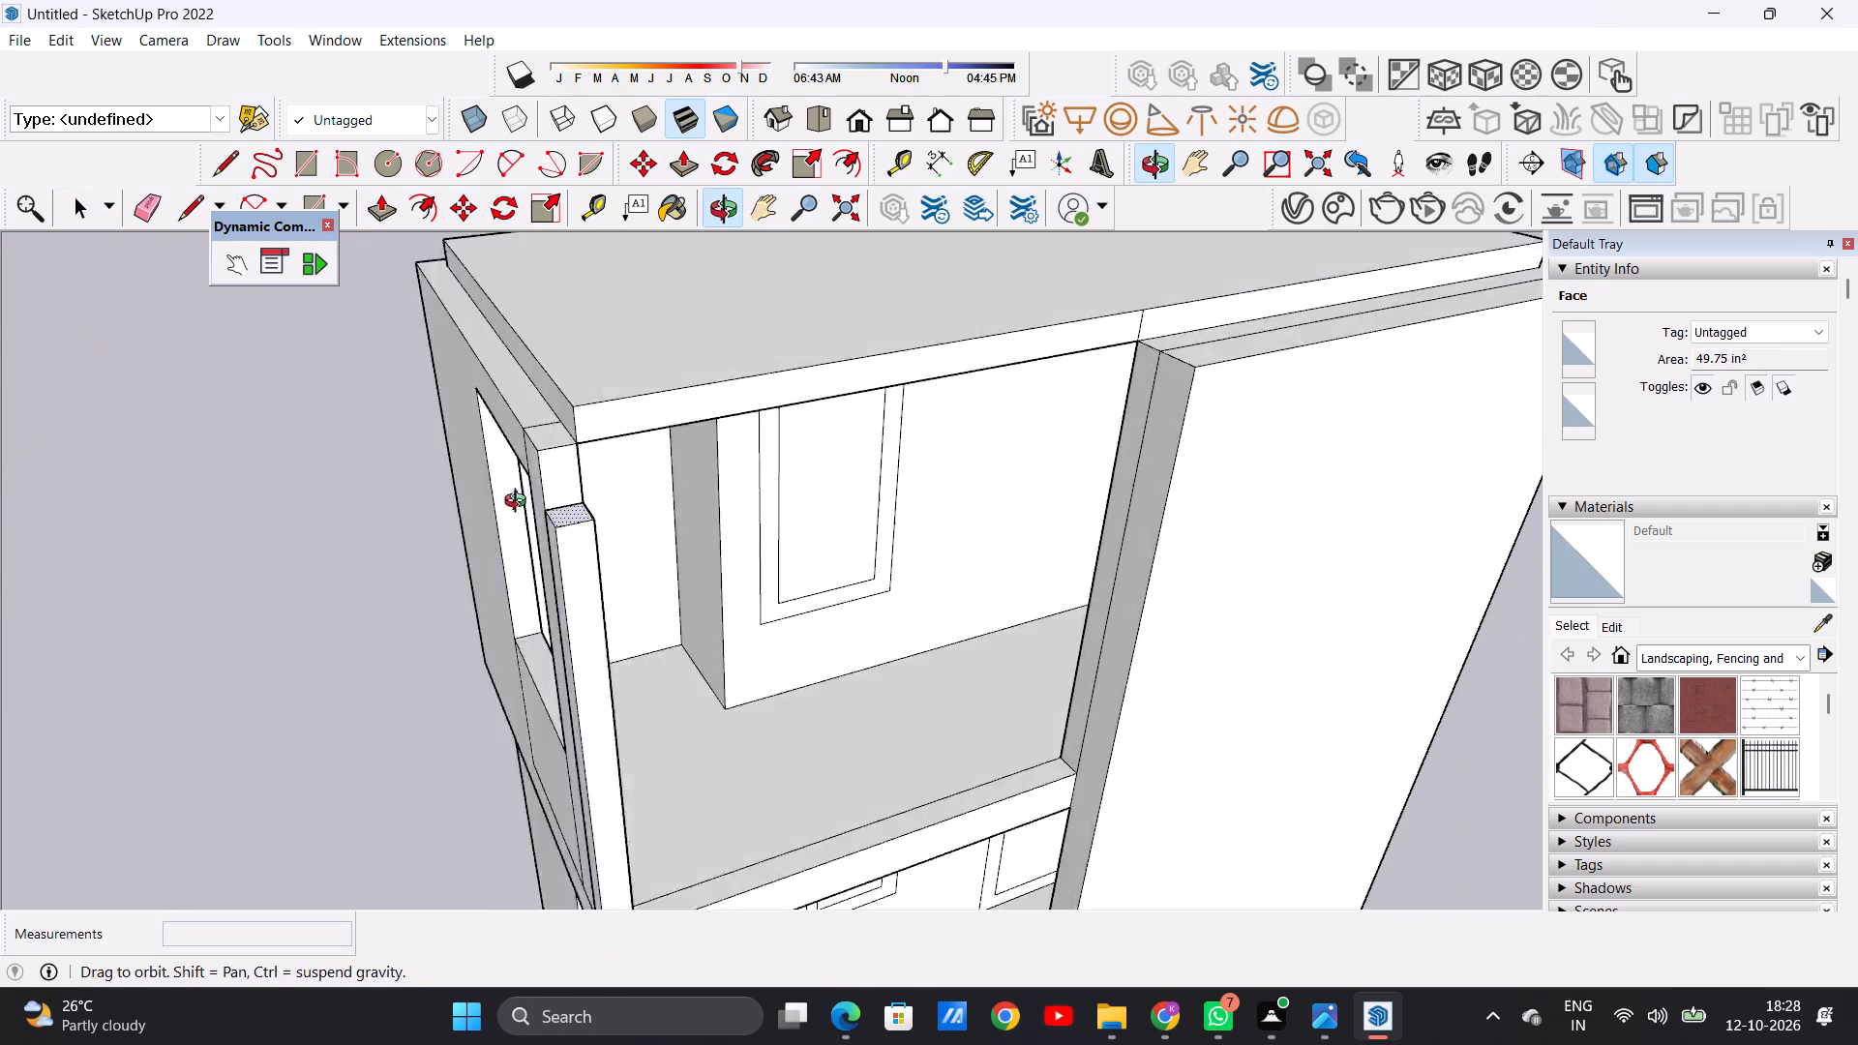
{"action": "middle_click_drag", "start_coordinate": [520, 503], "coordinate": [632, 480]}
{"action": "scroll", "coordinate": [691, 443], "scroll_direction": "down", "scroll_amount": 1}
{"action": "scroll", "coordinate": [698, 438], "scroll_direction": "up", "scroll_amount": 3}
{"action": "left_click", "coordinate": [765, 403]}
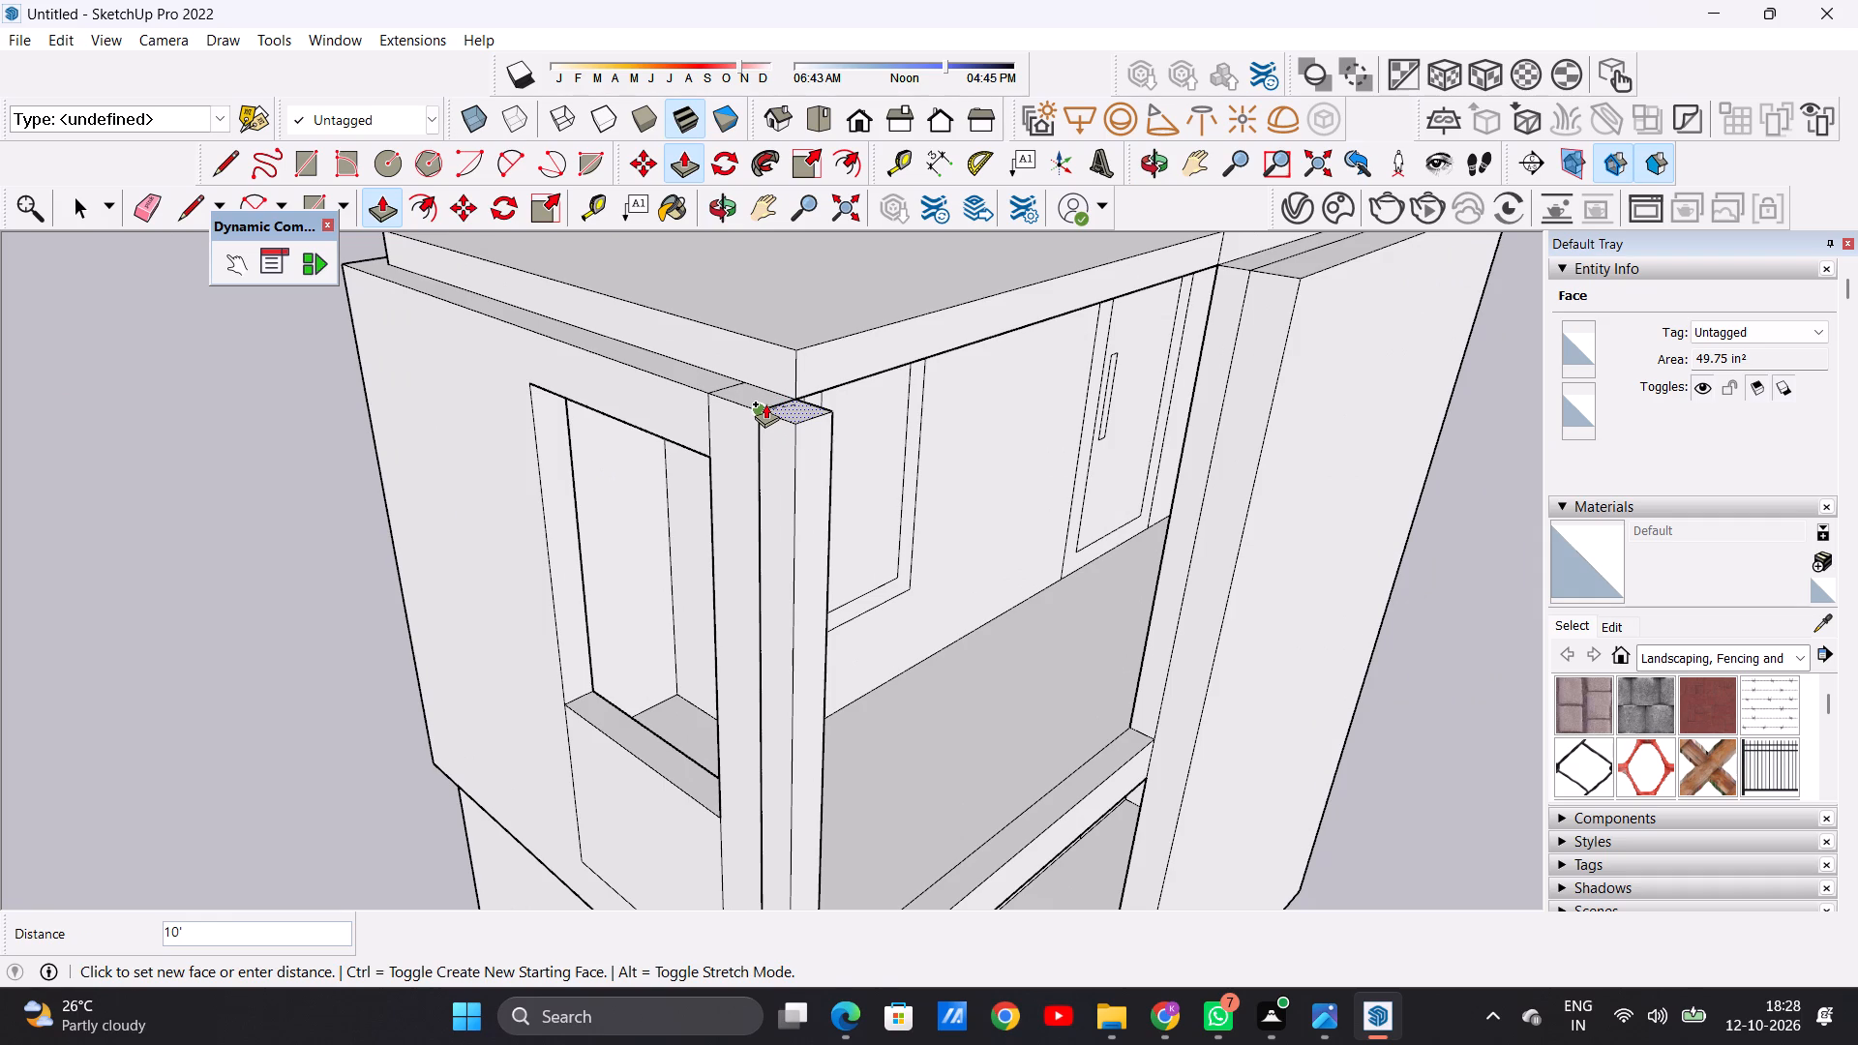
{"action": "key", "text": "space"}
Examine the raised corner post, the terraces and the roof slab from the front and the window side.
{"action": "scroll", "coordinate": [276, 713], "scroll_direction": "down", "scroll_amount": 12}
{"action": "middle_click_drag", "start_coordinate": [507, 683], "coordinate": [195, 668]}
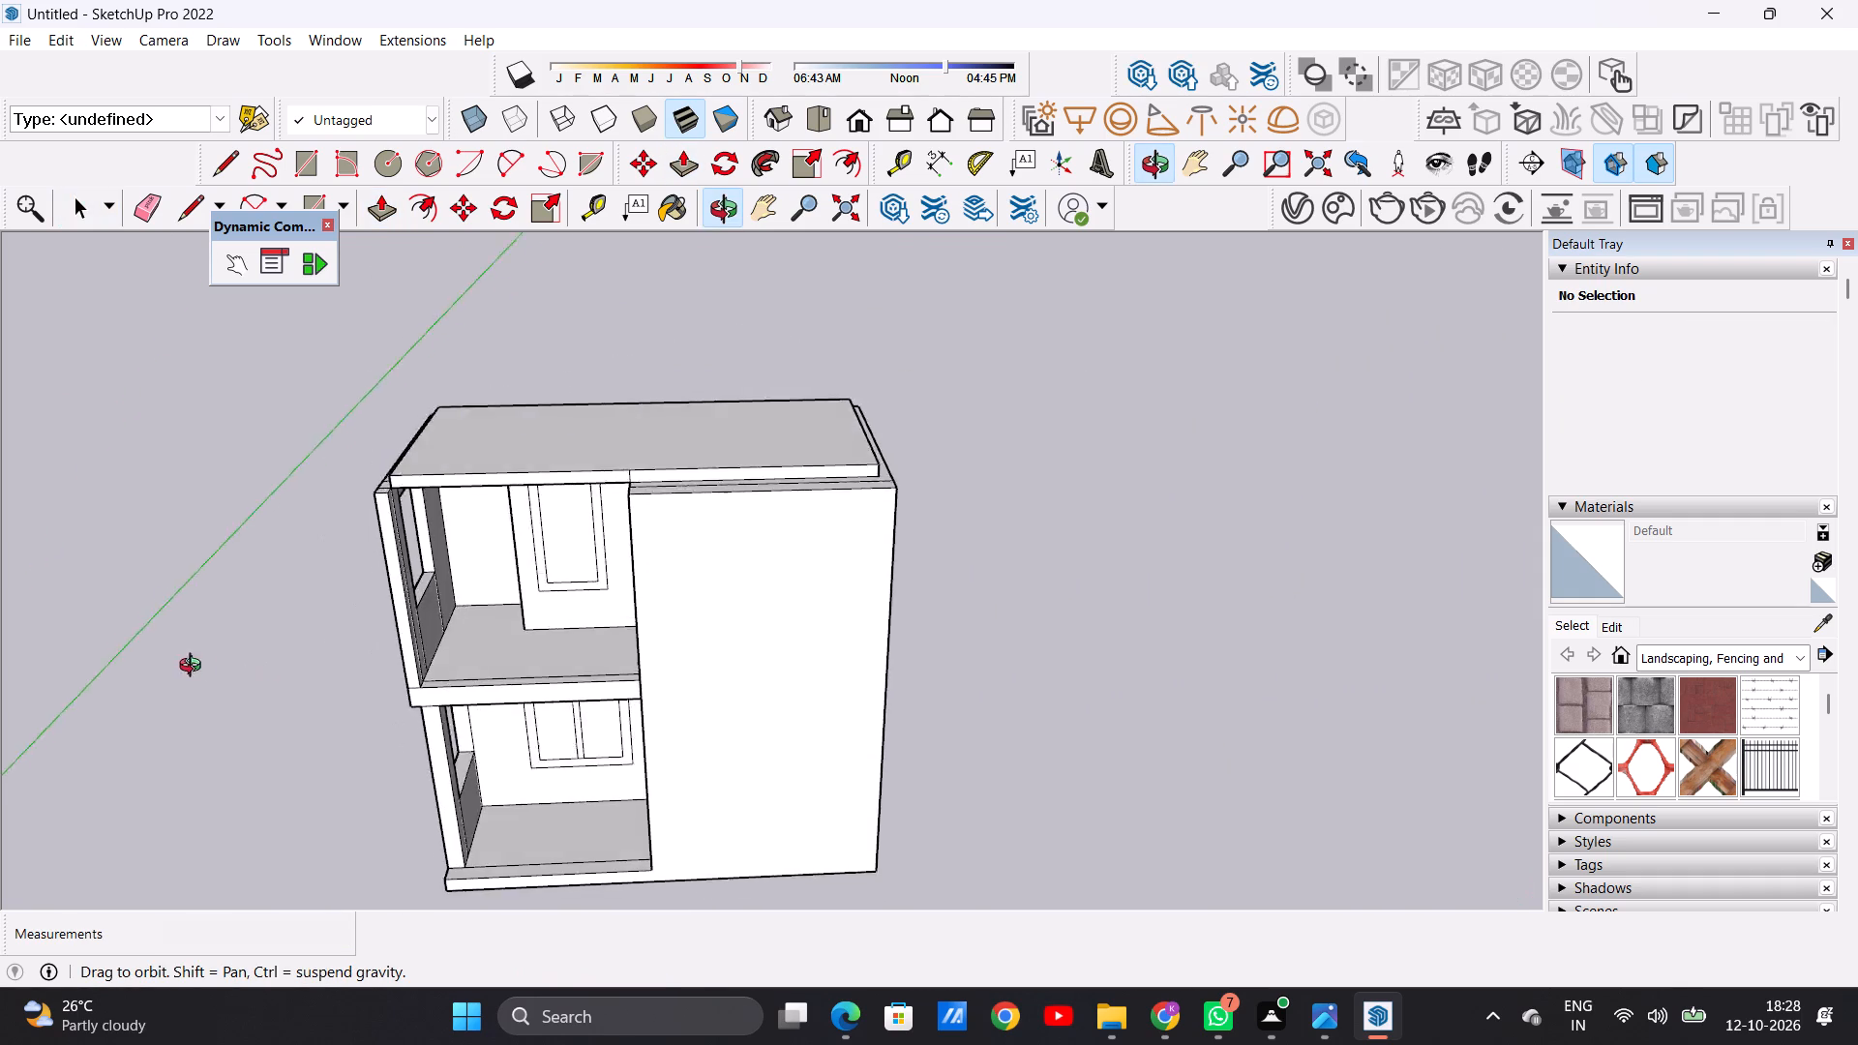
{"action": "middle_click_drag", "start_coordinate": [195, 668], "coordinate": [75, 656]}
{"action": "scroll", "coordinate": [312, 580], "scroll_direction": "up", "scroll_amount": 4}
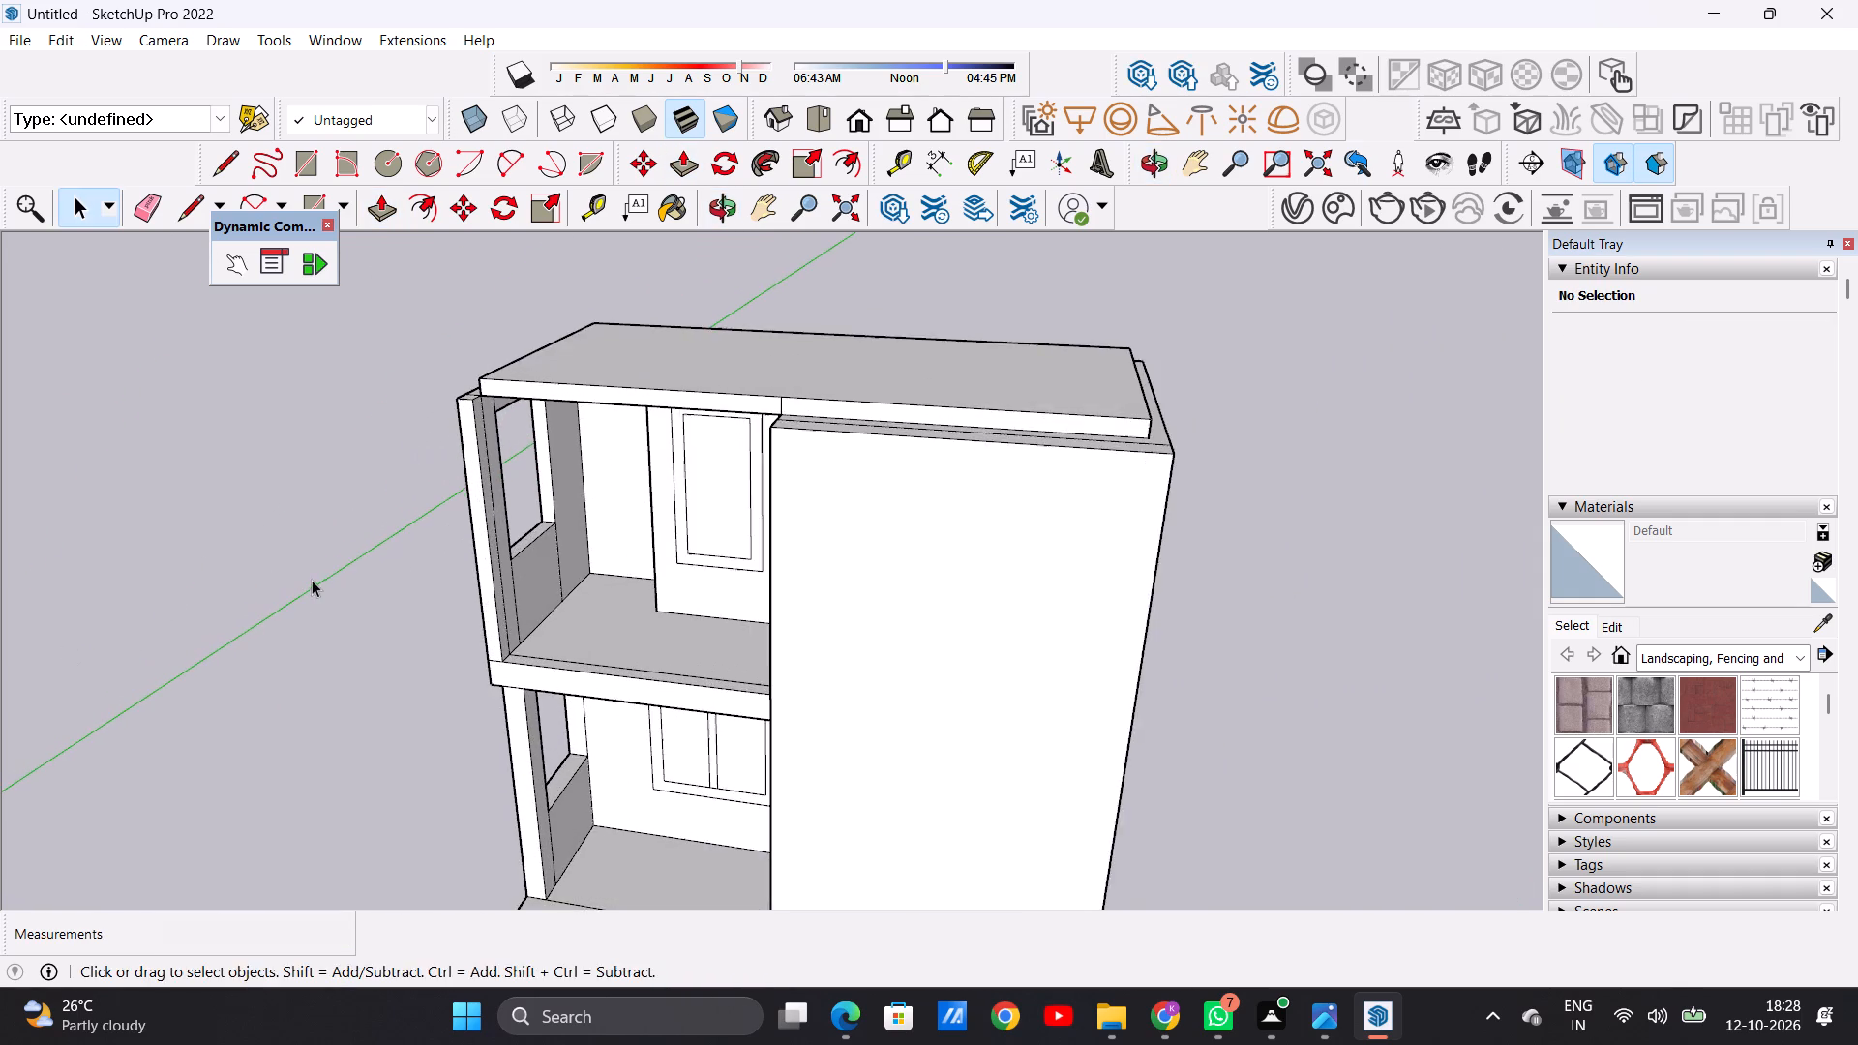
{"action": "middle_click_drag", "start_coordinate": [313, 600], "coordinate": [828, 586]}
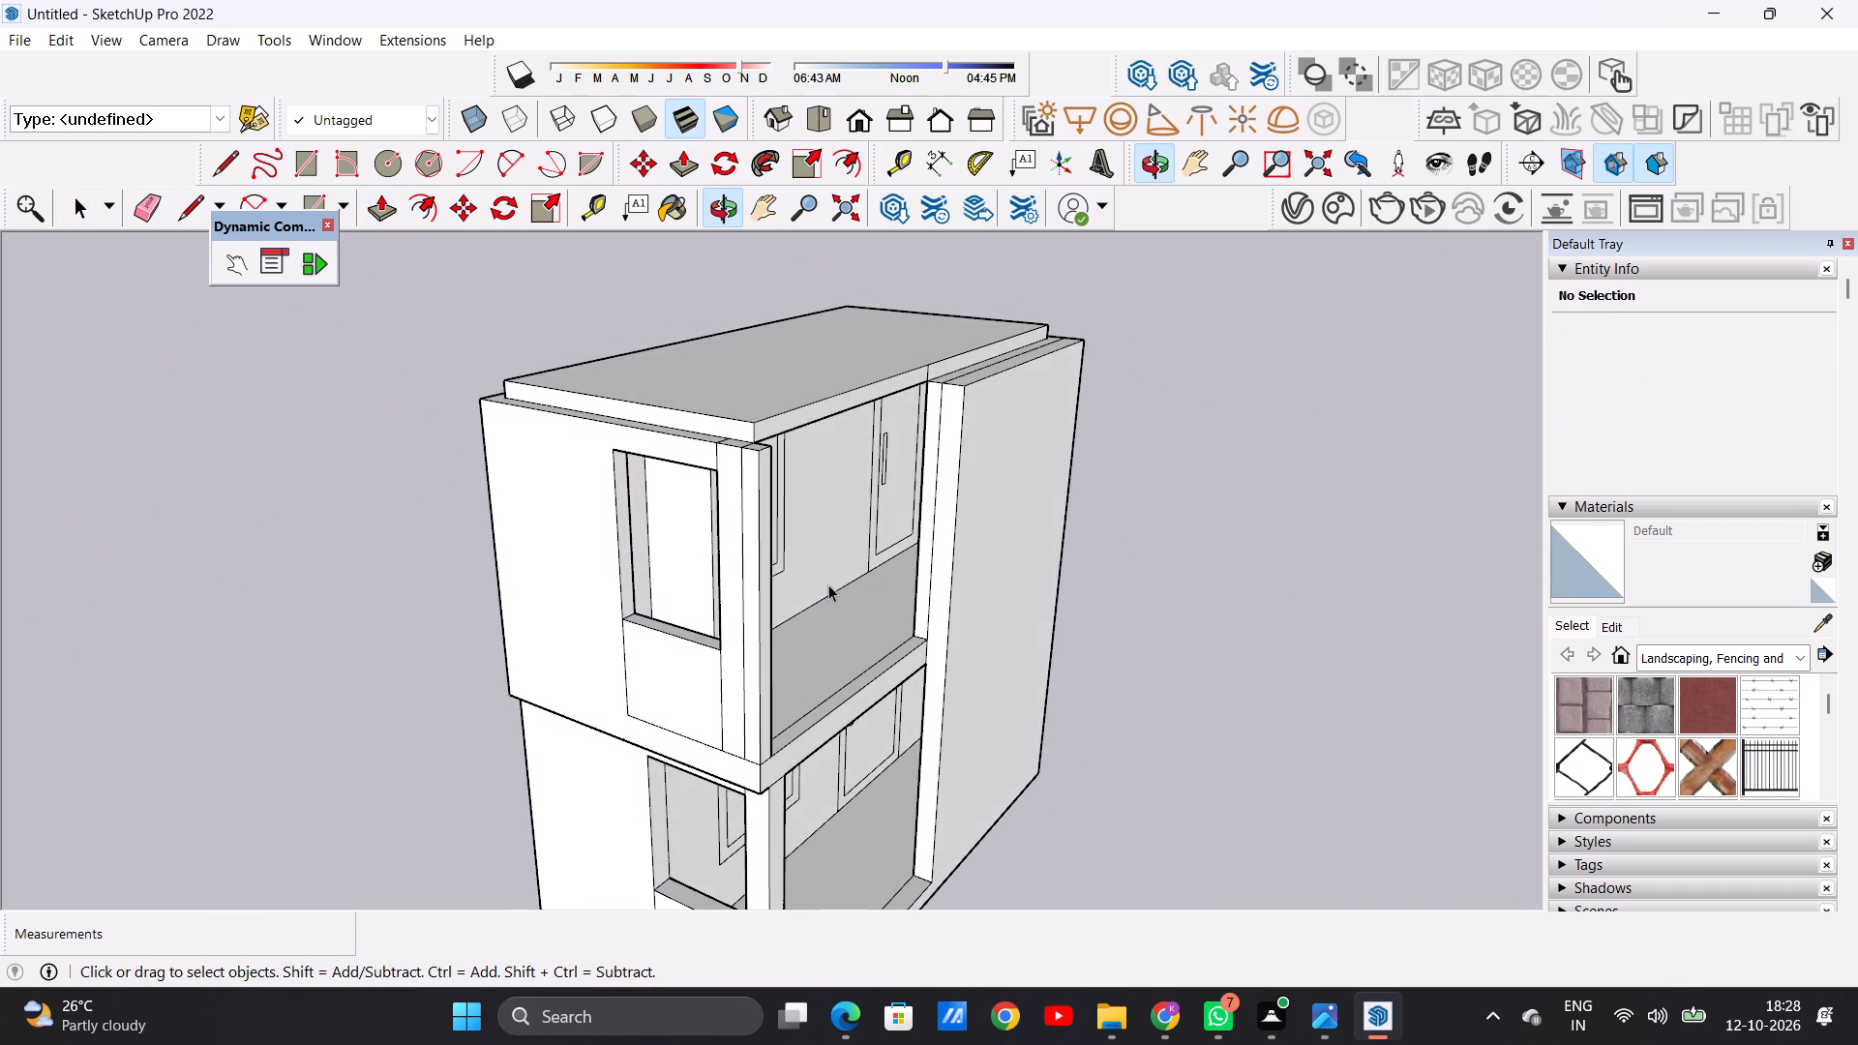
{"action": "middle_click_drag", "start_coordinate": [828, 584], "coordinate": [248, 609]}
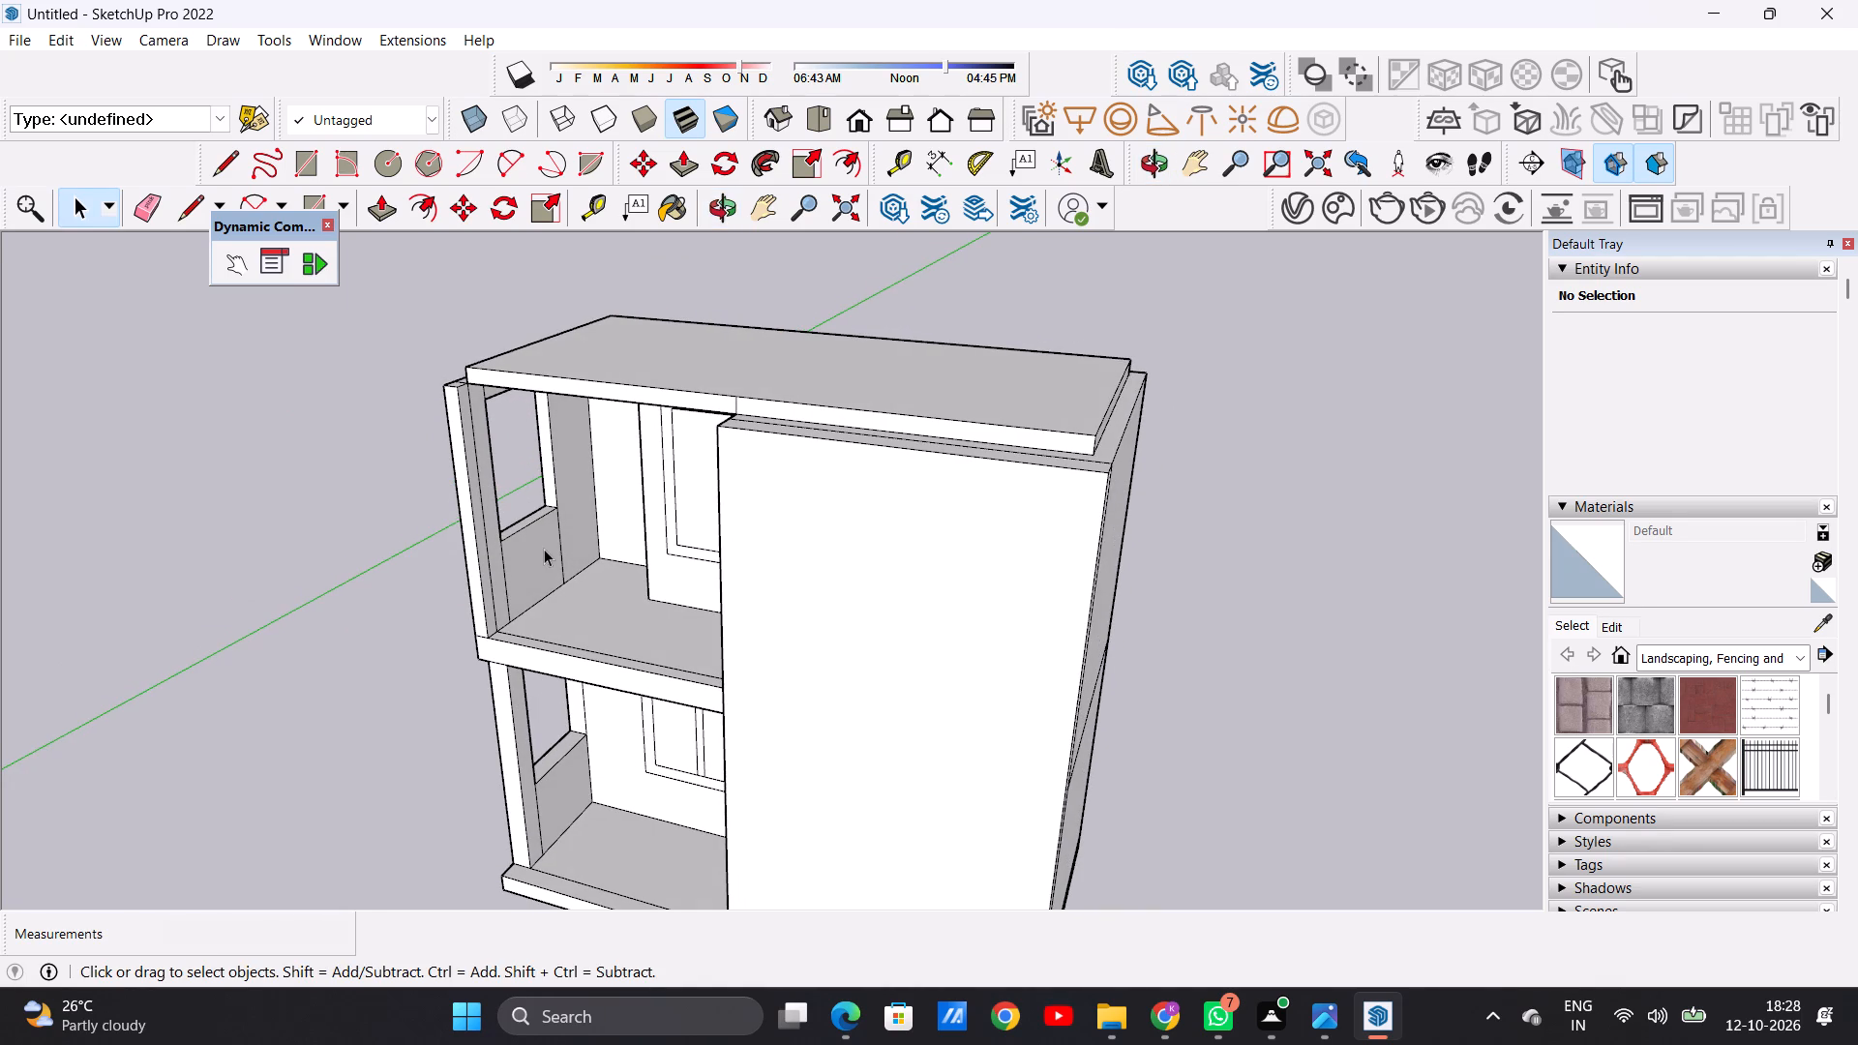
{"action": "scroll", "coordinate": [466, 403], "scroll_direction": "up", "scroll_amount": 4}
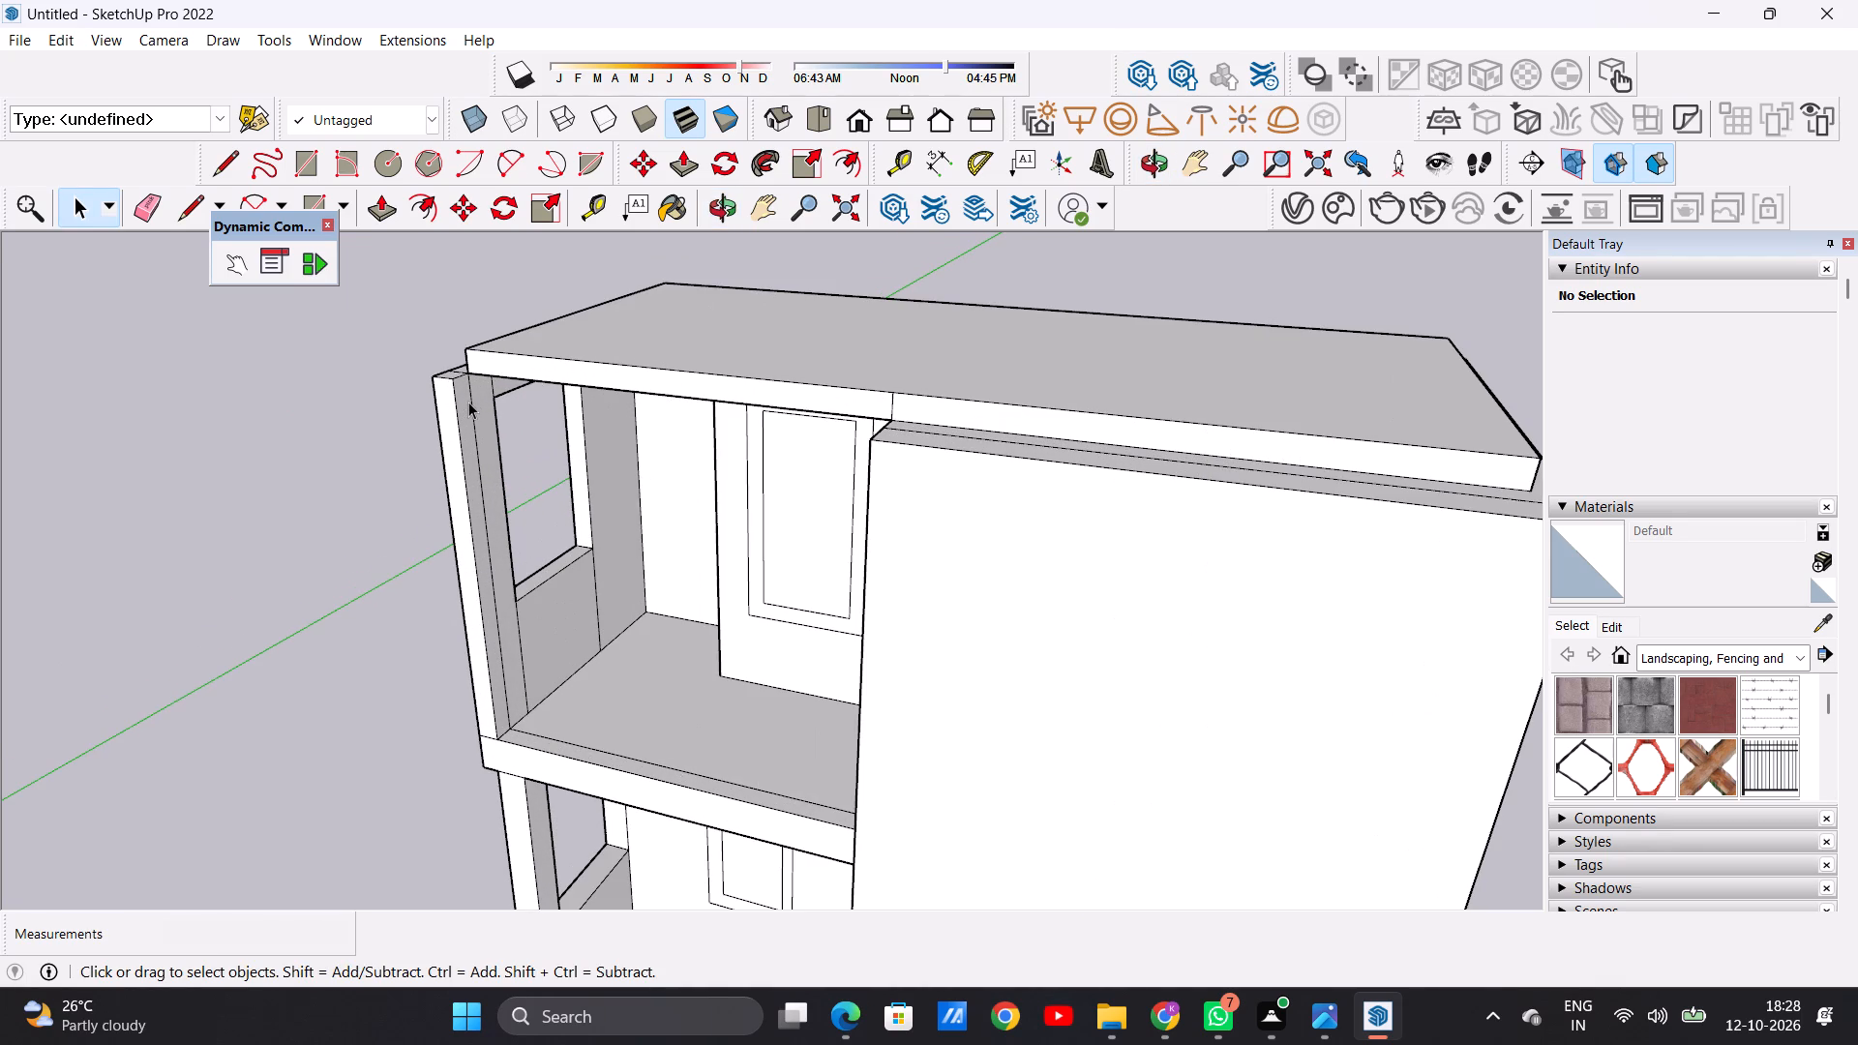
{"action": "middle_click_drag", "start_coordinate": [585, 459], "coordinate": [937, 444]}
{"action": "middle_click_drag", "start_coordinate": [469, 566], "coordinate": [772, 552]}
{"action": "scroll", "coordinate": [757, 516], "scroll_direction": "down", "scroll_amount": 9}
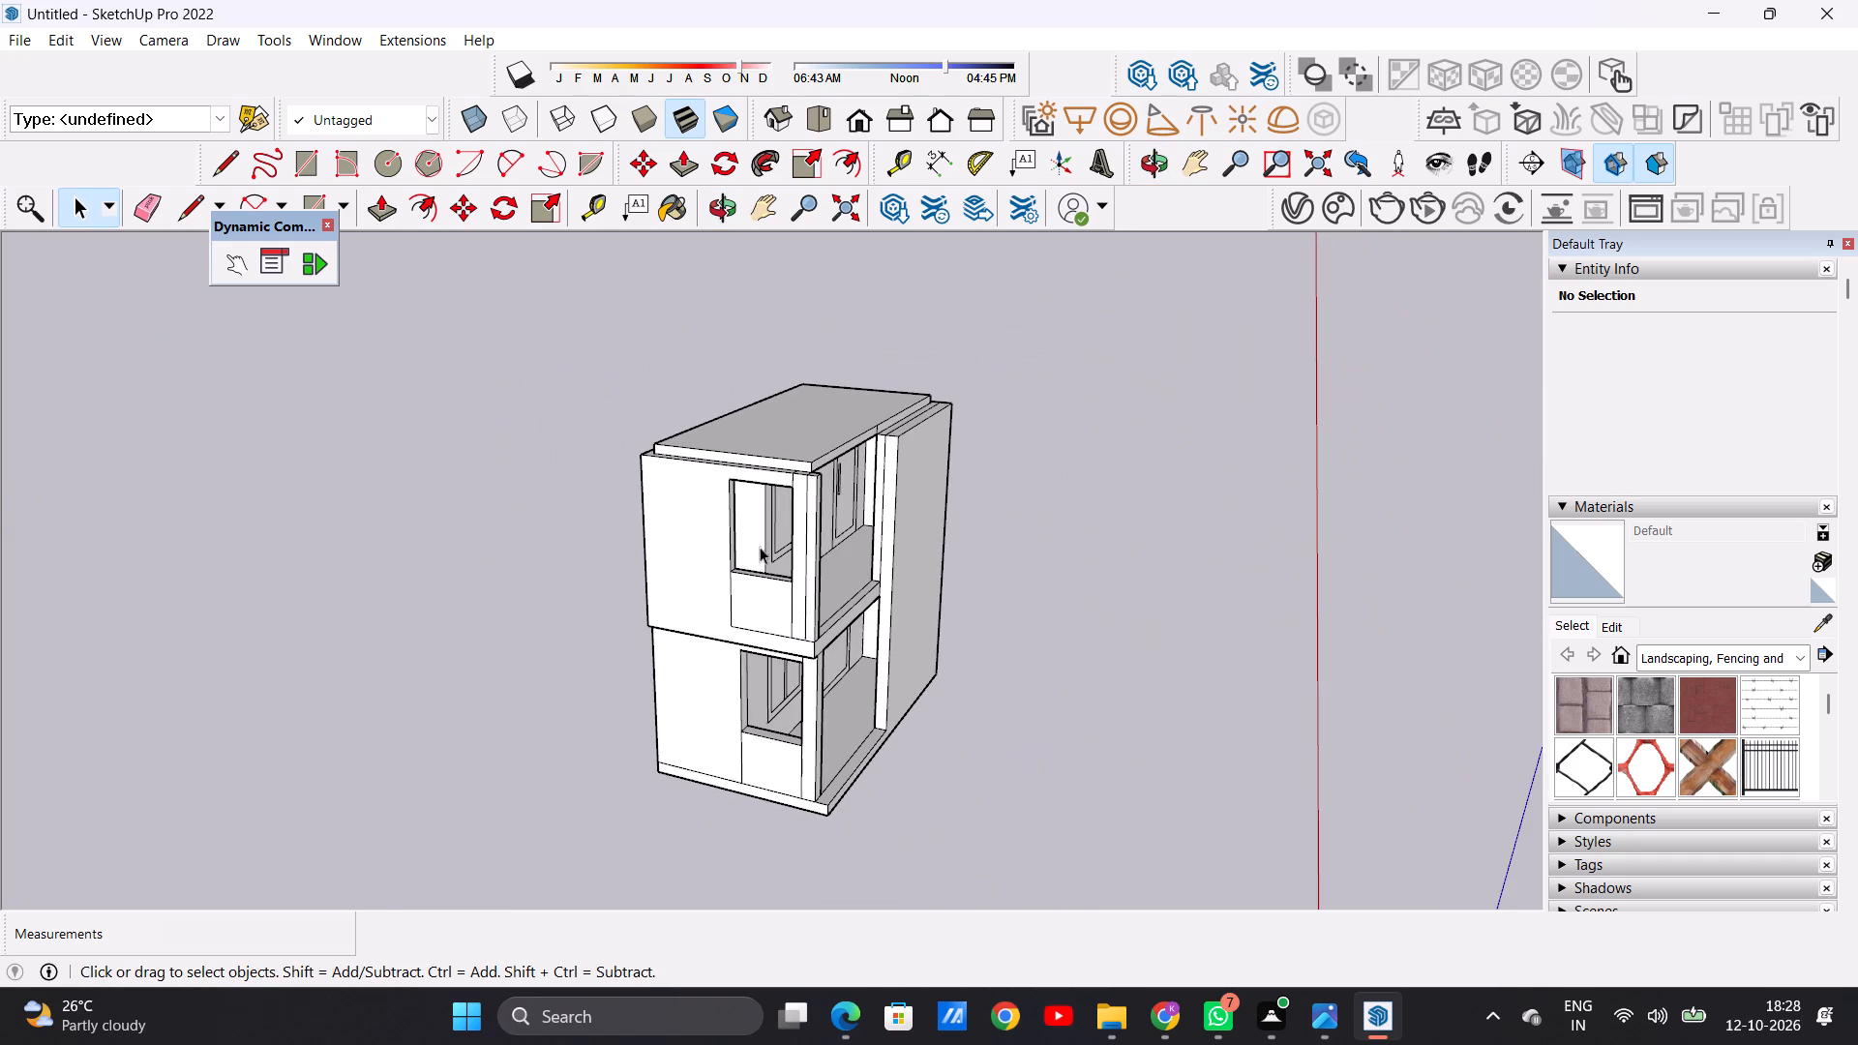
Examine the first-floor terrace, the corner post and the roof slab from the window side and the front.
{"action": "scroll", "coordinate": [809, 619], "scroll_direction": "up", "scroll_amount": 7}
{"action": "scroll", "coordinate": [798, 563], "scroll_direction": "down", "scroll_amount": 6}
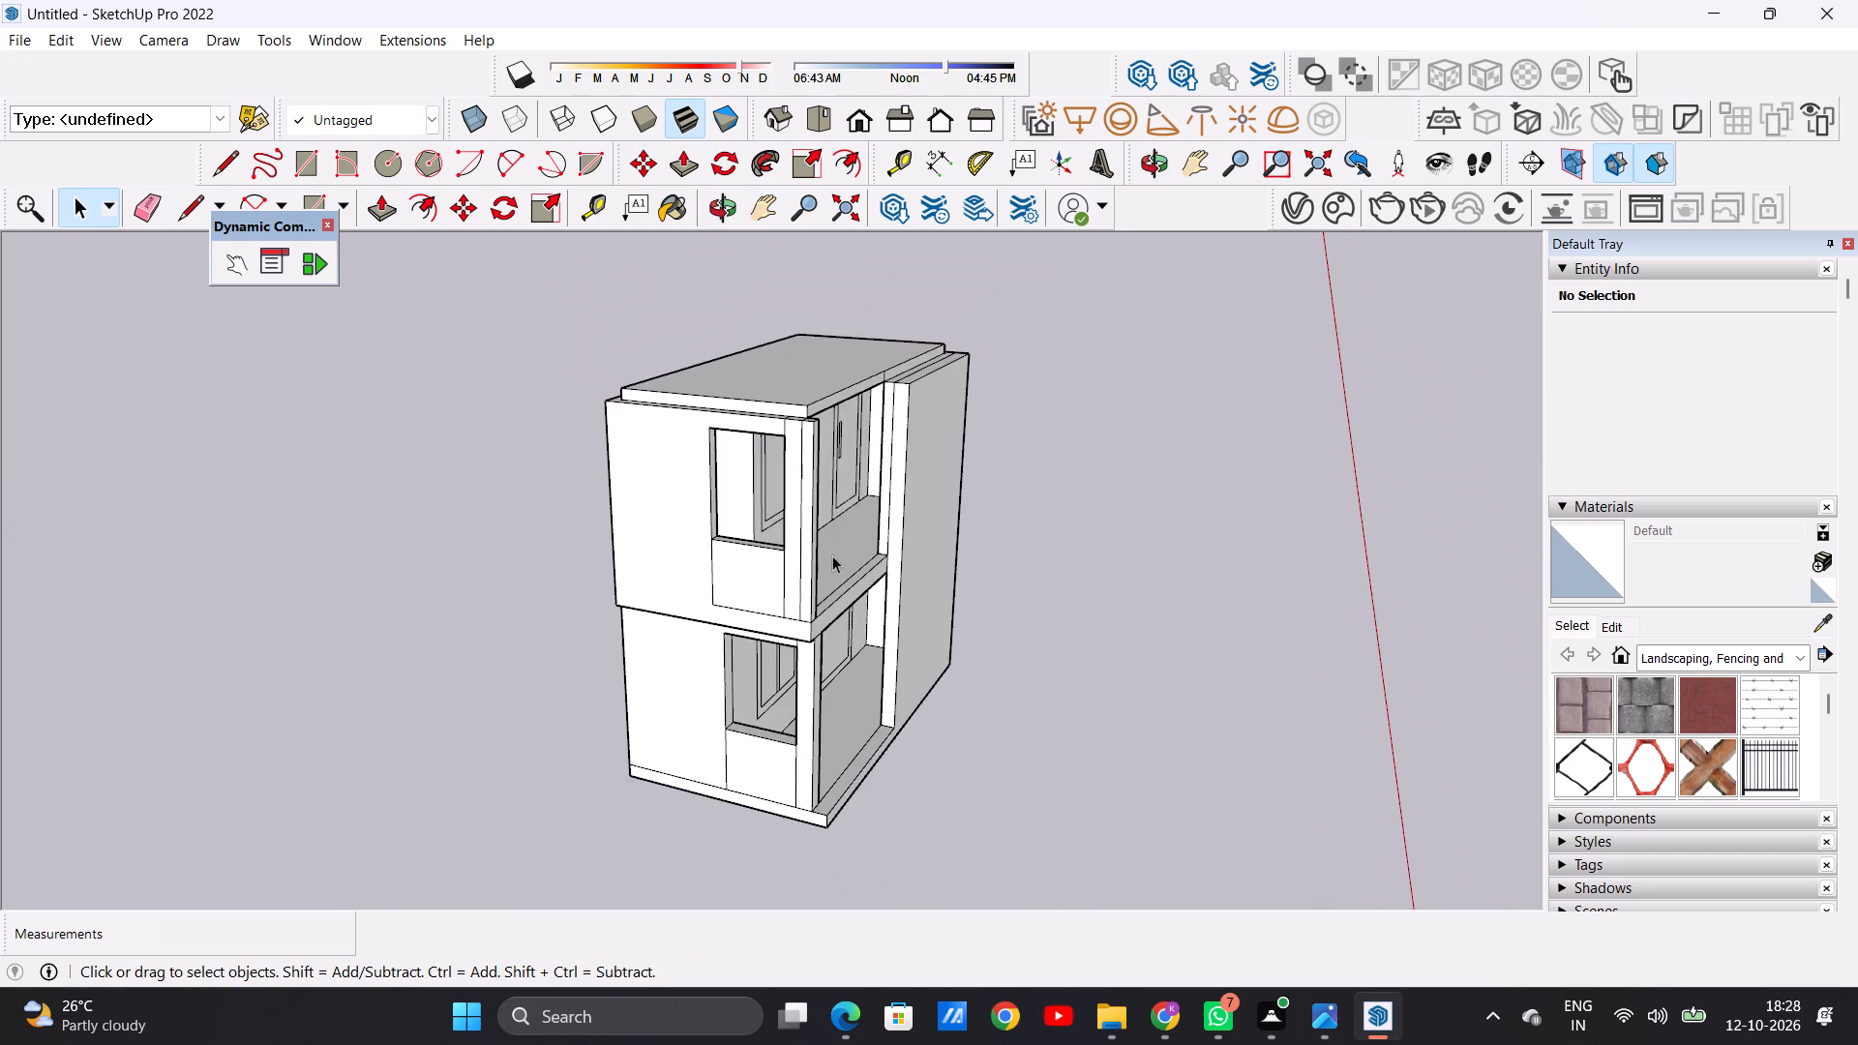
{"action": "middle_click_drag", "start_coordinate": [832, 556], "coordinate": [263, 708]}
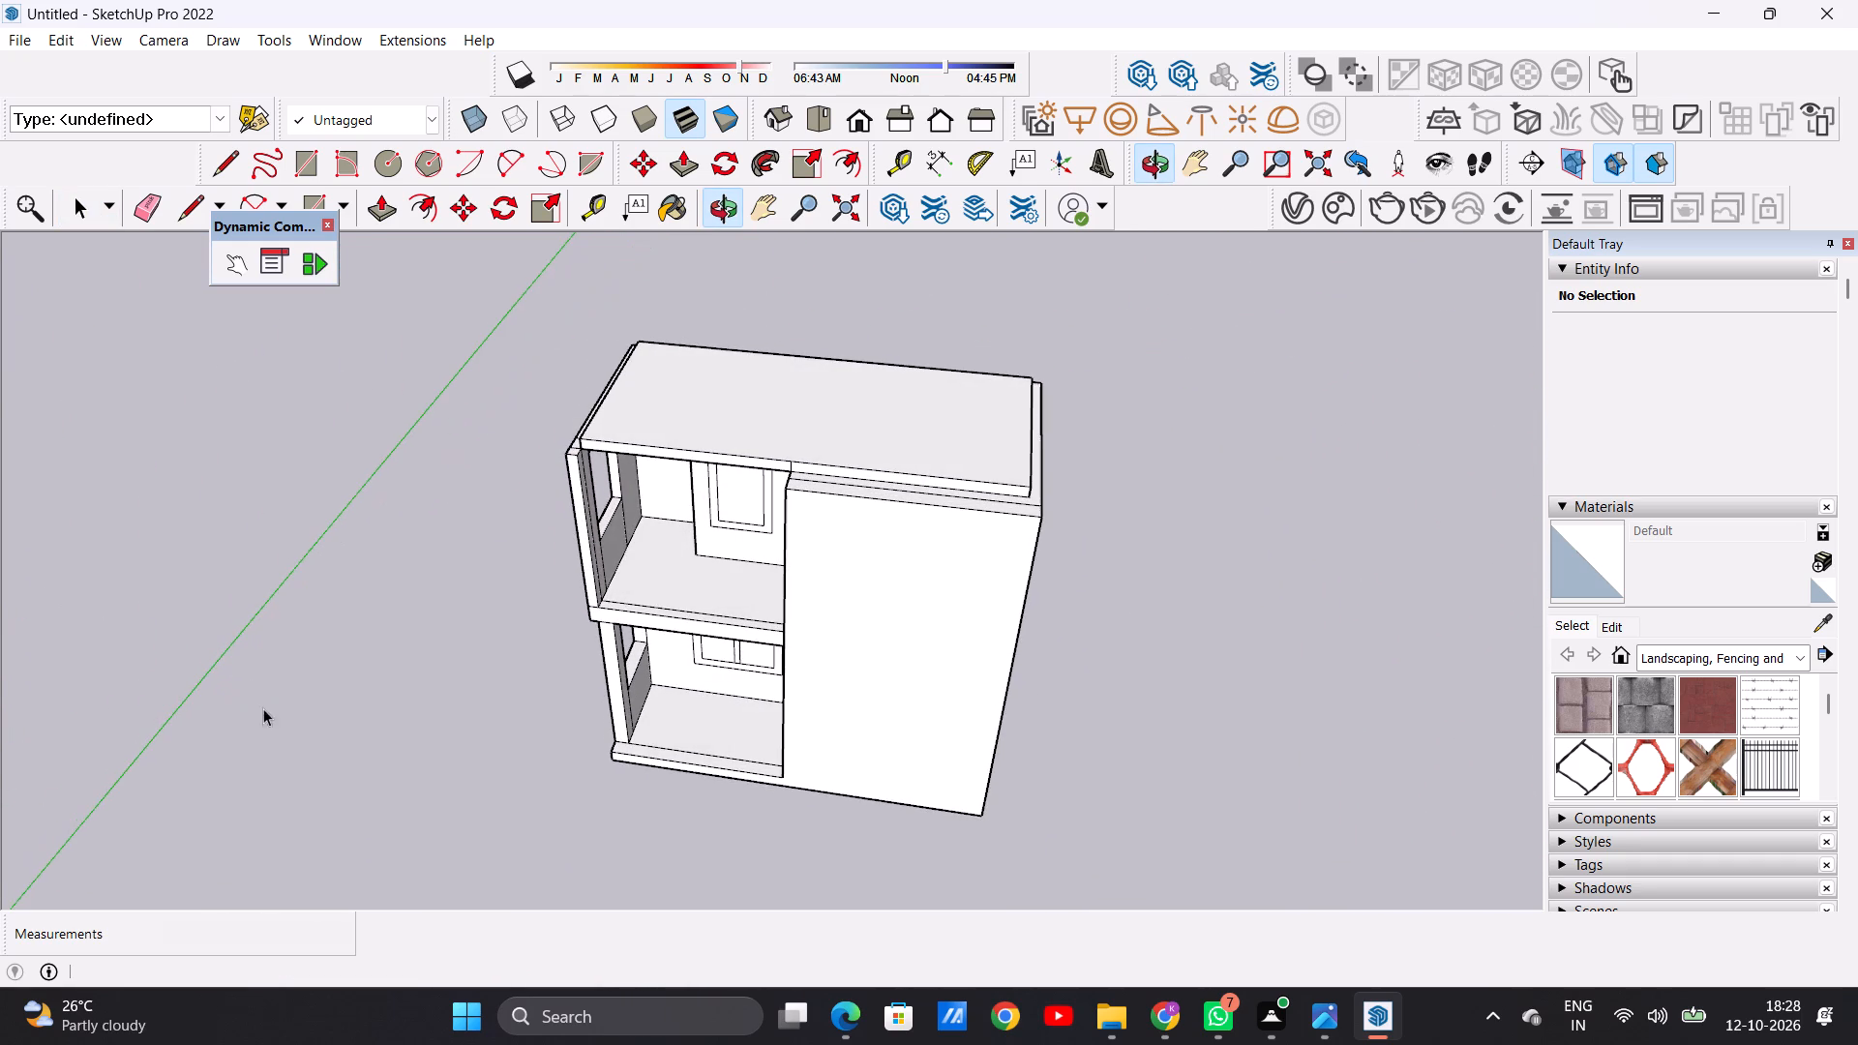
{"action": "scroll", "coordinate": [616, 630], "scroll_direction": "up", "scroll_amount": 11}
{"action": "scroll", "coordinate": [633, 597], "scroll_direction": "down", "scroll_amount": 3}
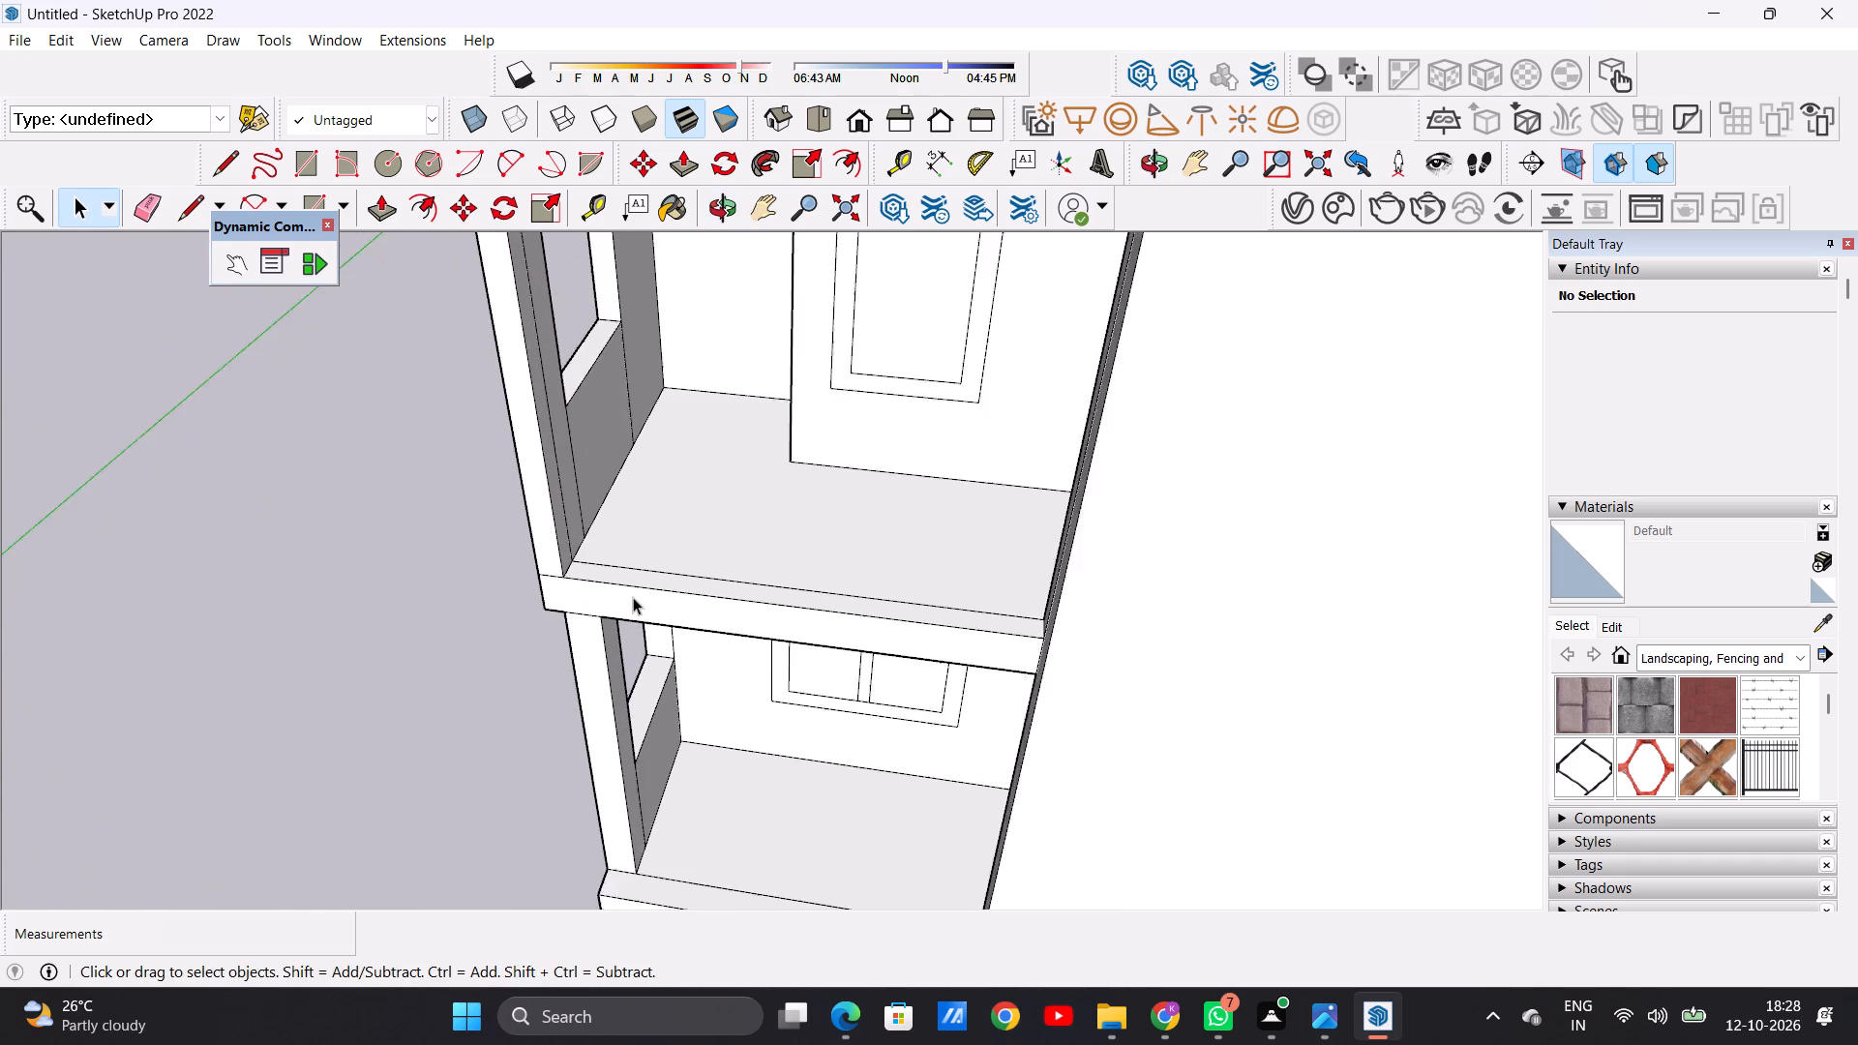
{"action": "scroll", "coordinate": [633, 597], "scroll_direction": "down", "scroll_amount": 7}
{"action": "middle_click_drag", "start_coordinate": [584, 402], "coordinate": [472, 352]}
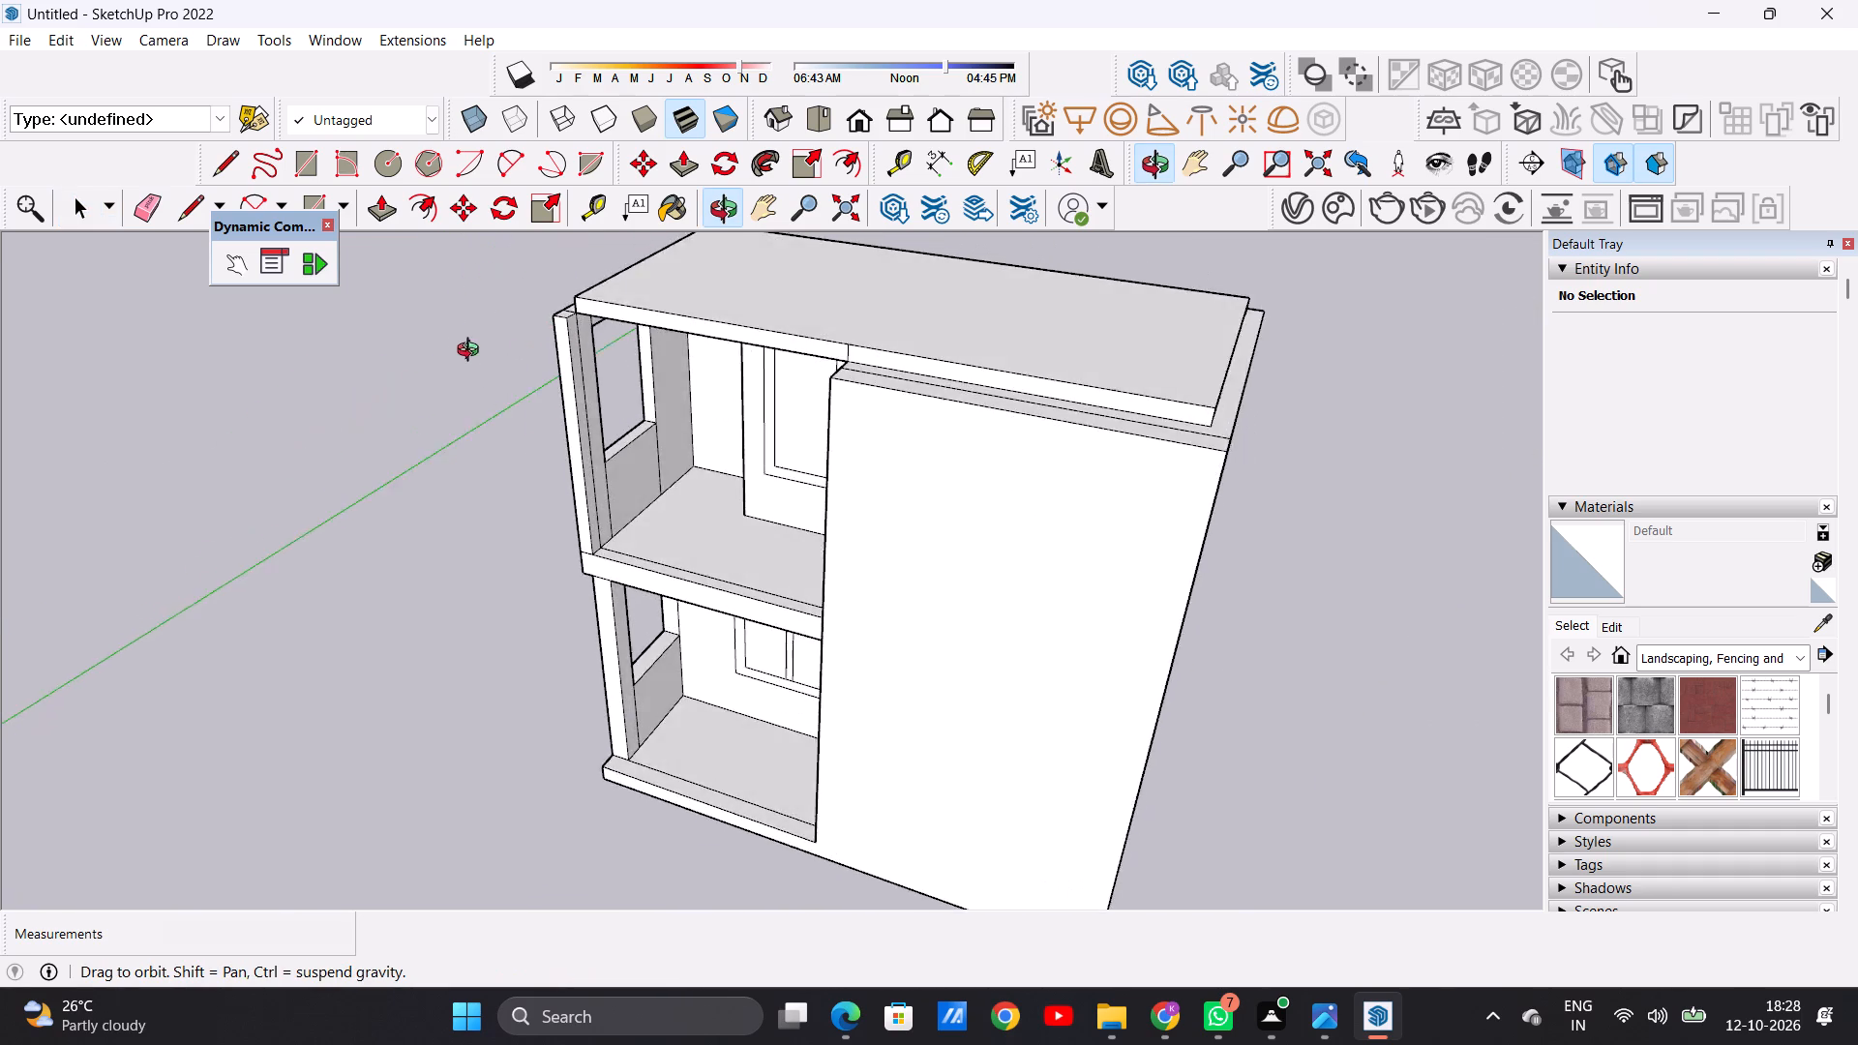
{"action": "middle_click_drag", "start_coordinate": [472, 352], "coordinate": [426, 279]}
Draw a short line across the first-floor corner post's side face toward the terrace opening, just below the post's top.
{"action": "scroll", "coordinate": [612, 323], "scroll_direction": "up", "scroll_amount": 3}
{"action": "scroll", "coordinate": [564, 345], "scroll_direction": "down", "scroll_amount": 1}
{"action": "scroll", "coordinate": [564, 345], "scroll_direction": "up", "scroll_amount": 2}
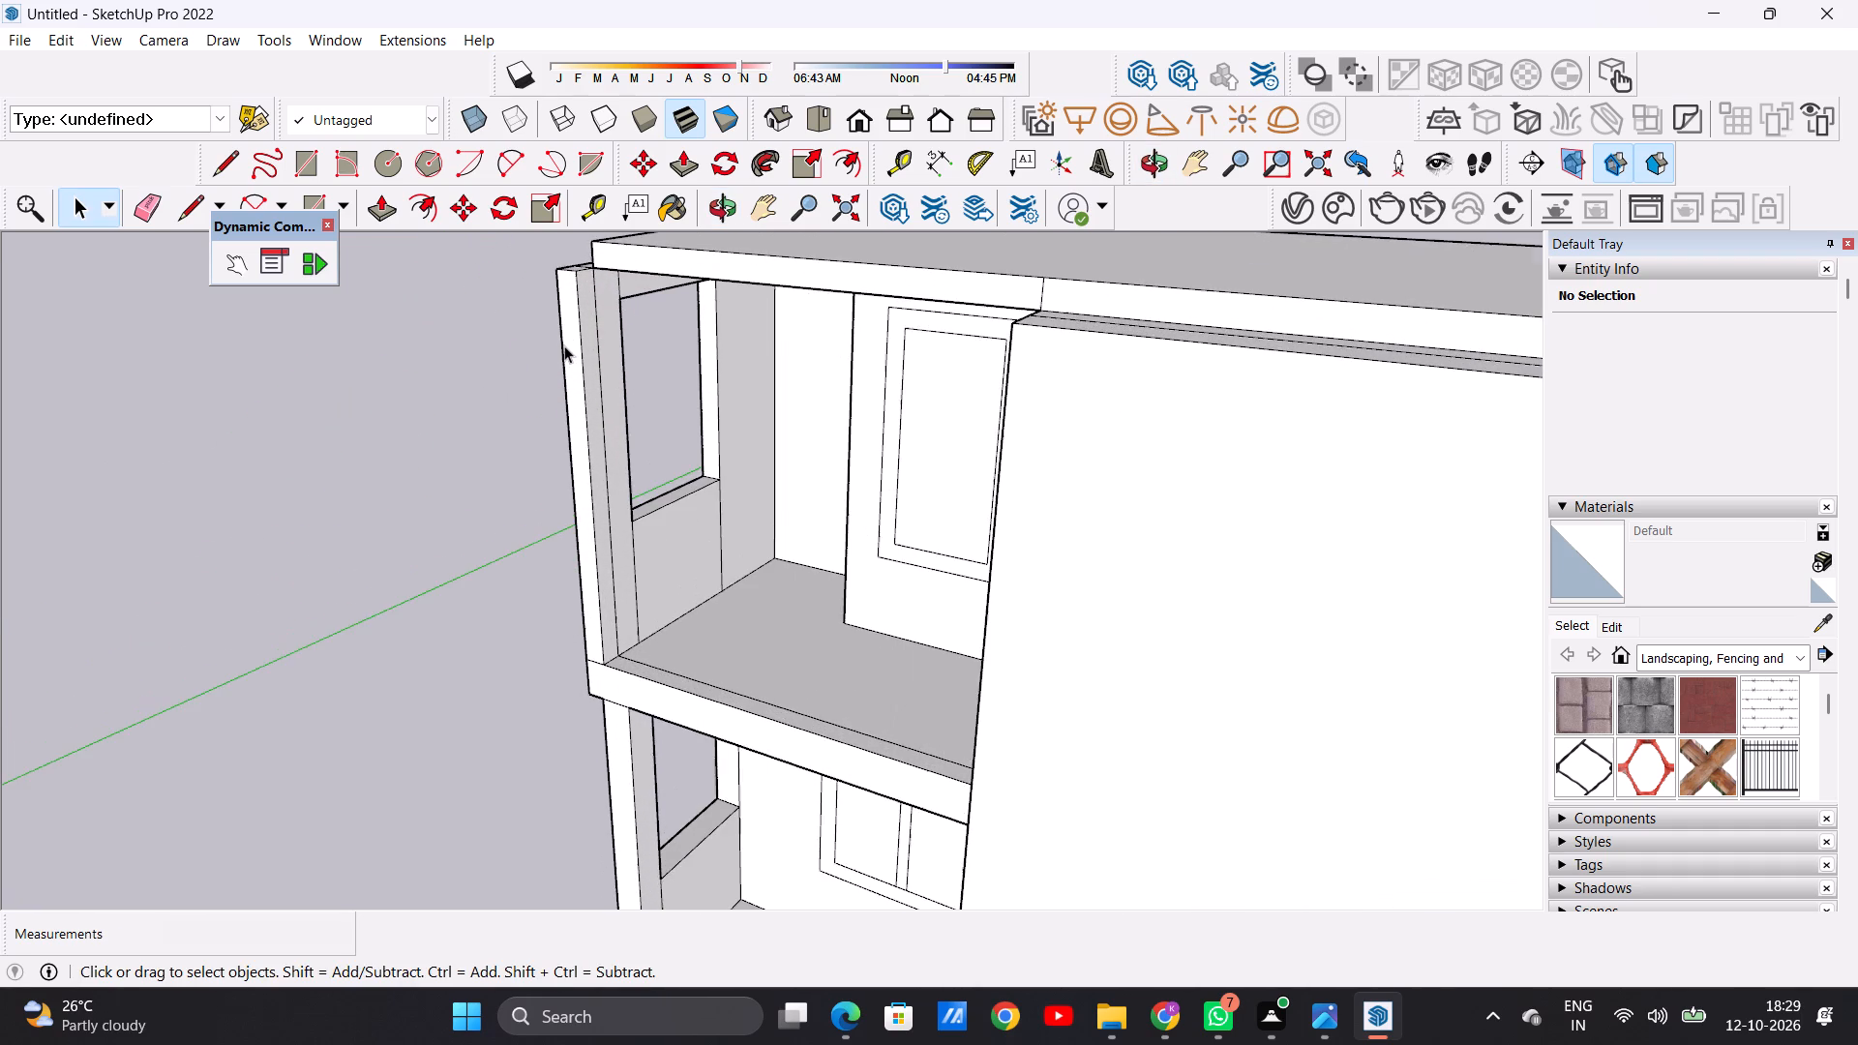
{"action": "scroll", "coordinate": [564, 345], "scroll_direction": "up", "scroll_amount": 1}
{"action": "middle_click_drag", "start_coordinate": [588, 322], "coordinate": [474, 334]}
{"action": "scroll", "coordinate": [588, 322], "scroll_direction": "up", "scroll_amount": 1}
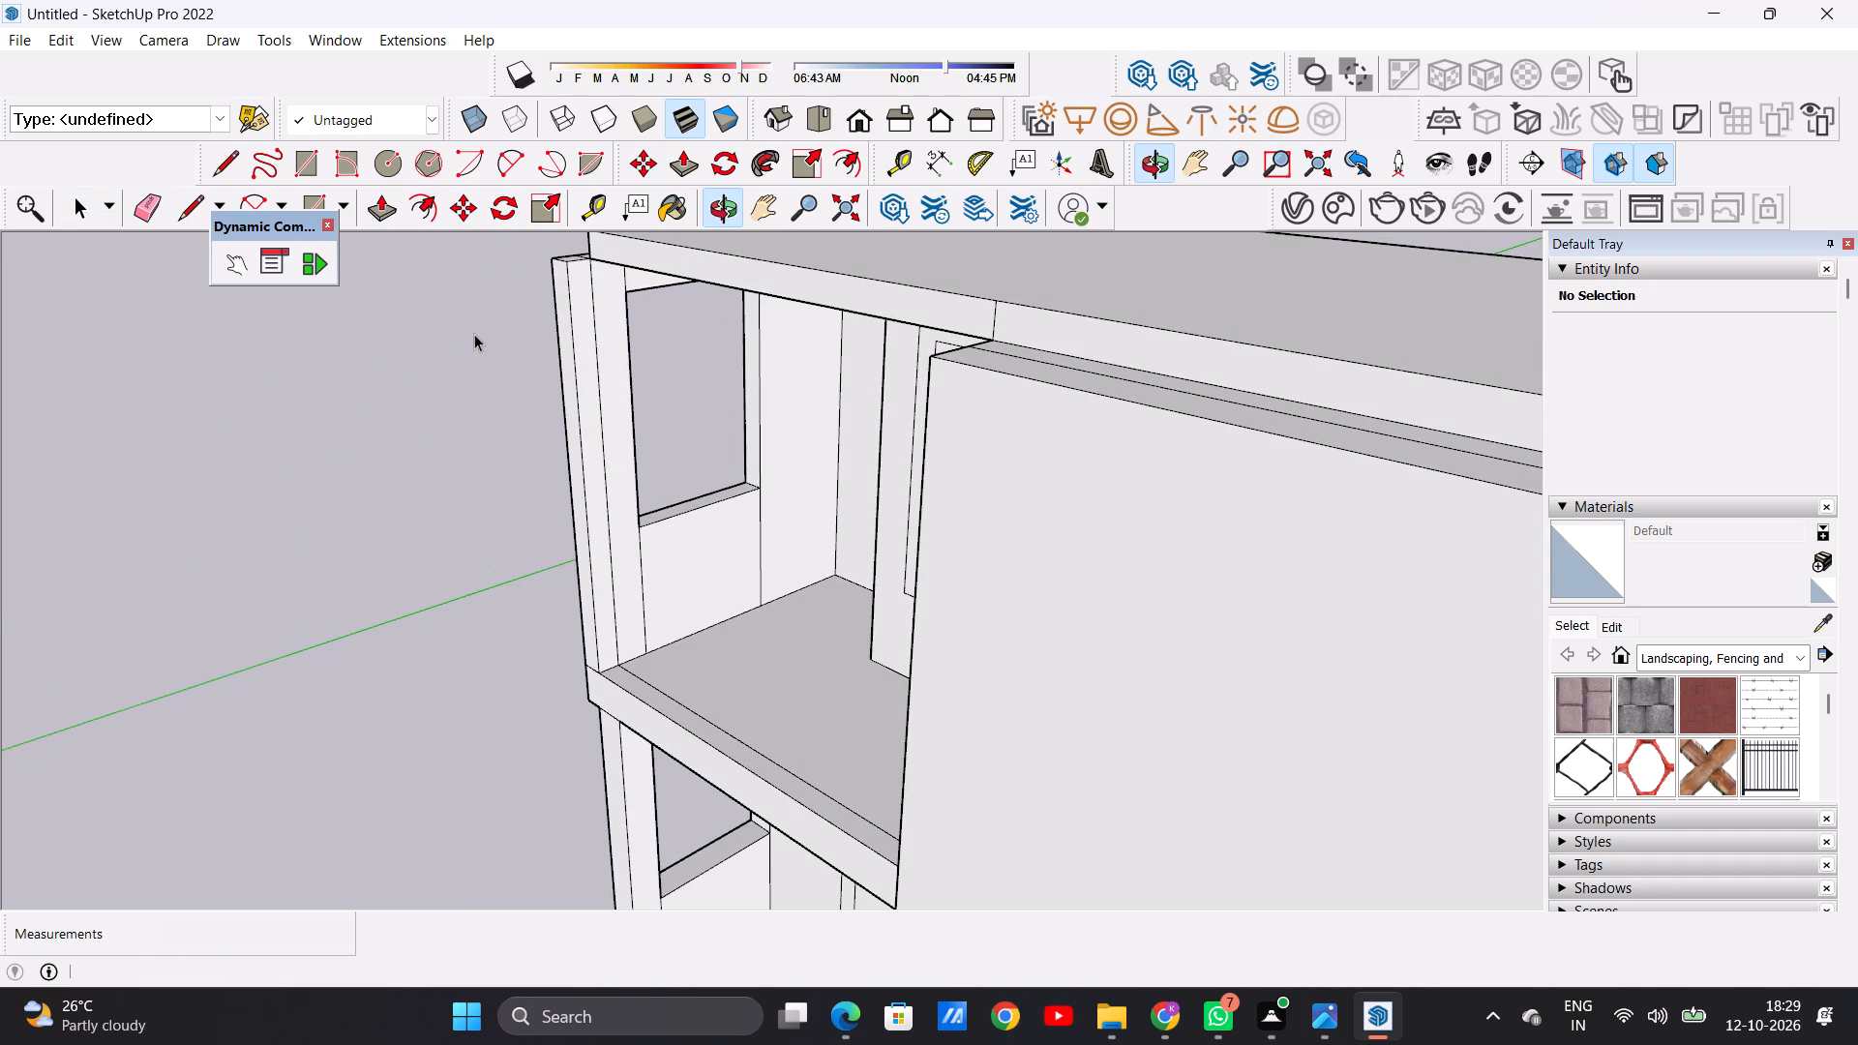
{"action": "key", "text": "l"}
{"action": "scroll", "coordinate": [587, 307], "scroll_direction": "up", "scroll_amount": 6}
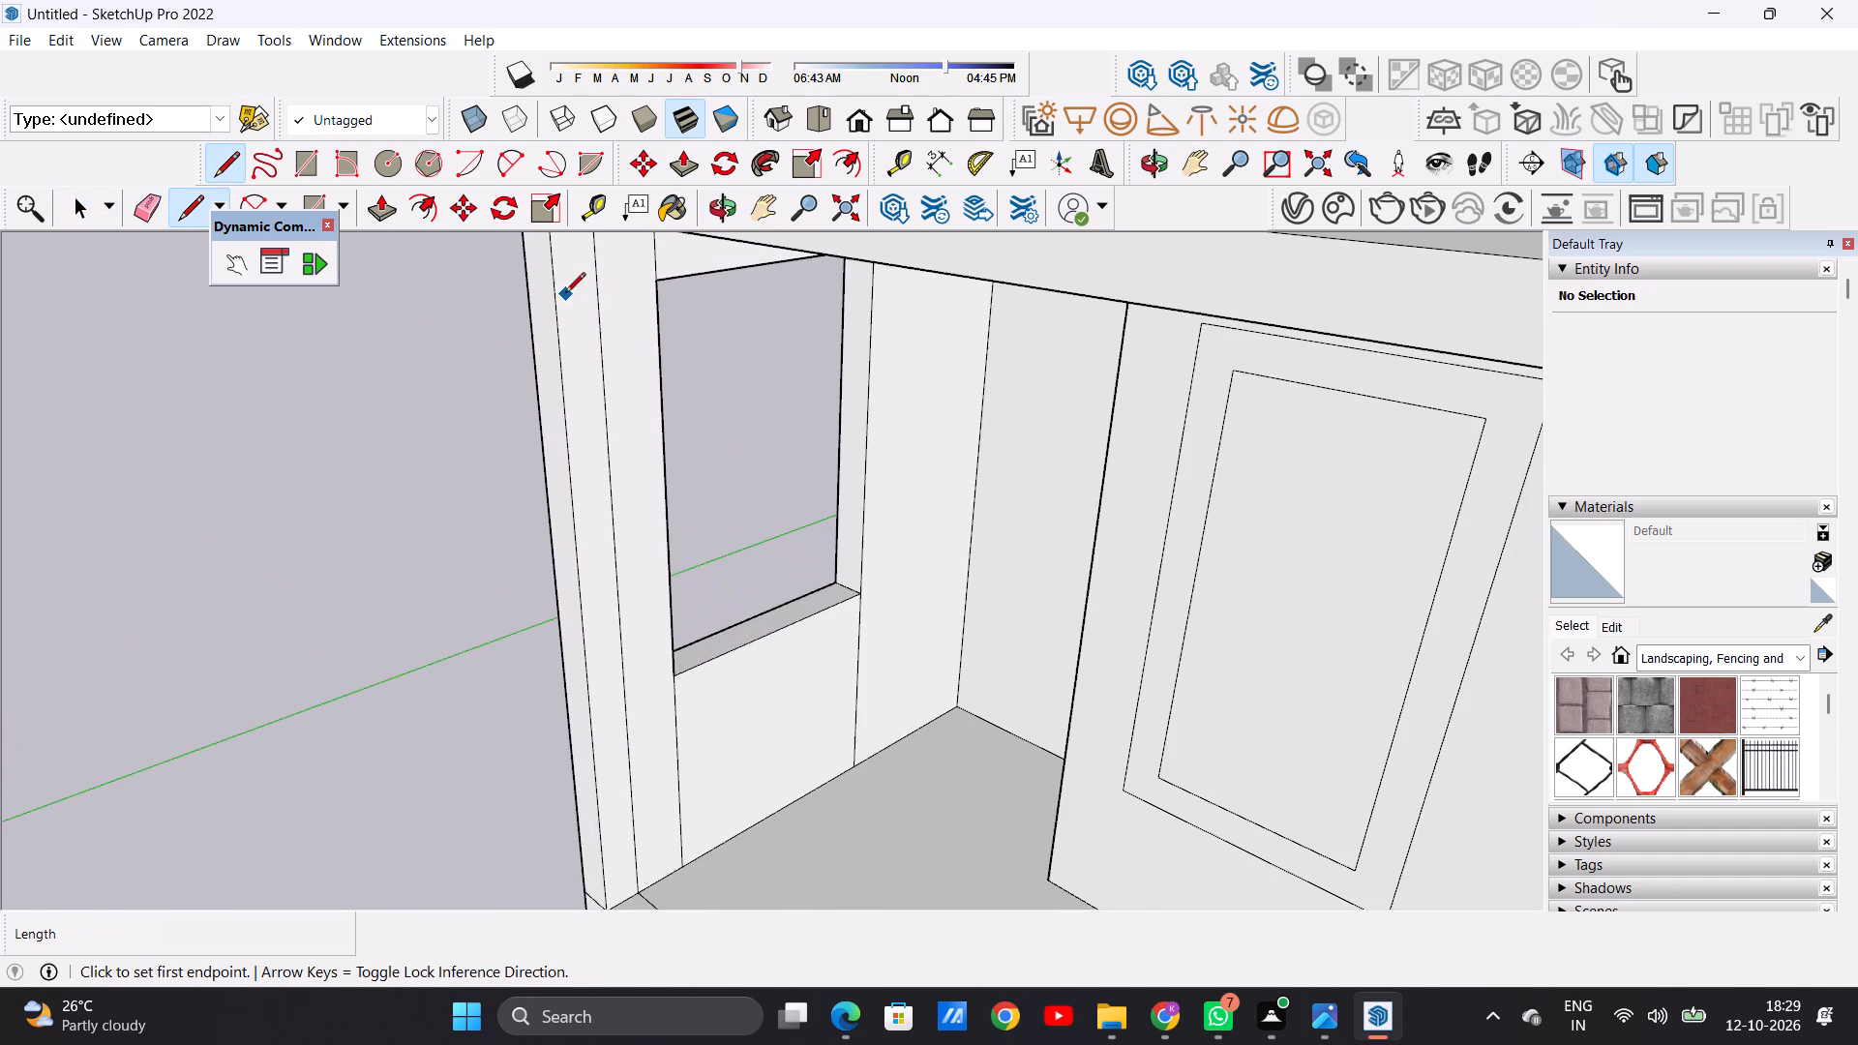
{"action": "scroll", "coordinate": [579, 355], "scroll_direction": "down", "scroll_amount": 10}
{"action": "scroll", "coordinate": [585, 272], "scroll_direction": "up", "scroll_amount": 7}
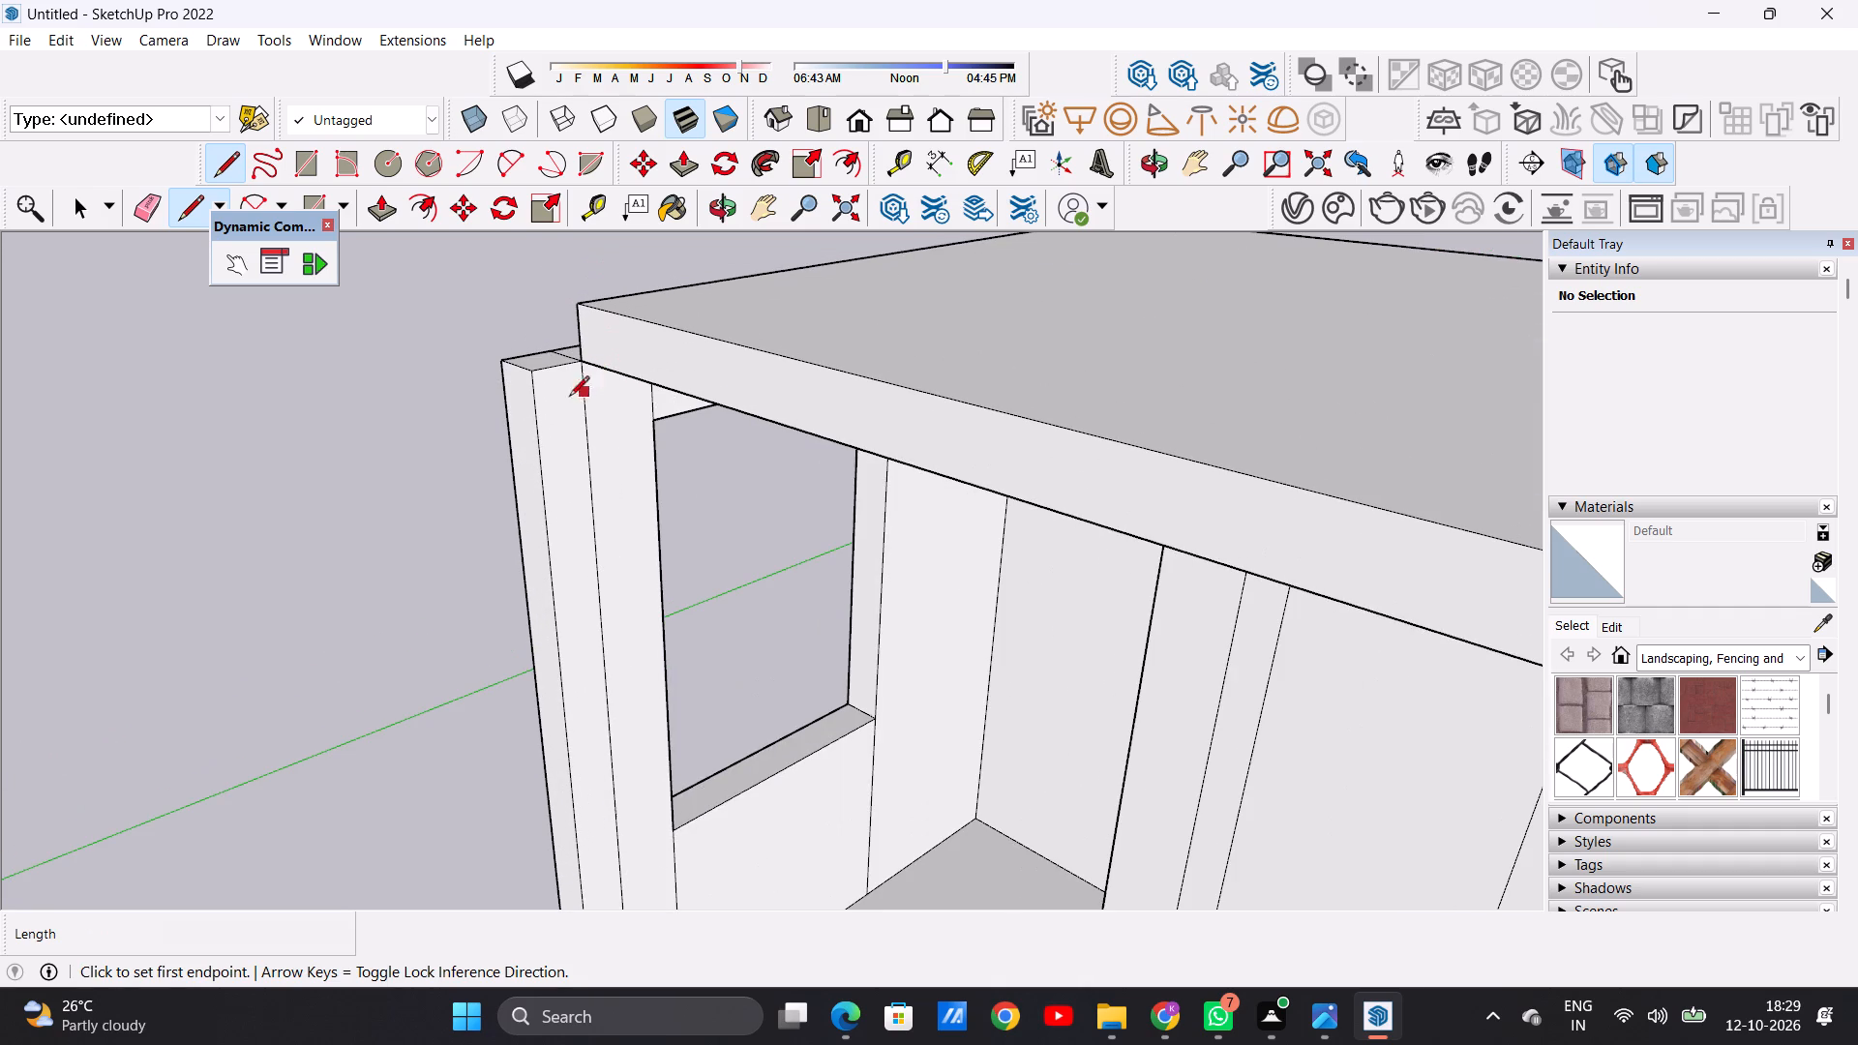
{"action": "left_click", "coordinate": [536, 438]}
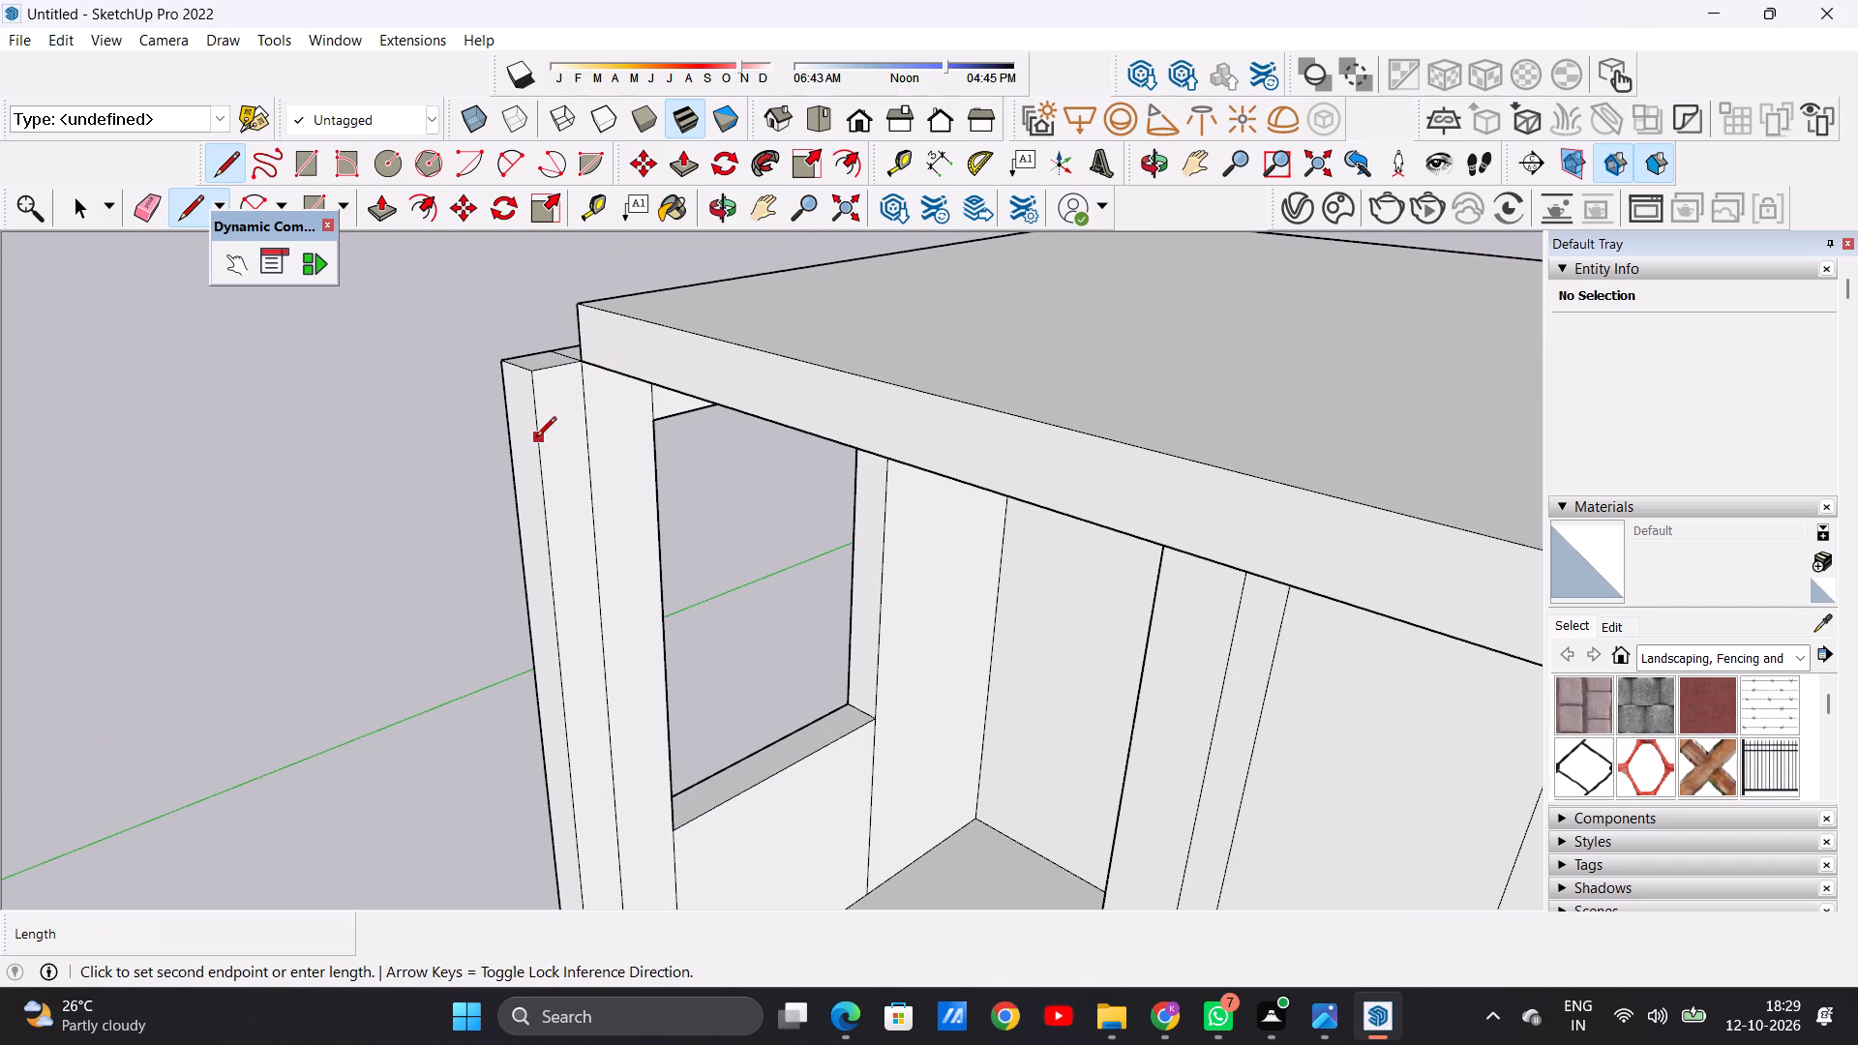
{"action": "left_click", "coordinate": [585, 425]}
{"action": "key", "text": "space"}
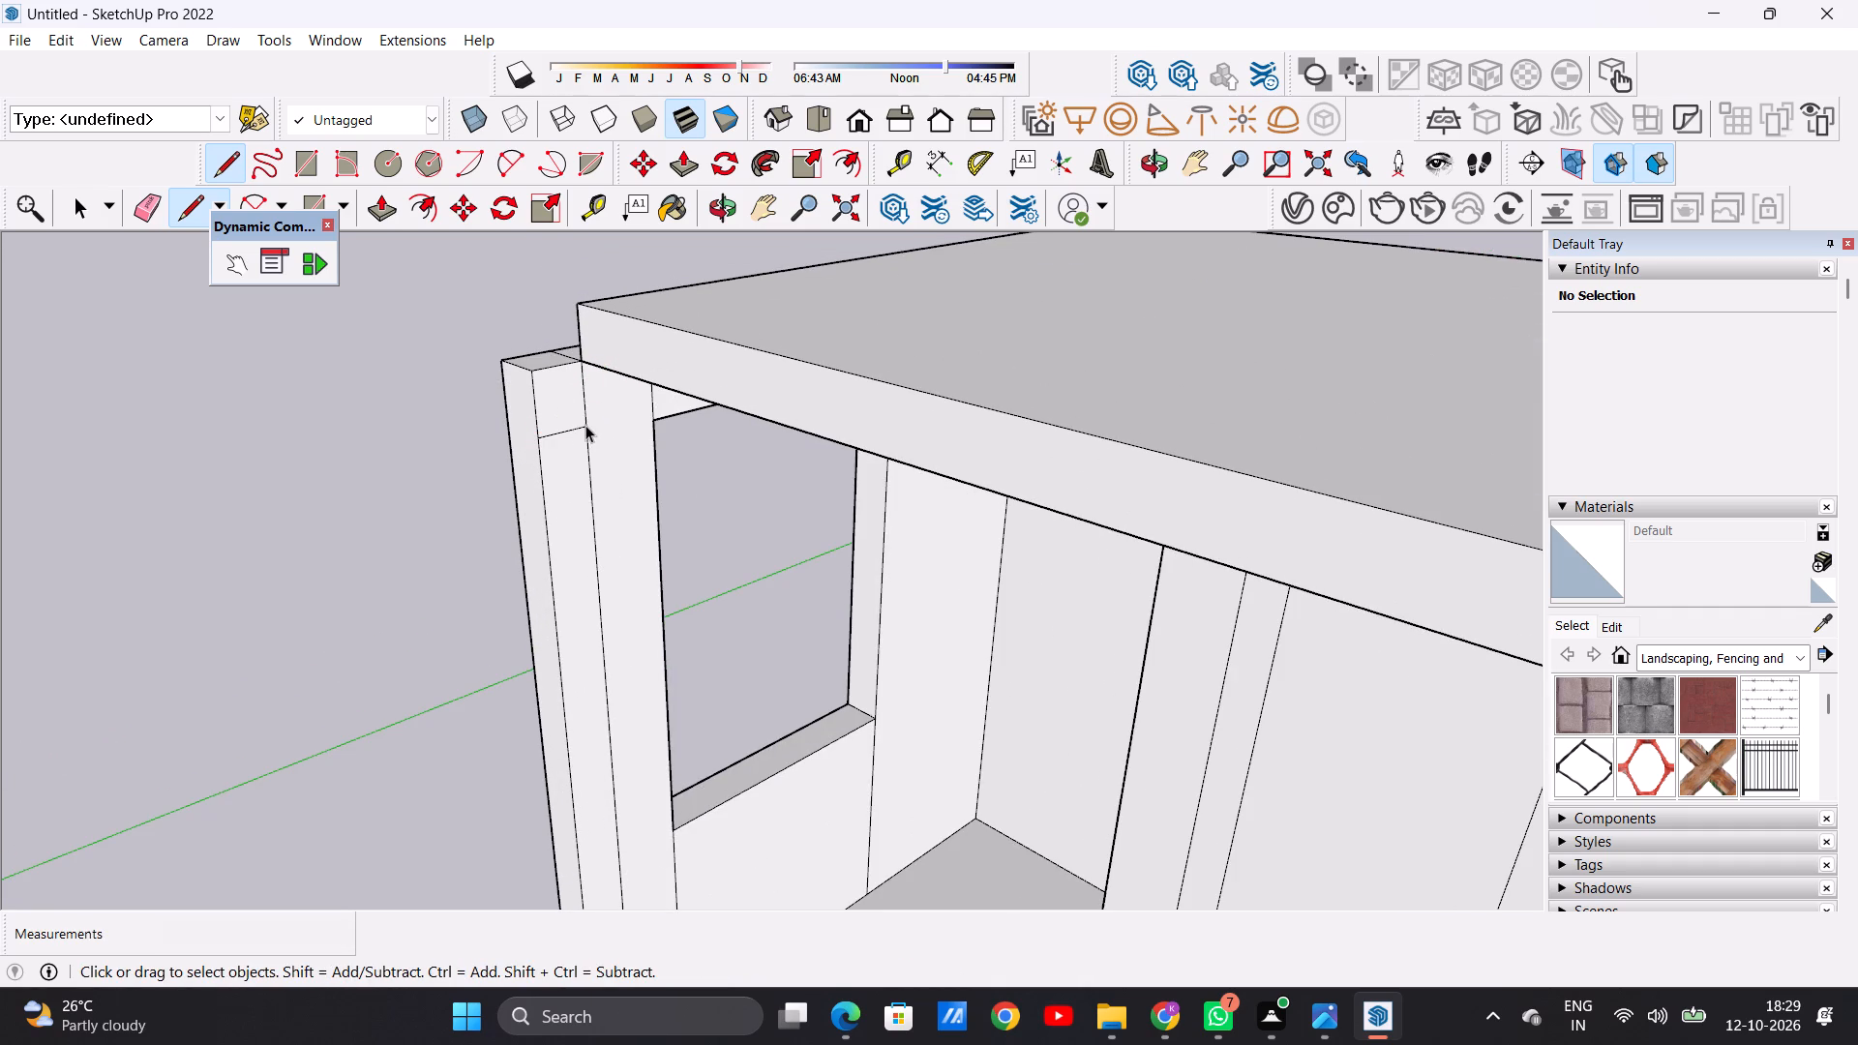
Push/Pull the small face at the post's top about 10' 6 5/16" across the terrace opening to the front wall as a beam.
{"action": "type", "text": "P"}
{"action": "left_click", "coordinate": [551, 379]}
{"action": "scroll", "coordinate": [724, 409], "scroll_direction": "down", "scroll_amount": 7}
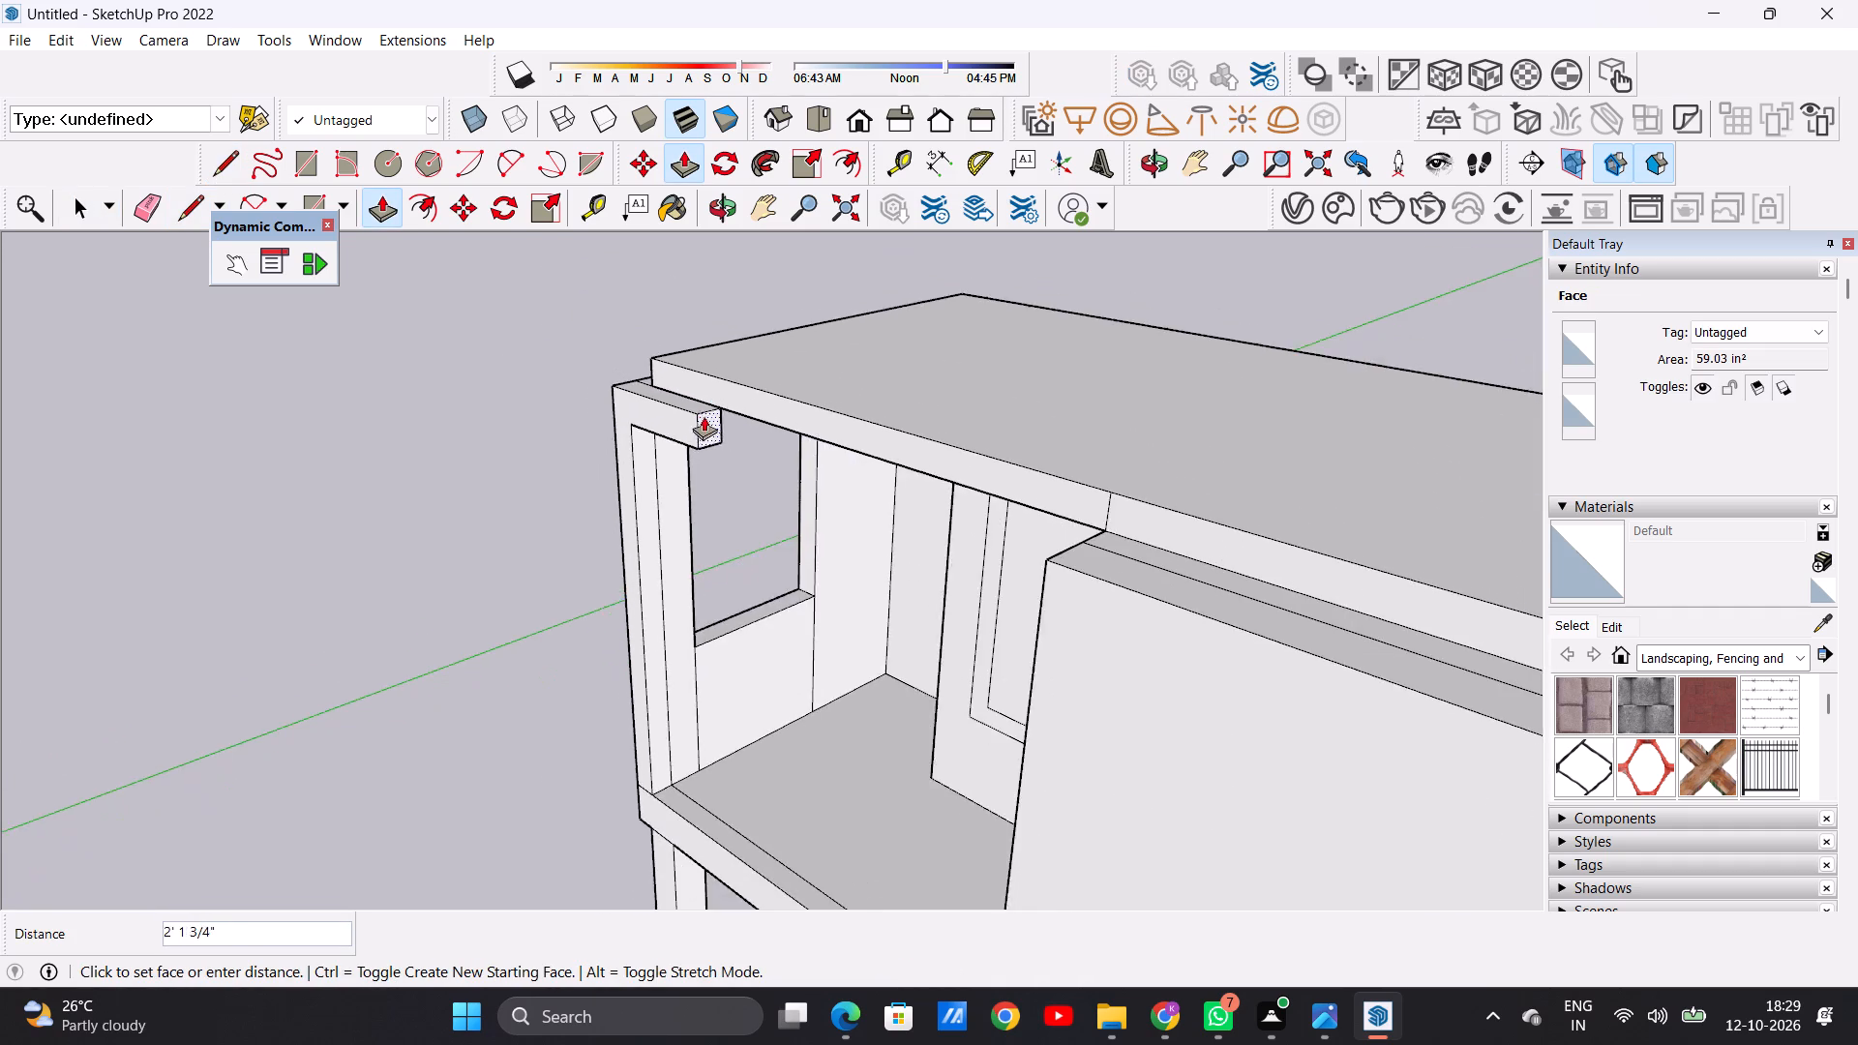
{"action": "scroll", "coordinate": [704, 416], "scroll_direction": "down", "scroll_amount": 6}
{"action": "middle_click_drag", "start_coordinate": [740, 468], "coordinate": [952, 463]}
{"action": "scroll", "coordinate": [959, 460], "scroll_direction": "up", "scroll_amount": 11}
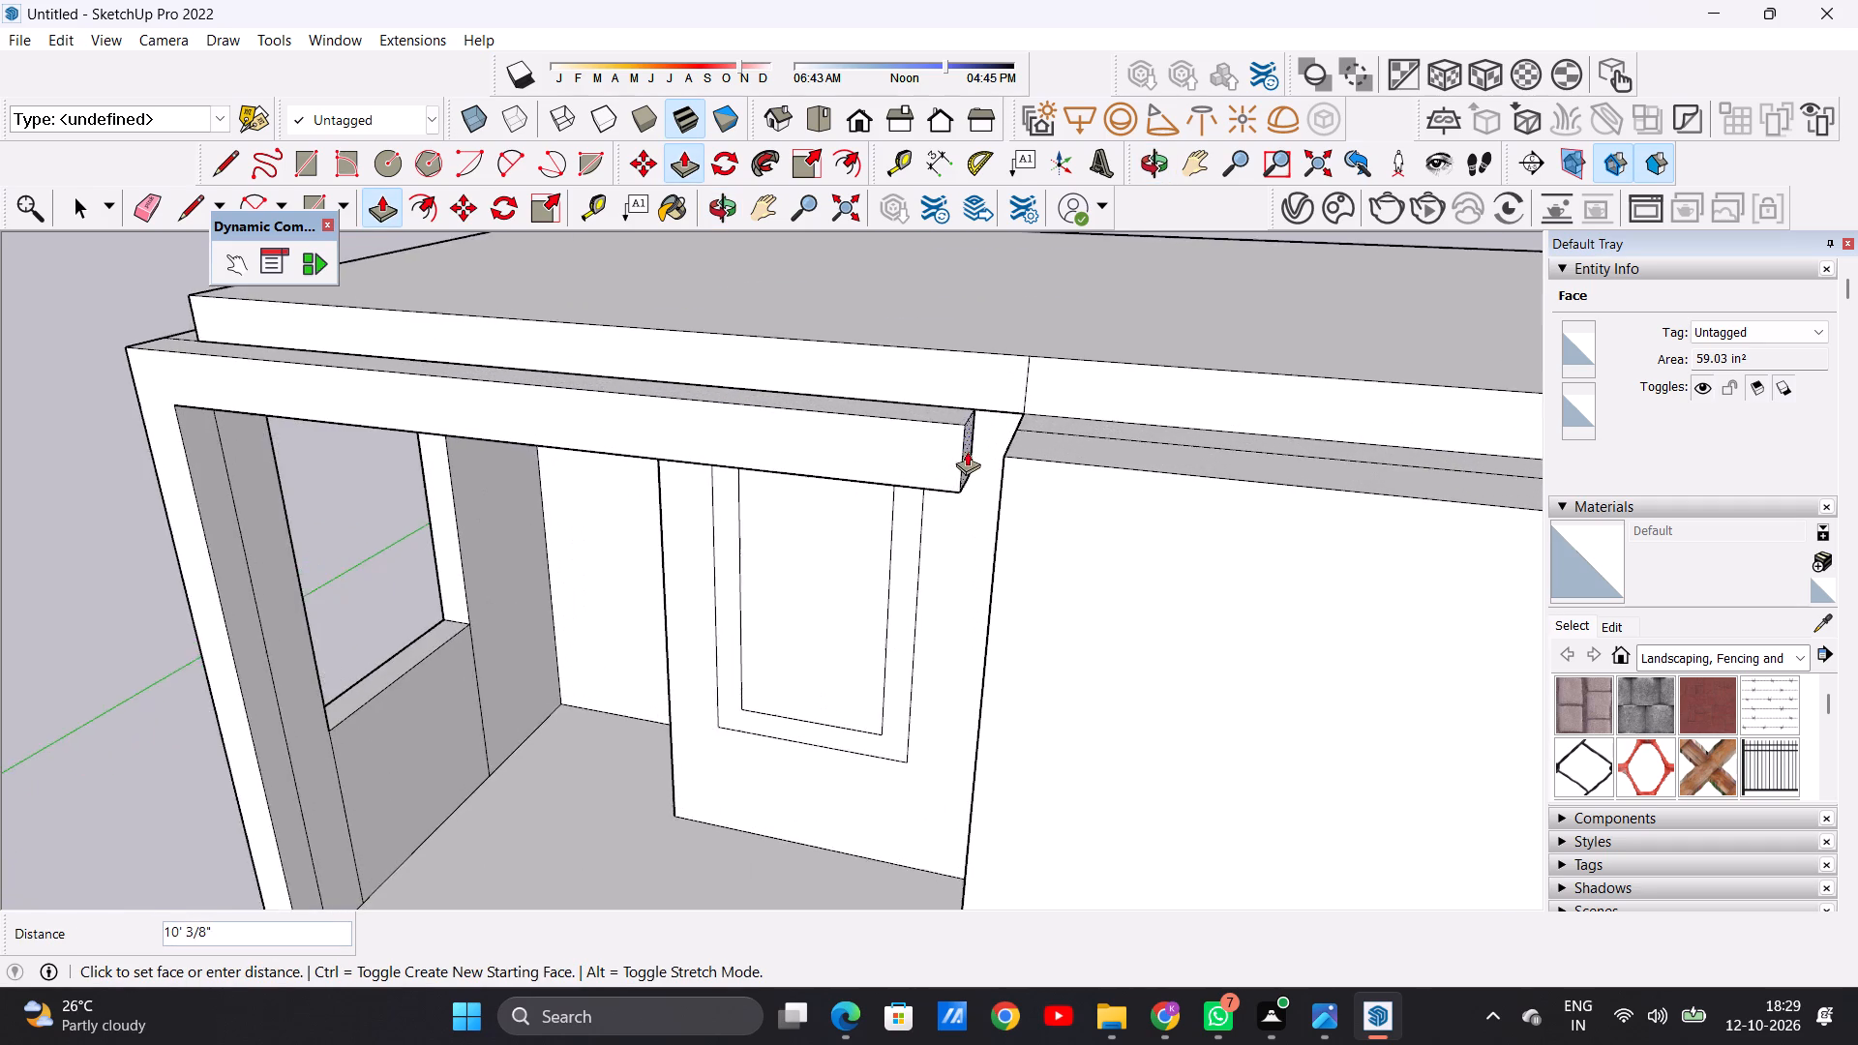
{"action": "scroll", "coordinate": [967, 451], "scroll_direction": "up", "scroll_amount": 3}
{"action": "left_click", "coordinate": [1030, 418]}
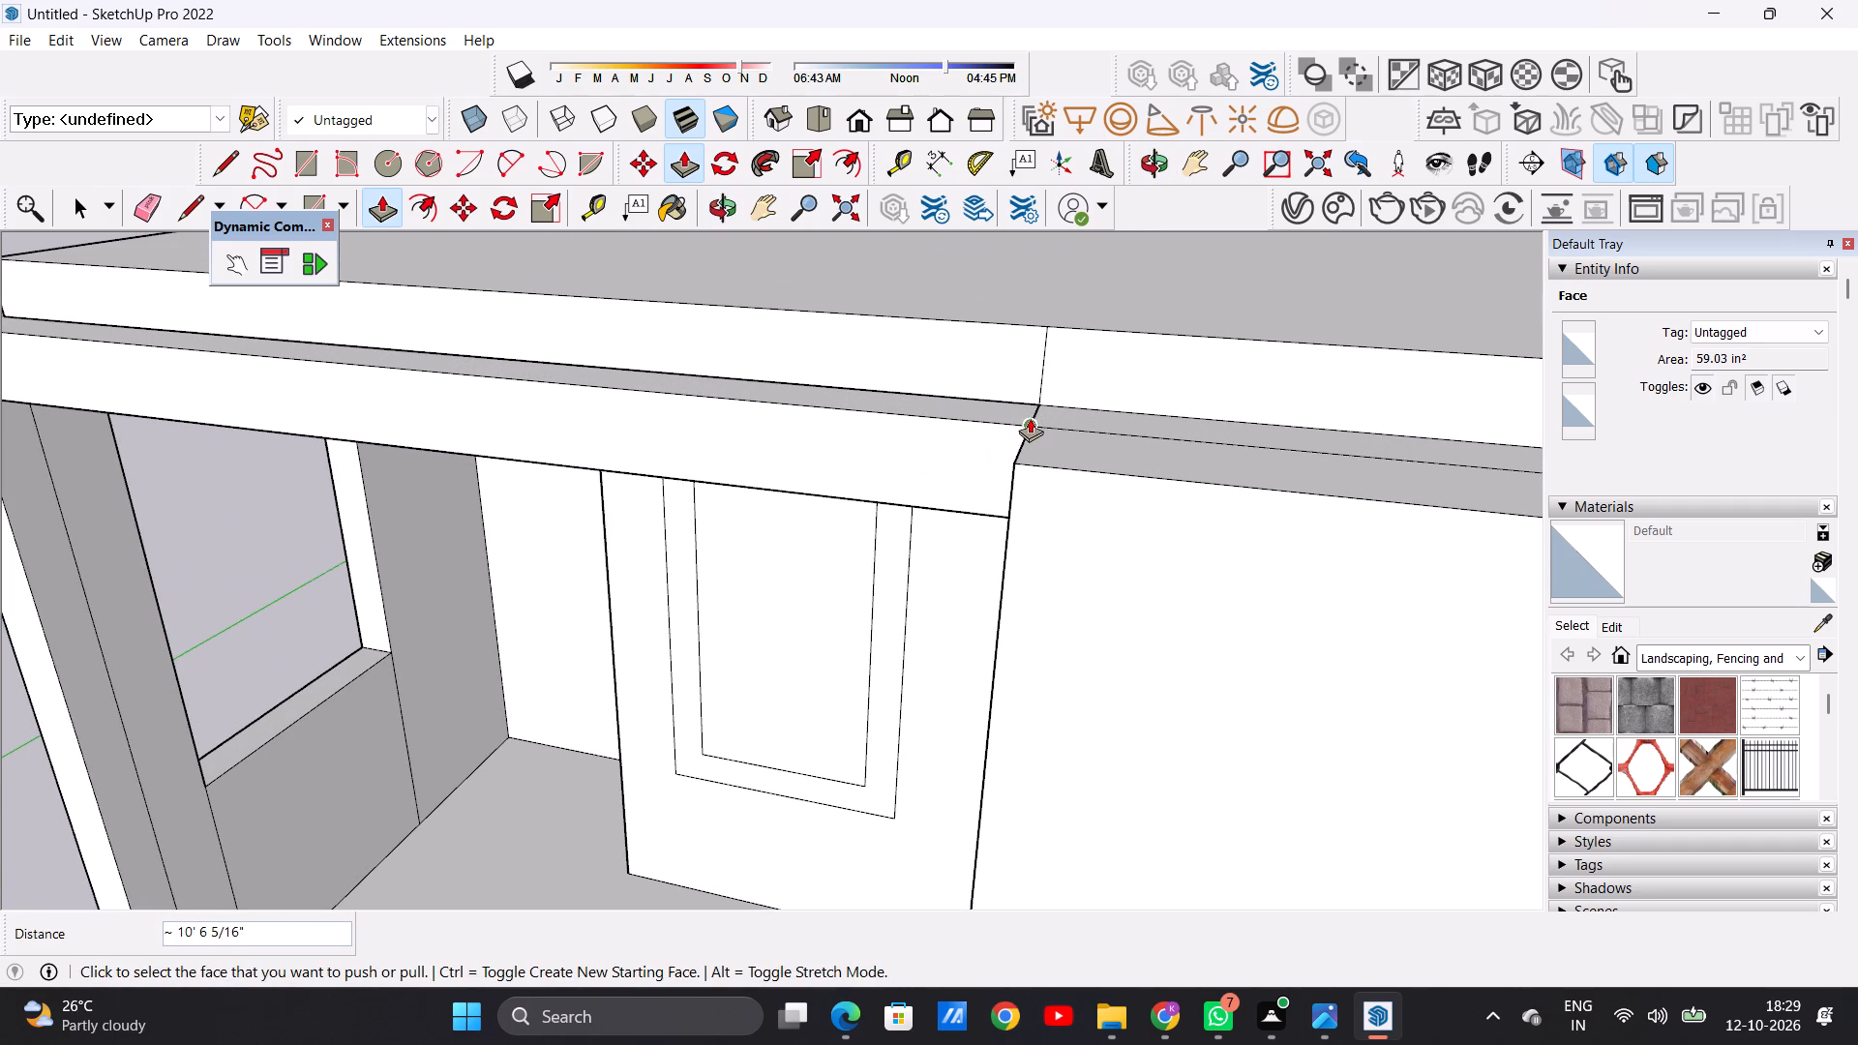
{"action": "key", "text": "space"}
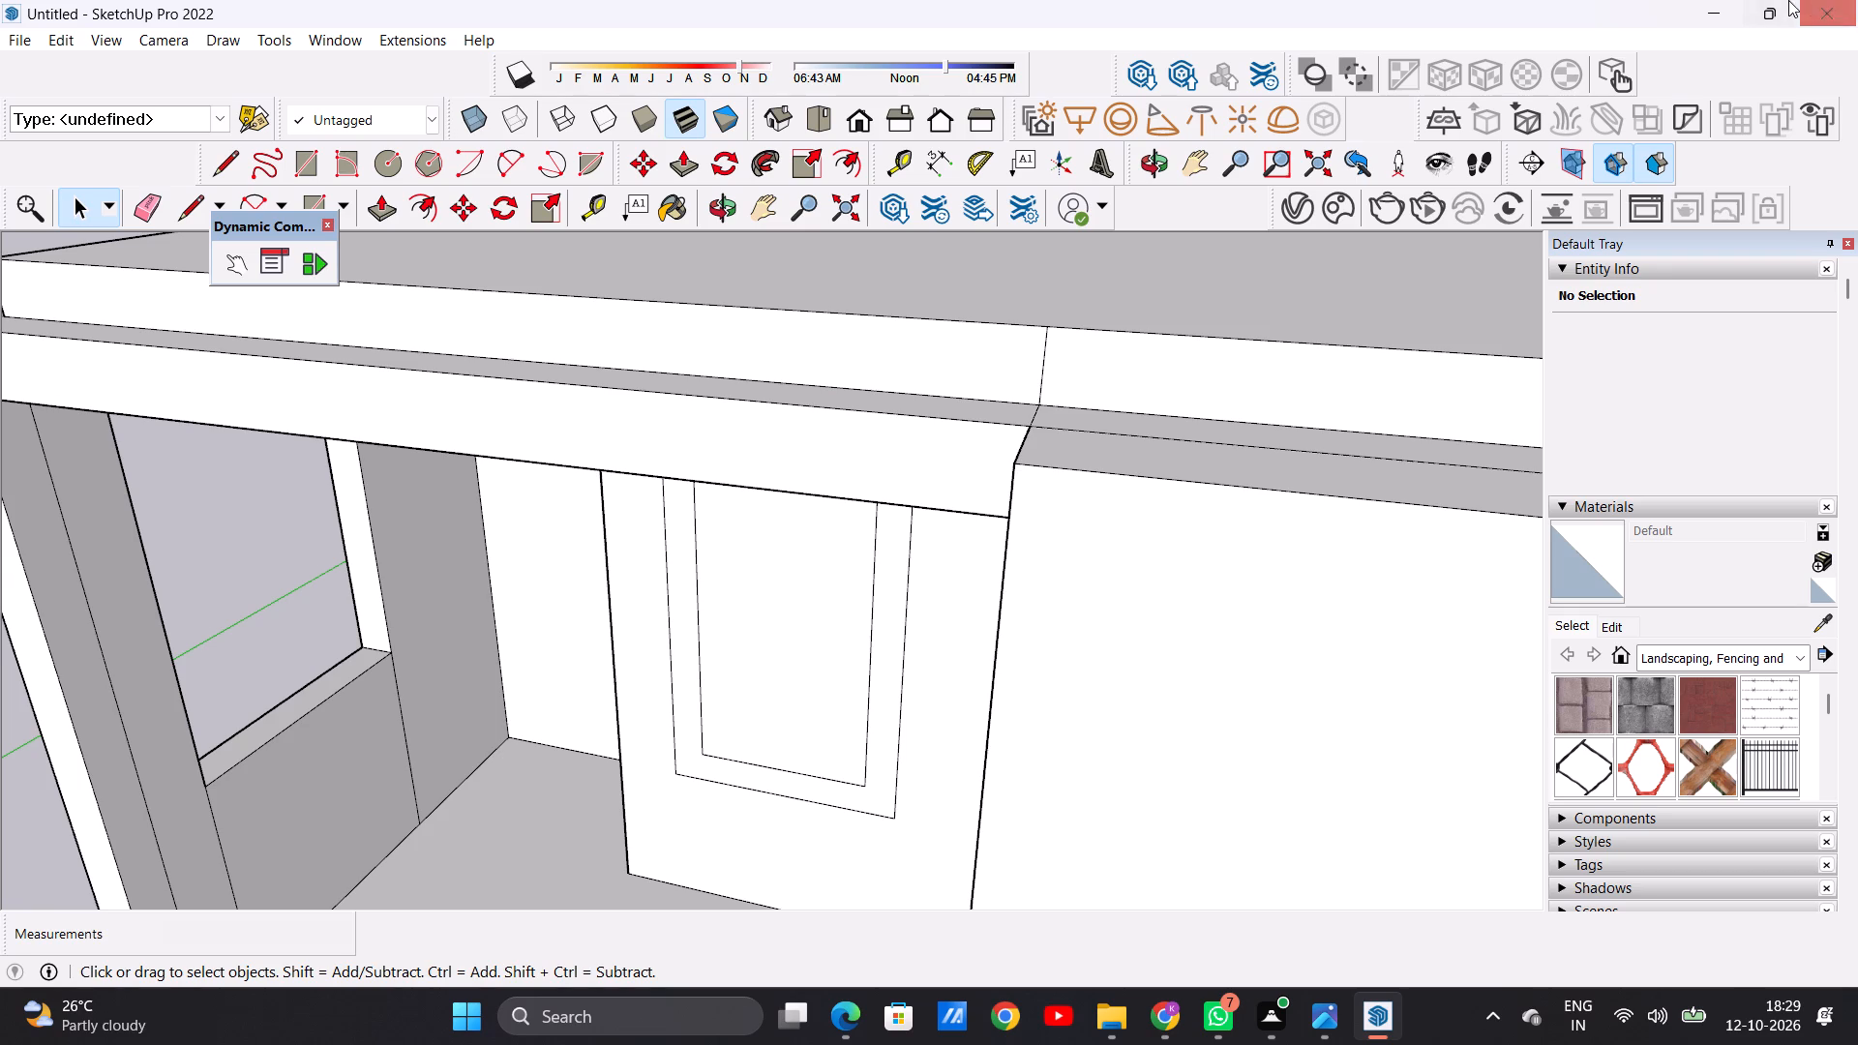
Examine the new beam along the roof slab's front edge and its junction with the front wall.
{"action": "scroll", "coordinate": [837, 486], "scroll_direction": "down", "scroll_amount": 13}
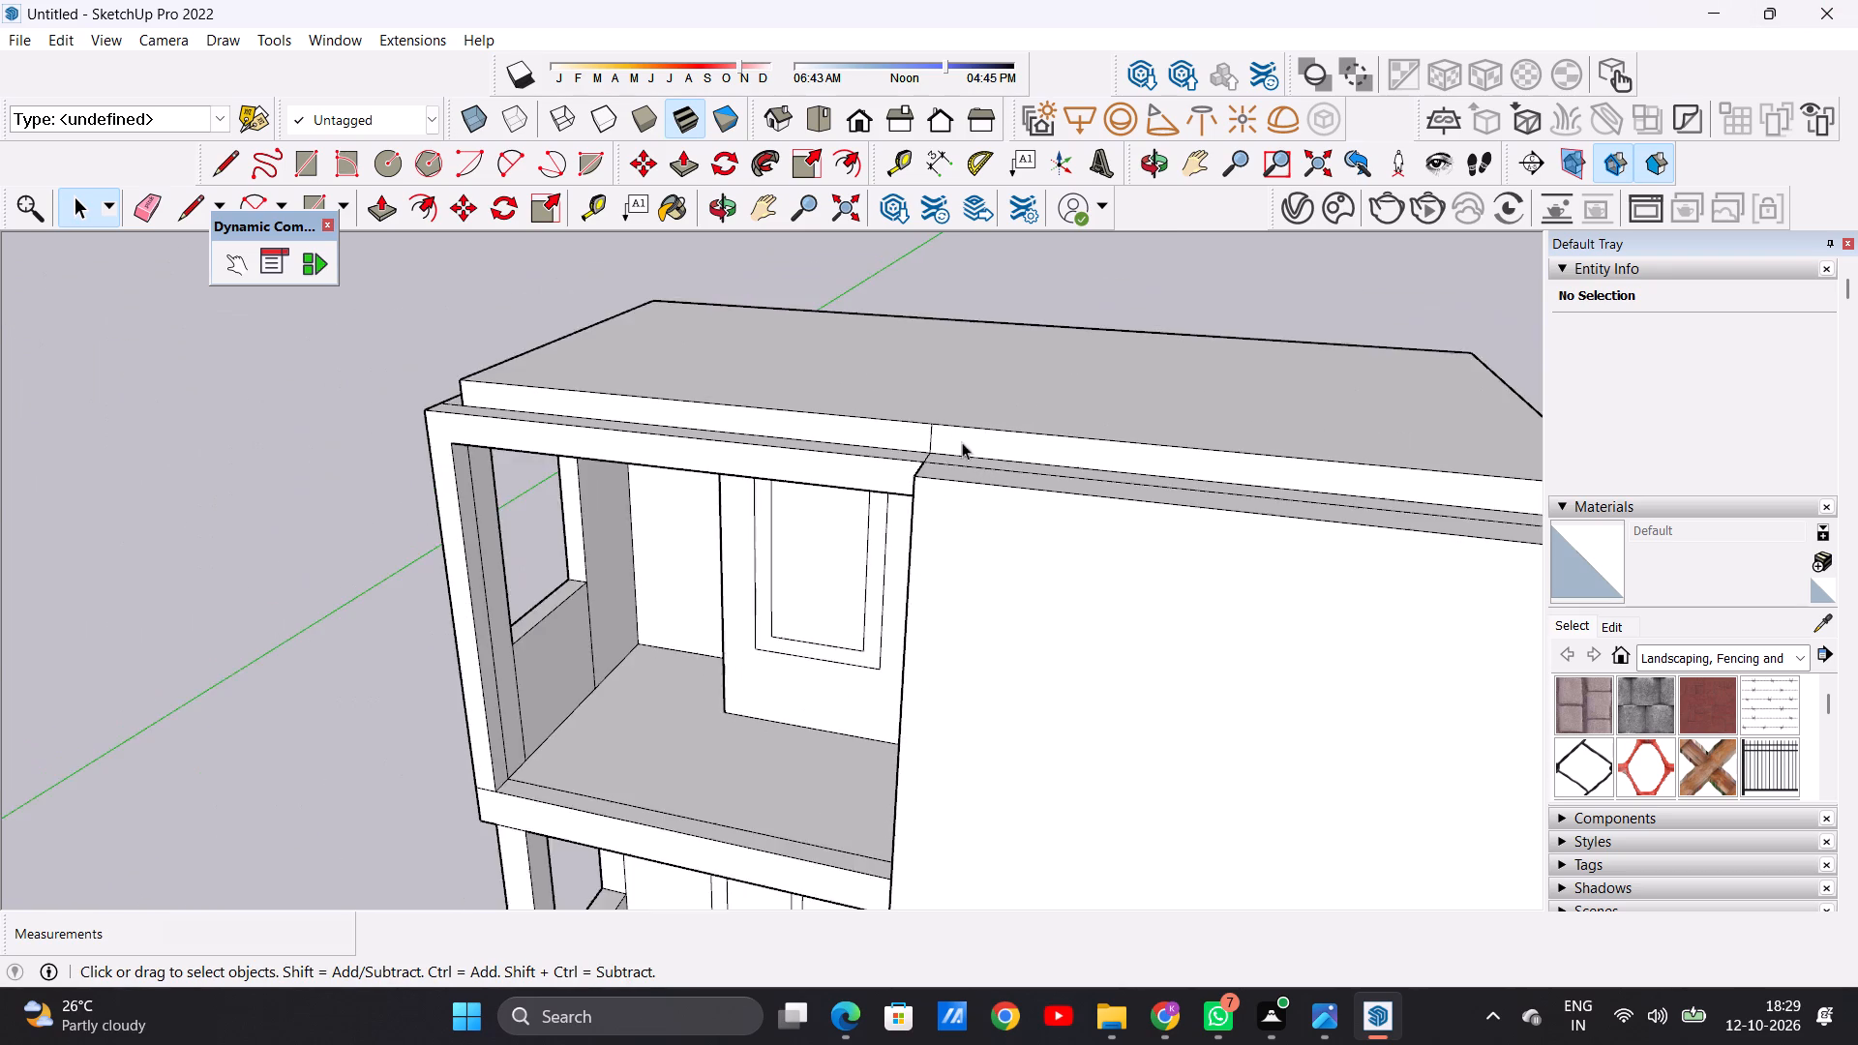
{"action": "scroll", "coordinate": [962, 442], "scroll_direction": "down", "scroll_amount": 8}
{"action": "middle_click_drag", "start_coordinate": [828, 562], "coordinate": [1225, 487]}
{"action": "scroll", "coordinate": [963, 436], "scroll_direction": "up", "scroll_amount": 13}
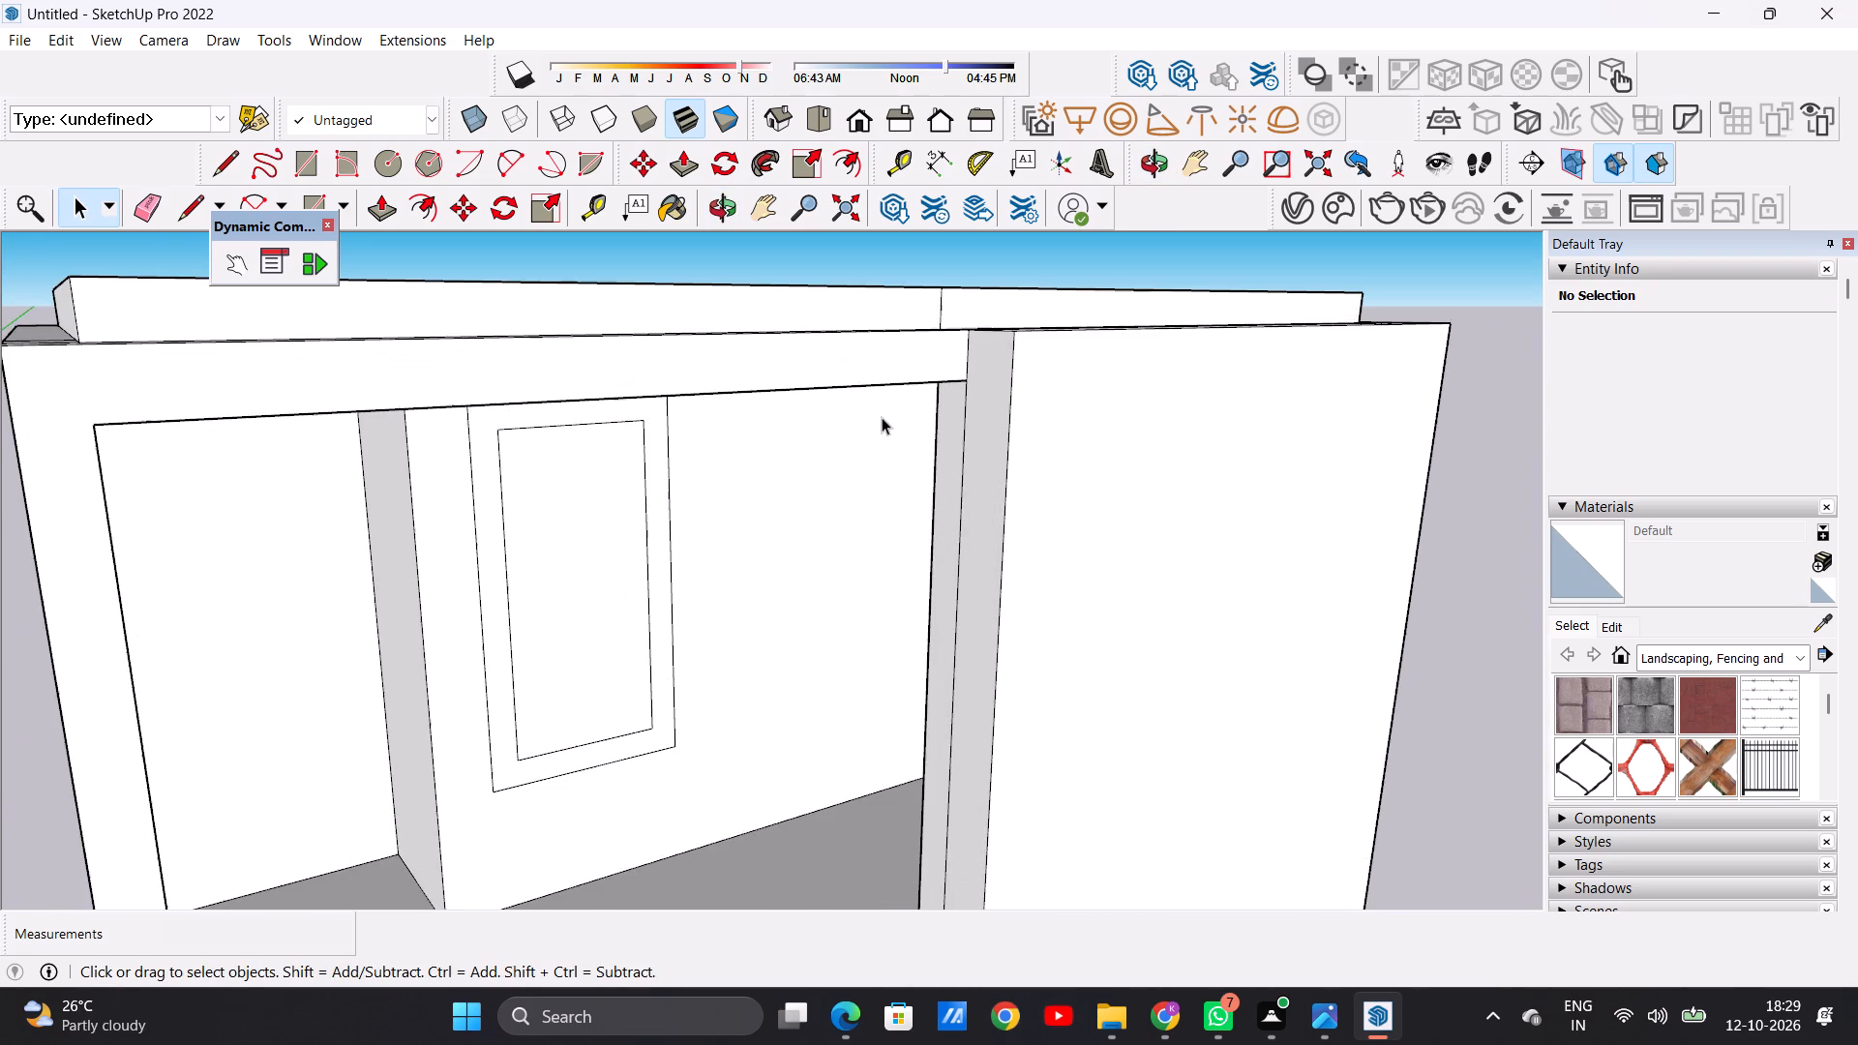
{"action": "middle_click_drag", "start_coordinate": [950, 416], "coordinate": [820, 464]}
{"action": "scroll", "coordinate": [910, 457], "scroll_direction": "down", "scroll_amount": 11}
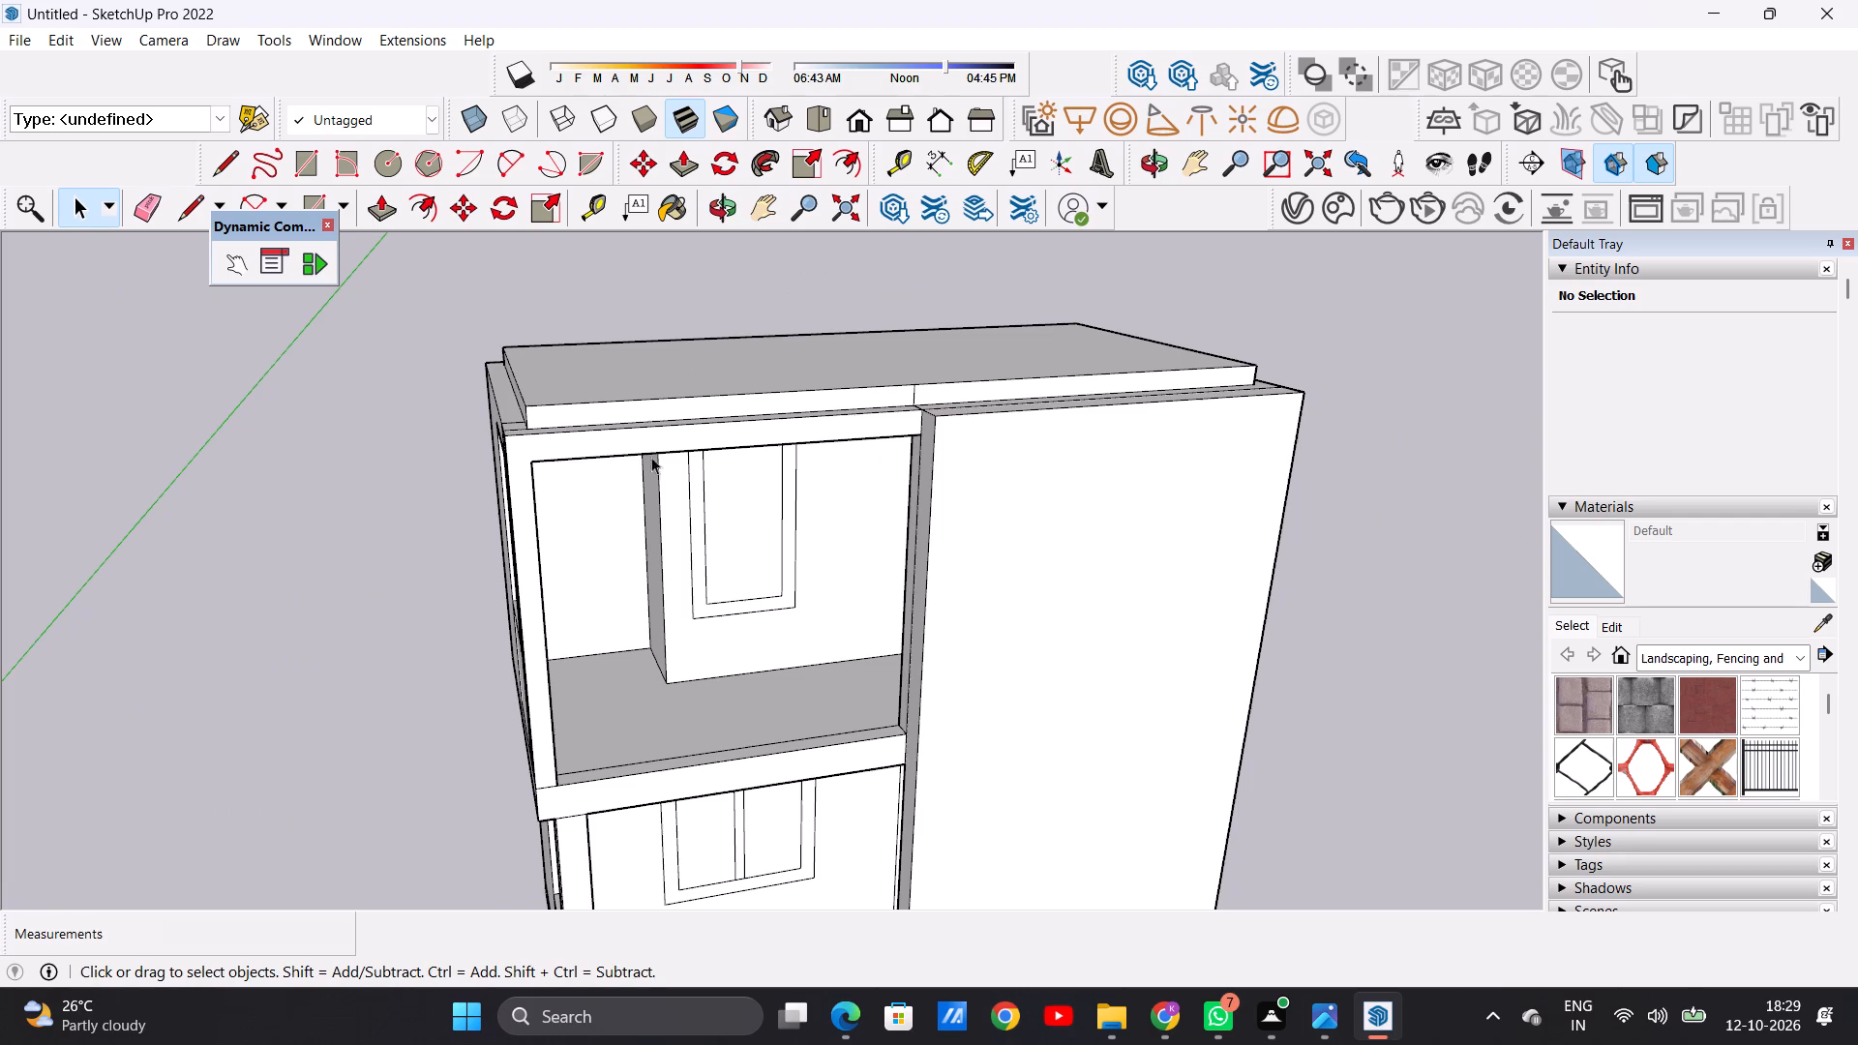
{"action": "scroll", "coordinate": [553, 460], "scroll_direction": "up", "scroll_amount": 1}
{"action": "scroll", "coordinate": [557, 460], "scroll_direction": "down", "scroll_amount": 1}
Push/Pull the front face of the first-floor beam and post out about 10 3/8", flush with the front wall's outer face.
{"action": "scroll", "coordinate": [557, 460], "scroll_direction": "up", "scroll_amount": 4}
{"action": "middle_click_drag", "start_coordinate": [559, 467], "coordinate": [623, 482]}
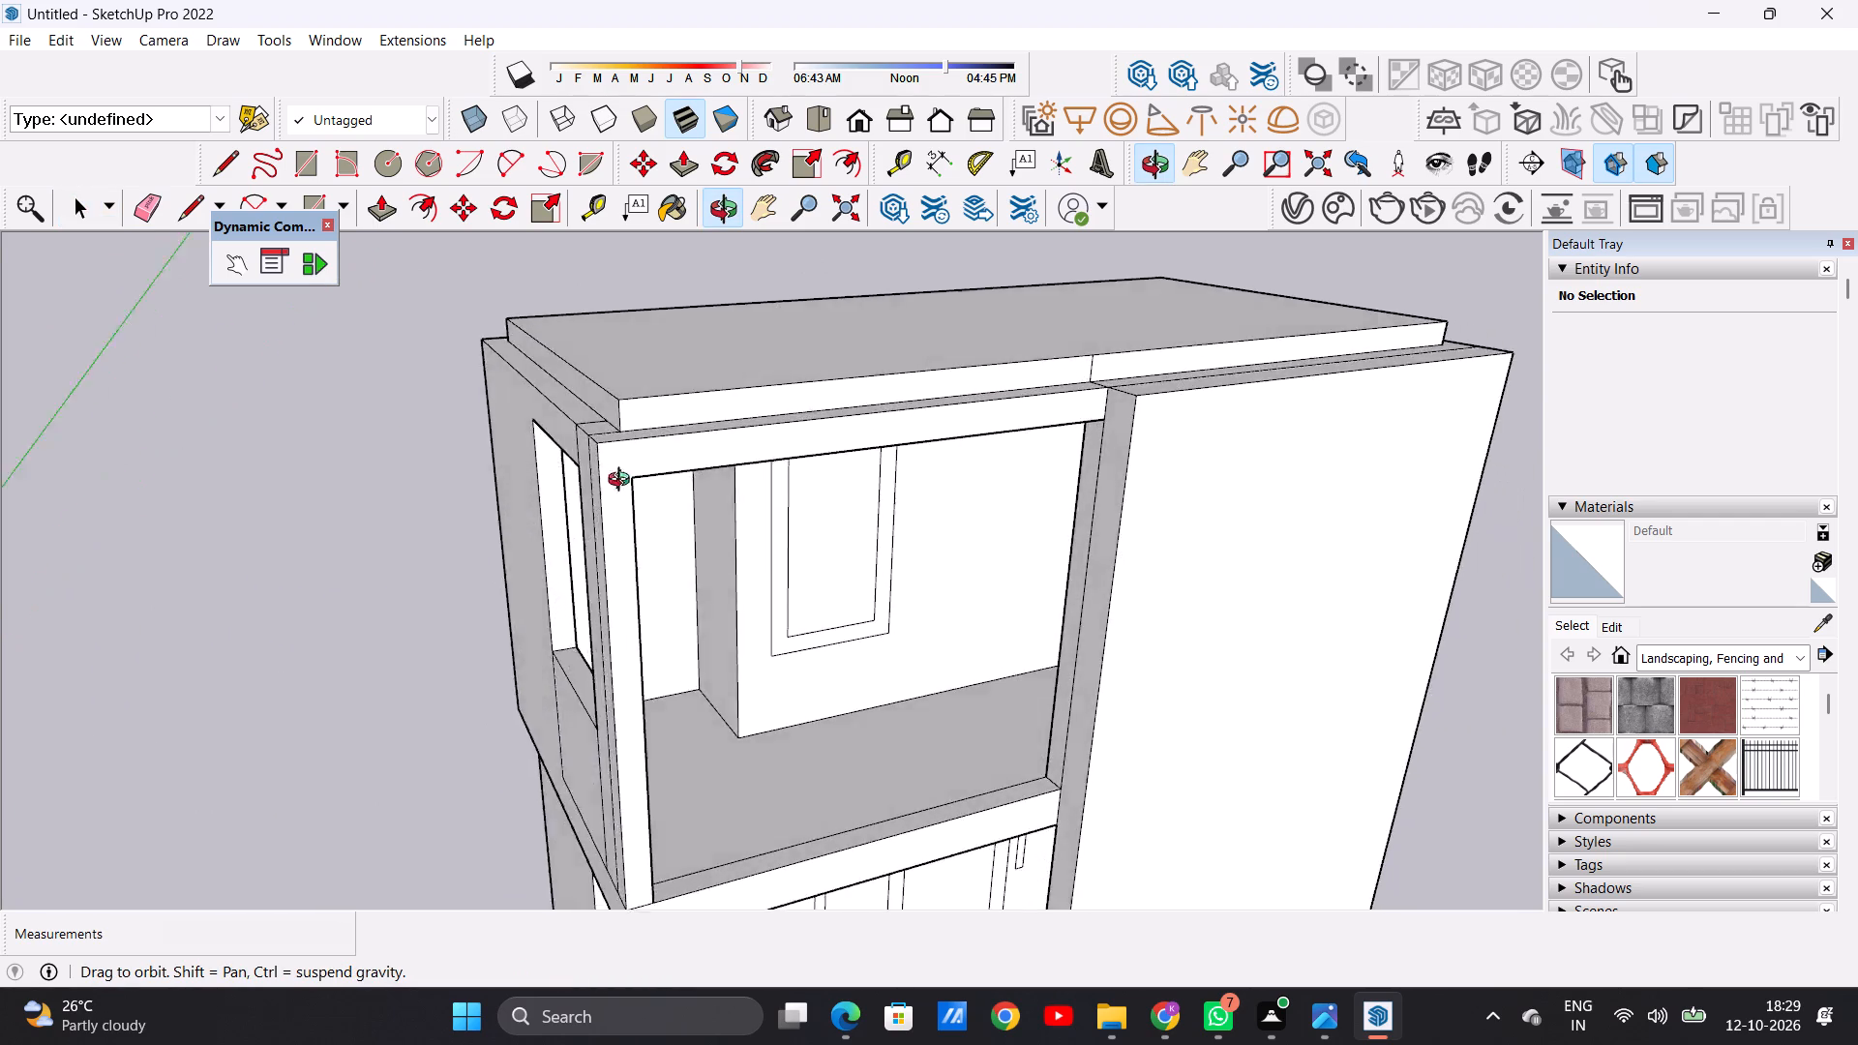
{"action": "middle_click_drag", "start_coordinate": [623, 482], "coordinate": [768, 514]}
{"action": "scroll", "coordinate": [800, 495], "scroll_direction": "up", "scroll_amount": 2}
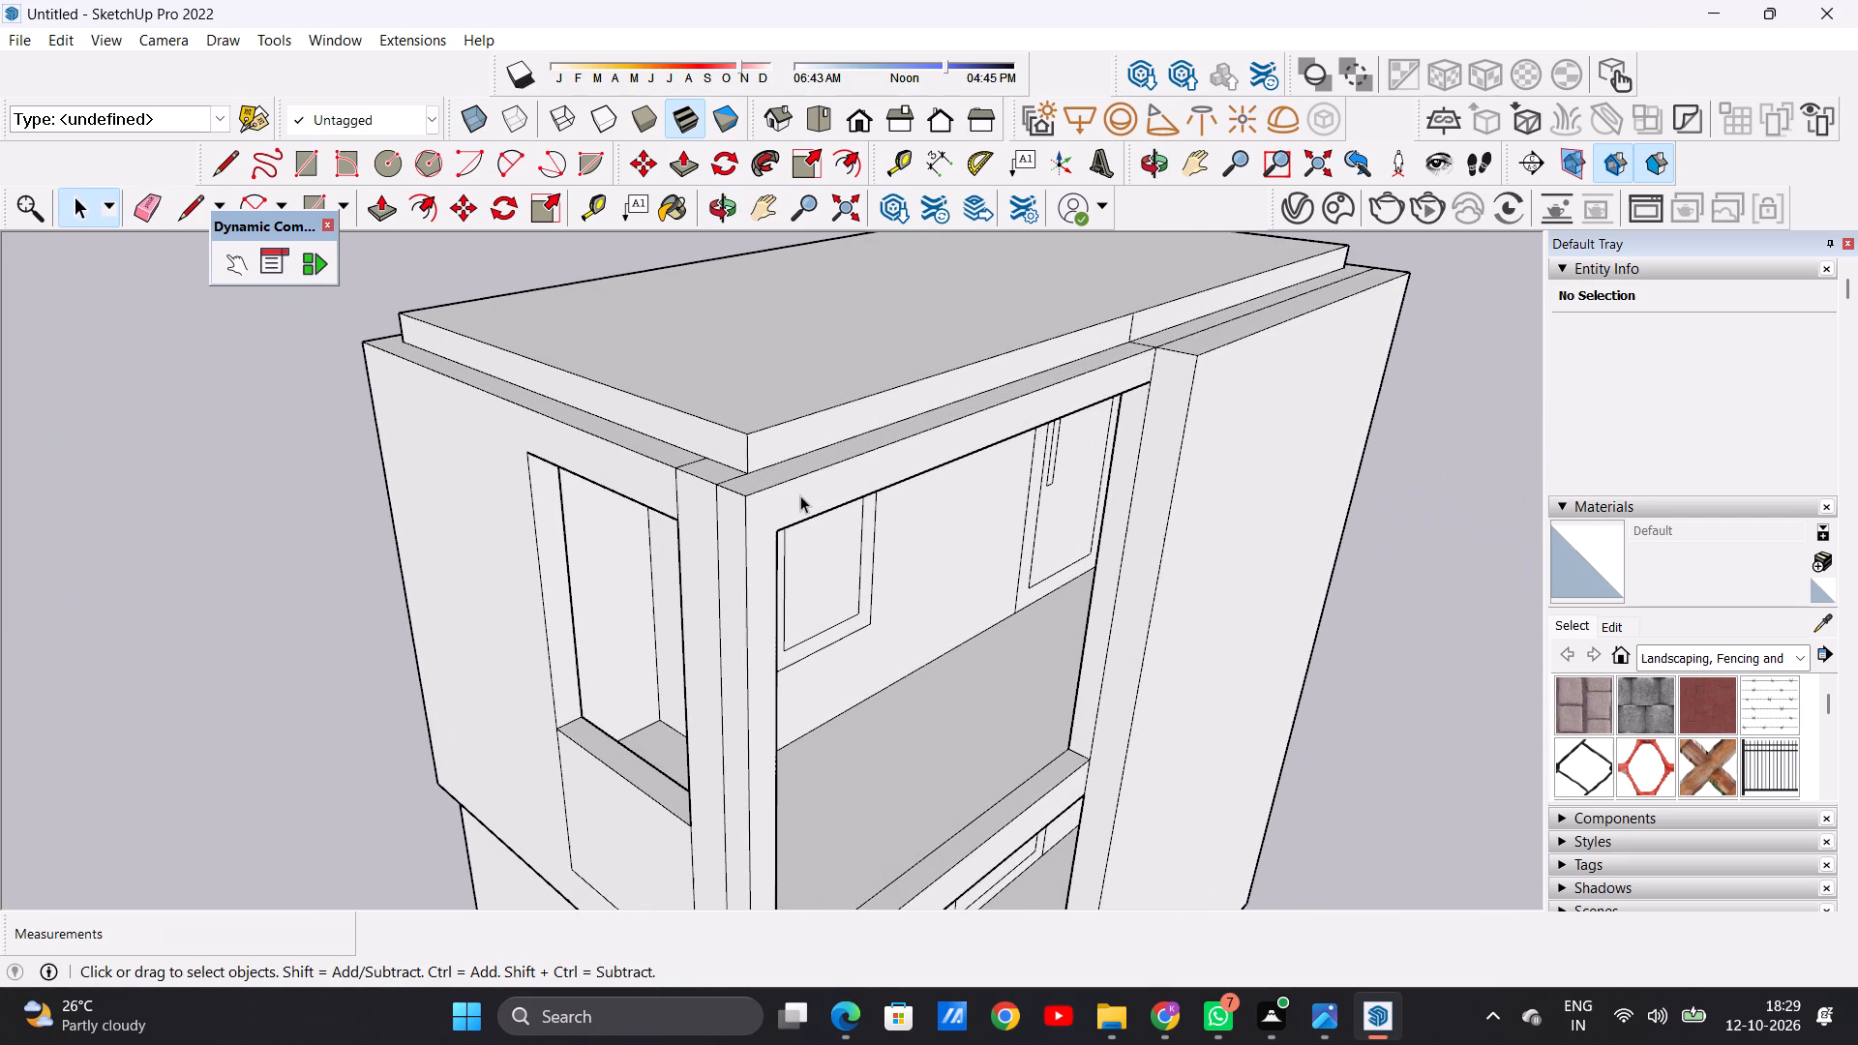
{"action": "key", "text": "p"}
{"action": "scroll", "coordinate": [1150, 366], "scroll_direction": "up", "scroll_amount": 5}
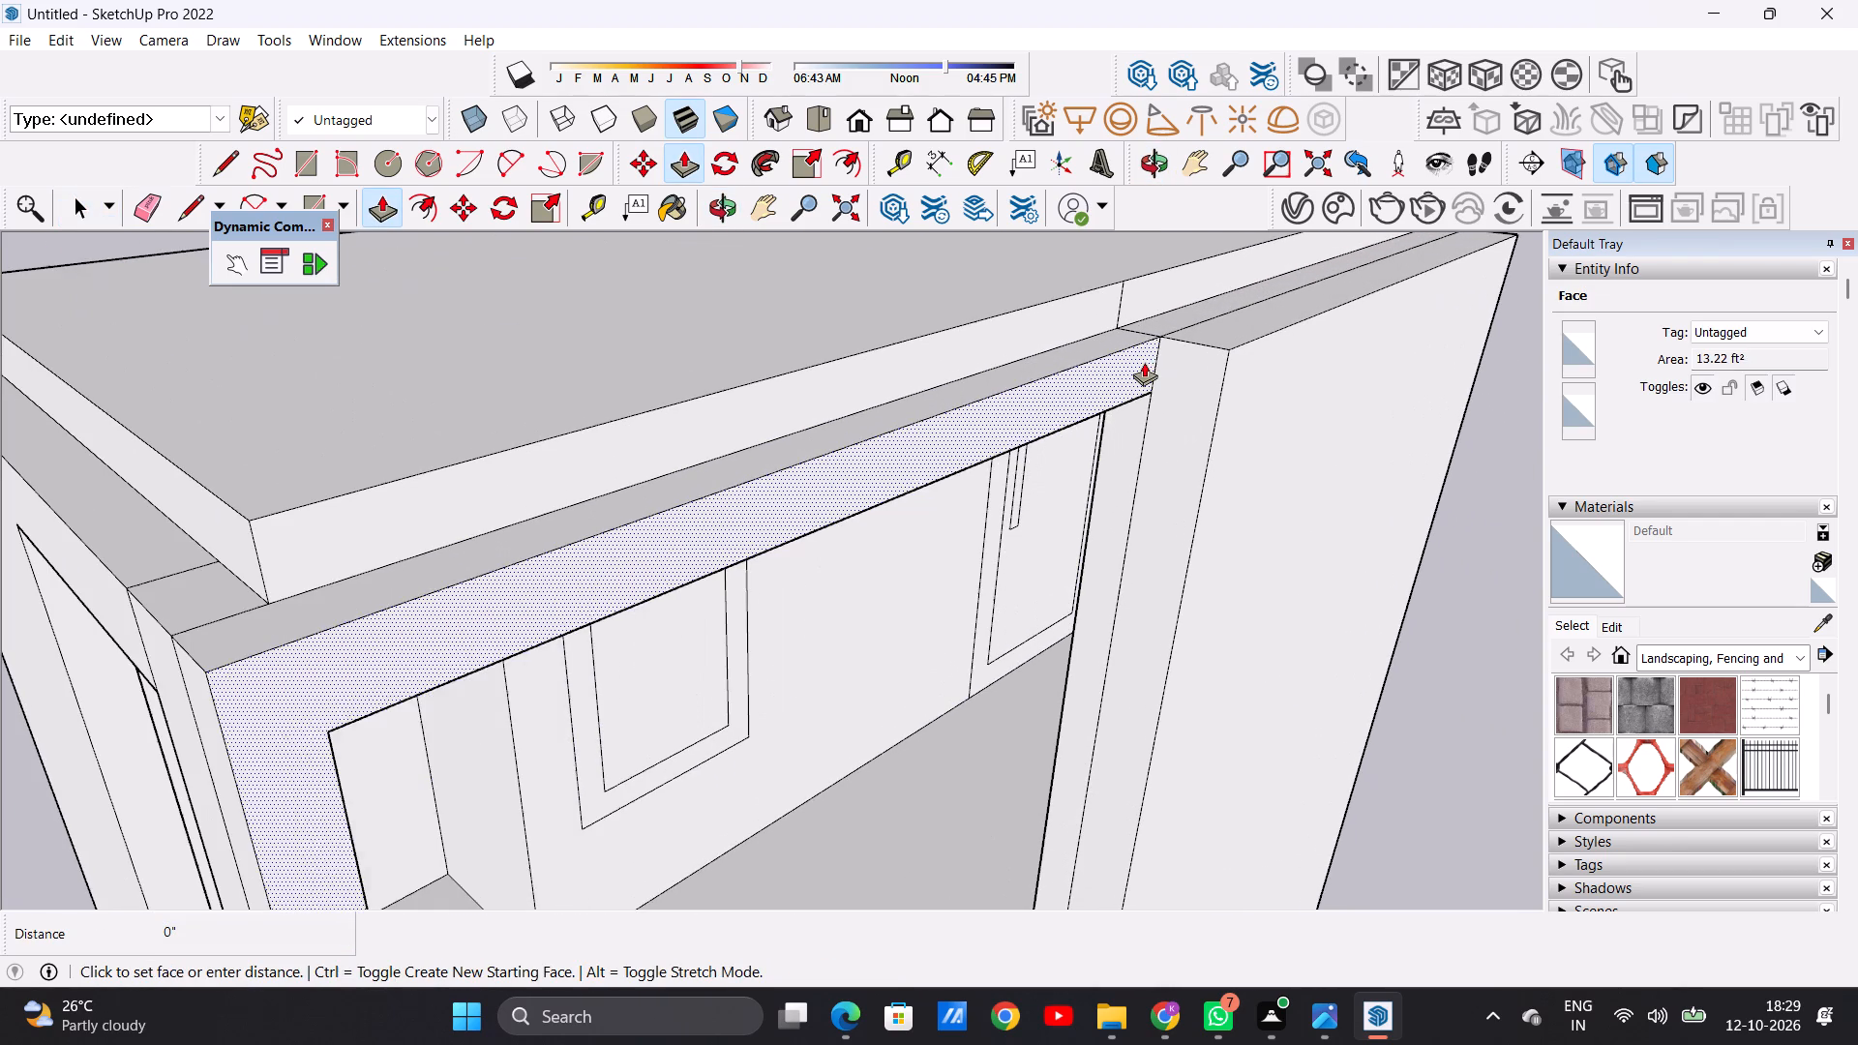
{"action": "left_click", "coordinate": [1144, 362]}
{"action": "left_click", "coordinate": [1222, 349]}
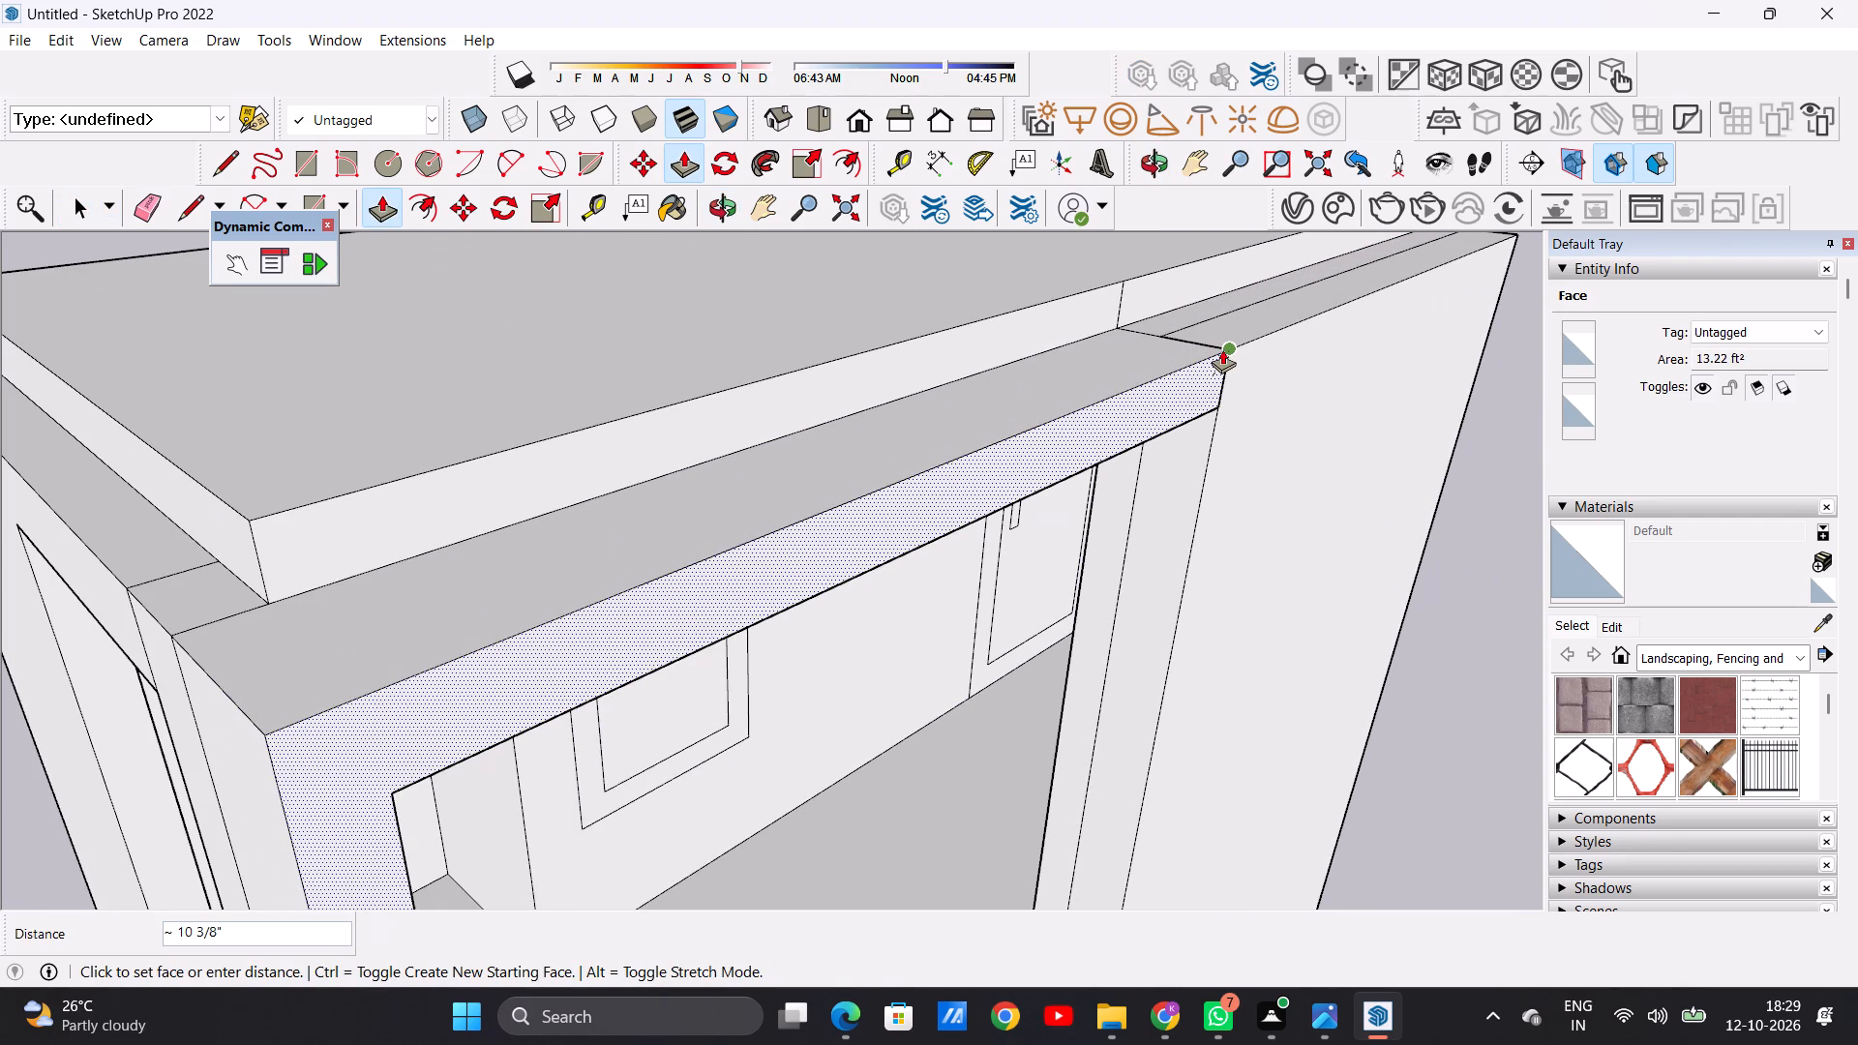
{"action": "key", "text": "space"}
Push/Pull the first-floor terrace slab's front edge out about 10 3/8", flush with the front wall's outer face.
{"action": "scroll", "coordinate": [971, 395], "scroll_direction": "down", "scroll_amount": 14}
{"action": "middle_click_drag", "start_coordinate": [1094, 483], "coordinate": [826, 440]}
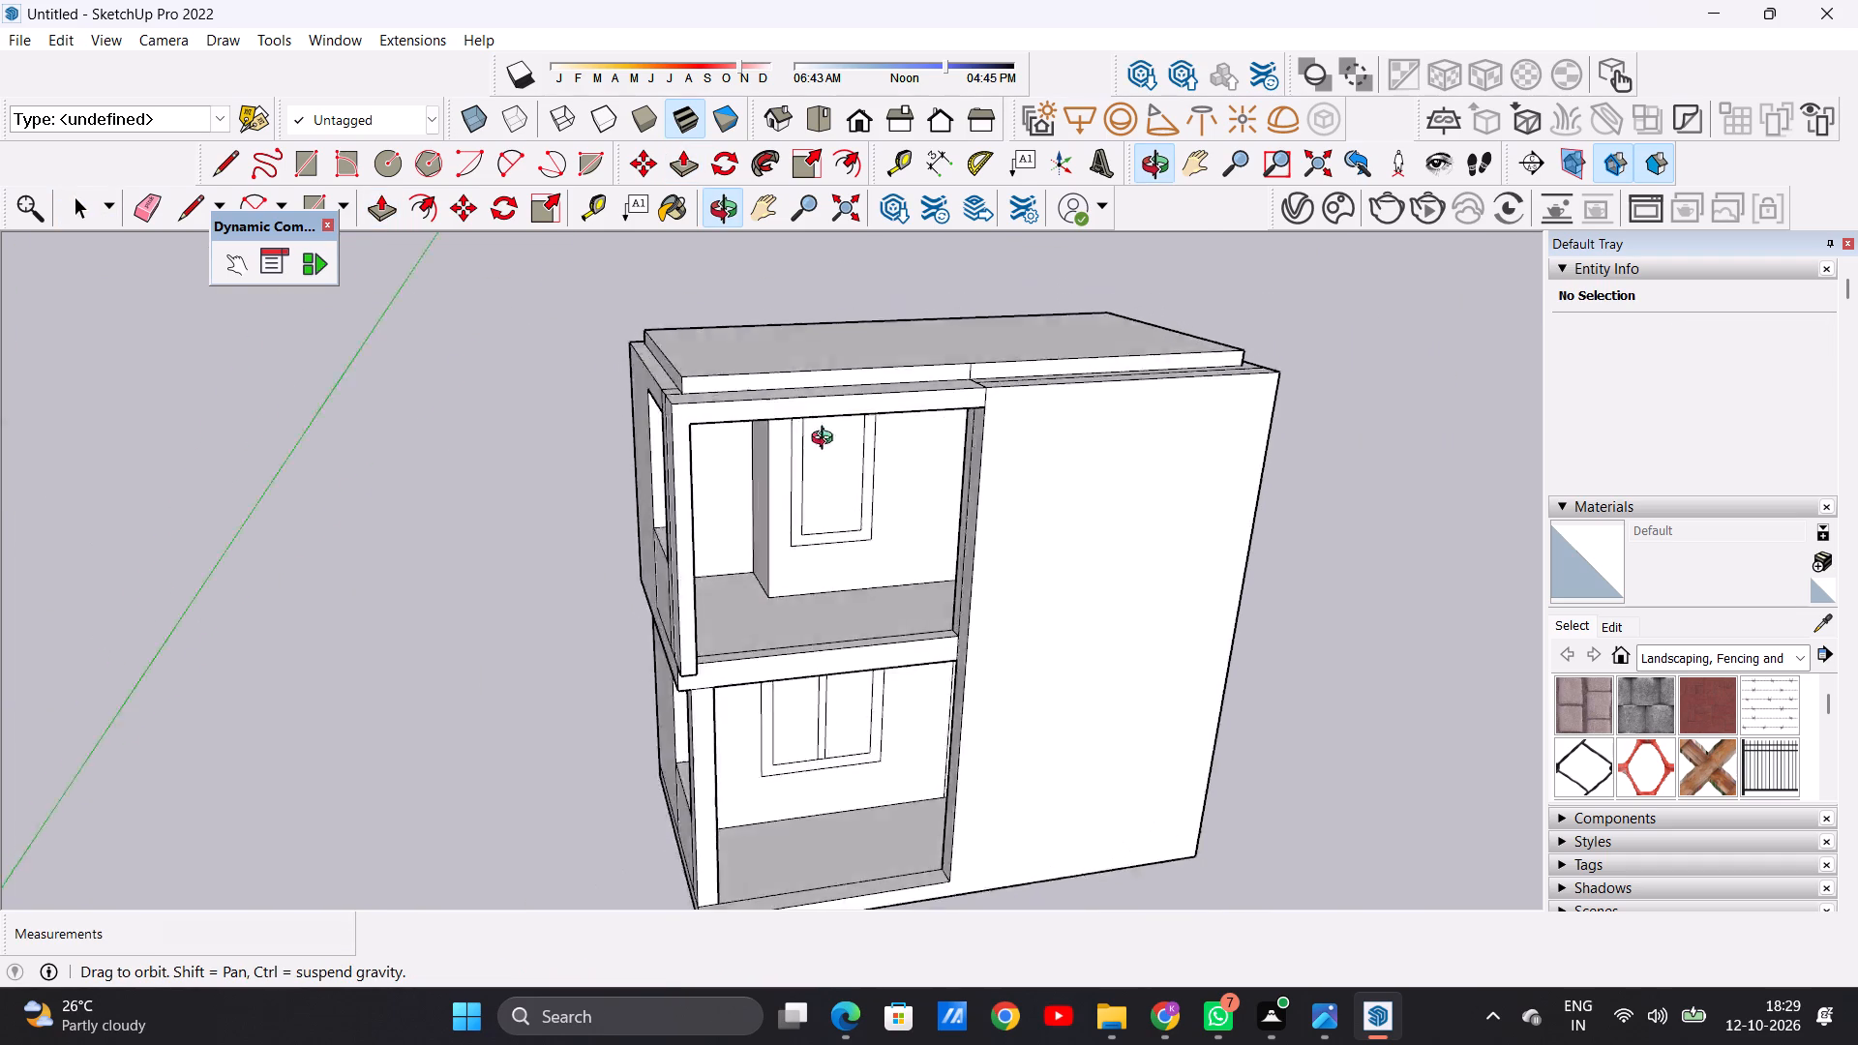
{"action": "middle_click_drag", "start_coordinate": [826, 440], "coordinate": [556, 415]}
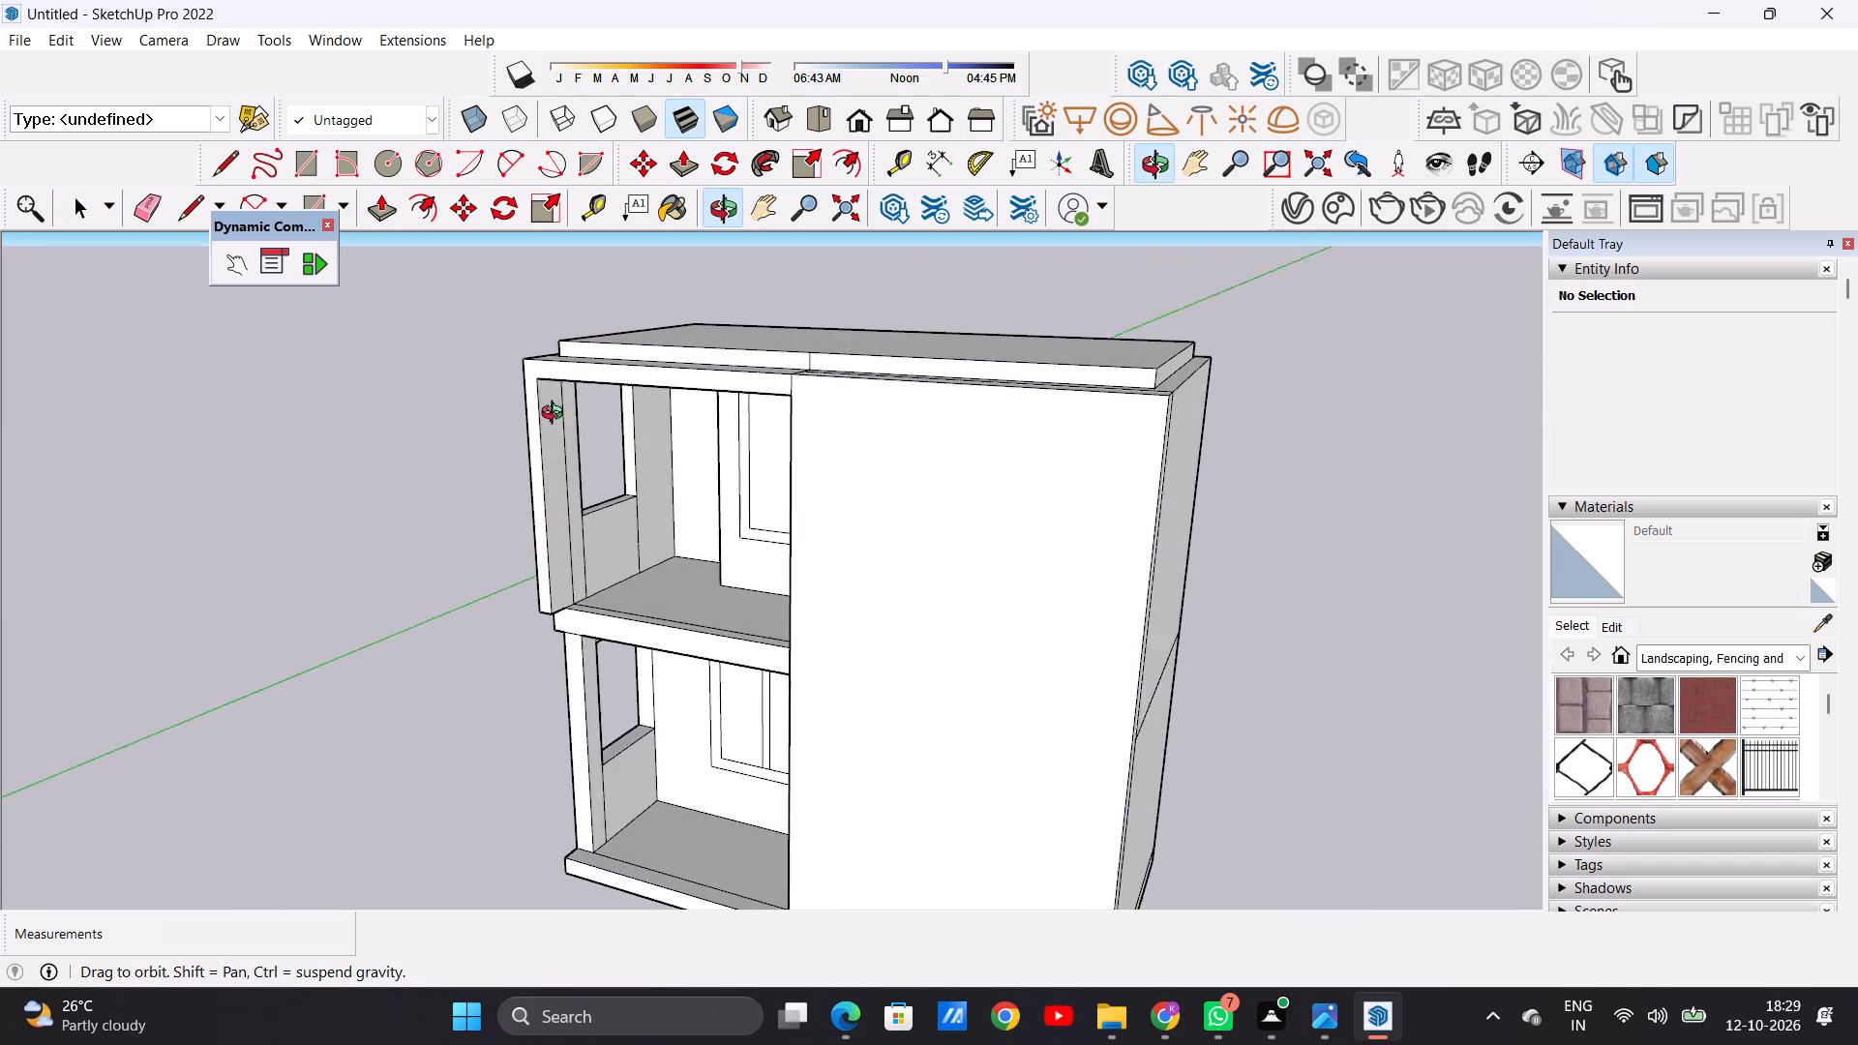
{"action": "middle_click_drag", "start_coordinate": [556, 415], "coordinate": [540, 420]}
{"action": "scroll", "coordinate": [765, 384], "scroll_direction": "up", "scroll_amount": 4}
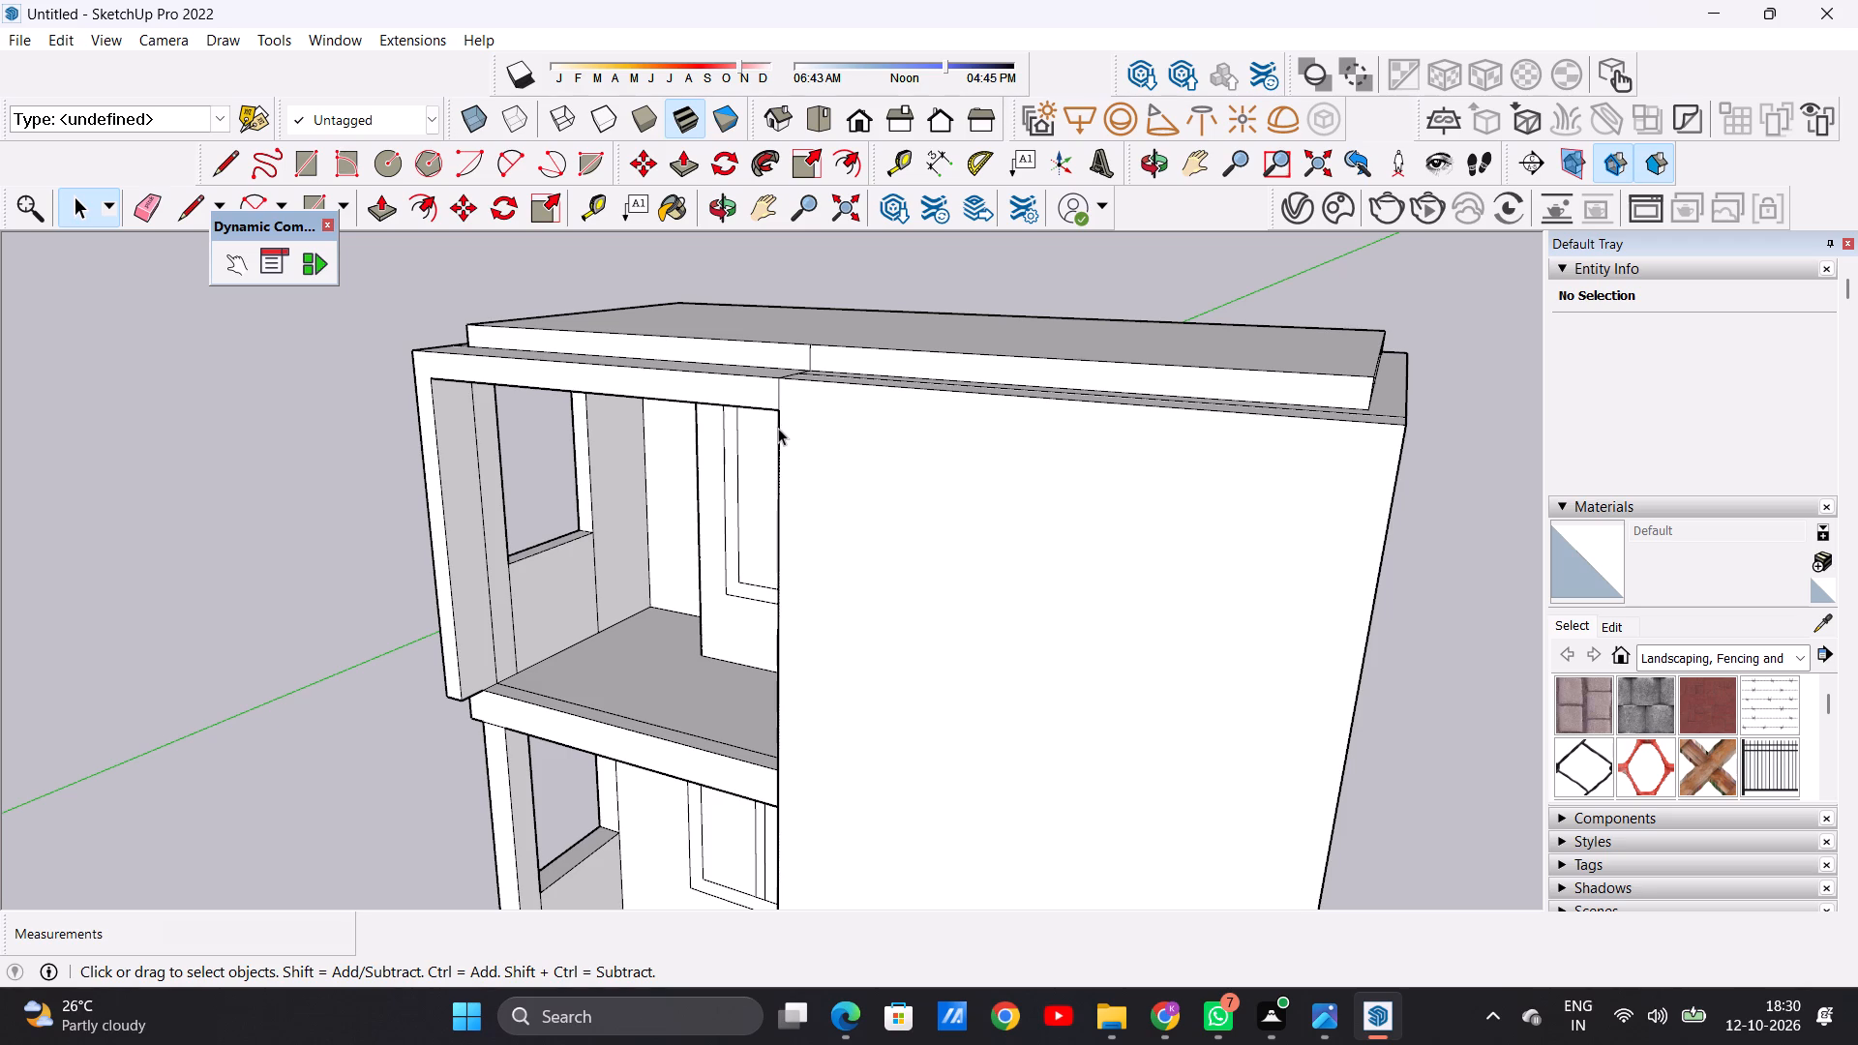
{"action": "scroll", "coordinate": [885, 523], "scroll_direction": "down", "scroll_amount": 6}
{"action": "middle_click_drag", "start_coordinate": [828, 661], "coordinate": [1218, 636]}
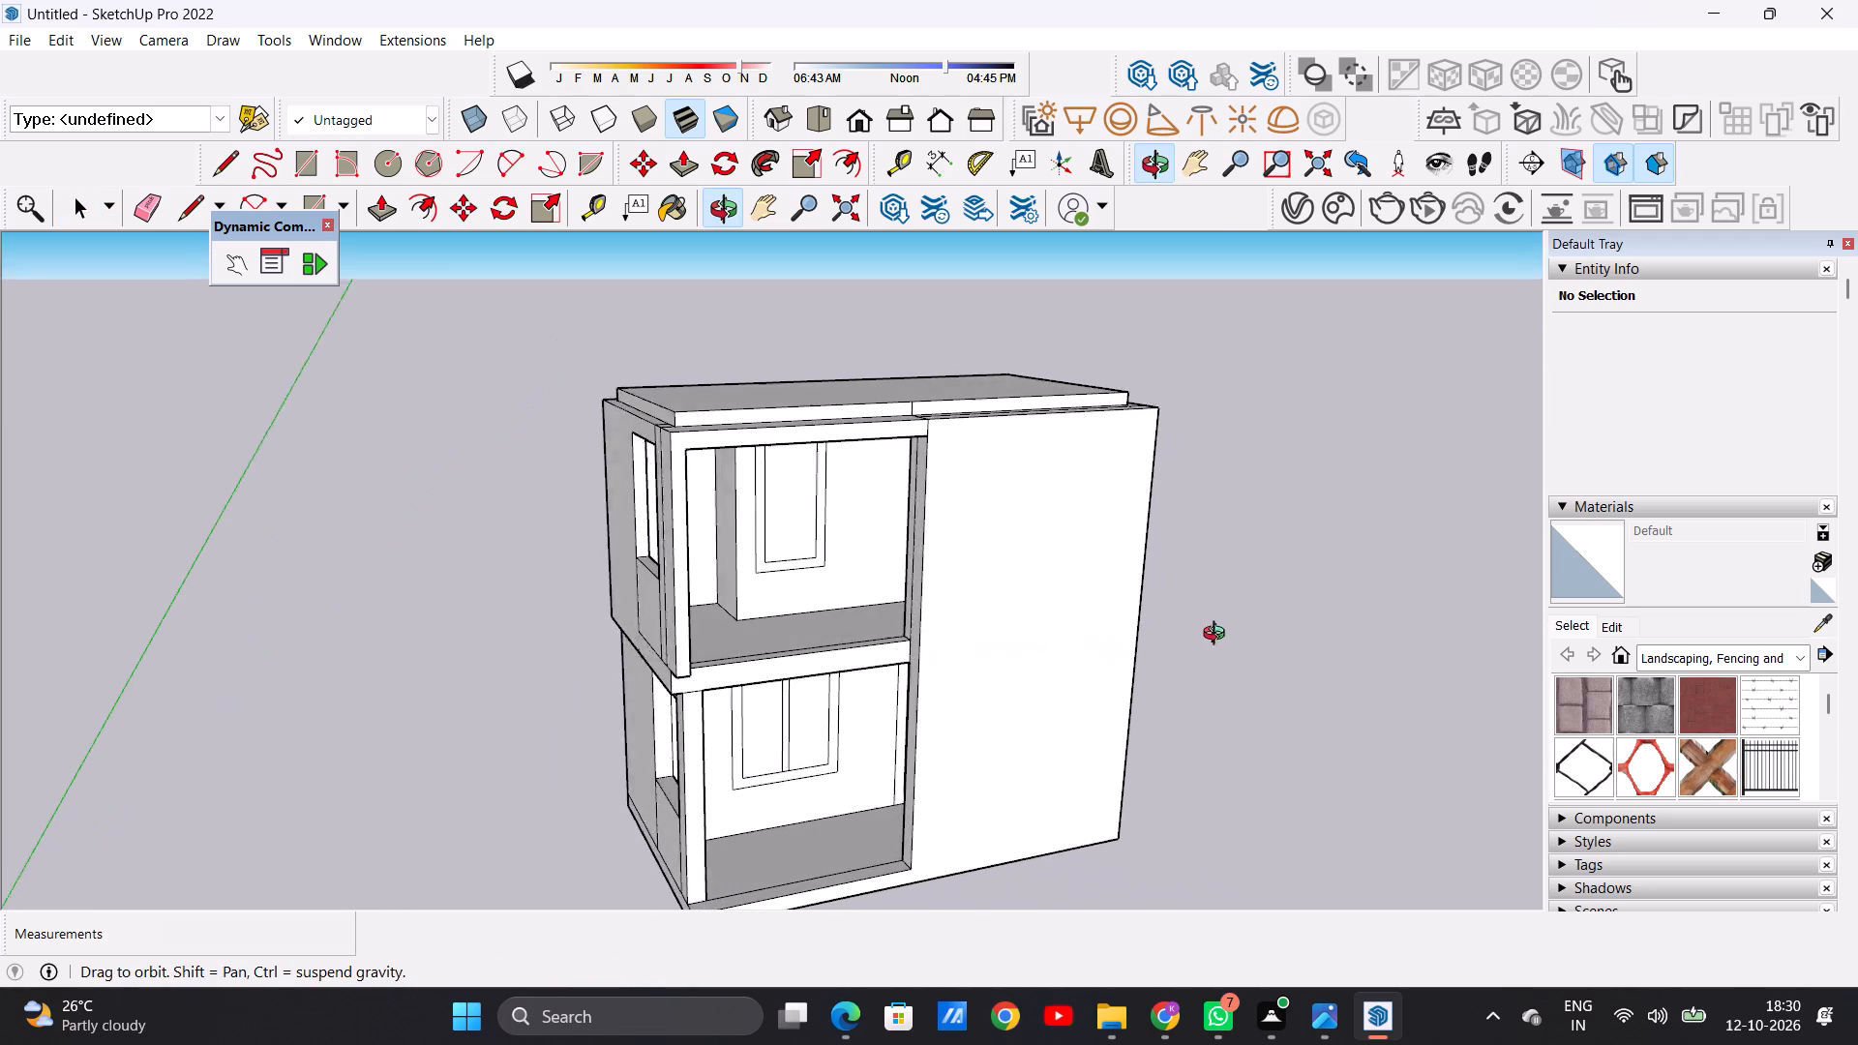
{"action": "middle_click_drag", "start_coordinate": [1218, 636], "coordinate": [1223, 632]}
{"action": "scroll", "coordinate": [802, 712], "scroll_direction": "up", "scroll_amount": 5}
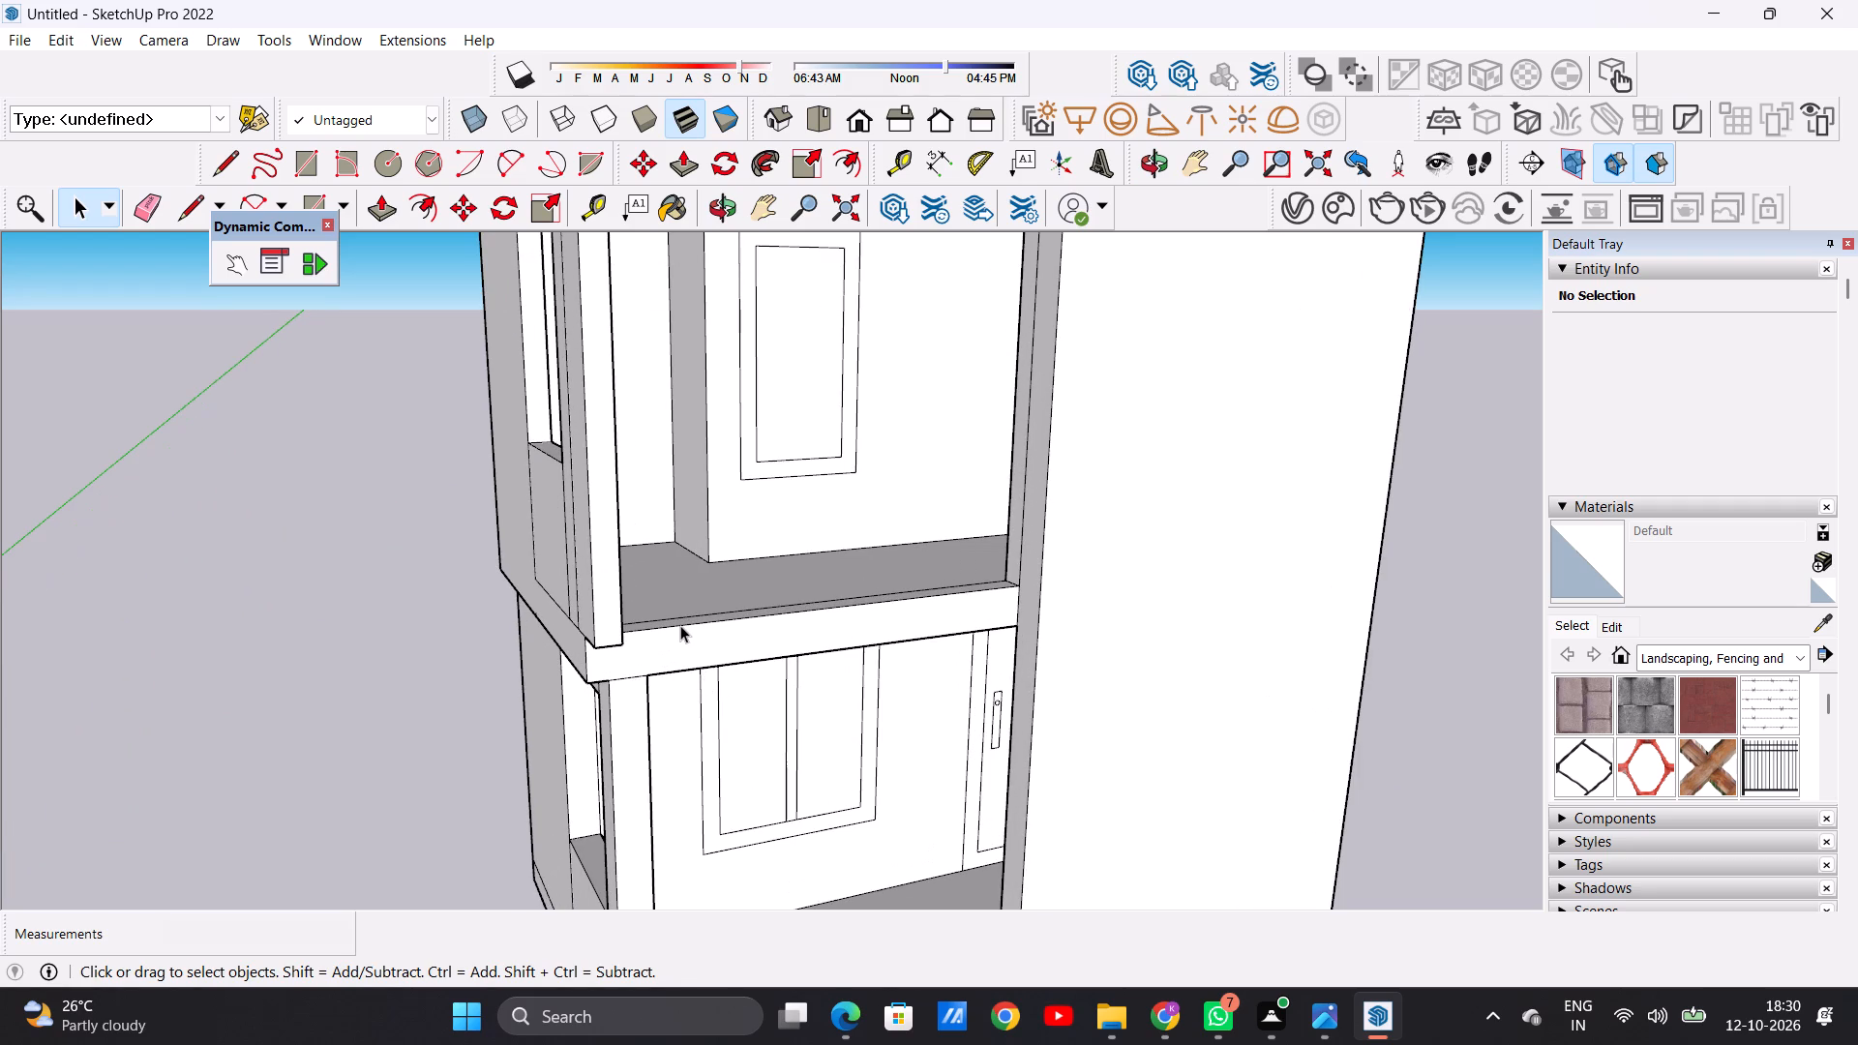
{"action": "key", "text": "p"}
{"action": "scroll", "coordinate": [657, 652], "scroll_direction": "up", "scroll_amount": 4}
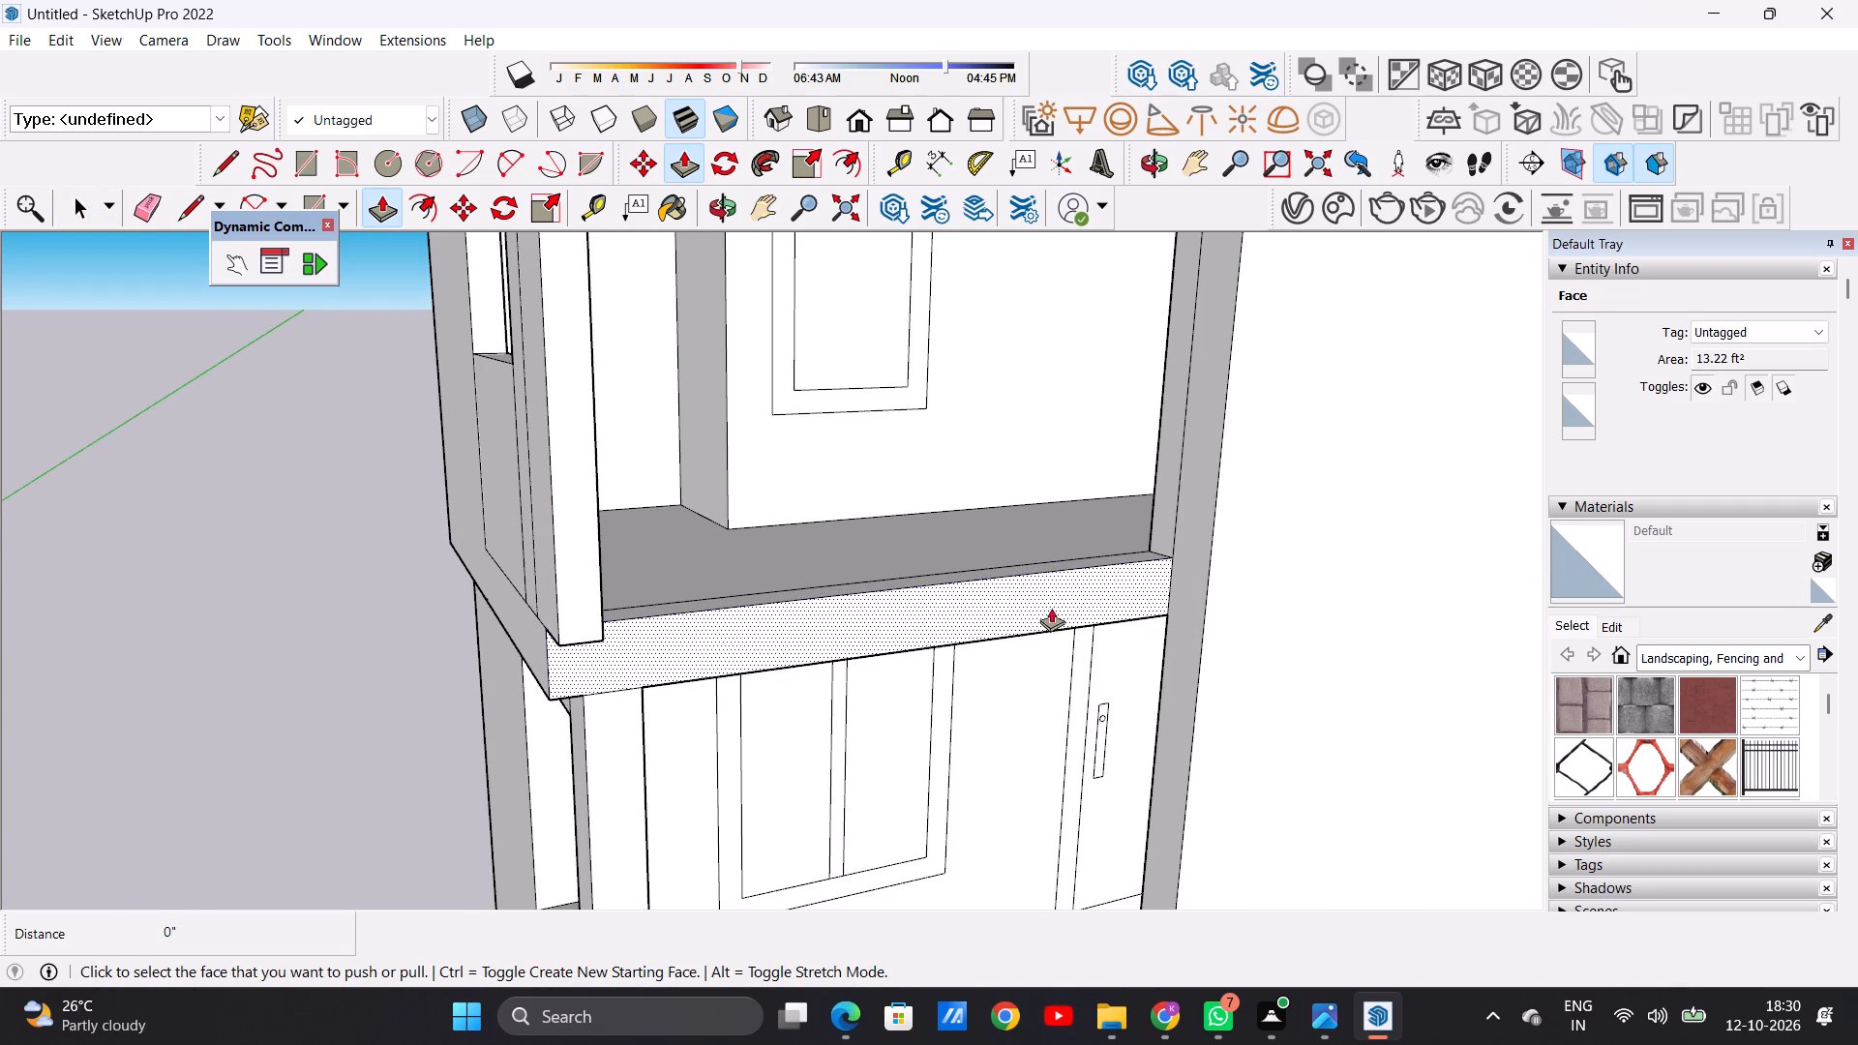
{"action": "left_click", "coordinate": [1154, 571]}
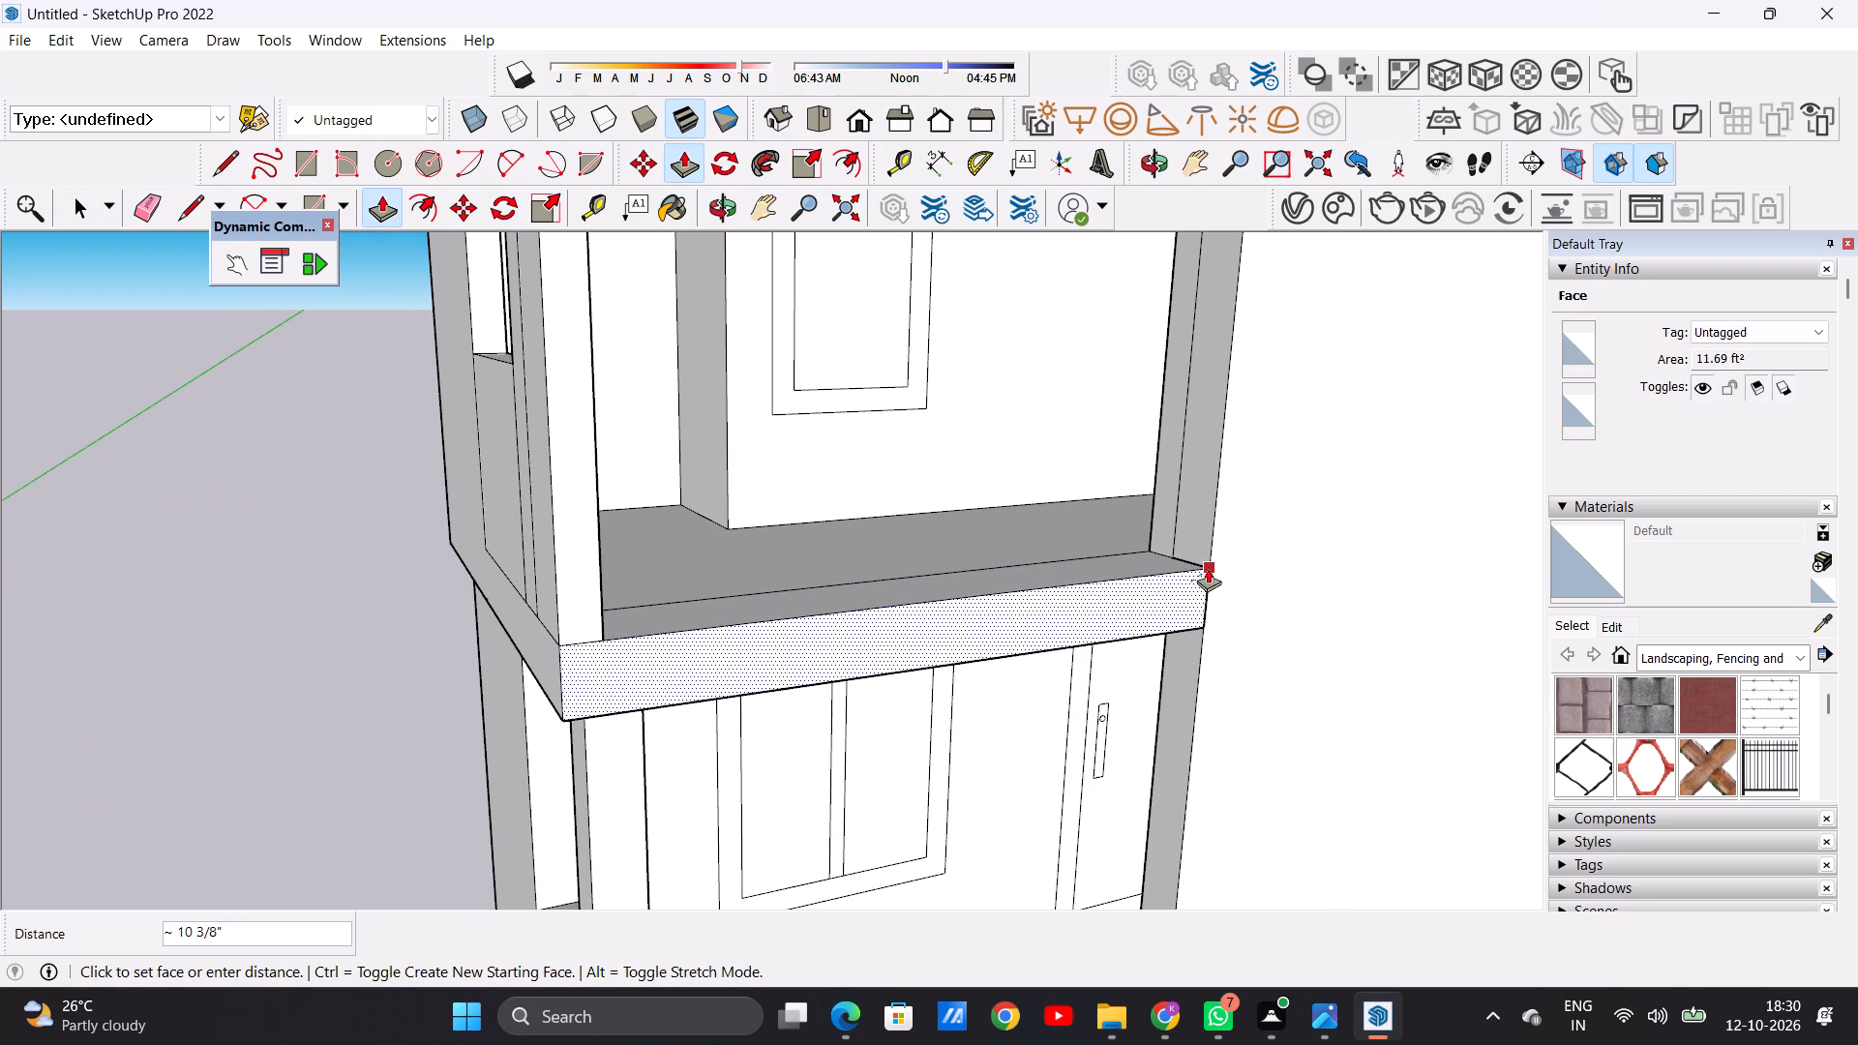
{"action": "left_click", "coordinate": [1208, 568]}
{"action": "key", "text": "space"}
Push/Pull the first-floor terrace slab's front edge outward another 9 7/16" as a new starting face, projecting past the front wall.
{"action": "scroll", "coordinate": [1052, 568], "scroll_direction": "down", "scroll_amount": 13}
{"action": "scroll", "coordinate": [1094, 571], "scroll_direction": "up", "scroll_amount": 4}
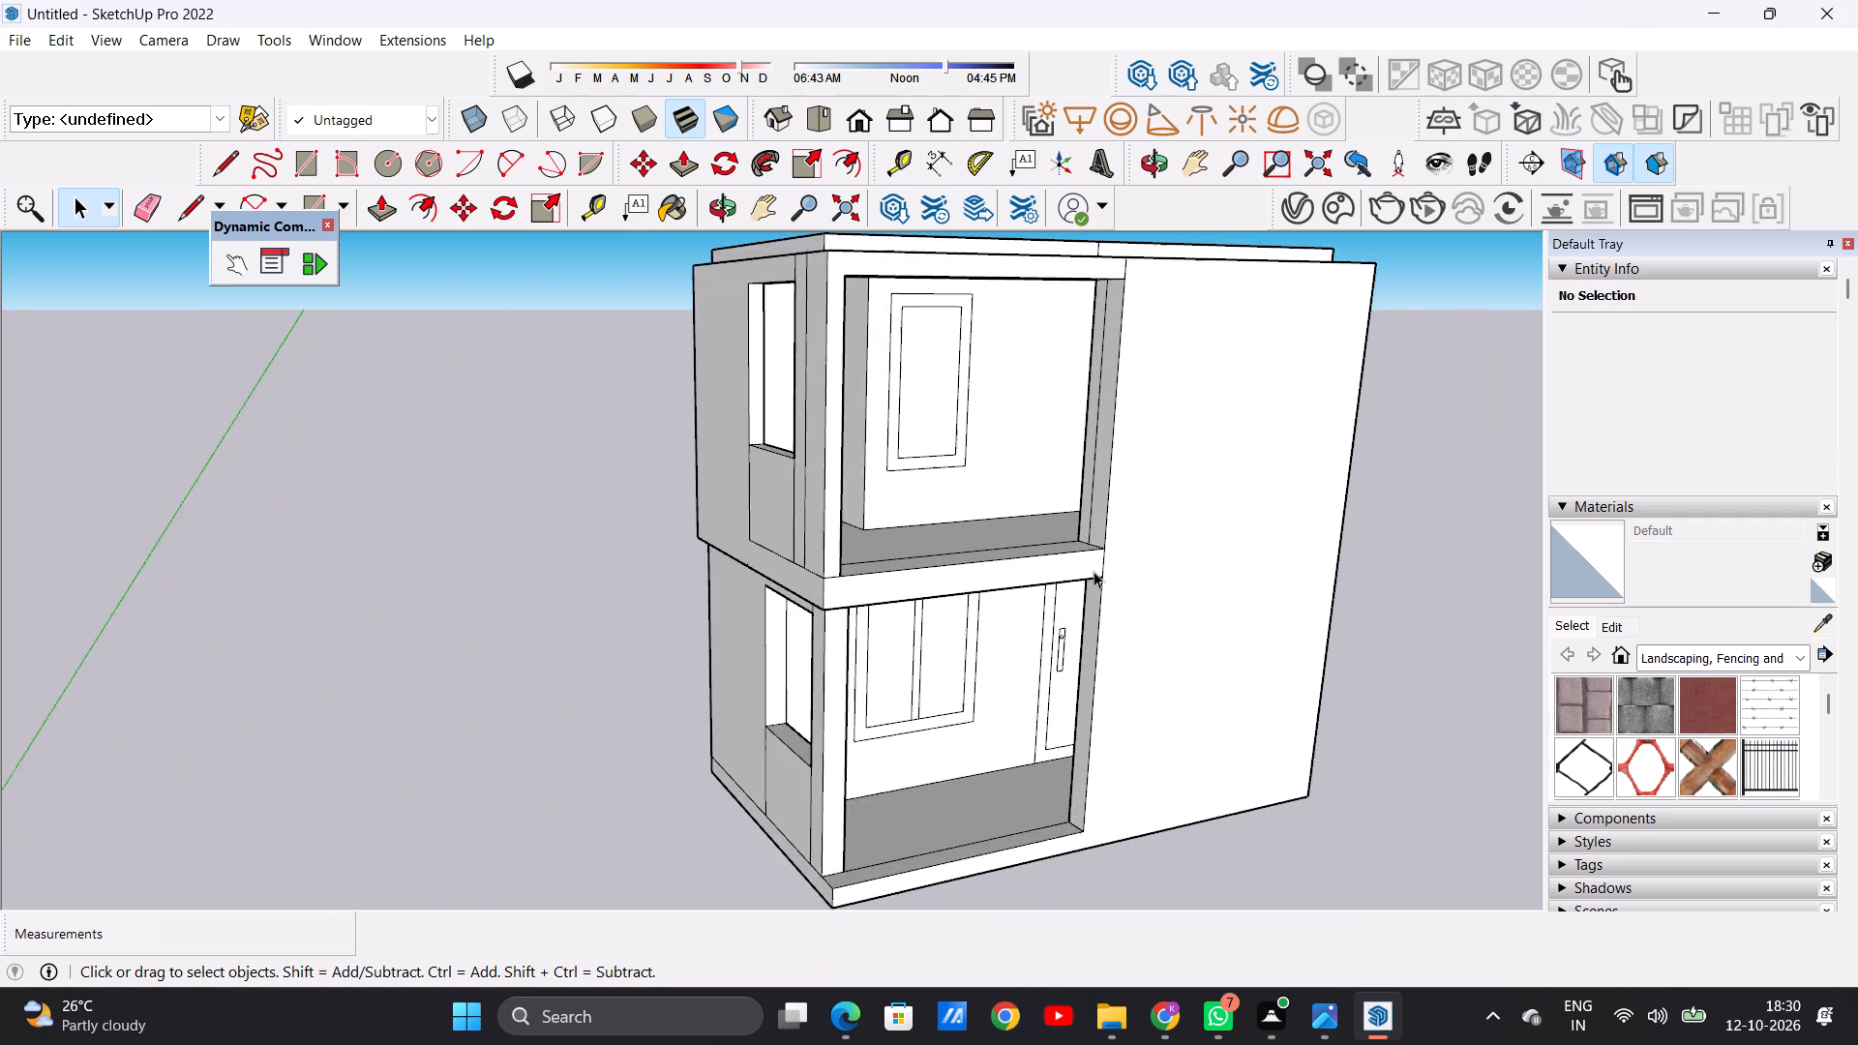
{"action": "scroll", "coordinate": [1094, 571], "scroll_direction": "up", "scroll_amount": 6}
{"action": "key", "text": "p"}
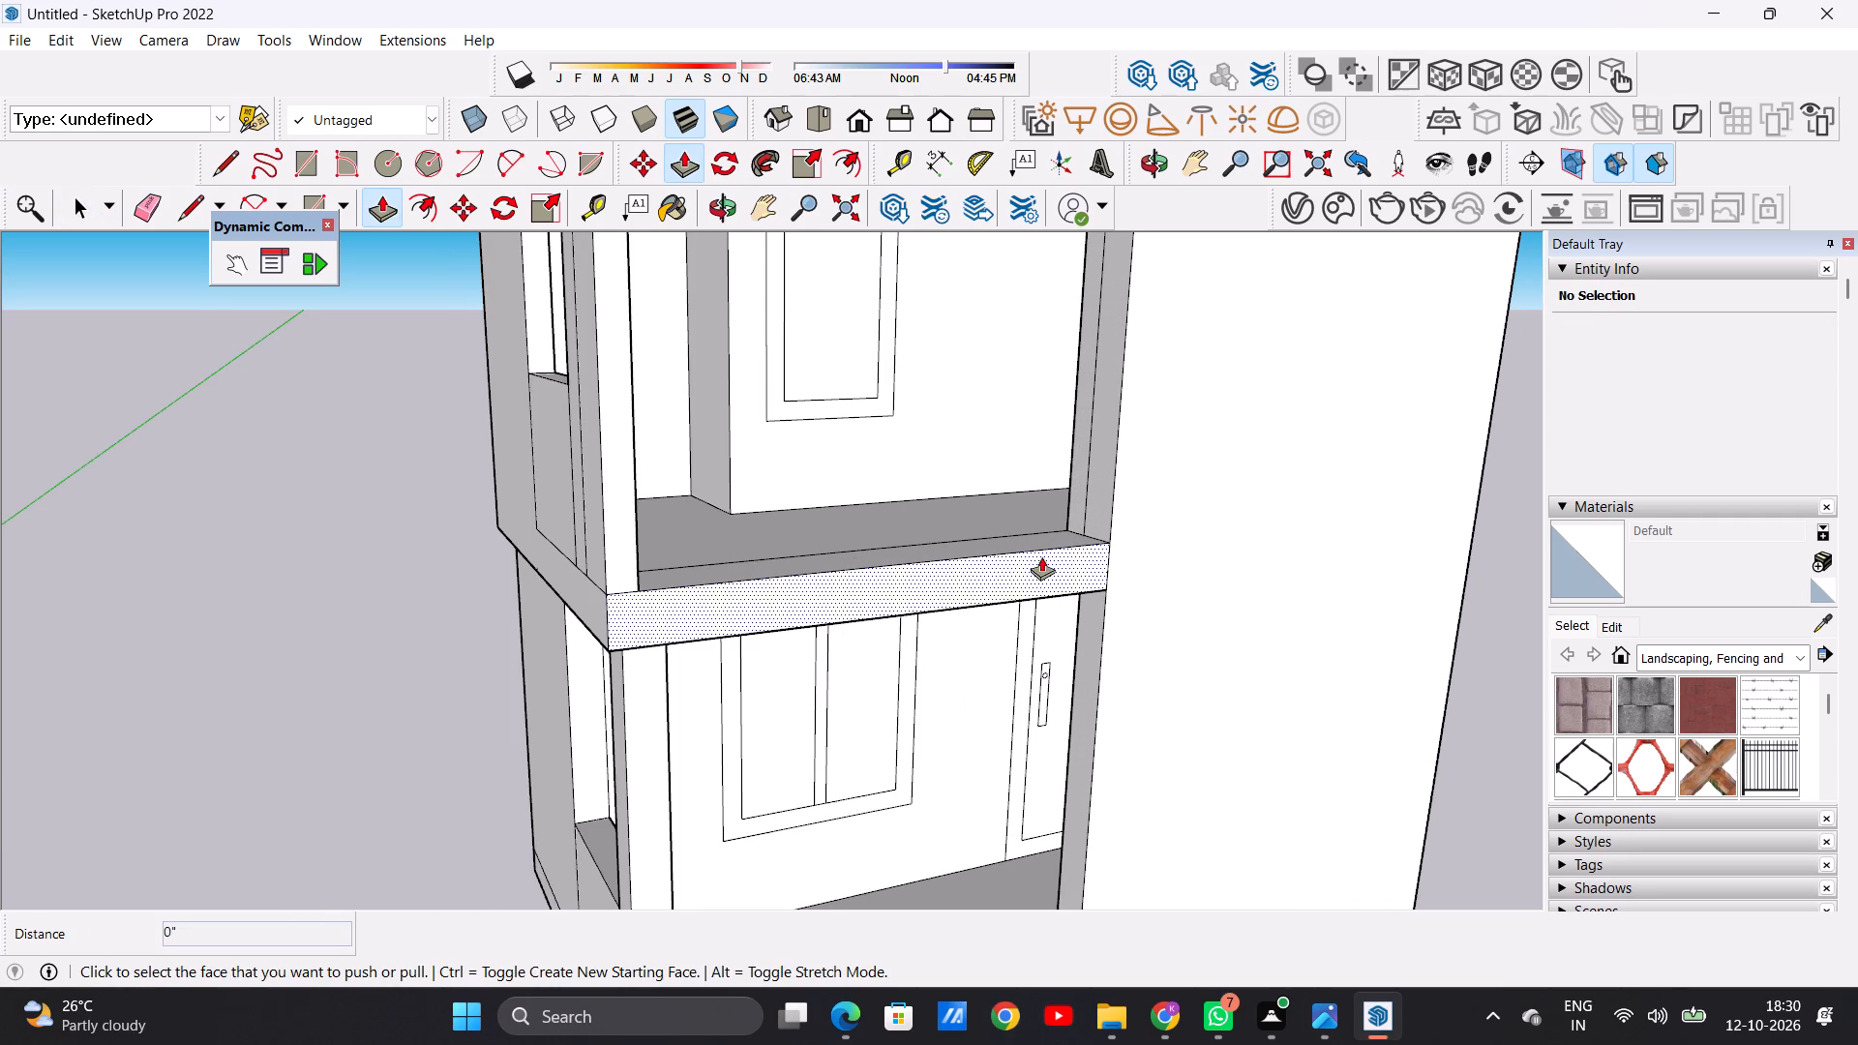
{"action": "middle_click_drag", "start_coordinate": [1221, 558], "coordinate": [701, 568]}
{"action": "scroll", "coordinate": [666, 611], "scroll_direction": "up", "scroll_amount": 3}
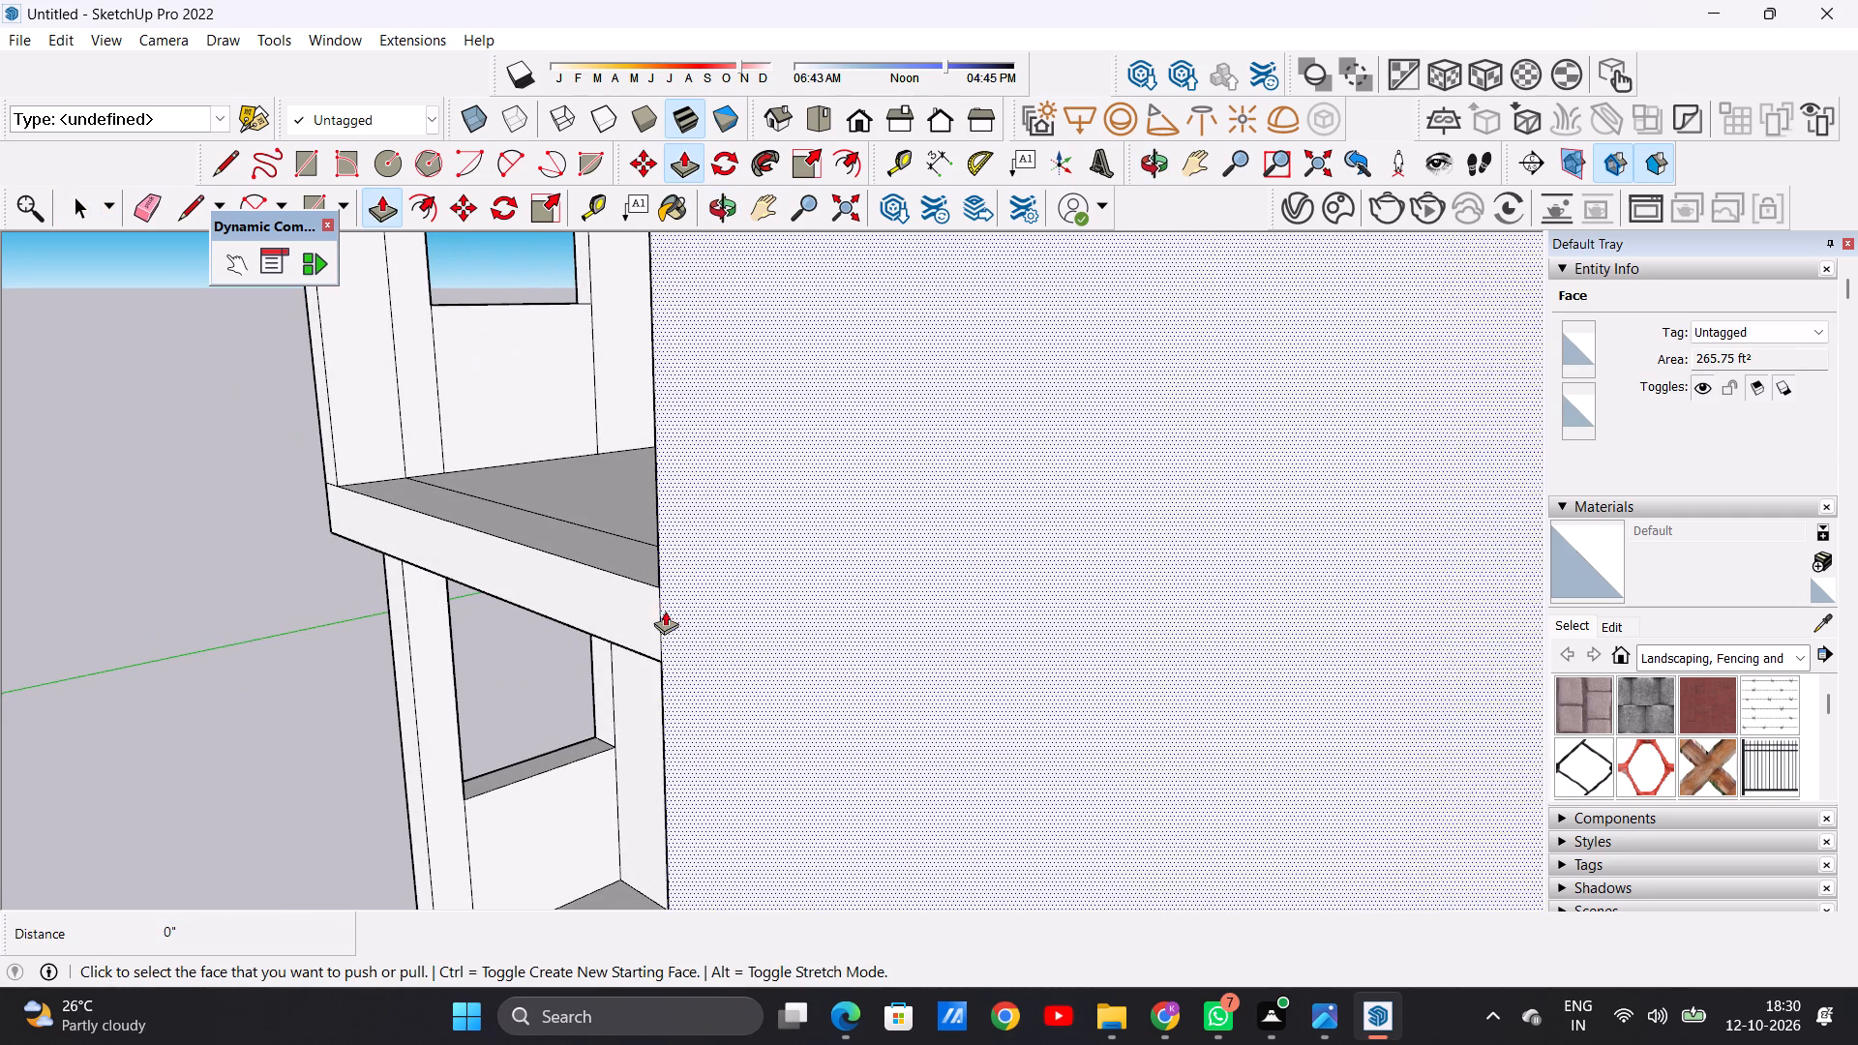
{"action": "left_click", "coordinate": [647, 609]}
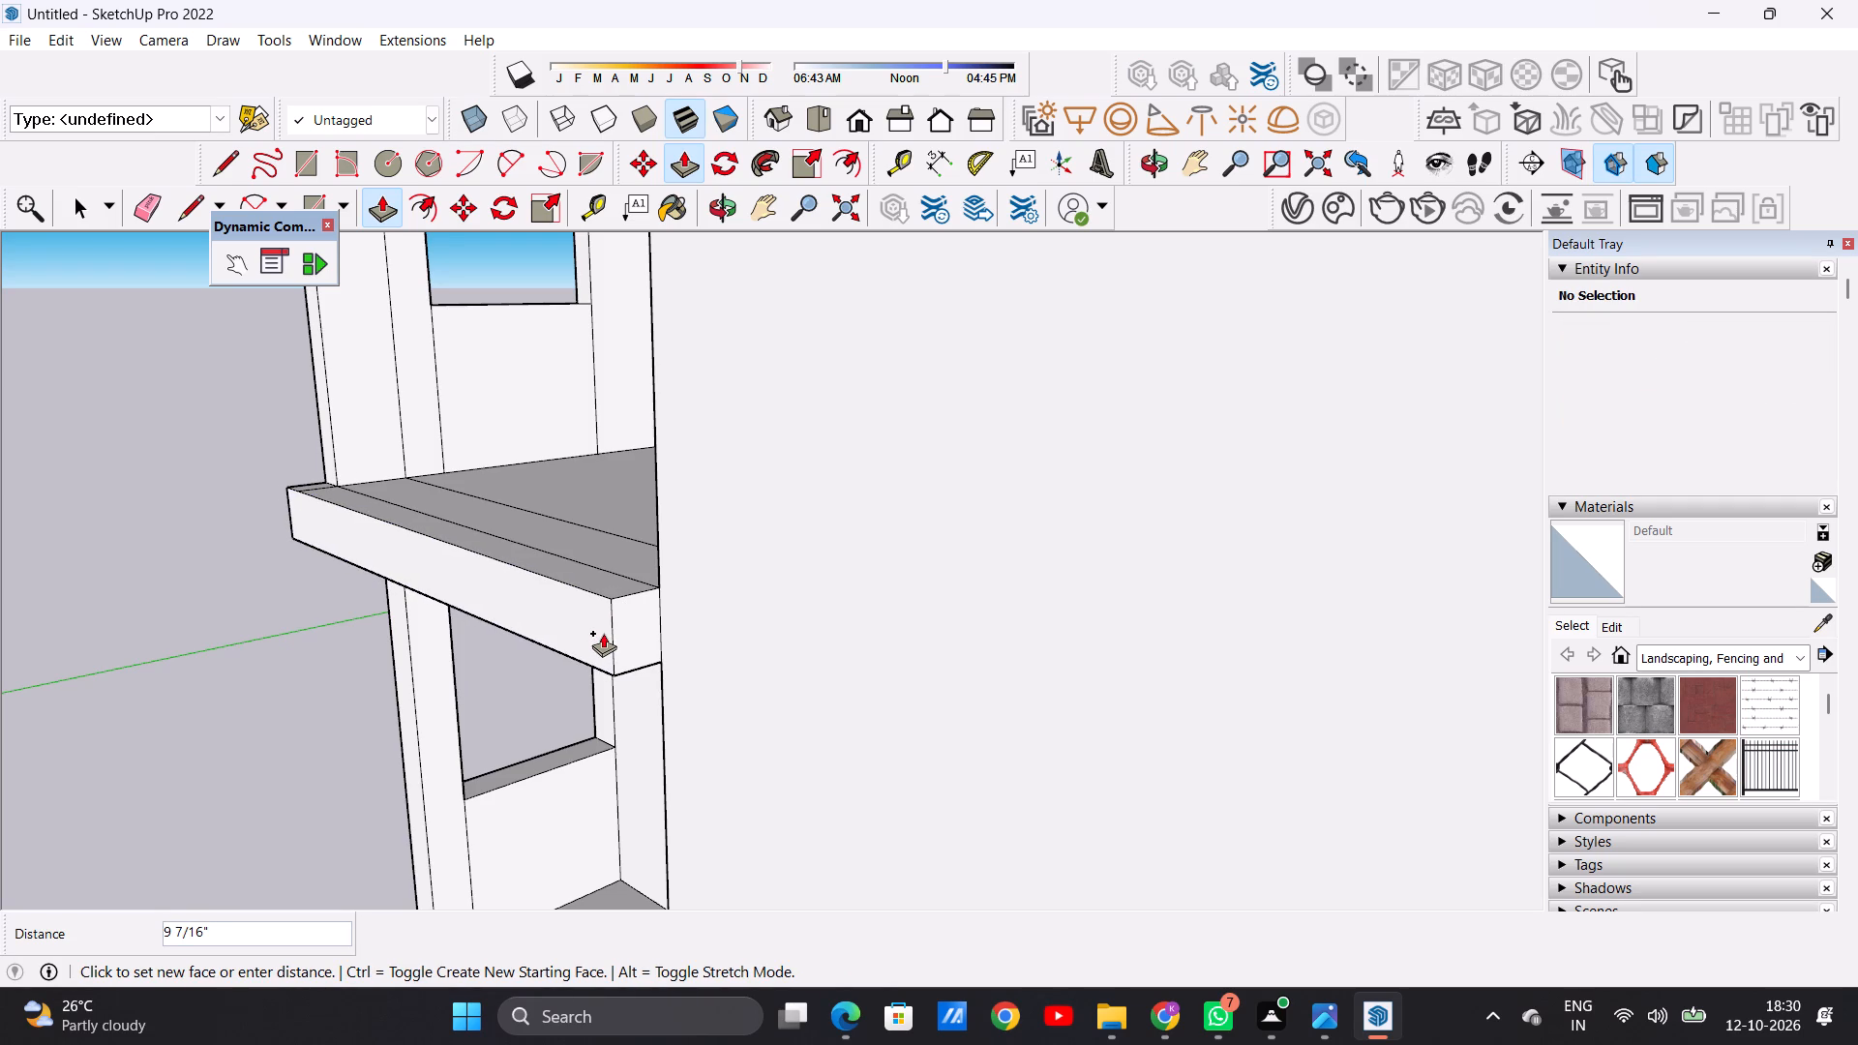
{"action": "left_click", "coordinate": [603, 633]}
Examine the projecting first-floor slab edge and the beam above it from the front and from above.
{"action": "scroll", "coordinate": [742, 655], "scroll_direction": "down", "scroll_amount": 15}
{"action": "middle_click_drag", "start_coordinate": [656, 620], "coordinate": [724, 628]}
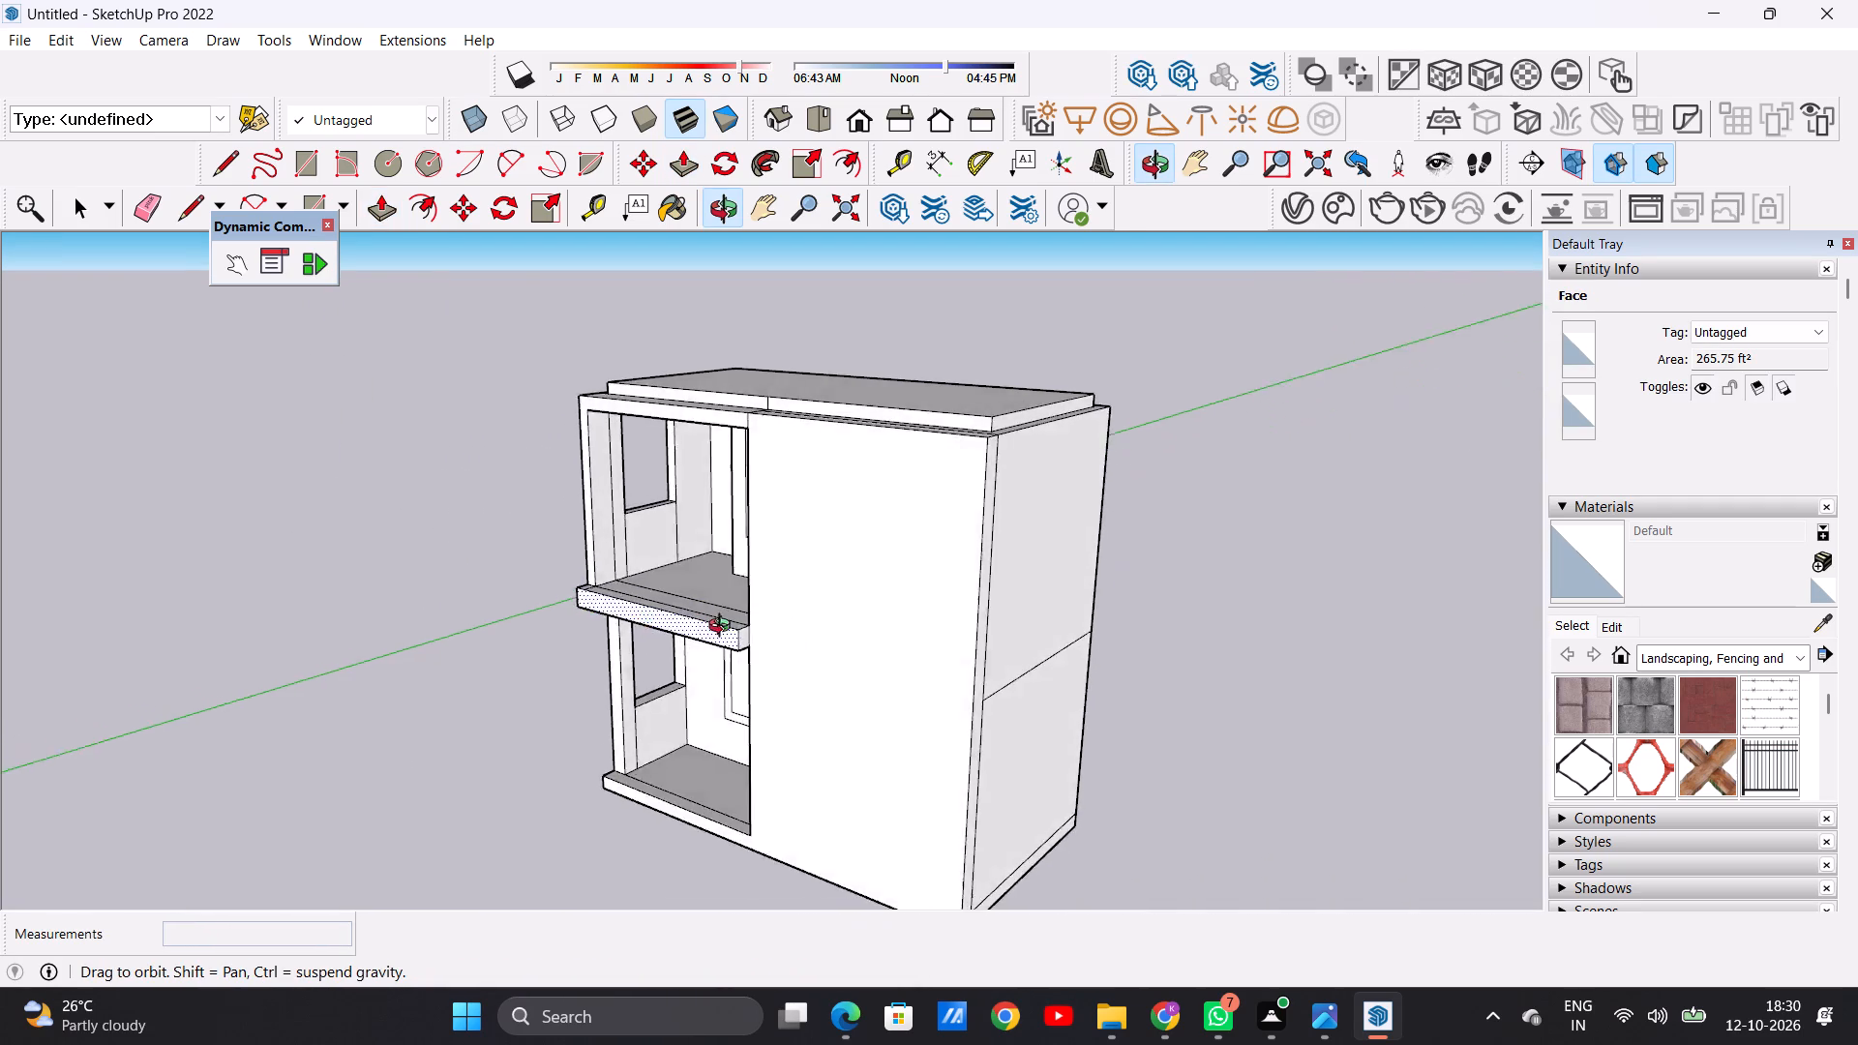
{"action": "middle_click_drag", "start_coordinate": [724, 628], "coordinate": [1027, 508]}
{"action": "middle_click_drag", "start_coordinate": [678, 754], "coordinate": [678, 779]}
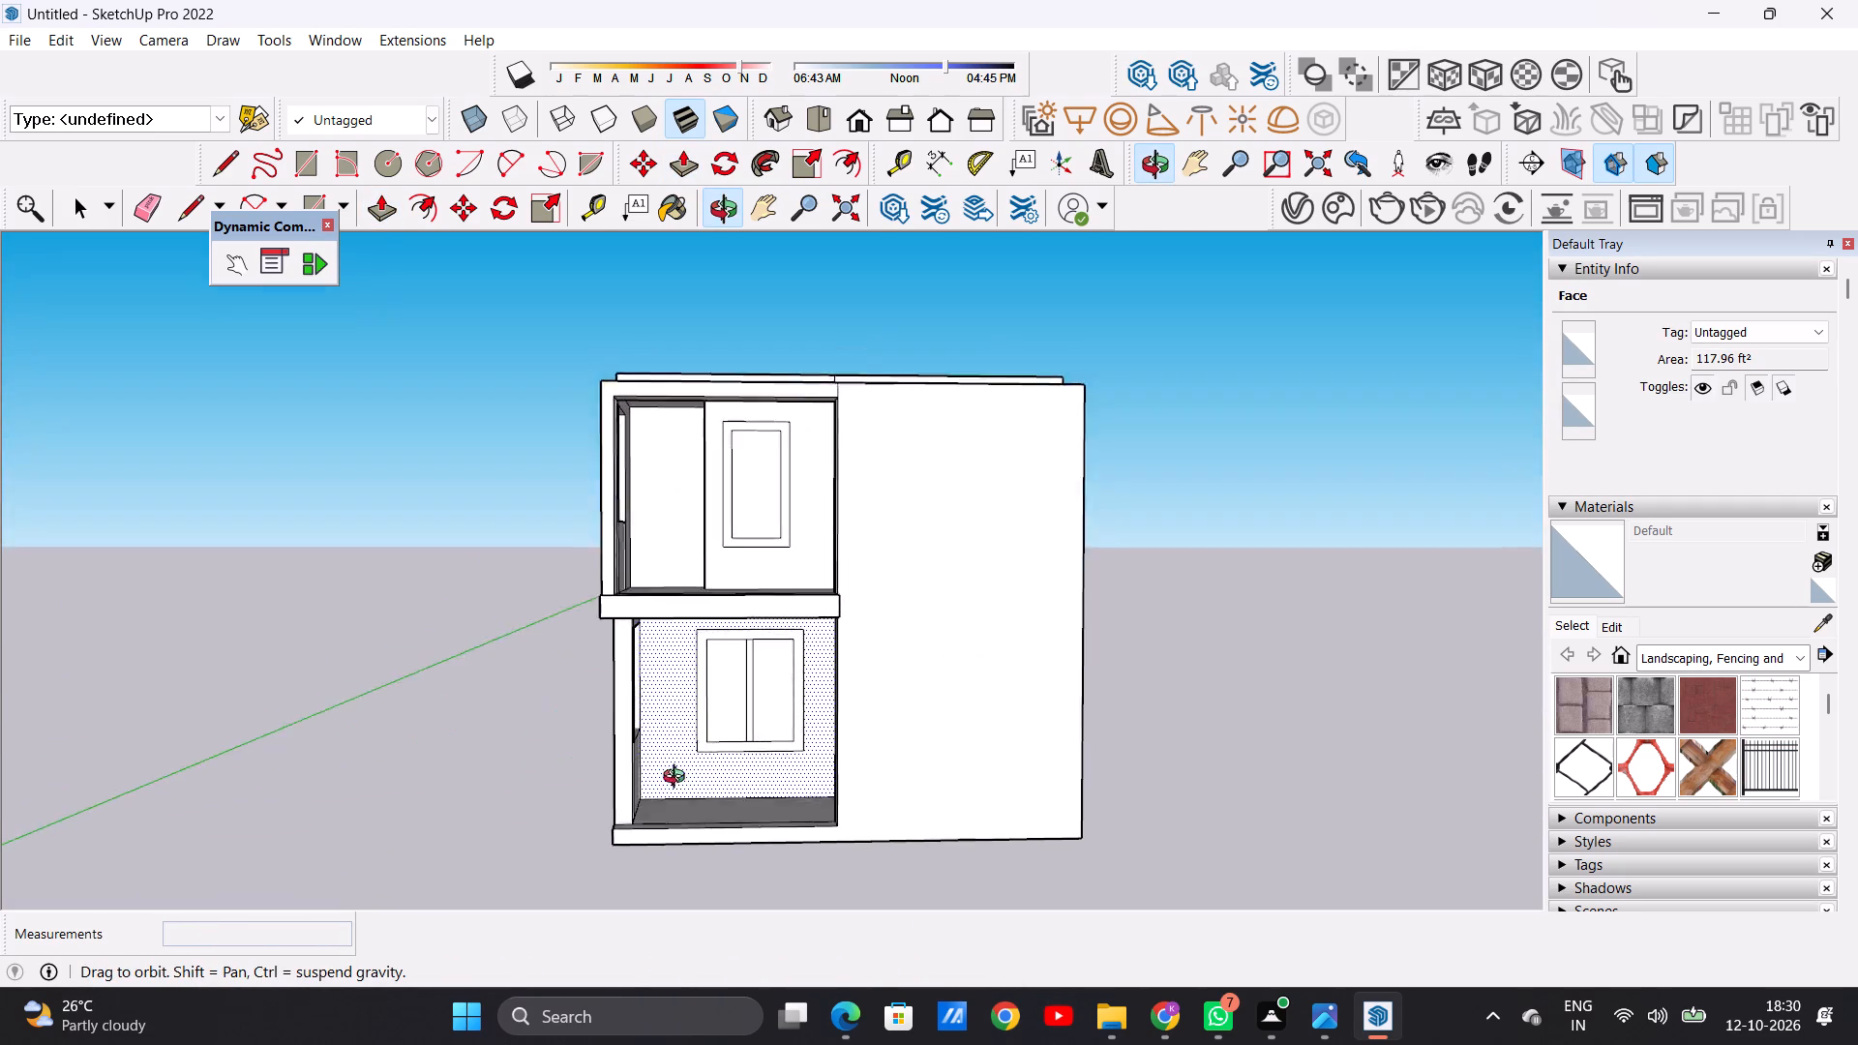
{"action": "middle_click_drag", "start_coordinate": [678, 779], "coordinate": [683, 842]}
{"action": "scroll", "coordinate": [616, 596], "scroll_direction": "up", "scroll_amount": 3}
{"action": "middle_click_drag", "start_coordinate": [650, 620], "coordinate": [605, 809]}
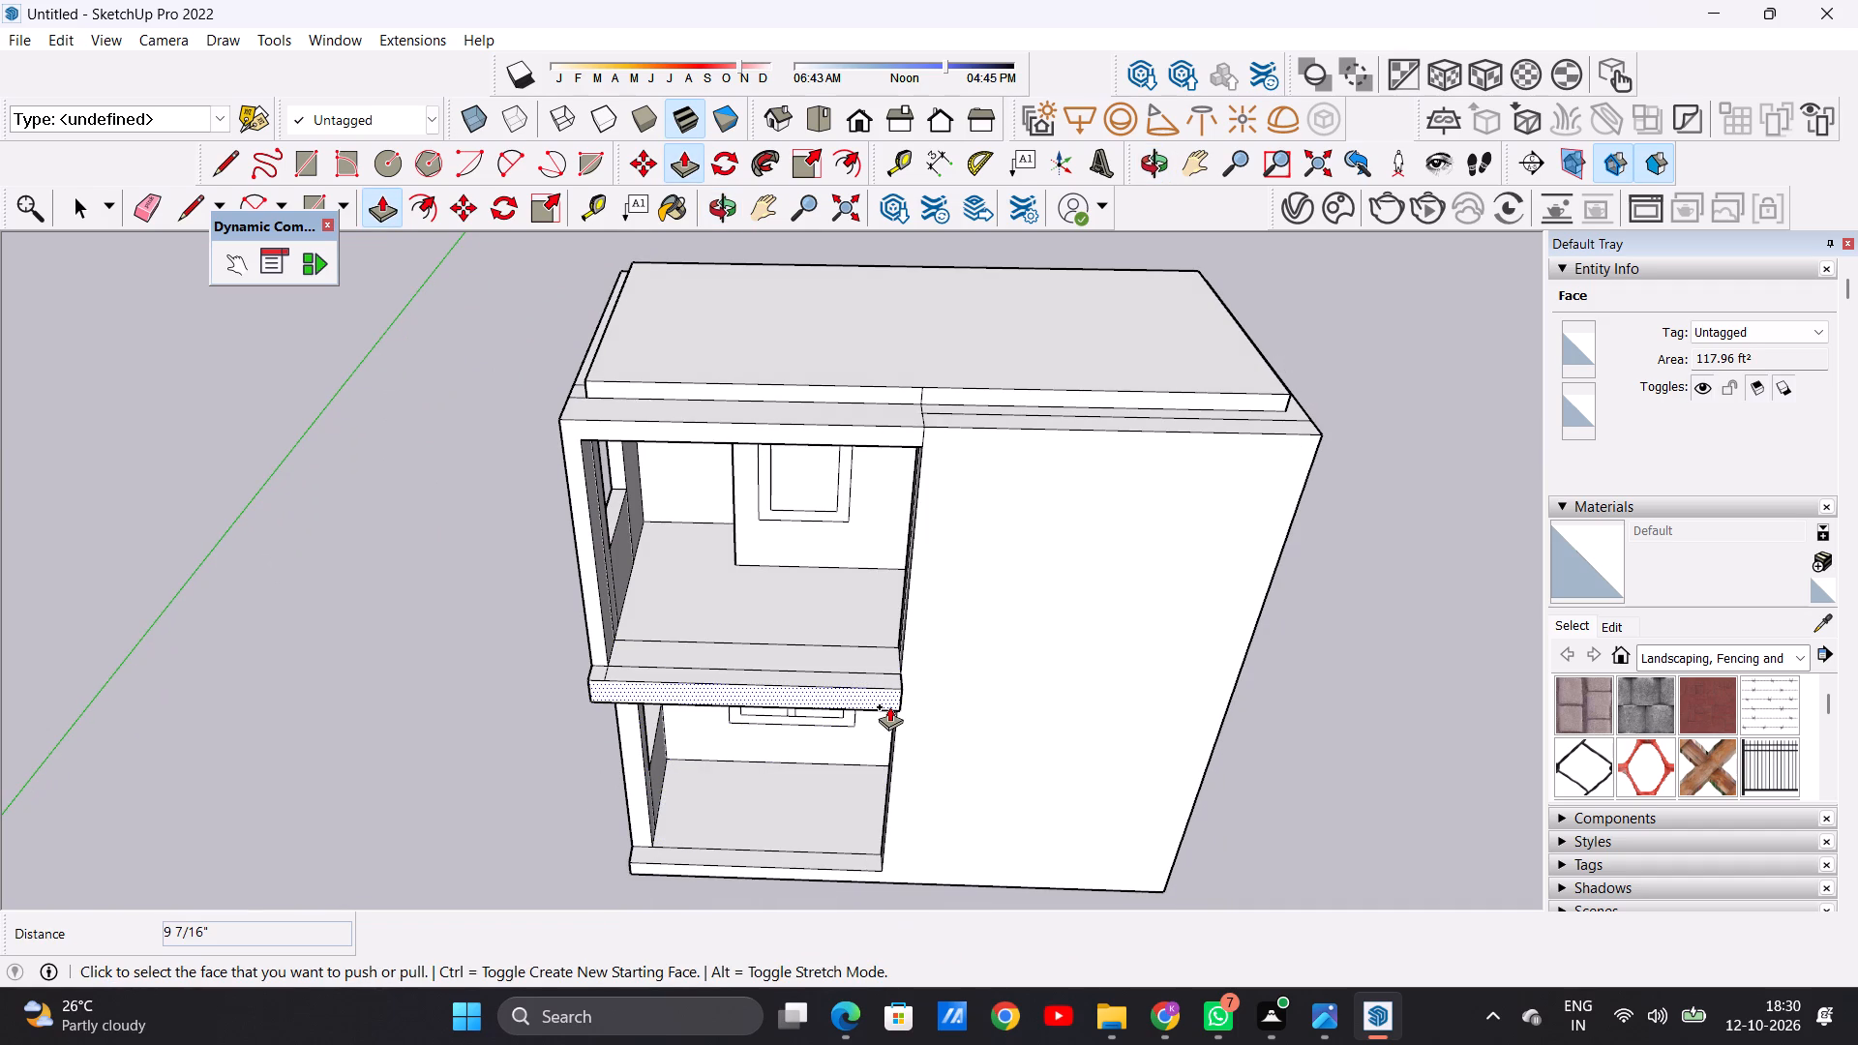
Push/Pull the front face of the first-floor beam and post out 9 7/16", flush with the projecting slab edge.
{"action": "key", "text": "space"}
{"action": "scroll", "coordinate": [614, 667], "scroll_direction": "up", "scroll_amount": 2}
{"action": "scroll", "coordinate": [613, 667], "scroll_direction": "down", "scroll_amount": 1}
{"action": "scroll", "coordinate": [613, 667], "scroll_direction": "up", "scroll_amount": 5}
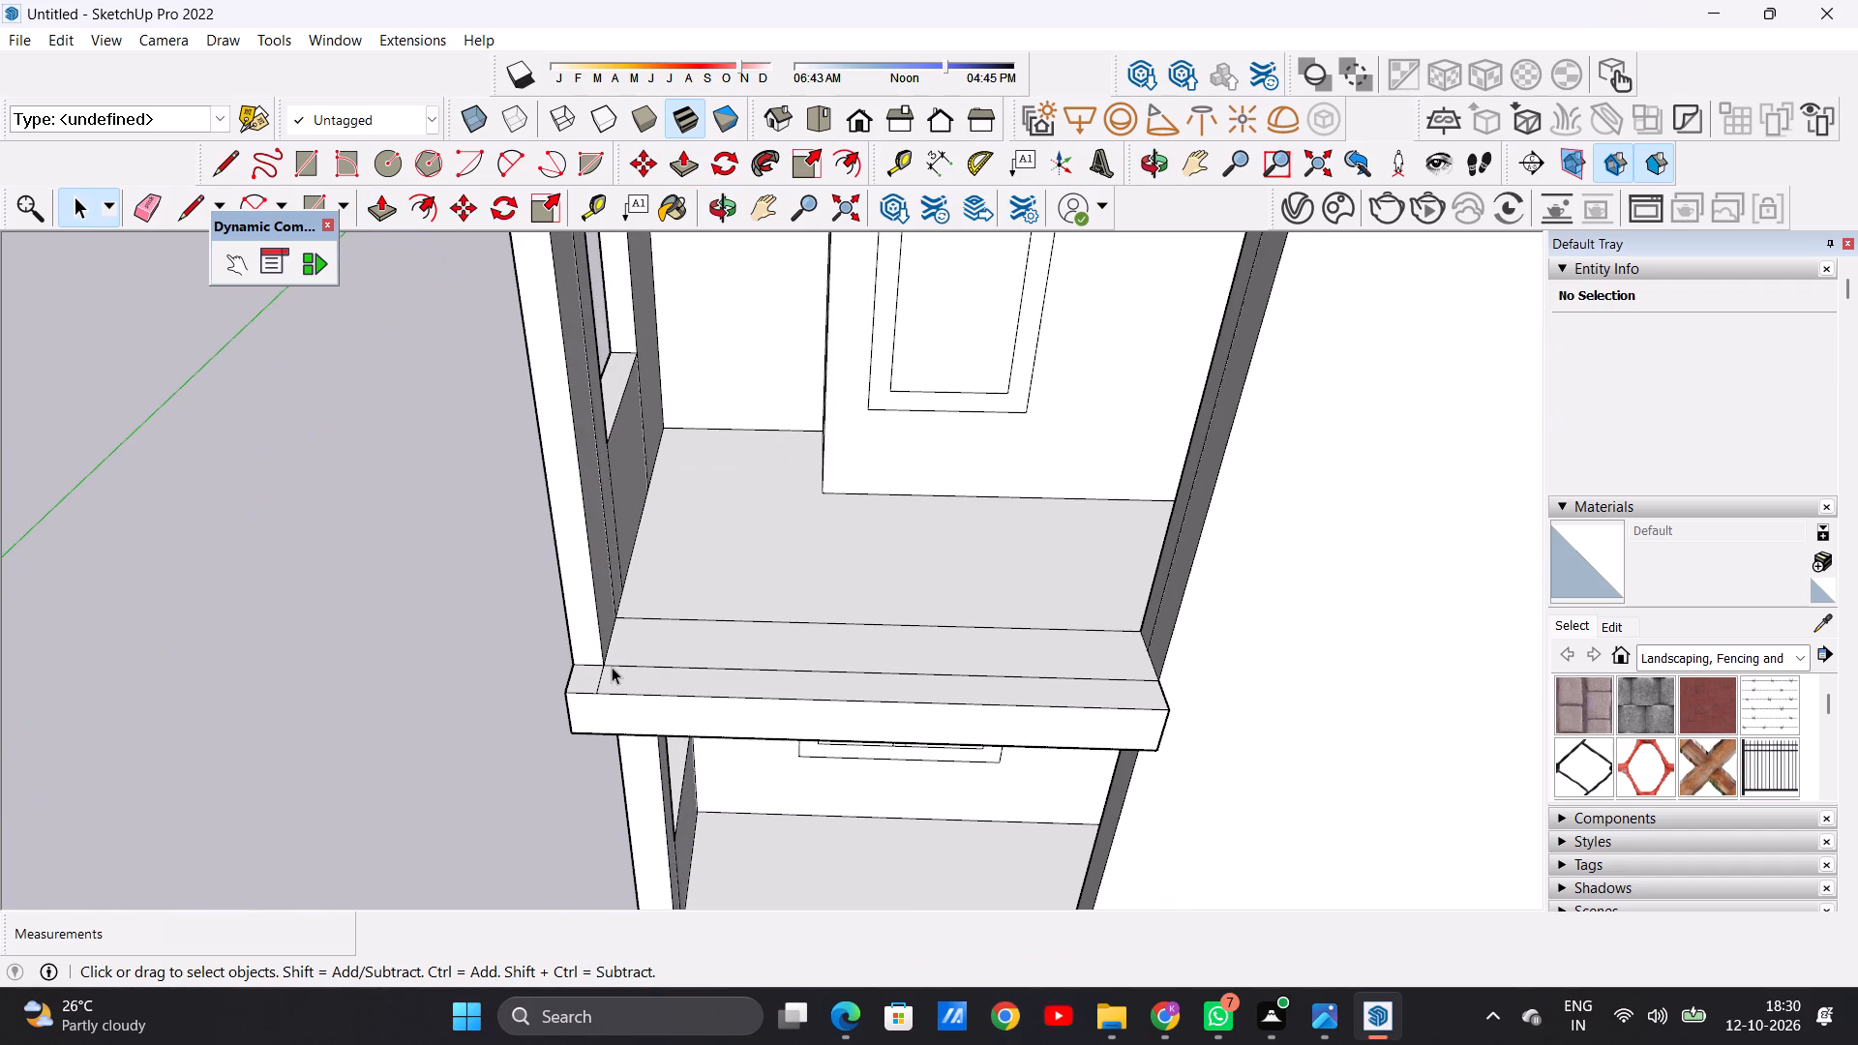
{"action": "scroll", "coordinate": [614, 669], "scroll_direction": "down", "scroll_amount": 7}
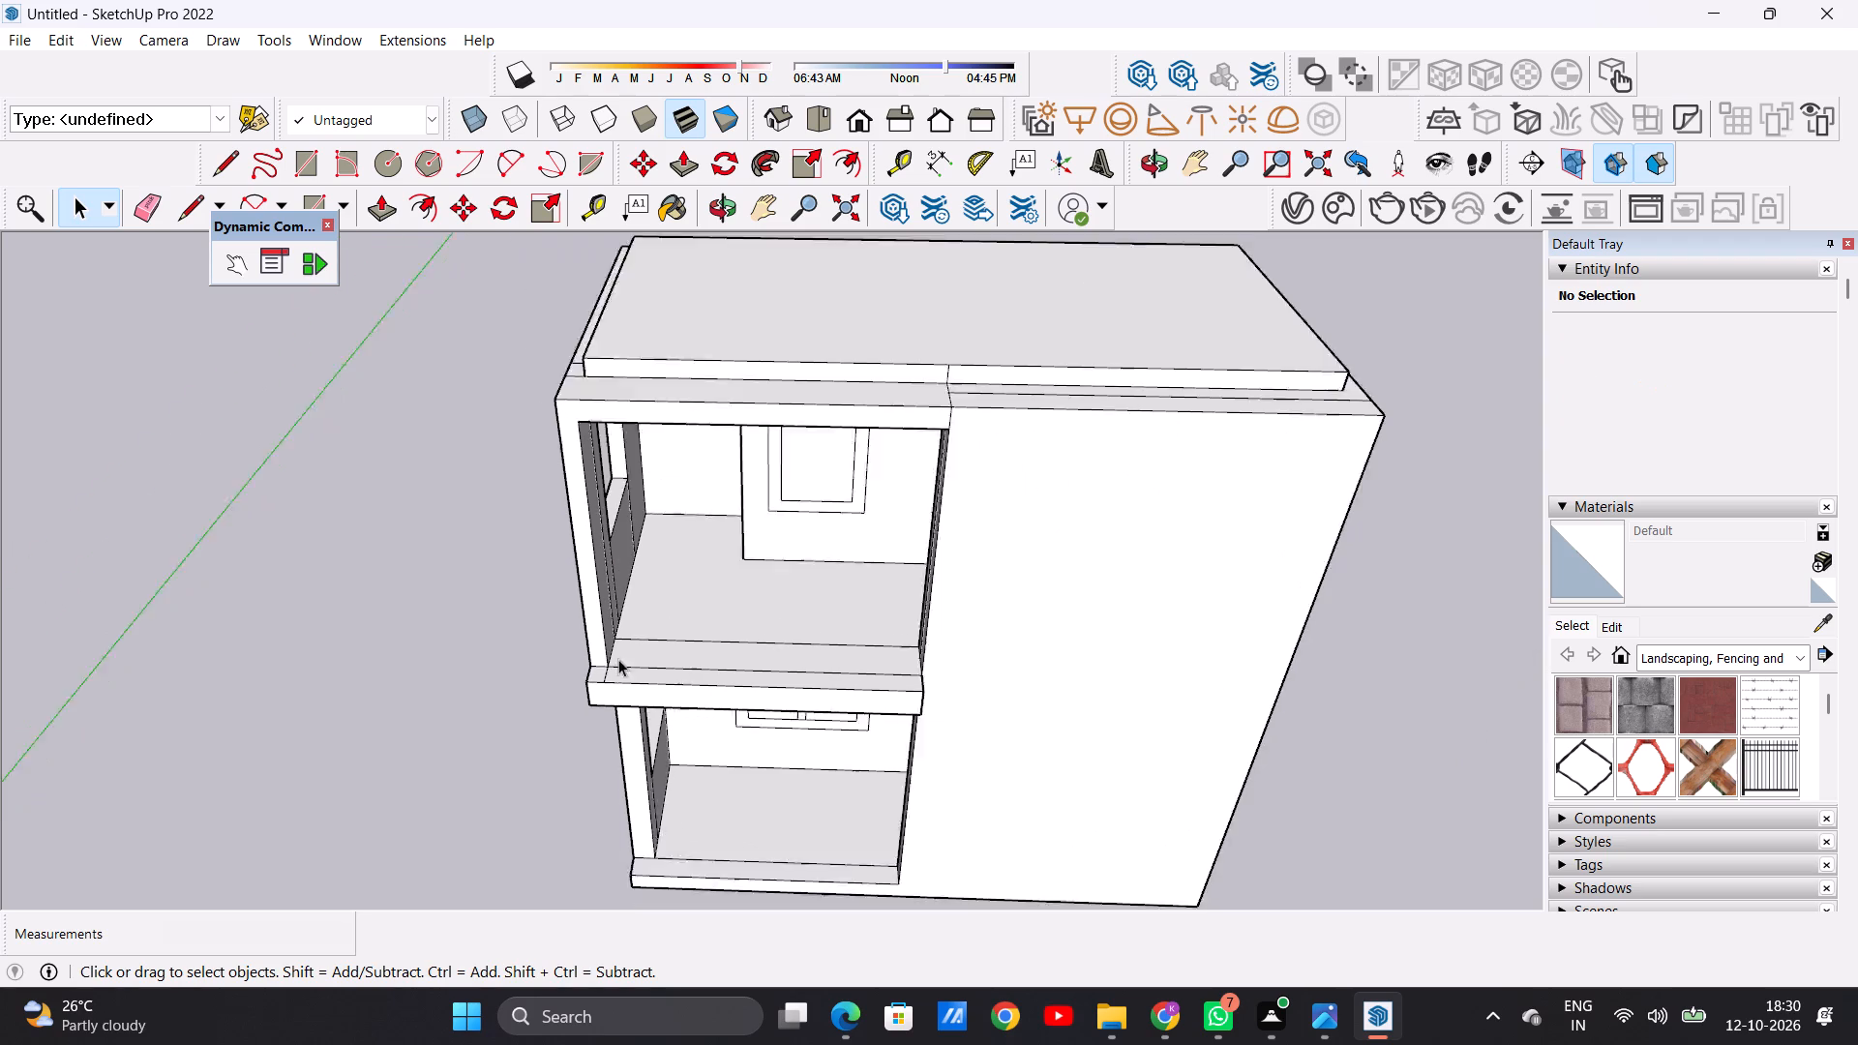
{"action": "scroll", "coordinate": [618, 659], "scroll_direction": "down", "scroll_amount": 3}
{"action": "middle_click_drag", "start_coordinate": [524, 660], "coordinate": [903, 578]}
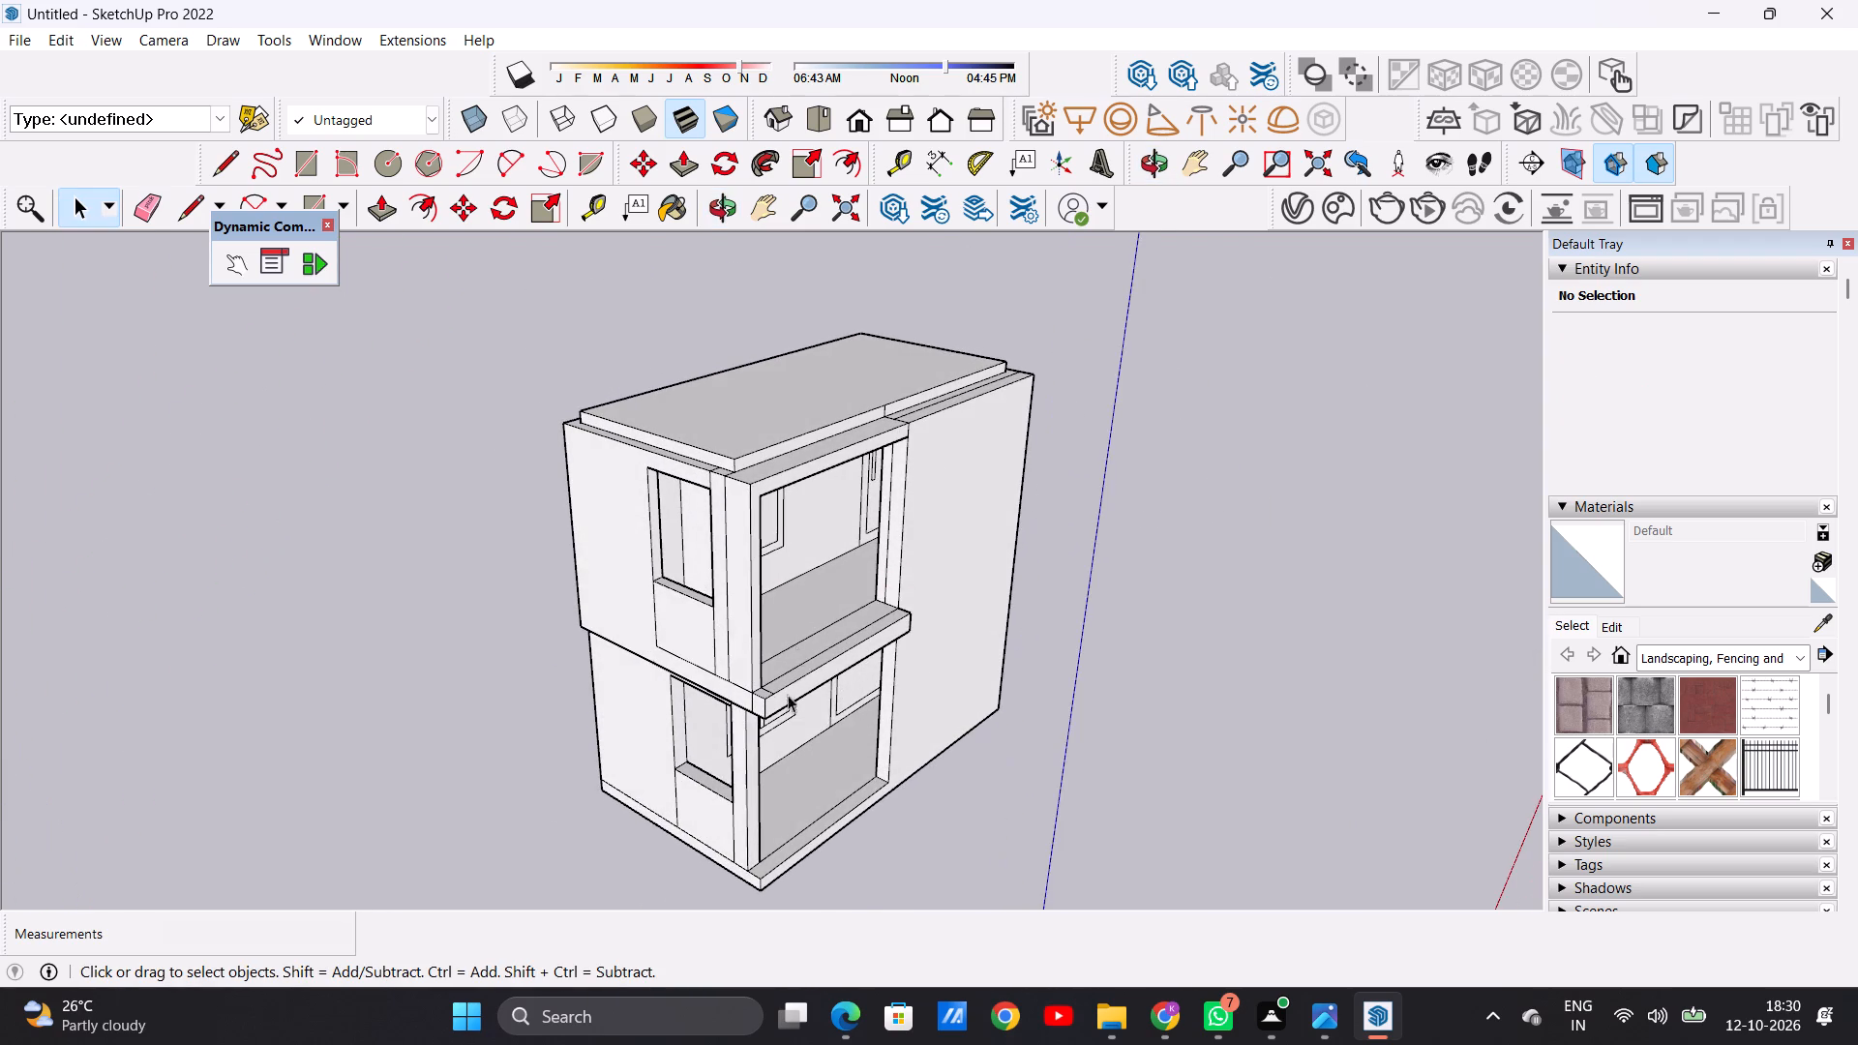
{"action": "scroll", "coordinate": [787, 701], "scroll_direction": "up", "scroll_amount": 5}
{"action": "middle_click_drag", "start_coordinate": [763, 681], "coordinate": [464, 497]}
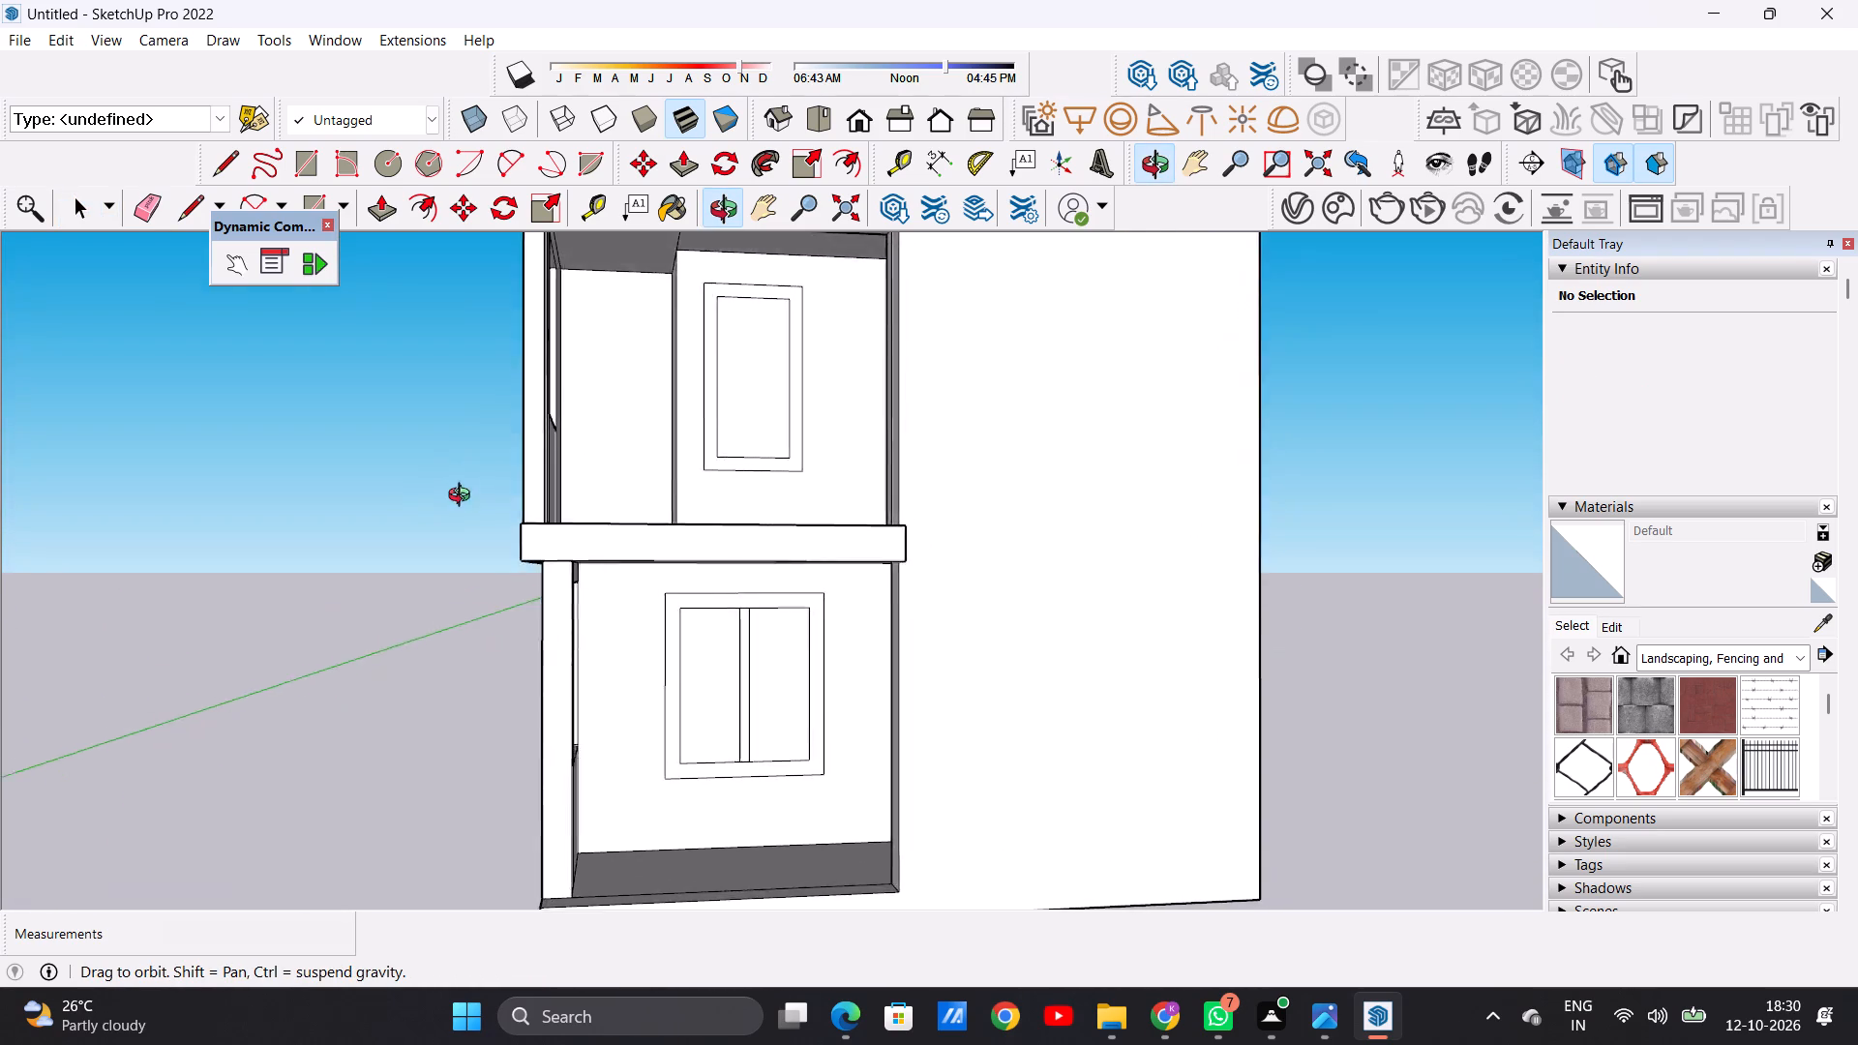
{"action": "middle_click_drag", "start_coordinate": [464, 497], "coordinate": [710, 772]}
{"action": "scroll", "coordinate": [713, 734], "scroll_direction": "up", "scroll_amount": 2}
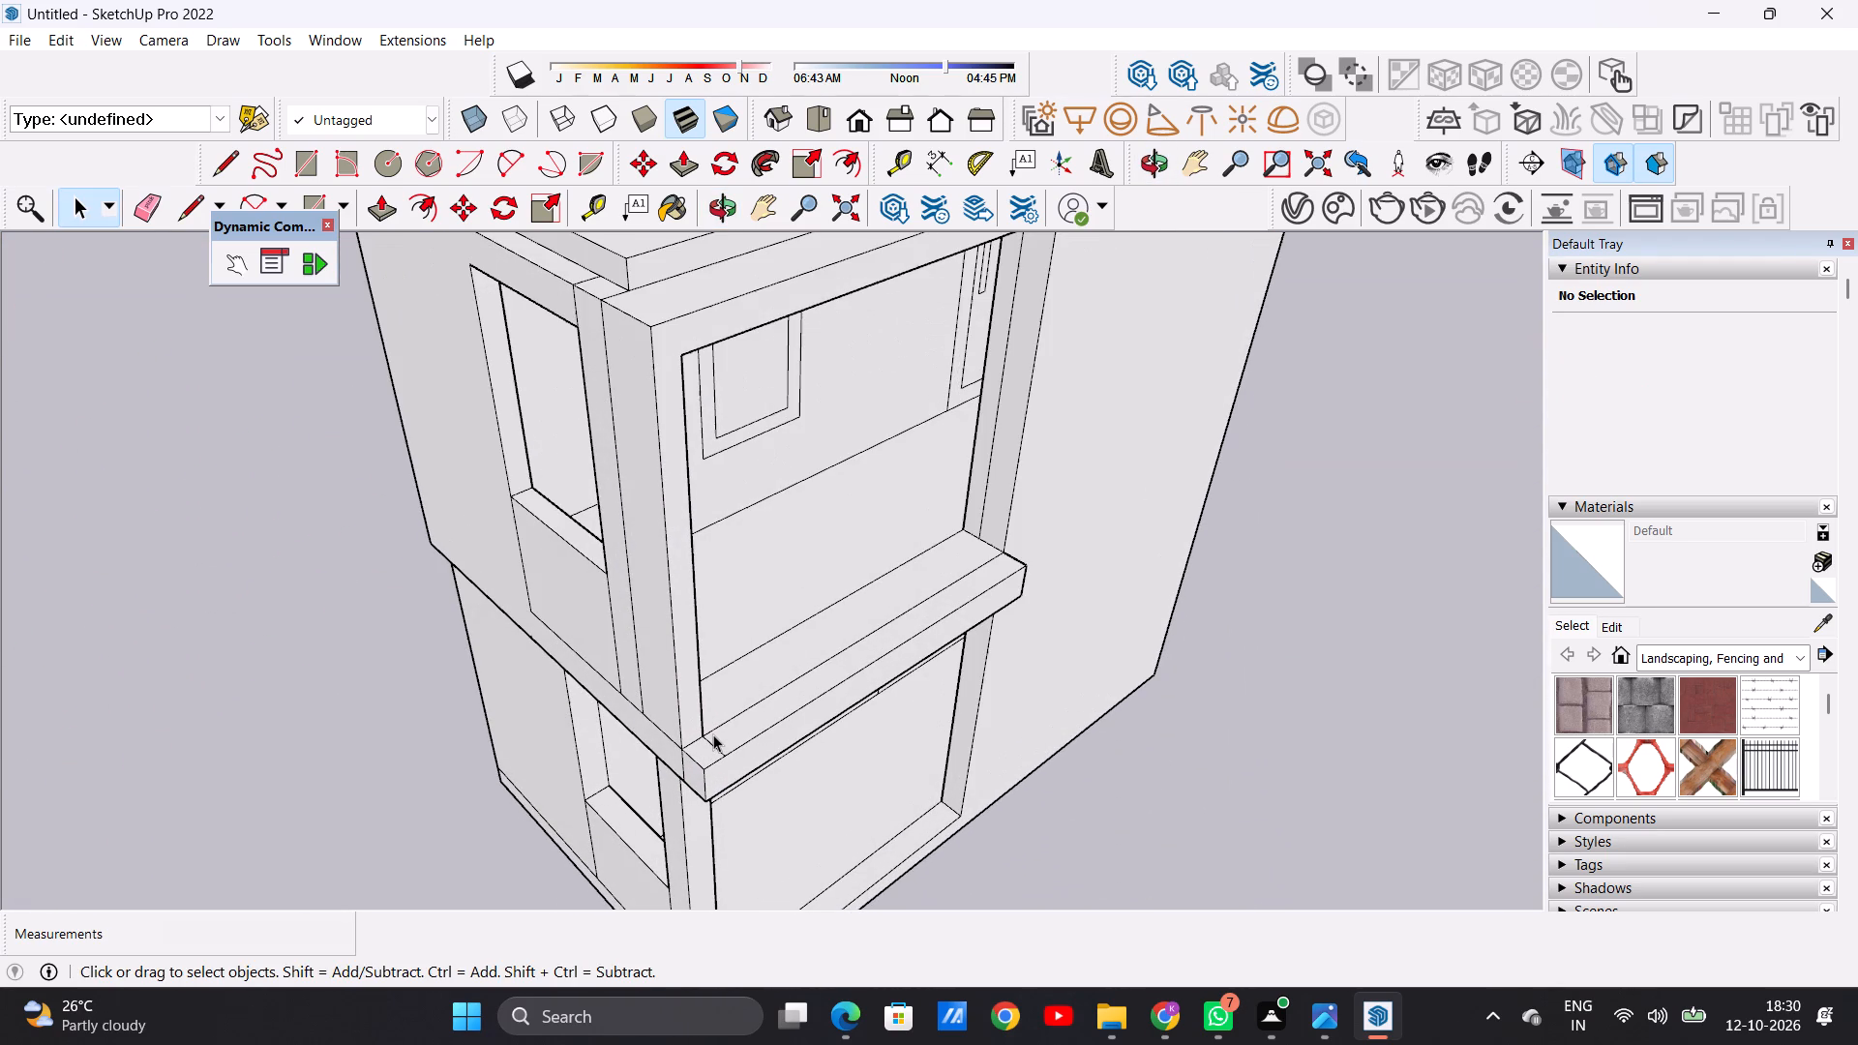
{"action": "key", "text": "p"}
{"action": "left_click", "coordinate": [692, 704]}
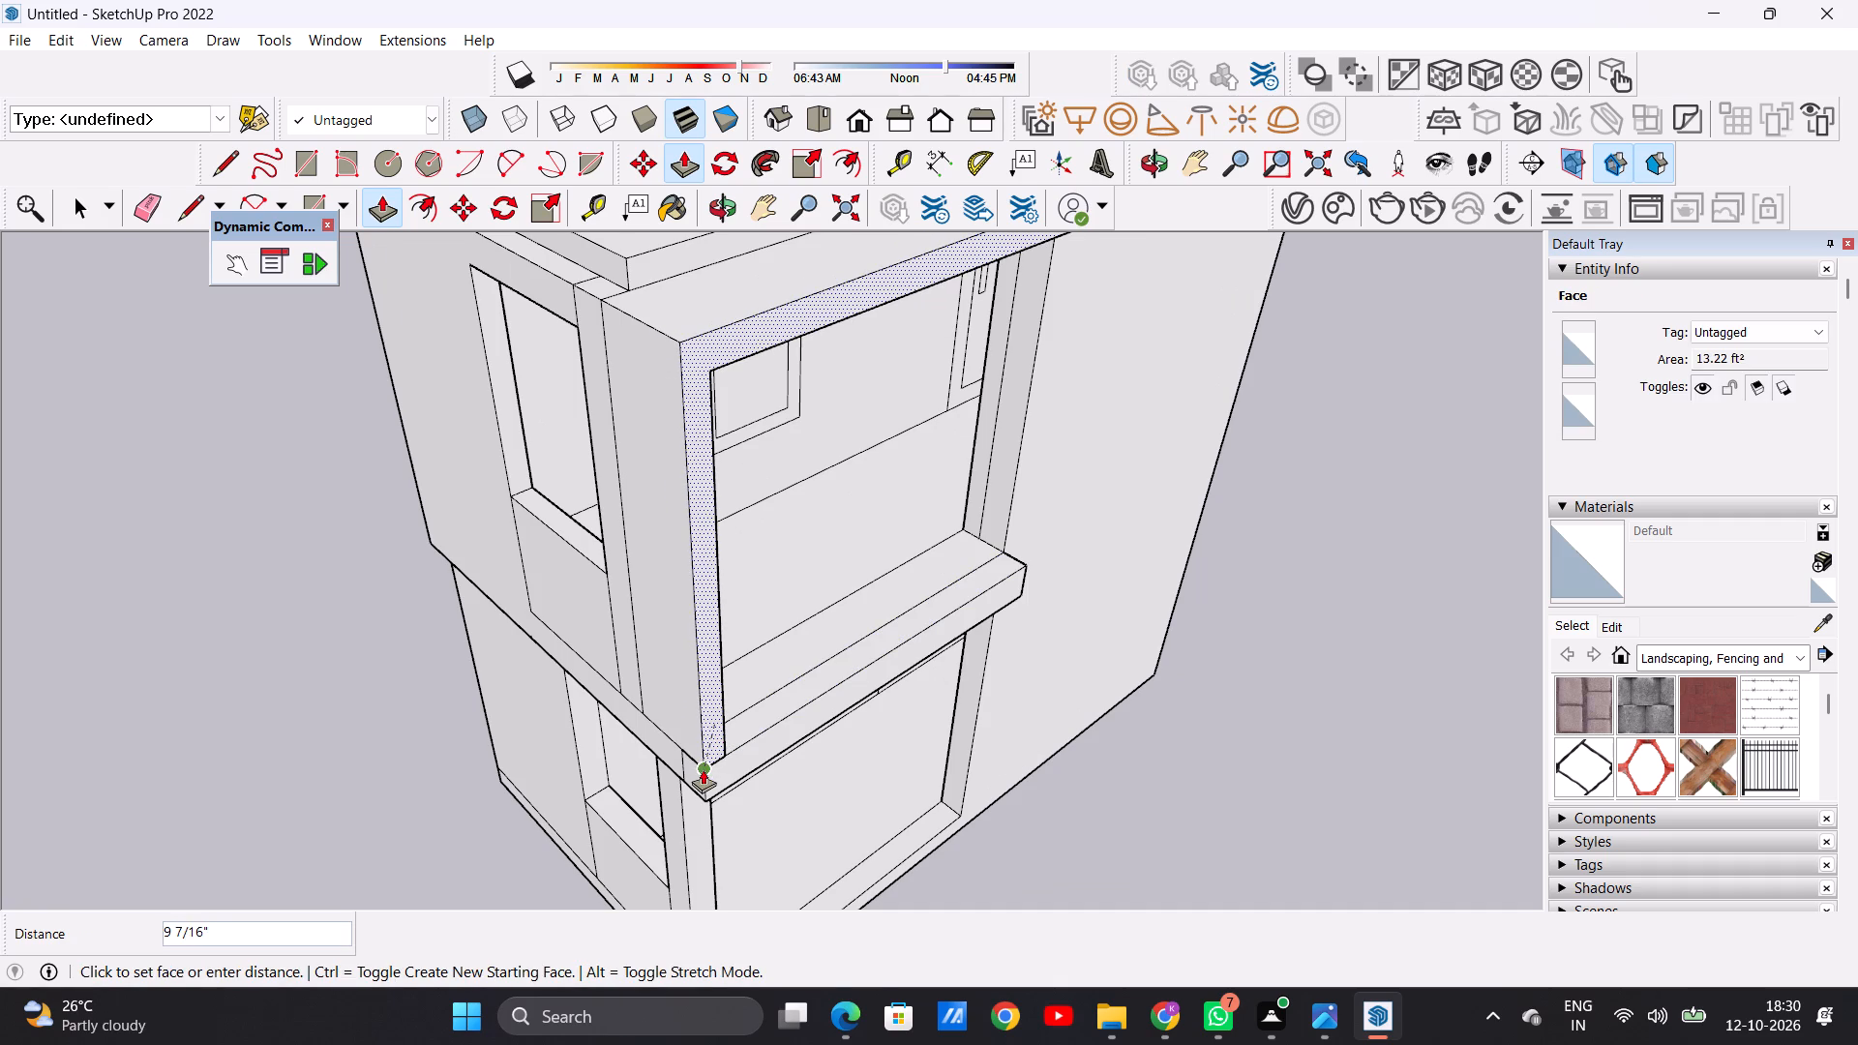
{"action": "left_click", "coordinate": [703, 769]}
Examine the projecting first-floor beam, post and slab edge from the front and the side.
{"action": "scroll", "coordinate": [677, 729], "scroll_direction": "down", "scroll_amount": 5}
{"action": "middle_click_drag", "start_coordinate": [734, 753], "coordinate": [330, 557]}
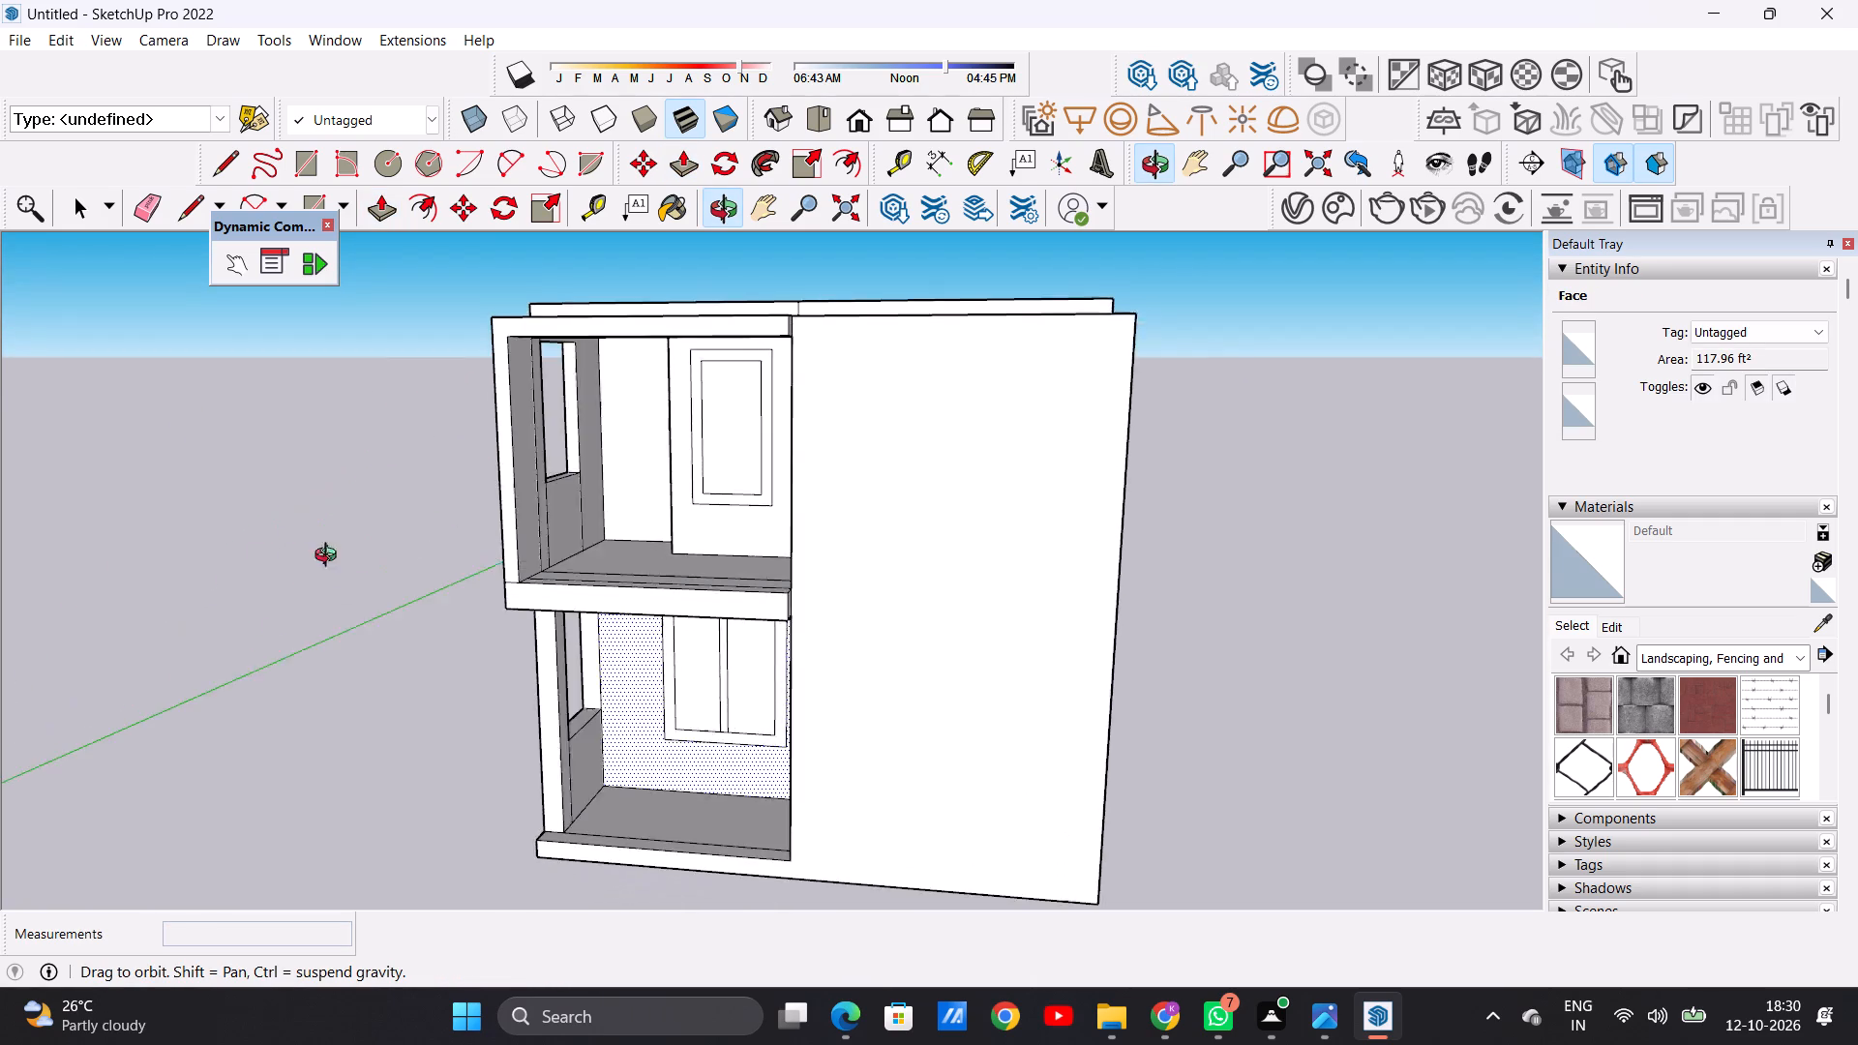
{"action": "middle_click_drag", "start_coordinate": [330, 557], "coordinate": [180, 593]}
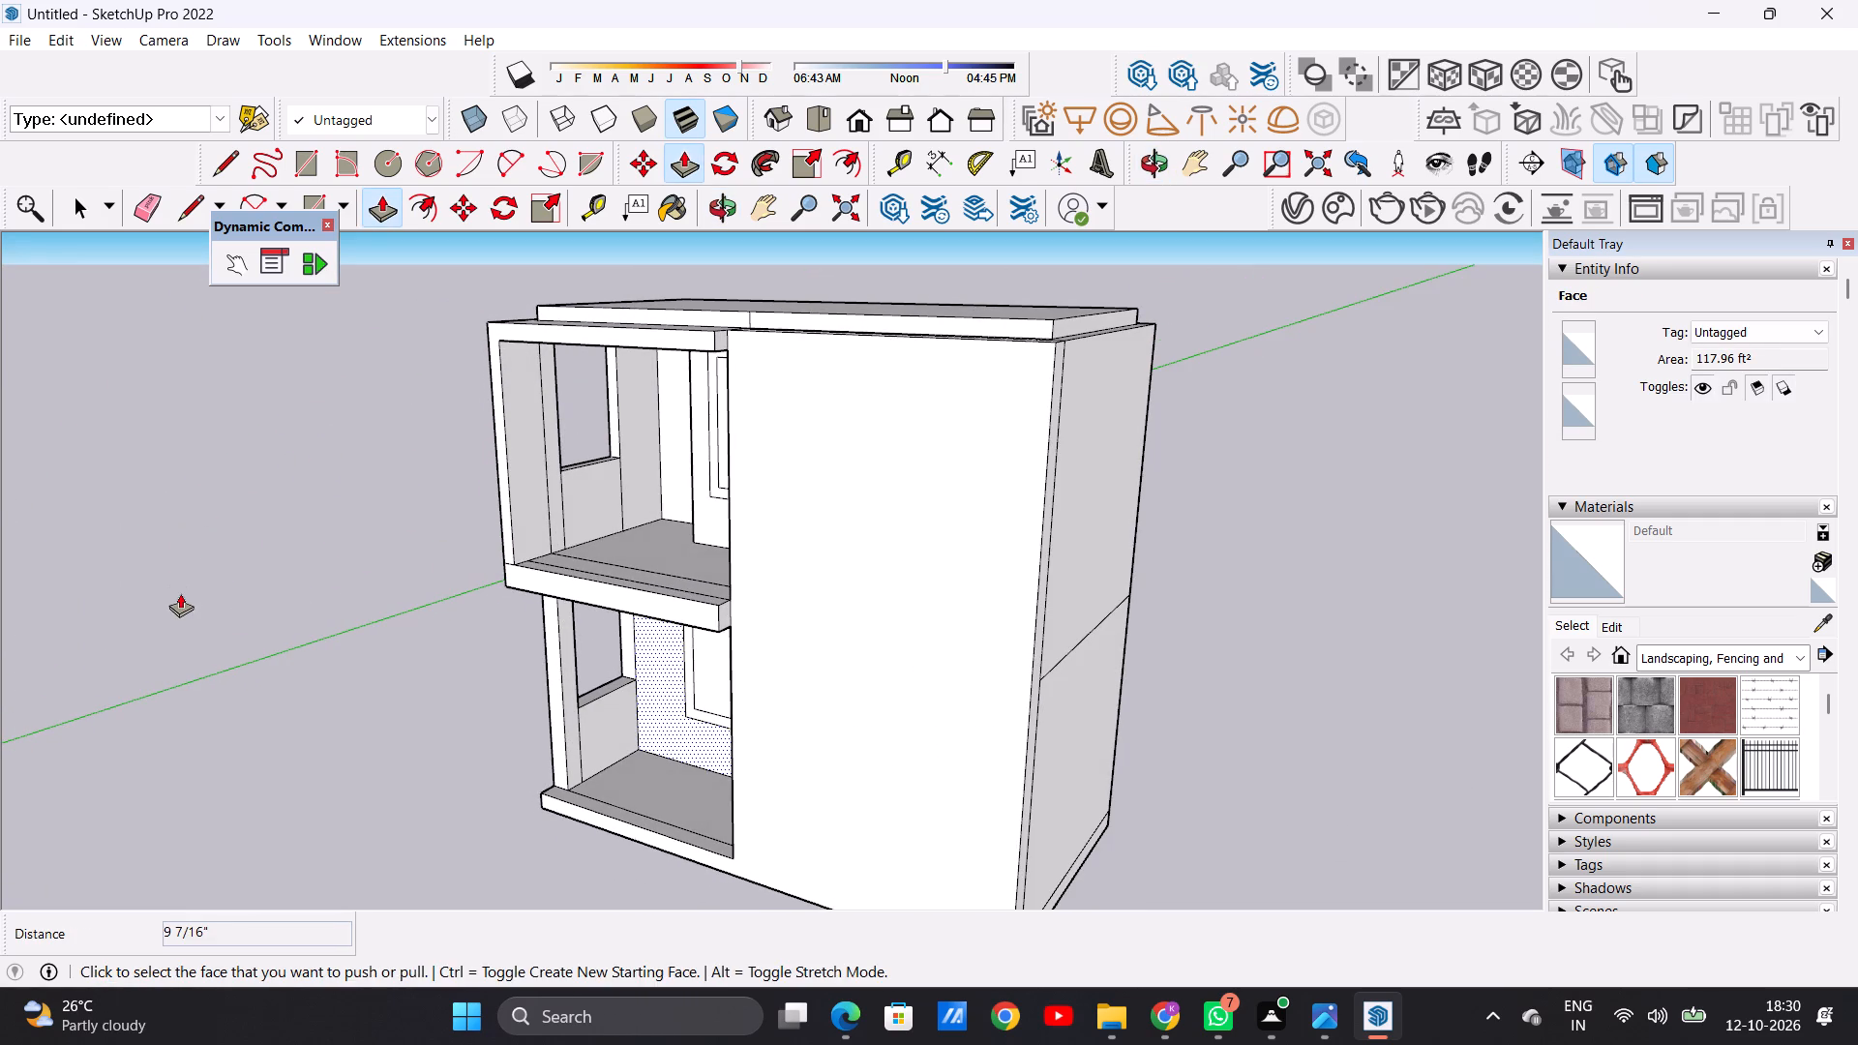
{"action": "key", "text": "space"}
{"action": "middle_click_drag", "start_coordinate": [902, 494], "coordinate": [720, 466]}
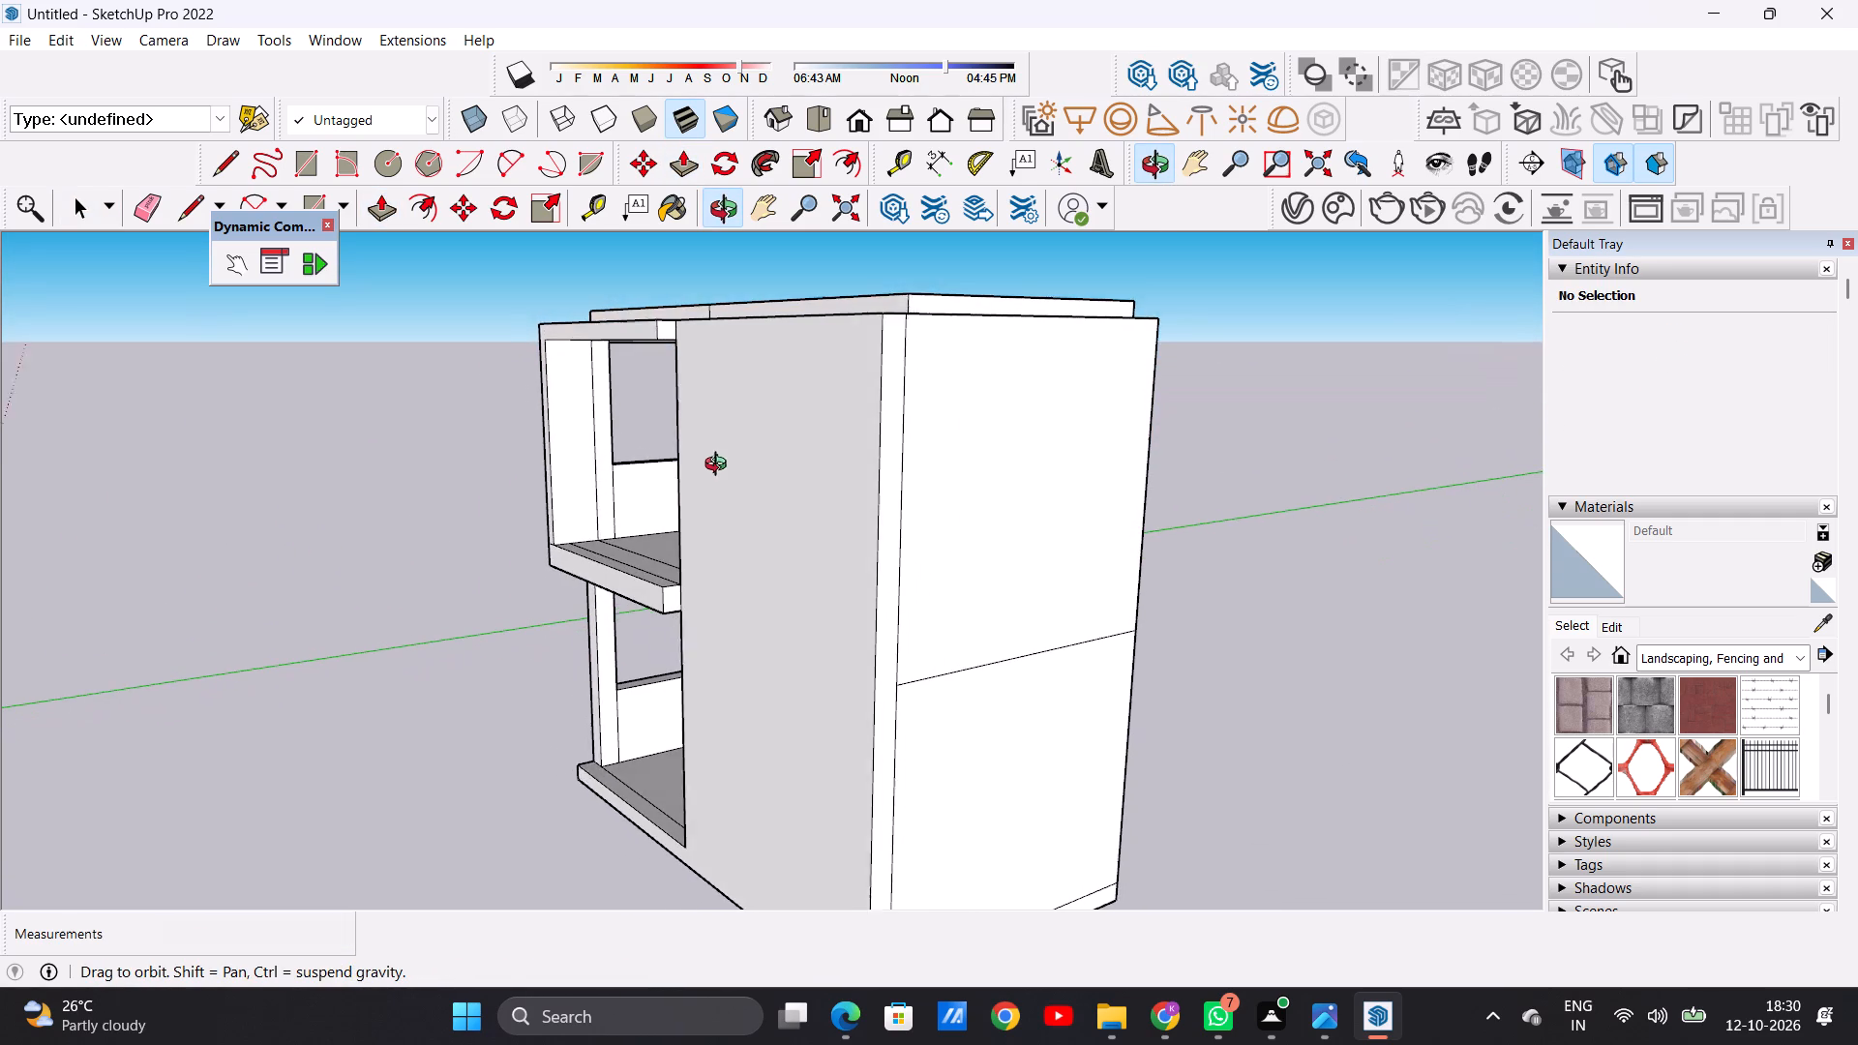
{"action": "middle_click_drag", "start_coordinate": [720, 466], "coordinate": [717, 466]}
{"action": "scroll", "coordinate": [631, 603], "scroll_direction": "up", "scroll_amount": 5}
{"action": "scroll", "coordinate": [696, 604], "scroll_direction": "down", "scroll_amount": 11}
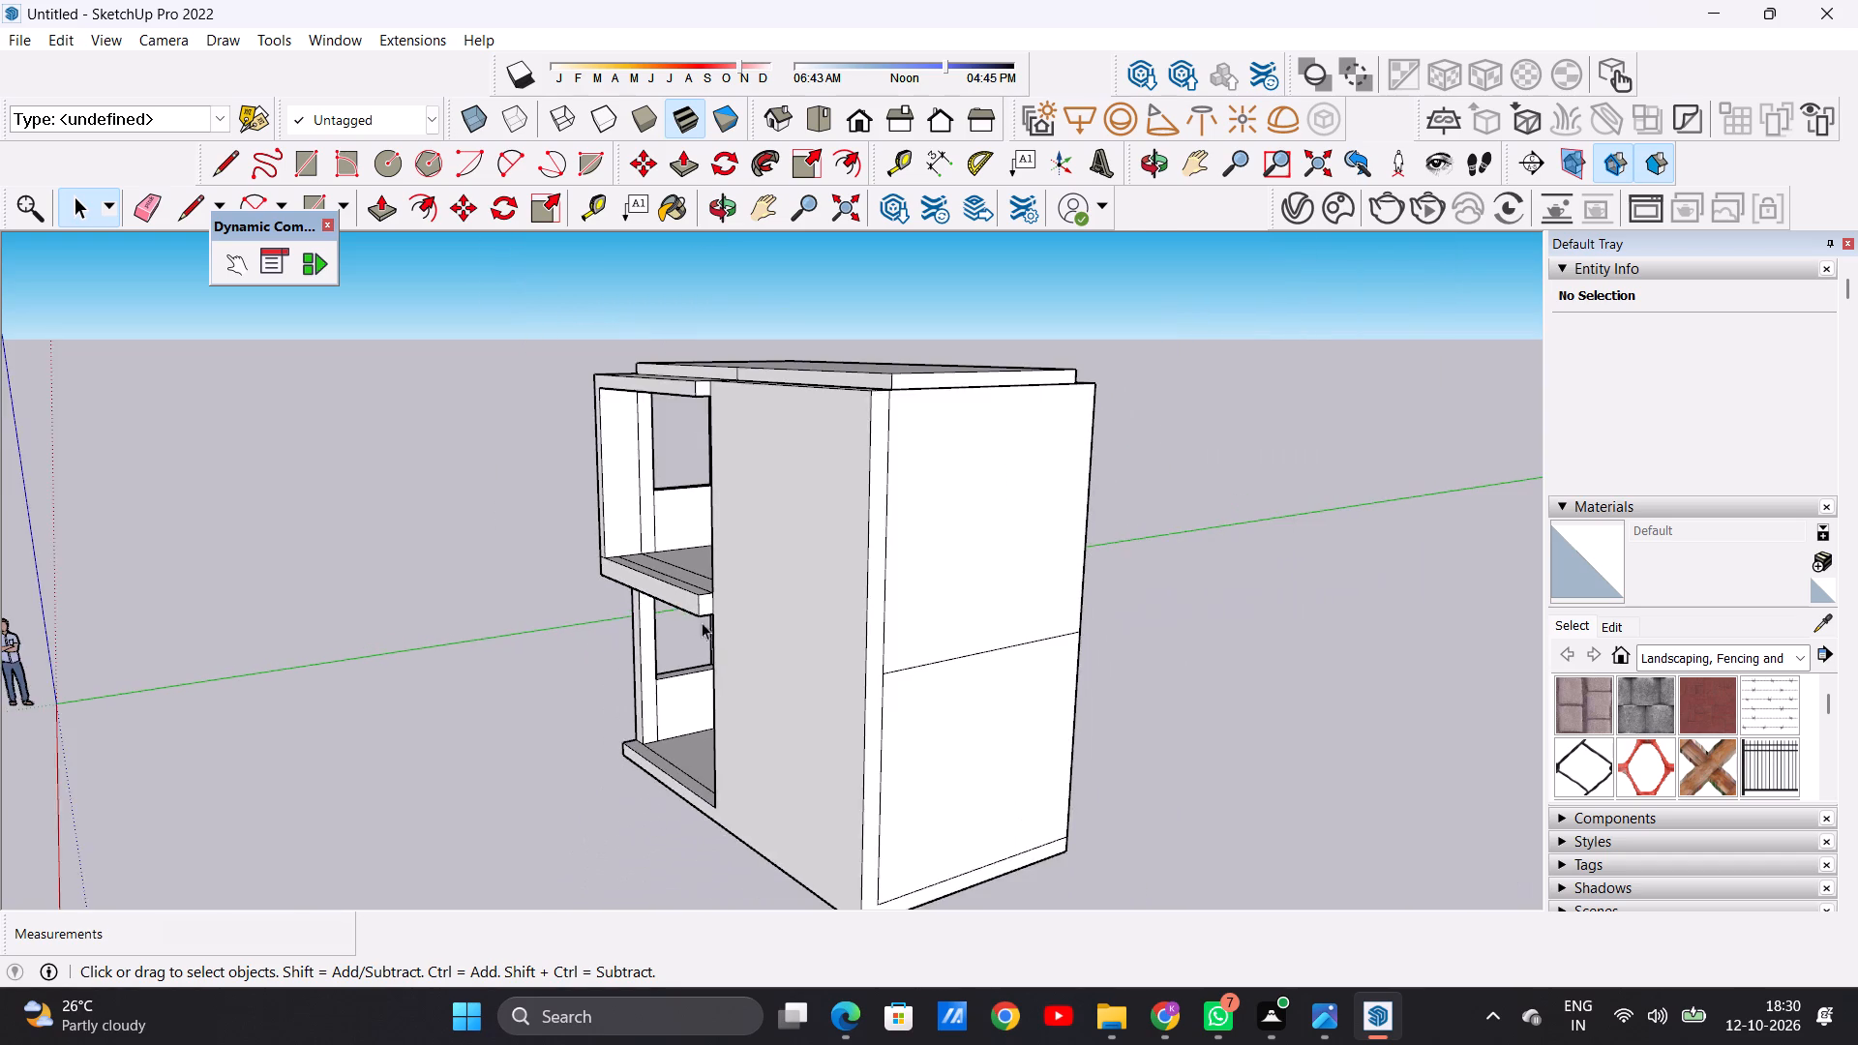
{"action": "scroll", "coordinate": [673, 590], "scroll_direction": "up", "scroll_amount": 7}
{"action": "scroll", "coordinate": [770, 668], "scroll_direction": "down", "scroll_amount": 7}
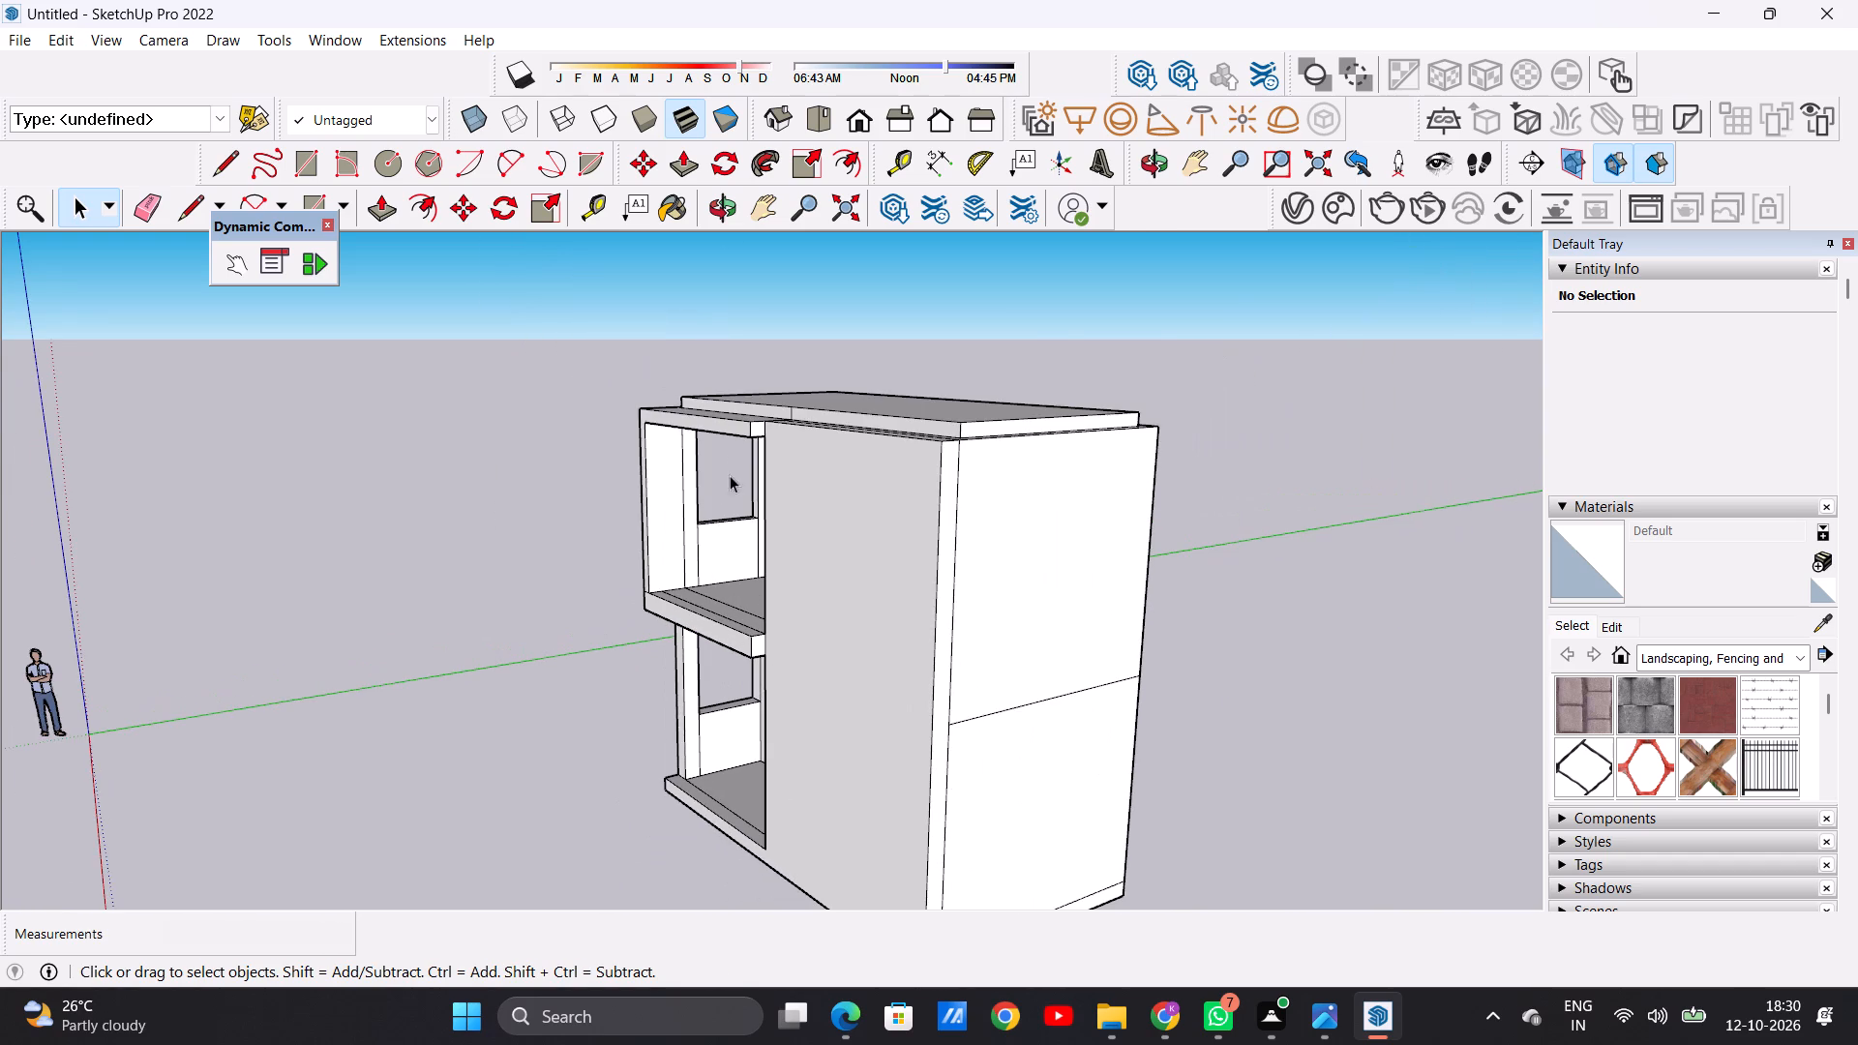
{"action": "scroll", "coordinate": [733, 453], "scroll_direction": "up", "scroll_amount": 5}
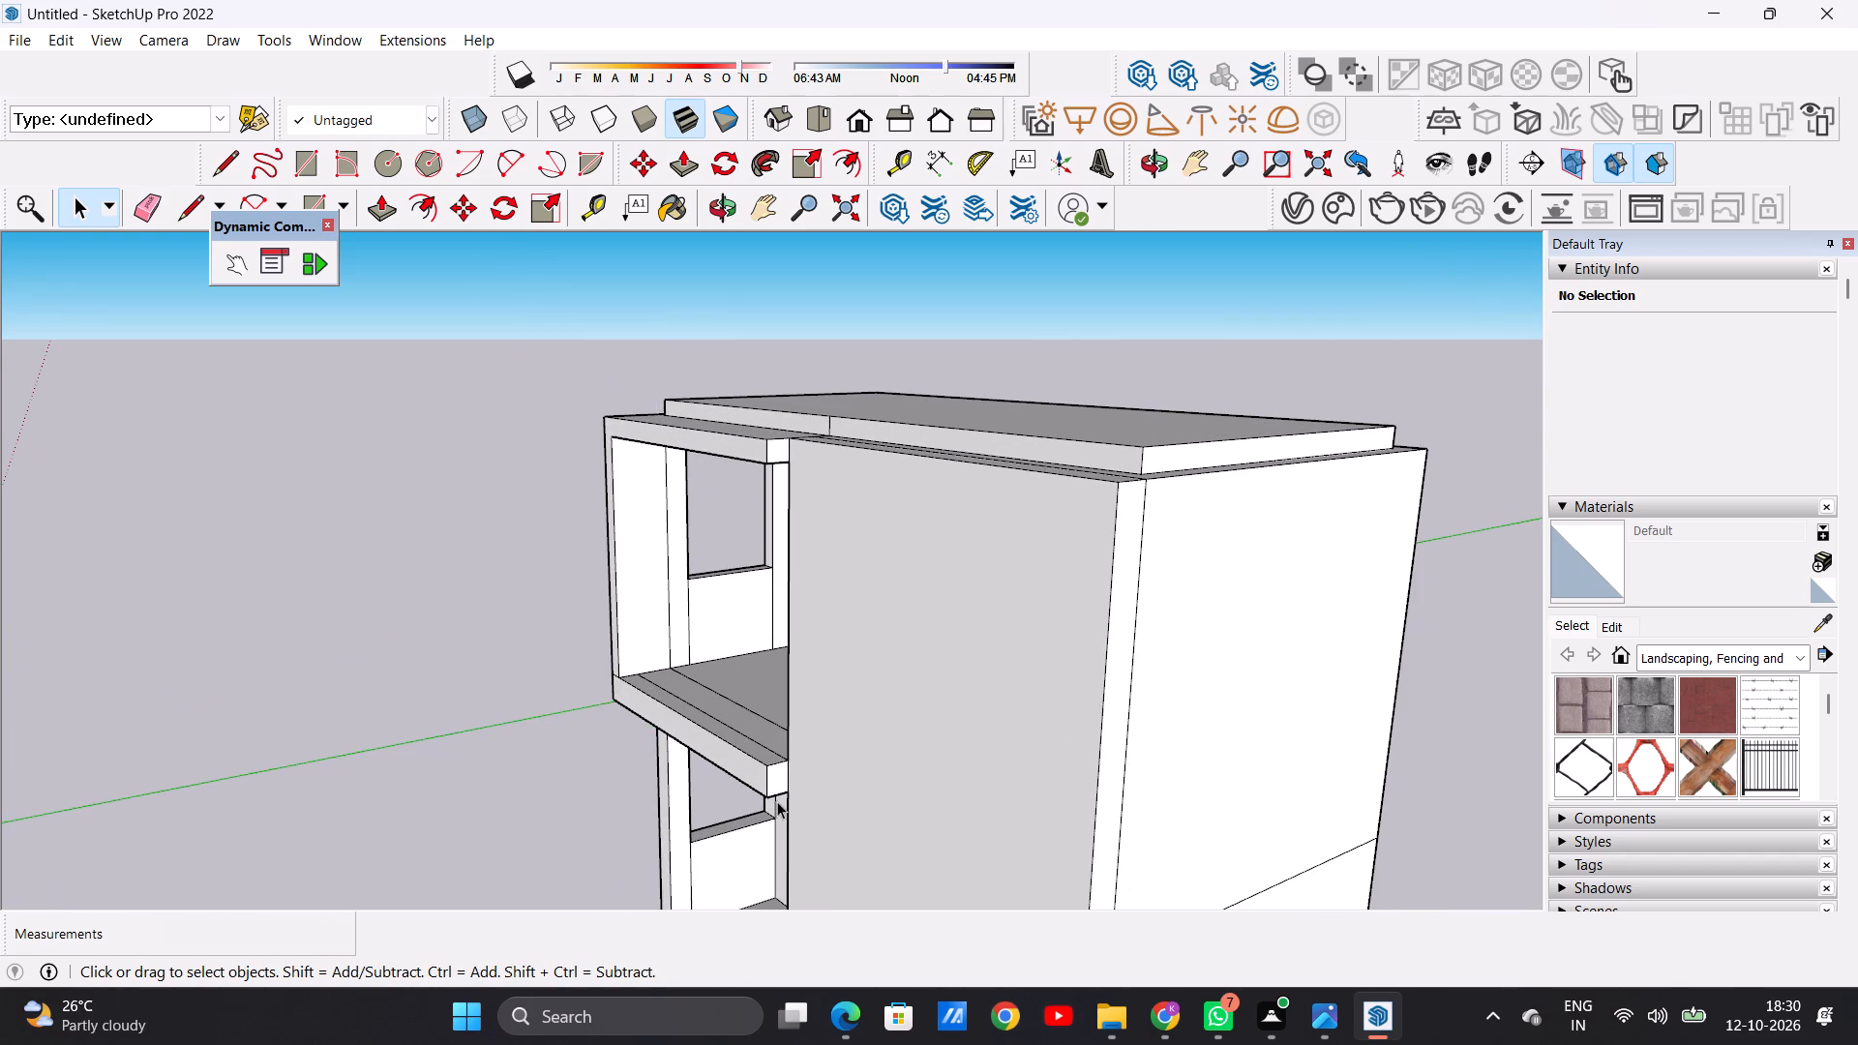
{"action": "middle_click_drag", "start_coordinate": [642, 768], "coordinate": [1016, 658]}
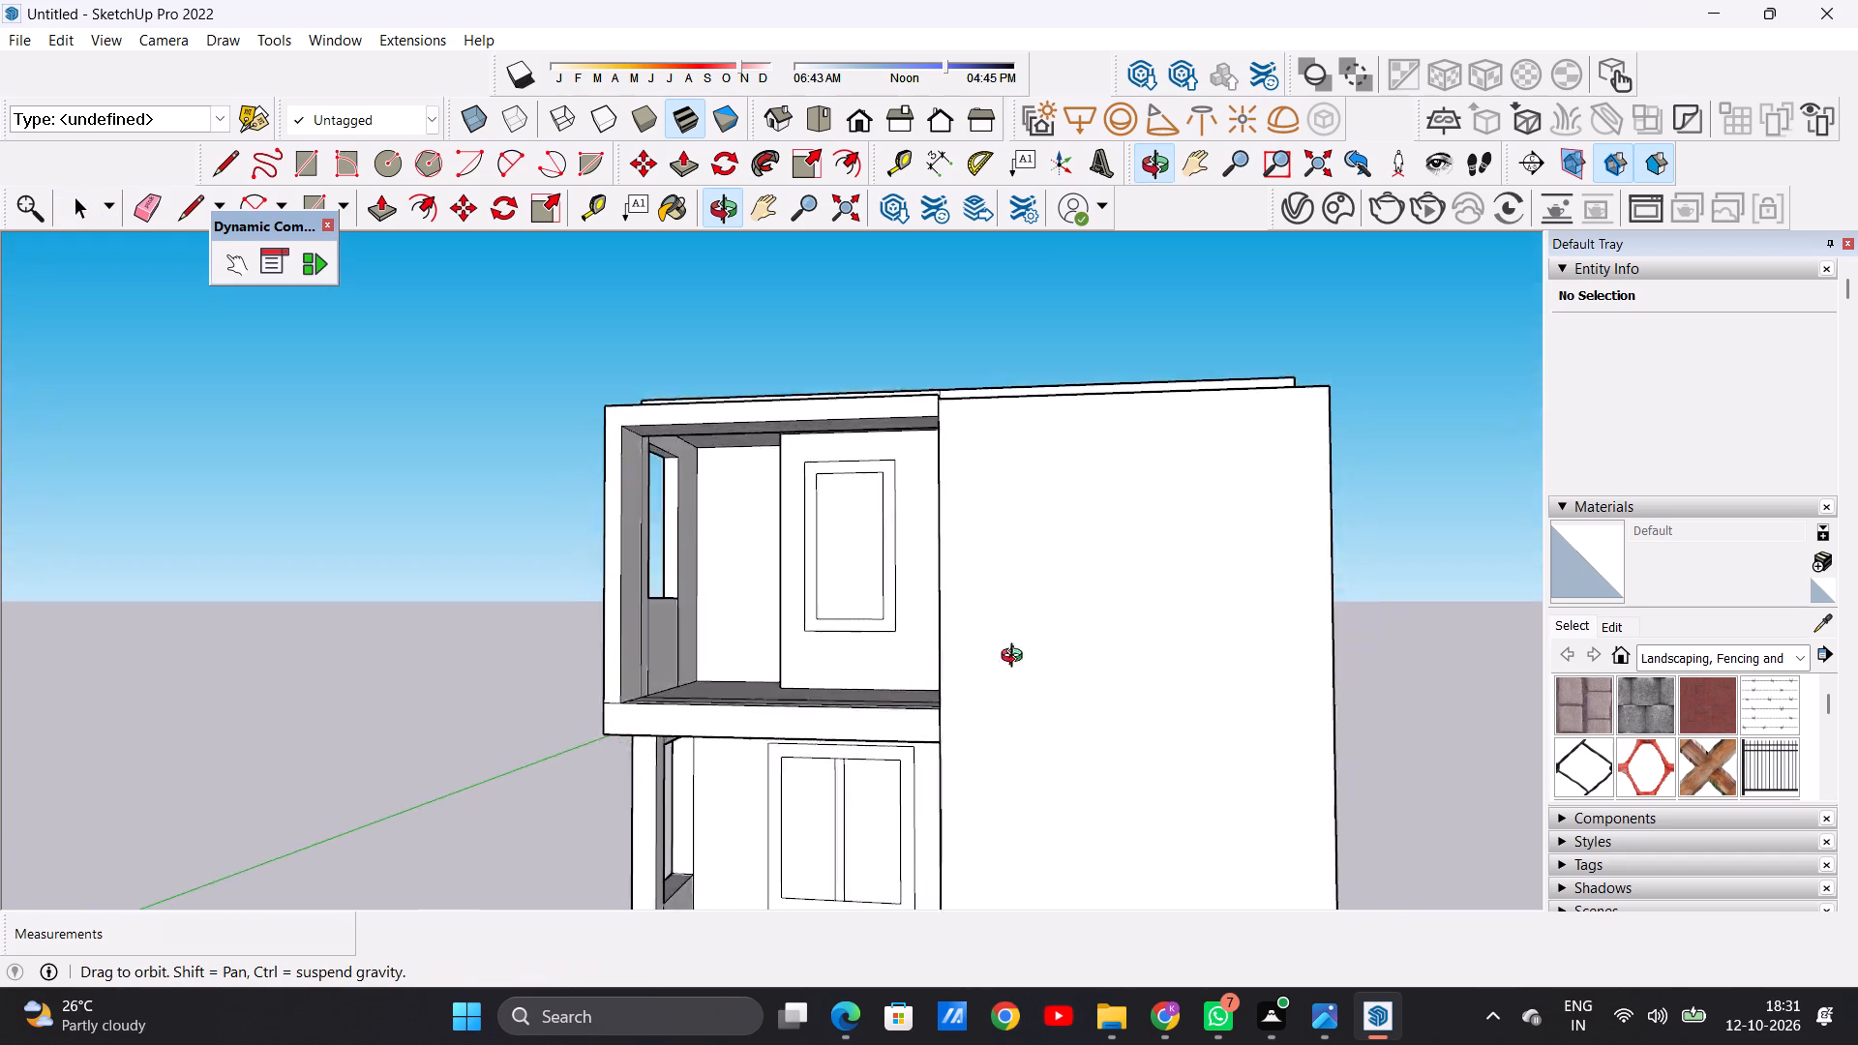
{"action": "middle_click_drag", "start_coordinate": [1016, 658], "coordinate": [1112, 654]}
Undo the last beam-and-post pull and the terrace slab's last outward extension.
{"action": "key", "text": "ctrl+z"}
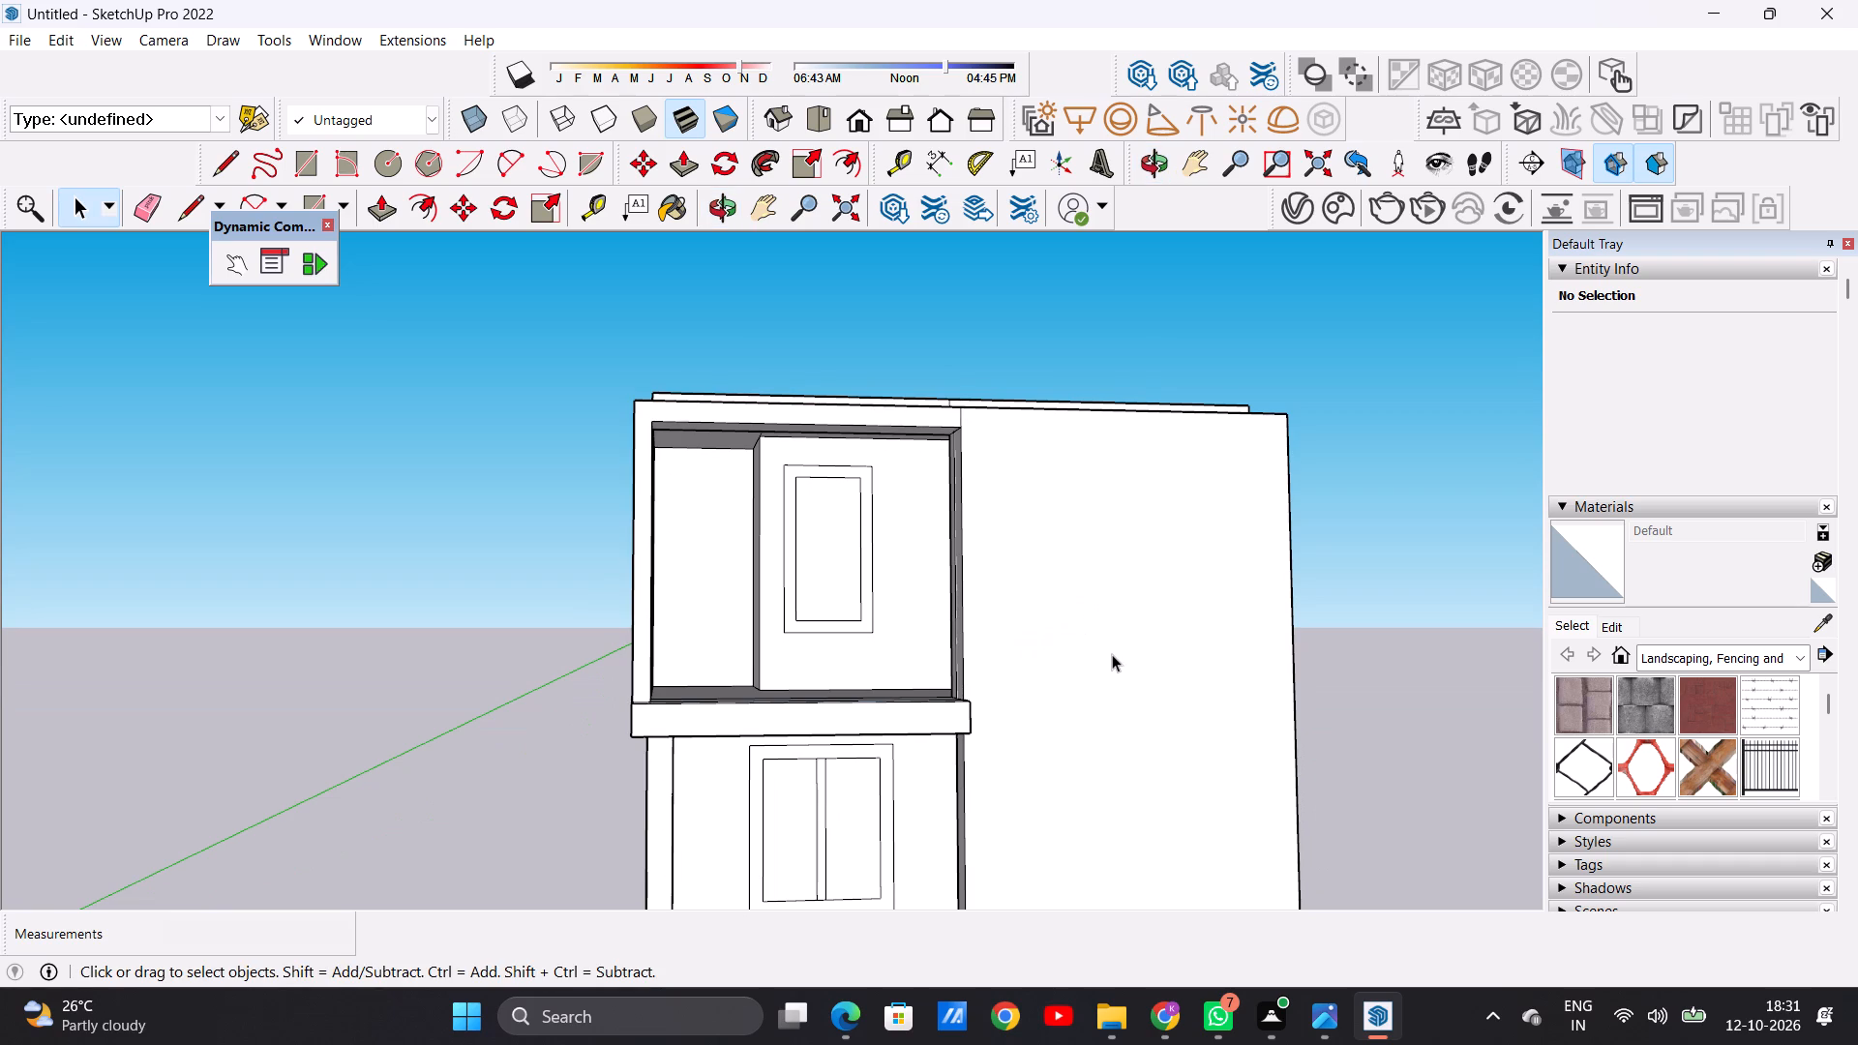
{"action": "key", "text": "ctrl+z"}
Push/Pull the front face of the first-floor beam and post outward about 6 15/16", projecting past the front wall.
{"action": "scroll", "coordinate": [772, 725], "scroll_direction": "down", "scroll_amount": 4}
{"action": "middle_click_drag", "start_coordinate": [875, 728], "coordinate": [522, 795]}
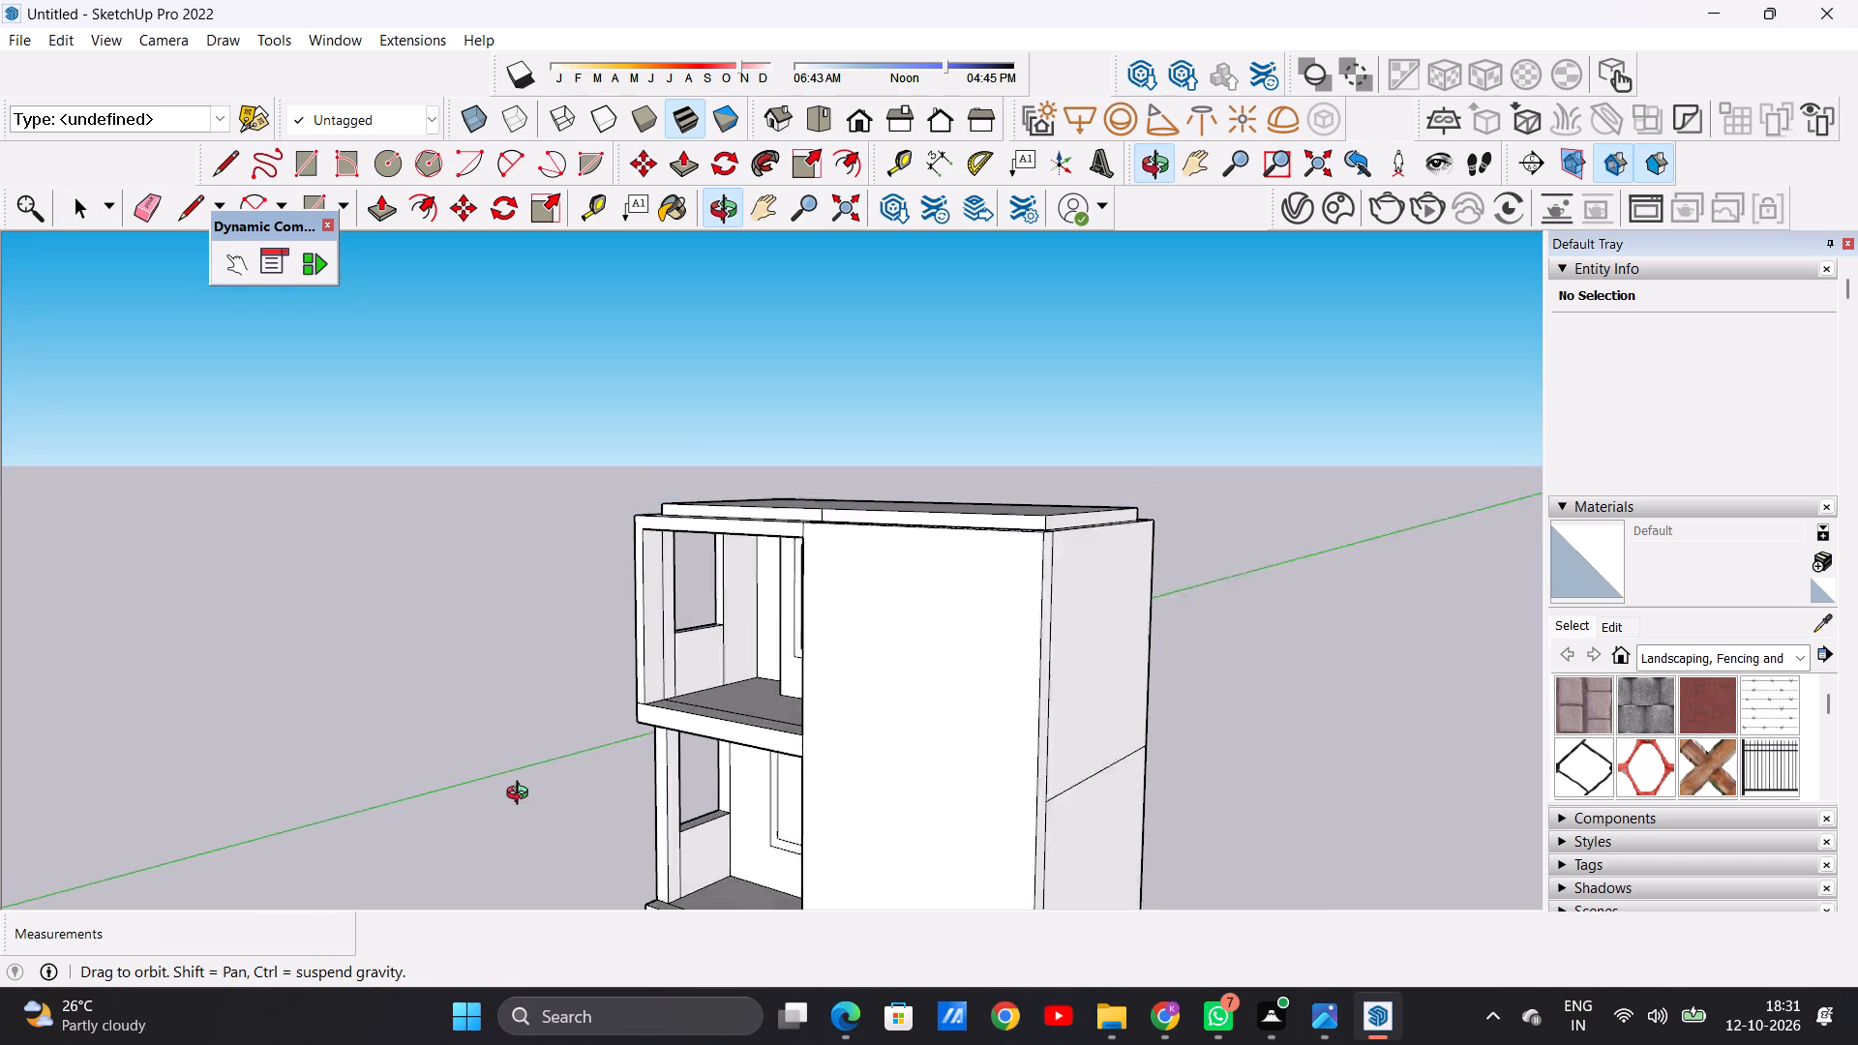
{"action": "middle_click_drag", "start_coordinate": [522, 795], "coordinate": [506, 805]}
{"action": "scroll", "coordinate": [791, 504], "scroll_direction": "up", "scroll_amount": 11}
{"action": "scroll", "coordinate": [807, 536], "scroll_direction": "down", "scroll_amount": 5}
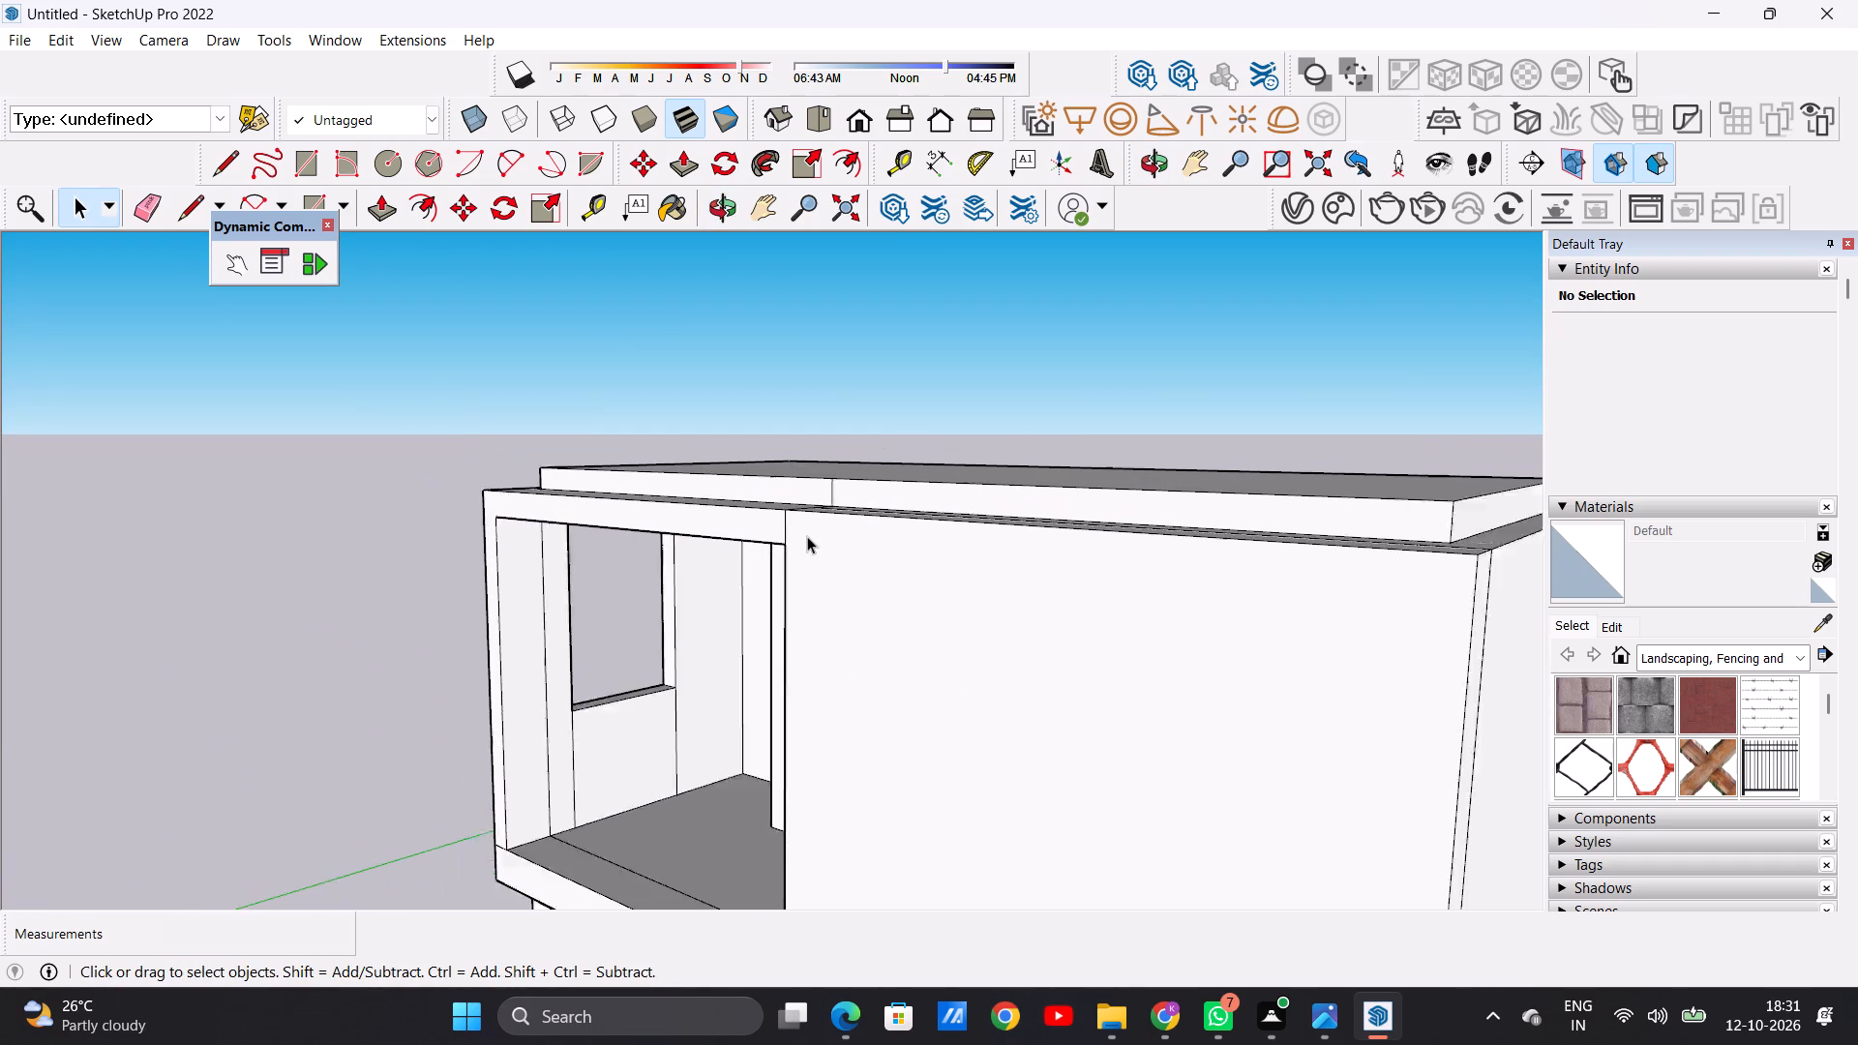
{"action": "scroll", "coordinate": [807, 536], "scroll_direction": "down", "scroll_amount": 6}
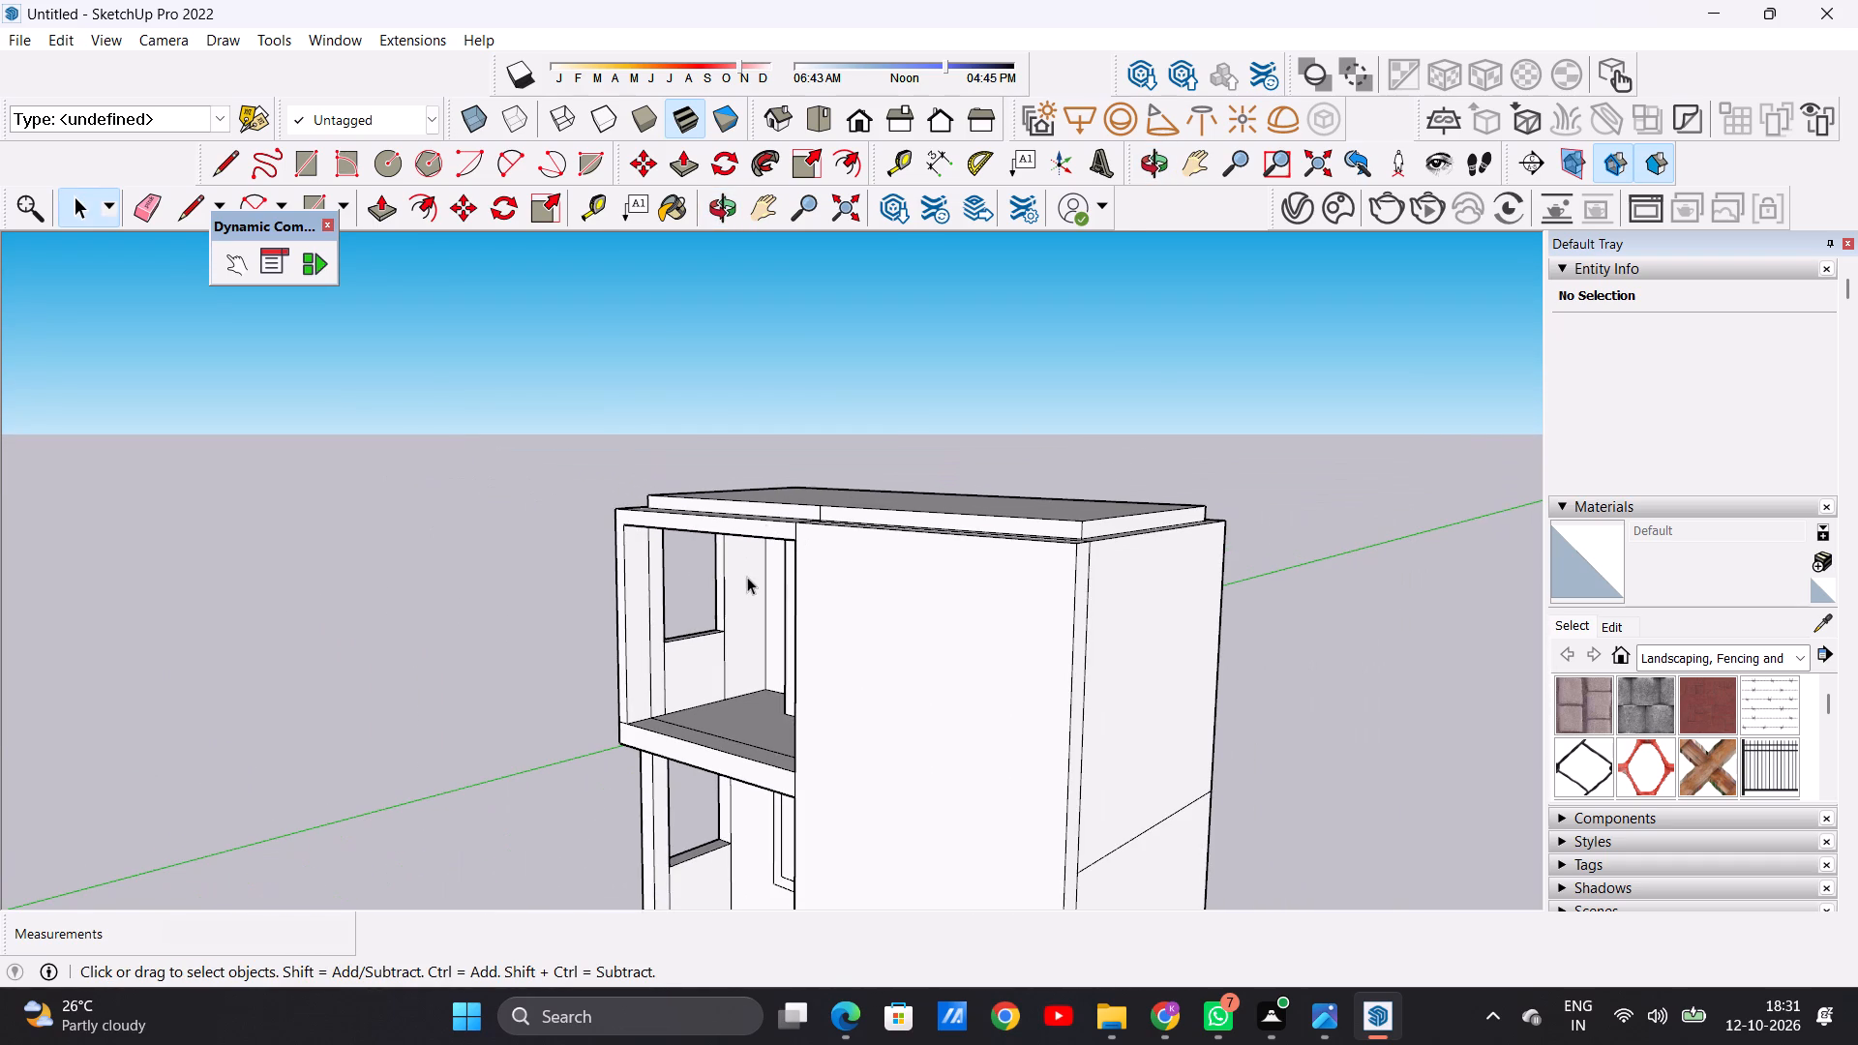
{"action": "key", "text": "p"}
{"action": "scroll", "coordinate": [776, 515], "scroll_direction": "up", "scroll_amount": 4}
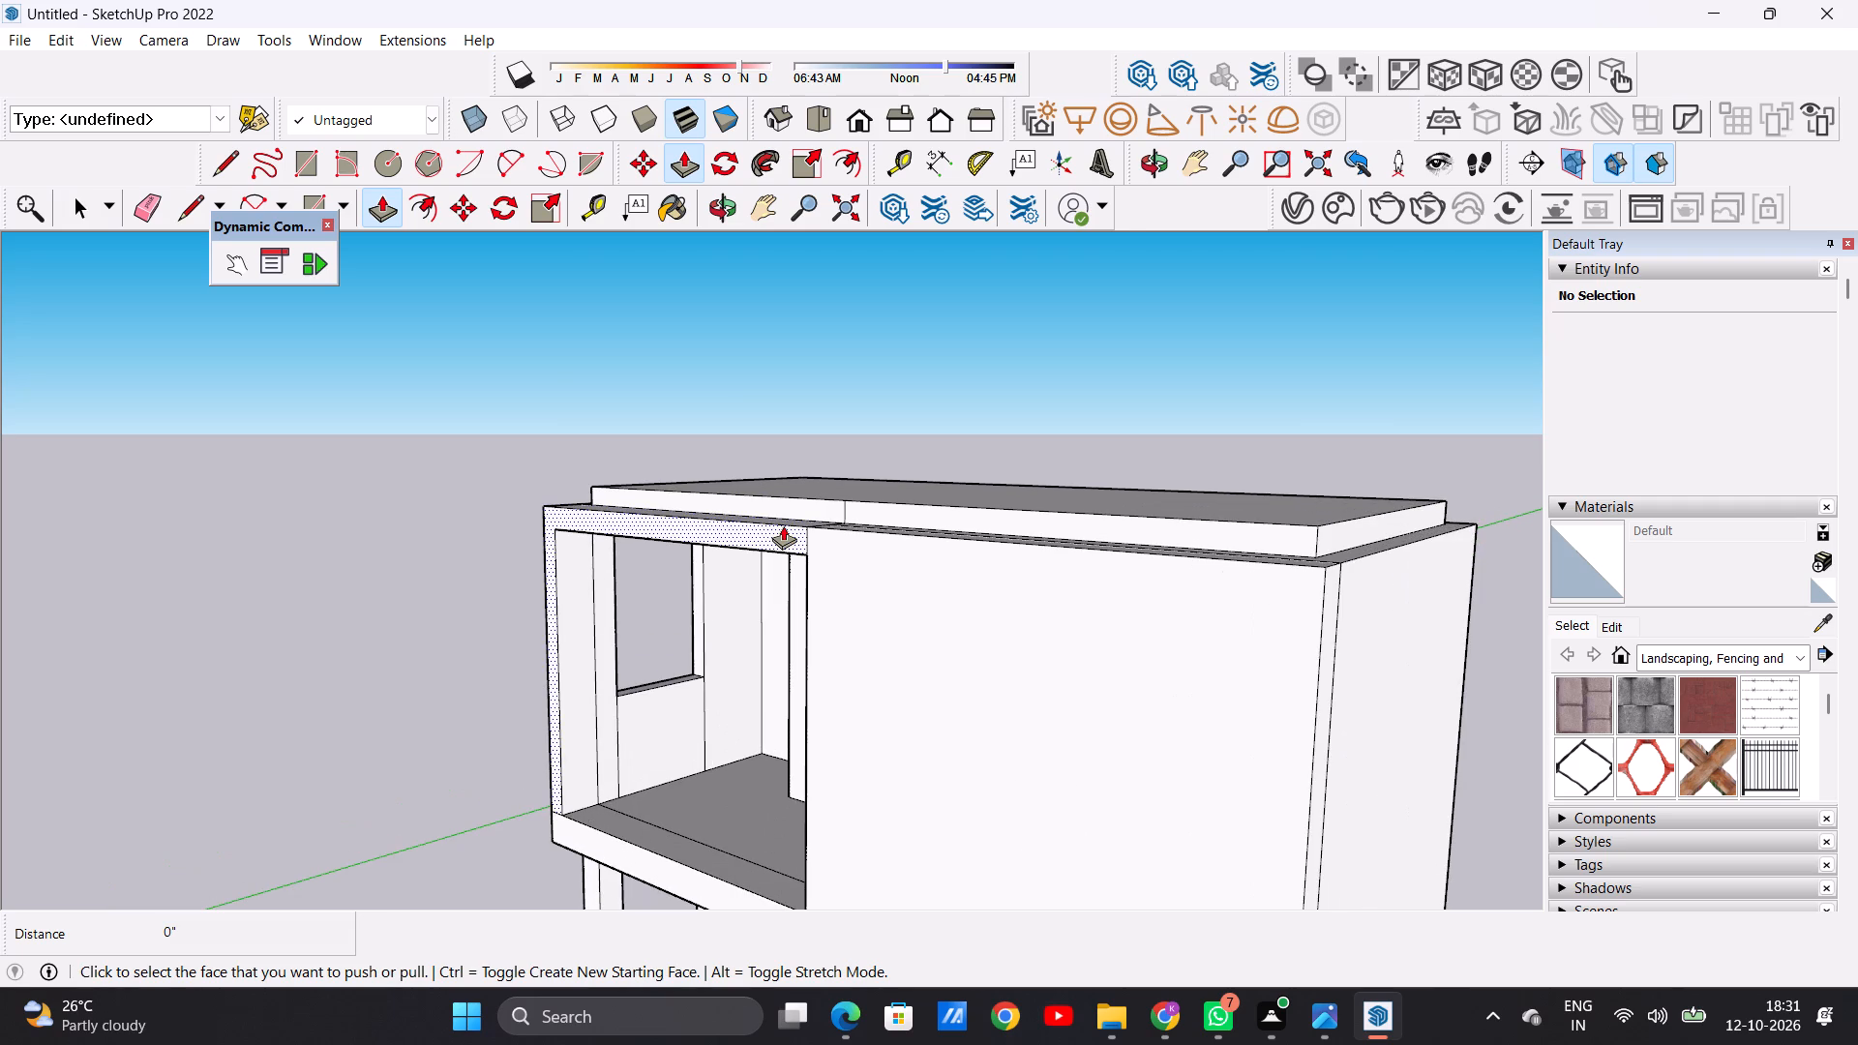
{"action": "left_click", "coordinate": [784, 525]}
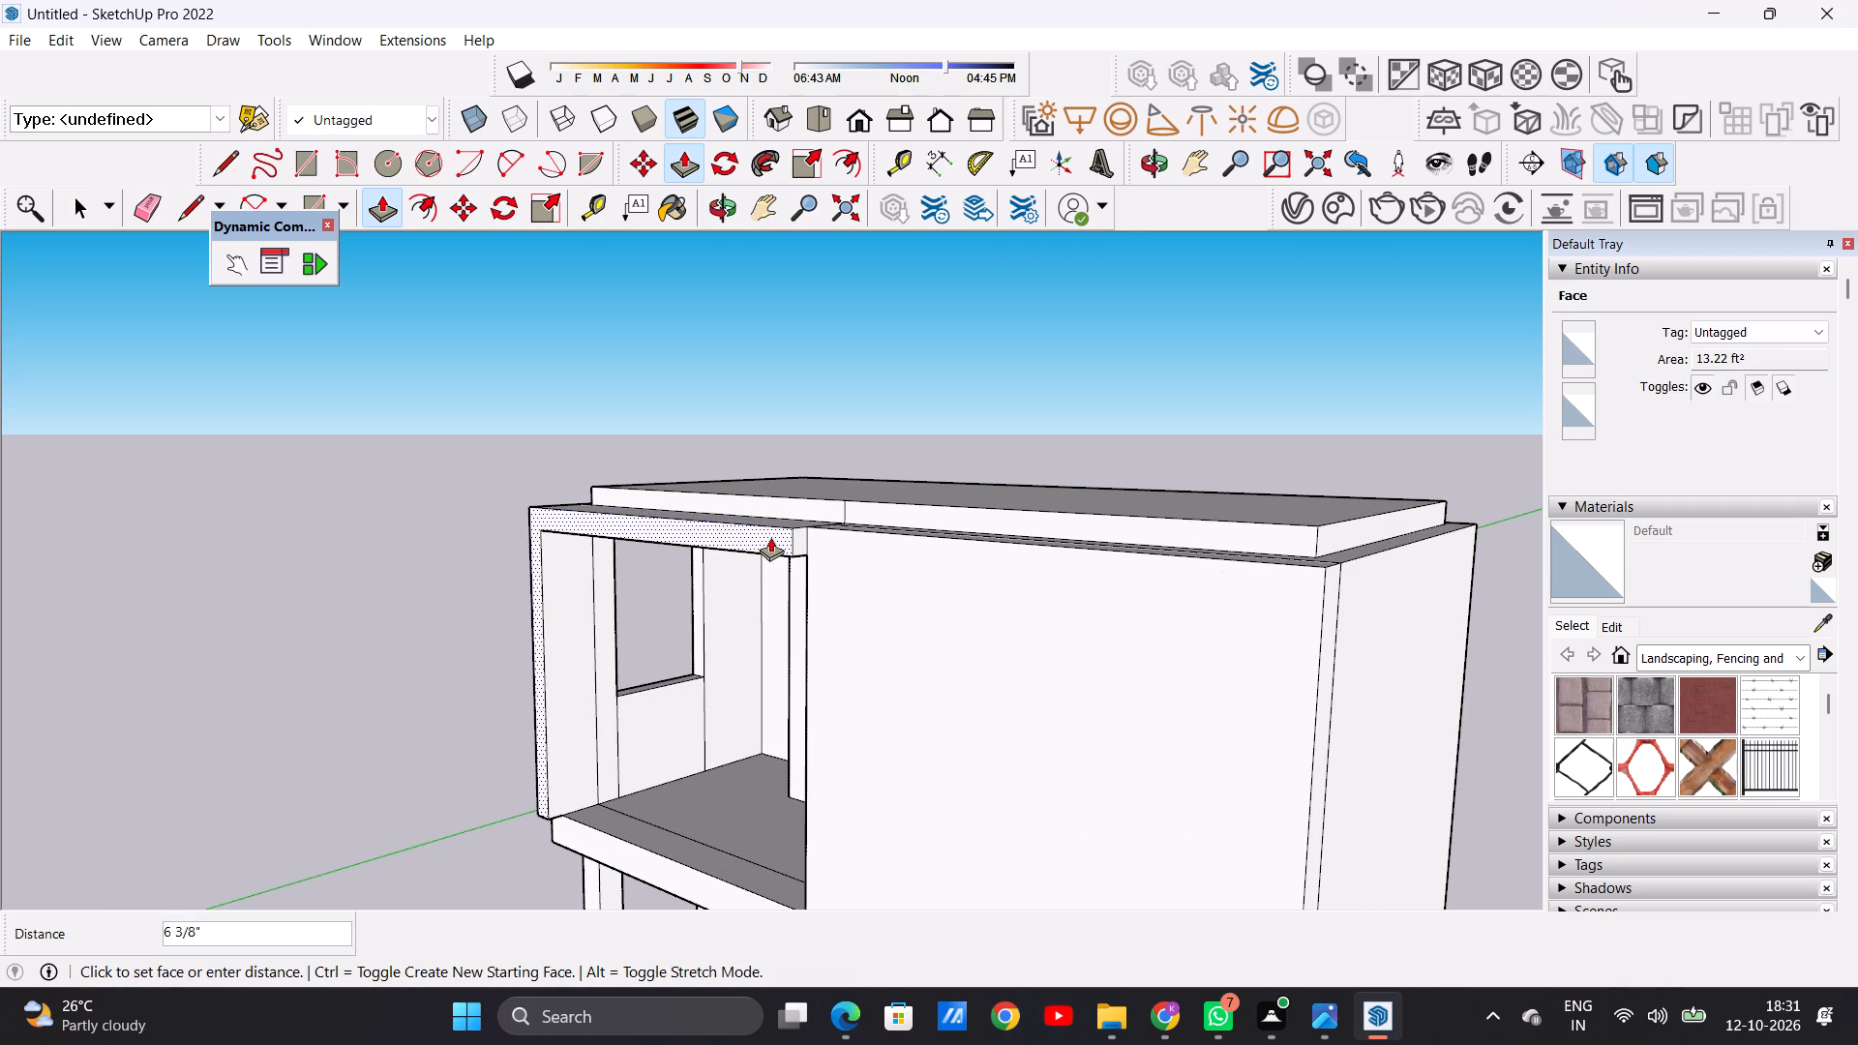
{"action": "left_click", "coordinate": [768, 530]}
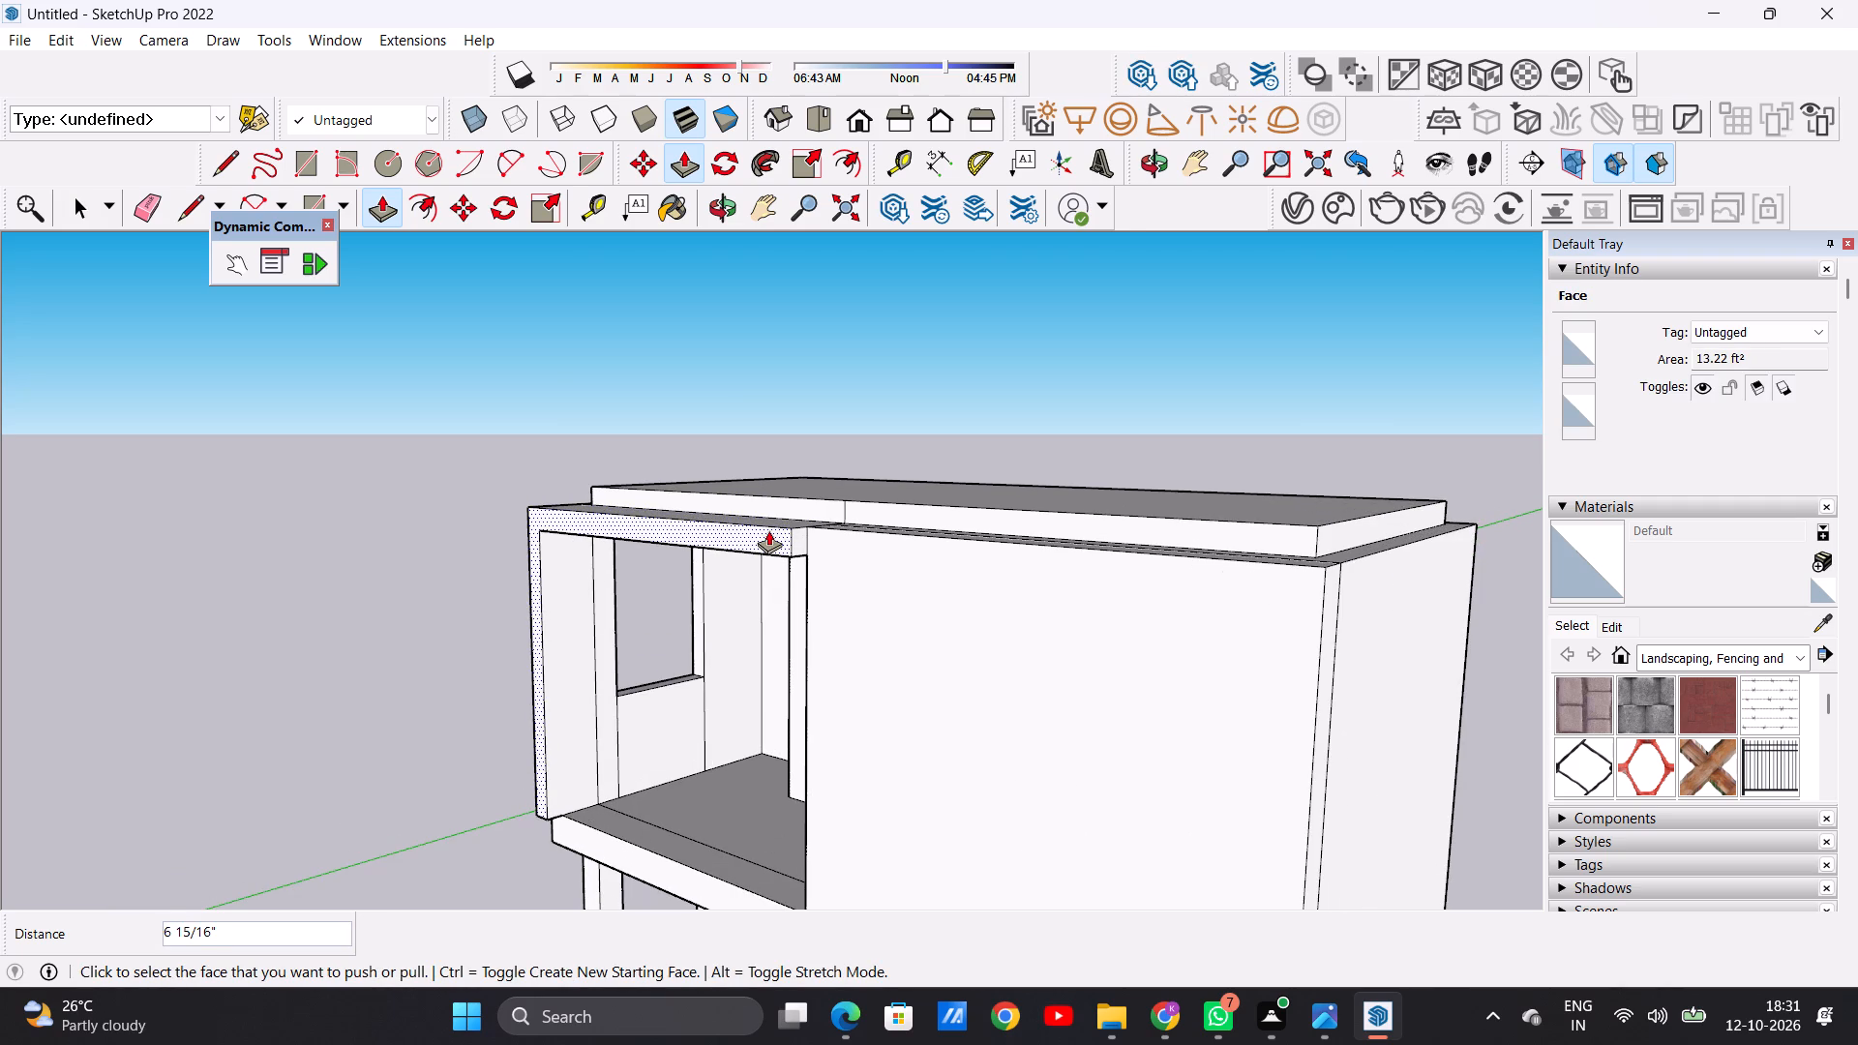
Push/Pull the first-floor terrace slab's front edge outward about 6 15/16", flush with the projecting beam above.
{"action": "scroll", "coordinate": [768, 530], "scroll_direction": "down", "scroll_amount": 5}
{"action": "scroll", "coordinate": [796, 783], "scroll_direction": "up", "scroll_amount": 8}
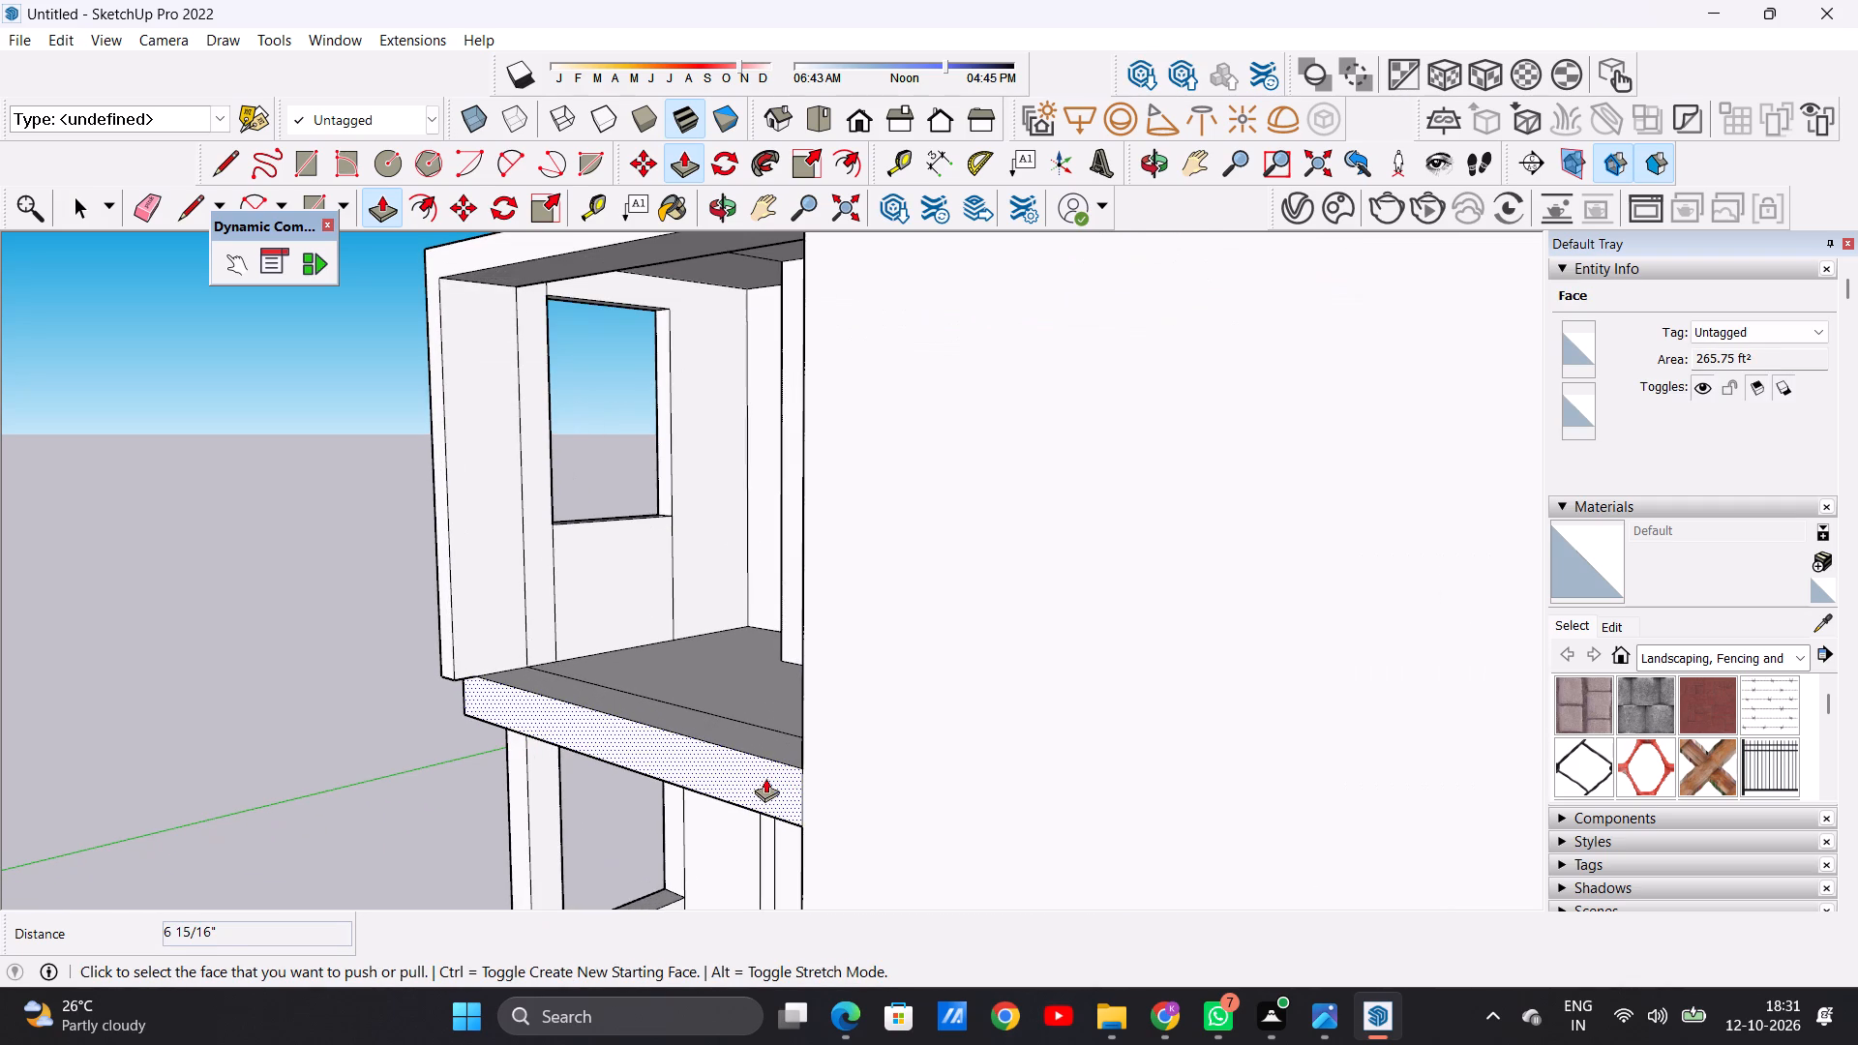
{"action": "left_click", "coordinate": [765, 778]}
{"action": "scroll", "coordinate": [740, 768], "scroll_direction": "down", "scroll_amount": 7}
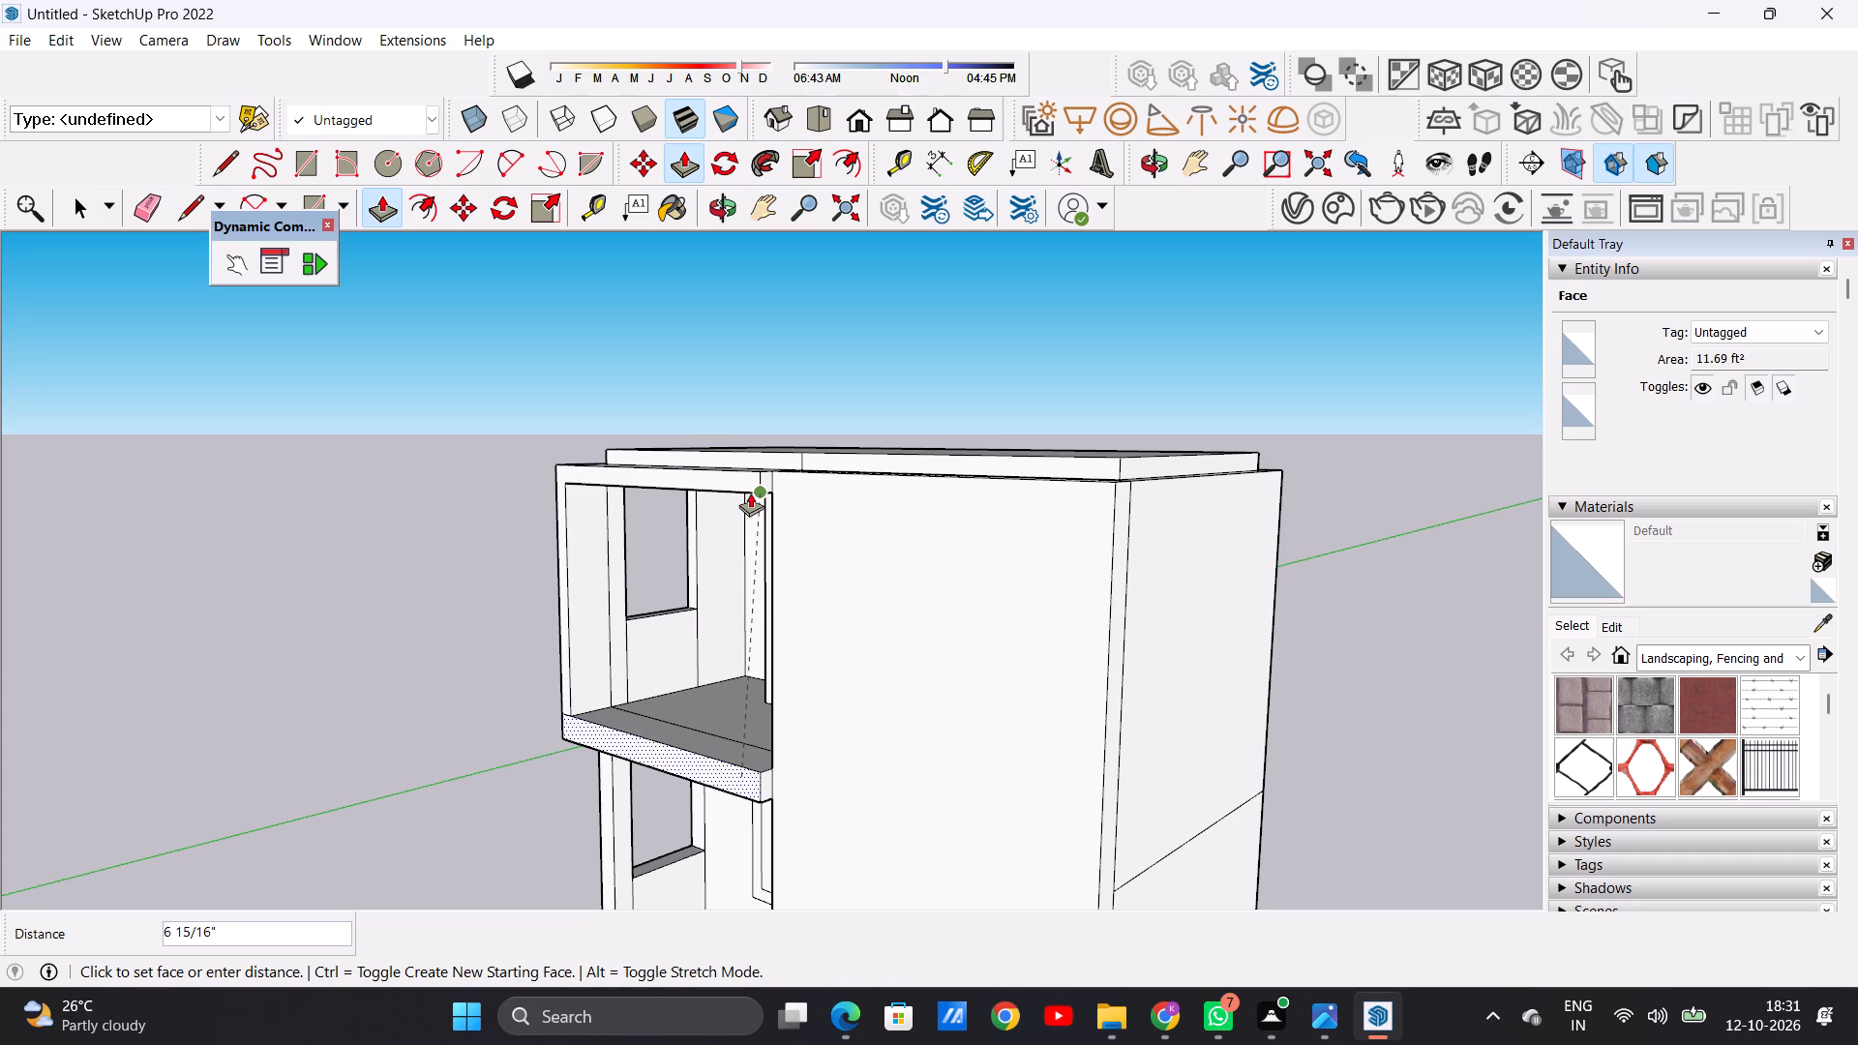
{"action": "left_click", "coordinate": [750, 493]}
{"action": "key", "text": "space"}
Push/Pull the end face of the projecting top beam about 4' sideways across the solid front wall.
{"action": "scroll", "coordinate": [835, 777], "scroll_direction": "down", "scroll_amount": 4}
{"action": "middle_click_drag", "start_coordinate": [811, 756], "coordinate": [811, 755]}
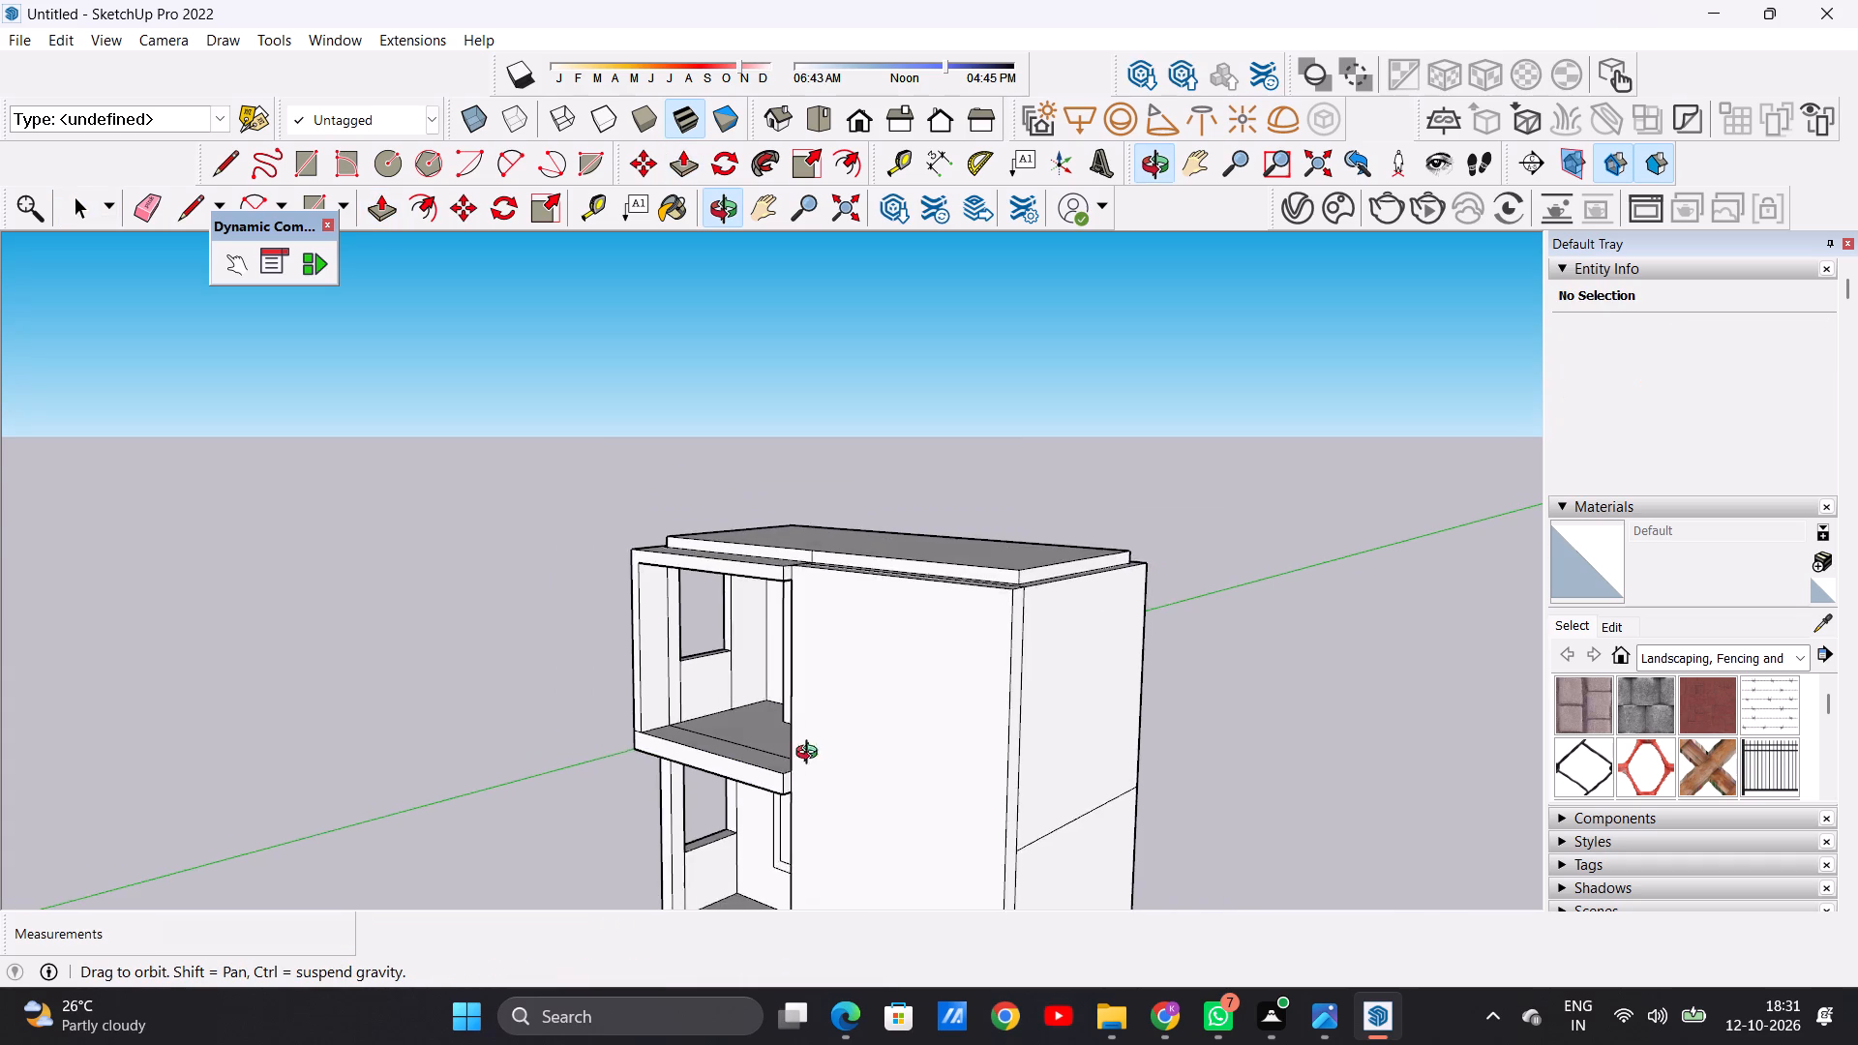
{"action": "middle_click_drag", "start_coordinate": [811, 755], "coordinate": [884, 746]}
{"action": "scroll", "coordinate": [824, 567], "scroll_direction": "up", "scroll_amount": 5}
{"action": "scroll", "coordinate": [805, 562], "scroll_direction": "down", "scroll_amount": 1}
{"action": "scroll", "coordinate": [805, 562], "scroll_direction": "up", "scroll_amount": 3}
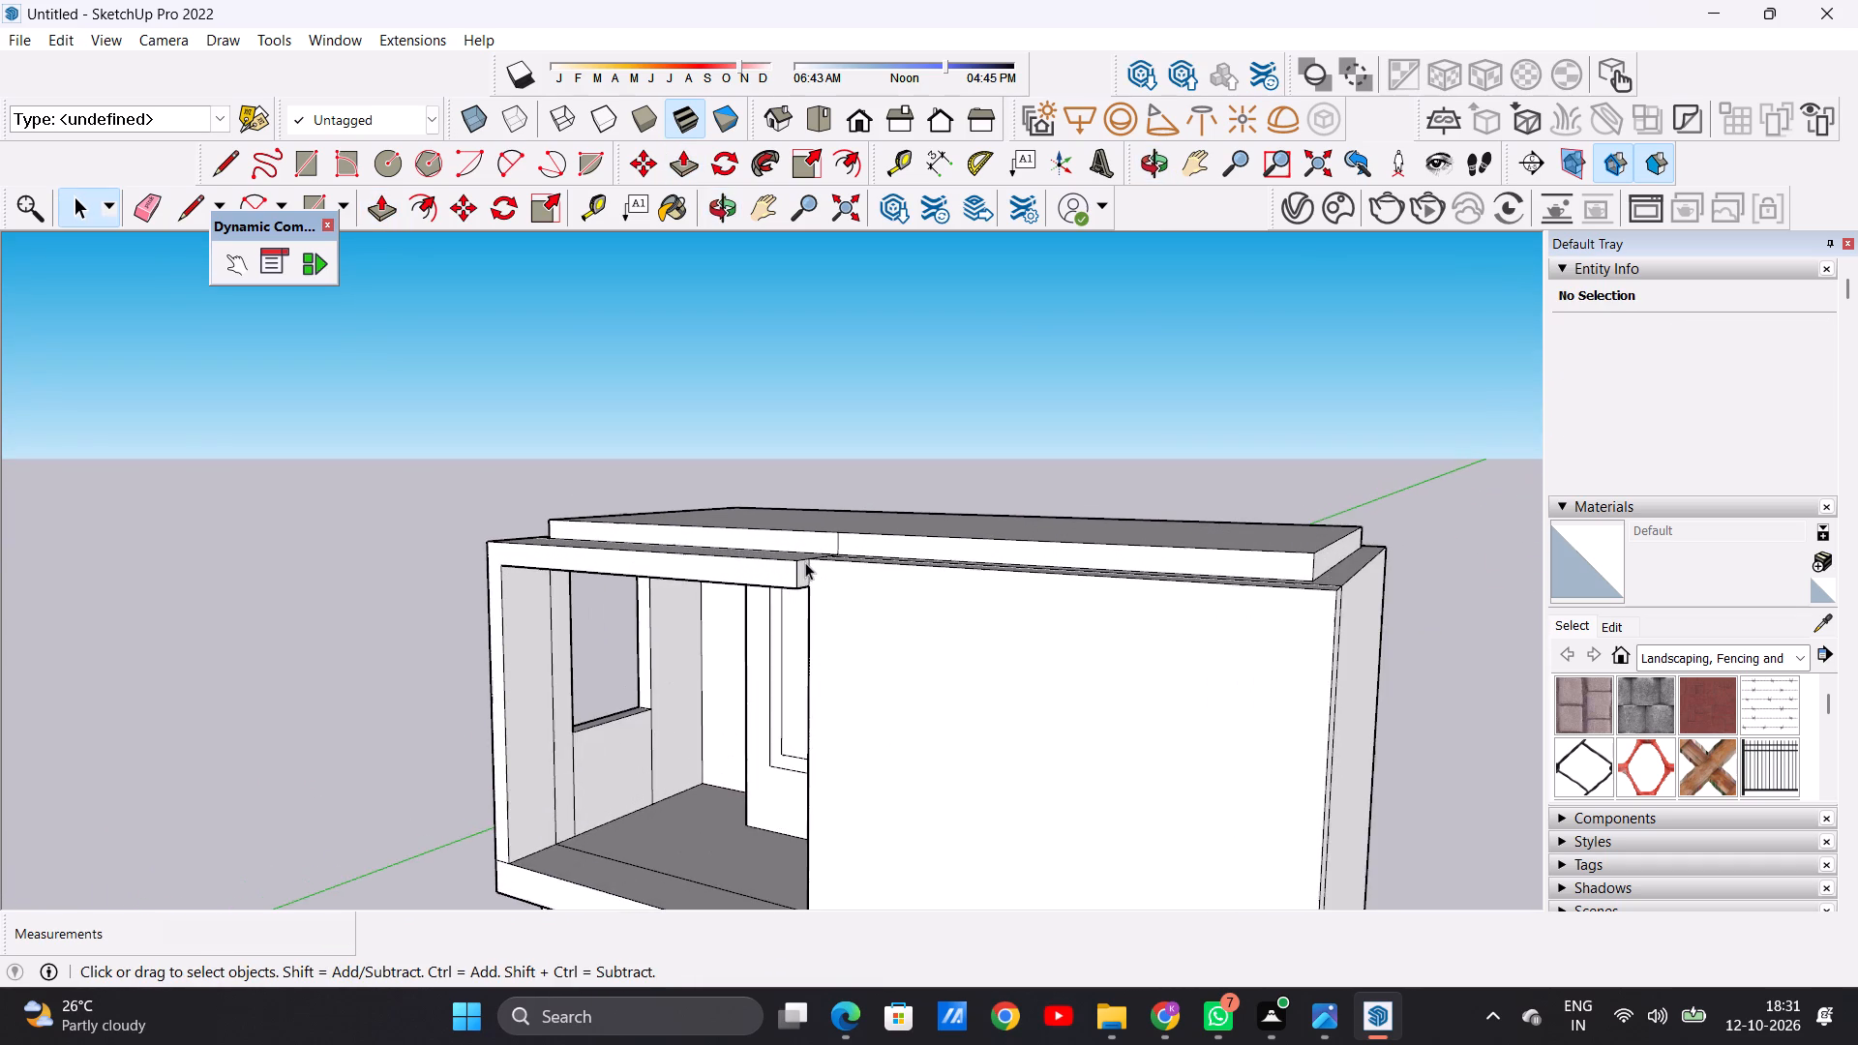
{"action": "scroll", "coordinate": [805, 562], "scroll_direction": "up", "scroll_amount": 4}
{"action": "middle_click_drag", "start_coordinate": [805, 565], "coordinate": [905, 615]}
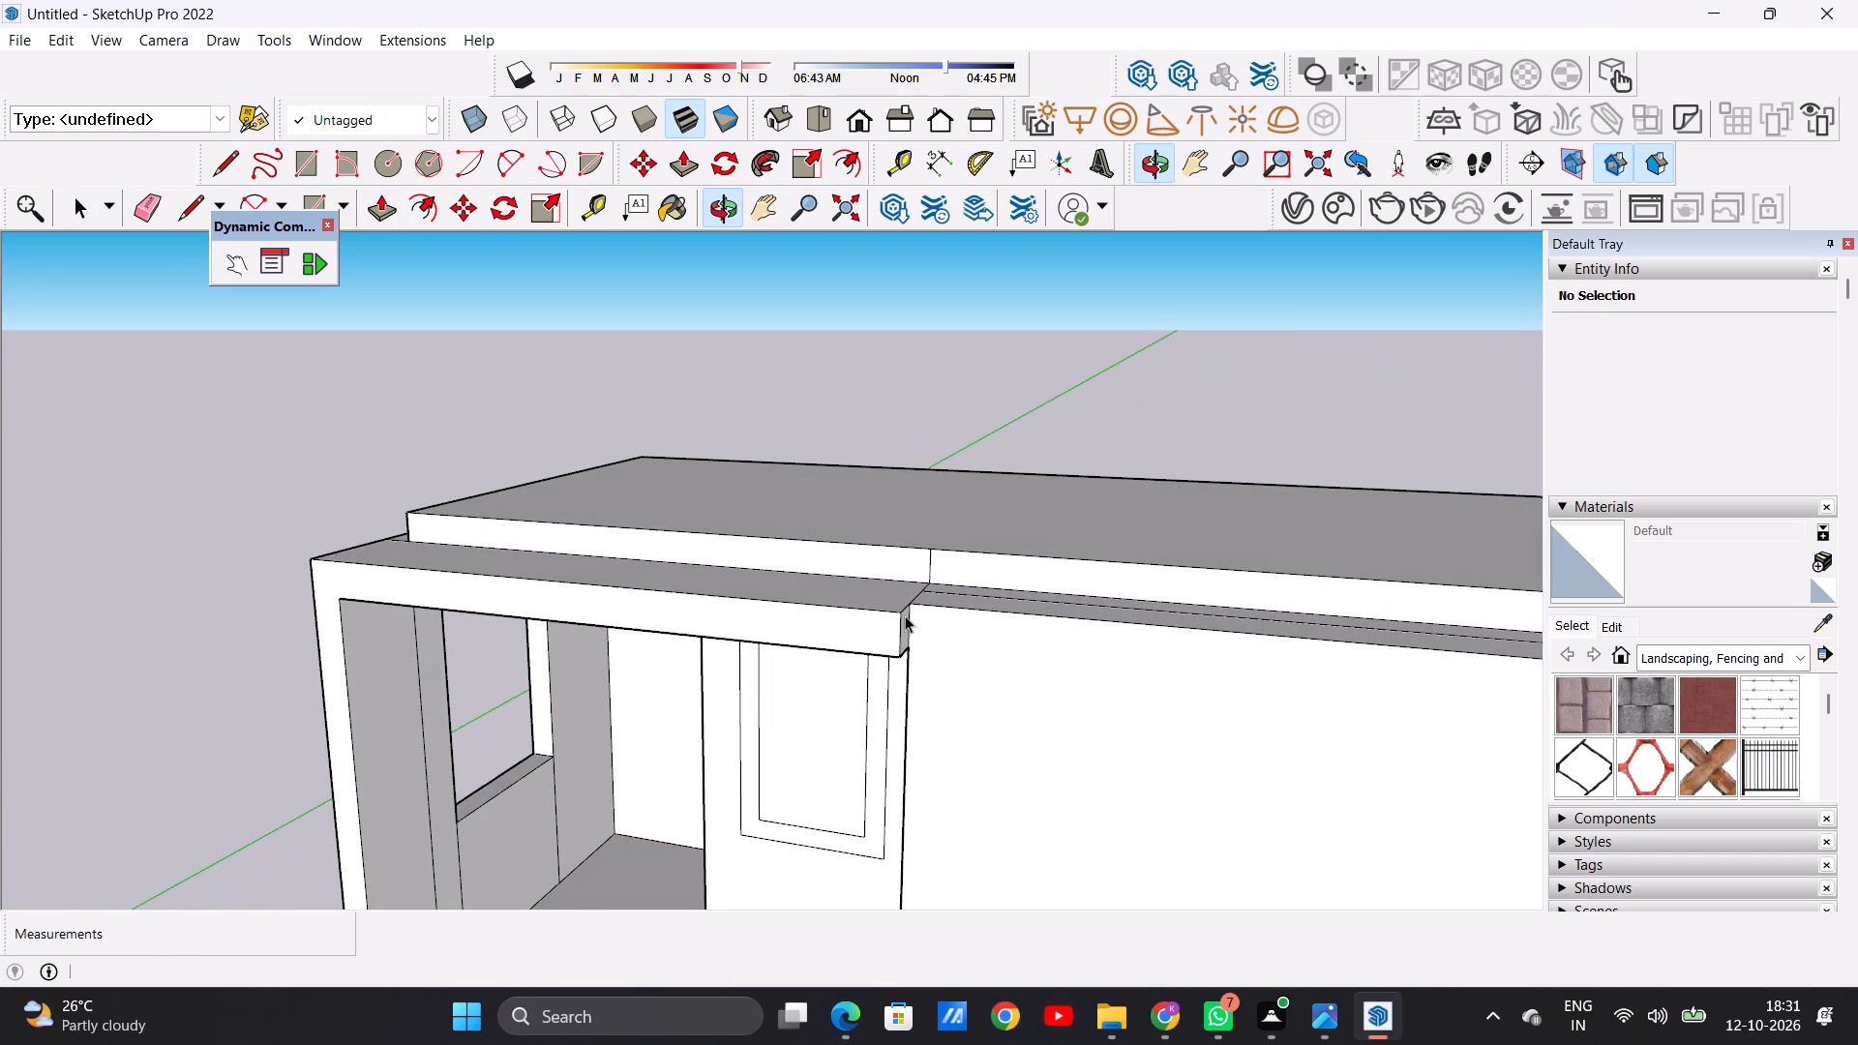
{"action": "scroll", "coordinate": [892, 612], "scroll_direction": "down", "scroll_amount": 4}
{"action": "scroll", "coordinate": [914, 624], "scroll_direction": "up", "scroll_amount": 3}
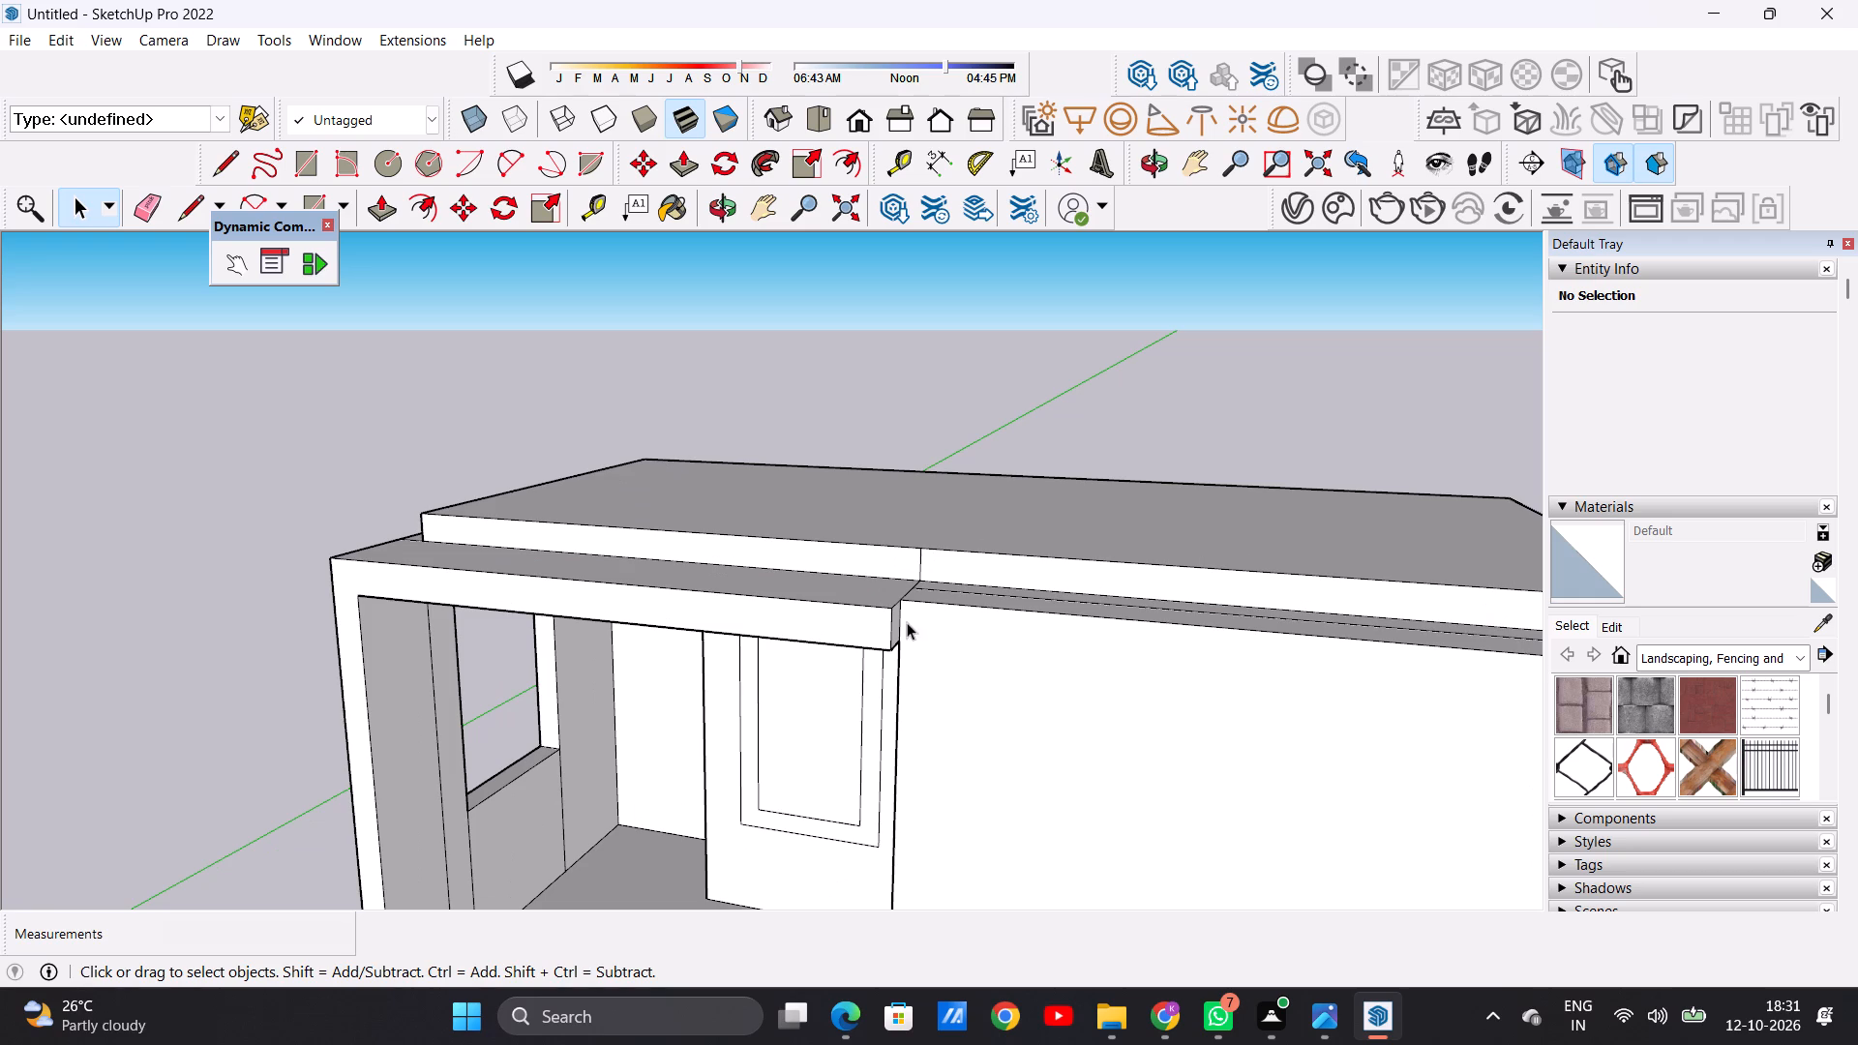
{"action": "middle_click_drag", "start_coordinate": [910, 629], "coordinate": [787, 633]}
{"action": "key", "text": "p"}
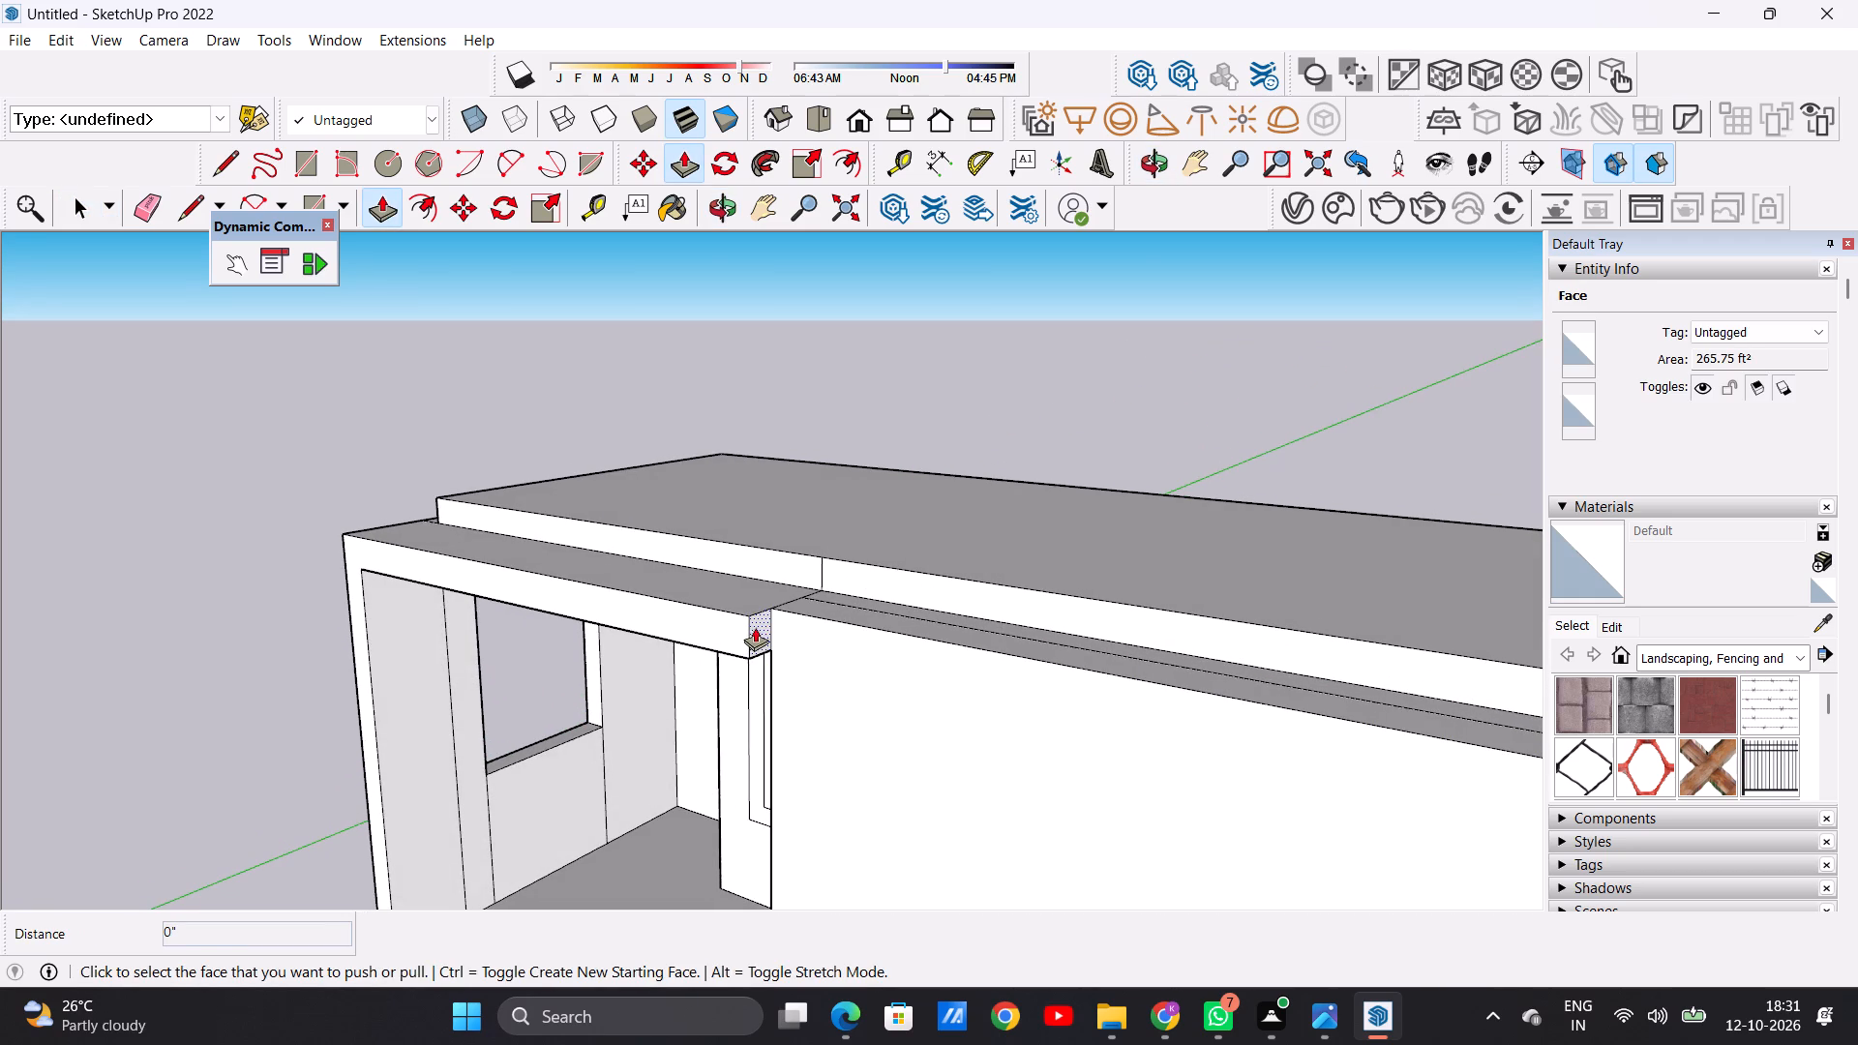
{"action": "left_click", "coordinate": [755, 627]}
{"action": "scroll", "coordinate": [982, 665], "scroll_direction": "down", "scroll_amount": 8}
{"action": "scroll", "coordinate": [971, 634], "scroll_direction": "up", "scroll_amount": 1}
{"action": "scroll", "coordinate": [971, 634], "scroll_direction": "down", "scroll_amount": 6}
{"action": "middle_click_drag", "start_coordinate": [1004, 688], "coordinate": [1092, 634]}
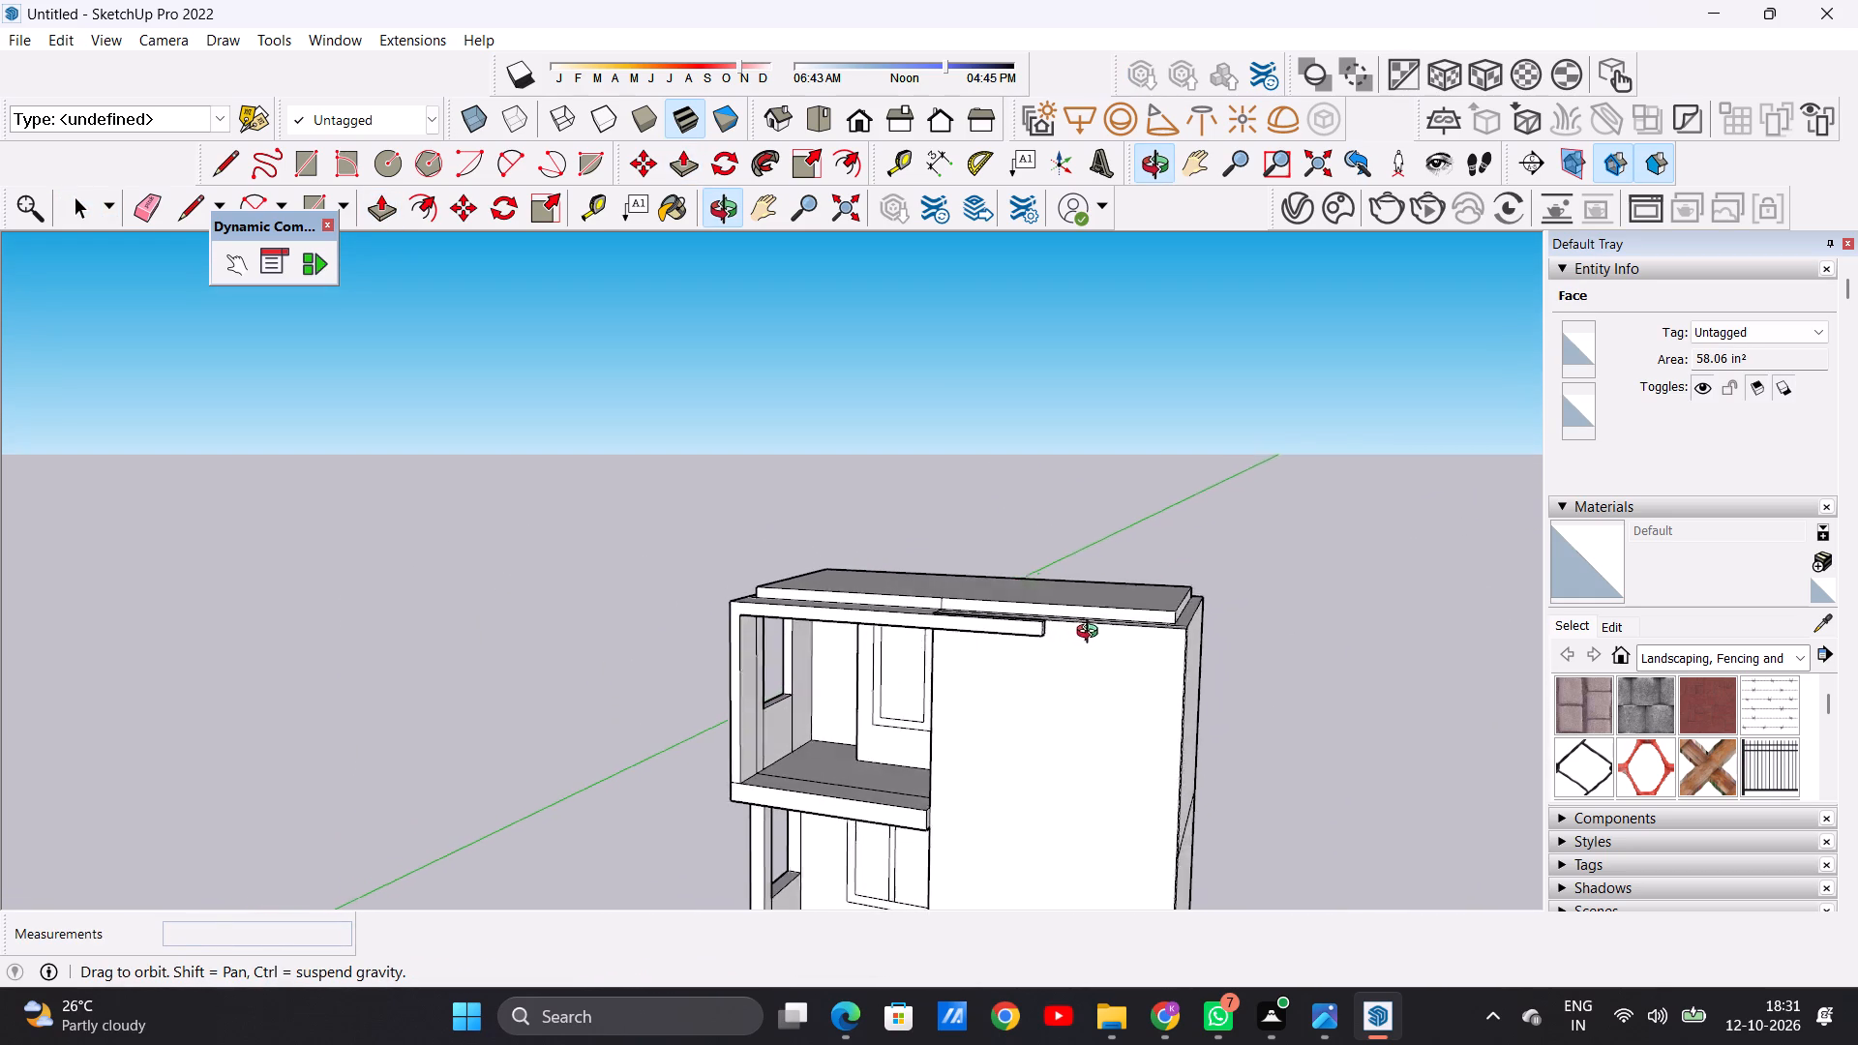
{"action": "middle_click_drag", "start_coordinate": [1092, 634], "coordinate": [1105, 628]}
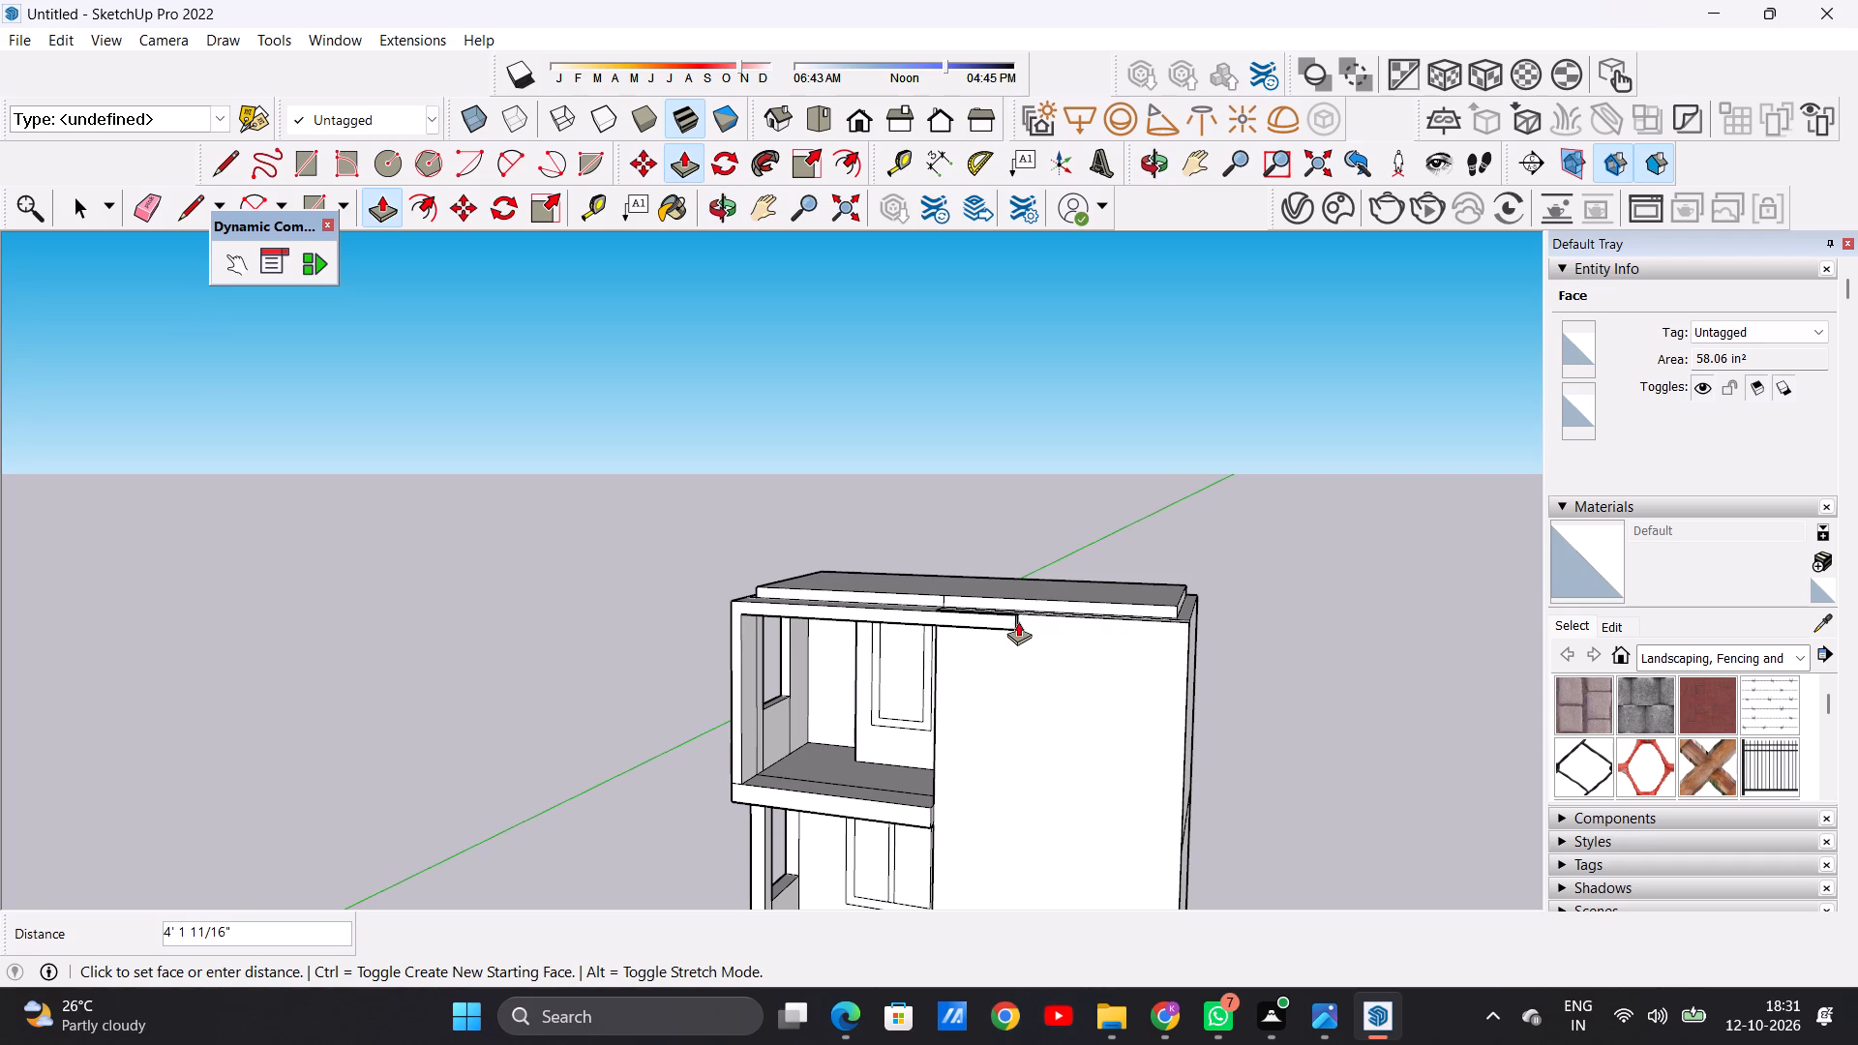
{"action": "left_click", "coordinate": [1015, 621]}
{"action": "key", "text": "space"}
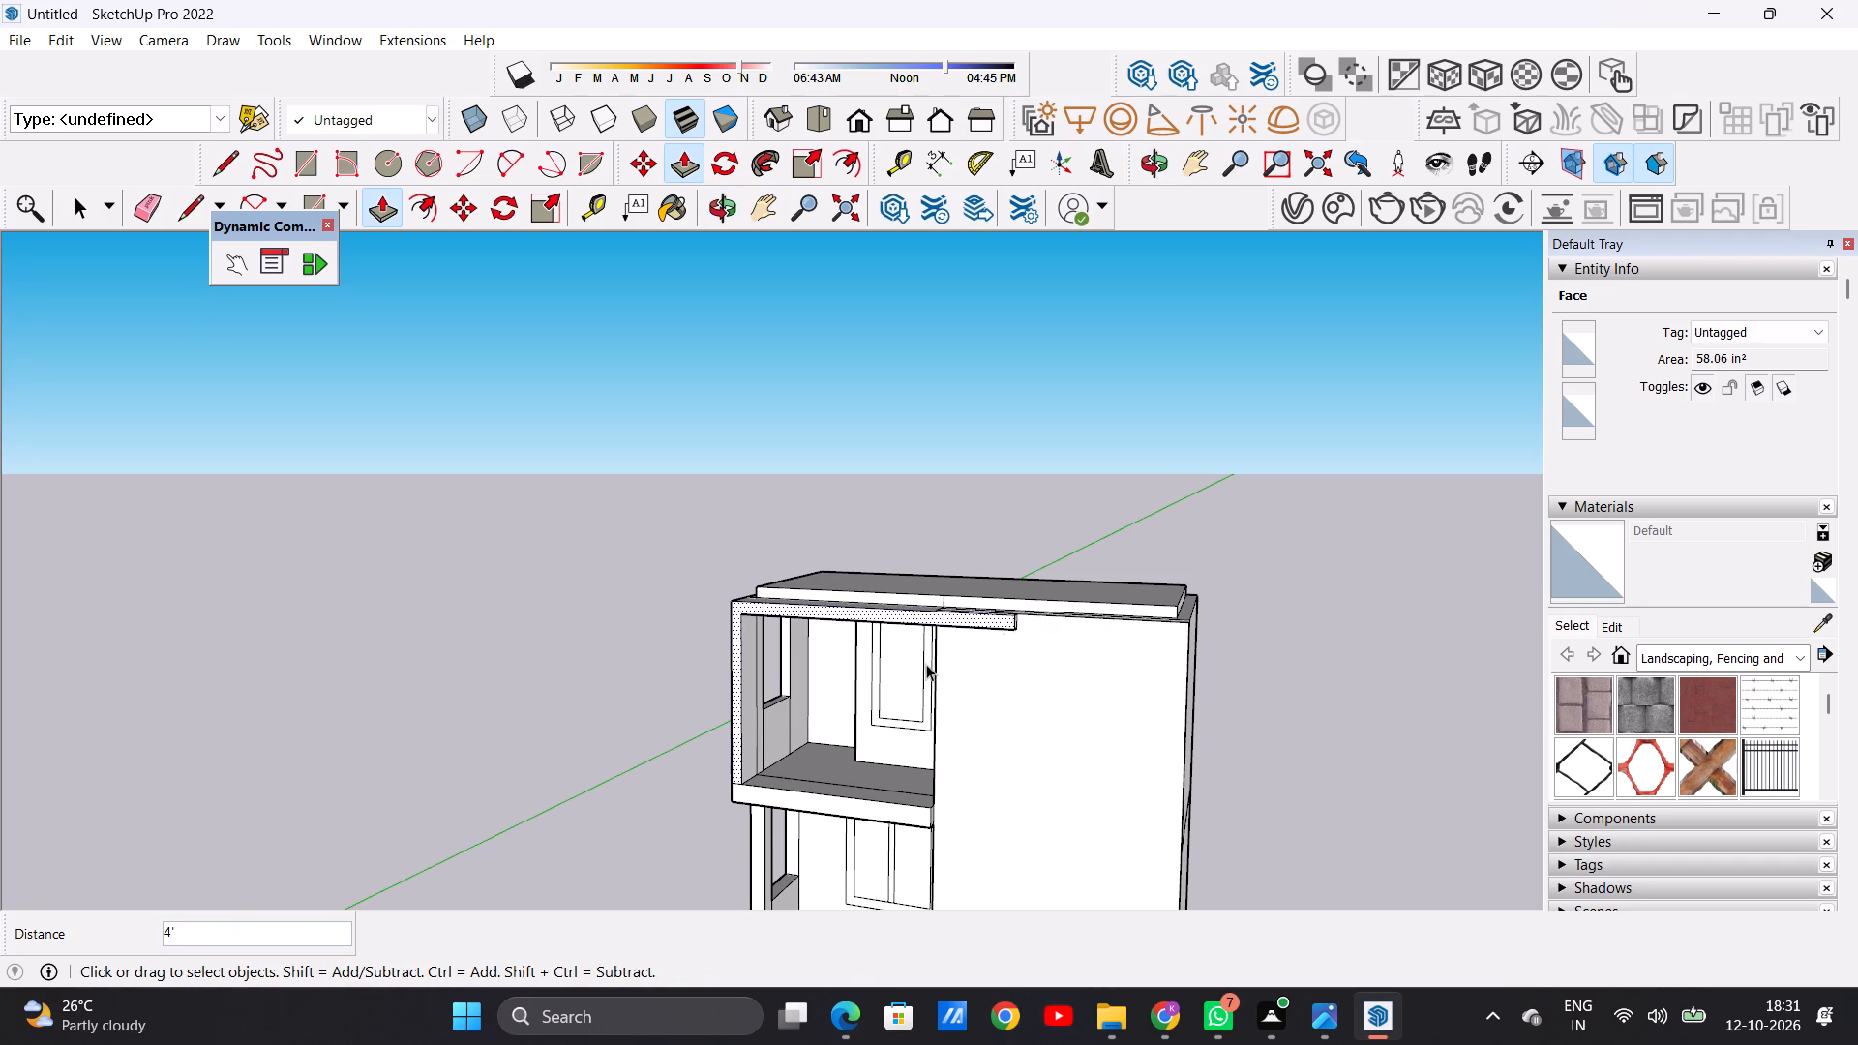
Push/Pull the end face of the projecting first-floor slab edge across the front wall, aligned with the top beam's end.
{"action": "scroll", "coordinate": [926, 661], "scroll_direction": "down", "scroll_amount": 9}
{"action": "middle_click_drag", "start_coordinate": [948, 701], "coordinate": [855, 750]}
{"action": "scroll", "coordinate": [926, 730], "scroll_direction": "up", "scroll_amount": 9}
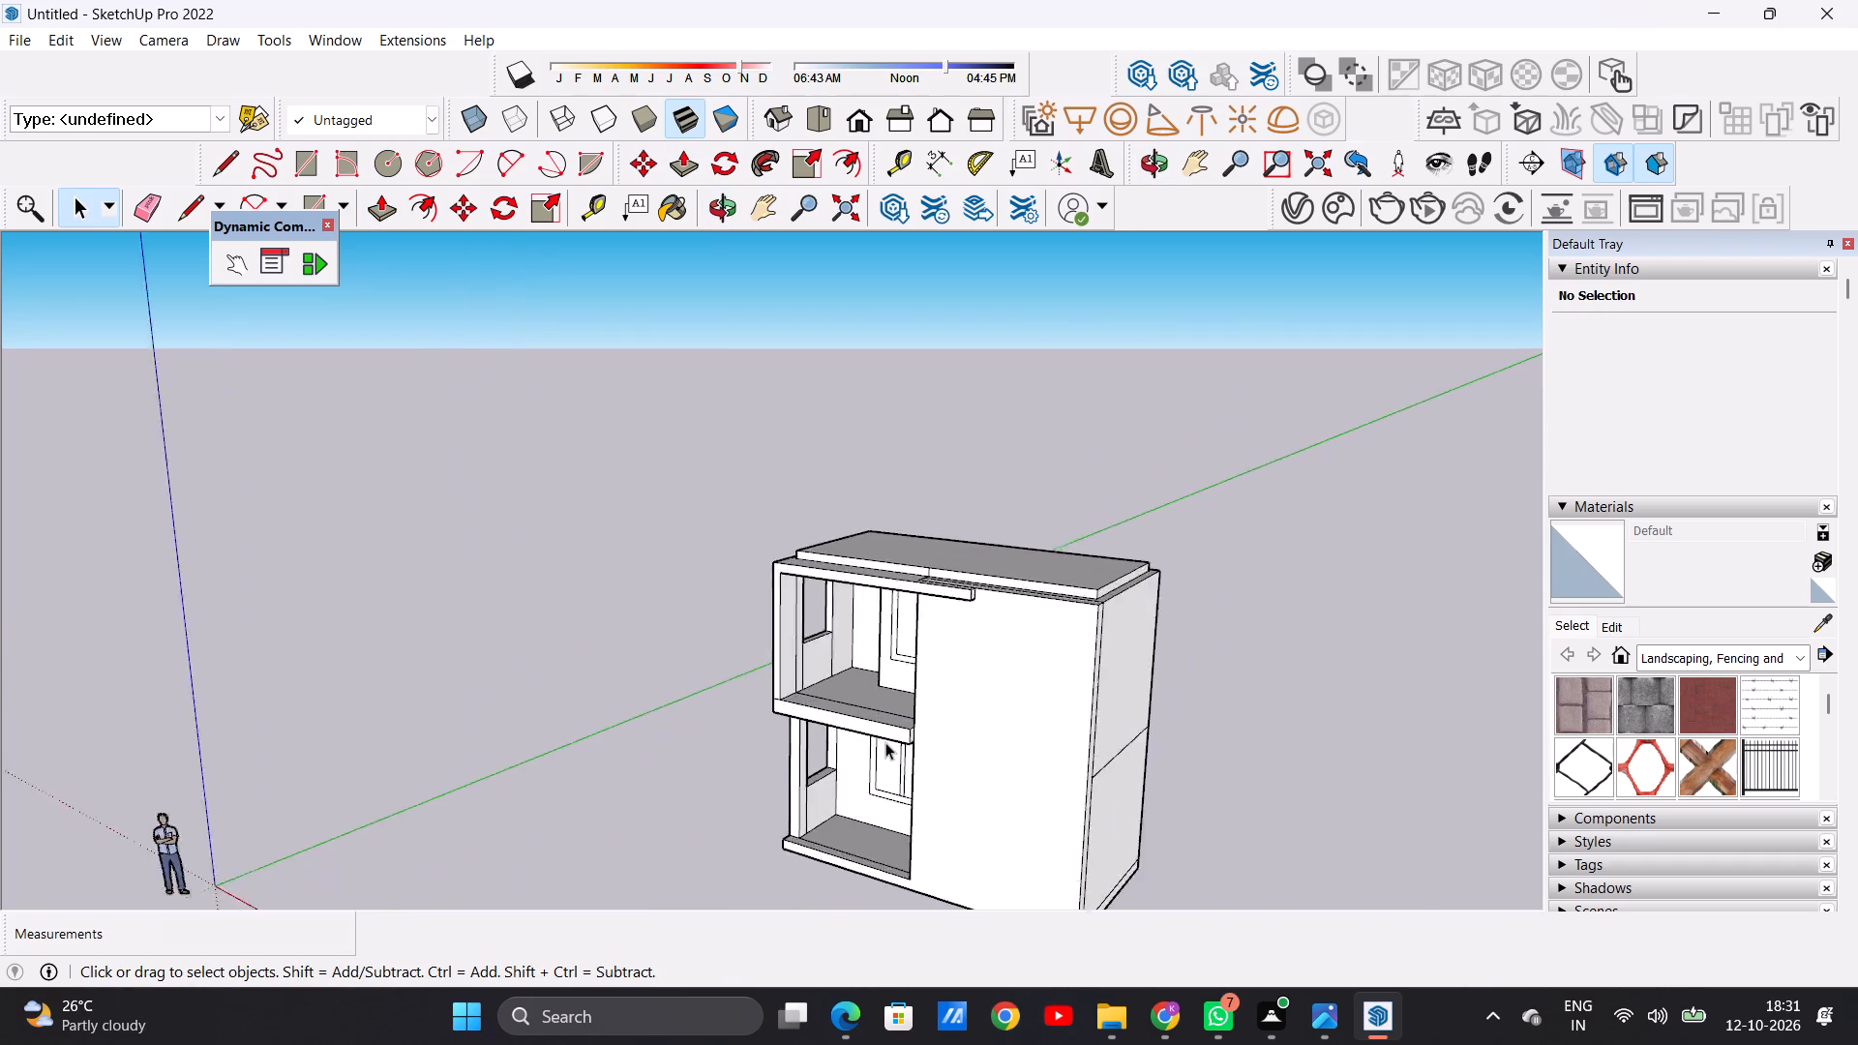
{"action": "scroll", "coordinate": [885, 742], "scroll_direction": "up", "scroll_amount": 4}
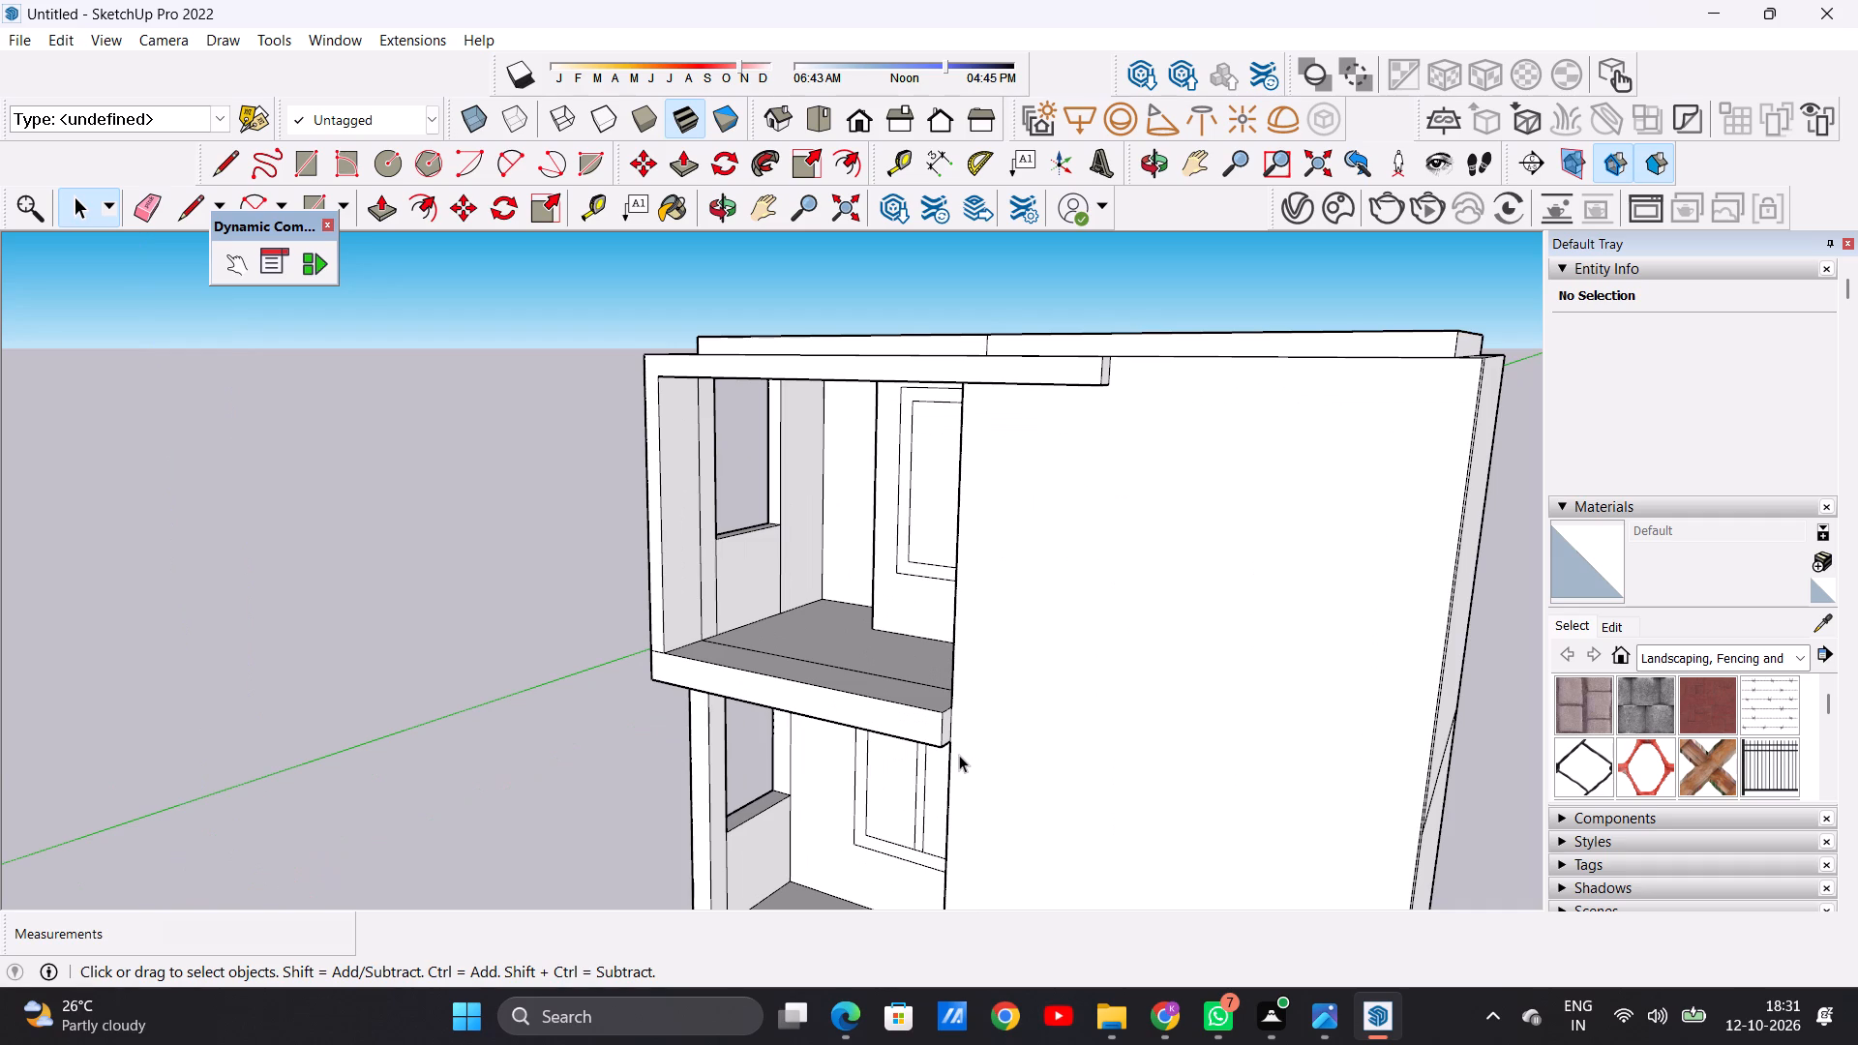
{"action": "key", "text": "p"}
{"action": "scroll", "coordinate": [943, 716], "scroll_direction": "up", "scroll_amount": 6}
{"action": "scroll", "coordinate": [945, 714], "scroll_direction": "down", "scroll_amount": 1}
{"action": "scroll", "coordinate": [945, 714], "scroll_direction": "up", "scroll_amount": 4}
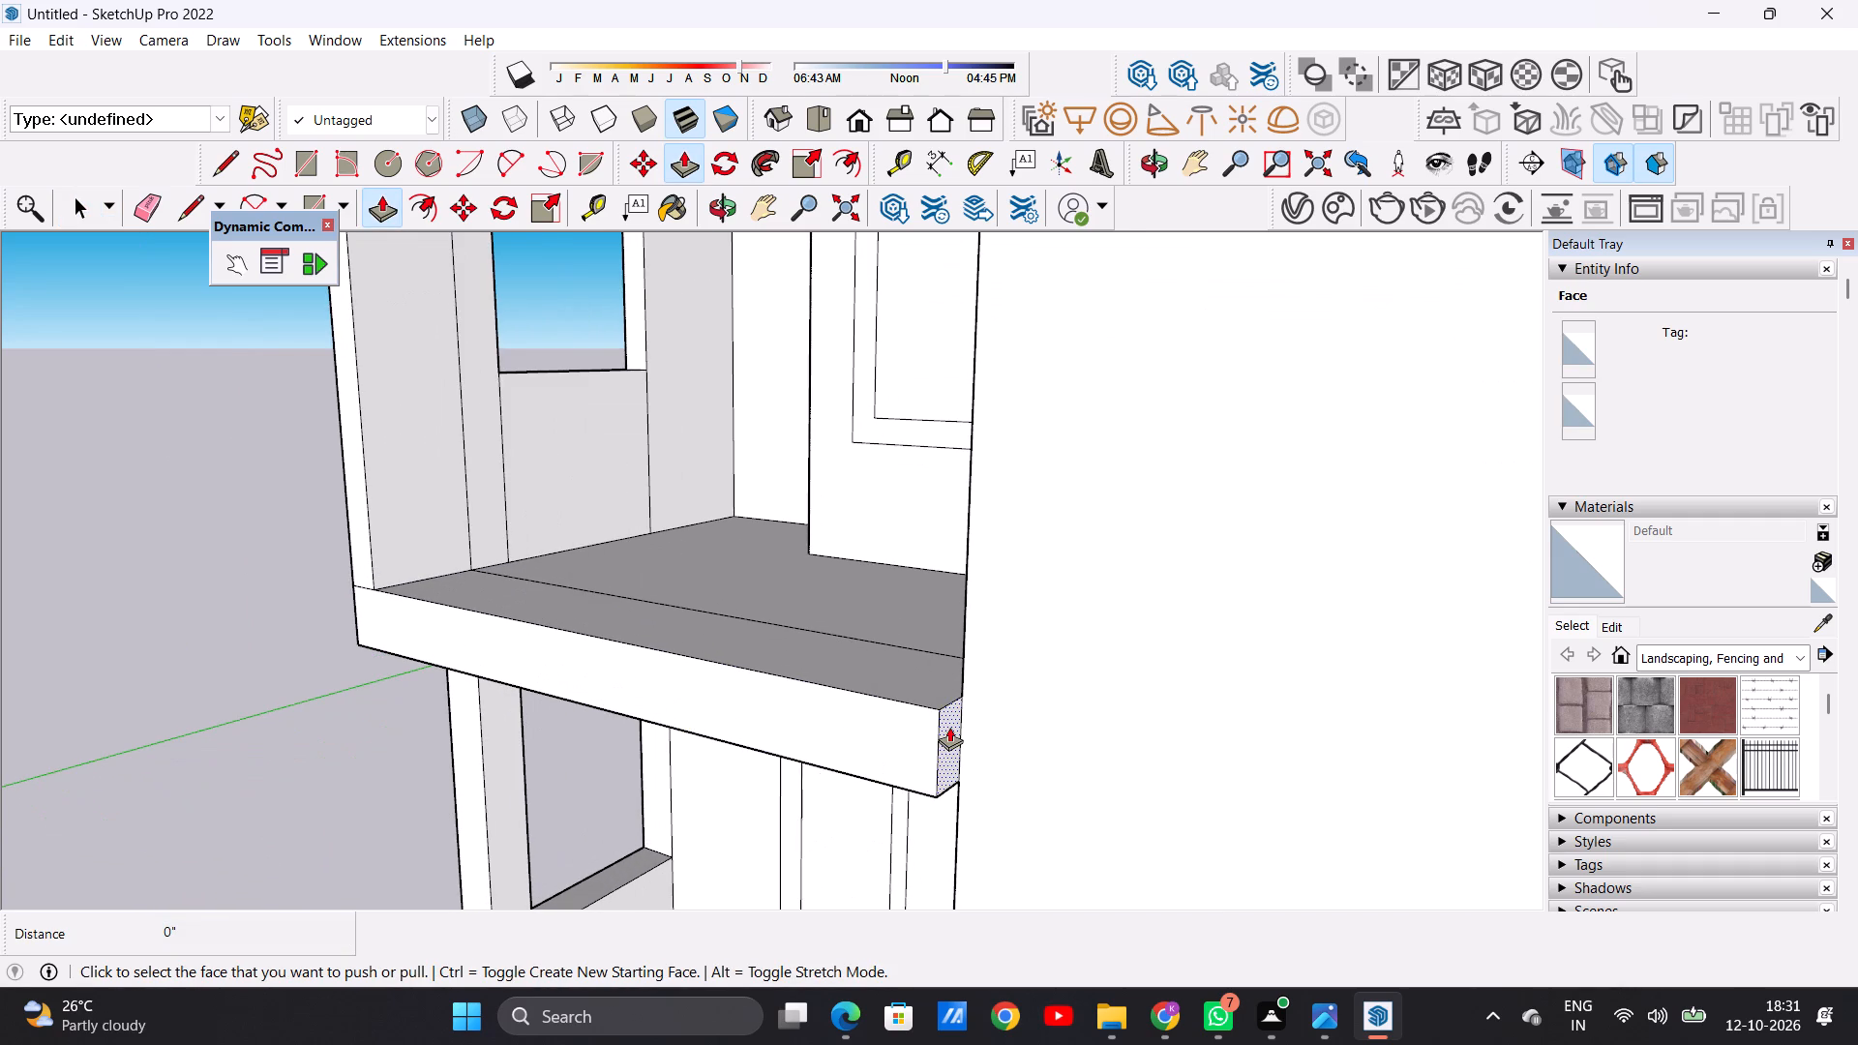
{"action": "left_click", "coordinate": [949, 727]}
{"action": "scroll", "coordinate": [1107, 754], "scroll_direction": "down", "scroll_amount": 18}
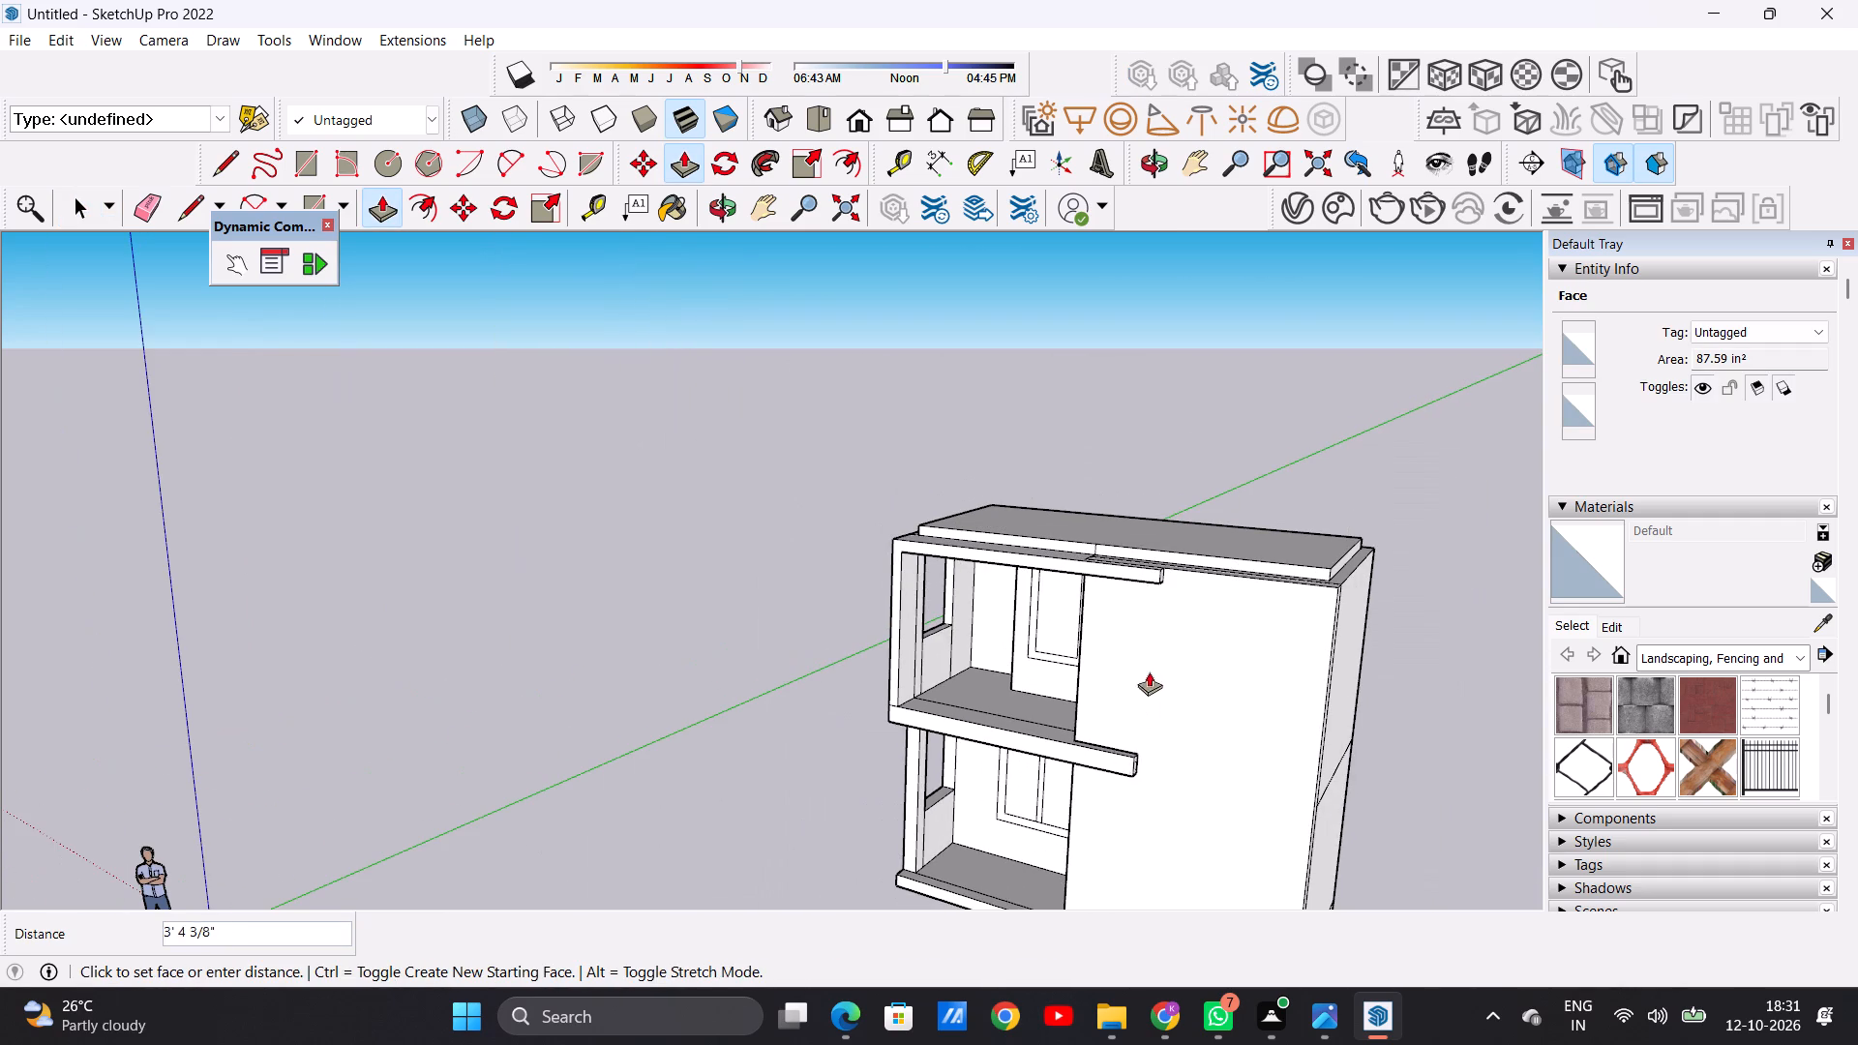
{"action": "left_click", "coordinate": [1152, 584]}
{"action": "key", "text": "space"}
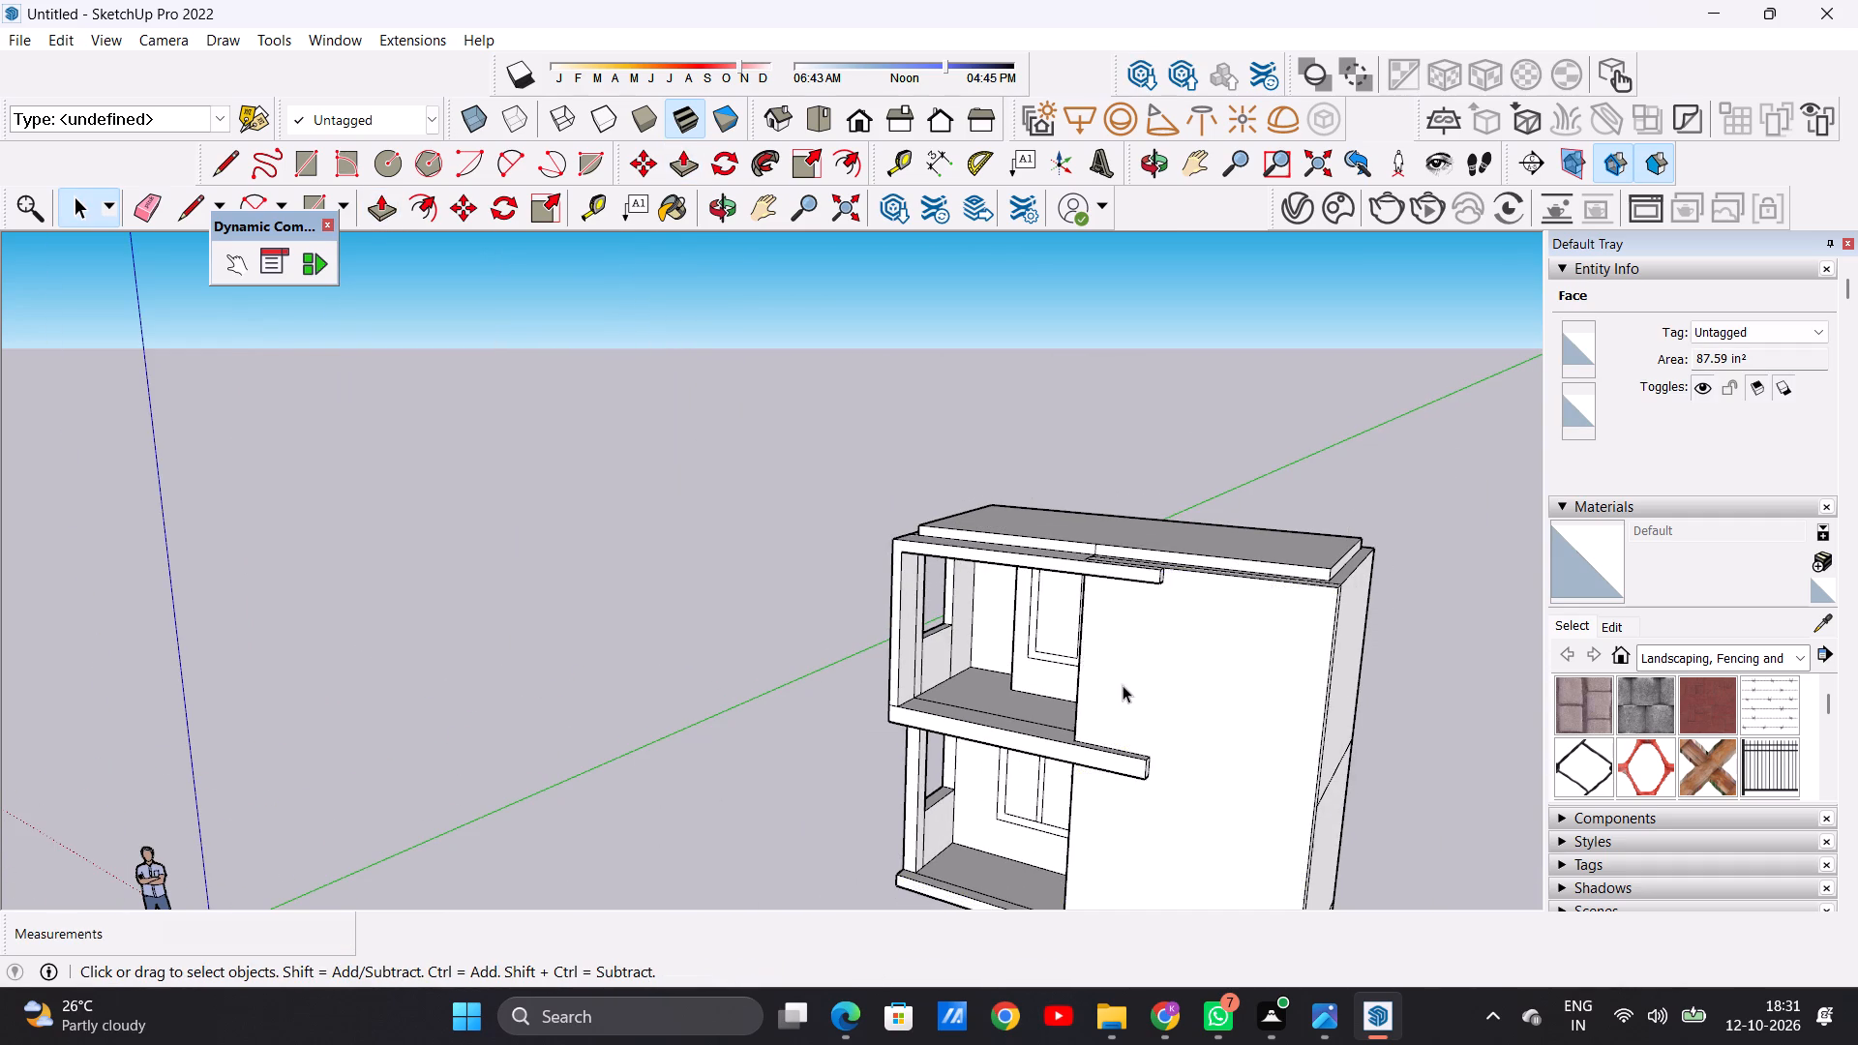
Draw a 6 15/16" line across the top of the projecting first-floor slab edge, marking off a post footprint at its free end.
{"action": "scroll", "coordinate": [1119, 689], "scroll_direction": "down", "scroll_amount": 7}
{"action": "middle_click_drag", "start_coordinate": [1064, 701], "coordinate": [1197, 863]}
{"action": "scroll", "coordinate": [1097, 673], "scroll_direction": "up", "scroll_amount": 4}
{"action": "scroll", "coordinate": [1099, 672], "scroll_direction": "down", "scroll_amount": 3}
{"action": "scroll", "coordinate": [1099, 672], "scroll_direction": "up", "scroll_amount": 1}
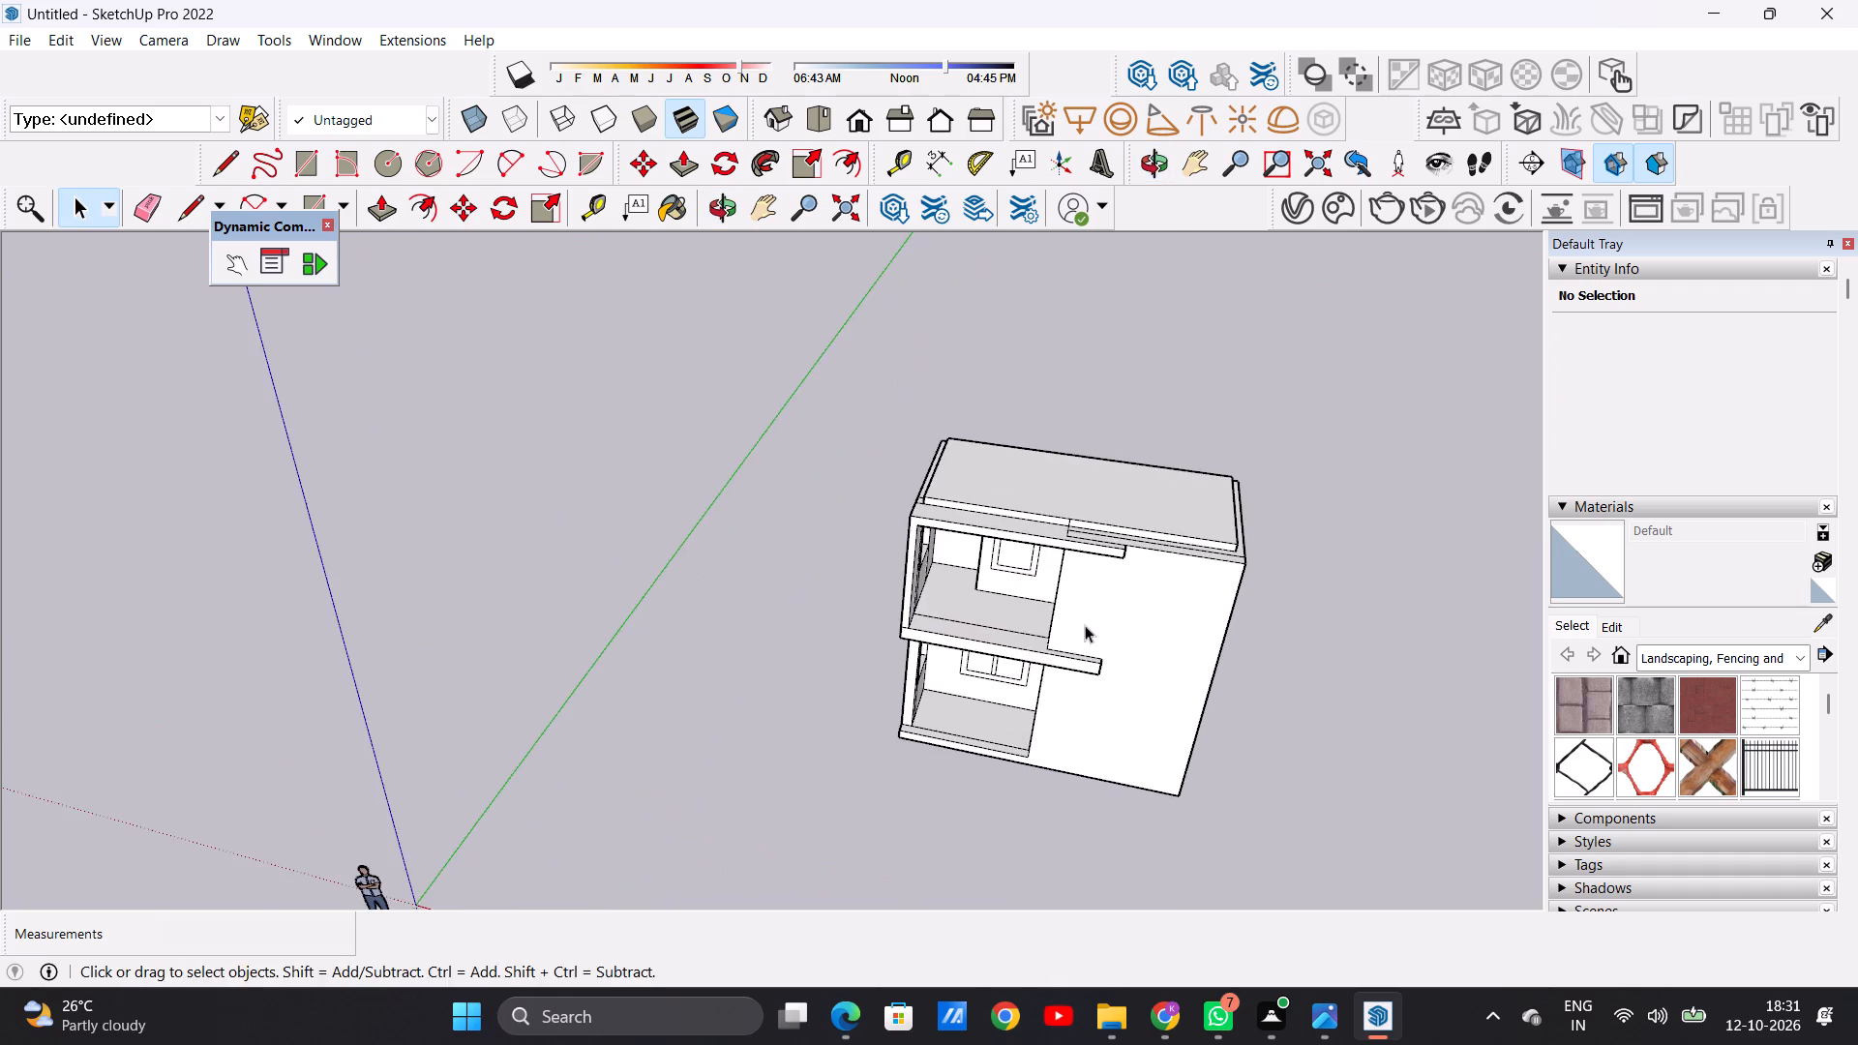
{"action": "middle_click_drag", "start_coordinate": [1085, 625], "coordinate": [1154, 792]}
{"action": "scroll", "coordinate": [1078, 633], "scroll_direction": "up", "scroll_amount": 15}
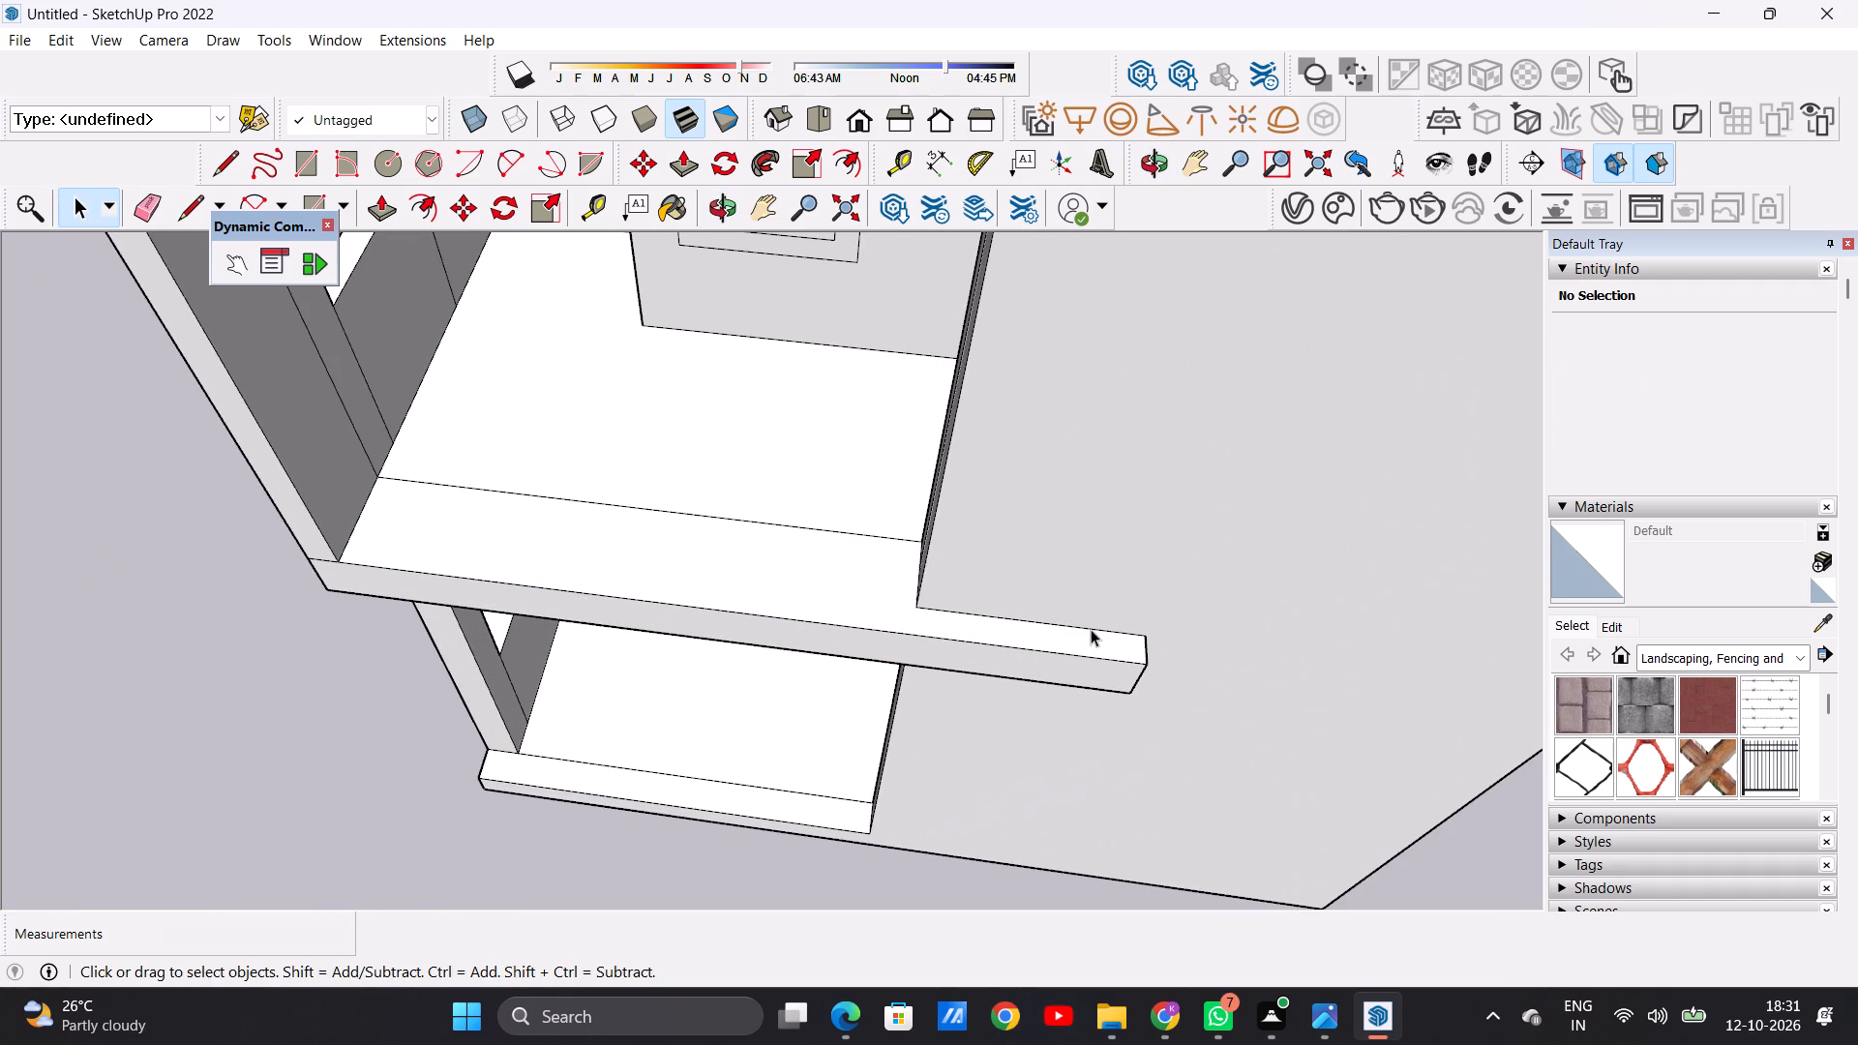
{"action": "key", "text": "l"}
{"action": "scroll", "coordinate": [1096, 641], "scroll_direction": "up", "scroll_amount": 5}
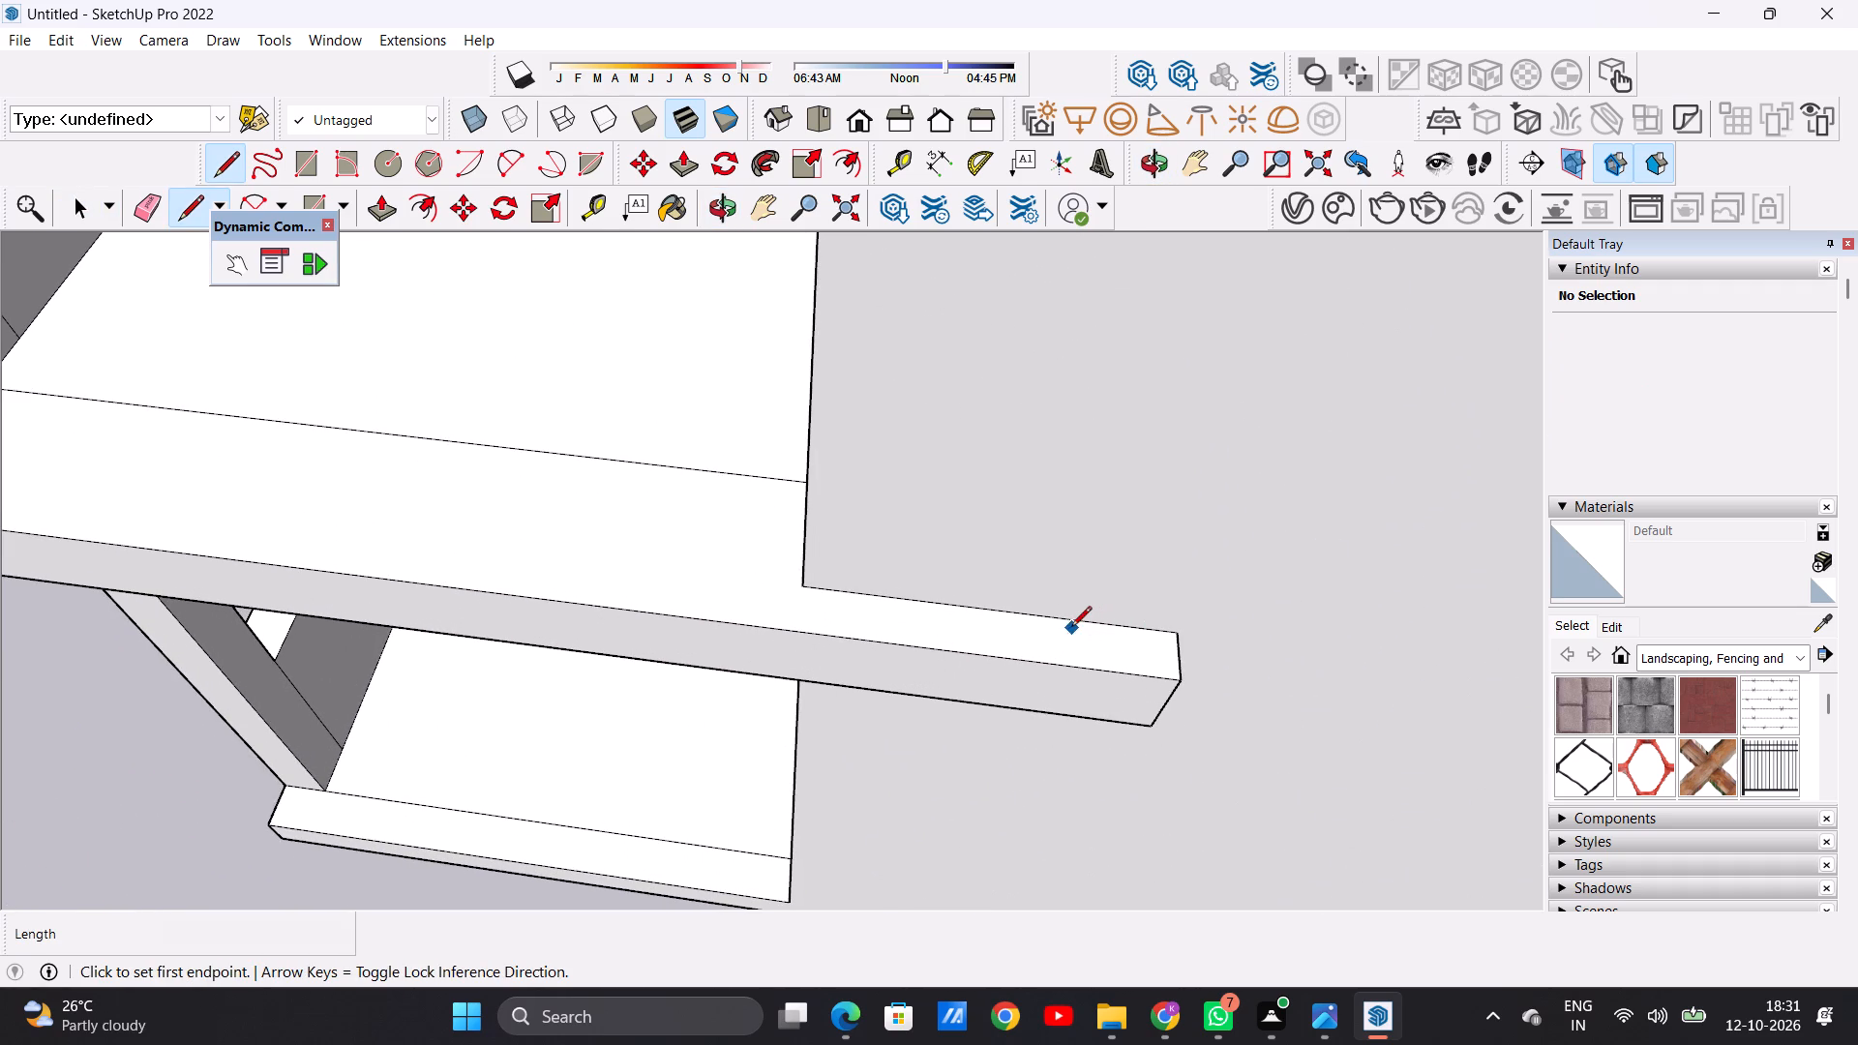
{"action": "left_click", "coordinate": [1072, 621]}
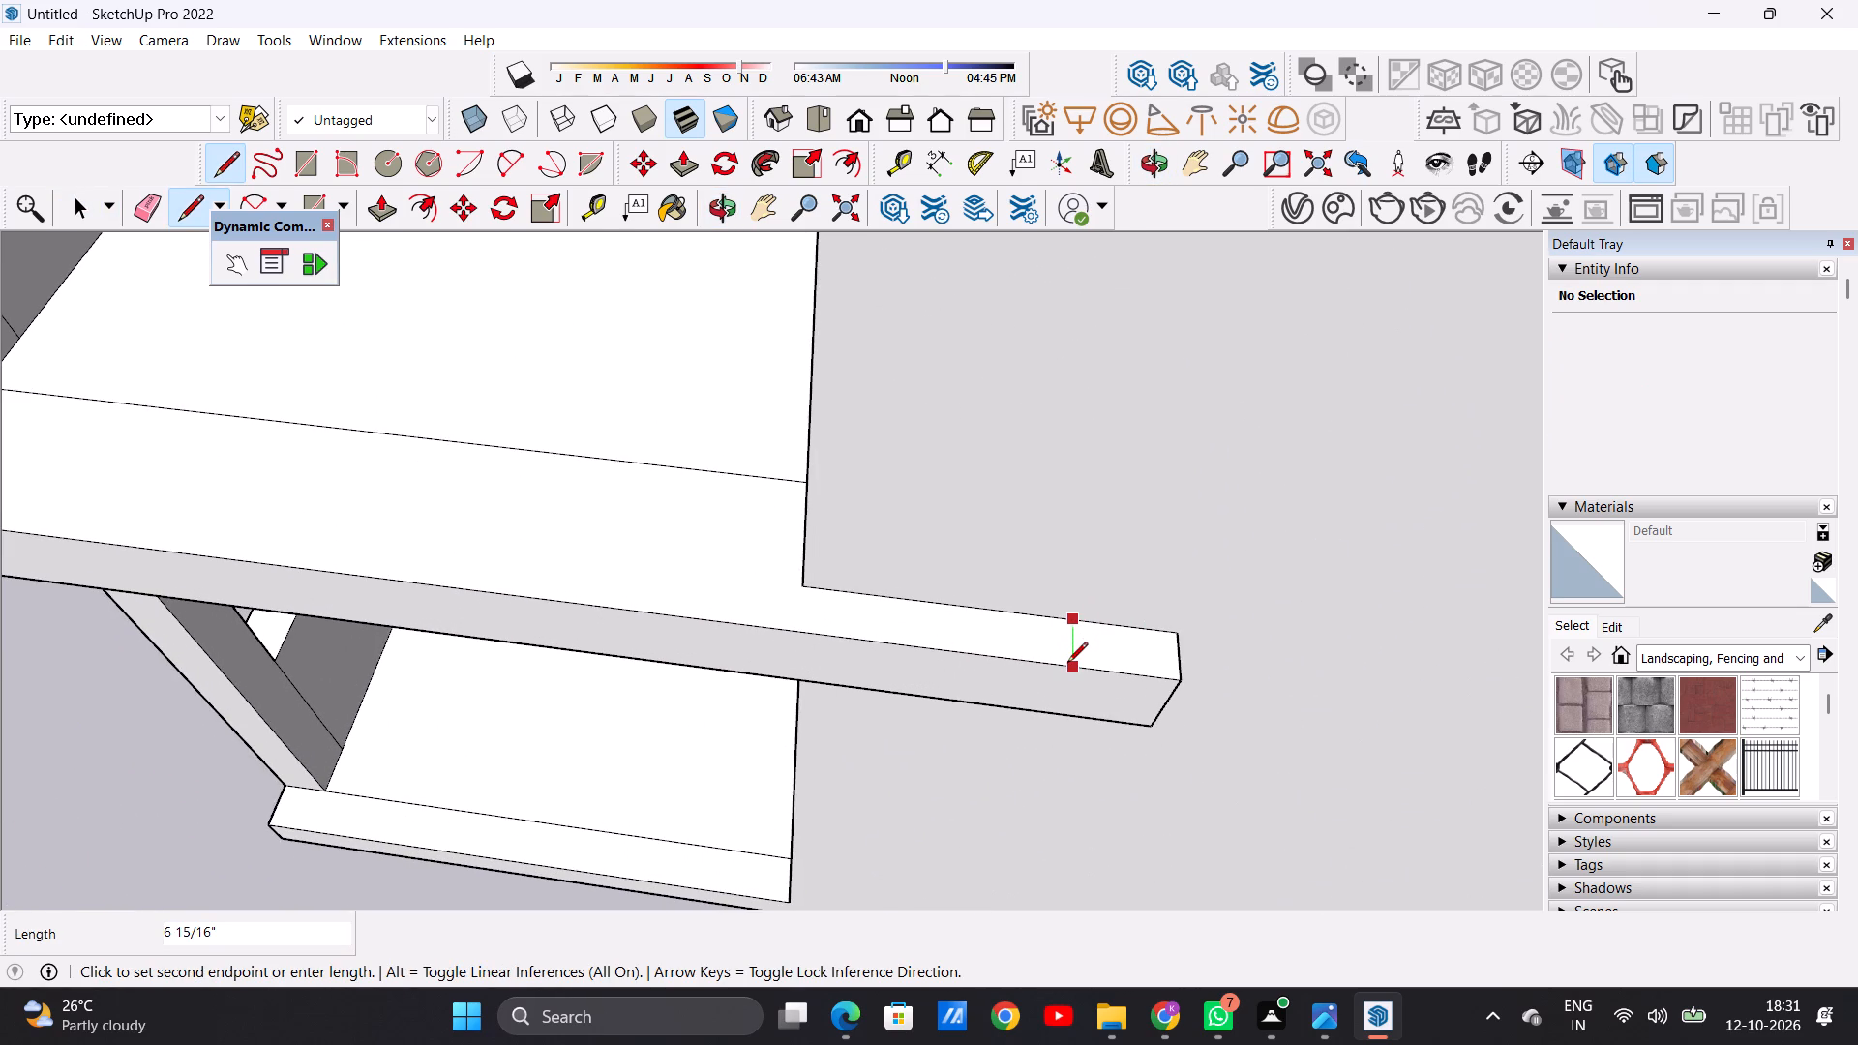
{"action": "left_click", "coordinate": [1067, 664]}
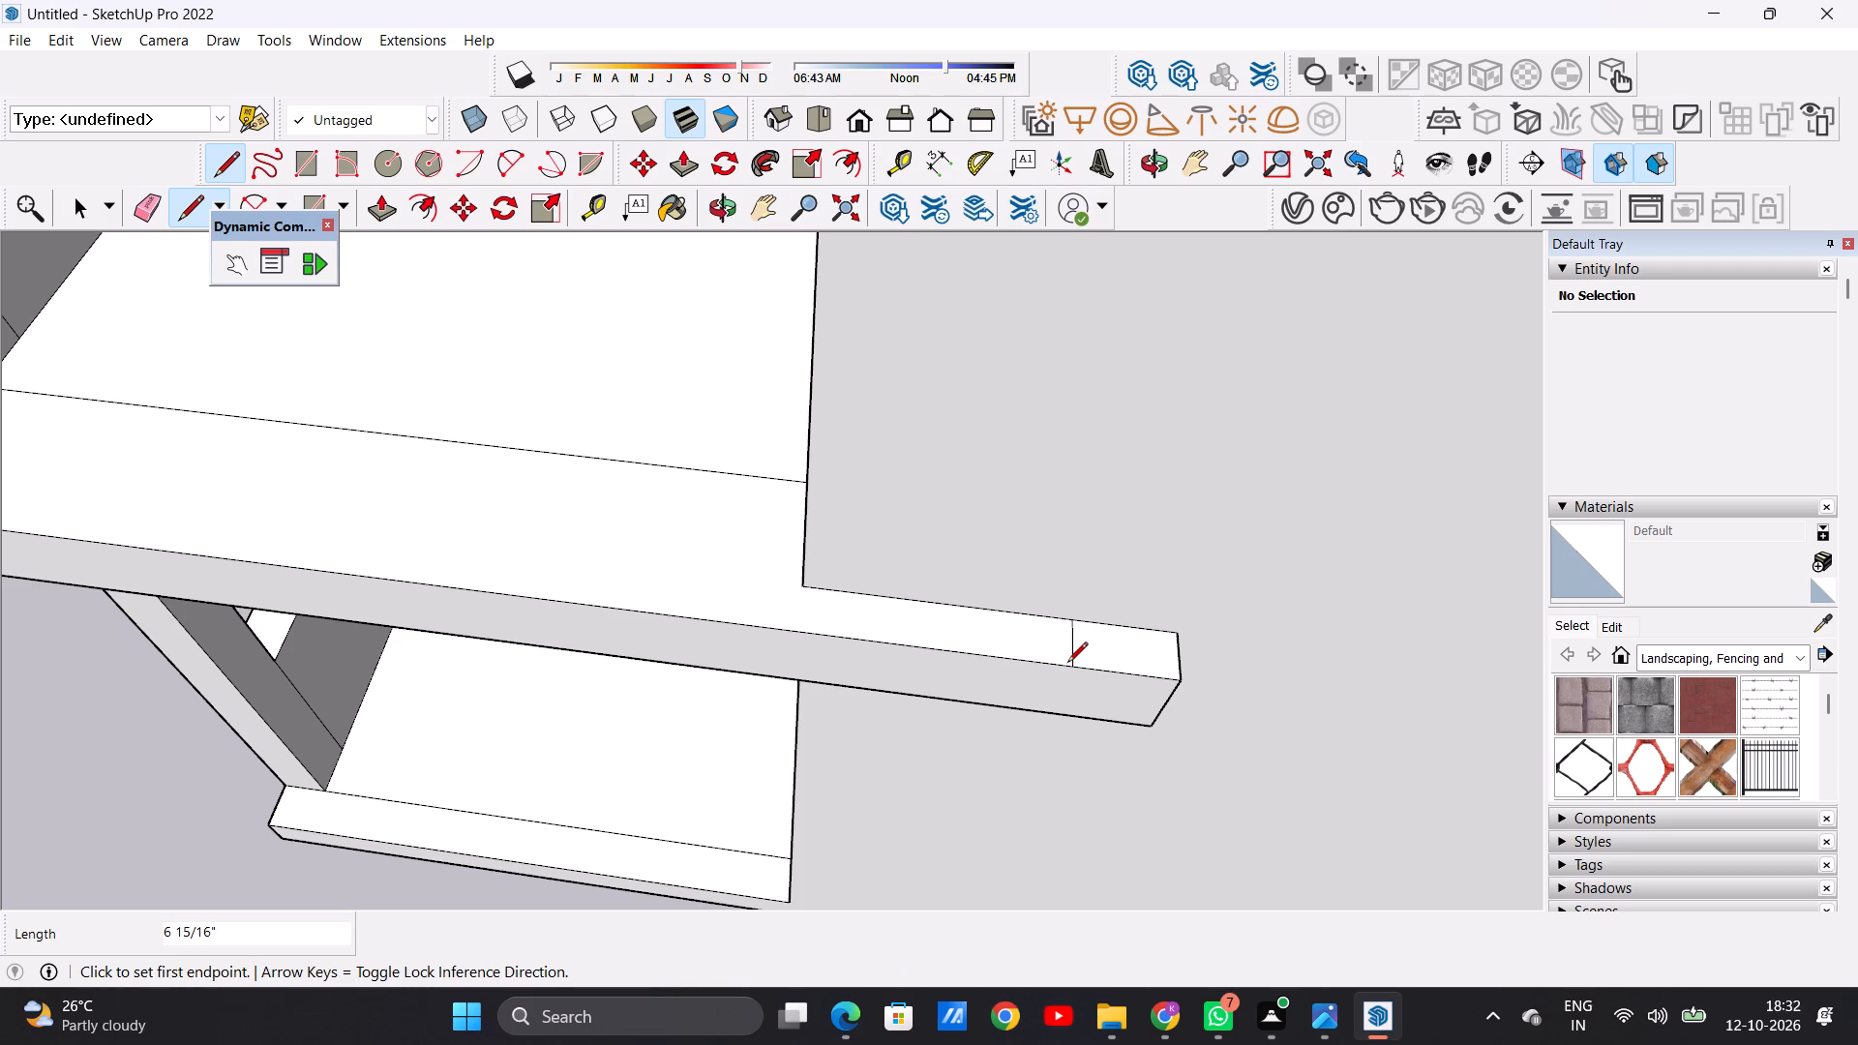
{"action": "key", "text": "space"}
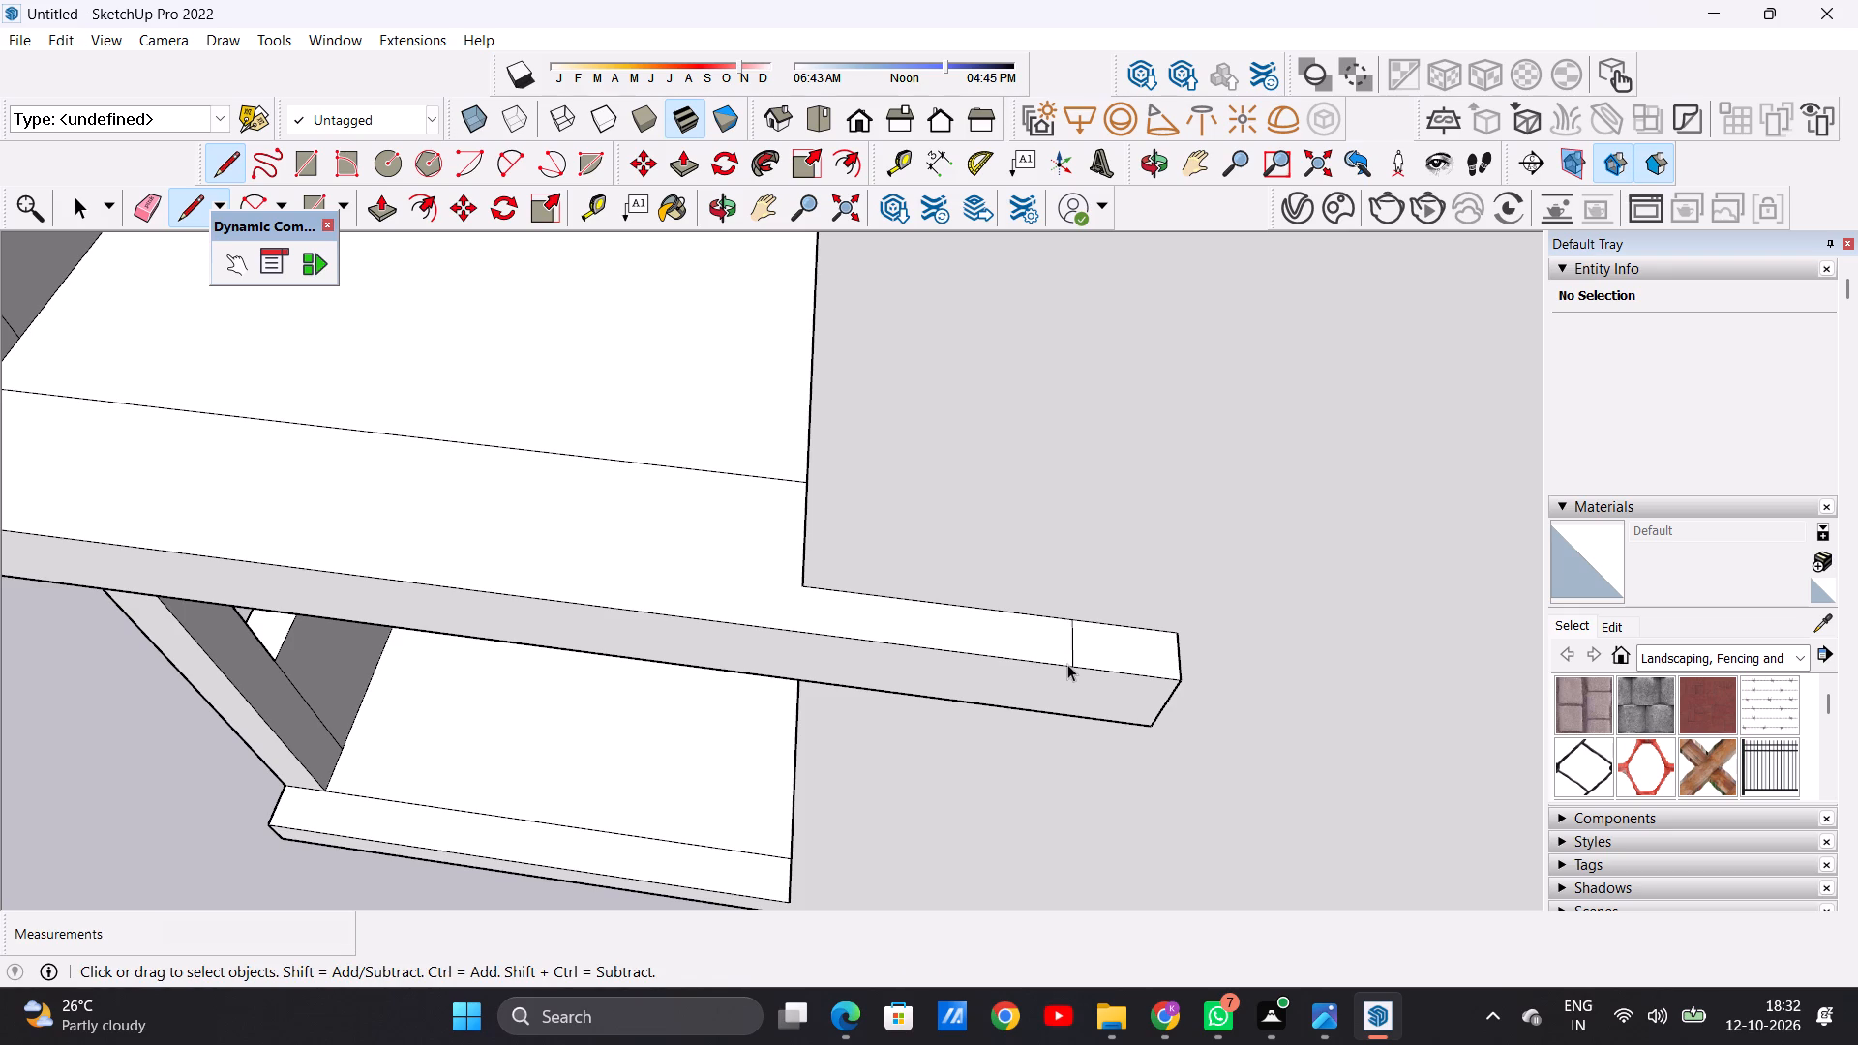
Push/Pull the marked end face of the slab edge up about 9' 3 5/8" to the underside of the projecting top beam.
{"action": "scroll", "coordinate": [914, 654], "scroll_direction": "down", "scroll_amount": 7}
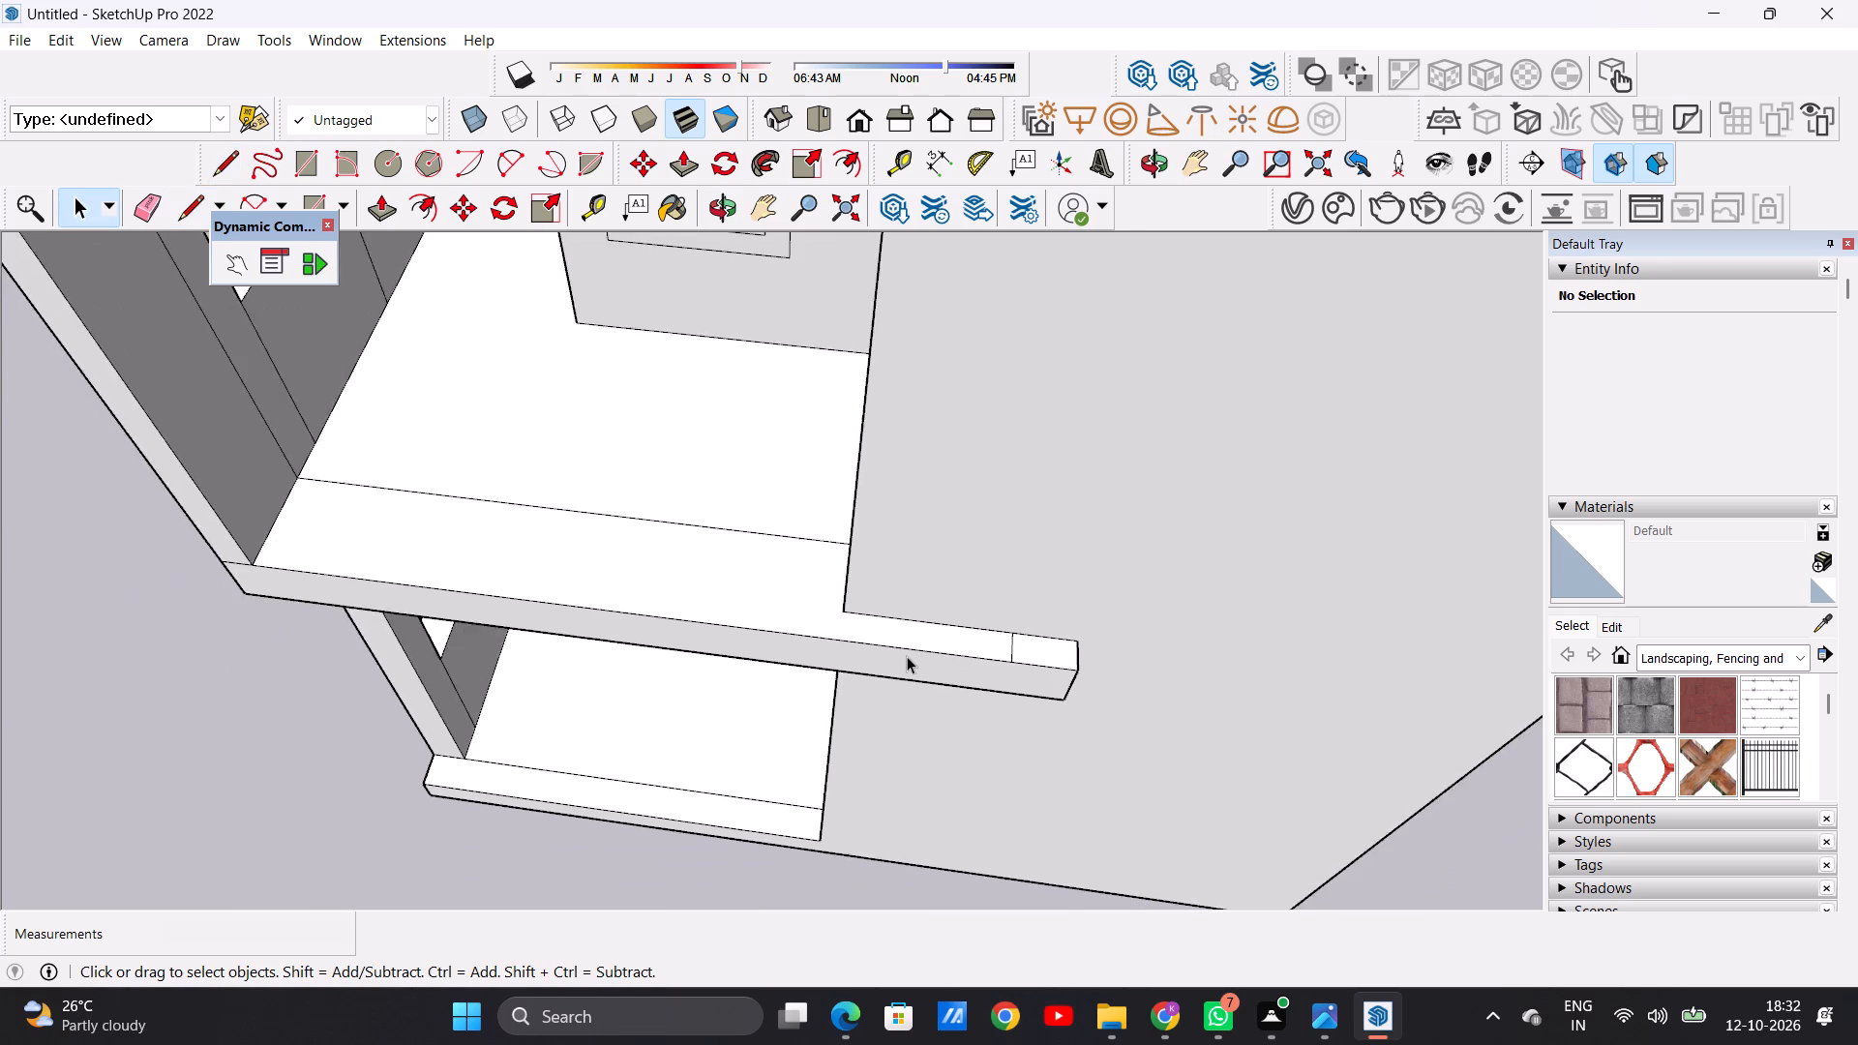
{"action": "scroll", "coordinate": [907, 656], "scroll_direction": "down", "scroll_amount": 9}
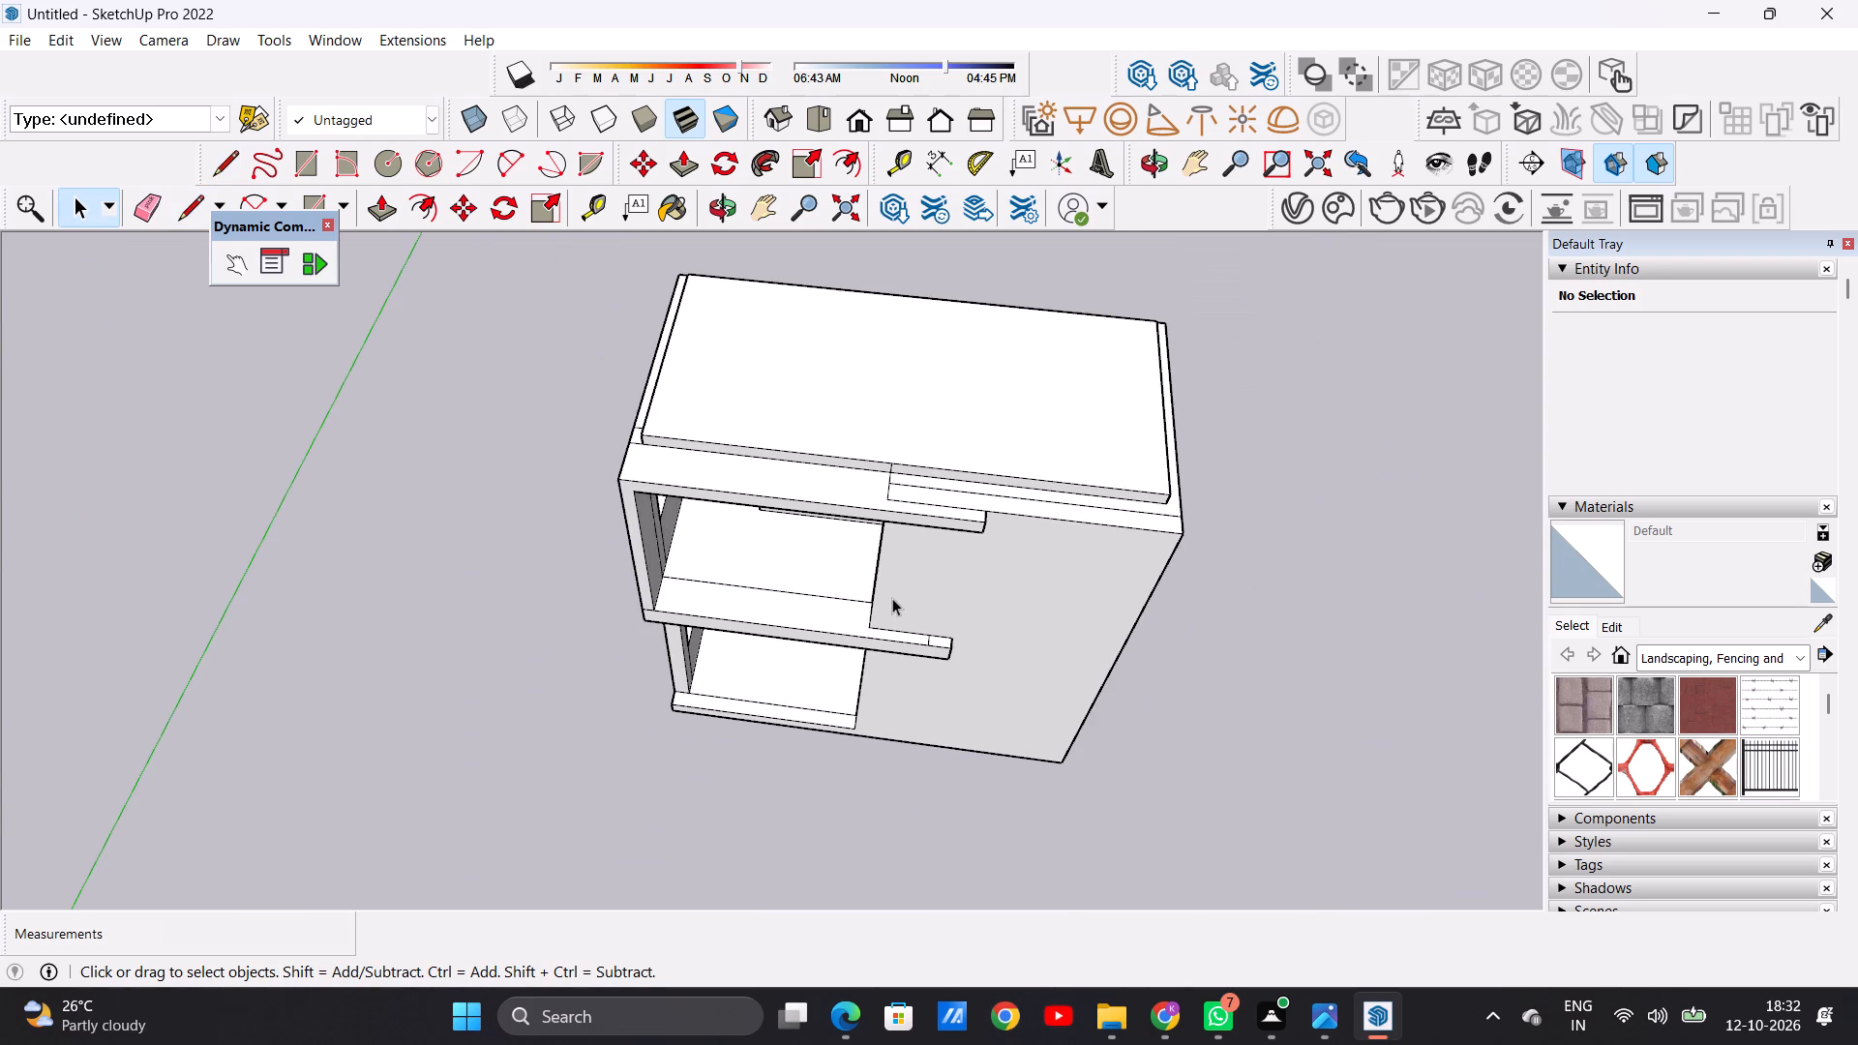
{"action": "scroll", "coordinate": [942, 633], "scroll_direction": "up", "scroll_amount": 6}
{"action": "key", "text": "p"}
{"action": "scroll", "coordinate": [942, 642], "scroll_direction": "up", "scroll_amount": 6}
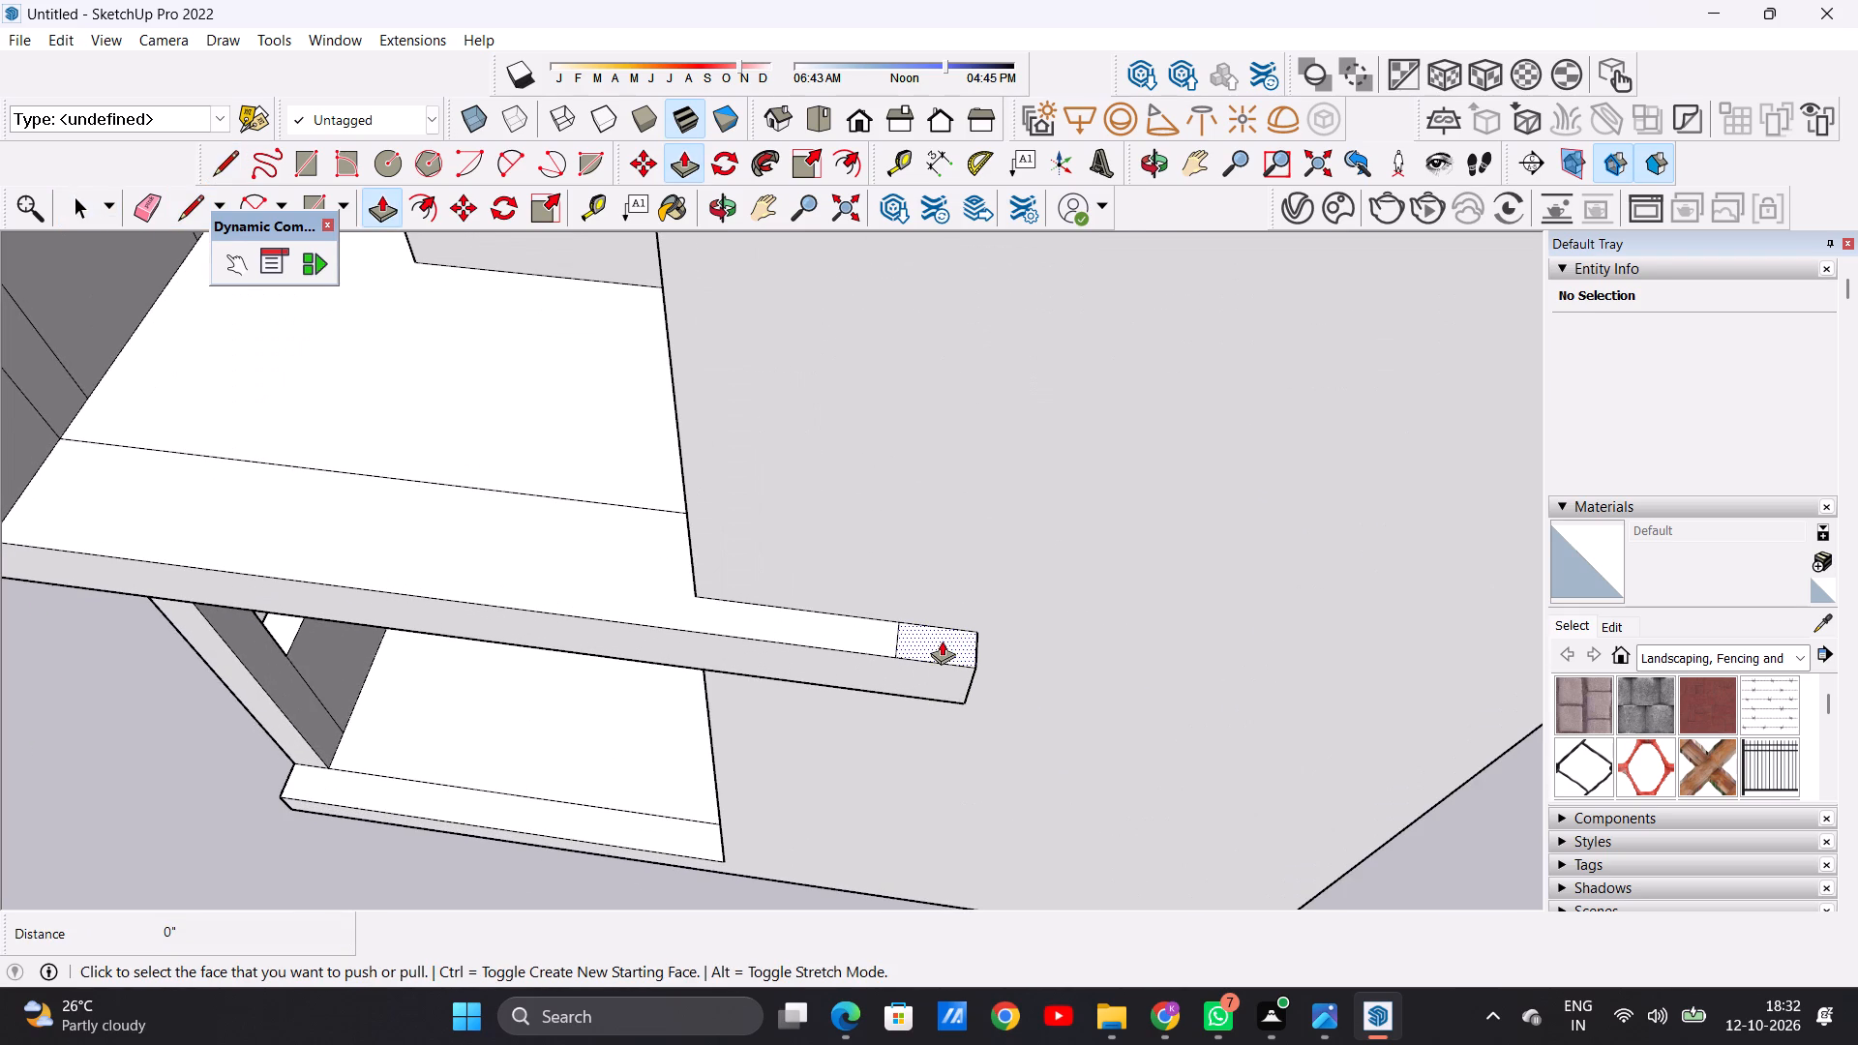
{"action": "left_click", "coordinate": [942, 640]}
{"action": "scroll", "coordinate": [942, 552], "scroll_direction": "down", "scroll_amount": 18}
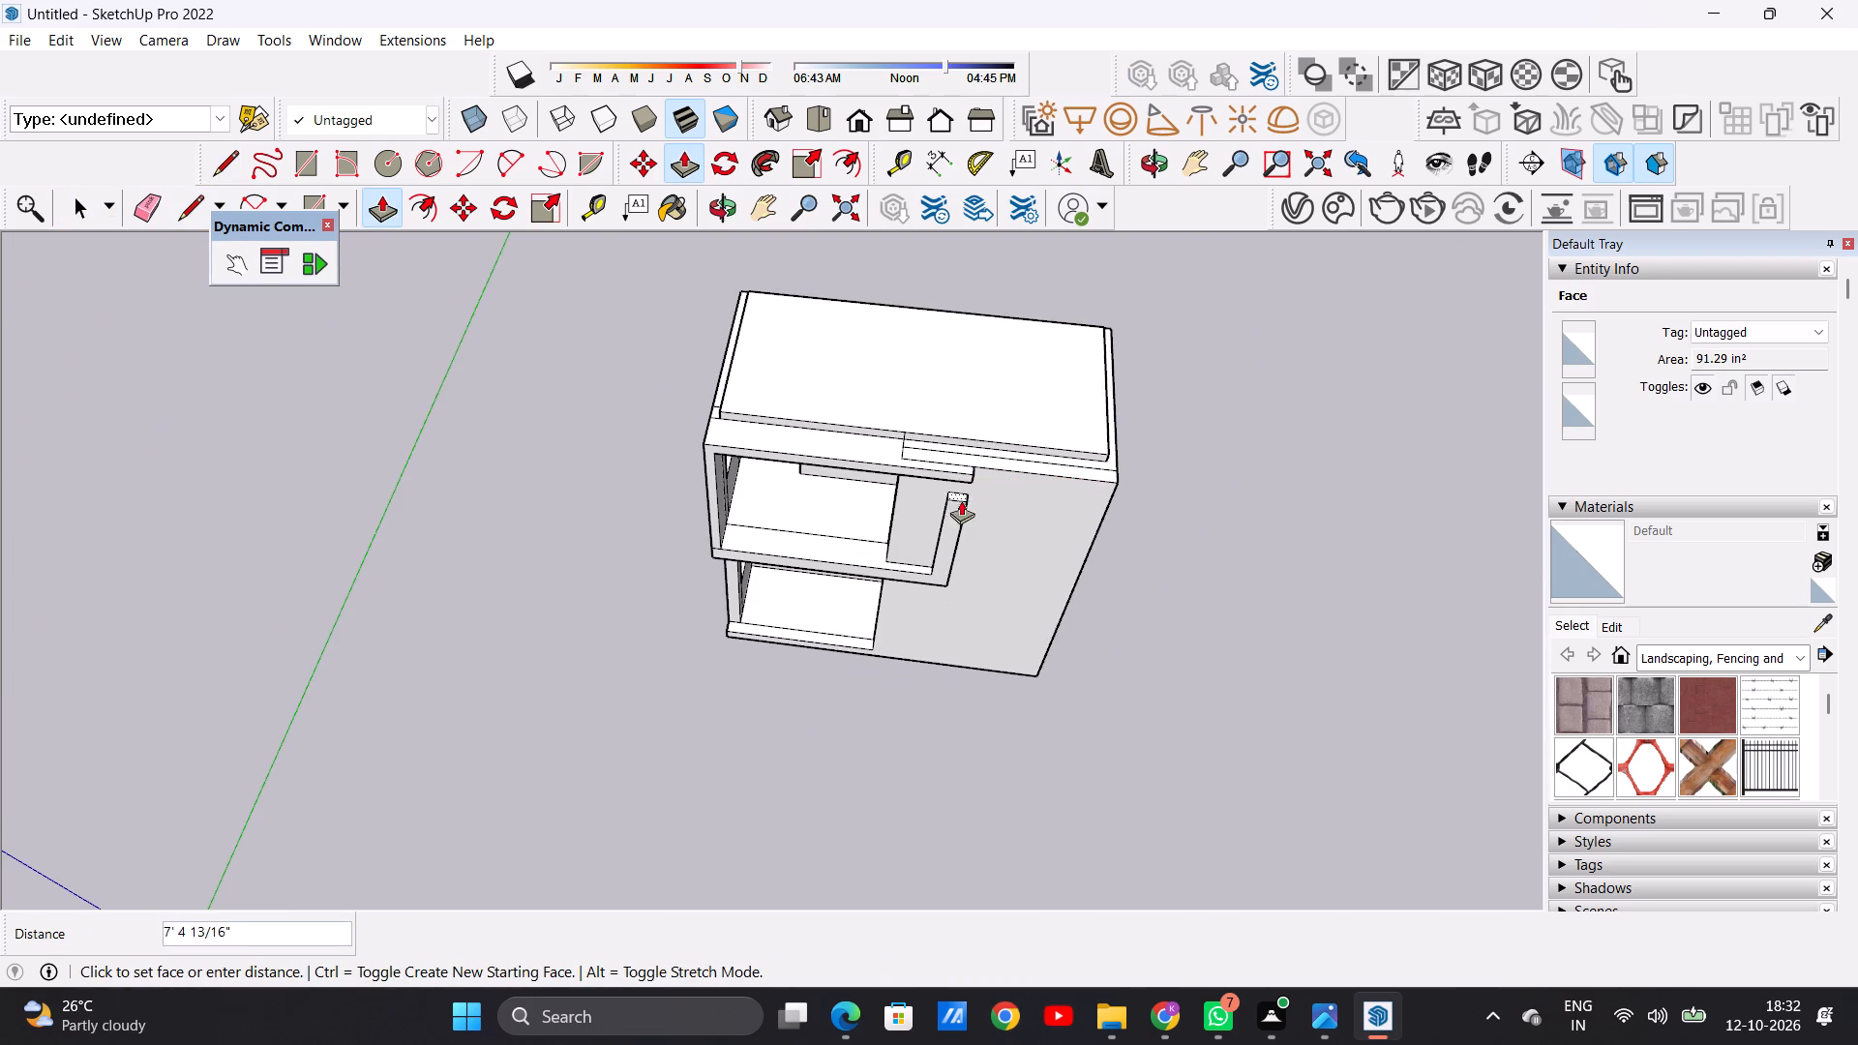
{"action": "middle_click_drag", "start_coordinate": [961, 500], "coordinate": [957, 341]}
{"action": "scroll", "coordinate": [982, 435], "scroll_direction": "up", "scroll_amount": 14}
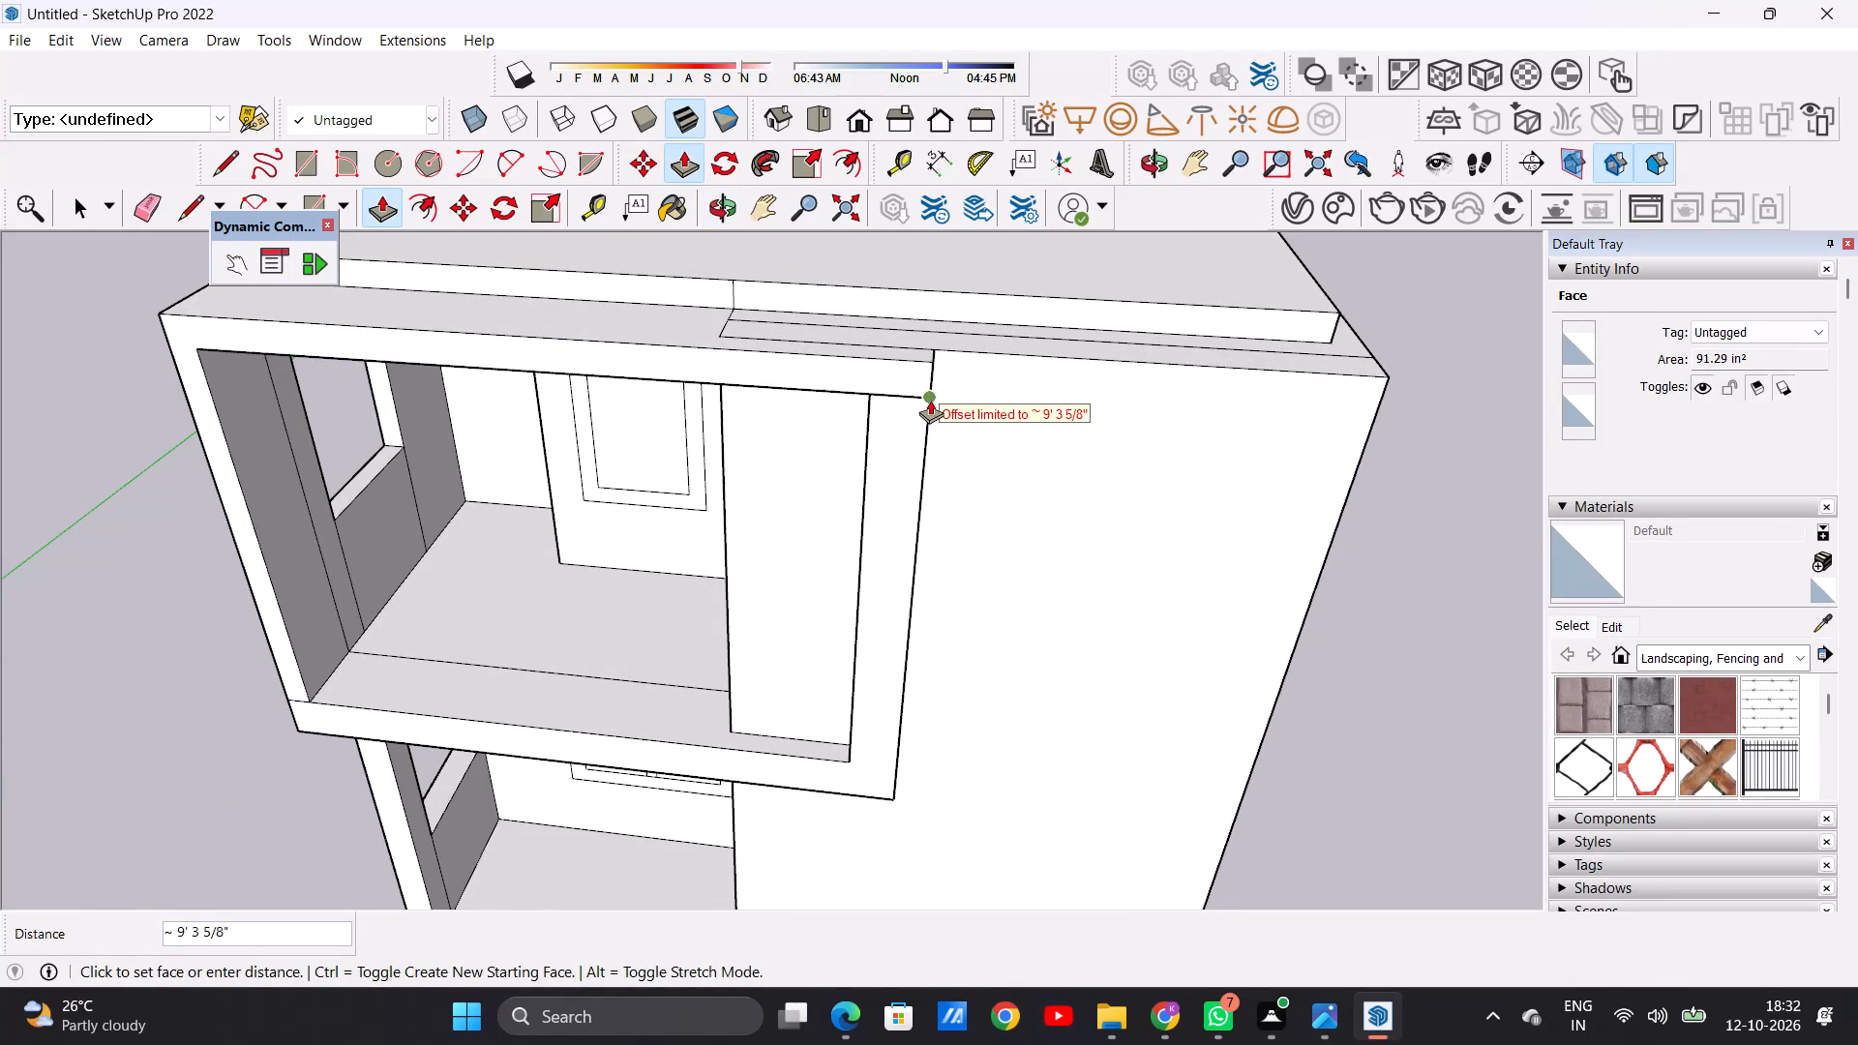
{"action": "left_click", "coordinate": [923, 395]}
{"action": "key", "text": "space"}
Erase the seam line between the new post and the top beam on the frame's front face.
{"action": "scroll", "coordinate": [734, 553], "scroll_direction": "down", "scroll_amount": 10}
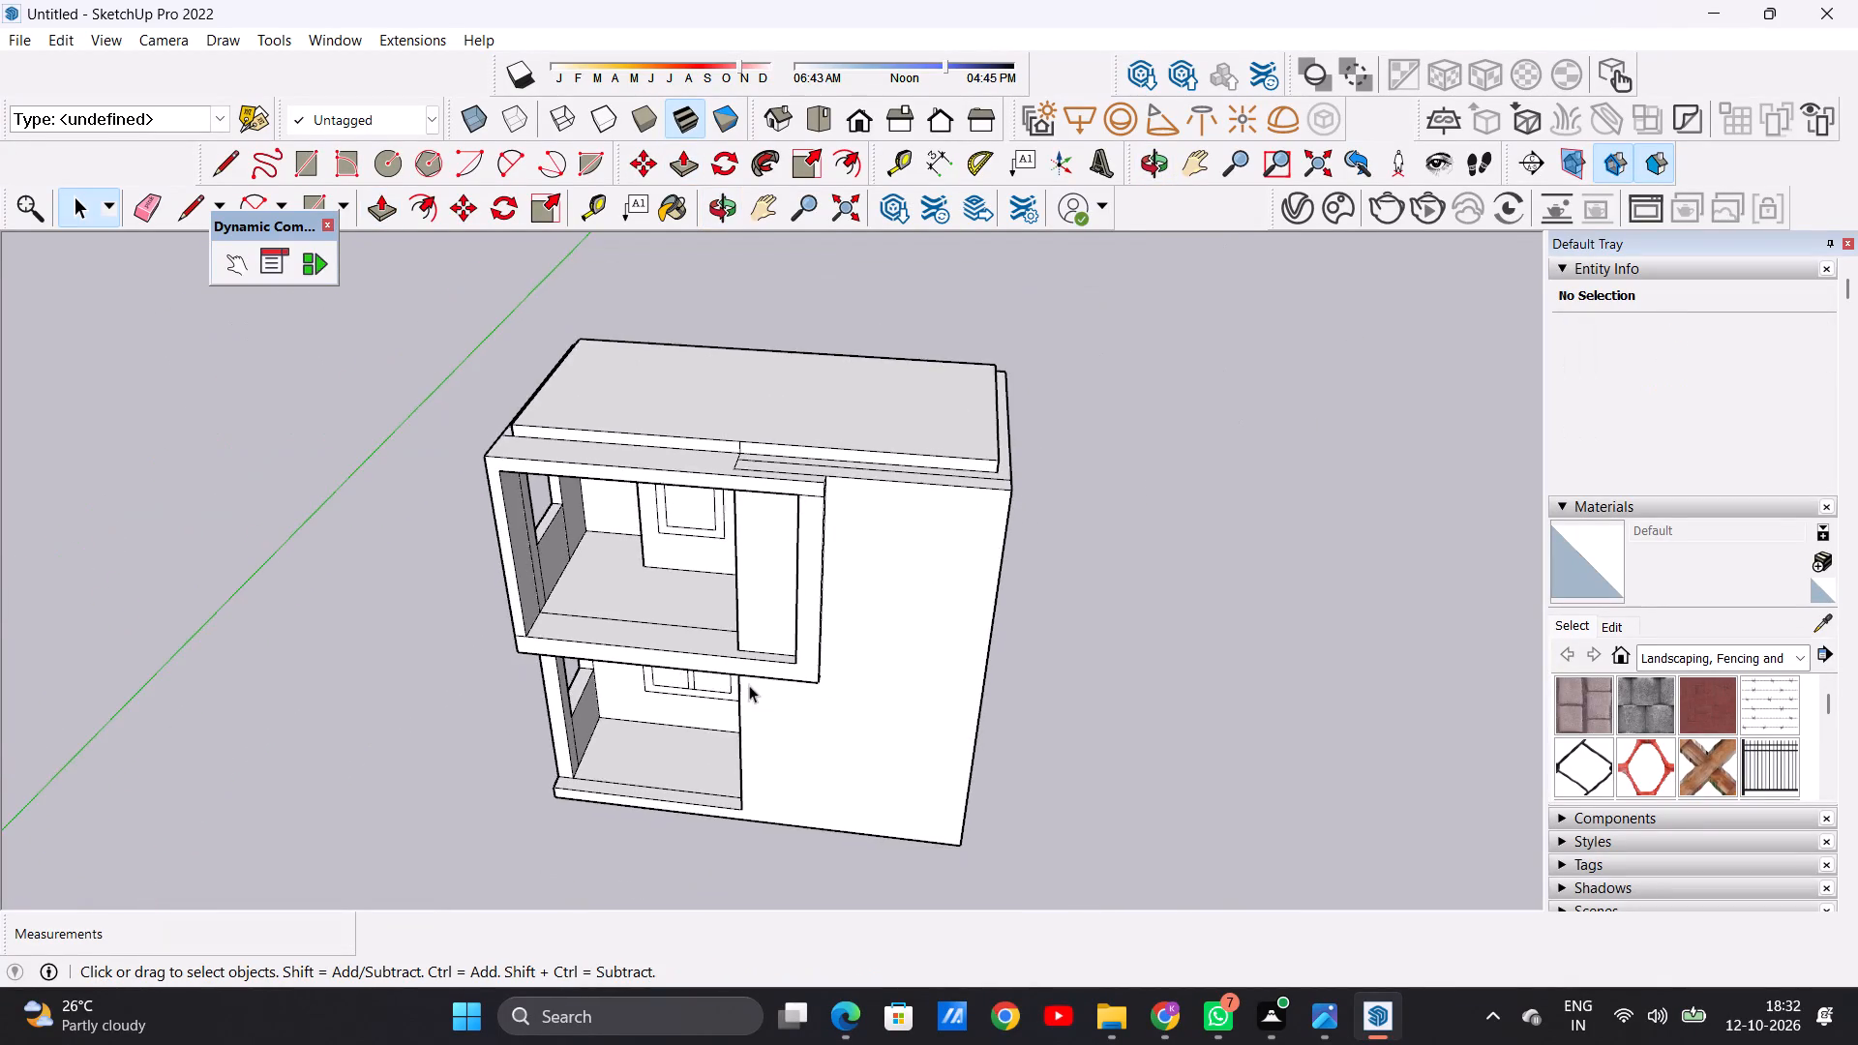
{"action": "middle_click_drag", "start_coordinate": [775, 642], "coordinate": [826, 458]}
{"action": "scroll", "coordinate": [826, 458], "scroll_direction": "up", "scroll_amount": 10}
{"action": "scroll", "coordinate": [826, 458], "scroll_direction": "down", "scroll_amount": 1}
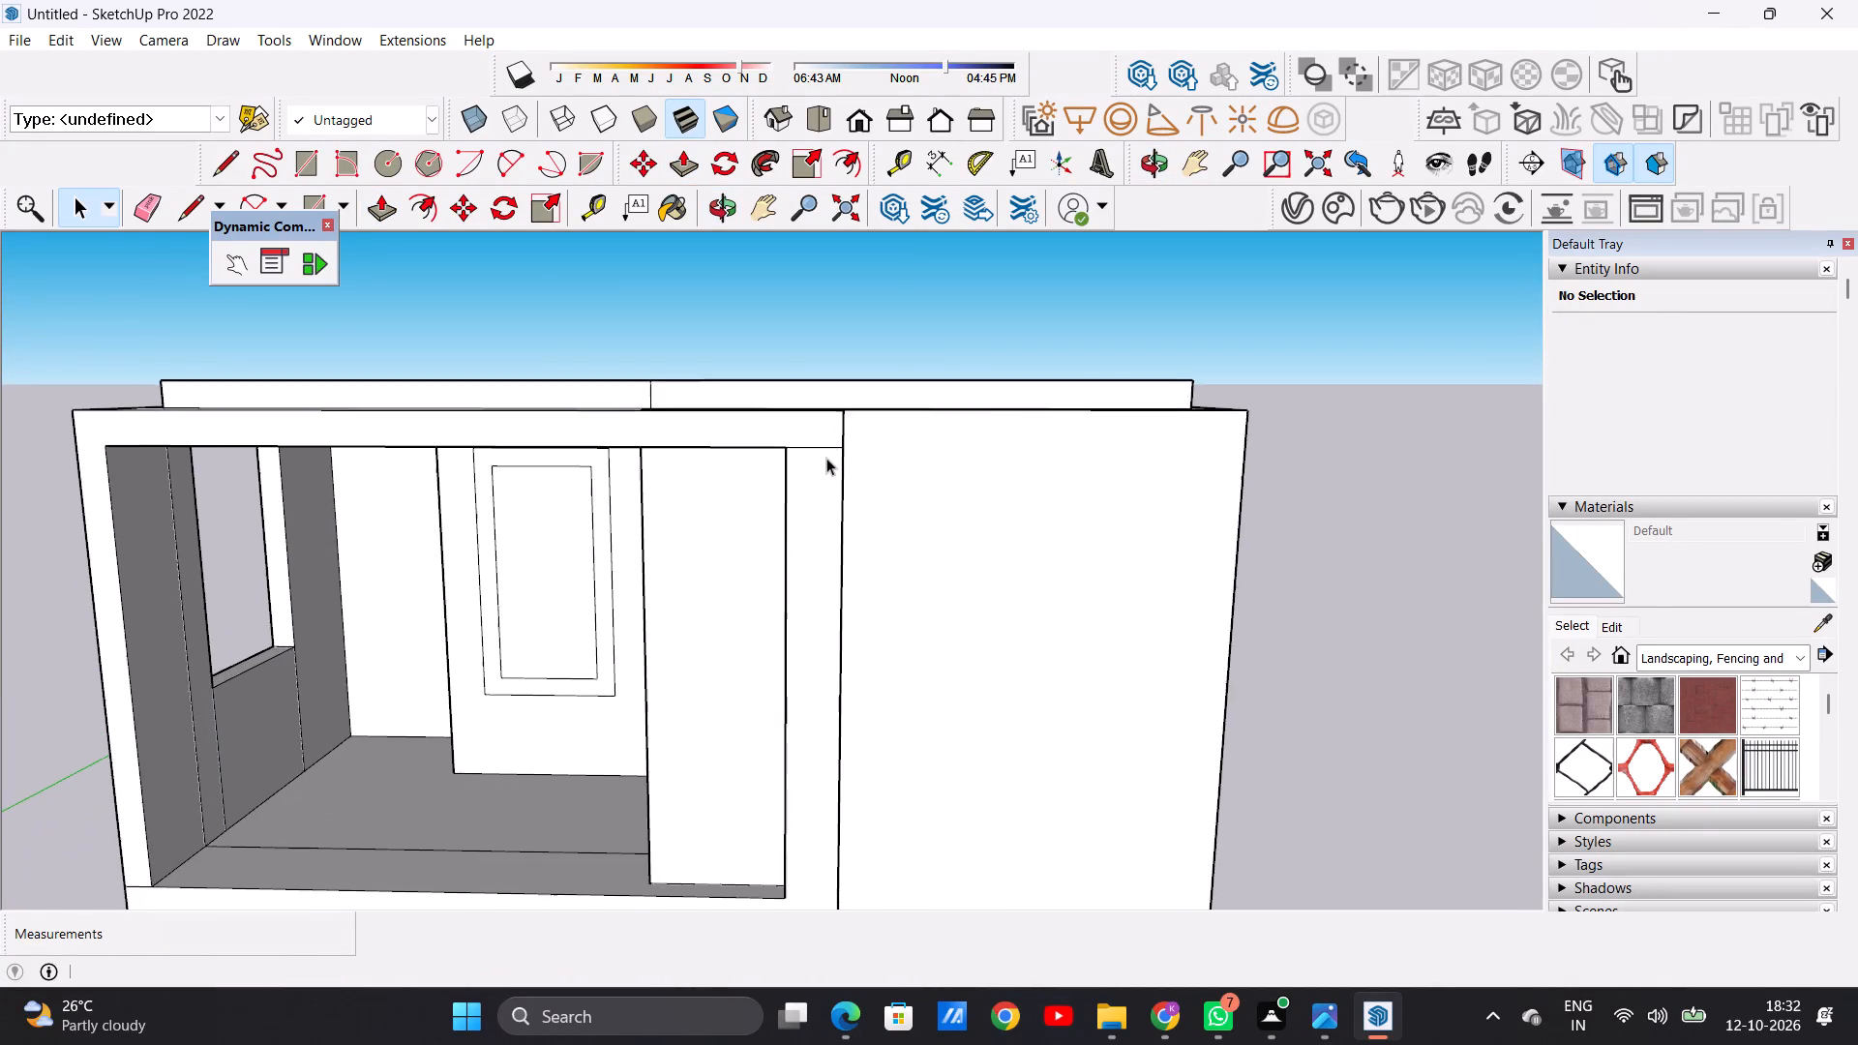
{"action": "scroll", "coordinate": [826, 458], "scroll_direction": "up", "scroll_amount": 1}
{"action": "key", "text": "e"}
{"action": "scroll", "coordinate": [826, 458], "scroll_direction": "up", "scroll_amount": 3}
{"action": "left_click", "coordinate": [824, 434]}
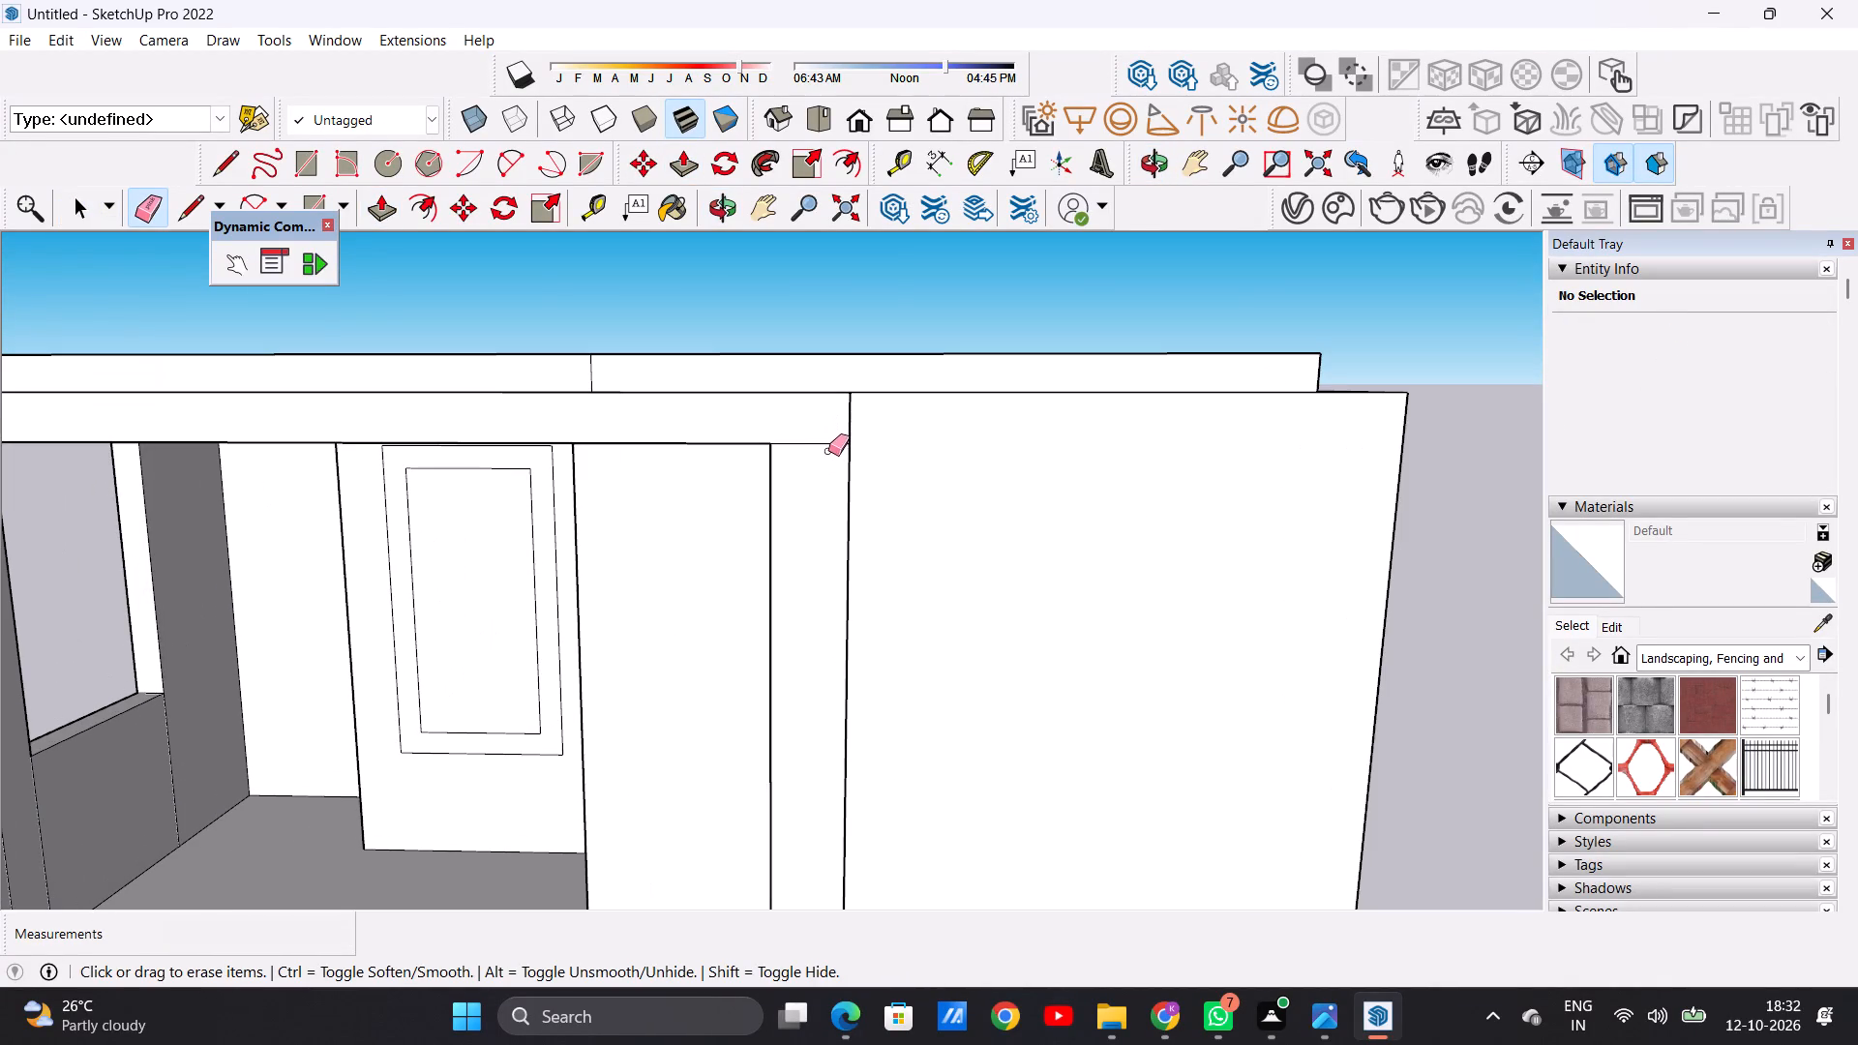
{"action": "left_click_drag", "start_coordinate": [821, 443], "coordinate": [822, 453]}
{"action": "key", "text": "space"}
Erase the seam line between the new post and the top beam on the frame's outer side face.
{"action": "scroll", "coordinate": [883, 474], "scroll_direction": "down", "scroll_amount": 1}
{"action": "middle_click_drag", "start_coordinate": [883, 474], "coordinate": [633, 553]}
{"action": "scroll", "coordinate": [615, 529], "scroll_direction": "up", "scroll_amount": 5}
{"action": "scroll", "coordinate": [588, 525], "scroll_direction": "down", "scroll_amount": 1}
{"action": "scroll", "coordinate": [588, 525], "scroll_direction": "up", "scroll_amount": 6}
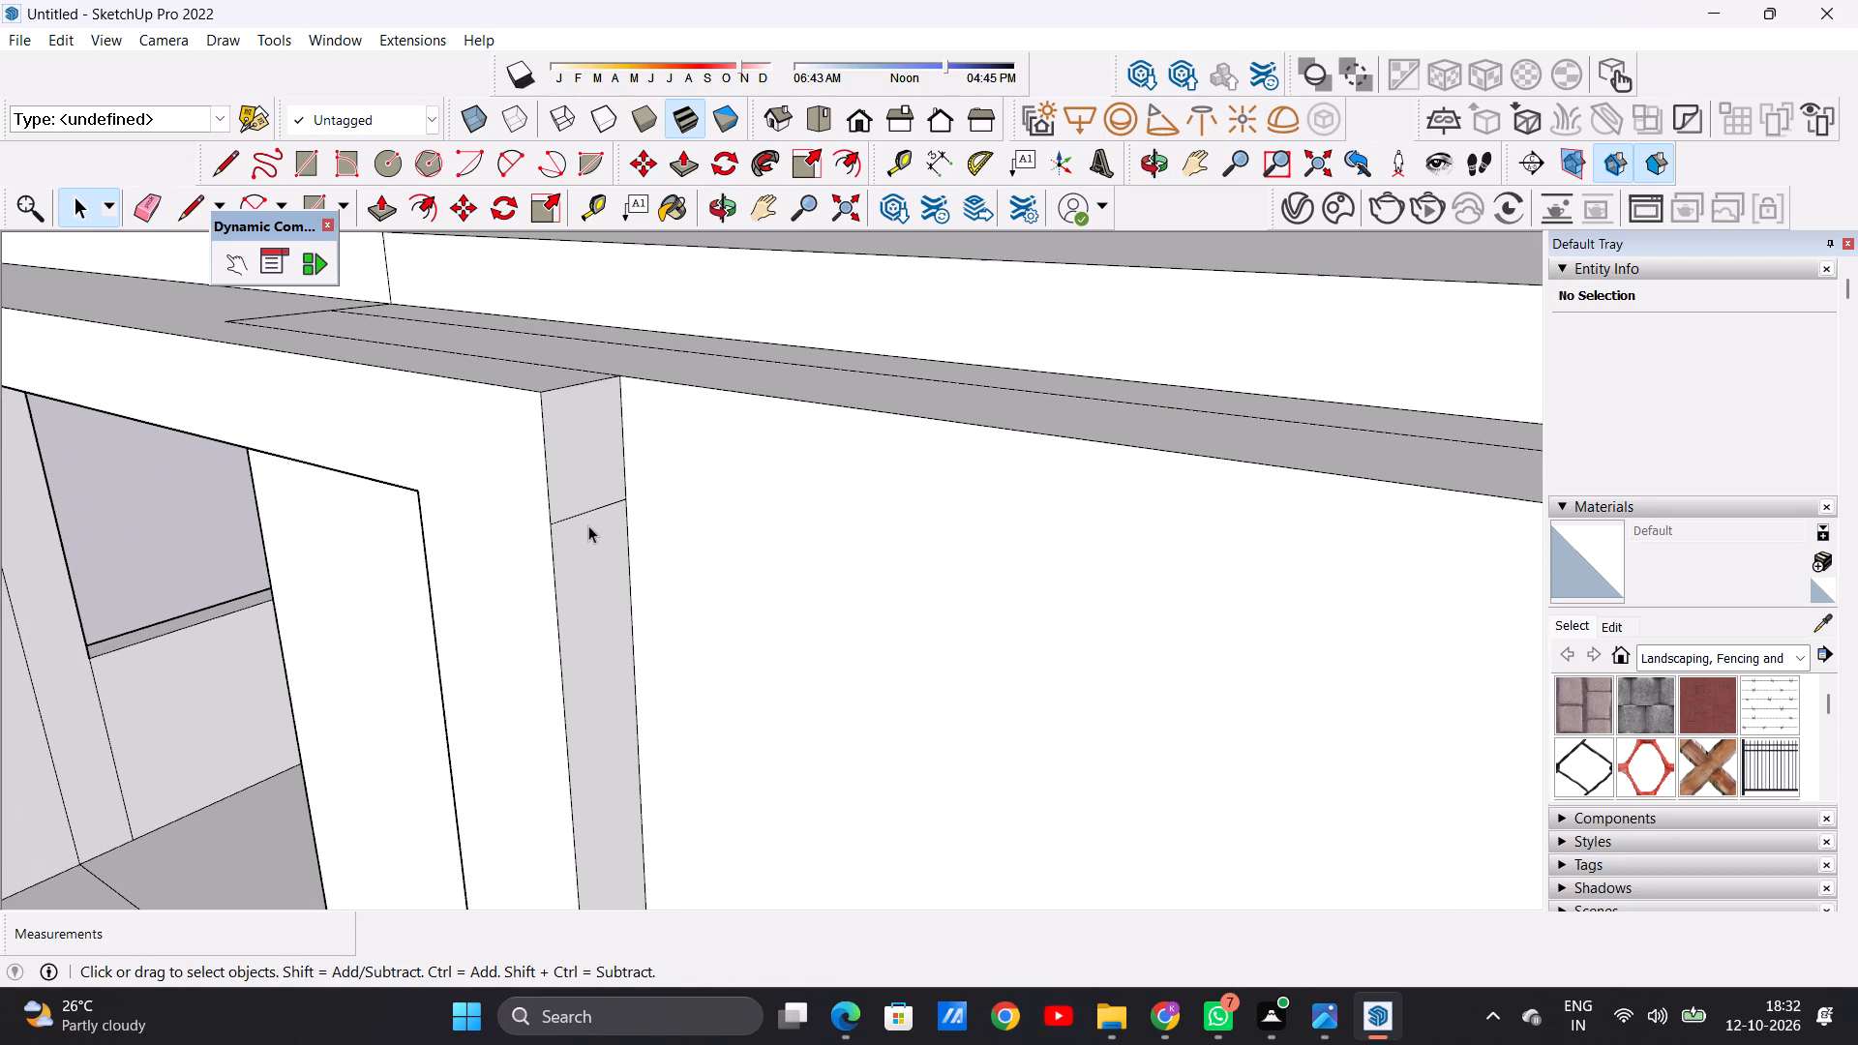
{"action": "key", "text": "e"}
{"action": "scroll", "coordinate": [582, 503], "scroll_direction": "up", "scroll_amount": 2}
{"action": "scroll", "coordinate": [582, 503], "scroll_direction": "down", "scroll_amount": 1}
{"action": "scroll", "coordinate": [582, 503], "scroll_direction": "up", "scroll_amount": 3}
{"action": "left_click_drag", "start_coordinate": [582, 501], "coordinate": [589, 527]}
{"action": "scroll", "coordinate": [589, 527], "scroll_direction": "down", "scroll_amount": 20}
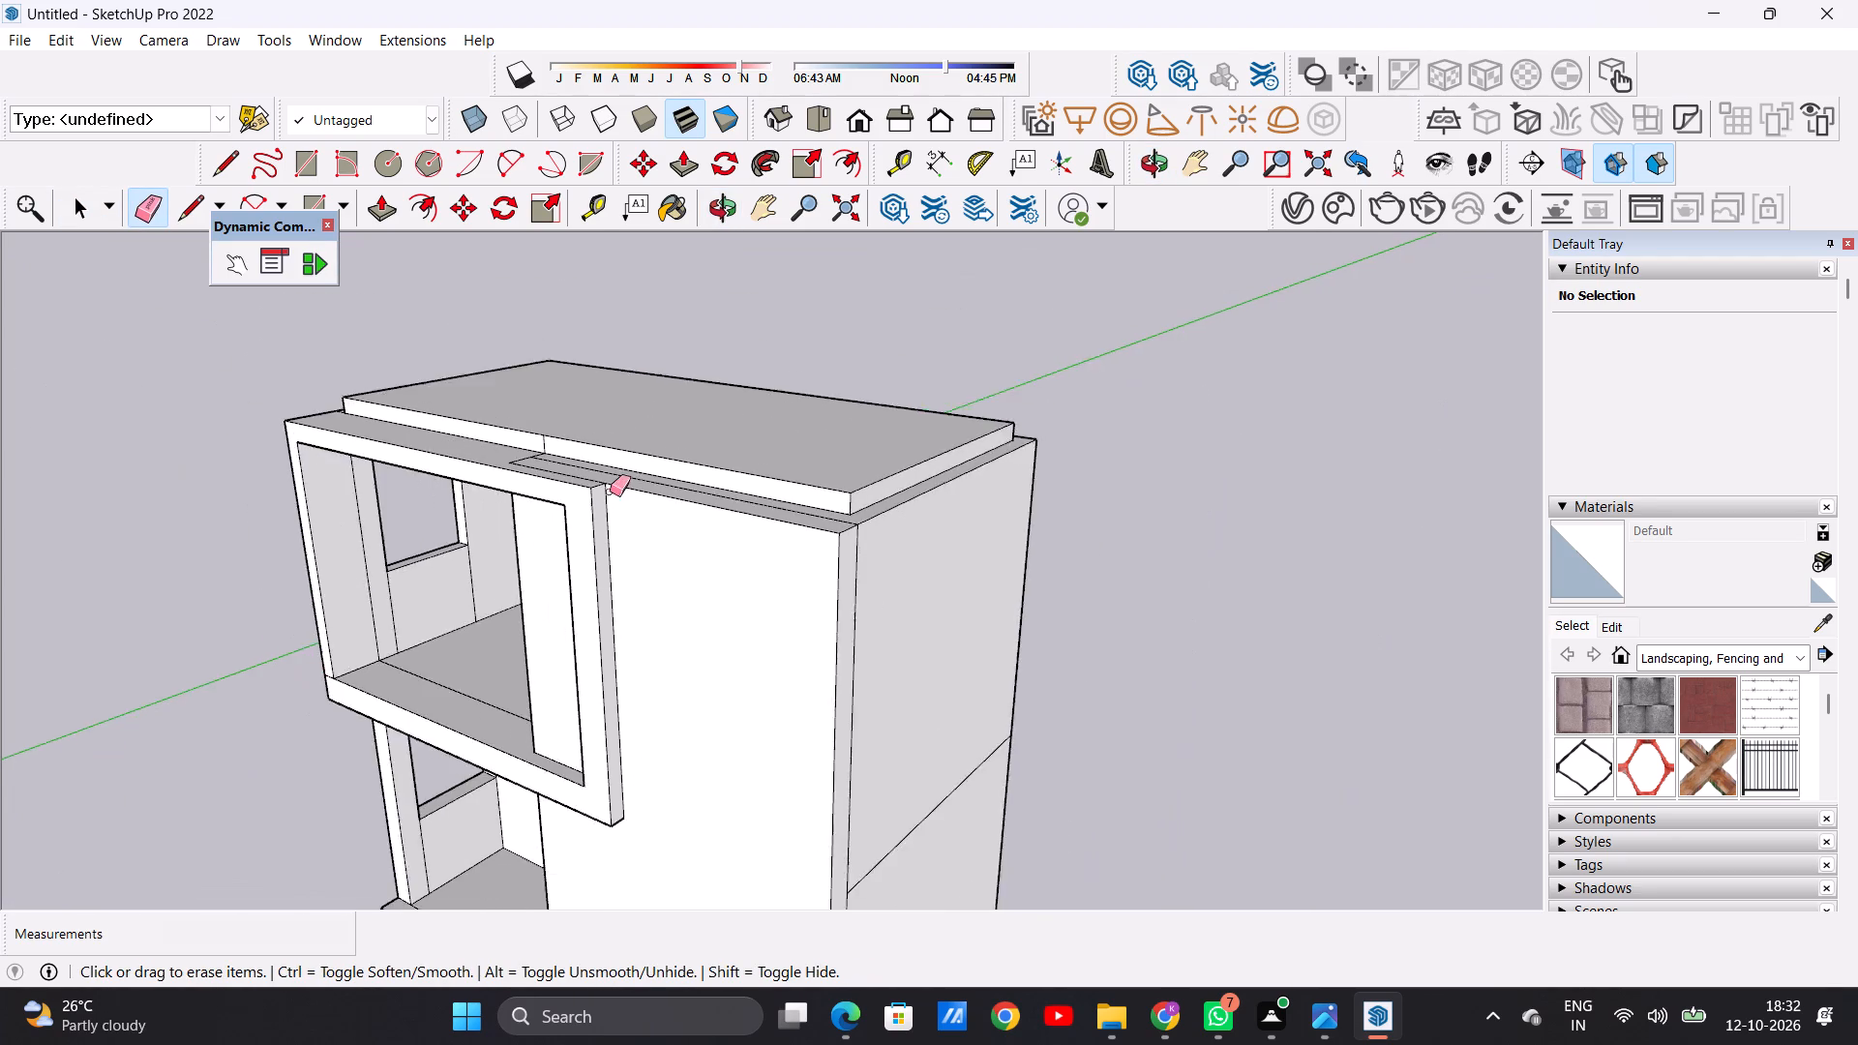
{"action": "scroll", "coordinate": [610, 492], "scroll_direction": "down", "scroll_amount": 10}
{"action": "scroll", "coordinate": [633, 666], "scroll_direction": "up", "scroll_amount": 13}
{"action": "middle_click_drag", "start_coordinate": [466, 671], "coordinate": [781, 666]}
{"action": "scroll", "coordinate": [781, 666], "scroll_direction": "down", "scroll_amount": 16}
{"action": "middle_click_drag", "start_coordinate": [772, 656], "coordinate": [756, 574]}
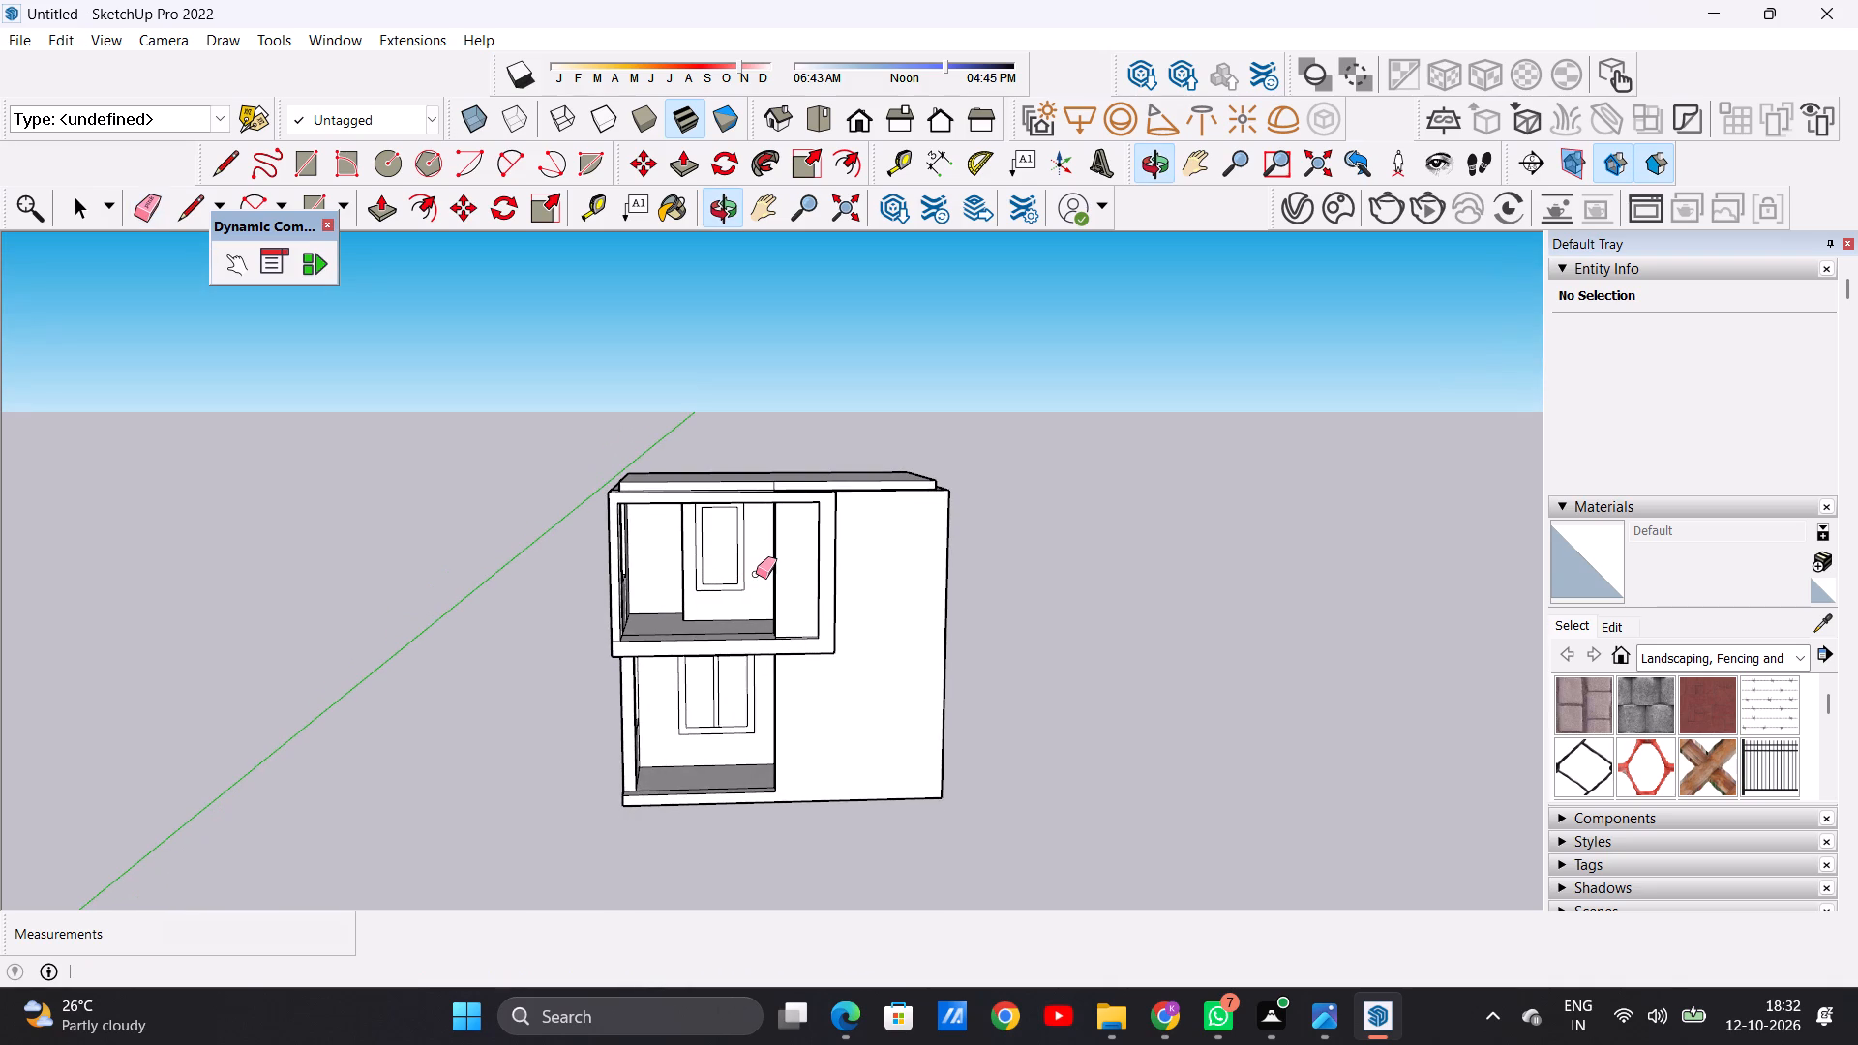
{"action": "key", "text": "space"}
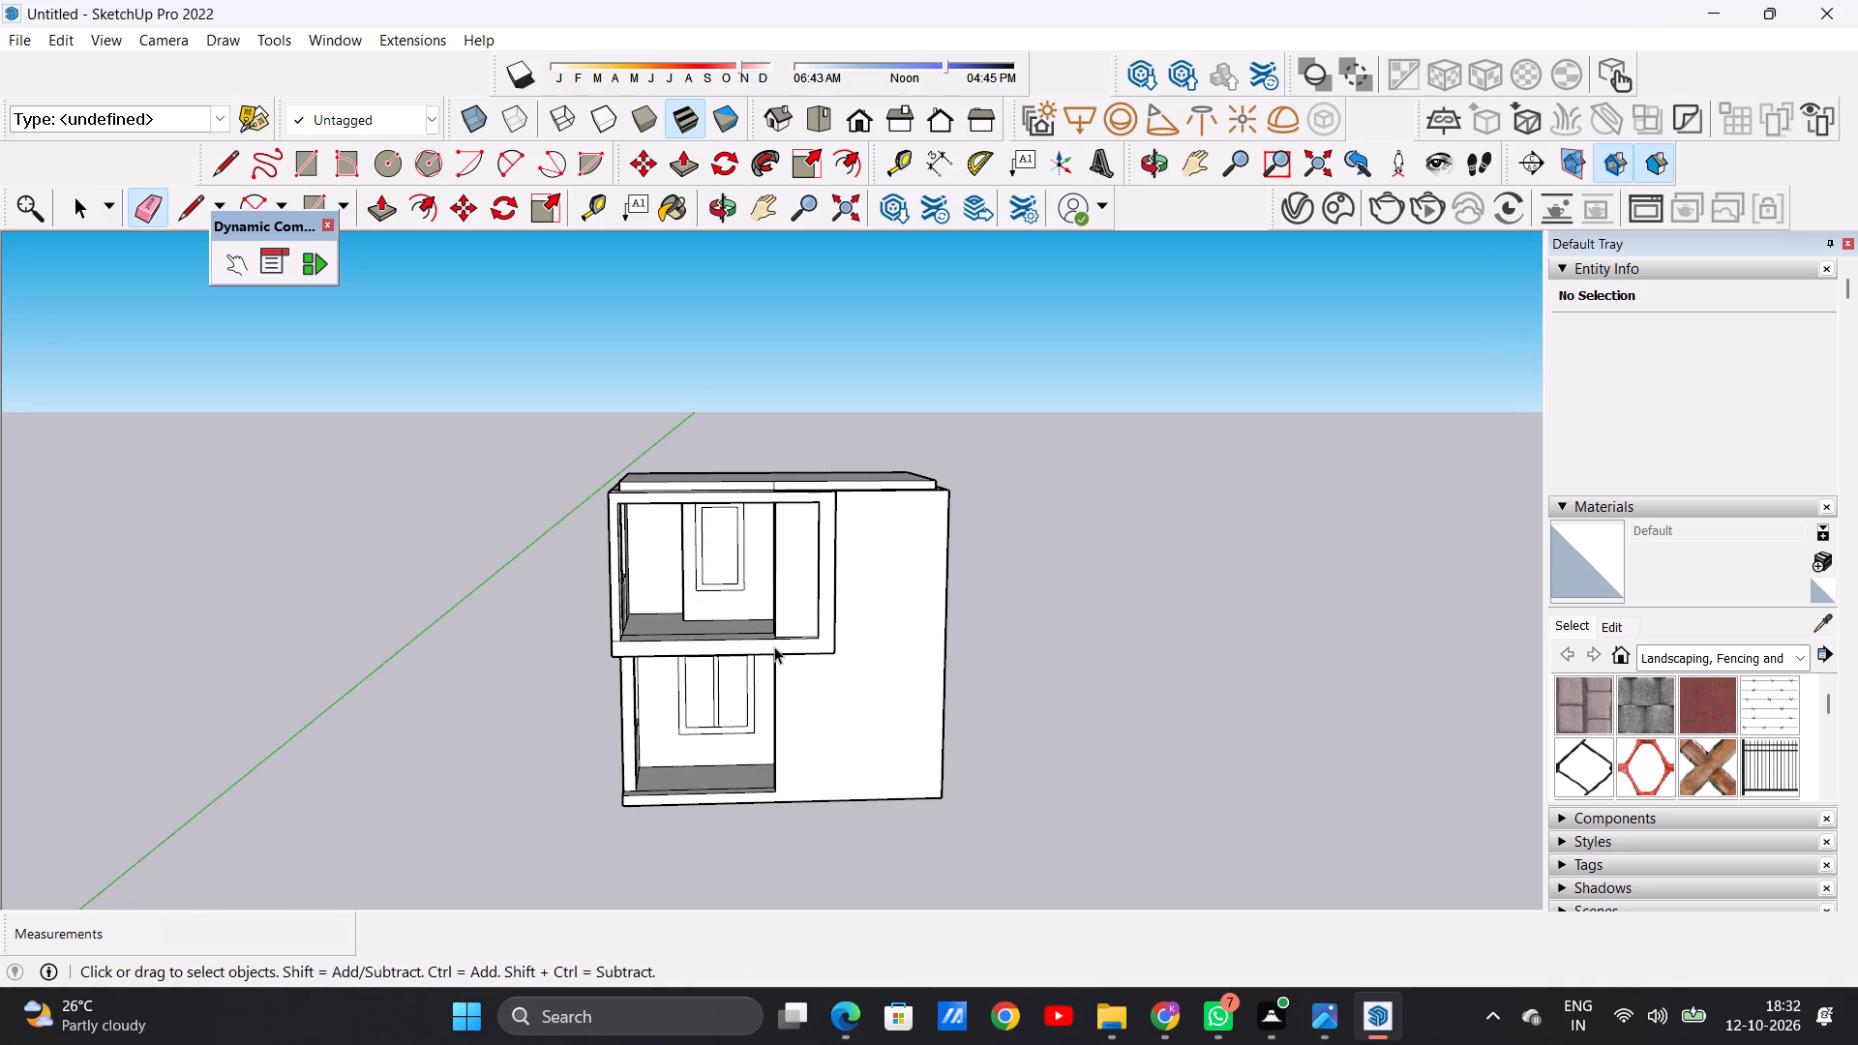
Draw a line about 10' 6 5/16" across the first-floor terrace floor, from the solid wall's front bottom corner to the opposite side post.
{"action": "scroll", "coordinate": [744, 615], "scroll_direction": "up", "scroll_amount": 12}
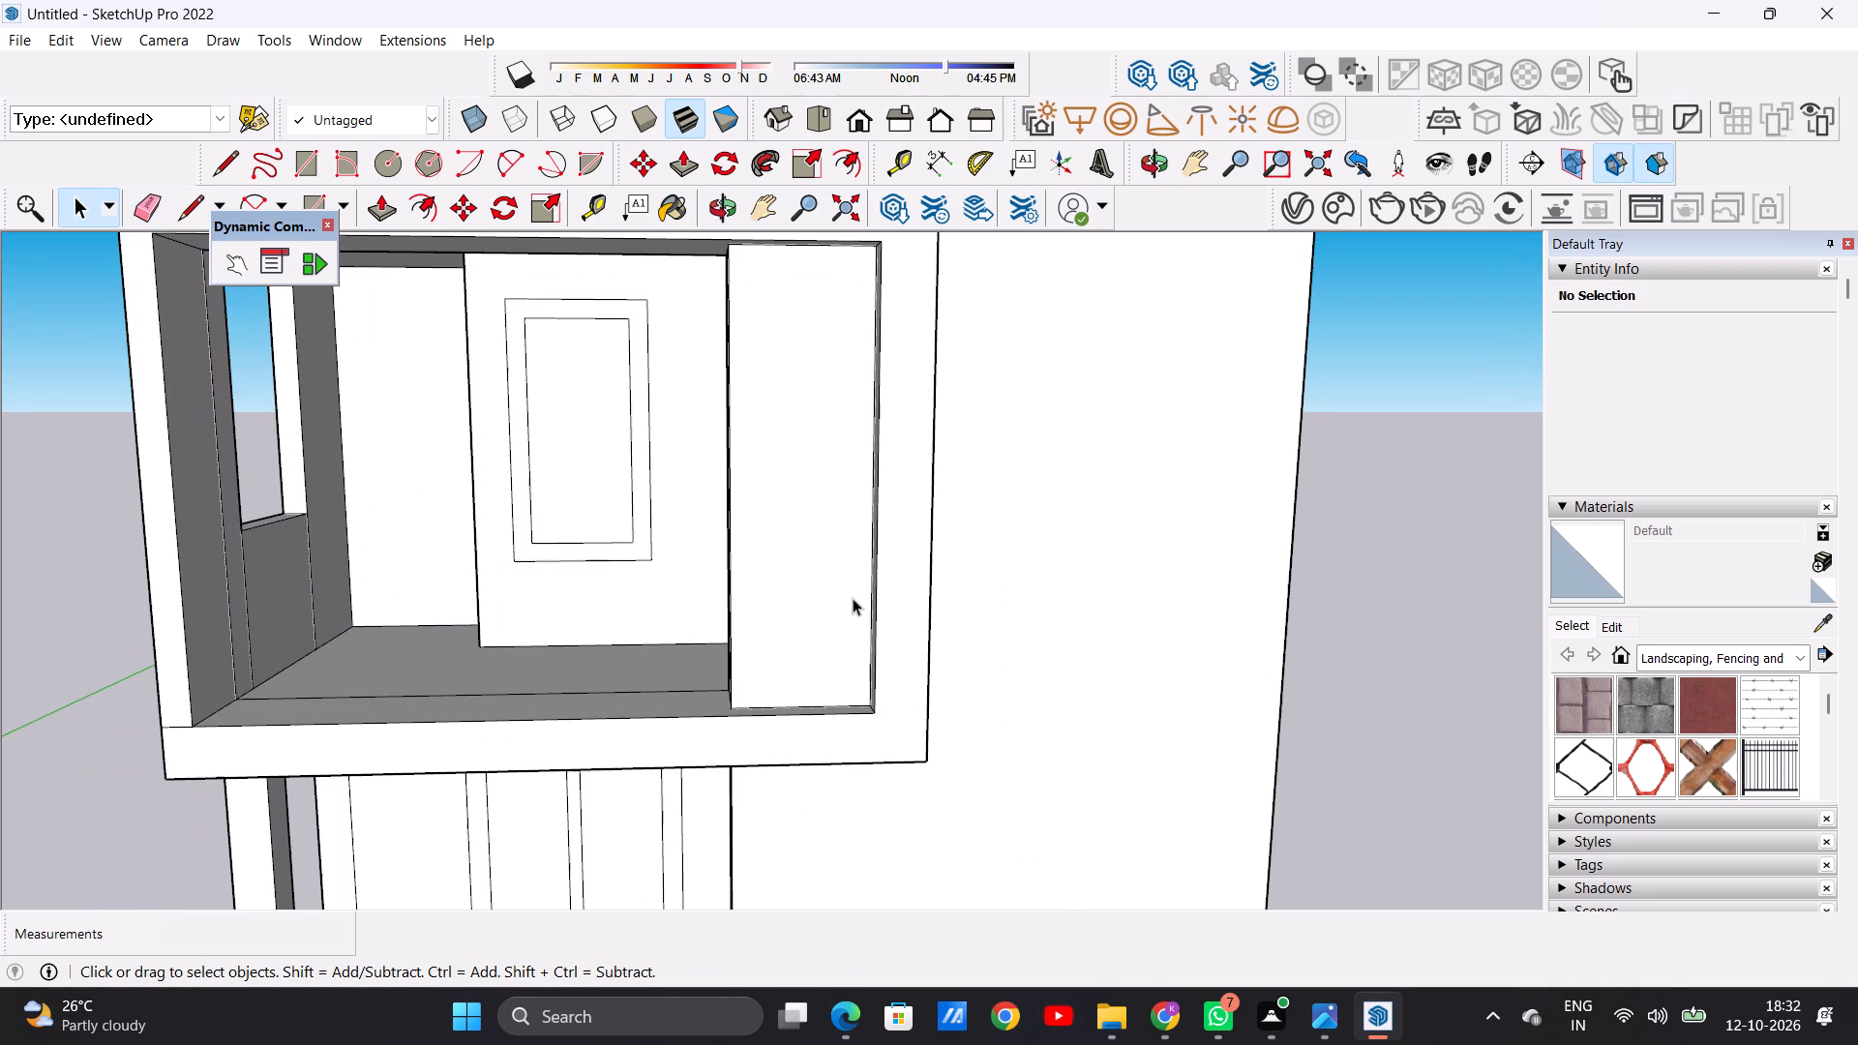
{"action": "scroll", "coordinate": [726, 617], "scroll_direction": "down", "scroll_amount": 5}
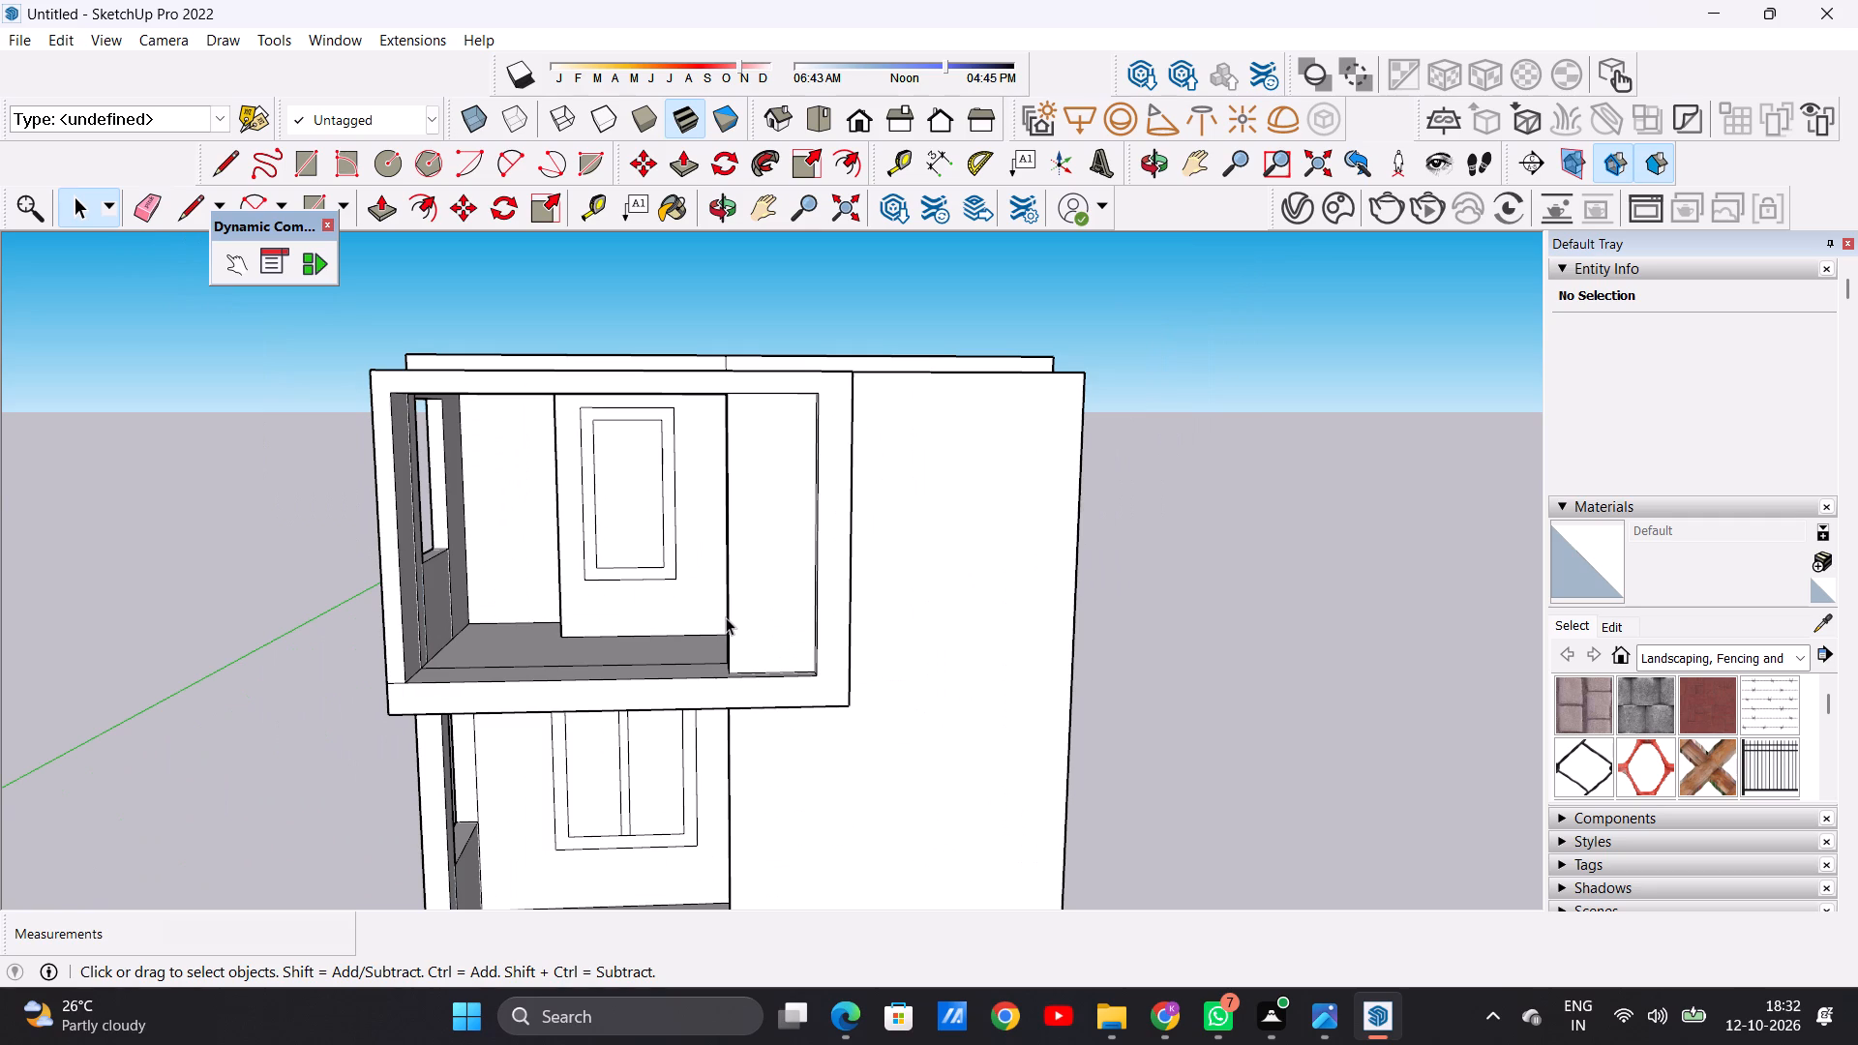
{"action": "middle_click_drag", "start_coordinate": [722, 620], "coordinate": [861, 814]}
{"action": "scroll", "coordinate": [828, 760], "scroll_direction": "up", "scroll_amount": 3}
{"action": "scroll", "coordinate": [825, 758], "scroll_direction": "down", "scroll_amount": 1}
{"action": "scroll", "coordinate": [825, 756], "scroll_direction": "up", "scroll_amount": 2}
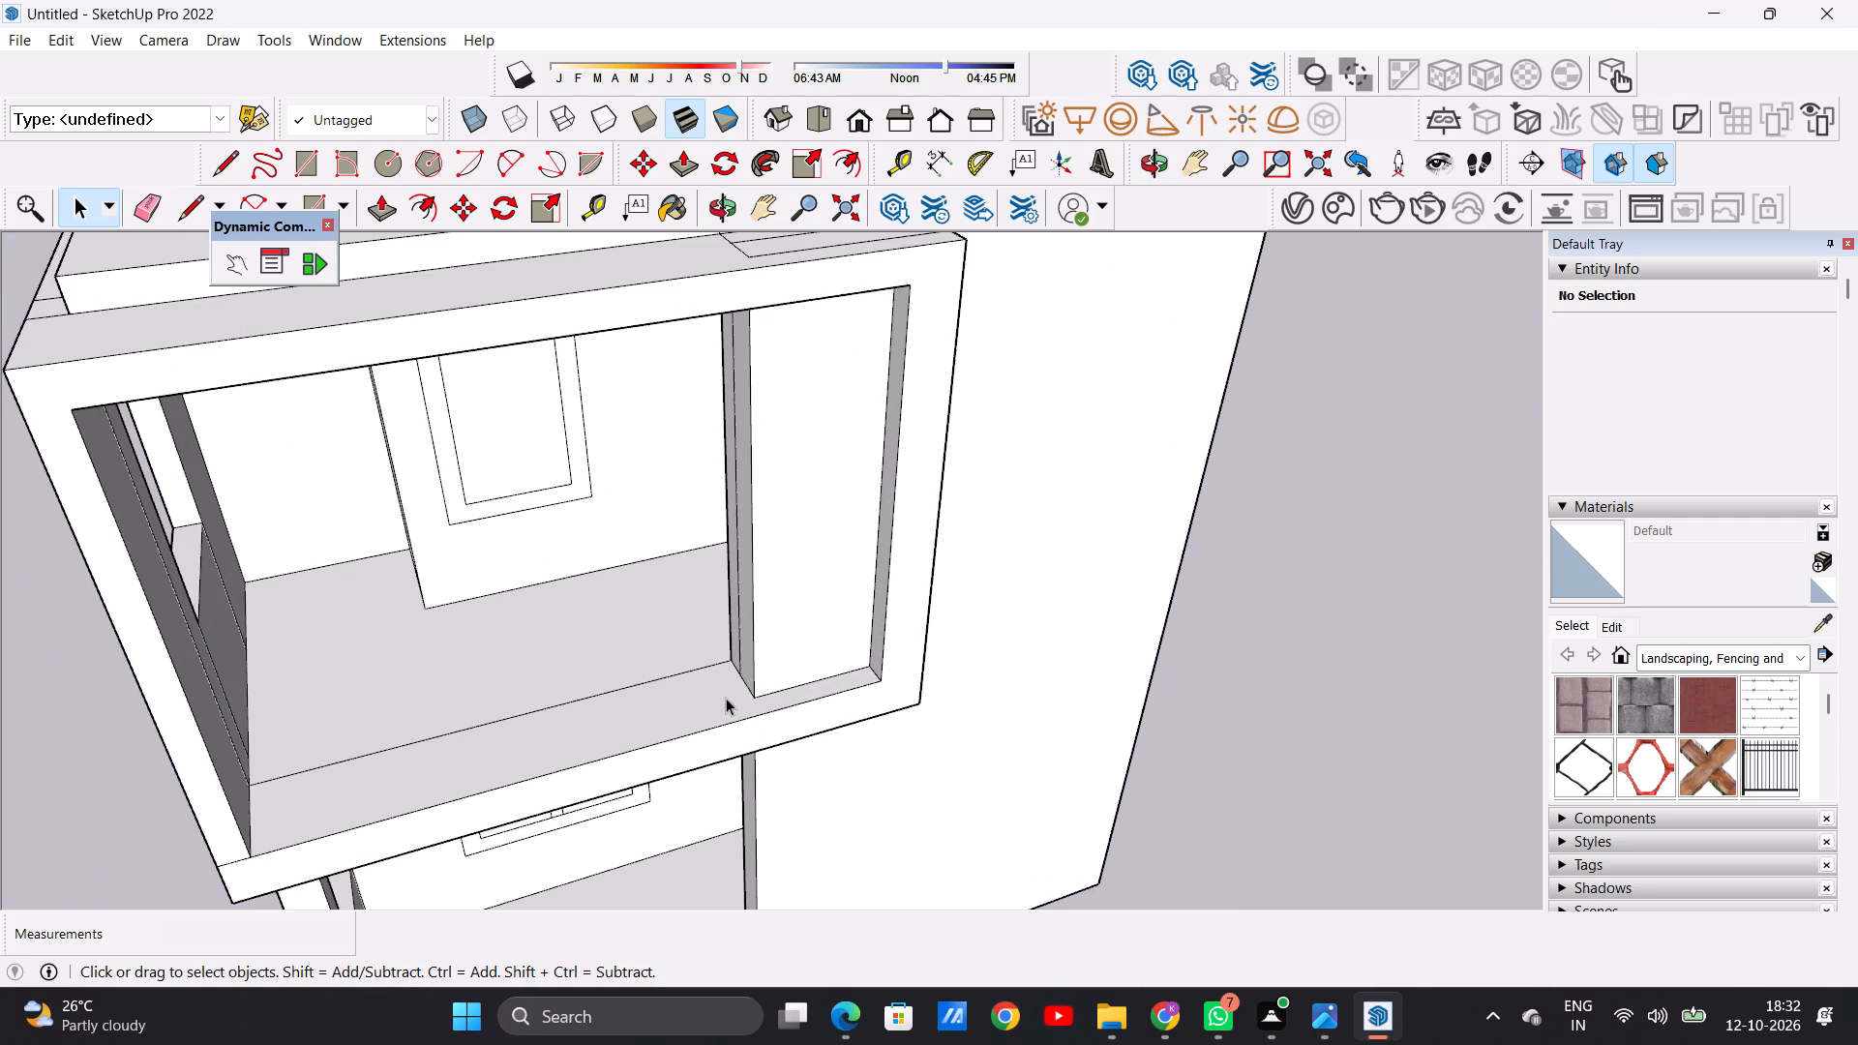
{"action": "scroll", "coordinate": [735, 643], "scroll_direction": "down", "scroll_amount": 2}
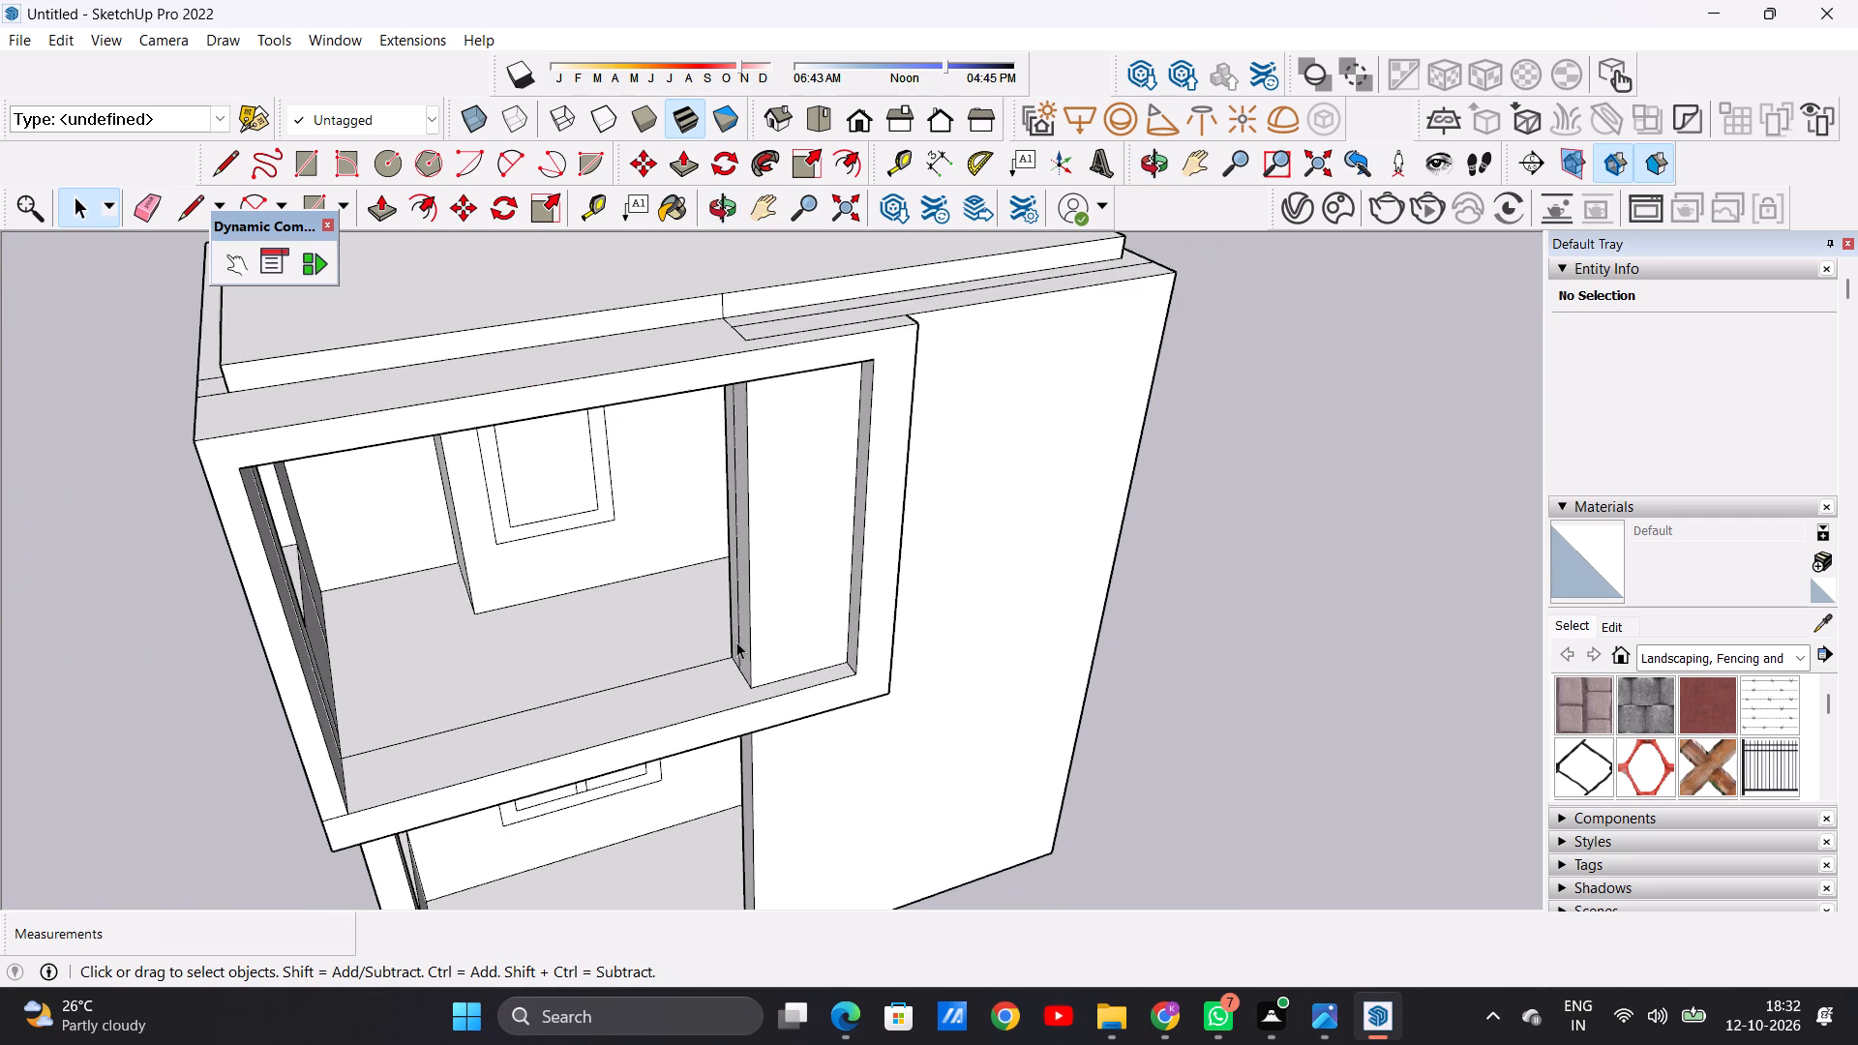
{"action": "middle_click_drag", "start_coordinate": [738, 685], "coordinate": [630, 691]}
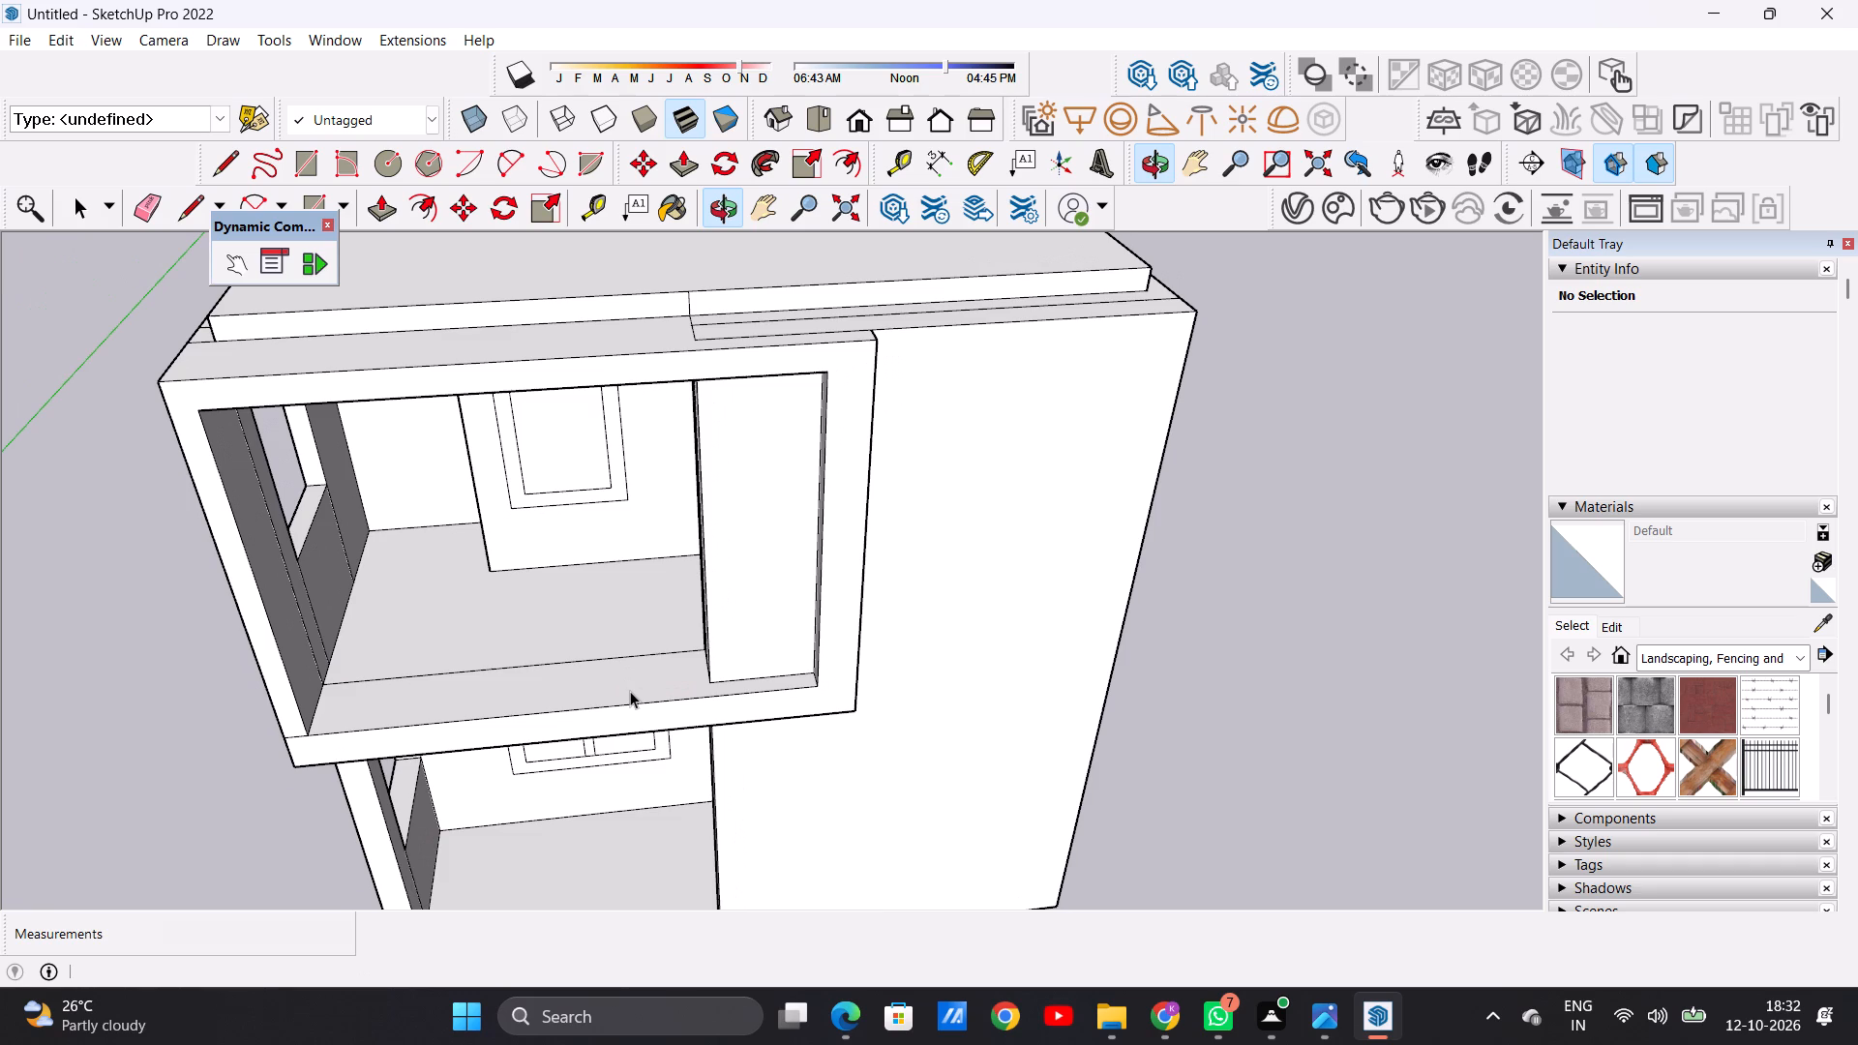
{"action": "key", "text": "l"}
{"action": "scroll", "coordinate": [721, 687], "scroll_direction": "up", "scroll_amount": 8}
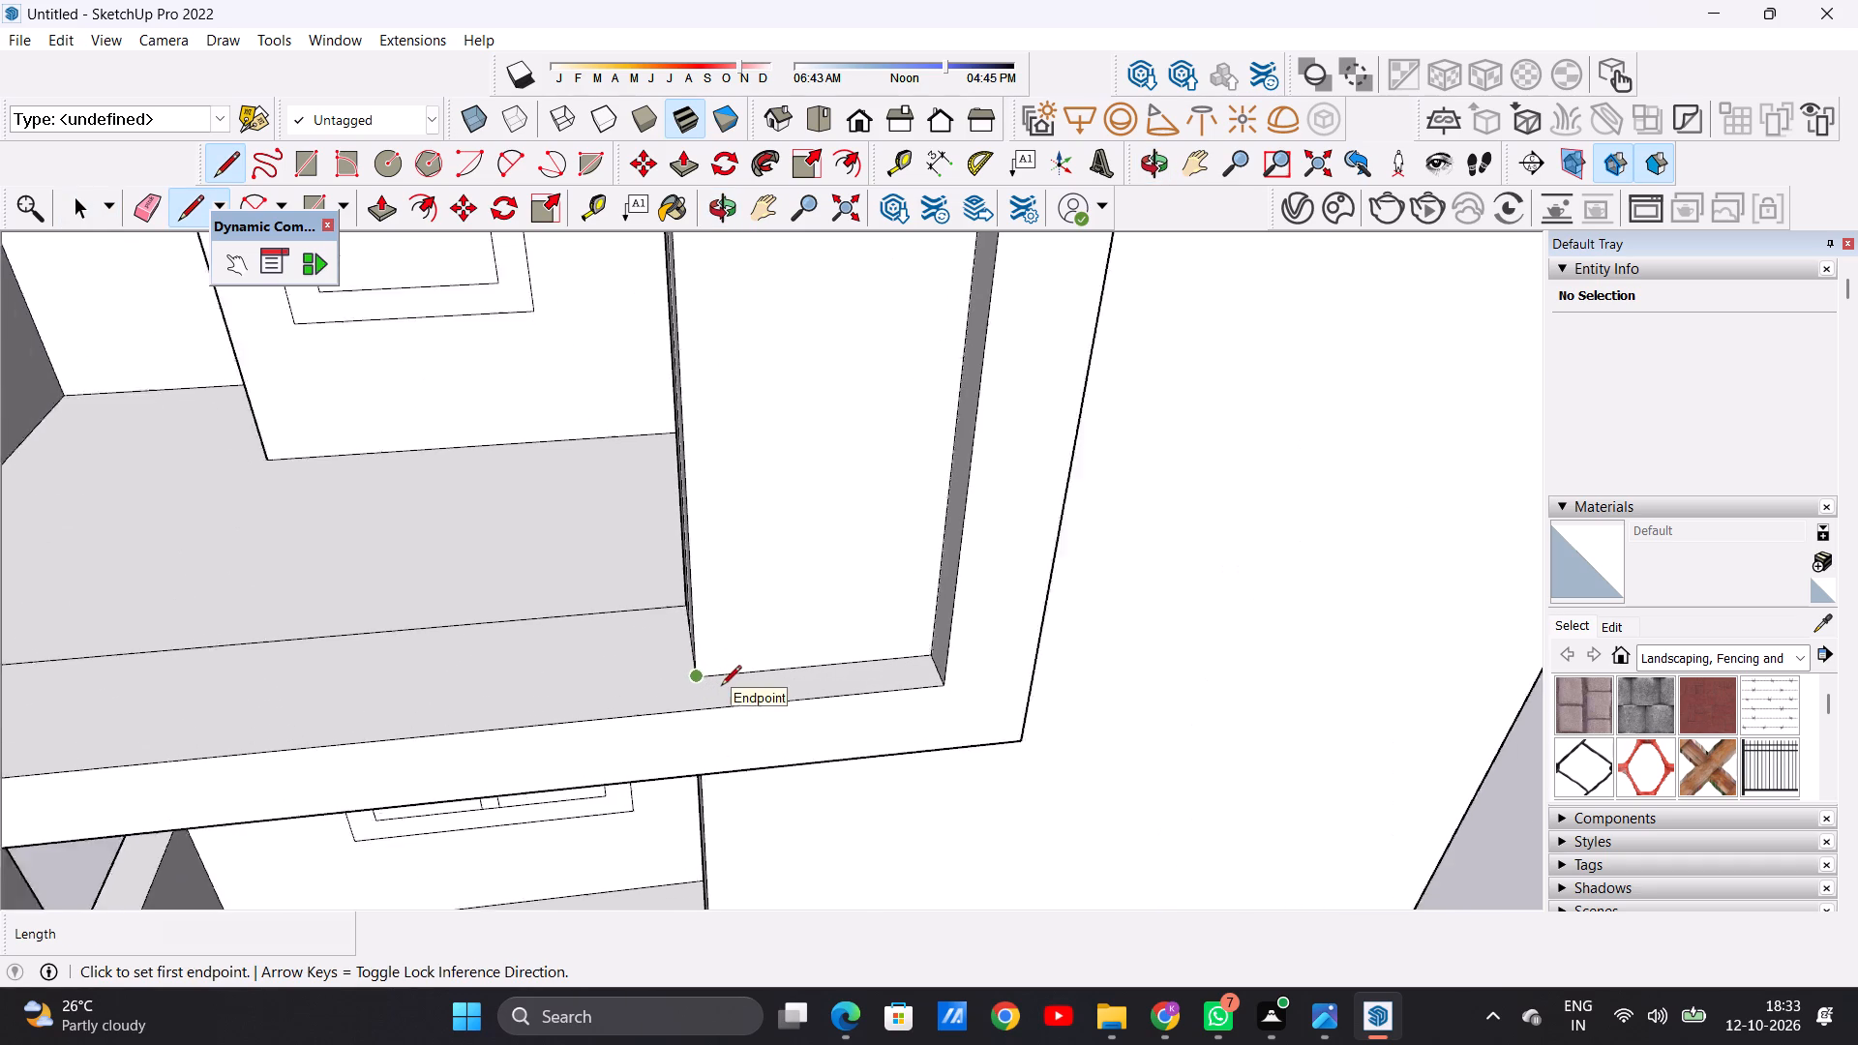
{"action": "scroll", "coordinate": [721, 687], "scroll_direction": "up", "scroll_amount": 2}
{"action": "left_click", "coordinate": [691, 673]}
{"action": "scroll", "coordinate": [585, 680], "scroll_direction": "down", "scroll_amount": 3}
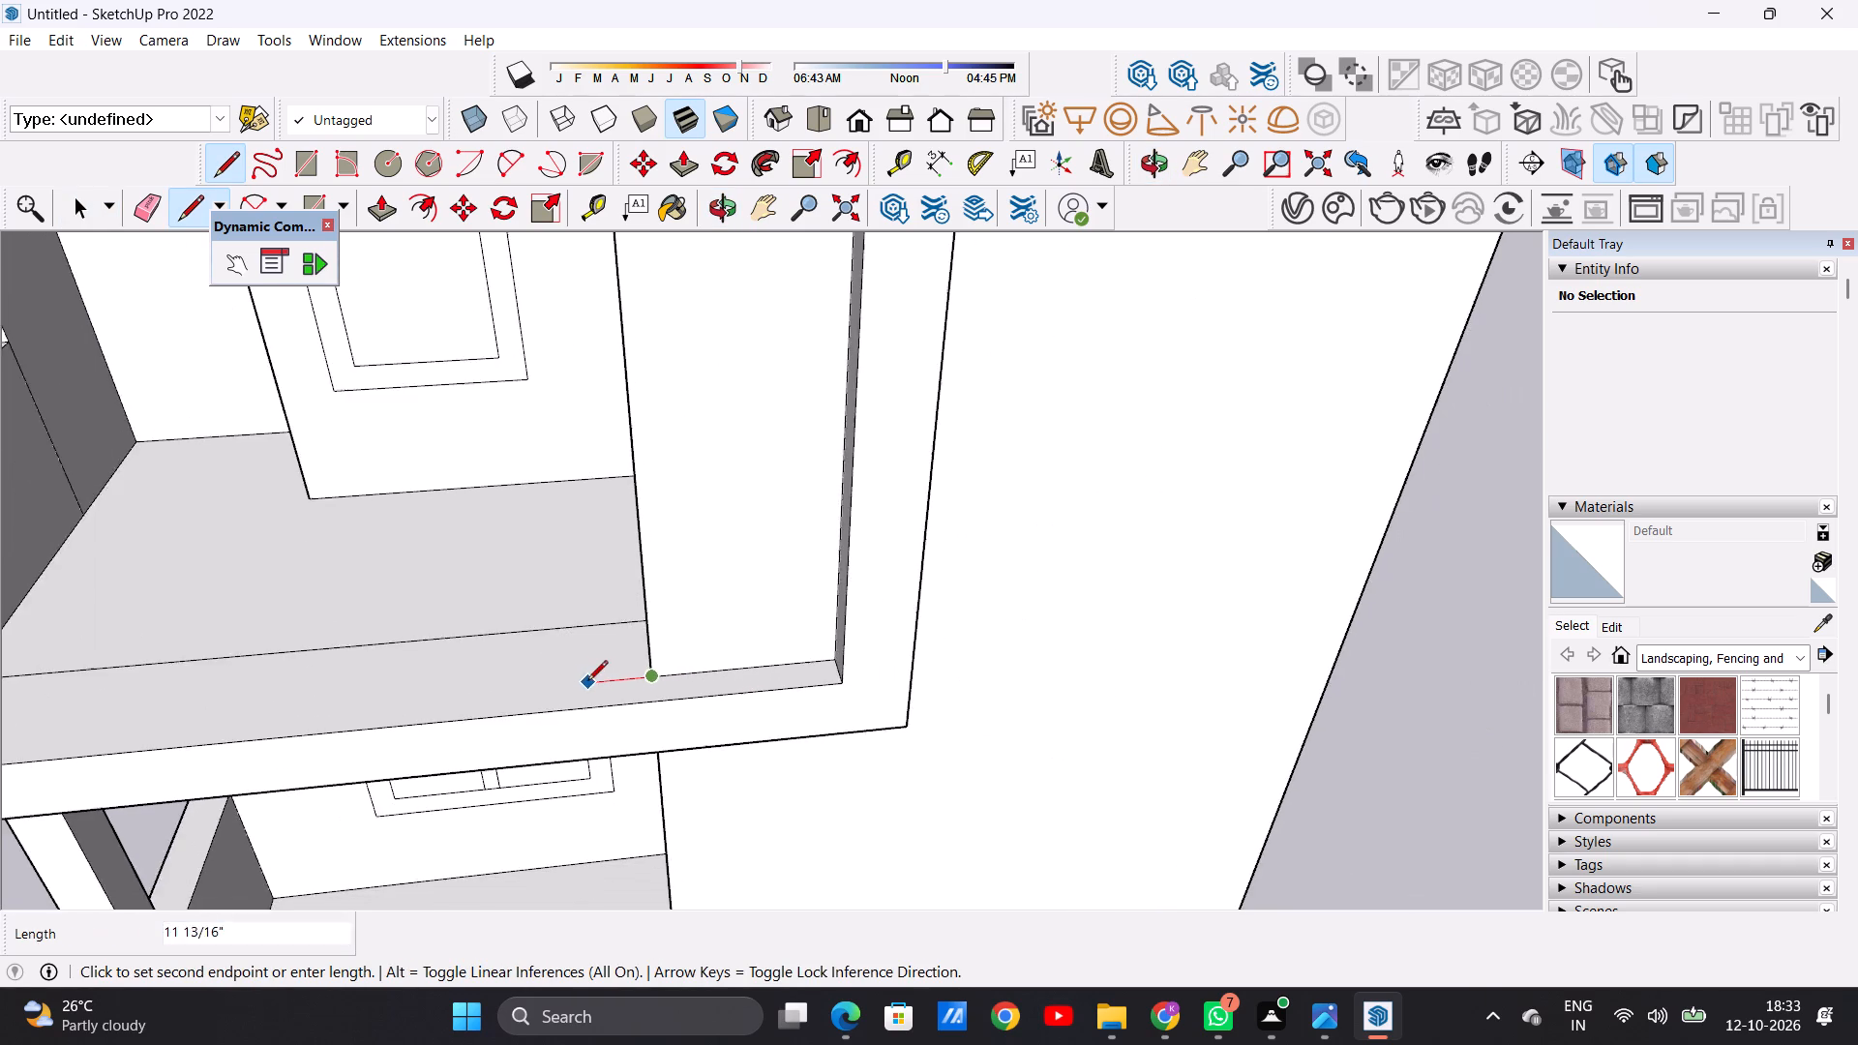
{"action": "scroll", "coordinate": [587, 682], "scroll_direction": "down", "scroll_amount": 8}
{"action": "scroll", "coordinate": [244, 693], "scroll_direction": "up", "scroll_amount": 4}
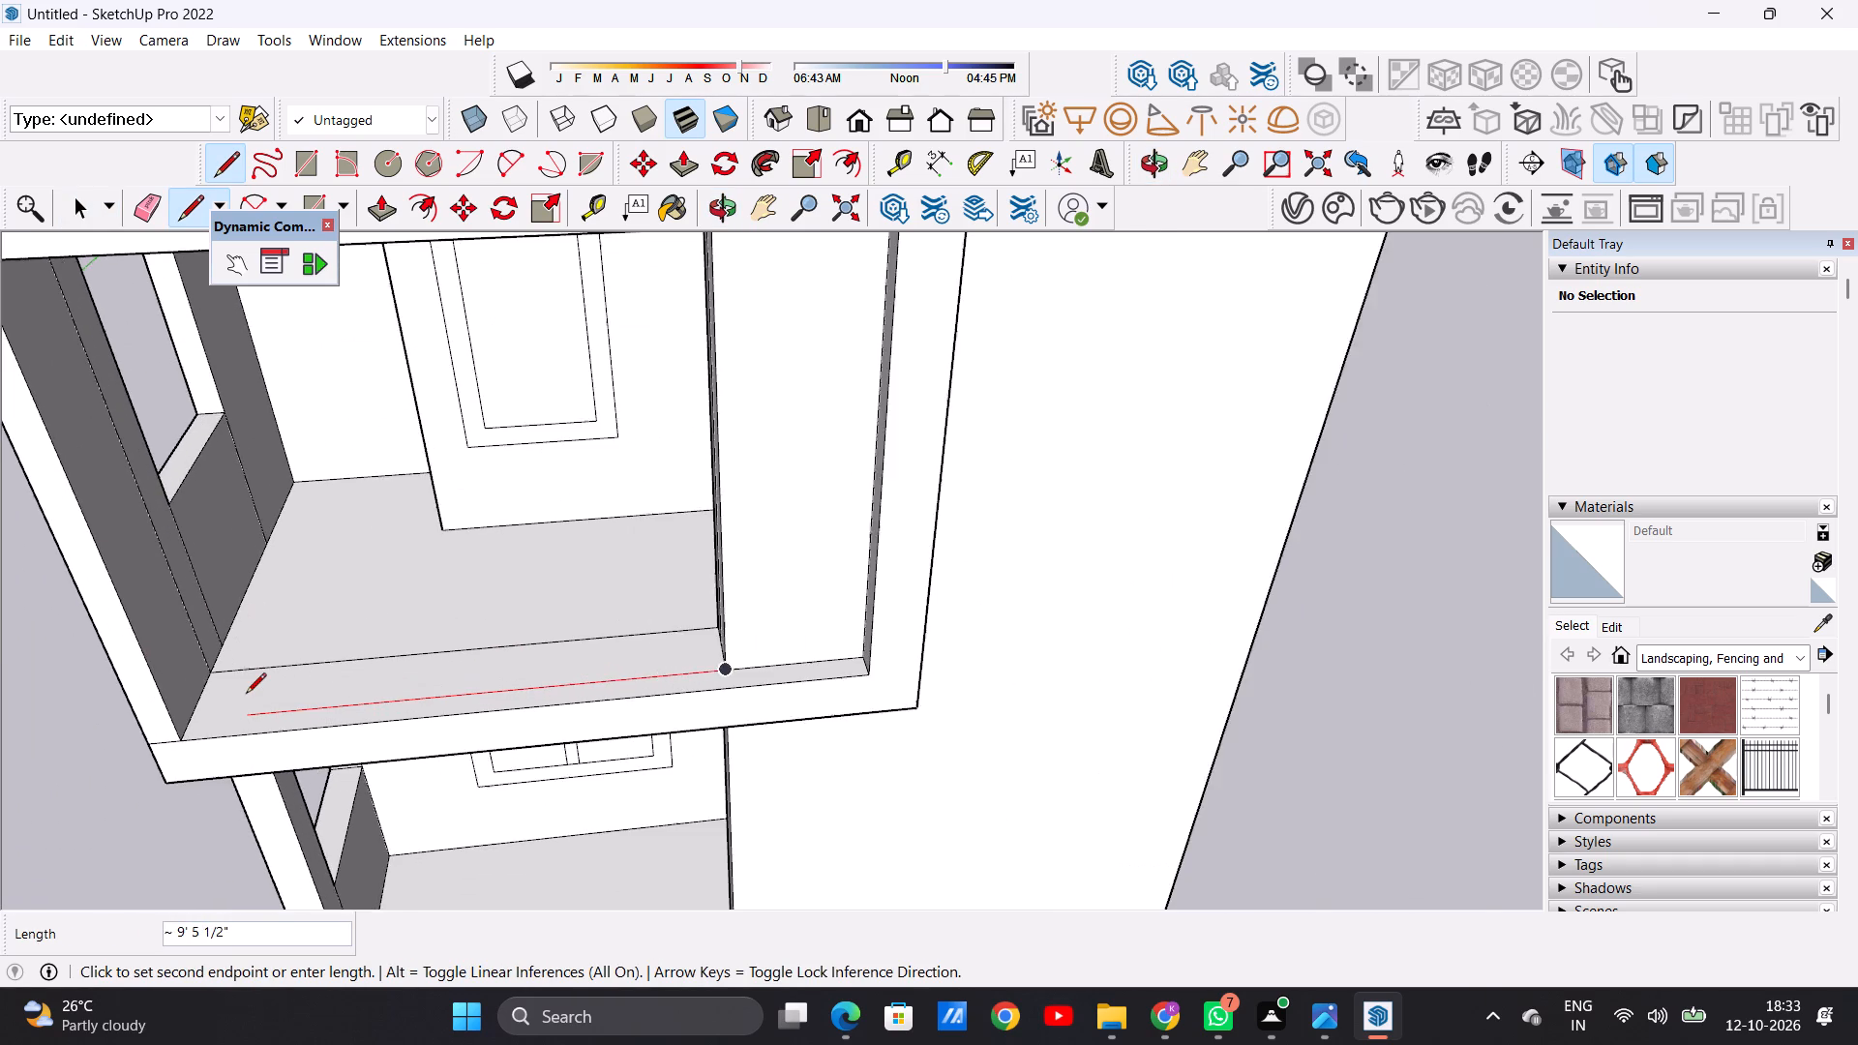
{"action": "scroll", "coordinate": [246, 695], "scroll_direction": "up", "scroll_amount": 3}
{"action": "left_click", "coordinate": [161, 734]}
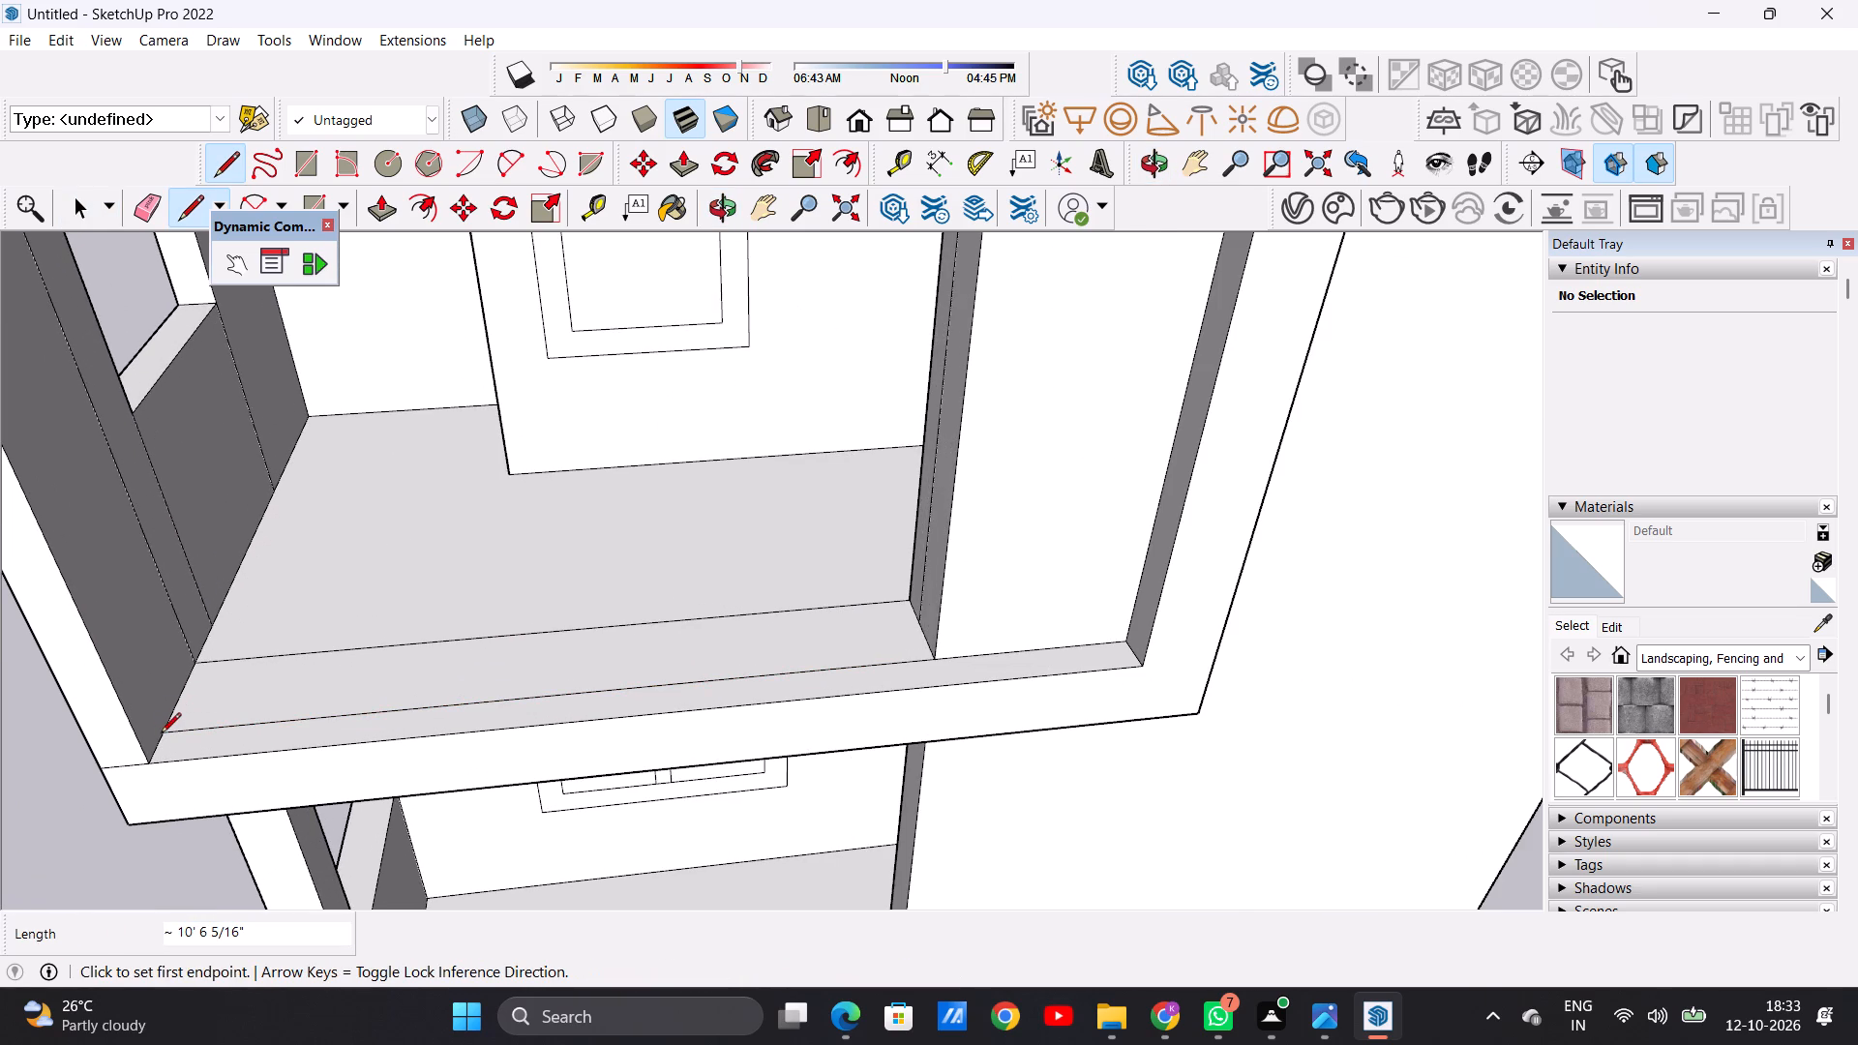
{"action": "key", "text": "space"}
Draw a parallel line about 10' 6 5/16" across the terrace floor, from the vertical edge on the solid wall's end face to the opposite side.
{"action": "scroll", "coordinate": [624, 642], "scroll_direction": "down", "scroll_amount": 6}
{"action": "middle_click_drag", "start_coordinate": [633, 633], "coordinate": [905, 656]}
{"action": "scroll", "coordinate": [886, 619], "scroll_direction": "up", "scroll_amount": 5}
{"action": "key", "text": "l"}
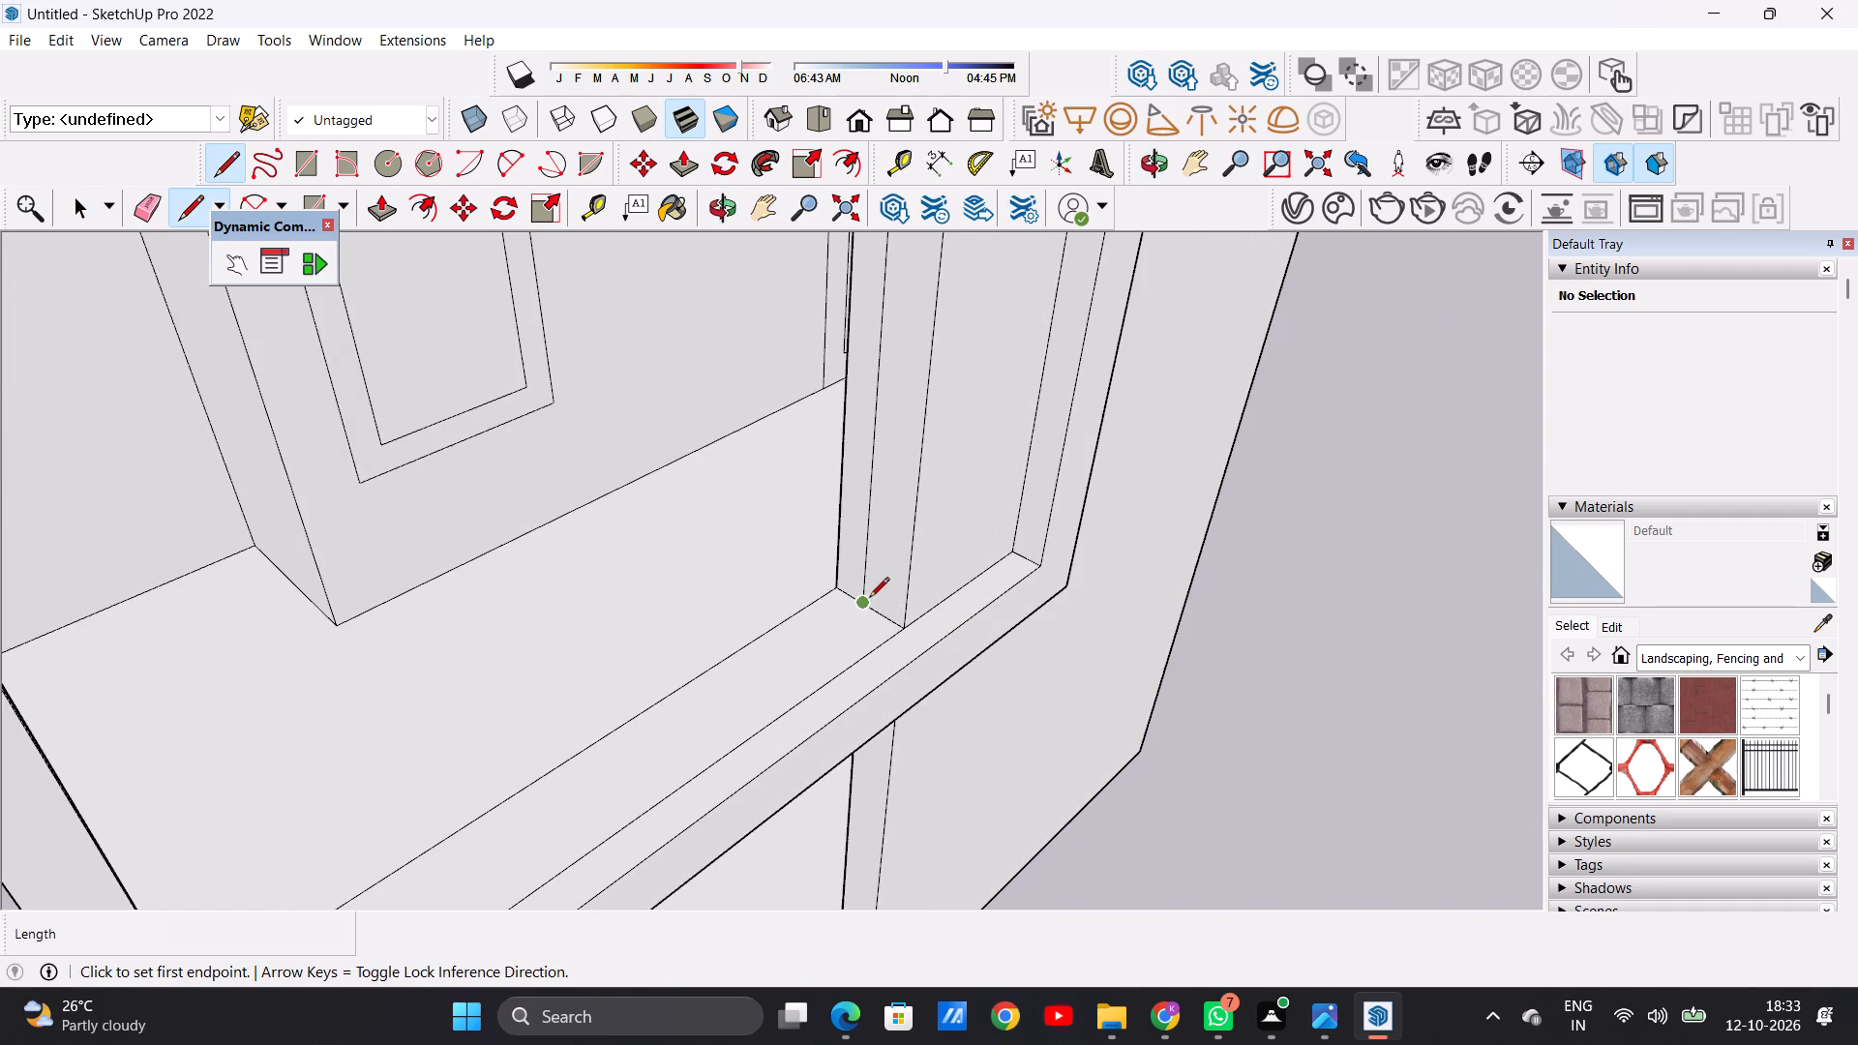
{"action": "scroll", "coordinate": [869, 599], "scroll_direction": "up", "scroll_amount": 6}
{"action": "left_click", "coordinate": [868, 599]}
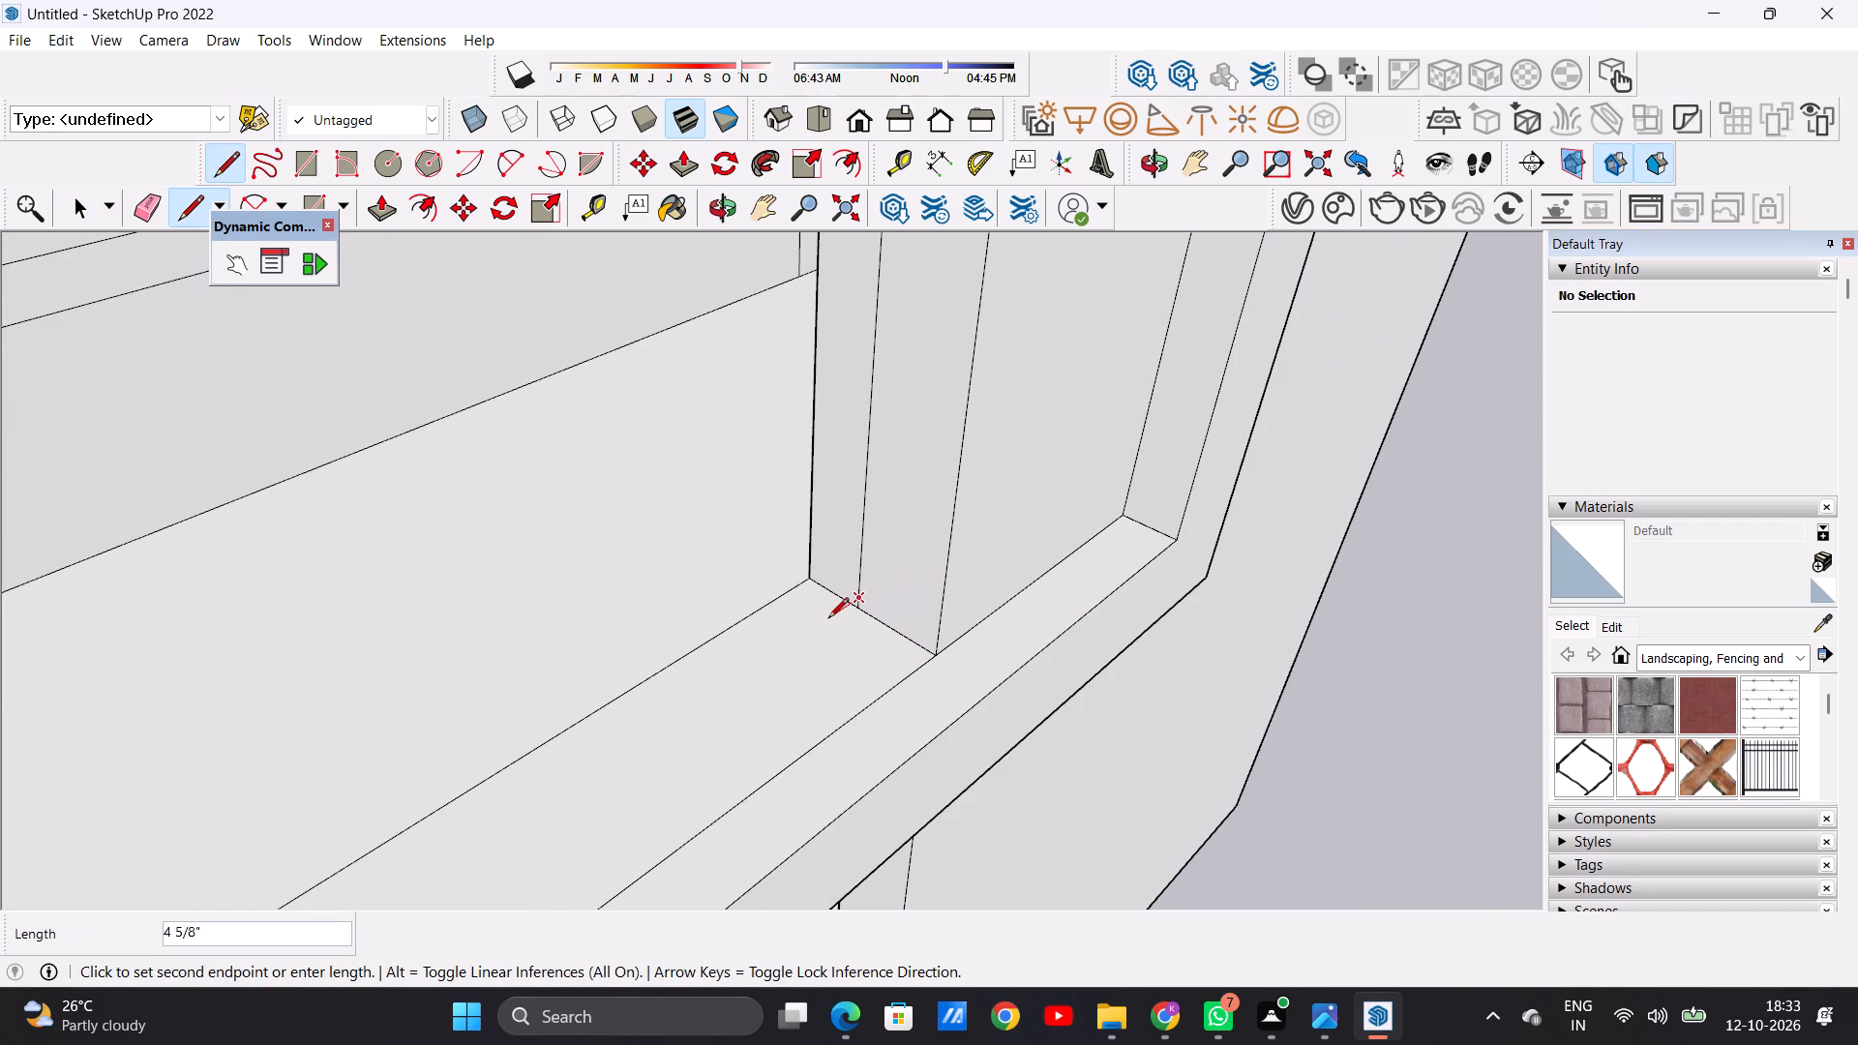
{"action": "key", "text": "space"}
{"action": "type", "text": "L"}
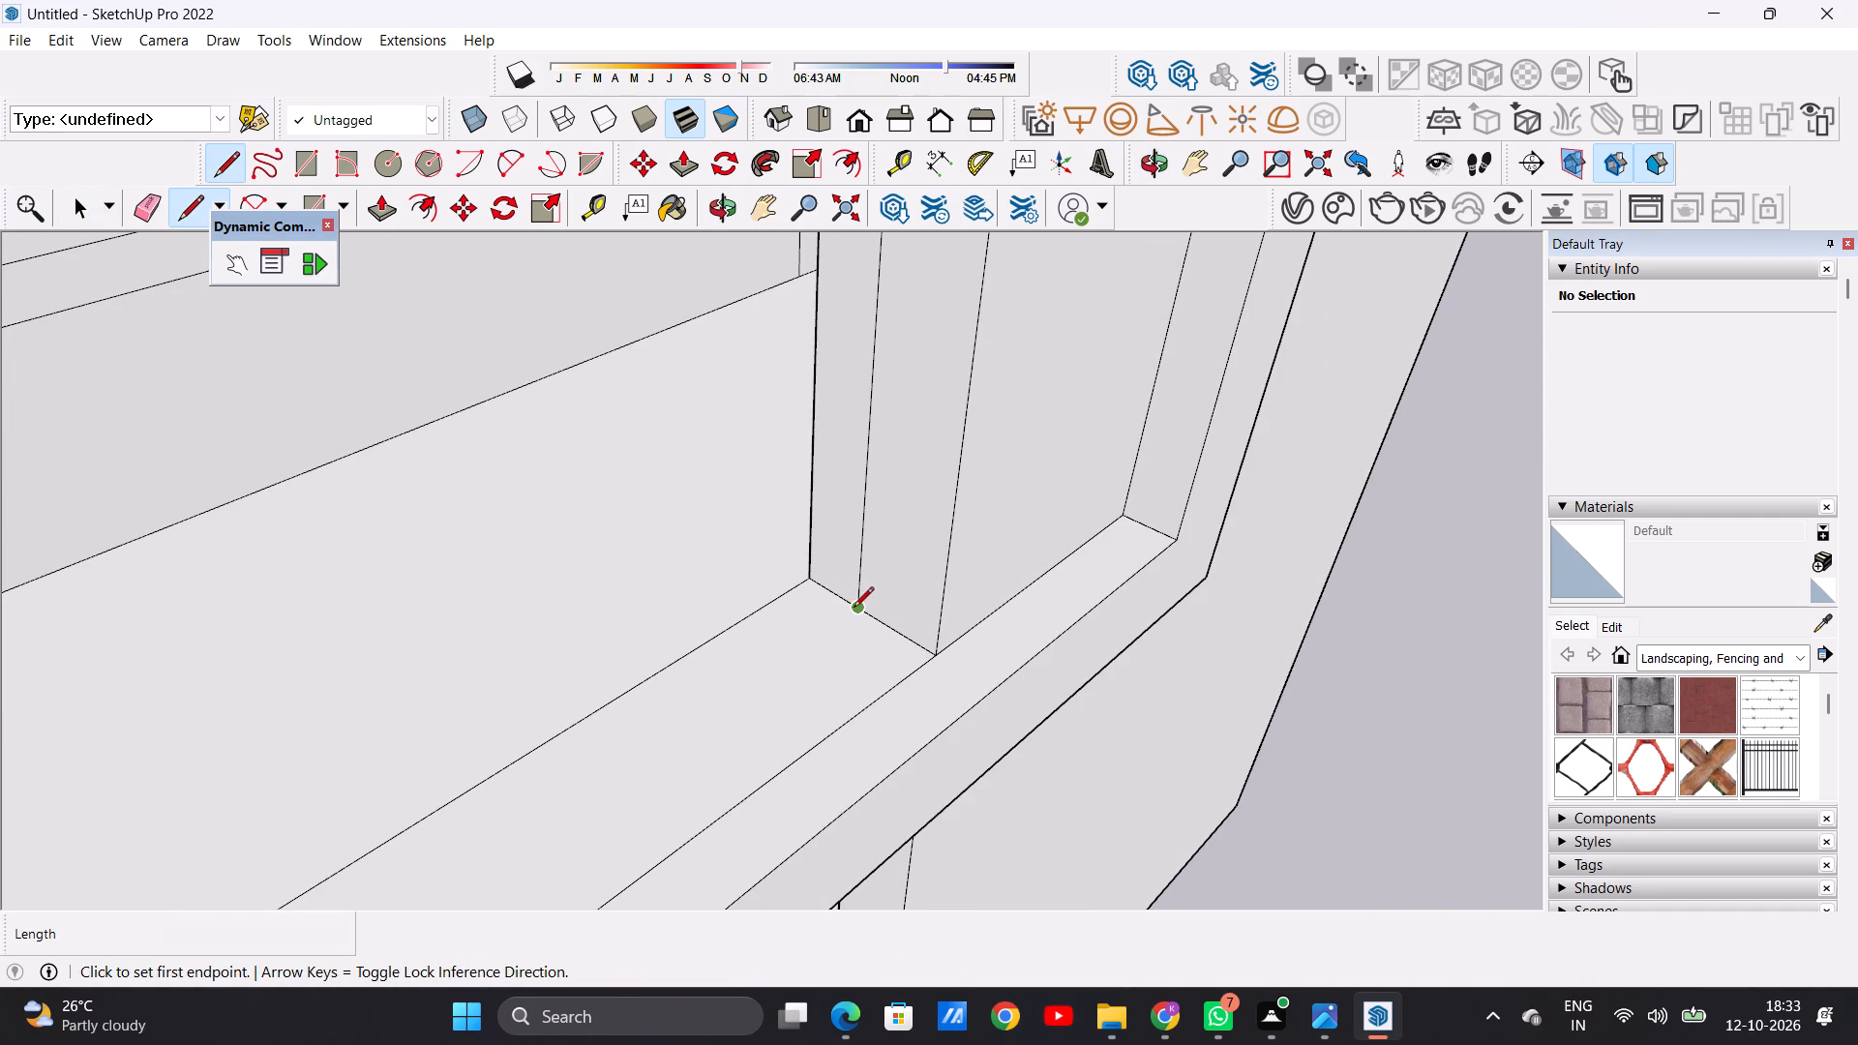
{"action": "left_click", "coordinate": [854, 609]}
{"action": "scroll", "coordinate": [709, 685], "scroll_direction": "down", "scroll_amount": 14}
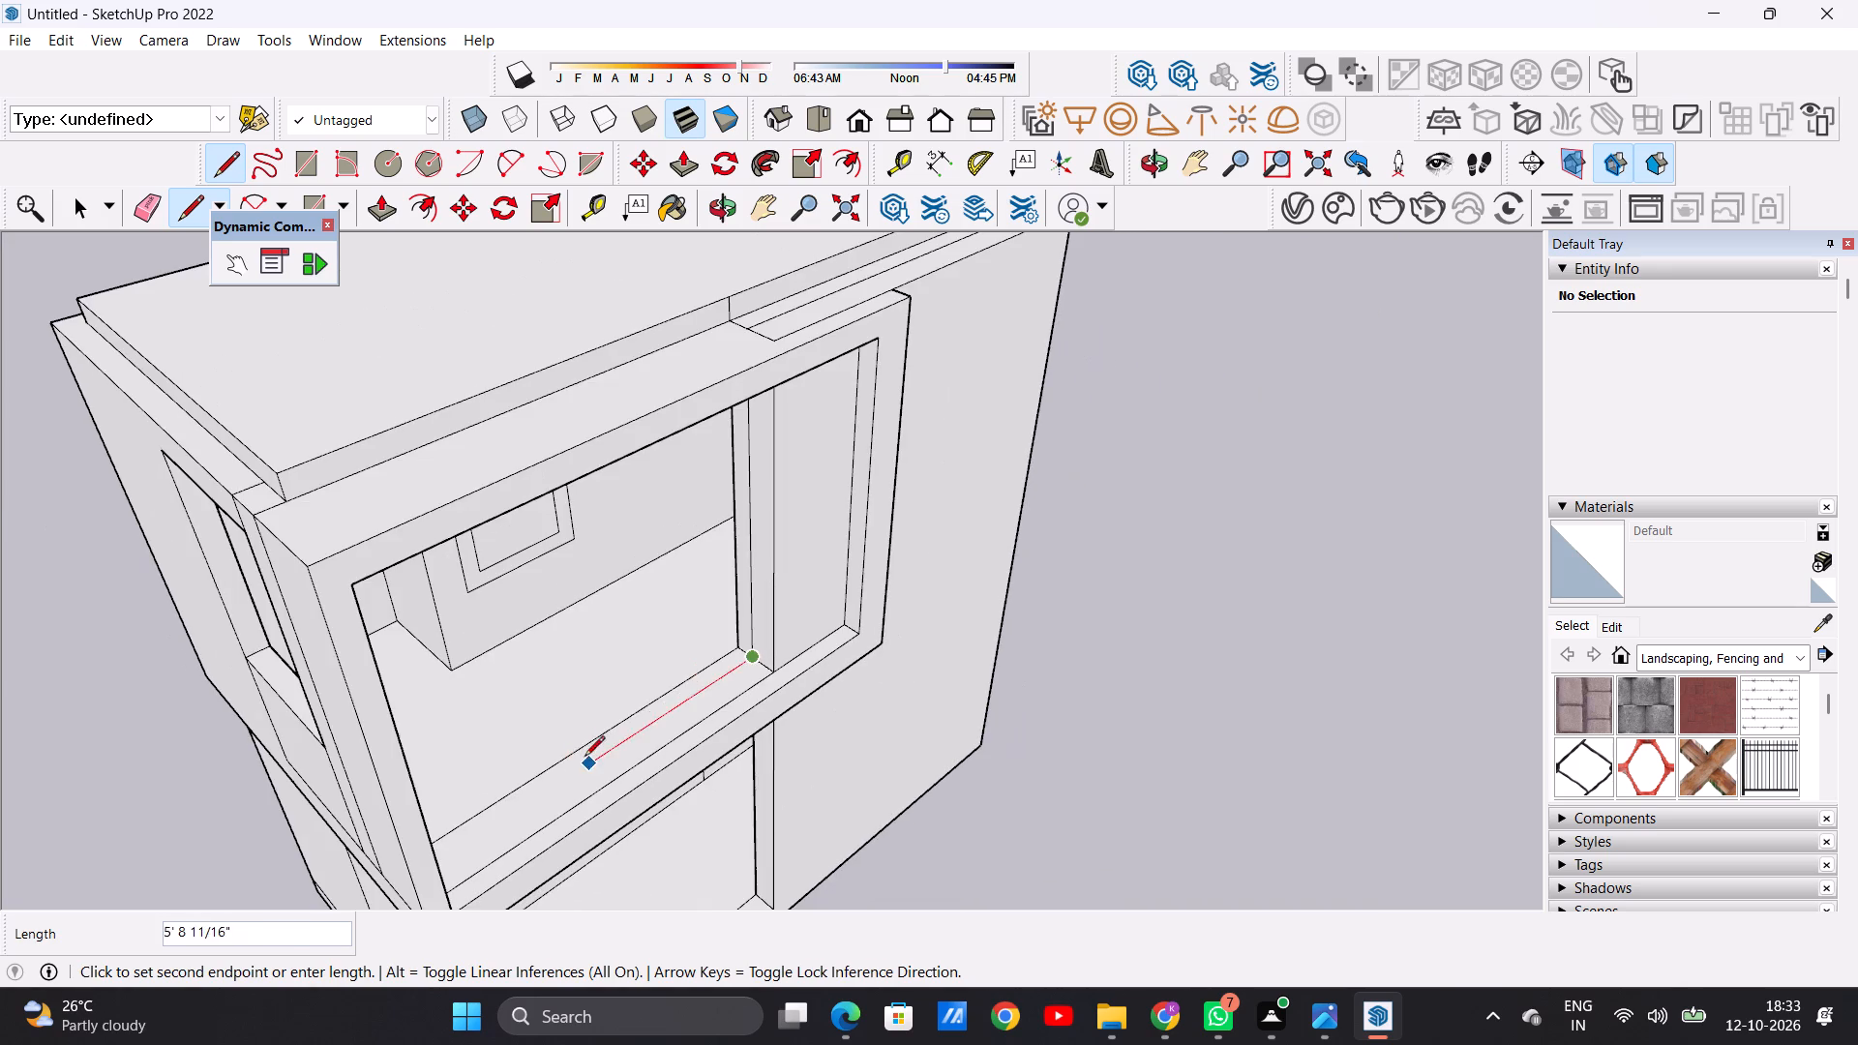
{"action": "middle_click_drag", "start_coordinate": [544, 766], "coordinate": [315, 775]}
{"action": "scroll", "coordinate": [358, 680], "scroll_direction": "up", "scroll_amount": 2}
{"action": "scroll", "coordinate": [358, 680], "scroll_direction": "down", "scroll_amount": 2}
{"action": "scroll", "coordinate": [358, 680], "scroll_direction": "up", "scroll_amount": 3}
{"action": "scroll", "coordinate": [362, 685], "scroll_direction": "down", "scroll_amount": 1}
{"action": "scroll", "coordinate": [362, 685], "scroll_direction": "up", "scroll_amount": 2}
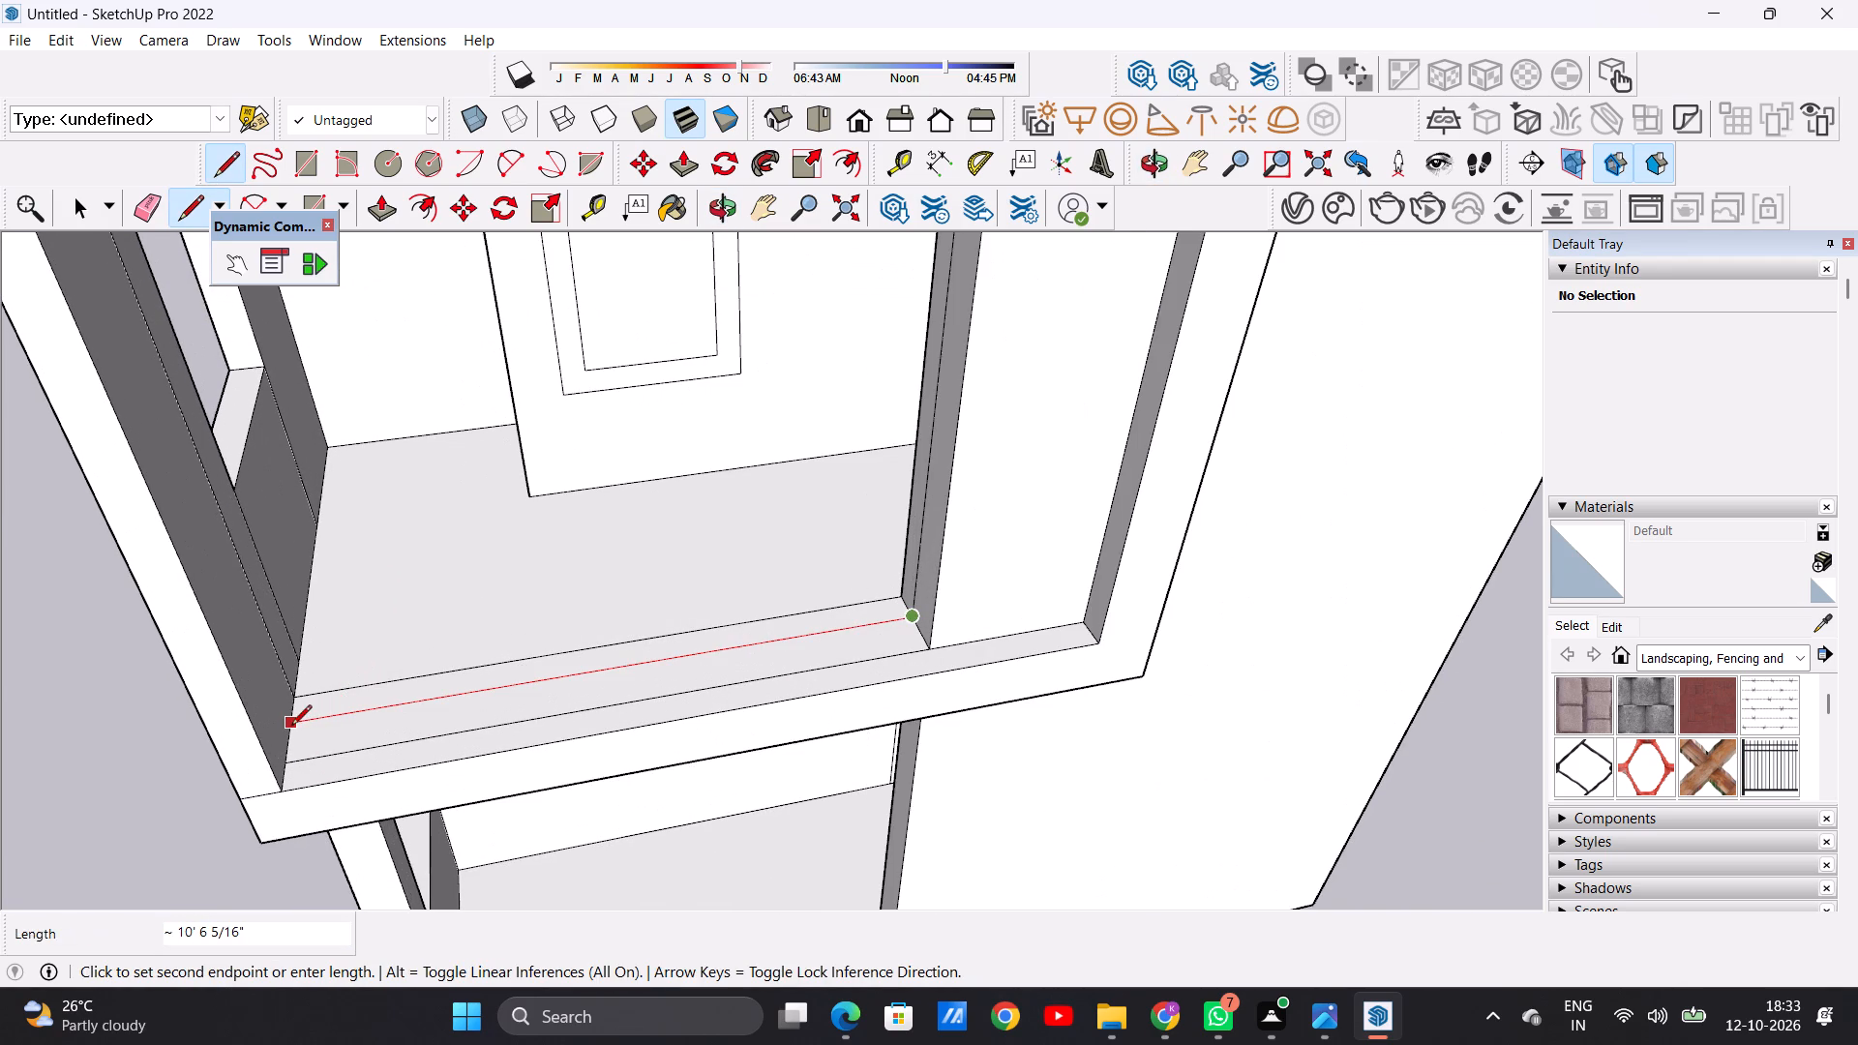
{"action": "left_click", "coordinate": [288, 724]}
{"action": "key", "text": "space"}
Erase the innermost of the three parallel lines on the first-floor terrace floor.
{"action": "middle_click_drag", "start_coordinate": [595, 656], "coordinate": [696, 711]}
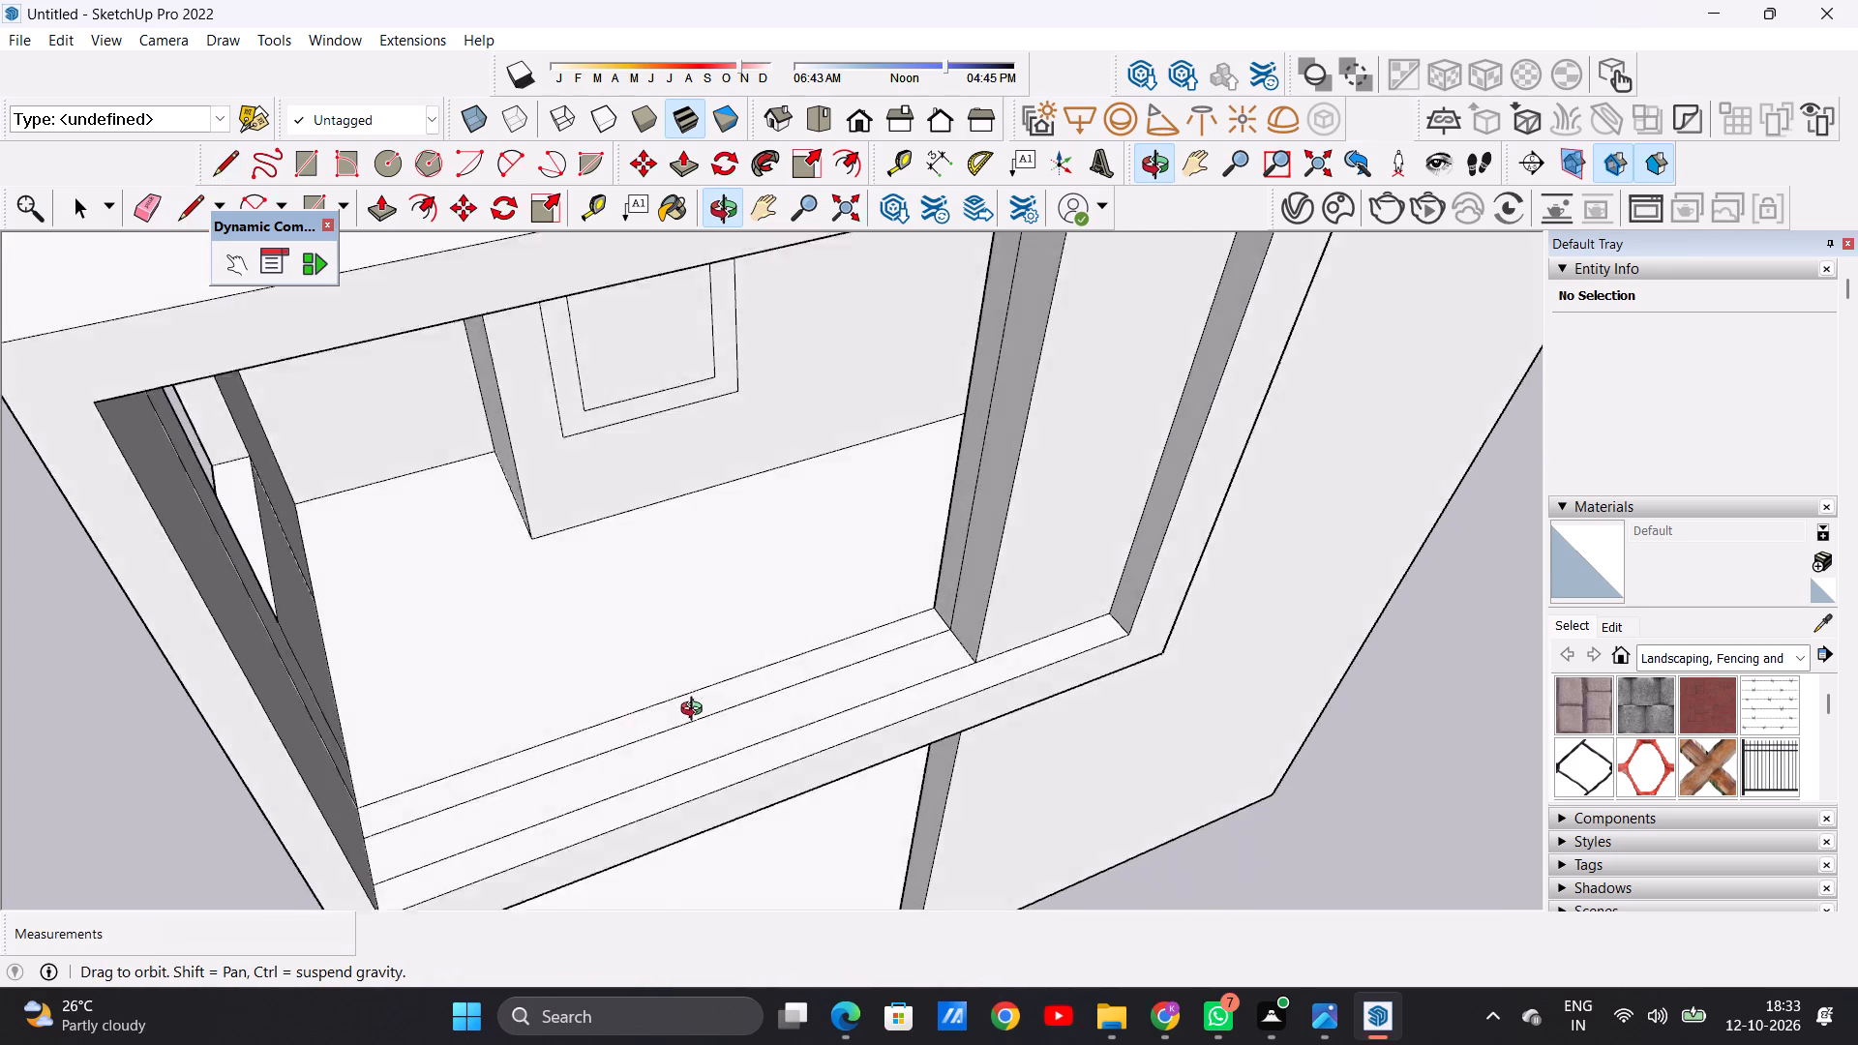
{"action": "middle_click_drag", "start_coordinate": [696, 711], "coordinate": [694, 743]}
{"action": "scroll", "coordinate": [699, 741], "scroll_direction": "up", "scroll_amount": 4}
{"action": "key", "text": "e"}
{"action": "left_click_drag", "start_coordinate": [681, 703], "coordinate": [687, 722]}
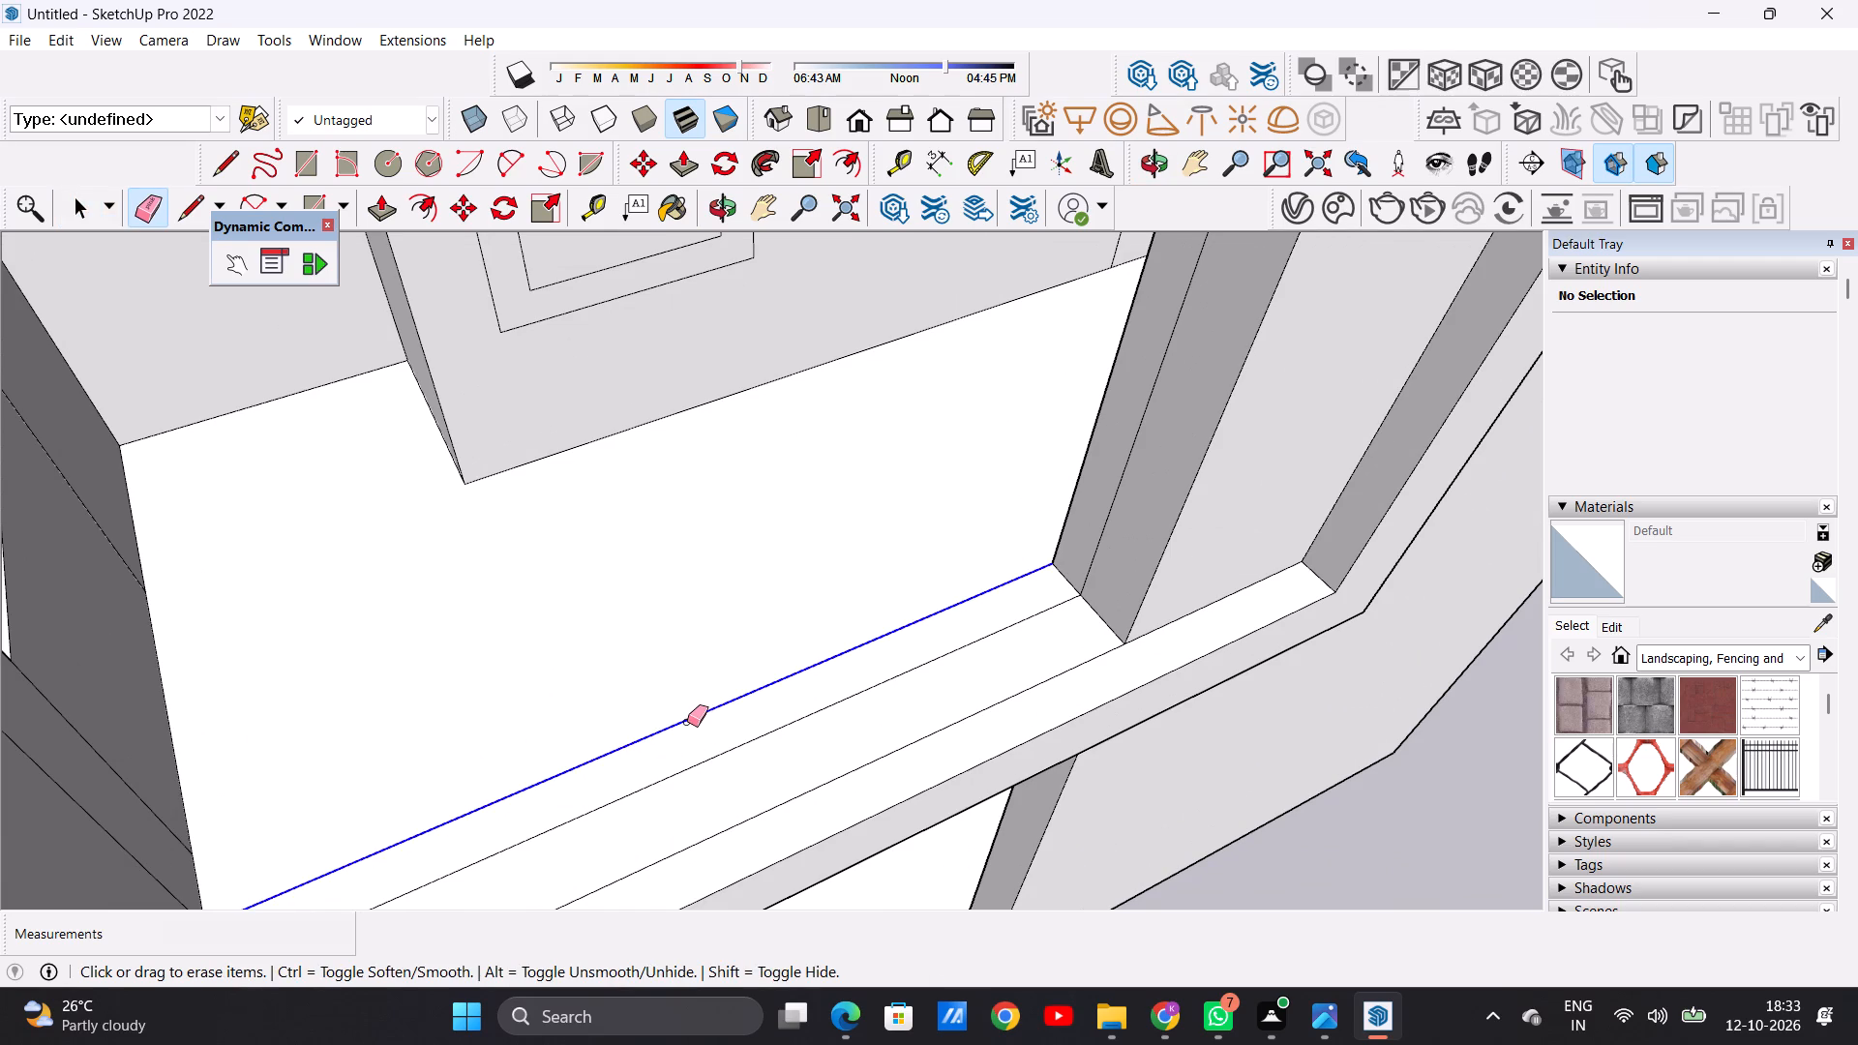
{"action": "key", "text": "space"}
{"action": "scroll", "coordinate": [664, 599], "scroll_direction": "down", "scroll_amount": 3}
{"action": "scroll", "coordinate": [663, 597], "scroll_direction": "up", "scroll_amount": 1}
{"action": "scroll", "coordinate": [663, 595], "scroll_direction": "down", "scroll_amount": 9}
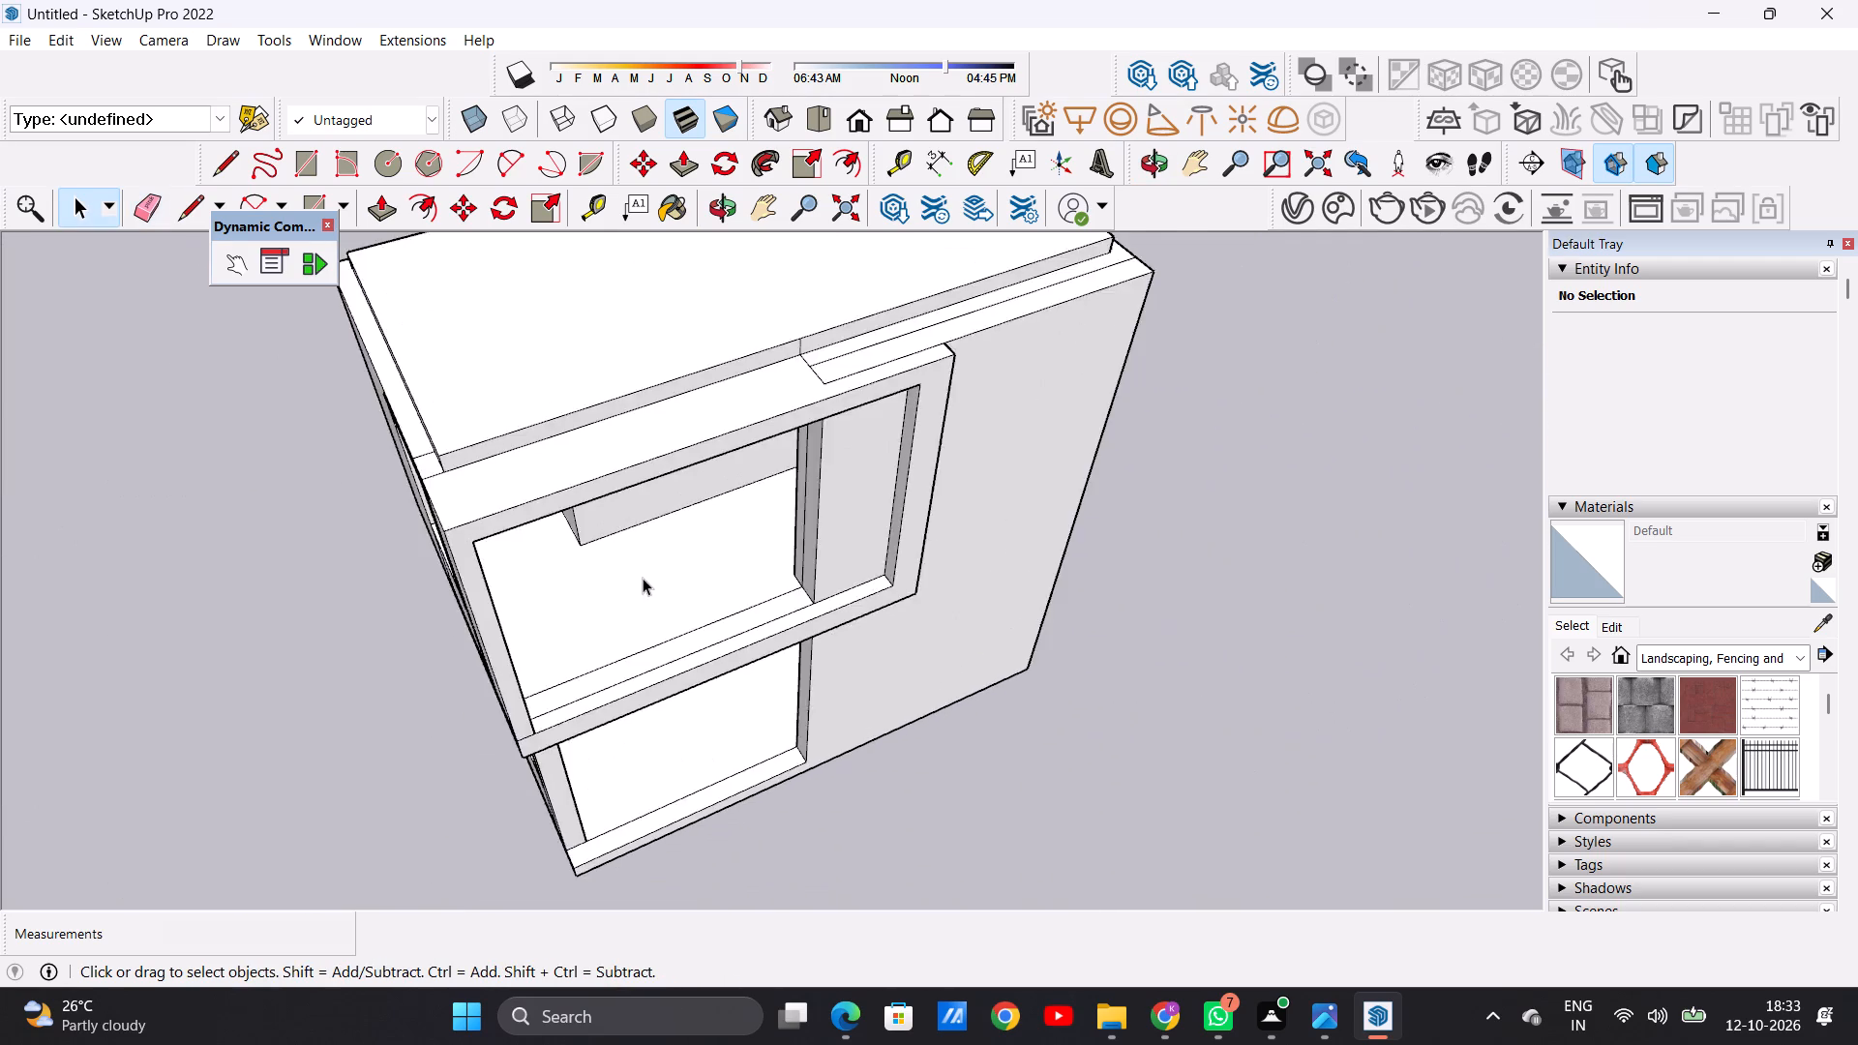
Examine the first-floor terrace frame and the marked floor strip from the front, above and the side.
{"action": "scroll", "coordinate": [643, 578], "scroll_direction": "down", "scroll_amount": 2}
{"action": "middle_click_drag", "start_coordinate": [766, 741], "coordinate": [655, 533]}
{"action": "middle_click_drag", "start_coordinate": [653, 701], "coordinate": [559, 548]}
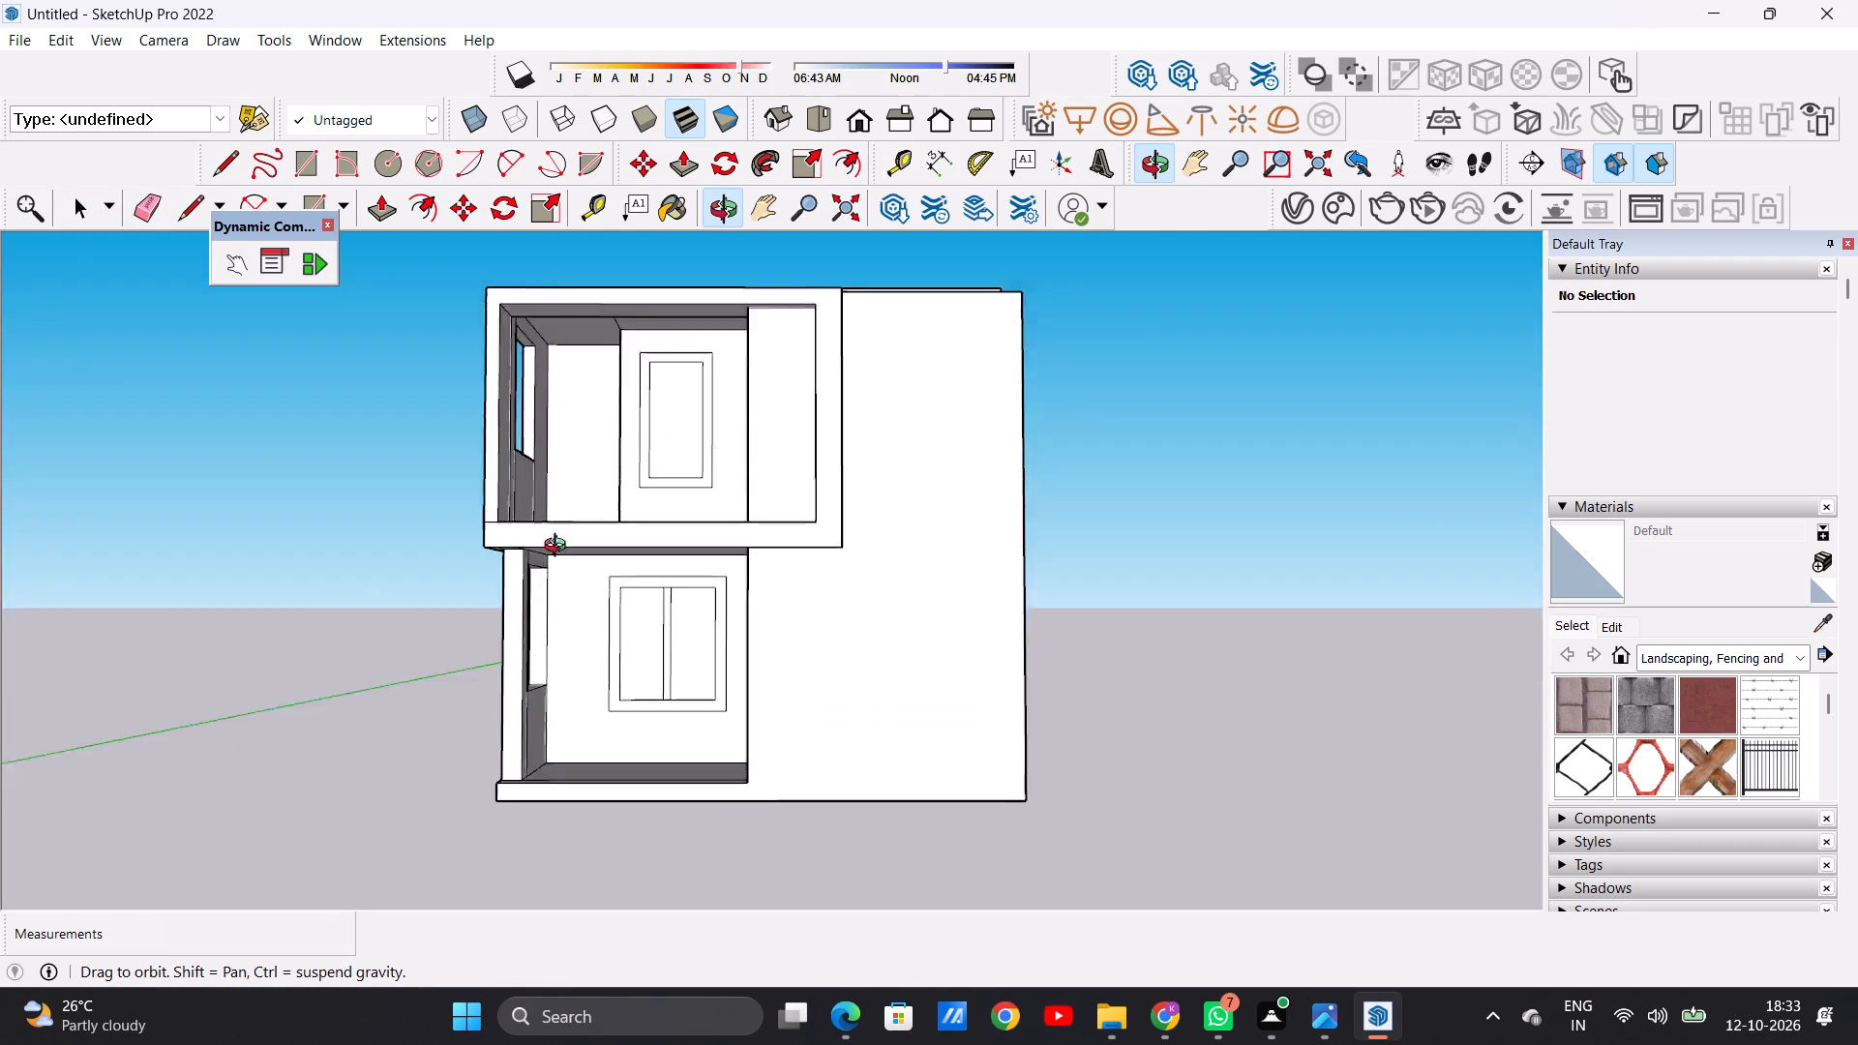
{"action": "middle_click_drag", "start_coordinate": [559, 548], "coordinate": [562, 700]}
{"action": "middle_click_drag", "start_coordinate": [650, 553], "coordinate": [630, 732]}
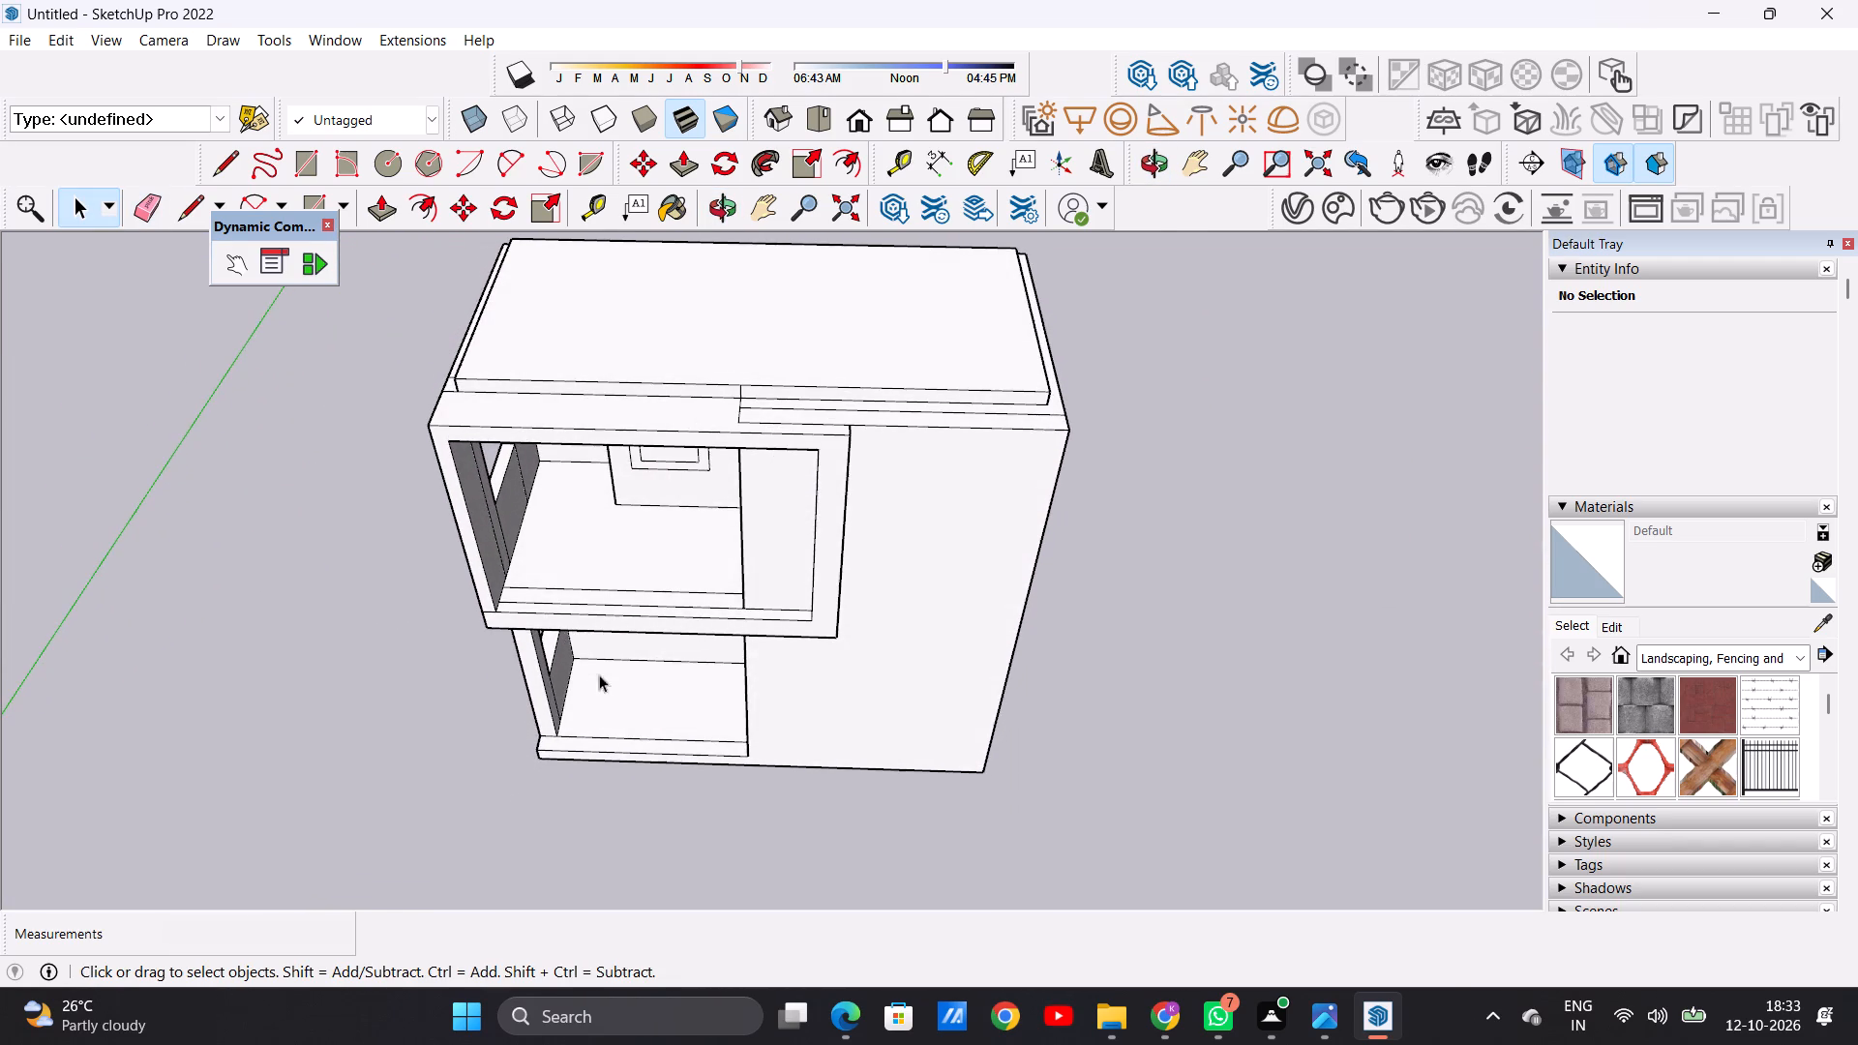
{"action": "scroll", "coordinate": [529, 559], "scroll_direction": "up", "scroll_amount": 2}
{"action": "scroll", "coordinate": [529, 559], "scroll_direction": "down", "scroll_amount": 1}
{"action": "scroll", "coordinate": [529, 559], "scroll_direction": "up", "scroll_amount": 2}
{"action": "middle_click_drag", "start_coordinate": [573, 599], "coordinate": [878, 551]}
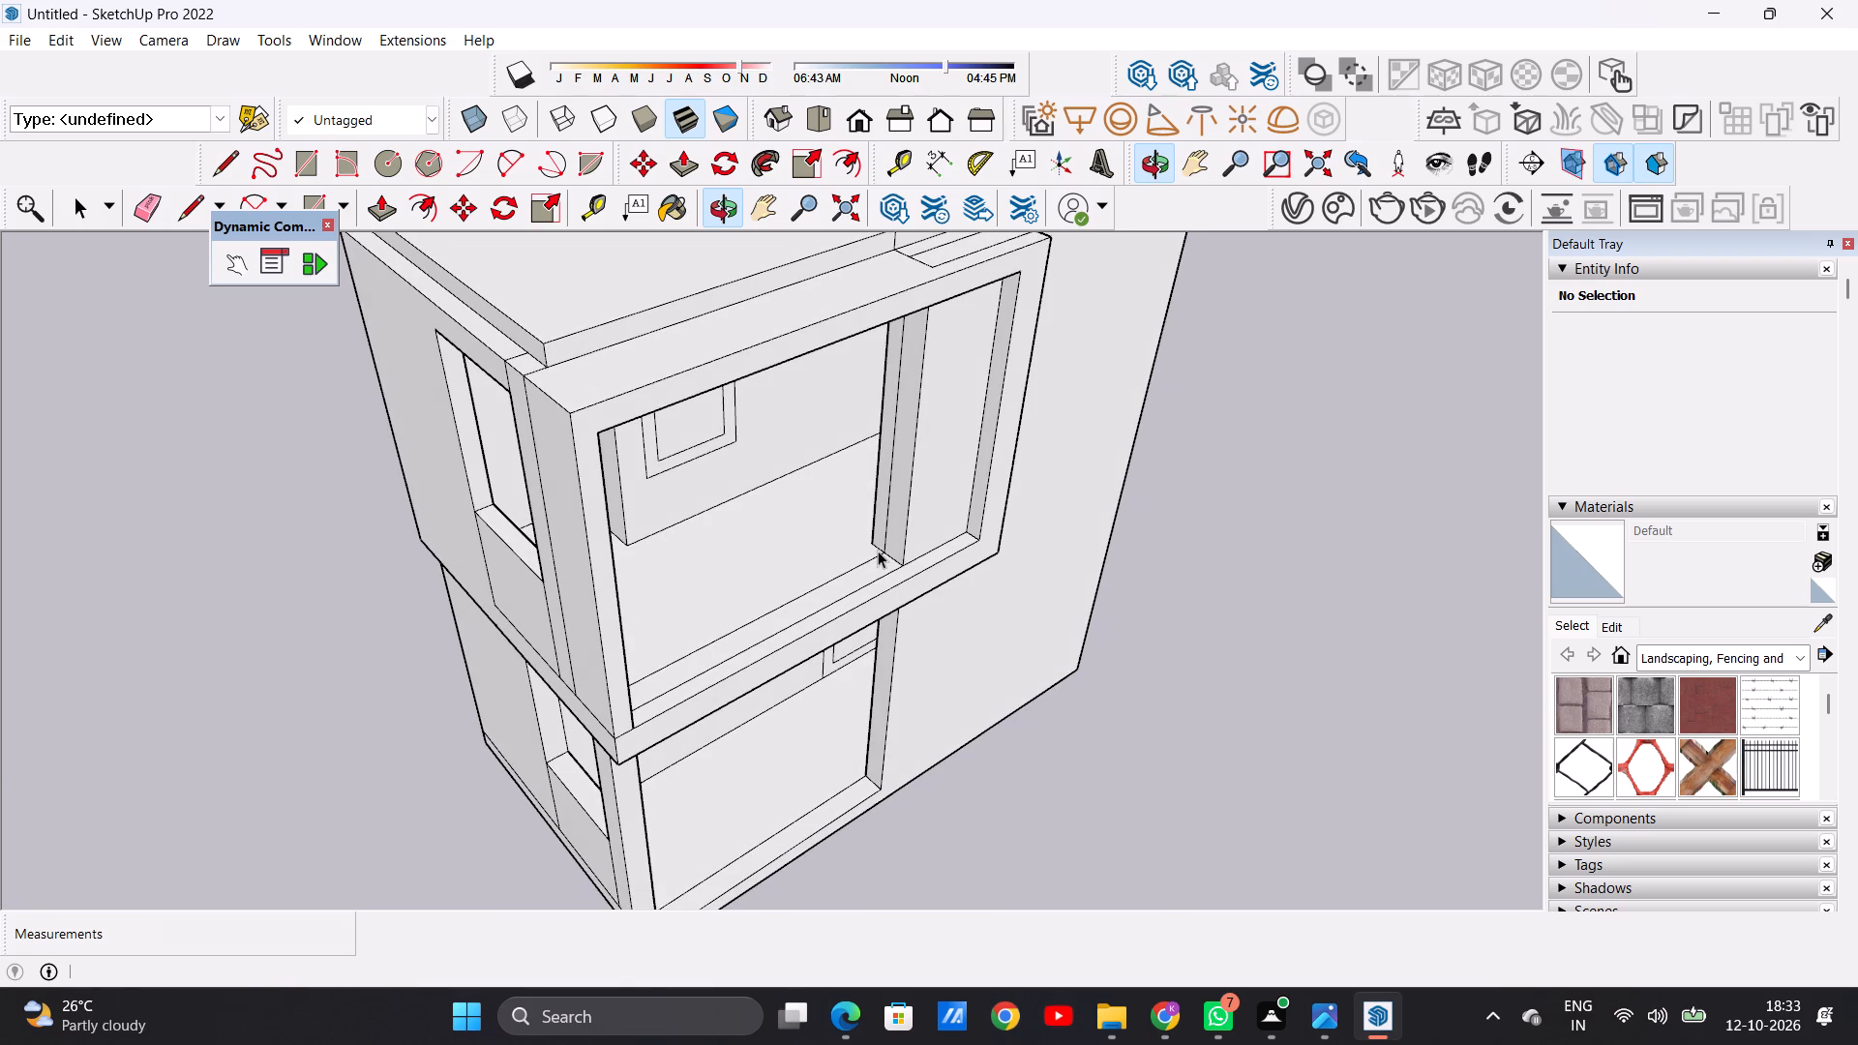
{"action": "scroll", "coordinate": [836, 581], "scroll_direction": "up", "scroll_amount": 5}
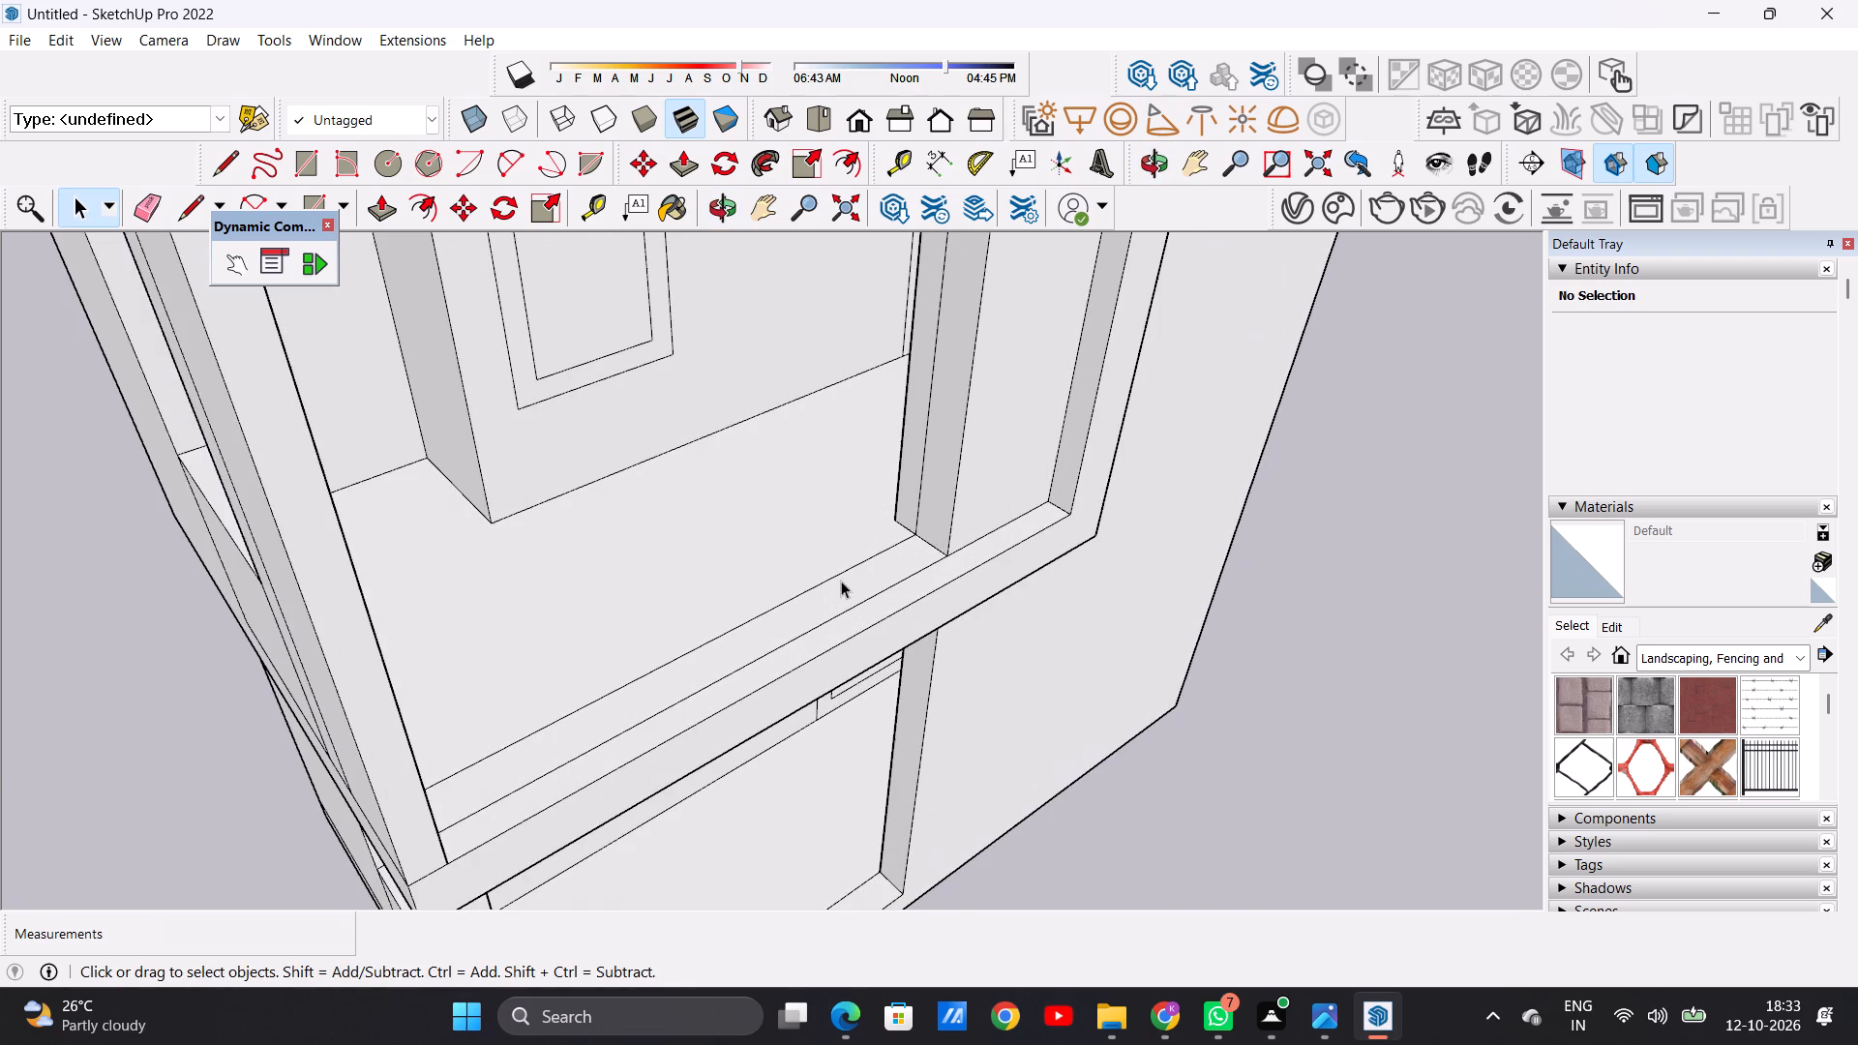
{"action": "middle_click_drag", "start_coordinate": [854, 587], "coordinate": [824, 505]}
{"action": "scroll", "coordinate": [824, 573], "scroll_direction": "down", "scroll_amount": 14}
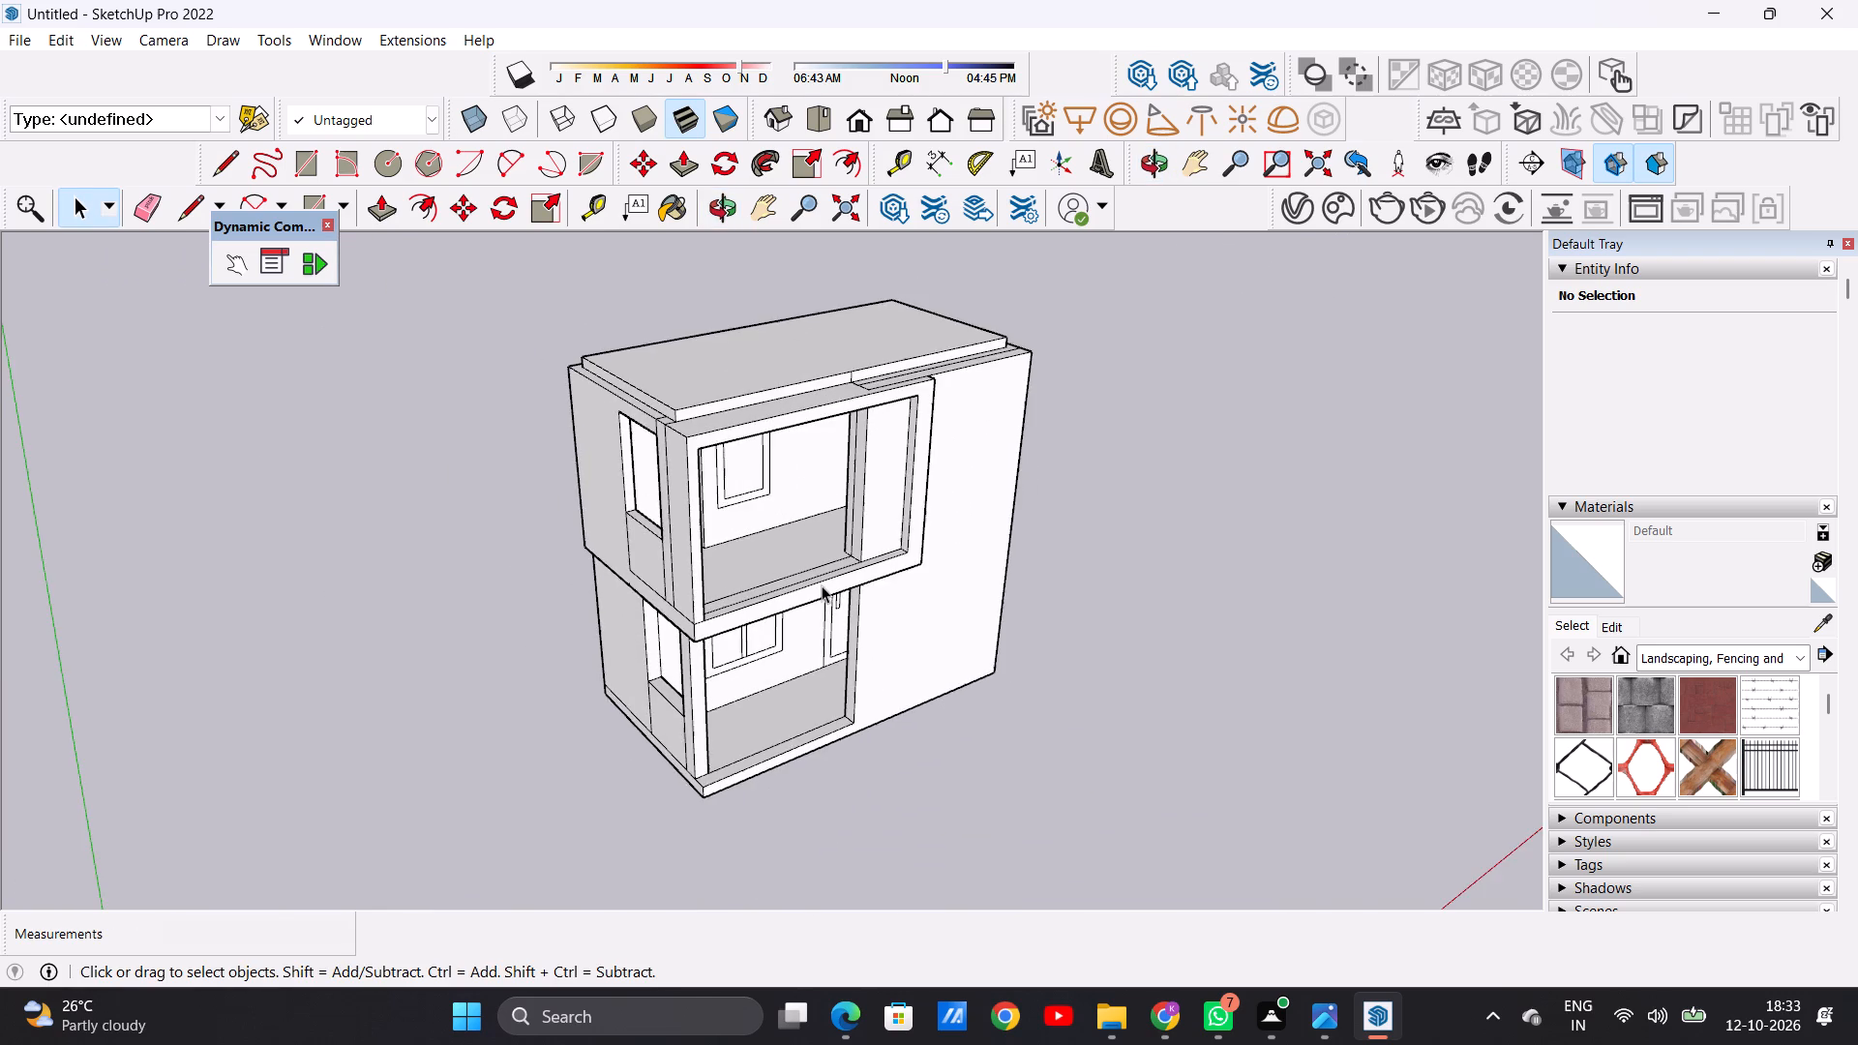
{"action": "scroll", "coordinate": [864, 521], "scroll_direction": "up", "scroll_amount": 7}
{"action": "scroll", "coordinate": [767, 576], "scroll_direction": "up", "scroll_amount": 1}
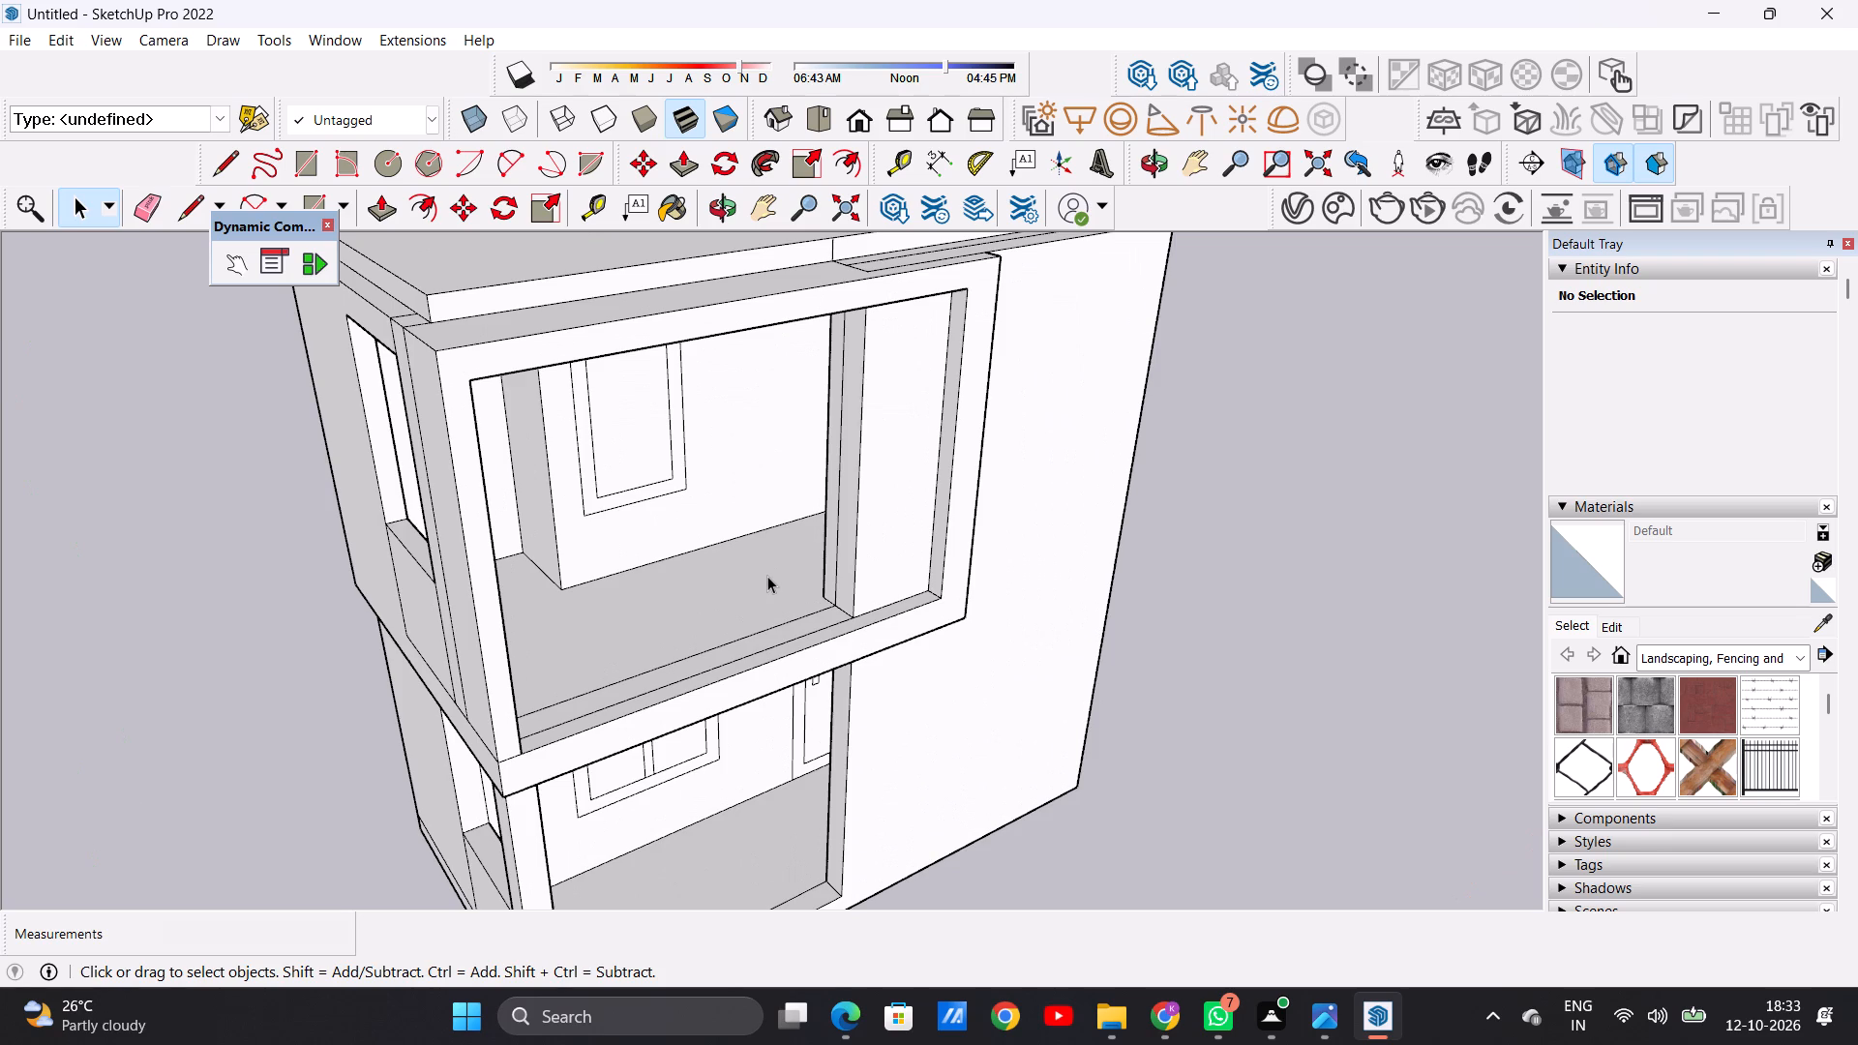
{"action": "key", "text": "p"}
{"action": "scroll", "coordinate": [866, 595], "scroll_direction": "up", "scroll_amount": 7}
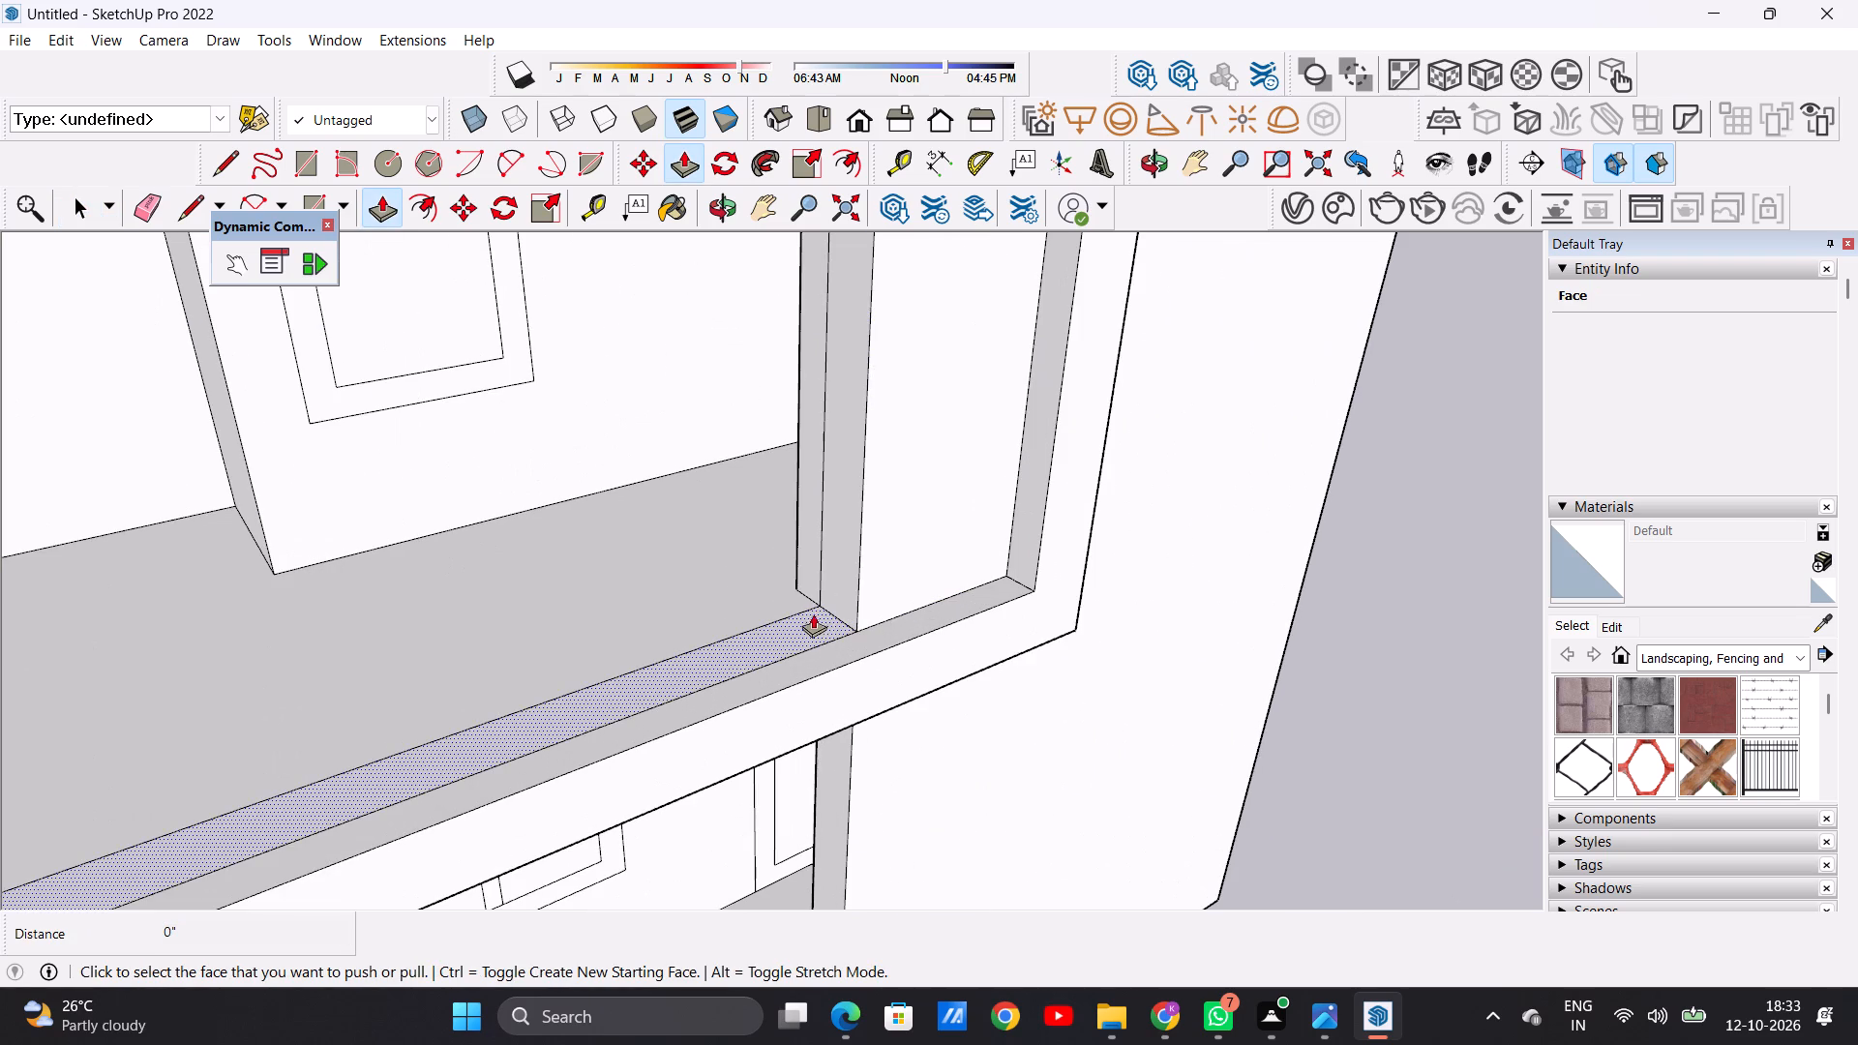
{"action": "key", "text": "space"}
Draw a horizontal line about 4' 2" long across the upper part of the recessed back wall of the first-floor terrace.
{"action": "scroll", "coordinate": [758, 658], "scroll_direction": "down", "scroll_amount": 12}
{"action": "middle_click_drag", "start_coordinate": [276, 473], "coordinate": [0, 297]}
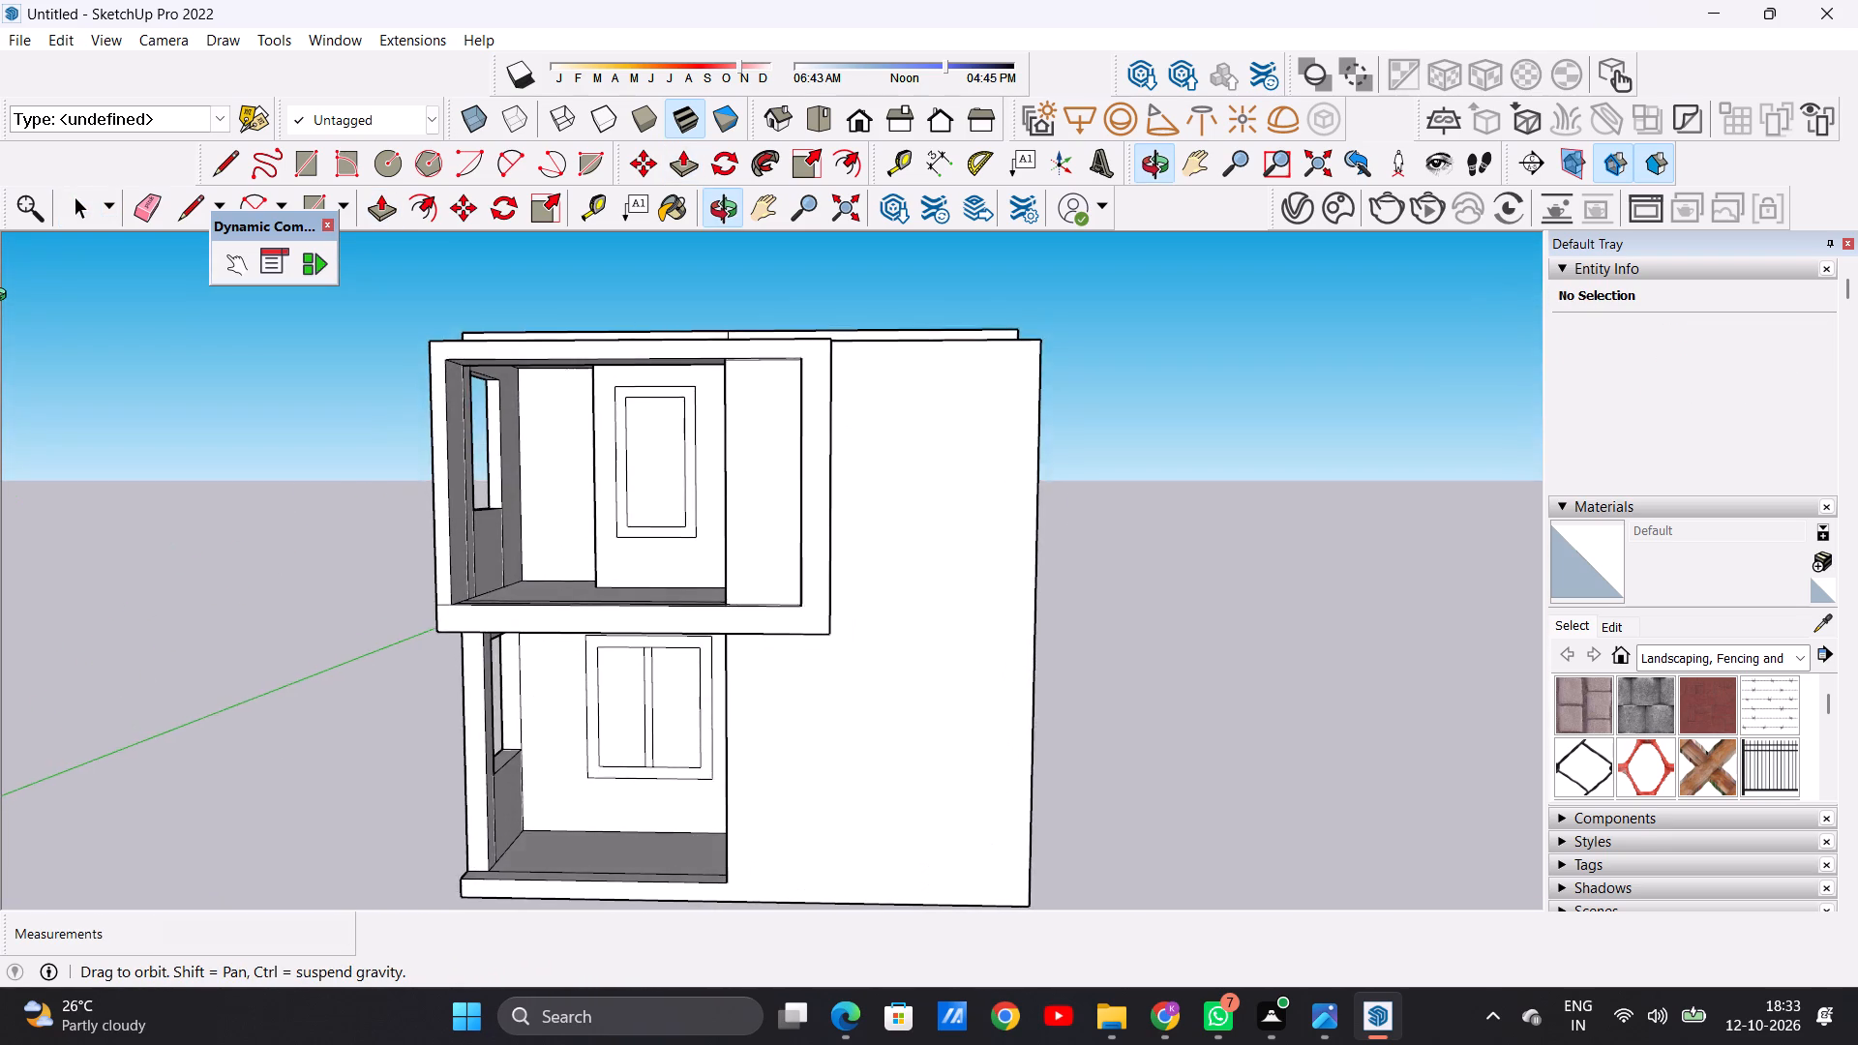
{"action": "middle_click_drag", "start_coordinate": [0, 297], "coordinate": [50, 258]}
{"action": "scroll", "coordinate": [575, 402], "scroll_direction": "up", "scroll_amount": 13}
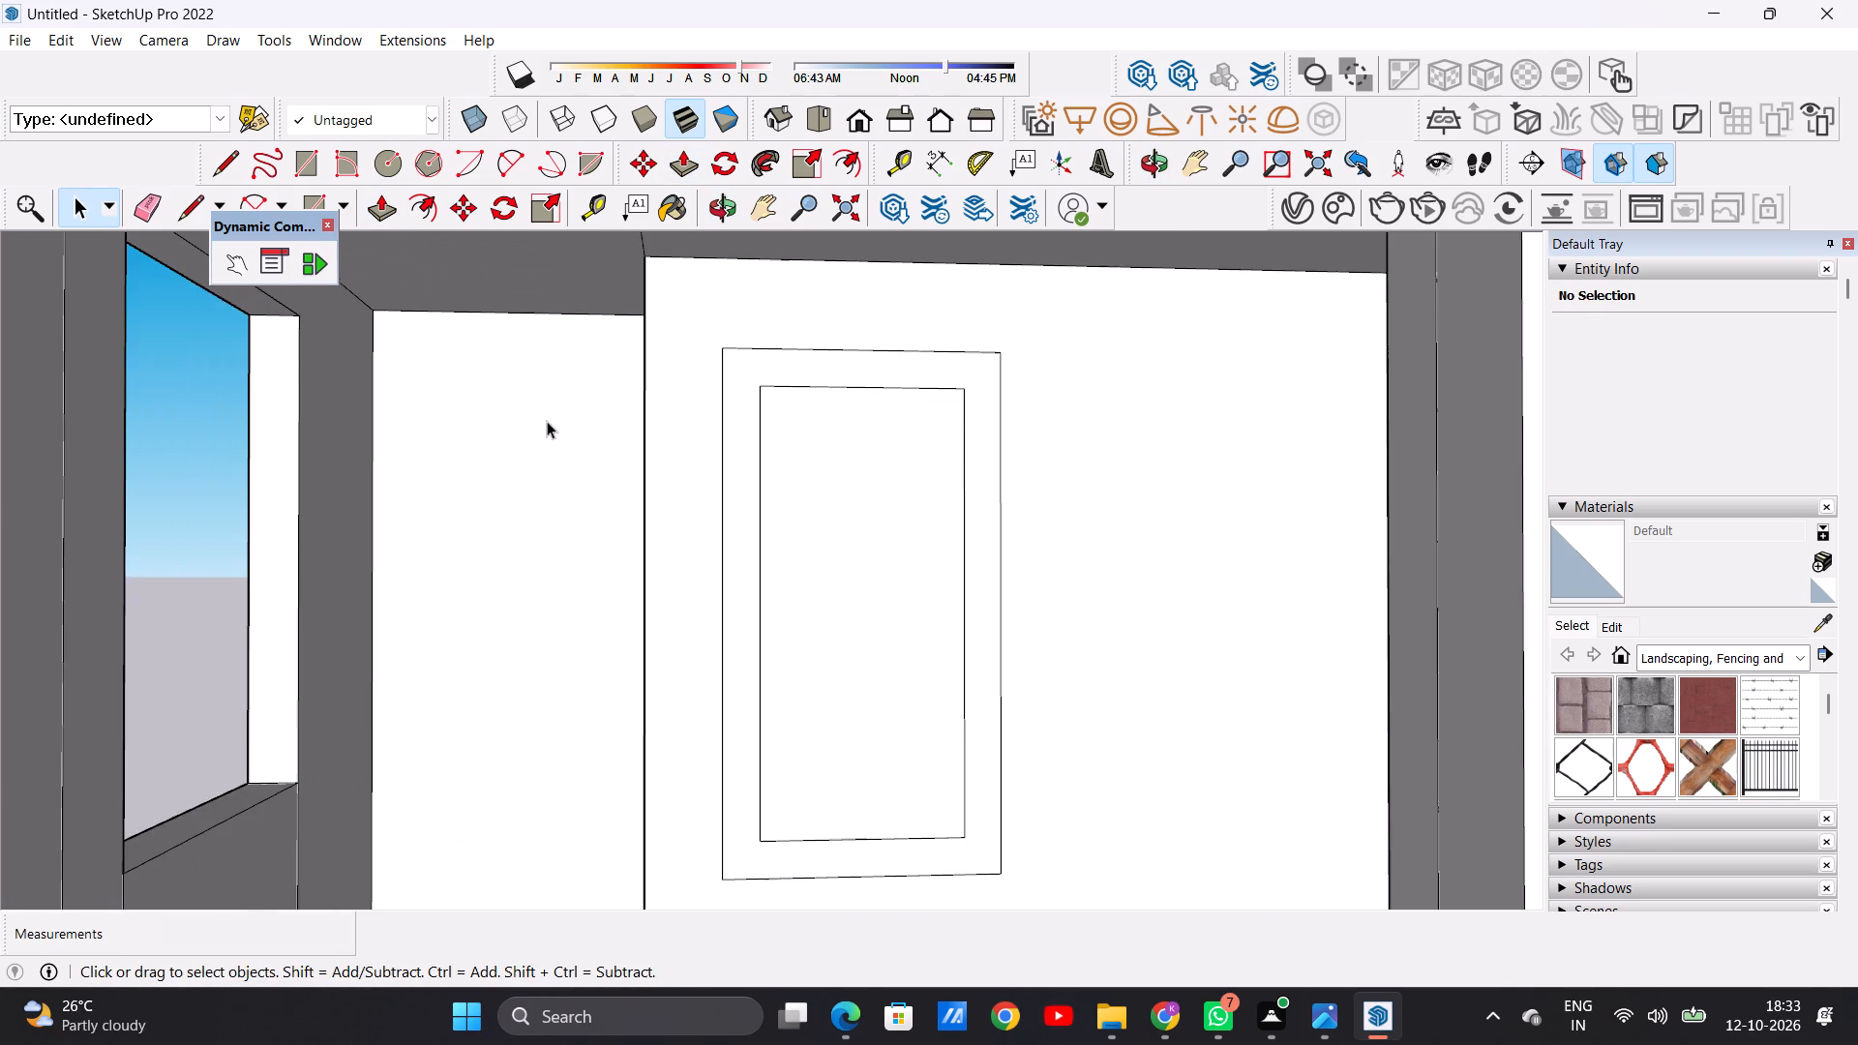
{"action": "scroll", "coordinate": [547, 422], "scroll_direction": "down", "scroll_amount": 9}
{"action": "middle_click_drag", "start_coordinate": [547, 469], "coordinate": [567, 551]}
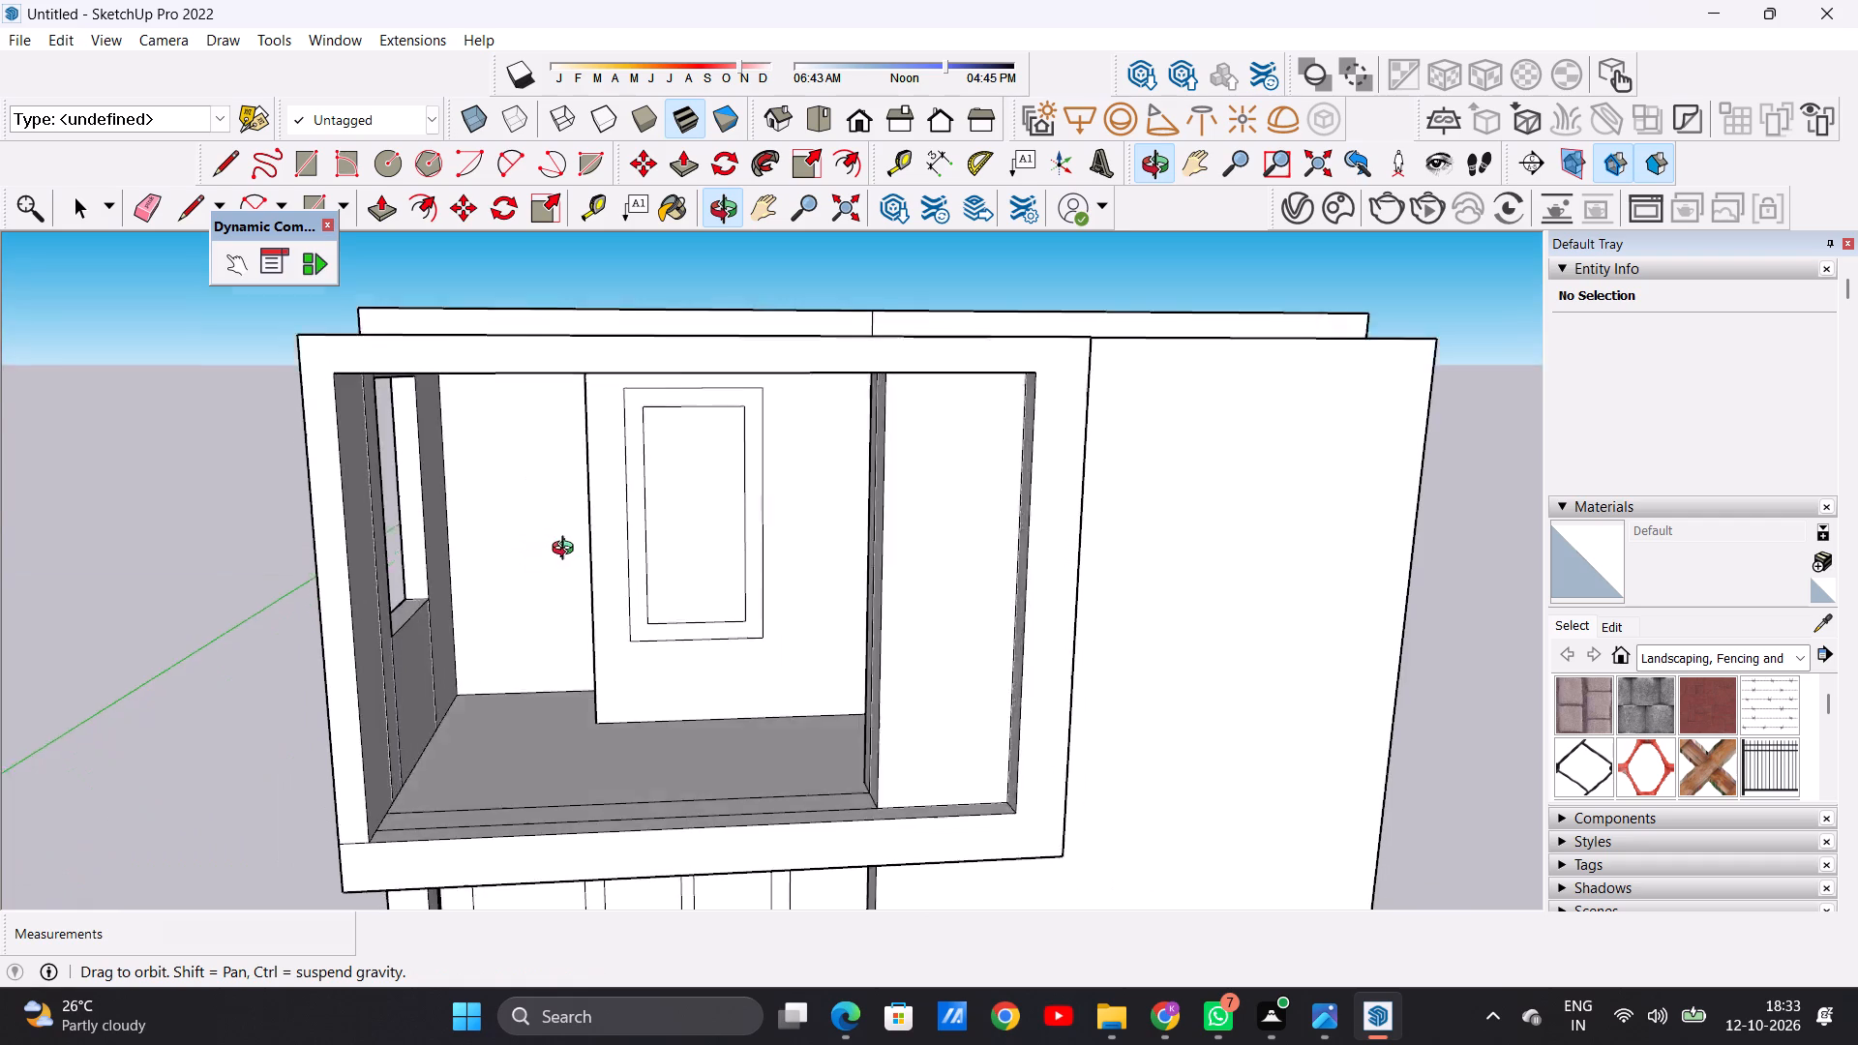
{"action": "middle_click_drag", "start_coordinate": [567, 551], "coordinate": [590, 511]}
{"action": "scroll", "coordinate": [507, 395], "scroll_direction": "up", "scroll_amount": 2}
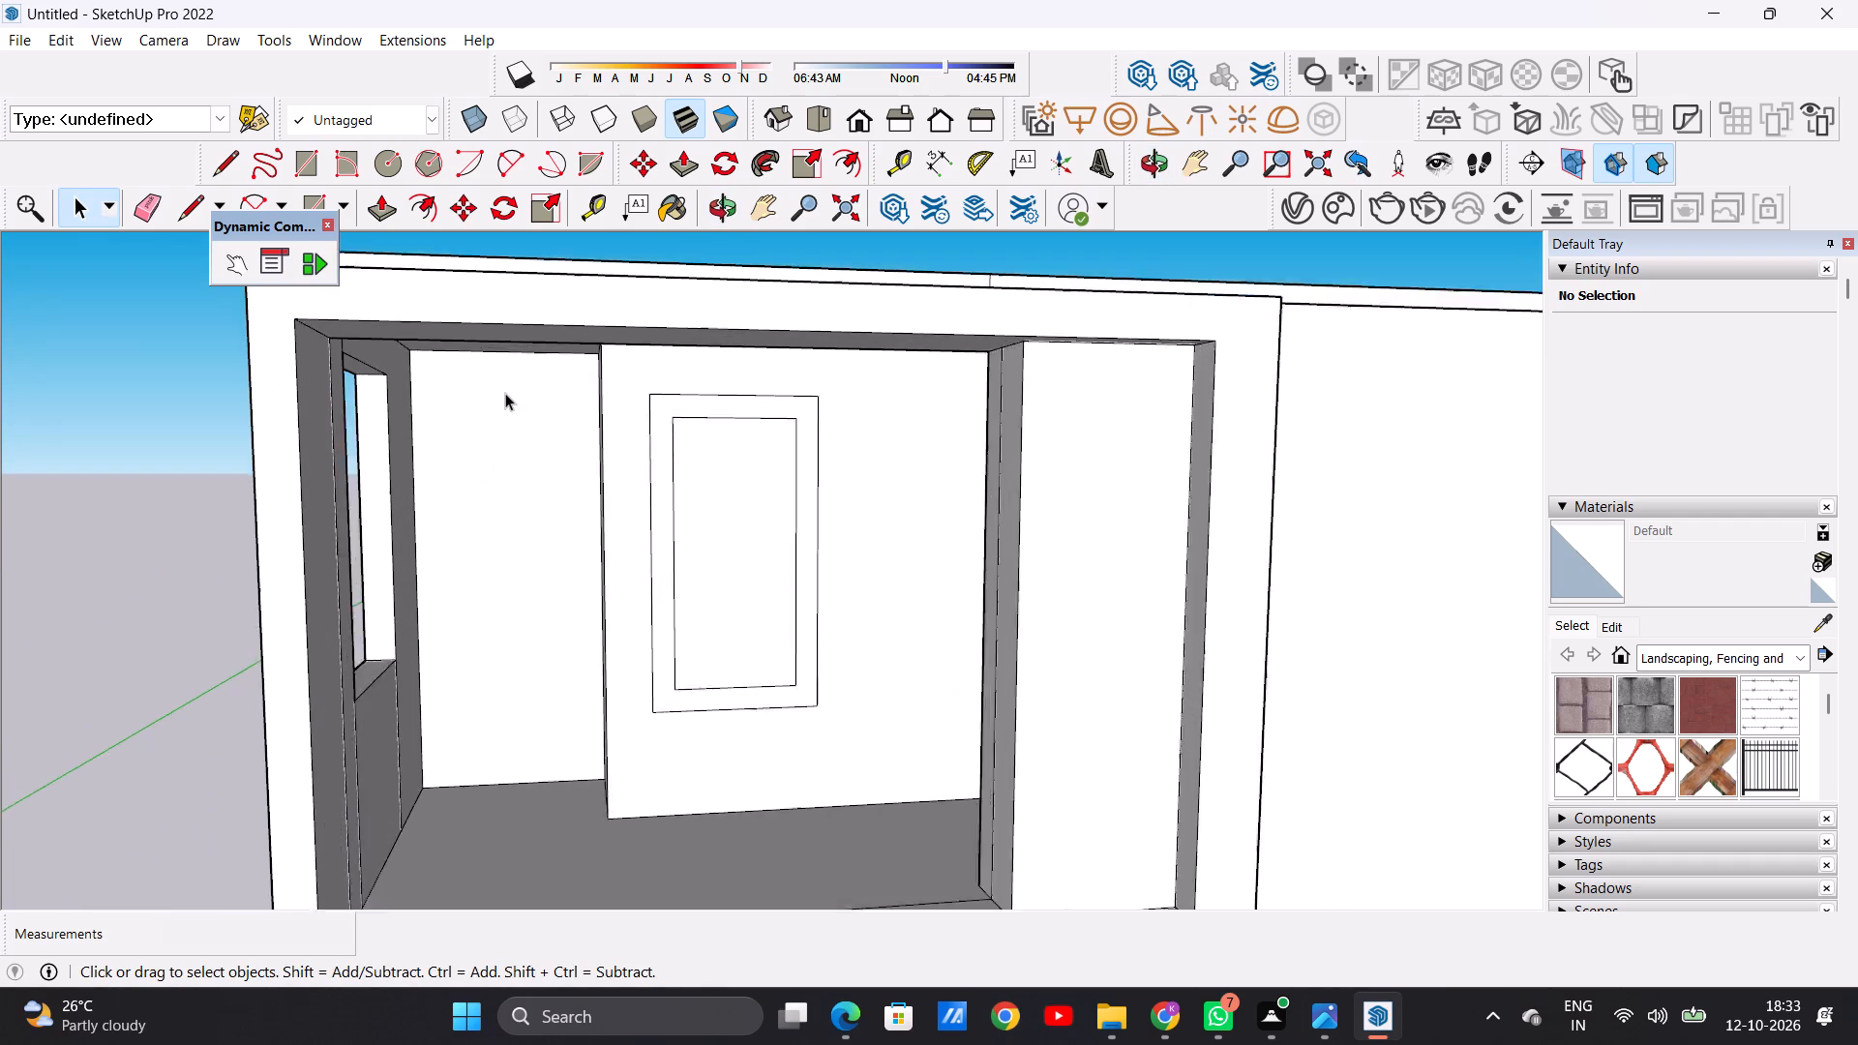
{"action": "scroll", "coordinate": [505, 393], "scroll_direction": "up", "scroll_amount": 4}
{"action": "middle_click_drag", "start_coordinate": [494, 433], "coordinate": [531, 457]}
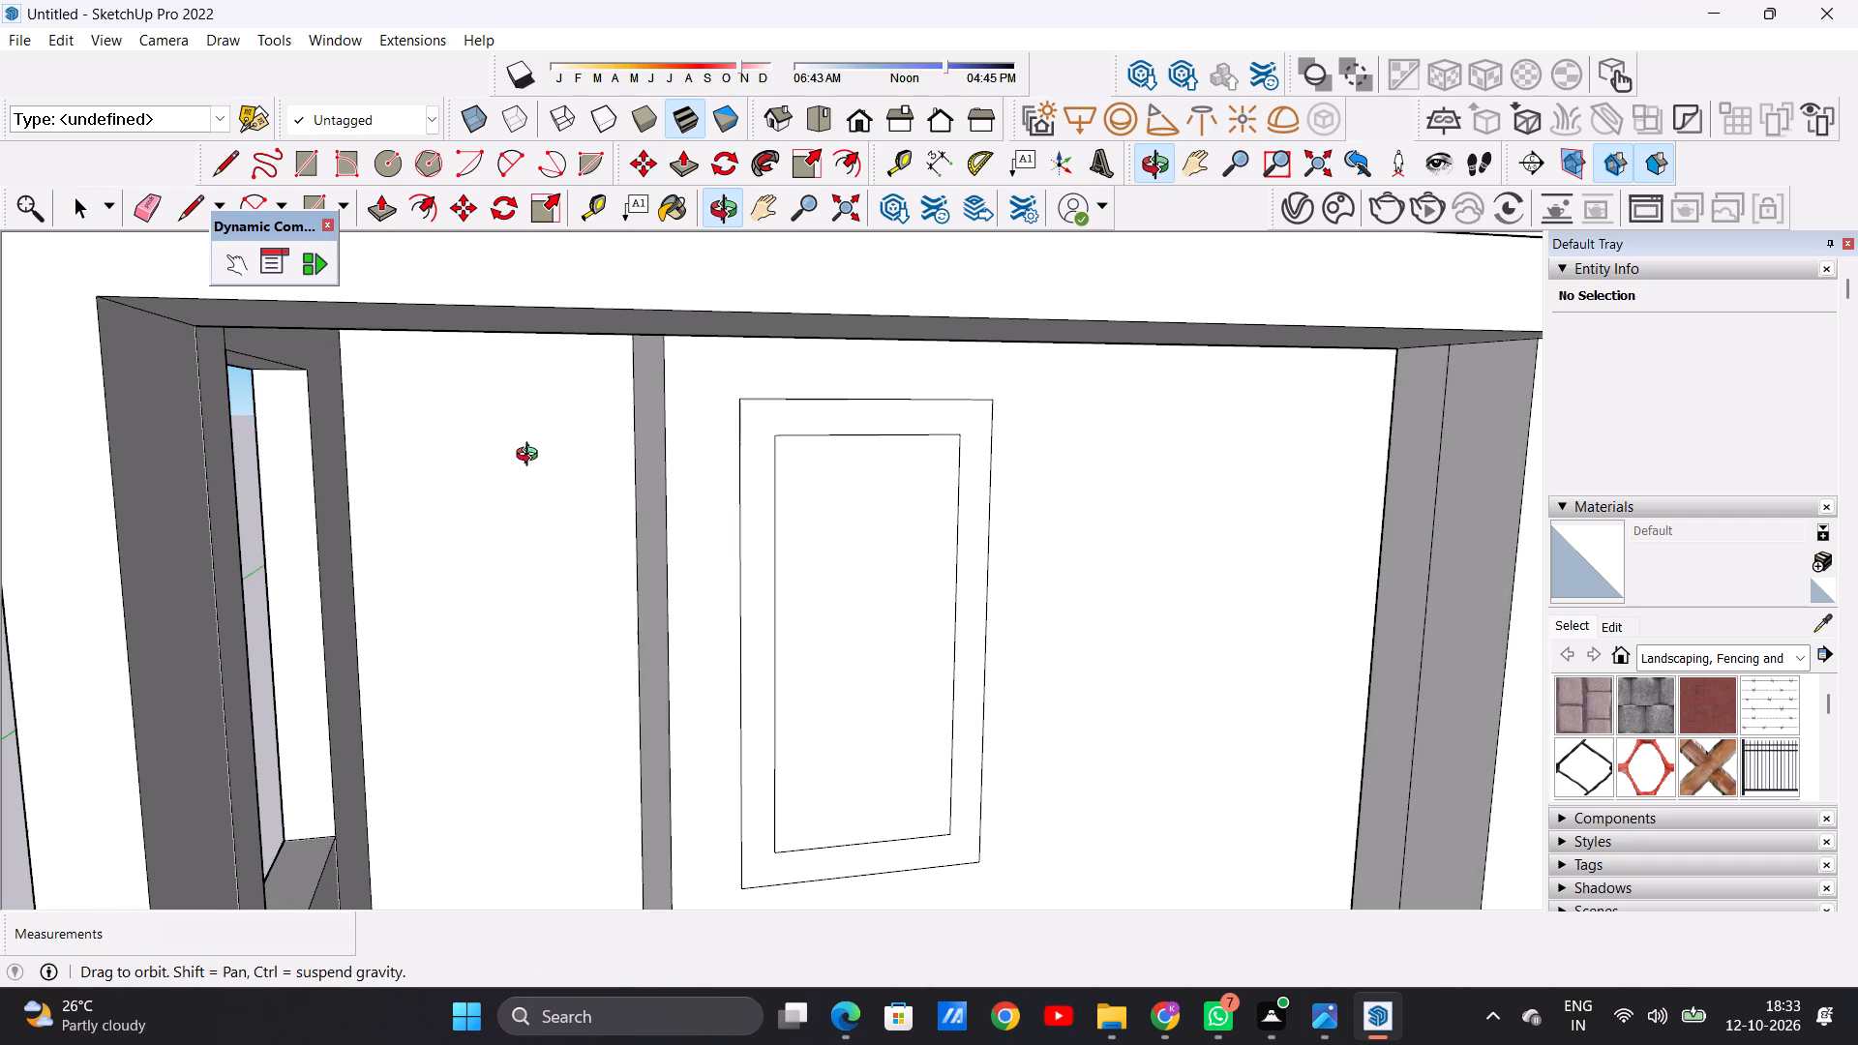
{"action": "middle_click_drag", "start_coordinate": [531, 457], "coordinate": [529, 432]}
{"action": "key", "text": "l"}
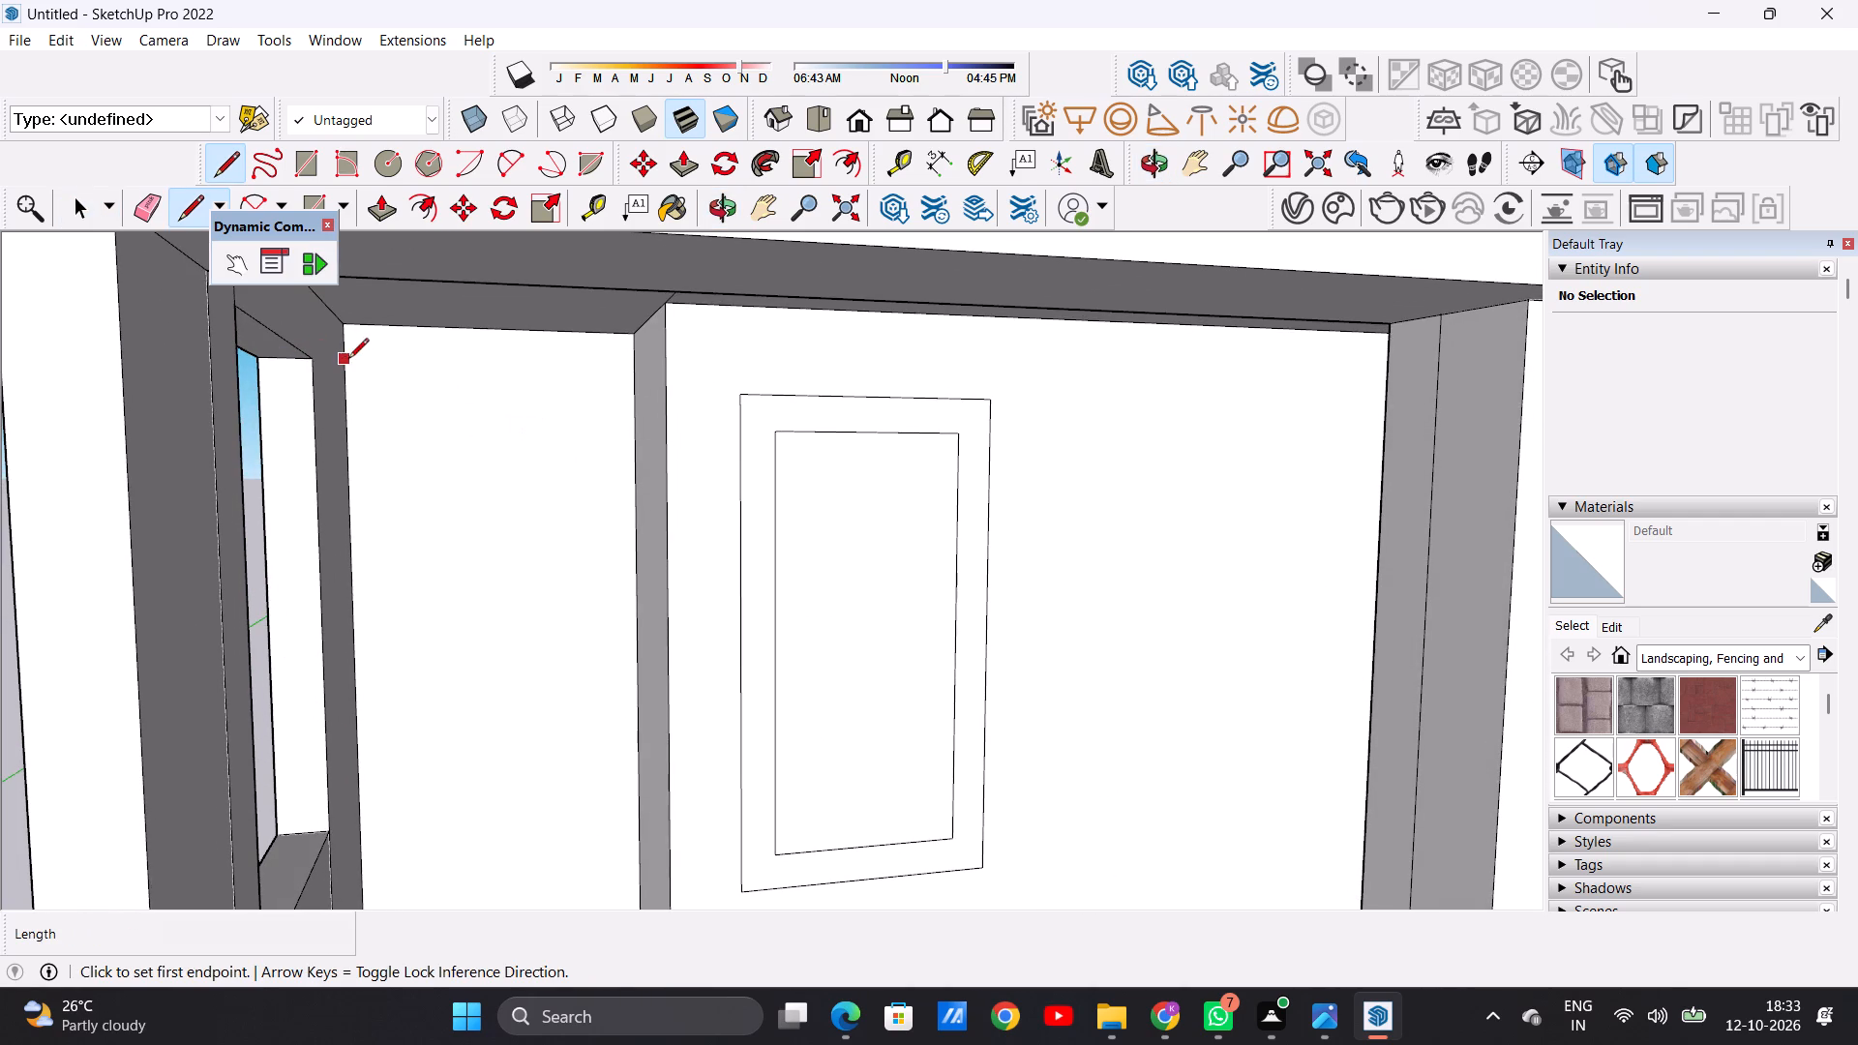
{"action": "left_click", "coordinate": [352, 388]}
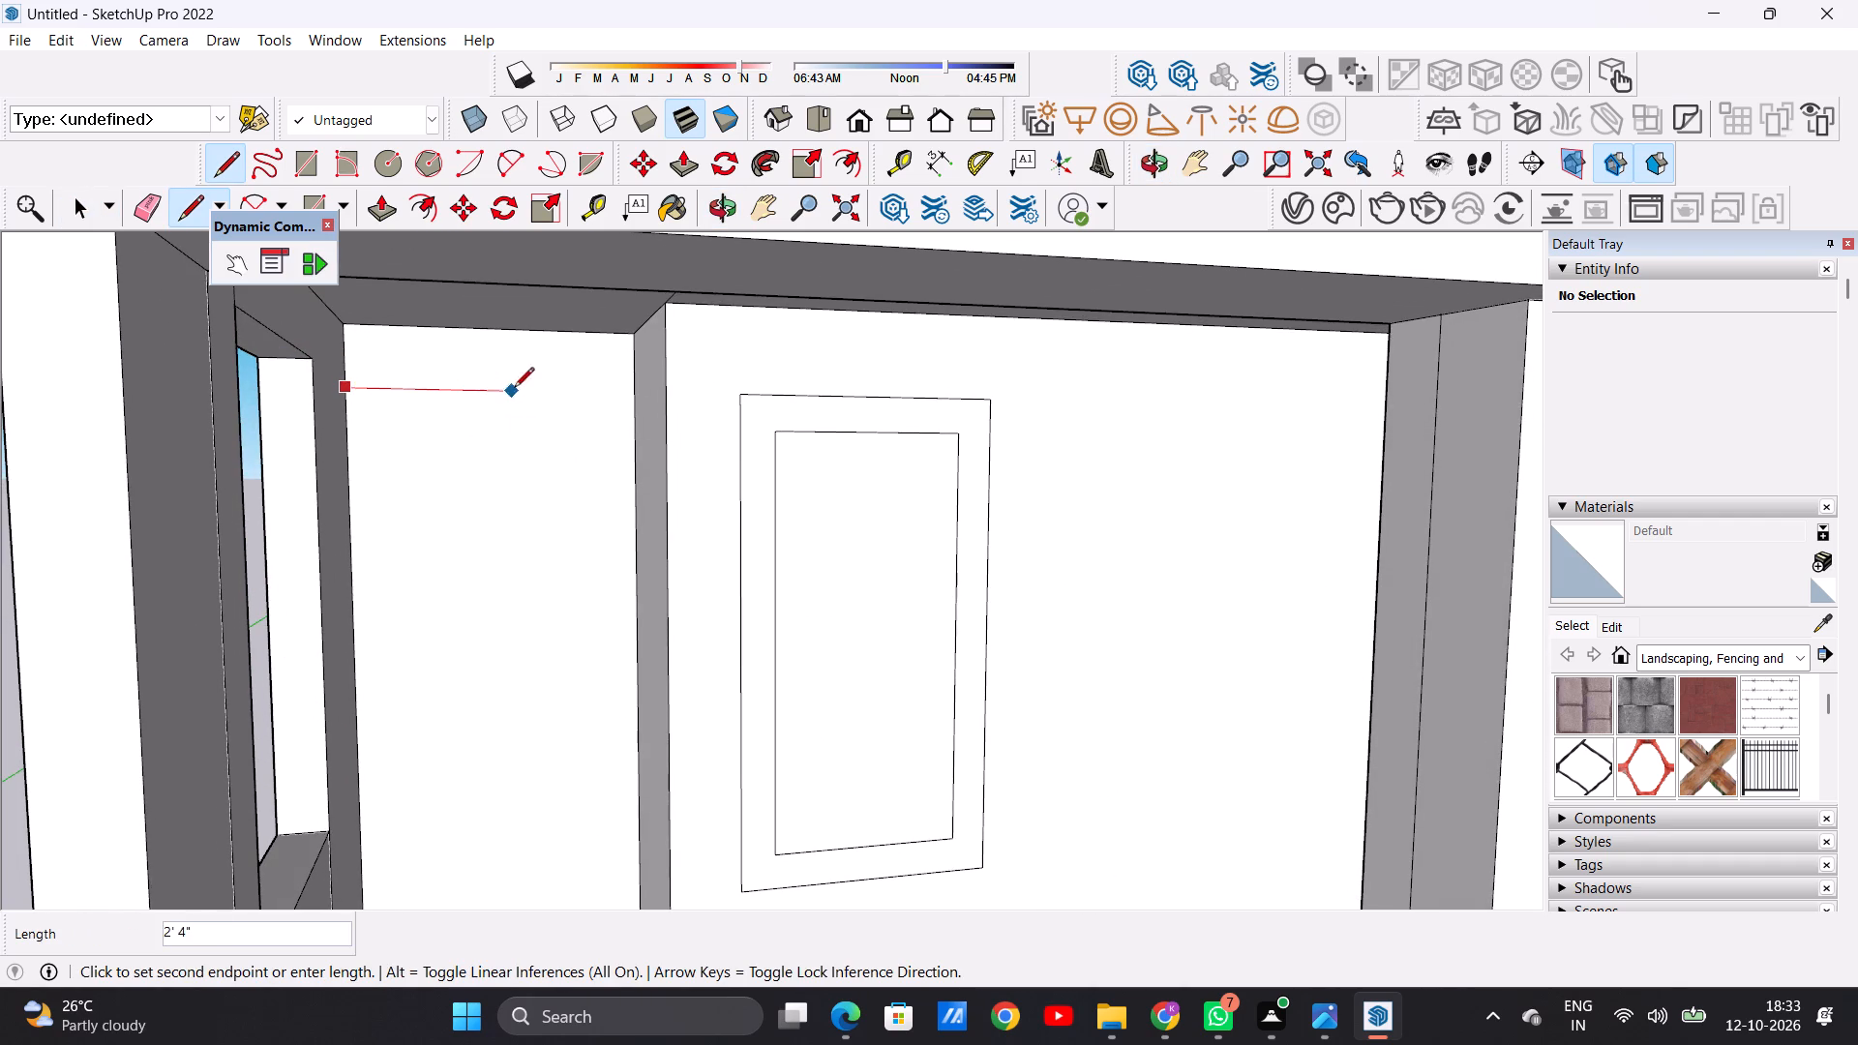
{"action": "left_click", "coordinate": [638, 396]}
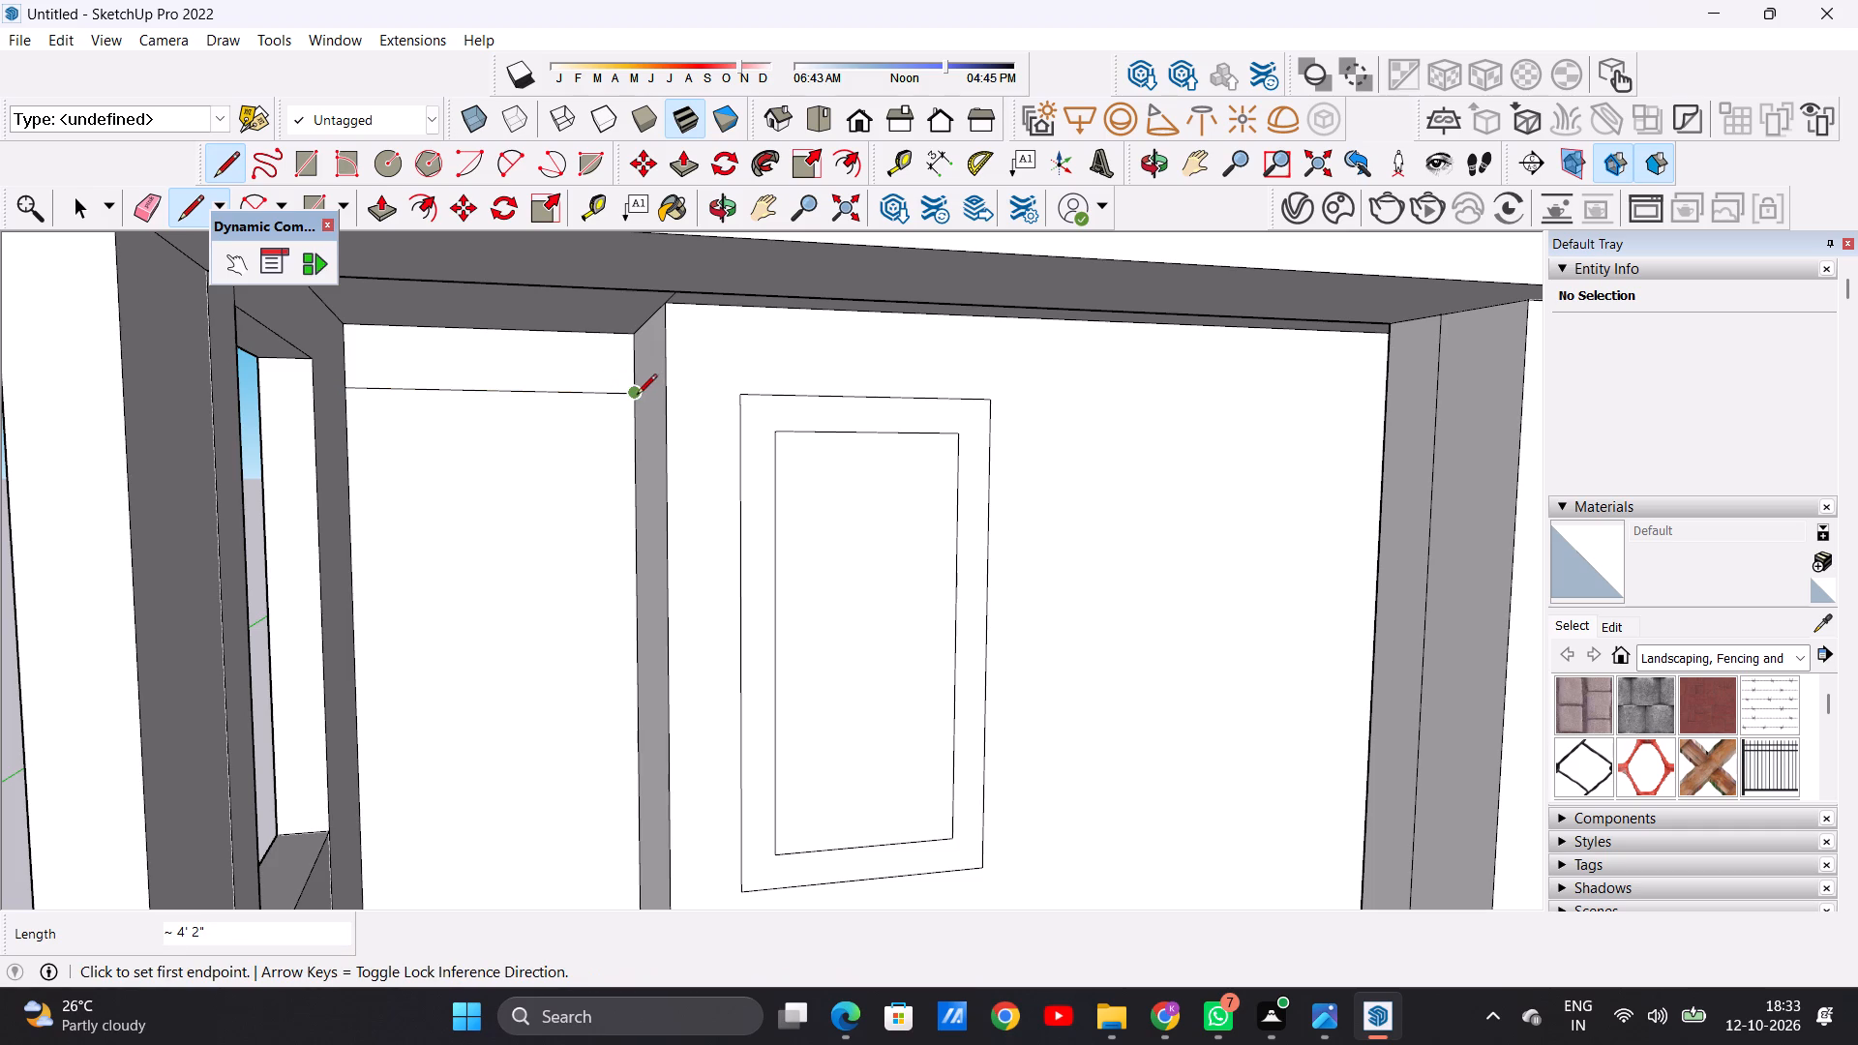
{"action": "key", "text": "space"}
Copy the horizontal line about 10 1/16" down the recessed back wall and repeat the copy 10 times at equal spacing.
{"action": "scroll", "coordinate": [547, 434], "scroll_direction": "down", "scroll_amount": 5}
{"action": "scroll", "coordinate": [557, 429], "scroll_direction": "up", "scroll_amount": 10}
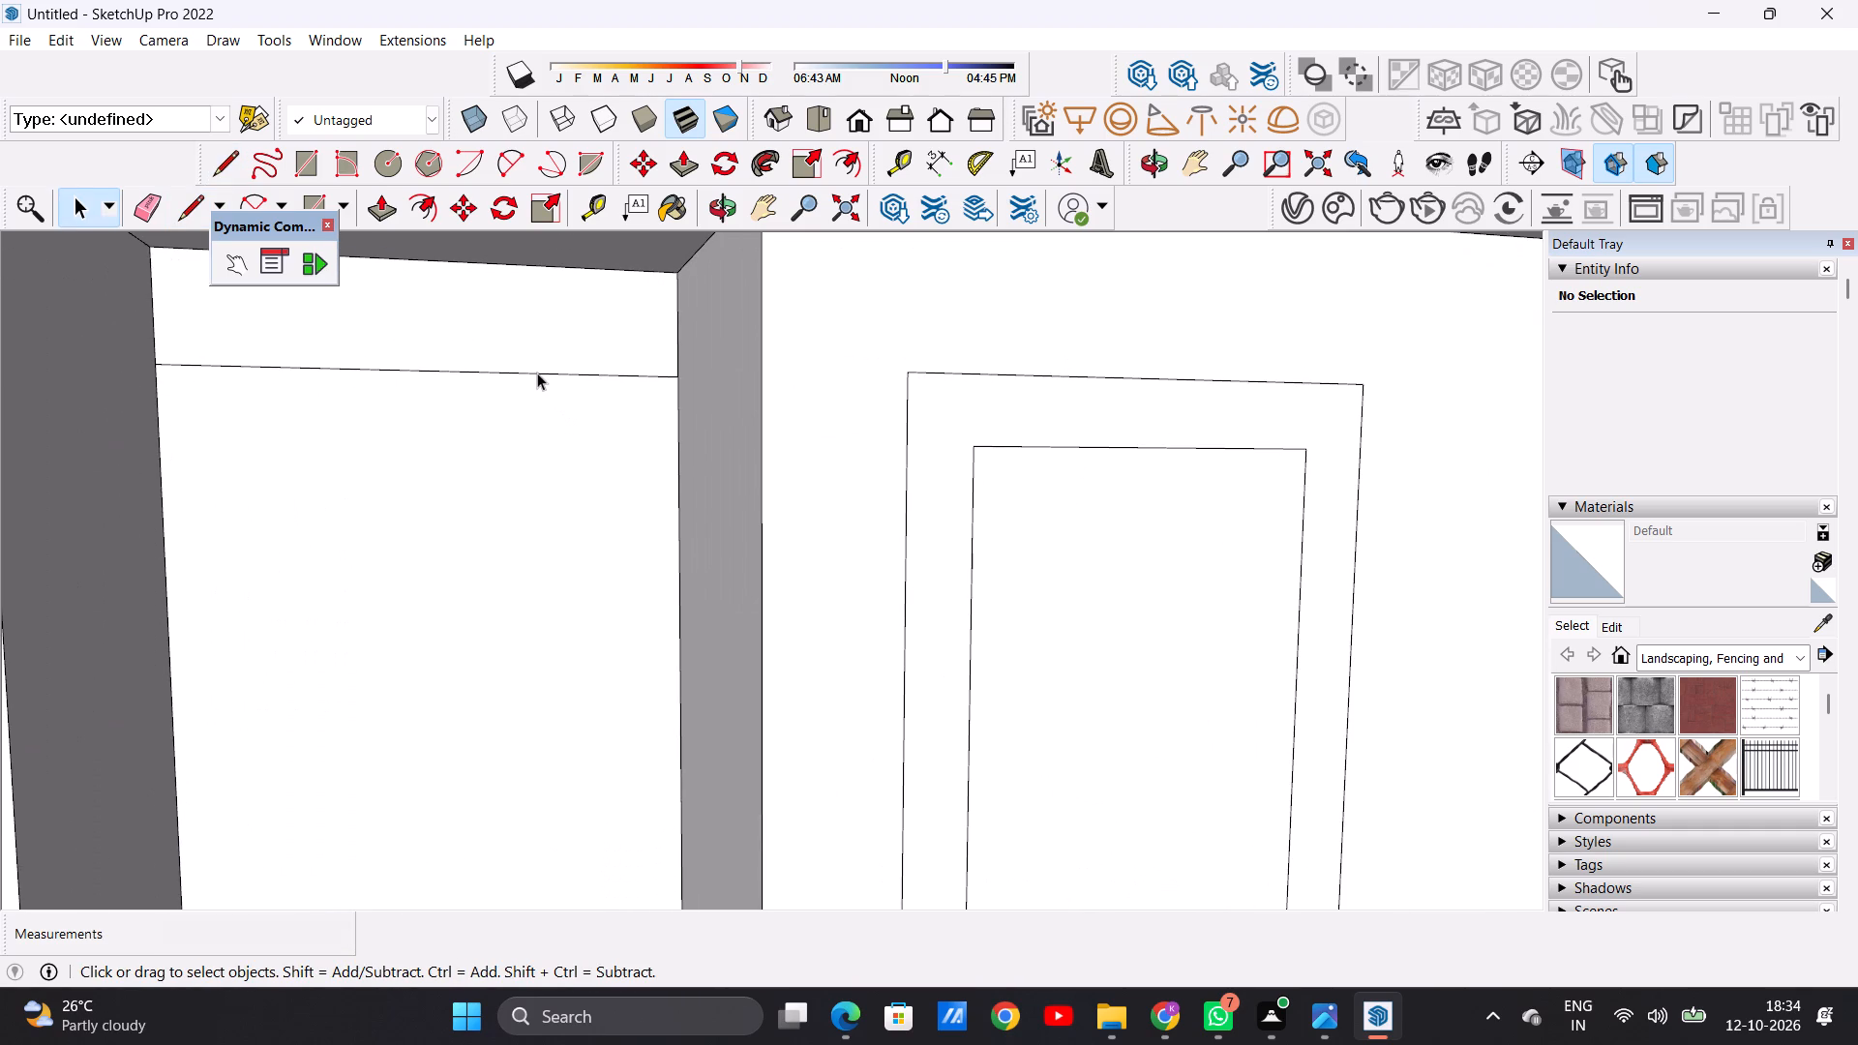
{"action": "left_click", "coordinate": [536, 372]}
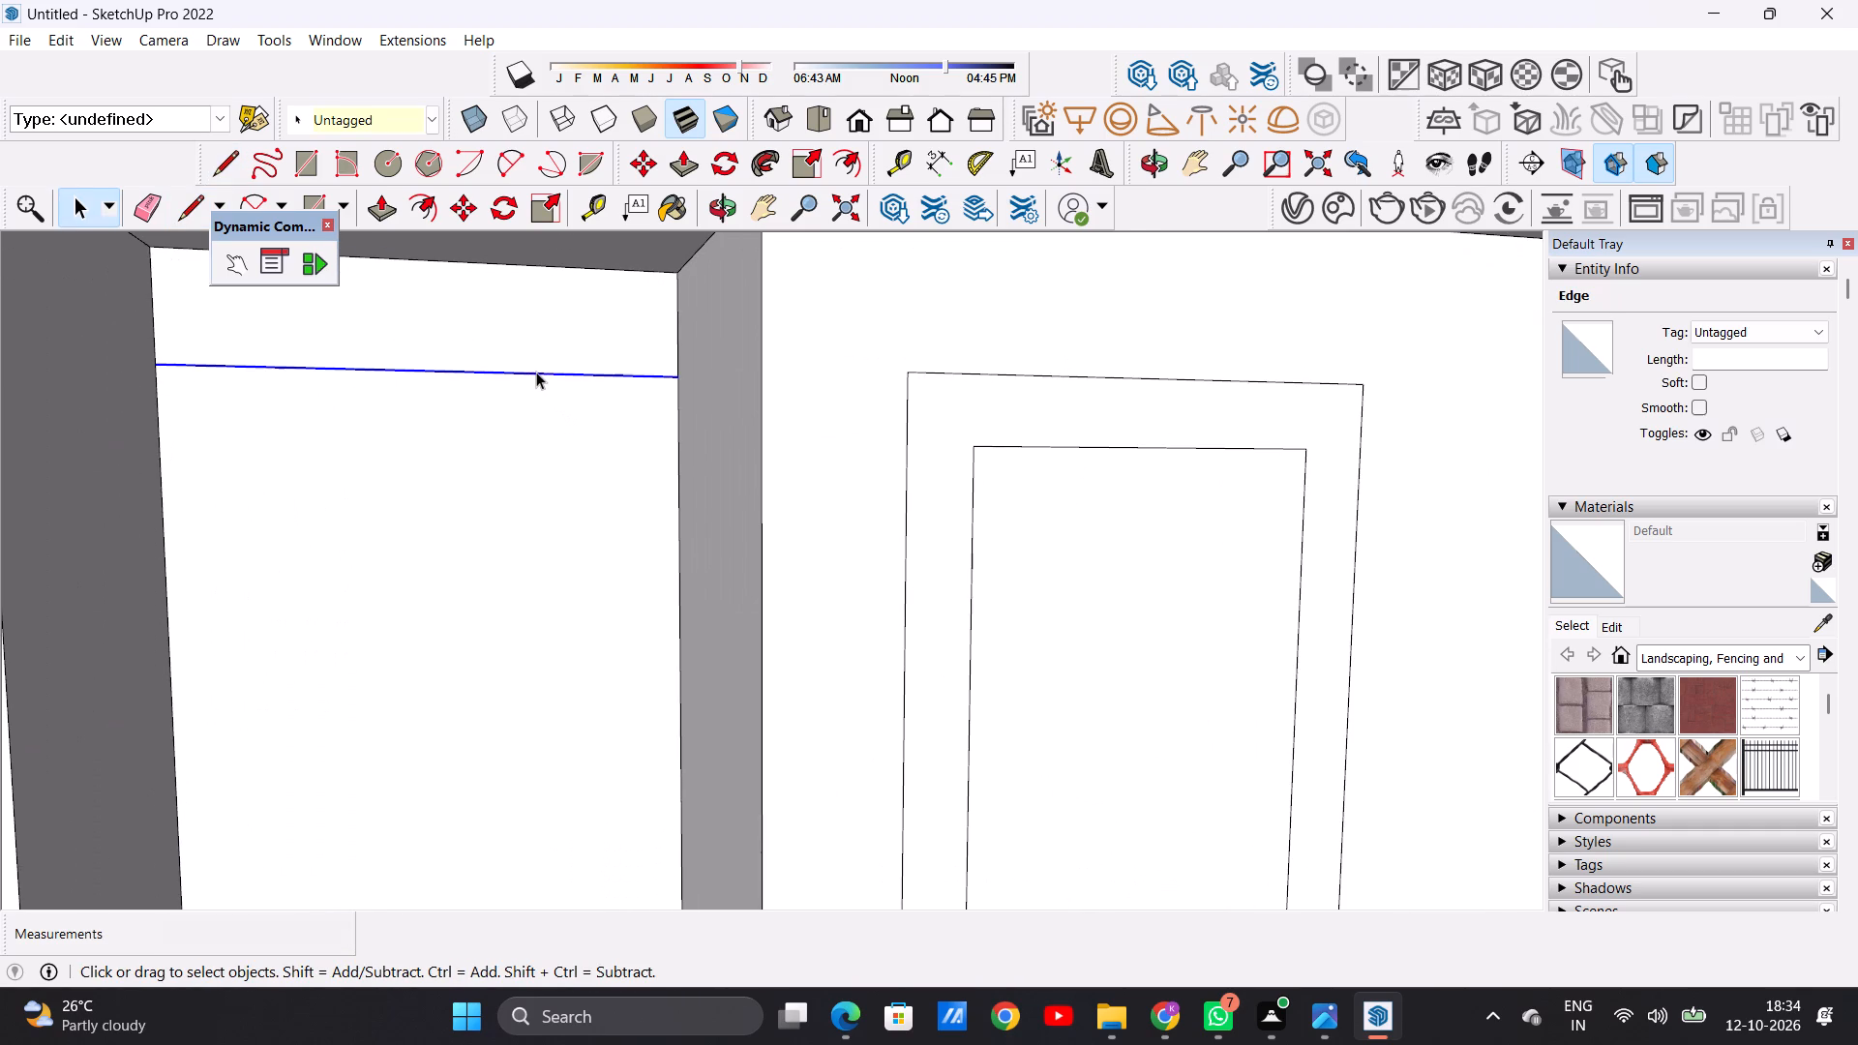
{"action": "key", "text": "m"}
{"action": "left_click", "coordinate": [680, 374]}
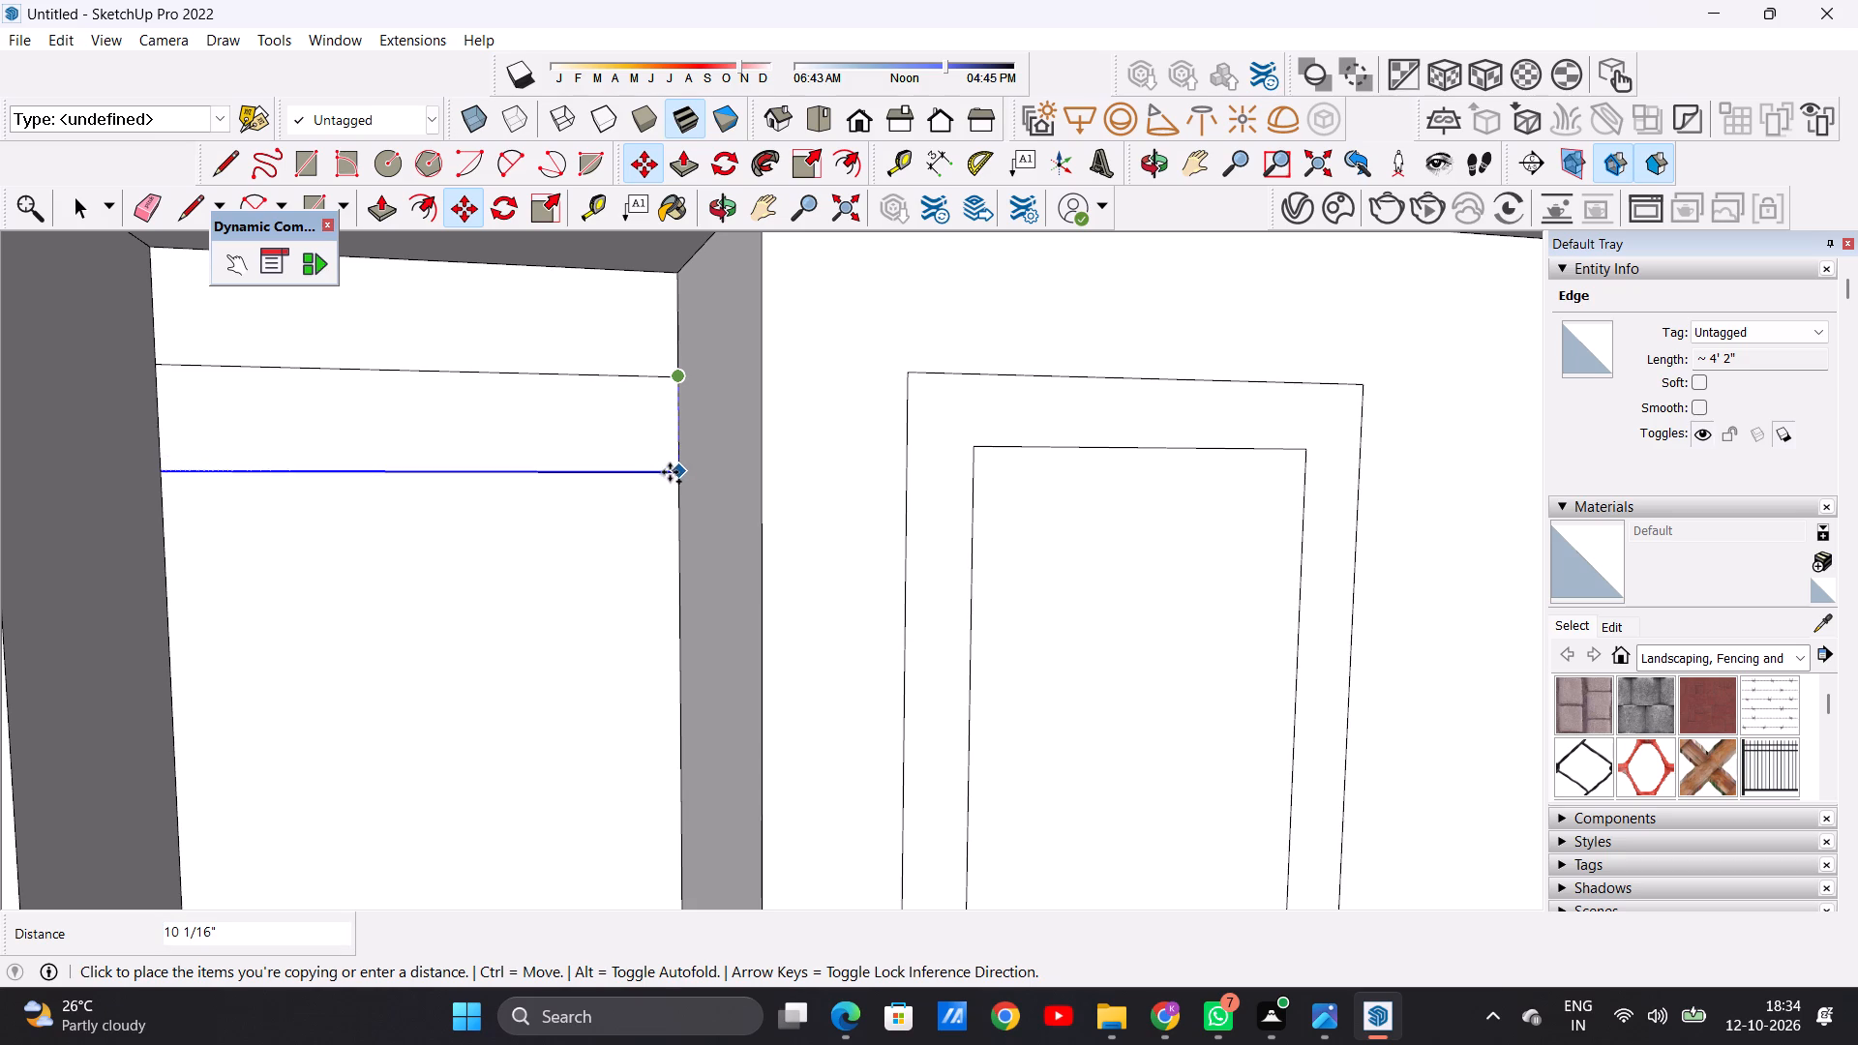
{"action": "left_click", "coordinate": [674, 472]}
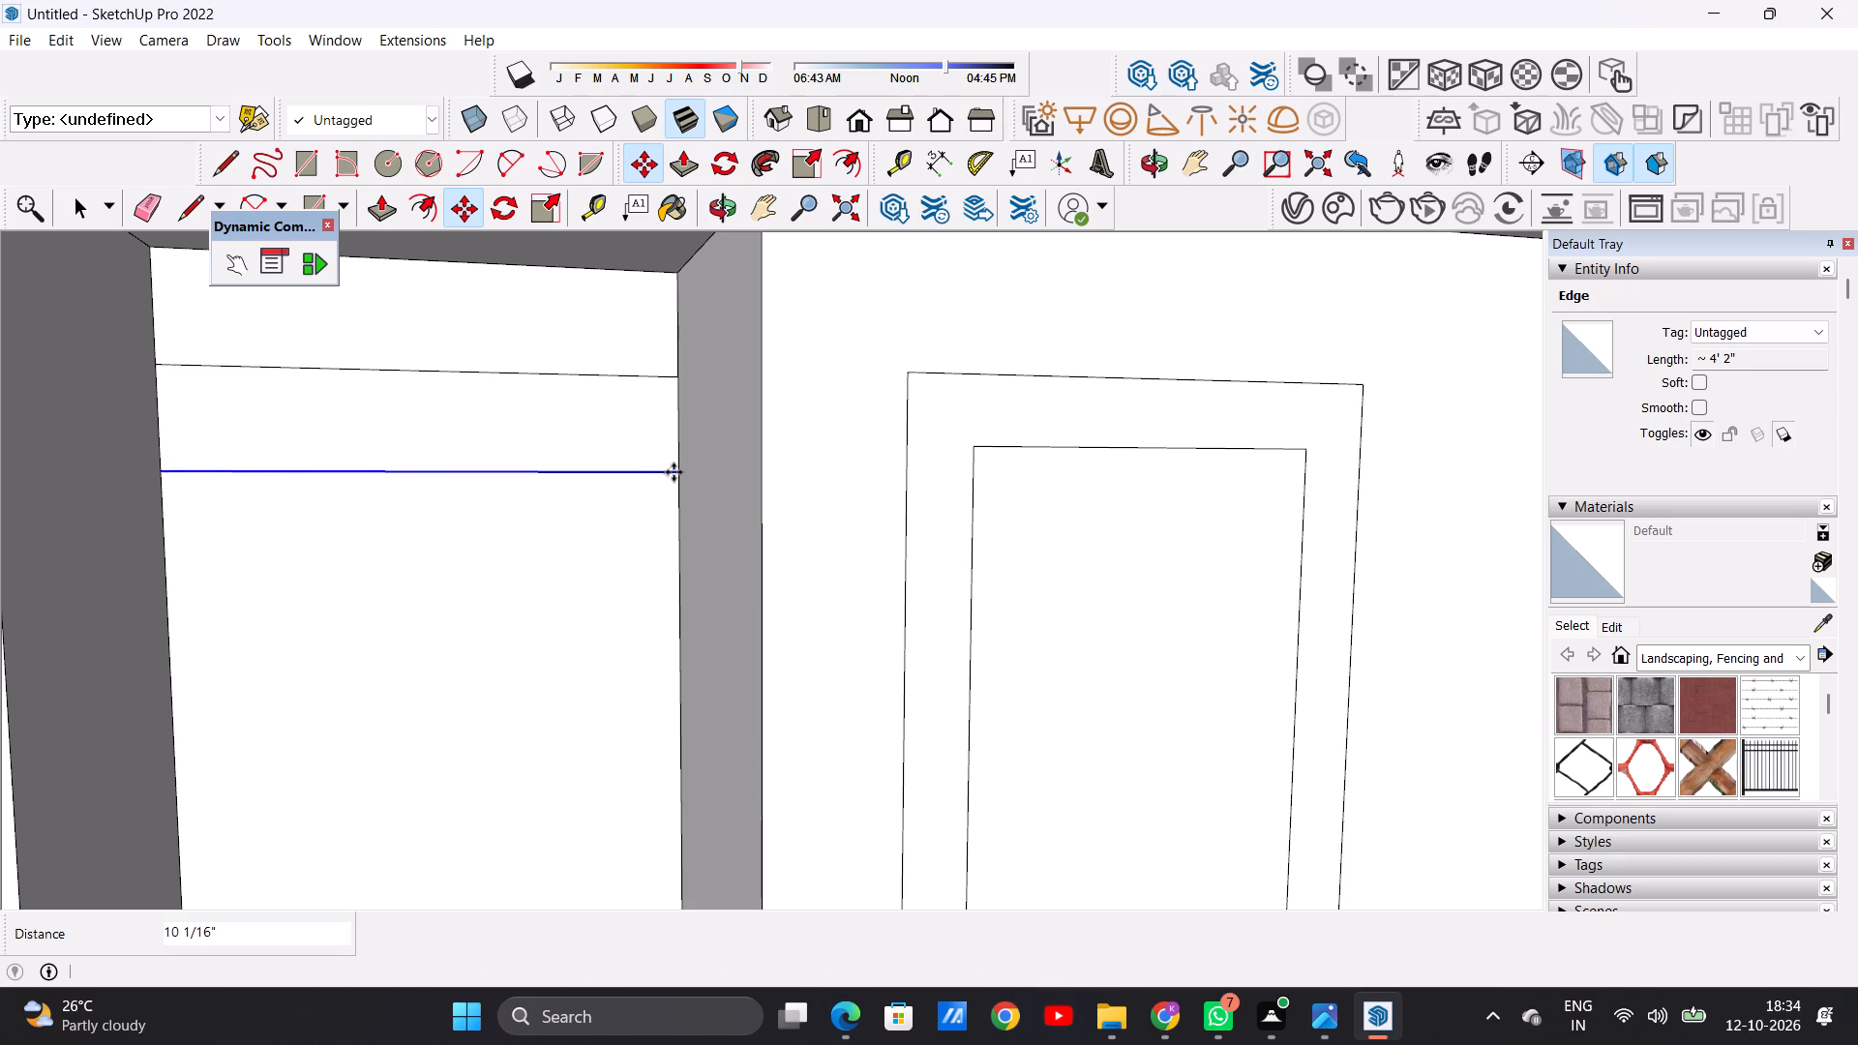
{"action": "key", "text": "shift+asterisk"}
{"action": "type", "text": "10"}
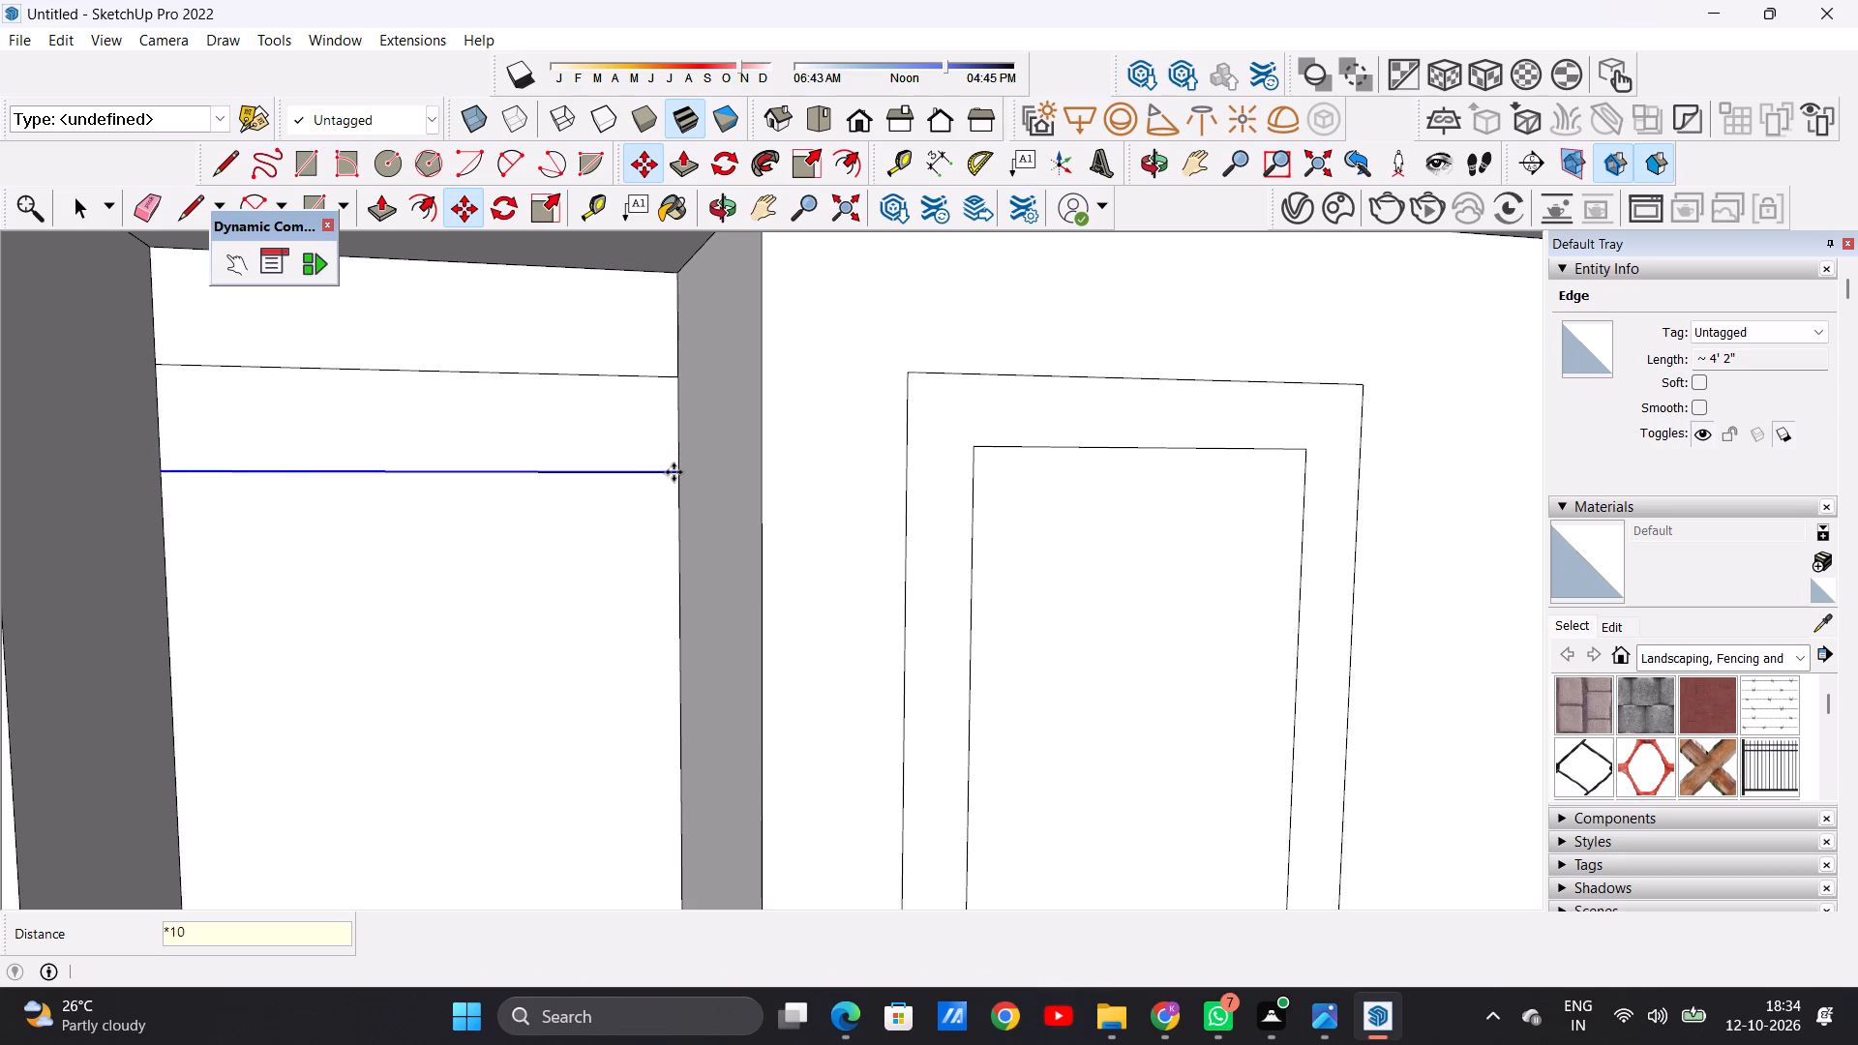
{"action": "key", "text": "Return"}
{"action": "key", "text": "space"}
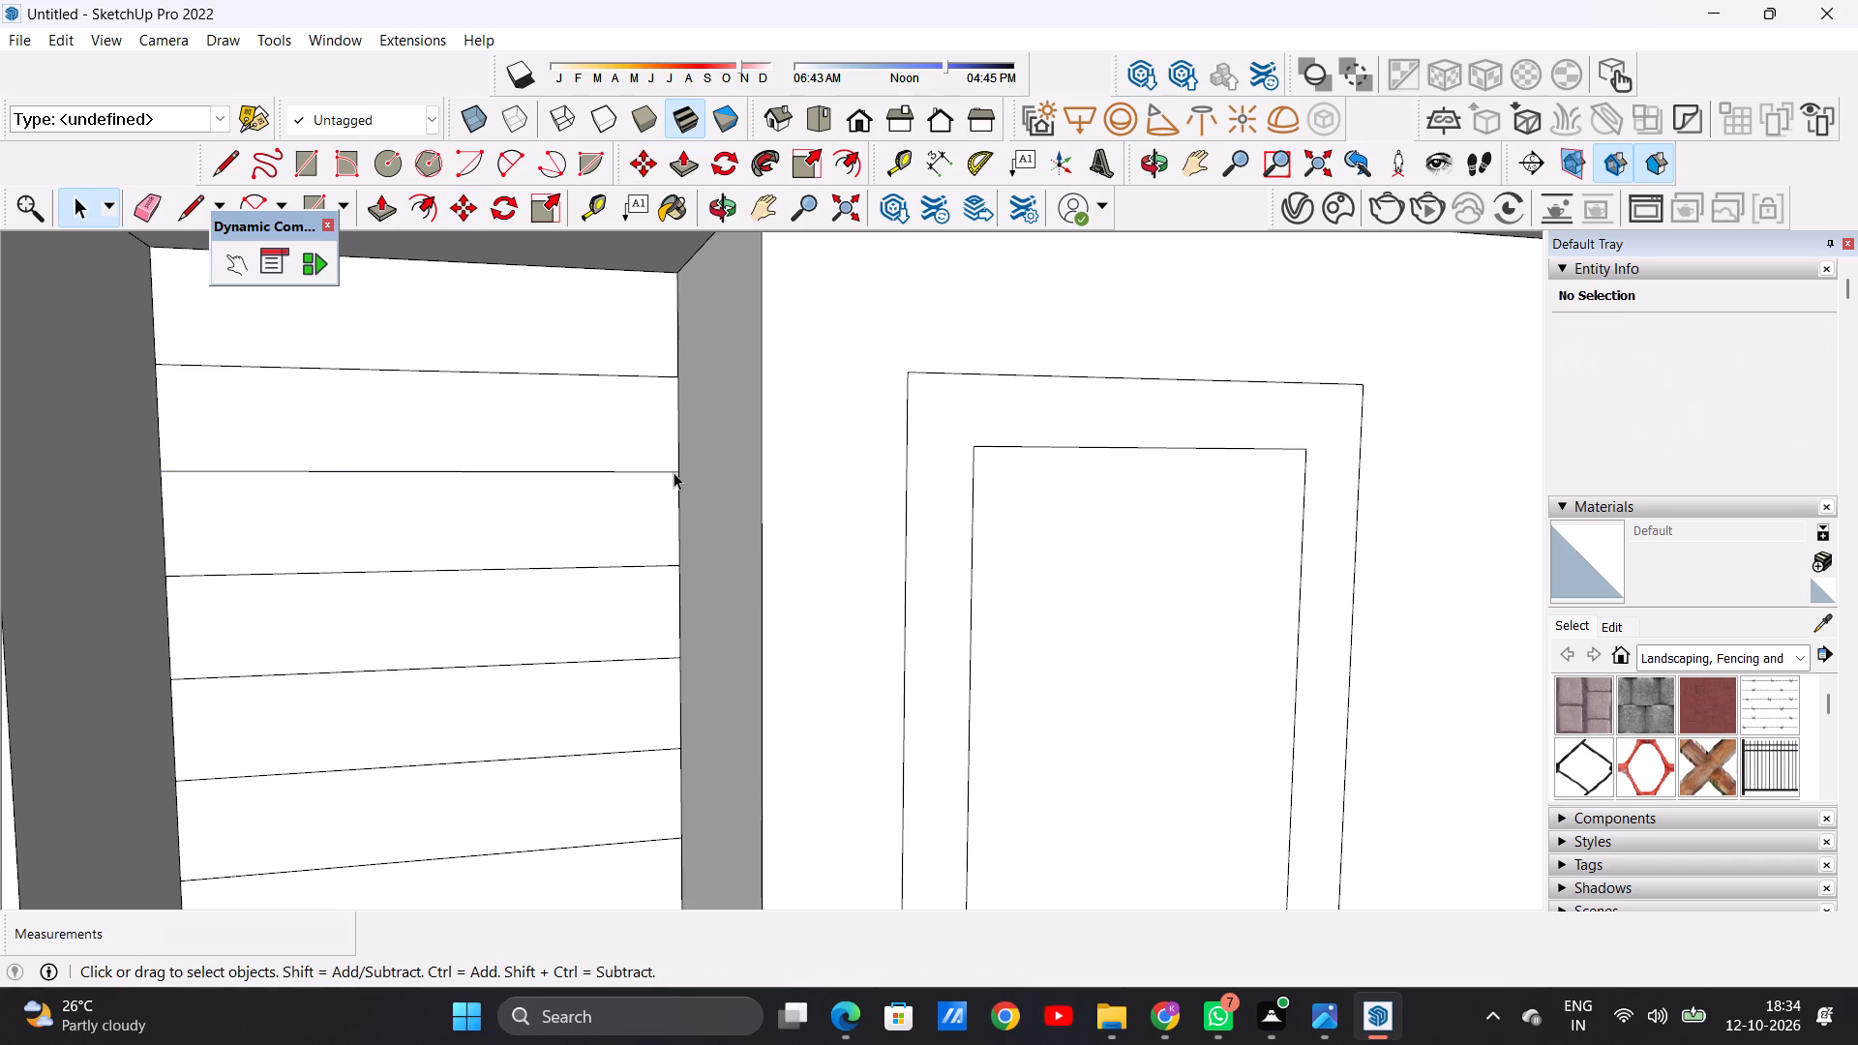
Examine the evenly spaced horizontal lines on the terrace's recessed back wall.
{"action": "scroll", "coordinate": [565, 547], "scroll_direction": "down", "scroll_amount": 15}
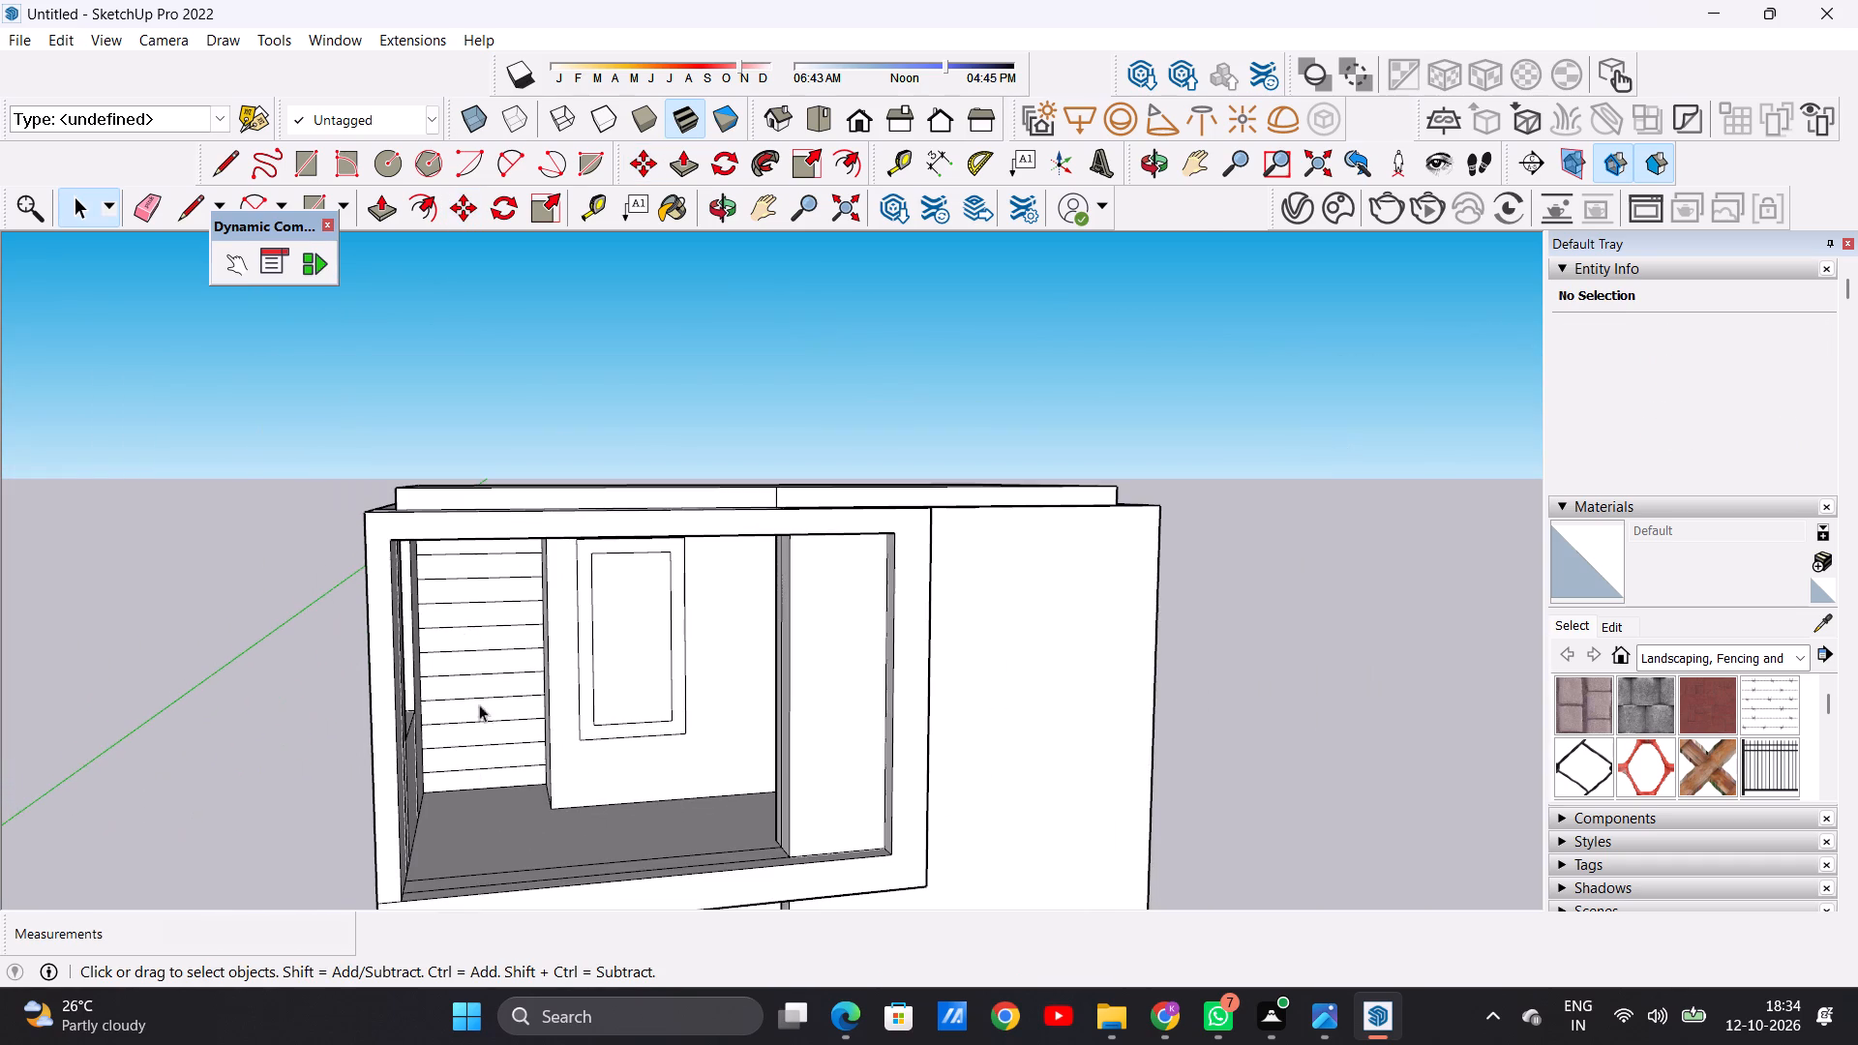
{"action": "scroll", "coordinate": [494, 803], "scroll_direction": "up", "scroll_amount": 10}
{"action": "scroll", "coordinate": [392, 697], "scroll_direction": "down", "scroll_amount": 6}
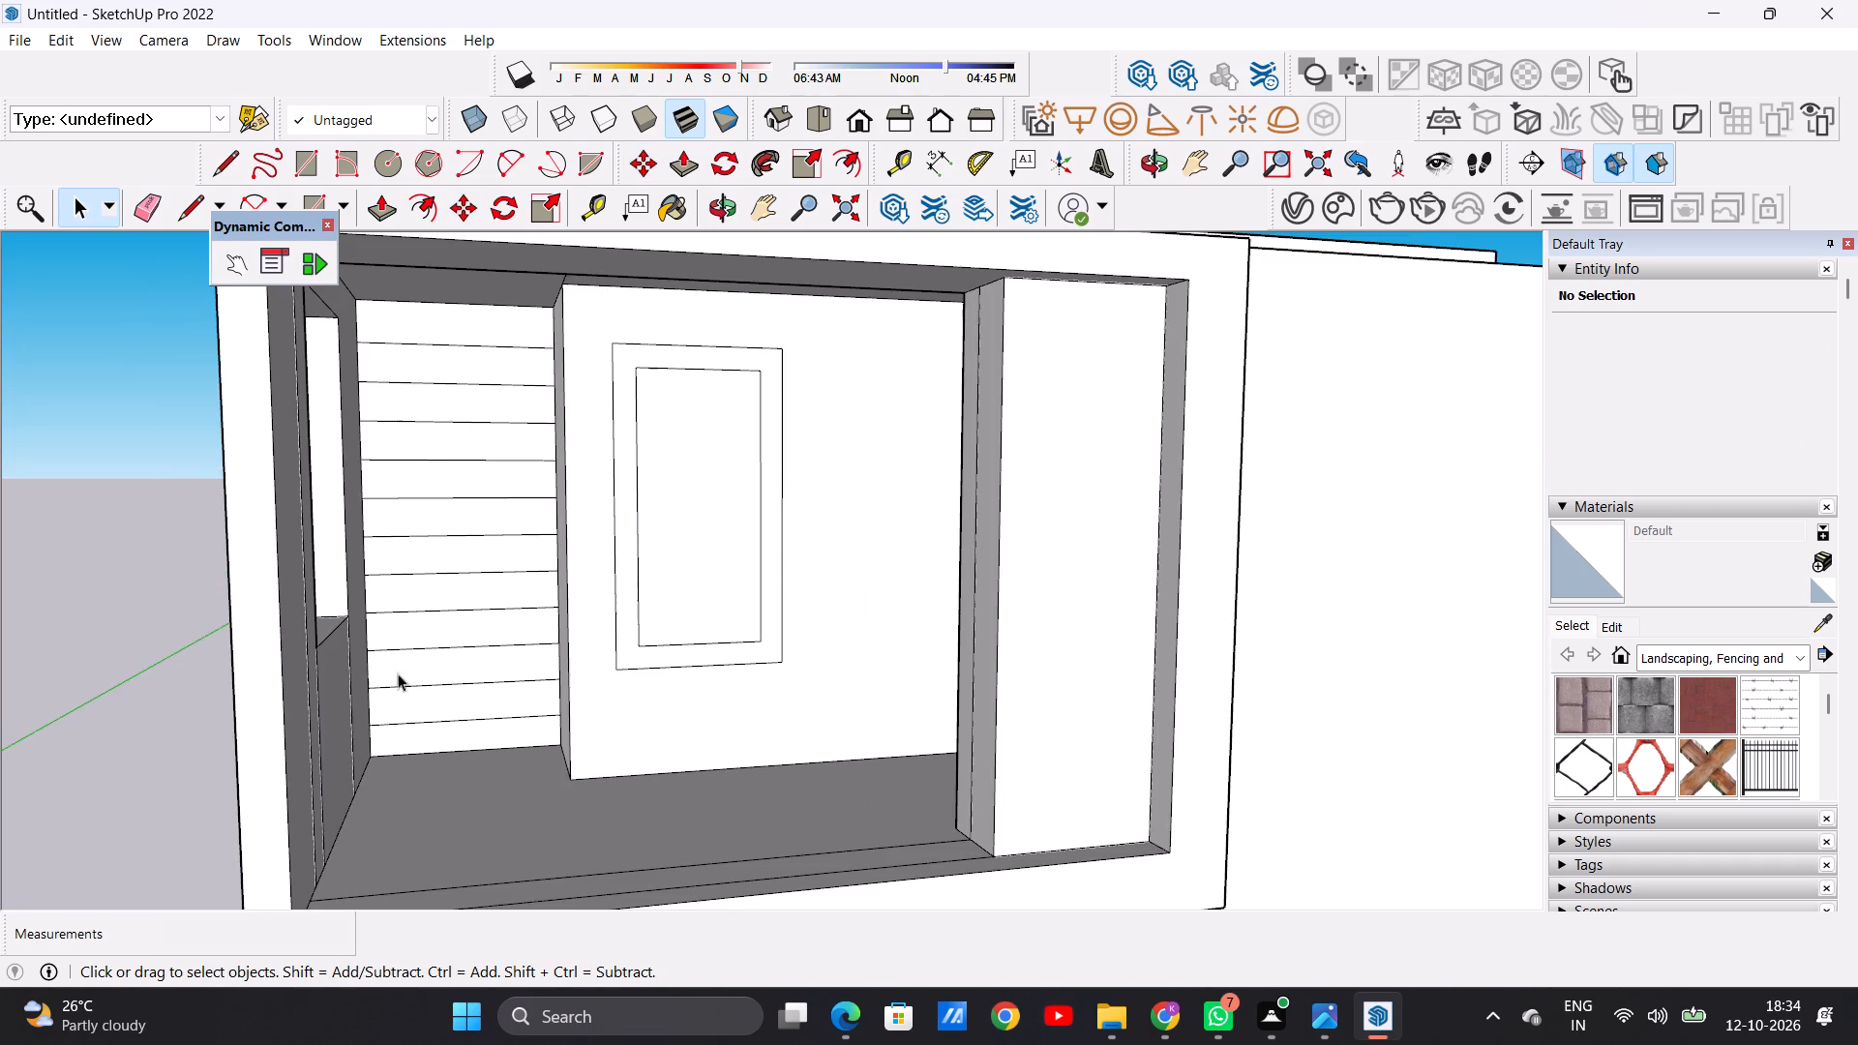
{"action": "scroll", "coordinate": [483, 403], "scroll_direction": "up", "scroll_amount": 5}
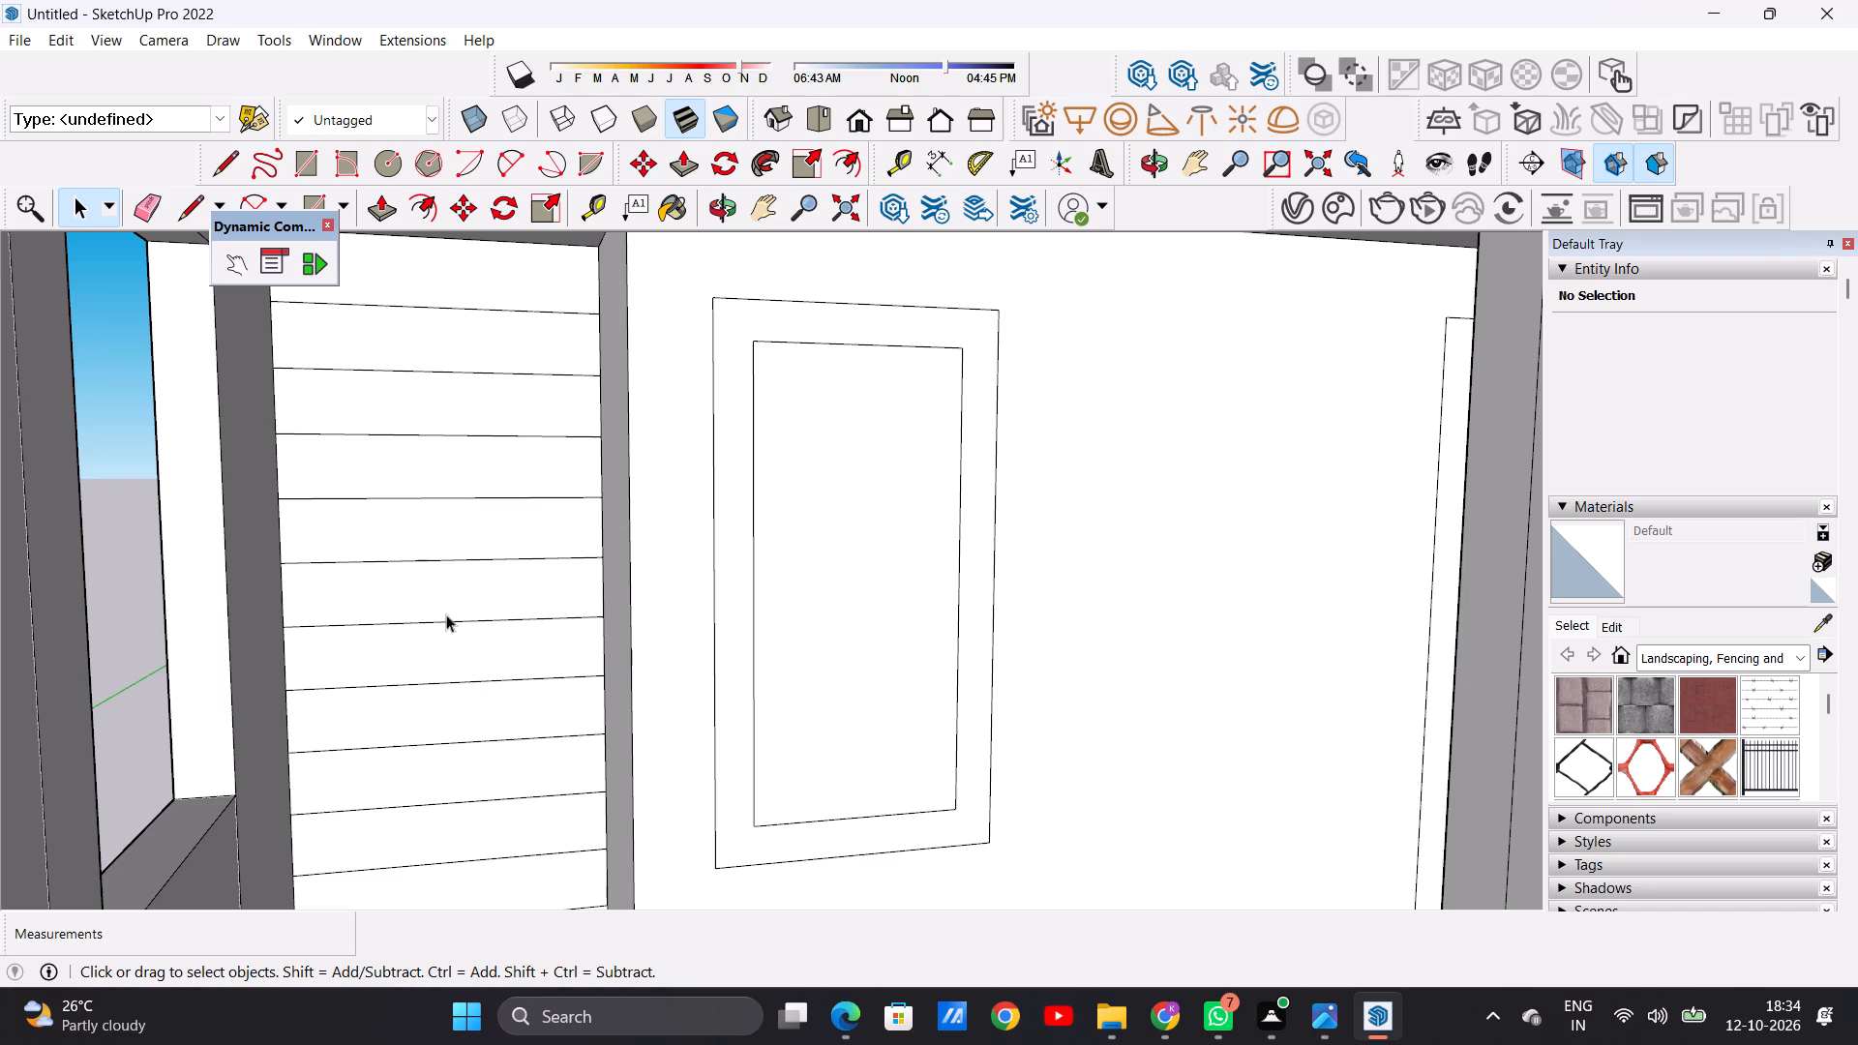
{"action": "scroll", "coordinate": [450, 580], "scroll_direction": "down", "scroll_amount": 14}
{"action": "scroll", "coordinate": [412, 577], "scroll_direction": "up", "scroll_amount": 1}
{"action": "scroll", "coordinate": [412, 575], "scroll_direction": "down", "scroll_amount": 5}
Erase the two vertical lines below the window opening's bottom corners on the terrace's inner side wall.
{"action": "middle_click_drag", "start_coordinate": [481, 796], "coordinate": [444, 520]}
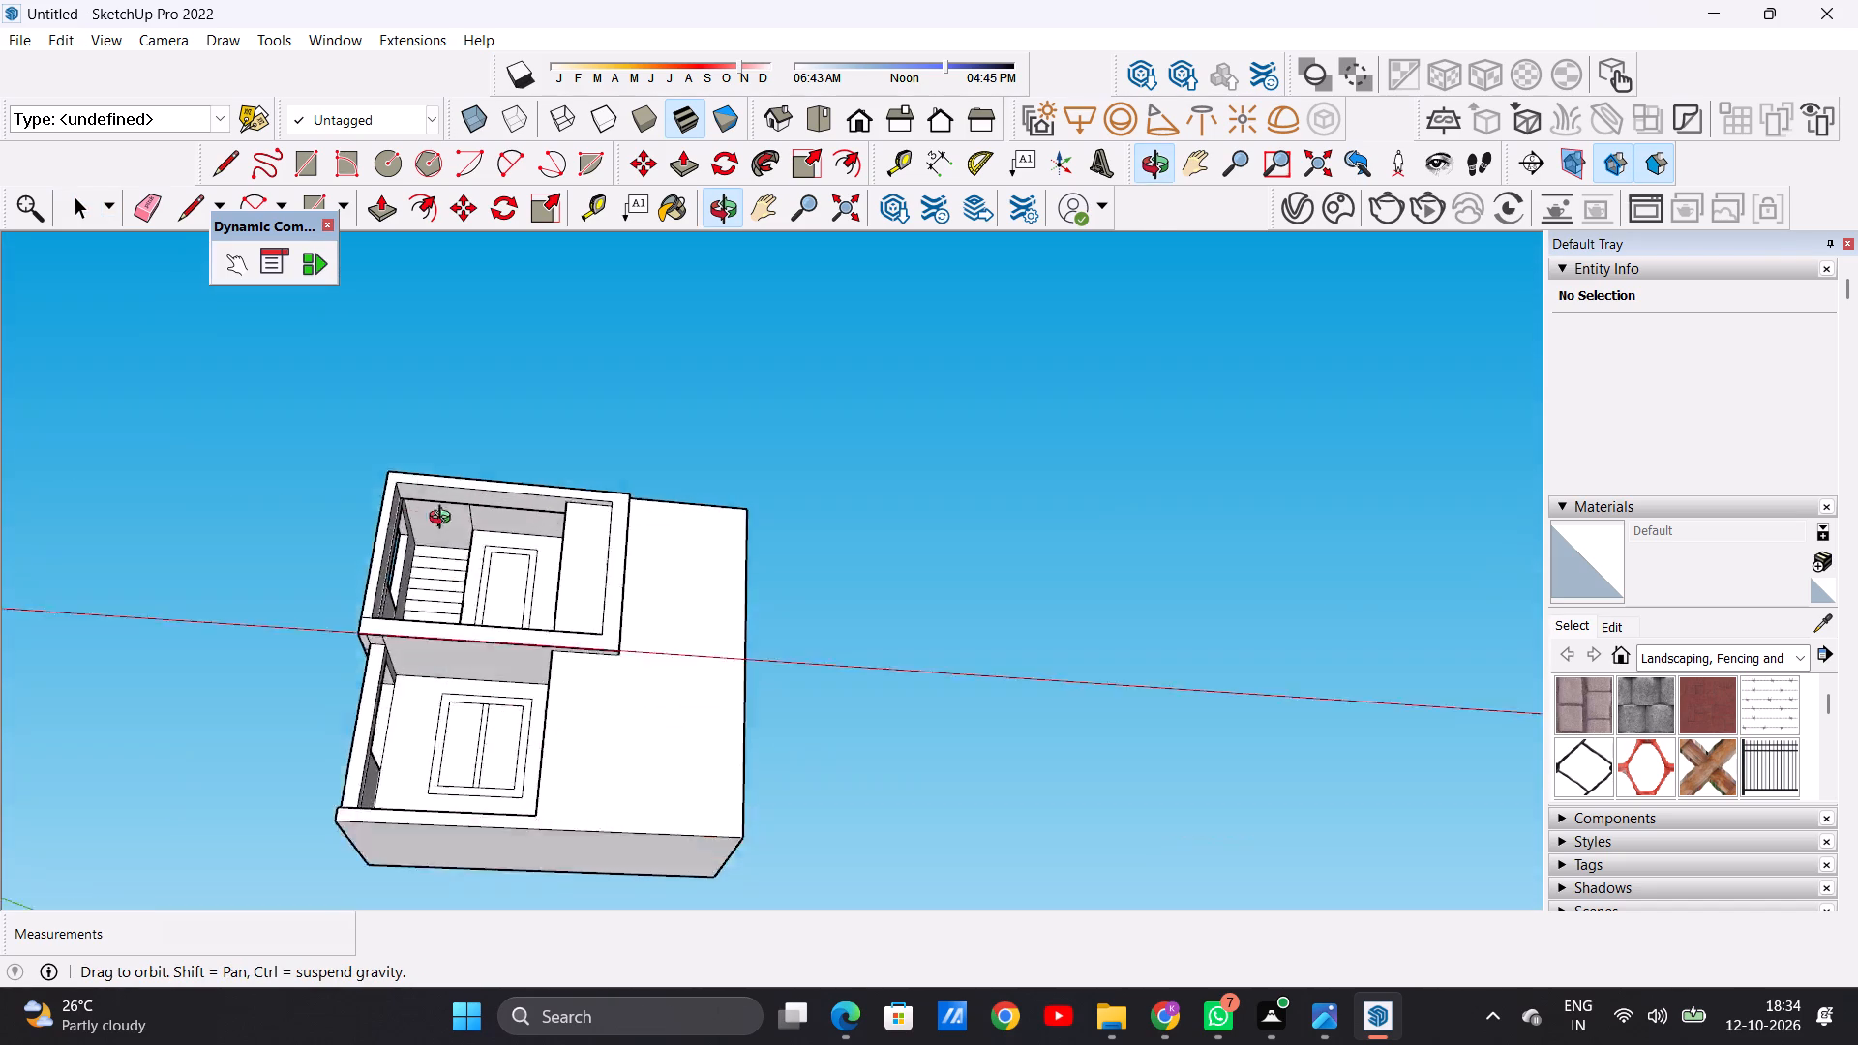
{"action": "middle_click_drag", "start_coordinate": [444, 520], "coordinate": [491, 804]}
{"action": "scroll", "coordinate": [368, 655], "scroll_direction": "down", "scroll_amount": 3}
{"action": "middle_click_drag", "start_coordinate": [488, 612], "coordinate": [442, 576]}
{"action": "scroll", "coordinate": [444, 598], "scroll_direction": "up", "scroll_amount": 12}
{"action": "middle_click_drag", "start_coordinate": [452, 656], "coordinate": [197, 732]}
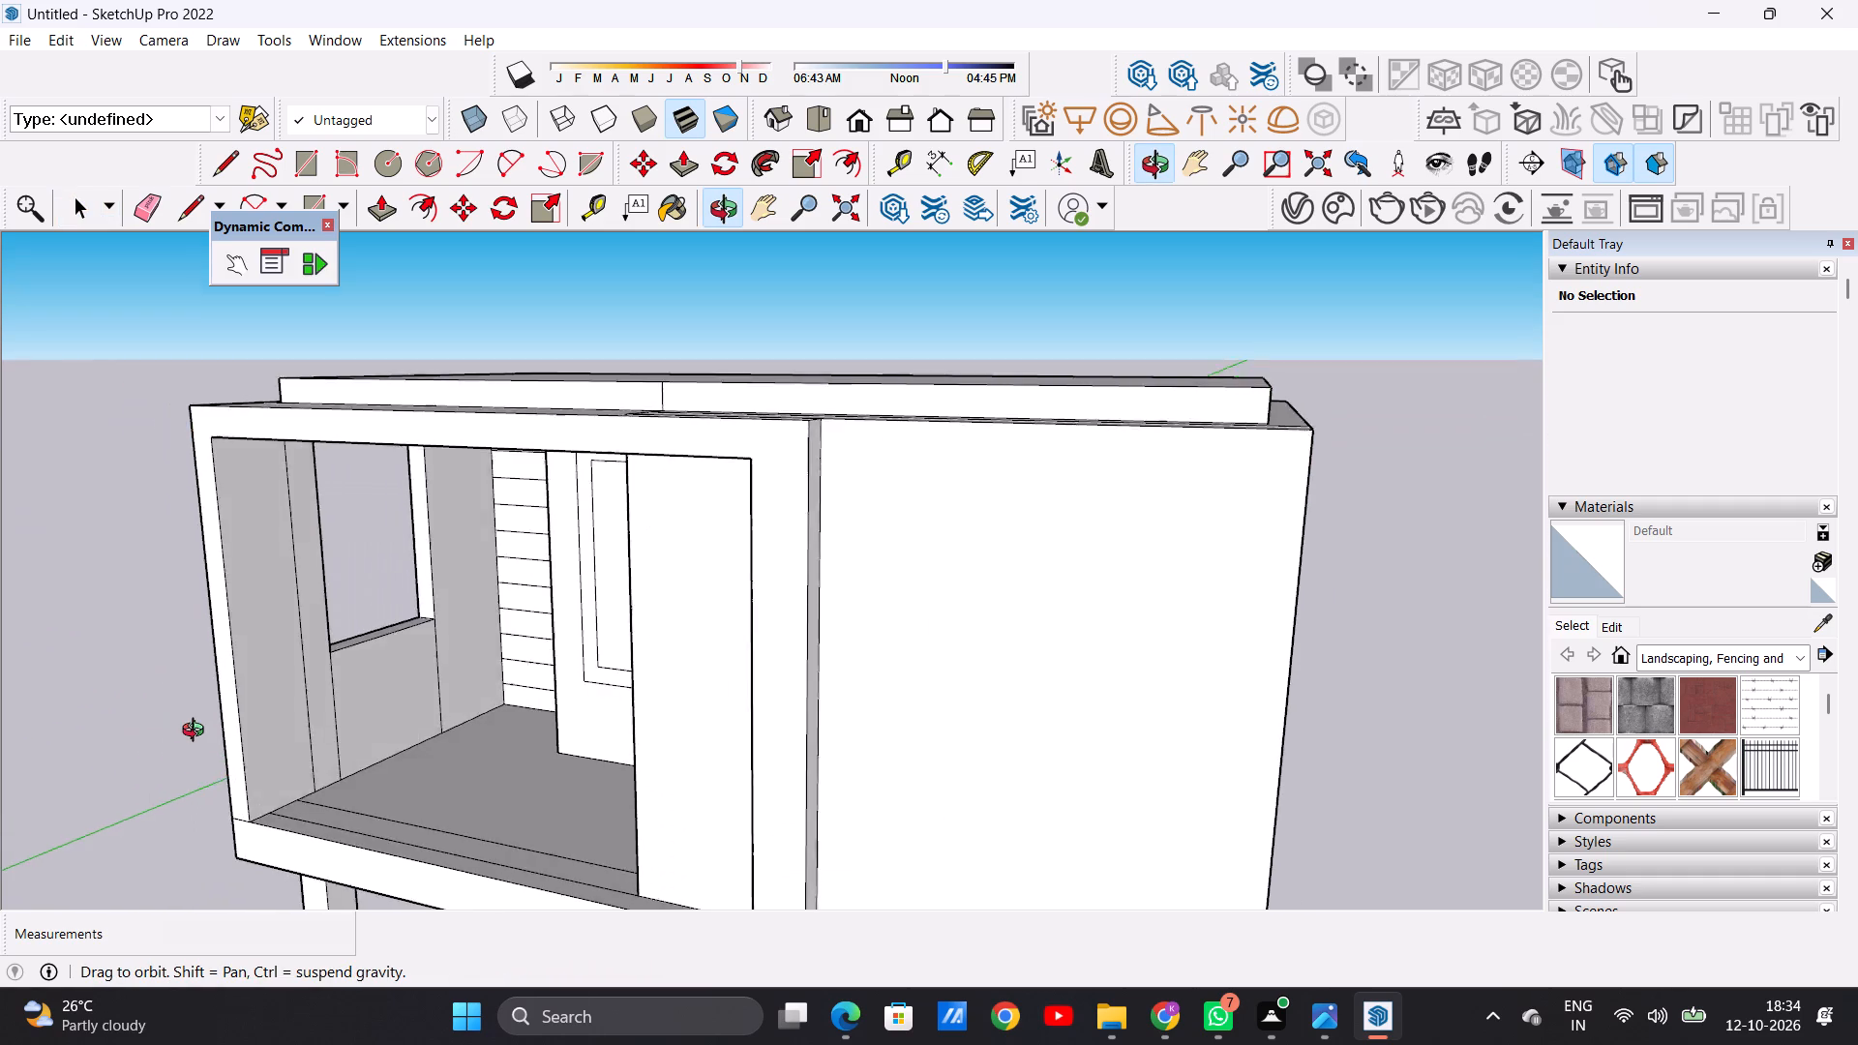
{"action": "middle_click_drag", "start_coordinate": [197, 732], "coordinate": [196, 672]}
{"action": "scroll", "coordinate": [385, 731], "scroll_direction": "up", "scroll_amount": 4}
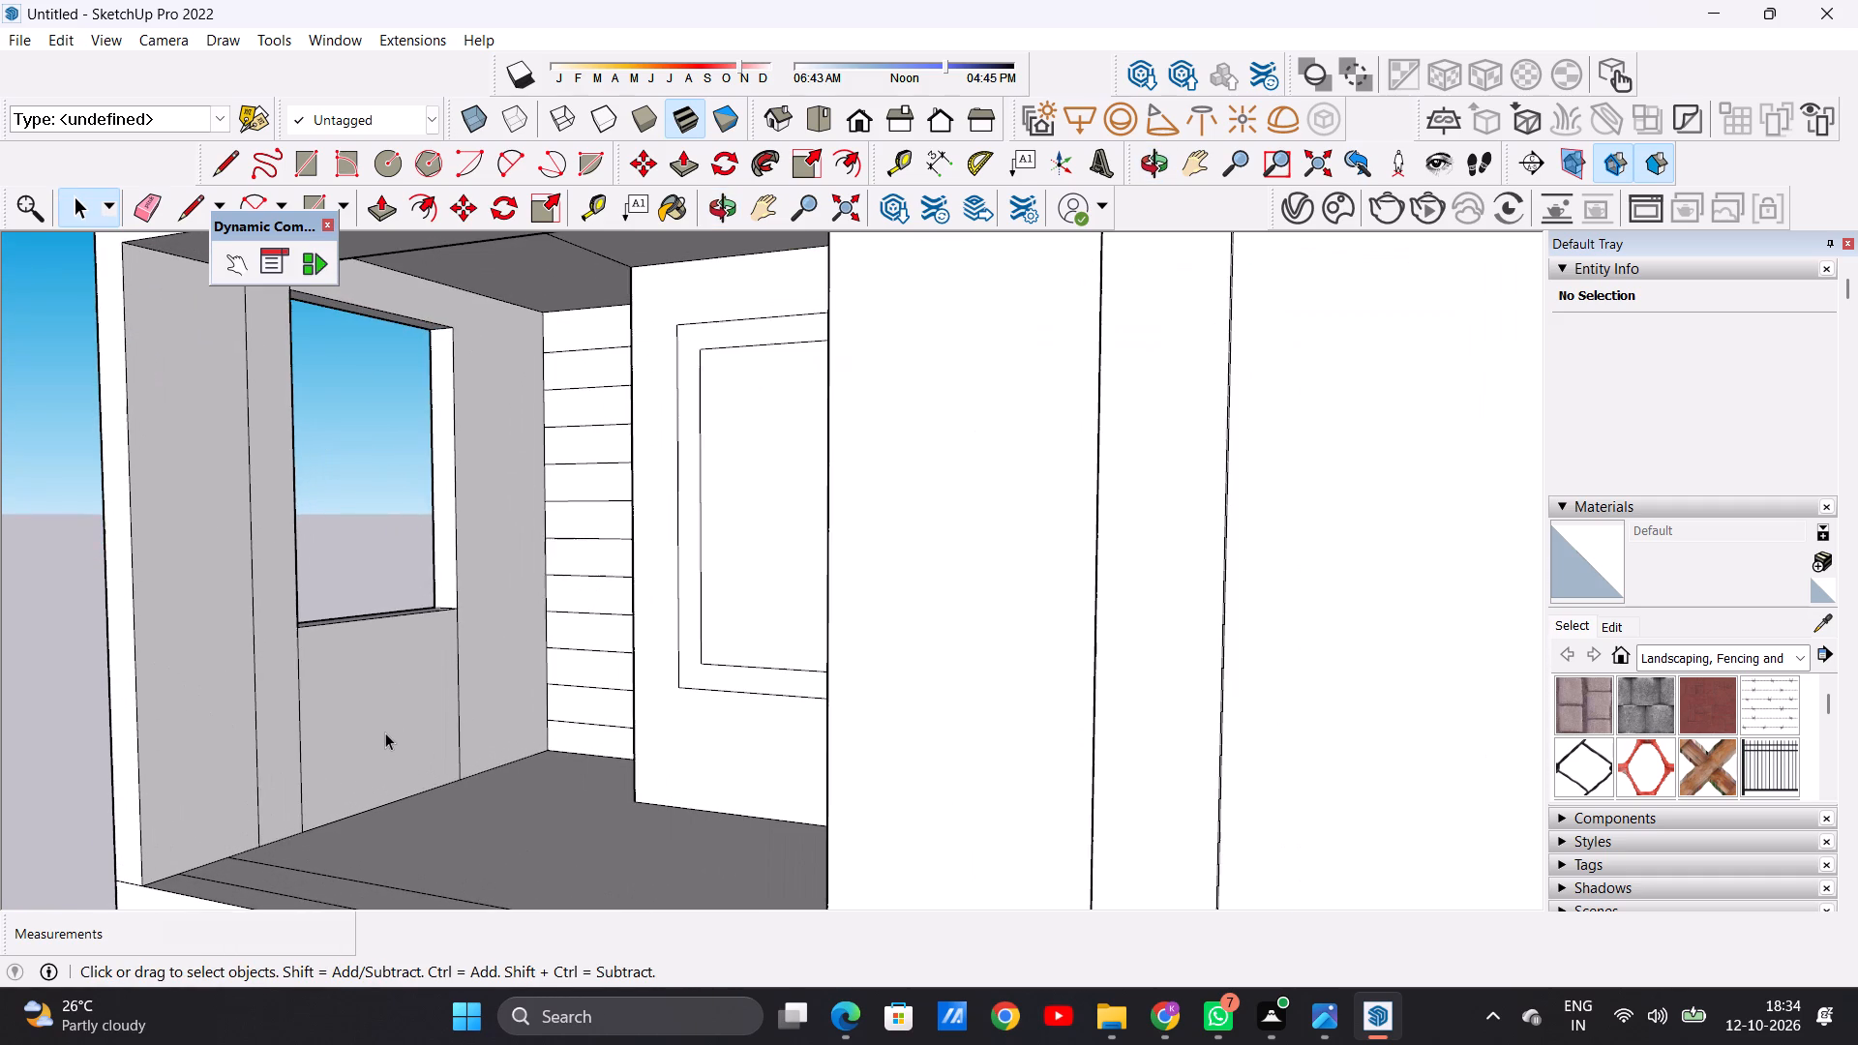
{"action": "key", "text": "e"}
{"action": "scroll", "coordinate": [340, 739], "scroll_direction": "up", "scroll_amount": 4}
{"action": "left_click_drag", "start_coordinate": [250, 734], "coordinate": [300, 727]}
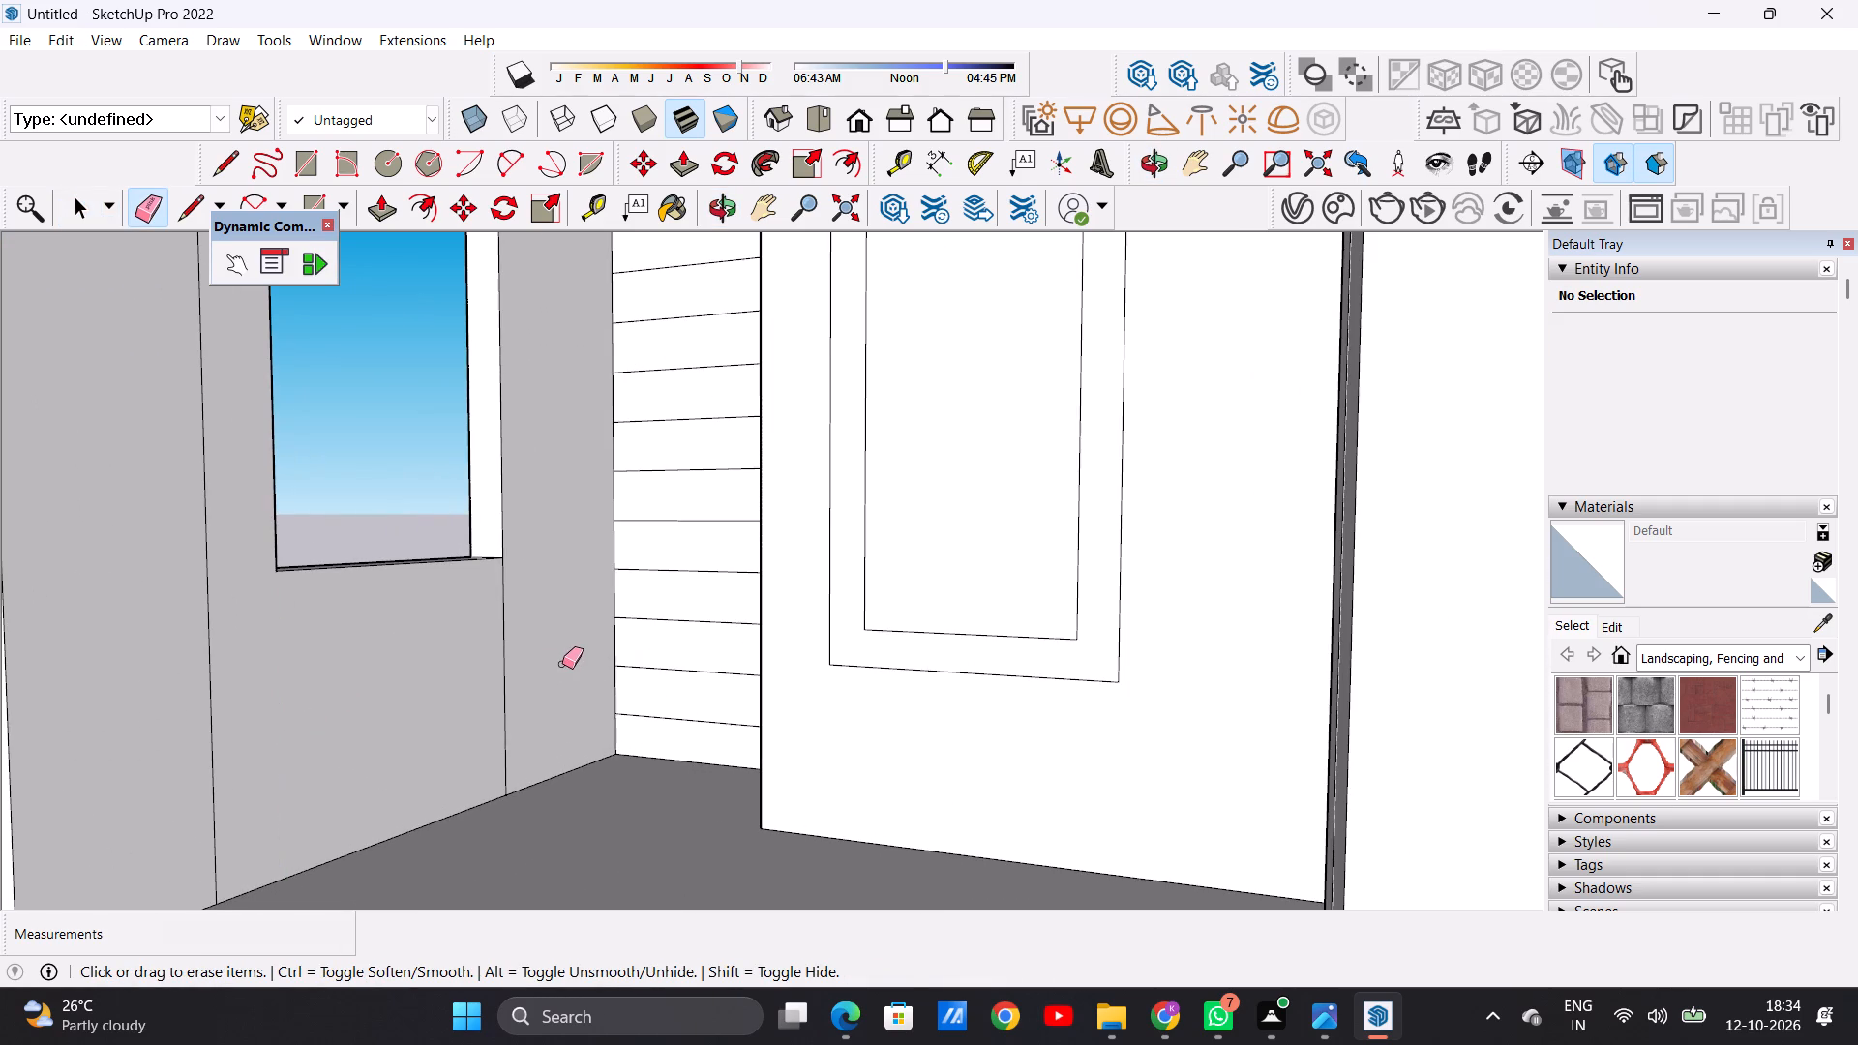
{"action": "left_click_drag", "start_coordinate": [537, 663], "coordinate": [477, 682]}
Examine the villa's roof, front face and terrace interior from several angles, including the terrace ceiling.
{"action": "scroll", "coordinate": [477, 696], "scroll_direction": "down", "scroll_amount": 5}
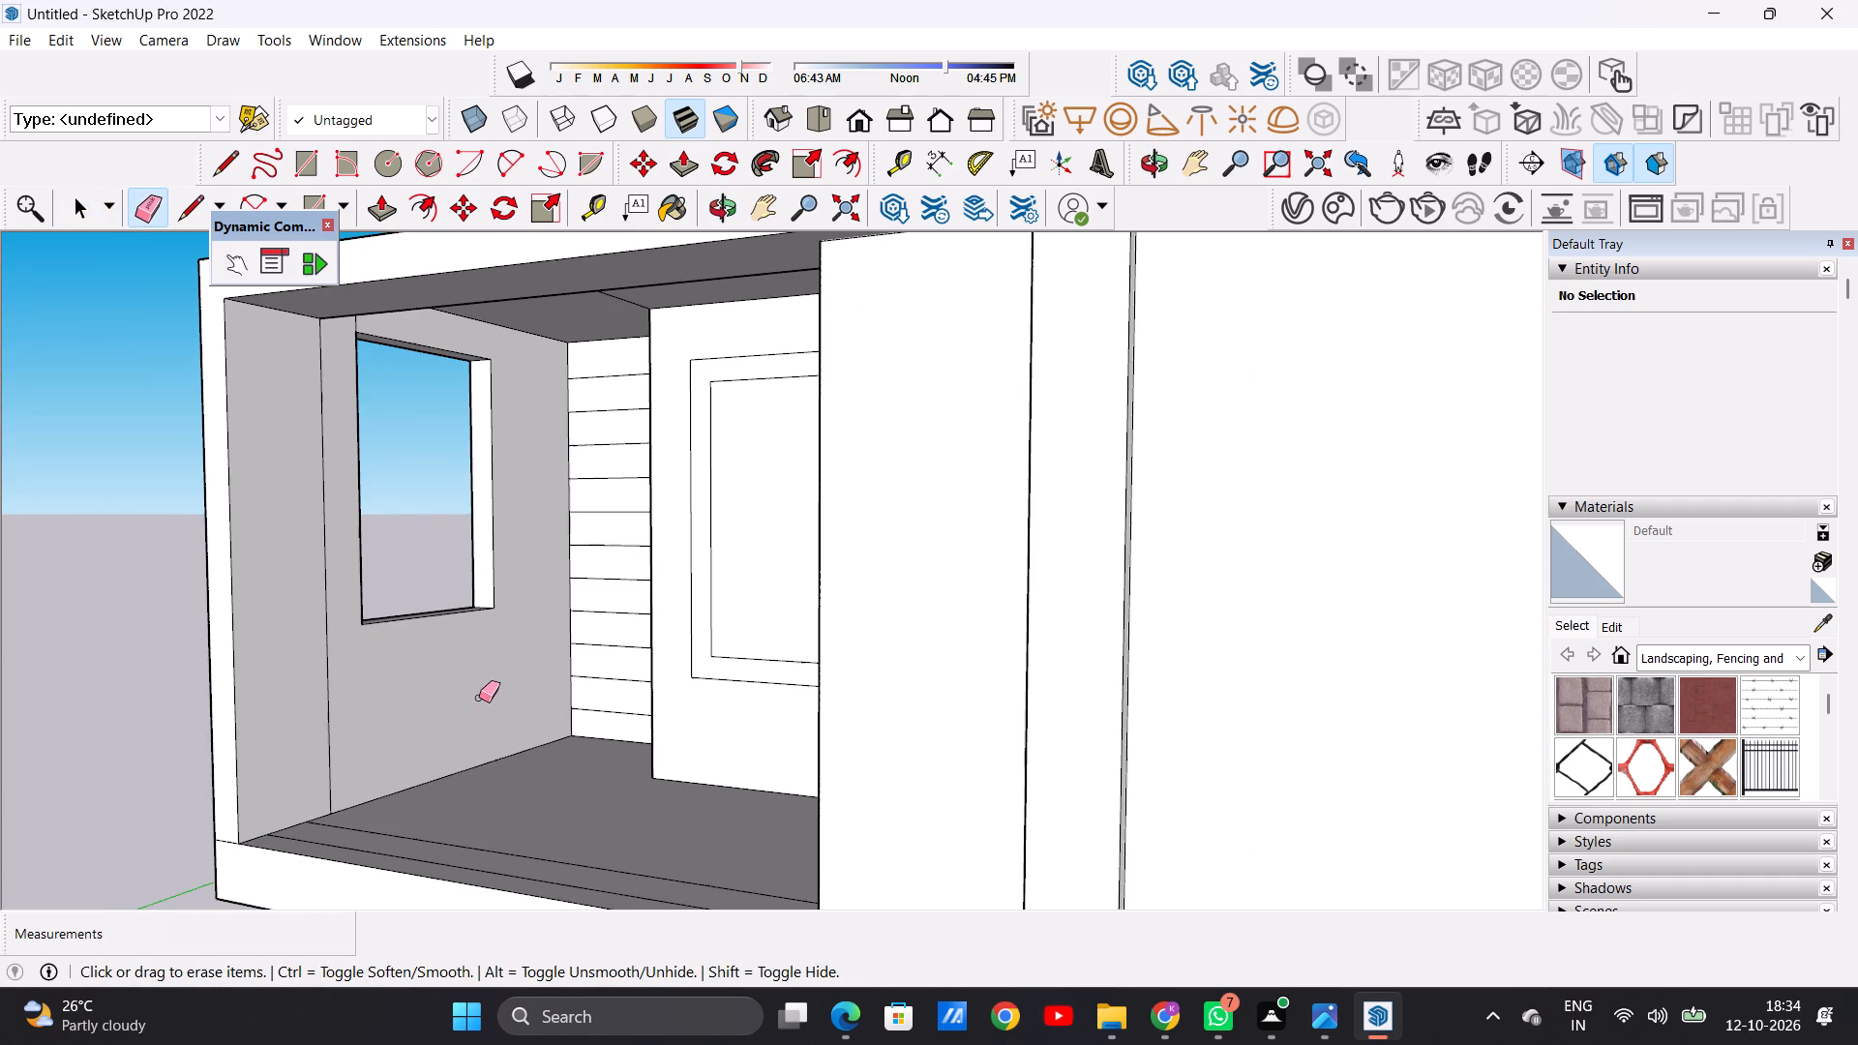
{"action": "scroll", "coordinate": [468, 689], "scroll_direction": "down", "scroll_amount": 7}
{"action": "middle_click_drag", "start_coordinate": [458, 674], "coordinate": [637, 589]}
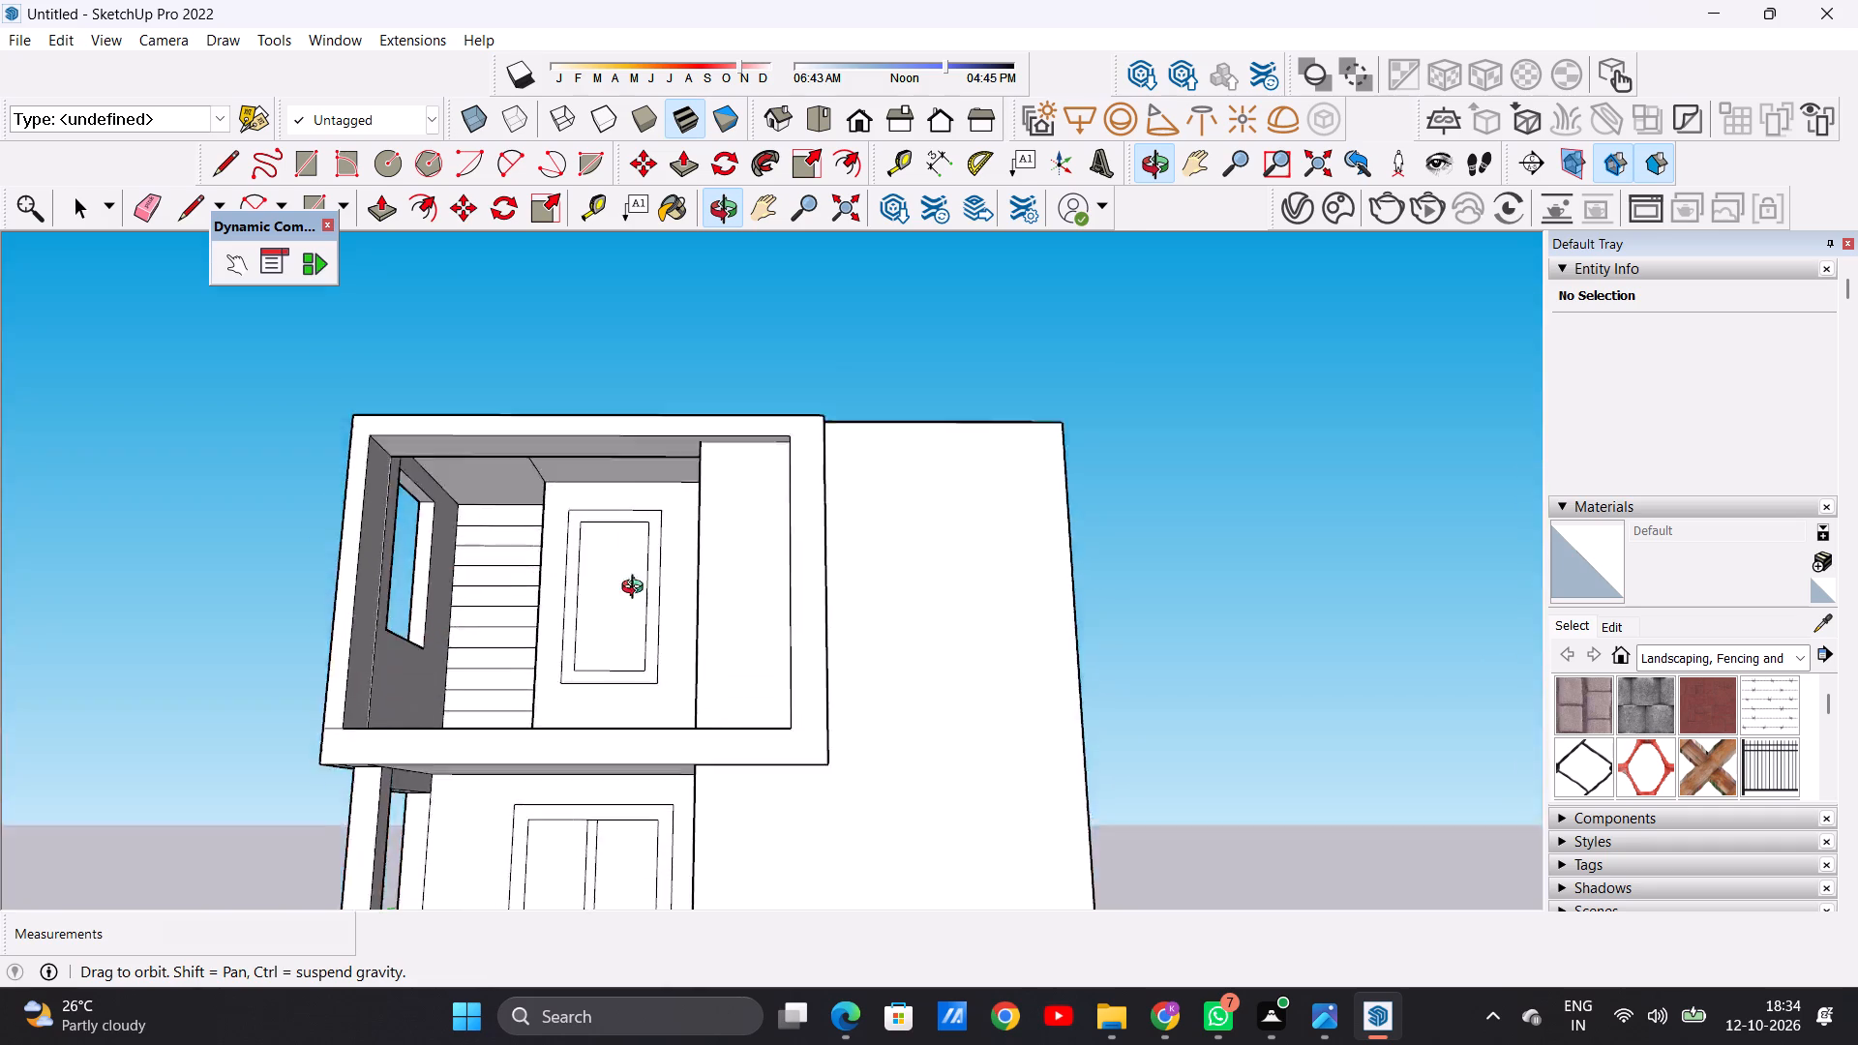
{"action": "middle_click_drag", "start_coordinate": [637, 589], "coordinate": [589, 816]}
{"action": "middle_click_drag", "start_coordinate": [158, 393], "coordinate": [292, 559]}
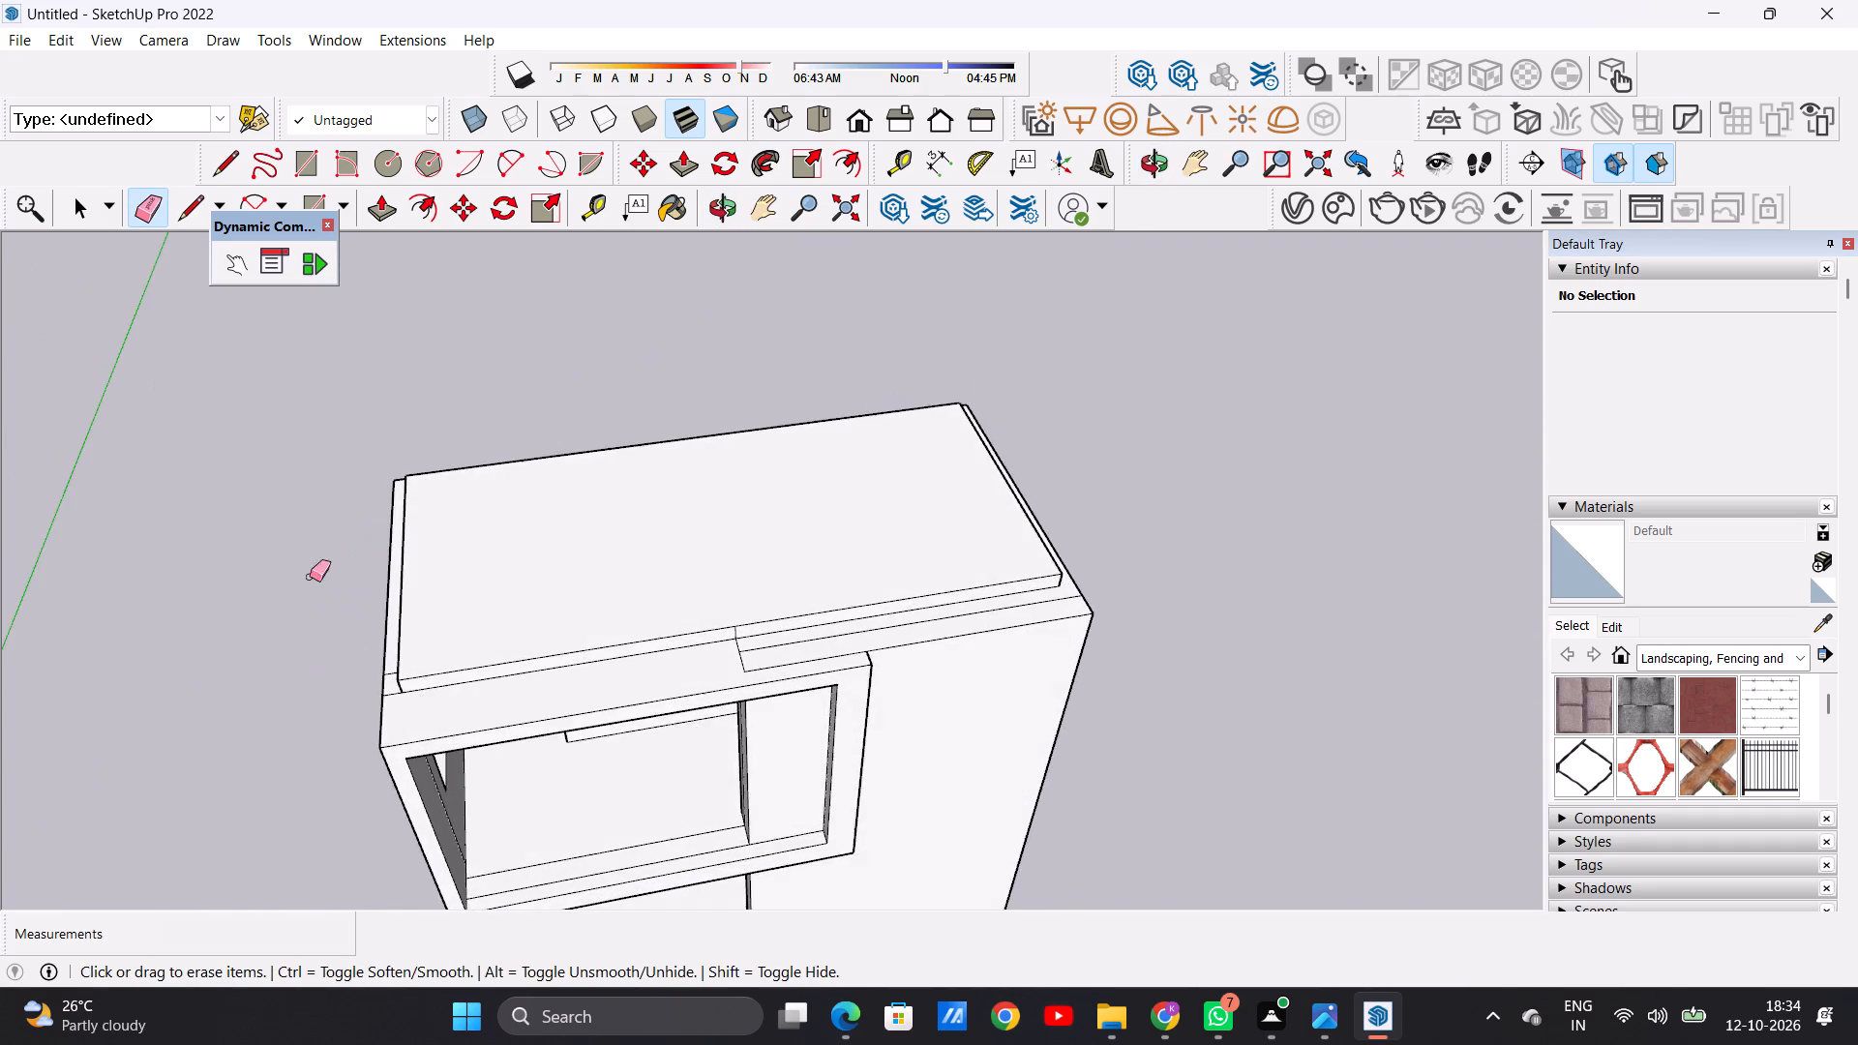
{"action": "scroll", "coordinate": [425, 690], "scroll_direction": "up", "scroll_amount": 14}
{"action": "middle_click_drag", "start_coordinate": [258, 698], "coordinate": [645, 655]}
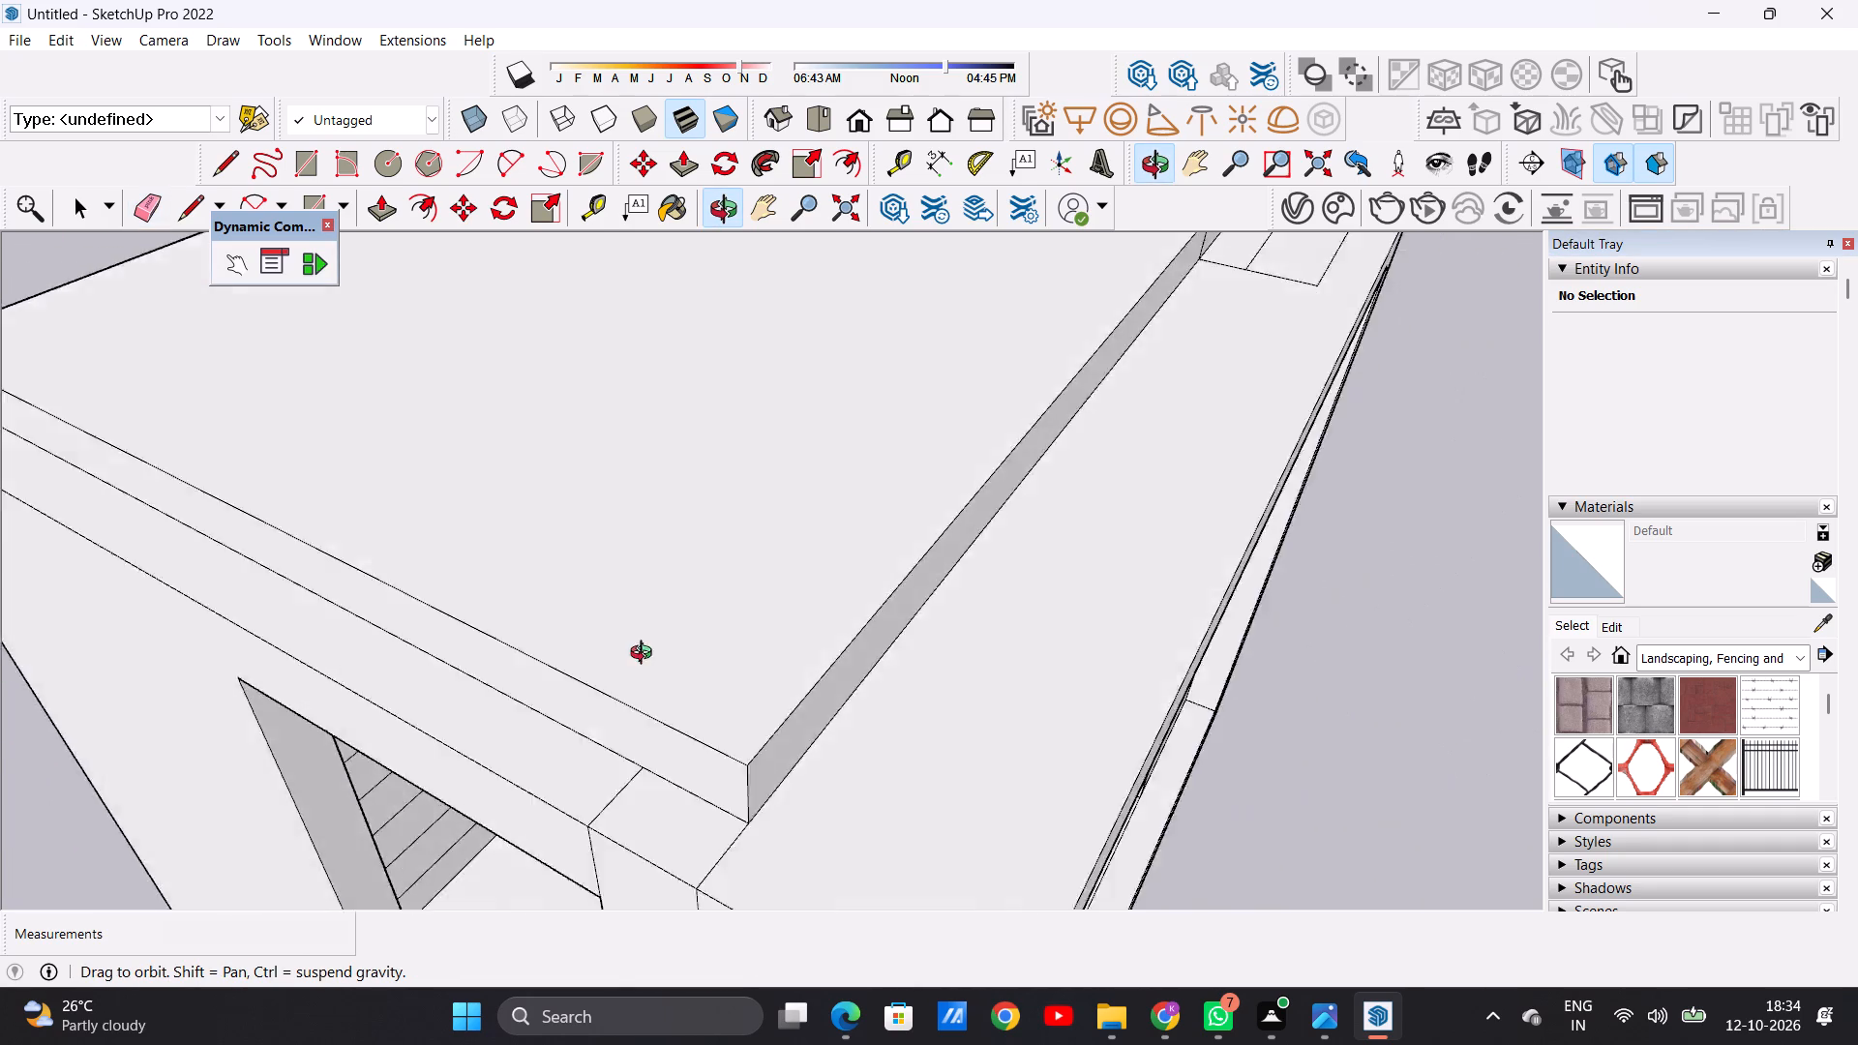
{"action": "middle_click_drag", "start_coordinate": [645, 655], "coordinate": [323, 535]}
{"action": "scroll", "coordinate": [323, 535], "scroll_direction": "down", "scroll_amount": 20}
{"action": "scroll", "coordinate": [323, 535], "scroll_direction": "down", "scroll_amount": 4}
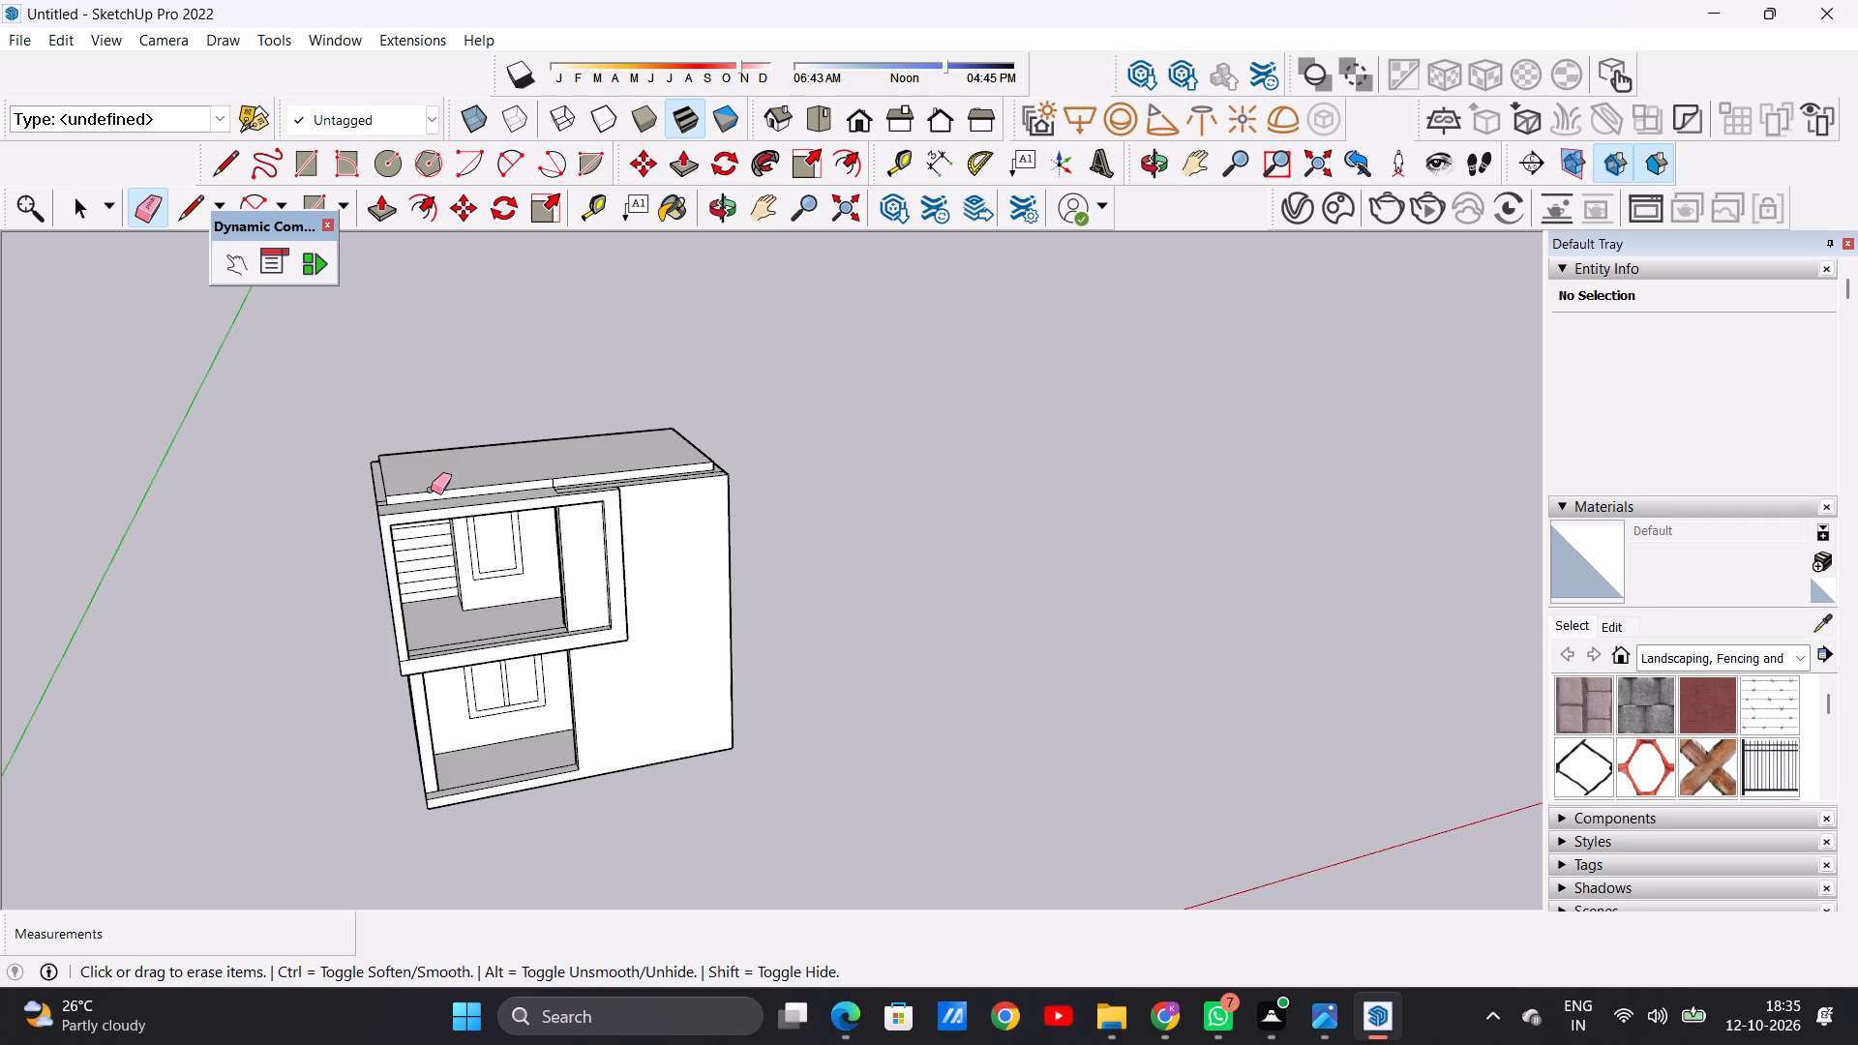
{"action": "scroll", "coordinate": [542, 557], "scroll_direction": "down", "scroll_amount": 4}
{"action": "scroll", "coordinate": [497, 570], "scroll_direction": "up", "scroll_amount": 1}
{"action": "scroll", "coordinate": [497, 570], "scroll_direction": "down", "scroll_amount": 1}
{"action": "scroll", "coordinate": [497, 570], "scroll_direction": "up", "scroll_amount": 13}
{"action": "middle_click_drag", "start_coordinate": [586, 567], "coordinate": [522, 367]}
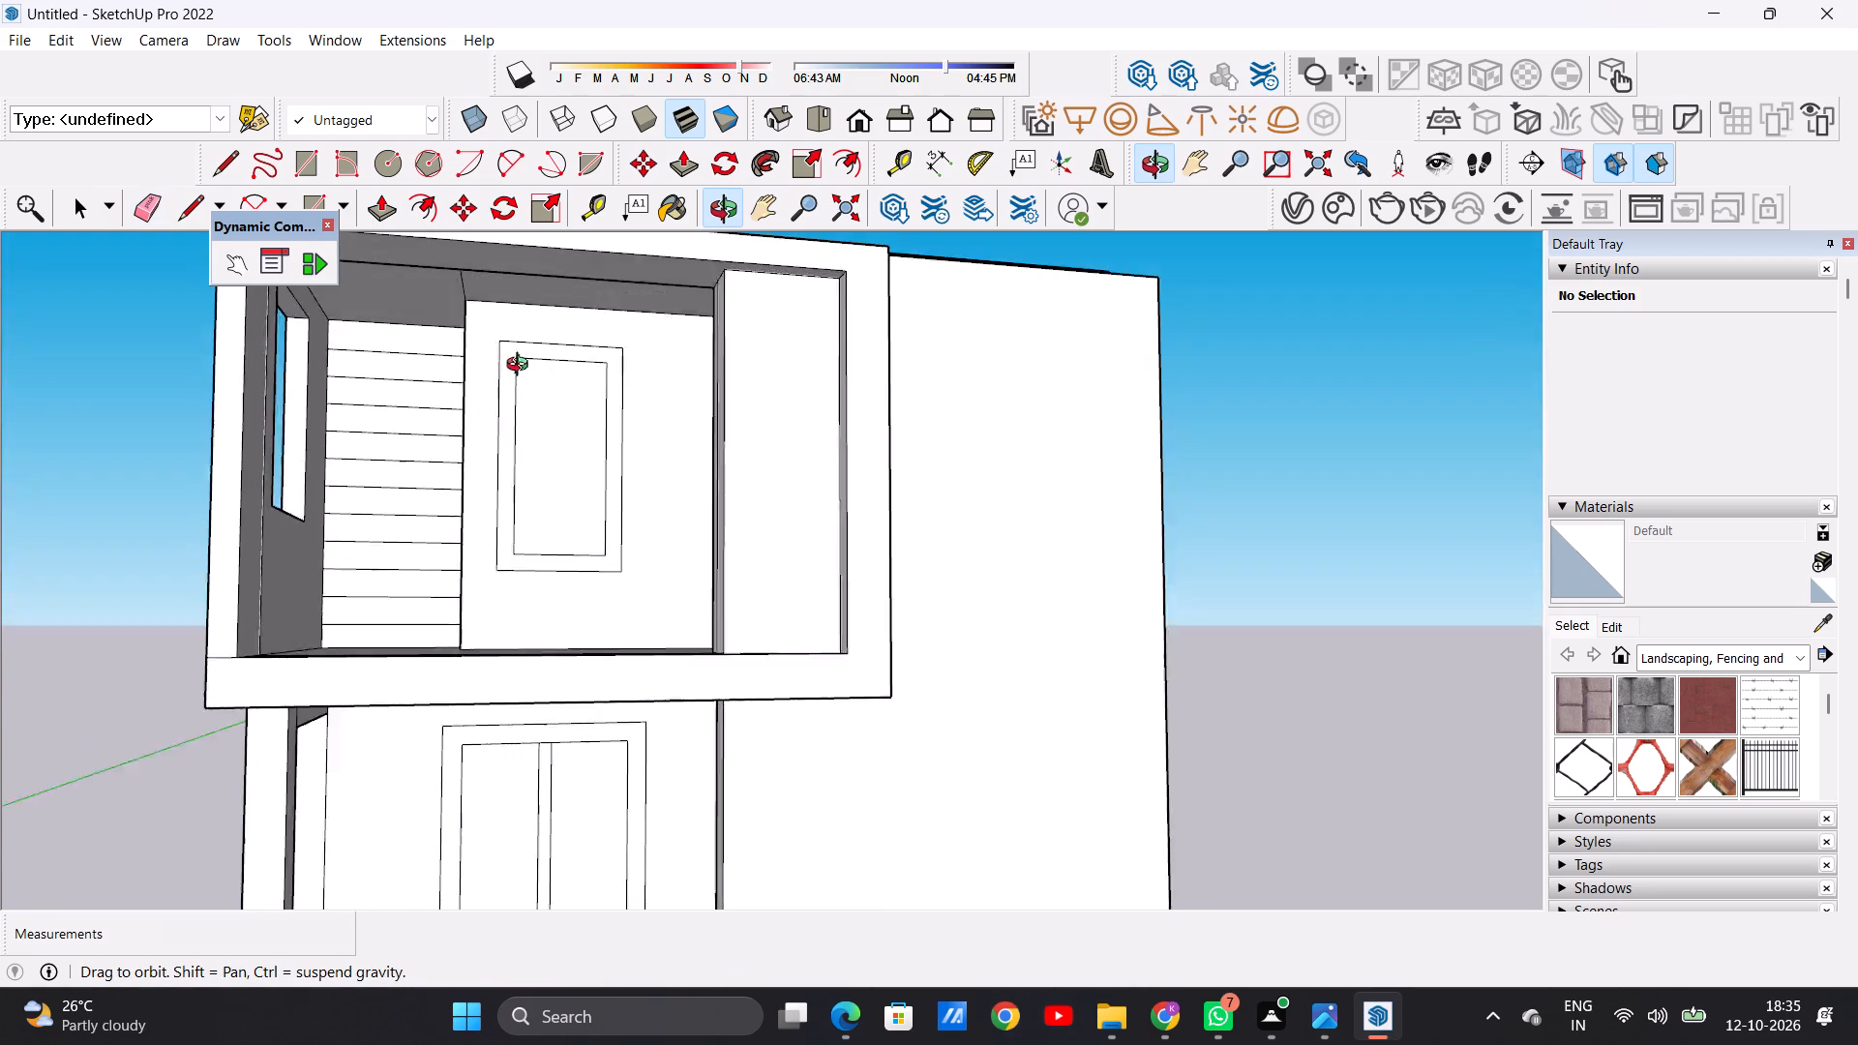
{"action": "middle_click_drag", "start_coordinate": [522, 367], "coordinate": [484, 284]}
{"action": "scroll", "coordinate": [484, 284], "scroll_direction": "up", "scroll_amount": 7}
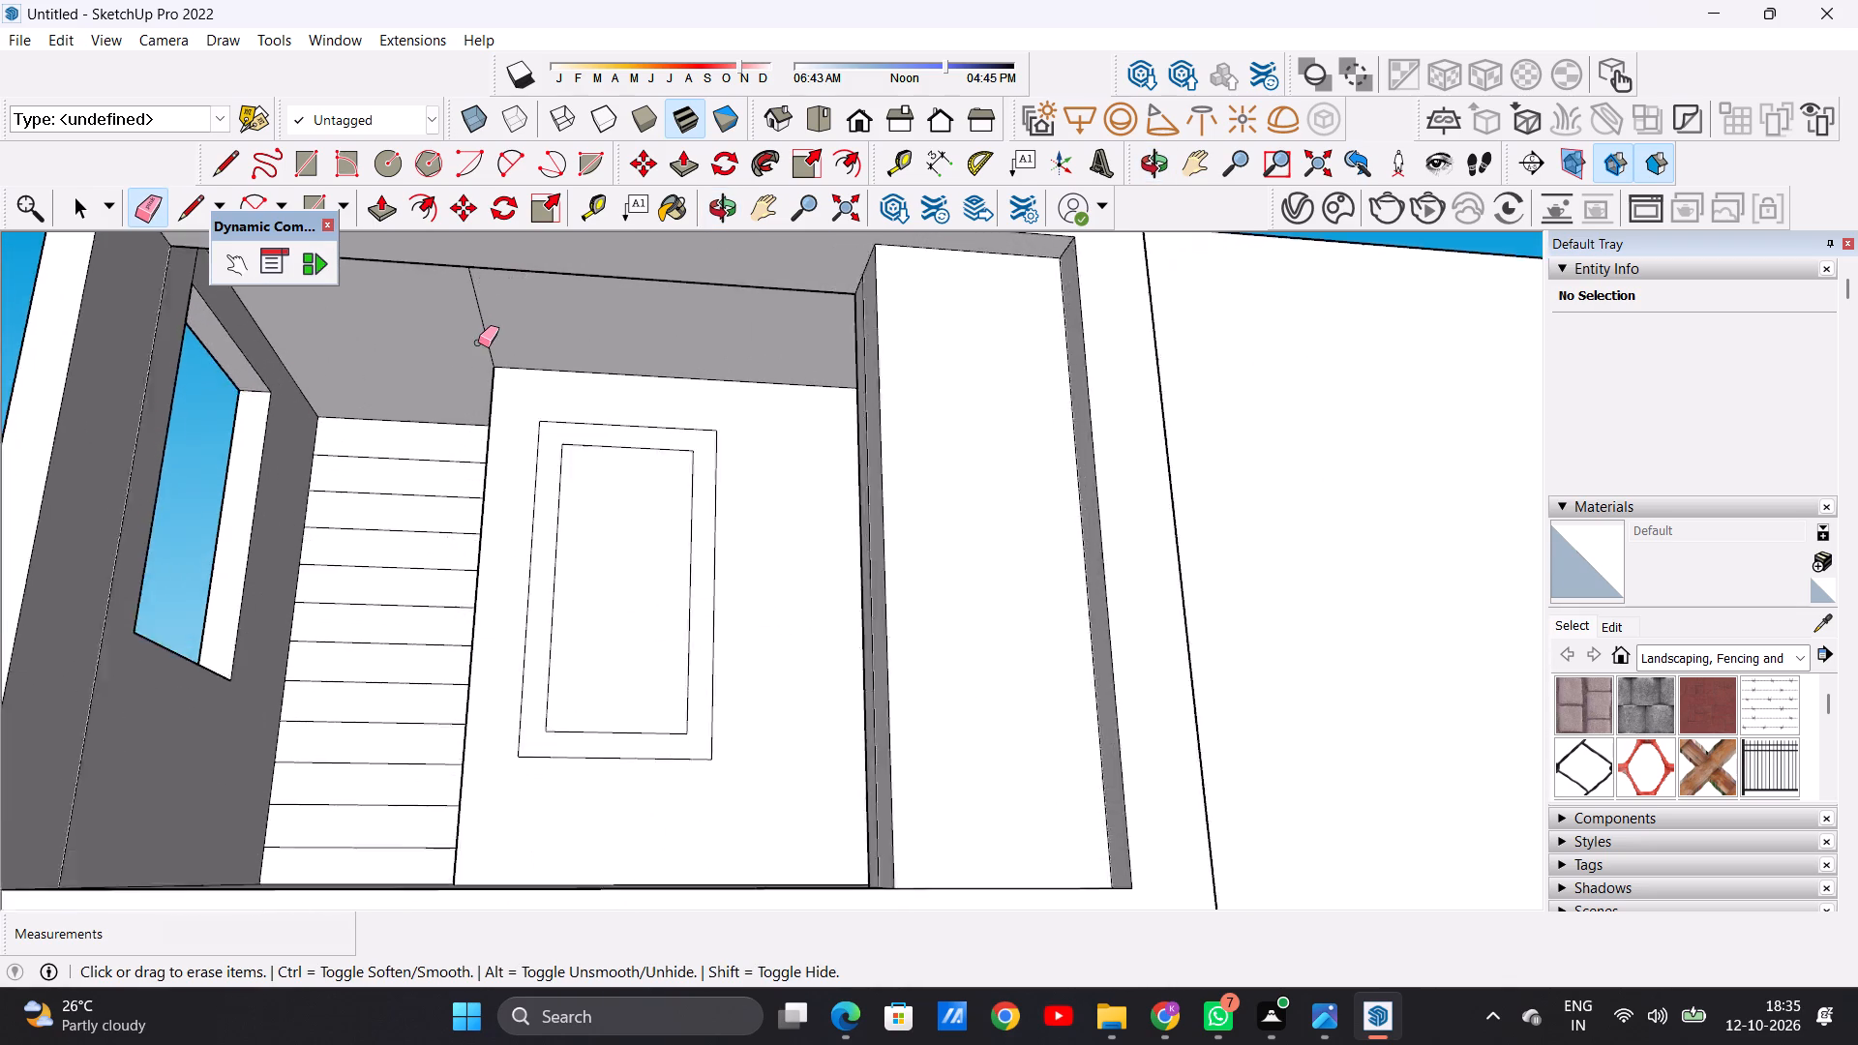
Erase the stray seam line across the first-floor terrace ceiling.
{"action": "scroll", "coordinate": [478, 343], "scroll_direction": "up", "scroll_amount": 3}
{"action": "left_click_drag", "start_coordinate": [470, 312], "coordinate": [497, 312]}
{"action": "scroll", "coordinate": [518, 491], "scroll_direction": "down", "scroll_amount": 12}
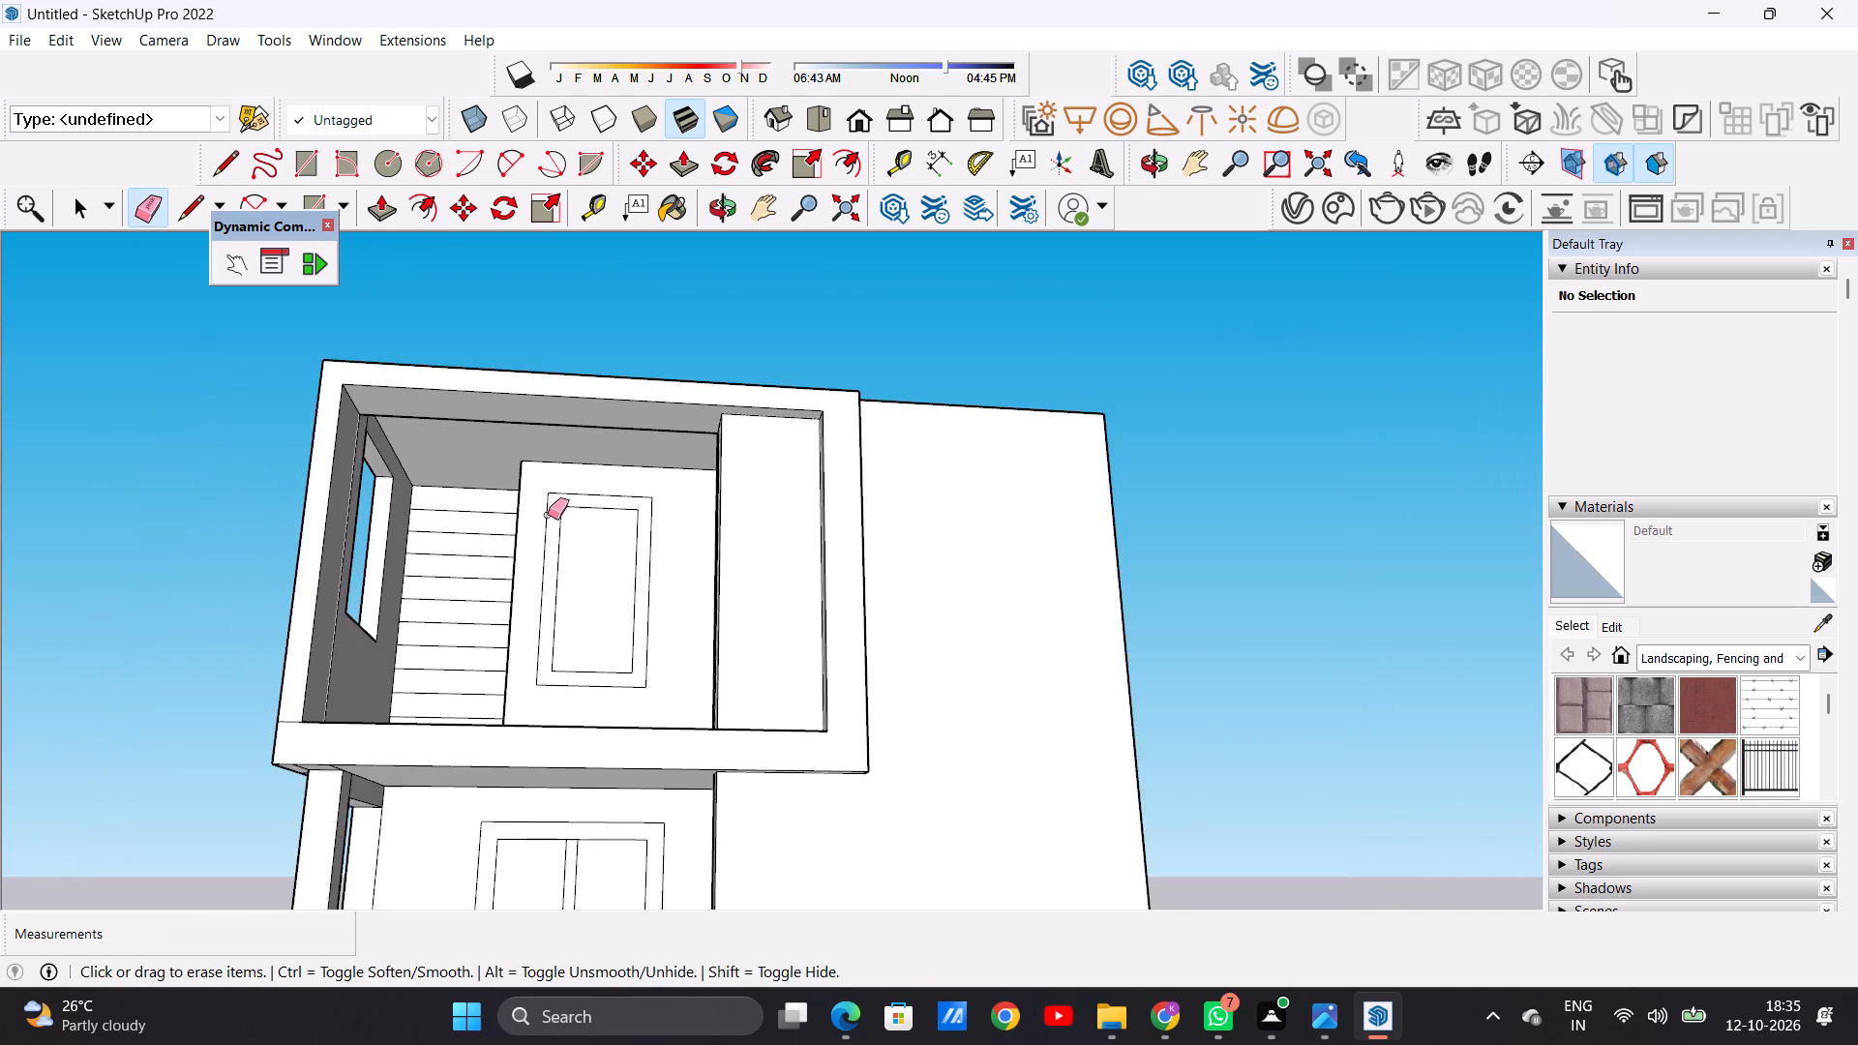
{"action": "middle_click_drag", "start_coordinate": [551, 515], "coordinate": [504, 711]}
{"action": "key", "text": "space"}
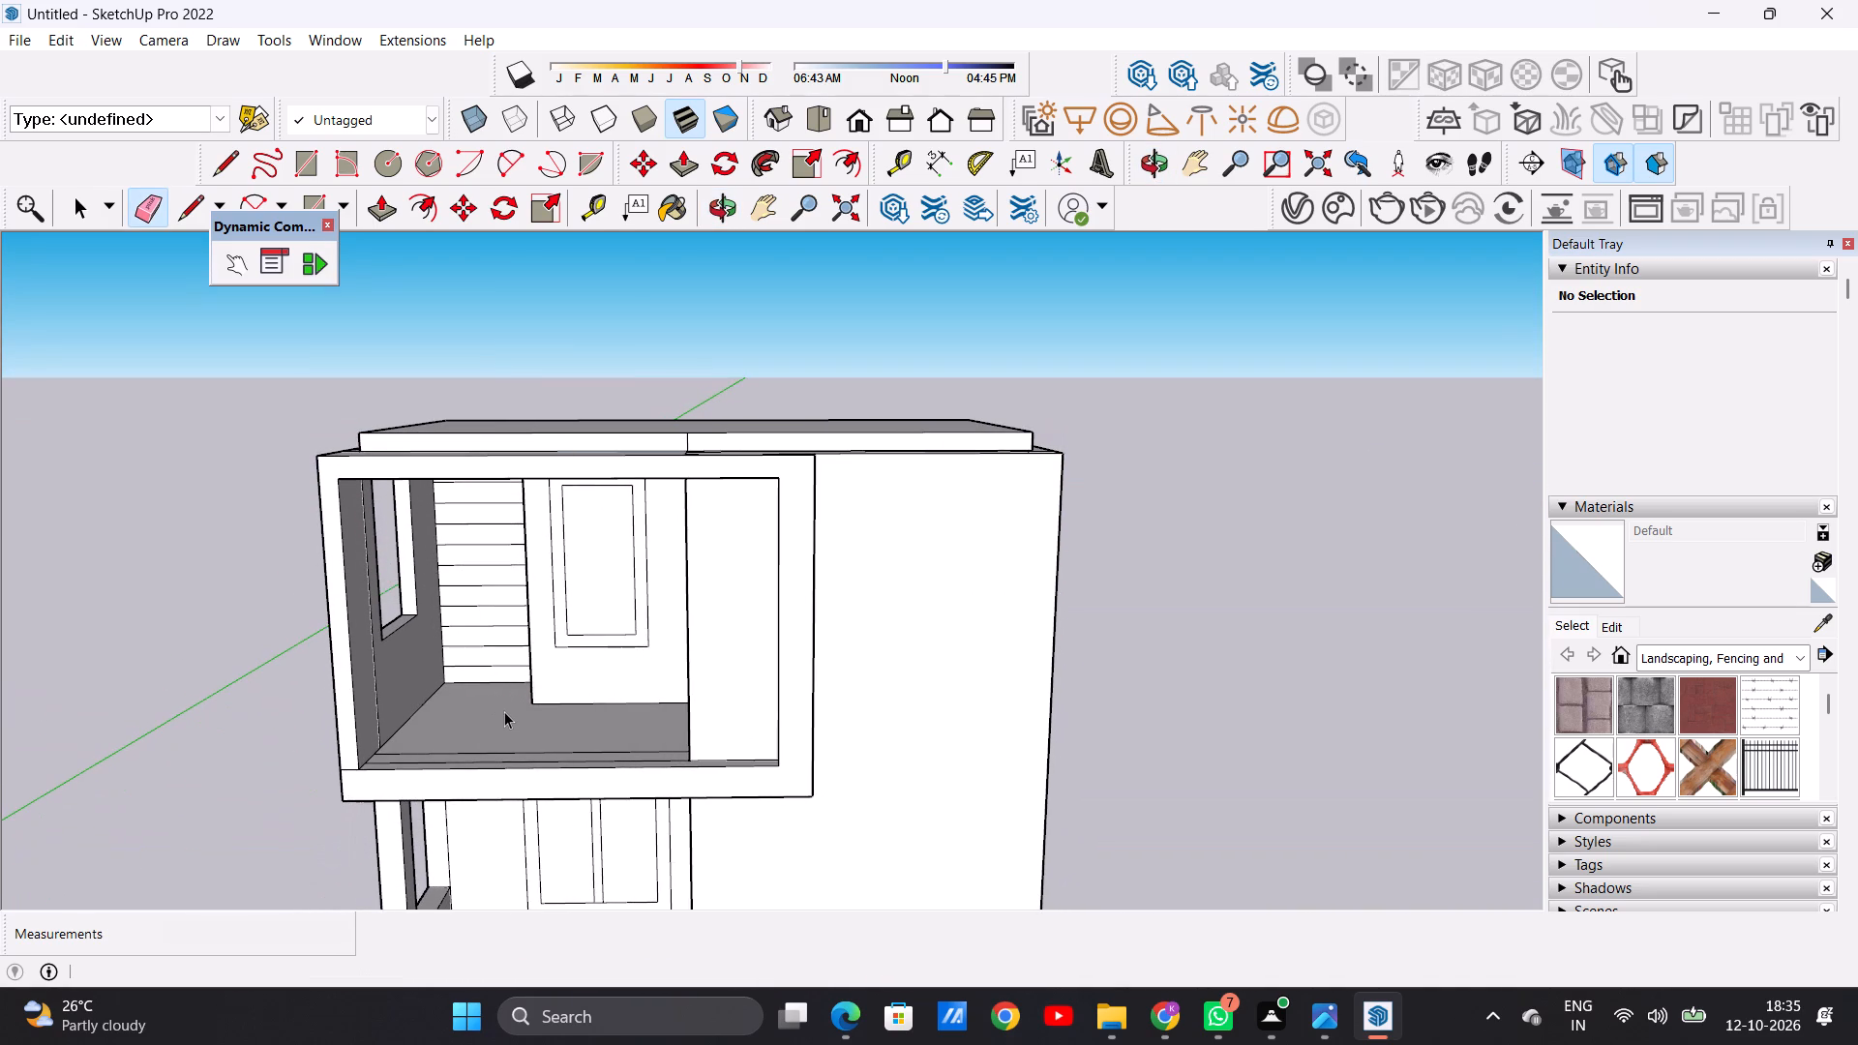
Examine the villa's front face, porch ceiling and roof slab edges from several angles.
{"action": "scroll", "coordinate": [540, 711], "scroll_direction": "down", "scroll_amount": 6}
{"action": "middle_click_drag", "start_coordinate": [1570, 454], "coordinate": [1383, 456]}
{"action": "middle_click_drag", "start_coordinate": [1139, 643], "coordinate": [1215, 577]}
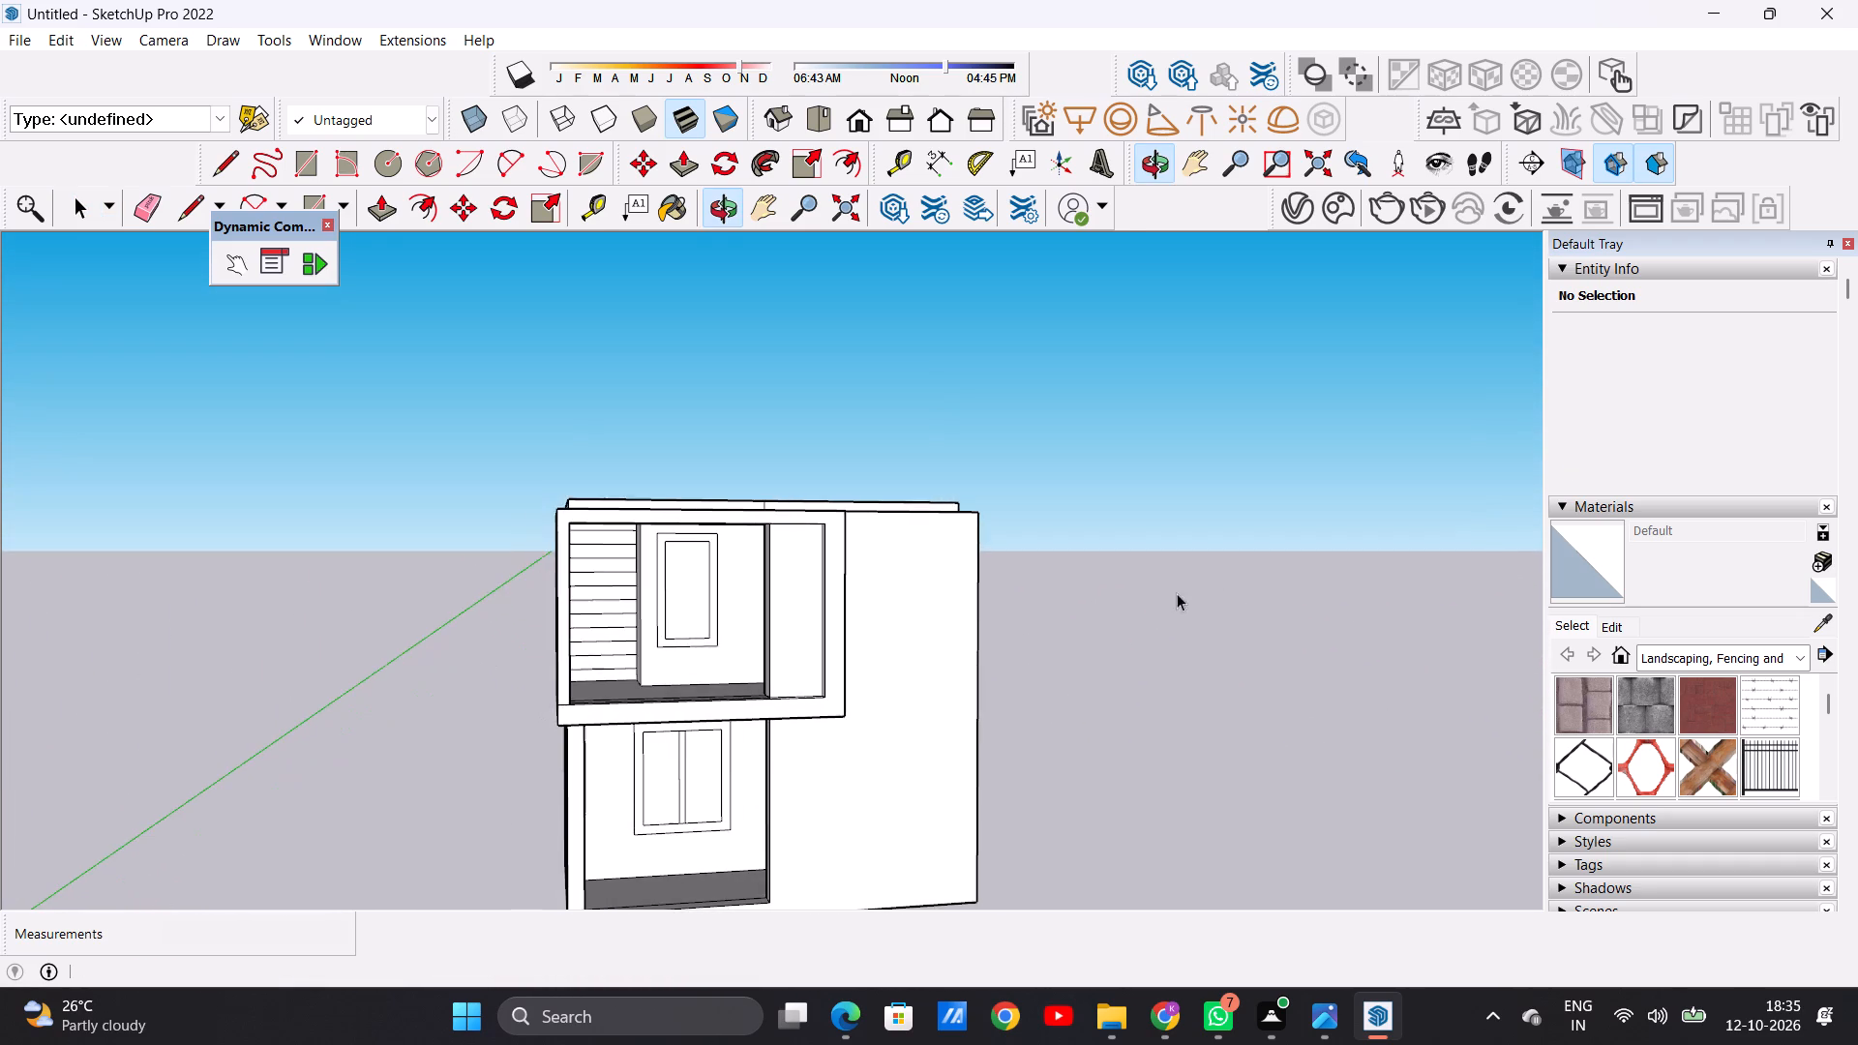
{"action": "middle_click_drag", "start_coordinate": [687, 630], "coordinate": [792, 638]}
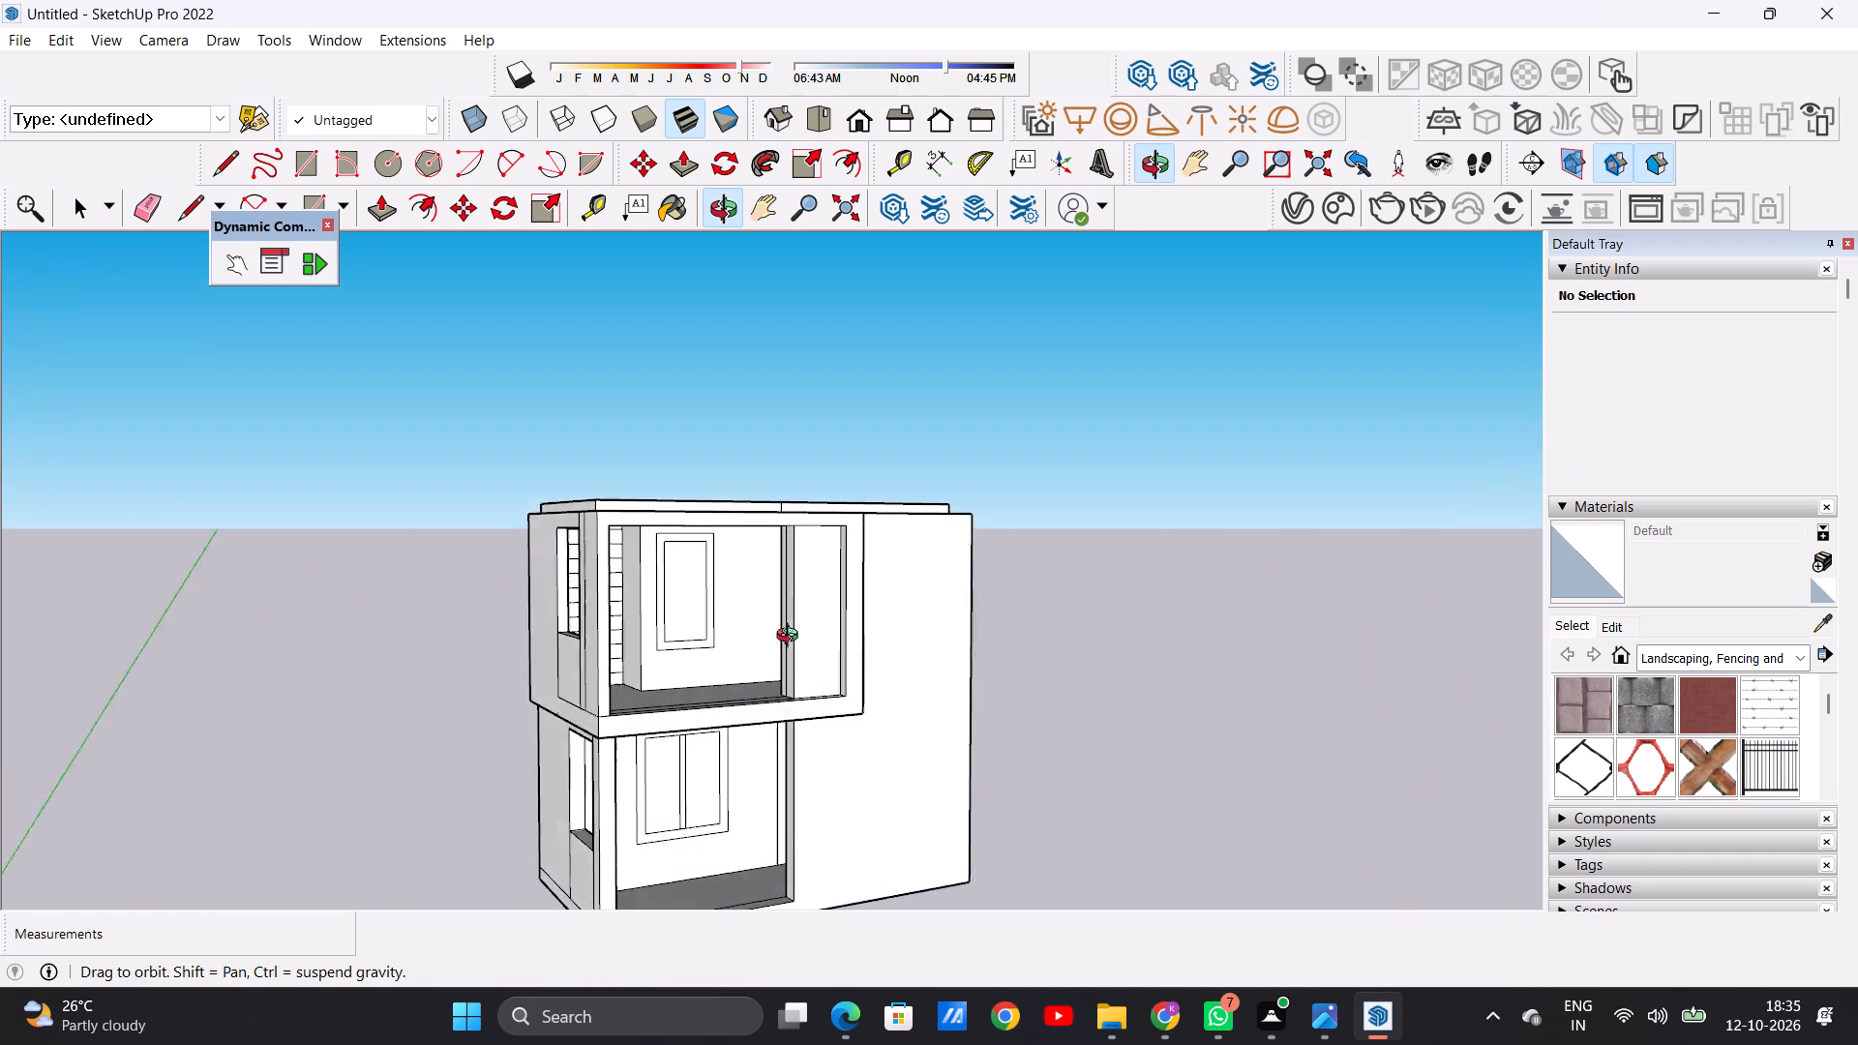
{"action": "middle_click_drag", "start_coordinate": [792, 638], "coordinate": [673, 686]}
{"action": "middle_click_drag", "start_coordinate": [673, 686], "coordinate": [565, 662]}
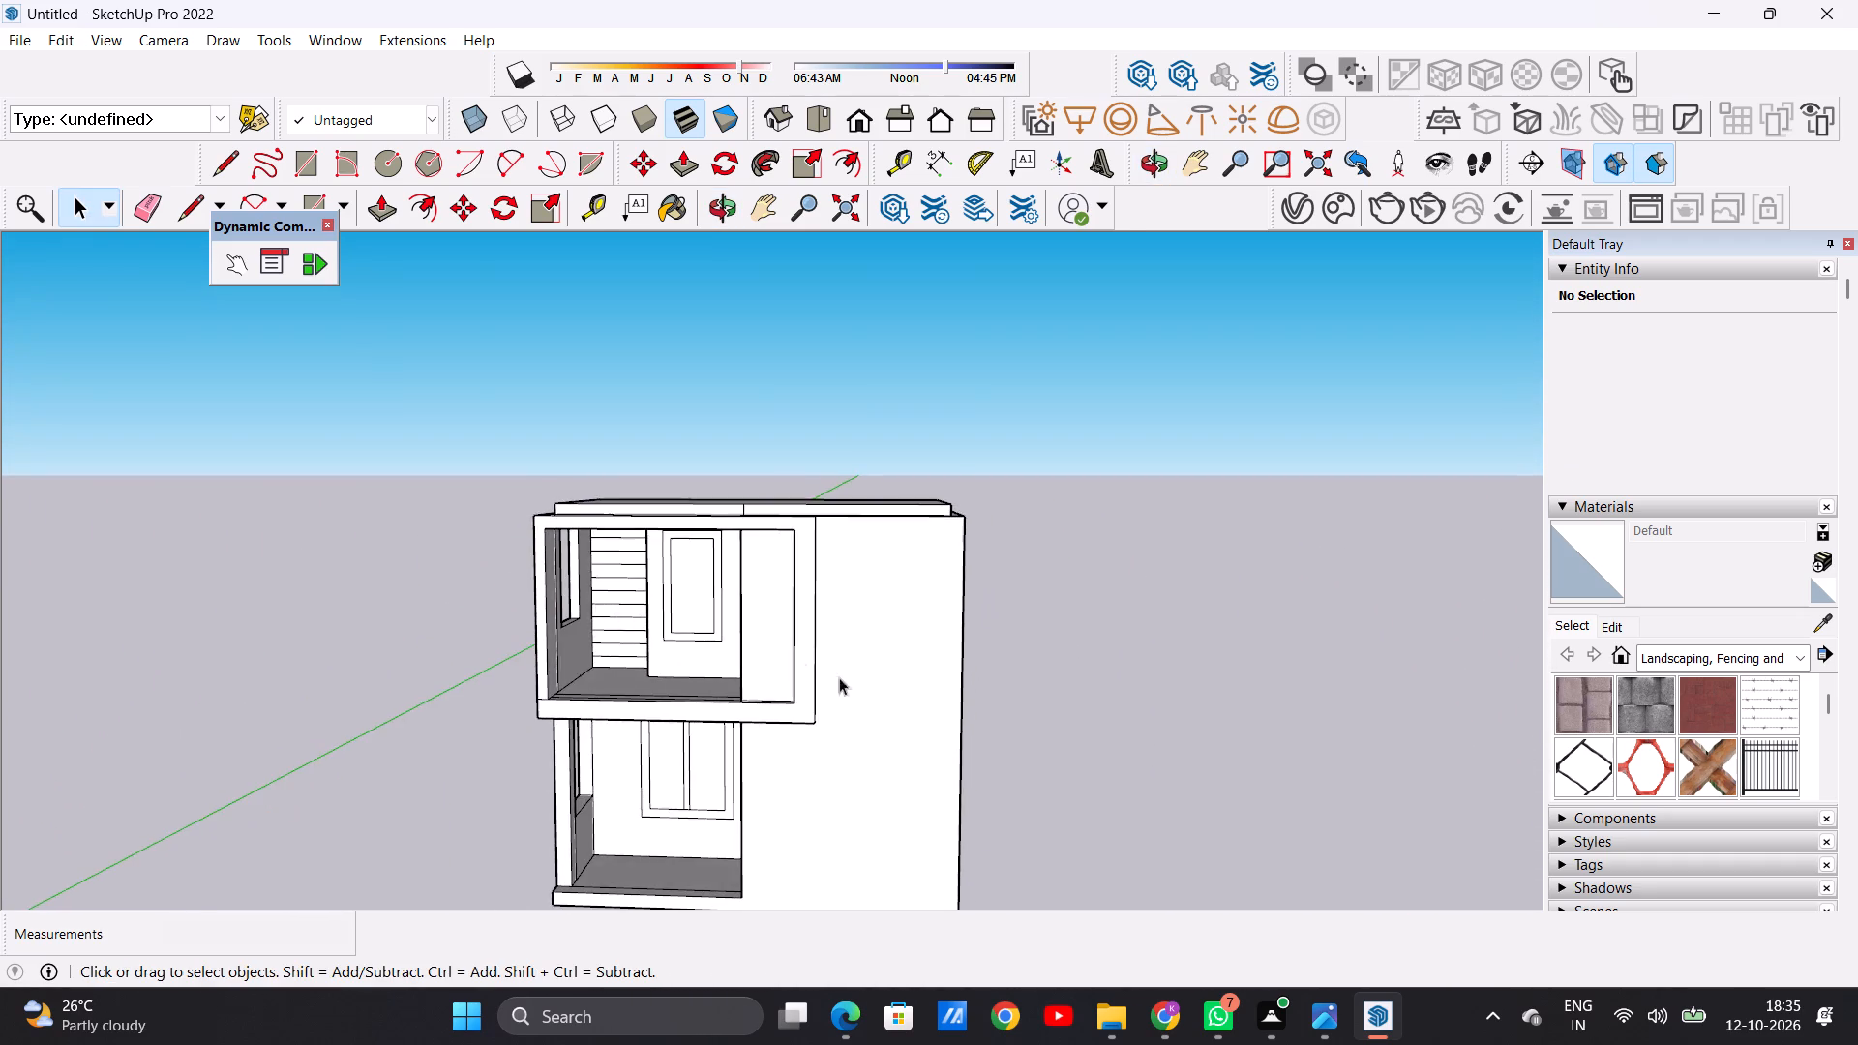
{"action": "scroll", "coordinate": [864, 692], "scroll_direction": "down", "scroll_amount": 4}
{"action": "middle_click_drag", "start_coordinate": [856, 817], "coordinate": [848, 661]}
{"action": "scroll", "coordinate": [691, 730], "scroll_direction": "up", "scroll_amount": 18}
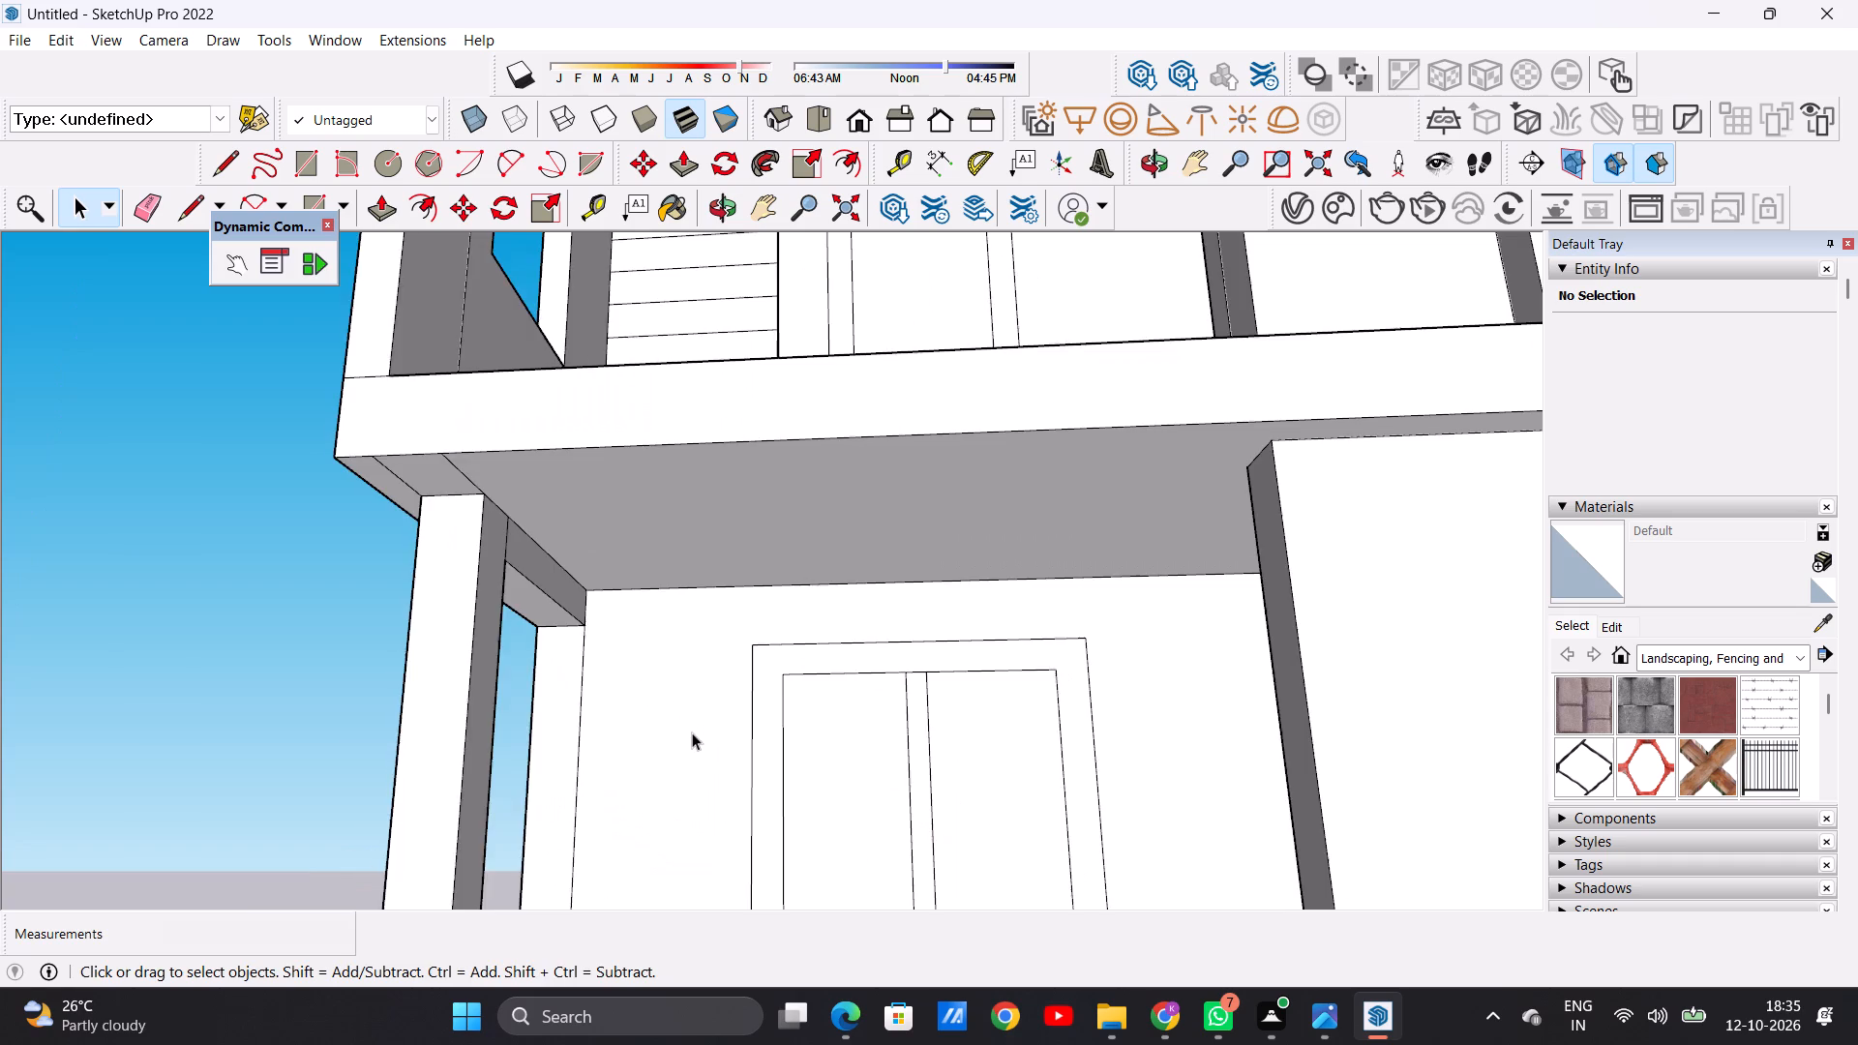
{"action": "scroll", "coordinate": [697, 744], "scroll_direction": "down", "scroll_amount": 7}
{"action": "middle_click_drag", "start_coordinate": [755, 673], "coordinate": [769, 852]}
{"action": "scroll", "coordinate": [769, 852], "scroll_direction": "down", "scroll_amount": 6}
{"action": "scroll", "coordinate": [934, 585], "scroll_direction": "up", "scroll_amount": 1}
{"action": "scroll", "coordinate": [934, 585], "scroll_direction": "down", "scroll_amount": 1}
{"action": "scroll", "coordinate": [934, 585], "scroll_direction": "up", "scroll_amount": 5}
{"action": "middle_click_drag", "start_coordinate": [914, 493], "coordinate": [911, 688]}
{"action": "scroll", "coordinate": [828, 624], "scroll_direction": "up", "scroll_amount": 4}
{"action": "scroll", "coordinate": [828, 622], "scroll_direction": "down", "scroll_amount": 1}
{"action": "scroll", "coordinate": [828, 622], "scroll_direction": "up", "scroll_amount": 2}
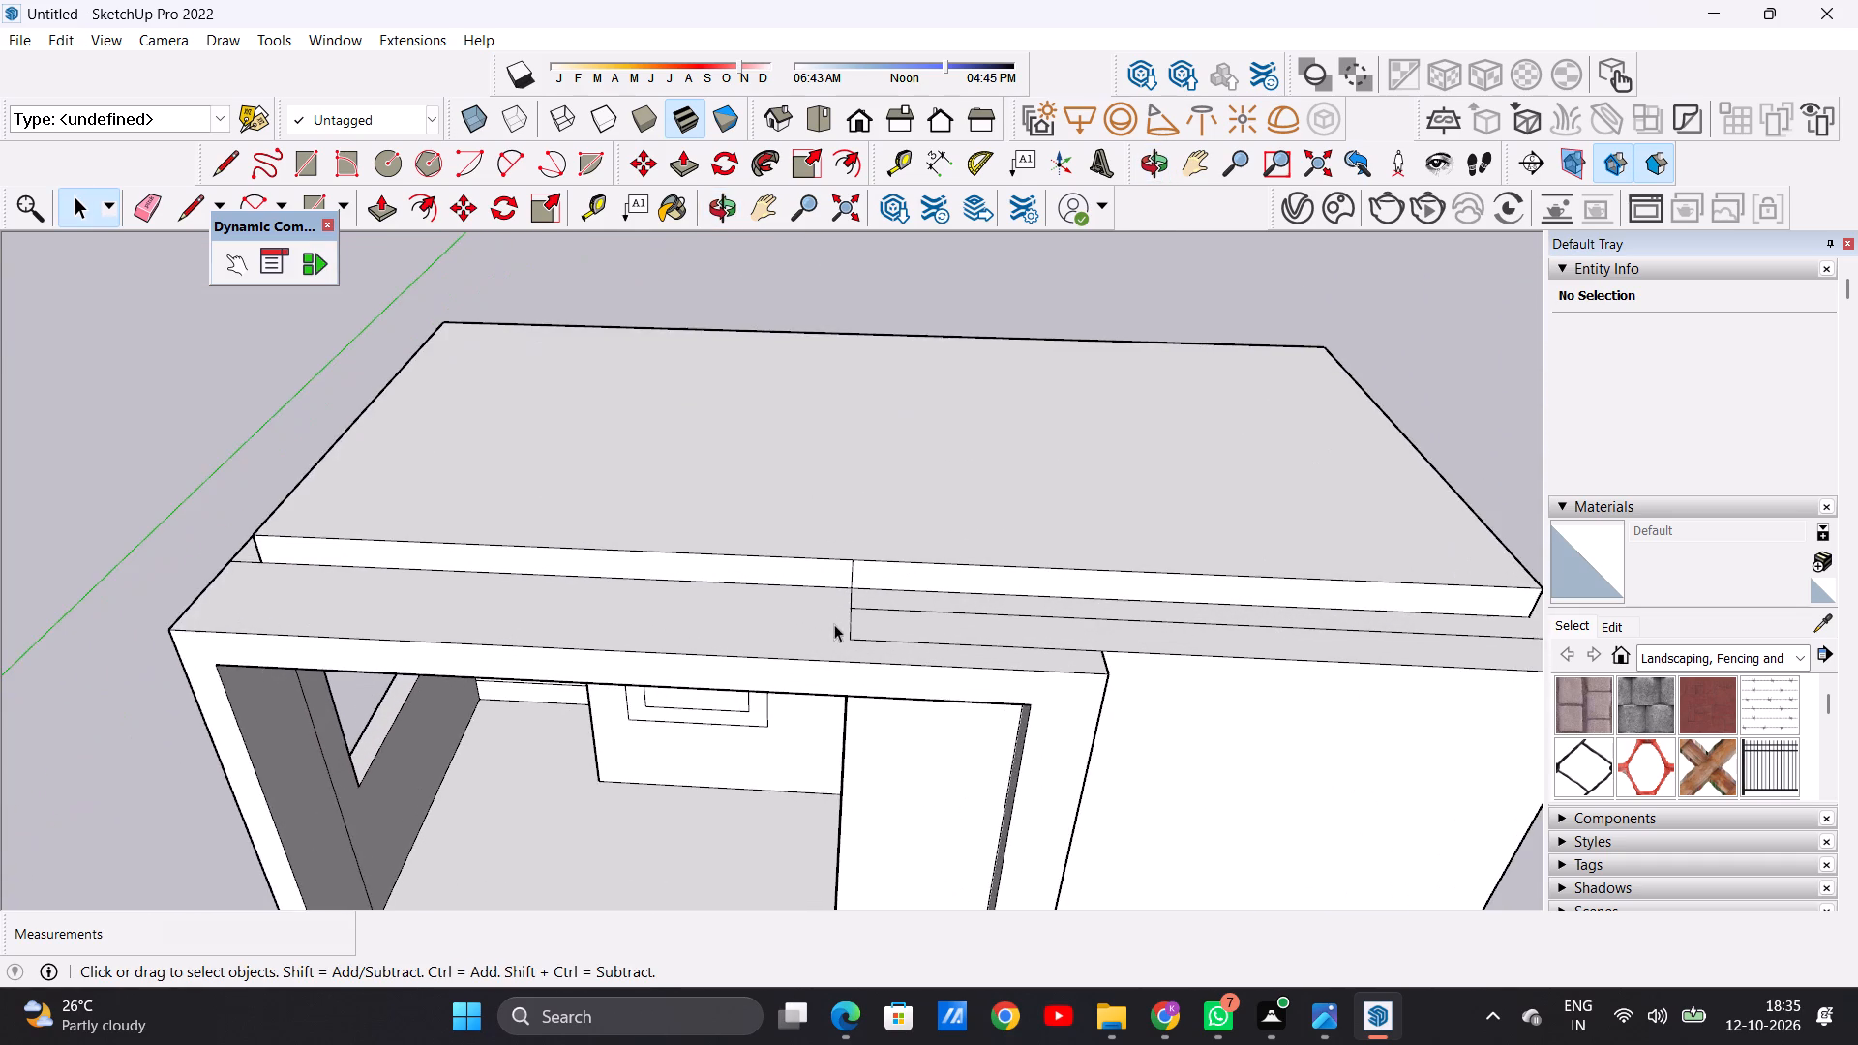
{"action": "middle_click_drag", "start_coordinate": [1034, 646], "coordinate": [696, 586]}
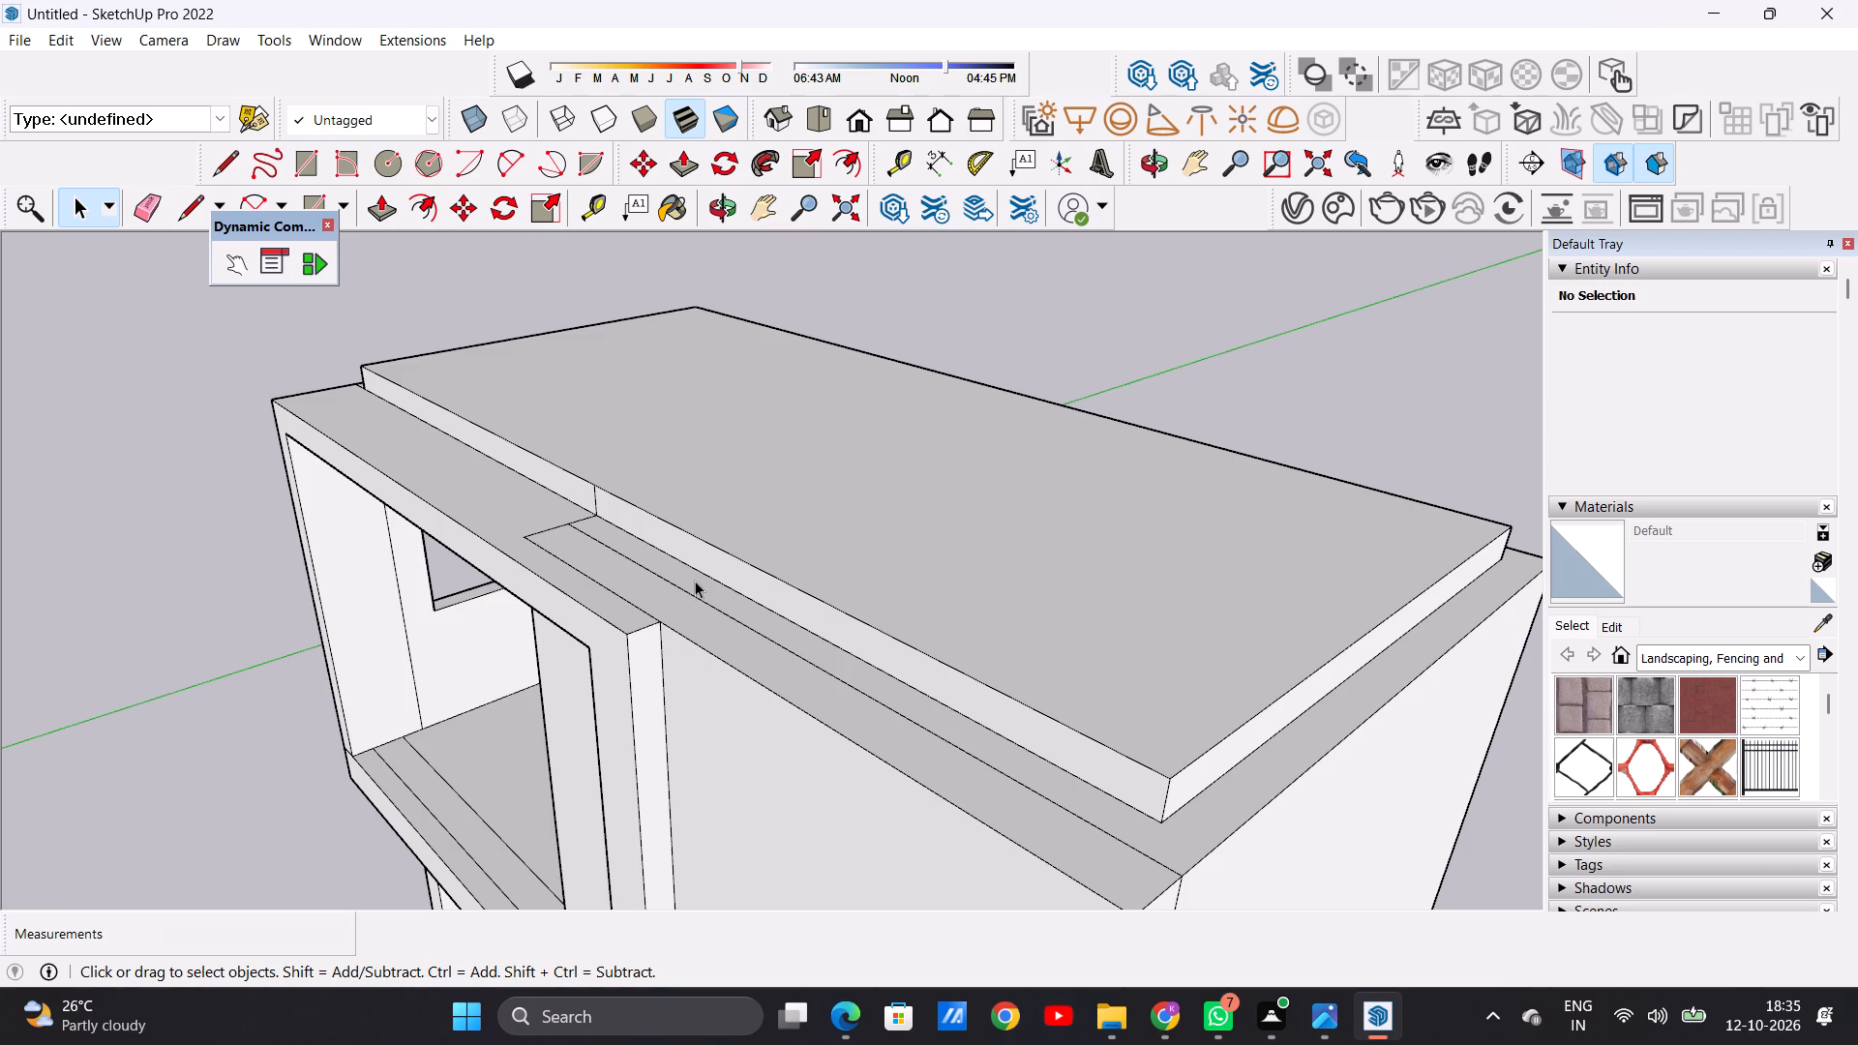
{"action": "scroll", "coordinate": [701, 531], "scroll_direction": "down", "scroll_amount": 19}
{"action": "scroll", "coordinate": [849, 581], "scroll_direction": "up", "scroll_amount": 4}
{"action": "middle_click_drag", "start_coordinate": [654, 622], "coordinate": [675, 610]}
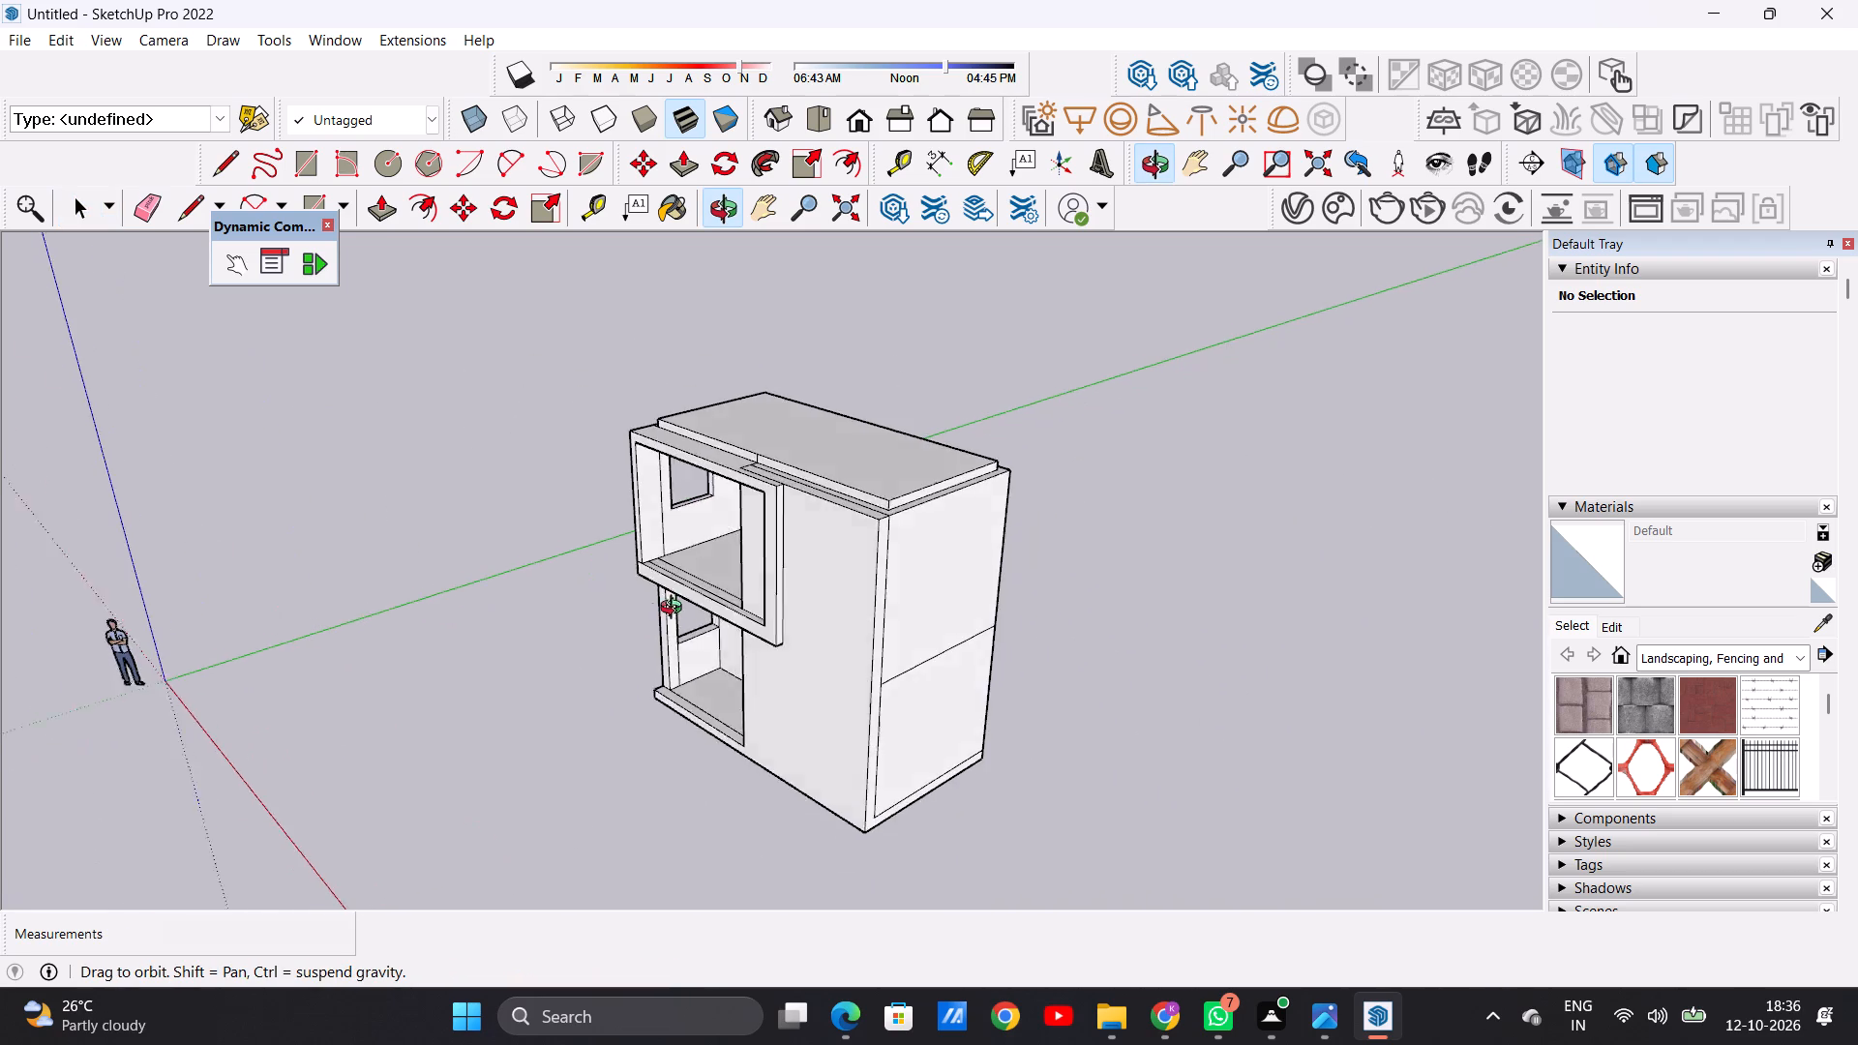
{"action": "middle_click_drag", "start_coordinate": [675, 610], "coordinate": [782, 668]}
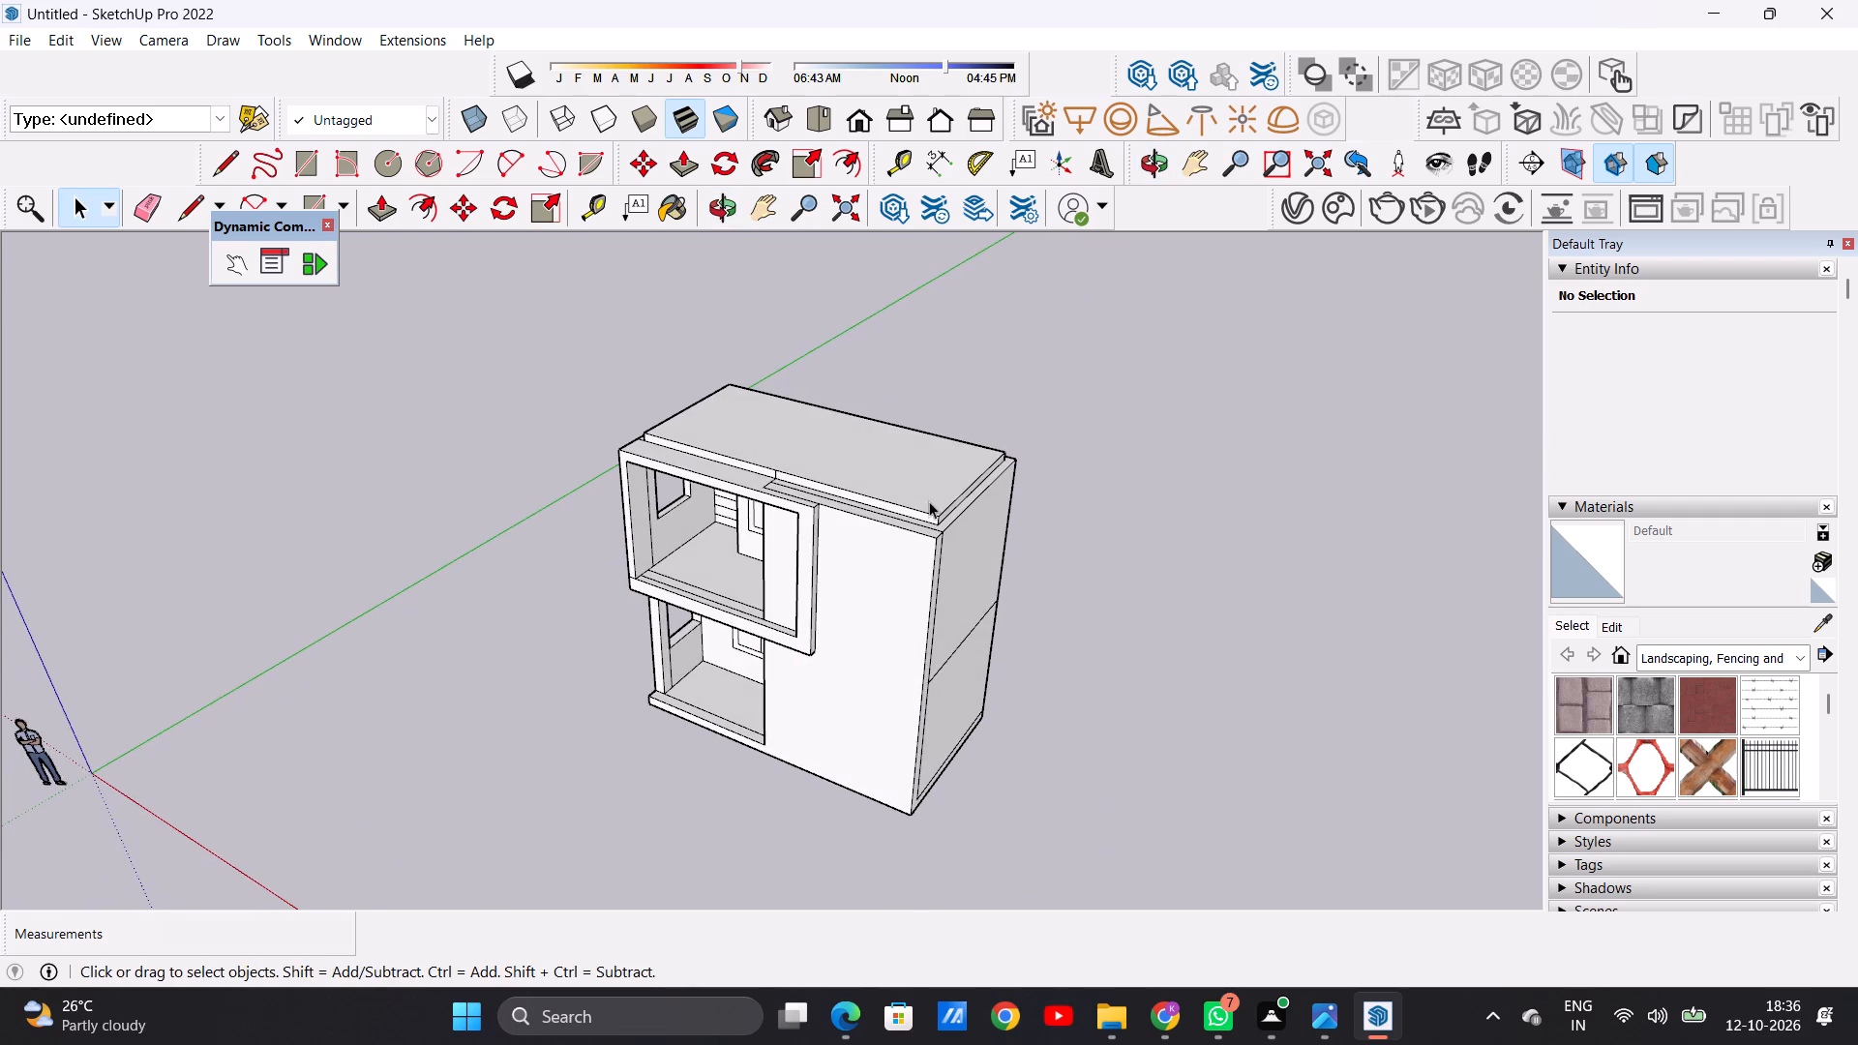
{"action": "scroll", "coordinate": [929, 502], "scroll_direction": "up", "scroll_amount": 8}
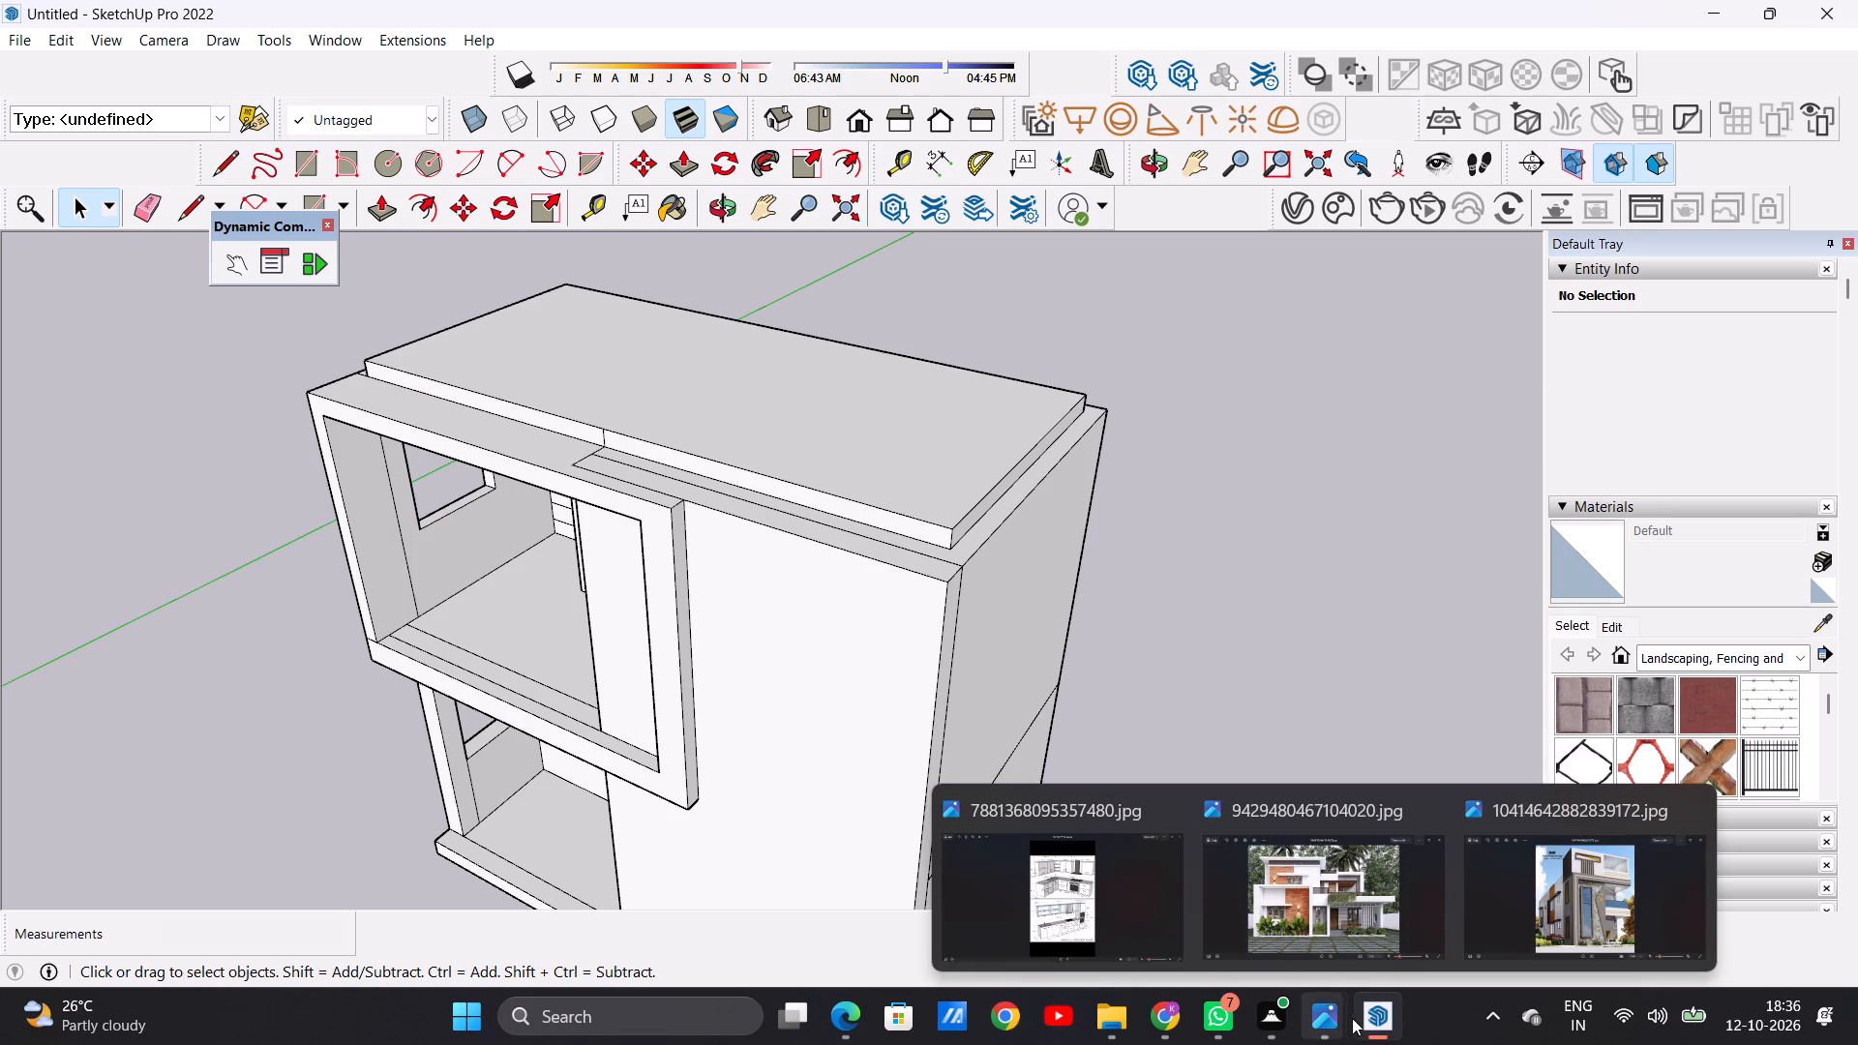
Bring up the villa reference photo 9429480467104020.jpg and examine the model's front and side faces on both floors from several angles.
{"action": "left_click", "coordinate": [1353, 907]}
{"action": "scroll", "coordinate": [931, 732], "scroll_direction": "down", "scroll_amount": 7}
{"action": "scroll", "coordinate": [922, 694], "scroll_direction": "up", "scroll_amount": 1}
{"action": "scroll", "coordinate": [923, 693], "scroll_direction": "down", "scroll_amount": 7}
{"action": "scroll", "coordinate": [823, 886], "scroll_direction": "up", "scroll_amount": 7}
{"action": "middle_click_drag", "start_coordinate": [826, 745], "coordinate": [922, 548]}
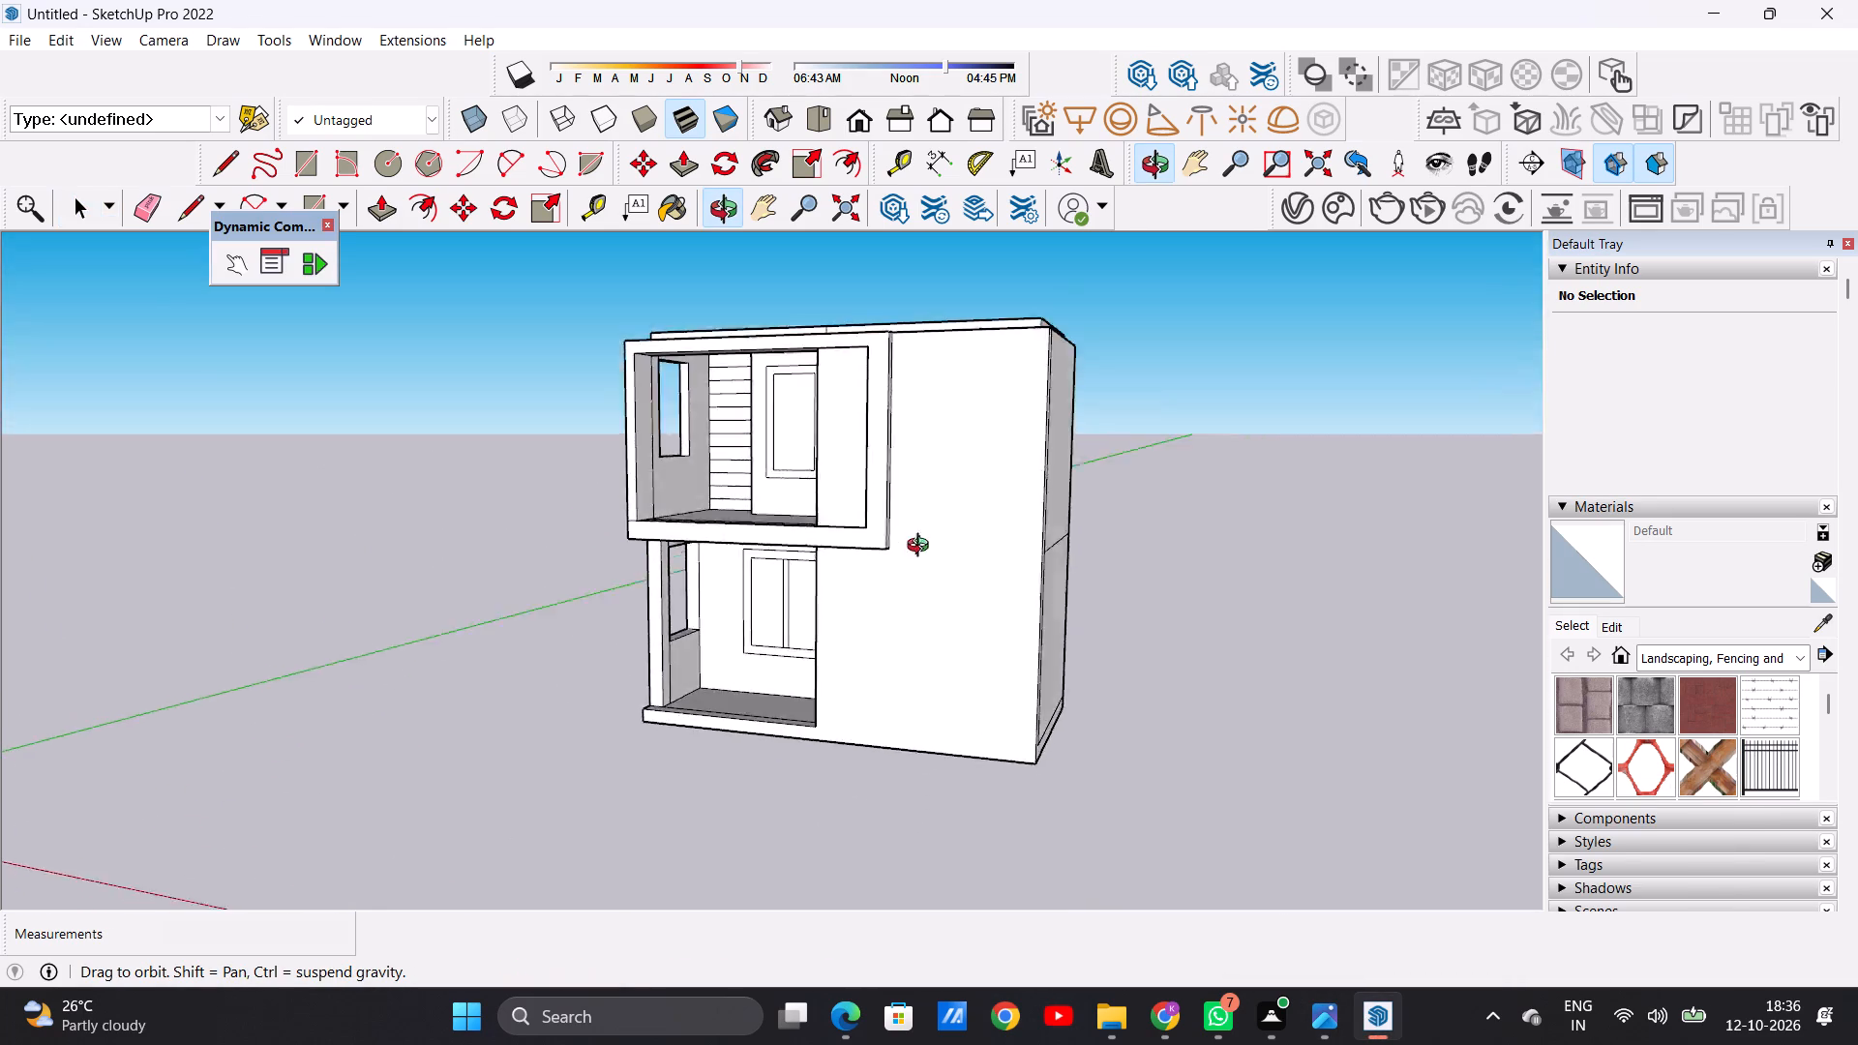
{"action": "middle_click_drag", "start_coordinate": [922, 548], "coordinate": [1010, 616]}
{"action": "middle_click", "coordinate": [1005, 614]}
{"action": "scroll", "coordinate": [963, 888], "scroll_direction": "down", "scroll_amount": 3}
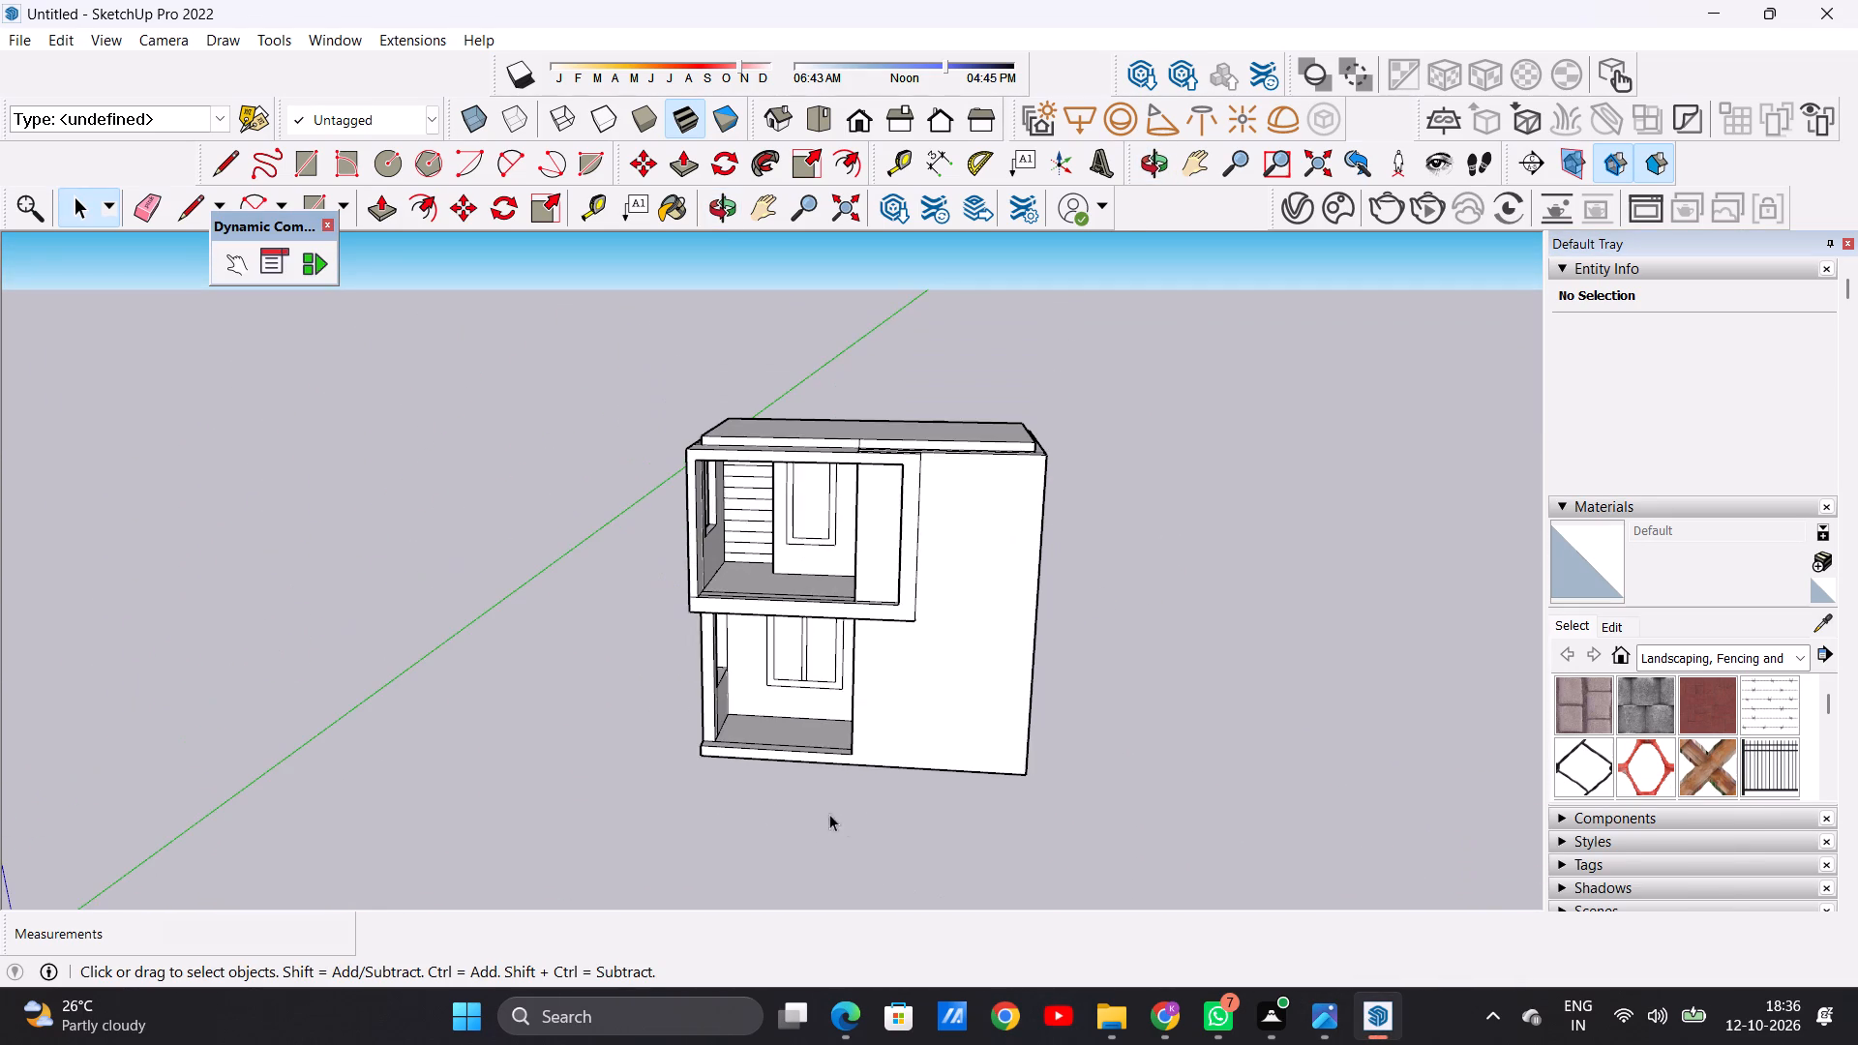
{"action": "middle_click_drag", "start_coordinate": [783, 805], "coordinate": [1008, 749]}
{"action": "scroll", "coordinate": [884, 739], "scroll_direction": "up", "scroll_amount": 5}
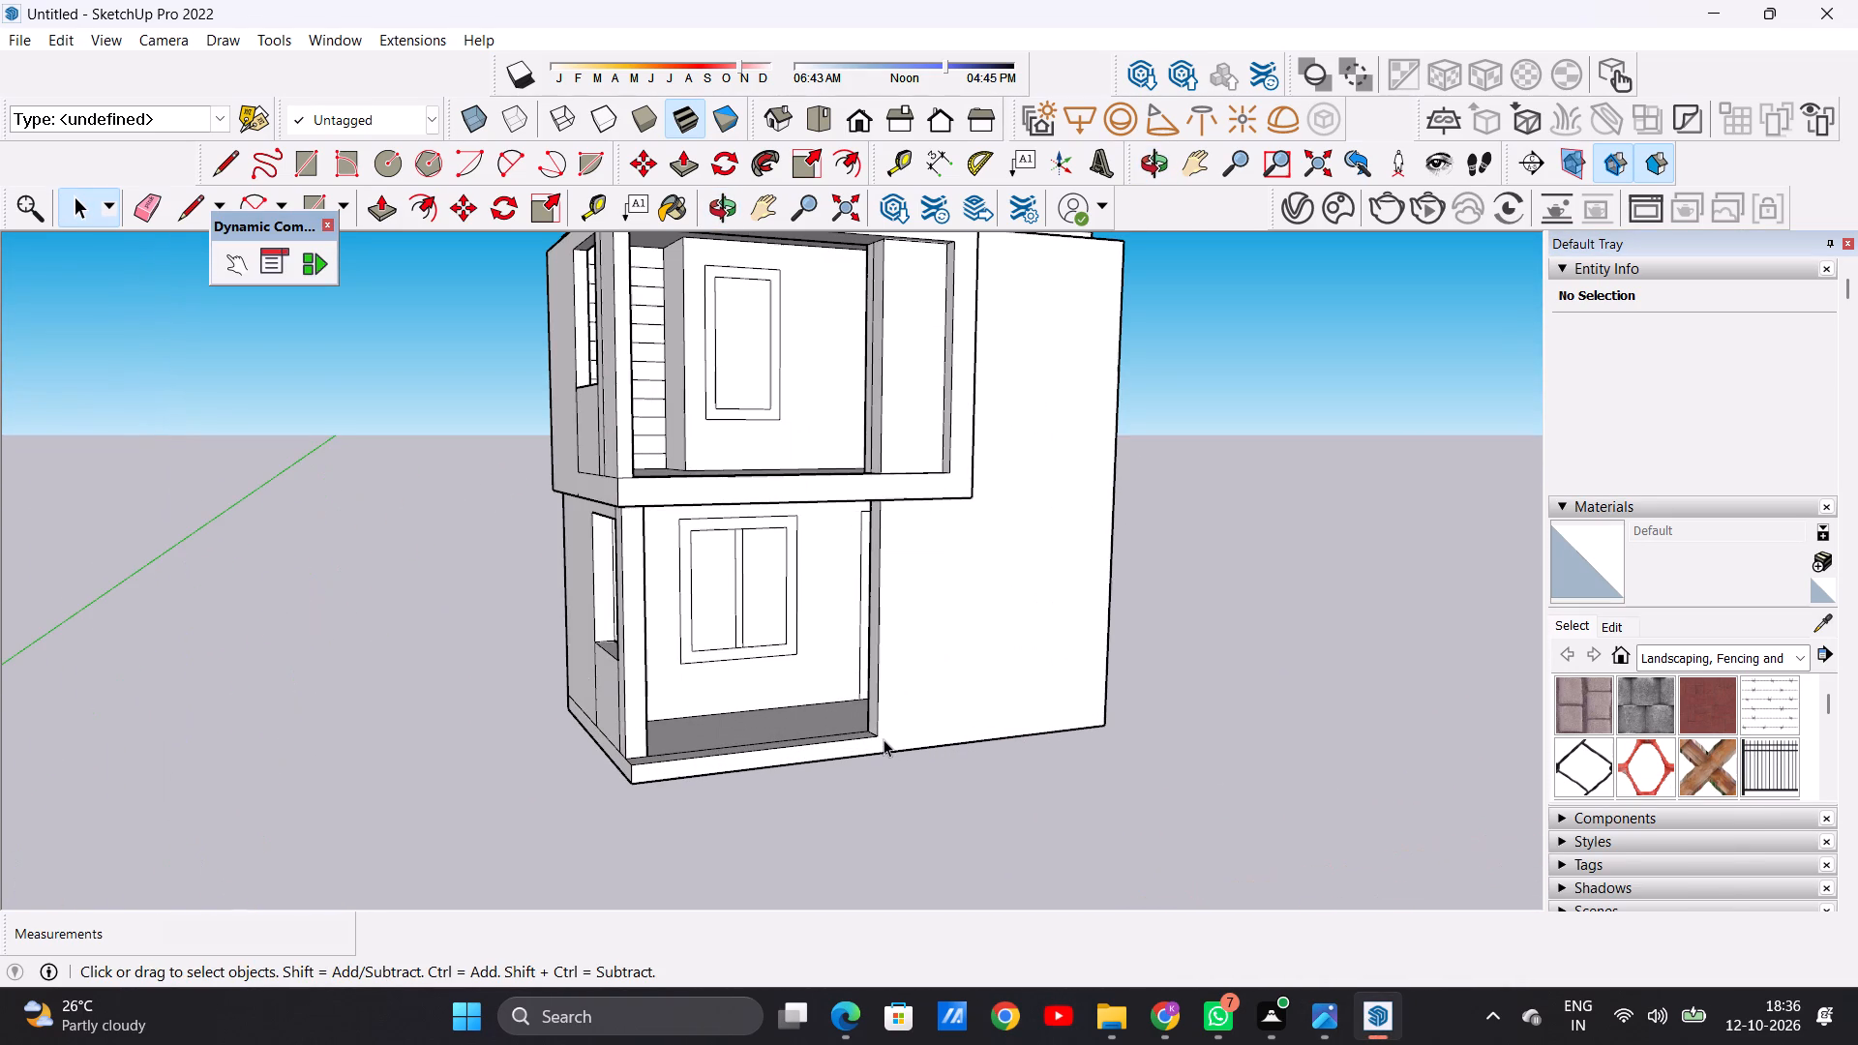
{"action": "scroll", "coordinate": [877, 734], "scroll_direction": "down", "scroll_amount": 2}
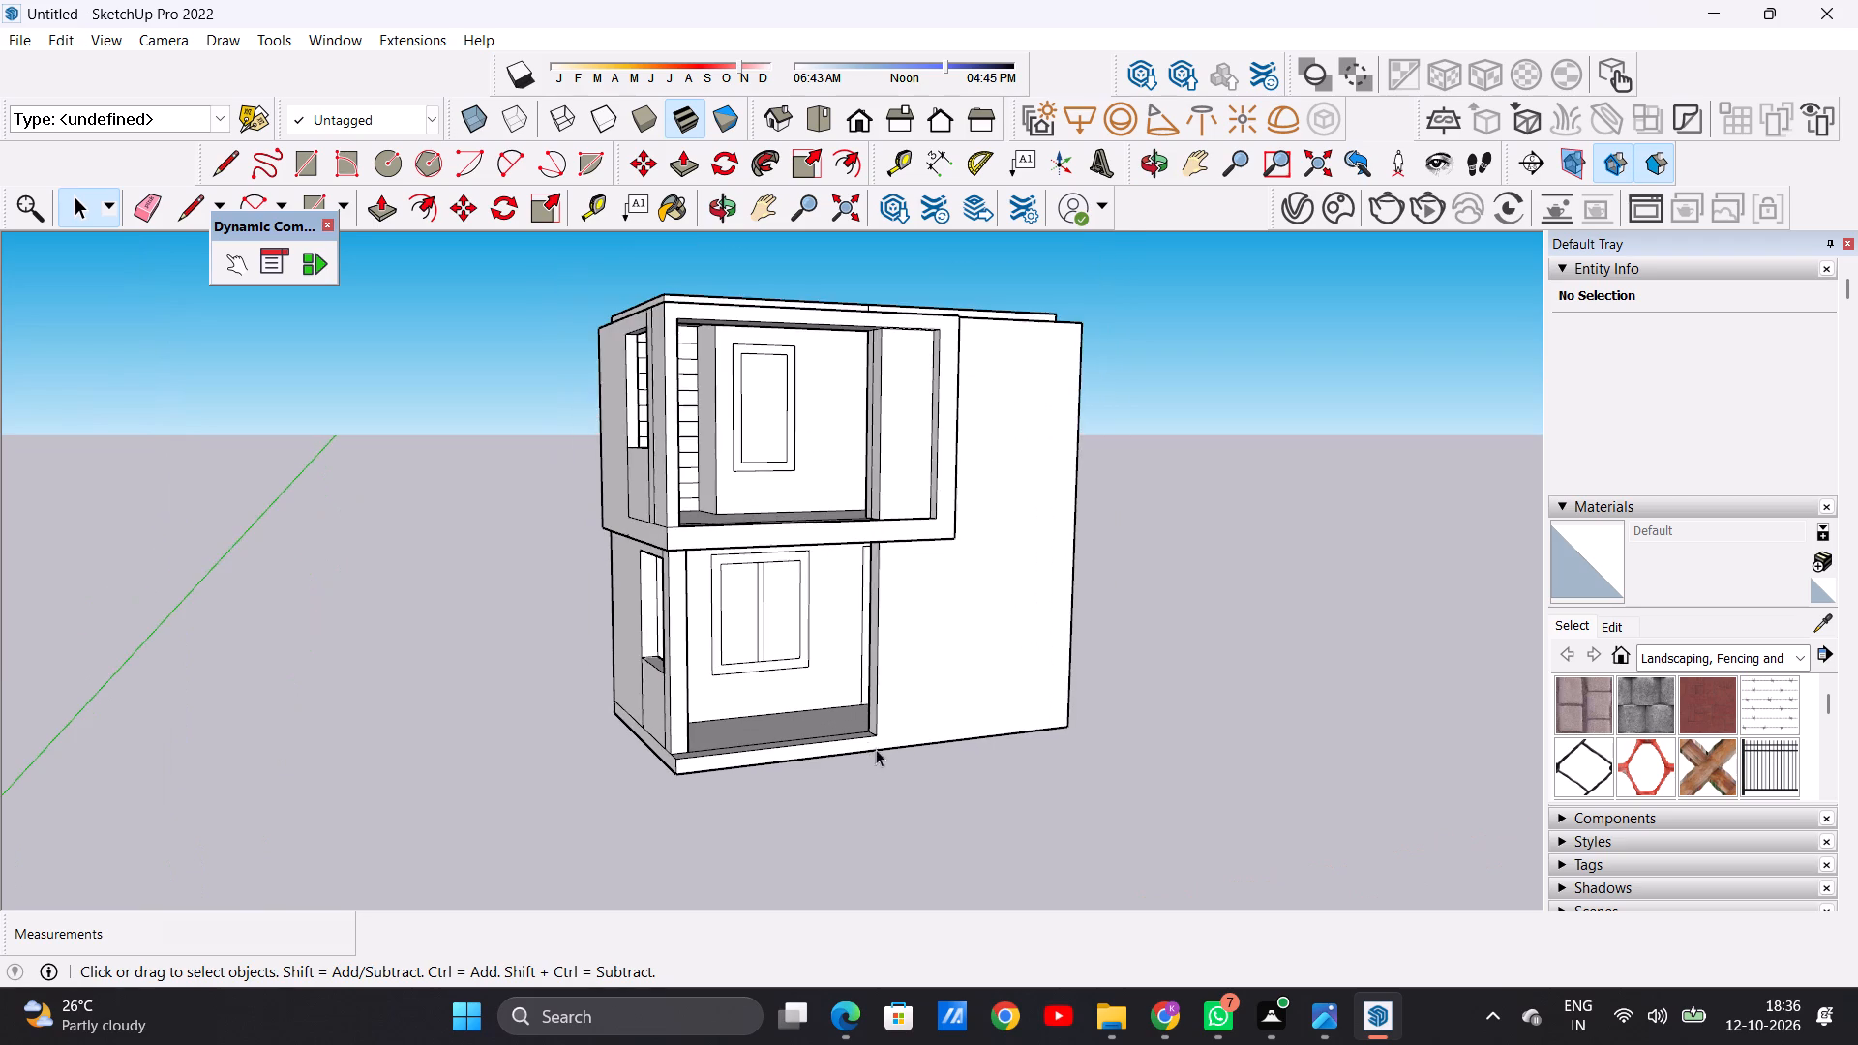
{"action": "middle_click_drag", "start_coordinate": [866, 778], "coordinate": [978, 928]}
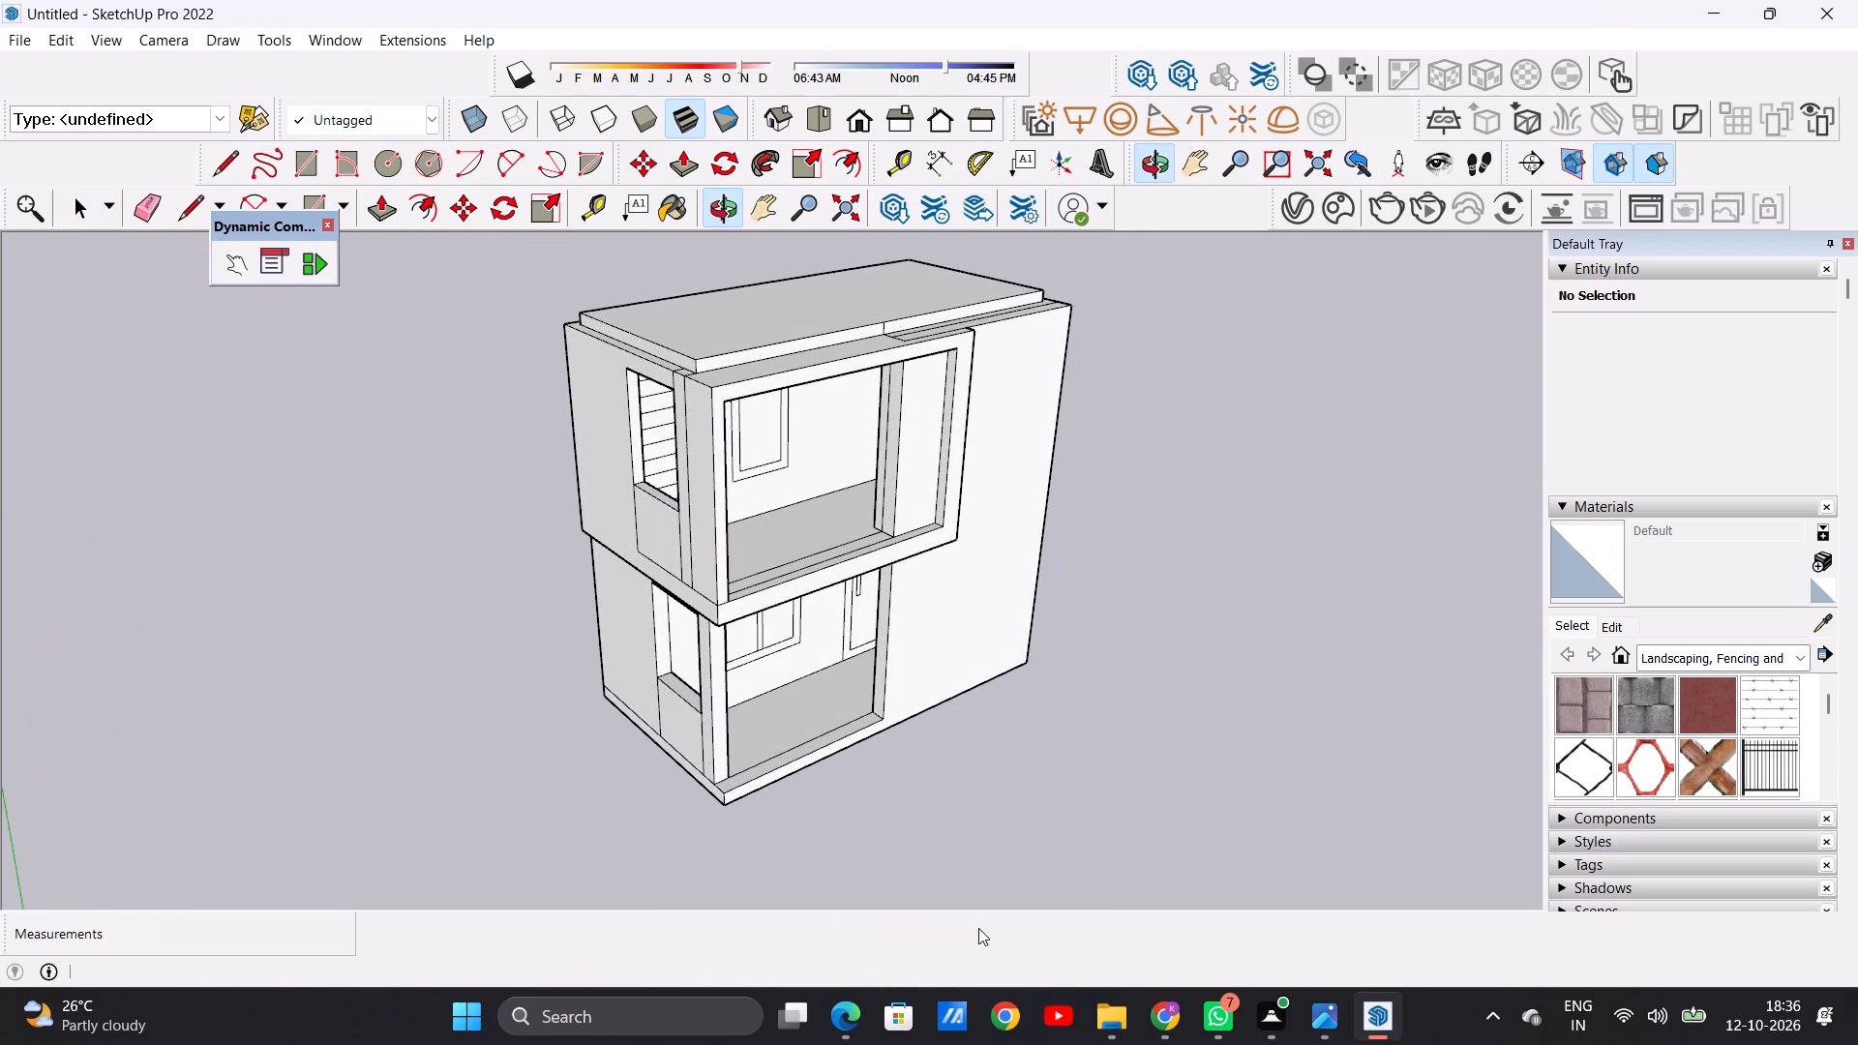
{"action": "scroll", "coordinate": [749, 792], "scroll_direction": "up", "scroll_amount": 6}
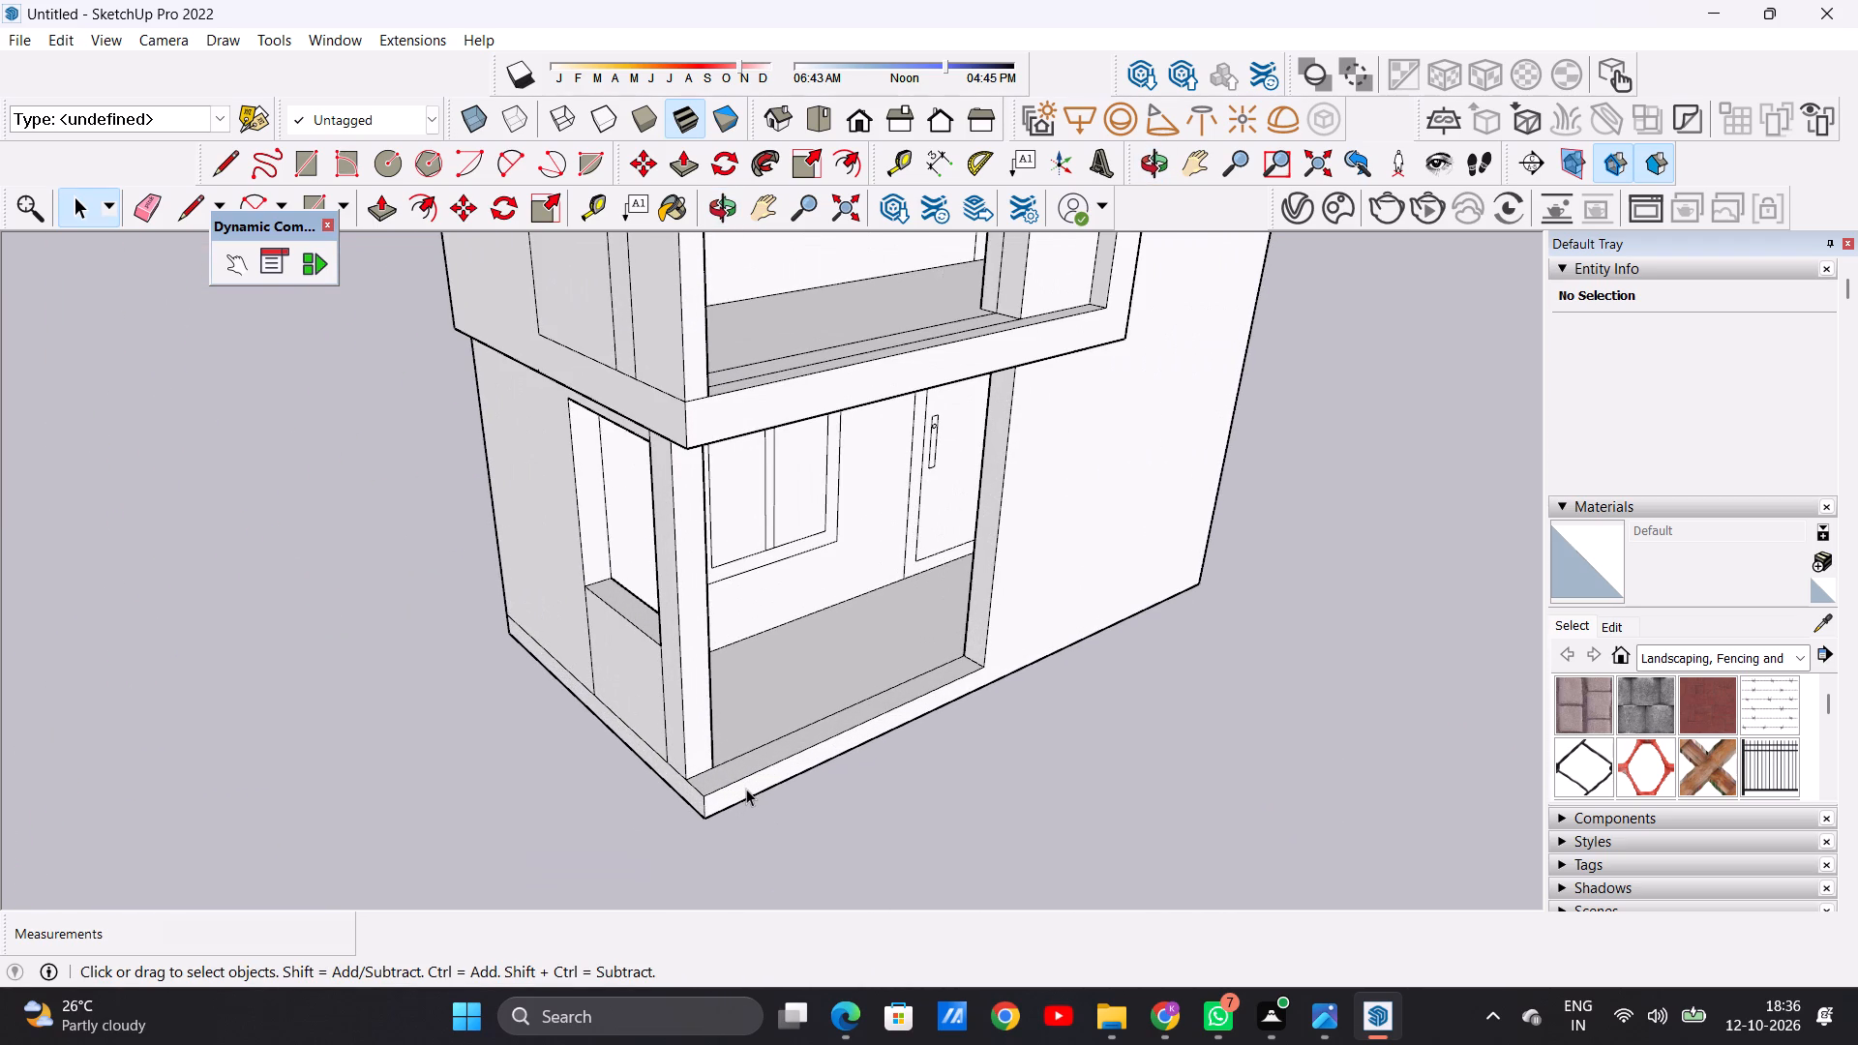
{"action": "scroll", "coordinate": [746, 789], "scroll_direction": "down", "scroll_amount": 13}
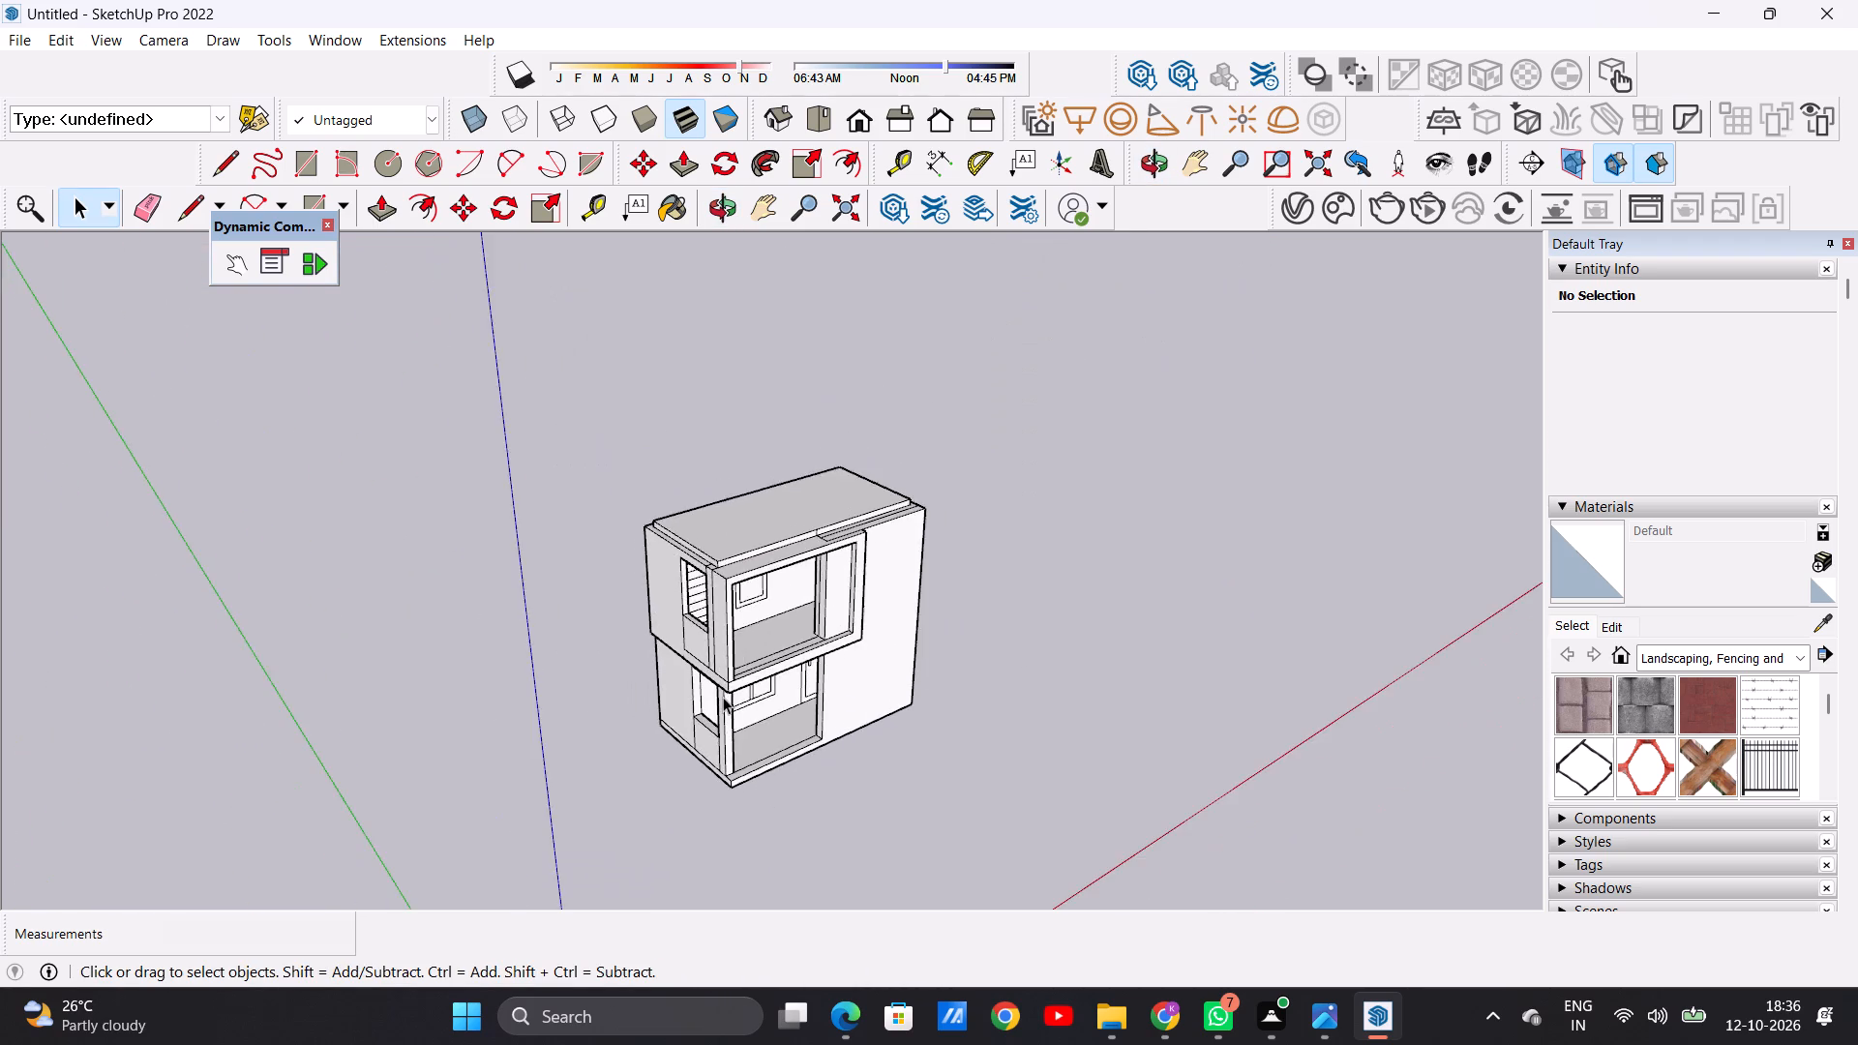
{"action": "scroll", "coordinate": [718, 705], "scroll_direction": "up", "scroll_amount": 7}
{"action": "middle_click_drag", "start_coordinate": [615, 731], "coordinate": [743, 513]}
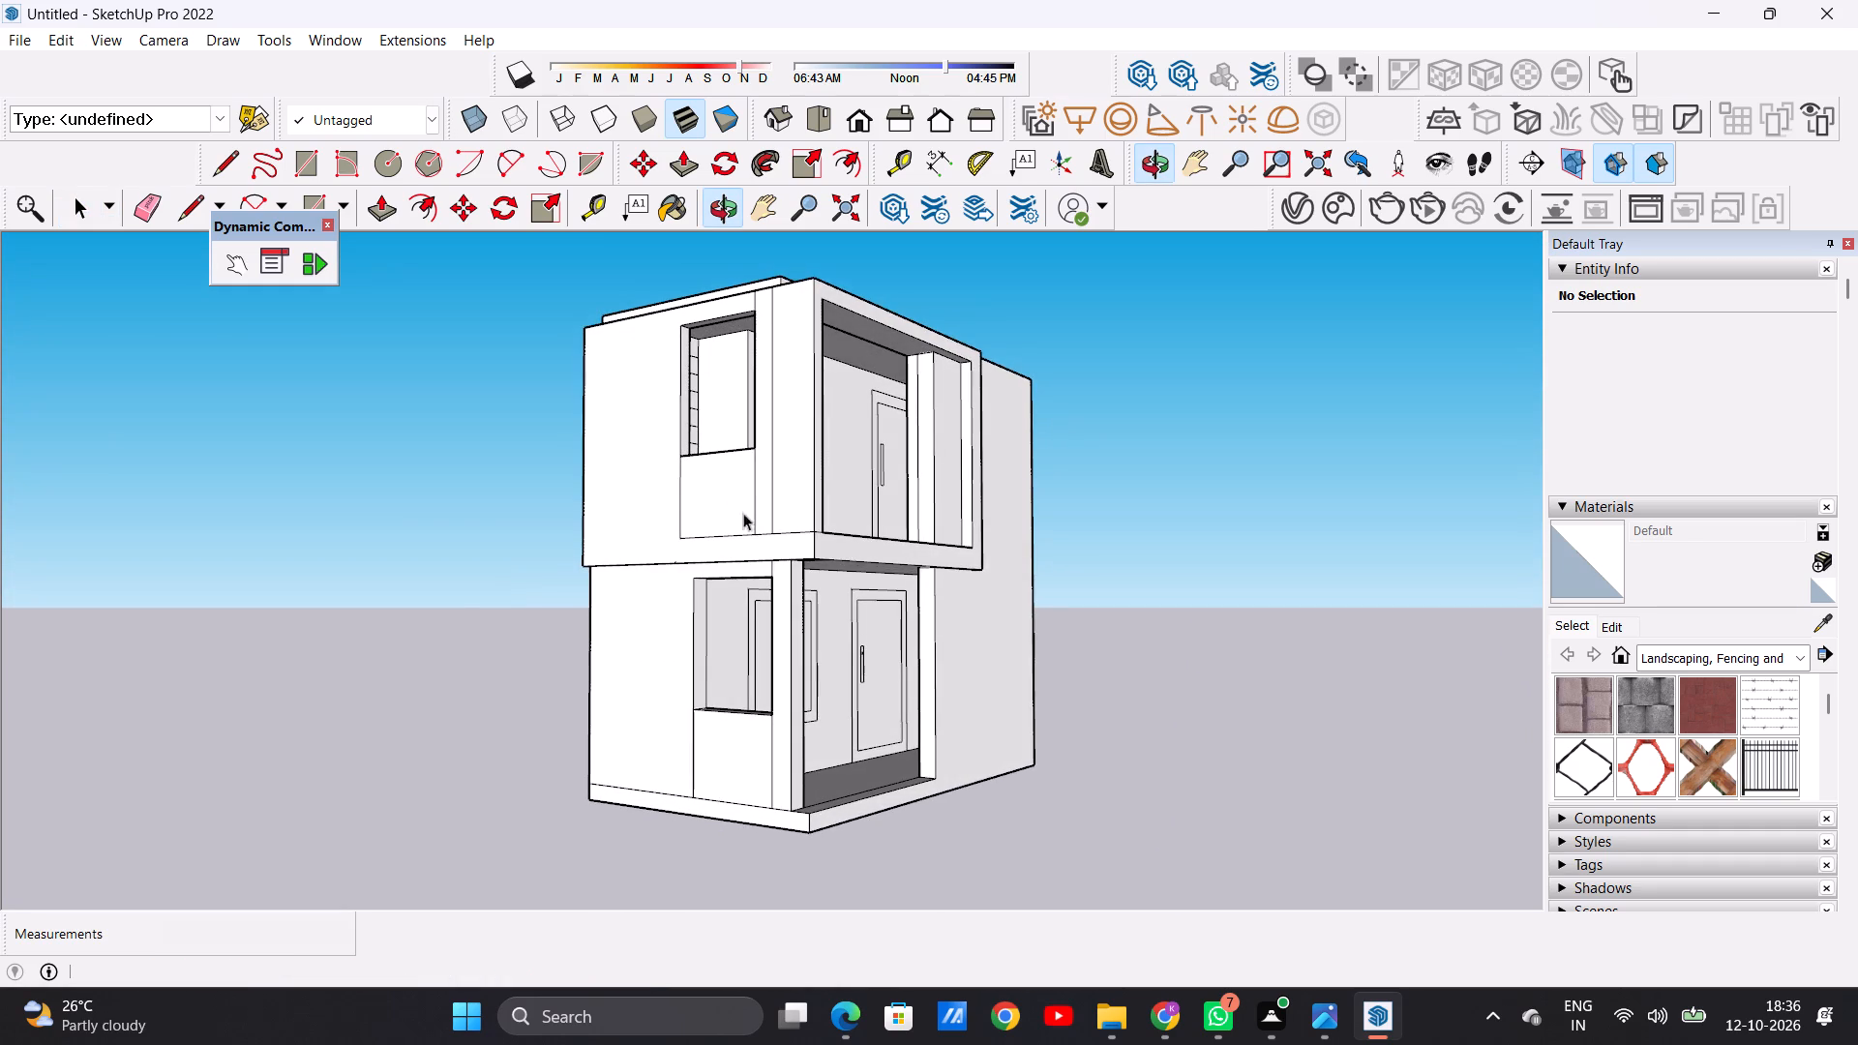
{"action": "middle_click_drag", "start_coordinate": [543, 588], "coordinate": [481, 600]}
{"action": "middle_click_drag", "start_coordinate": [987, 590], "coordinate": [514, 710]}
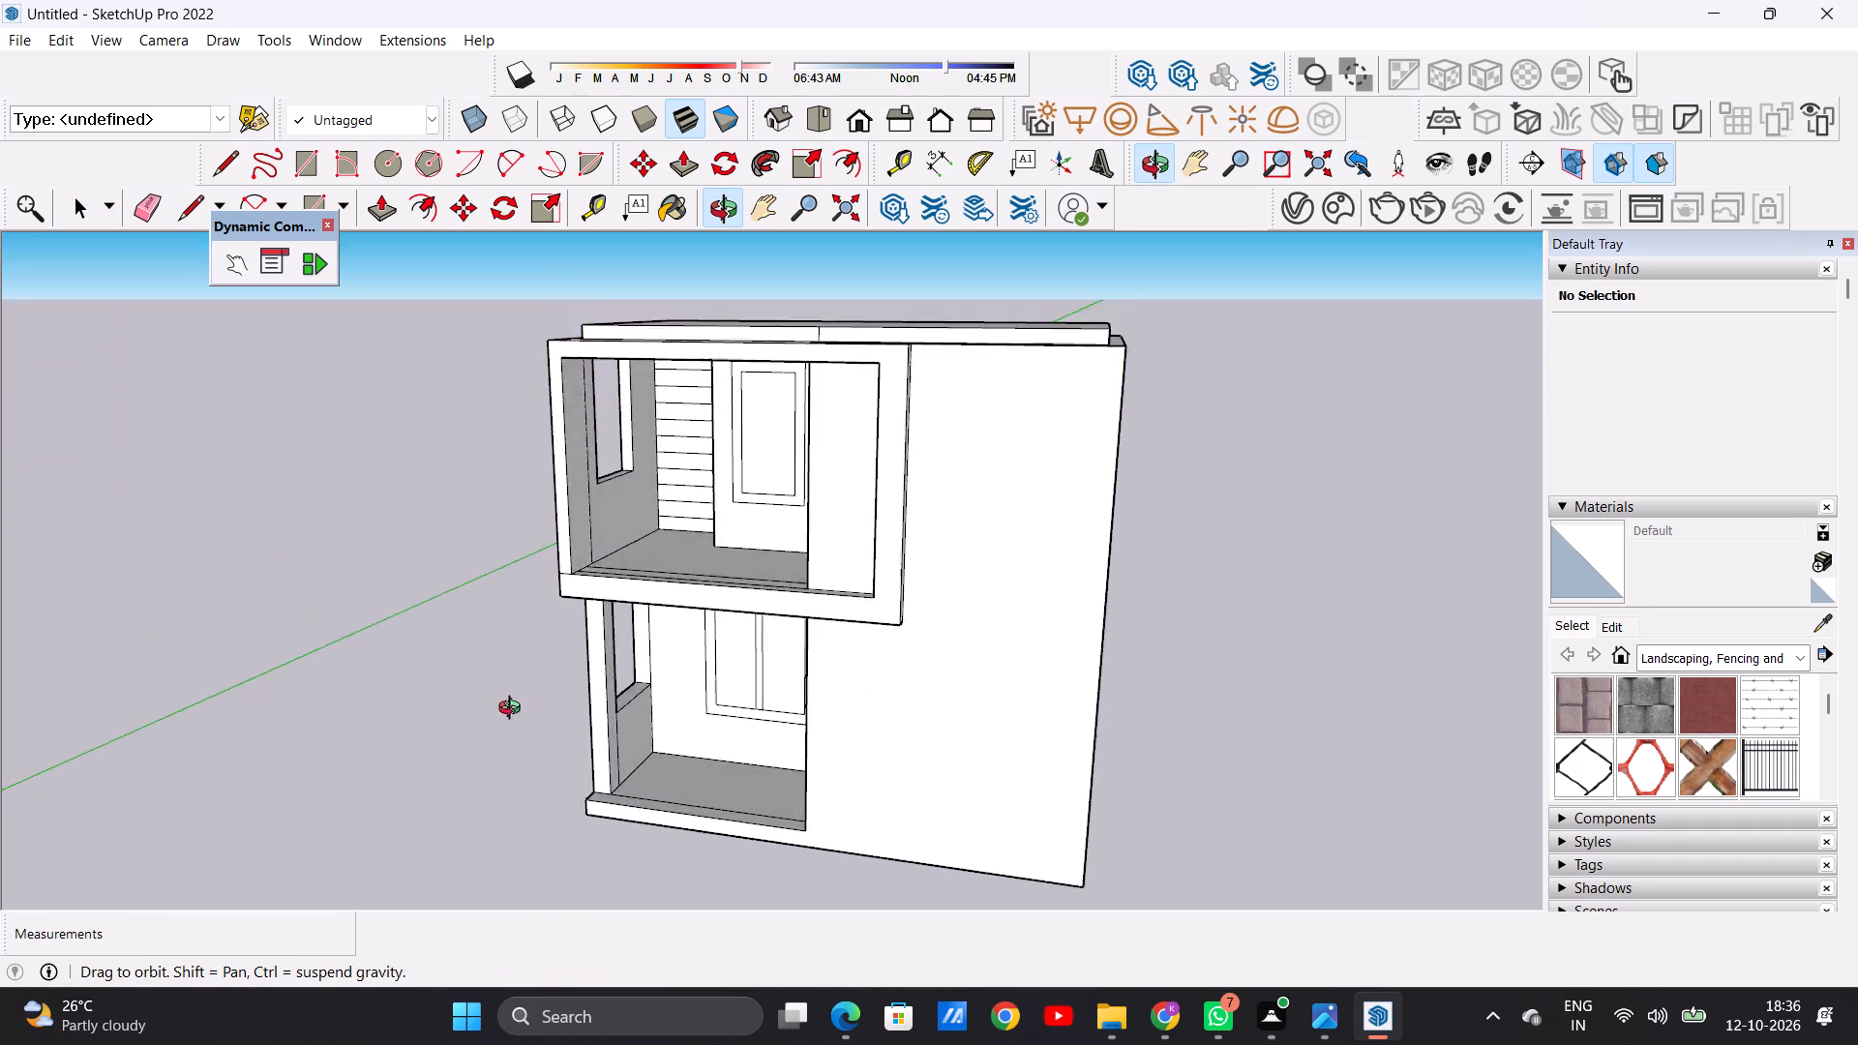
{"action": "middle_click_drag", "start_coordinate": [514, 710], "coordinate": [647, 901]}
{"action": "scroll", "coordinate": [803, 642], "scroll_direction": "up", "scroll_amount": 6}
{"action": "middle_click_drag", "start_coordinate": [783, 672], "coordinate": [742, 462]}
{"action": "scroll", "coordinate": [742, 462], "scroll_direction": "up", "scroll_amount": 1}
{"action": "scroll", "coordinate": [802, 735], "scroll_direction": "down", "scroll_amount": 9}
{"action": "scroll", "coordinate": [774, 566], "scroll_direction": "up", "scroll_amount": 2}
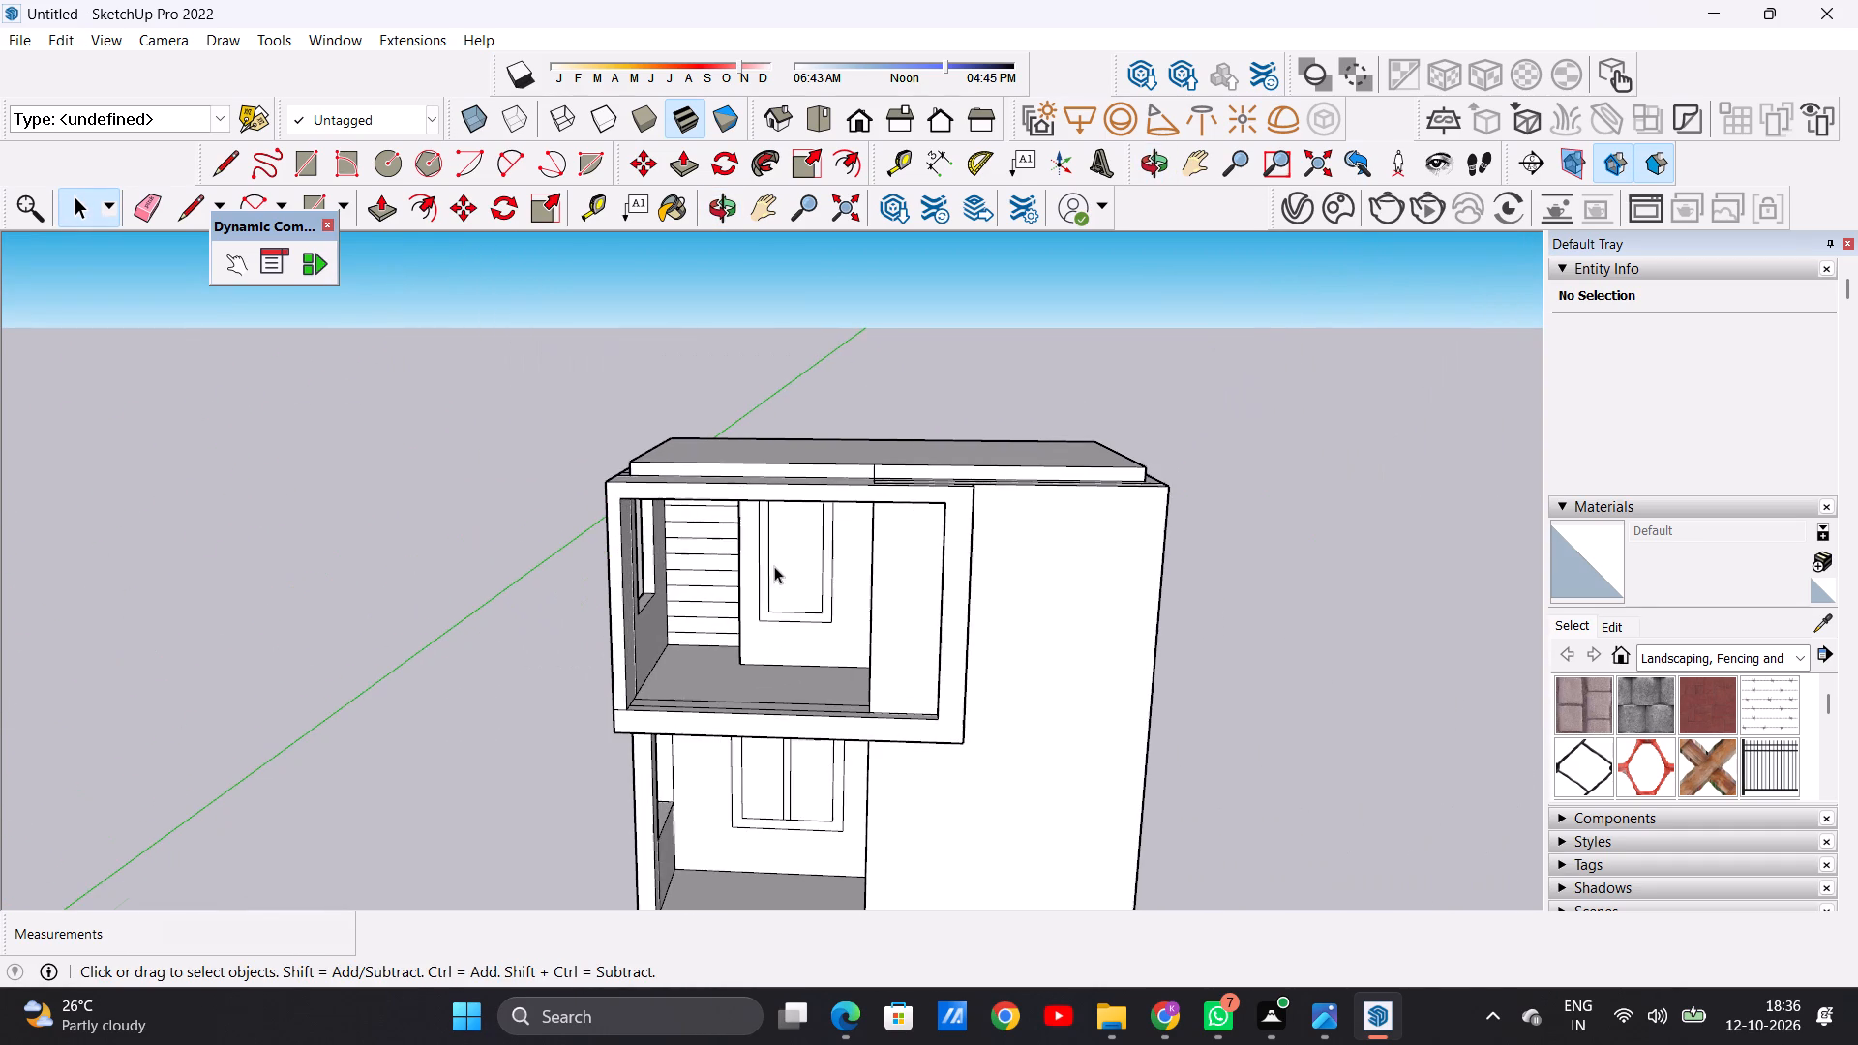
{"action": "middle_click_drag", "start_coordinate": [788, 640], "coordinate": [833, 592]}
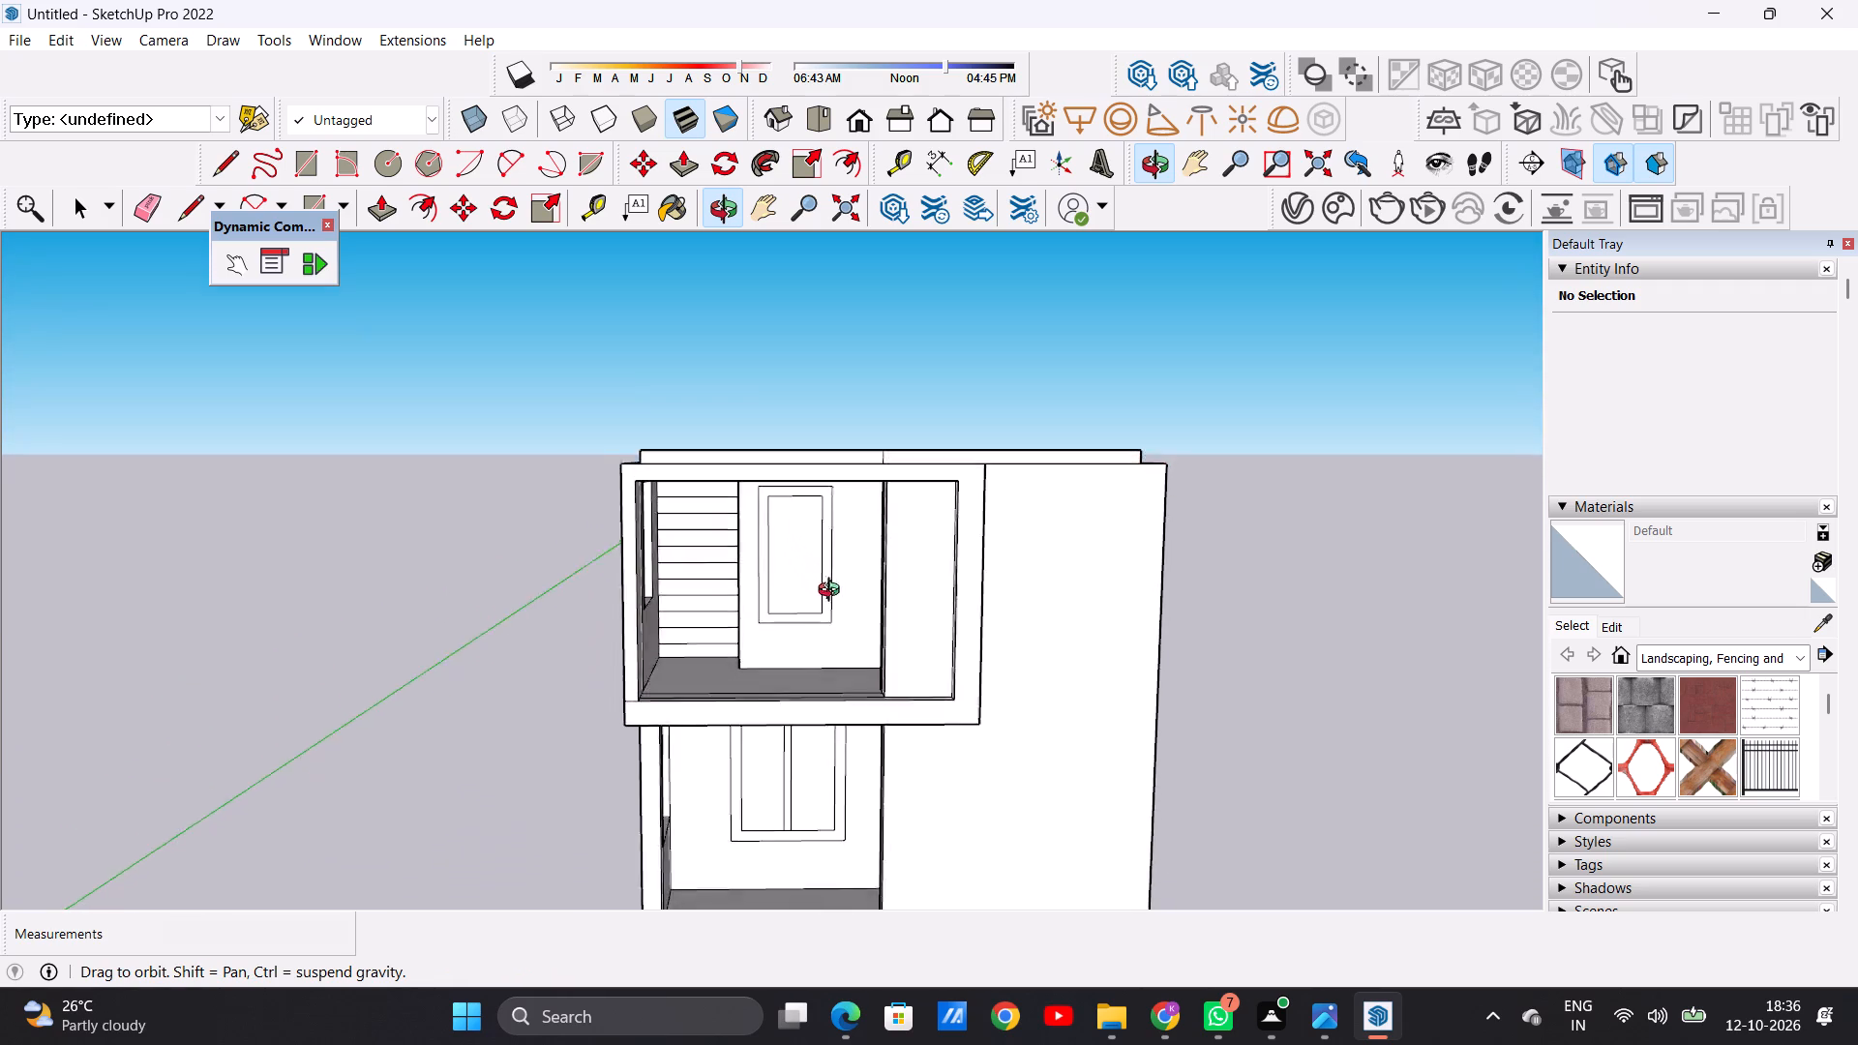
{"action": "middle_click_drag", "start_coordinate": [833, 592], "coordinate": [998, 666]}
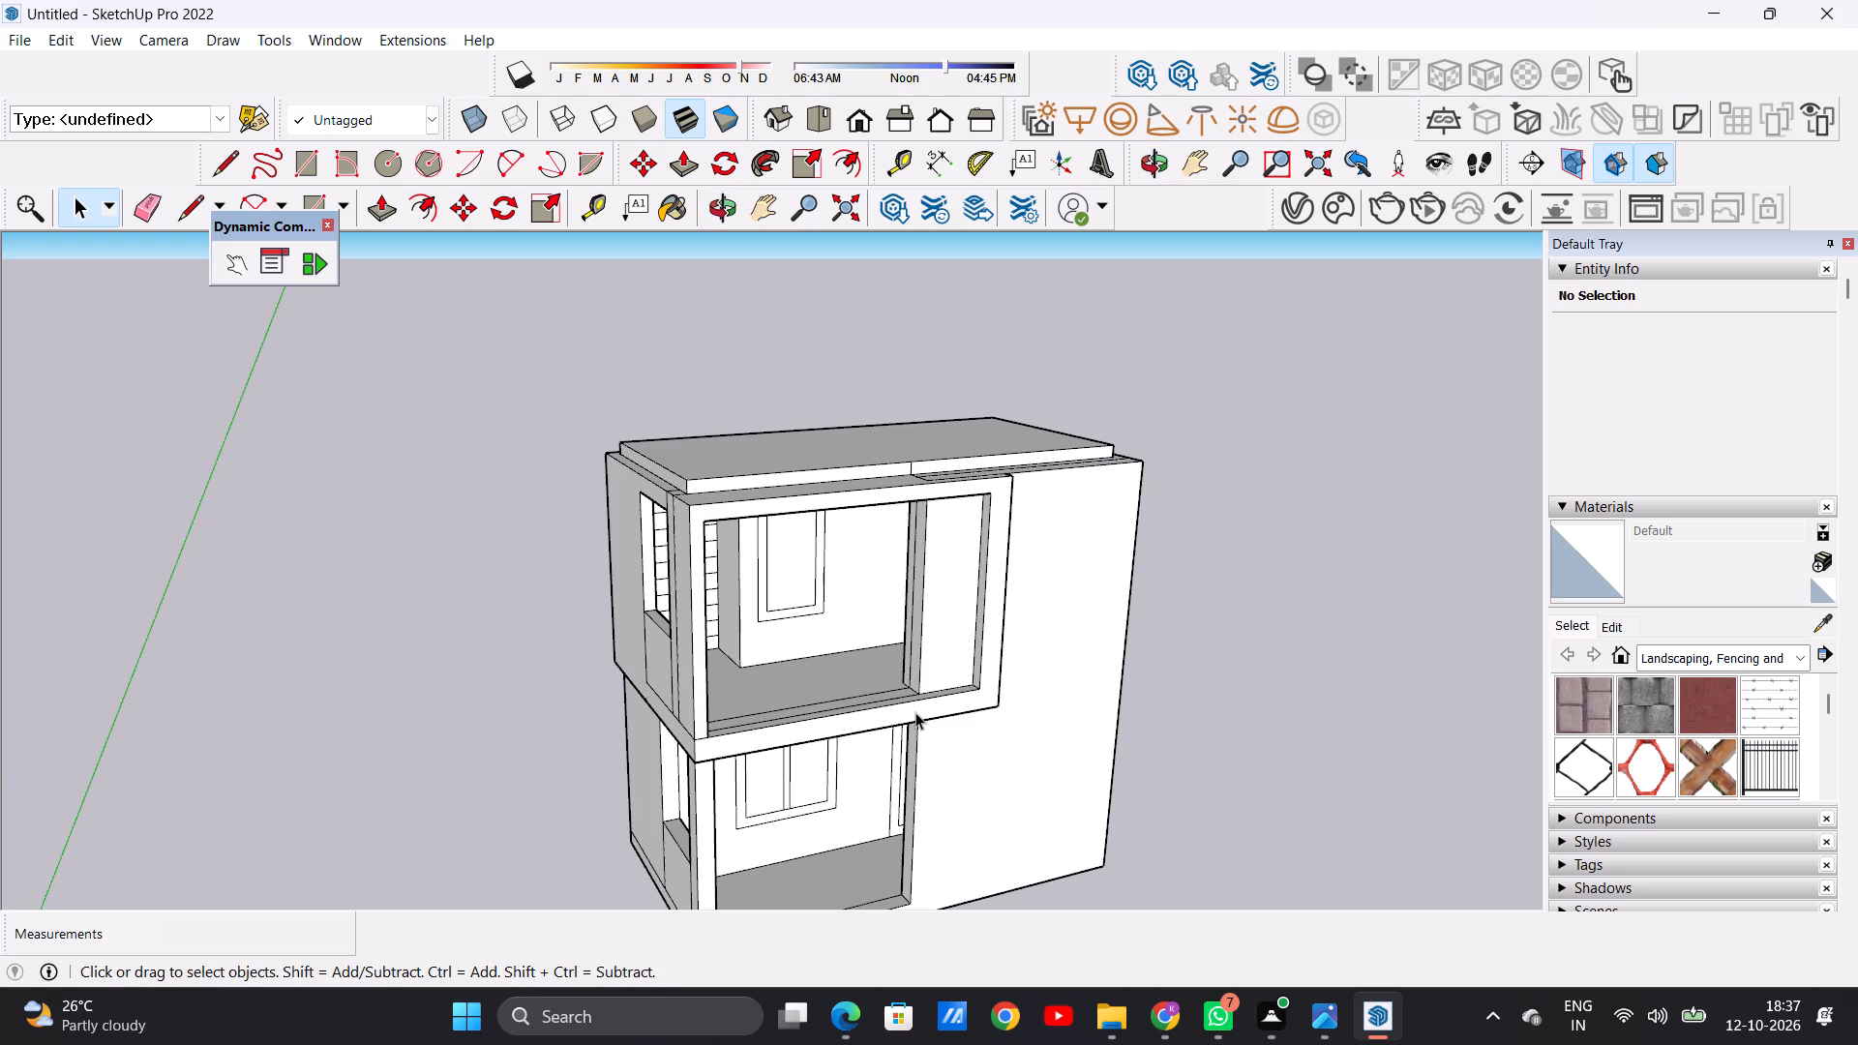
Examine the first-floor terrace's back wall, window, grooved recess and side opening from the front and the side.
{"action": "scroll", "coordinate": [658, 598], "scroll_direction": "down", "scroll_amount": 2}
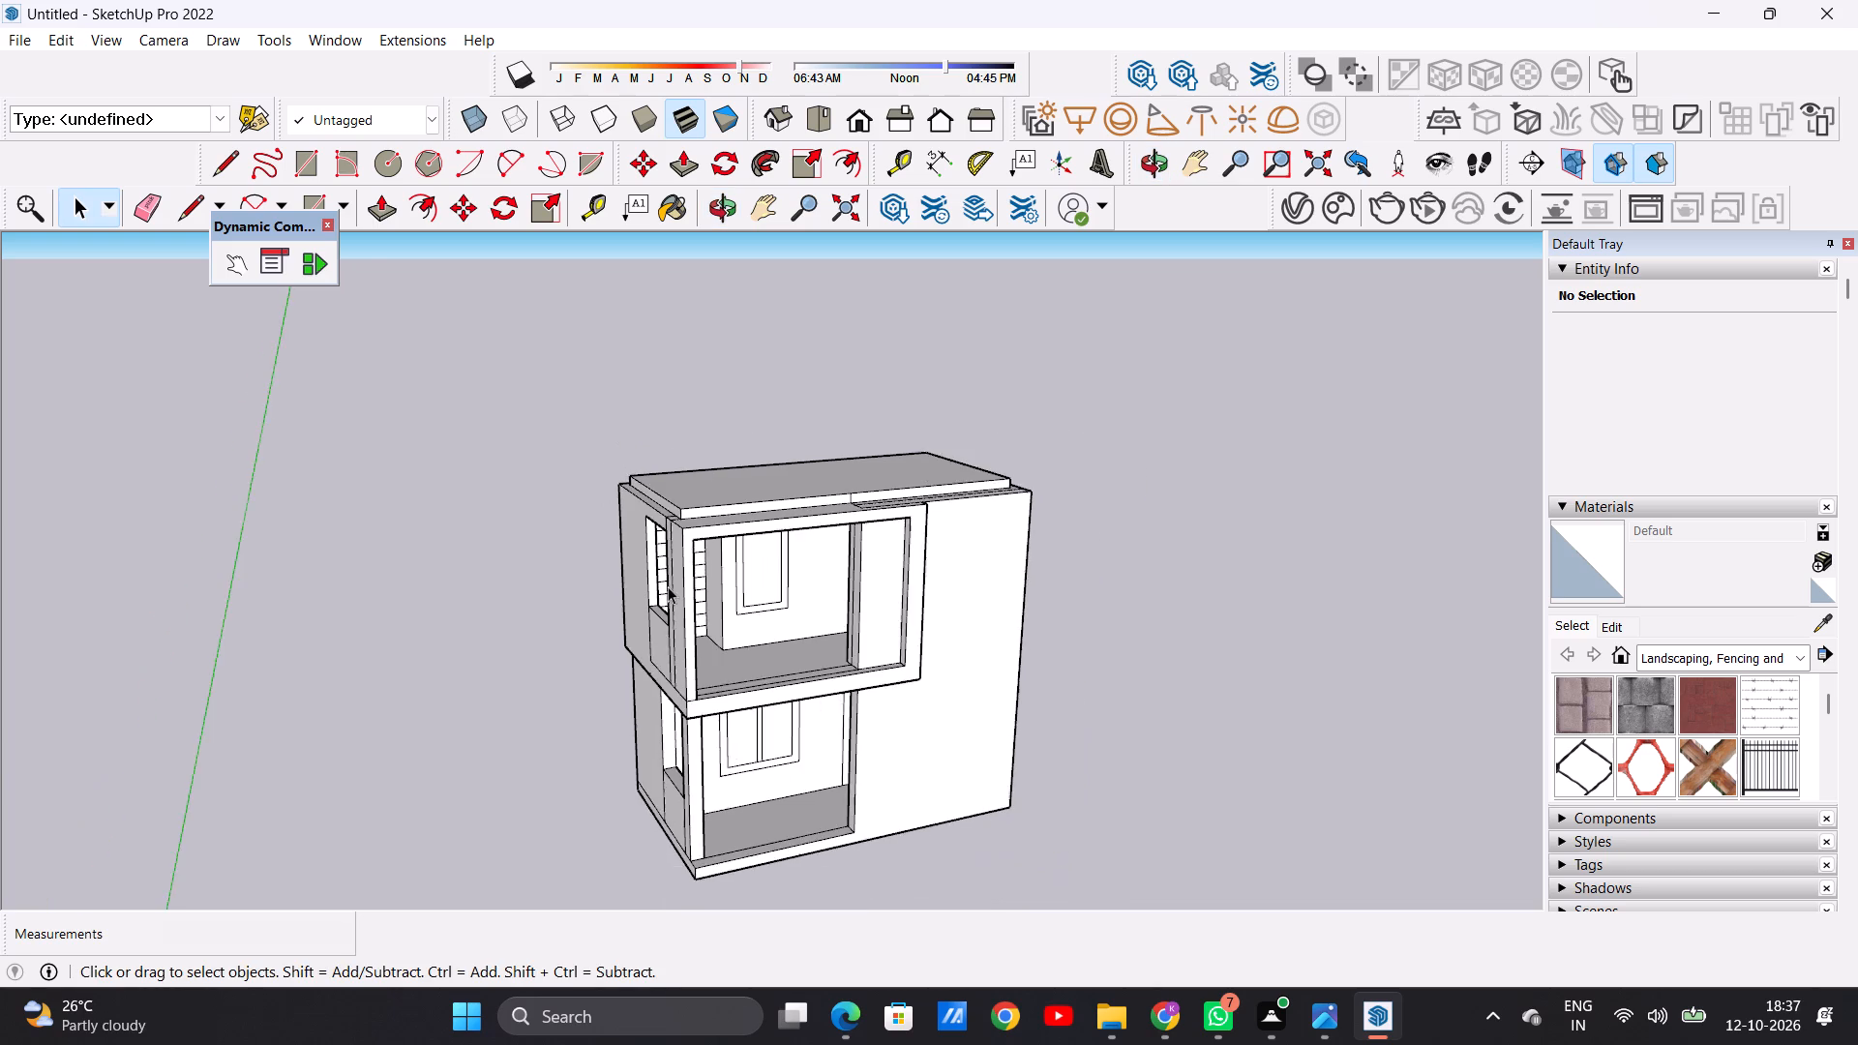
{"action": "scroll", "coordinate": [668, 586], "scroll_direction": "down", "scroll_amount": 8}
{"action": "middle_click_drag", "start_coordinate": [915, 570], "coordinate": [663, 516]}
{"action": "scroll", "coordinate": [755, 668], "scroll_direction": "up", "scroll_amount": 10}
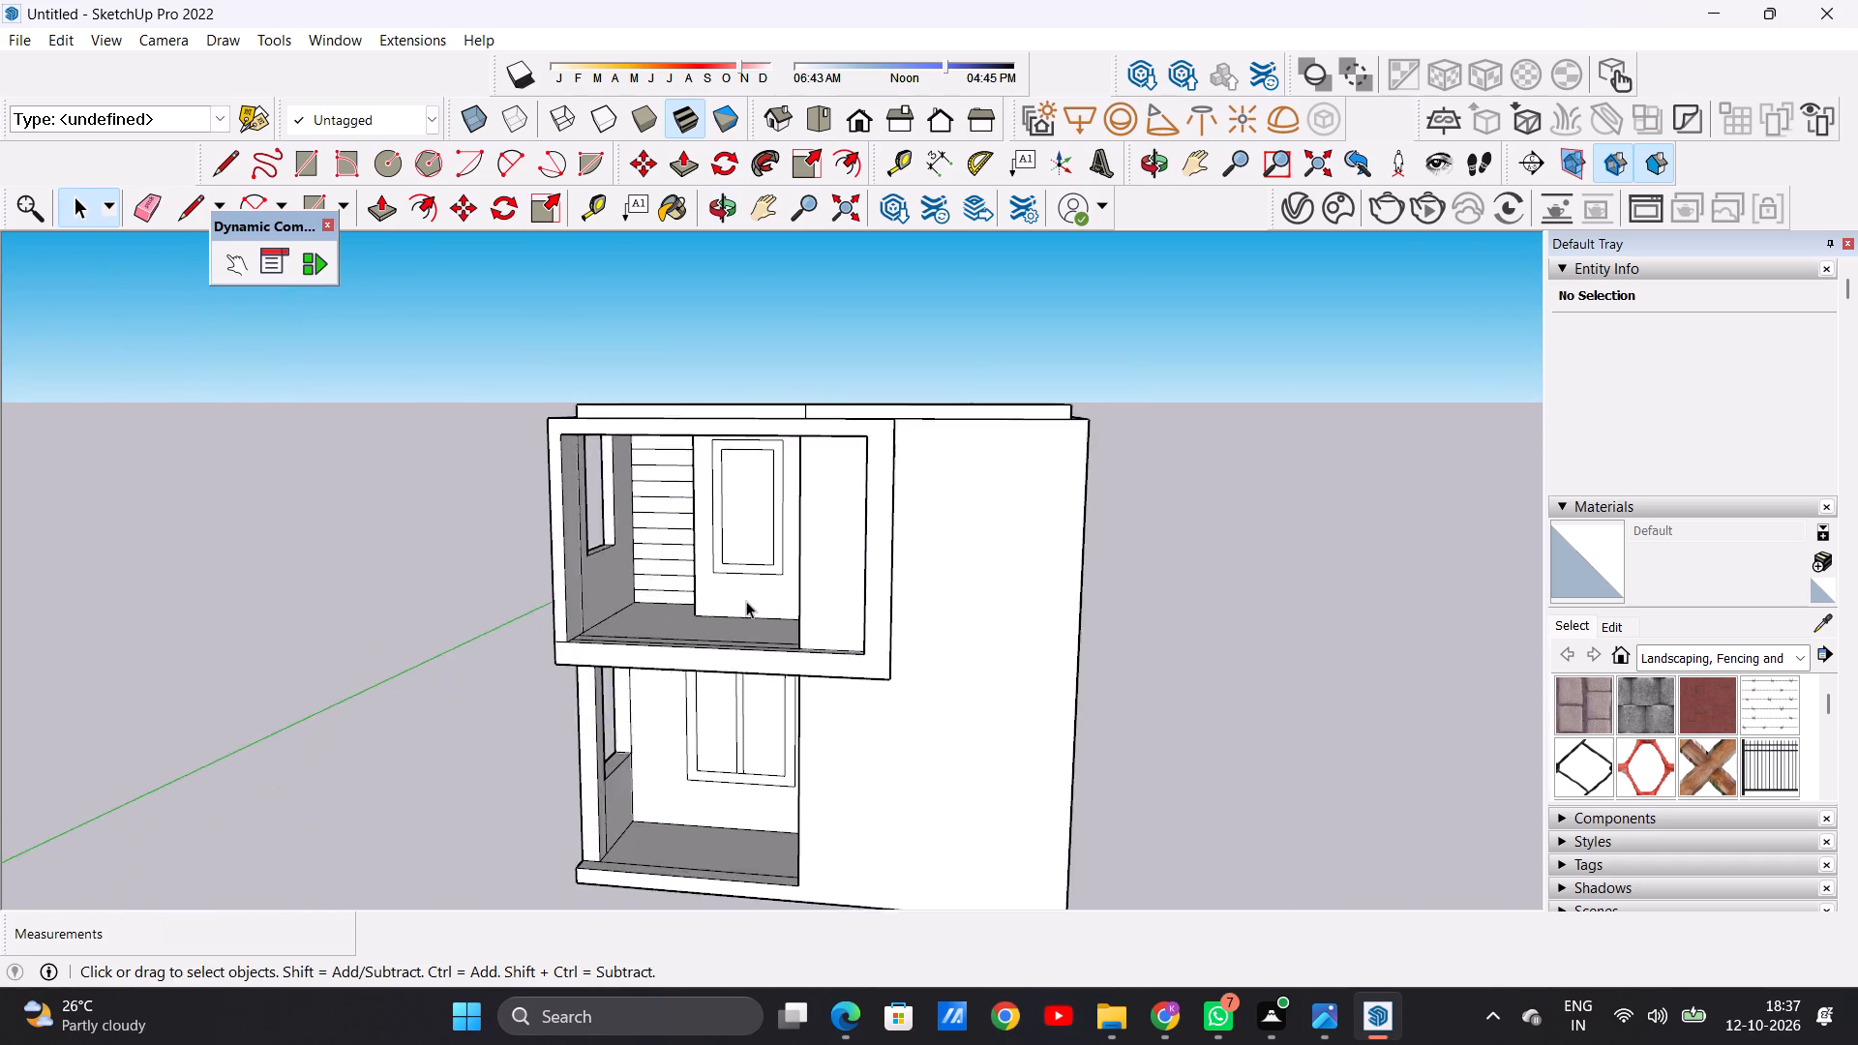
{"action": "scroll", "coordinate": [746, 601], "scroll_direction": "up", "scroll_amount": 4}
{"action": "scroll", "coordinate": [725, 584], "scroll_direction": "down", "scroll_amount": 1}
{"action": "scroll", "coordinate": [724, 581], "scroll_direction": "up", "scroll_amount": 5}
{"action": "middle_click_drag", "start_coordinate": [642, 562], "coordinate": [945, 519]}
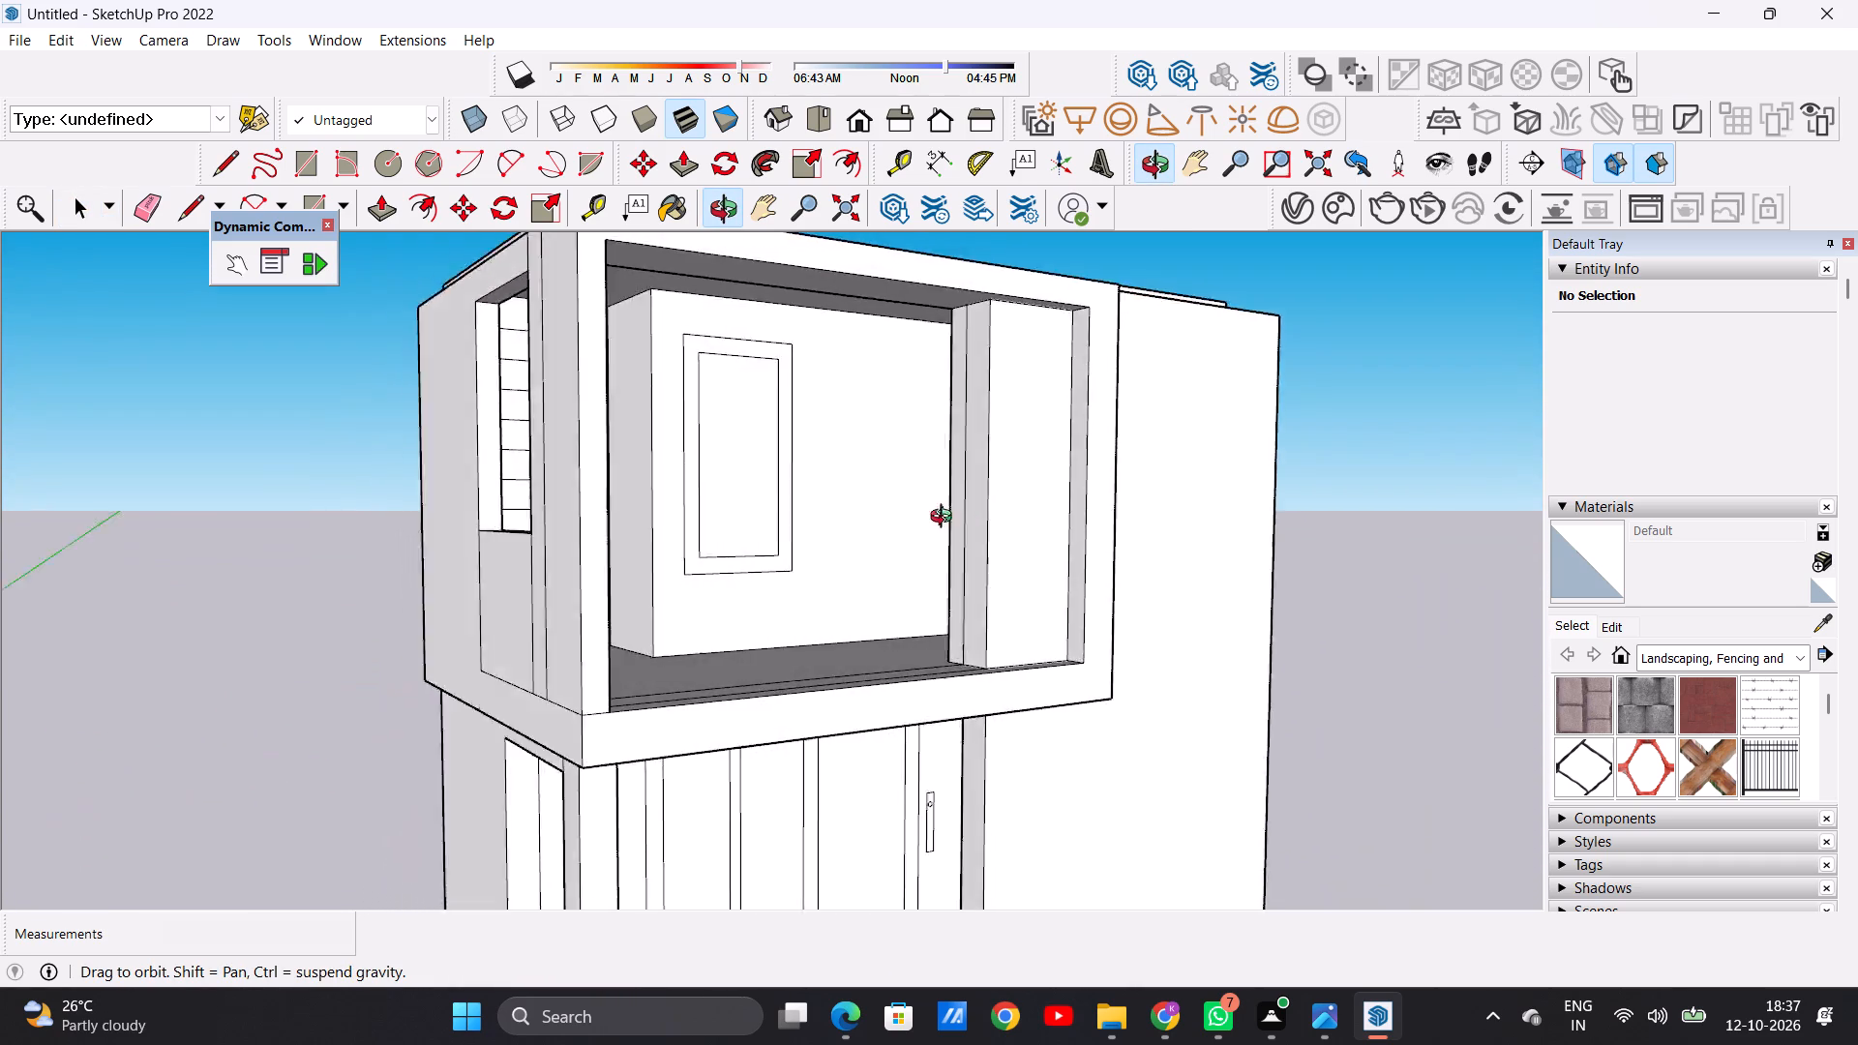
{"action": "middle_click_drag", "start_coordinate": [945, 519], "coordinate": [719, 525]}
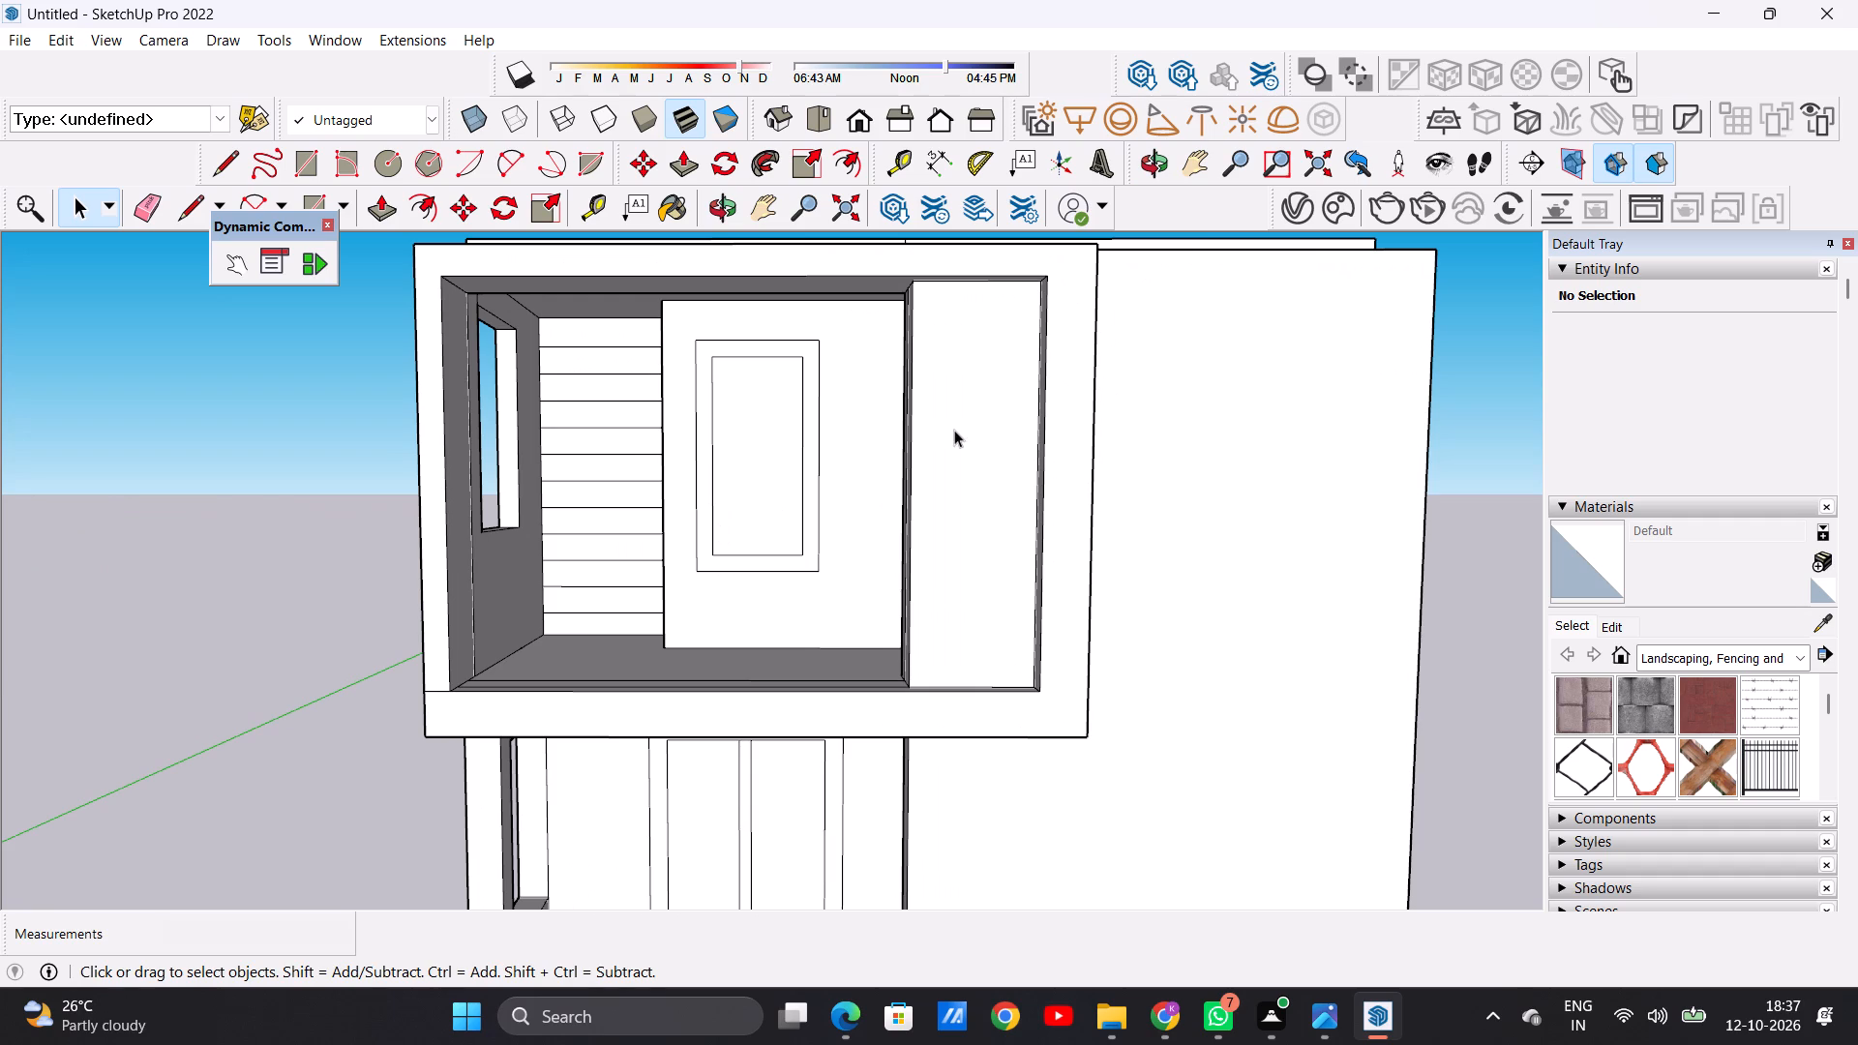
{"action": "scroll", "coordinate": [894, 430], "scroll_direction": "up", "scroll_amount": 2}
{"action": "middle_click_drag", "start_coordinate": [683, 410], "coordinate": [1053, 471]}
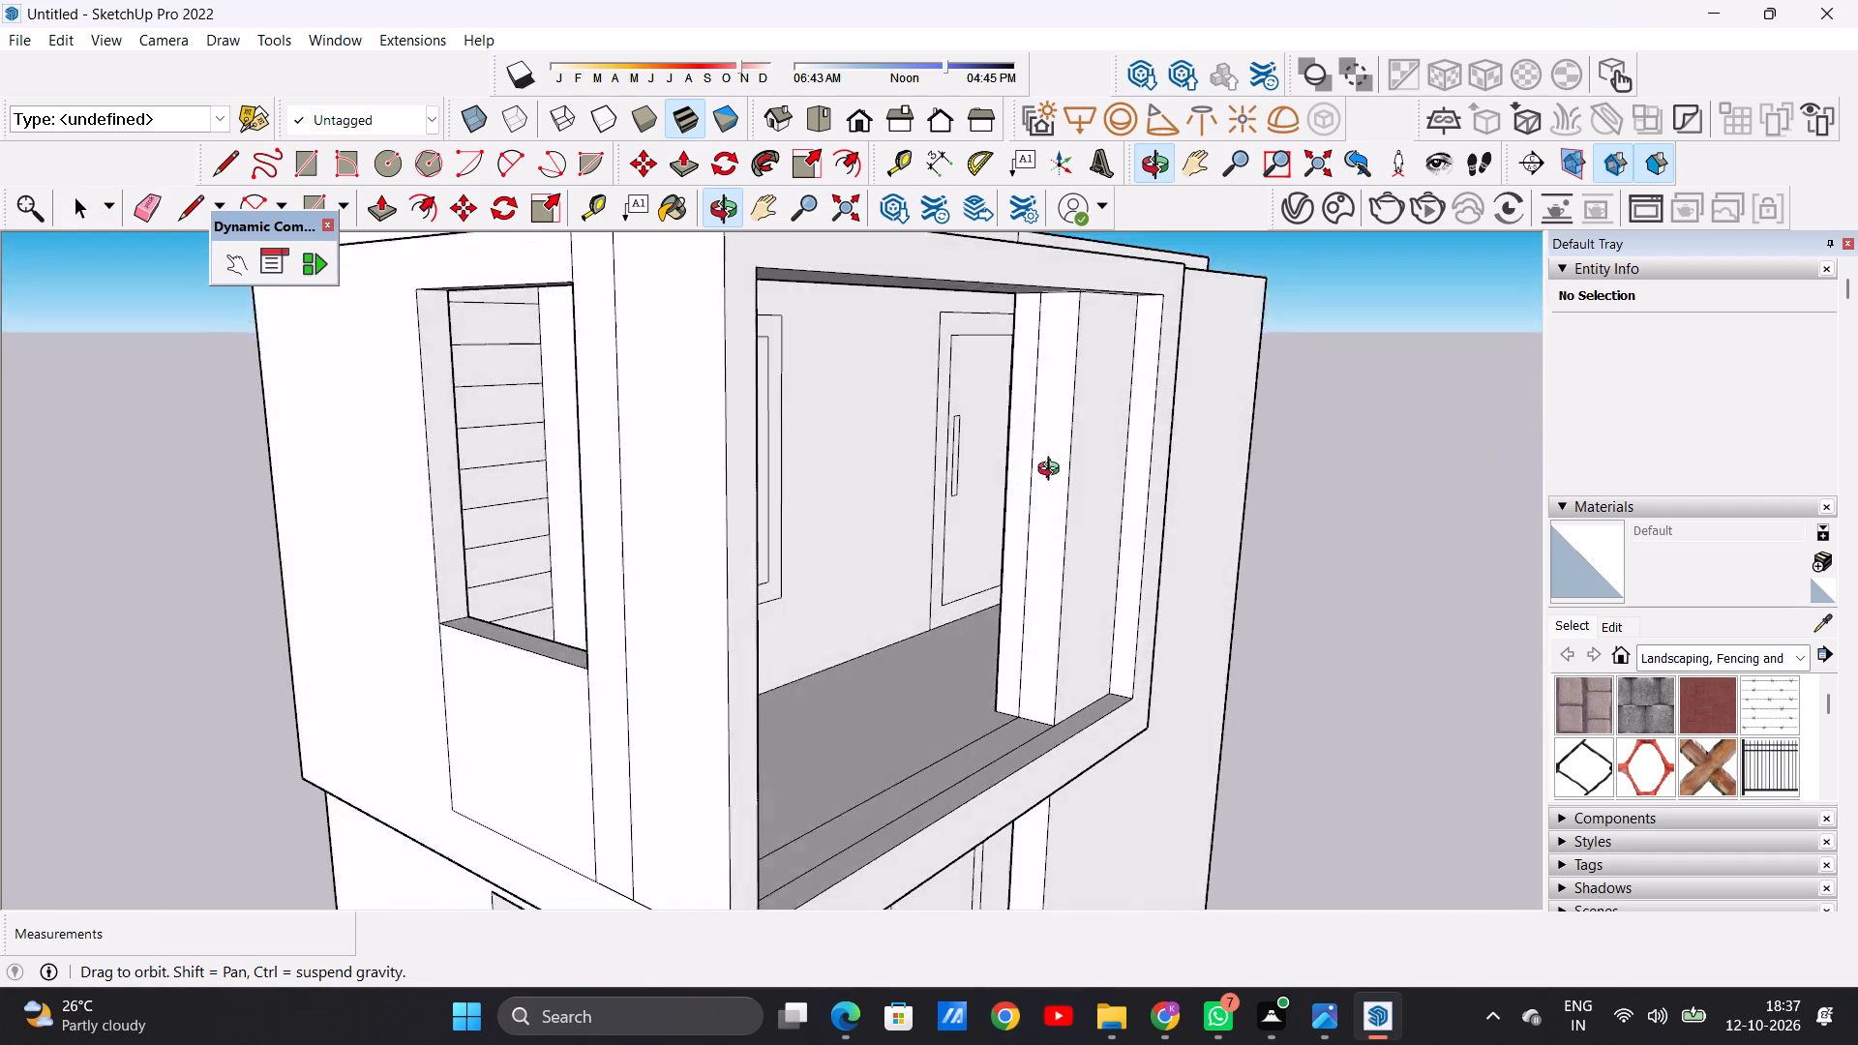
{"action": "middle_click_drag", "start_coordinate": [1053, 471], "coordinate": [1028, 449]}
{"action": "scroll", "coordinate": [900, 358], "scroll_direction": "up", "scroll_amount": 5}
{"action": "middle_click_drag", "start_coordinate": [859, 365], "coordinate": [662, 372]}
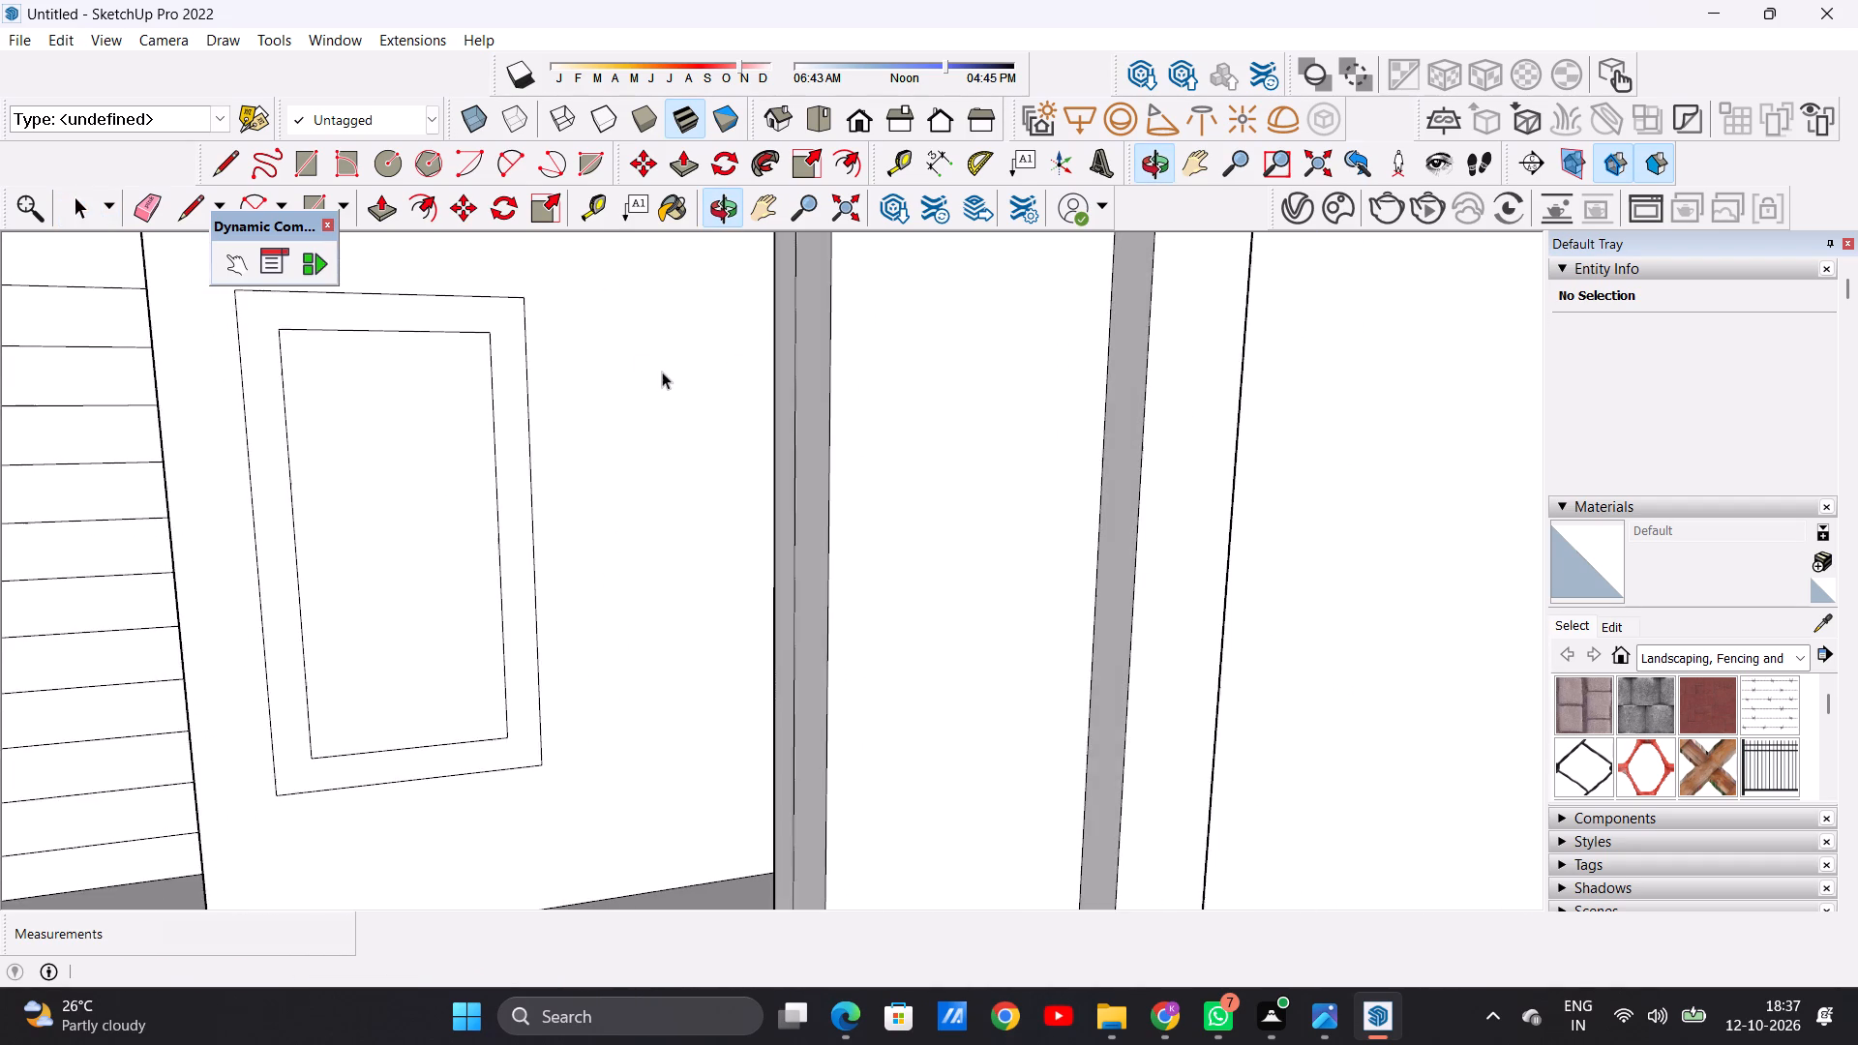
{"action": "scroll", "coordinate": [708, 360], "scroll_direction": "down", "scroll_amount": 7}
{"action": "middle_click_drag", "start_coordinate": [466, 399], "coordinate": [605, 410]}
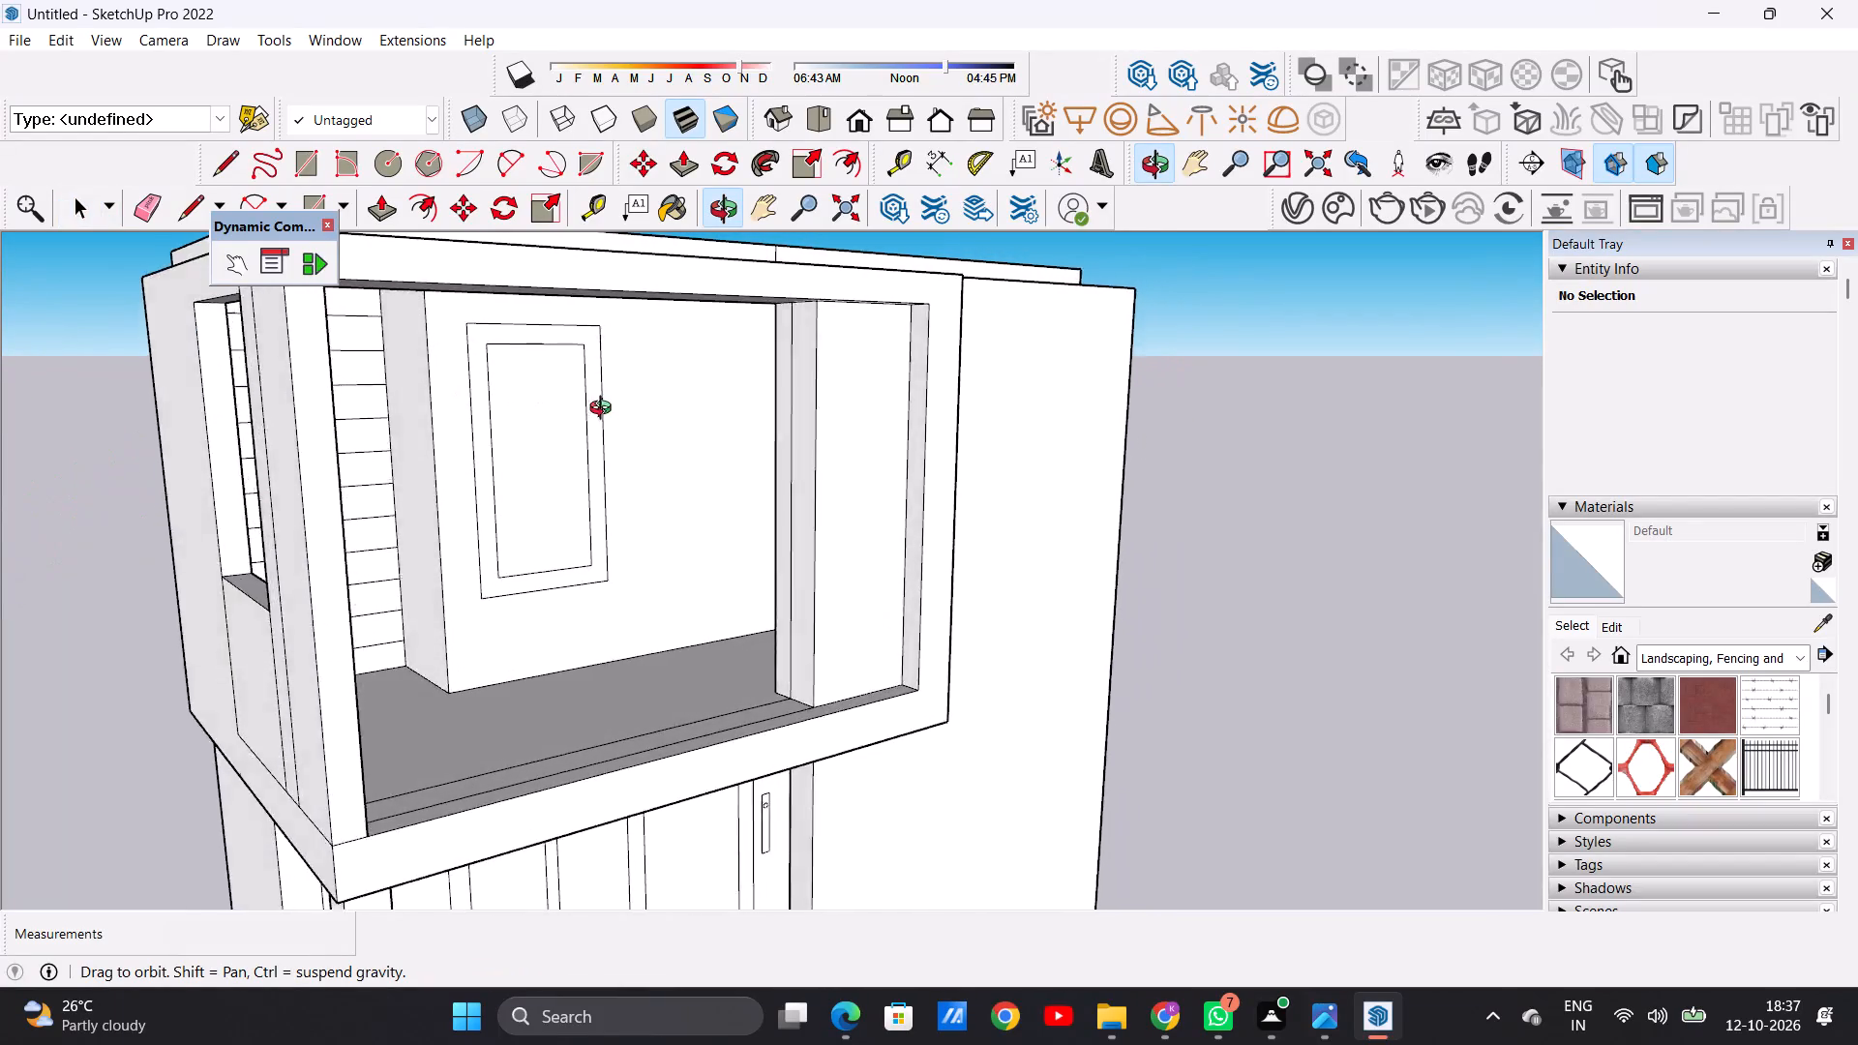
{"action": "middle_click_drag", "start_coordinate": [605, 410], "coordinate": [417, 405]}
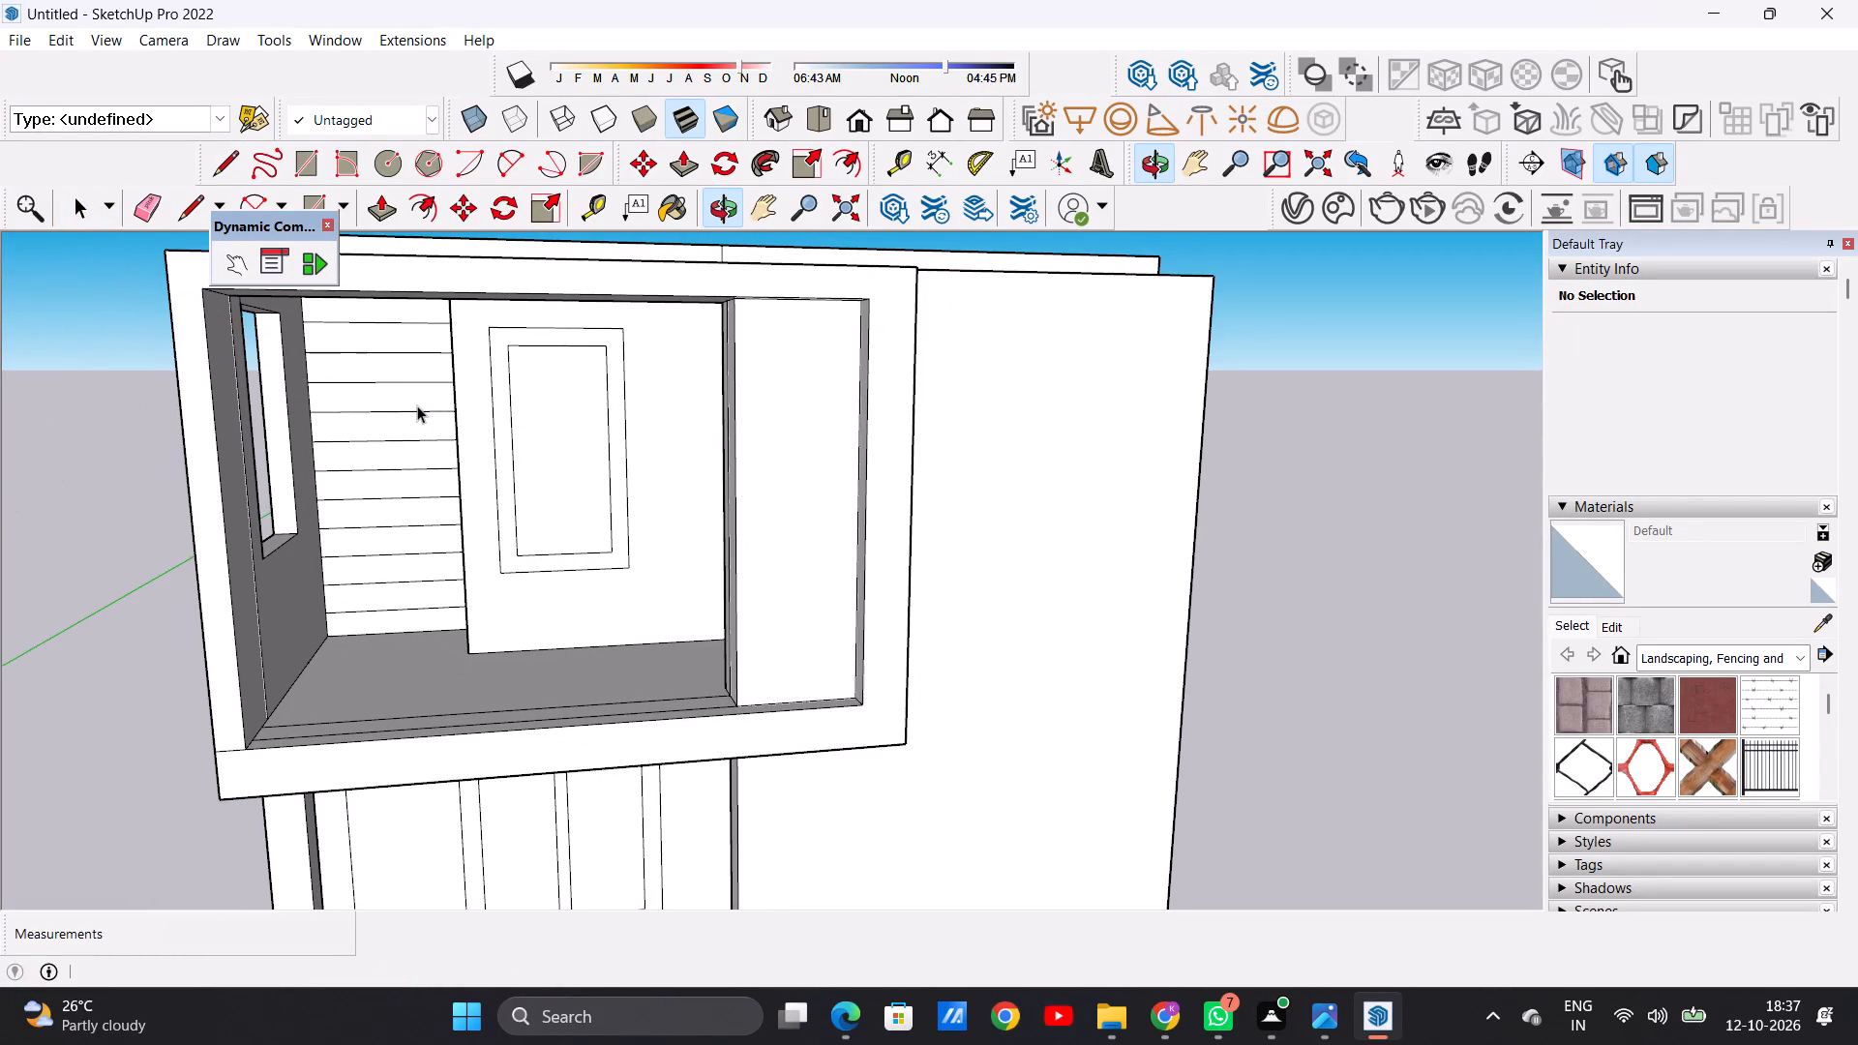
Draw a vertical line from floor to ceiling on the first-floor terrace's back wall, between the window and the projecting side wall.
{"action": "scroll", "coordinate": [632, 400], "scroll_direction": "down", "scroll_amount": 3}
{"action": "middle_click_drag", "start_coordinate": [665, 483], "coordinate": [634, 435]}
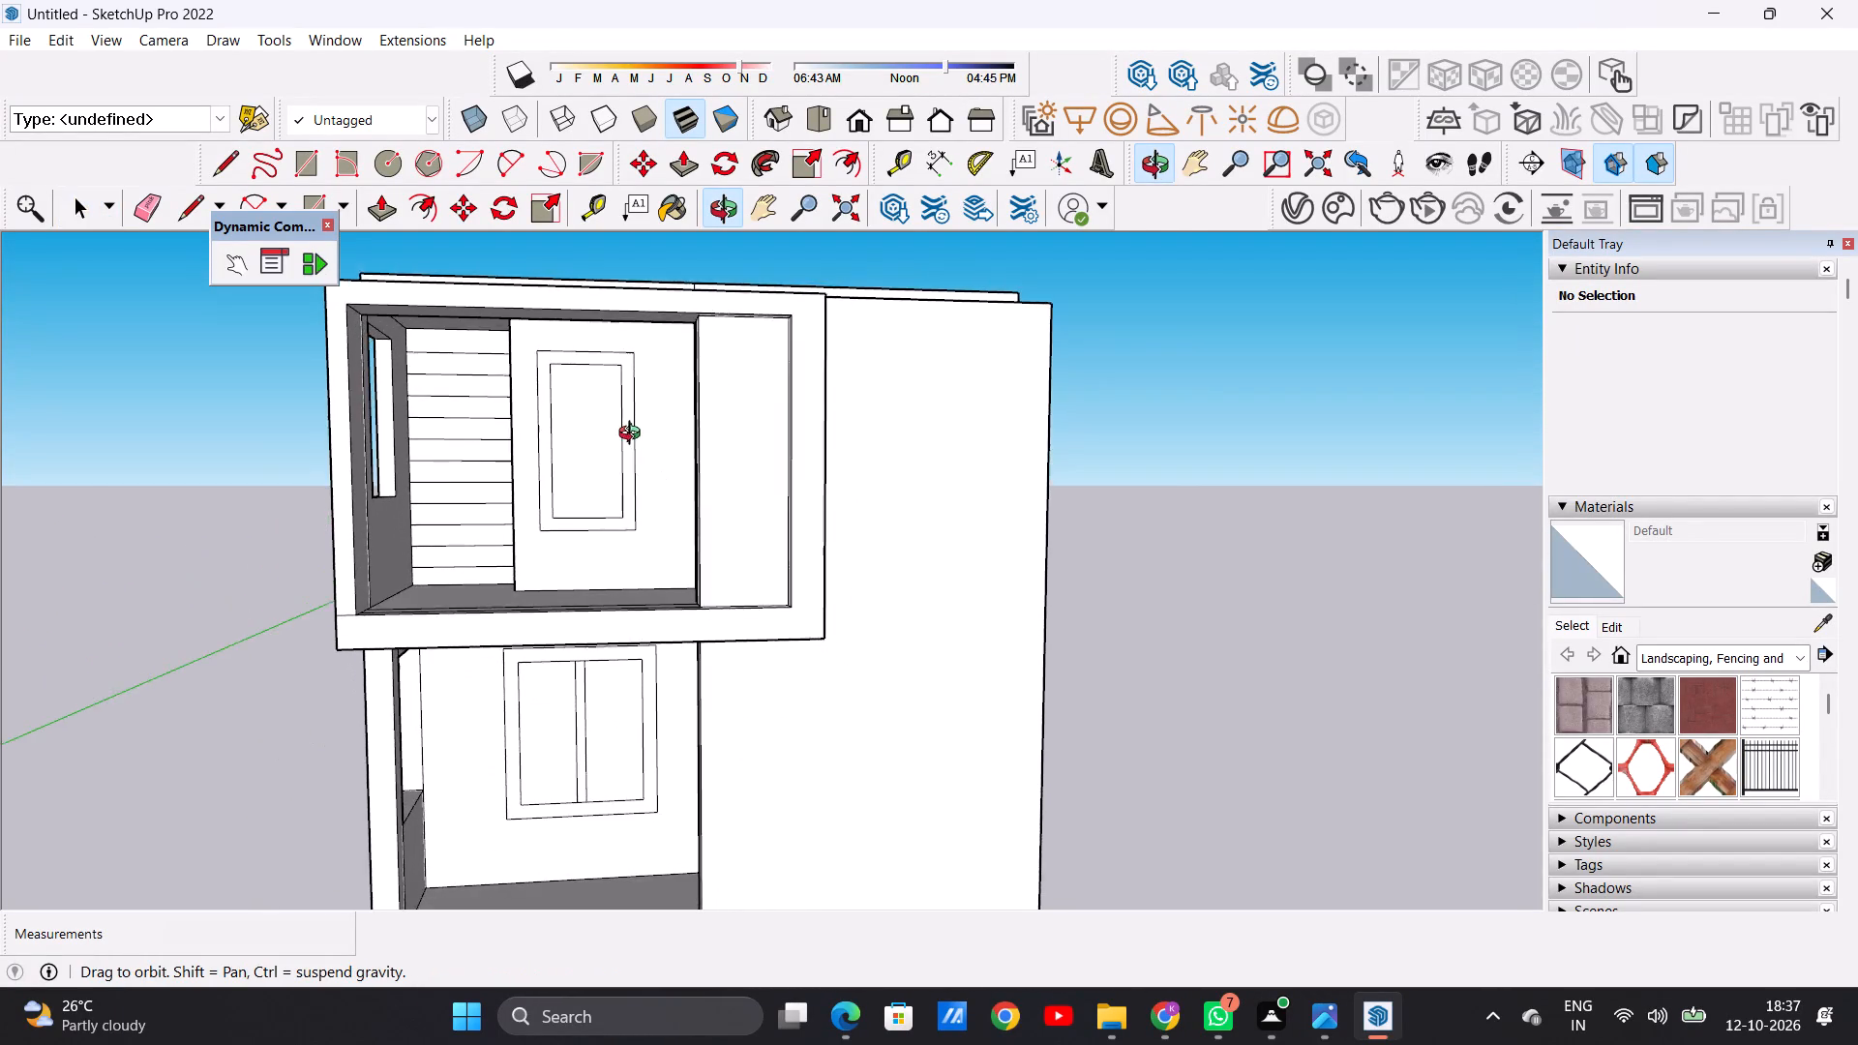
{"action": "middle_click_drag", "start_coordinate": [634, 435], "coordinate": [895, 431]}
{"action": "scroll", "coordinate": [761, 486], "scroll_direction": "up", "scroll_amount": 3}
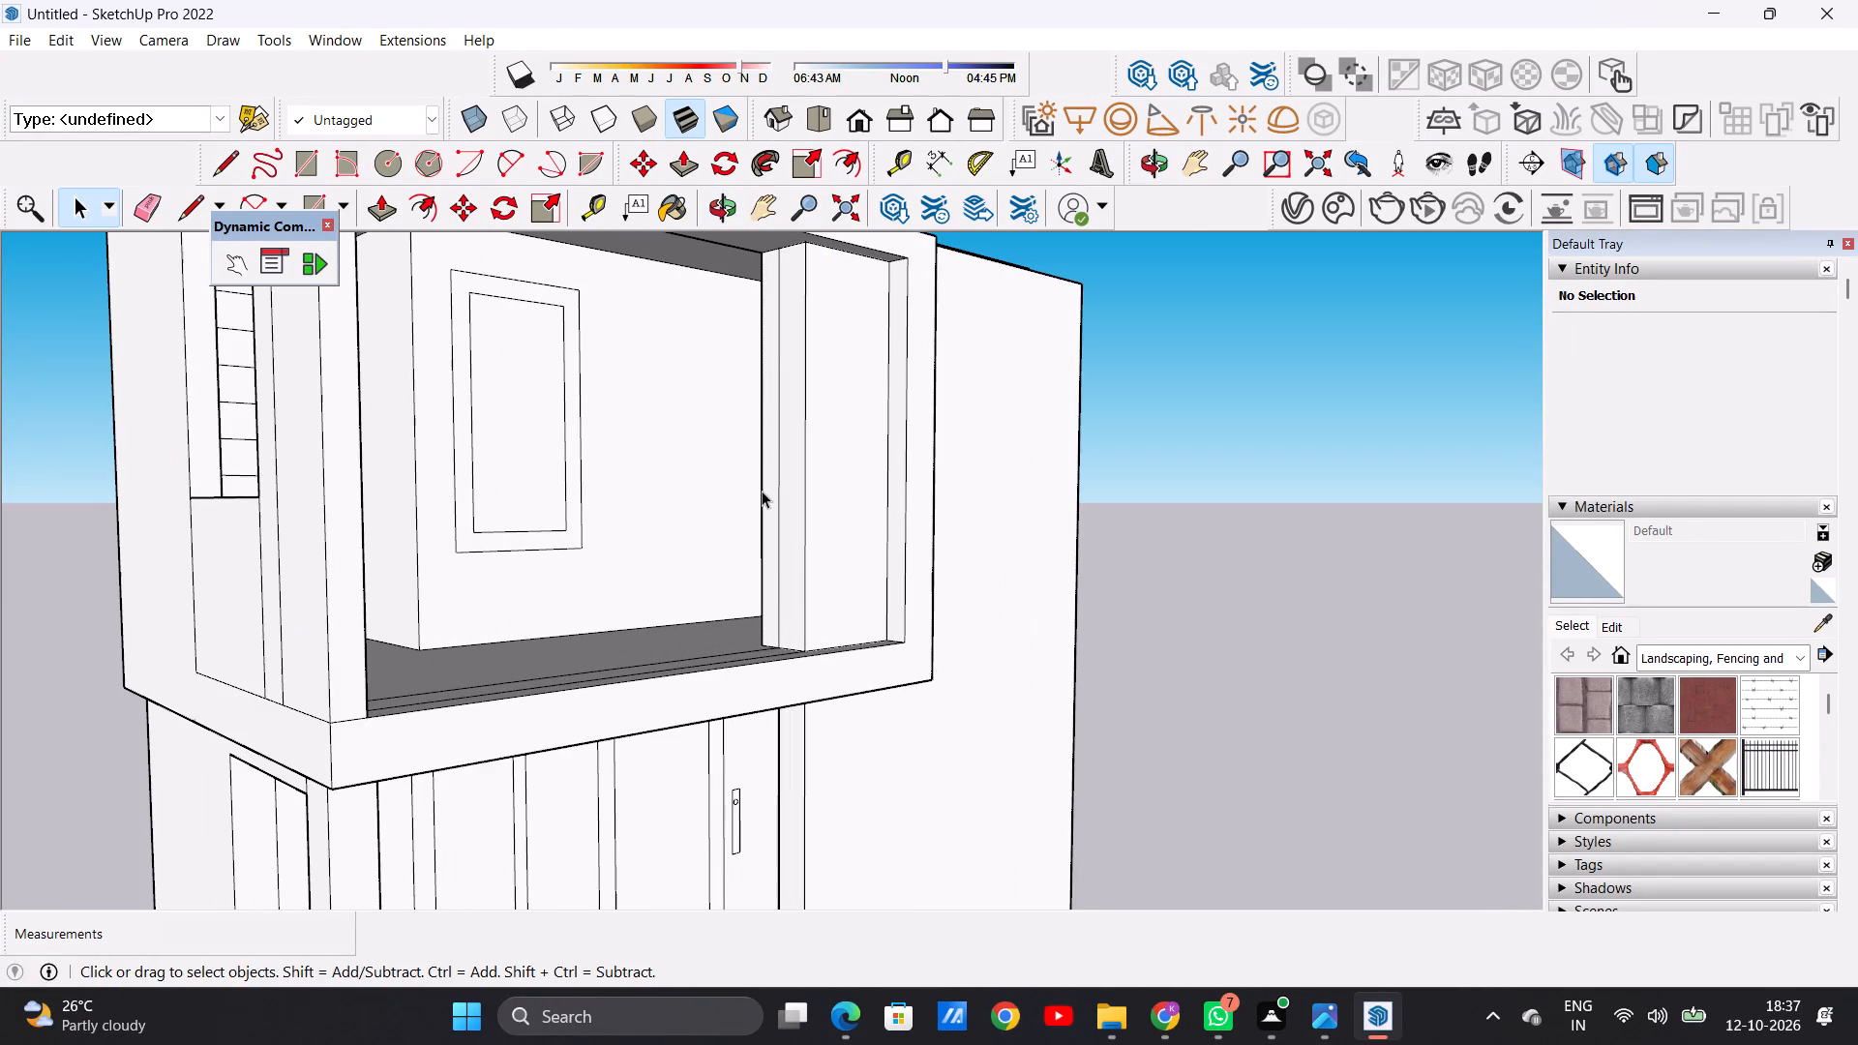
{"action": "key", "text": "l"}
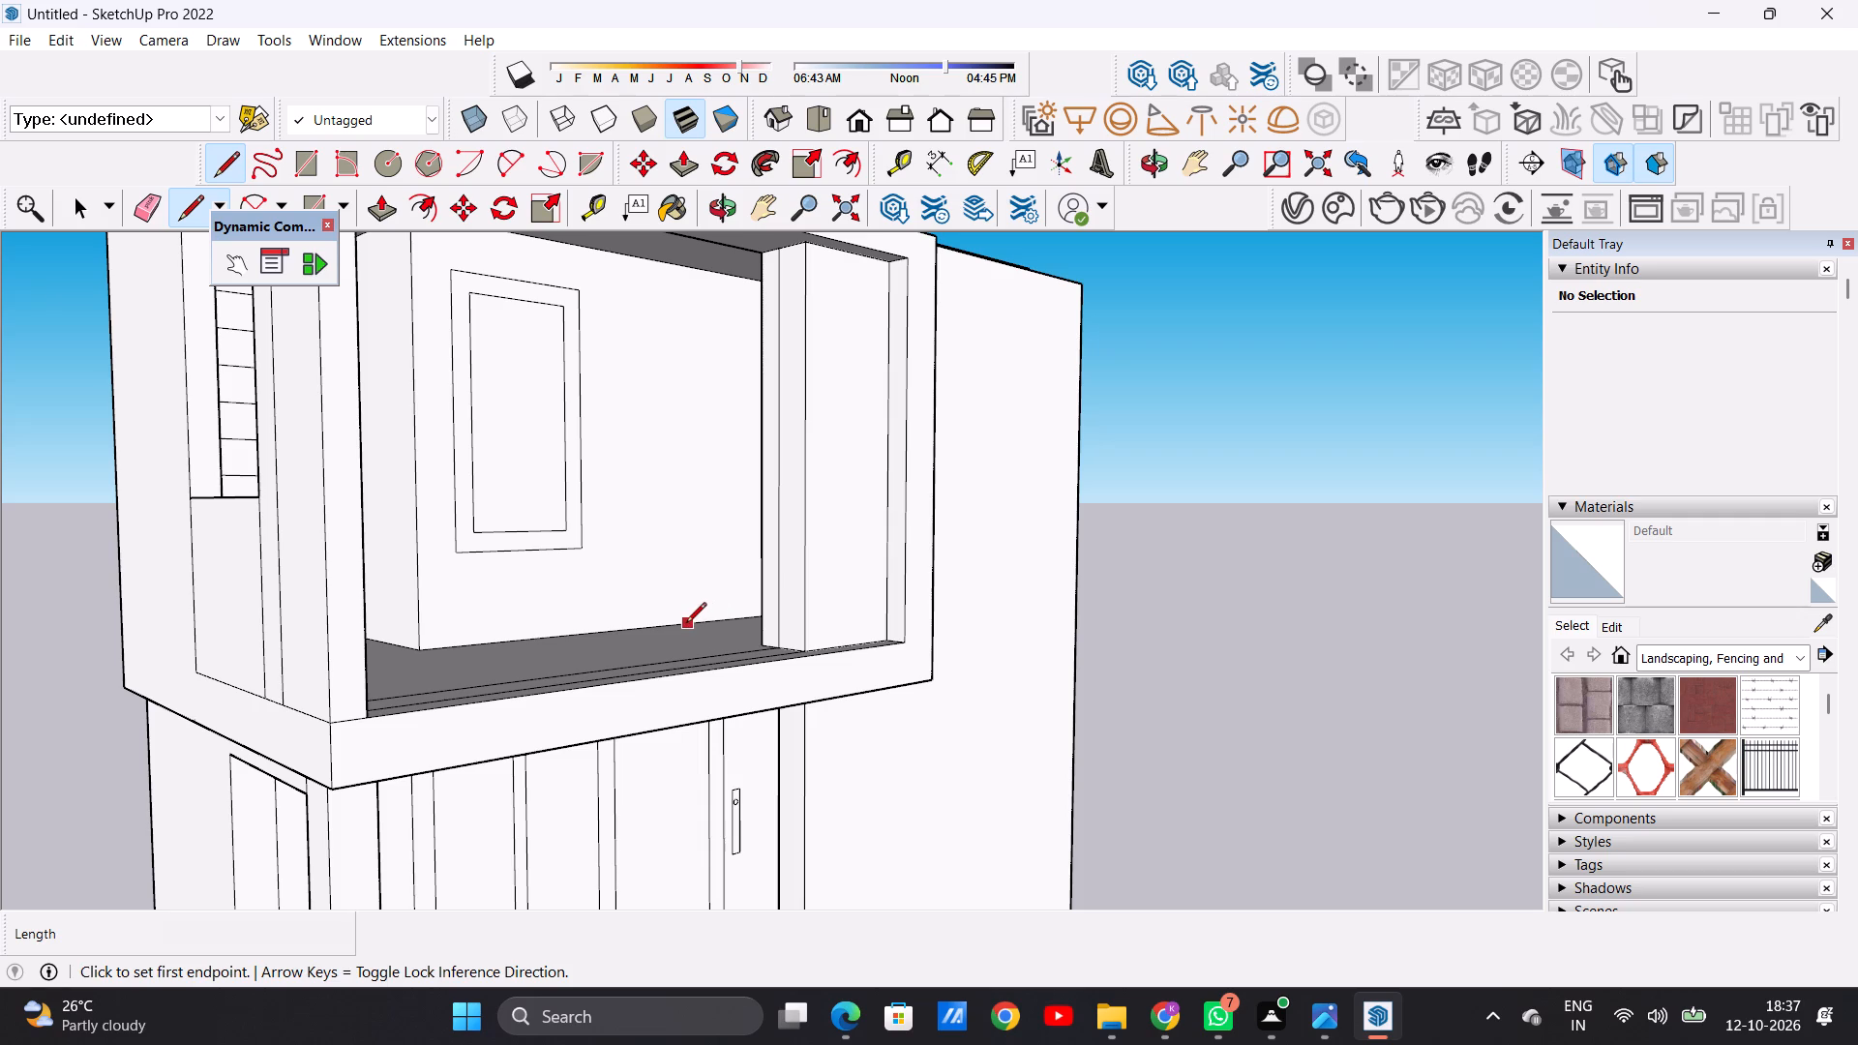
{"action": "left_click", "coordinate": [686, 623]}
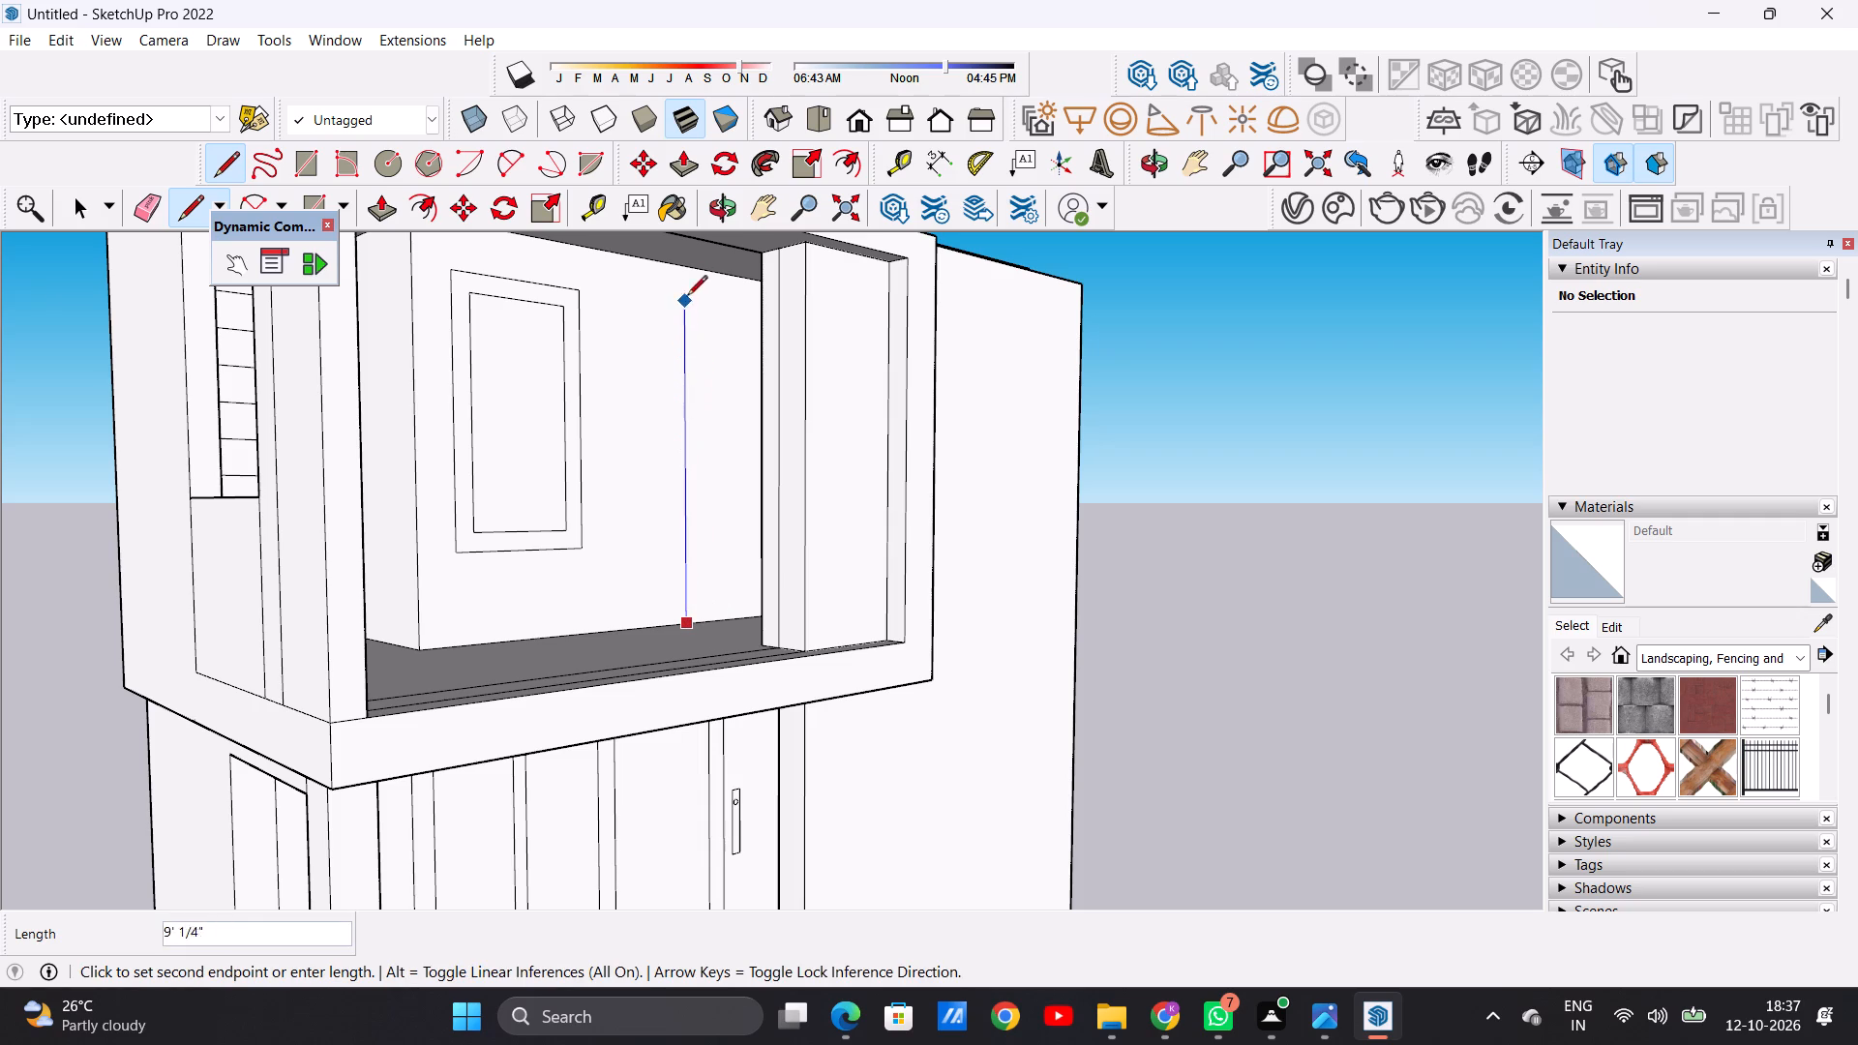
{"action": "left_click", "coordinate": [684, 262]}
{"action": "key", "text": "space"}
Examine the first-floor terrace's back wall from the front and above to check where the new vertical line falls.
{"action": "middle_click_drag", "start_coordinate": [679, 454], "coordinate": [419, 496]}
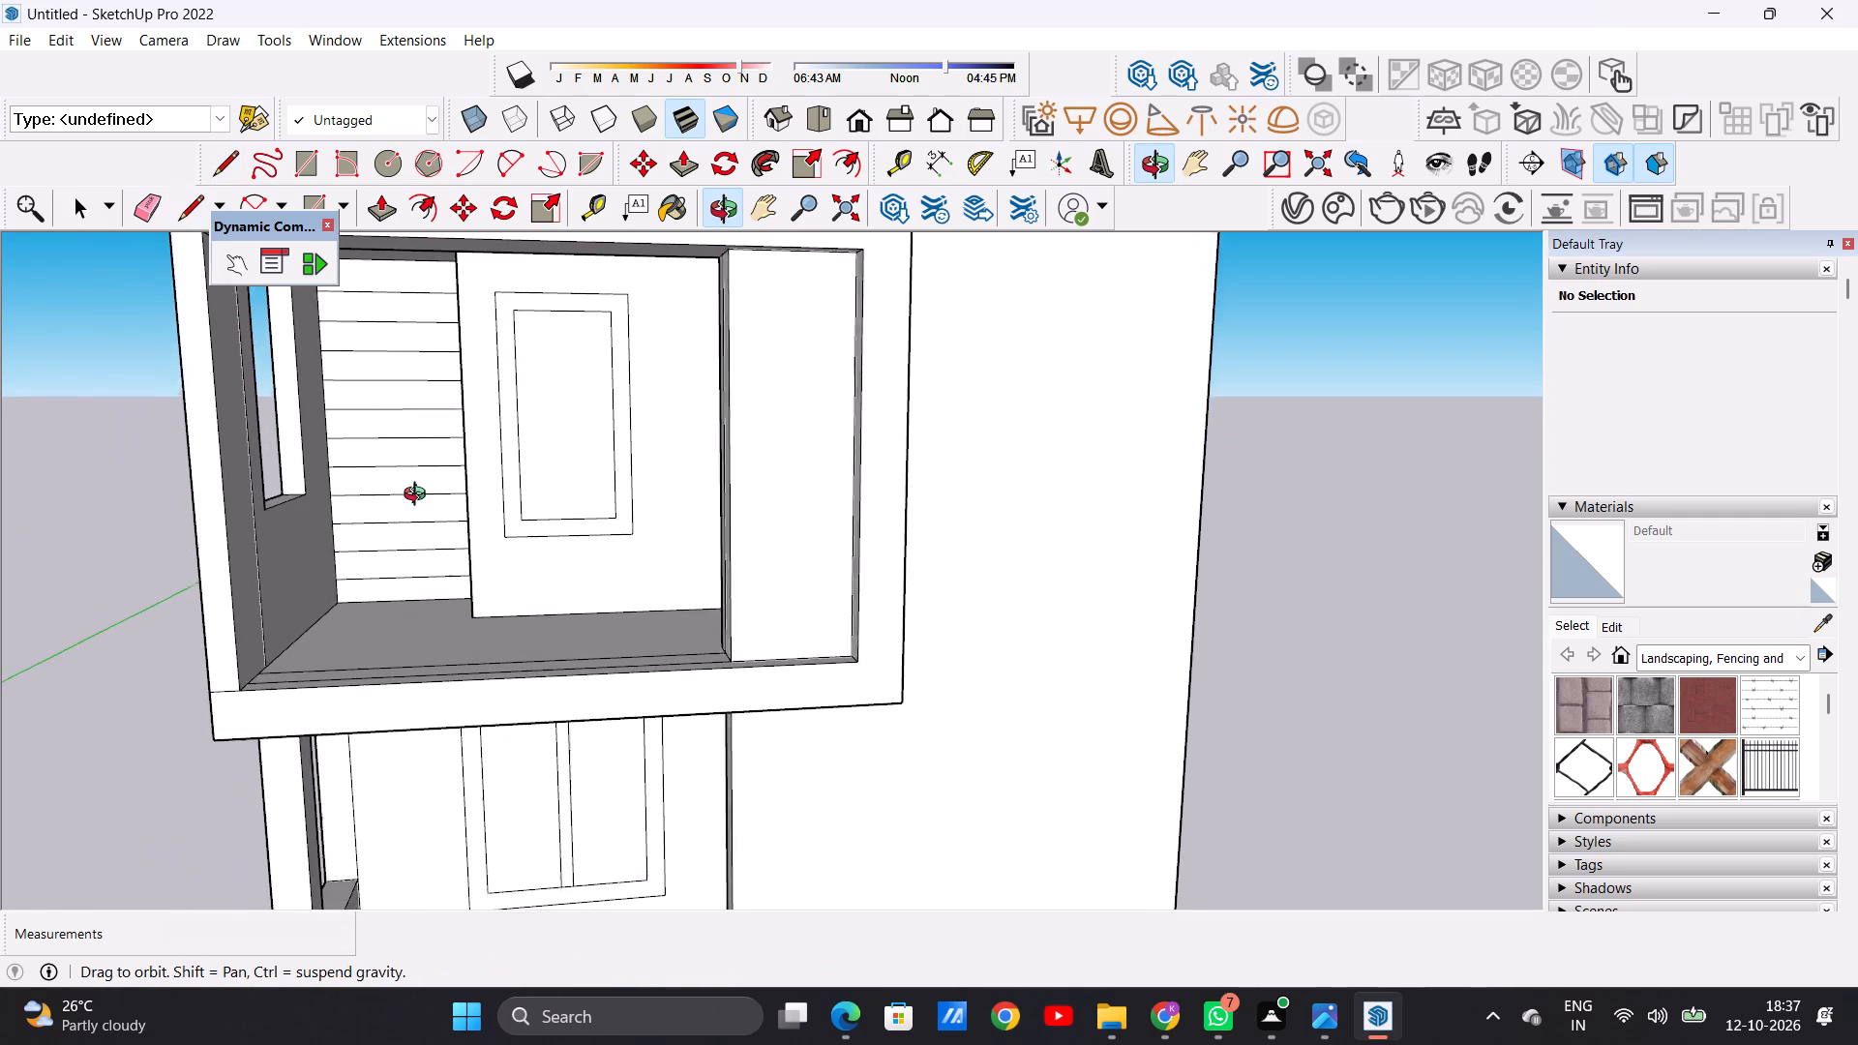
{"action": "middle_click_drag", "start_coordinate": [419, 496], "coordinate": [415, 494]}
{"action": "scroll", "coordinate": [660, 468], "scroll_direction": "down", "scroll_amount": 4}
{"action": "middle_click_drag", "start_coordinate": [577, 523], "coordinate": [529, 642]}
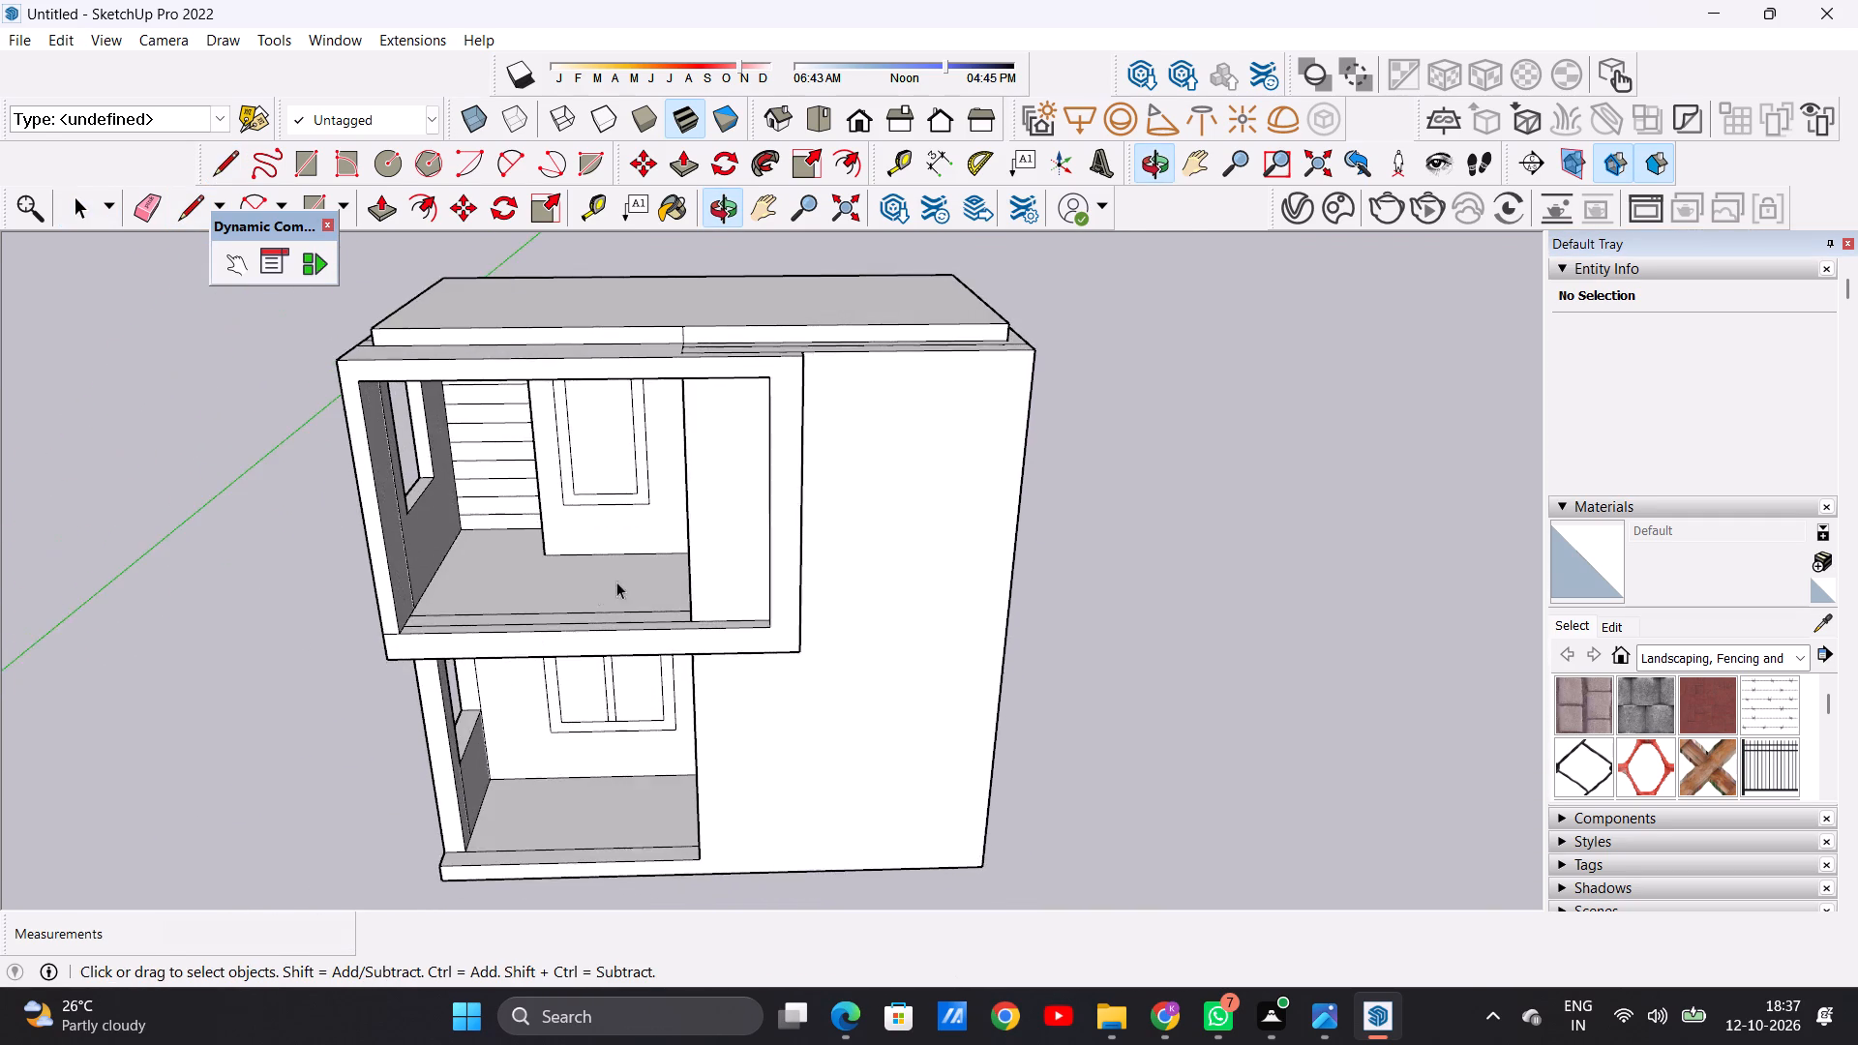
{"action": "scroll", "coordinate": [660, 562], "scroll_direction": "up", "scroll_amount": 6}
{"action": "middle_click_drag", "start_coordinate": [656, 557], "coordinate": [684, 488]}
{"action": "scroll", "coordinate": [684, 615], "scroll_direction": "down", "scroll_amount": 6}
{"action": "scroll", "coordinate": [684, 616], "scroll_direction": "up", "scroll_amount": 1}
{"action": "scroll", "coordinate": [684, 616], "scroll_direction": "down", "scroll_amount": 4}
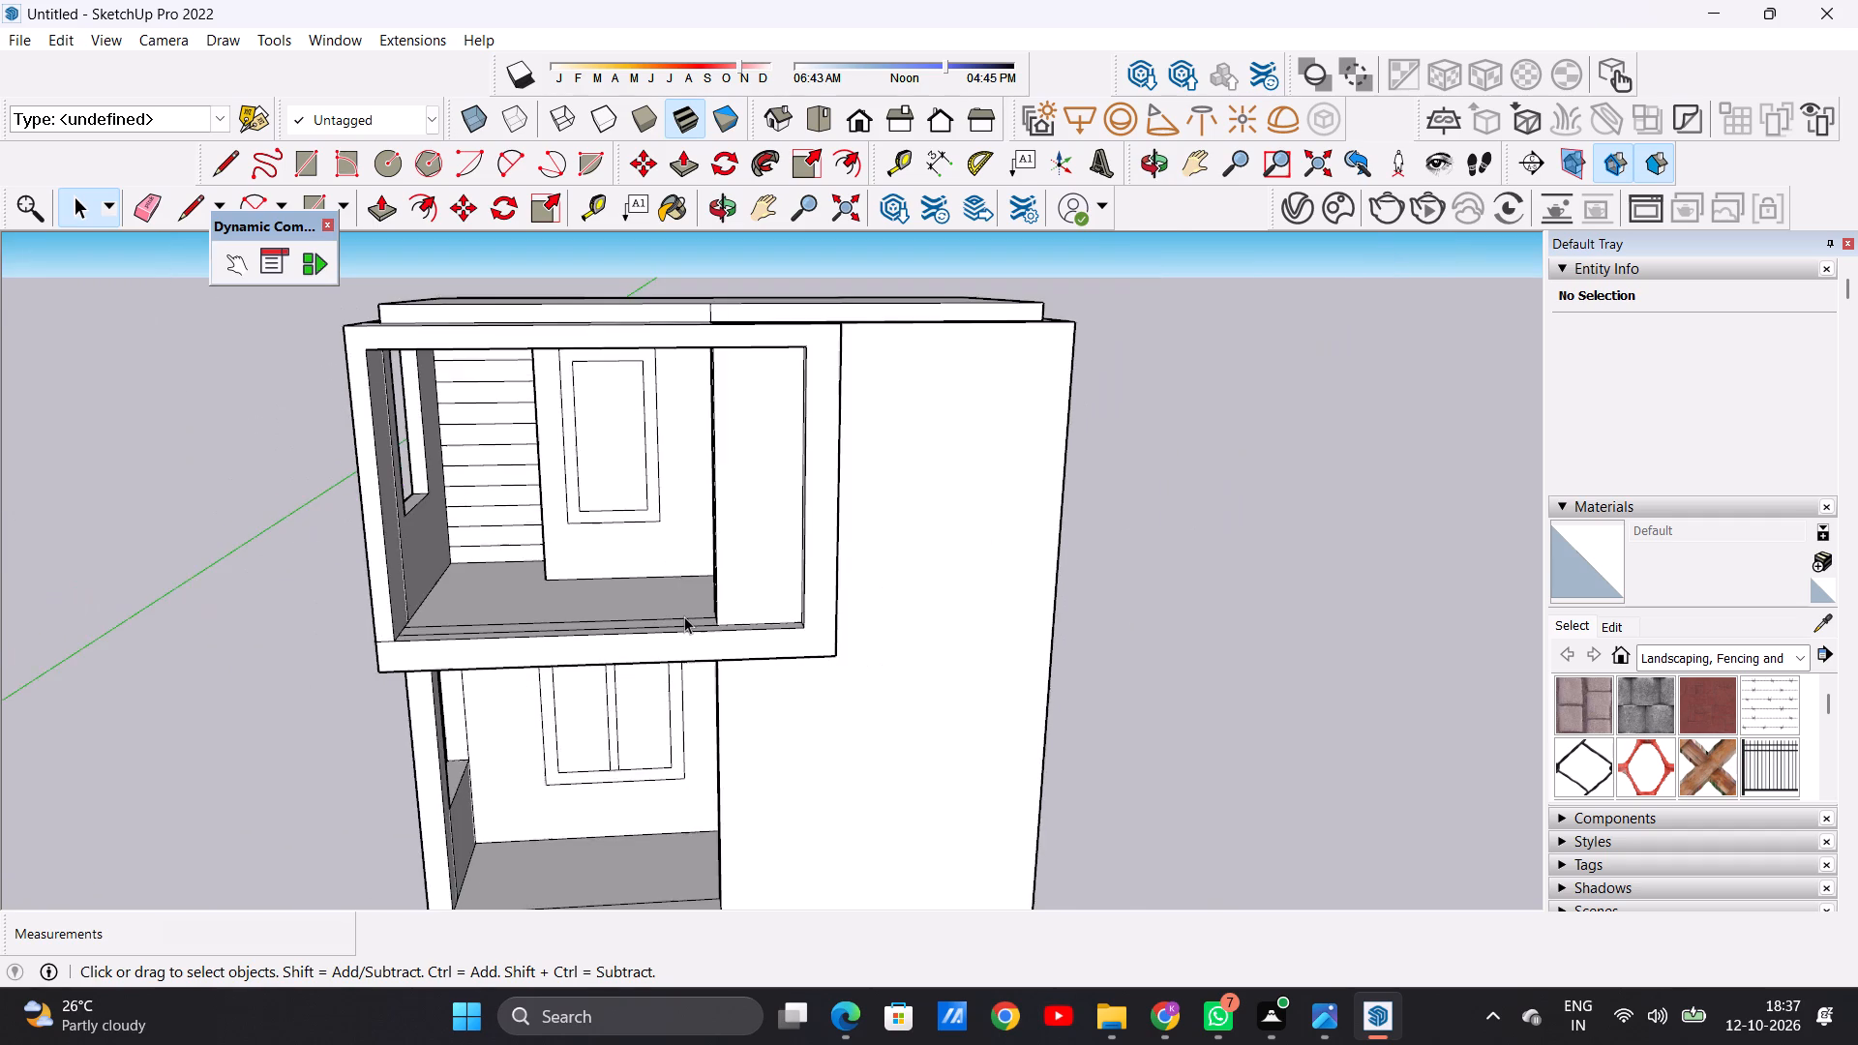
{"action": "middle_click_drag", "start_coordinate": [680, 612], "coordinate": [687, 483]}
{"action": "scroll", "coordinate": [691, 414], "scroll_direction": "up", "scroll_amount": 2}
{"action": "scroll", "coordinate": [691, 414], "scroll_direction": "down", "scroll_amount": 1}
{"action": "scroll", "coordinate": [691, 414], "scroll_direction": "up", "scroll_amount": 4}
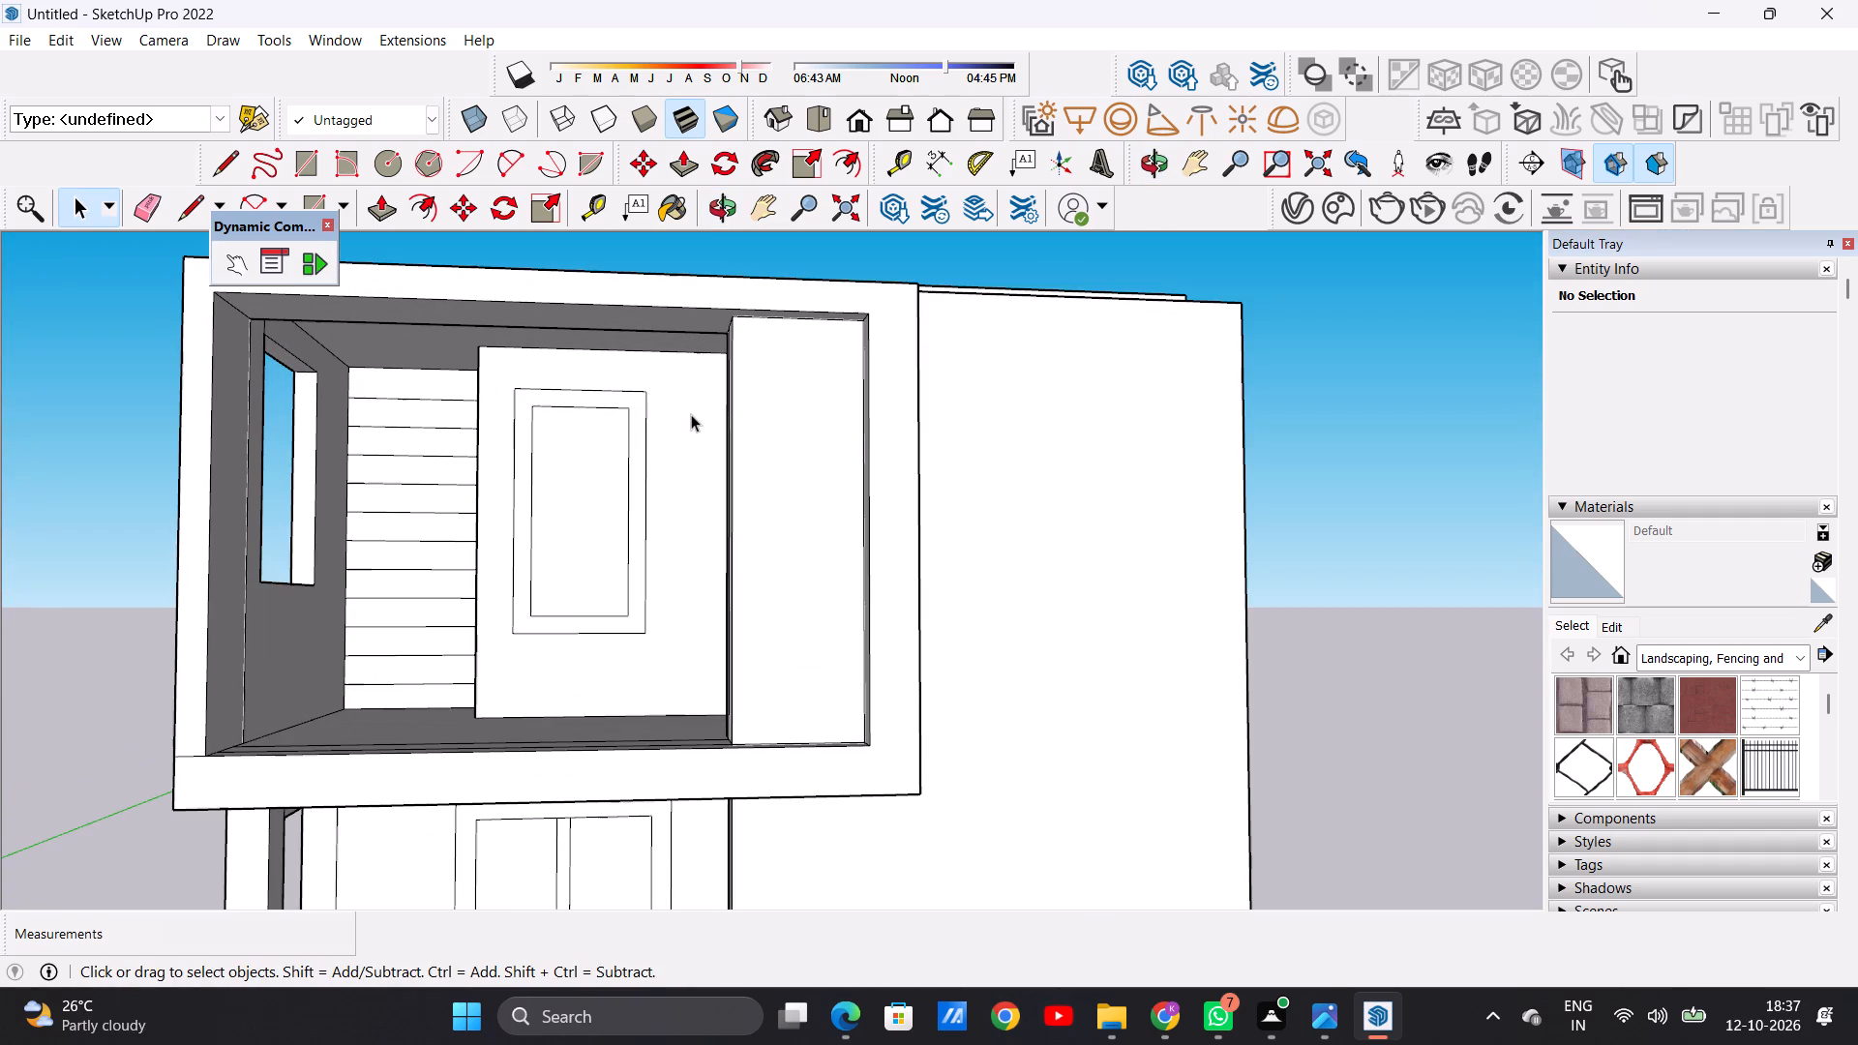
Draw a vertical line from the bottom to the top edge of the terrace's back wall, closer to the window.
{"action": "key", "text": "l"}
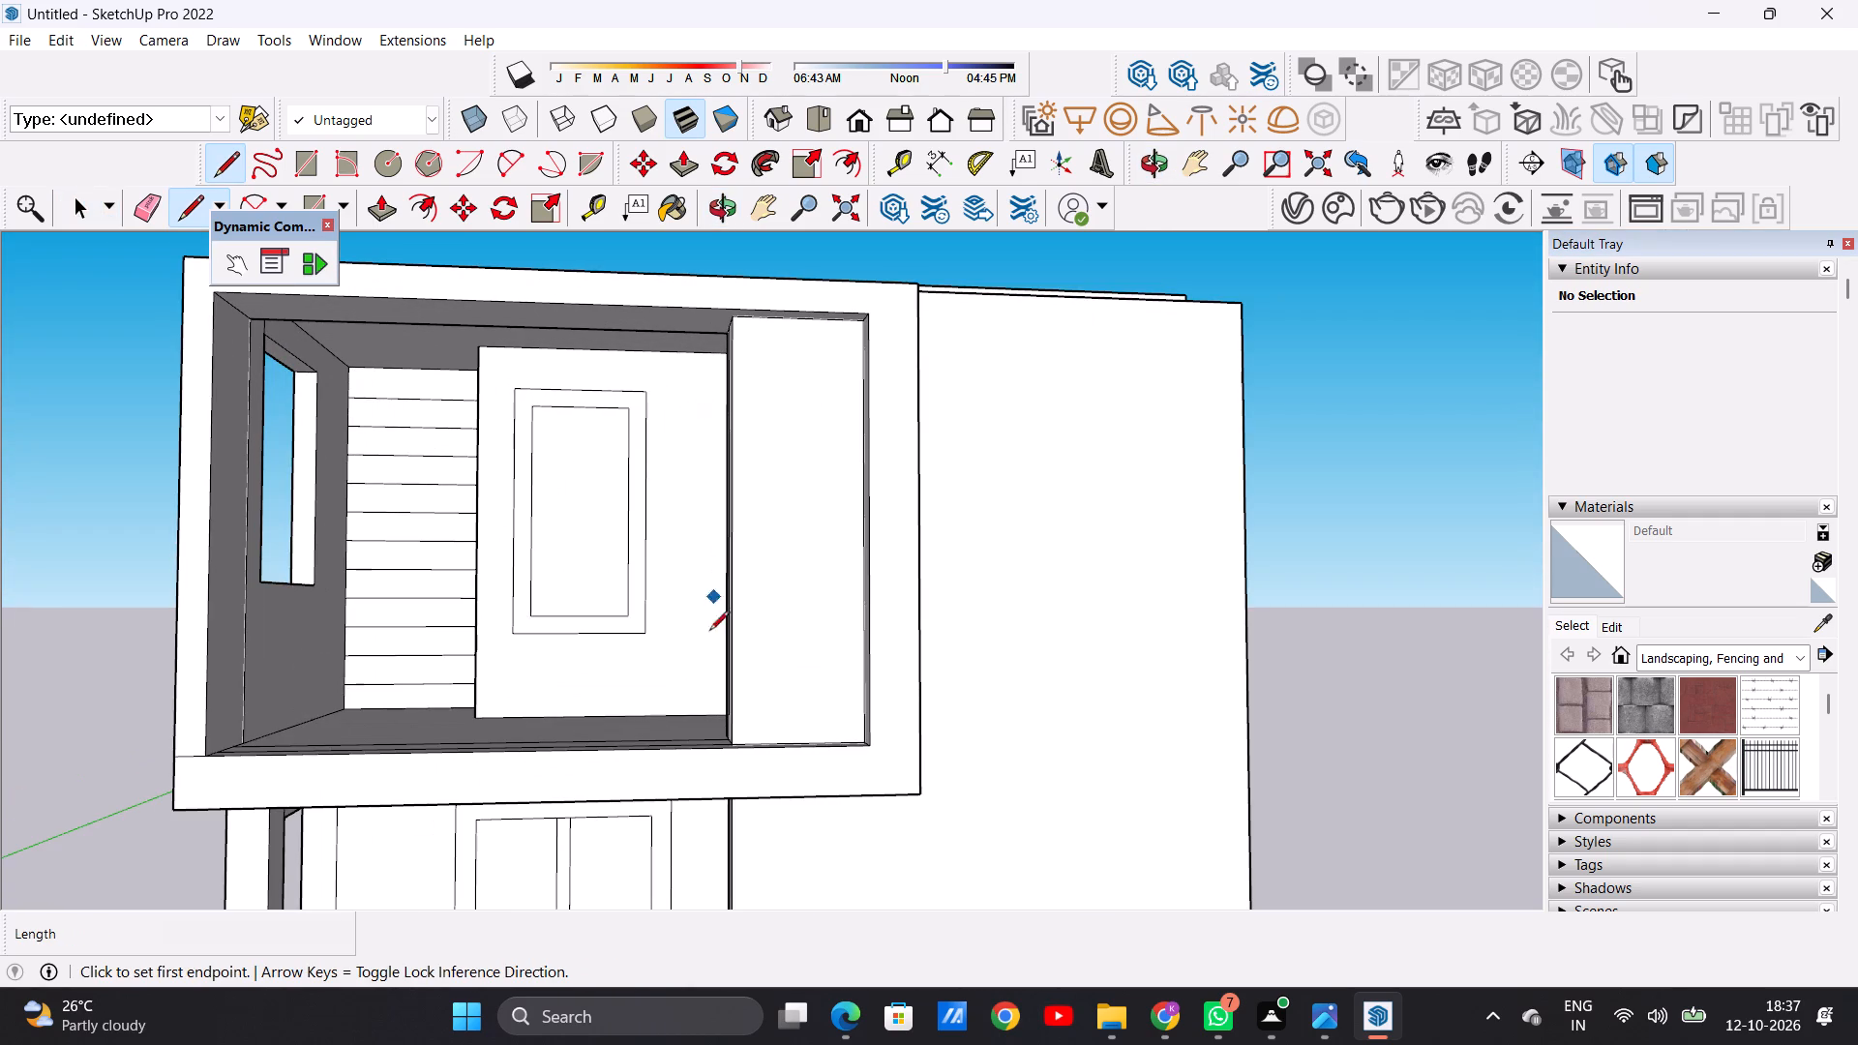
{"action": "left_click", "coordinate": [716, 713]}
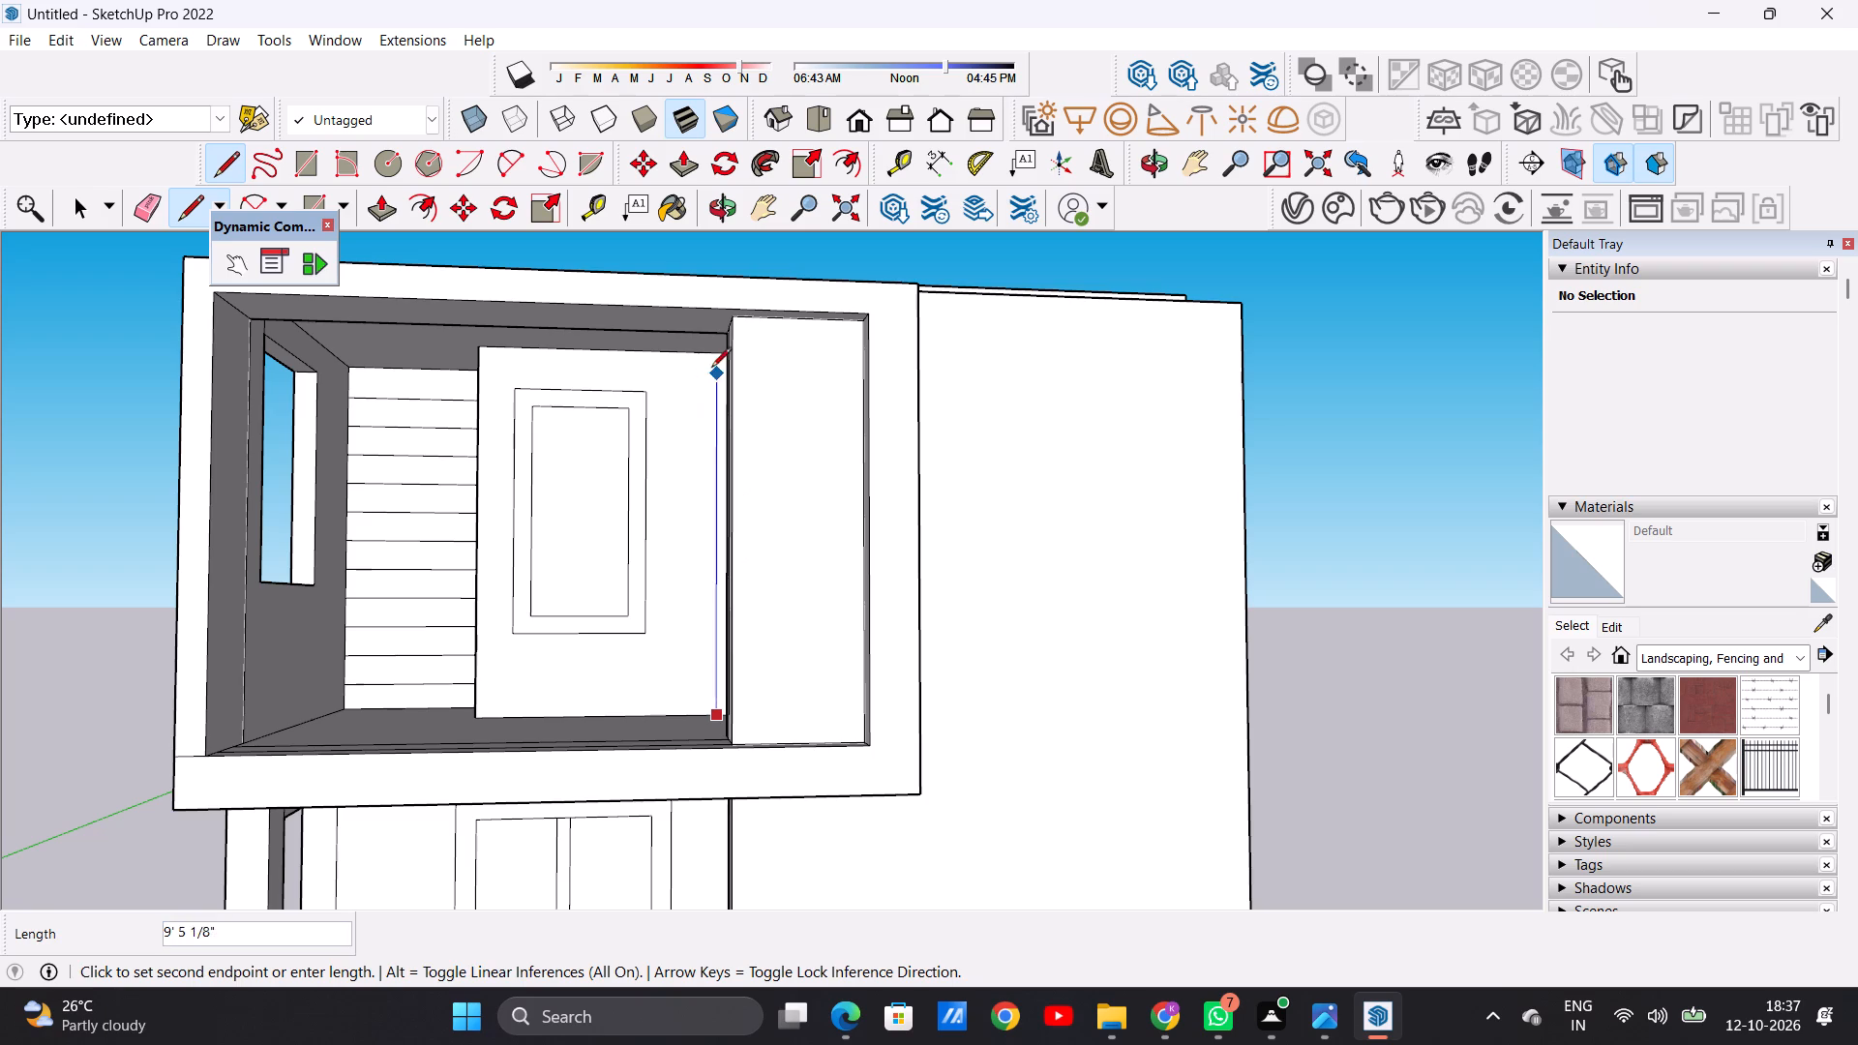
{"action": "left_click", "coordinate": [710, 354]}
{"action": "key", "text": "space"}
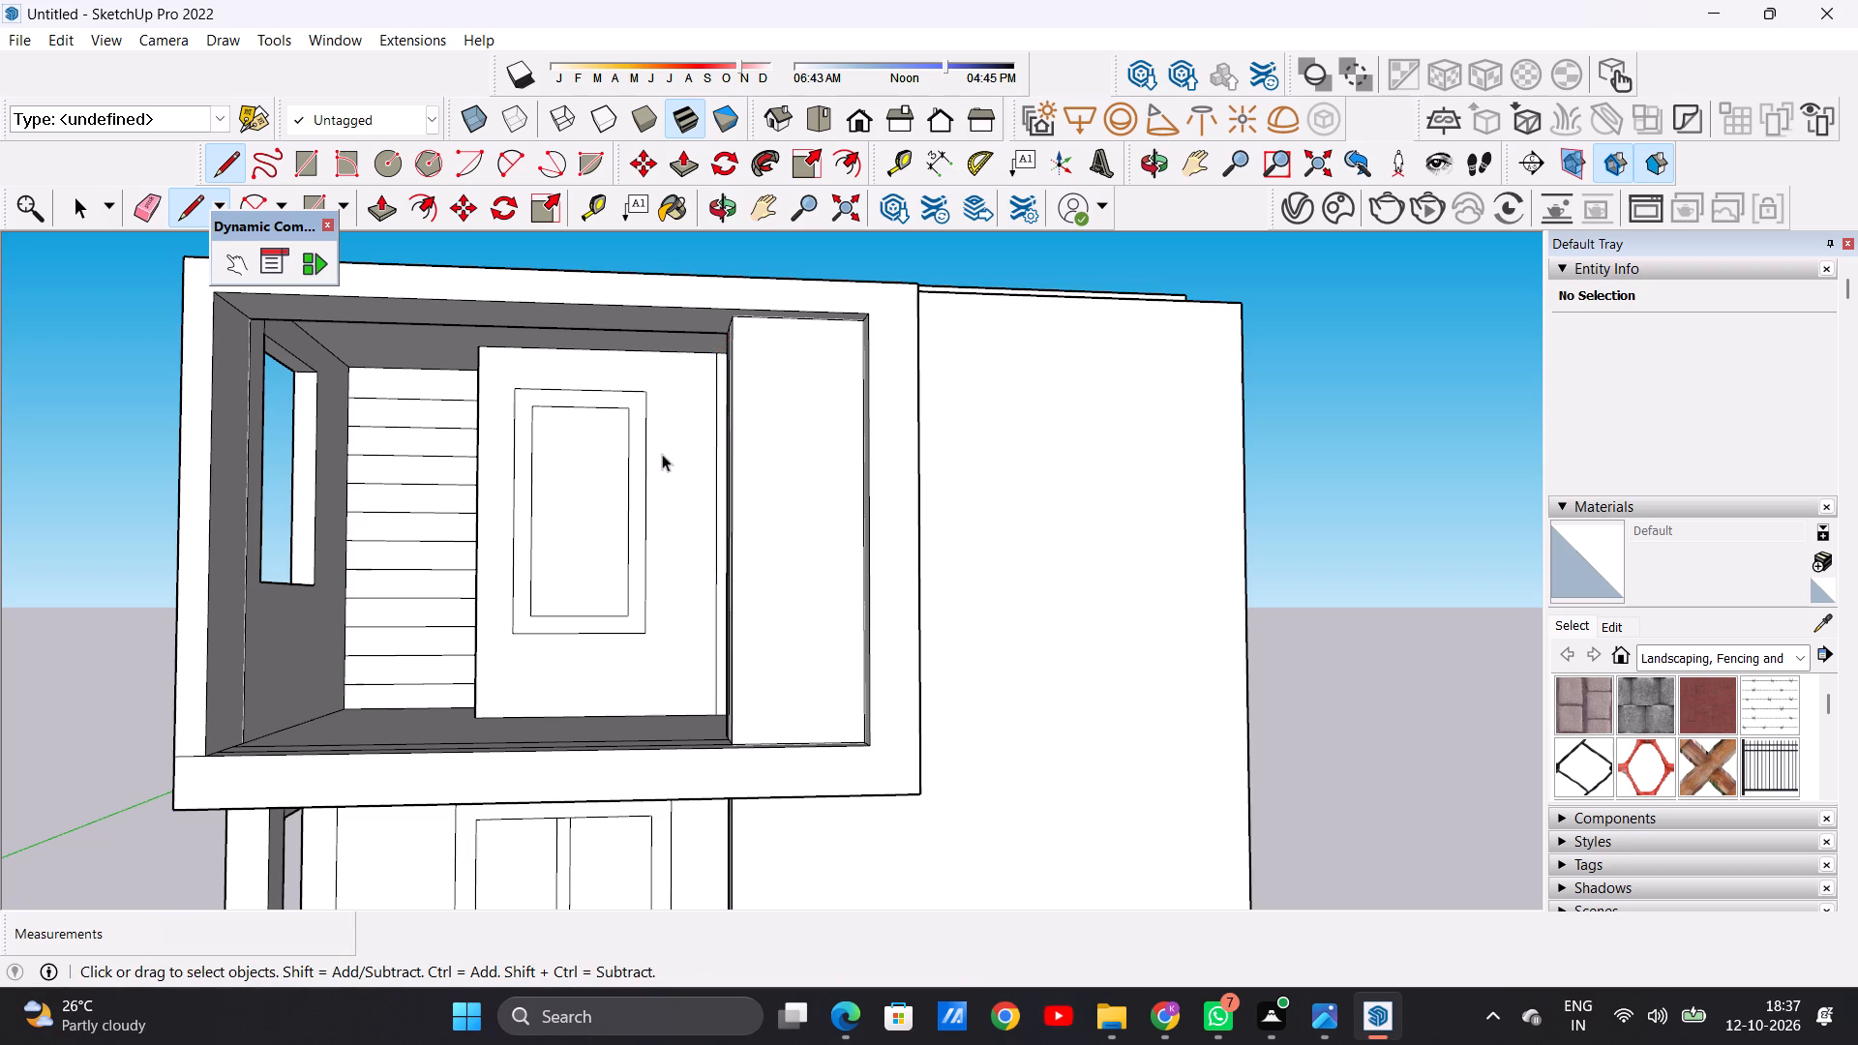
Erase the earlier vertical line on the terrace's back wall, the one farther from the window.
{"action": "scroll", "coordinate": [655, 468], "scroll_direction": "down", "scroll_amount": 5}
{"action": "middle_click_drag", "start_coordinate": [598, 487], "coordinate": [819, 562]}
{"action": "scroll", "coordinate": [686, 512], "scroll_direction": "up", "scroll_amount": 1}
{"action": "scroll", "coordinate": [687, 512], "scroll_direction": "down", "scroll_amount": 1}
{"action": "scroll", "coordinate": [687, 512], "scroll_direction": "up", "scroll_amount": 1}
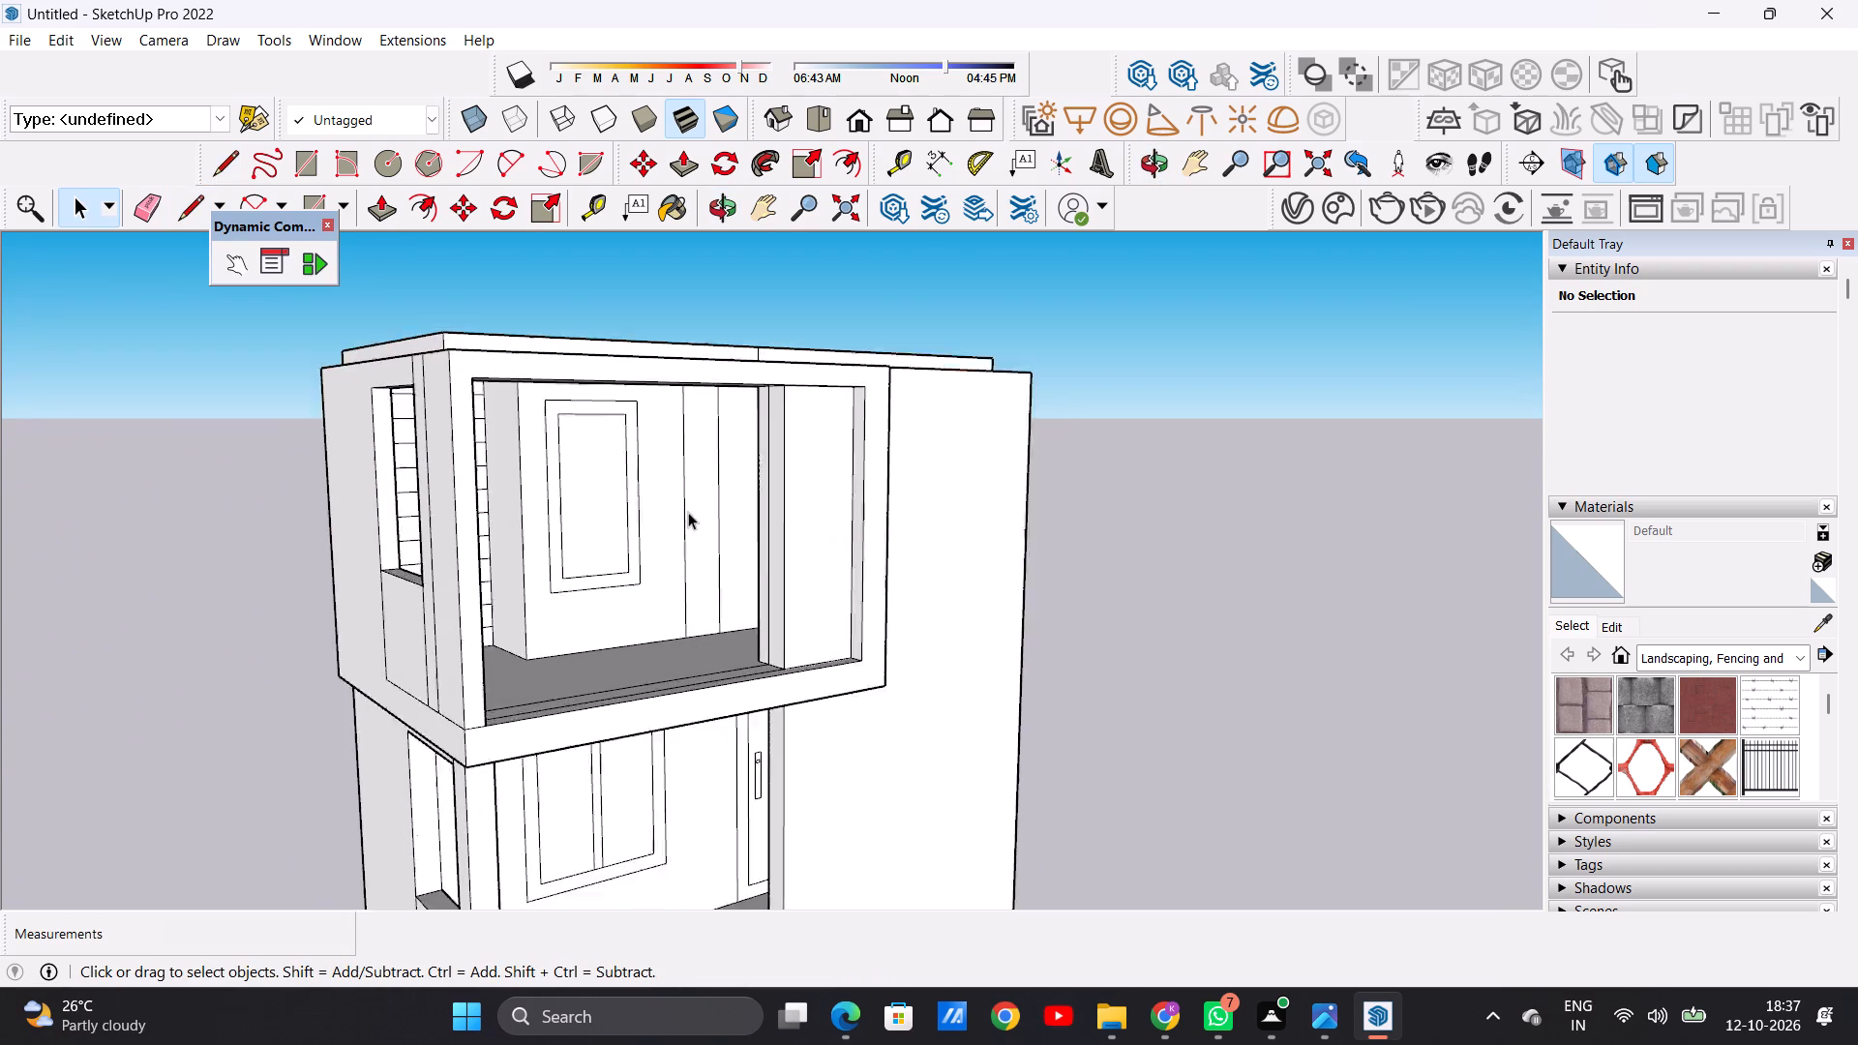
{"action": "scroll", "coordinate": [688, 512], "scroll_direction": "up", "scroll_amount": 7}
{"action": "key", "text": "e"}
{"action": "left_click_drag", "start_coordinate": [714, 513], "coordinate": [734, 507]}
Examine the terrace's back wall and its vertical line from the front.
{"action": "scroll", "coordinate": [597, 621], "scroll_direction": "down", "scroll_amount": 5}
{"action": "middle_click_drag", "start_coordinate": [581, 635], "coordinate": [191, 636]}
{"action": "scroll", "coordinate": [296, 638], "scroll_direction": "down", "scroll_amount": 6}
{"action": "middle_click_drag", "start_coordinate": [415, 633], "coordinate": [559, 497]}
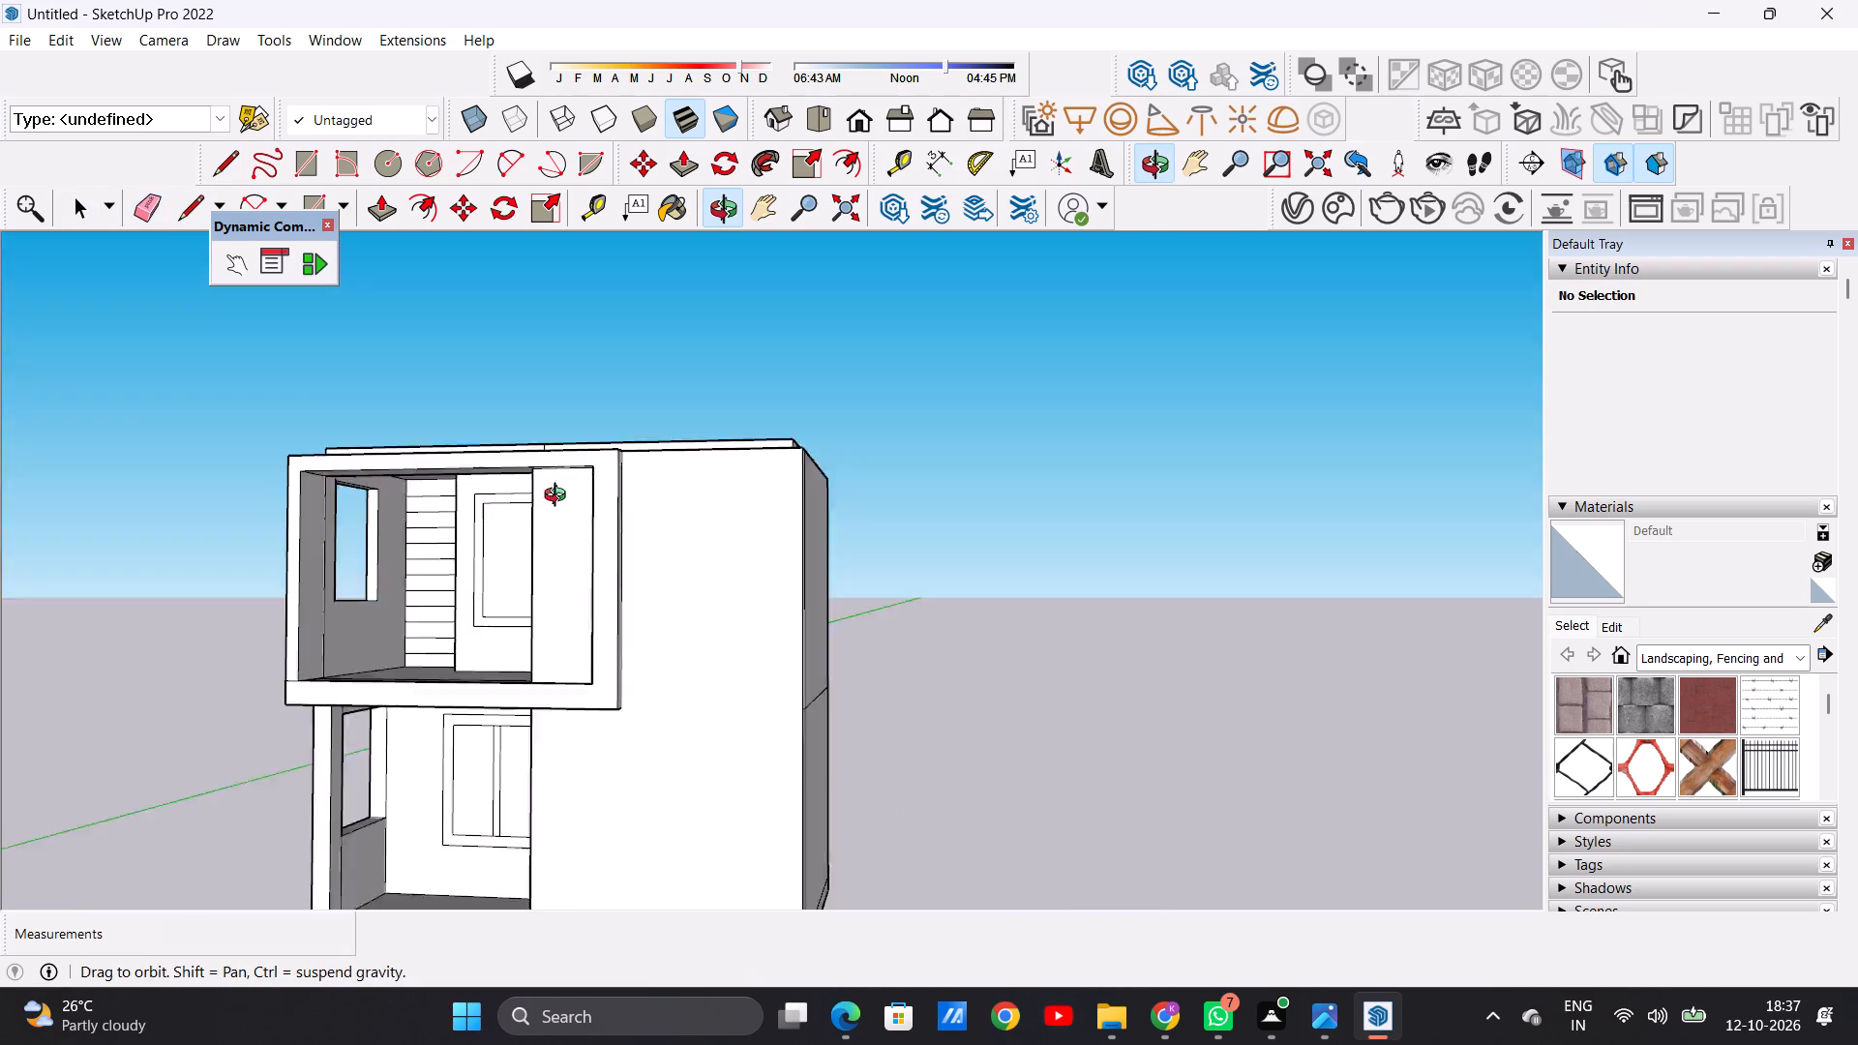
{"action": "middle_click_drag", "start_coordinate": [559, 497], "coordinate": [581, 482]}
{"action": "scroll", "coordinate": [532, 467], "scroll_direction": "up", "scroll_amount": 1}
{"action": "scroll", "coordinate": [532, 467], "scroll_direction": "down", "scroll_amount": 1}
{"action": "scroll", "coordinate": [532, 467], "scroll_direction": "up", "scroll_amount": 6}
{"action": "middle_click_drag", "start_coordinate": [532, 467], "coordinate": [546, 534]}
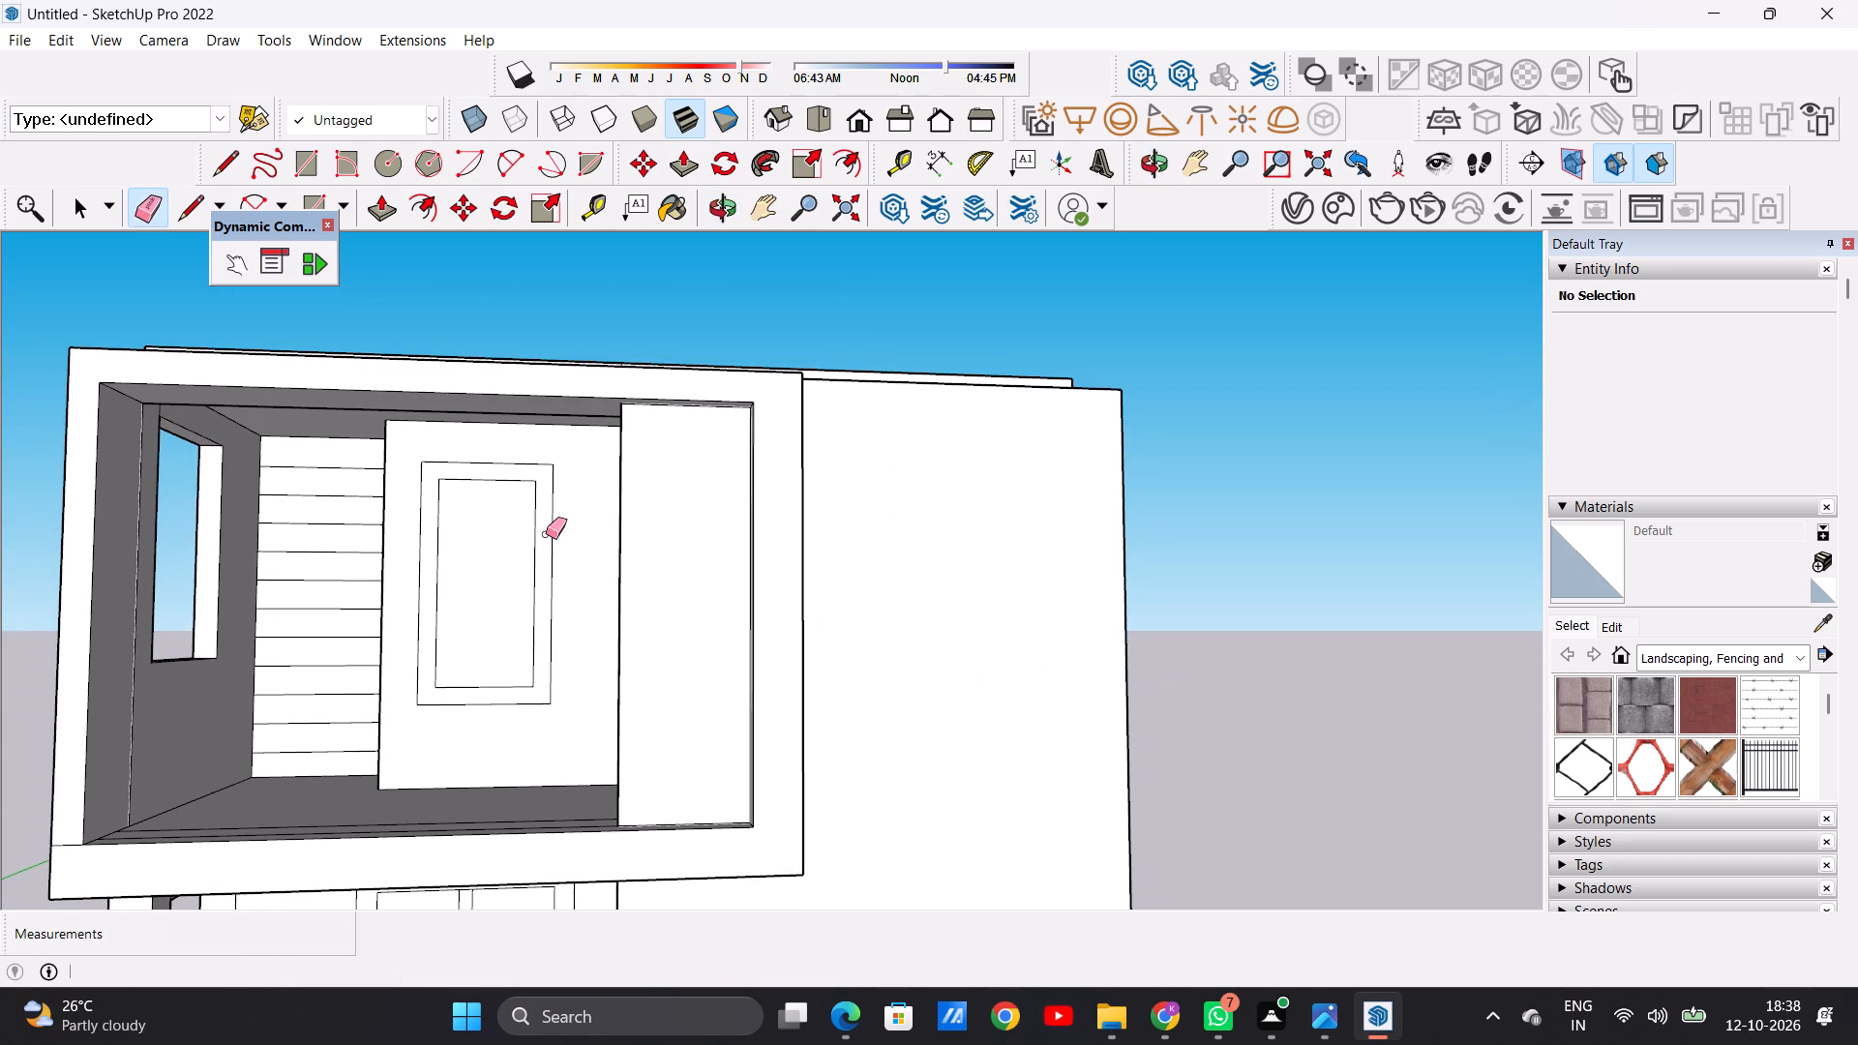
{"action": "key", "text": "space"}
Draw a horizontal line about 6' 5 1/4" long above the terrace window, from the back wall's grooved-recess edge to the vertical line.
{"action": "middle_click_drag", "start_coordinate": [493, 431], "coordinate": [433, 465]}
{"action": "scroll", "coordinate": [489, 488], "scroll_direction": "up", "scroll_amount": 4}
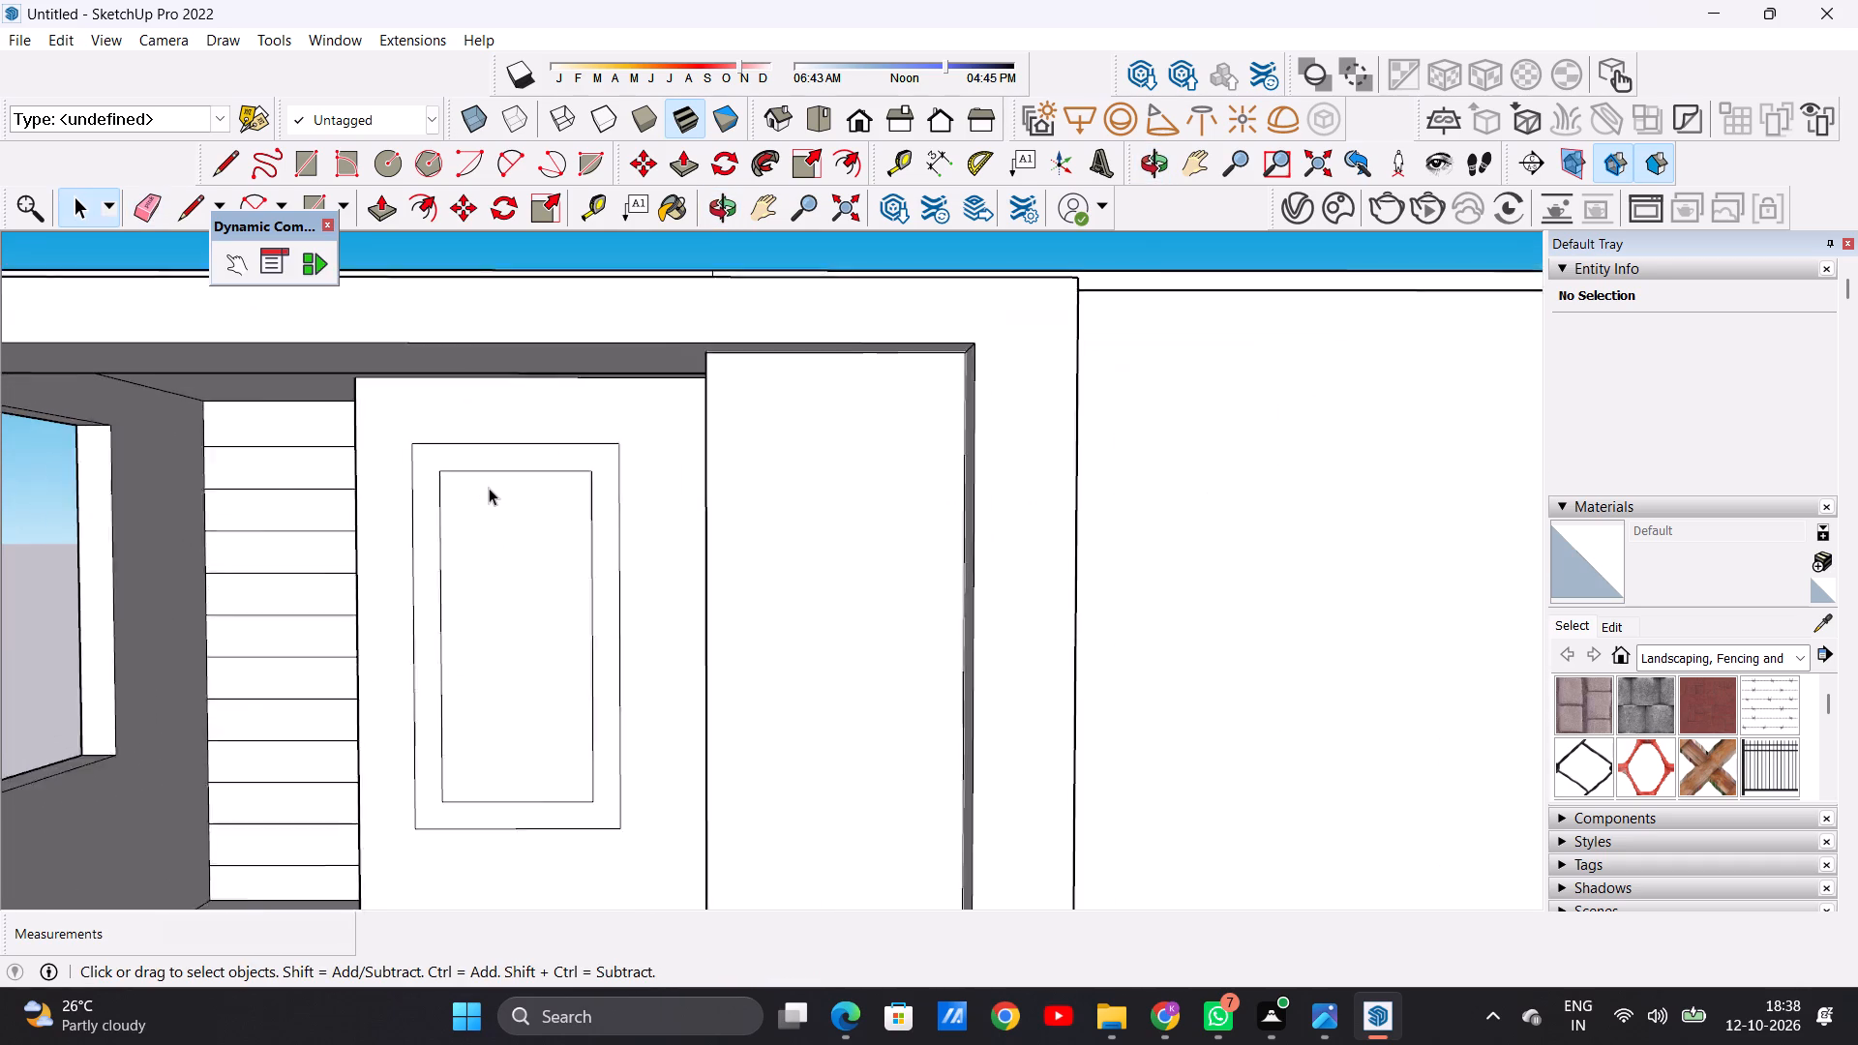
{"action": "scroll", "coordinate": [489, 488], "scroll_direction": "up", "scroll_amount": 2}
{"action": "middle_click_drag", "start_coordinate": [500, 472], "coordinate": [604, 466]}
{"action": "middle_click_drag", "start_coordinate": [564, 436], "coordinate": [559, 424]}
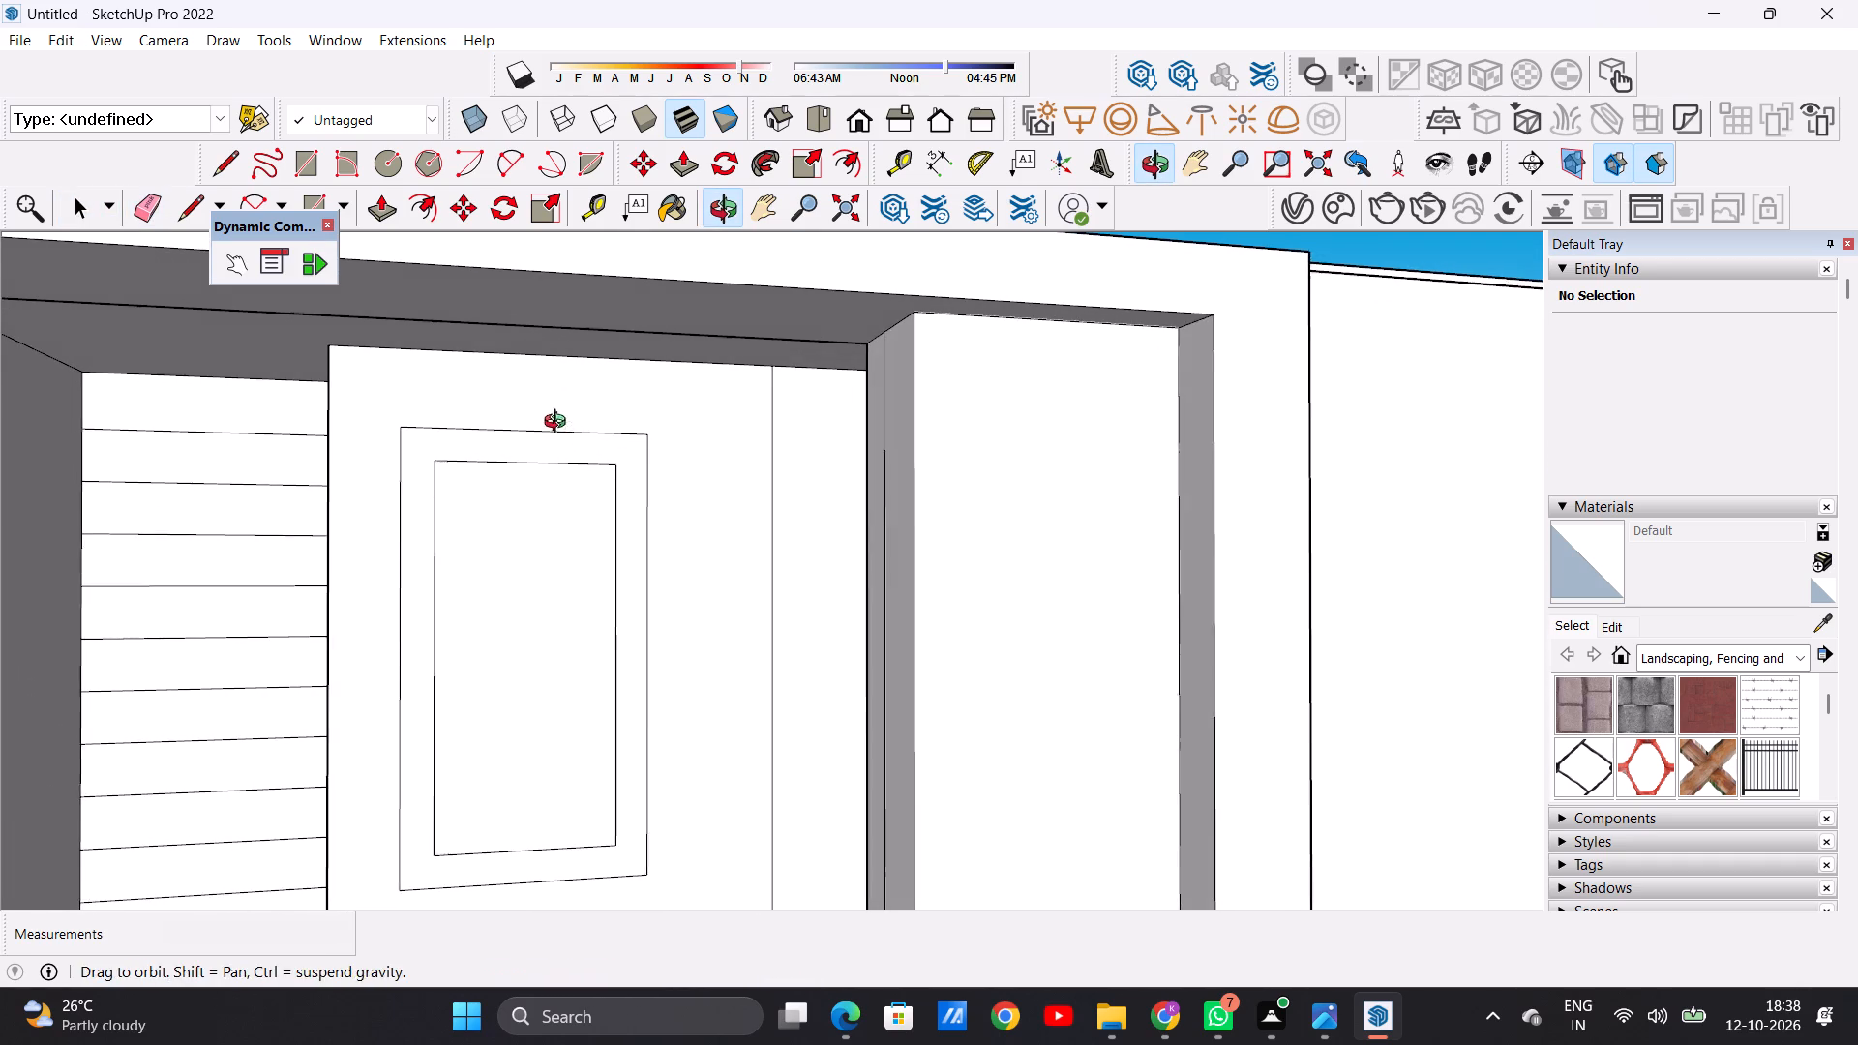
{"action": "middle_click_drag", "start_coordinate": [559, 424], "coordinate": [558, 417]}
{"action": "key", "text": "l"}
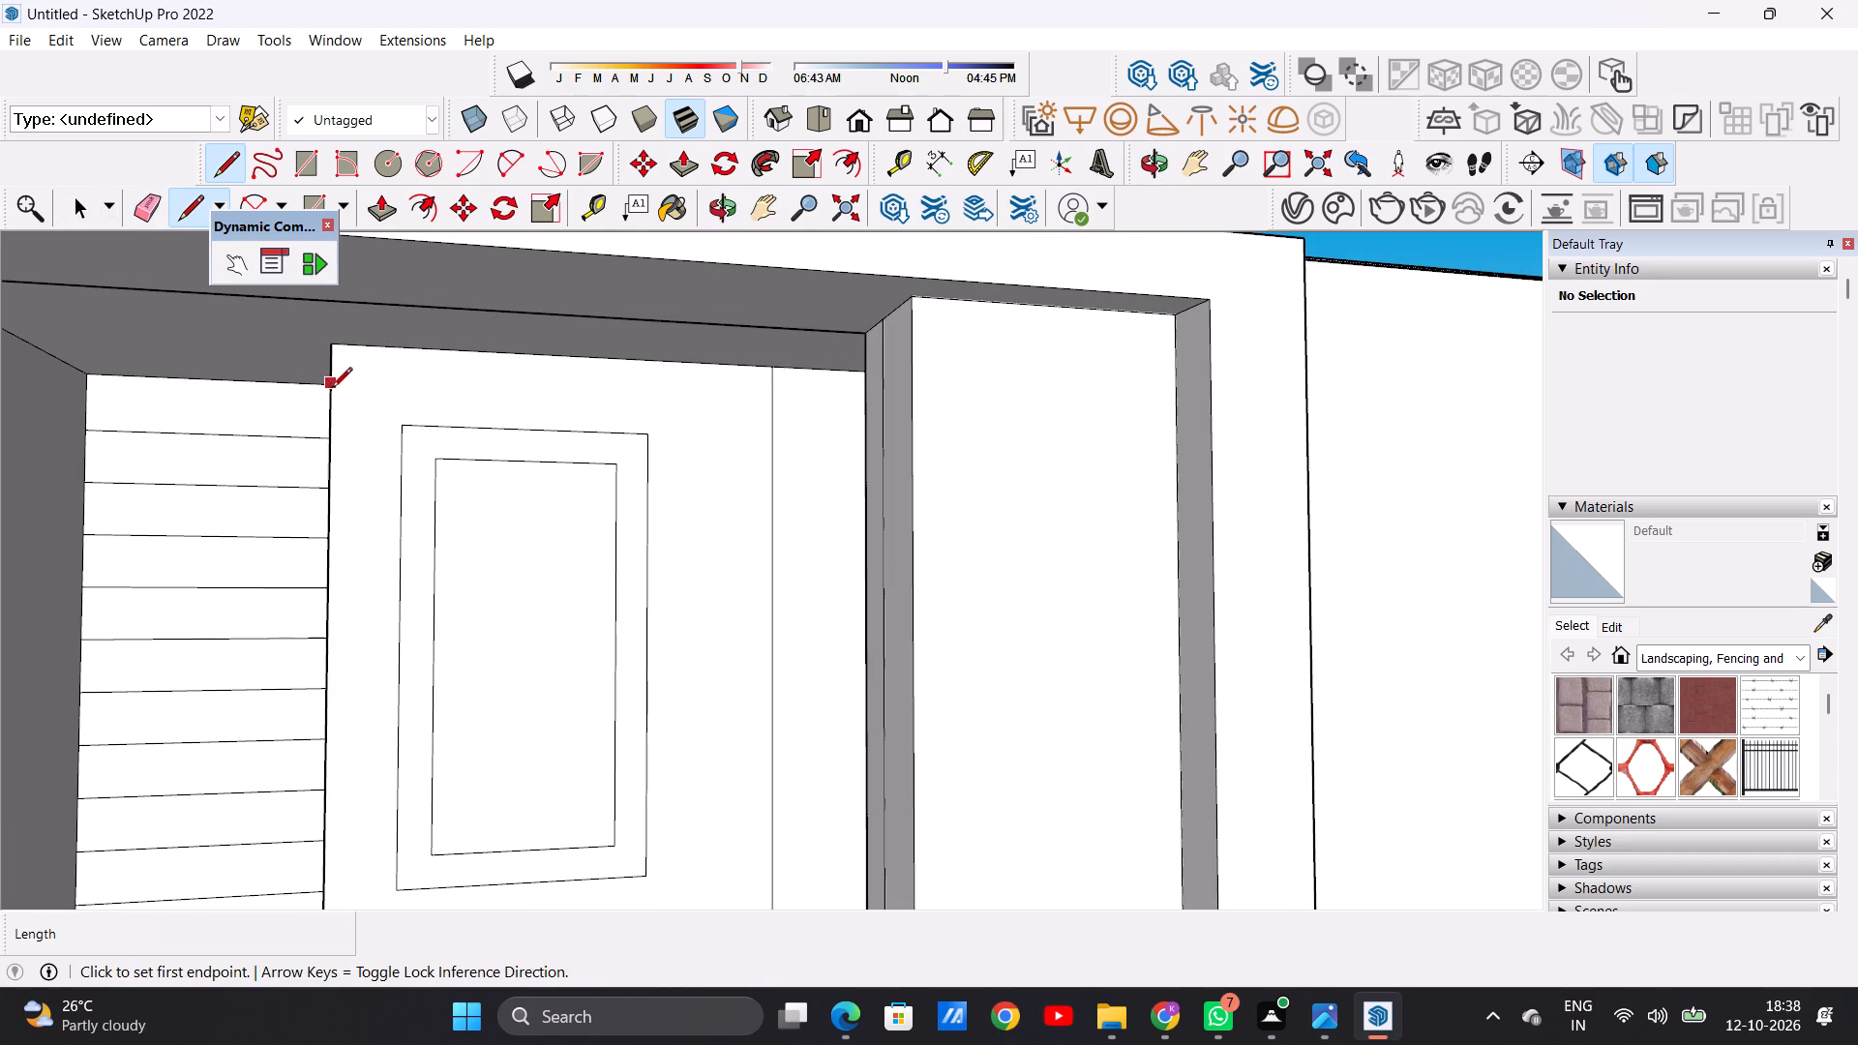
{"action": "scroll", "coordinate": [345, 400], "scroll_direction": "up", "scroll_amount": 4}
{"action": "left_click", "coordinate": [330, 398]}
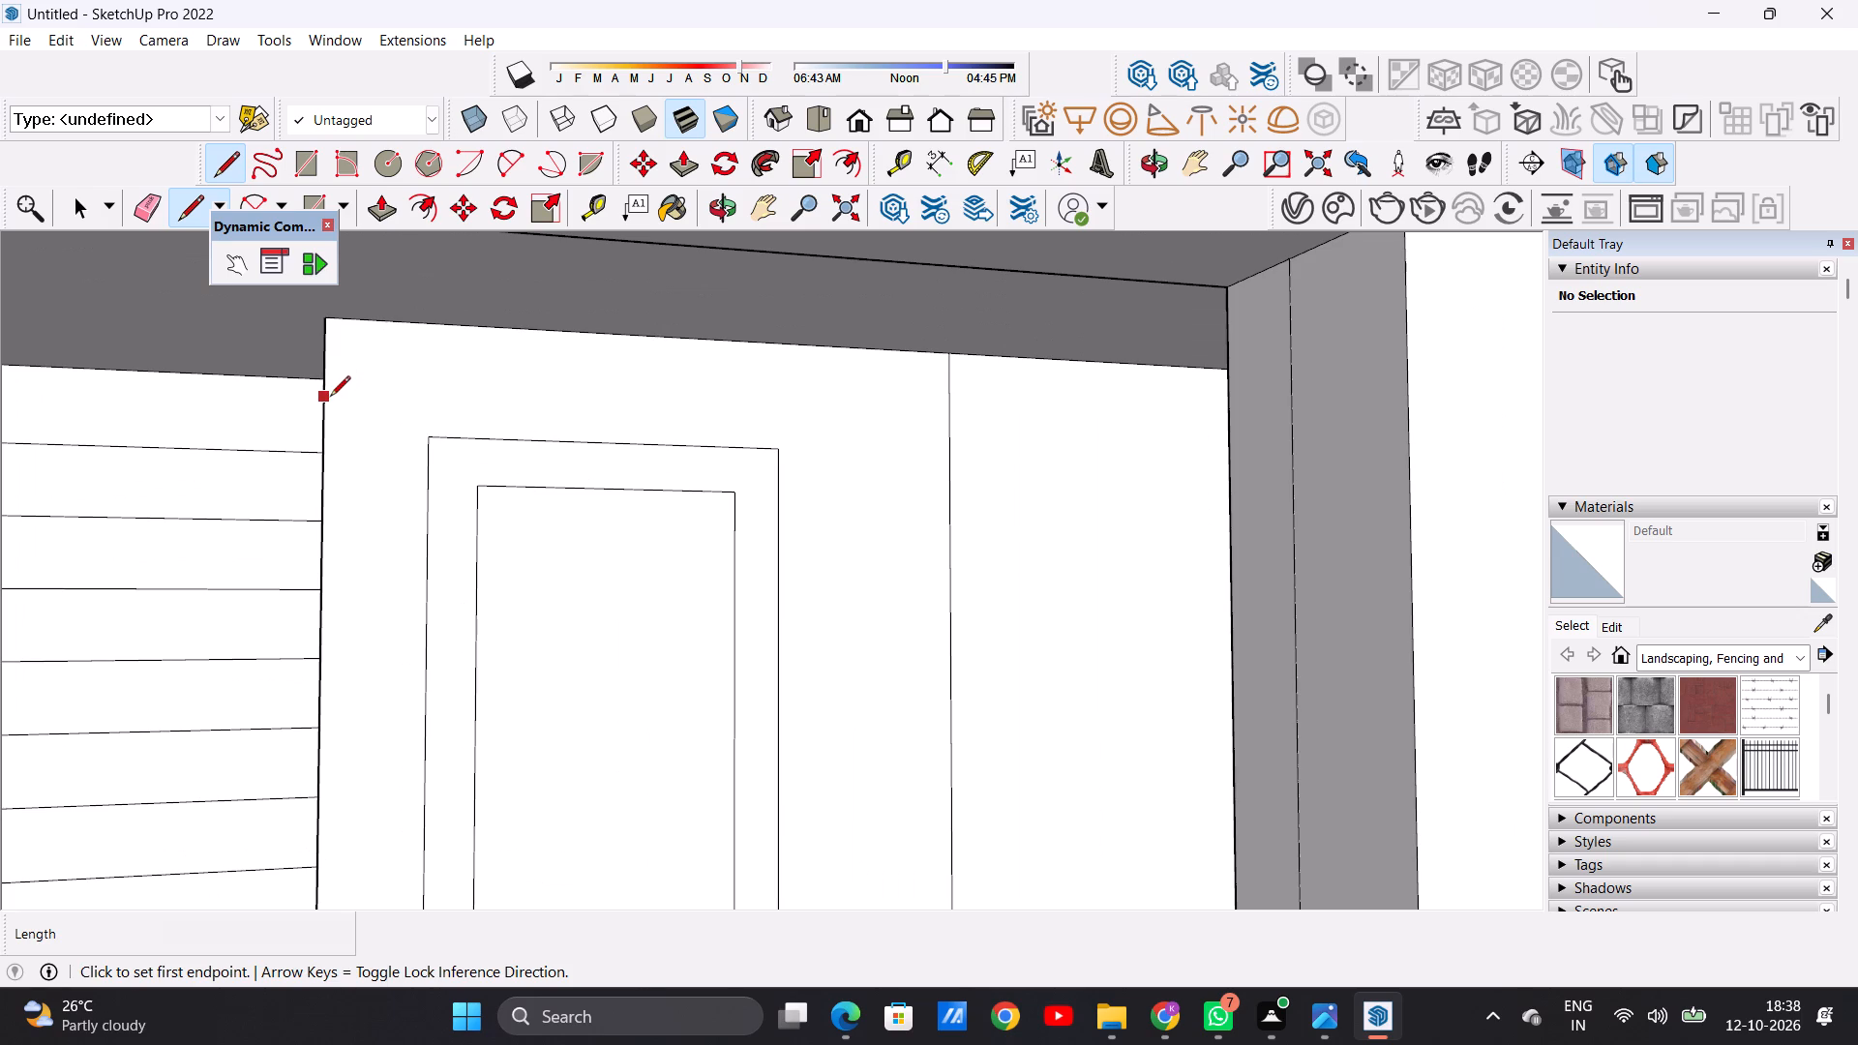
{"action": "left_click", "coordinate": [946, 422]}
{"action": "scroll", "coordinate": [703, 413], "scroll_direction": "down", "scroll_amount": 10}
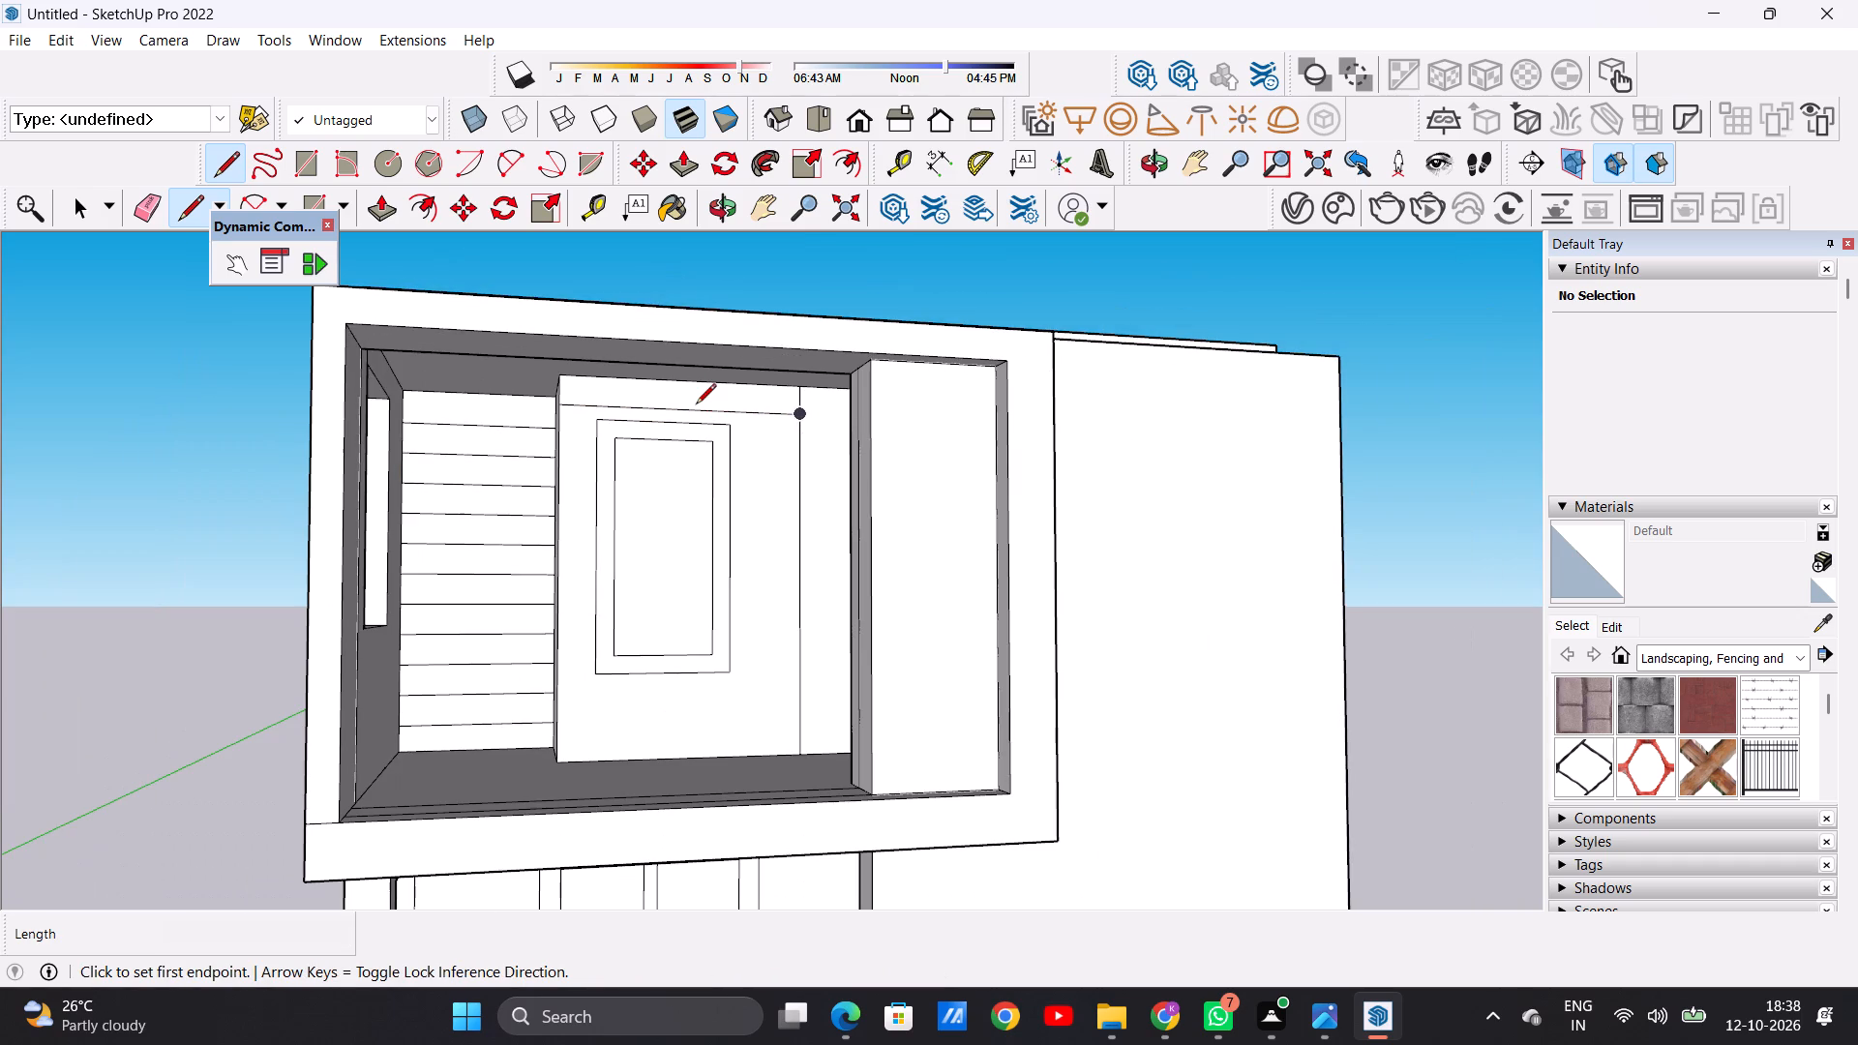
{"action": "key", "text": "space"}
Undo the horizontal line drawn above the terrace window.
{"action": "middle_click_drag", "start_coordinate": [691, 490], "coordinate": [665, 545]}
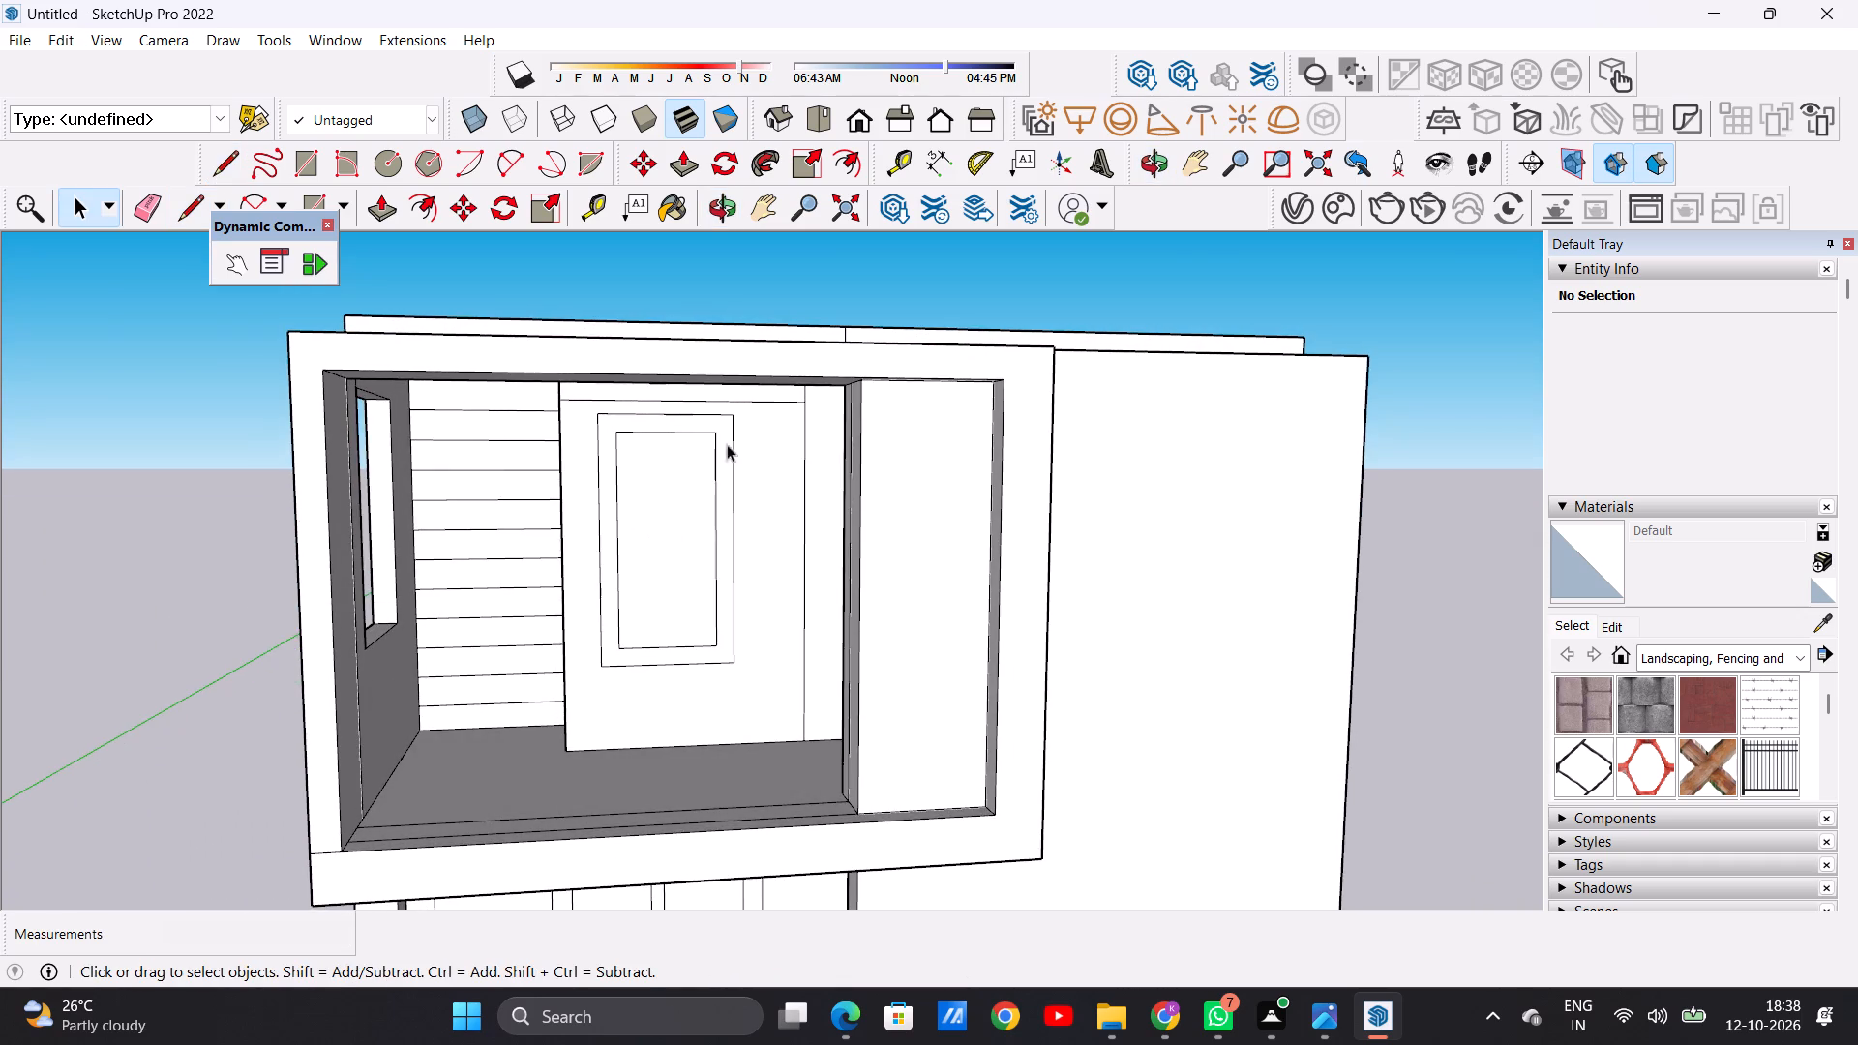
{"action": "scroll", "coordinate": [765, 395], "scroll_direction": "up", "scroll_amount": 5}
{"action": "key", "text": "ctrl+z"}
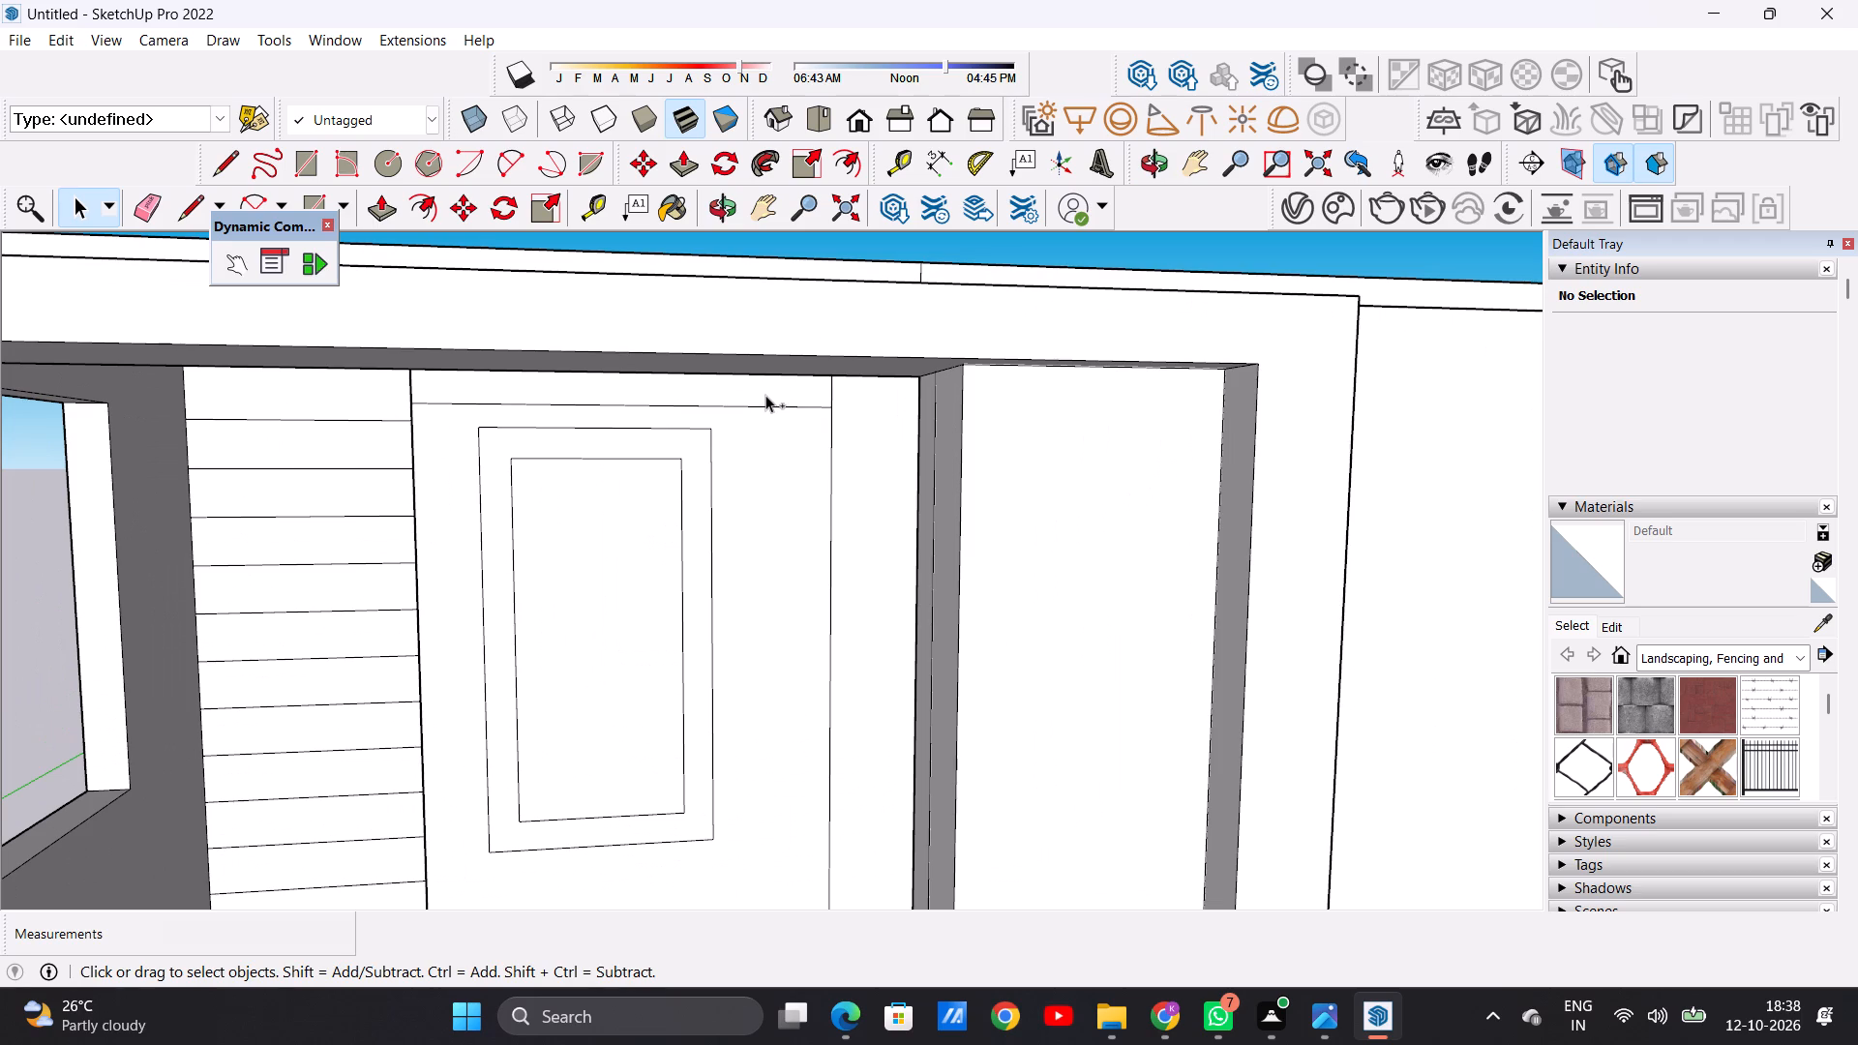
Draw a horizontal line about 6' 5 1/4" long just above the terrace window, from the wall's recess edge to the vertical line.
{"action": "middle_click_drag", "start_coordinate": [704, 493], "coordinate": [667, 450]}
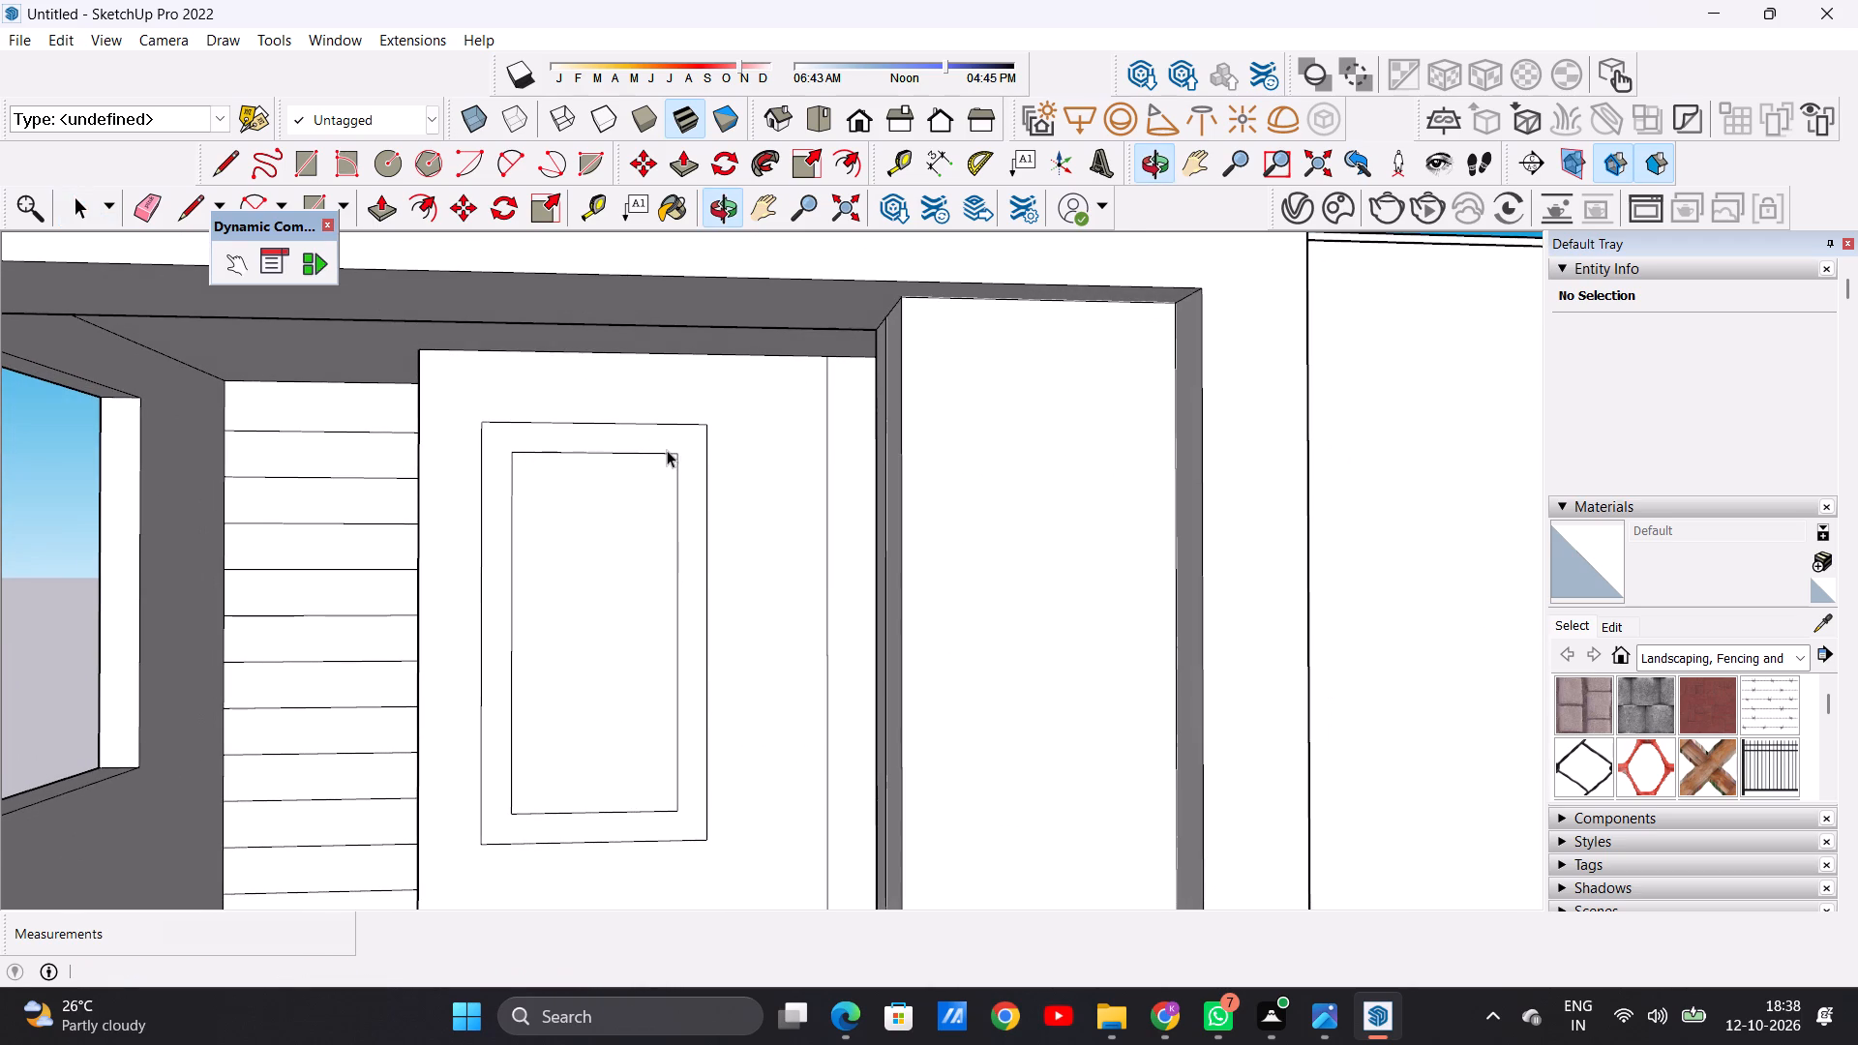
{"action": "key", "text": "l"}
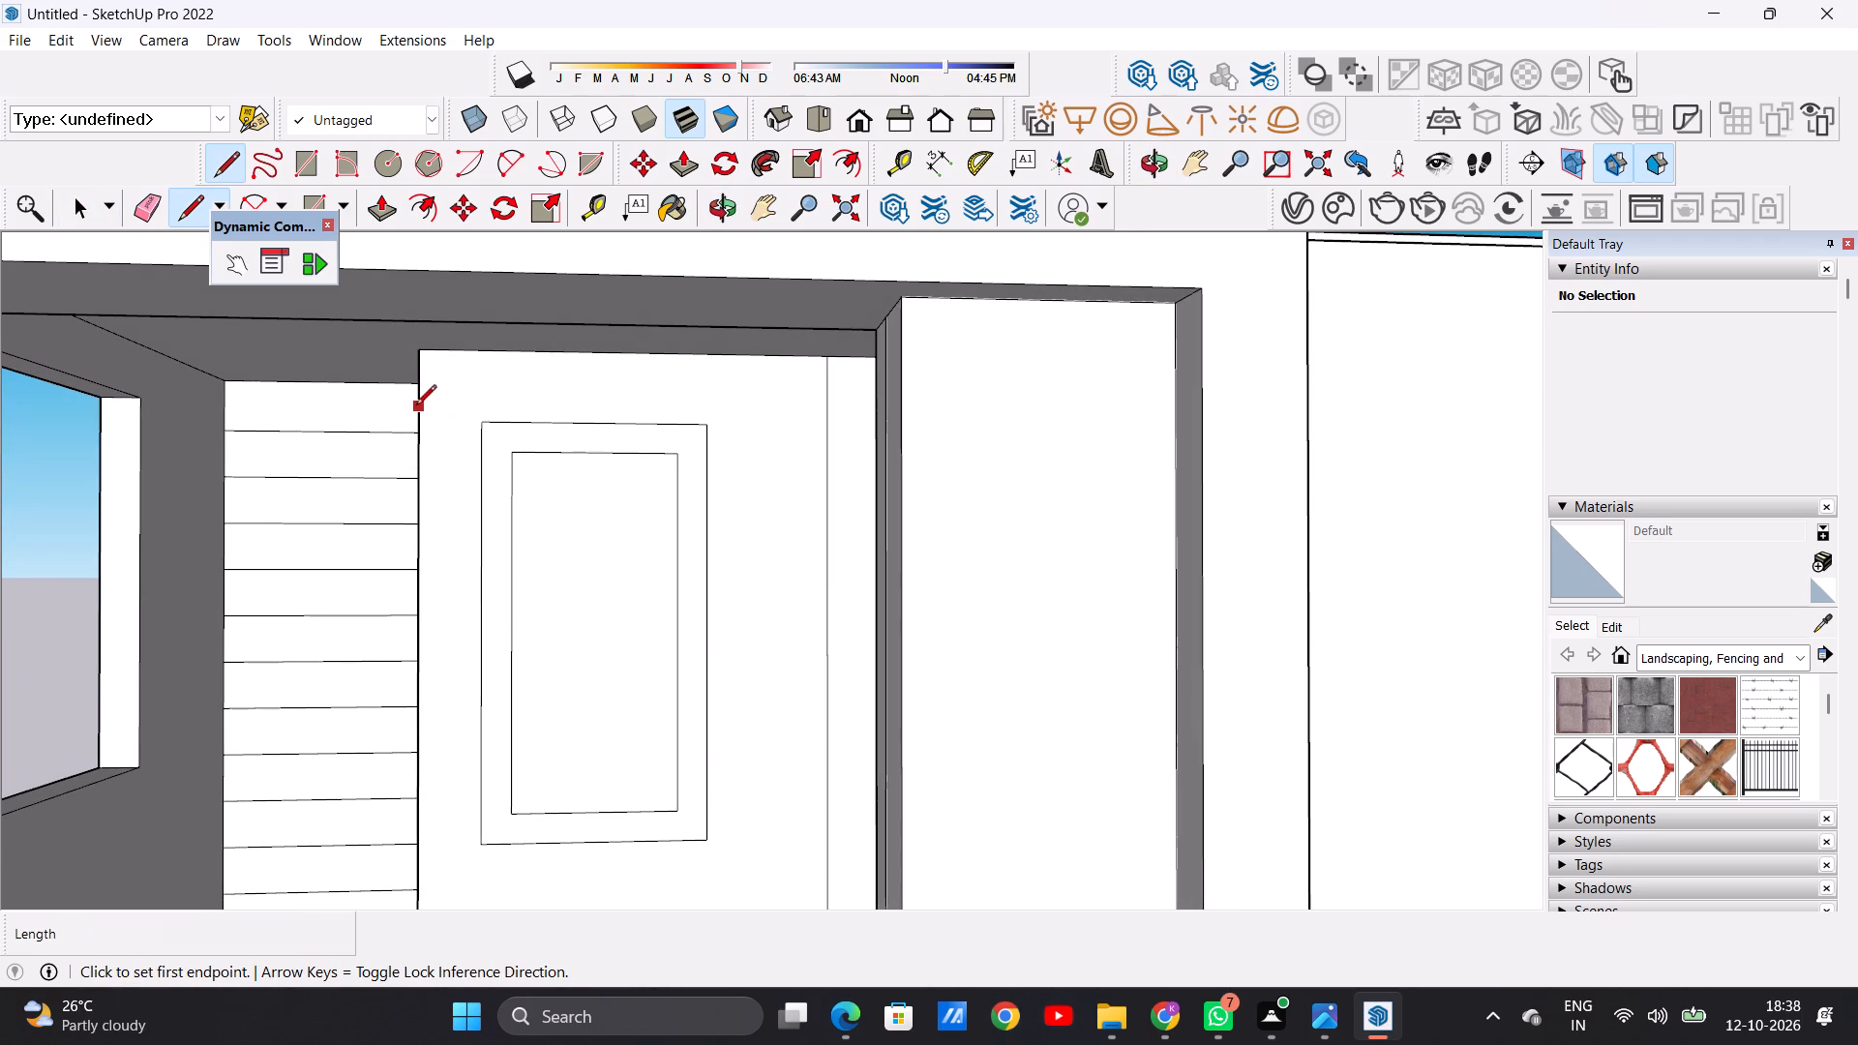
{"action": "left_click", "coordinate": [416, 406]}
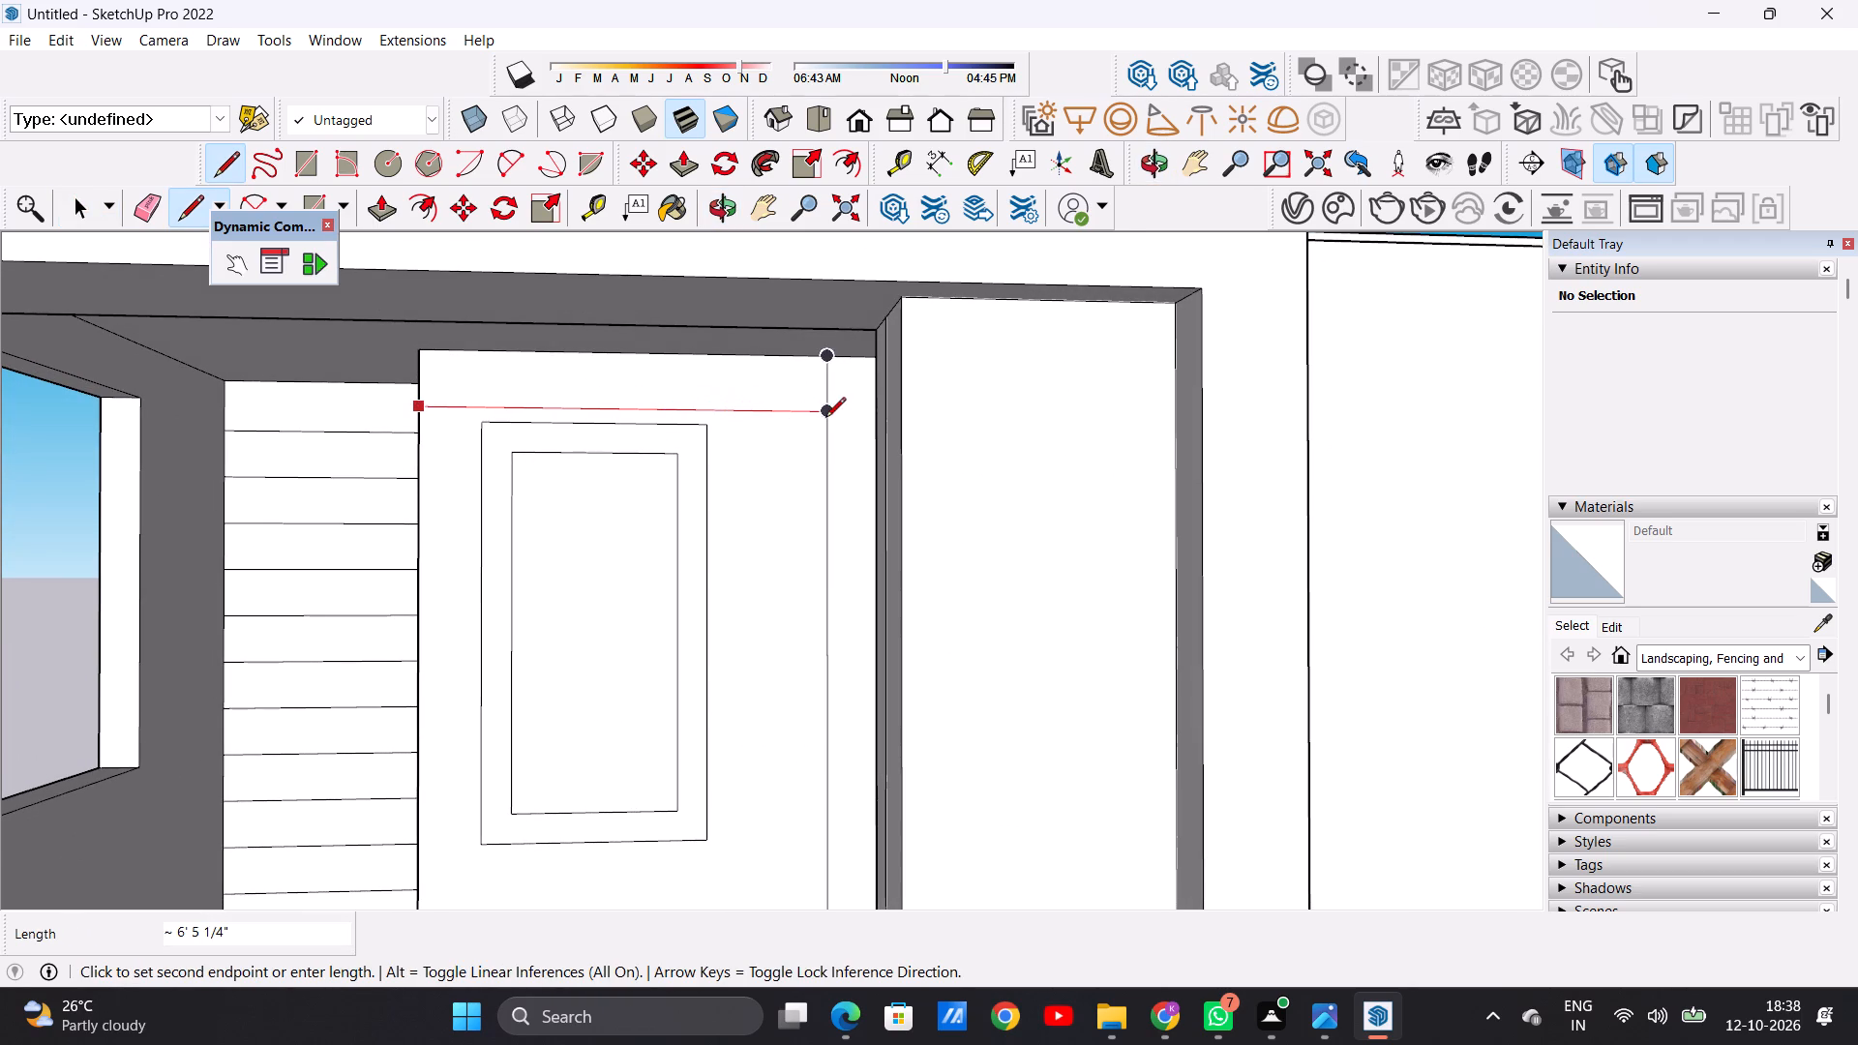
{"action": "left_click", "coordinate": [826, 417]}
{"action": "key", "text": "space"}
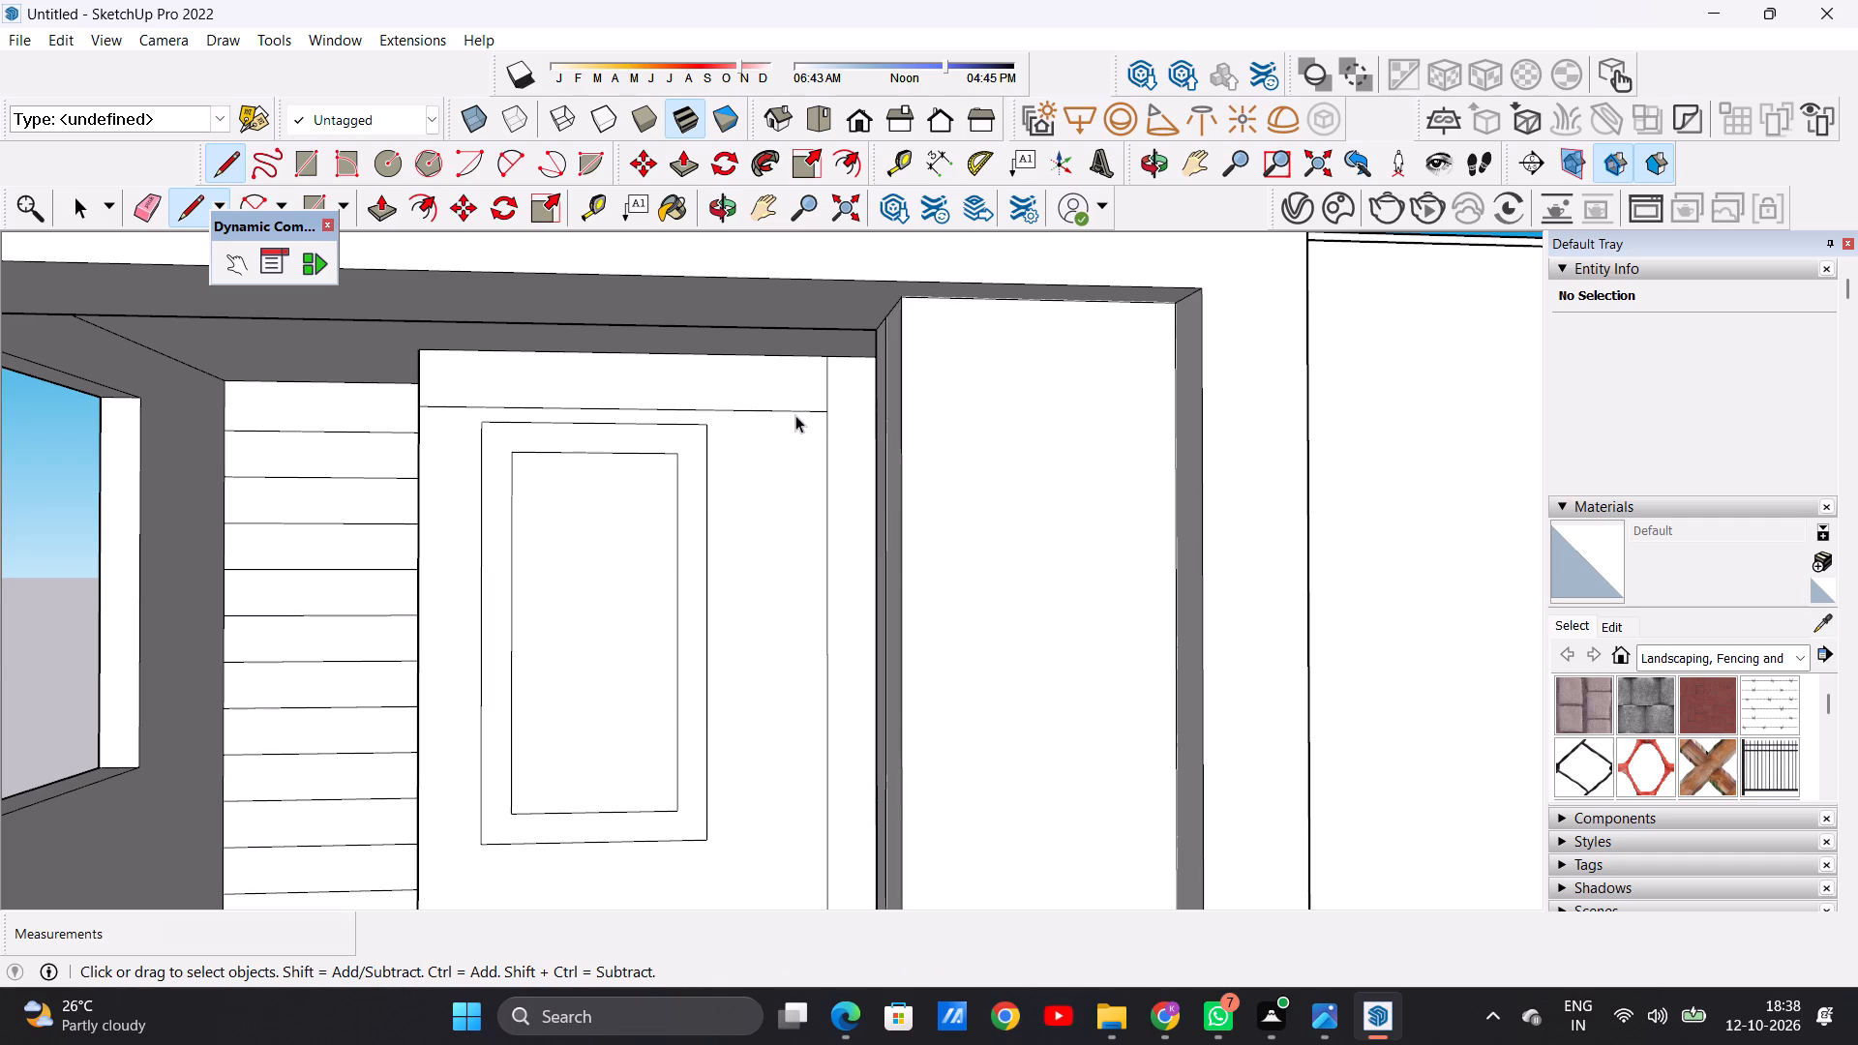
Select the horizontal line above the terrace window and begin copying it with the Move tool.
{"action": "left_click", "coordinate": [789, 411]}
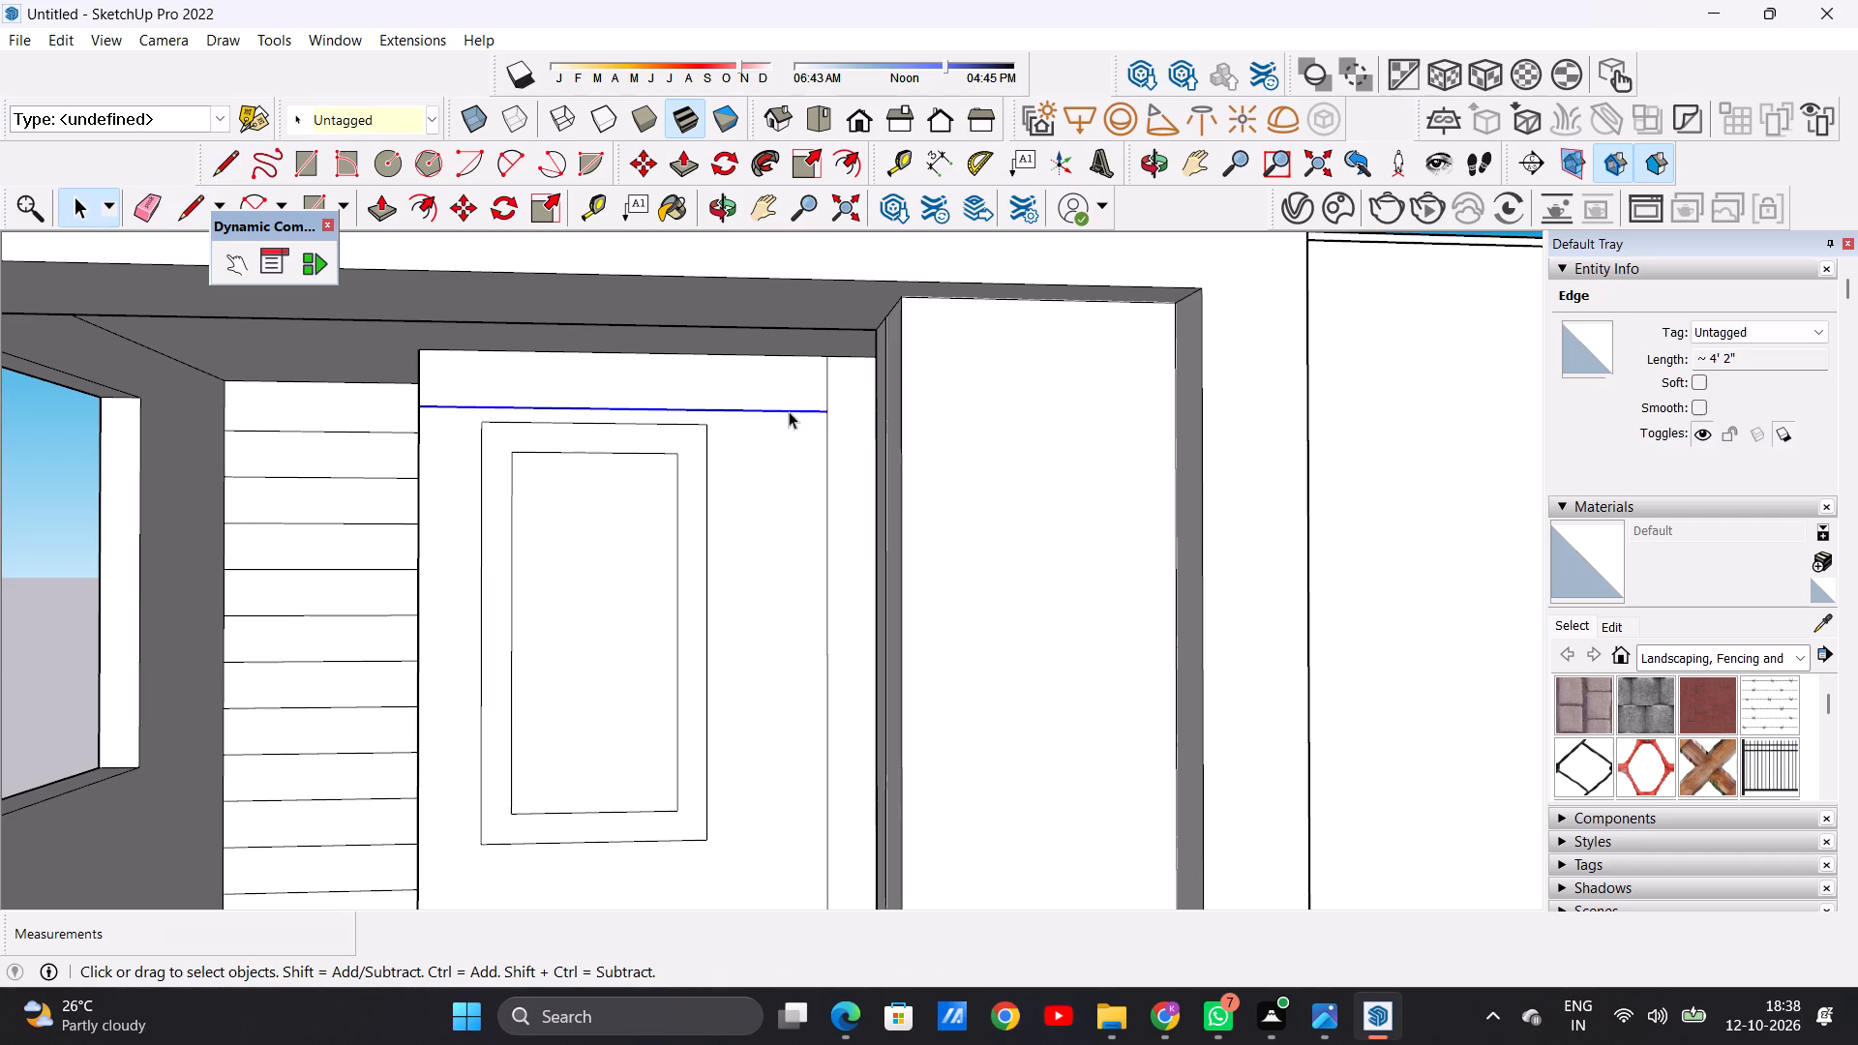
{"action": "key", "text": "m"}
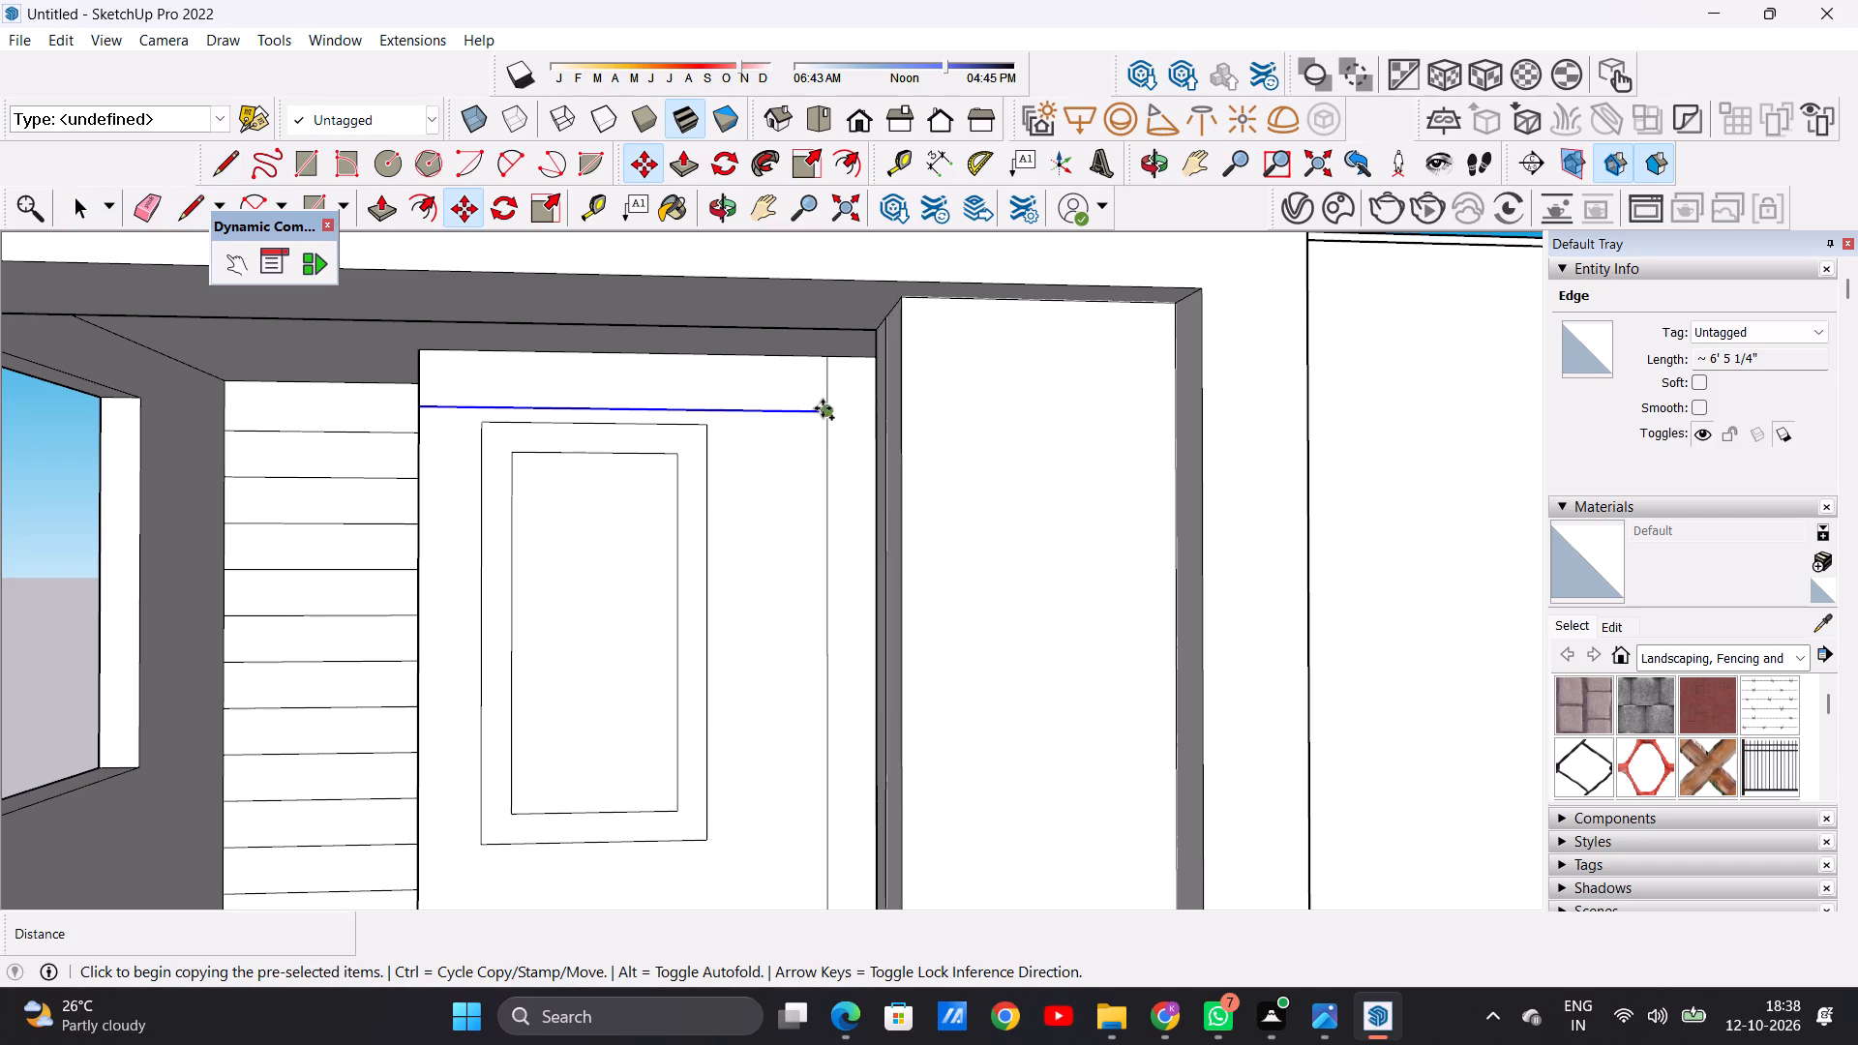
Copy the selected horizontal line 11 7/8" down the vertical line and array it as 10 evenly spaced copies.
{"action": "left_click", "coordinate": [823, 408]}
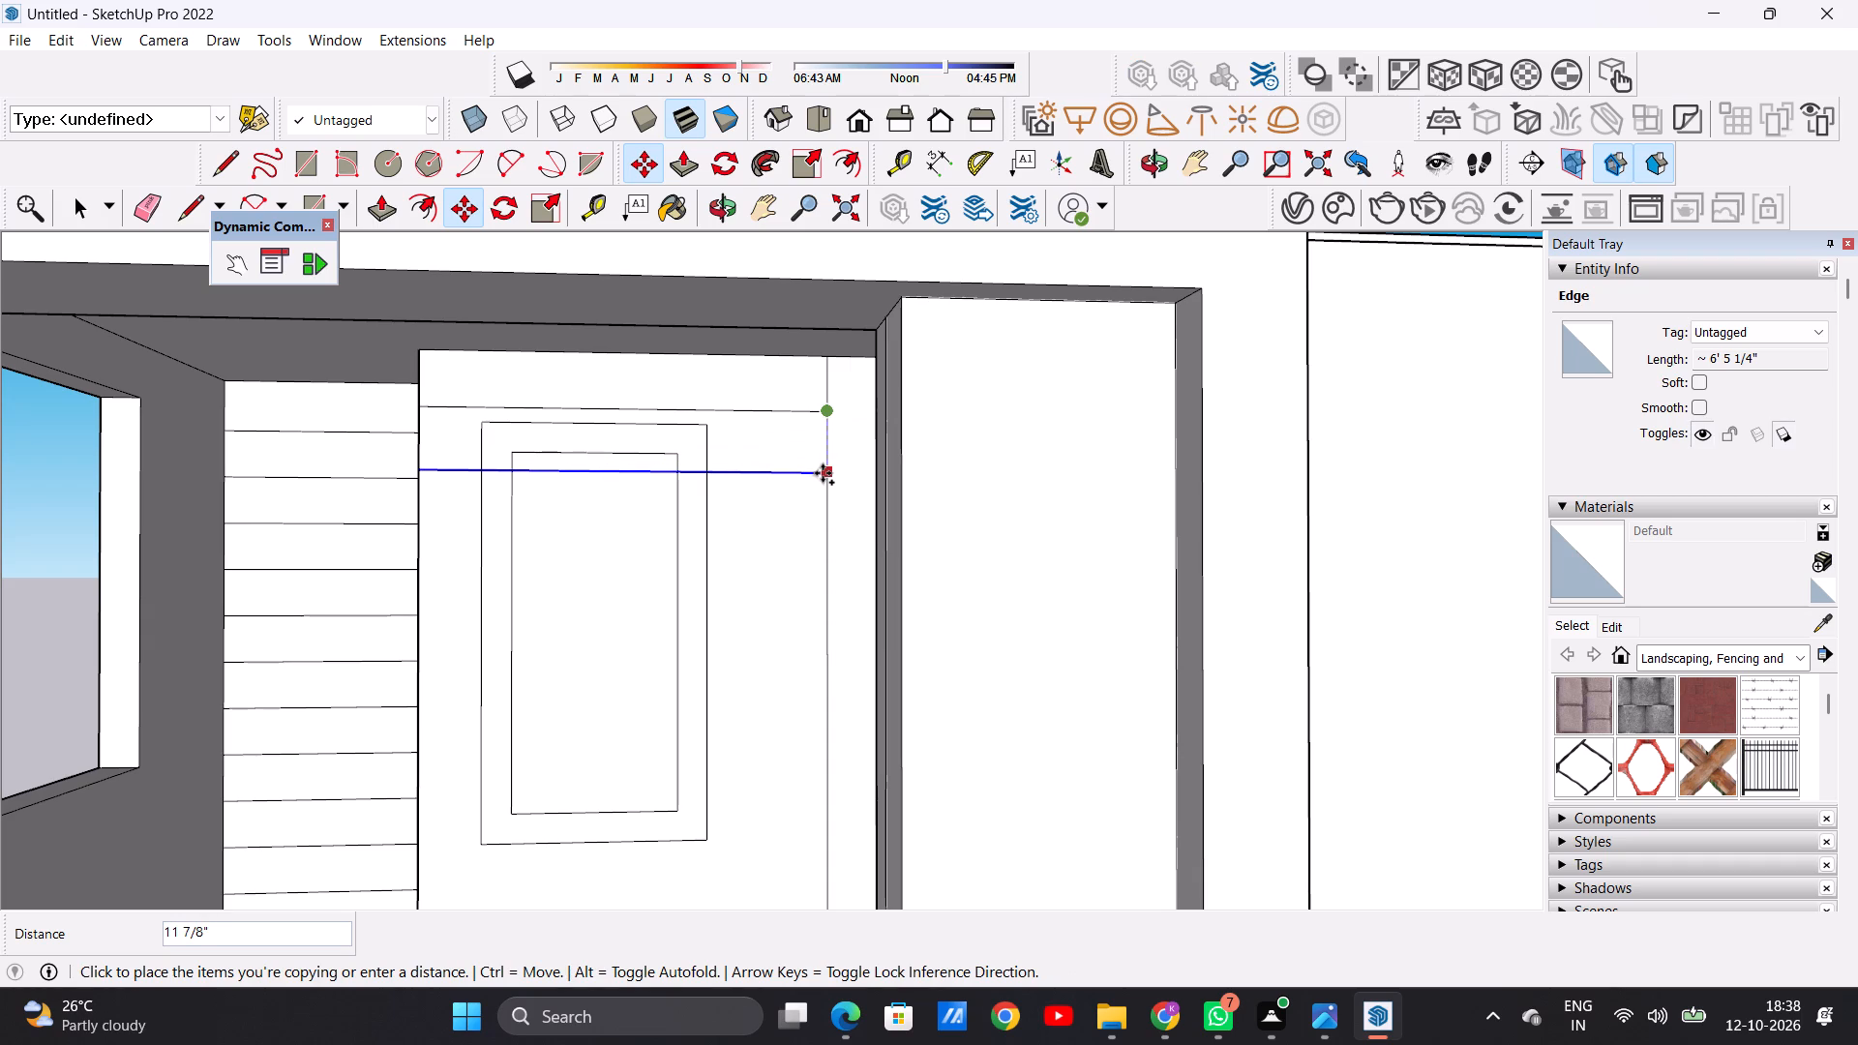
{"action": "left_click", "coordinate": [823, 473]}
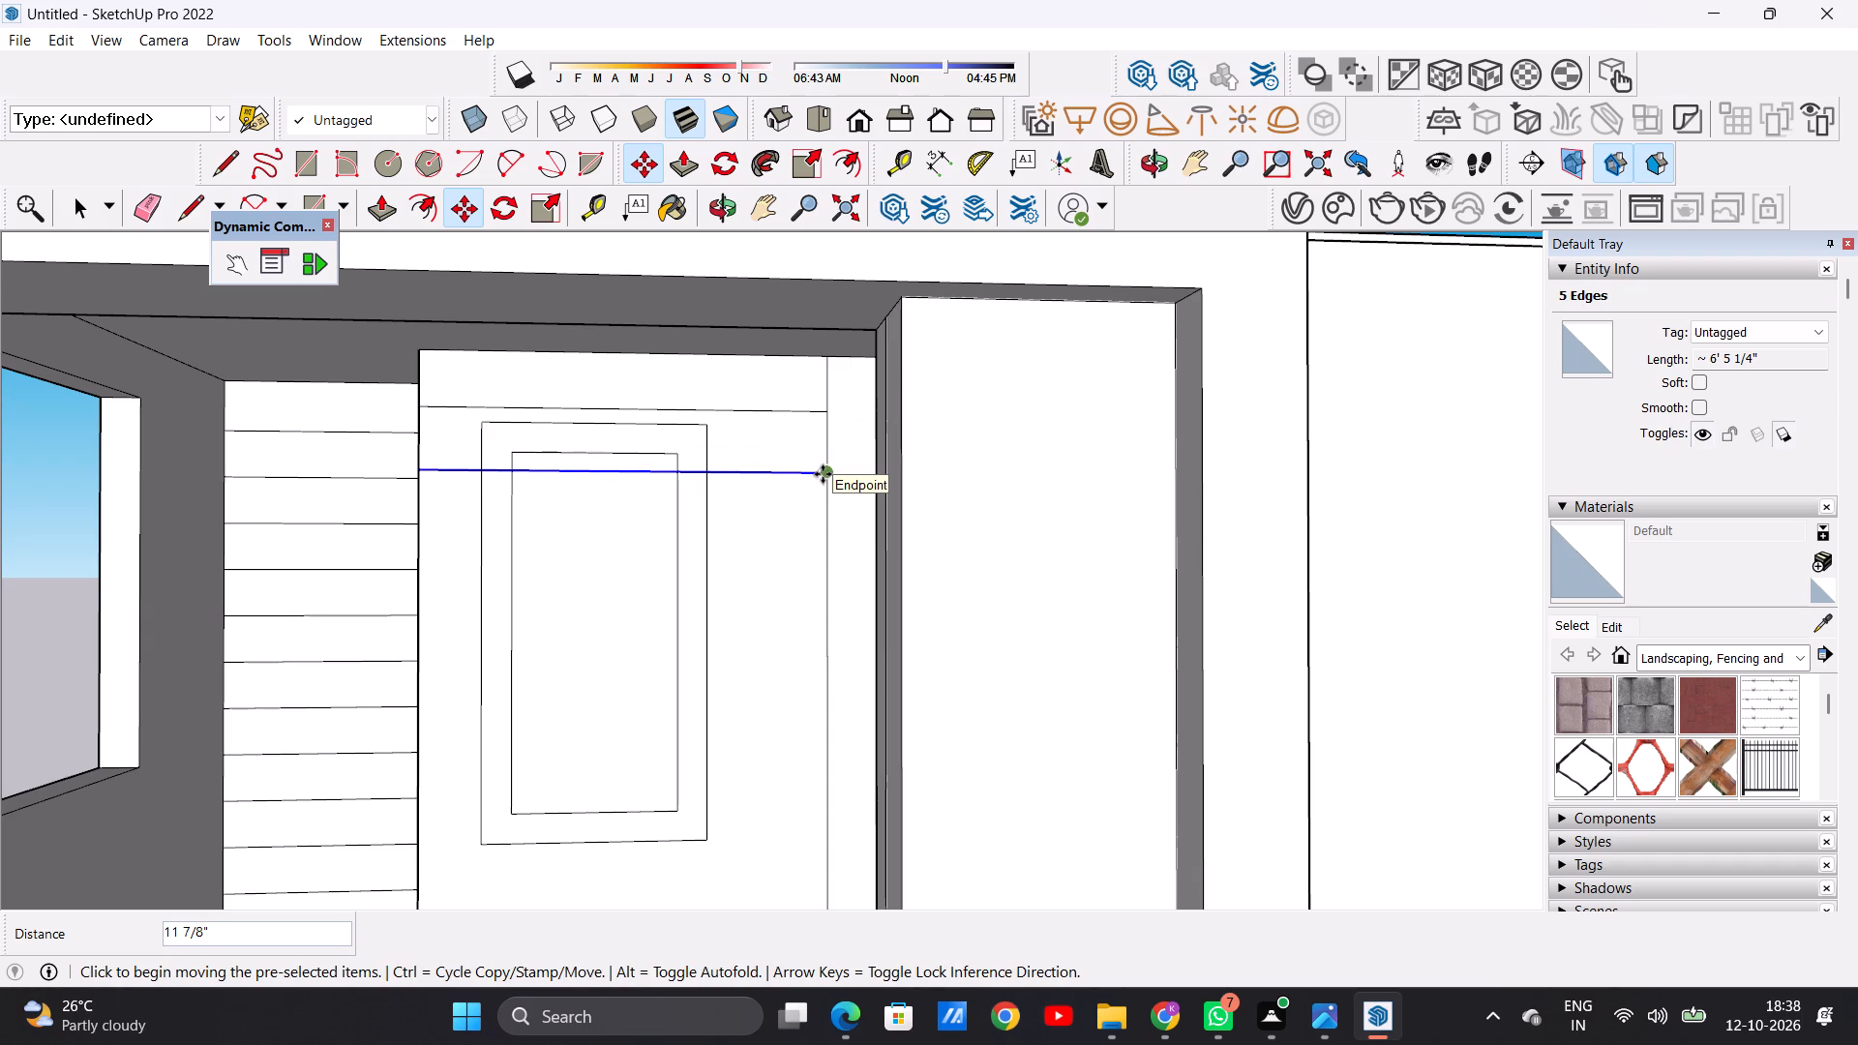
{"action": "key", "text": "shift+asterisk"}
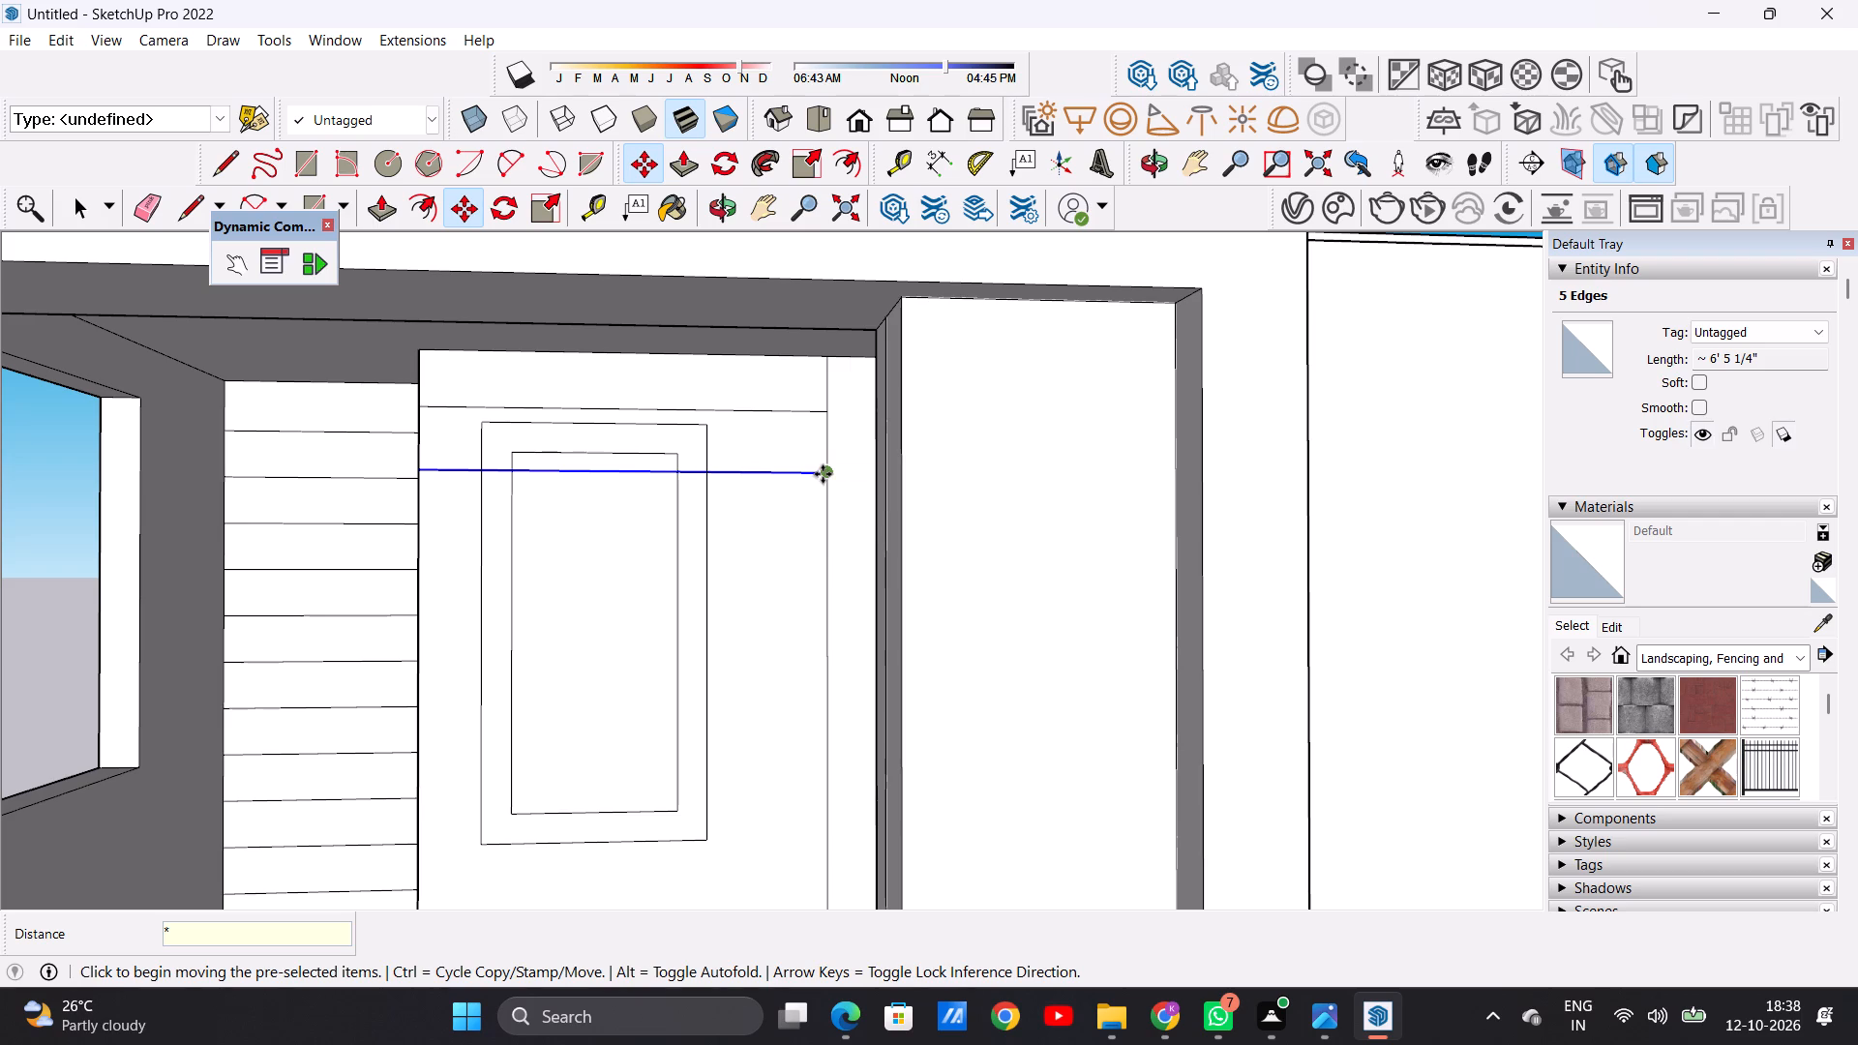
{"action": "type", "text": "10"}
{"action": "key", "text": "Return"}
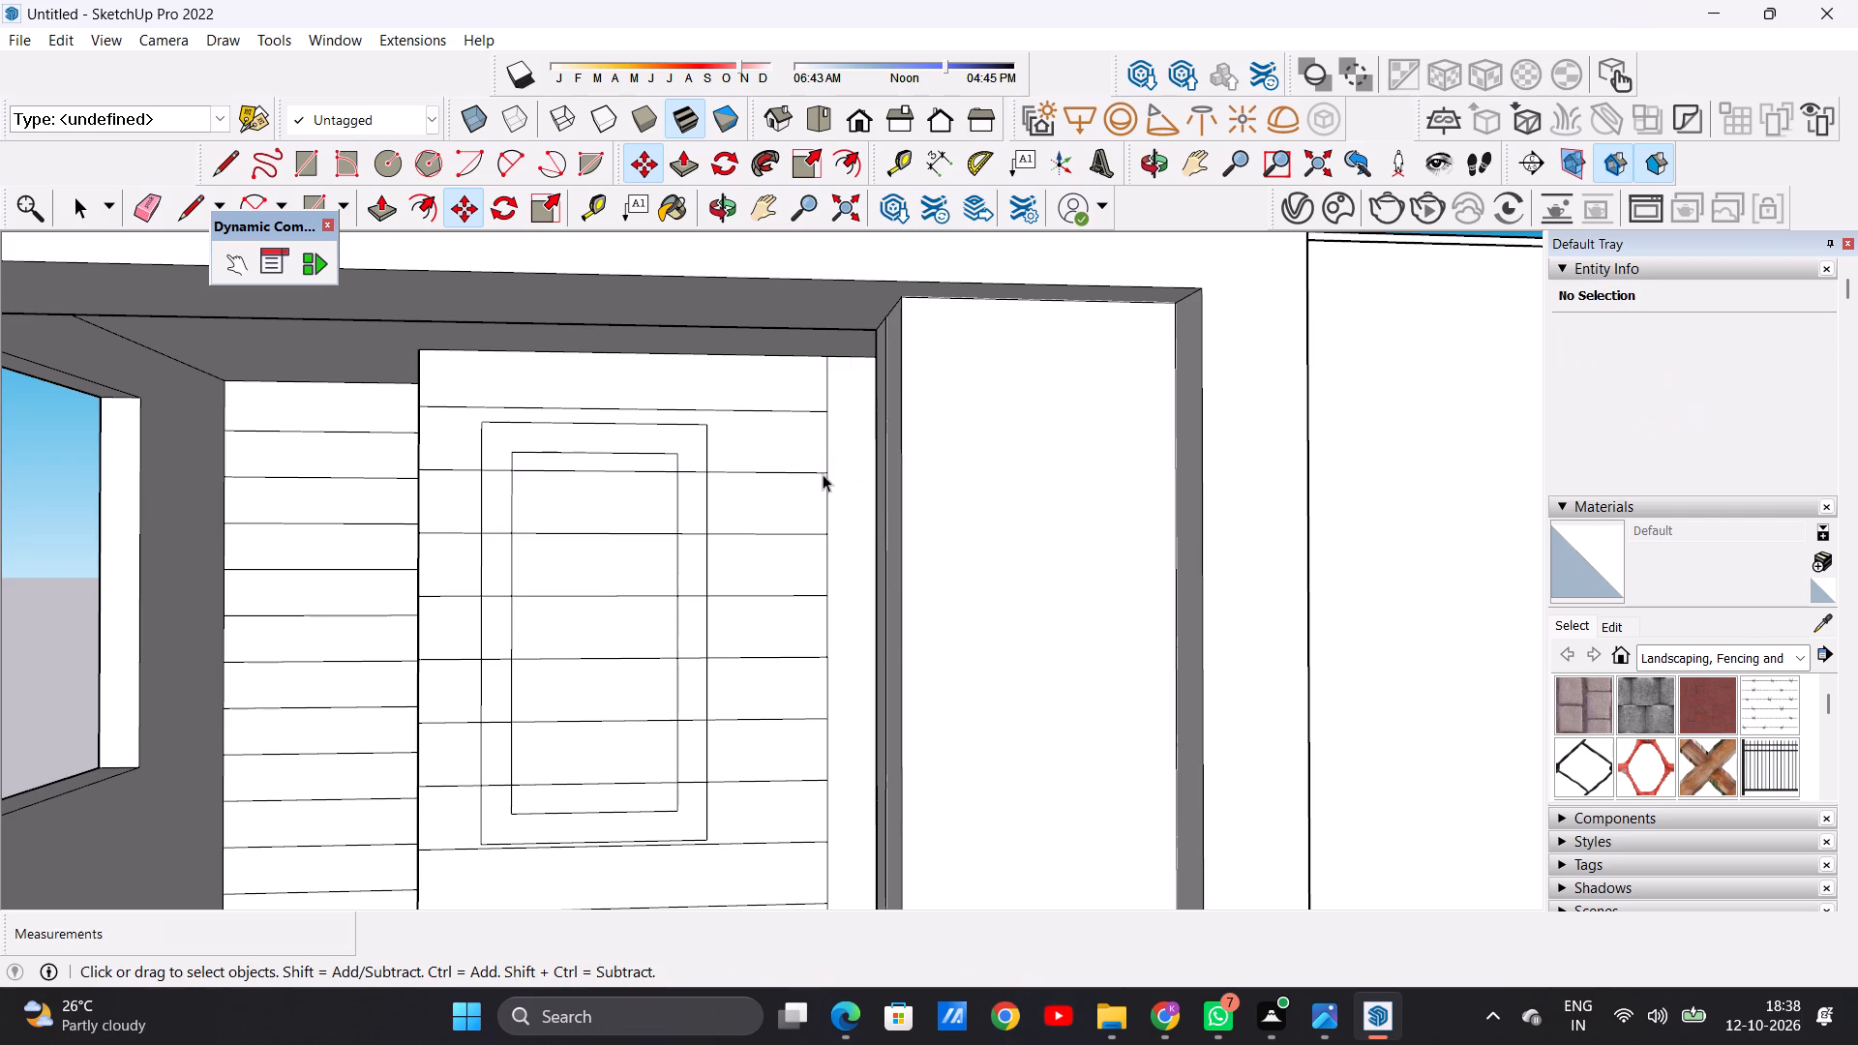
{"action": "key", "text": "space"}
Erase the six horizontal line segments crossing the inside of the terrace window's inner rectangle.
{"action": "scroll", "coordinate": [625, 532], "scroll_direction": "down", "scroll_amount": 7}
{"action": "scroll", "coordinate": [579, 740], "scroll_direction": "up", "scroll_amount": 6}
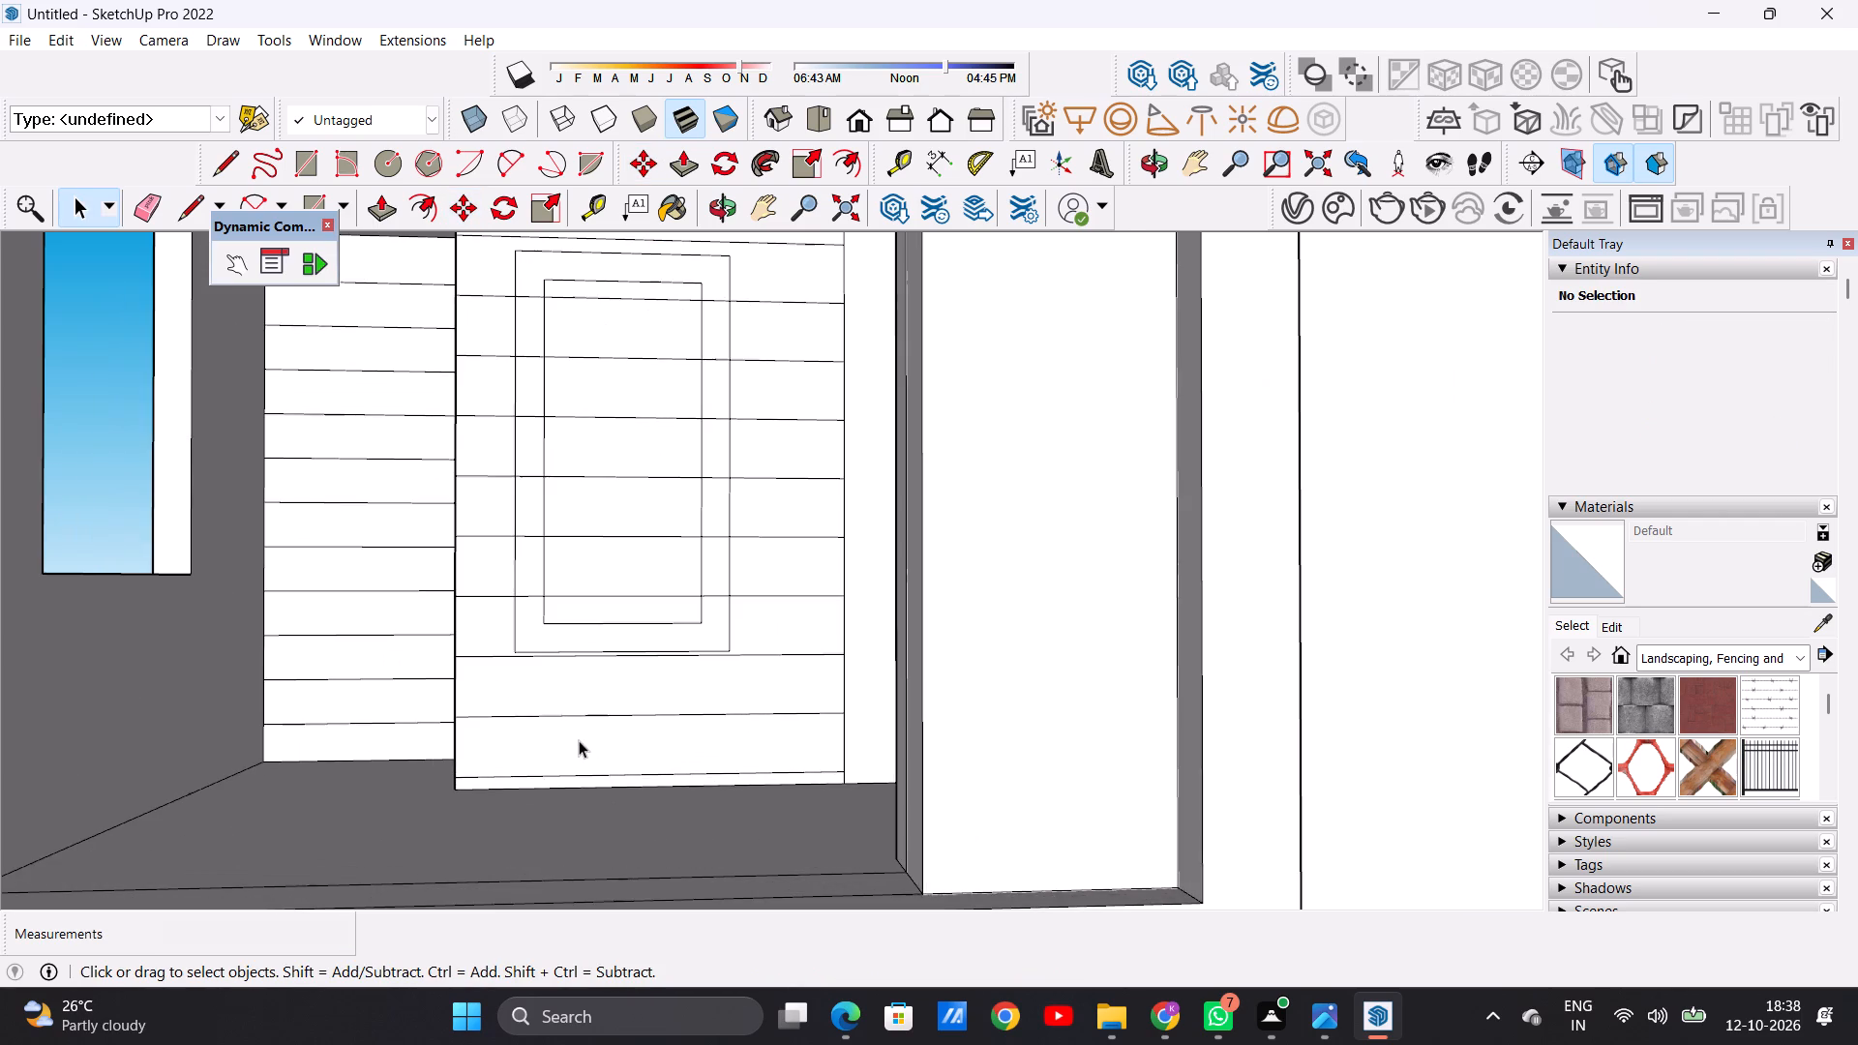
{"action": "middle_click_drag", "start_coordinate": [469, 769], "coordinate": [470, 807]}
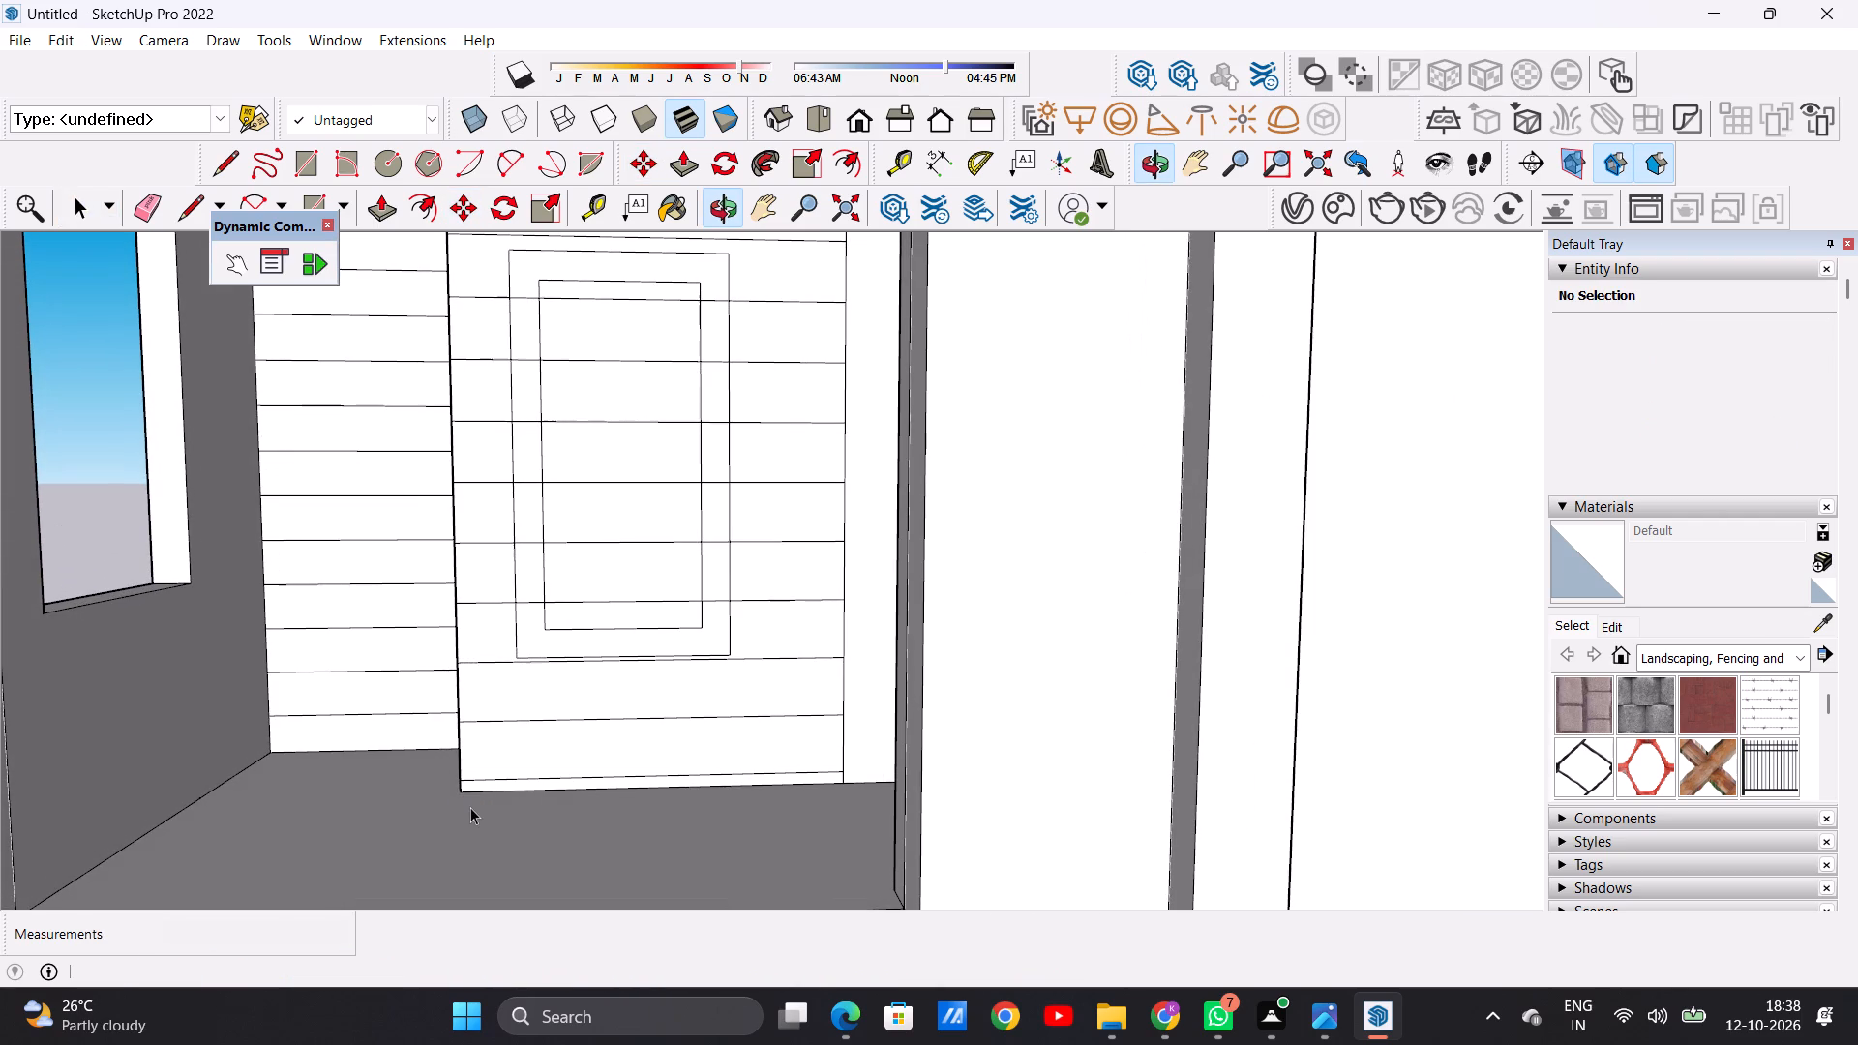
{"action": "scroll", "coordinate": [601, 376], "scroll_direction": "up", "scroll_amount": 3}
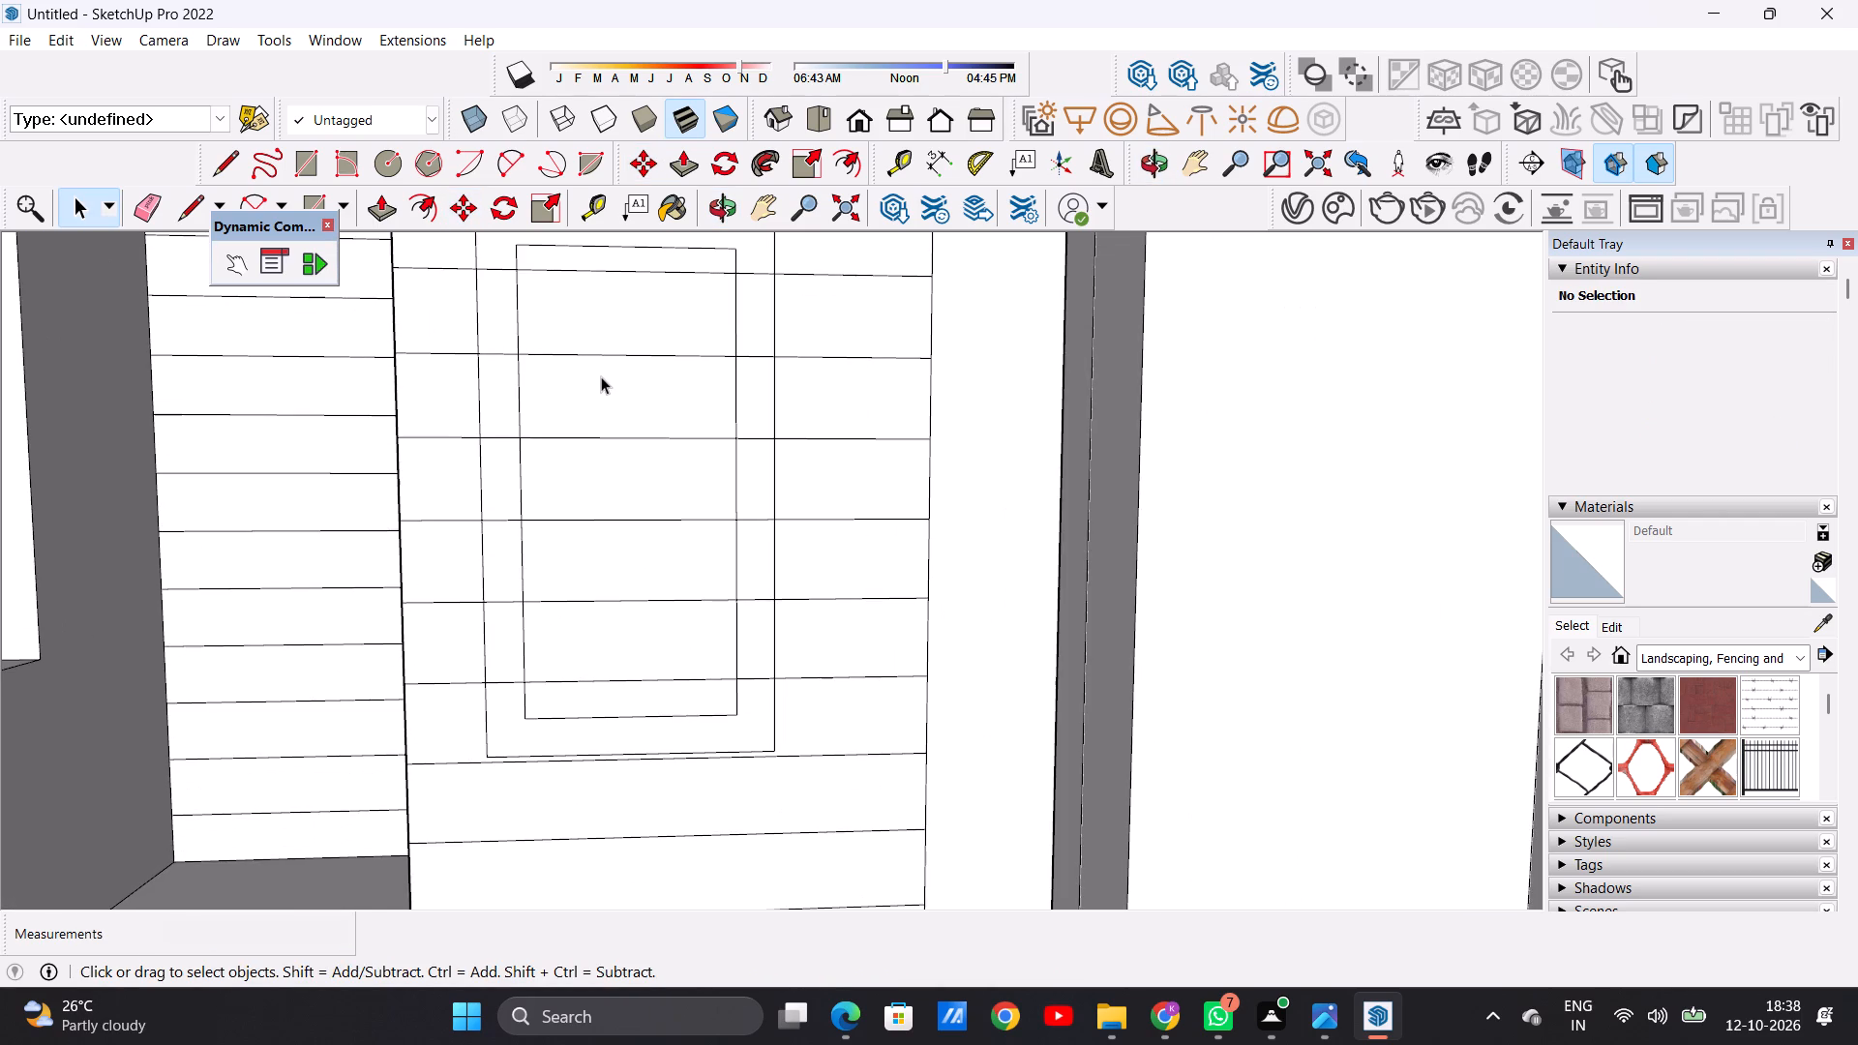
{"action": "key", "text": "e"}
{"action": "scroll", "coordinate": [605, 389], "scroll_direction": "up", "scroll_amount": 3}
{"action": "scroll", "coordinate": [605, 389], "scroll_direction": "down", "scroll_amount": 10}
{"action": "scroll", "coordinate": [609, 328], "scroll_direction": "up", "scroll_amount": 5}
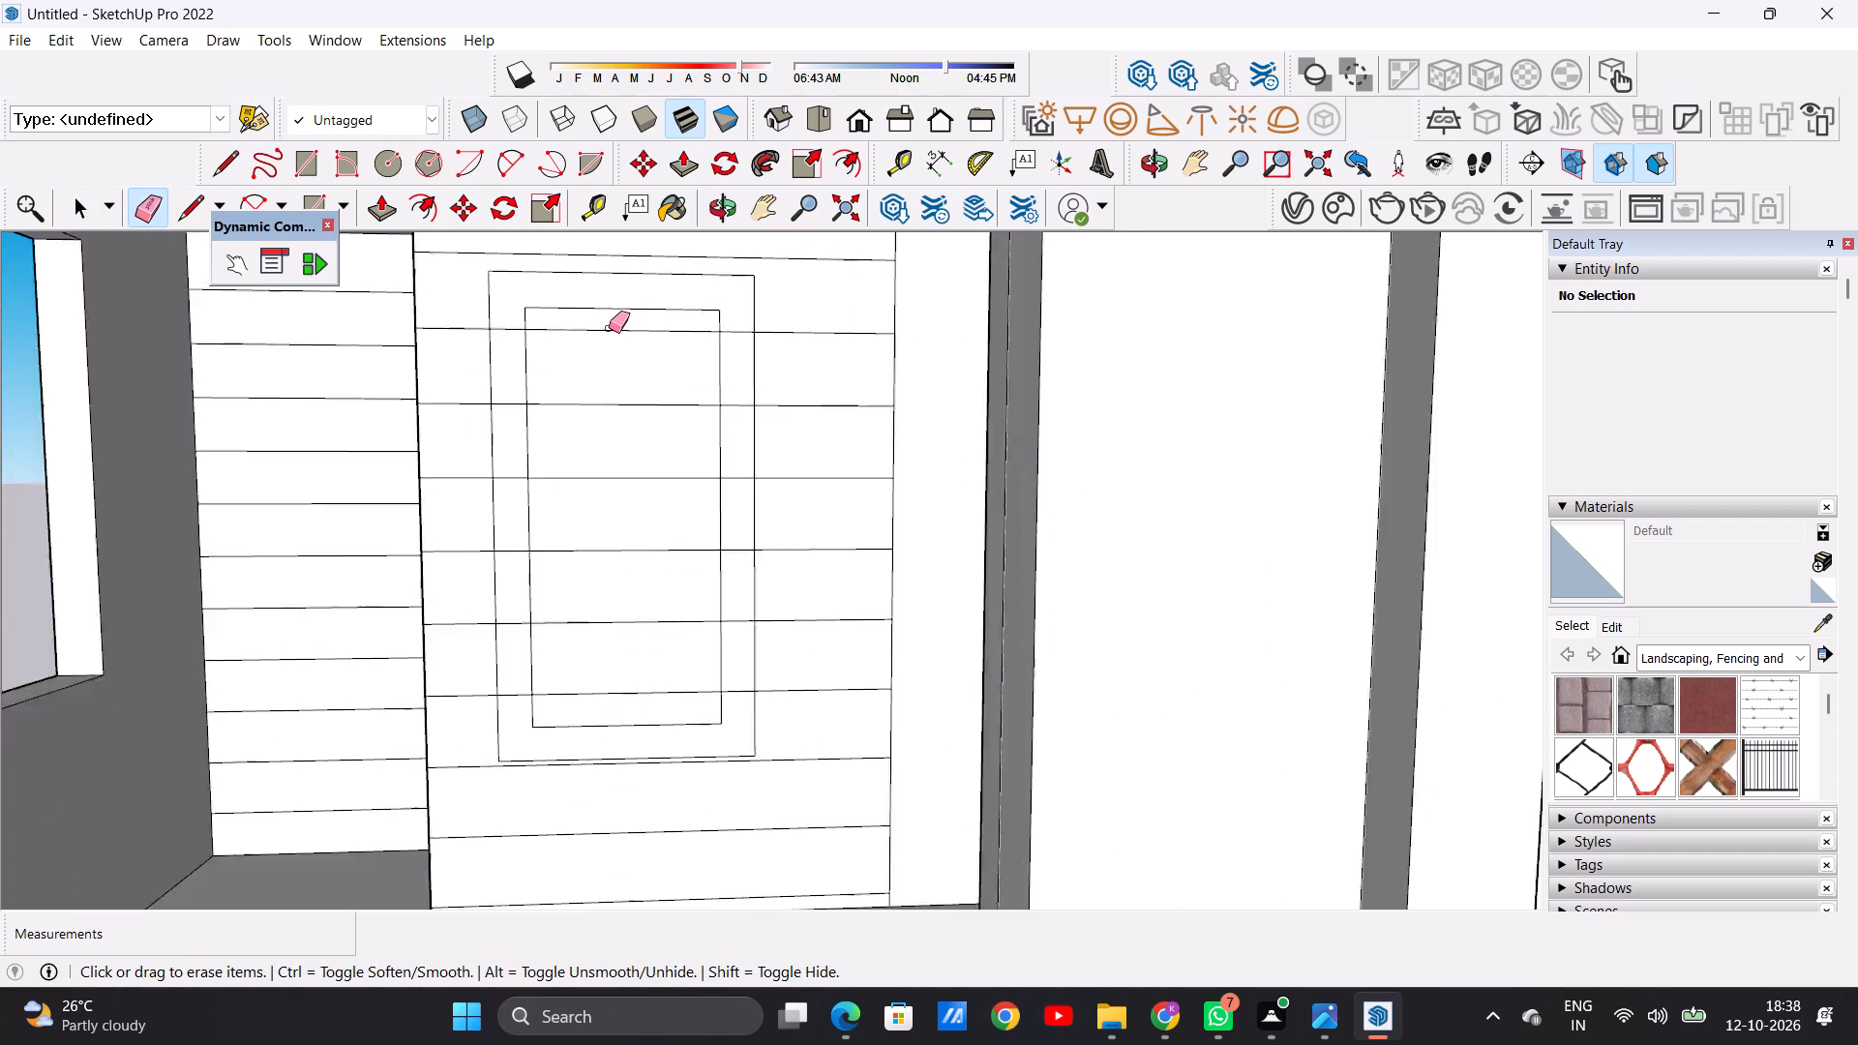
{"action": "scroll", "coordinate": [609, 328], "scroll_direction": "up", "scroll_amount": 2}
{"action": "left_click_drag", "start_coordinate": [609, 320], "coordinate": [620, 345]}
{"action": "left_click_drag", "start_coordinate": [620, 402], "coordinate": [624, 432]}
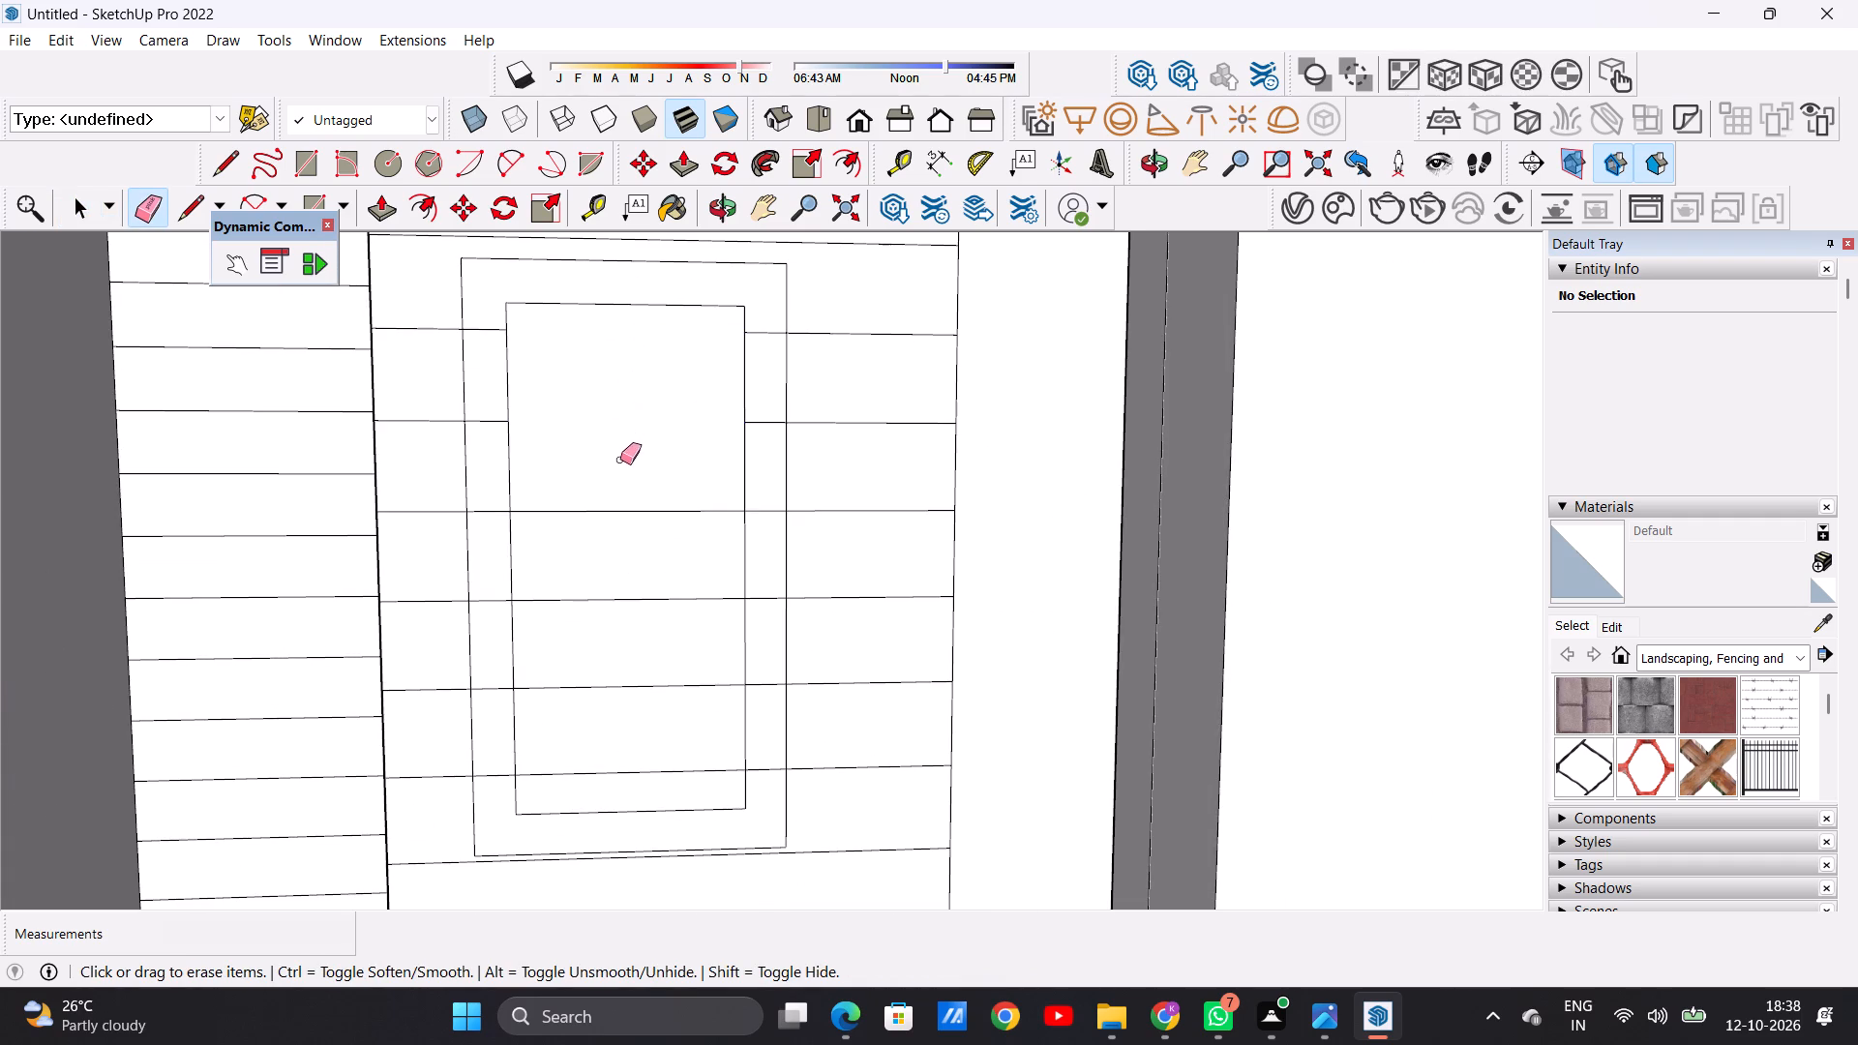
{"action": "left_click_drag", "start_coordinate": [620, 467], "coordinate": [625, 522]}
{"action": "left_click_drag", "start_coordinate": [616, 558], "coordinate": [622, 612]}
{"action": "left_click_drag", "start_coordinate": [628, 645], "coordinate": [634, 677]}
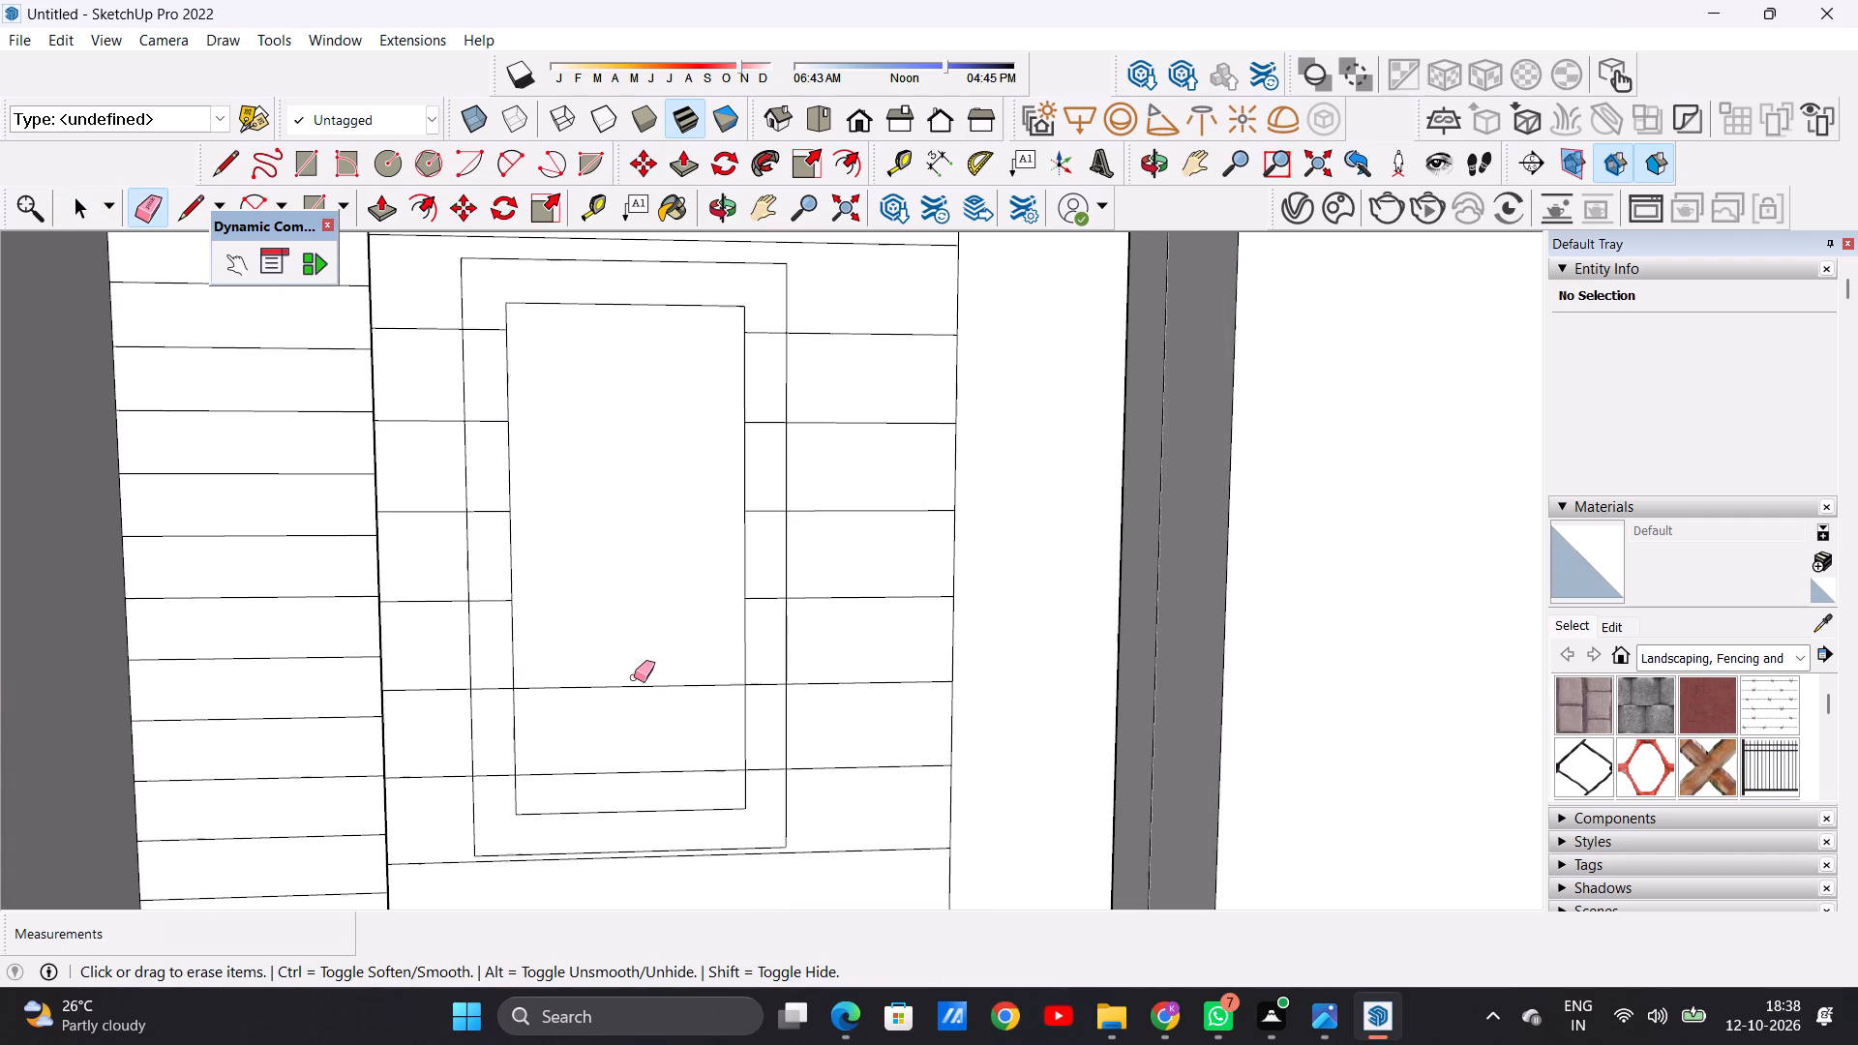
{"action": "left_click_drag", "start_coordinate": [634, 677], "coordinate": [634, 696]}
{"action": "left_click_drag", "start_coordinate": [632, 766], "coordinate": [632, 785]}
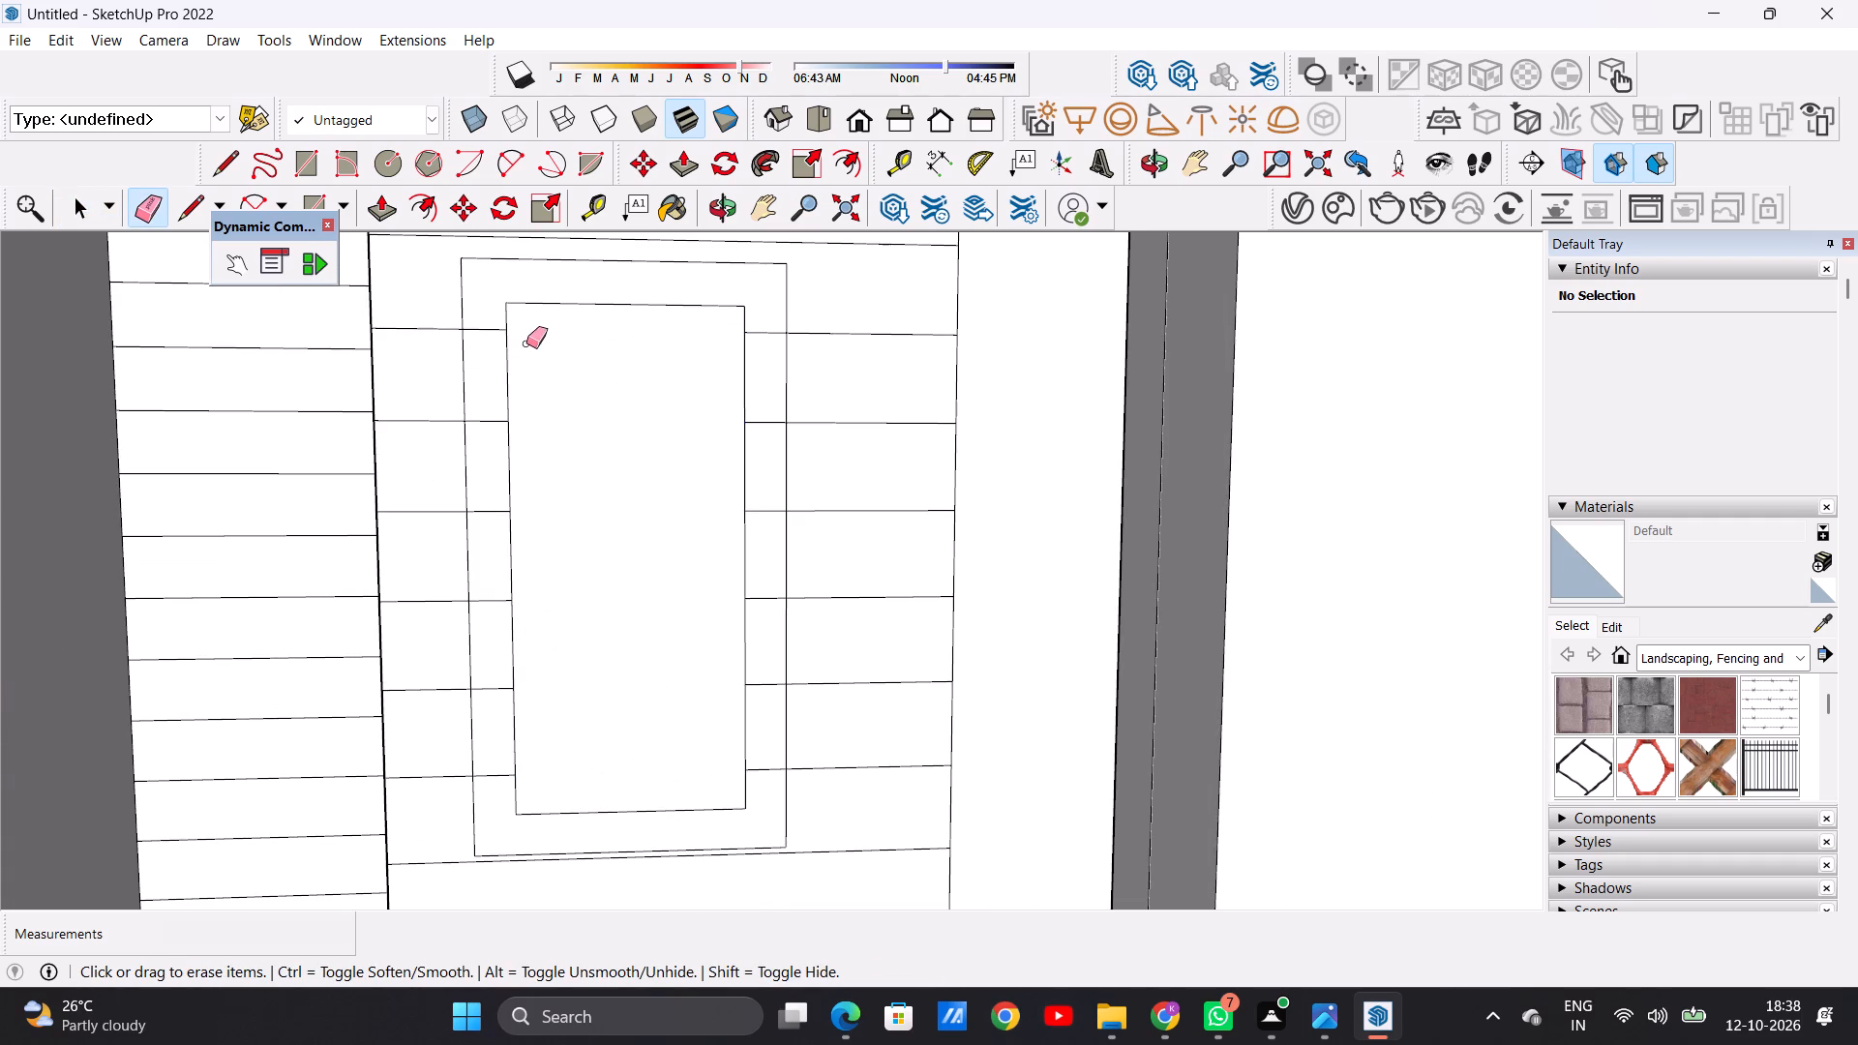
Erase the six horizontal line segments crossing the window frame's left-hand band, between the outer and inner rectangles.
{"action": "left_click_drag", "start_coordinate": [488, 323], "coordinate": [482, 343]}
{"action": "left_click_drag", "start_coordinate": [485, 406], "coordinate": [488, 433]}
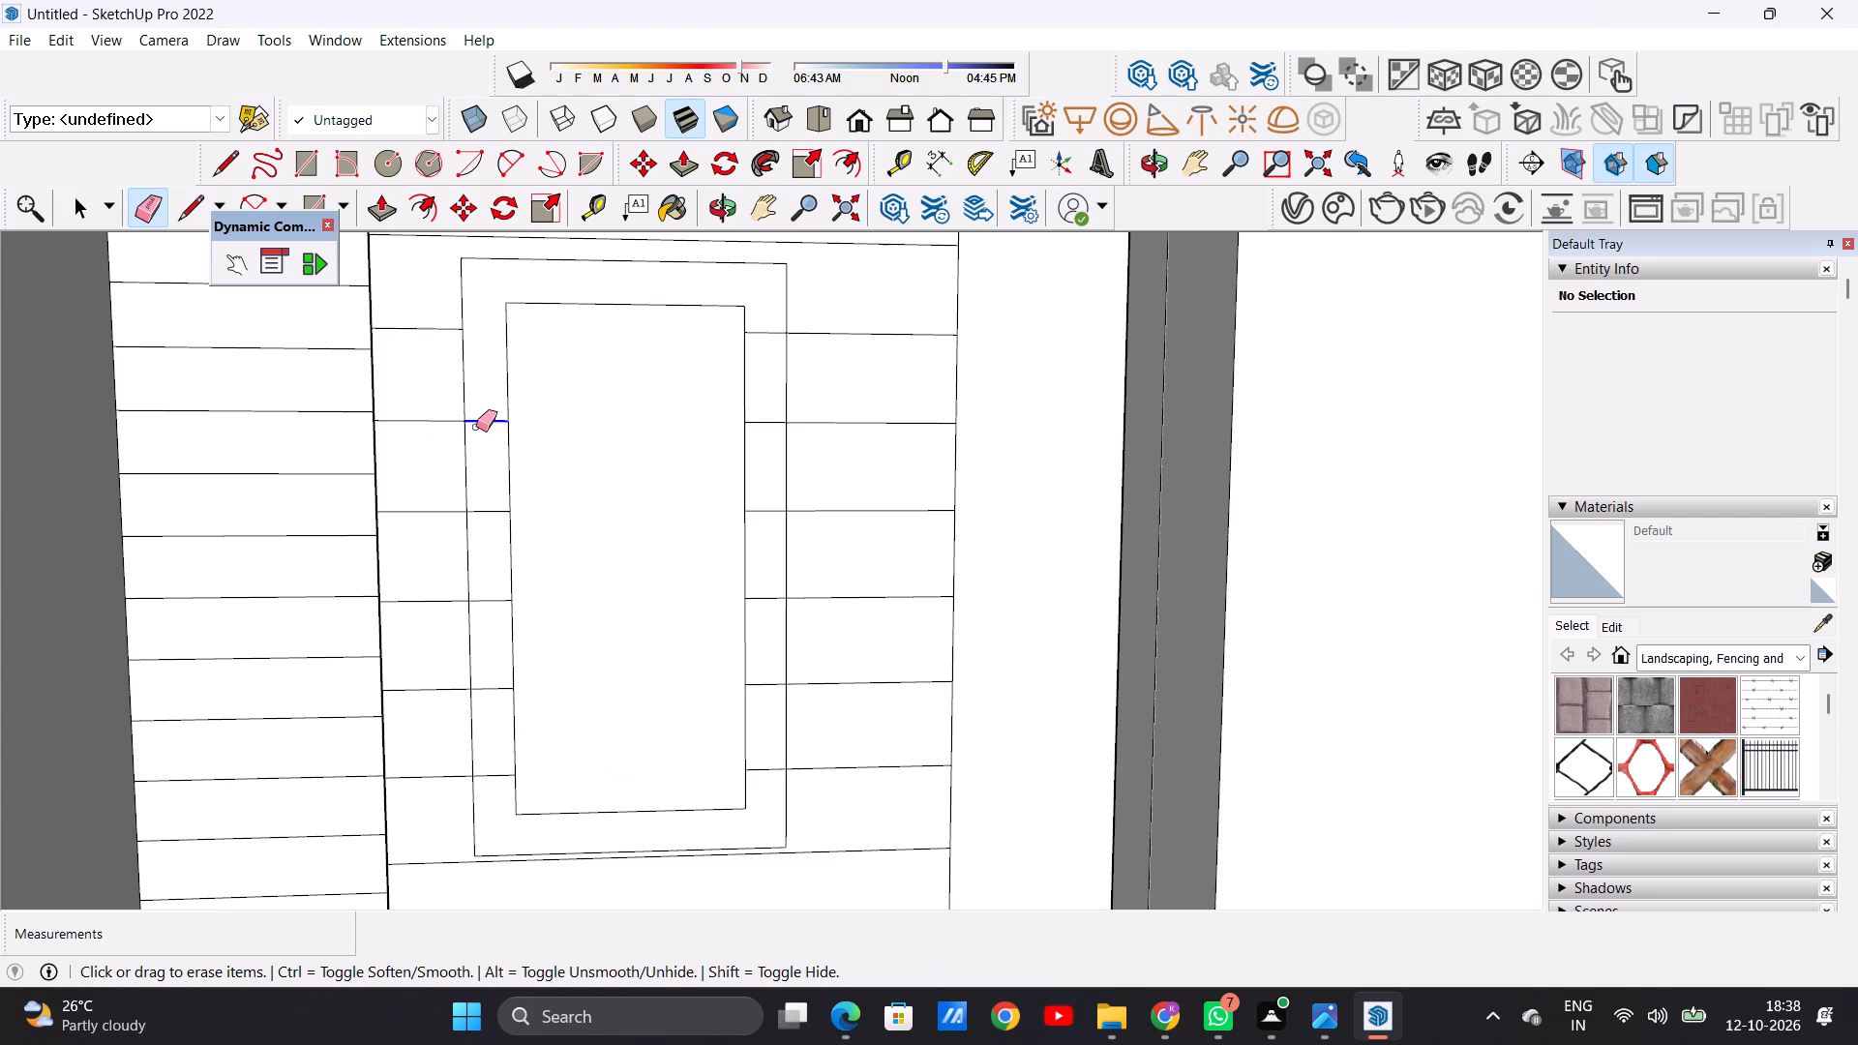
{"action": "left_click_drag", "start_coordinate": [482, 498], "coordinate": [492, 531]}
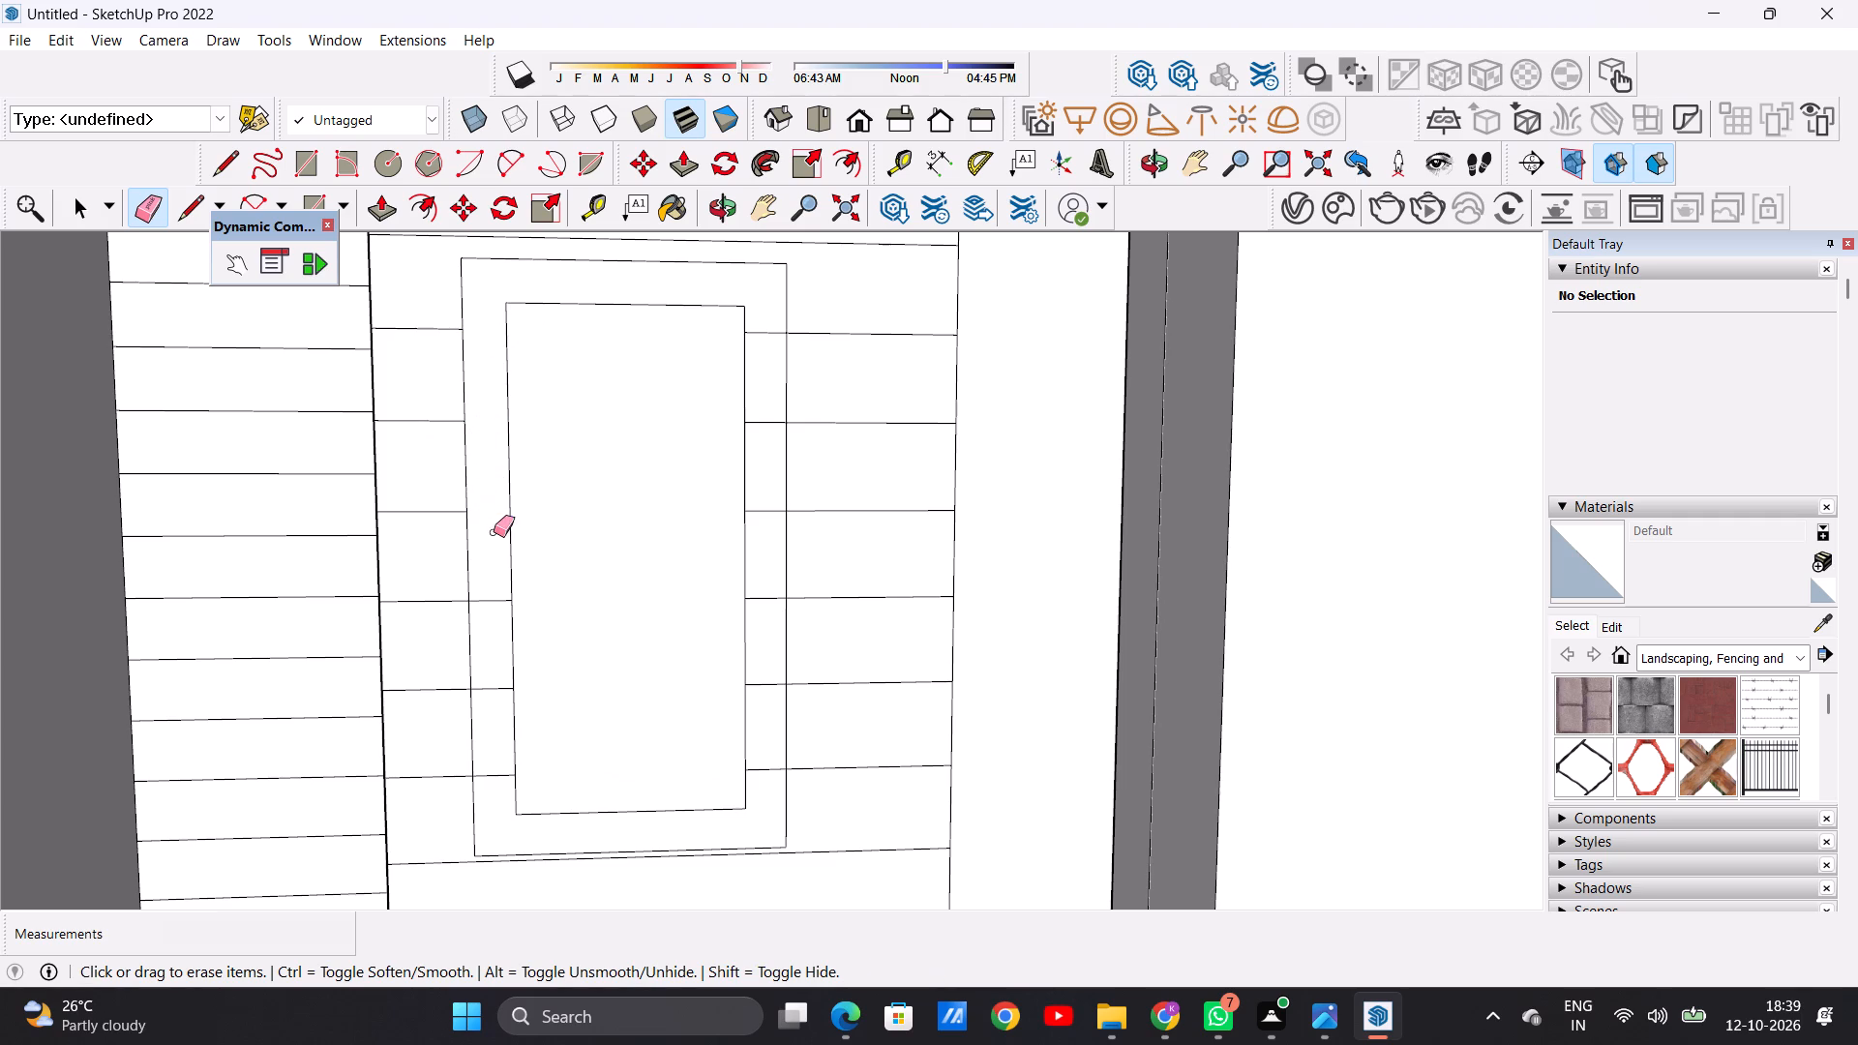
{"action": "left_click_drag", "start_coordinate": [486, 593], "coordinate": [489, 625]}
{"action": "left_click_drag", "start_coordinate": [489, 682], "coordinate": [496, 703]}
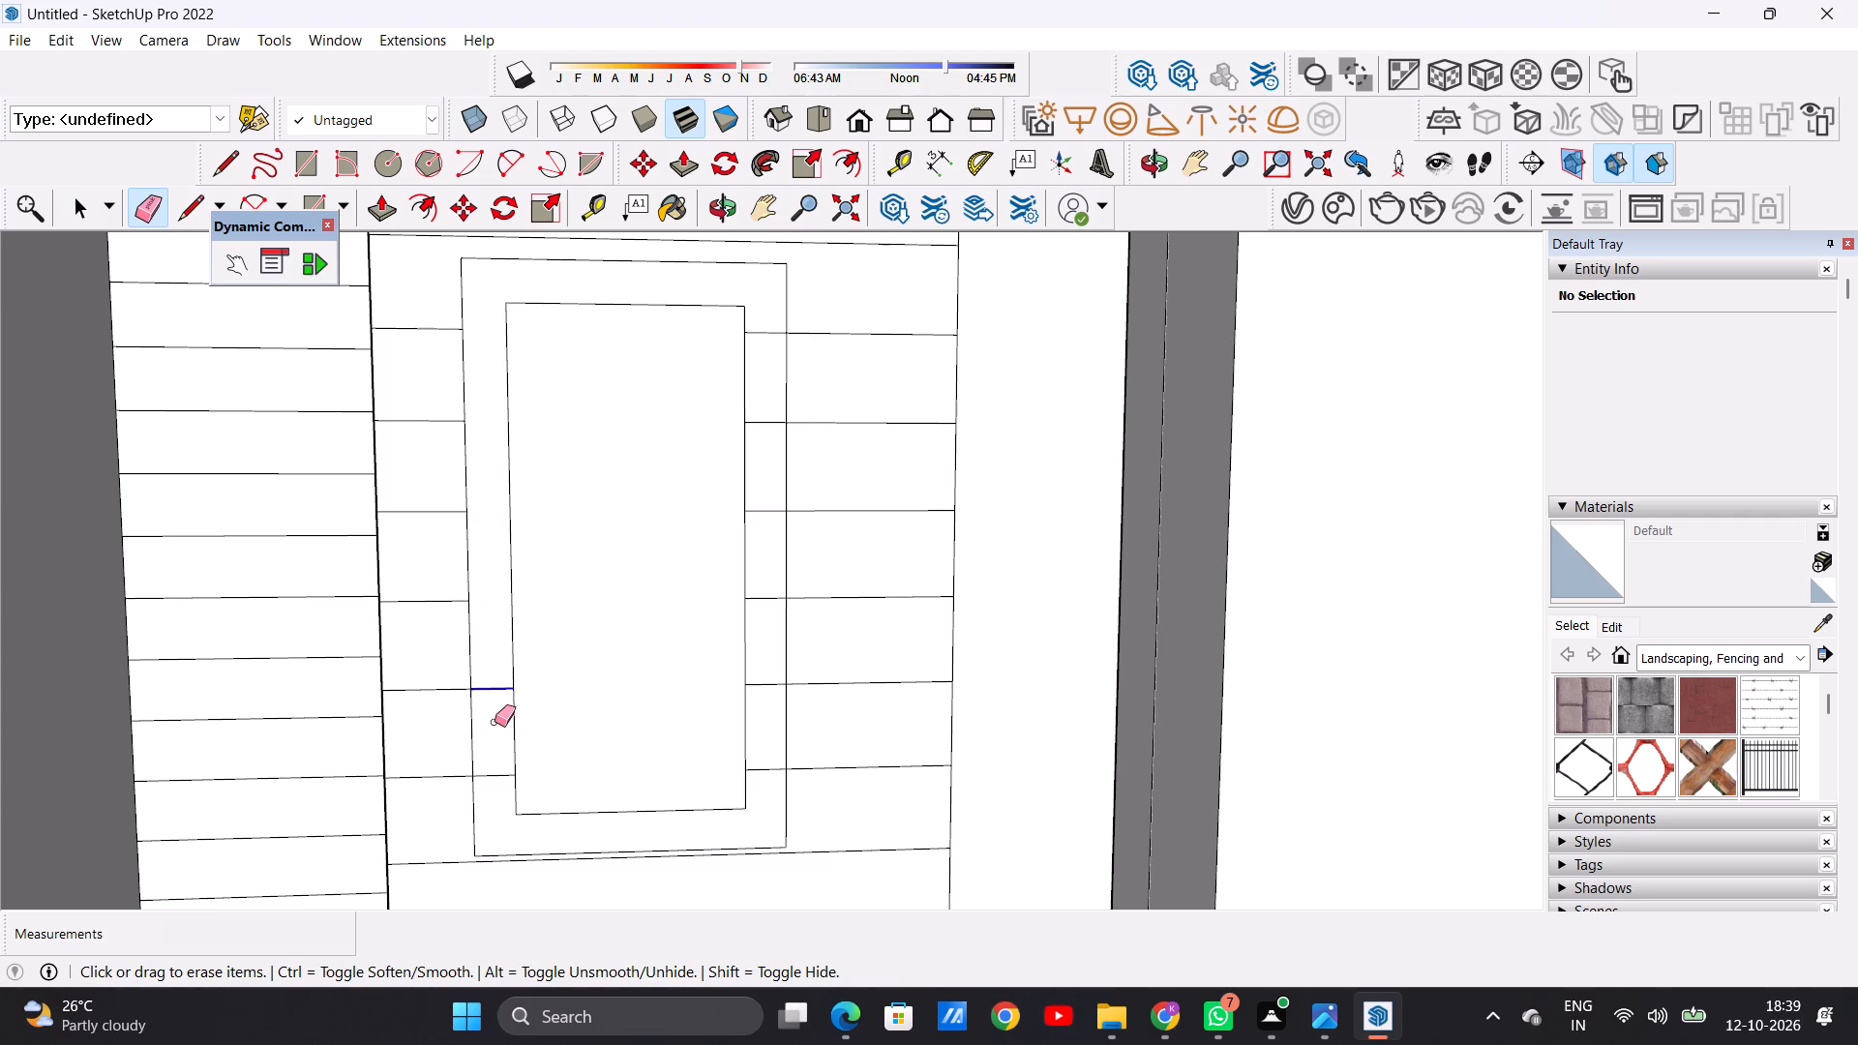
{"action": "left_click_drag", "start_coordinate": [501, 772], "coordinate": [500, 790]}
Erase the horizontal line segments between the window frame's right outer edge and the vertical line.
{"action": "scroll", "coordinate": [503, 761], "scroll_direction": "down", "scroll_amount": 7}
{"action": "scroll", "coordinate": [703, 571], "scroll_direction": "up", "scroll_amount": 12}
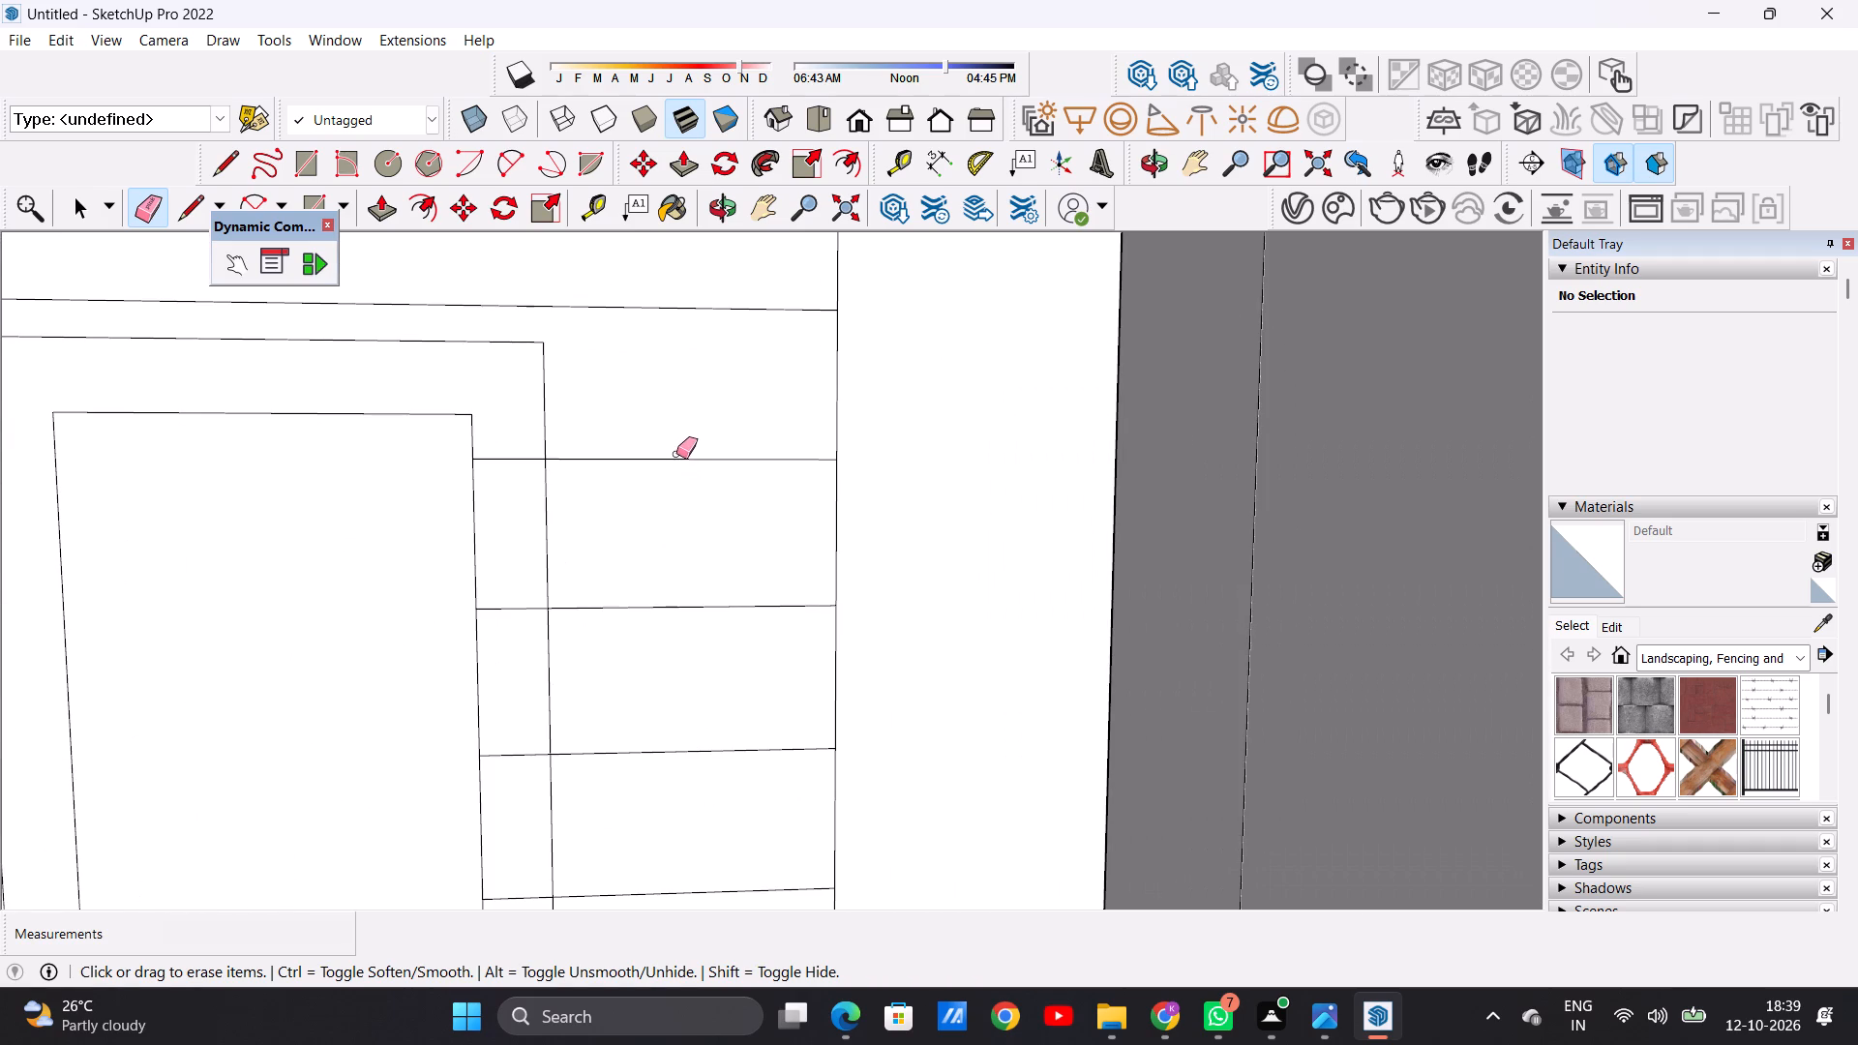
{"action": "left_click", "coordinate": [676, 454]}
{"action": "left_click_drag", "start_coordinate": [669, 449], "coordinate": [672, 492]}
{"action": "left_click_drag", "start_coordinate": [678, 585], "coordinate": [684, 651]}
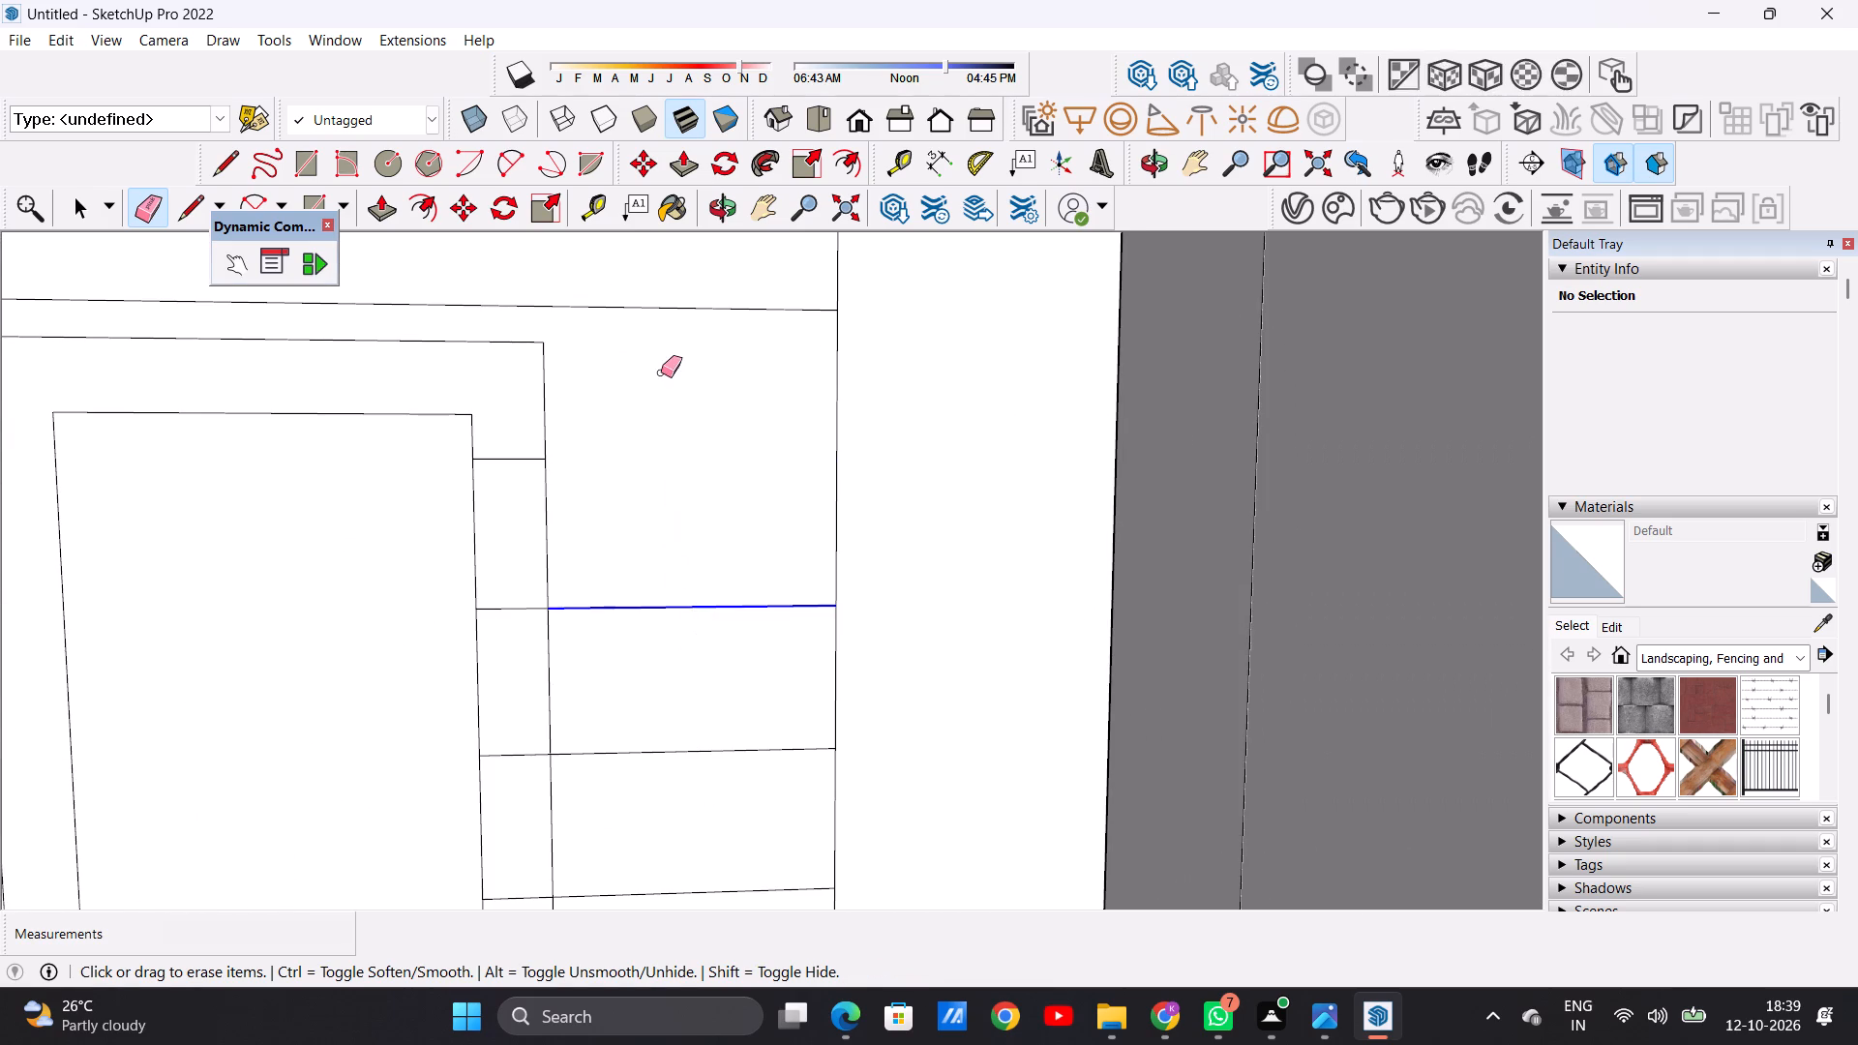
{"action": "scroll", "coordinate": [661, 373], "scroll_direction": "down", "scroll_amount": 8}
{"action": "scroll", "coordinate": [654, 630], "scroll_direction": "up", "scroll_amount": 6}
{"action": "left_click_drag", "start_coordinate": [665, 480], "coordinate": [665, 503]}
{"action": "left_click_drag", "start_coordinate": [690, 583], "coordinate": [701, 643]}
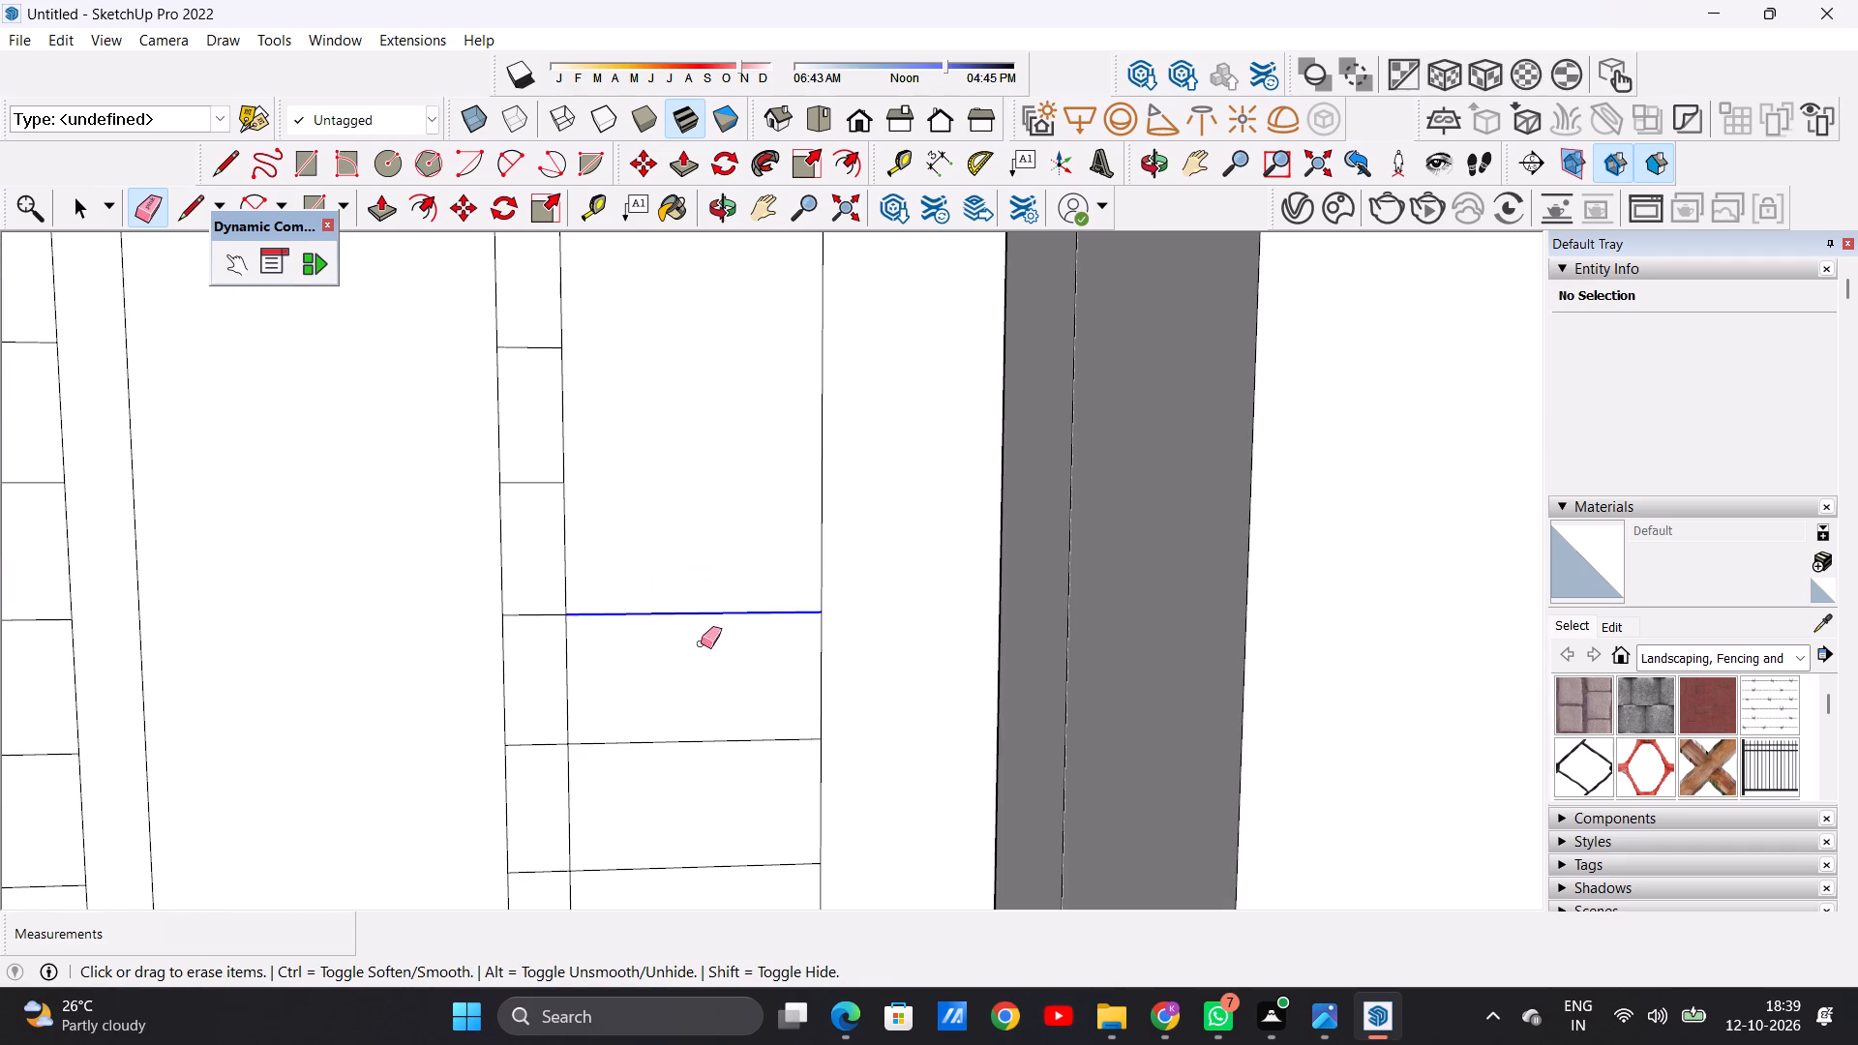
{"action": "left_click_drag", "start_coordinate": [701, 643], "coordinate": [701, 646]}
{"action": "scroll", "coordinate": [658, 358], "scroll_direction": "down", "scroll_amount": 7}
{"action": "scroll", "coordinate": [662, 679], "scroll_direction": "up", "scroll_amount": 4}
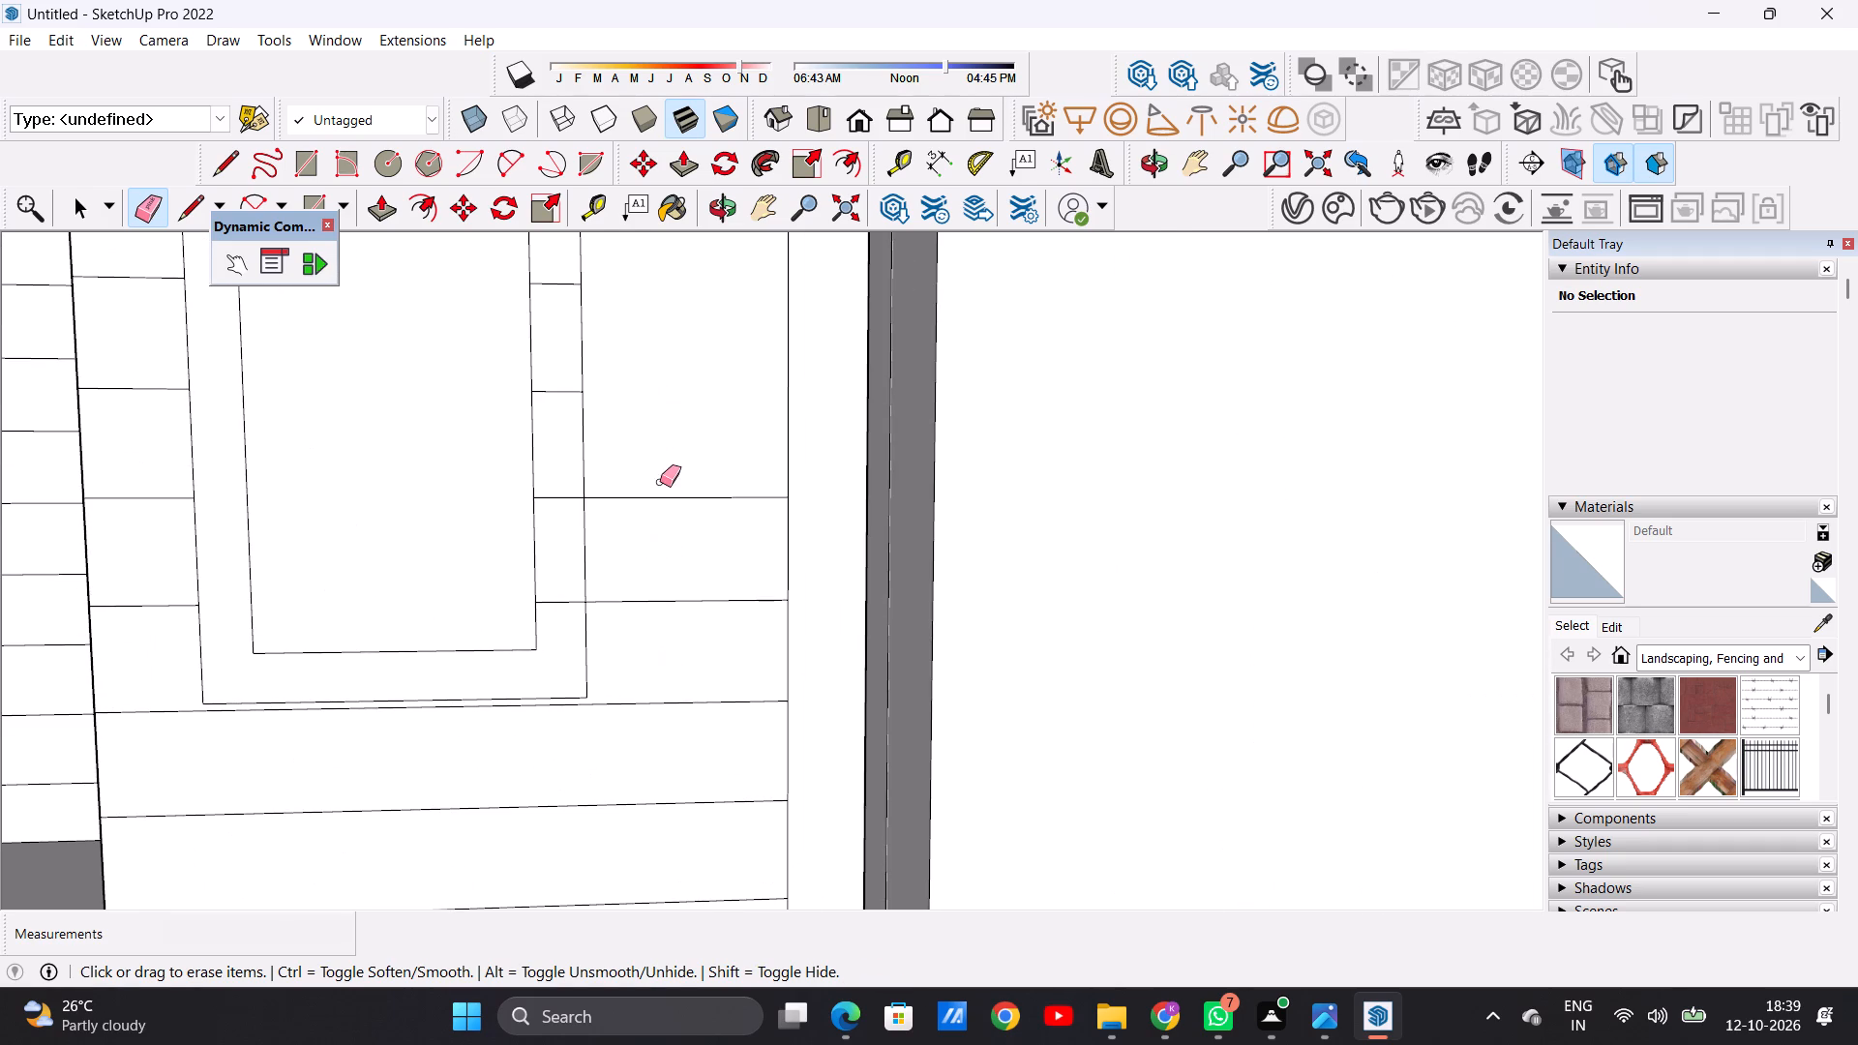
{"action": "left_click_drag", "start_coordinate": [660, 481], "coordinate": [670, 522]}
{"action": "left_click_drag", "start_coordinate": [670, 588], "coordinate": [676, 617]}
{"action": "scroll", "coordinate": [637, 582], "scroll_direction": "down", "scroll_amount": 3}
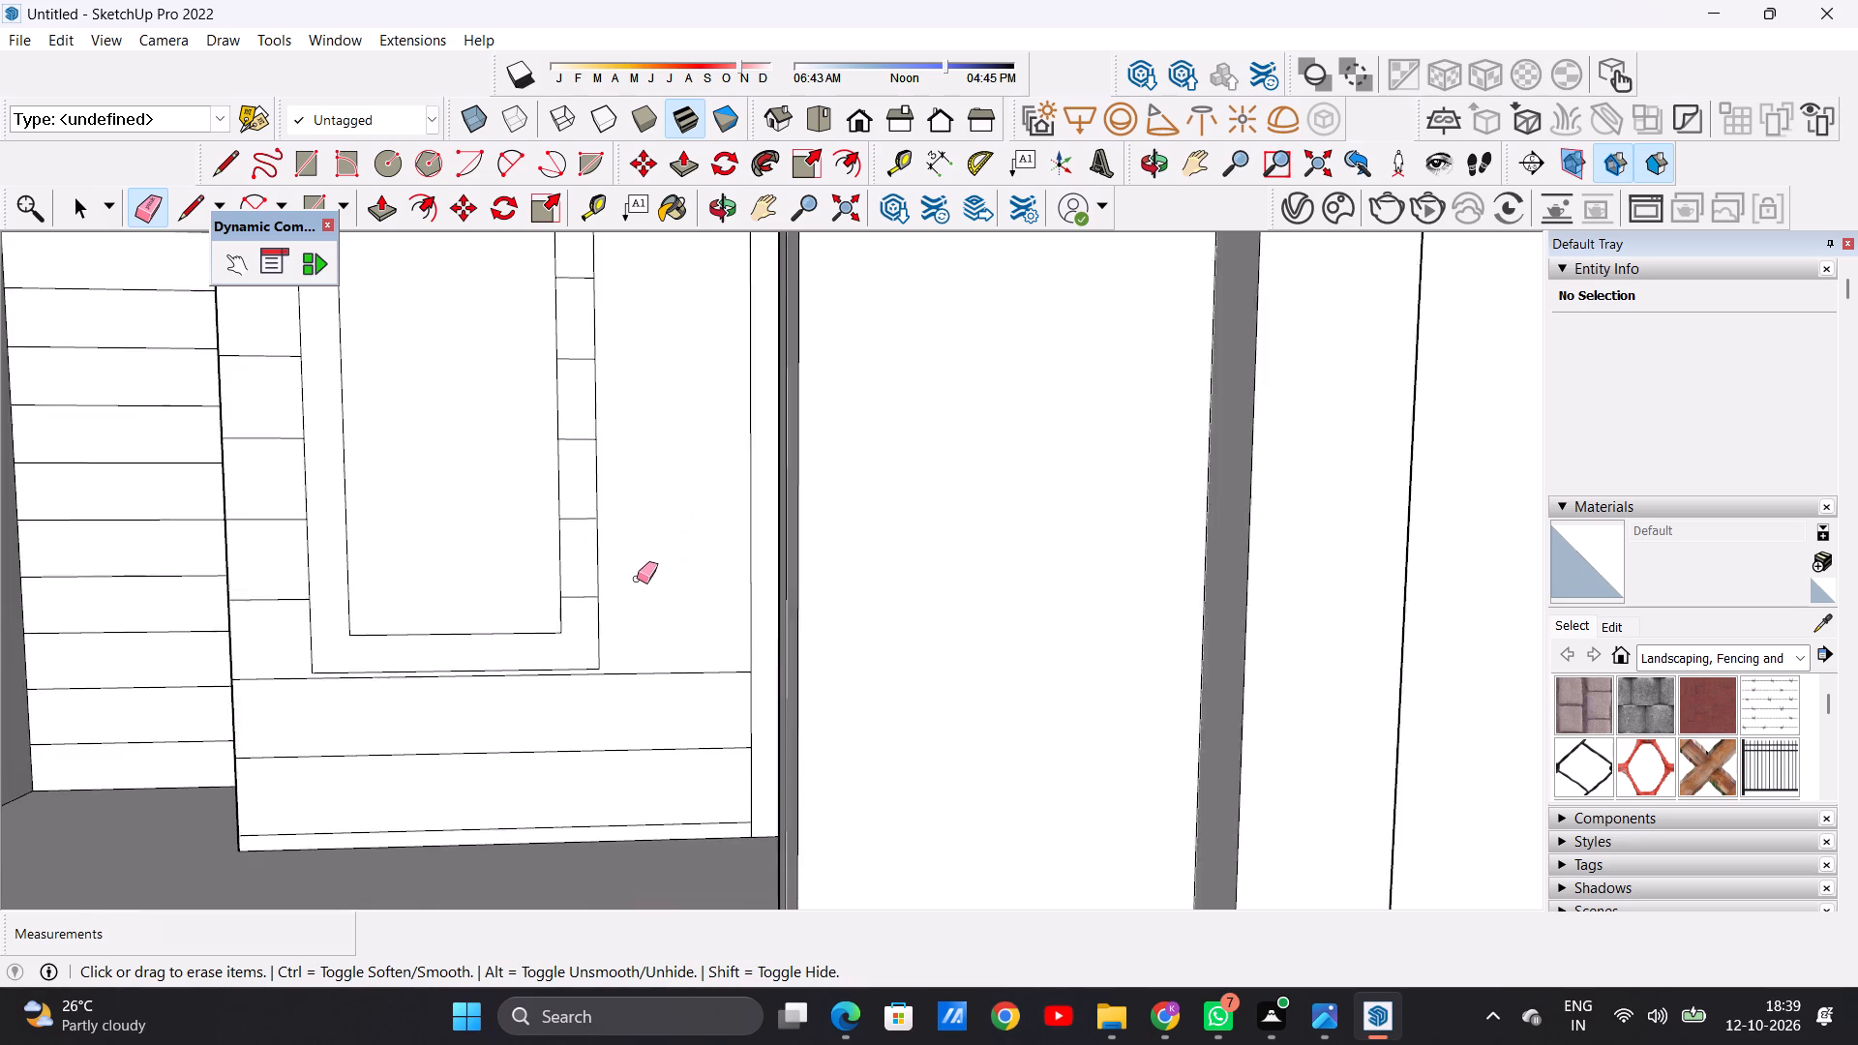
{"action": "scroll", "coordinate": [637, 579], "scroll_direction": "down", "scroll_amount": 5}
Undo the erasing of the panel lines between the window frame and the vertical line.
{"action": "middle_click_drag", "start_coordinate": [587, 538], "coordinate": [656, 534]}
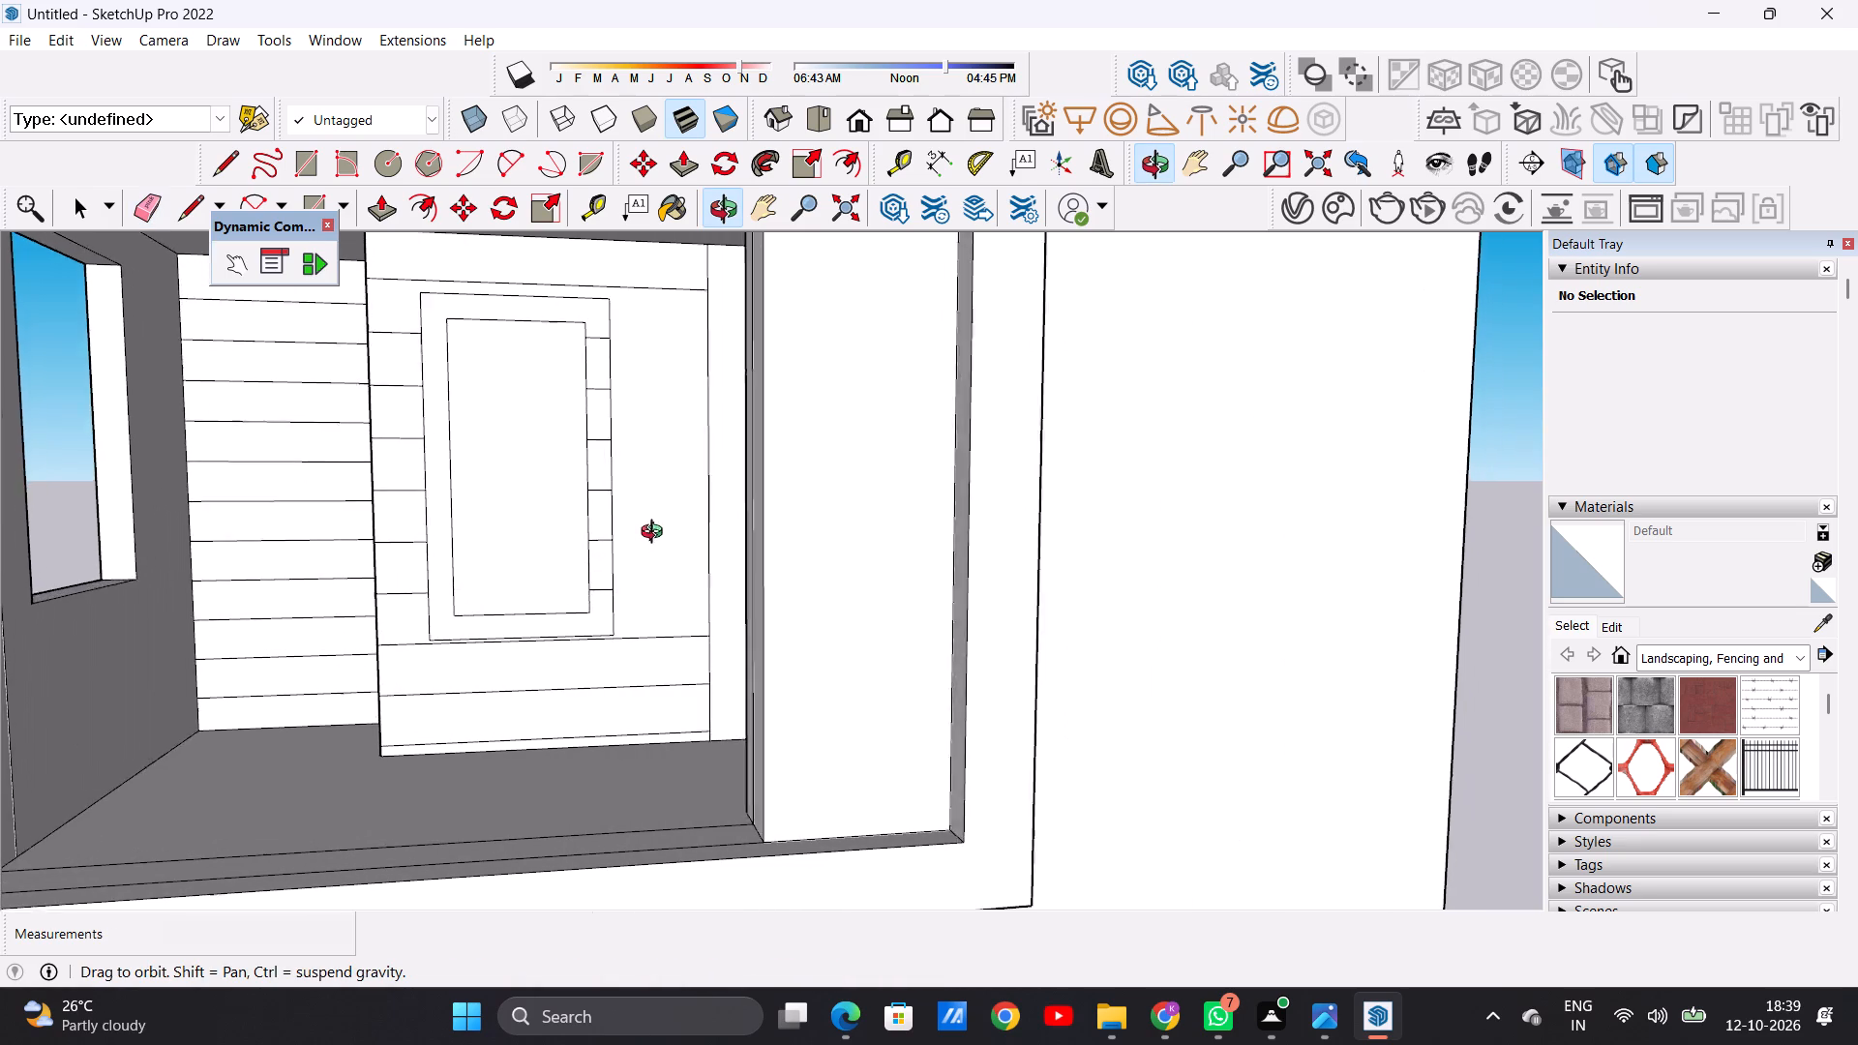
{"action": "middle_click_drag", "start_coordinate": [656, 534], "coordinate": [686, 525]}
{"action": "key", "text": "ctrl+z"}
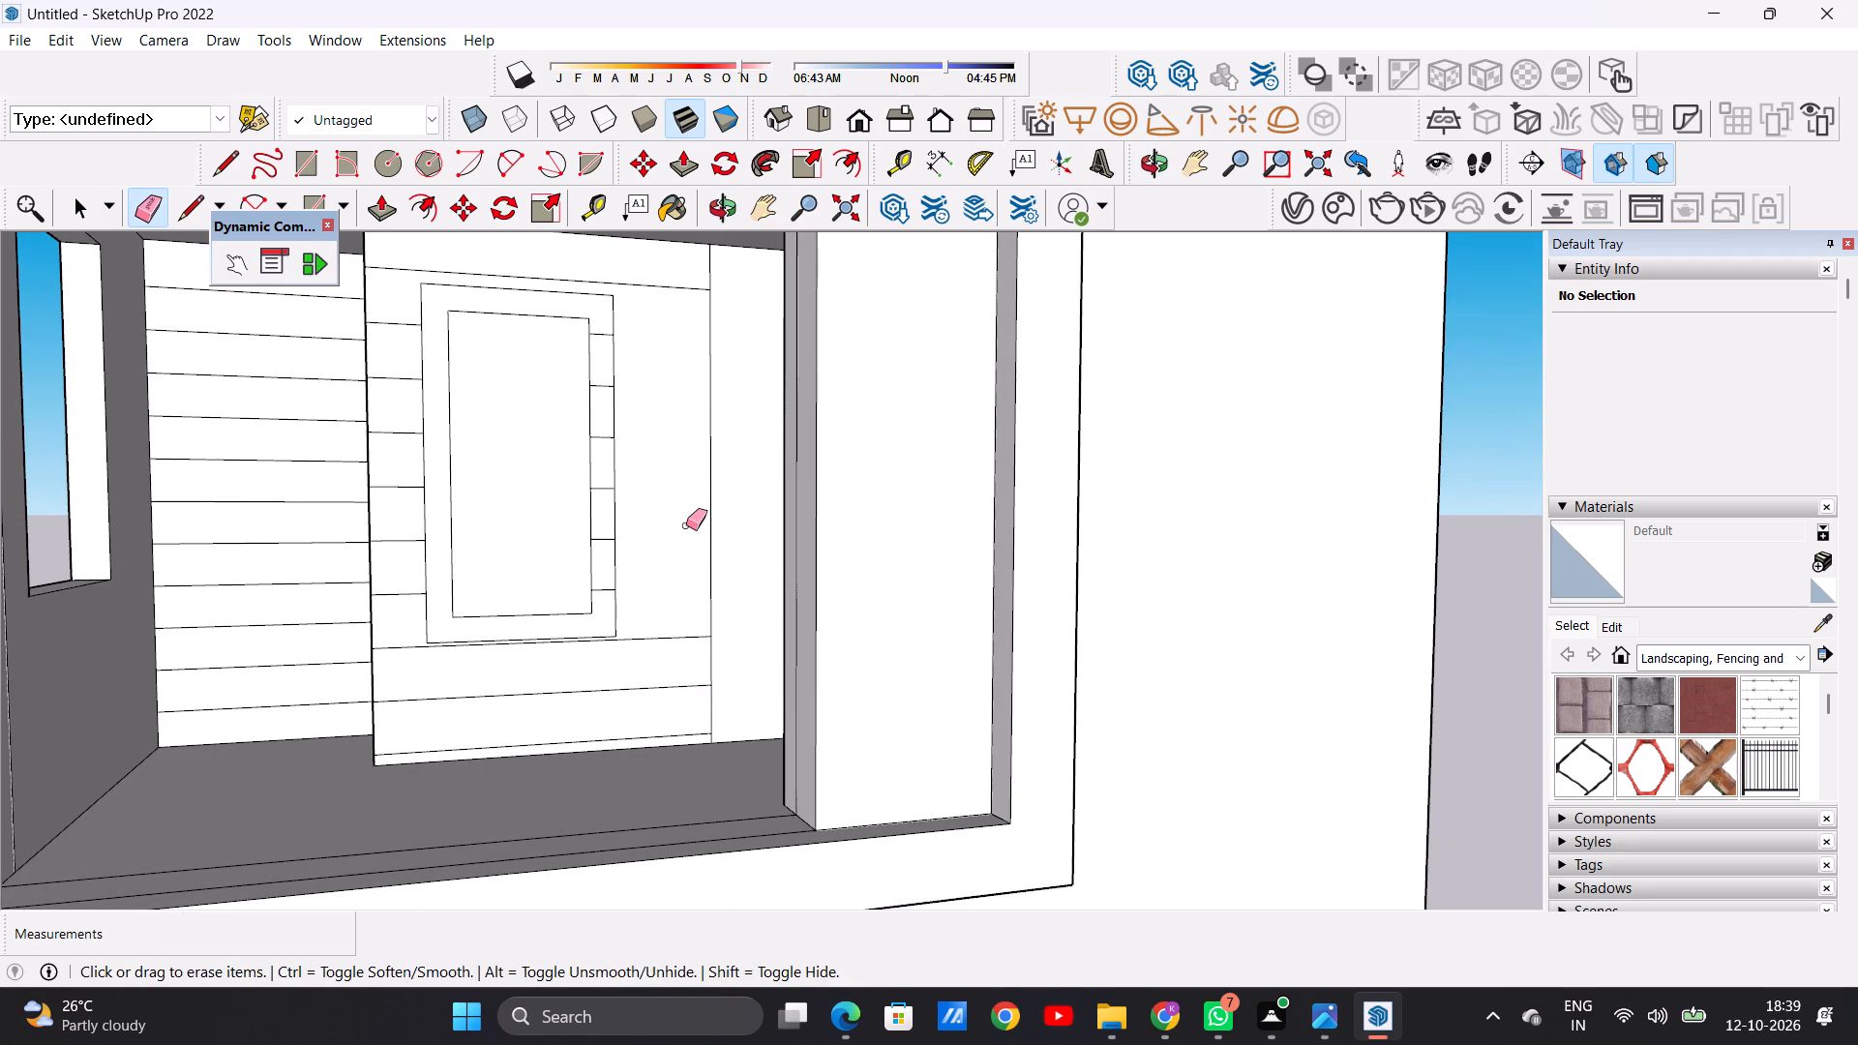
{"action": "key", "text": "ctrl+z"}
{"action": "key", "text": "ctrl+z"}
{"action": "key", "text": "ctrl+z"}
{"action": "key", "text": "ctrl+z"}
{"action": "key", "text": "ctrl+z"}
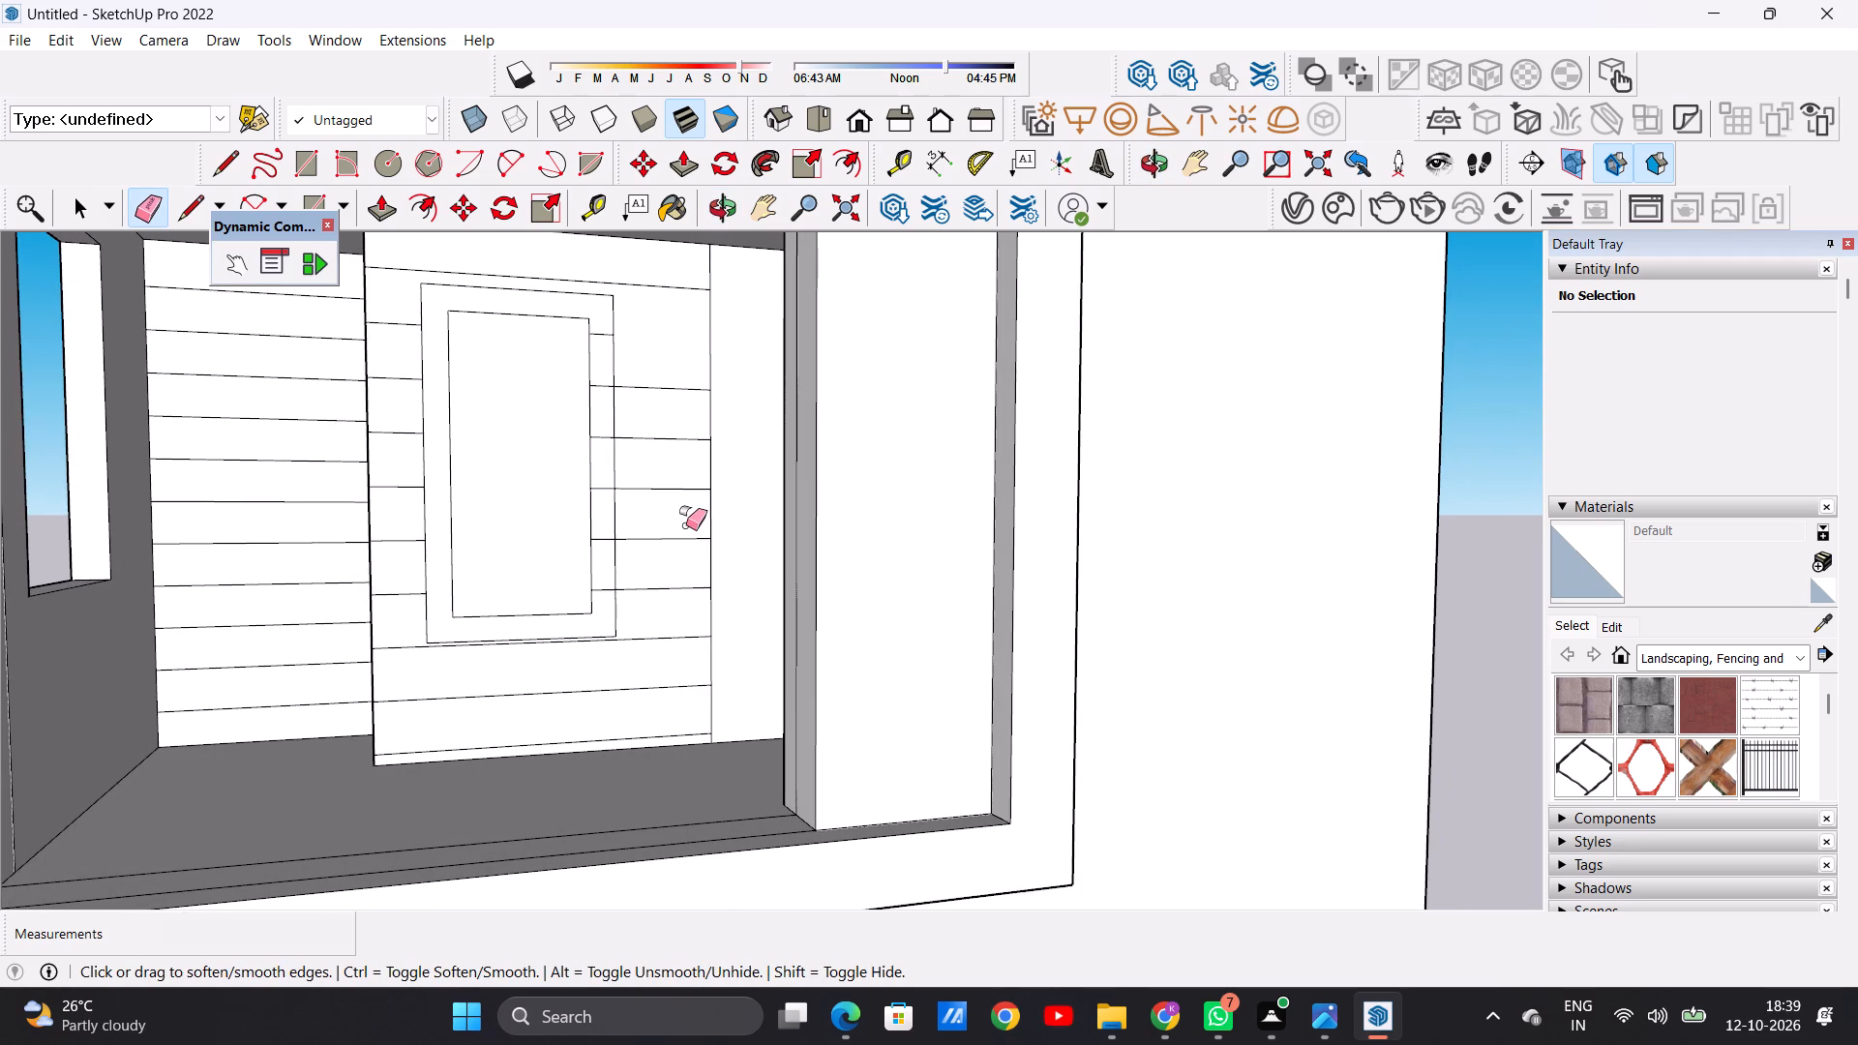
Soften away the six horizontal line segments crossing the window frame's right-hand band with the Eraser.
{"action": "scroll", "coordinate": [619, 397], "scroll_direction": "up", "scroll_amount": 5}
{"action": "left_click_drag", "start_coordinate": [593, 274], "coordinate": [595, 306]}
{"action": "left_click_drag", "start_coordinate": [585, 358], "coordinate": [594, 396]}
{"action": "left_click_drag", "start_coordinate": [592, 454], "coordinate": [592, 477]}
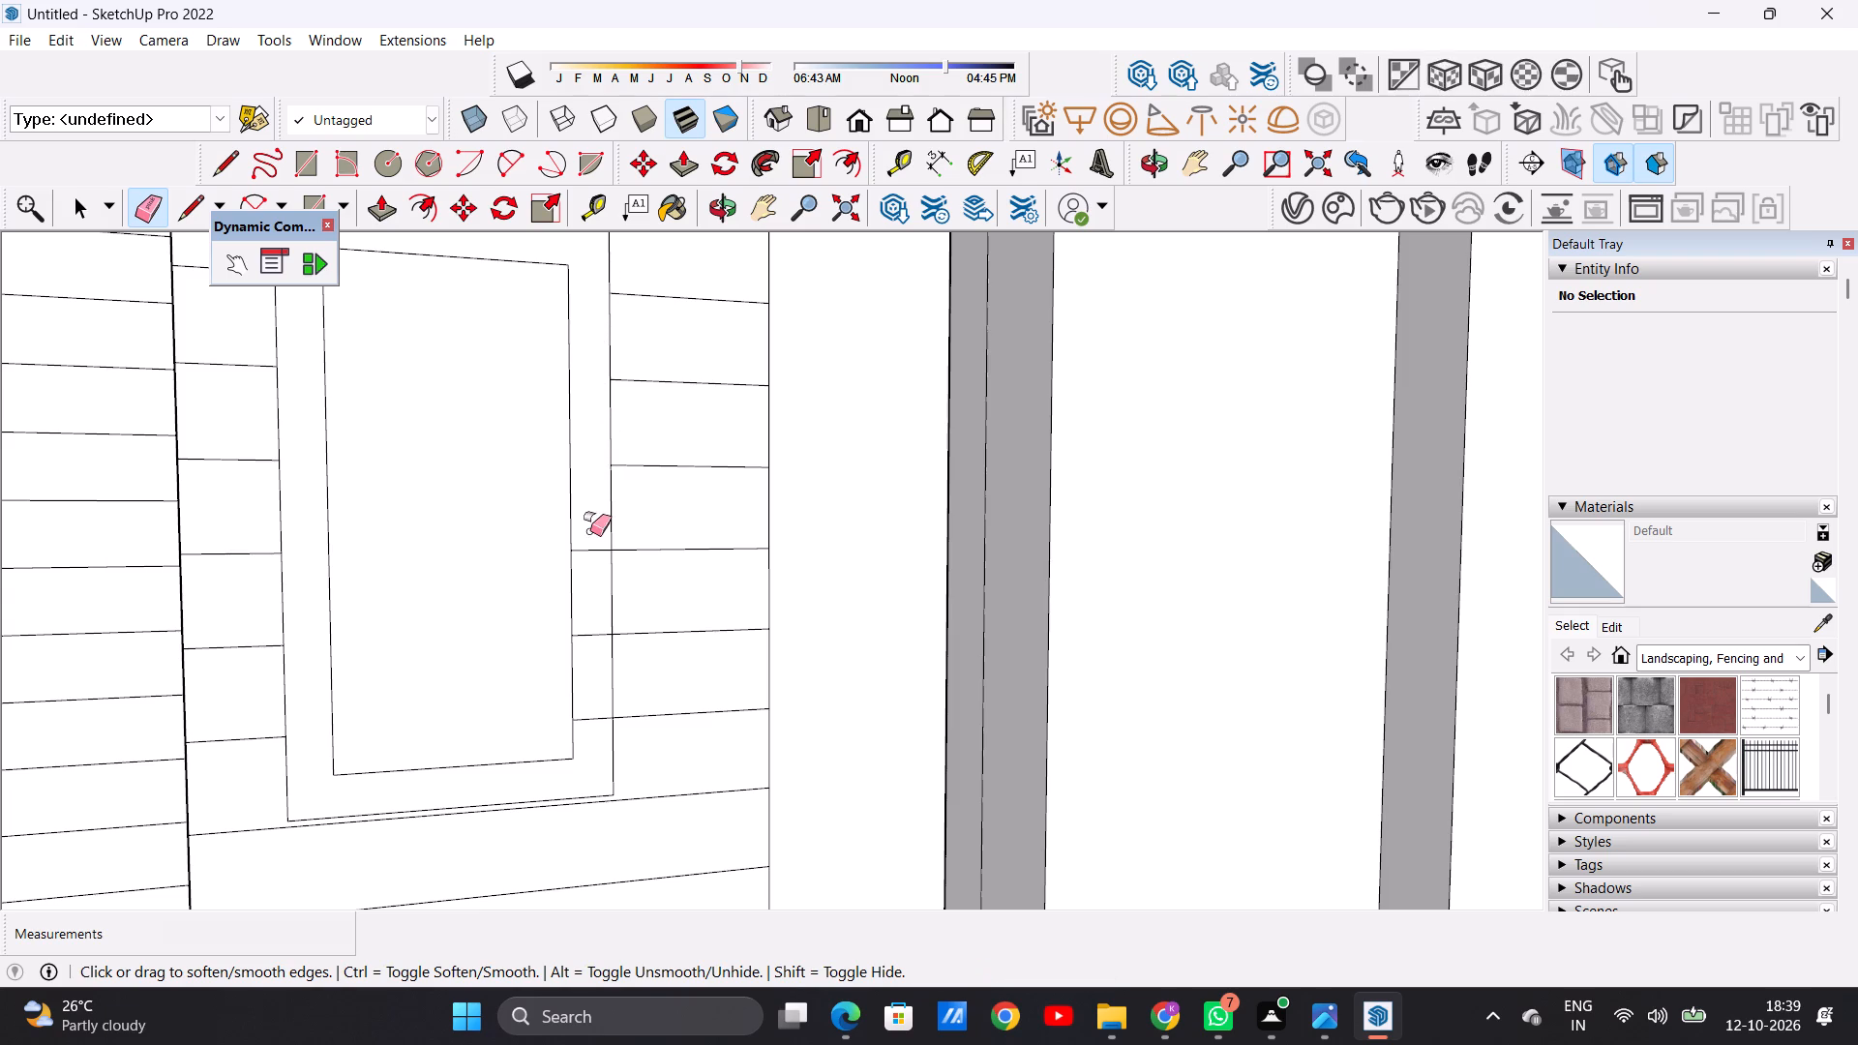
{"action": "left_click_drag", "start_coordinate": [588, 538], "coordinate": [585, 577]}
{"action": "left_click_drag", "start_coordinate": [593, 623], "coordinate": [596, 641]}
{"action": "left_click_drag", "start_coordinate": [592, 696], "coordinate": [592, 721]}
{"action": "key", "text": "space"}
Examine the panel lines around the terrace window from both the whole front elevation and close up.
{"action": "scroll", "coordinate": [530, 510], "scroll_direction": "down", "scroll_amount": 10}
{"action": "middle_click_drag", "start_coordinate": [573, 578], "coordinate": [458, 596]}
{"action": "scroll", "coordinate": [458, 596], "scroll_direction": "down", "scroll_amount": 5}
{"action": "scroll", "coordinate": [531, 630], "scroll_direction": "up", "scroll_amount": 9}
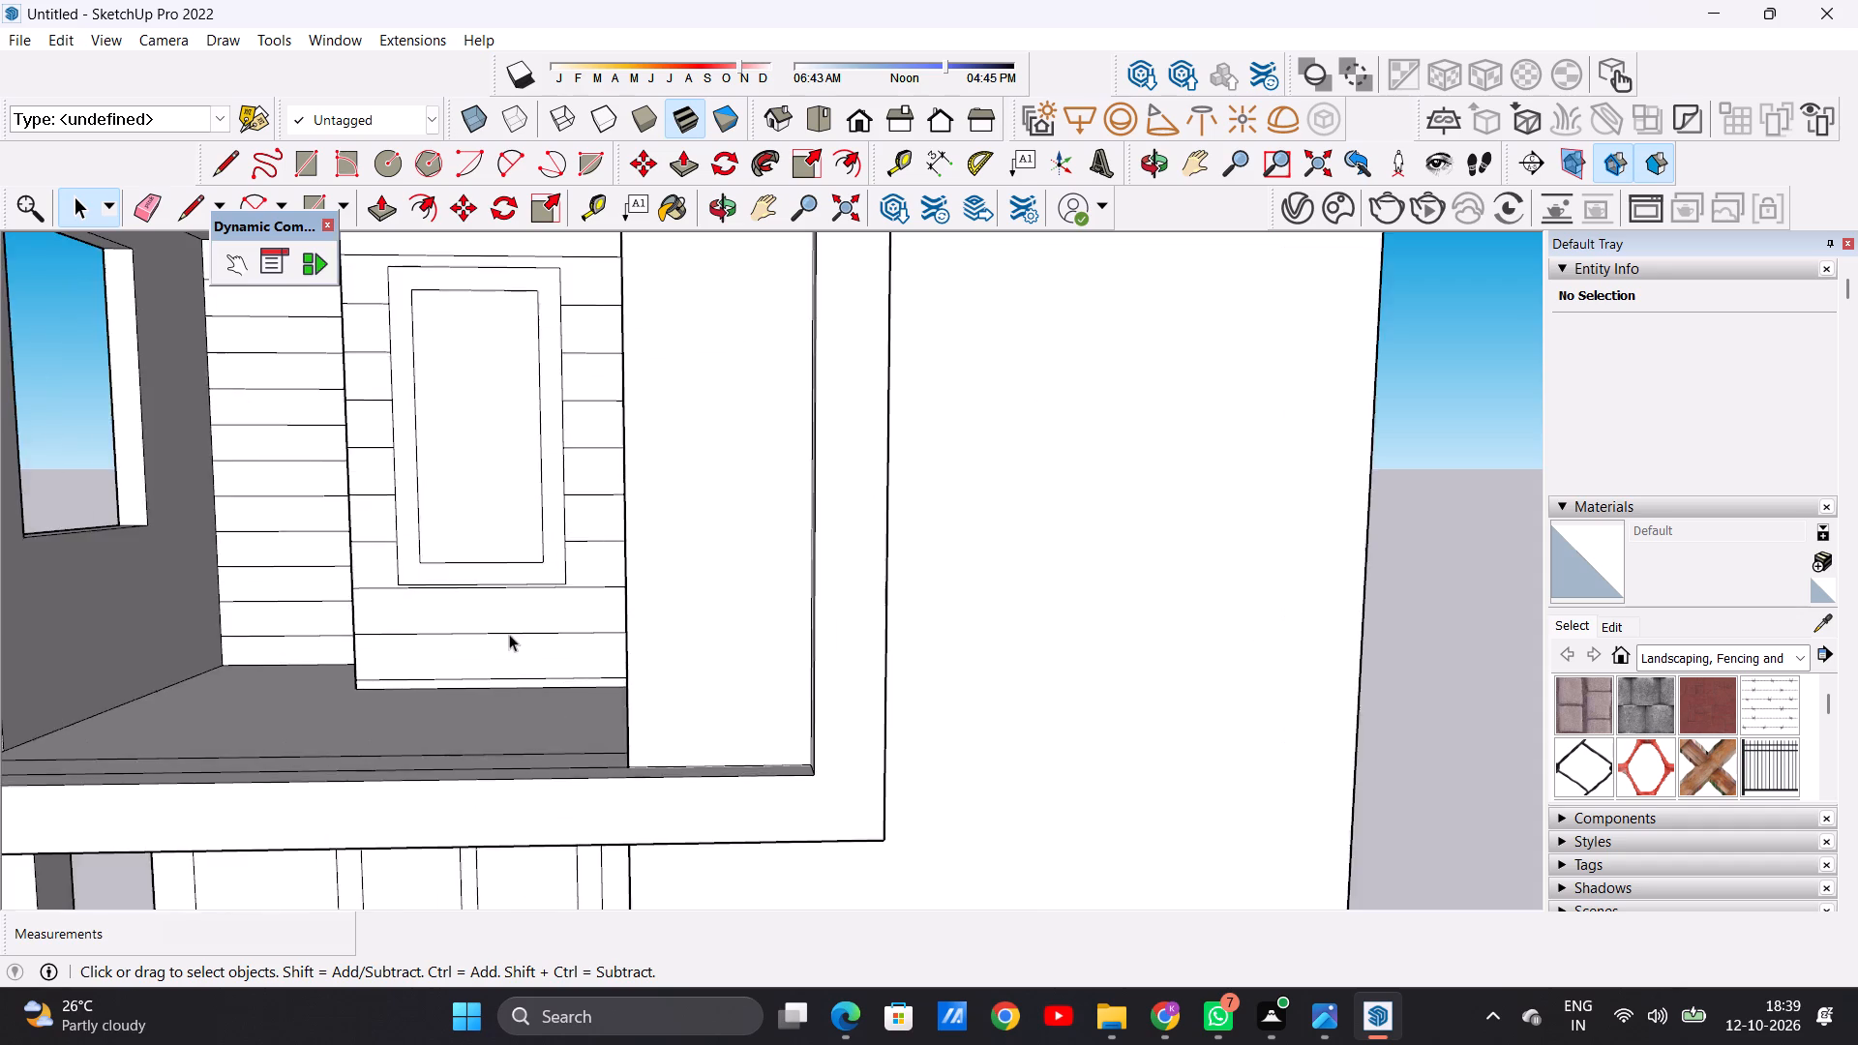
{"action": "scroll", "coordinate": [466, 649], "scroll_direction": "up", "scroll_amount": 7}
{"action": "scroll", "coordinate": [602, 590], "scroll_direction": "down", "scroll_amount": 17}
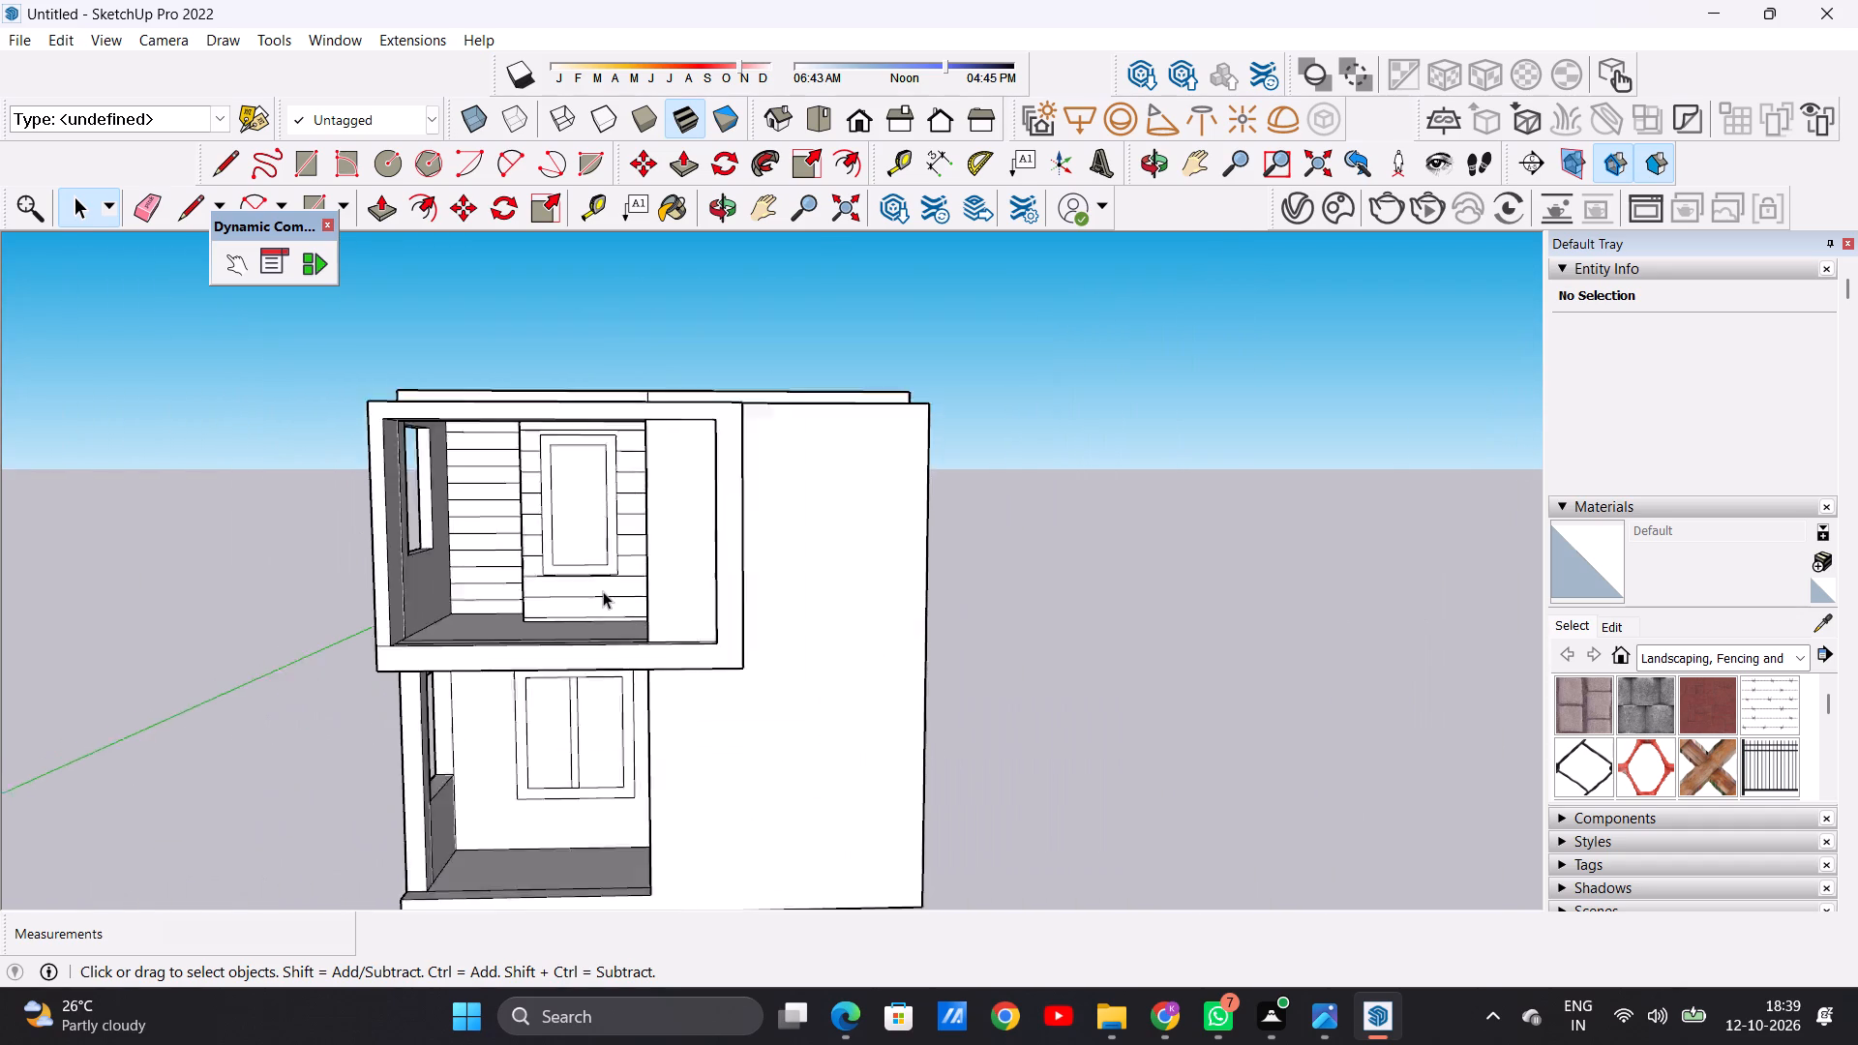
{"action": "scroll", "coordinate": [603, 591], "scroll_direction": "down", "scroll_amount": 1}
{"action": "scroll", "coordinate": [565, 546], "scroll_direction": "up", "scroll_amount": 1}
{"action": "scroll", "coordinate": [563, 539], "scroll_direction": "down", "scroll_amount": 1}
{"action": "scroll", "coordinate": [561, 537], "scroll_direction": "up", "scroll_amount": 5}
{"action": "scroll", "coordinate": [614, 500], "scroll_direction": "down", "scroll_amount": 10}
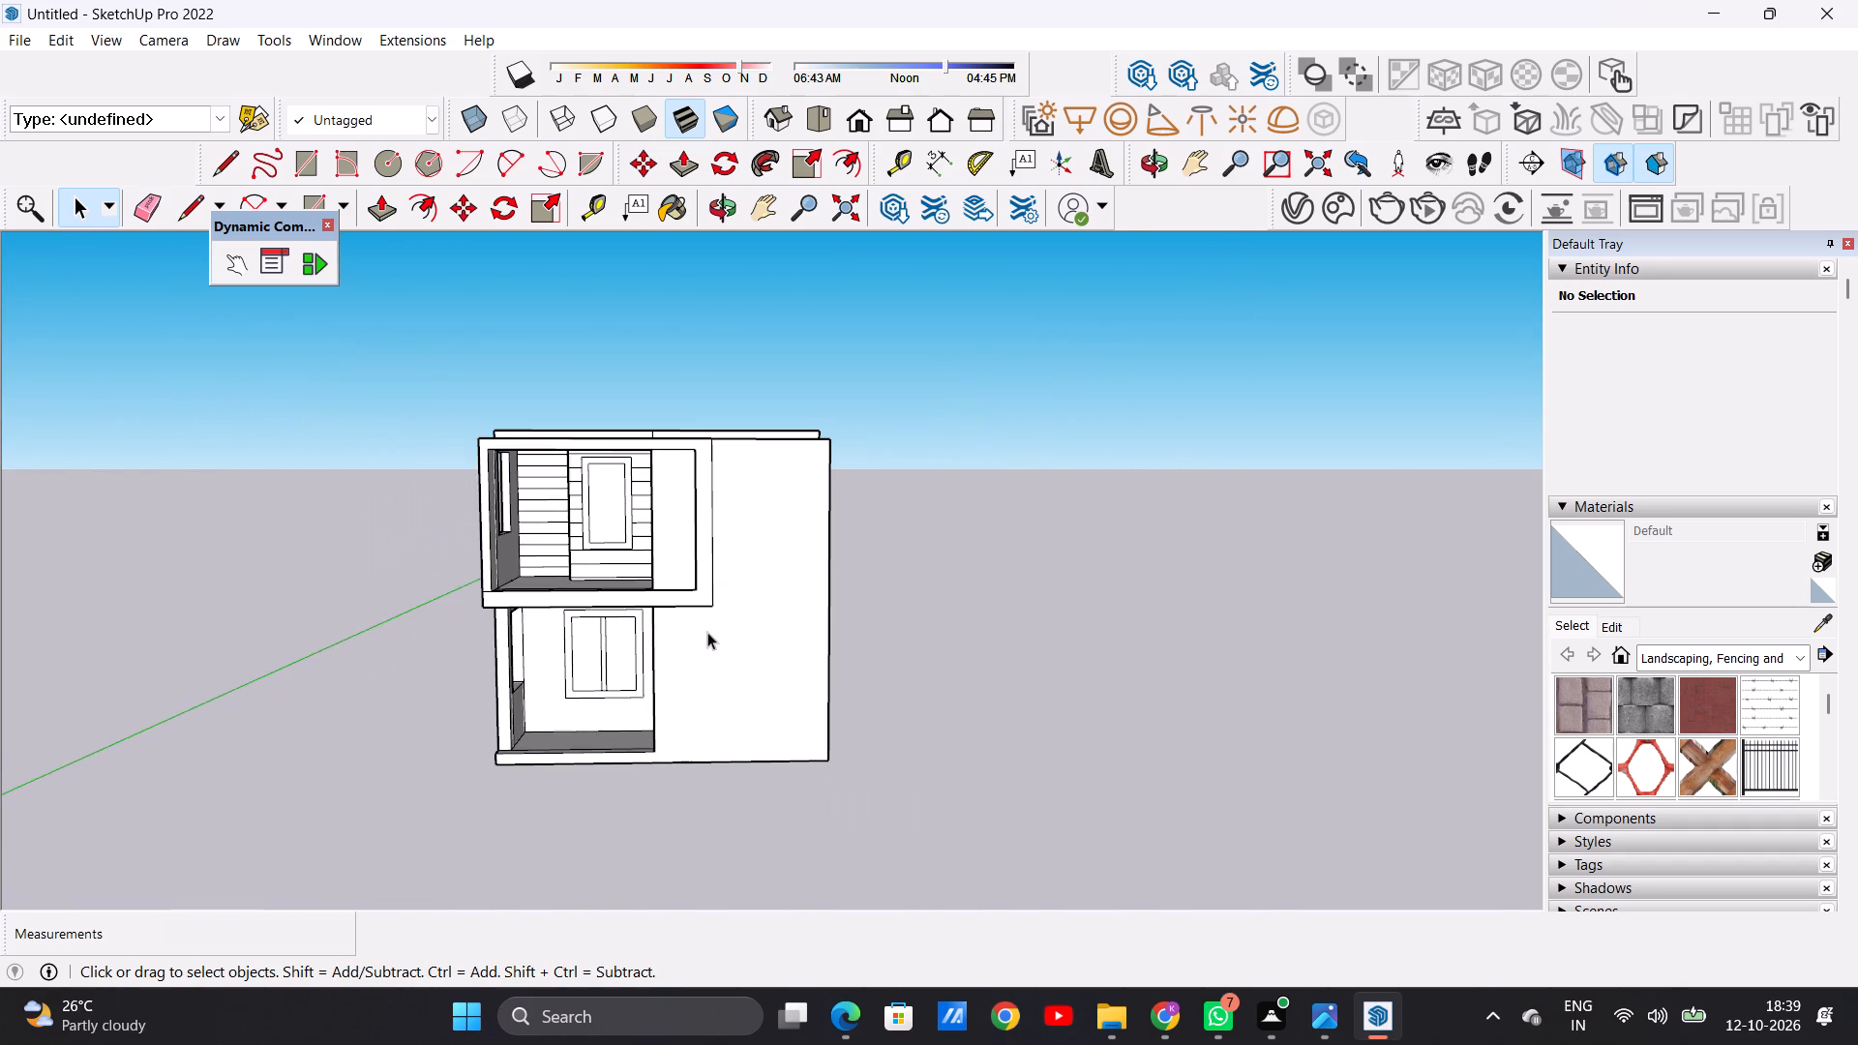
{"action": "middle_click_drag", "start_coordinate": [707, 631], "coordinate": [670, 629]}
{"action": "scroll", "coordinate": [551, 497], "scroll_direction": "up", "scroll_amount": 7}
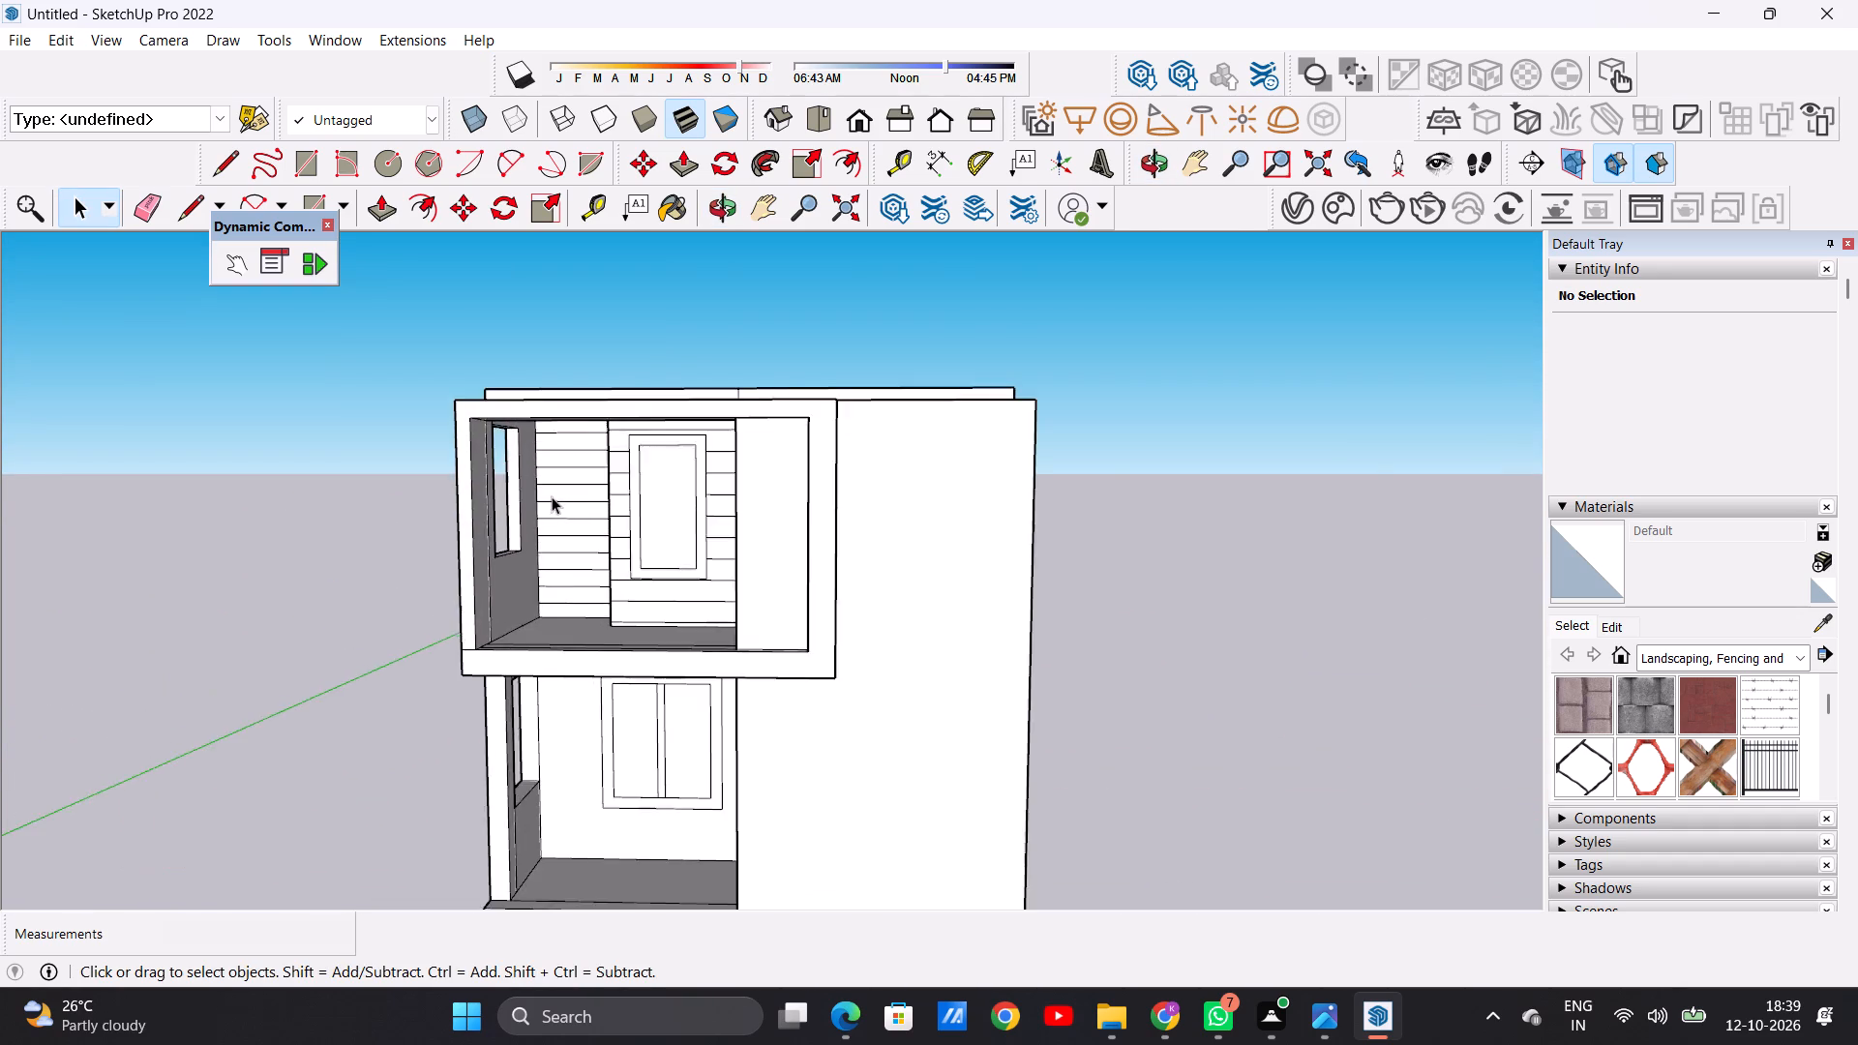
{"action": "scroll", "coordinate": [552, 496], "scroll_direction": "up", "scroll_amount": 7}
{"action": "middle_click_drag", "start_coordinate": [511, 480], "coordinate": [516, 496]}
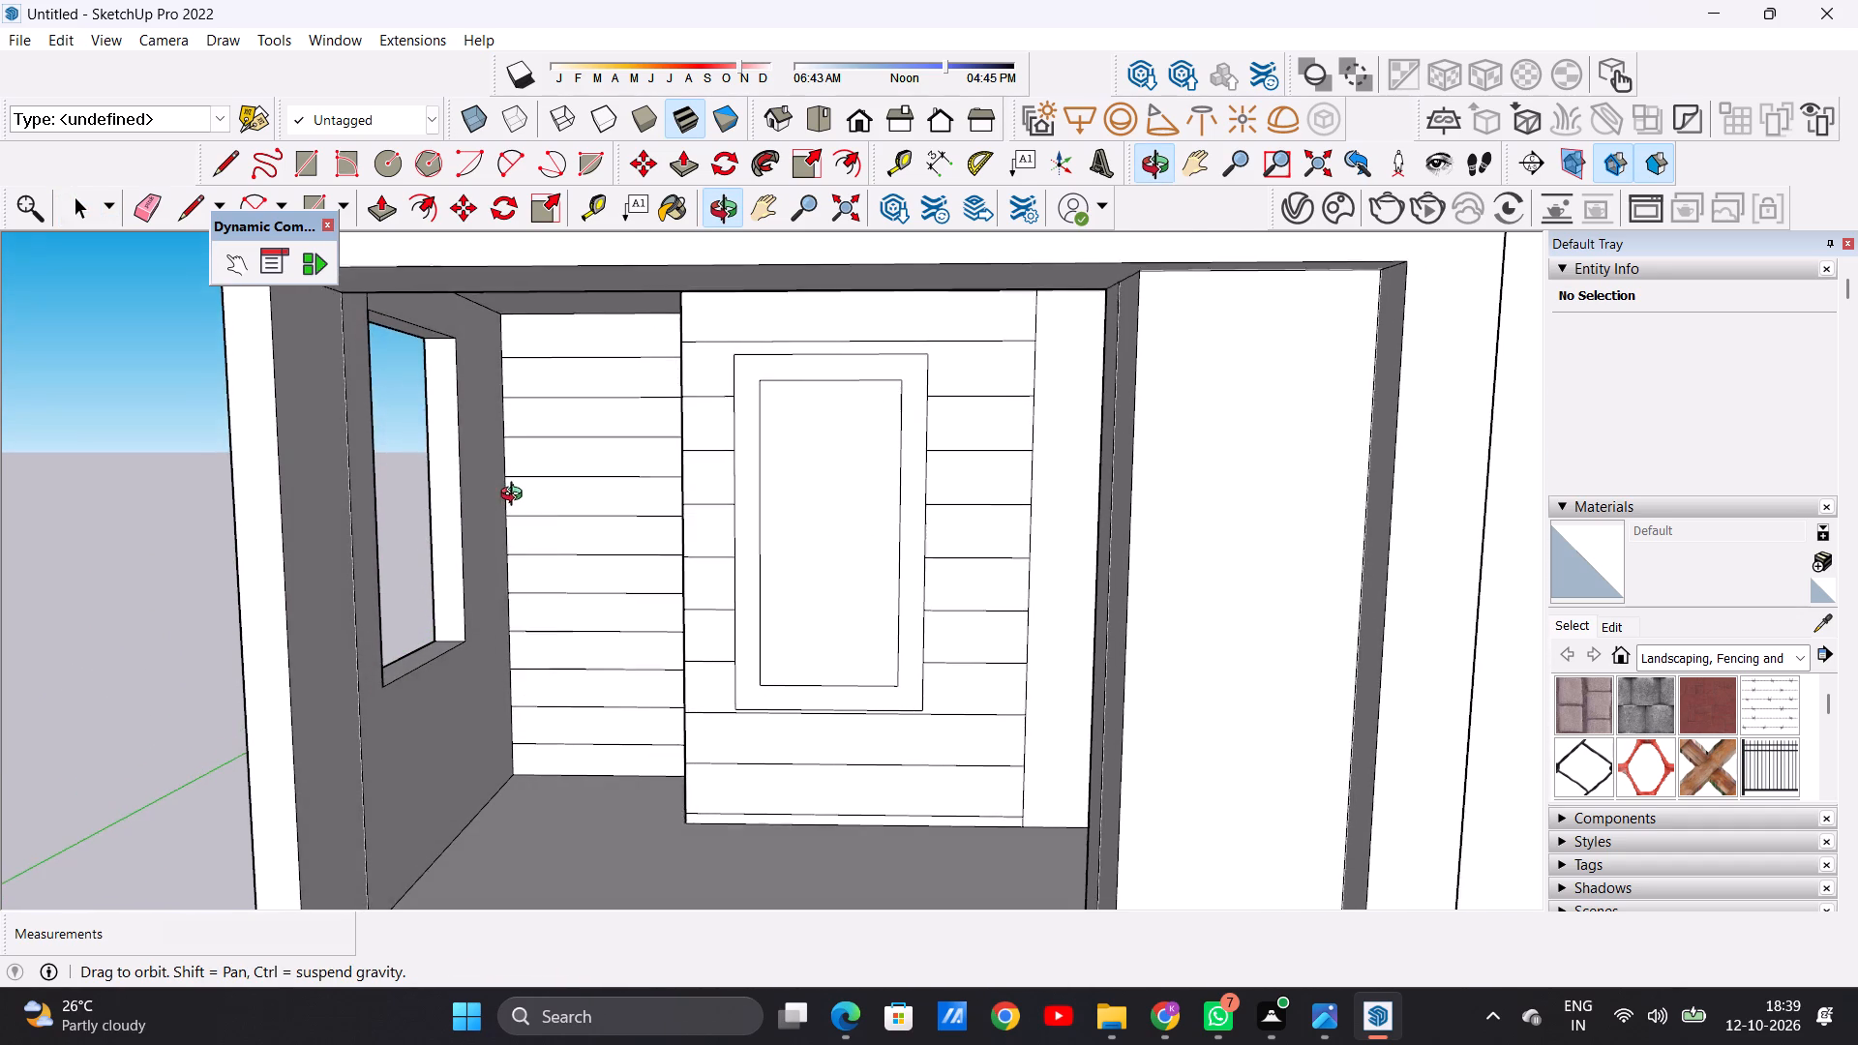
{"action": "middle_click_drag", "start_coordinate": [516, 496], "coordinate": [514, 506]}
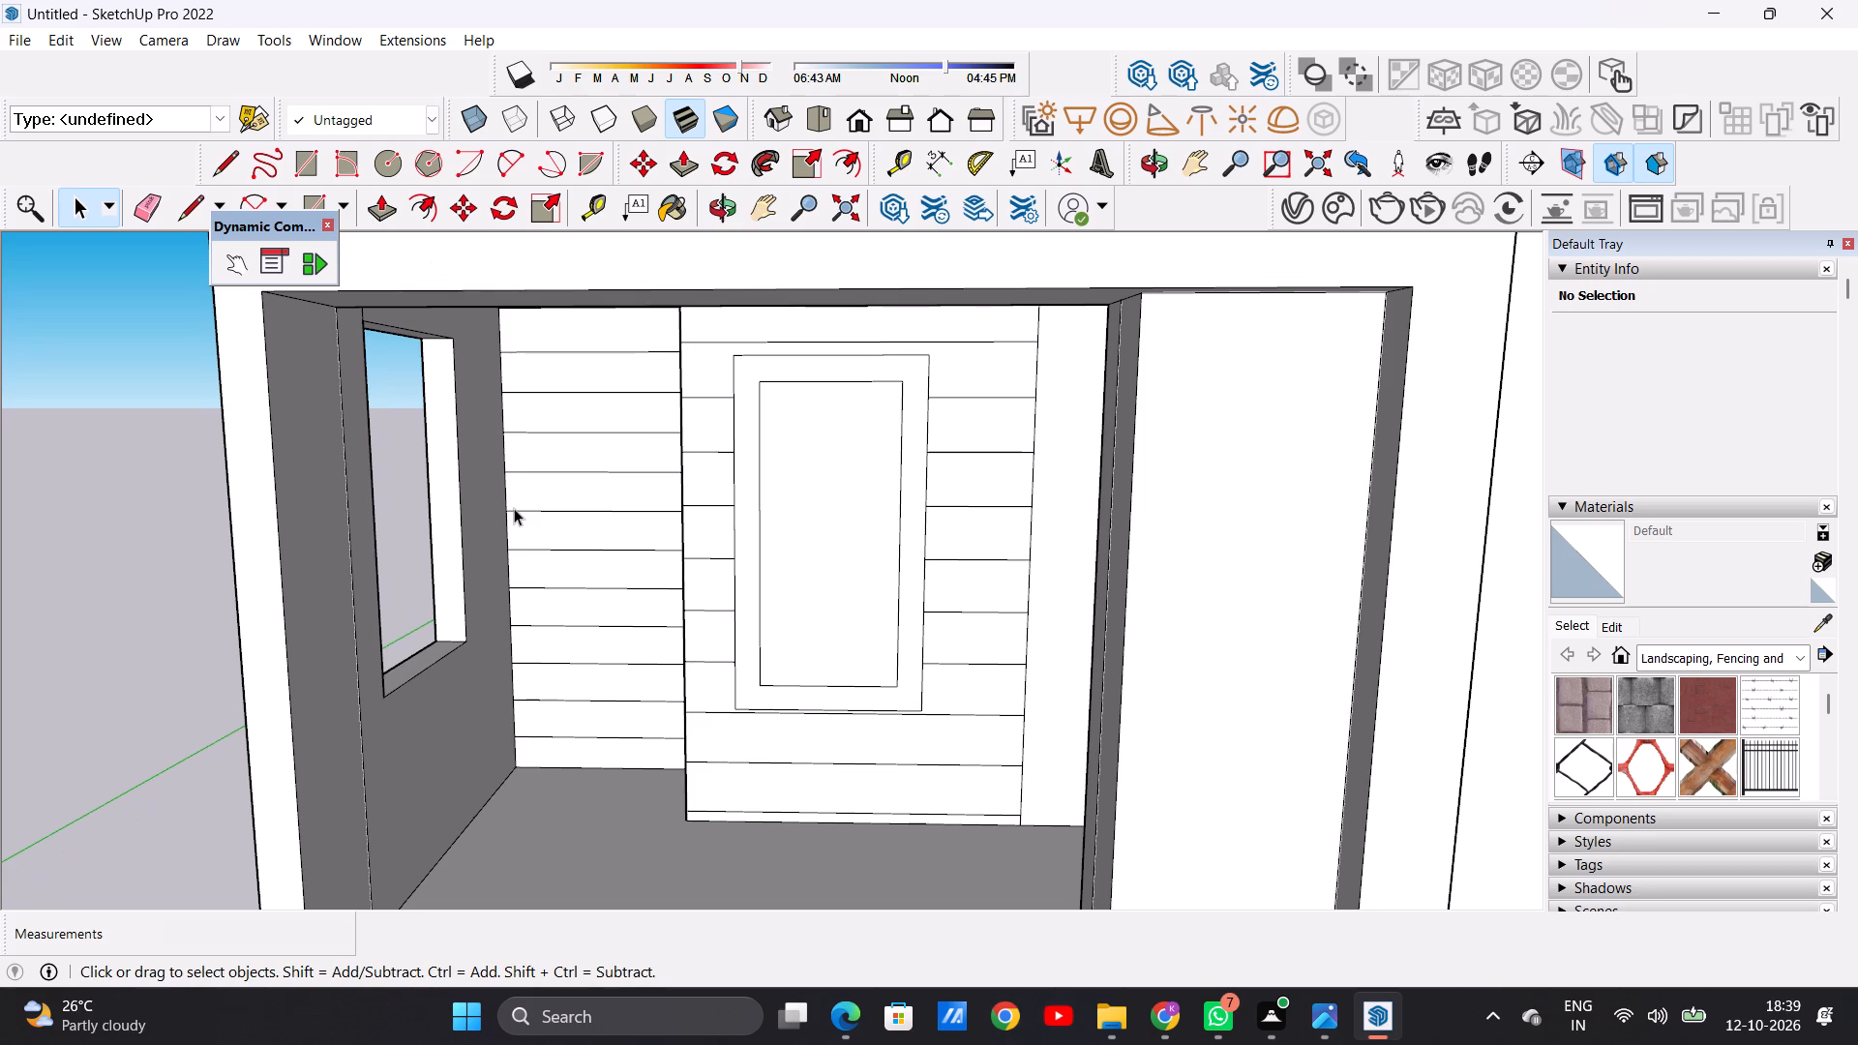
Examine the whole villa from below and above, focusing on the roof-slab edge lines above the first-floor terrace.
{"action": "scroll", "coordinate": [635, 546], "scroll_direction": "down", "scroll_amount": 6}
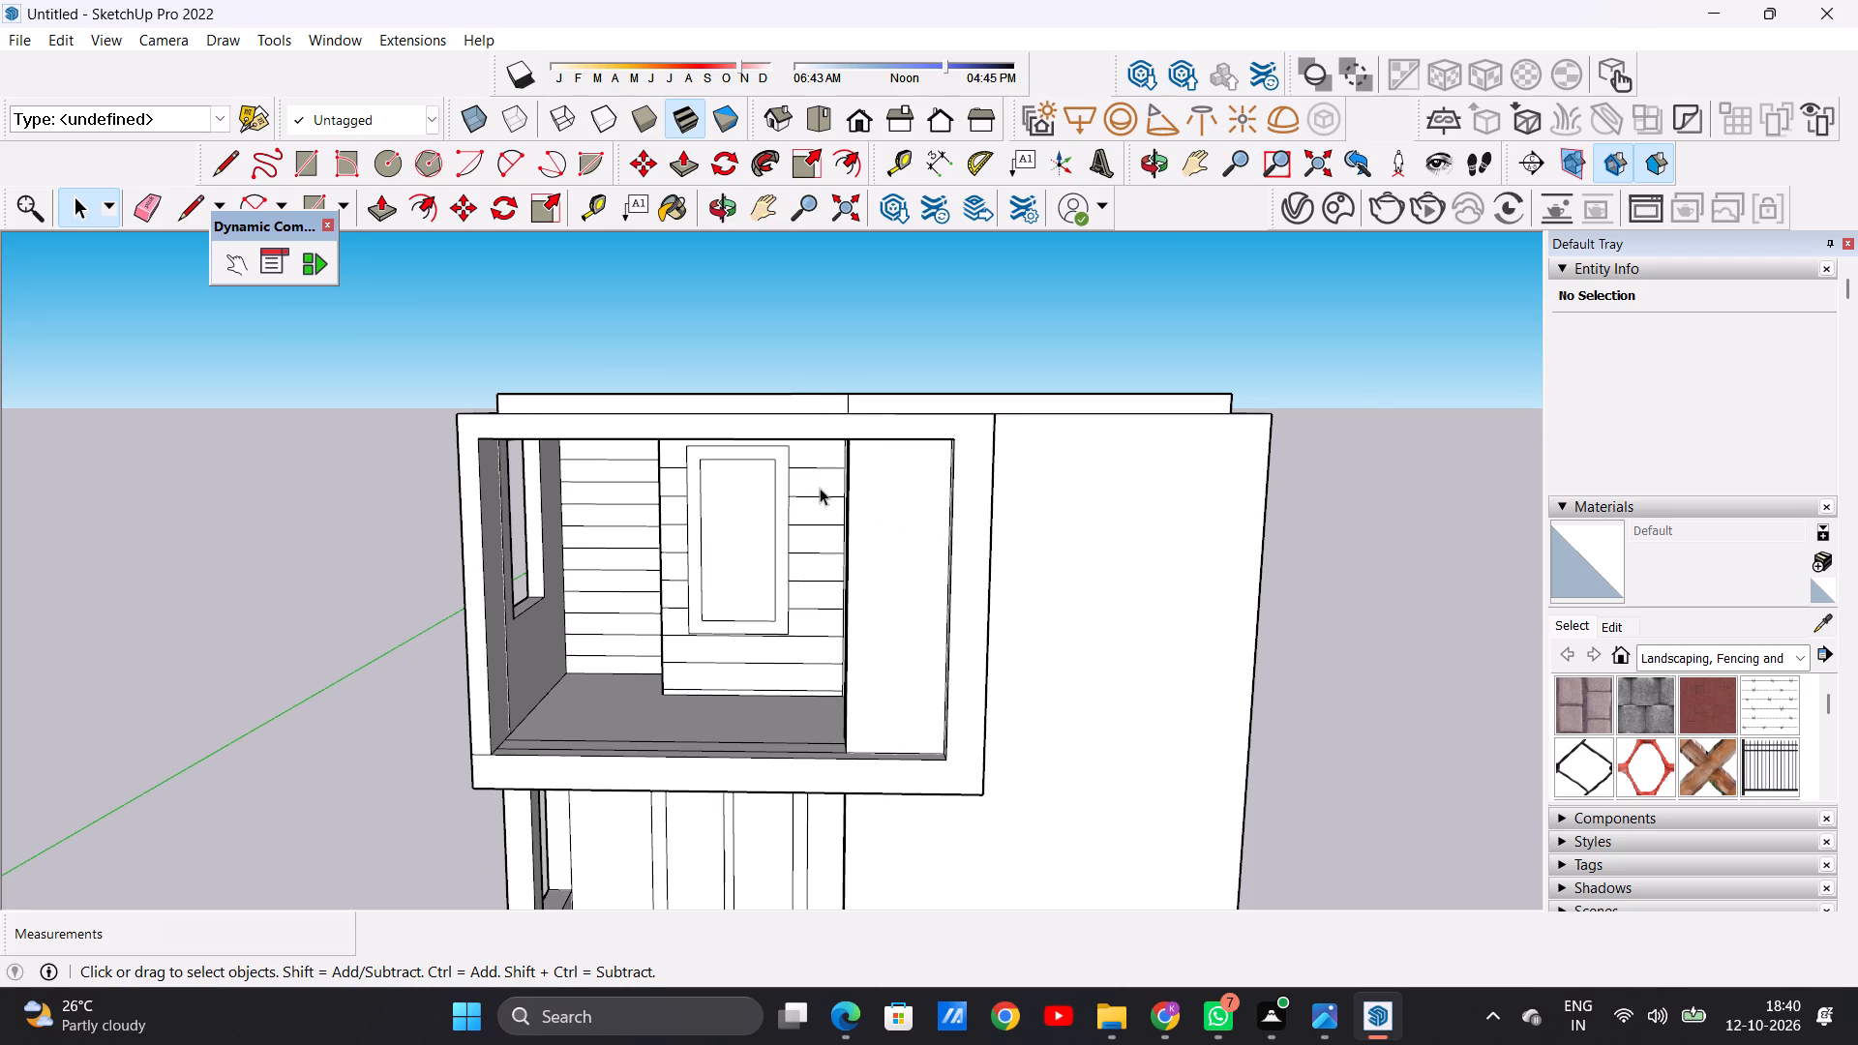
{"action": "scroll", "coordinate": [801, 505], "scroll_direction": "down", "scroll_amount": 6}
{"action": "middle_click_drag", "start_coordinate": [871, 610], "coordinate": [836, 470]}
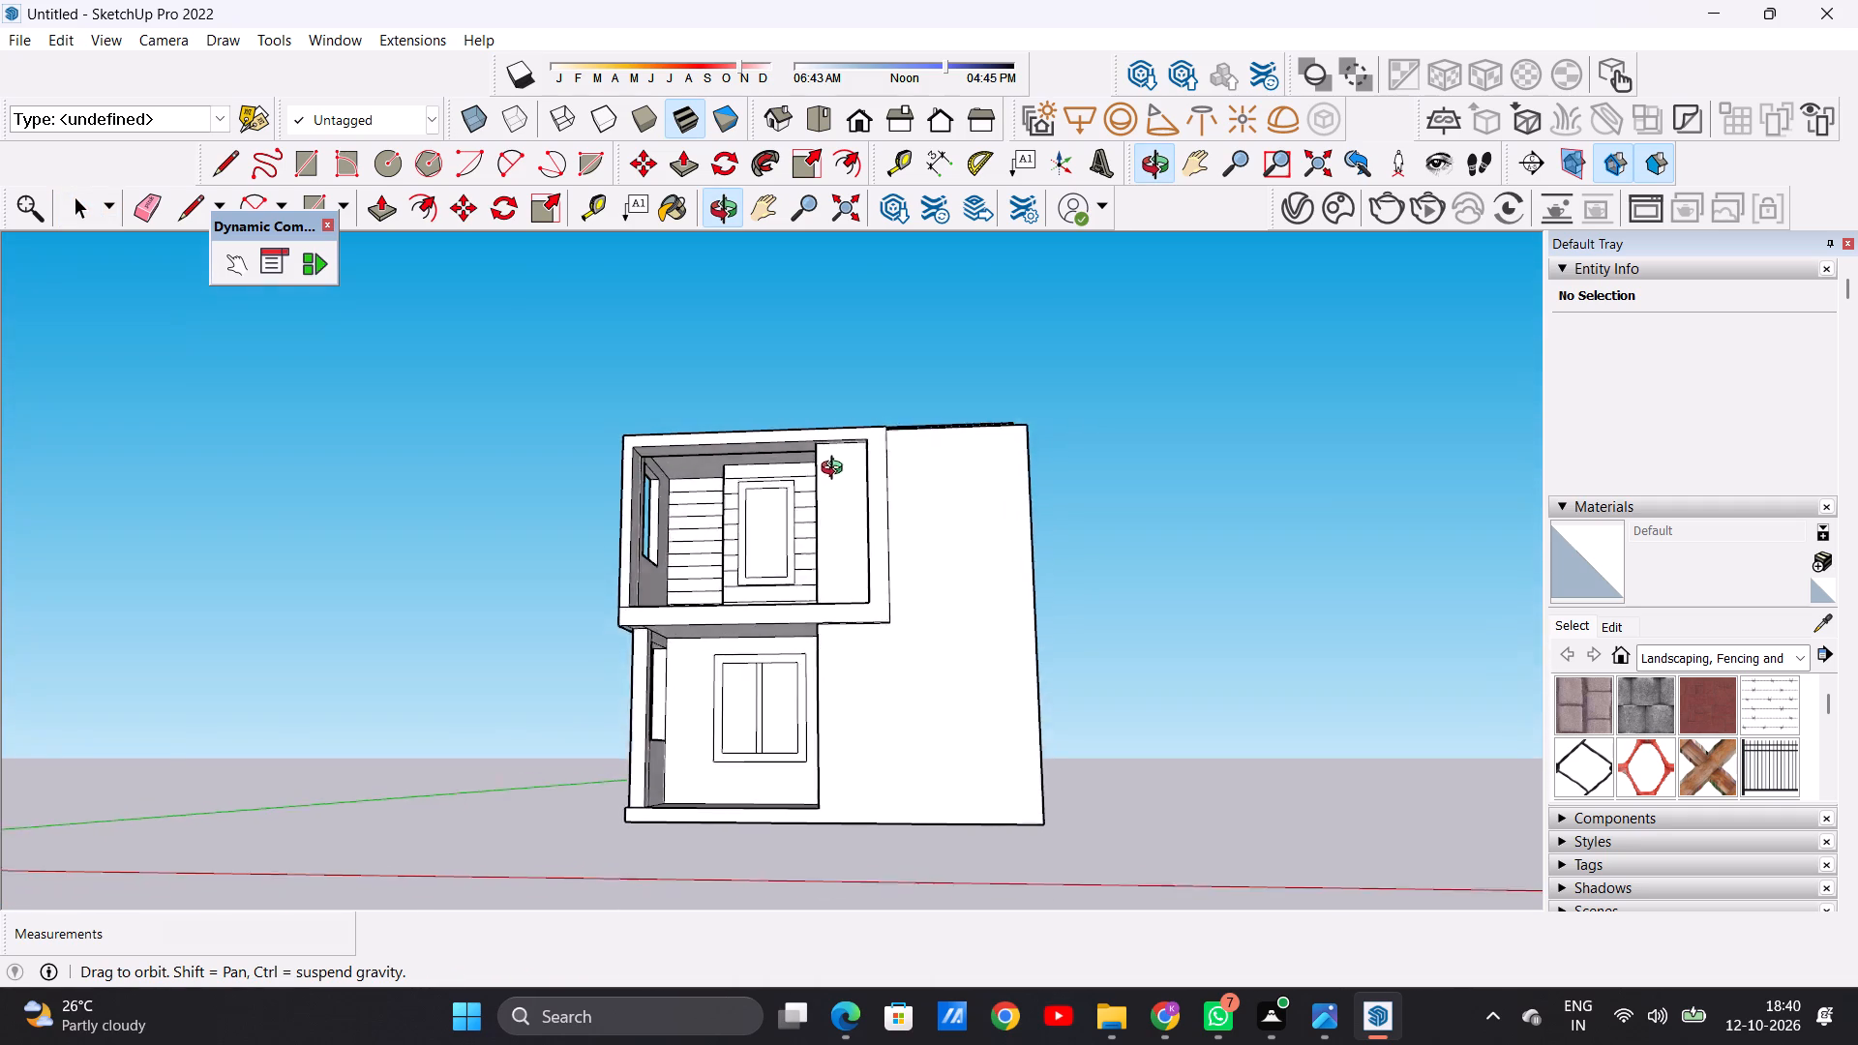
{"action": "middle_click_drag", "start_coordinate": [836, 470], "coordinate": [909, 741]}
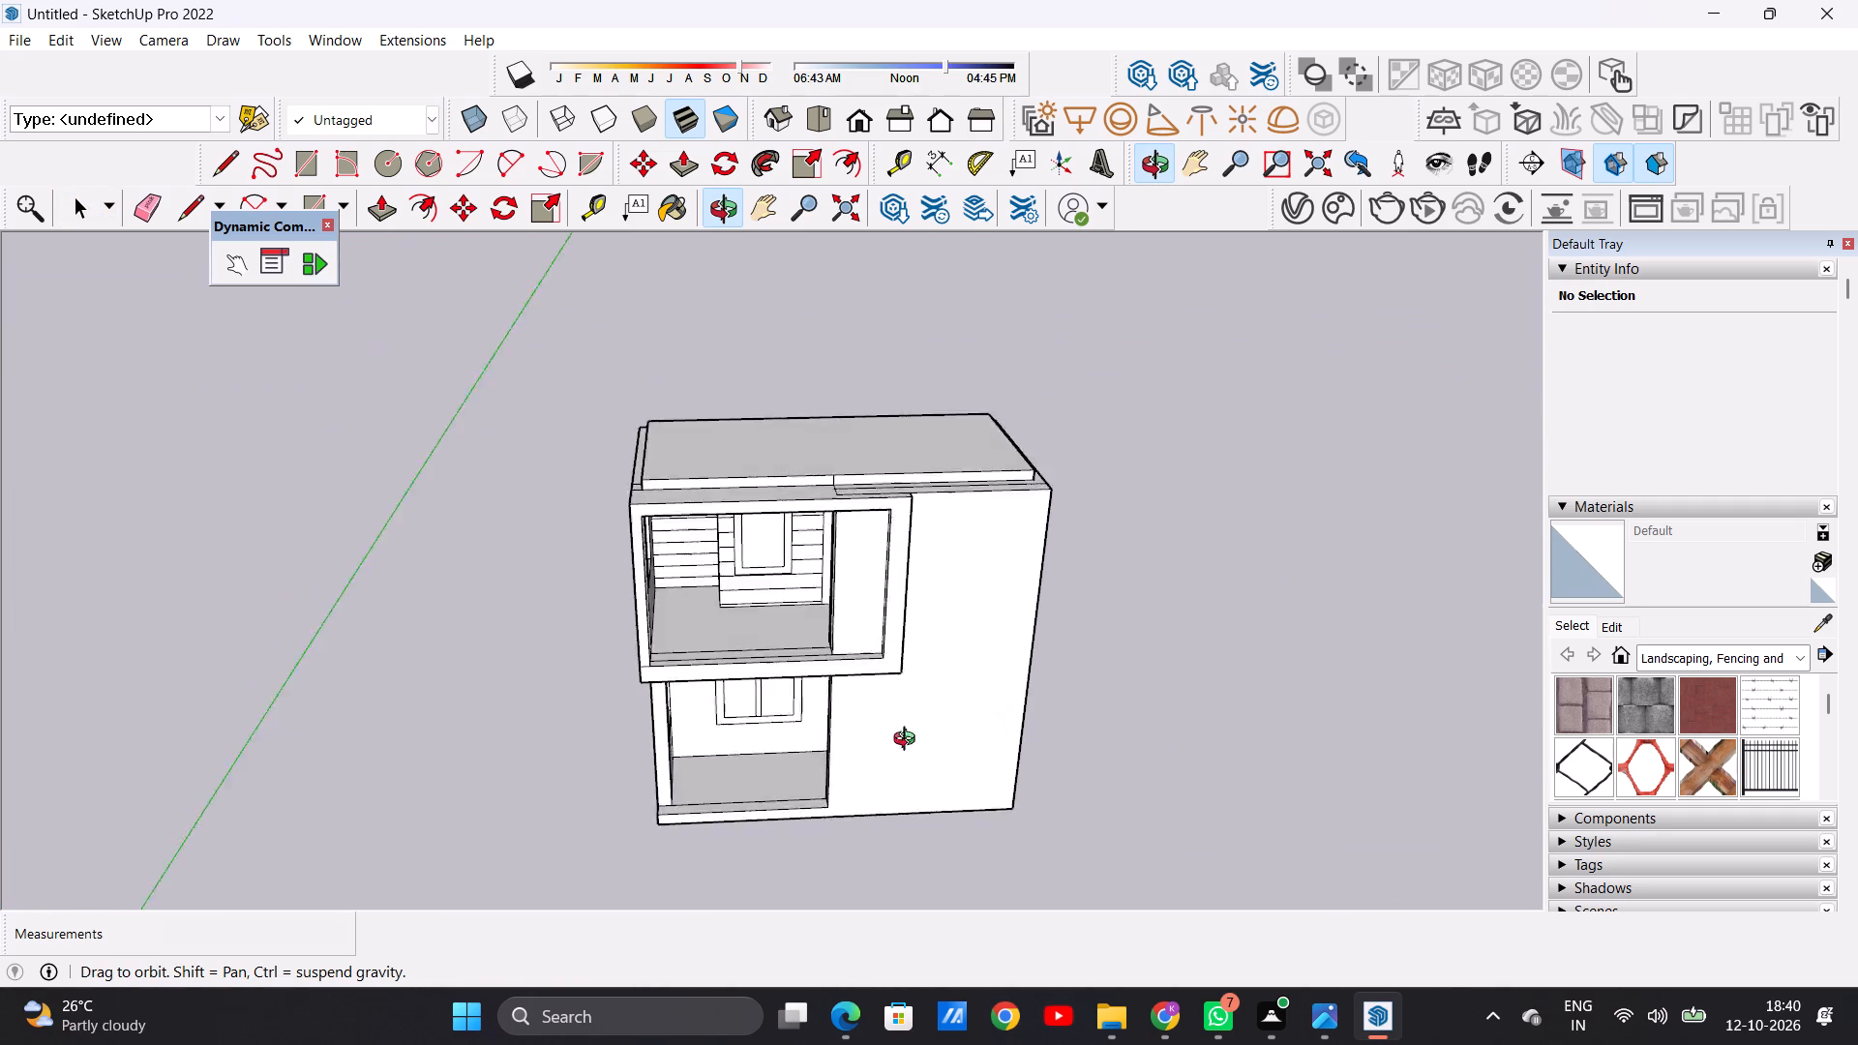
{"action": "middle_click_drag", "start_coordinate": [909, 741], "coordinate": [772, 765]}
{"action": "scroll", "coordinate": [794, 506], "scroll_direction": "up", "scroll_amount": 8}
{"action": "scroll", "coordinate": [817, 499], "scroll_direction": "down", "scroll_amount": 1}
{"action": "scroll", "coordinate": [817, 499], "scroll_direction": "up", "scroll_amount": 1}
{"action": "scroll", "coordinate": [817, 499], "scroll_direction": "down", "scroll_amount": 1}
{"action": "scroll", "coordinate": [817, 499], "scroll_direction": "up", "scroll_amount": 11}
{"action": "scroll", "coordinate": [825, 539], "scroll_direction": "down", "scroll_amount": 4}
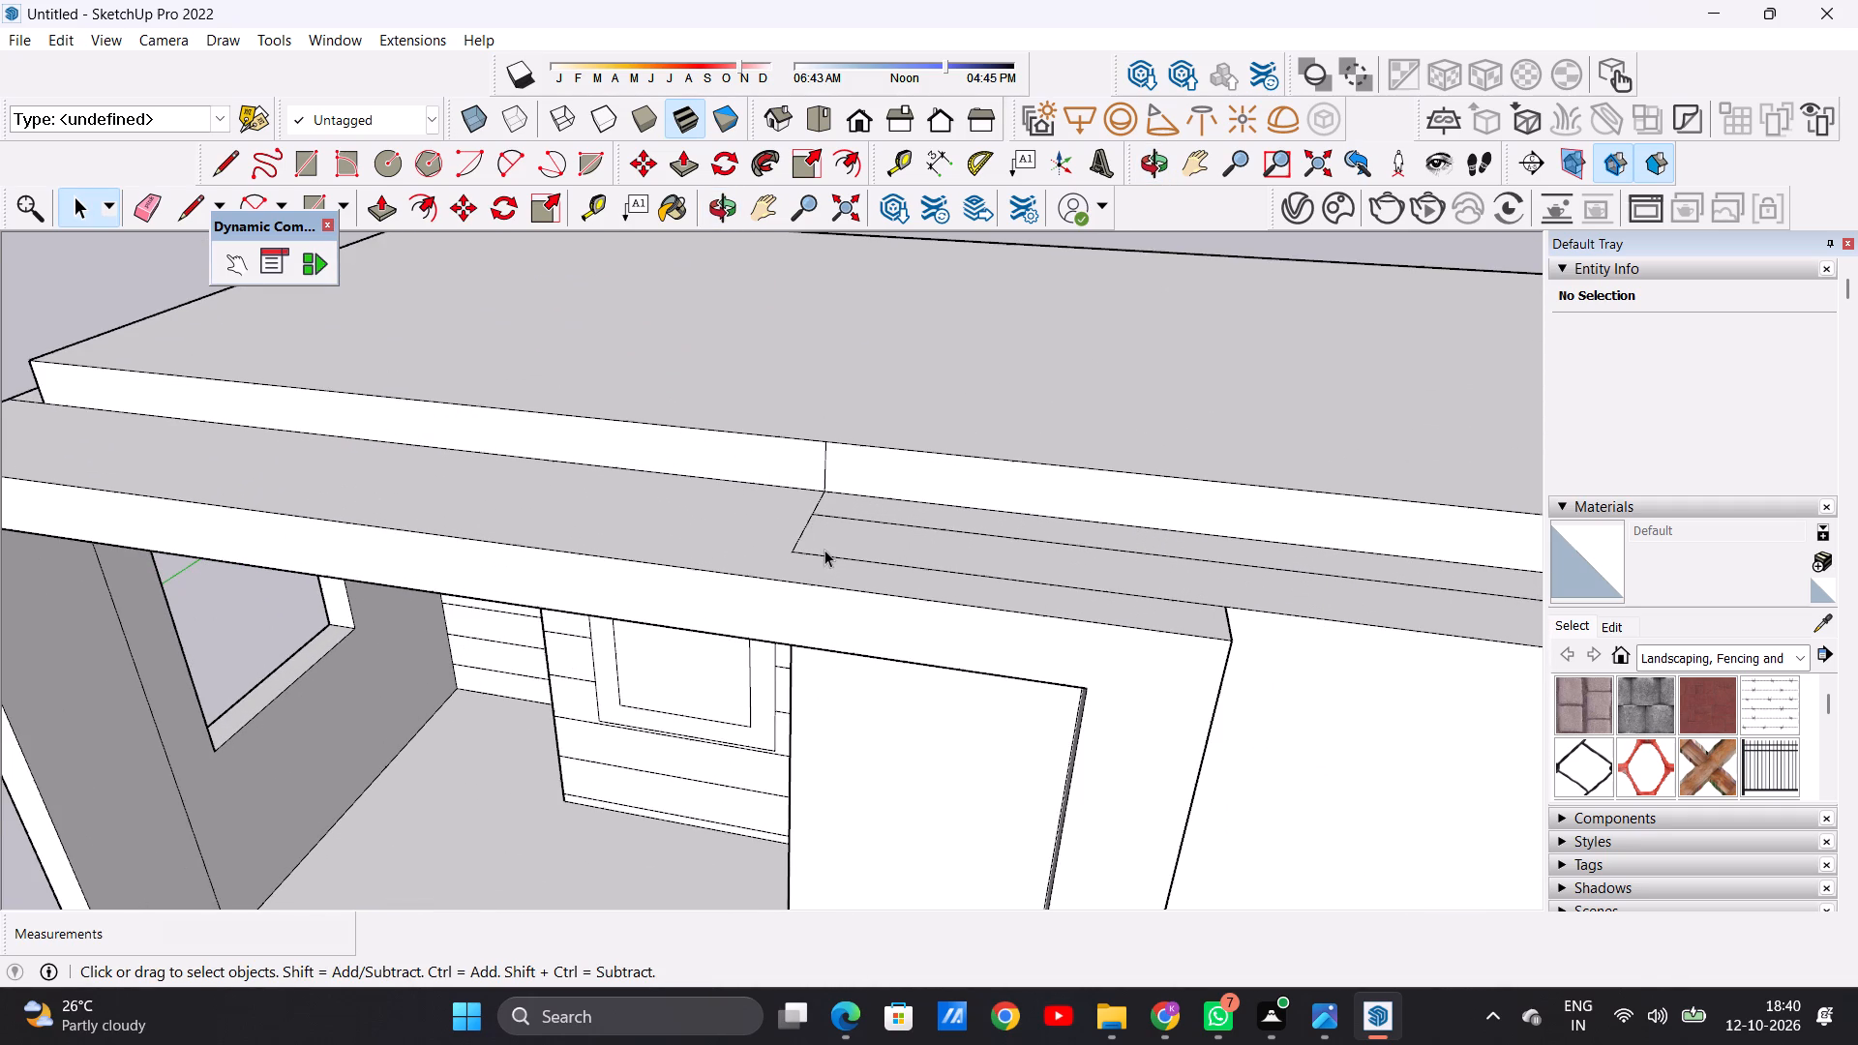
{"action": "scroll", "coordinate": [824, 550], "scroll_direction": "down", "scroll_amount": 5}
{"action": "scroll", "coordinate": [824, 523], "scroll_direction": "up", "scroll_amount": 4}
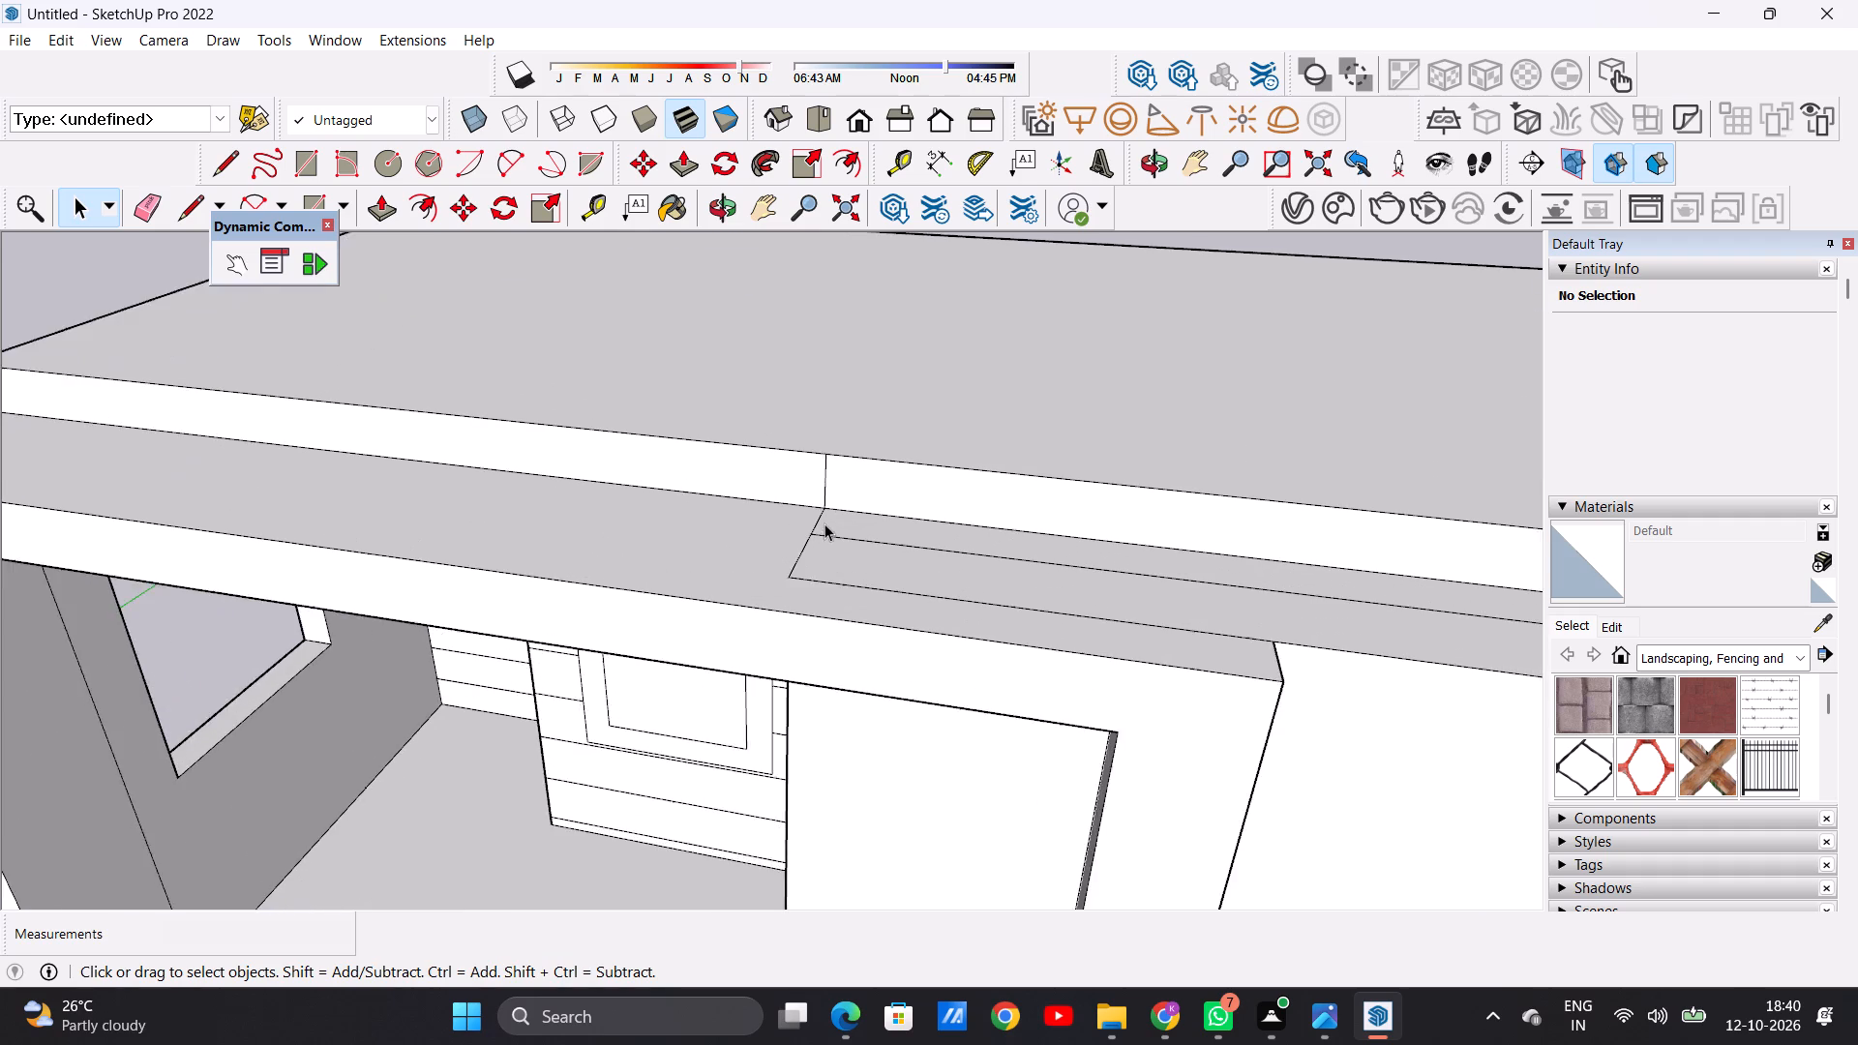
Erase the short vertical line on the roof slab's front edge face above the first-floor terrace.
{"action": "scroll", "coordinate": [824, 523], "scroll_direction": "up", "scroll_amount": 10}
{"action": "key", "text": "e"}
{"action": "scroll", "coordinate": [824, 448], "scroll_direction": "up", "scroll_amount": 8}
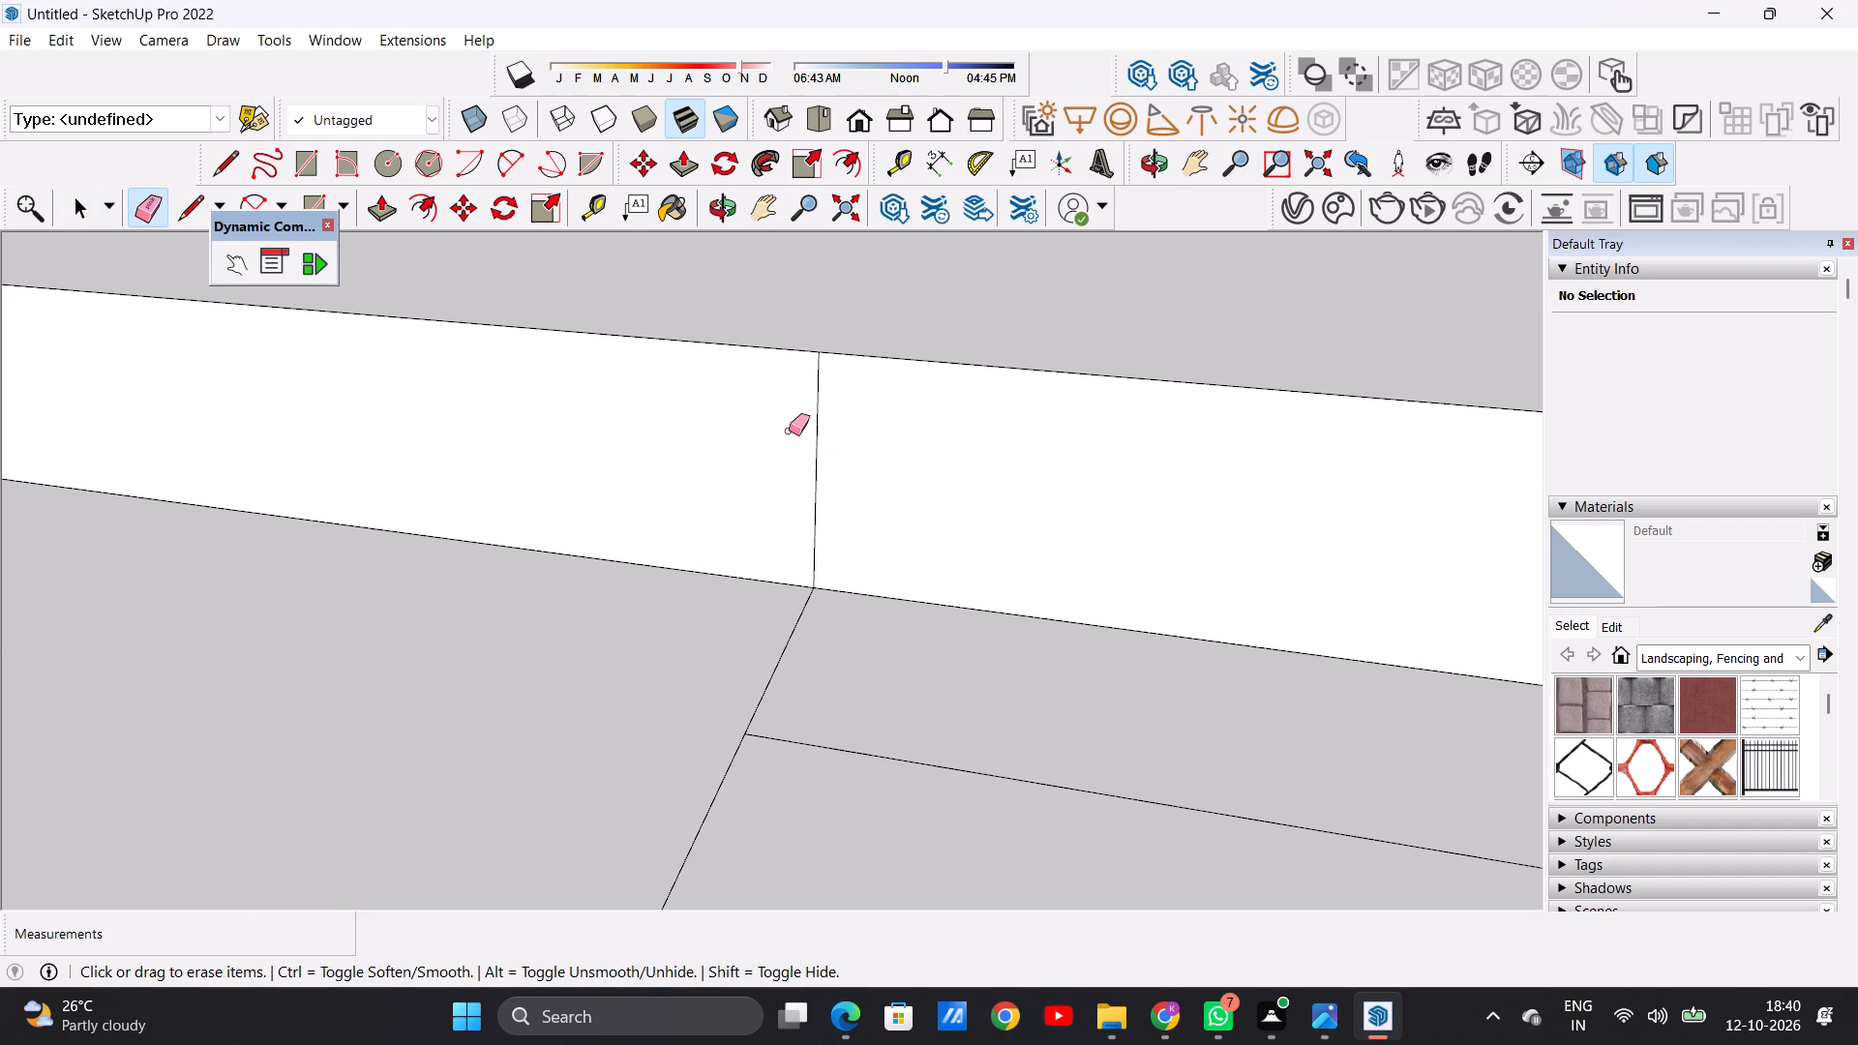
{"action": "left_click_drag", "start_coordinate": [790, 431], "coordinate": [824, 436]}
{"action": "scroll", "coordinate": [880, 663], "scroll_direction": "down", "scroll_amount": 11}
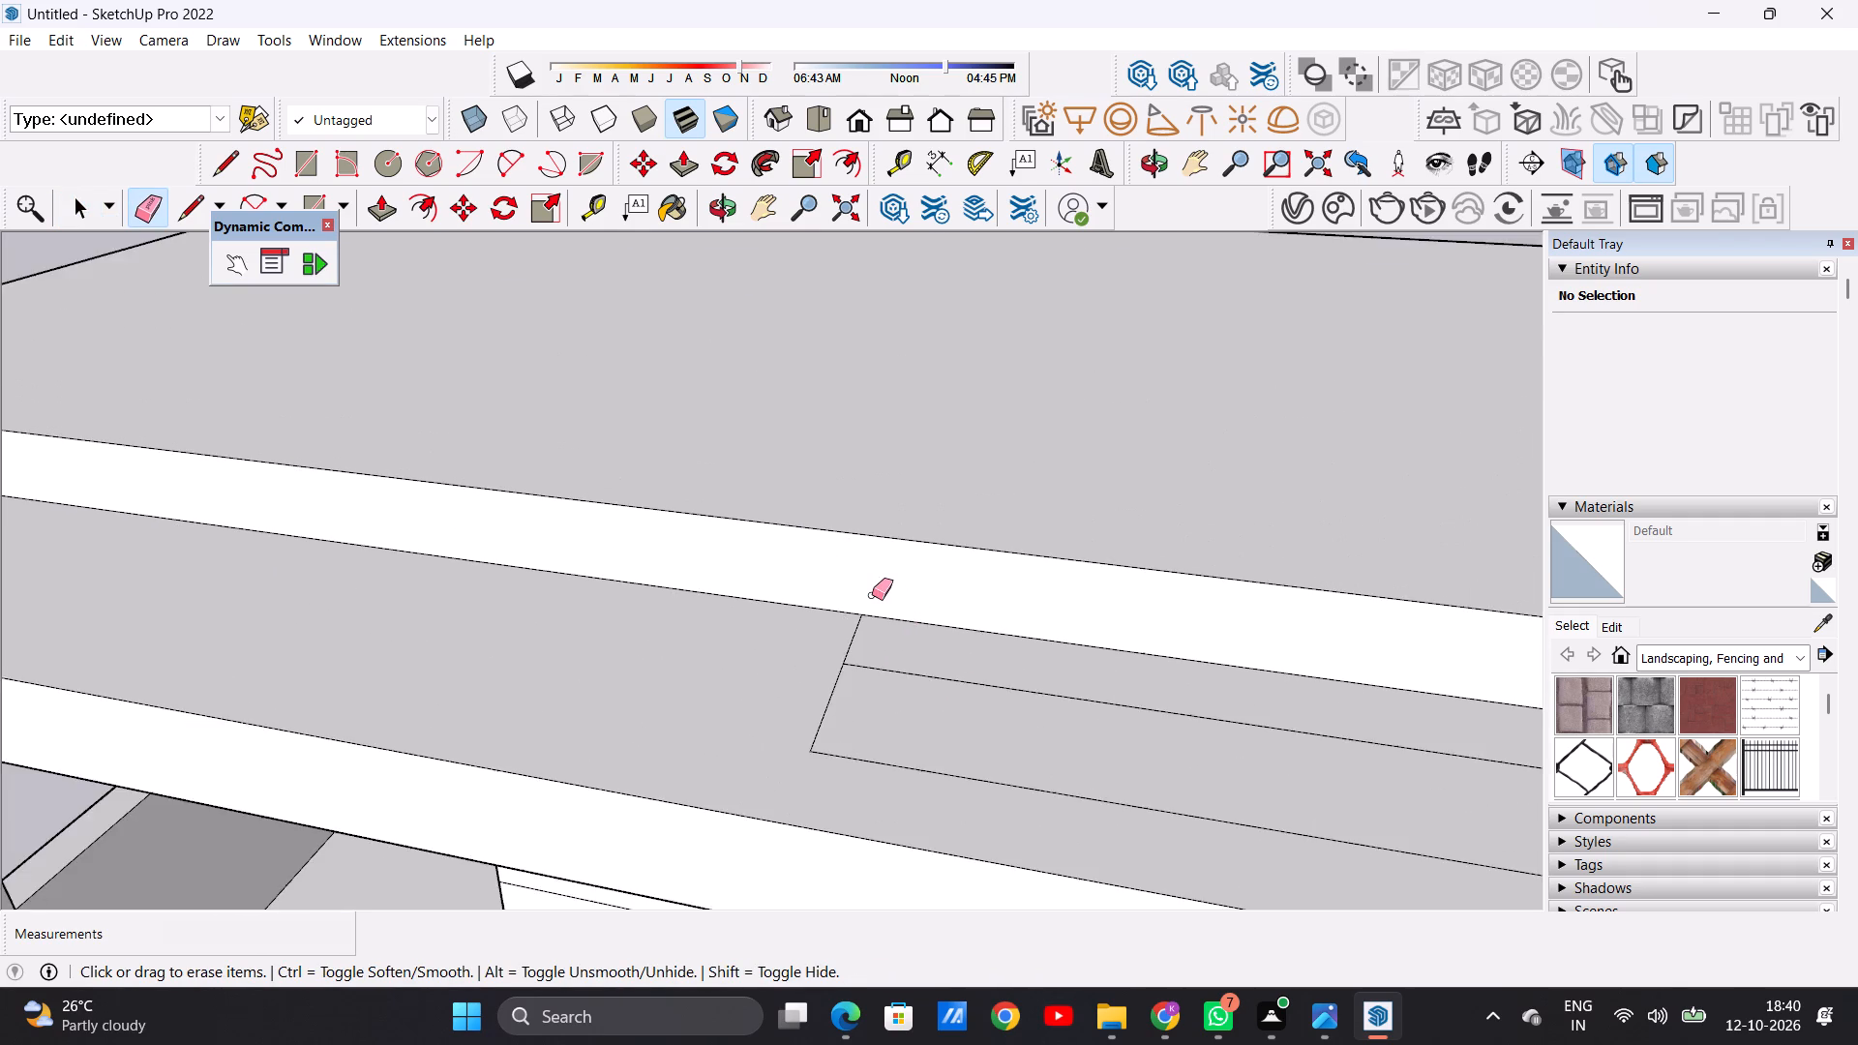
{"action": "scroll", "coordinate": [872, 595], "scroll_direction": "down", "scroll_amount": 12}
{"action": "key", "text": "space"}
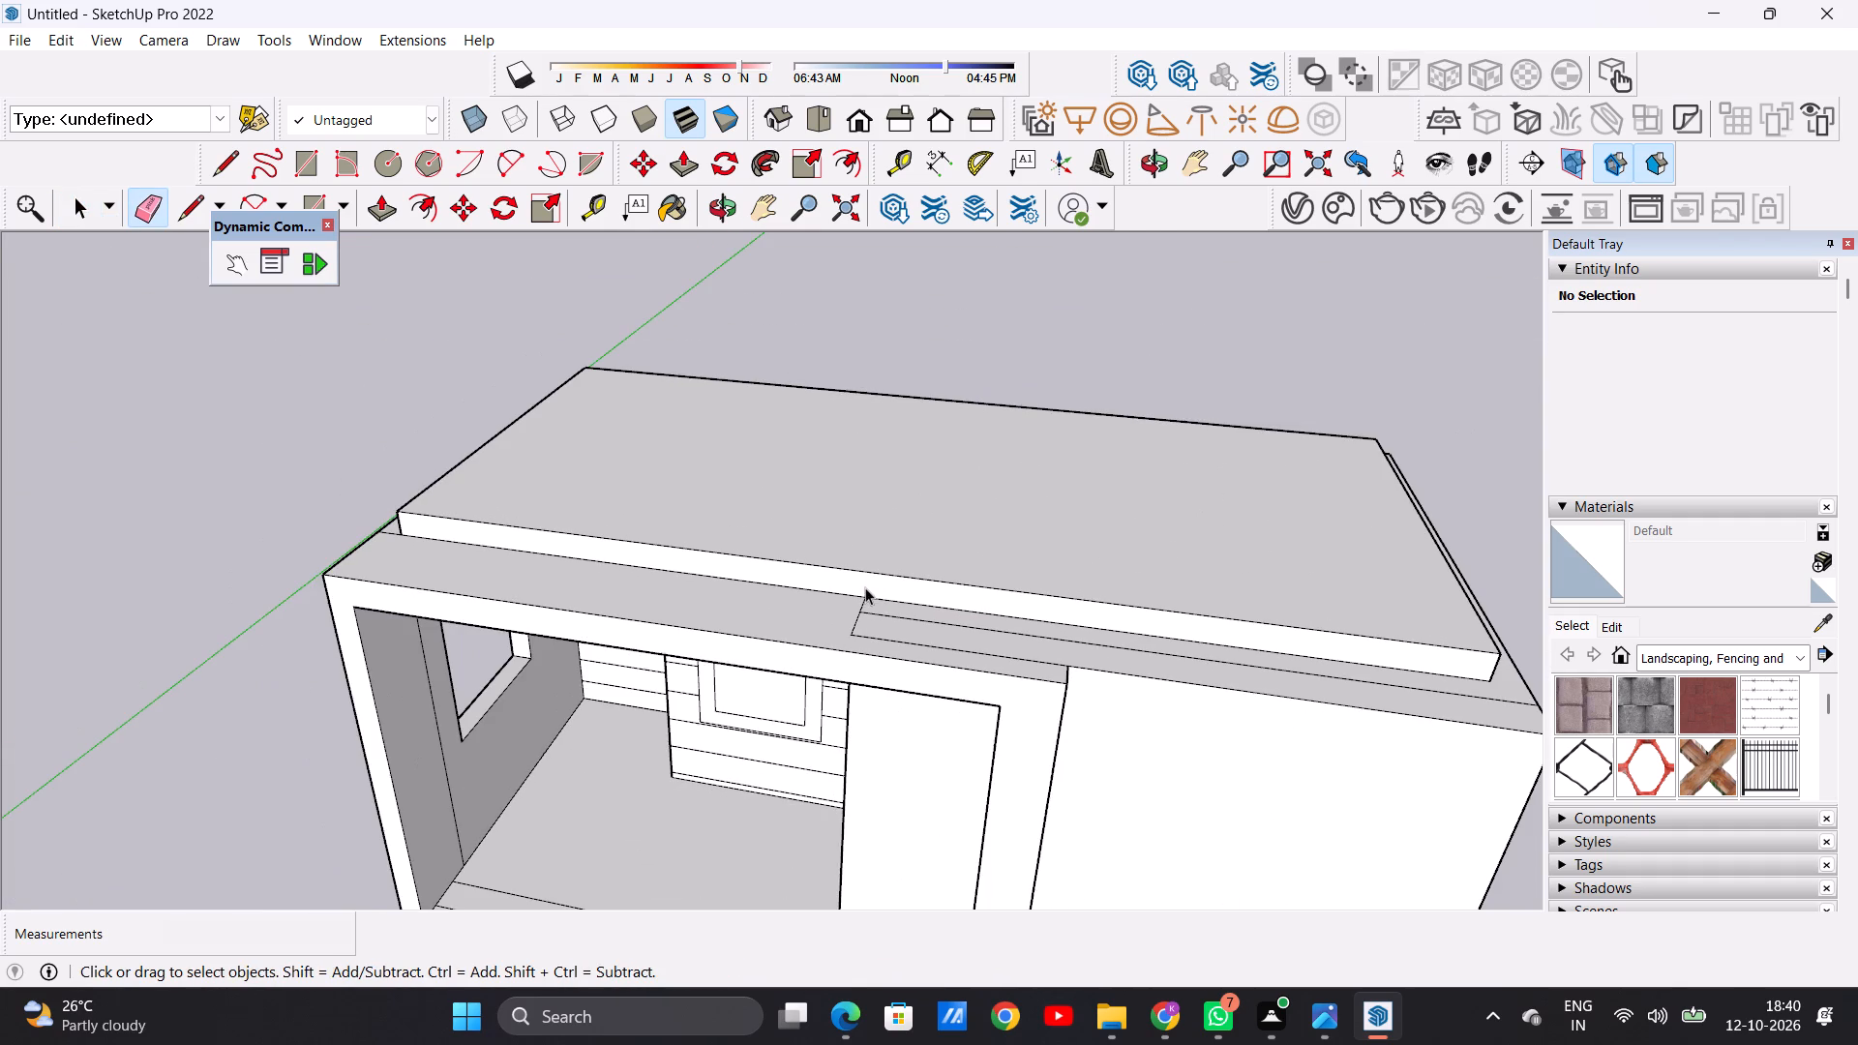
Examine the roof slab and the ledge around it from above, including the leftover lines along the front.
{"action": "scroll", "coordinate": [794, 560], "scroll_direction": "down", "scroll_amount": 8}
{"action": "scroll", "coordinate": [833, 578], "scroll_direction": "up", "scroll_amount": 1}
{"action": "scroll", "coordinate": [833, 578], "scroll_direction": "down", "scroll_amount": 2}
{"action": "scroll", "coordinate": [922, 602], "scroll_direction": "down", "scroll_amount": 8}
{"action": "scroll", "coordinate": [1004, 575], "scroll_direction": "down", "scroll_amount": 1}
{"action": "scroll", "coordinate": [1004, 575], "scroll_direction": "up", "scroll_amount": 6}
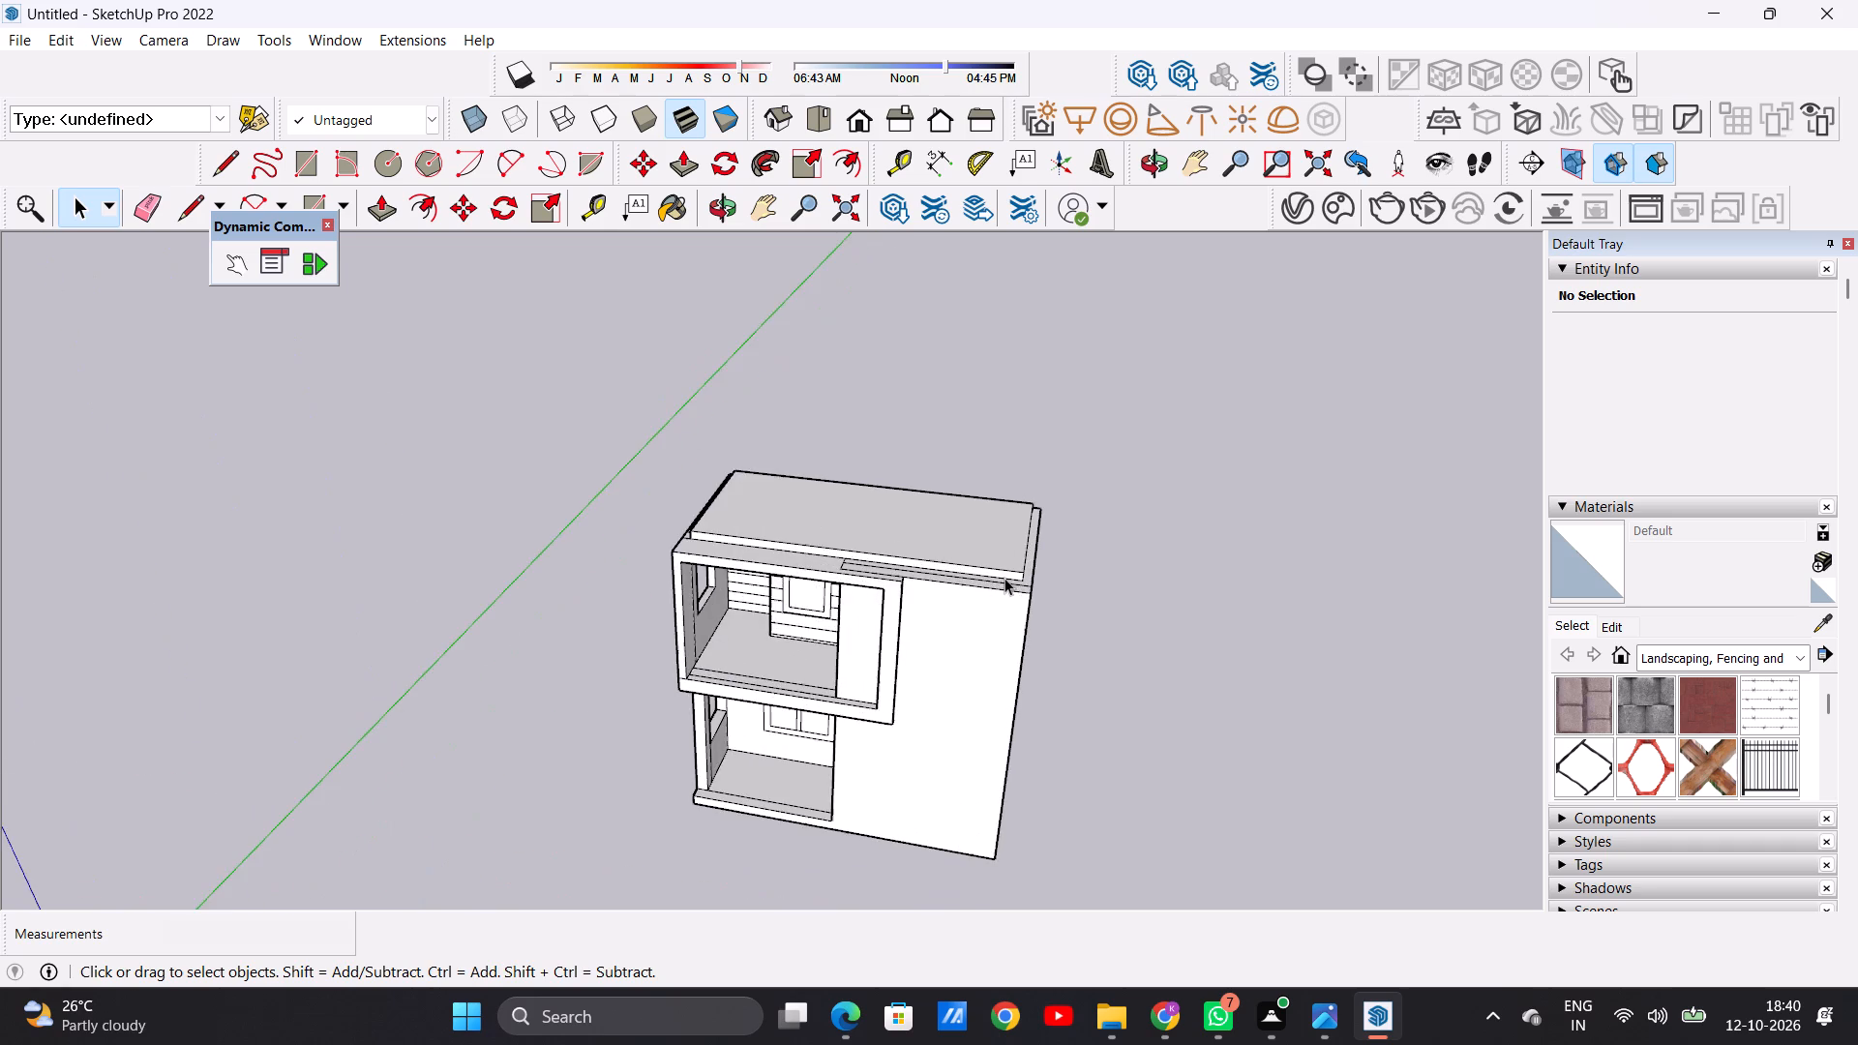
{"action": "scroll", "coordinate": [975, 638], "scroll_direction": "up", "scroll_amount": 1}
{"action": "middle_click_drag", "start_coordinate": [975, 638], "coordinate": [1021, 751]}
{"action": "scroll", "coordinate": [1006, 674], "scroll_direction": "up", "scroll_amount": 6}
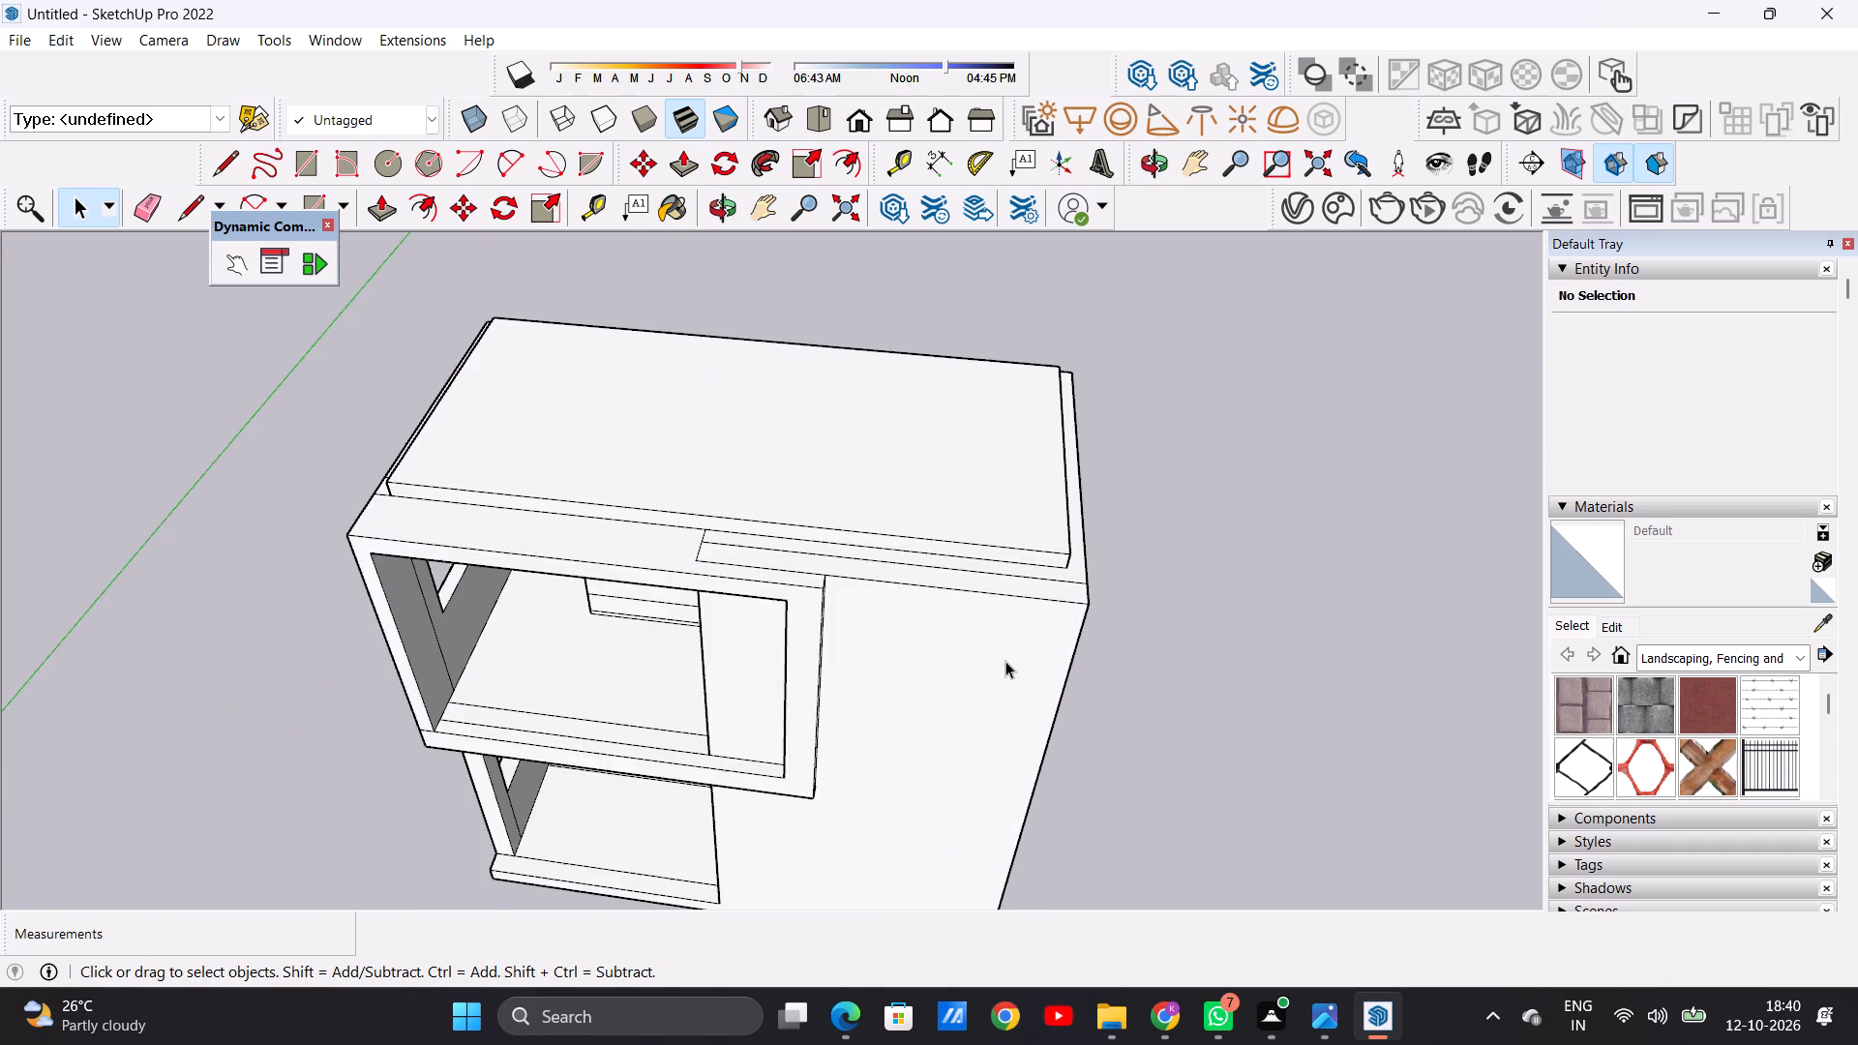
{"action": "middle_click_drag", "start_coordinate": [1001, 555], "coordinate": [998, 695]}
{"action": "scroll", "coordinate": [1005, 702], "scroll_direction": "up", "scroll_amount": 4}
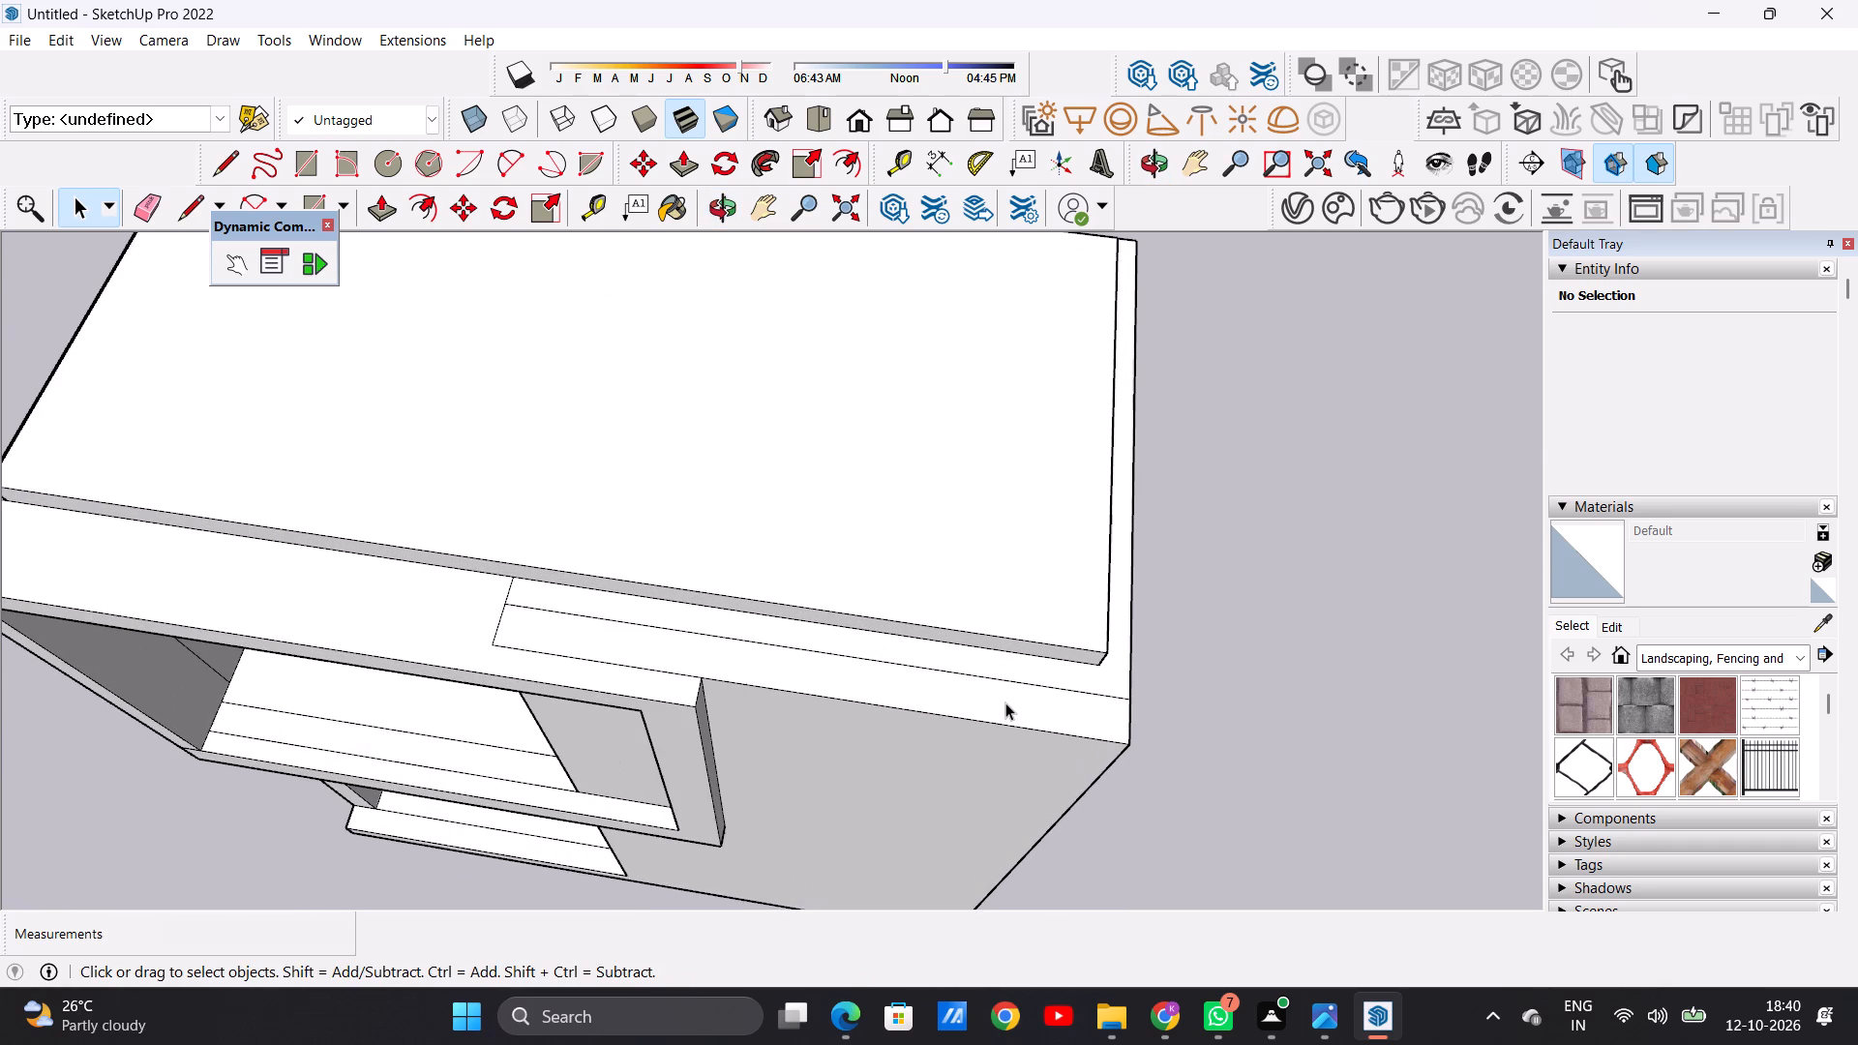
{"action": "scroll", "coordinate": [742, 638], "scroll_direction": "down", "scroll_amount": 5}
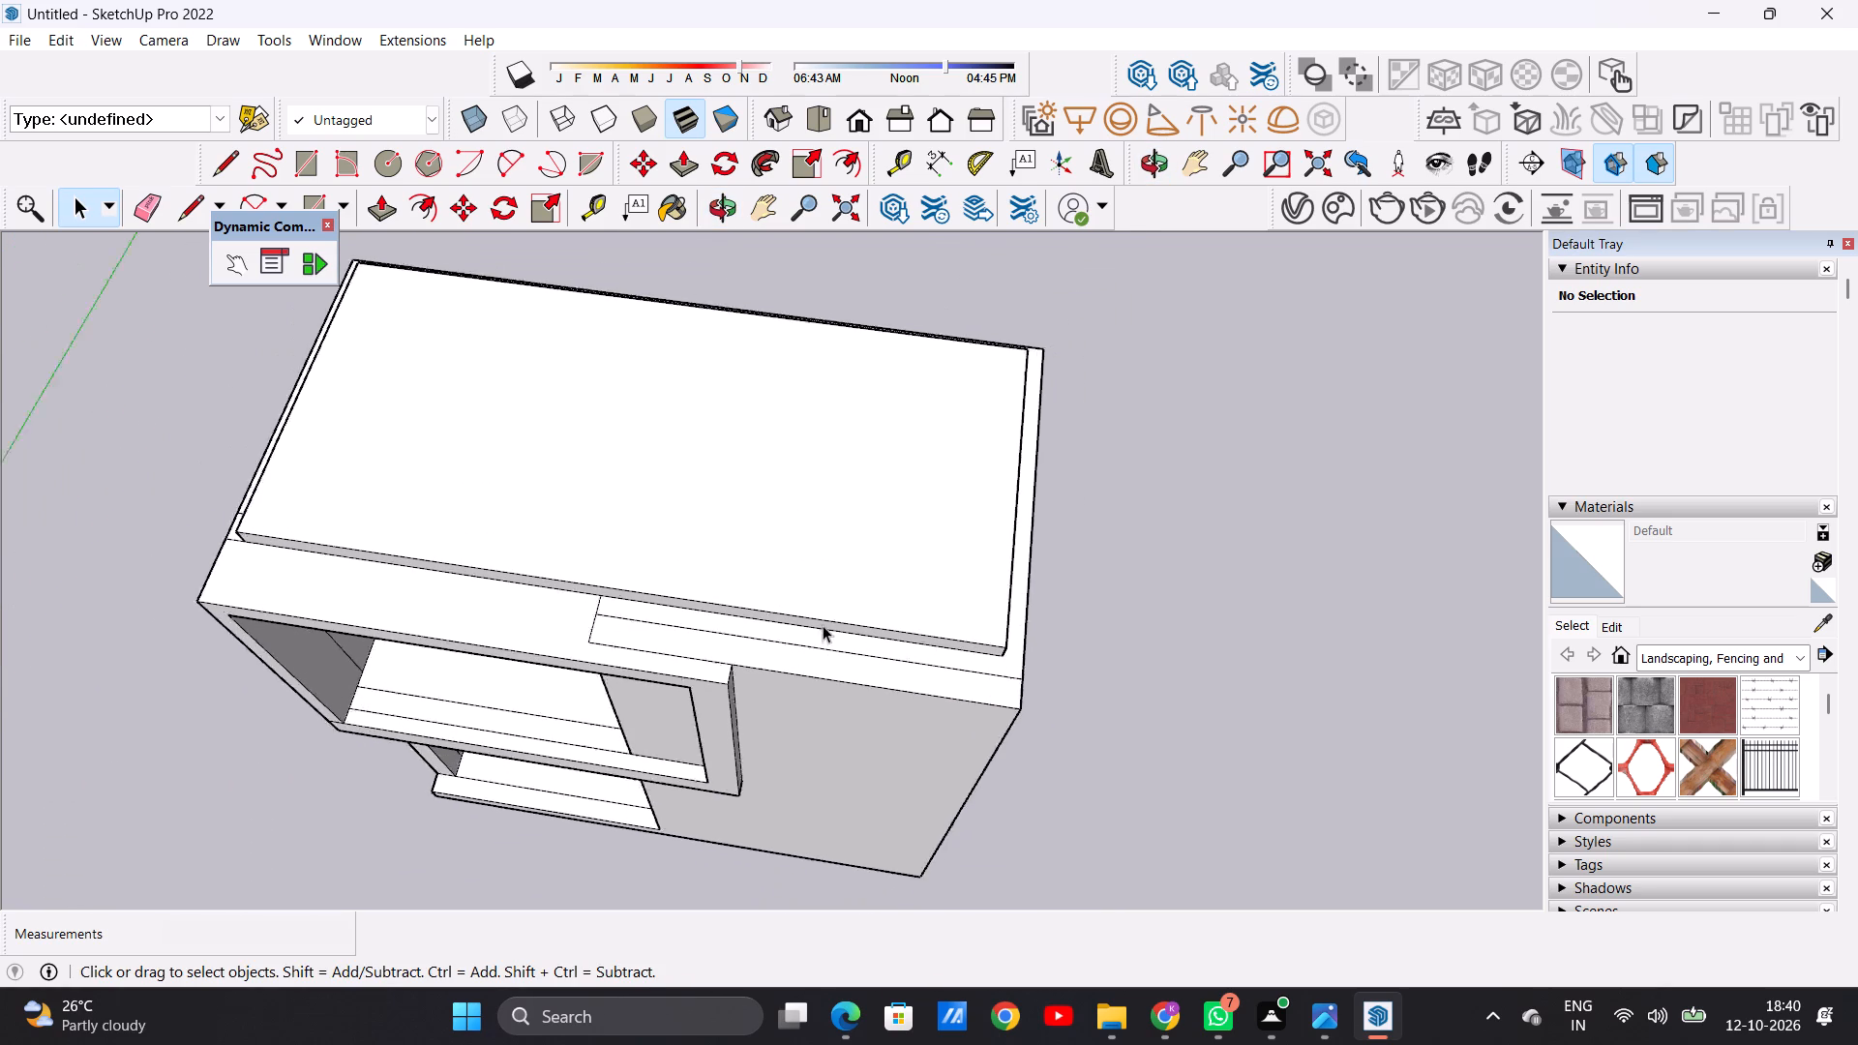
{"action": "scroll", "coordinate": [823, 625], "scroll_direction": "down", "scroll_amount": 2}
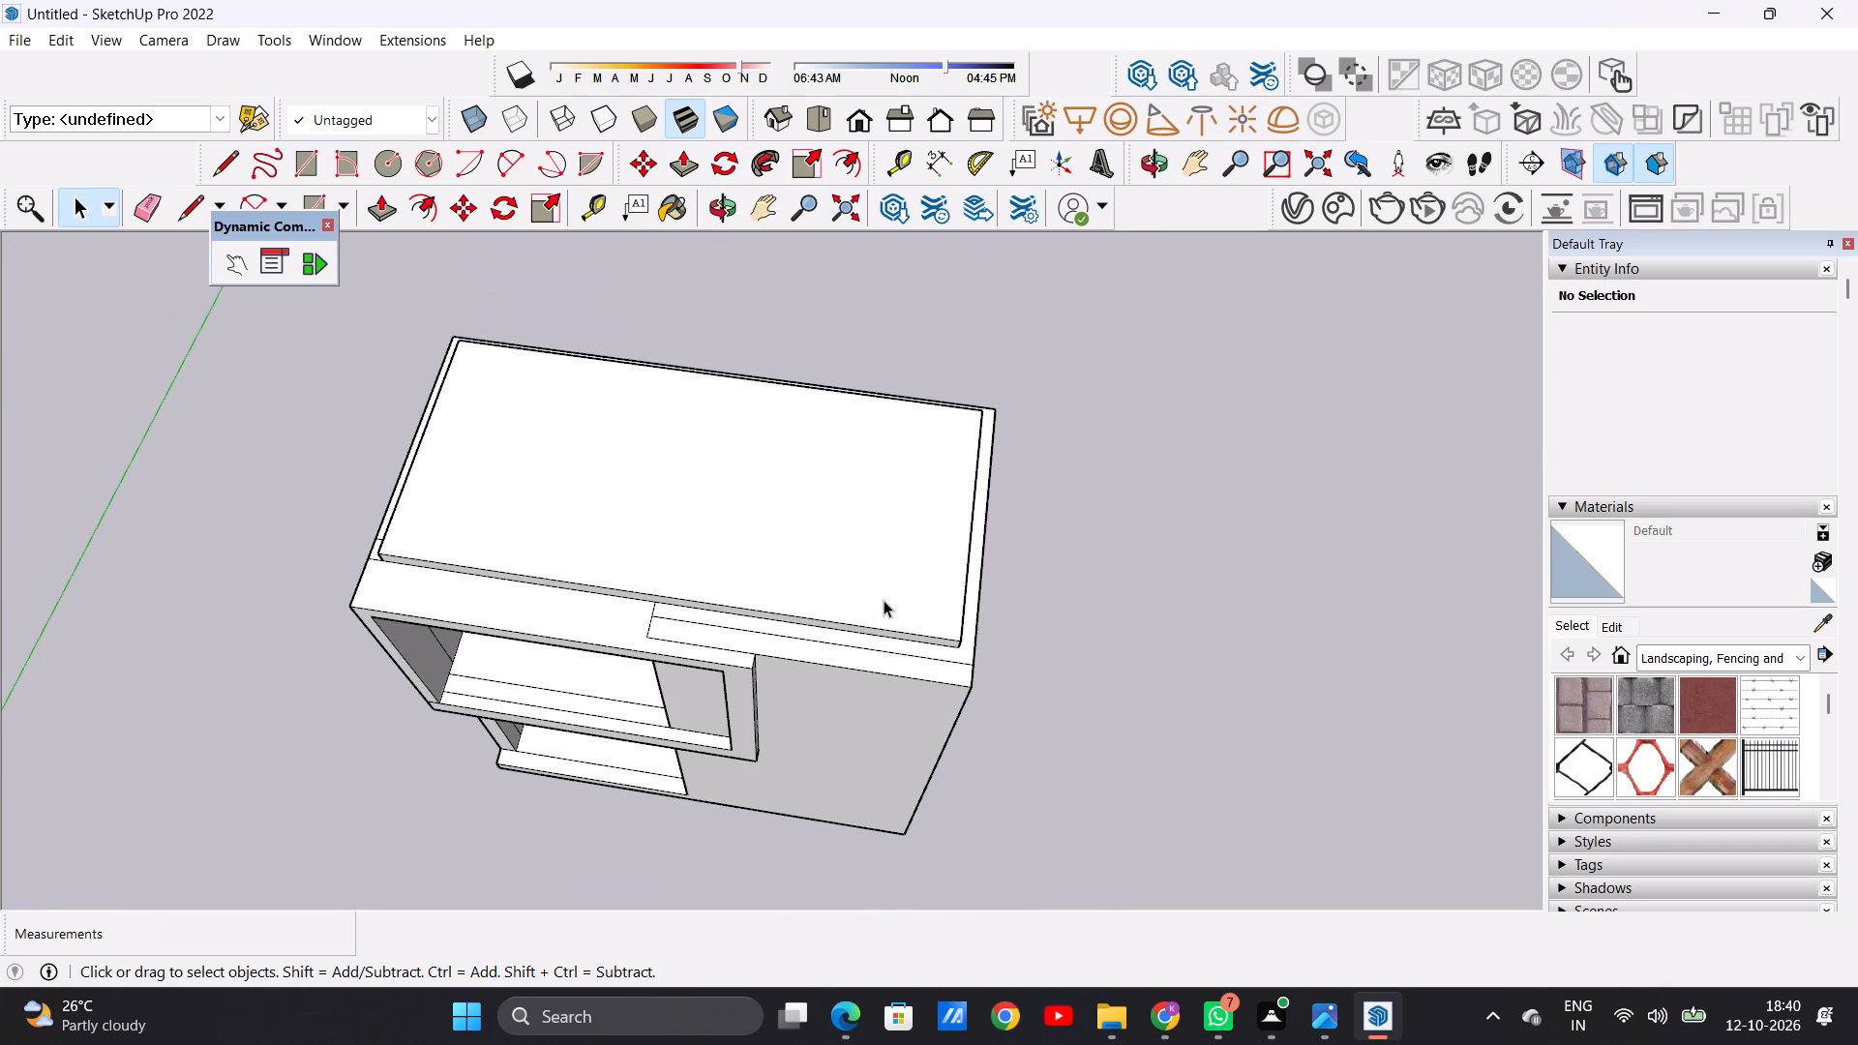
{"action": "middle_click_drag", "start_coordinate": [556, 520], "coordinate": [740, 426]}
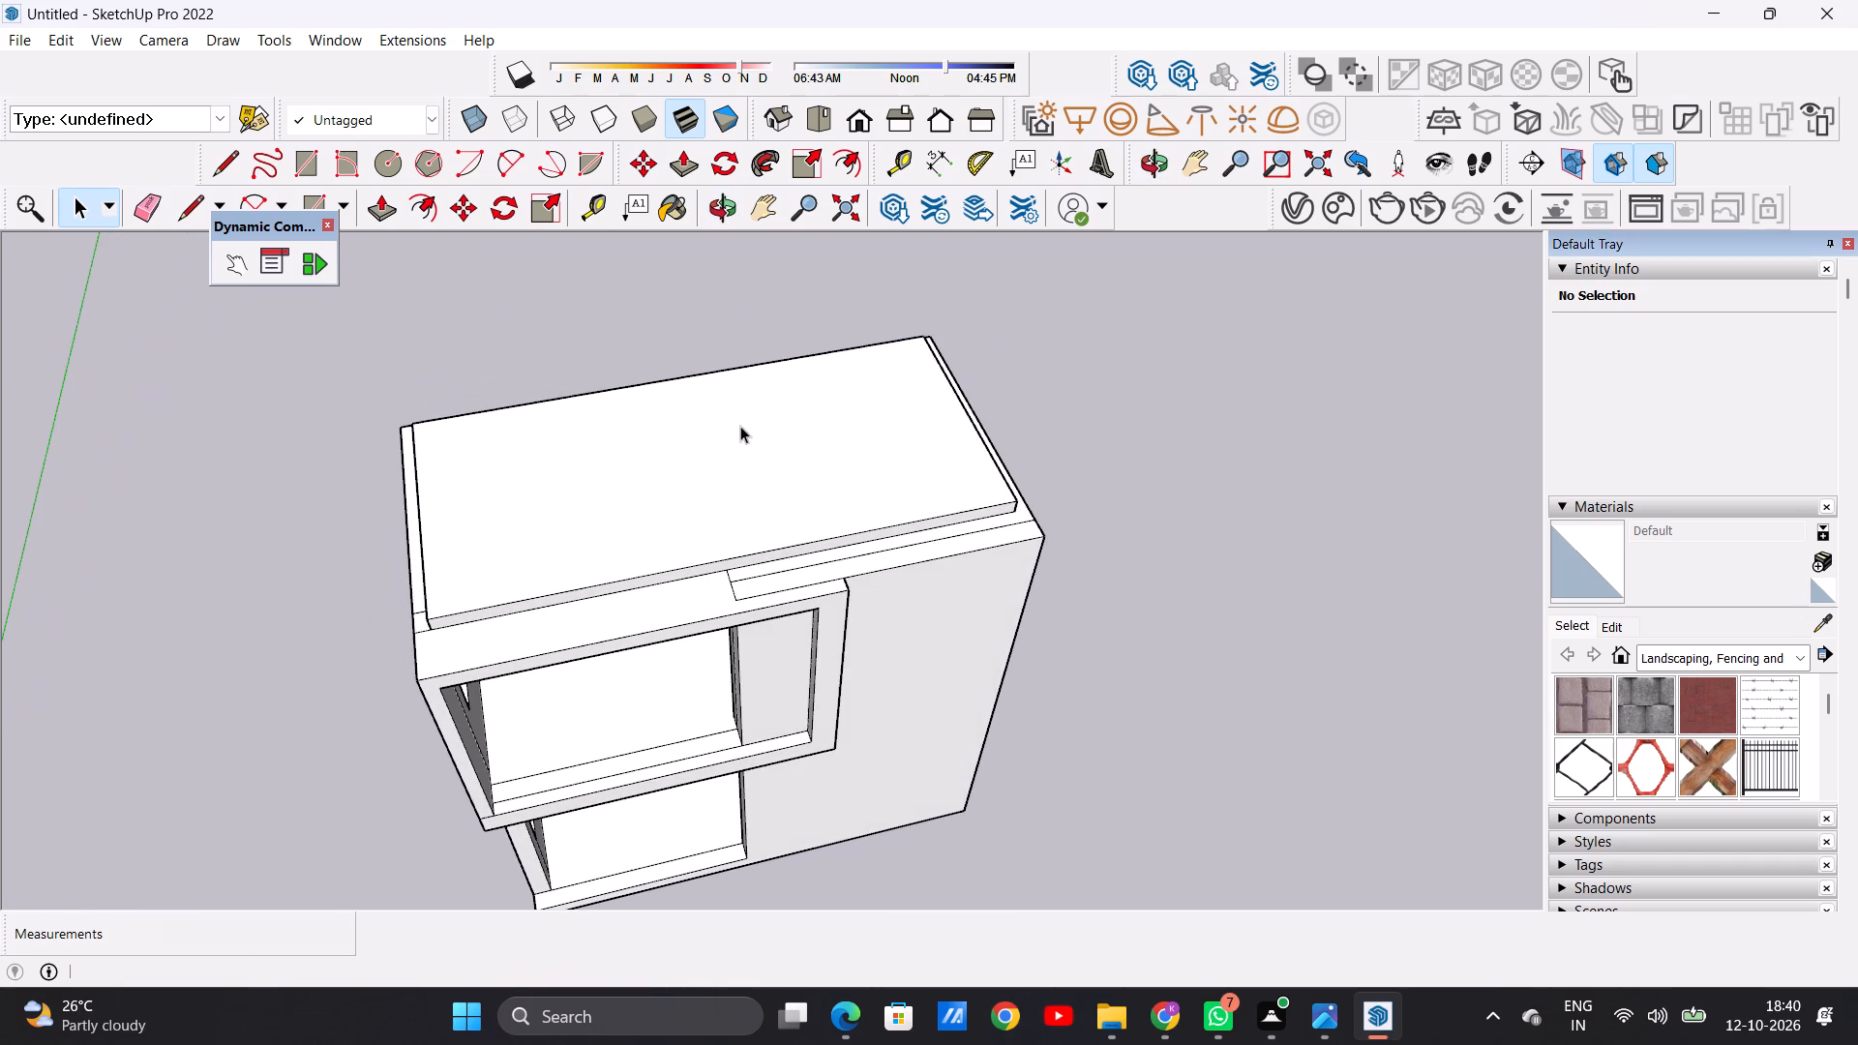
Erase the rear of the two short lines crossing the side ledge near the roof slab's corner on the terrace side.
{"action": "scroll", "coordinate": [456, 602], "scroll_direction": "up", "scroll_amount": 9}
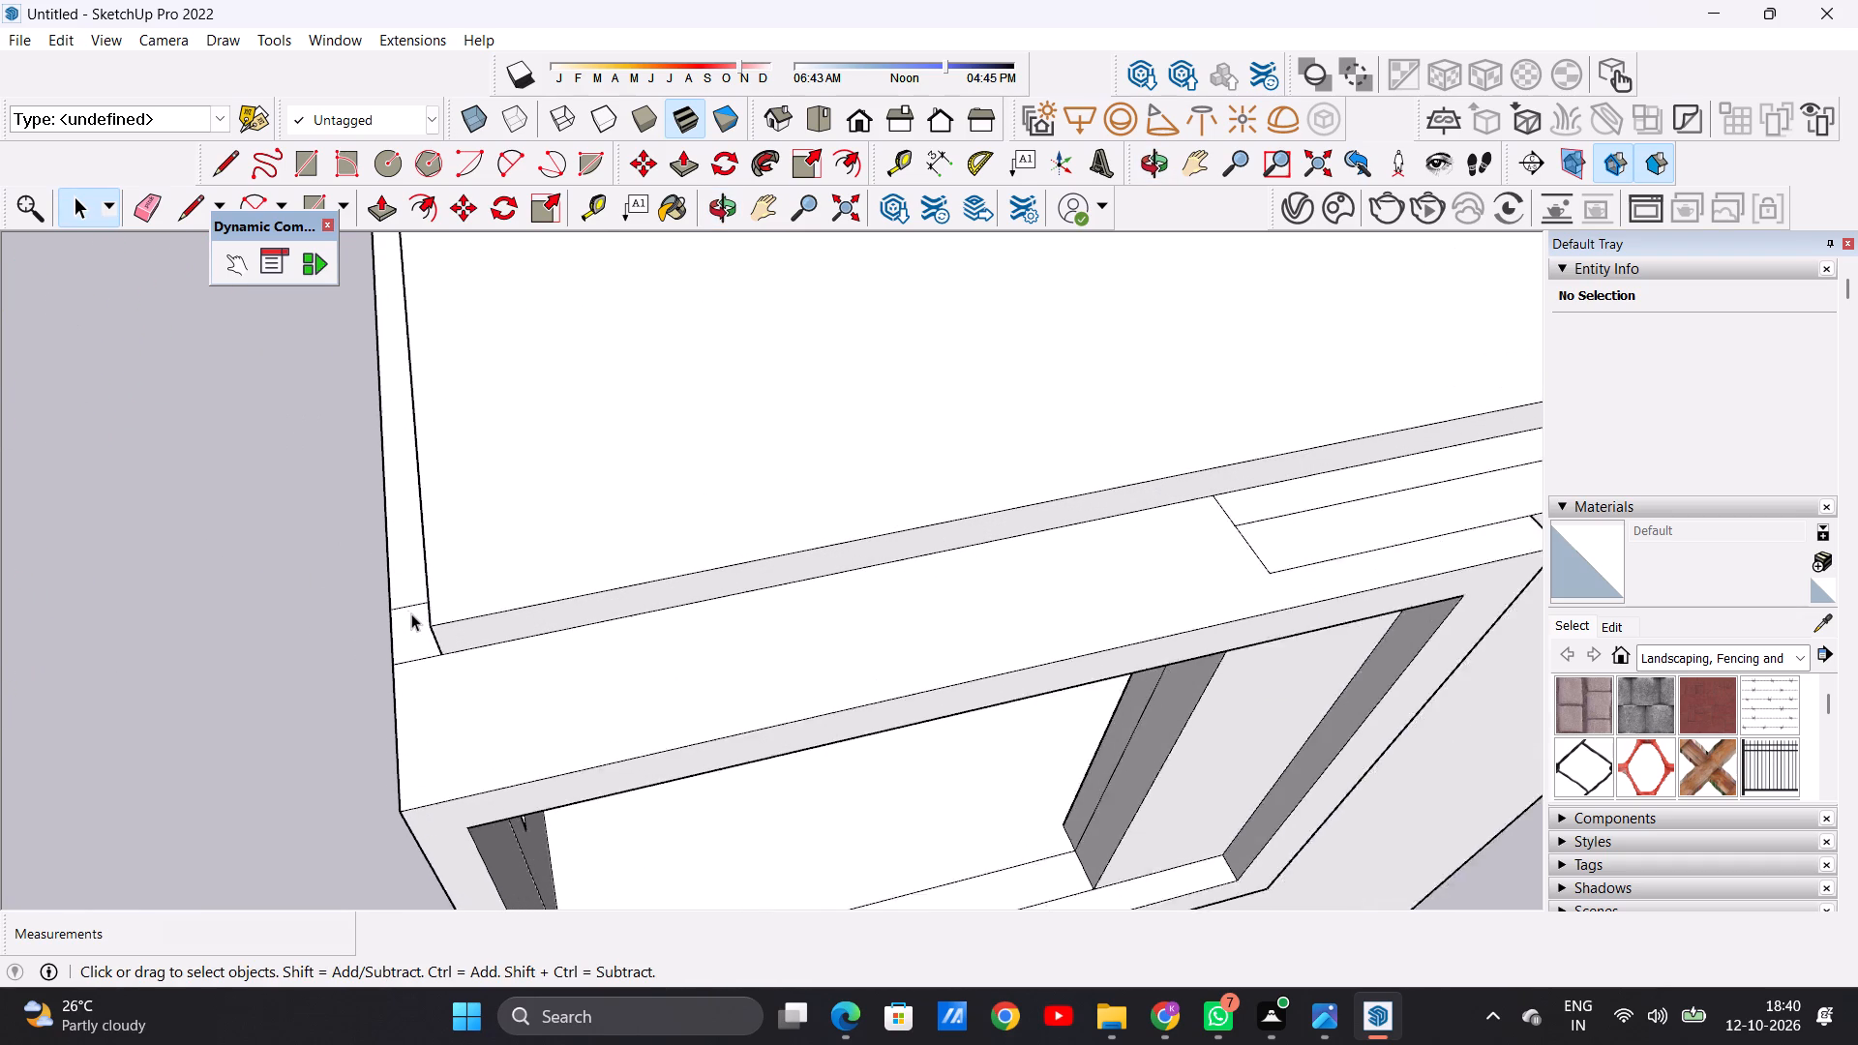
{"action": "scroll", "coordinate": [411, 613], "scroll_direction": "up", "scroll_amount": 8}
{"action": "key", "text": "e"}
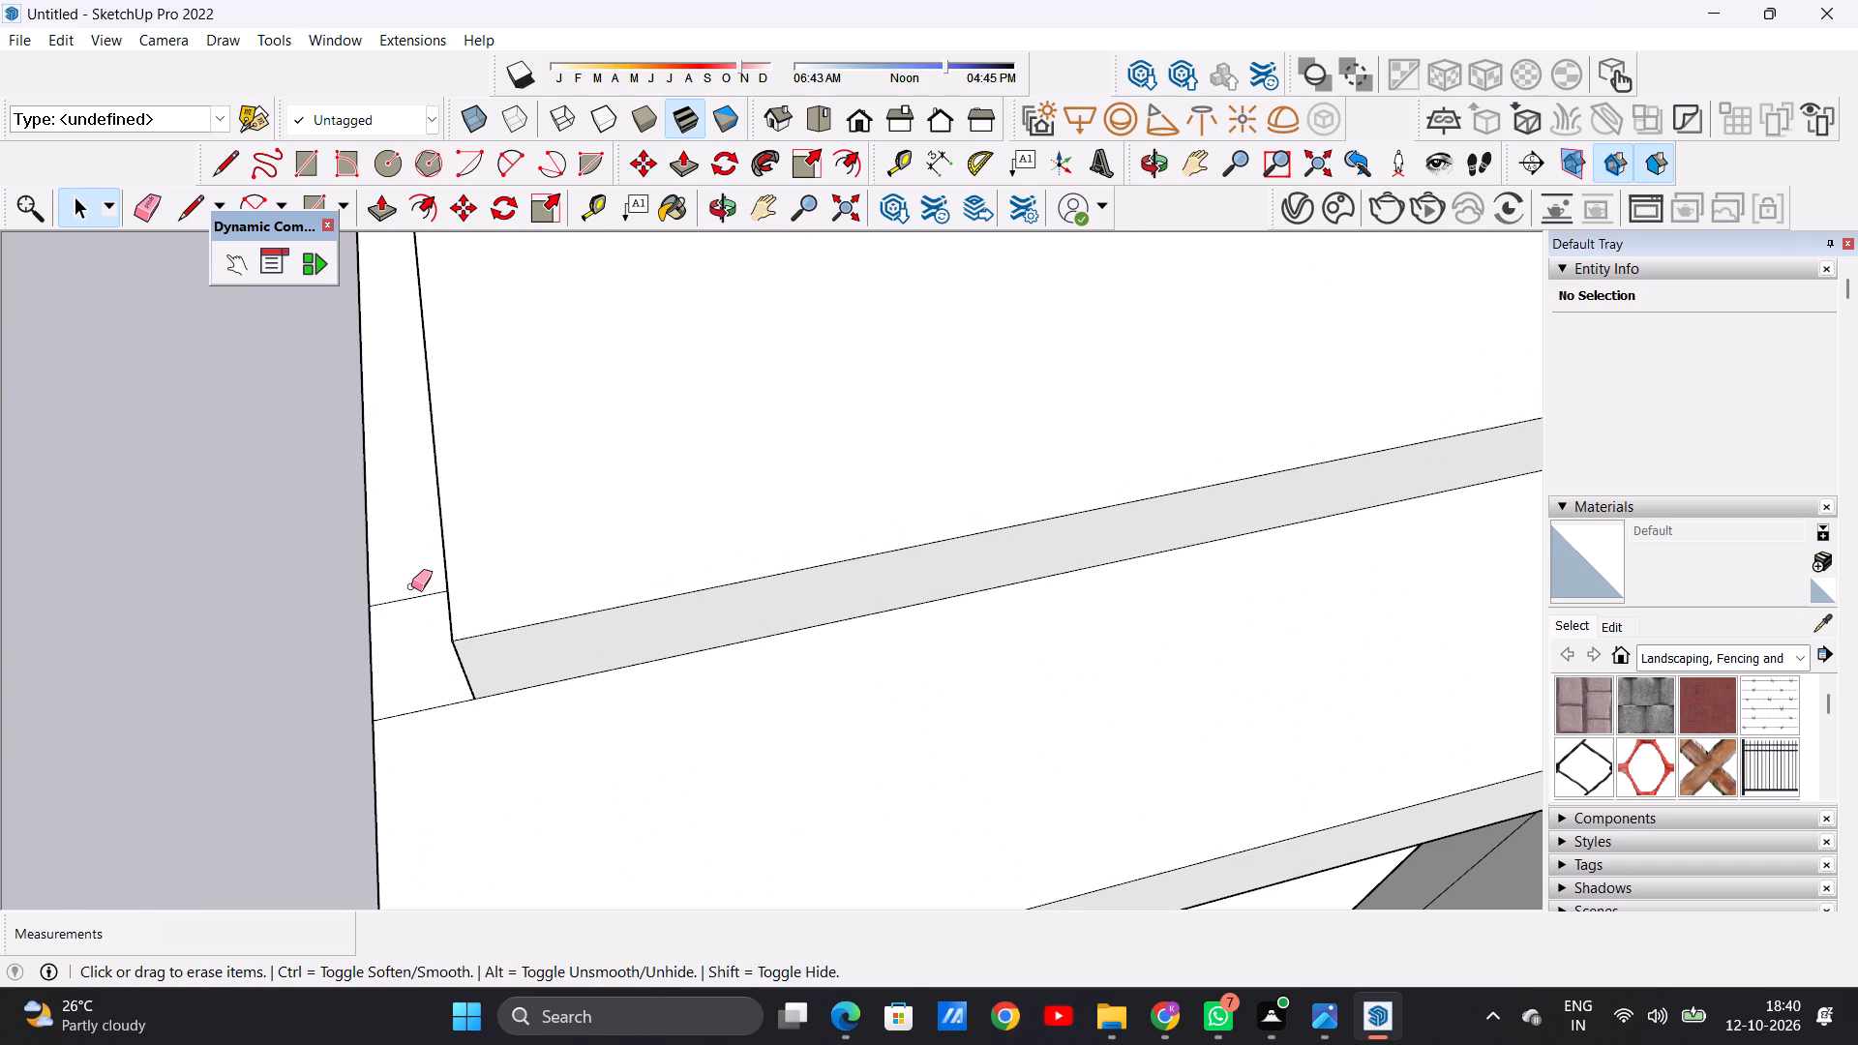
{"action": "left_click_drag", "start_coordinate": [405, 578], "coordinate": [408, 617]}
{"action": "scroll", "coordinate": [412, 637], "scroll_direction": "down", "scroll_amount": 10}
{"action": "scroll", "coordinate": [415, 637], "scroll_direction": "up", "scroll_amount": 1}
{"action": "scroll", "coordinate": [415, 637], "scroll_direction": "down", "scroll_amount": 9}
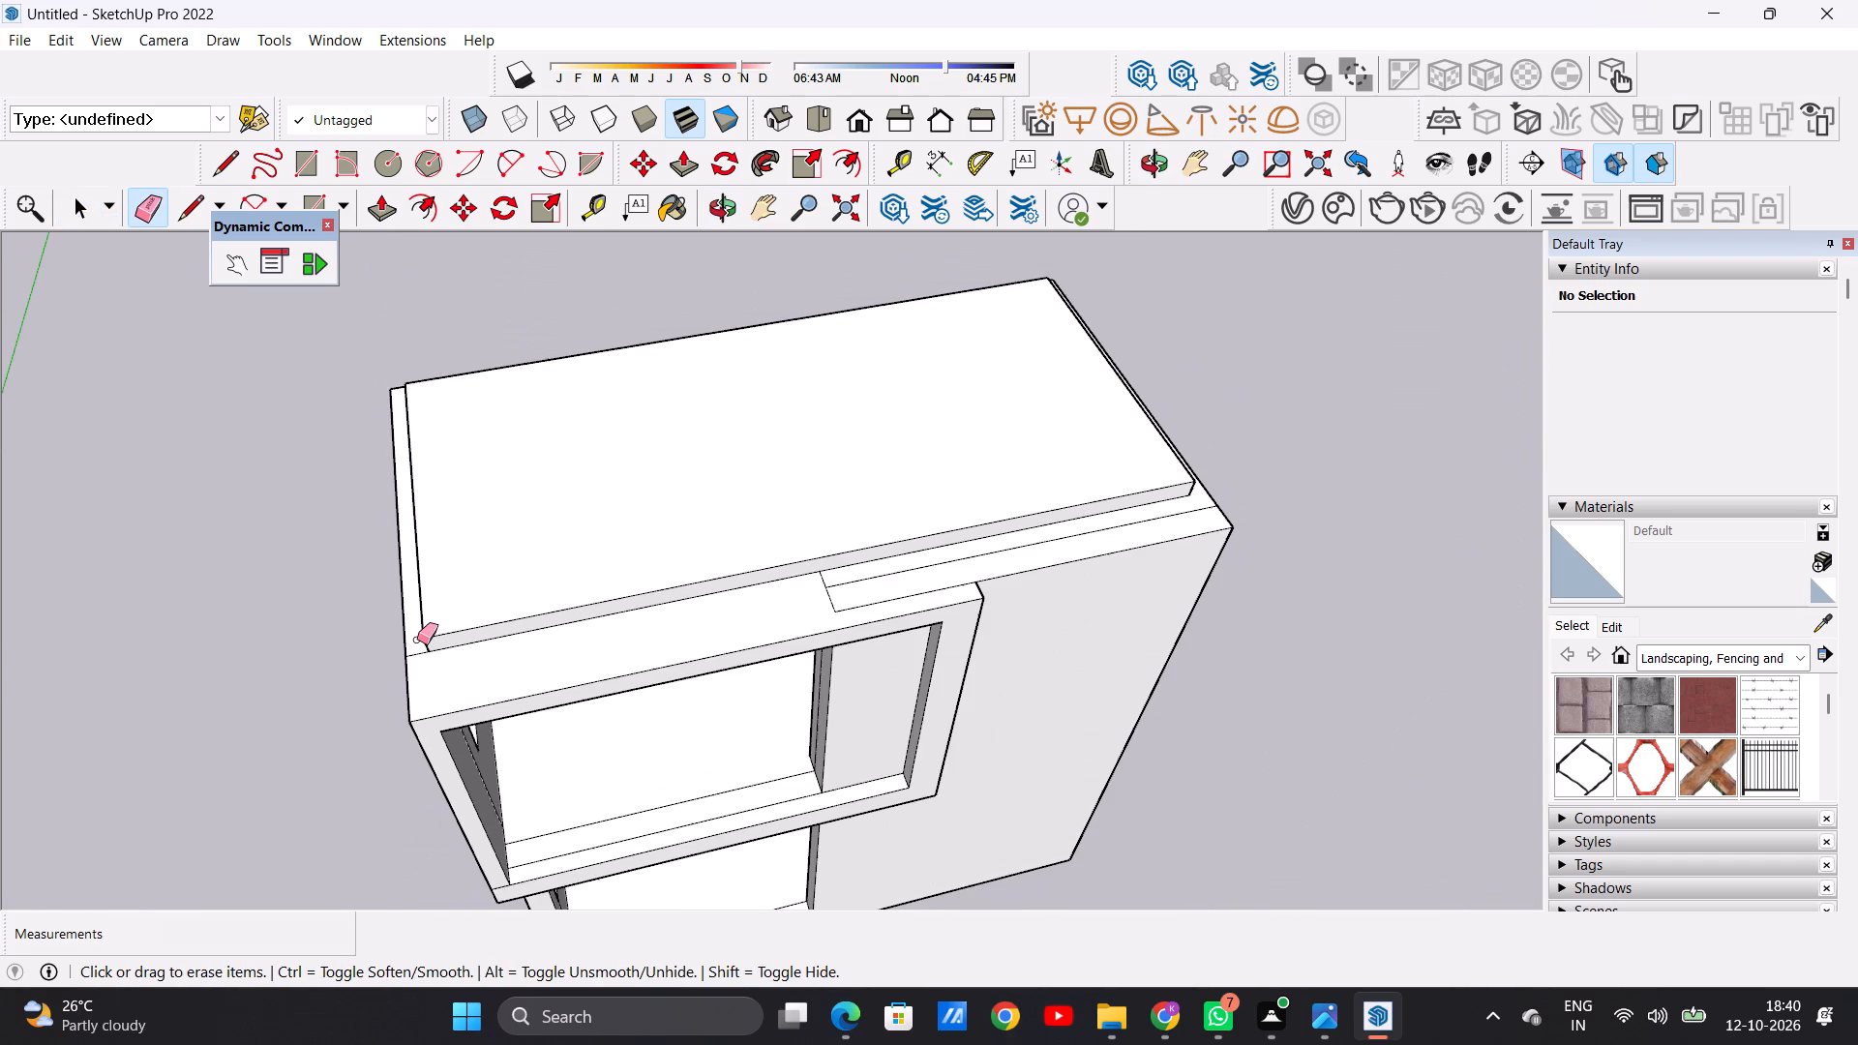
{"action": "scroll", "coordinate": [435, 638], "scroll_direction": "down", "scroll_amount": 4}
Push/Pull the raised roof slab's front edge face outward about 7 1/16" to meet the line on the front ledge.
{"action": "middle_click_drag", "start_coordinate": [656, 636], "coordinate": [647, 623]}
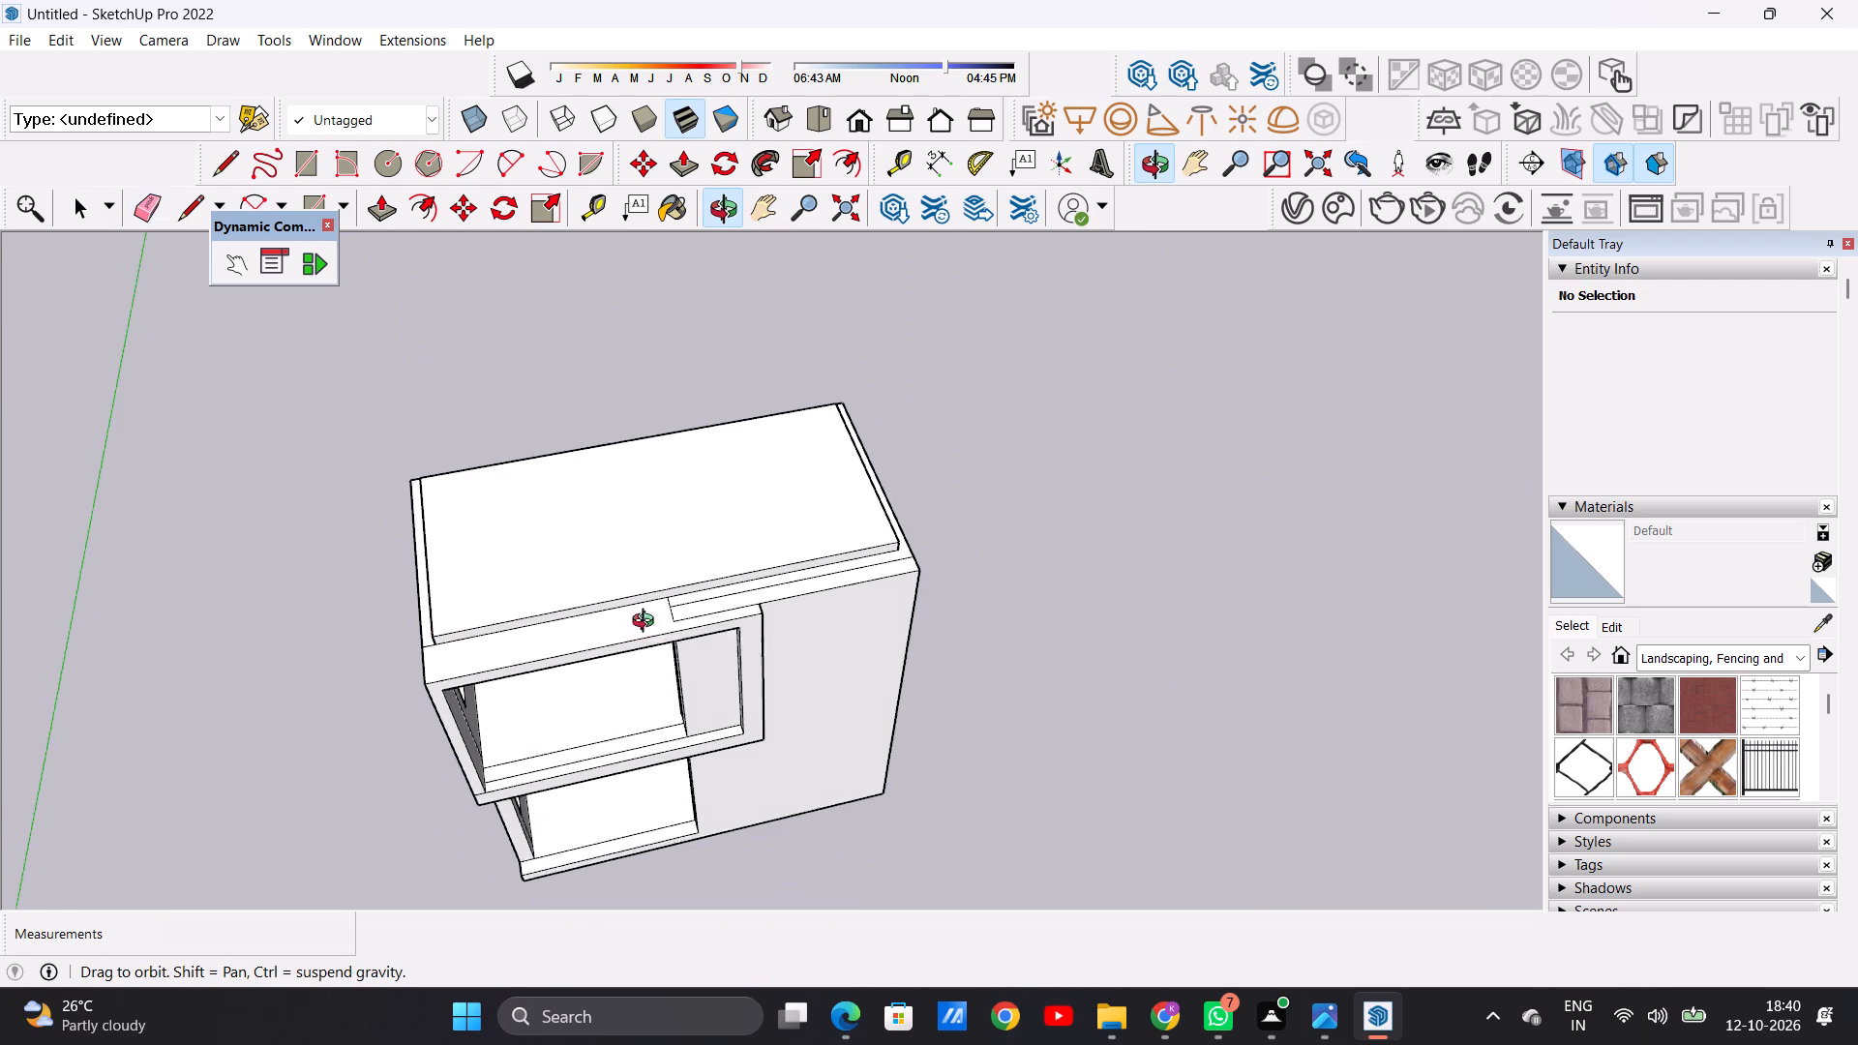
{"action": "middle_click_drag", "start_coordinate": [647, 623], "coordinate": [508, 631]}
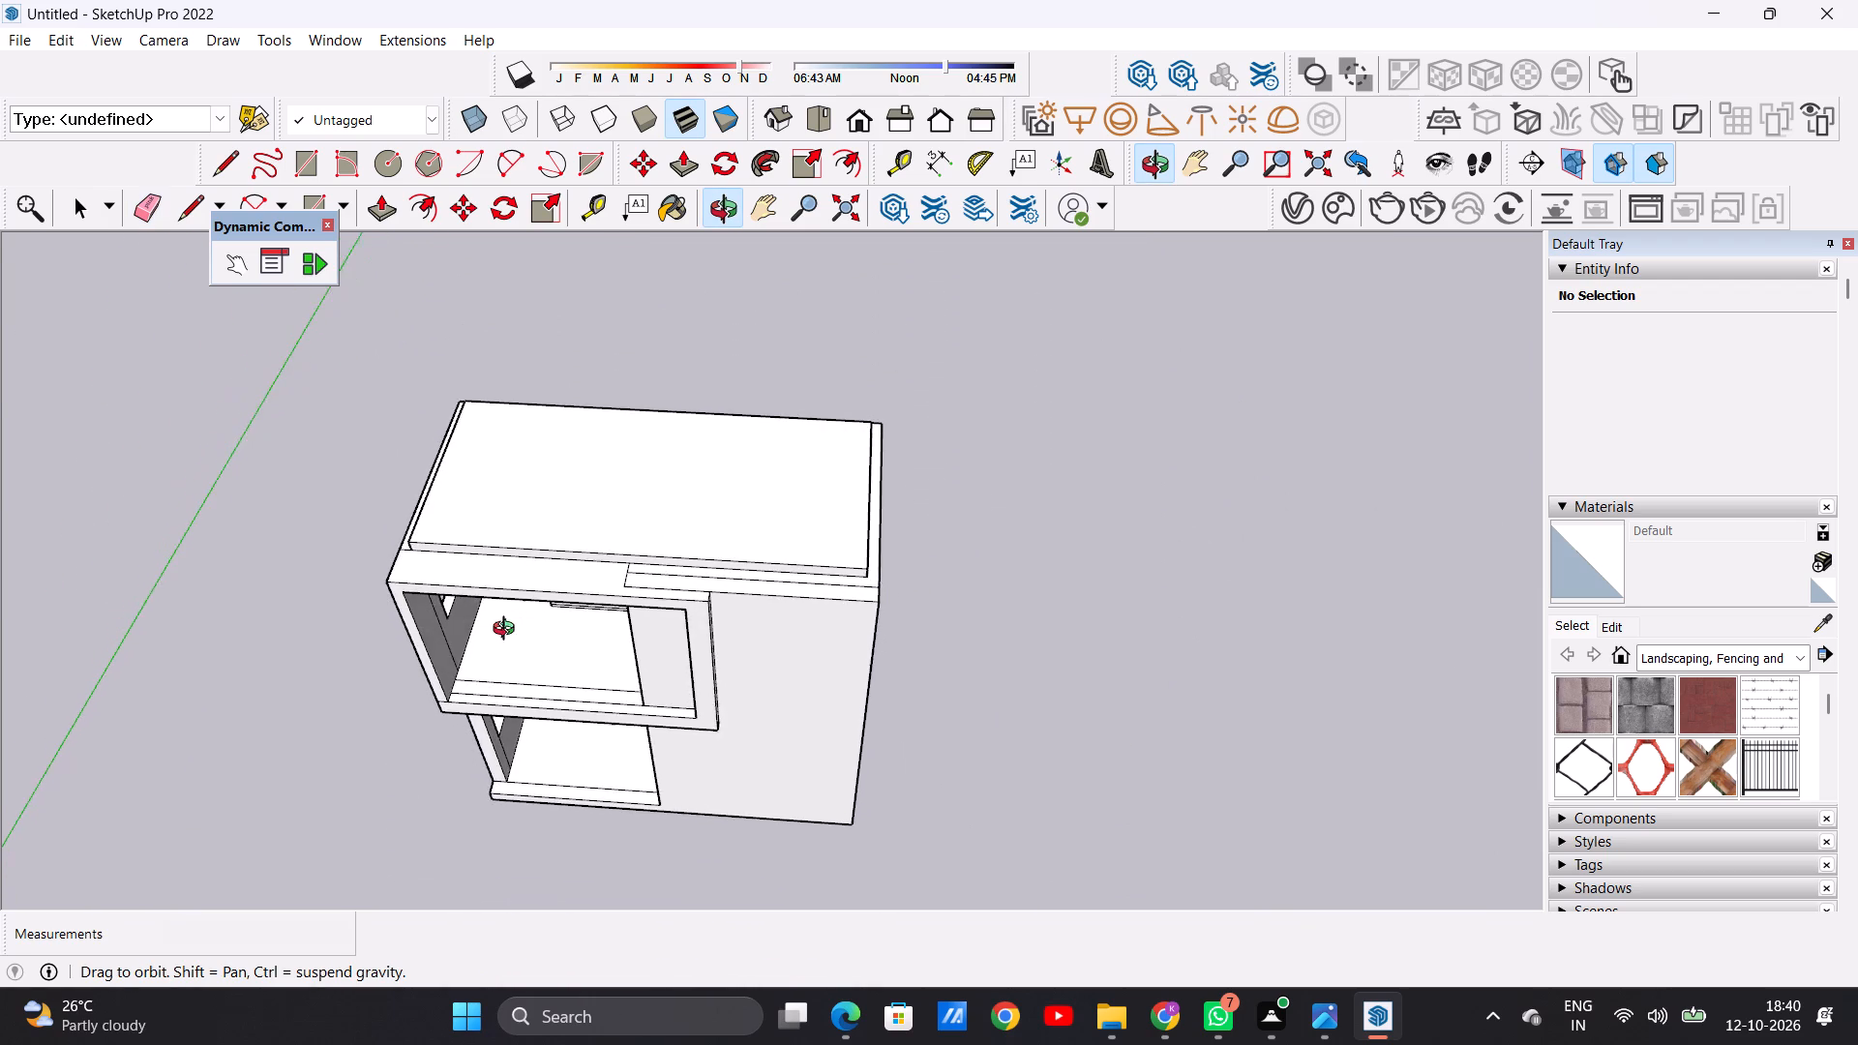
{"action": "middle_click_drag", "start_coordinate": [508, 631], "coordinate": [493, 632]}
{"action": "scroll", "coordinate": [858, 604], "scroll_direction": "up", "scroll_amount": 6}
{"action": "key", "text": "space"}
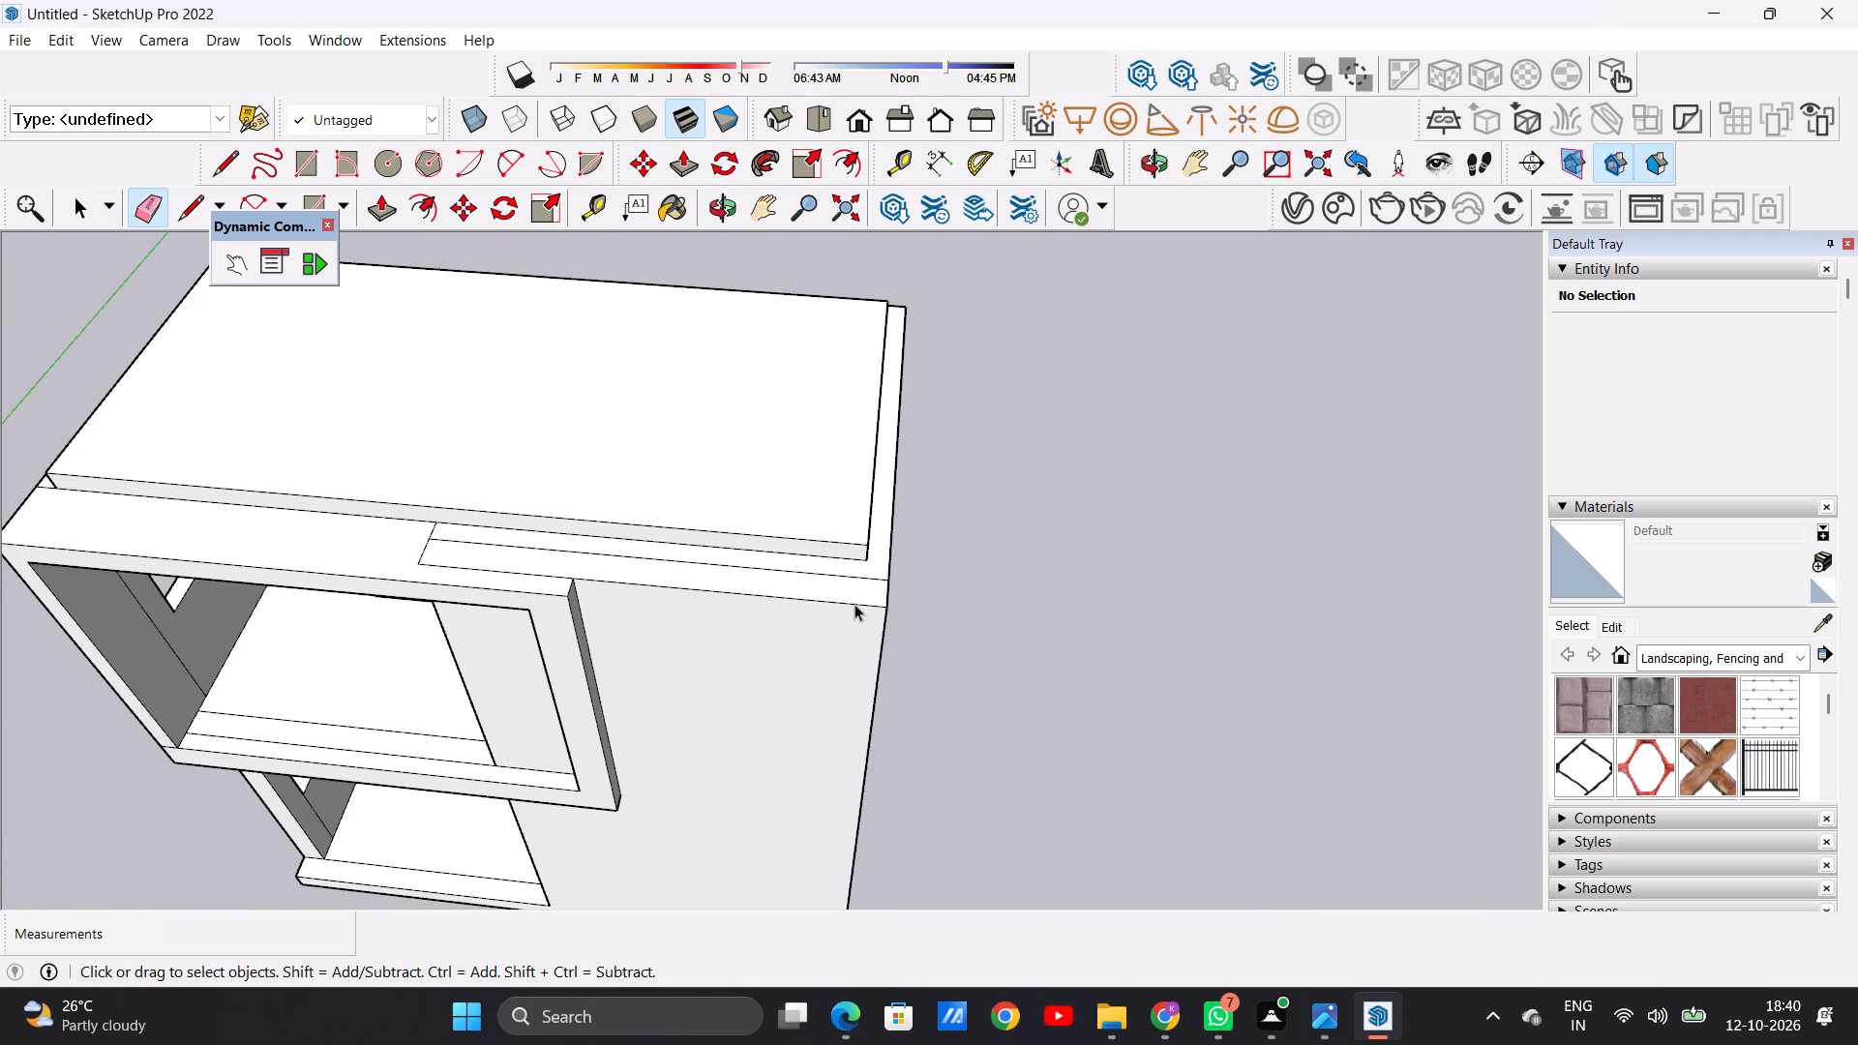
{"action": "type", "text": "P"}
{"action": "scroll", "coordinate": [836, 539], "scroll_direction": "up", "scroll_amount": 6}
{"action": "scroll", "coordinate": [836, 539], "scroll_direction": "down", "scroll_amount": 1}
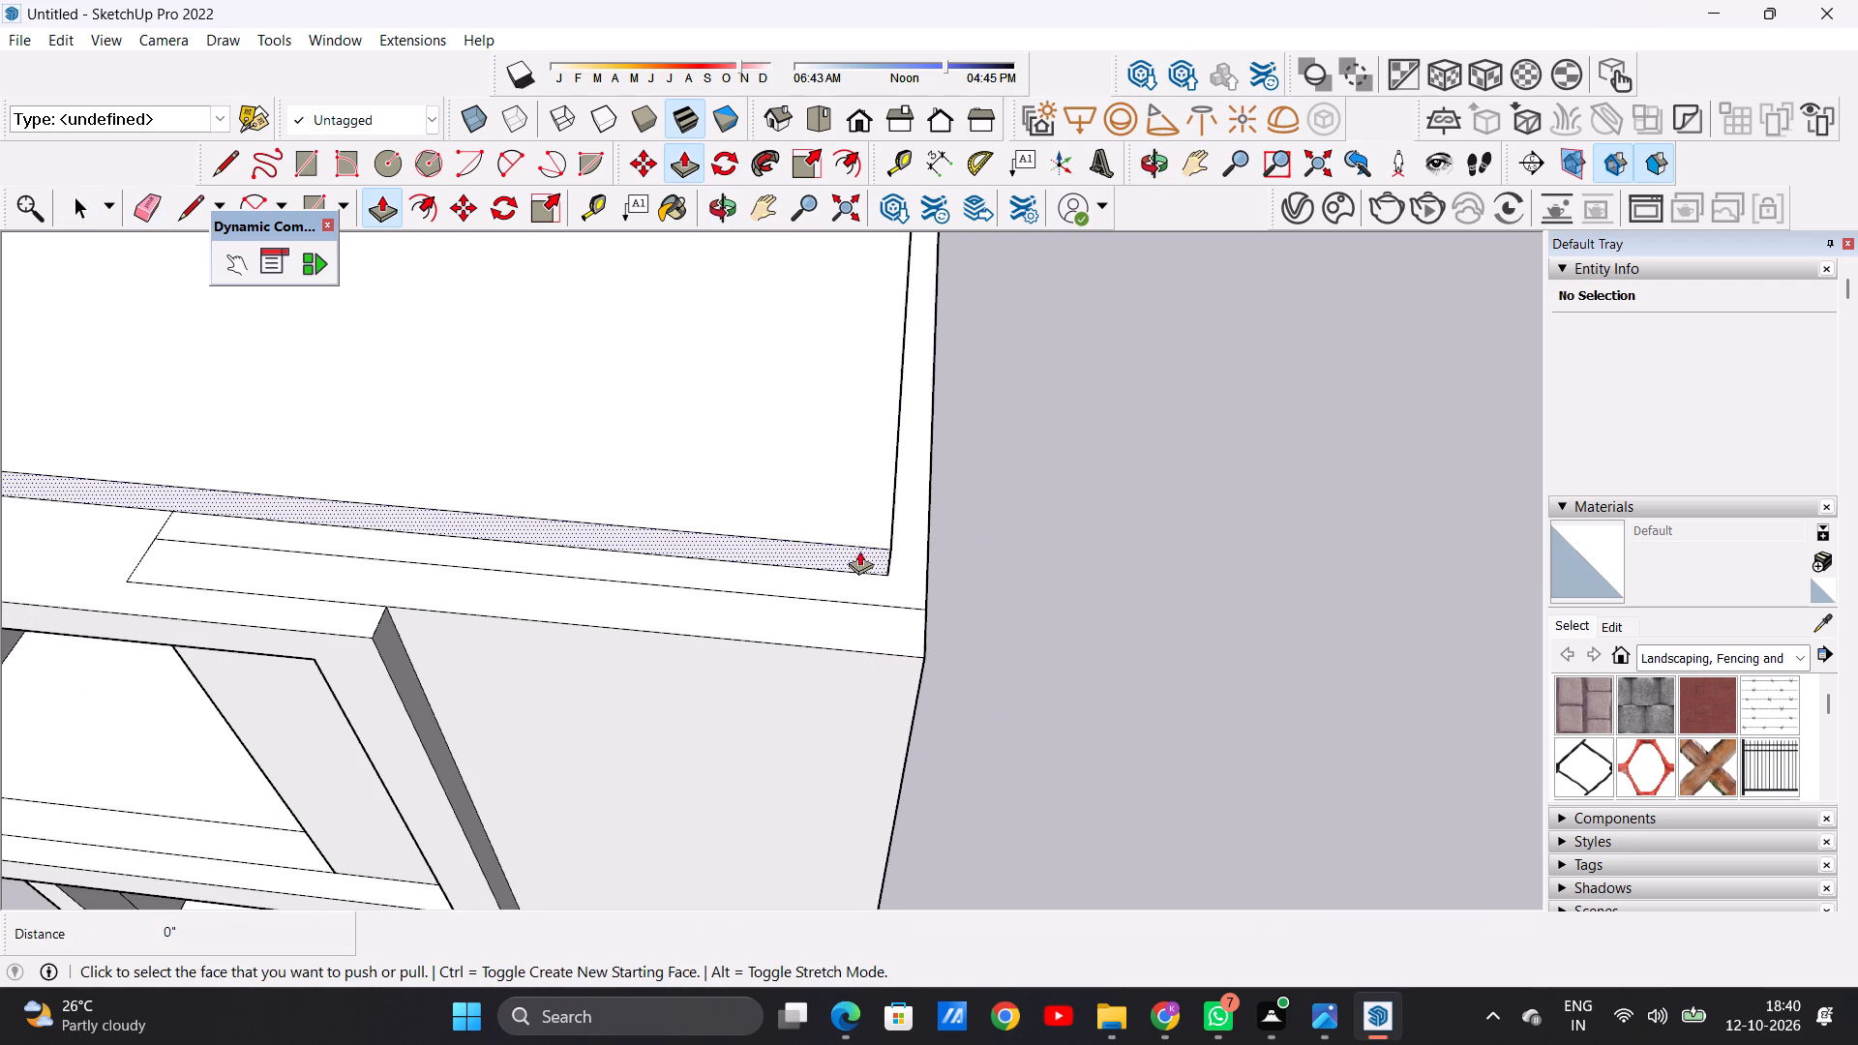
{"action": "left_click", "coordinate": [864, 552]}
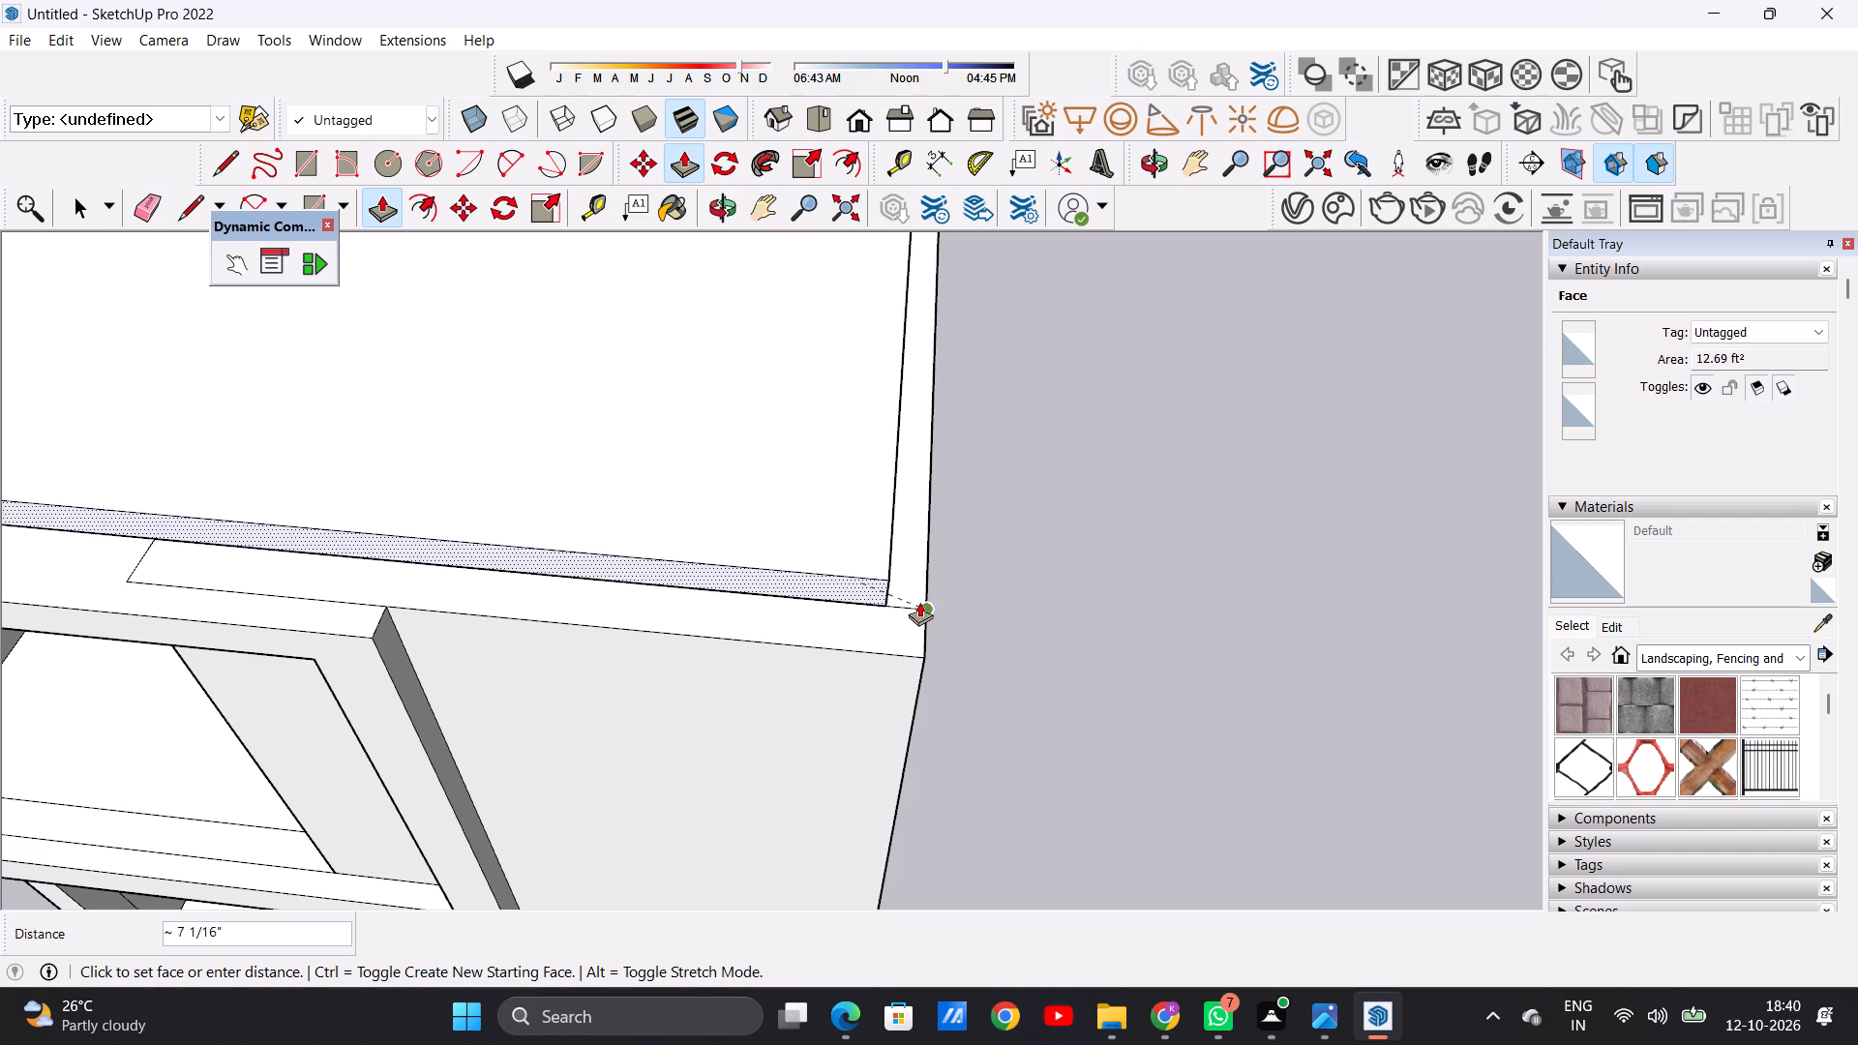
{"action": "left_click", "coordinate": [920, 602]}
{"action": "key", "text": "space"}
Examine the extended roof slab and its front ledge from the front and from above.
{"action": "scroll", "coordinate": [636, 582], "scroll_direction": "down", "scroll_amount": 15}
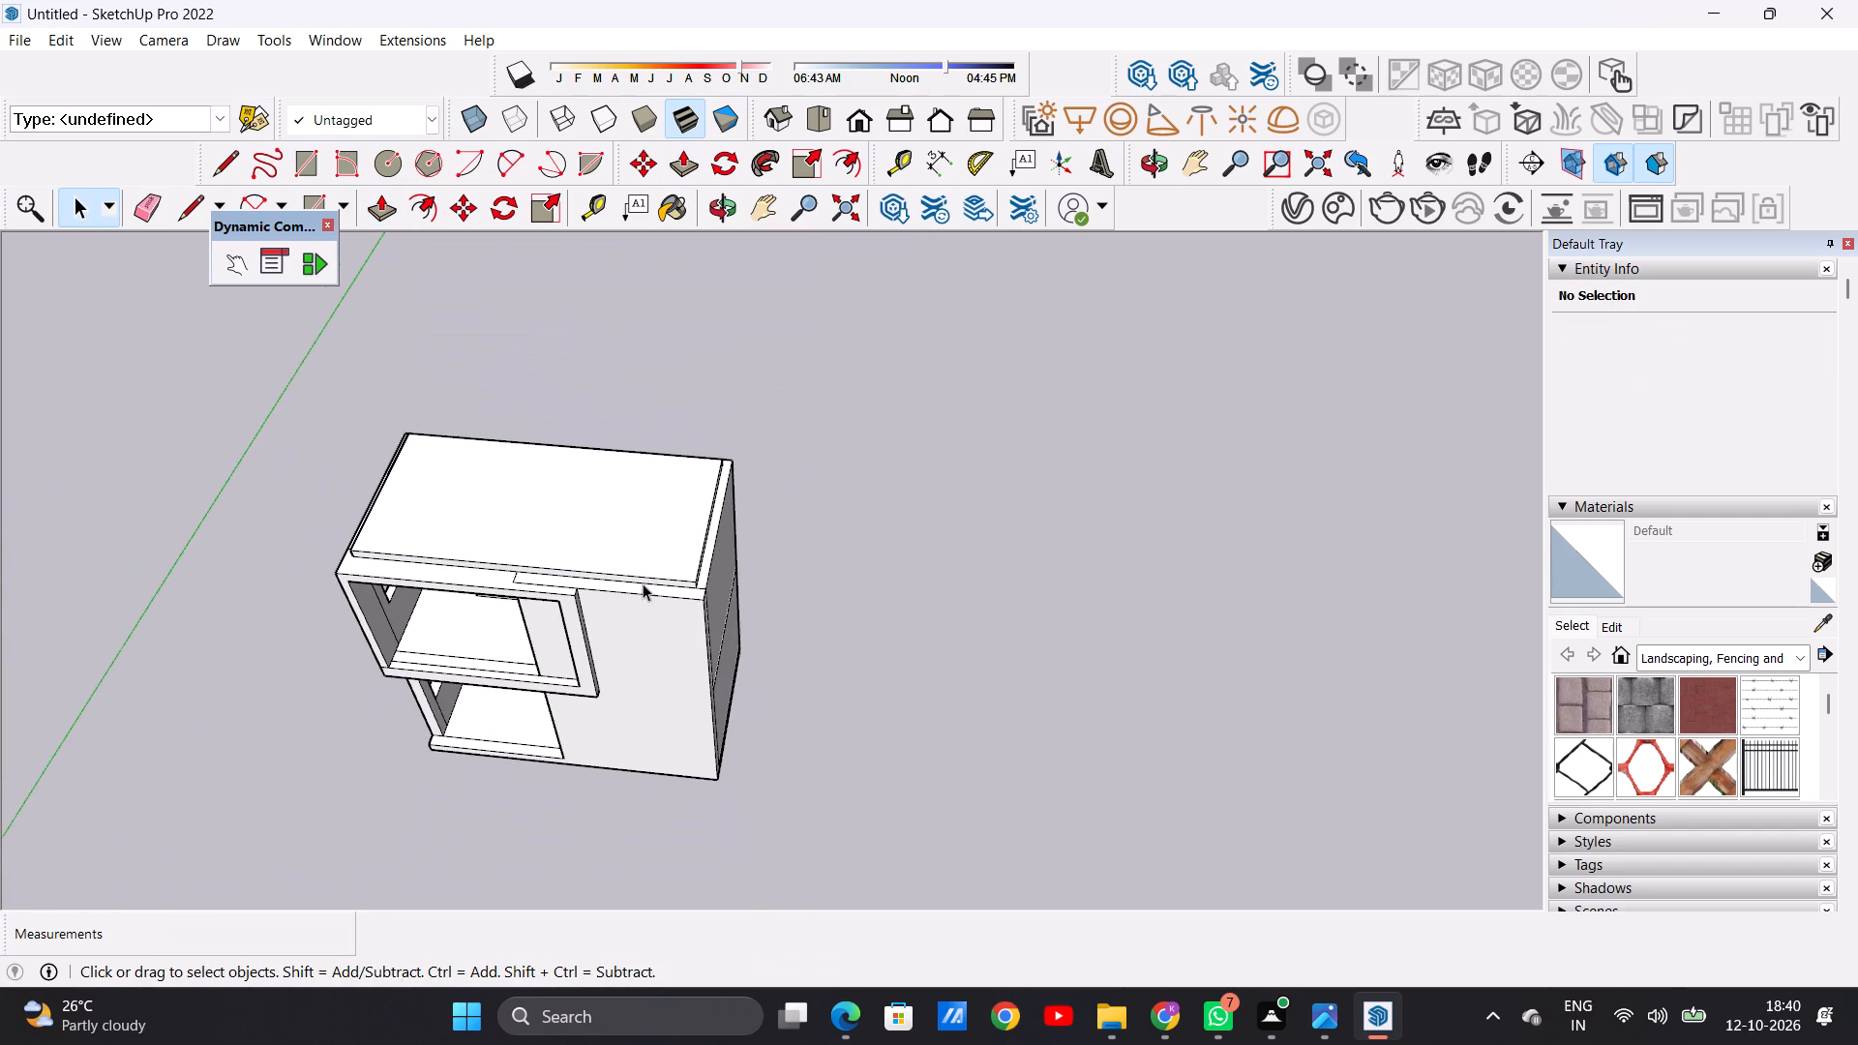
{"action": "middle_click_drag", "start_coordinate": [463, 606], "coordinate": [436, 499]}
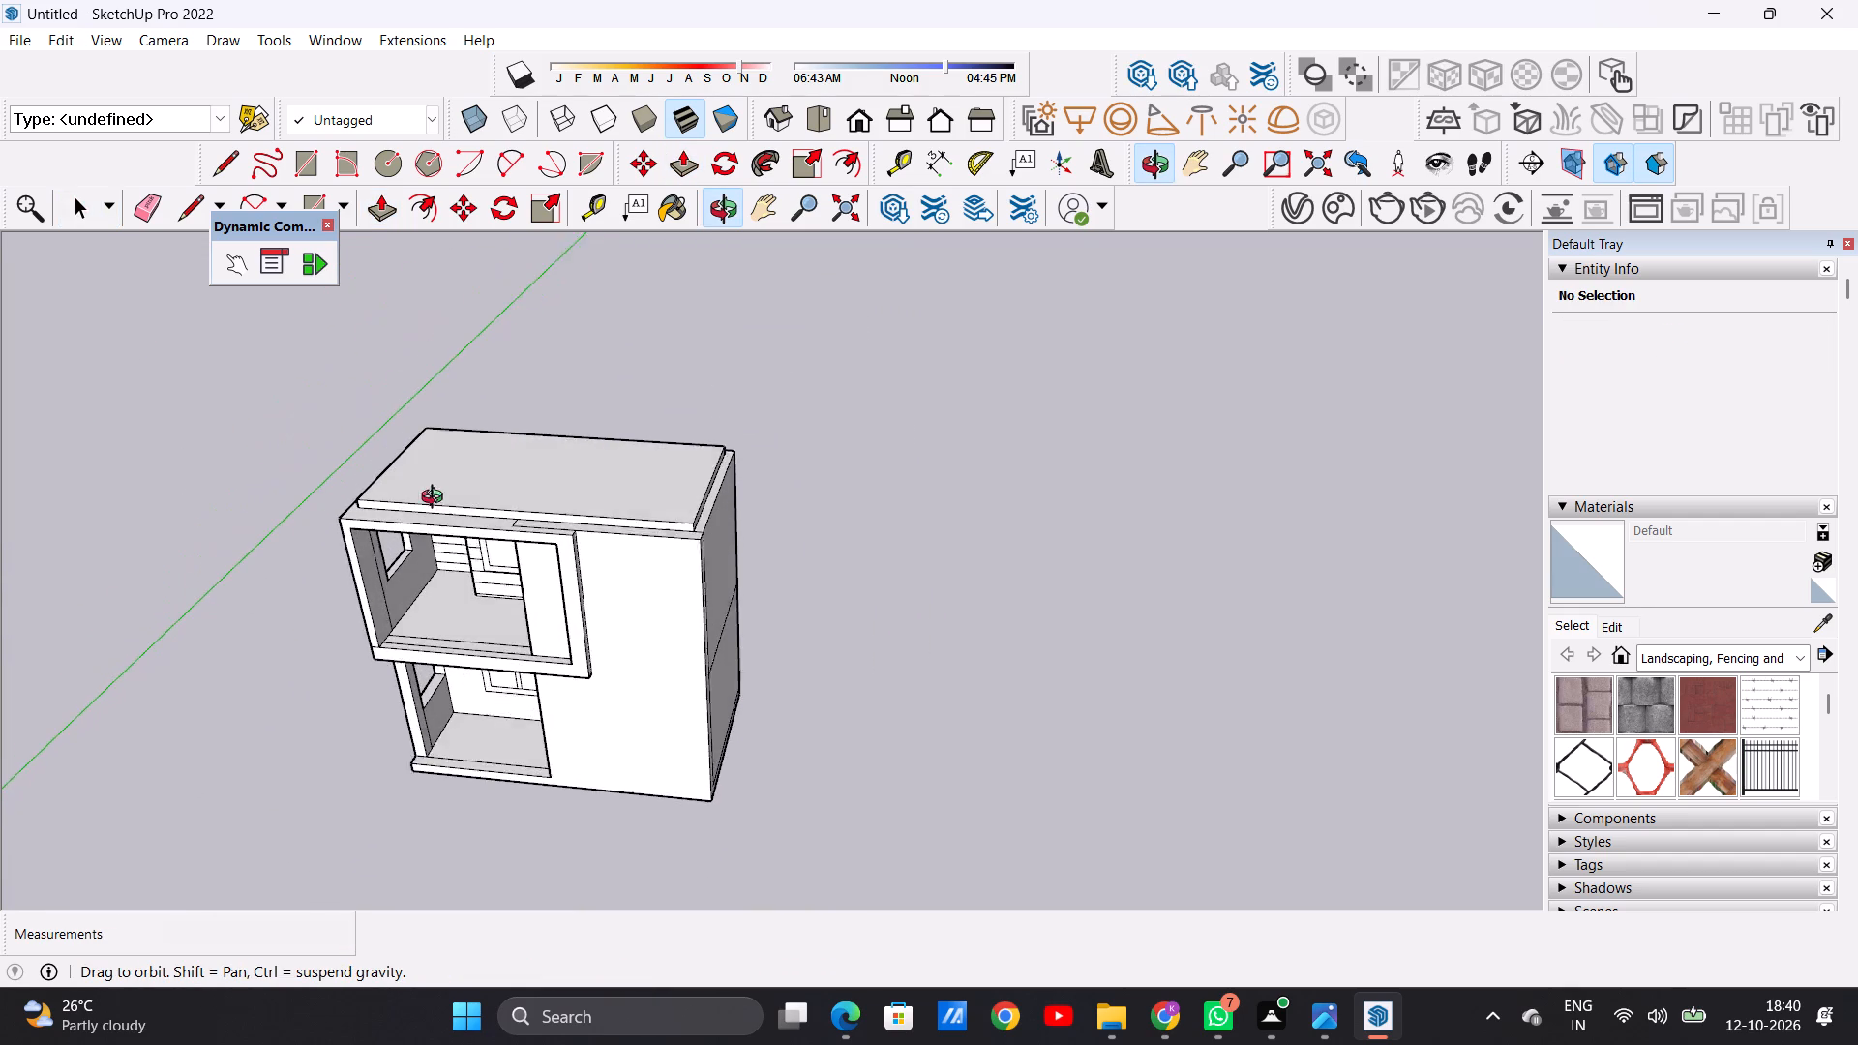
{"action": "middle_click_drag", "start_coordinate": [436, 499], "coordinate": [428, 518]}
{"action": "scroll", "coordinate": [574, 543], "scroll_direction": "up", "scroll_amount": 6}
{"action": "scroll", "coordinate": [708, 543], "scroll_direction": "up", "scroll_amount": 1}
{"action": "middle_click_drag", "start_coordinate": [709, 543], "coordinate": [725, 640]}
{"action": "scroll", "coordinate": [819, 553], "scroll_direction": "down", "scroll_amount": 8}
{"action": "scroll", "coordinate": [630, 545], "scroll_direction": "up", "scroll_amount": 6}
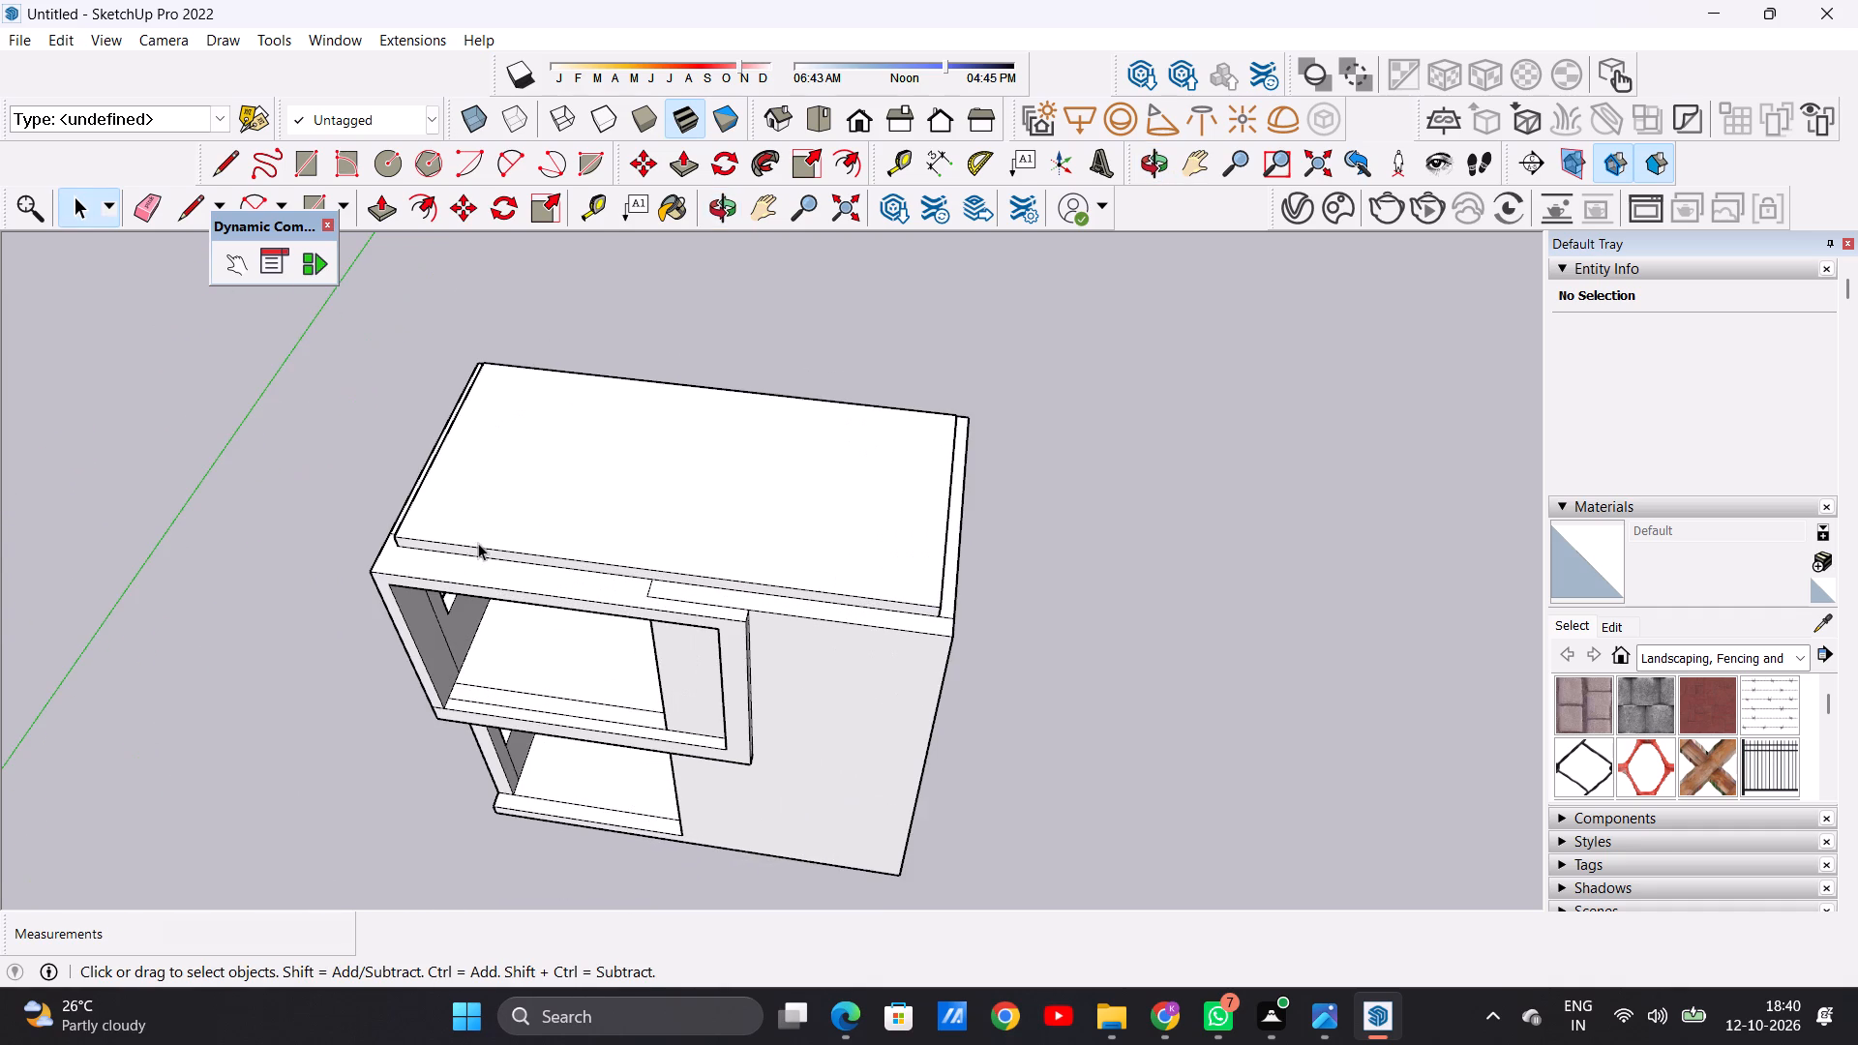
Draw a line about 7 1/16" long from the roof slab's bottom front corner to the ledge's outer edge on the terrace side.
{"action": "middle_click_drag", "start_coordinate": [412, 548], "coordinate": [749, 513]}
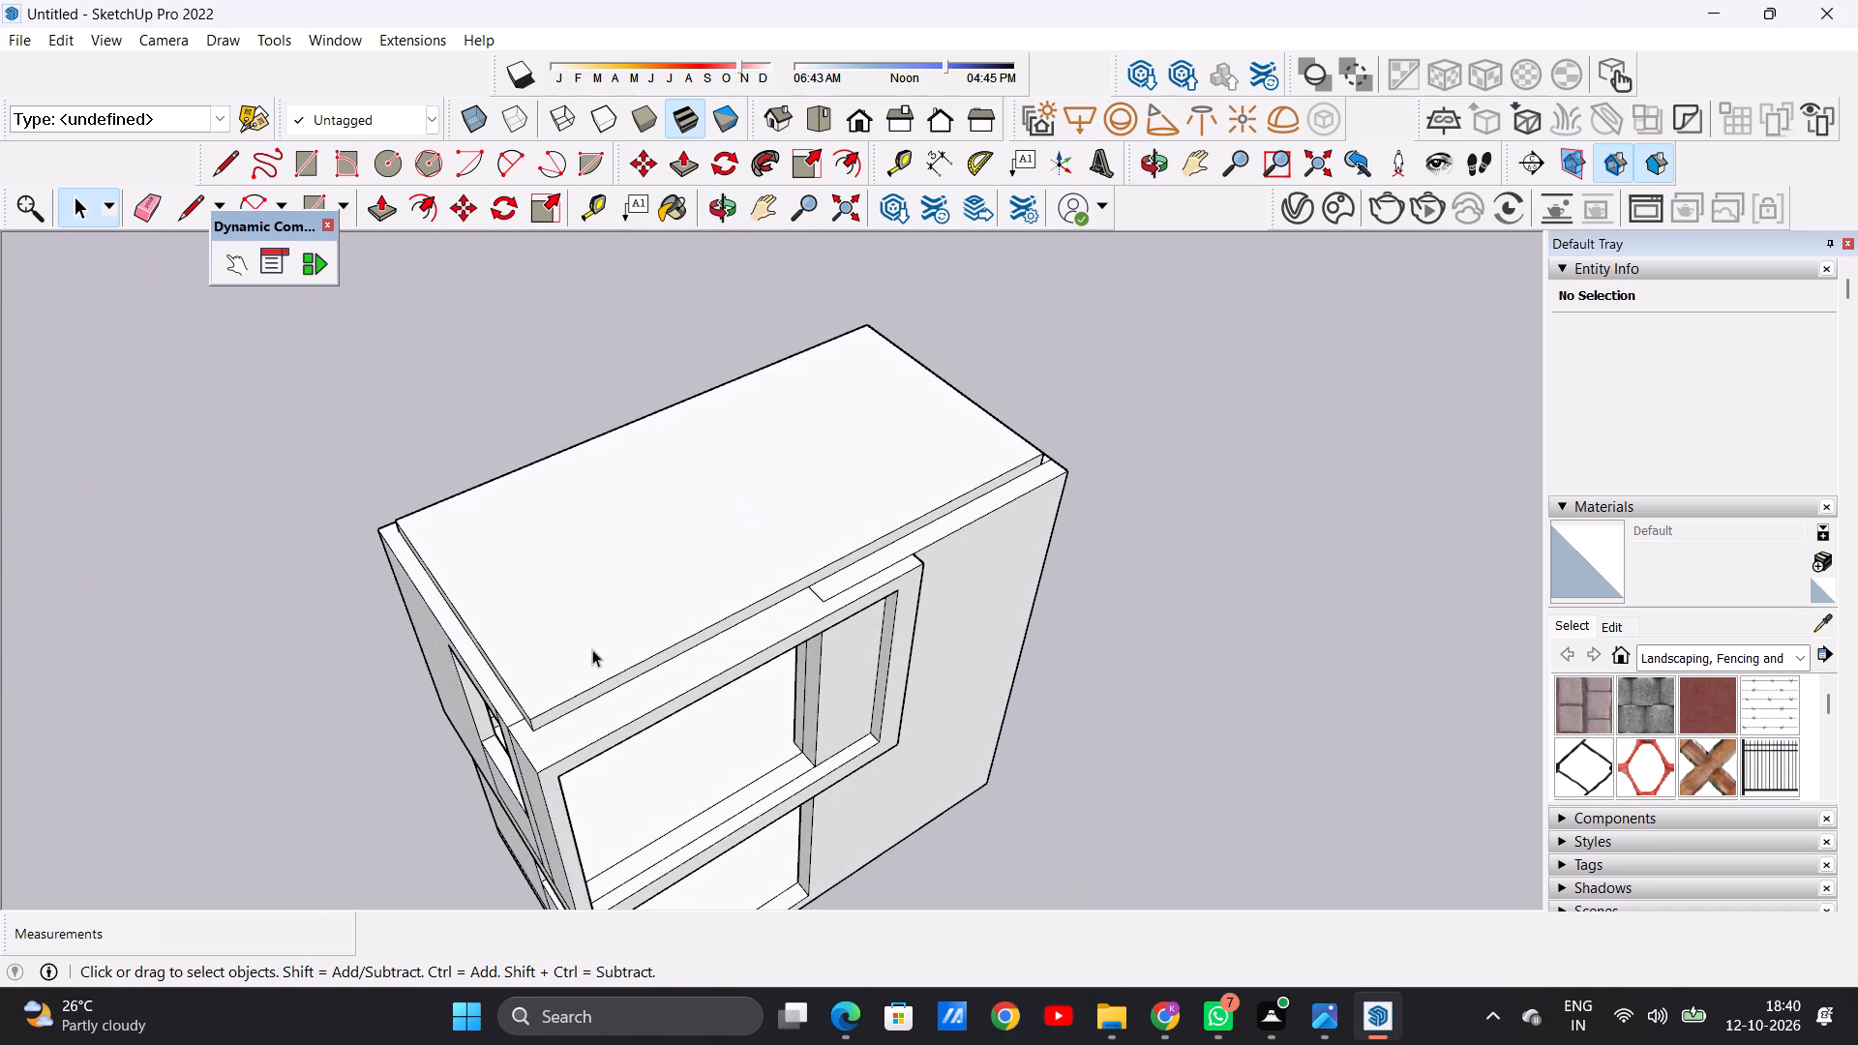
{"action": "scroll", "coordinate": [566, 728], "scroll_direction": "up", "scroll_amount": 8}
{"action": "scroll", "coordinate": [476, 569], "scroll_direction": "down", "scroll_amount": 8}
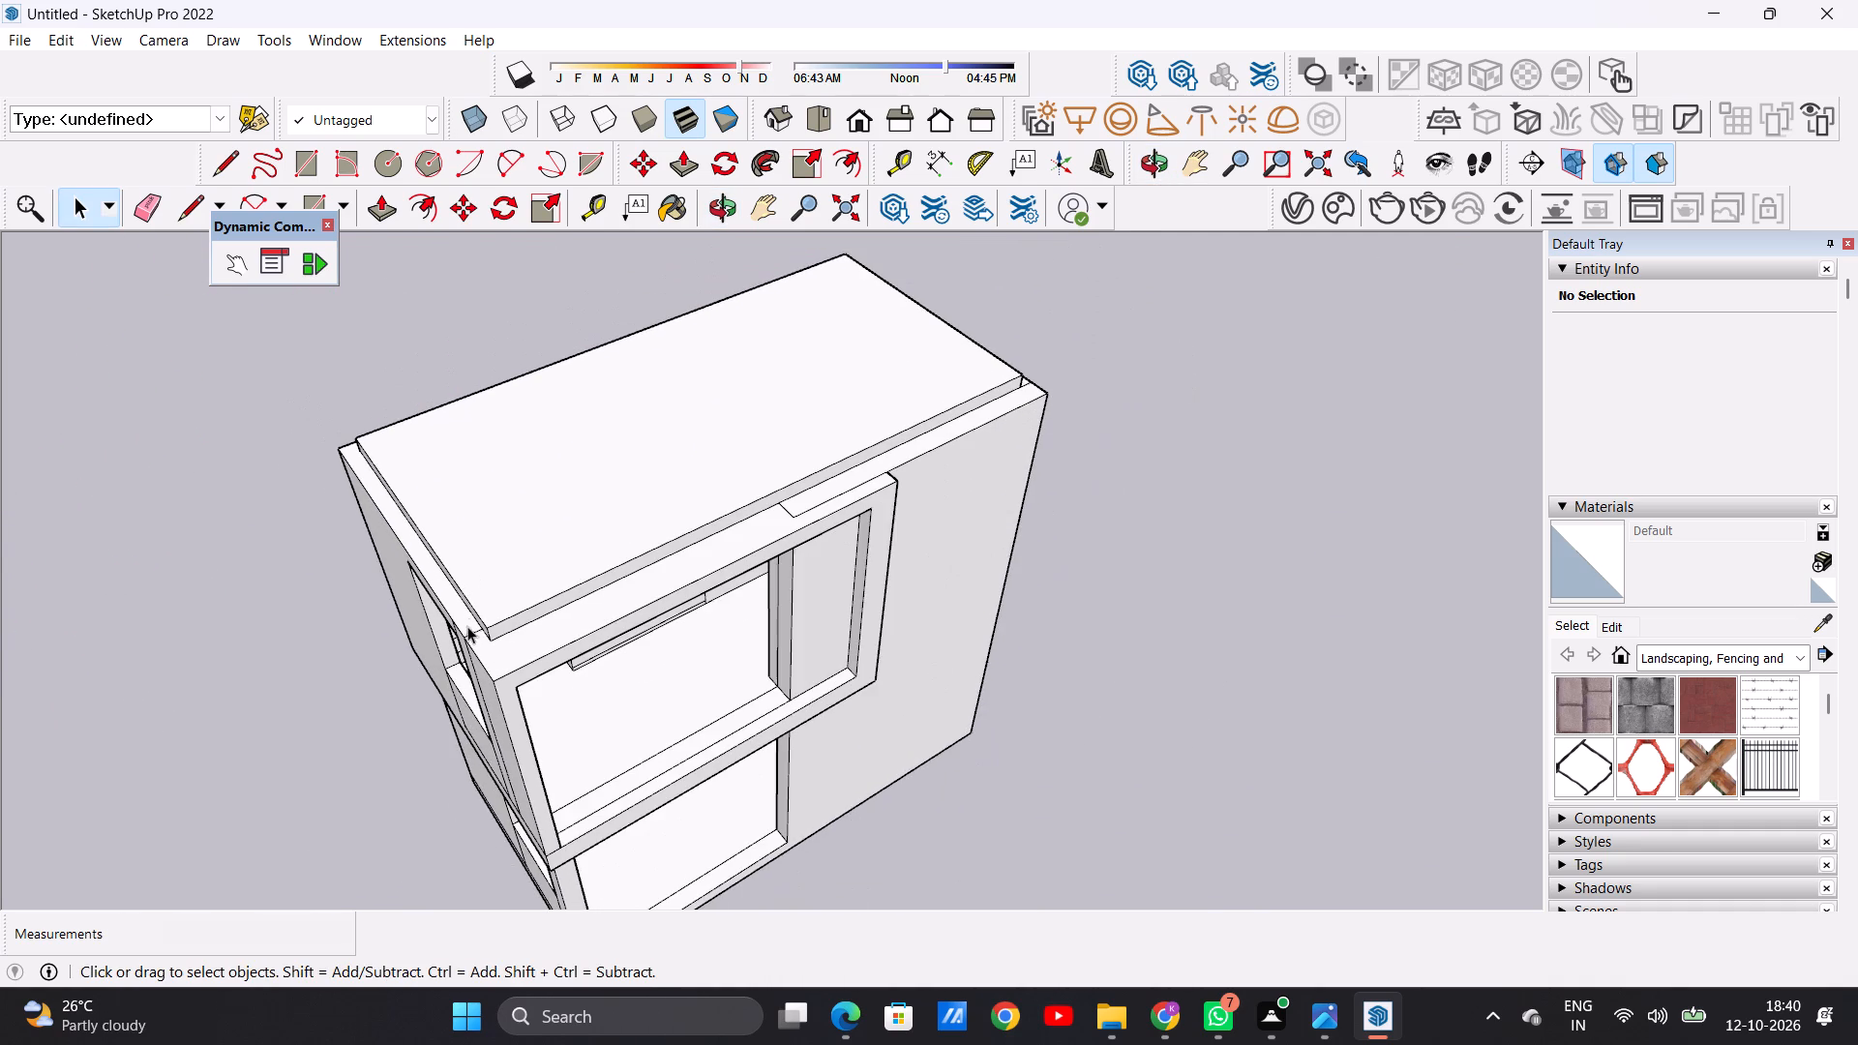
{"action": "scroll", "coordinate": [465, 635], "scroll_direction": "up", "scroll_amount": 10}
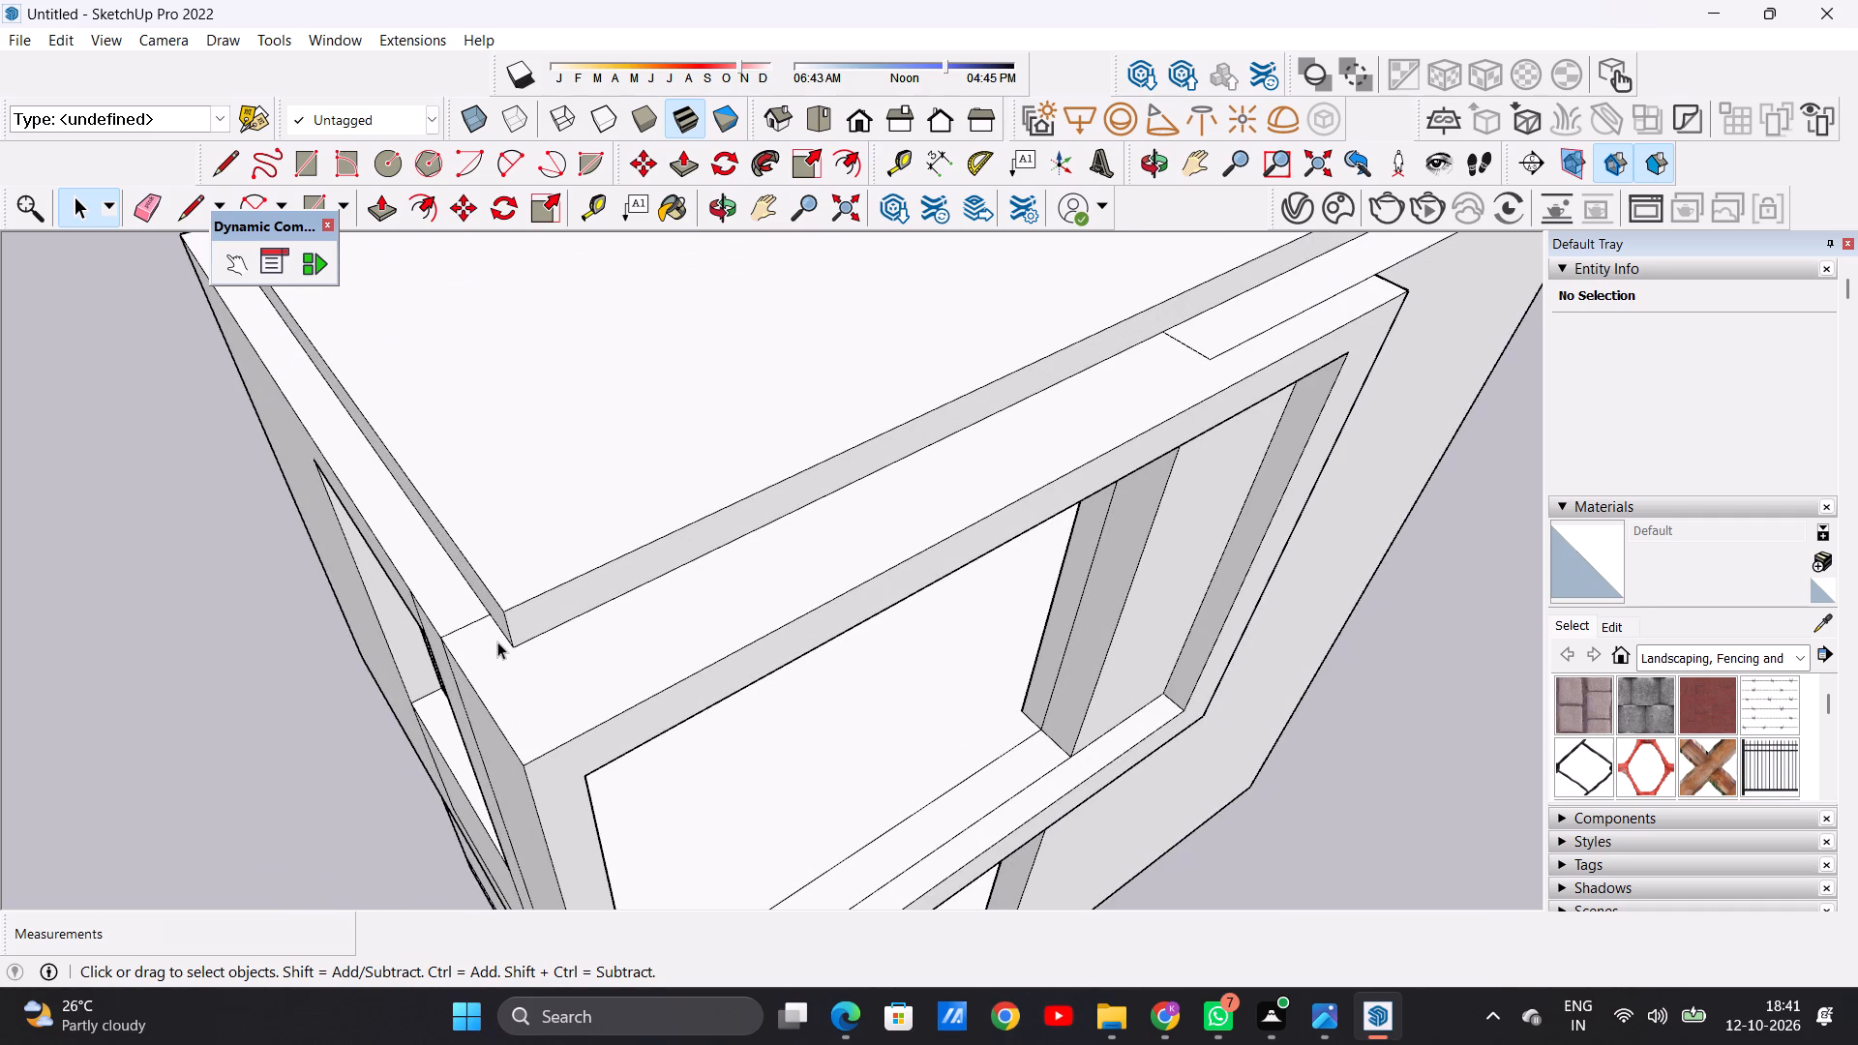
{"action": "key", "text": "l"}
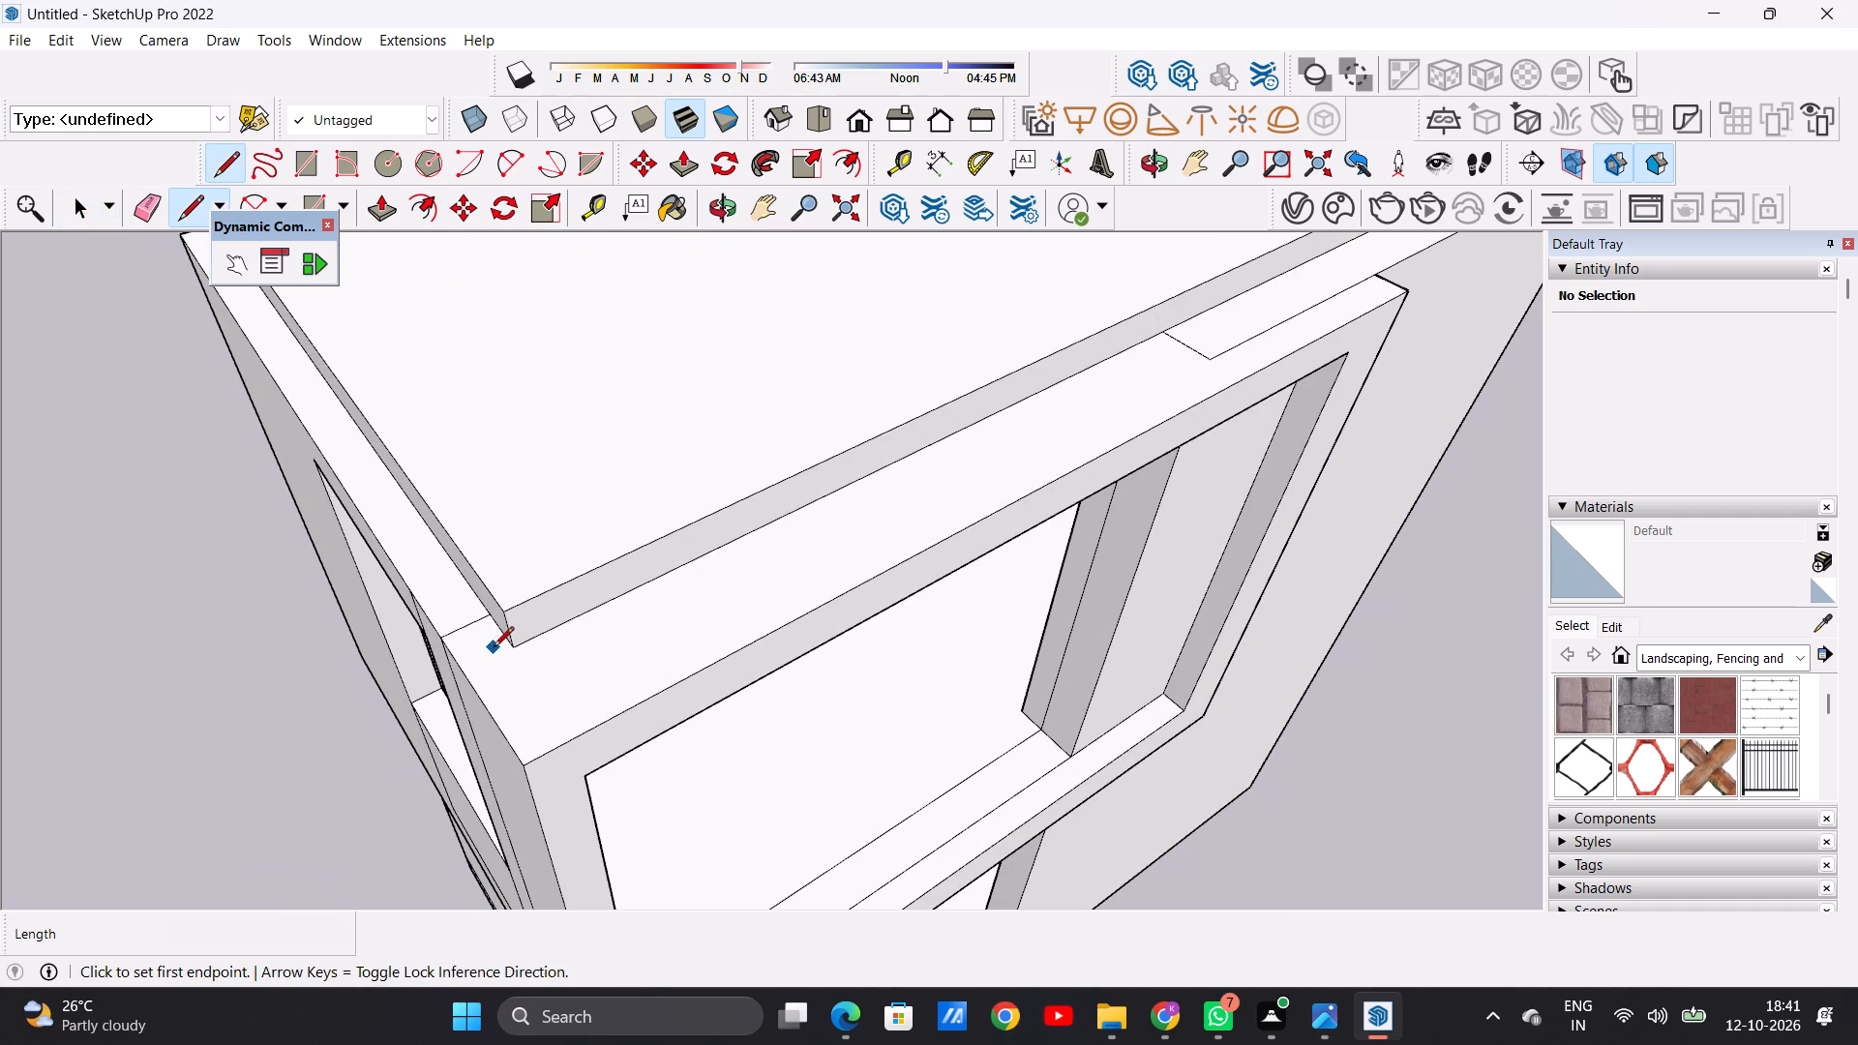
{"action": "scroll", "coordinate": [494, 648], "scroll_direction": "up", "scroll_amount": 12}
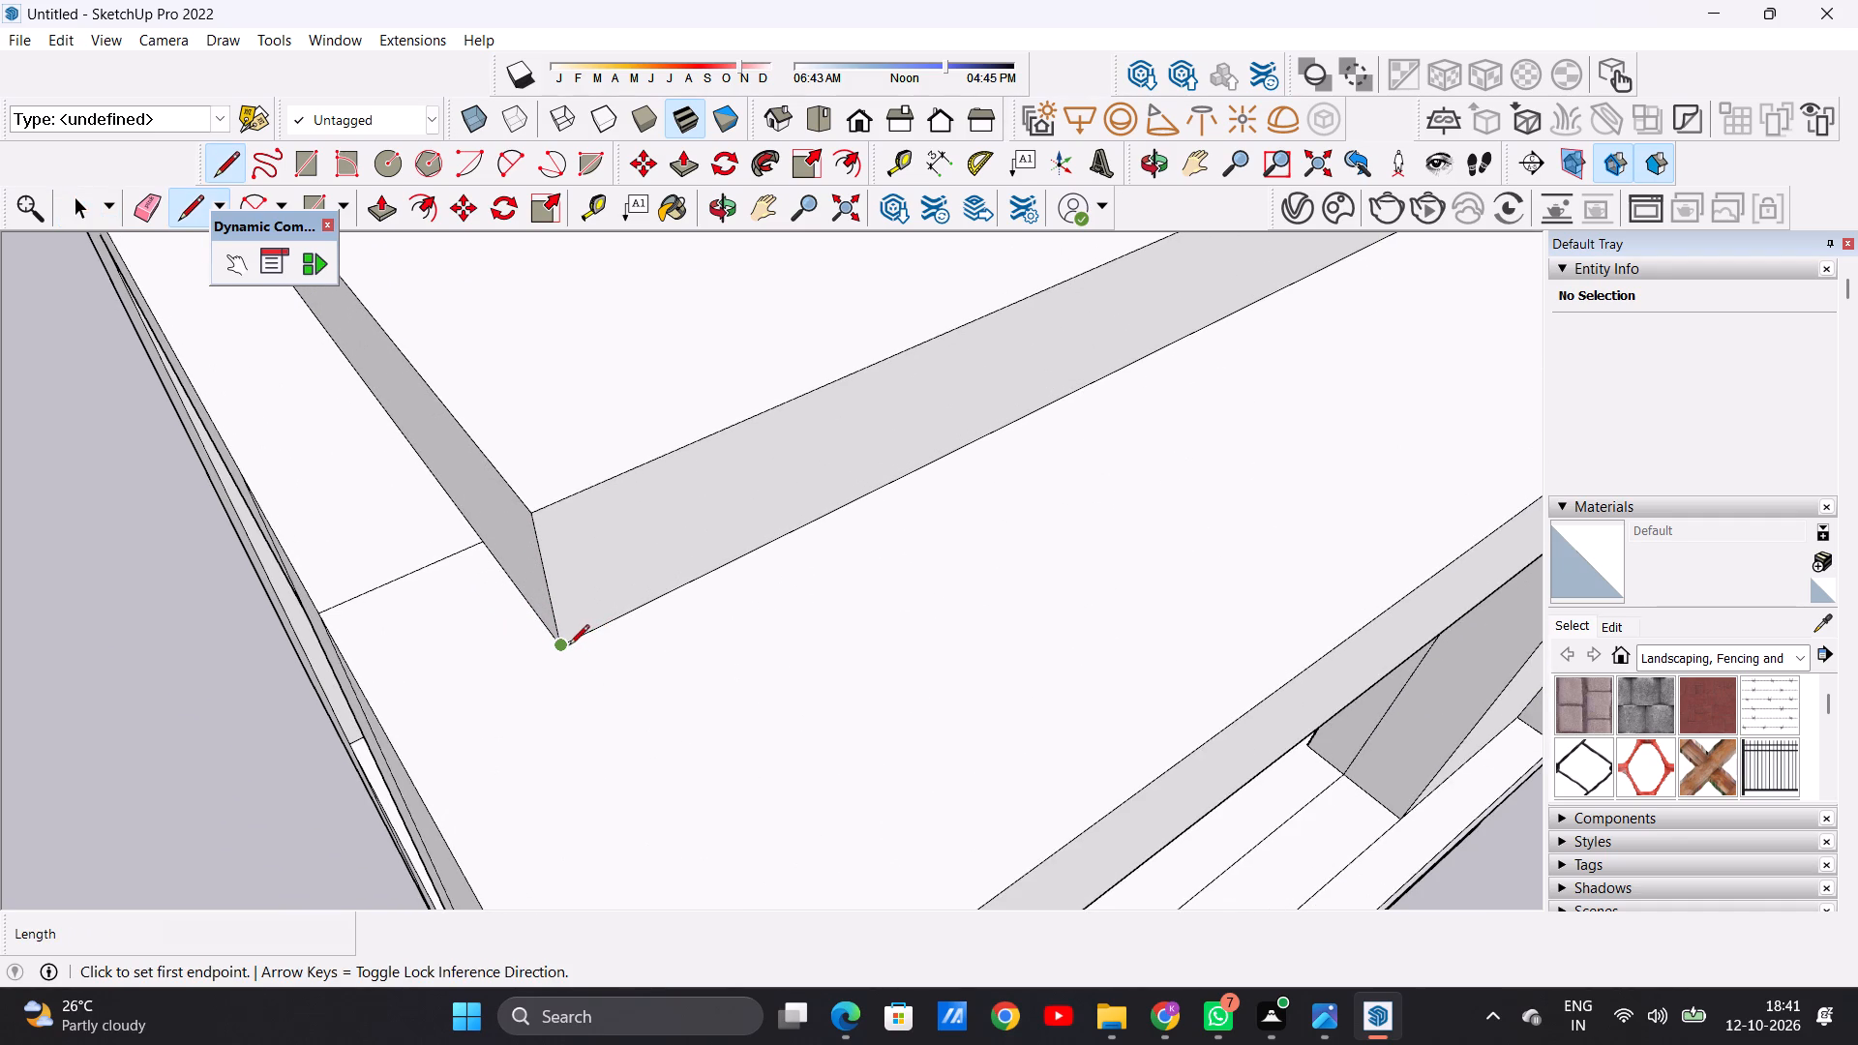
{"action": "left_click", "coordinate": [569, 646]}
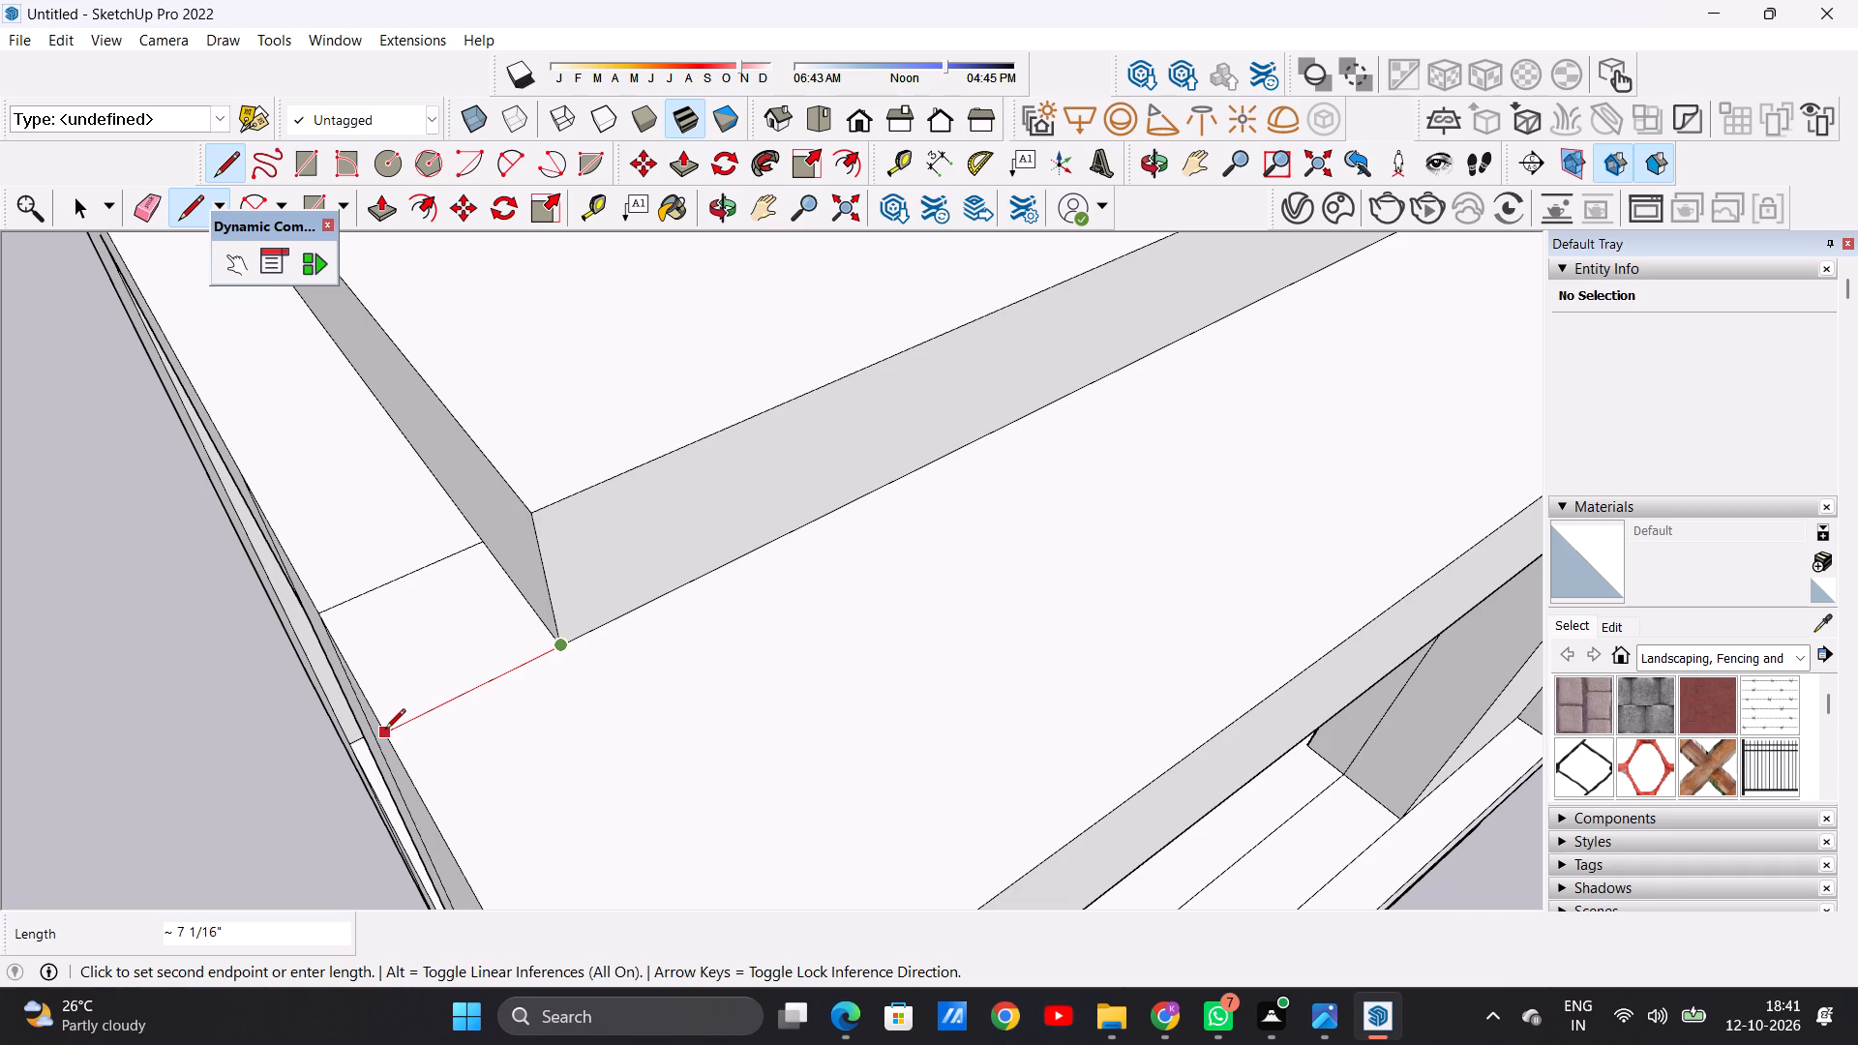
{"action": "left_click", "coordinate": [385, 731]}
{"action": "key", "text": "space"}
Erase the old short line crossing the side ledge just behind the newly drawn corner line.
{"action": "key", "text": "e"}
{"action": "left_click_drag", "start_coordinate": [392, 527], "coordinate": [399, 562]}
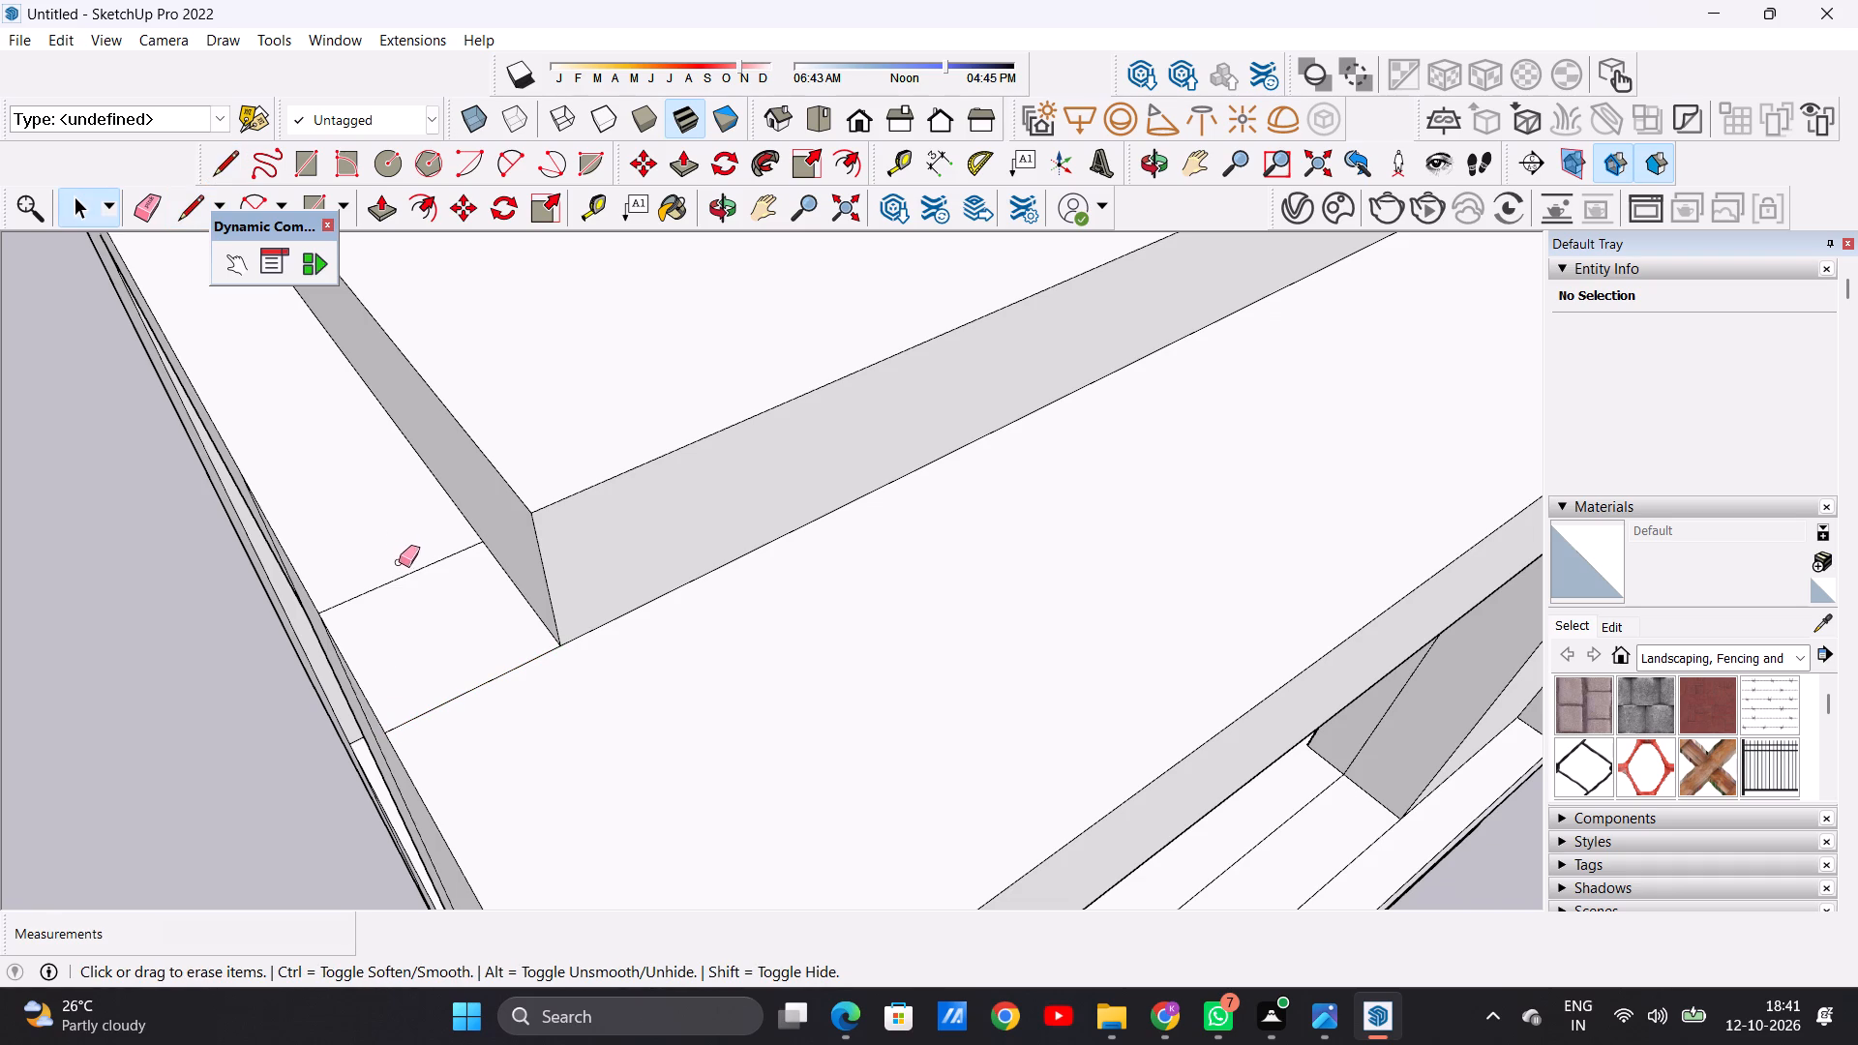
{"action": "left_click_drag", "start_coordinate": [399, 562], "coordinate": [402, 589]}
{"action": "key", "text": "space"}
Examine the ledge around the roof slab at the front corner opposite the terrace.
{"action": "scroll", "coordinate": [529, 657], "scroll_direction": "down", "scroll_amount": 18}
{"action": "scroll", "coordinate": [529, 659], "scroll_direction": "up", "scroll_amount": 2}
{"action": "scroll", "coordinate": [529, 659], "scroll_direction": "down", "scroll_amount": 16}
{"action": "middle_click_drag", "start_coordinate": [840, 578], "coordinate": [263, 461]}
{"action": "scroll", "coordinate": [780, 430], "scroll_direction": "up", "scroll_amount": 7}
{"action": "scroll", "coordinate": [780, 430], "scroll_direction": "down", "scroll_amount": 1}
{"action": "scroll", "coordinate": [780, 430], "scroll_direction": "up", "scroll_amount": 4}
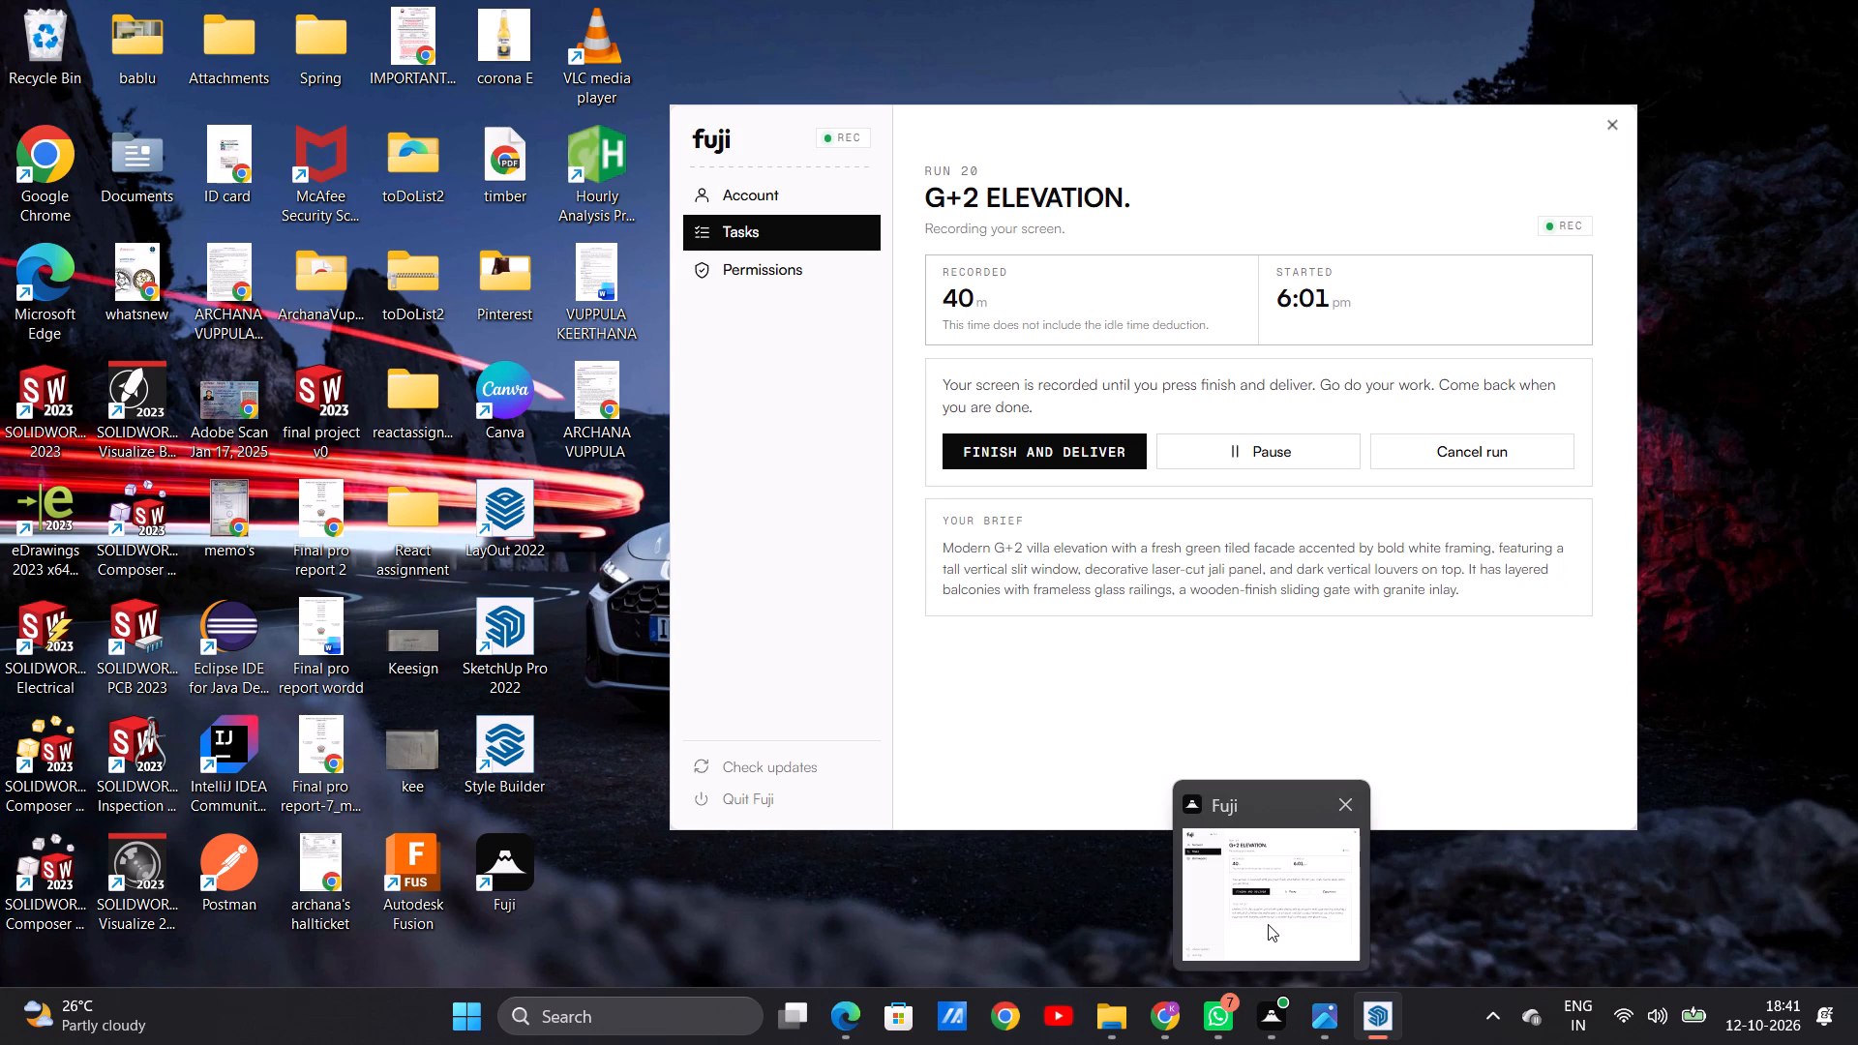
Back in SketchUp, Push/Pull the ledge along the roof slab's sides and back upward 10' to form the second-floor walls.
{"action": "left_click", "coordinate": [1339, 894]}
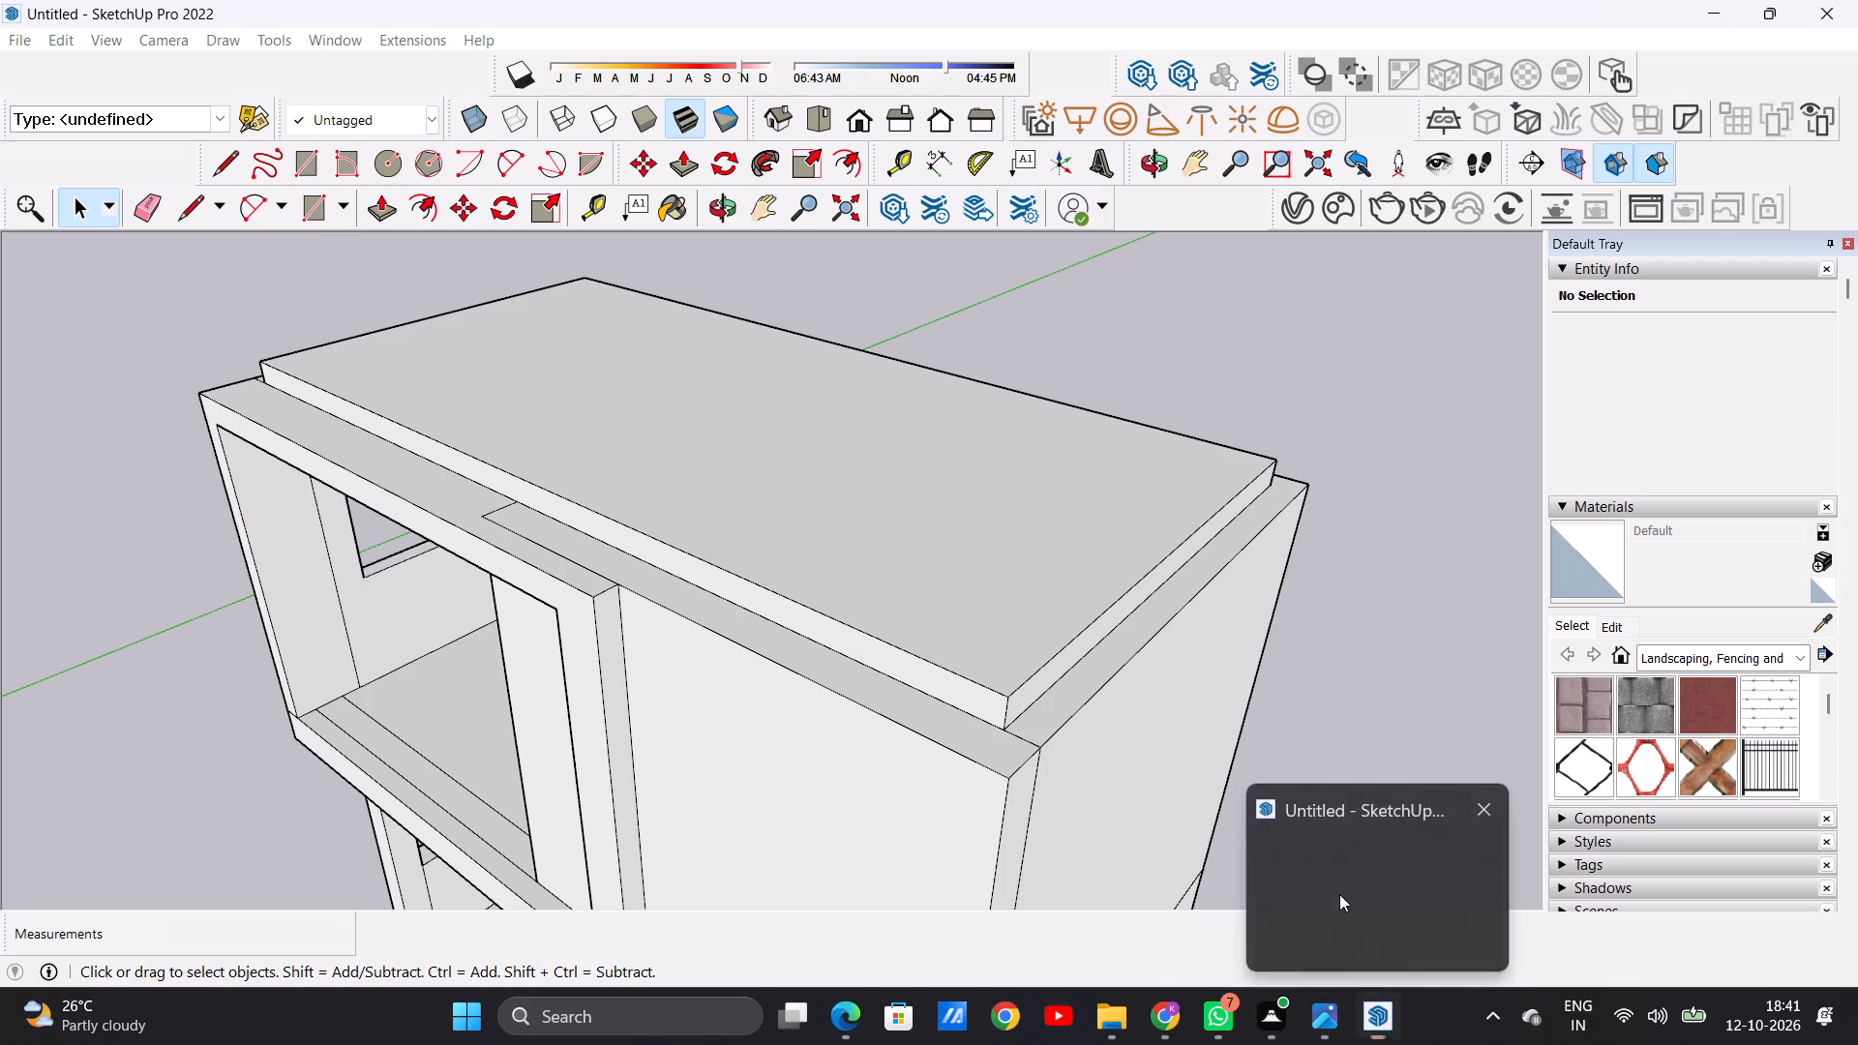
{"action": "scroll", "coordinate": [906, 668], "scroll_direction": "down", "scroll_amount": 6}
{"action": "scroll", "coordinate": [972, 623], "scroll_direction": "up", "scroll_amount": 8}
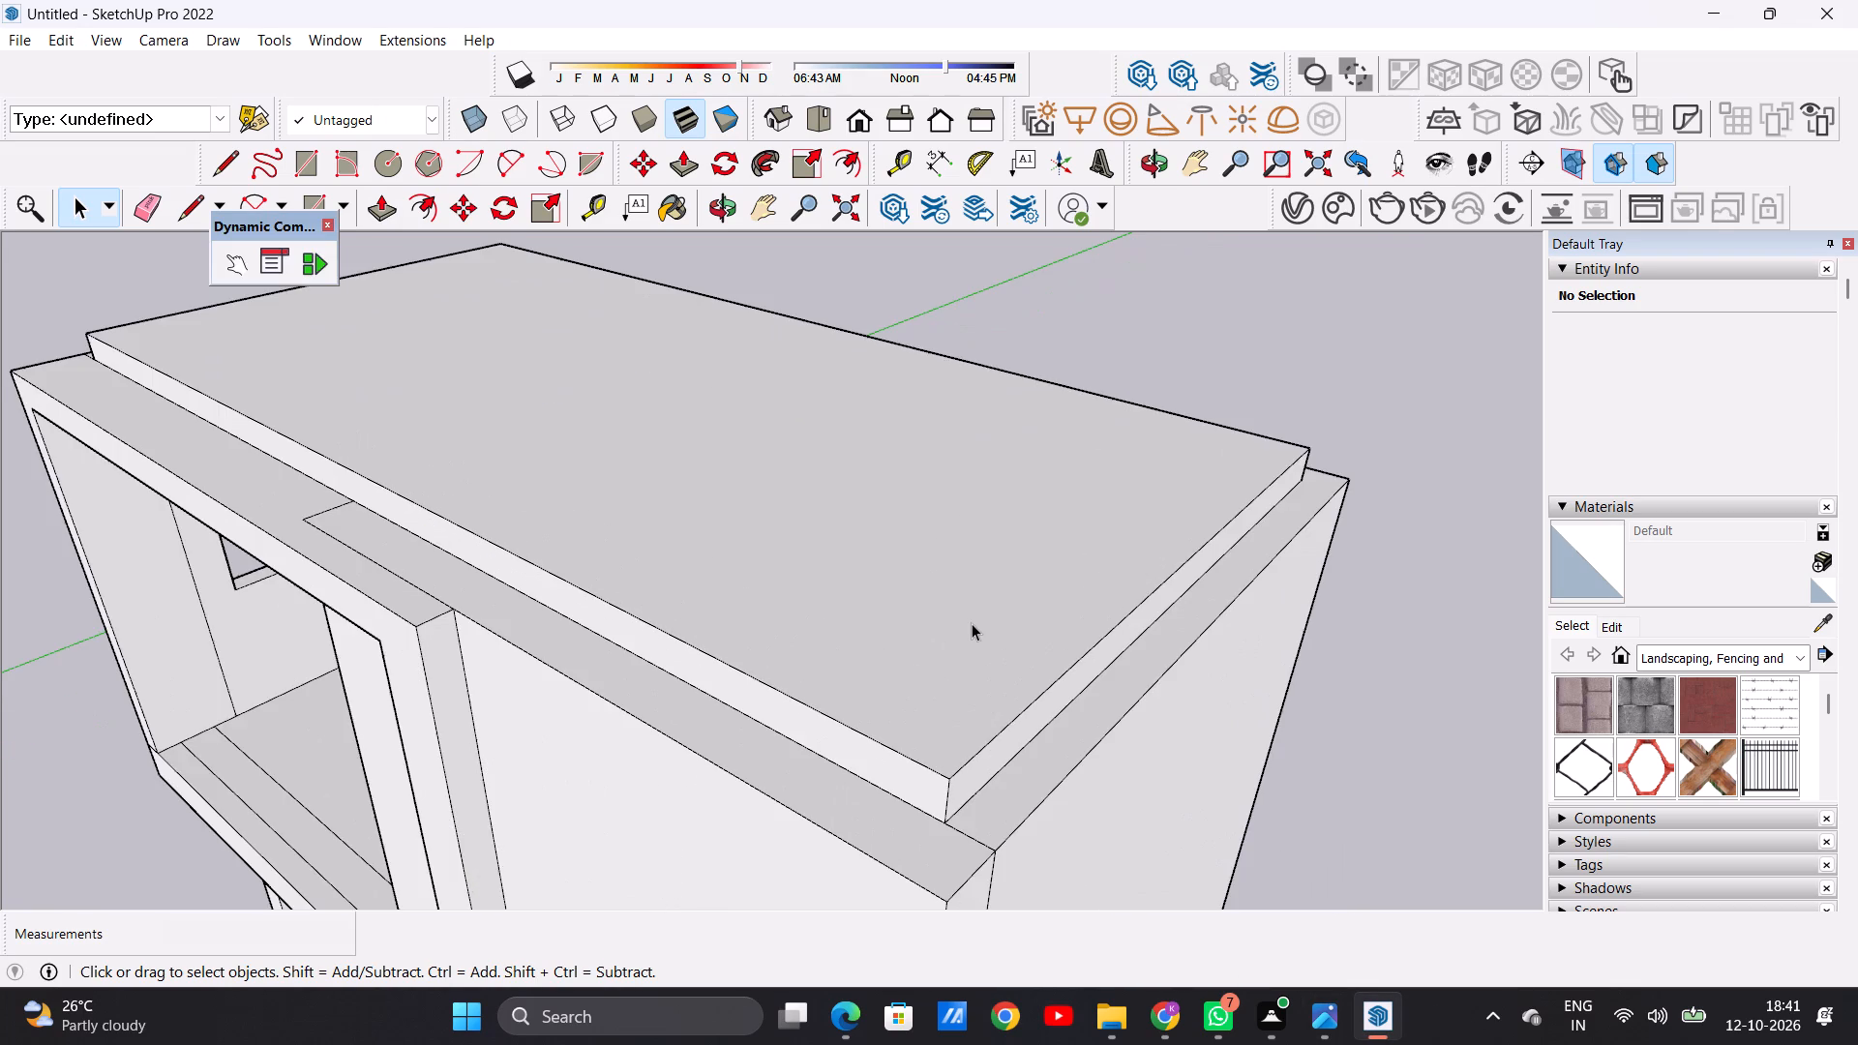
{"action": "scroll", "coordinate": [972, 623], "scroll_direction": "down", "scroll_amount": 6}
{"action": "scroll", "coordinate": [979, 696], "scroll_direction": "up", "scroll_amount": 4}
{"action": "key", "text": "p"}
{"action": "left_click", "coordinate": [996, 715]}
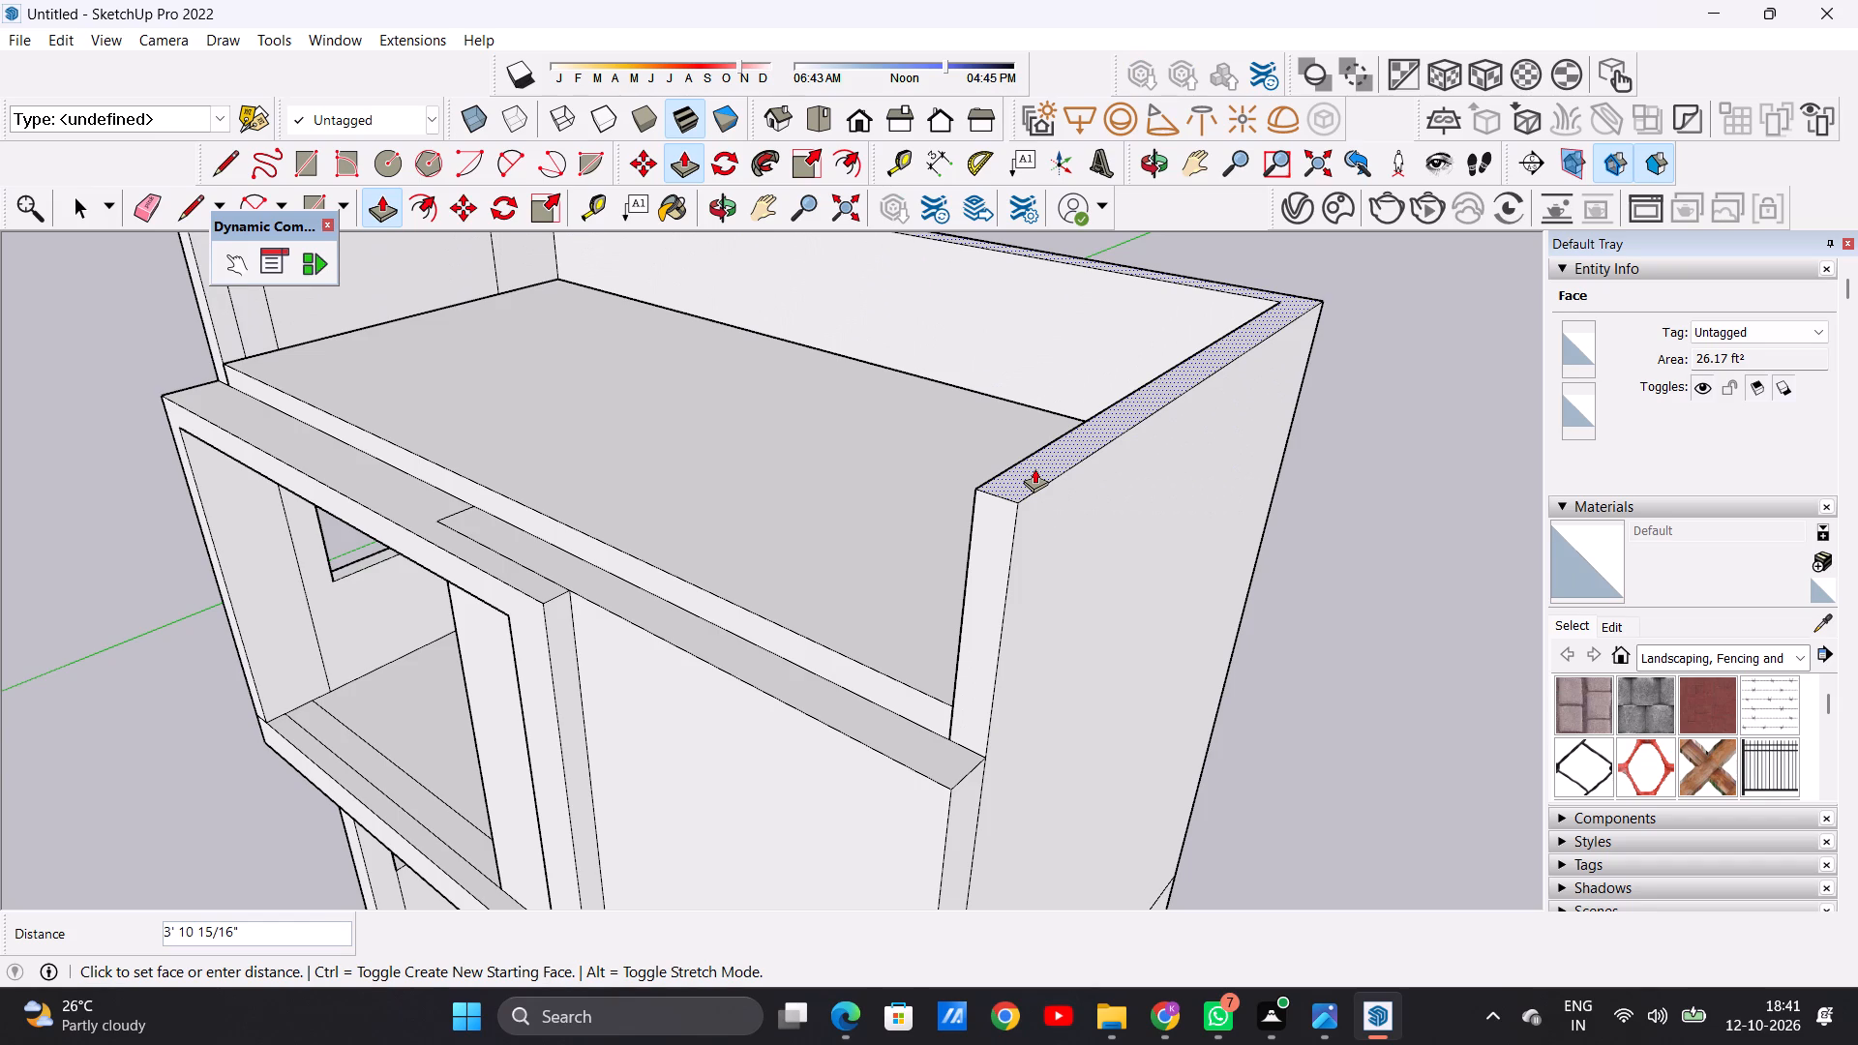
{"action": "type", "text": "10'"}
{"action": "key", "text": "Return"}
{"action": "key", "text": "space"}
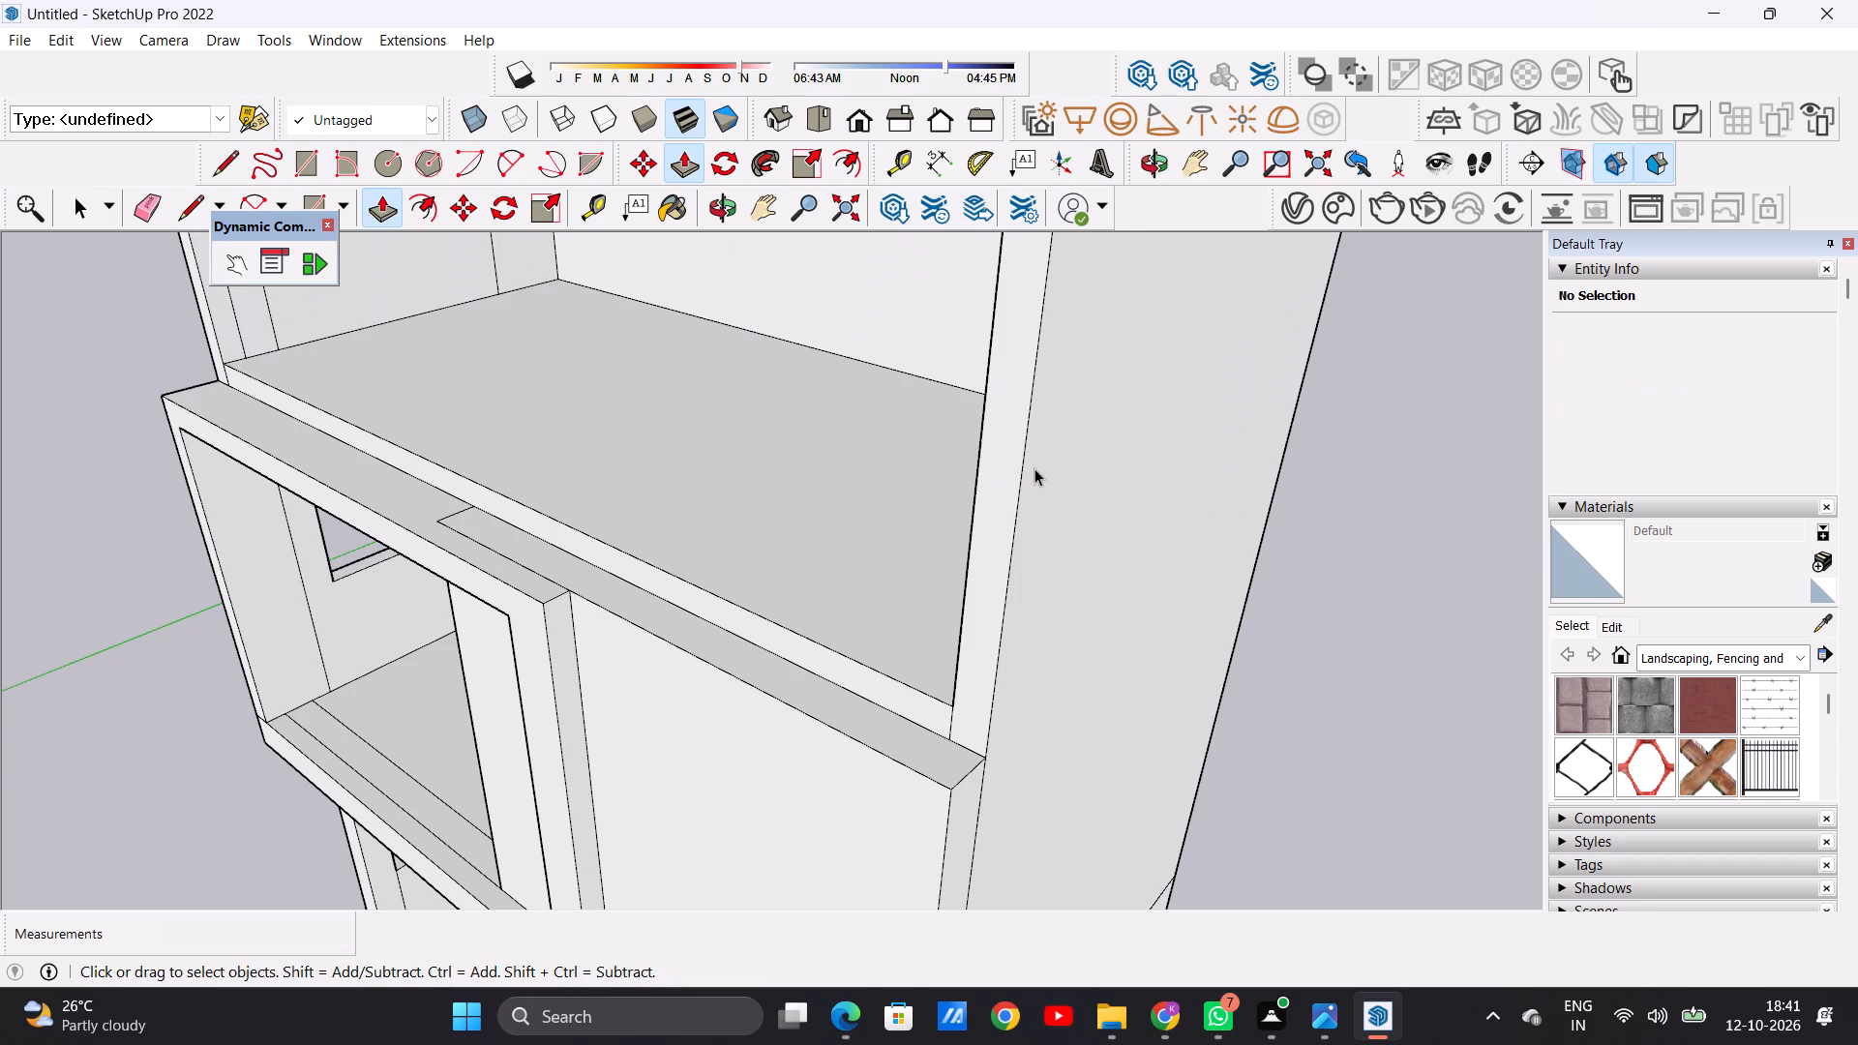
Examine the villa with its second-floor walls from the front elevation.
{"action": "scroll", "coordinate": [1011, 494], "scroll_direction": "down", "scroll_amount": 20}
{"action": "scroll", "coordinate": [1011, 494], "scroll_direction": "down", "scroll_amount": 1}
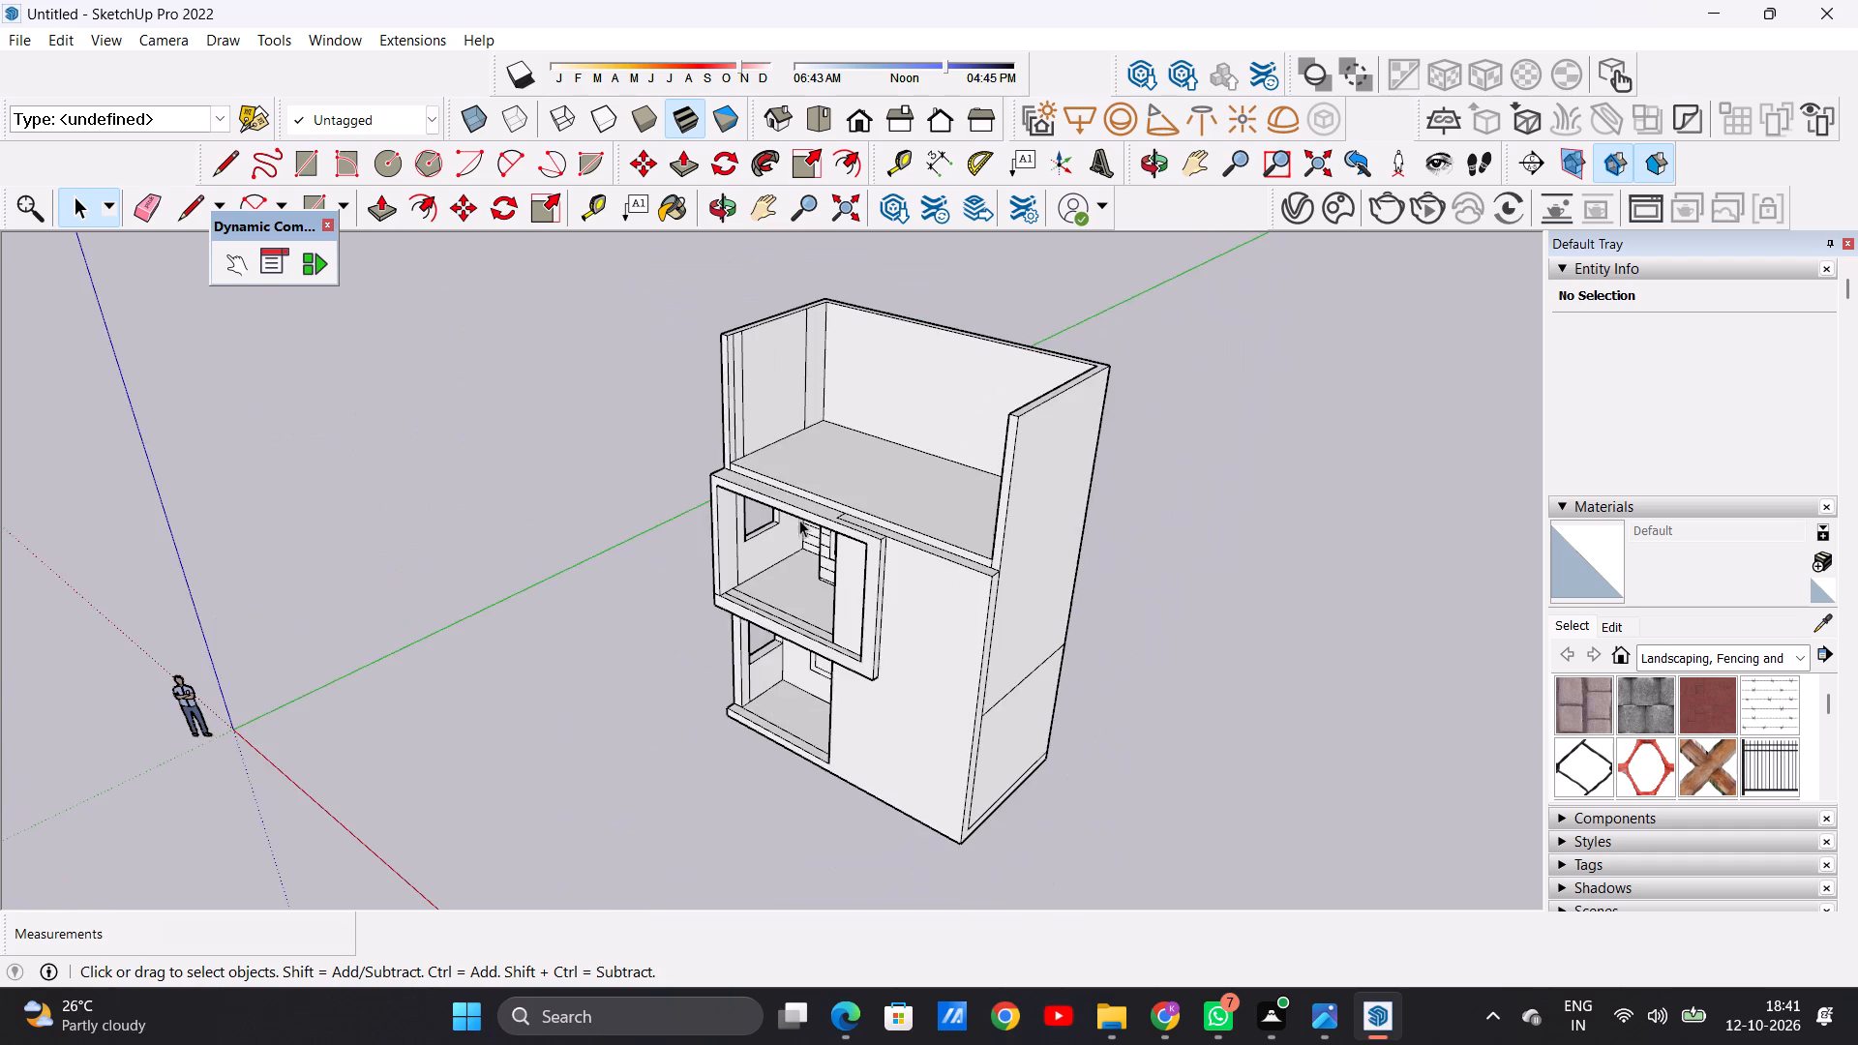
{"action": "middle_click_drag", "start_coordinate": [770, 518], "coordinate": [1011, 353]}
{"action": "scroll", "coordinate": [926, 393], "scroll_direction": "up", "scroll_amount": 4}
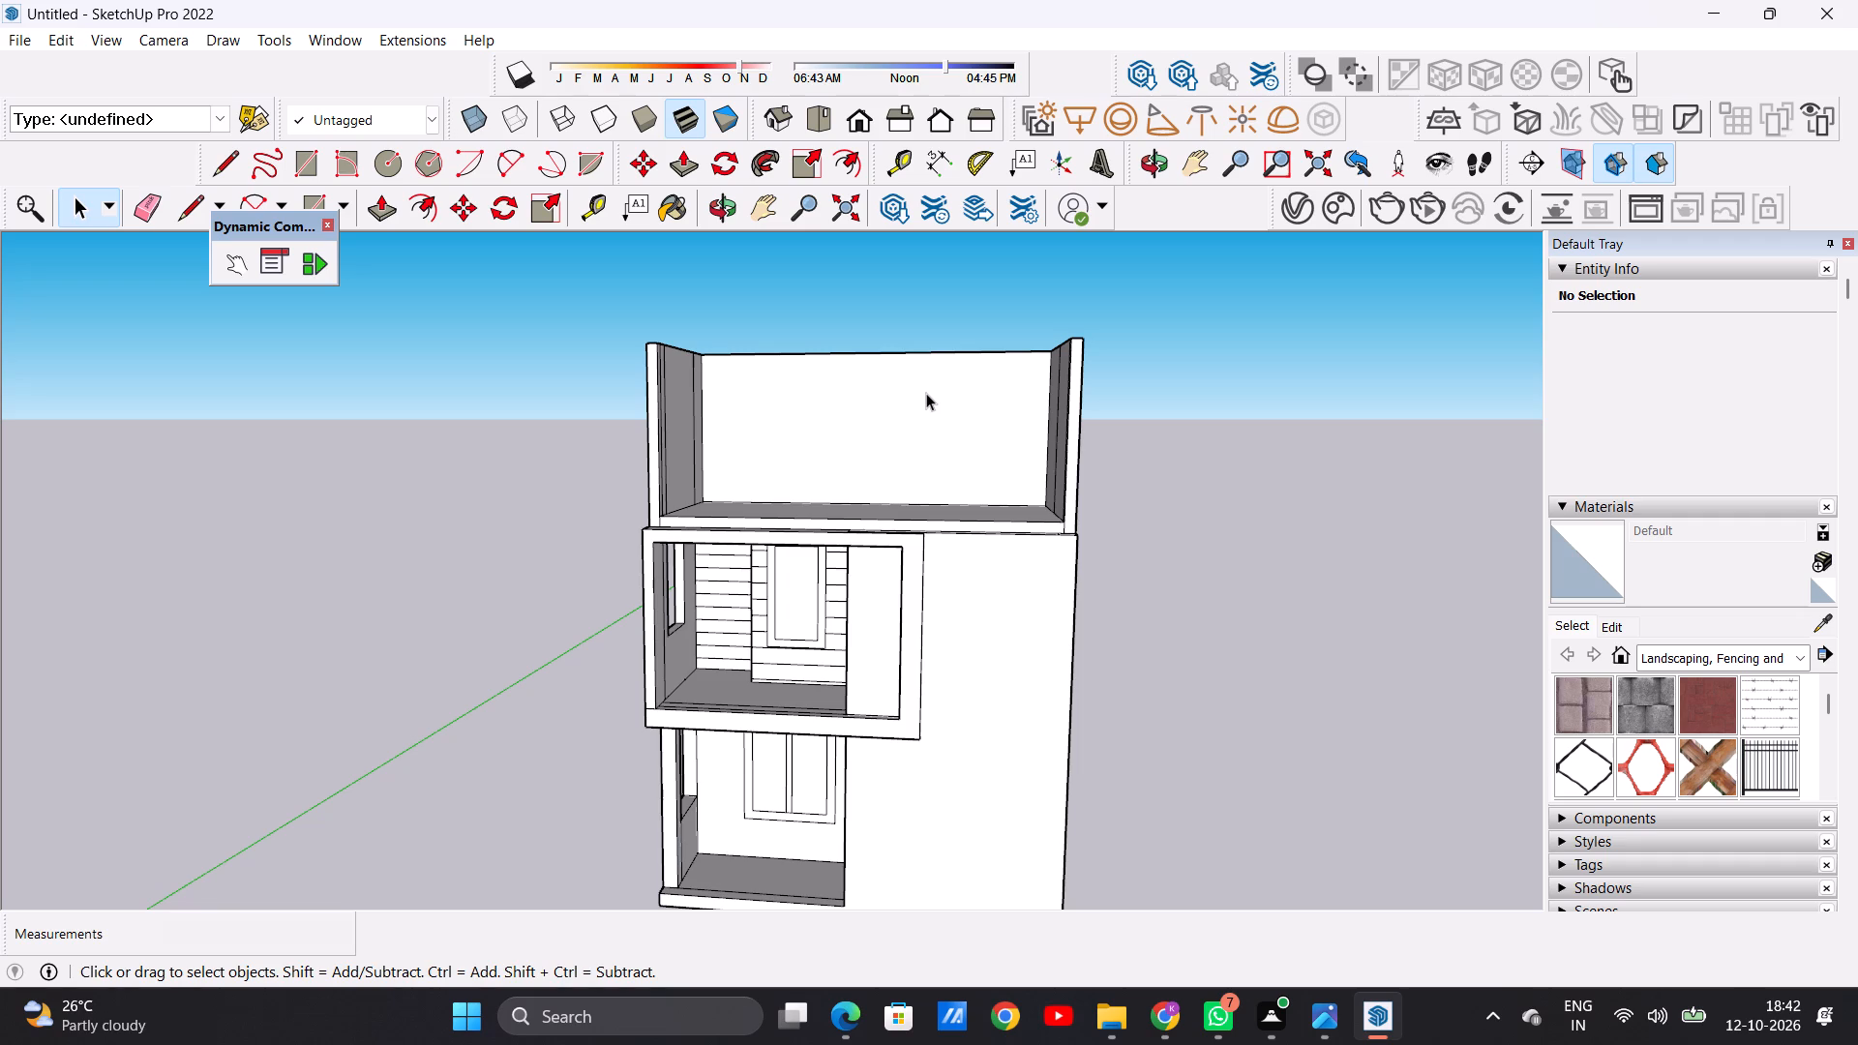
{"action": "scroll", "coordinate": [926, 393], "scroll_direction": "down", "scroll_amount": 5}
{"action": "scroll", "coordinate": [920, 419], "scroll_direction": "up", "scroll_amount": 1}
{"action": "middle_click_drag", "start_coordinate": [909, 449], "coordinate": [888, 484]}
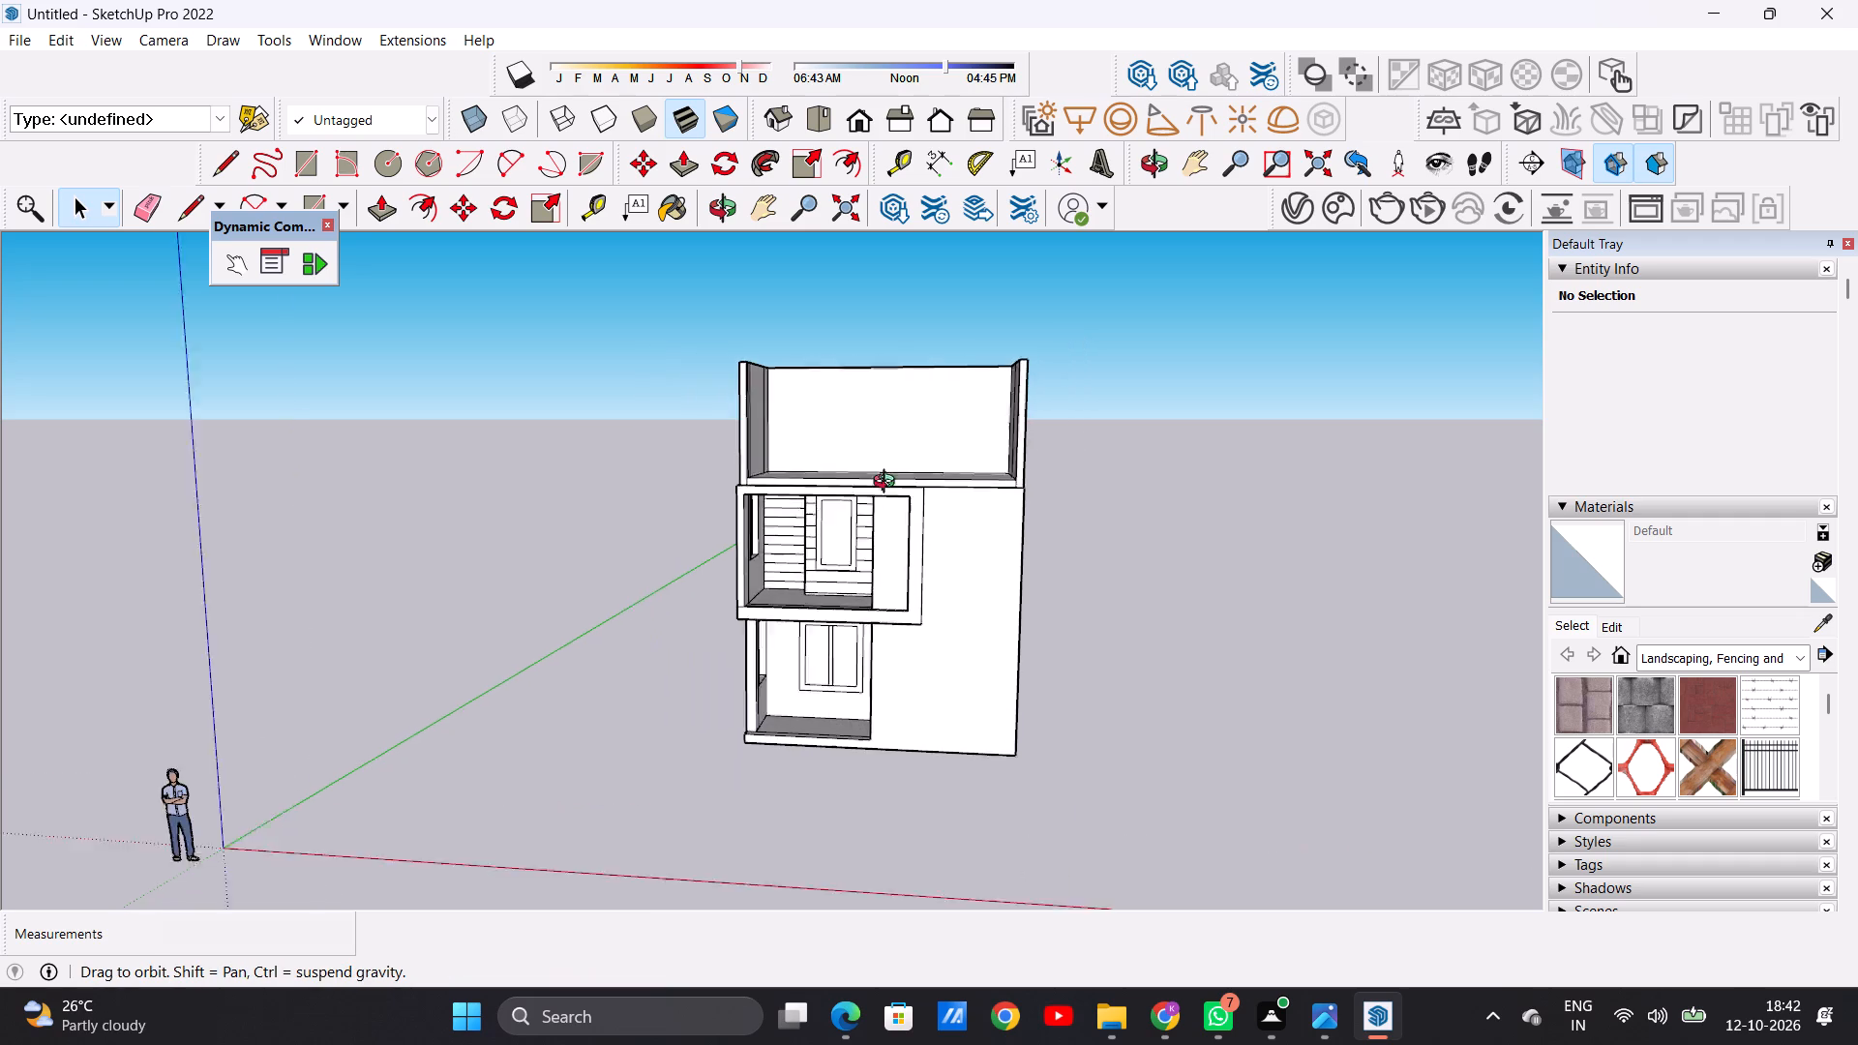
Examine the second-floor walls, roof slab and first-floor terrace from above, from the front and up close.
{"action": "middle_click_drag", "start_coordinate": [888, 484], "coordinate": [853, 561]}
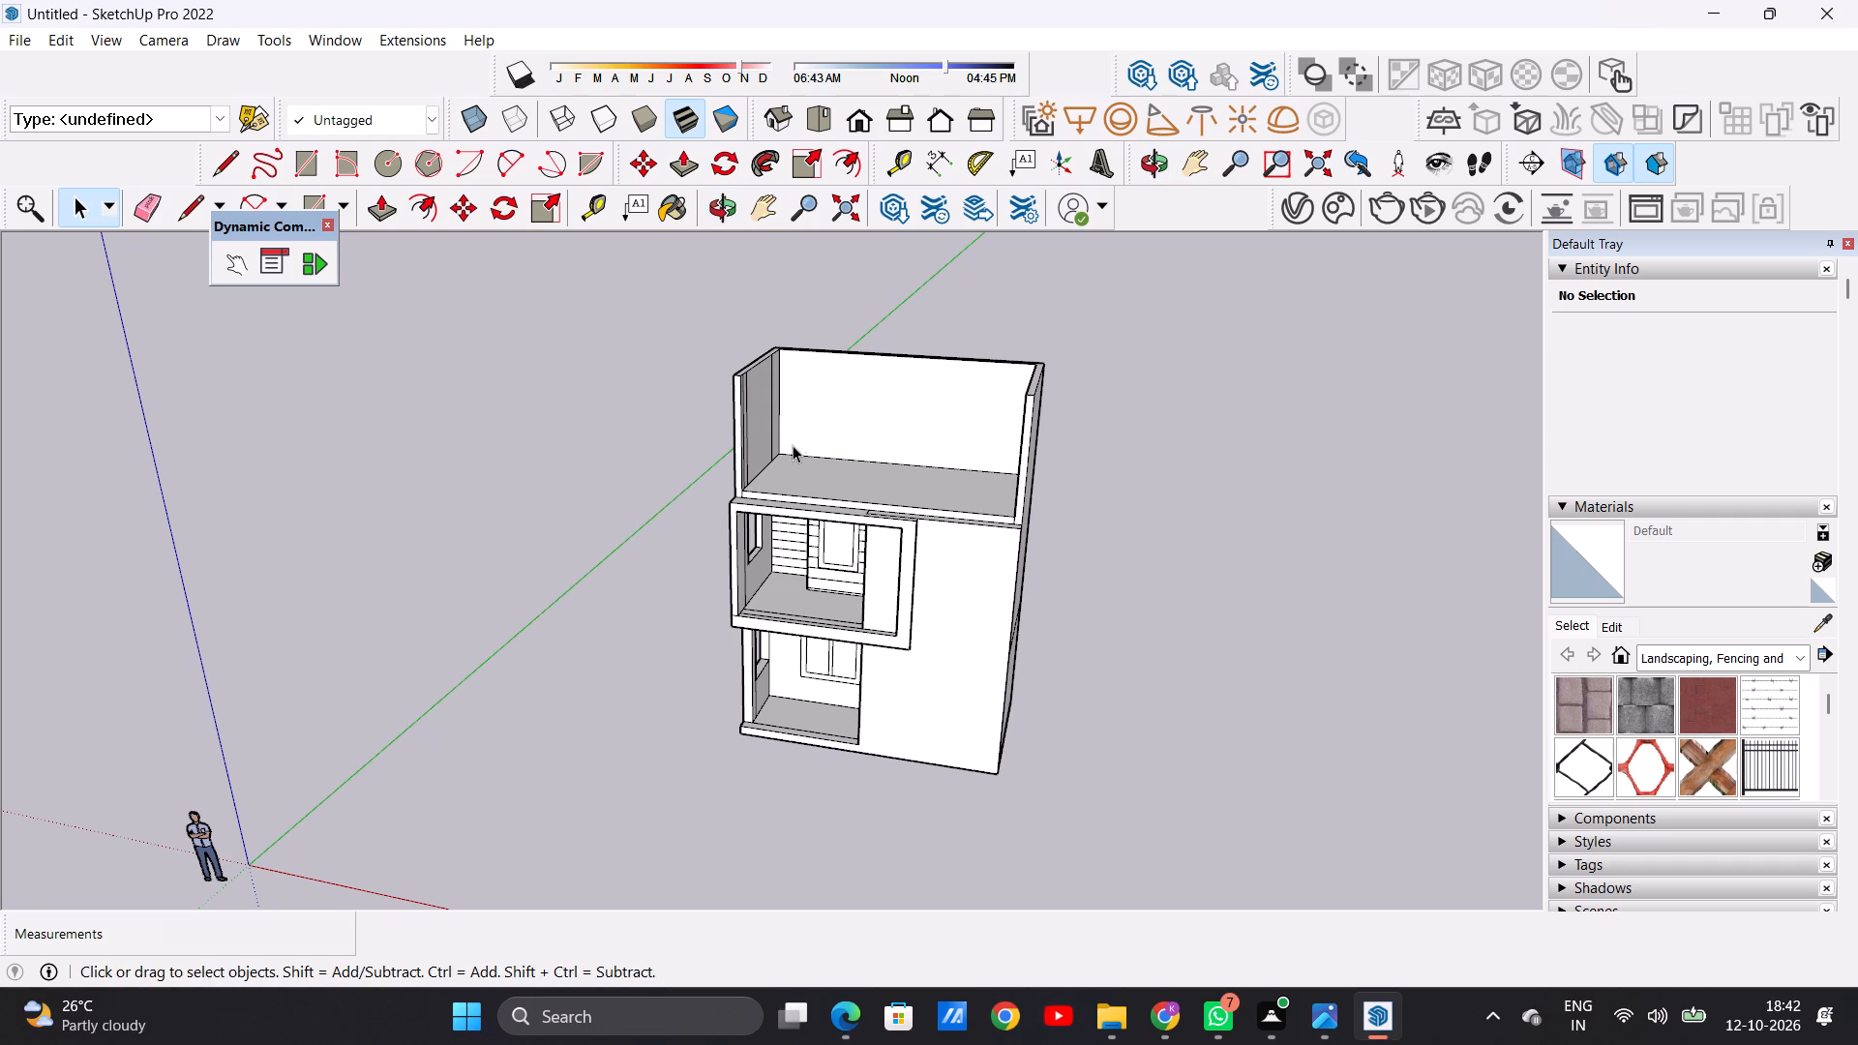
{"action": "middle_click_drag", "start_coordinate": [852, 395], "coordinate": [939, 527]}
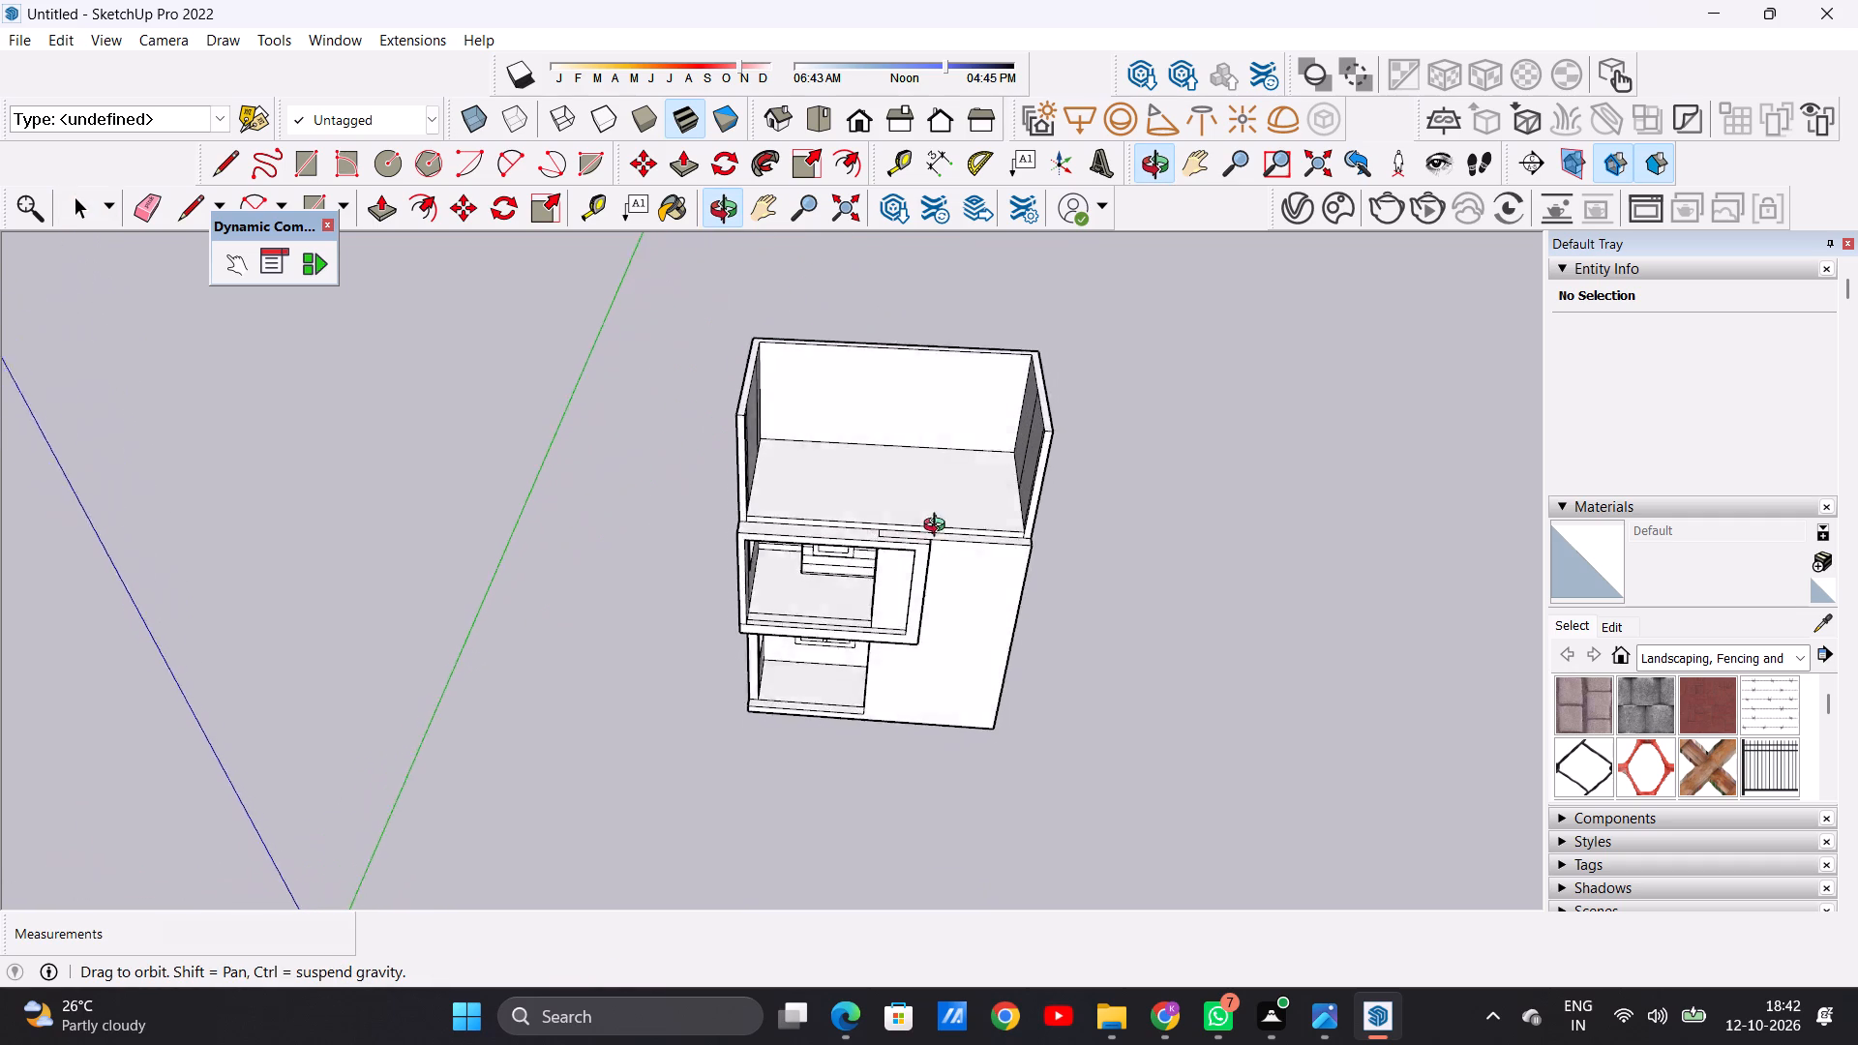
{"action": "middle_click_drag", "start_coordinate": [939, 527], "coordinate": [931, 604]}
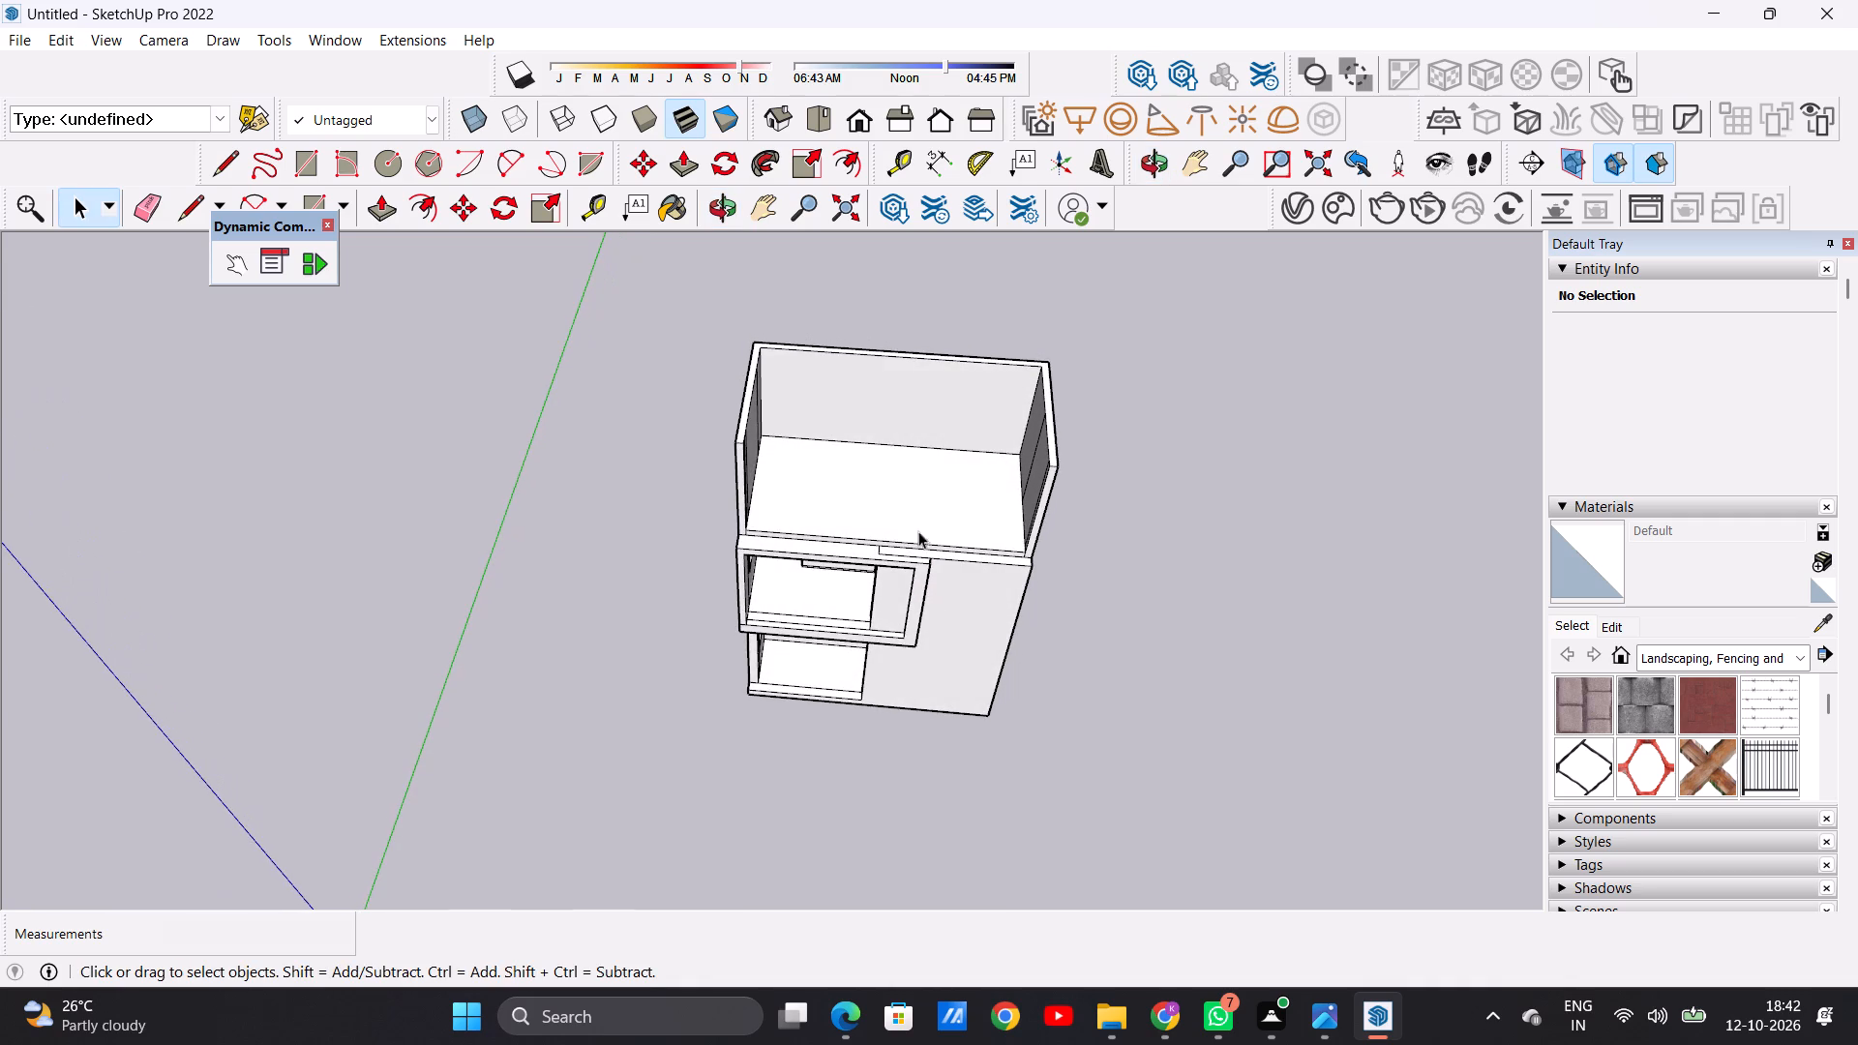
{"action": "scroll", "coordinate": [909, 512], "scroll_direction": "up", "scroll_amount": 2}
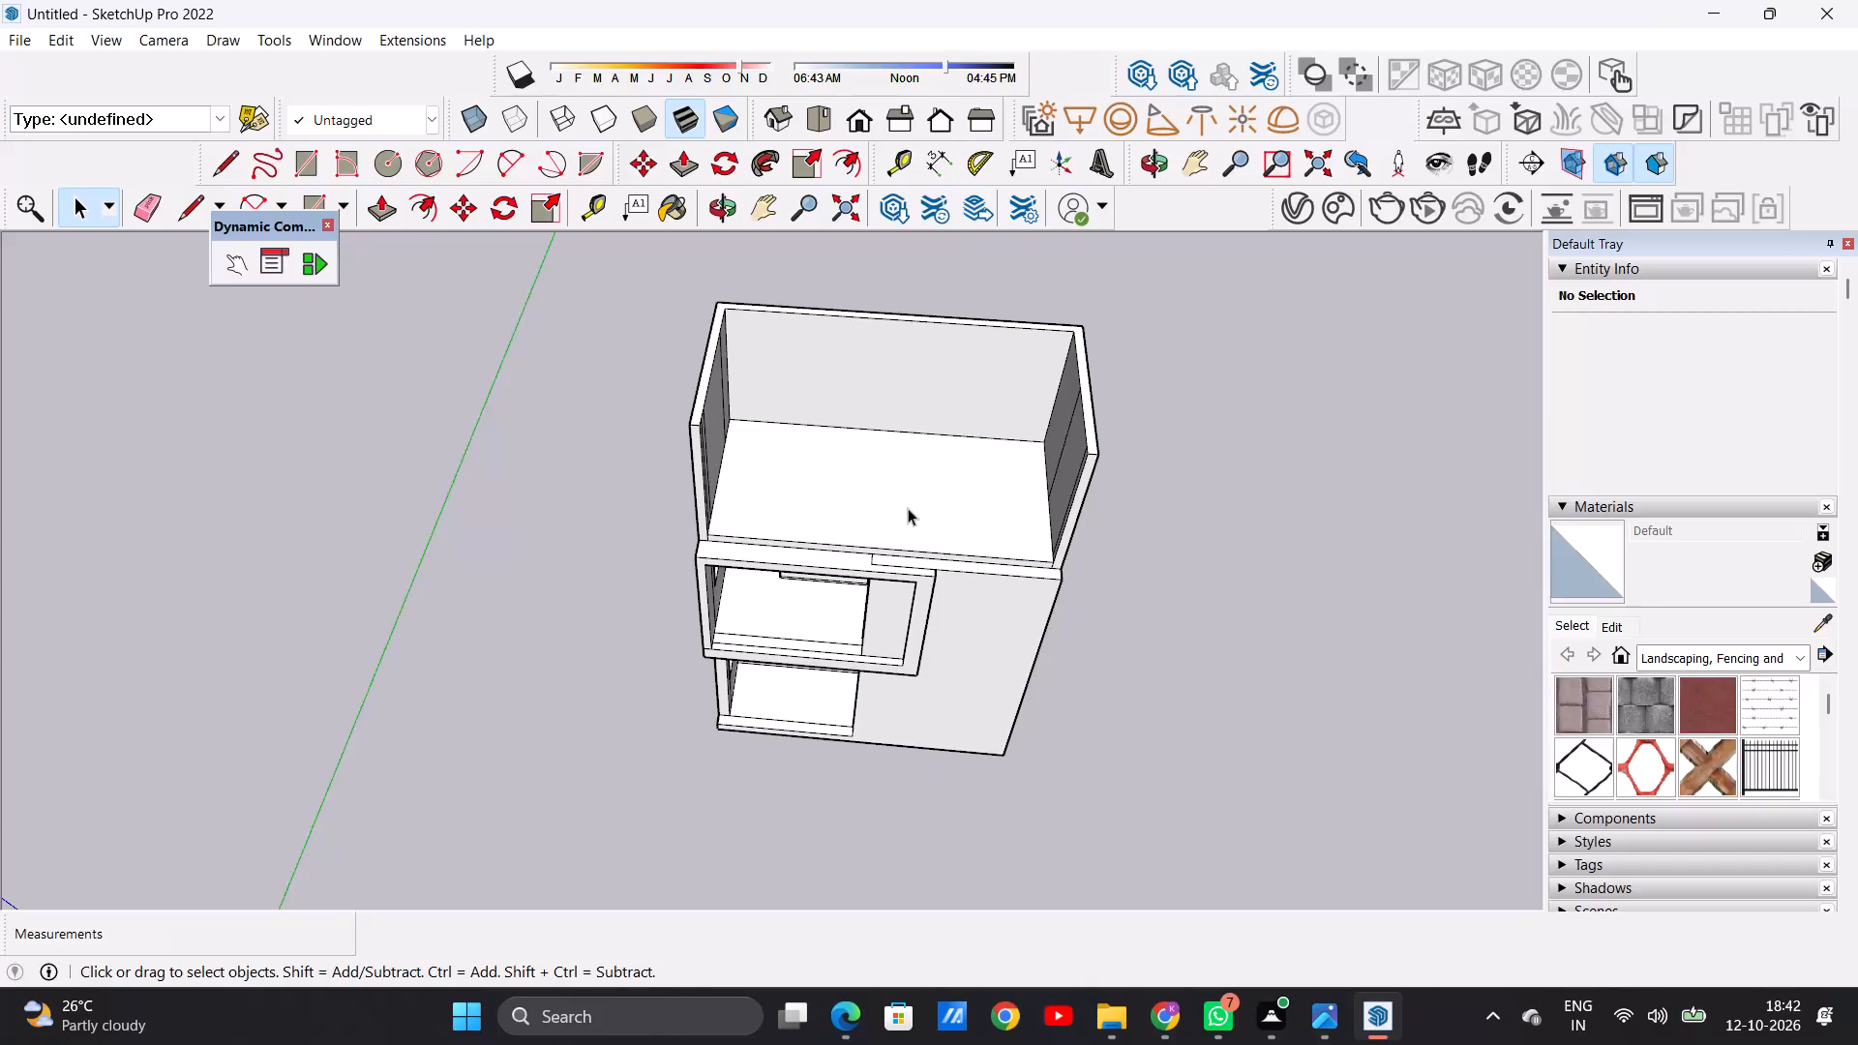
{"action": "scroll", "coordinate": [1031, 581], "scroll_direction": "up", "scroll_amount": 5}
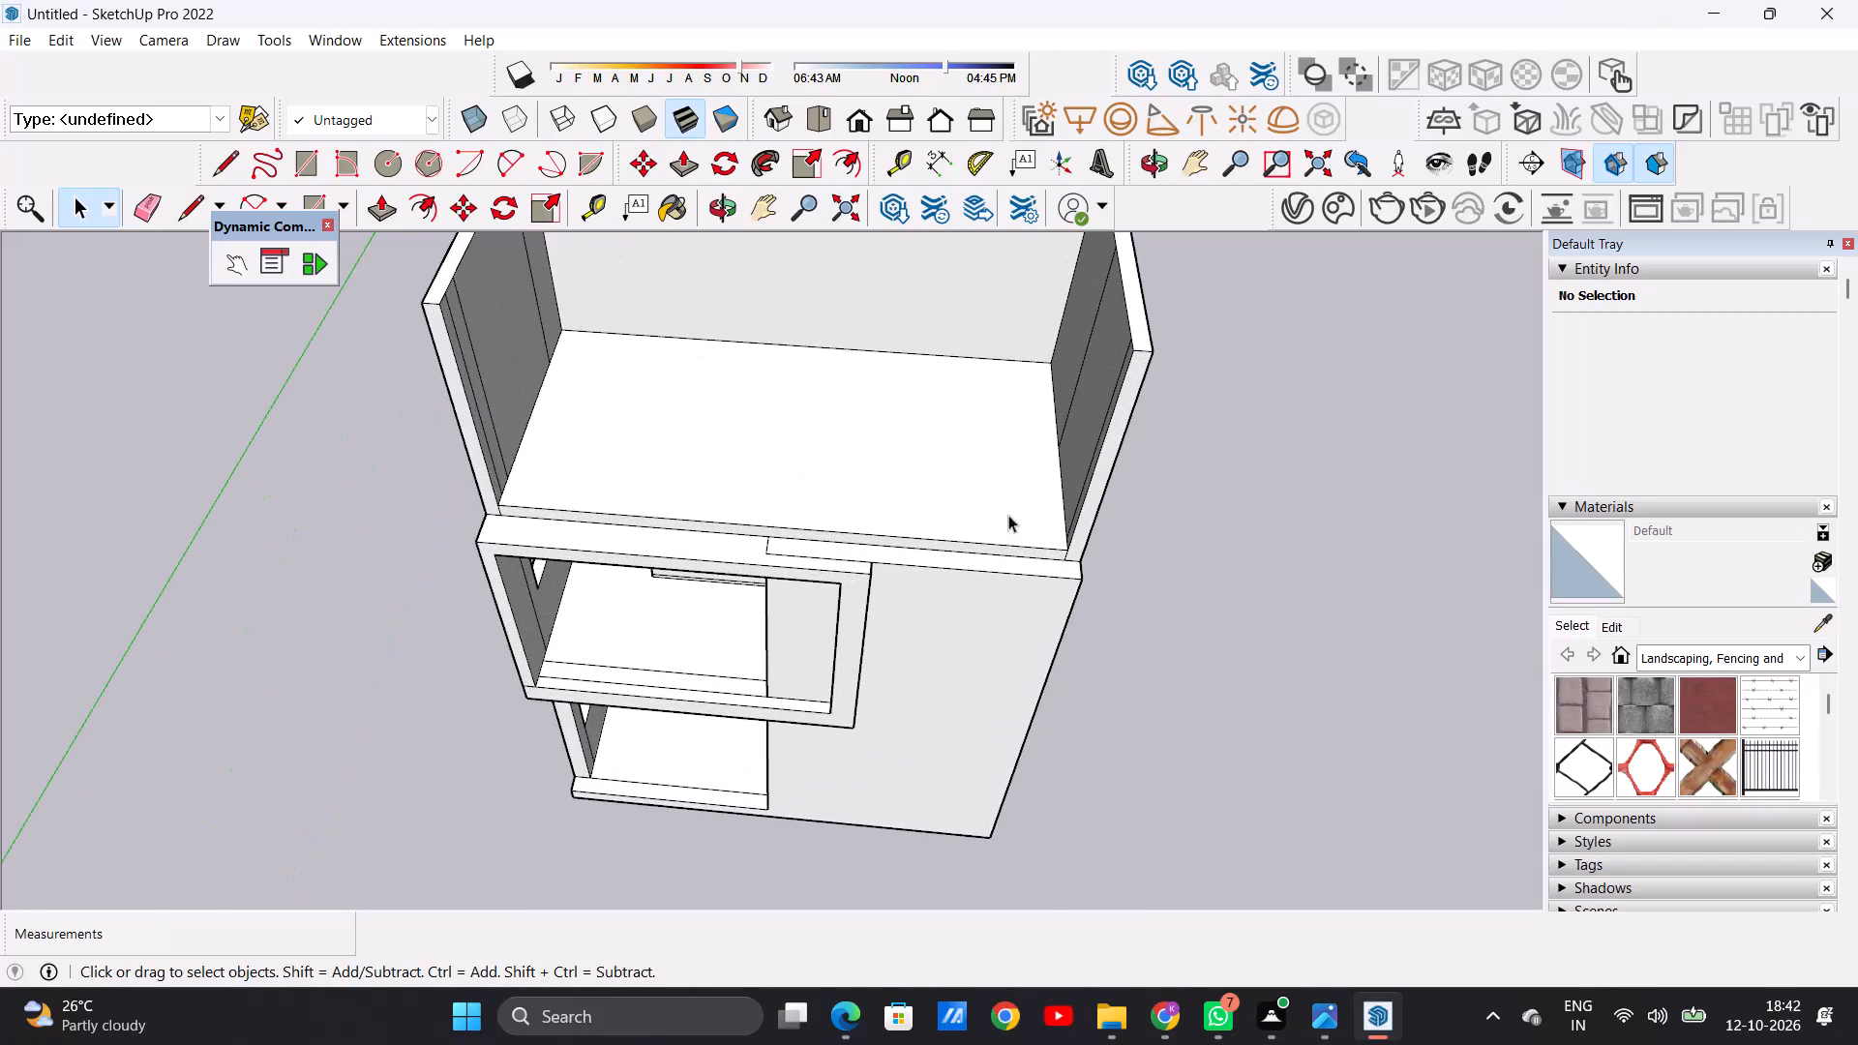
{"action": "scroll", "coordinate": [960, 406], "scroll_direction": "down", "scroll_amount": 6}
{"action": "middle_click_drag", "start_coordinate": [834, 399], "coordinate": [818, 520]}
{"action": "scroll", "coordinate": [818, 520], "scroll_direction": "up", "scroll_amount": 1}
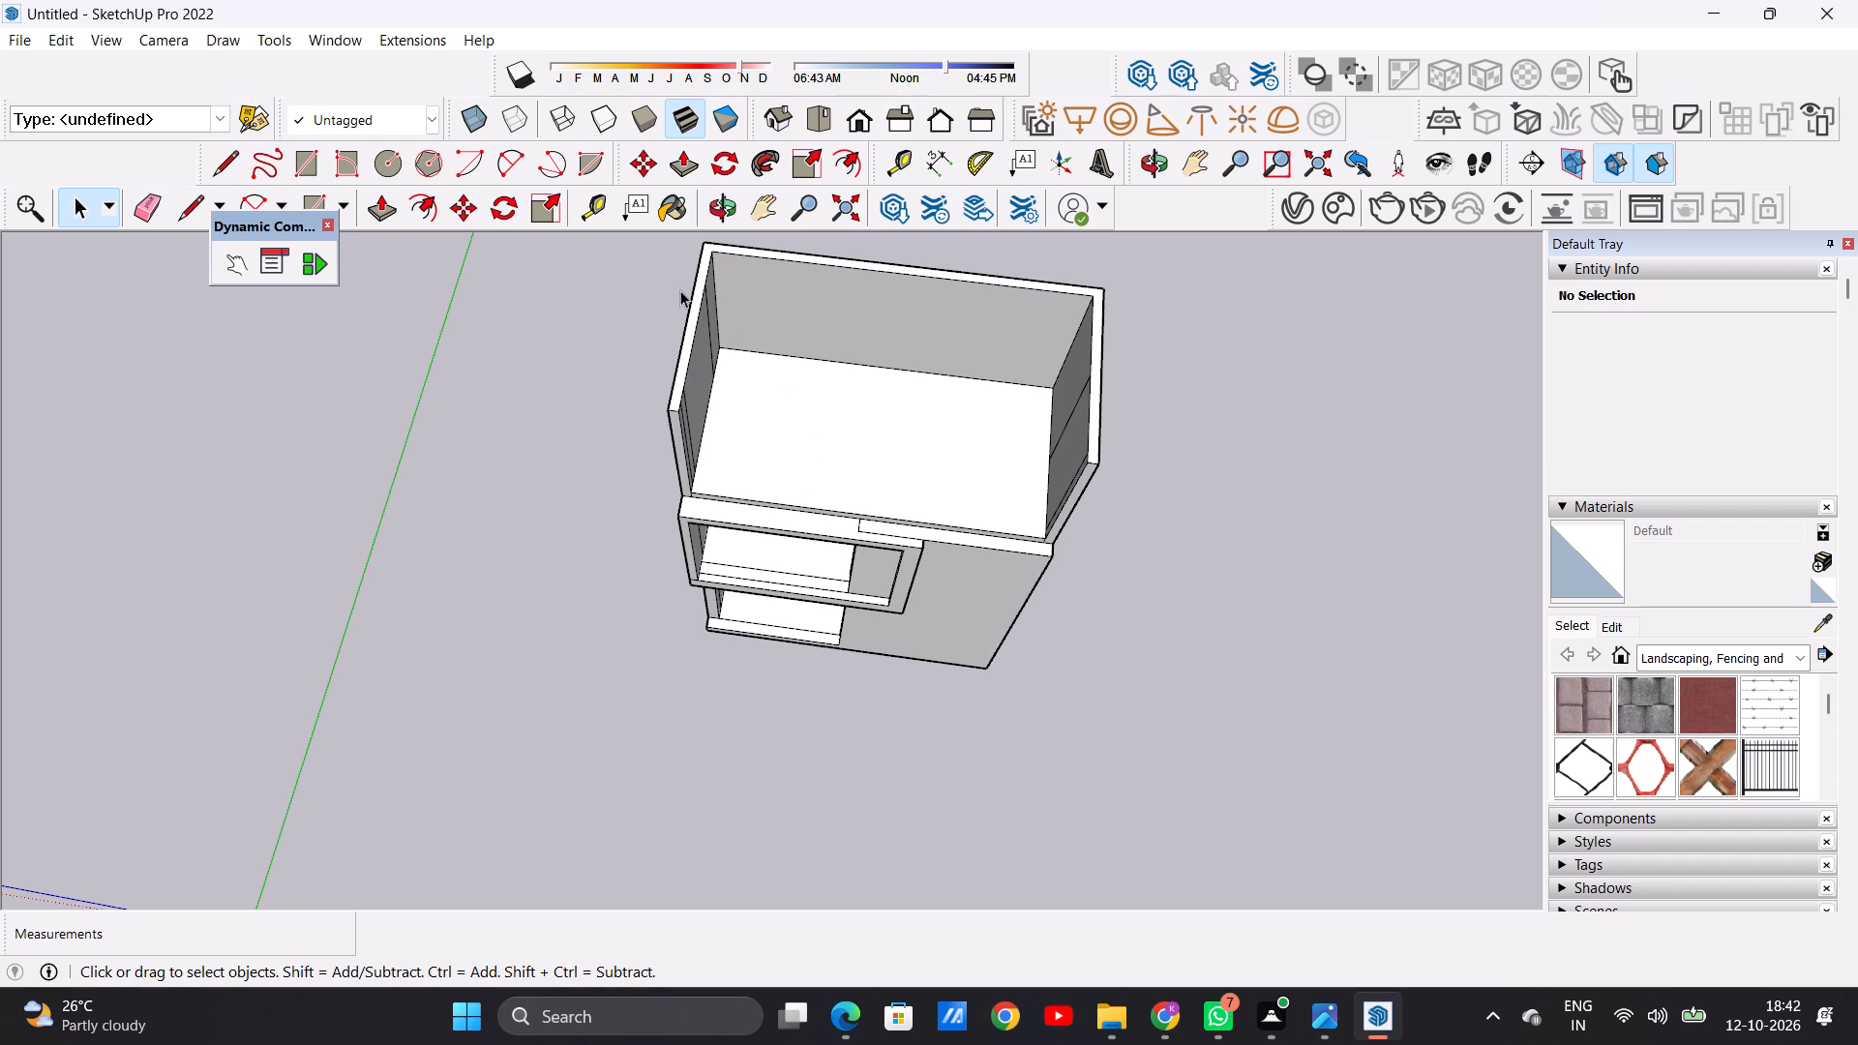
{"action": "scroll", "coordinate": [761, 294], "scroll_direction": "down", "scroll_amount": 4}
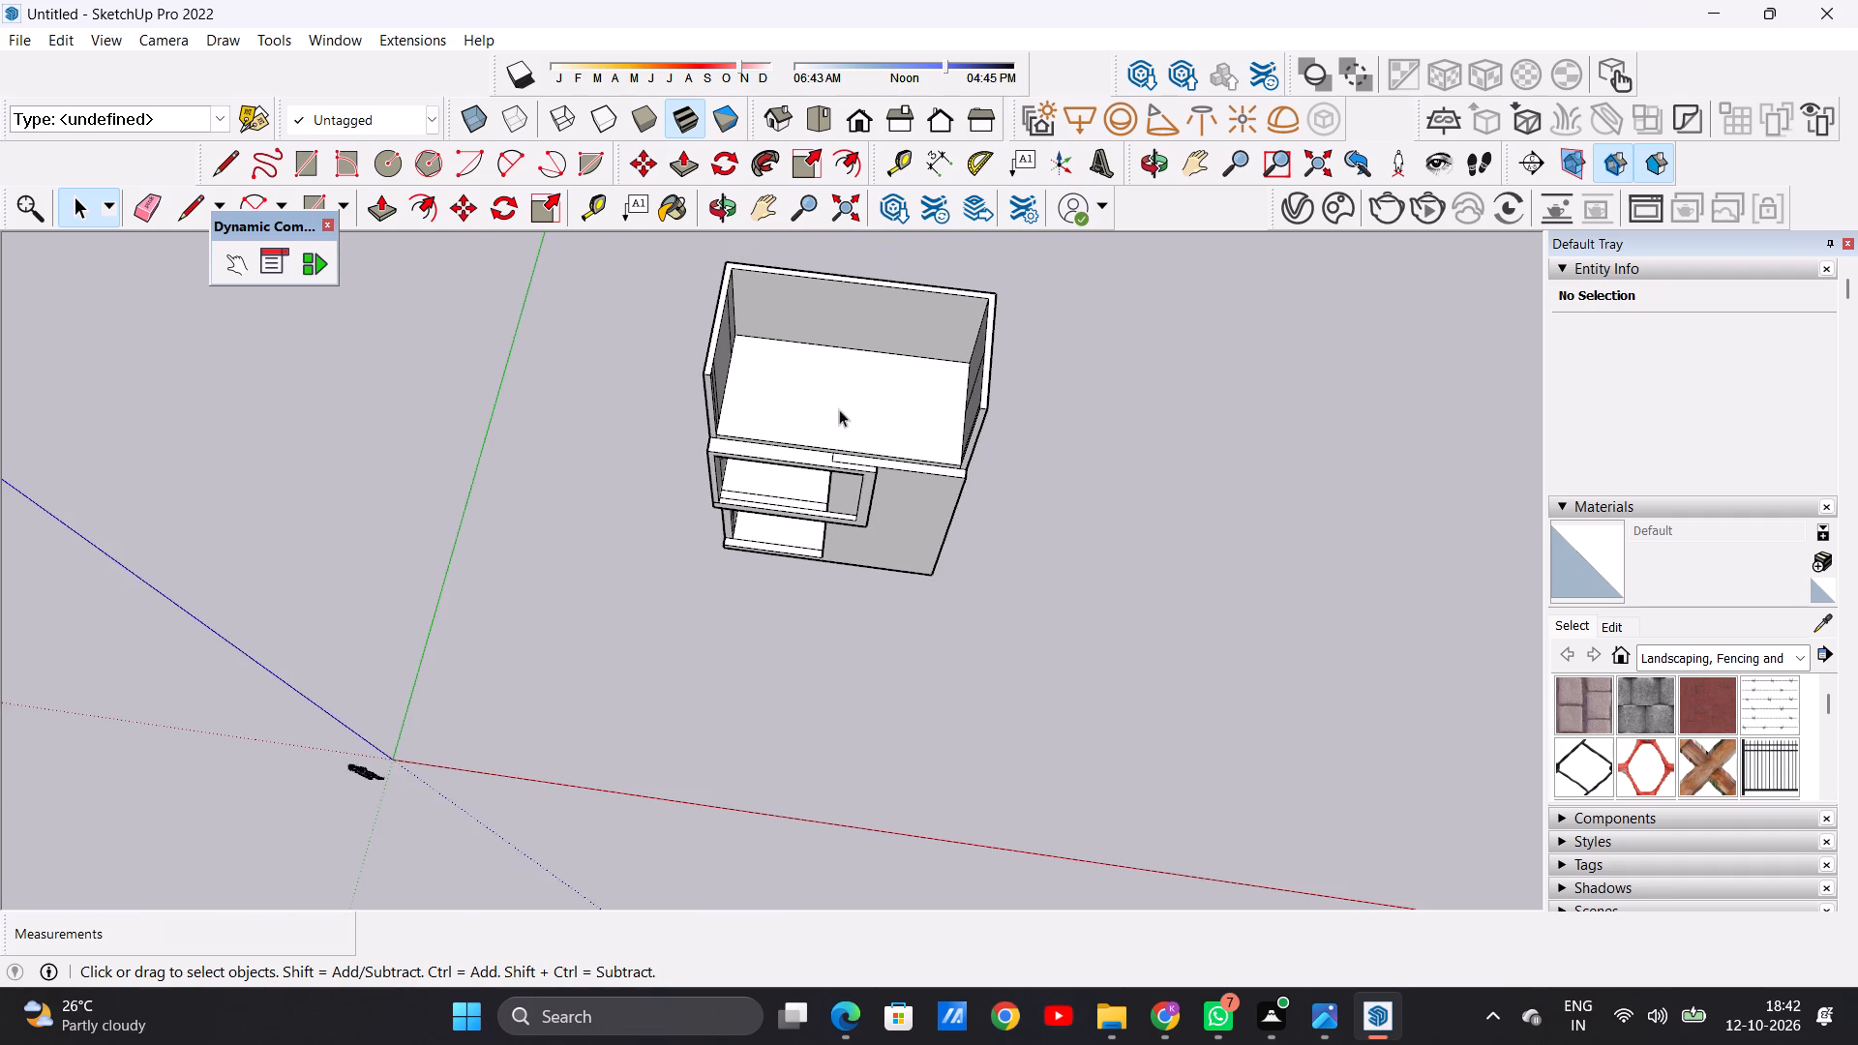
{"action": "middle_click_drag", "start_coordinate": [859, 438], "coordinate": [901, 218]}
{"action": "scroll", "coordinate": [898, 357], "scroll_direction": "up", "scroll_amount": 6}
{"action": "middle_click_drag", "start_coordinate": [884, 425], "coordinate": [874, 303]}
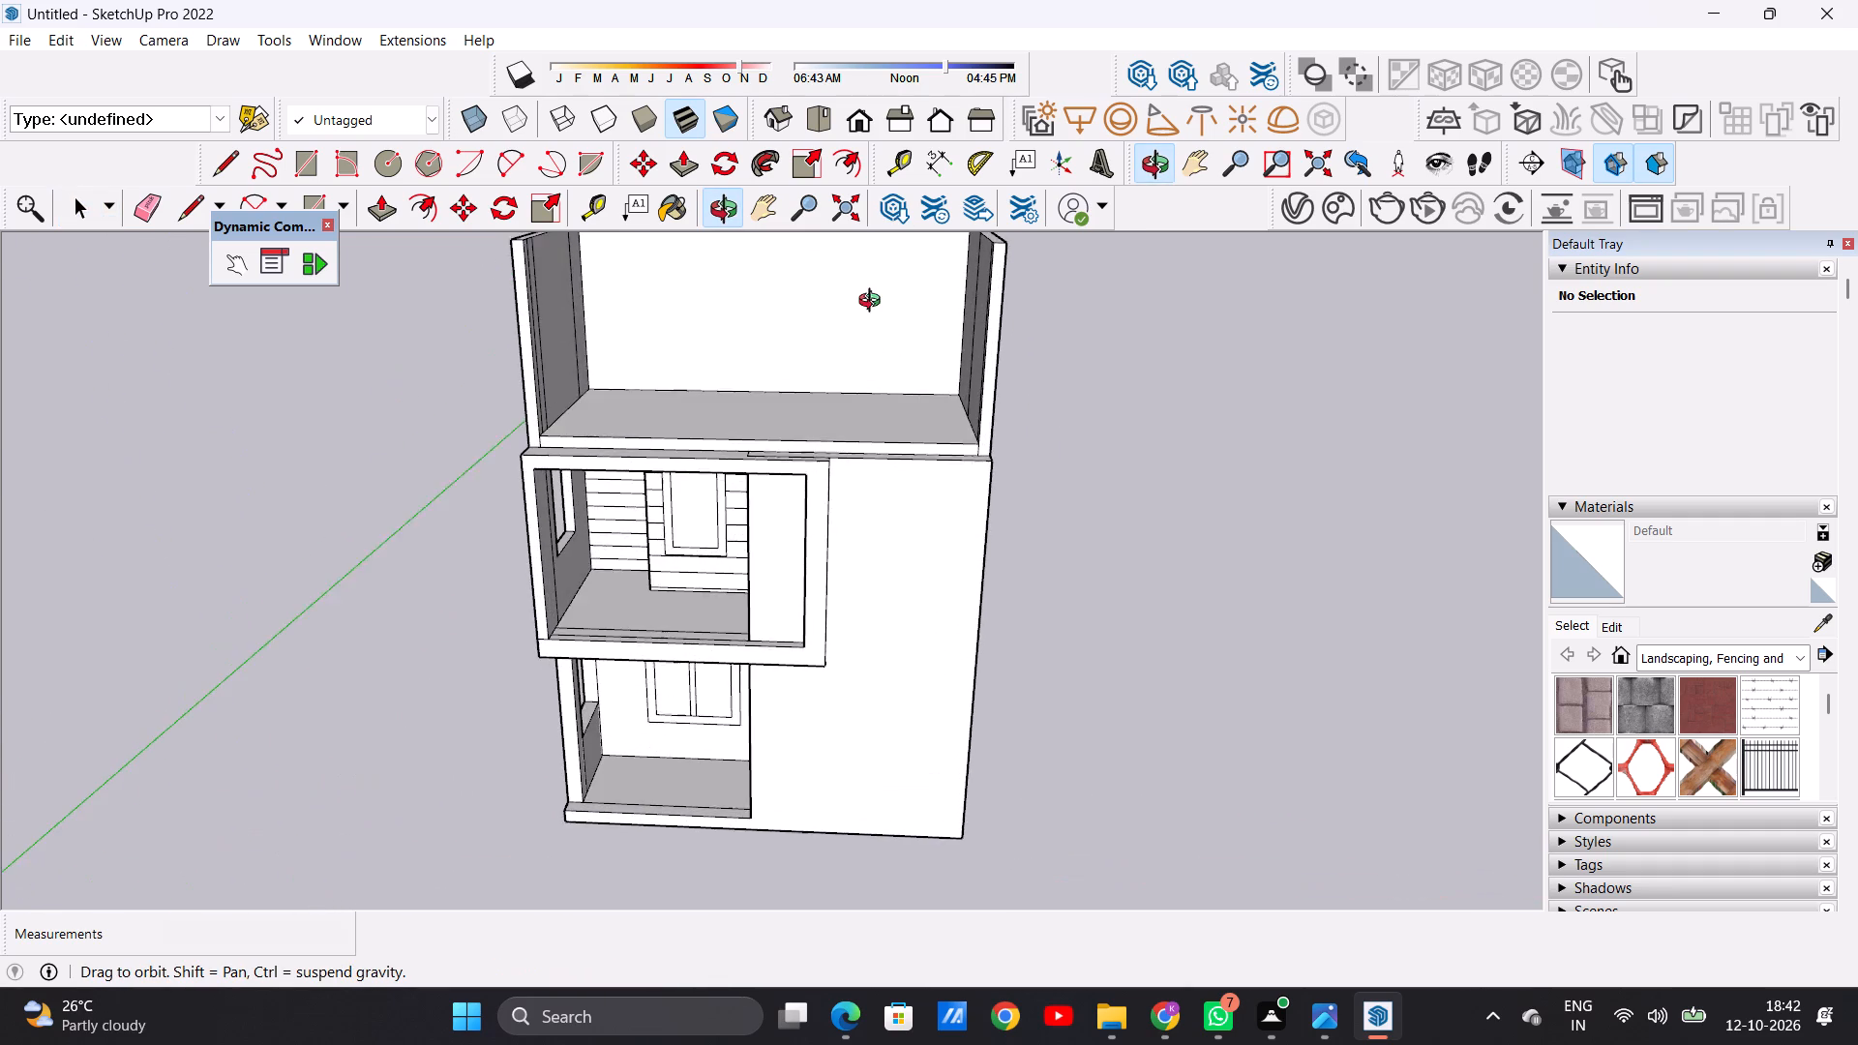
{"action": "middle_click_drag", "start_coordinate": [874, 303], "coordinate": [855, 491]}
{"action": "scroll", "coordinate": [855, 492], "scroll_direction": "down", "scroll_amount": 5}
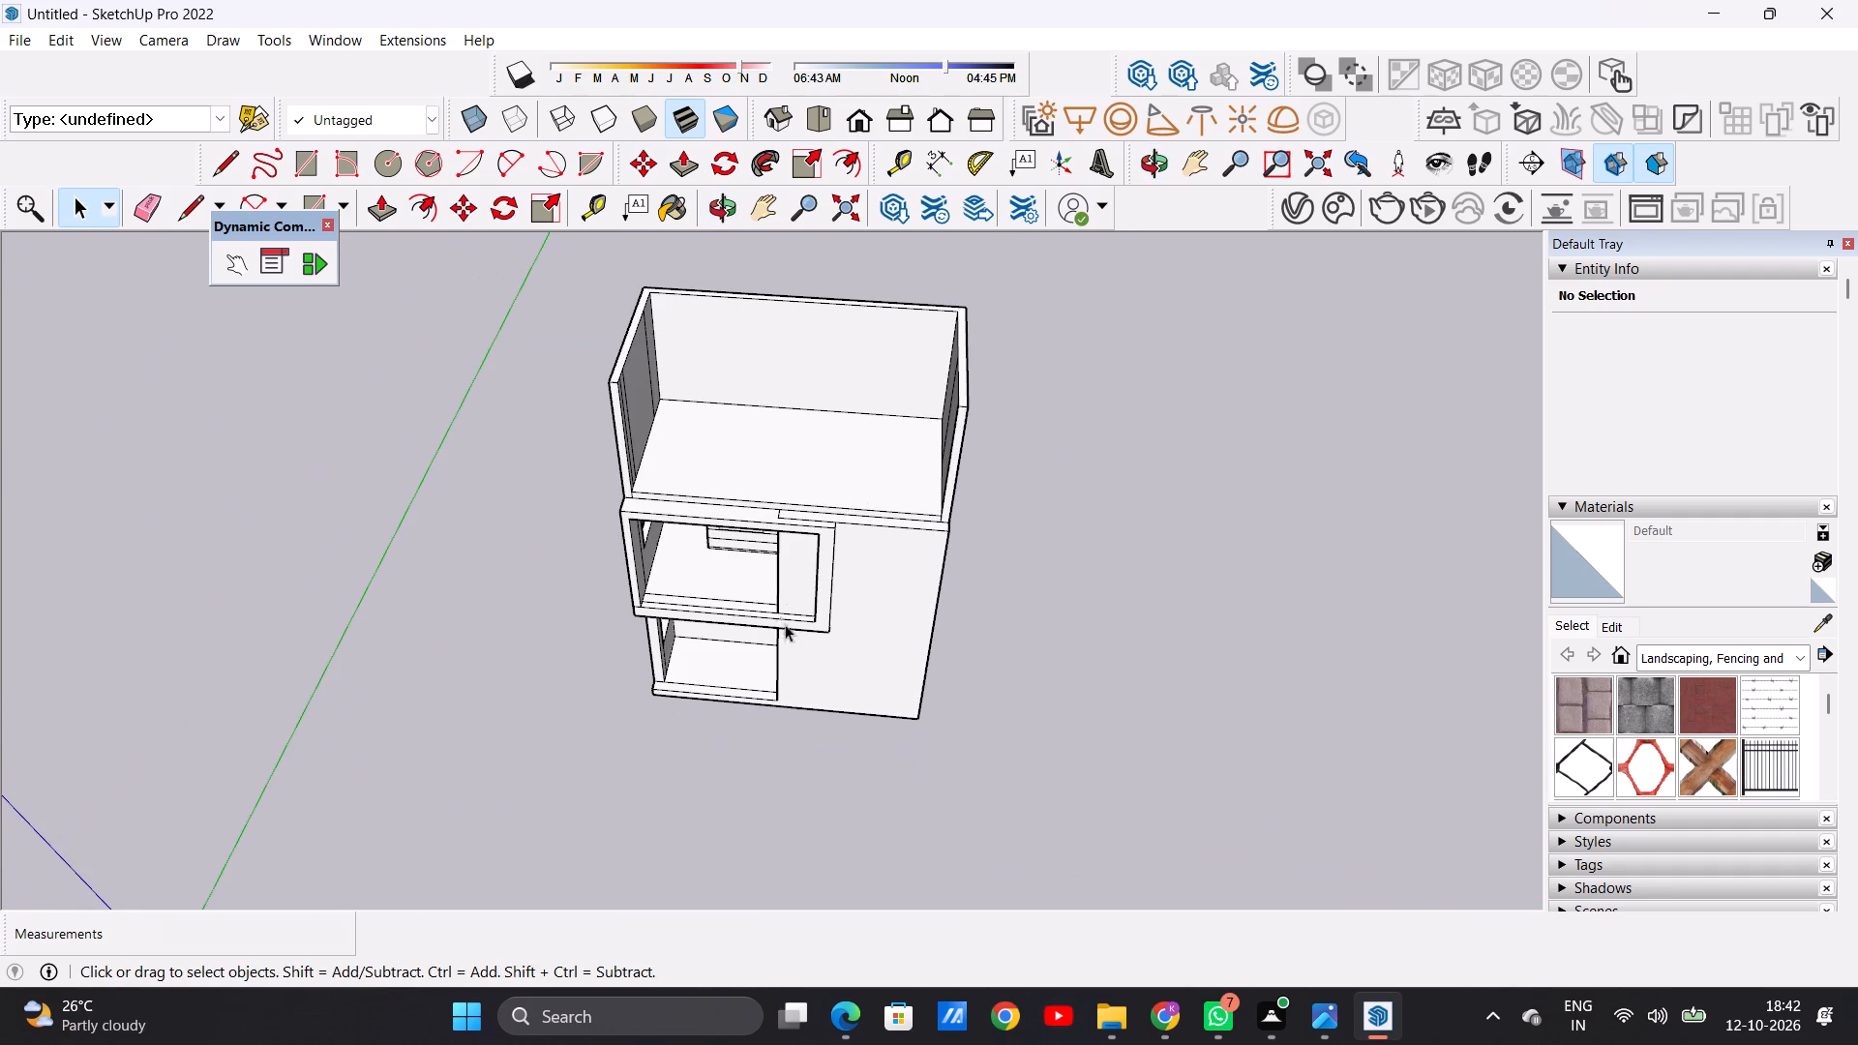
{"action": "middle_click_drag", "start_coordinate": [785, 624], "coordinate": [789, 329]}
{"action": "scroll", "coordinate": [765, 483], "scroll_direction": "up", "scroll_amount": 16}
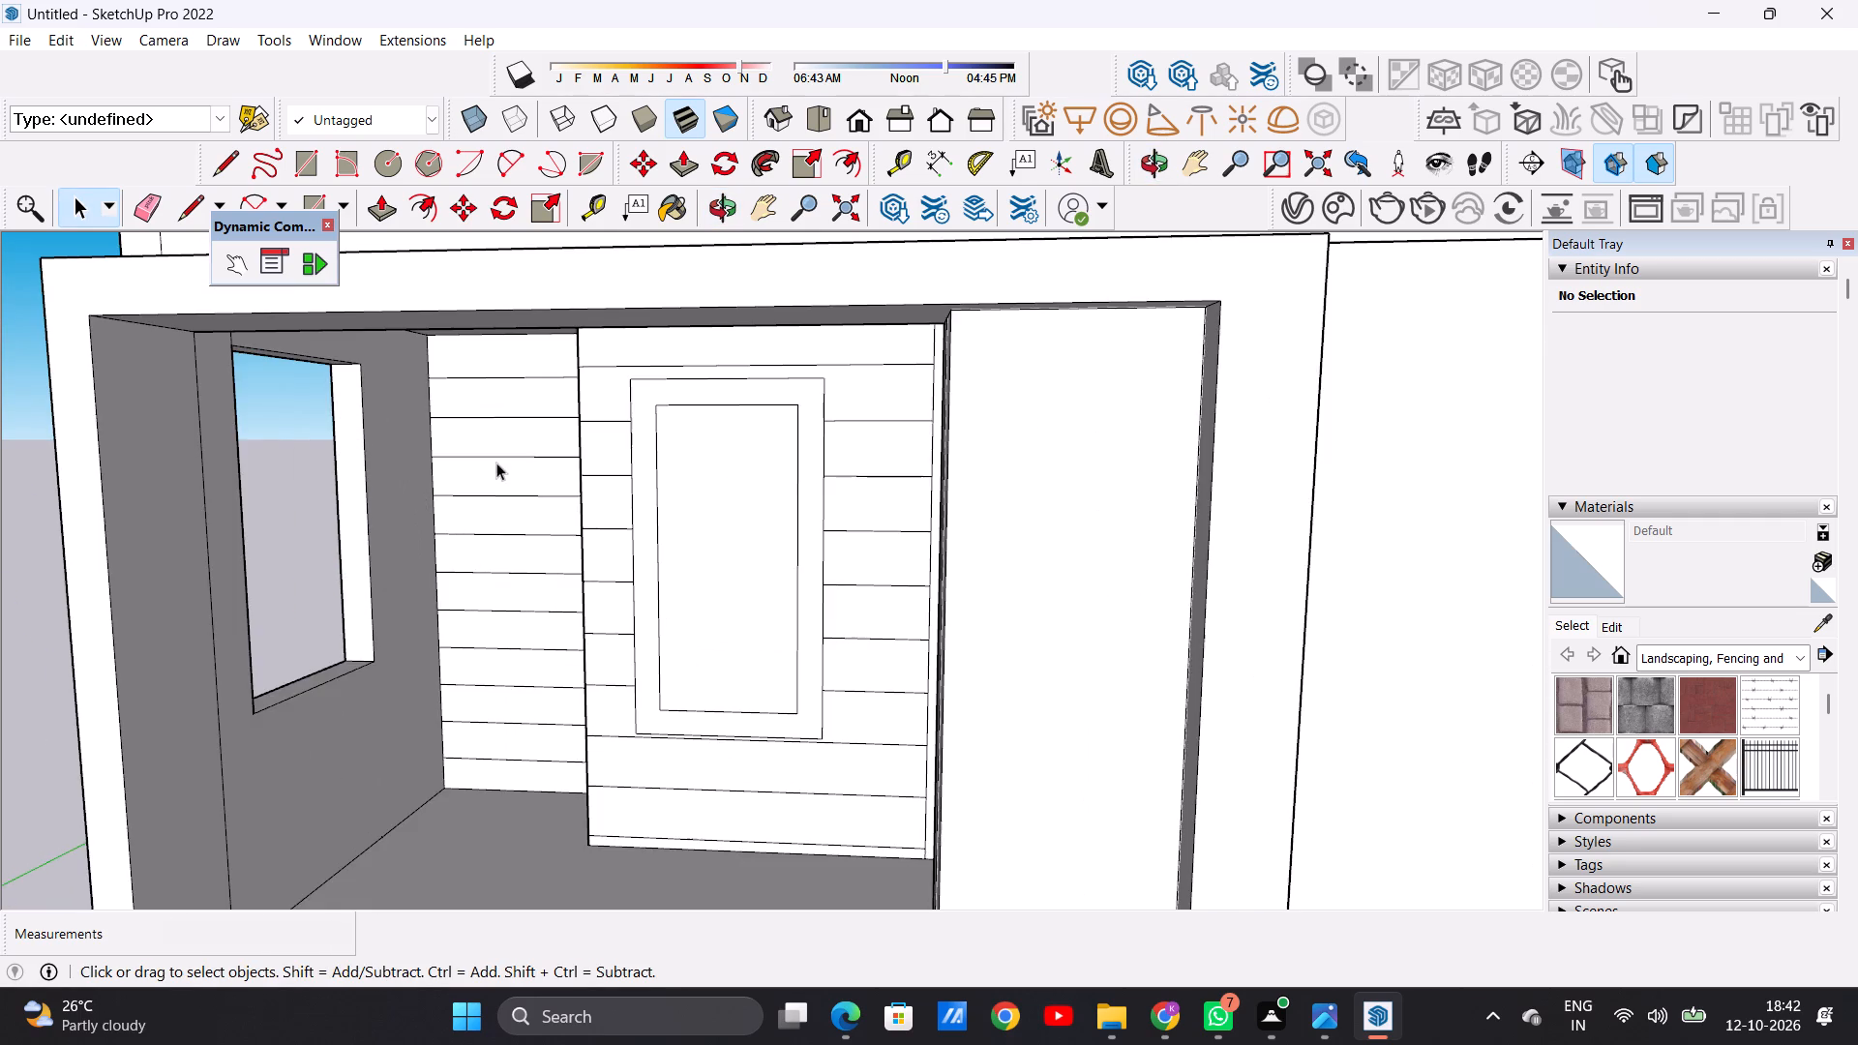
{"action": "middle_click_drag", "start_coordinate": [496, 463], "coordinate": [798, 482]}
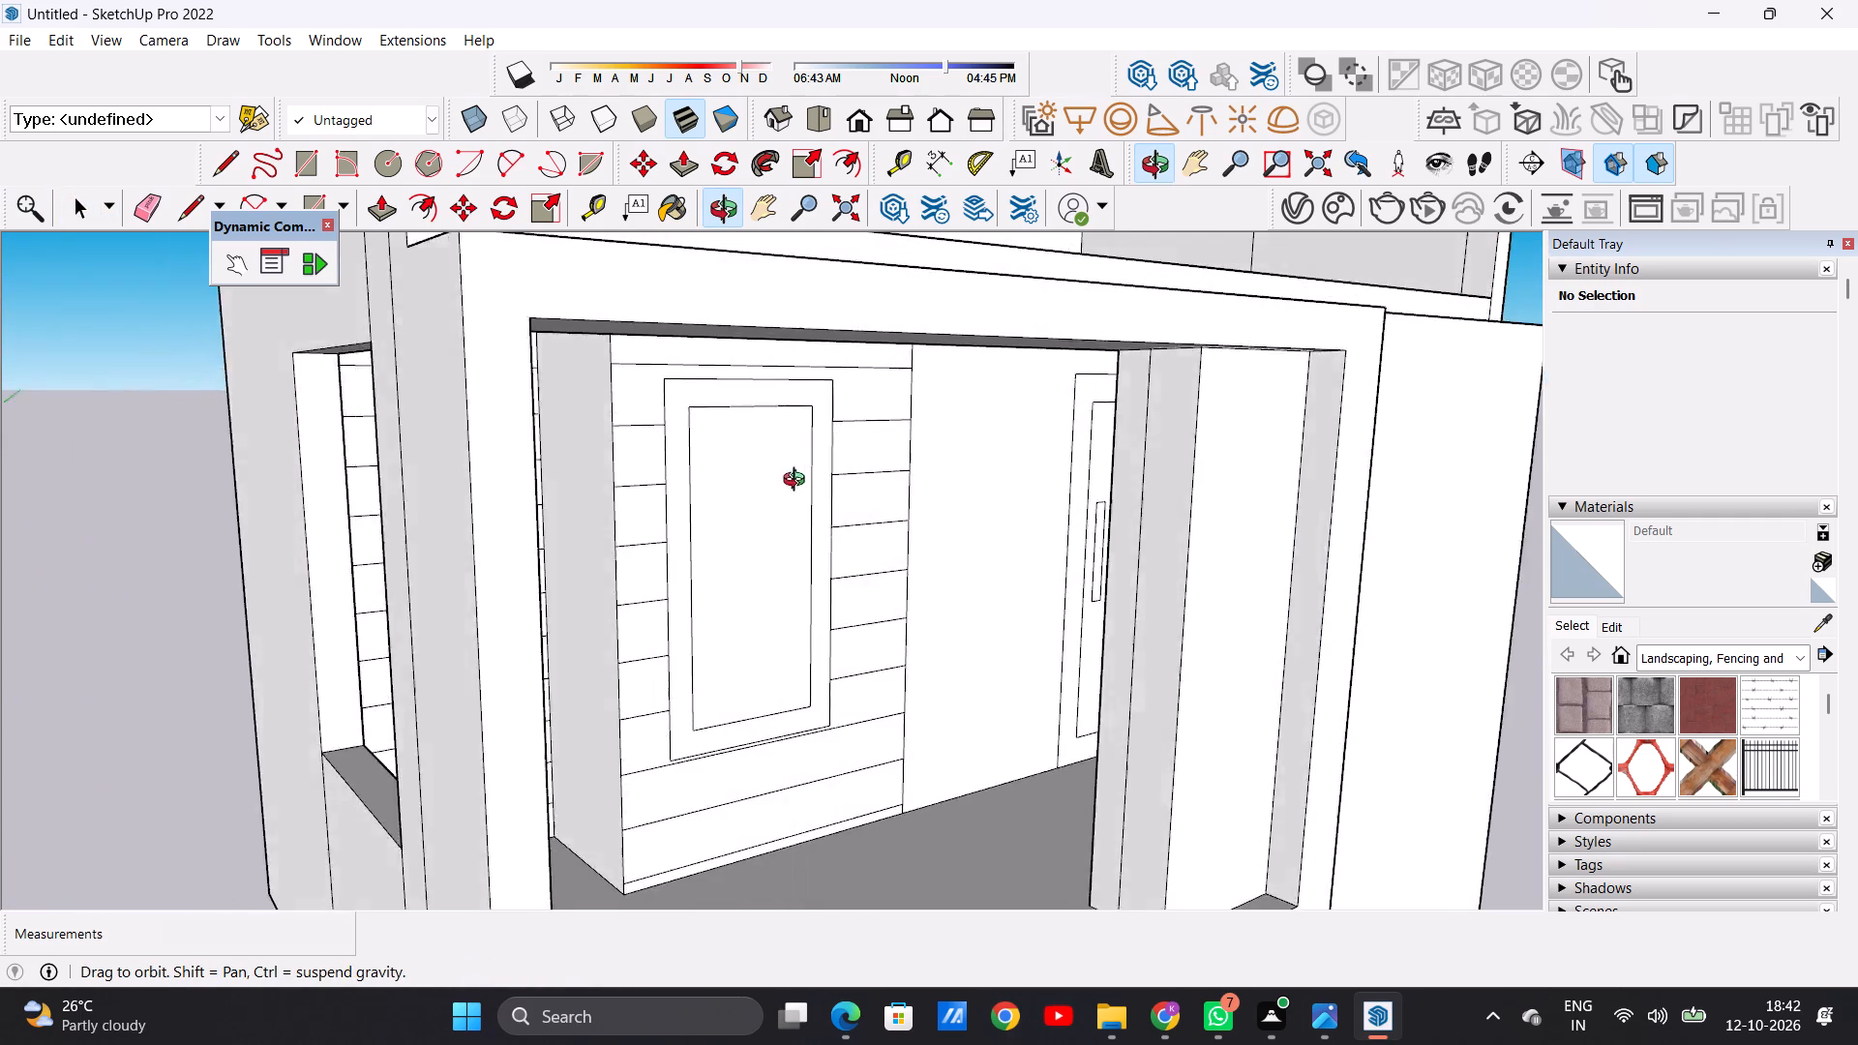
{"action": "middle_click_drag", "start_coordinate": [798, 482], "coordinate": [88, 493]}
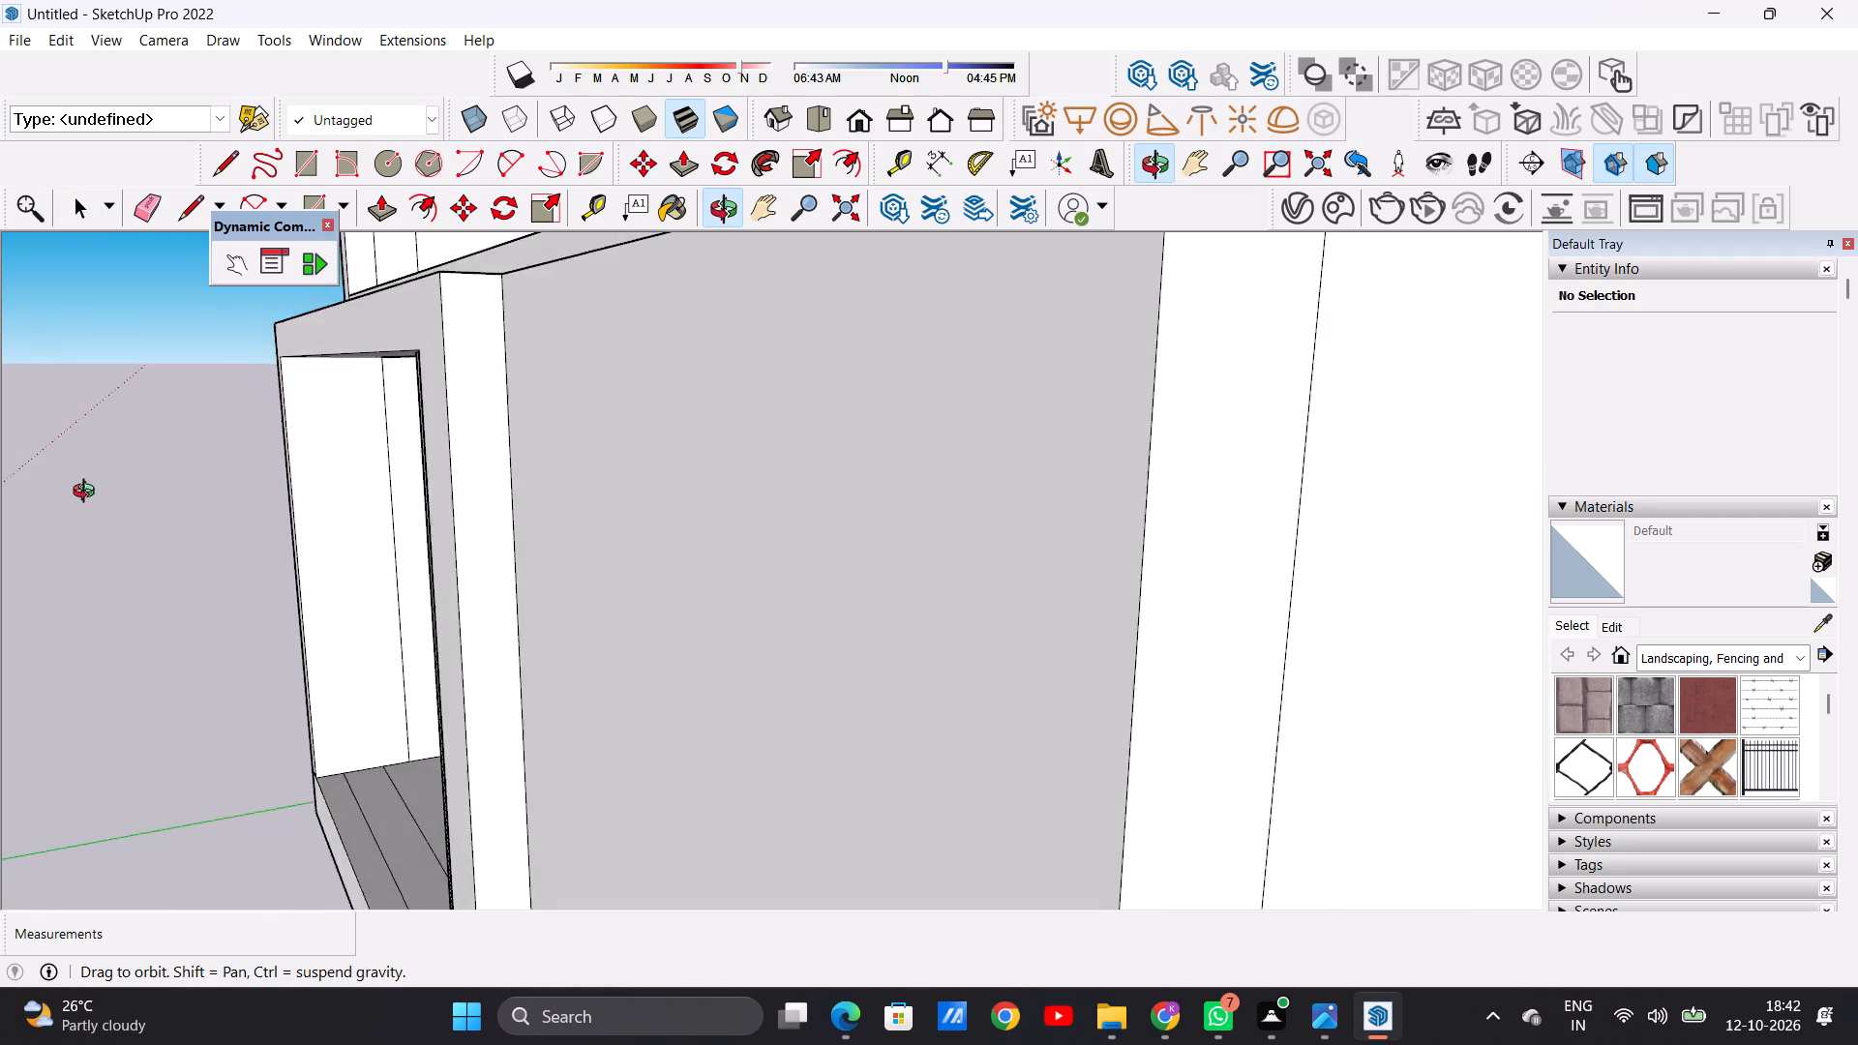
{"action": "middle_click_drag", "start_coordinate": [88, 493], "coordinate": [1042, 483]}
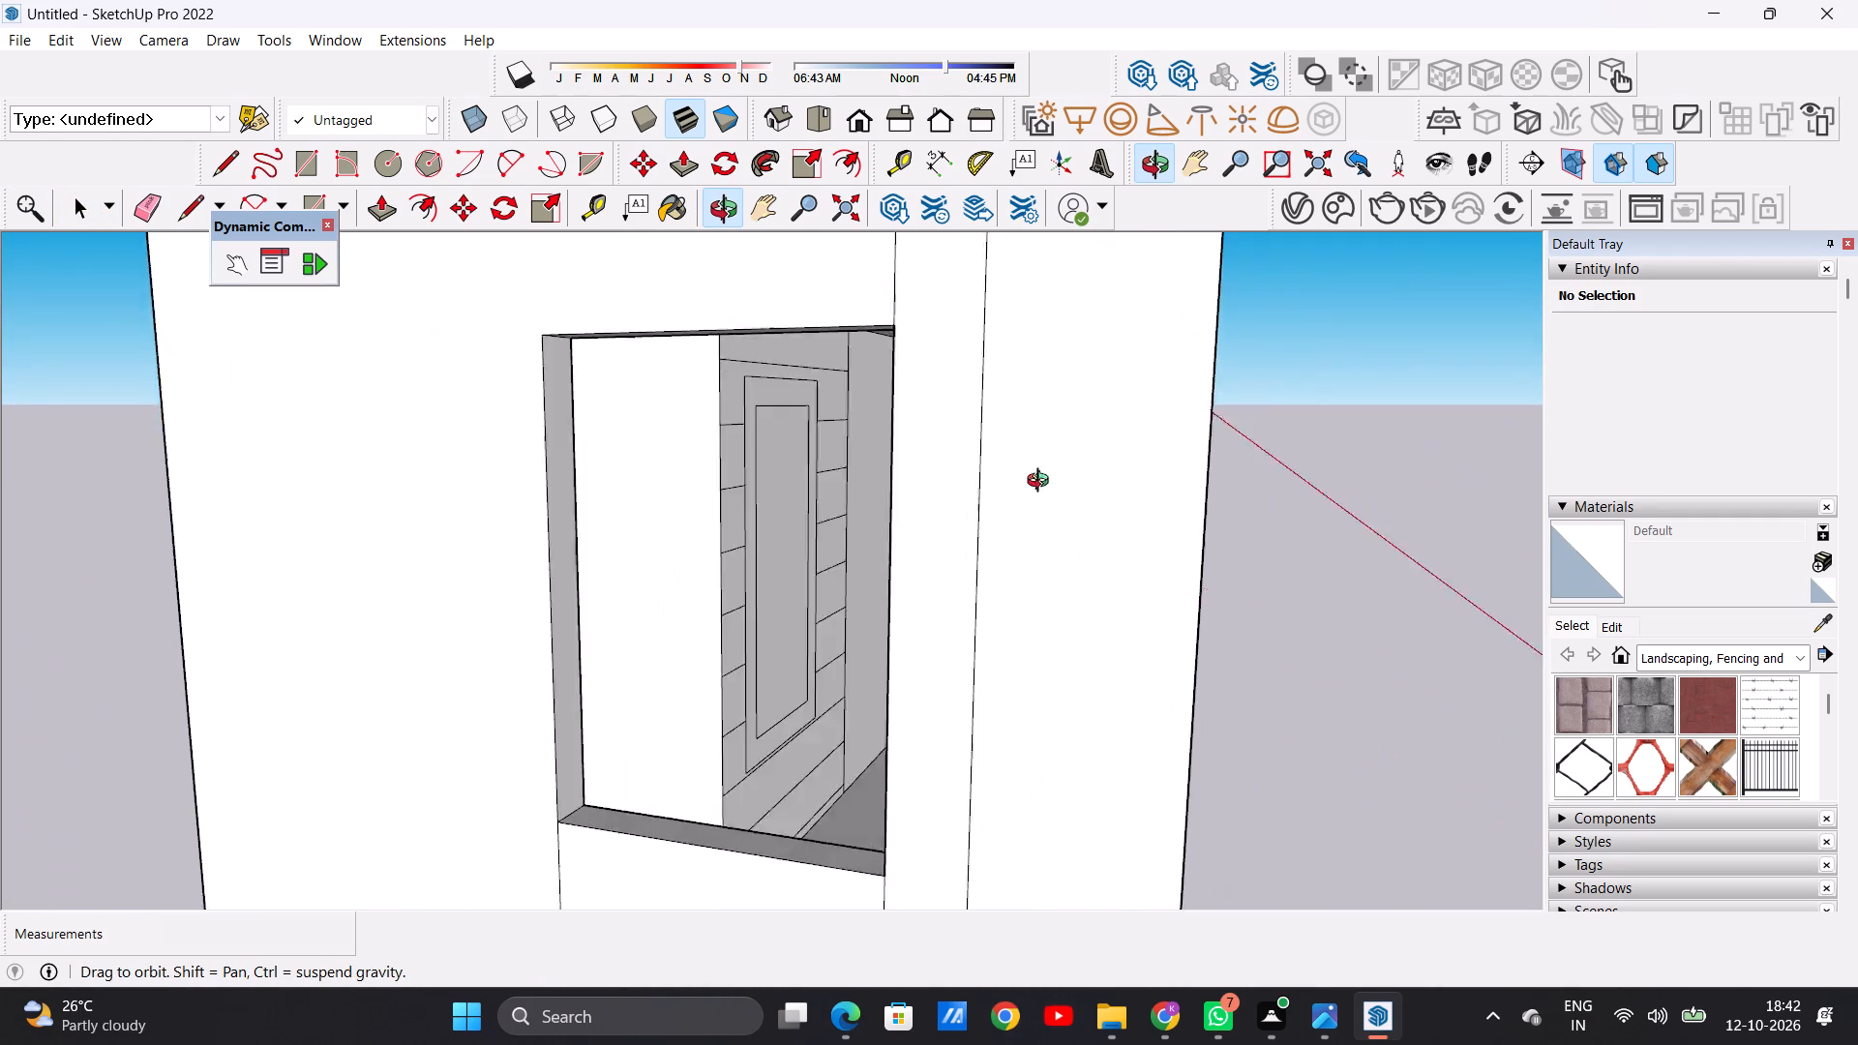
{"action": "middle_click_drag", "start_coordinate": [1042, 483], "coordinate": [576, 475]}
{"action": "scroll", "coordinate": [649, 546], "scroll_direction": "down", "scroll_amount": 3}
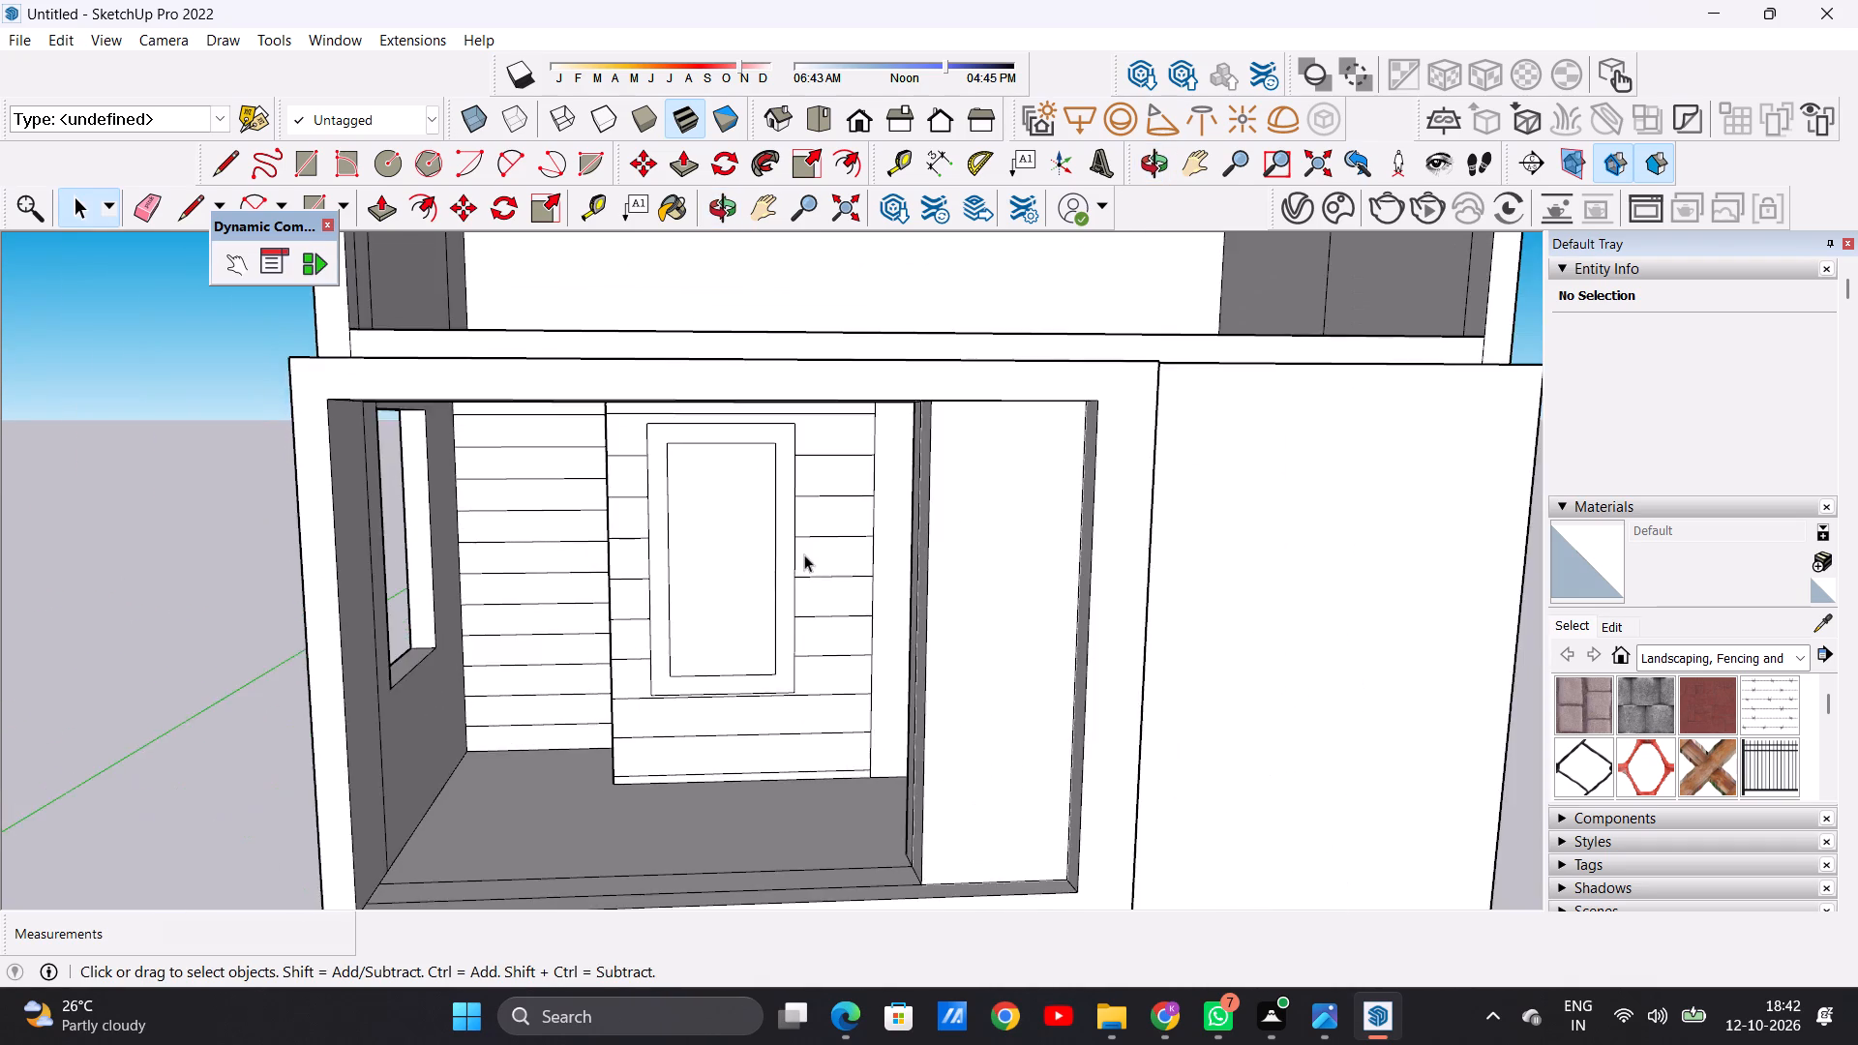
{"action": "scroll", "coordinate": [806, 554], "scroll_direction": "down", "scroll_amount": 5}
{"action": "scroll", "coordinate": [731, 522], "scroll_direction": "down", "scroll_amount": 9}
{"action": "scroll", "coordinate": [800, 455], "scroll_direction": "up", "scroll_amount": 7}
{"action": "middle_click_drag", "start_coordinate": [827, 426], "coordinate": [750, 522]}
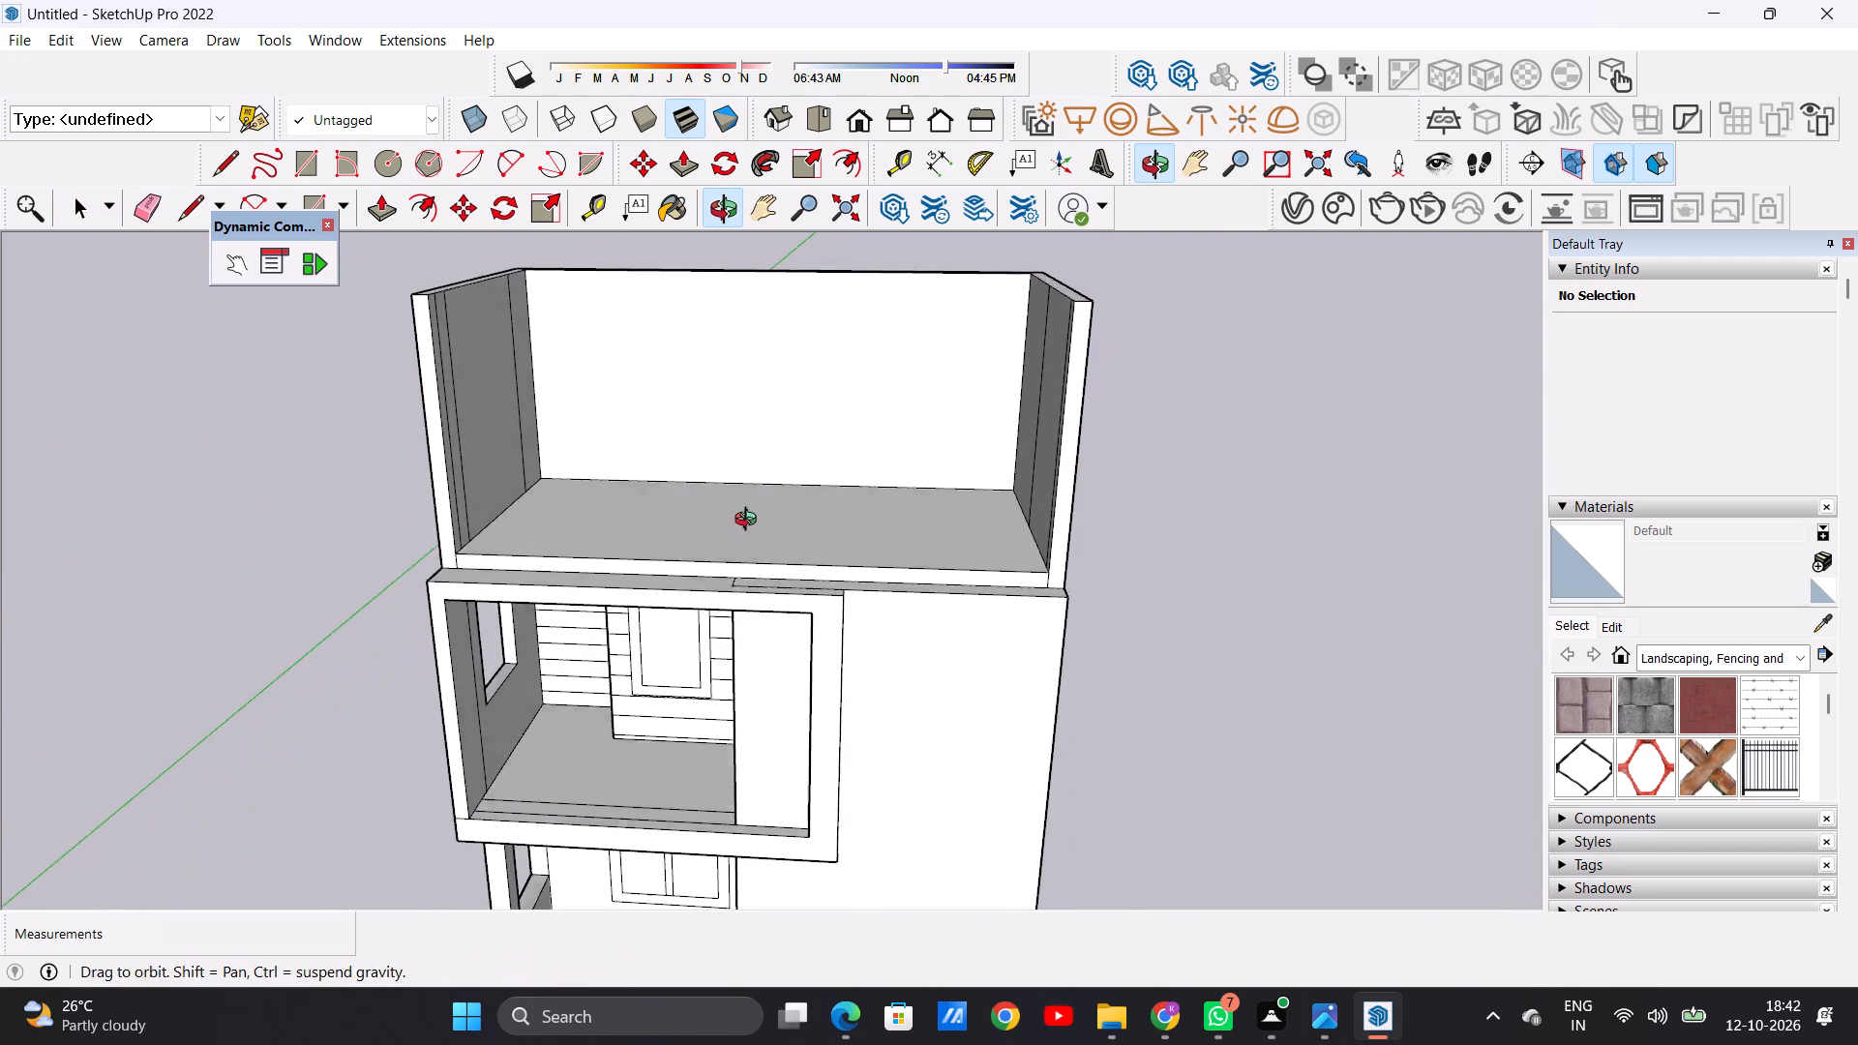
{"action": "middle_click_drag", "start_coordinate": [750, 522], "coordinate": [747, 543]}
Undo the Push/Pull that raised the second-floor walls.
{"action": "key", "text": "ctrl+z"}
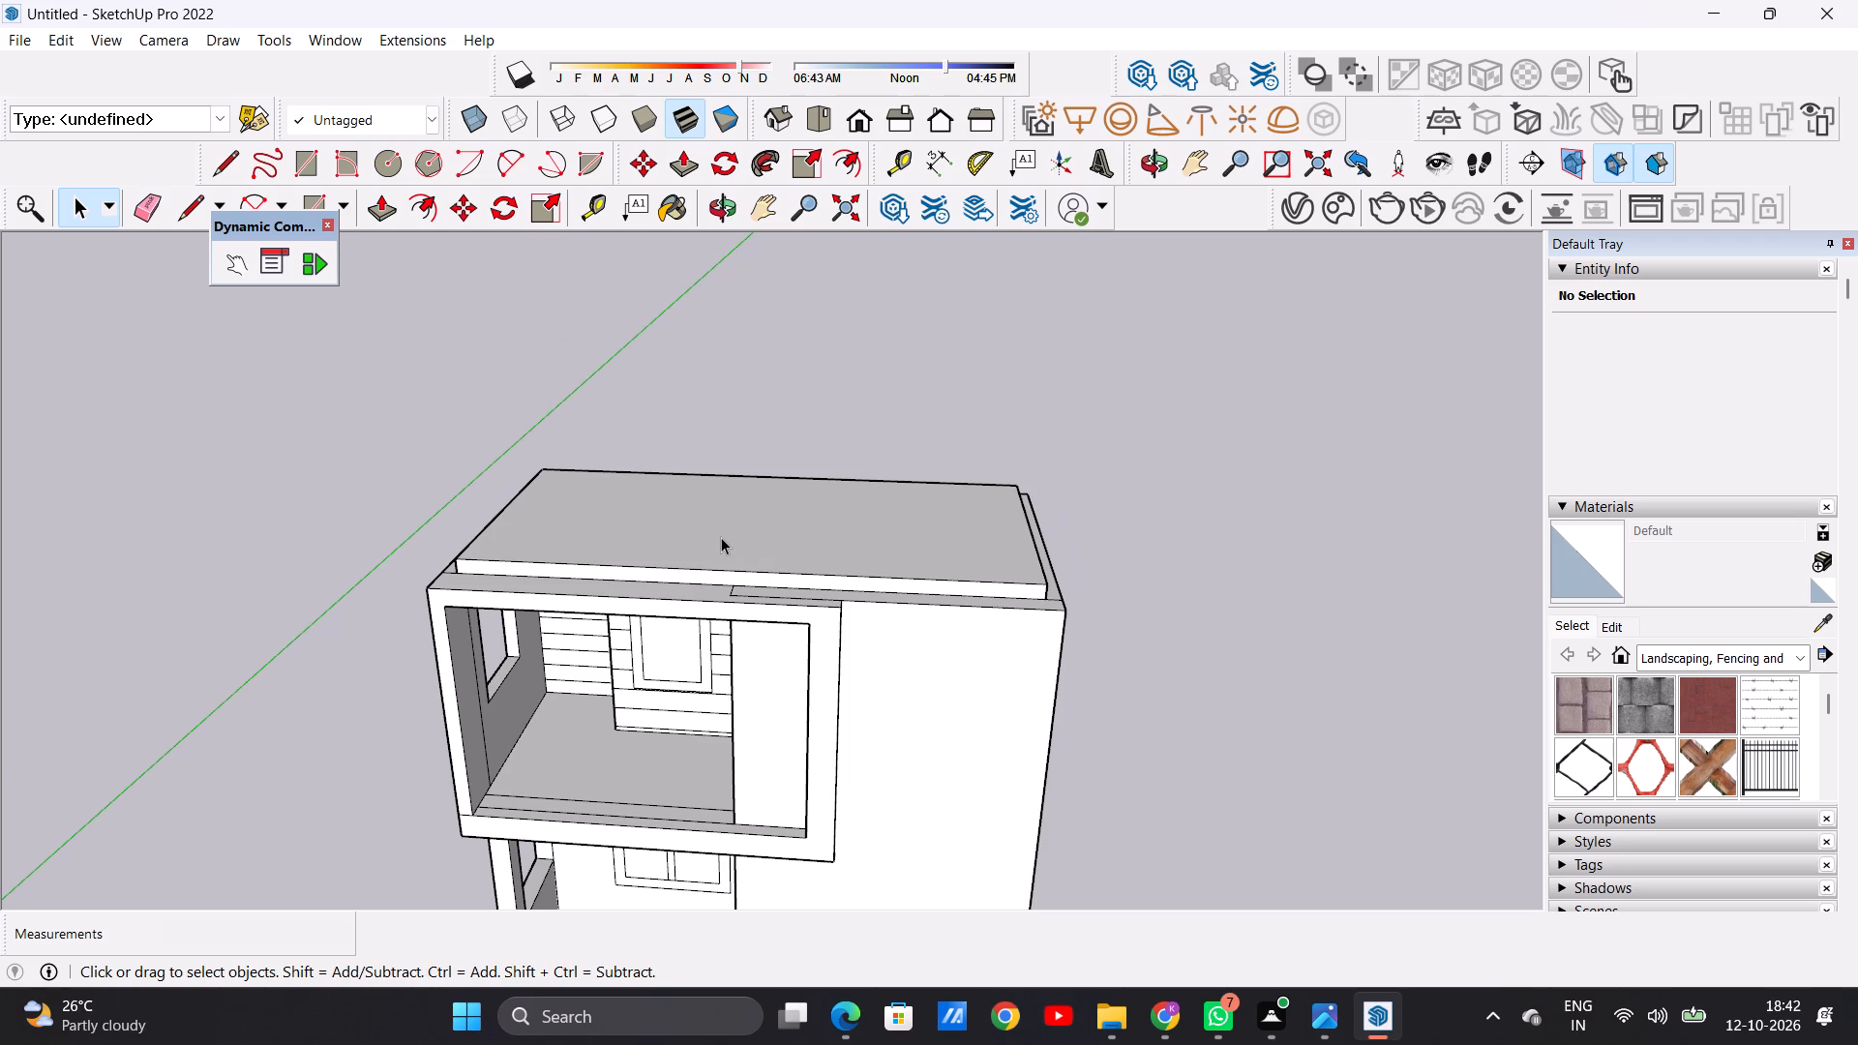
Push/Pull the roof slab's edge face on the terrace-window side outward about 7 1/16" to sit flush with the side wall.
{"action": "scroll", "coordinate": [851, 483], "scroll_direction": "down", "scroll_amount": 7}
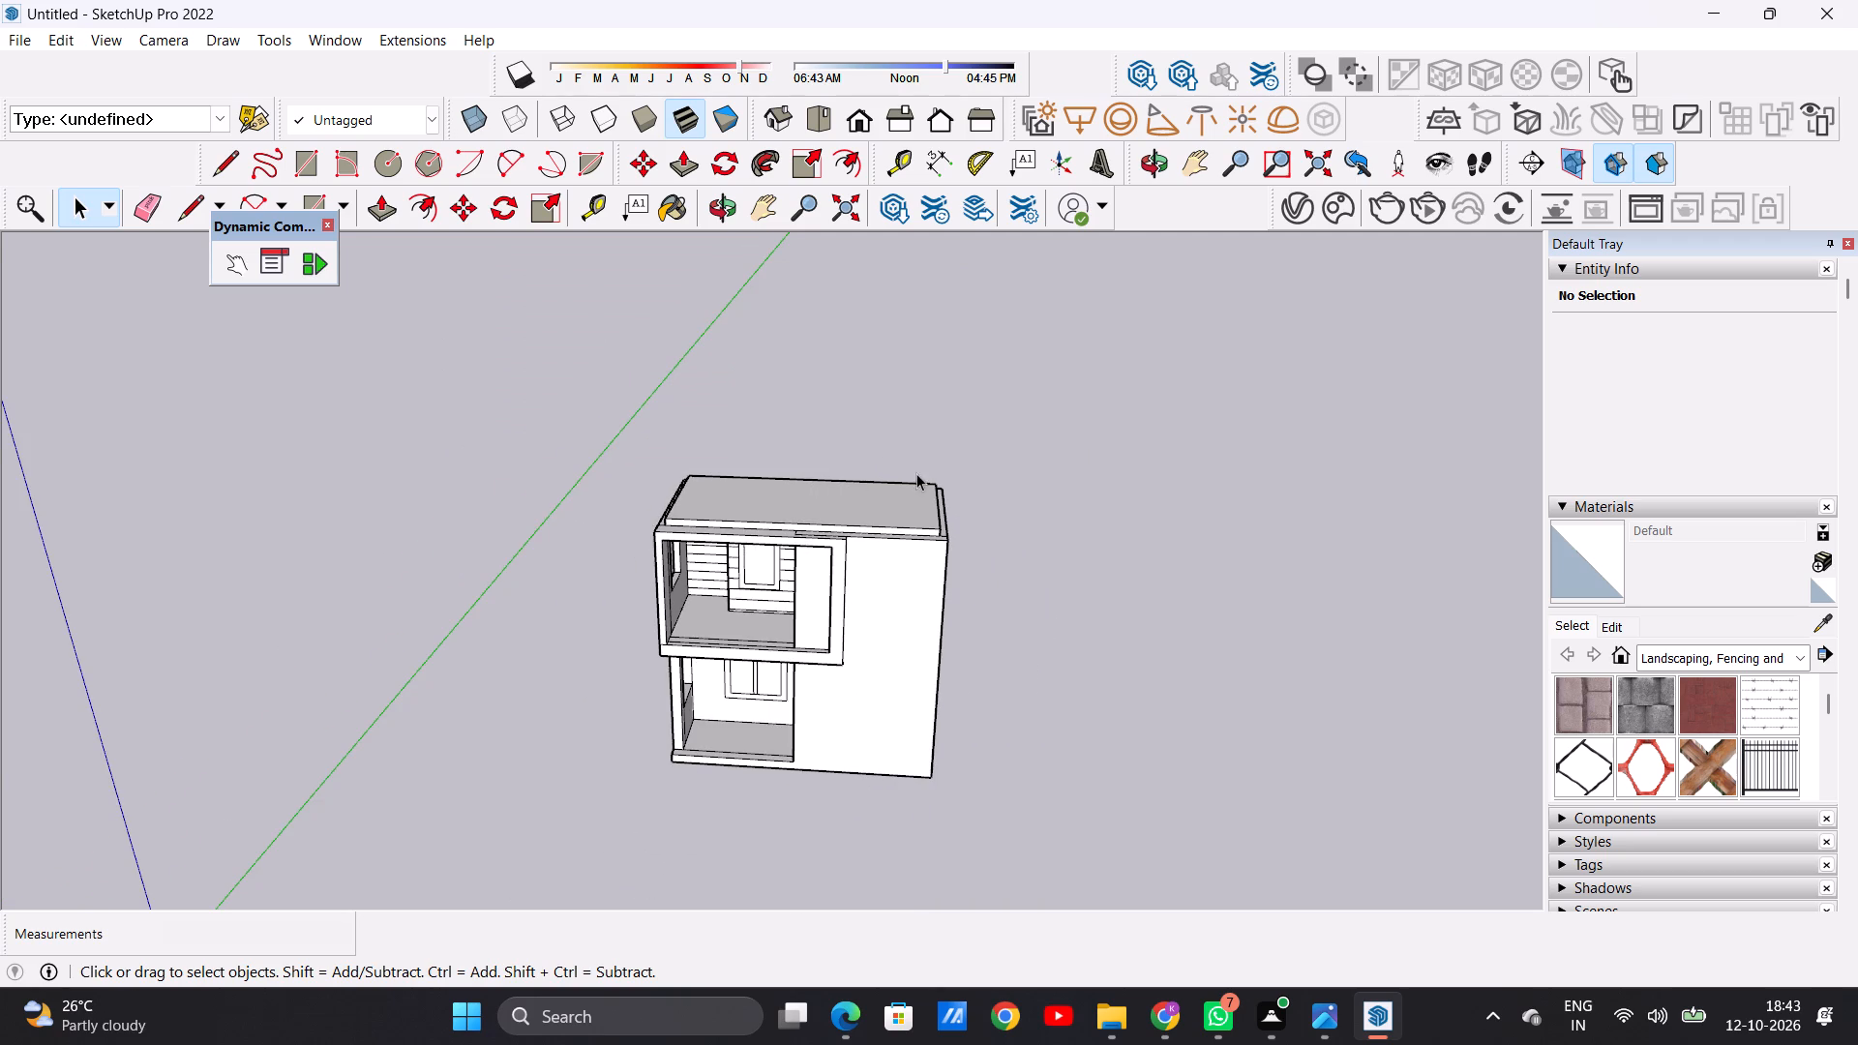
{"action": "middle_click_drag", "start_coordinate": [946, 534], "coordinate": [949, 773]}
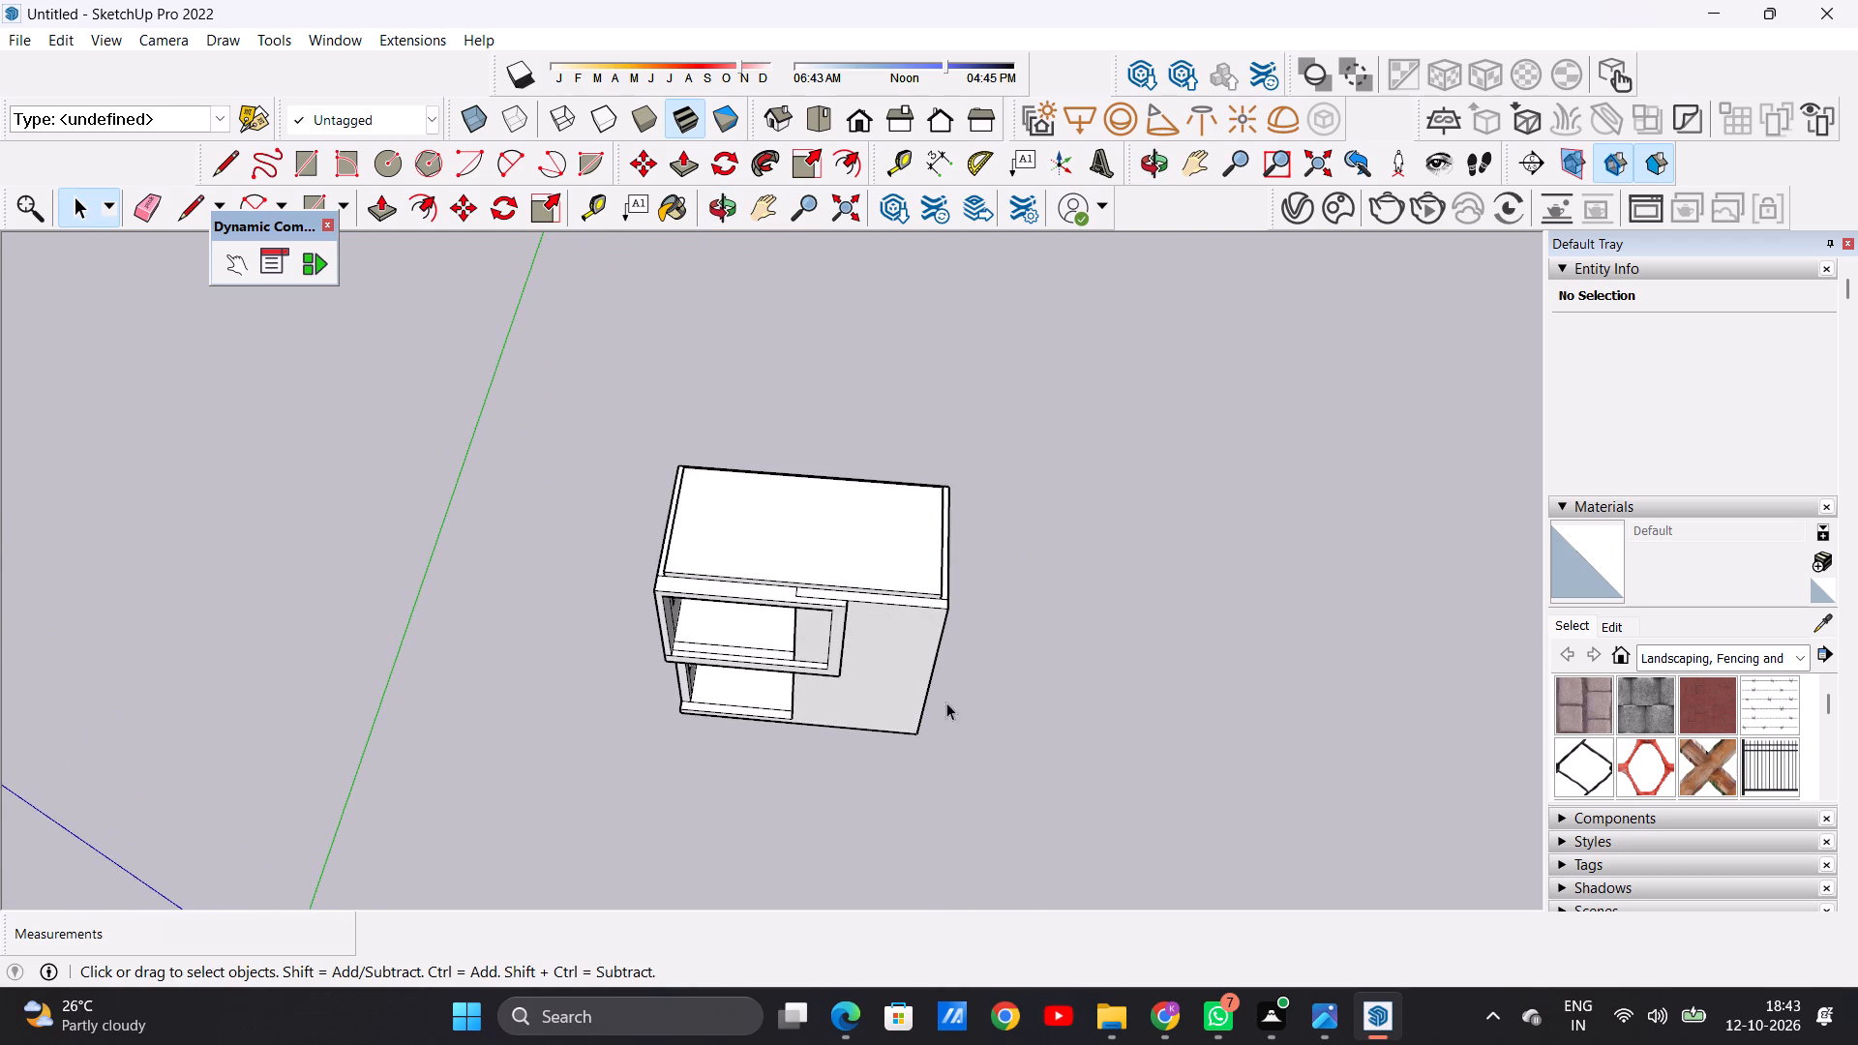
{"action": "scroll", "coordinate": [881, 645], "scroll_direction": "up", "scroll_amount": 6}
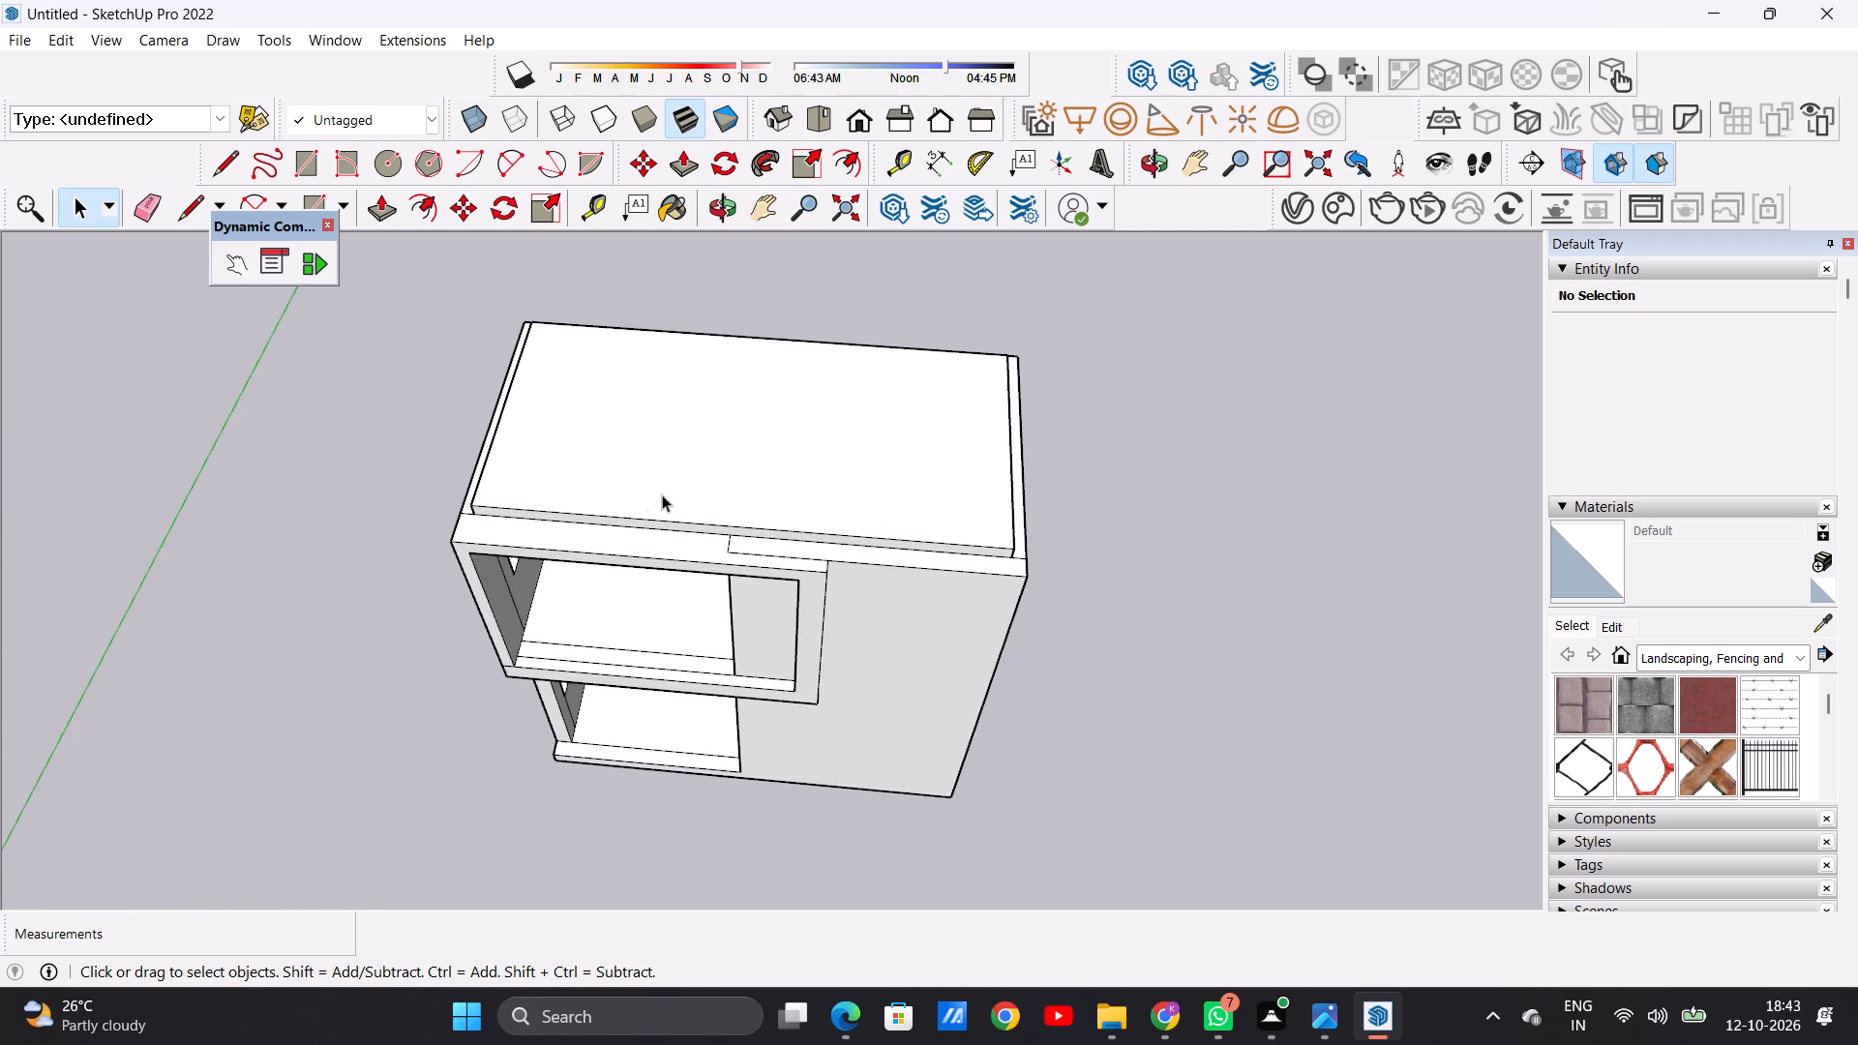
{"action": "middle_click_drag", "start_coordinate": [483, 507], "coordinate": [944, 392]}
{"action": "middle_click_drag", "start_coordinate": [944, 398], "coordinate": [619, 477]}
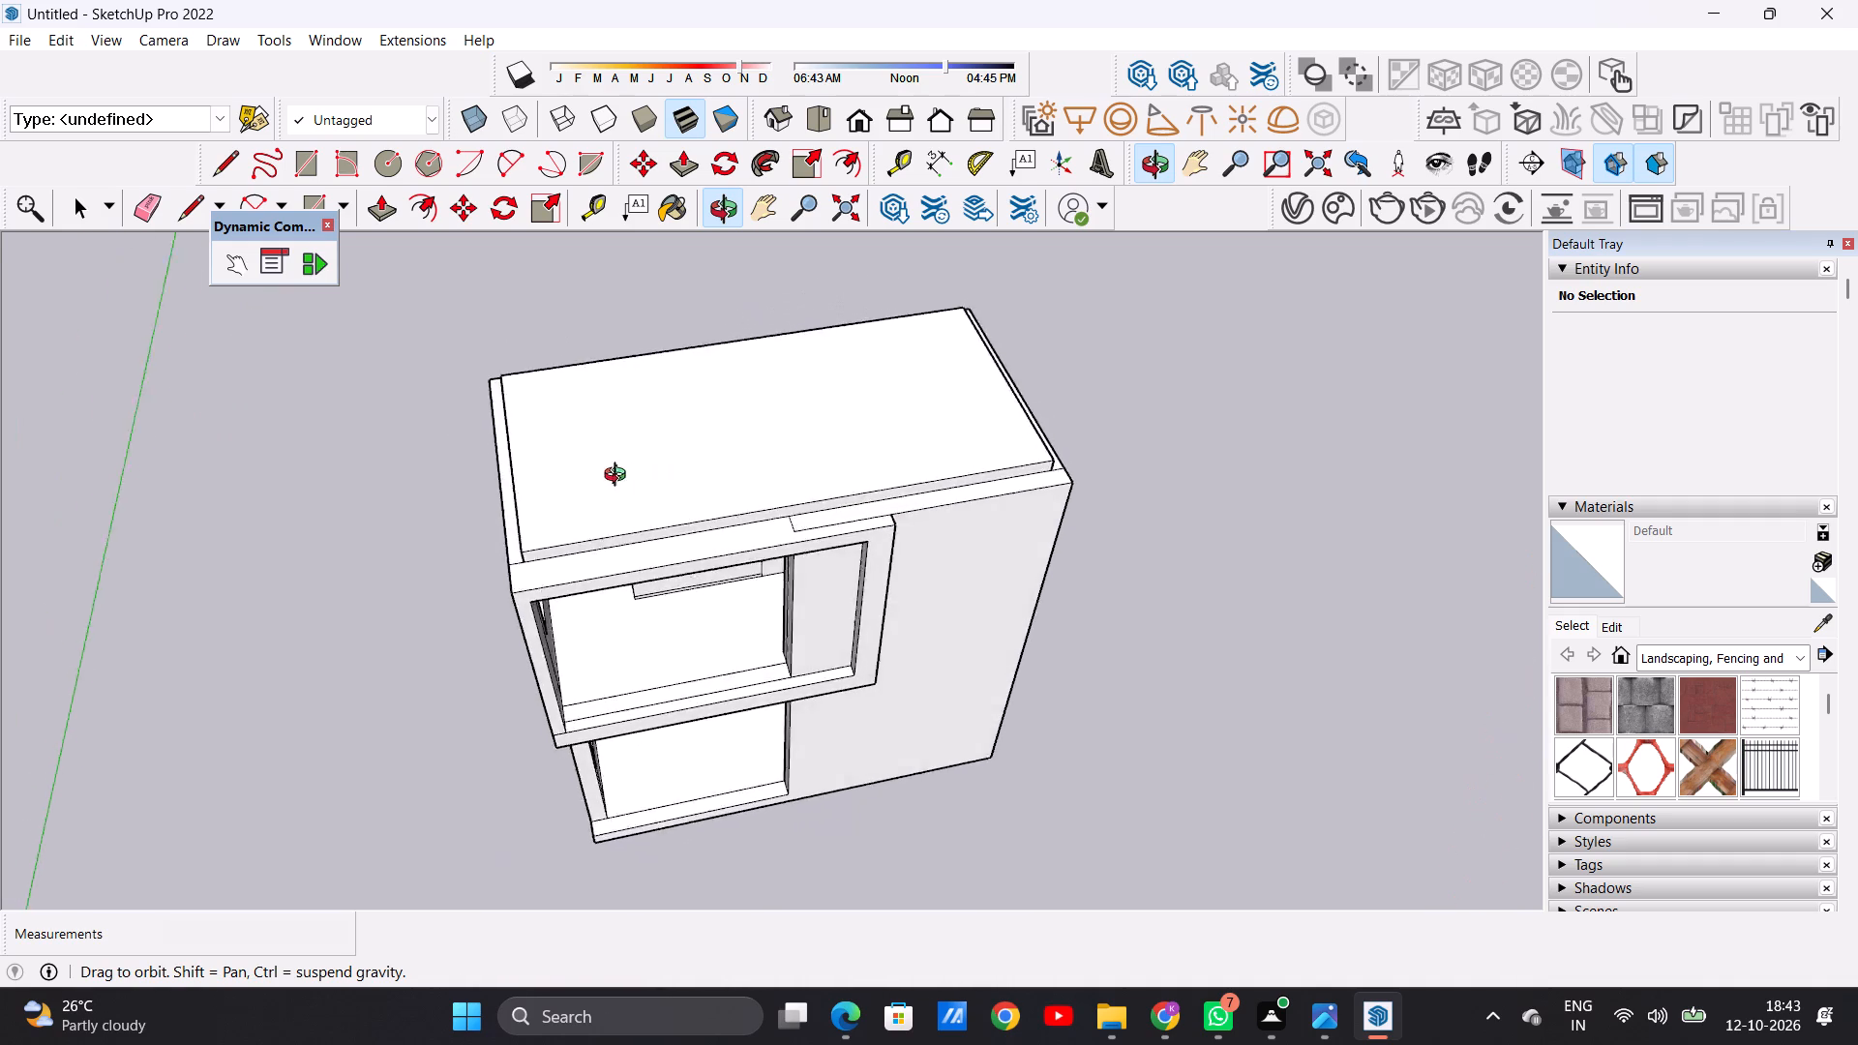
{"action": "middle_click_drag", "start_coordinate": [619, 477], "coordinate": [501, 483]}
{"action": "scroll", "coordinate": [617, 520], "scroll_direction": "up", "scroll_amount": 5}
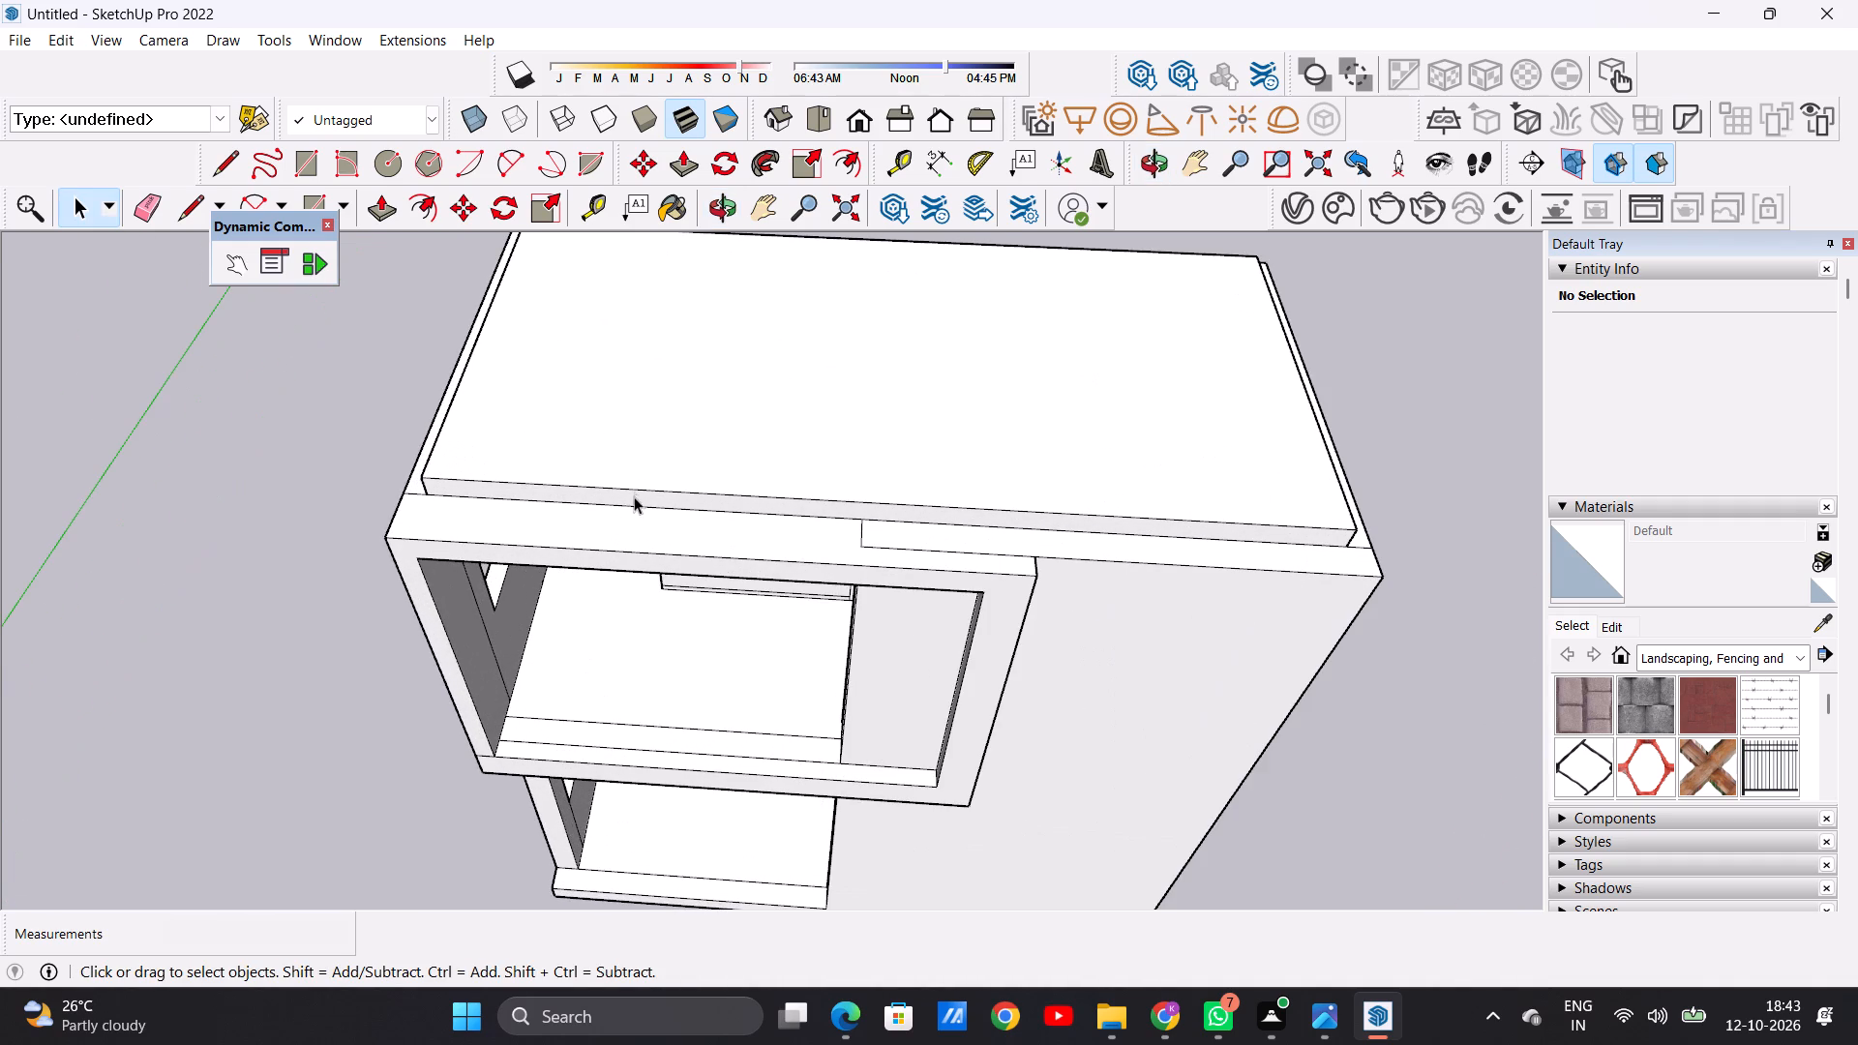
{"action": "middle_click_drag", "start_coordinate": [493, 472], "coordinate": [732, 433]}
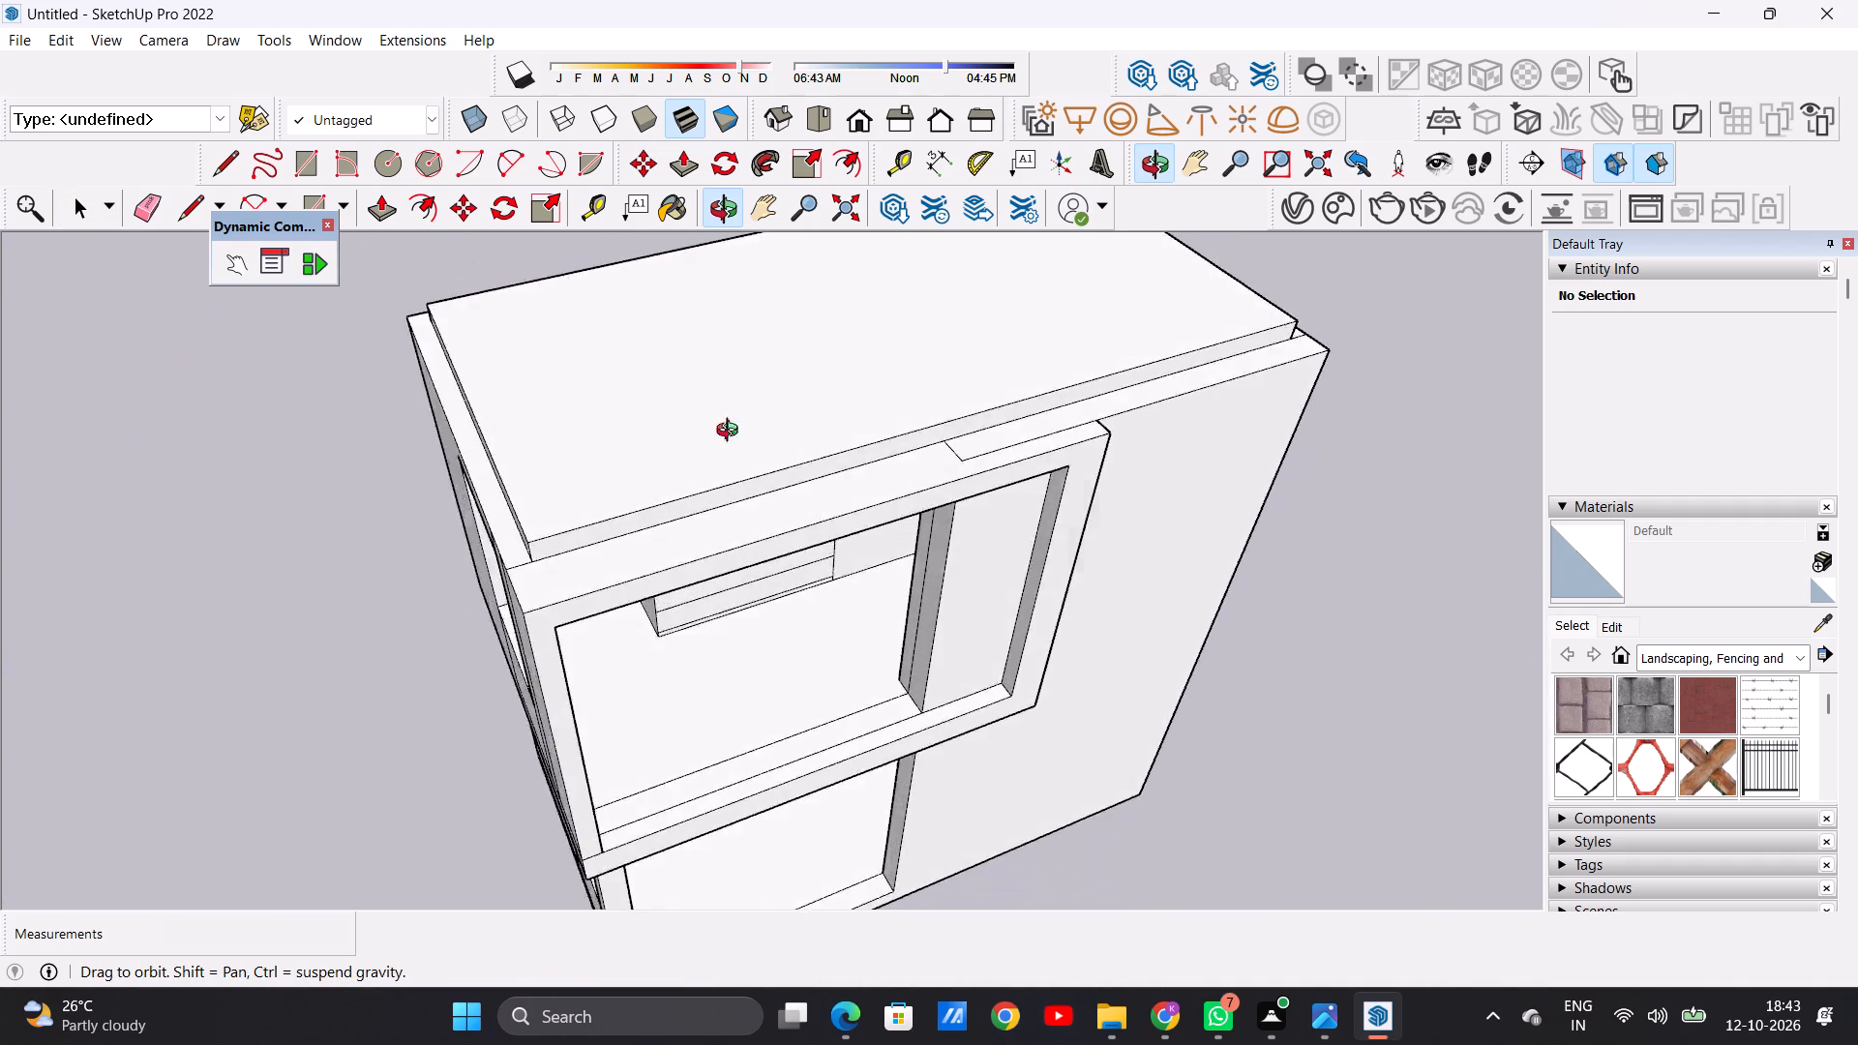
{"action": "middle_click_drag", "start_coordinate": [732, 433], "coordinate": [992, 434]}
{"action": "key", "text": "p"}
{"action": "scroll", "coordinate": [754, 579], "scroll_direction": "up", "scroll_amount": 1}
{"action": "scroll", "coordinate": [754, 578], "scroll_direction": "down", "scroll_amount": 1}
{"action": "scroll", "coordinate": [754, 578], "scroll_direction": "up", "scroll_amount": 8}
{"action": "left_click", "coordinate": [795, 612]}
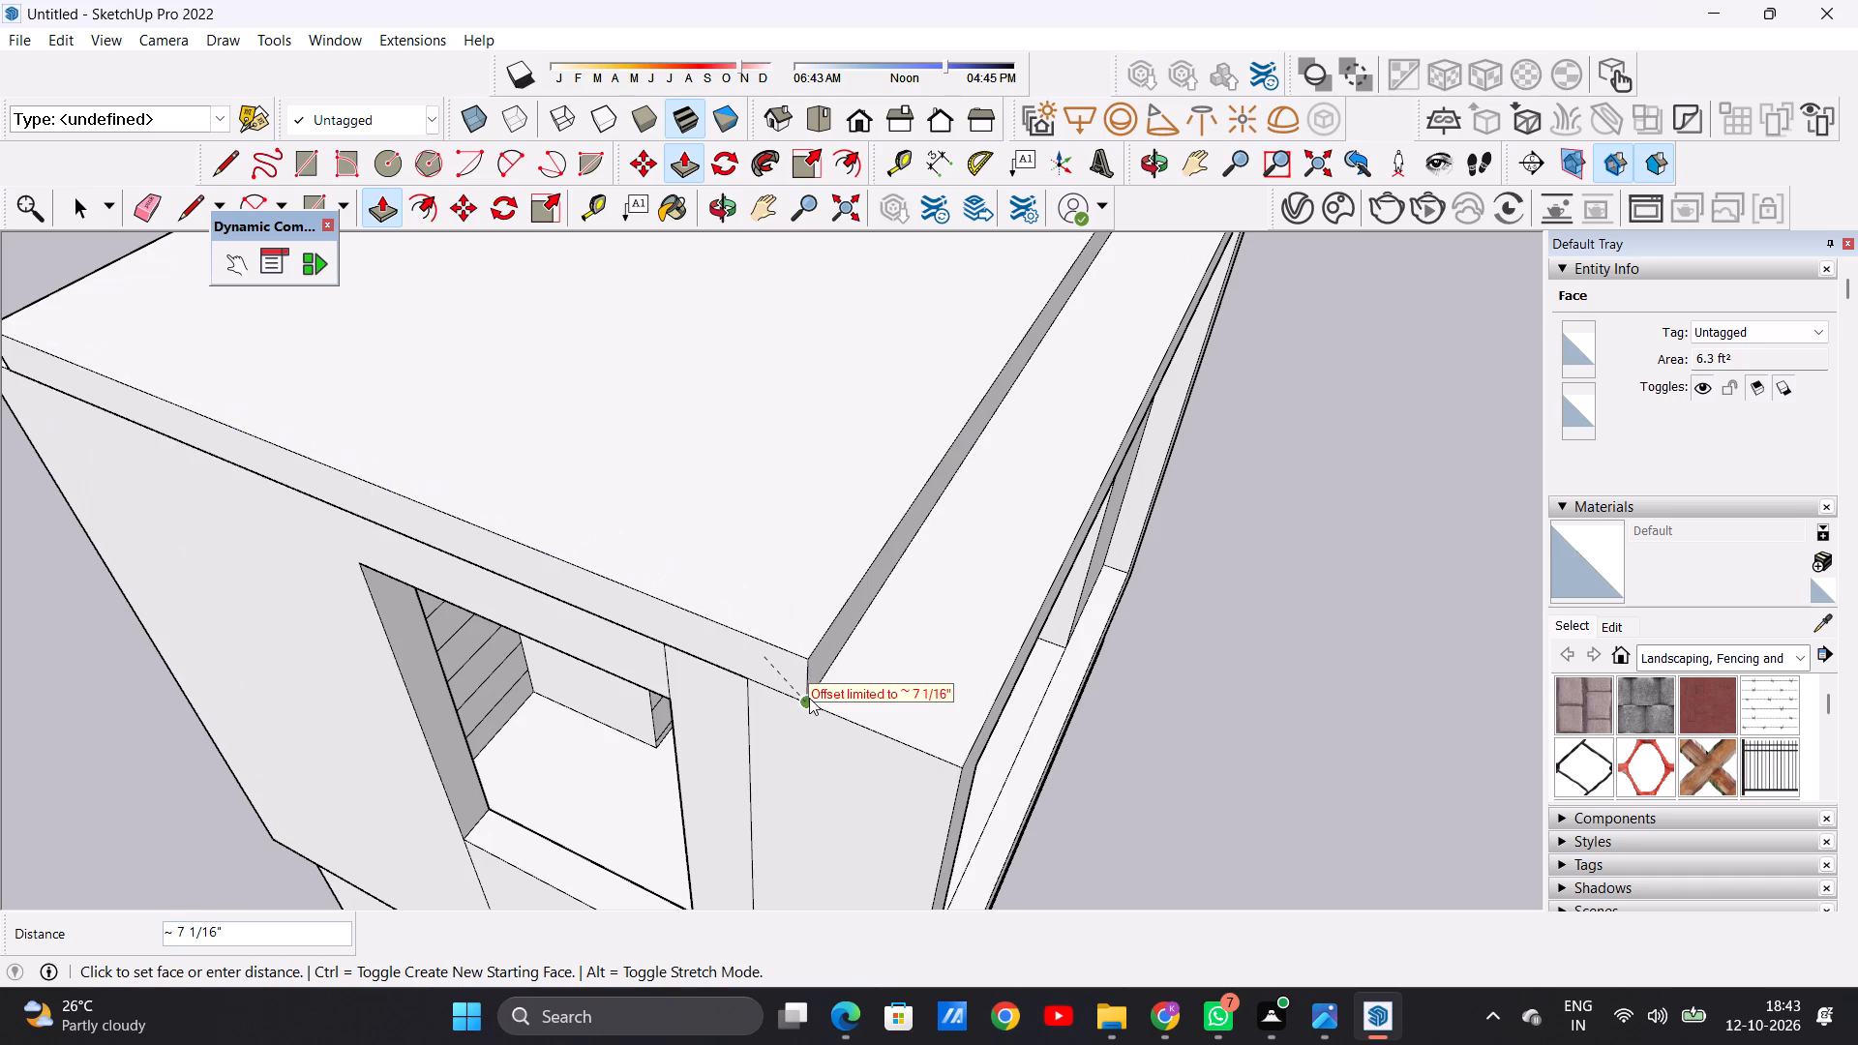
{"action": "left_click", "coordinate": [809, 698]}
{"action": "scroll", "coordinate": [773, 552], "scroll_direction": "down", "scroll_amount": 3}
{"action": "left_click", "coordinate": [792, 665]}
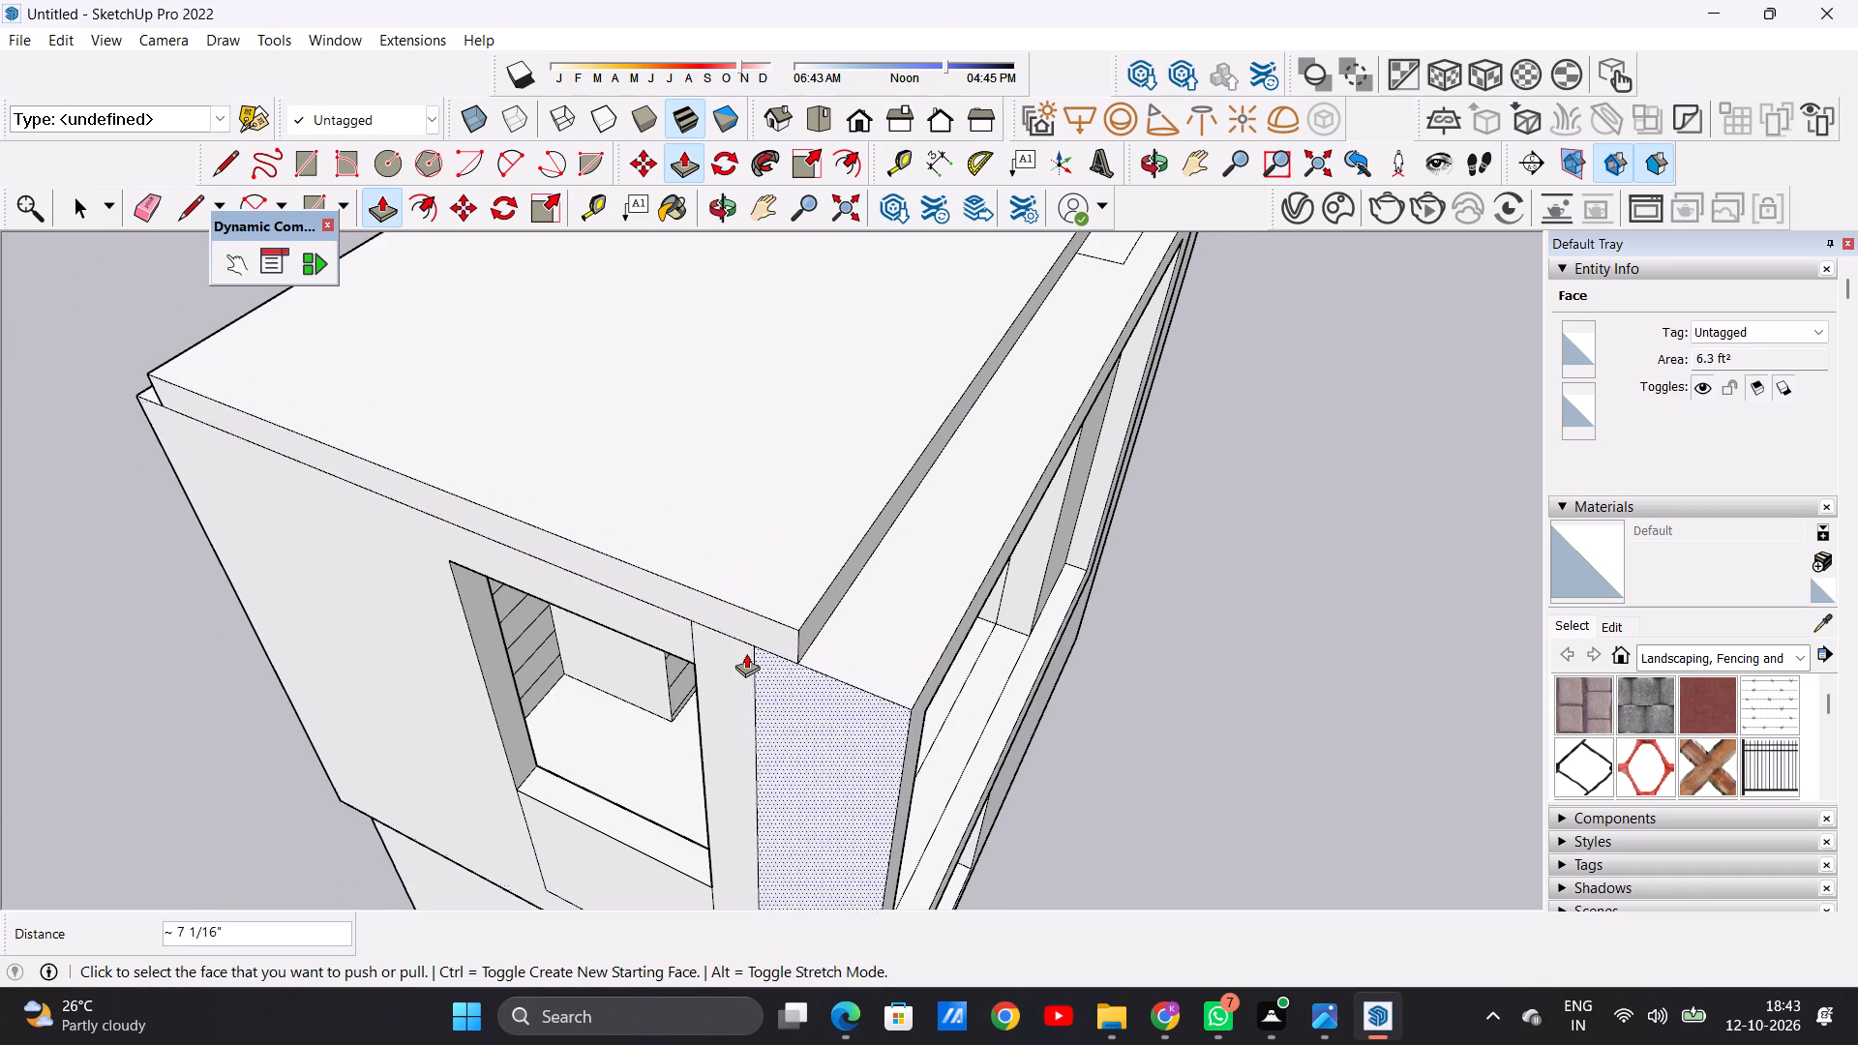
Push/Pull the roof slab's rear edge face outward about 7 1/16" to sit flush with the back wall.
{"action": "scroll", "coordinate": [684, 455], "scroll_direction": "down", "scroll_amount": 9}
{"action": "middle_click_drag", "start_coordinate": [608, 462], "coordinate": [643, 459]}
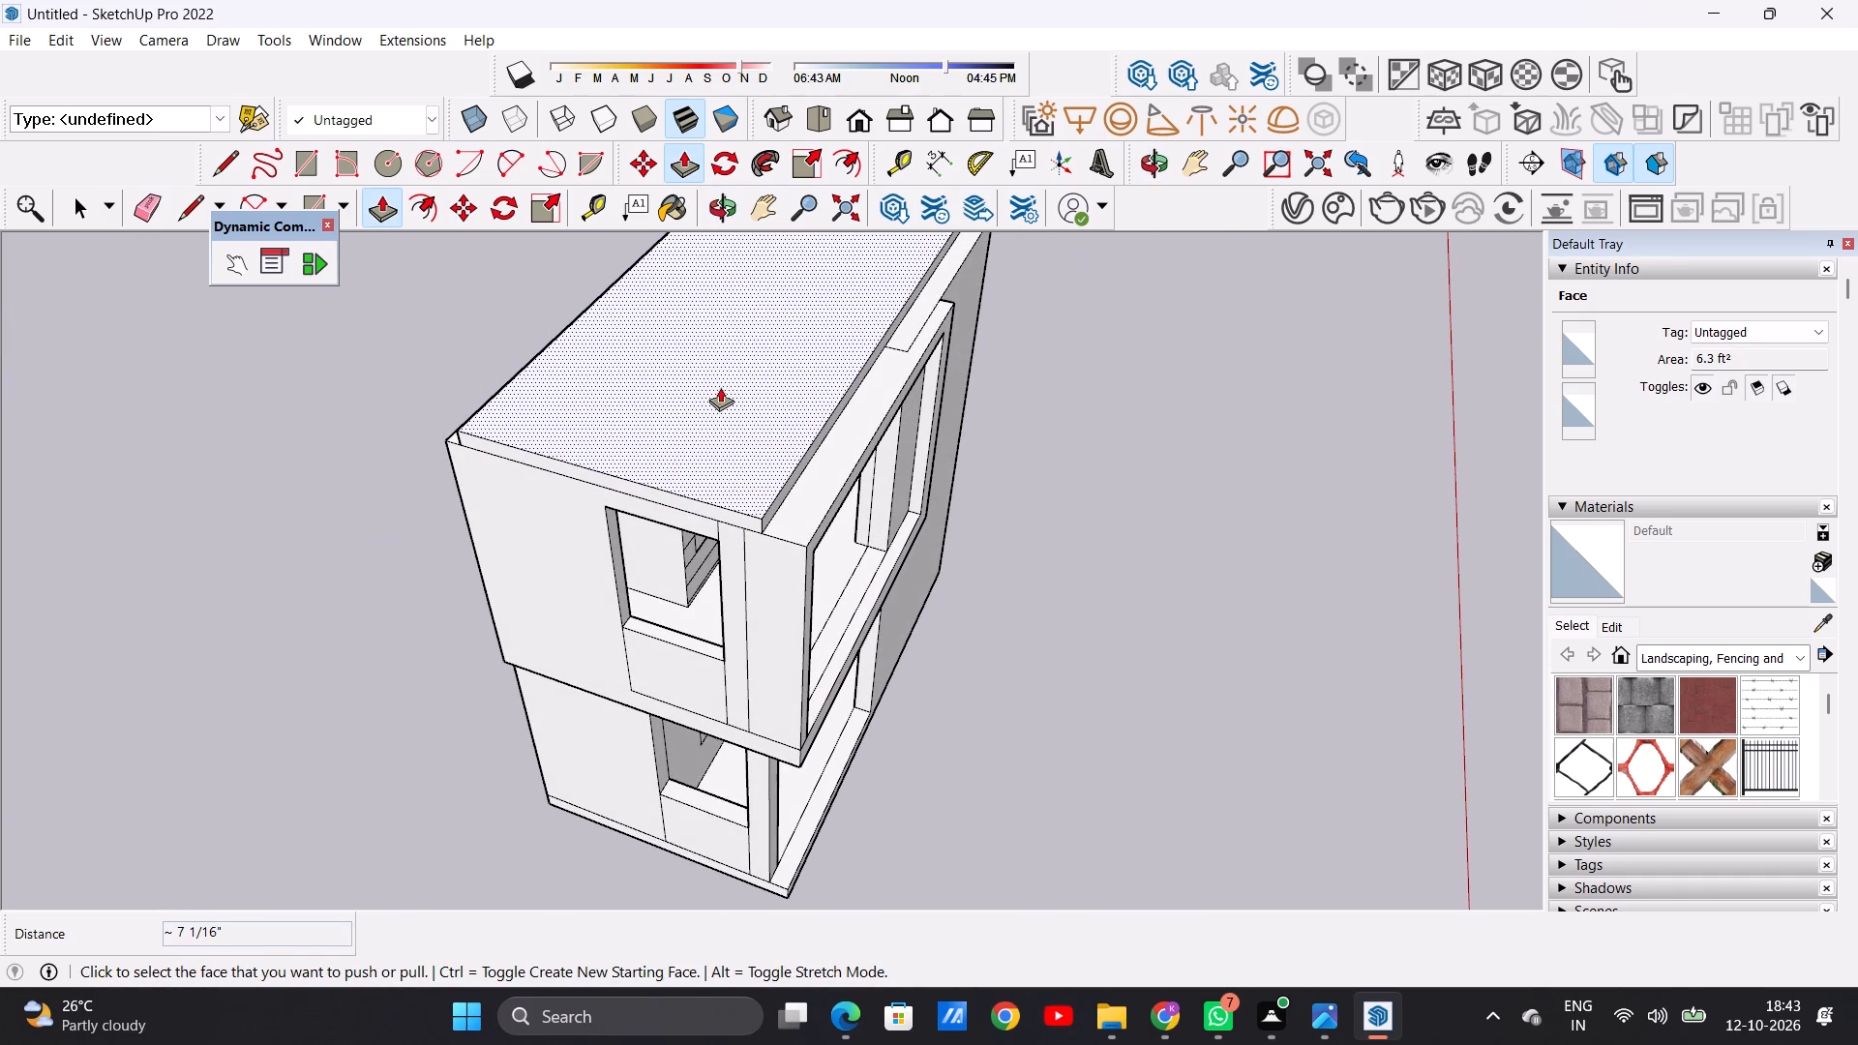
{"action": "middle_click_drag", "start_coordinate": [458, 419], "coordinate": [962, 352]}
{"action": "scroll", "coordinate": [757, 469], "scroll_direction": "up", "scroll_amount": 1}
{"action": "scroll", "coordinate": [757, 469], "scroll_direction": "down", "scroll_amount": 1}
{"action": "scroll", "coordinate": [757, 469], "scroll_direction": "up", "scroll_amount": 3}
{"action": "scroll", "coordinate": [757, 469], "scroll_direction": "down", "scroll_amount": 1}
{"action": "scroll", "coordinate": [757, 469], "scroll_direction": "up", "scroll_amount": 14}
{"action": "left_click", "coordinate": [797, 471]}
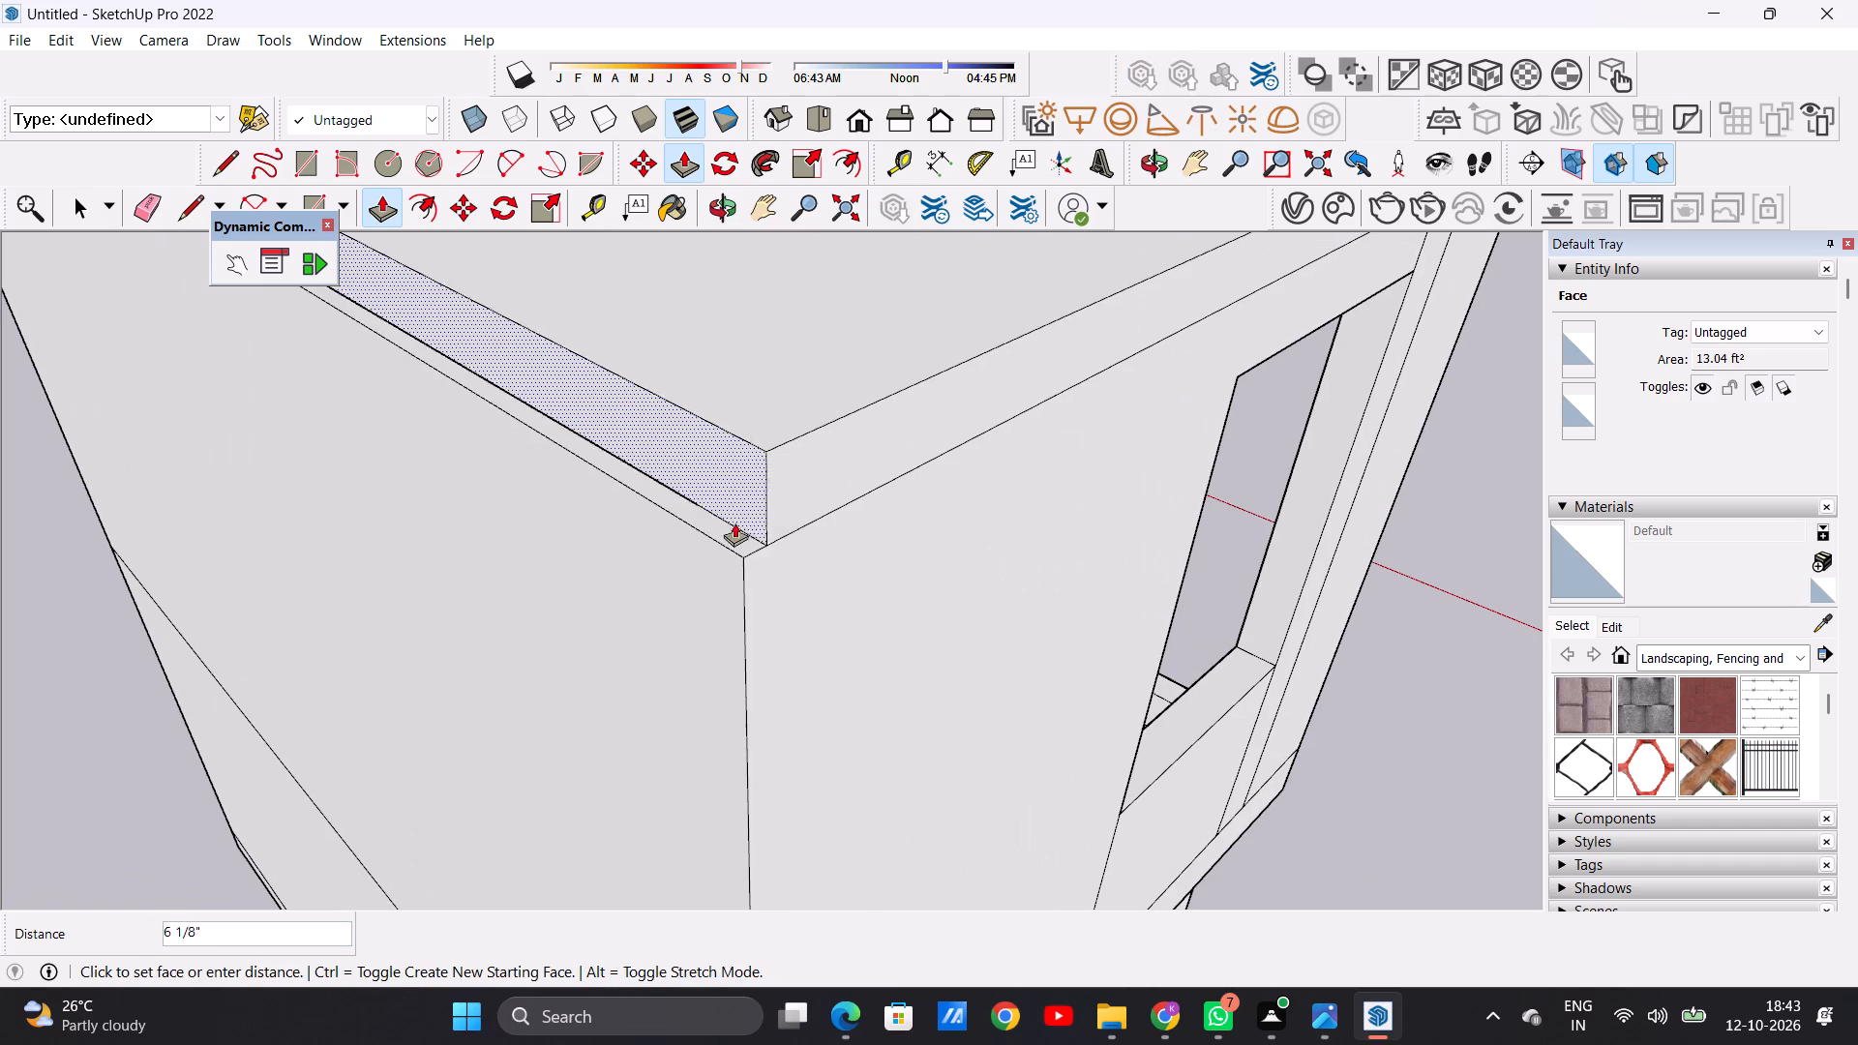
{"action": "left_click", "coordinate": [734, 552]}
Push/Pull the roof slab's edge face on the windowless side outward about 7 1/16" to sit flush with that side wall.
{"action": "scroll", "coordinate": [736, 560], "scroll_direction": "down", "scroll_amount": 13}
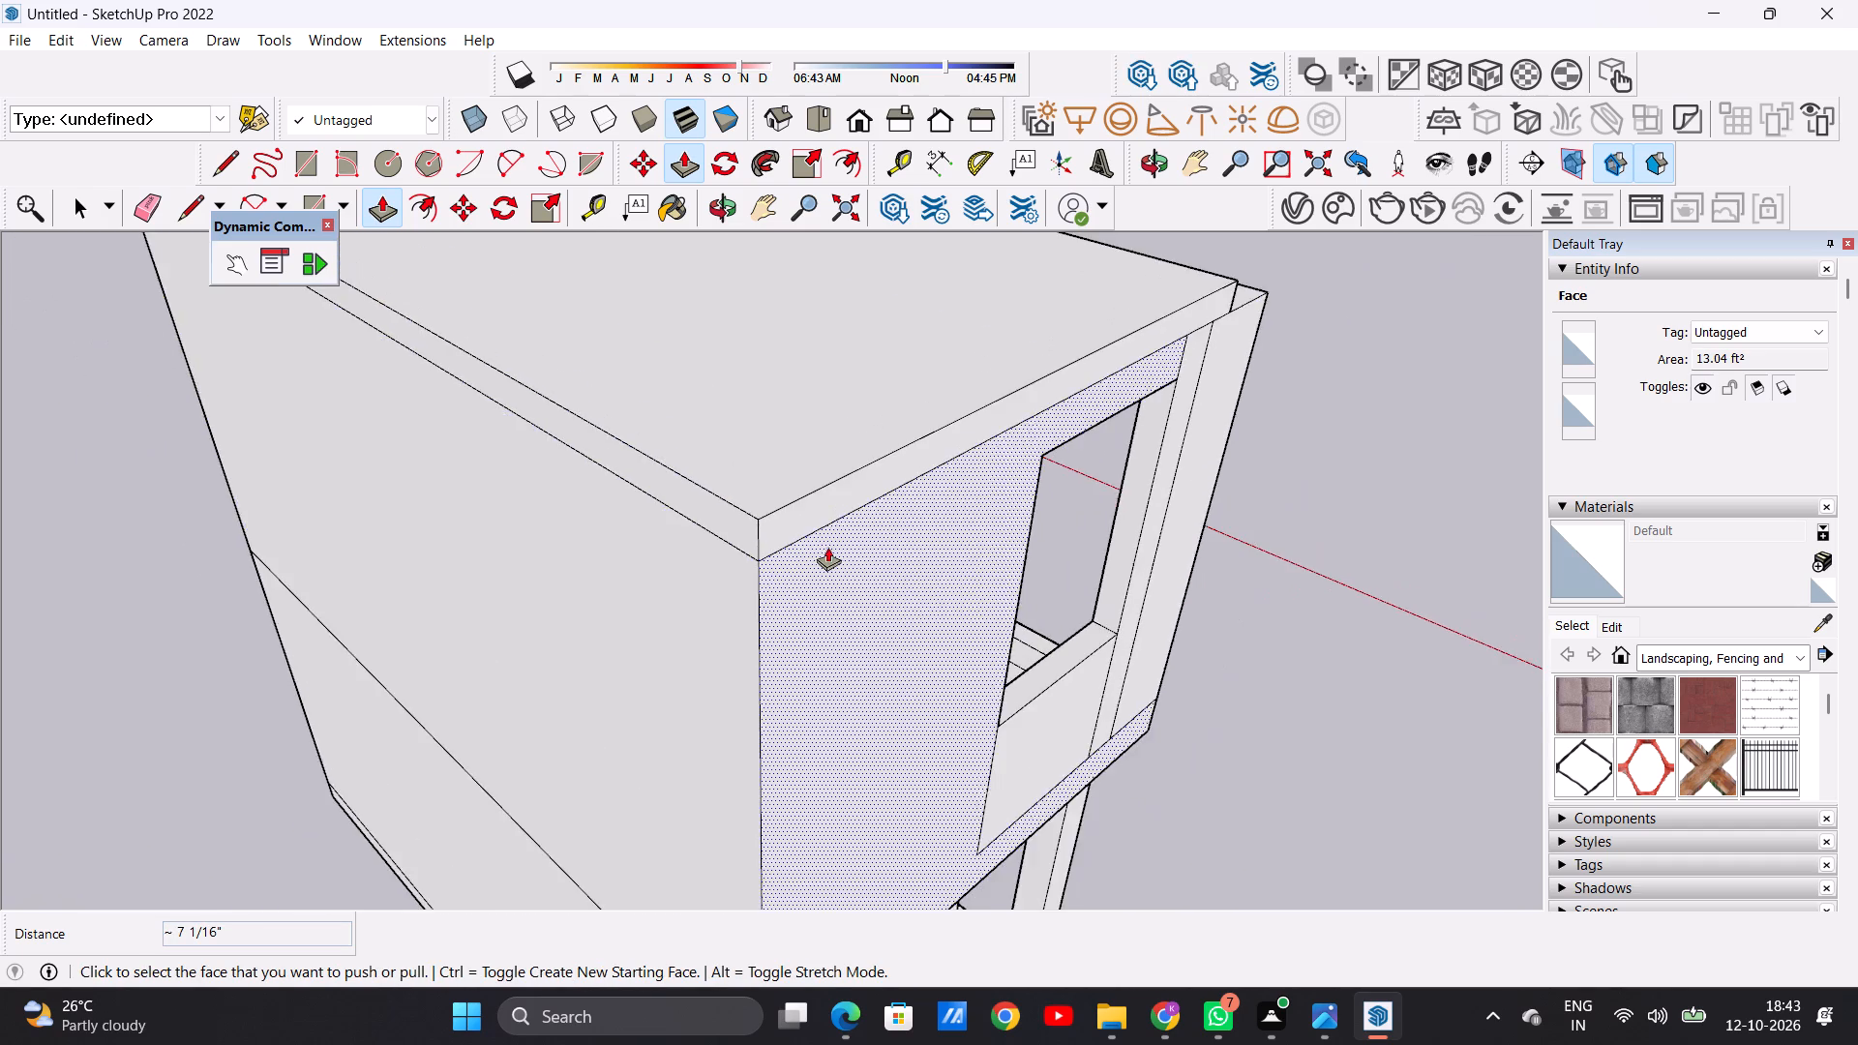
{"action": "scroll", "coordinate": [827, 547], "scroll_direction": "down", "scroll_amount": 11}
{"action": "middle_click_drag", "start_coordinate": [531, 425], "coordinate": [1142, 376]}
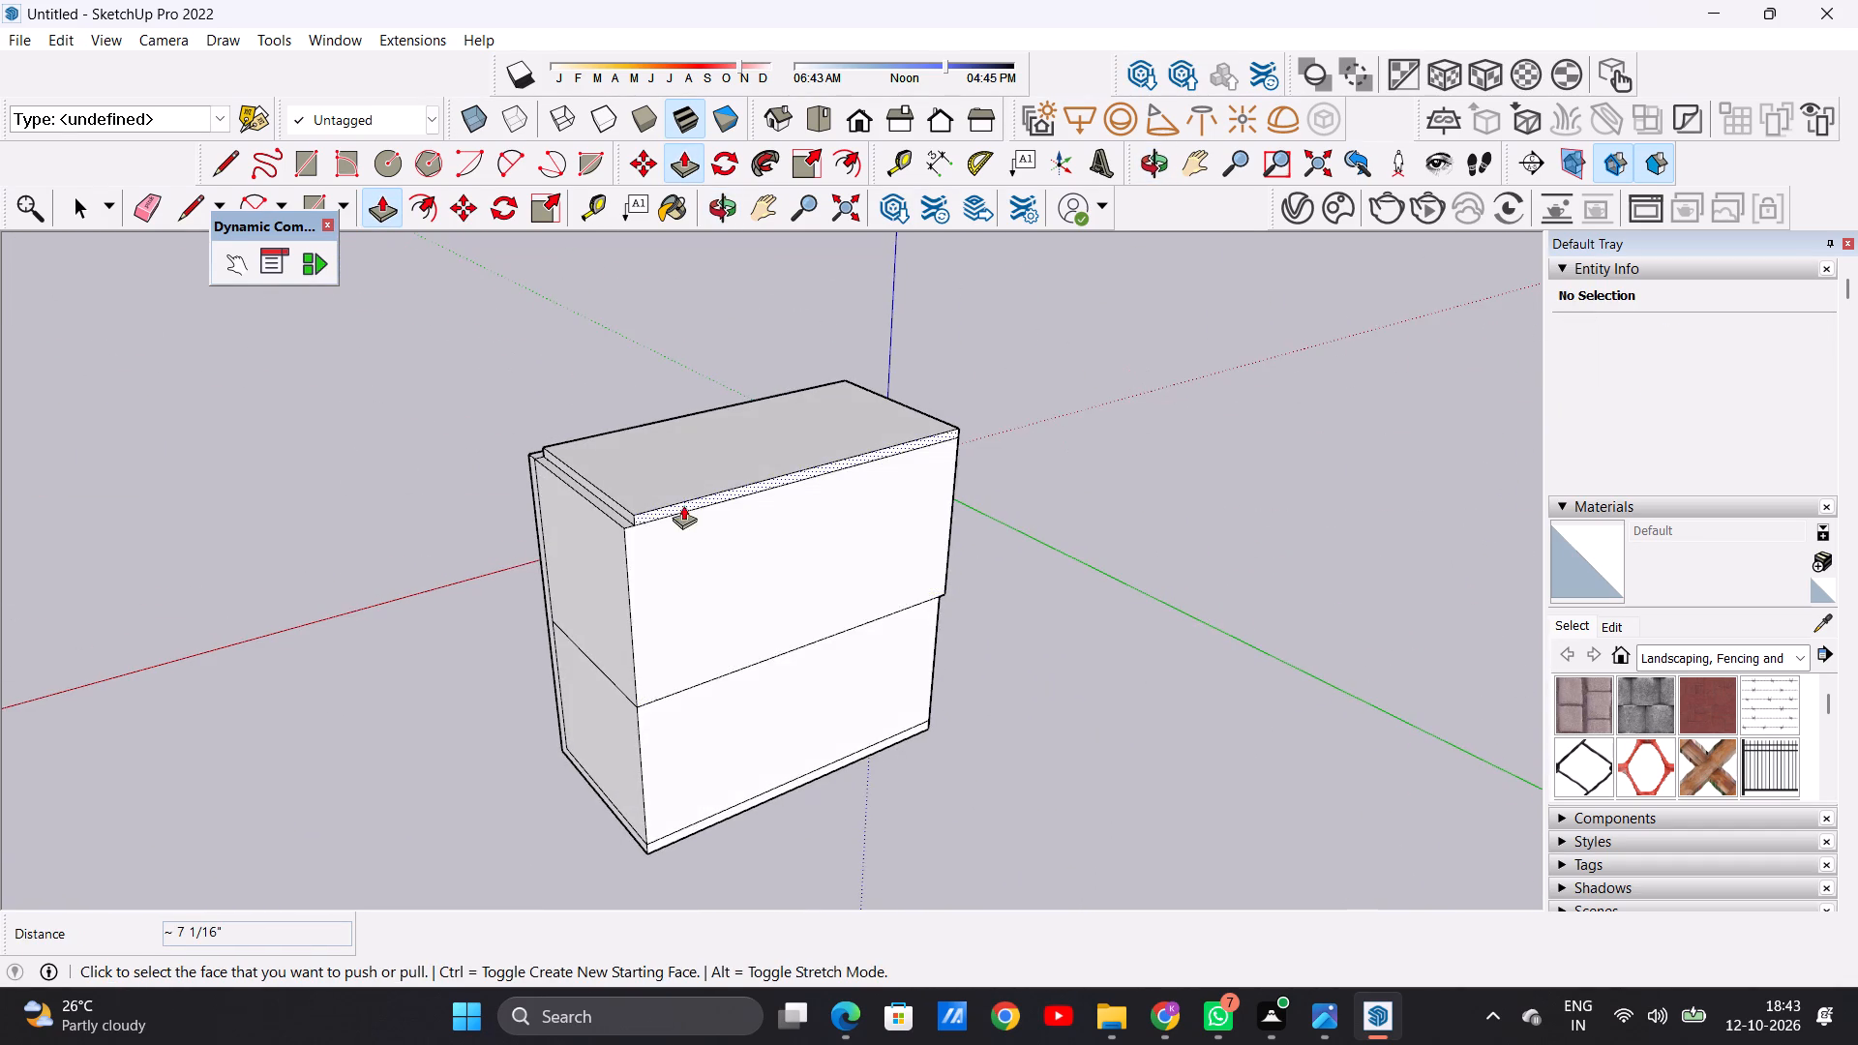
{"action": "scroll", "coordinate": [674, 509], "scroll_direction": "up", "scroll_amount": 7}
{"action": "scroll", "coordinate": [651, 493], "scroll_direction": "down", "scroll_amount": 1}
{"action": "scroll", "coordinate": [651, 493], "scroll_direction": "up", "scroll_amount": 1}
{"action": "scroll", "coordinate": [651, 493], "scroll_direction": "down", "scroll_amount": 1}
{"action": "scroll", "coordinate": [651, 493], "scroll_direction": "up", "scroll_amount": 3}
{"action": "scroll", "coordinate": [548, 560], "scroll_direction": "up", "scroll_amount": 17}
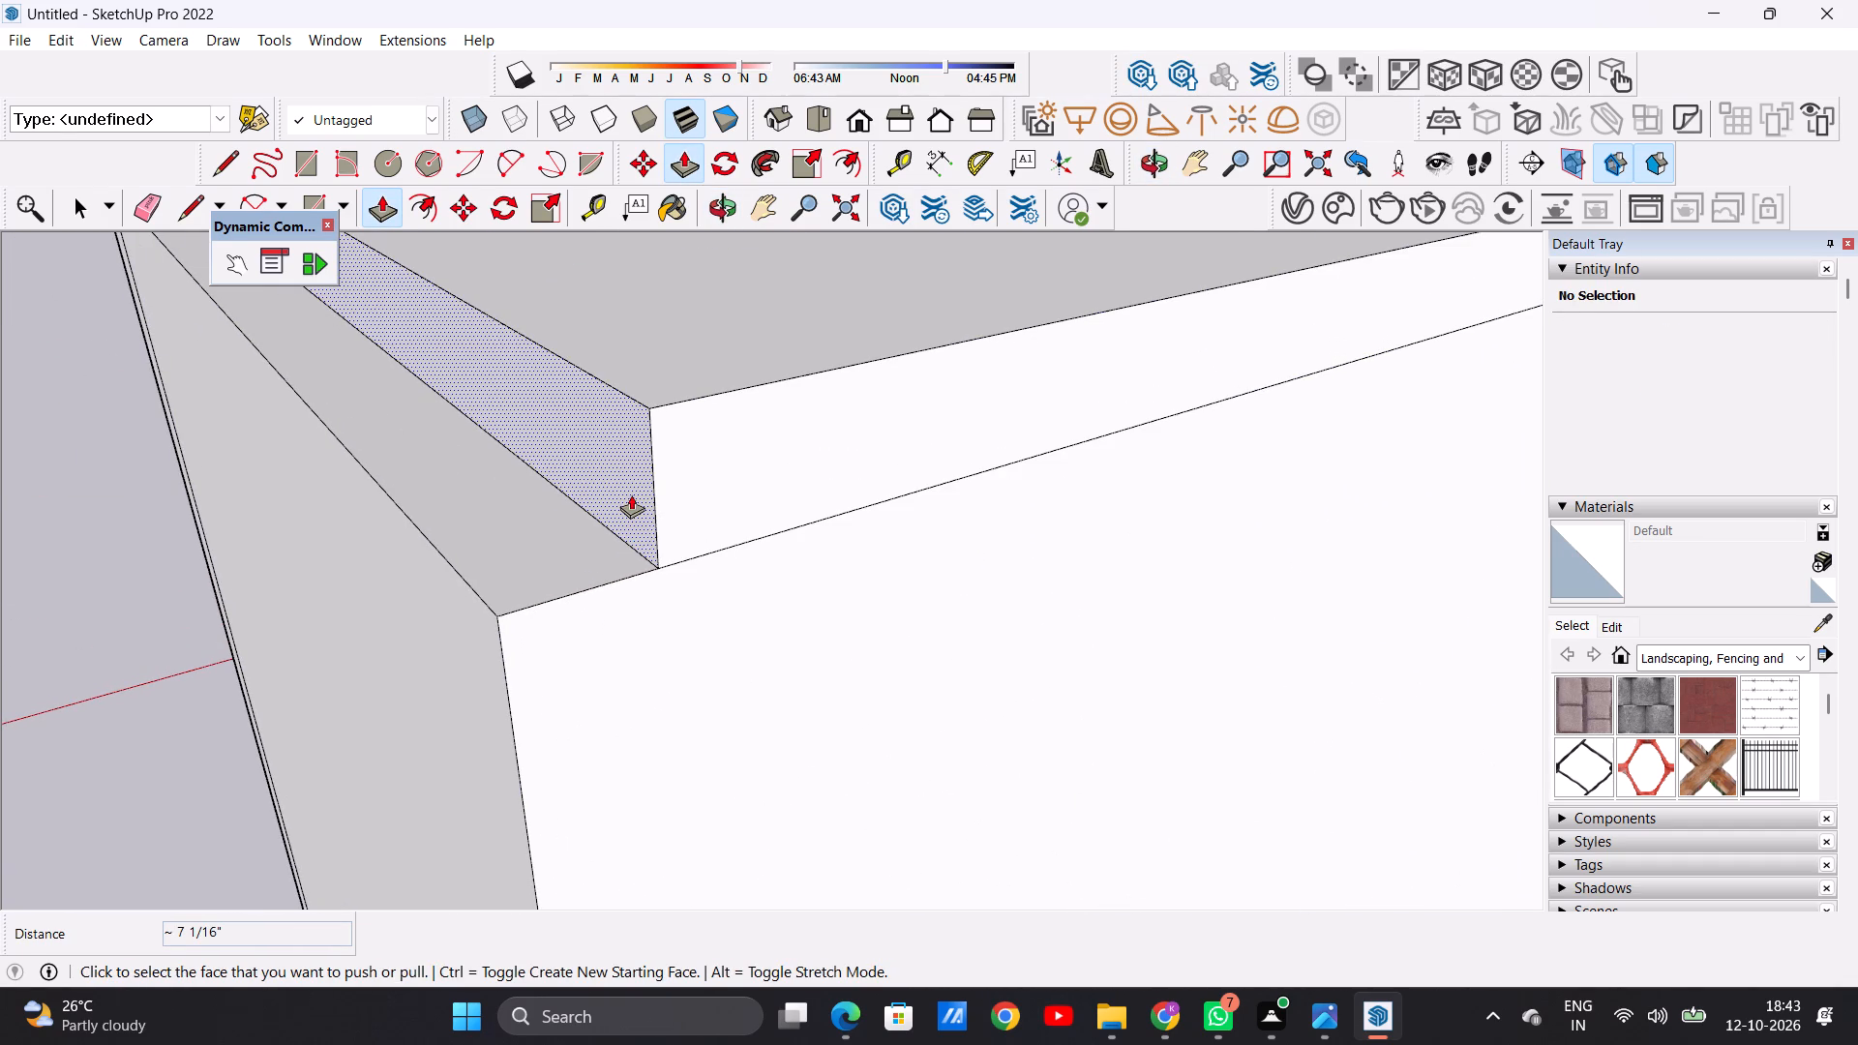
{"action": "left_click", "coordinate": [631, 494]}
{"action": "left_click", "coordinate": [488, 615]}
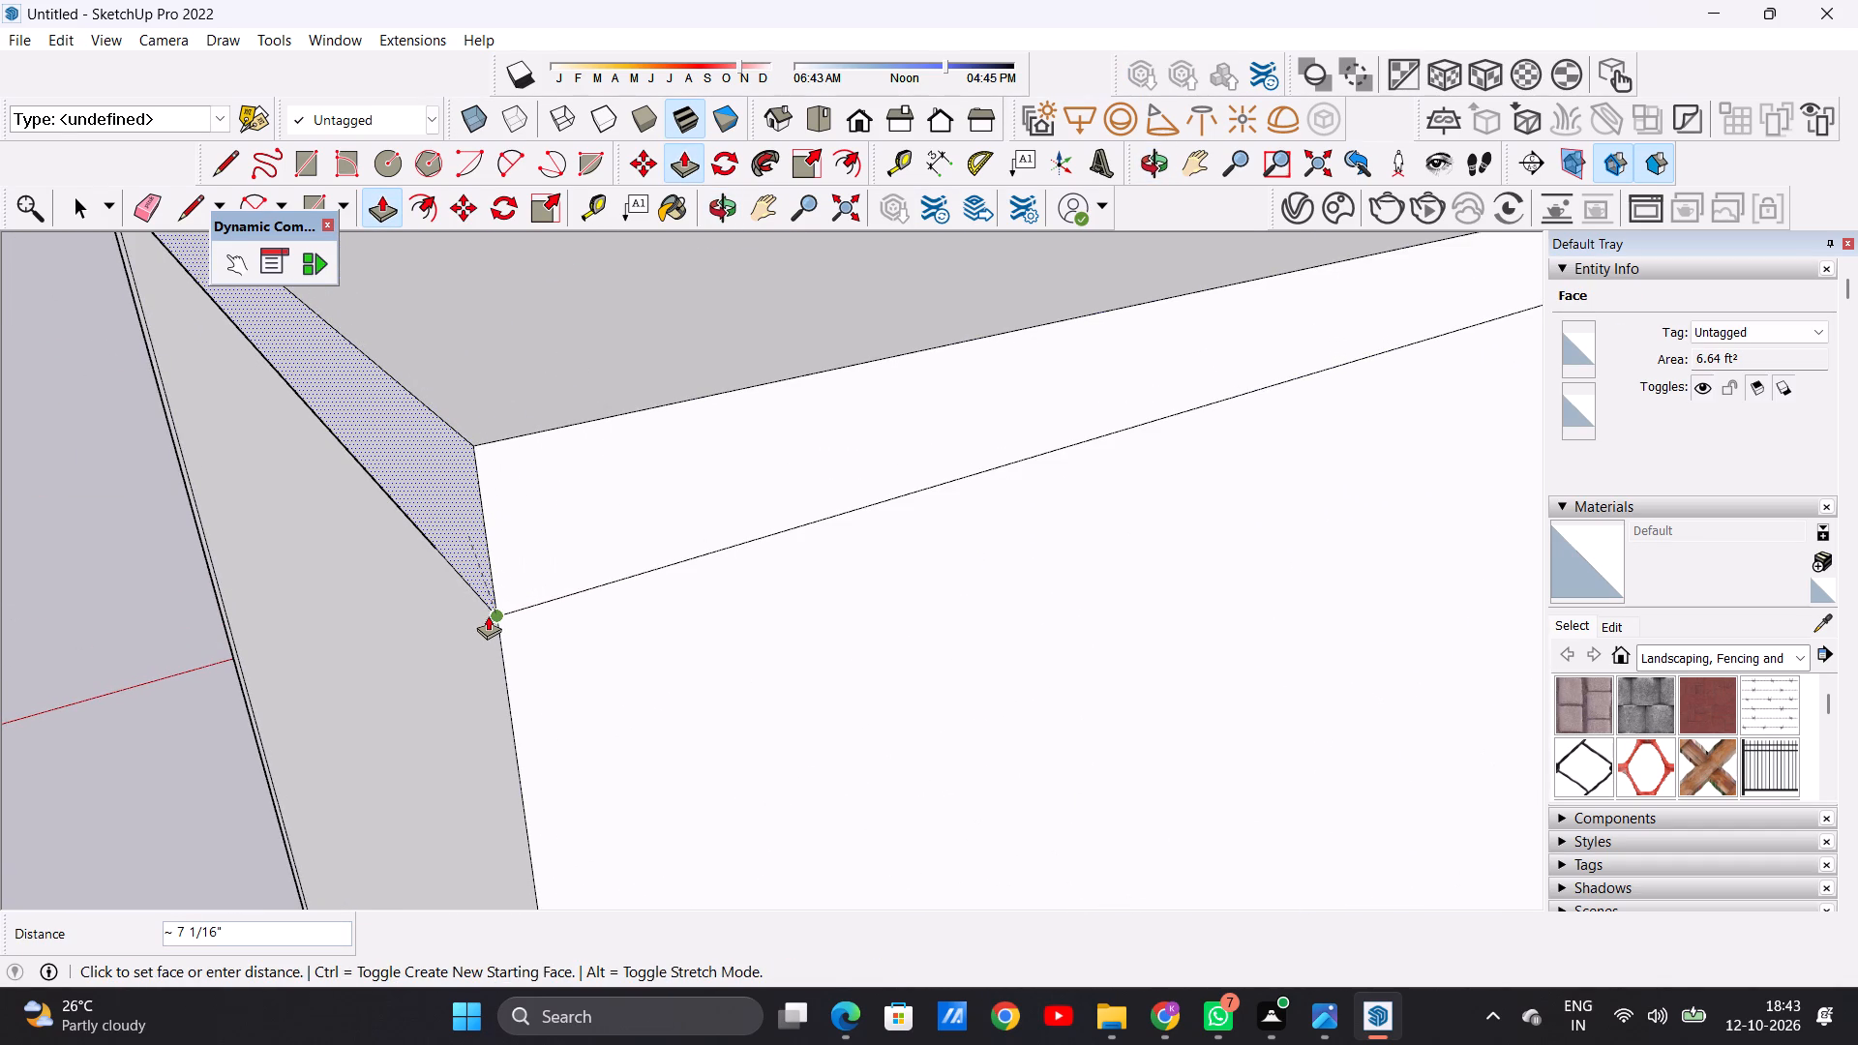
{"action": "key", "text": "space"}
Examine the extended roof slab and the villa's outer walls from the back, front and windowless side.
{"action": "scroll", "coordinate": [506, 625], "scroll_direction": "down", "scroll_amount": 10}
{"action": "scroll", "coordinate": [507, 620], "scroll_direction": "up", "scroll_amount": 1}
{"action": "scroll", "coordinate": [507, 620], "scroll_direction": "down", "scroll_amount": 20}
{"action": "scroll", "coordinate": [507, 620], "scroll_direction": "down", "scroll_amount": 3}
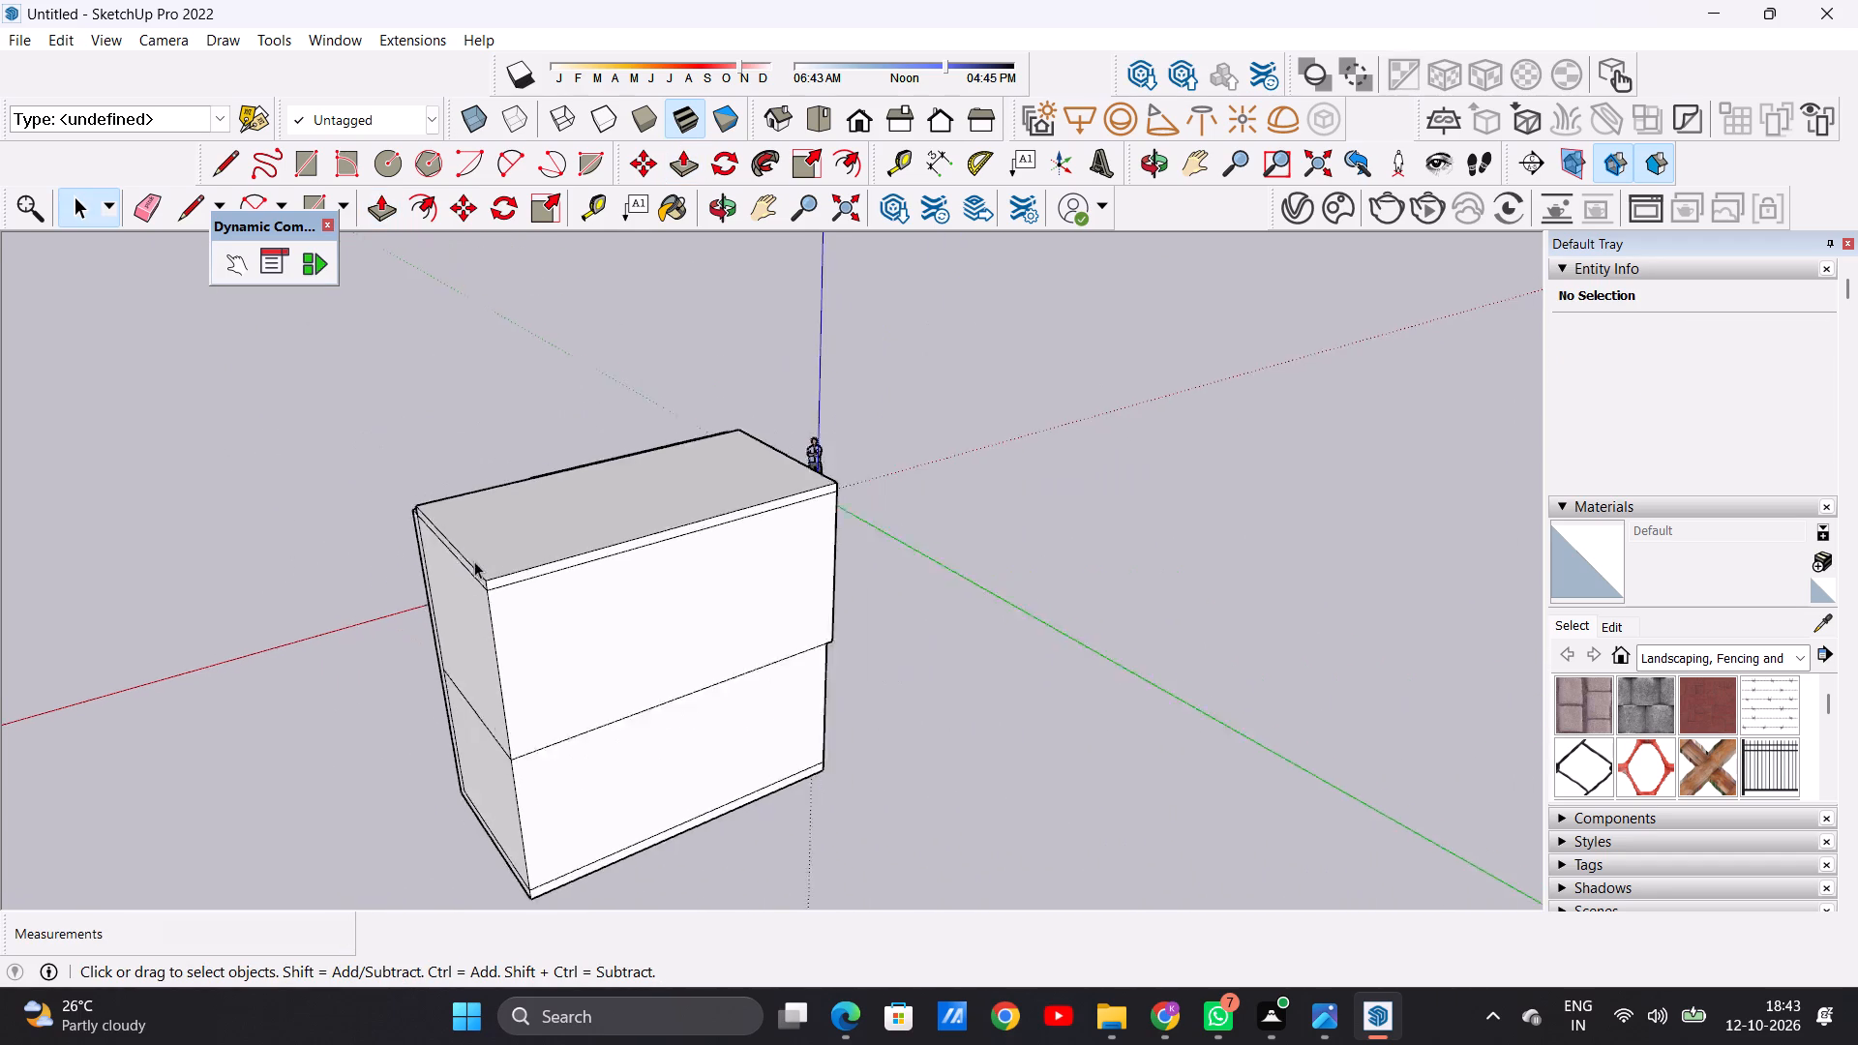
{"action": "scroll", "coordinate": [474, 561], "scroll_direction": "down", "scroll_amount": 2}
{"action": "middle_click_drag", "start_coordinate": [639, 683], "coordinate": [0, 691]}
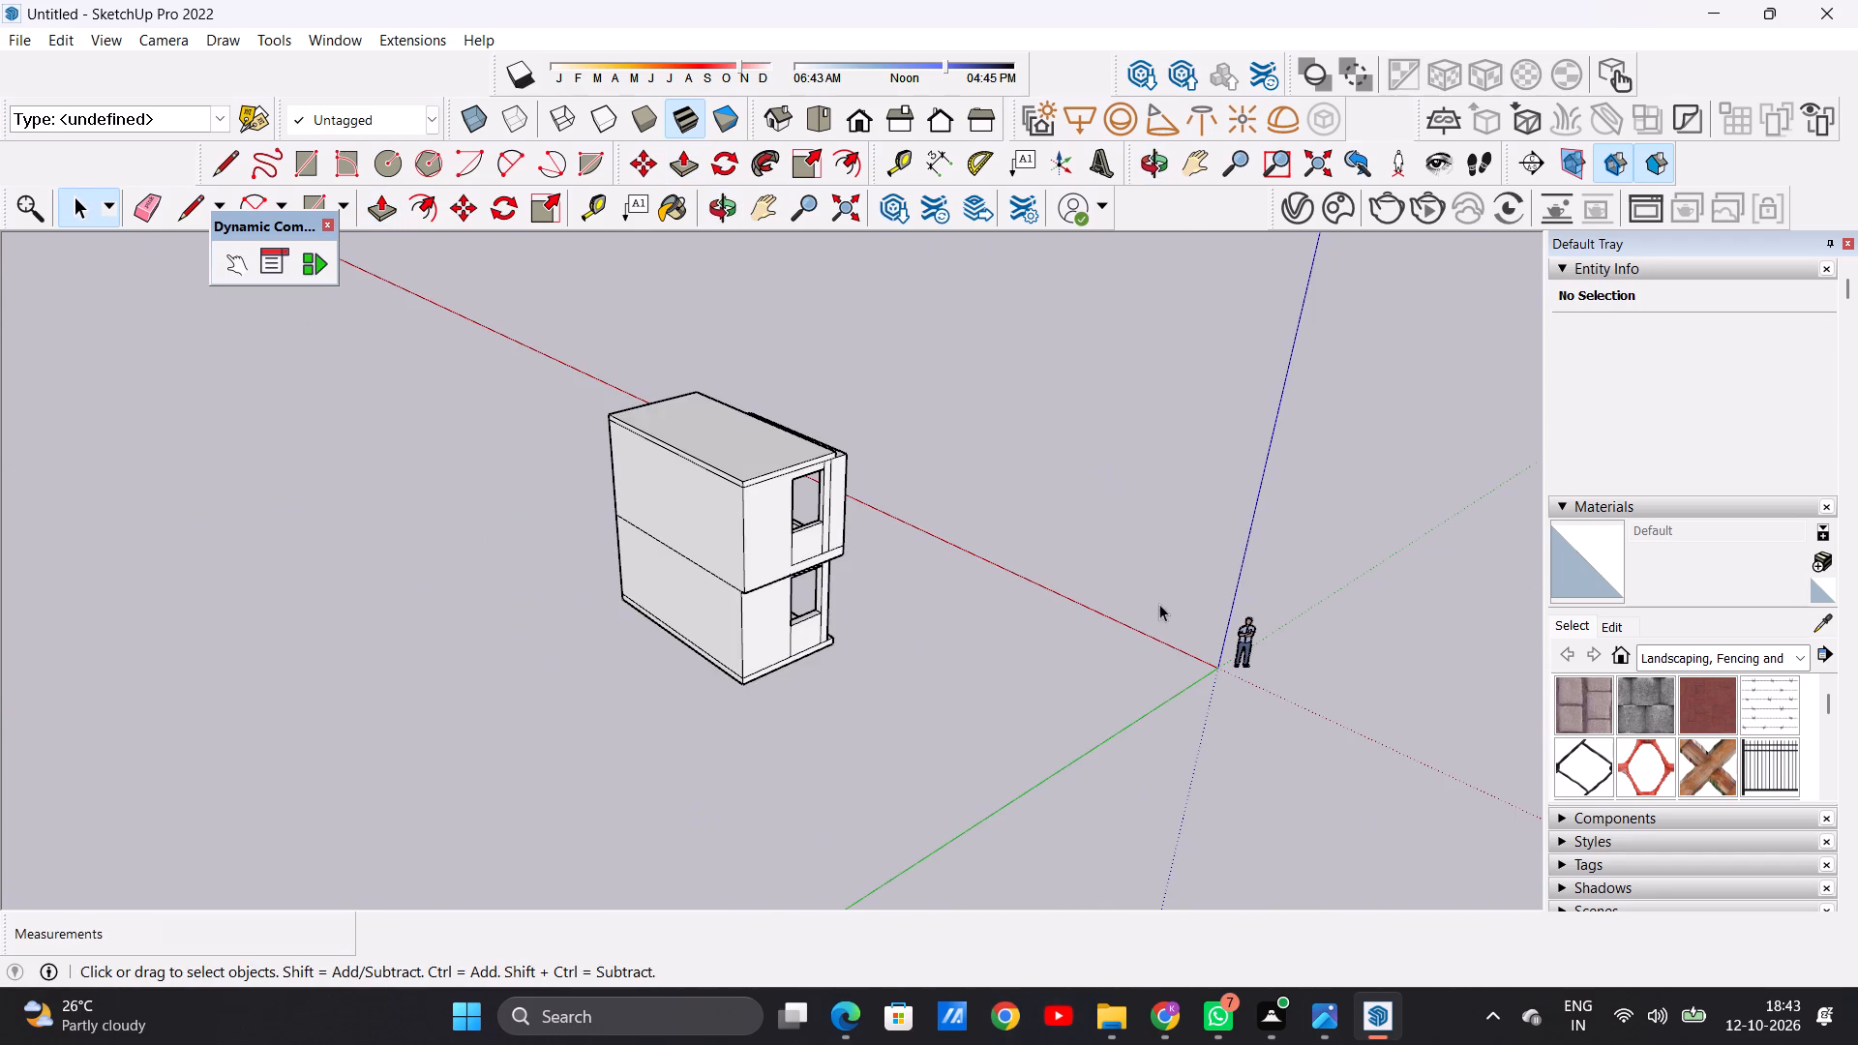
{"action": "middle_click_drag", "start_coordinate": [1165, 603], "coordinate": [87, 591]}
{"action": "middle_click_drag", "start_coordinate": [544, 742], "coordinate": [568, 664]}
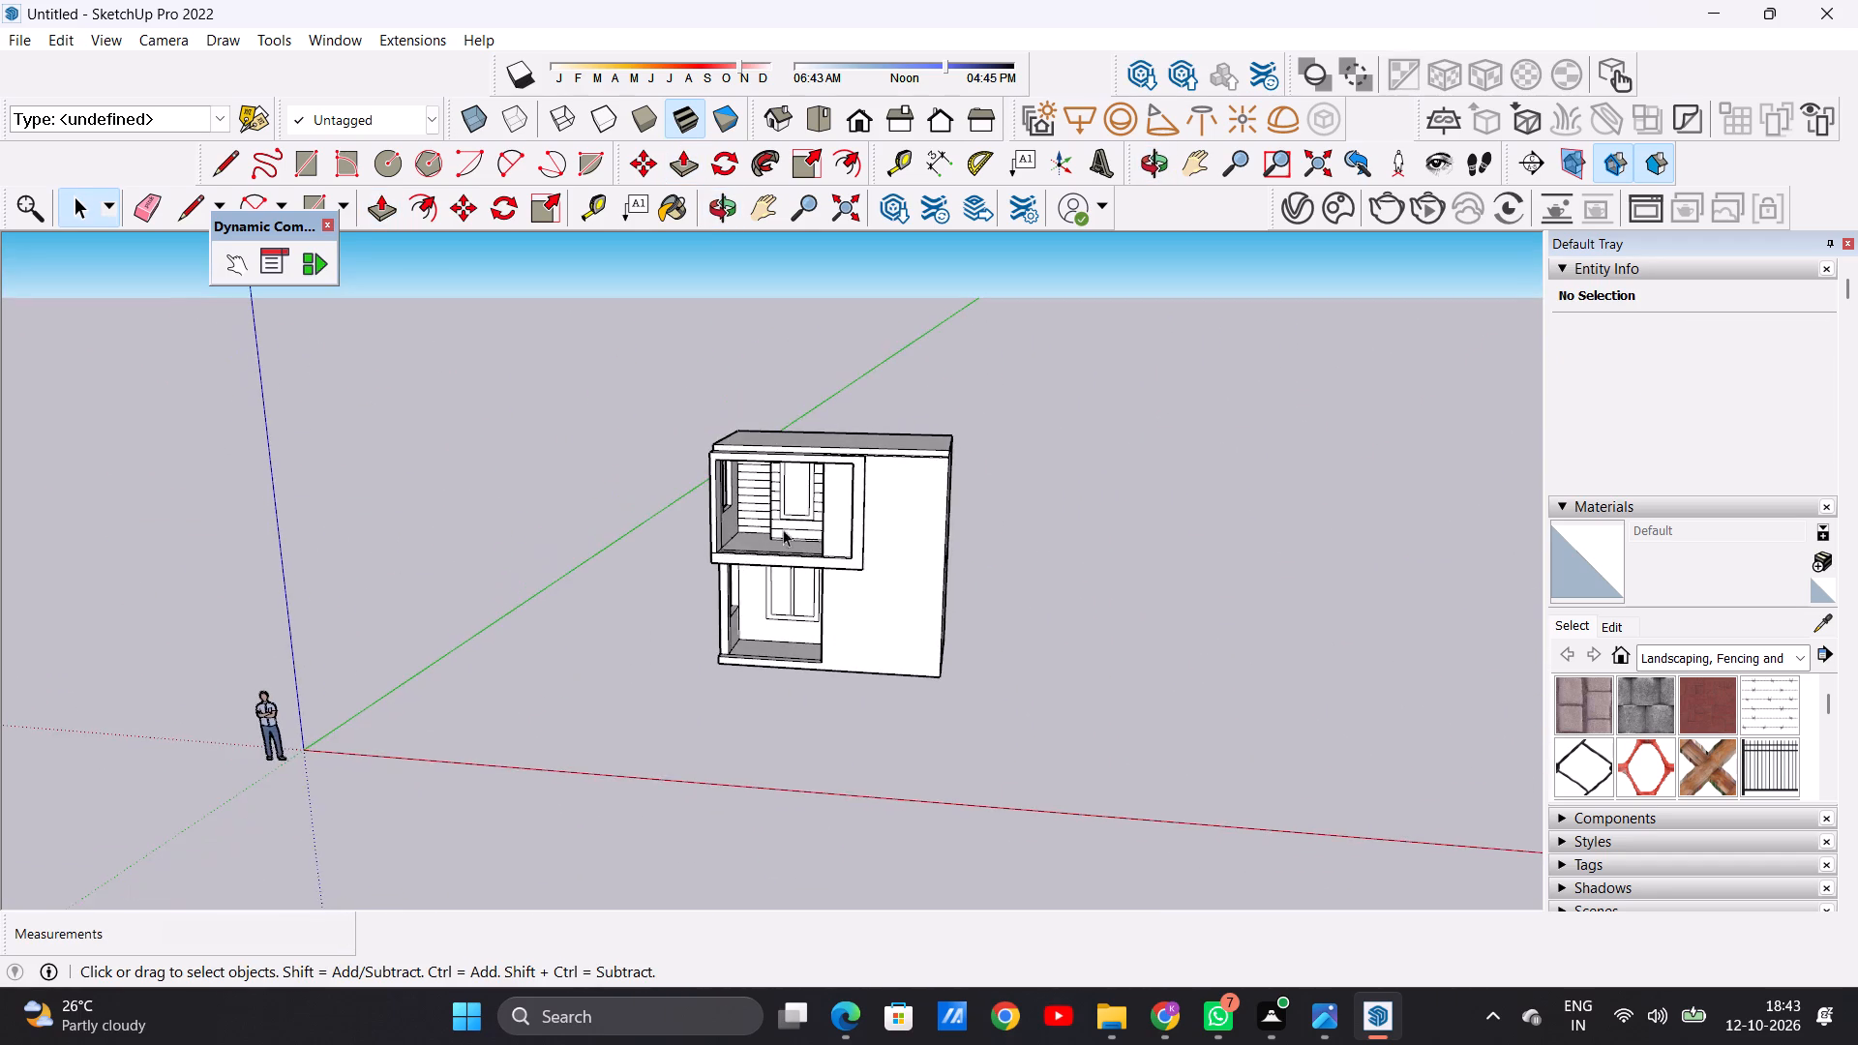
{"action": "scroll", "coordinate": [788, 526], "scroll_direction": "up", "scroll_amount": 5}
{"action": "middle_click_drag", "start_coordinate": [1115, 493], "coordinate": [541, 635]}
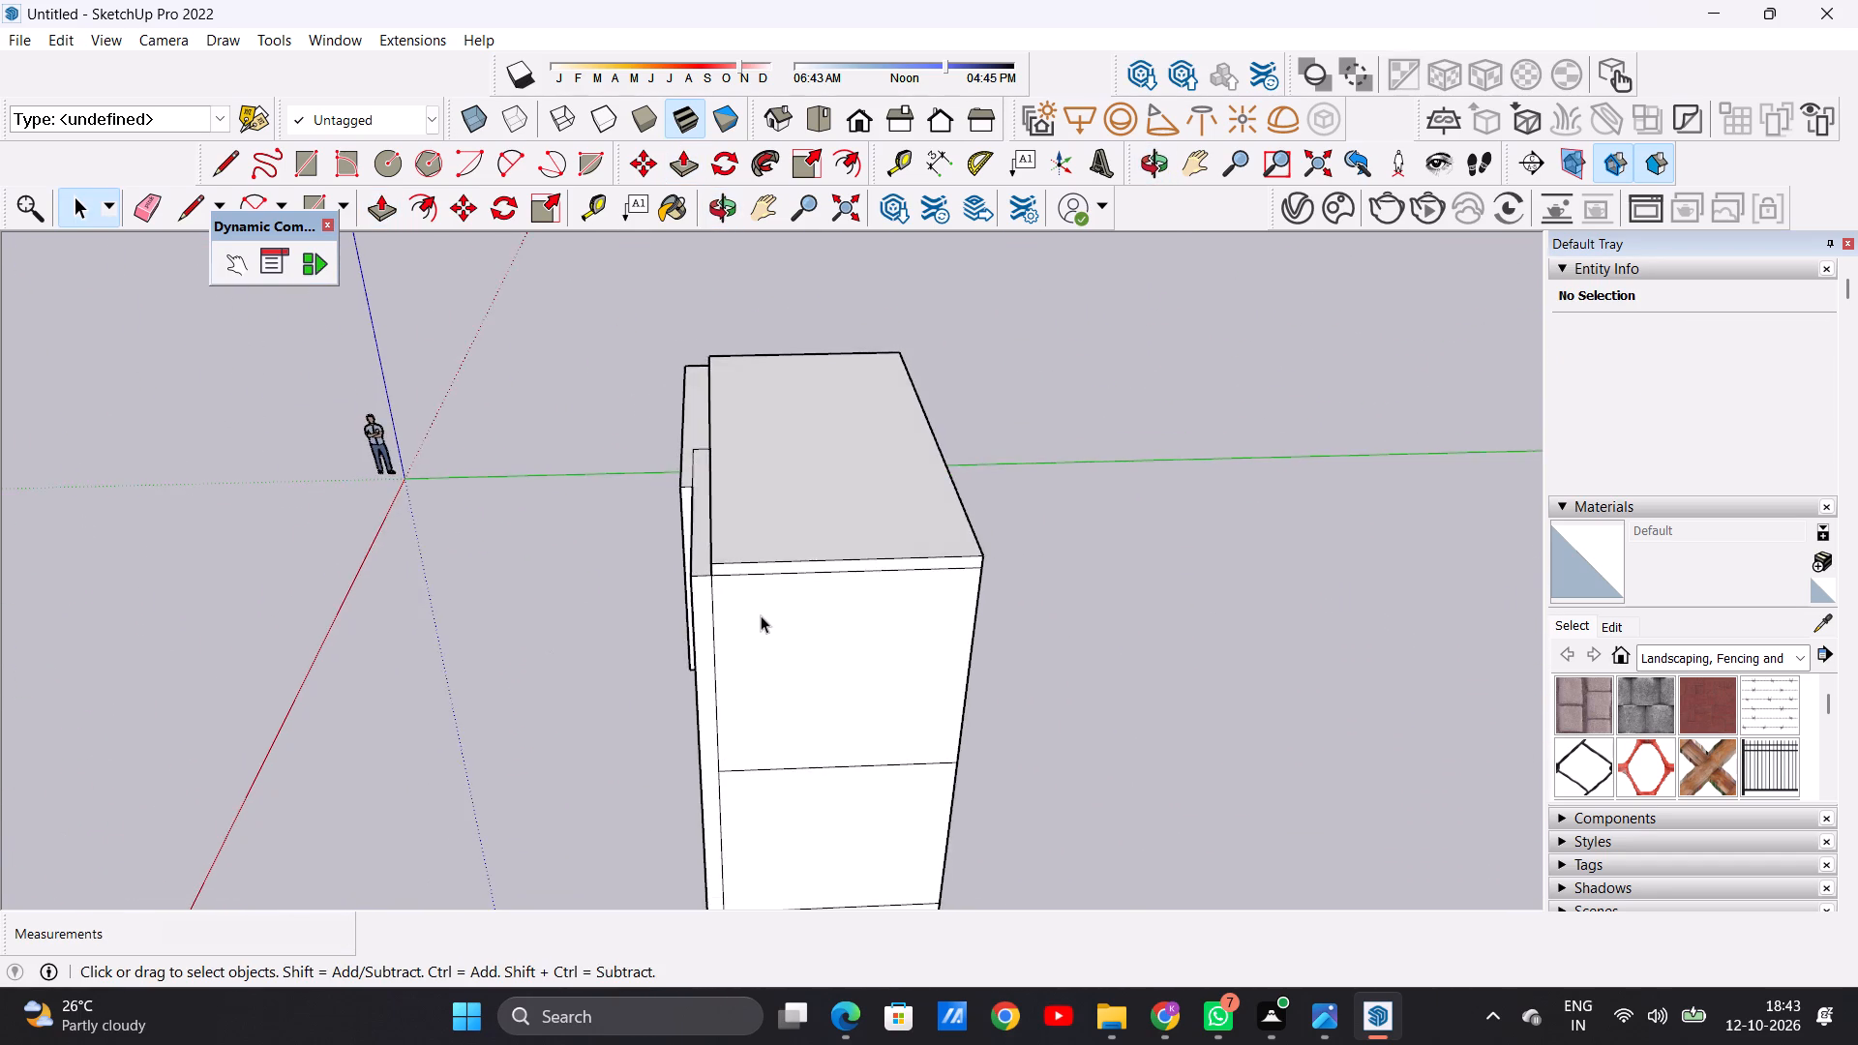
{"action": "scroll", "coordinate": [763, 612], "scroll_direction": "up", "scroll_amount": 8}
{"action": "scroll", "coordinate": [696, 535], "scroll_direction": "down", "scroll_amount": 1}
{"action": "scroll", "coordinate": [696, 535], "scroll_direction": "up", "scroll_amount": 2}
{"action": "scroll", "coordinate": [448, 522], "scroll_direction": "down", "scroll_amount": 10}
{"action": "middle_click_drag", "start_coordinate": [728, 583], "coordinate": [639, 582]}
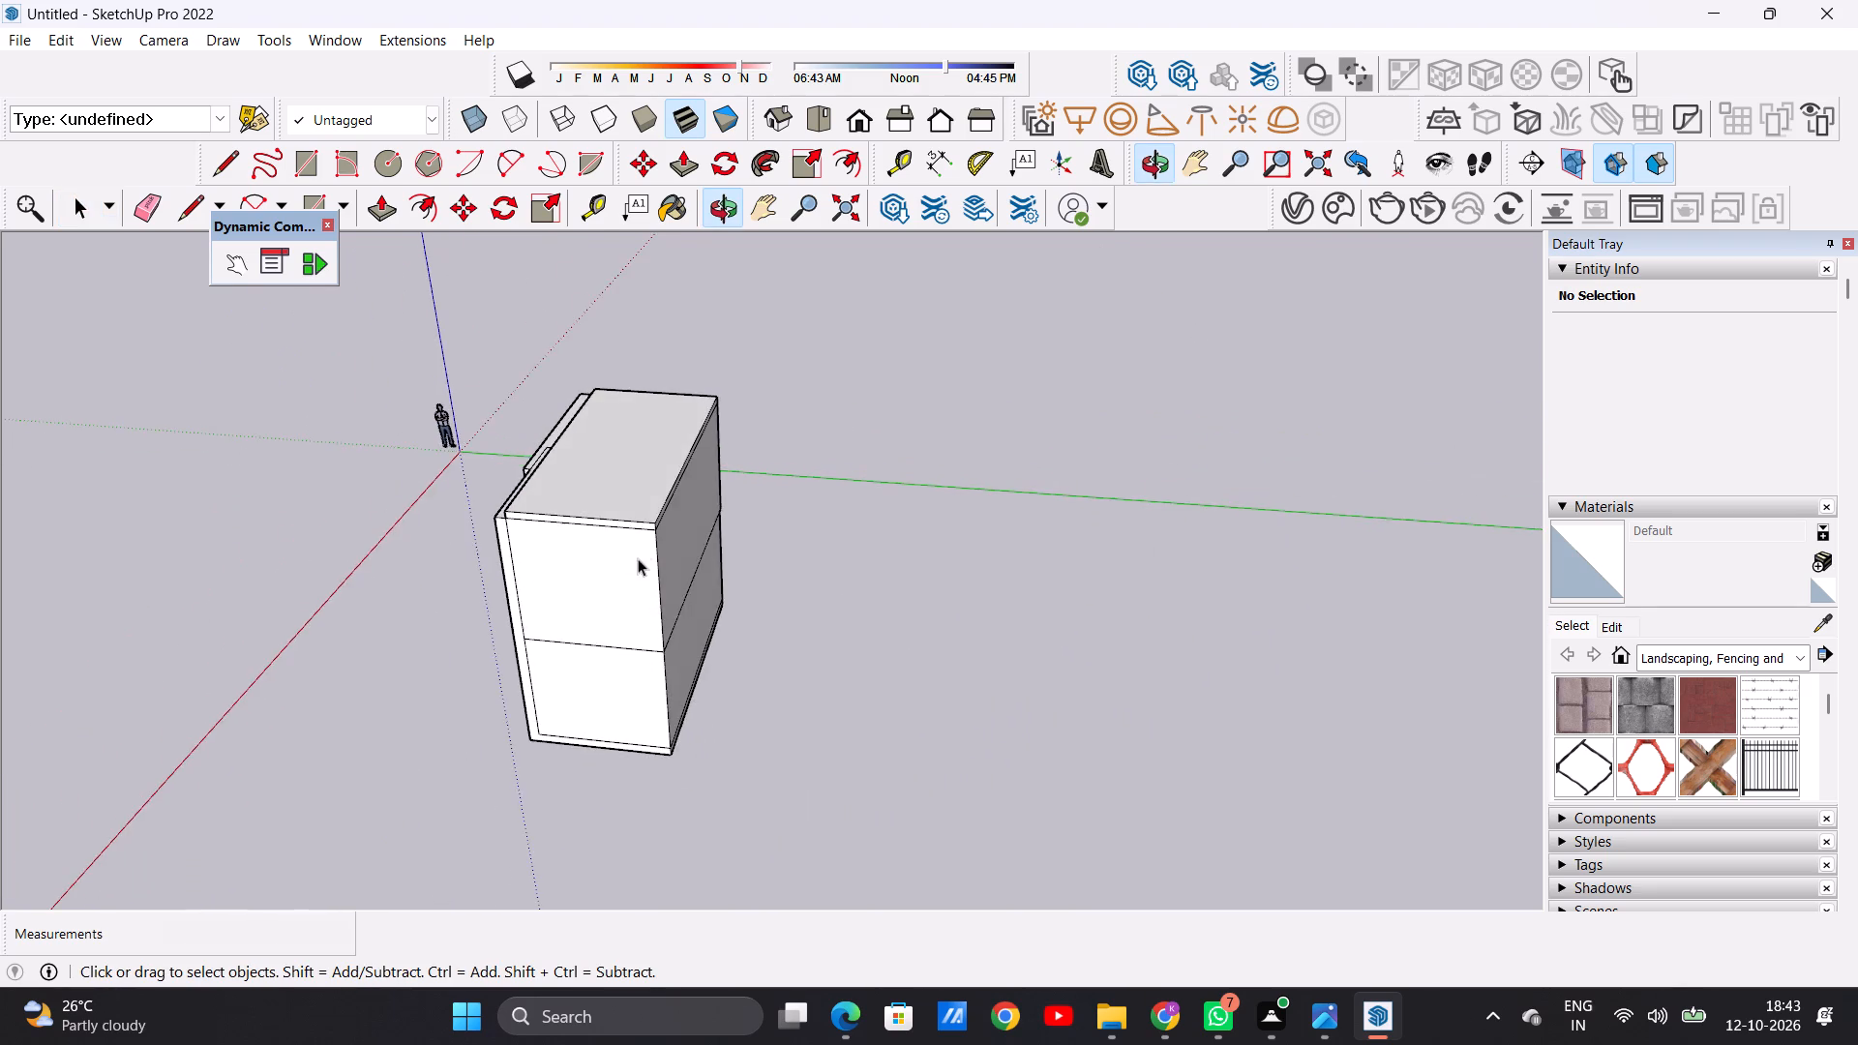
Examine the roof slab and the tops of the front walls from the back, front and above.
{"action": "scroll", "coordinate": [633, 528], "scroll_direction": "up", "scroll_amount": 17}
{"action": "scroll", "coordinate": [674, 561], "scroll_direction": "down", "scroll_amount": 18}
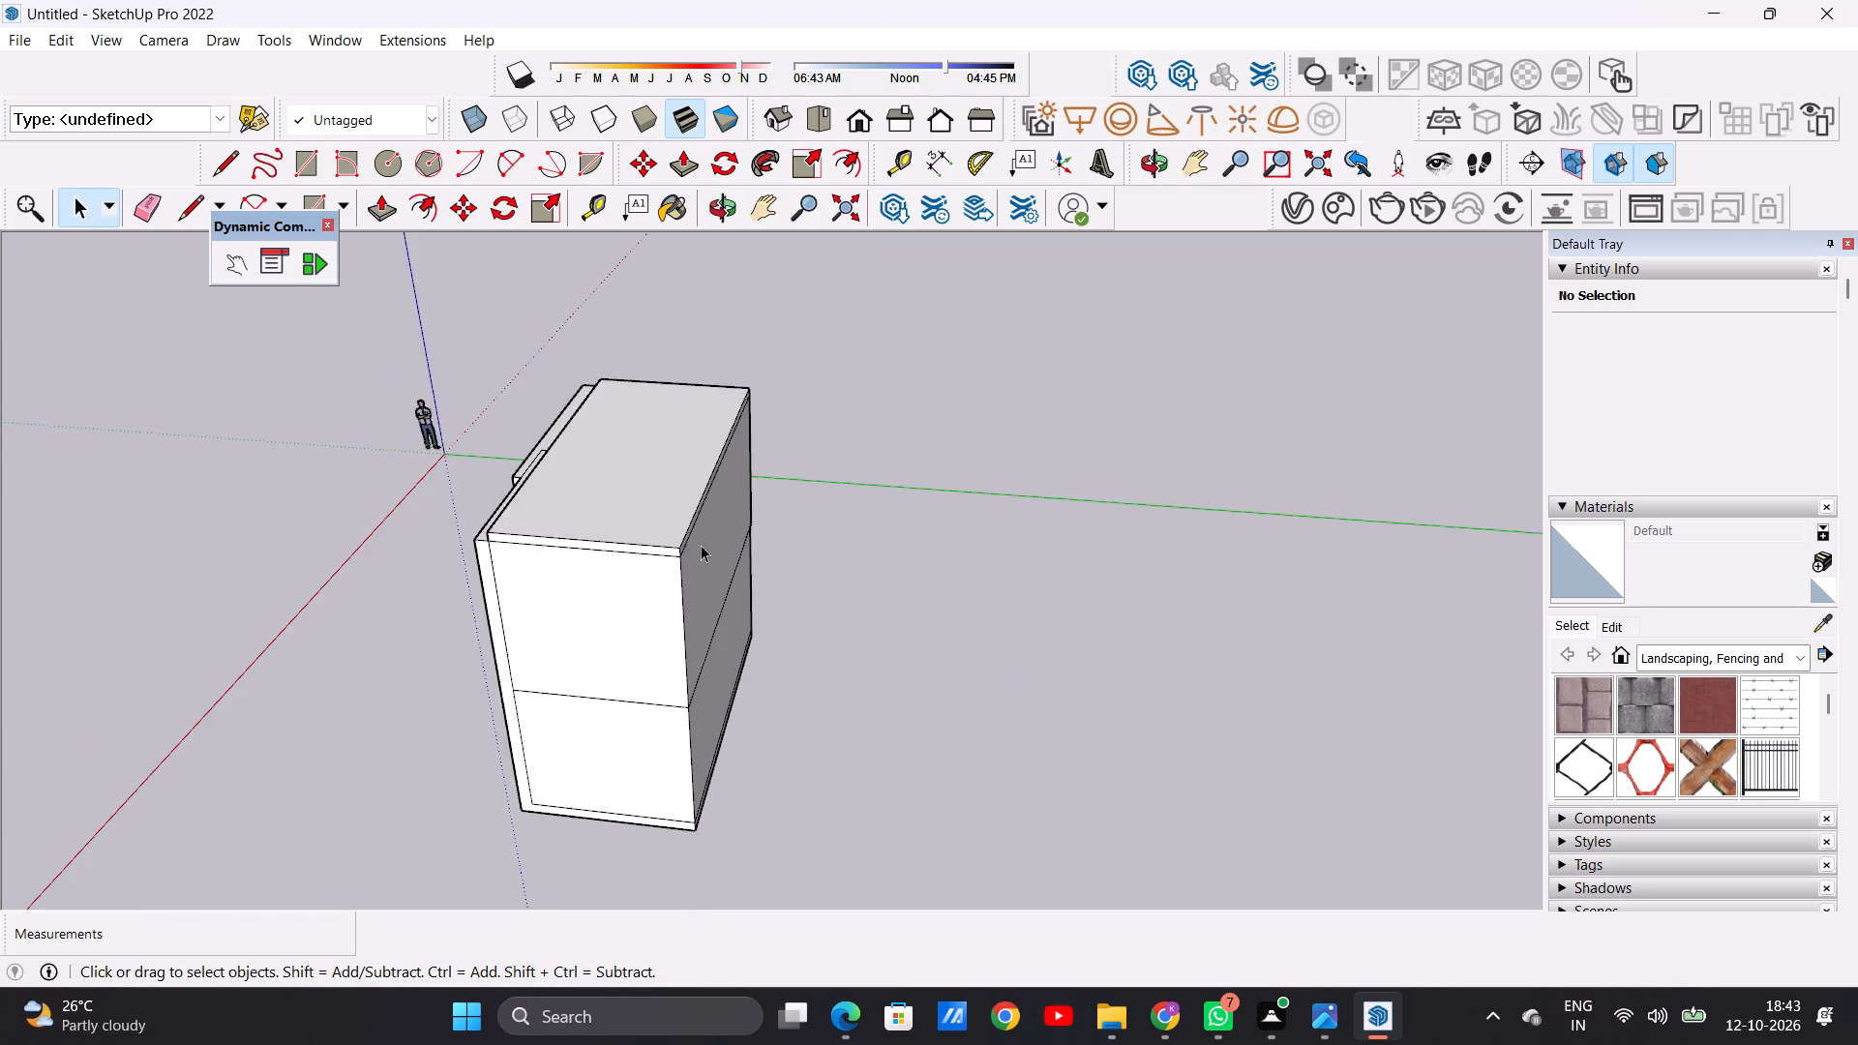
{"action": "scroll", "coordinate": [701, 545], "scroll_direction": "down", "scroll_amount": 6}
{"action": "middle_click_drag", "start_coordinate": [492, 589], "coordinate": [1244, 427]}
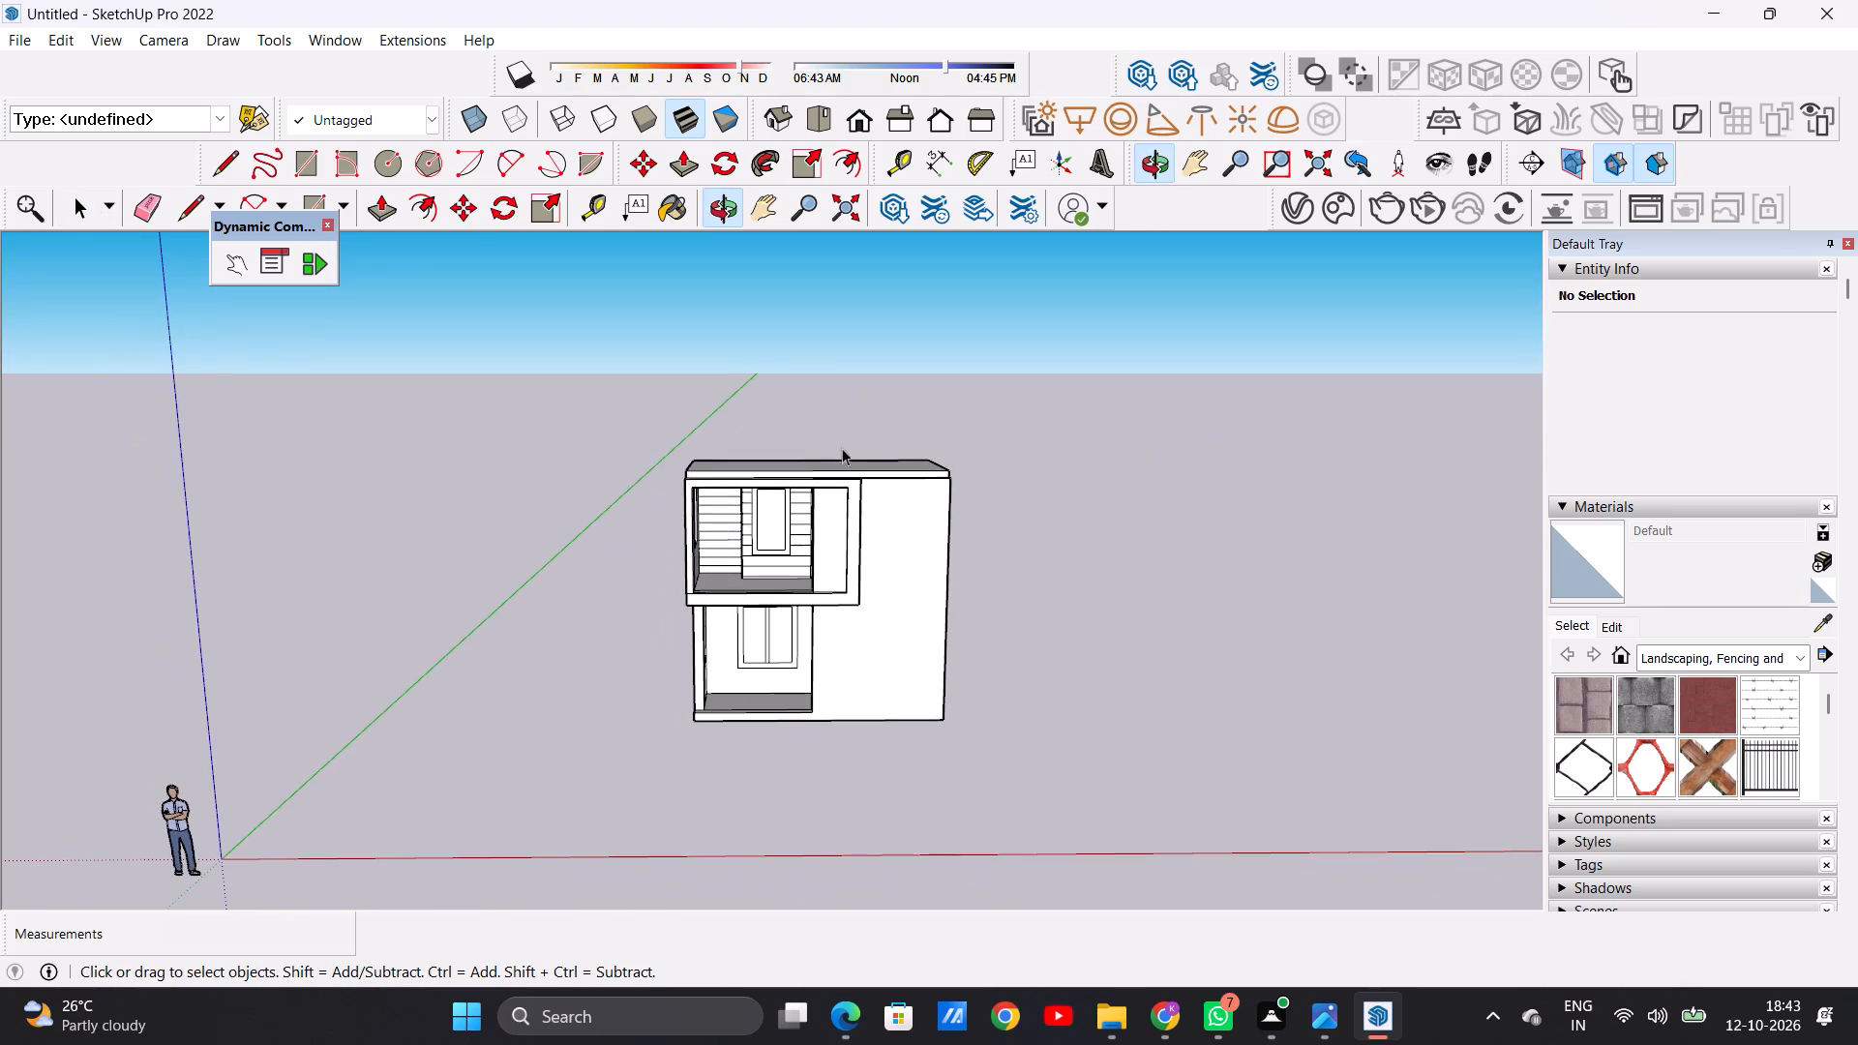
{"action": "scroll", "coordinate": [832, 452], "scroll_direction": "up", "scroll_amount": 4}
{"action": "scroll", "coordinate": [832, 456], "scroll_direction": "down", "scroll_amount": 1}
{"action": "scroll", "coordinate": [837, 510], "scroll_direction": "up", "scroll_amount": 14}
{"action": "middle_click_drag", "start_coordinate": [790, 421], "coordinate": [792, 609]}
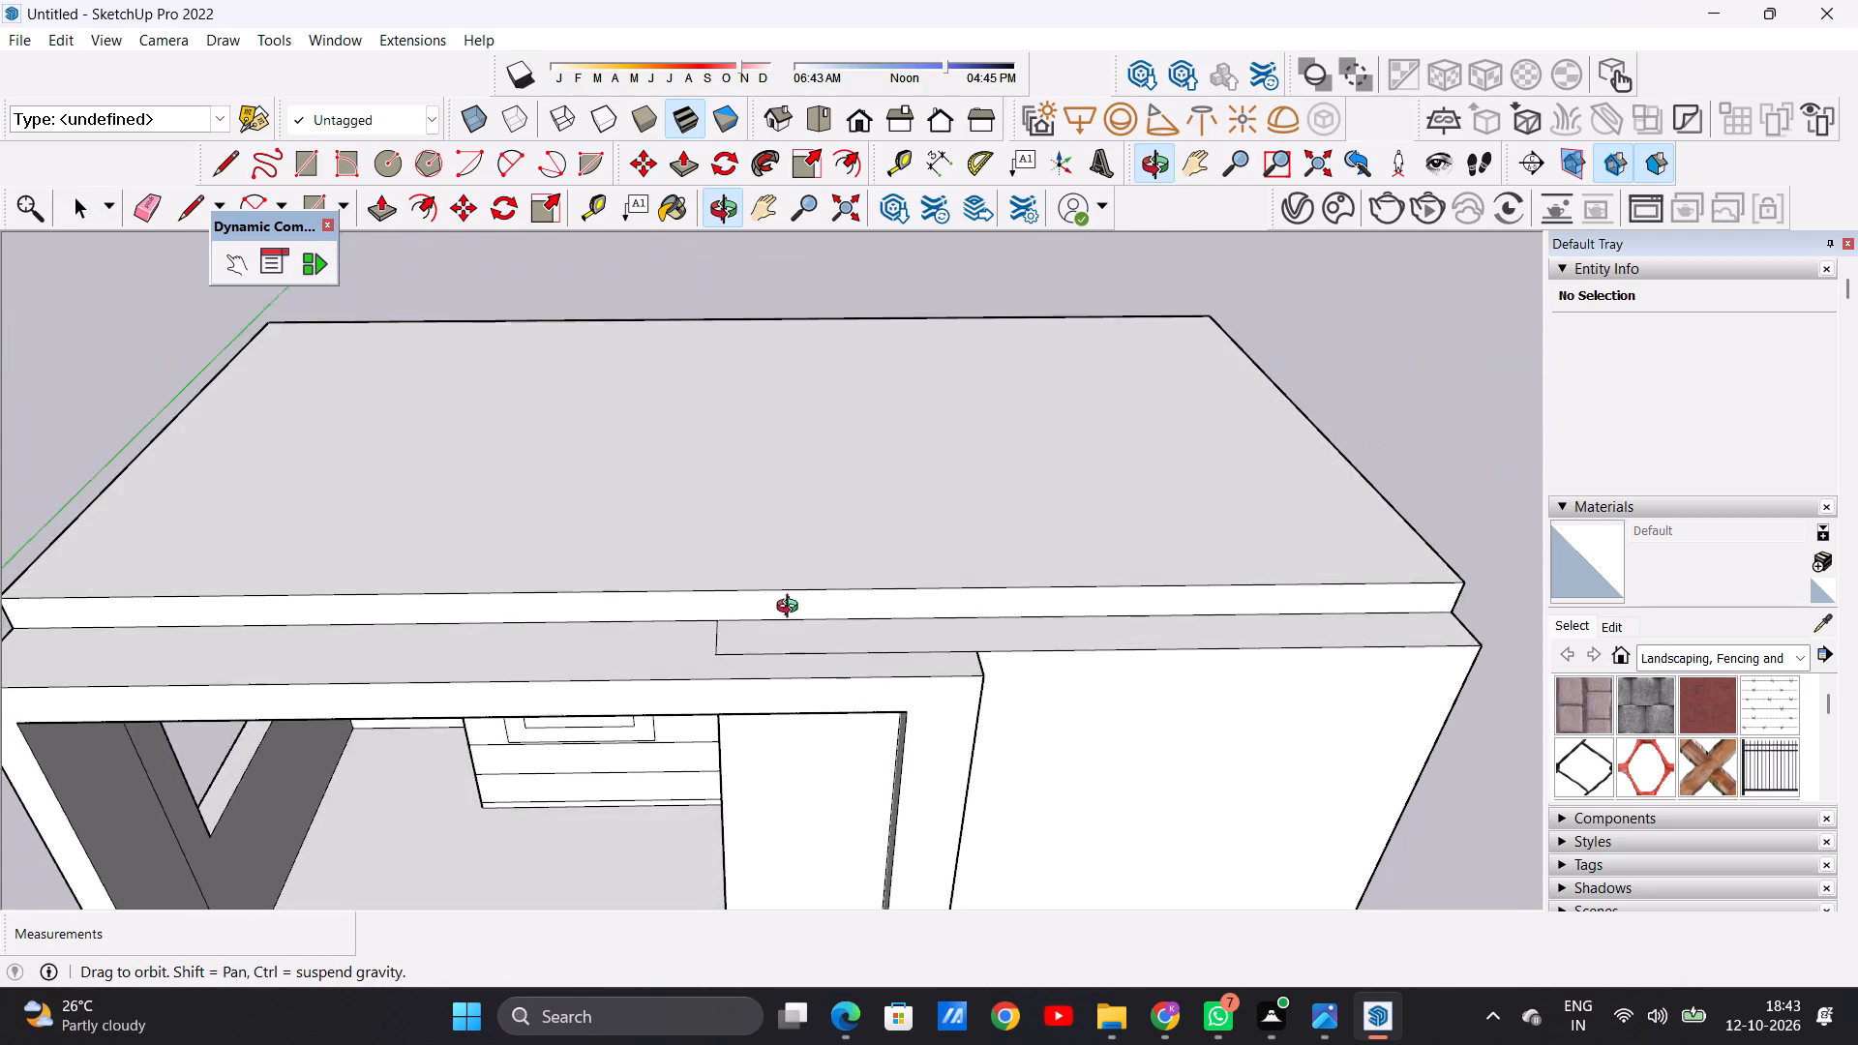
{"action": "middle_click_drag", "start_coordinate": [792, 609], "coordinate": [792, 614]}
{"action": "scroll", "coordinate": [792, 602], "scroll_direction": "down", "scroll_amount": 8}
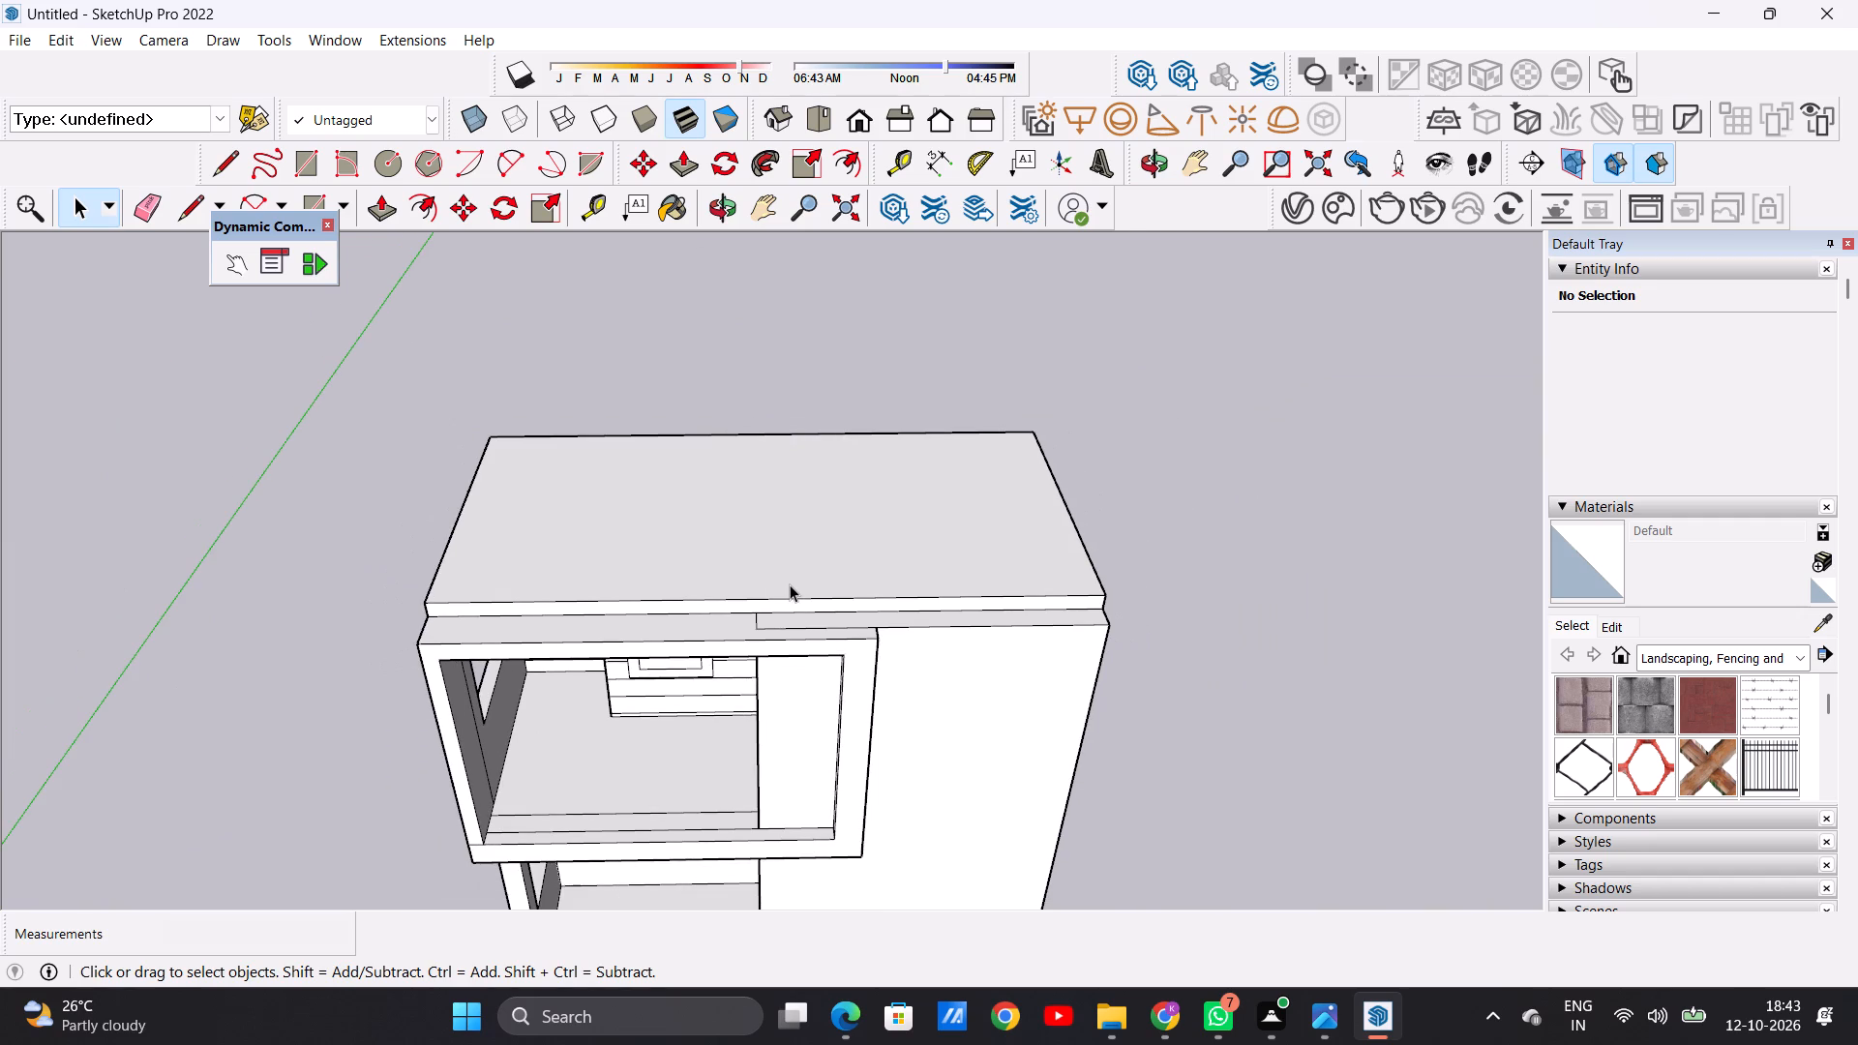
{"action": "scroll", "coordinate": [805, 629], "scroll_direction": "up", "scroll_amount": 4}
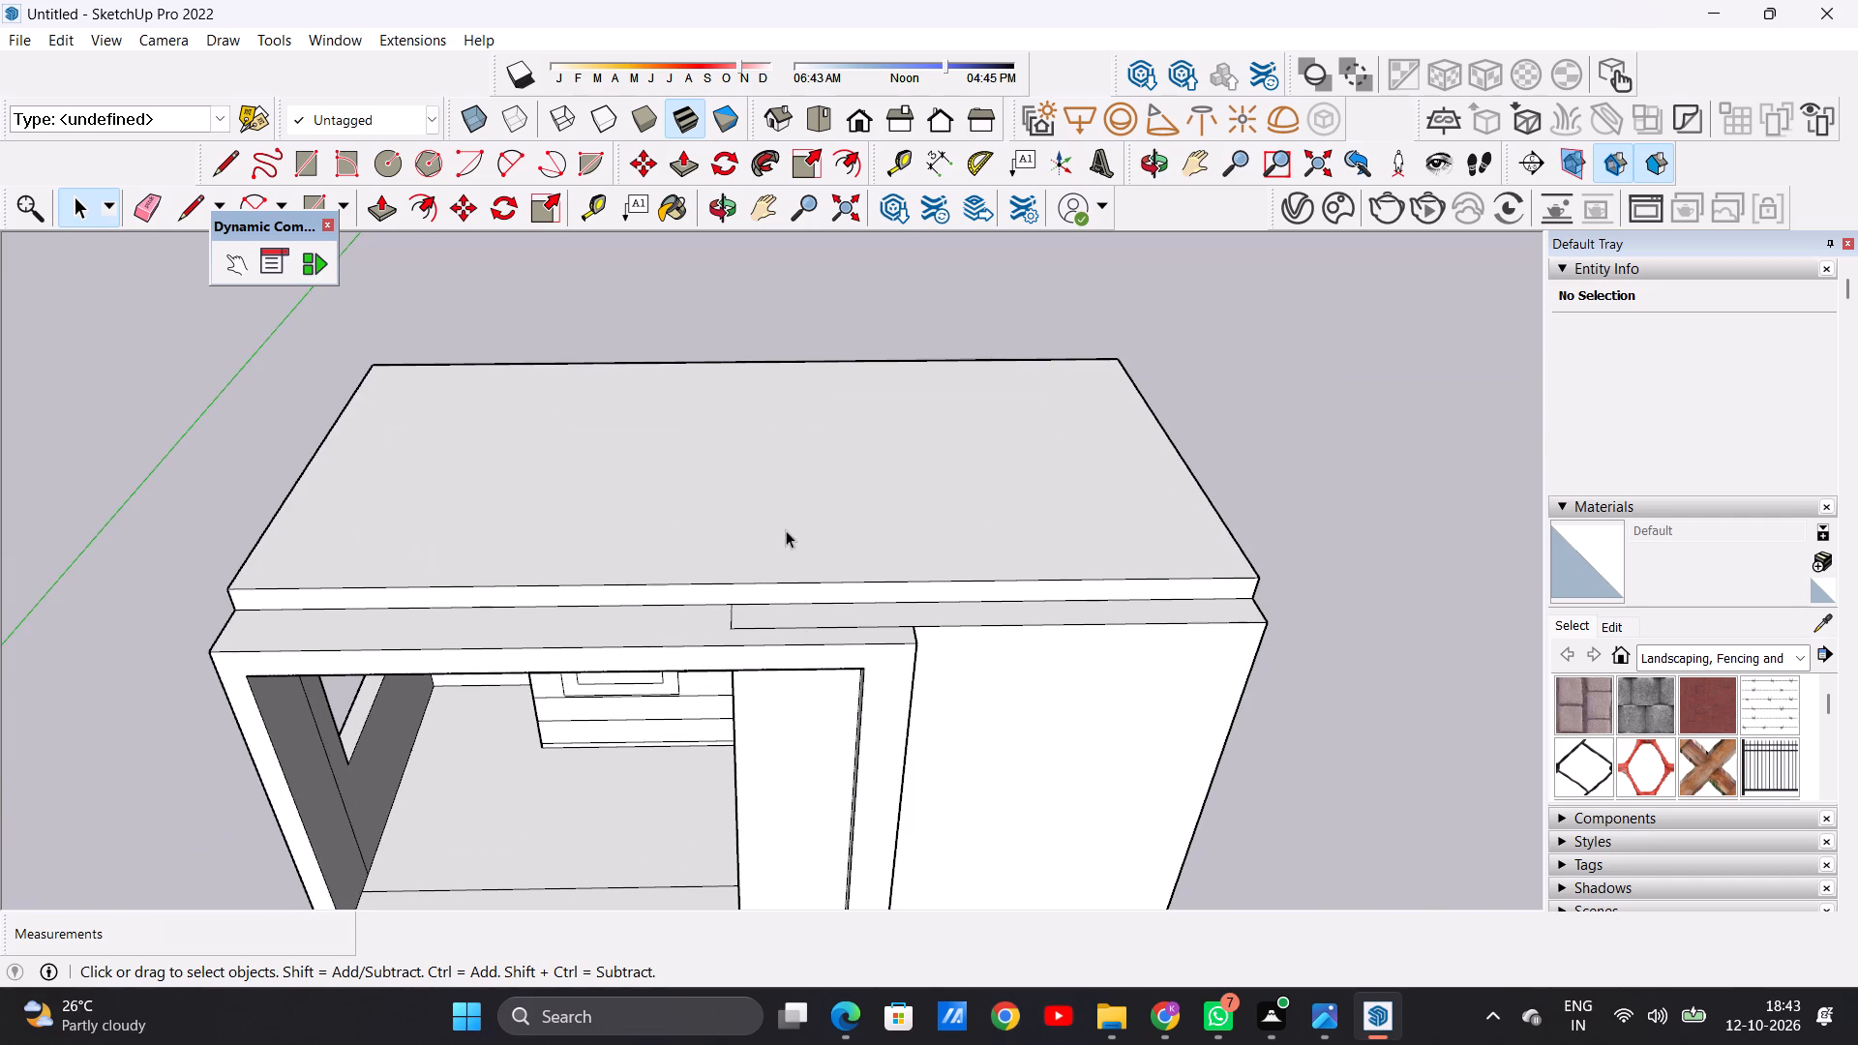
{"action": "middle_click_drag", "start_coordinate": [785, 533], "coordinate": [785, 623]}
{"action": "scroll", "coordinate": [785, 580], "scroll_direction": "down", "scroll_amount": 7}
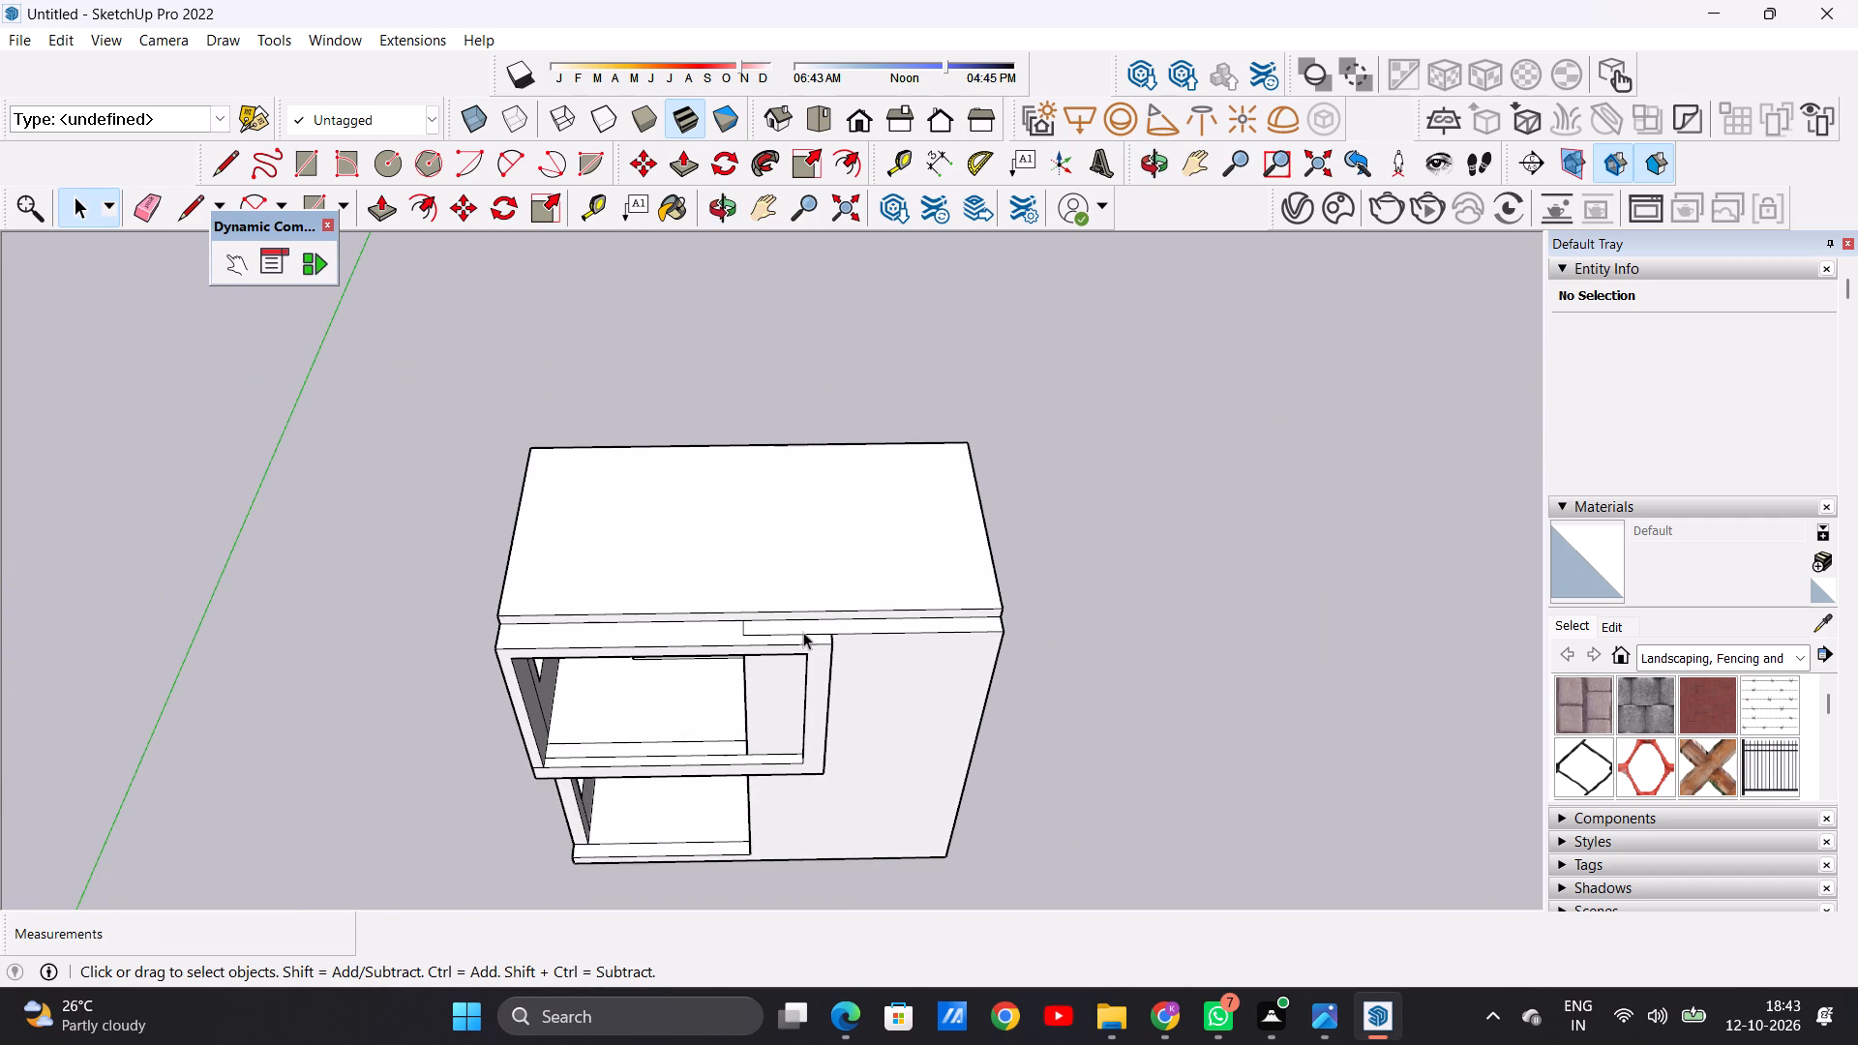
Push/Pull the top face of the solid front wall beside the balcony frame upward about 10' above the roof.
{"action": "middle_click_drag", "start_coordinate": [917, 654], "coordinate": [882, 485]}
{"action": "scroll", "coordinate": [889, 520], "scroll_direction": "up", "scroll_amount": 4}
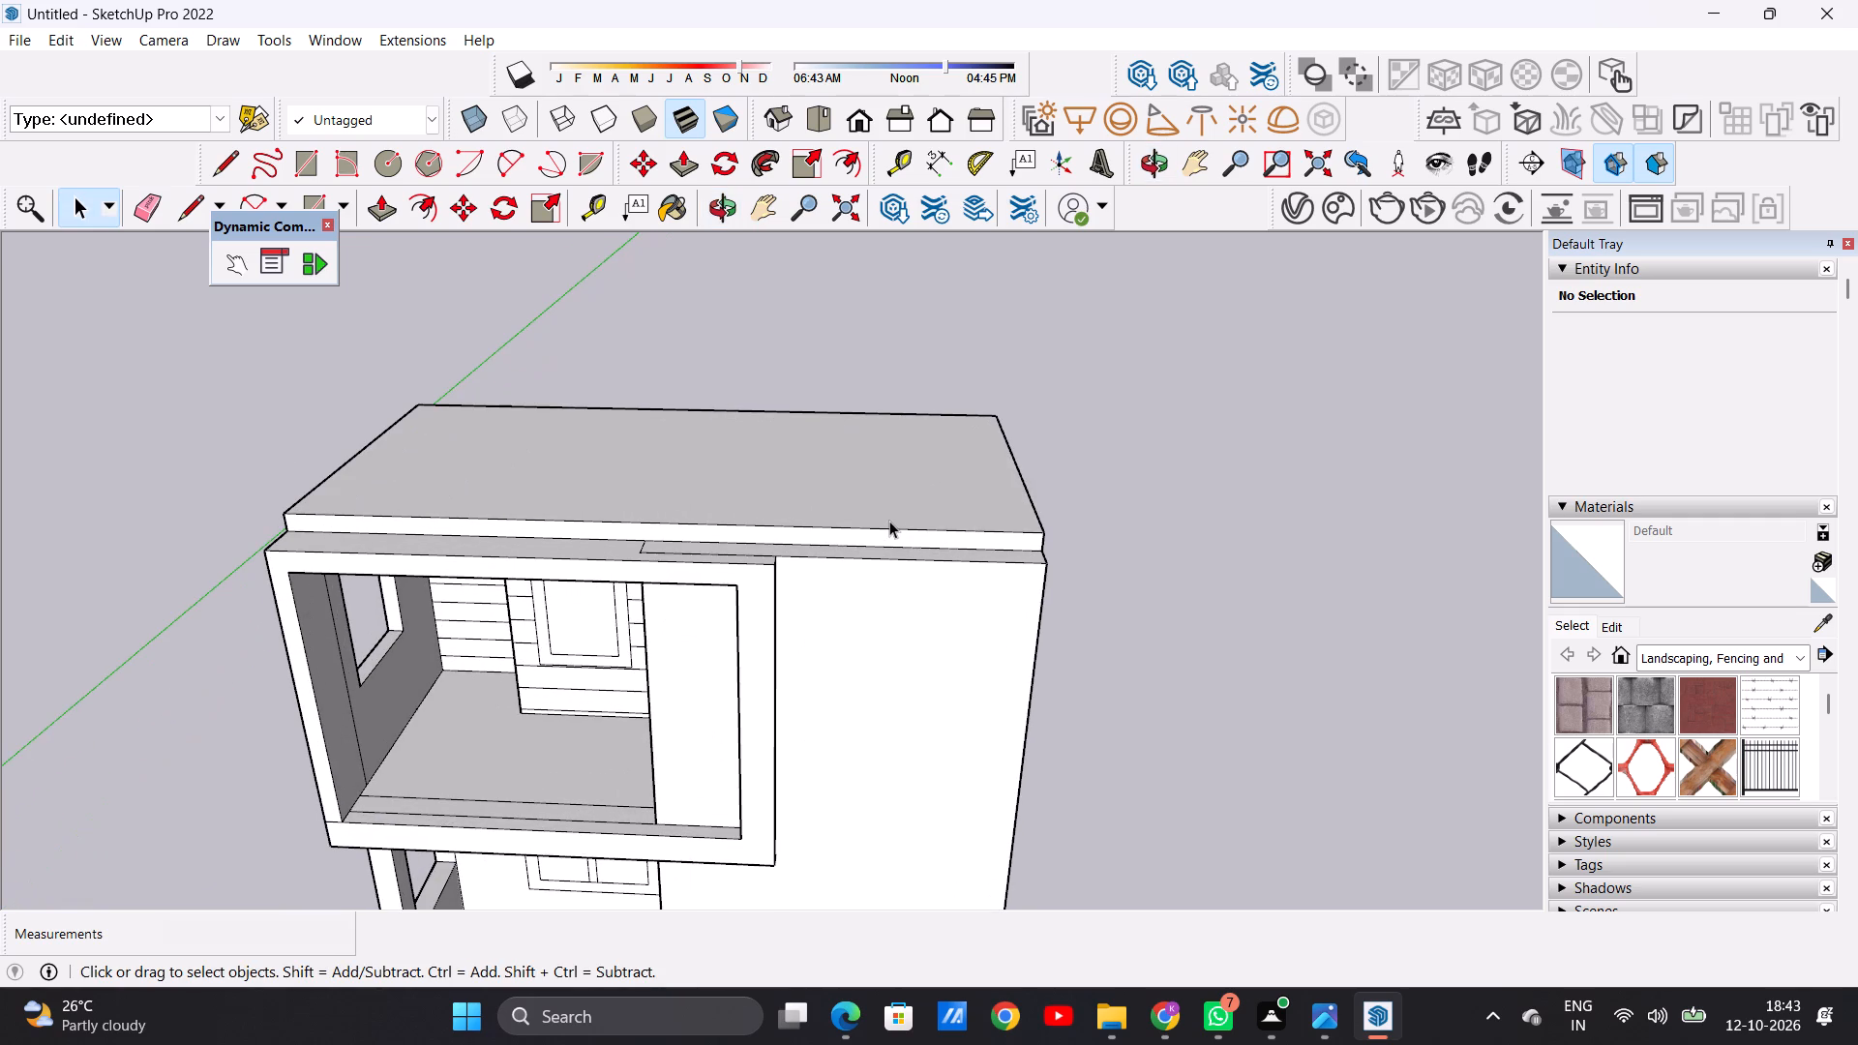
{"action": "key", "text": "p"}
{"action": "middle_click_drag", "start_coordinate": [955, 585], "coordinate": [957, 639]}
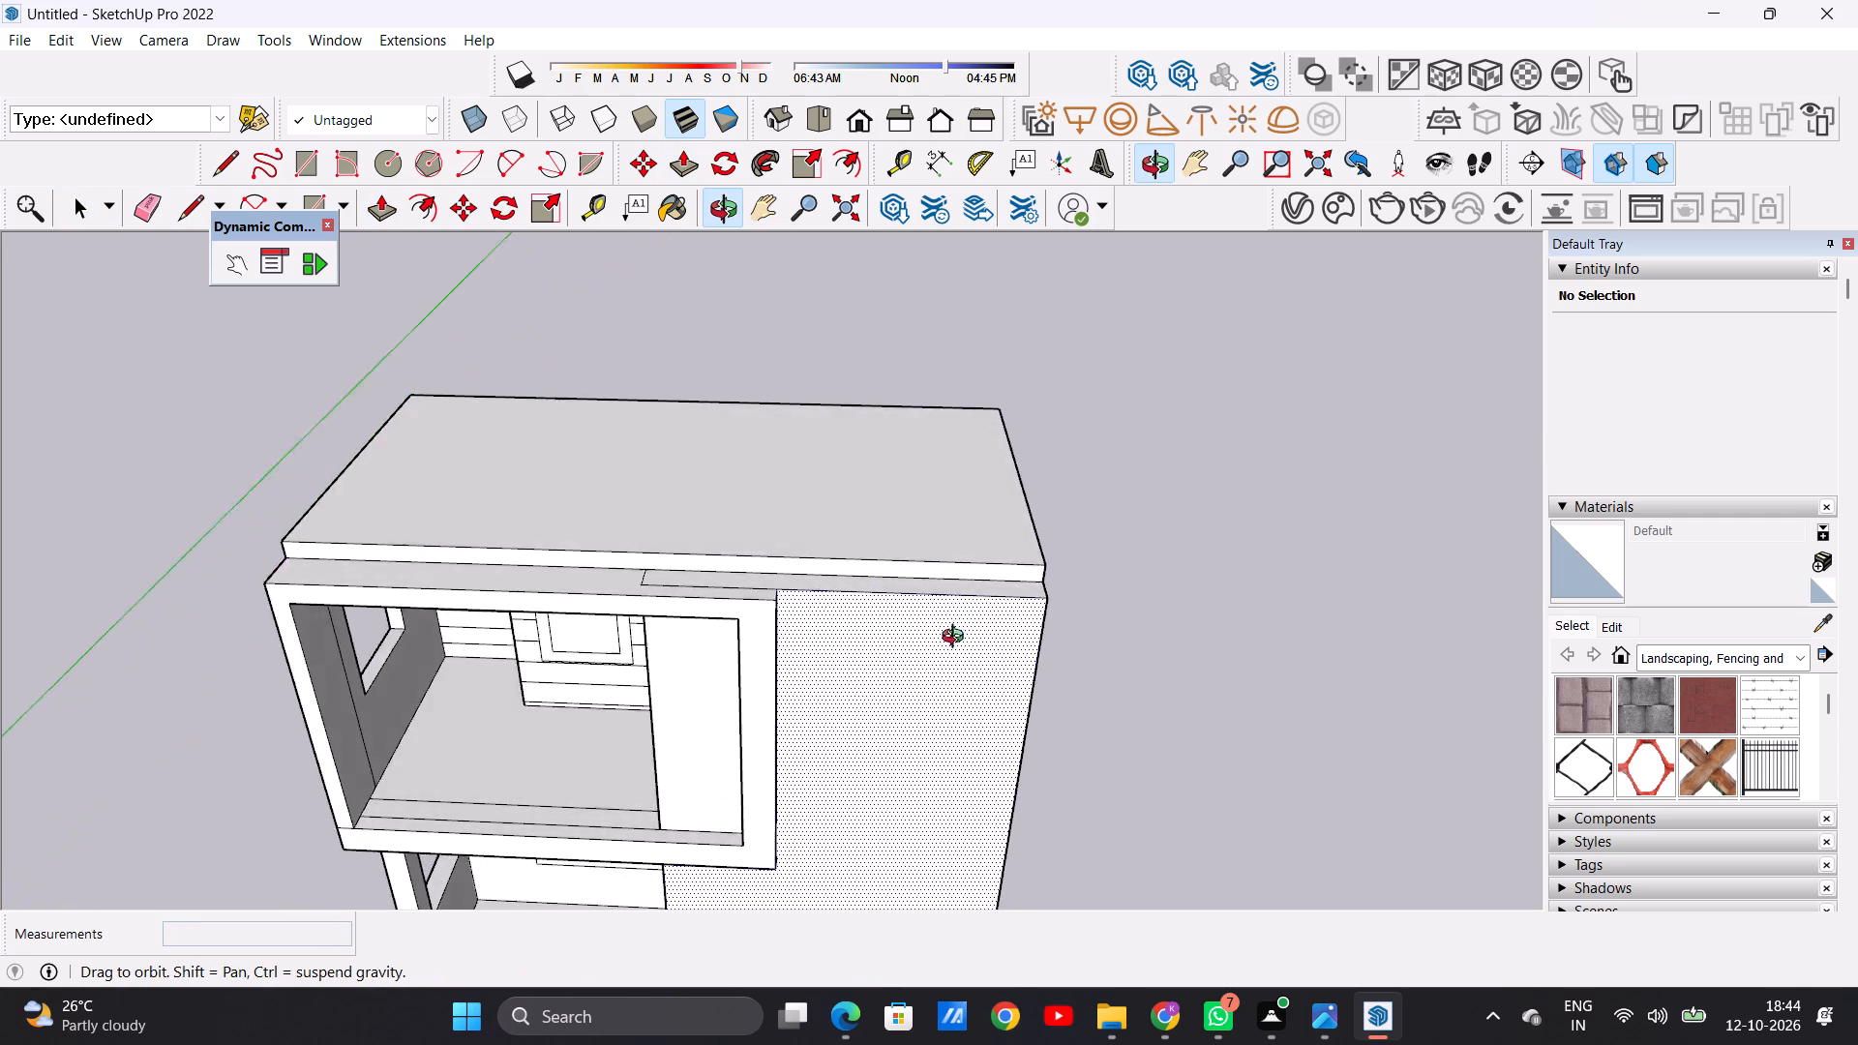
{"action": "middle_click_drag", "start_coordinate": [957, 639], "coordinate": [953, 726]}
{"action": "scroll", "coordinate": [980, 669], "scroll_direction": "up", "scroll_amount": 5}
{"action": "left_click", "coordinate": [1003, 632]}
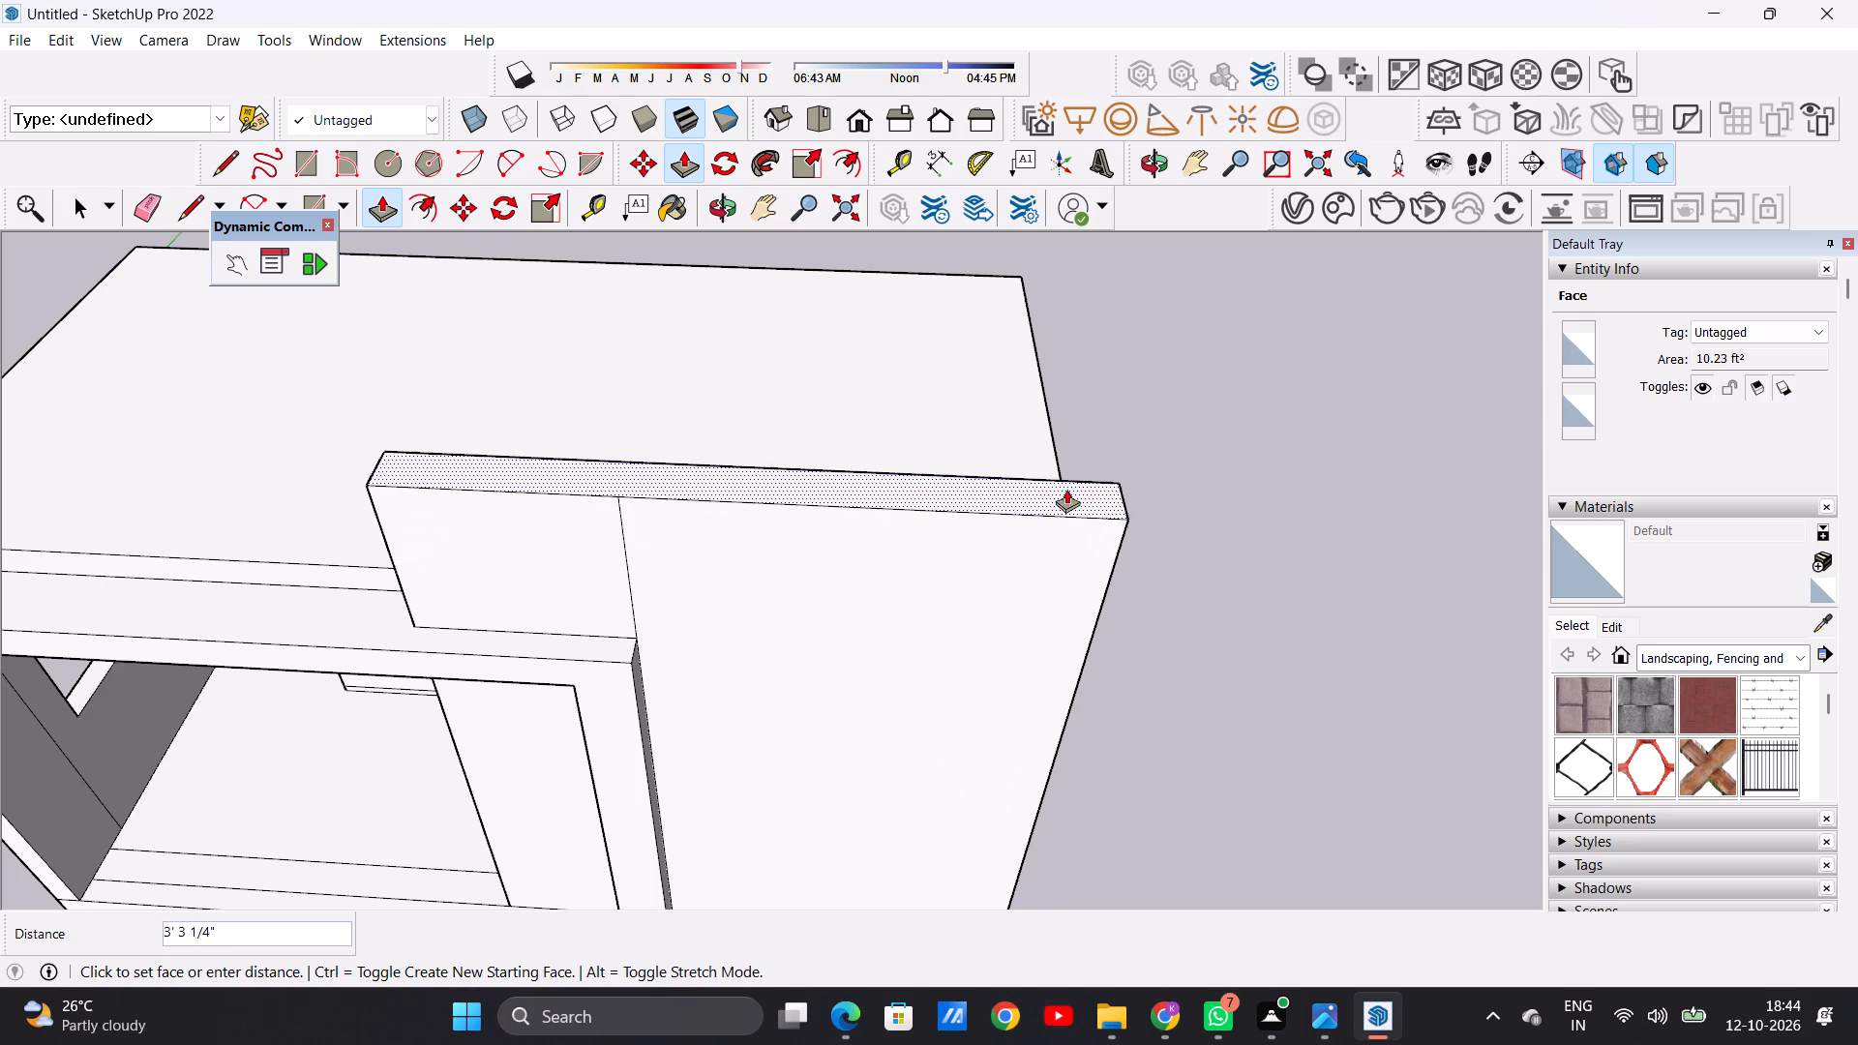
{"action": "scroll", "coordinate": [1066, 474], "scroll_direction": "down", "scroll_amount": 14}
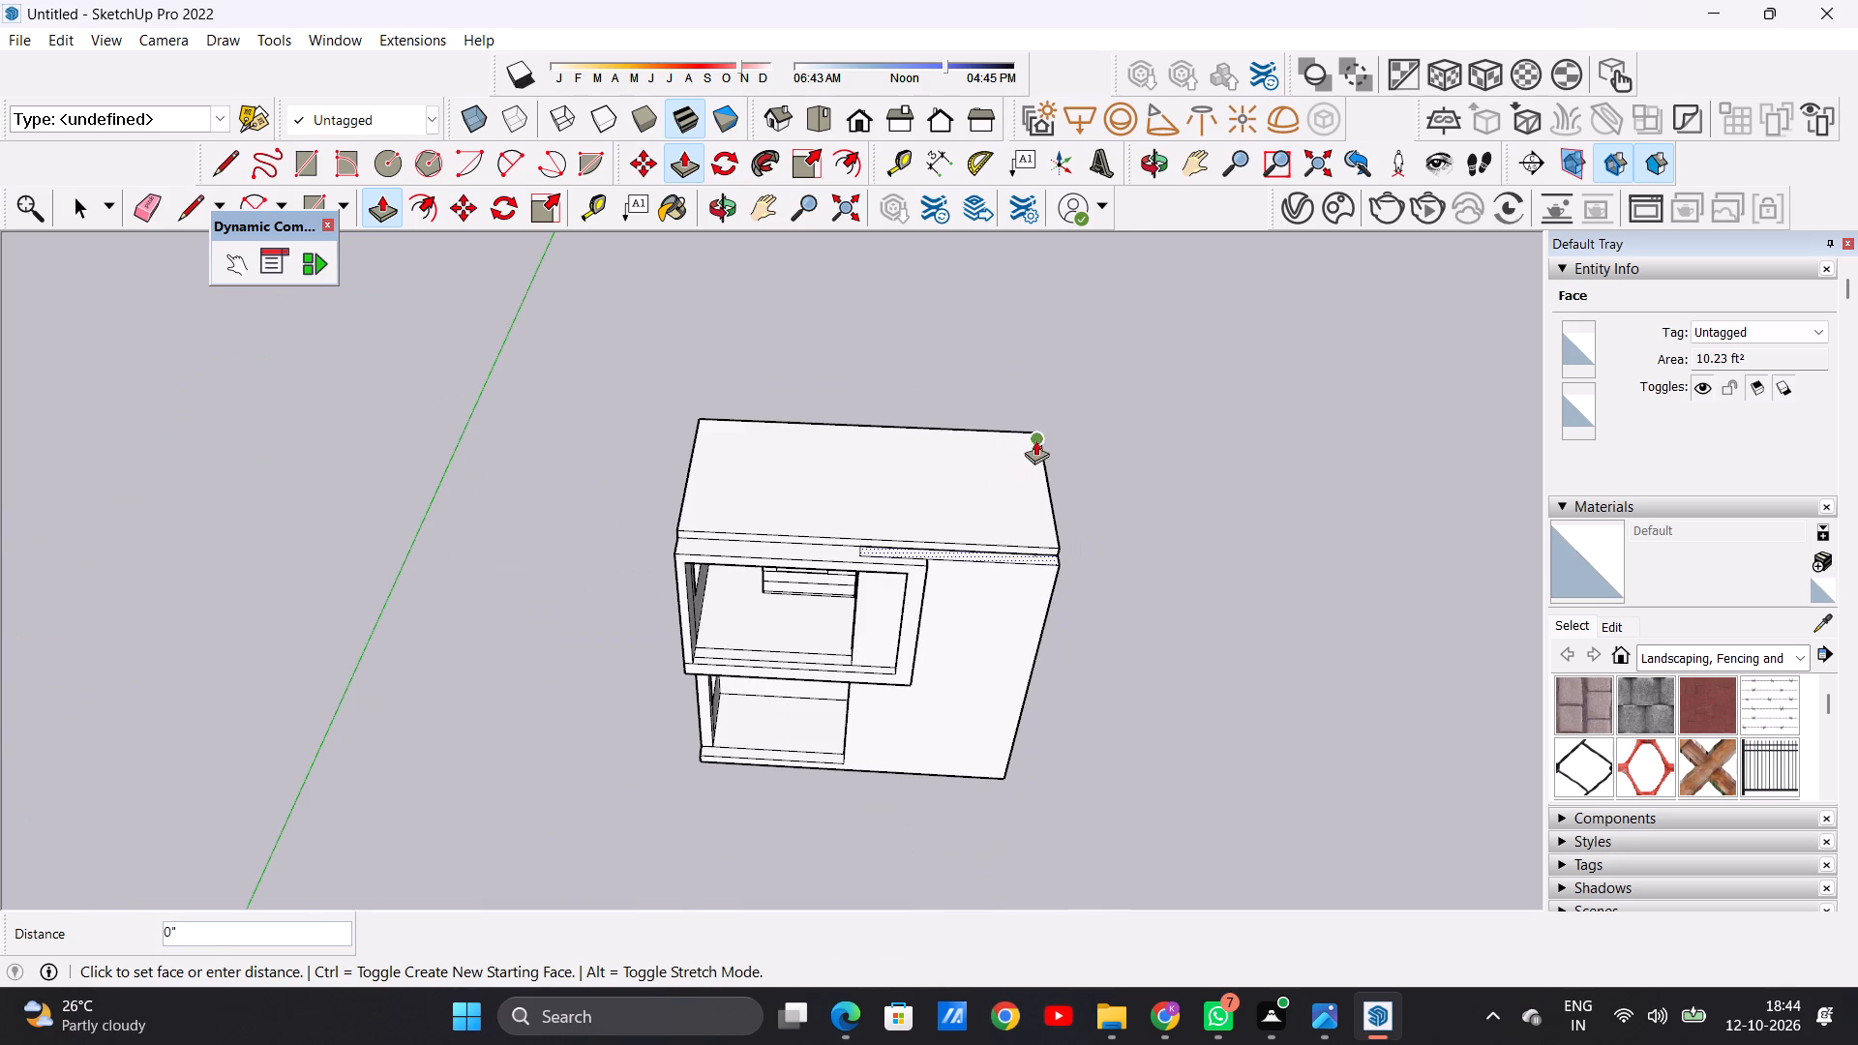
{"action": "middle_click_drag", "start_coordinate": [1056, 429], "coordinate": [1014, 319]}
{"action": "scroll", "coordinate": [1009, 467], "scroll_direction": "down", "scroll_amount": 4}
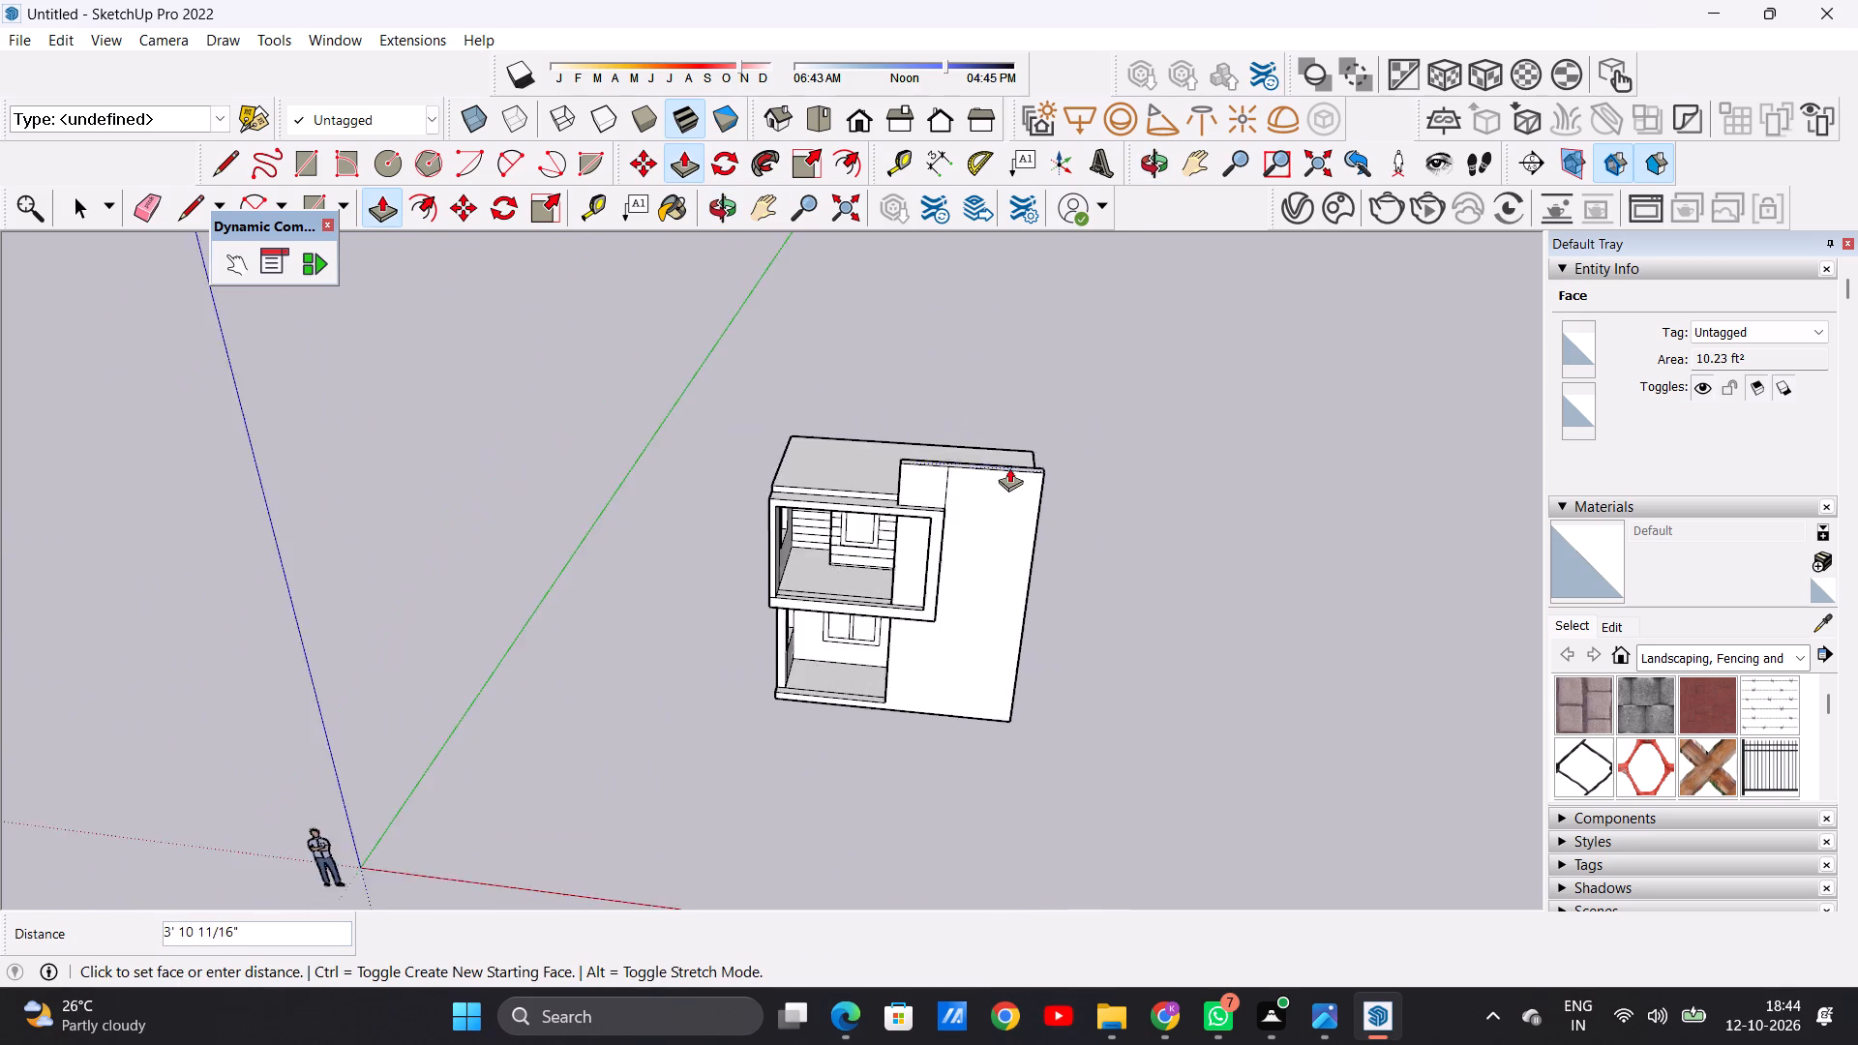
{"action": "scroll", "coordinate": [1009, 467], "scroll_direction": "down", "scroll_amount": 3}
{"action": "middle_click_drag", "start_coordinate": [1025, 501], "coordinate": [1023, 370]}
{"action": "scroll", "coordinate": [1014, 395], "scroll_direction": "up", "scroll_amount": 10}
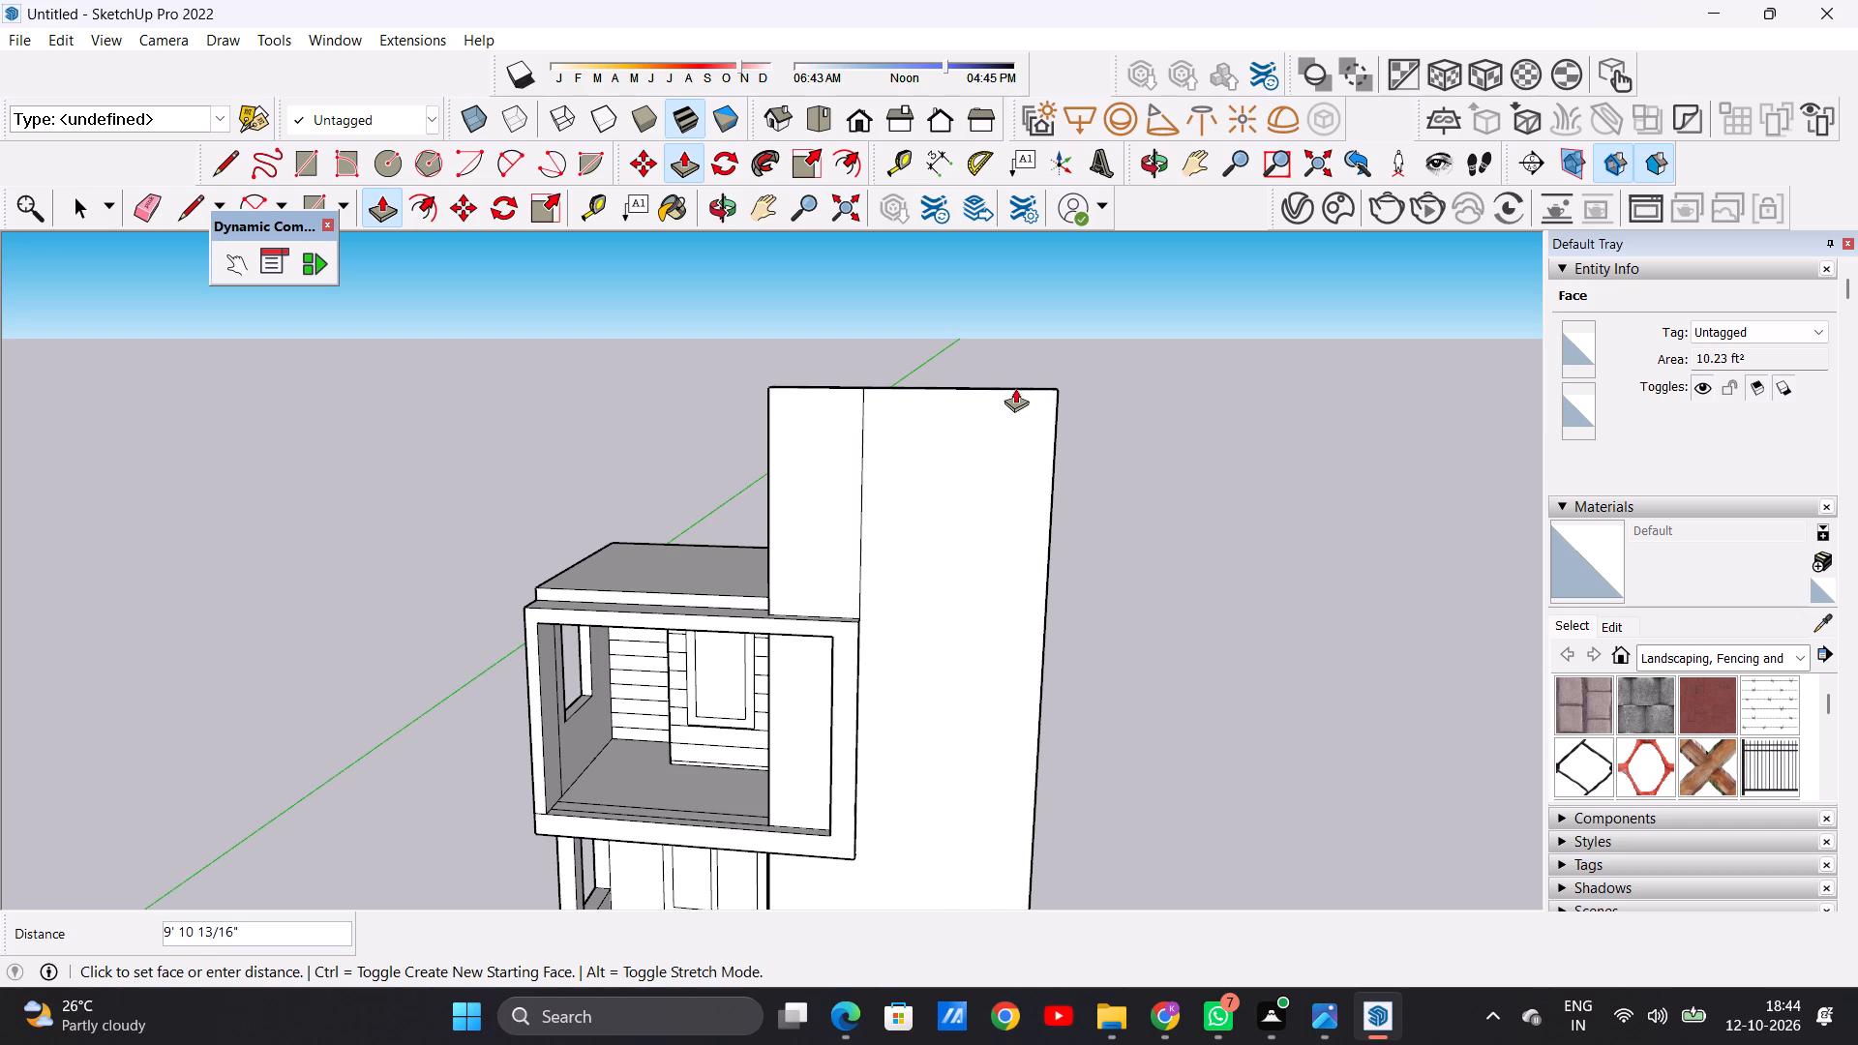
{"action": "left_click", "coordinate": [1015, 384]}
{"action": "key", "text": "space"}
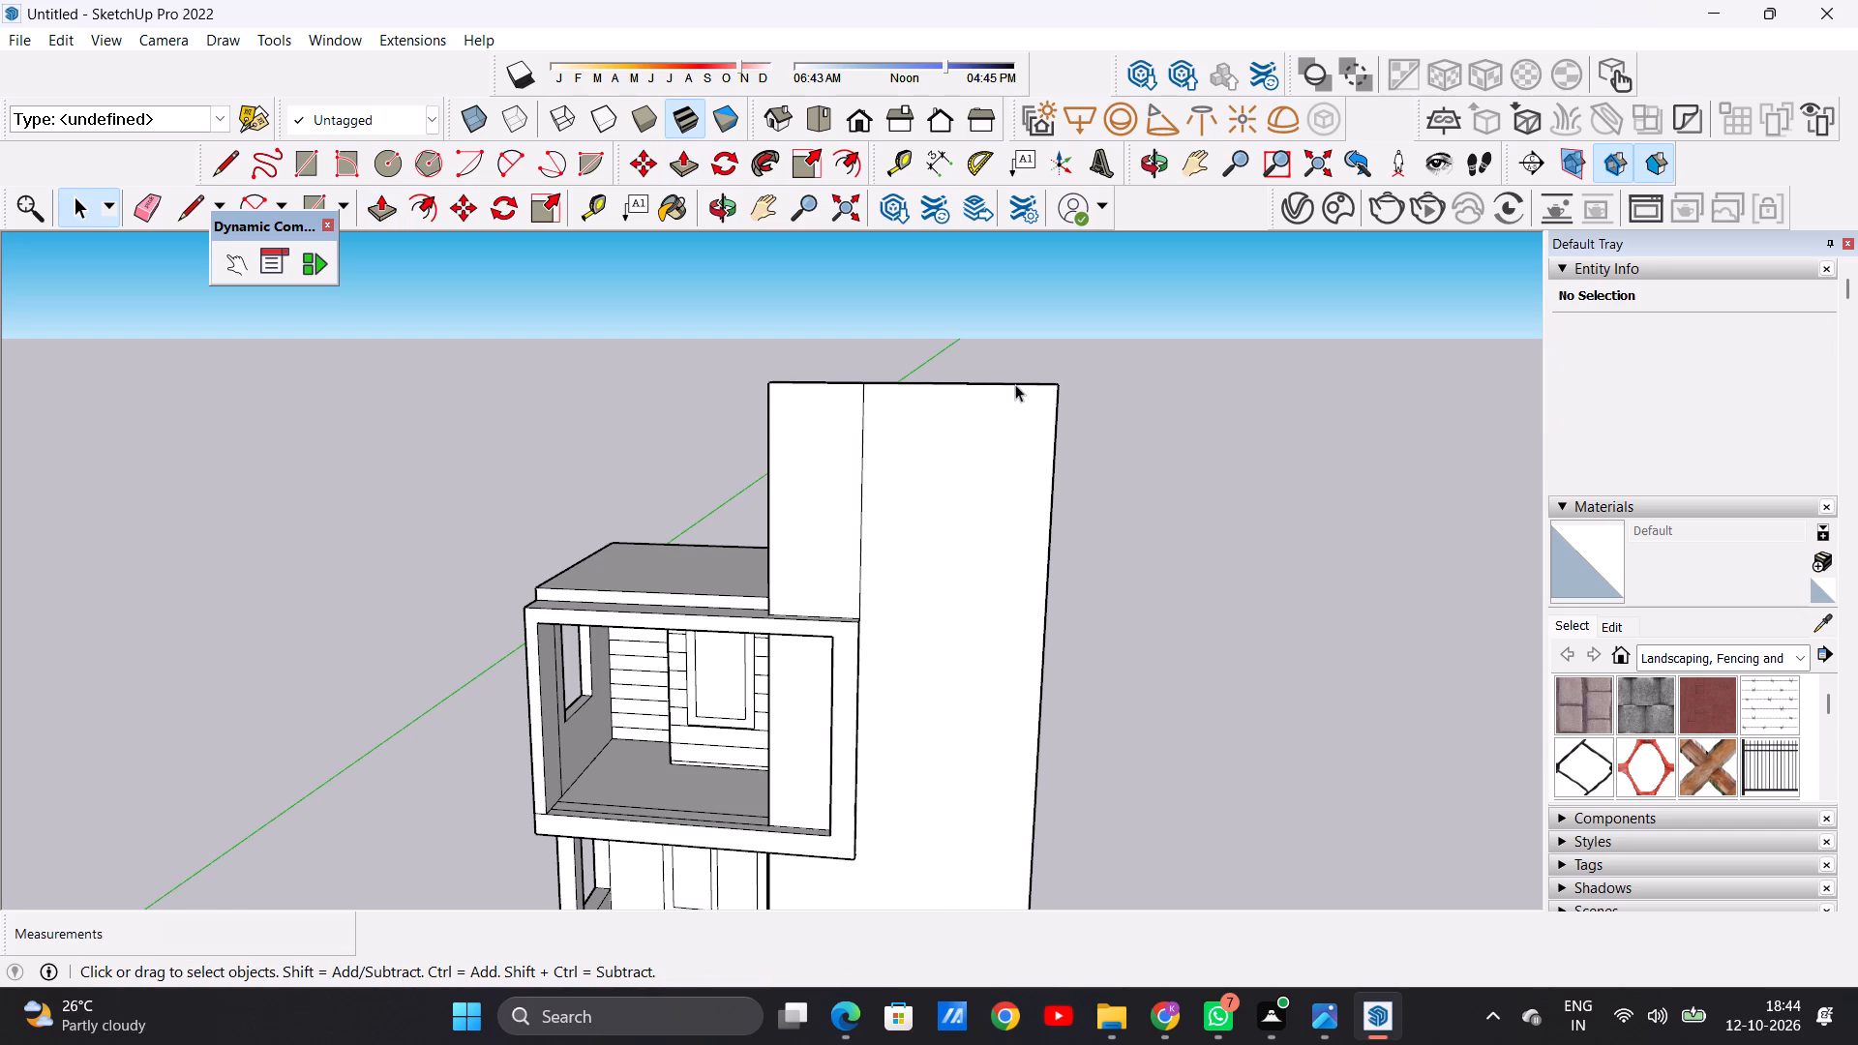
Erase the vertical seam line on the front face of the raised front wall.
{"action": "key", "text": "e"}
{"action": "scroll", "coordinate": [865, 543], "scroll_direction": "up", "scroll_amount": 8}
{"action": "left_click_drag", "start_coordinate": [838, 511], "coordinate": [871, 522]}
{"action": "key", "text": "space"}
Examine the raised front wall and the roof slab from the back and both sides.
{"action": "scroll", "coordinate": [877, 615], "scroll_direction": "down", "scroll_amount": 6}
{"action": "scroll", "coordinate": [878, 618], "scroll_direction": "up", "scroll_amount": 1}
{"action": "scroll", "coordinate": [878, 618], "scroll_direction": "down", "scroll_amount": 10}
{"action": "middle_click_drag", "start_coordinate": [922, 572], "coordinate": [922, 573]}
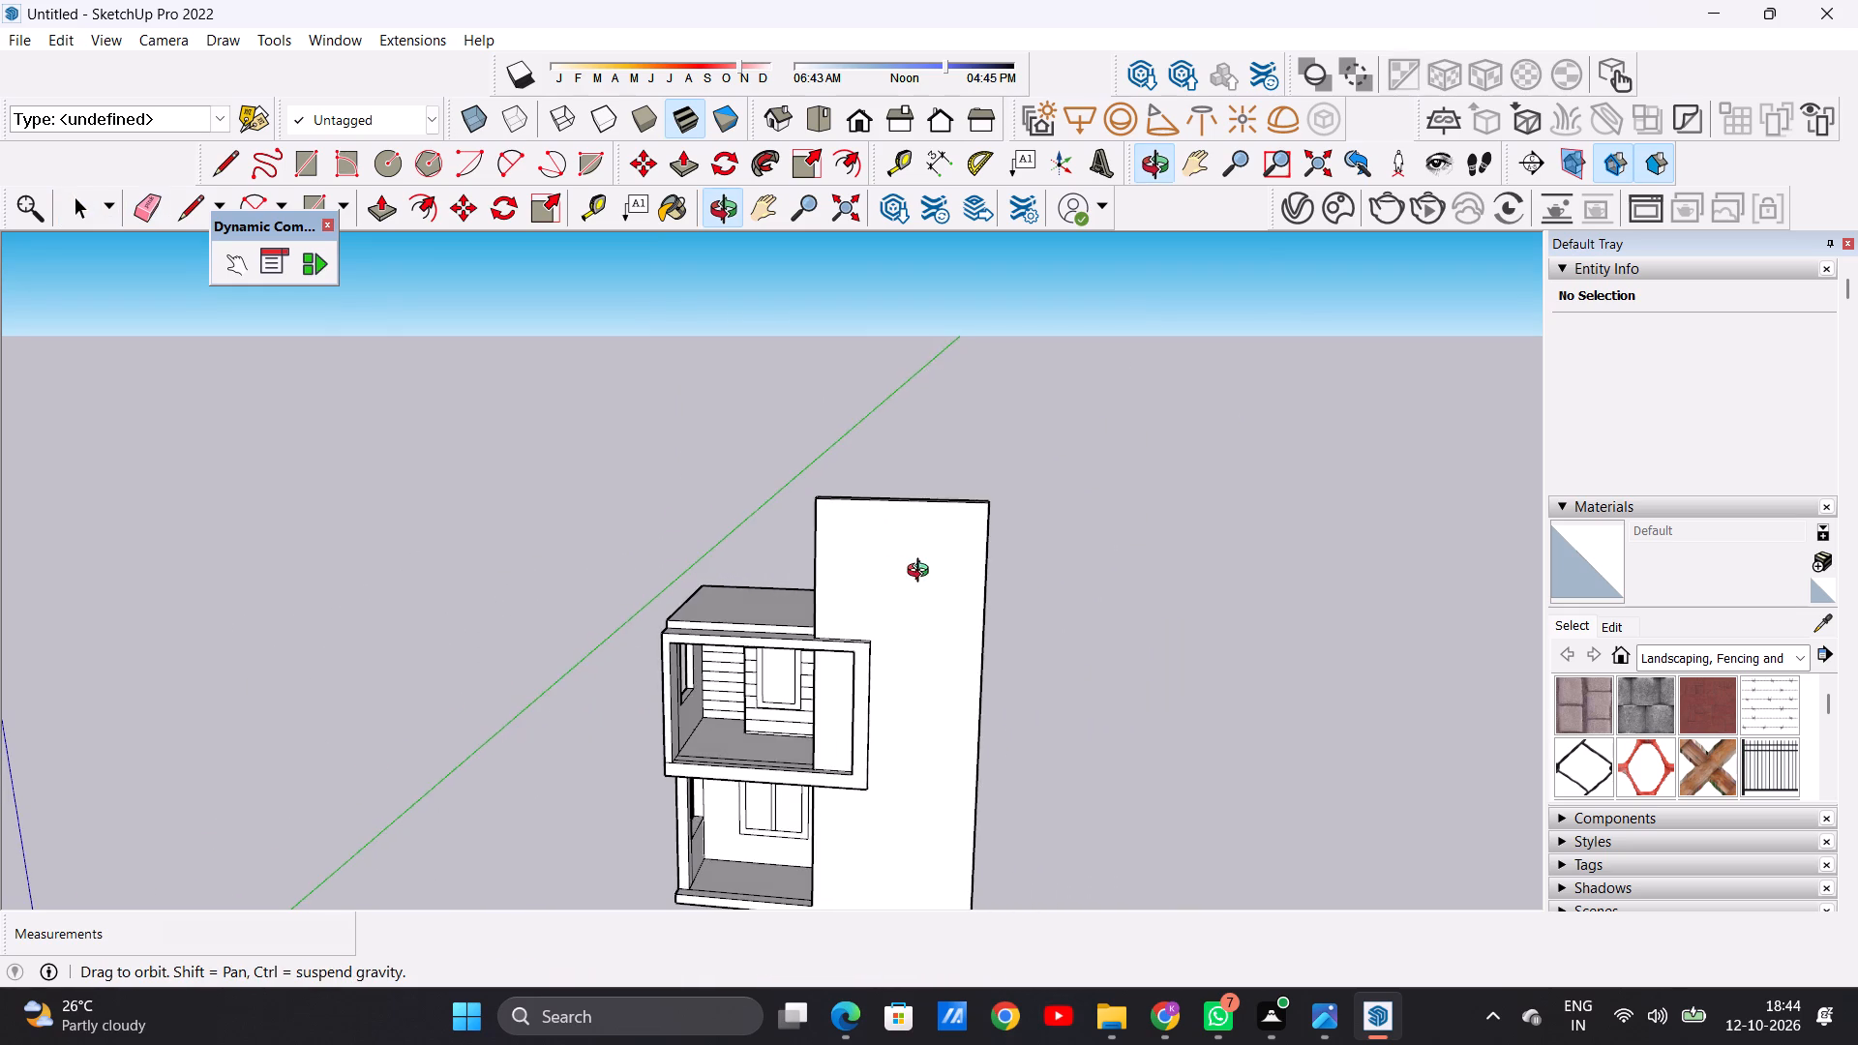
{"action": "middle_click_drag", "start_coordinate": [922, 573], "coordinate": [192, 634]}
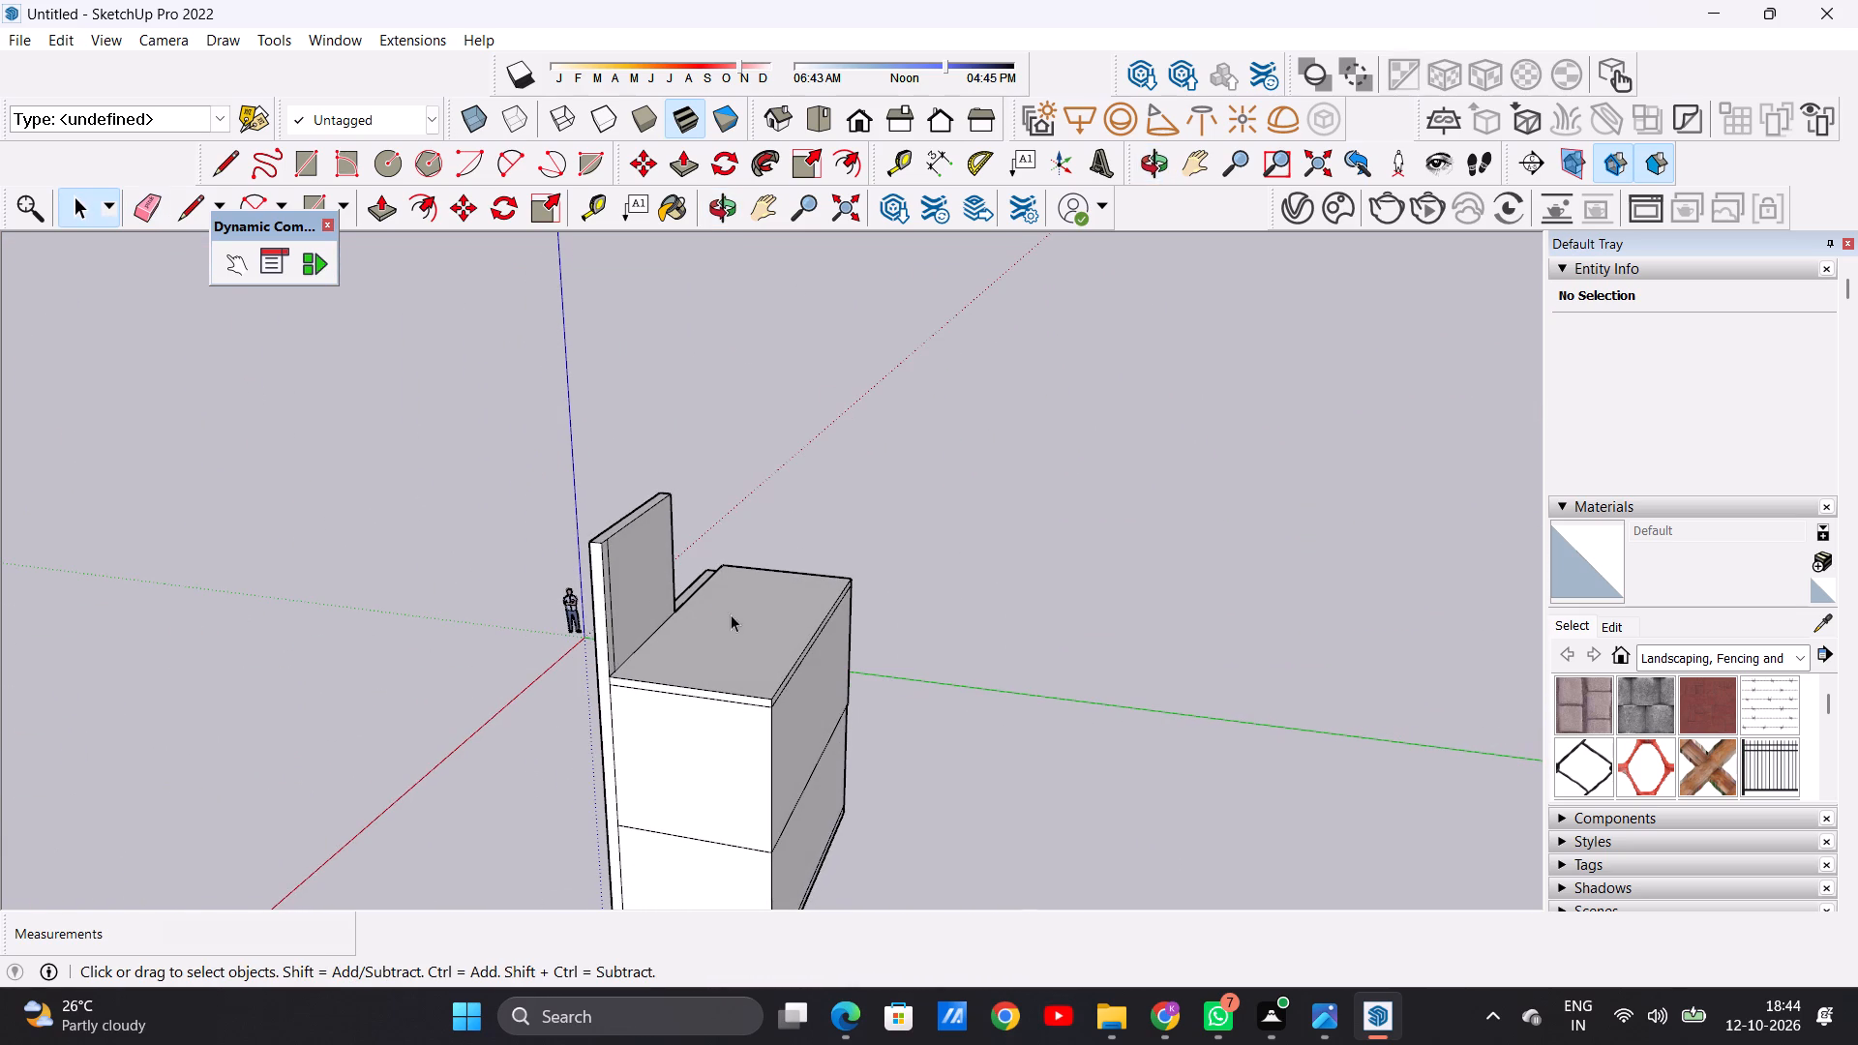
{"action": "middle_click_drag", "start_coordinate": [731, 615], "coordinate": [130, 655]}
{"action": "middle_click_drag", "start_coordinate": [633, 591], "coordinate": [0, 517]}
{"action": "scroll", "coordinate": [635, 492], "scroll_direction": "up", "scroll_amount": 6}
{"action": "middle_click_drag", "start_coordinate": [675, 514], "coordinate": [870, 702]}
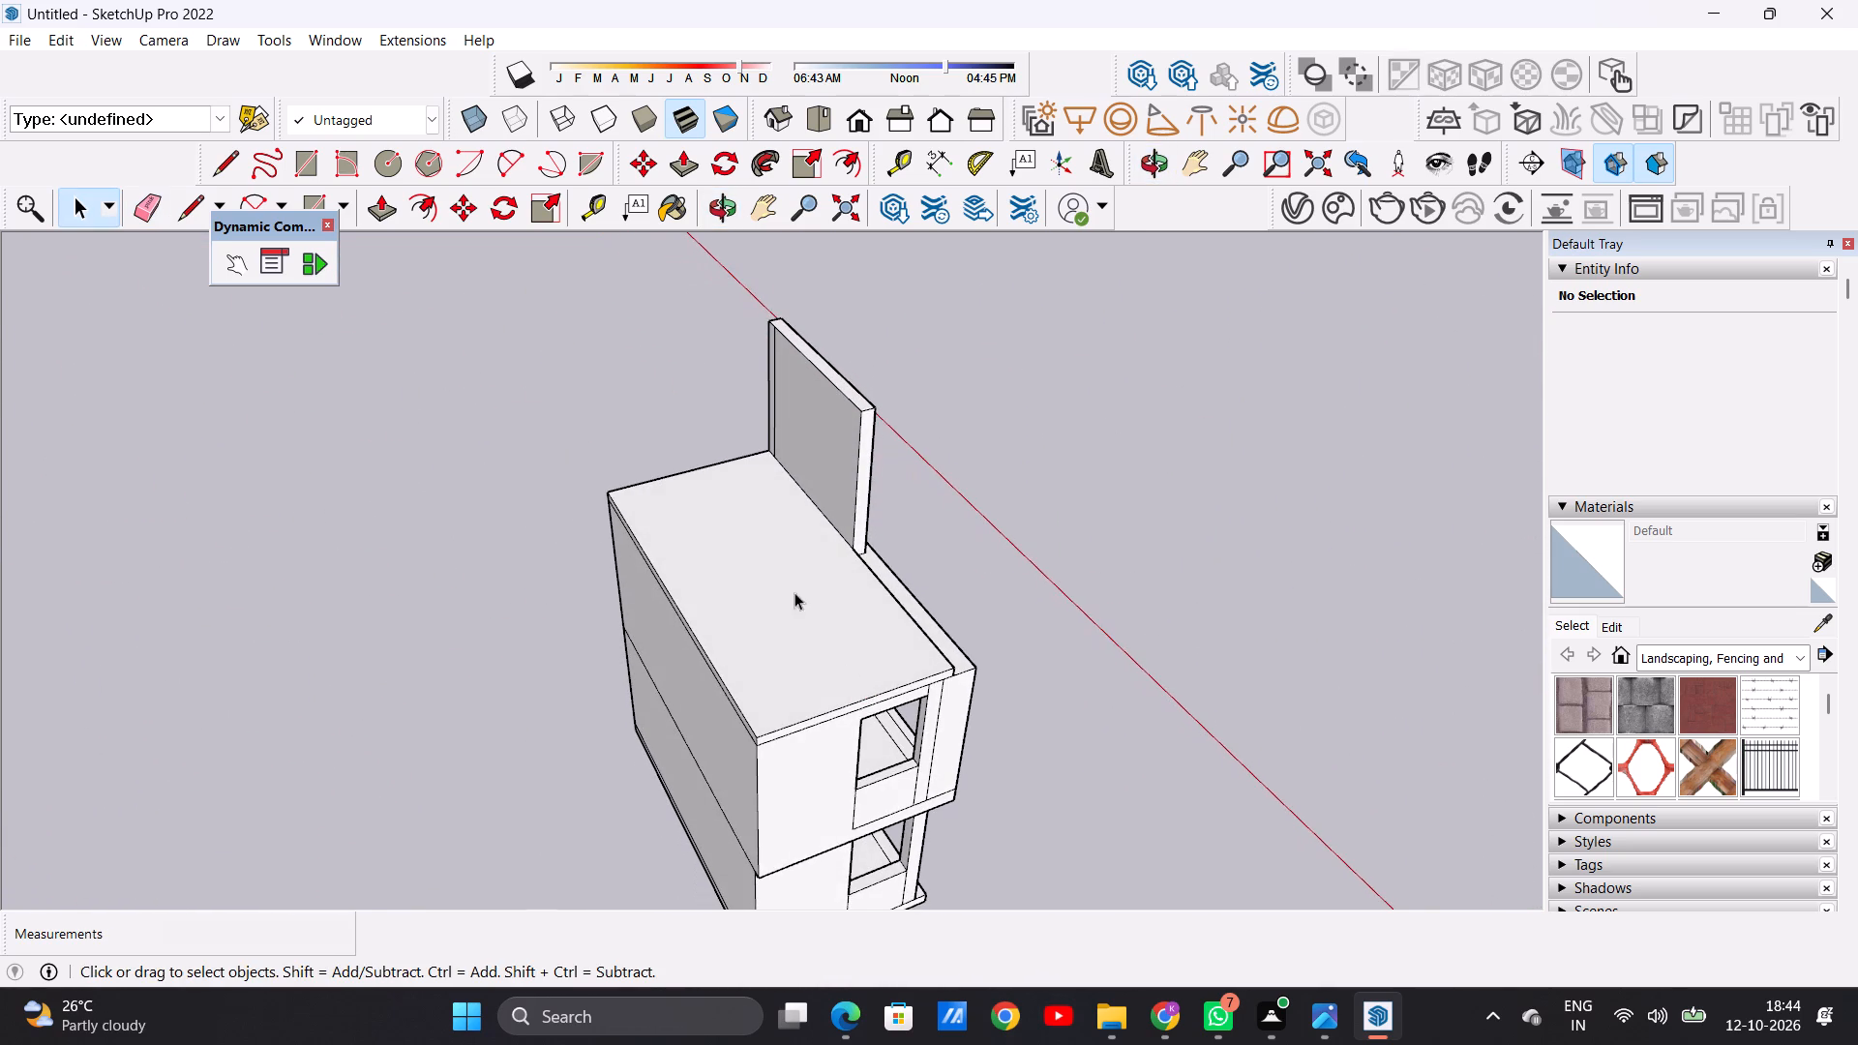
{"action": "scroll", "coordinate": [758, 550], "scroll_direction": "up", "scroll_amount": 1}
{"action": "scroll", "coordinate": [754, 540], "scroll_direction": "down", "scroll_amount": 1}
{"action": "scroll", "coordinate": [754, 540], "scroll_direction": "up", "scroll_amount": 1}
{"action": "scroll", "coordinate": [754, 540], "scroll_direction": "down", "scroll_amount": 1}
{"action": "scroll", "coordinate": [754, 540], "scroll_direction": "up", "scroll_amount": 2}
{"action": "middle_click_drag", "start_coordinate": [770, 595], "coordinate": [1242, 595]}
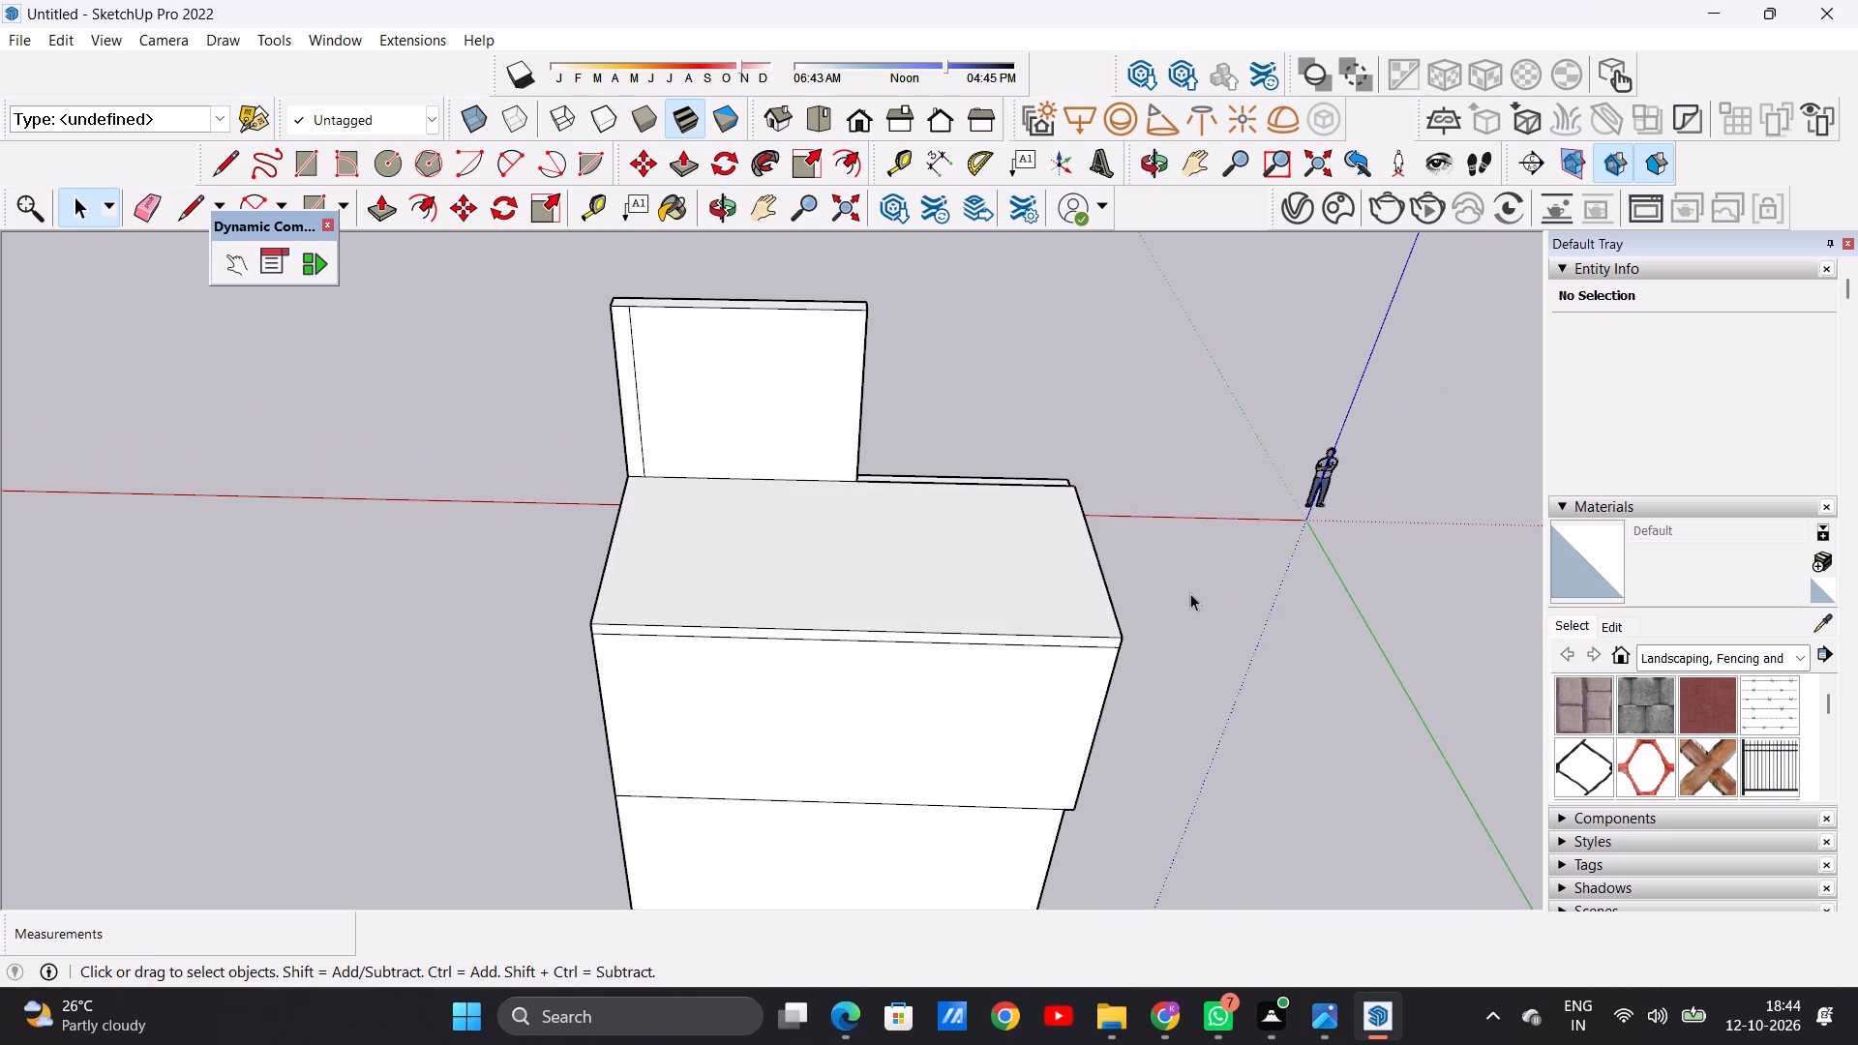
Draw an inset wall-thickness outline on the roof slab along its windowless side, rear and terrace-window side edges, starting at the raised wall's seam.
{"action": "middle_click_drag", "start_coordinate": [850, 578], "coordinate": [385, 761]}
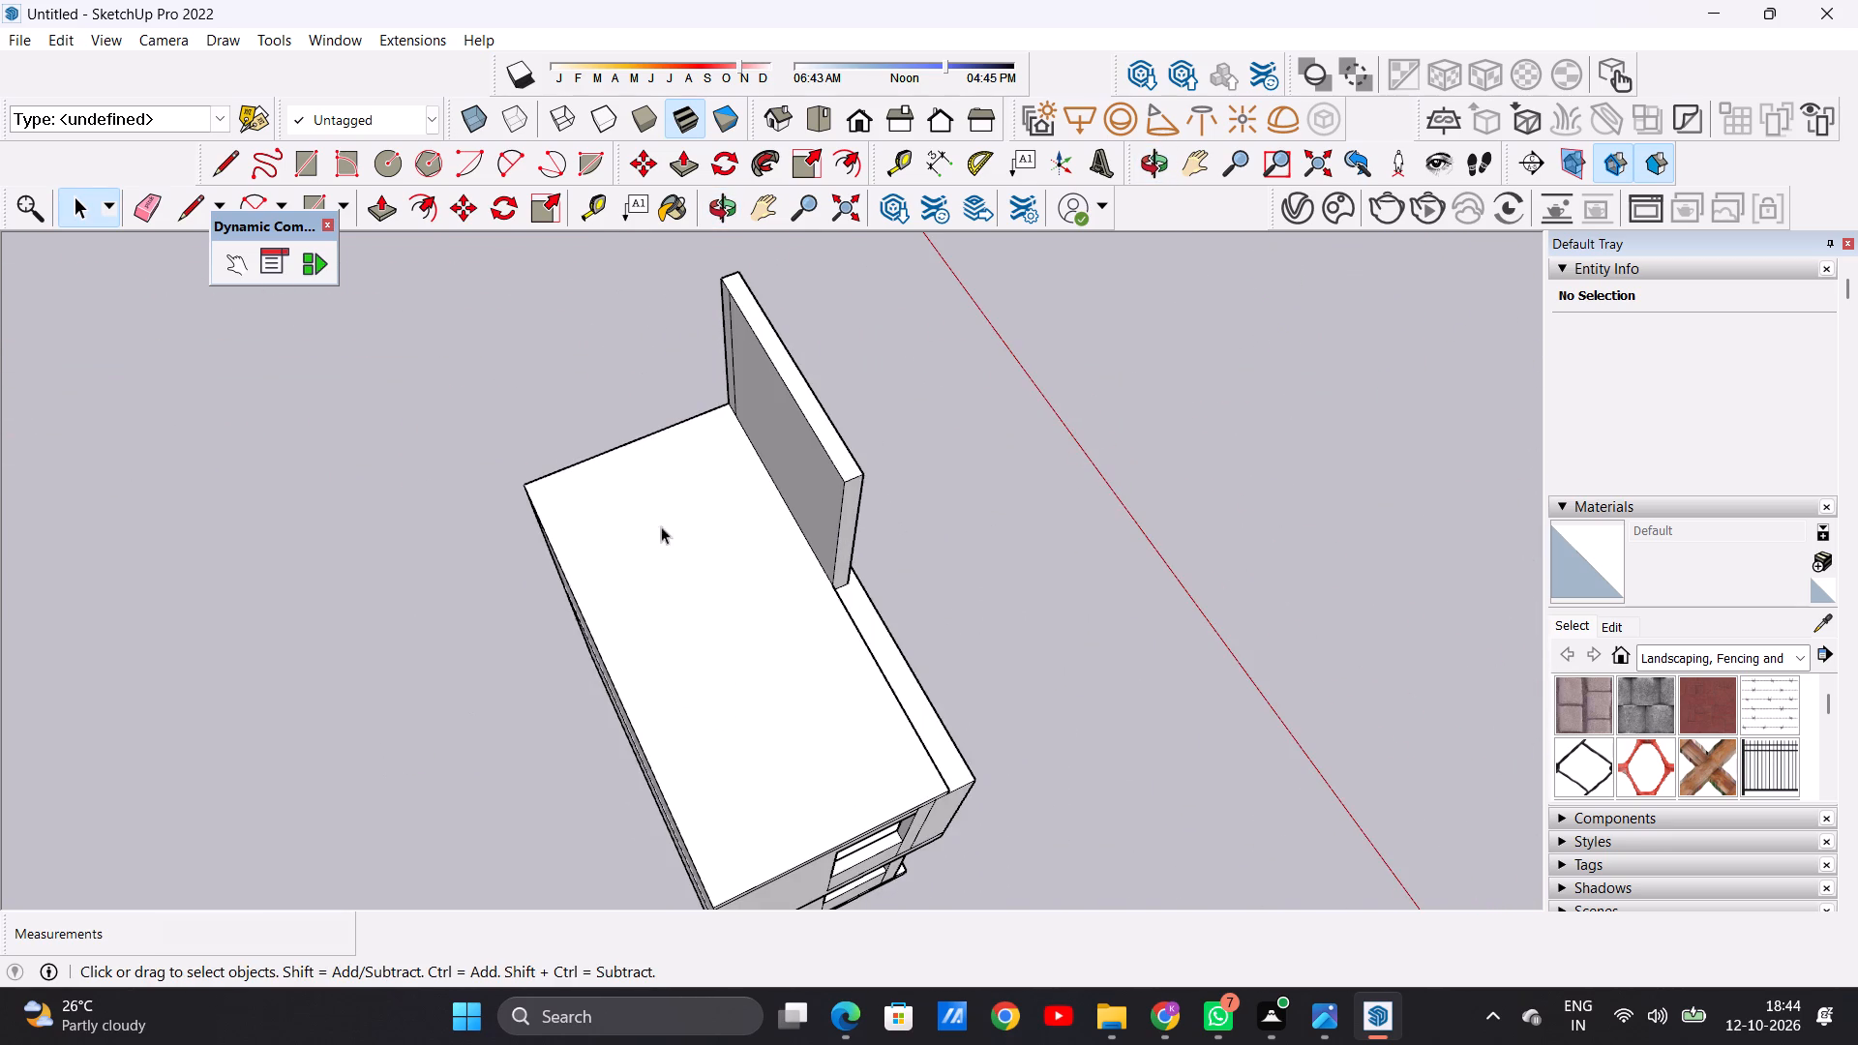
{"action": "scroll", "coordinate": [671, 440], "scroll_direction": "up", "scroll_amount": 7}
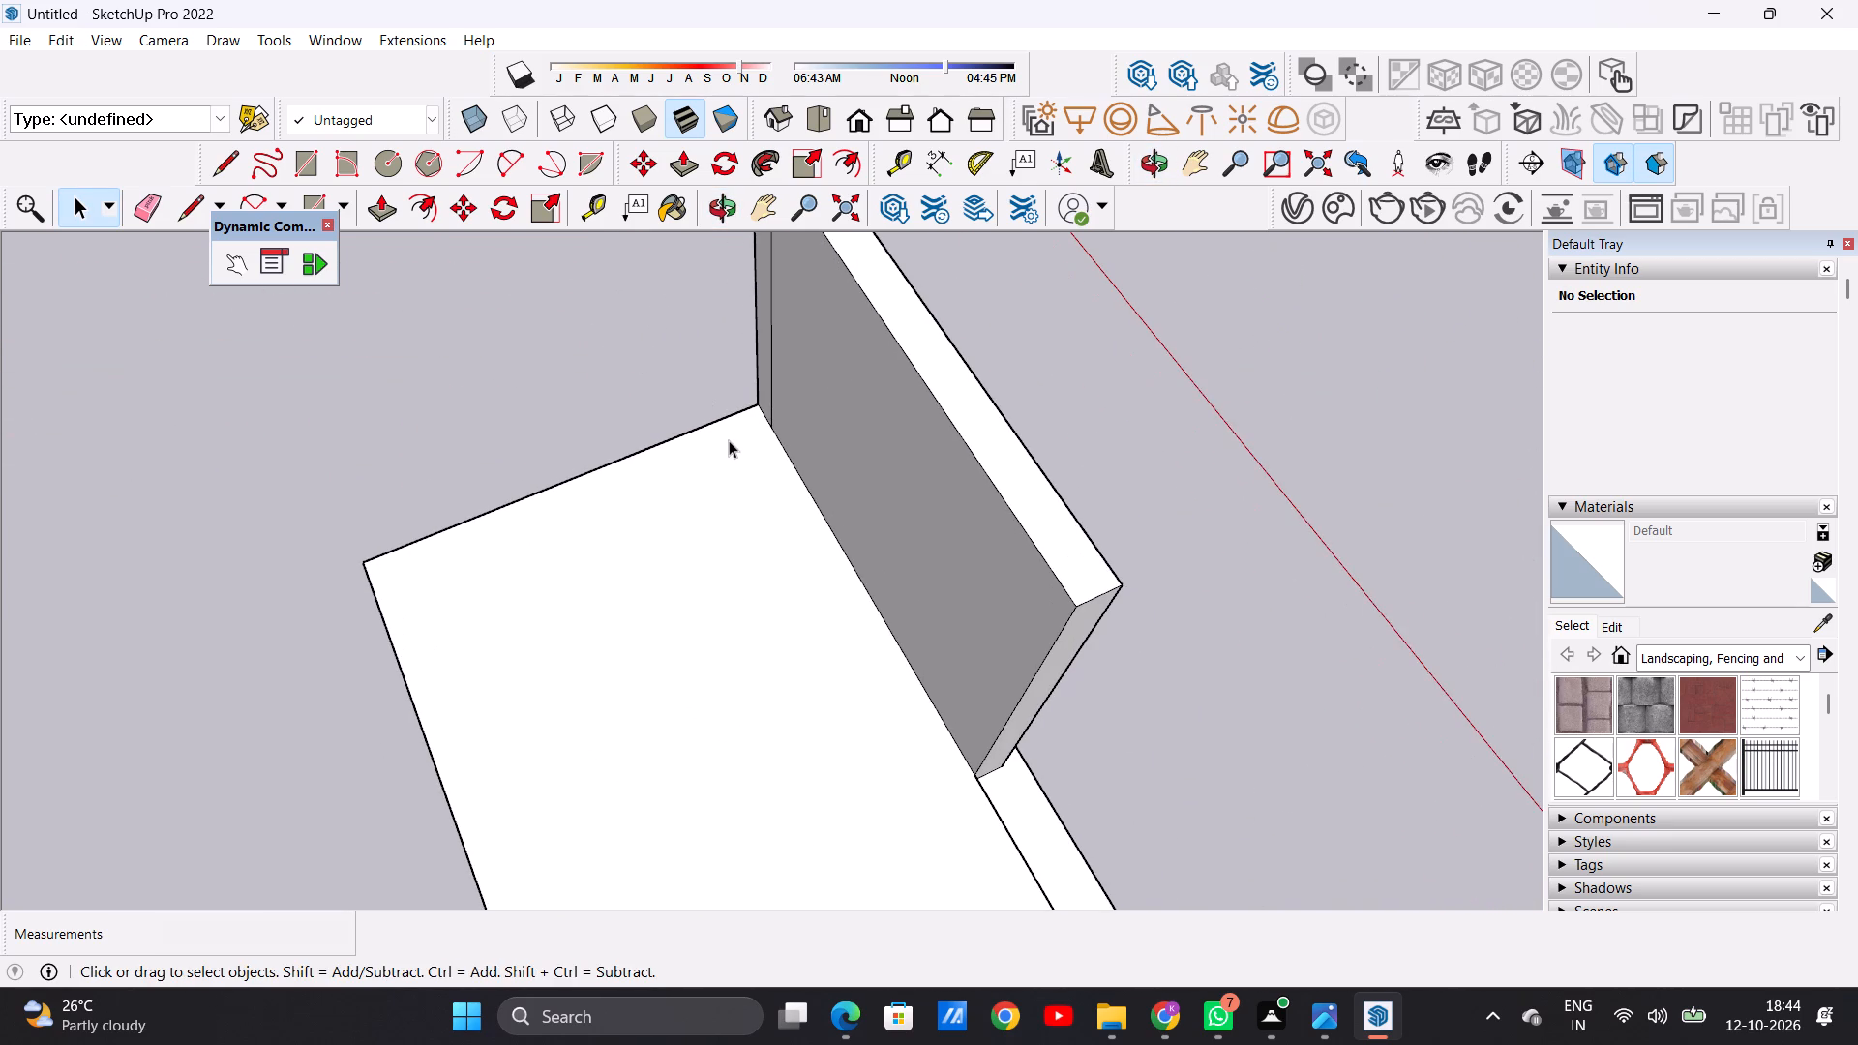
{"action": "key", "text": "l"}
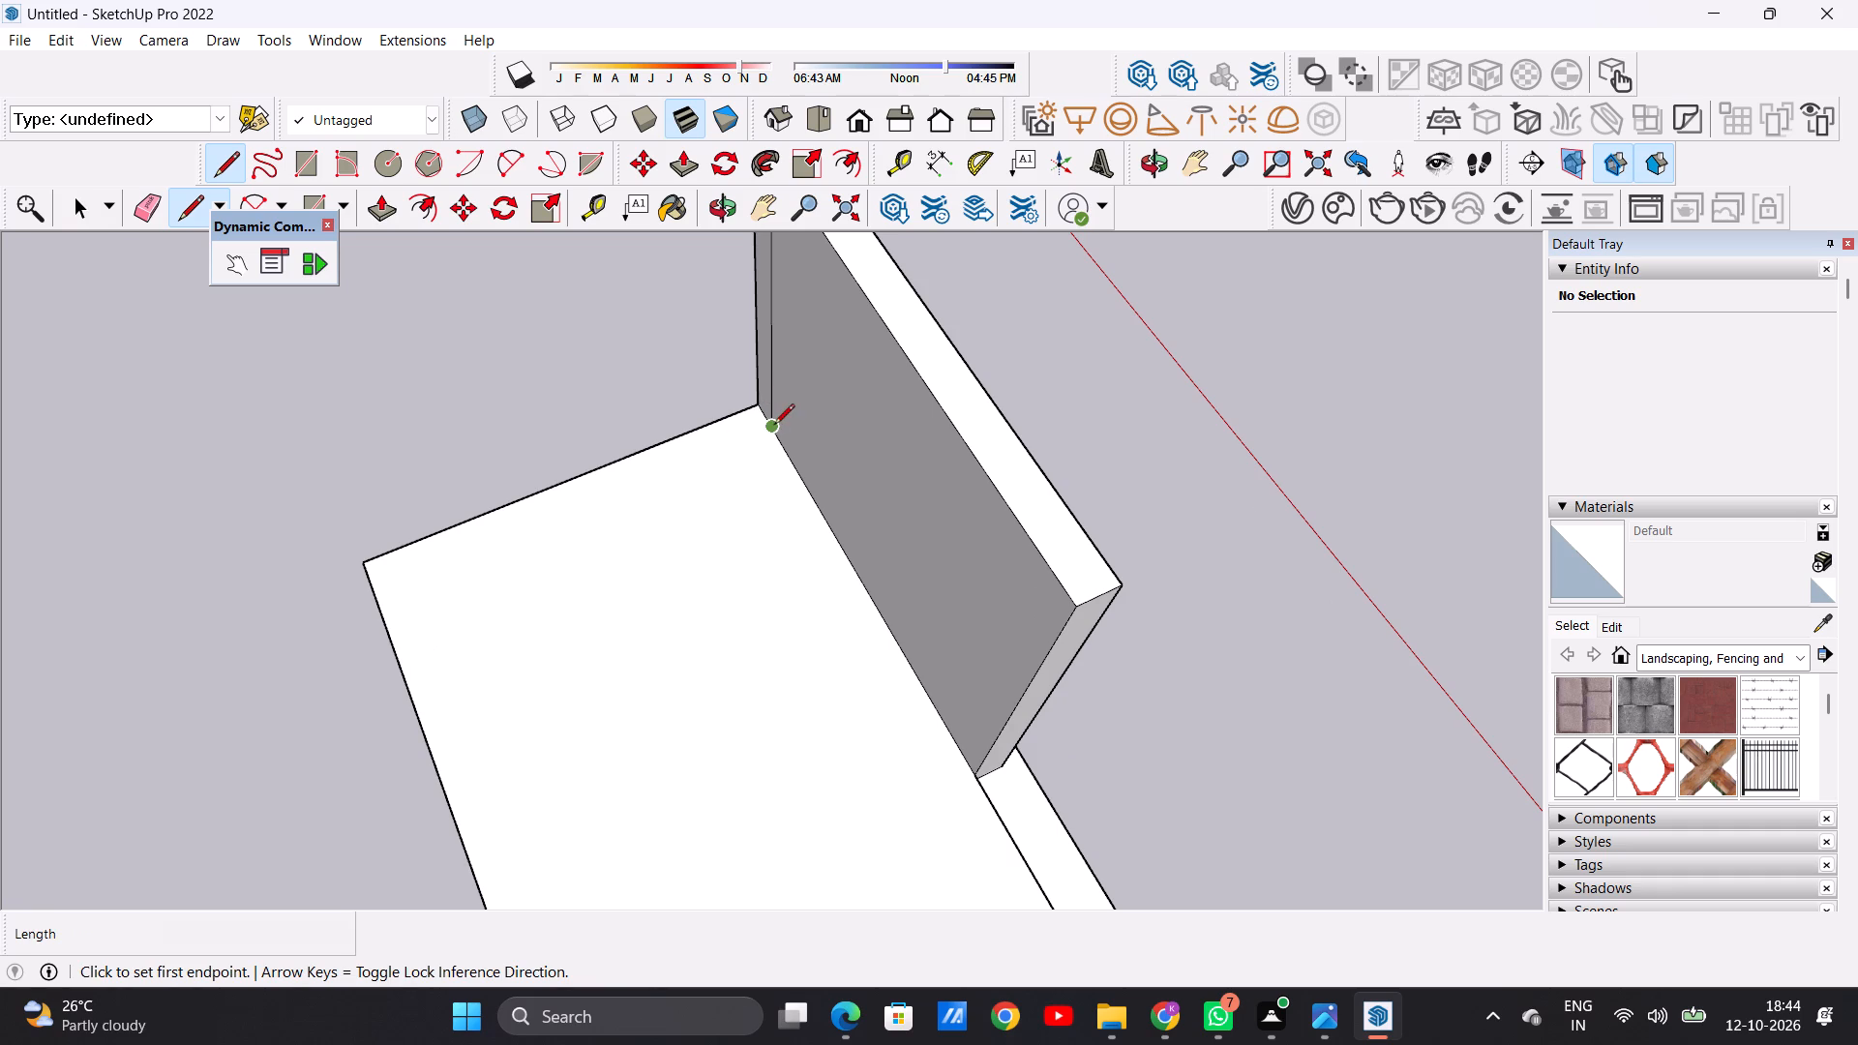
{"action": "left_click", "coordinate": [772, 426]}
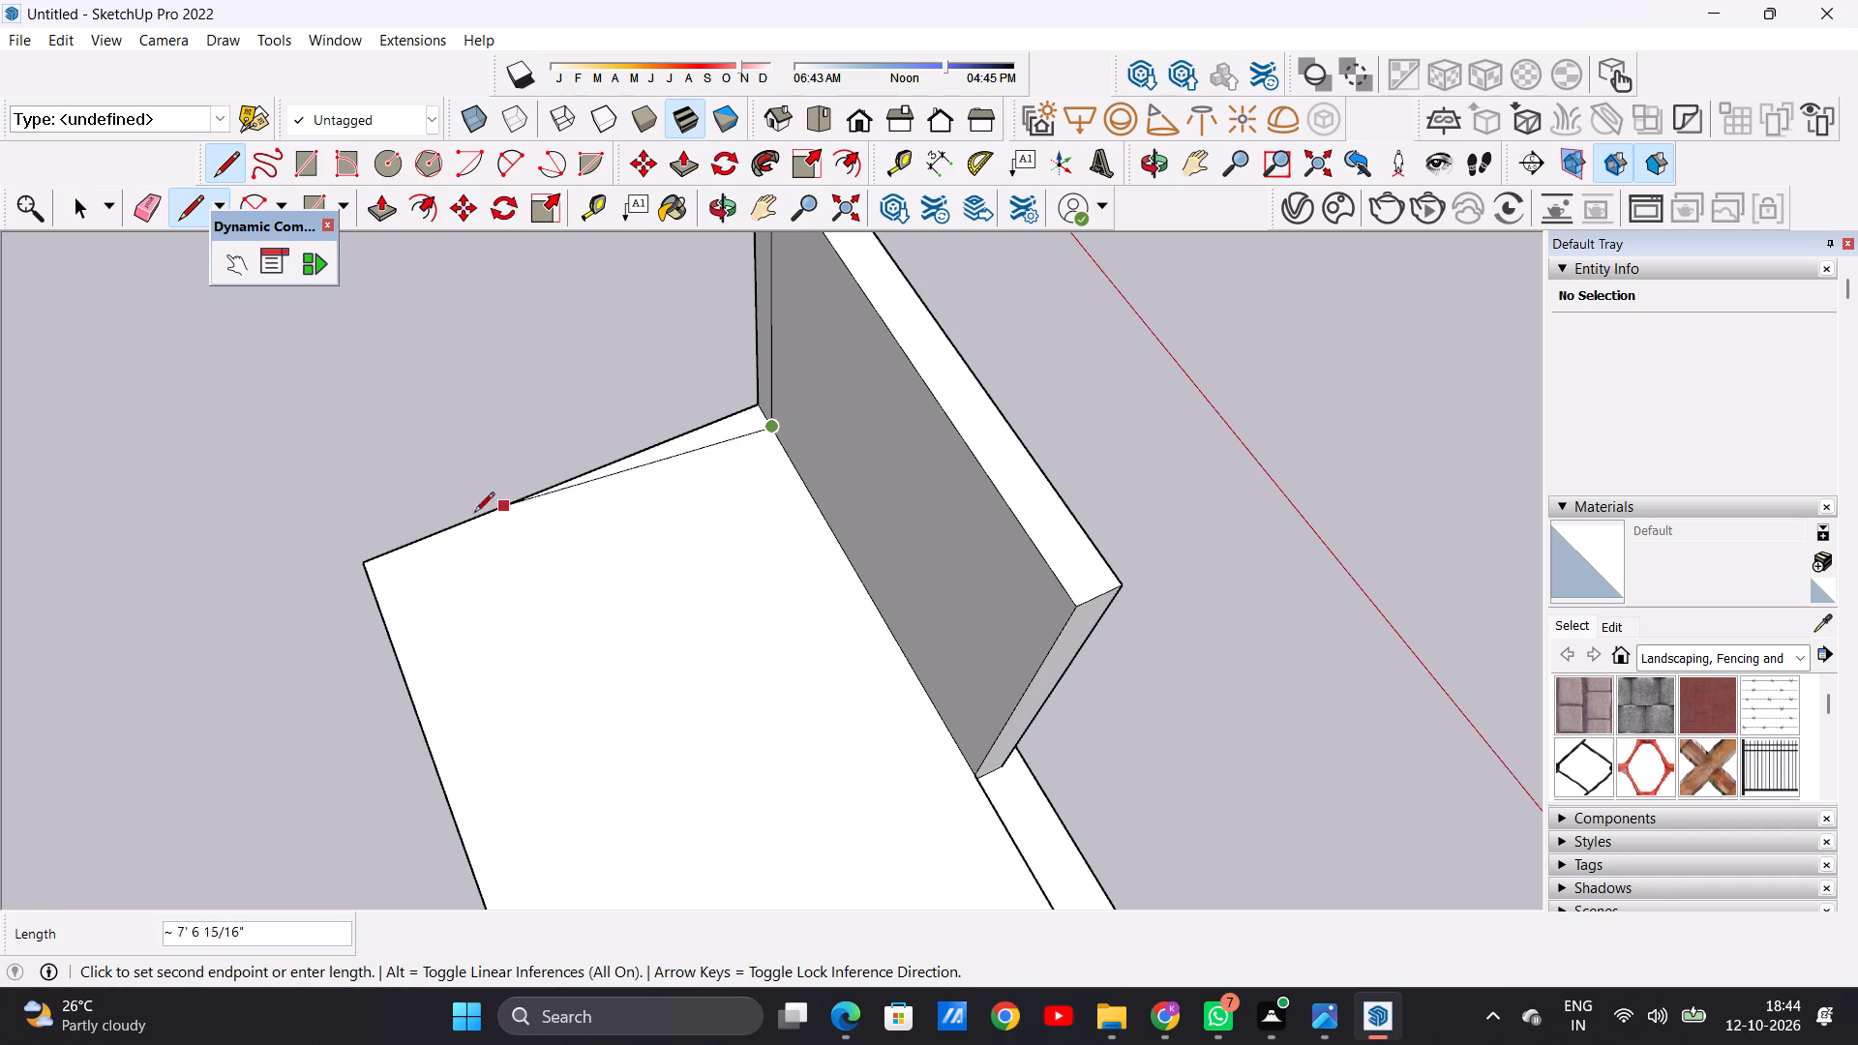
{"action": "left_click", "coordinate": [395, 580]}
{"action": "scroll", "coordinate": [410, 598], "scroll_direction": "down", "scroll_amount": 11}
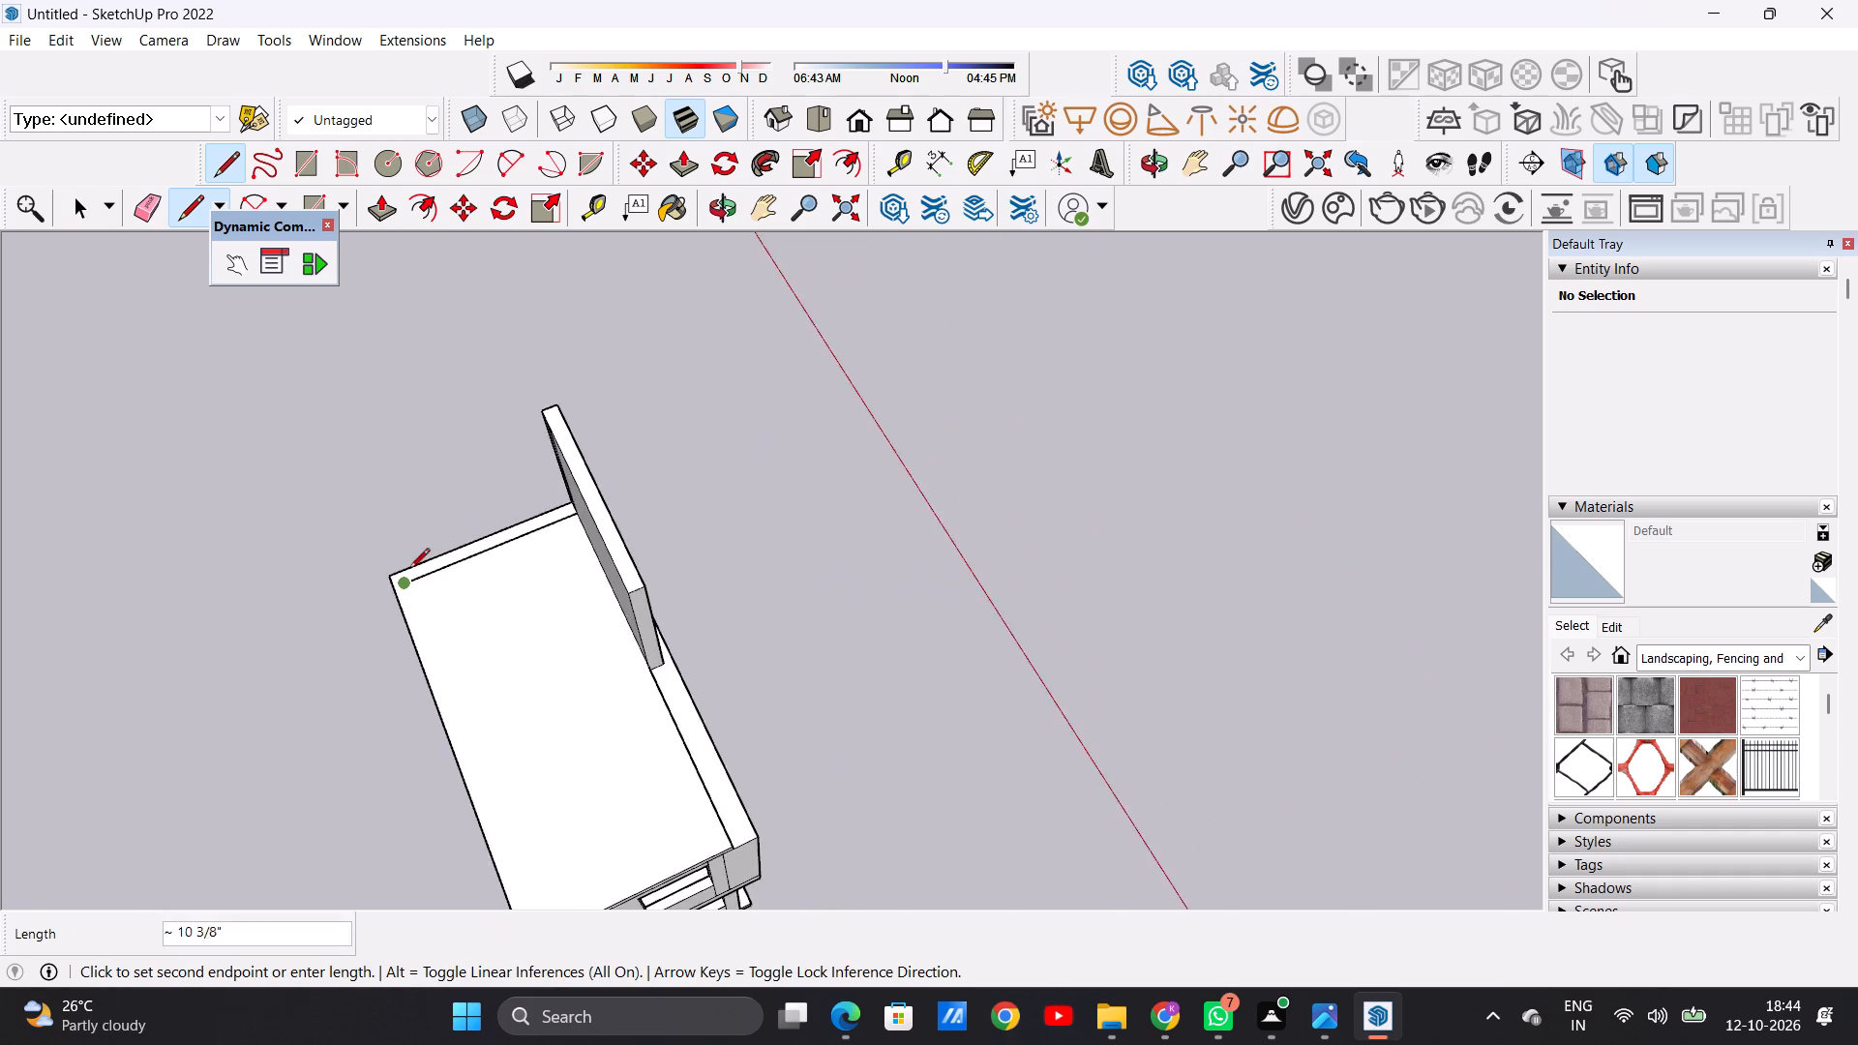
{"action": "scroll", "coordinate": [409, 570], "scroll_direction": "down", "scroll_amount": 4}
{"action": "scroll", "coordinate": [491, 801], "scroll_direction": "up", "scroll_amount": 10}
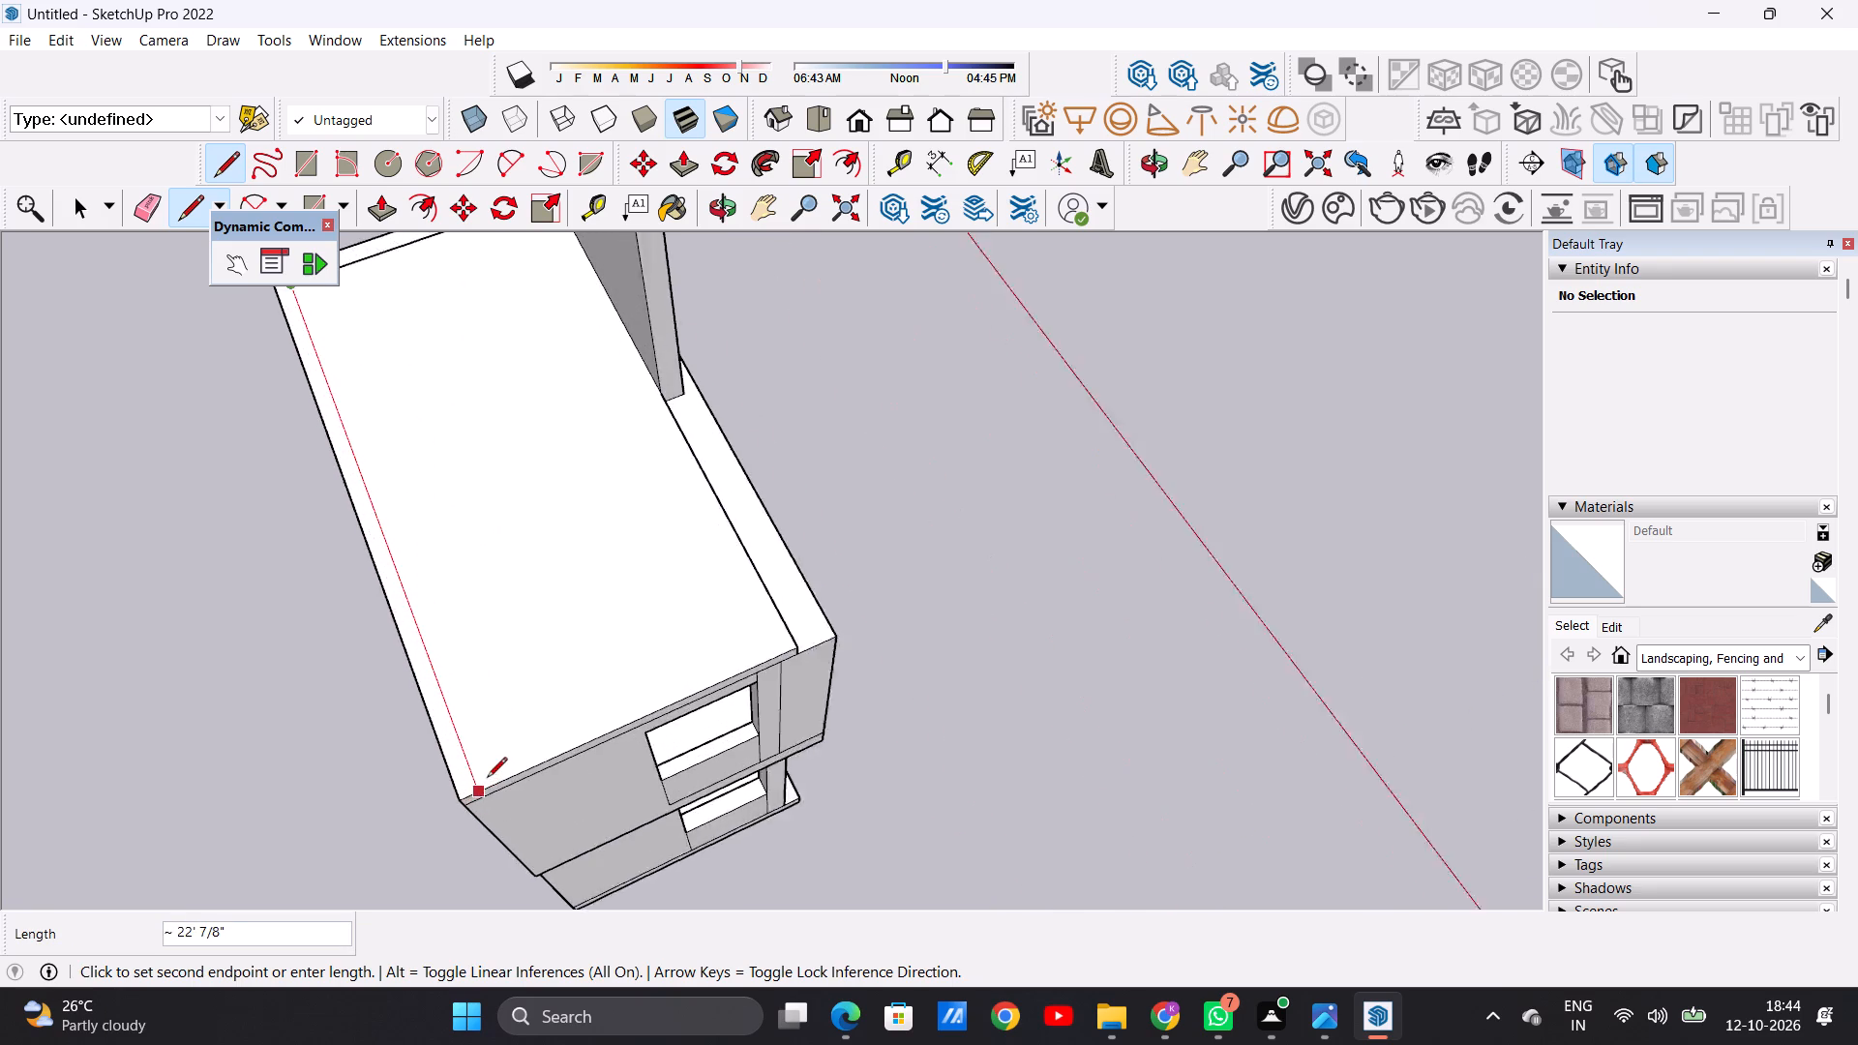
{"action": "scroll", "coordinate": [487, 779], "scroll_direction": "up", "scroll_amount": 4}
{"action": "left_click", "coordinate": [469, 764]}
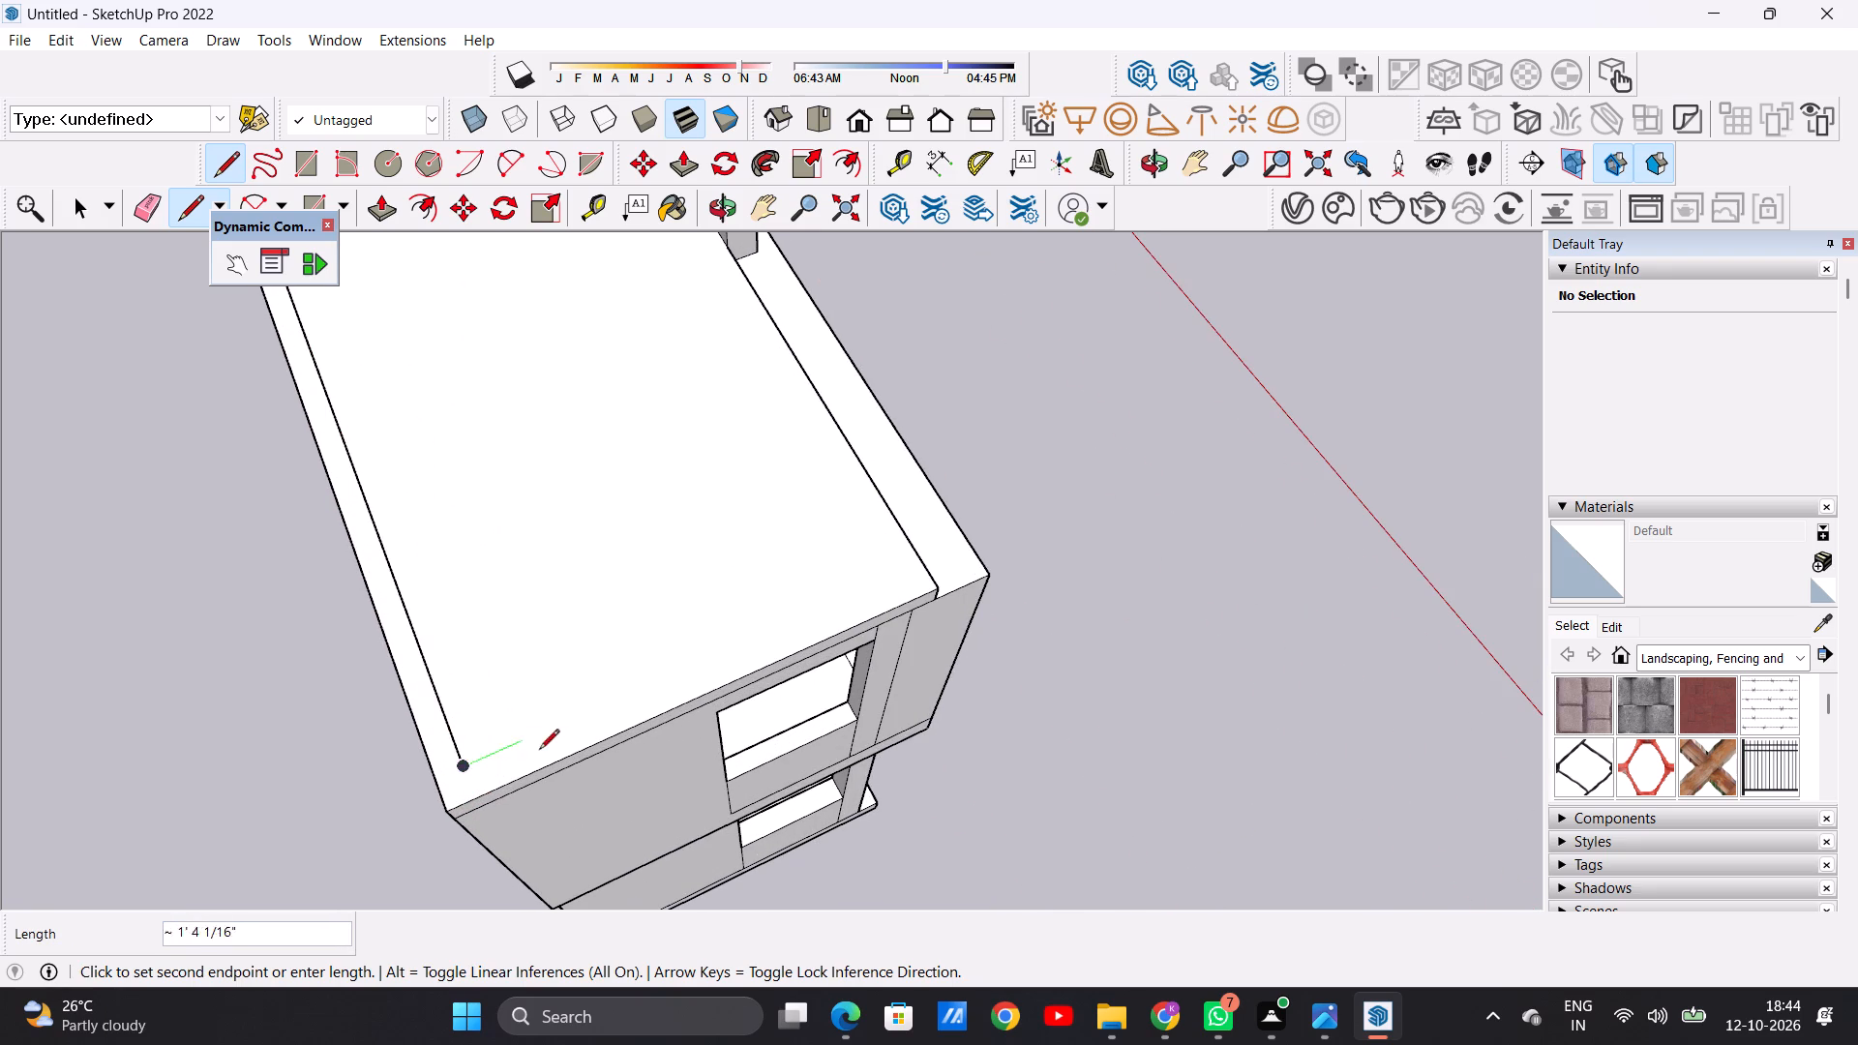
{"action": "left_click", "coordinate": [915, 563]}
{"action": "key", "text": "space"}
Examine the outlined roof slab and the raised wall from the front, above and the terrace-window side.
{"action": "scroll", "coordinate": [700, 612], "scroll_direction": "down", "scroll_amount": 8}
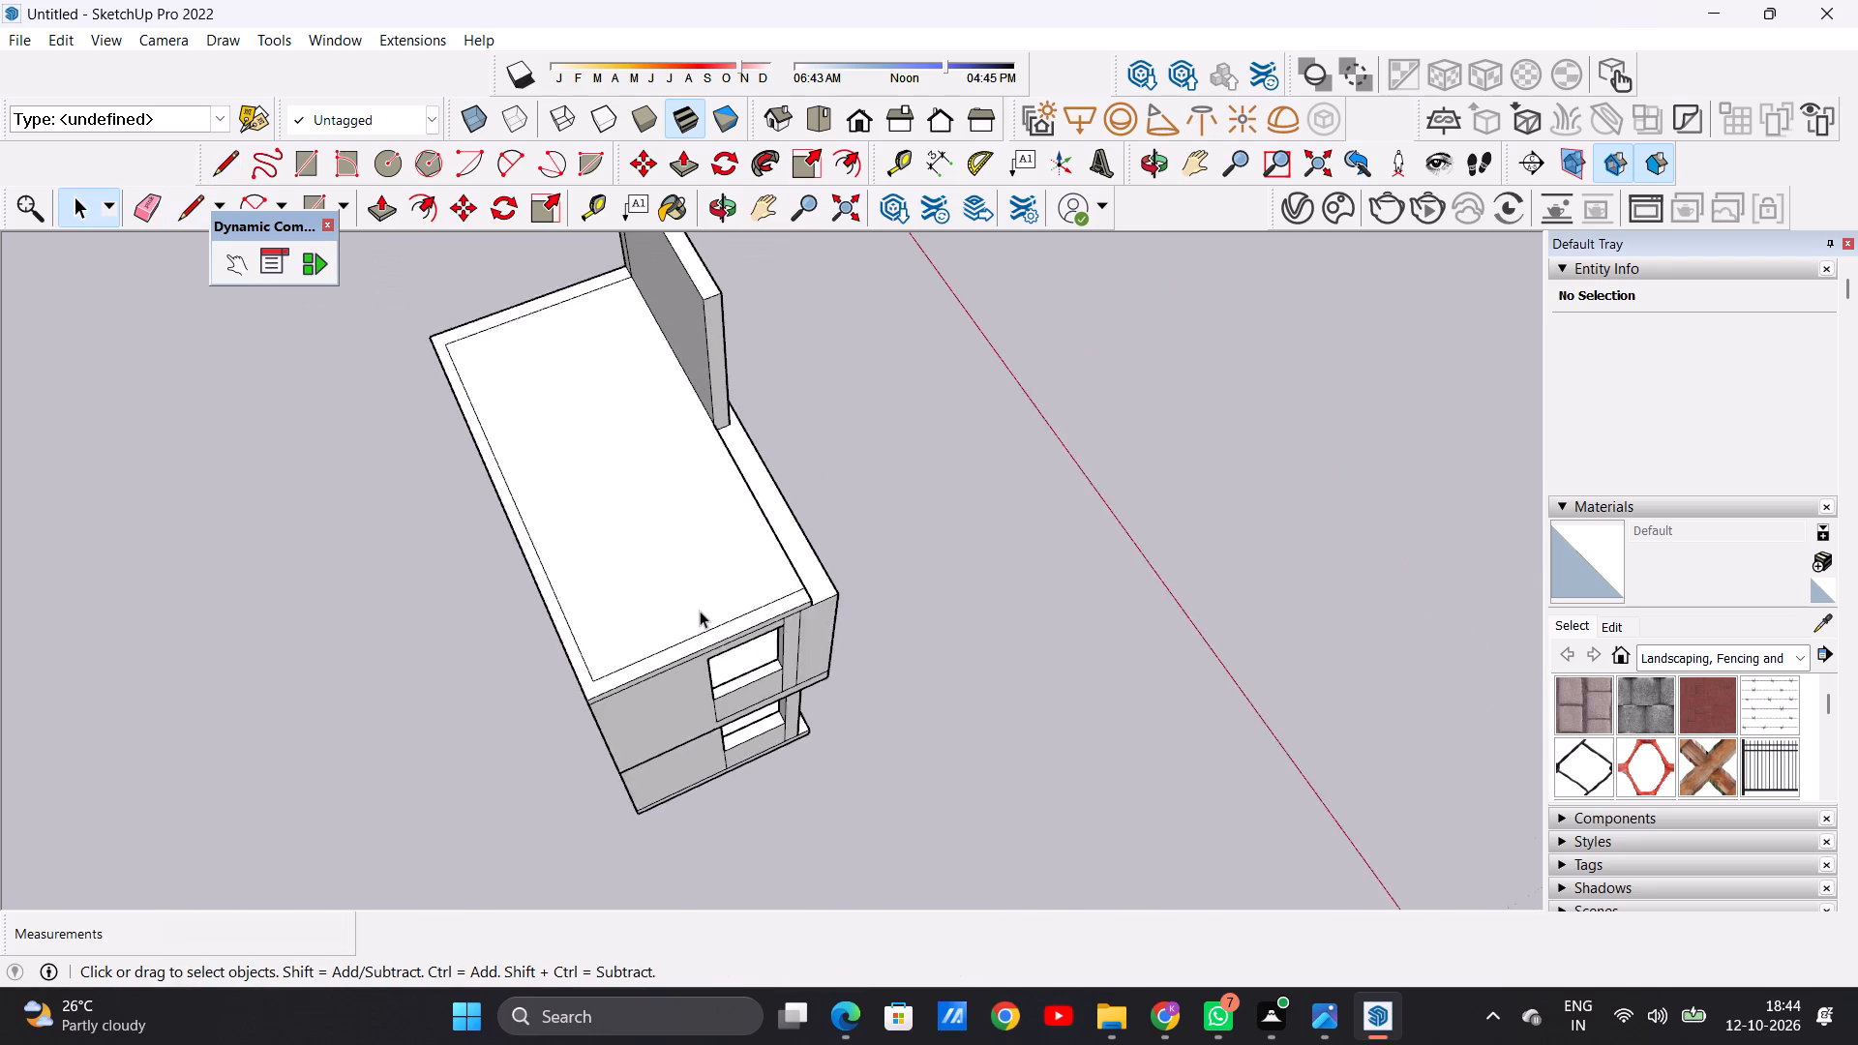
{"action": "scroll", "coordinate": [700, 611], "scroll_direction": "down", "scroll_amount": 2}
{"action": "middle_click_drag", "start_coordinate": [792, 582], "coordinate": [178, 441]}
{"action": "scroll", "coordinate": [519, 444], "scroll_direction": "up", "scroll_amount": 3}
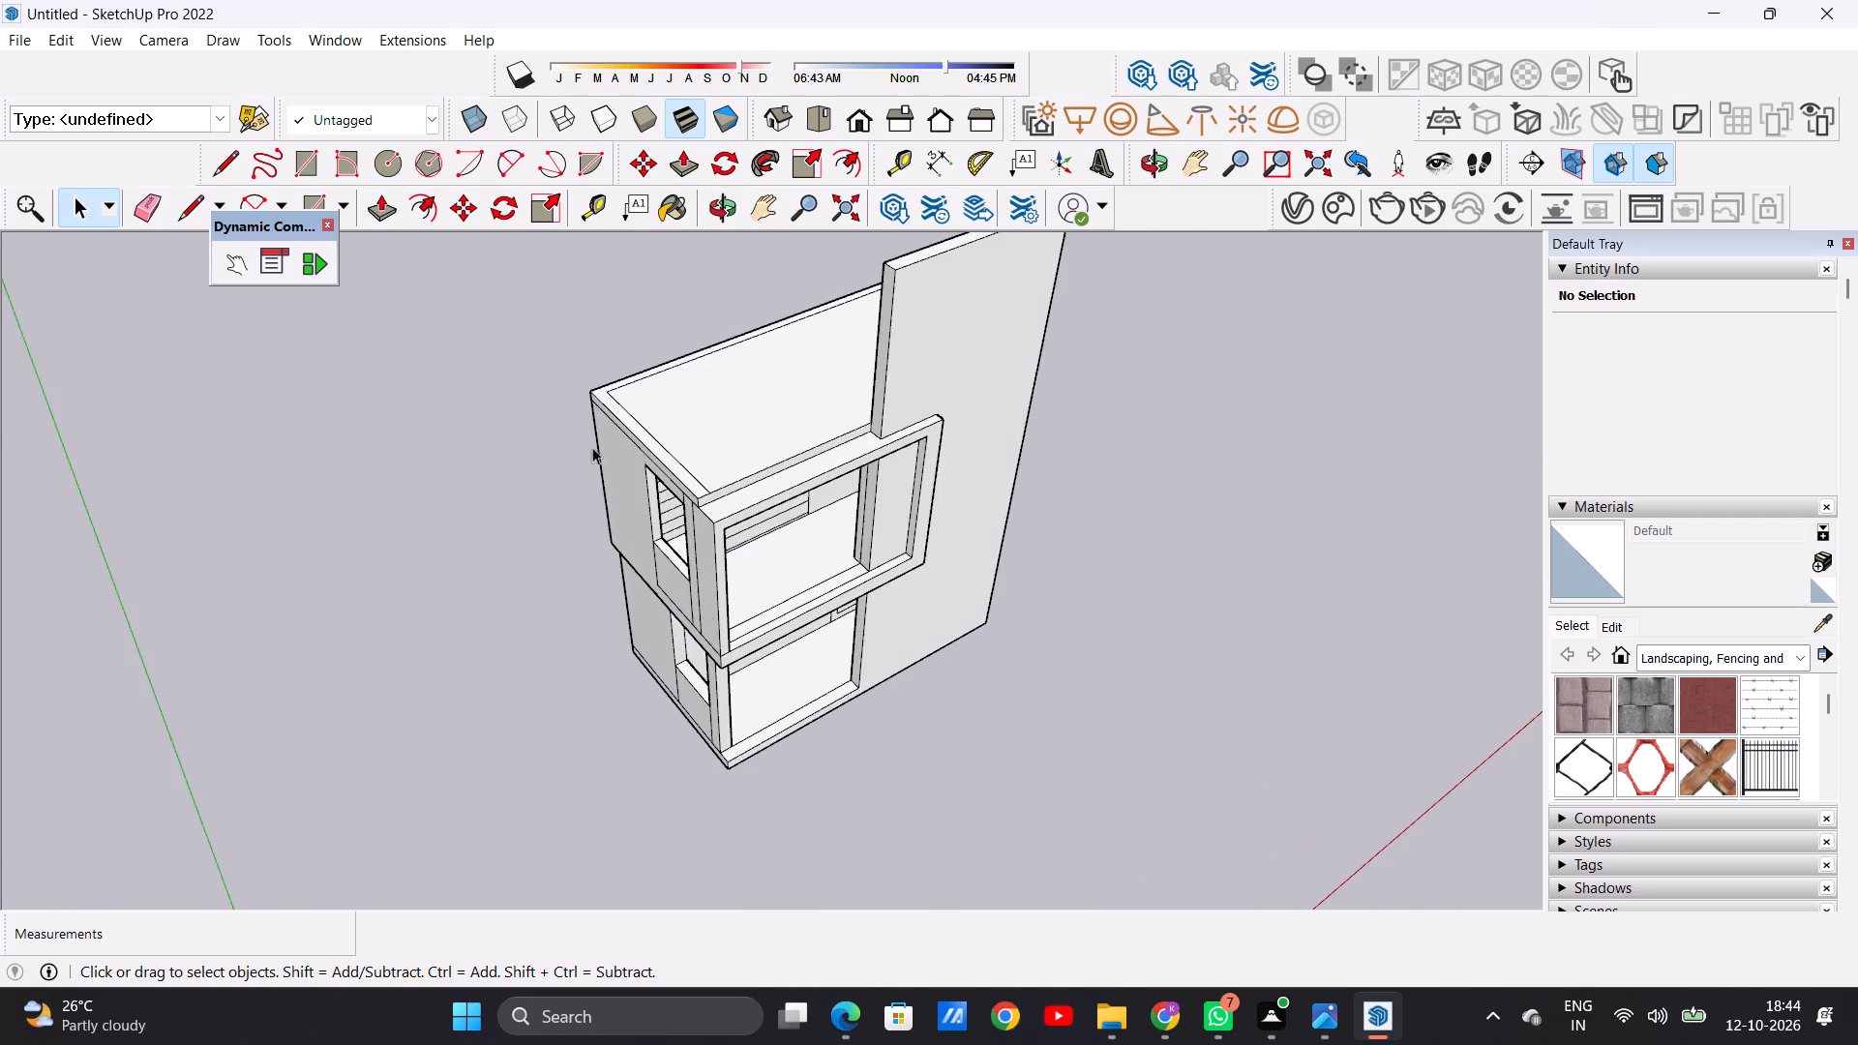
{"action": "scroll", "coordinate": [770, 476], "scroll_direction": "up", "scroll_amount": 1}
{"action": "middle_click_drag", "start_coordinate": [770, 476], "coordinate": [518, 638]}
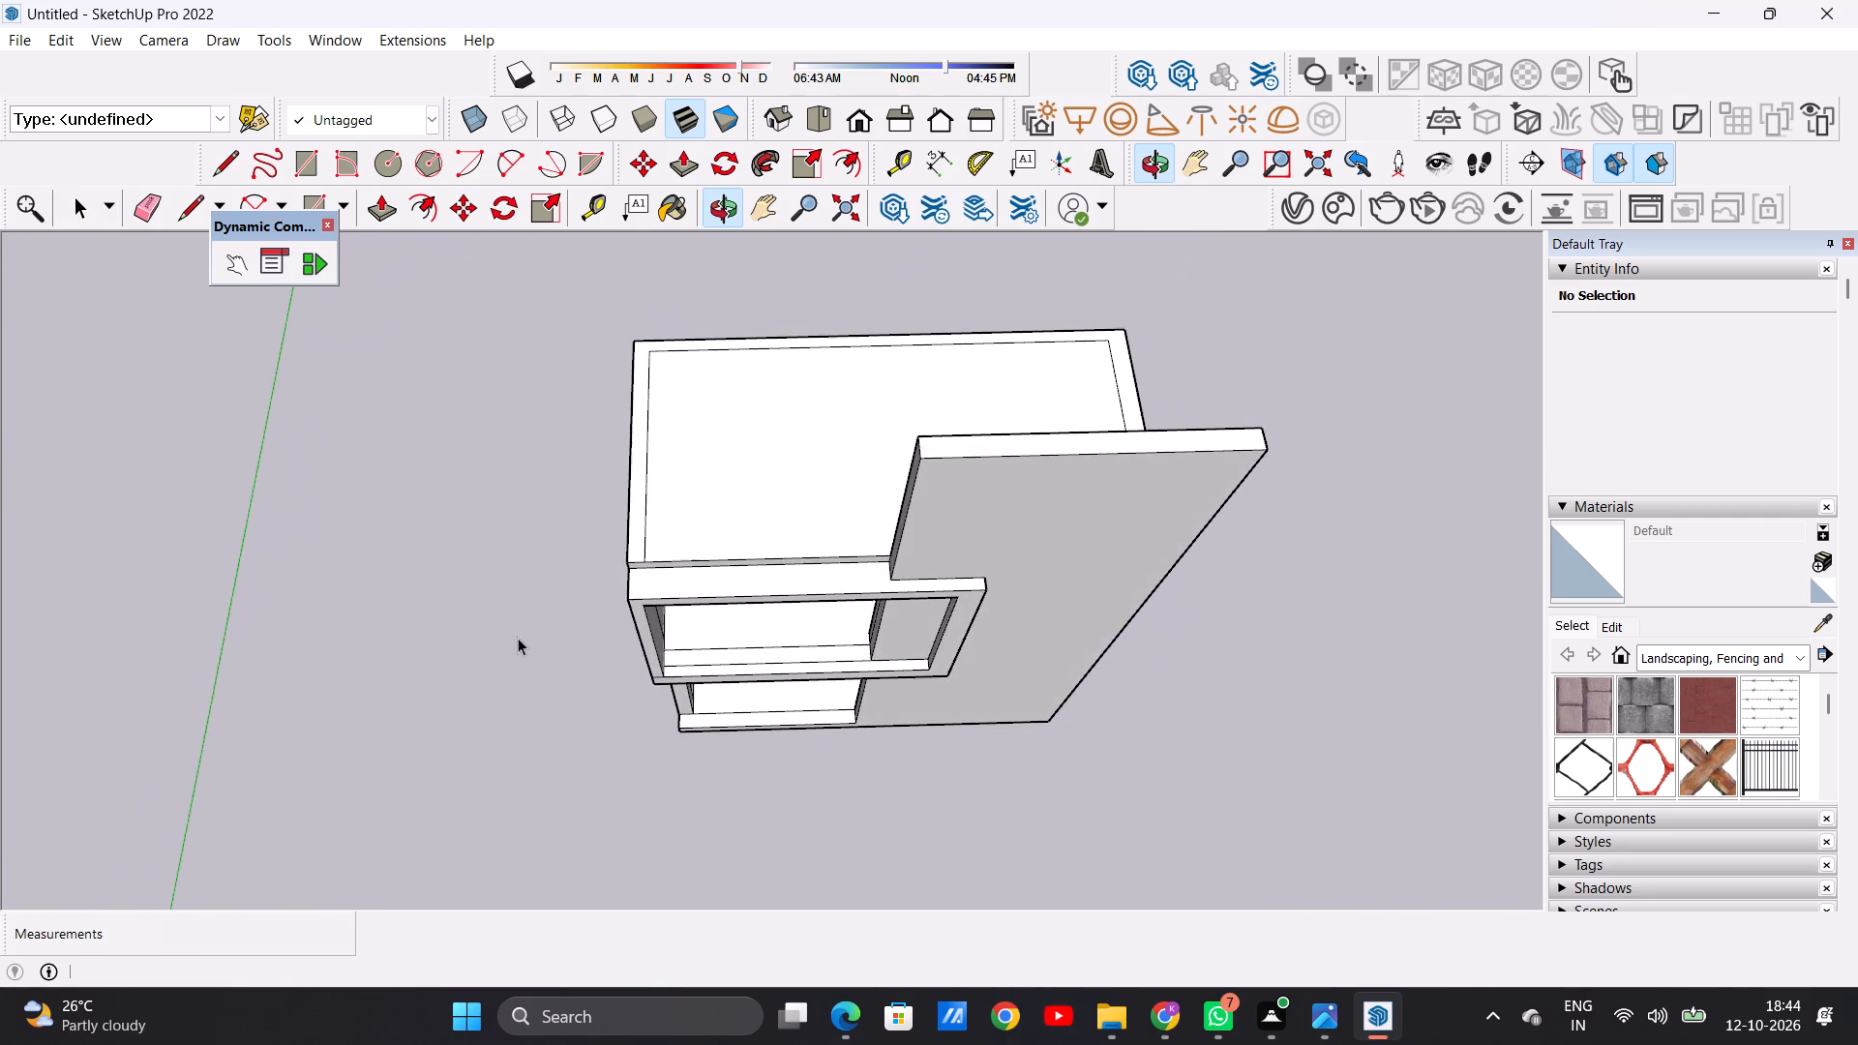
{"action": "scroll", "coordinate": [741, 539], "scroll_direction": "up", "scroll_amount": 12}
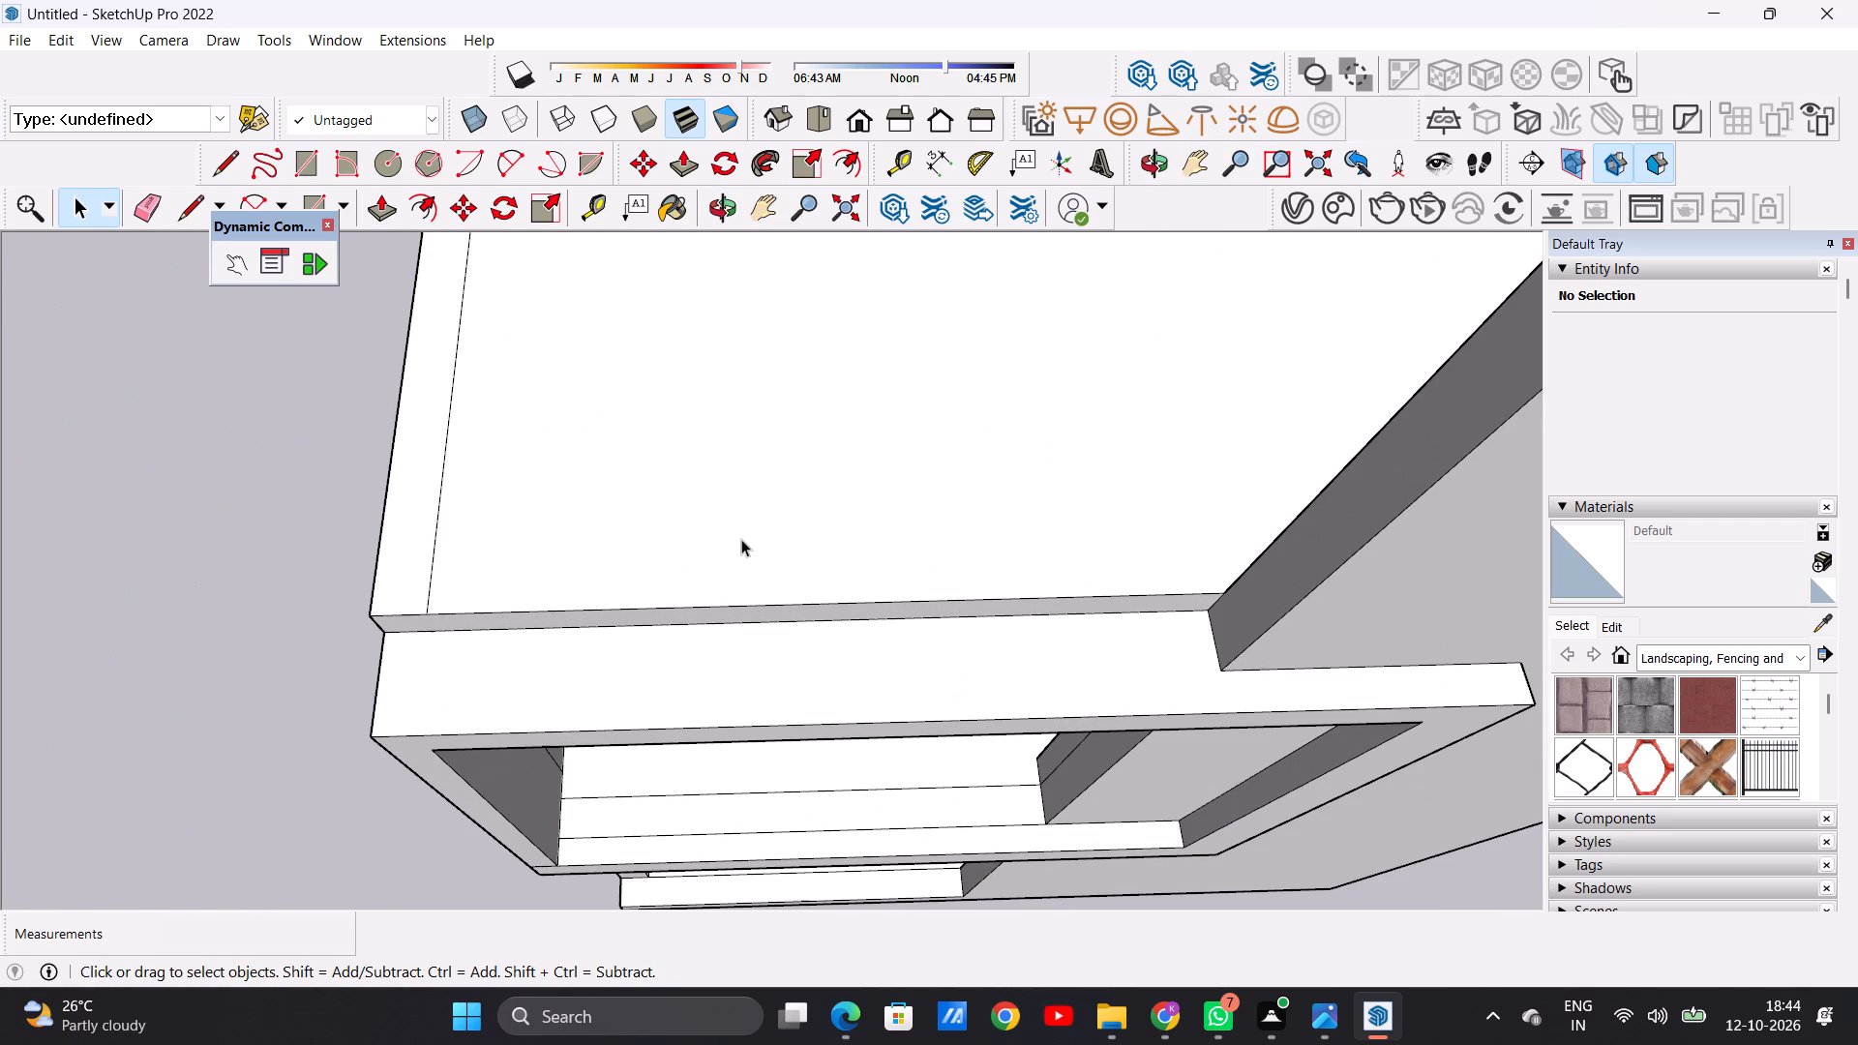
{"action": "middle_click_drag", "start_coordinate": [824, 567], "coordinate": [1026, 578]}
{"action": "scroll", "coordinate": [906, 535], "scroll_direction": "down", "scroll_amount": 17}
{"action": "middle_click_drag", "start_coordinate": [864, 461], "coordinate": [1067, 379]}
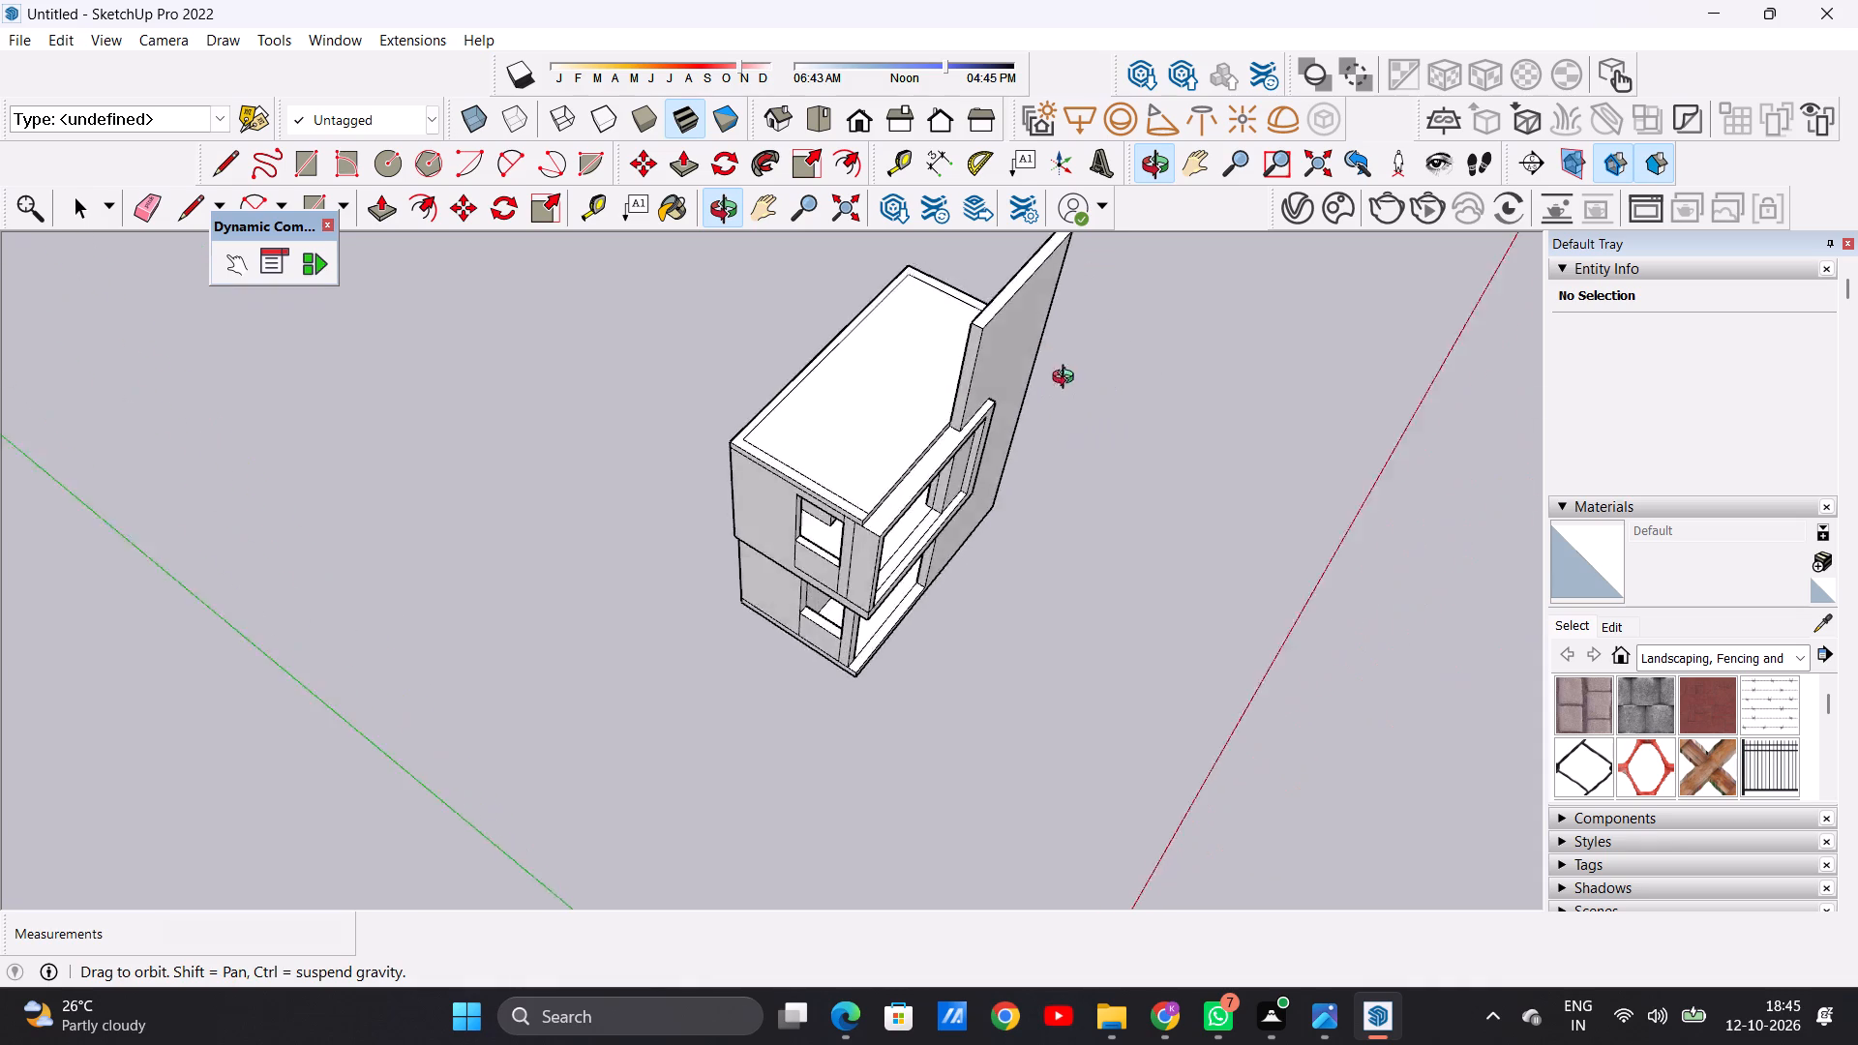
{"action": "middle_click_drag", "start_coordinate": [1067, 379], "coordinate": [1167, 335]}
{"action": "middle_click_drag", "start_coordinate": [799, 361], "coordinate": [1156, 322]}
Erase the vertical seam line on the roof-side face of the raised front wall, near the windowless side.
{"action": "scroll", "coordinate": [727, 434], "scroll_direction": "down", "scroll_amount": 7}
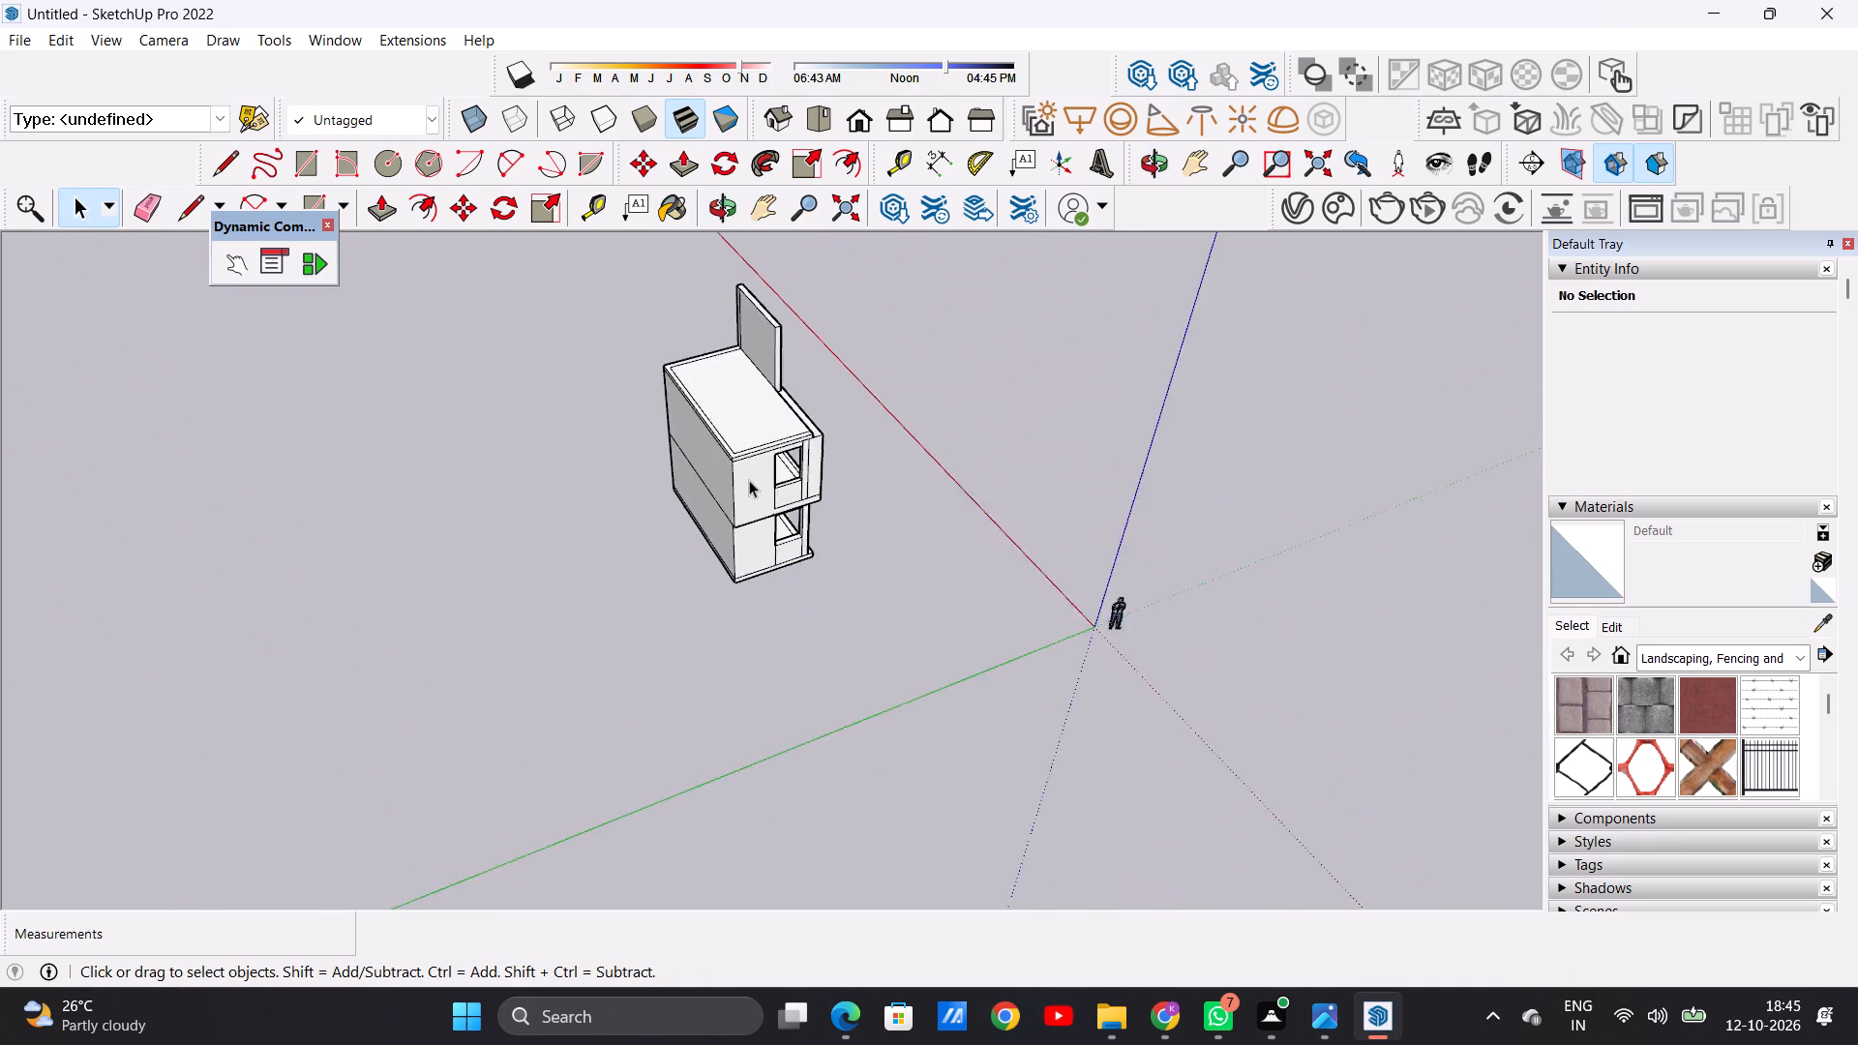
{"action": "scroll", "coordinate": [749, 480], "scroll_direction": "down", "scroll_amount": 2}
{"action": "scroll", "coordinate": [739, 365], "scroll_direction": "up", "scroll_amount": 7}
{"action": "scroll", "coordinate": [739, 364], "scroll_direction": "down", "scroll_amount": 1}
{"action": "scroll", "coordinate": [739, 364], "scroll_direction": "up", "scroll_amount": 15}
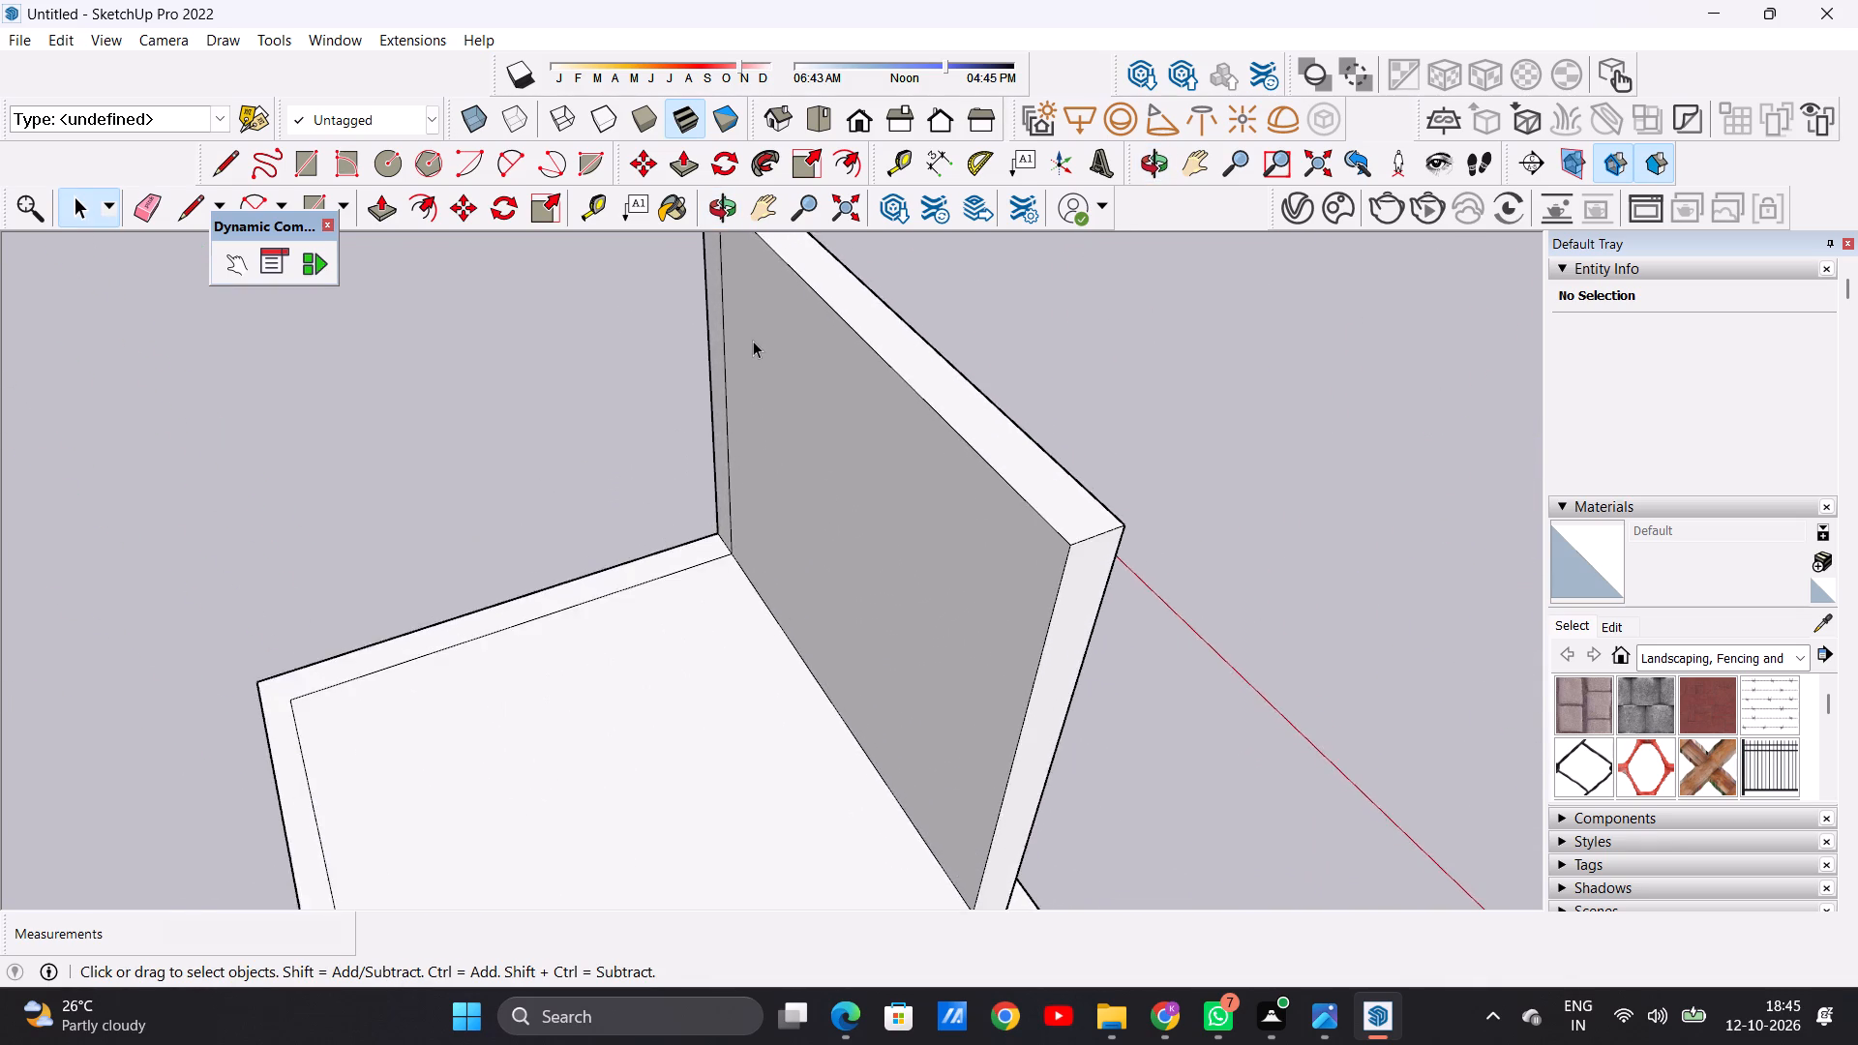
{"action": "scroll", "coordinate": [784, 483], "scroll_direction": "down", "scroll_amount": 8}
{"action": "middle_click_drag", "start_coordinate": [731, 566], "coordinate": [783, 432]}
{"action": "scroll", "coordinate": [767, 487], "scroll_direction": "up", "scroll_amount": 4}
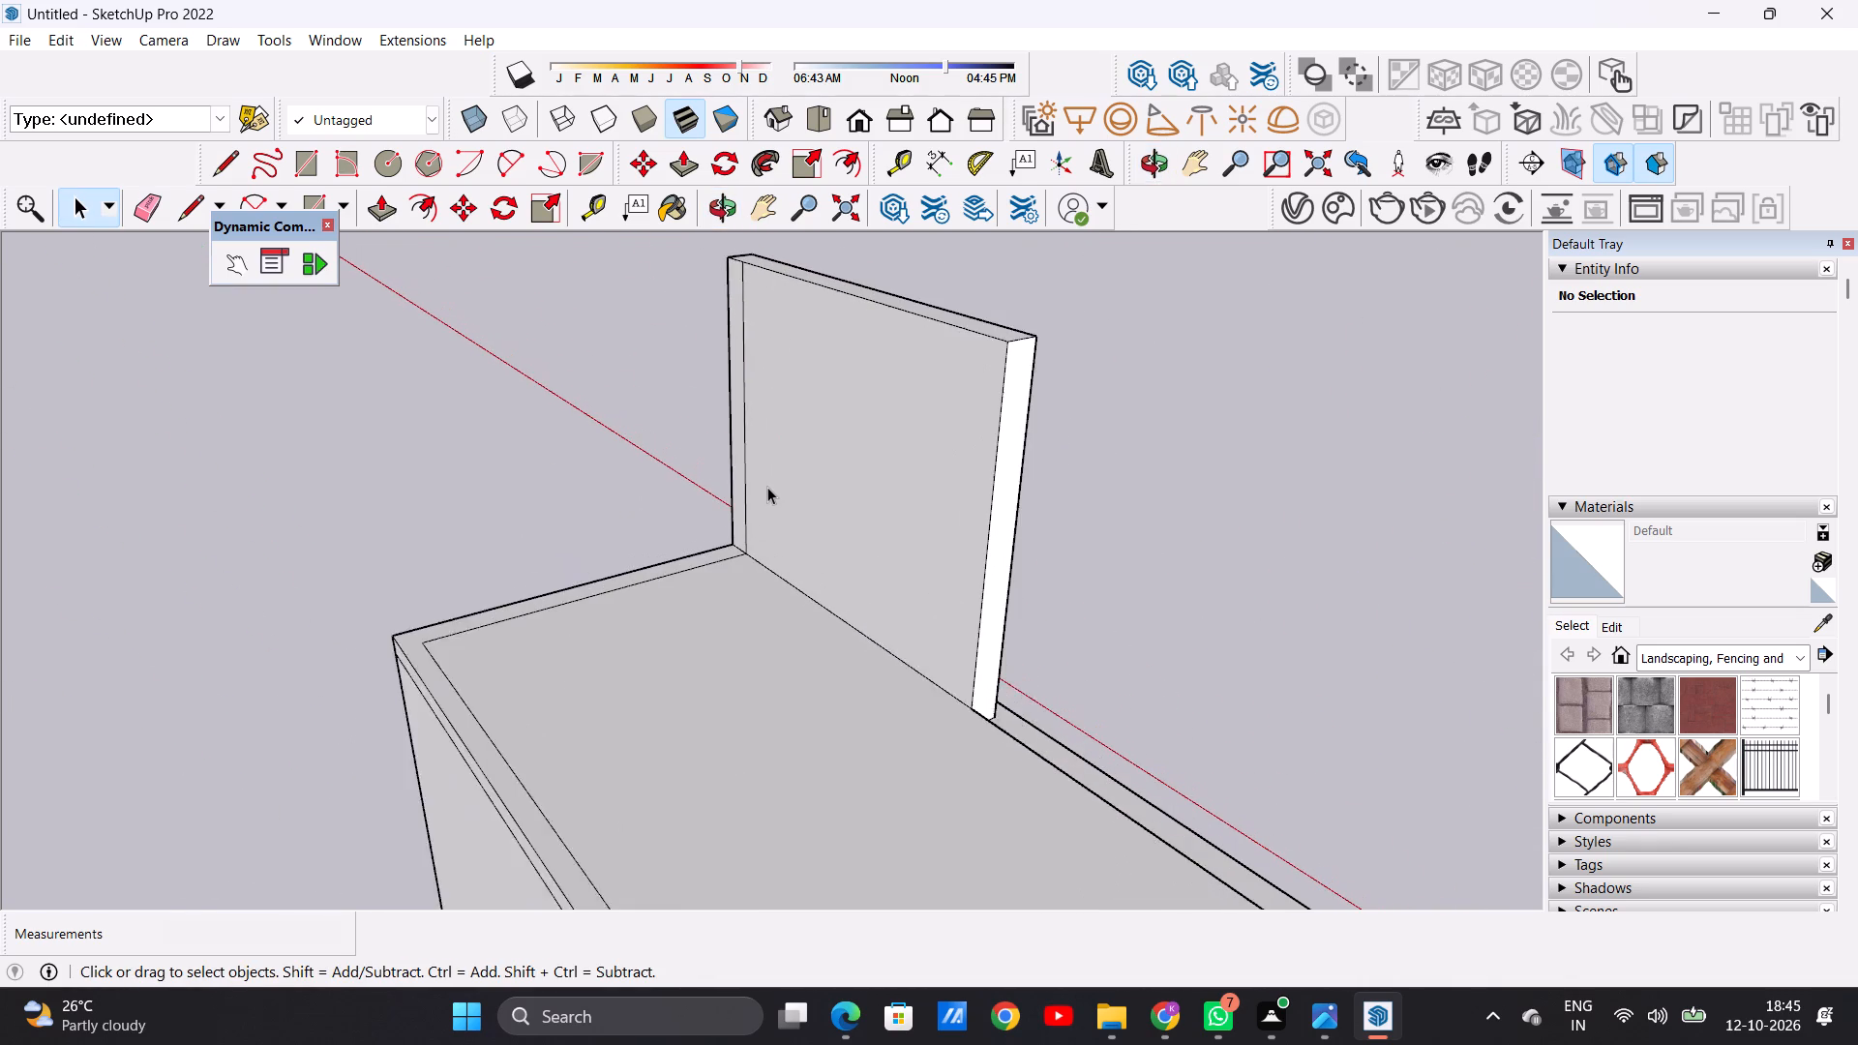
{"action": "scroll", "coordinate": [767, 487], "scroll_direction": "up", "scroll_amount": 1}
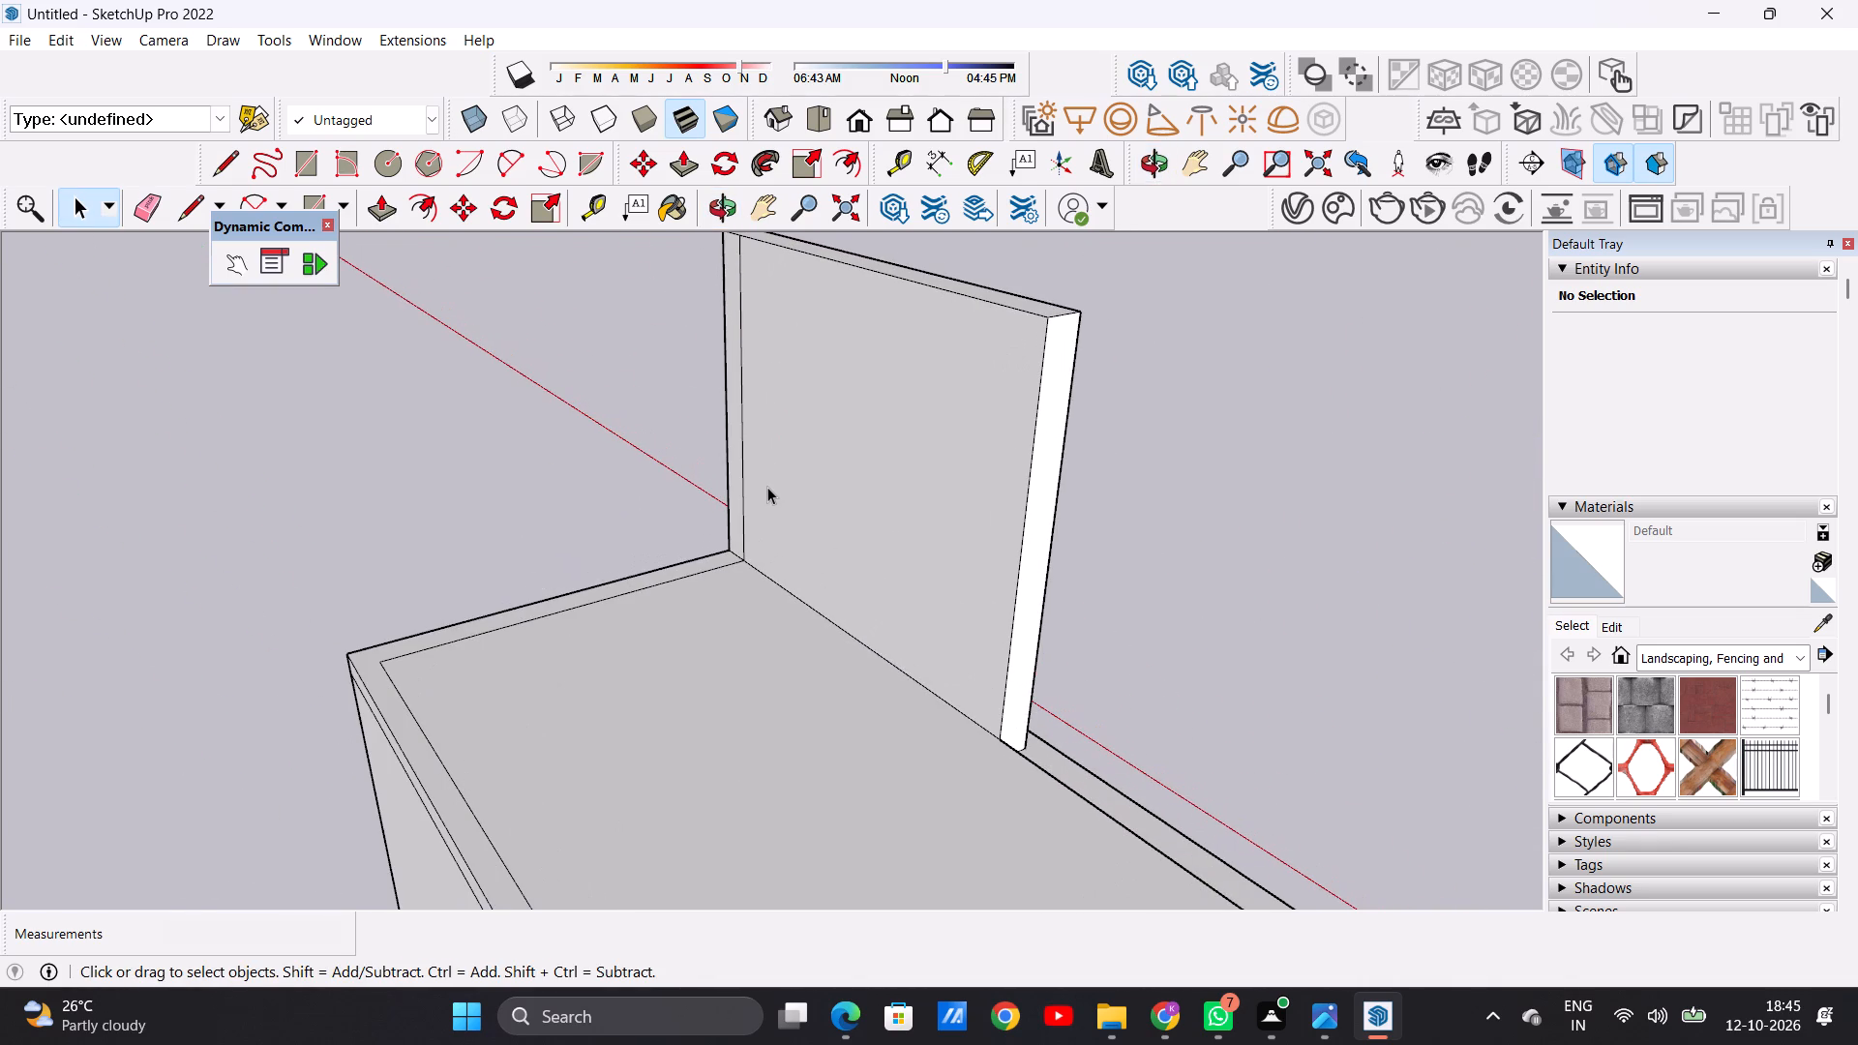
{"action": "key", "text": "e"}
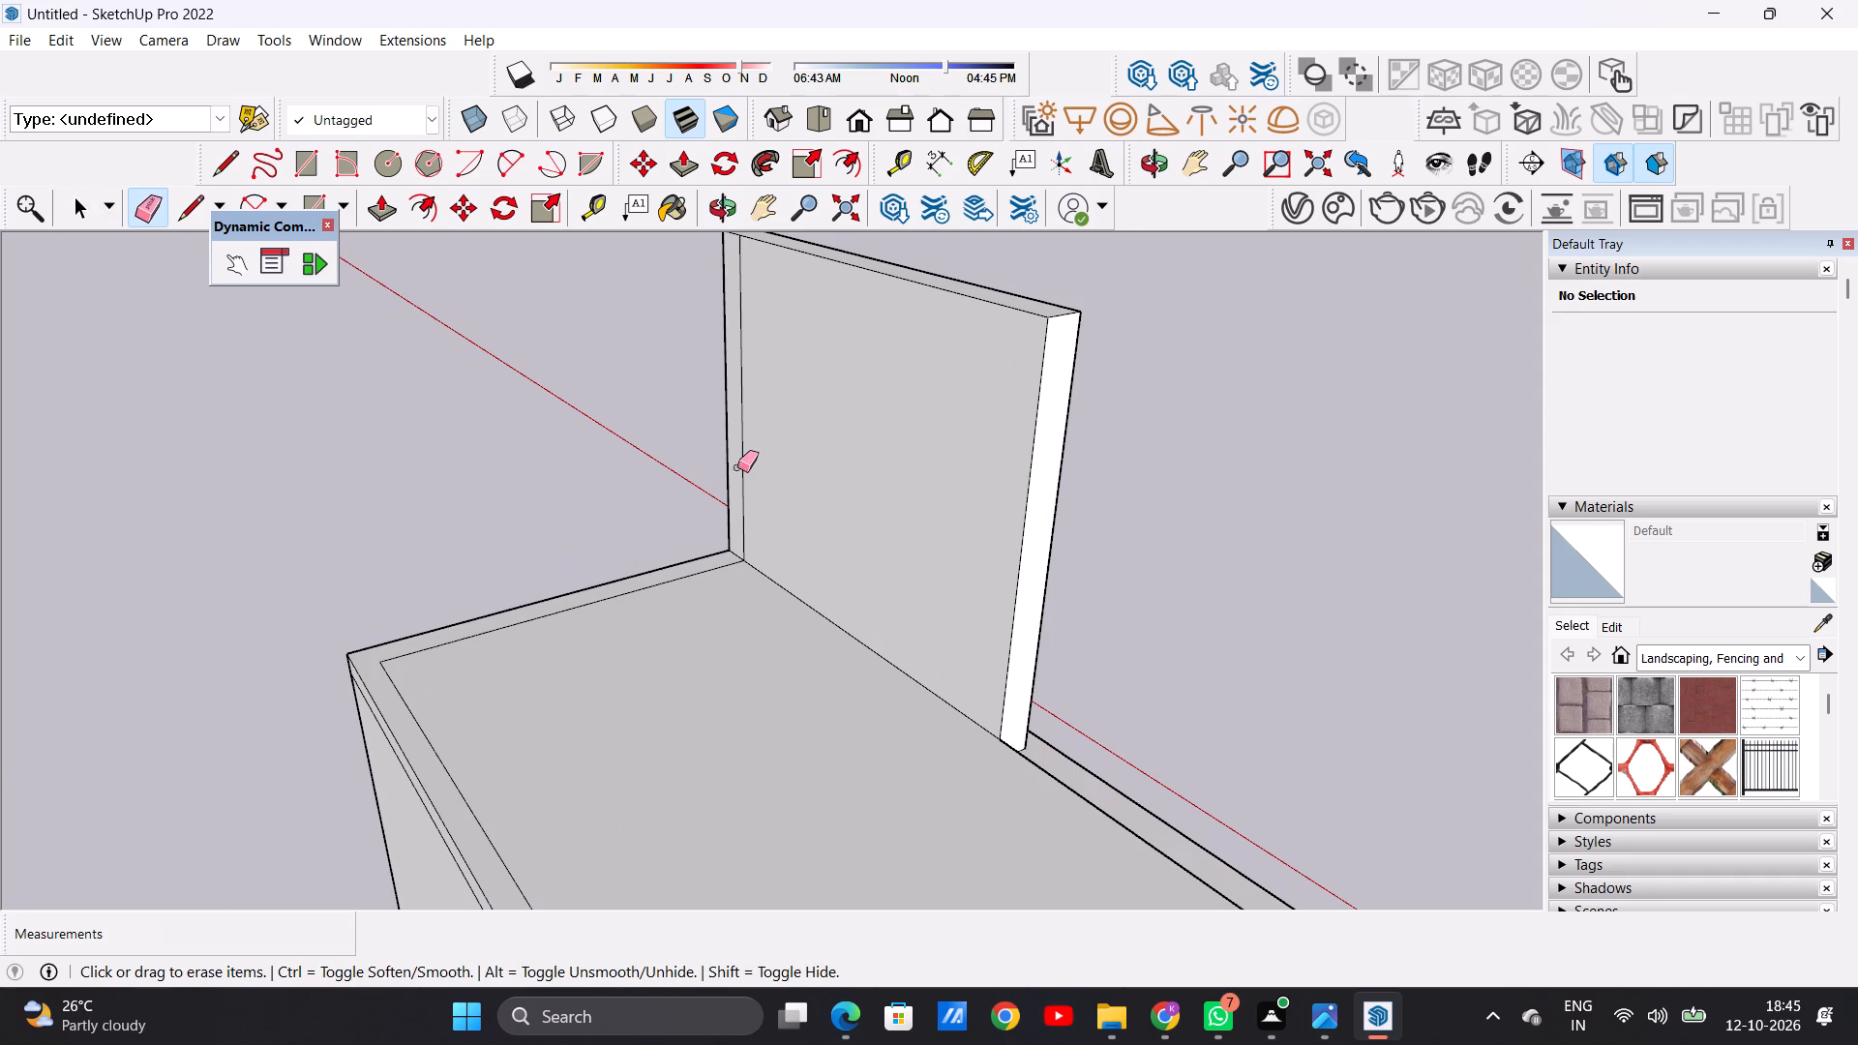
{"action": "scroll", "coordinate": [737, 467], "scroll_direction": "up", "scroll_amount": 5}
{"action": "left_click_drag", "start_coordinate": [738, 453], "coordinate": [758, 462]}
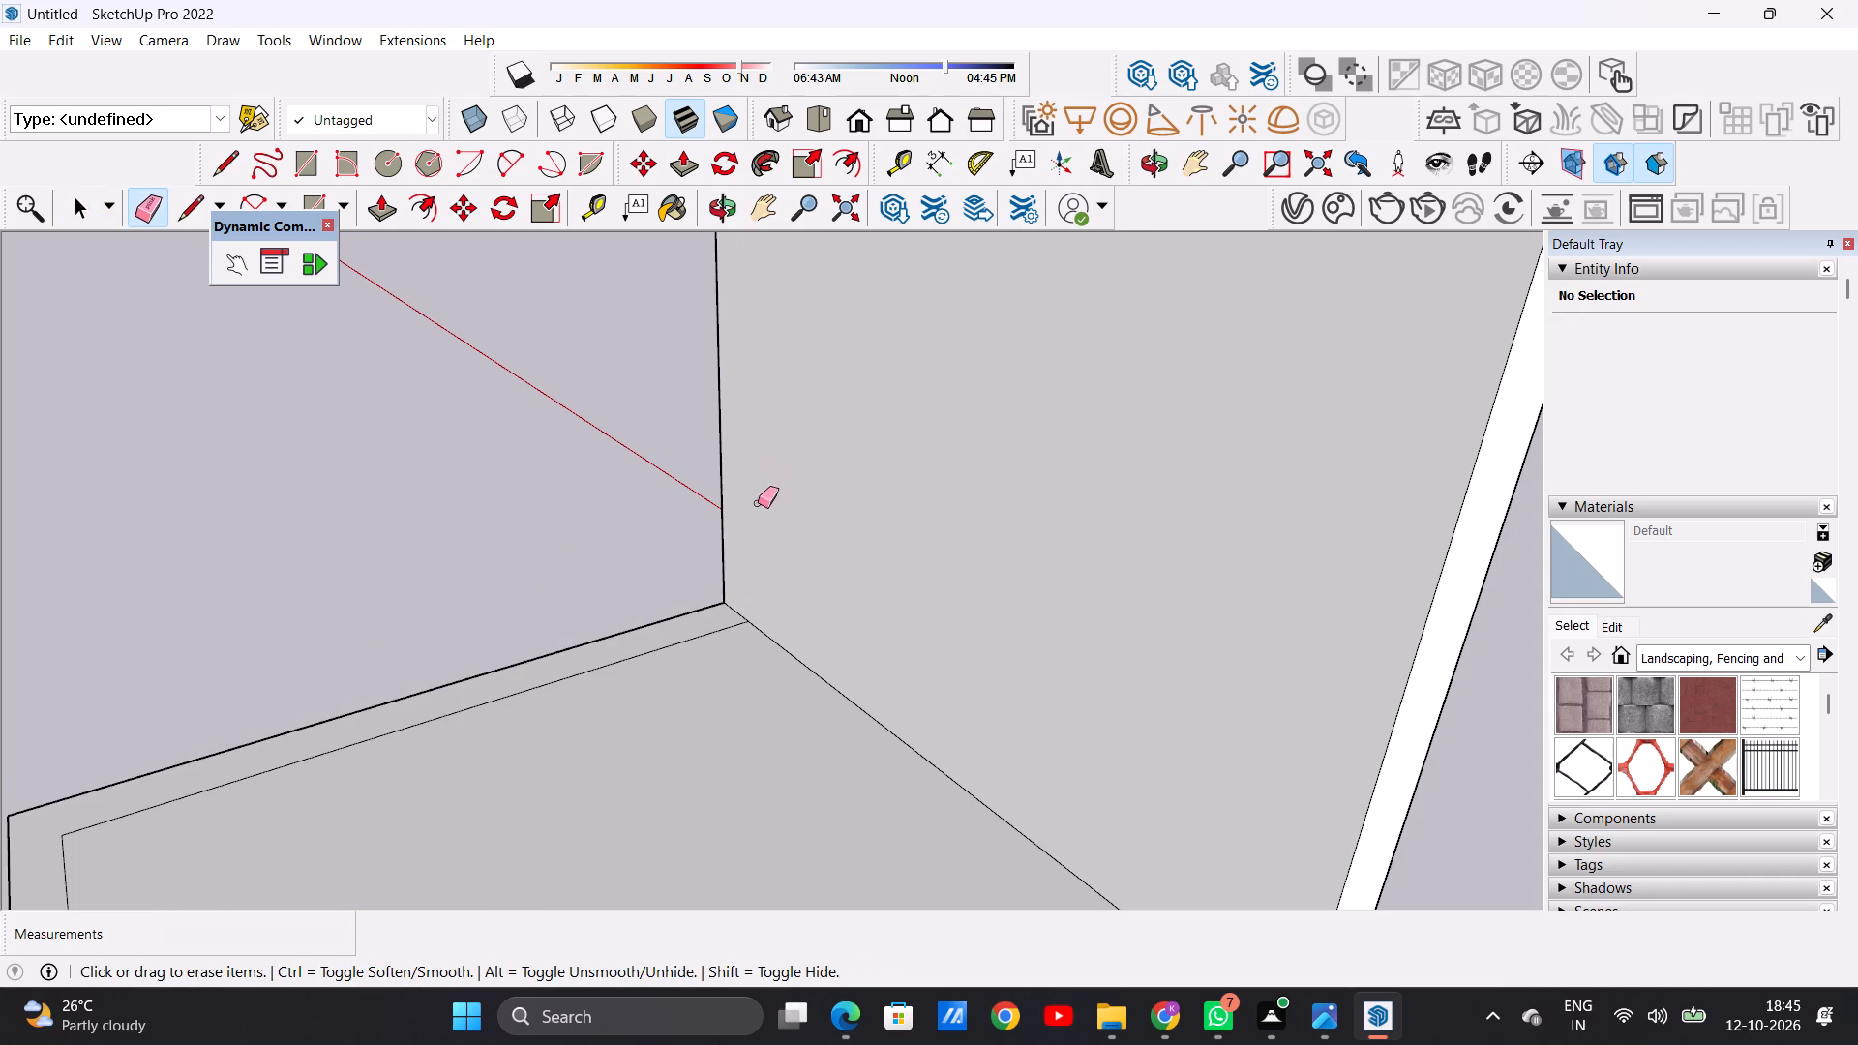
Examine the raised front wall and the outlined roof slab from the front, the windowless side and the back.
{"action": "key", "text": "space"}
{"action": "scroll", "coordinate": [697, 618], "scroll_direction": "down", "scroll_amount": 13}
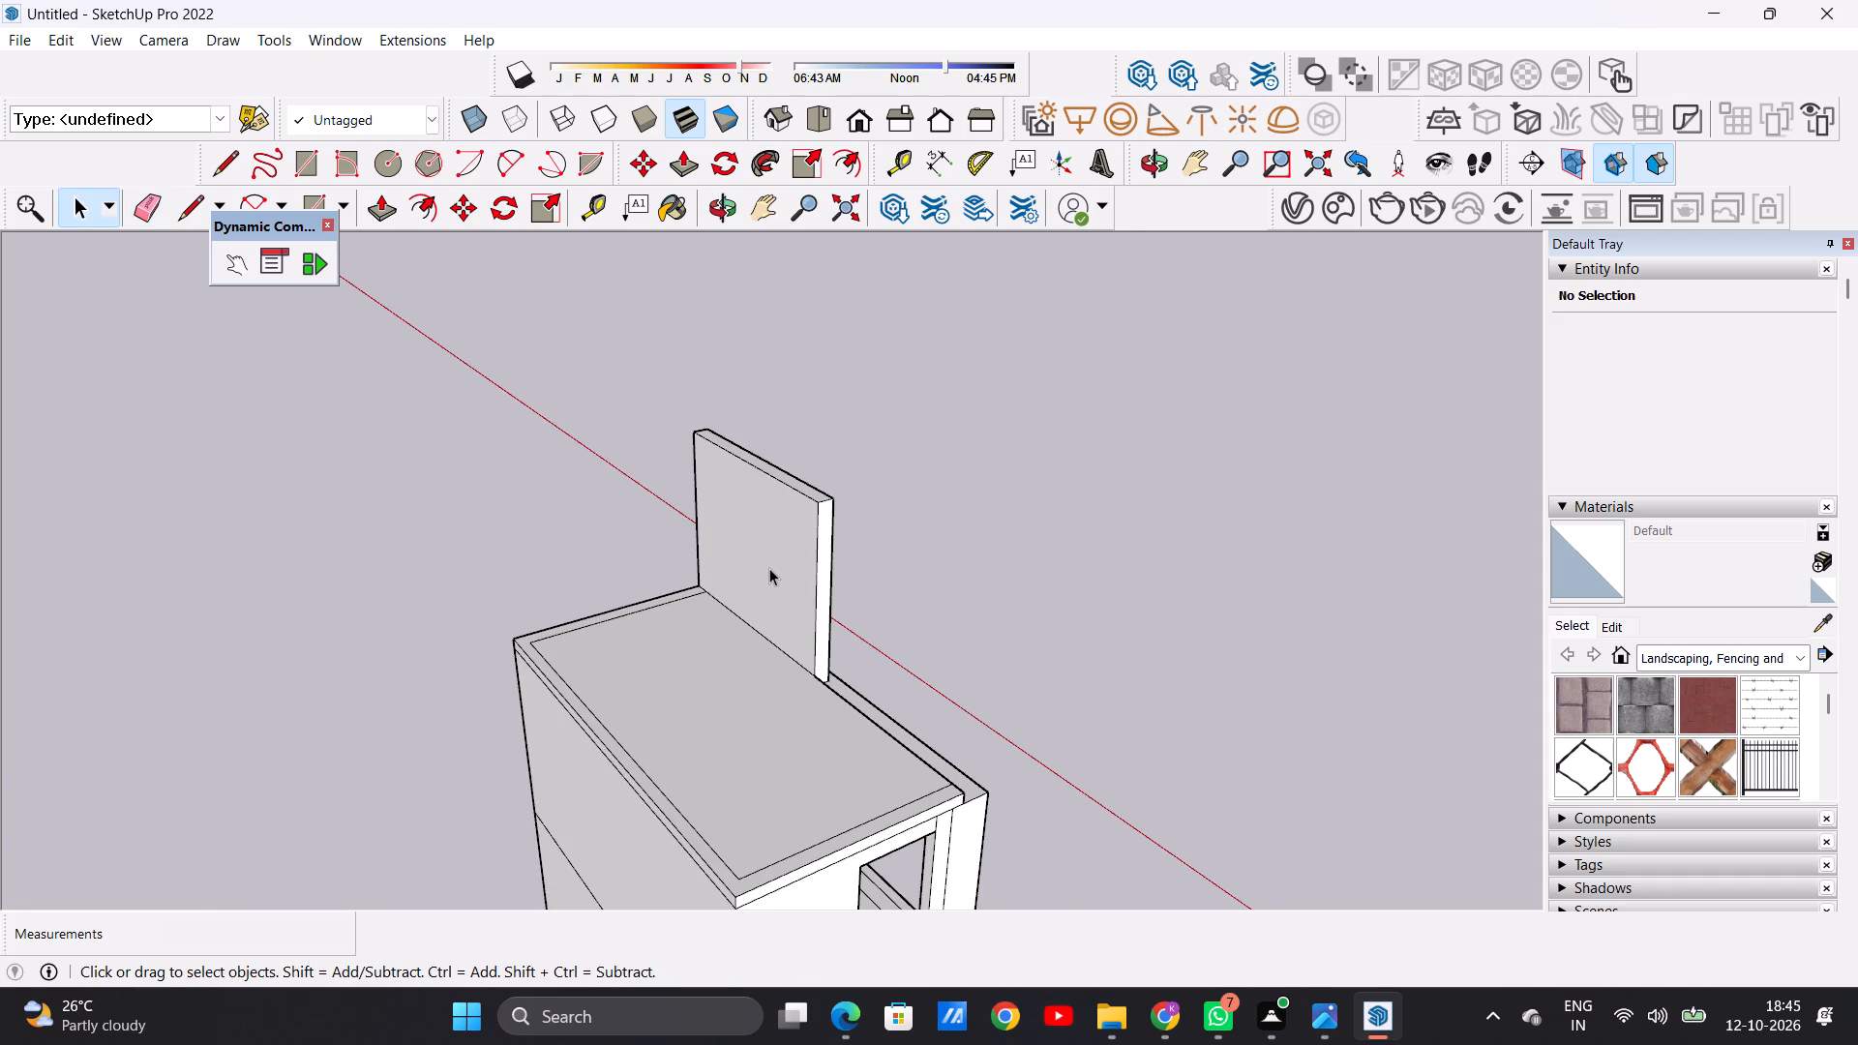
{"action": "scroll", "coordinate": [770, 570], "scroll_direction": "up", "scroll_amount": 3}
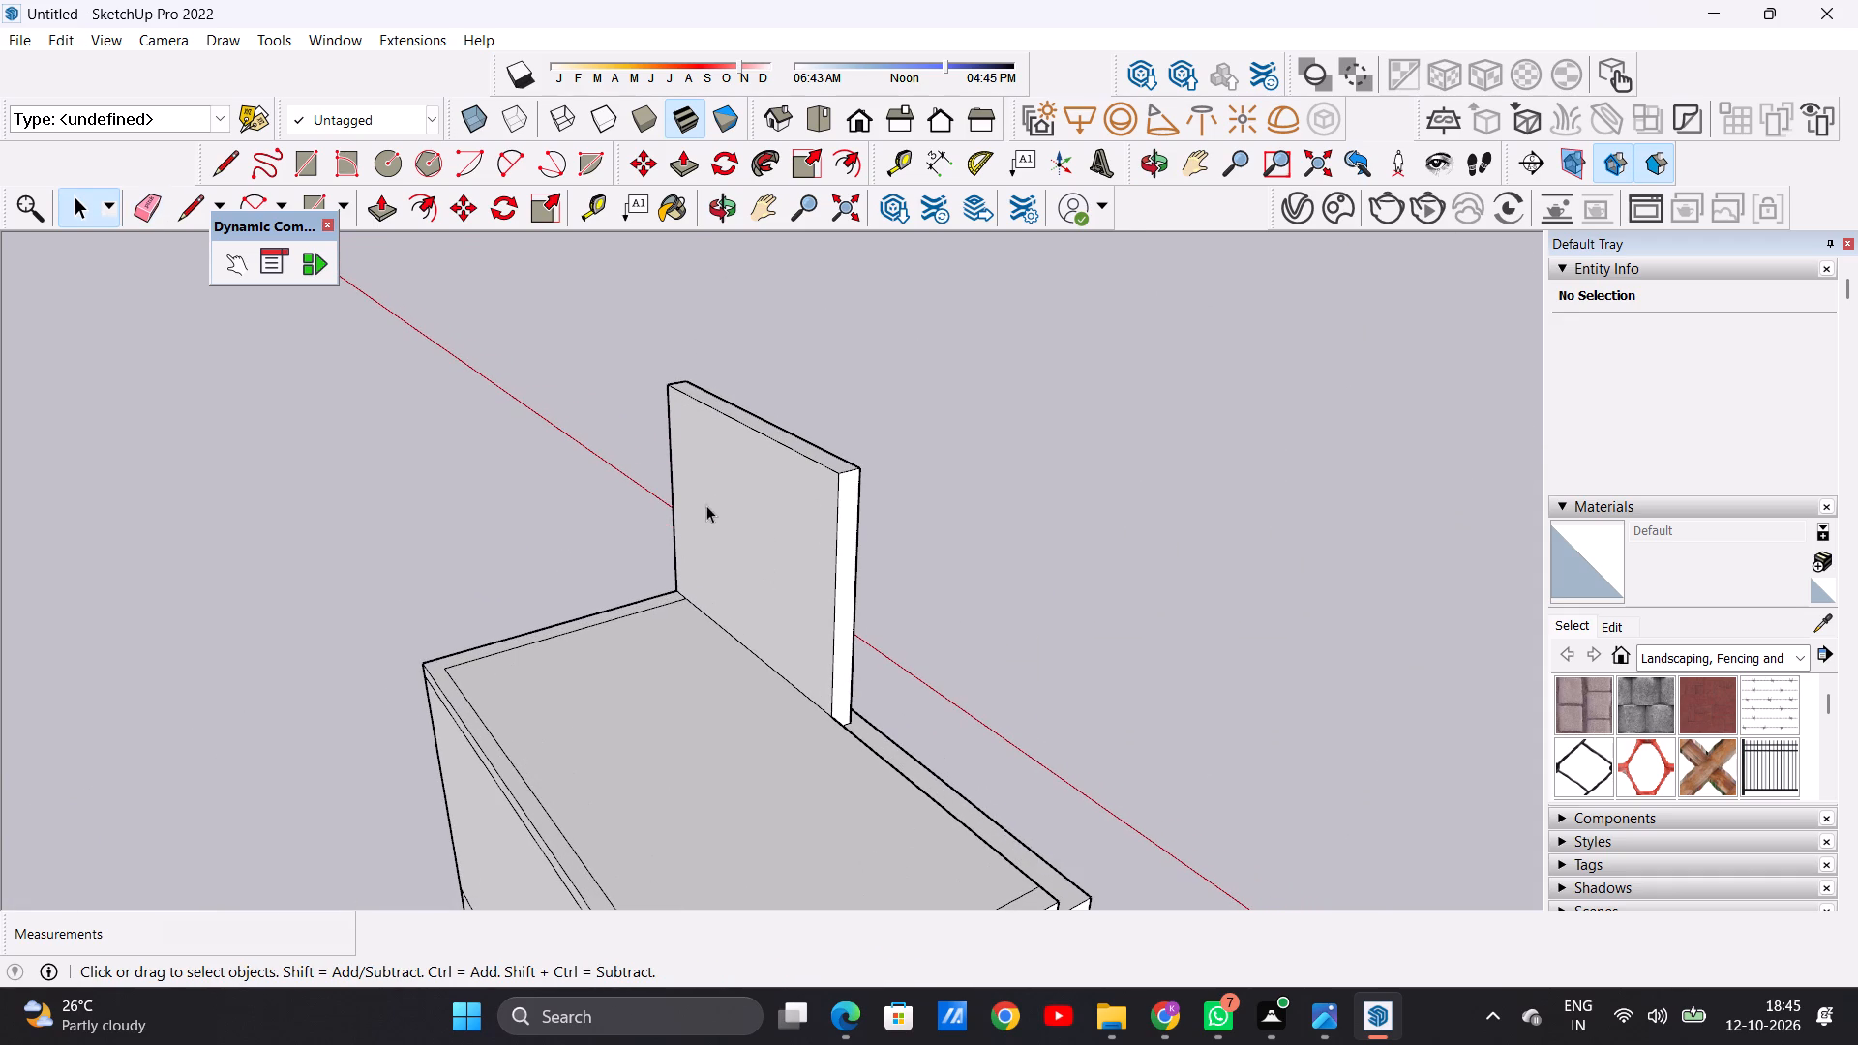
{"action": "middle_click_drag", "start_coordinate": [874, 568], "coordinate": [7, 540]}
{"action": "middle_click_drag", "start_coordinate": [808, 572], "coordinate": [484, 493]}
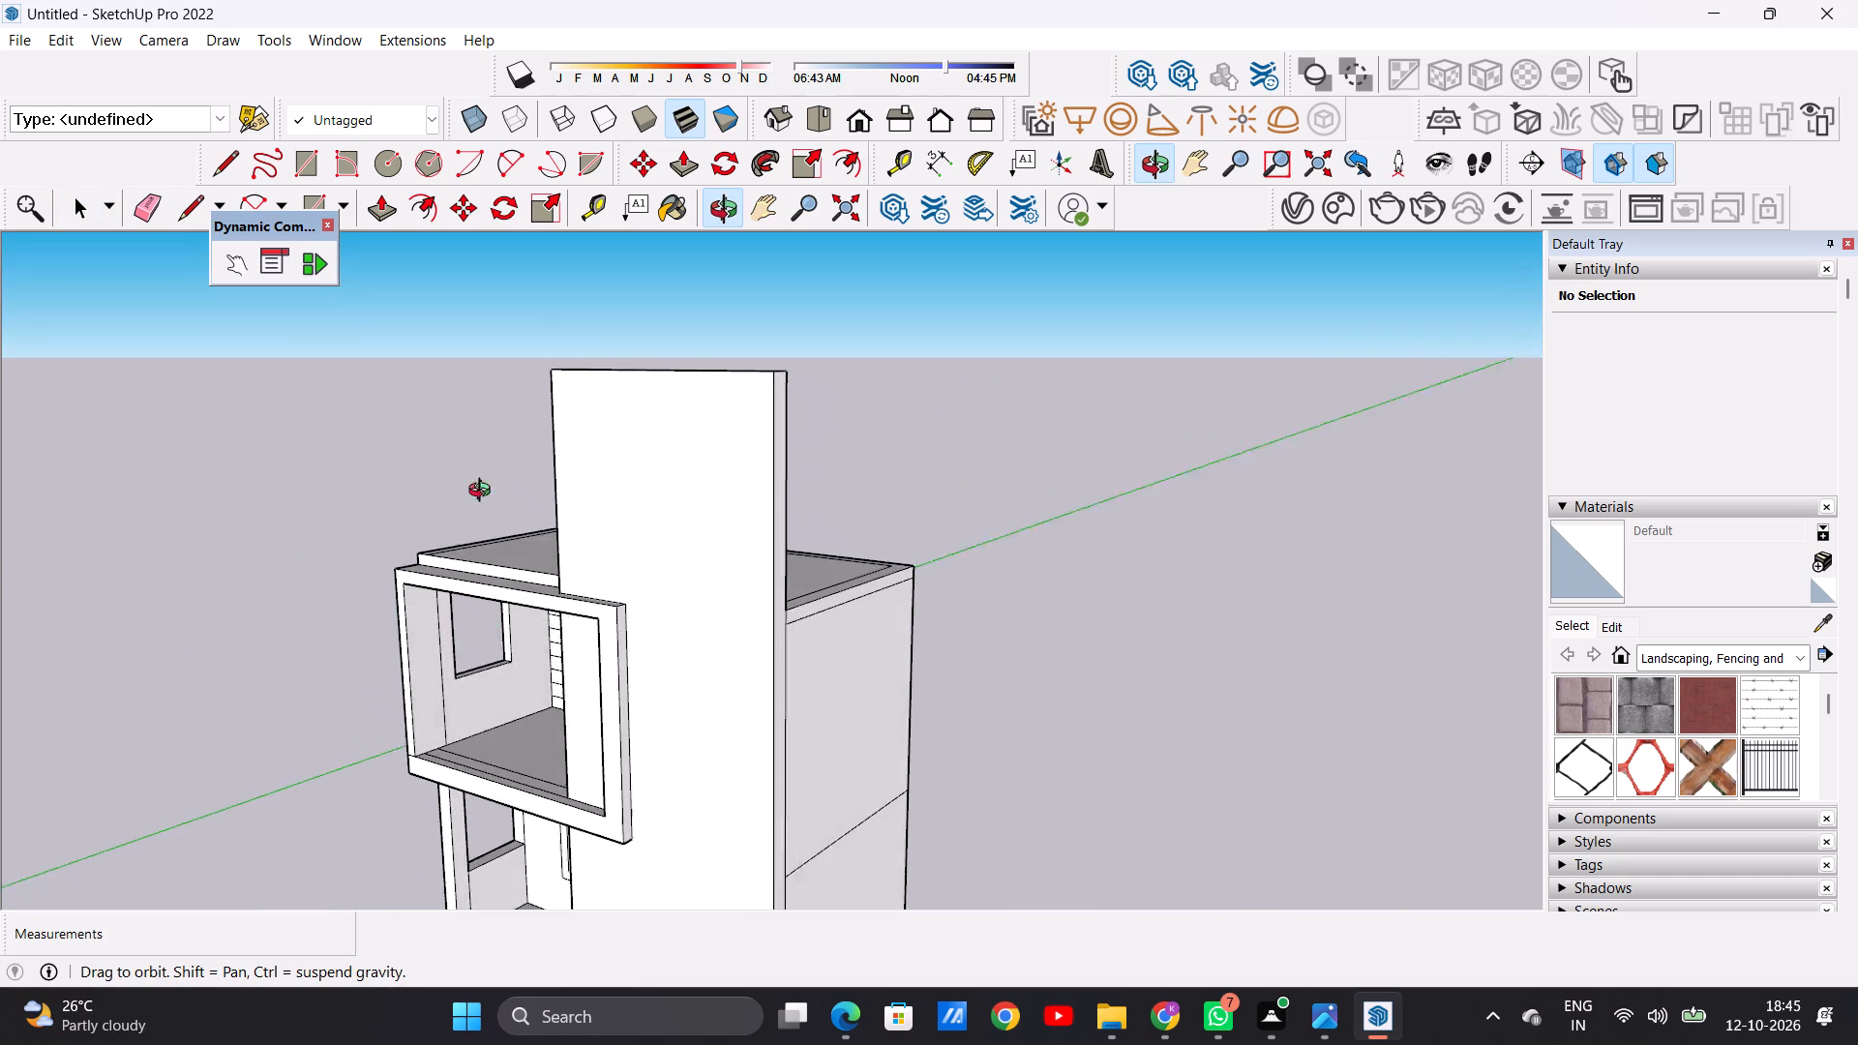
{"action": "middle_click_drag", "start_coordinate": [484, 493], "coordinate": [439, 499]}
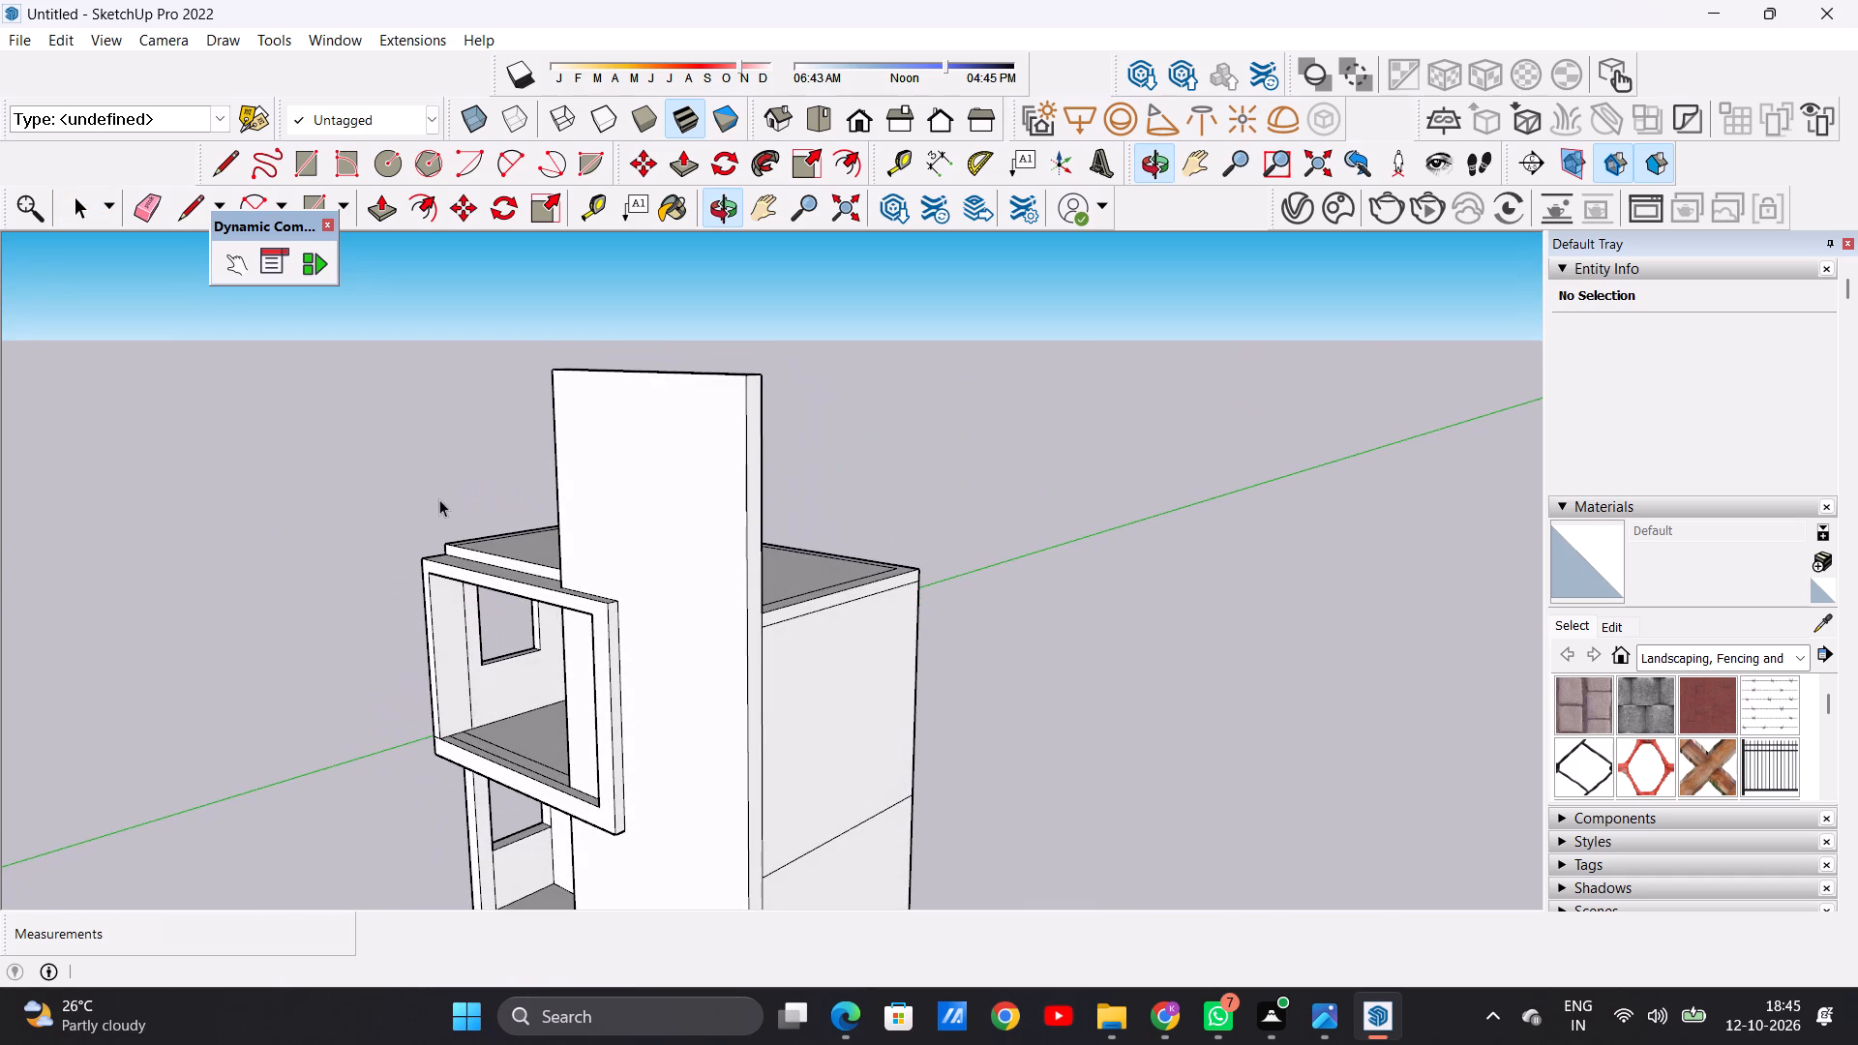
{"action": "scroll", "coordinate": [439, 499], "scroll_direction": "down", "scroll_amount": 3}
{"action": "middle_click_drag", "start_coordinate": [475, 476], "coordinate": [271, 477]}
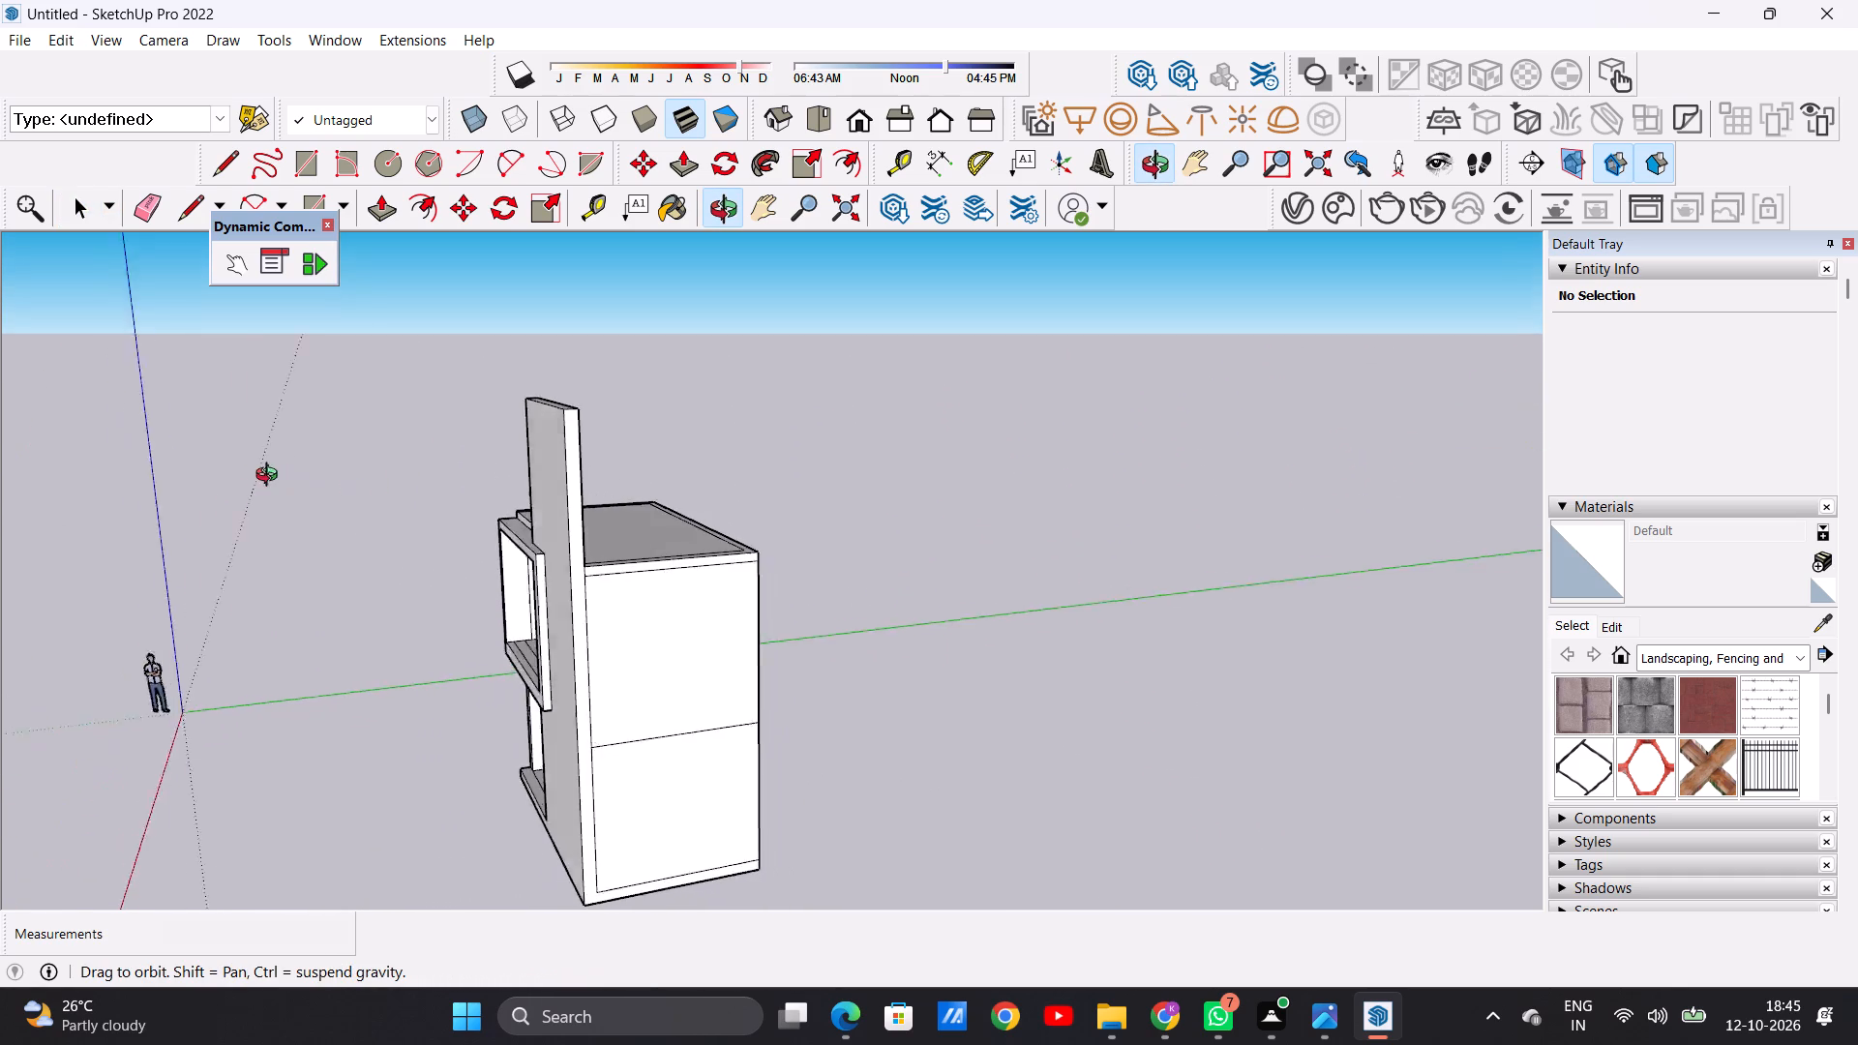
{"action": "middle_click_drag", "start_coordinate": [271, 477], "coordinate": [0, 547]}
{"action": "scroll", "coordinate": [644, 473], "scroll_direction": "up", "scroll_amount": 4}
{"action": "middle_click_drag", "start_coordinate": [543, 482], "coordinate": [531, 537]}
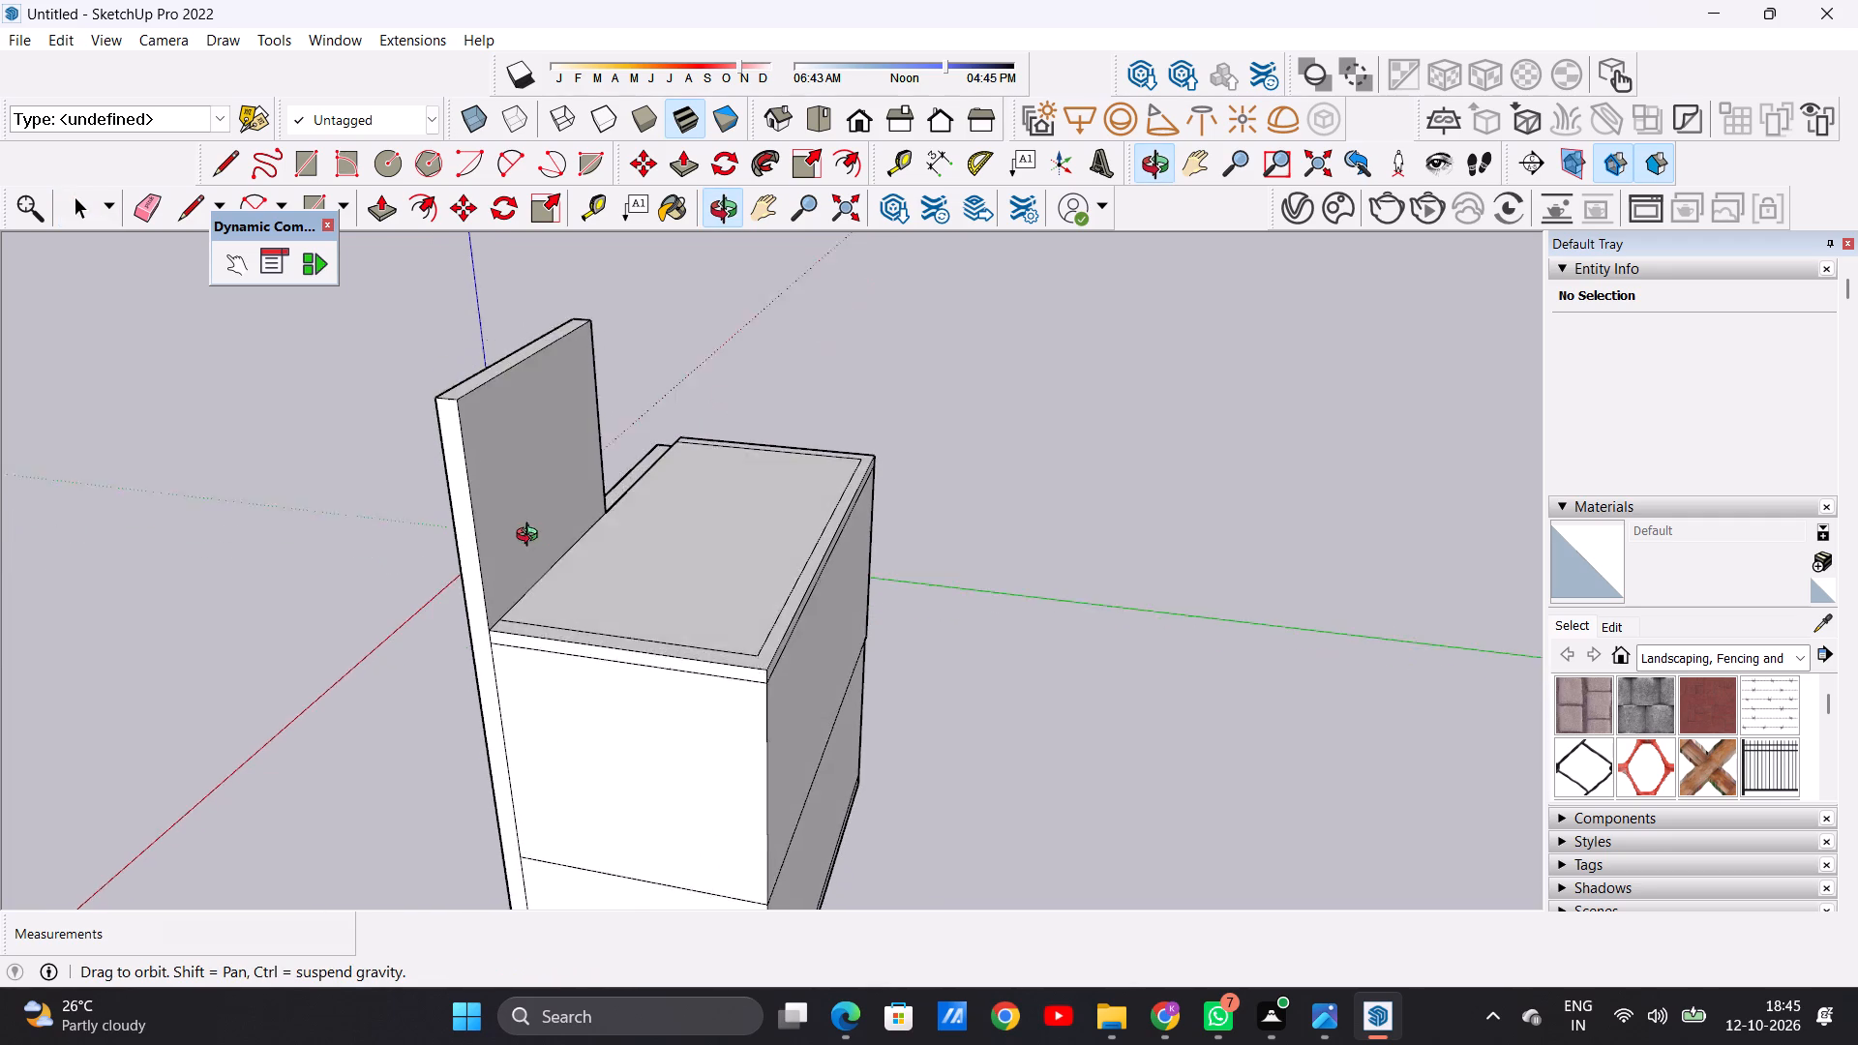
{"action": "middle_click_drag", "start_coordinate": [531, 537], "coordinate": [477, 620]}
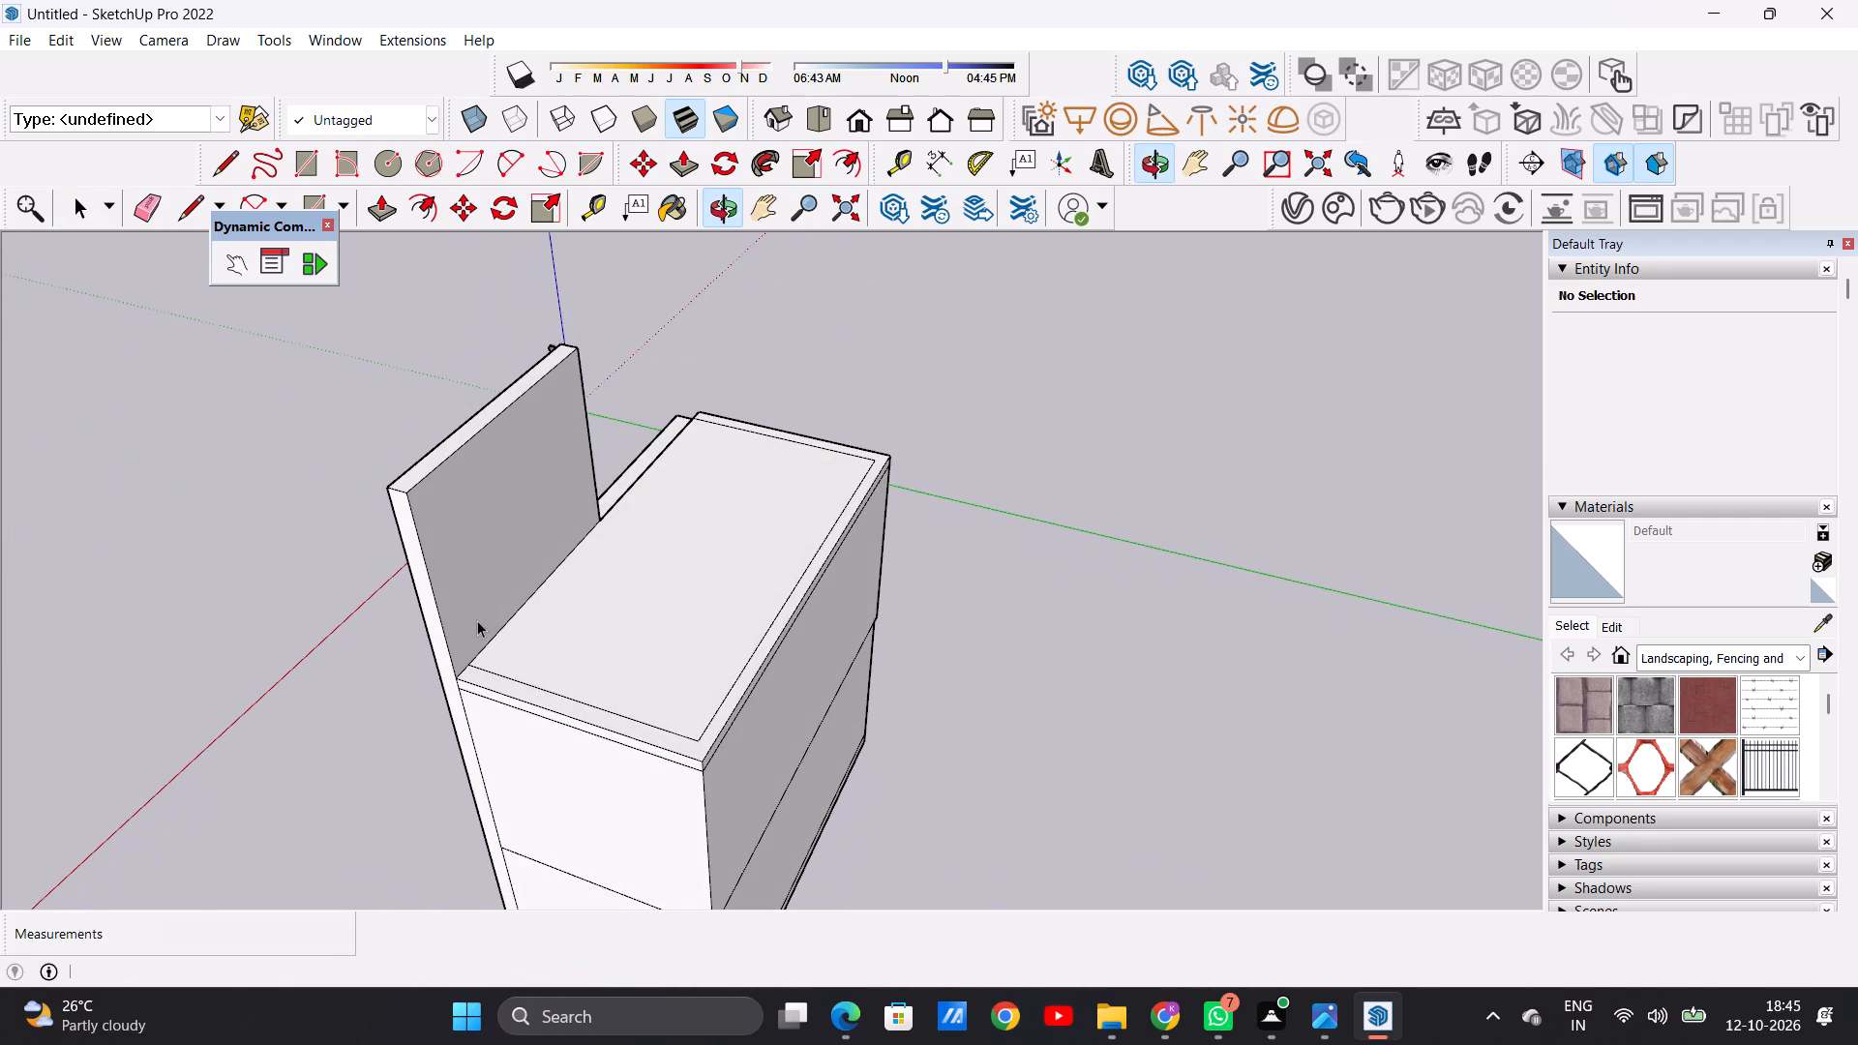
Draw a vertical line about 9' 5 11/16" long on the raised wall's roof-side face, from the inset outline's windowless-side end to the top edge.
{"action": "key", "text": "l"}
{"action": "scroll", "coordinate": [486, 661], "scroll_direction": "up", "scroll_amount": 11}
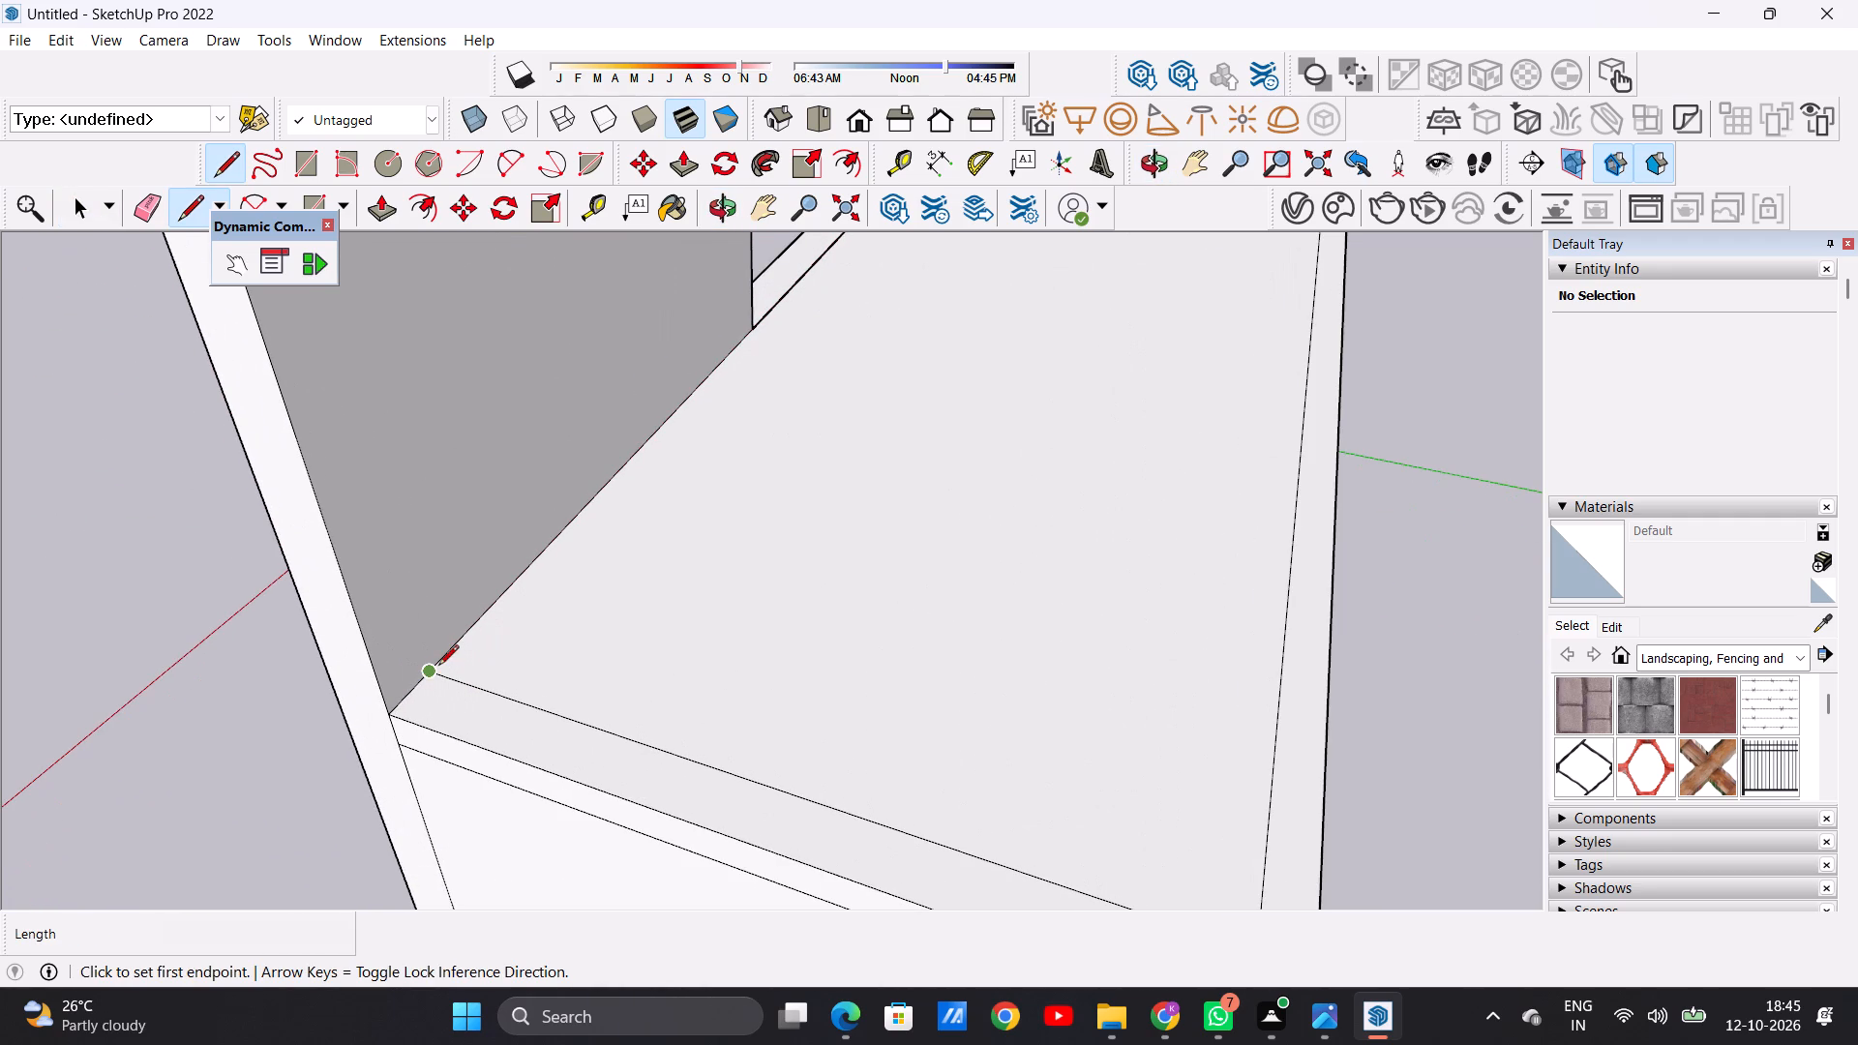
{"action": "left_click", "coordinate": [438, 667]}
{"action": "scroll", "coordinate": [418, 616], "scroll_direction": "down", "scroll_amount": 13}
{"action": "scroll", "coordinate": [377, 518], "scroll_direction": "up", "scroll_amount": 8}
{"action": "scroll", "coordinate": [391, 498], "scroll_direction": "down", "scroll_amount": 1}
{"action": "left_click", "coordinate": [348, 403]}
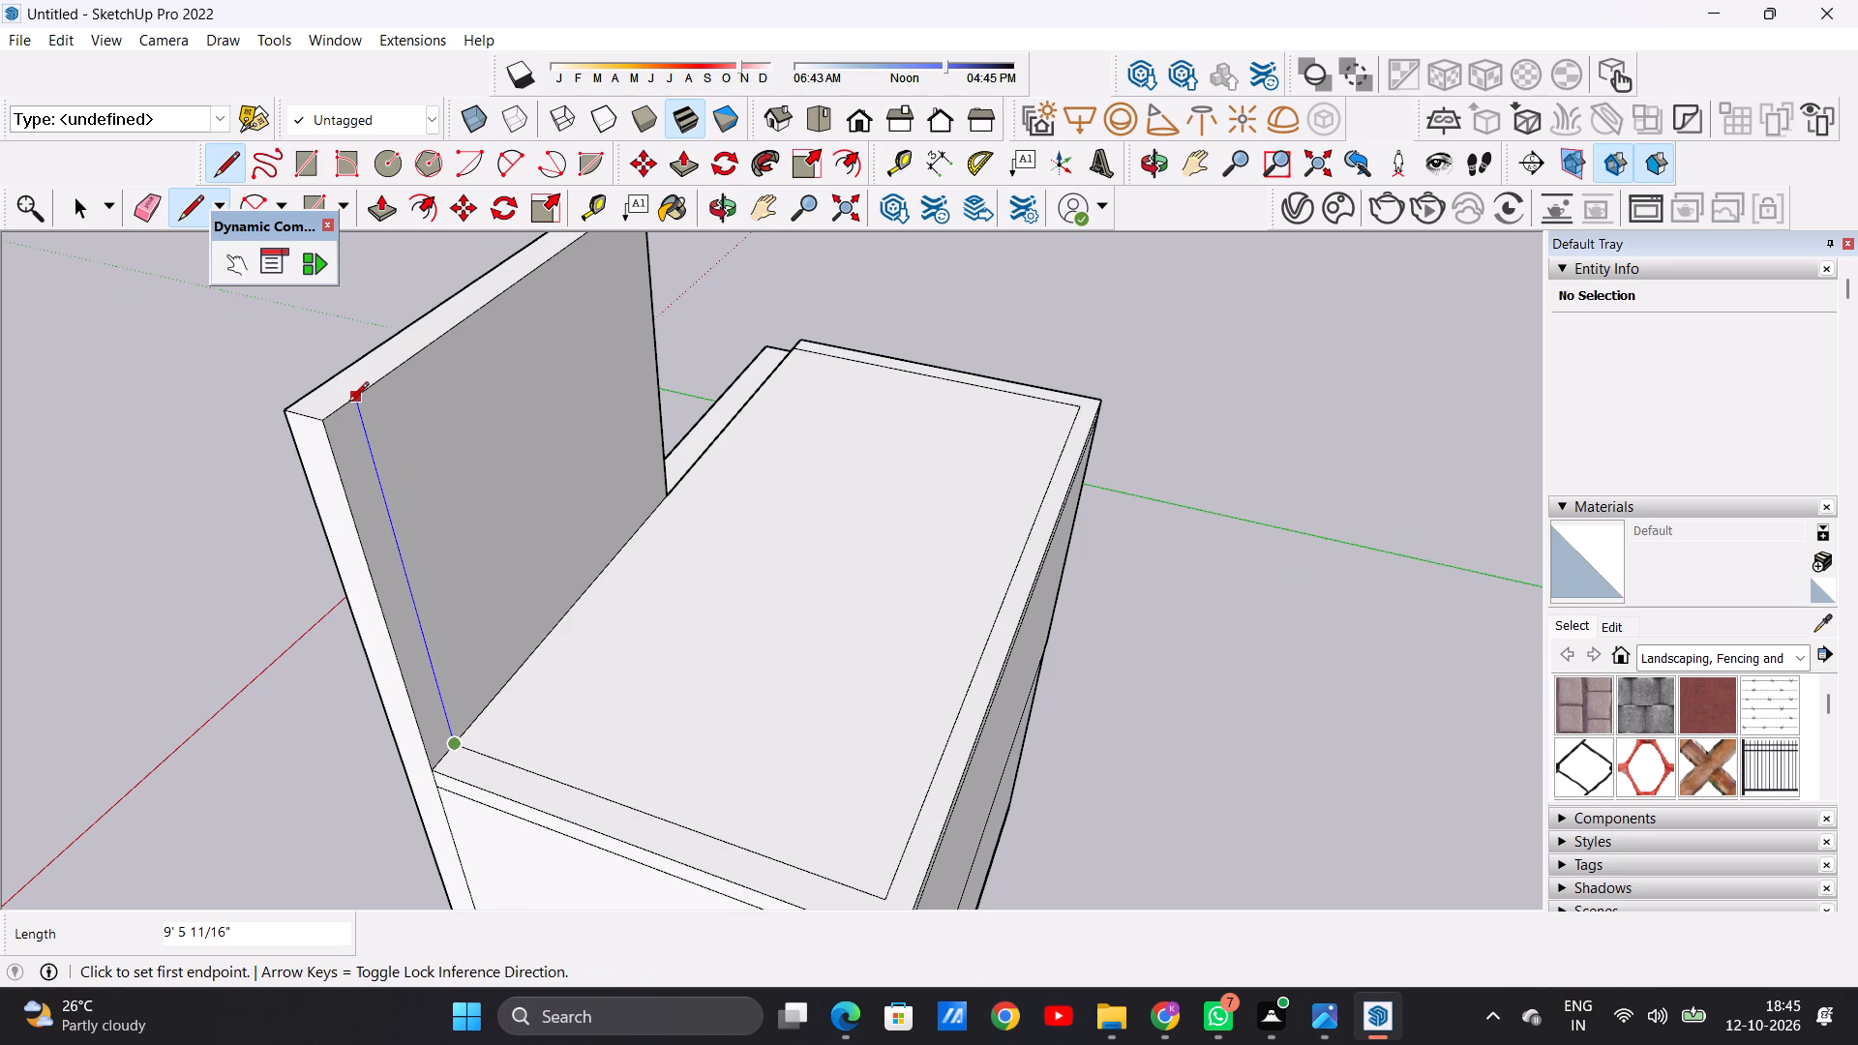
{"action": "key", "text": "space"}
Pull the large roof-side face of the raised wall back over the roof slab into a block, with Push/Pull.
{"action": "type", "text": "P"}
{"action": "left_click", "coordinate": [435, 425]}
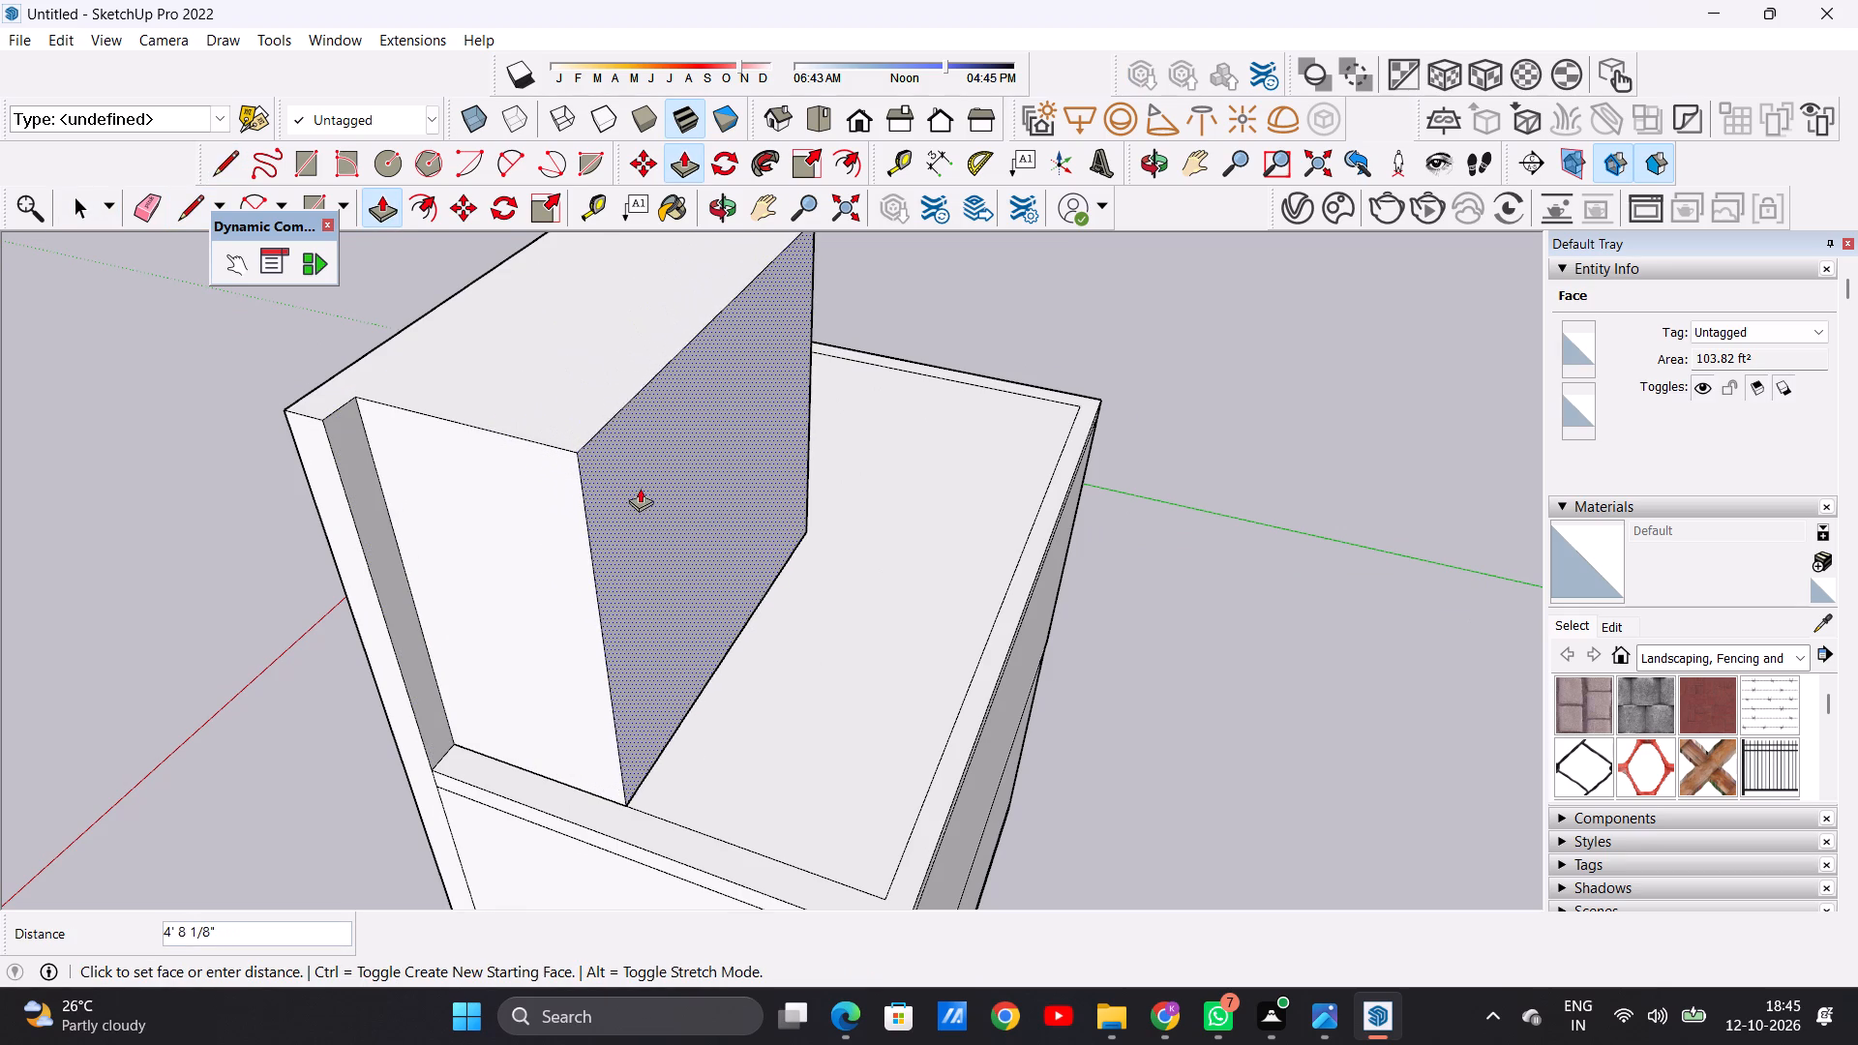
{"action": "left_click", "coordinate": [683, 496]}
{"action": "key", "text": "space"}
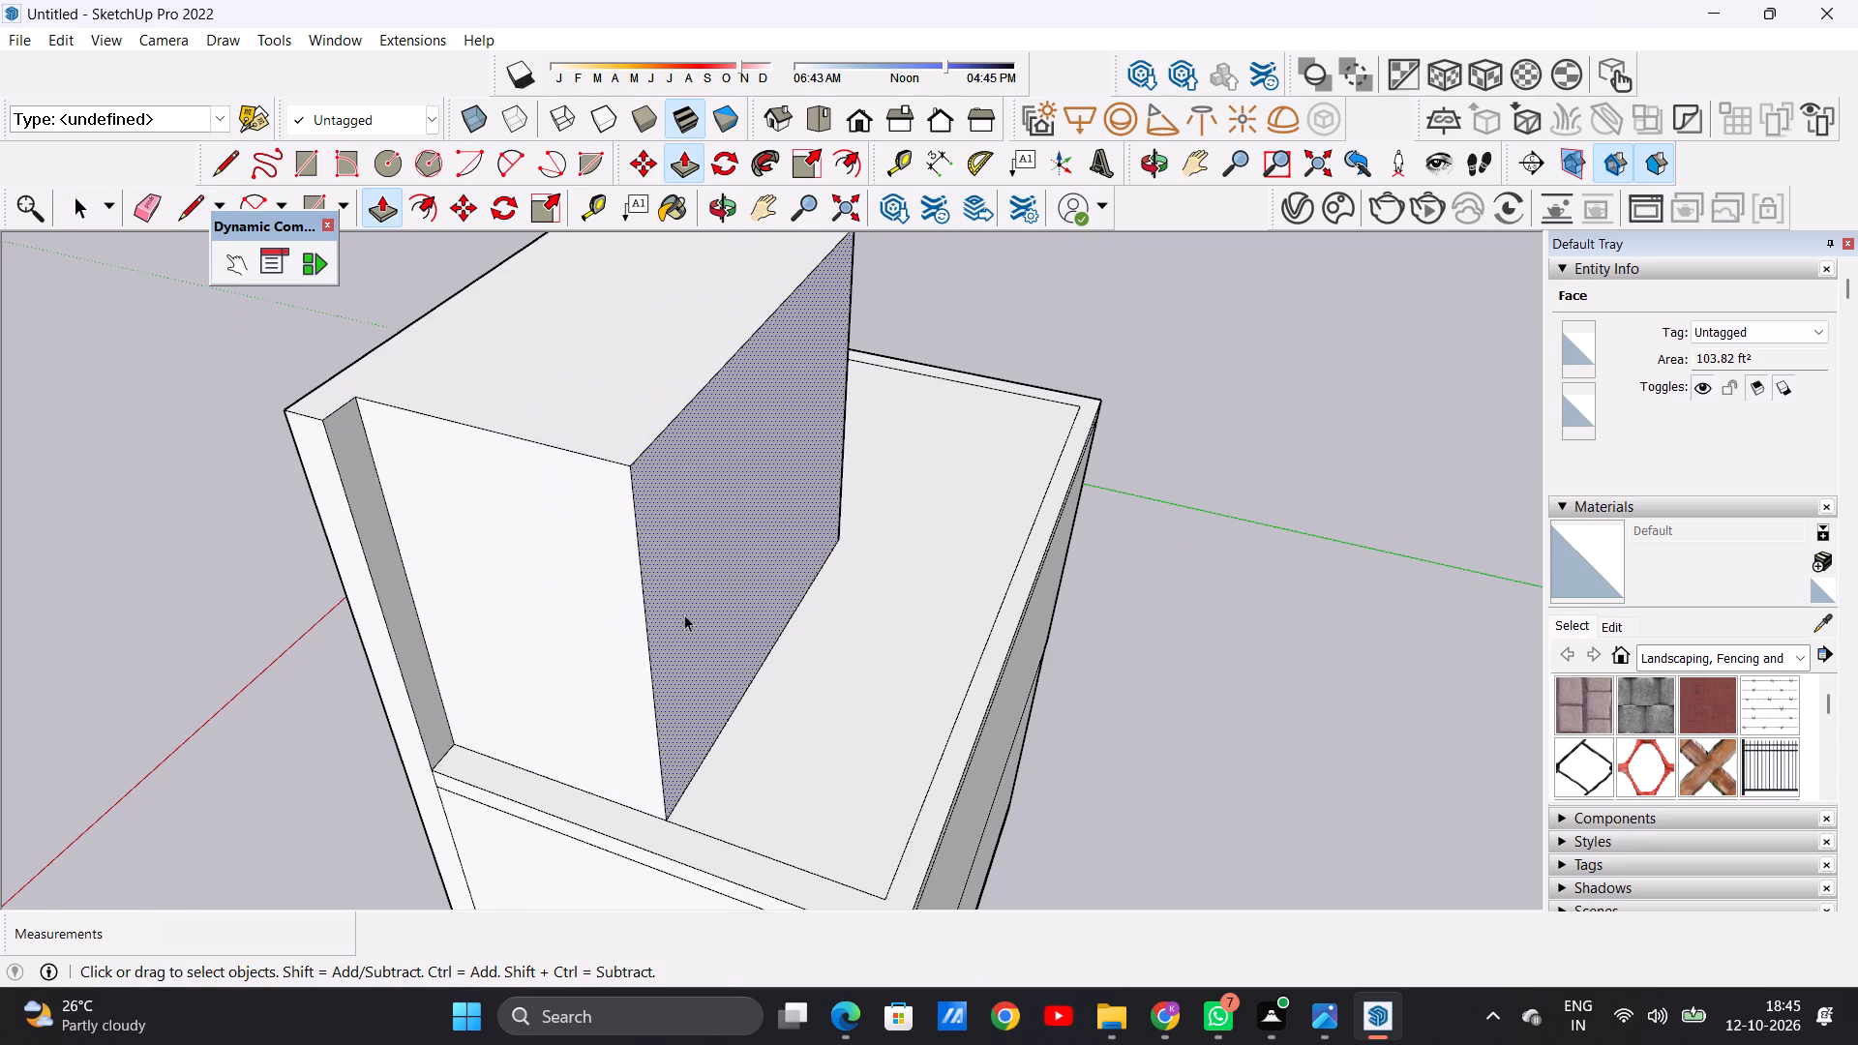
Draw an L-shaped line on the tall front wall, about 8' 6 13/16" across below the top and about 30' 1 9/16" down to the base.
{"action": "scroll", "coordinate": [687, 643], "scroll_direction": "down", "scroll_amount": 7}
{"action": "middle_click_drag", "start_coordinate": [821, 626], "coordinate": [174, 514]}
{"action": "middle_click_drag", "start_coordinate": [653, 514], "coordinate": [0, 489]}
{"action": "middle_click_drag", "start_coordinate": [1069, 523], "coordinate": [355, 458]}
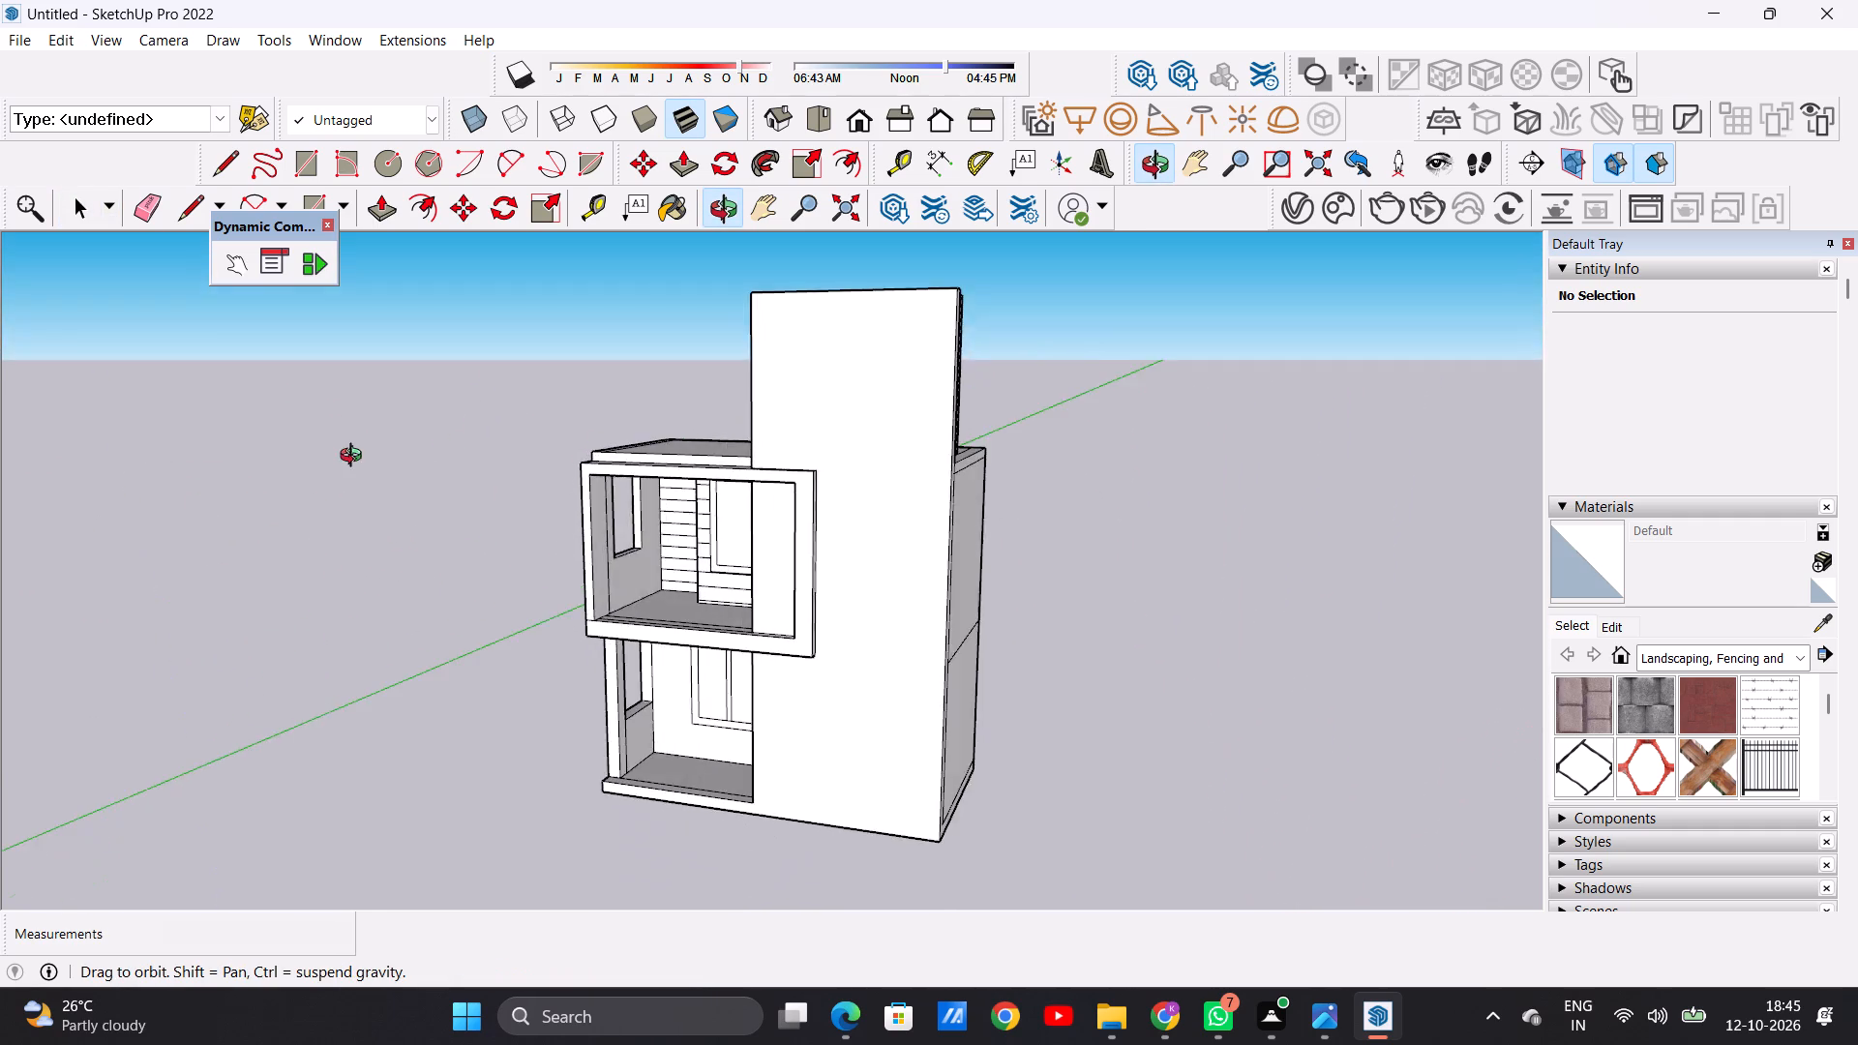
{"action": "middle_click_drag", "start_coordinate": [355, 458], "coordinate": [485, 426]}
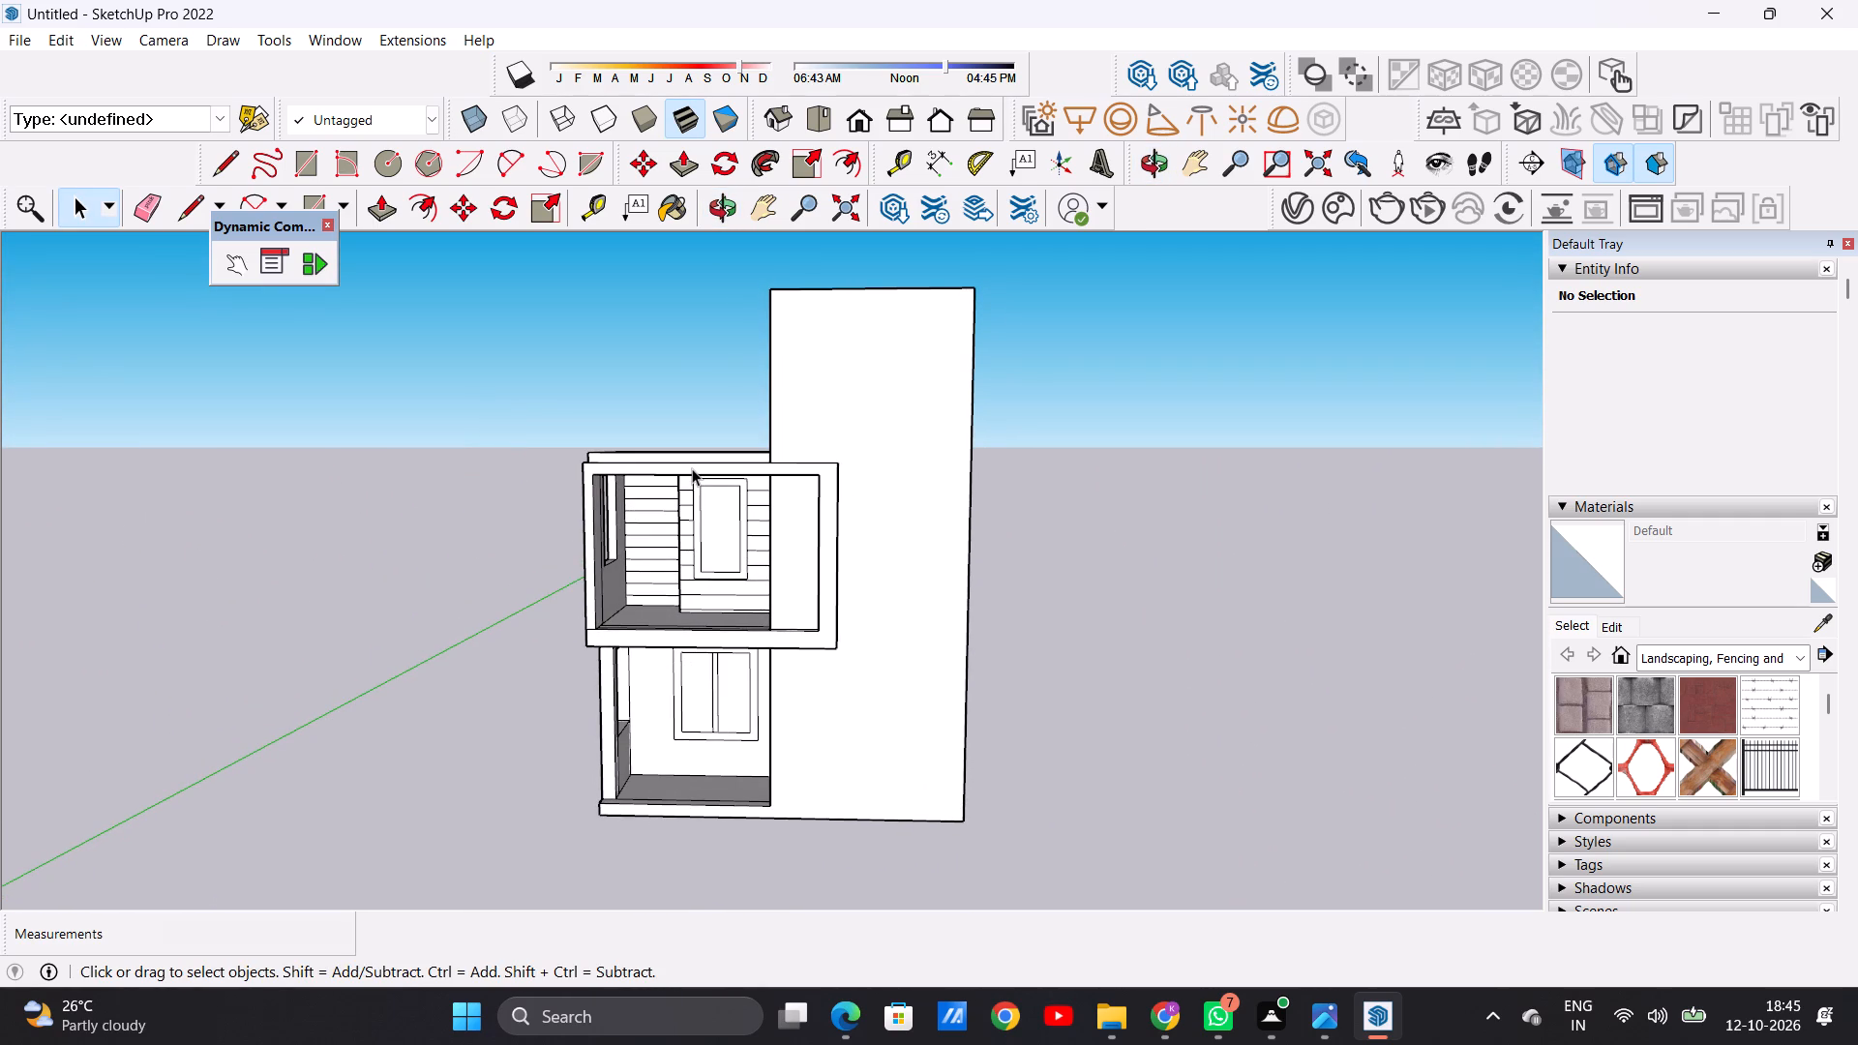
{"action": "scroll", "coordinate": [701, 485], "scroll_direction": "down", "scroll_amount": 6}
{"action": "scroll", "coordinate": [757, 393], "scroll_direction": "up", "scroll_amount": 10}
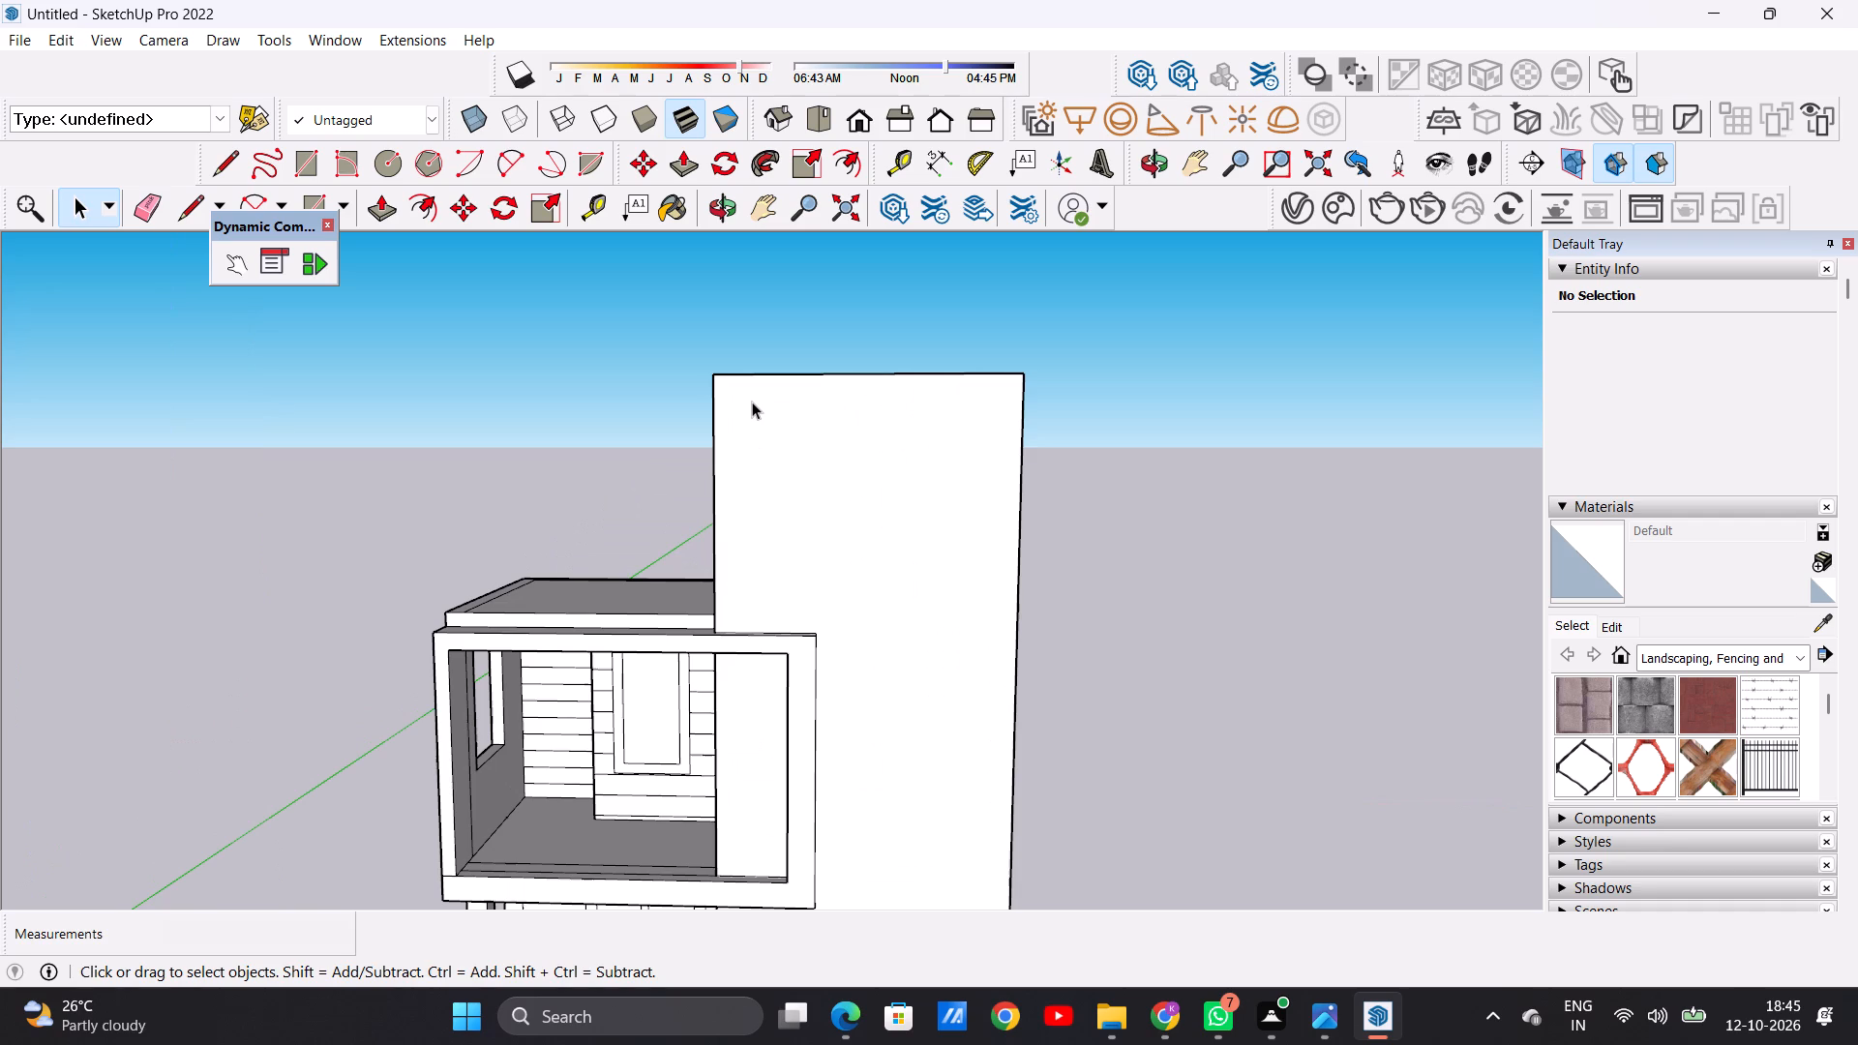
{"action": "key", "text": "l"}
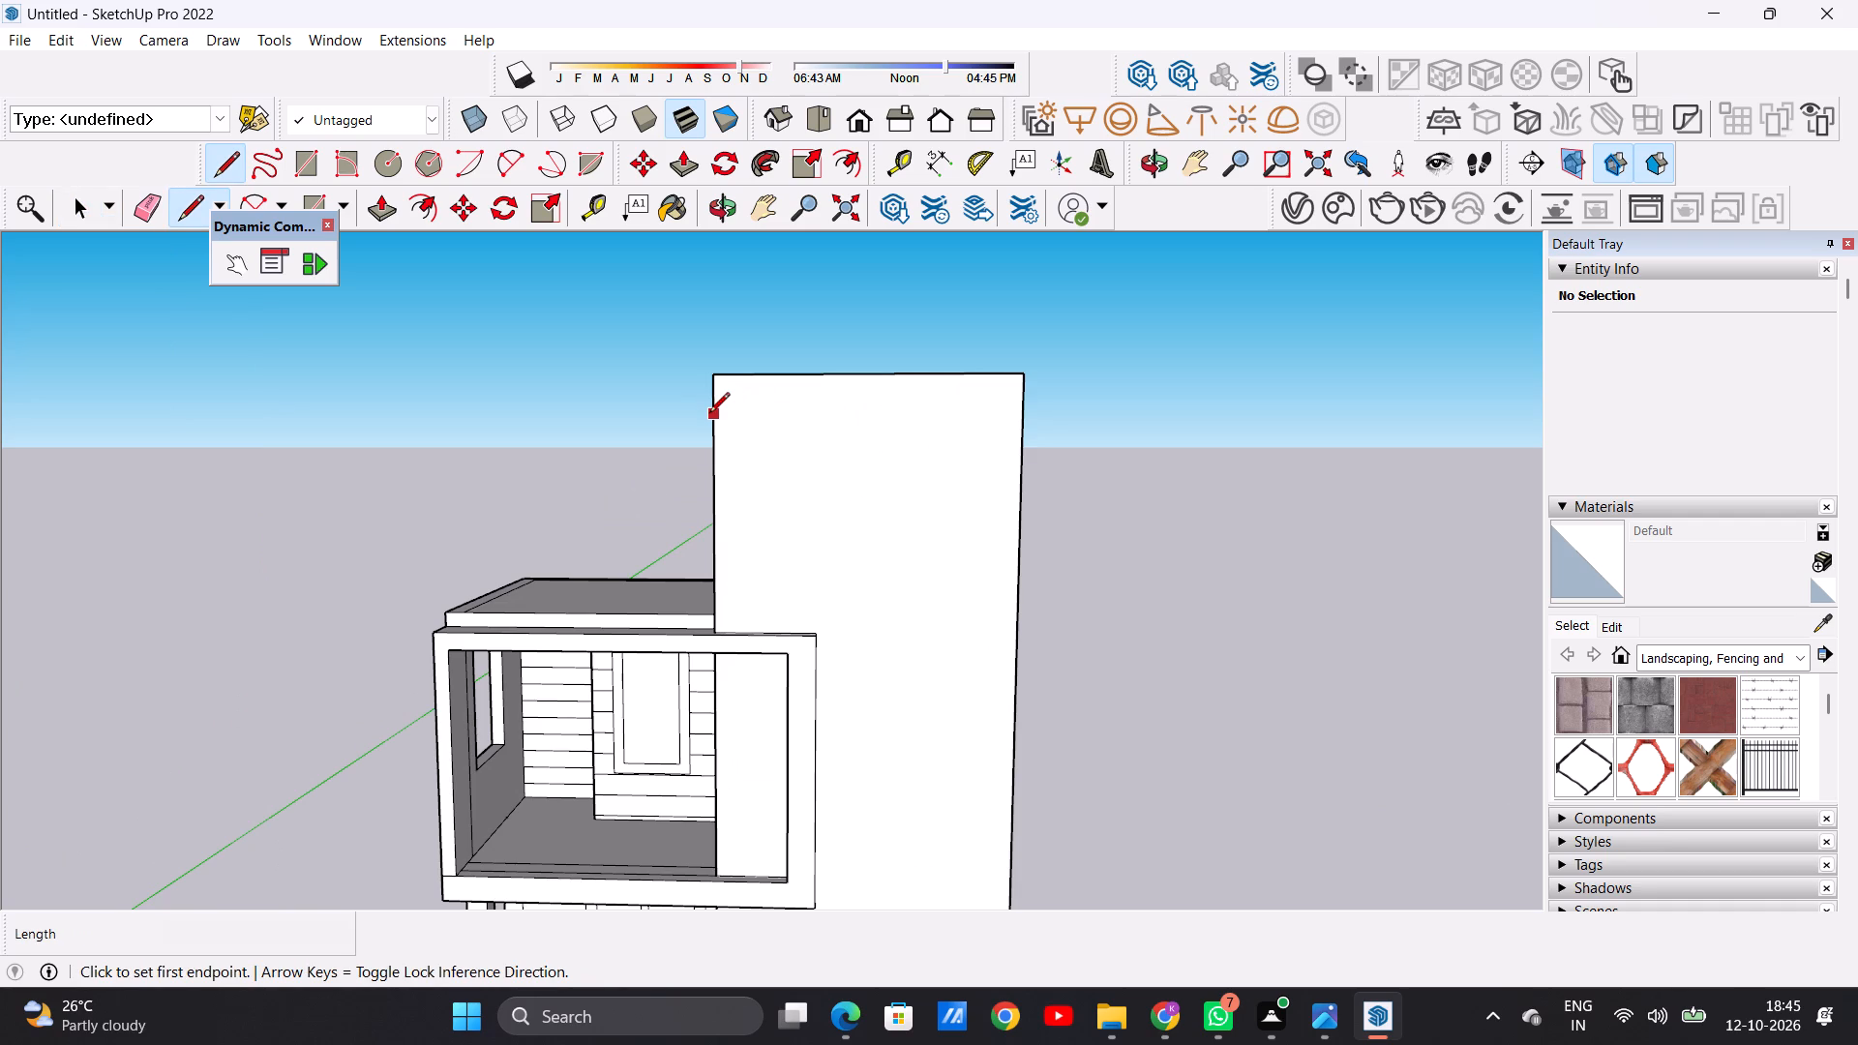
{"action": "left_click", "coordinate": [709, 420]}
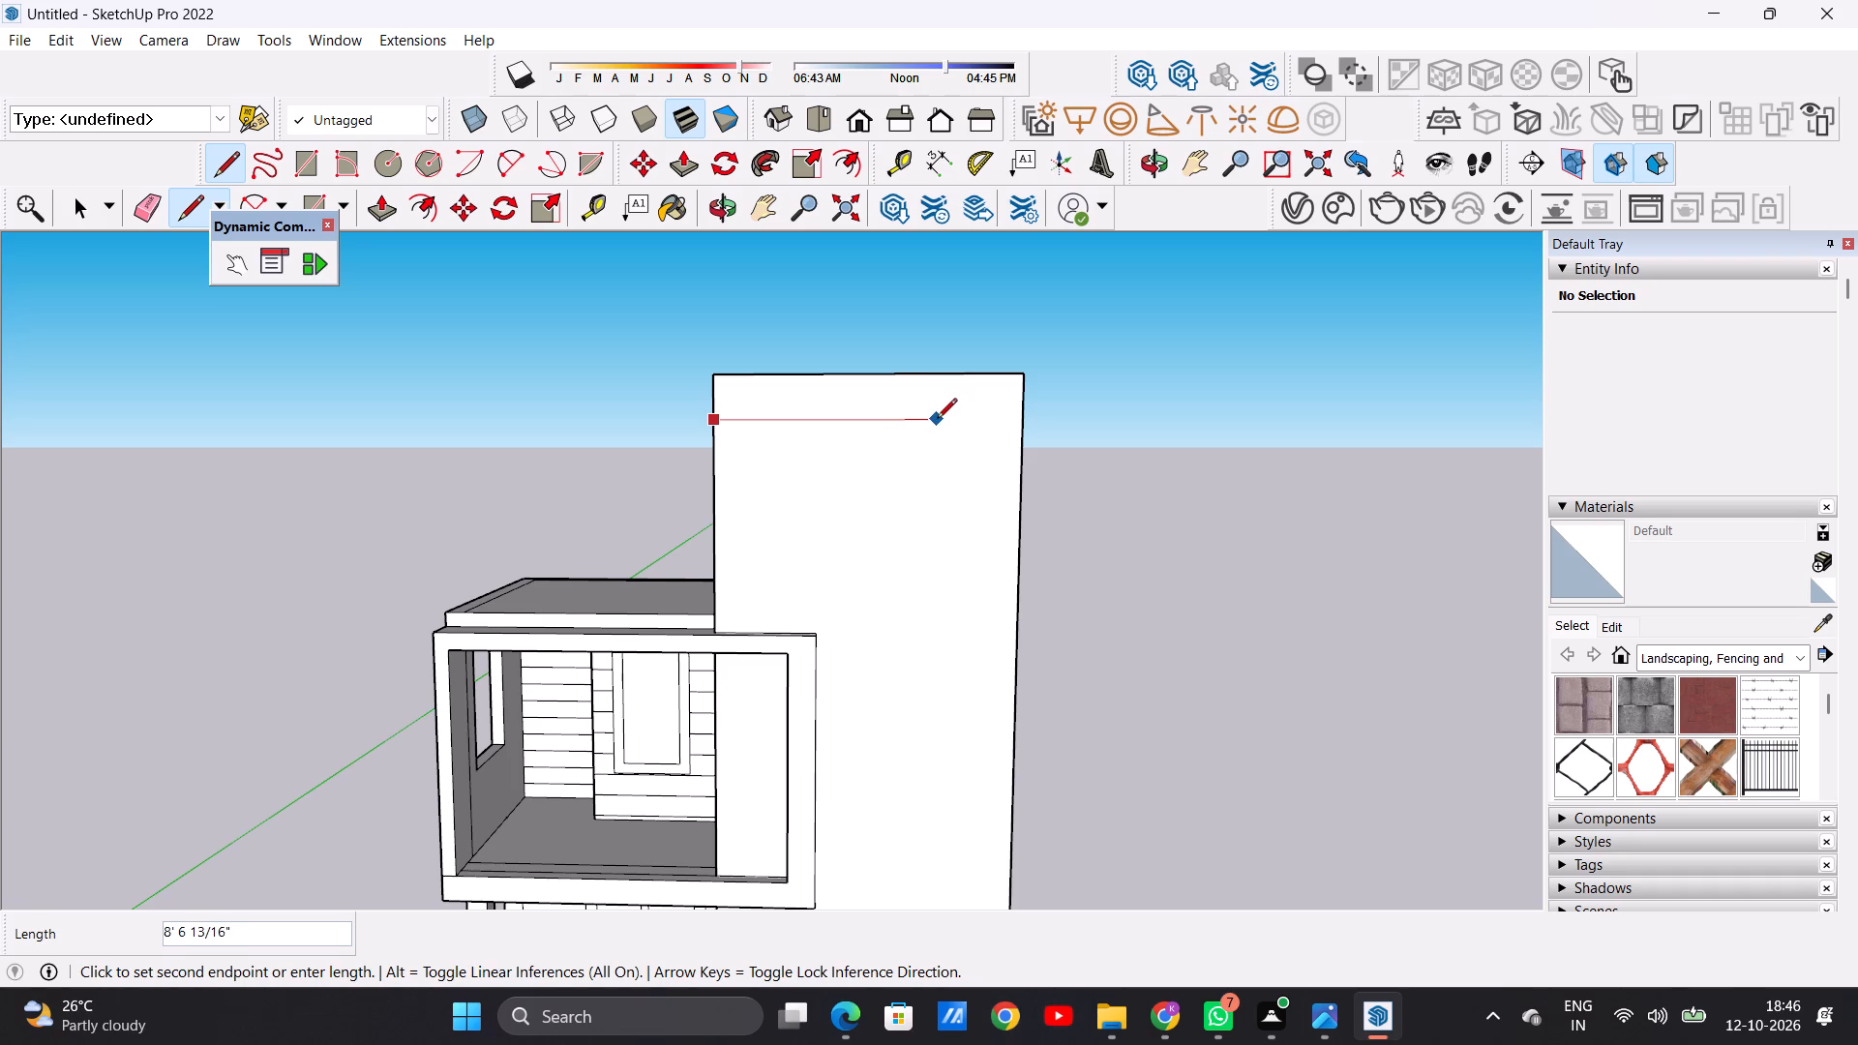
{"action": "left_click", "coordinate": [937, 420]}
{"action": "scroll", "coordinate": [944, 491], "scroll_direction": "down", "scroll_amount": 11}
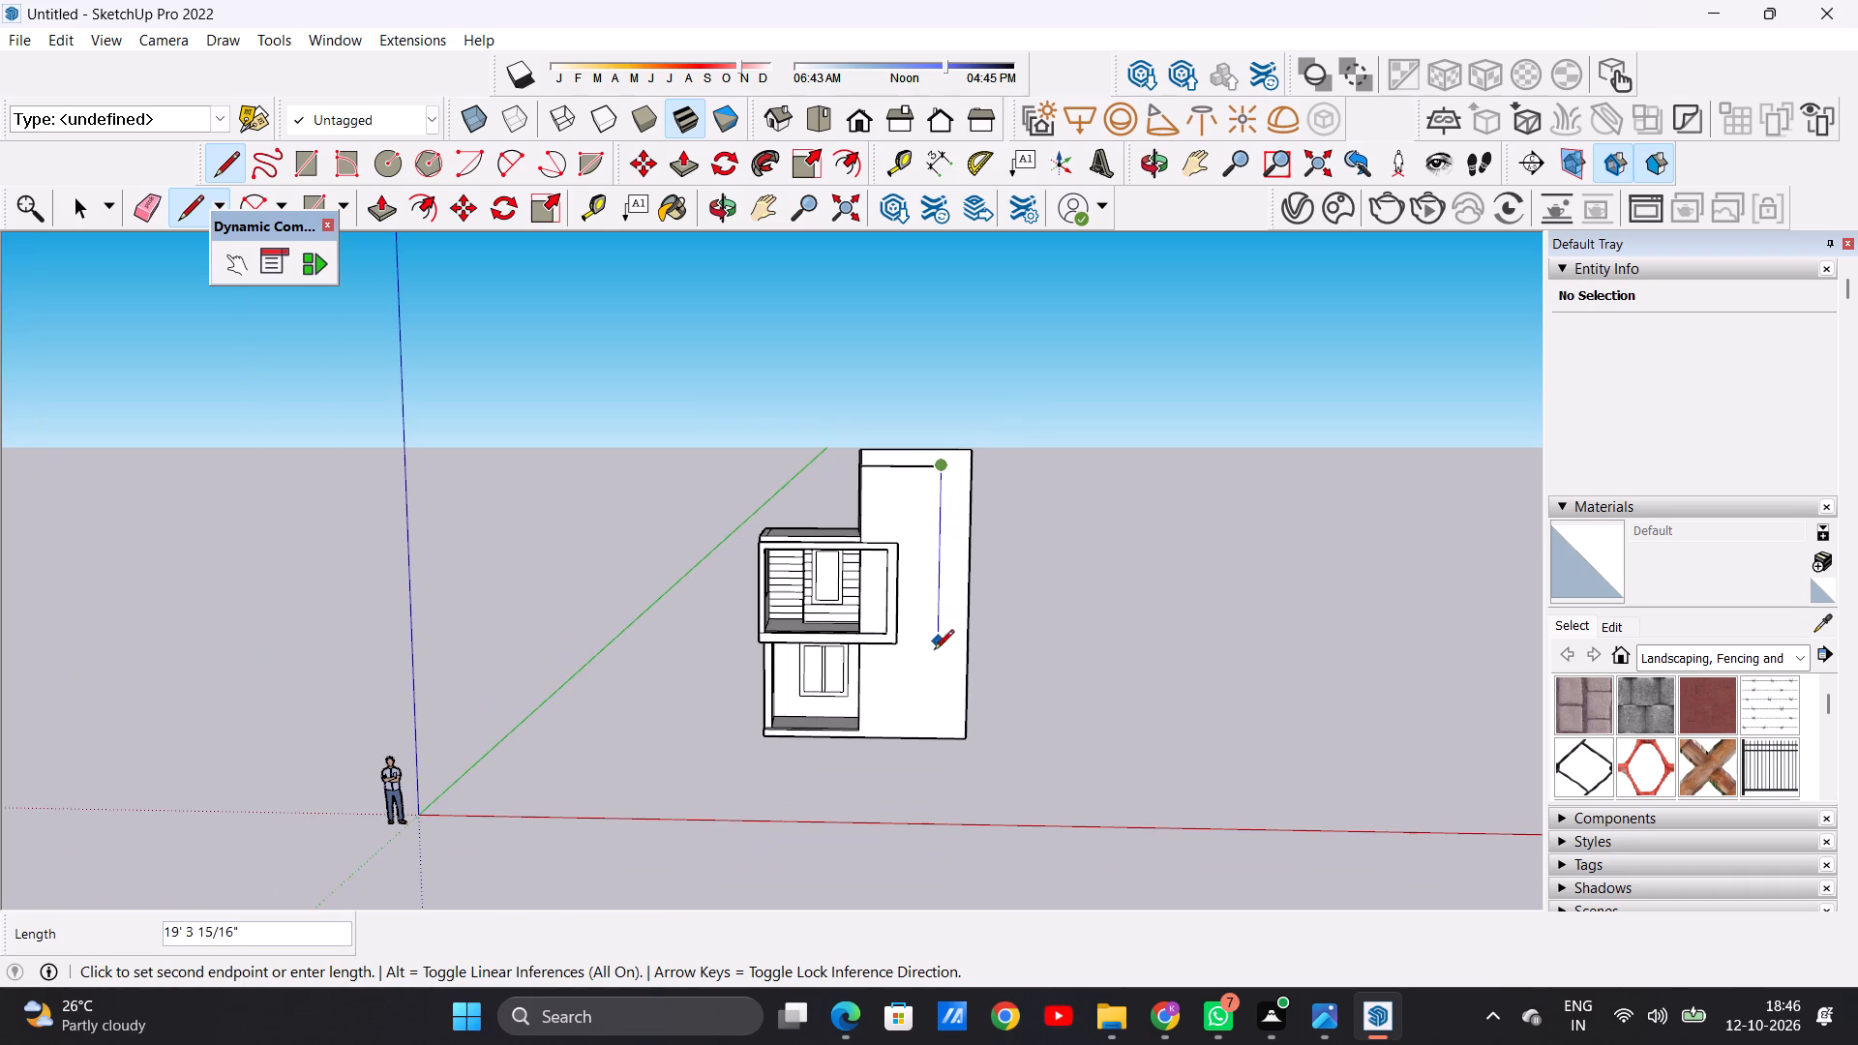
{"action": "left_click", "coordinate": [938, 739]}
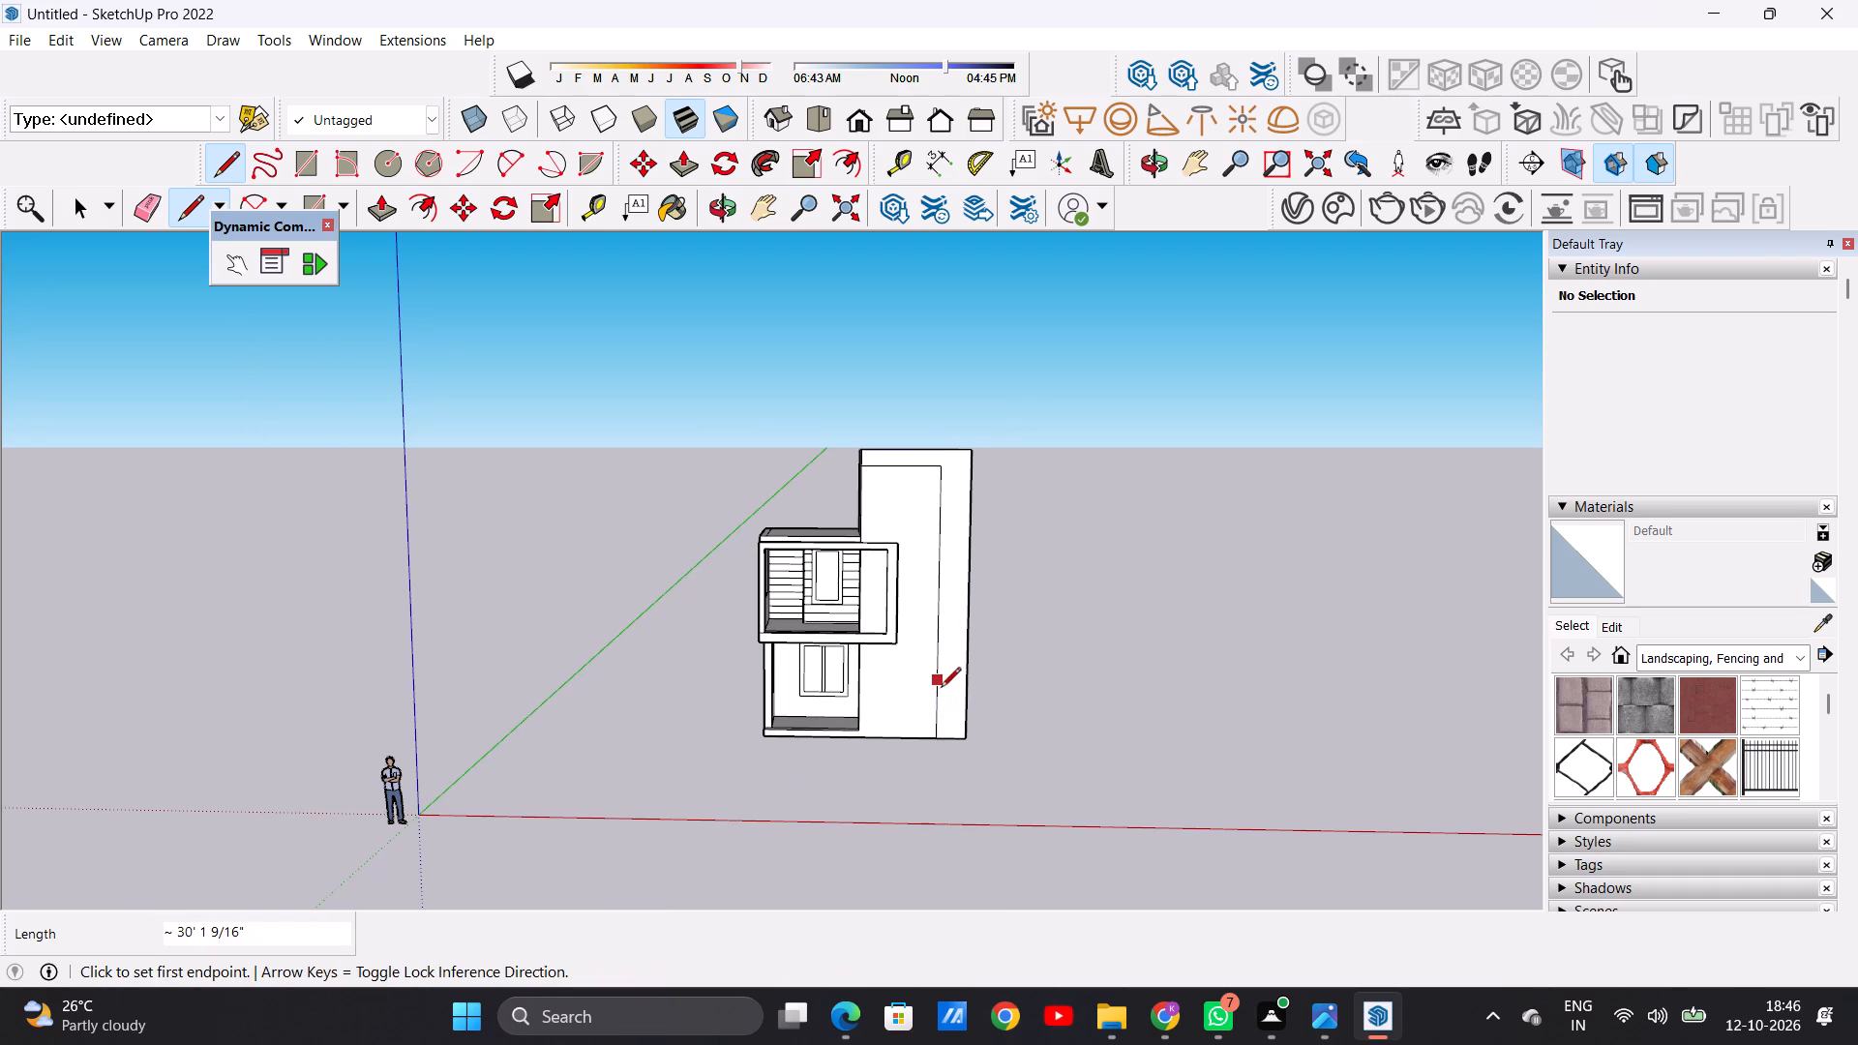
Draw a second vertical line from the front wall's top edge to its base, between the first vertical line and the windowless-side edge.
{"action": "scroll", "coordinate": [939, 710], "scroll_direction": "up", "scroll_amount": 8}
{"action": "scroll", "coordinate": [939, 653], "scroll_direction": "down", "scroll_amount": 7}
{"action": "scroll", "coordinate": [999, 391], "scroll_direction": "up", "scroll_amount": 7}
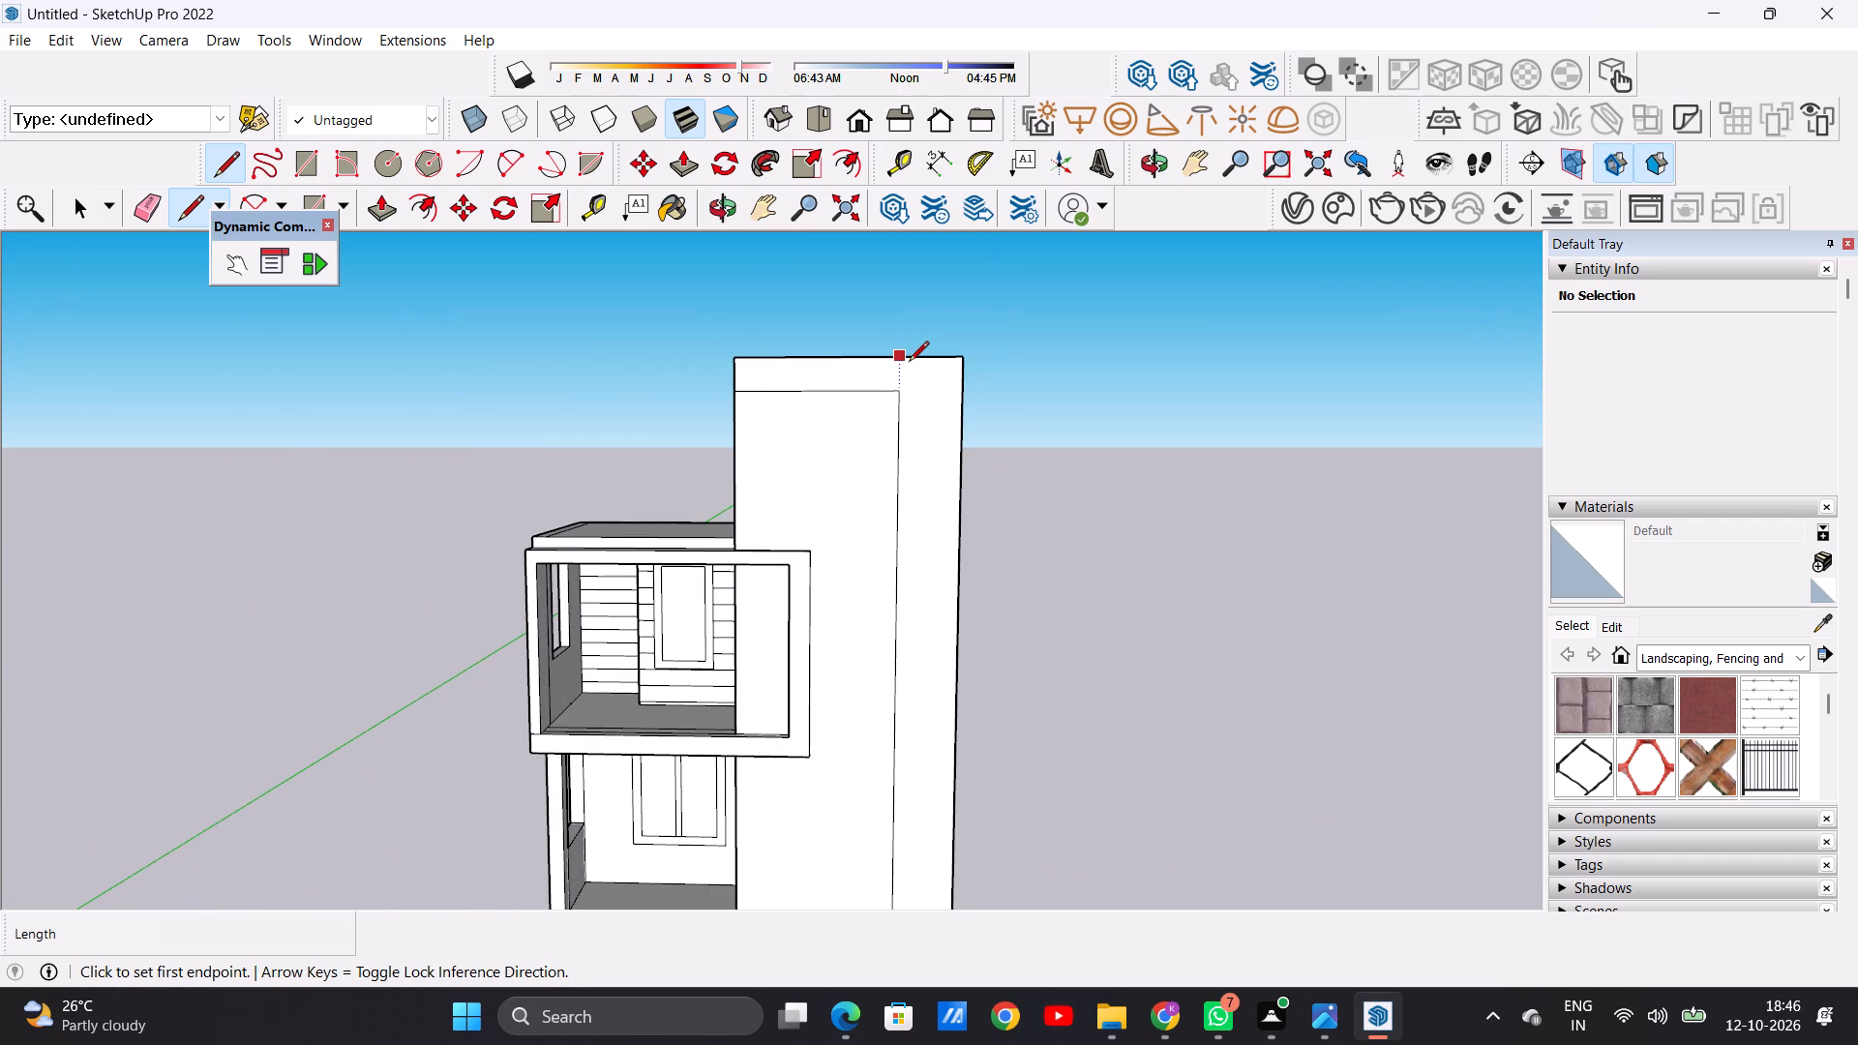
{"action": "scroll", "coordinate": [914, 380], "scroll_direction": "up", "scroll_amount": 7}
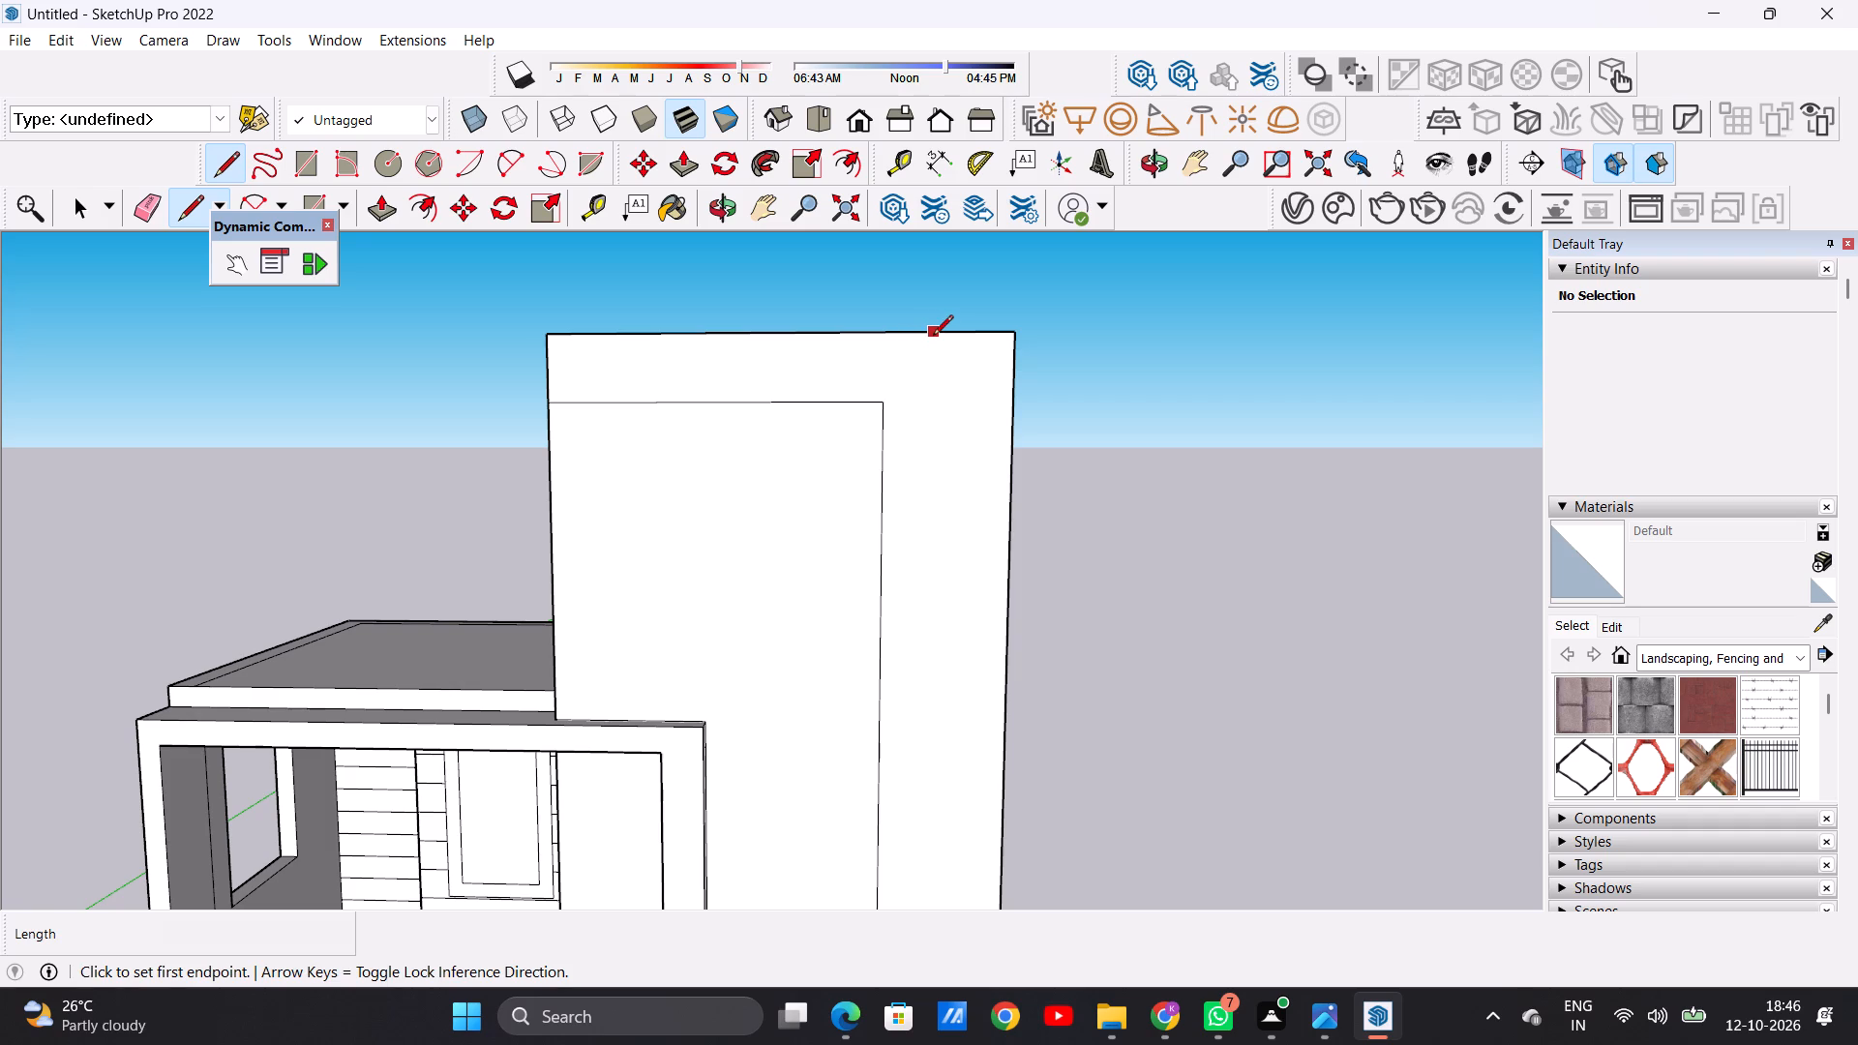
{"action": "left_click", "coordinate": [933, 337]}
{"action": "scroll", "coordinate": [934, 388], "scroll_direction": "down", "scroll_amount": 14}
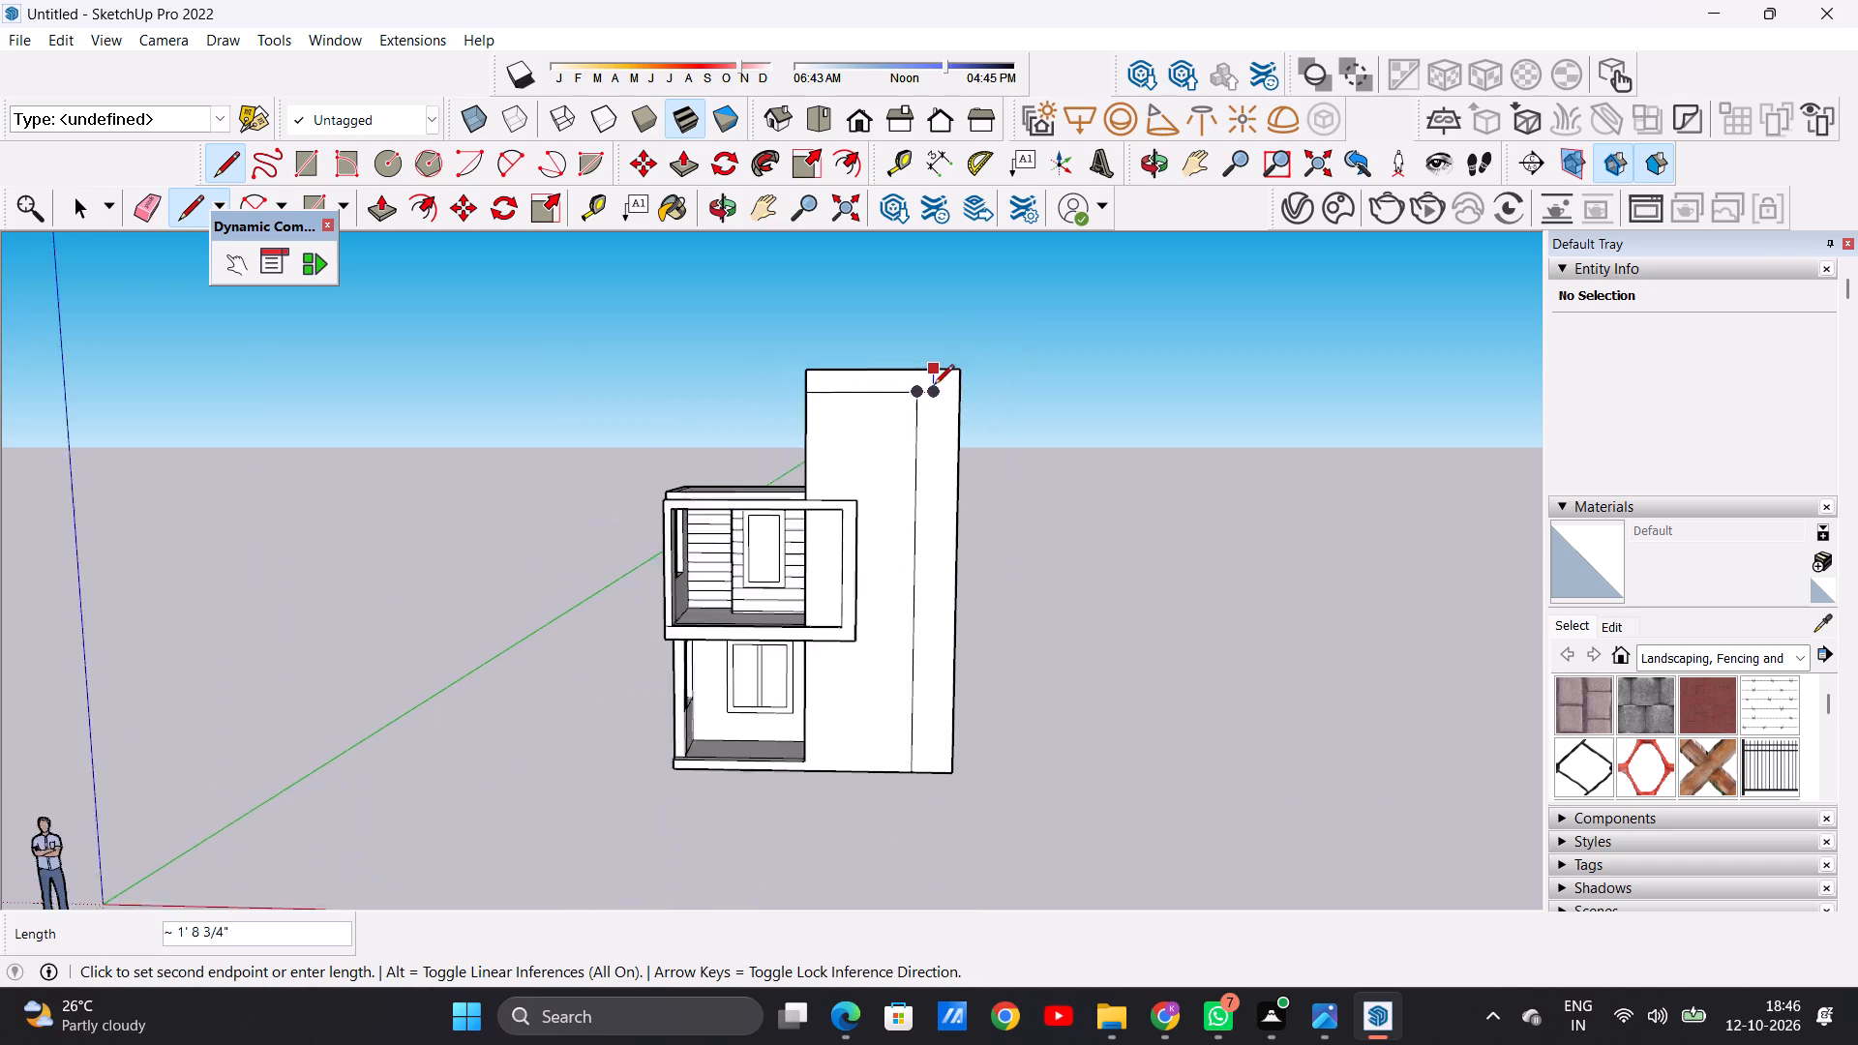
{"action": "scroll", "coordinate": [933, 739], "scroll_direction": "up", "scroll_amount": 11}
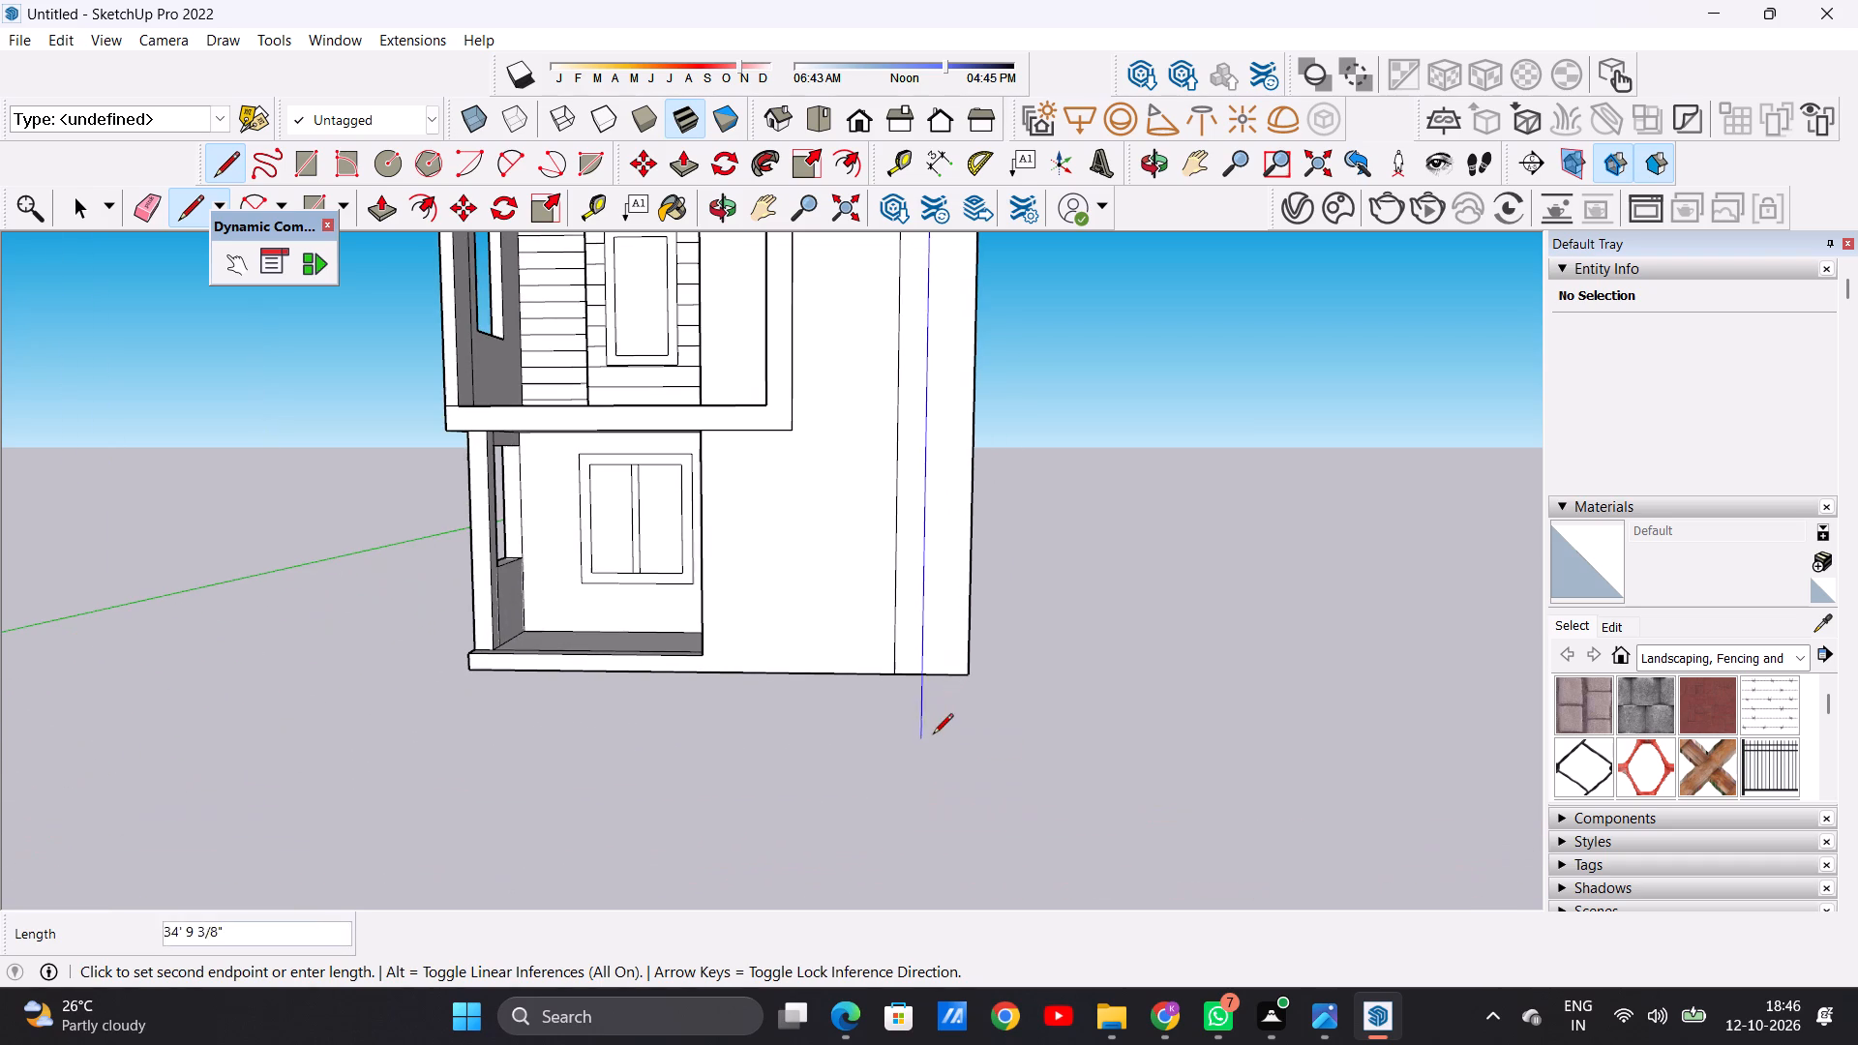
{"action": "left_click", "coordinate": [932, 672]}
{"action": "key", "text": "space"}
Draw a line about 10' 11 1/2" long across the block's top, continuing the front wall's back edge to separate the wall-thickness strip.
{"action": "scroll", "coordinate": [914, 707], "scroll_direction": "down", "scroll_amount": 2}
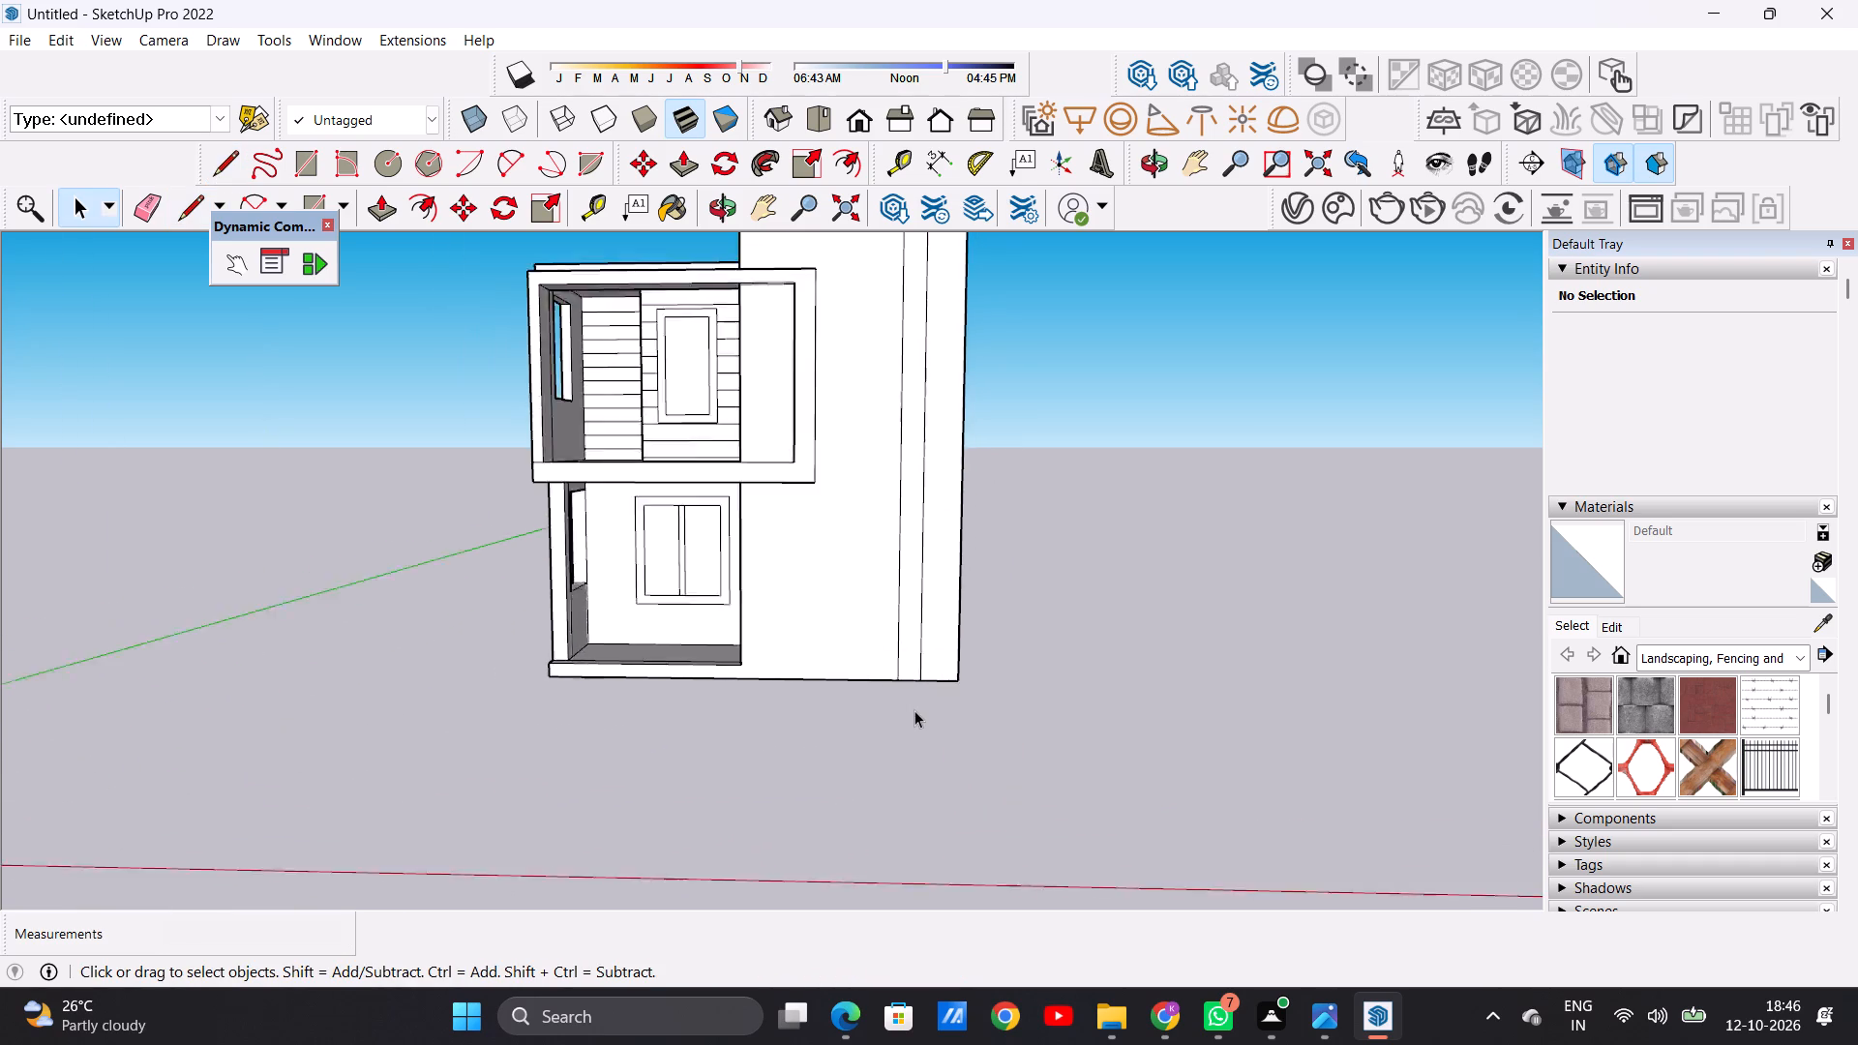
{"action": "scroll", "coordinate": [914, 710], "scroll_direction": "down", "scroll_amount": 9}
{"action": "middle_click_drag", "start_coordinate": [982, 565], "coordinate": [772, 849]}
{"action": "scroll", "coordinate": [806, 507], "scroll_direction": "up", "scroll_amount": 6}
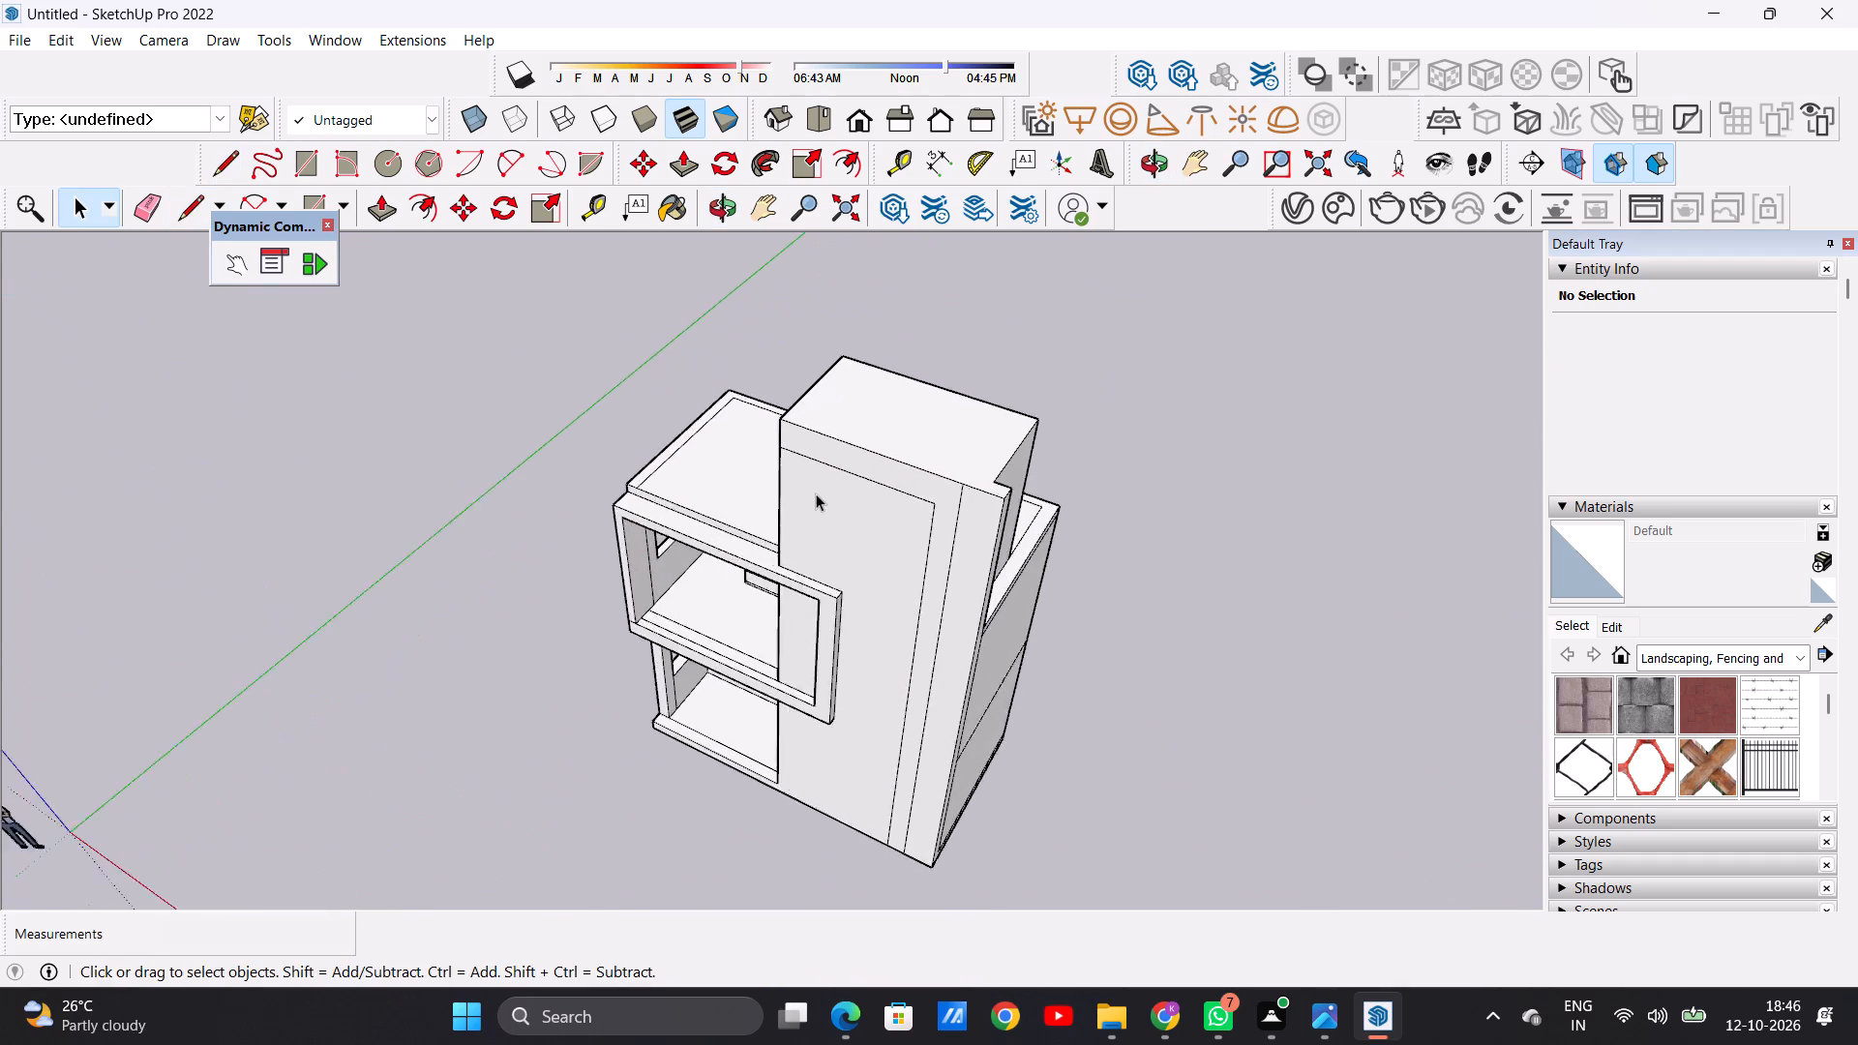
{"action": "scroll", "coordinate": [816, 493], "scroll_direction": "up", "scroll_amount": 3}
{"action": "middle_click_drag", "start_coordinate": [864, 462], "coordinate": [894, 577]}
{"action": "scroll", "coordinate": [726, 522], "scroll_direction": "down", "scroll_amount": 3}
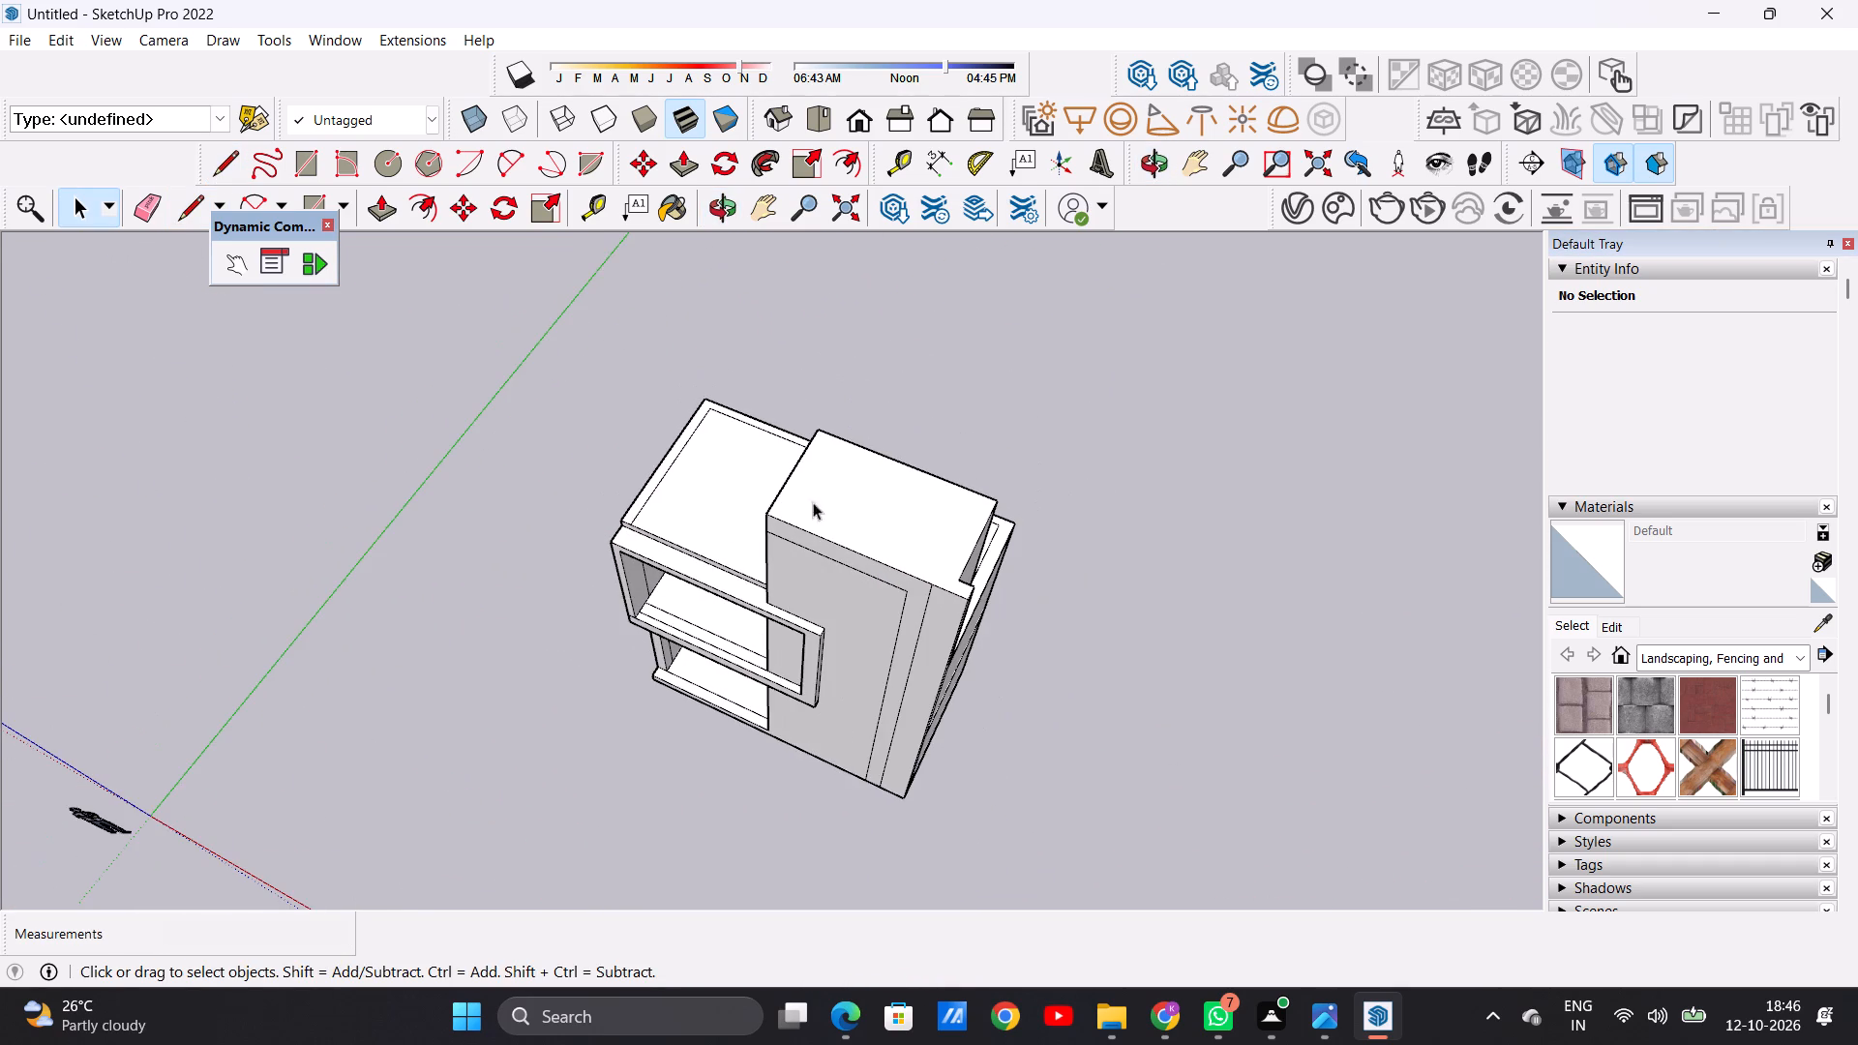
{"action": "scroll", "coordinate": [985, 595], "scroll_direction": "up", "scroll_amount": 9}
{"action": "key", "text": "l"}
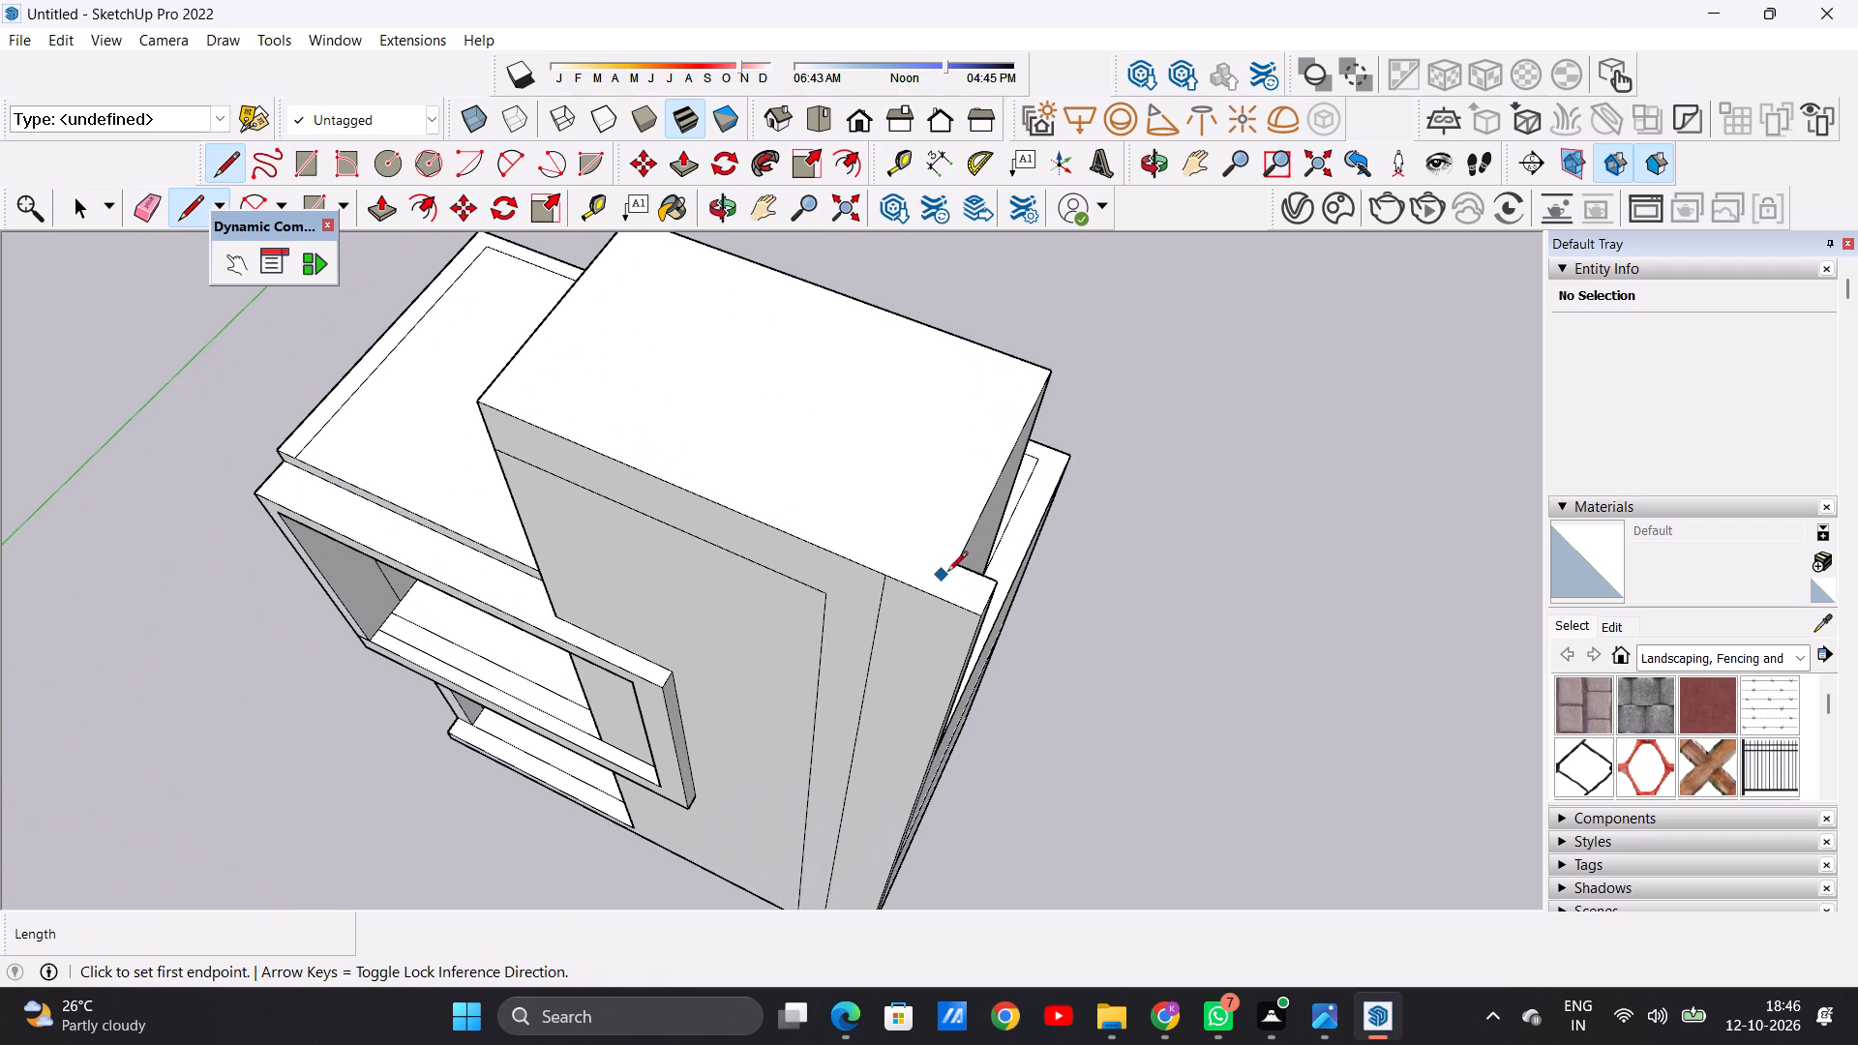
{"action": "scroll", "coordinate": [954, 570], "scroll_direction": "up", "scroll_amount": 3}
{"action": "left_click", "coordinate": [954, 569]}
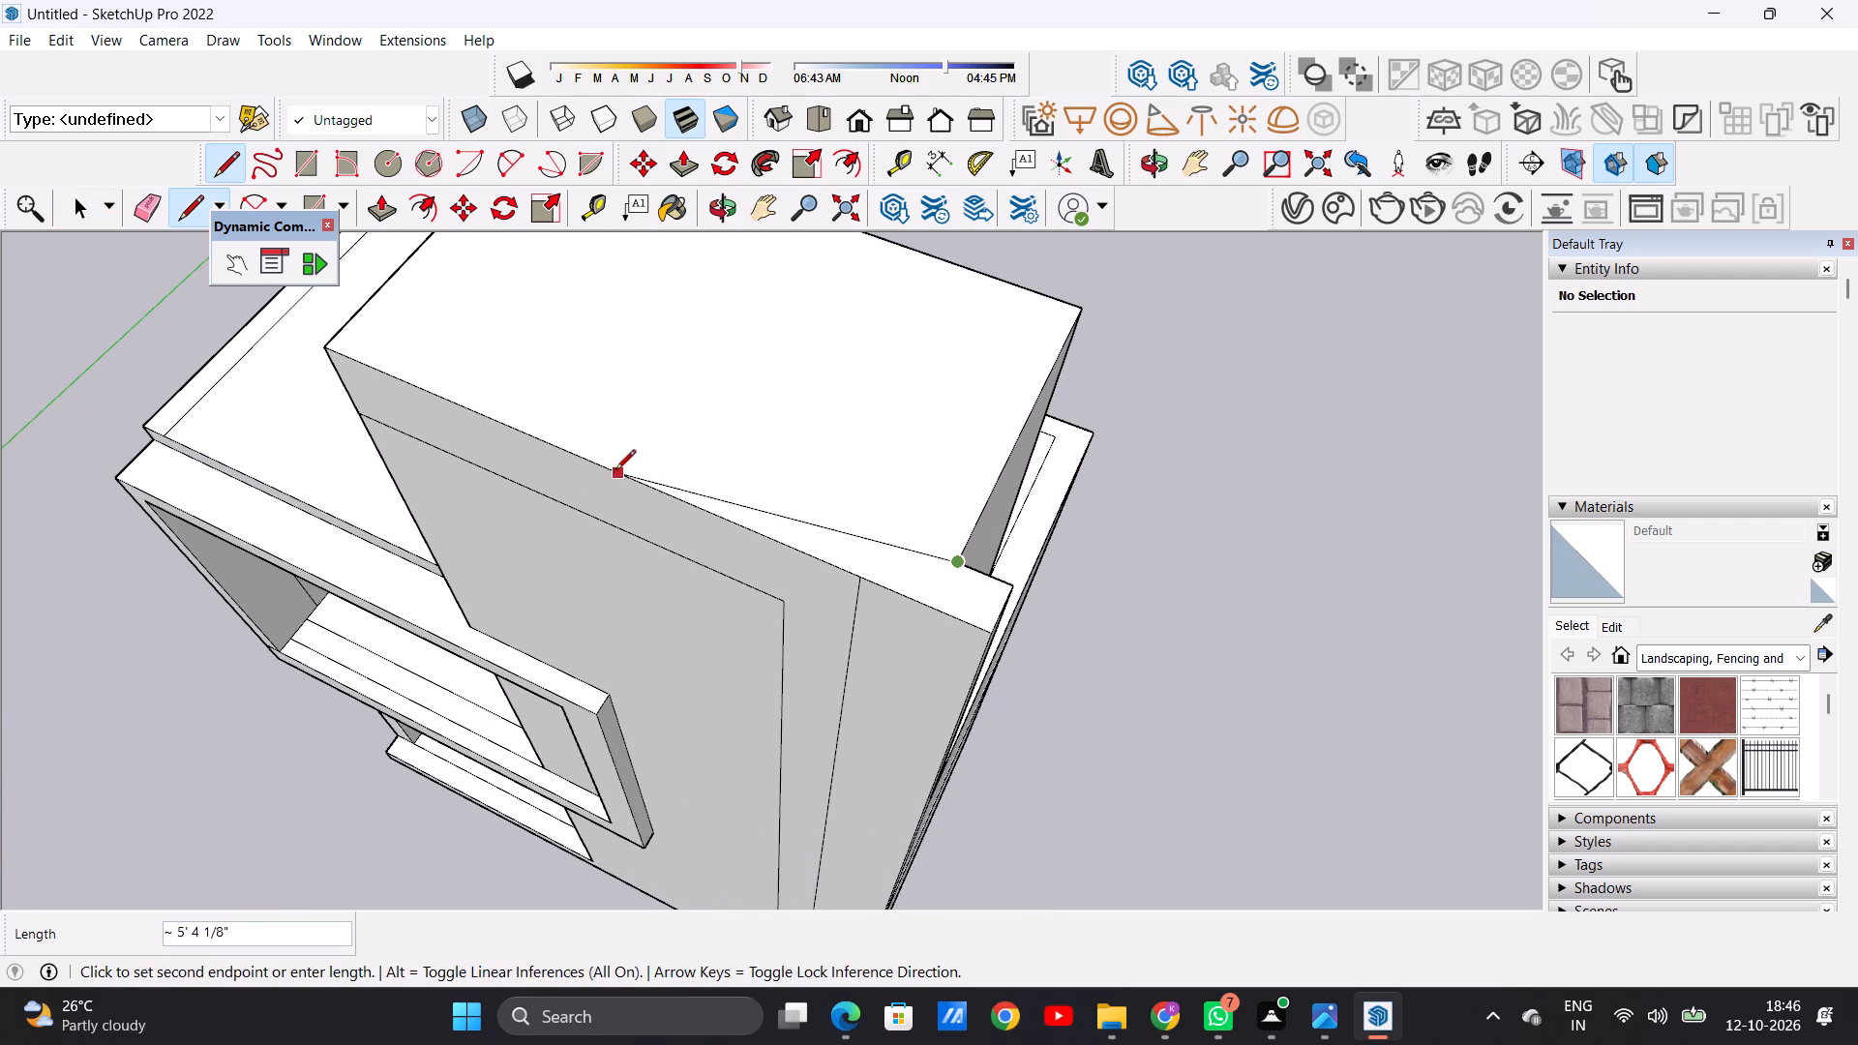
{"action": "scroll", "coordinate": [611, 411], "scroll_direction": "down", "scroll_amount": 4}
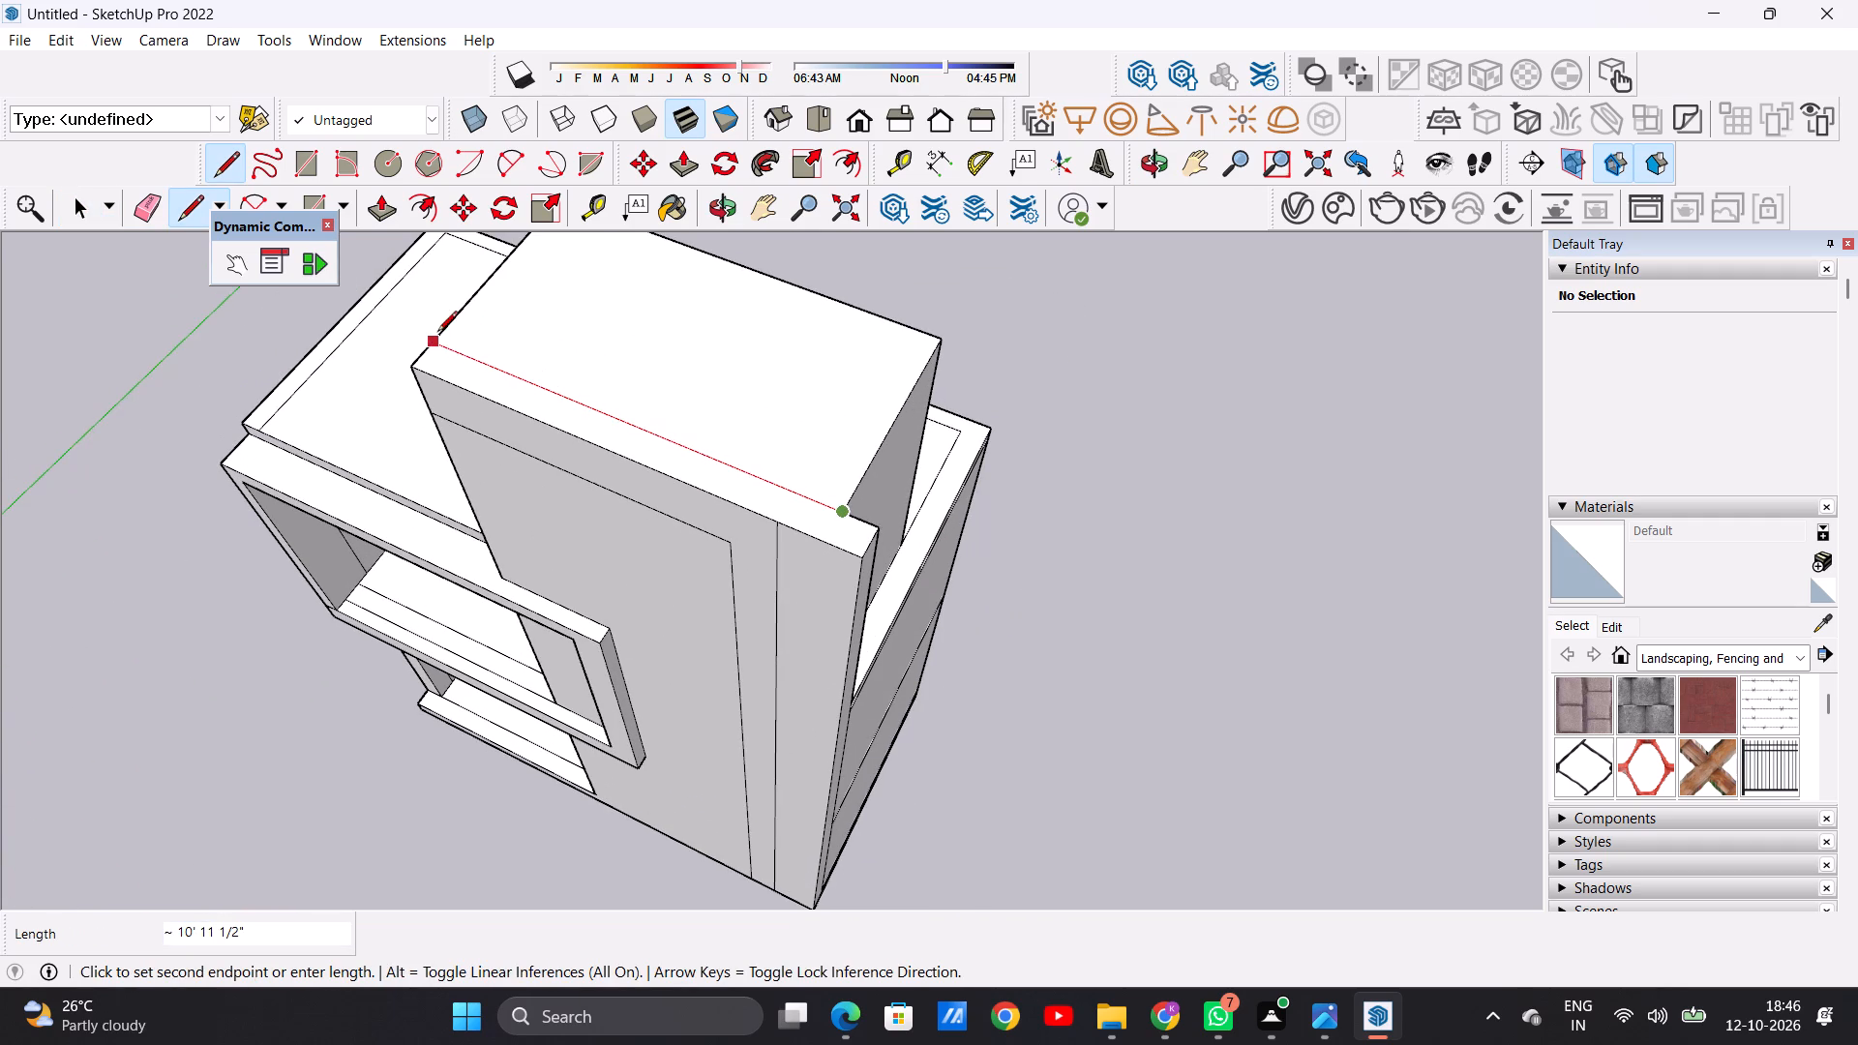
{"action": "left_click", "coordinate": [435, 335]}
{"action": "key", "text": "space"}
Pull the front wall's top strip up about 2' 7" with Push/Pull.
{"action": "type", "text": "P"}
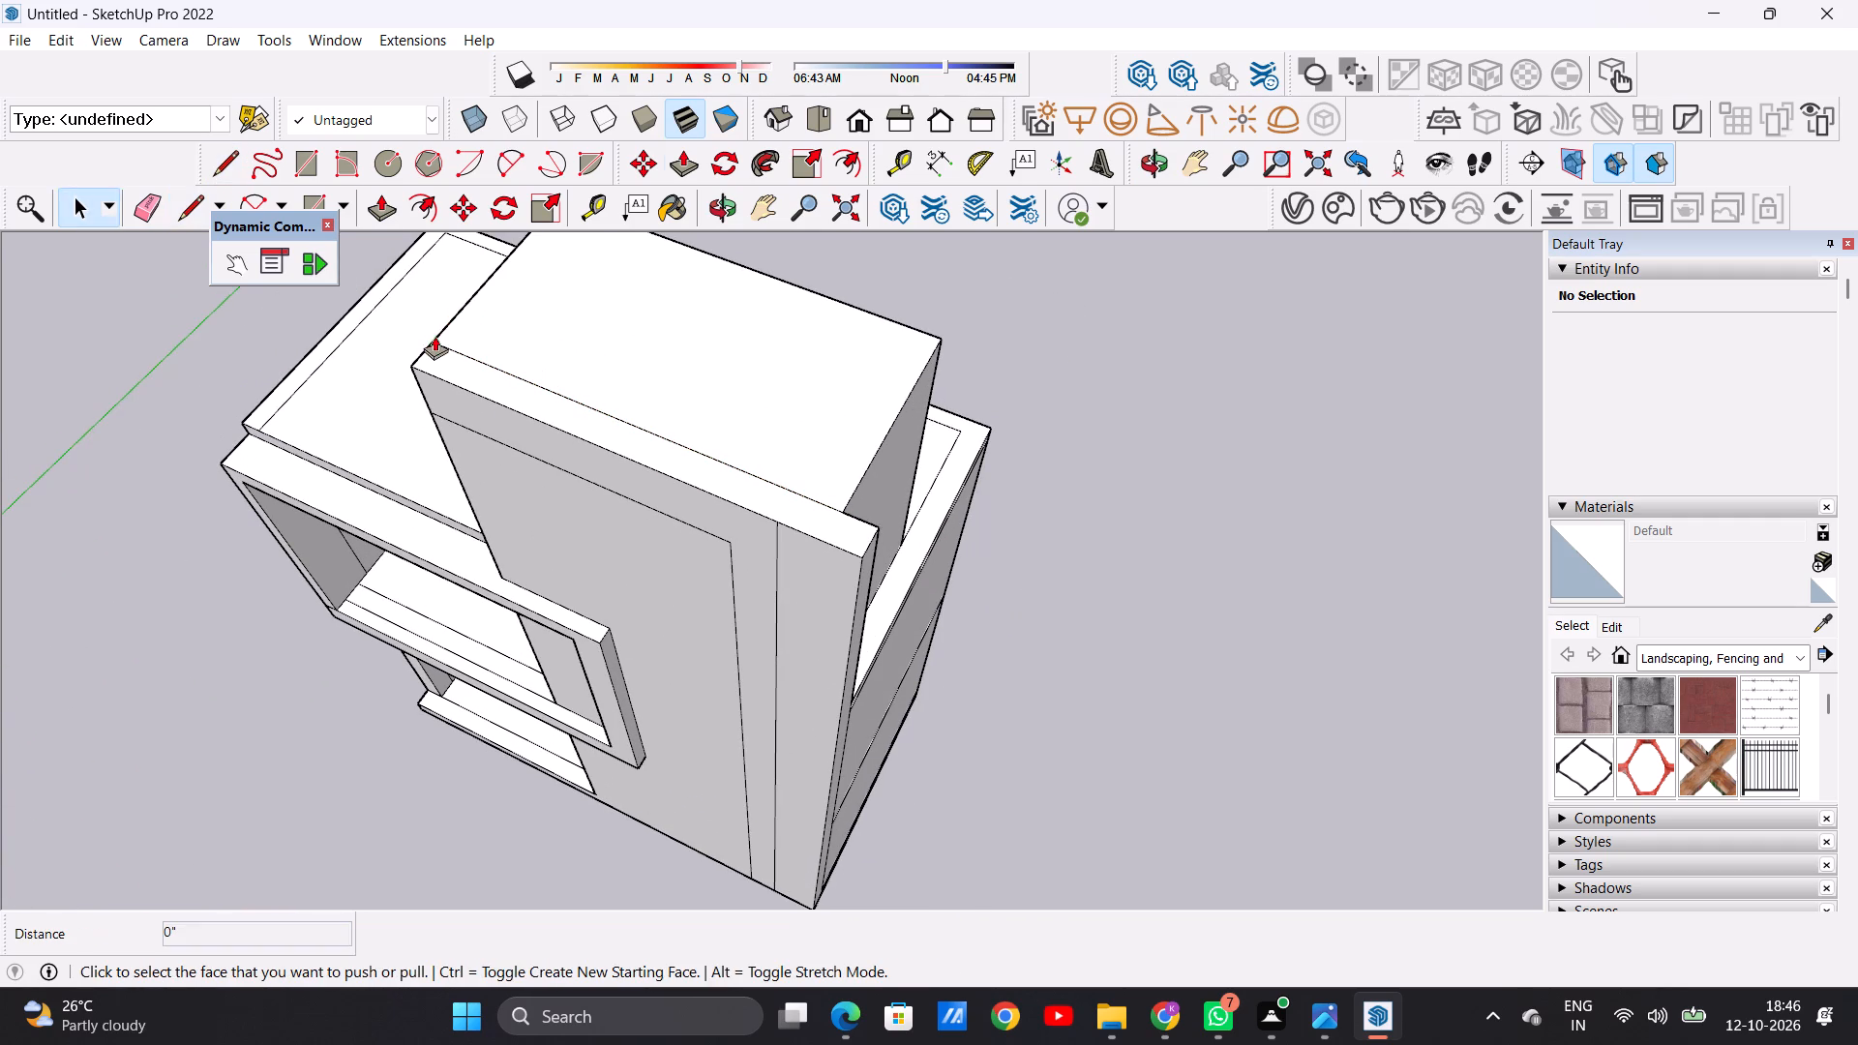
{"action": "scroll", "coordinate": [846, 493], "scroll_direction": "down", "scroll_amount": 1}
{"action": "scroll", "coordinate": [849, 494], "scroll_direction": "up", "scroll_amount": 3}
{"action": "left_click", "coordinate": [818, 524]}
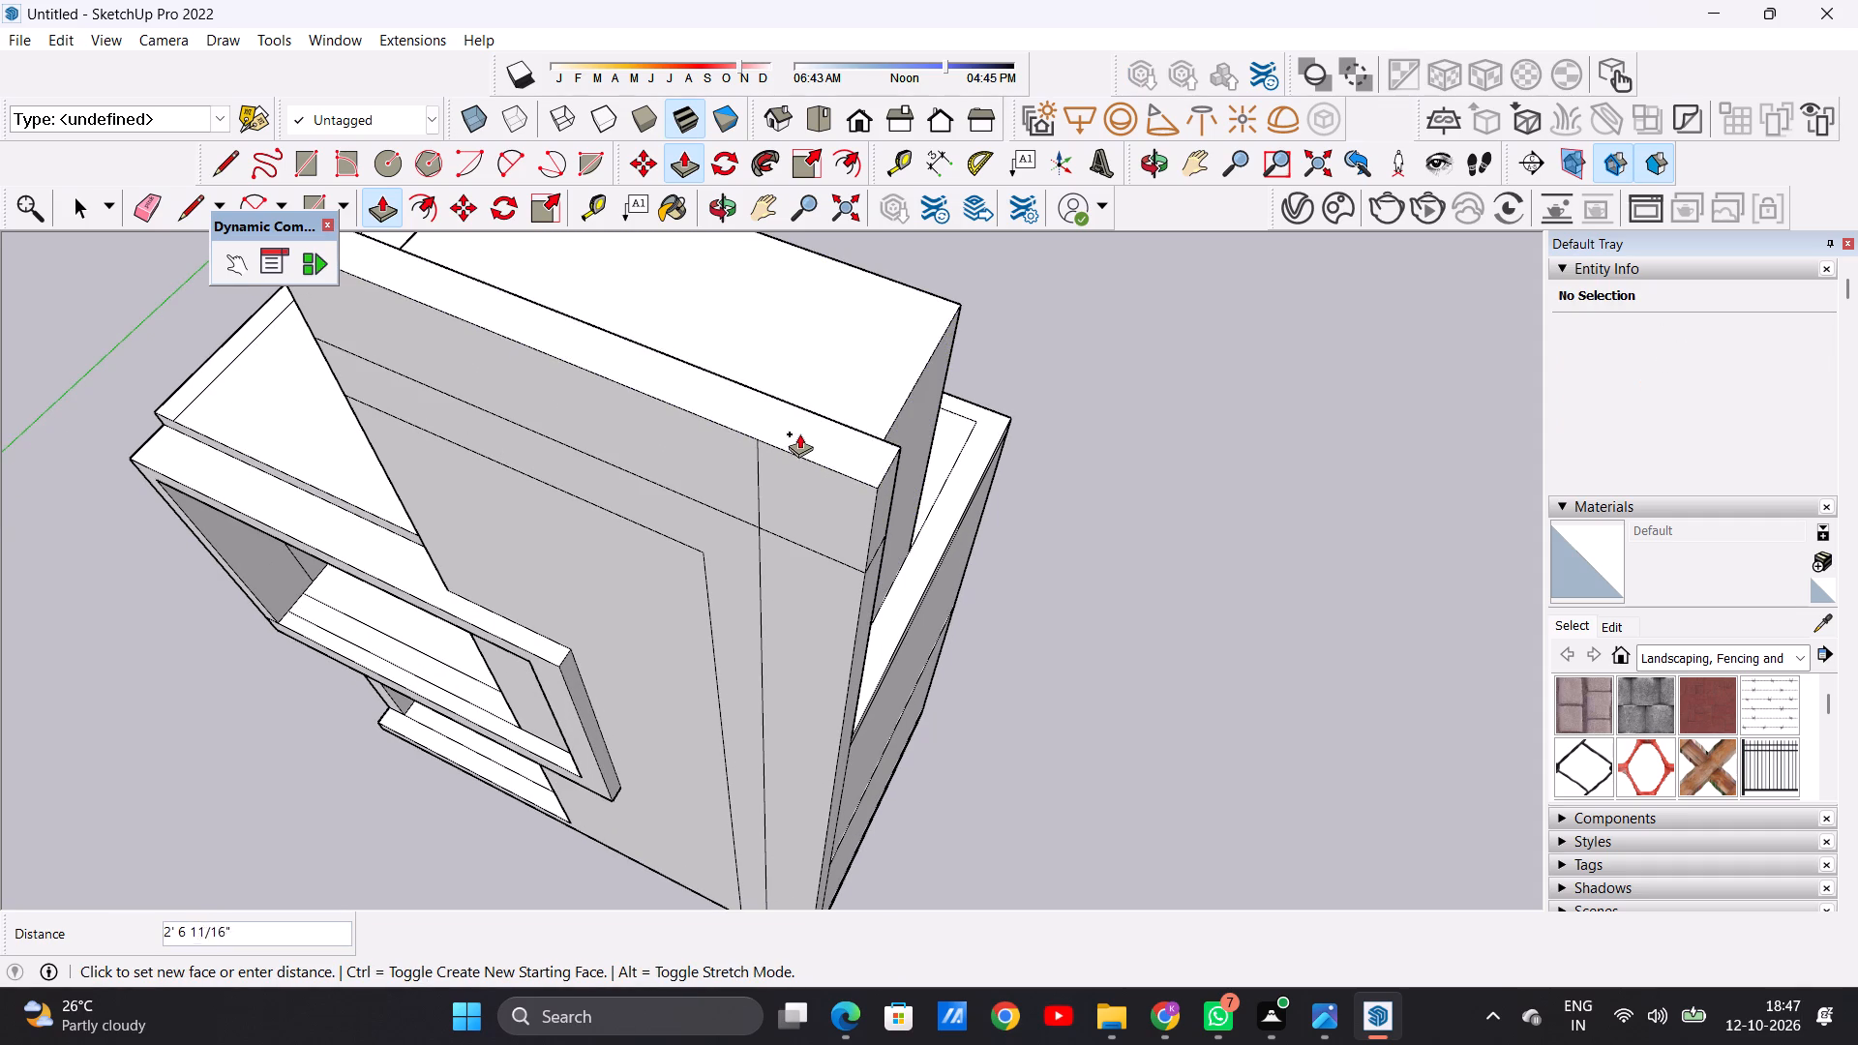
{"action": "left_click", "coordinate": [799, 423]}
{"action": "key", "text": "space"}
Erase the line segments extending past the crossing near the front wall's top windowless-side corner, leaving a second L-shaped outline.
{"action": "scroll", "coordinate": [841, 606], "scroll_direction": "down", "scroll_amount": 3}
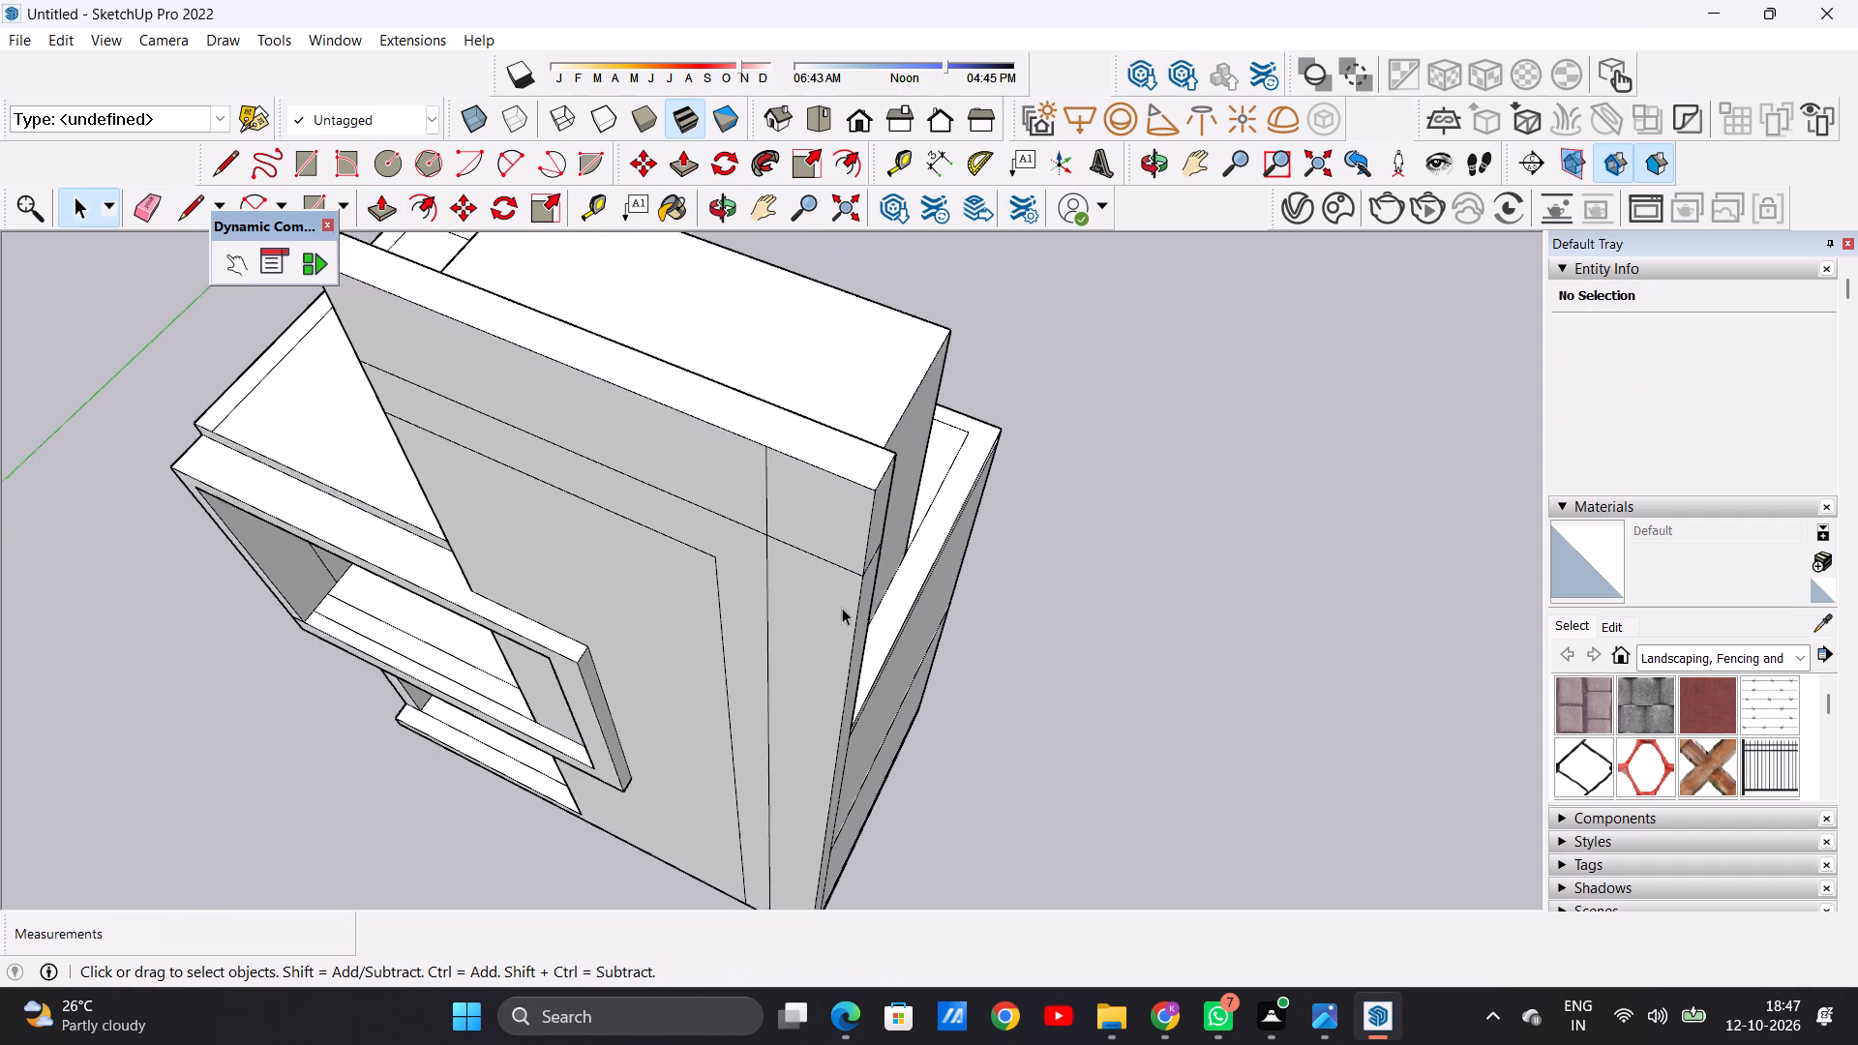
{"action": "scroll", "coordinate": [842, 608], "scroll_direction": "down", "scroll_amount": 4}
{"action": "middle_click_drag", "start_coordinate": [791, 602], "coordinate": [901, 403]}
{"action": "scroll", "coordinate": [791, 602], "scroll_direction": "up", "scroll_amount": 1}
{"action": "scroll", "coordinate": [832, 492], "scroll_direction": "down", "scroll_amount": 8}
{"action": "middle_click_drag", "start_coordinate": [828, 490], "coordinate": [828, 431]}
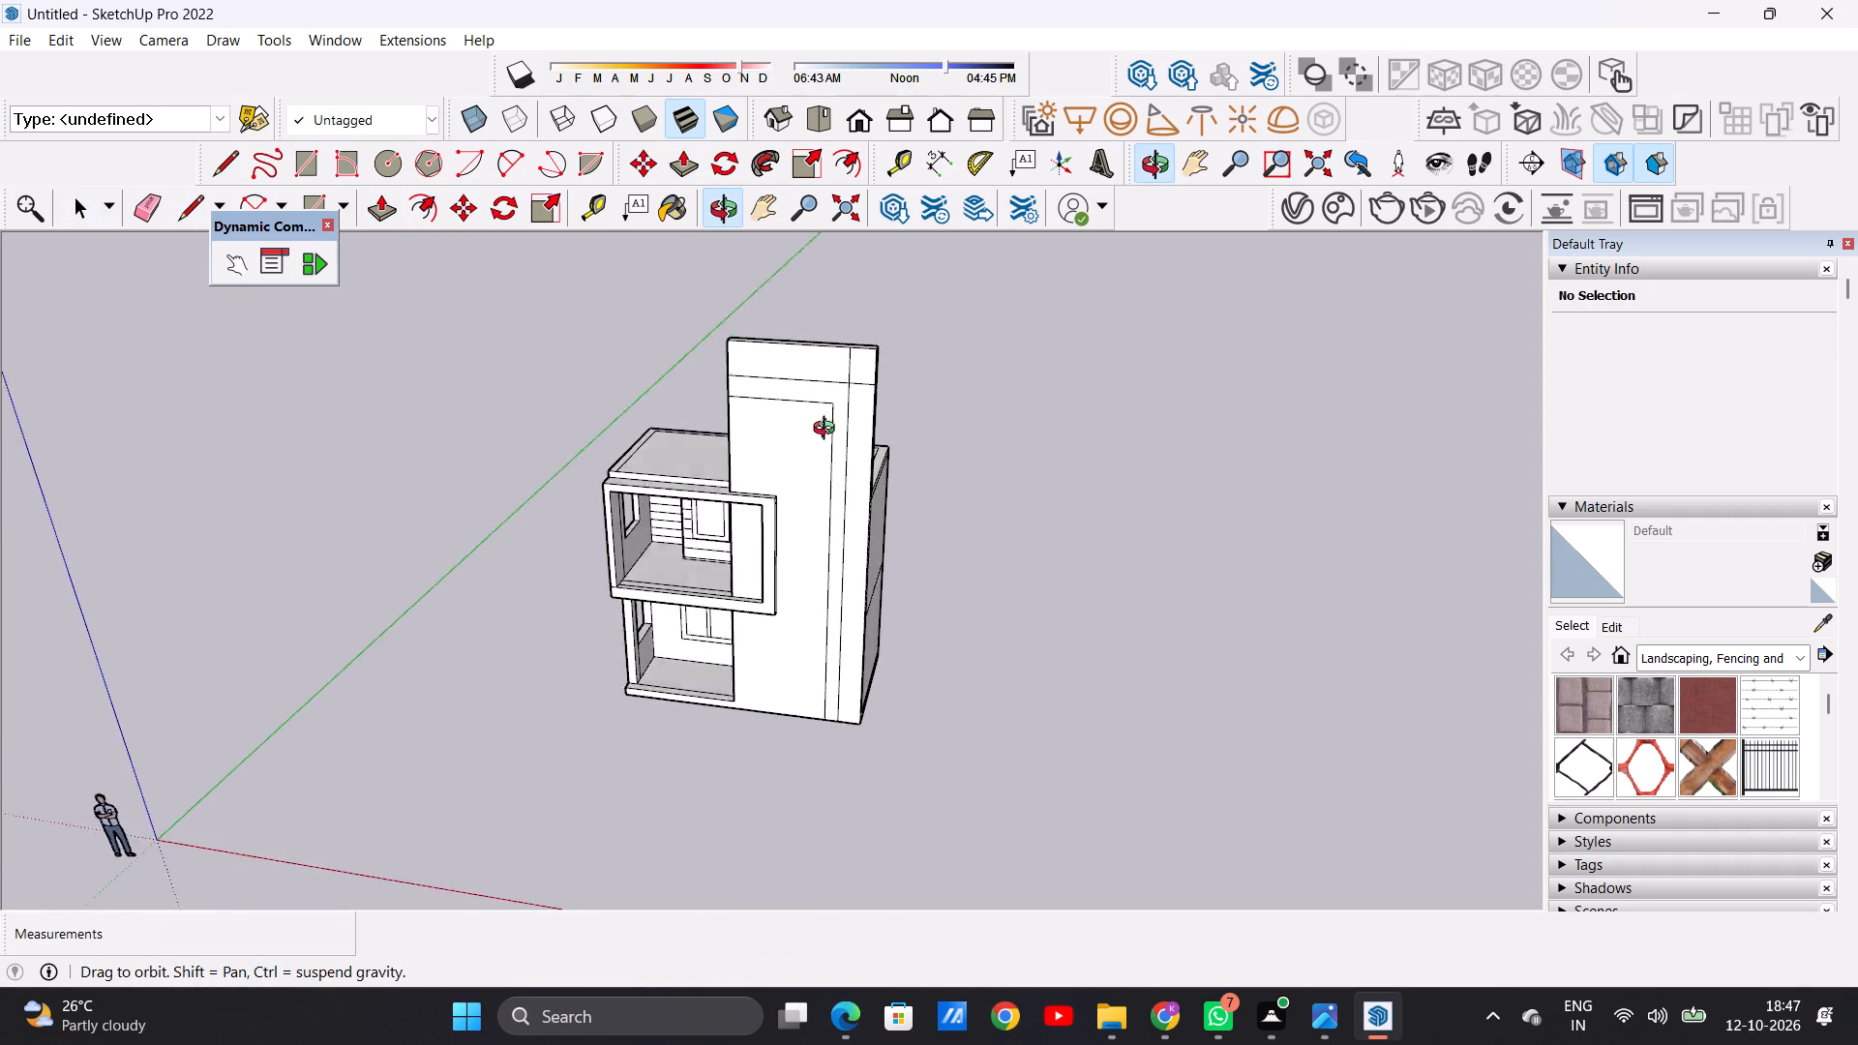
{"action": "middle_click_drag", "start_coordinate": [828, 431], "coordinate": [845, 387]}
{"action": "scroll", "coordinate": [860, 342], "scroll_direction": "up", "scroll_amount": 7}
{"action": "scroll", "coordinate": [854, 341], "scroll_direction": "down", "scroll_amount": 3}
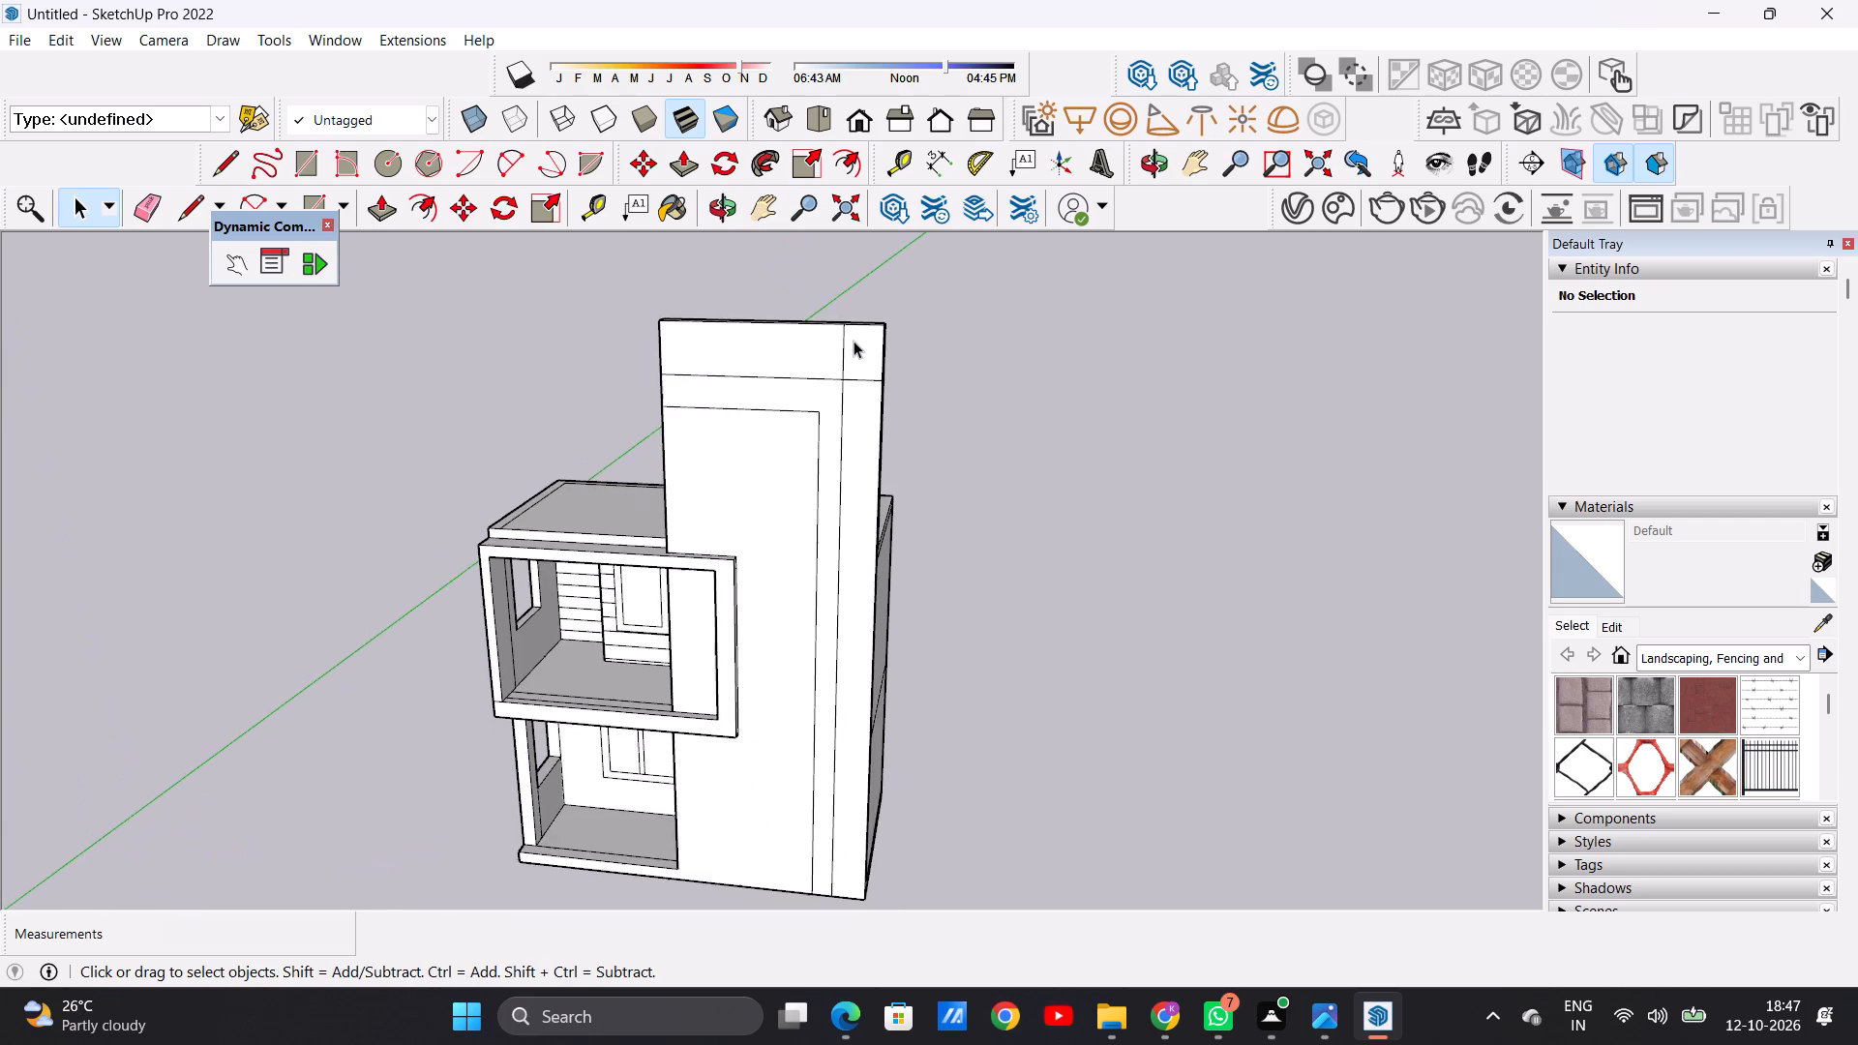
{"action": "scroll", "coordinate": [825, 358], "scroll_direction": "up", "scroll_amount": 4}
{"action": "key", "text": "e"}
{"action": "scroll", "coordinate": [830, 348], "scroll_direction": "up", "scroll_amount": 4}
{"action": "left_click_drag", "start_coordinate": [831, 348], "coordinate": [865, 348]}
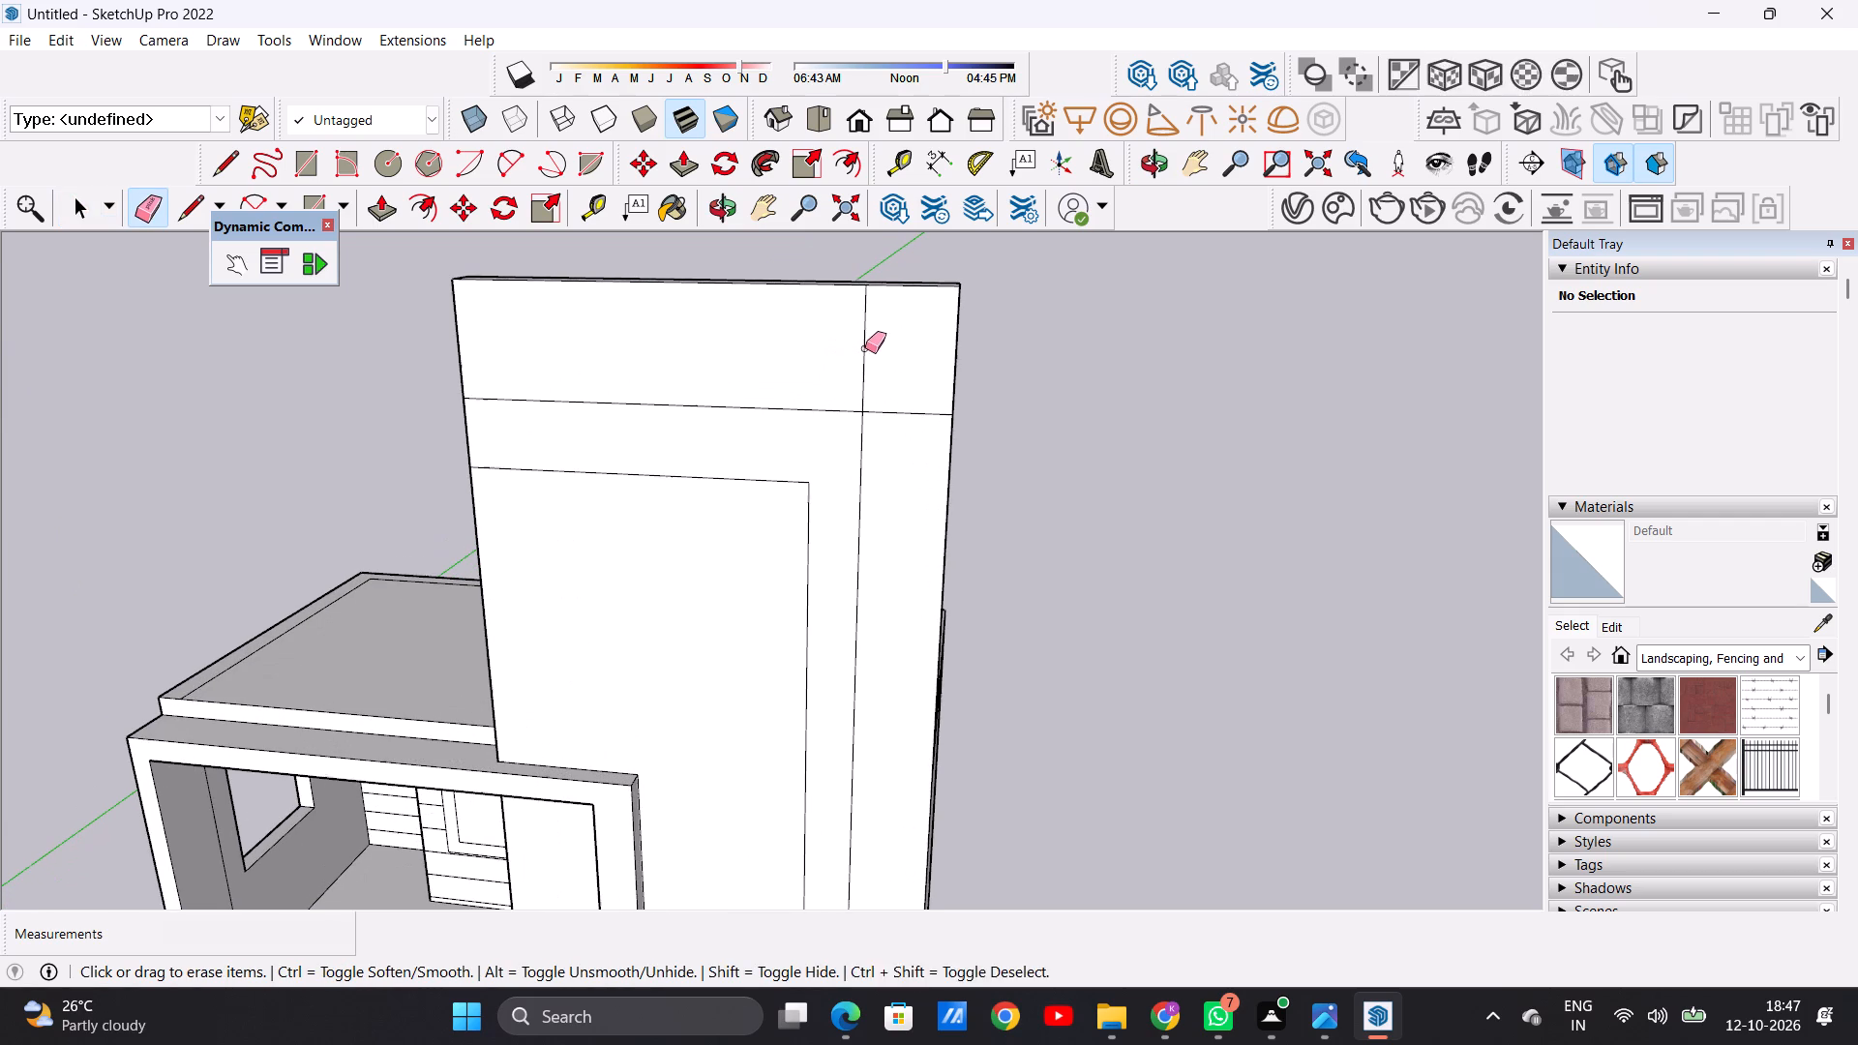
{"action": "left_click_drag", "start_coordinate": [865, 348], "coordinate": [888, 348]}
{"action": "left_click_drag", "start_coordinate": [893, 382], "coordinate": [907, 439]}
{"action": "key", "text": "space"}
{"action": "scroll", "coordinate": [886, 448], "scroll_direction": "down", "scroll_amount": 5}
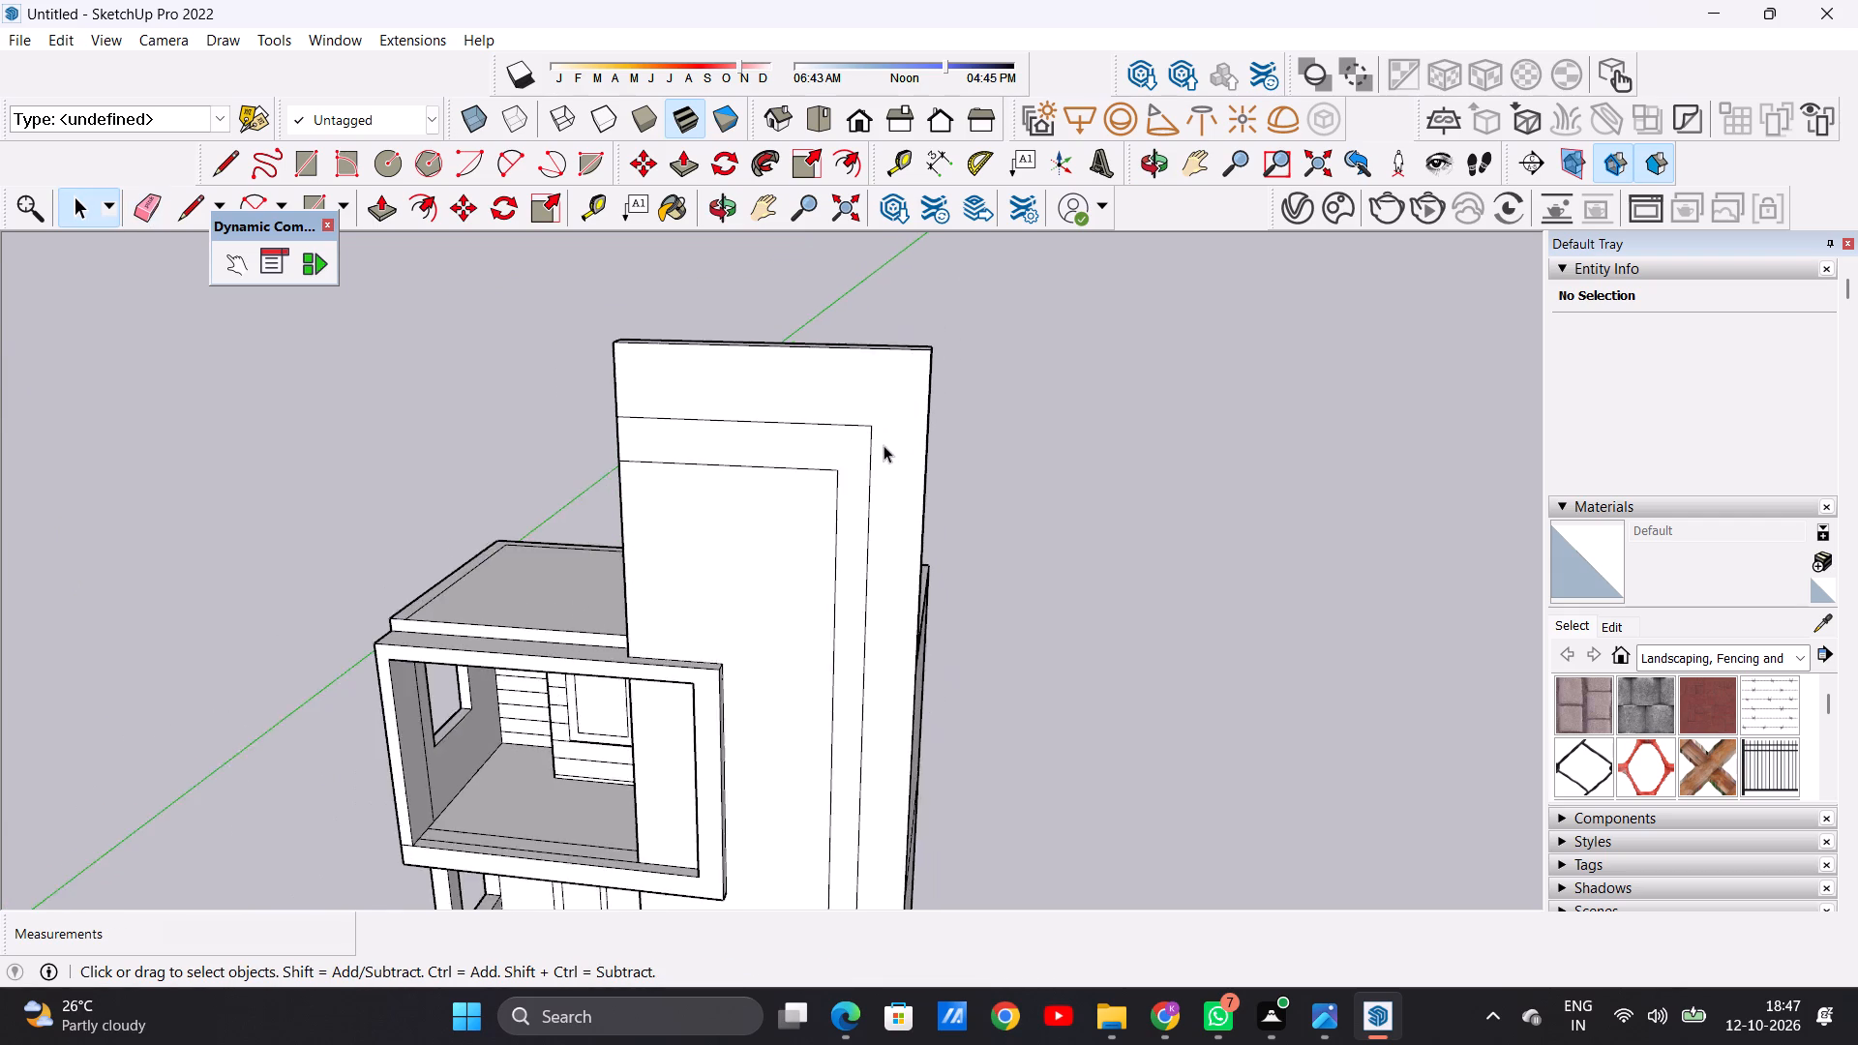
Draw a line about 6' 6 7/16" long from the inner L outline's open end across the block's roof-facing side to its back edge.
{"action": "scroll", "coordinate": [884, 445], "scroll_direction": "down", "scroll_amount": 6}
{"action": "middle_click_drag", "start_coordinate": [789, 561], "coordinate": [827, 467]}
{"action": "scroll", "coordinate": [827, 467], "scroll_direction": "down", "scroll_amount": 3}
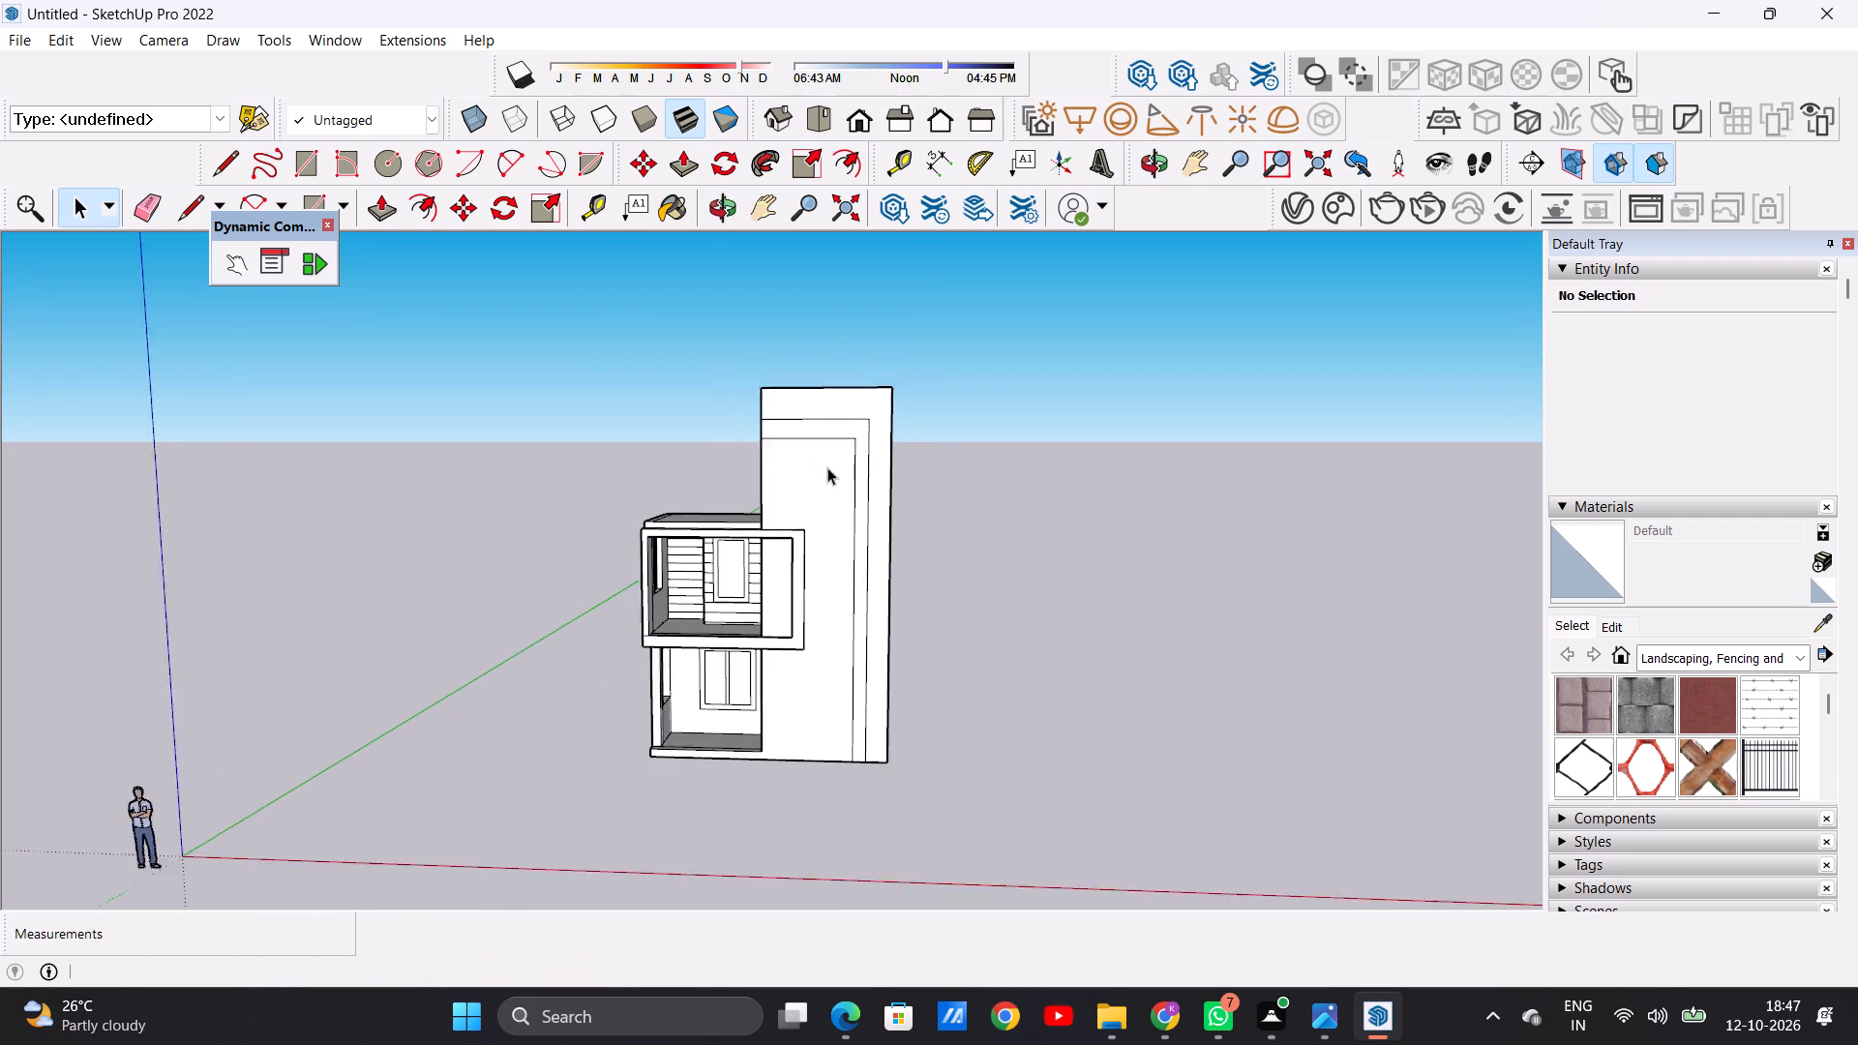
{"action": "scroll", "coordinate": [827, 467], "scroll_direction": "down", "scroll_amount": 1}
{"action": "middle_click_drag", "start_coordinate": [718, 453], "coordinate": [1063, 467]}
{"action": "middle_click_drag", "start_coordinate": [832, 450], "coordinate": [1038, 480]}
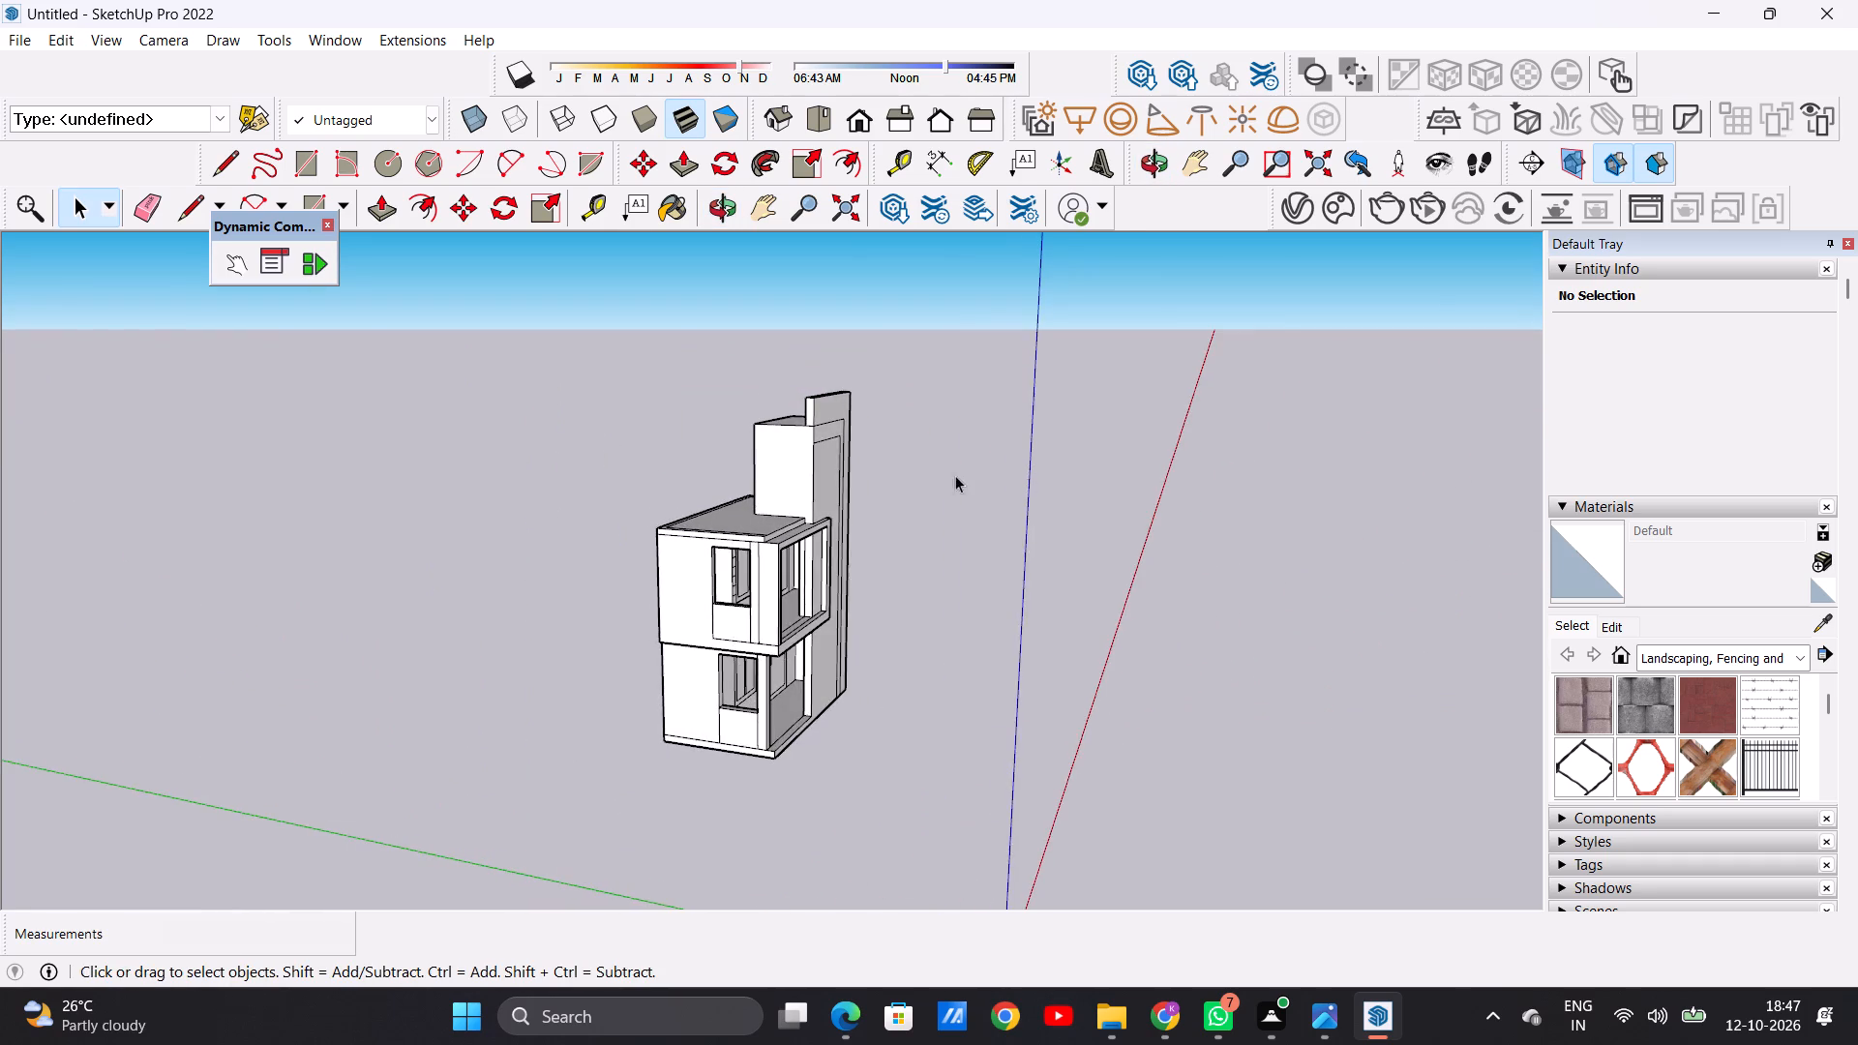
{"action": "scroll", "coordinate": [857, 483], "scroll_direction": "up", "scroll_amount": 12}
{"action": "key", "text": "l"}
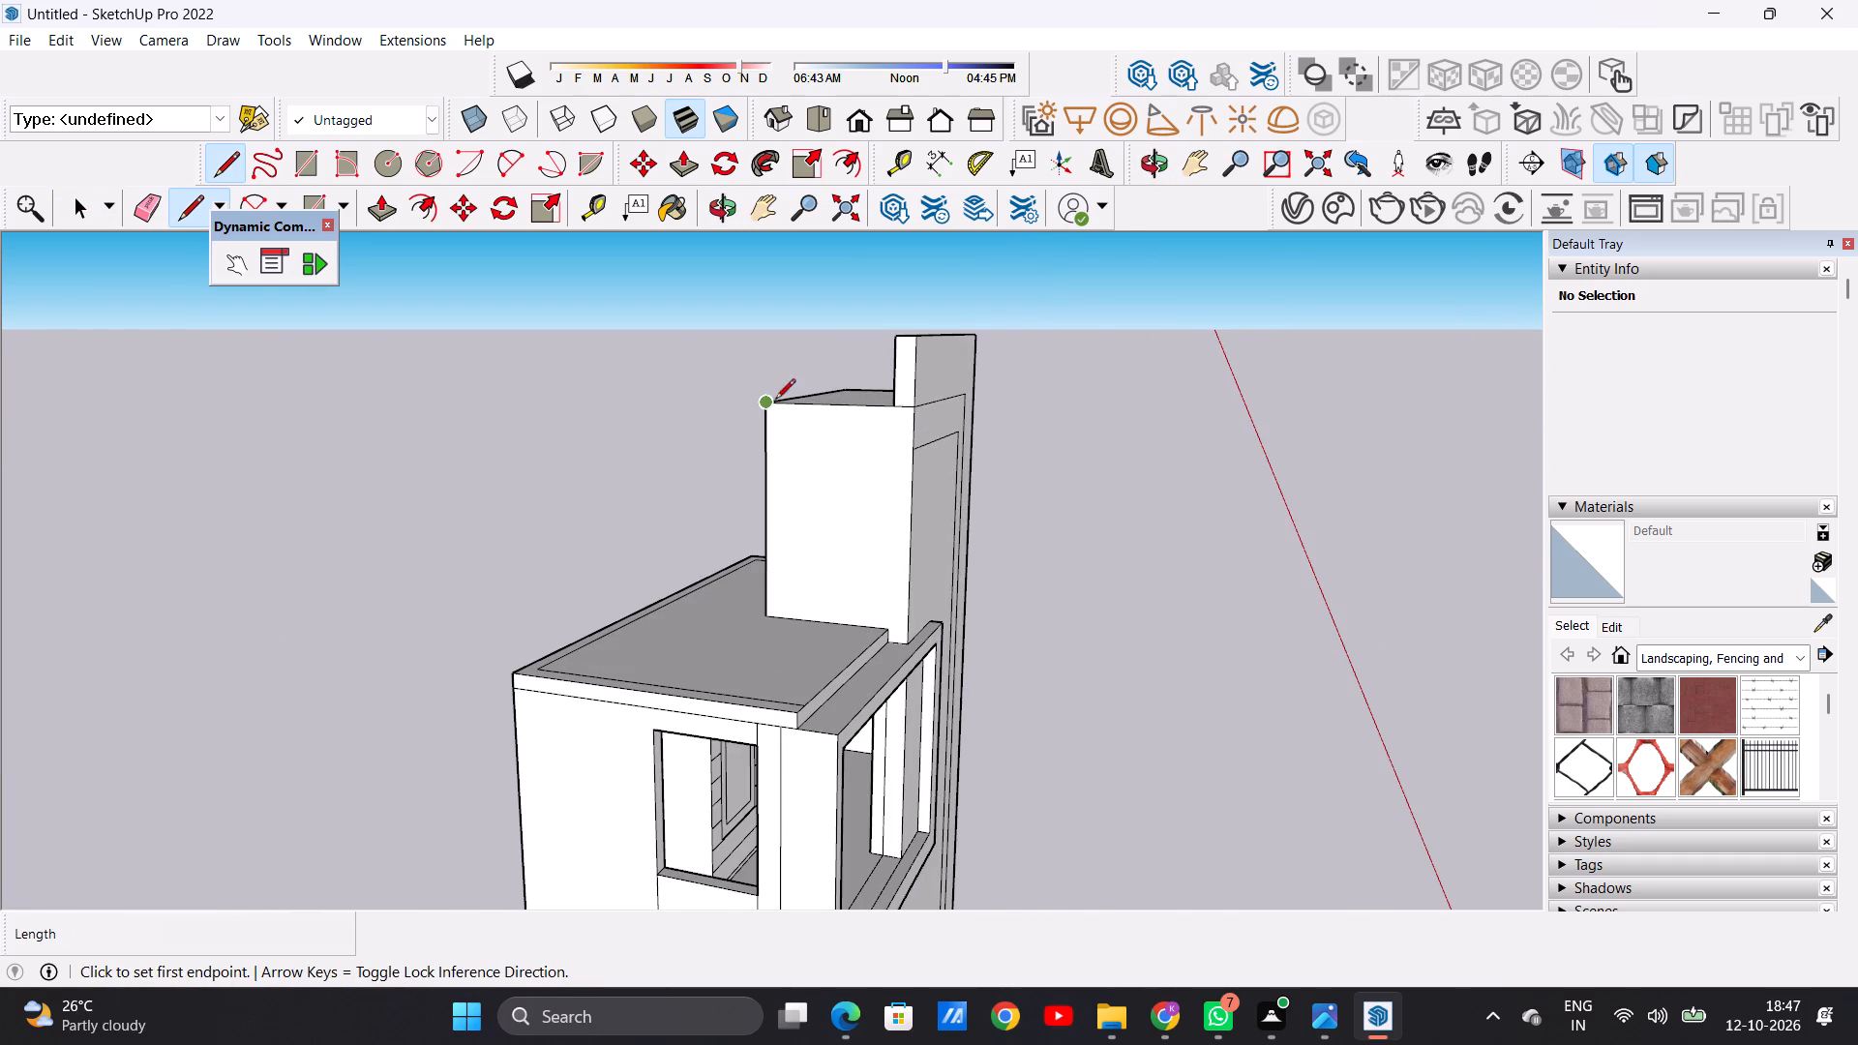
{"action": "scroll", "coordinate": [839, 413], "scroll_direction": "up", "scroll_amount": 9}
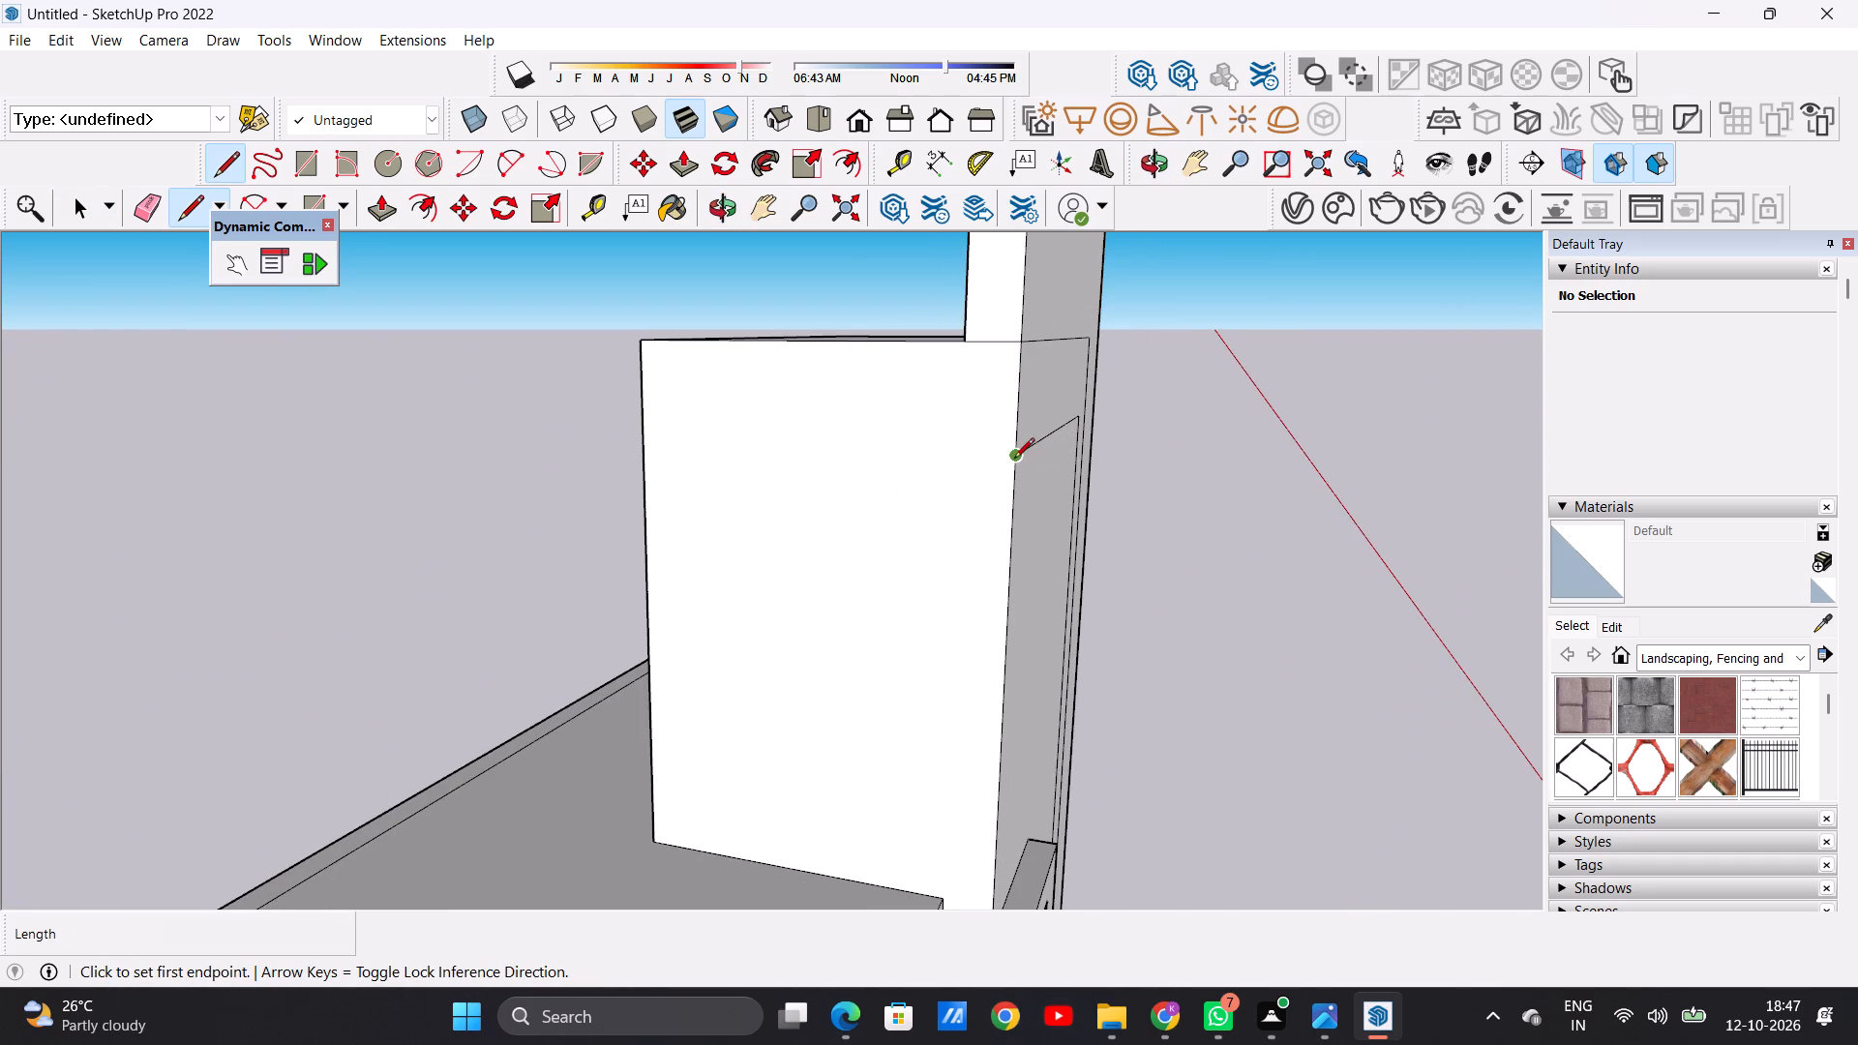
{"action": "left_click", "coordinate": [1014, 460]}
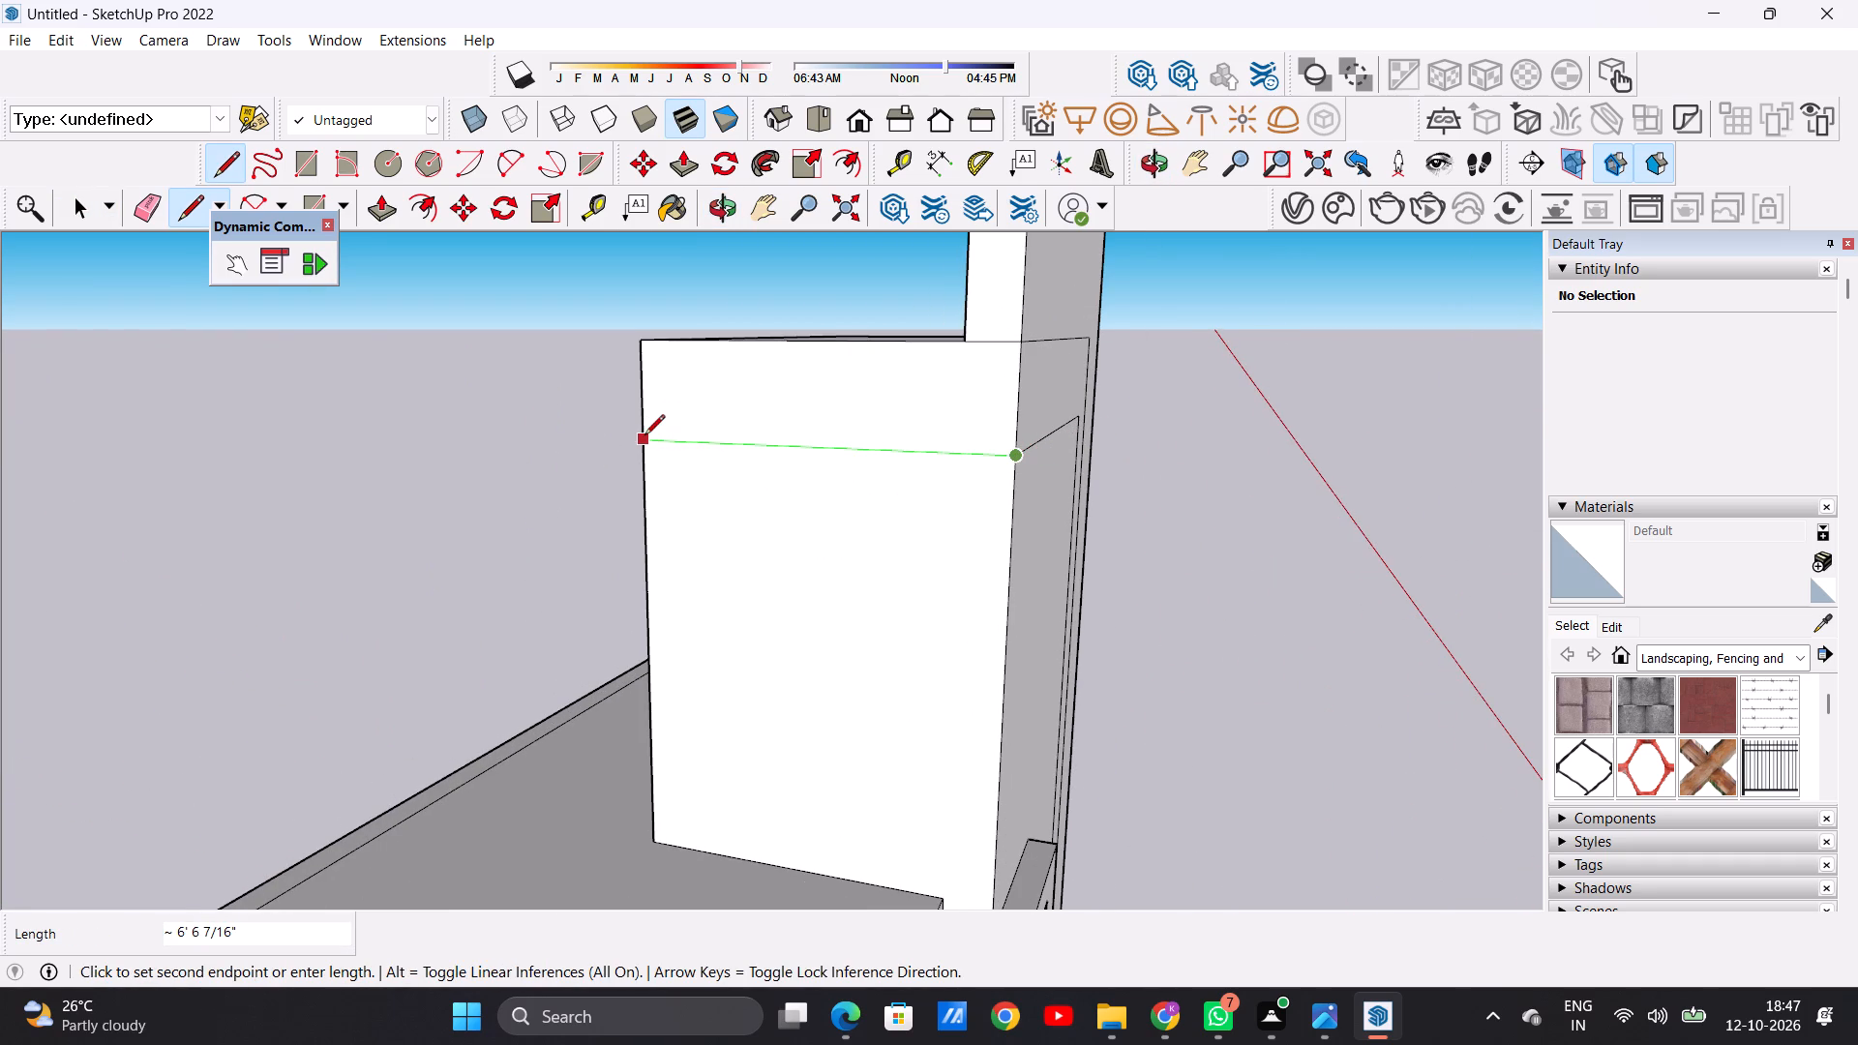
{"action": "left_click", "coordinate": [644, 436]}
{"action": "key", "text": "space"}
Erase the outer L outline's horizontal line on the tall front wall.
{"action": "scroll", "coordinate": [713, 456], "scroll_direction": "down", "scroll_amount": 7}
{"action": "middle_click_drag", "start_coordinate": [900, 476], "coordinate": [442, 408]}
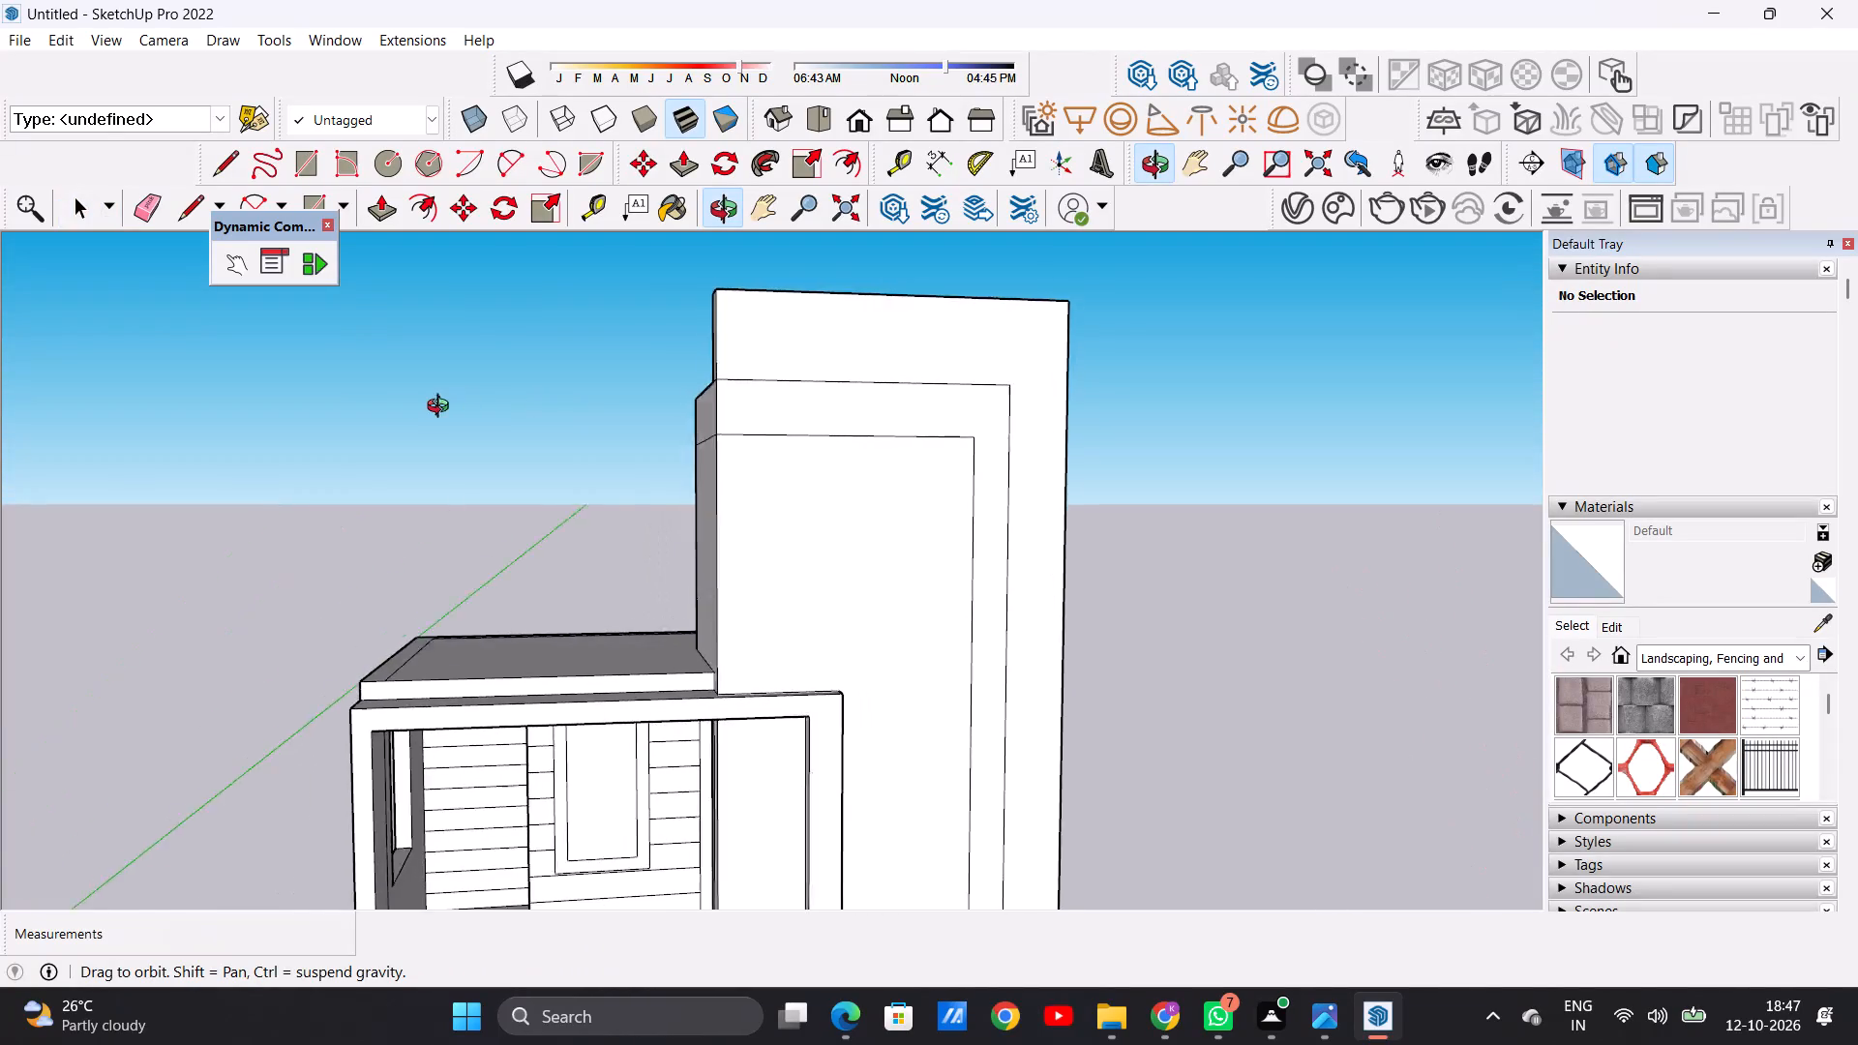
{"action": "middle_click_drag", "start_coordinate": [442, 408], "coordinate": [351, 414]}
{"action": "scroll", "coordinate": [778, 548], "scroll_direction": "down", "scroll_amount": 6}
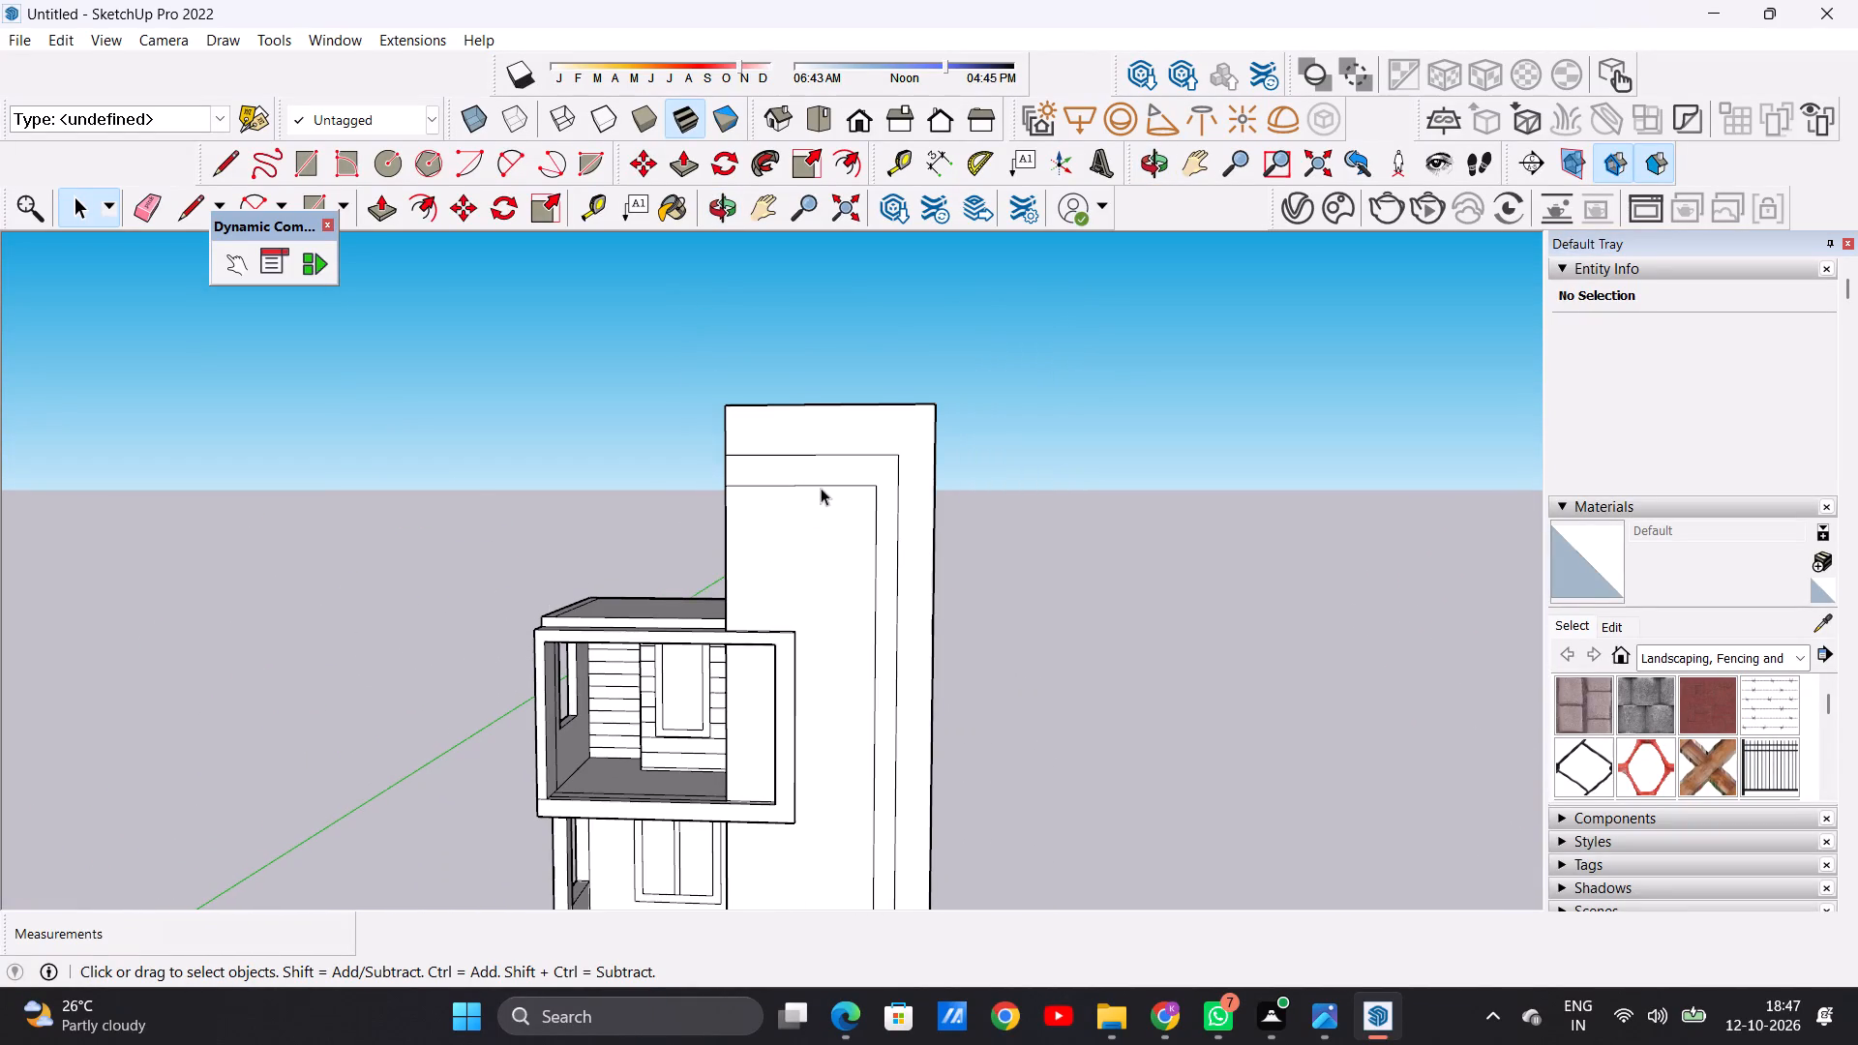
{"action": "scroll", "coordinate": [789, 450], "scroll_direction": "up", "scroll_amount": 6}
{"action": "scroll", "coordinate": [659, 476], "scroll_direction": "up", "scroll_amount": 1}
{"action": "middle_click_drag", "start_coordinate": [742, 489], "coordinate": [880, 493]}
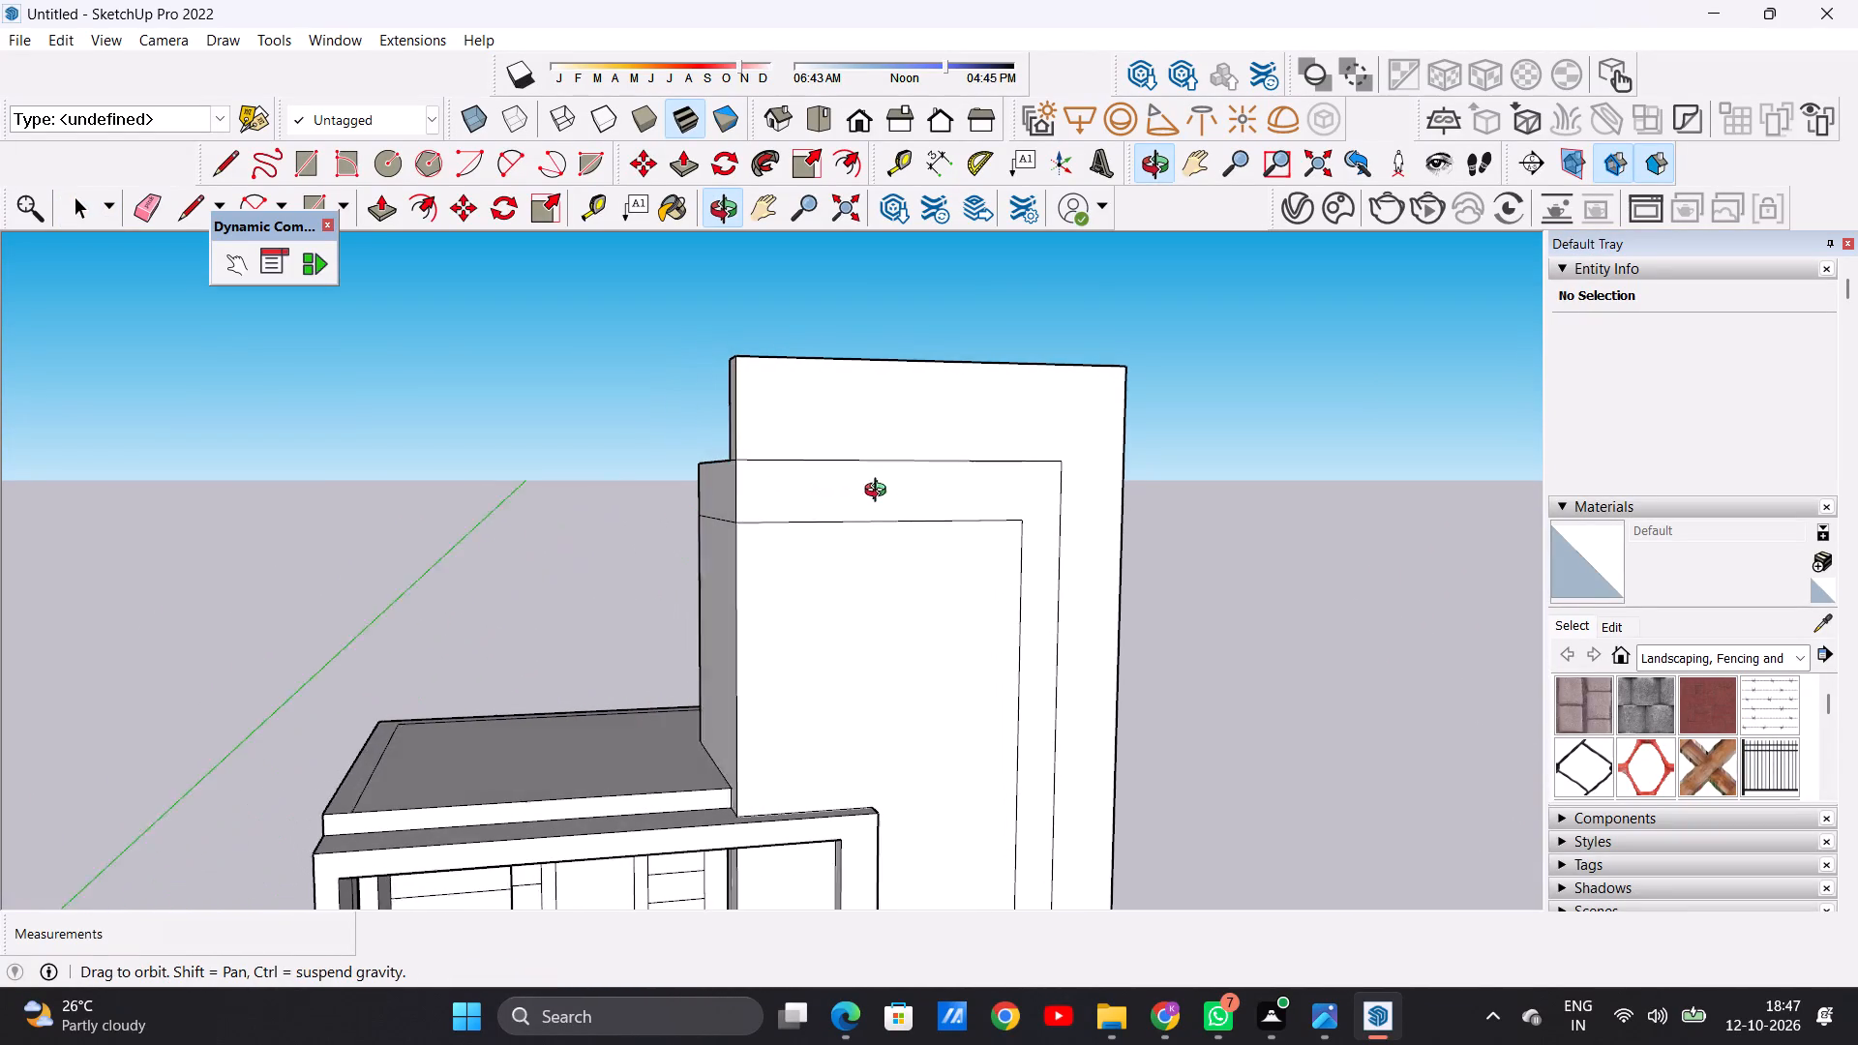
{"action": "middle_click_drag", "start_coordinate": [880, 493], "coordinate": [907, 494]}
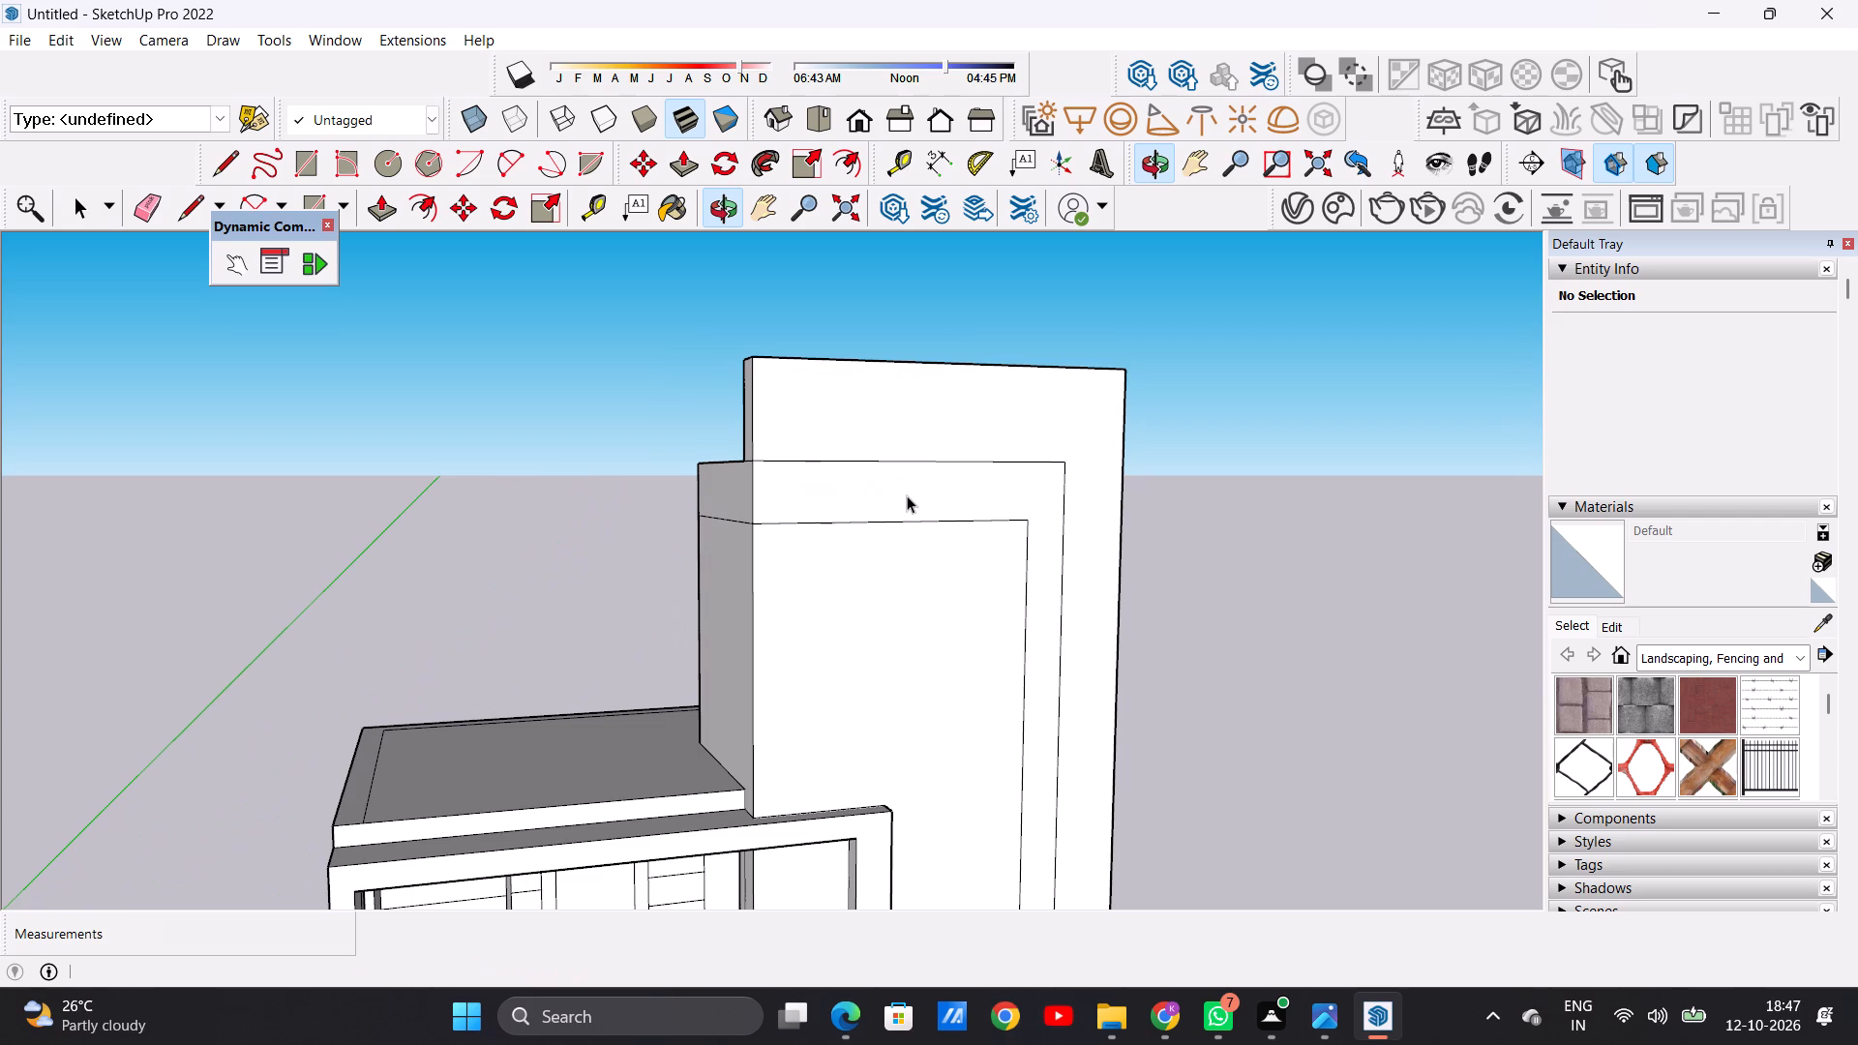
{"action": "scroll", "coordinate": [886, 468], "scroll_direction": "up", "scroll_amount": 3}
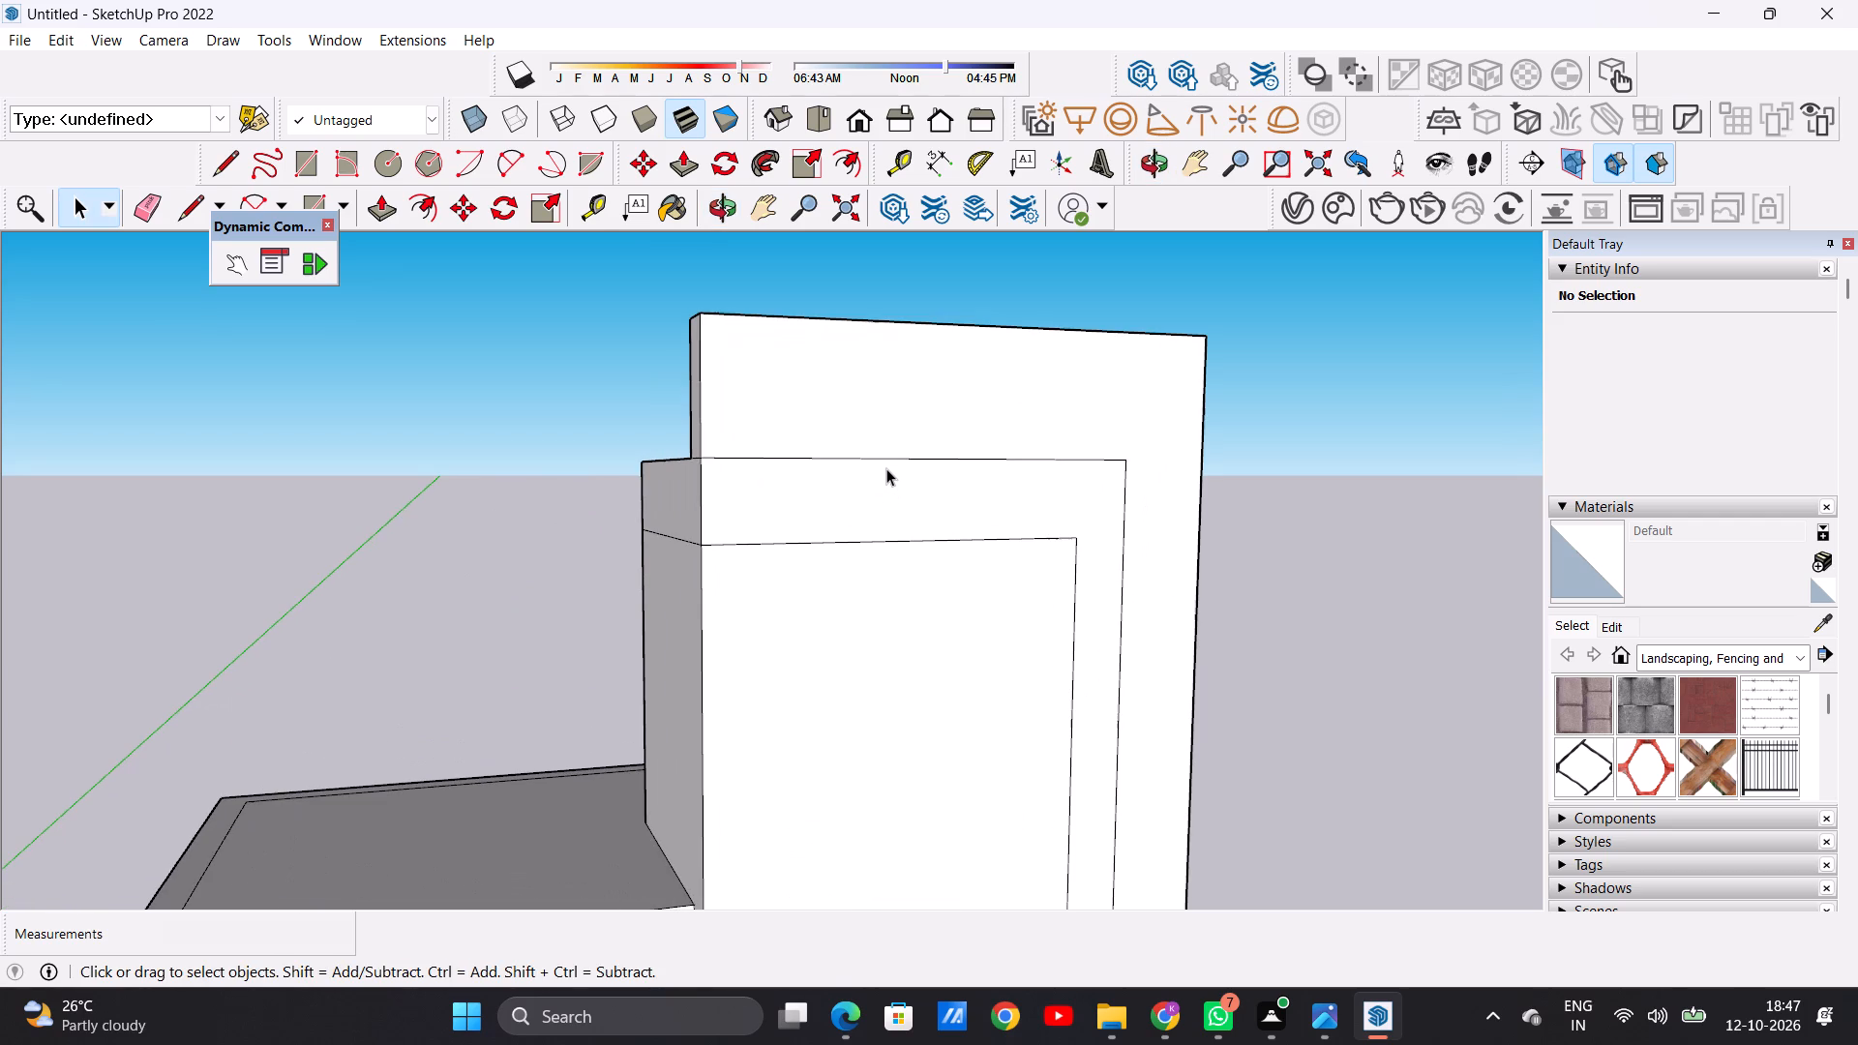
{"action": "key", "text": "e"}
{"action": "left_click_drag", "start_coordinate": [884, 450], "coordinate": [890, 466]}
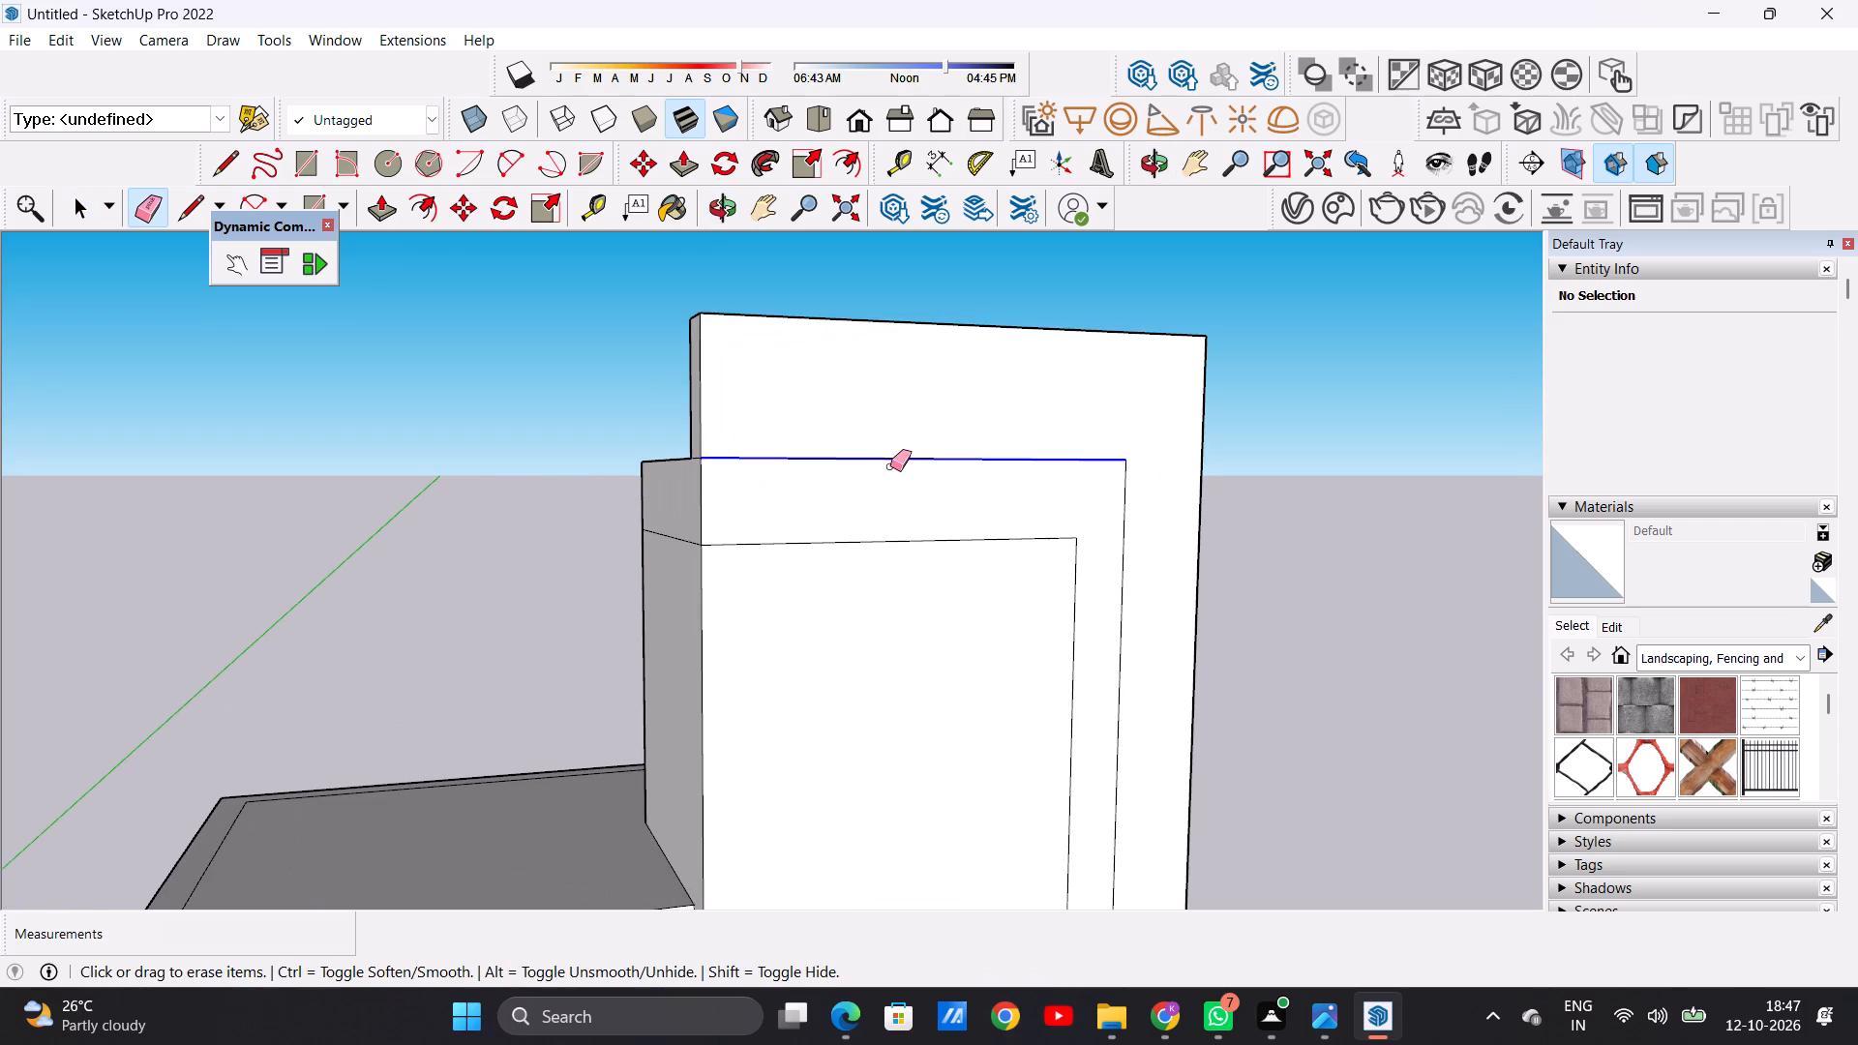
Draw a horizontal line about 9' 9 1/2" long, slightly below the erased one, from the outer vertical line to the front wall's roof-side edge.
{"action": "key", "text": "l"}
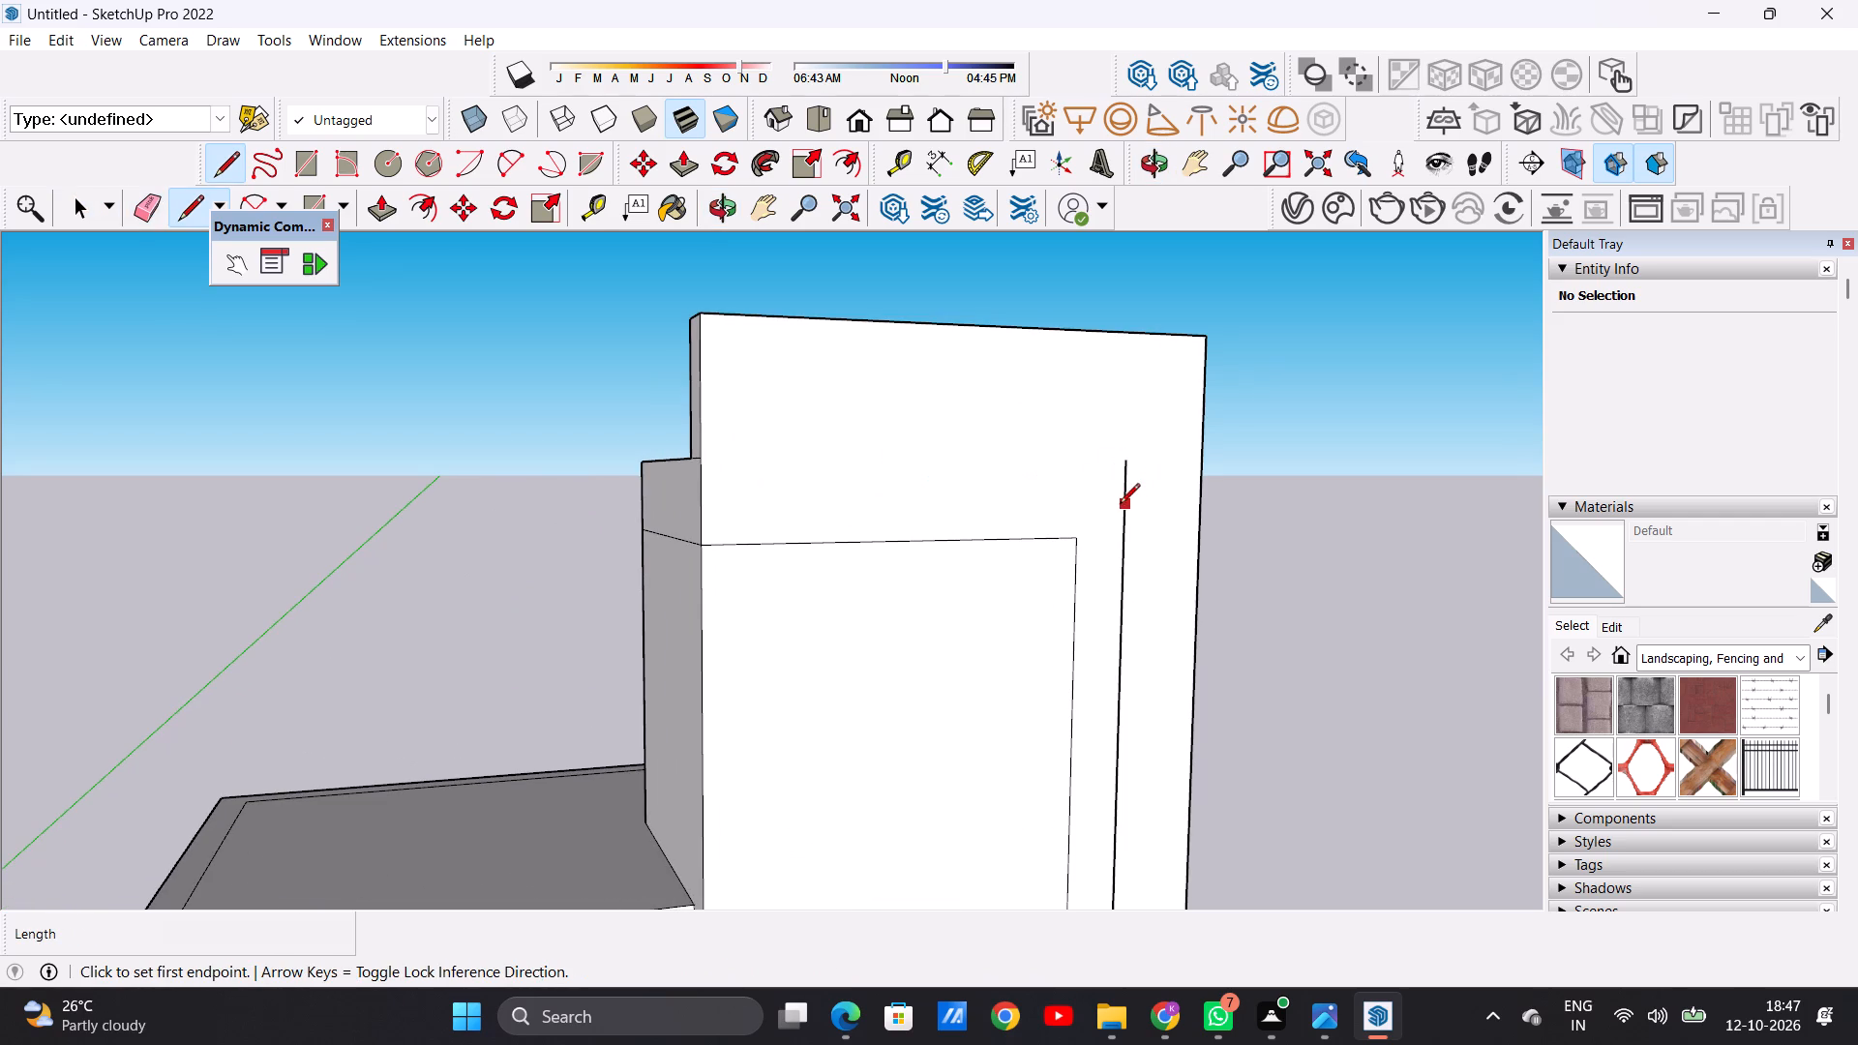
{"action": "left_click", "coordinate": [1122, 483]}
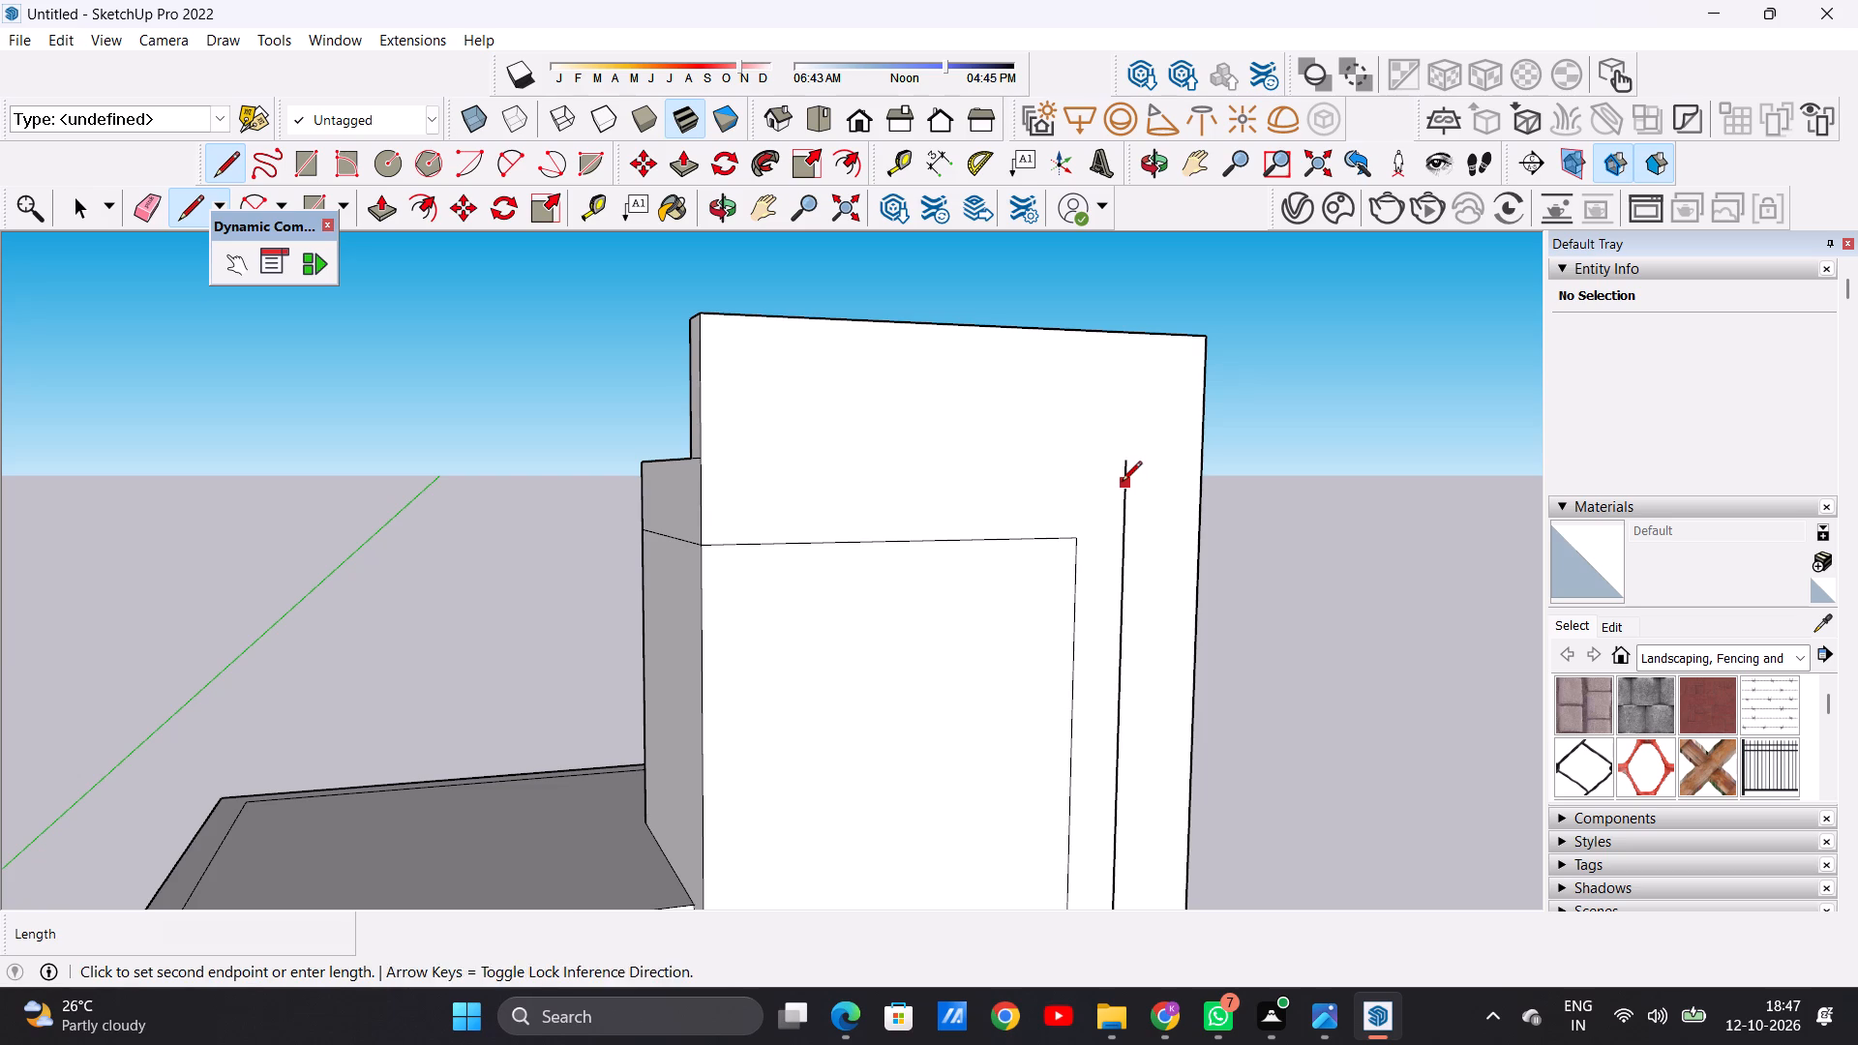
{"action": "left_click", "coordinate": [702, 474]}
{"action": "key", "text": "space"}
Erase the stub of the outer vertical line projecting above the new horizontal line.
{"action": "type", "text": "E"}
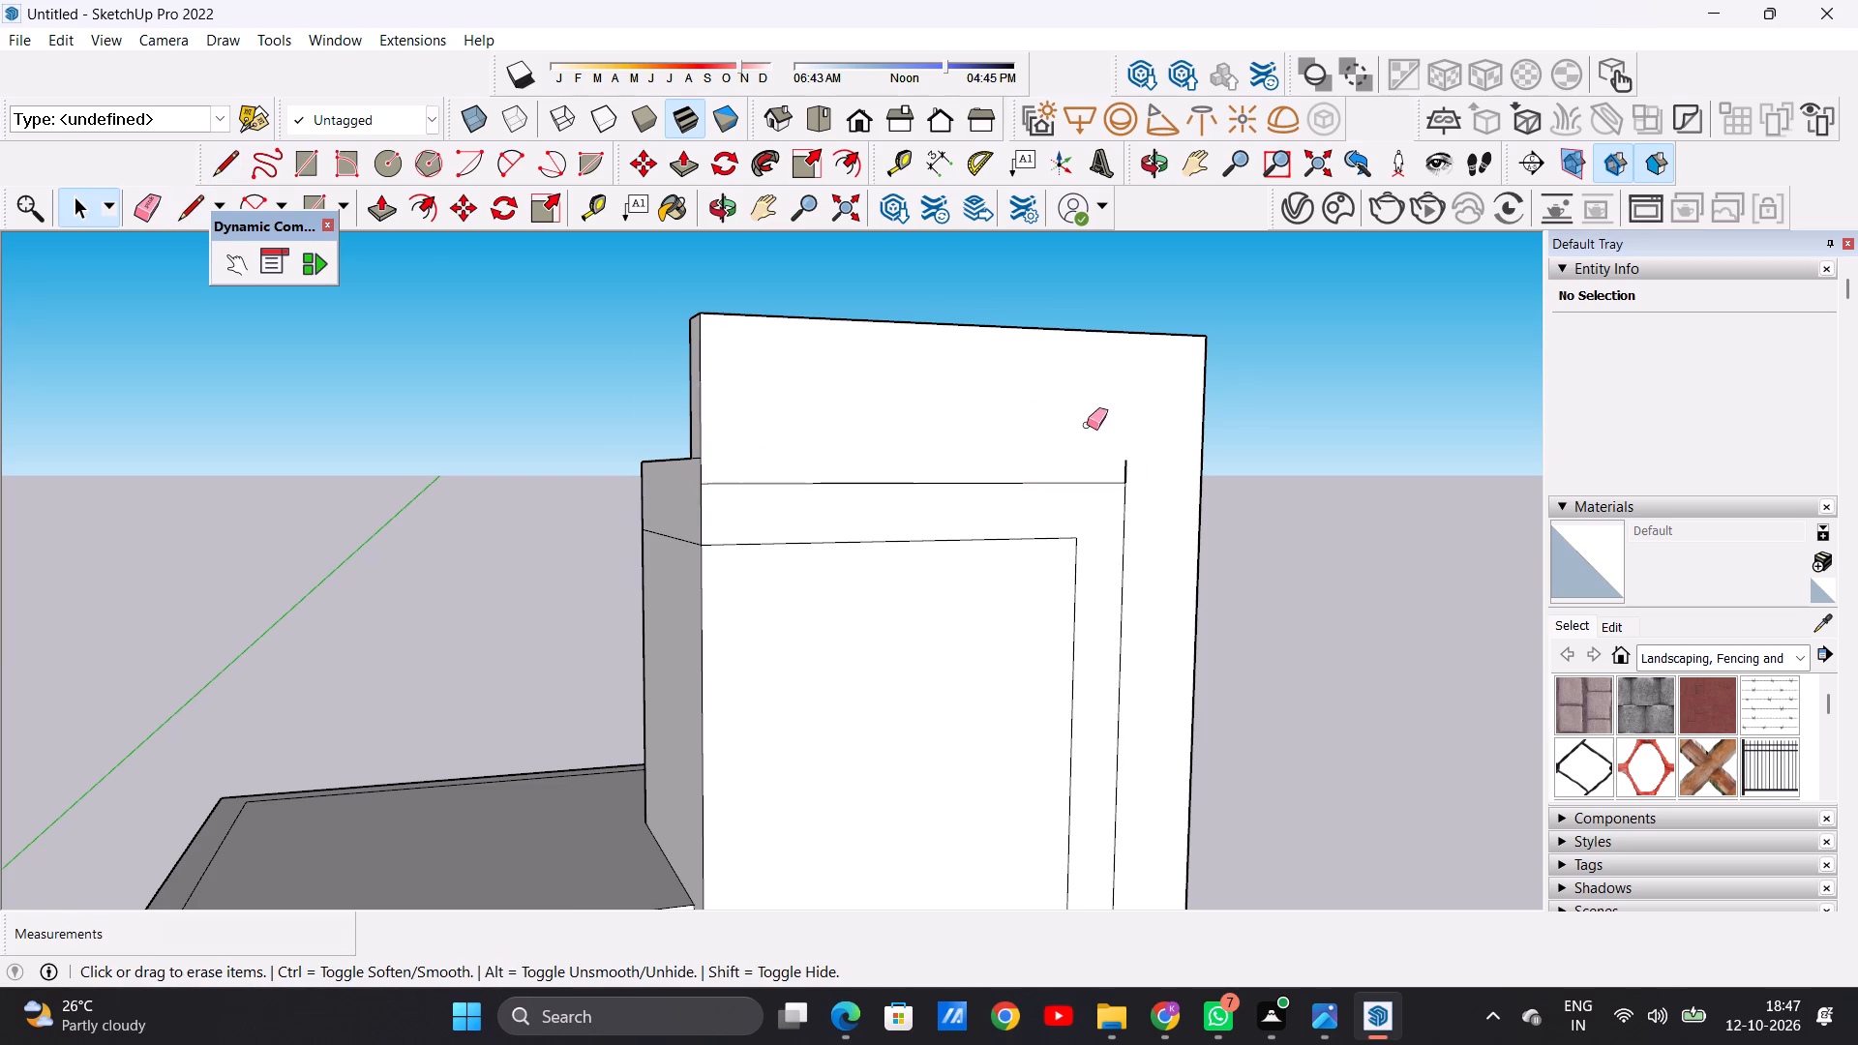
{"action": "scroll", "coordinate": [1104, 437], "scroll_direction": "up", "scroll_amount": 5}
{"action": "left_click_drag", "start_coordinate": [1124, 485], "coordinate": [1141, 489]}
{"action": "scroll", "coordinate": [1027, 463], "scroll_direction": "down", "scroll_amount": 7}
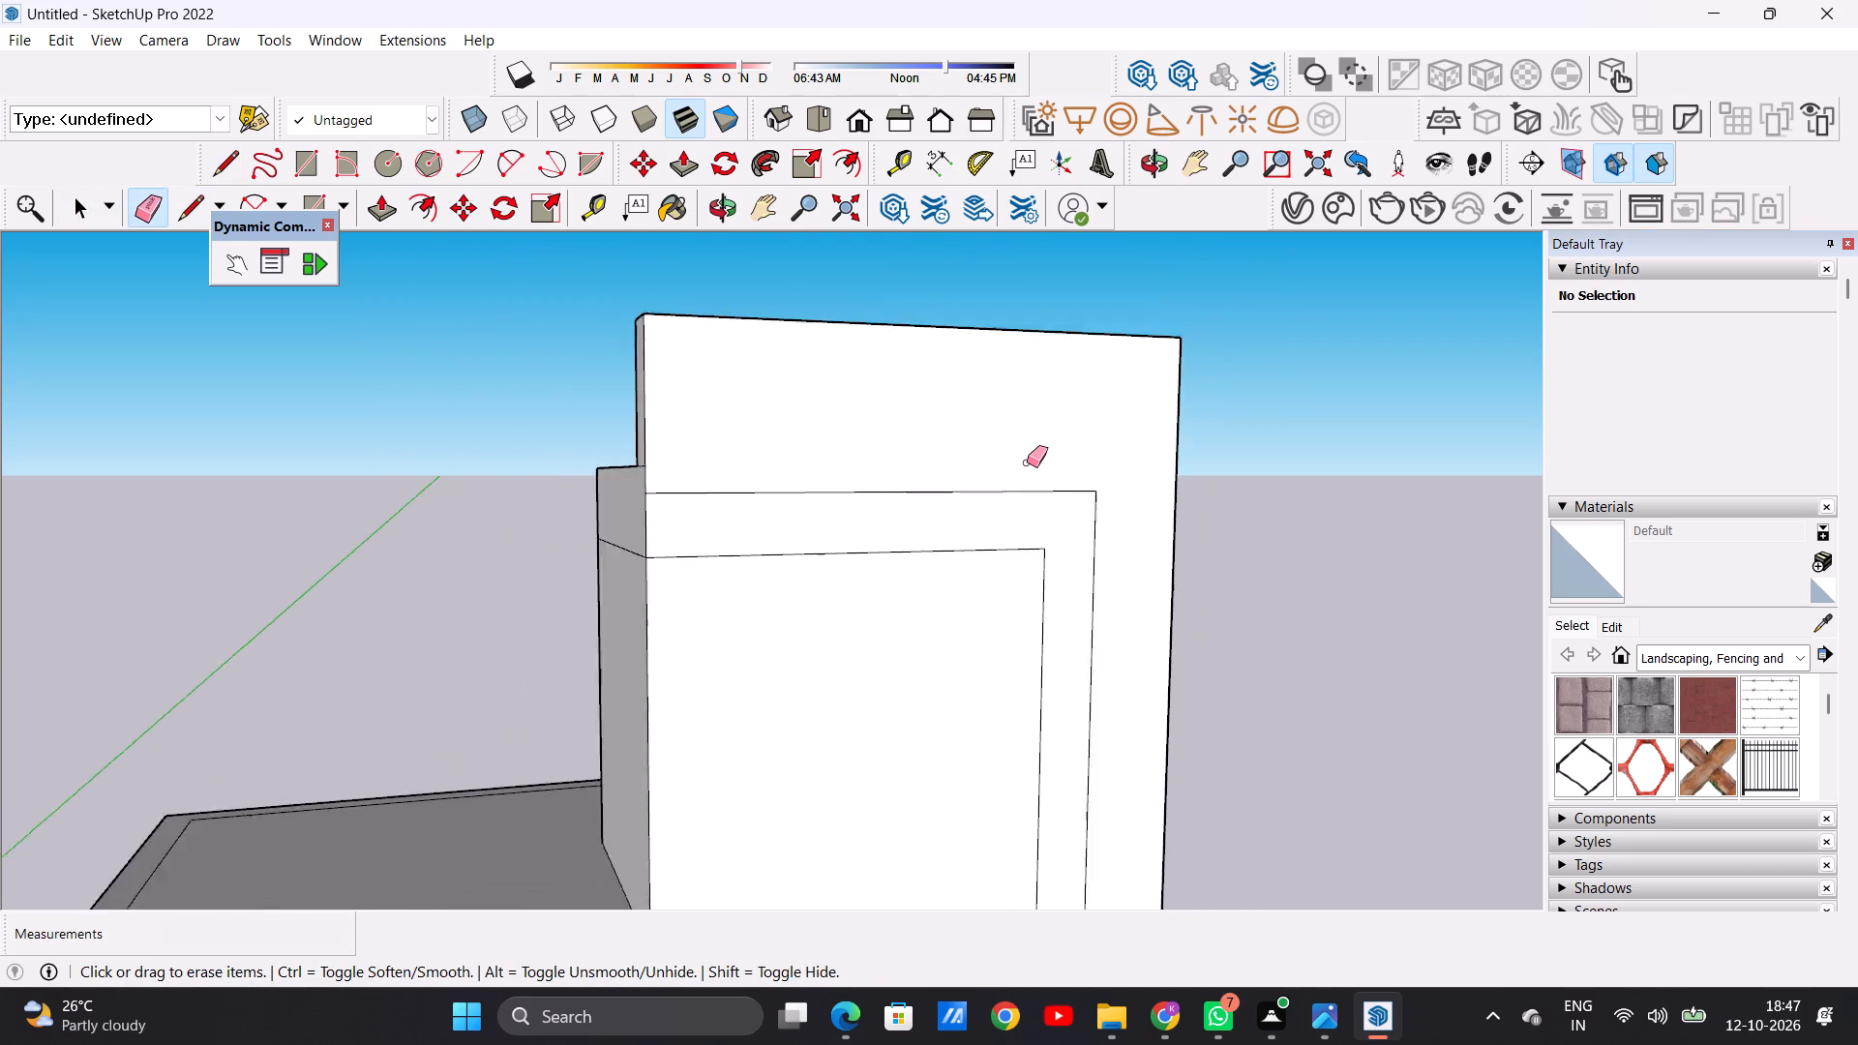
Draw a line about 6' 6 7/16" long from the outer L outline's open end across the block's roof-facing side to its back edge.
{"action": "scroll", "coordinate": [1027, 463], "scroll_direction": "down", "scroll_amount": 1}
{"action": "middle_click_drag", "start_coordinate": [729, 490], "coordinate": [957, 510]}
{"action": "key", "text": "l"}
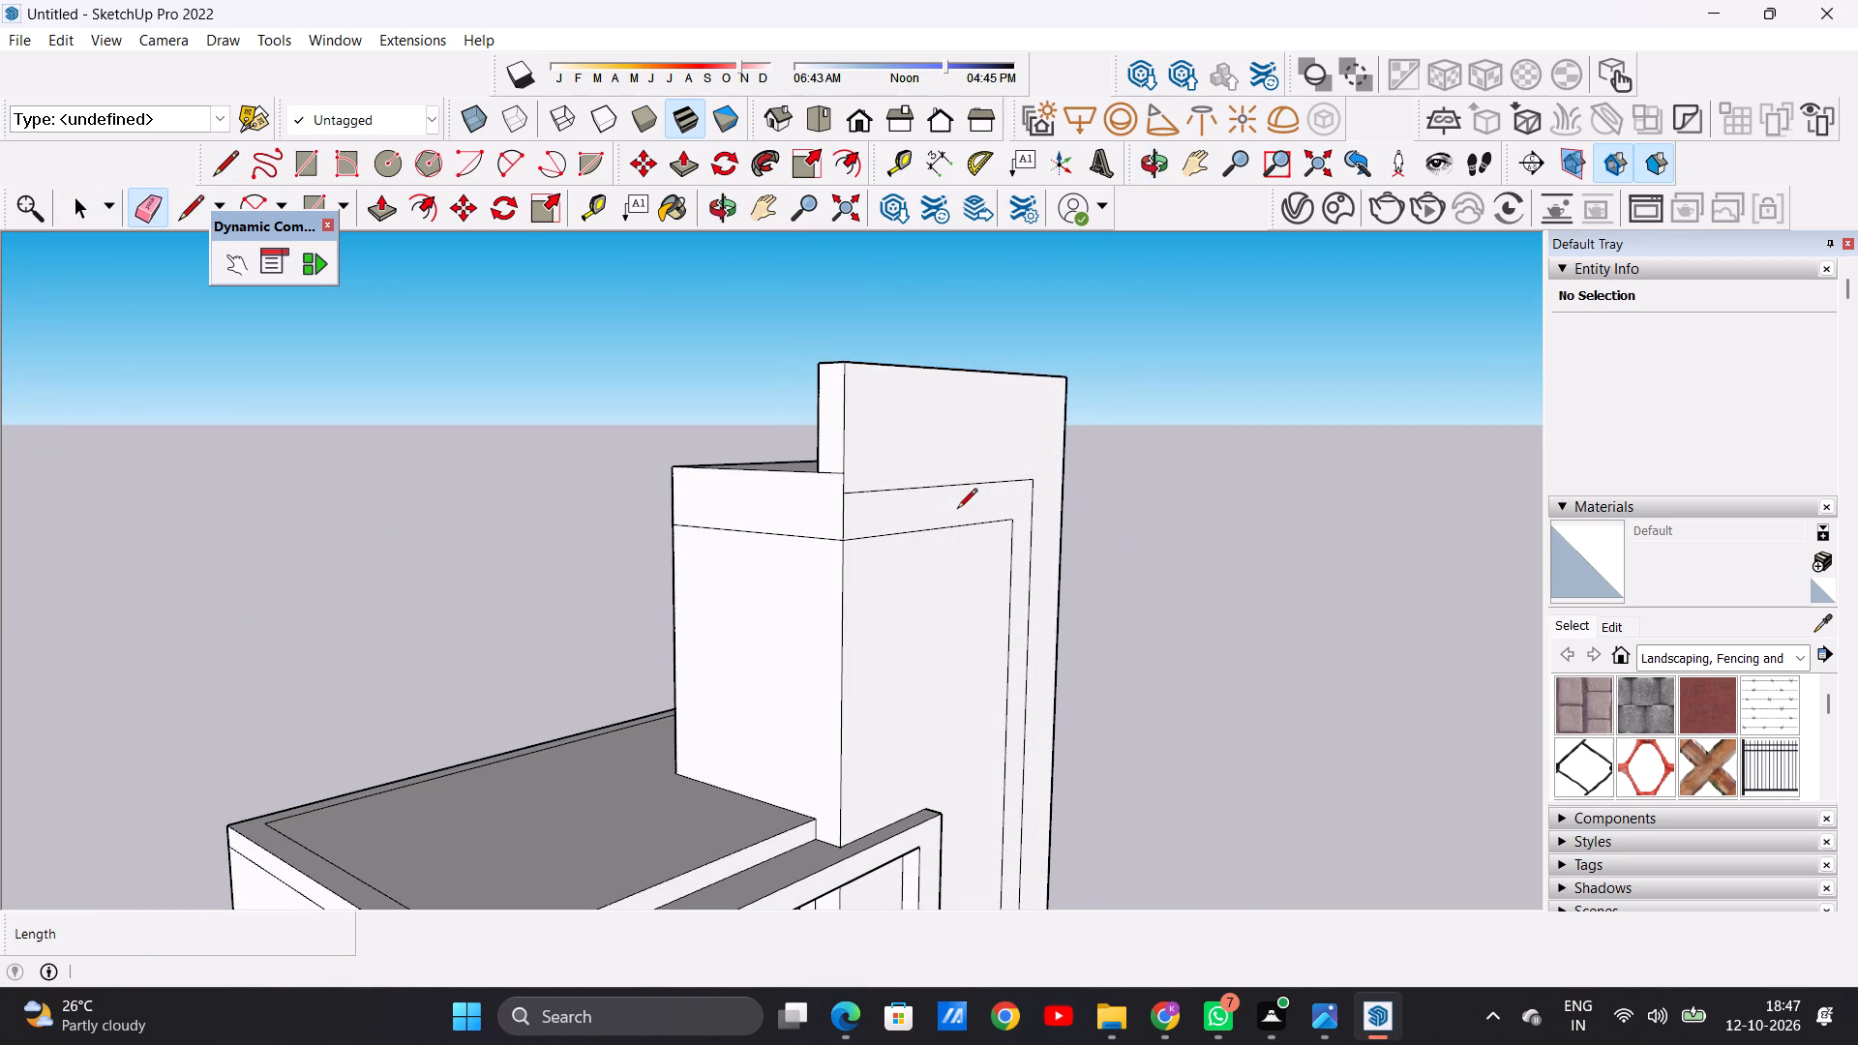
{"action": "middle_click_drag", "start_coordinate": [799, 535], "coordinate": [919, 562]}
{"action": "key", "text": "space"}
{"action": "middle_click_drag", "start_coordinate": [727, 545], "coordinate": [739, 546]}
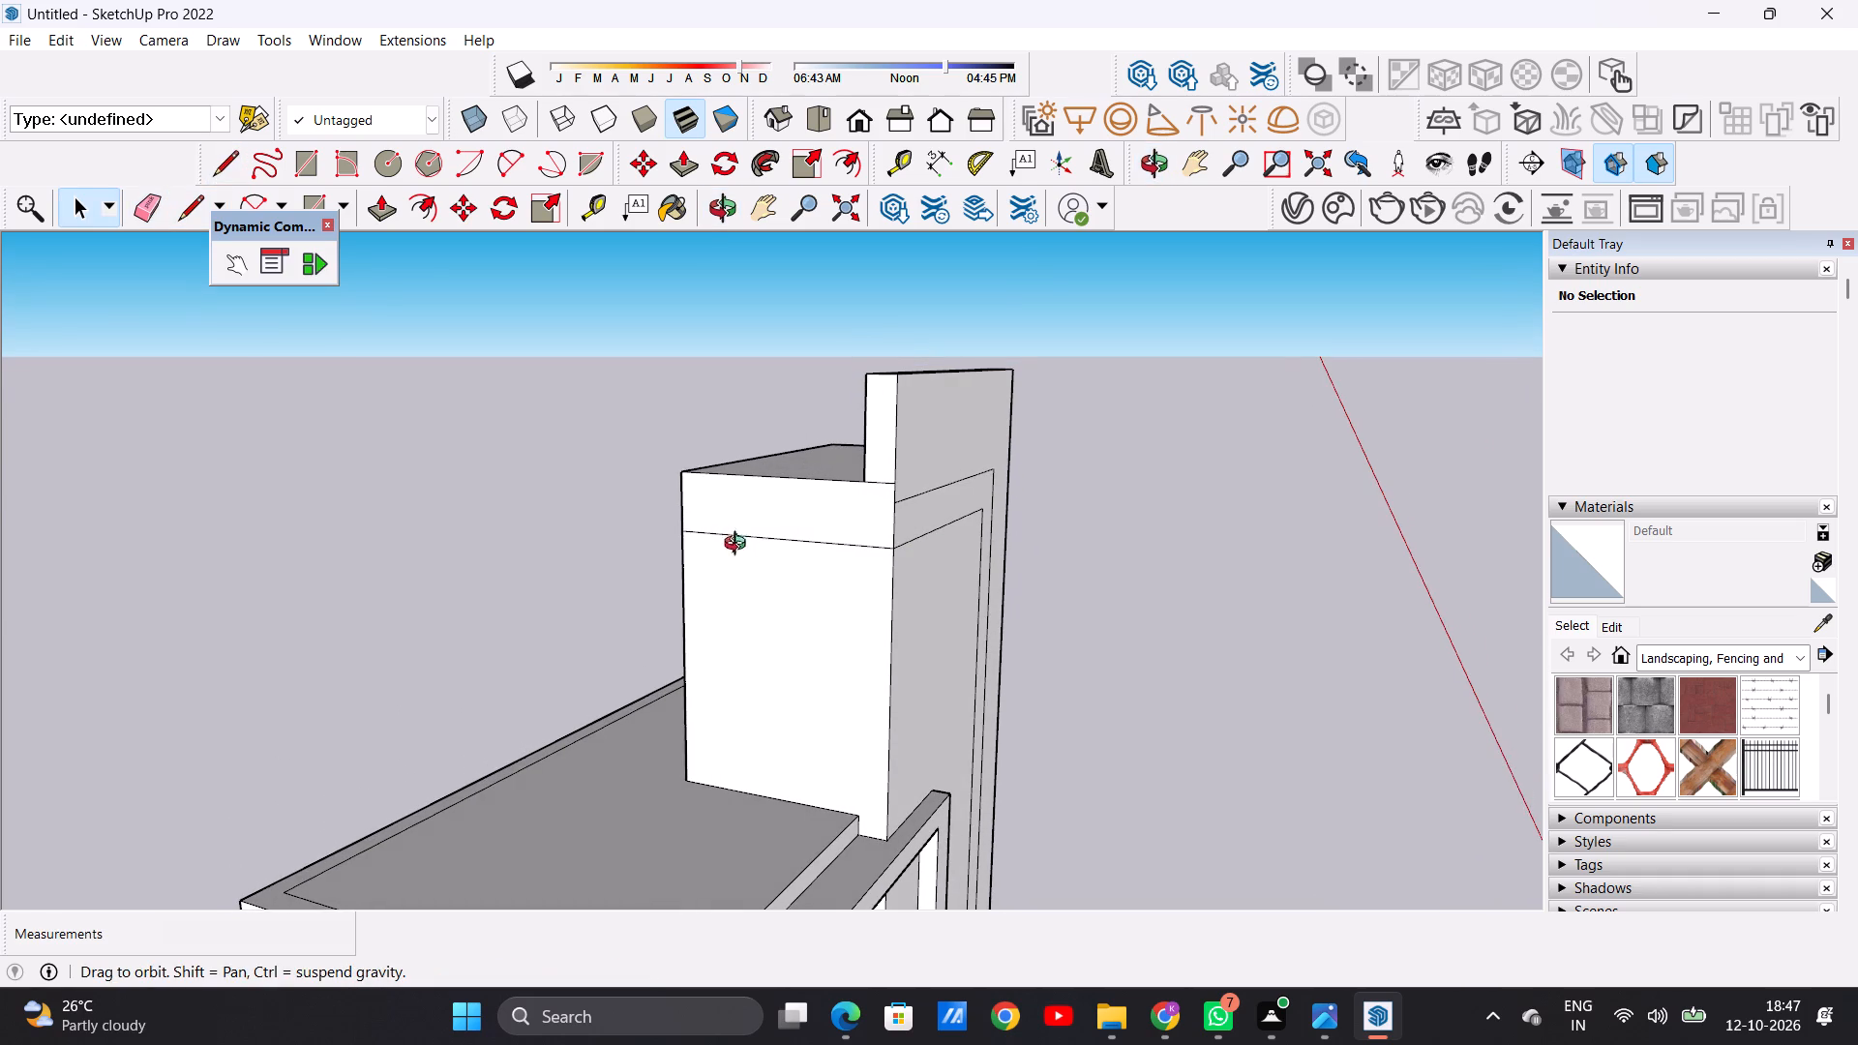
{"action": "middle_click_drag", "start_coordinate": [739, 546], "coordinate": [908, 557]}
{"action": "middle_click_drag", "start_coordinate": [935, 545], "coordinate": [650, 509]}
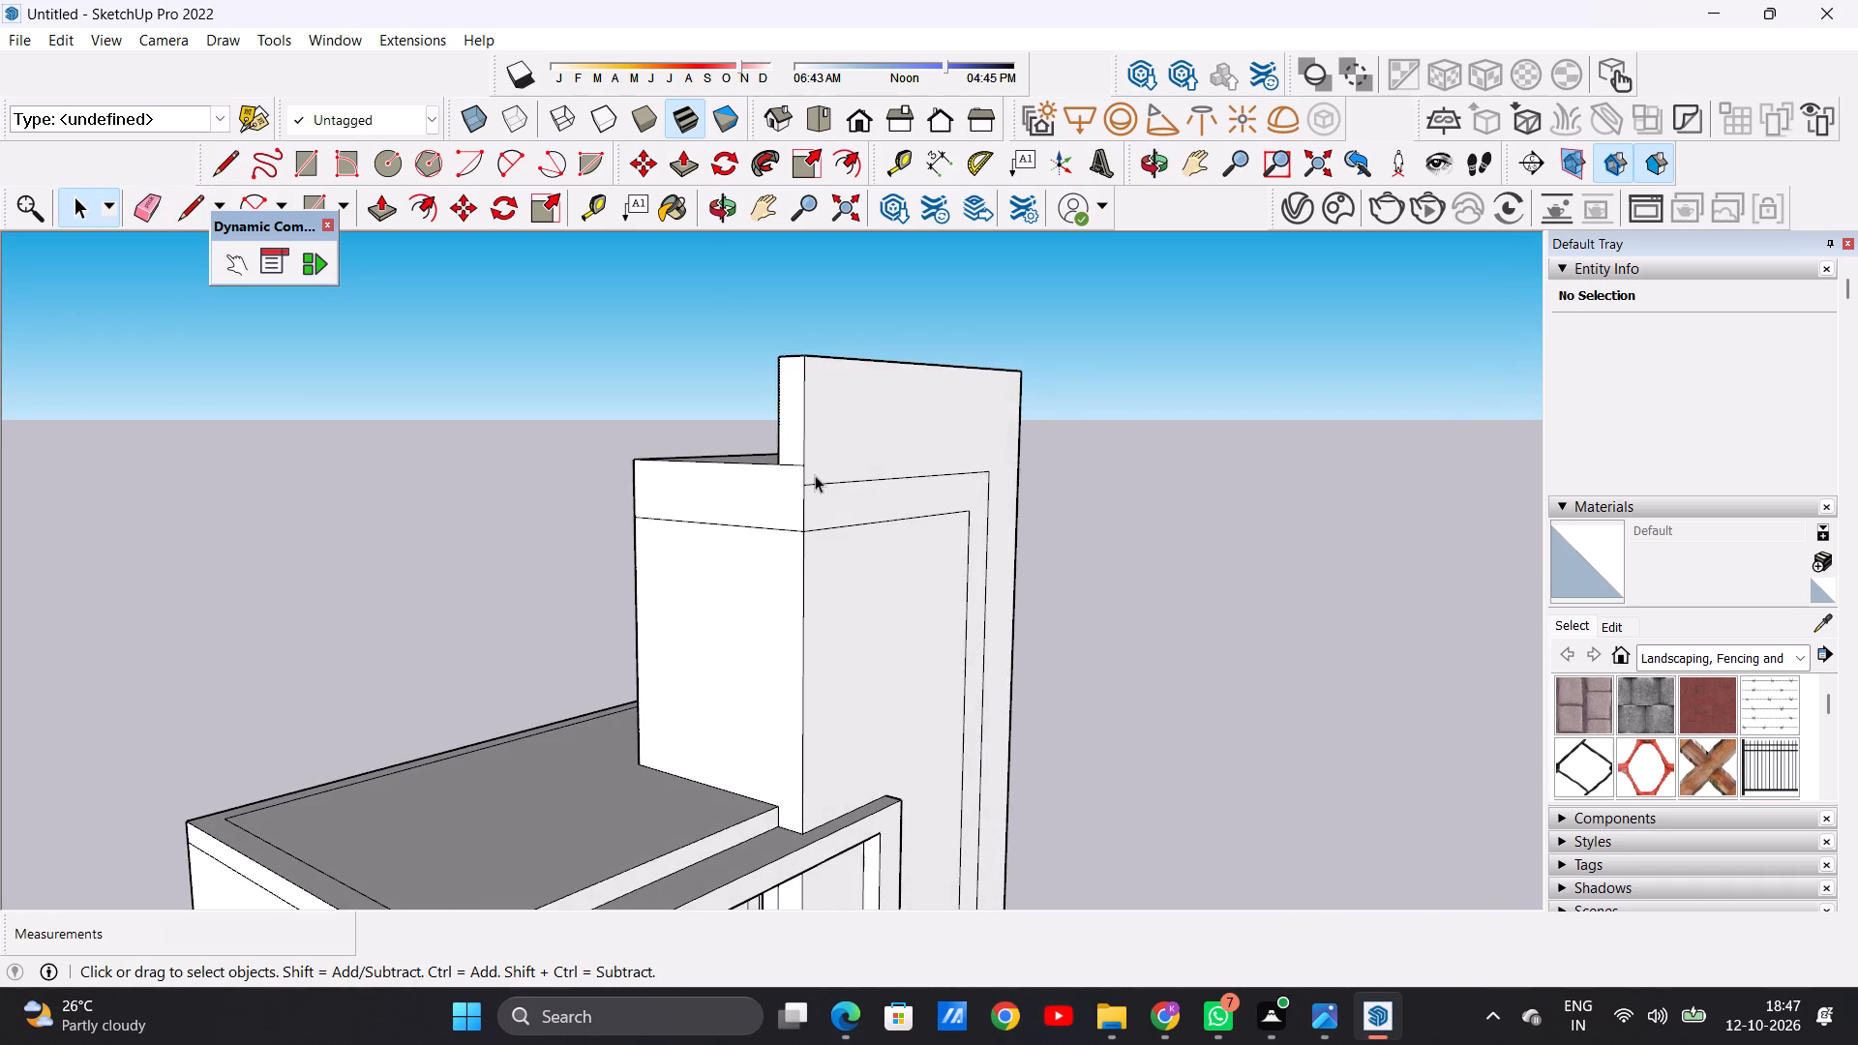
{"action": "scroll", "coordinate": [815, 475], "scroll_direction": "up", "scroll_amount": 5}
{"action": "key", "text": "l"}
{"action": "scroll", "coordinate": [806, 492], "scroll_direction": "up", "scroll_amount": 5}
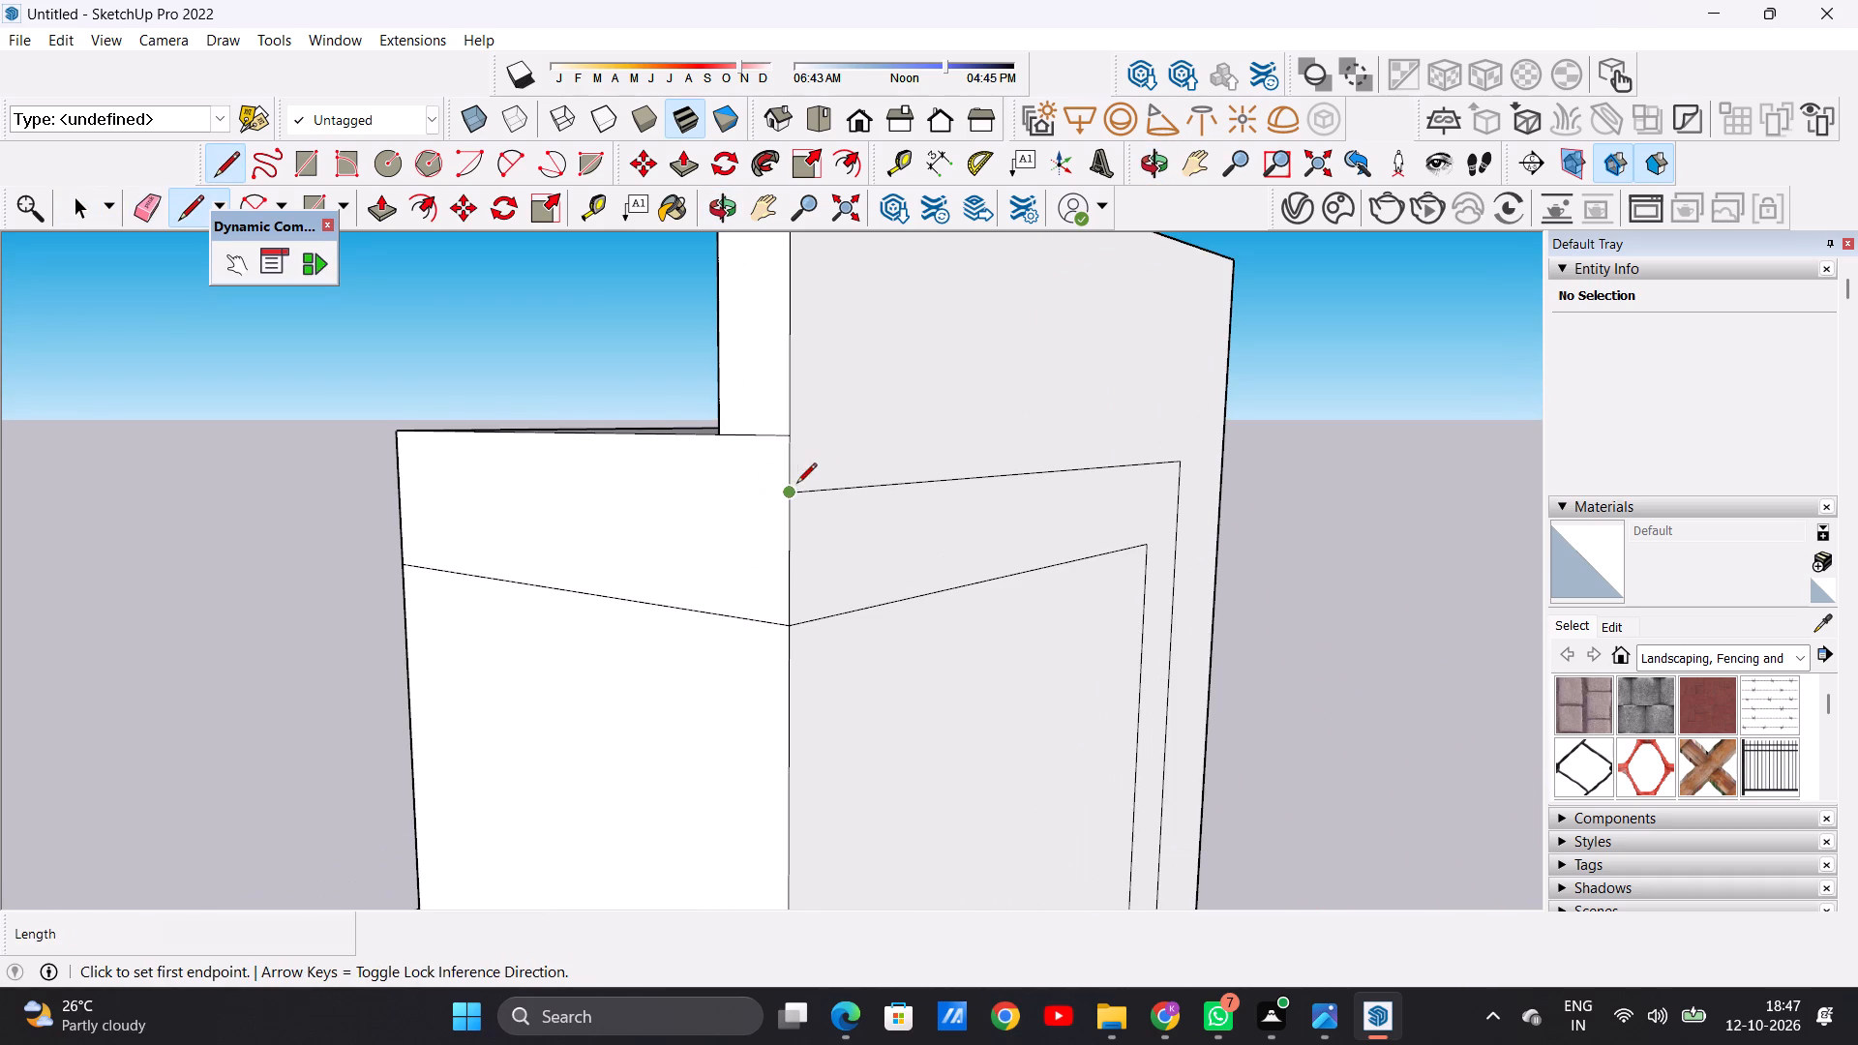
{"action": "left_click", "coordinate": [789, 493]}
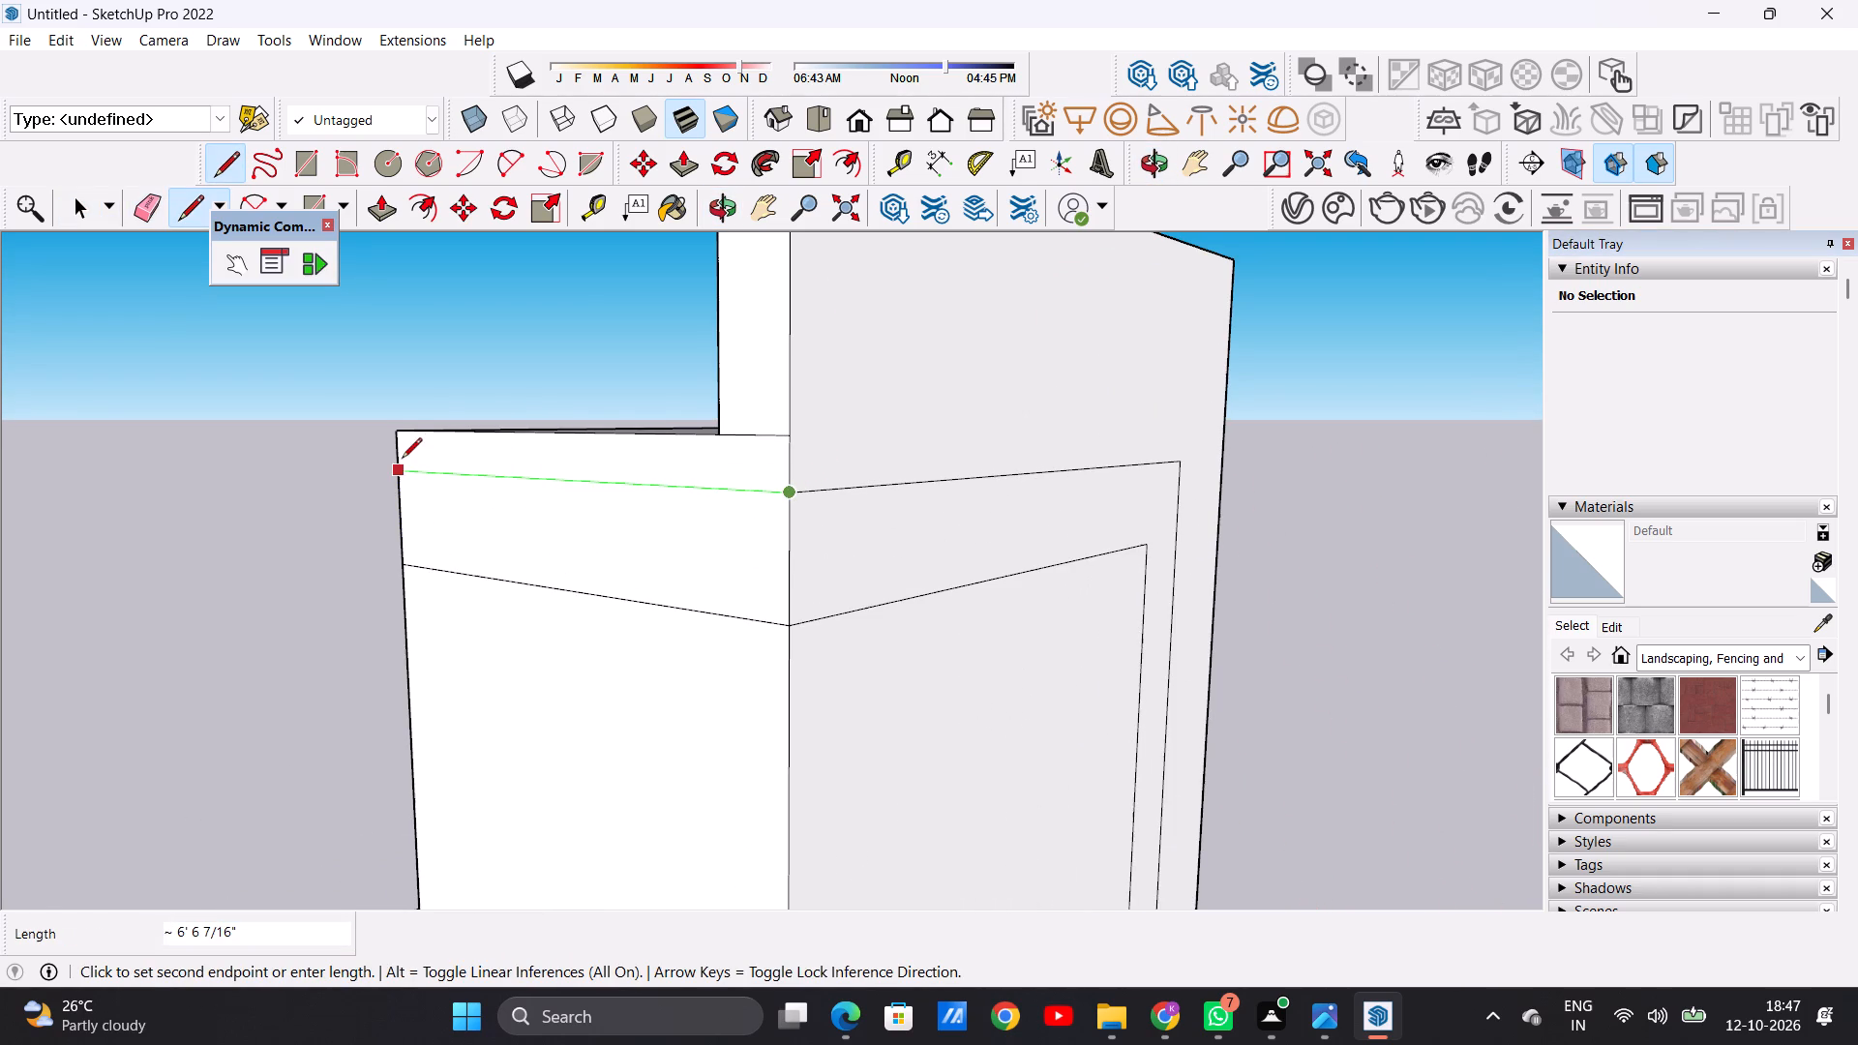
{"action": "left_click", "coordinate": [395, 465]}
{"action": "key", "text": "space"}
Push the second-floor block's top face down about 6 1/8" to the upper line on its side.
{"action": "scroll", "coordinate": [659, 518], "scroll_direction": "down", "scroll_amount": 6}
{"action": "middle_click_drag", "start_coordinate": [595, 529], "coordinate": [644, 529]}
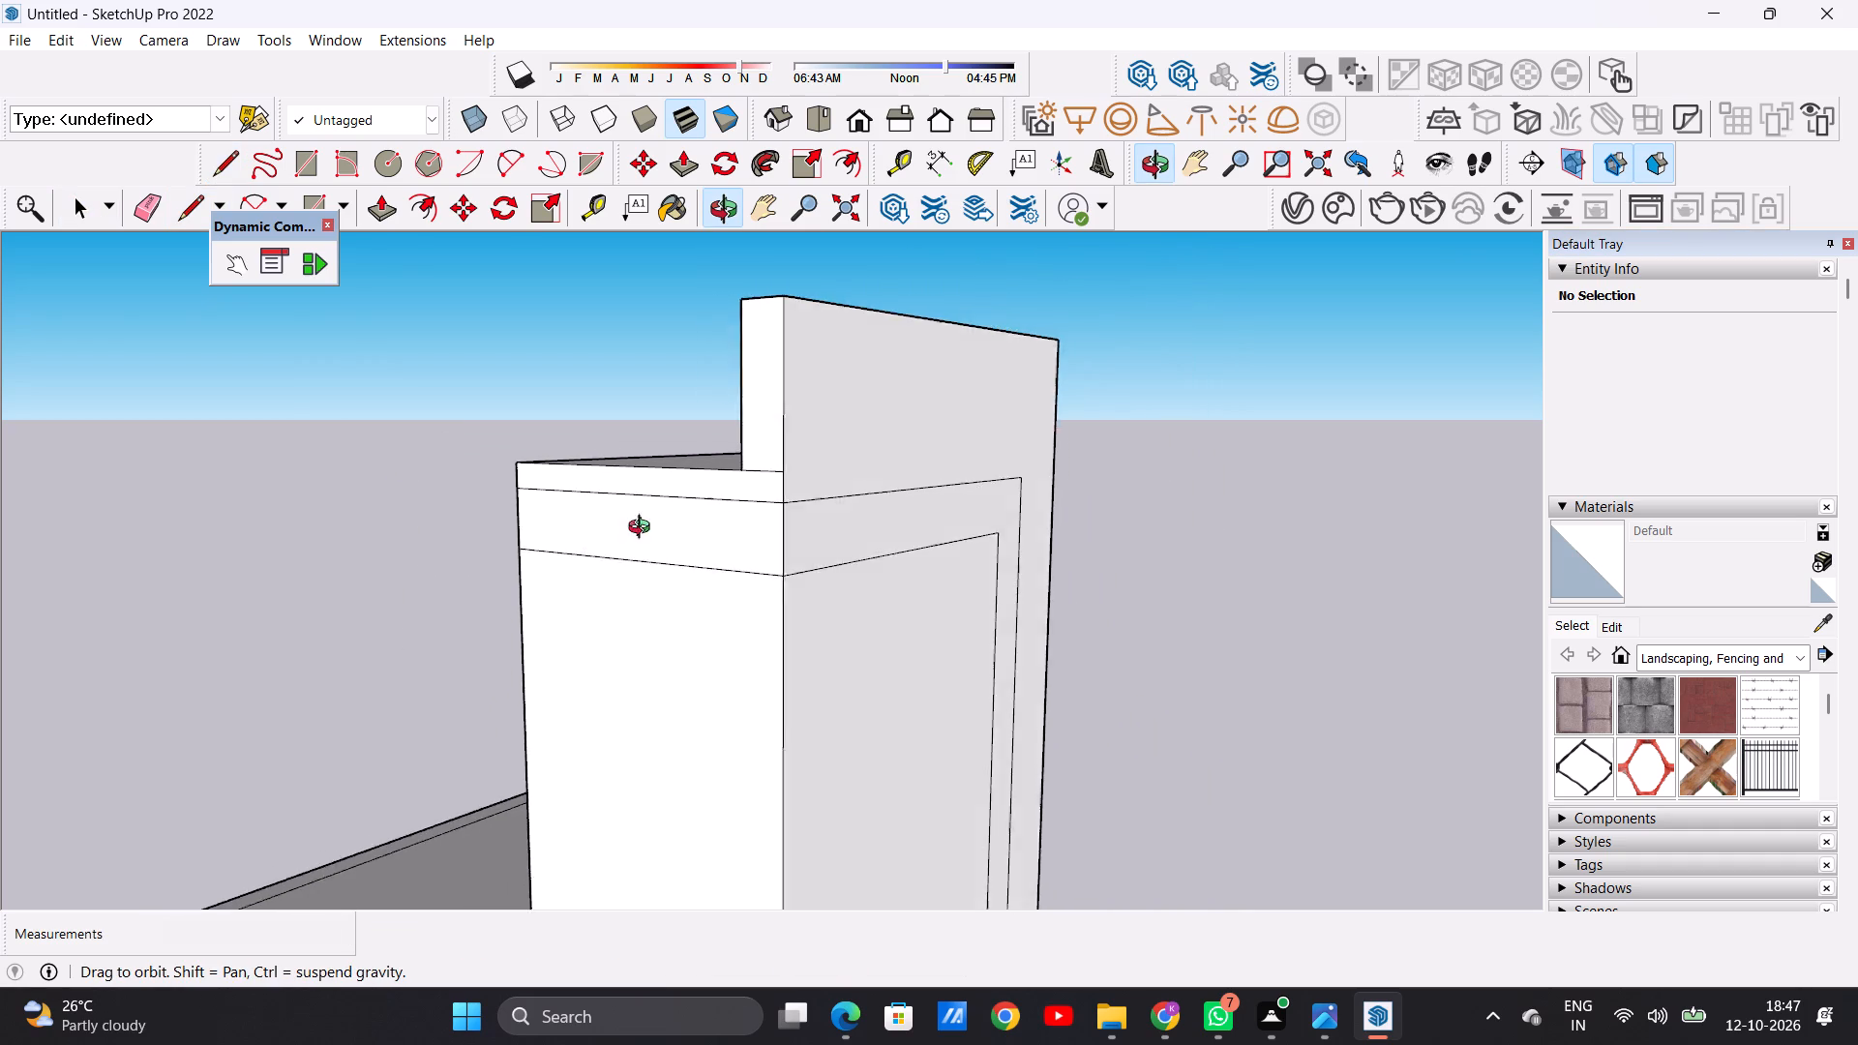
{"action": "middle_click_drag", "start_coordinate": [644, 529], "coordinate": [901, 553]}
{"action": "scroll", "coordinate": [901, 470], "scroll_direction": "up", "scroll_amount": 1}
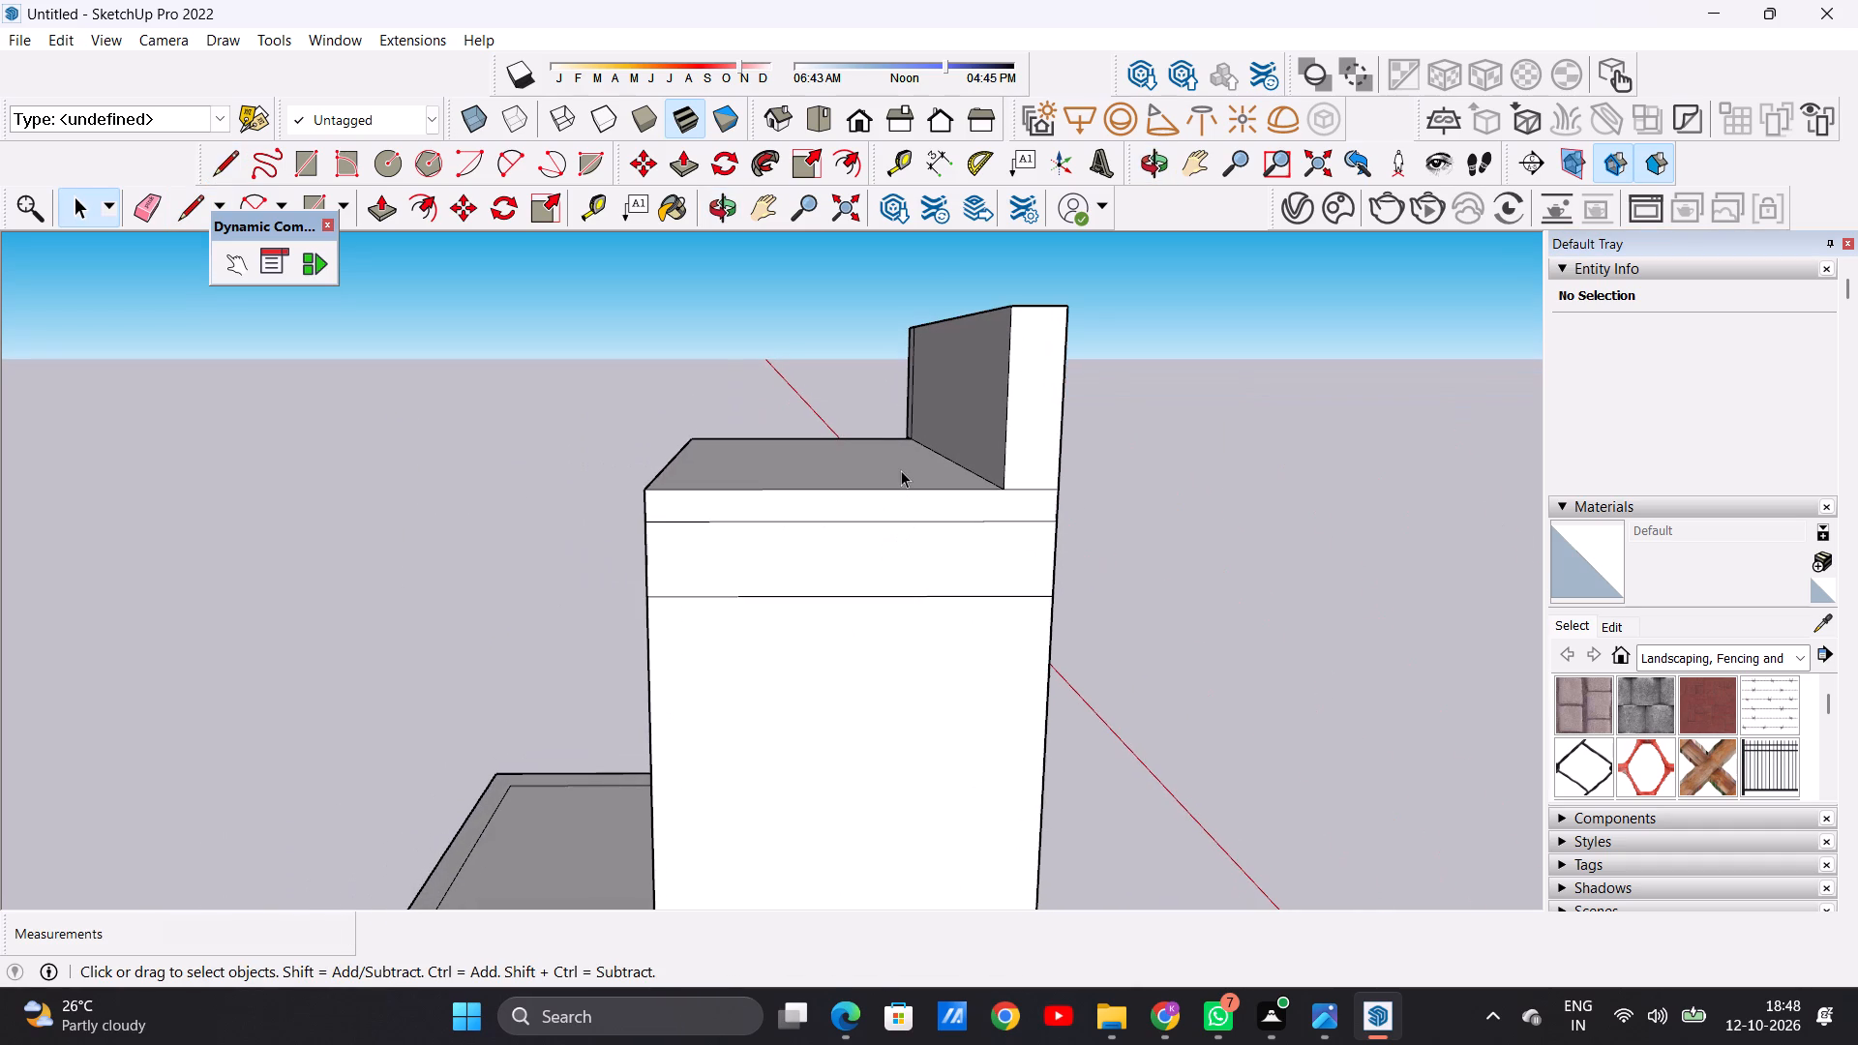
{"action": "key", "text": "p"}
{"action": "scroll", "coordinate": [901, 470], "scroll_direction": "up", "scroll_amount": 3}
{"action": "left_click", "coordinate": [933, 458]}
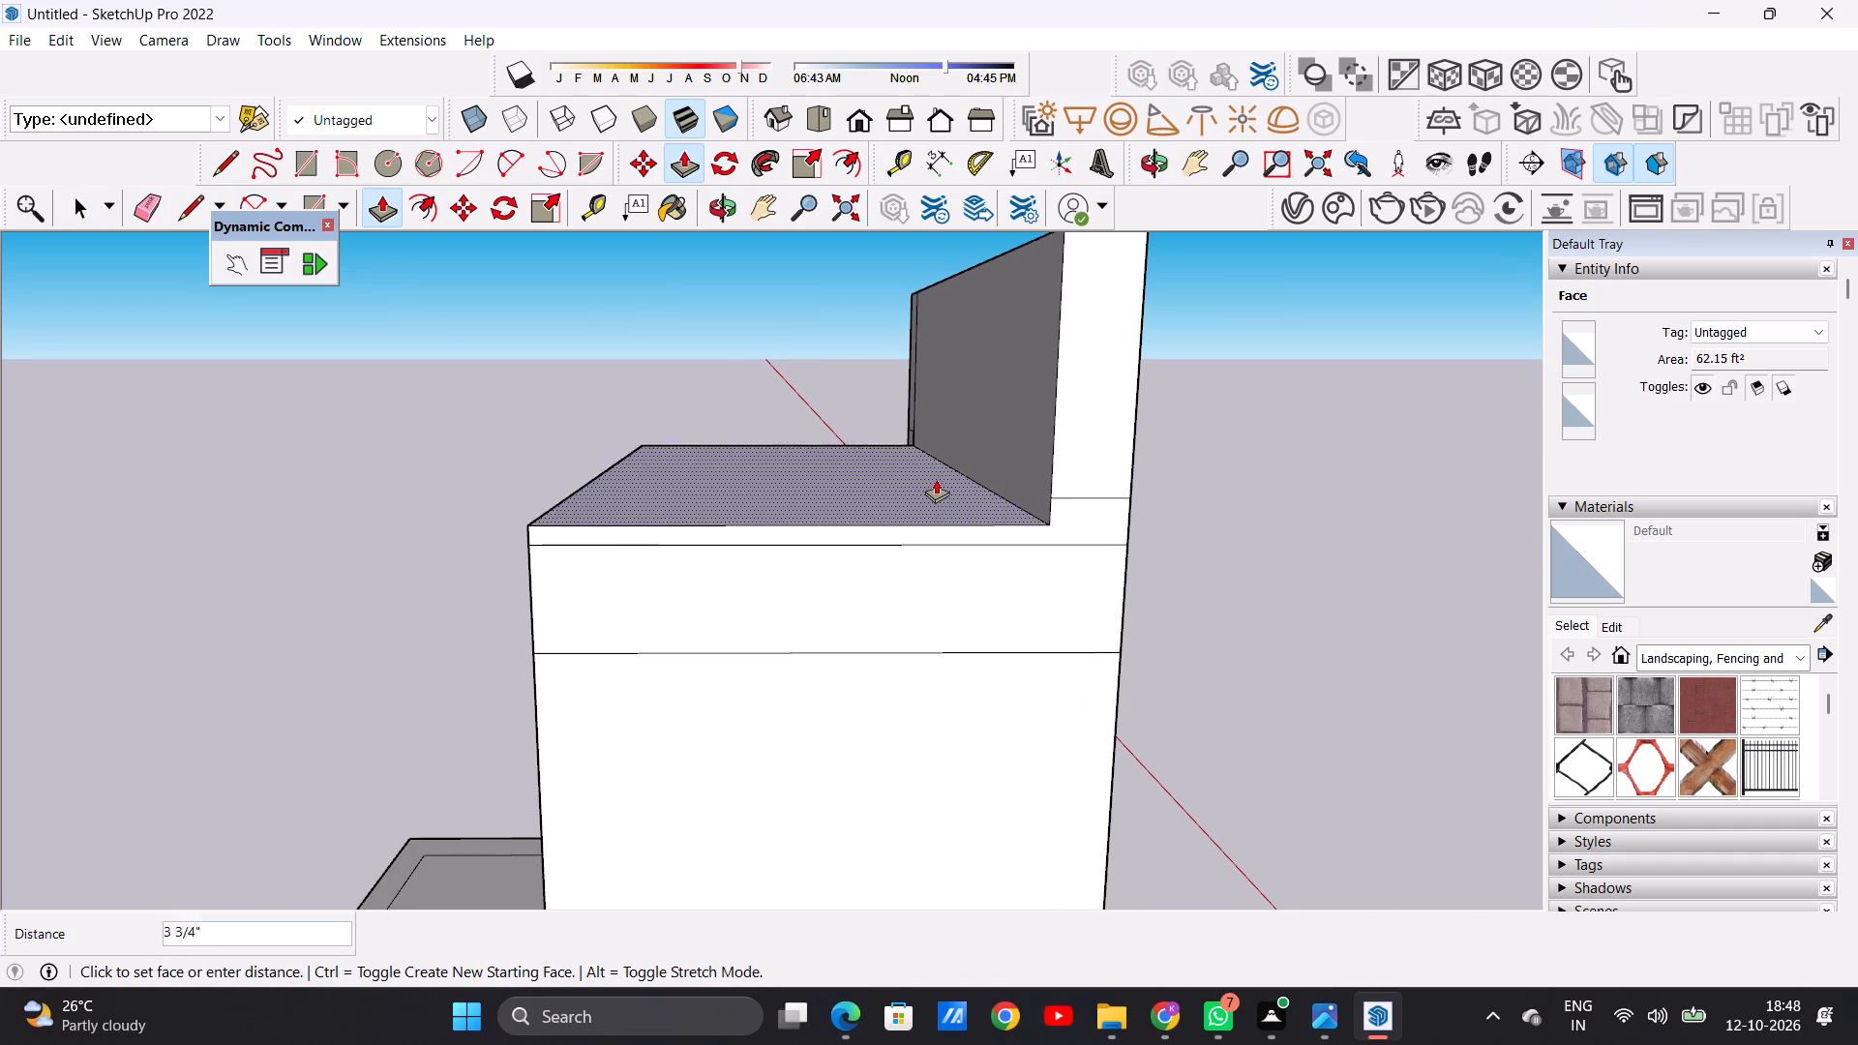
{"action": "left_click", "coordinate": [1045, 532]}
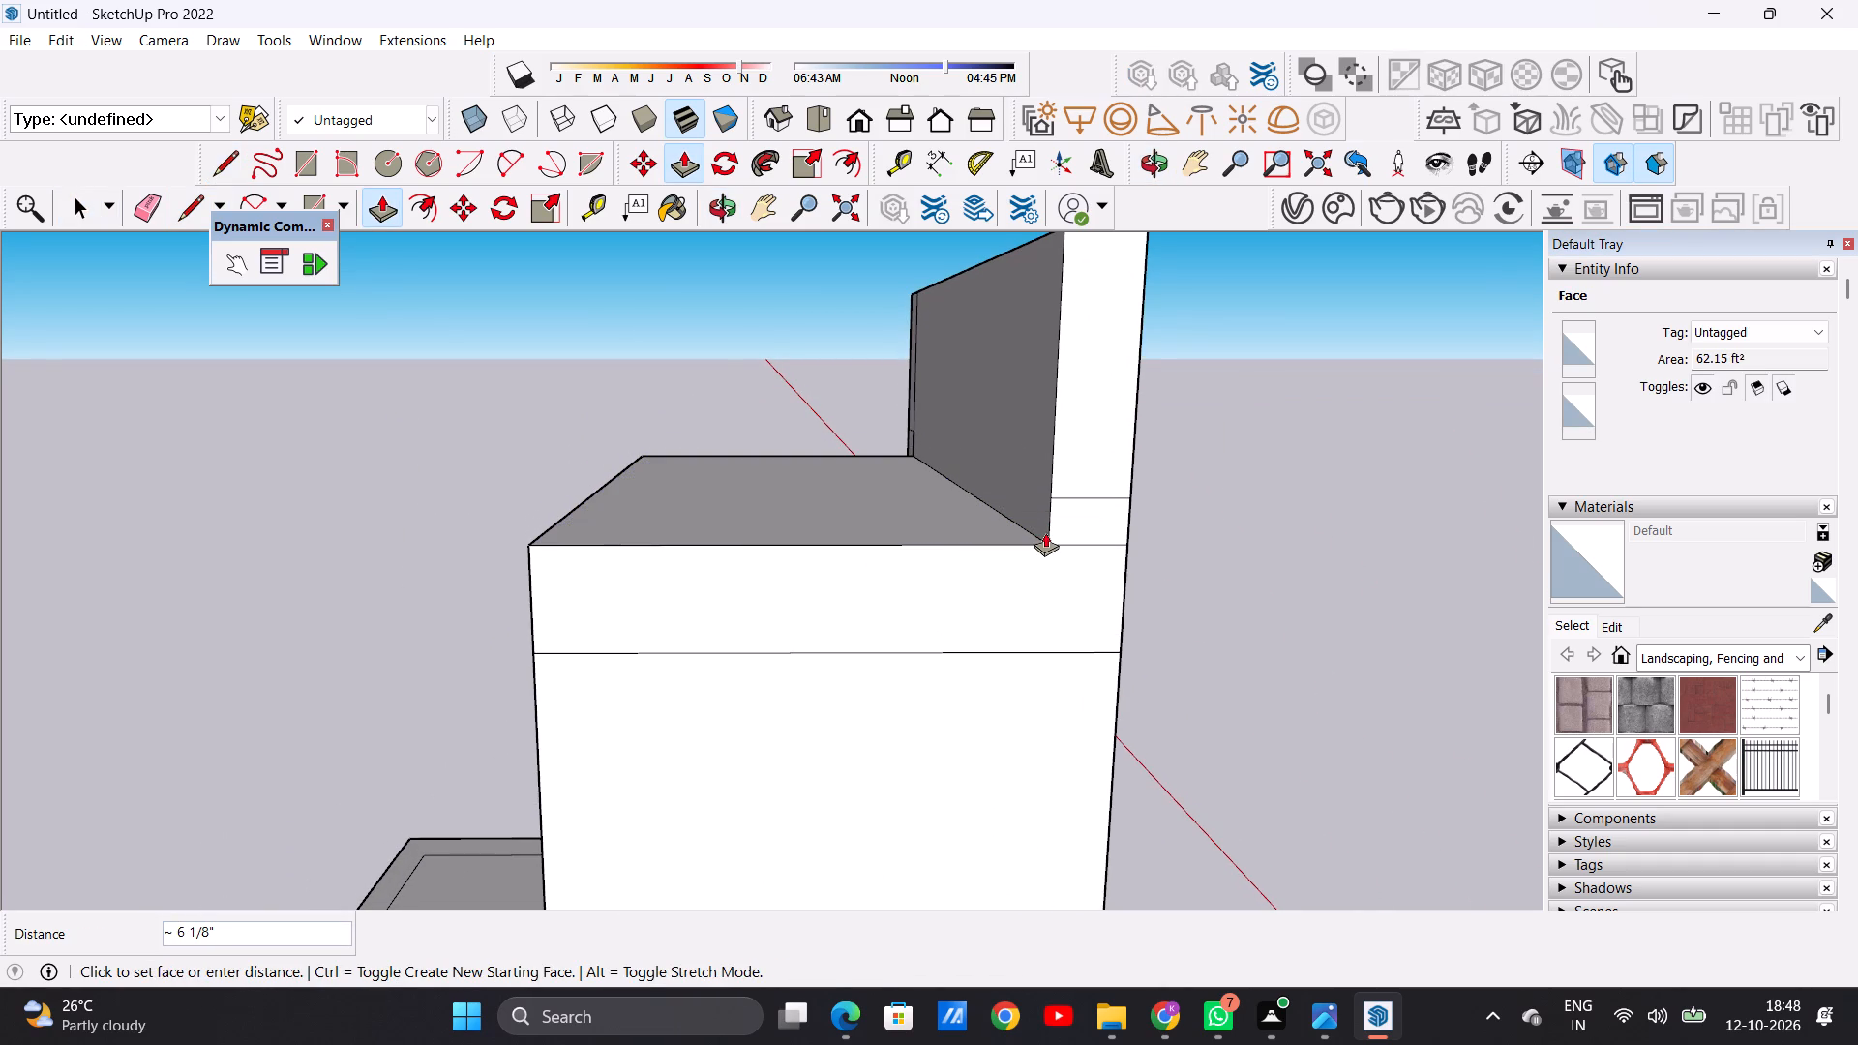
{"action": "key", "text": "space"}
Erase the leftover short line across the front wall's narrow side just above the block's top.
{"action": "scroll", "coordinate": [764, 482], "scroll_direction": "down", "scroll_amount": 7}
{"action": "middle_click_drag", "start_coordinate": [856, 523], "coordinate": [751, 467]}
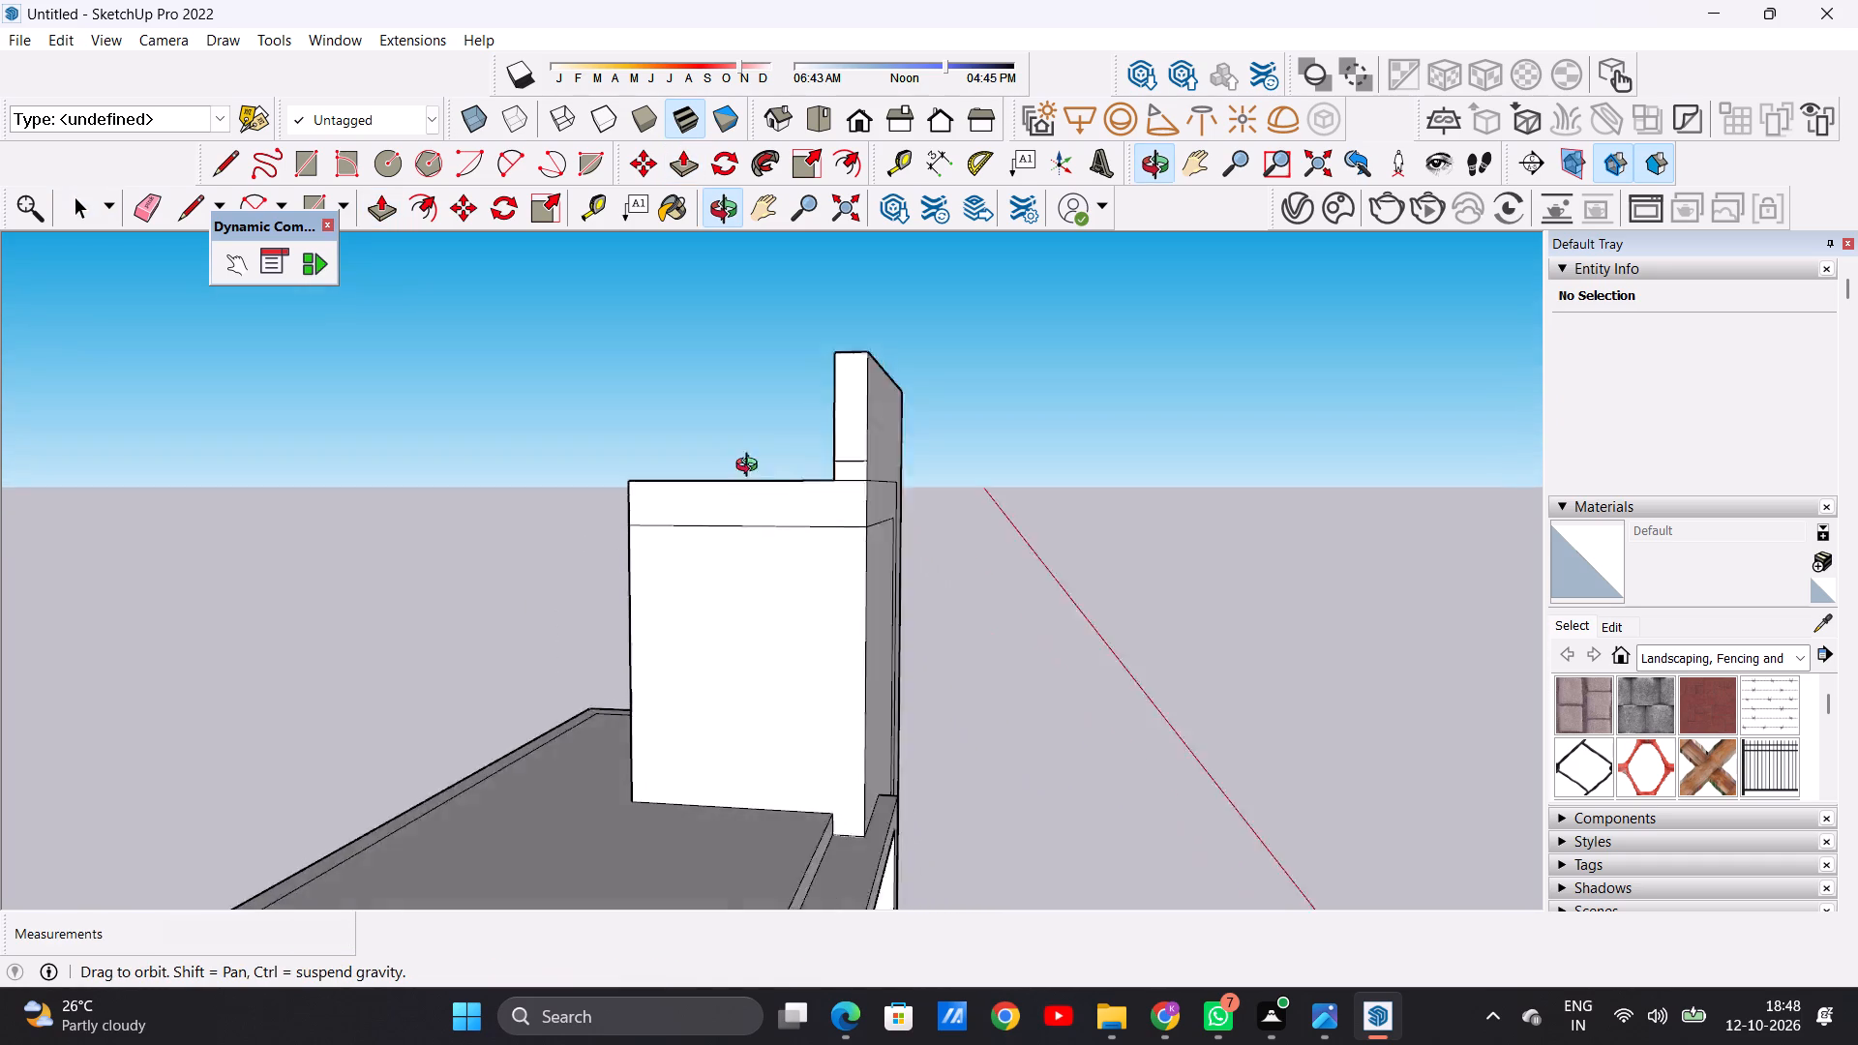
{"action": "middle_click_drag", "start_coordinate": [751, 467], "coordinate": [635, 461]}
{"action": "scroll", "coordinate": [747, 466], "scroll_direction": "up", "scroll_amount": 6}
{"action": "key", "text": "e"}
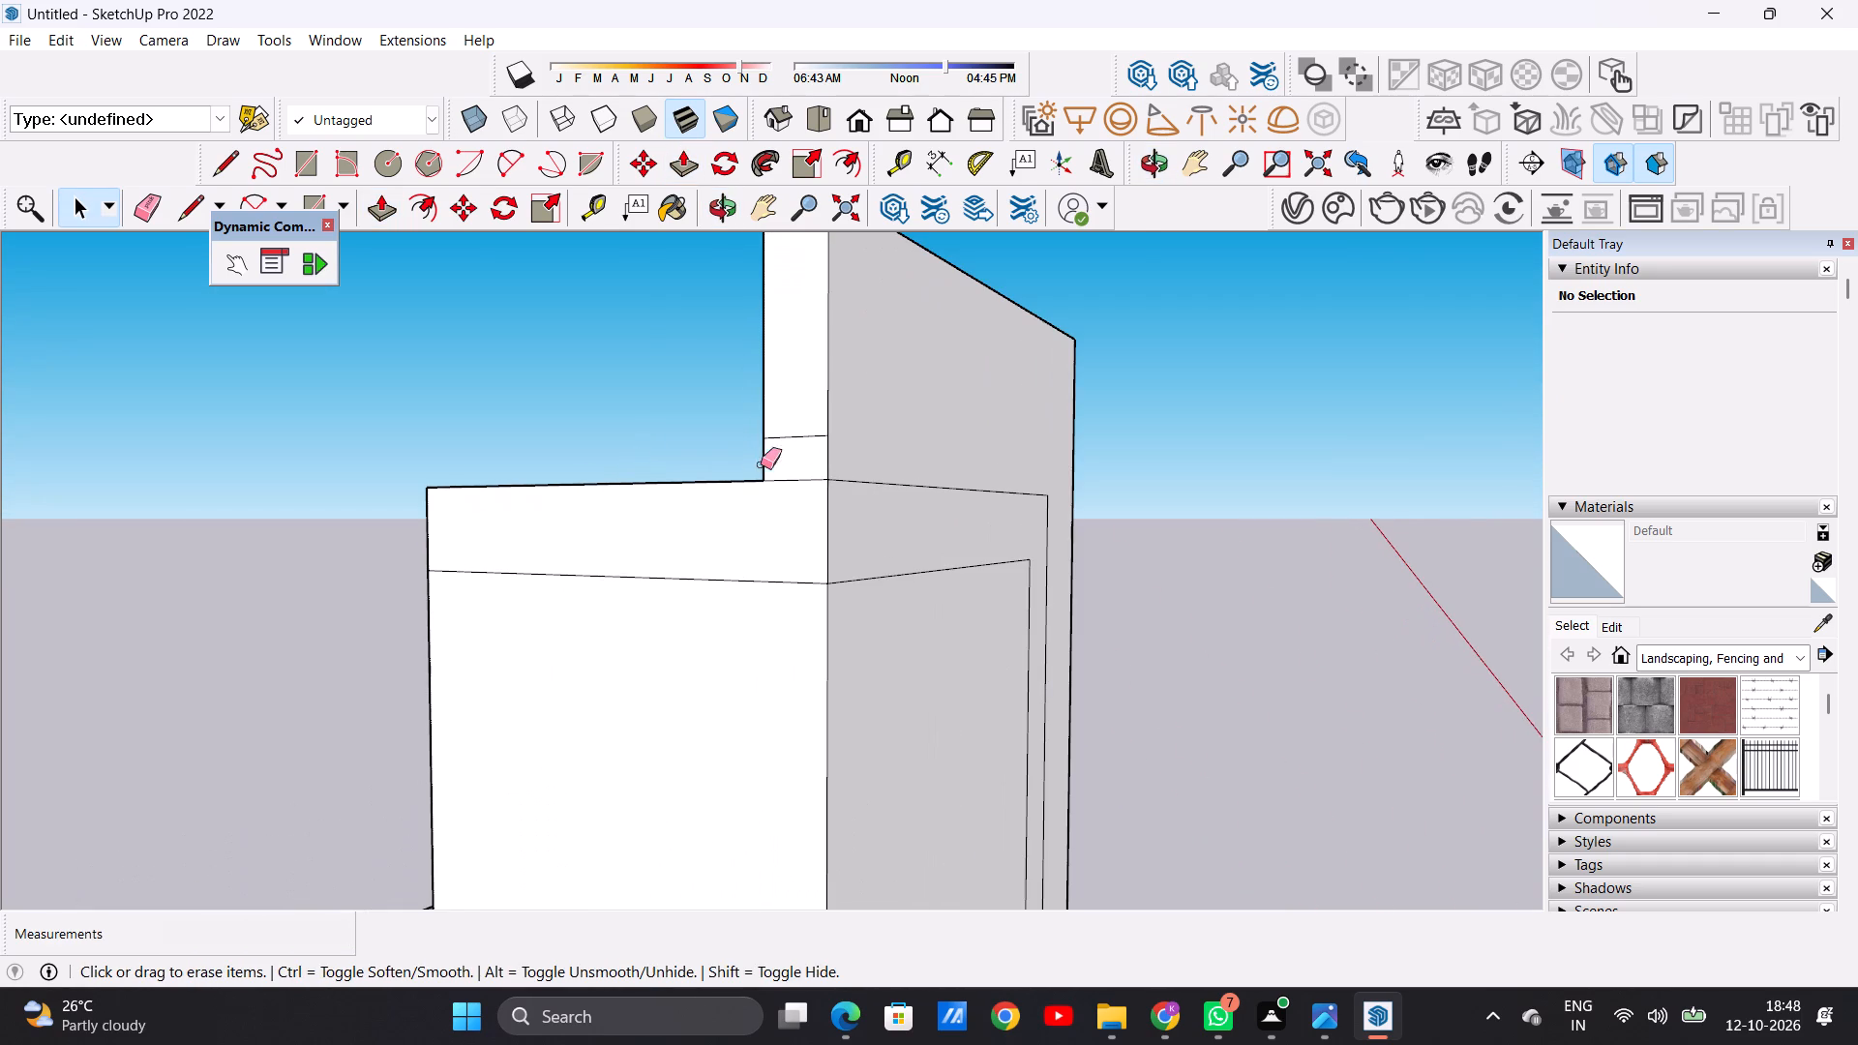
{"action": "scroll", "coordinate": [816, 448], "scroll_direction": "up", "scroll_amount": 5}
{"action": "left_click_drag", "start_coordinate": [790, 427], "coordinate": [794, 450]}
{"action": "scroll", "coordinate": [803, 441], "scroll_direction": "down", "scroll_amount": 13}
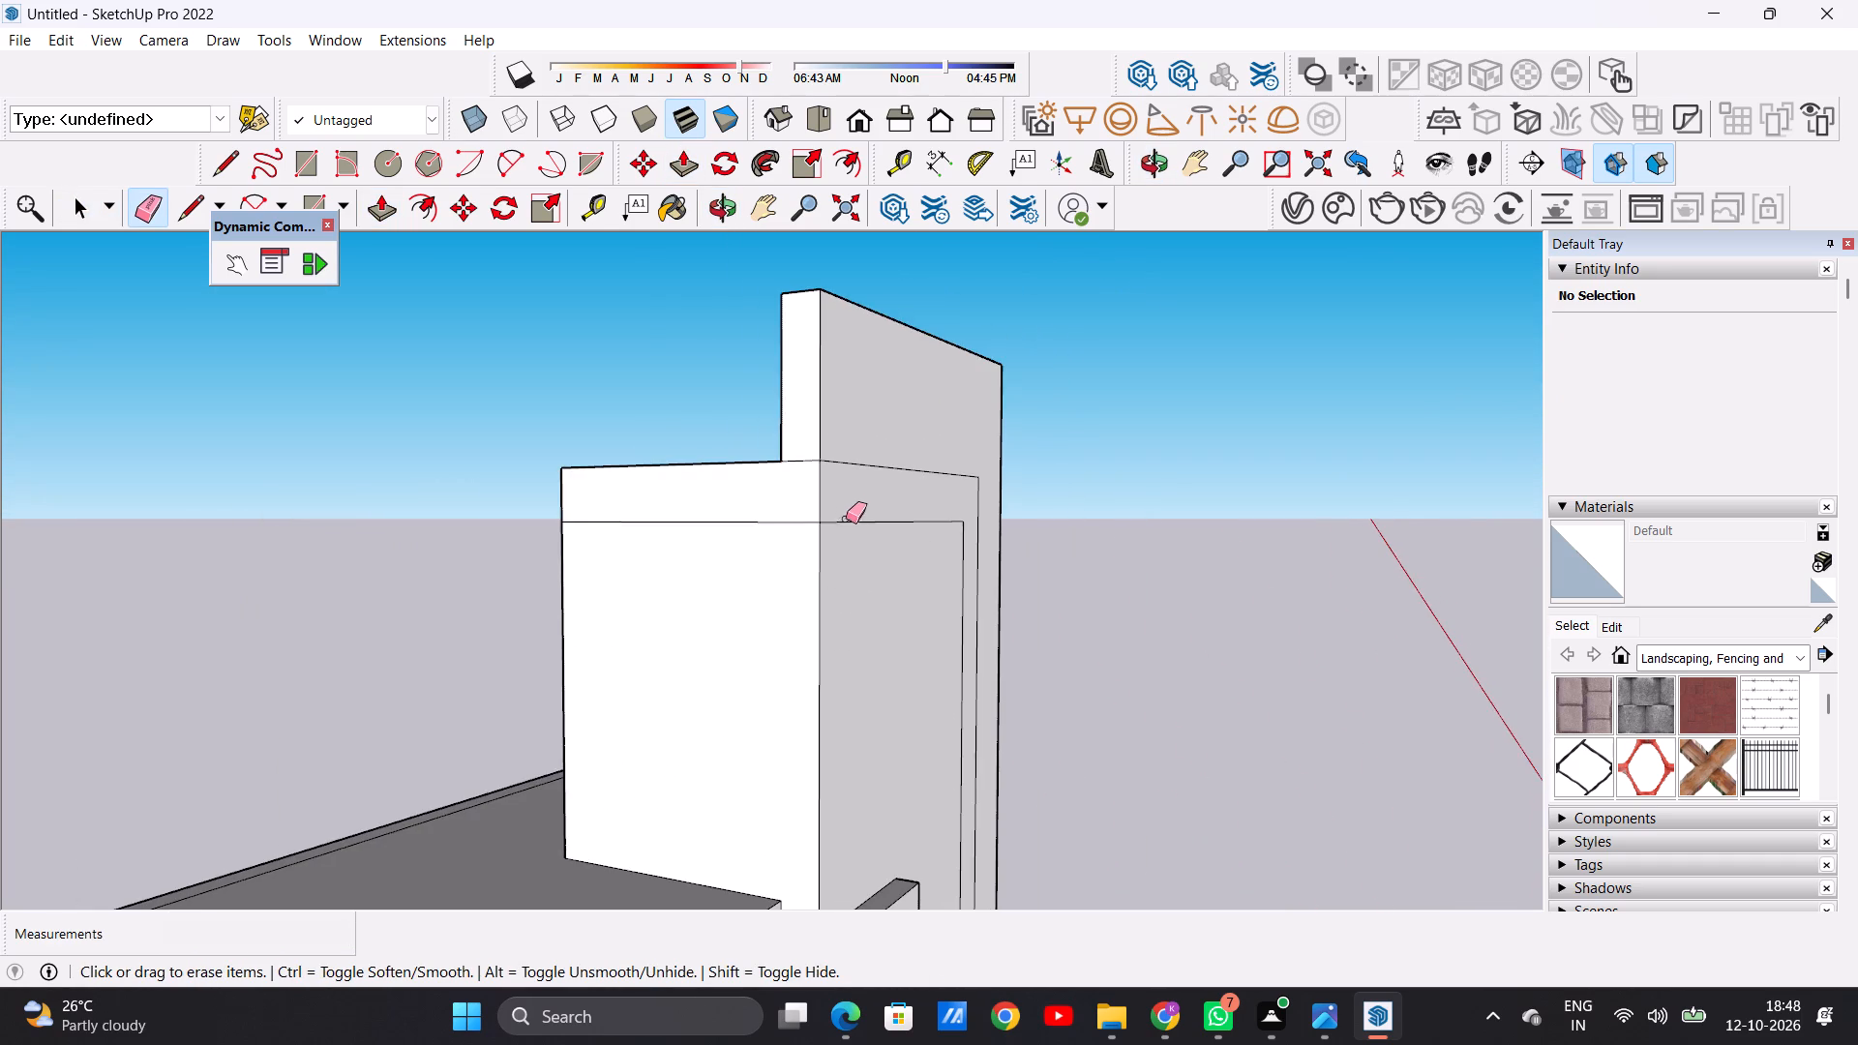
Pull the band at the top of the block's roof-facing side outward with Push/Pull, forming a slab overhanging the first-floor roof.
{"action": "middle_click_drag", "start_coordinate": [836, 540], "coordinate": [610, 582]}
{"action": "key", "text": "space"}
{"action": "scroll", "coordinate": [656, 508], "scroll_direction": "up", "scroll_amount": 2}
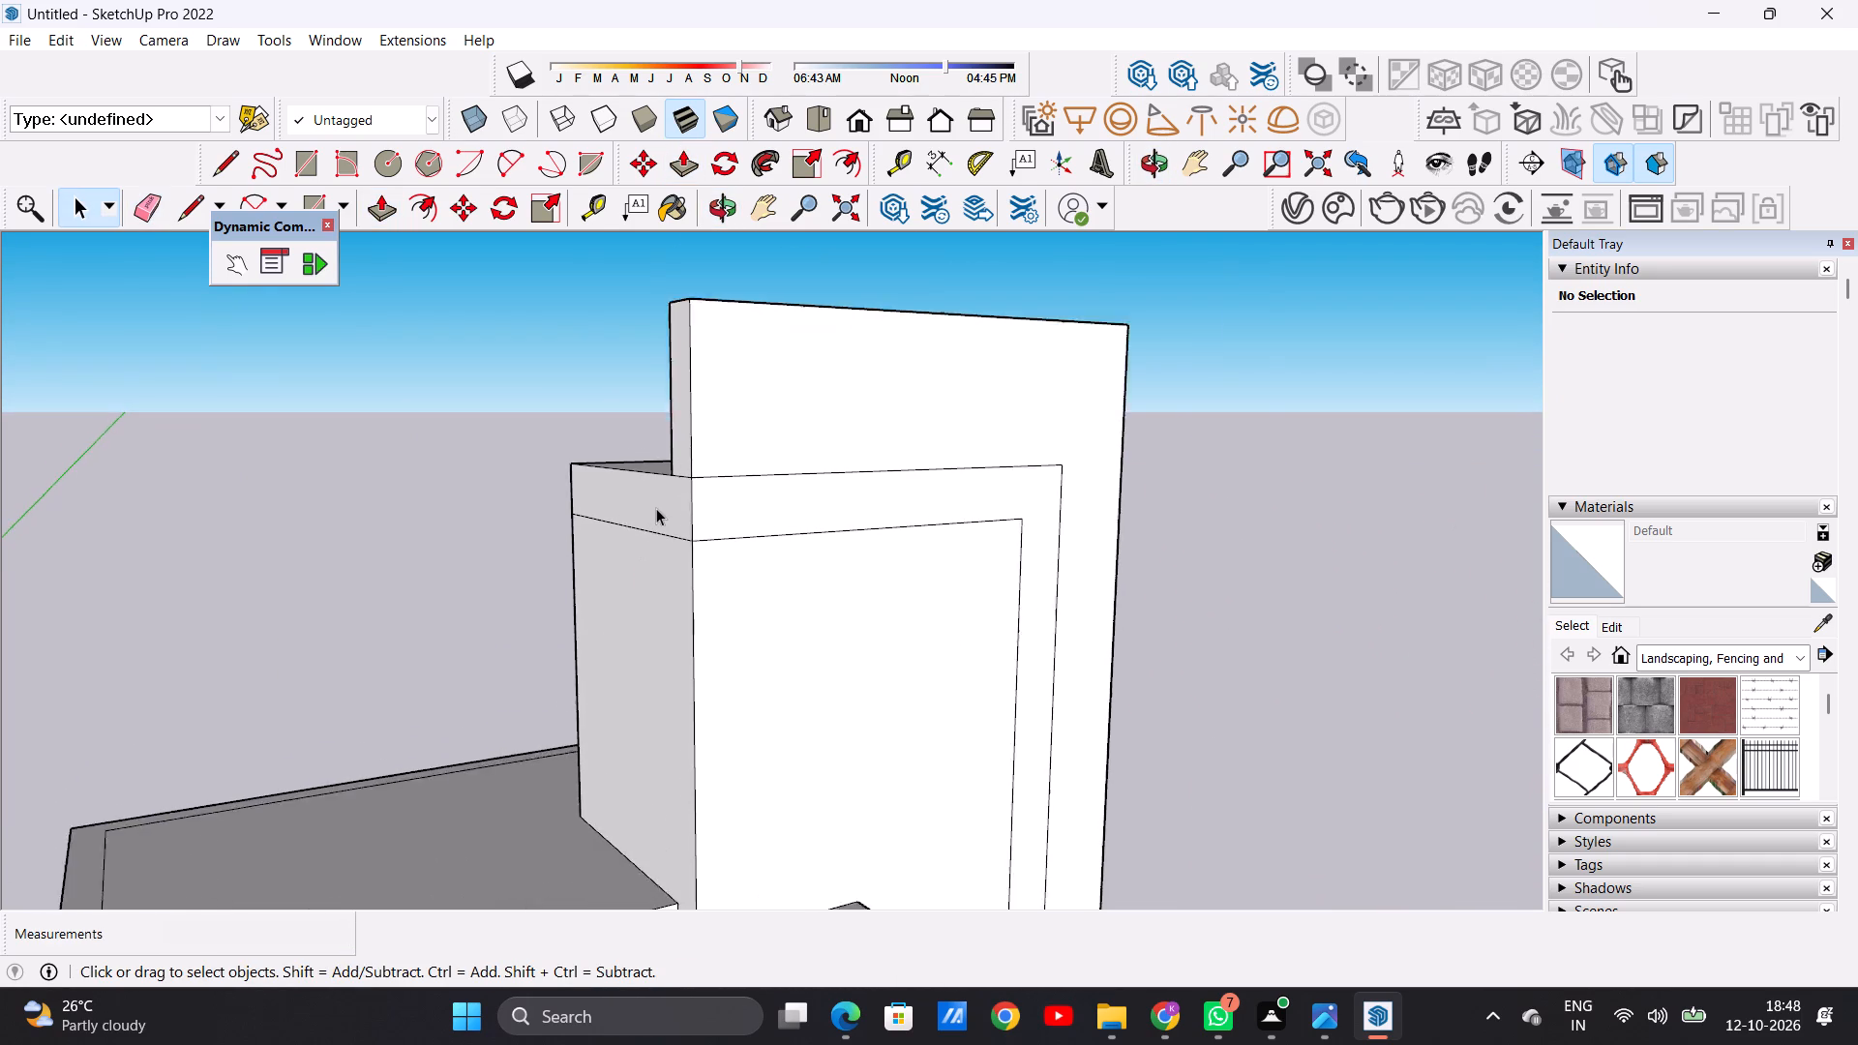
{"action": "scroll", "coordinate": [656, 508], "scroll_direction": "up", "scroll_amount": 3}
{"action": "key", "text": "p"}
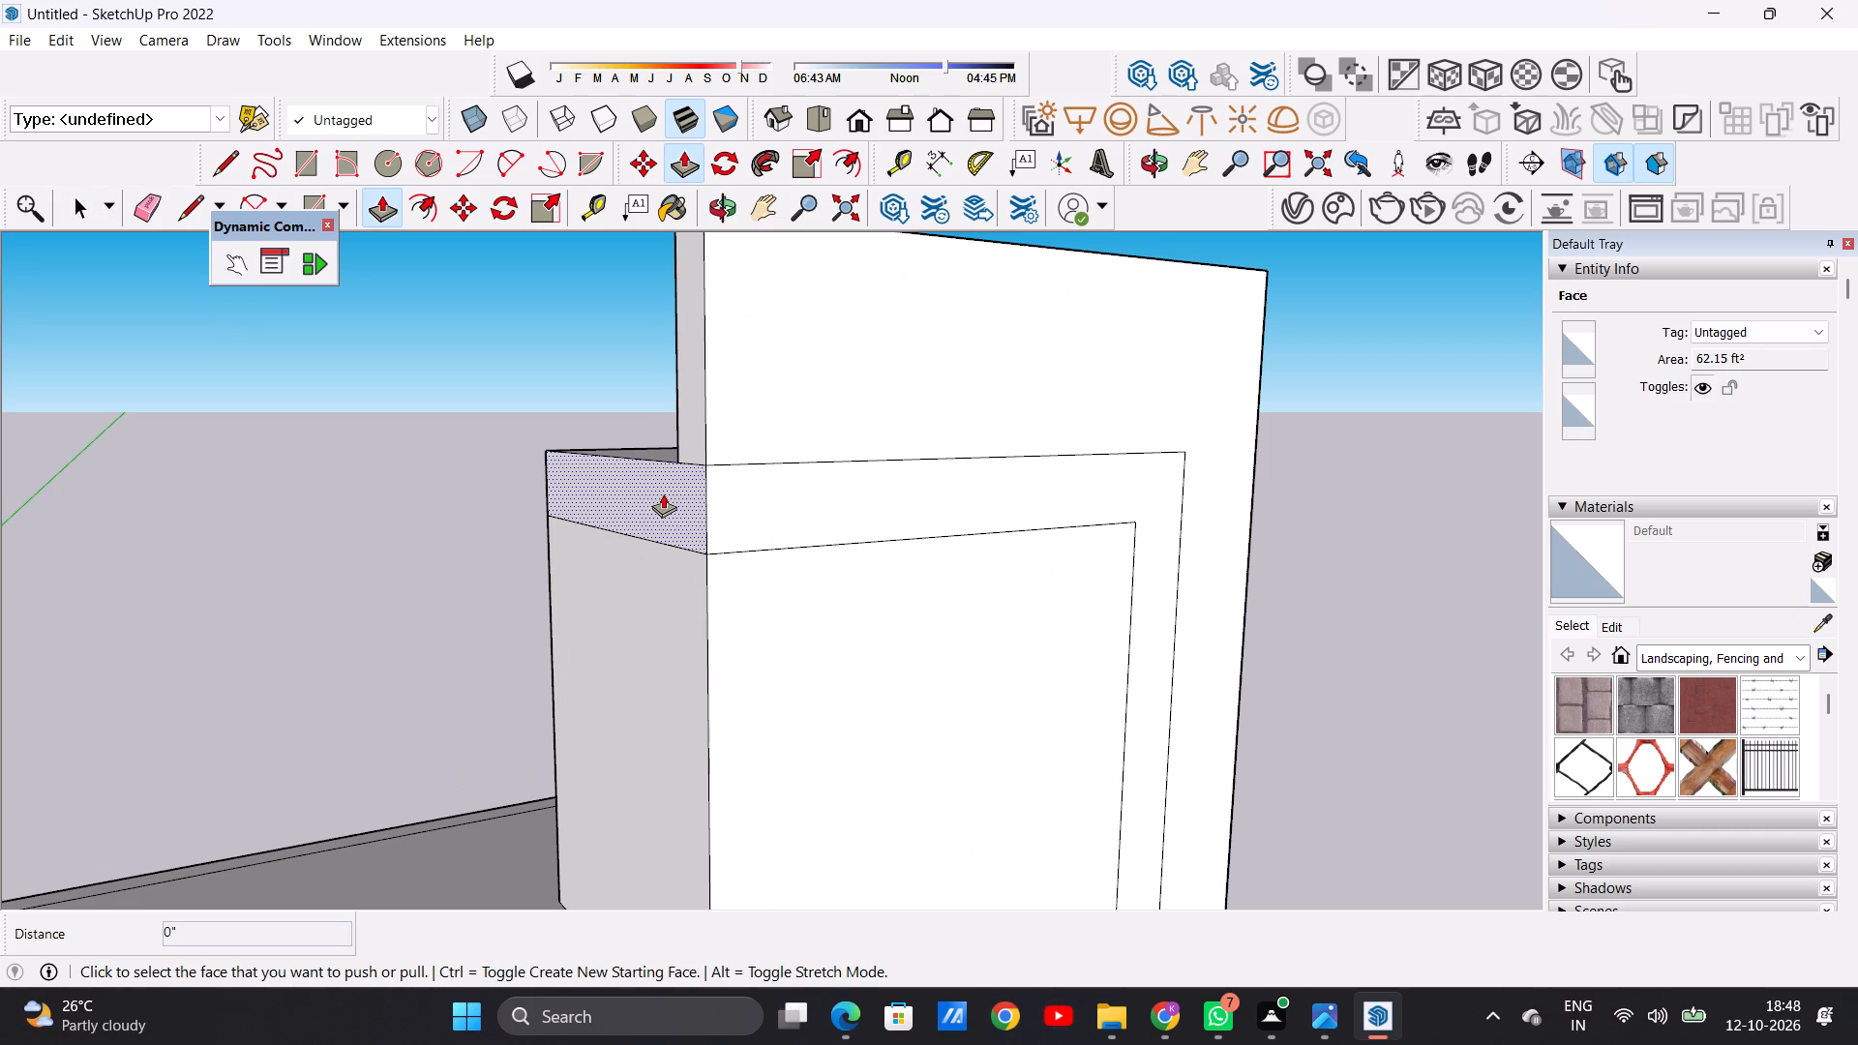
{"action": "left_click", "coordinate": [665, 494]}
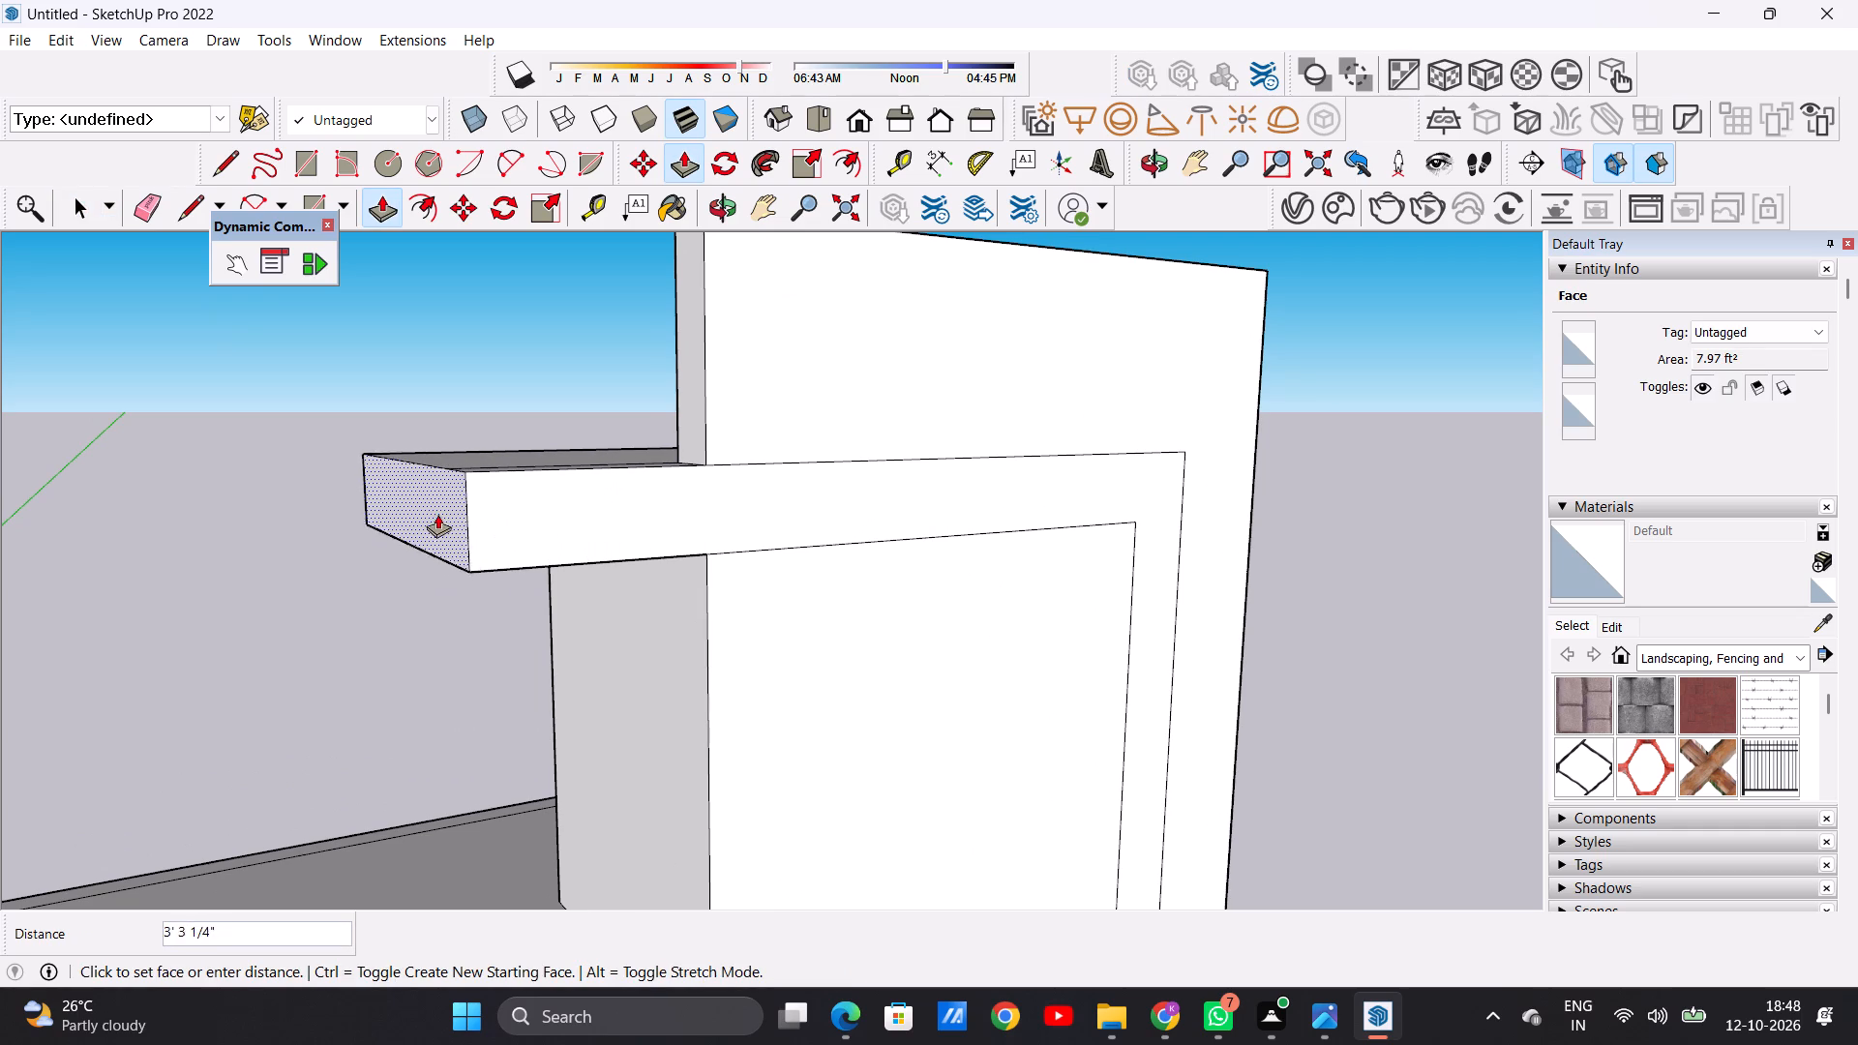
{"action": "left_click", "coordinate": [334, 520]}
{"action": "key", "text": "space"}
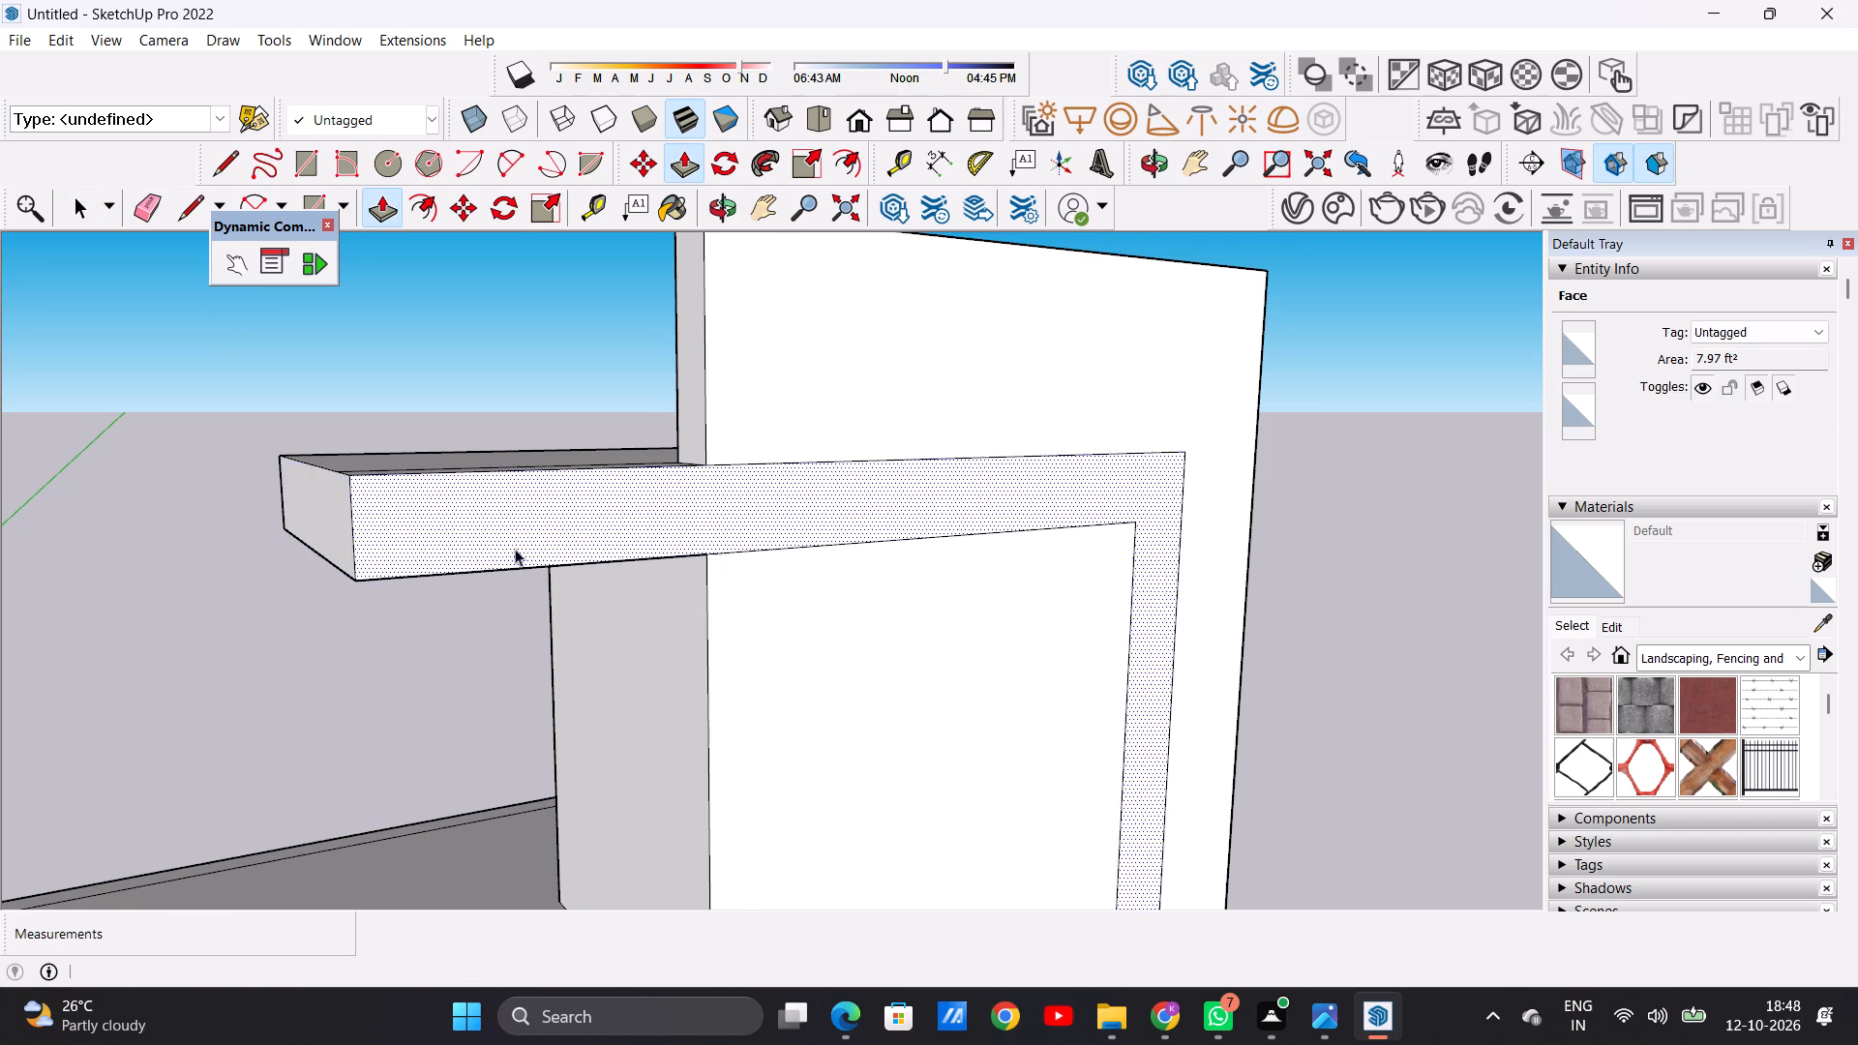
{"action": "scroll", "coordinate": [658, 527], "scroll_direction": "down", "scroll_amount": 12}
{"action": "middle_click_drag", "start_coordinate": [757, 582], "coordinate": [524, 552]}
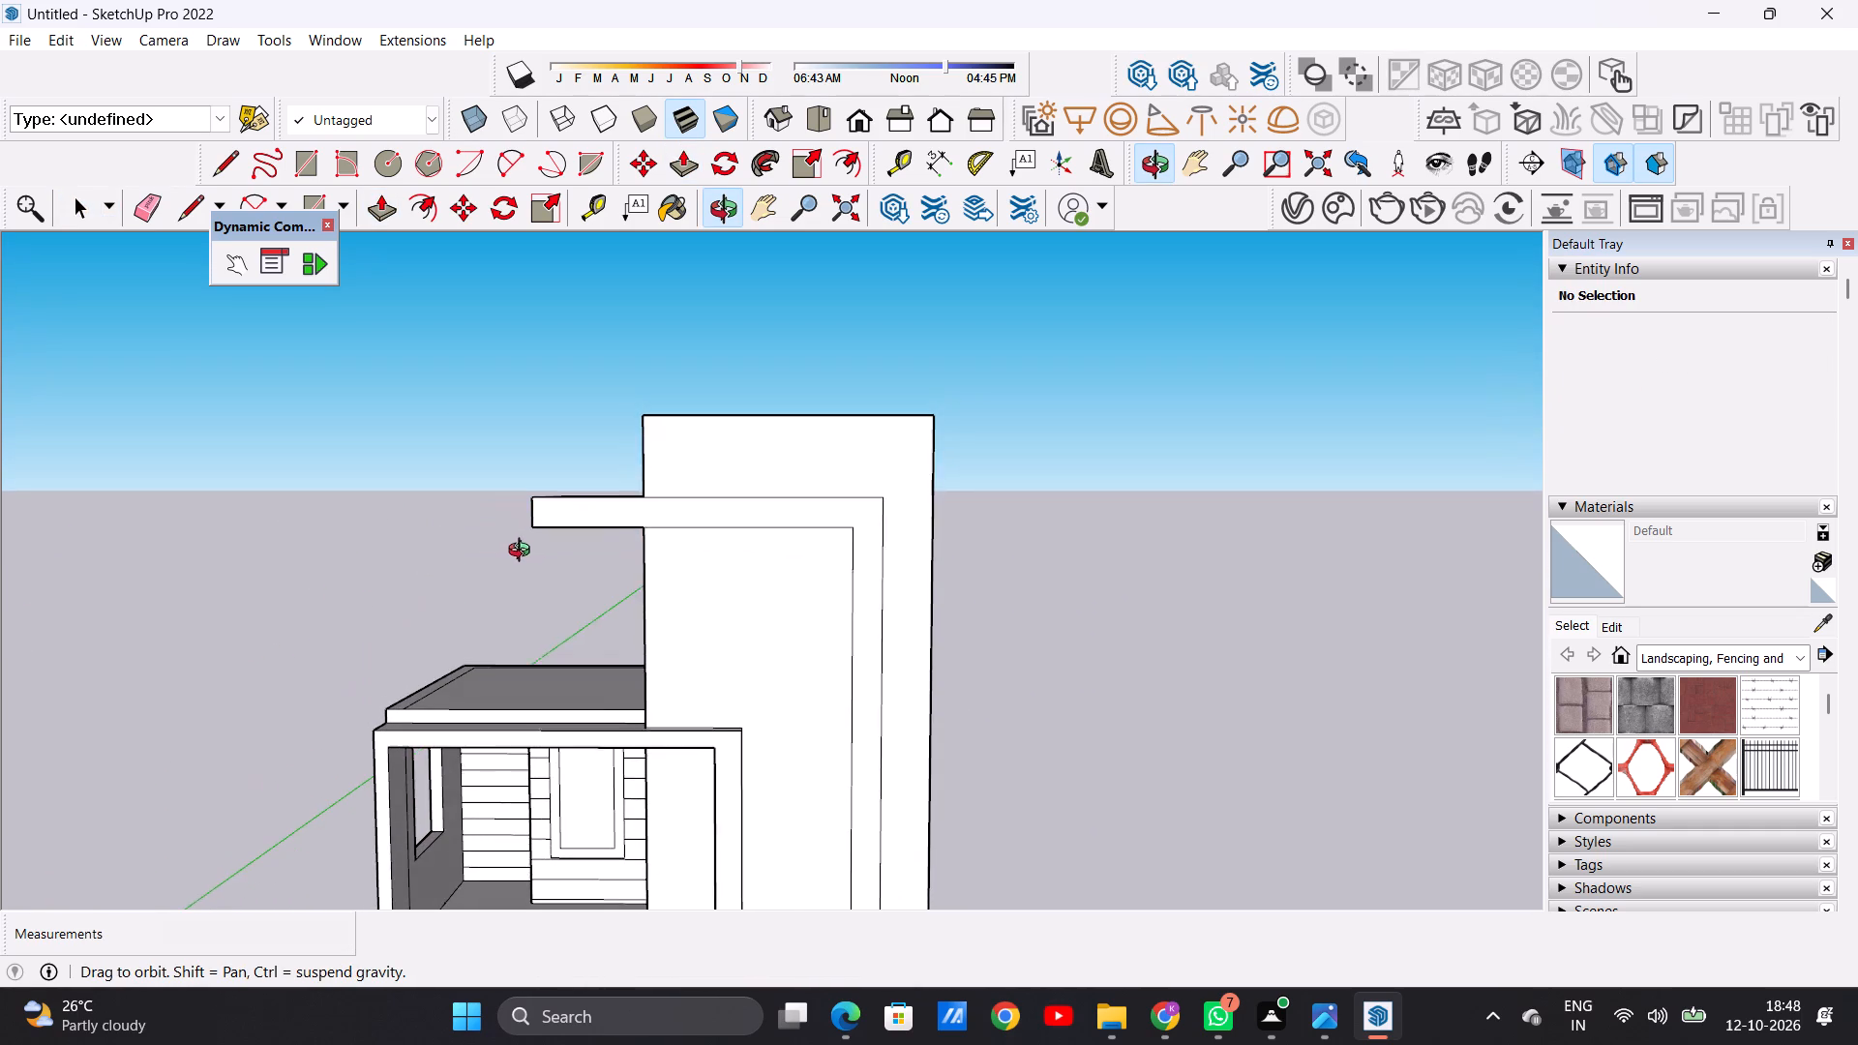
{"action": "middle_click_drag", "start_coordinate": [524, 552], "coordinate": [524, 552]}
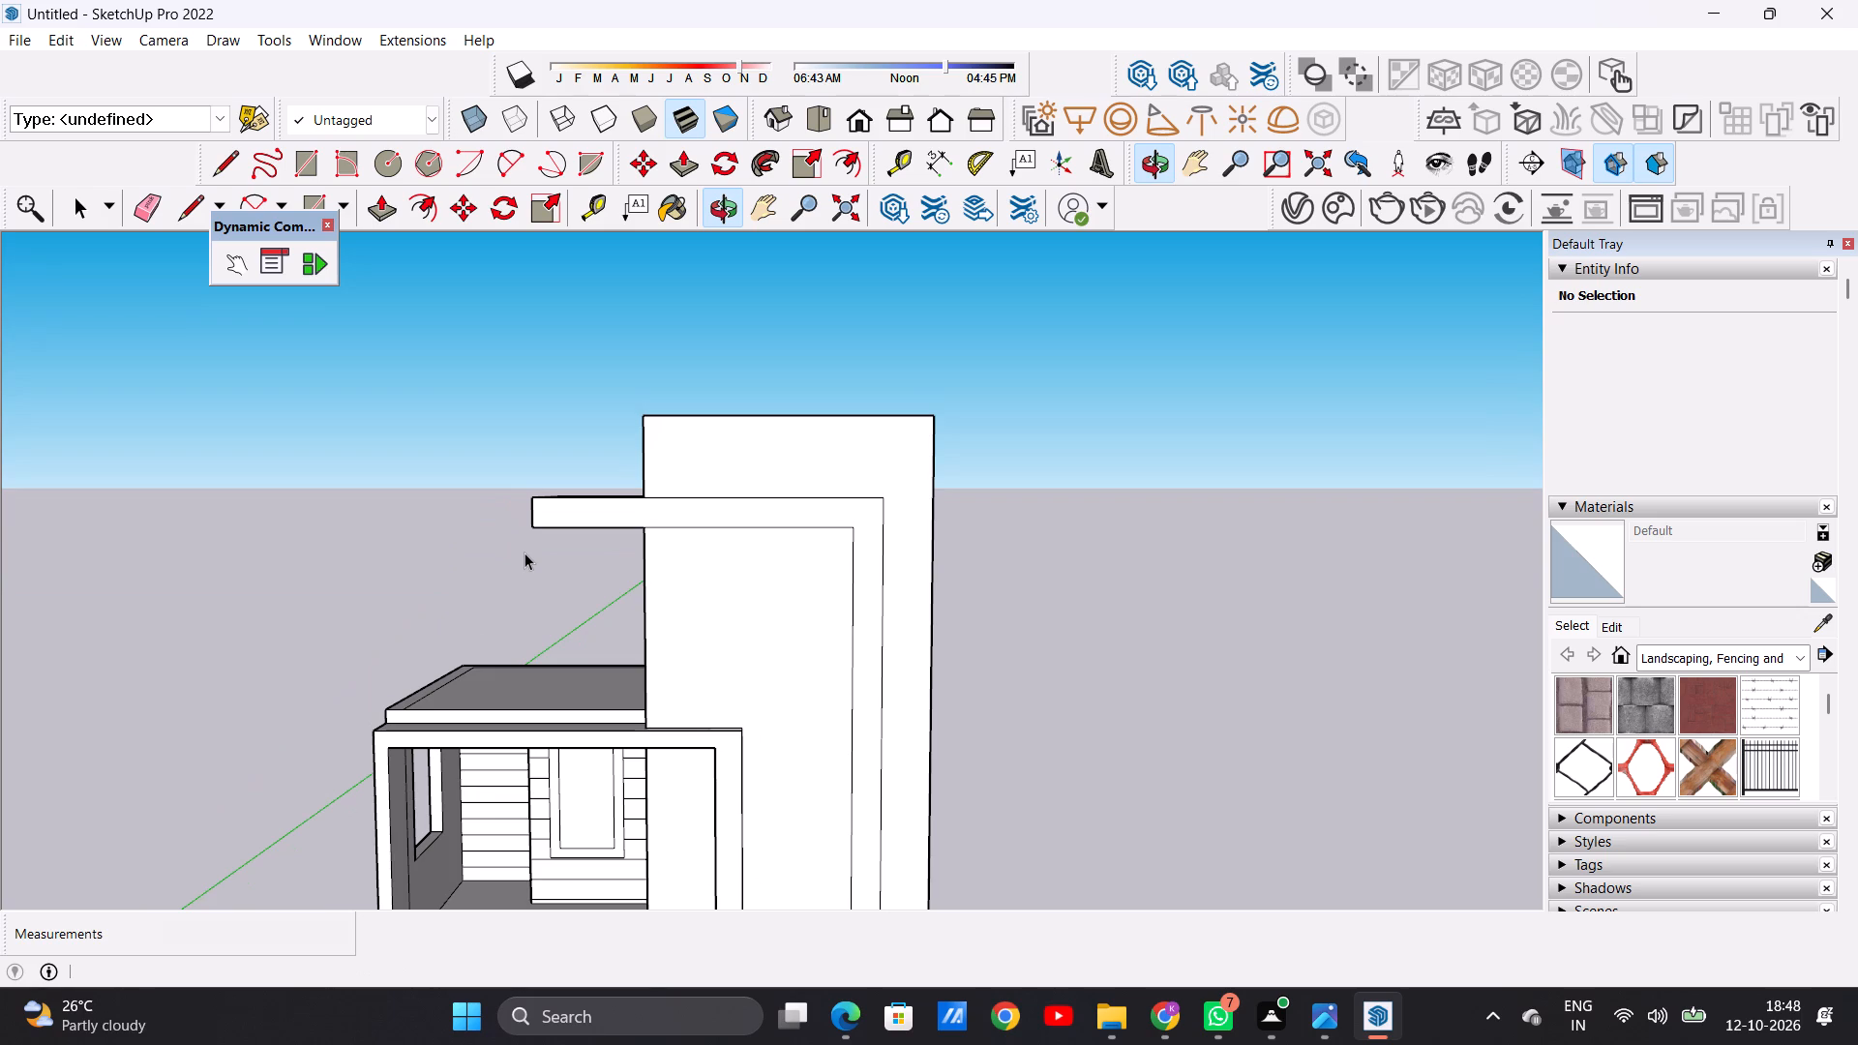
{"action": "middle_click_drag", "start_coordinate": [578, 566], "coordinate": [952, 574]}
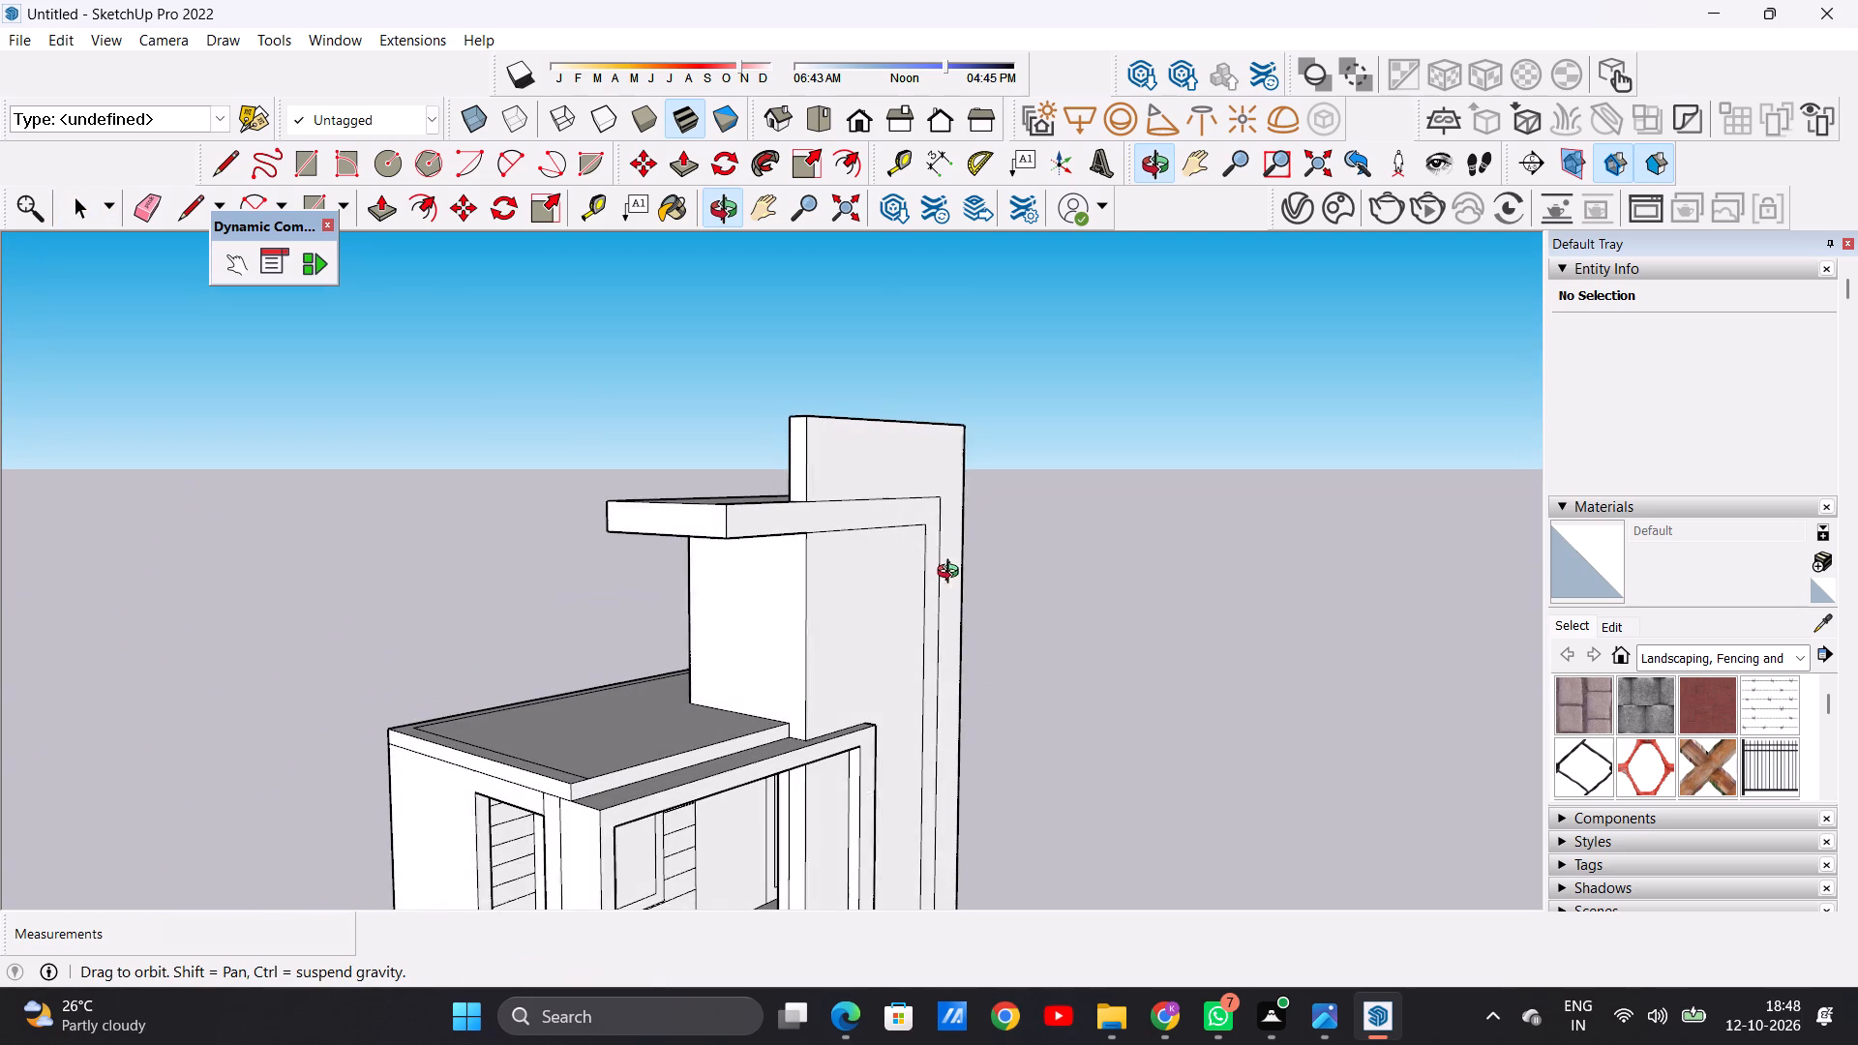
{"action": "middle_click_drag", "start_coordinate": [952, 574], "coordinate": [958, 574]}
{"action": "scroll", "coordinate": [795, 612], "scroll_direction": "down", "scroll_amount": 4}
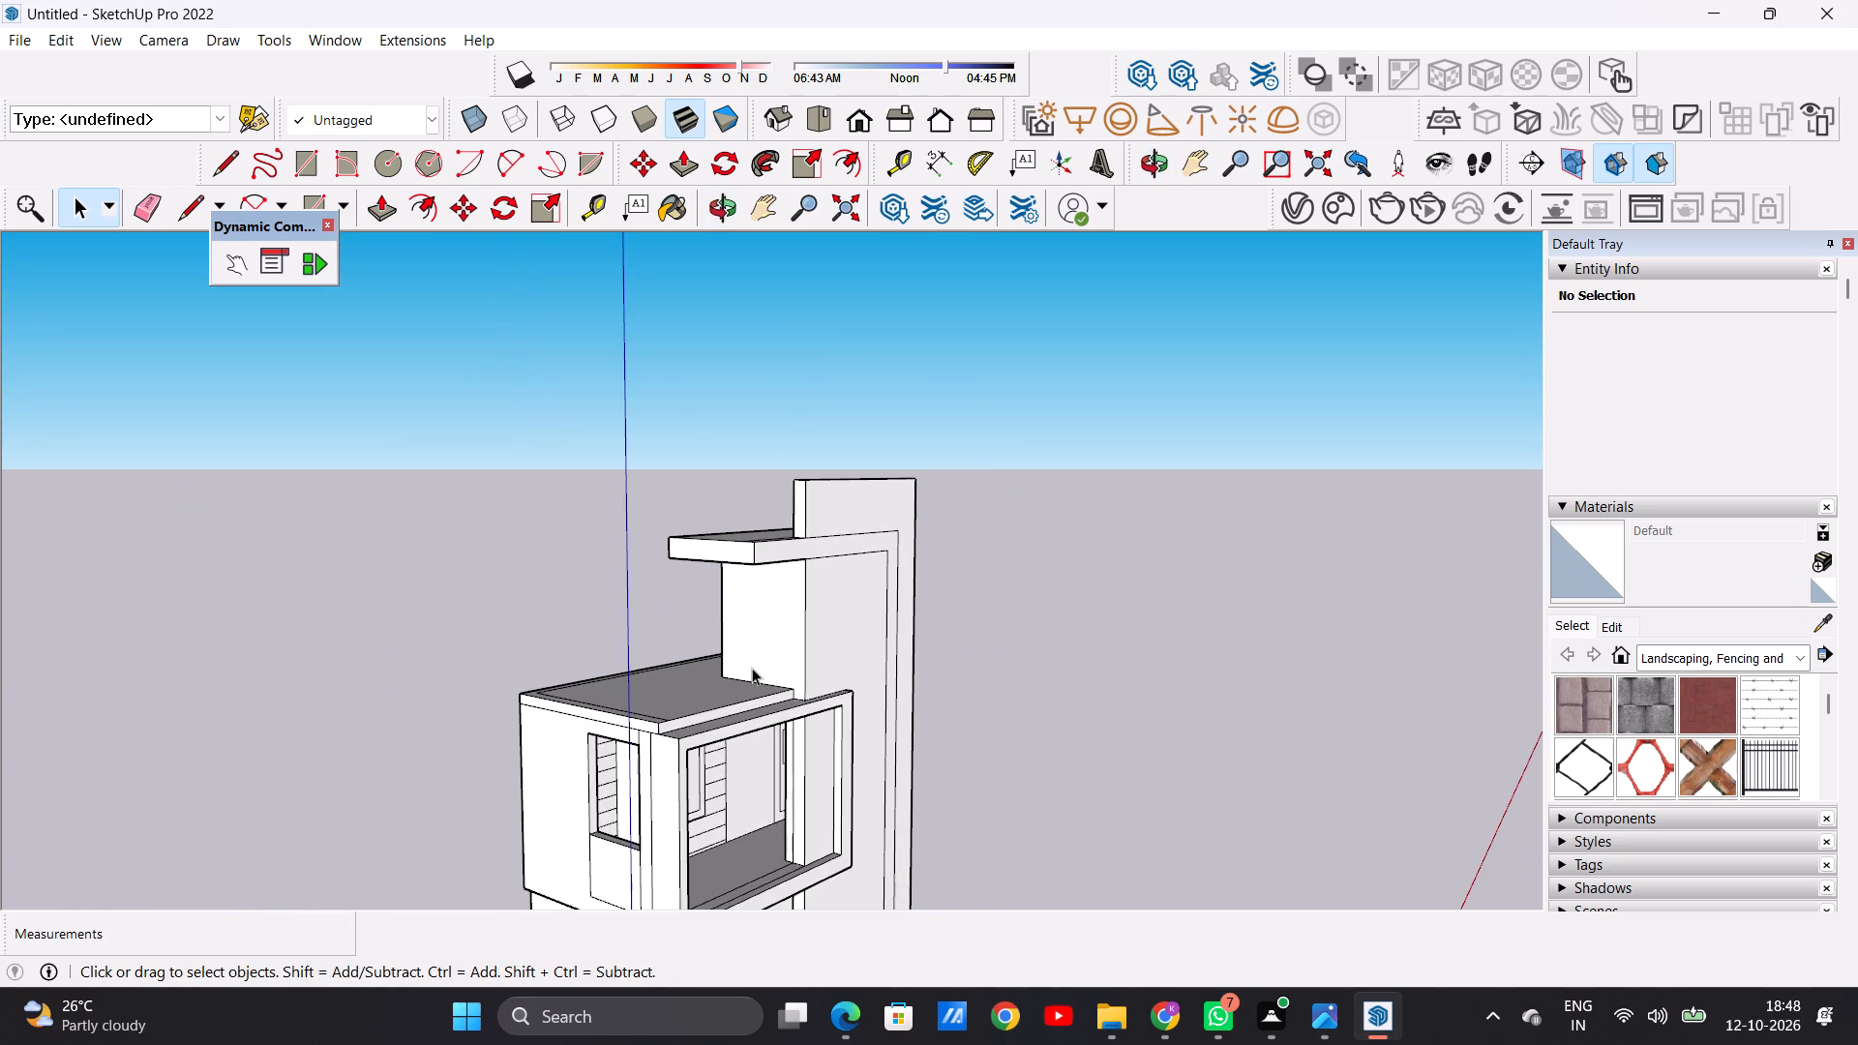
Examine the first-floor roof and the second-floor block's overhanging slab from several angles.
{"action": "scroll", "coordinate": [772, 684], "scroll_direction": "up", "scroll_amount": 7}
{"action": "middle_click_drag", "start_coordinate": [853, 731], "coordinate": [673, 864]}
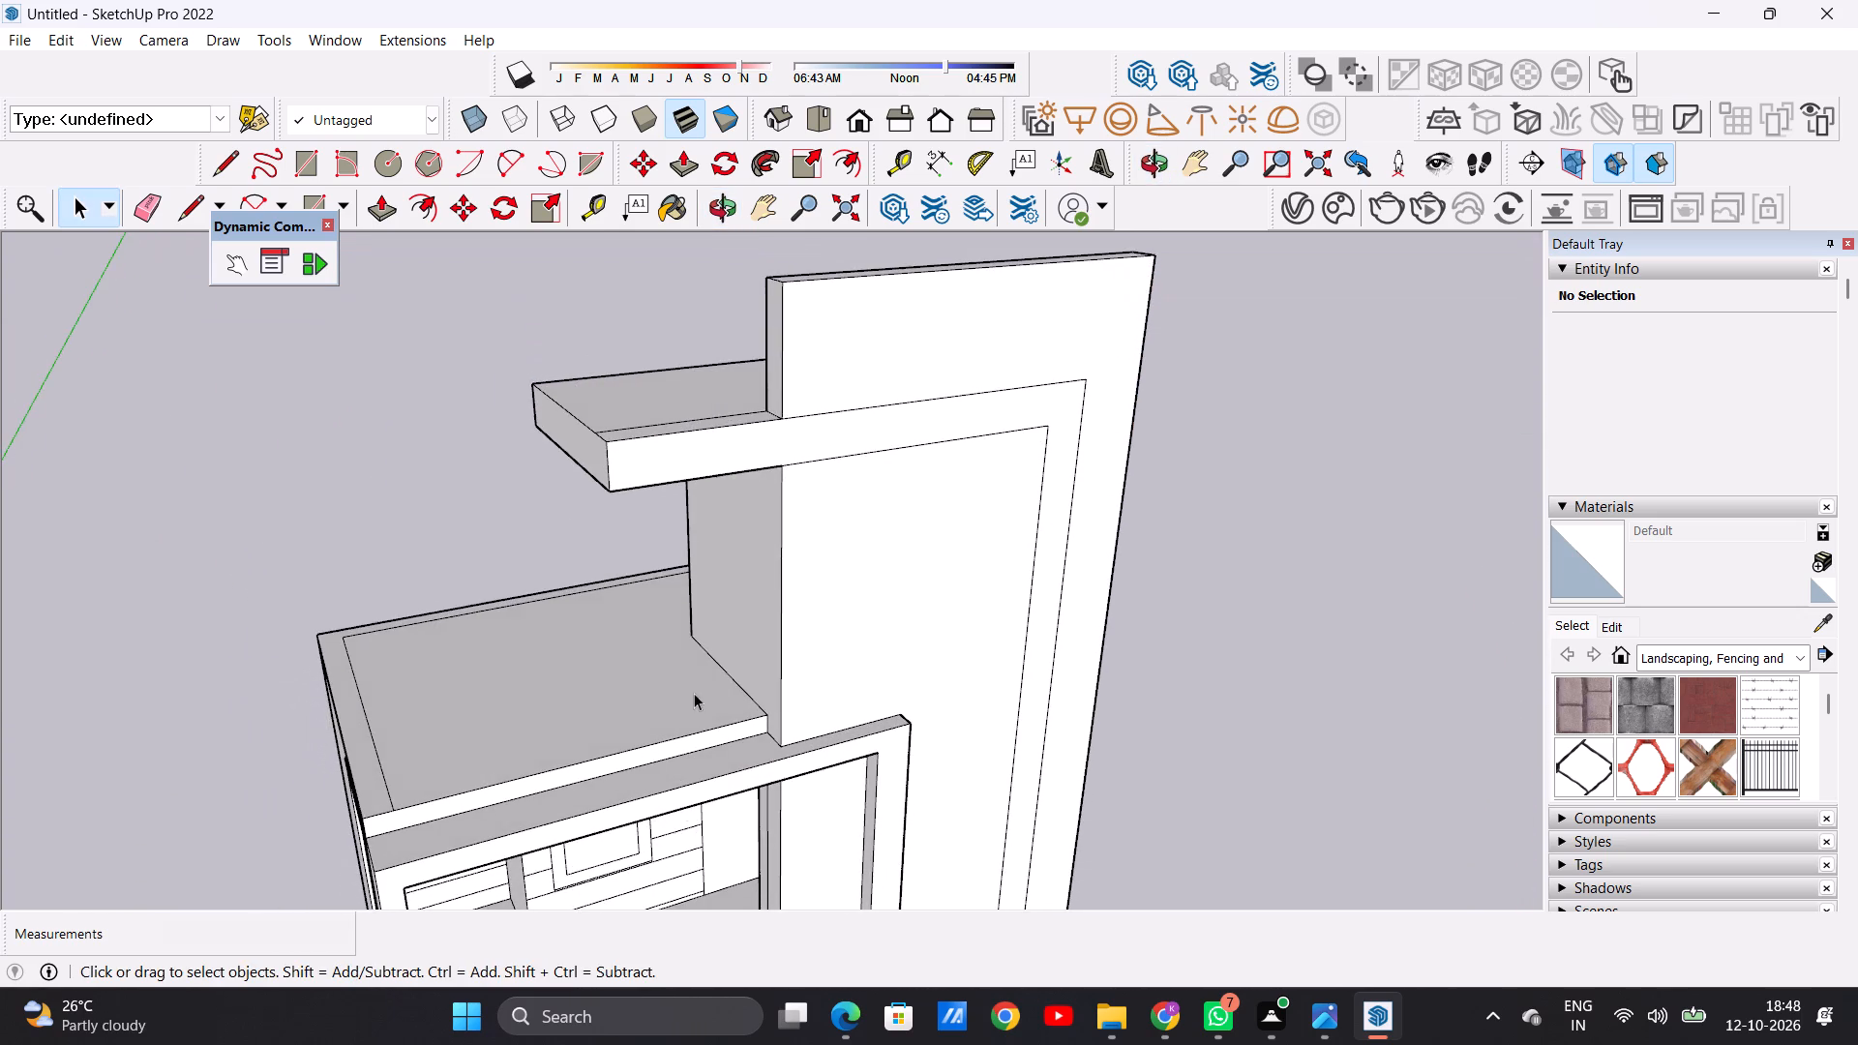
{"action": "scroll", "coordinate": [702, 679], "scroll_direction": "down", "scroll_amount": 3}
{"action": "scroll", "coordinate": [704, 676], "scroll_direction": "up", "scroll_amount": 1}
{"action": "scroll", "coordinate": [709, 671], "scroll_direction": "down", "scroll_amount": 2}
{"action": "middle_click_drag", "start_coordinate": [799, 761], "coordinate": [642, 789]}
{"action": "scroll", "coordinate": [595, 728], "scroll_direction": "up", "scroll_amount": 9}
{"action": "middle_click_drag", "start_coordinate": [581, 708], "coordinate": [728, 712]}
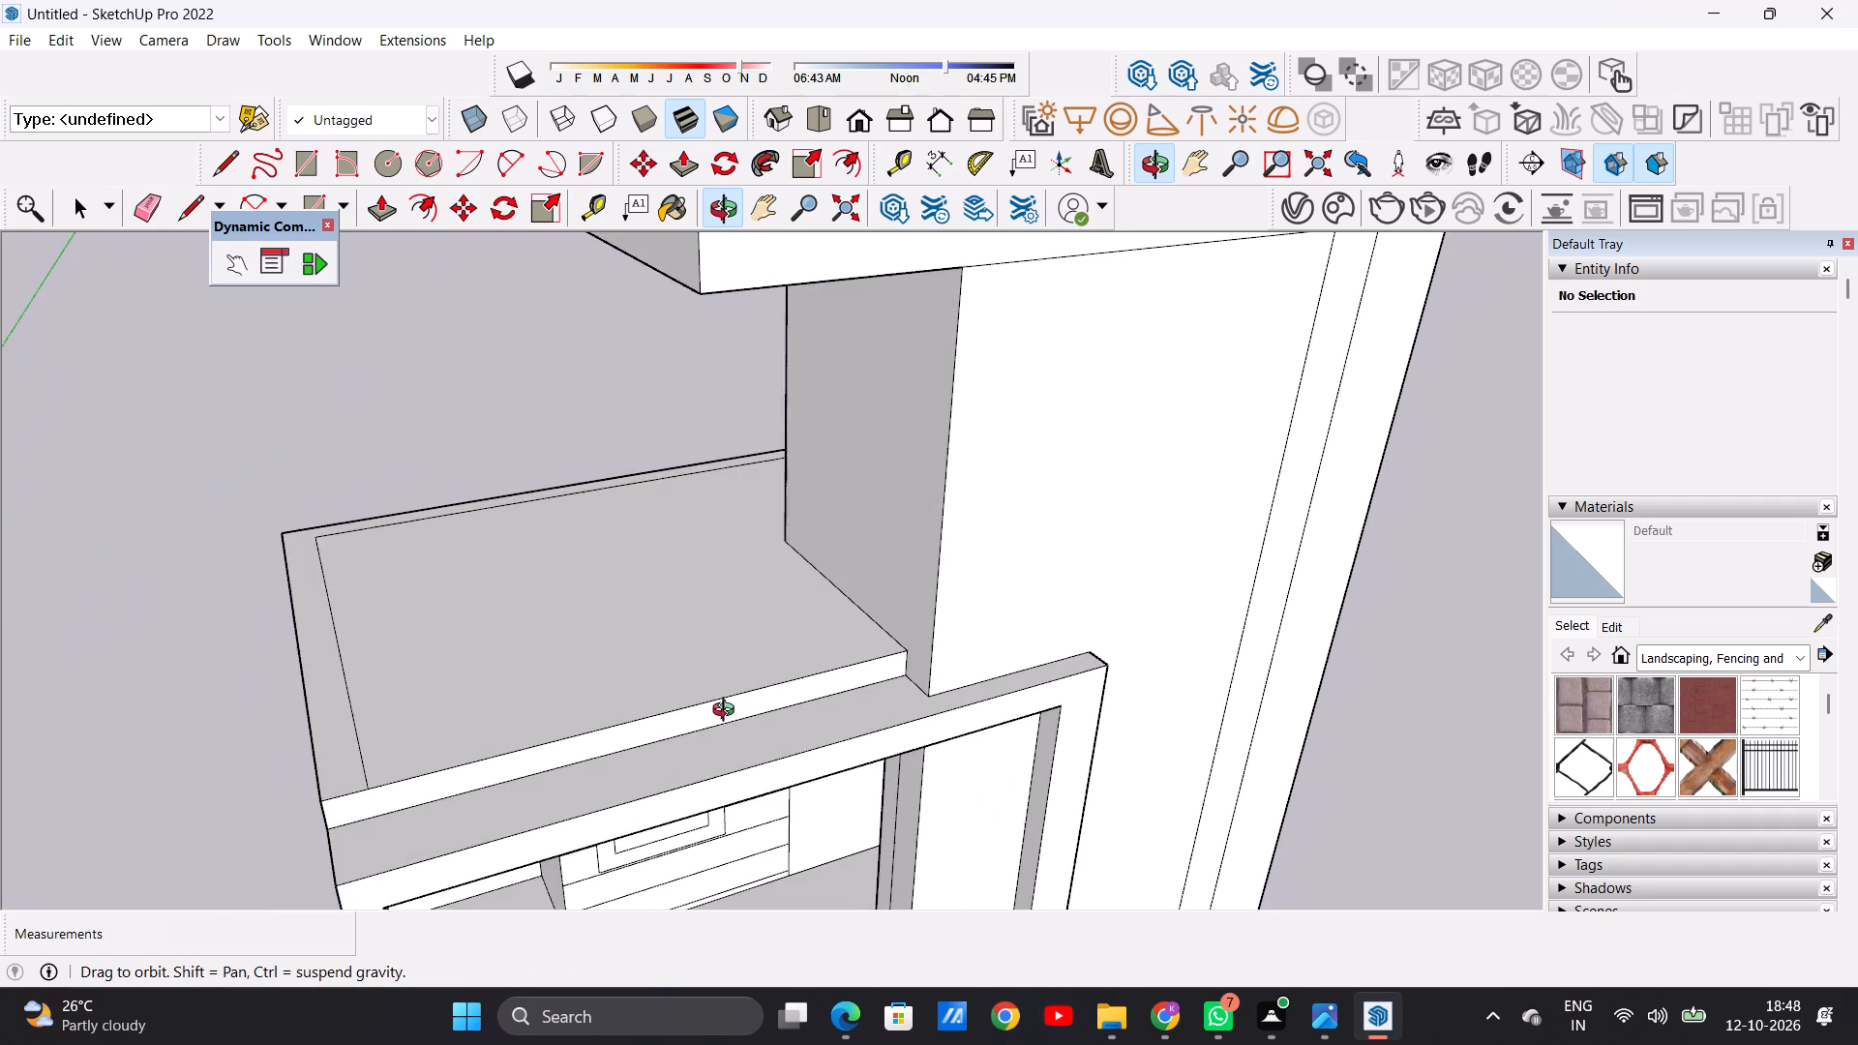
{"action": "middle_click_drag", "start_coordinate": [728, 712], "coordinate": [730, 712]}
{"action": "scroll", "coordinate": [730, 714], "scroll_direction": "down", "scroll_amount": 4}
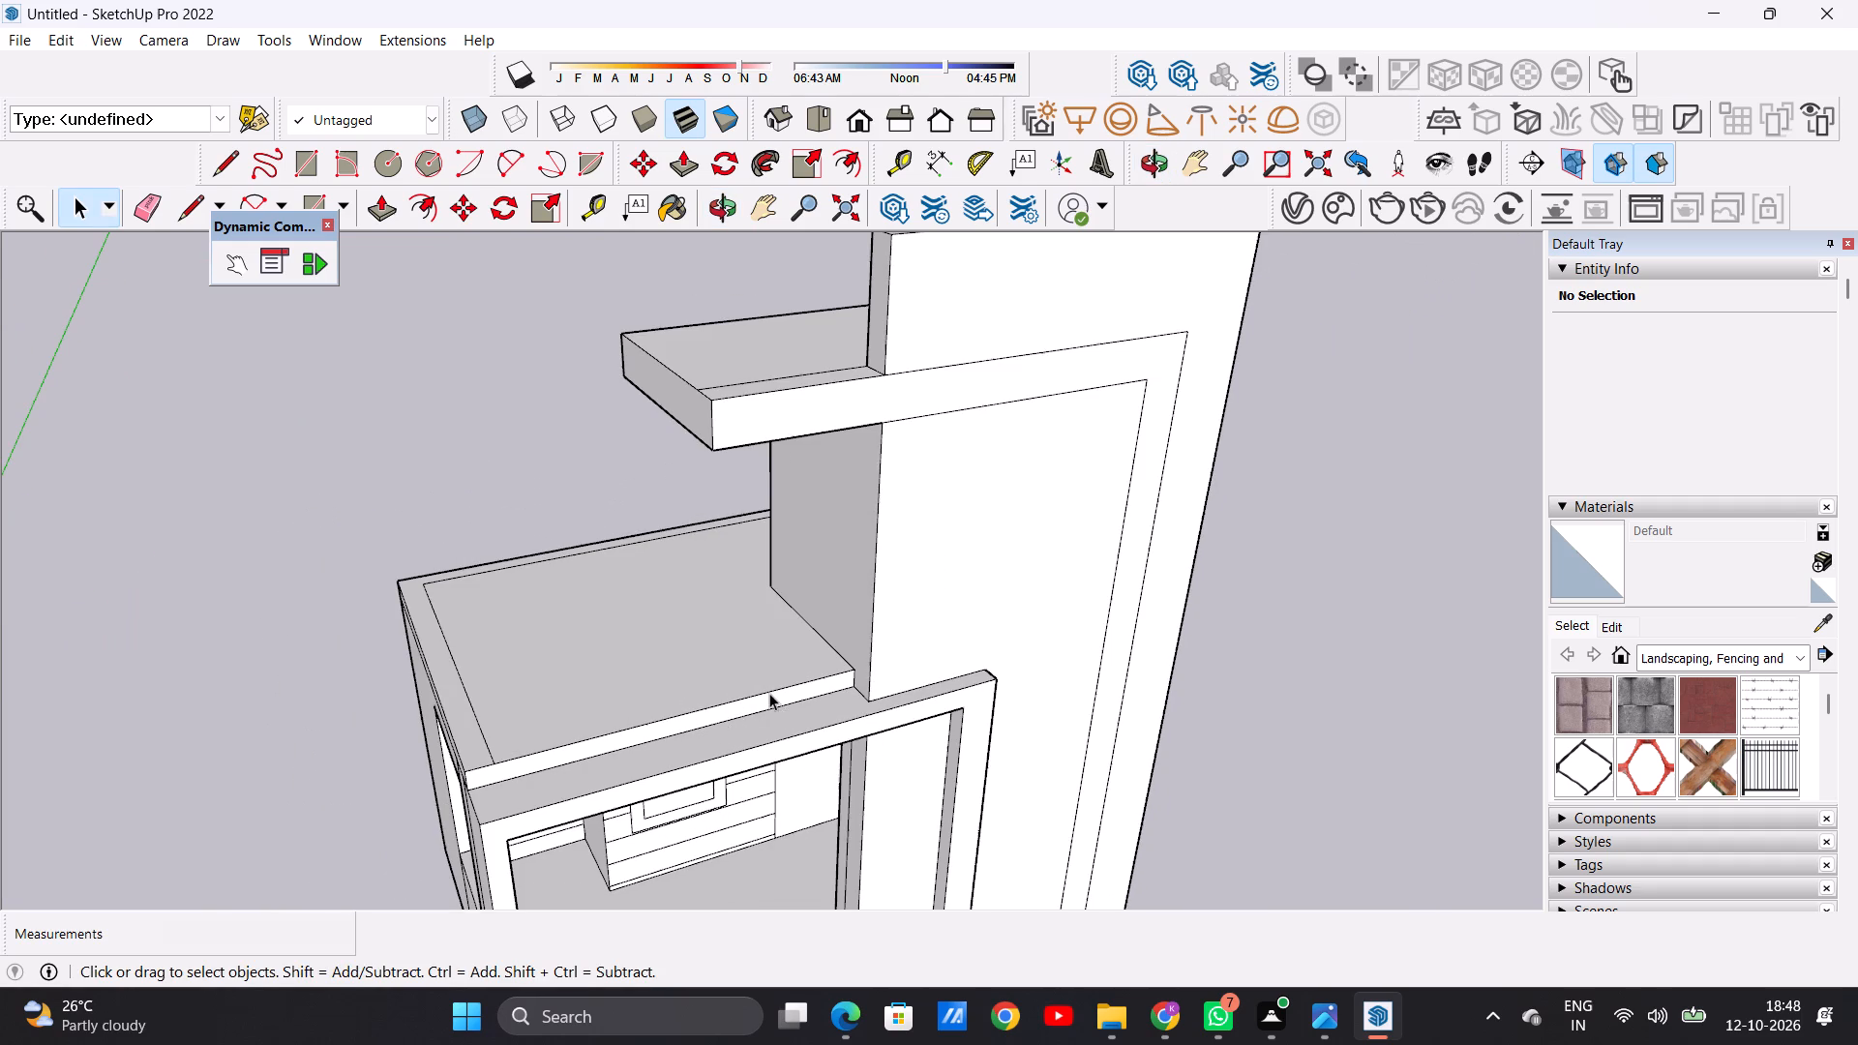
{"action": "scroll", "coordinate": [823, 701], "scroll_direction": "up", "scroll_amount": 4}
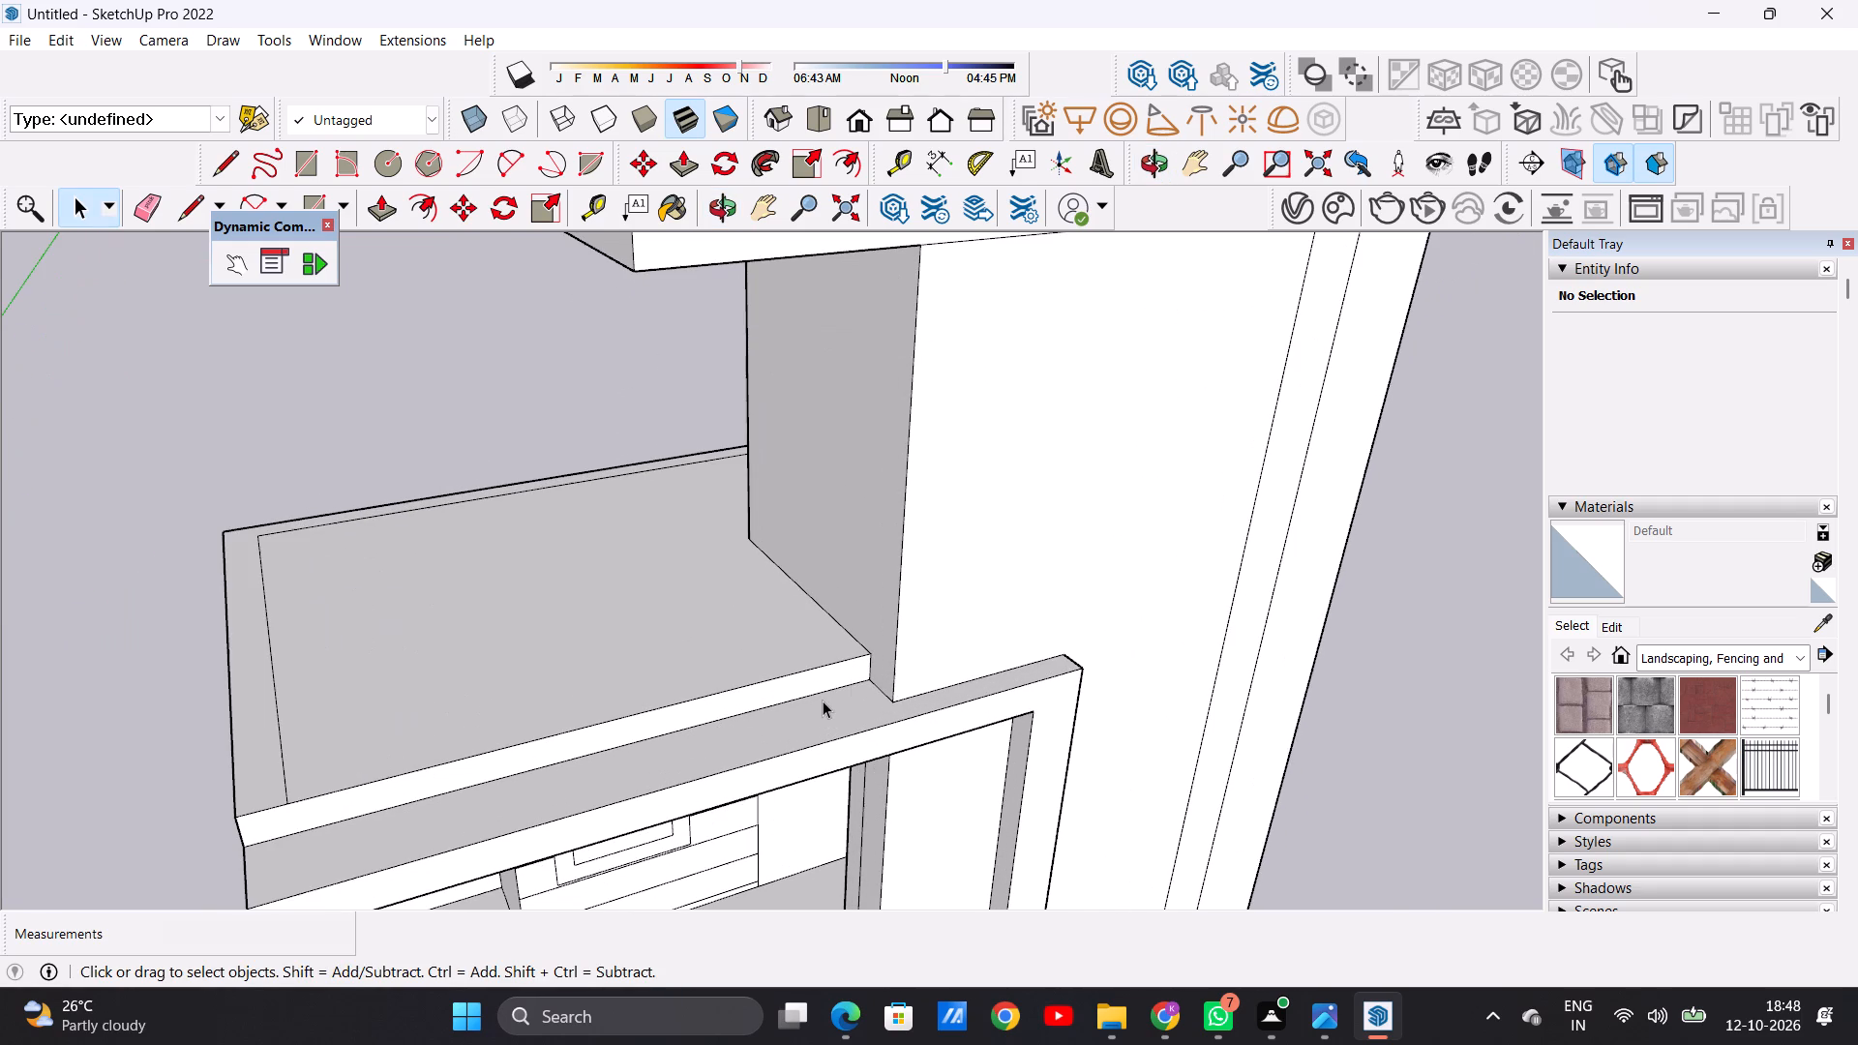
{"action": "scroll", "coordinate": [891, 628], "scroll_direction": "down", "scroll_amount": 14}
{"action": "middle_click_drag", "start_coordinate": [839, 702], "coordinate": [704, 725]}
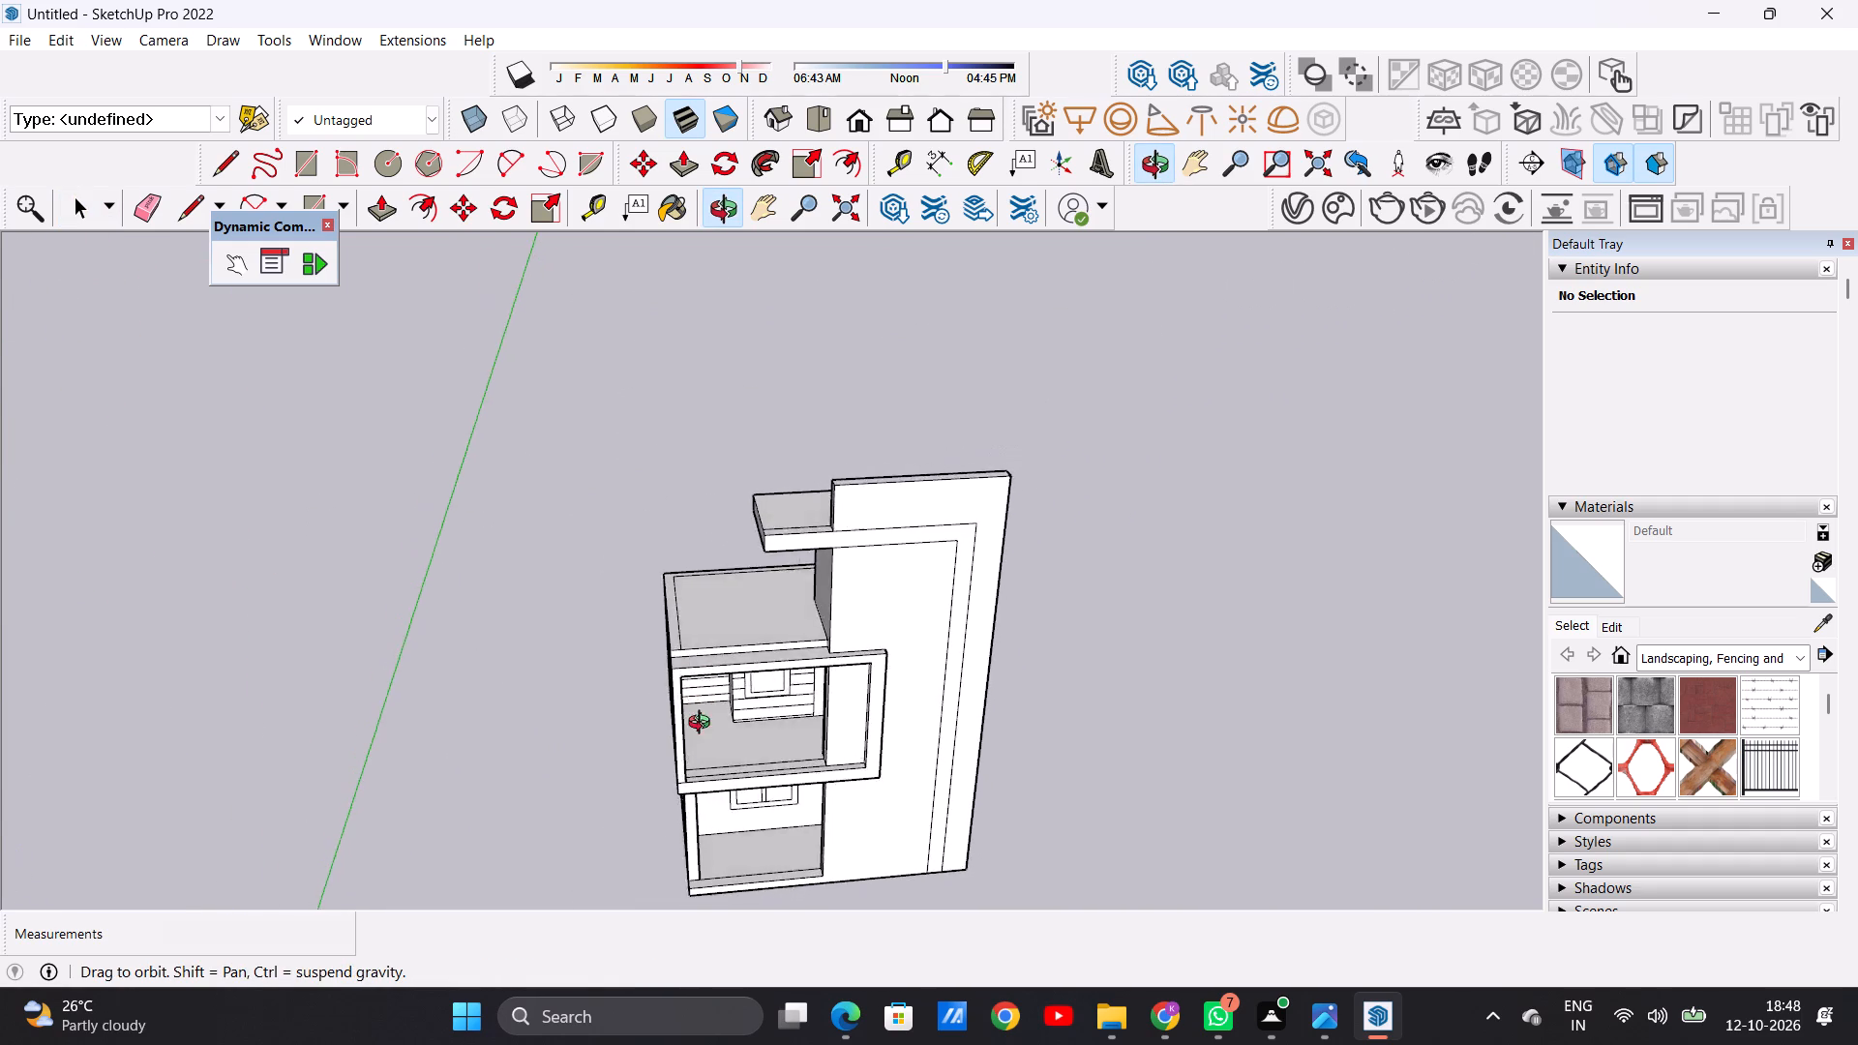
{"action": "middle_click_drag", "start_coordinate": [704, 725], "coordinate": [700, 749]}
Draw a line about 10' 4 1/2" long across the first-floor roof near its front edge, from the side border line to the second-floor block.
{"action": "scroll", "coordinate": [748, 655], "scroll_direction": "up", "scroll_amount": 8}
{"action": "middle_click_drag", "start_coordinate": [772, 624], "coordinate": [743, 727]}
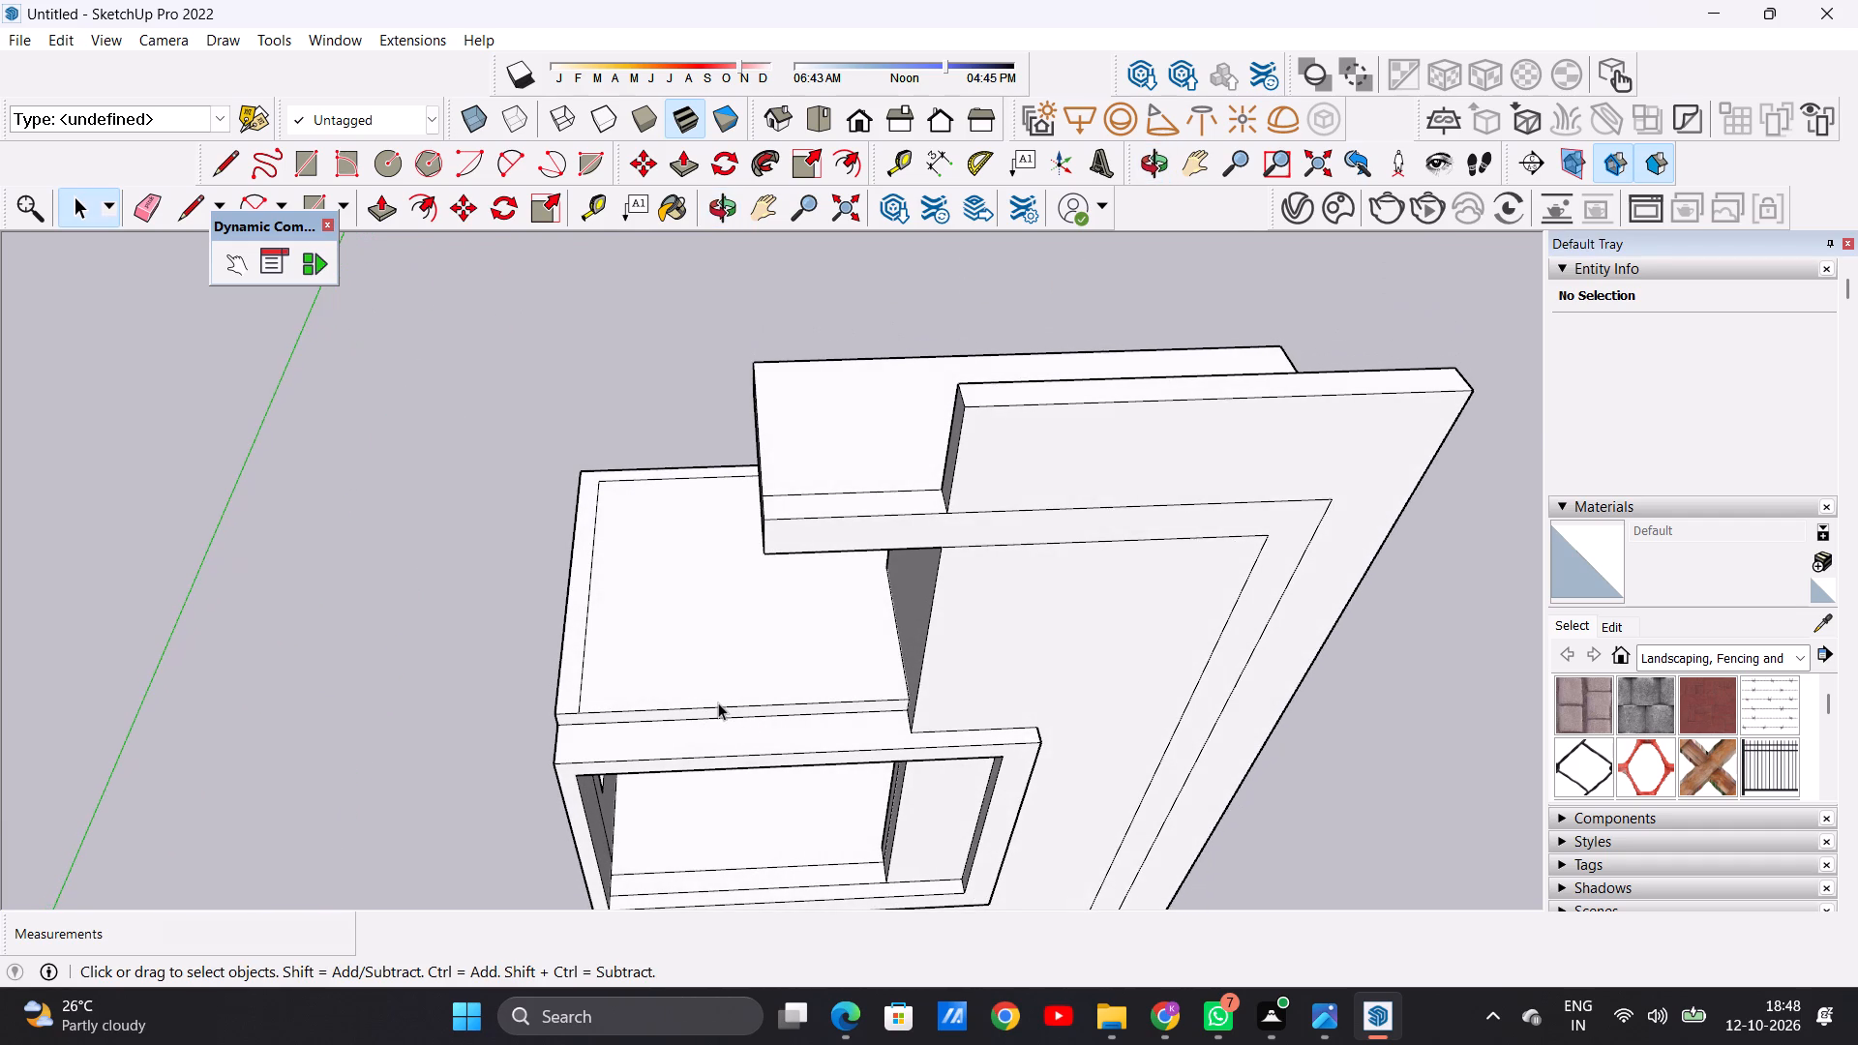
{"action": "scroll", "coordinate": [715, 702], "scroll_direction": "up", "scroll_amount": 1}
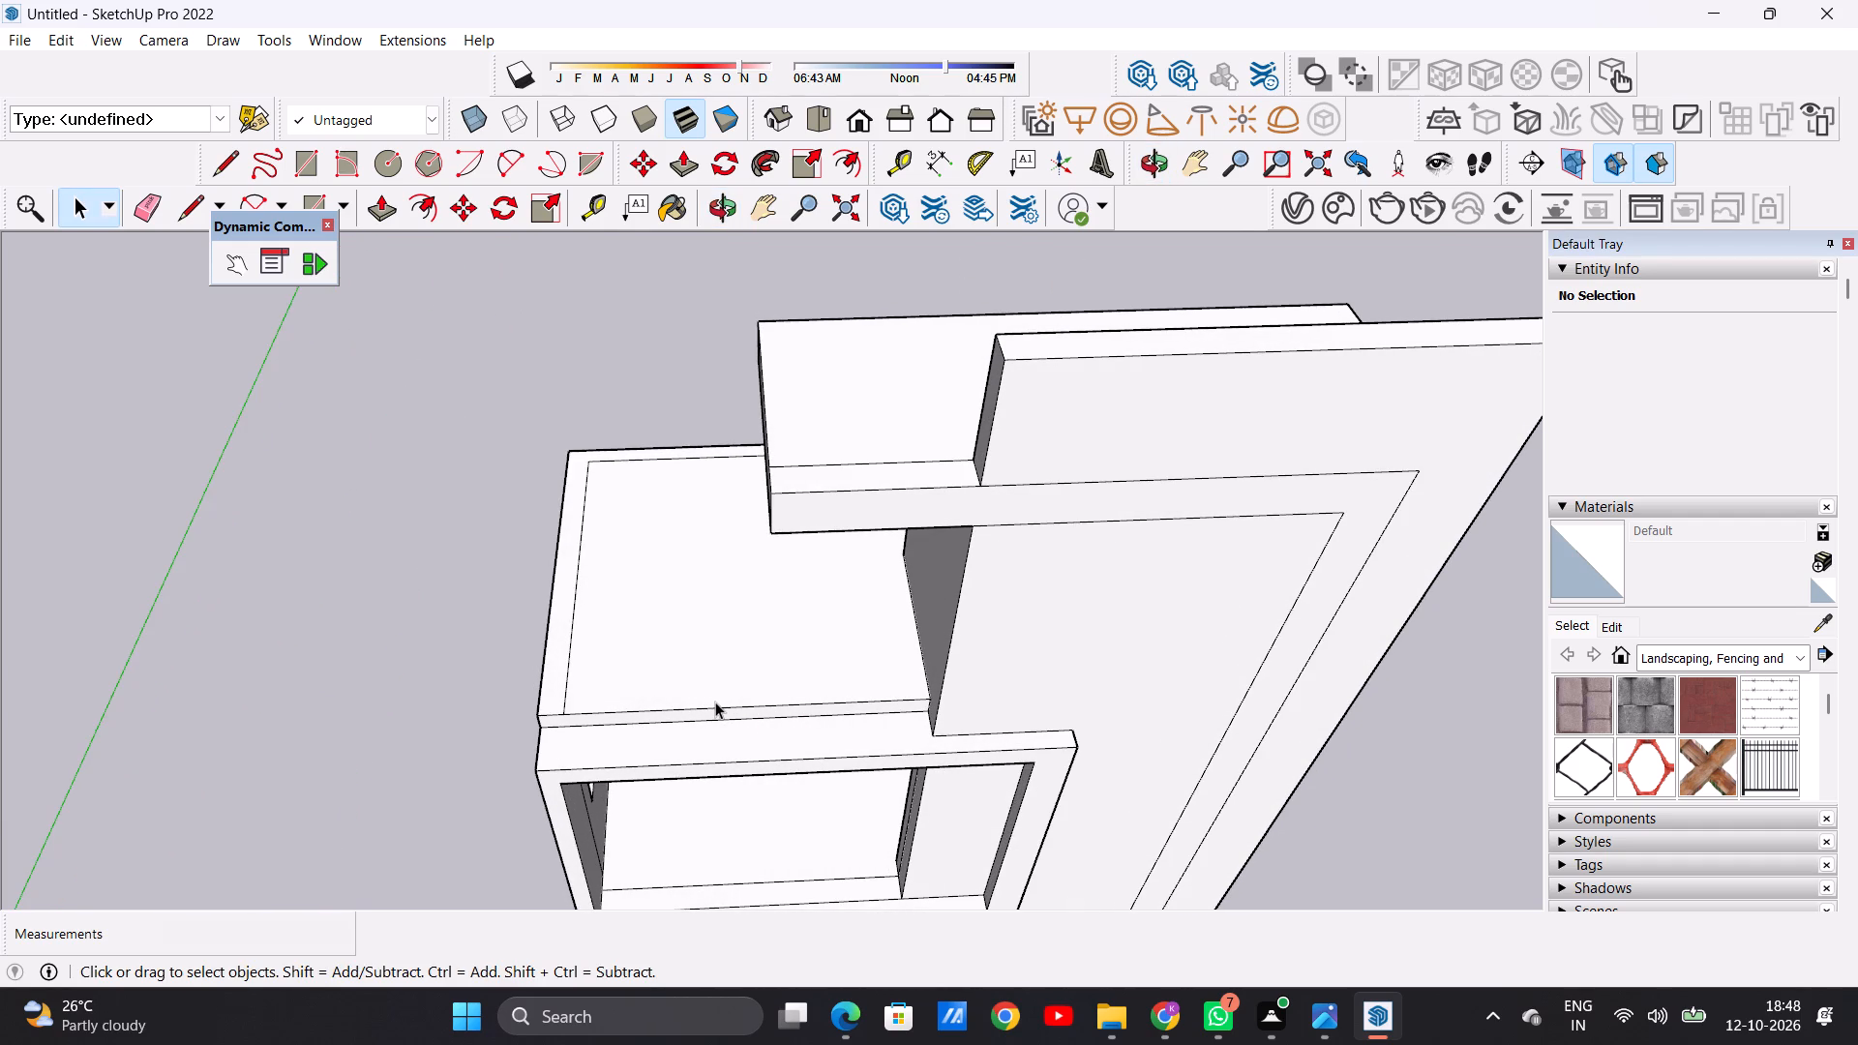
{"action": "scroll", "coordinate": [739, 668], "scroll_direction": "up", "scroll_amount": 3}
{"action": "middle_click_drag", "start_coordinate": [748, 673], "coordinate": [845, 672]}
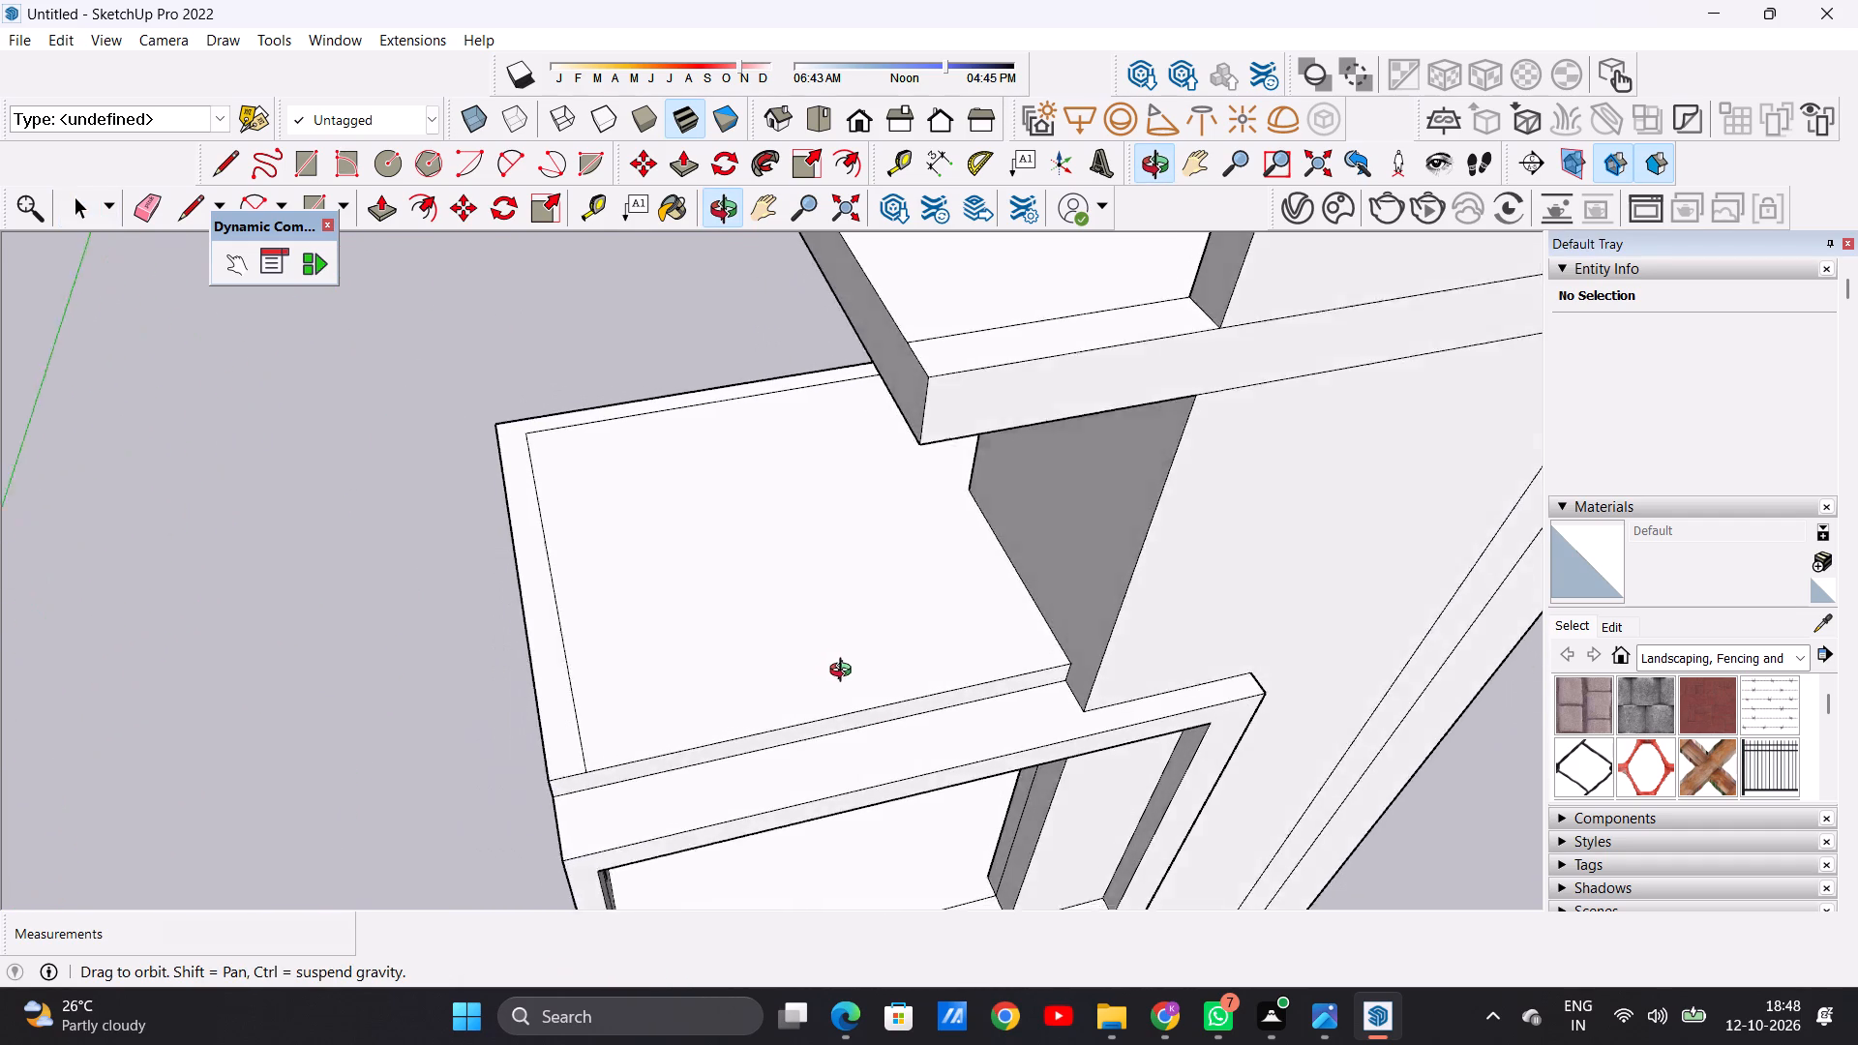
{"action": "middle_click_drag", "start_coordinate": [845, 672], "coordinate": [708, 716]}
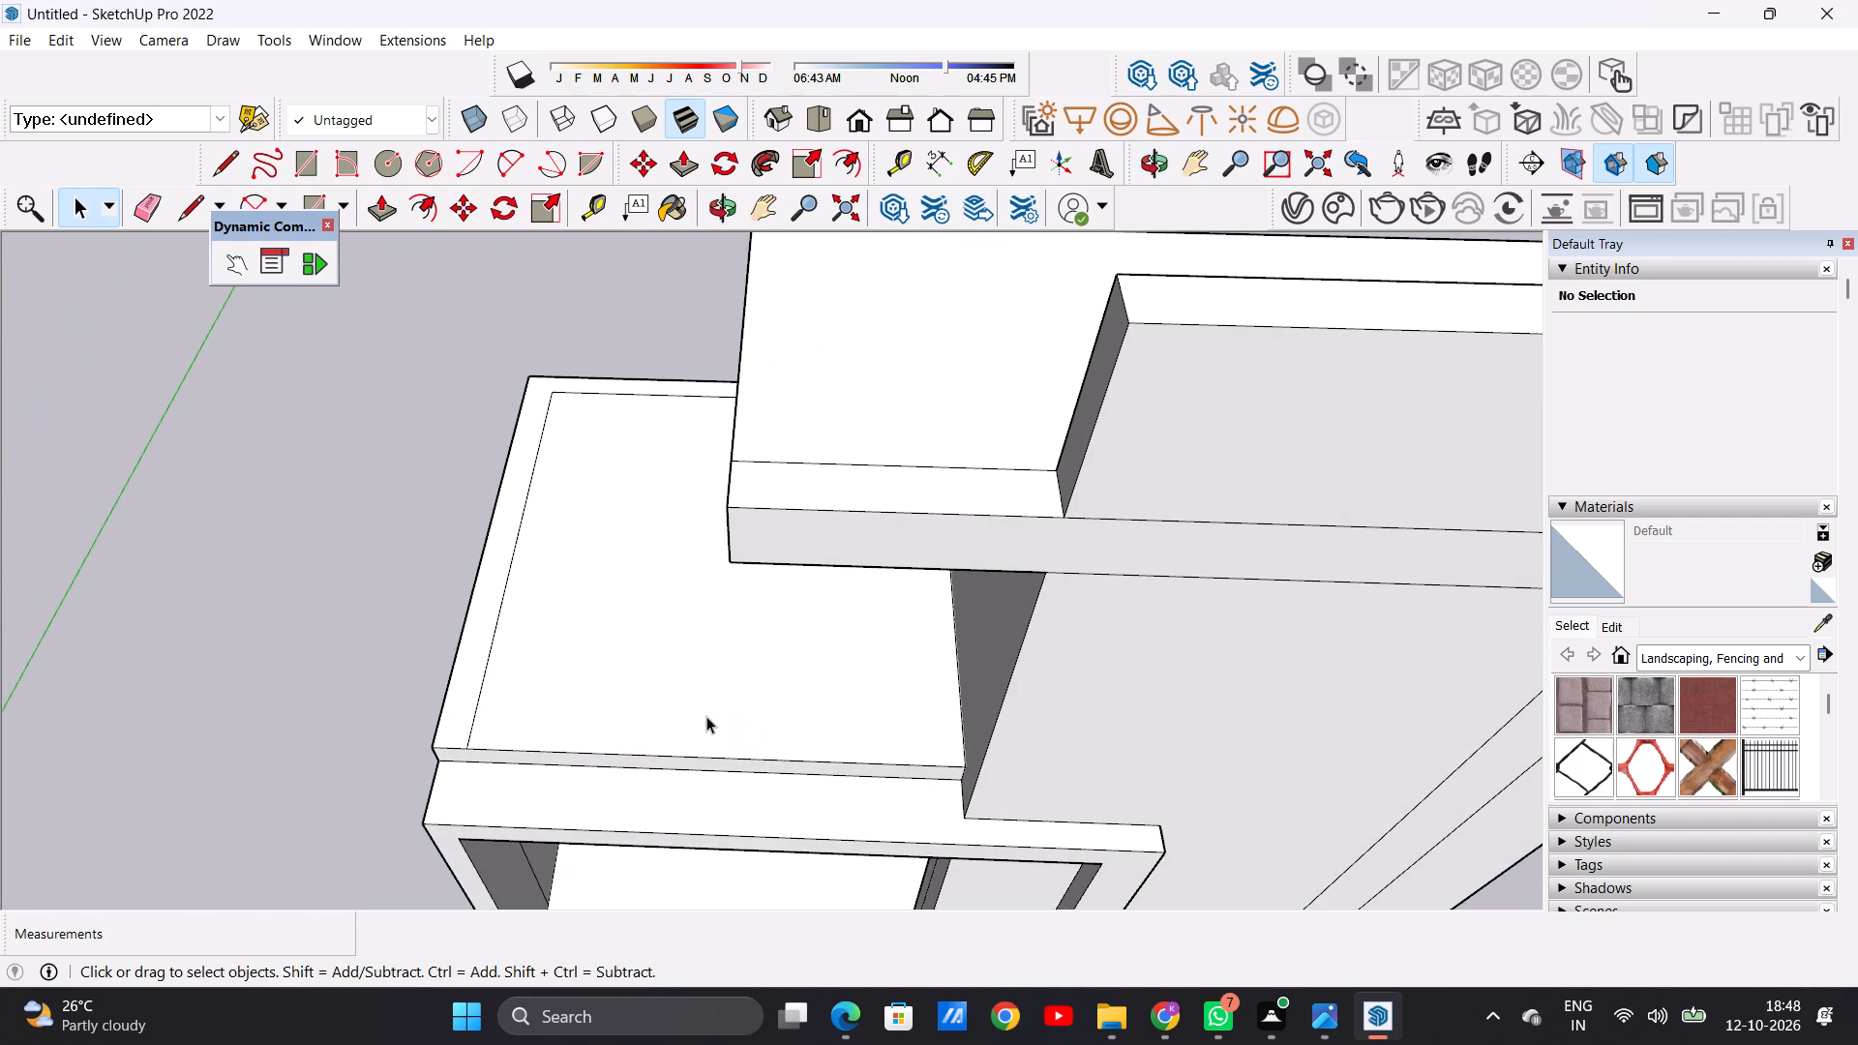
{"action": "key", "text": "l"}
{"action": "scroll", "coordinate": [606, 729], "scroll_direction": "up", "scroll_amount": 7}
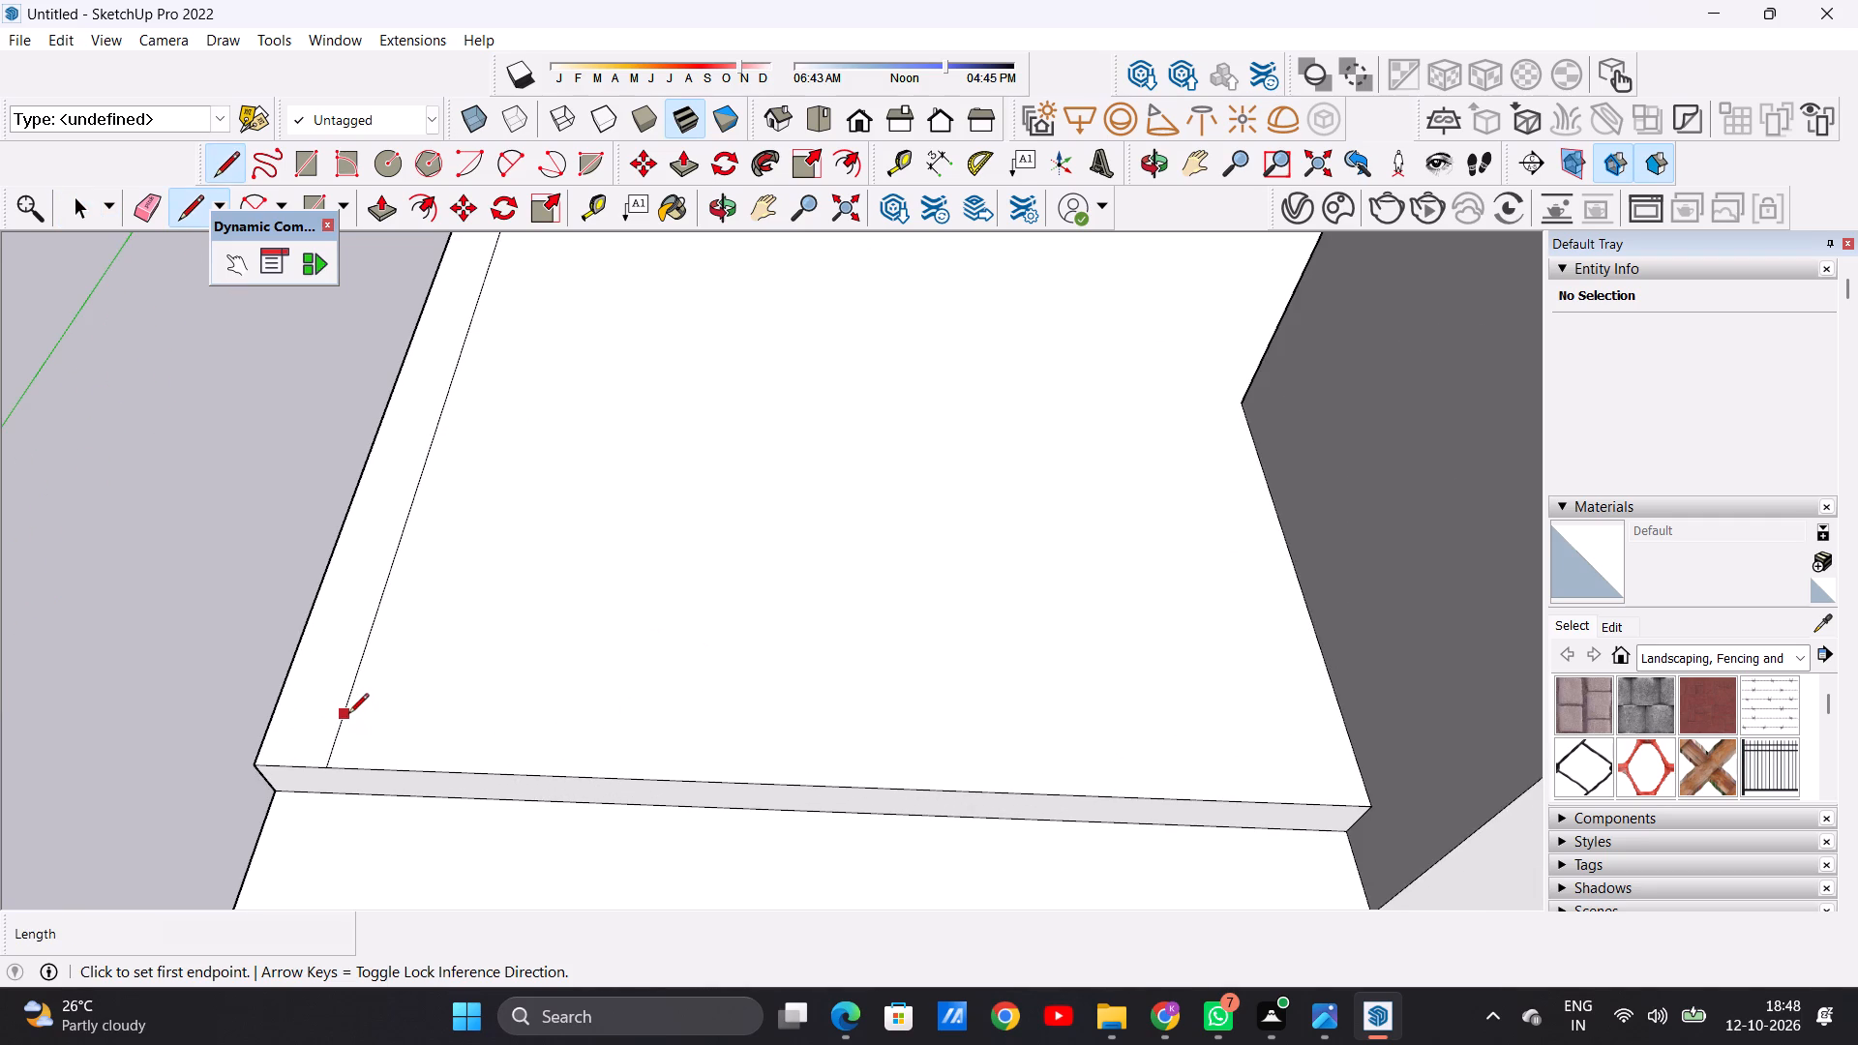
{"action": "left_click", "coordinate": [348, 715]}
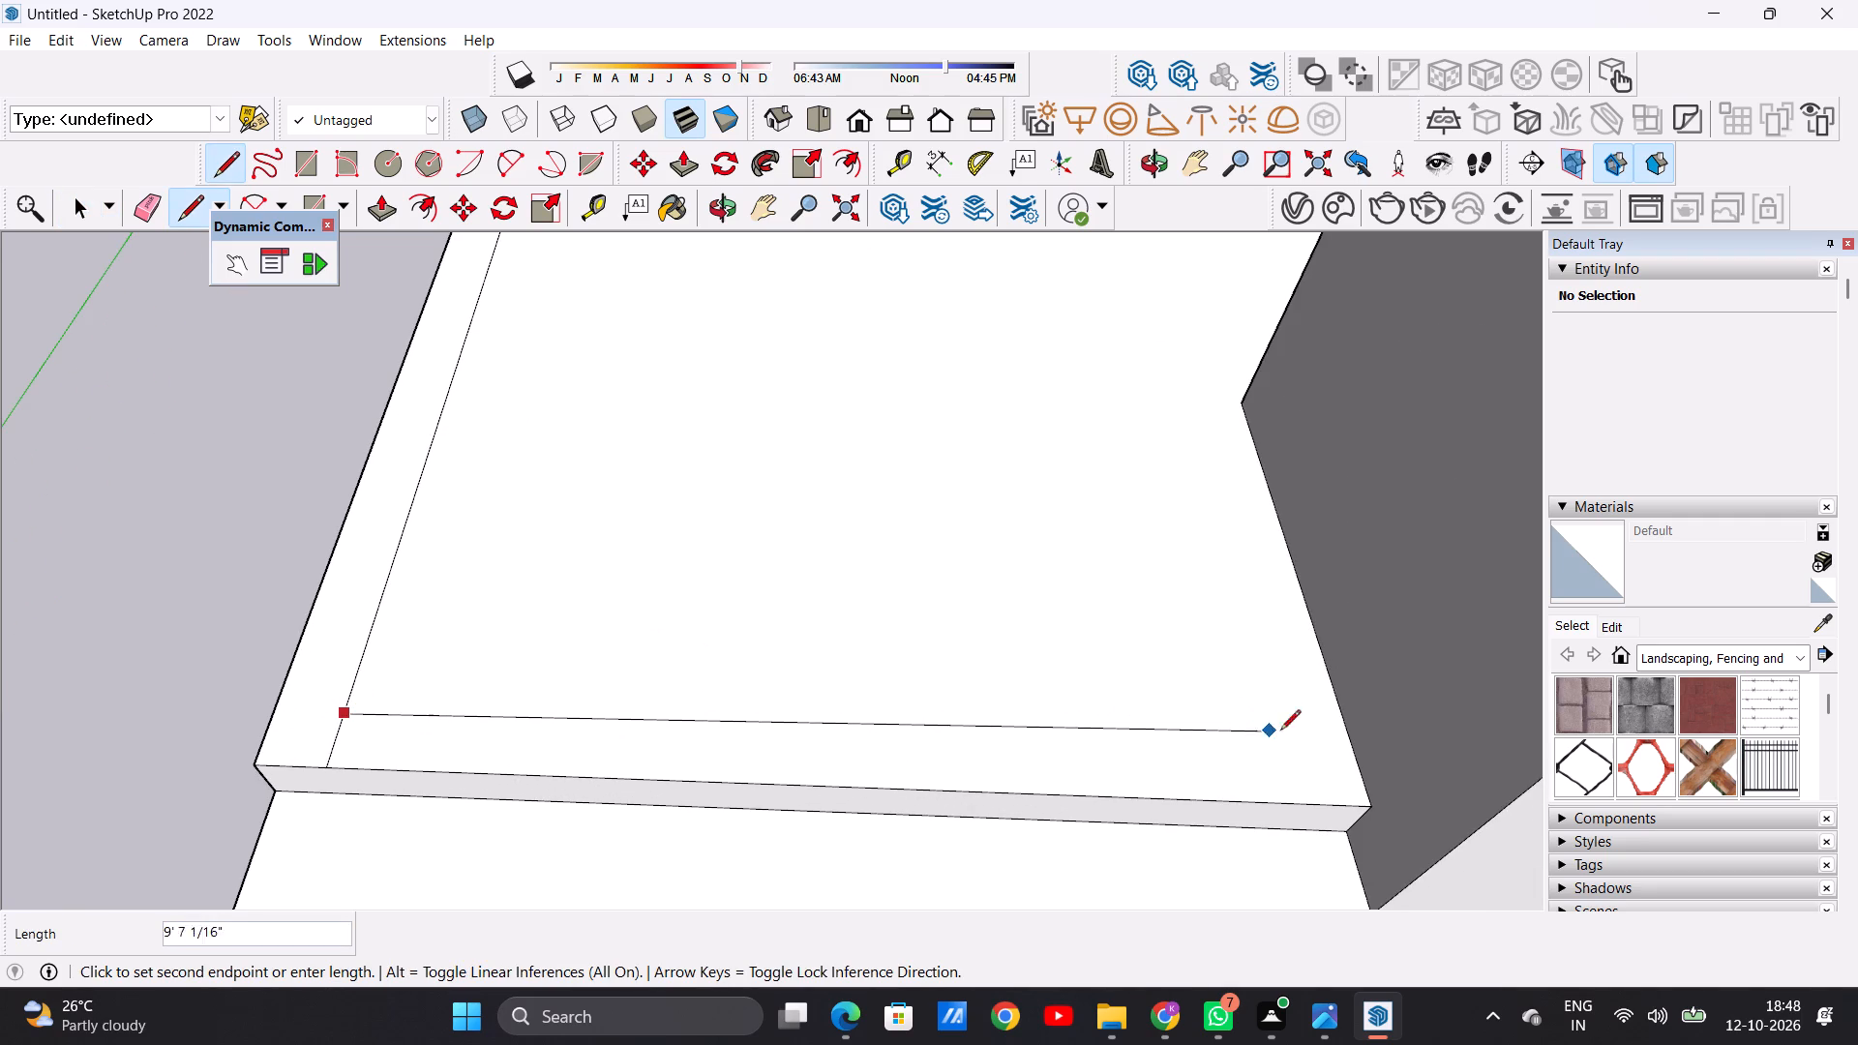
{"action": "left_click", "coordinate": [1347, 745]}
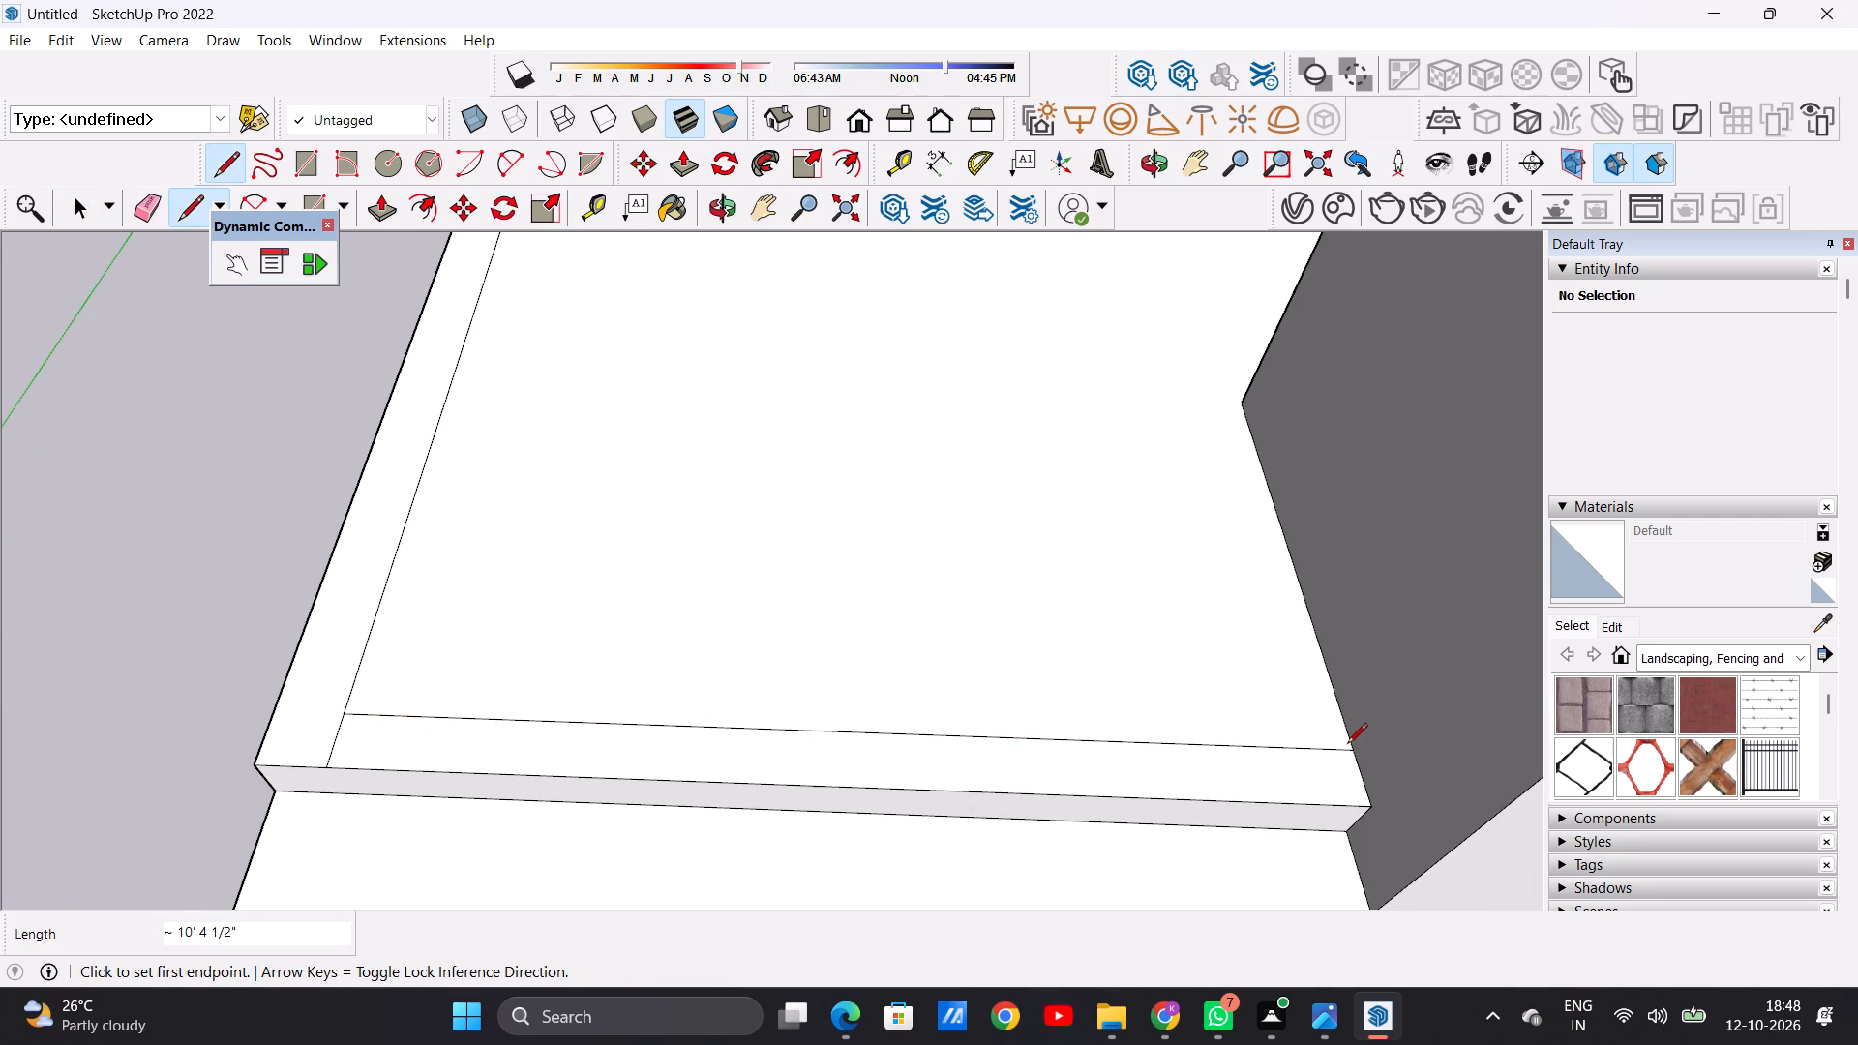
{"action": "key", "text": "space"}
Pull the border strip along the first-floor roof's outer side and back edge upward with Push/Pull, forming a parapet wall.
{"action": "scroll", "coordinate": [524, 858], "scroll_direction": "down", "scroll_amount": 13}
{"action": "middle_click_drag", "start_coordinate": [461, 791], "coordinate": [764, 682]}
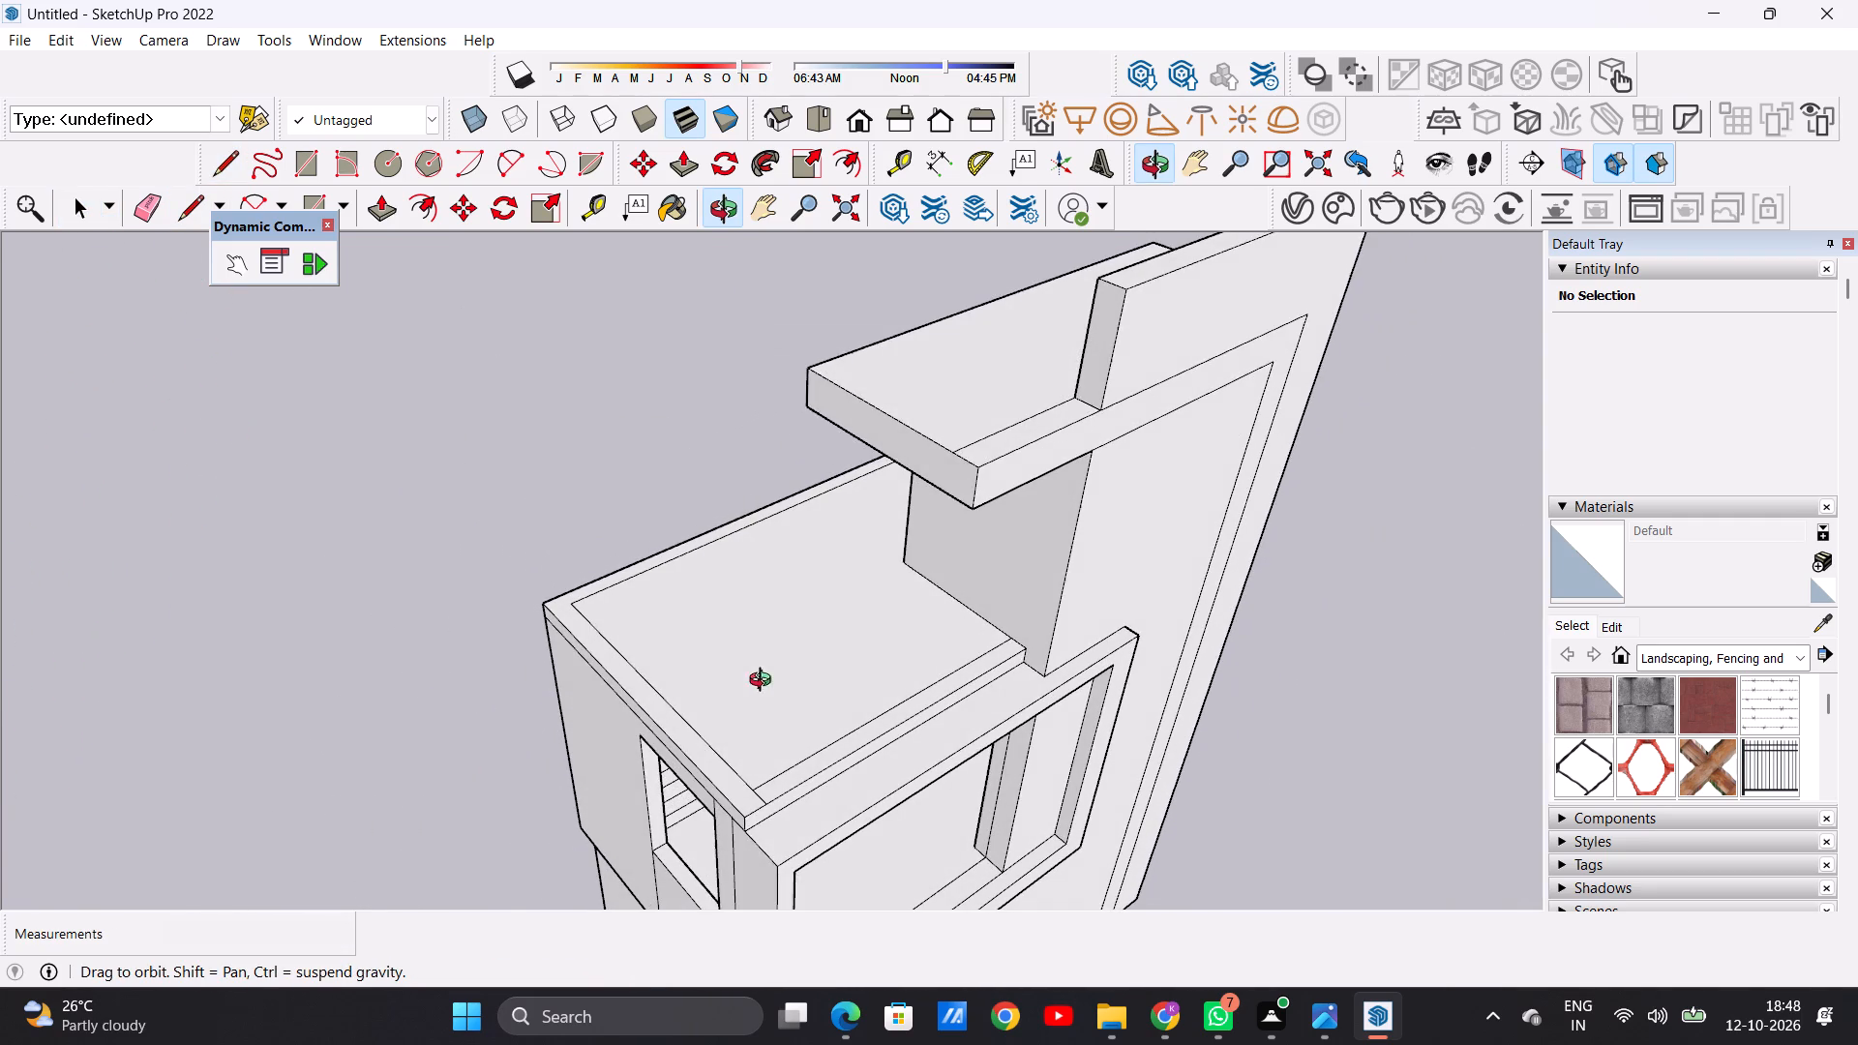
{"action": "middle_click_drag", "start_coordinate": [764, 682], "coordinate": [764, 681]}
{"action": "scroll", "coordinate": [782, 726], "scroll_direction": "up", "scroll_amount": 1}
{"action": "scroll", "coordinate": [782, 726], "scroll_direction": "down", "scroll_amount": 1}
{"action": "key", "text": "p"}
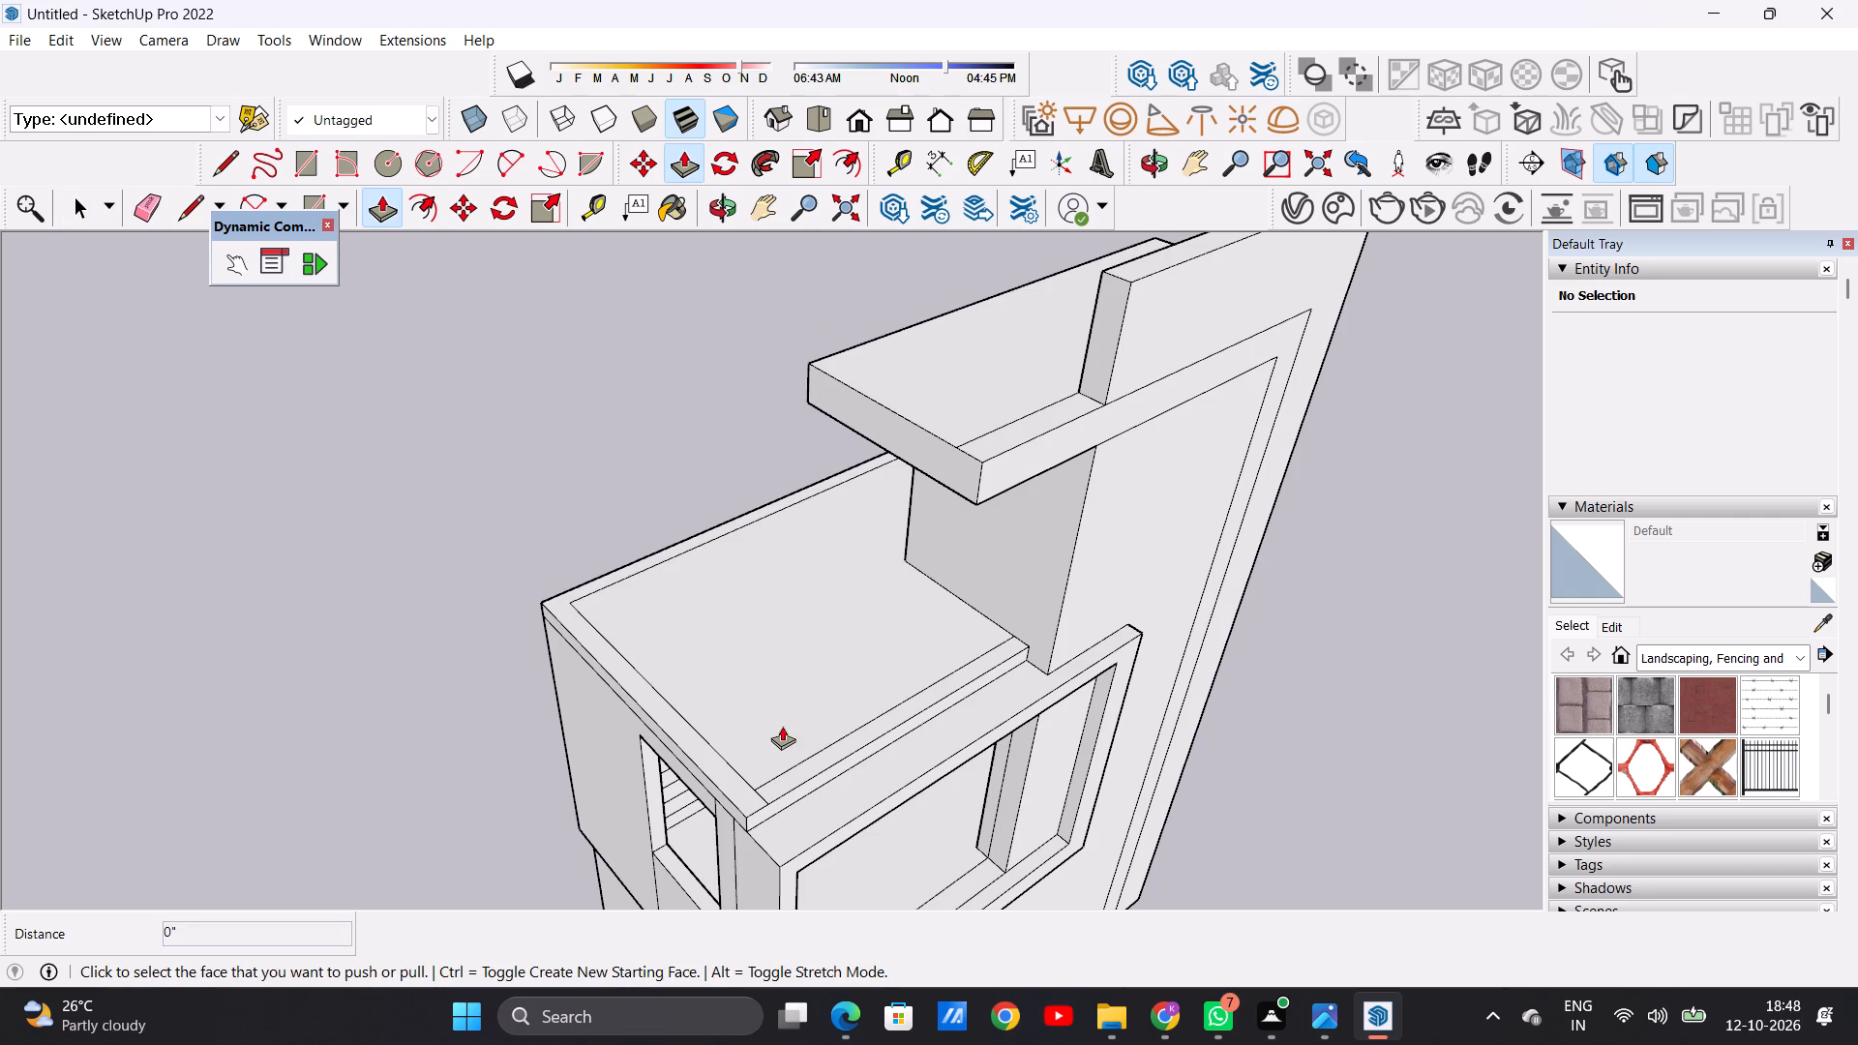
{"action": "scroll", "coordinate": [696, 755], "scroll_direction": "up", "scroll_amount": 3}
{"action": "left_click", "coordinate": [724, 761]}
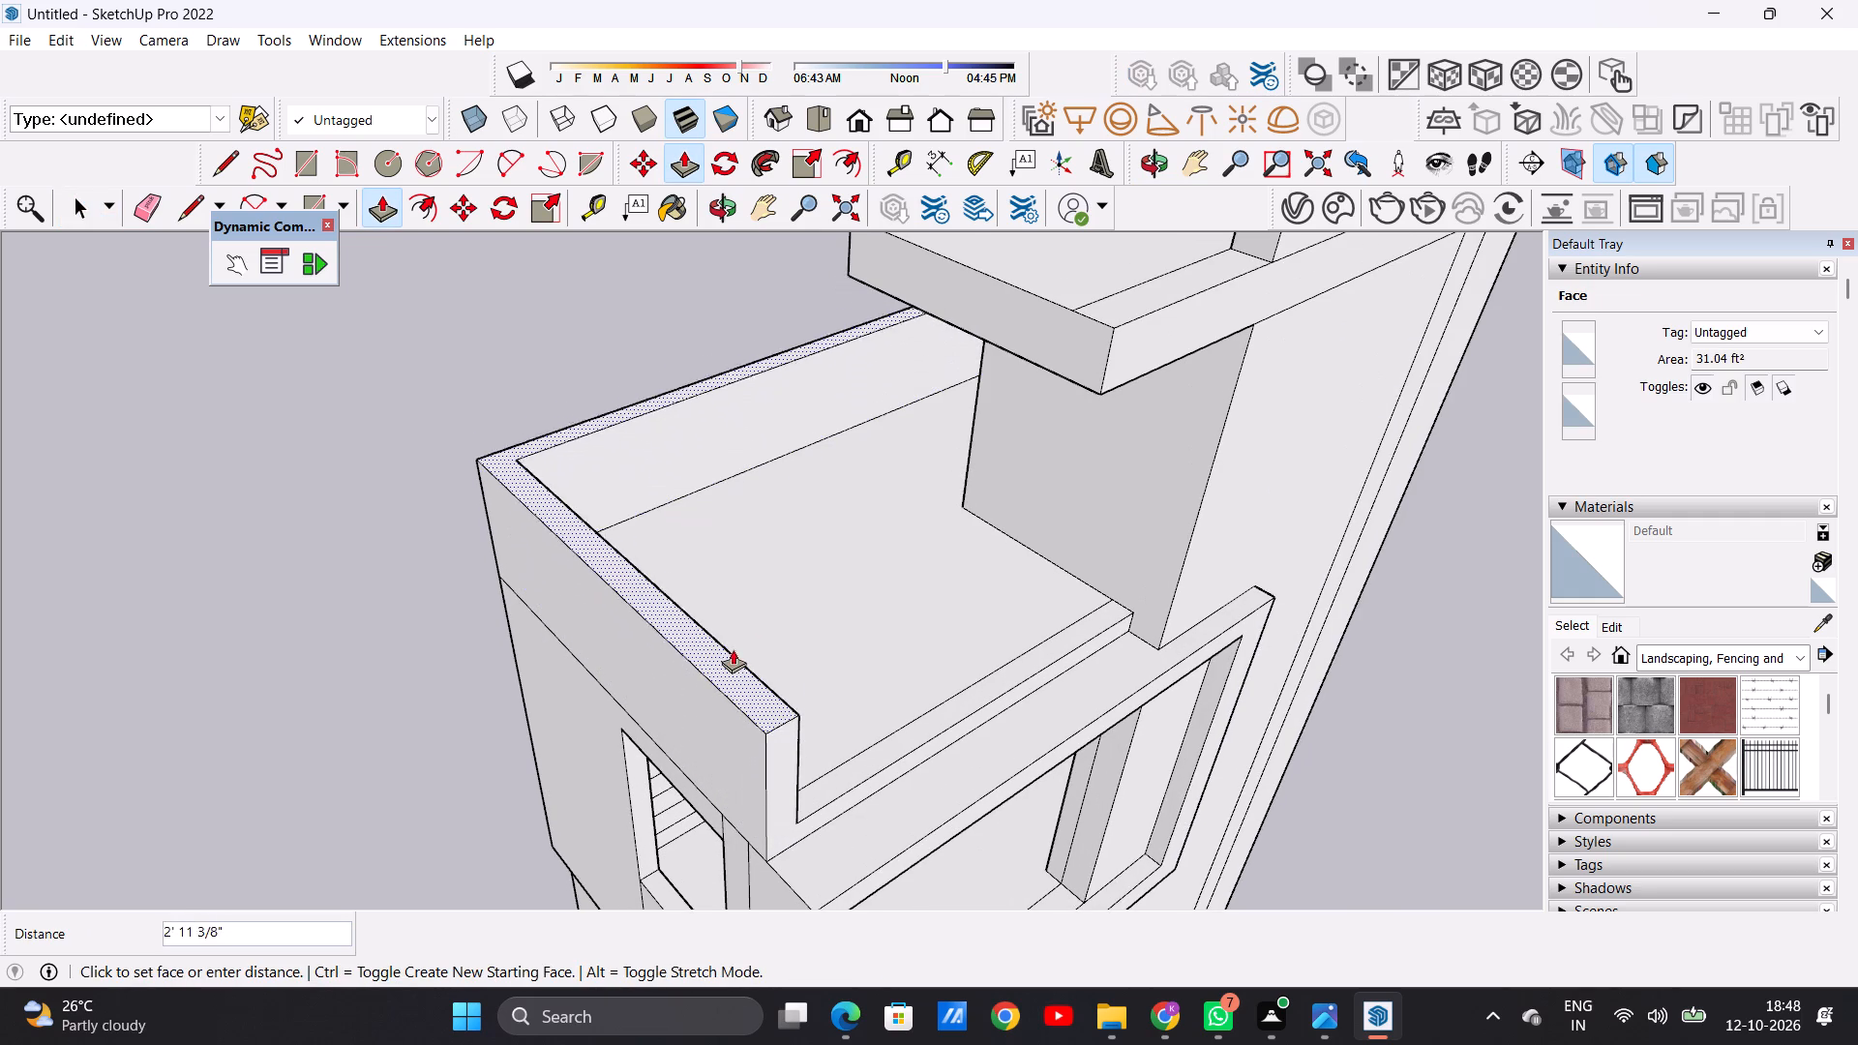
{"action": "left_click", "coordinate": [730, 593]}
{"action": "key", "text": "space"}
Push the L-shaped parapet's top face down about 4".
{"action": "scroll", "coordinate": [774, 695], "scroll_direction": "down", "scroll_amount": 7}
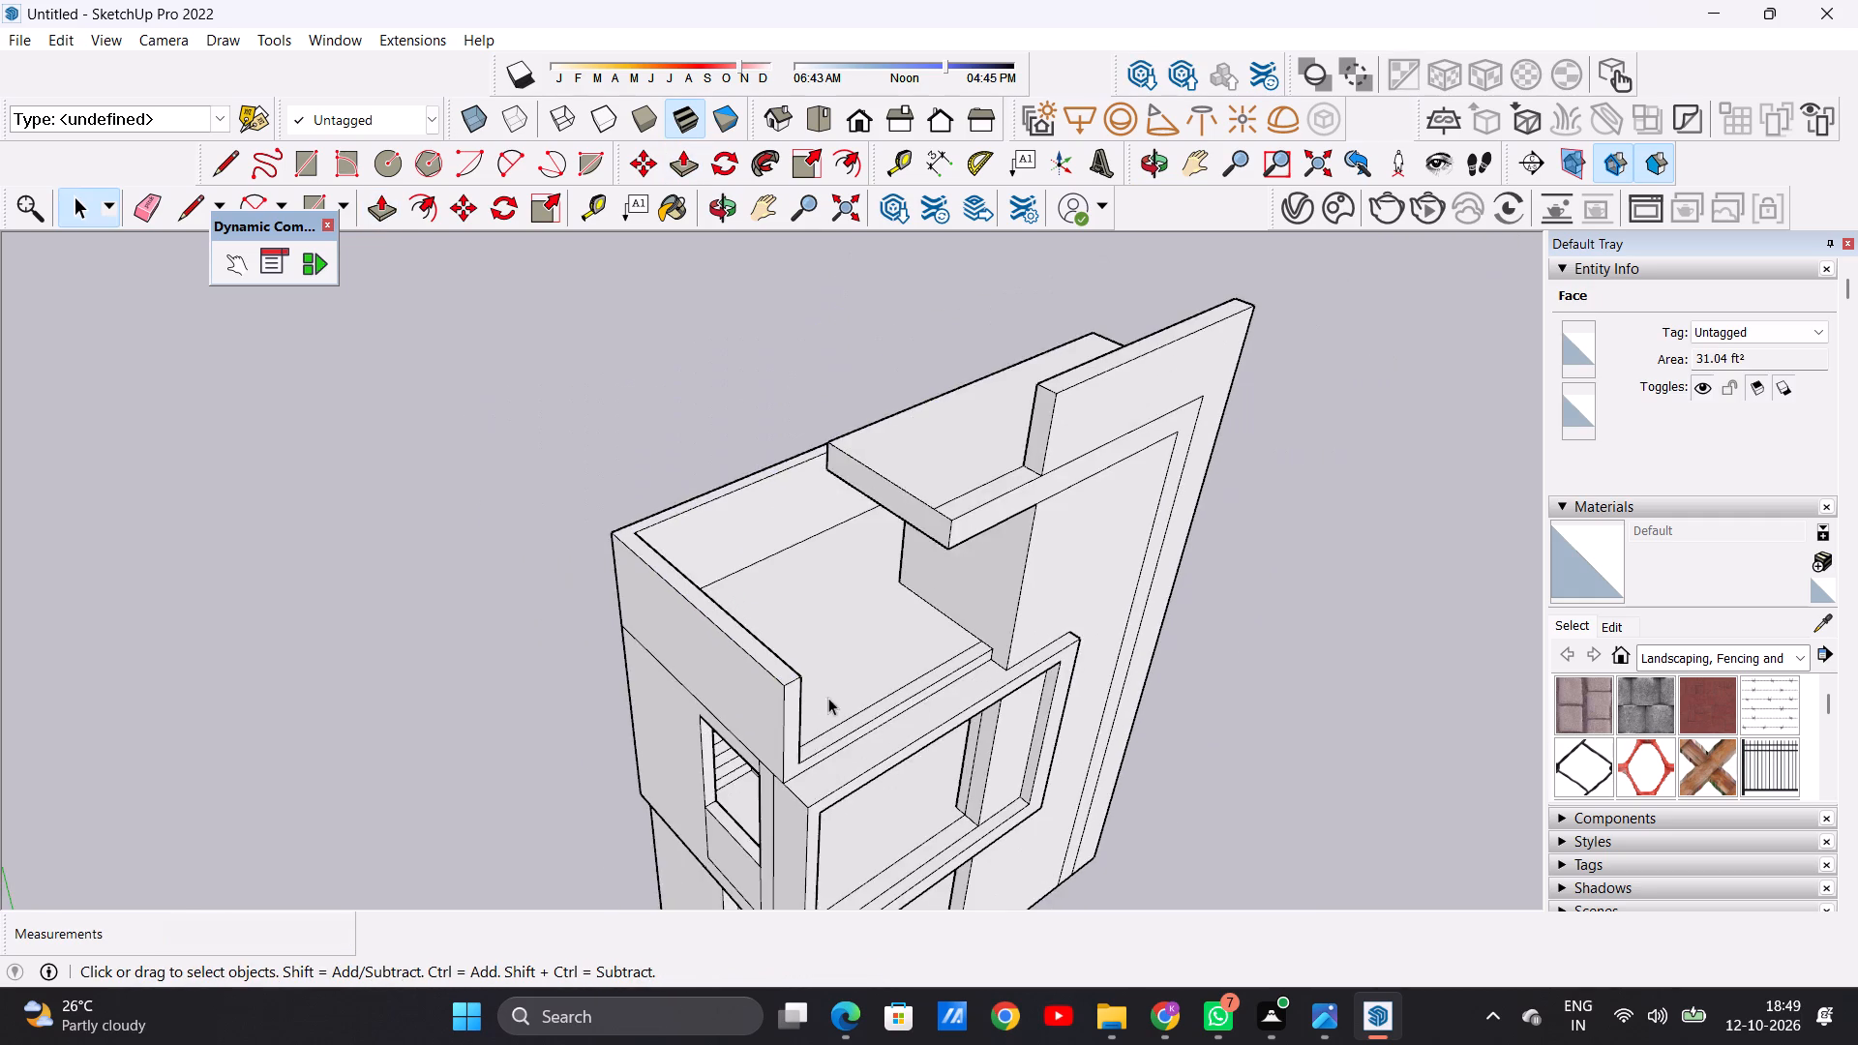
{"action": "middle_click_drag", "start_coordinate": [1047, 711], "coordinate": [824, 555]}
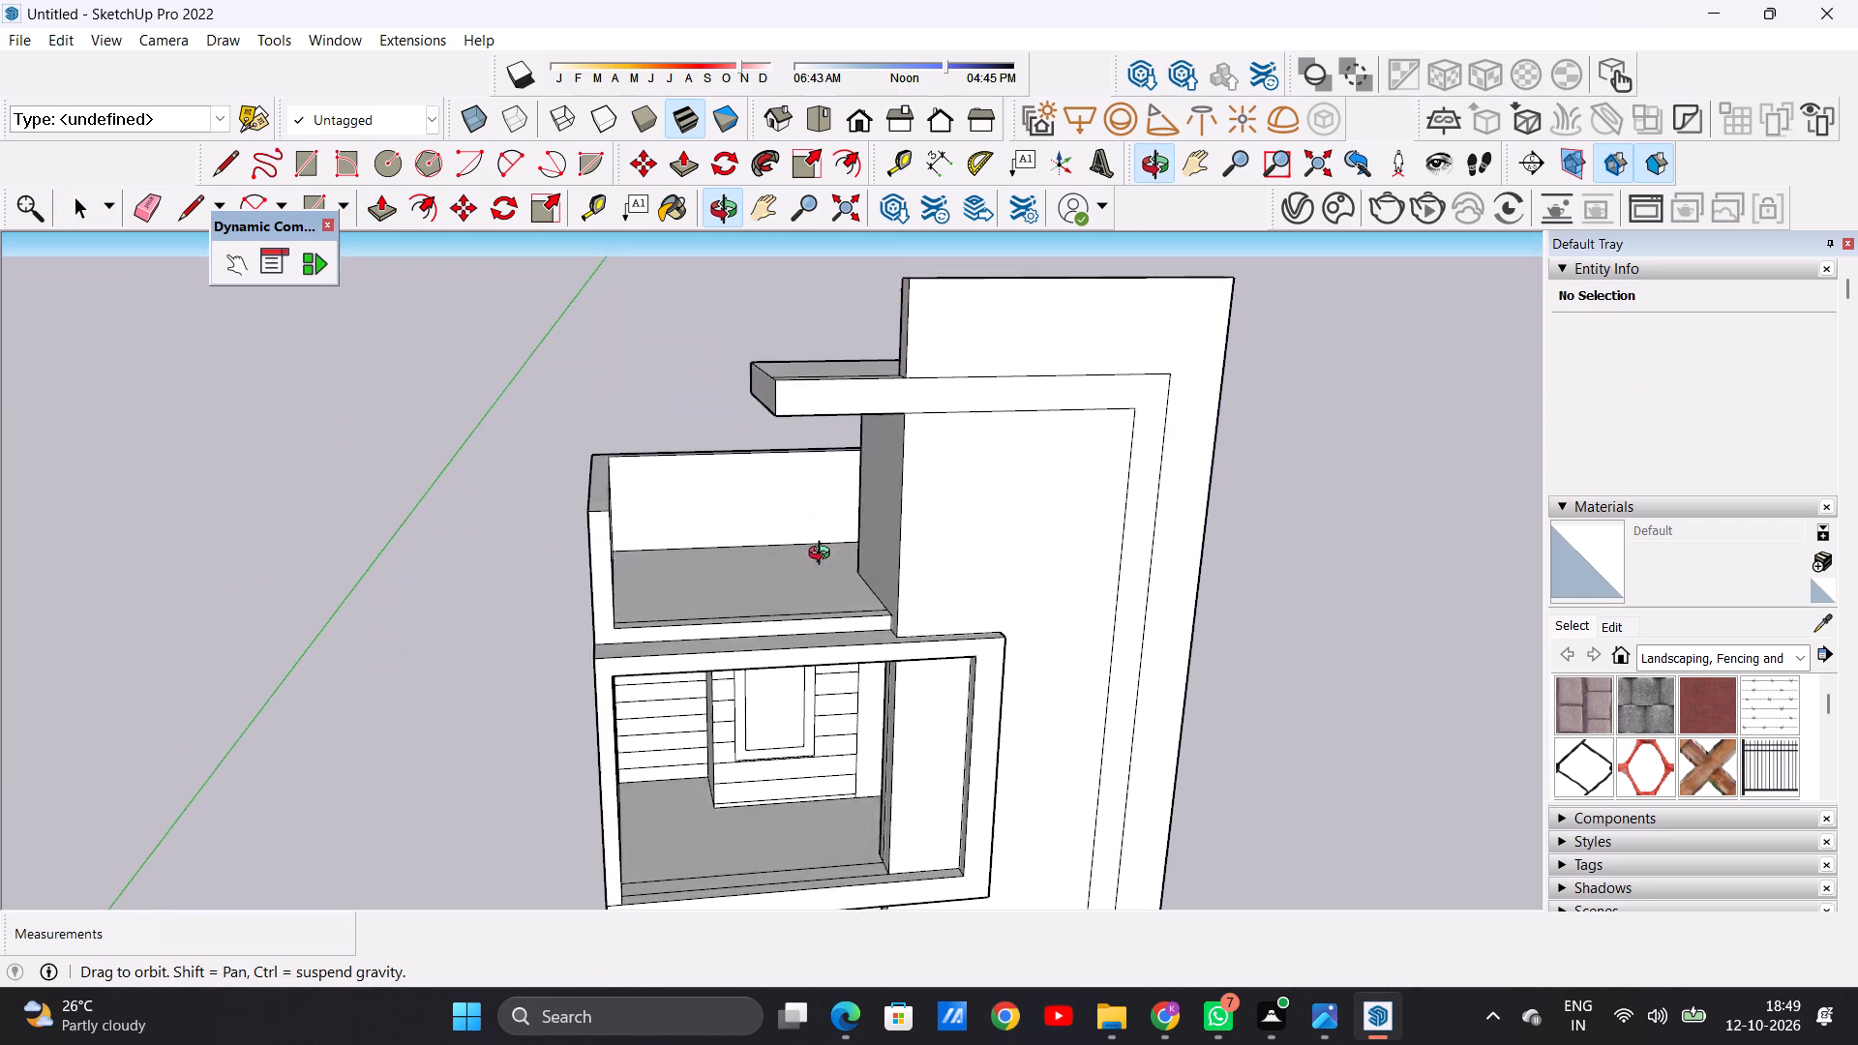
{"action": "middle_click_drag", "start_coordinate": [824, 555], "coordinate": [818, 562]}
{"action": "scroll", "coordinate": [579, 585], "scroll_direction": "up", "scroll_amount": 4}
{"action": "middle_click_drag", "start_coordinate": [598, 567], "coordinate": [676, 690]}
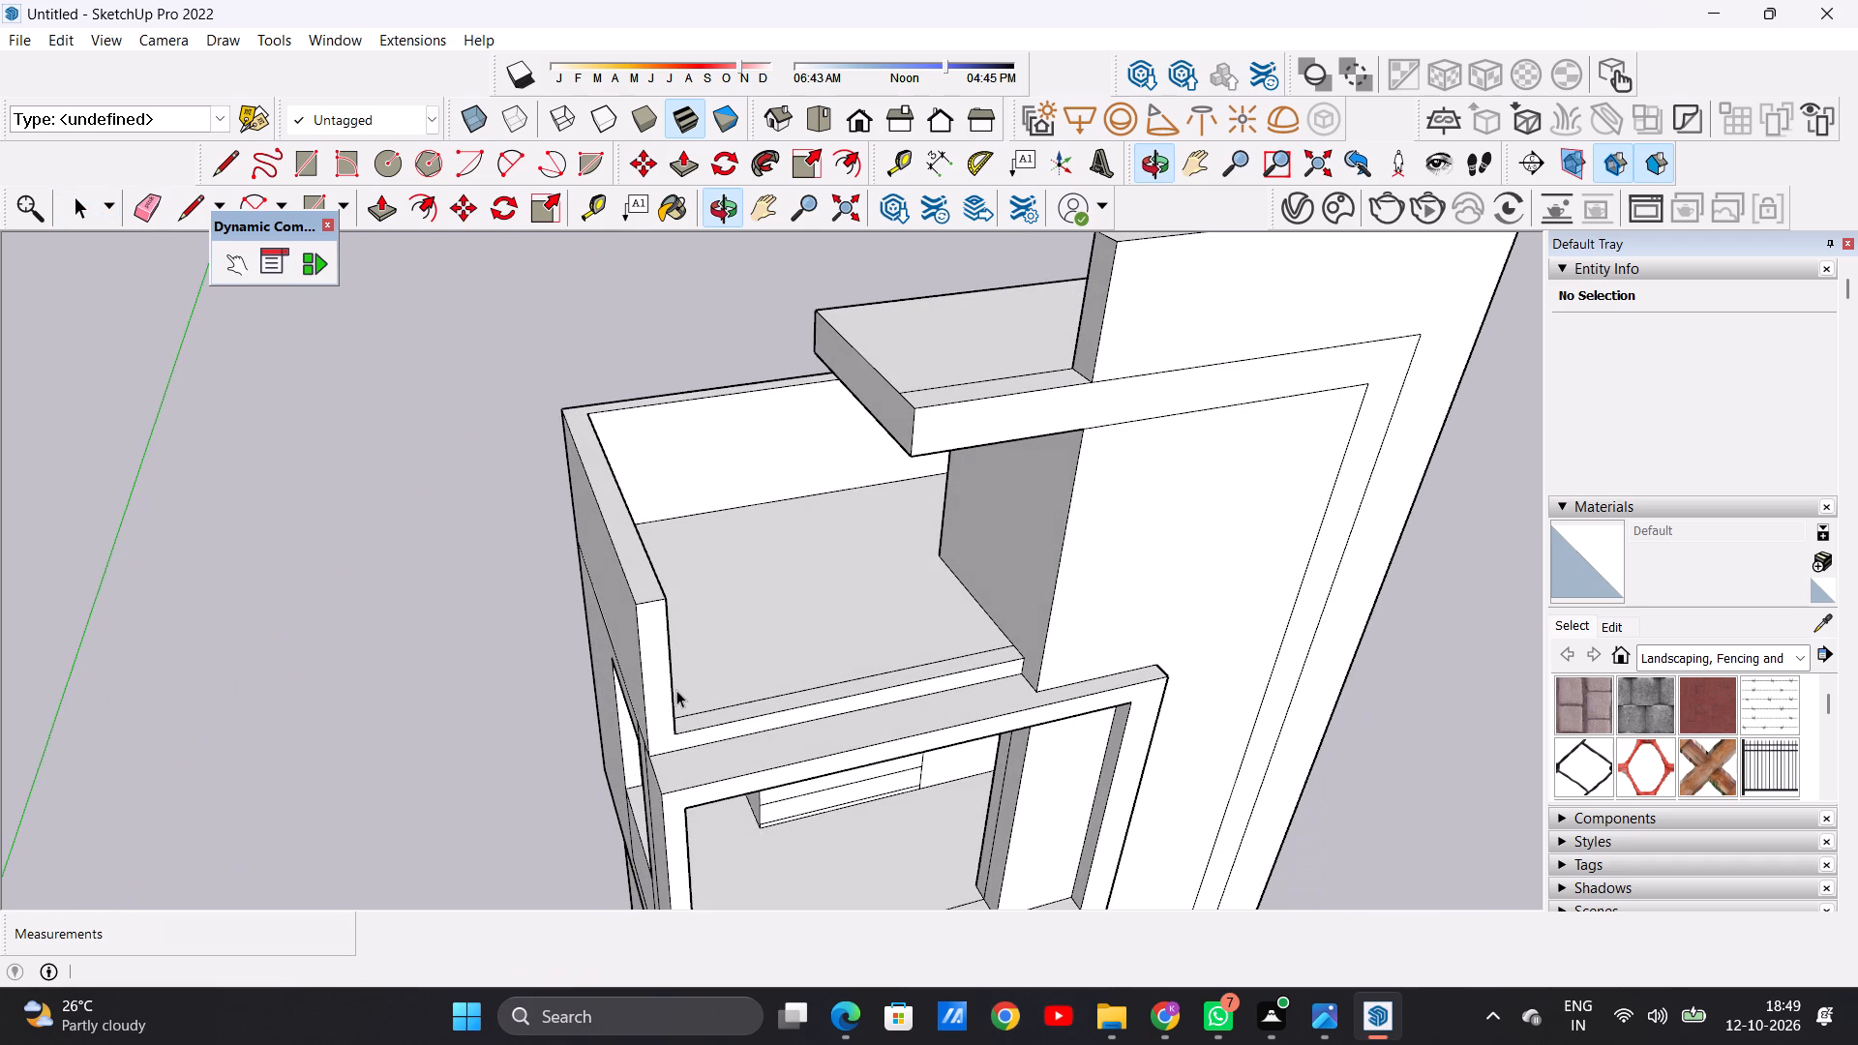
{"action": "key", "text": "p"}
{"action": "scroll", "coordinate": [657, 589], "scroll_direction": "up", "scroll_amount": 4}
{"action": "left_click", "coordinate": [635, 571]}
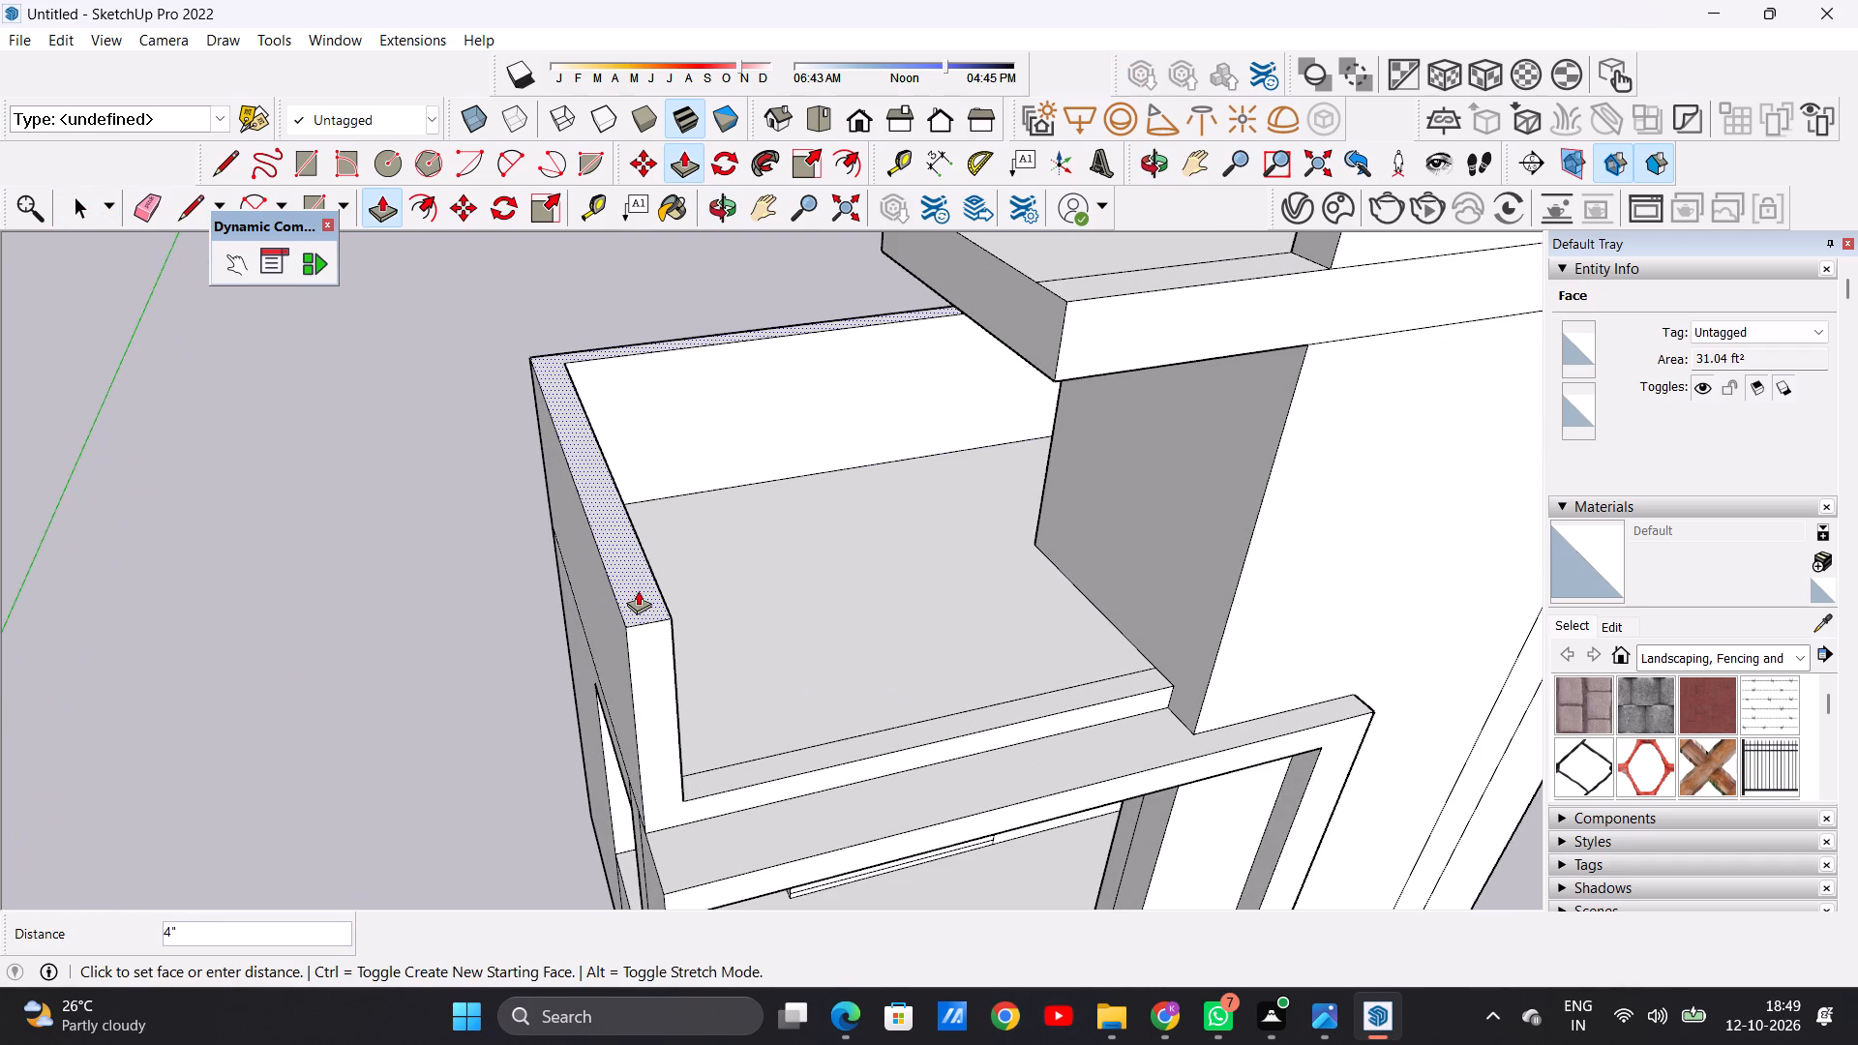
{"action": "left_click", "coordinate": [638, 590]}
{"action": "key", "text": "space"}
Pull the inner face at the side parapet's front end along the roof's front edge, forming a short return wall.
{"action": "scroll", "coordinate": [701, 720], "scroll_direction": "down", "scroll_amount": 7}
{"action": "middle_click_drag", "start_coordinate": [795, 731], "coordinate": [721, 623]}
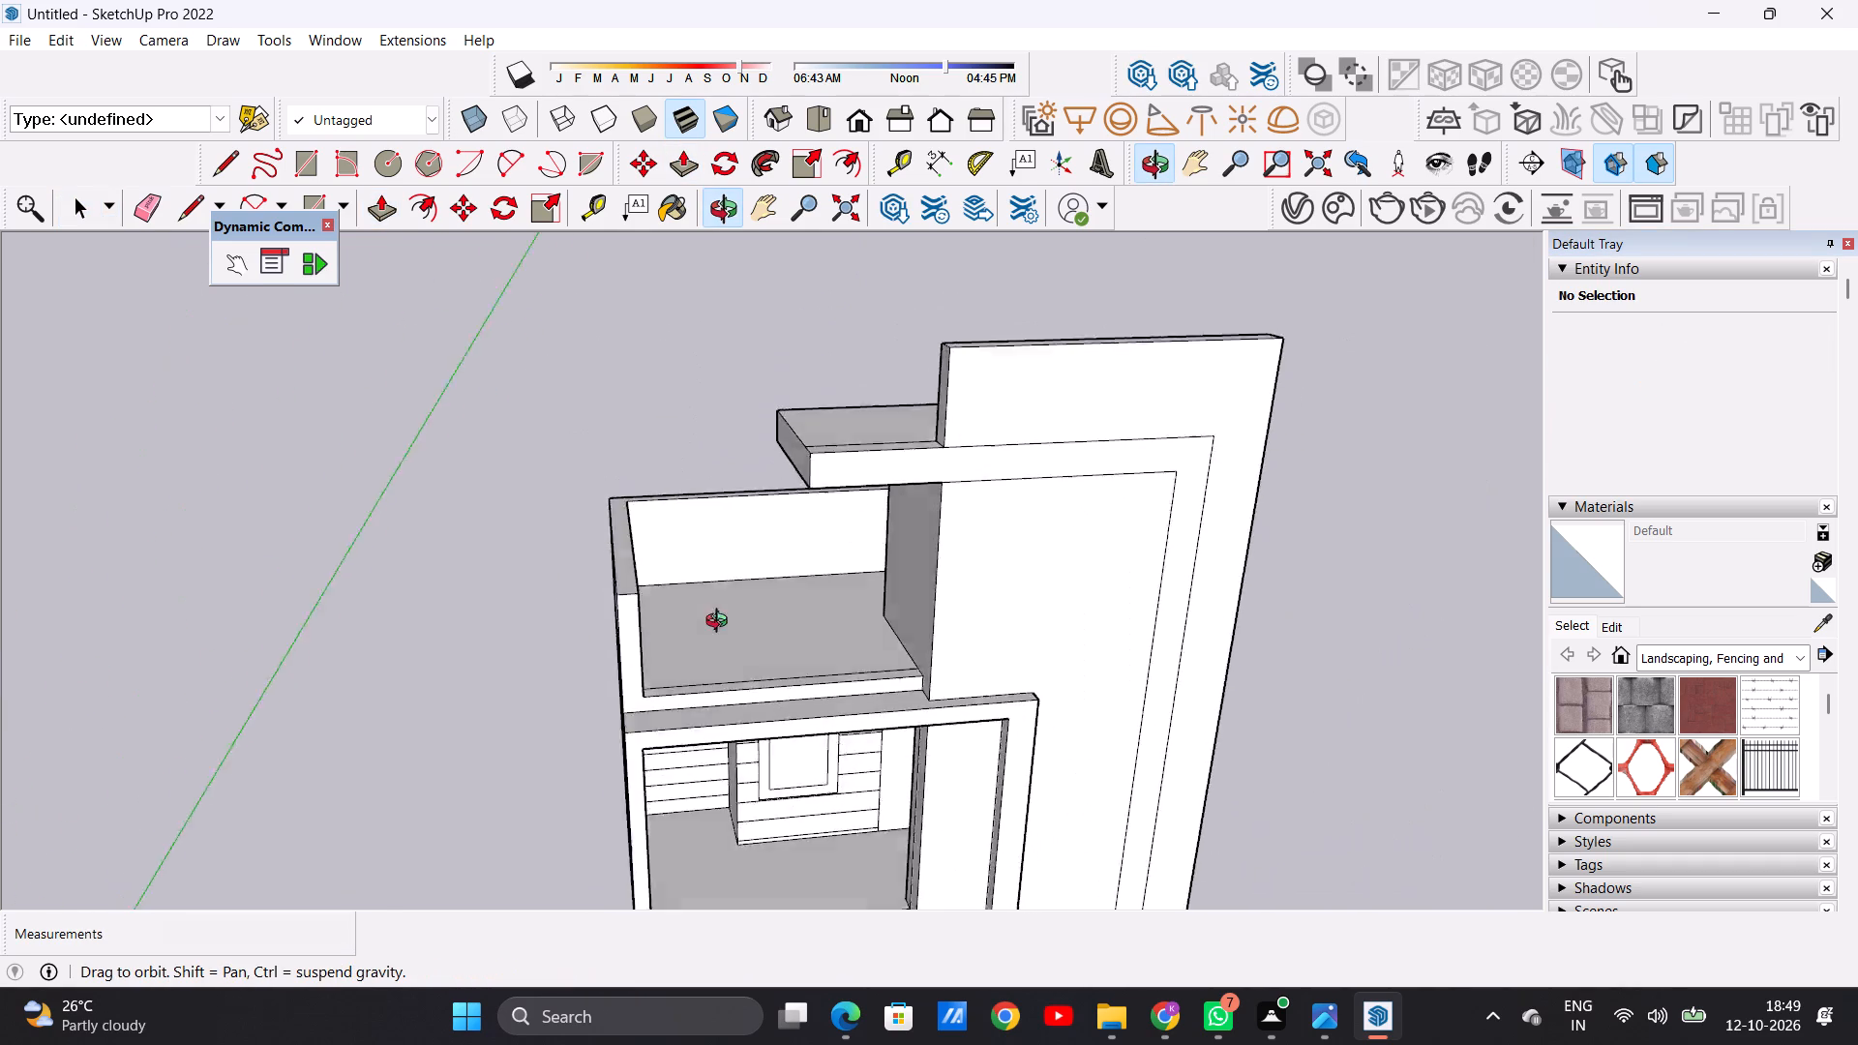
{"action": "middle_click_drag", "start_coordinate": [721, 623], "coordinate": [637, 766]}
{"action": "scroll", "coordinate": [660, 756], "scroll_direction": "up", "scroll_amount": 2}
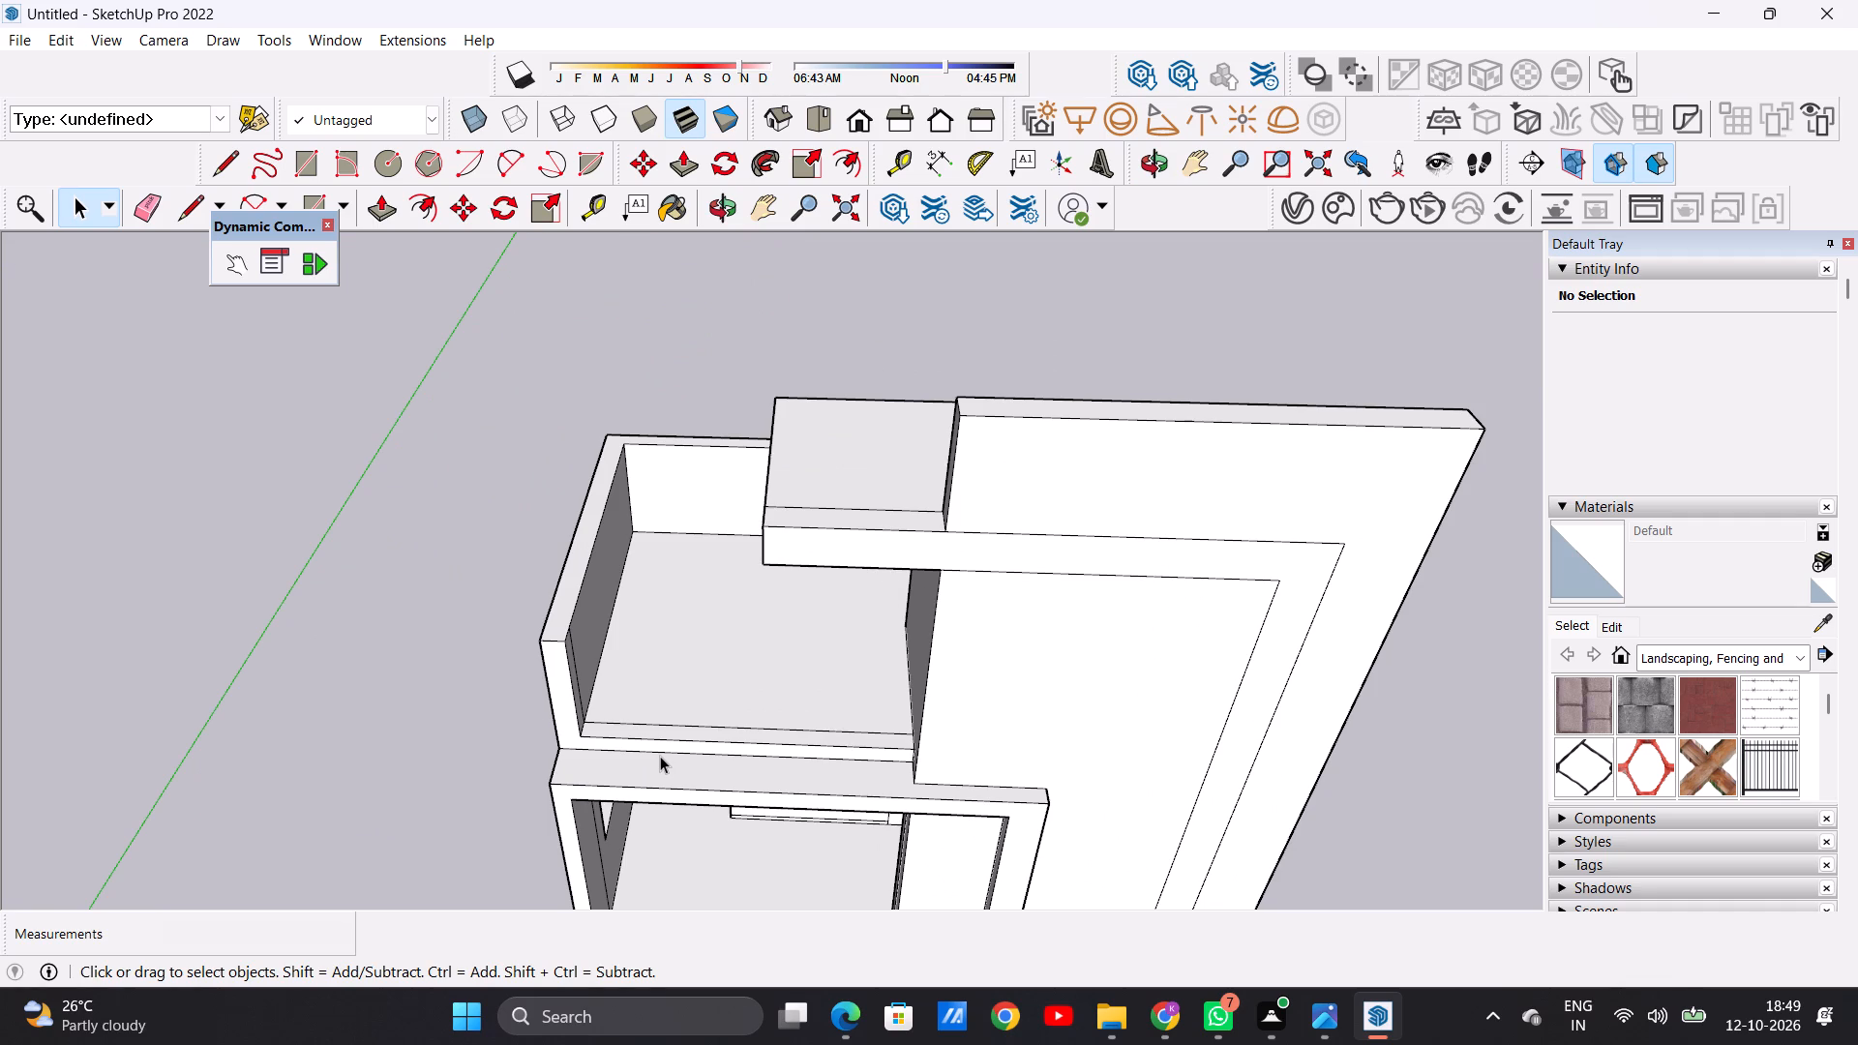
{"action": "scroll", "coordinate": [629, 722], "scroll_direction": "up", "scroll_amount": 5}
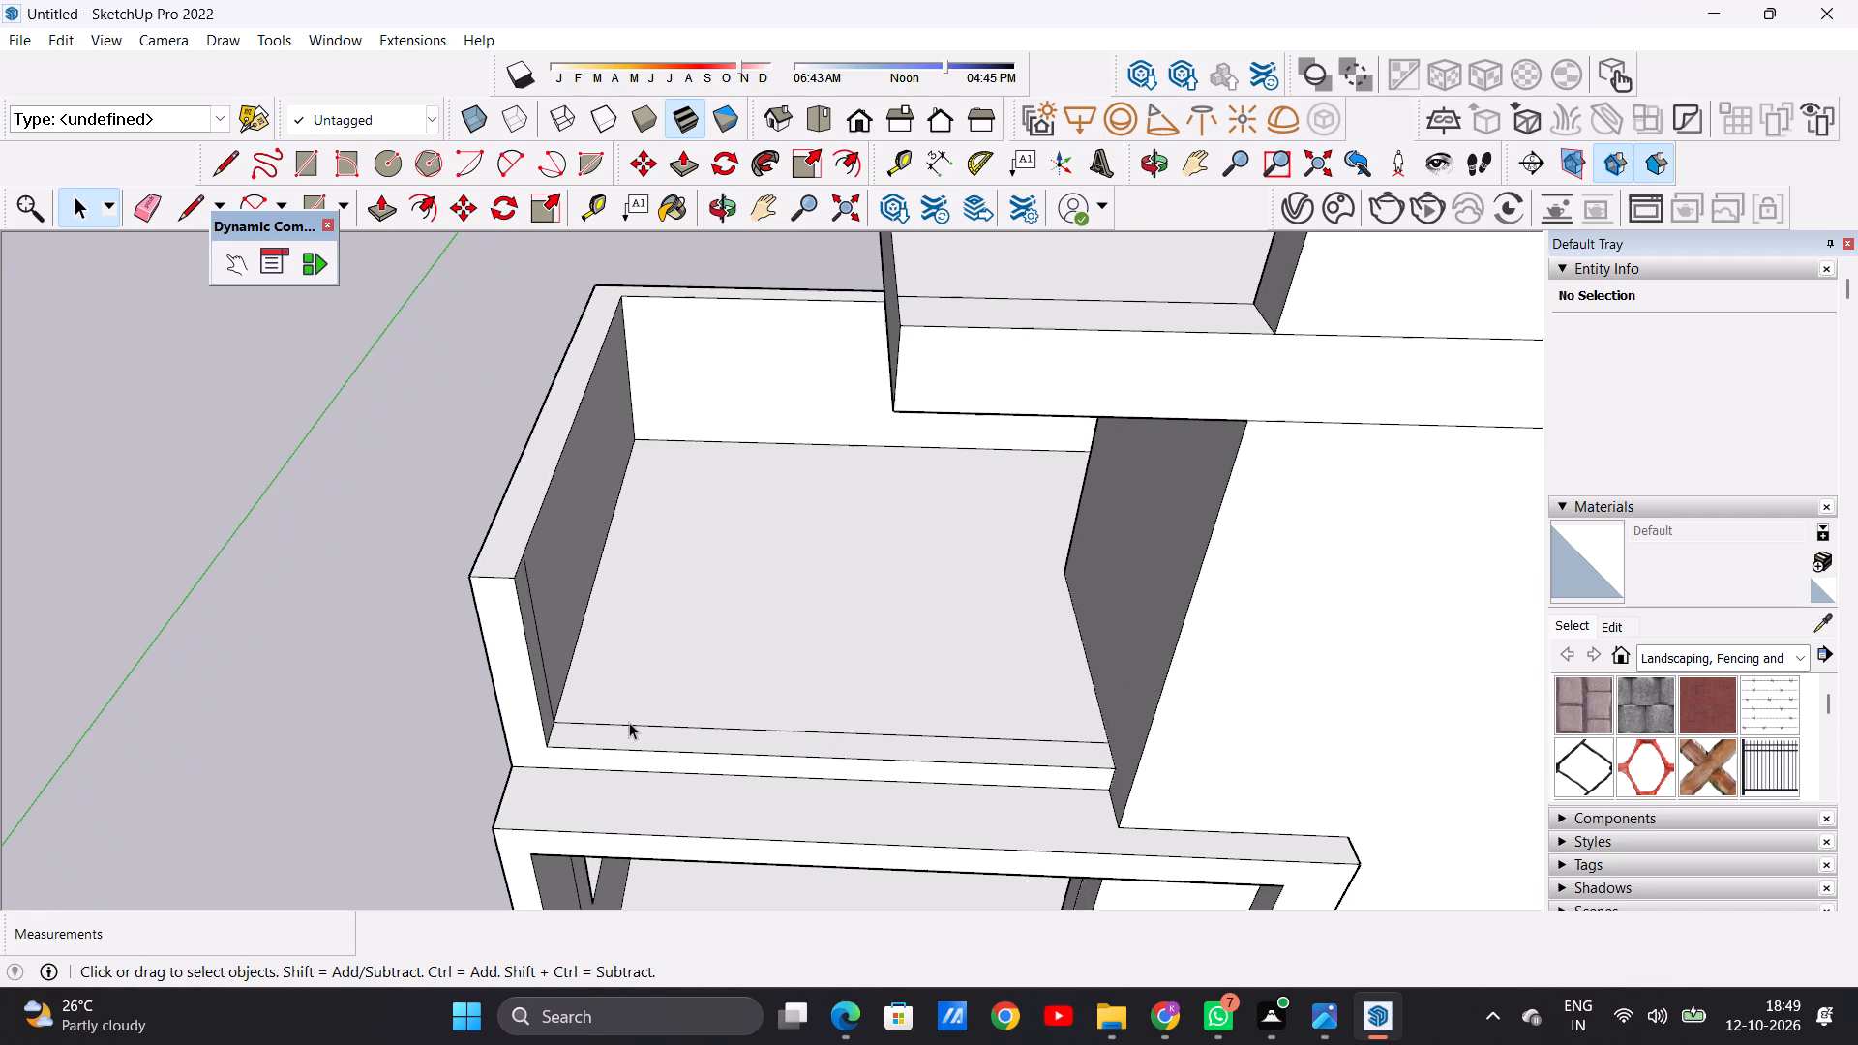
{"action": "key", "text": "p"}
{"action": "scroll", "coordinate": [576, 710], "scroll_direction": "up", "scroll_amount": 1}
{"action": "middle_click_drag", "start_coordinate": [616, 720], "coordinate": [504, 675]}
{"action": "scroll", "coordinate": [446, 619], "scroll_direction": "up", "scroll_amount": 5}
{"action": "left_click", "coordinate": [457, 585]}
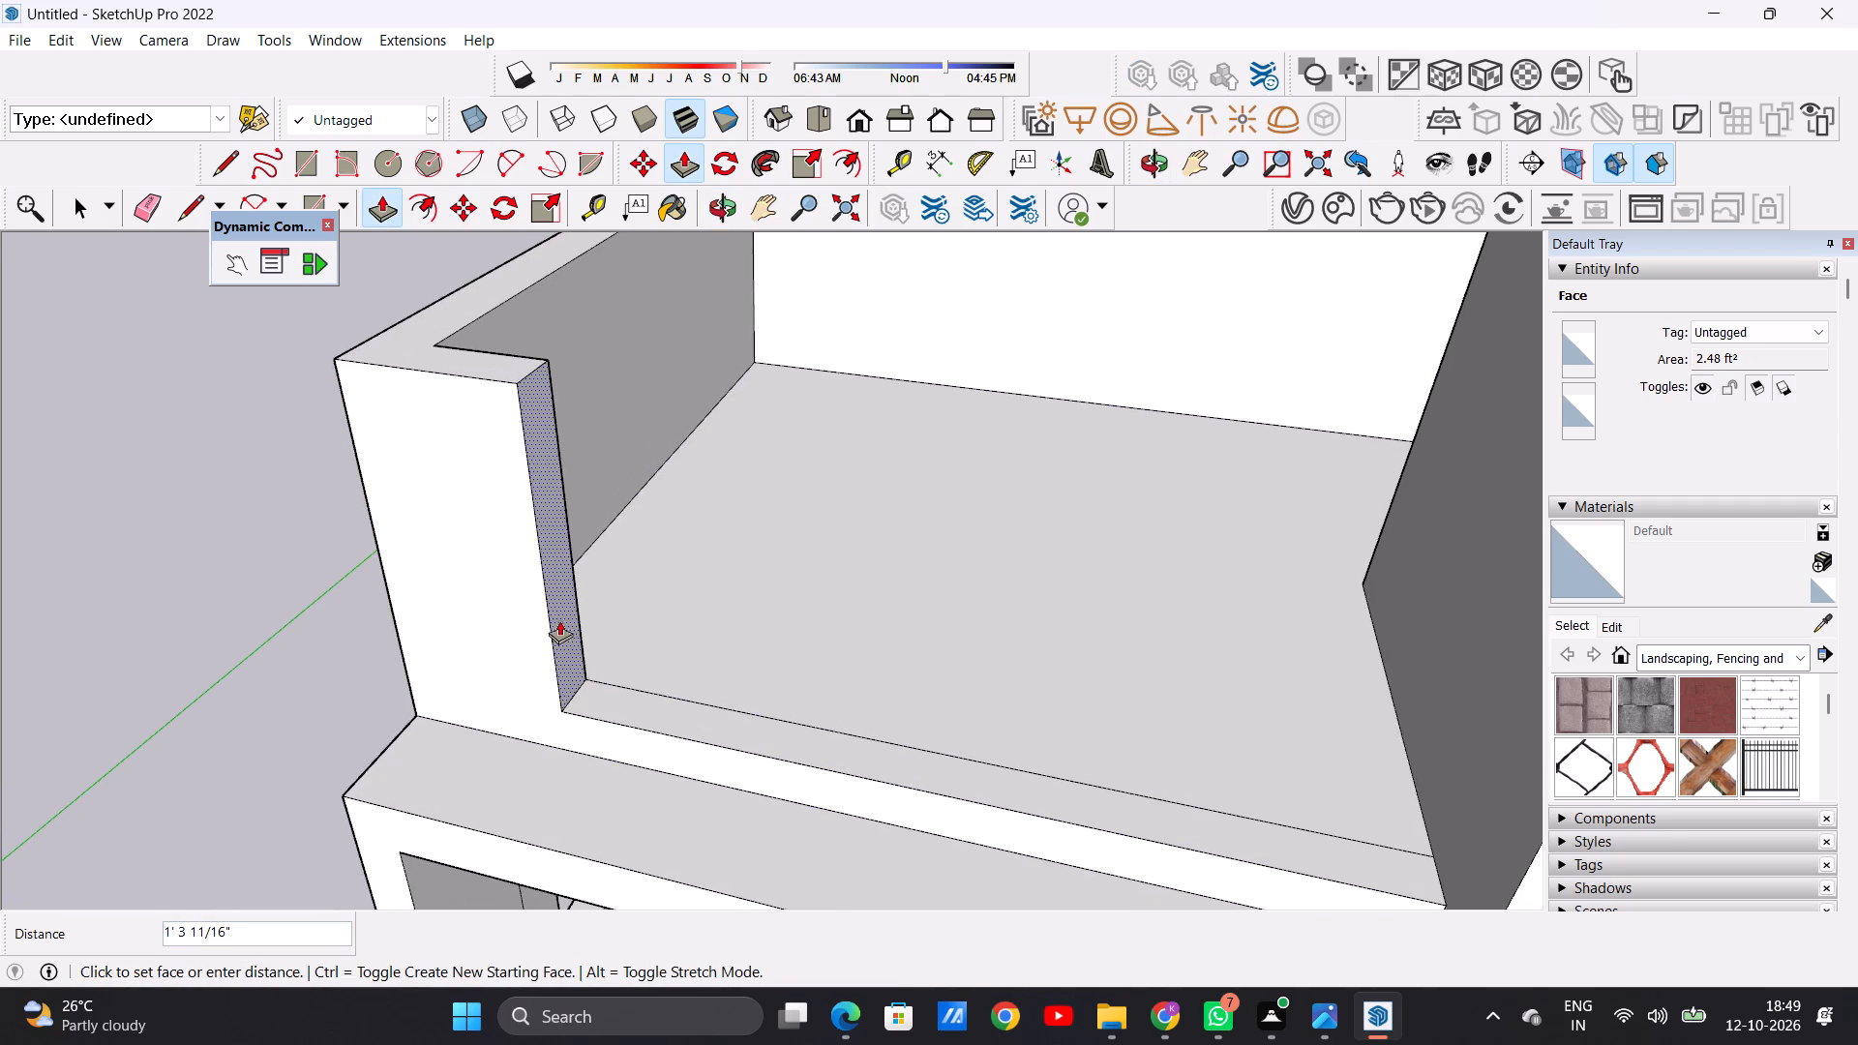
{"action": "left_click", "coordinate": [586, 636]}
{"action": "key", "text": "space"}
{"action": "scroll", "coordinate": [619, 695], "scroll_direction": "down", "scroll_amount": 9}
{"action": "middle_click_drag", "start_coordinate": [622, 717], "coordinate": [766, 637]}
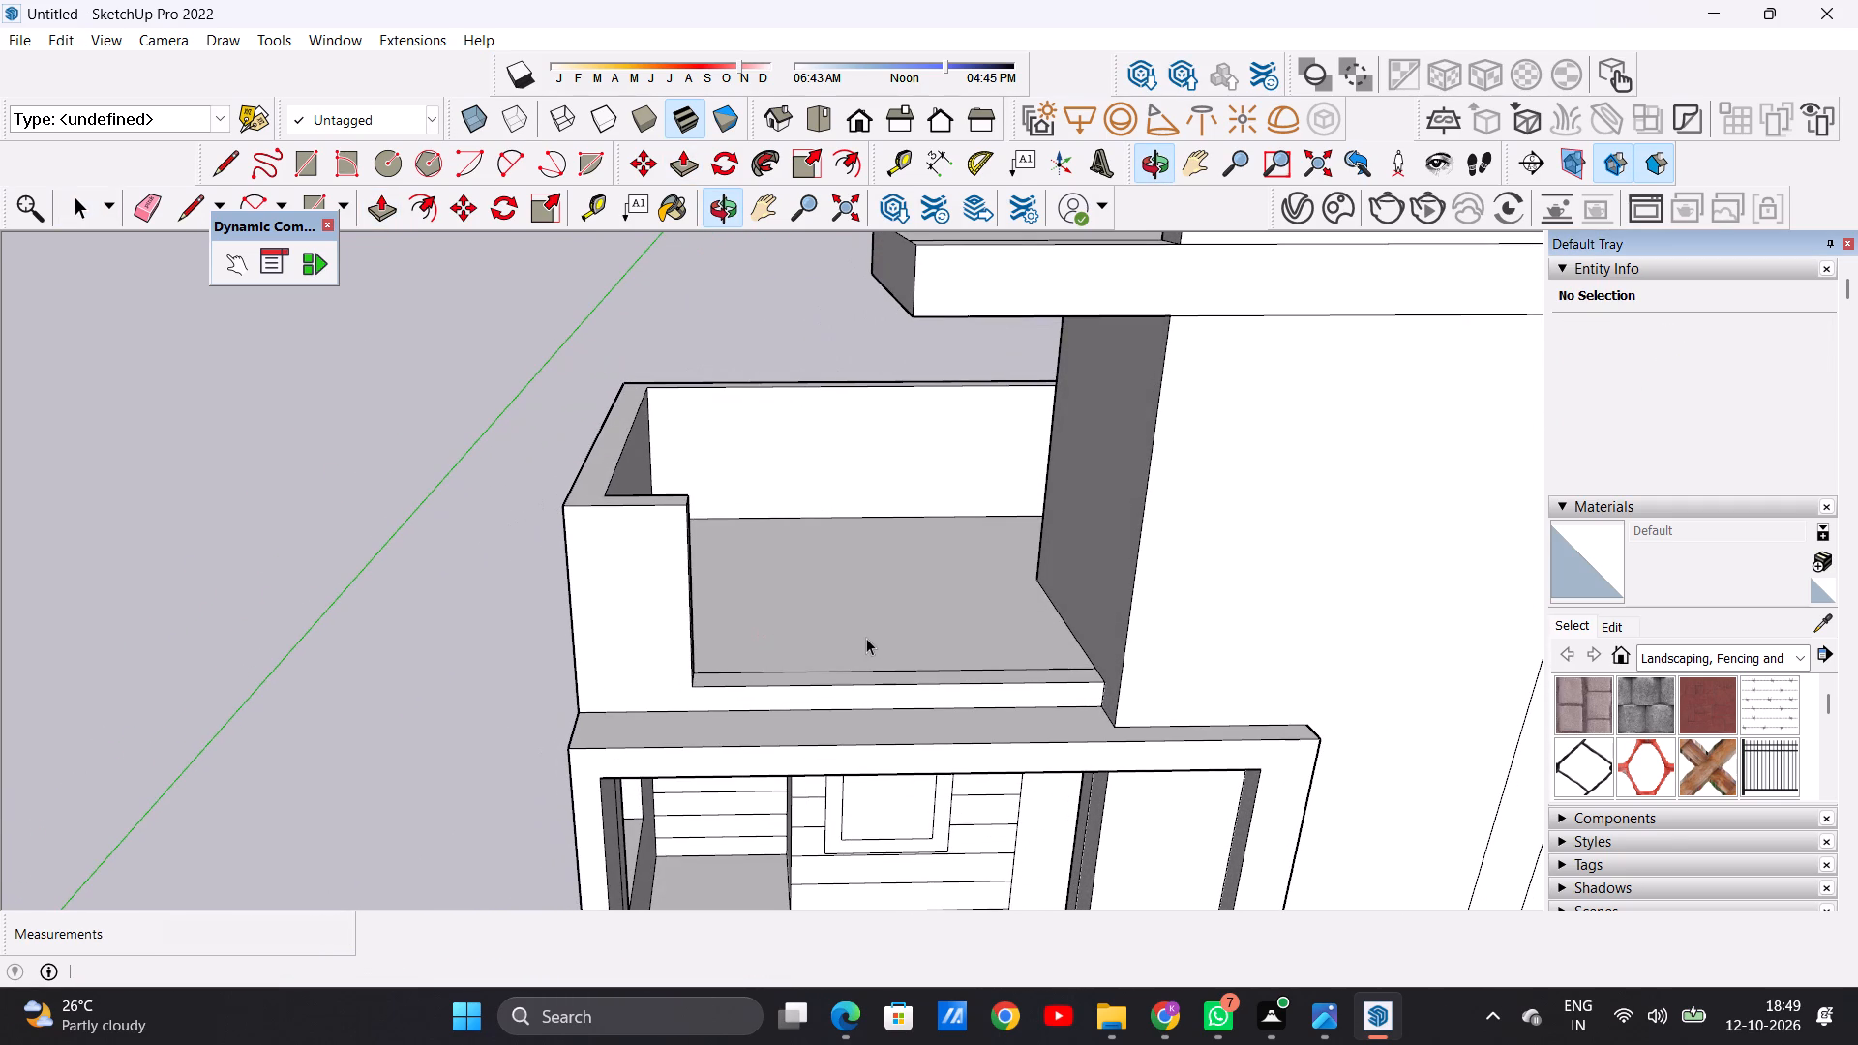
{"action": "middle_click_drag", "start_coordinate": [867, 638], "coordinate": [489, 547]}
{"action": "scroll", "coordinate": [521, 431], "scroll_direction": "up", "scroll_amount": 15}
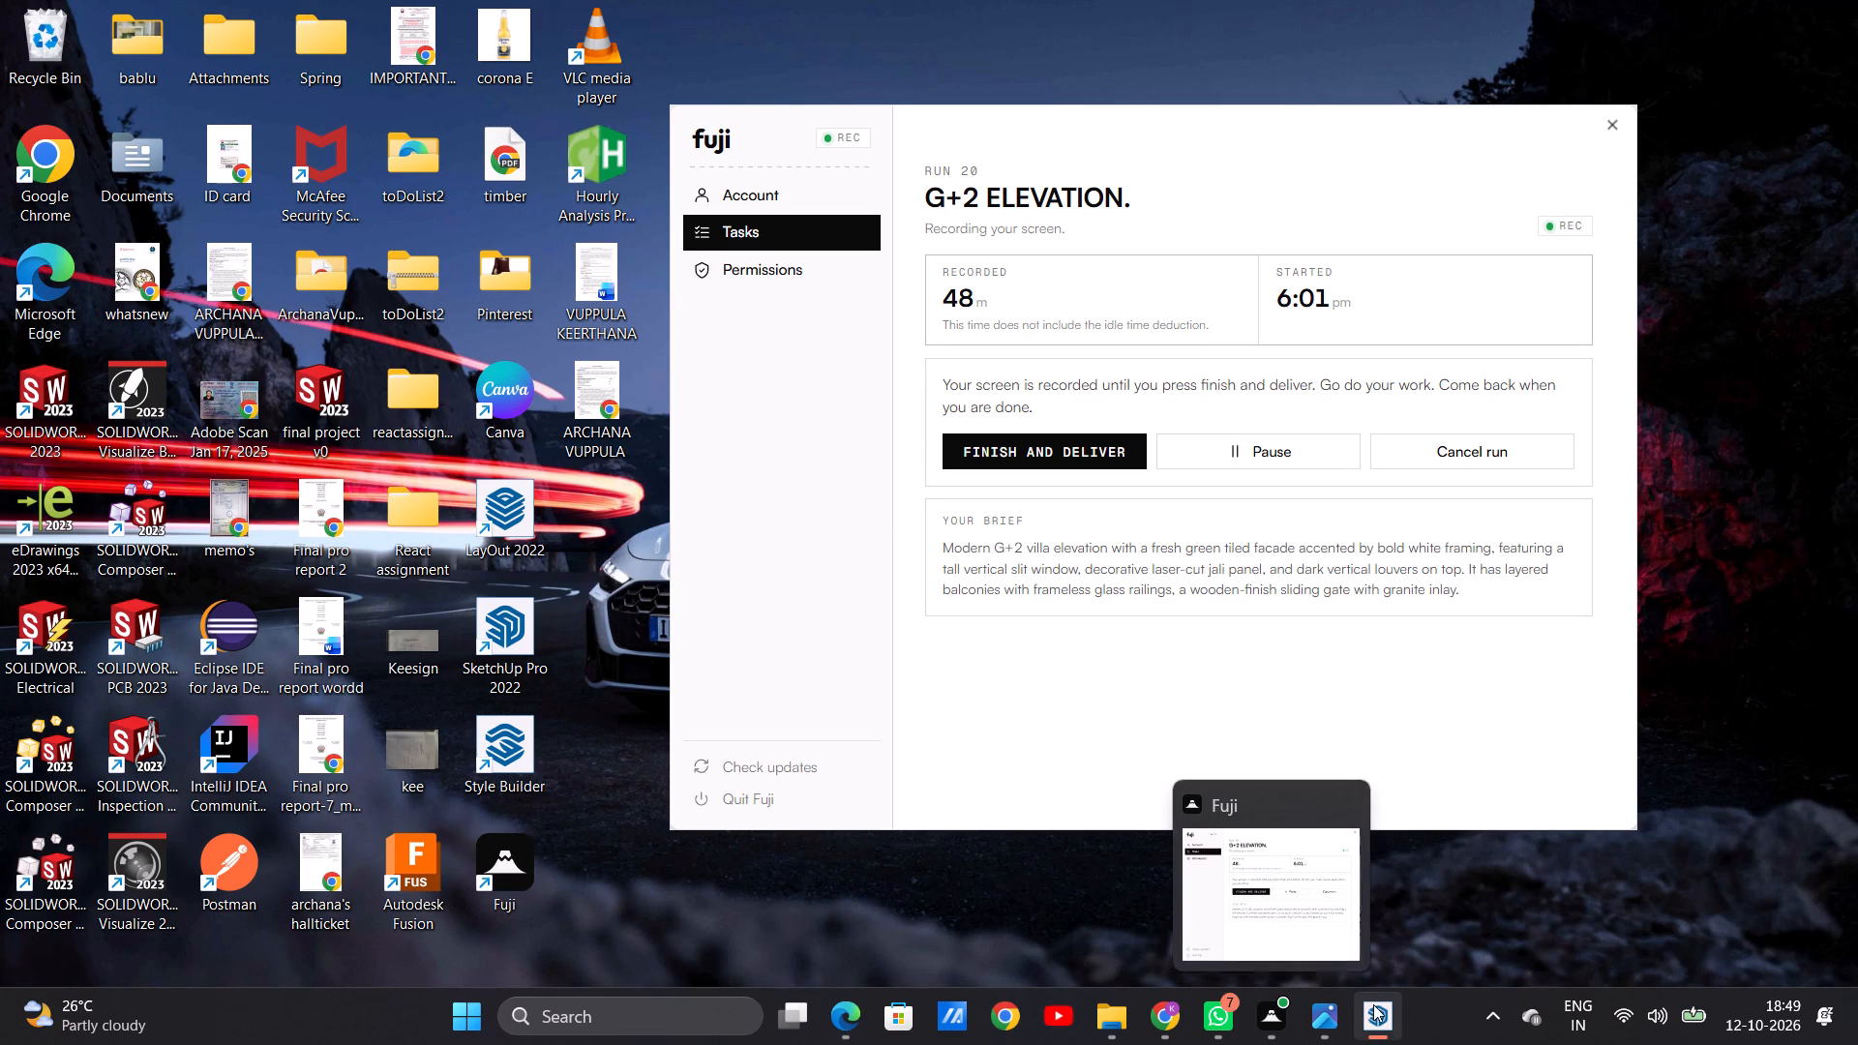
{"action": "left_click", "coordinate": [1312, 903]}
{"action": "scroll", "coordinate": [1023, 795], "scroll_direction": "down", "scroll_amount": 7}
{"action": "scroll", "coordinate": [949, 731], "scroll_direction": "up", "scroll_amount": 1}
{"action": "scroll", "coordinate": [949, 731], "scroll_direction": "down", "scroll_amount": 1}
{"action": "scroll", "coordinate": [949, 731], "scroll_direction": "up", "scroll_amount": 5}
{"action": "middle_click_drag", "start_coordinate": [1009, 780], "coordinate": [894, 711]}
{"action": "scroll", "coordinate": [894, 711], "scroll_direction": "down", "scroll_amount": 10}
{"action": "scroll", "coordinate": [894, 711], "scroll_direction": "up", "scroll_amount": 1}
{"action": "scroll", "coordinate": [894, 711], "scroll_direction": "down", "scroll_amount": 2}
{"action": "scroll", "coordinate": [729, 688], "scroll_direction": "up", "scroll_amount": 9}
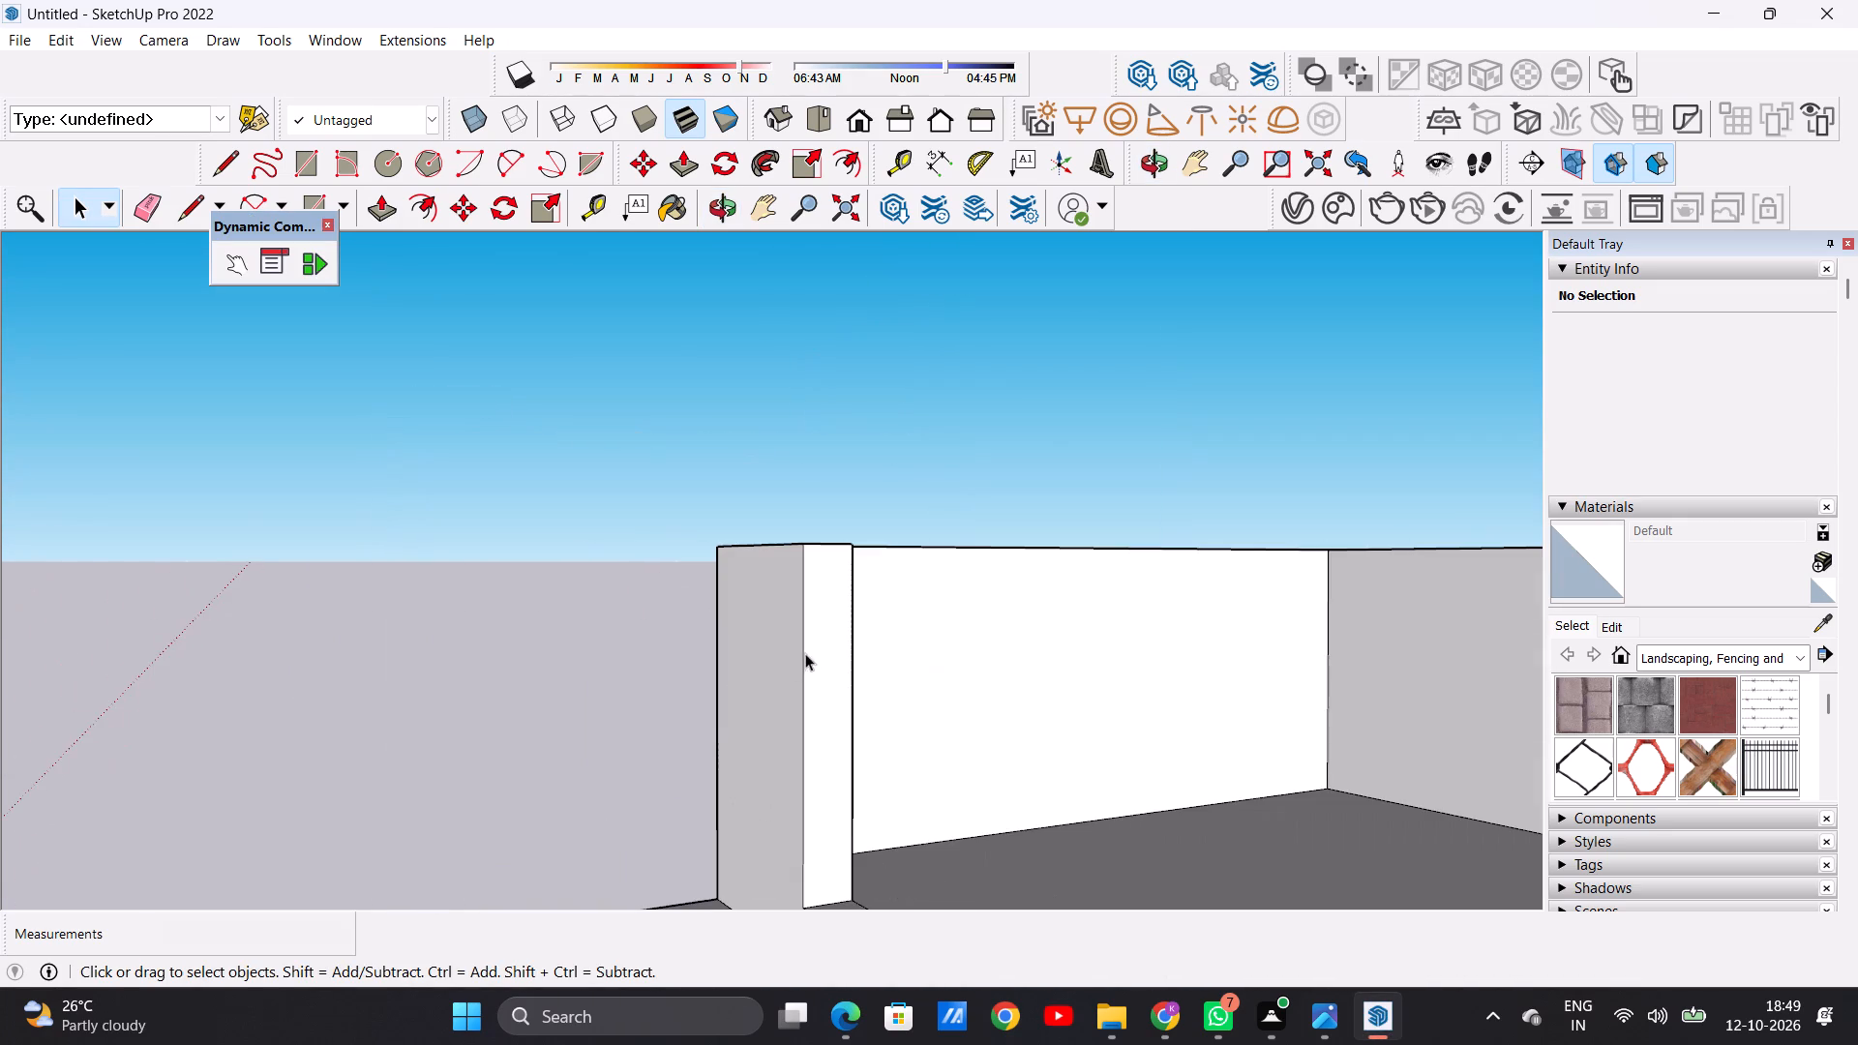
Draw a circle with a radius of about 1 3/8" near the top of the return wall's end face.
{"action": "middle_click_drag", "start_coordinate": [816, 642], "coordinate": [703, 659]}
{"action": "scroll", "coordinate": [742, 599], "scroll_direction": "up", "scroll_amount": 7}
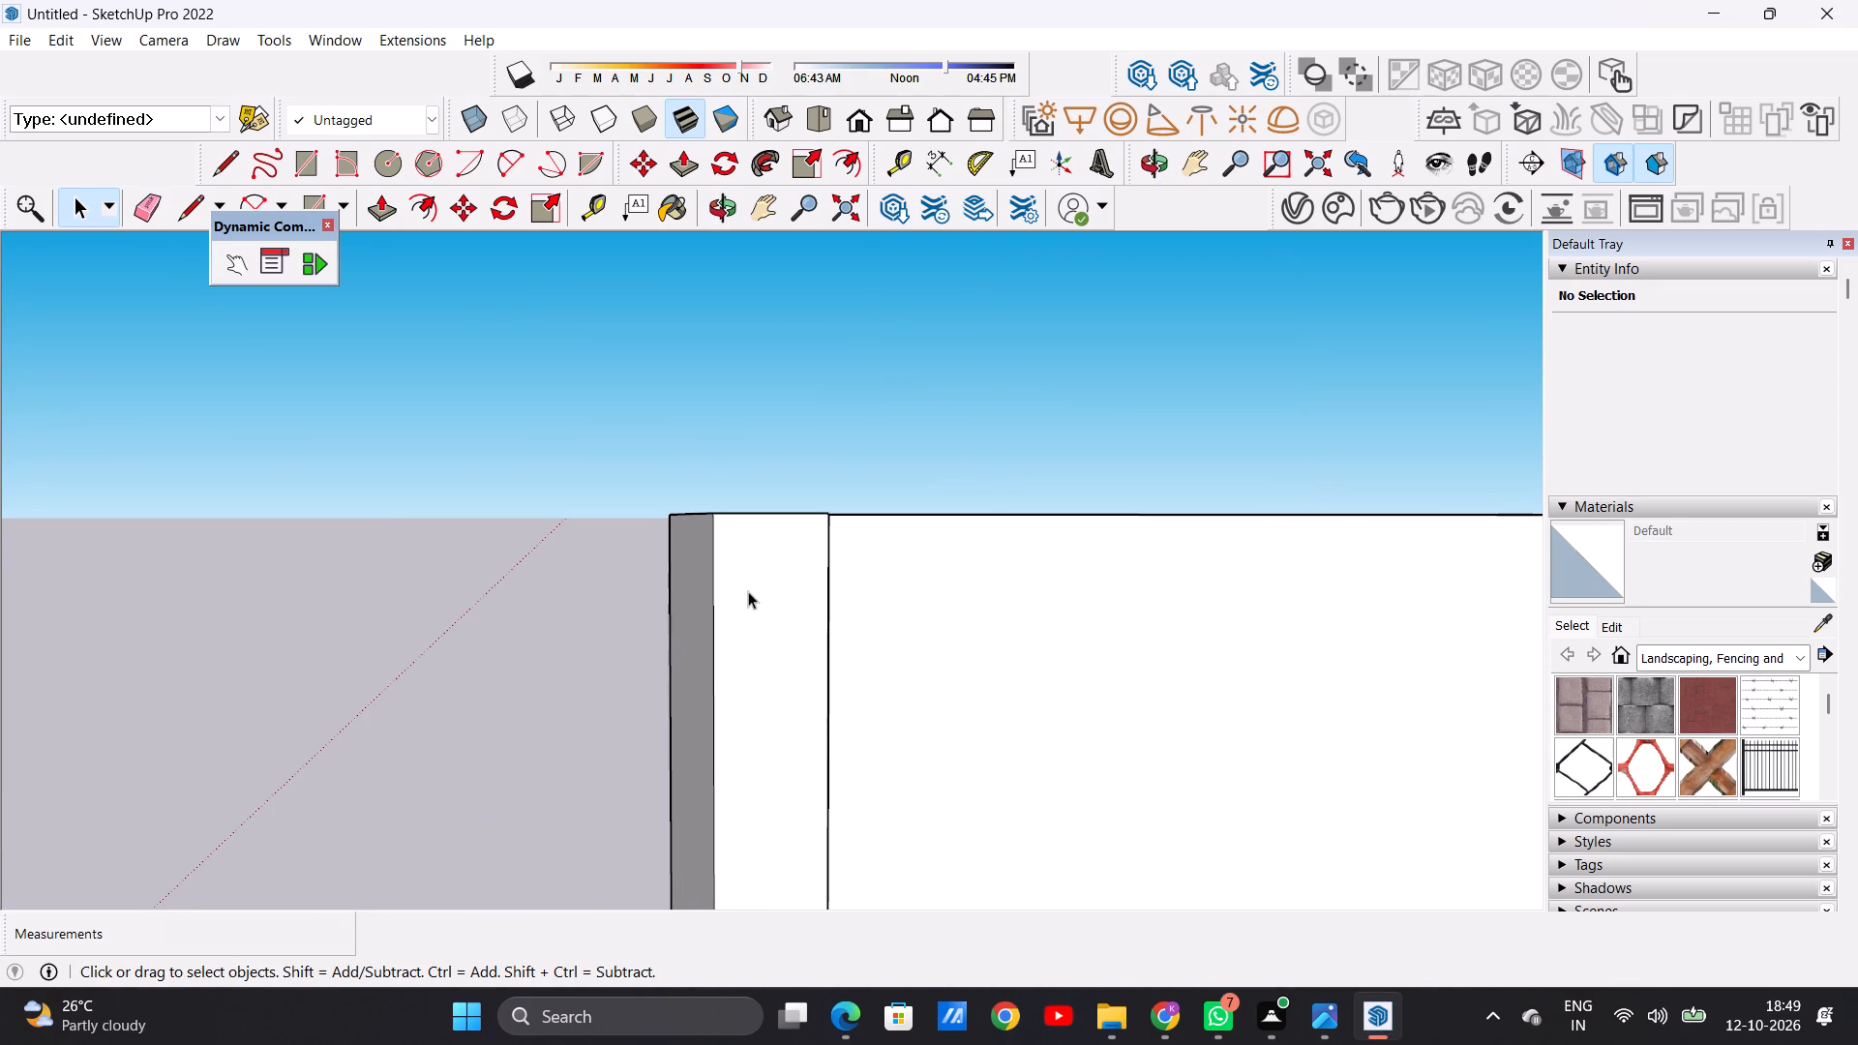
{"action": "key", "text": "c"}
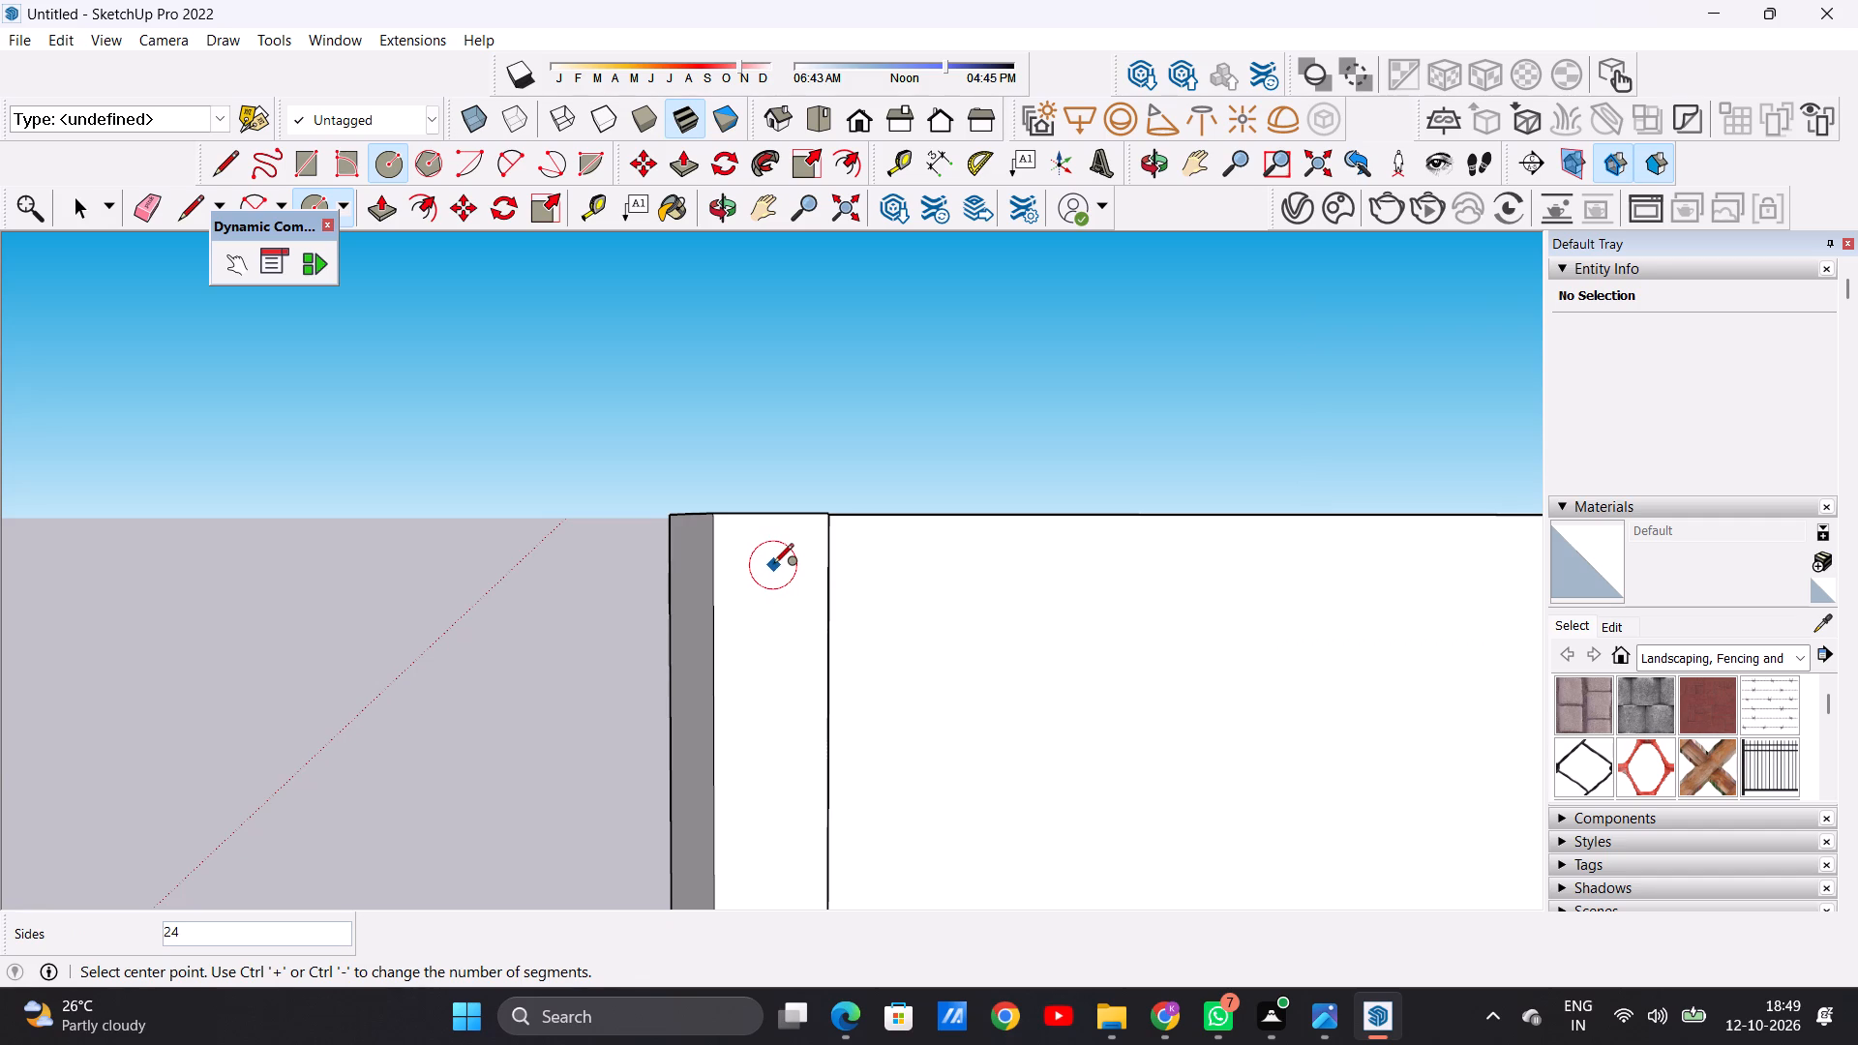
{"action": "left_click", "coordinate": [773, 572]}
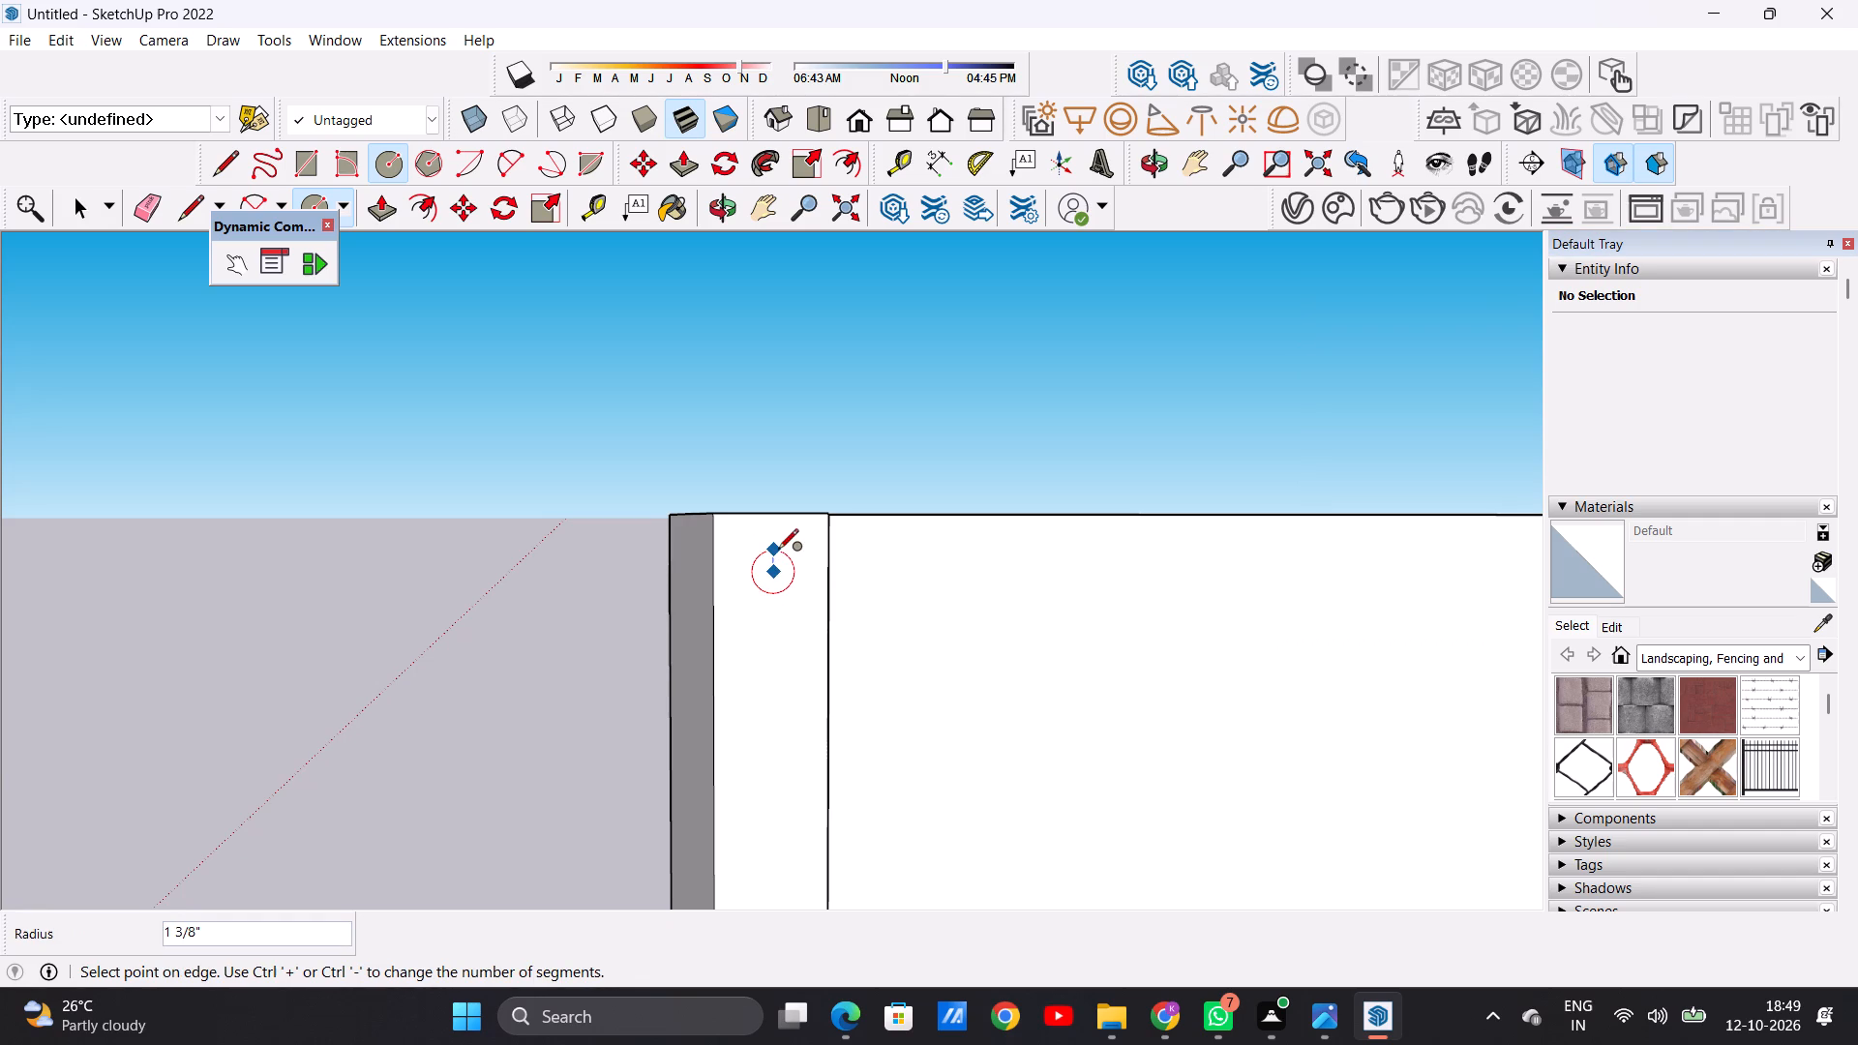
{"action": "left_click", "coordinate": [778, 551]}
{"action": "key", "text": "space"}
Pull the circle about 8' 8 7/16" across the front opening to the second-floor block's wall, forming a round top handrail.
{"action": "key", "text": "p"}
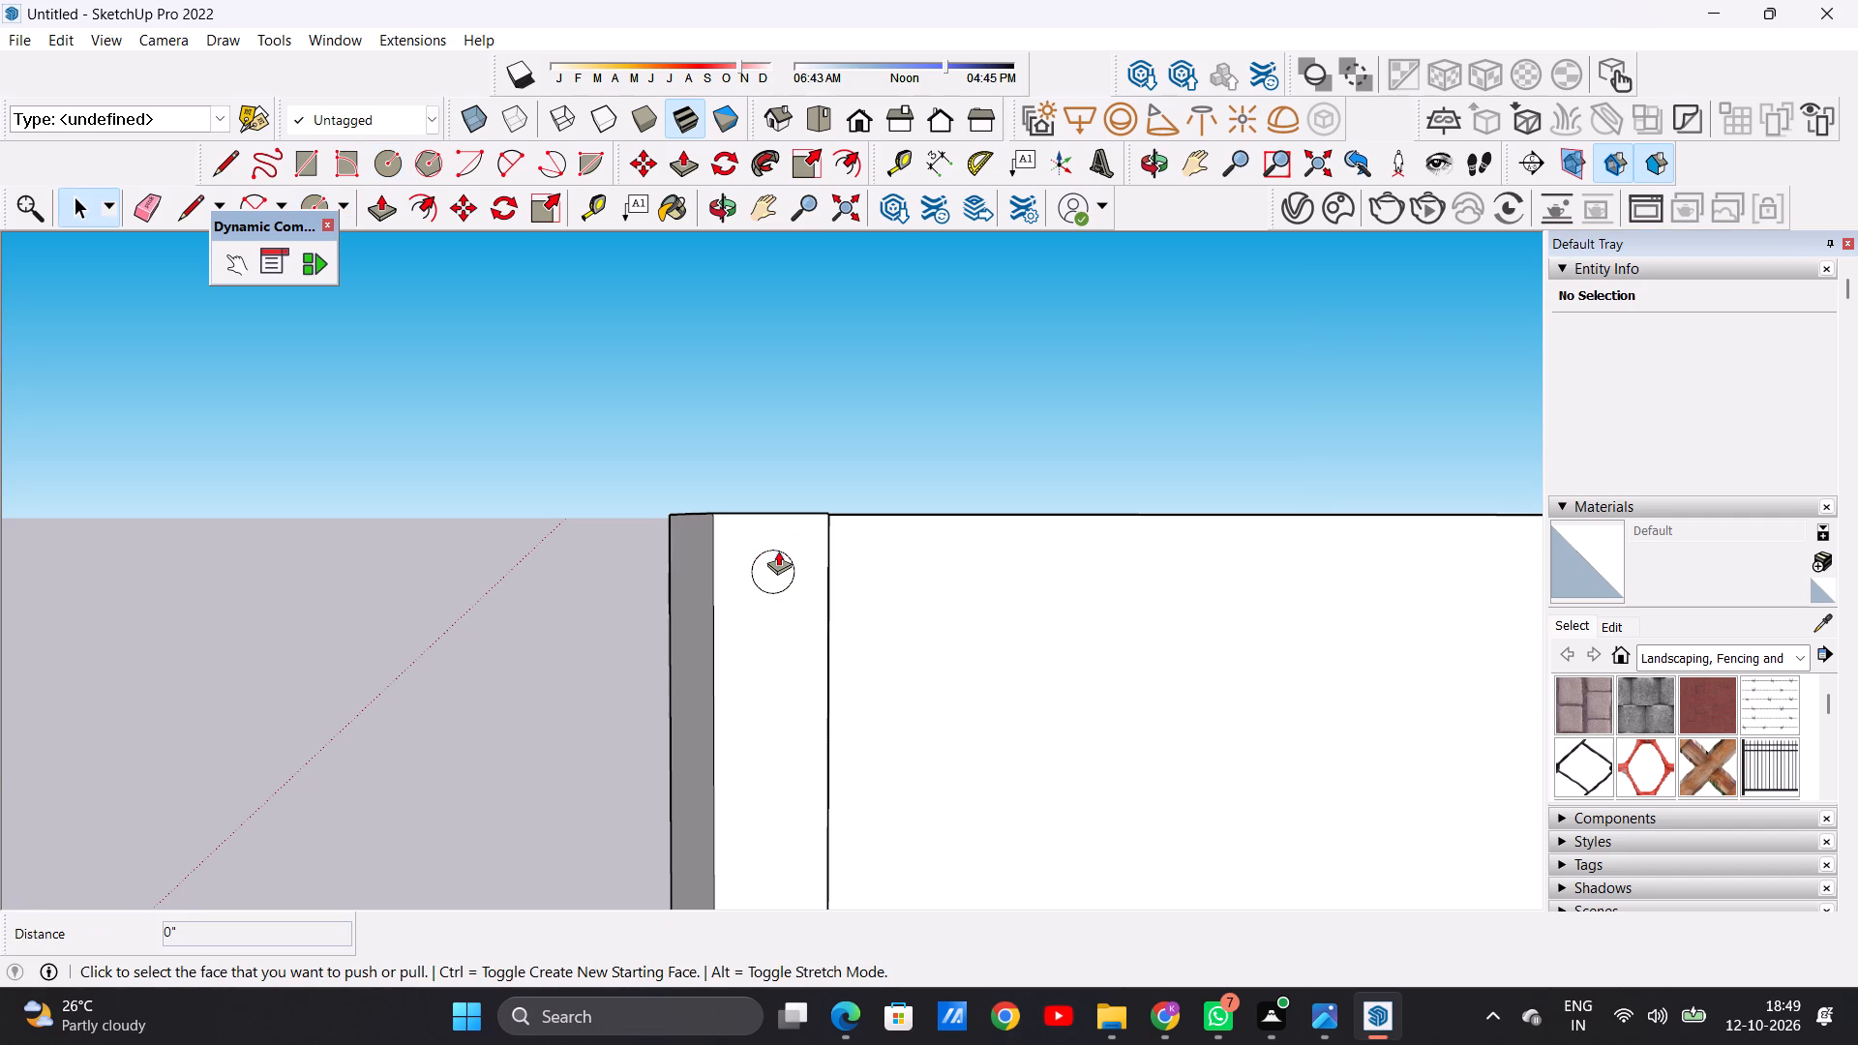
{"action": "left_click", "coordinate": [774, 560]}
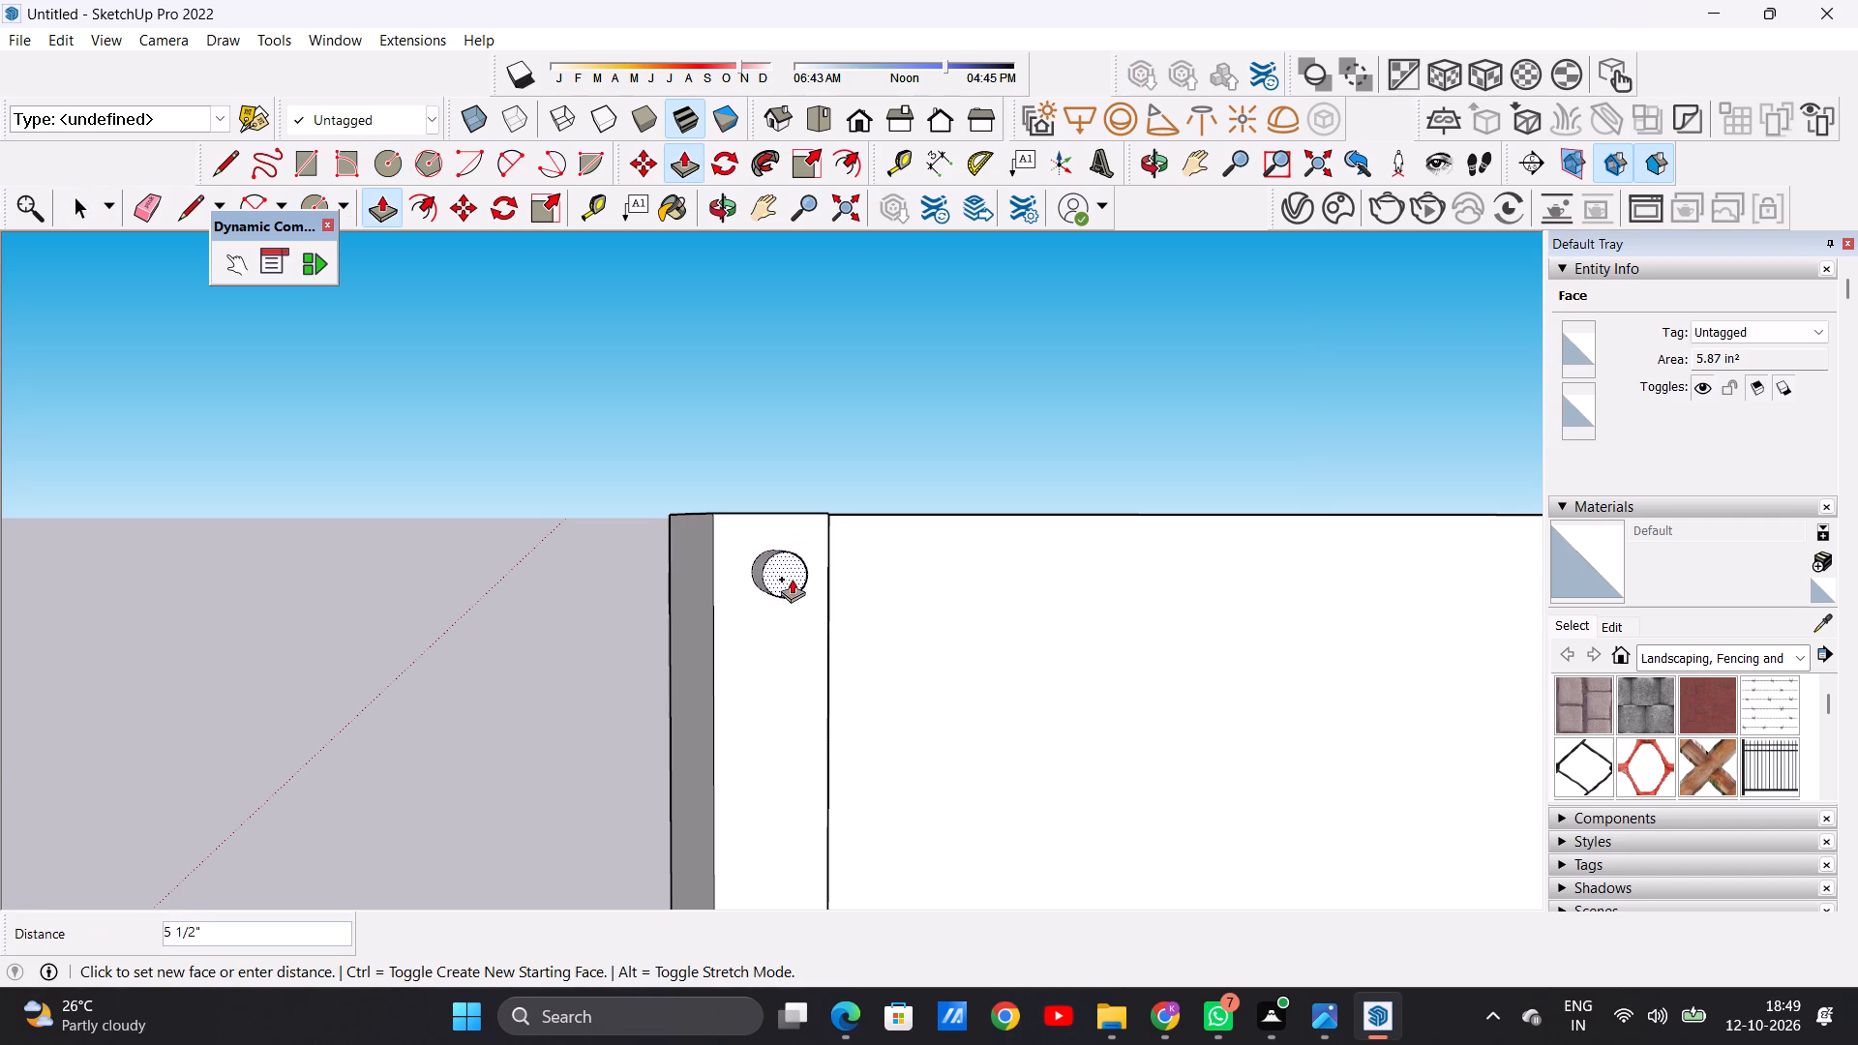
{"action": "scroll", "coordinate": [830, 603], "scroll_direction": "down", "scroll_amount": 14}
{"action": "middle_click_drag", "start_coordinate": [840, 641], "coordinate": [1280, 641]}
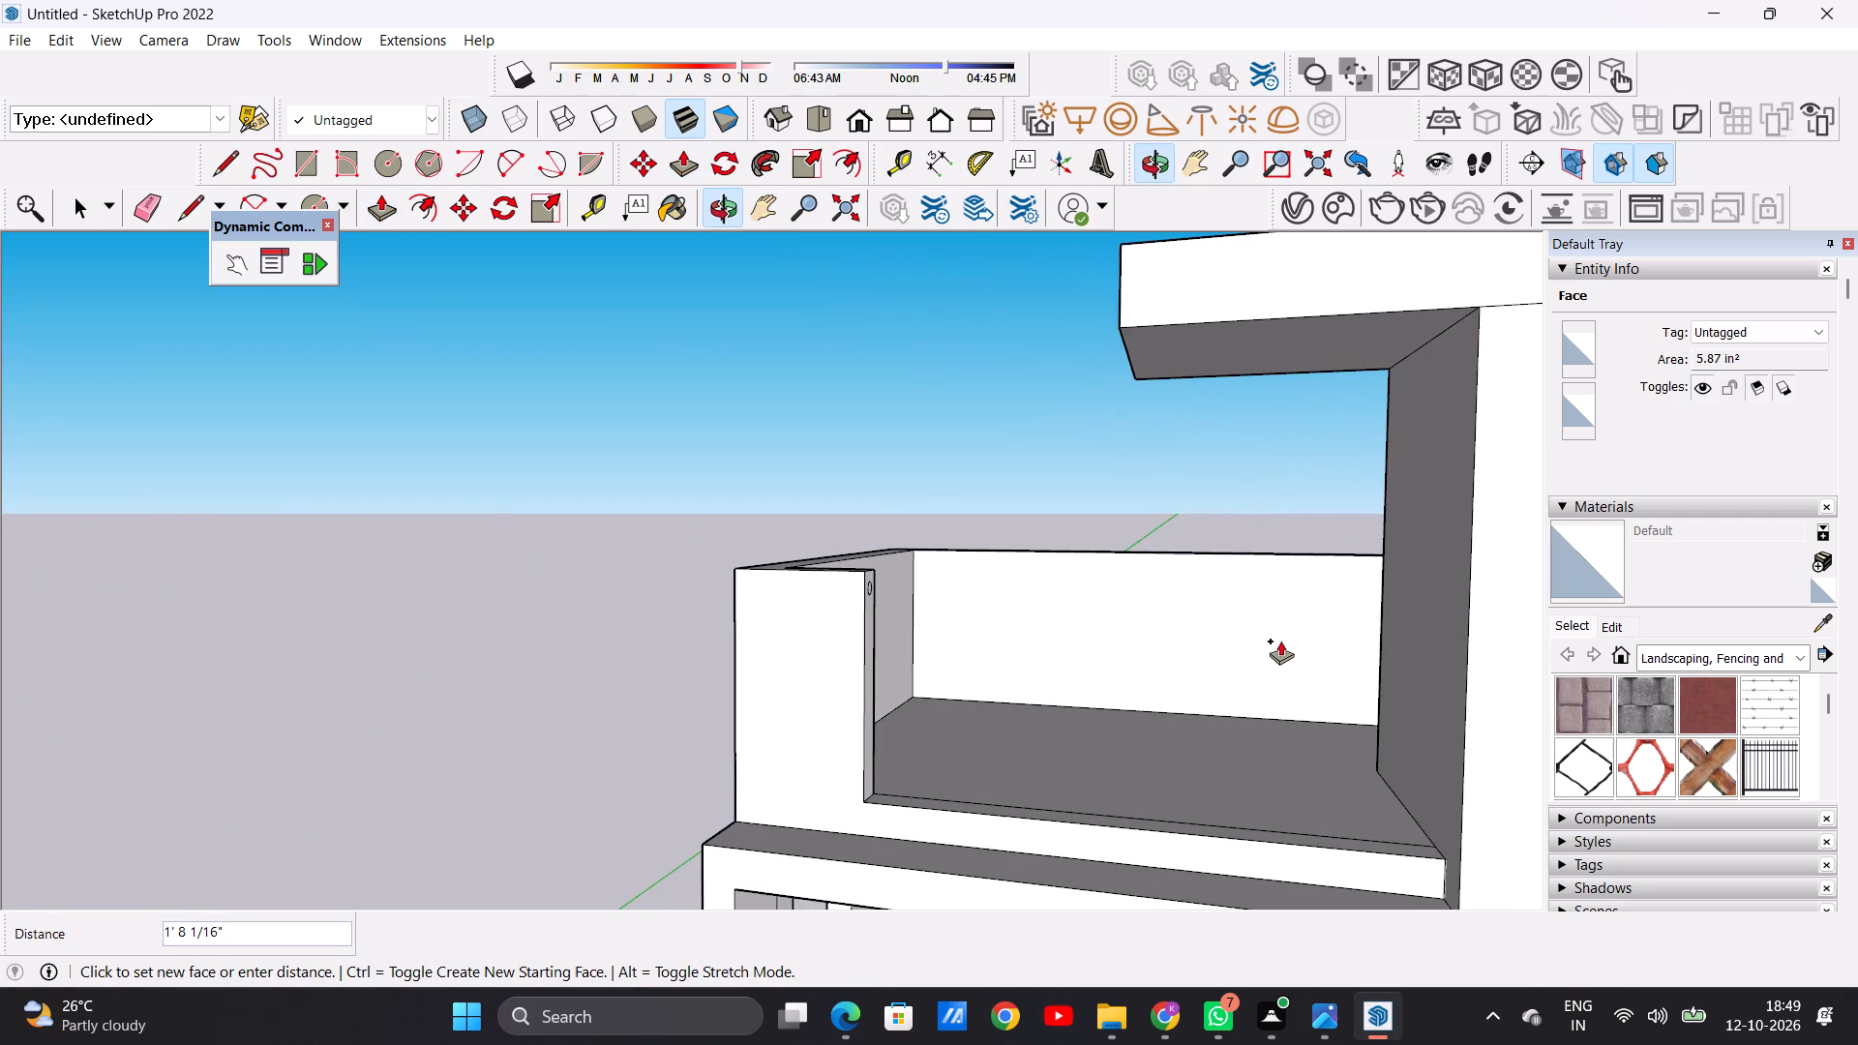
{"action": "middle_click_drag", "start_coordinate": [1280, 641], "coordinate": [1280, 642]}
{"action": "scroll", "coordinate": [1103, 639], "scroll_direction": "down", "scroll_amount": 12}
{"action": "middle_click_drag", "start_coordinate": [1124, 653], "coordinate": [1304, 634]}
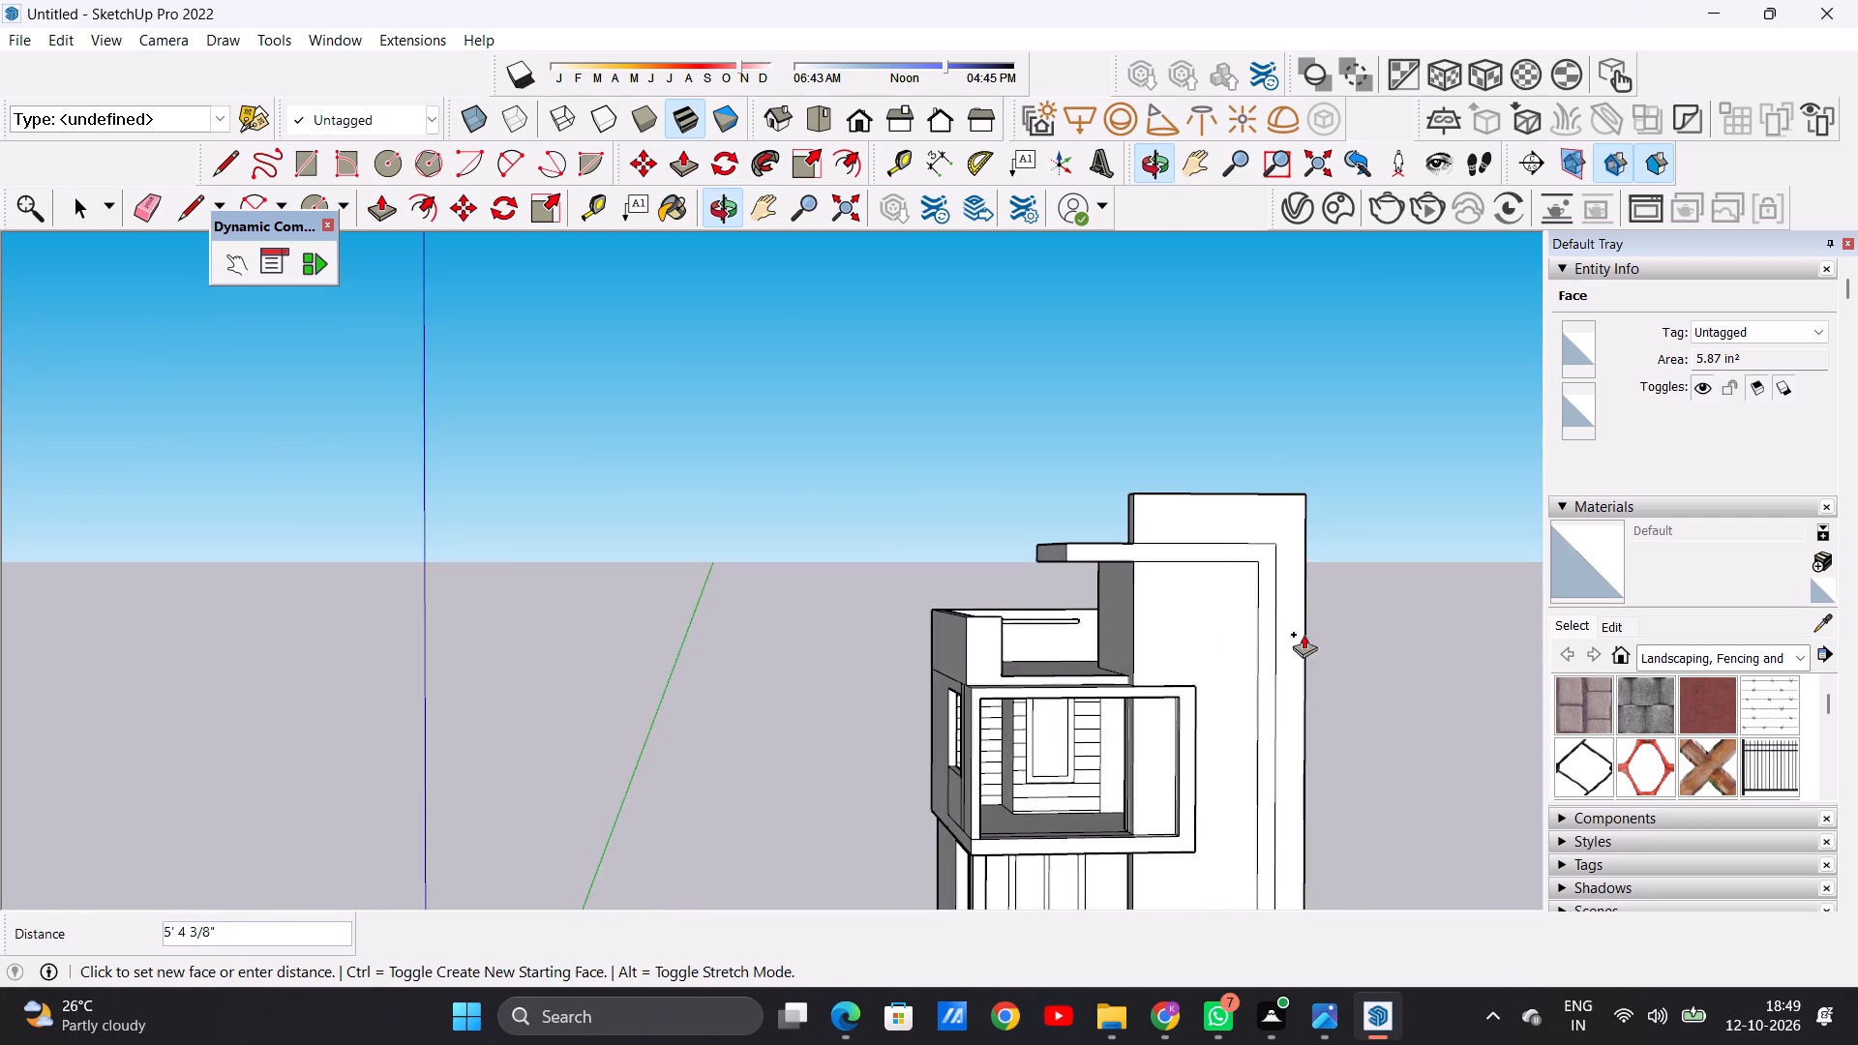
{"action": "scroll", "coordinate": [1217, 625], "scroll_direction": "up", "scroll_amount": 5}
{"action": "scroll", "coordinate": [969, 630], "scroll_direction": "up", "scroll_amount": 9}
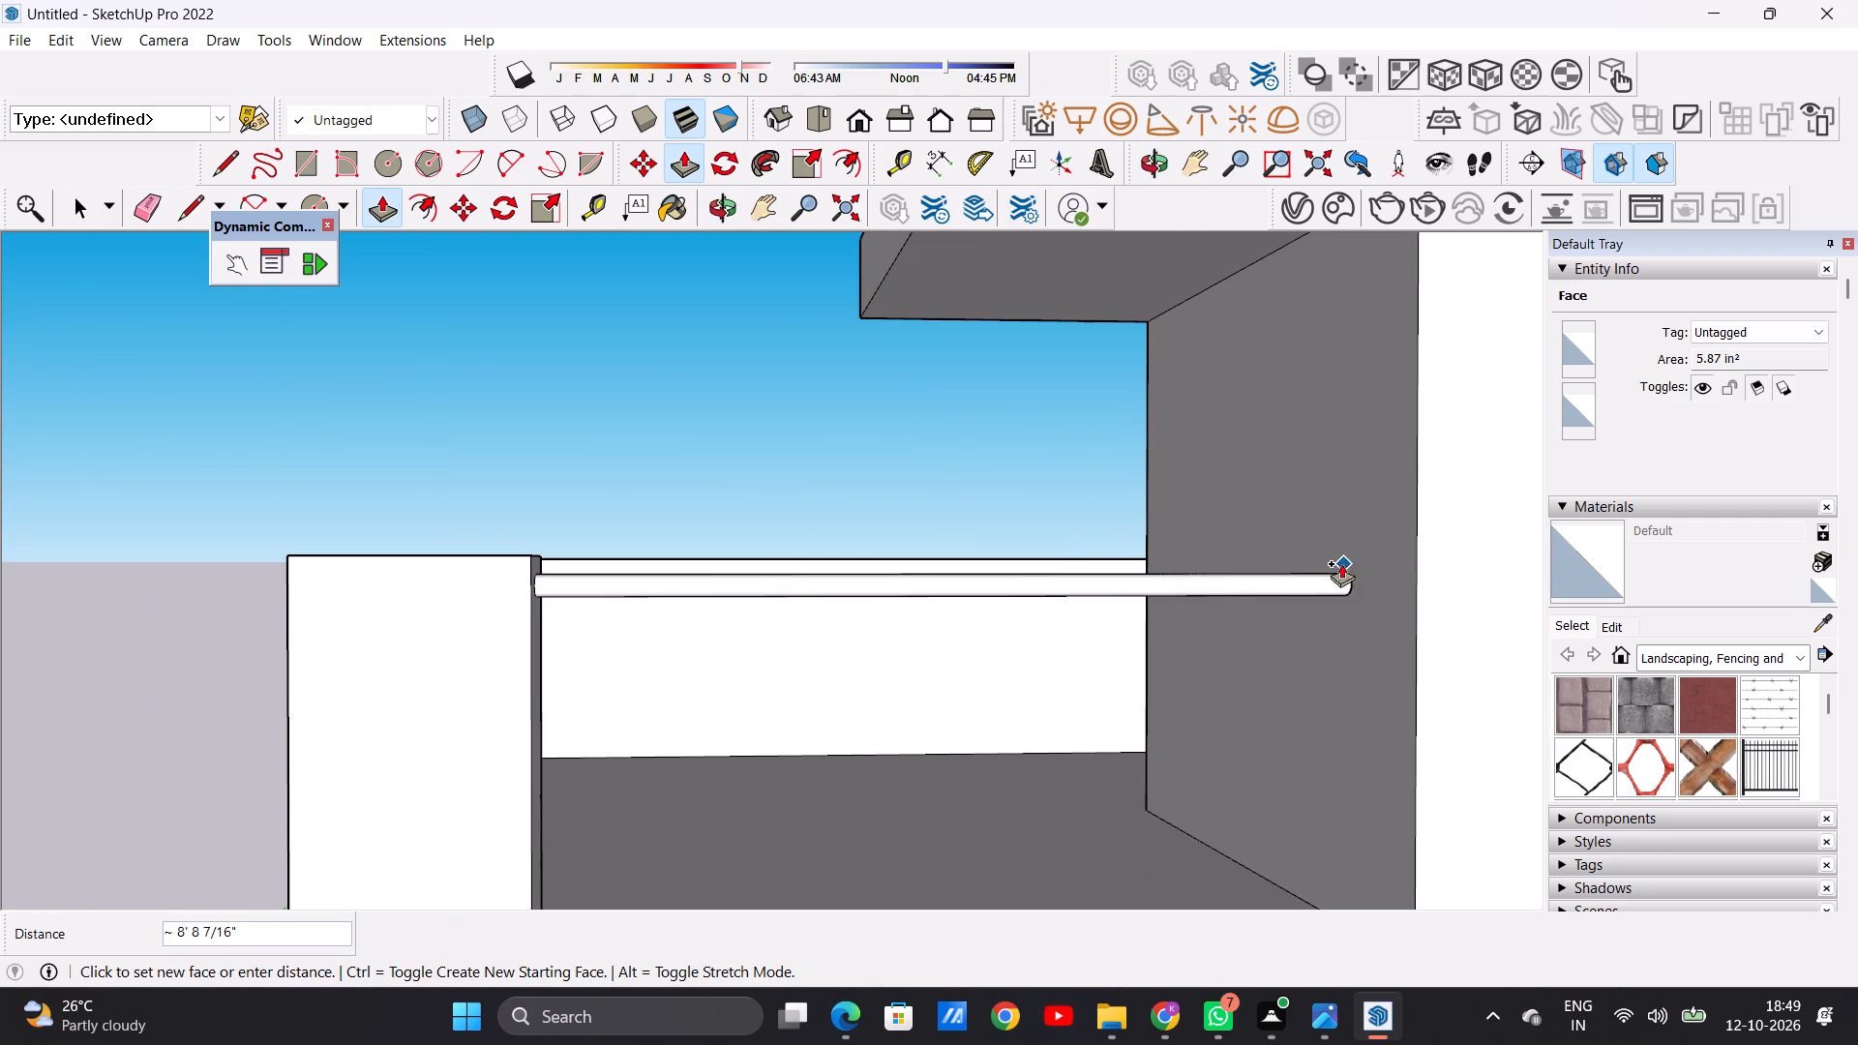
{"action": "left_click", "coordinate": [1341, 550]}
{"action": "key", "text": "space"}
{"action": "scroll", "coordinate": [1178, 694], "scroll_direction": "down", "scroll_amount": 5}
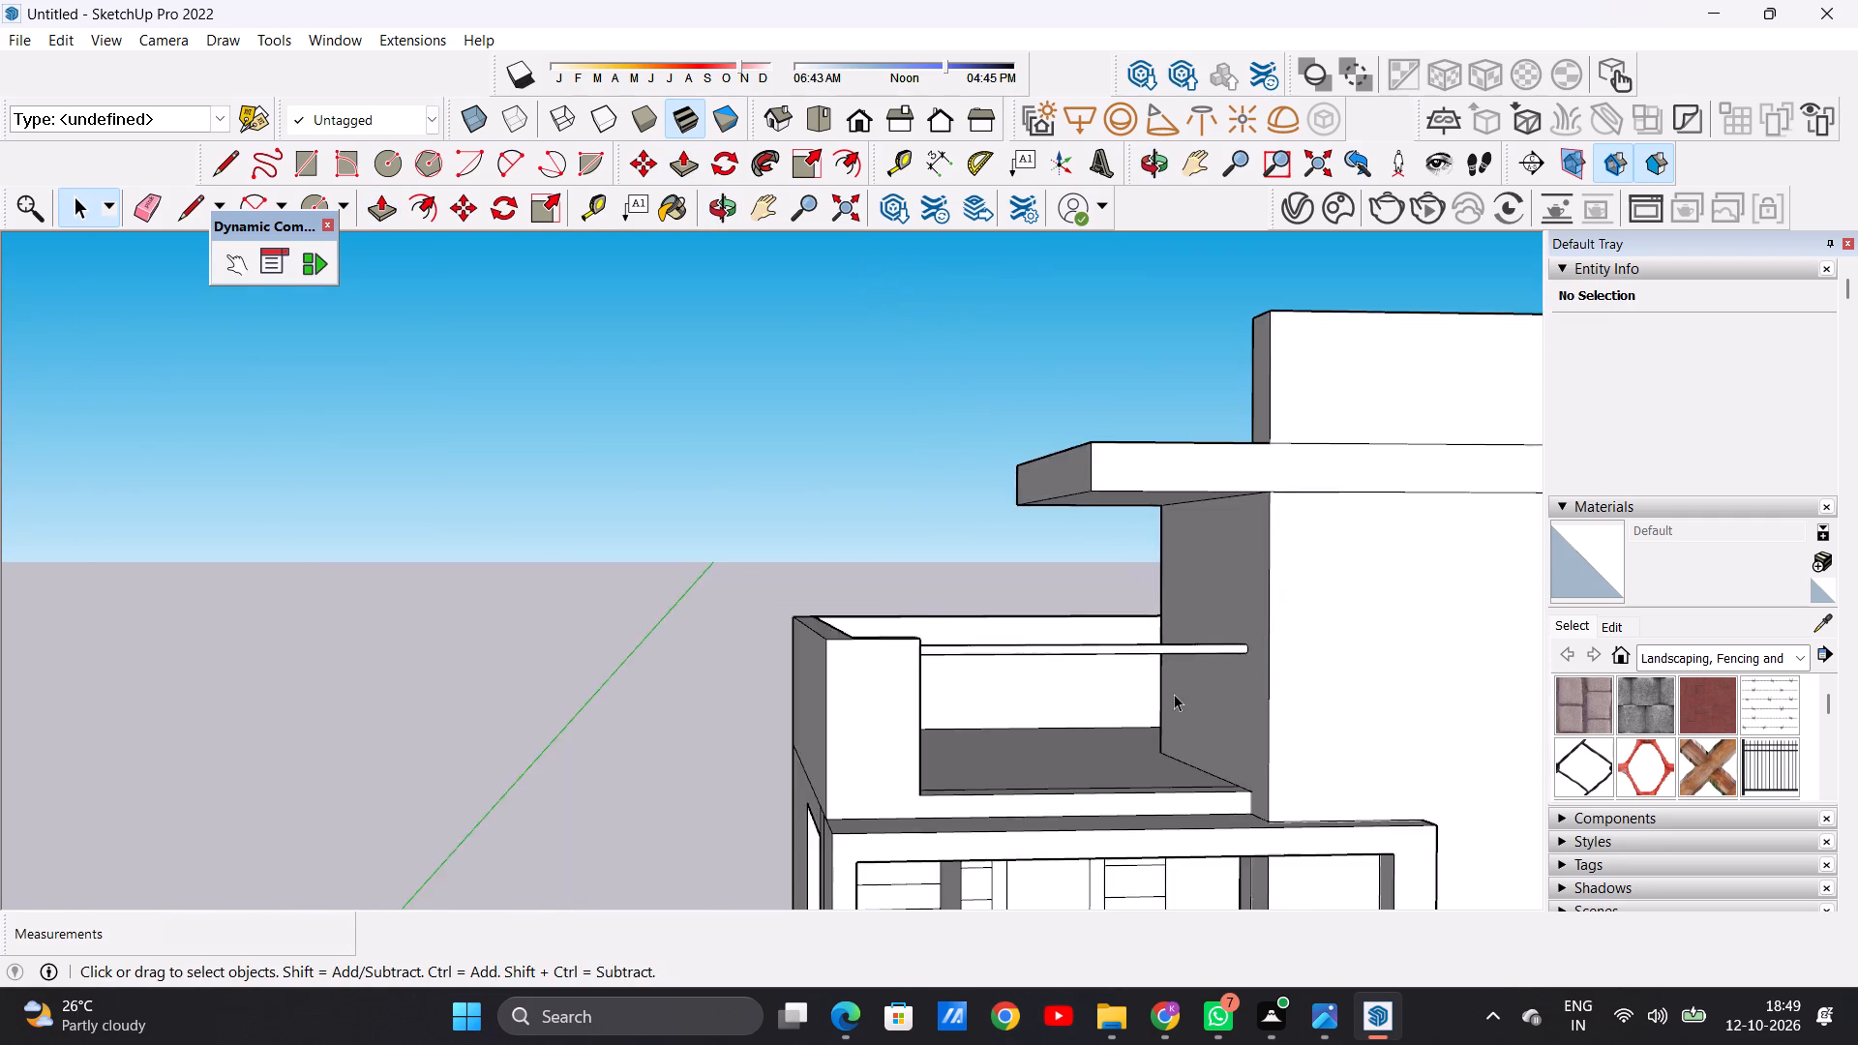
Examine the round handrail across the roof terrace's front opening from several angles, including both wall ends.
{"action": "scroll", "coordinate": [1174, 694], "scroll_direction": "down", "scroll_amount": 7}
{"action": "middle_click_drag", "start_coordinate": [1219, 697], "coordinate": [1008, 800]}
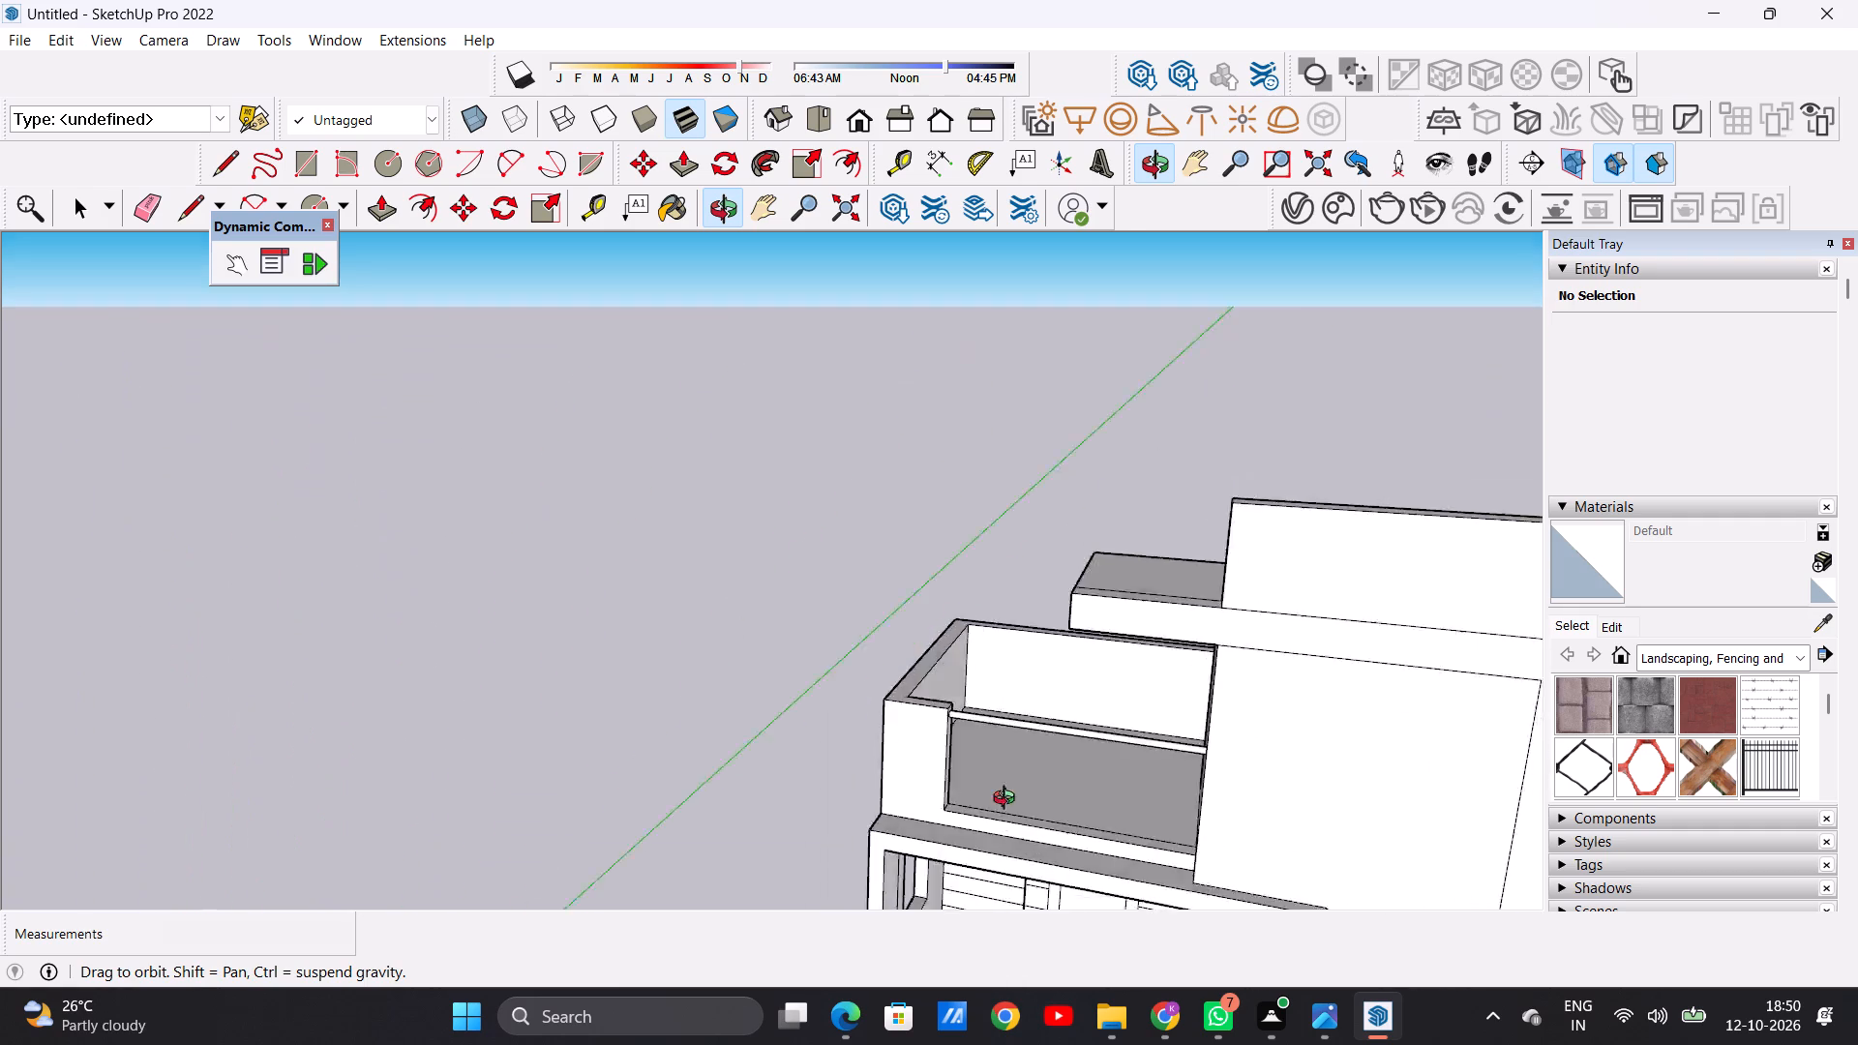
{"action": "middle_click_drag", "start_coordinate": [1008, 800], "coordinate": [1274, 763]}
{"action": "scroll", "coordinate": [1136, 662], "scroll_direction": "up", "scroll_amount": 3}
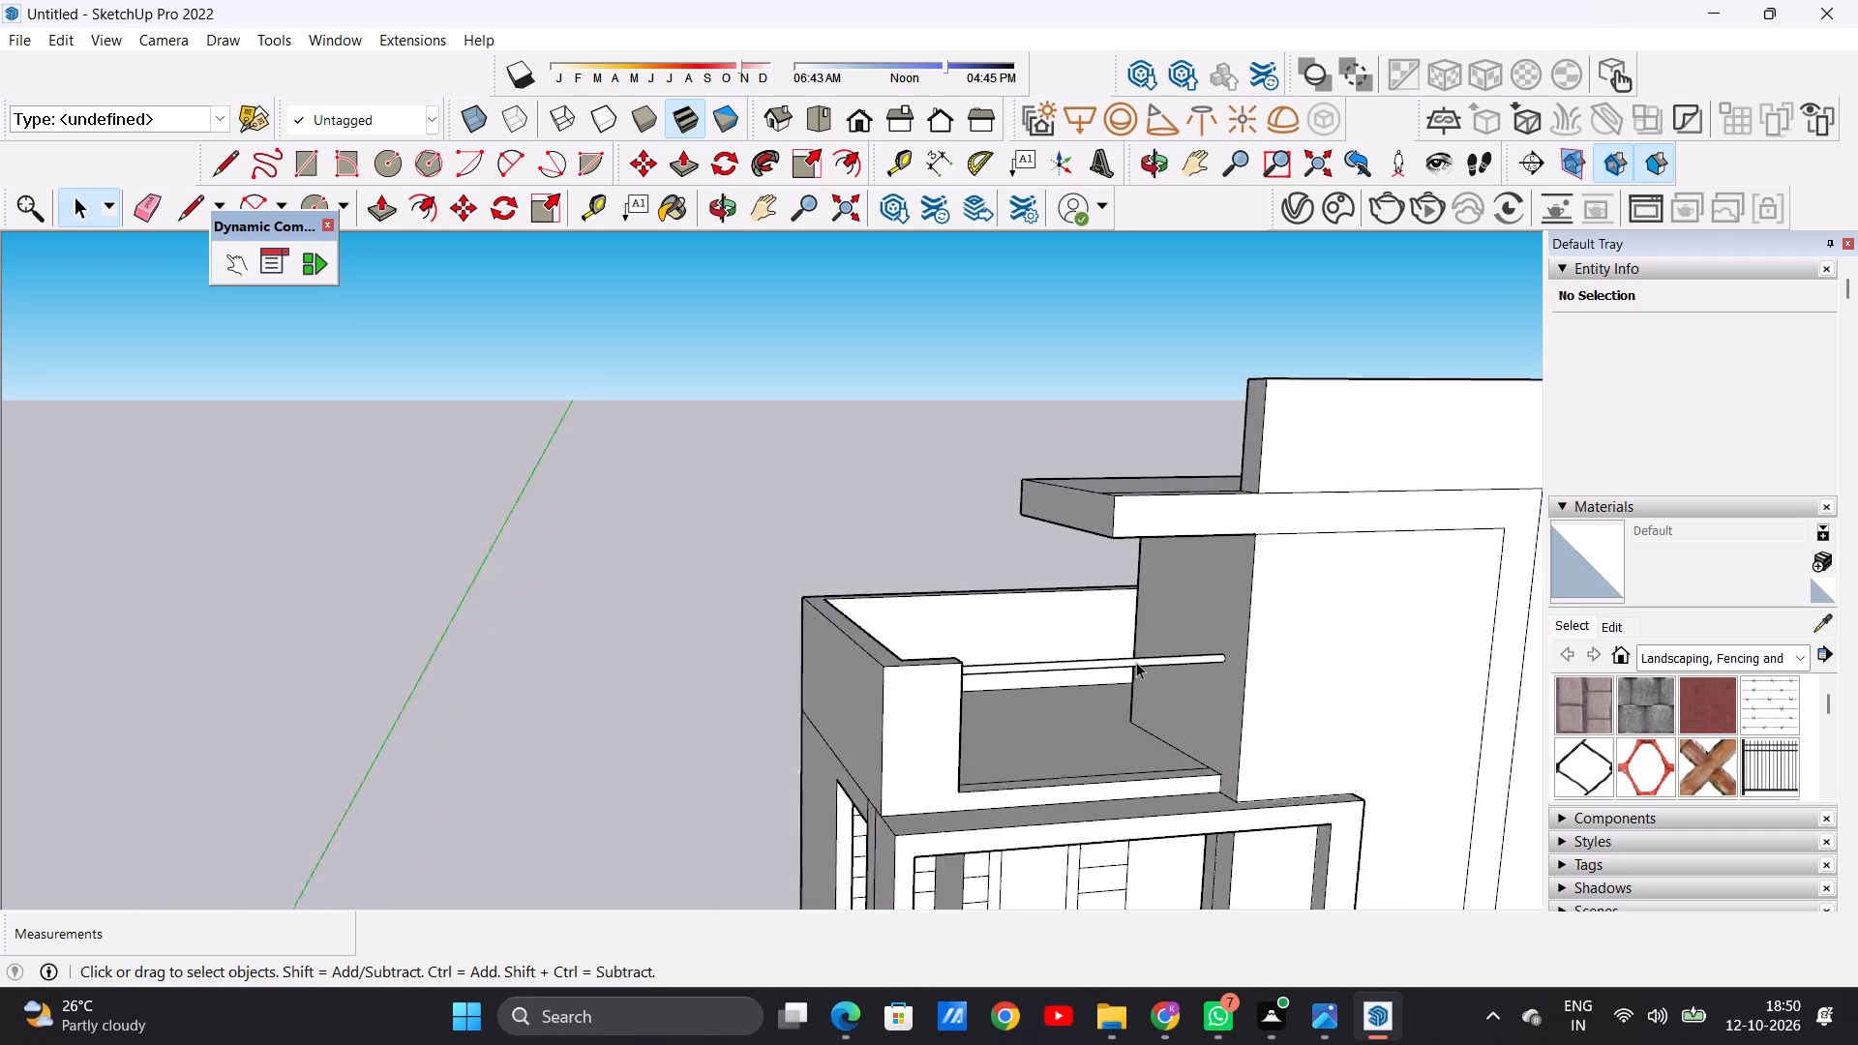
{"action": "scroll", "coordinate": [1136, 662], "scroll_direction": "up", "scroll_amount": 2}
{"action": "middle_click_drag", "start_coordinate": [1124, 675], "coordinate": [1436, 656]}
{"action": "scroll", "coordinate": [978, 681], "scroll_direction": "up", "scroll_amount": 7}
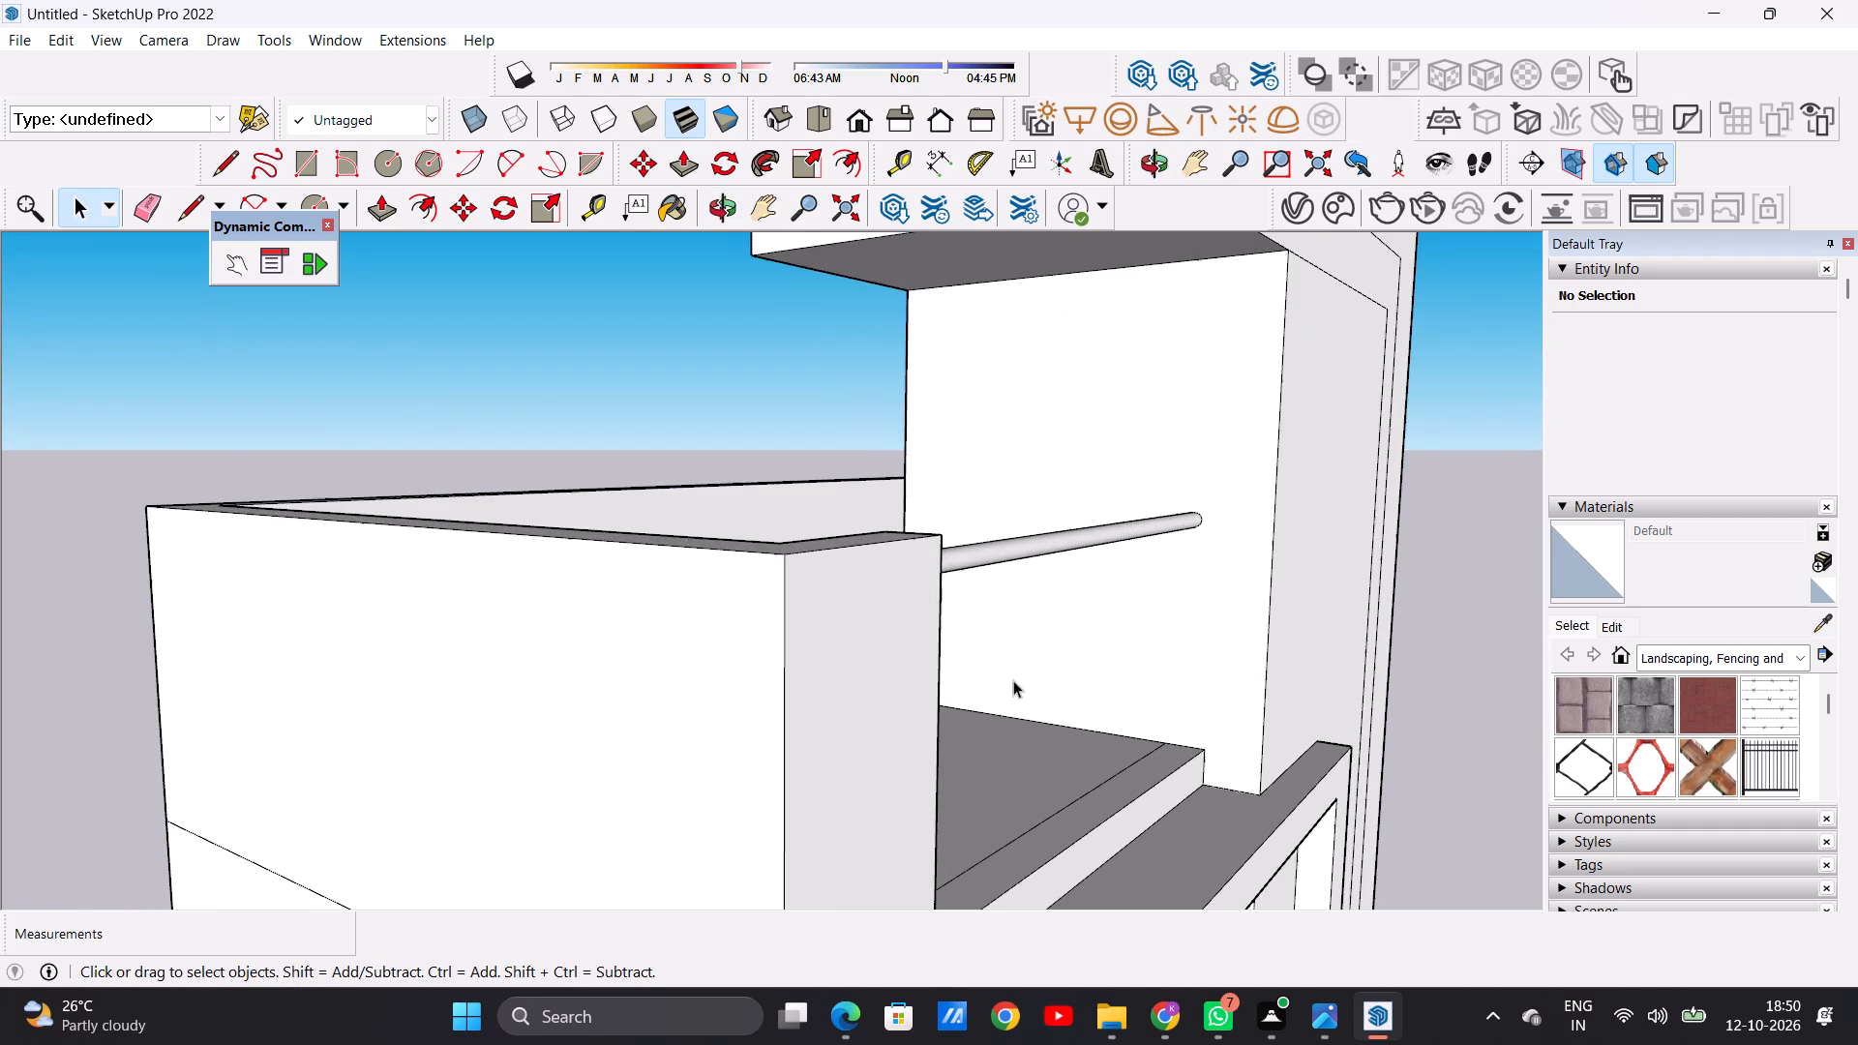
{"action": "scroll", "coordinate": [1172, 722], "scroll_direction": "up", "scroll_amount": 3}
{"action": "middle_click_drag", "start_coordinate": [1120, 695], "coordinate": [1120, 745]}
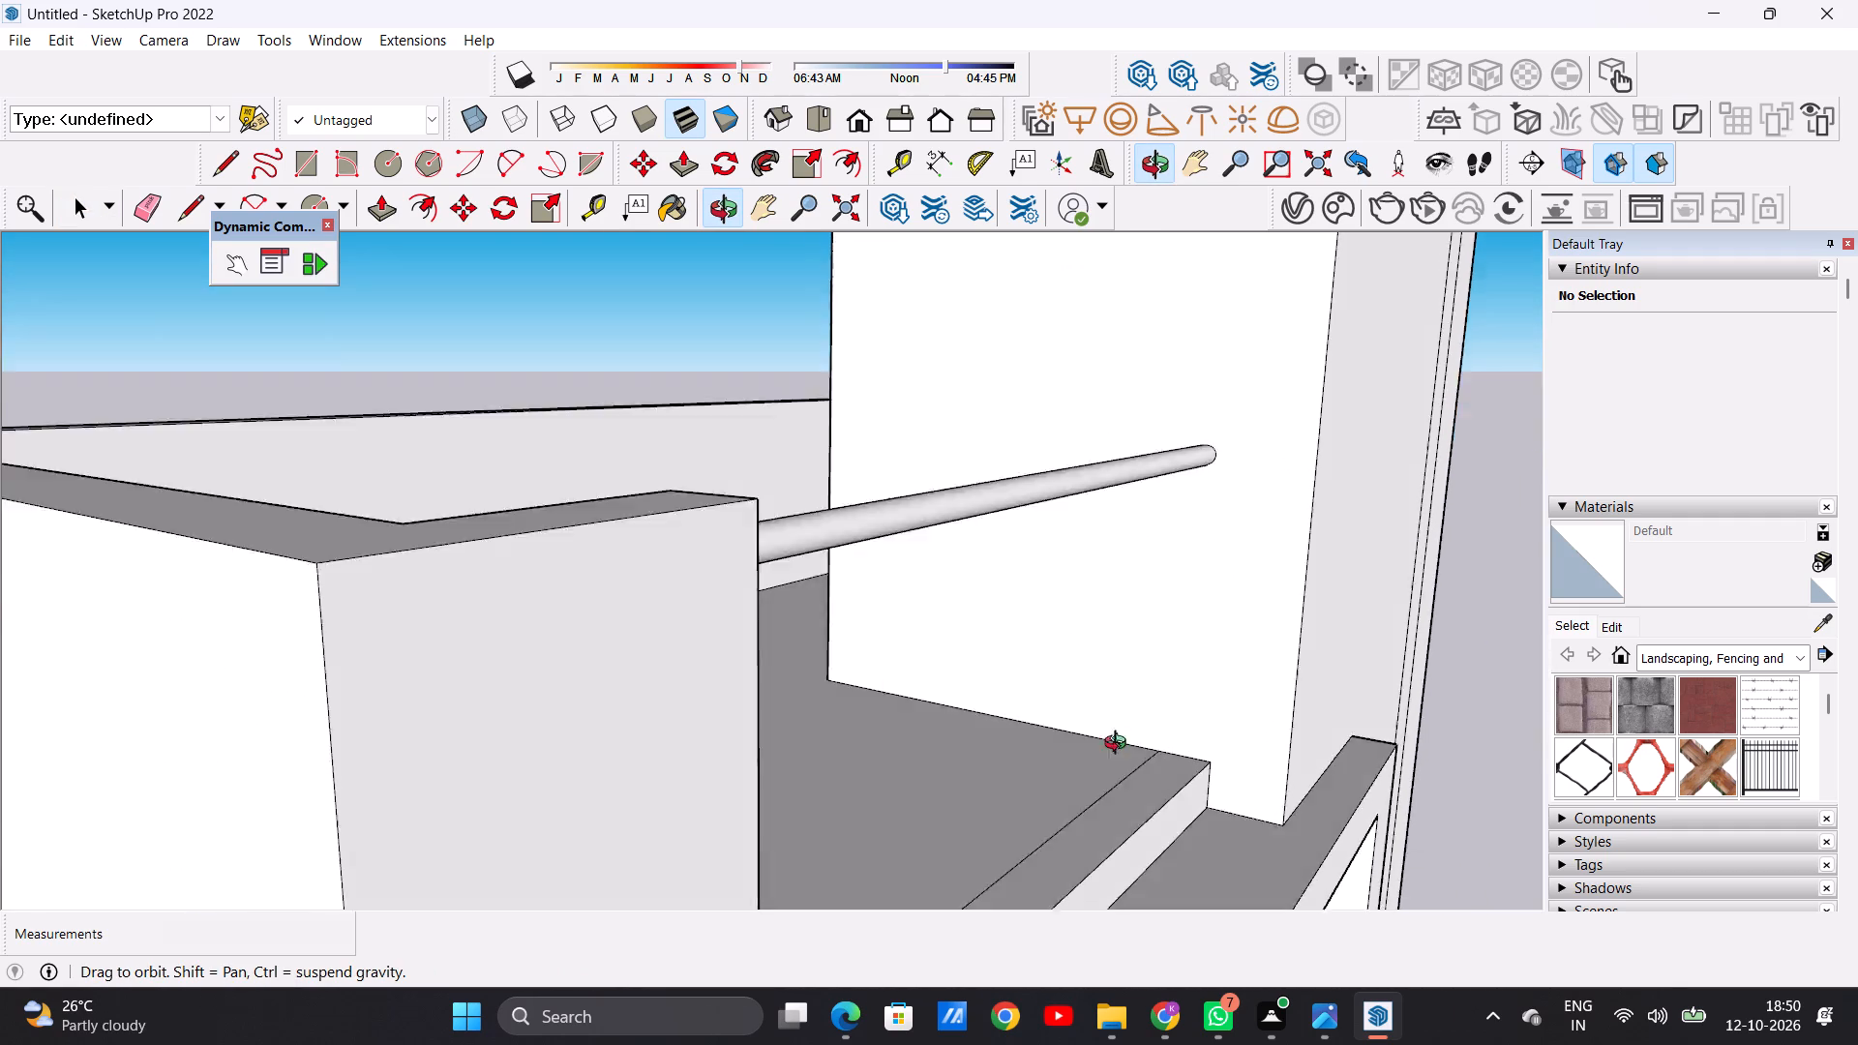
{"action": "middle_click_drag", "start_coordinate": [1120, 745], "coordinate": [644, 816]}
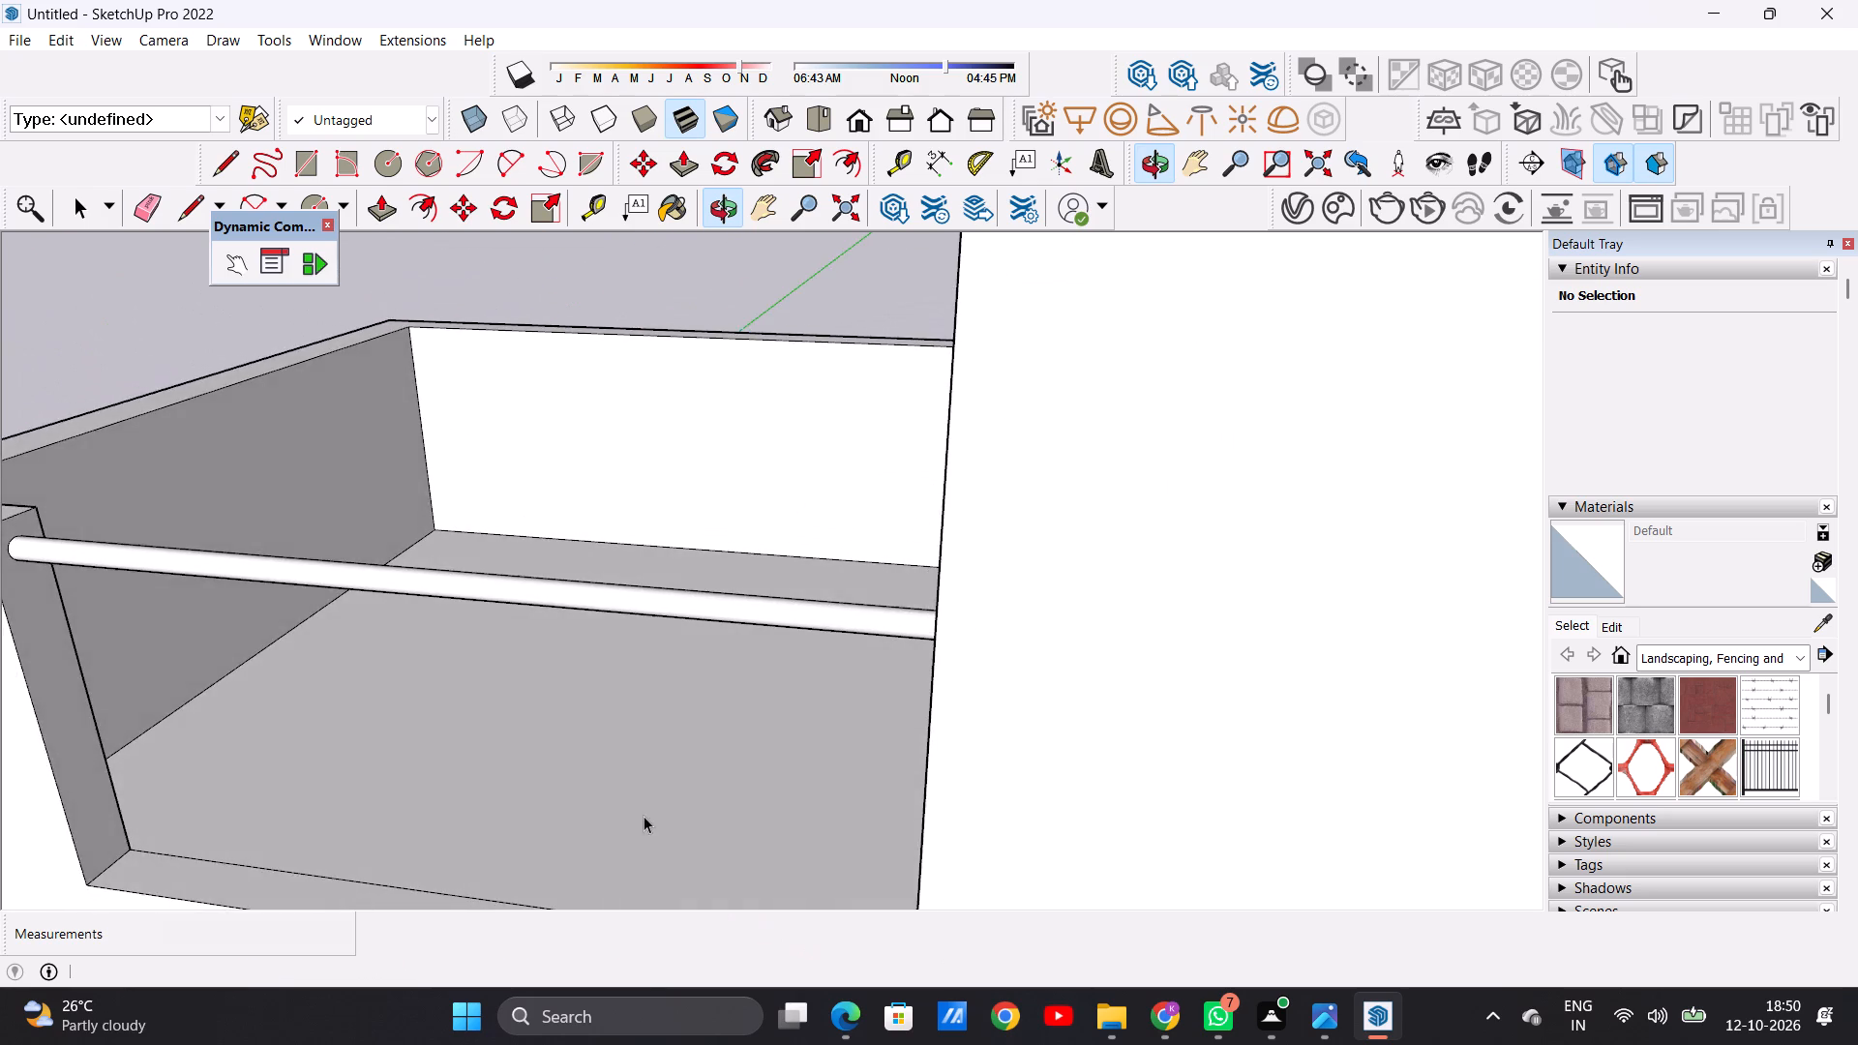
{"action": "scroll", "coordinate": [718, 762], "scroll_direction": "down", "scroll_amount": 10}
{"action": "middle_click_drag", "start_coordinate": [750, 768], "coordinate": [822, 591]}
{"action": "scroll", "coordinate": [670, 617], "scroll_direction": "up", "scroll_amount": 2}
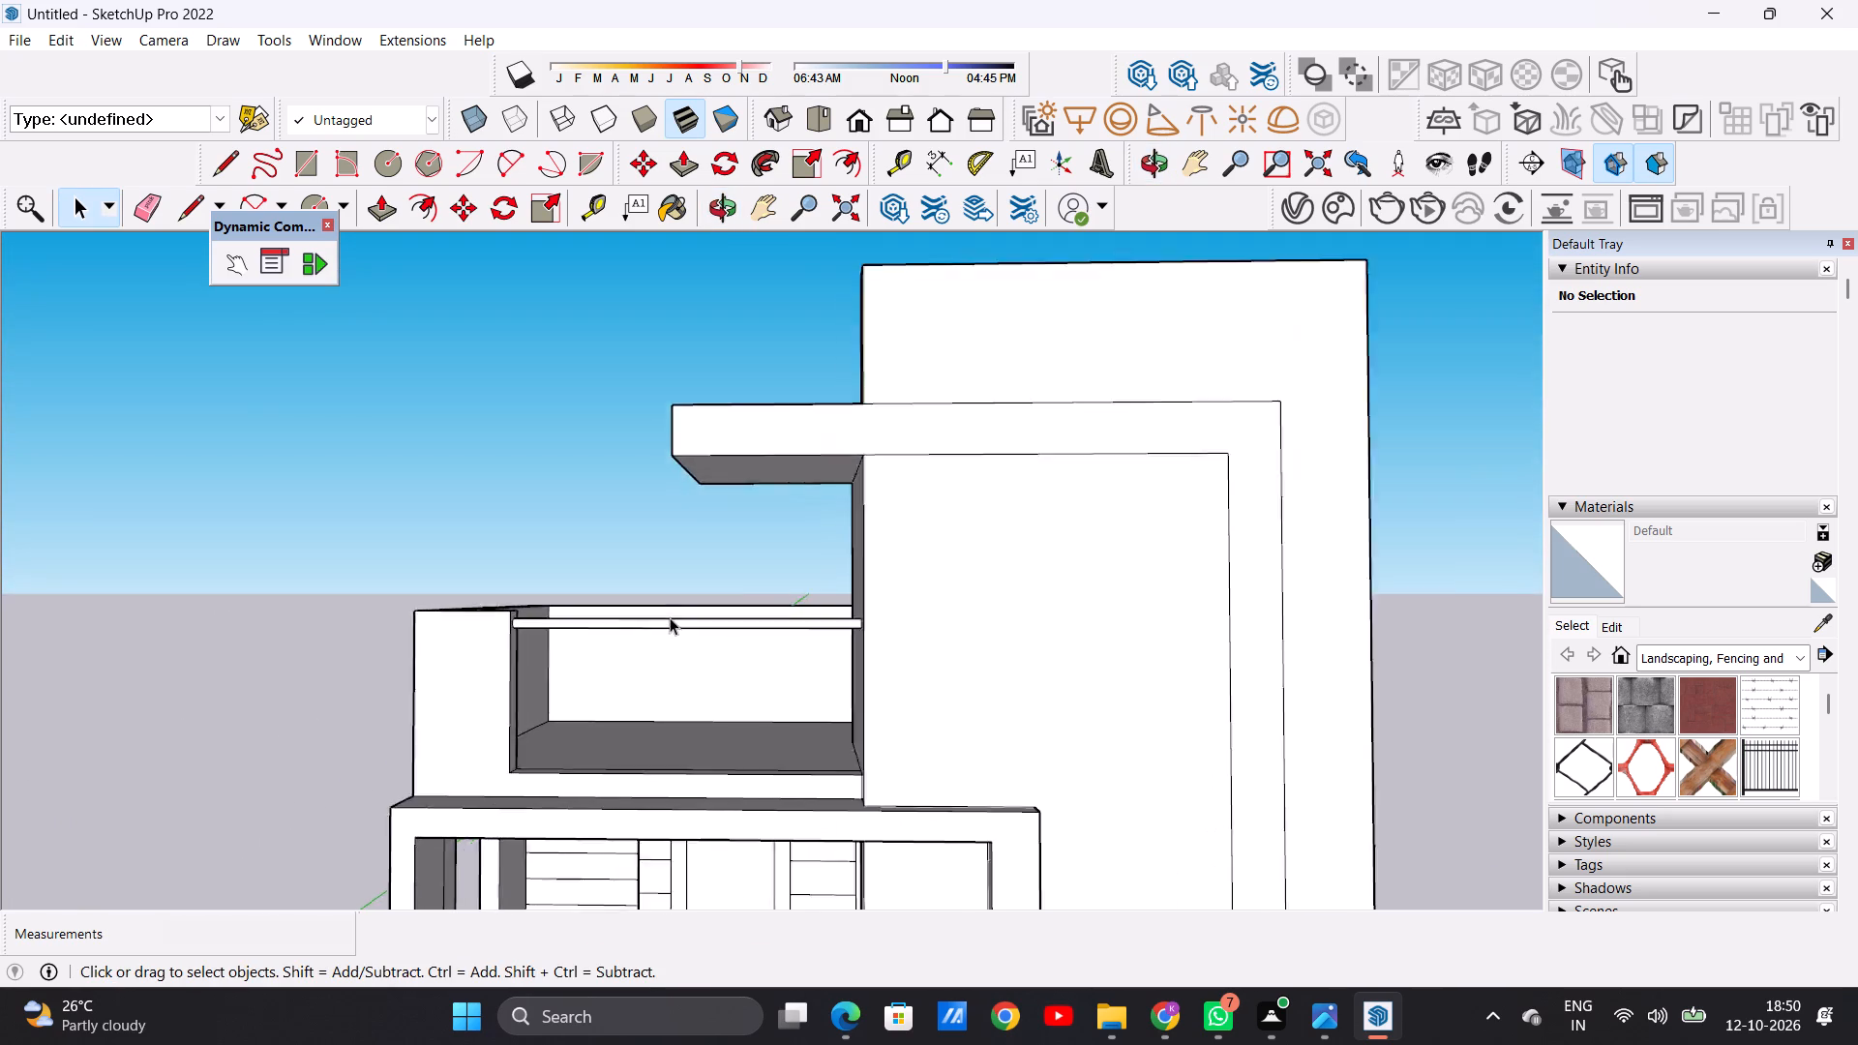
{"action": "scroll", "coordinate": [670, 617], "scroll_direction": "up", "scroll_amount": 4}
{"action": "scroll", "coordinate": [805, 705], "scroll_direction": "down", "scroll_amount": 2}
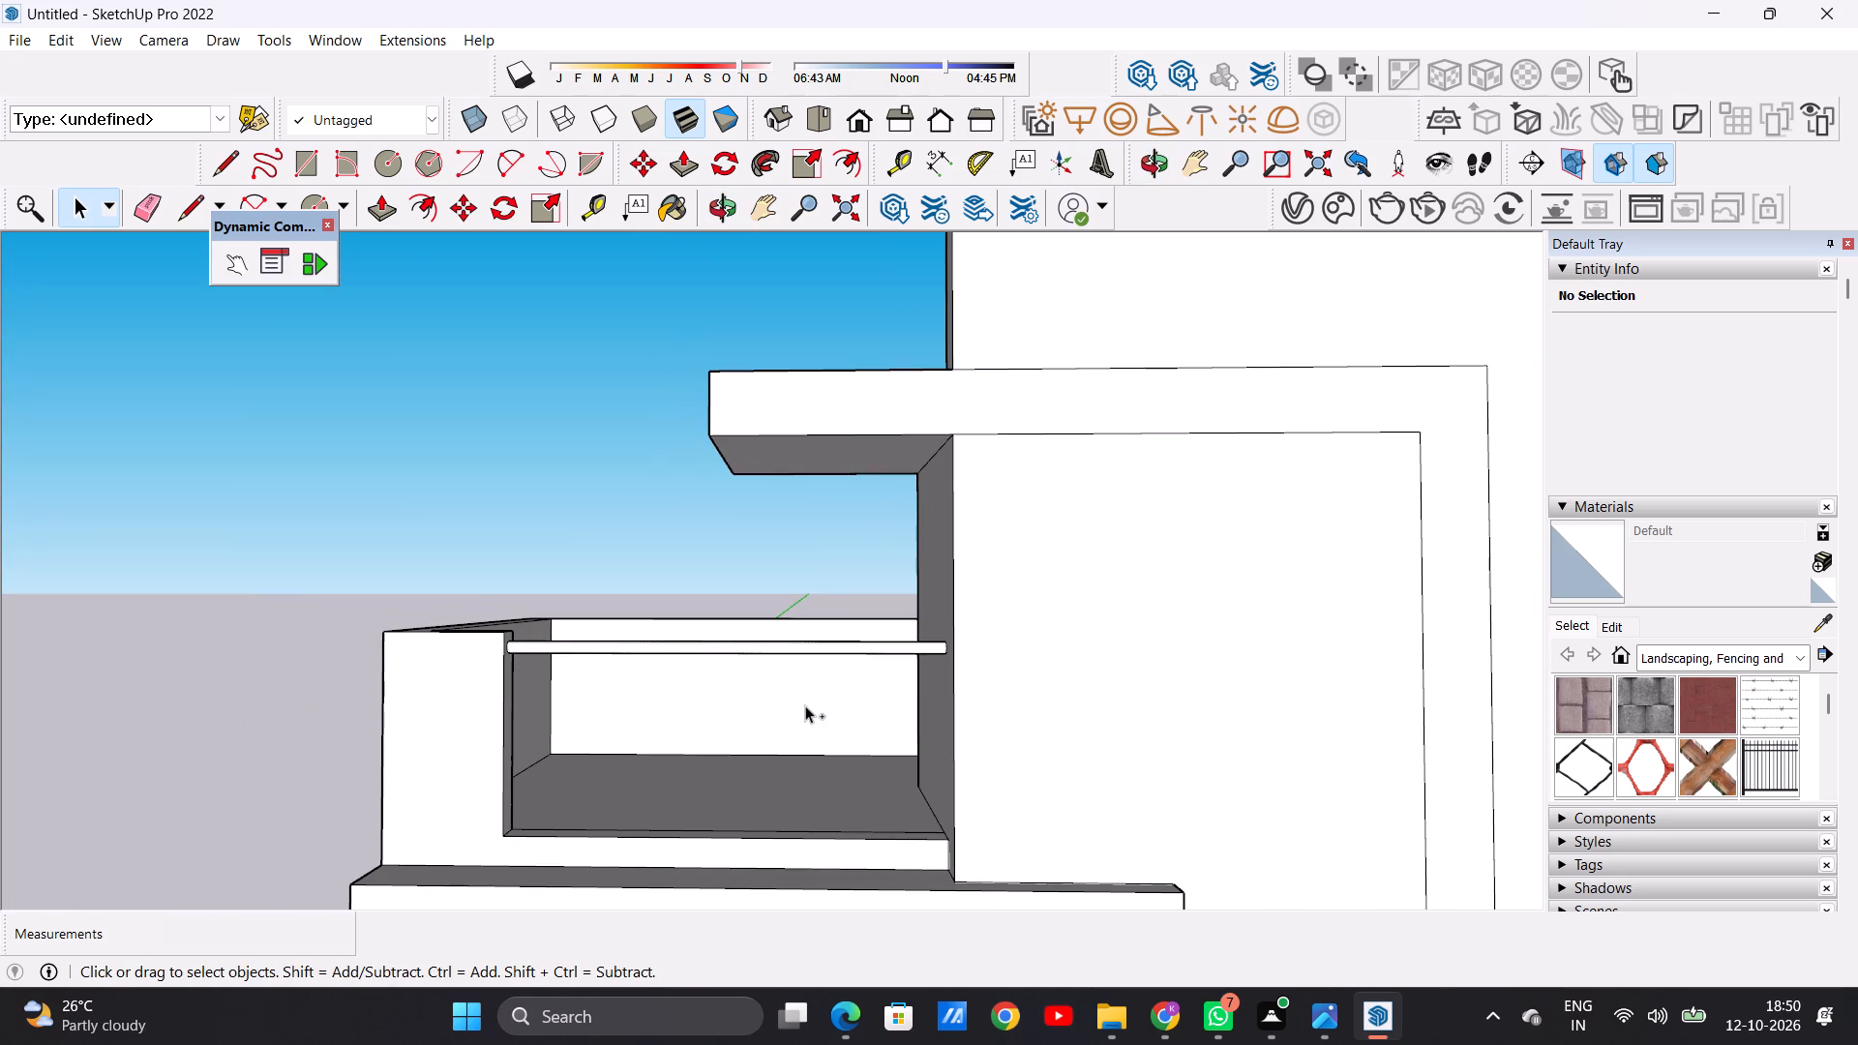
Undo the terrace handrail's extrusion and pull its circle again about 8' 8 7/16" across the opening to the second-floor block's wall.
{"action": "key", "text": "ctrl+z"}
{"action": "middle_click_drag", "start_coordinate": [584, 642], "coordinate": [429, 714]}
{"action": "scroll", "coordinate": [482, 647], "scroll_direction": "up", "scroll_amount": 1}
{"action": "scroll", "coordinate": [482, 647], "scroll_direction": "down", "scroll_amount": 1}
{"action": "scroll", "coordinate": [482, 647], "scroll_direction": "up", "scroll_amount": 4}
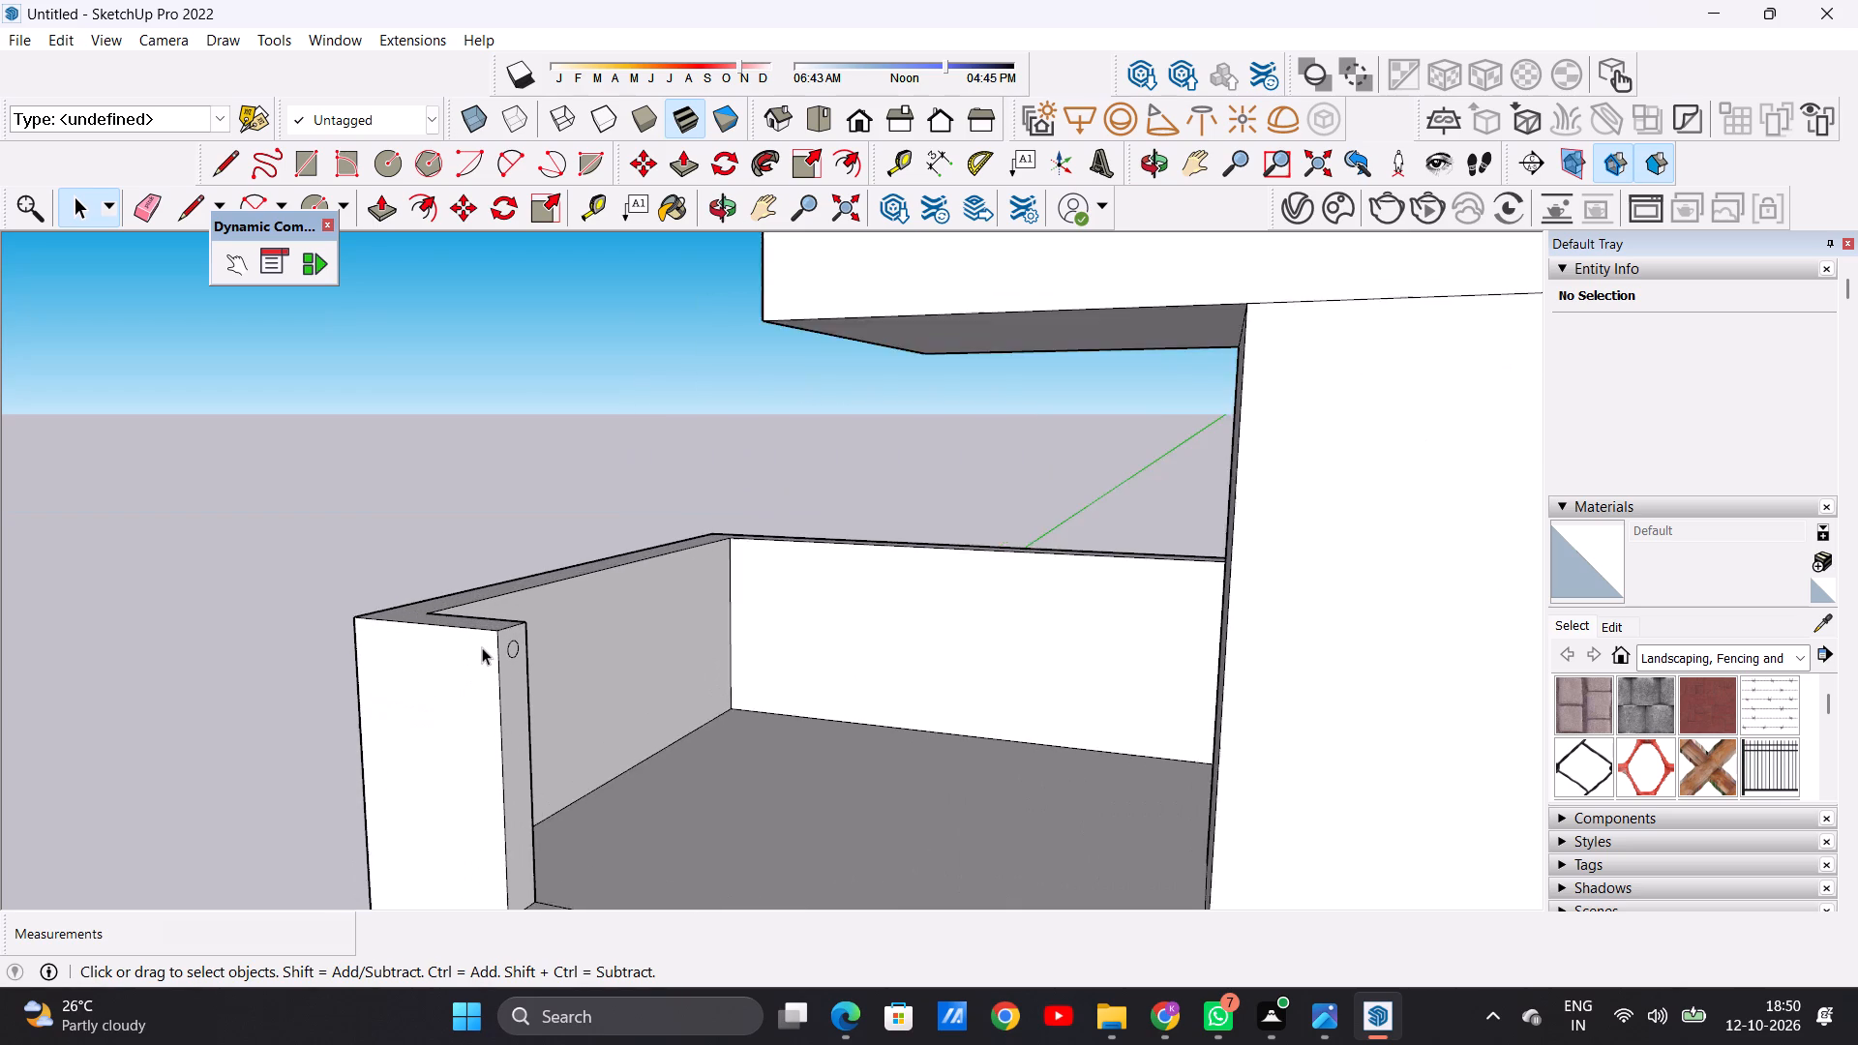
{"action": "scroll", "coordinate": [482, 647], "scroll_direction": "up", "scroll_amount": 8}
{"action": "key", "text": "p"}
{"action": "scroll", "coordinate": [542, 645], "scroll_direction": "up", "scroll_amount": 5}
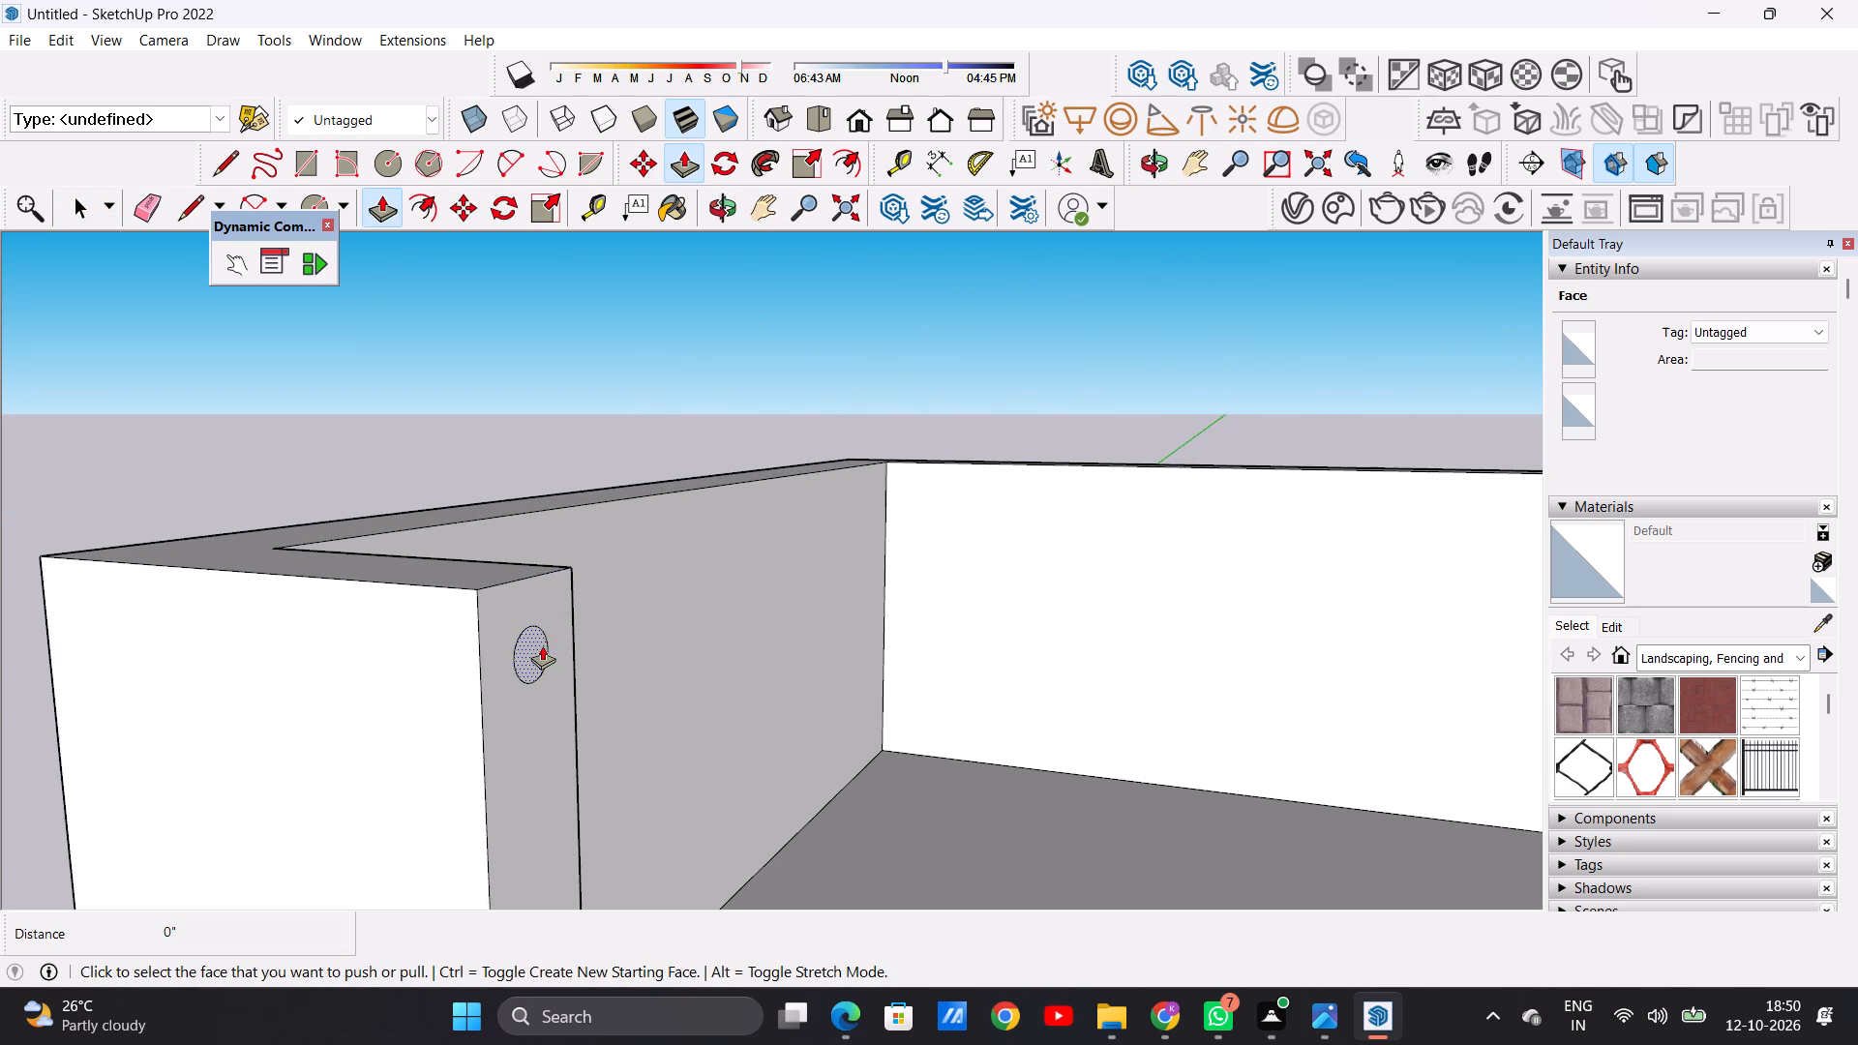
{"action": "left_click", "coordinate": [535, 643]}
{"action": "scroll", "coordinate": [671, 676], "scroll_direction": "down", "scroll_amount": 8}
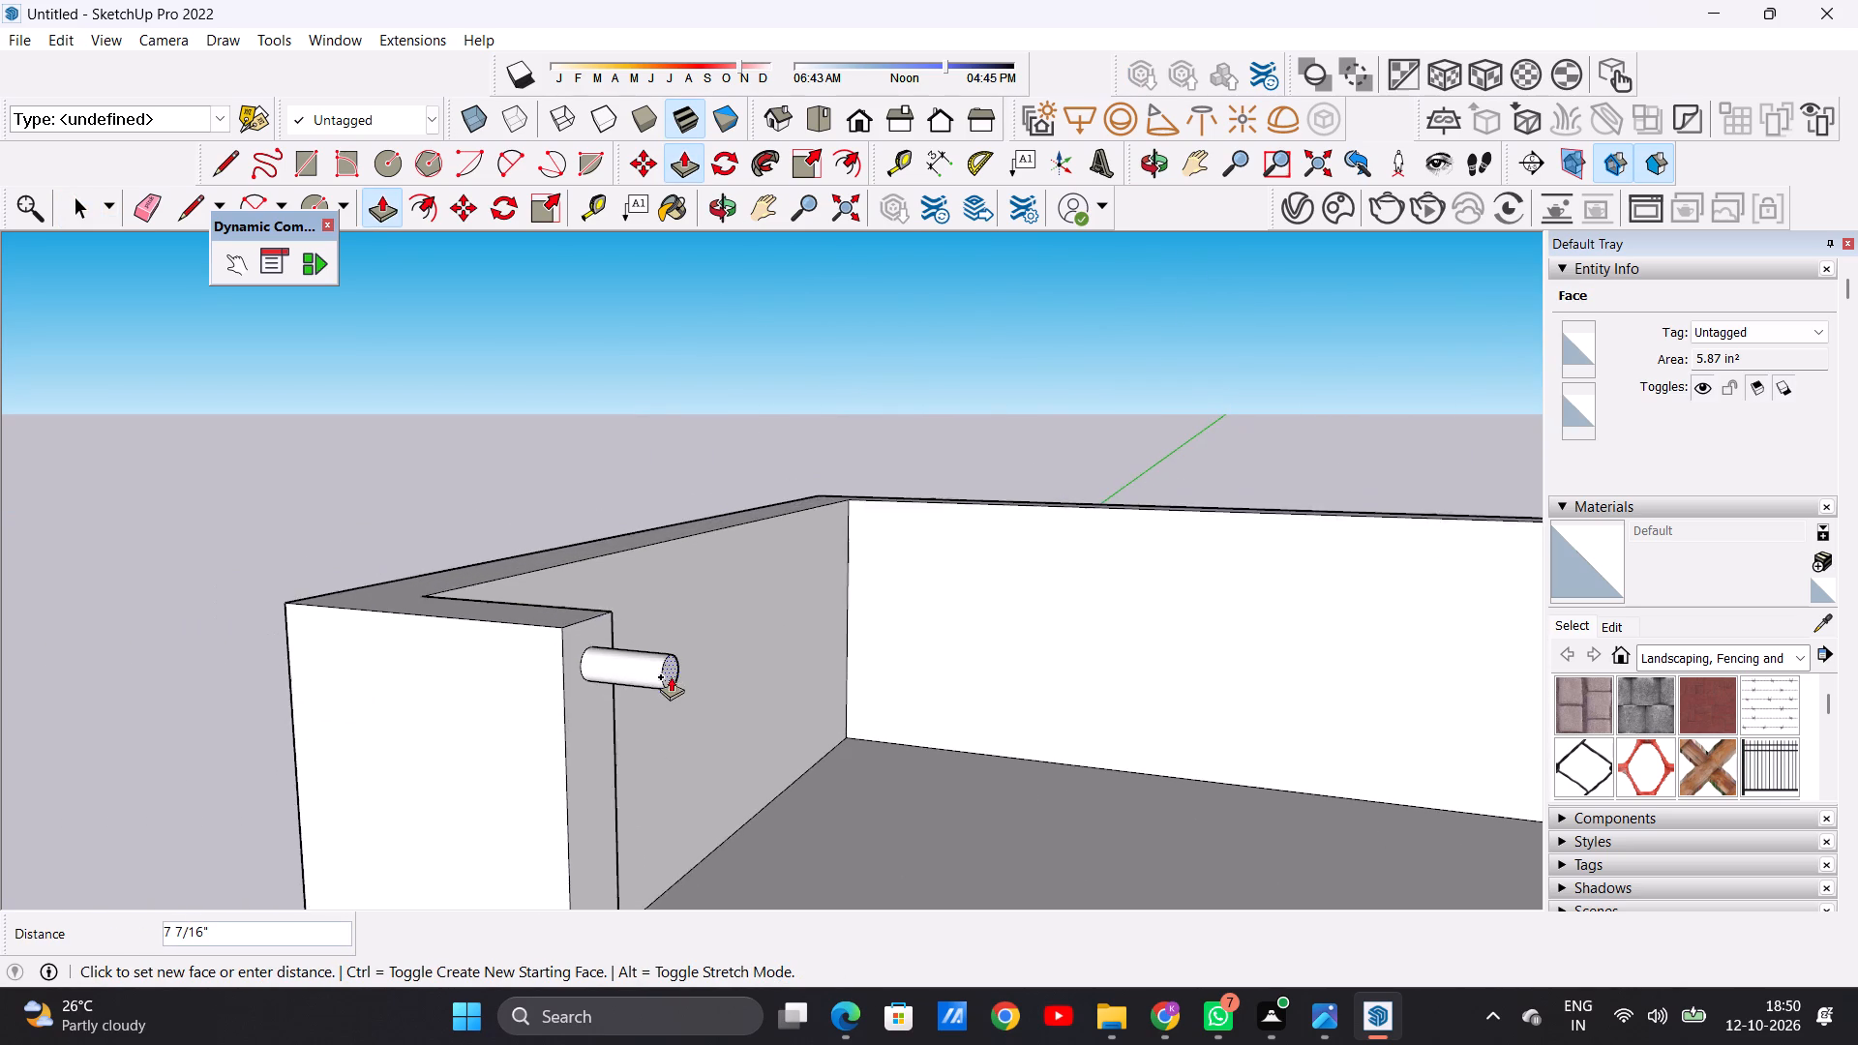
{"action": "scroll", "coordinate": [671, 676], "scroll_direction": "down", "scroll_amount": 2}
{"action": "middle_click_drag", "start_coordinate": [732, 720], "coordinate": [967, 682]}
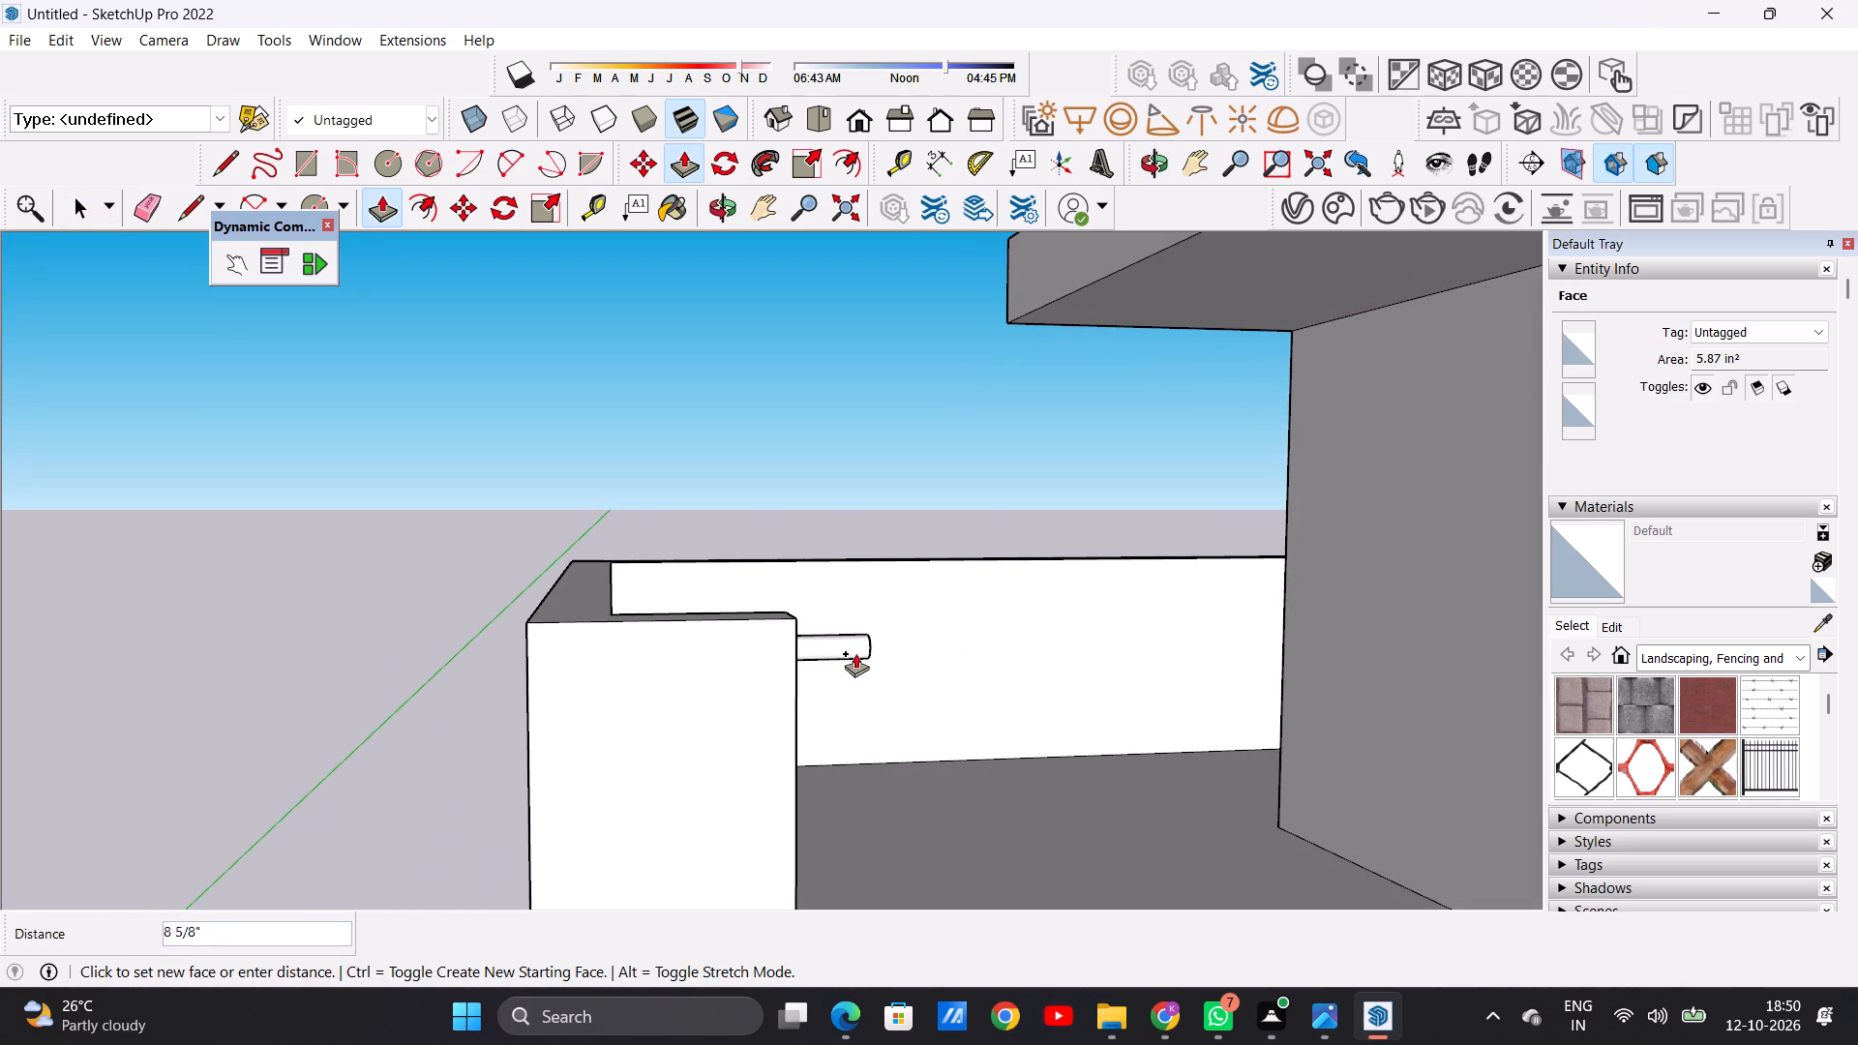
{"action": "scroll", "coordinate": [1227, 628], "scroll_direction": "down", "scroll_amount": 3}
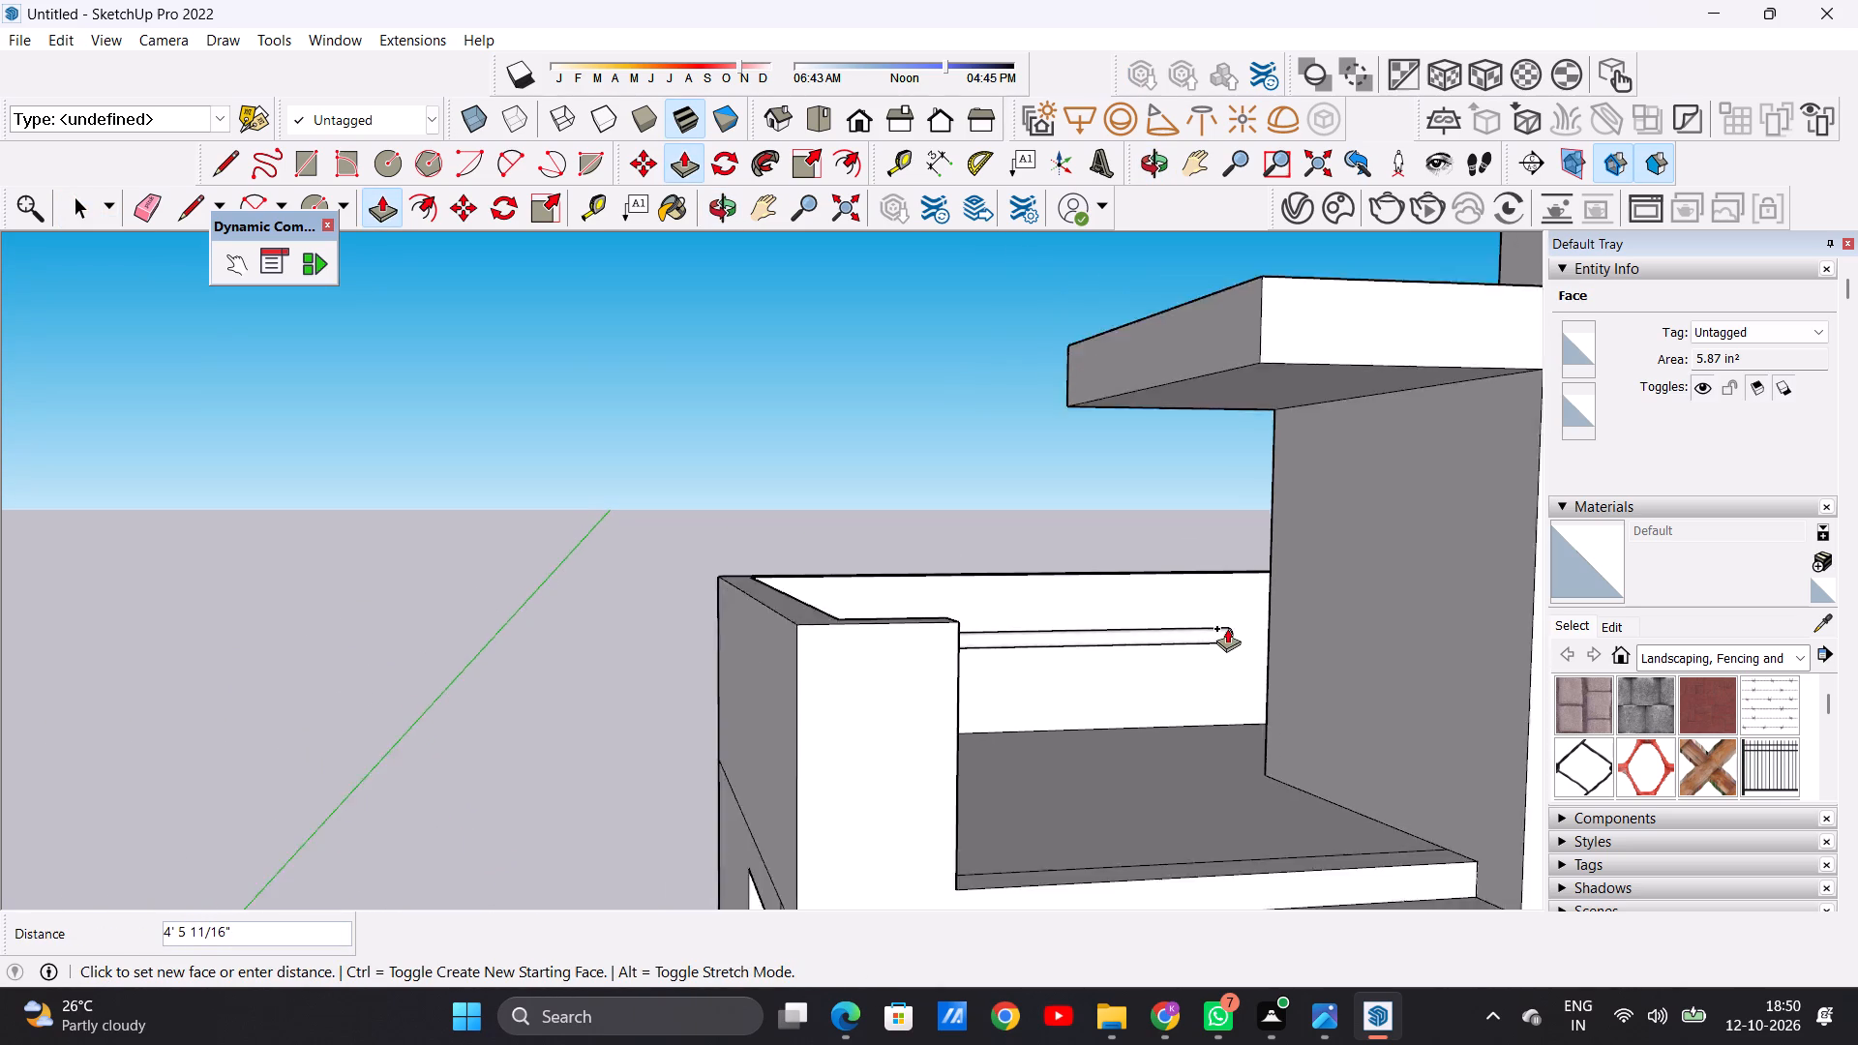
{"action": "scroll", "coordinate": [1227, 628], "scroll_direction": "down", "scroll_amount": 13}
{"action": "scroll", "coordinate": [1206, 615], "scroll_direction": "up", "scroll_amount": 14}
{"action": "scroll", "coordinate": [1246, 622], "scroll_direction": "down", "scroll_amount": 1}
{"action": "scroll", "coordinate": [1246, 622], "scroll_direction": "up", "scroll_amount": 6}
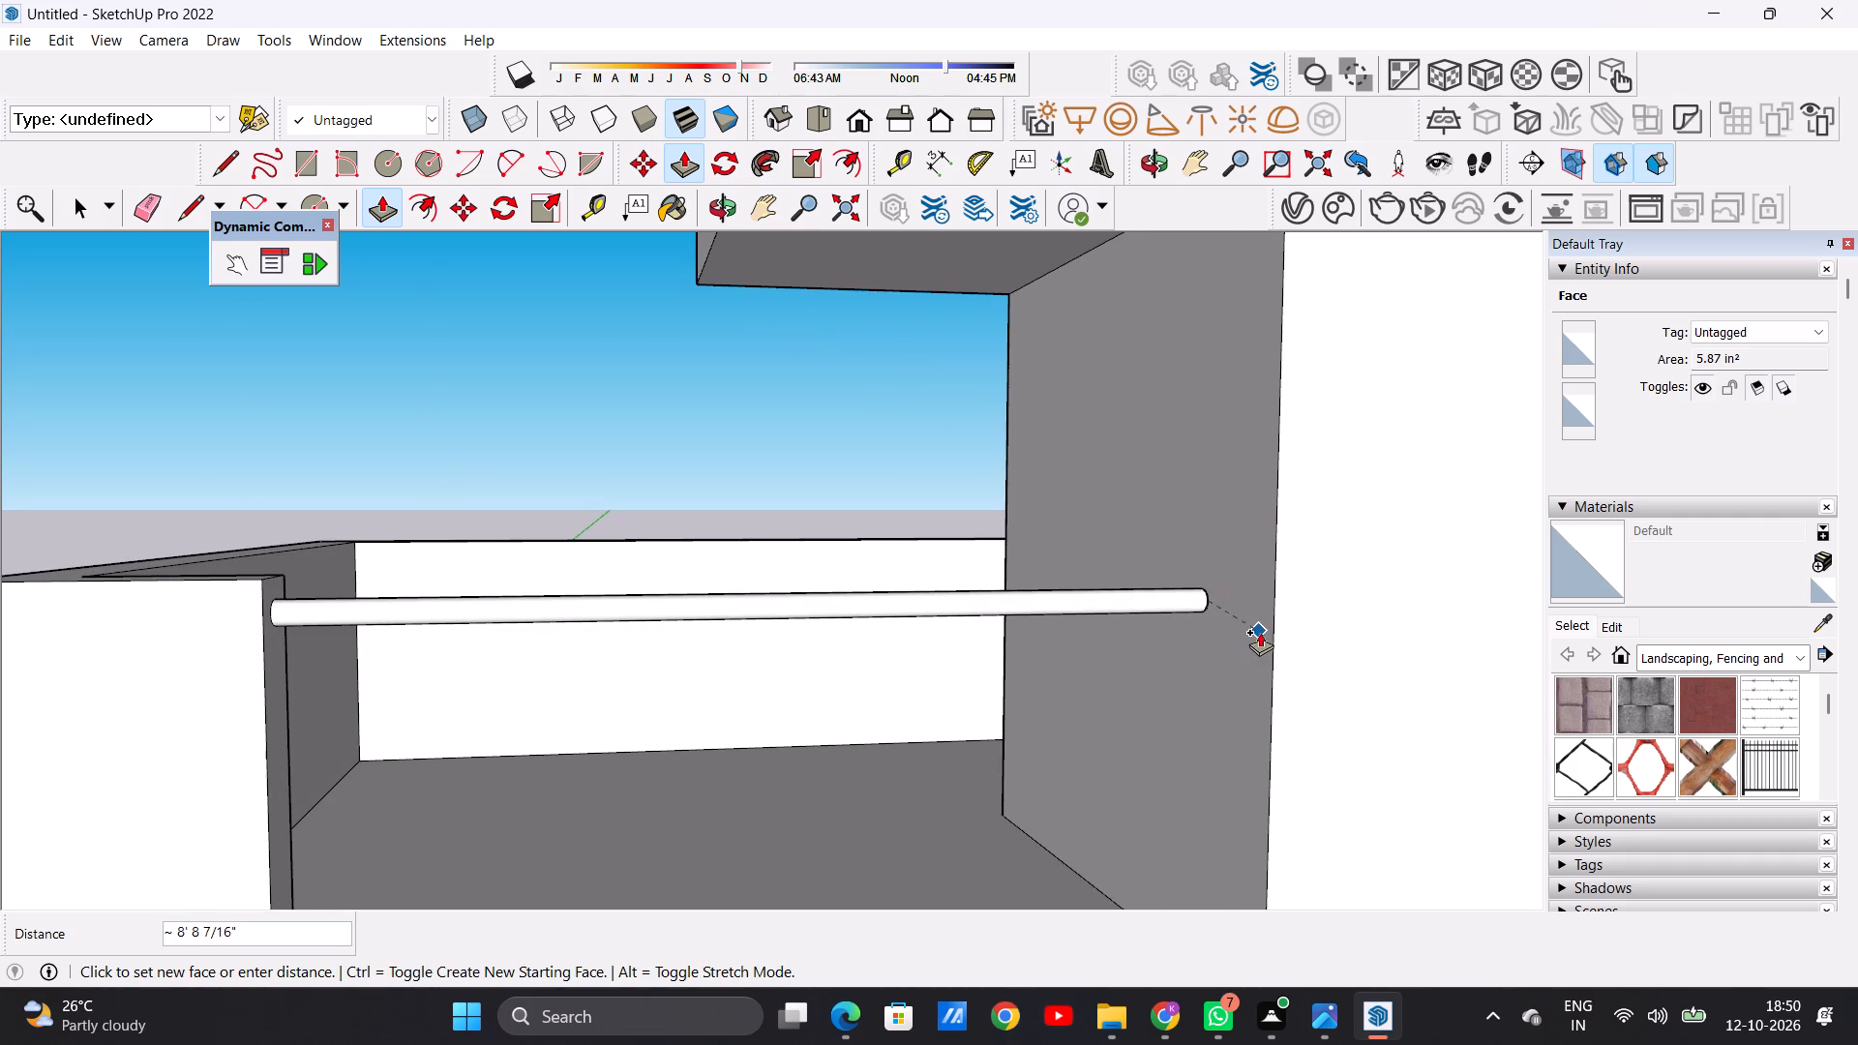
{"action": "left_click", "coordinate": [1210, 552]}
{"action": "key", "text": "space"}
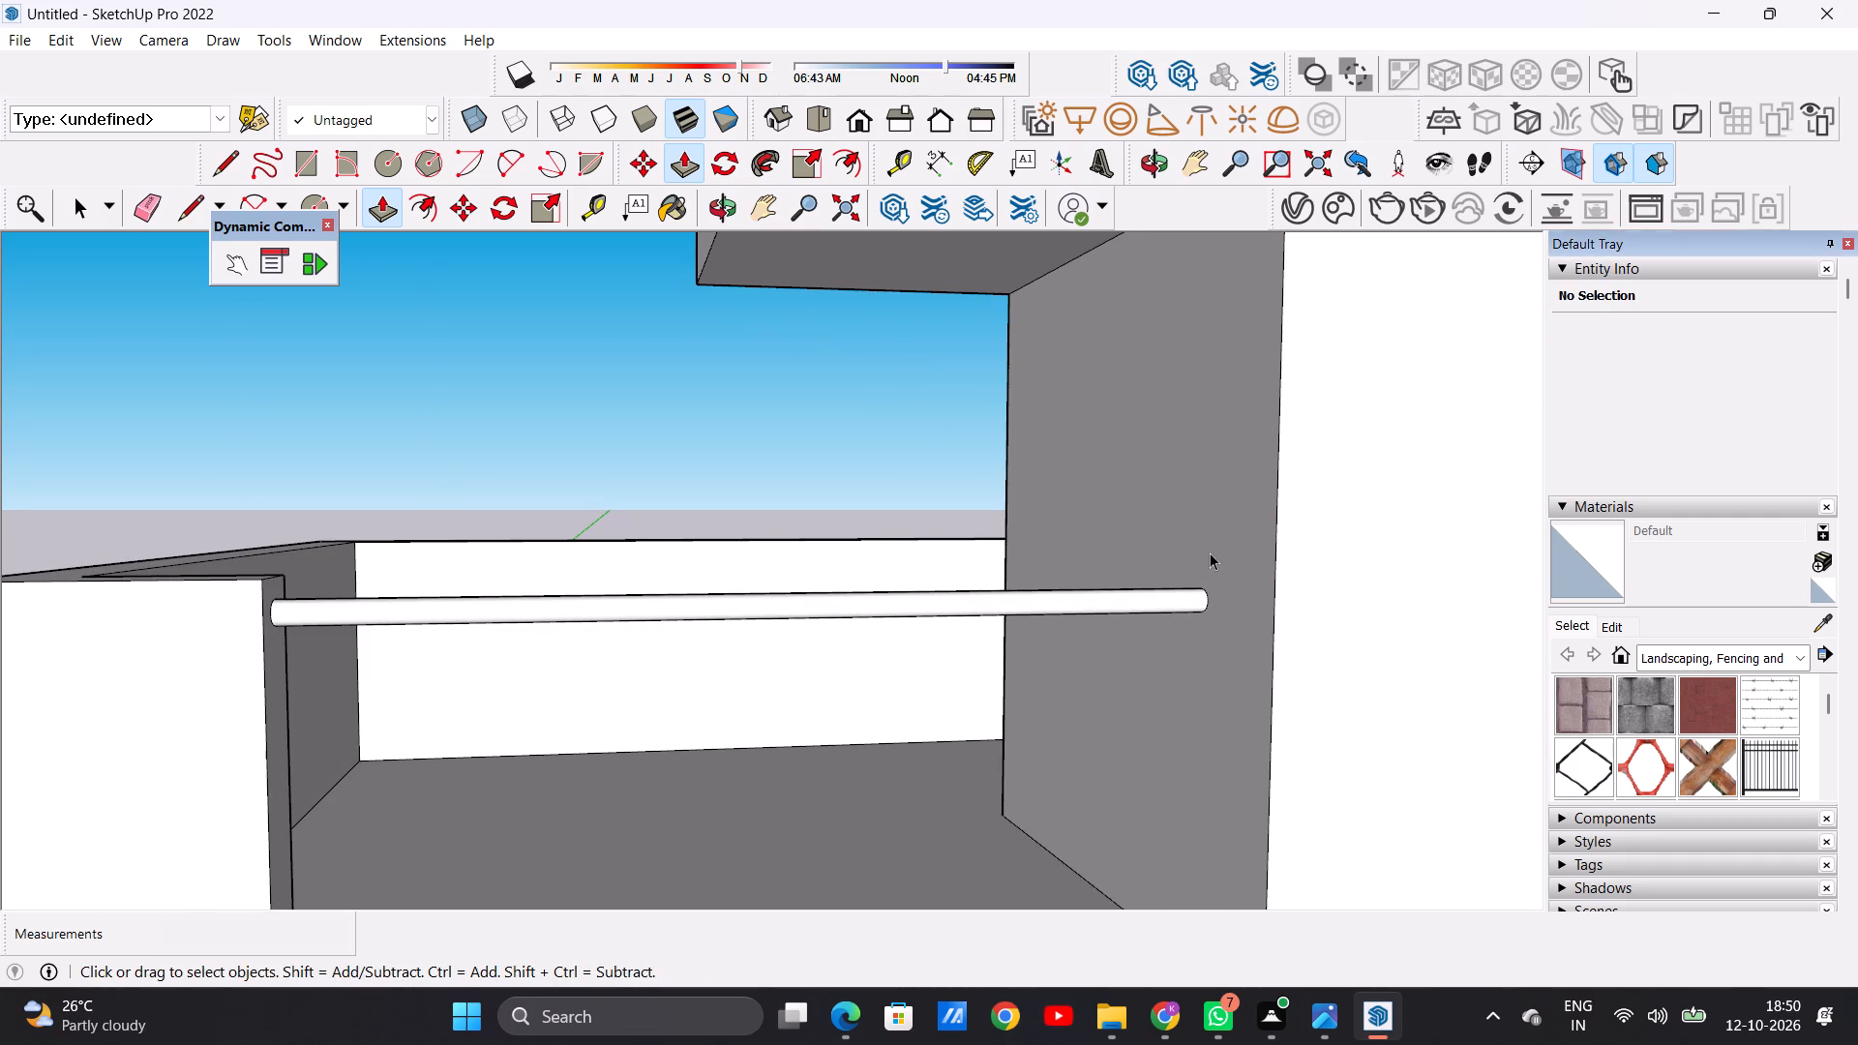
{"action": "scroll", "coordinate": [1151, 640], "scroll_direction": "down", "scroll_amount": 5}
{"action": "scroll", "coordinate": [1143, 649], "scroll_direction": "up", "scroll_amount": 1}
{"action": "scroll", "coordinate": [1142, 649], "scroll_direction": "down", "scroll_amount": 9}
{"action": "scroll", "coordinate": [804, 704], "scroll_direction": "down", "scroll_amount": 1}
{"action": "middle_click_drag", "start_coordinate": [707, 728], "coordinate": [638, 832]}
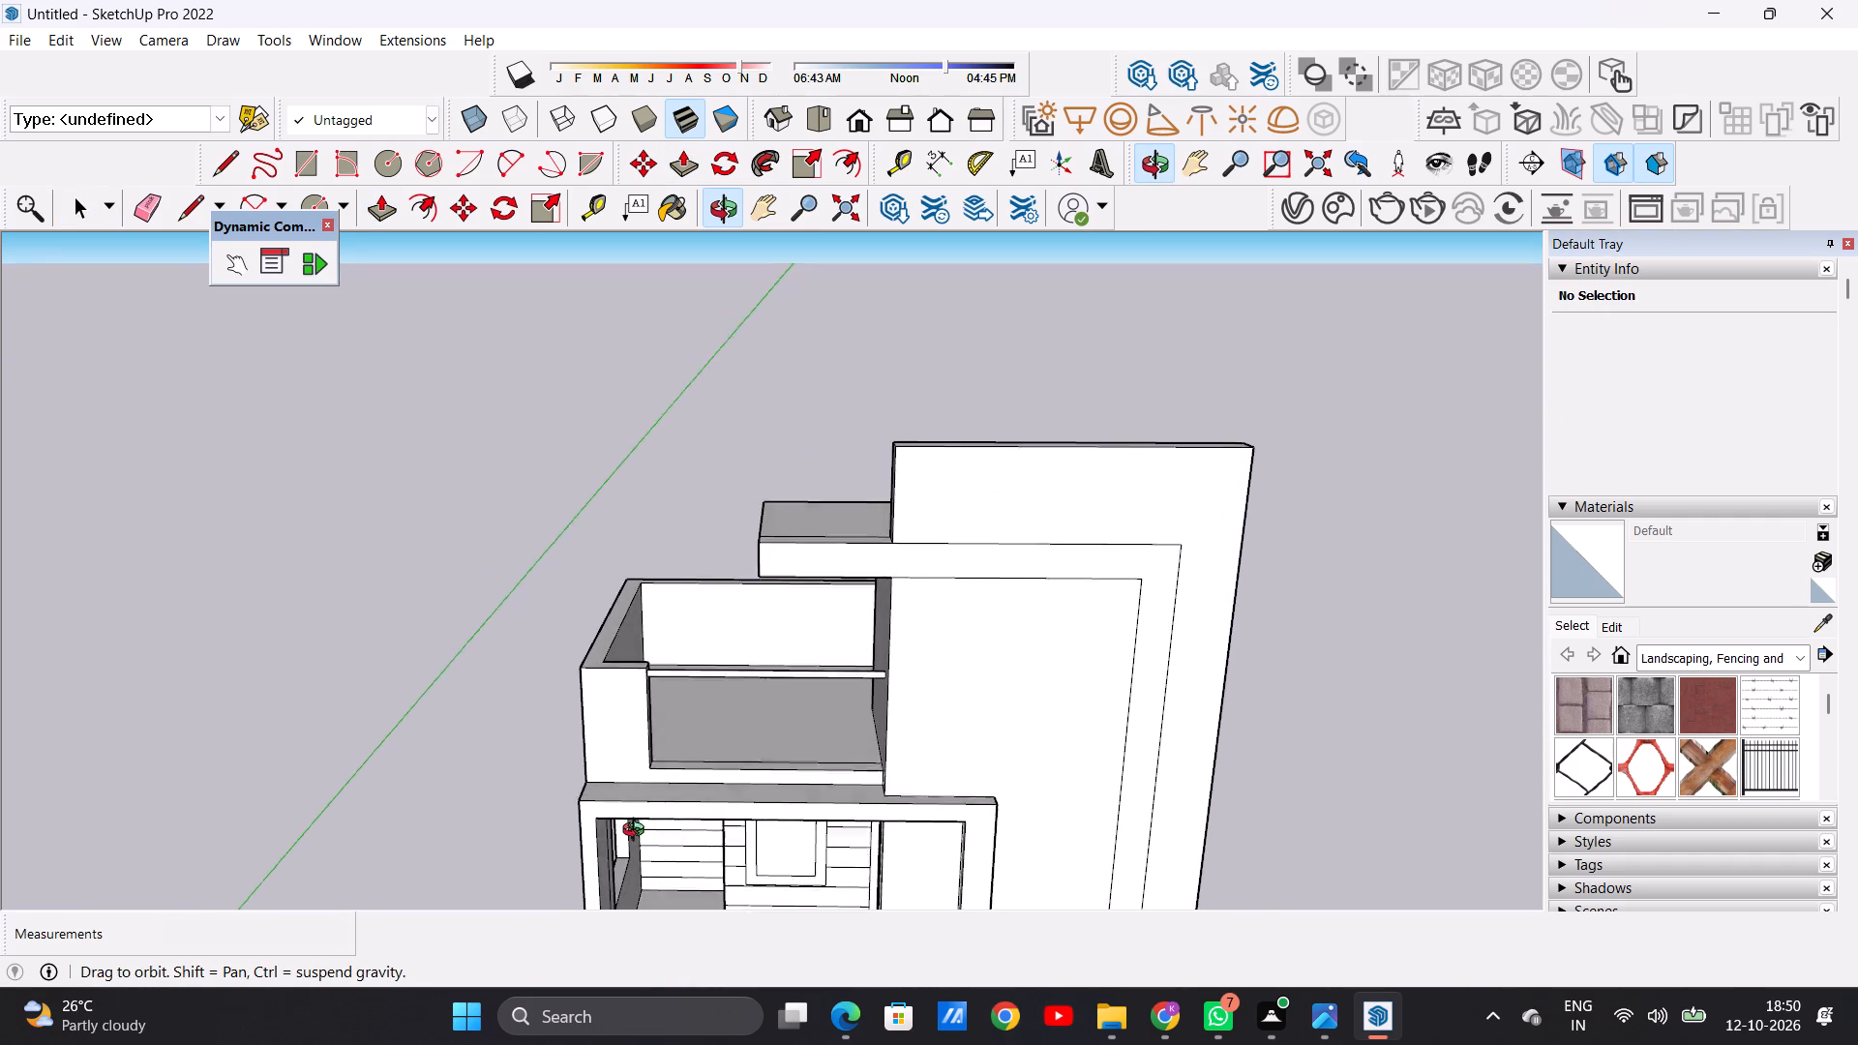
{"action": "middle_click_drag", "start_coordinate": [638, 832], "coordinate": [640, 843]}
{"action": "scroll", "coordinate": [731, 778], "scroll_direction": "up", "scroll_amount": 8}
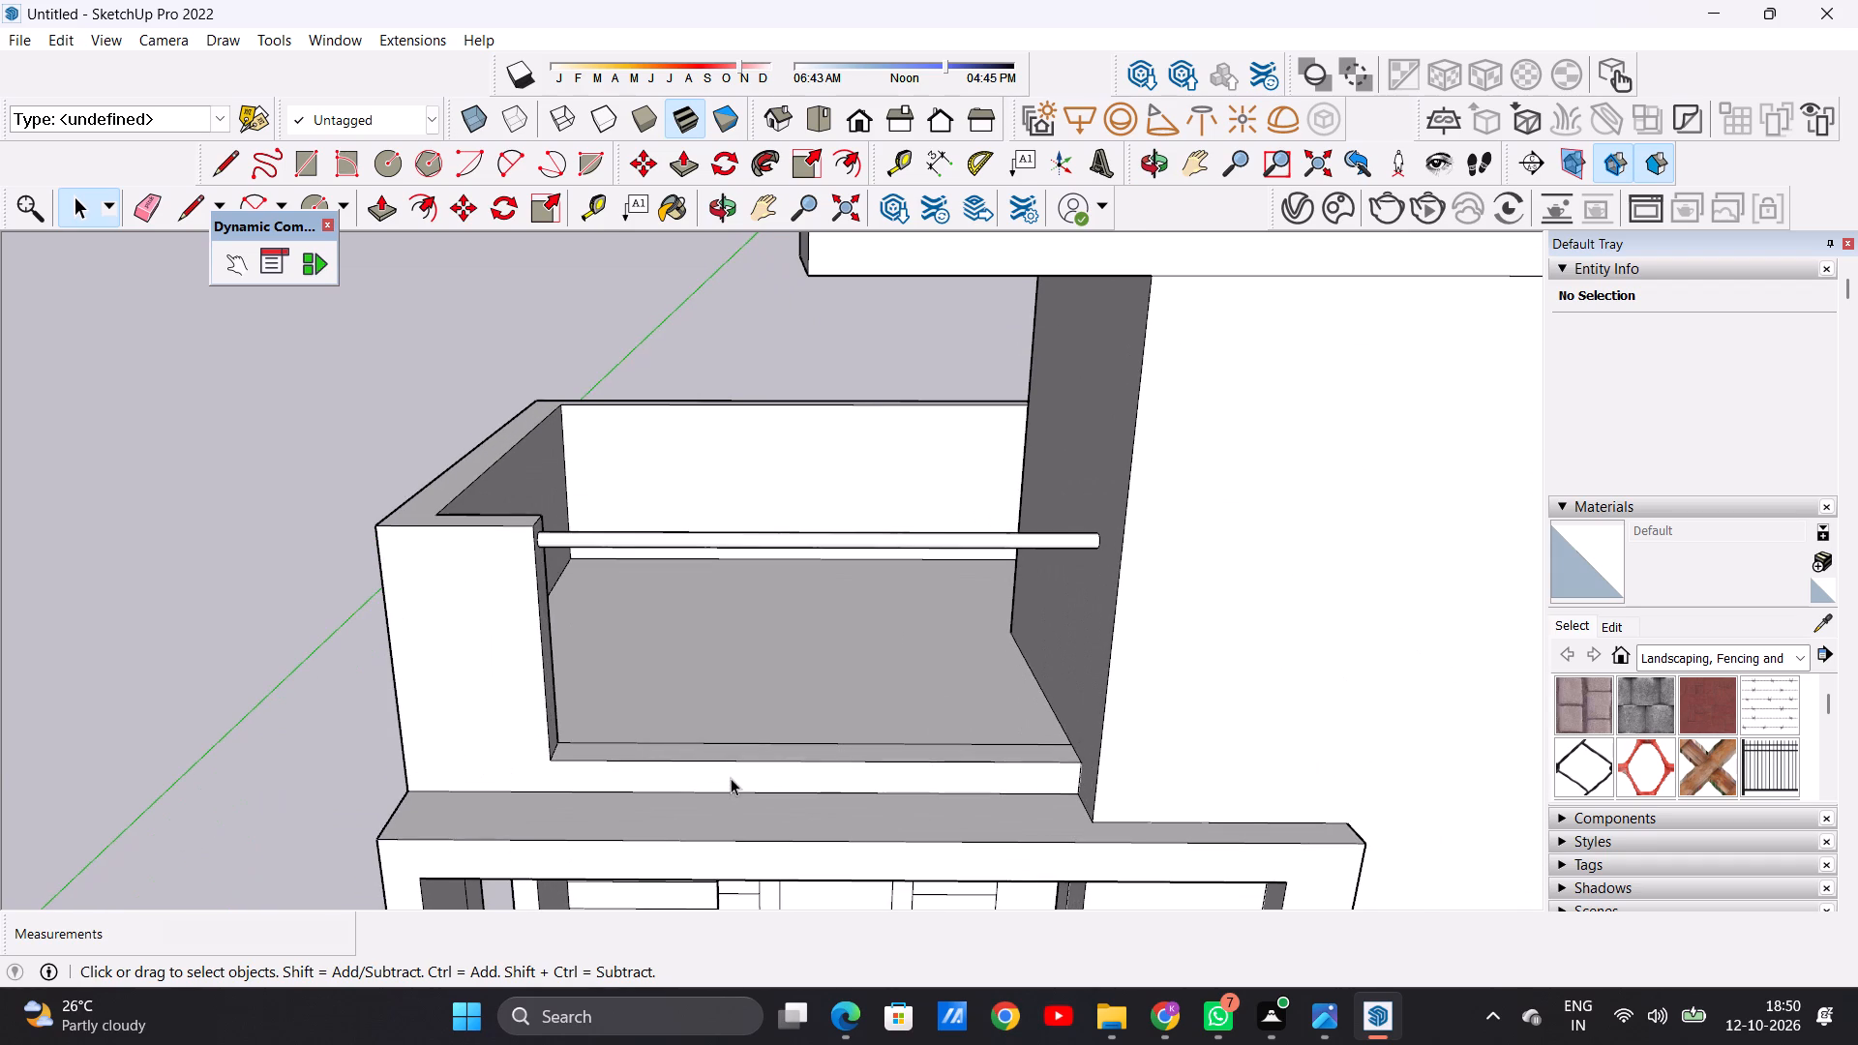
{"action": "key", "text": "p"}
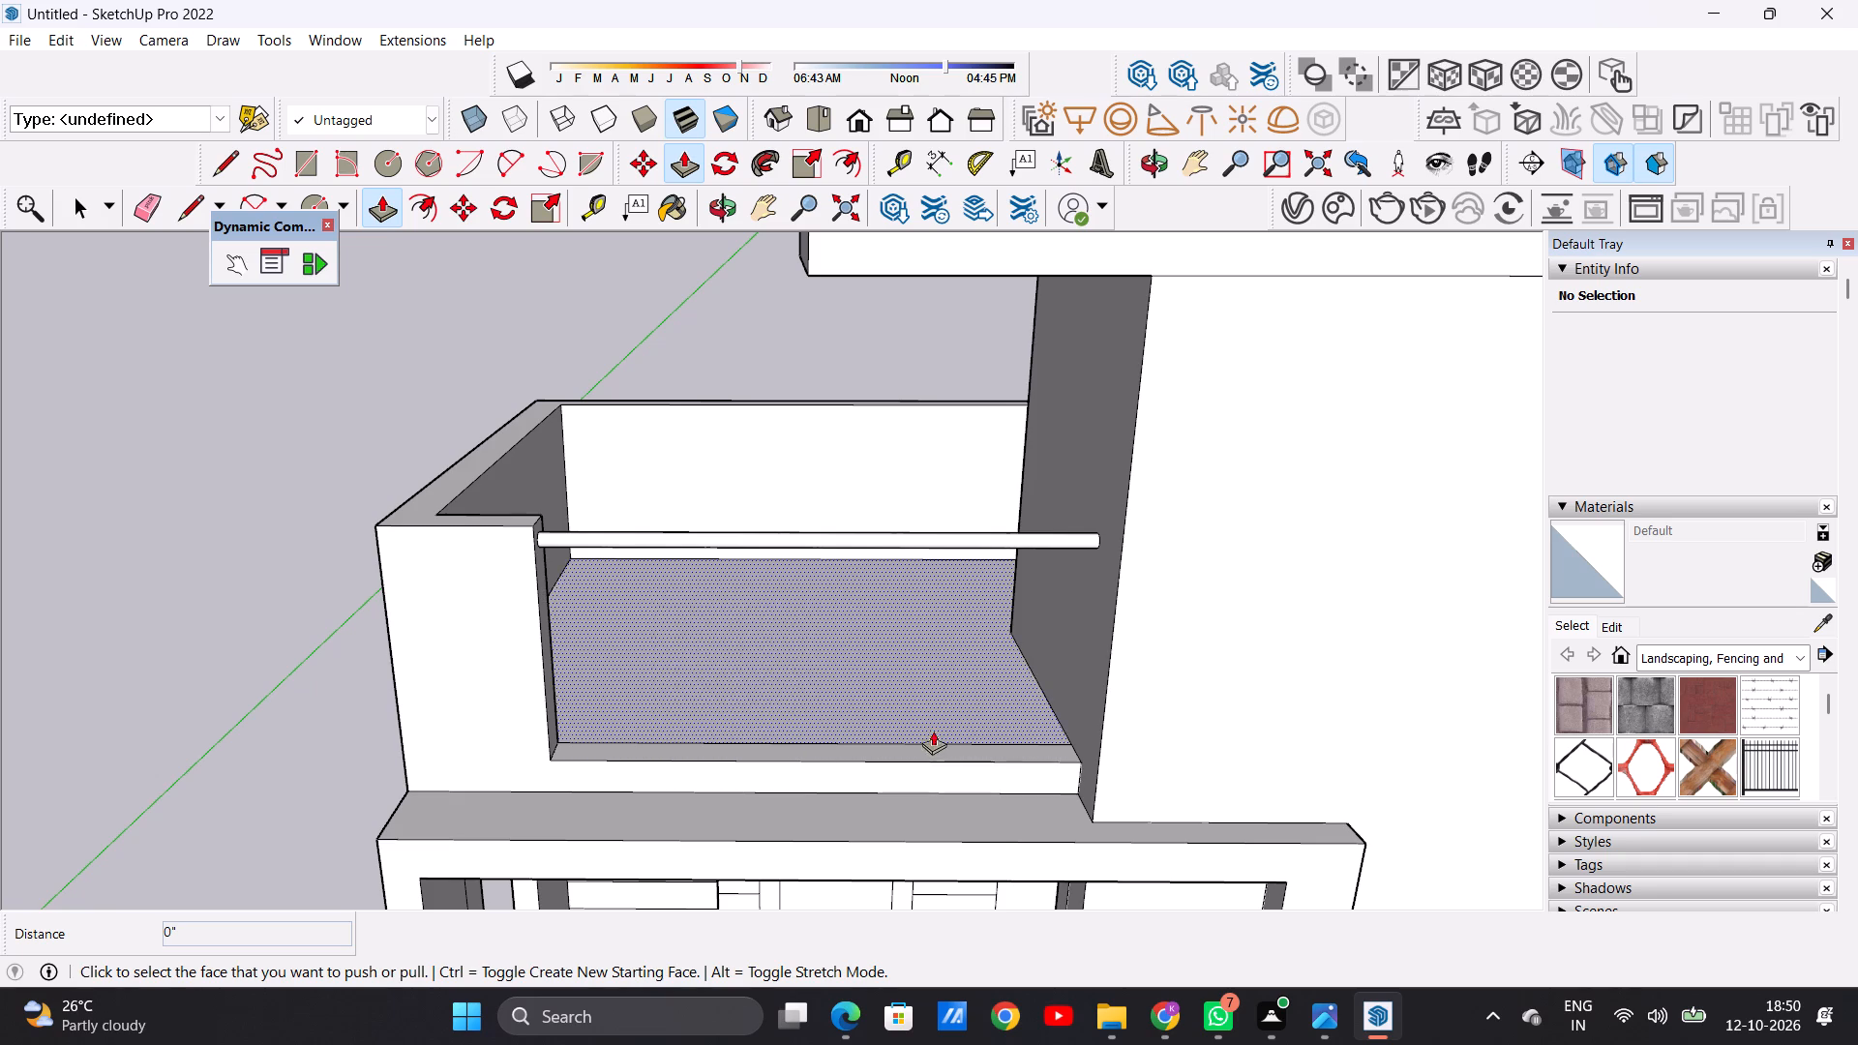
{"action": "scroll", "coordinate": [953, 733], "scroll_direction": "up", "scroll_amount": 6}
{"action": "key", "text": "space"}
Pull the floor strip along the first-floor balcony's front opening up about 3' 2 13/16", forming a low parapet wall.
{"action": "scroll", "coordinate": [824, 723], "scroll_direction": "down", "scroll_amount": 16}
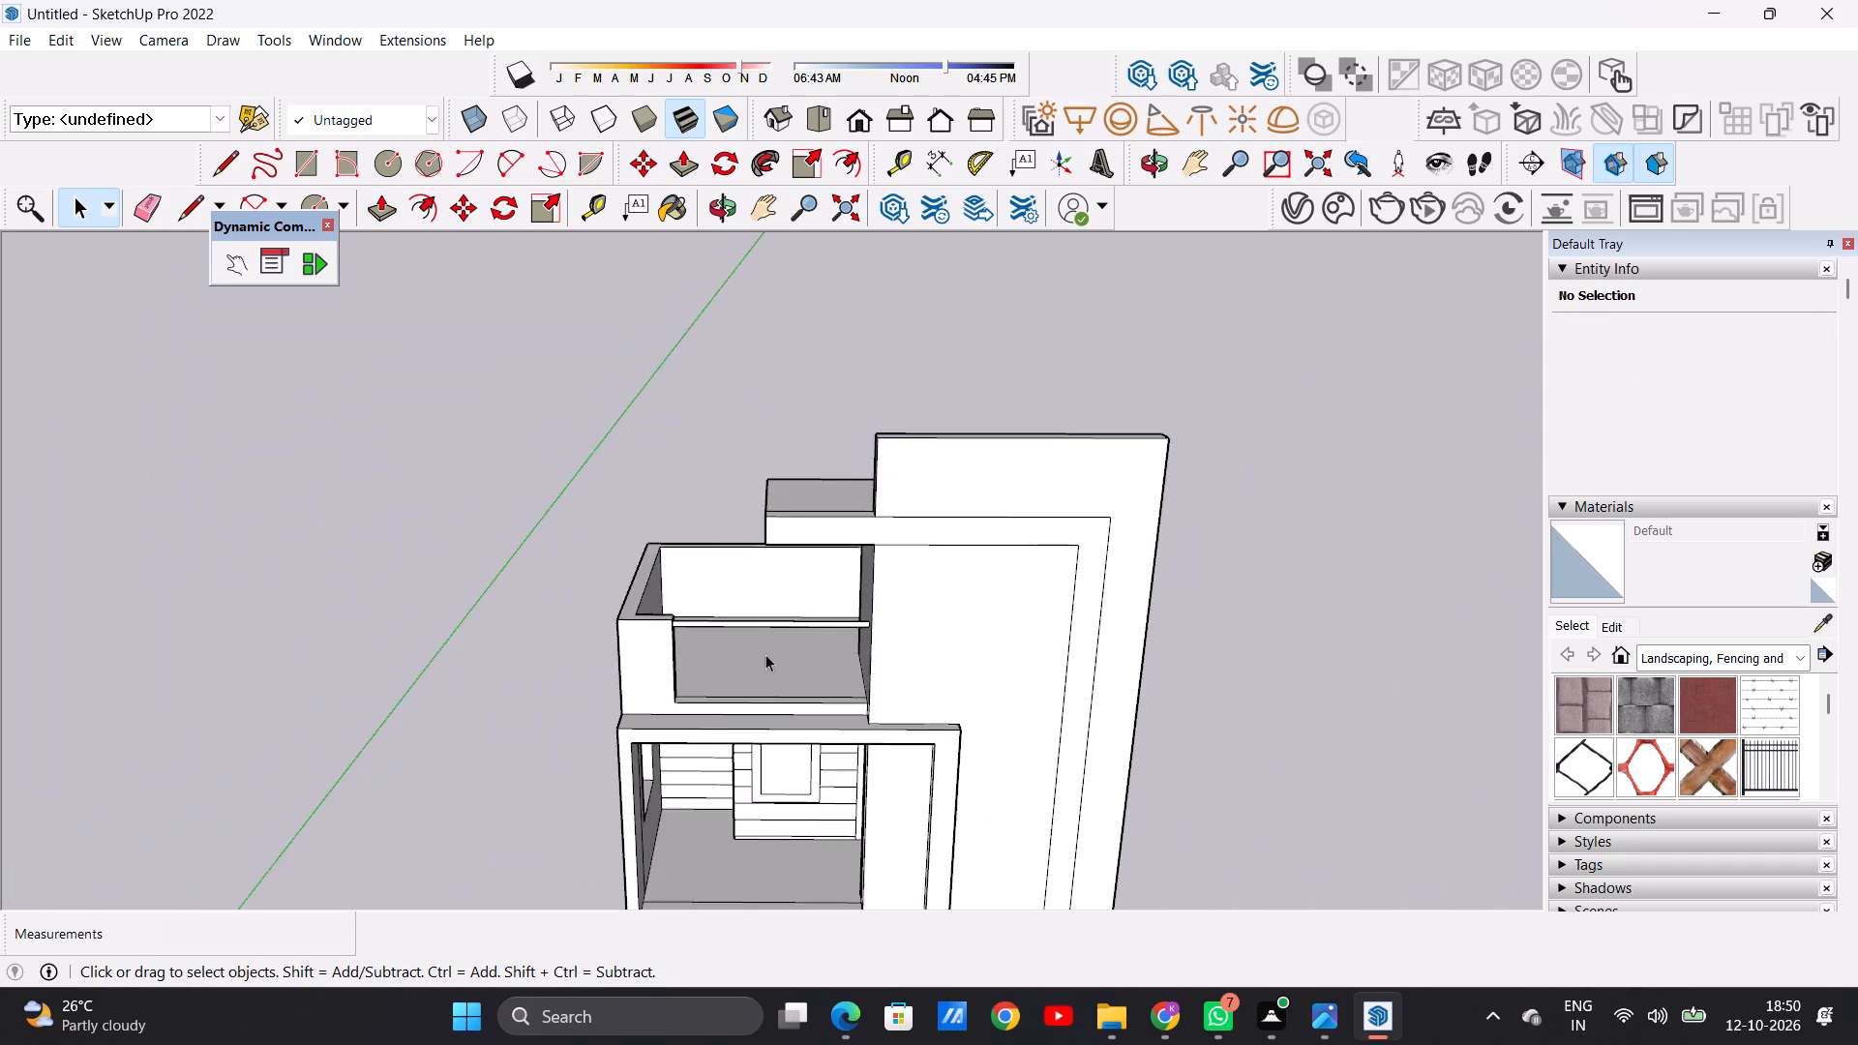
{"action": "scroll", "coordinate": [765, 654], "scroll_direction": "down", "scroll_amount": 7}
{"action": "scroll", "coordinate": [794, 785], "scroll_direction": "up", "scroll_amount": 12}
{"action": "middle_click_drag", "start_coordinate": [682, 826], "coordinate": [772, 894]}
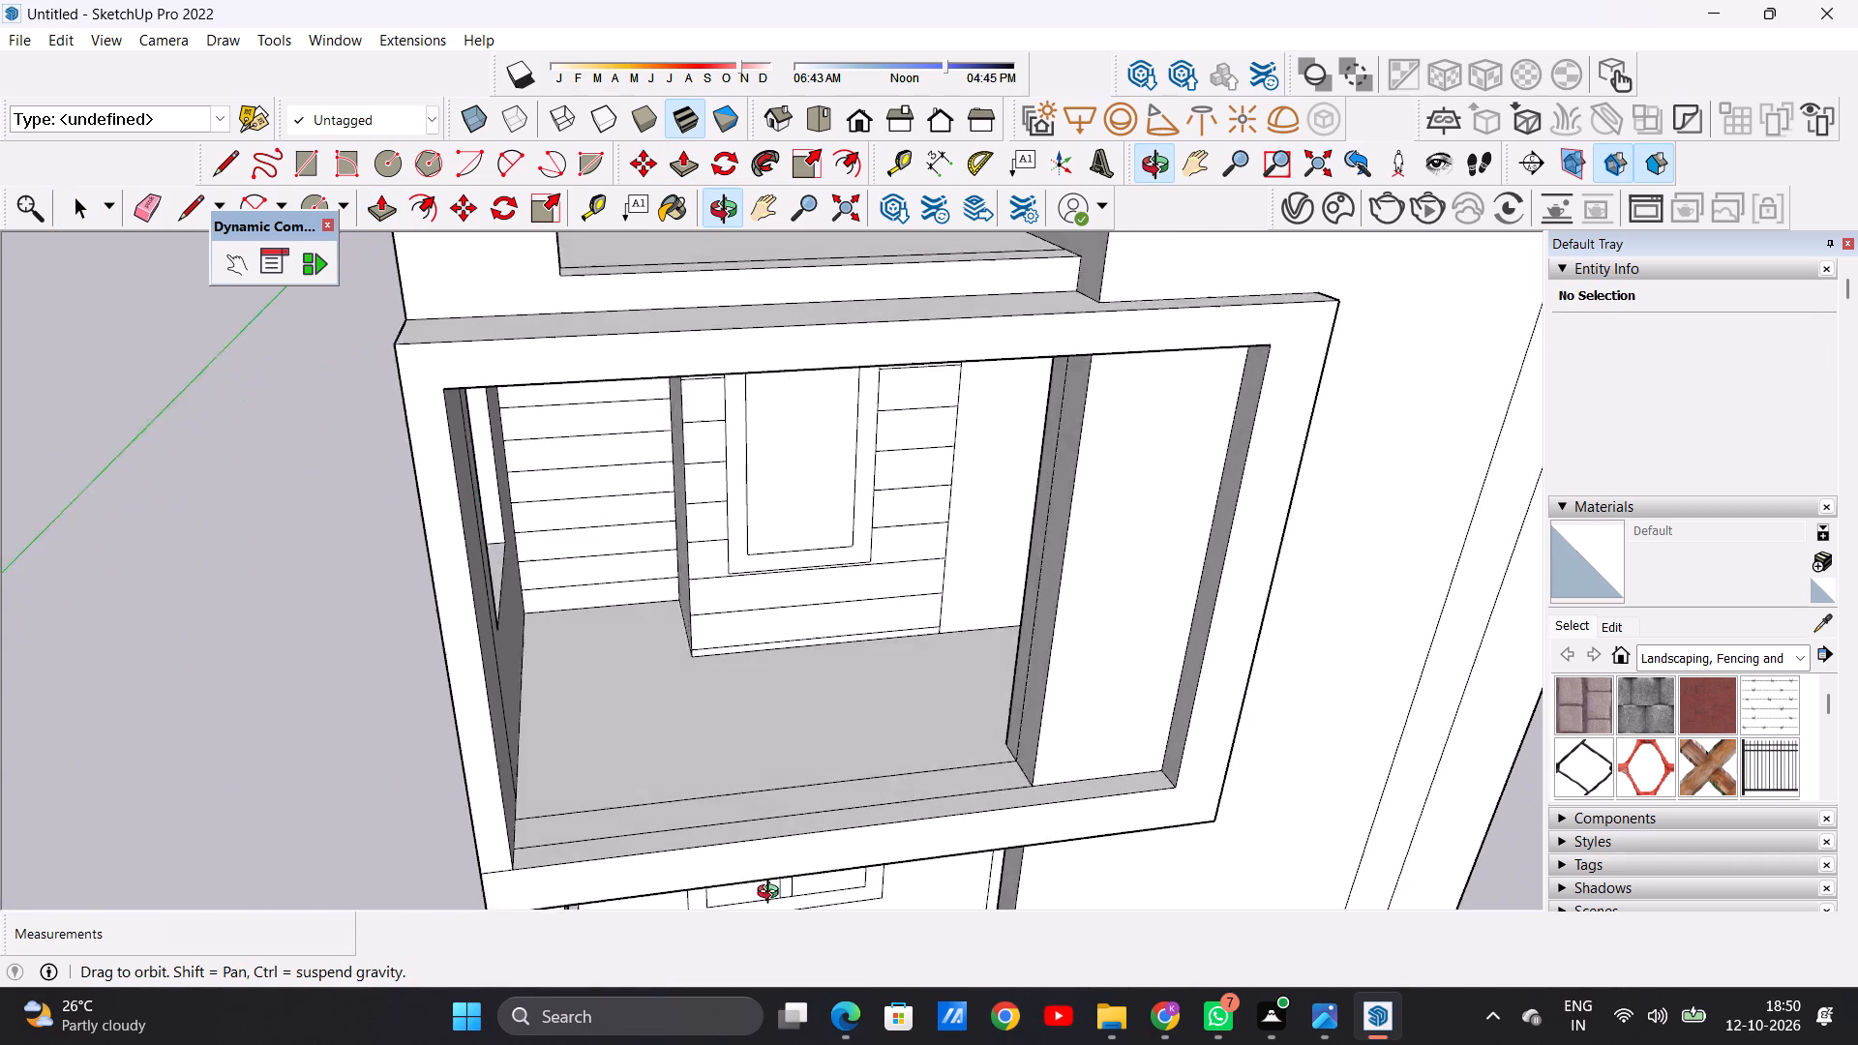
{"action": "middle_click_drag", "start_coordinate": [772, 894], "coordinate": [873, 906]}
{"action": "scroll", "coordinate": [943, 773], "scroll_direction": "up", "scroll_amount": 1}
{"action": "scroll", "coordinate": [943, 773], "scroll_direction": "down", "scroll_amount": 1}
{"action": "scroll", "coordinate": [943, 773], "scroll_direction": "up", "scroll_amount": 5}
{"action": "middle_click_drag", "start_coordinate": [979, 771], "coordinate": [807, 798]}
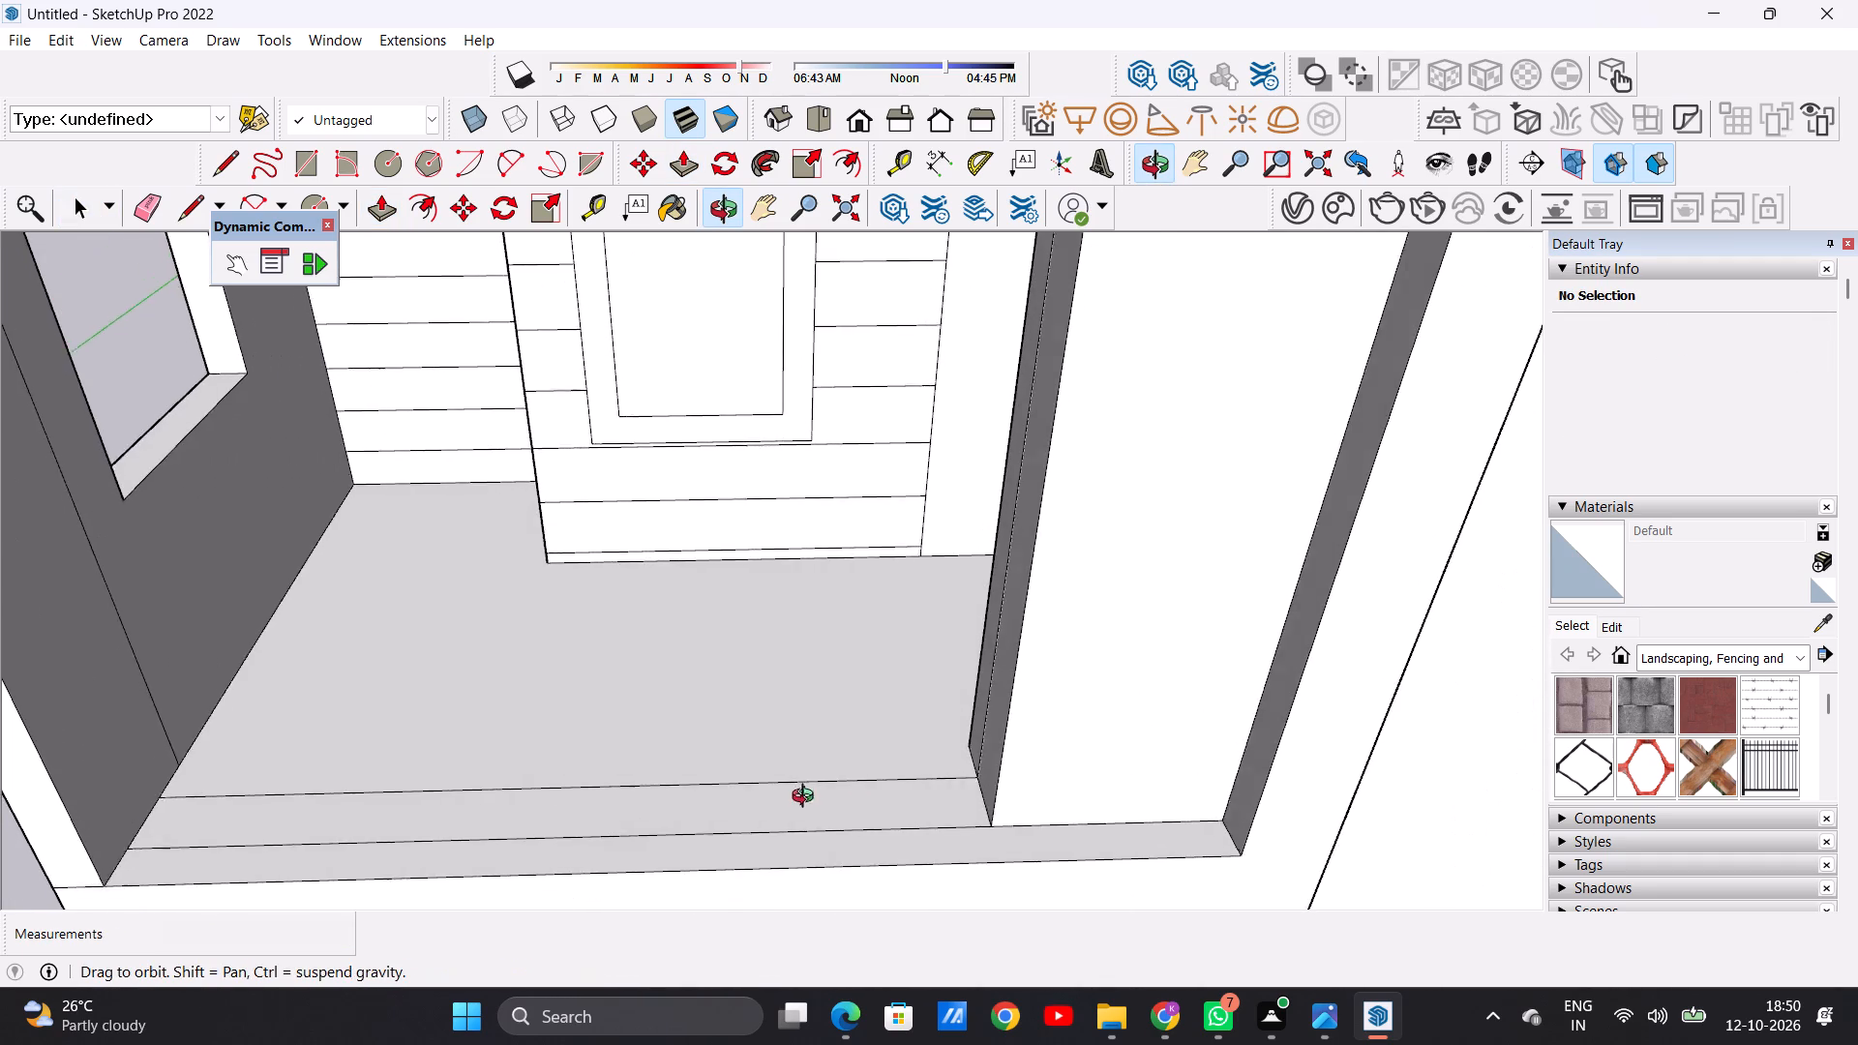
{"action": "middle_click_drag", "start_coordinate": [807, 798], "coordinate": [794, 791]}
{"action": "scroll", "coordinate": [802, 791], "scroll_direction": "down", "scroll_amount": 3}
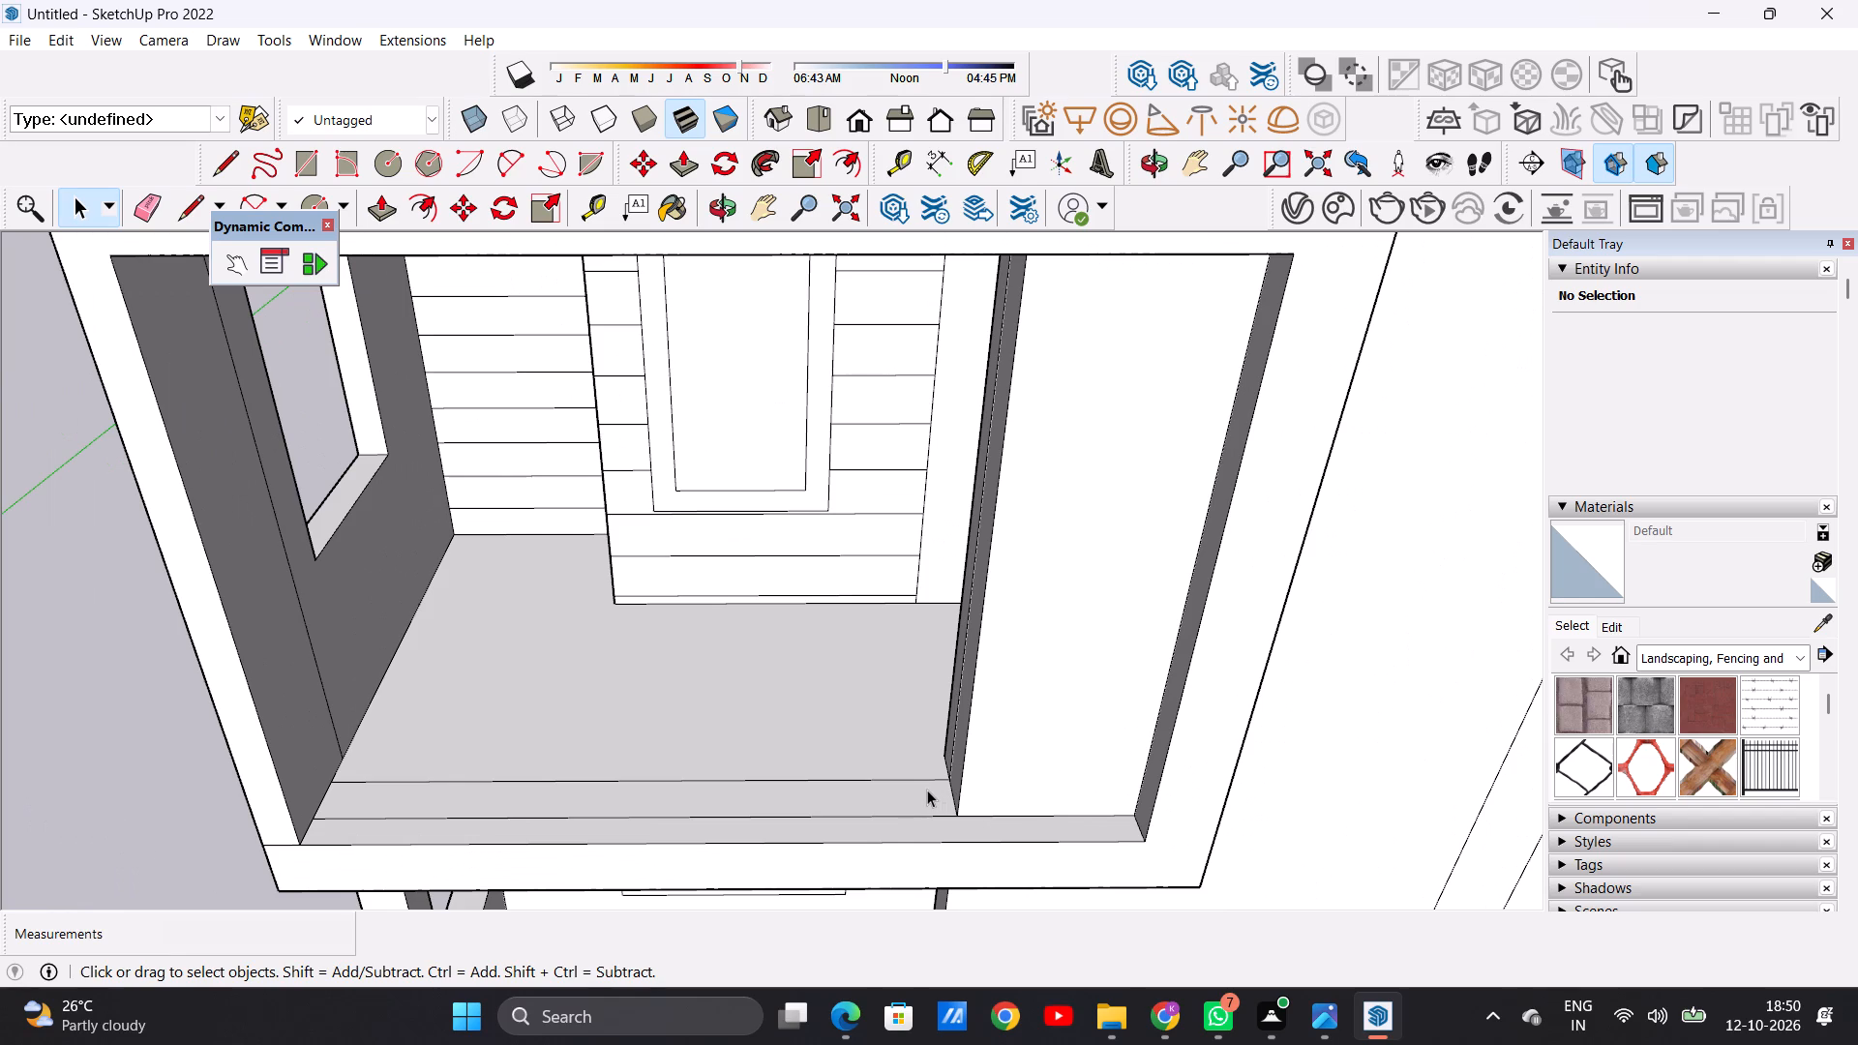
{"action": "key", "text": "p"}
{"action": "scroll", "coordinate": [924, 771], "scroll_direction": "up", "scroll_amount": 4}
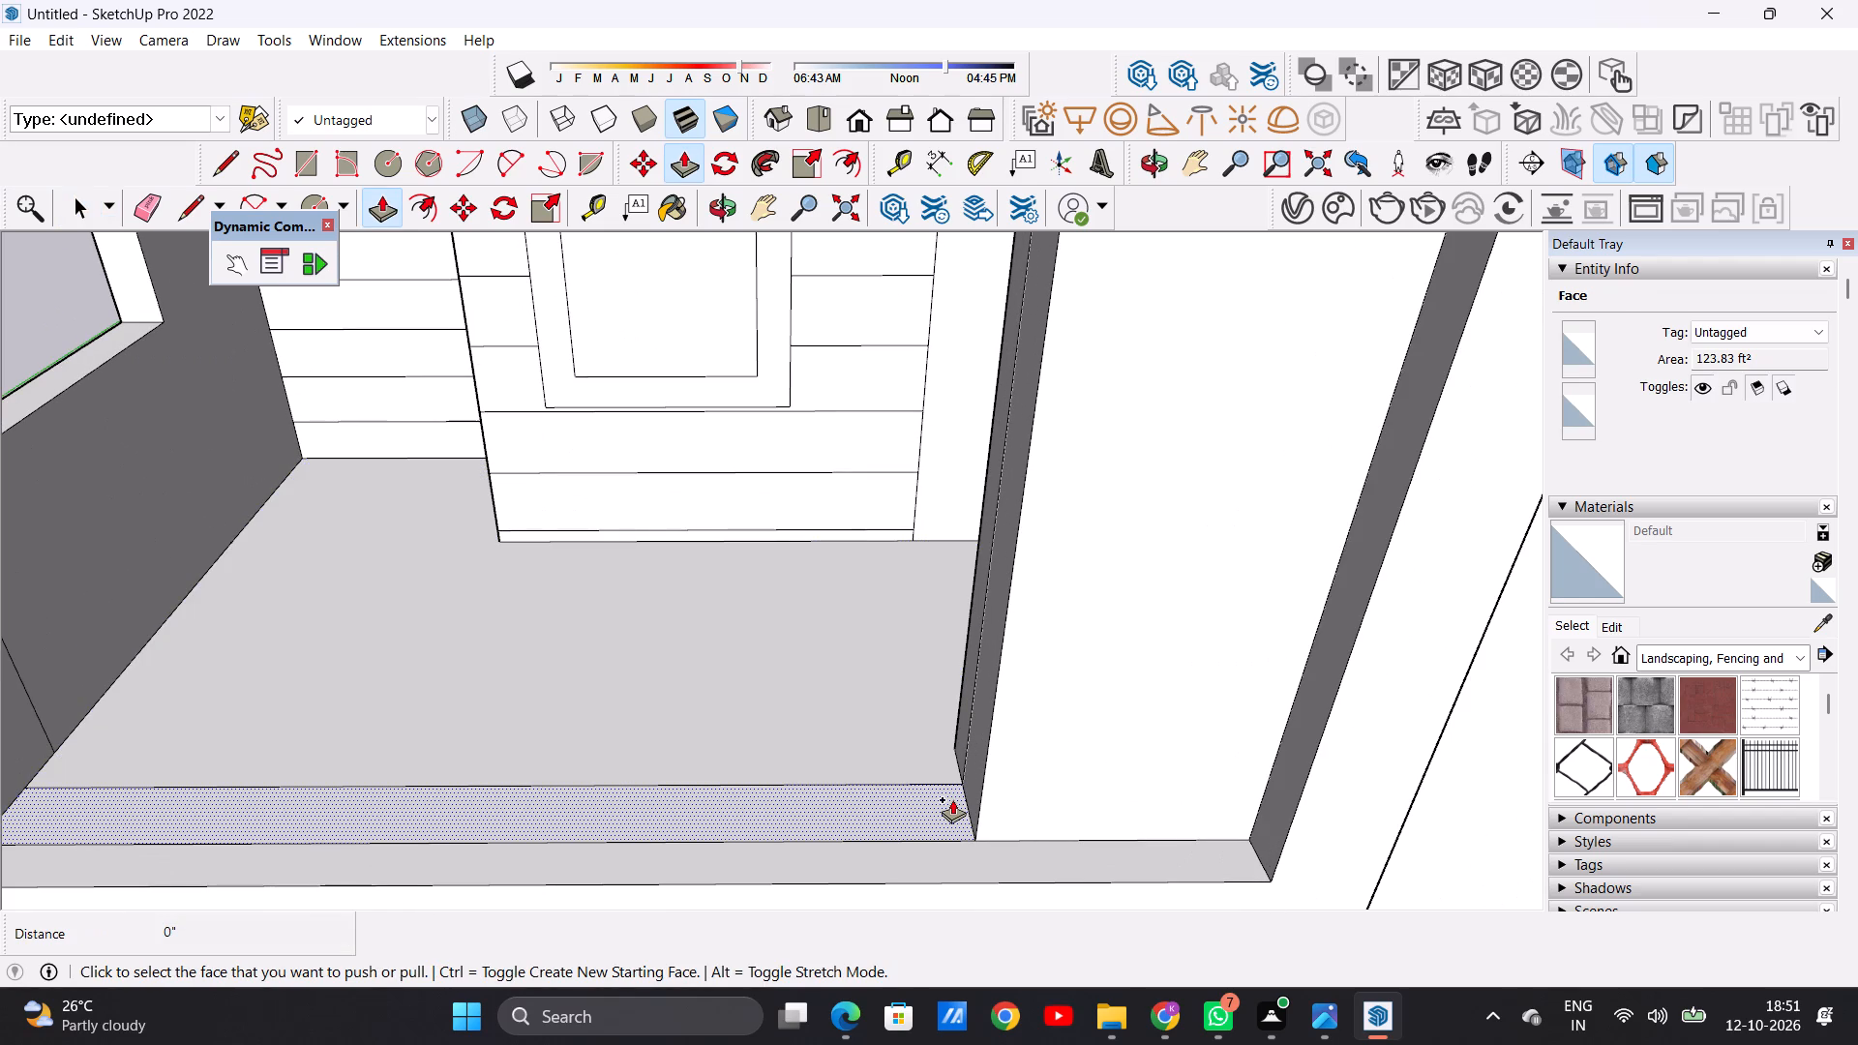
{"action": "left_click", "coordinate": [952, 799]}
{"action": "scroll", "coordinate": [961, 728], "scroll_direction": "down", "scroll_amount": 13}
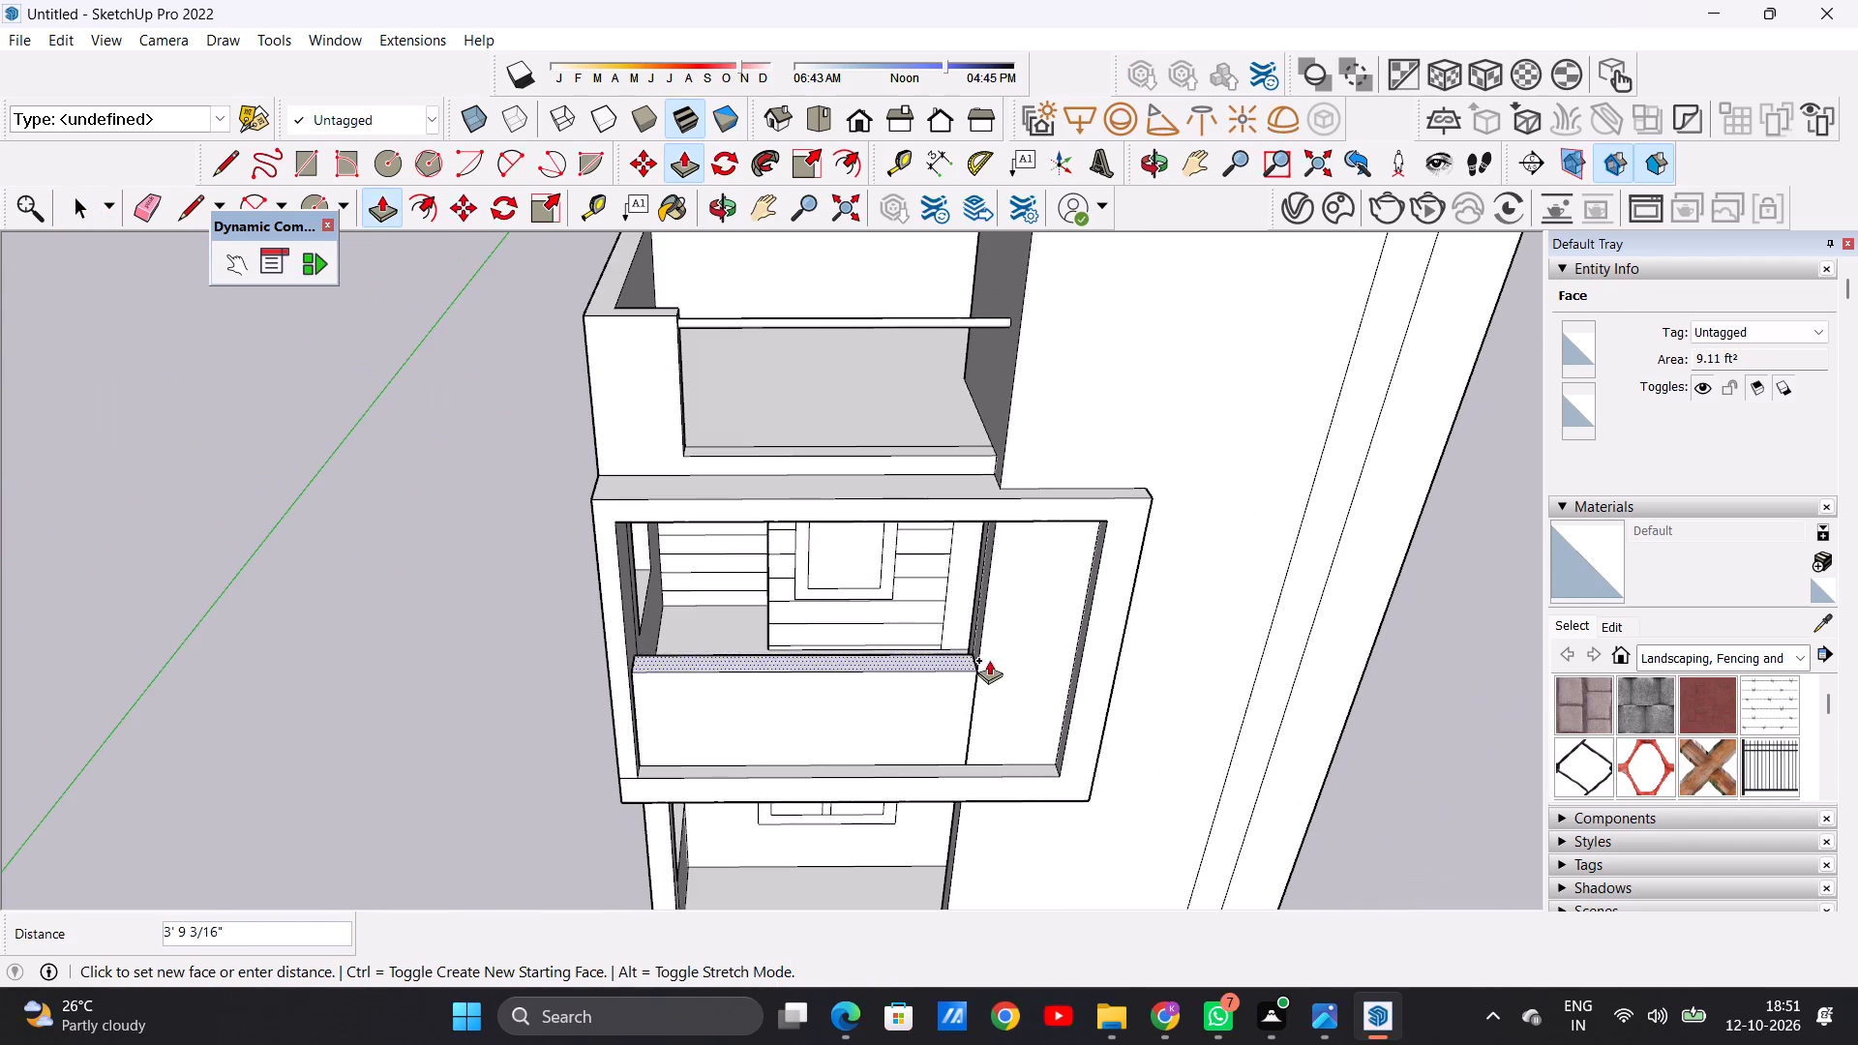
{"action": "left_click", "coordinate": [973, 673]}
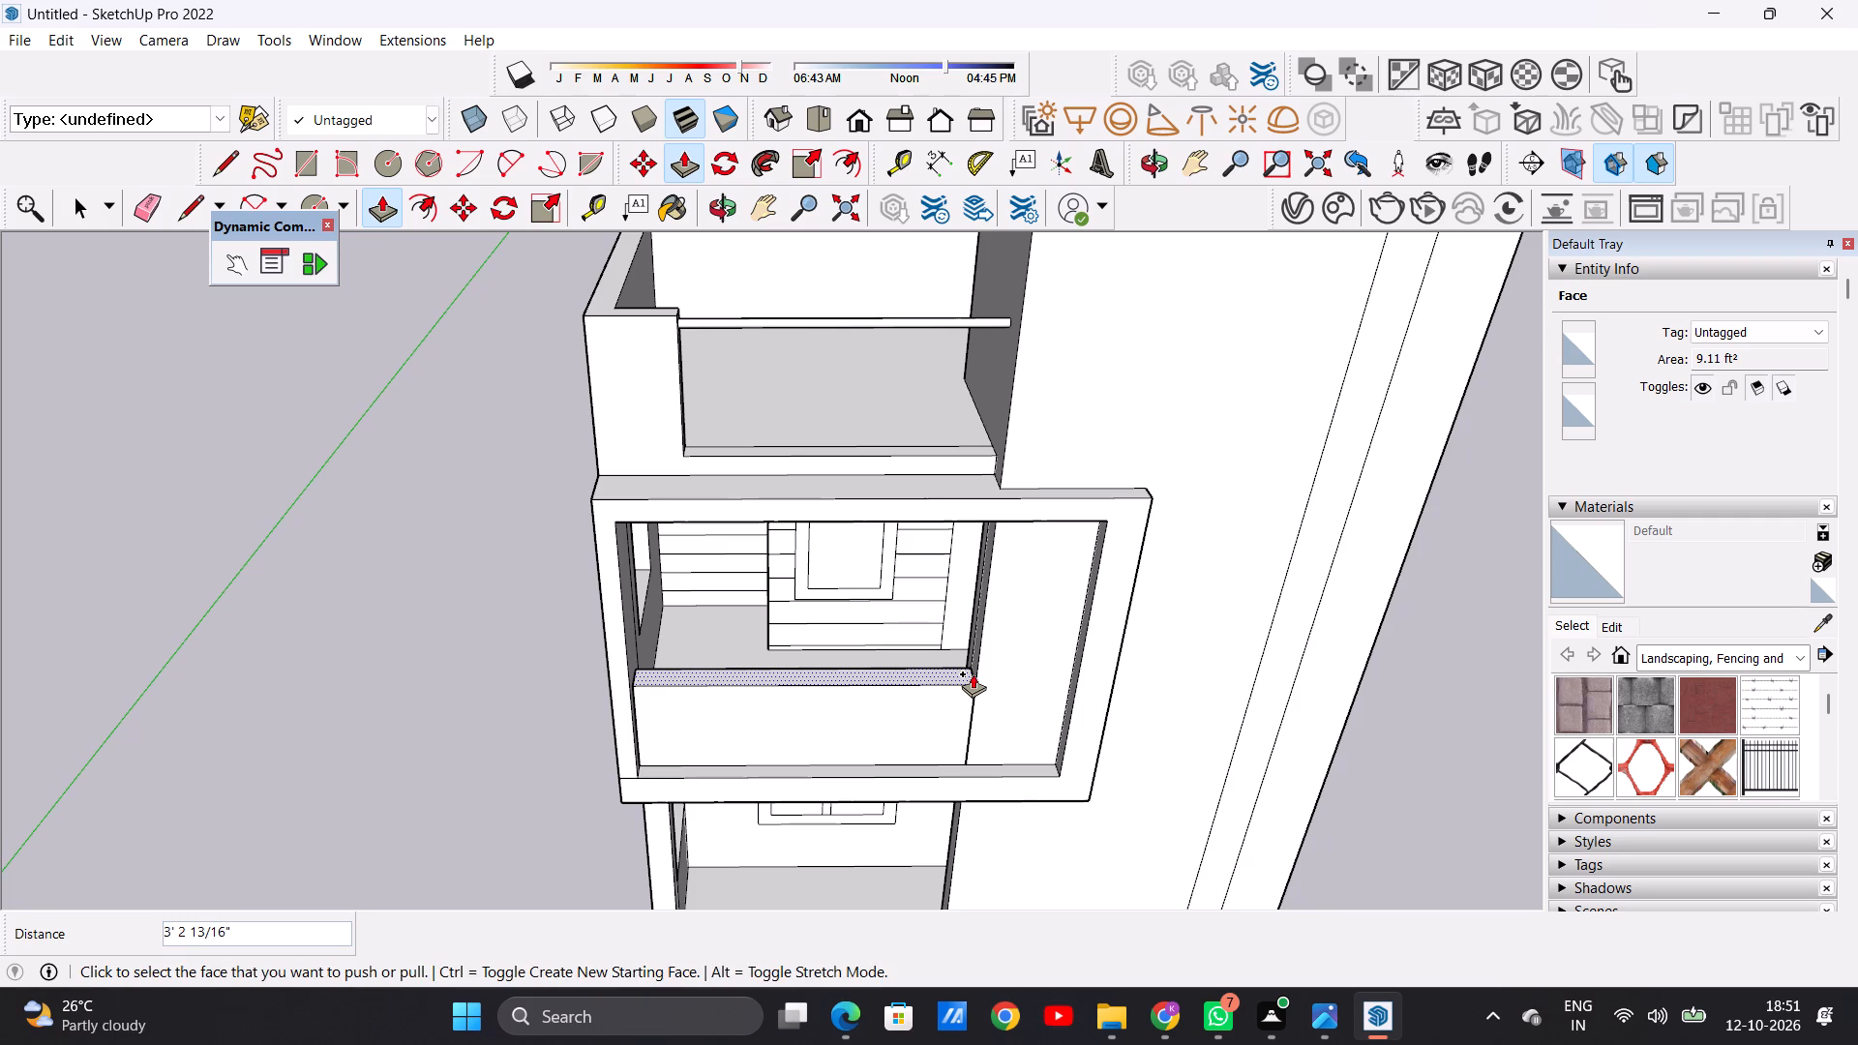
{"action": "key", "text": "space"}
Draw a circle with a radius of about 2" on the balcony's side wall face, just above the end of the new parapet.
{"action": "middle_click_drag", "start_coordinate": [955, 743], "coordinate": [933, 483]}
{"action": "middle_click_drag", "start_coordinate": [780, 632], "coordinate": [1070, 677]}
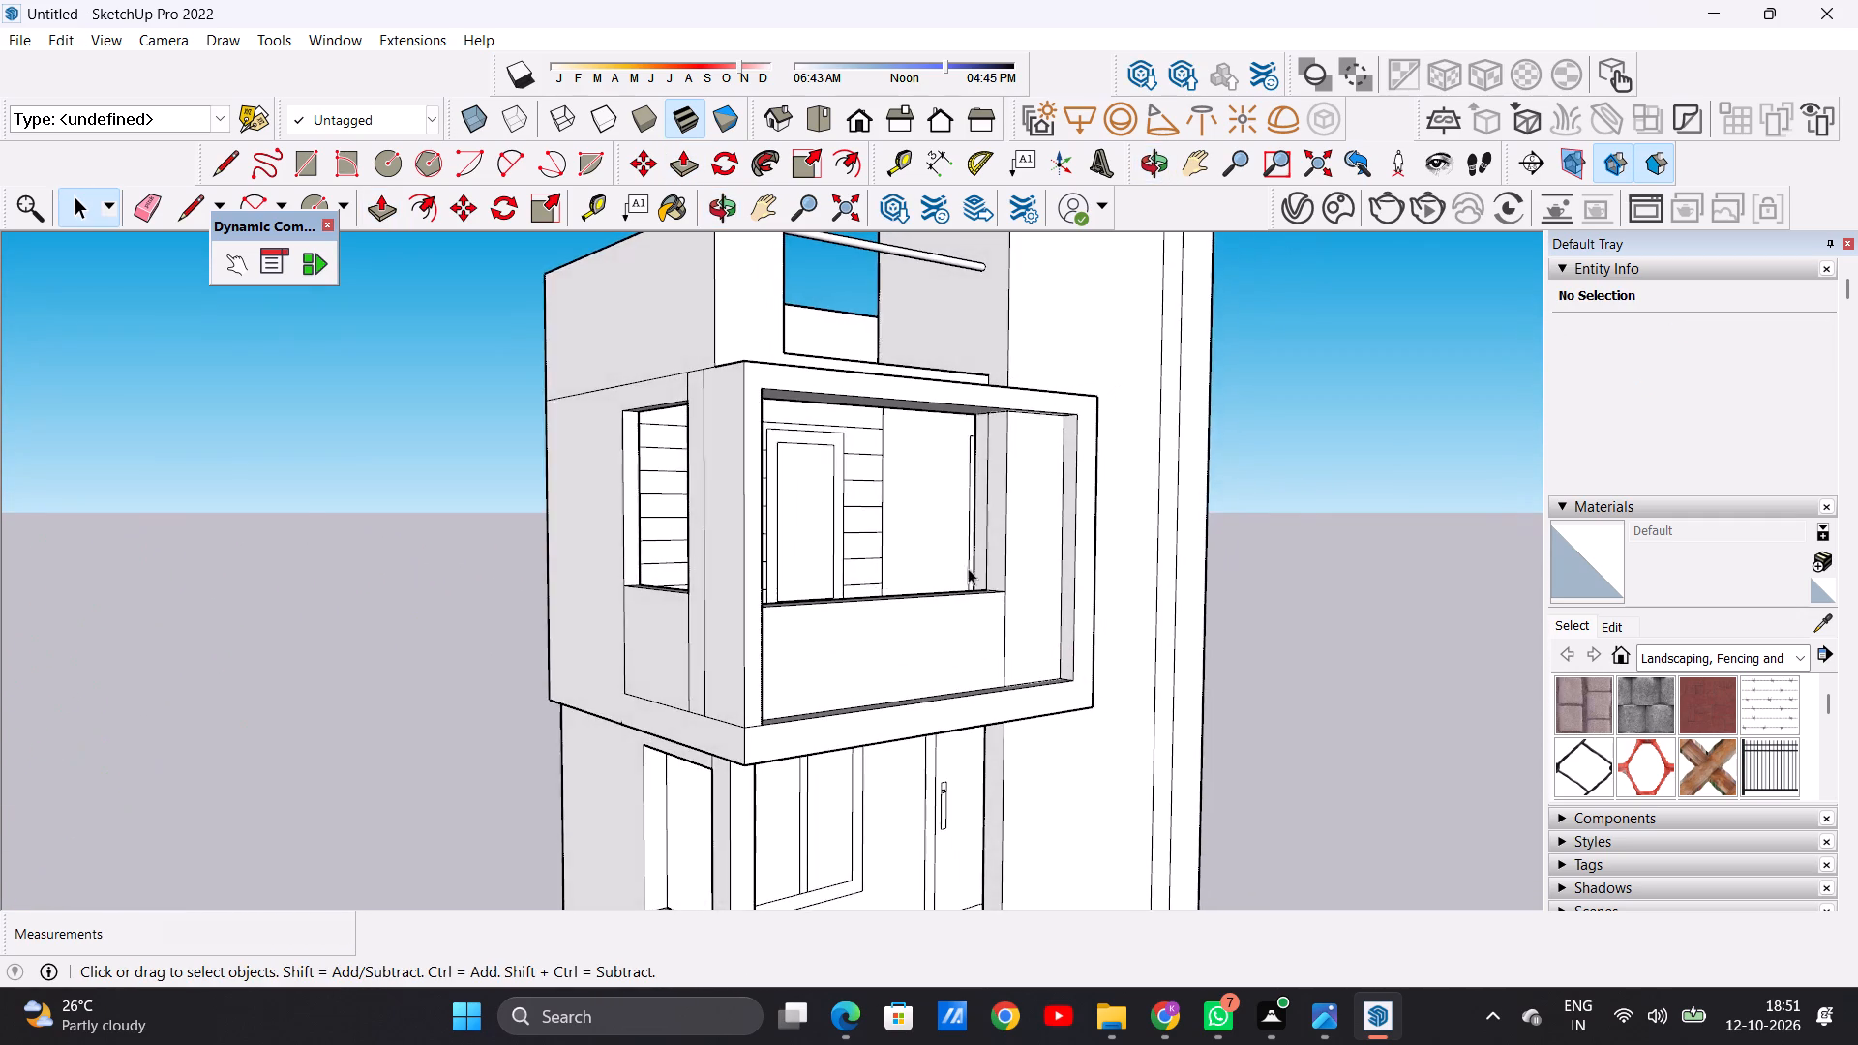
{"action": "scroll", "coordinate": [962, 565], "scroll_direction": "up", "scroll_amount": 6}
{"action": "middle_click_drag", "start_coordinate": [992, 603], "coordinate": [1023, 738]}
{"action": "scroll", "coordinate": [1047, 710], "scroll_direction": "up", "scroll_amount": 3}
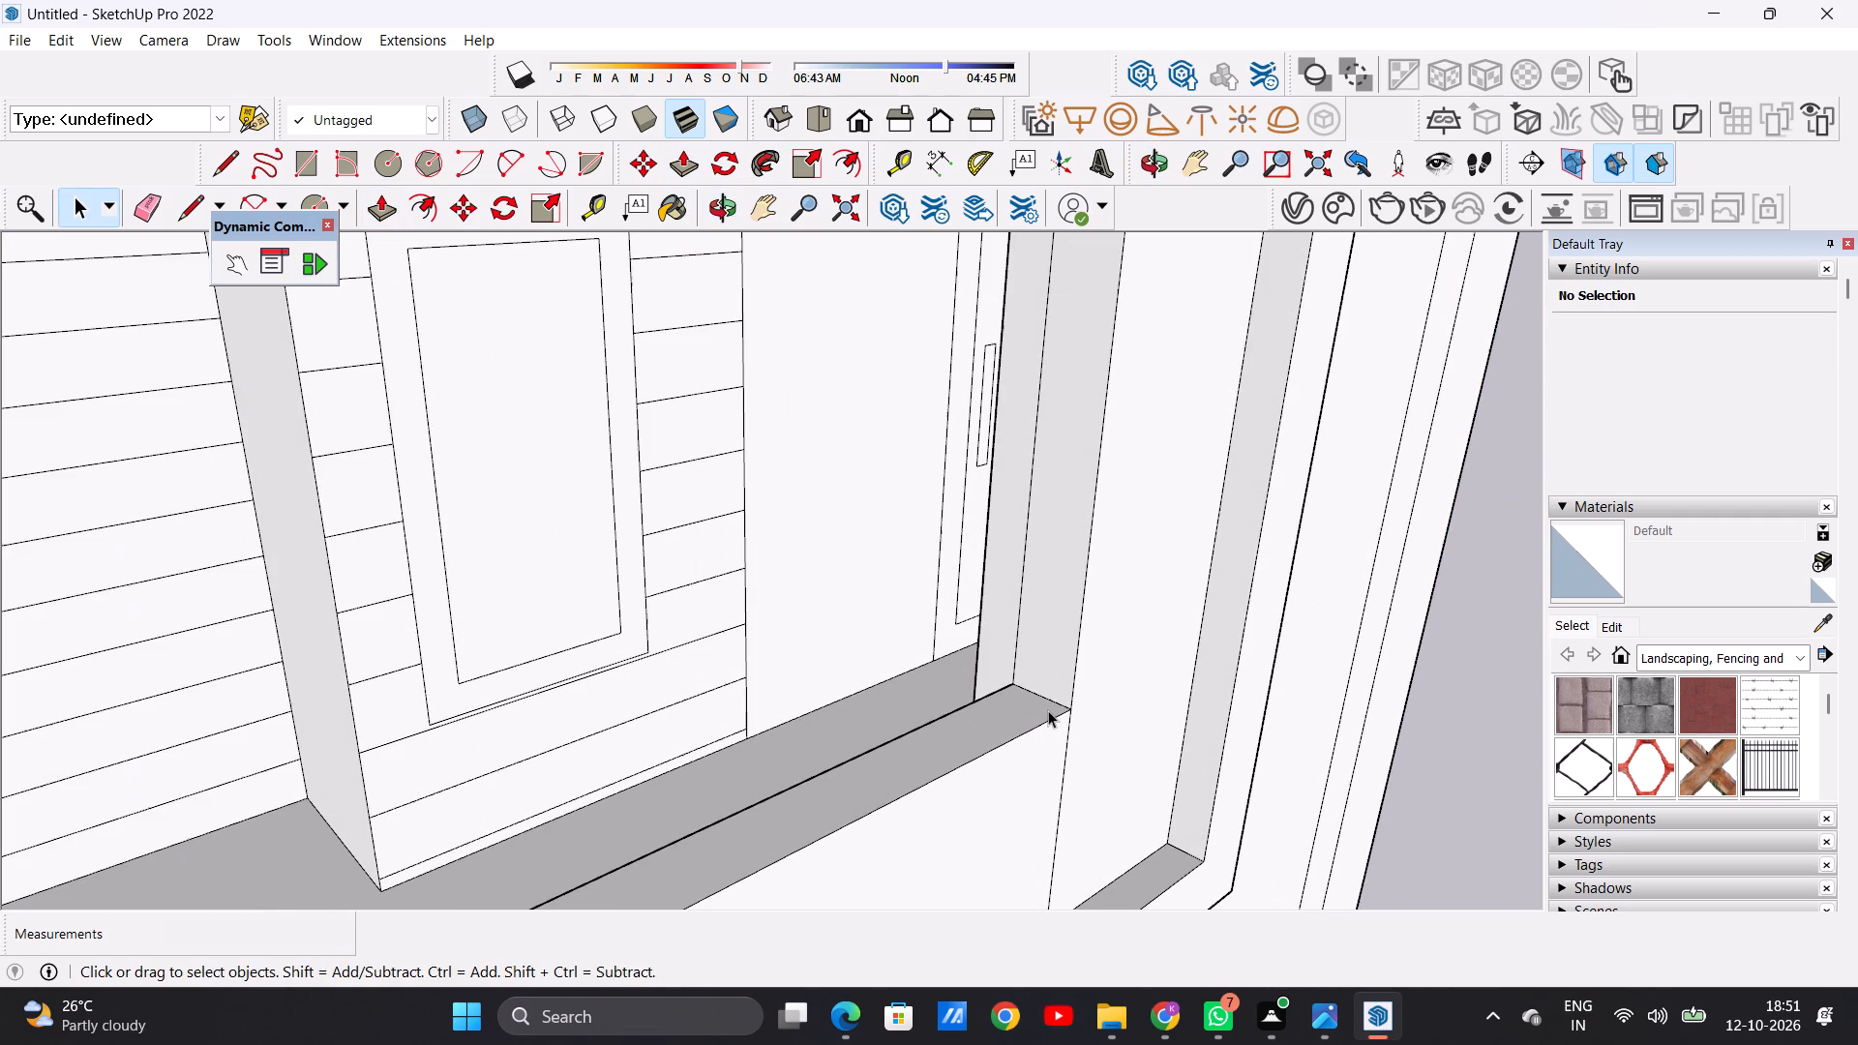
{"action": "key", "text": "c"}
{"action": "scroll", "coordinate": [1039, 694], "scroll_direction": "up", "scroll_amount": 4}
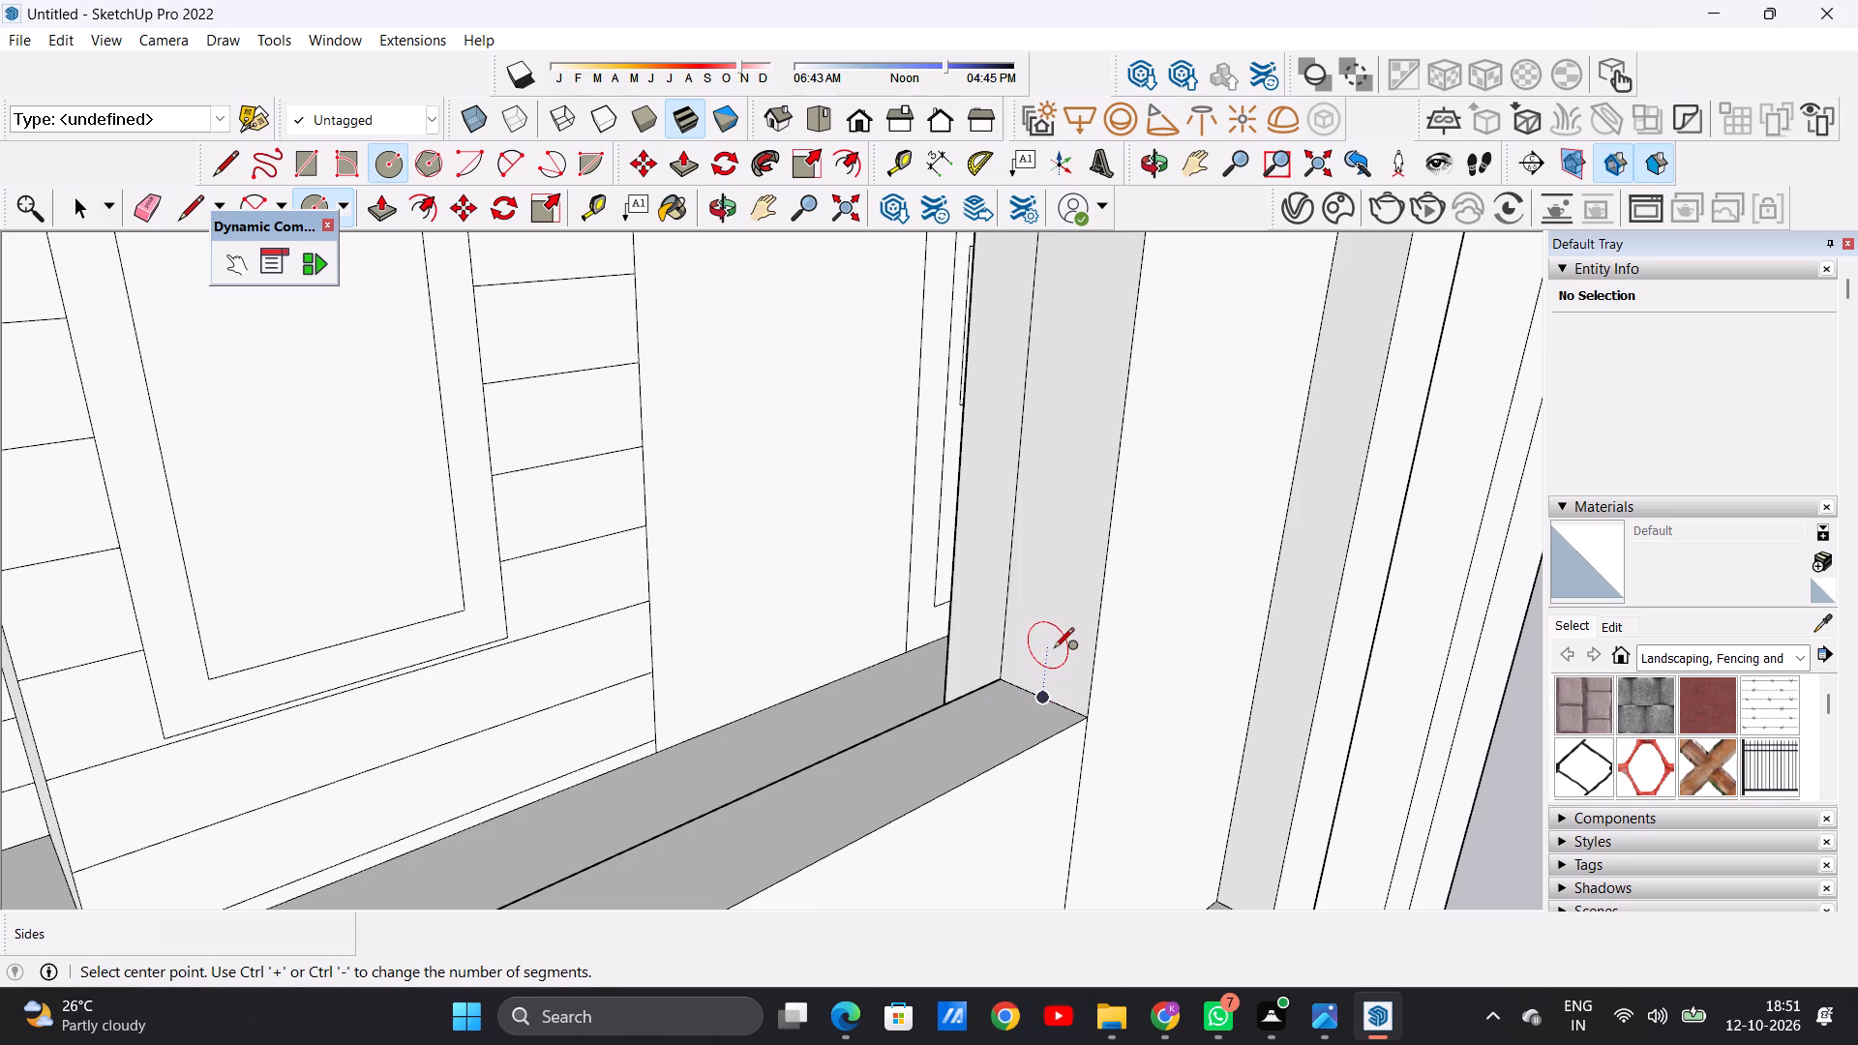
{"action": "left_click", "coordinate": [1054, 649]}
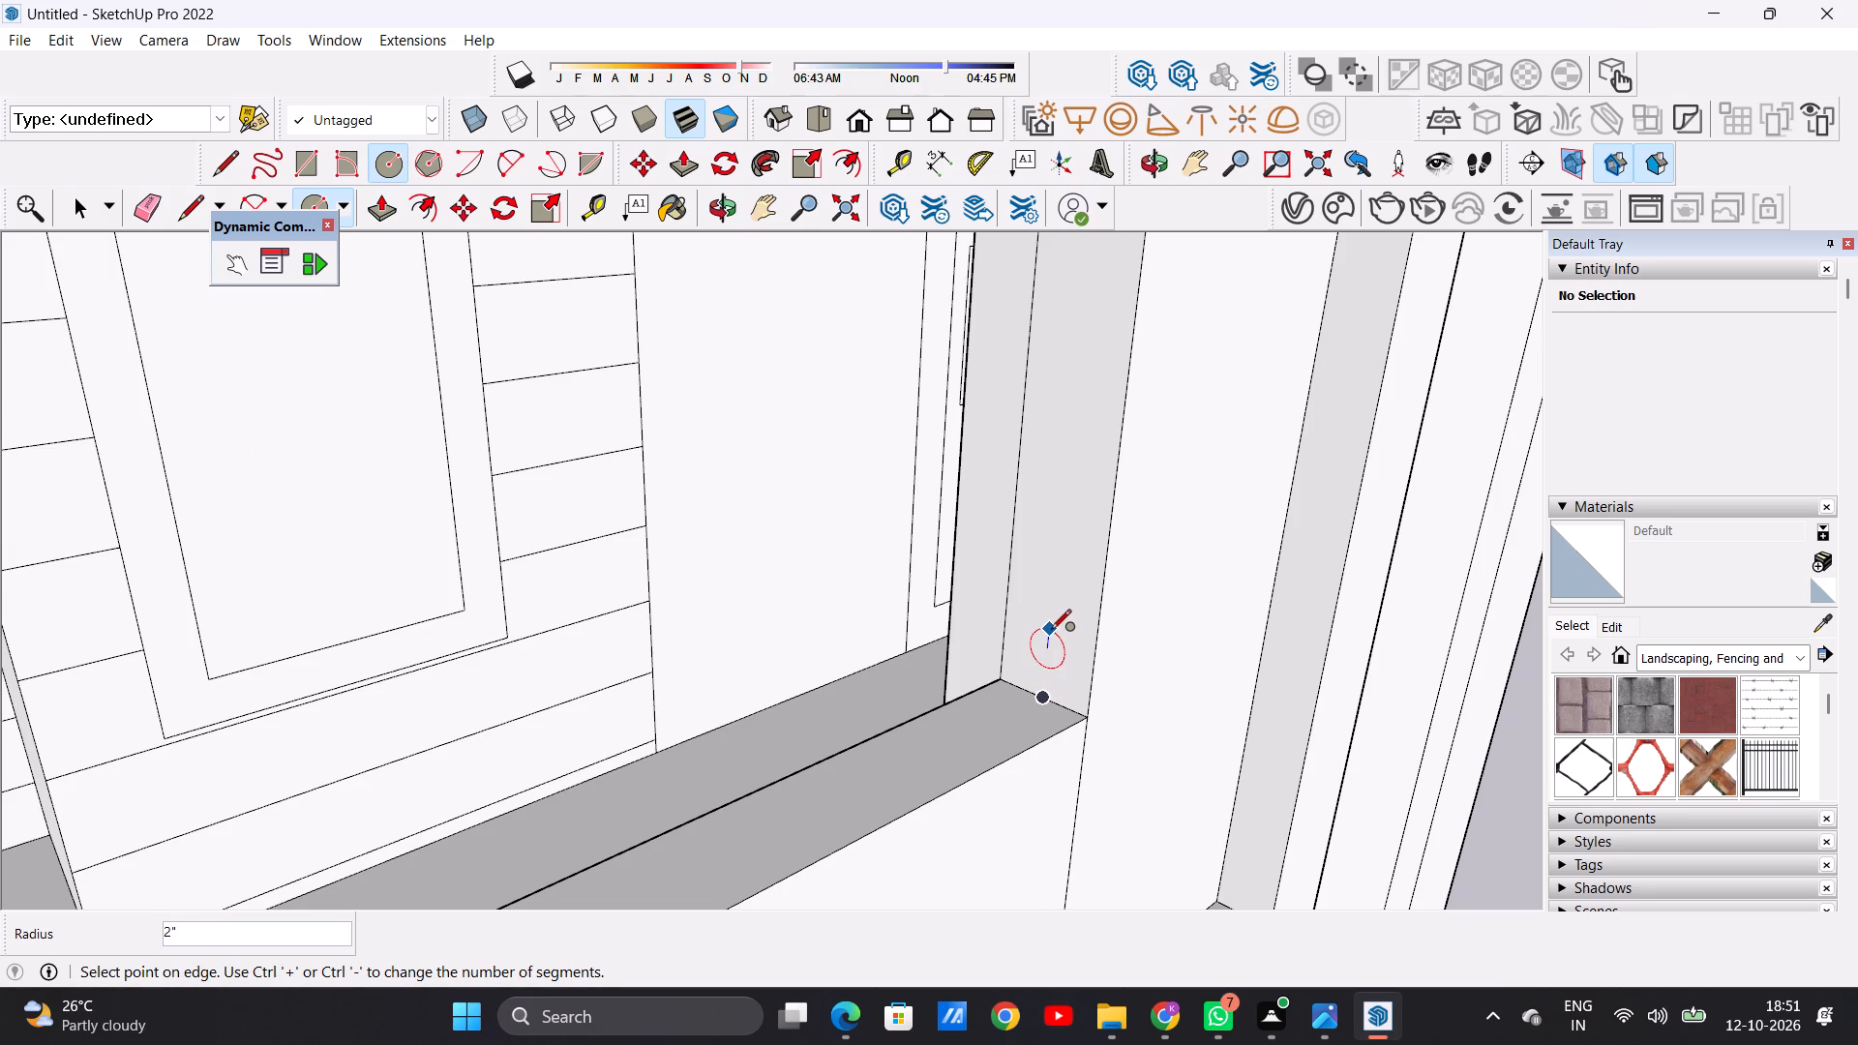
{"action": "left_click", "coordinate": [1051, 630]}
{"action": "key", "text": "space"}
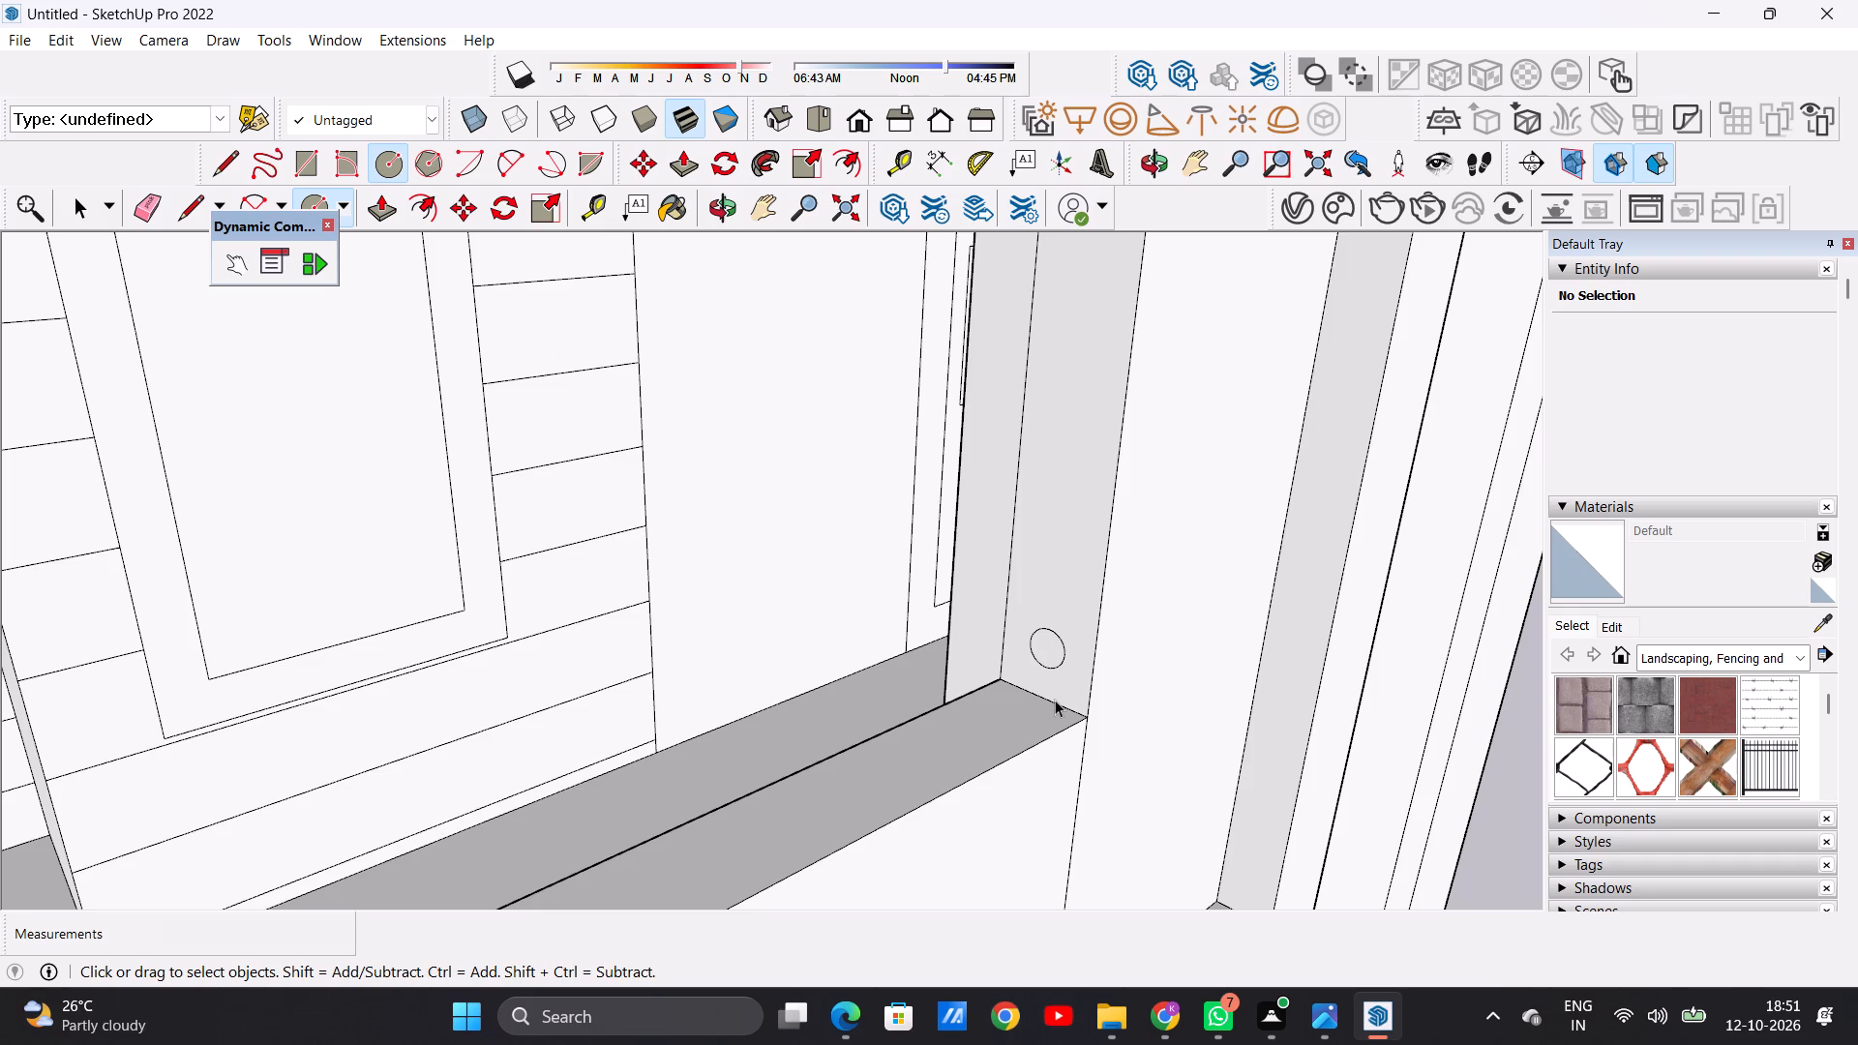
Pull the circle about 10' 6 5/16" along the parapet to the opposite side wall, forming the first-floor balcony's round handrail.
{"action": "key", "text": "p"}
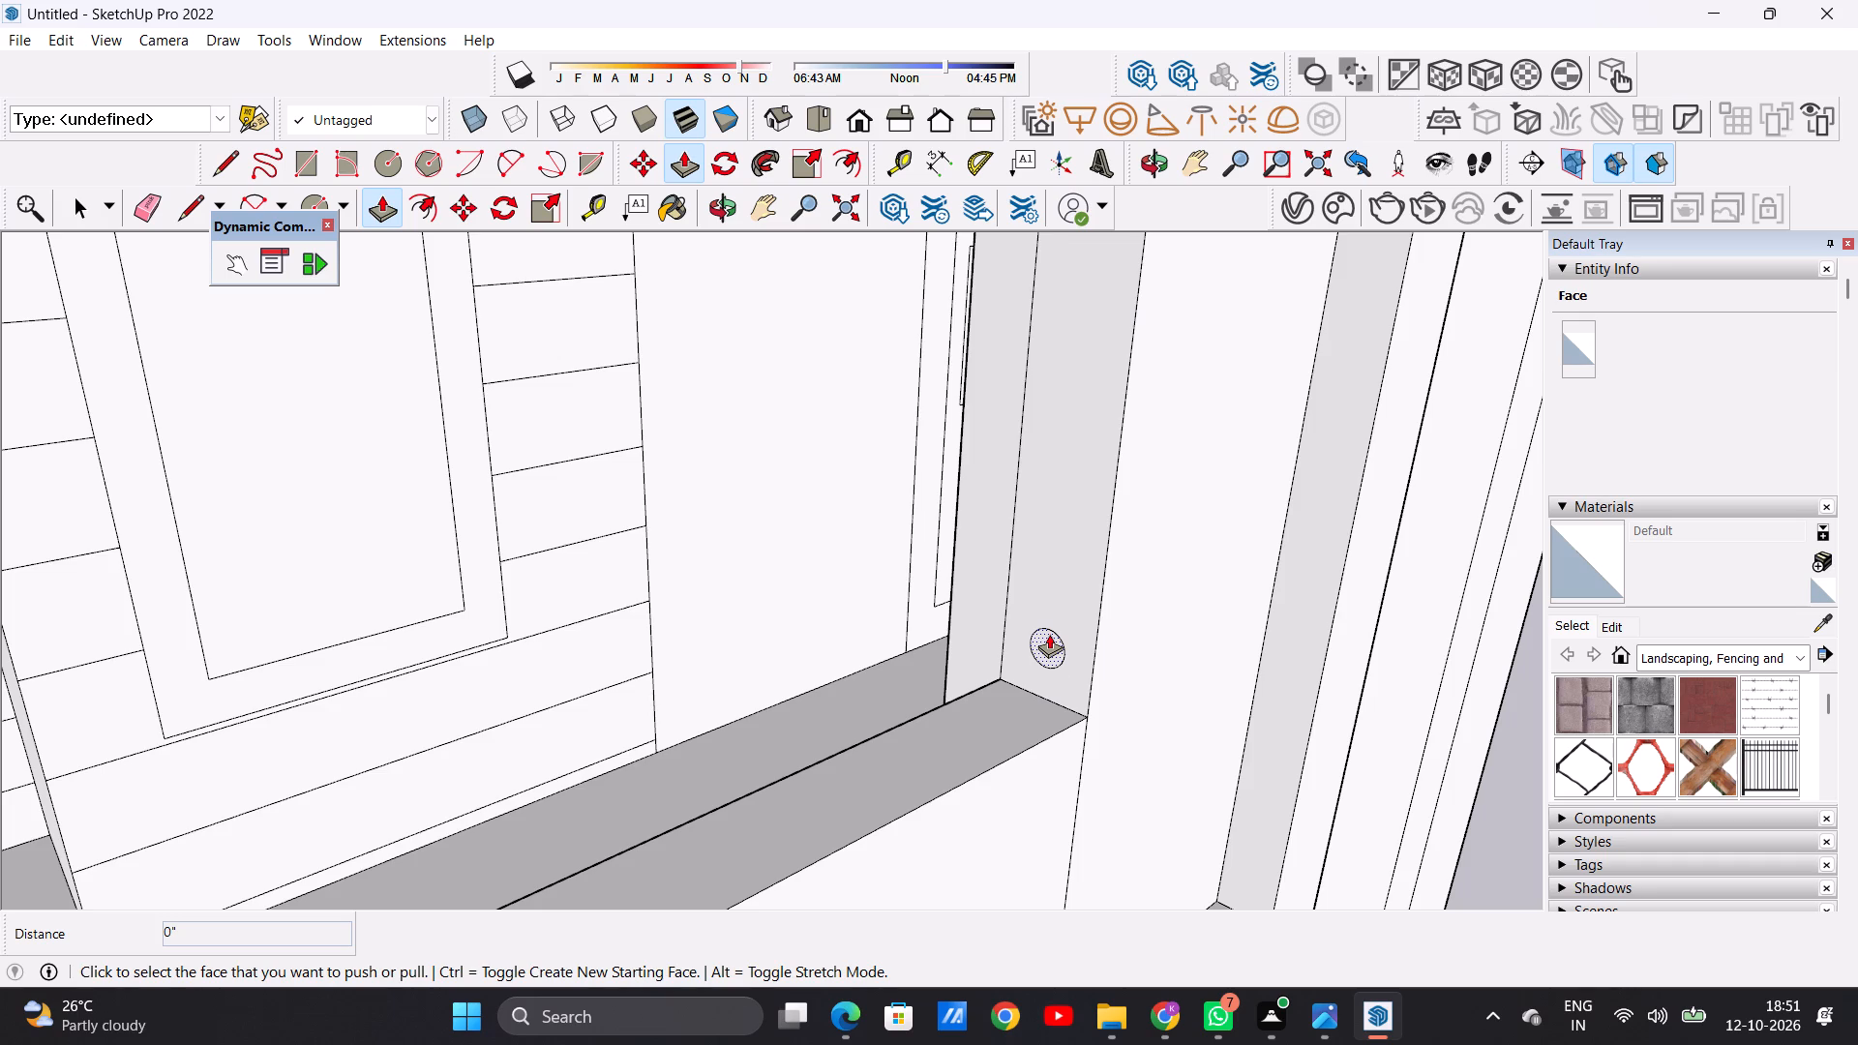
{"action": "left_click", "coordinate": [1049, 634]}
{"action": "scroll", "coordinate": [815, 790], "scroll_direction": "down", "scroll_amount": 10}
{"action": "scroll", "coordinate": [826, 738], "scroll_direction": "up", "scroll_amount": 1}
{"action": "scroll", "coordinate": [826, 738], "scroll_direction": "down", "scroll_amount": 9}
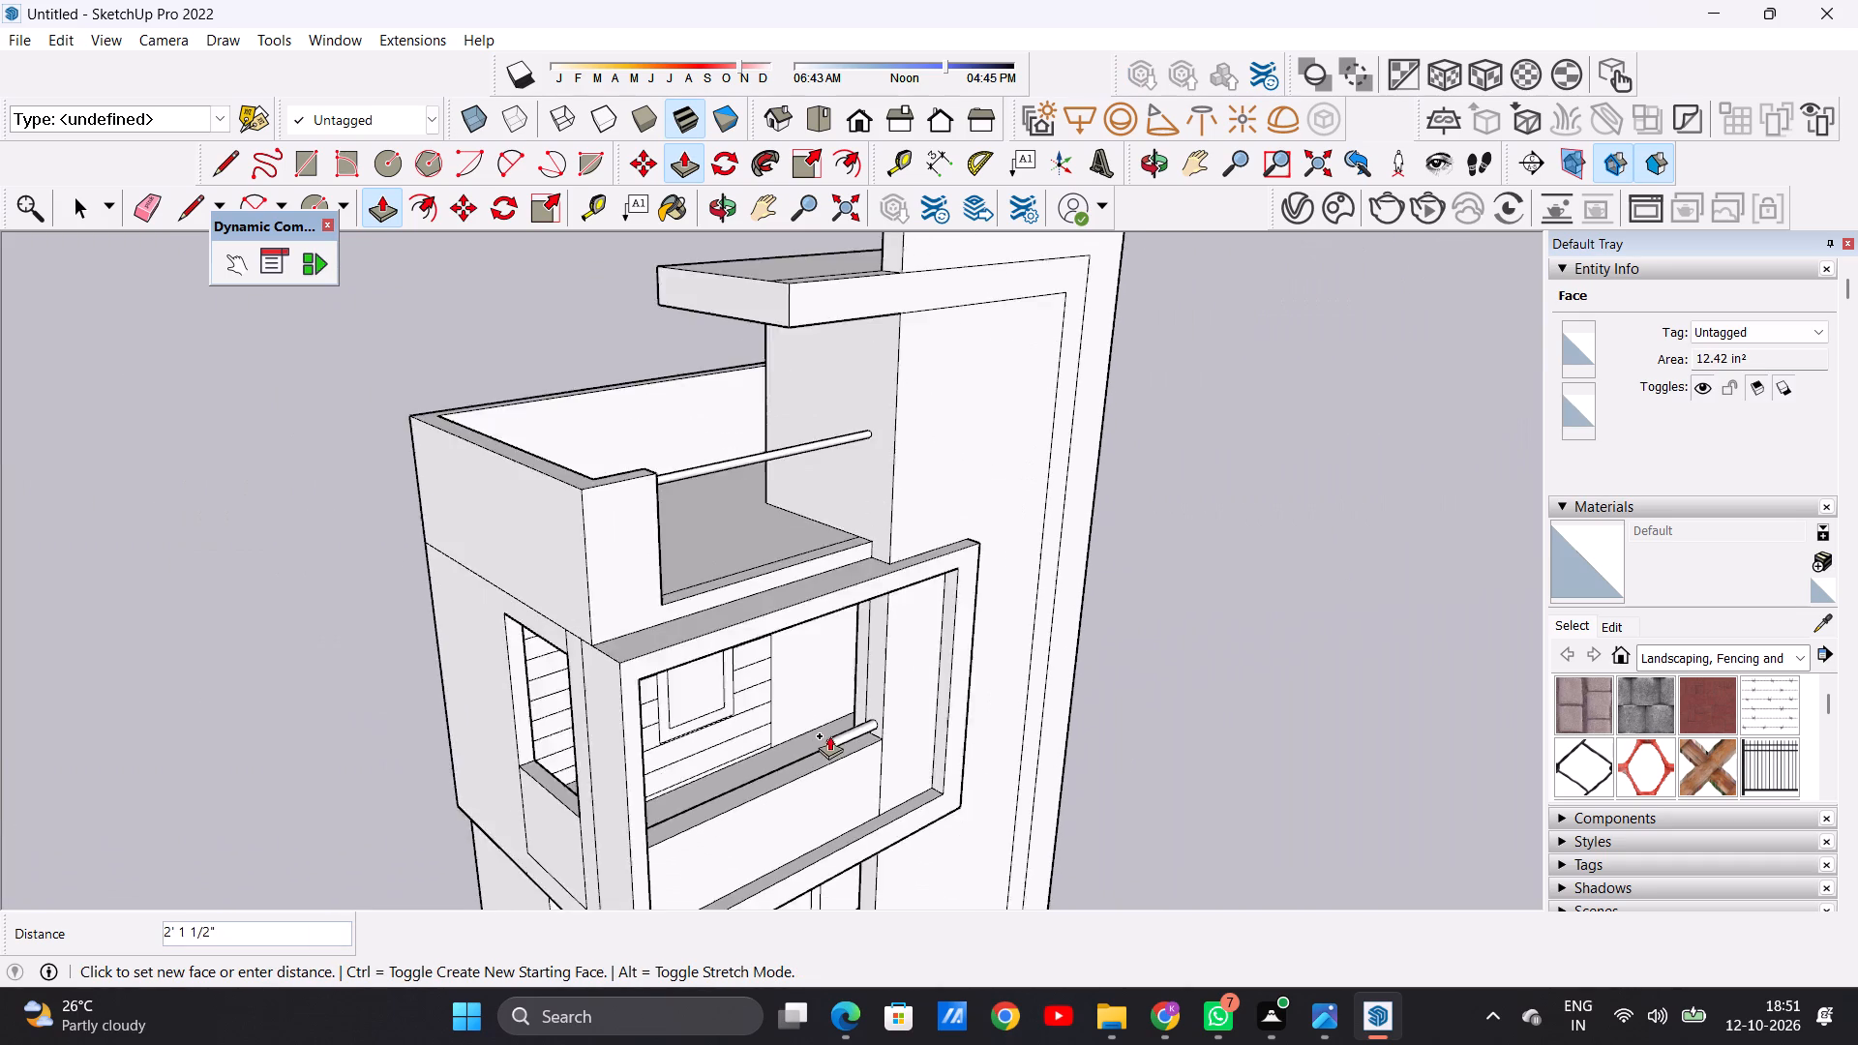
{"action": "middle_click_drag", "start_coordinate": [762, 760], "coordinate": [470, 722]}
{"action": "scroll", "coordinate": [540, 735], "scroll_direction": "up", "scroll_amount": 2}
{"action": "scroll", "coordinate": [540, 735], "scroll_direction": "down", "scroll_amount": 1}
{"action": "scroll", "coordinate": [540, 735], "scroll_direction": "up", "scroll_amount": 5}
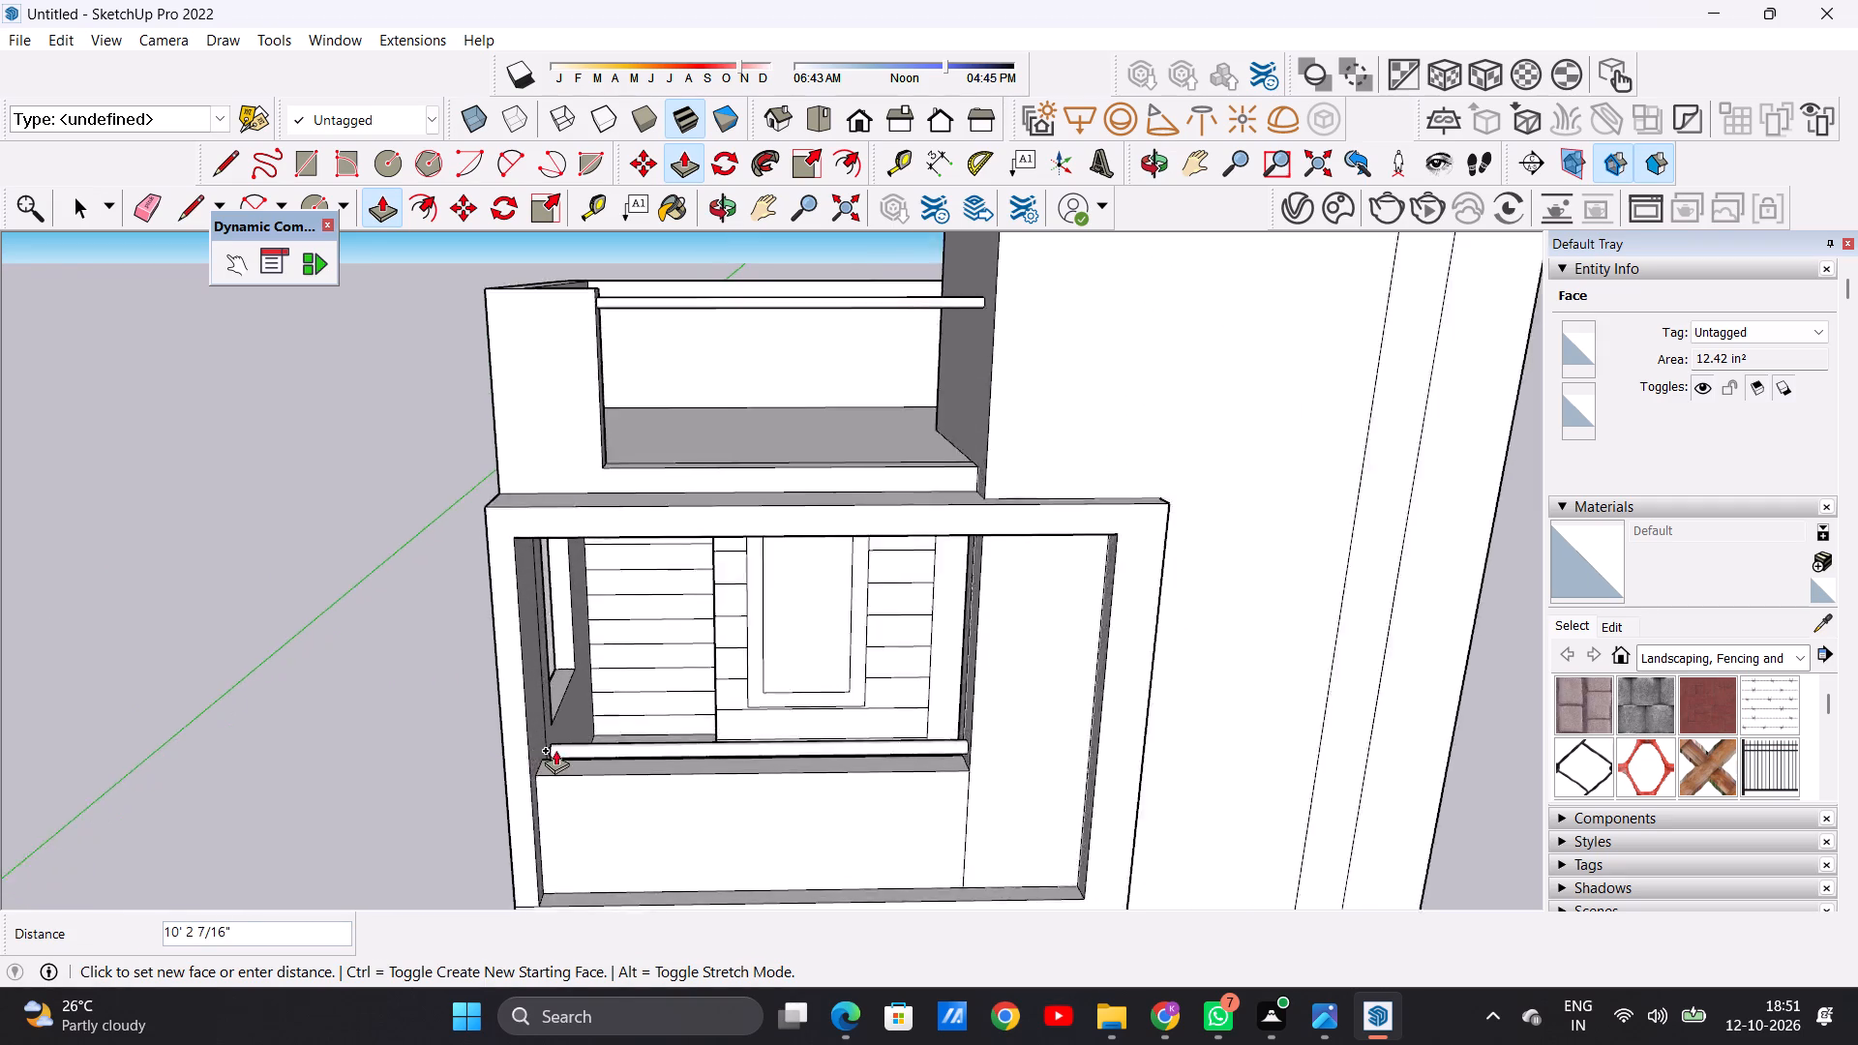
{"action": "scroll", "coordinate": [555, 750], "scroll_direction": "up", "scroll_amount": 12}
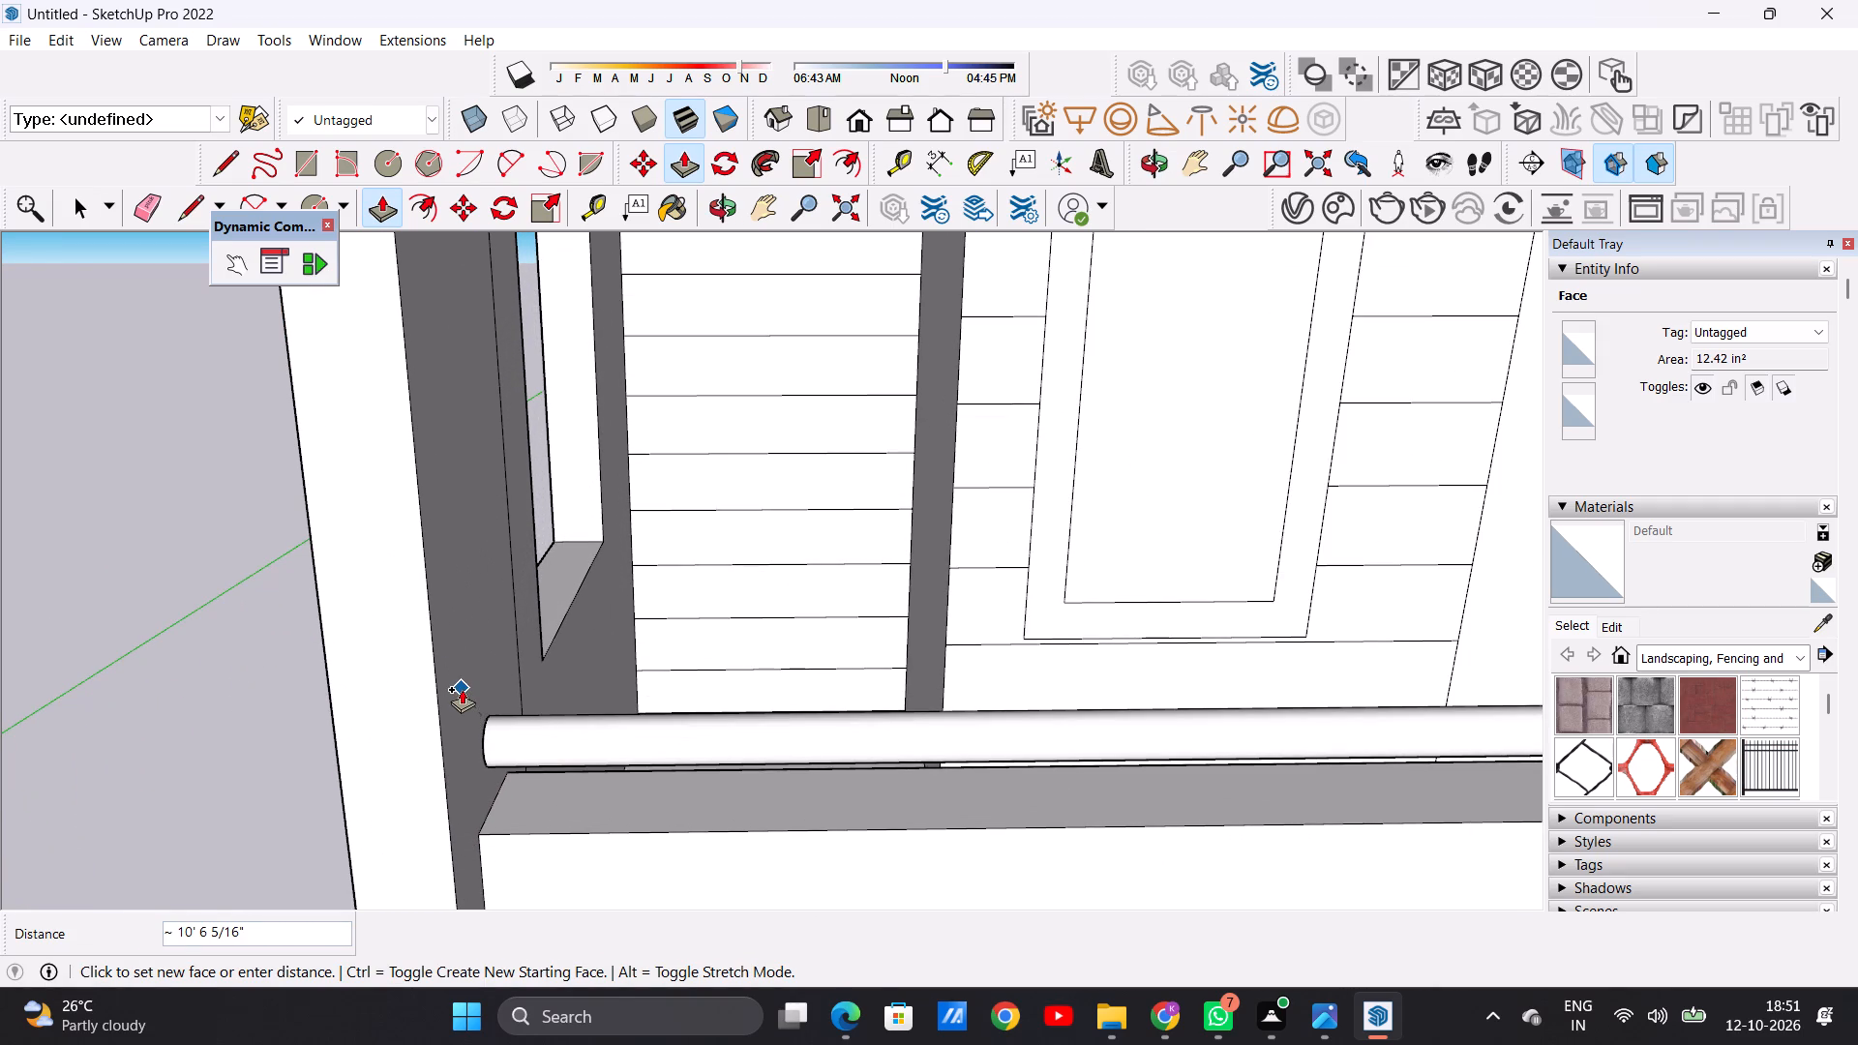
{"action": "left_click", "coordinate": [462, 689]}
{"action": "key", "text": "space"}
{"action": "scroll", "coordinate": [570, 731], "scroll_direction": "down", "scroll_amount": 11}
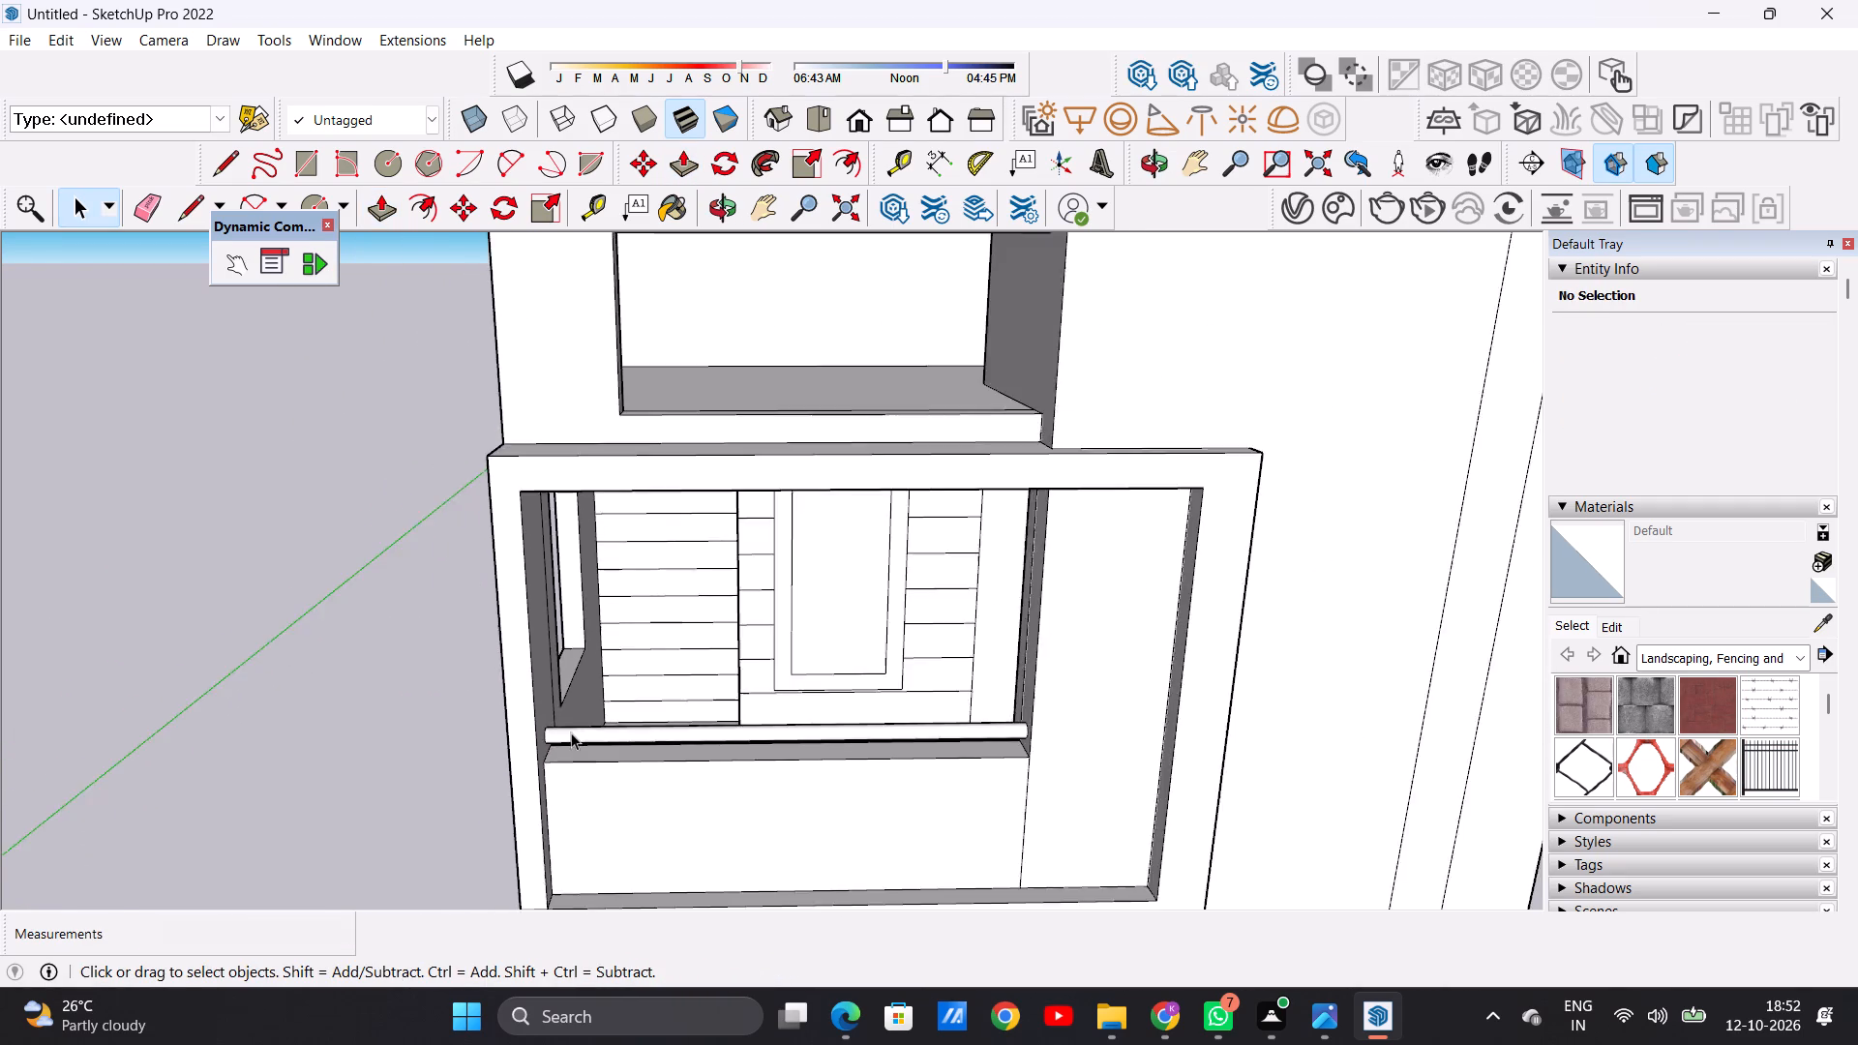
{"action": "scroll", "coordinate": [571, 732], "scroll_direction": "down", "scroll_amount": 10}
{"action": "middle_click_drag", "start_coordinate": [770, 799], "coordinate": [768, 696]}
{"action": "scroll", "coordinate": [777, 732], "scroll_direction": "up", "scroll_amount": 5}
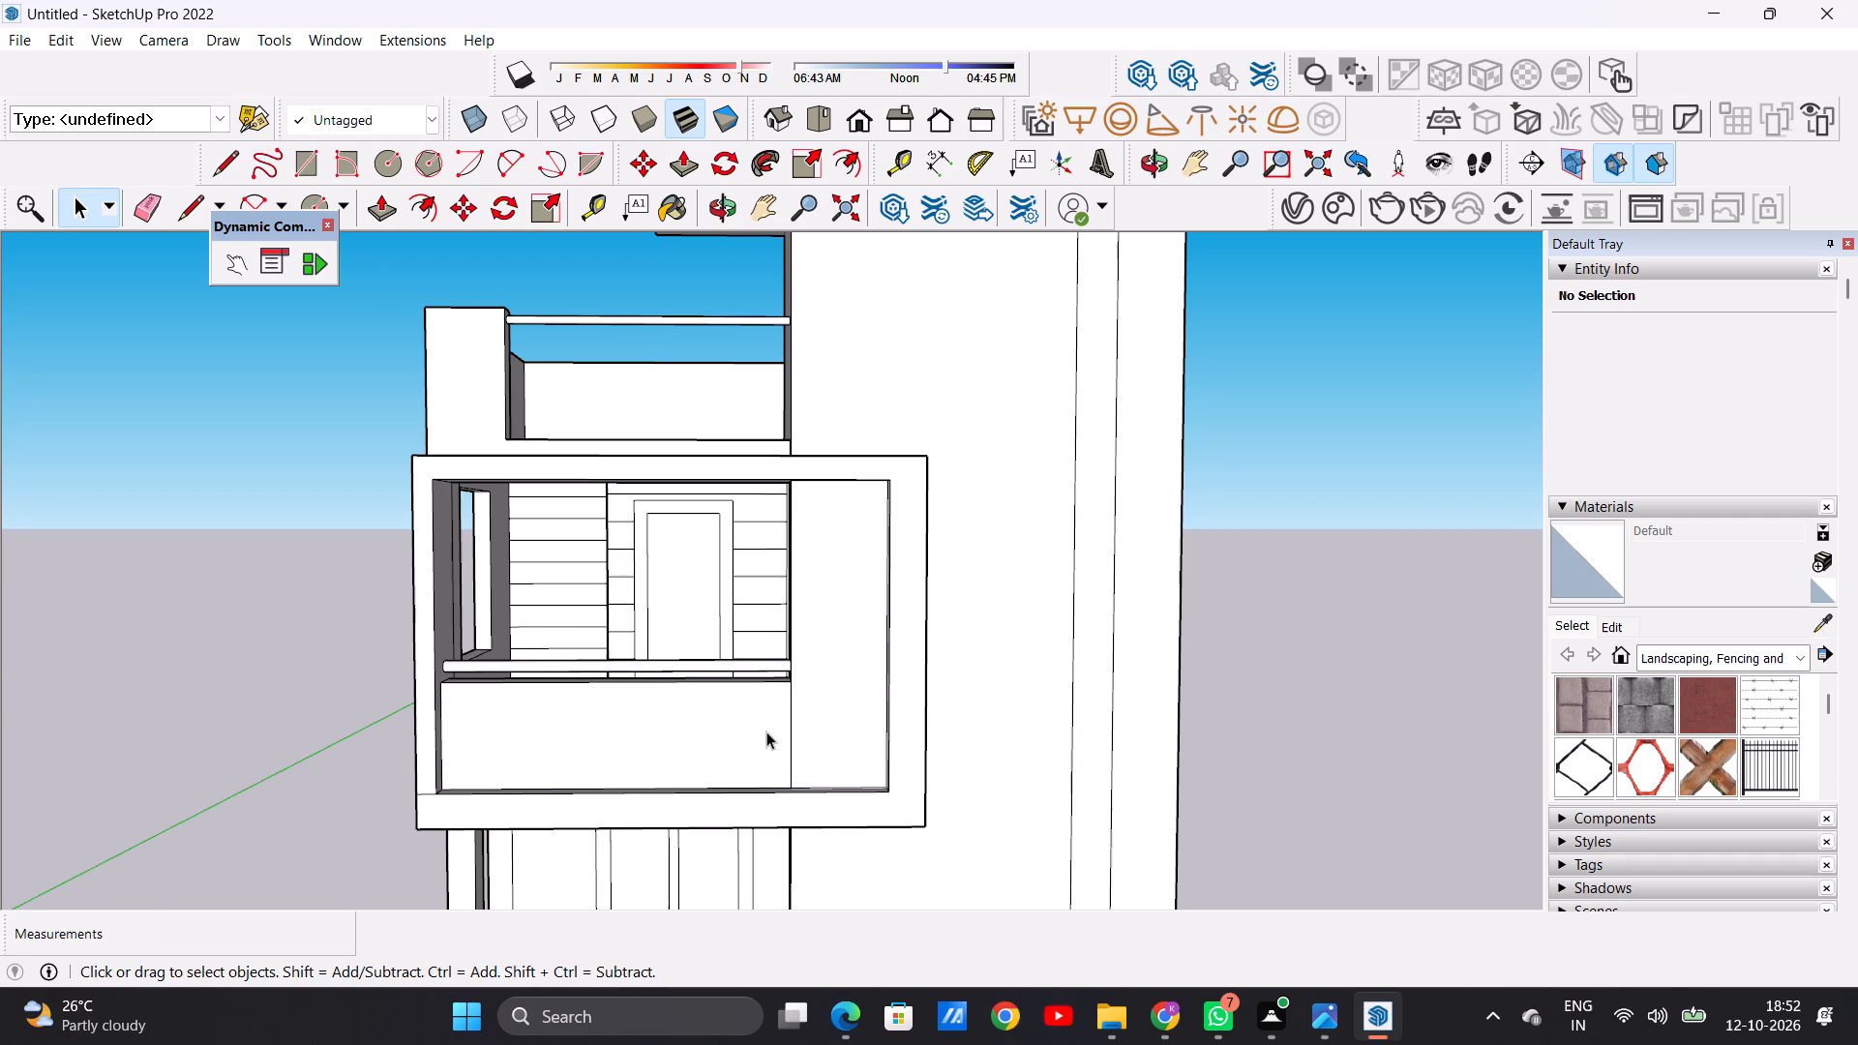
Draw a circle with a radius of about 1 1/2" near the middle of the floor strip along the roof terrace's front opening.
{"action": "scroll", "coordinate": [820, 646], "scroll_direction": "down", "scroll_amount": 2}
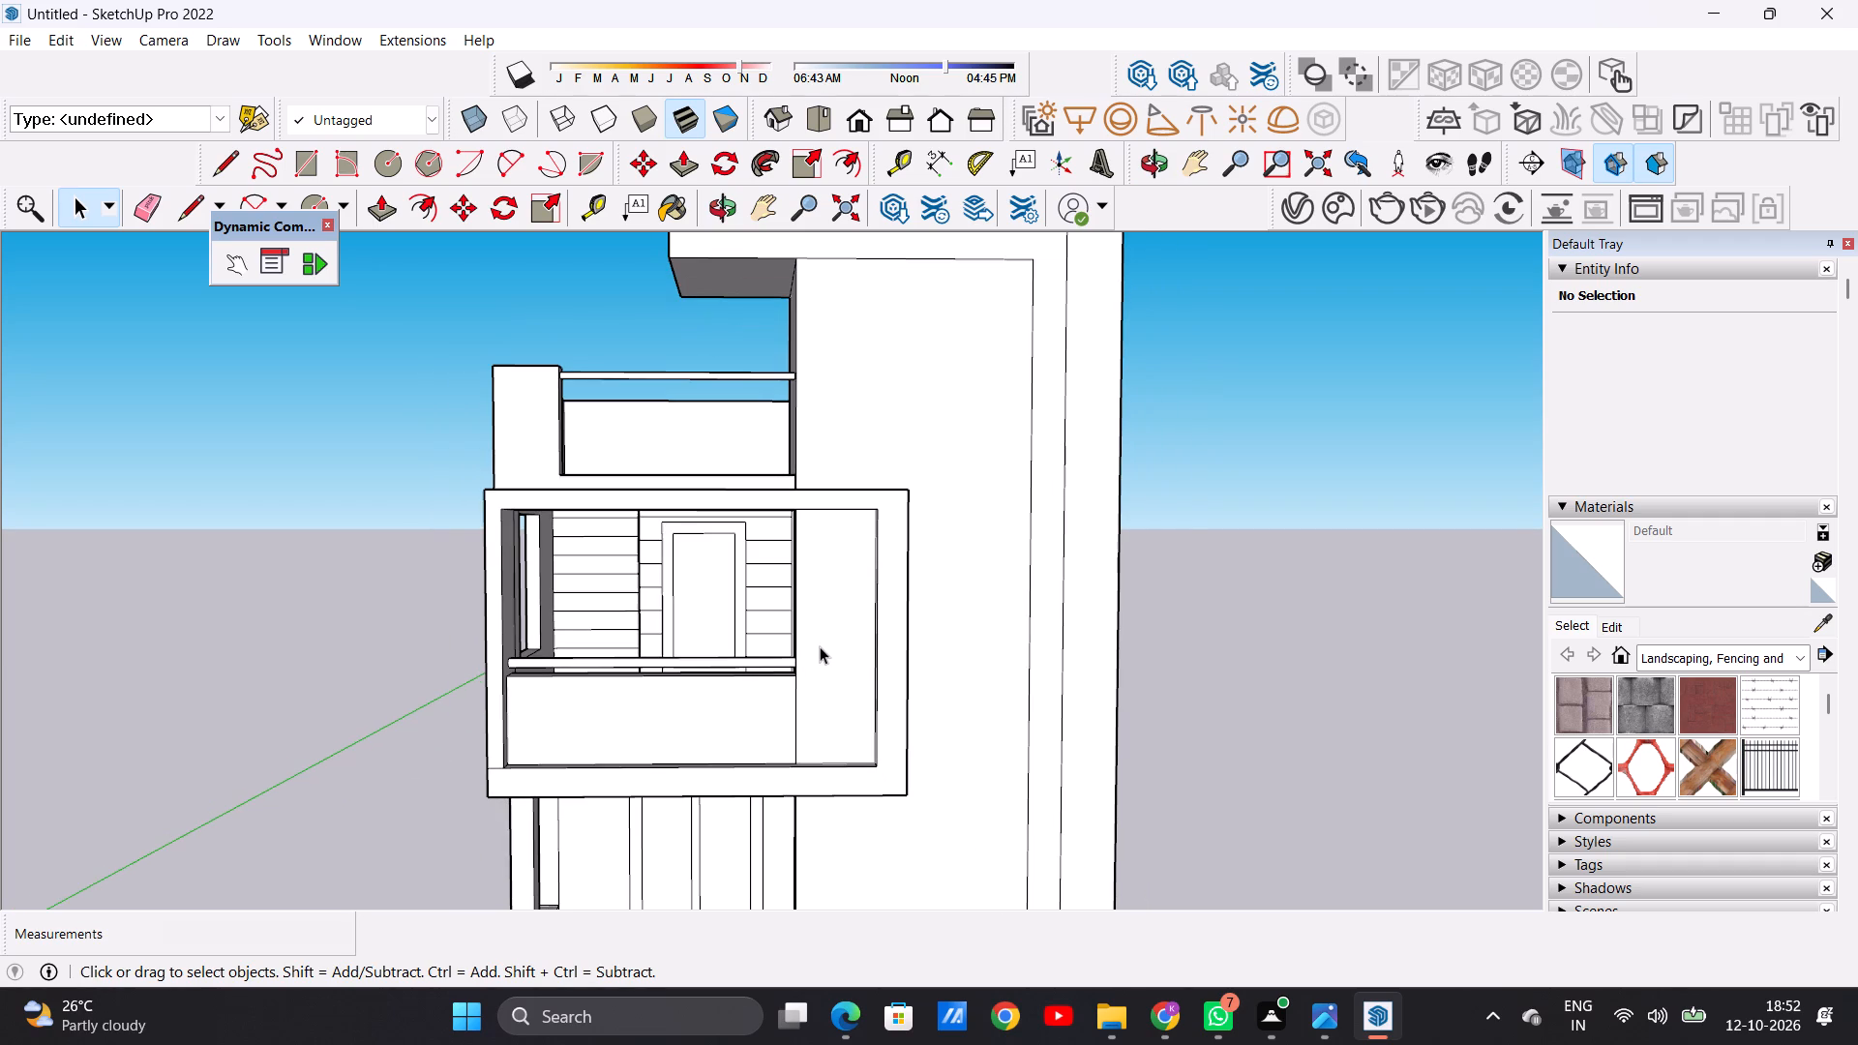
{"action": "key", "text": "space"}
{"action": "middle_click_drag", "start_coordinate": [698, 434], "coordinate": [695, 698]}
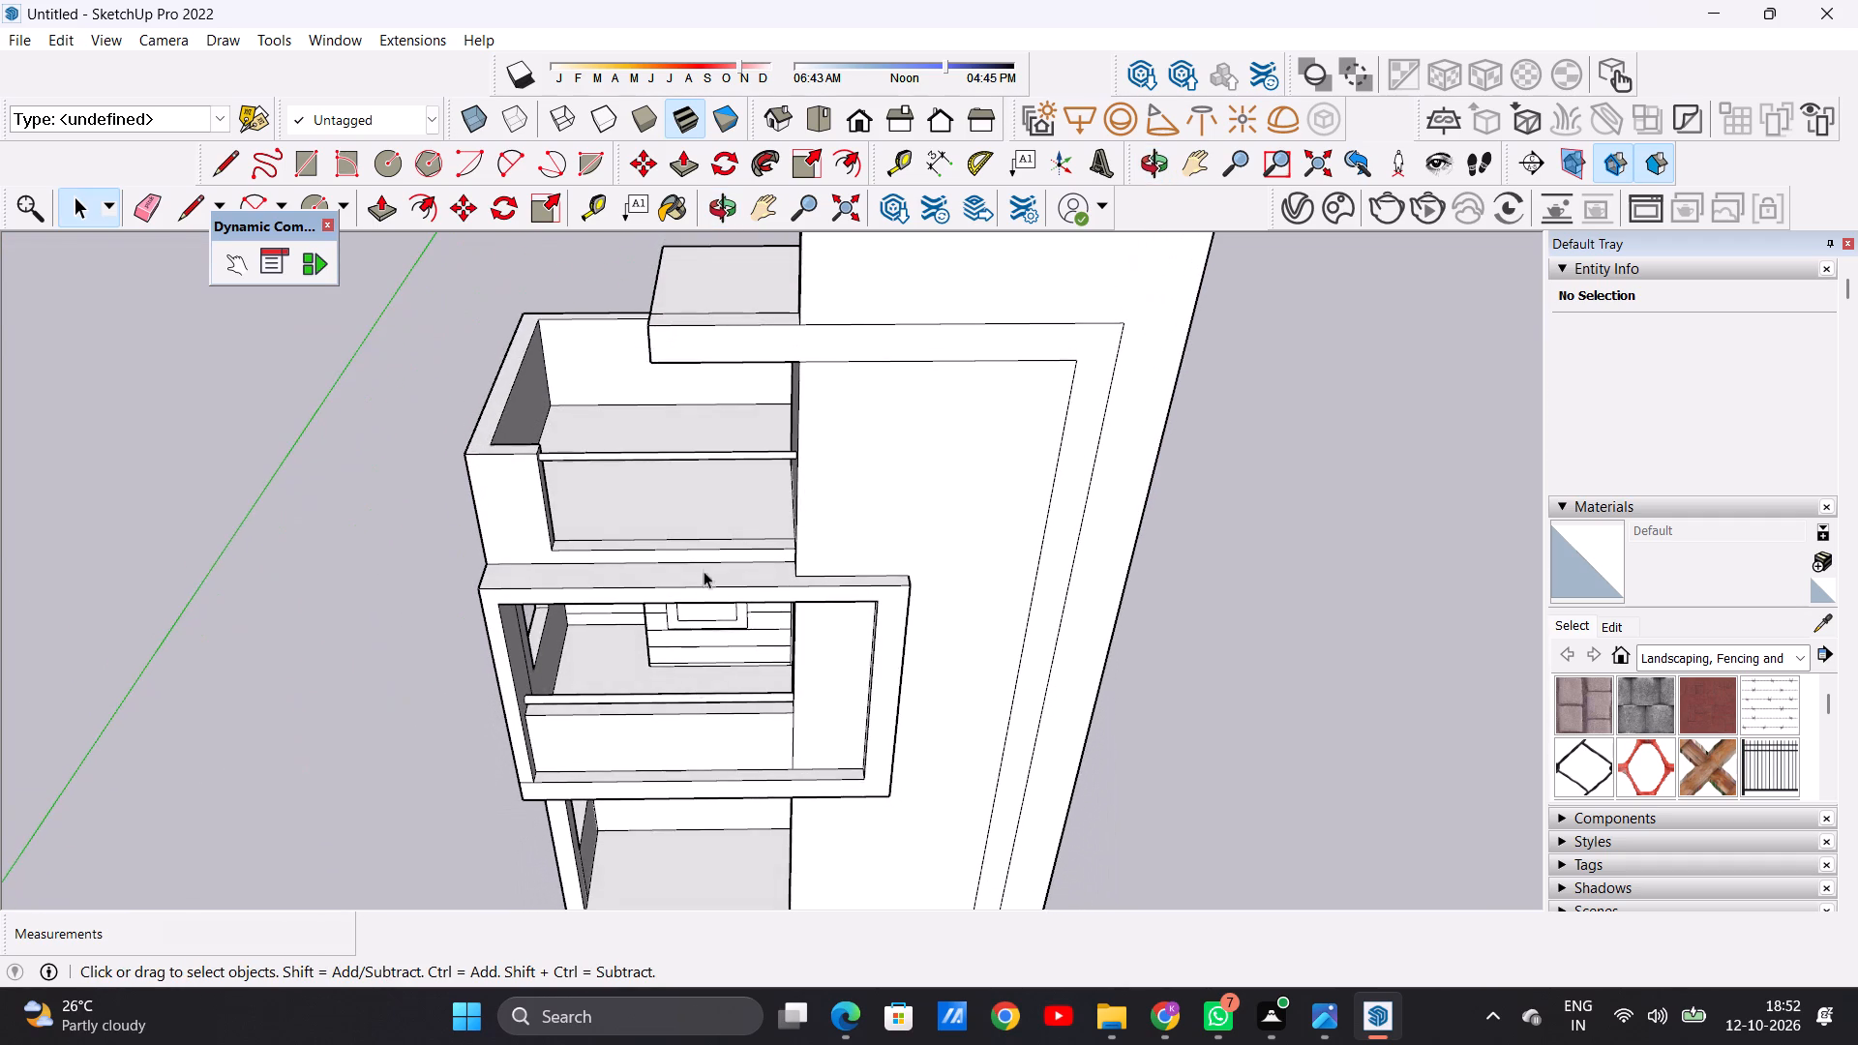
{"action": "scroll", "coordinate": [713, 550], "scroll_direction": "up", "scroll_amount": 3}
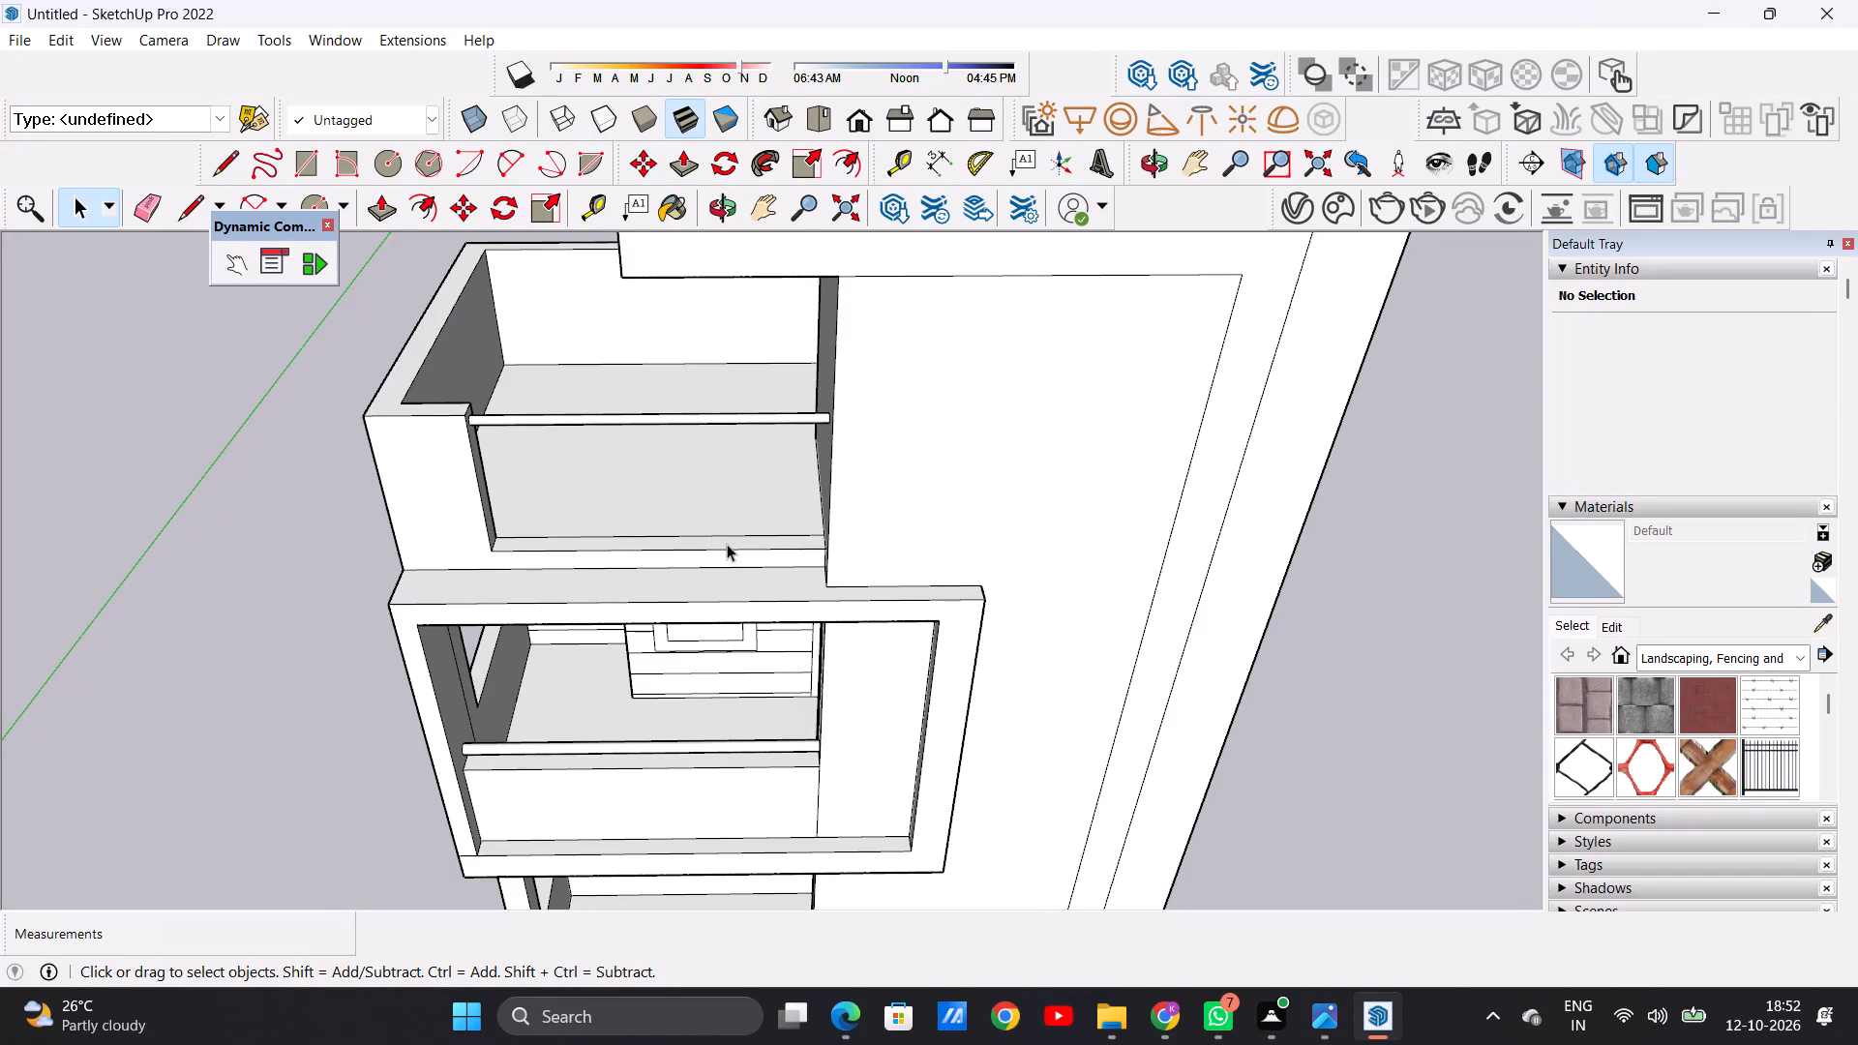
{"action": "scroll", "coordinate": [658, 615], "scroll_direction": "down", "scroll_amount": 8}
{"action": "scroll", "coordinate": [646, 563], "scroll_direction": "up", "scroll_amount": 6}
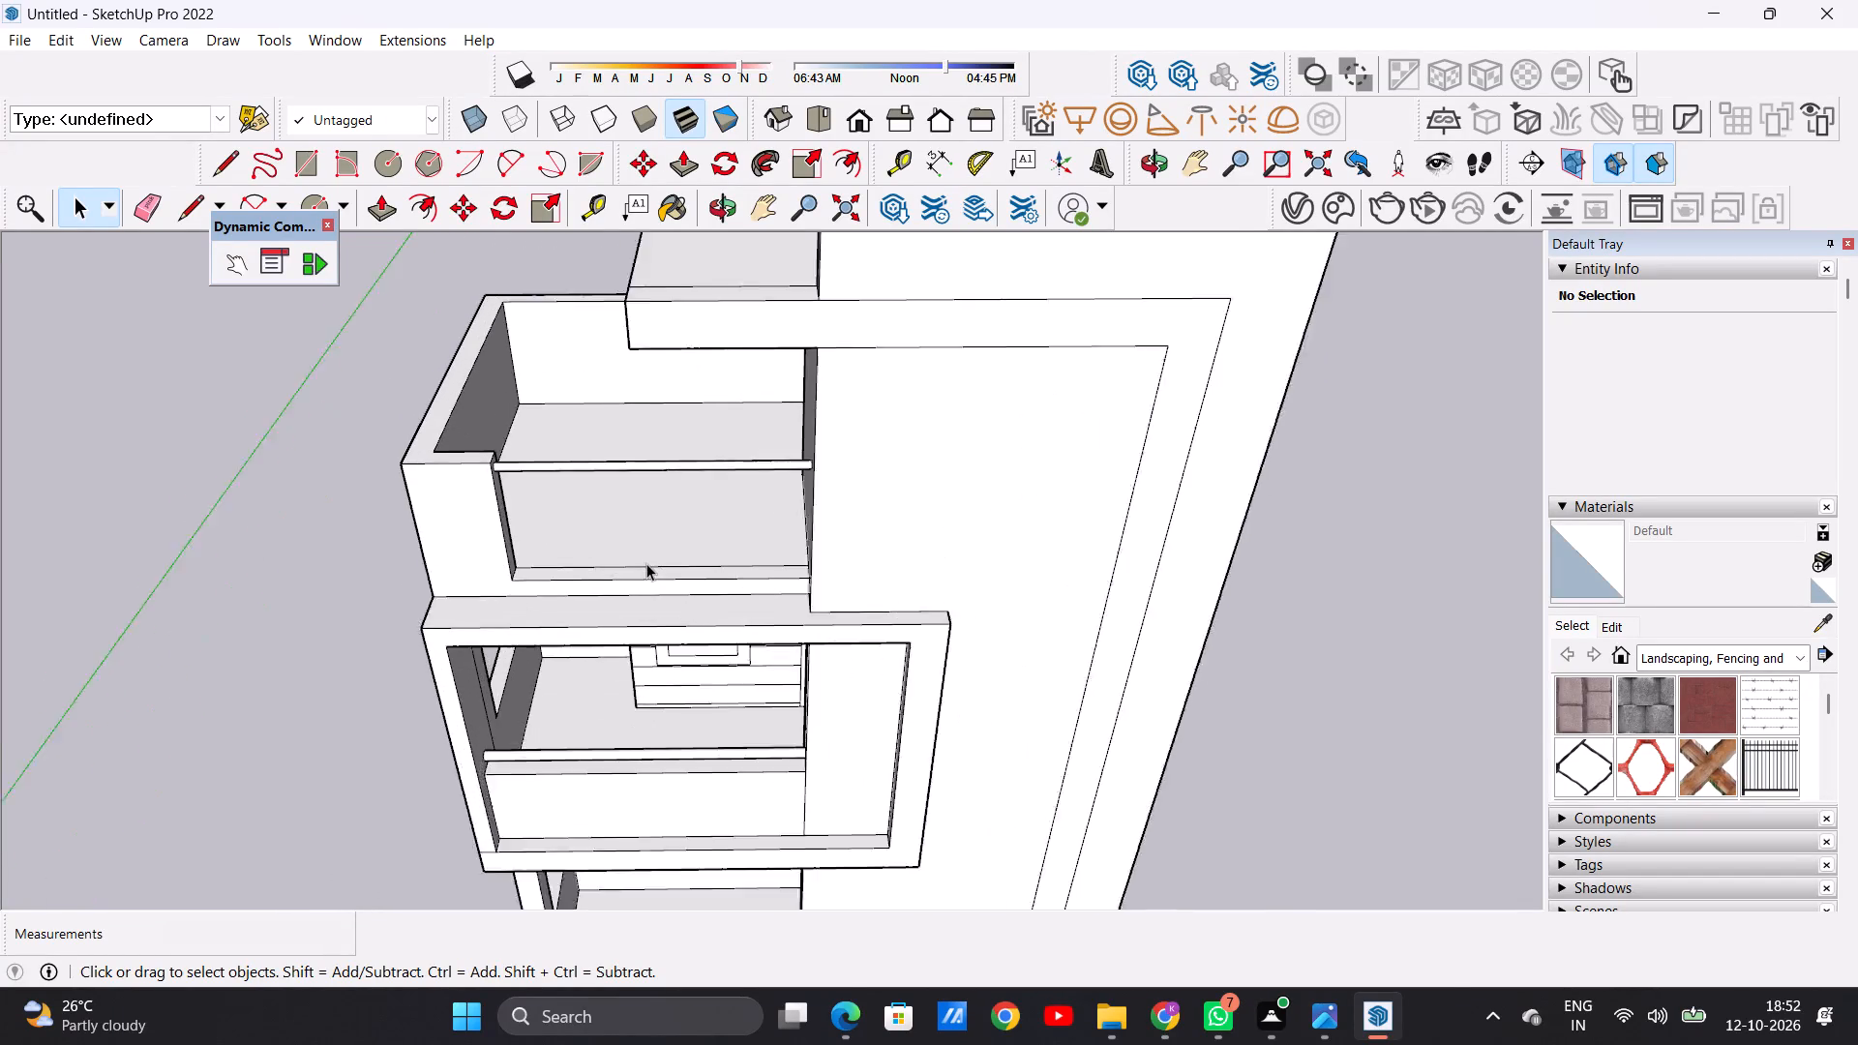
{"action": "scroll", "coordinate": [646, 563], "scroll_direction": "up", "scroll_amount": 7}
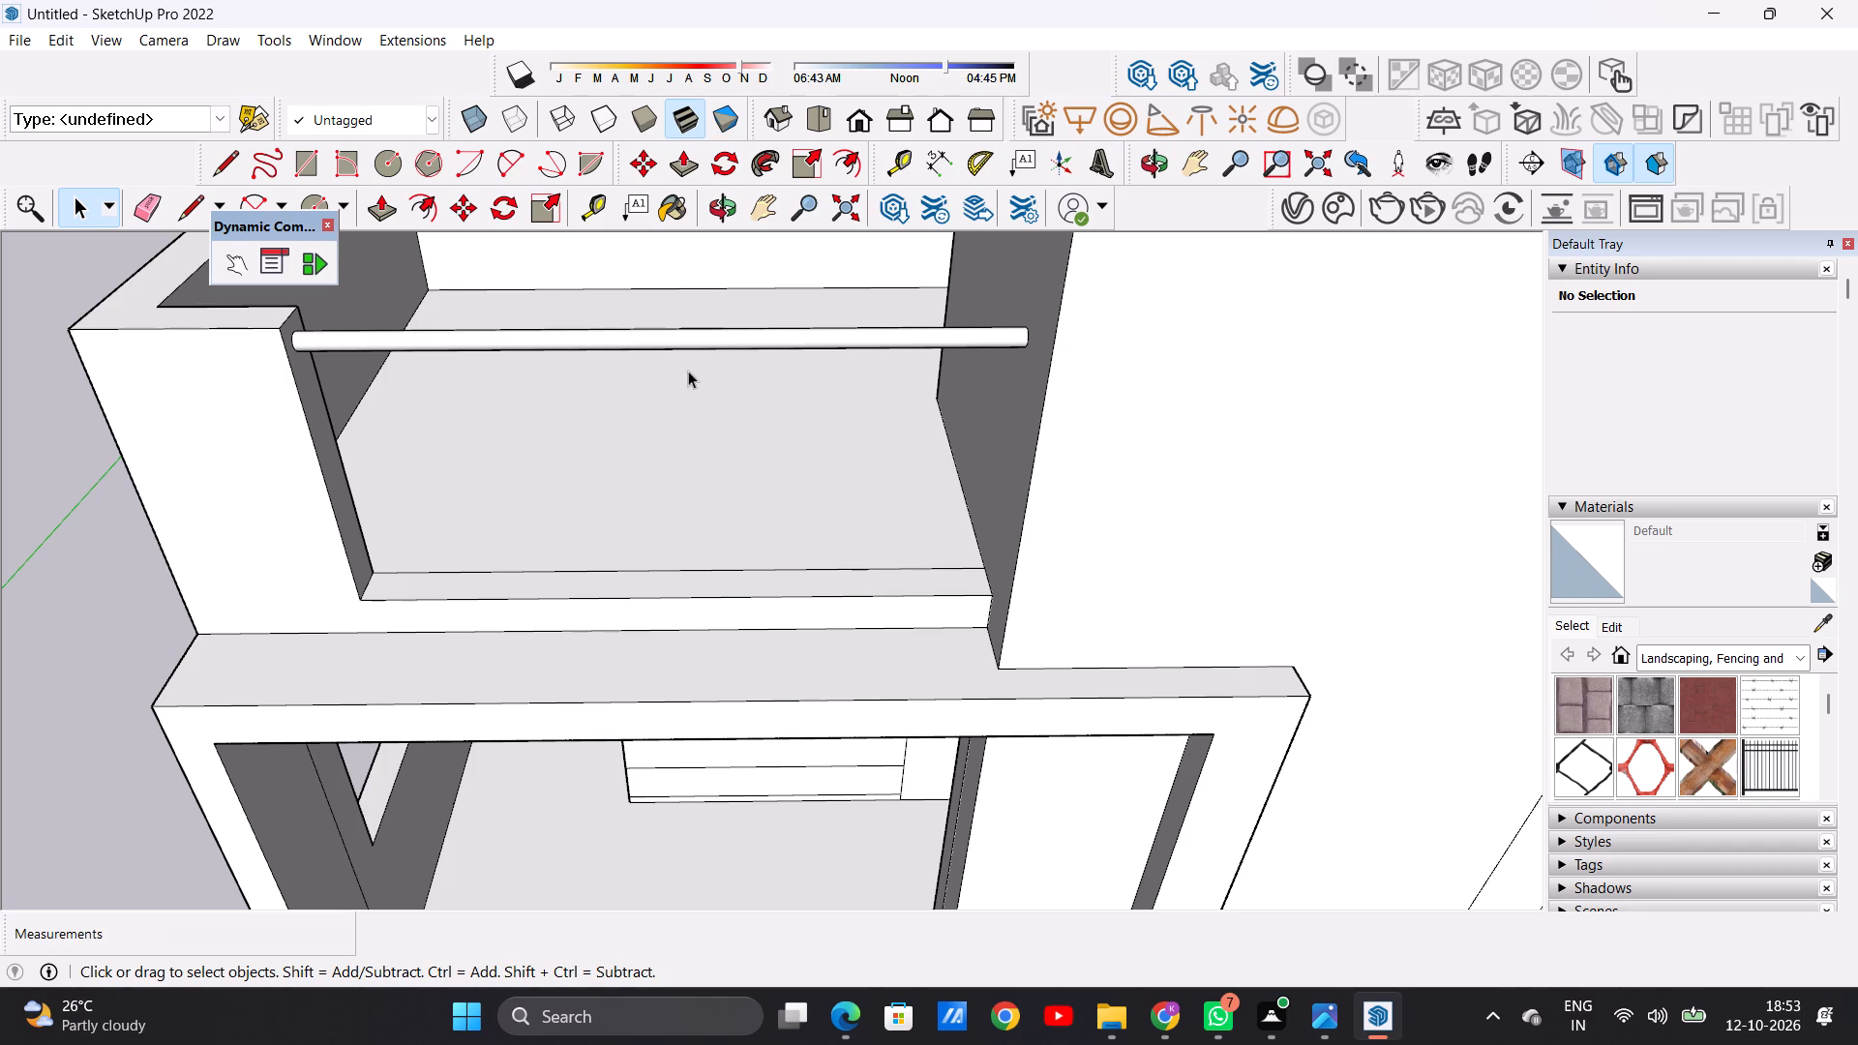
{"action": "scroll", "coordinate": [512, 657], "scroll_direction": "down", "scroll_amount": 5}
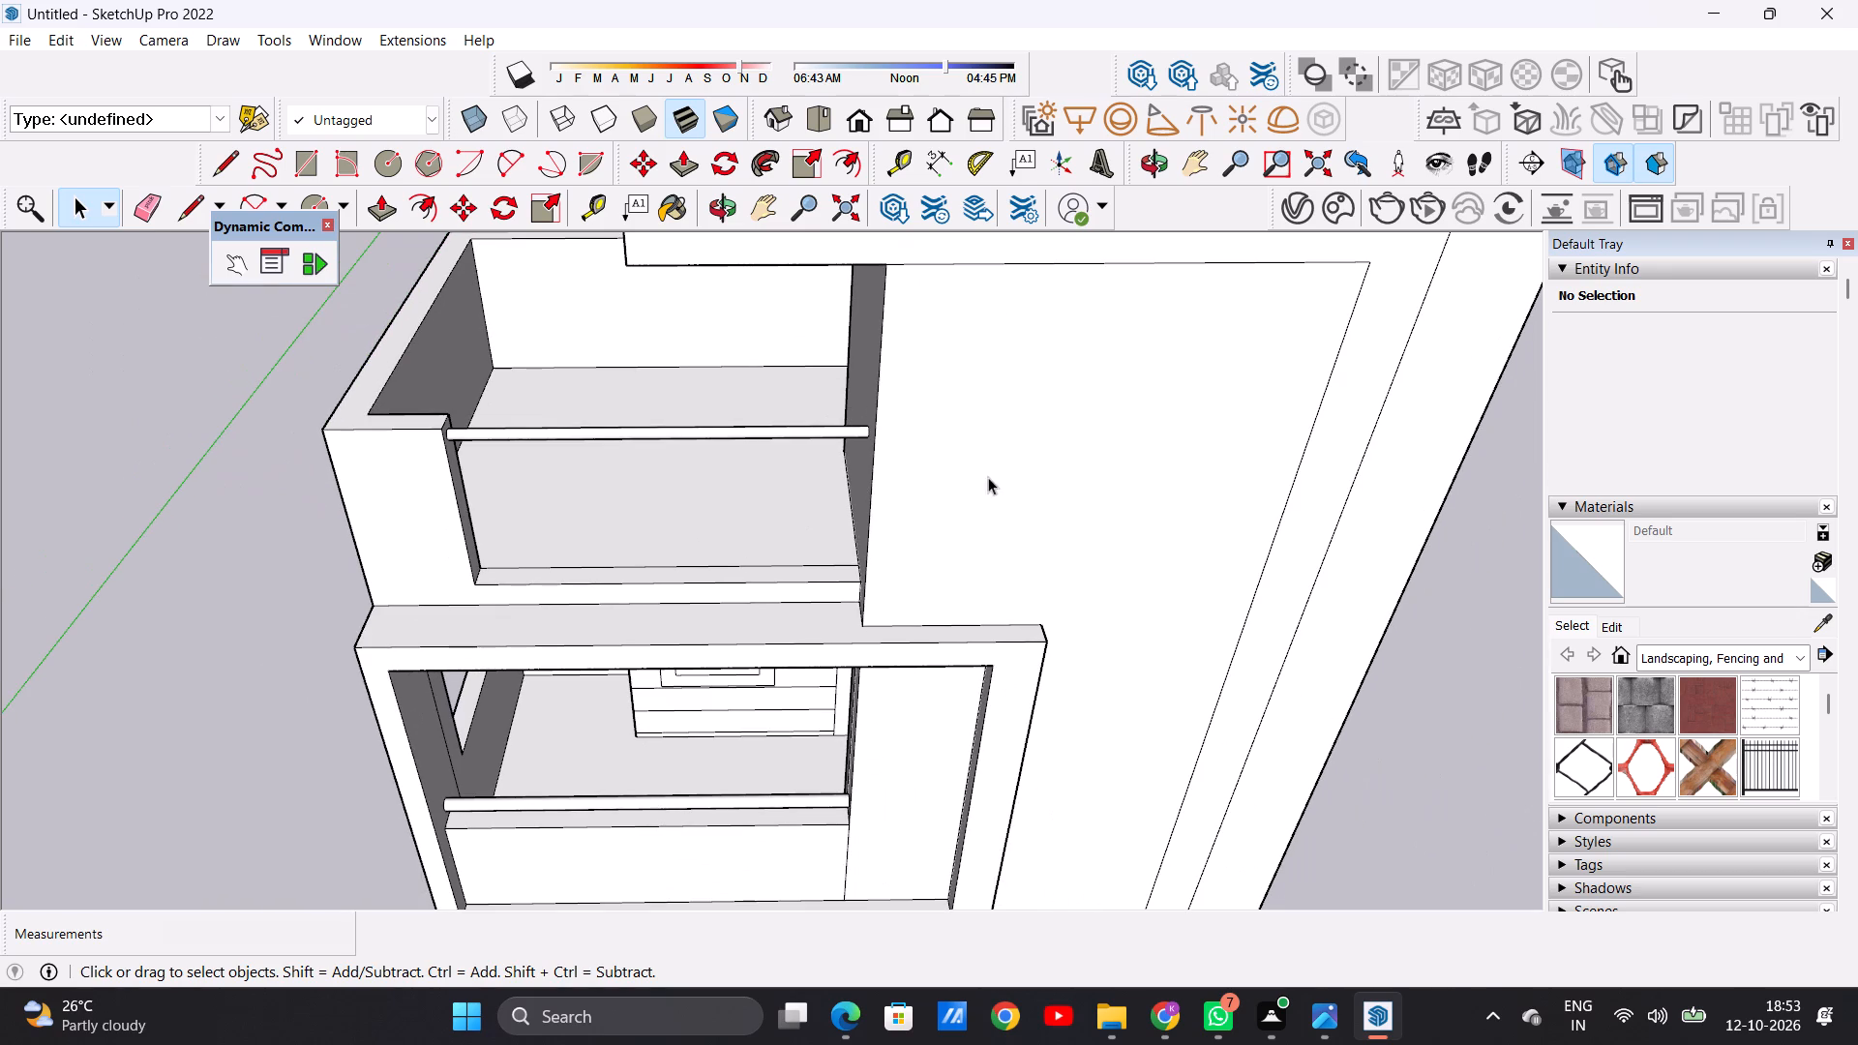
{"action": "middle_click_drag", "start_coordinate": [837, 524], "coordinate": [827, 620]}
{"action": "scroll", "coordinate": [637, 652], "scroll_direction": "up", "scroll_amount": 2}
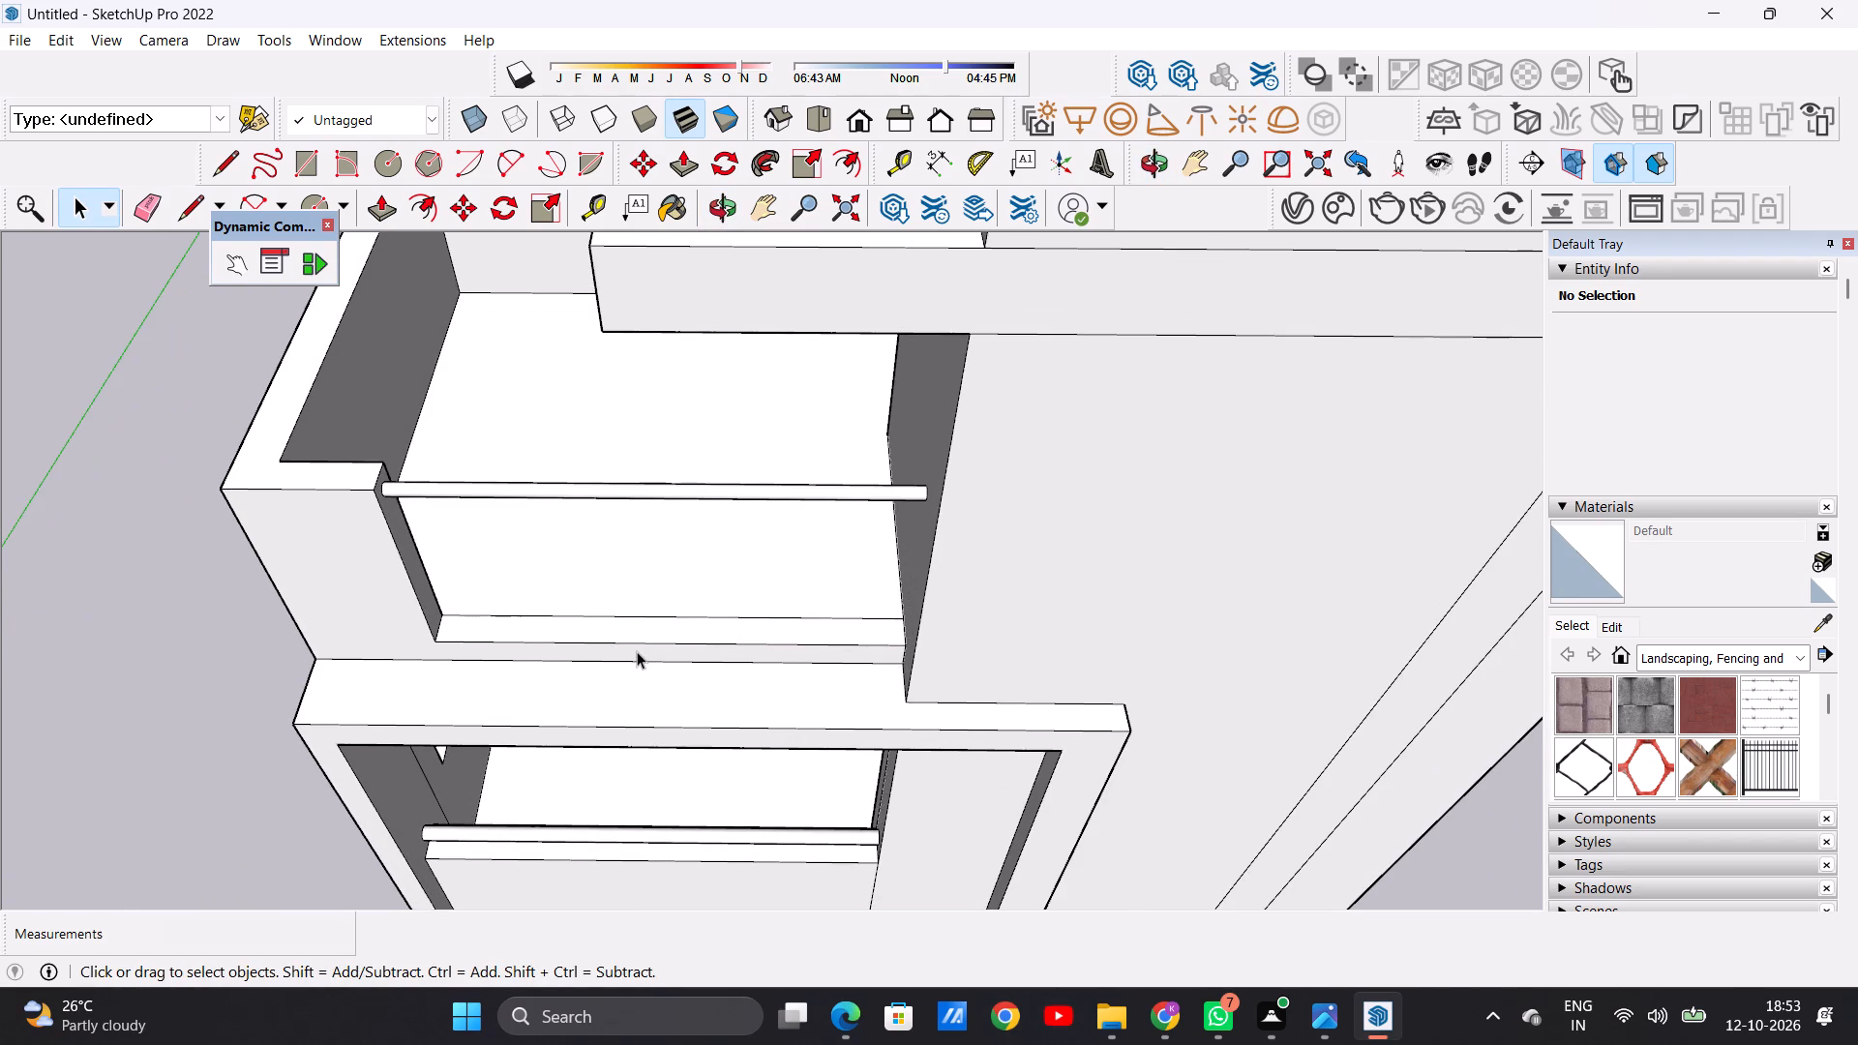
{"action": "key", "text": "c"}
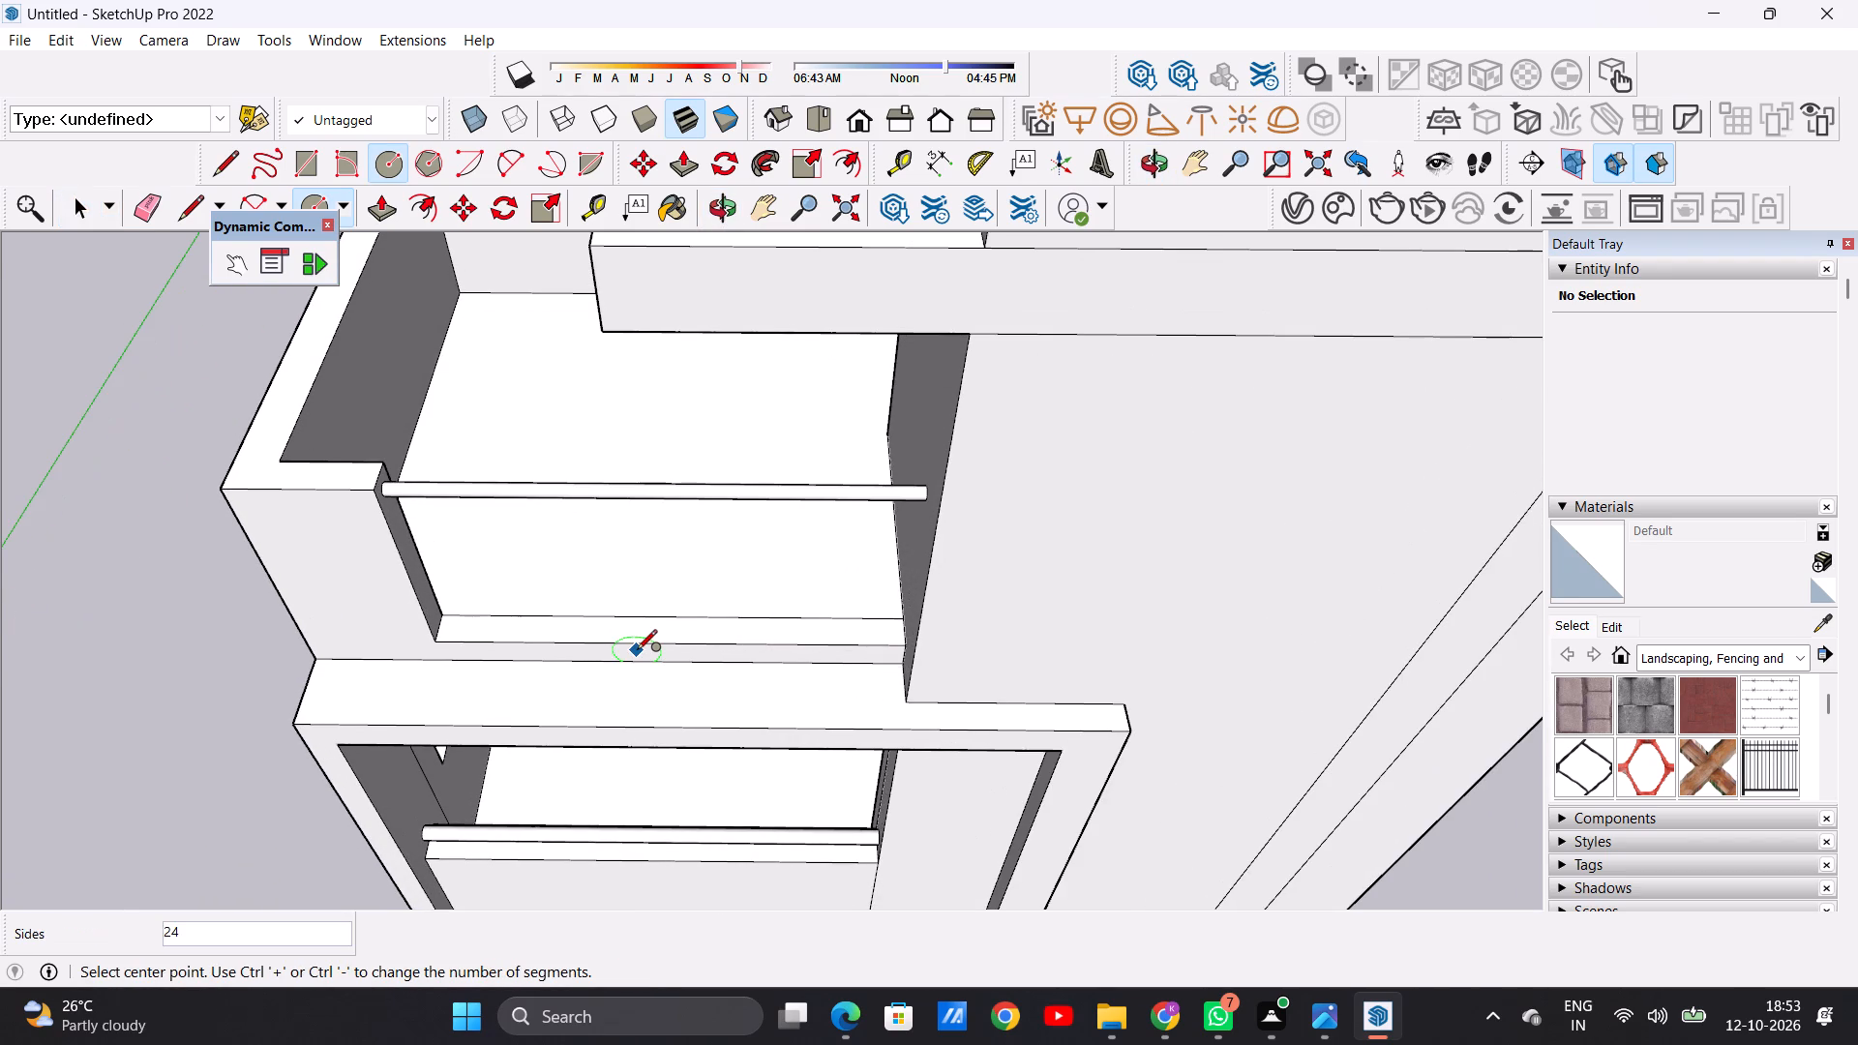
{"action": "scroll", "coordinate": [641, 632], "scroll_direction": "up", "scroll_amount": 3}
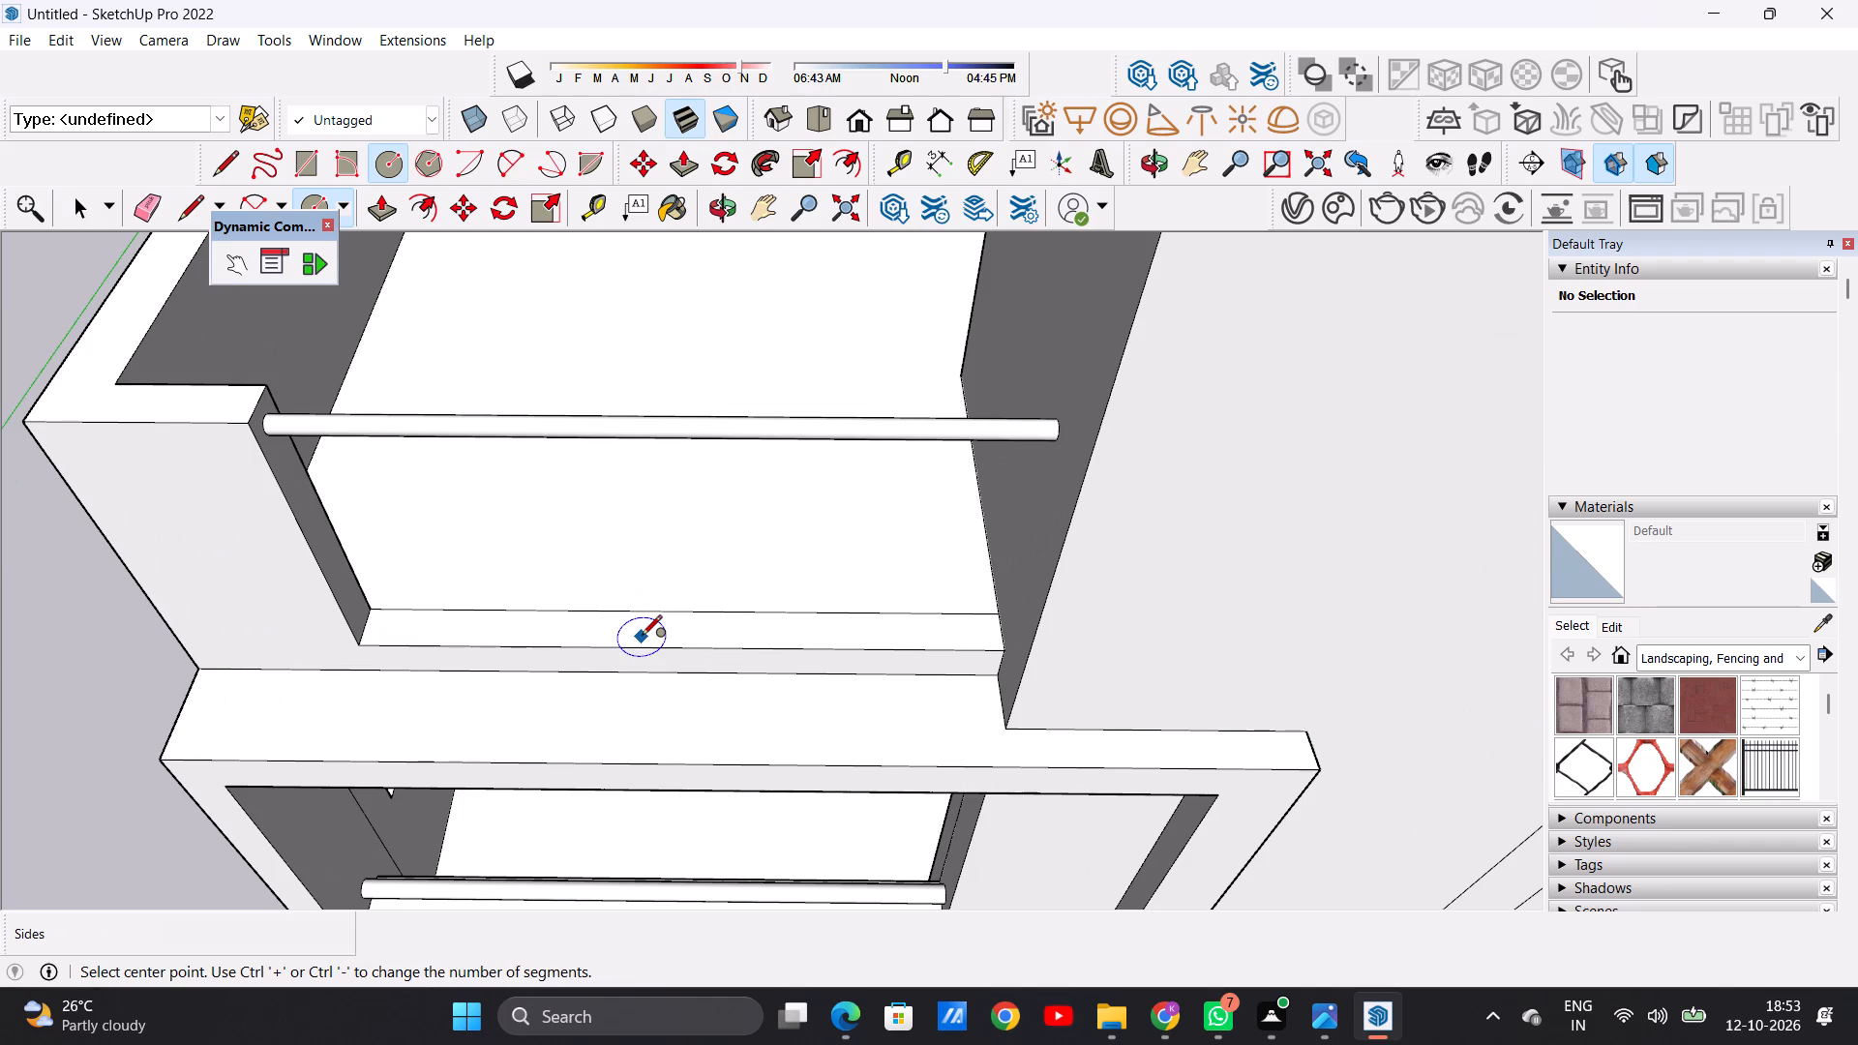
{"action": "scroll", "coordinate": [642, 637], "scroll_direction": "up", "scroll_amount": 7}
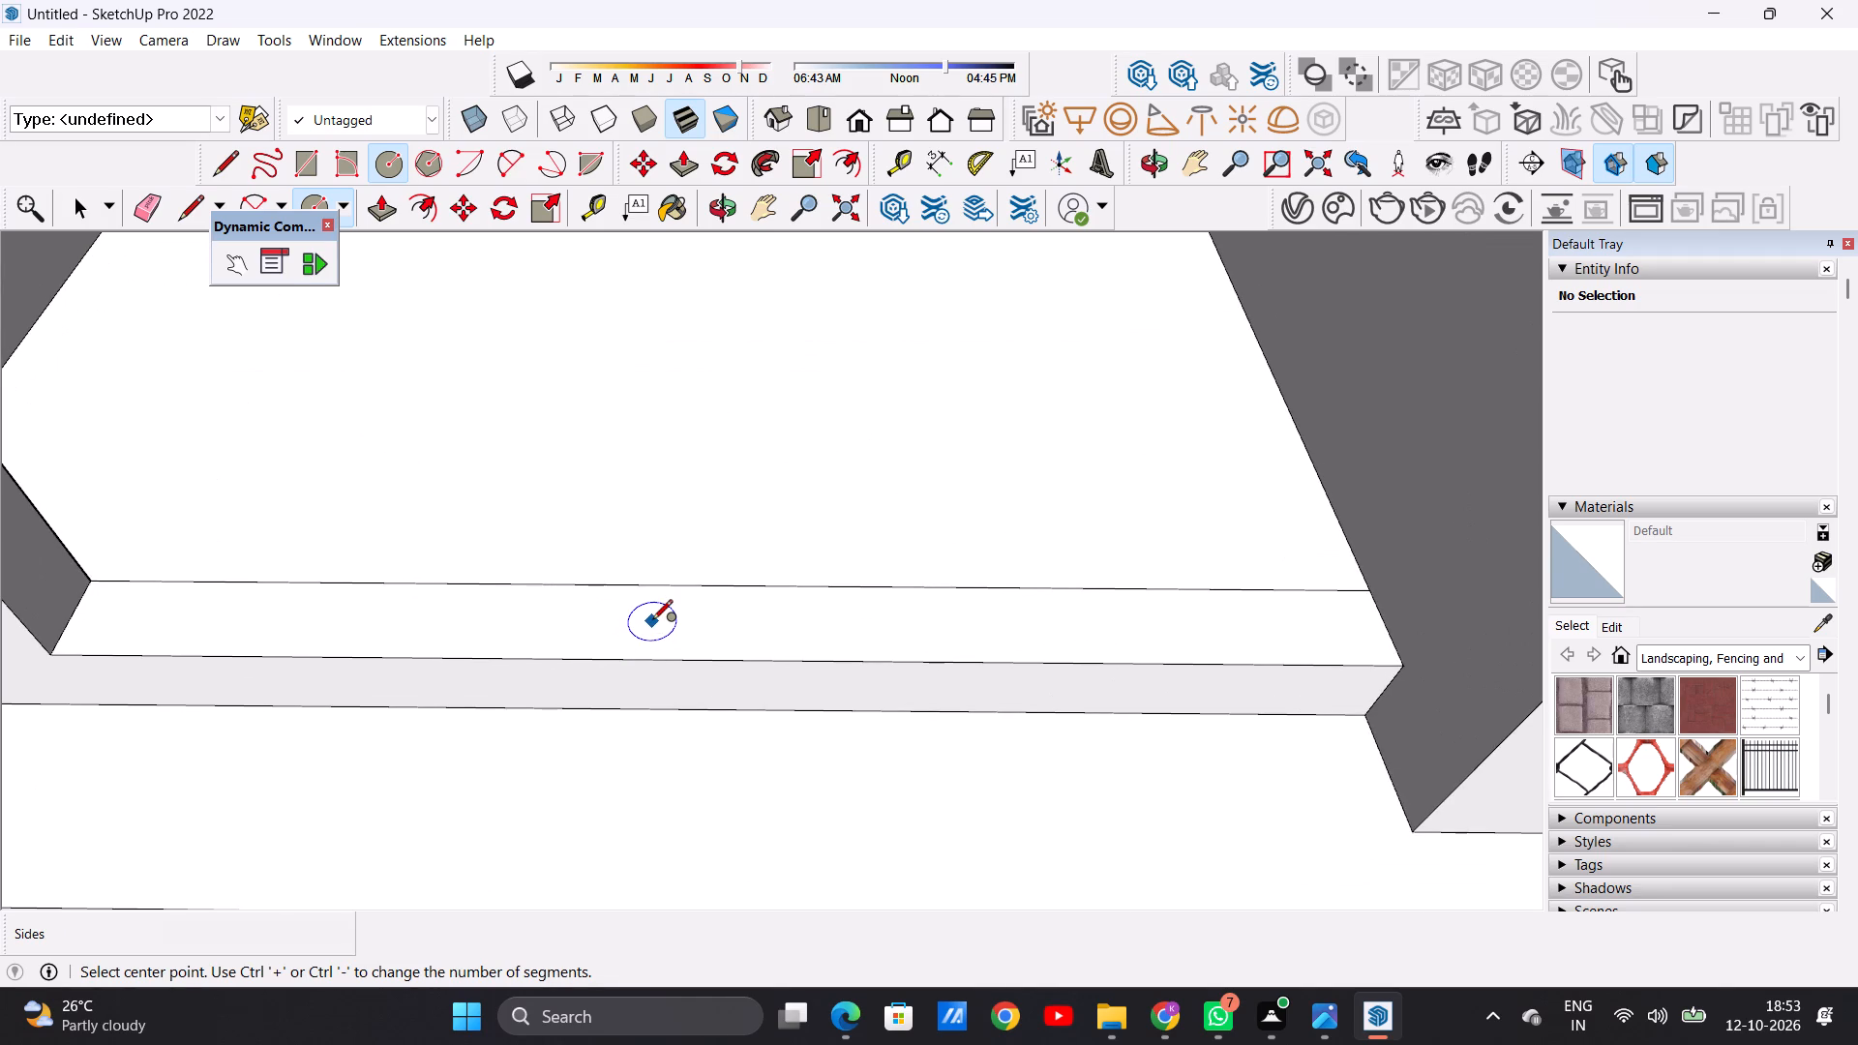
{"action": "left_click", "coordinate": [652, 621]}
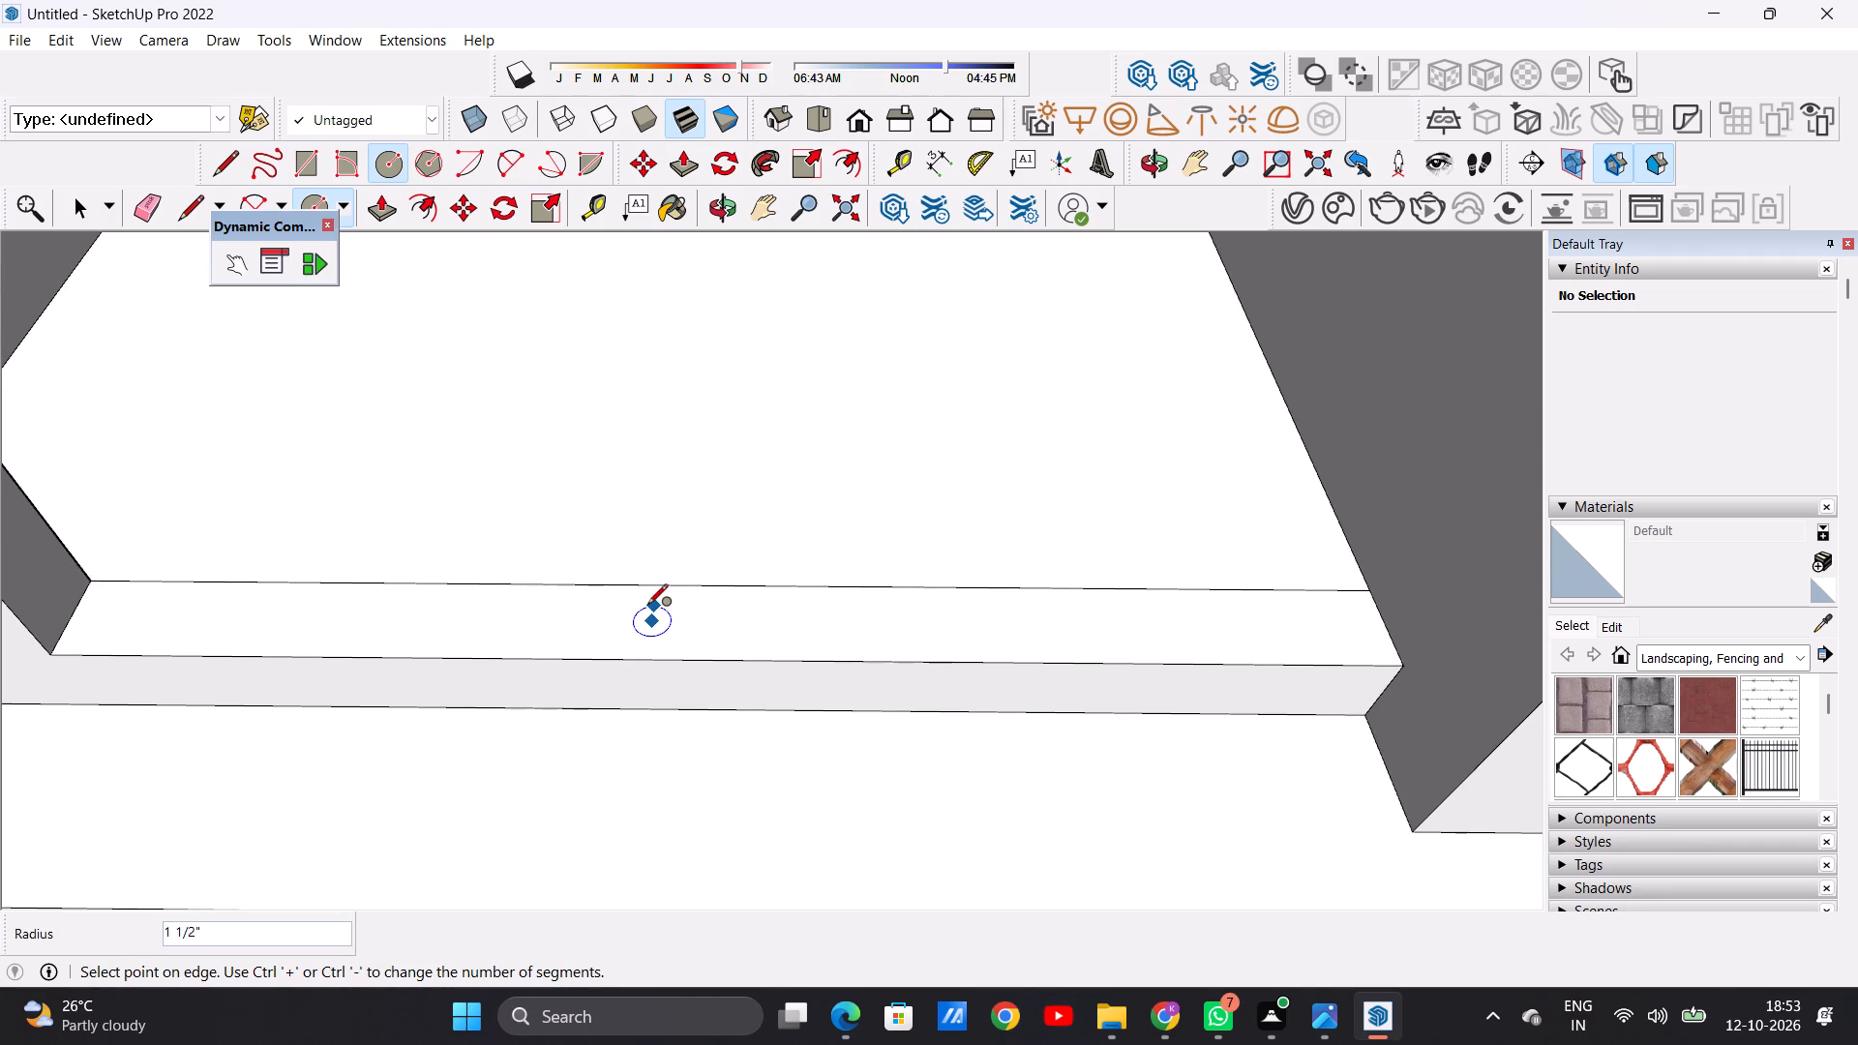
{"action": "left_click", "coordinate": [647, 606]}
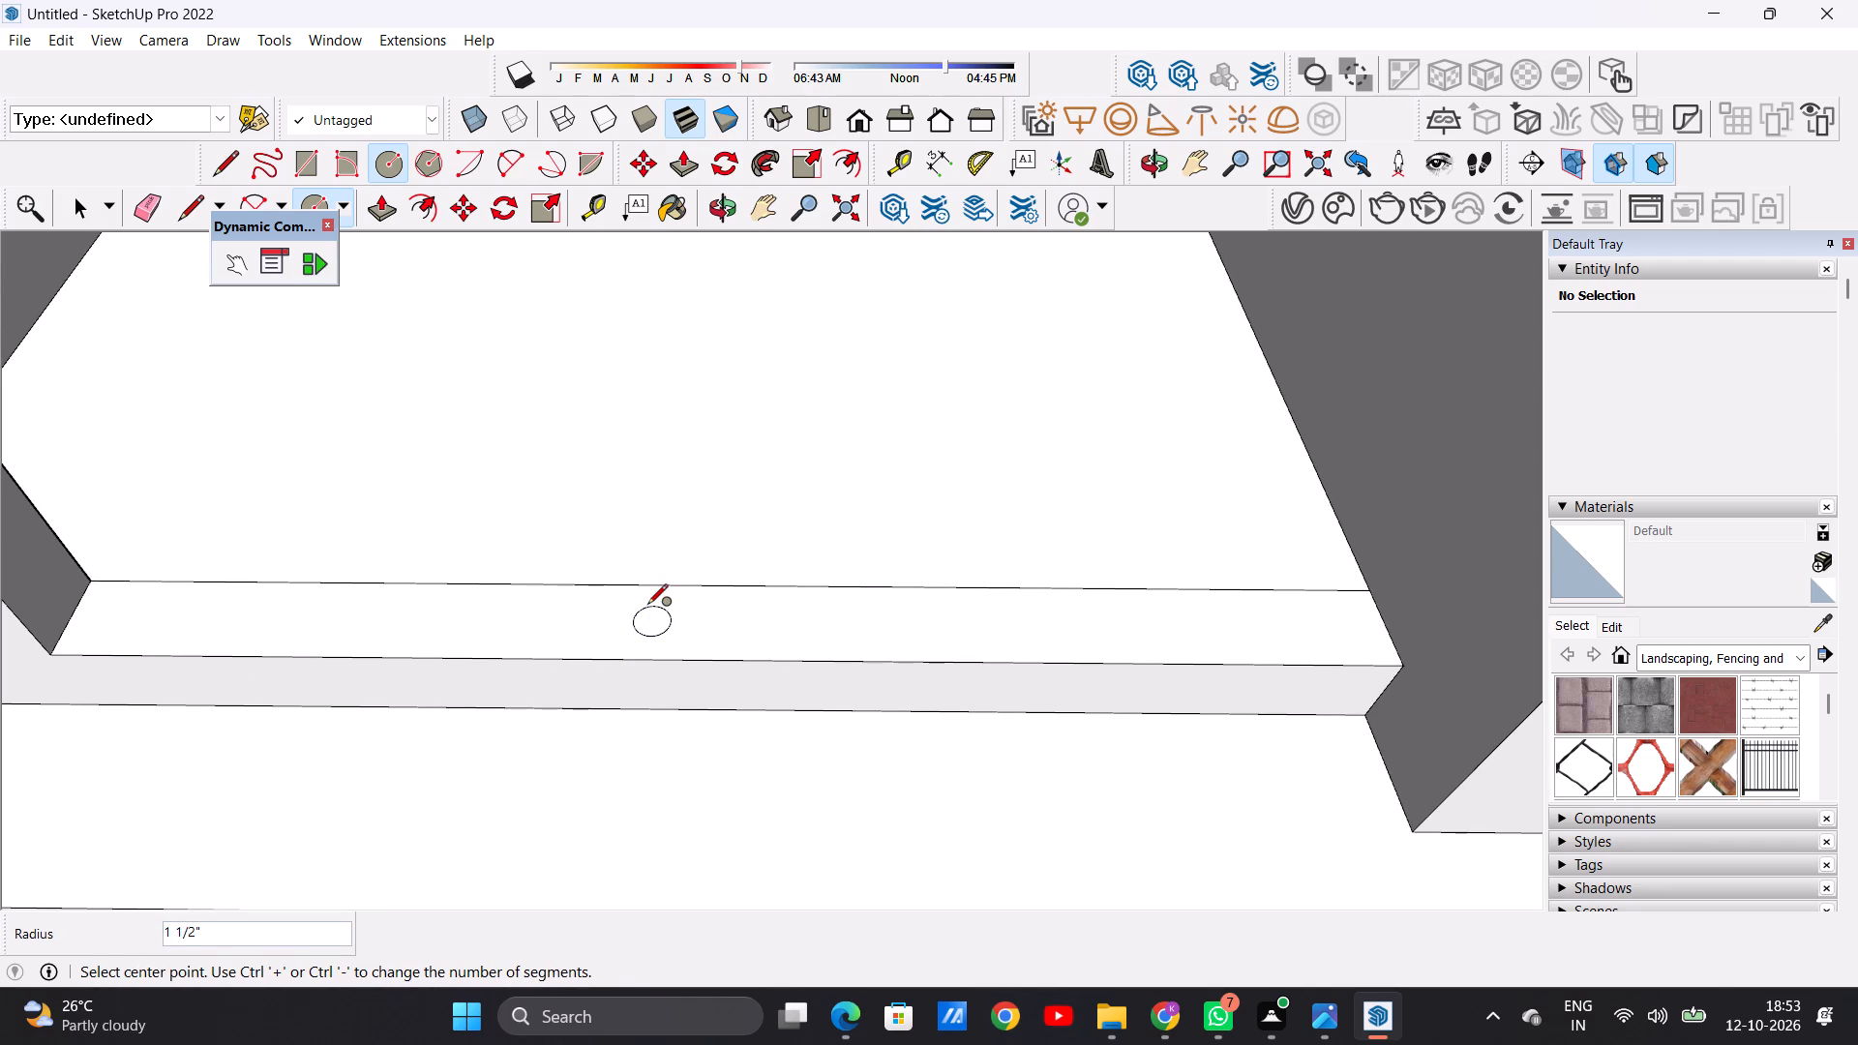
Draw two lines about 7 7/16" long across the terrace floor strip, one on each side of the small circle.
{"action": "key", "text": "l"}
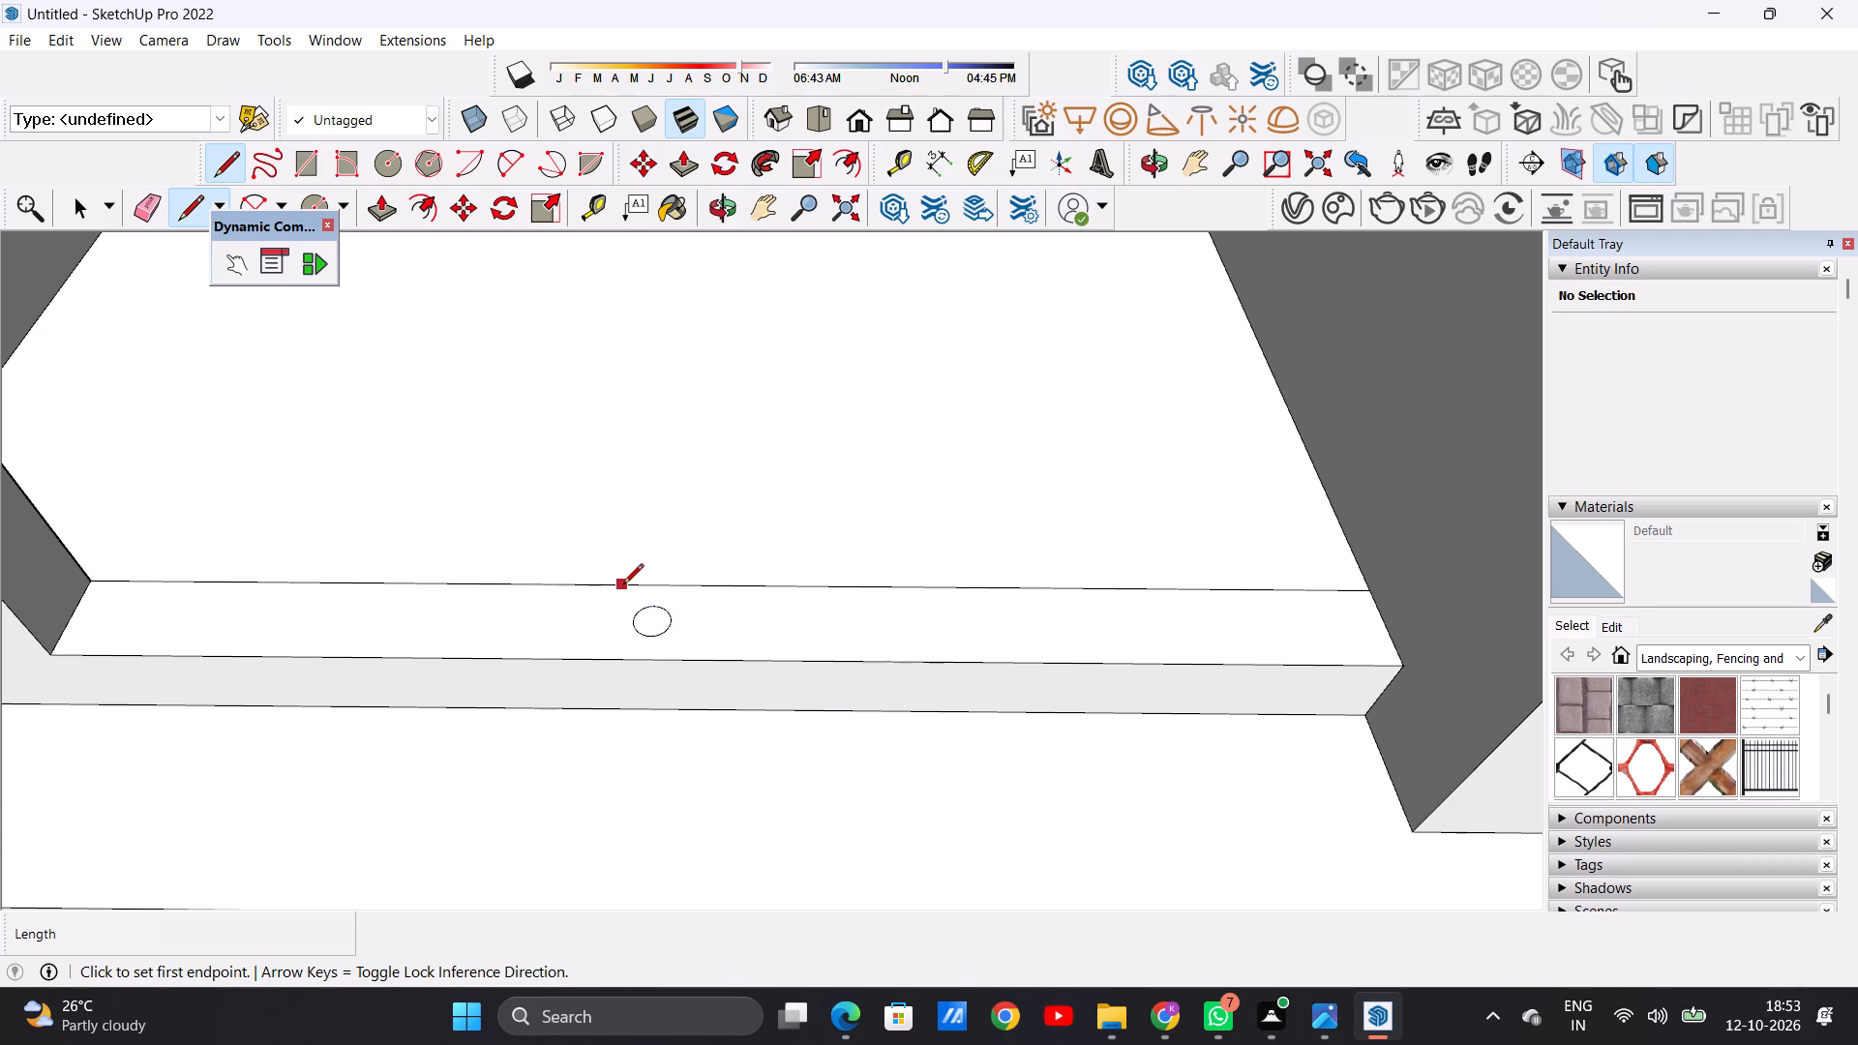
{"action": "left_click", "coordinate": [623, 585]}
{"action": "left_click", "coordinate": [617, 658]}
{"action": "left_click", "coordinate": [674, 664]}
{"action": "left_click", "coordinate": [681, 589]}
{"action": "key", "text": "space"}
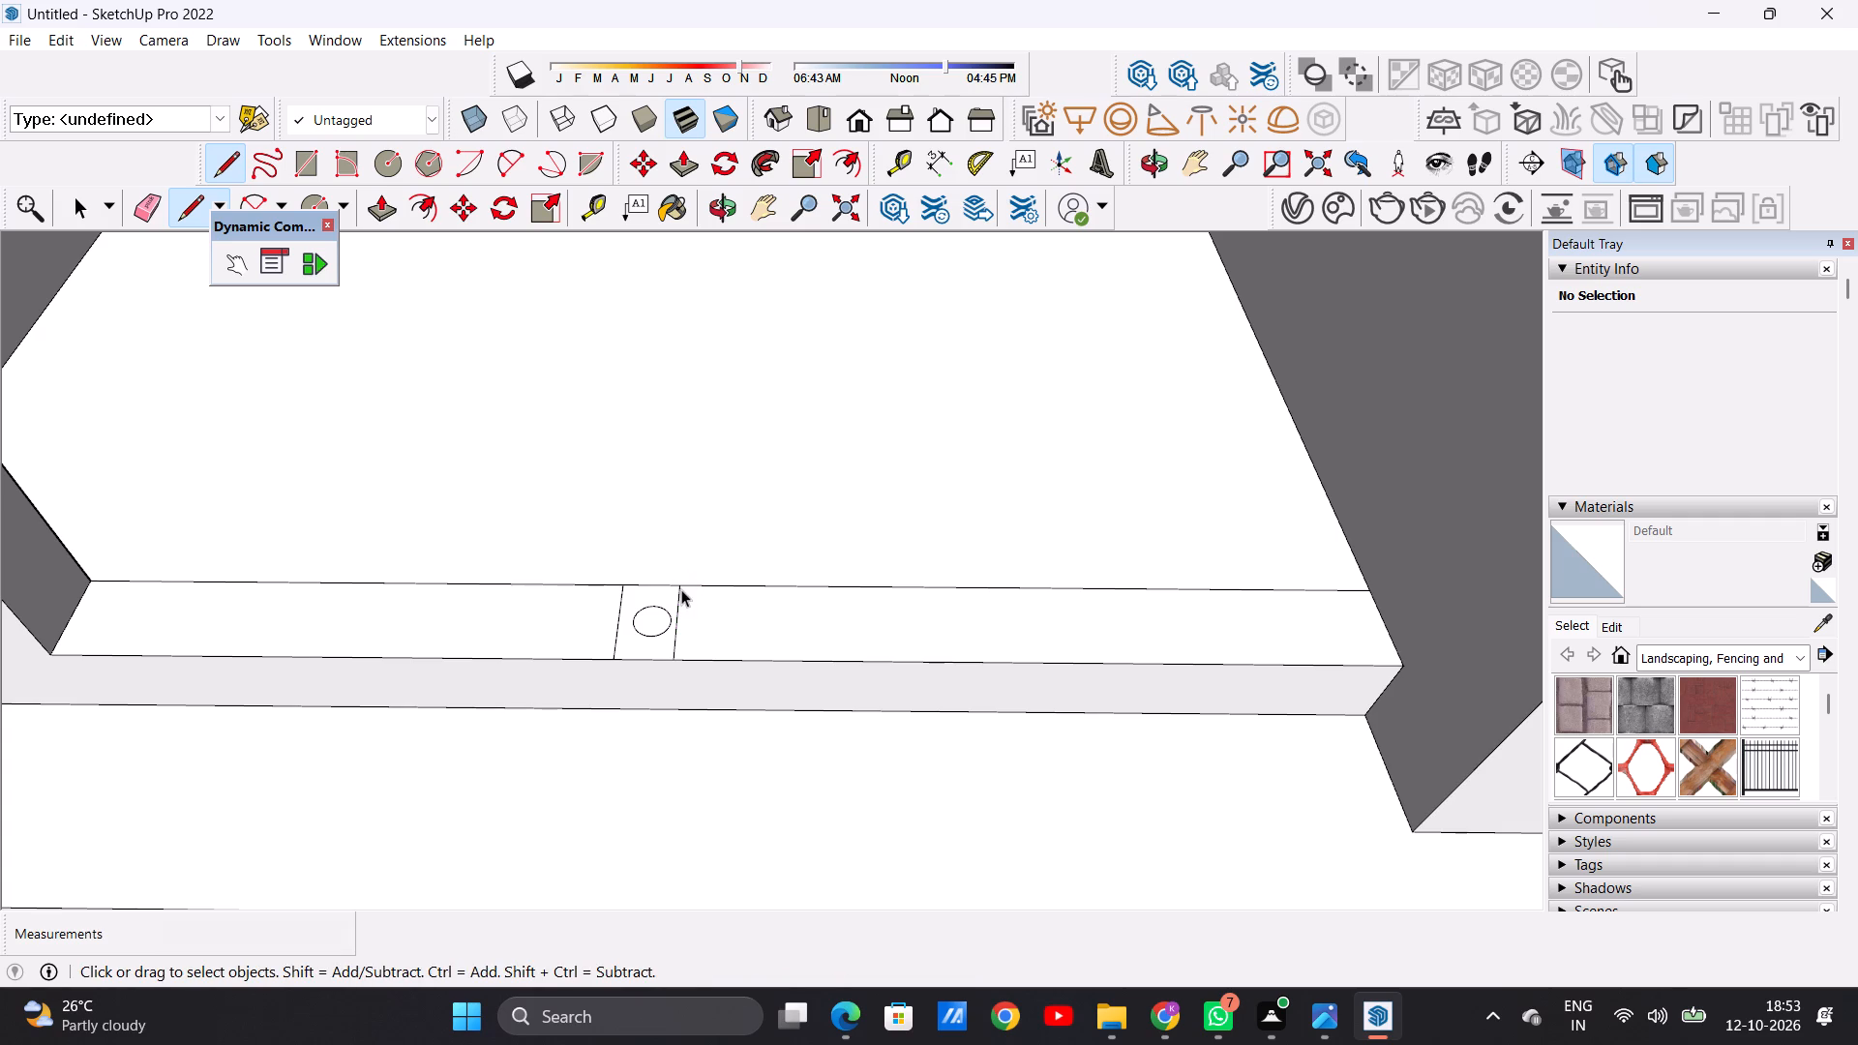
Erase the cross line on the circle's side away from the second-floor block and redraw it closer to the circle.
{"action": "type", "text": "E"}
{"action": "scroll", "coordinate": [569, 625], "scroll_direction": "up", "scroll_amount": 8}
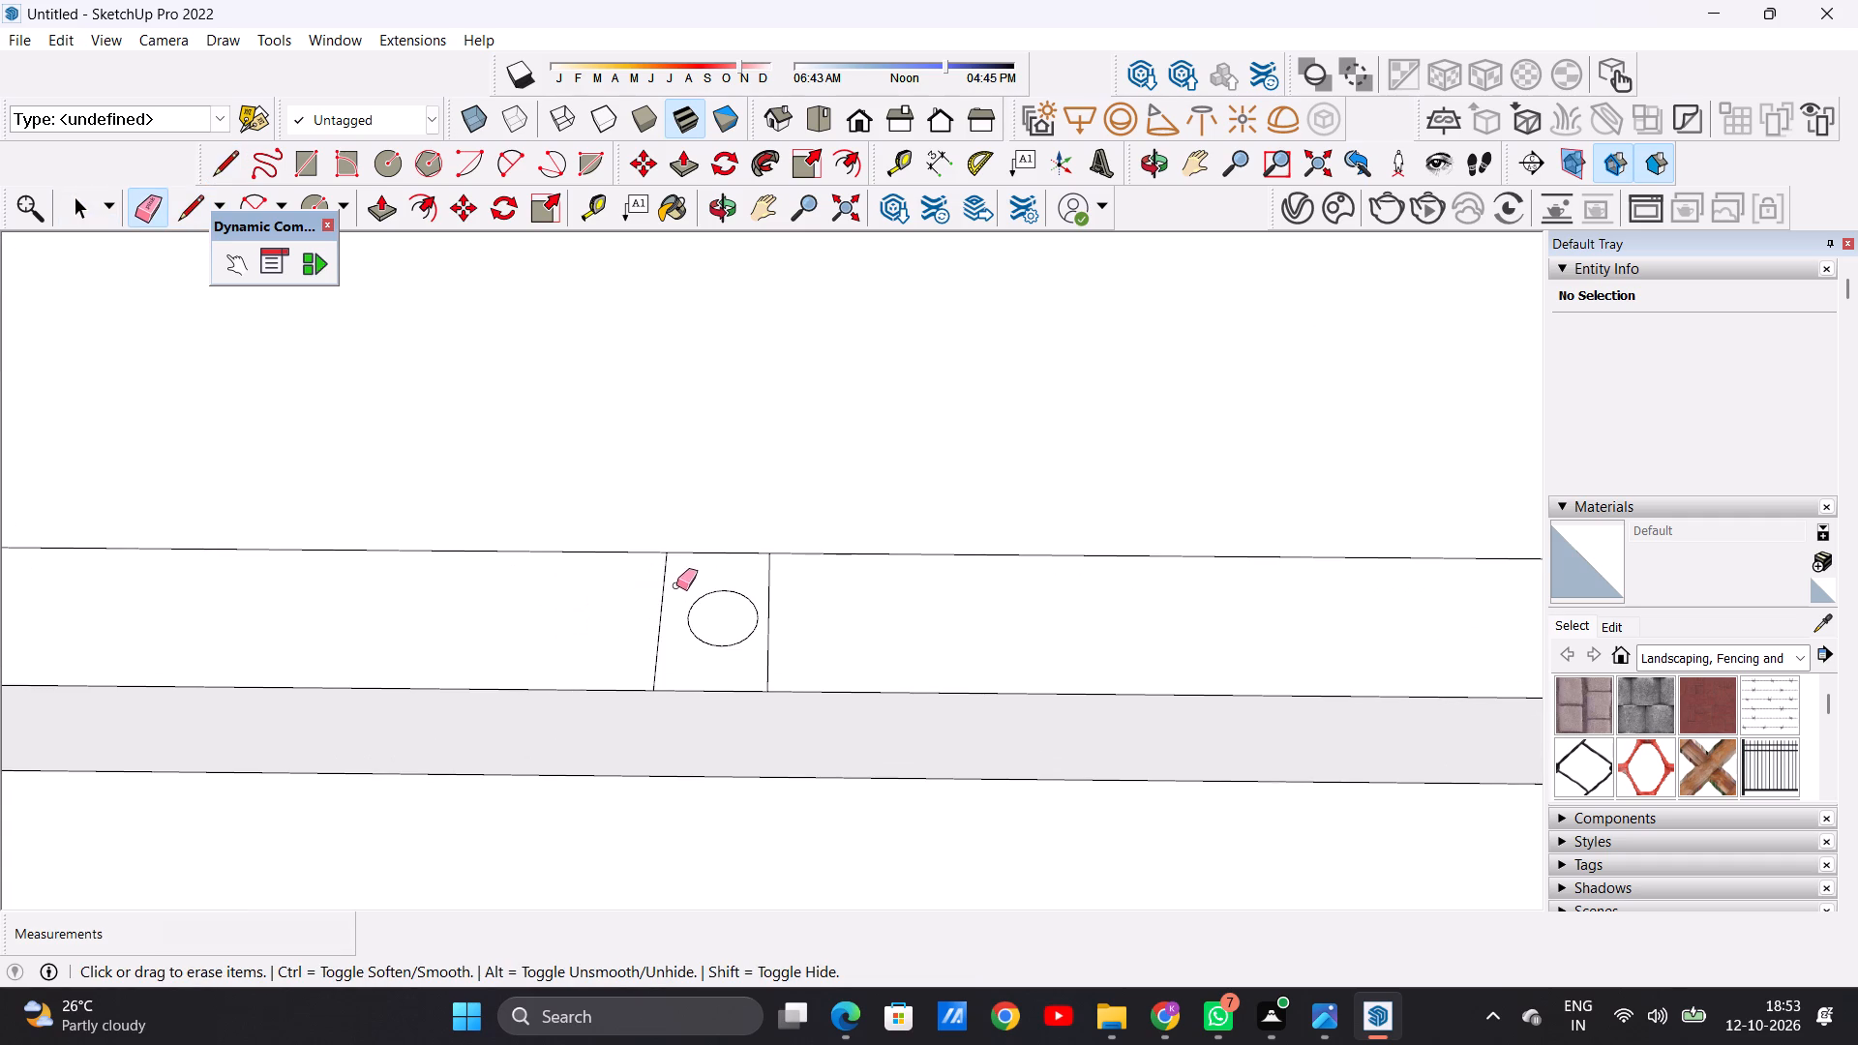
{"action": "left_click_drag", "start_coordinate": [670, 588], "coordinate": [646, 595]}
{"action": "key", "text": "l"}
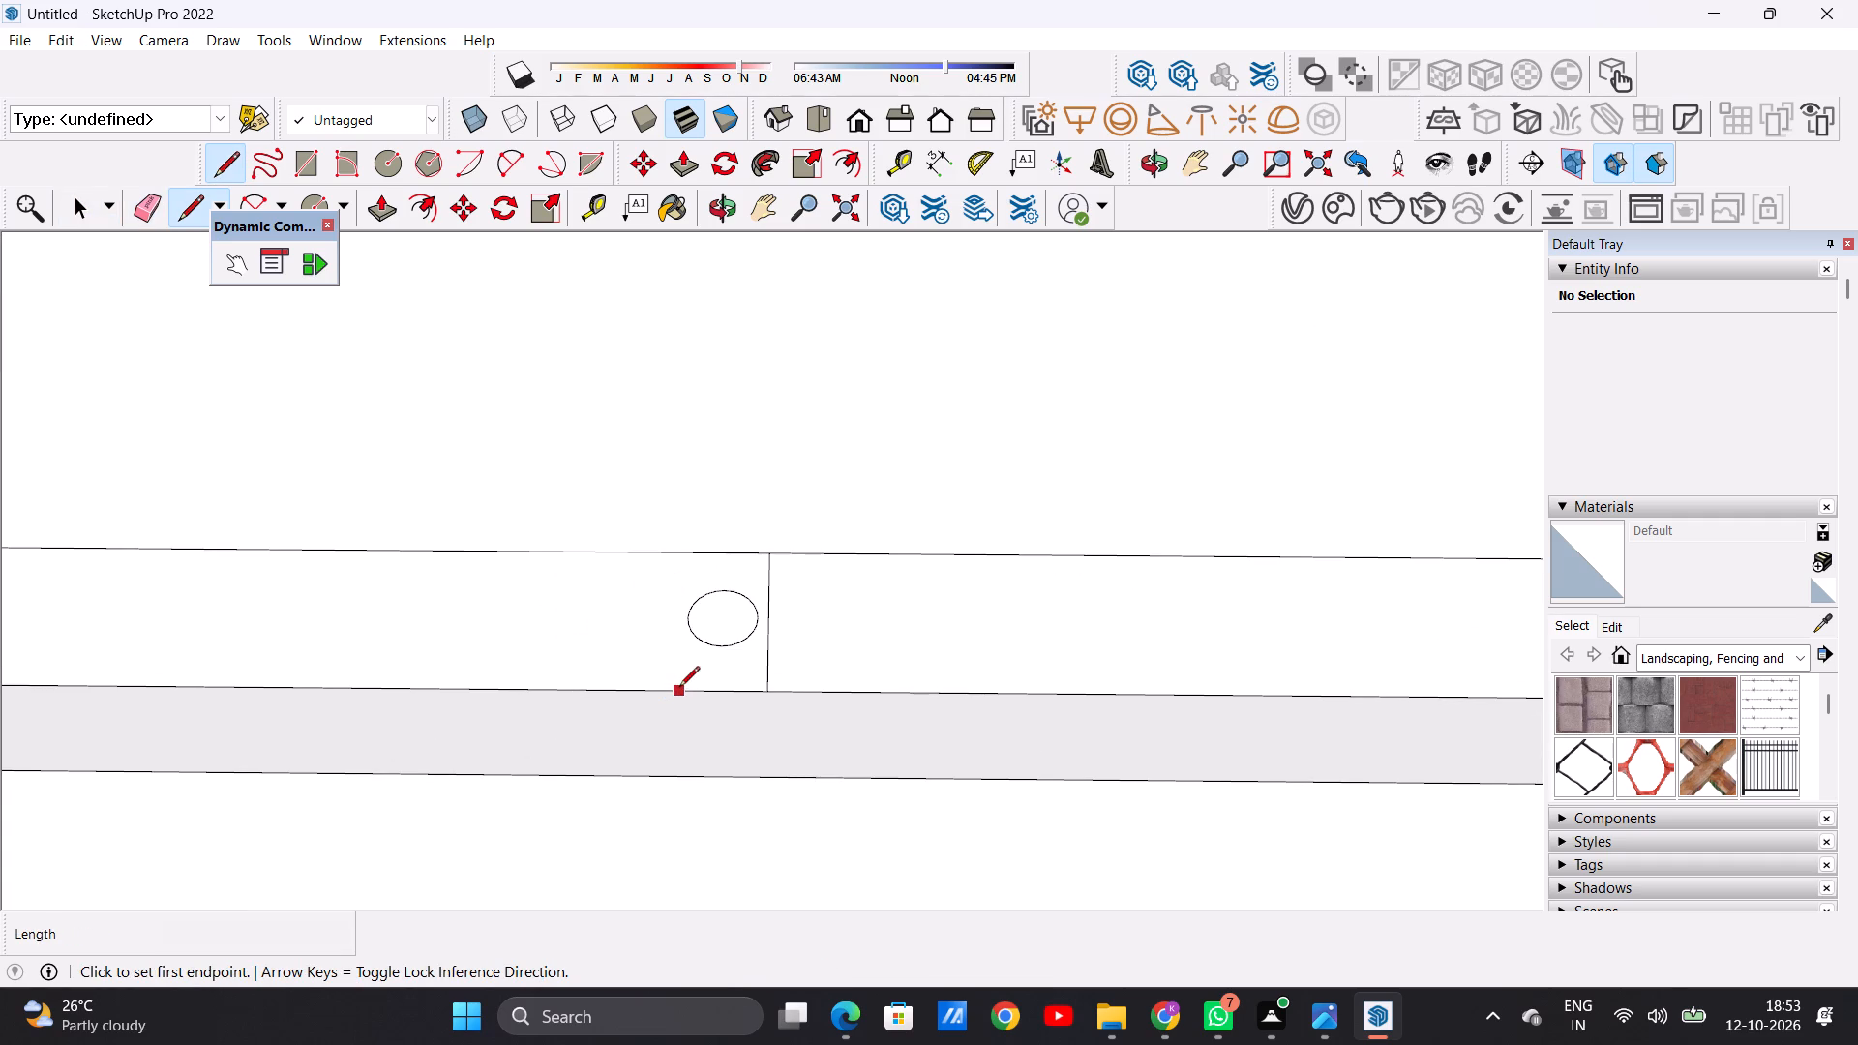
{"action": "left_click", "coordinate": [679, 688]}
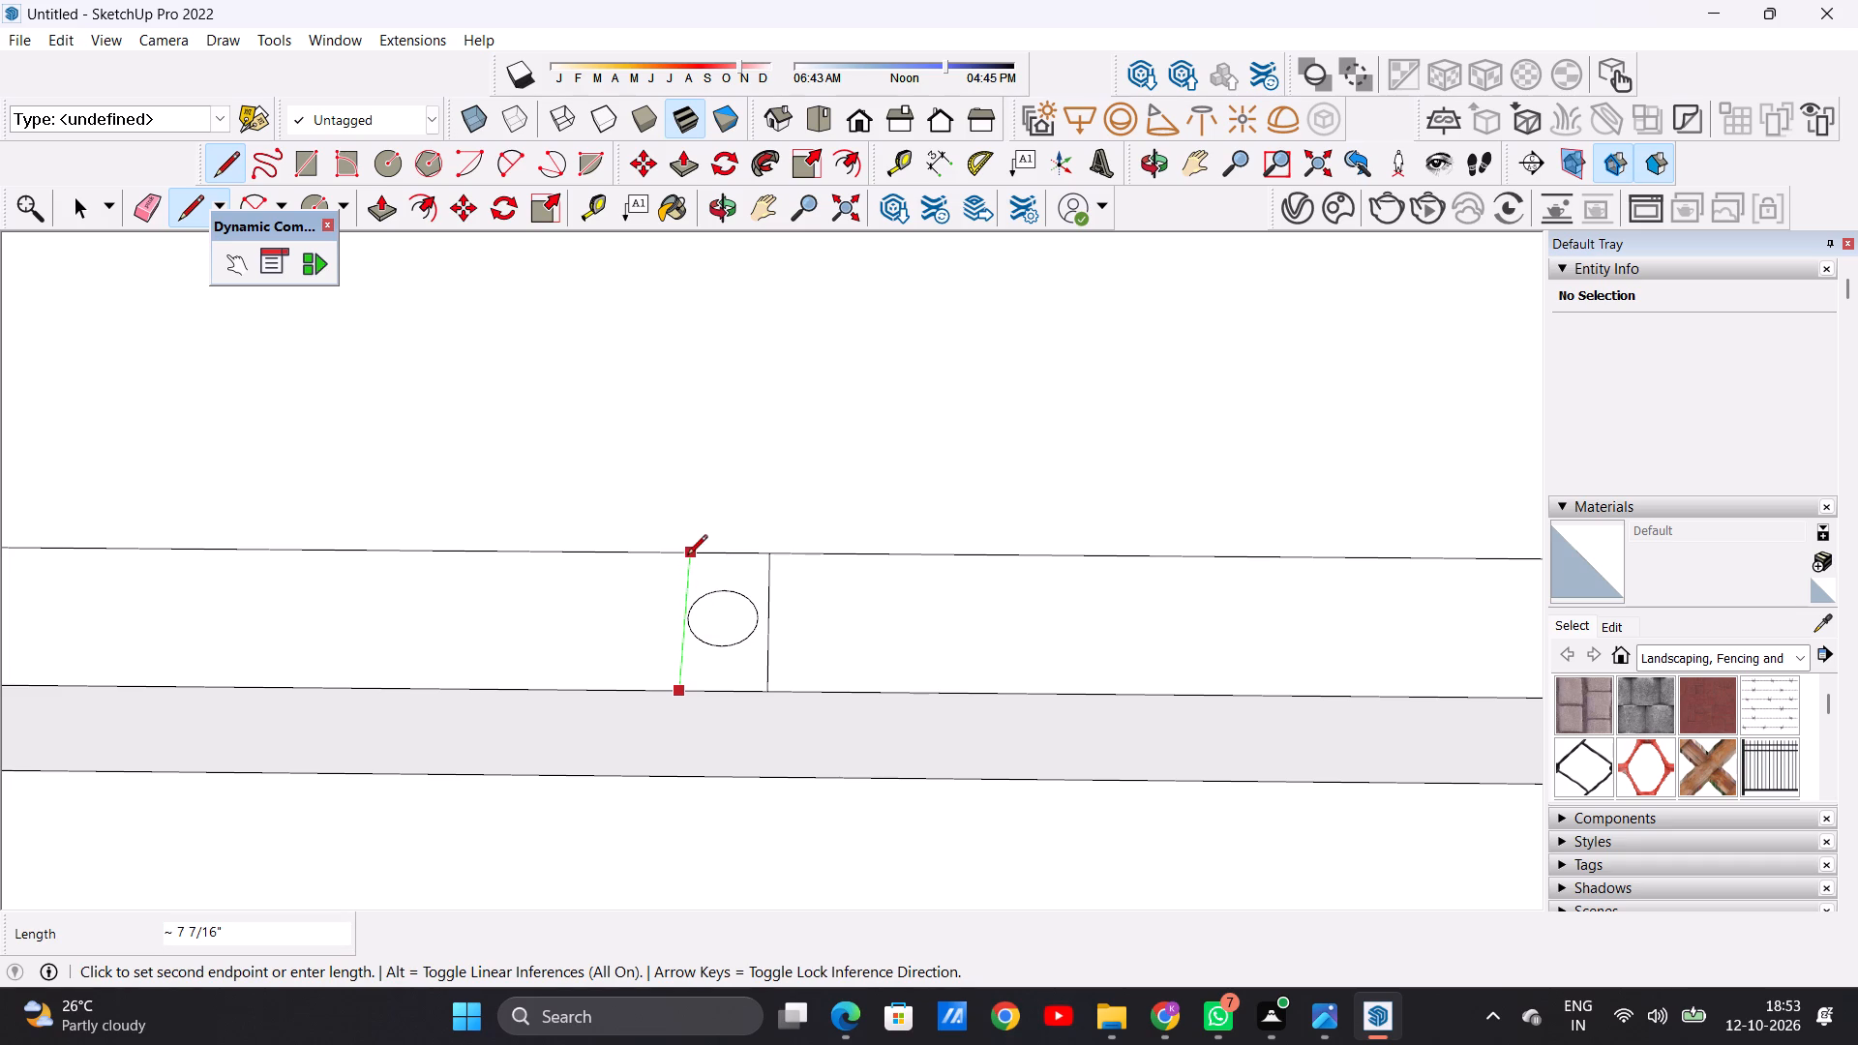
{"action": "left_click", "coordinate": [690, 553]}
{"action": "key", "text": "space"}
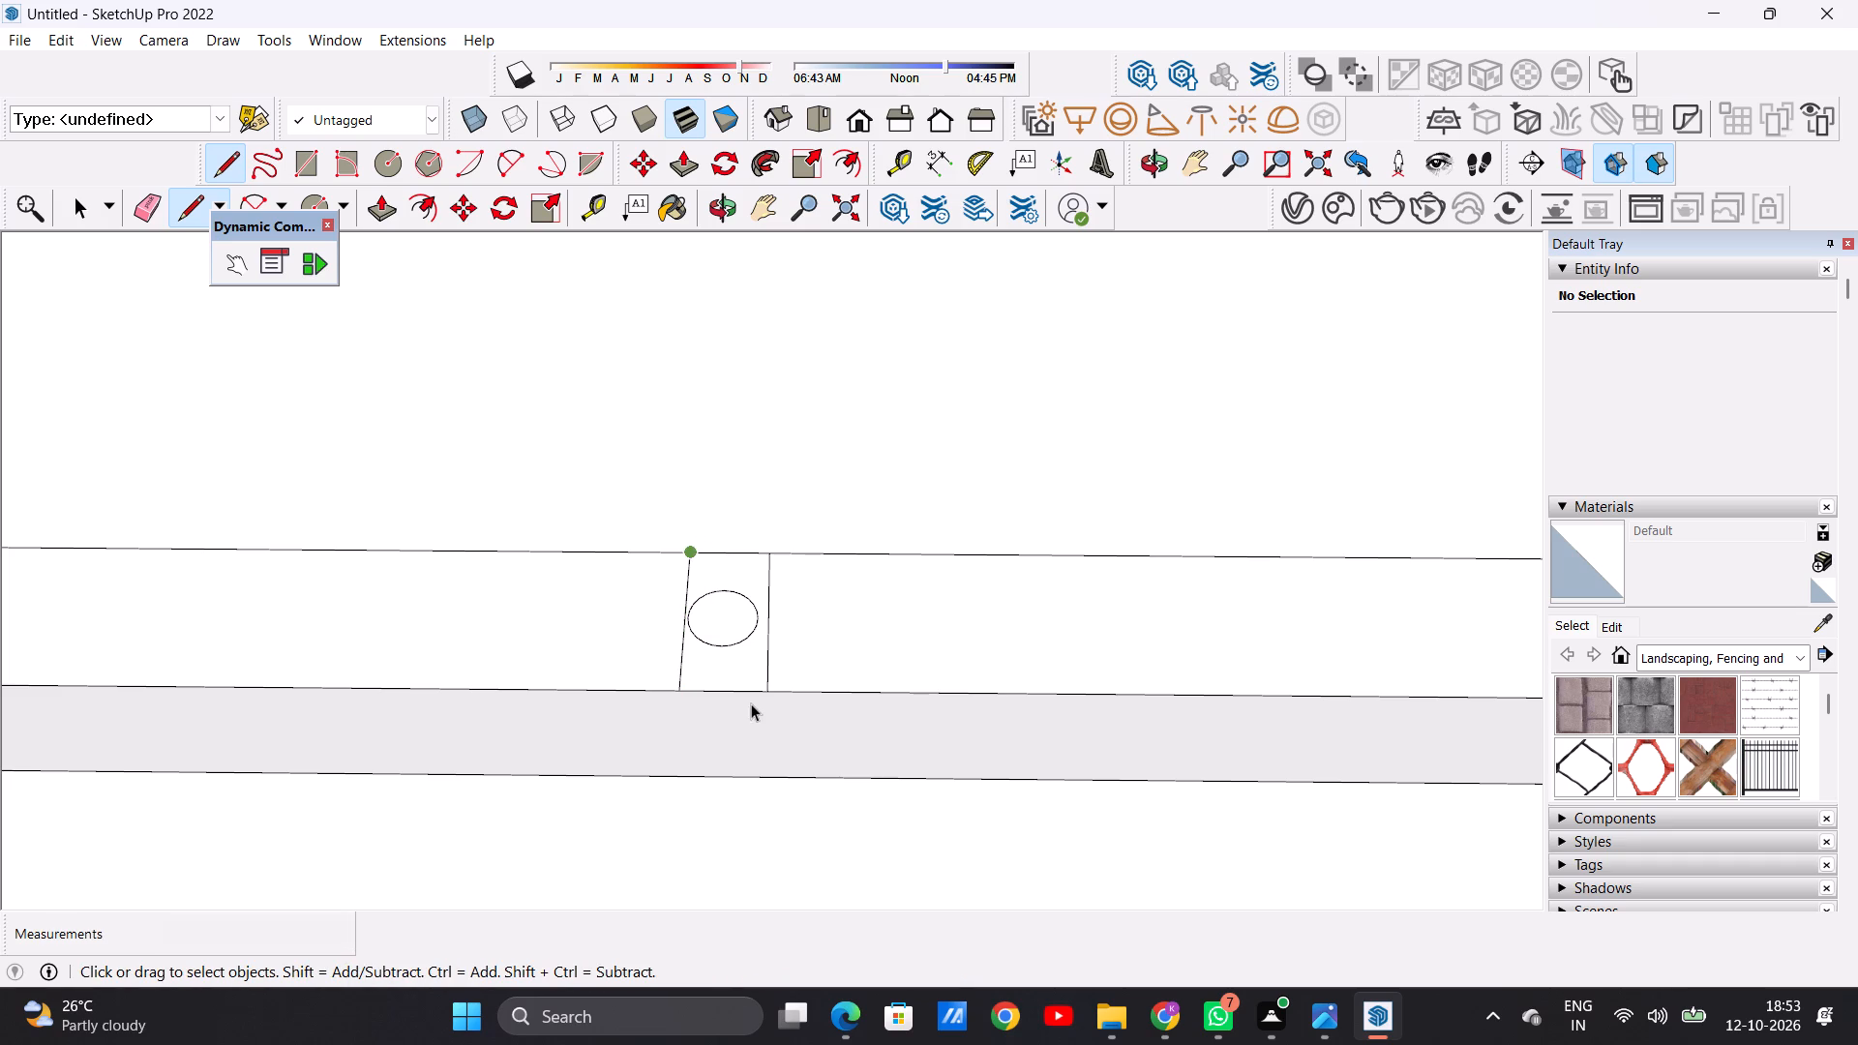
Pull the small circle up about 3' 8 3/16" to the terrace handrail, forming a round supporting post.
{"action": "scroll", "coordinate": [754, 707], "scroll_direction": "down", "scroll_amount": 7}
{"action": "scroll", "coordinate": [748, 697], "scroll_direction": "down", "scroll_amount": 15}
{"action": "scroll", "coordinate": [745, 688], "scroll_direction": "up", "scroll_amount": 1}
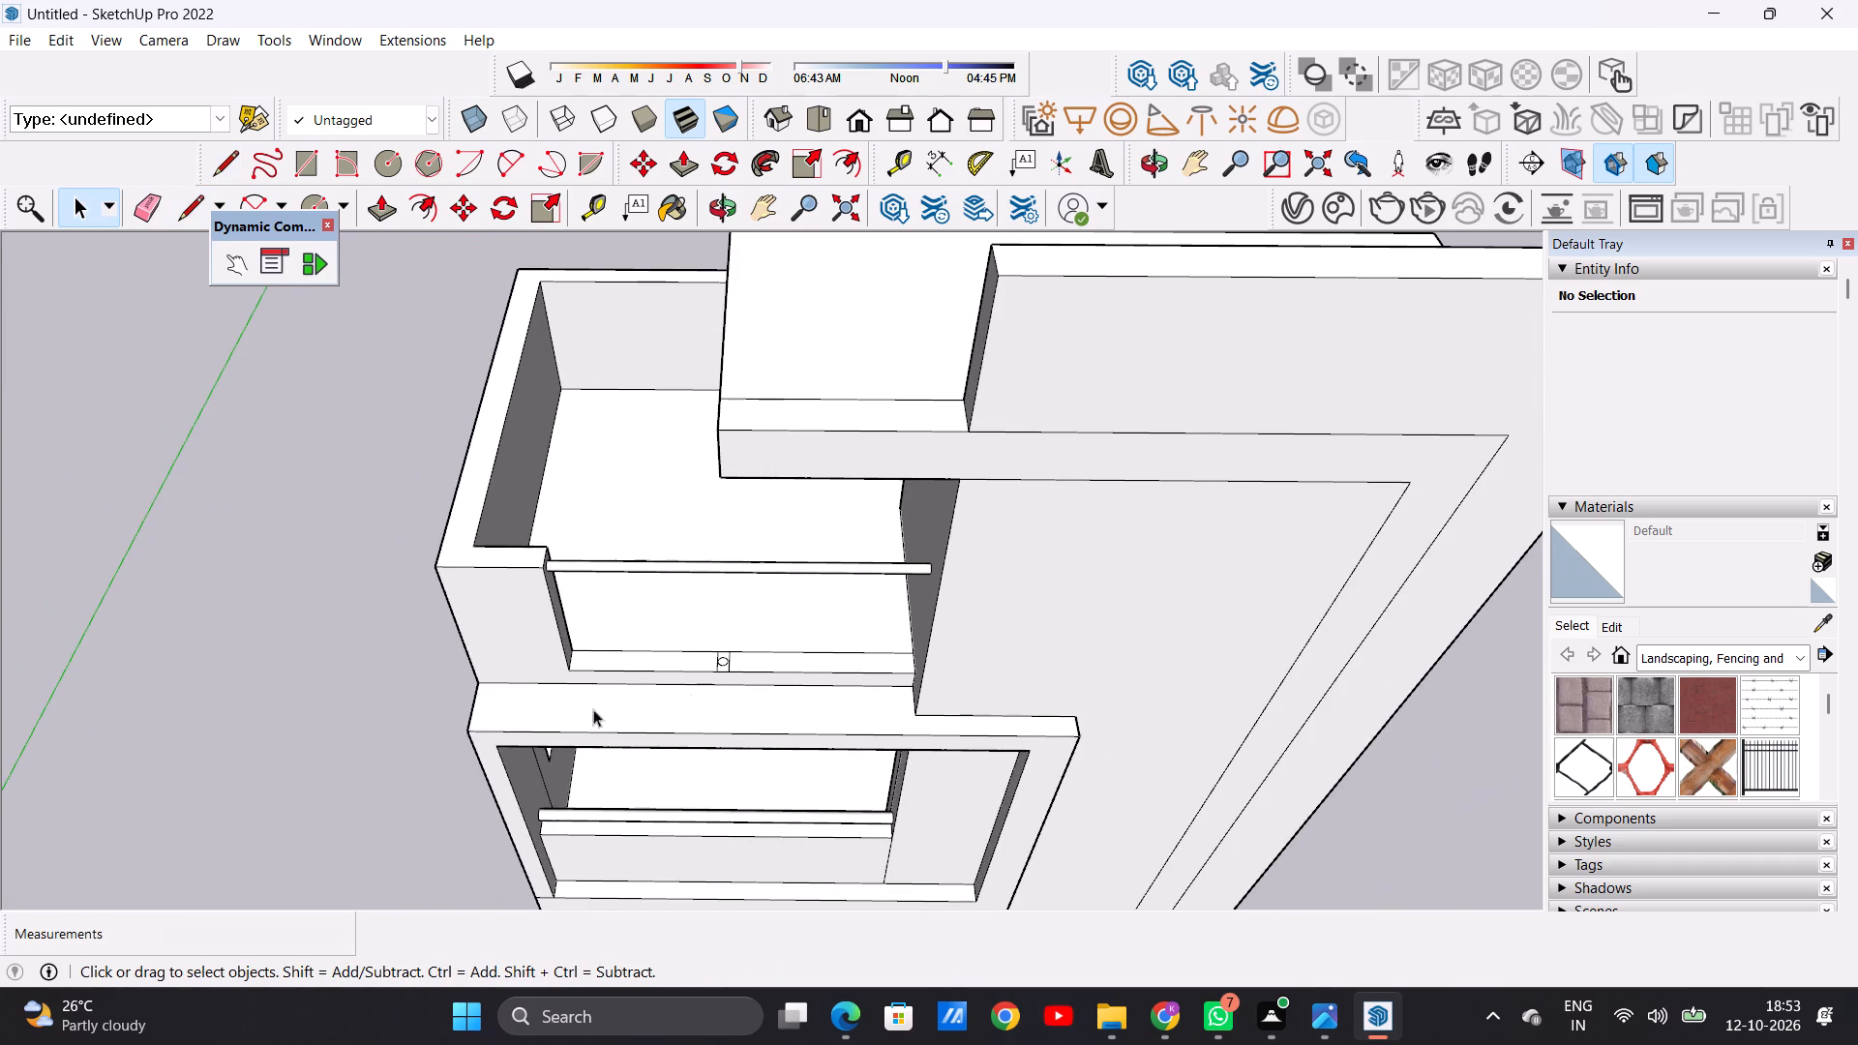
{"action": "scroll", "coordinate": [691, 694], "scroll_direction": "up", "scroll_amount": 6}
{"action": "scroll", "coordinate": [853, 711], "scroll_direction": "up", "scroll_amount": 1}
{"action": "middle_click_drag", "start_coordinate": [679, 703], "coordinate": [673, 650]}
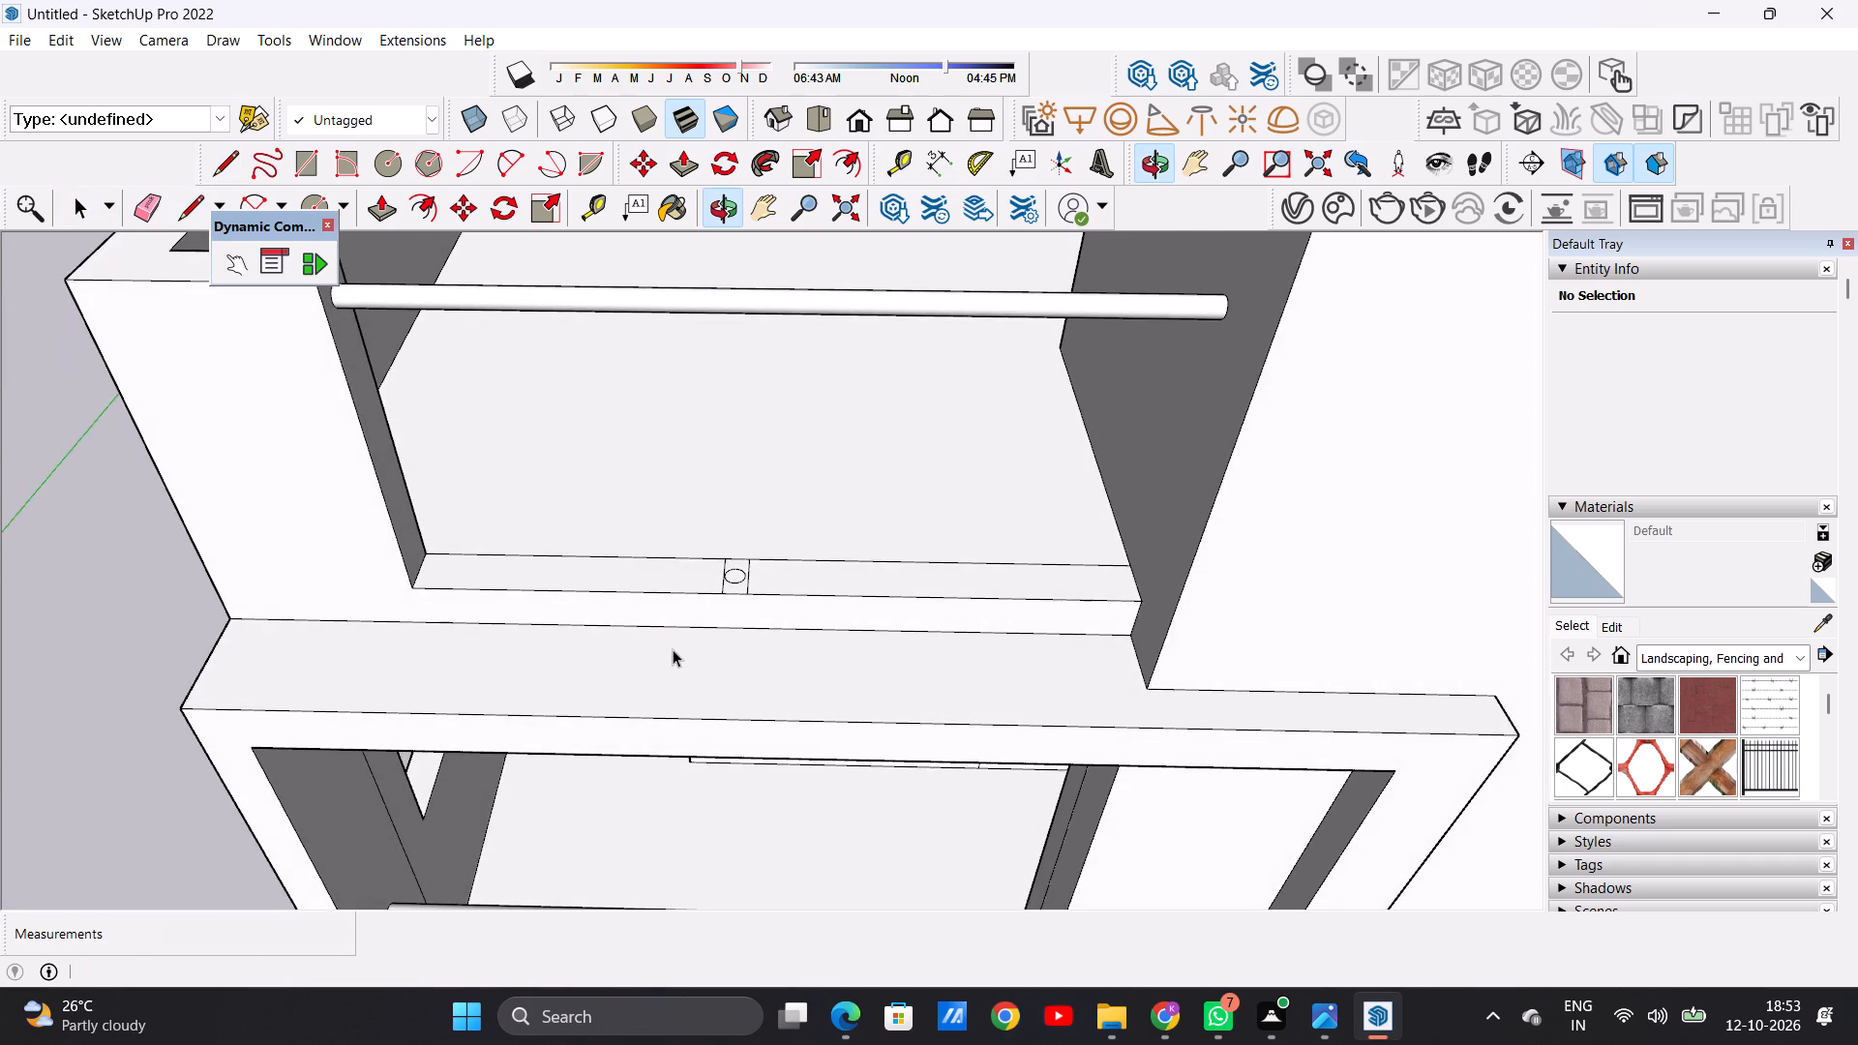
{"action": "scroll", "coordinate": [683, 663], "scroll_direction": "down", "scroll_amount": 5}
{"action": "scroll", "coordinate": [702, 609], "scroll_direction": "up", "scroll_amount": 2}
{"action": "key", "text": "p"}
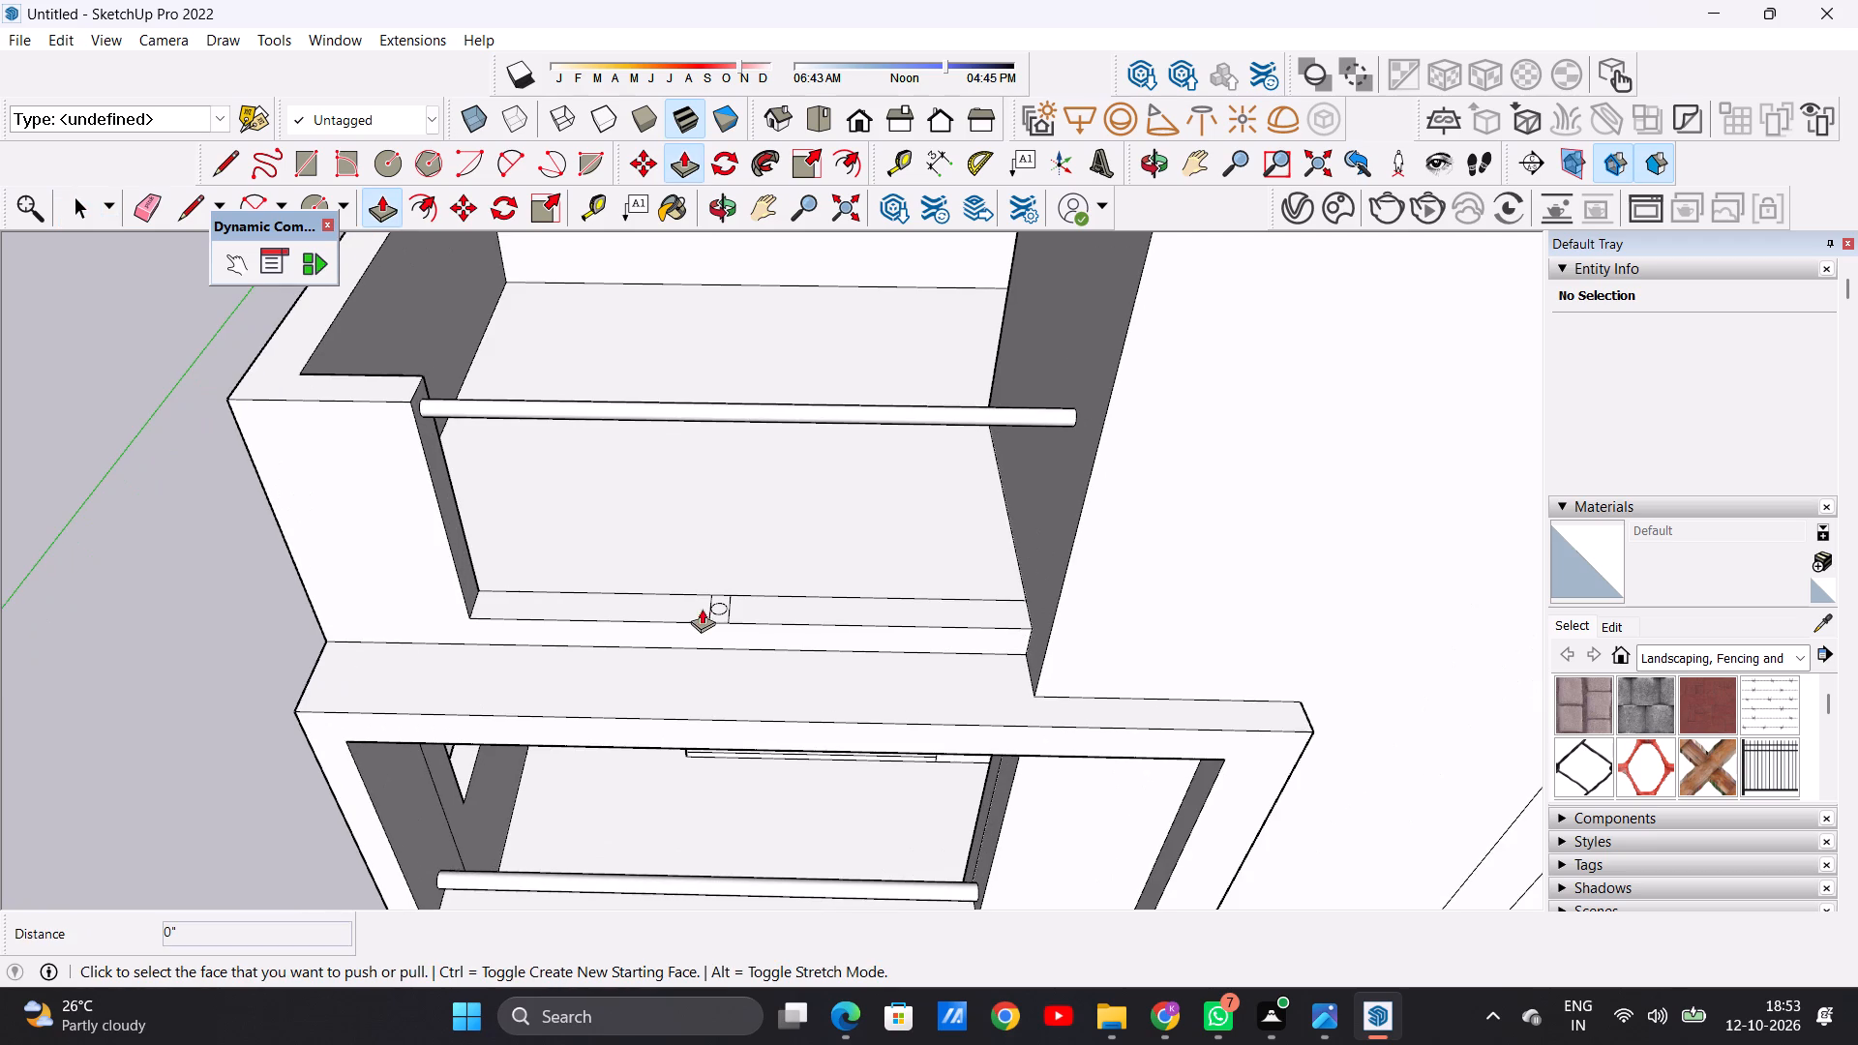
{"action": "scroll", "coordinate": [725, 575], "scroll_direction": "up", "scroll_amount": 8}
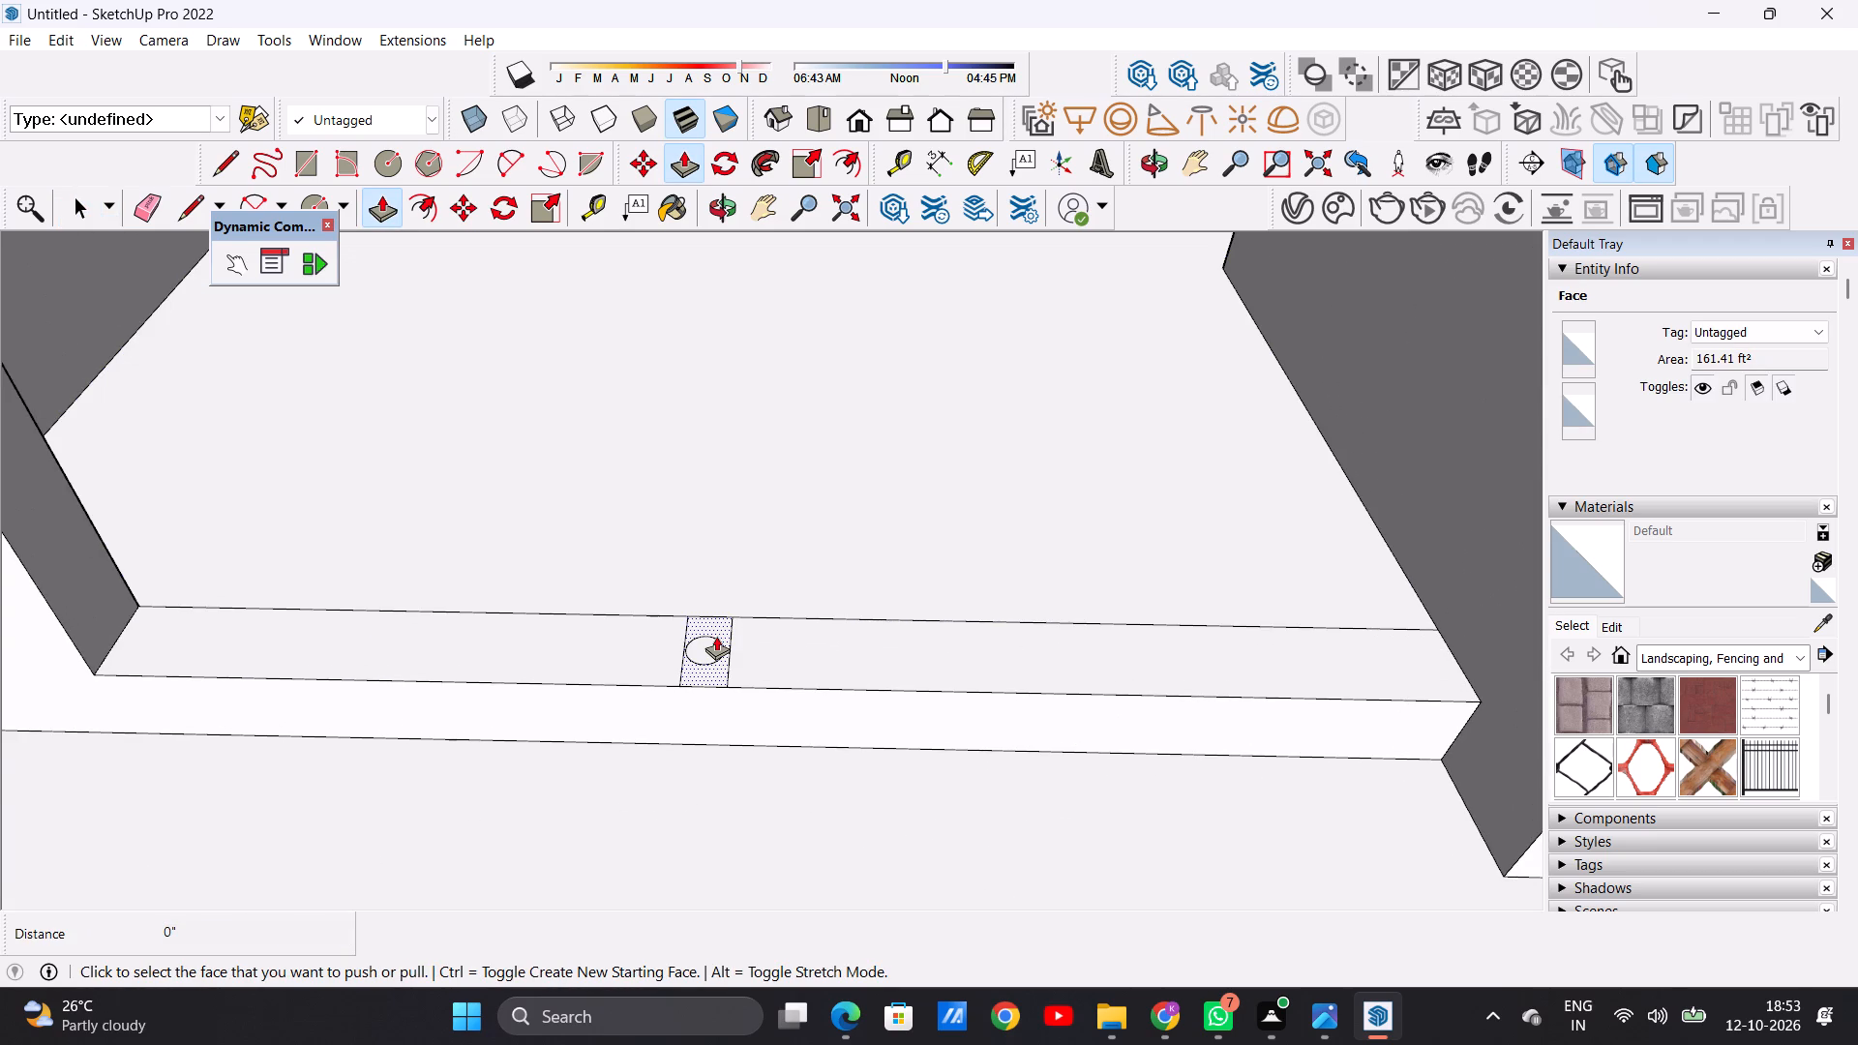
{"action": "scroll", "coordinate": [716, 636], "scroll_direction": "up", "scroll_amount": 1}
{"action": "scroll", "coordinate": [716, 636], "scroll_direction": "down", "scroll_amount": 1}
{"action": "scroll", "coordinate": [716, 636], "scroll_direction": "up", "scroll_amount": 4}
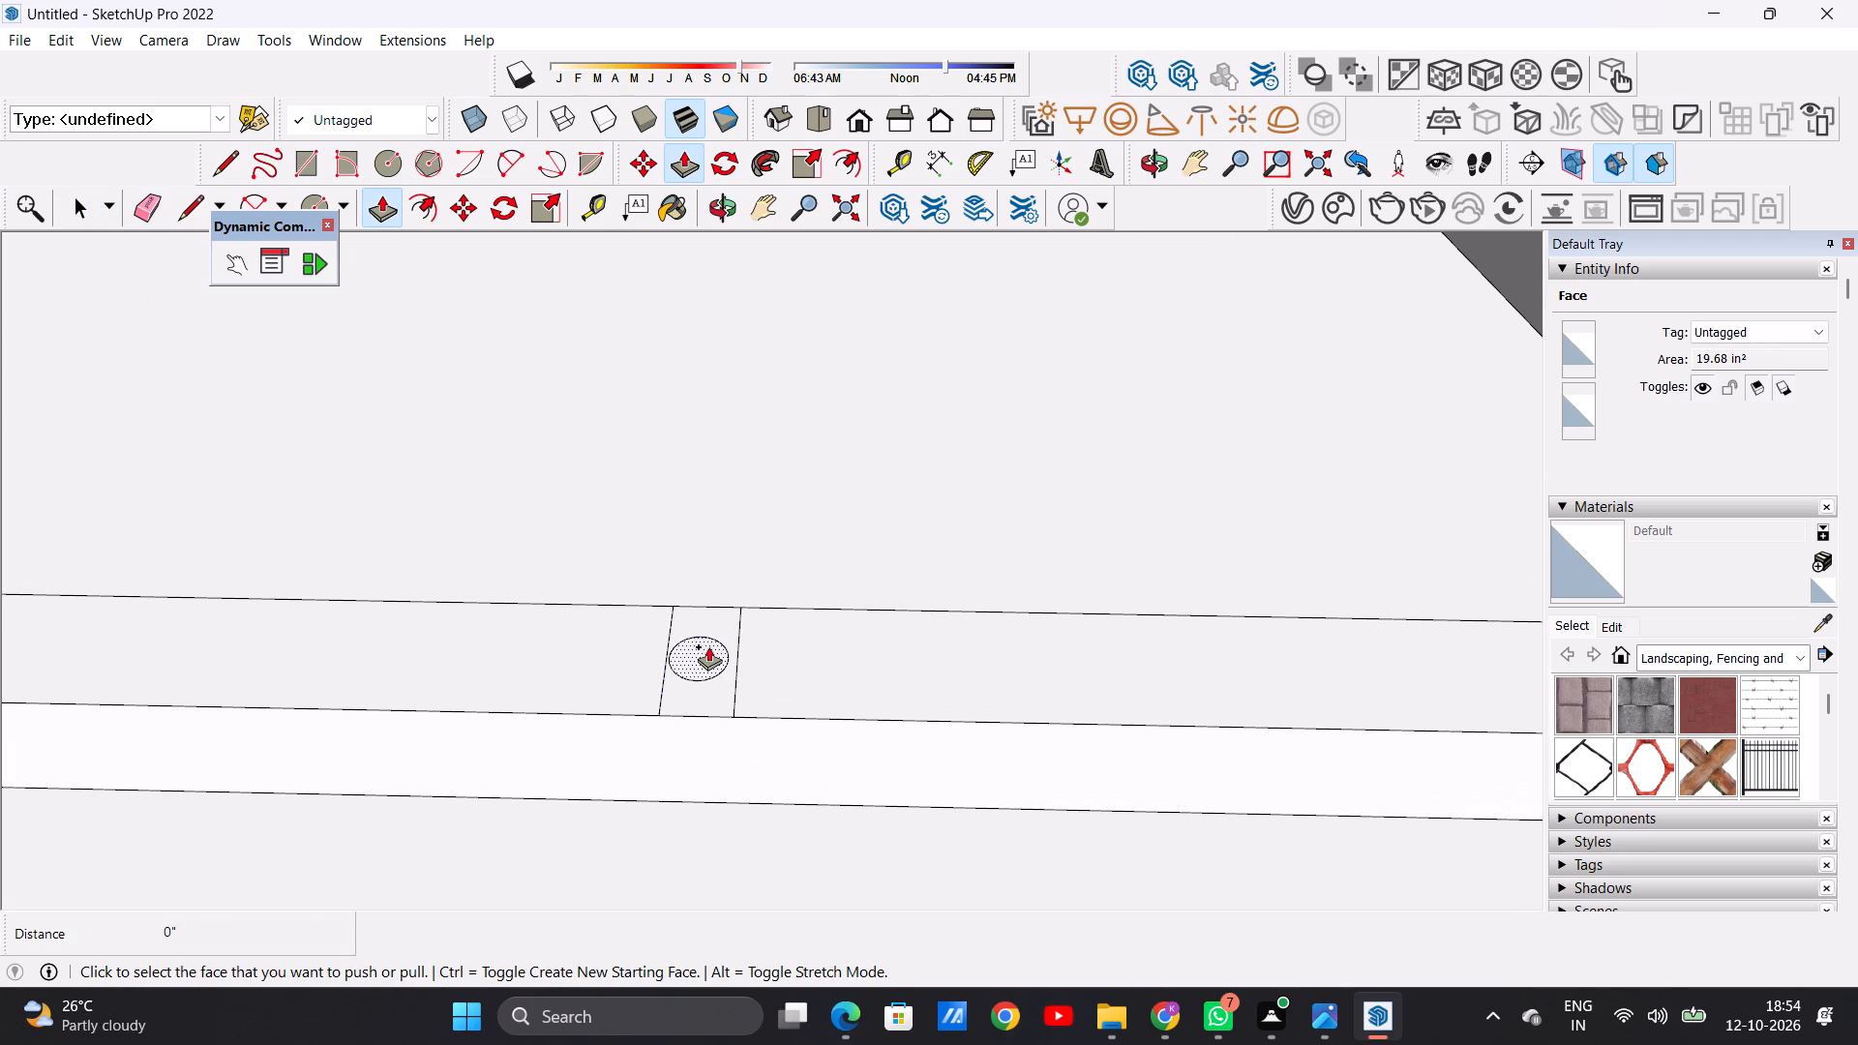
{"action": "left_click", "coordinate": [708, 646]}
{"action": "scroll", "coordinate": [713, 543], "scroll_direction": "down", "scroll_amount": 18}
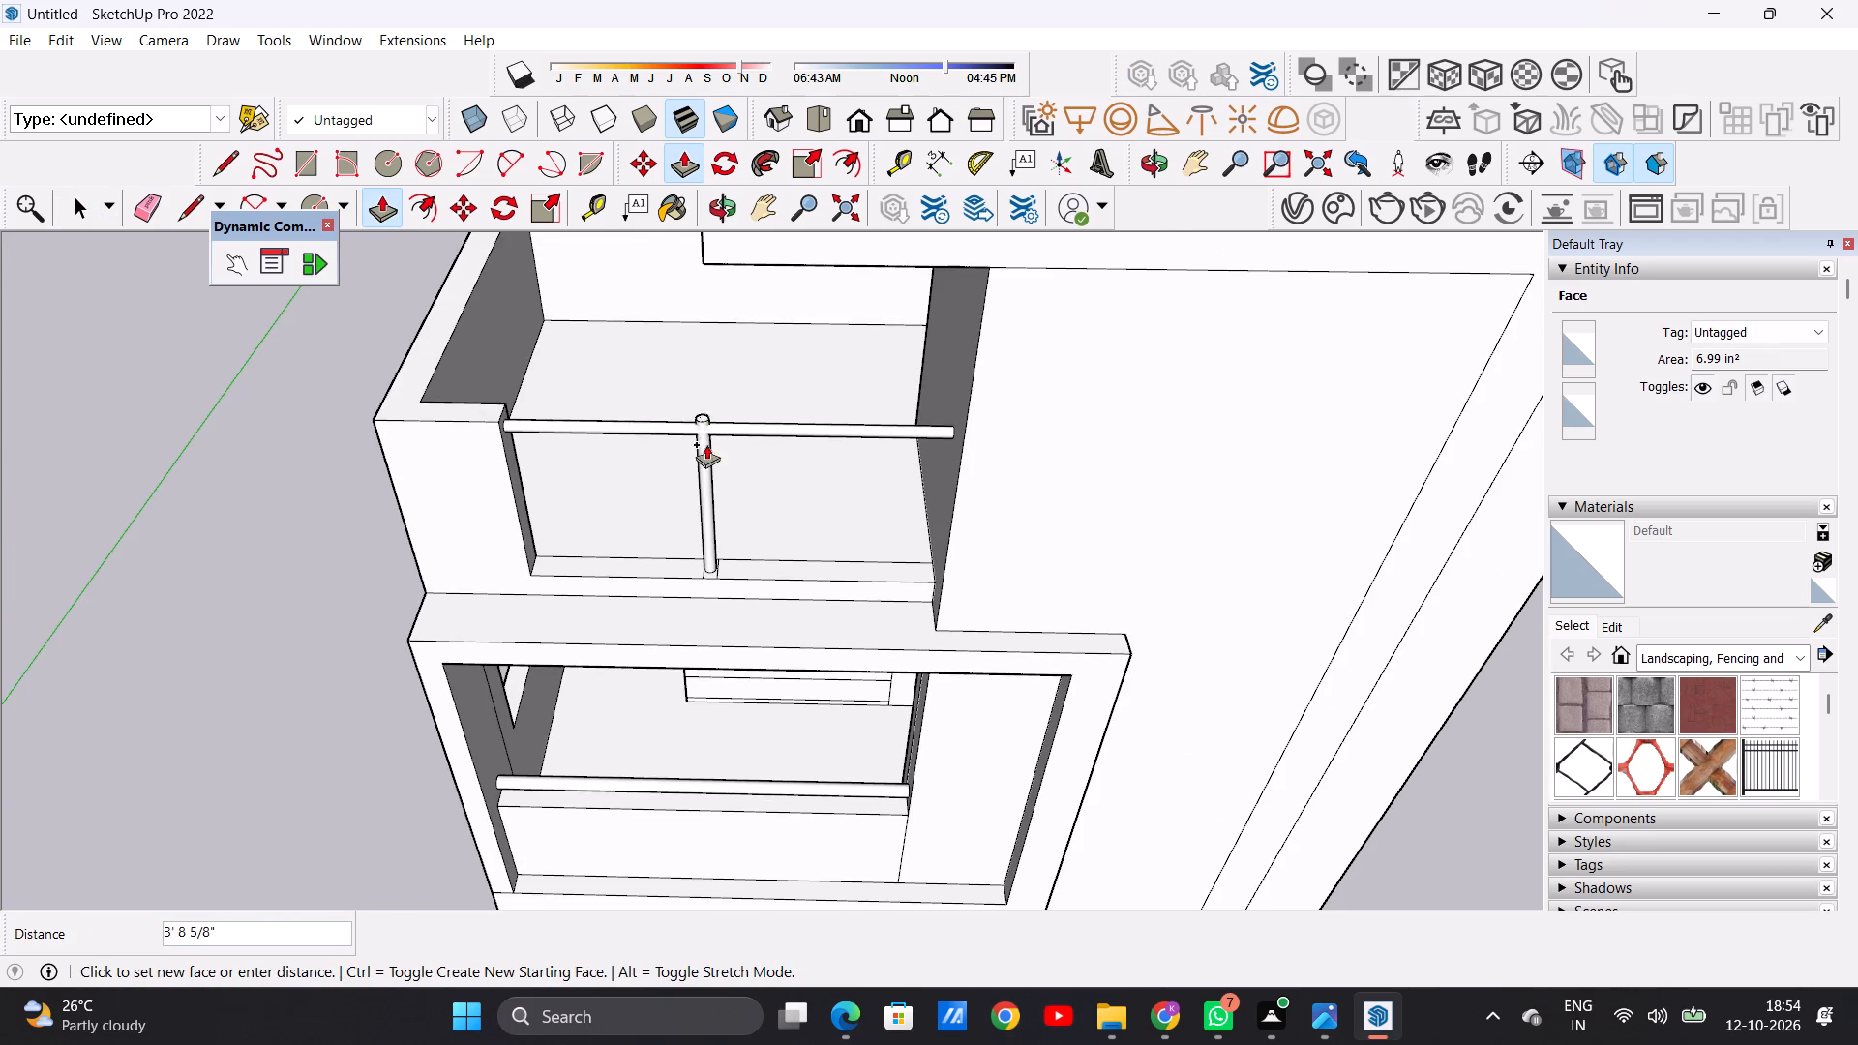
{"action": "middle_click_drag", "start_coordinate": [711, 463], "coordinate": [706, 361]}
{"action": "scroll", "coordinate": [707, 359], "scroll_direction": "up", "scroll_amount": 8}
{"action": "middle_click_drag", "start_coordinate": [702, 384], "coordinate": [722, 305]}
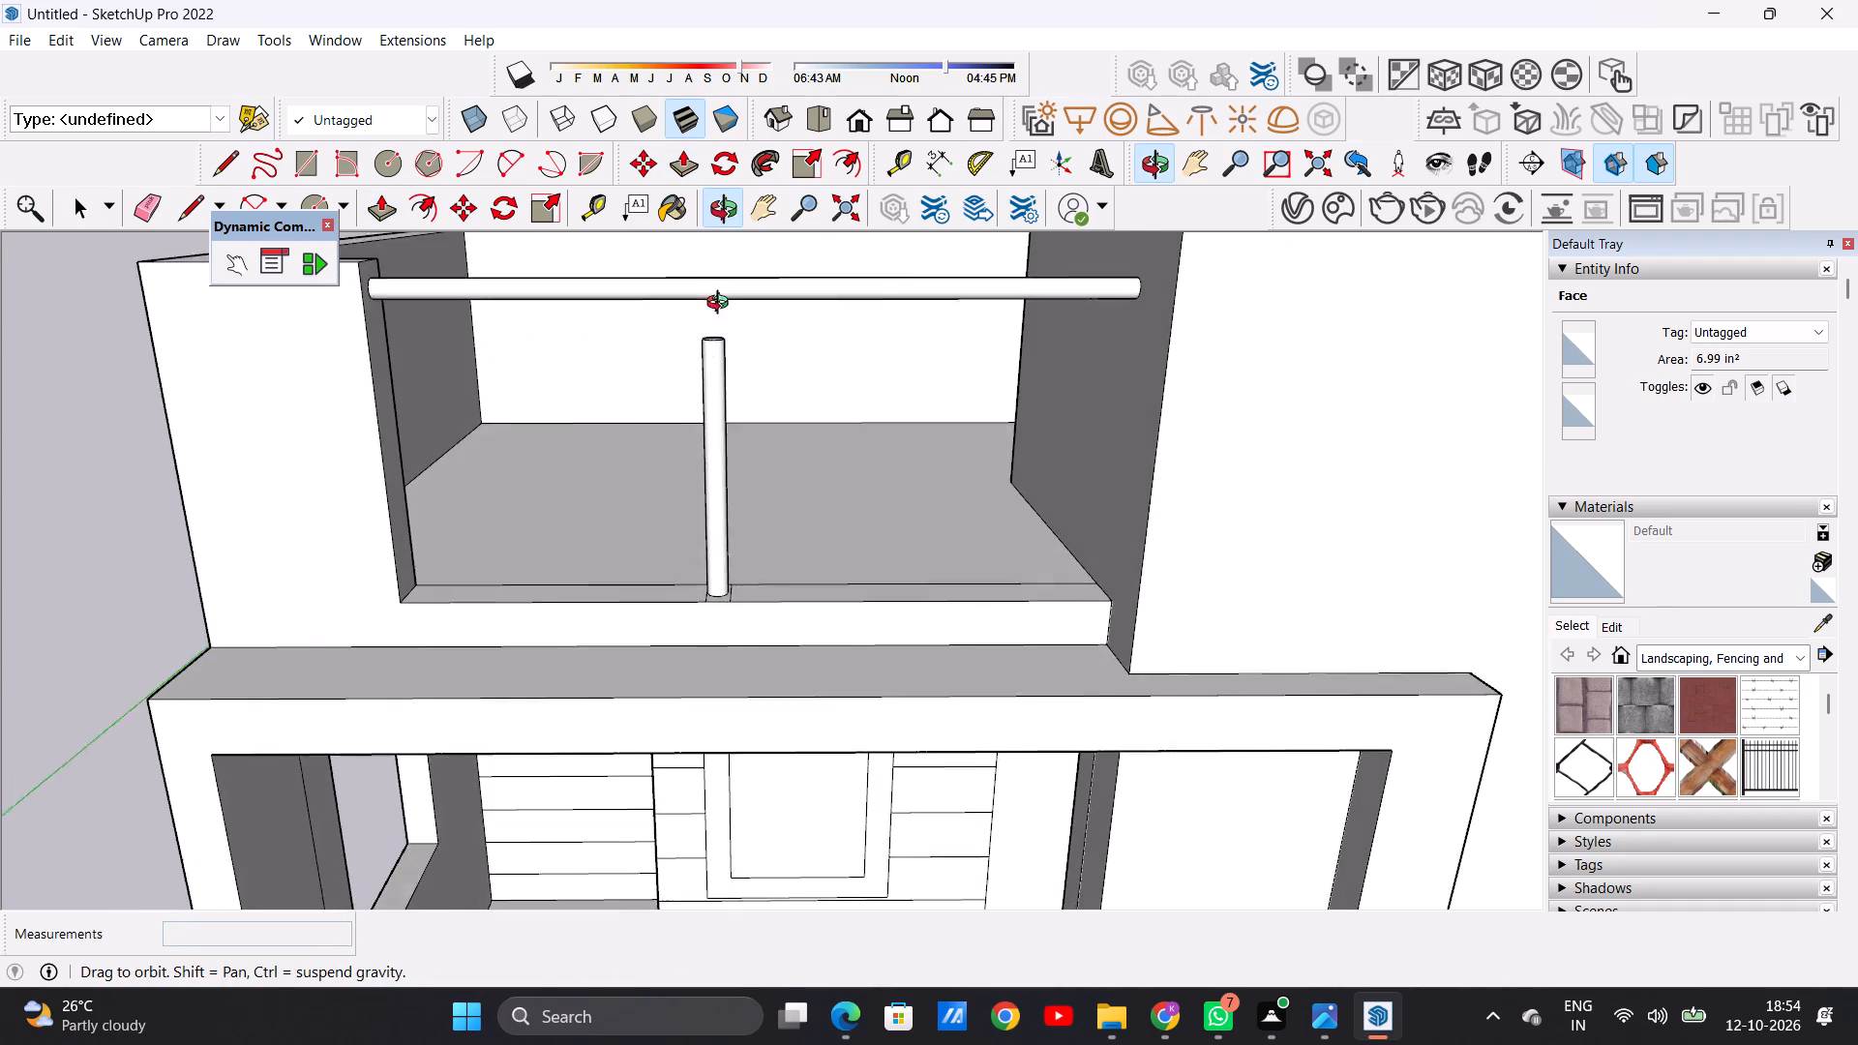
{"action": "middle_click_drag", "start_coordinate": [722, 305], "coordinate": [723, 303]}
{"action": "scroll", "coordinate": [723, 302], "scroll_direction": "up", "scroll_amount": 5}
{"action": "left_click", "coordinate": [712, 274]}
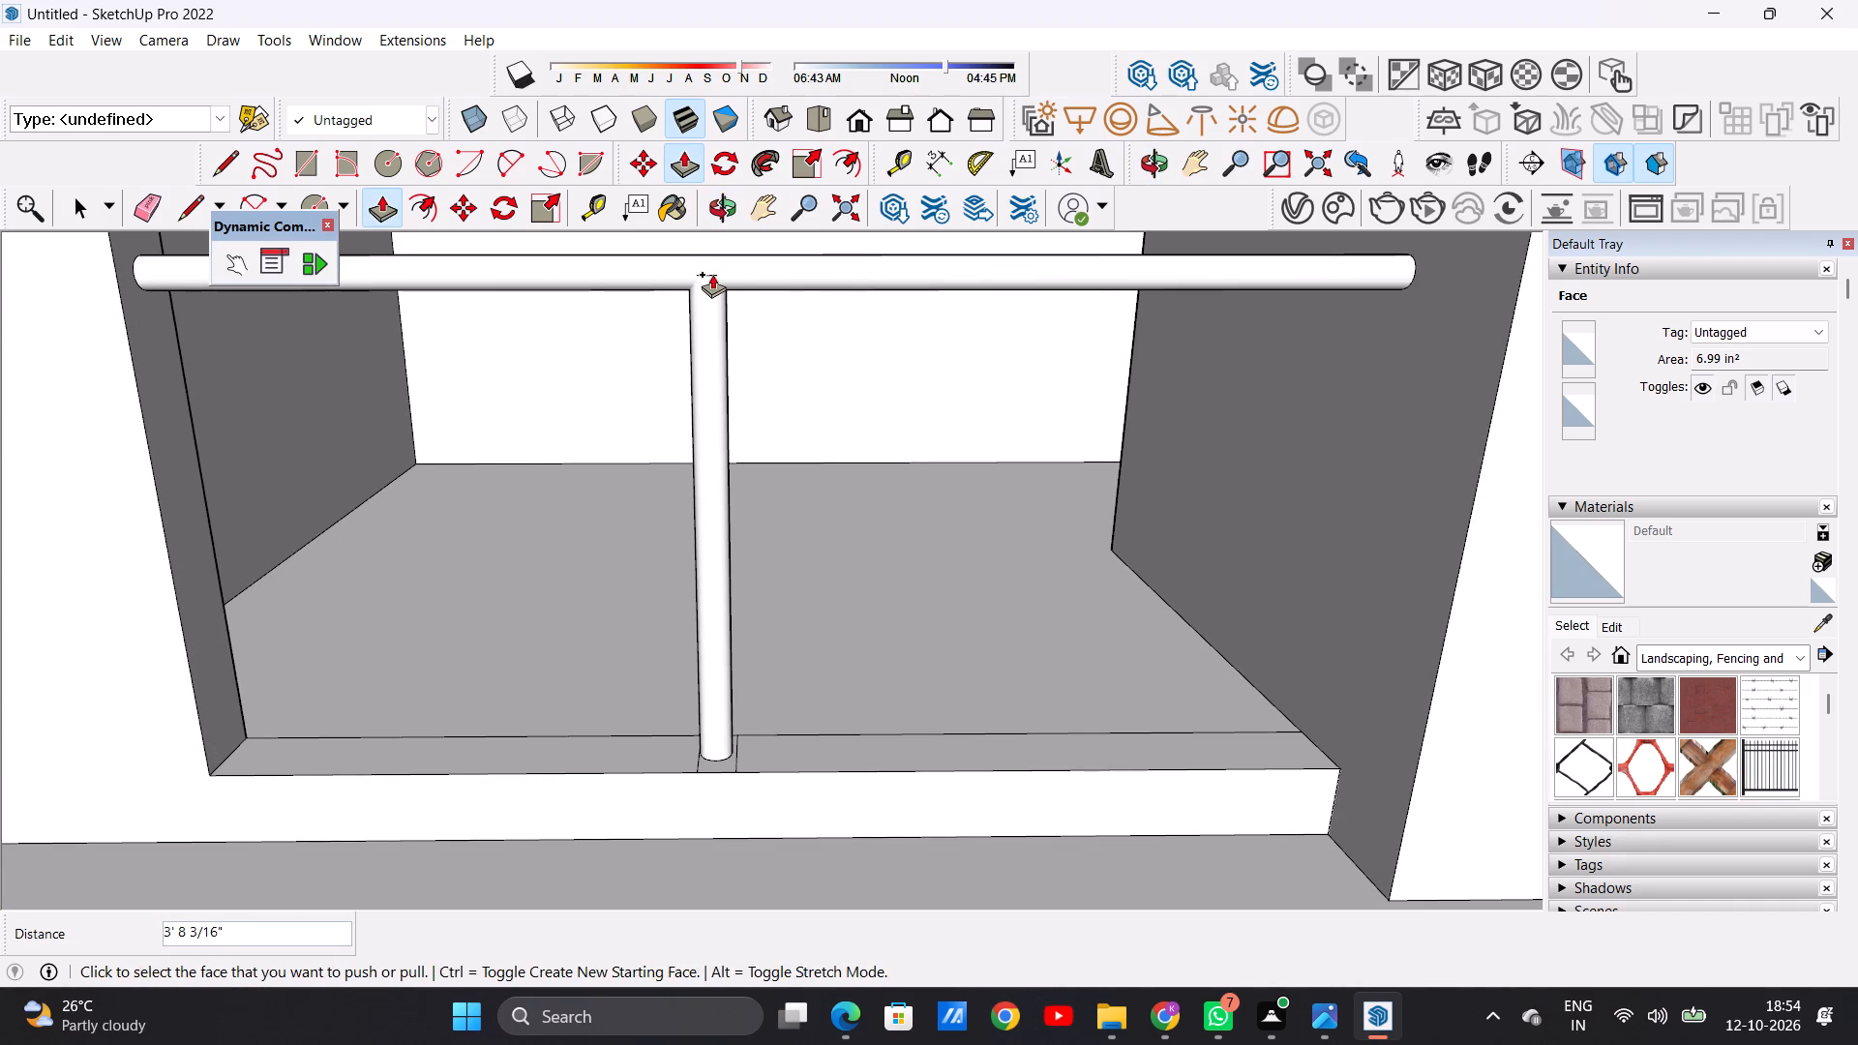
{"action": "key", "text": "space"}
Pull the floor strip between the post and the second-floor block's wall up about 3' 6 5/8", forming a railing panel under the handrail.
{"action": "scroll", "coordinate": [741, 541], "scroll_direction": "down", "scroll_amount": 7}
{"action": "scroll", "coordinate": [741, 541], "scroll_direction": "up", "scroll_amount": 1}
{"action": "scroll", "coordinate": [741, 541], "scroll_direction": "down", "scroll_amount": 3}
{"action": "middle_click_drag", "start_coordinate": [743, 532], "coordinate": [759, 764]}
{"action": "scroll", "coordinate": [550, 698], "scroll_direction": "down", "scroll_amount": 2}
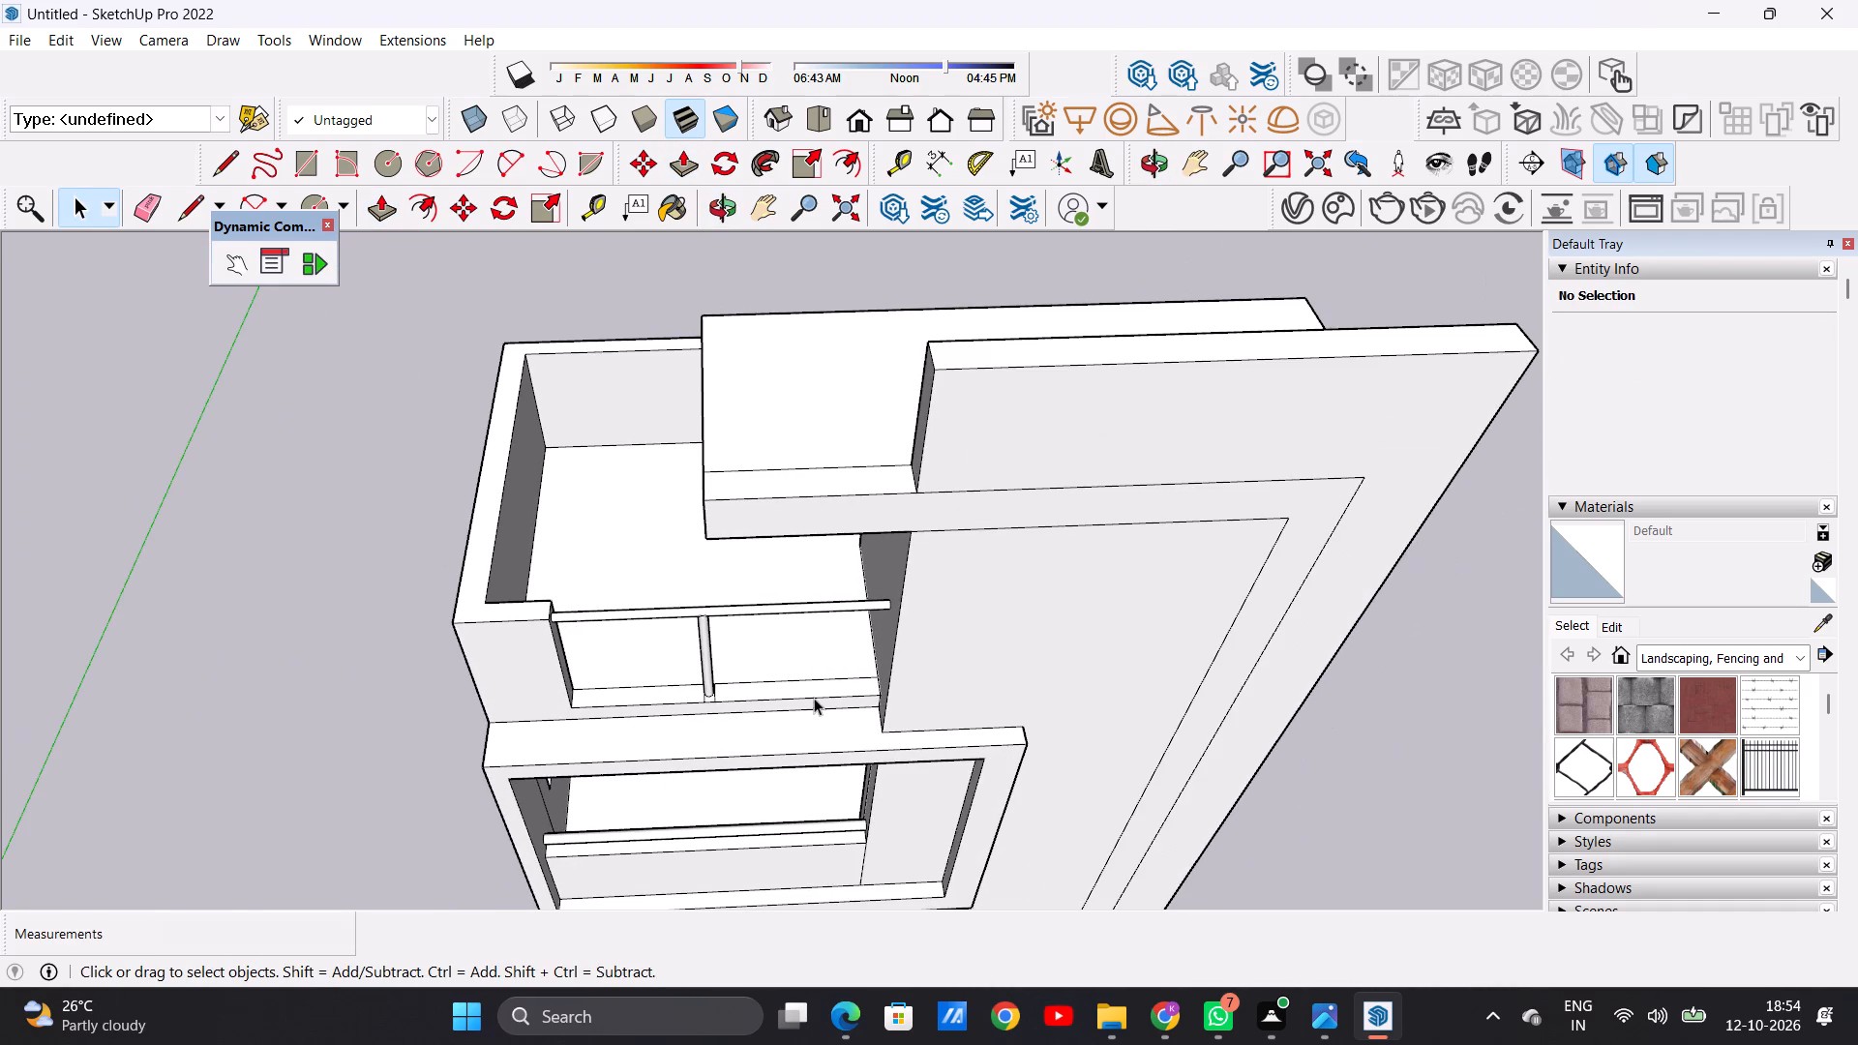
{"action": "scroll", "coordinate": [814, 698], "scroll_direction": "up", "scroll_amount": 5}
{"action": "key", "text": "p"}
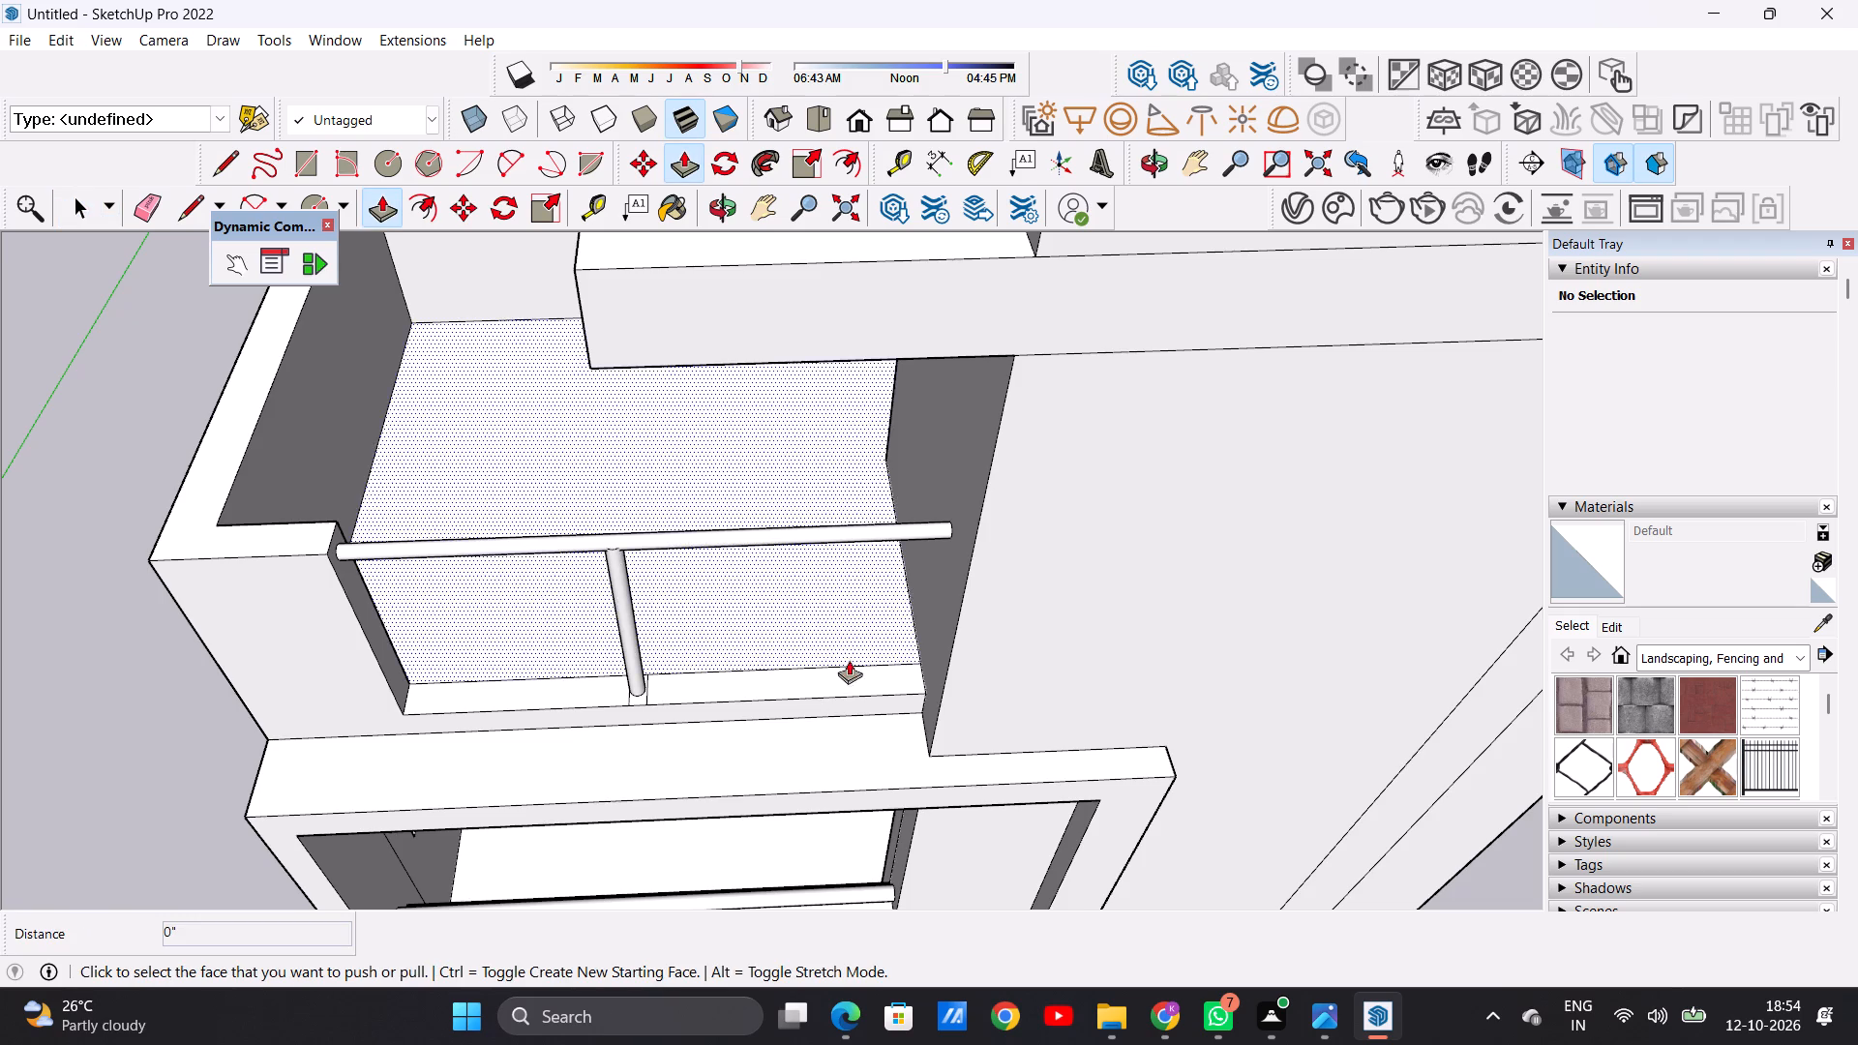
{"action": "scroll", "coordinate": [906, 669], "scroll_direction": "up", "scroll_amount": 7}
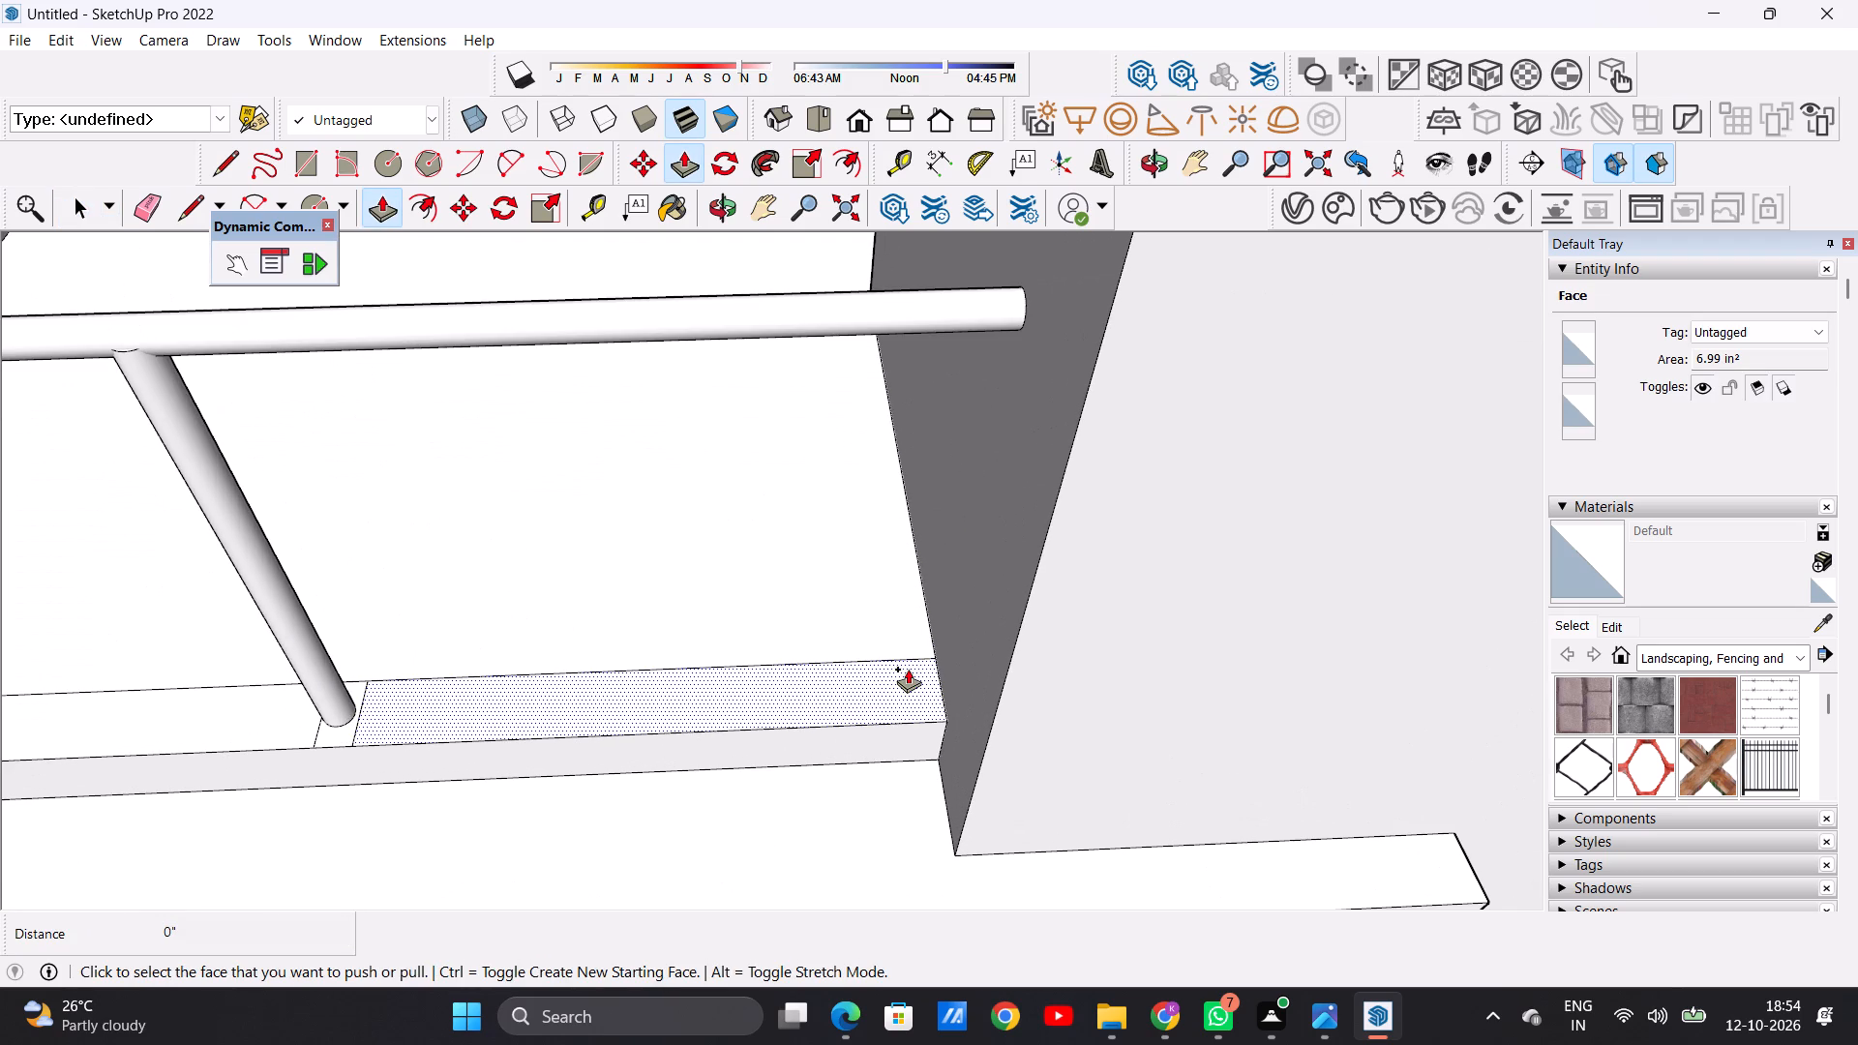
{"action": "left_click", "coordinate": [908, 669]}
{"action": "scroll", "coordinate": [907, 614], "scroll_direction": "down", "scroll_amount": 5}
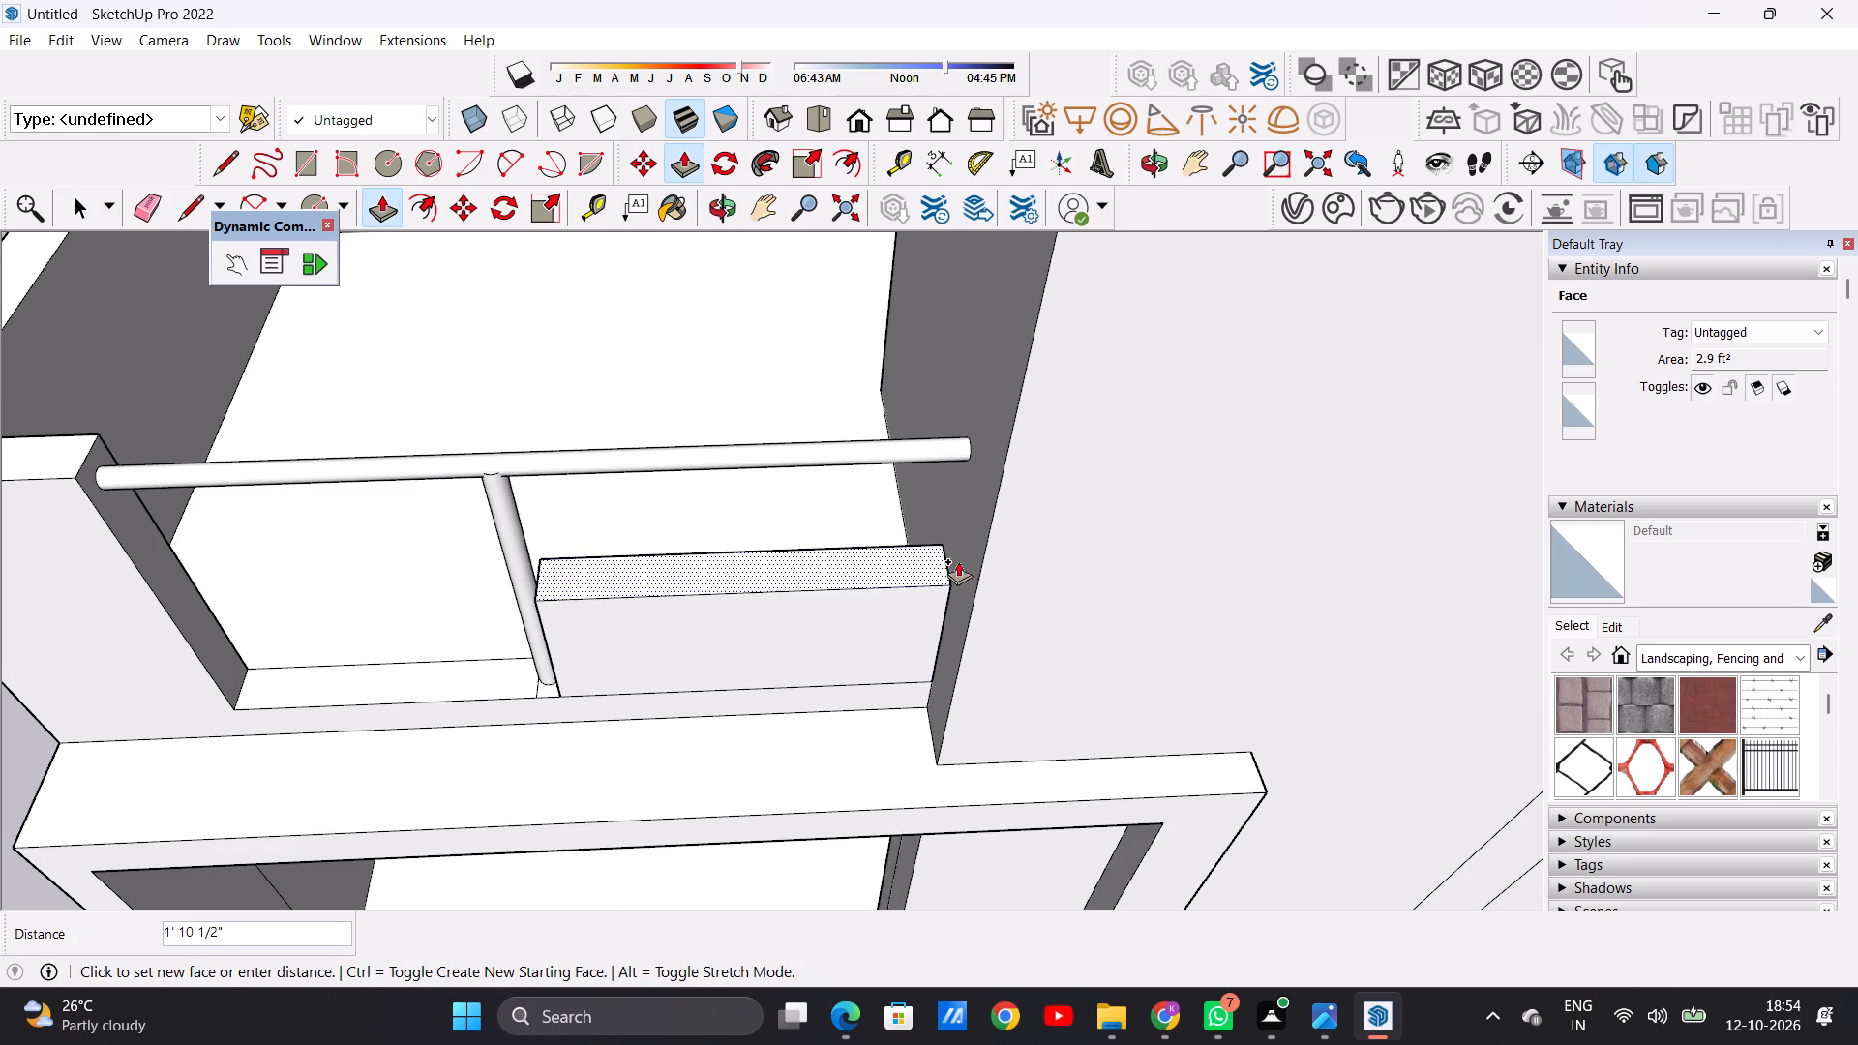
{"action": "middle_click_drag", "start_coordinate": [959, 561], "coordinate": [962, 380]}
{"action": "scroll", "coordinate": [962, 380], "scroll_direction": "down", "scroll_amount": 6}
{"action": "scroll", "coordinate": [945, 341], "scroll_direction": "up", "scroll_amount": 4}
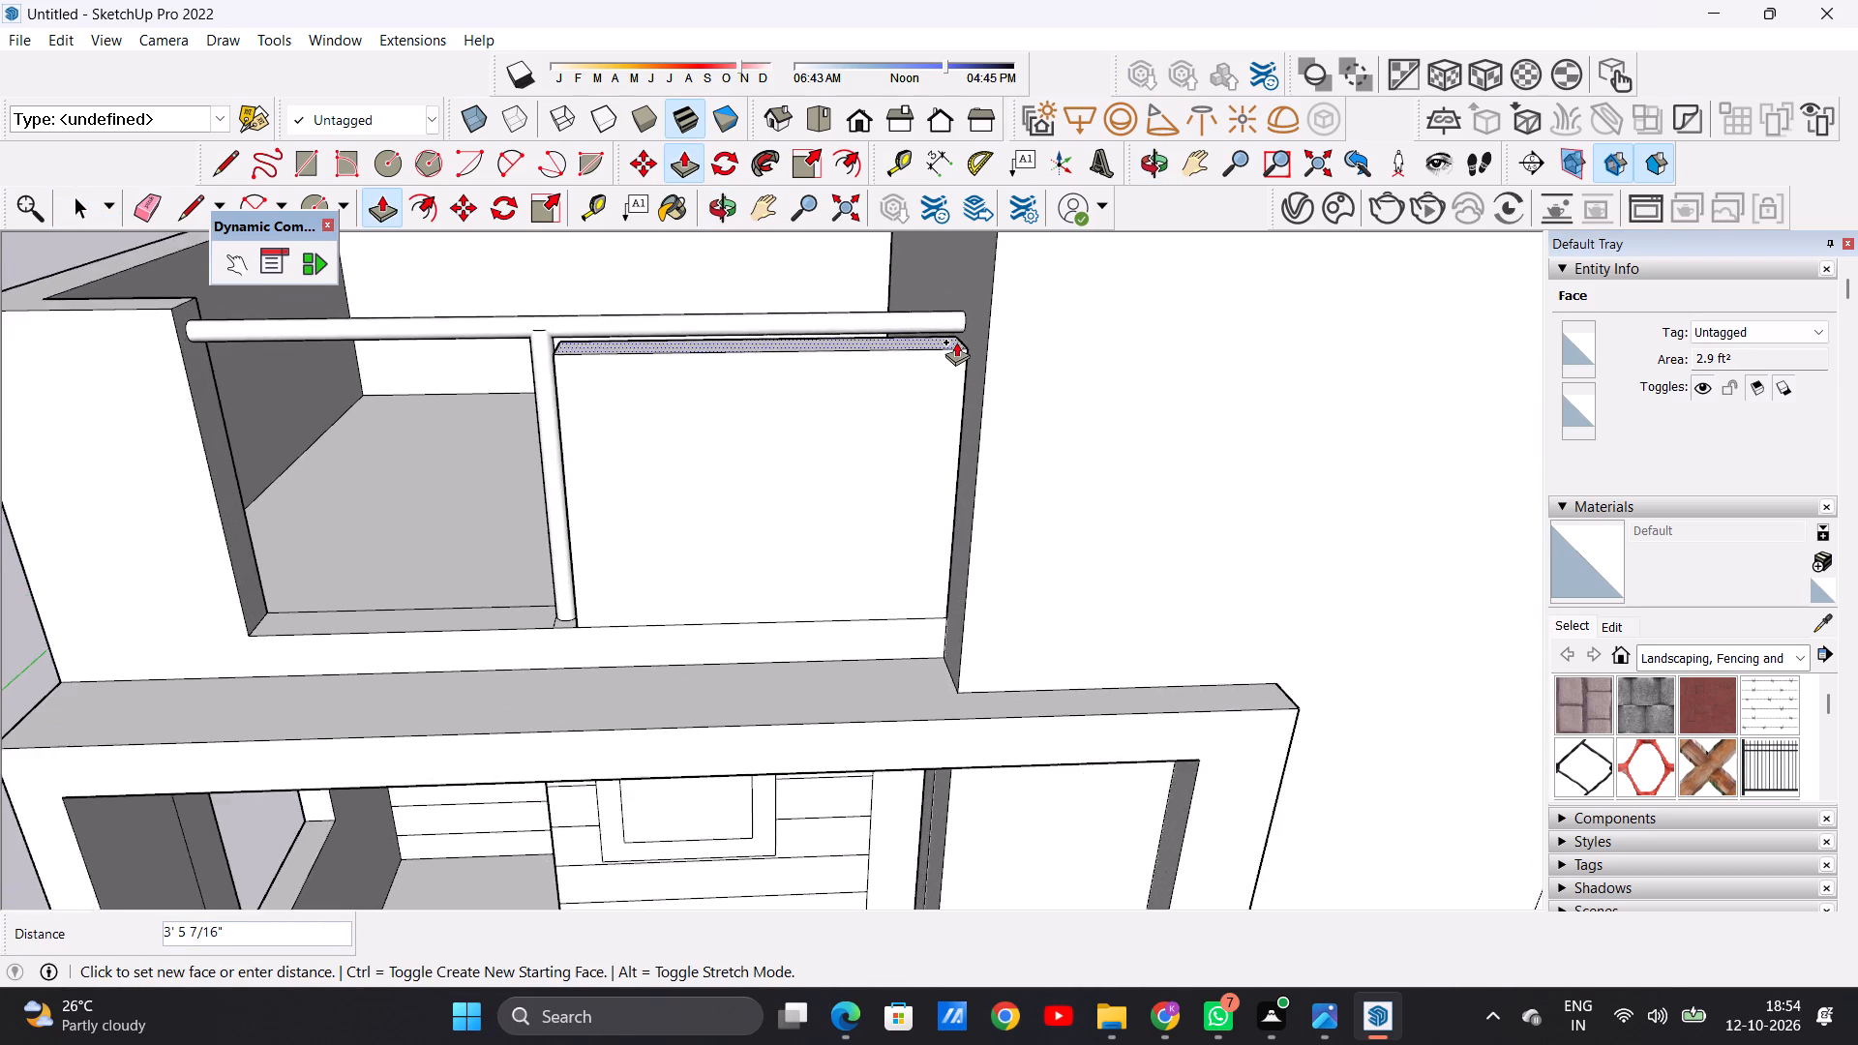
{"action": "scroll", "coordinate": [956, 342], "scroll_direction": "up", "scroll_amount": 5}
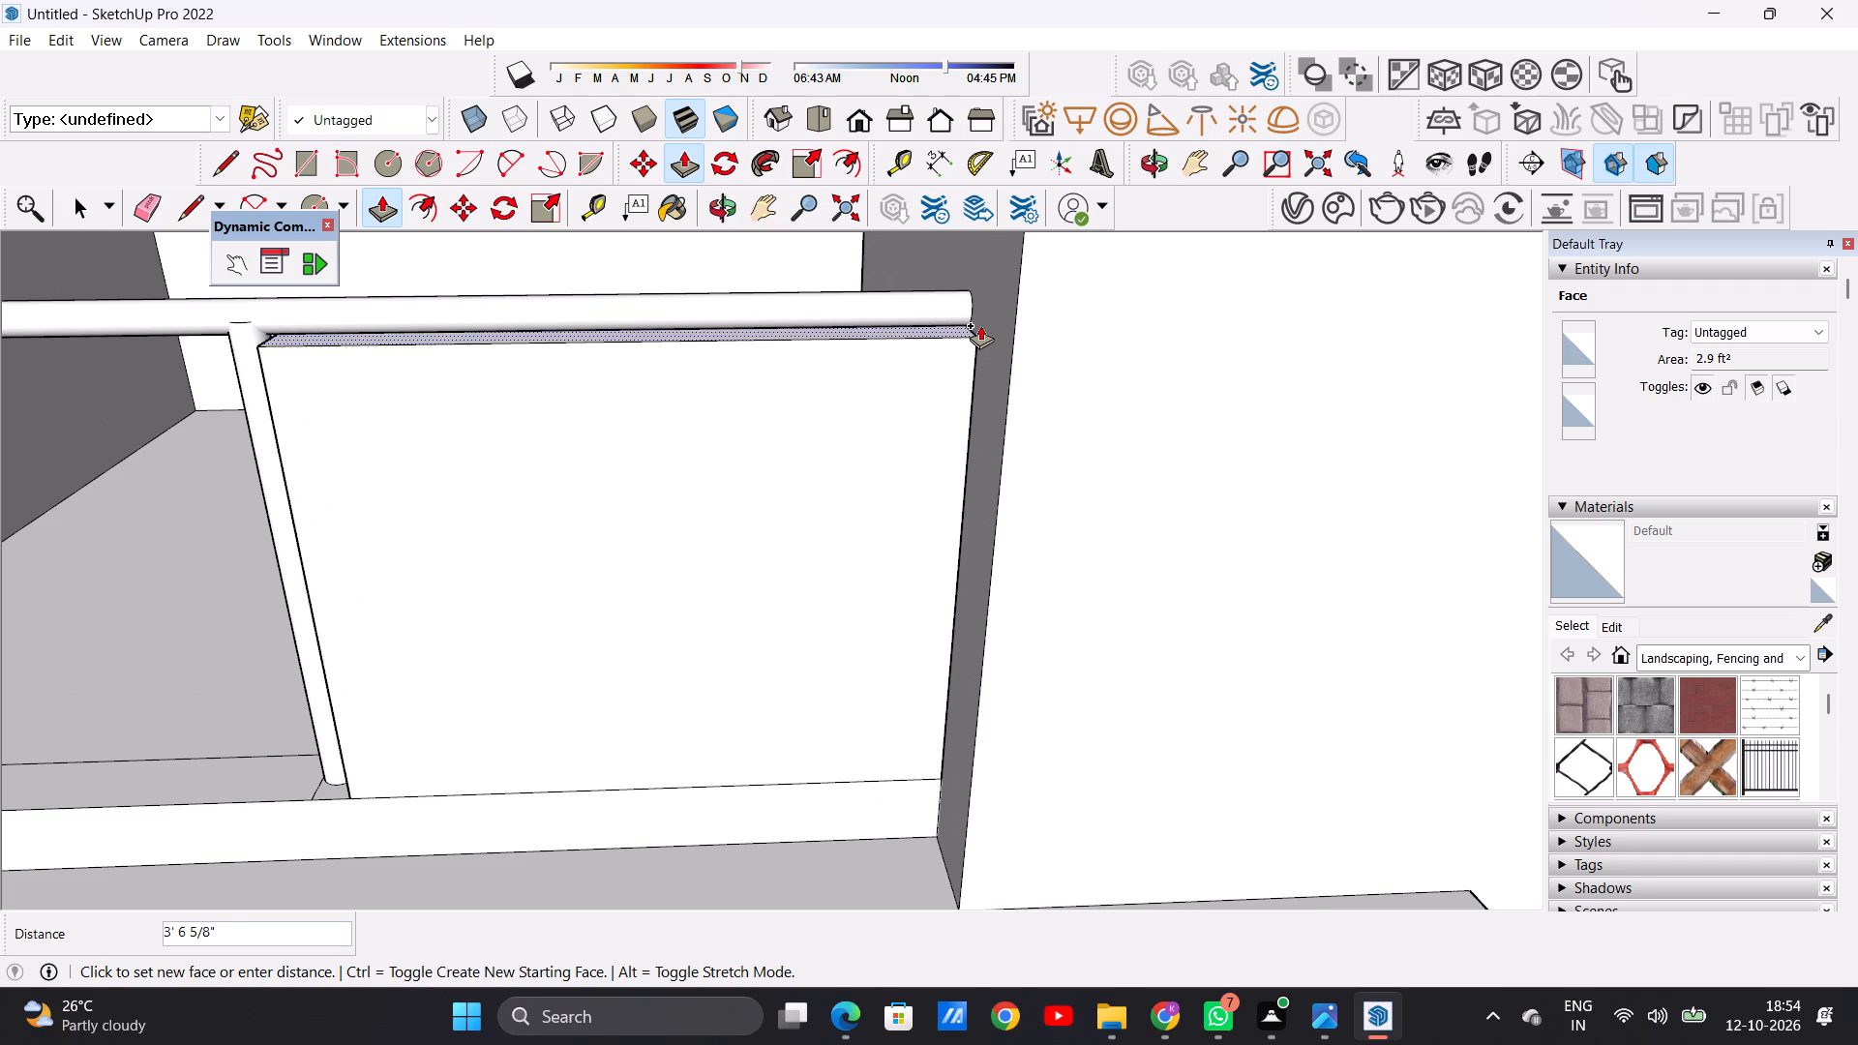
{"action": "left_click", "coordinate": [980, 325]}
{"action": "scroll", "coordinate": [670, 642], "scroll_direction": "down", "scroll_amount": 8}
{"action": "middle_click_drag", "start_coordinate": [597, 701], "coordinate": [595, 696]}
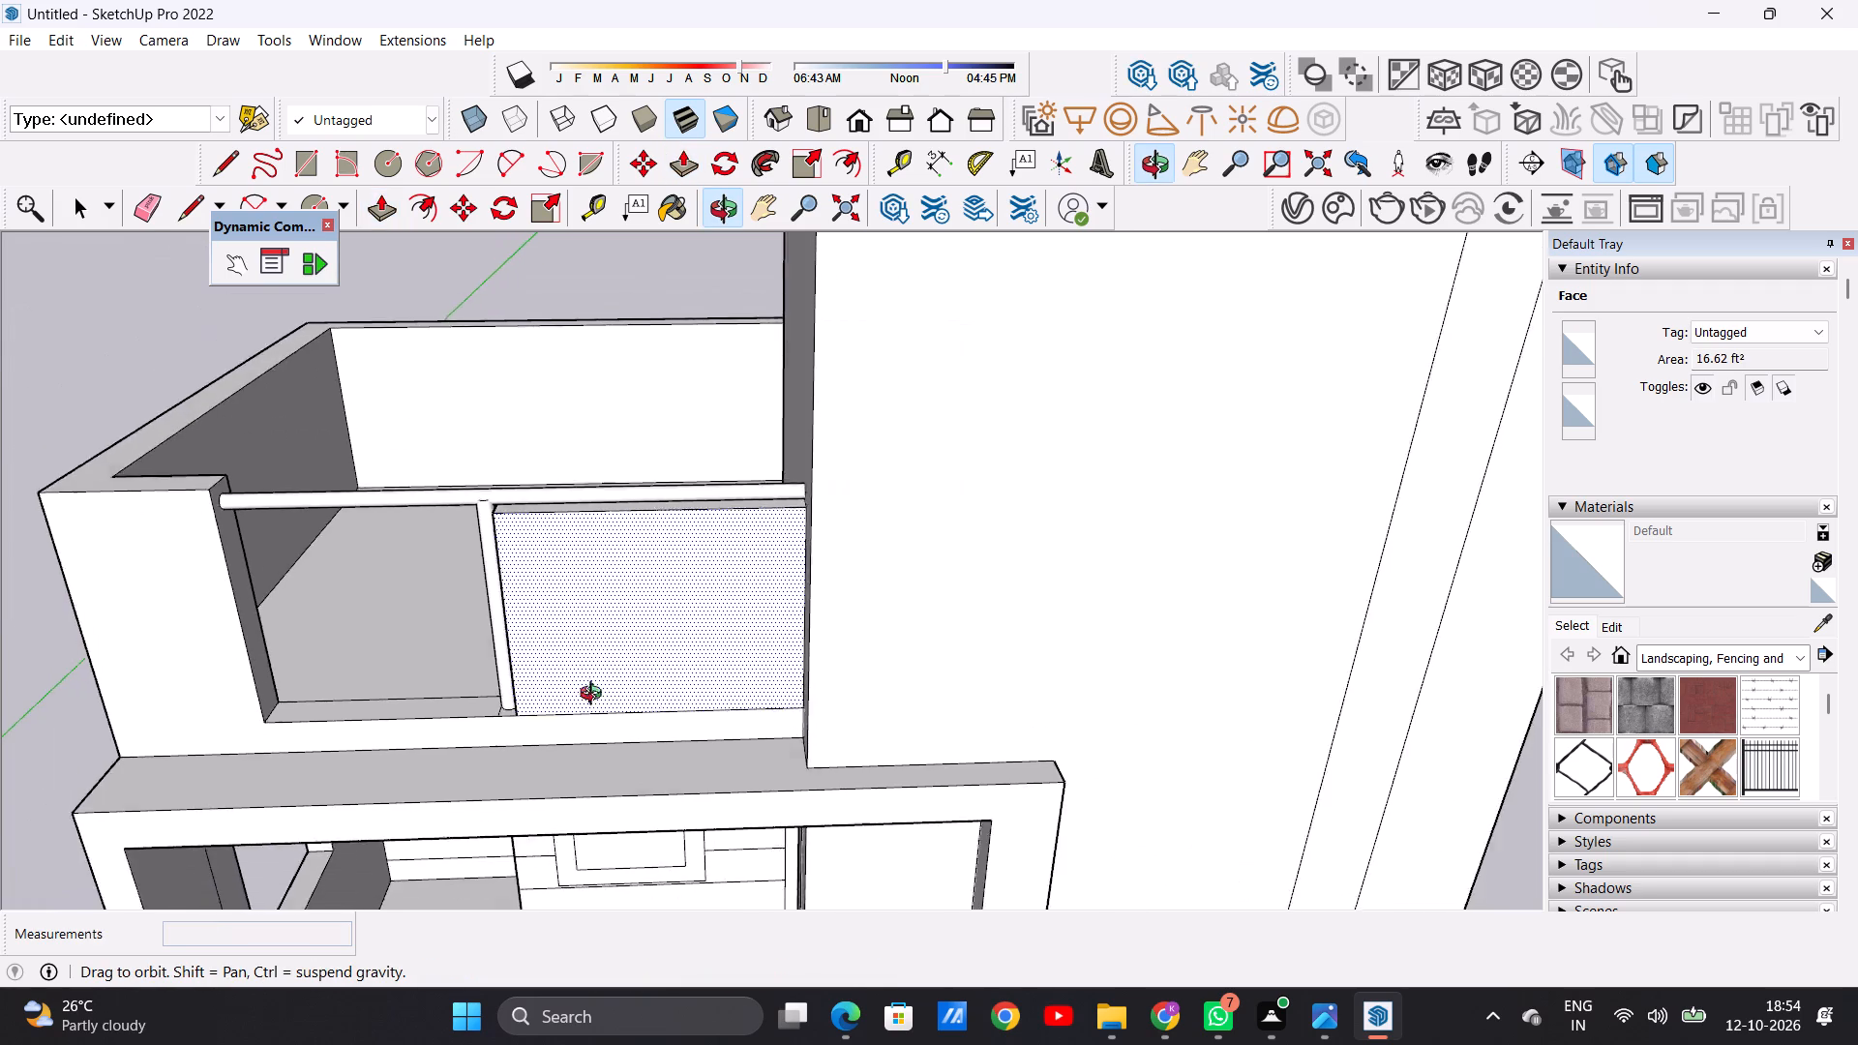
Pull the floor strip on the post's other side up about 3' 6 5/8", forming the second railing panel under the handrail.
{"action": "middle_click_drag", "start_coordinate": [595, 696], "coordinate": [614, 580]}
{"action": "middle_click_drag", "start_coordinate": [591, 593], "coordinate": [537, 693]}
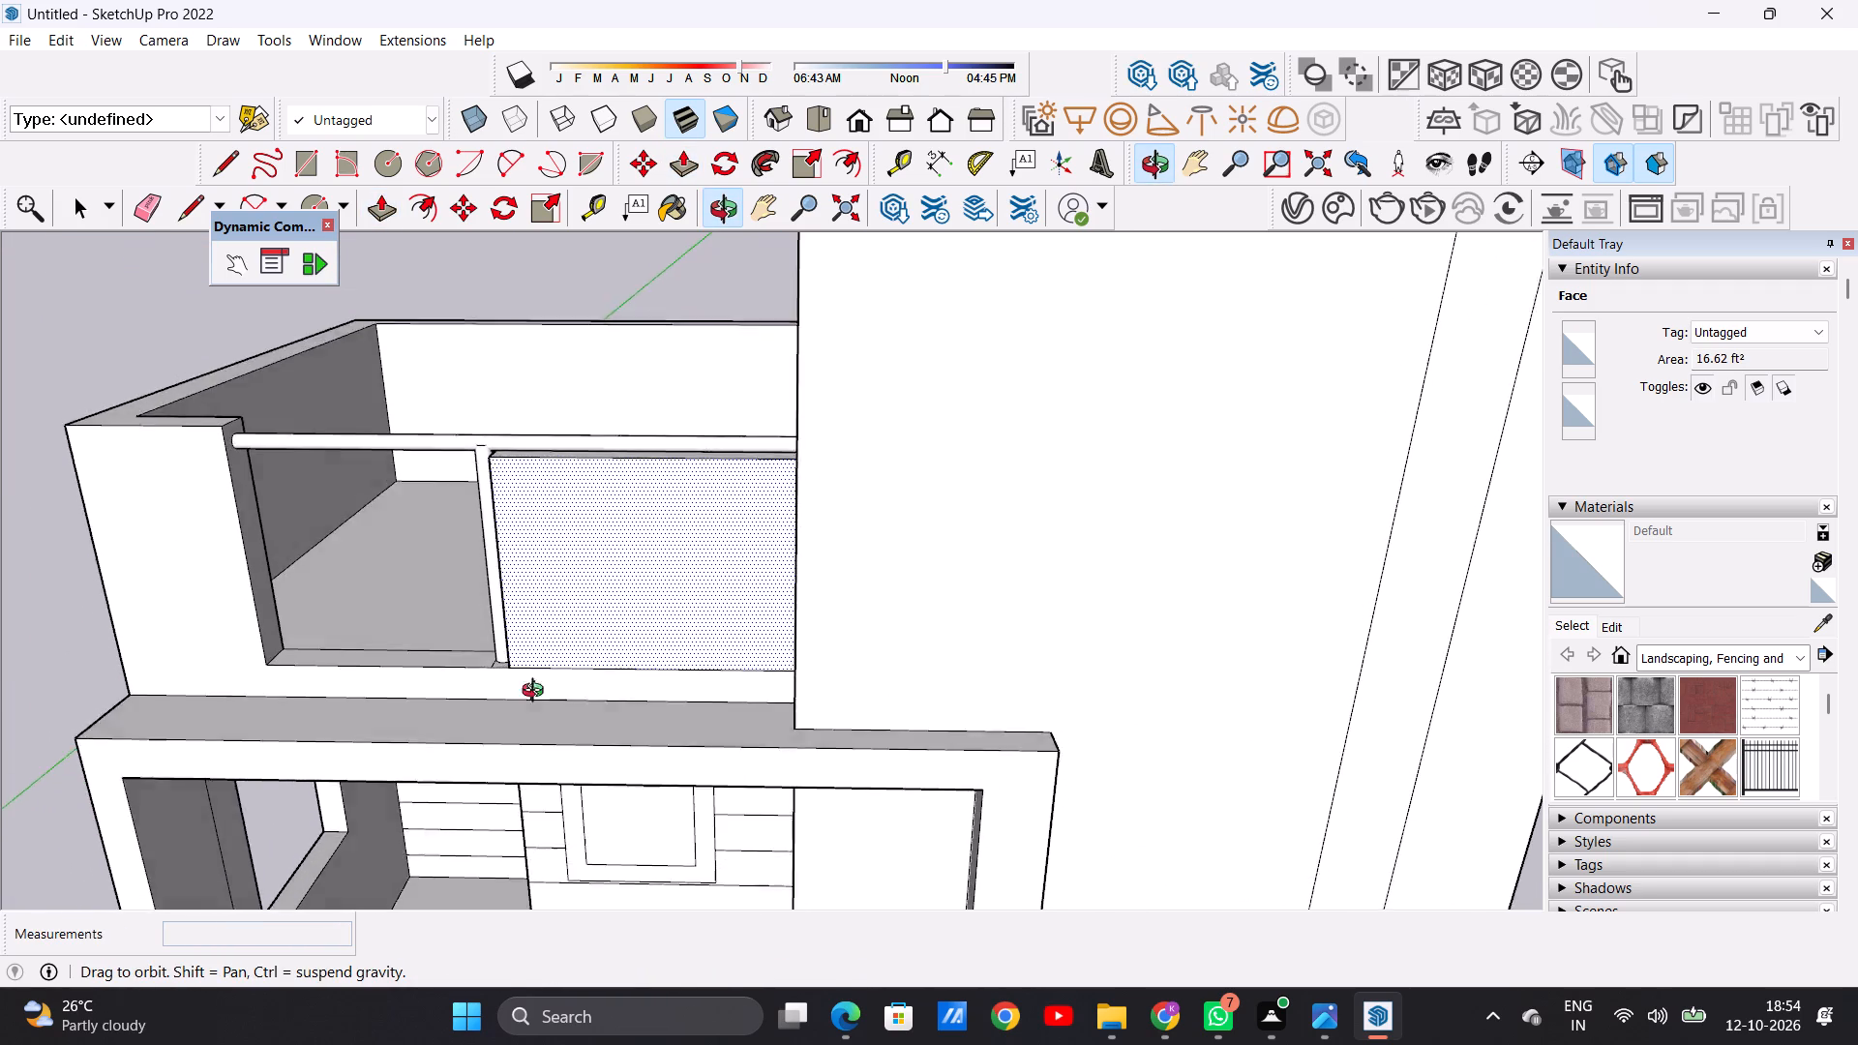
{"action": "middle_click_drag", "start_coordinate": [537, 693], "coordinate": [541, 730]}
{"action": "scroll", "coordinate": [831, 471], "scroll_direction": "up", "scroll_amount": 5}
{"action": "middle_click_drag", "start_coordinate": [631, 523], "coordinate": [720, 444]}
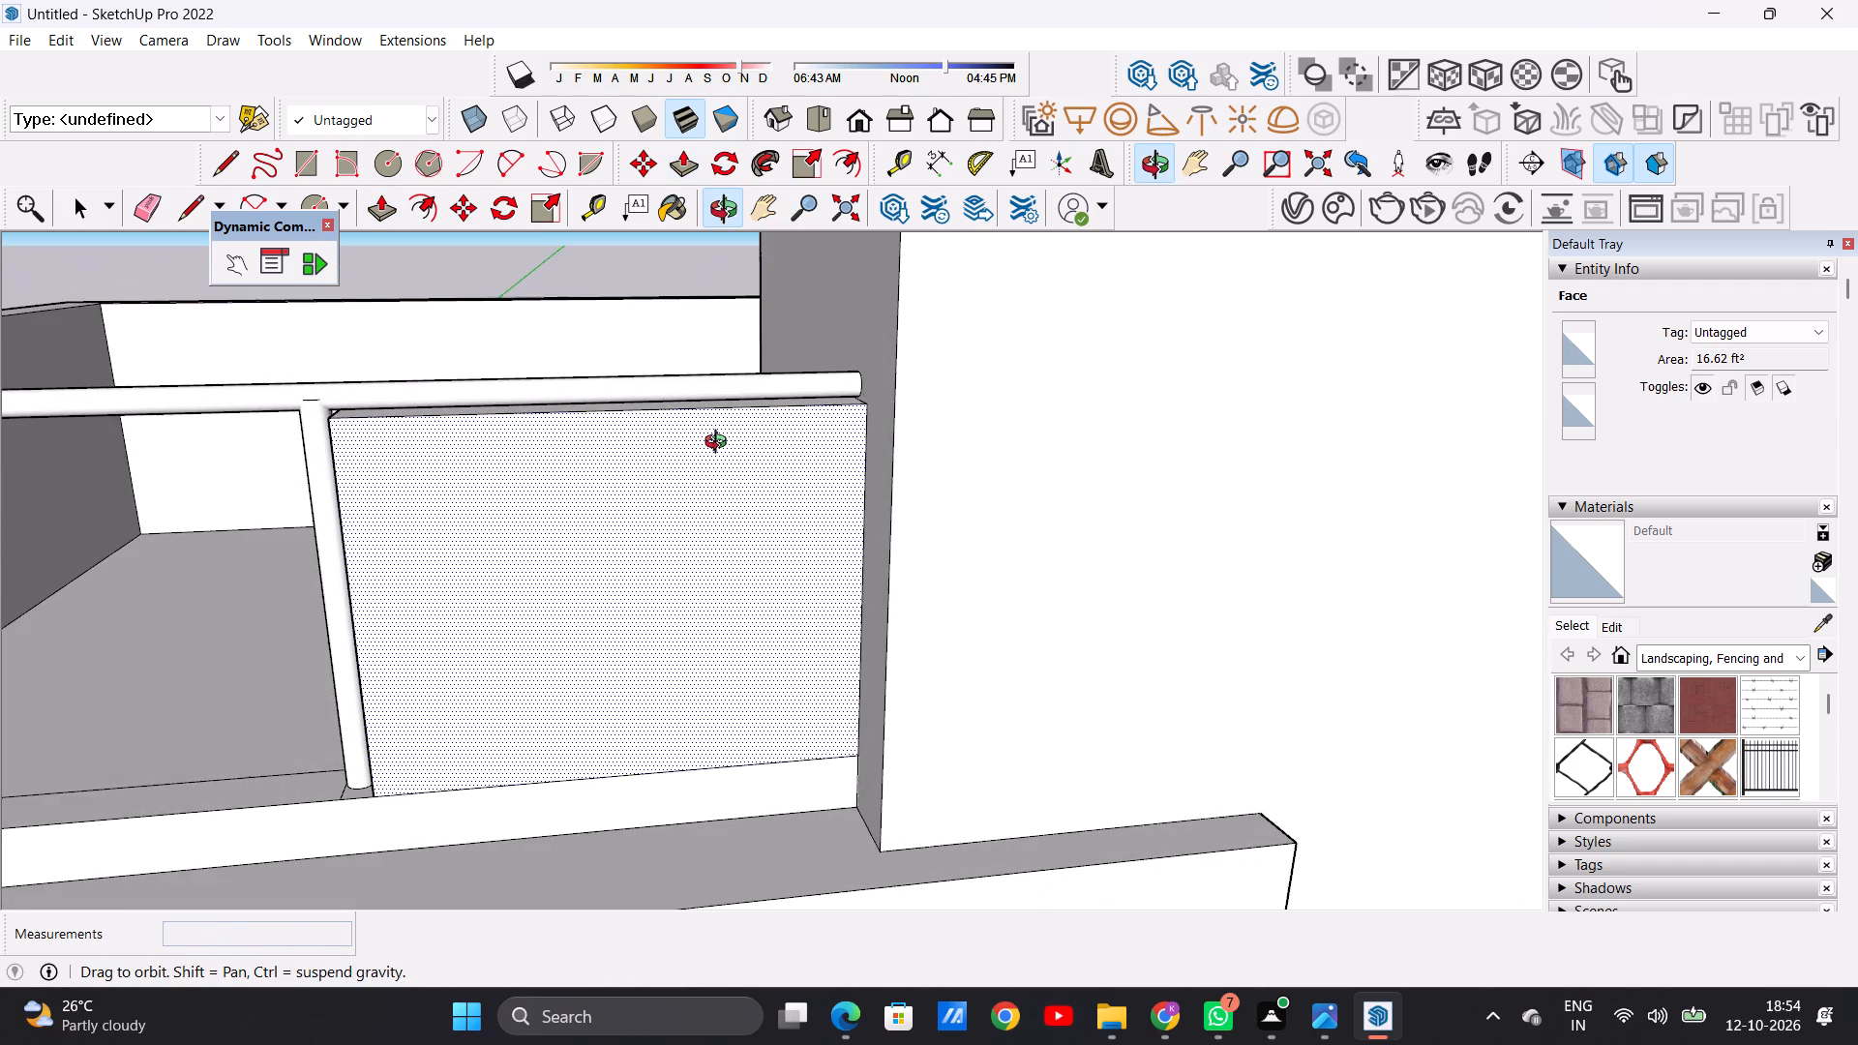
{"action": "middle_click_drag", "start_coordinate": [720, 444], "coordinate": [722, 439]}
{"action": "scroll", "coordinate": [256, 786], "scroll_direction": "up", "scroll_amount": 6}
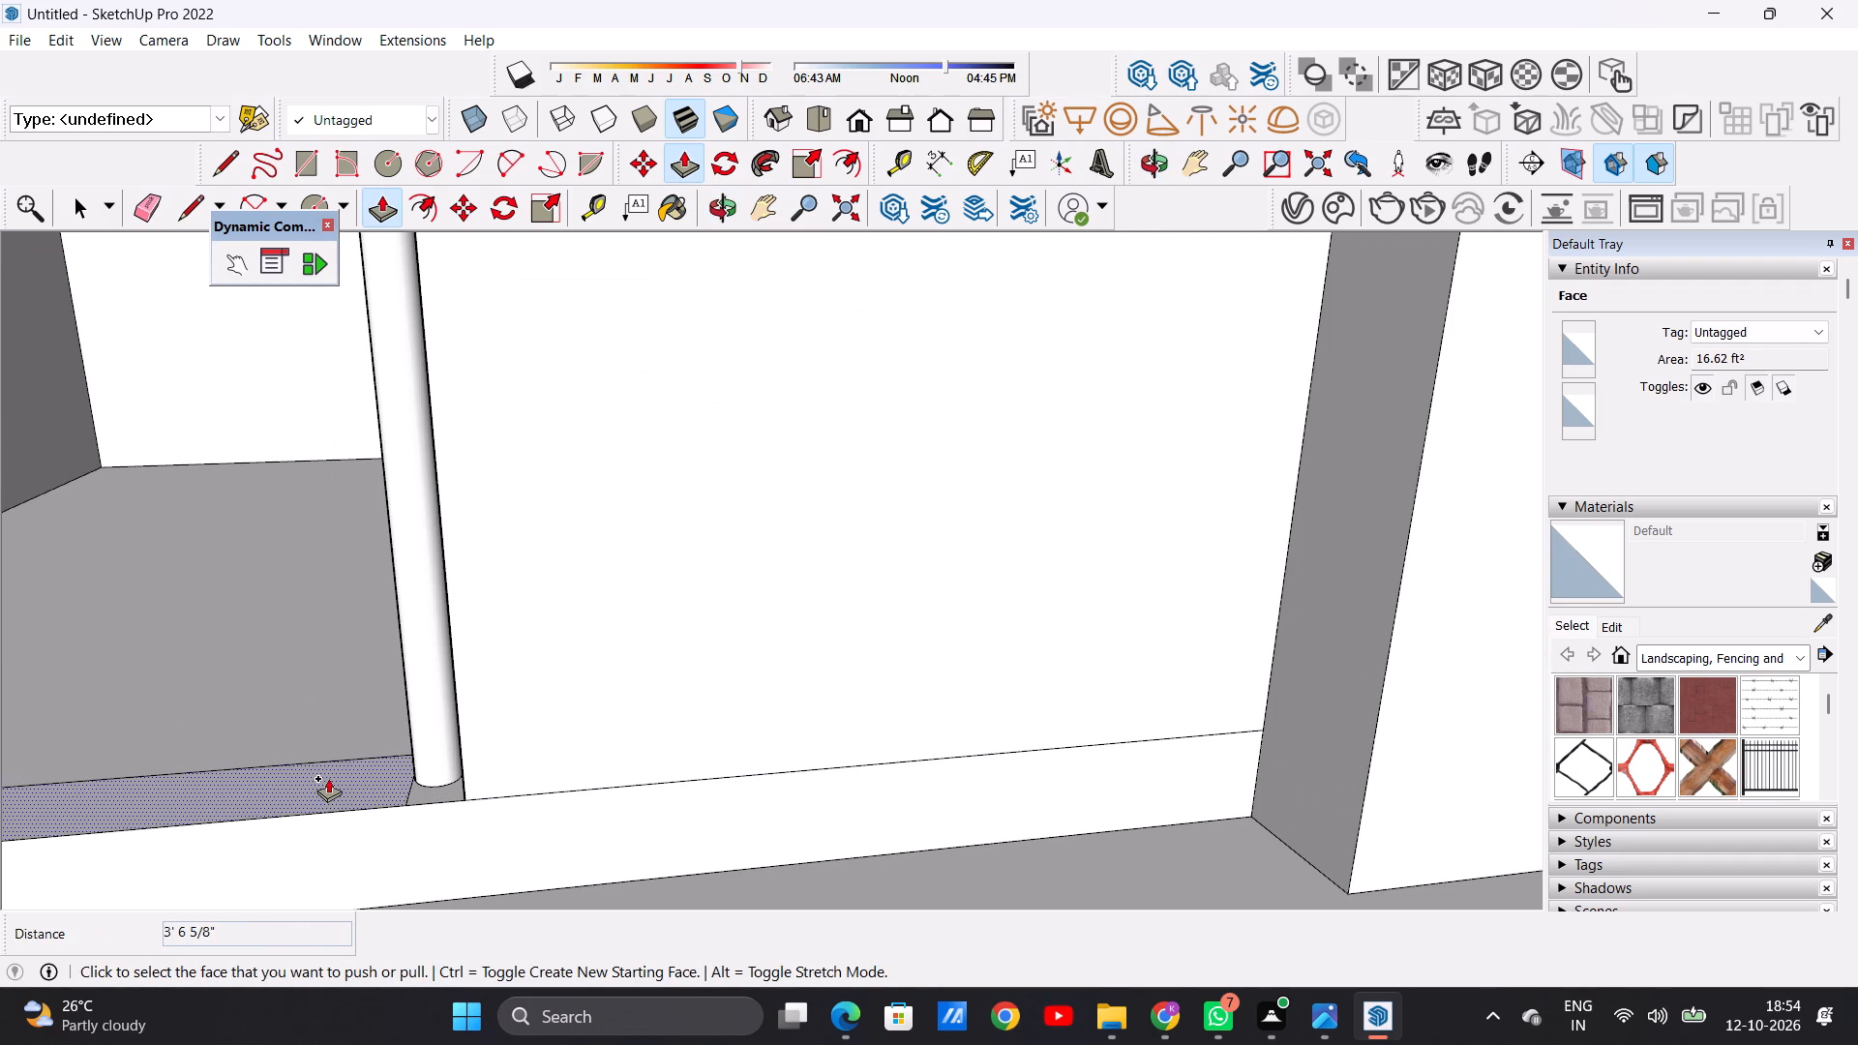
{"action": "left_click", "coordinate": [328, 778]}
{"action": "scroll", "coordinate": [340, 700], "scroll_direction": "down", "scroll_amount": 2}
{"action": "scroll", "coordinate": [340, 700], "scroll_direction": "up", "scroll_amount": 2}
{"action": "scroll", "coordinate": [340, 700], "scroll_direction": "down", "scroll_amount": 9}
{"action": "scroll", "coordinate": [373, 471], "scroll_direction": "up", "scroll_amount": 2}
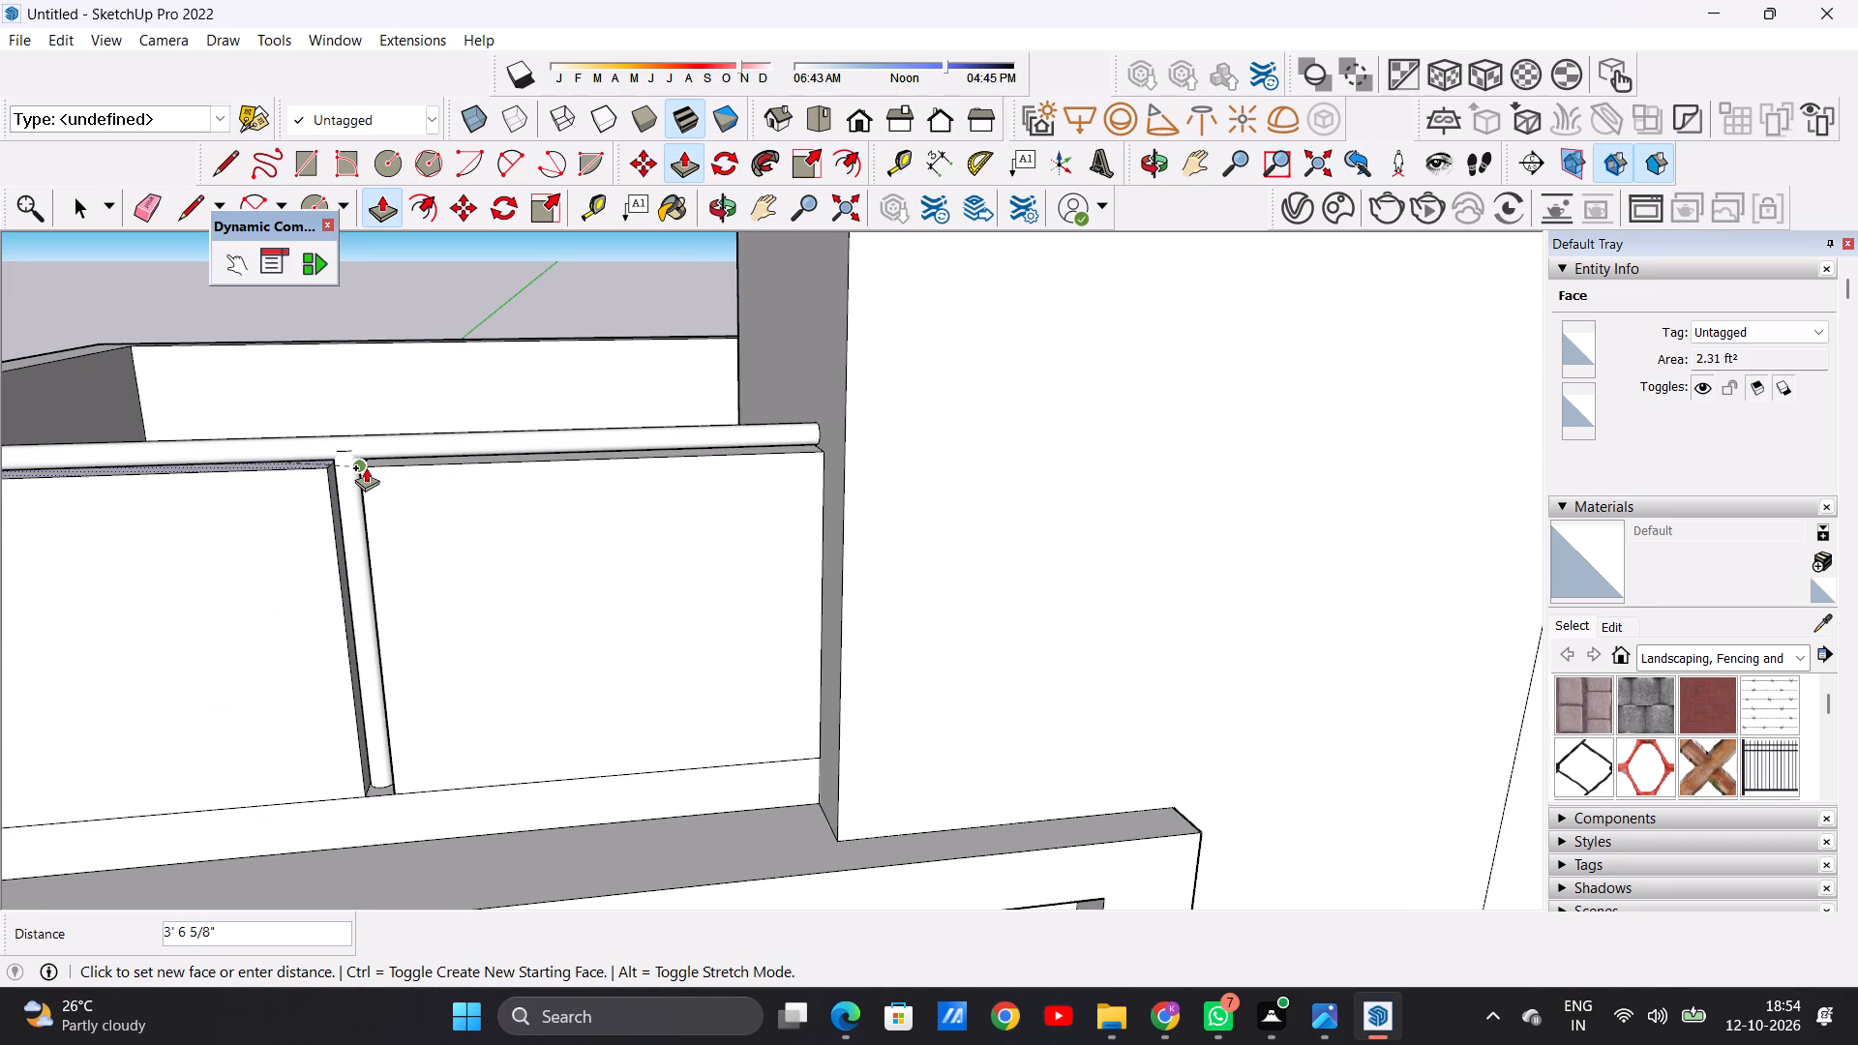
{"action": "left_click", "coordinate": [363, 475]}
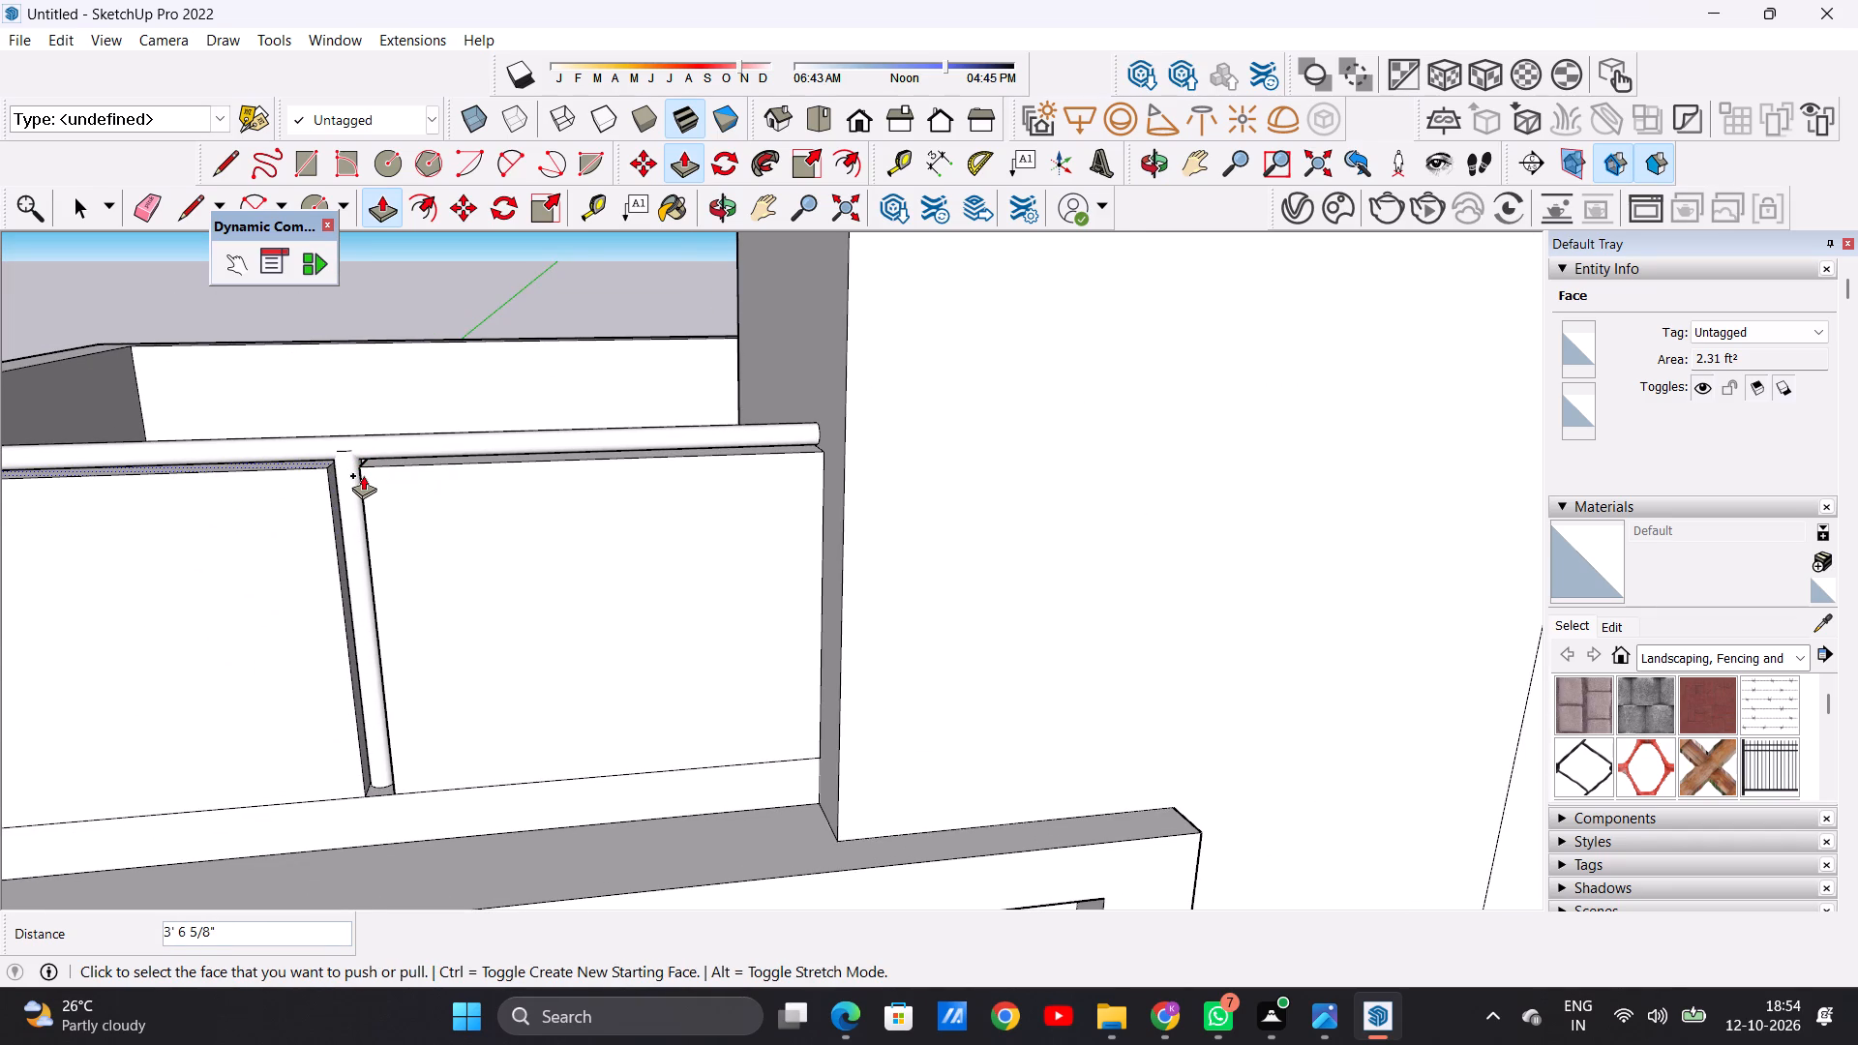
{"action": "key", "text": "space"}
Examine the terrace railing panels and the upper part of the front facade from several angles.
{"action": "scroll", "coordinate": [439, 583], "scroll_direction": "down", "scroll_amount": 12}
{"action": "middle_click_drag", "start_coordinate": [395, 644], "coordinate": [389, 522]}
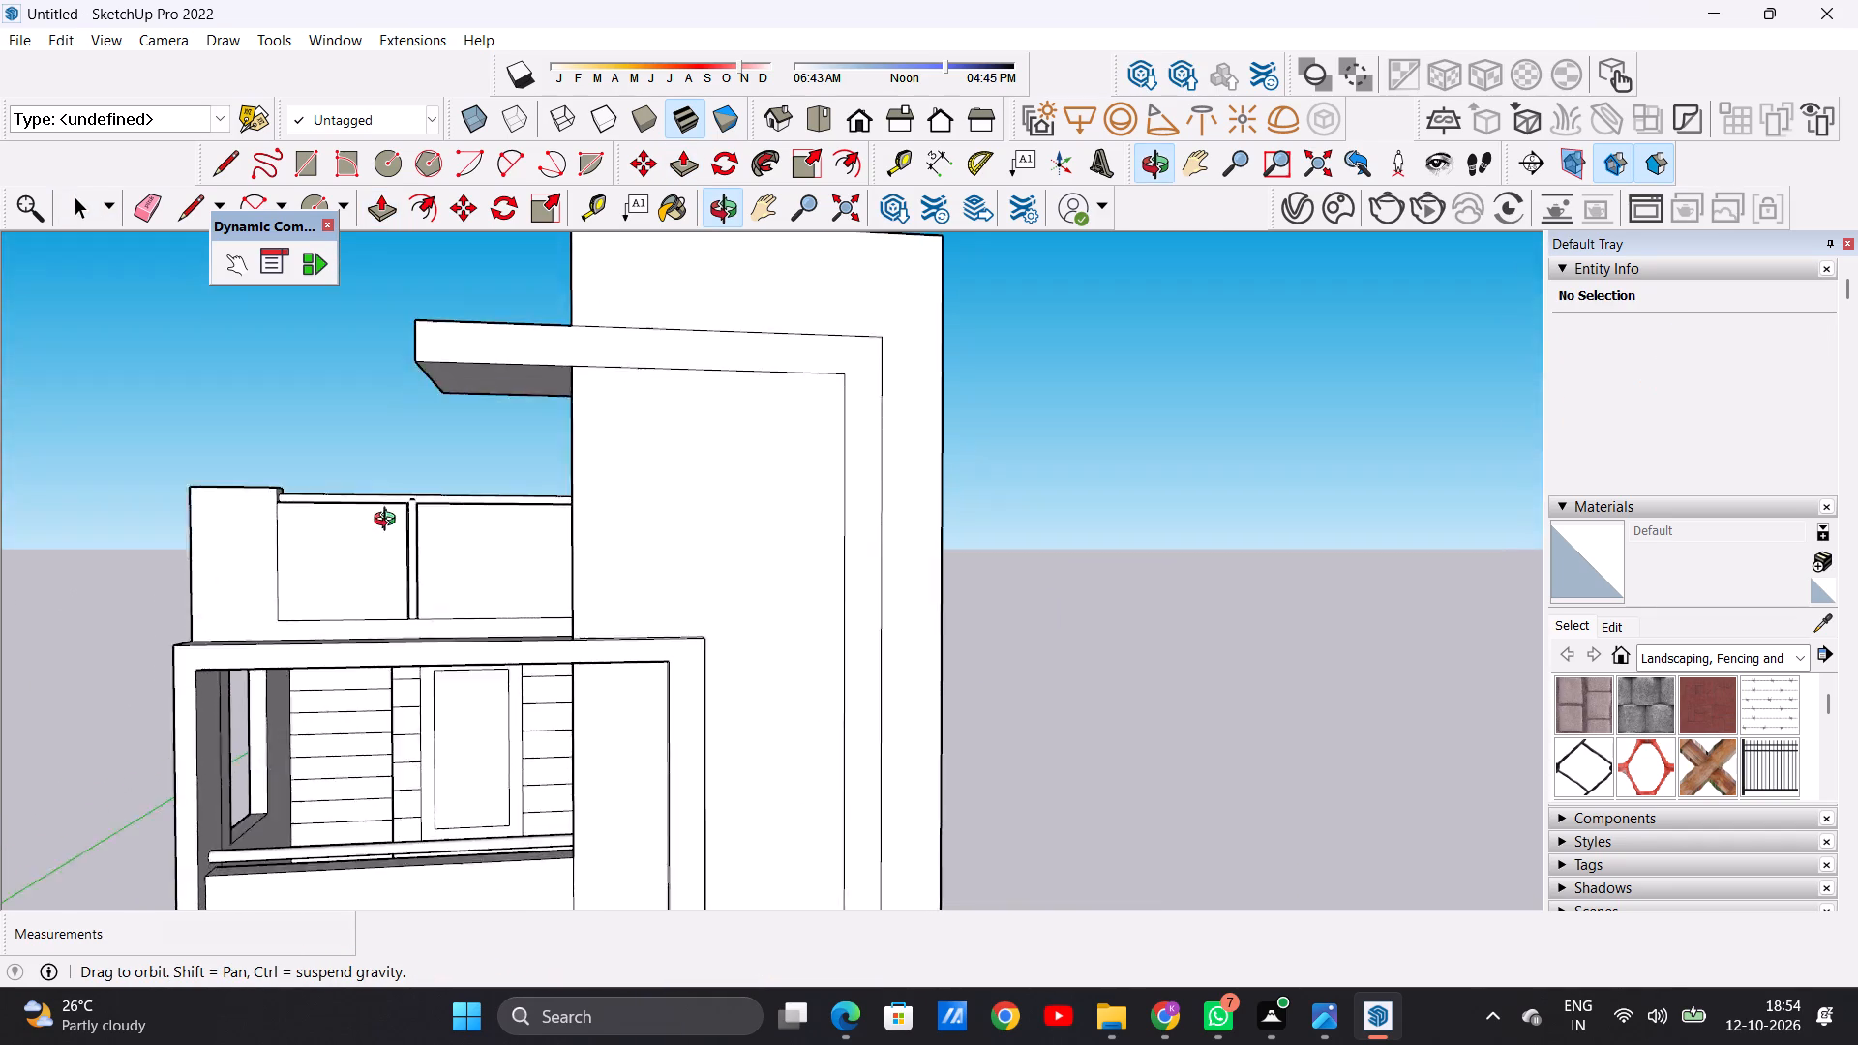
{"action": "middle_click_drag", "start_coordinate": [389, 522], "coordinate": [939, 733]}
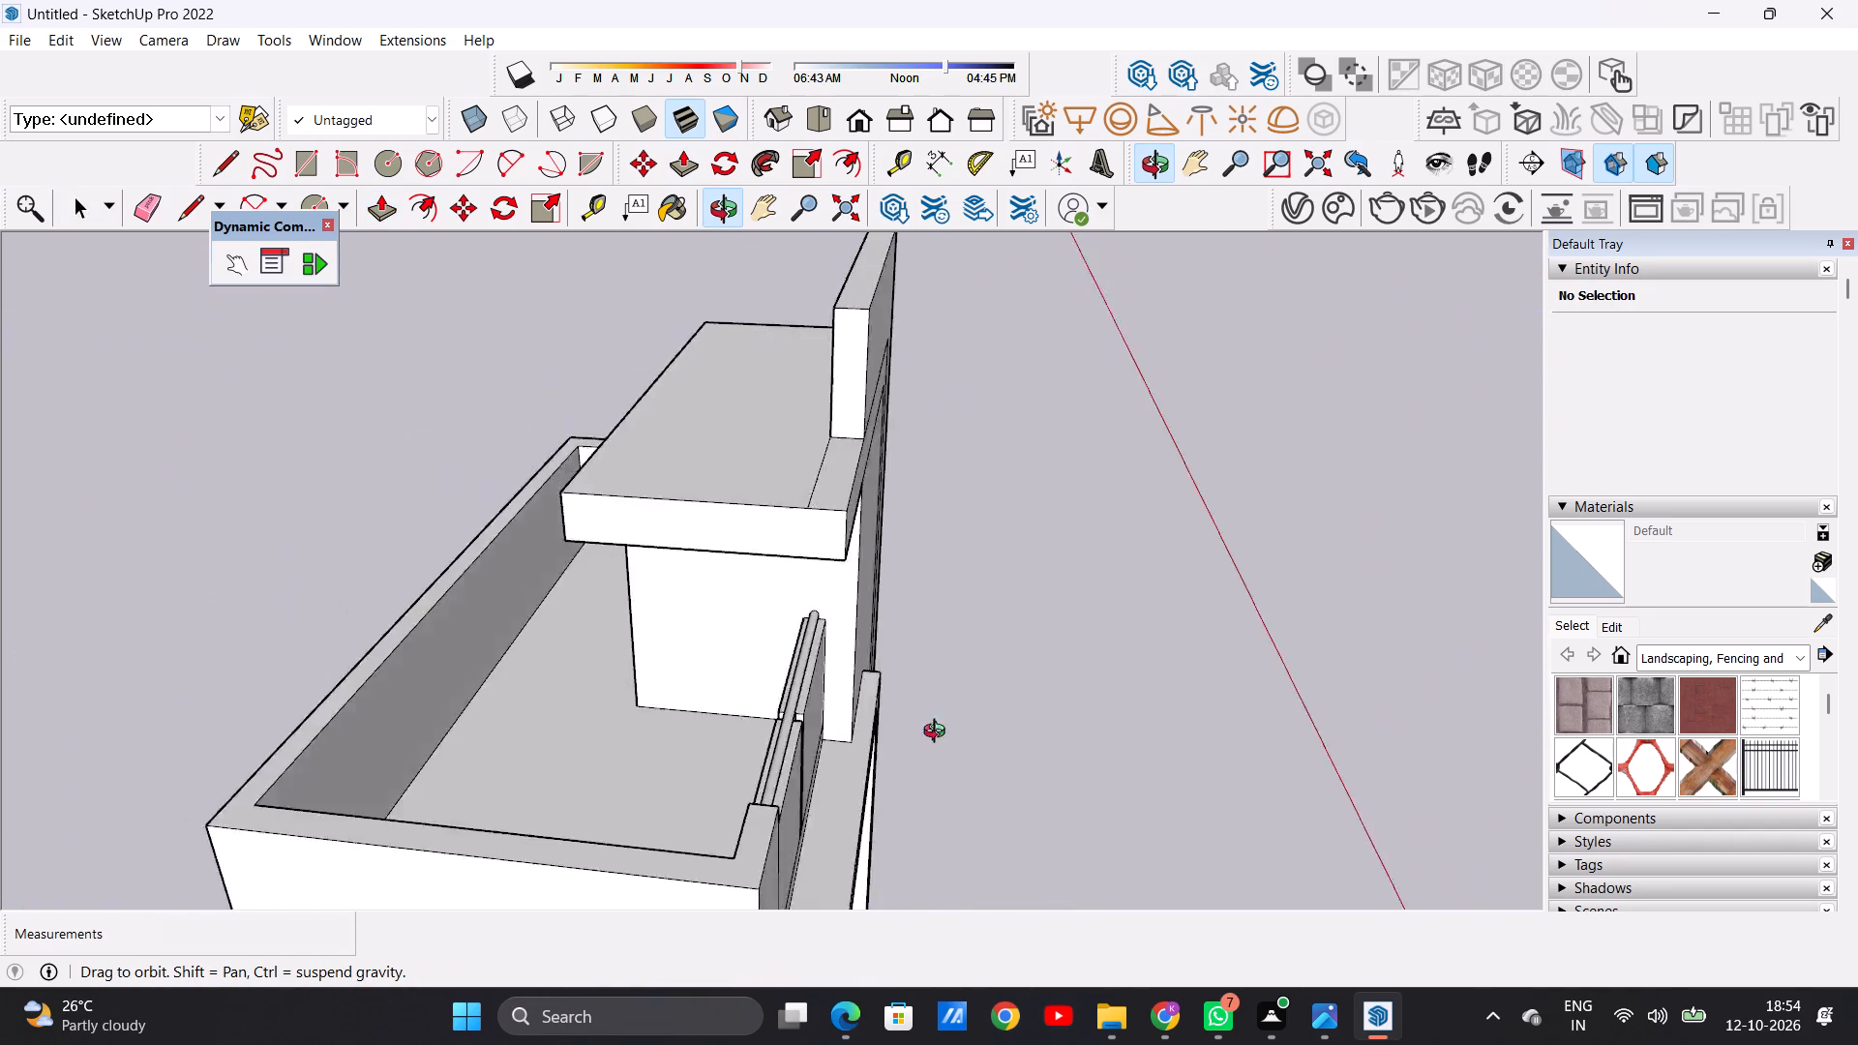
{"action": "middle_click_drag", "start_coordinate": [939, 733], "coordinate": [319, 690]}
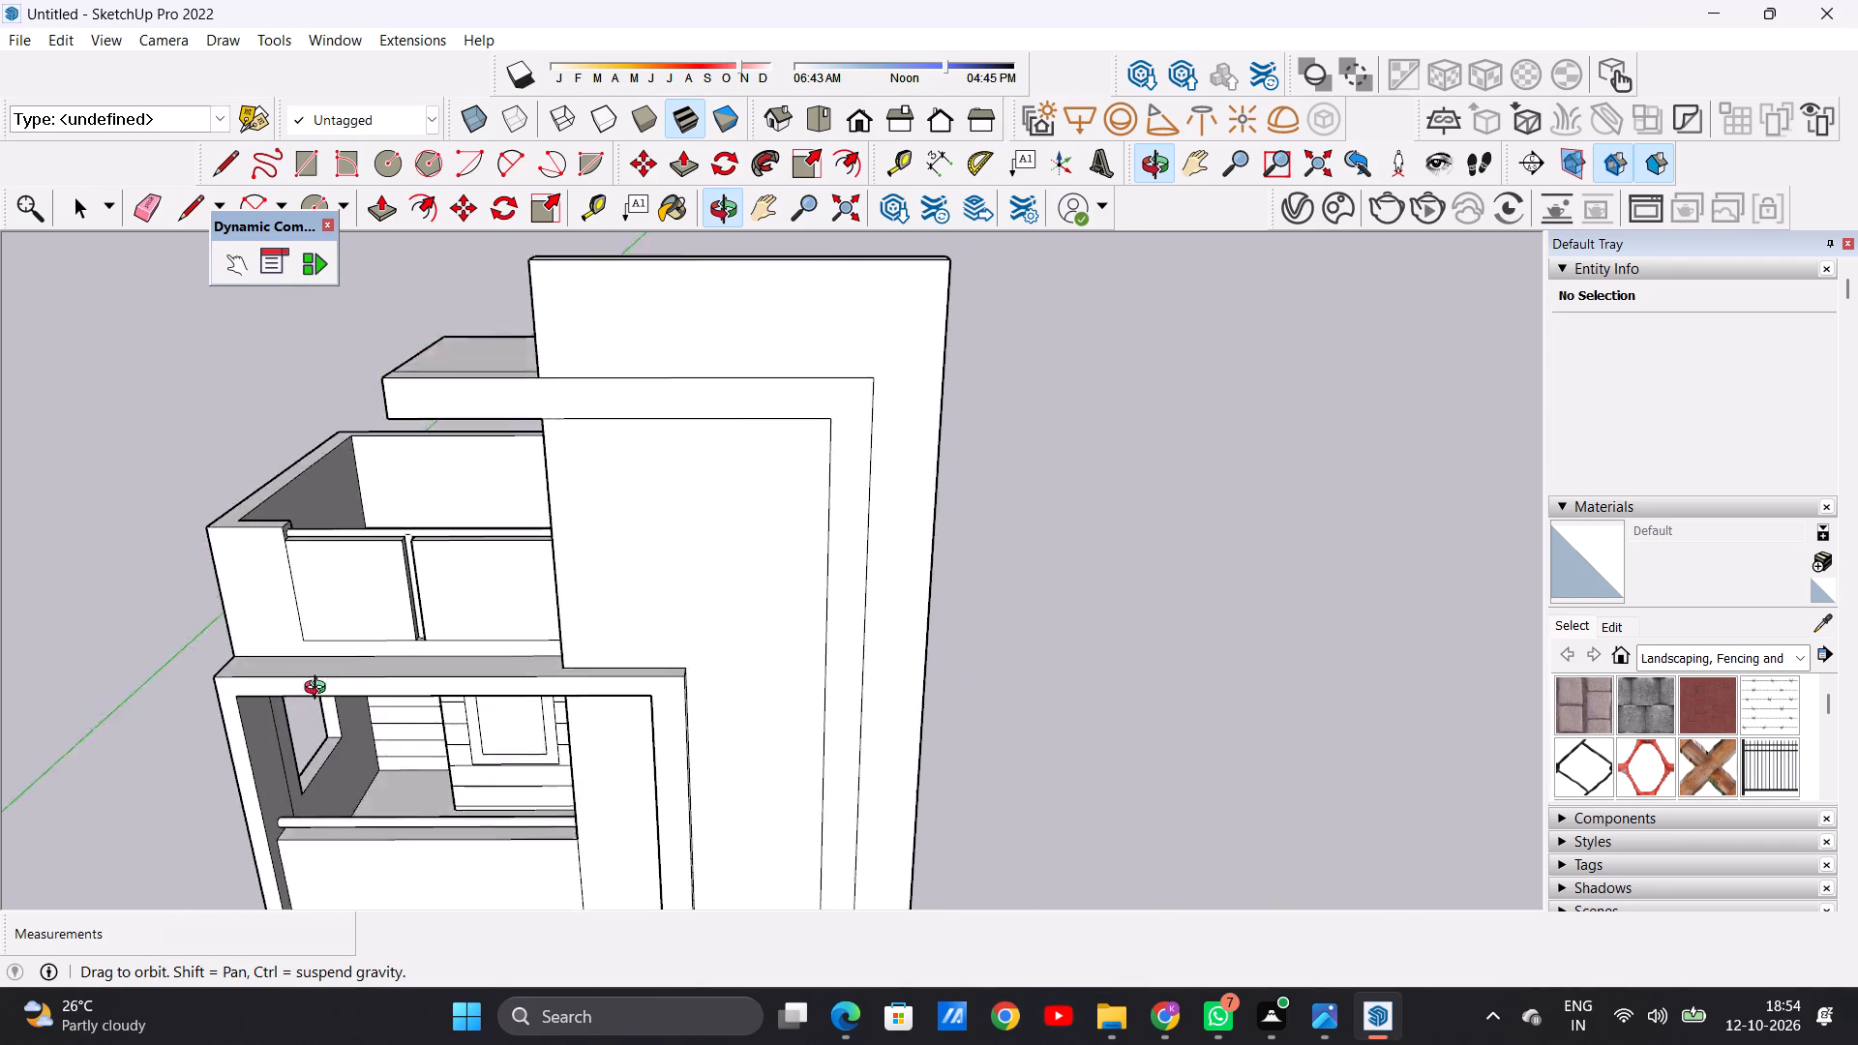
{"action": "middle_click_drag", "start_coordinate": [319, 690], "coordinate": [391, 608]}
{"action": "scroll", "coordinate": [406, 612], "scroll_direction": "down", "scroll_amount": 4}
{"action": "middle_click_drag", "start_coordinate": [416, 552], "coordinate": [971, 537]}
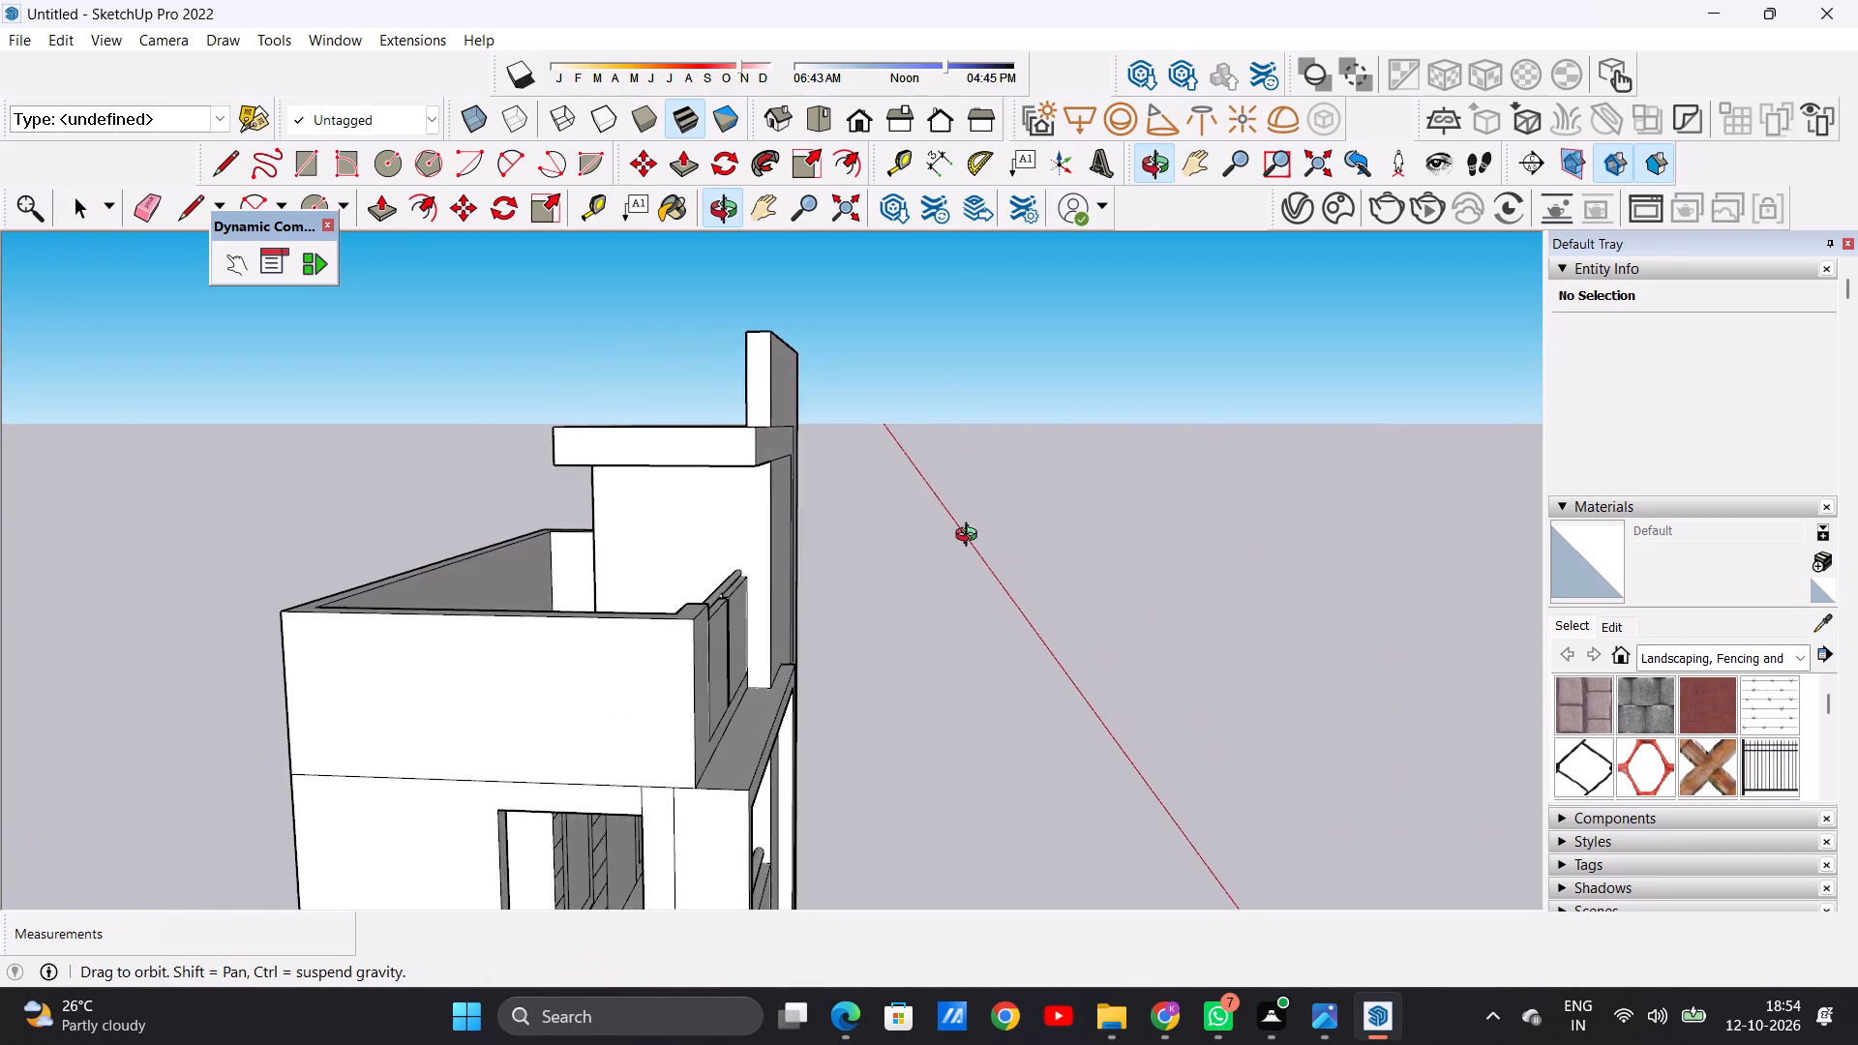
{"action": "middle_click_drag", "start_coordinate": [971, 537], "coordinate": [471, 640]}
{"action": "scroll", "coordinate": [471, 640], "scroll_direction": "down", "scroll_amount": 6}
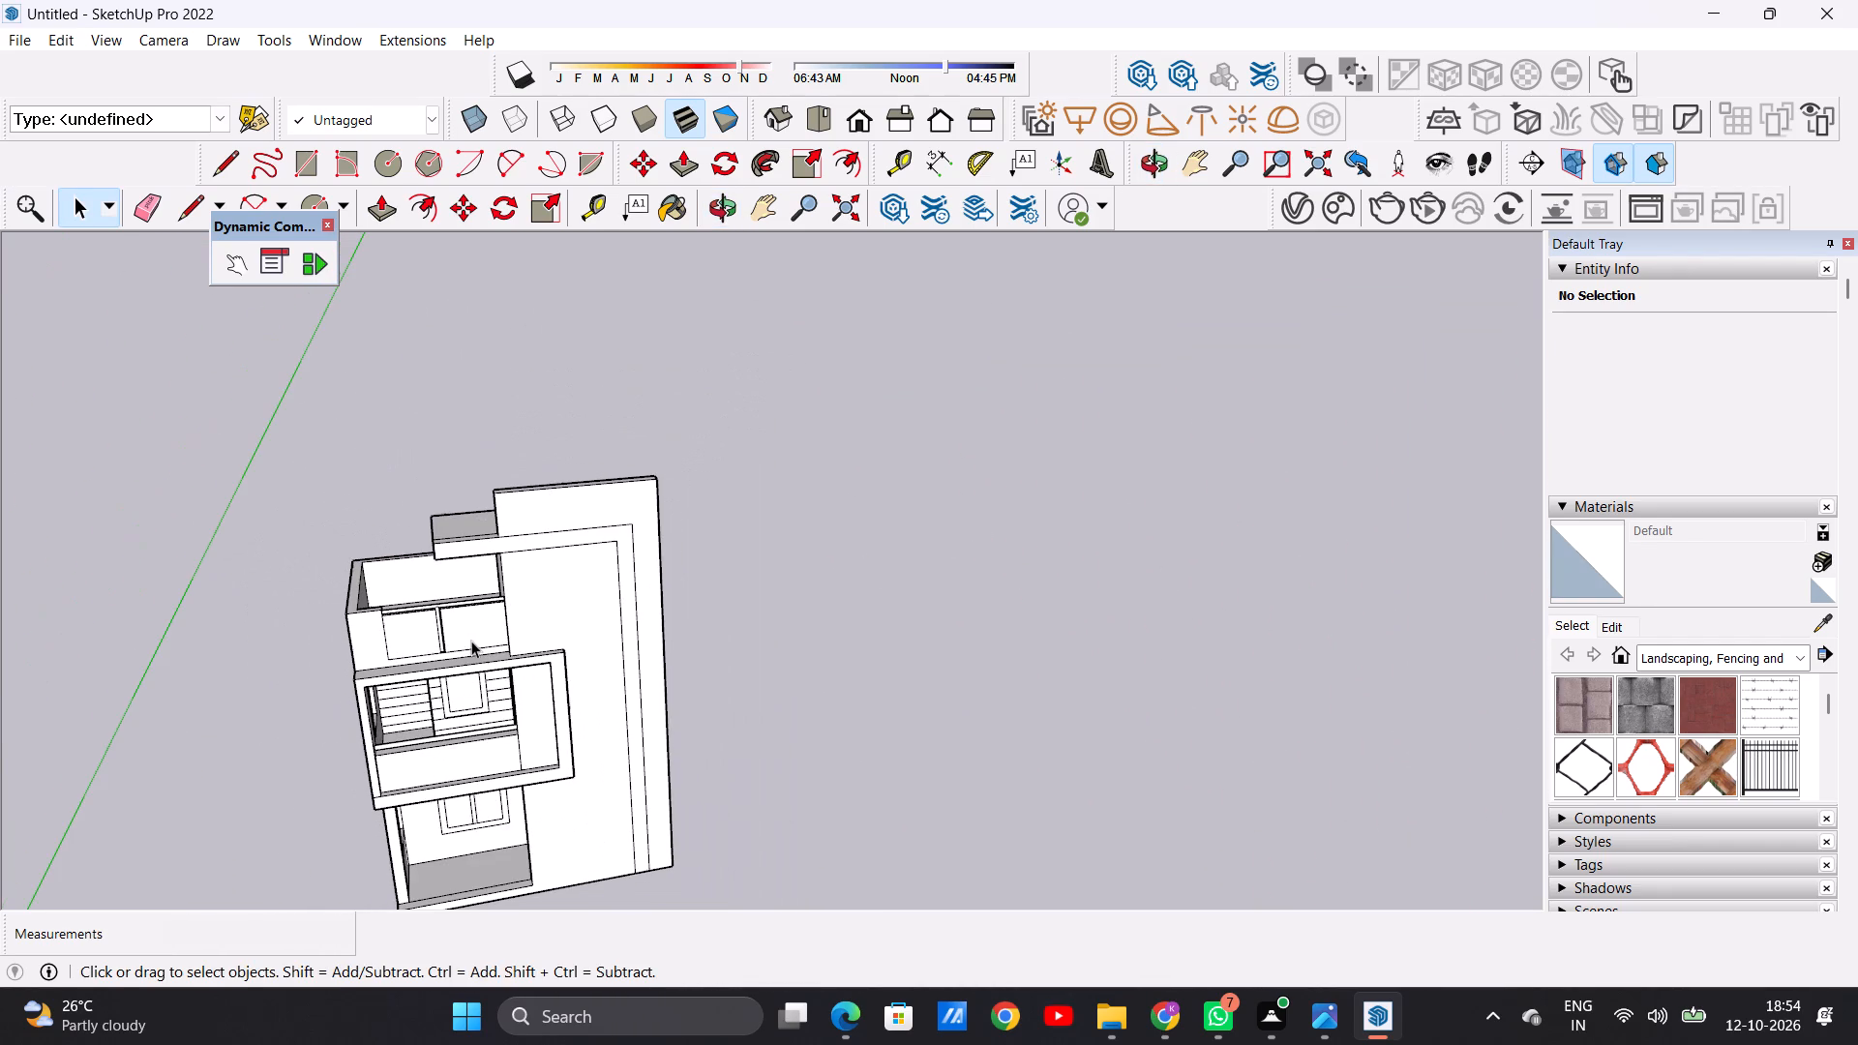
{"action": "middle_click_drag", "start_coordinate": [585, 547], "coordinate": [559, 502]}
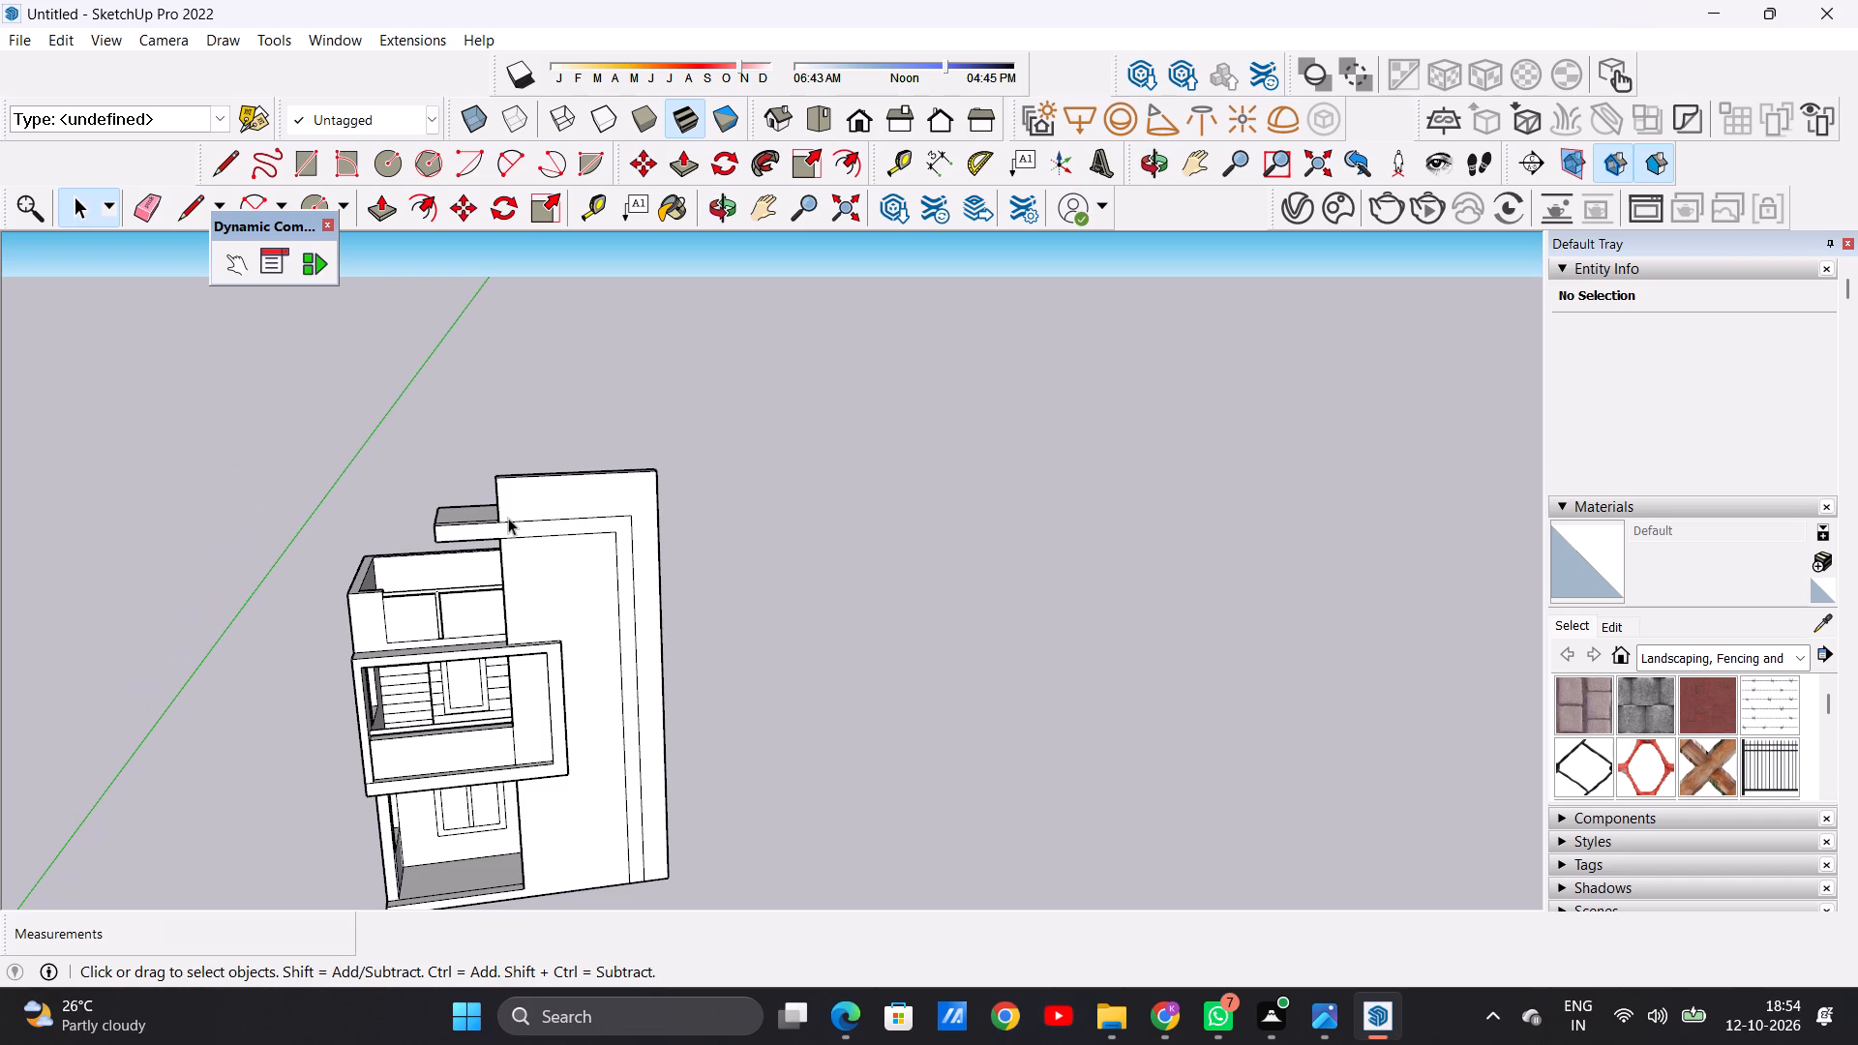
{"action": "scroll", "coordinate": [527, 491], "scroll_direction": "up", "scroll_amount": 2}
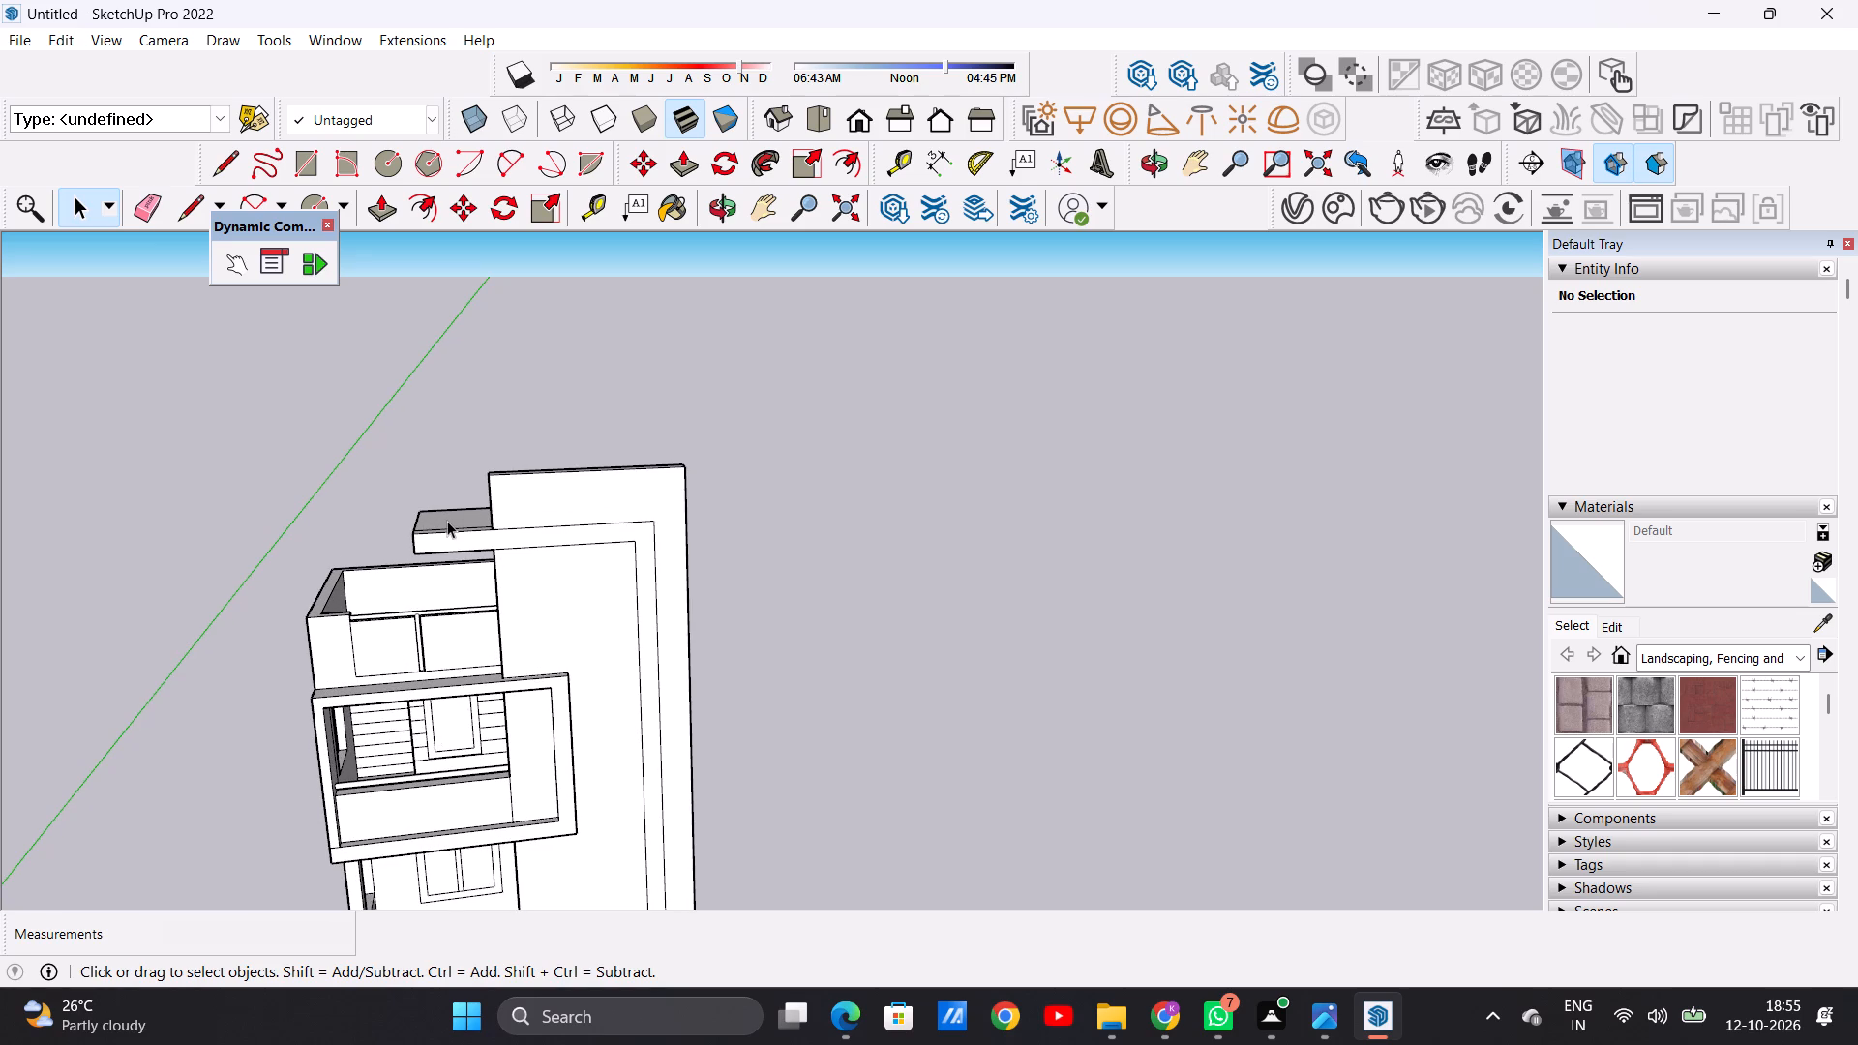
{"action": "scroll", "coordinate": [447, 521], "scroll_direction": "down", "scroll_amount": 5}
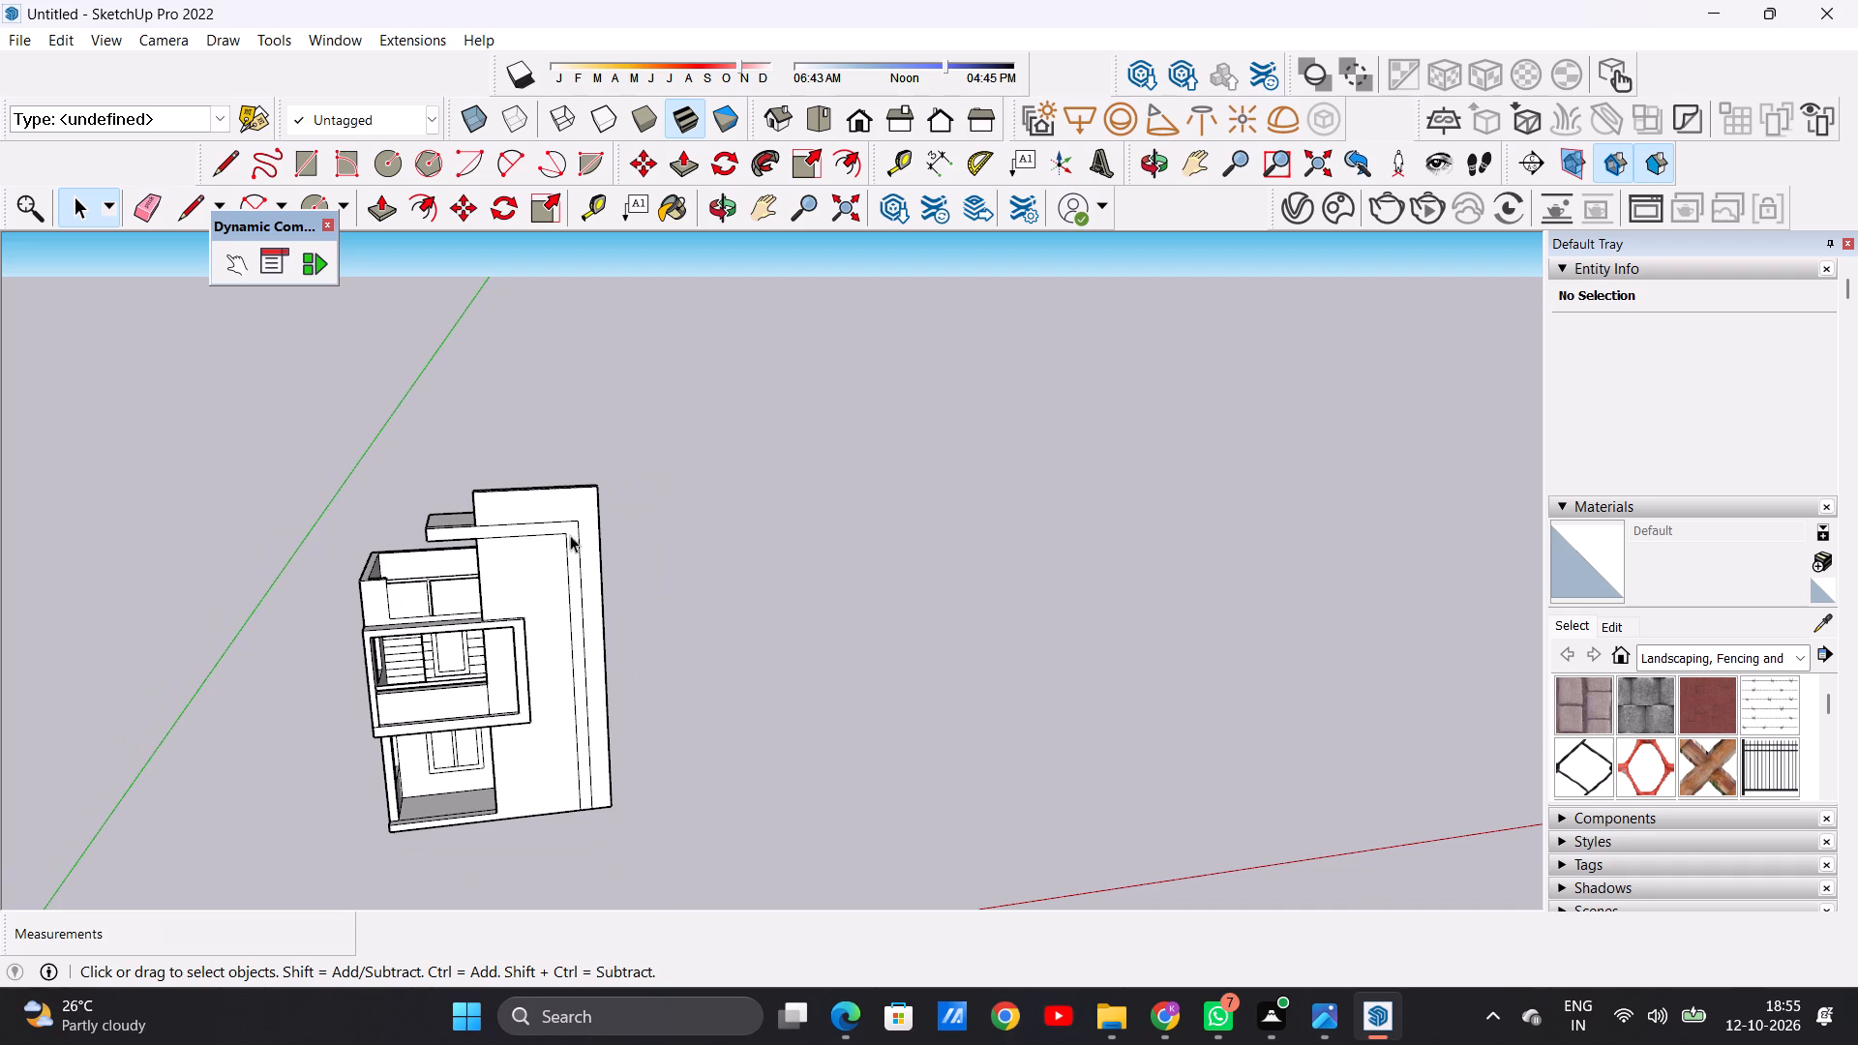
Pull the top face of the tall front wall up about 1' 2 1/4", adding a band along the wall's top.
{"action": "middle_click_drag", "start_coordinate": [562, 531], "coordinate": [76, 528]}
{"action": "scroll", "coordinate": [663, 462], "scroll_direction": "up", "scroll_amount": 6}
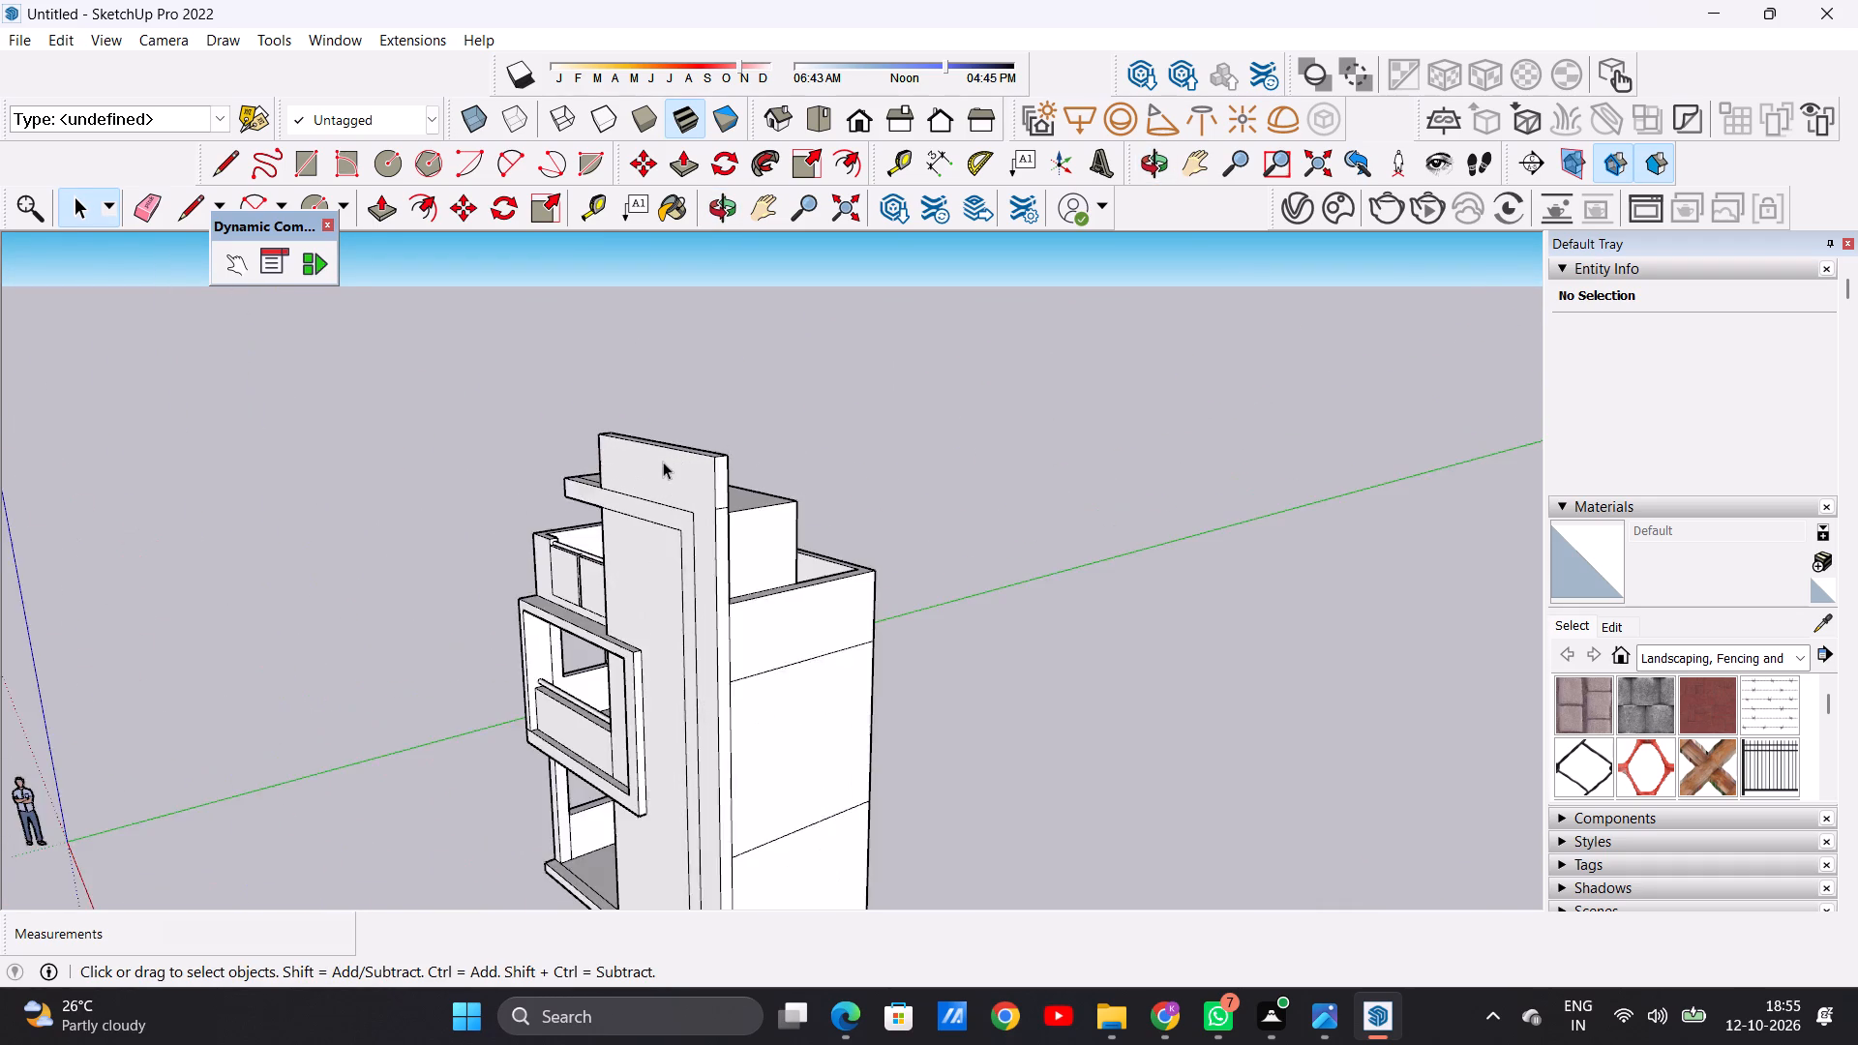
{"action": "scroll", "coordinate": [663, 462], "scroll_direction": "up", "scroll_amount": 7}
{"action": "middle_click_drag", "start_coordinate": [759, 514], "coordinate": [813, 508]}
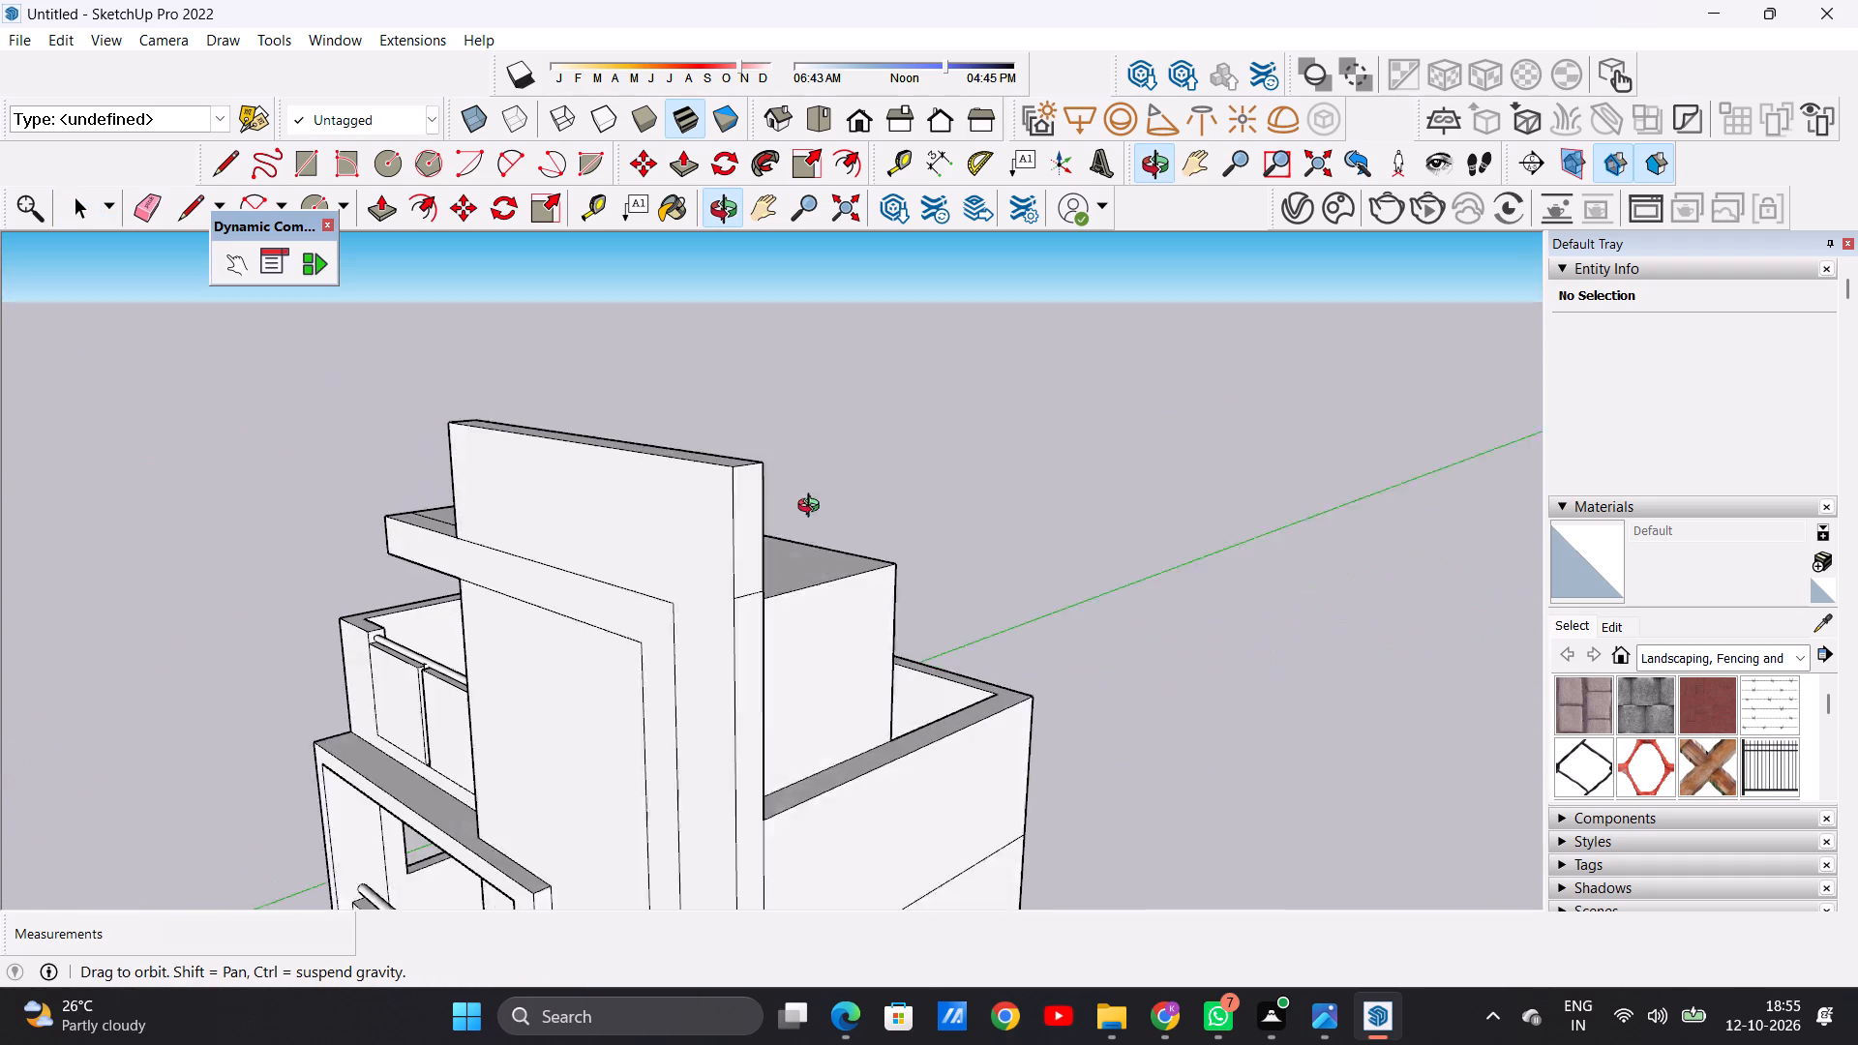
{"action": "middle_click_drag", "start_coordinate": [813, 508], "coordinate": [838, 506]}
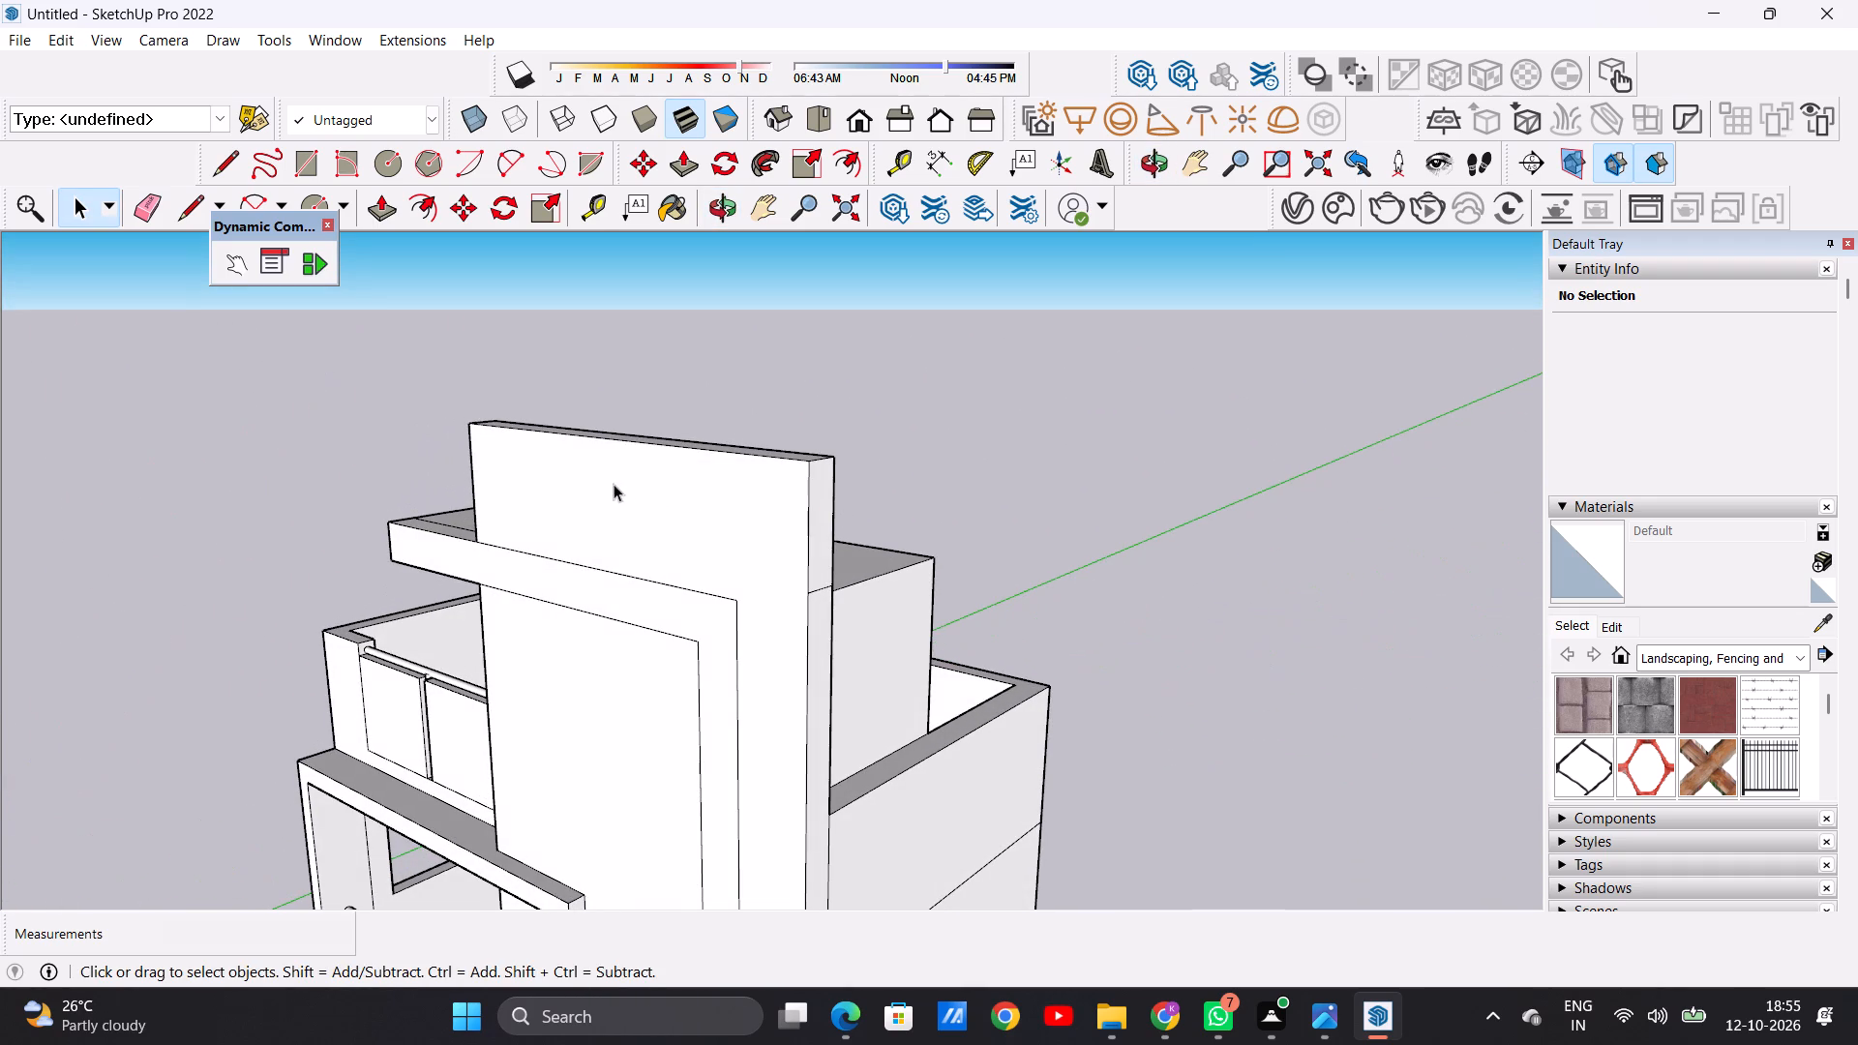
{"action": "scroll", "coordinate": [603, 481], "scroll_direction": "down", "scroll_amount": 2}
{"action": "scroll", "coordinate": [696, 464], "scroll_direction": "up", "scroll_amount": 1}
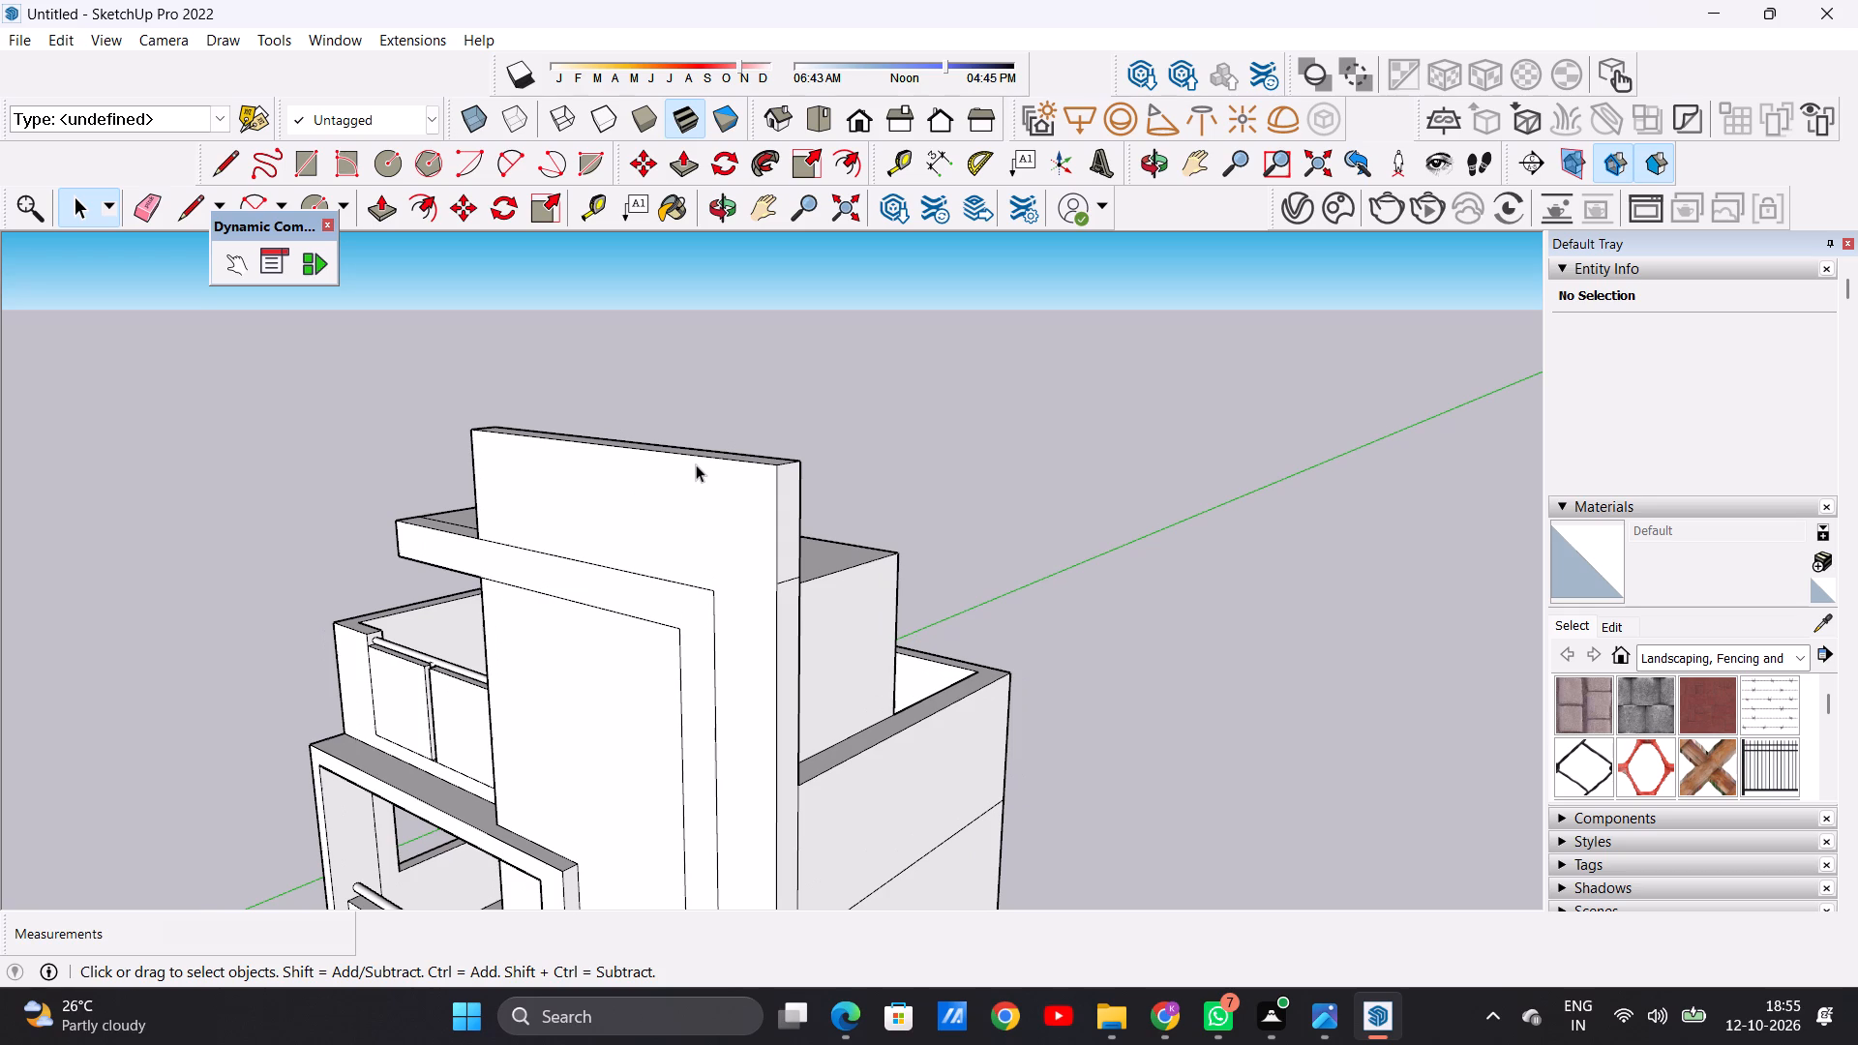
{"action": "key", "text": "p"}
{"action": "middle_click_drag", "start_coordinate": [752, 492], "coordinate": [775, 643]}
{"action": "scroll", "coordinate": [777, 682], "scroll_direction": "up", "scroll_amount": 5}
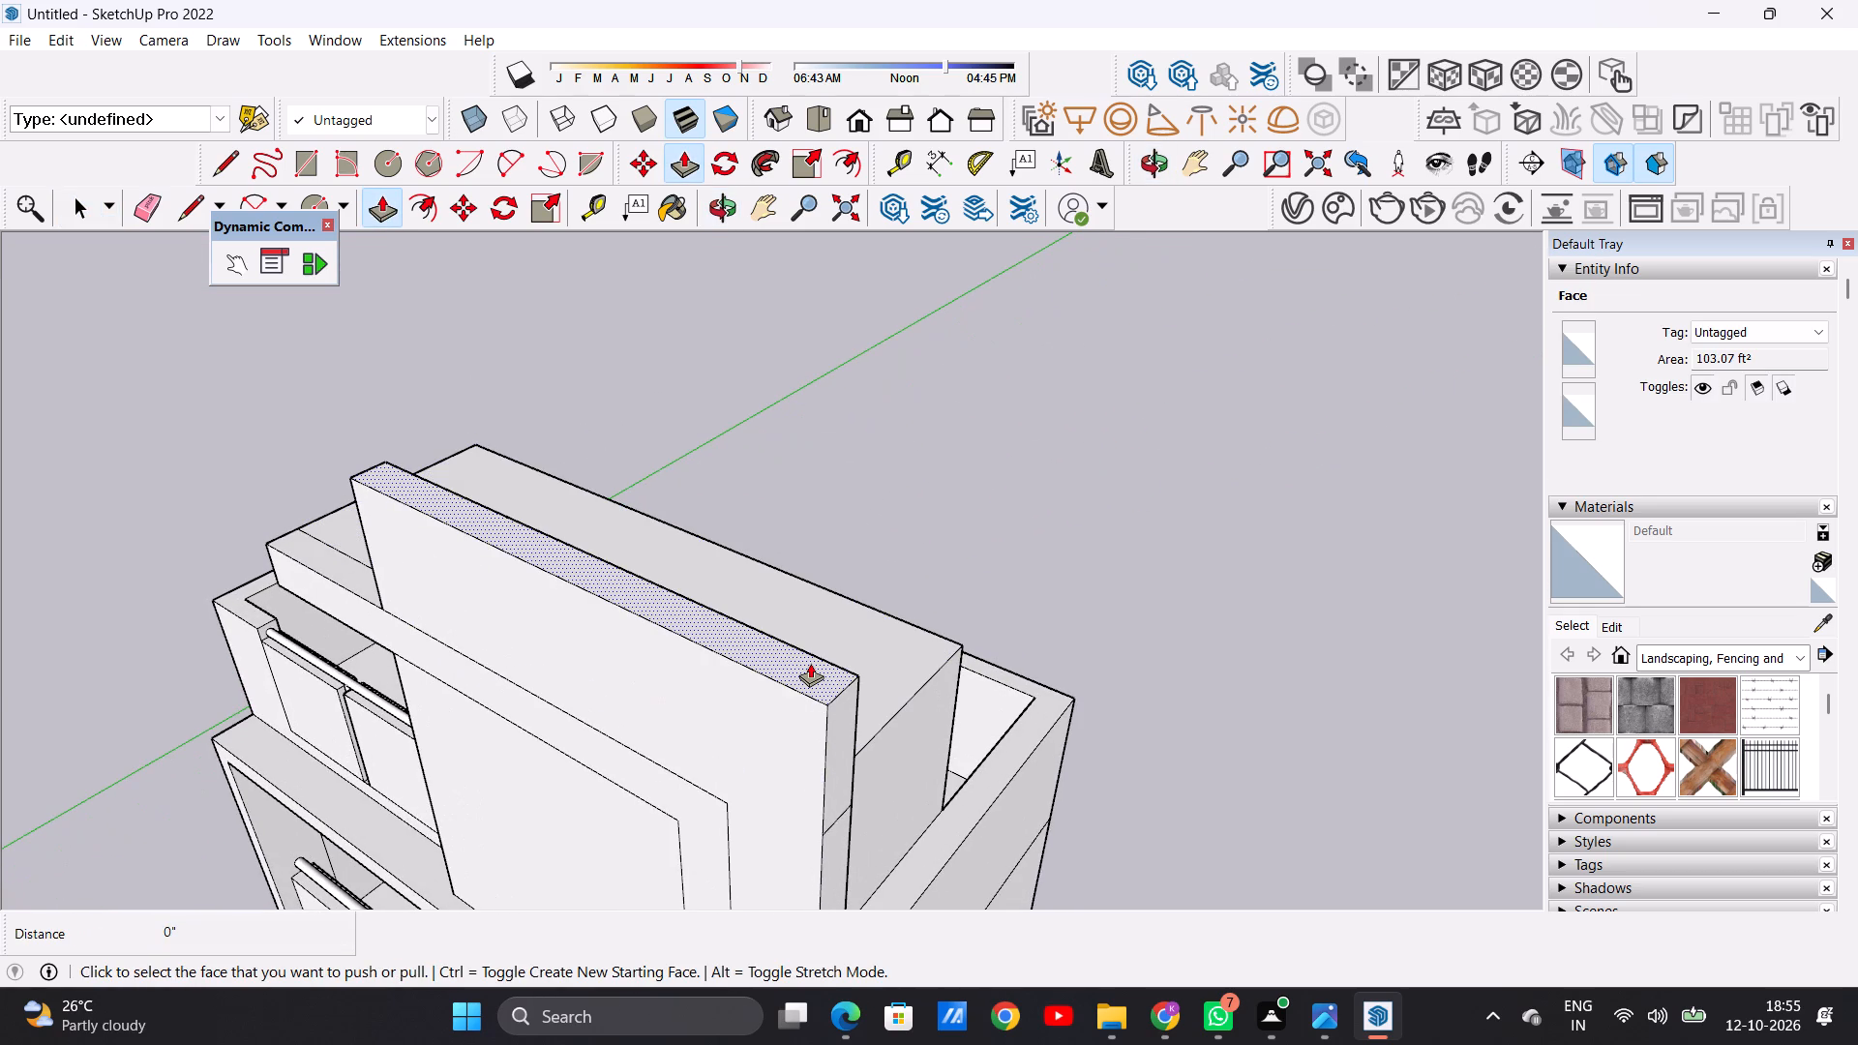
{"action": "left_click", "coordinate": [810, 663]}
{"action": "left_click", "coordinate": [816, 602]}
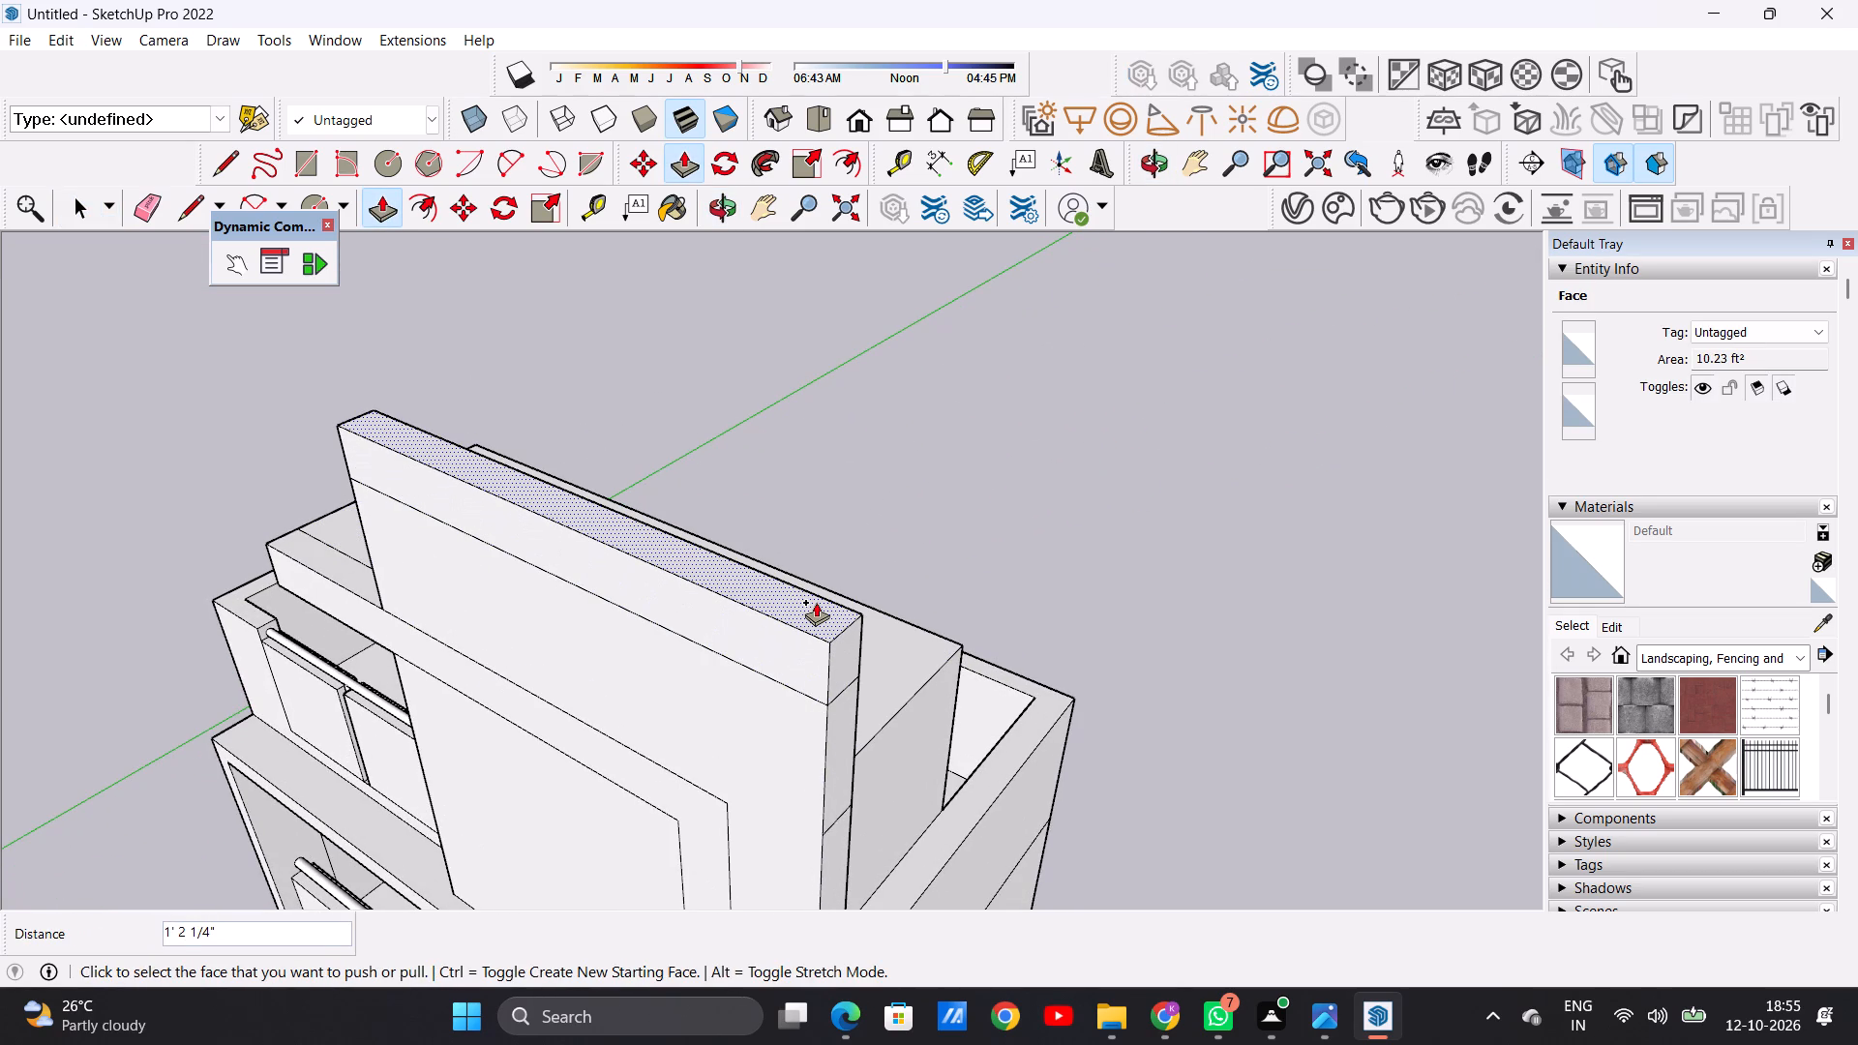
{"action": "key", "text": "space"}
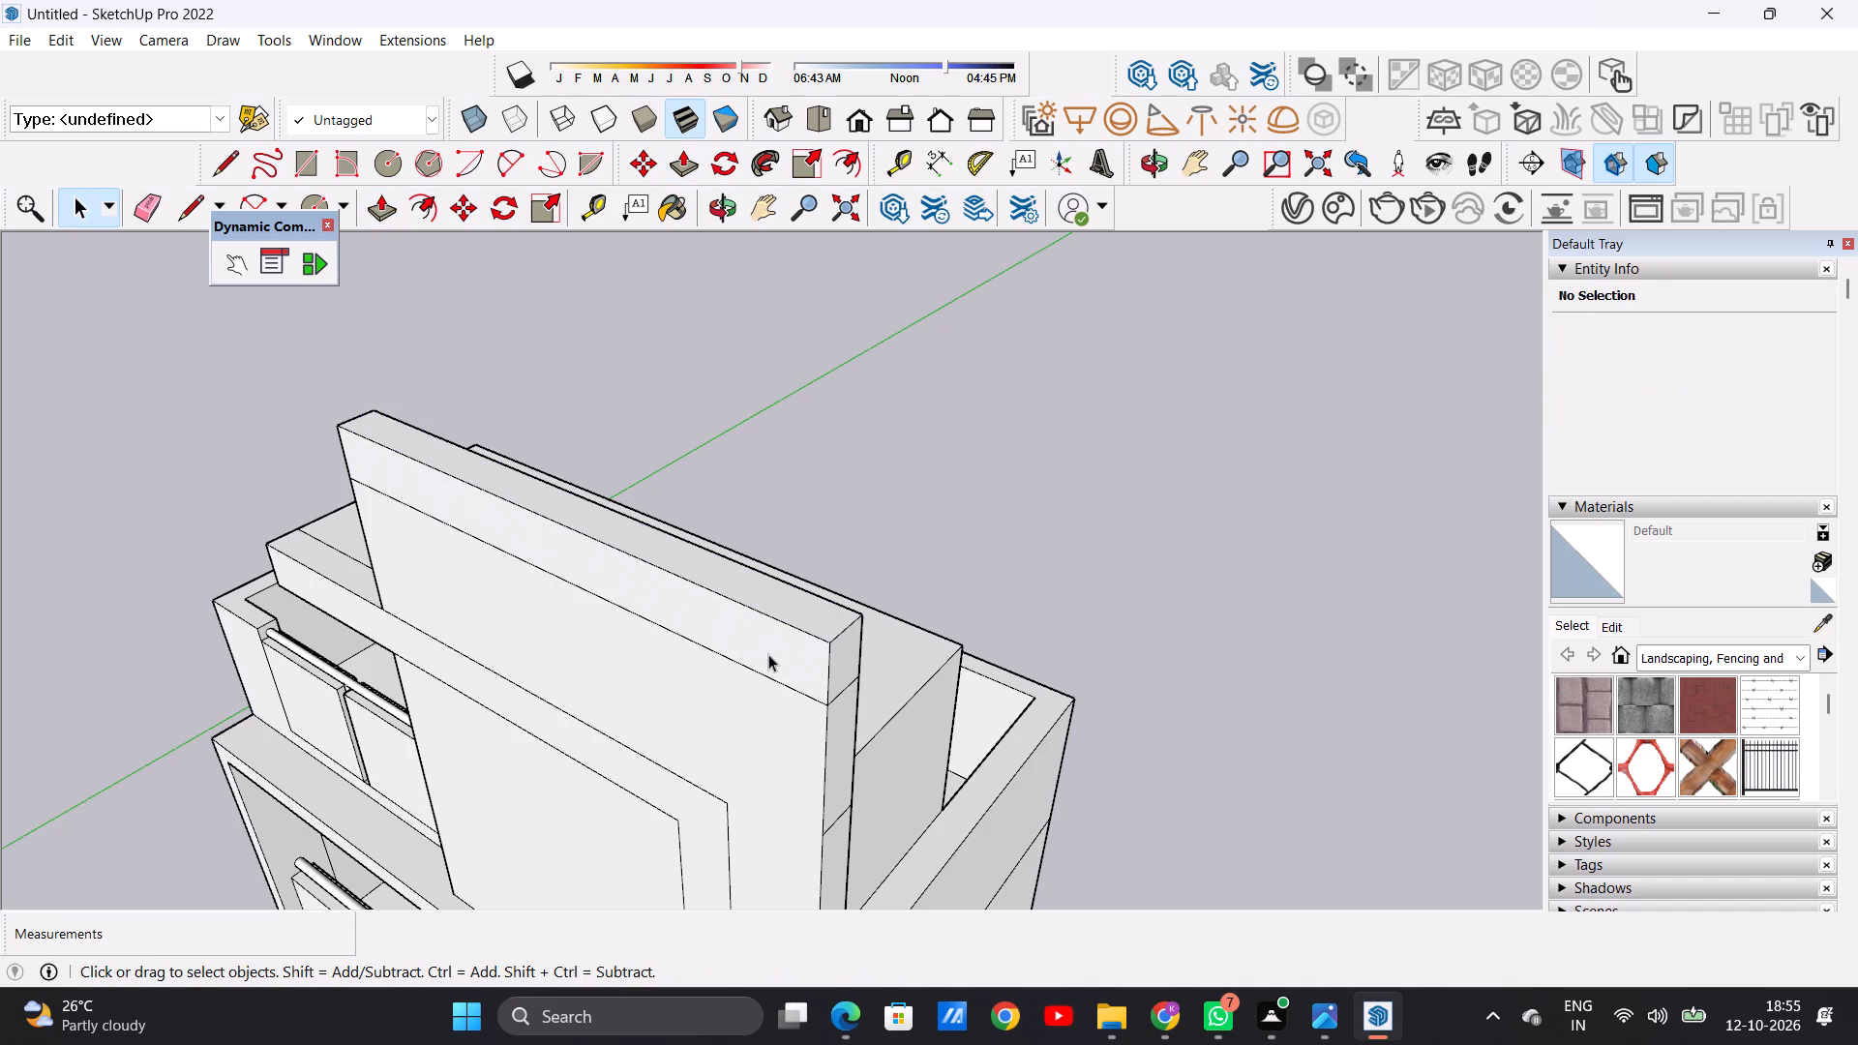
Pull the front face of the new top band outward about 1' 1 3/8", past the tall wall's face.
{"action": "key", "text": "p"}
{"action": "left_click", "coordinate": [788, 634]}
{"action": "left_click", "coordinate": [740, 671]}
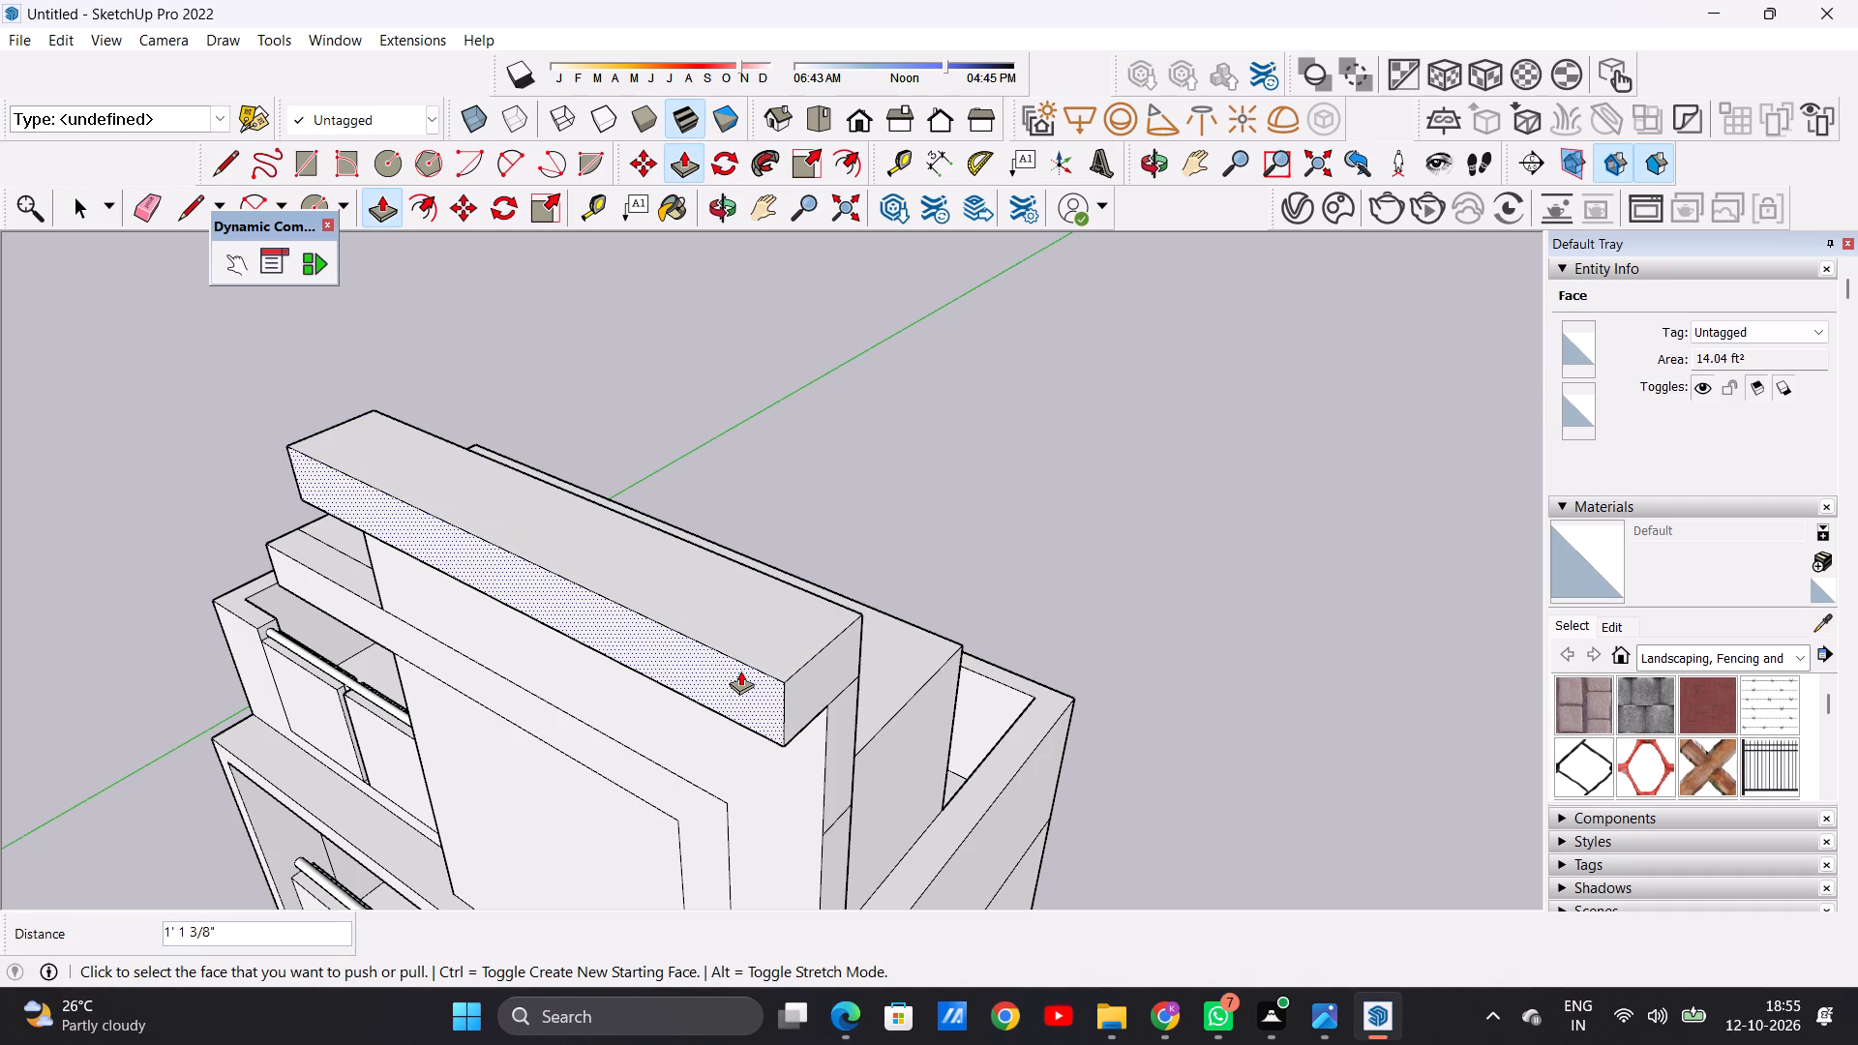
Erase the short vertical edge crossing the back face of the tall wall's top band.
{"action": "scroll", "coordinate": [855, 622], "scroll_direction": "down", "scroll_amount": 4}
{"action": "middle_click_drag", "start_coordinate": [928, 623], "coordinate": [415, 618]}
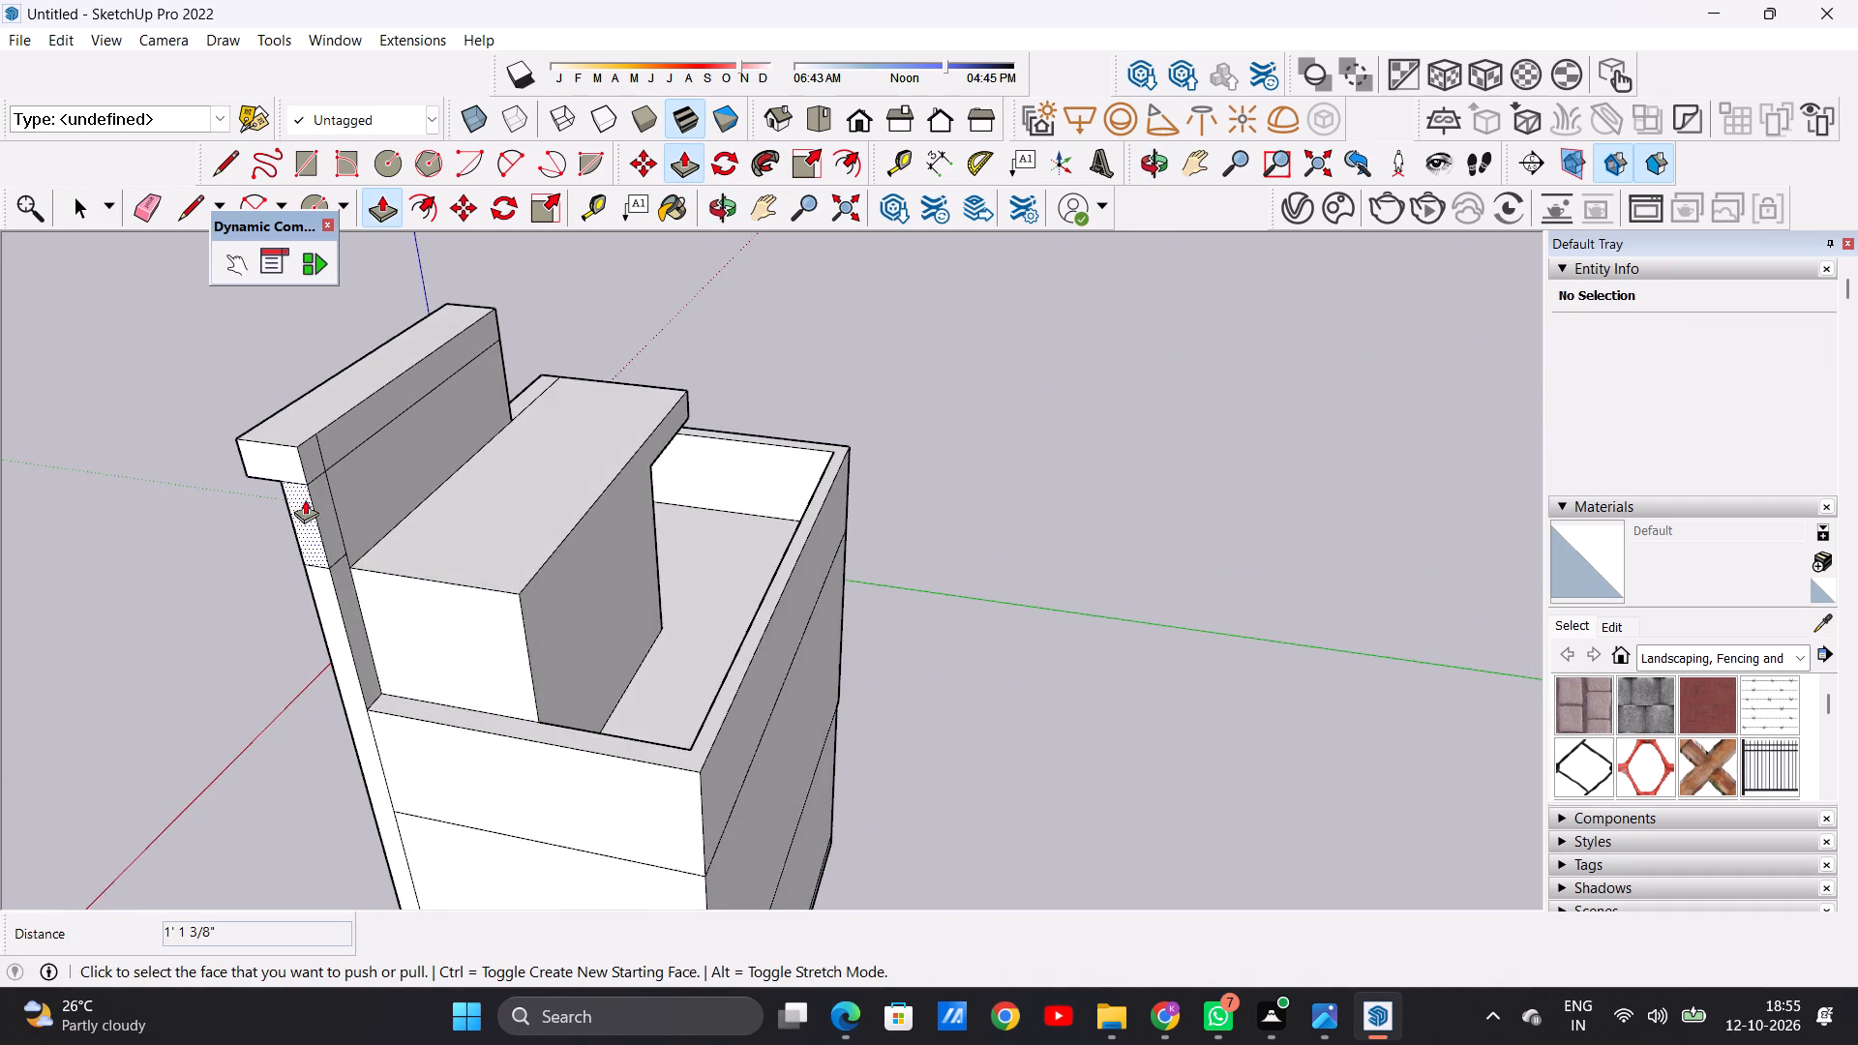
{"action": "scroll", "coordinate": [303, 464], "scroll_direction": "up", "scroll_amount": 9}
{"action": "key", "text": "space"}
{"action": "key", "text": "e"}
{"action": "scroll", "coordinate": [368, 415], "scroll_direction": "up", "scroll_amount": 2}
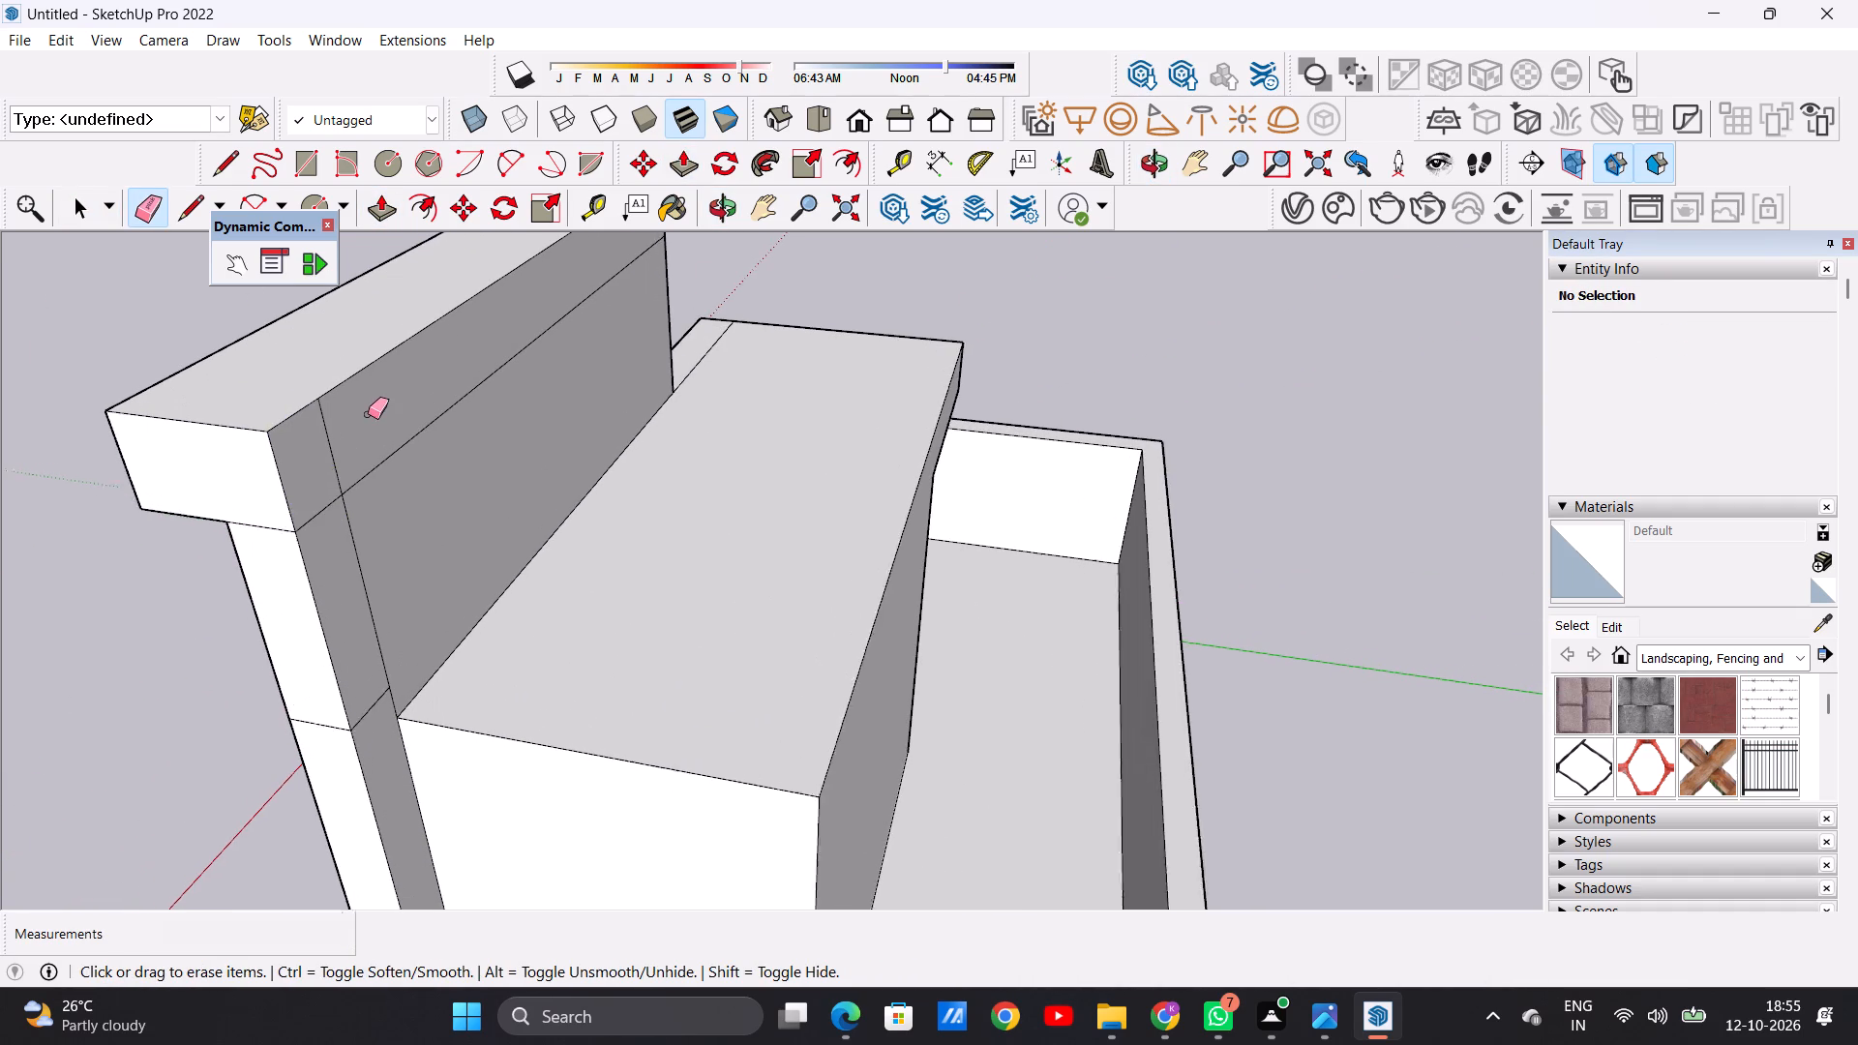
{"action": "scroll", "coordinate": [368, 414], "scroll_direction": "up", "scroll_amount": 2}
{"action": "left_click_drag", "start_coordinate": [315, 448], "coordinate": [293, 464]}
{"action": "left_click_drag", "start_coordinate": [293, 464], "coordinate": [332, 441]}
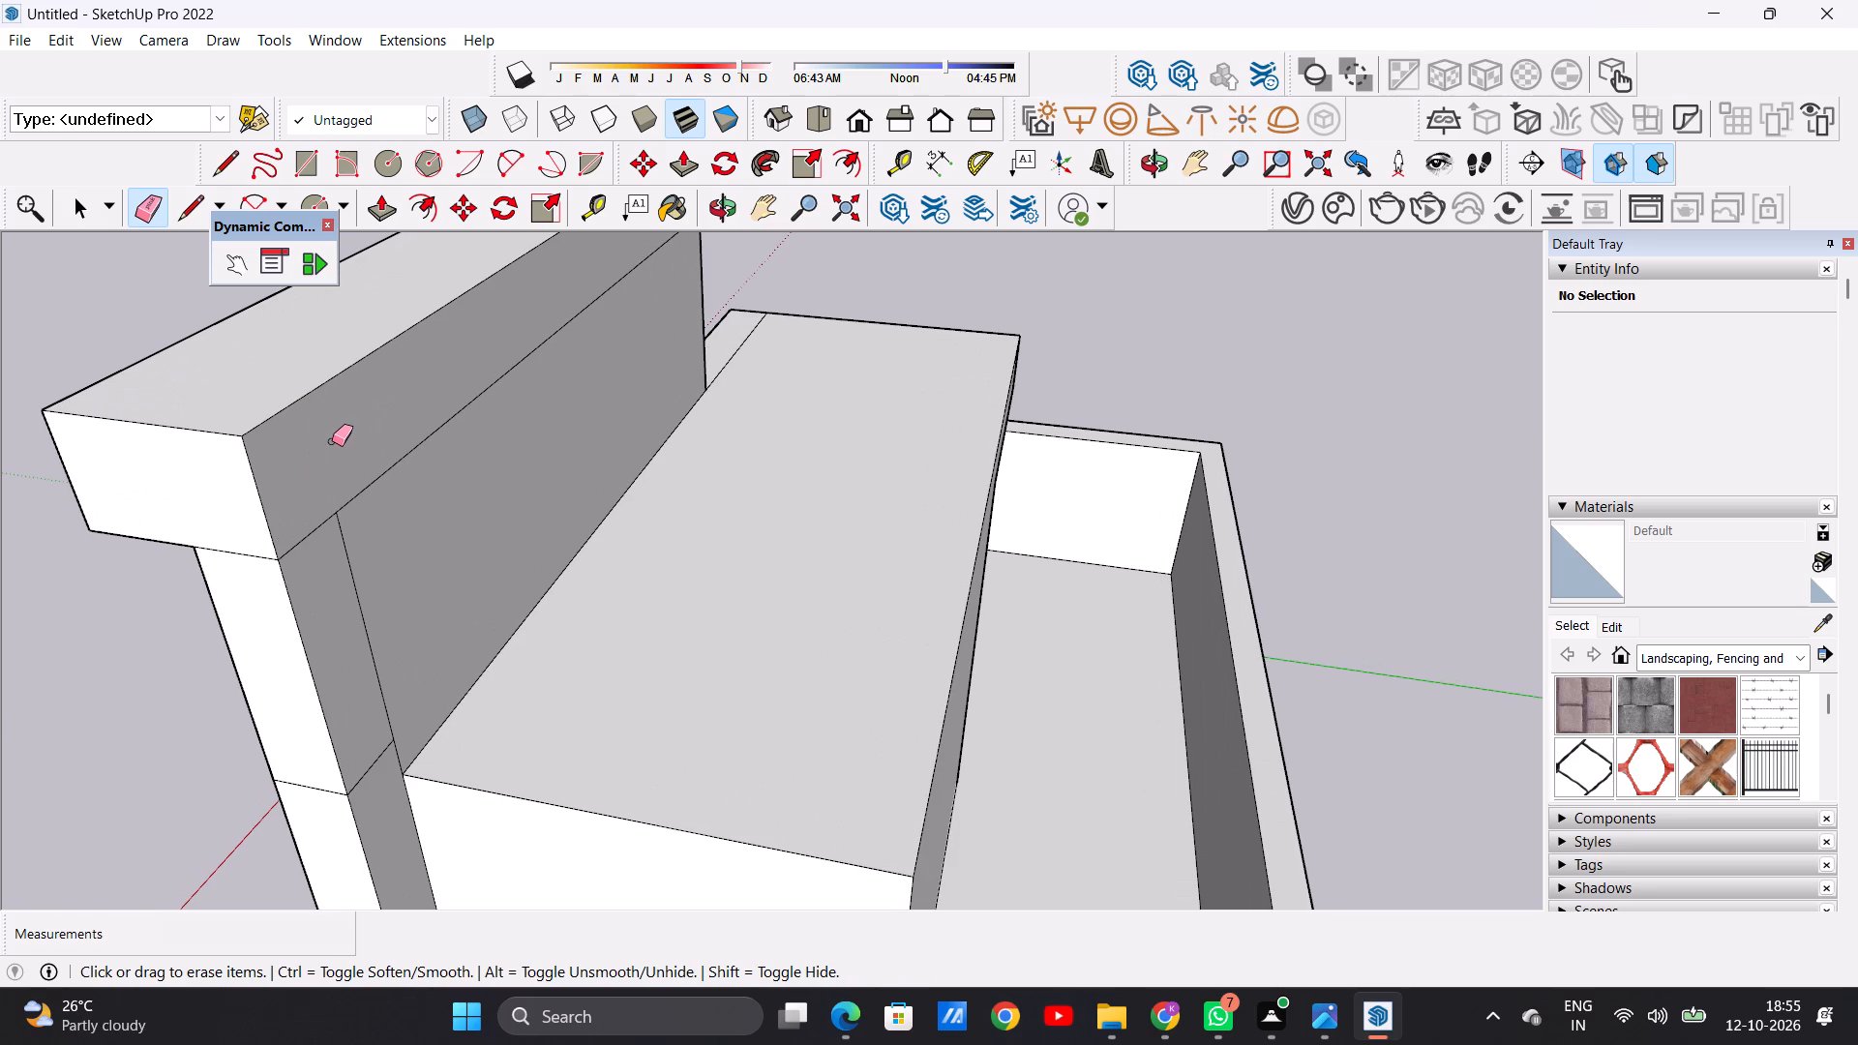
Pull the back face of the top band about 3' 4 1/4" rearward, forming a roof slab overhanging the tall wall.
{"action": "key", "text": "p"}
{"action": "left_click", "coordinate": [300, 454]}
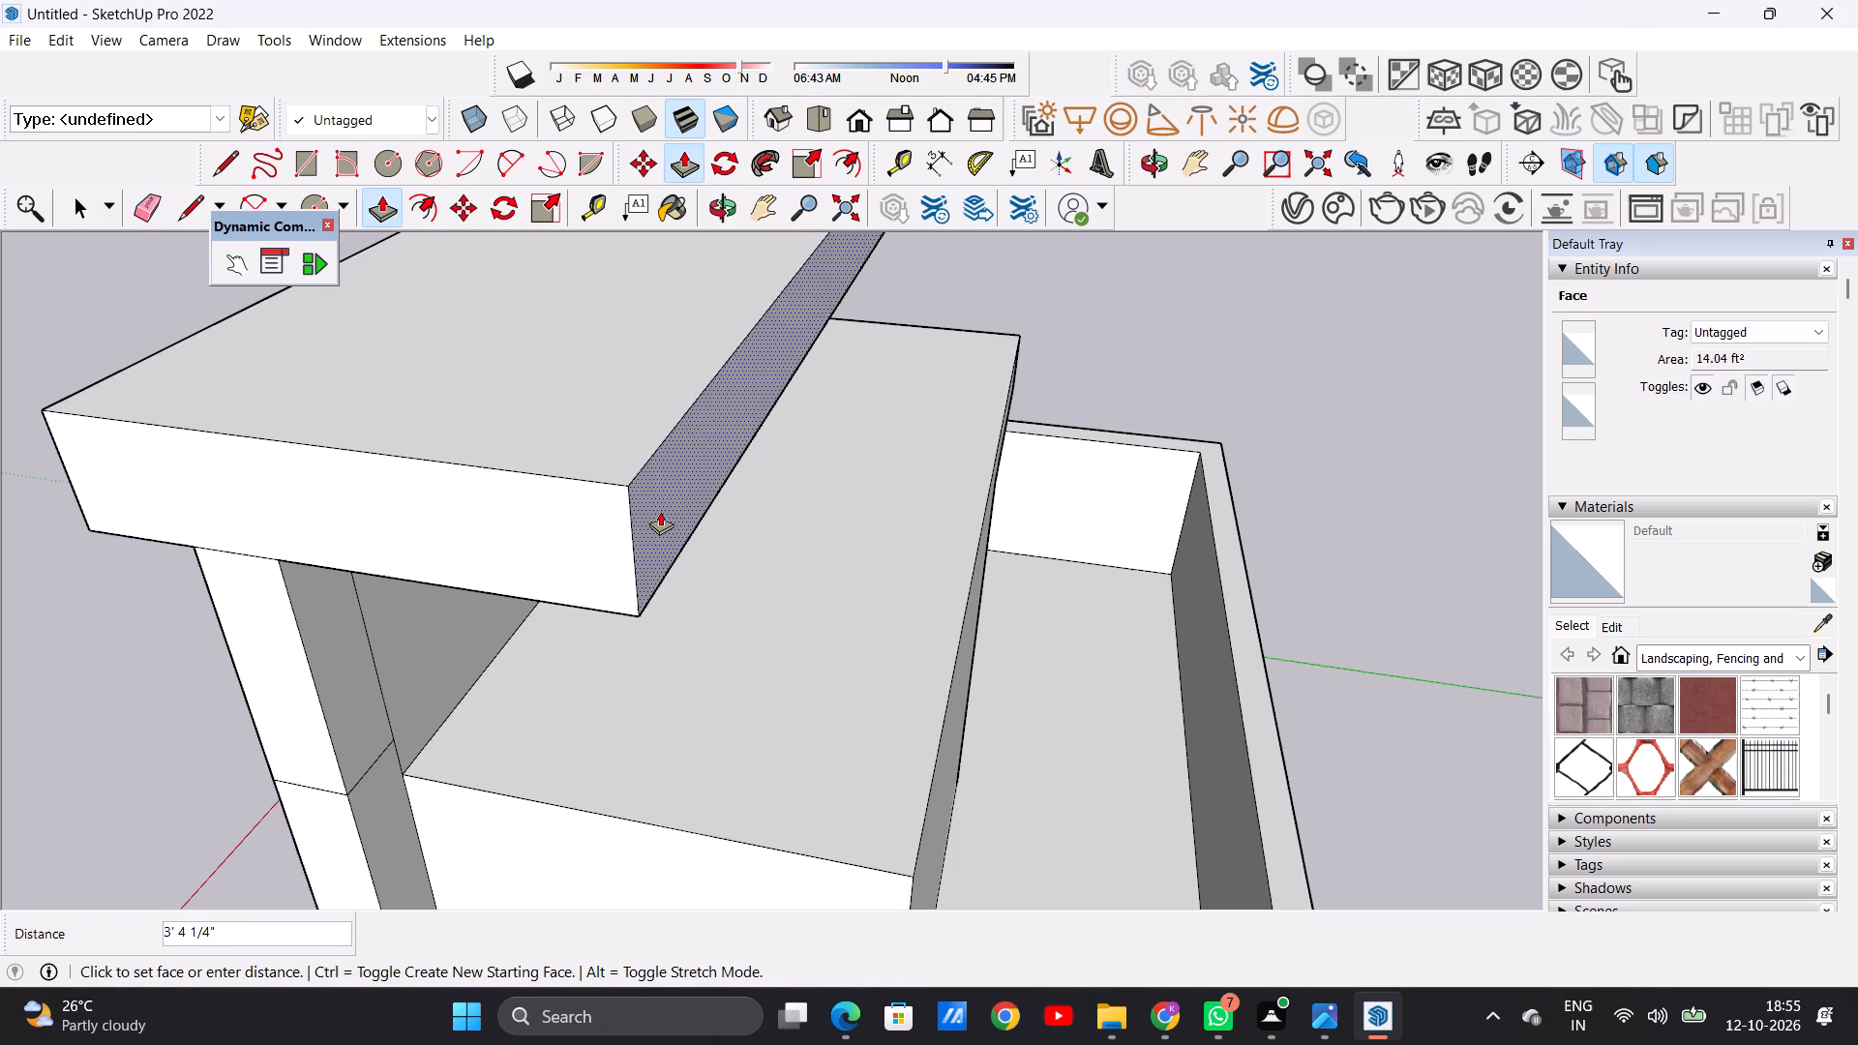
{"action": "left_click", "coordinate": [660, 511]}
{"action": "key", "text": "space"}
Examine the overhanging roof slab and the whole front elevation of the villa.
{"action": "scroll", "coordinate": [648, 598], "scroll_direction": "down", "scroll_amount": 4}
{"action": "scroll", "coordinate": [648, 598], "scroll_direction": "up", "scroll_amount": 1}
{"action": "scroll", "coordinate": [648, 598], "scroll_direction": "down", "scroll_amount": 13}
{"action": "middle_click_drag", "start_coordinate": [558, 582], "coordinate": [929, 500]}
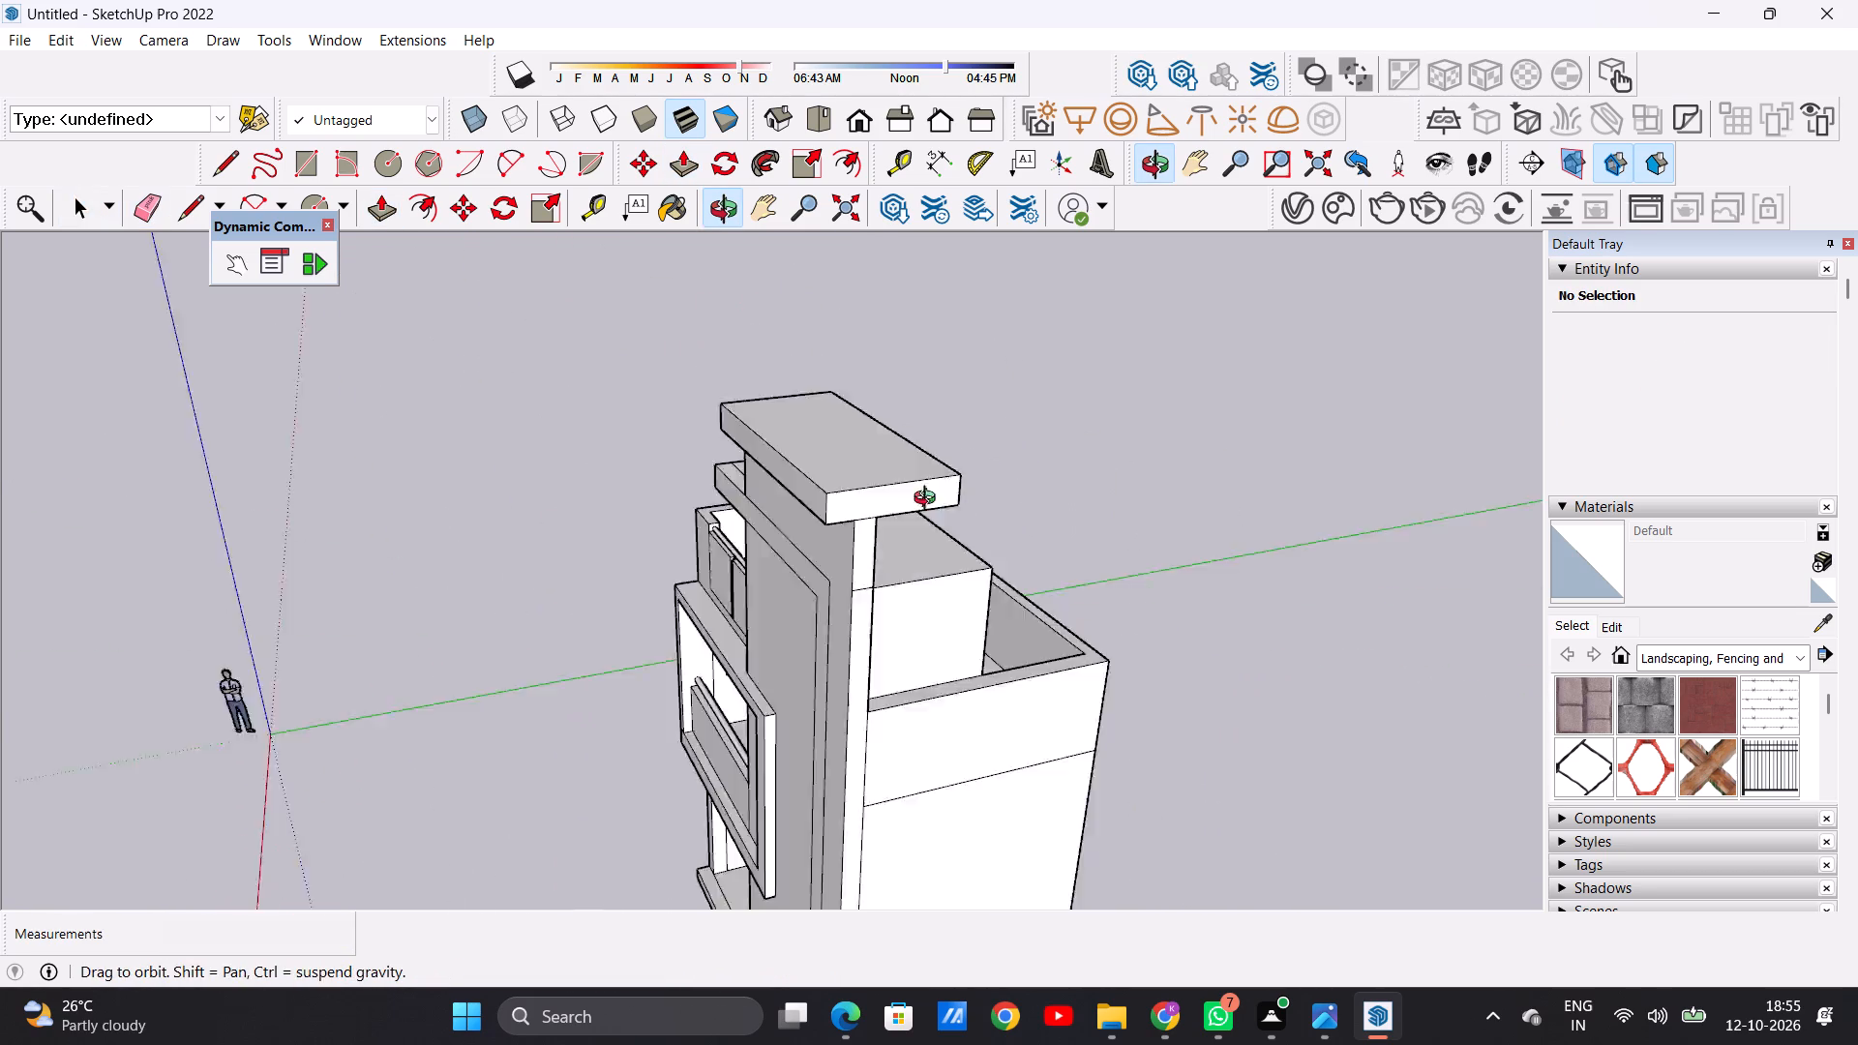
{"action": "middle_click_drag", "start_coordinate": [929, 500], "coordinate": [1351, 390]}
{"action": "middle_click_drag", "start_coordinate": [1007, 440], "coordinate": [964, 452]}
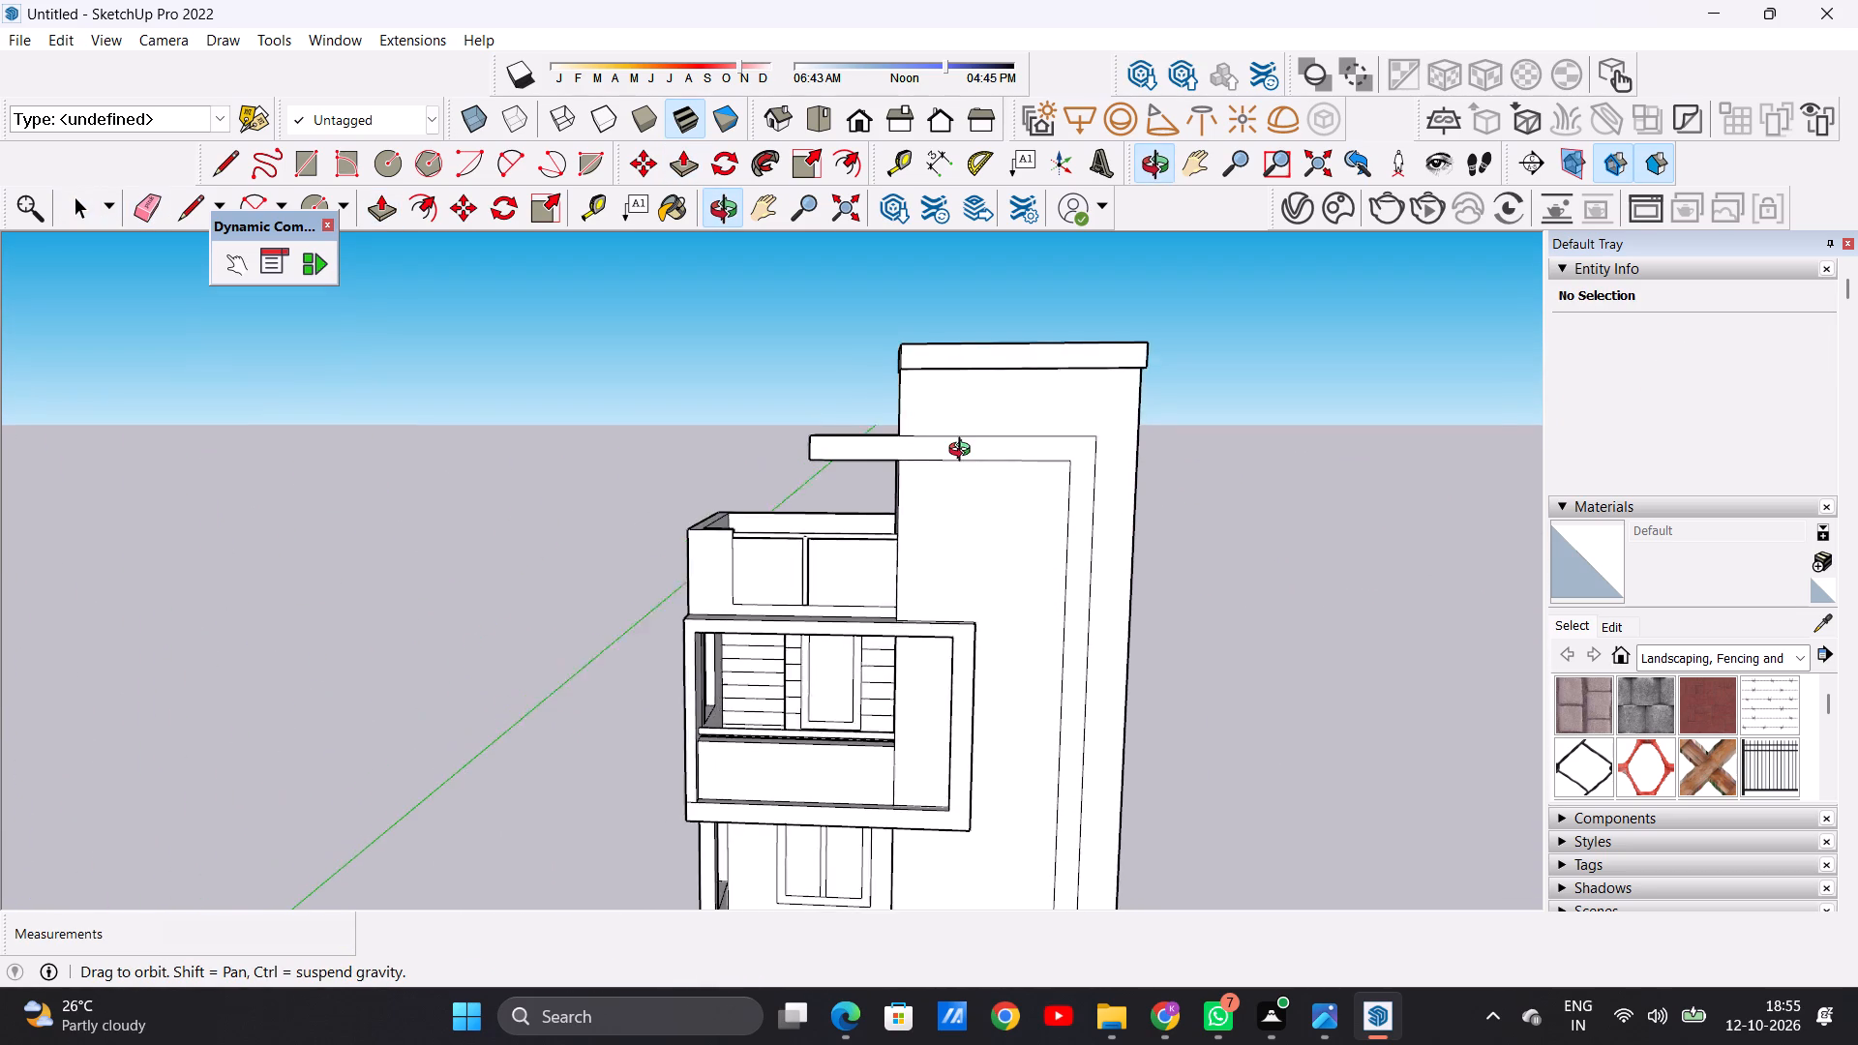
{"action": "middle_click_drag", "start_coordinate": [964, 452], "coordinate": [982, 449]}
{"action": "scroll", "coordinate": [982, 449], "scroll_direction": "down", "scroll_amount": 8}
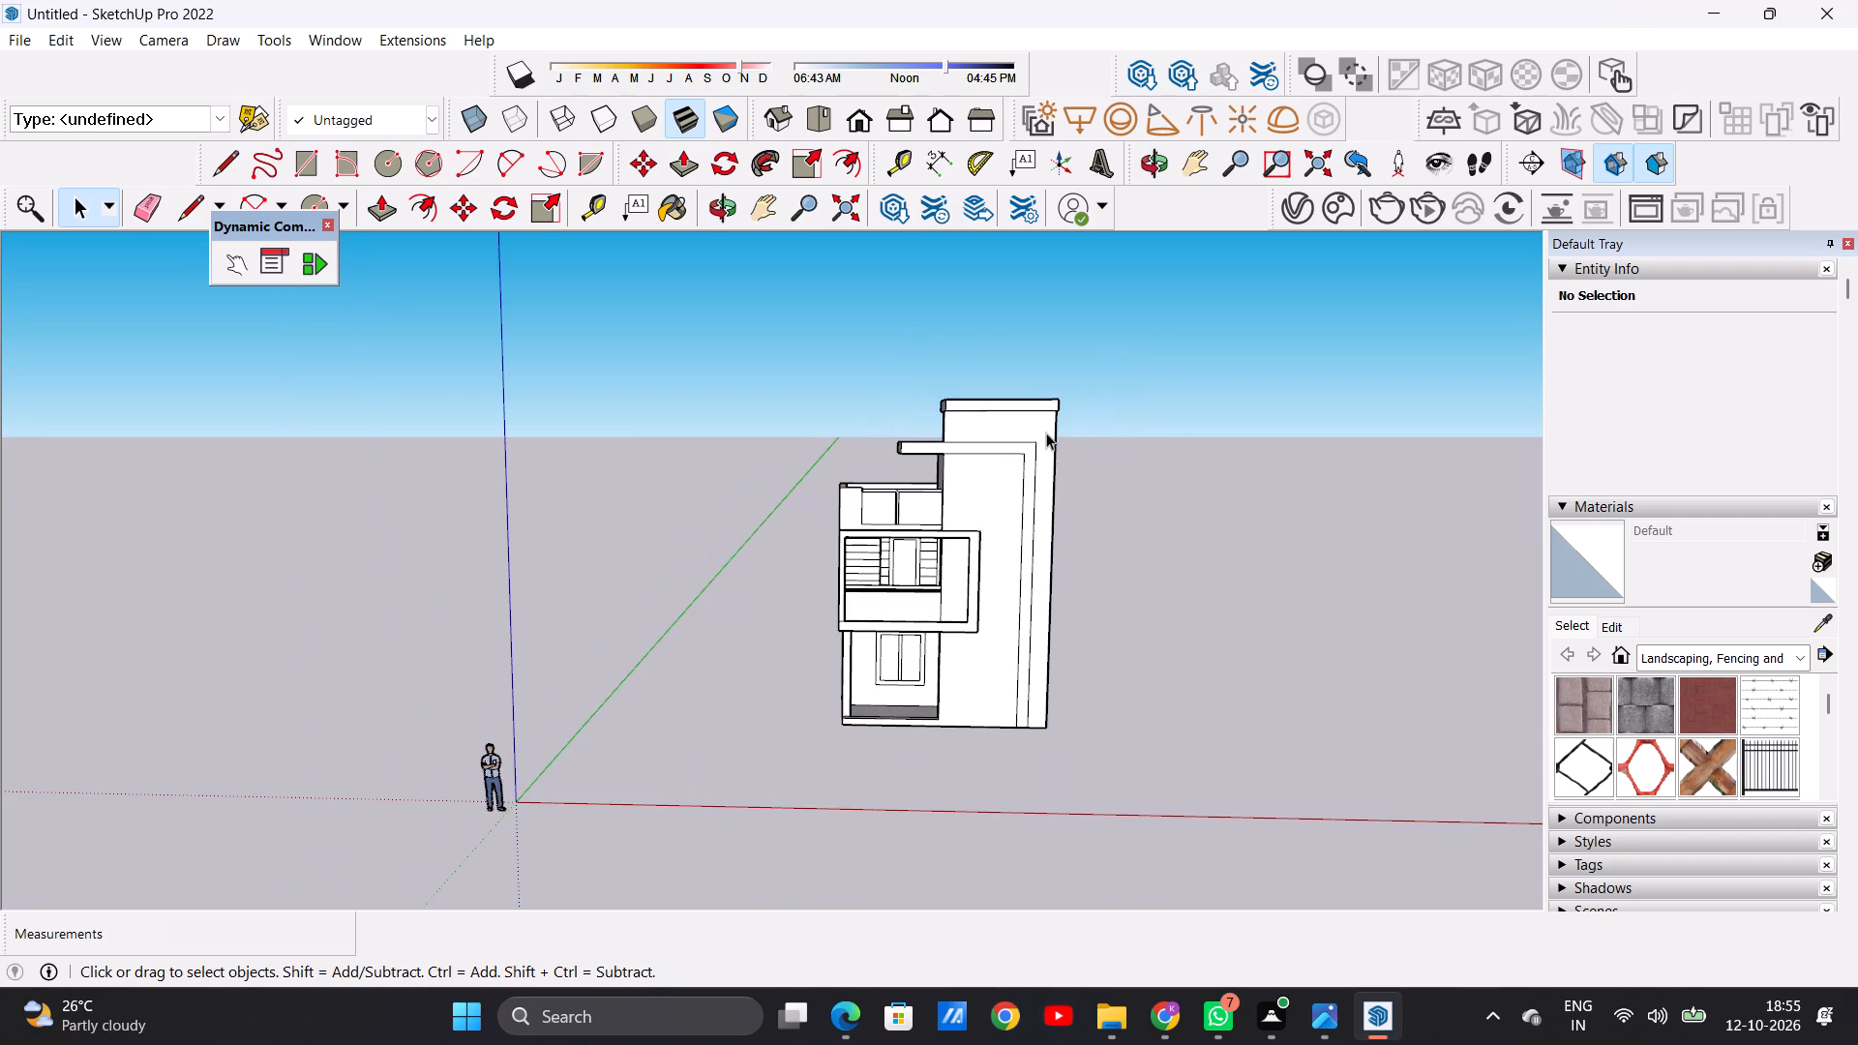
{"action": "scroll", "coordinate": [1046, 433], "scroll_direction": "up", "scroll_amount": 7}
{"action": "scroll", "coordinate": [838, 499], "scroll_direction": "down", "scroll_amount": 3}
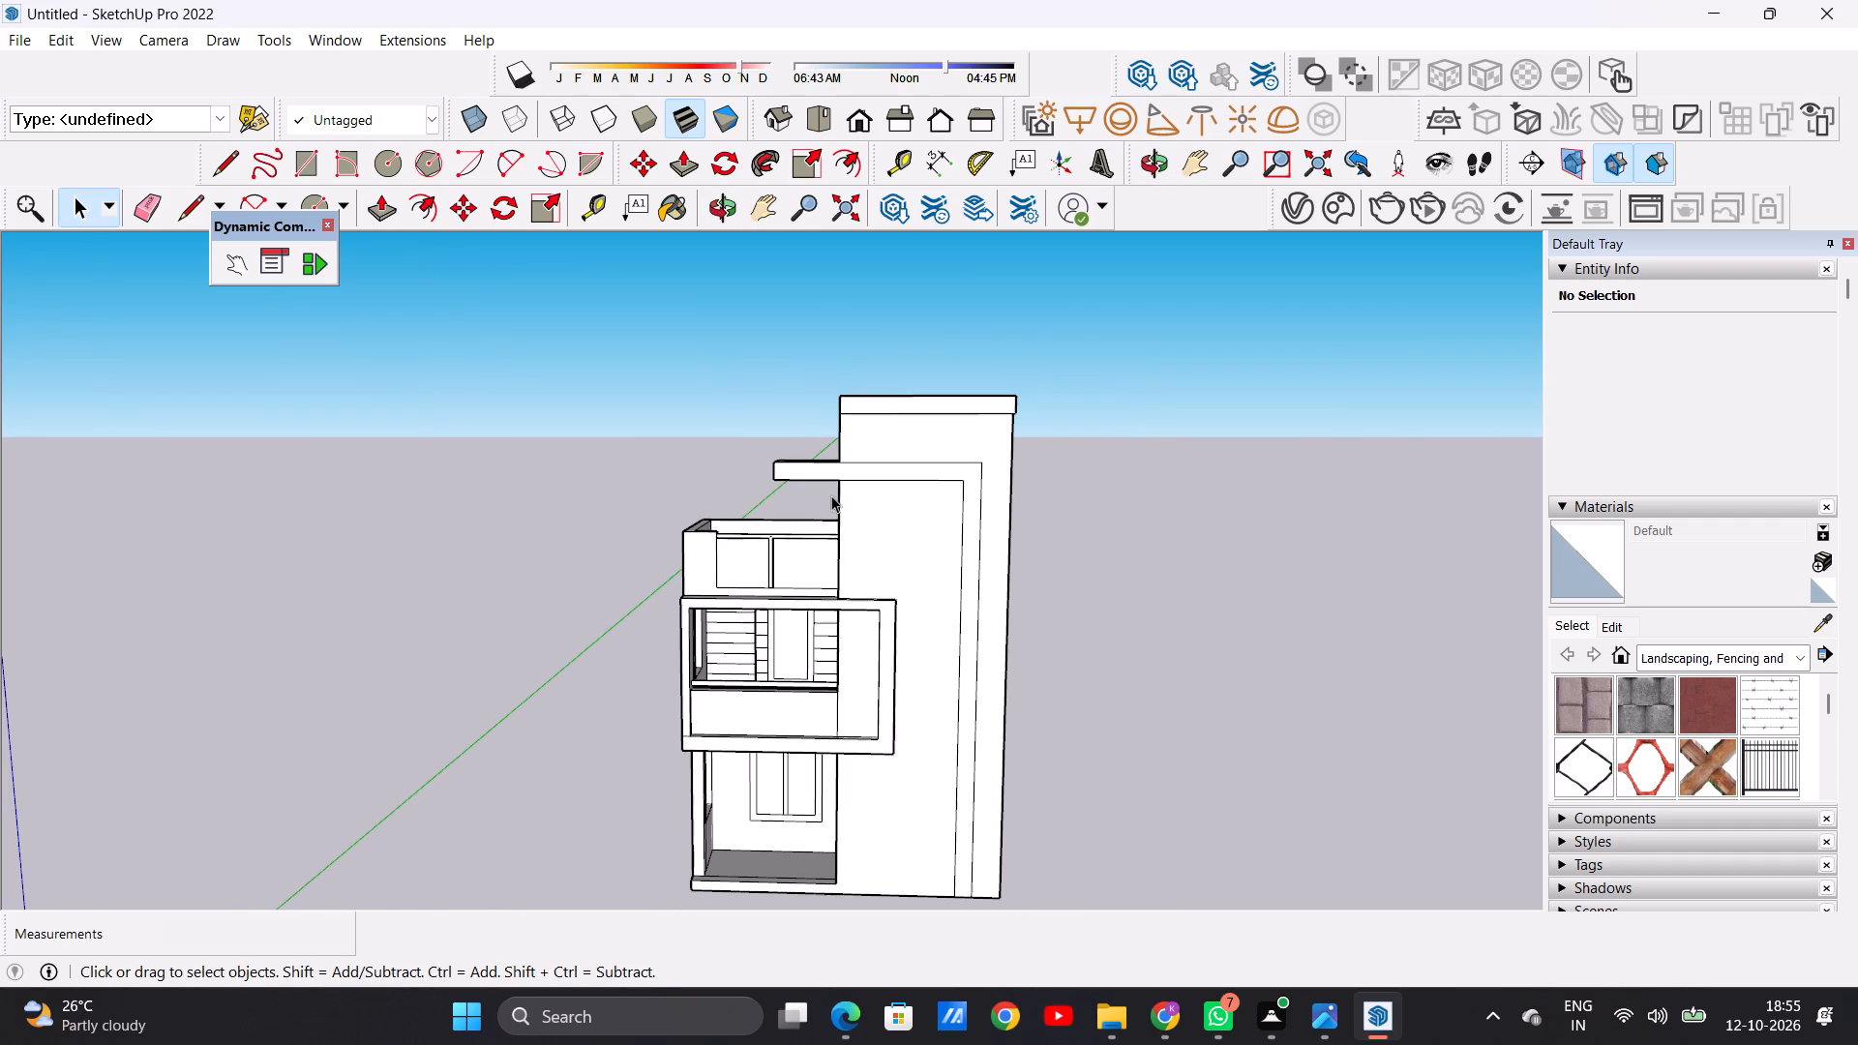
Pull the L-shaped strip on the tall front wall and canopy edge outward about 1' 5/16".
{"action": "middle_click_drag", "start_coordinate": [996, 522], "coordinate": [760, 544]}
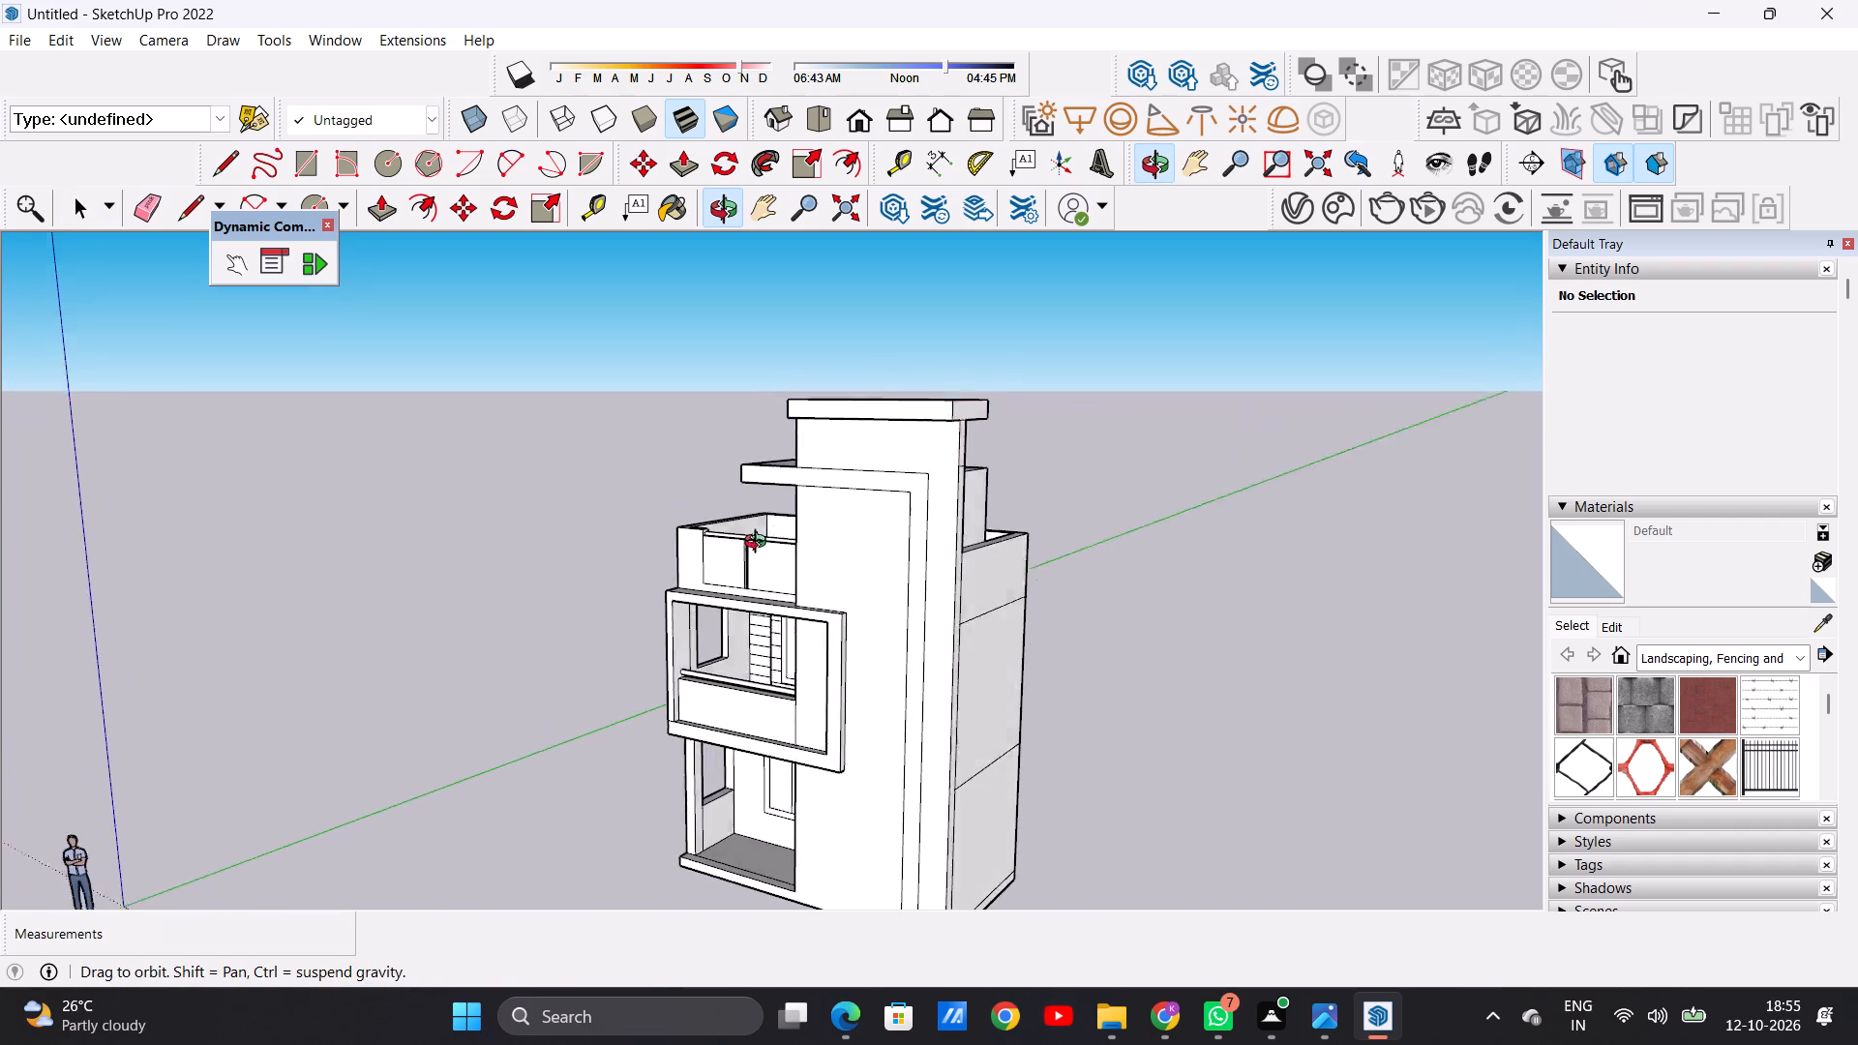
{"action": "middle_click_drag", "start_coordinate": [760, 544], "coordinate": [702, 554]}
{"action": "scroll", "coordinate": [861, 521], "scroll_direction": "up", "scroll_amount": 5}
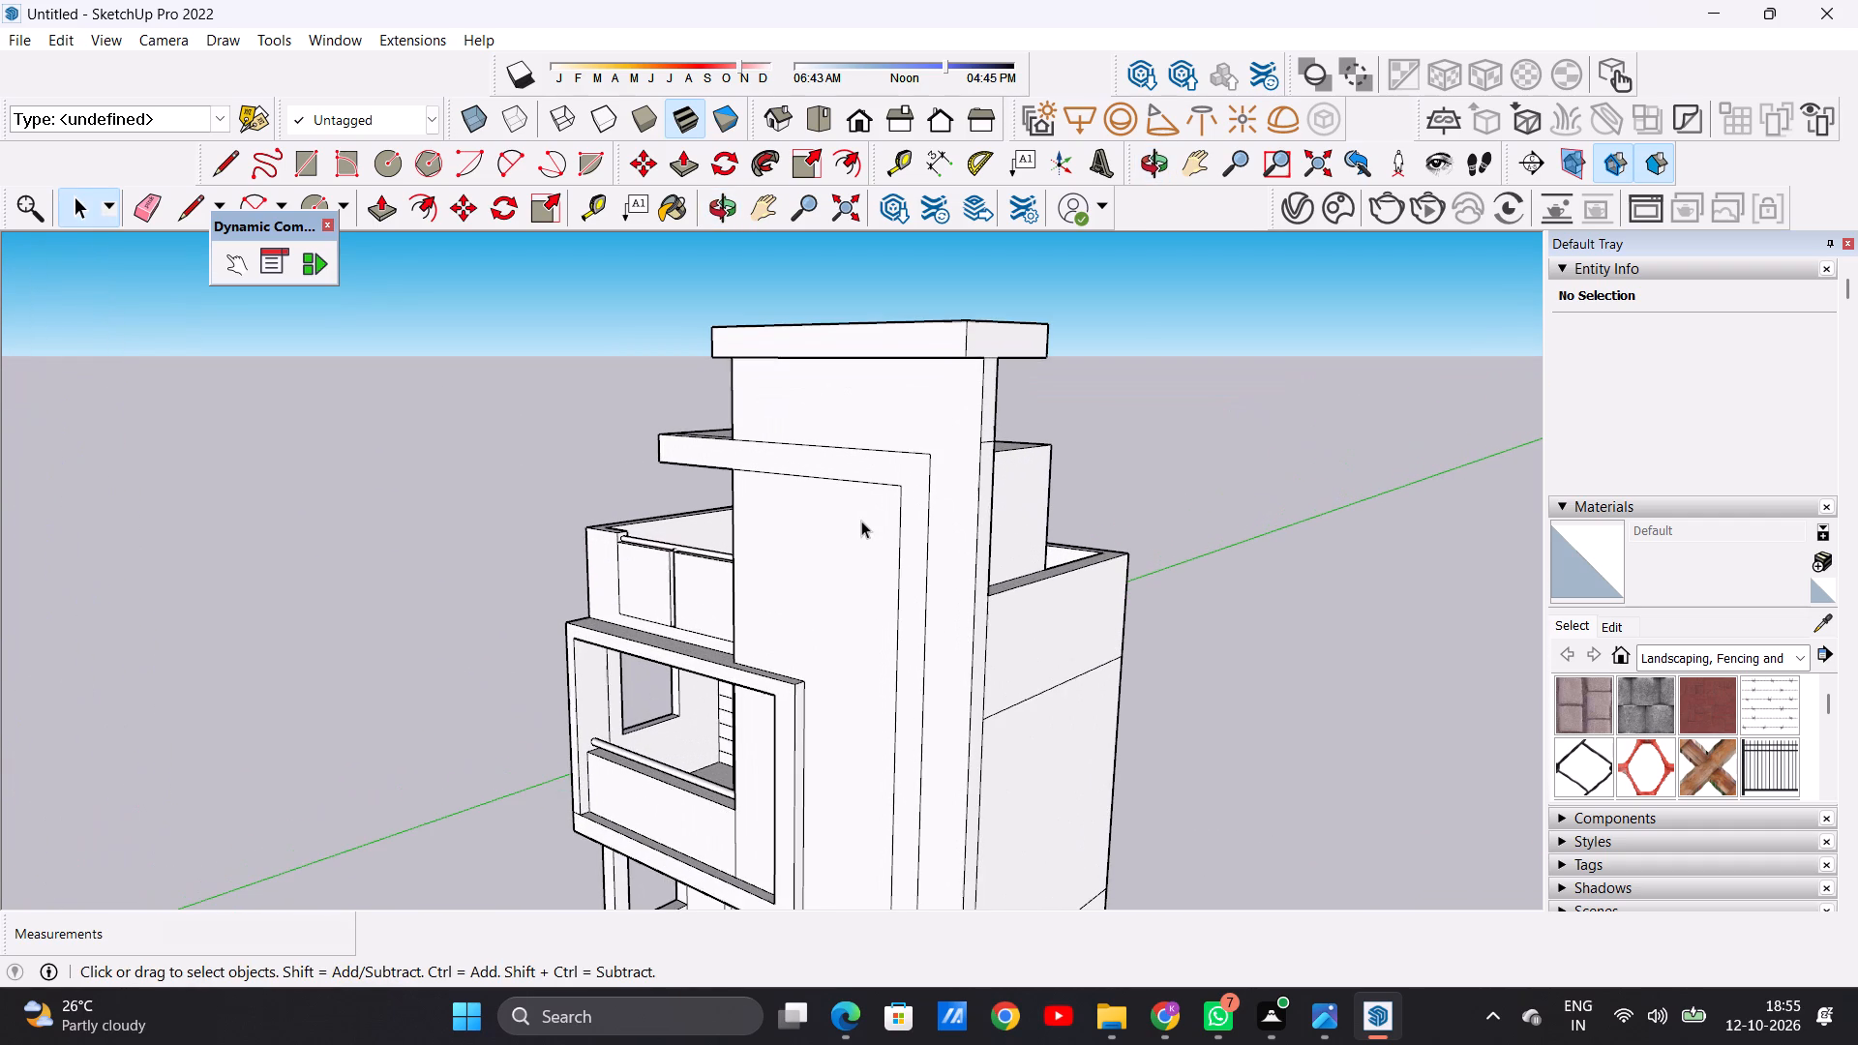
{"action": "key", "text": "p"}
{"action": "scroll", "coordinate": [904, 474], "scroll_direction": "up", "scroll_amount": 4}
{"action": "left_click", "coordinate": [905, 472]}
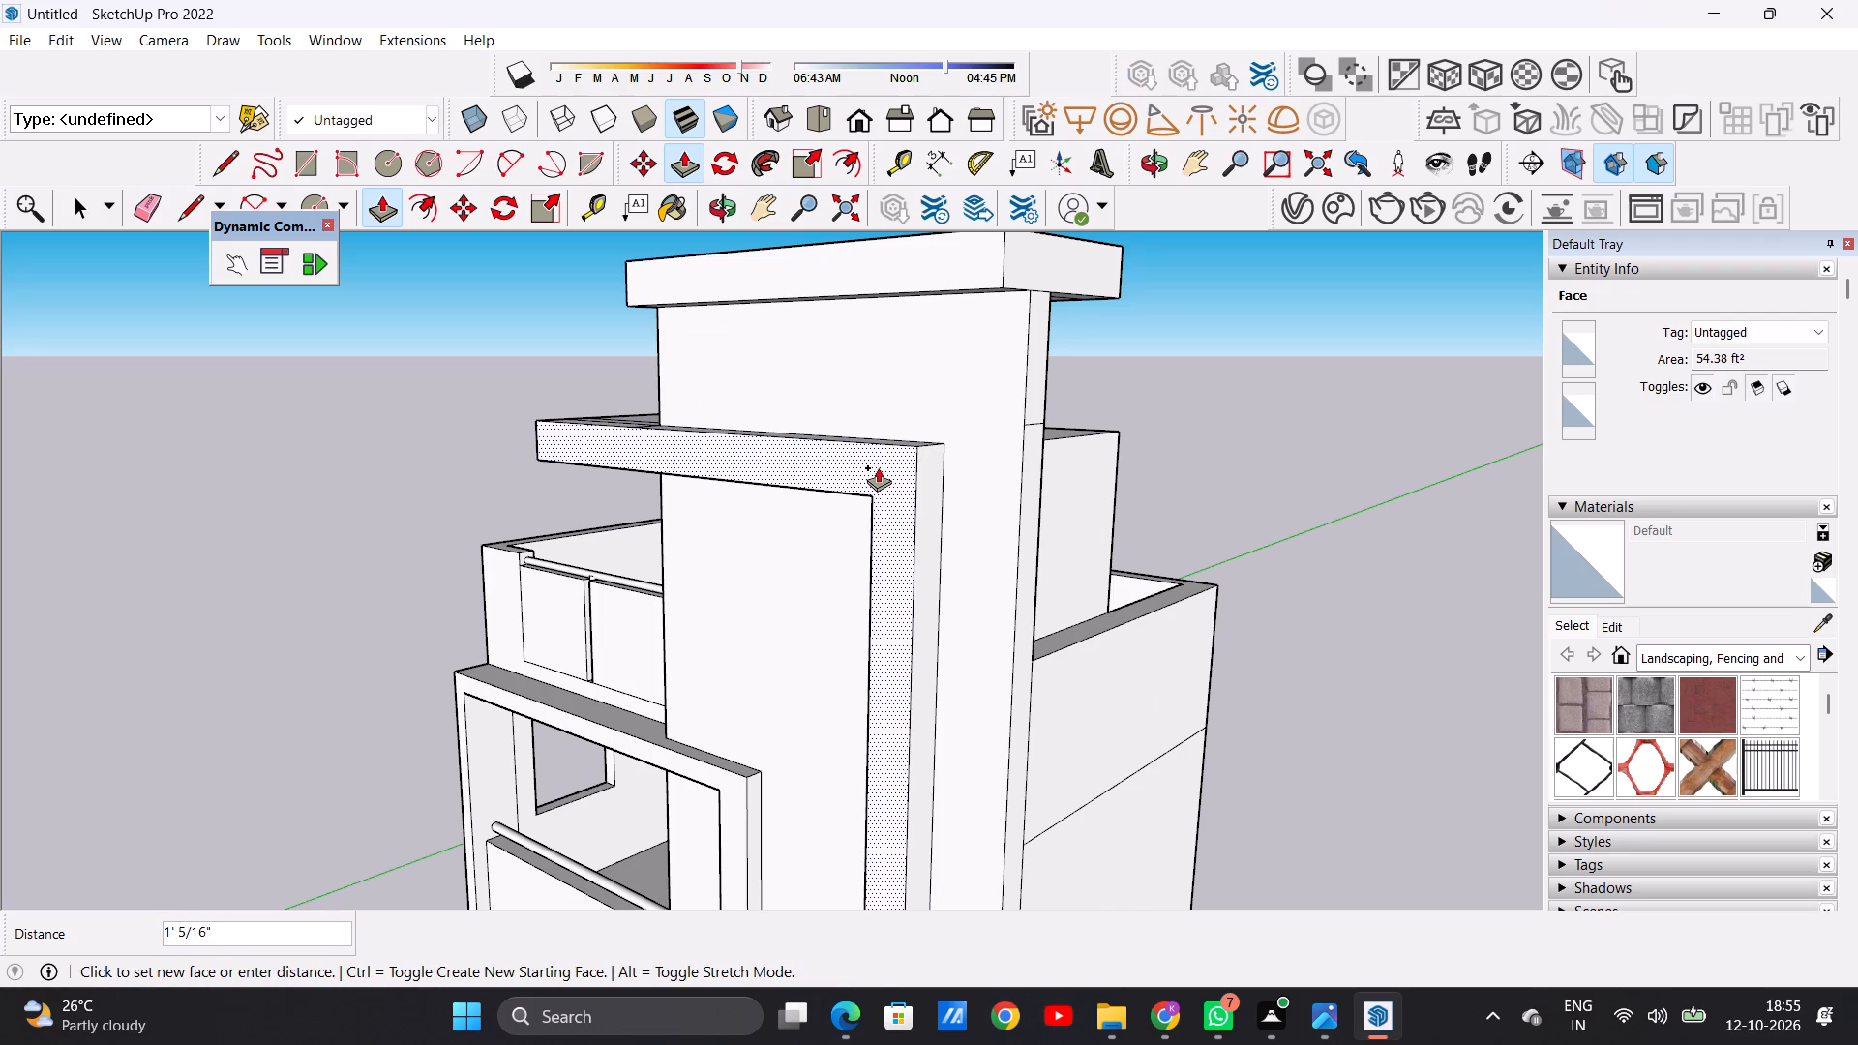
{"action": "left_click", "coordinate": [878, 467]}
{"action": "key", "text": "space"}
Erase the leftover seam edges on the canopy's top face where it meets the projecting L-shaped band and tall wall.
{"action": "middle_click_drag", "start_coordinate": [854, 520], "coordinate": [613, 569]}
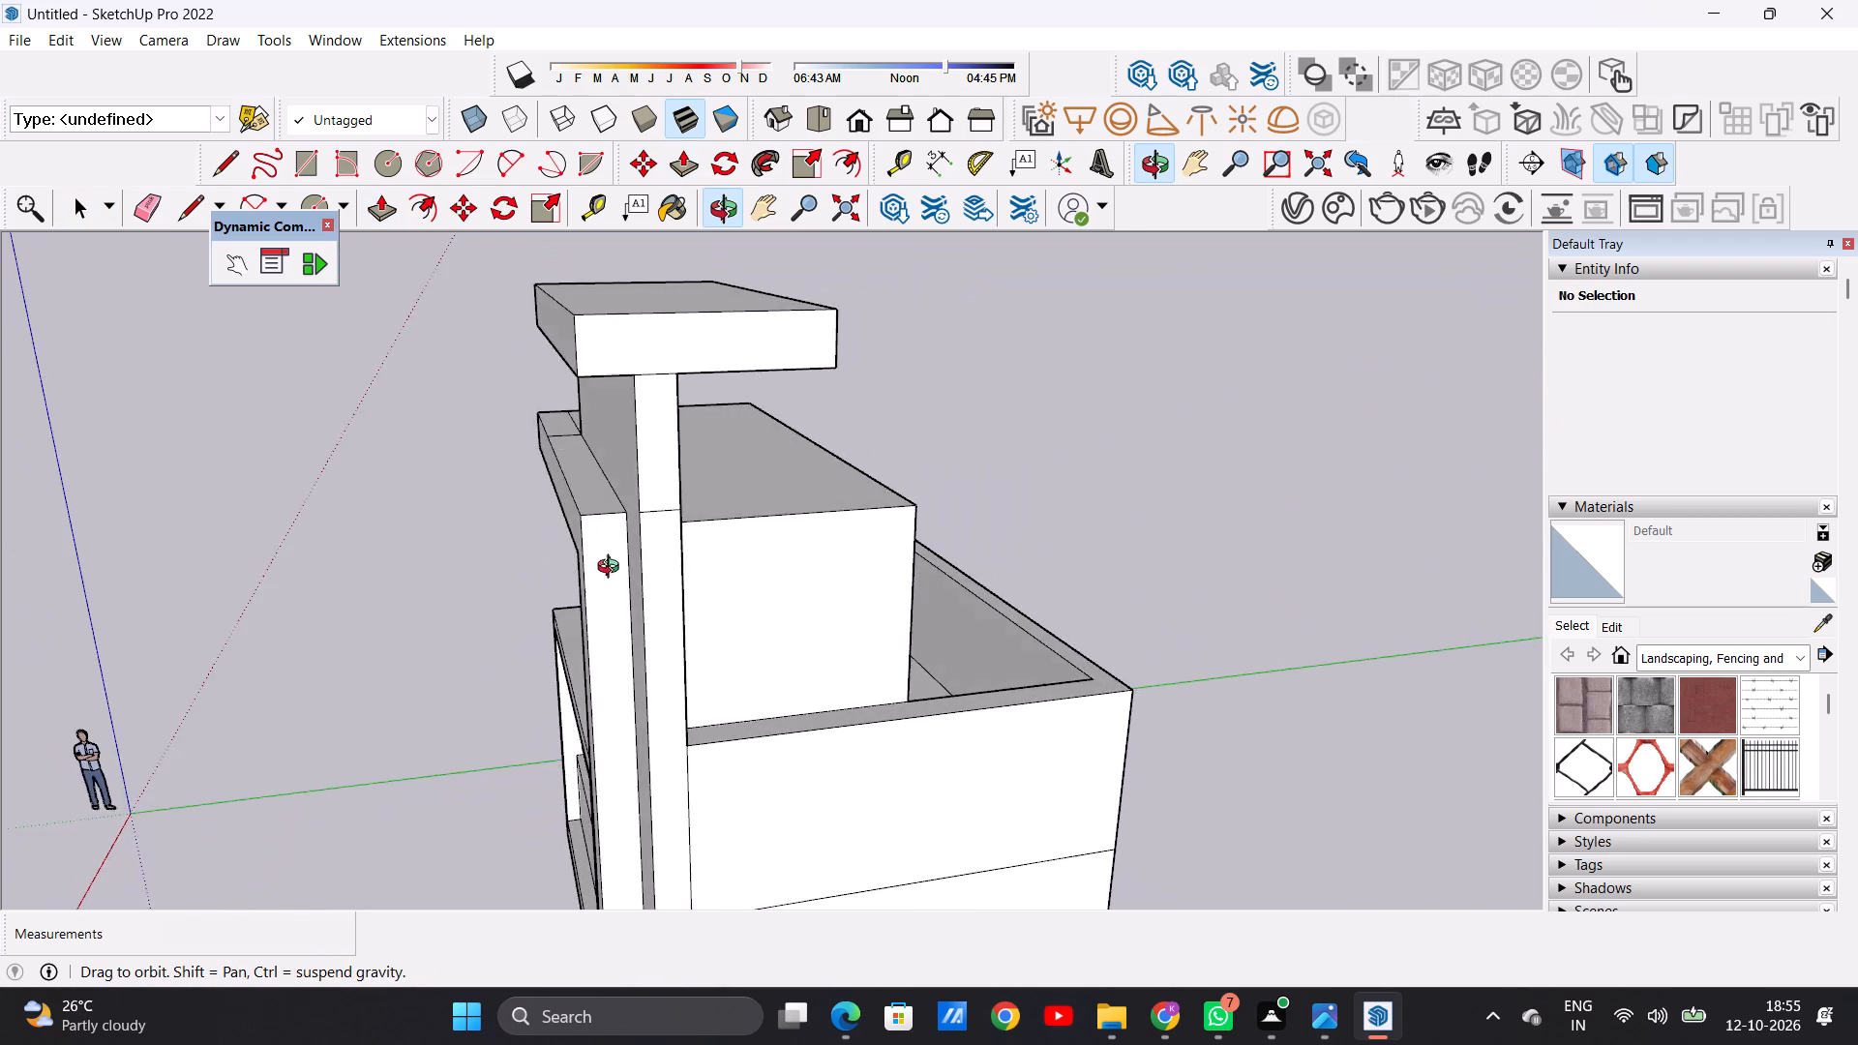
{"action": "middle_click_drag", "start_coordinate": [613, 569], "coordinate": [1004, 505]}
{"action": "middle_click_drag", "start_coordinate": [890, 524], "coordinate": [1112, 543]}
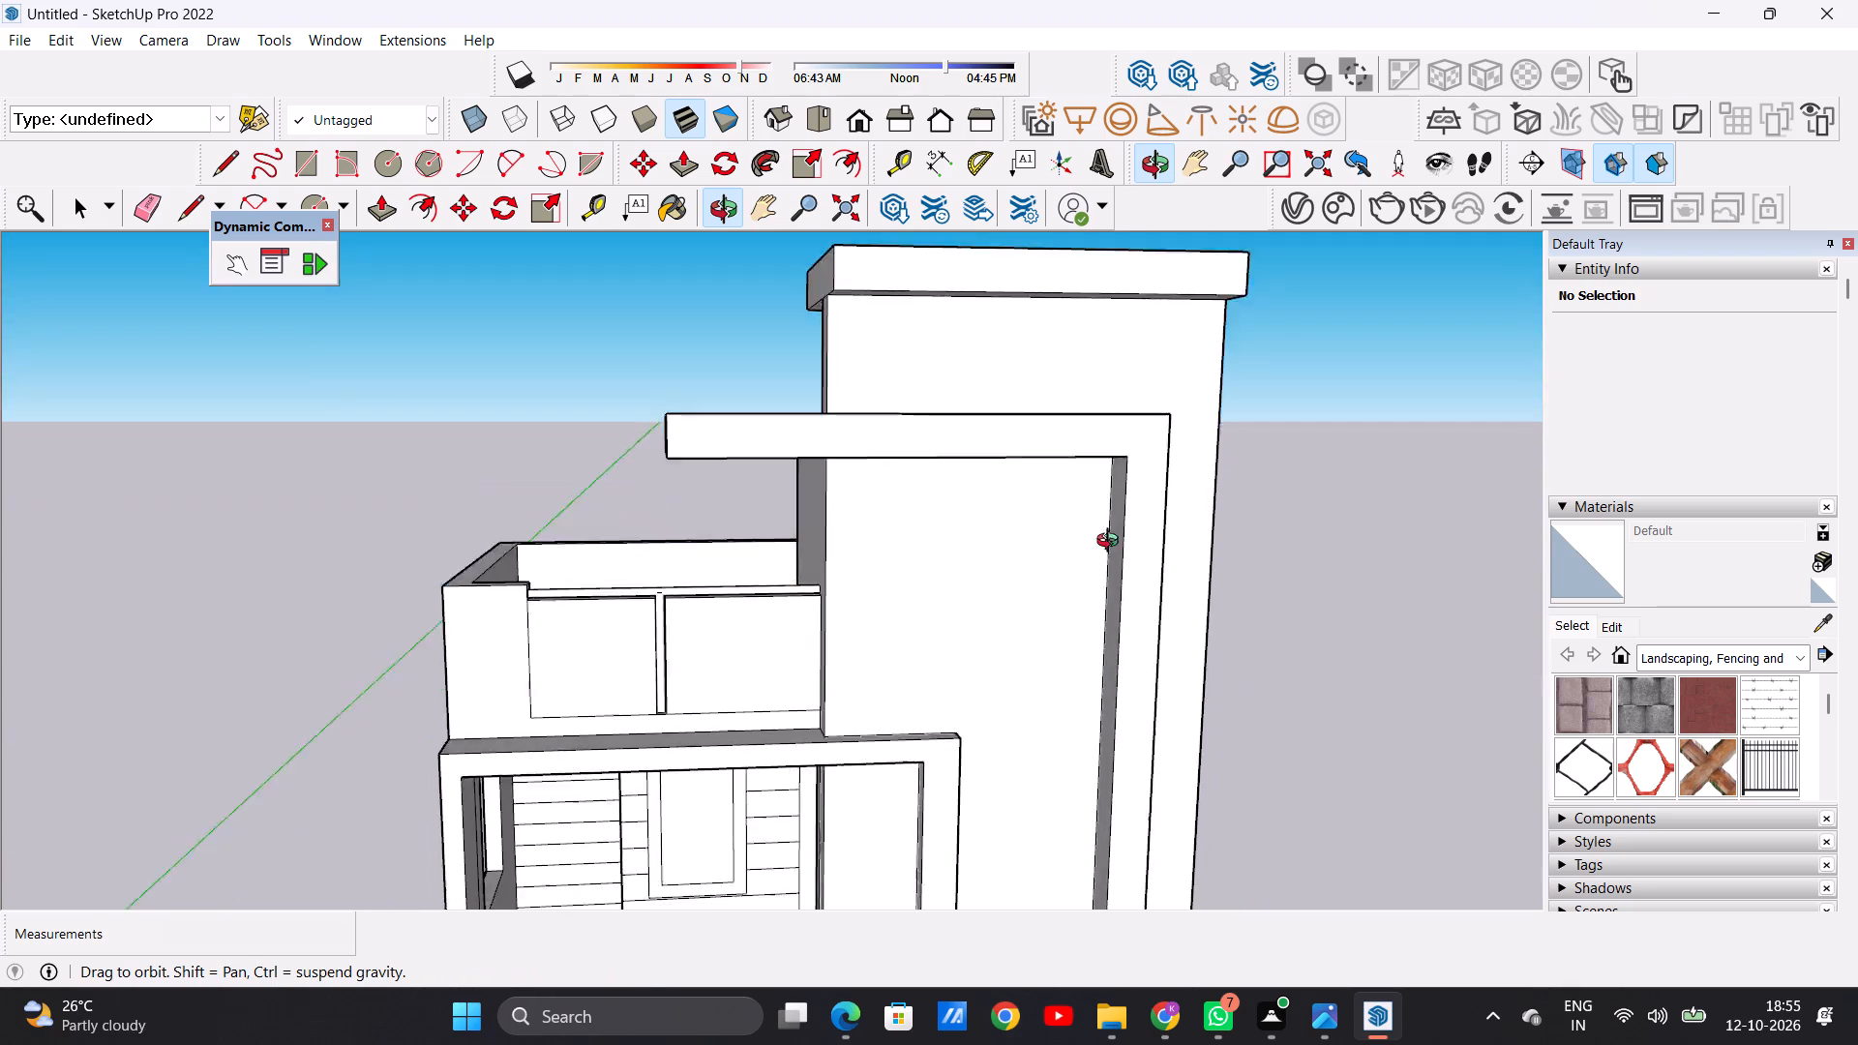
{"action": "middle_click_drag", "start_coordinate": [1112, 543], "coordinate": [1123, 598]}
{"action": "middle_click_drag", "start_coordinate": [750, 534], "coordinate": [824, 691]}
{"action": "scroll", "coordinate": [800, 586], "scroll_direction": "up", "scroll_amount": 6}
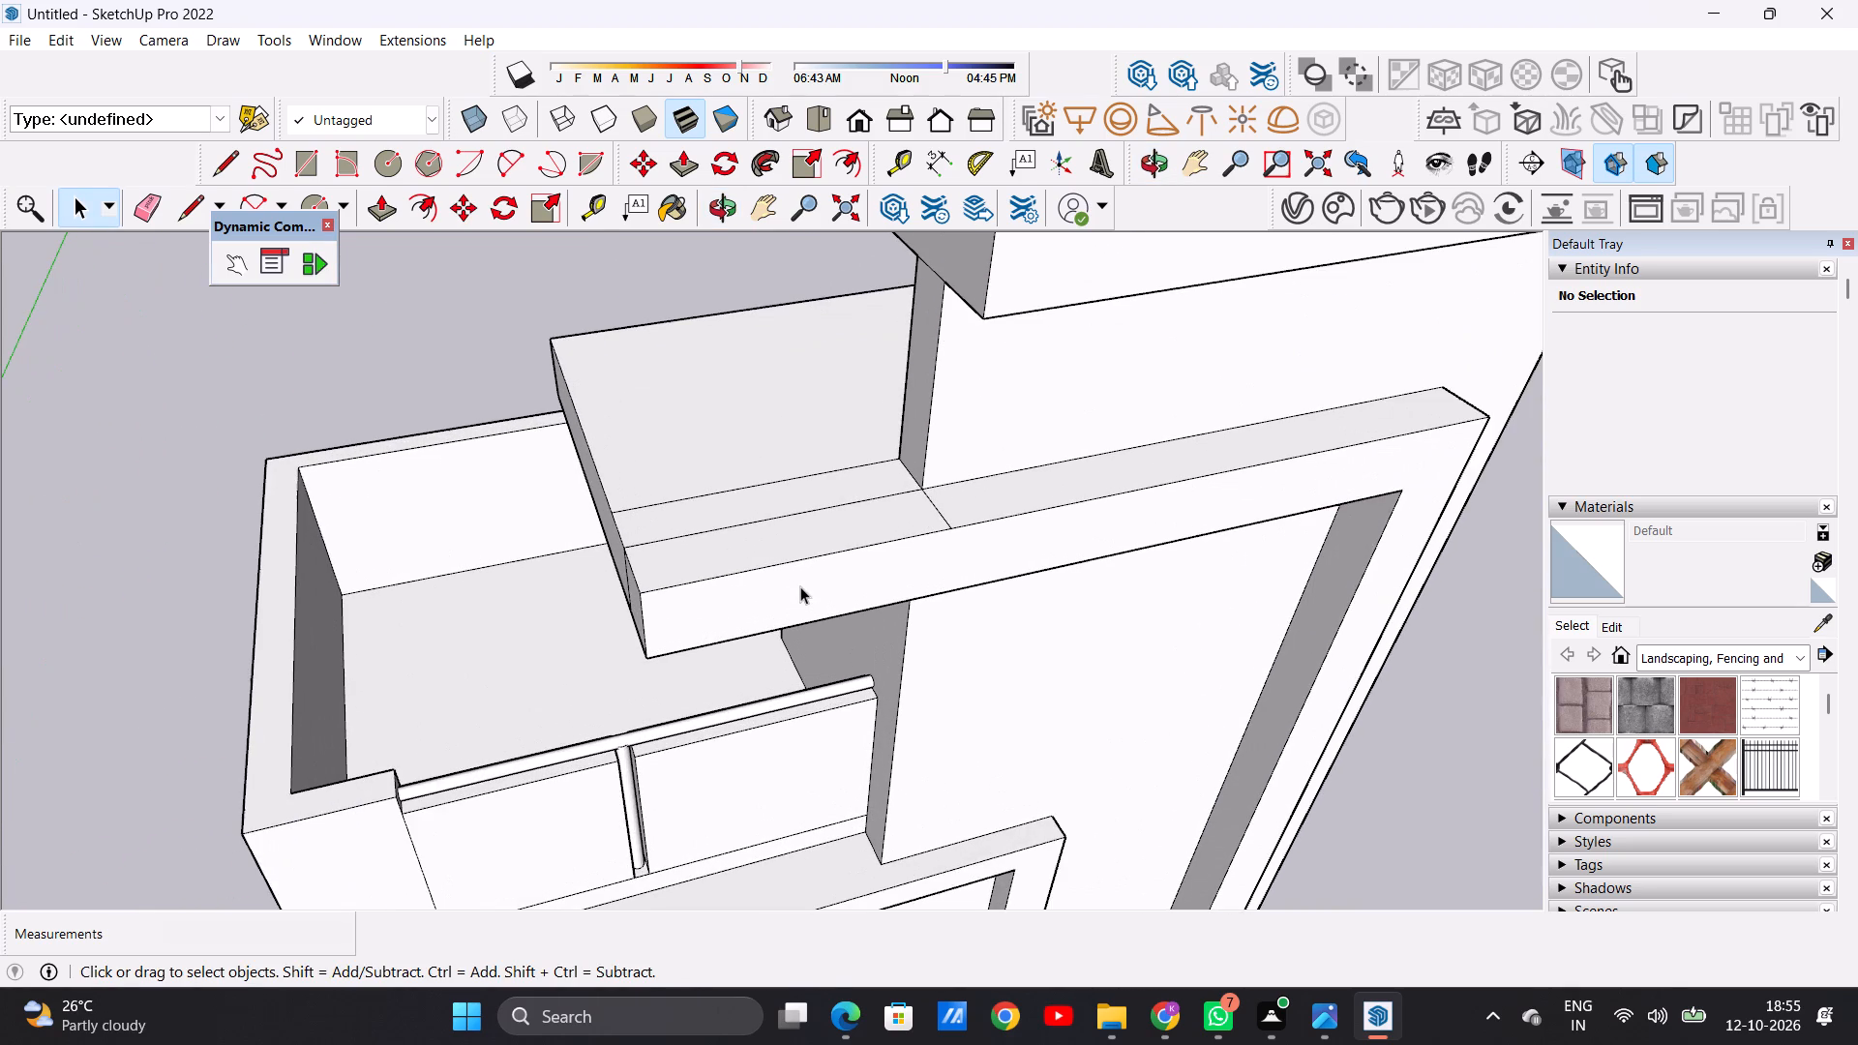
{"action": "key", "text": "e"}
{"action": "scroll", "coordinate": [788, 577], "scroll_direction": "up", "scroll_amount": 3}
{"action": "left_click_drag", "start_coordinate": [757, 433], "coordinate": [775, 505]}
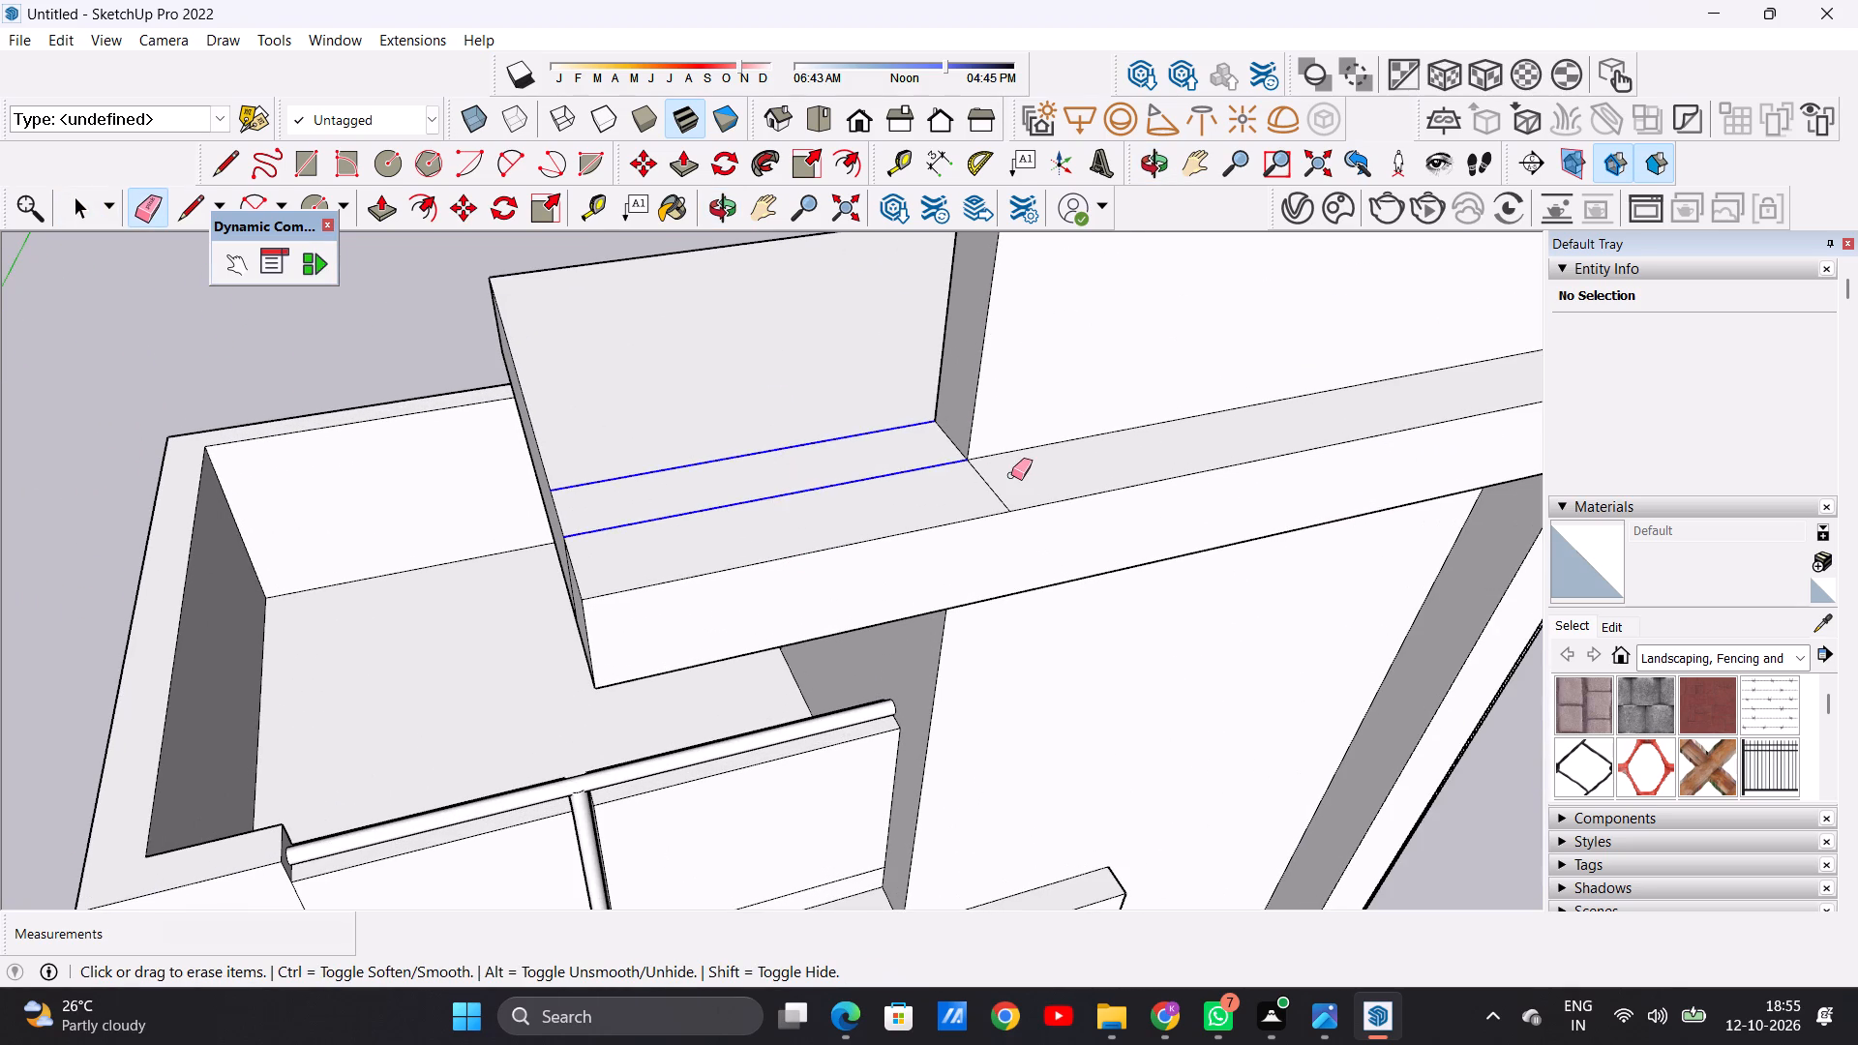
{"action": "left_click_drag", "start_coordinate": [1011, 475], "coordinate": [937, 495]}
Erase the leftover seam edges on the underside of the canopy and the L-shaped band at the tall wall's corner.
{"action": "scroll", "coordinate": [800, 474], "scroll_direction": "down", "scroll_amount": 1}
{"action": "scroll", "coordinate": [800, 474], "scroll_direction": "up", "scroll_amount": 1}
{"action": "scroll", "coordinate": [800, 474], "scroll_direction": "down", "scroll_amount": 8}
{"action": "middle_click_drag", "start_coordinate": [844, 608], "coordinate": [854, 261]}
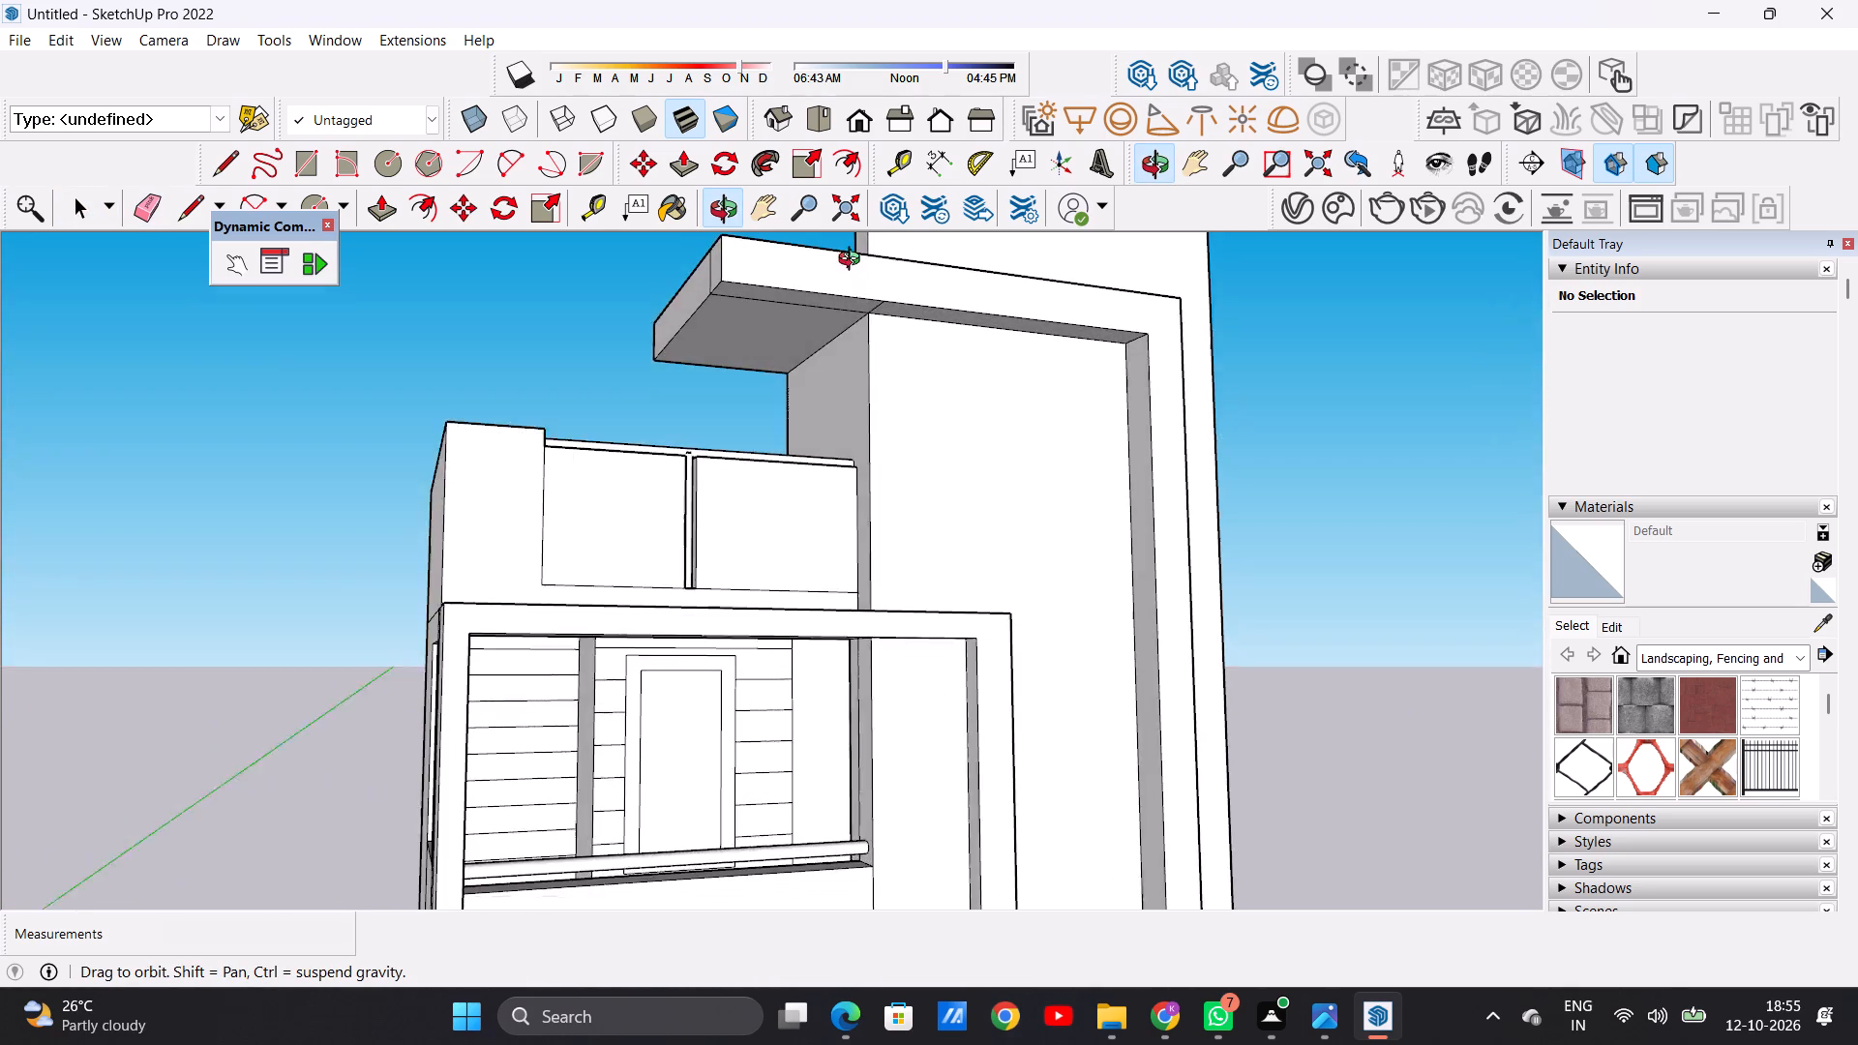
{"action": "middle_click_drag", "start_coordinate": [854, 261], "coordinate": [854, 257]}
{"action": "scroll", "coordinate": [806, 293], "scroll_direction": "up", "scroll_amount": 9}
{"action": "left_click_drag", "start_coordinate": [774, 274], "coordinate": [764, 314]}
{"action": "scroll", "coordinate": [875, 415], "scroll_direction": "down", "scroll_amount": 4}
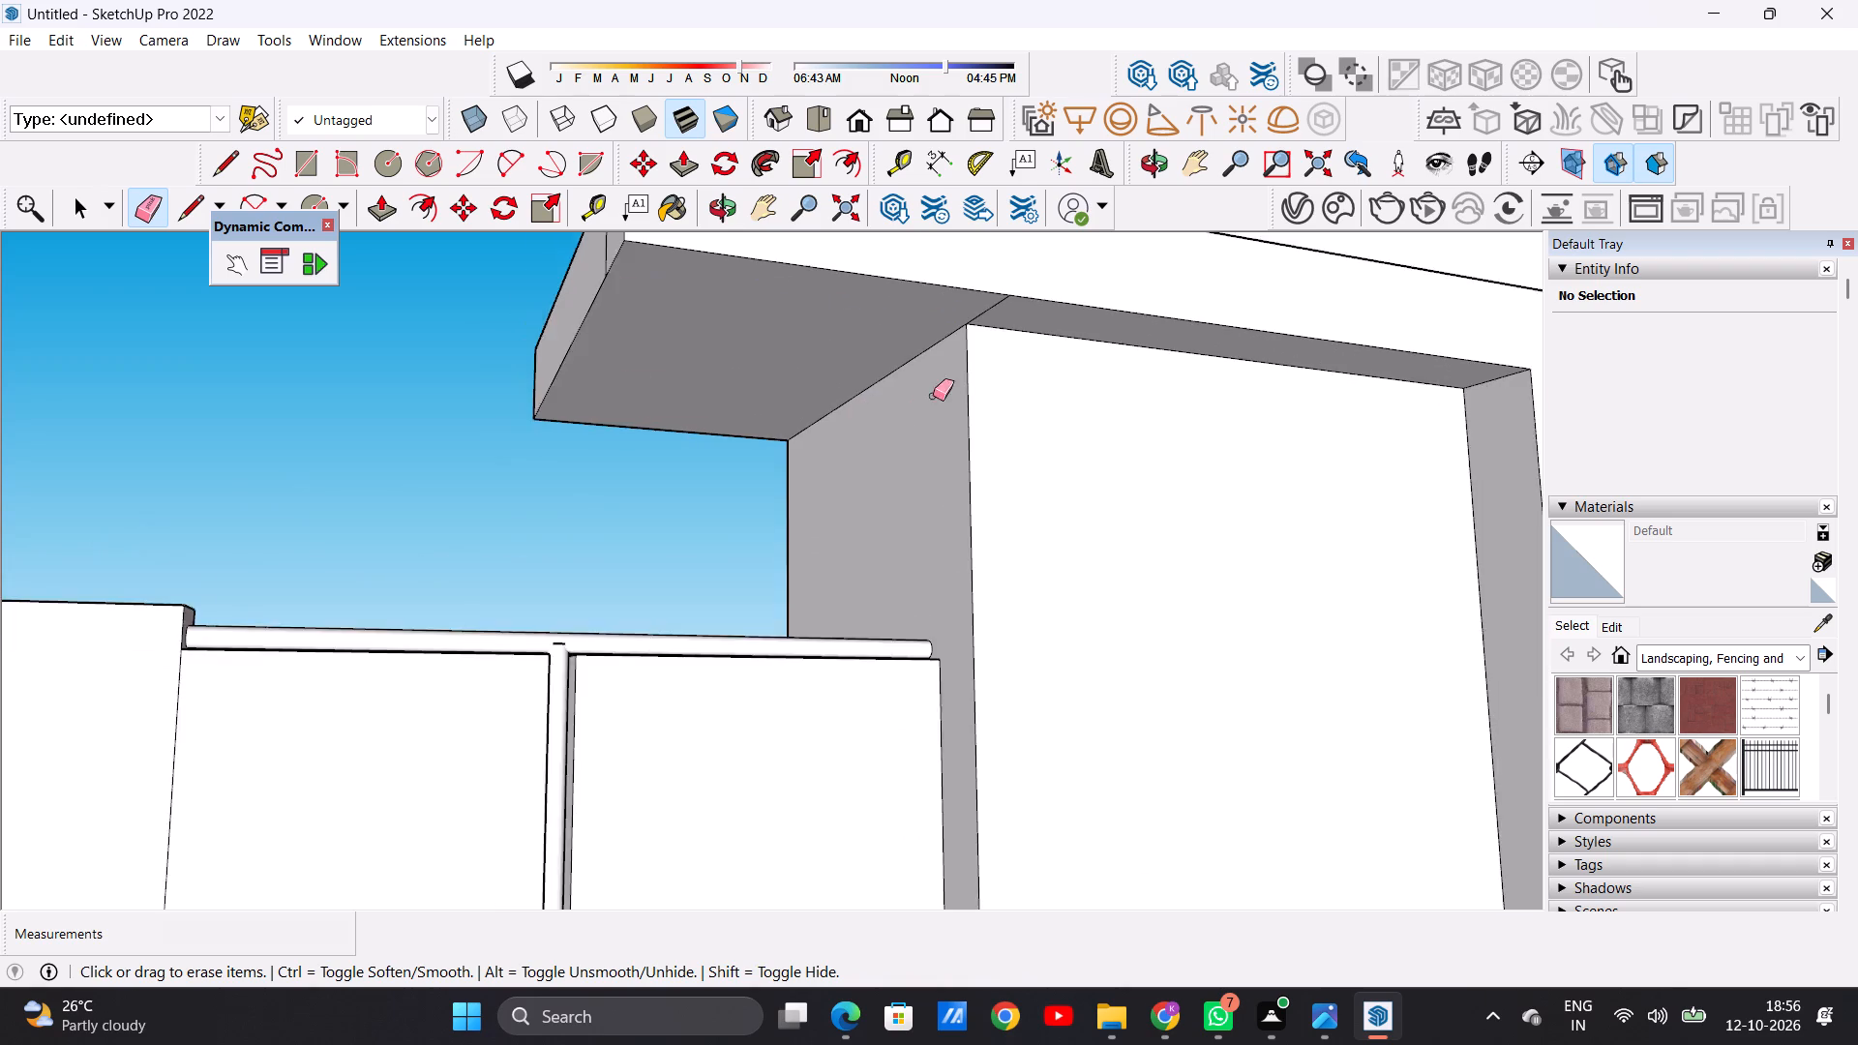
{"action": "scroll", "coordinate": [979, 323], "scroll_direction": "up", "scroll_amount": 6}
{"action": "scroll", "coordinate": [978, 333], "scroll_direction": "down", "scroll_amount": 1}
{"action": "scroll", "coordinate": [978, 340], "scroll_direction": "up", "scroll_amount": 11}
{"action": "left_click_drag", "start_coordinate": [896, 310], "coordinate": [935, 331]}
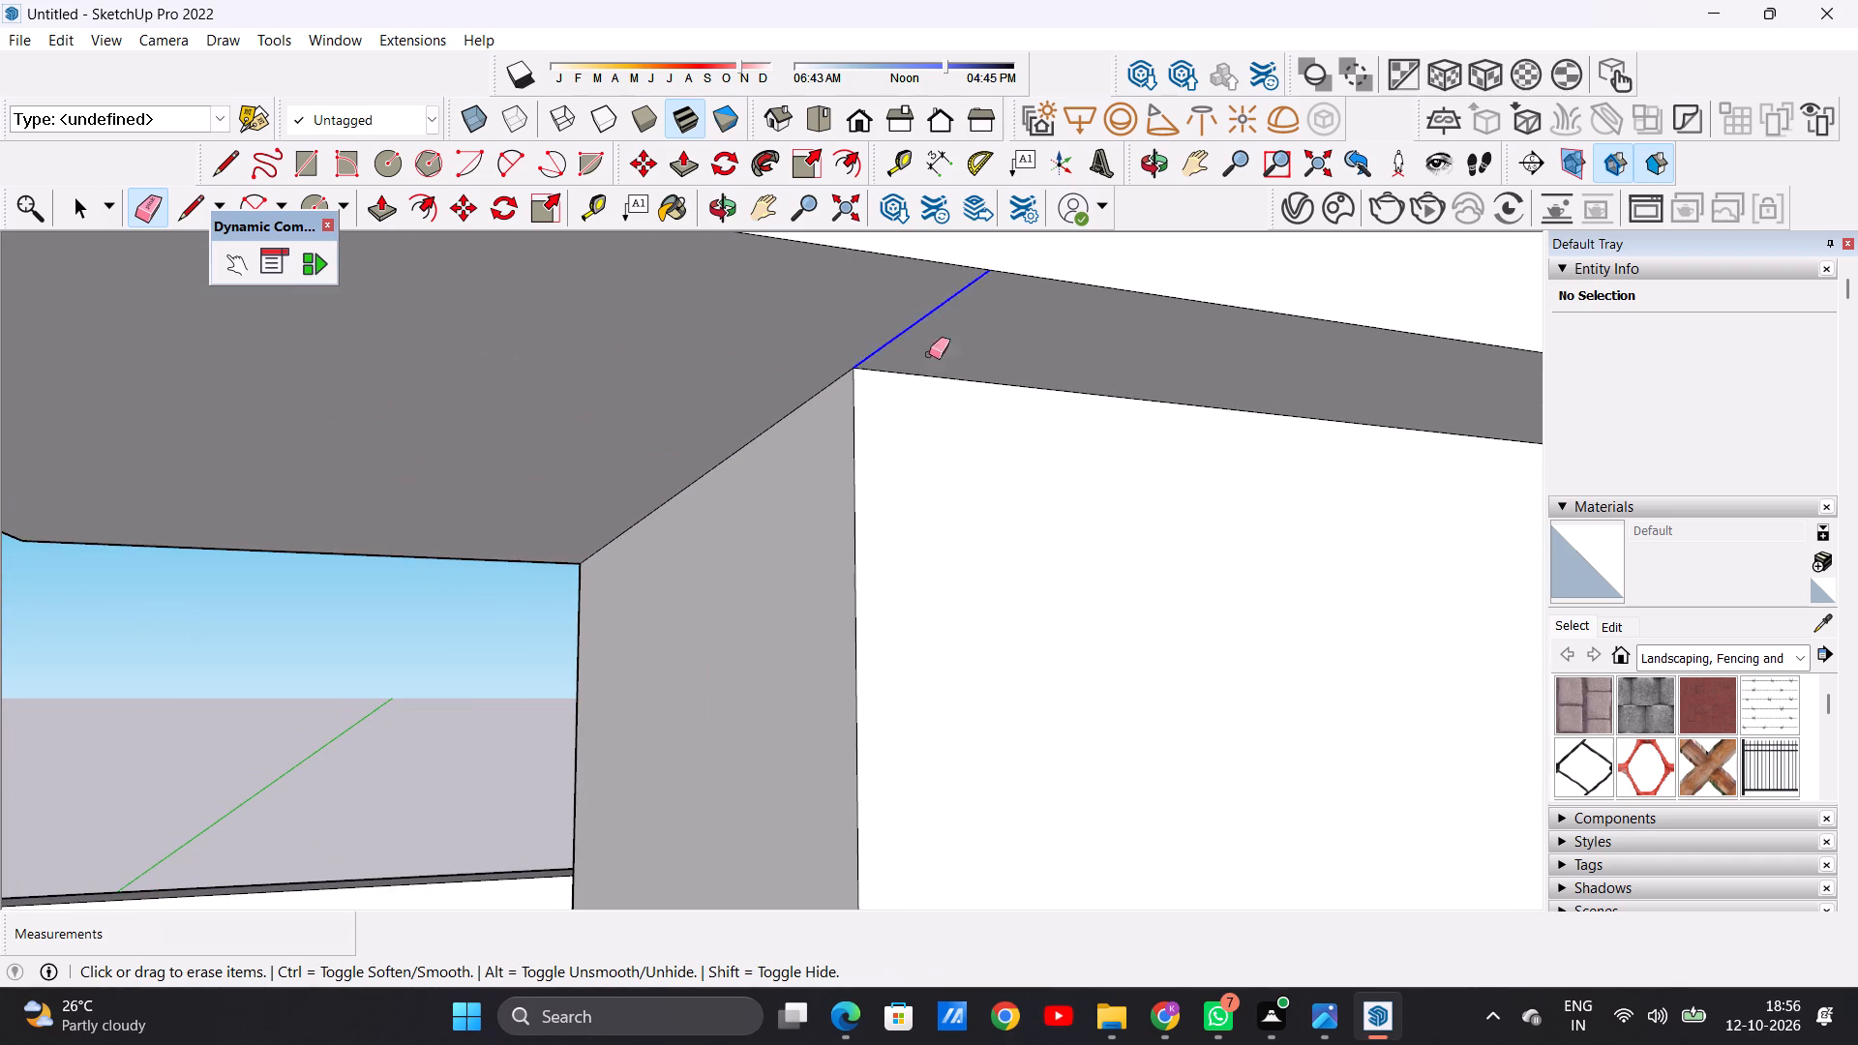
{"action": "scroll", "coordinate": [922, 384], "scroll_direction": "down", "scroll_amount": 10}
{"action": "scroll", "coordinate": [929, 498], "scroll_direction": "up", "scroll_amount": 1}
{"action": "scroll", "coordinate": [930, 498], "scroll_direction": "down", "scroll_amount": 6}
Erase the vertical seam edge crossing the side face of the canopy.
{"action": "middle_click_drag", "start_coordinate": [926, 573], "coordinate": [1115, 449]}
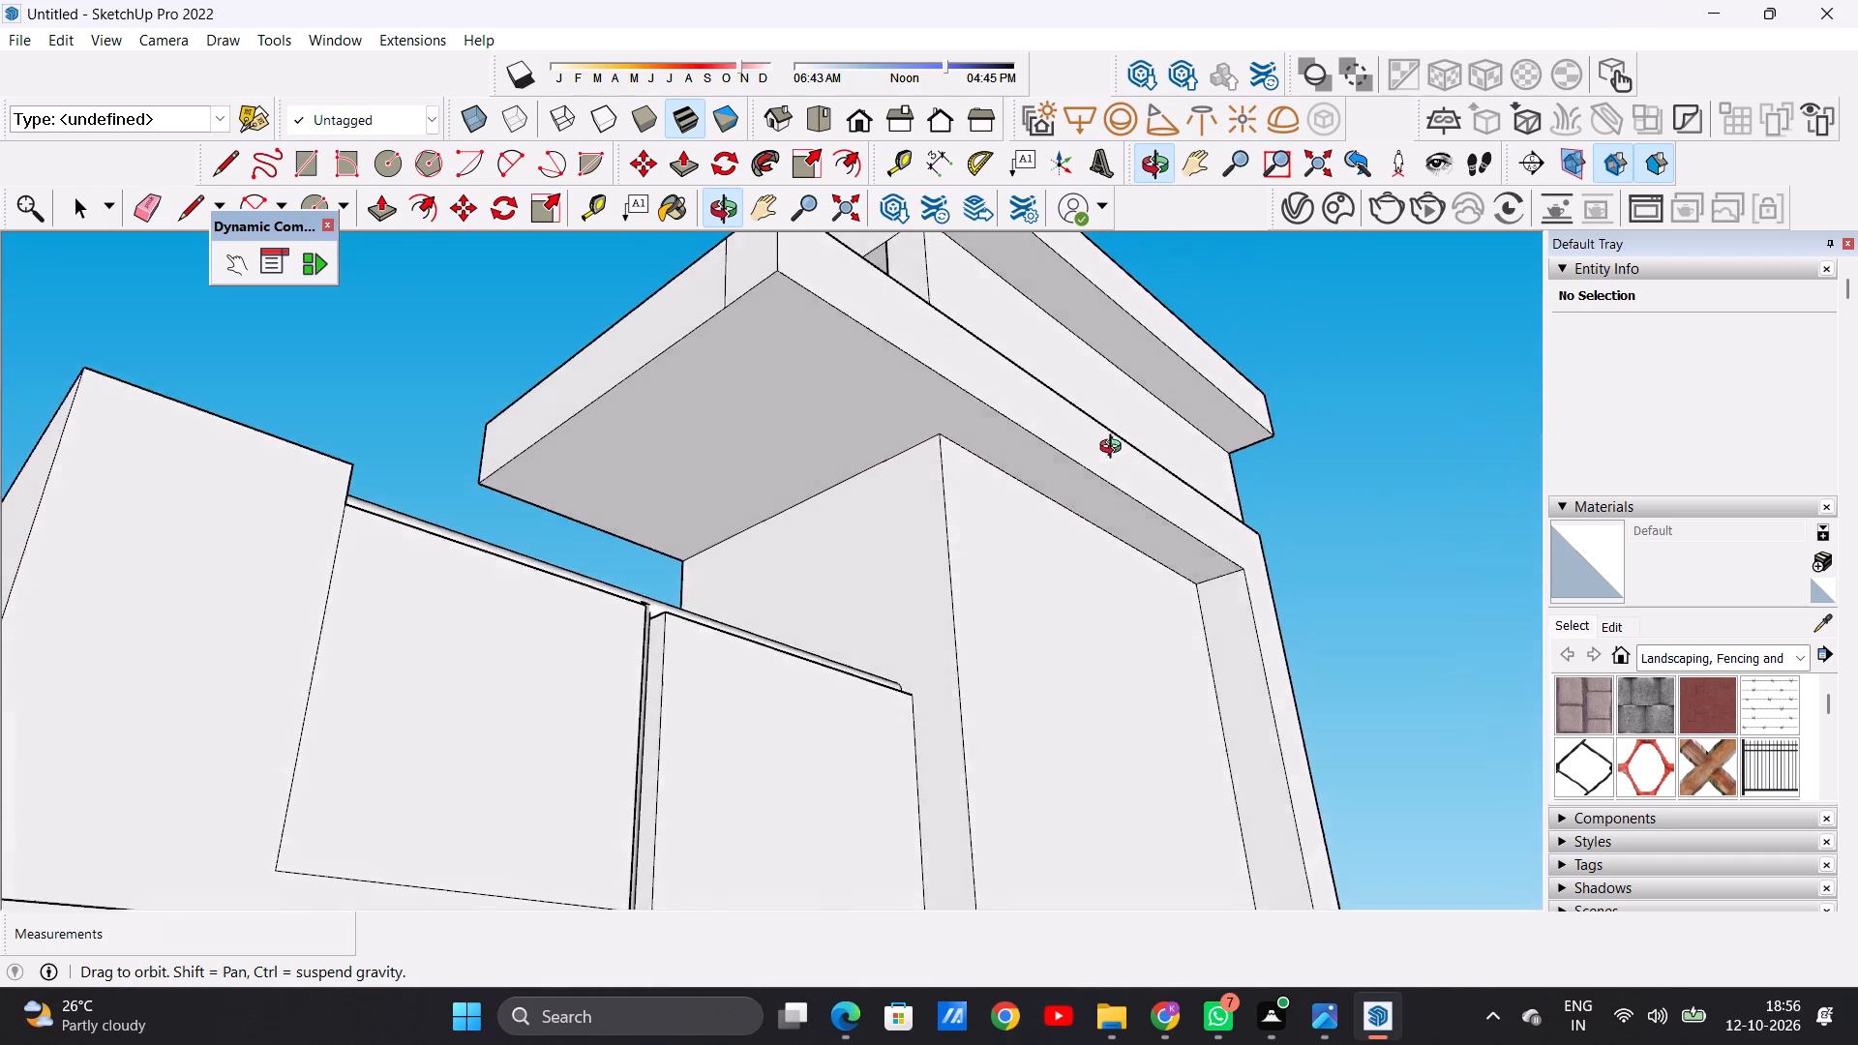
{"action": "middle_click_drag", "start_coordinate": [1115, 449], "coordinate": [1184, 609]}
{"action": "scroll", "coordinate": [656, 371], "scroll_direction": "up", "scroll_amount": 6}
{"action": "left_click_drag", "start_coordinate": [904, 363], "coordinate": [898, 363]}
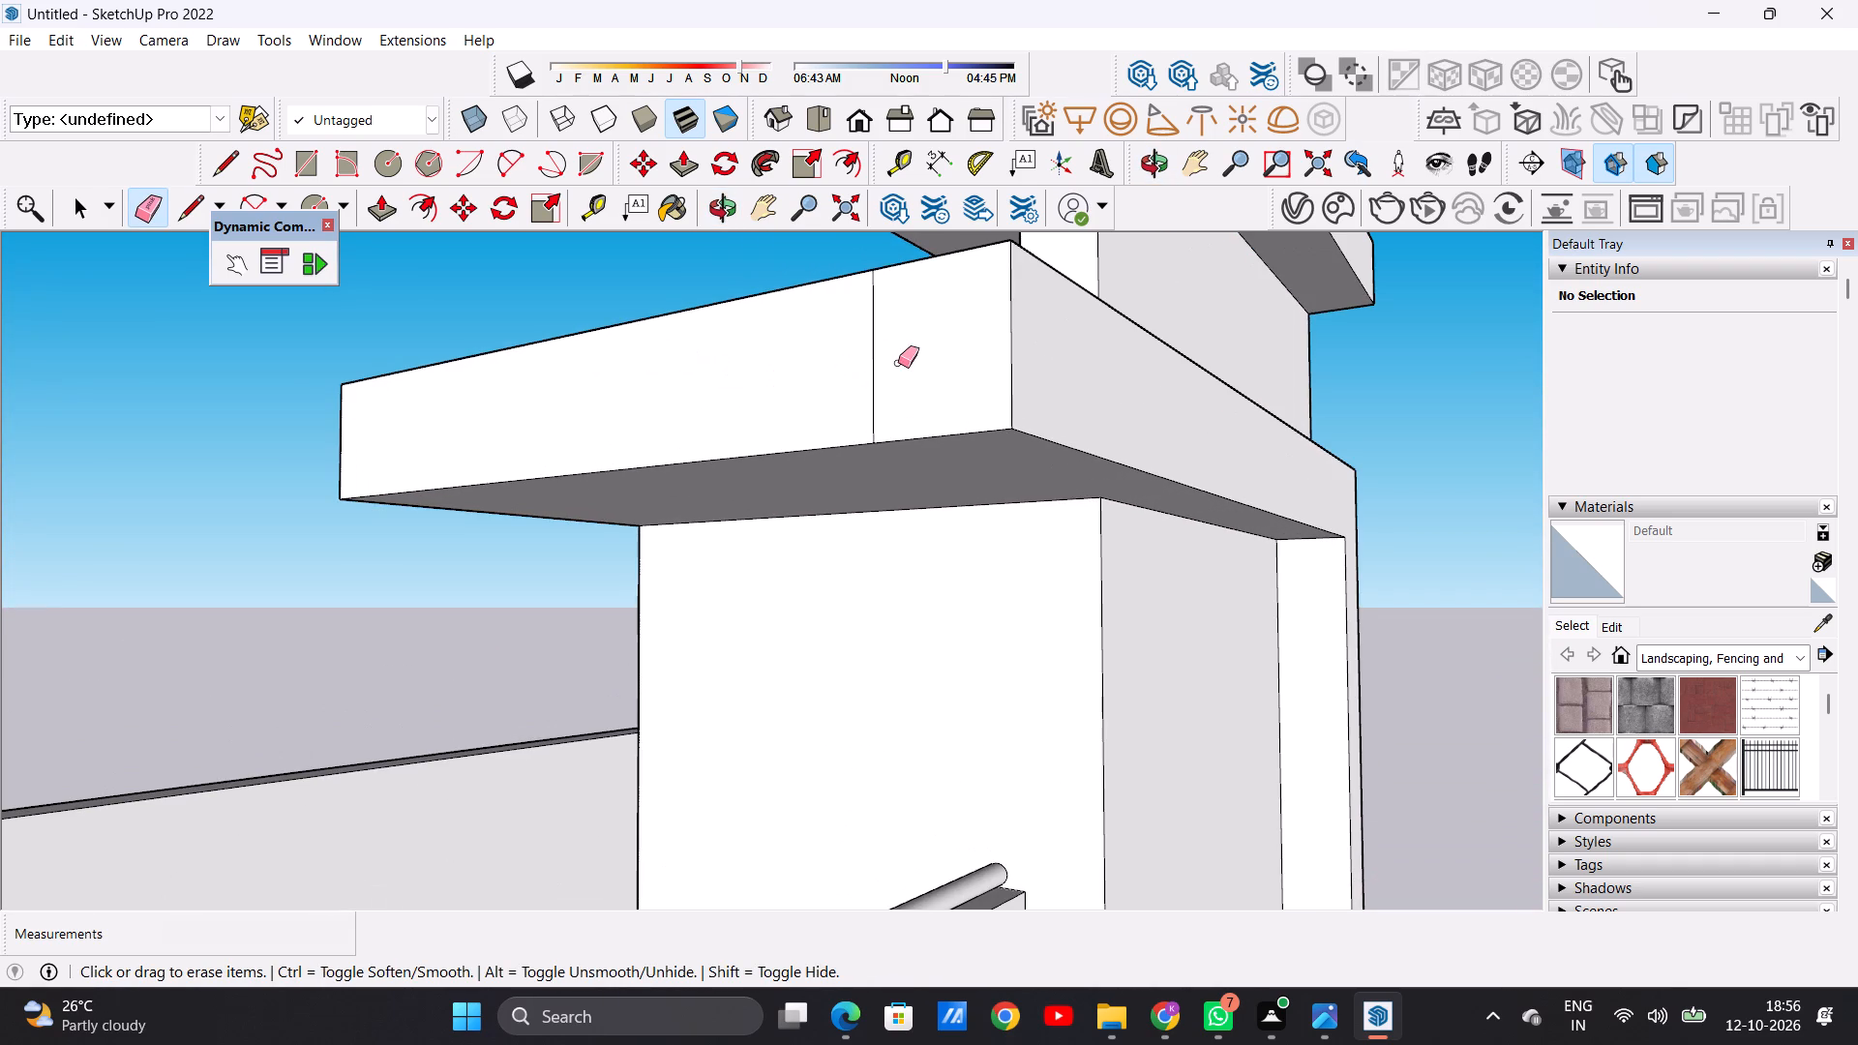
{"action": "left_click_drag", "start_coordinate": [898, 363], "coordinate": [843, 370]}
Examine the cleaned canopy, the terrace railing and the whole front elevation of the villa.
{"action": "scroll", "coordinate": [717, 412], "scroll_direction": "down", "scroll_amount": 10}
{"action": "middle_click_drag", "start_coordinate": [843, 485], "coordinate": [407, 576]}
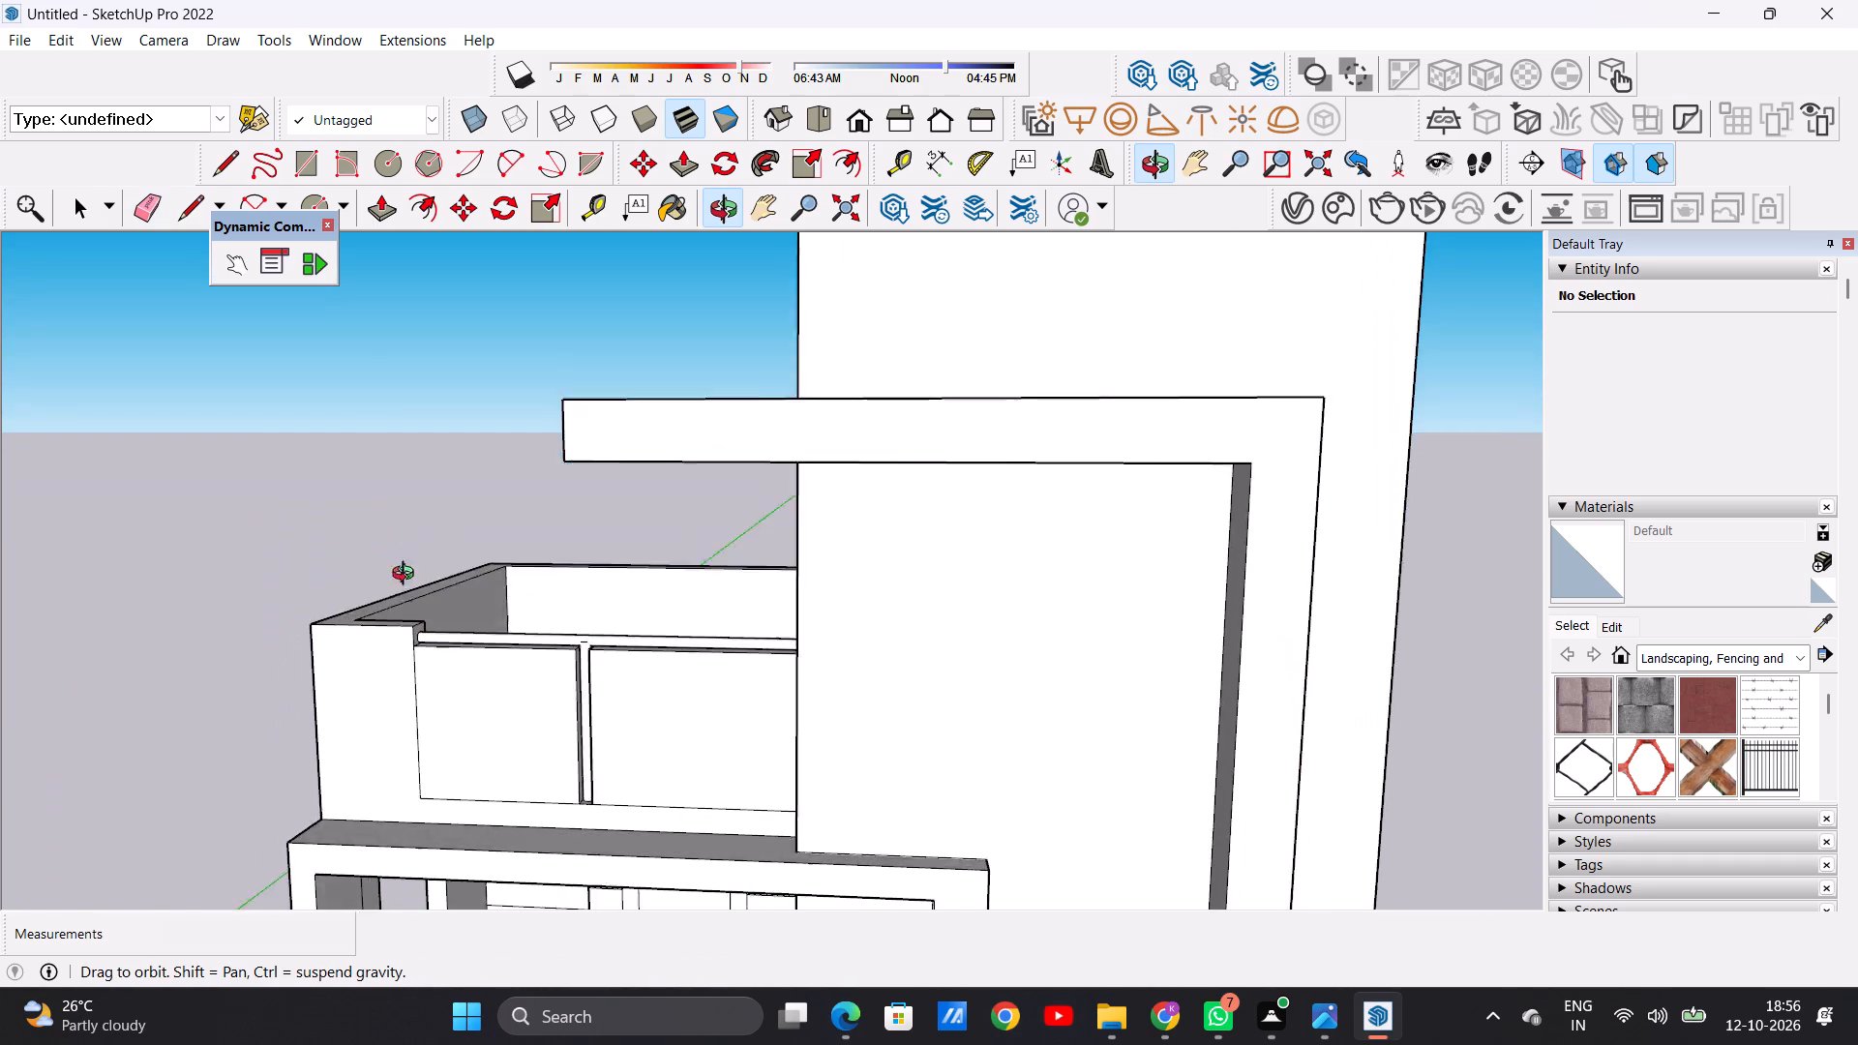
{"action": "middle_click_drag", "start_coordinate": [407, 576], "coordinate": [413, 583]}
{"action": "scroll", "coordinate": [492, 528], "scroll_direction": "down", "scroll_amount": 6}
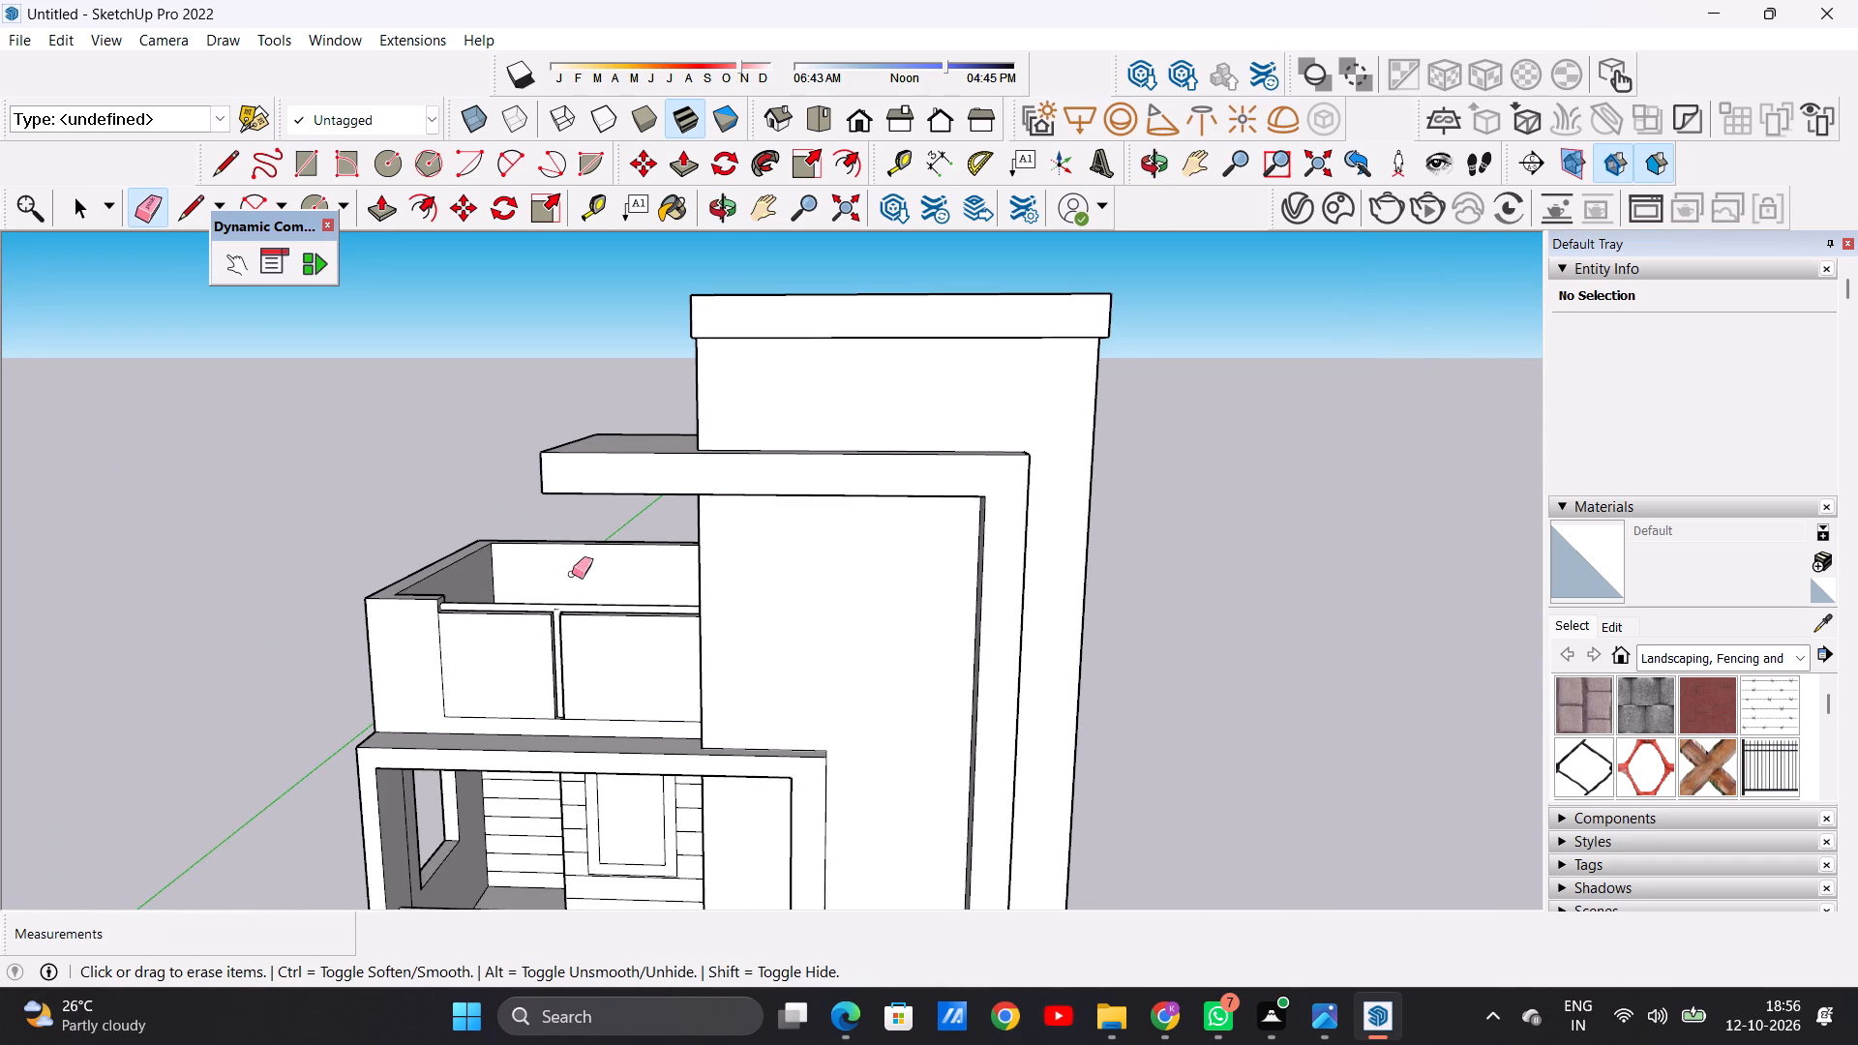
{"action": "scroll", "coordinate": [594, 607], "scroll_direction": "down", "scroll_amount": 5}
{"action": "scroll", "coordinate": [569, 655], "scroll_direction": "up", "scroll_amount": 6}
{"action": "scroll", "coordinate": [319, 642], "scroll_direction": "up", "scroll_amount": 1}
{"action": "middle_click", "coordinate": [319, 642]}
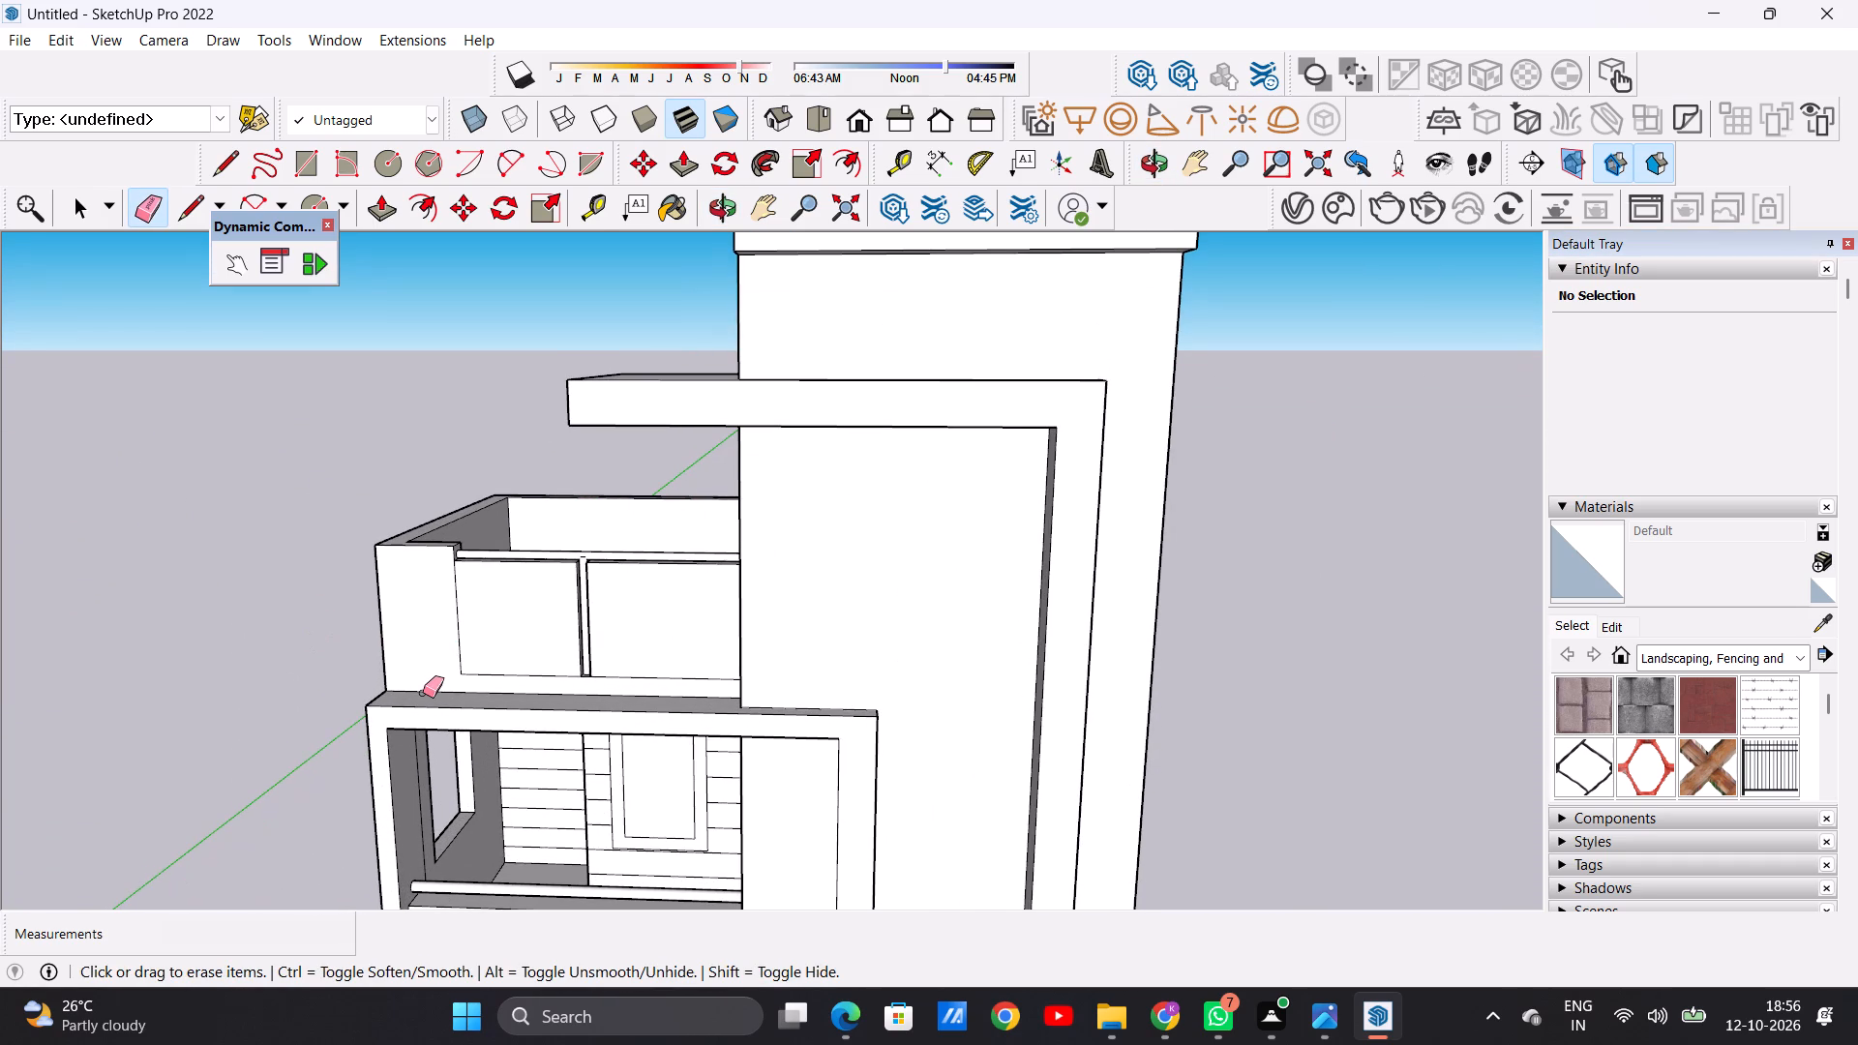
{"action": "key", "text": "space"}
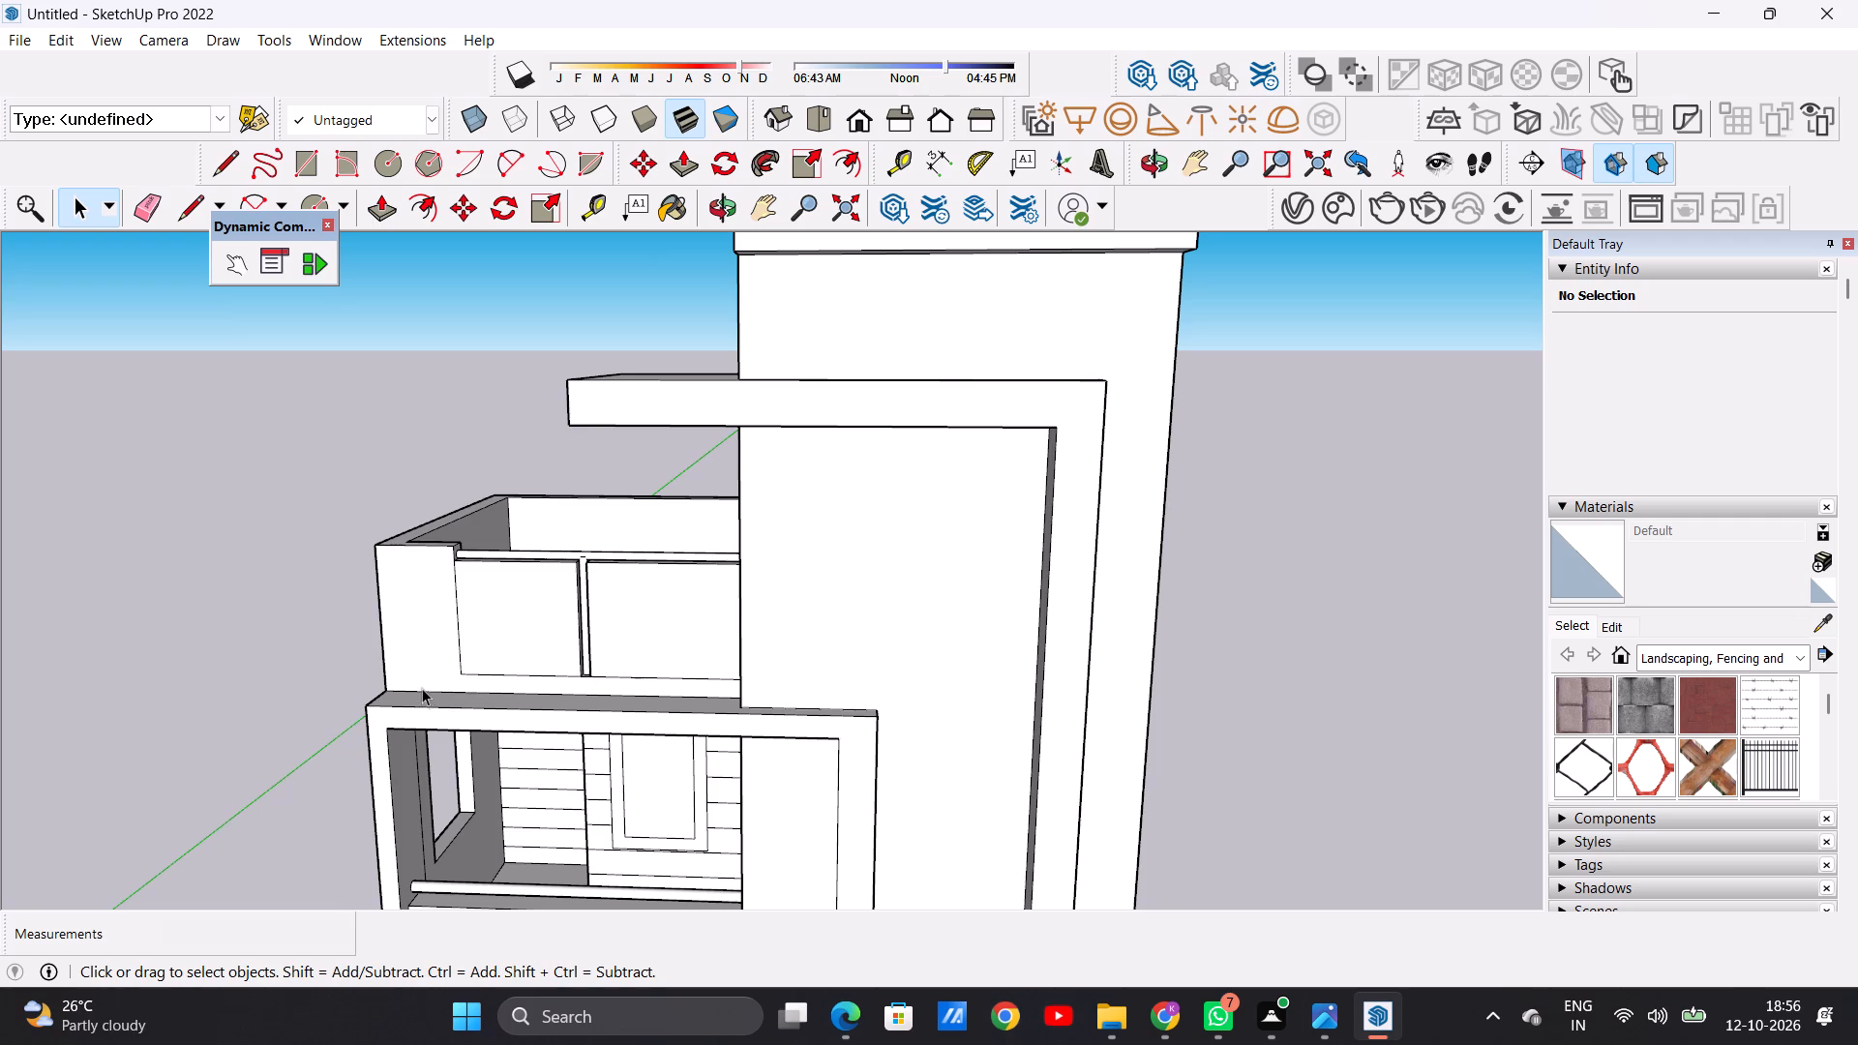
{"action": "scroll", "coordinate": [555, 544], "scroll_direction": "up", "scroll_amount": 4, "text": "ctrl"}
{"action": "scroll", "coordinate": [555, 544], "scroll_direction": "down", "scroll_amount": 5, "text": "ctrl"}
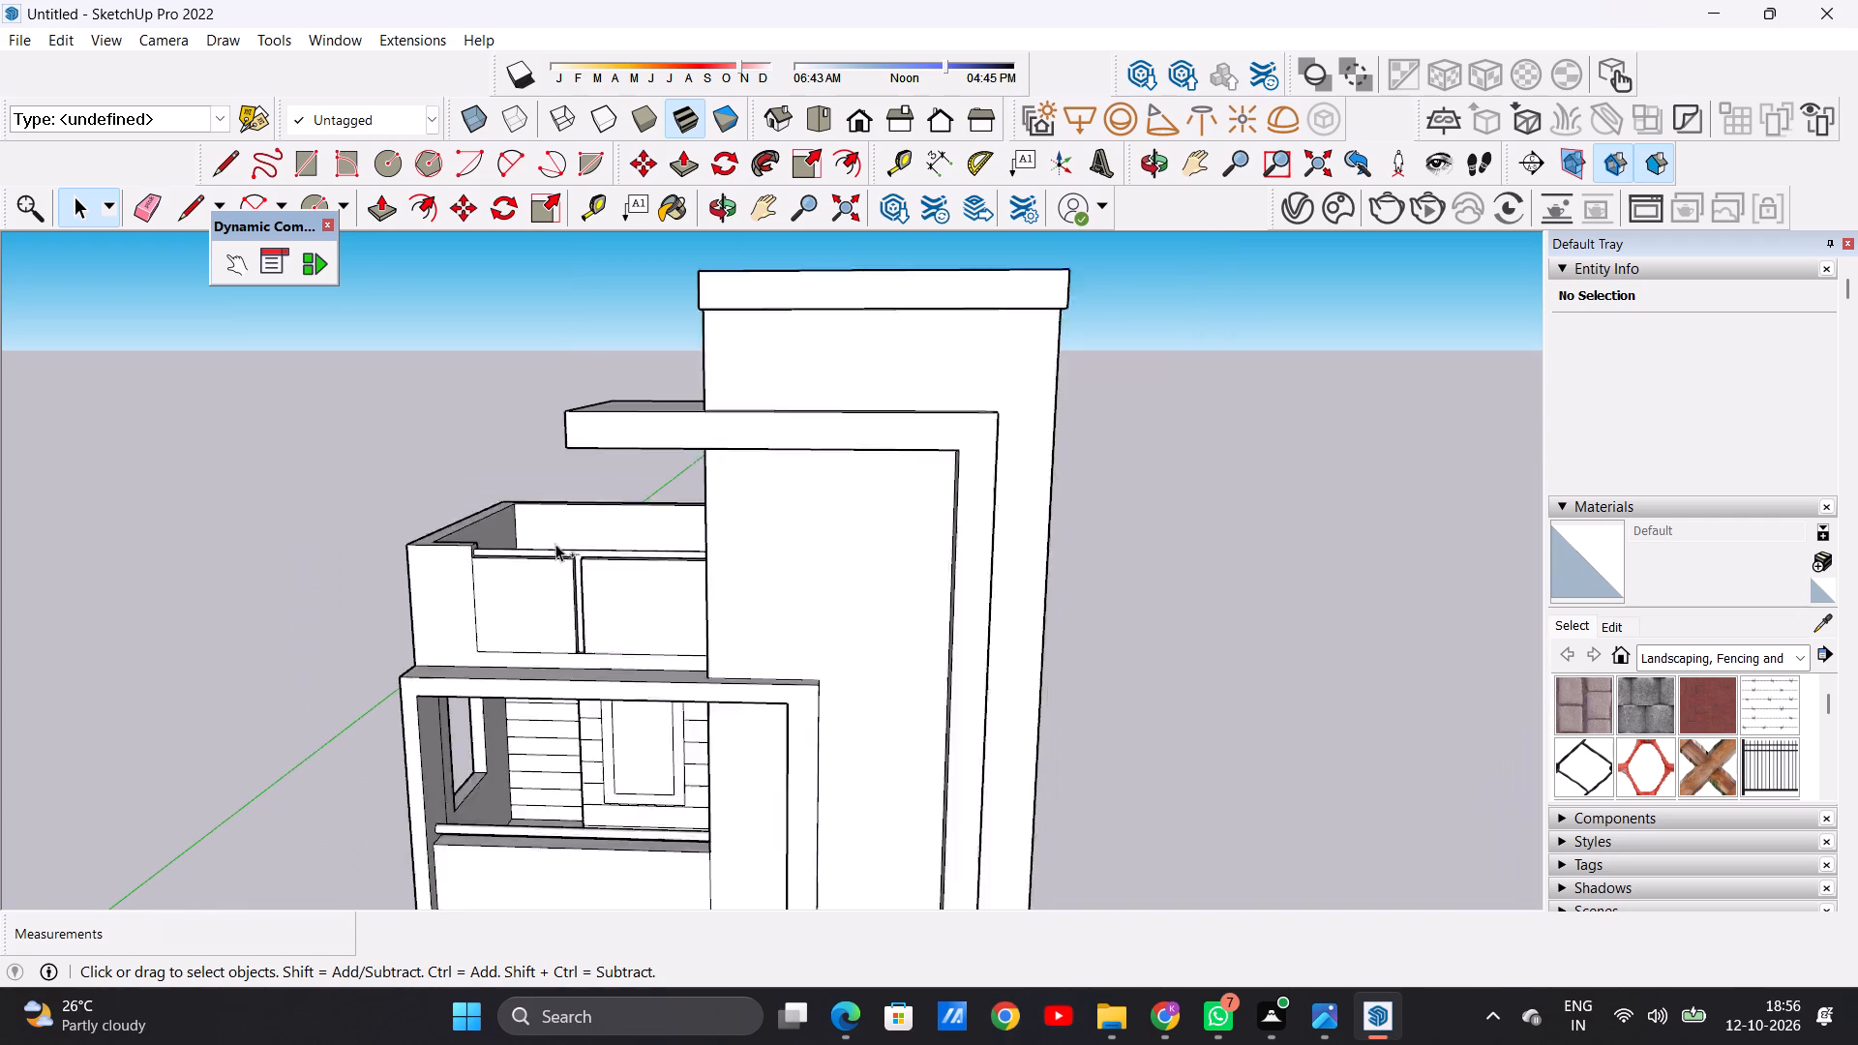
{"action": "scroll", "coordinate": [555, 544], "scroll_direction": "down", "scroll_amount": 4, "text": "ctrl"}
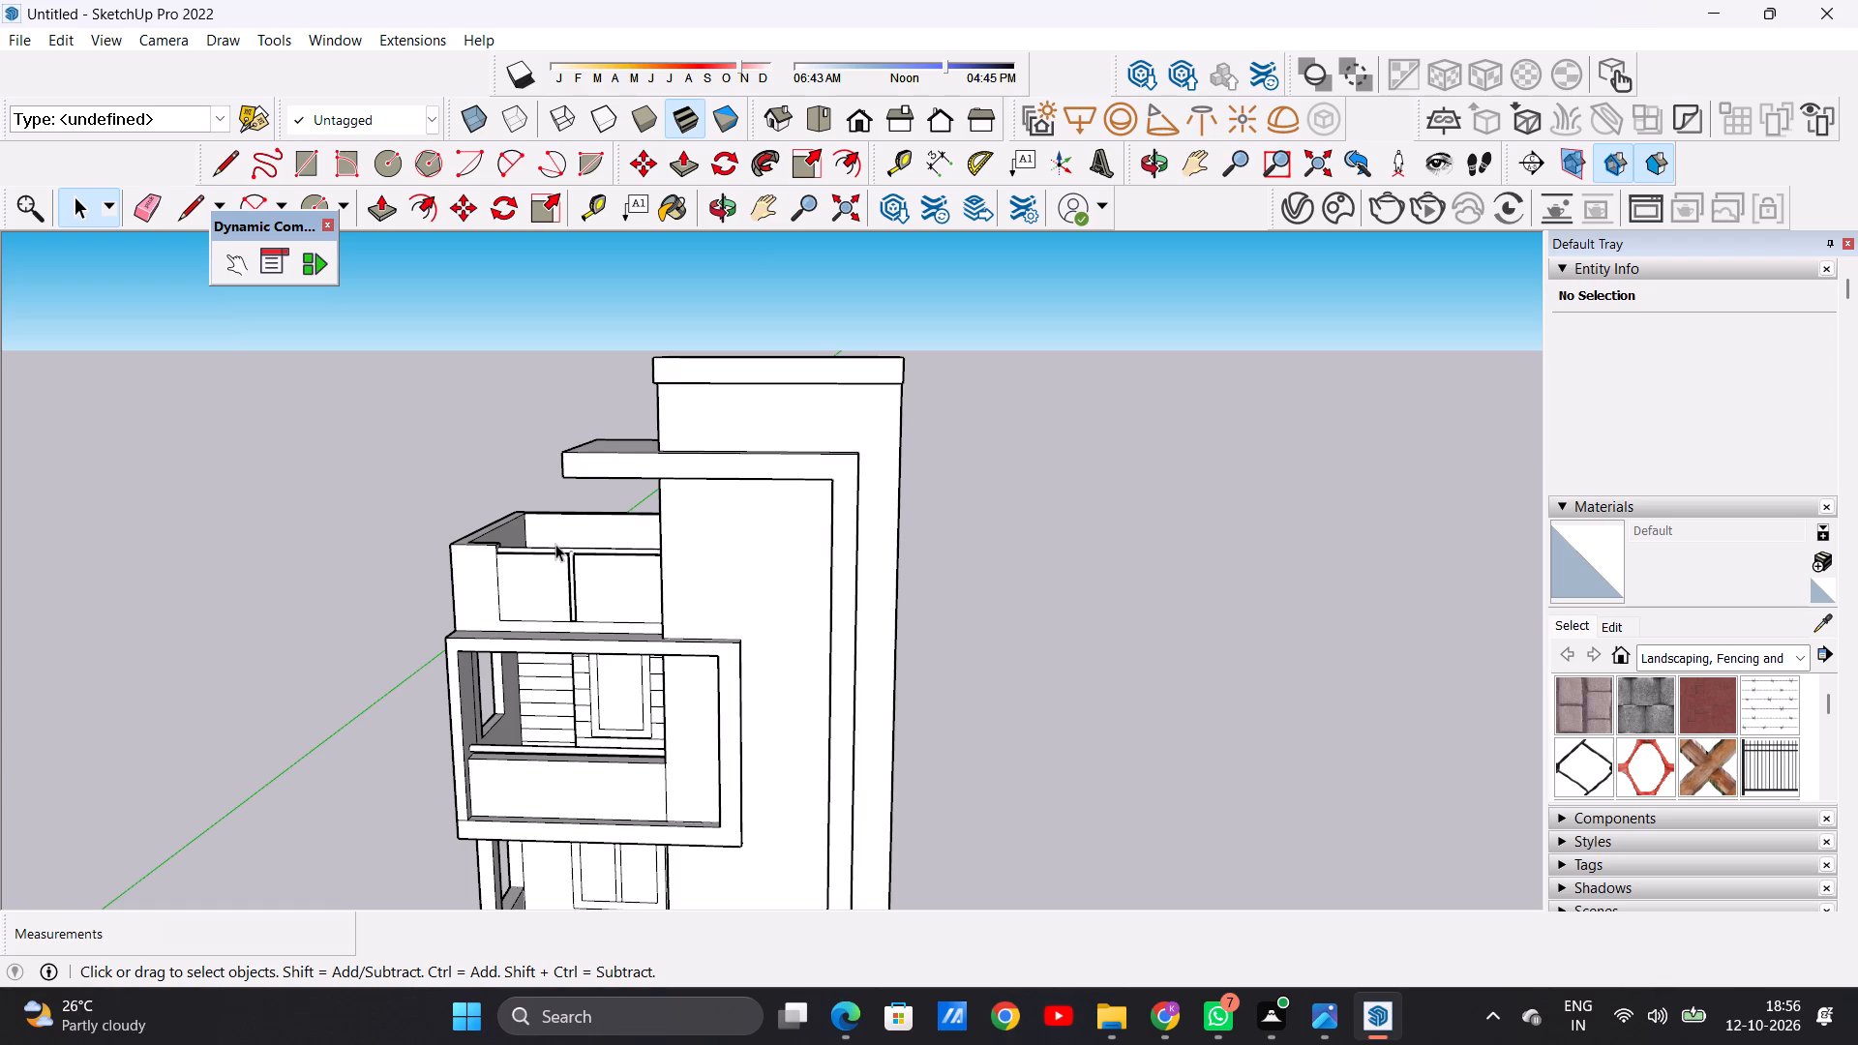
{"action": "scroll", "coordinate": [587, 593], "scroll_direction": "up", "scroll_amount": 4}
{"action": "scroll", "coordinate": [587, 594], "scroll_direction": "down", "scroll_amount": 1}
{"action": "scroll", "coordinate": [587, 594], "scroll_direction": "up", "scroll_amount": 1}
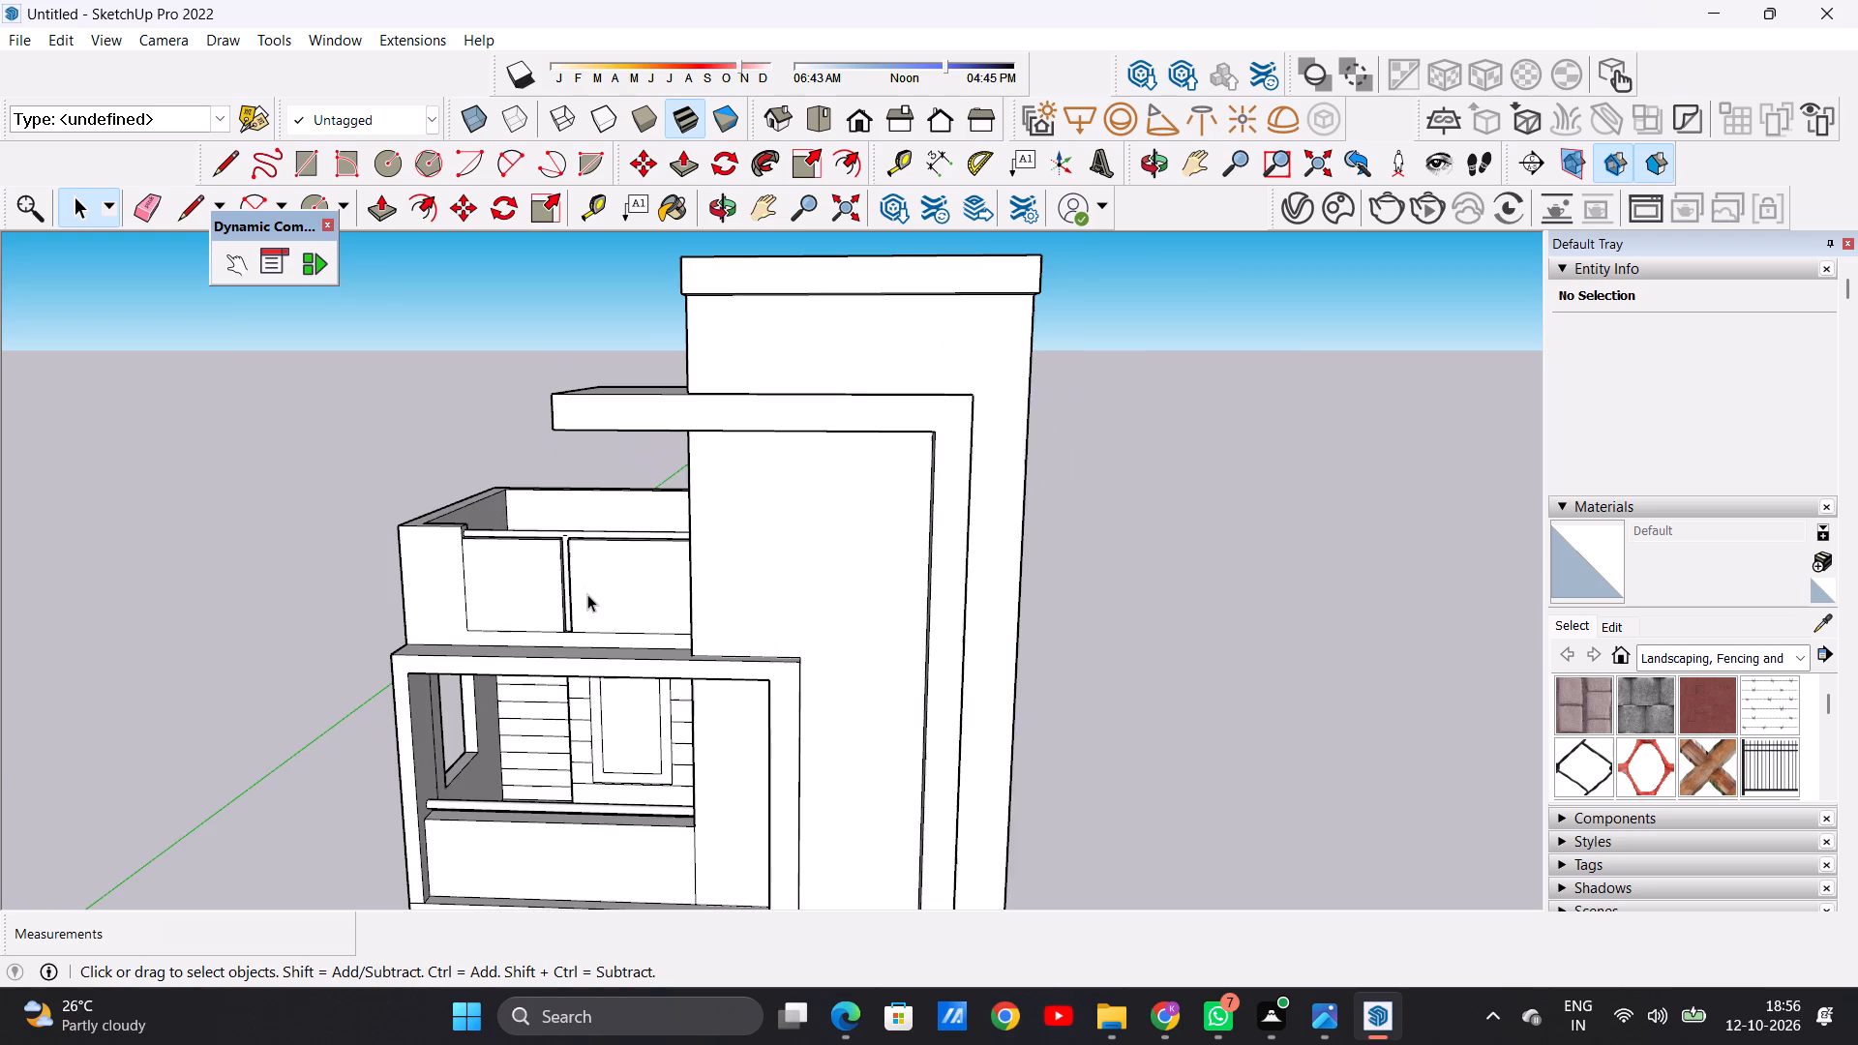
{"action": "scroll", "coordinate": [587, 594], "scroll_direction": "up", "scroll_amount": 1}
{"action": "scroll", "coordinate": [587, 594], "scroll_direction": "down", "scroll_amount": 1}
{"action": "scroll", "coordinate": [587, 594], "scroll_direction": "up", "scroll_amount": 6}
{"action": "scroll", "coordinate": [498, 558], "scroll_direction": "up", "scroll_amount": 1}
{"action": "middle_click_drag", "start_coordinate": [699, 582], "coordinate": [756, 618]}
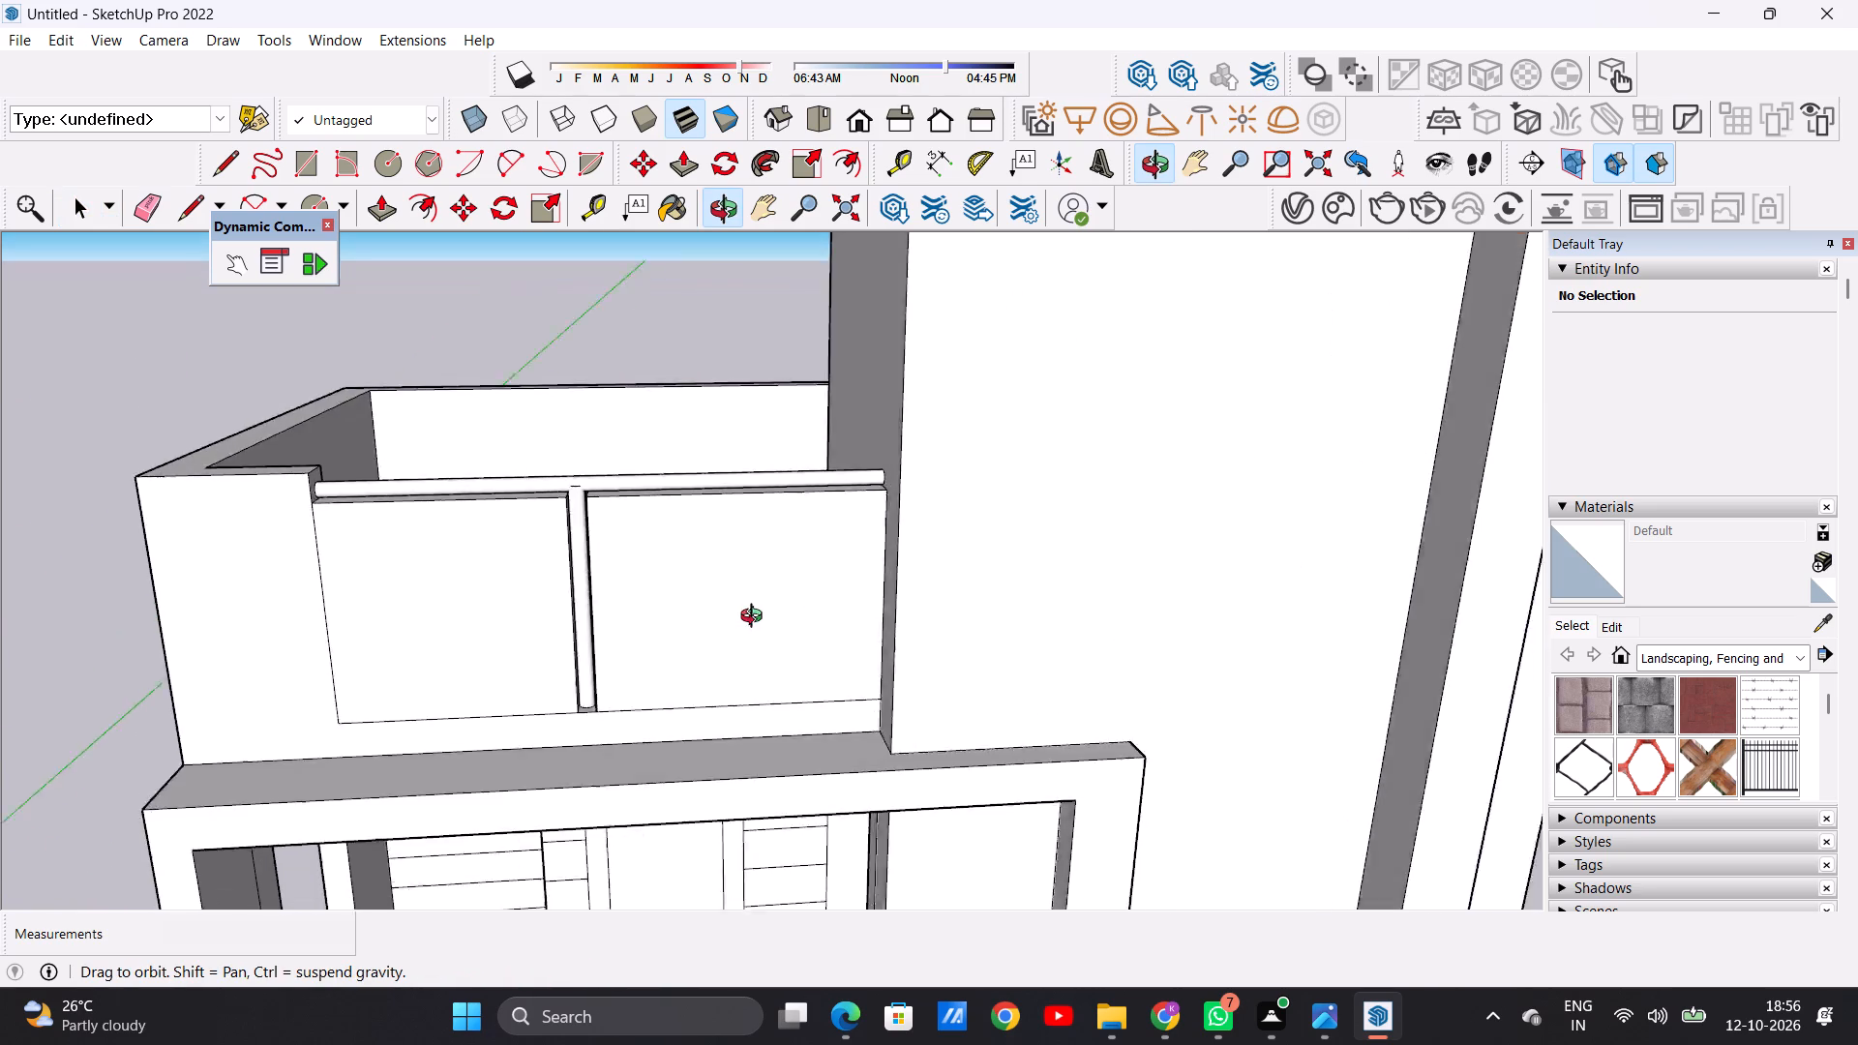
{"action": "middle_click_drag", "start_coordinate": [756, 618], "coordinate": [720, 549]}
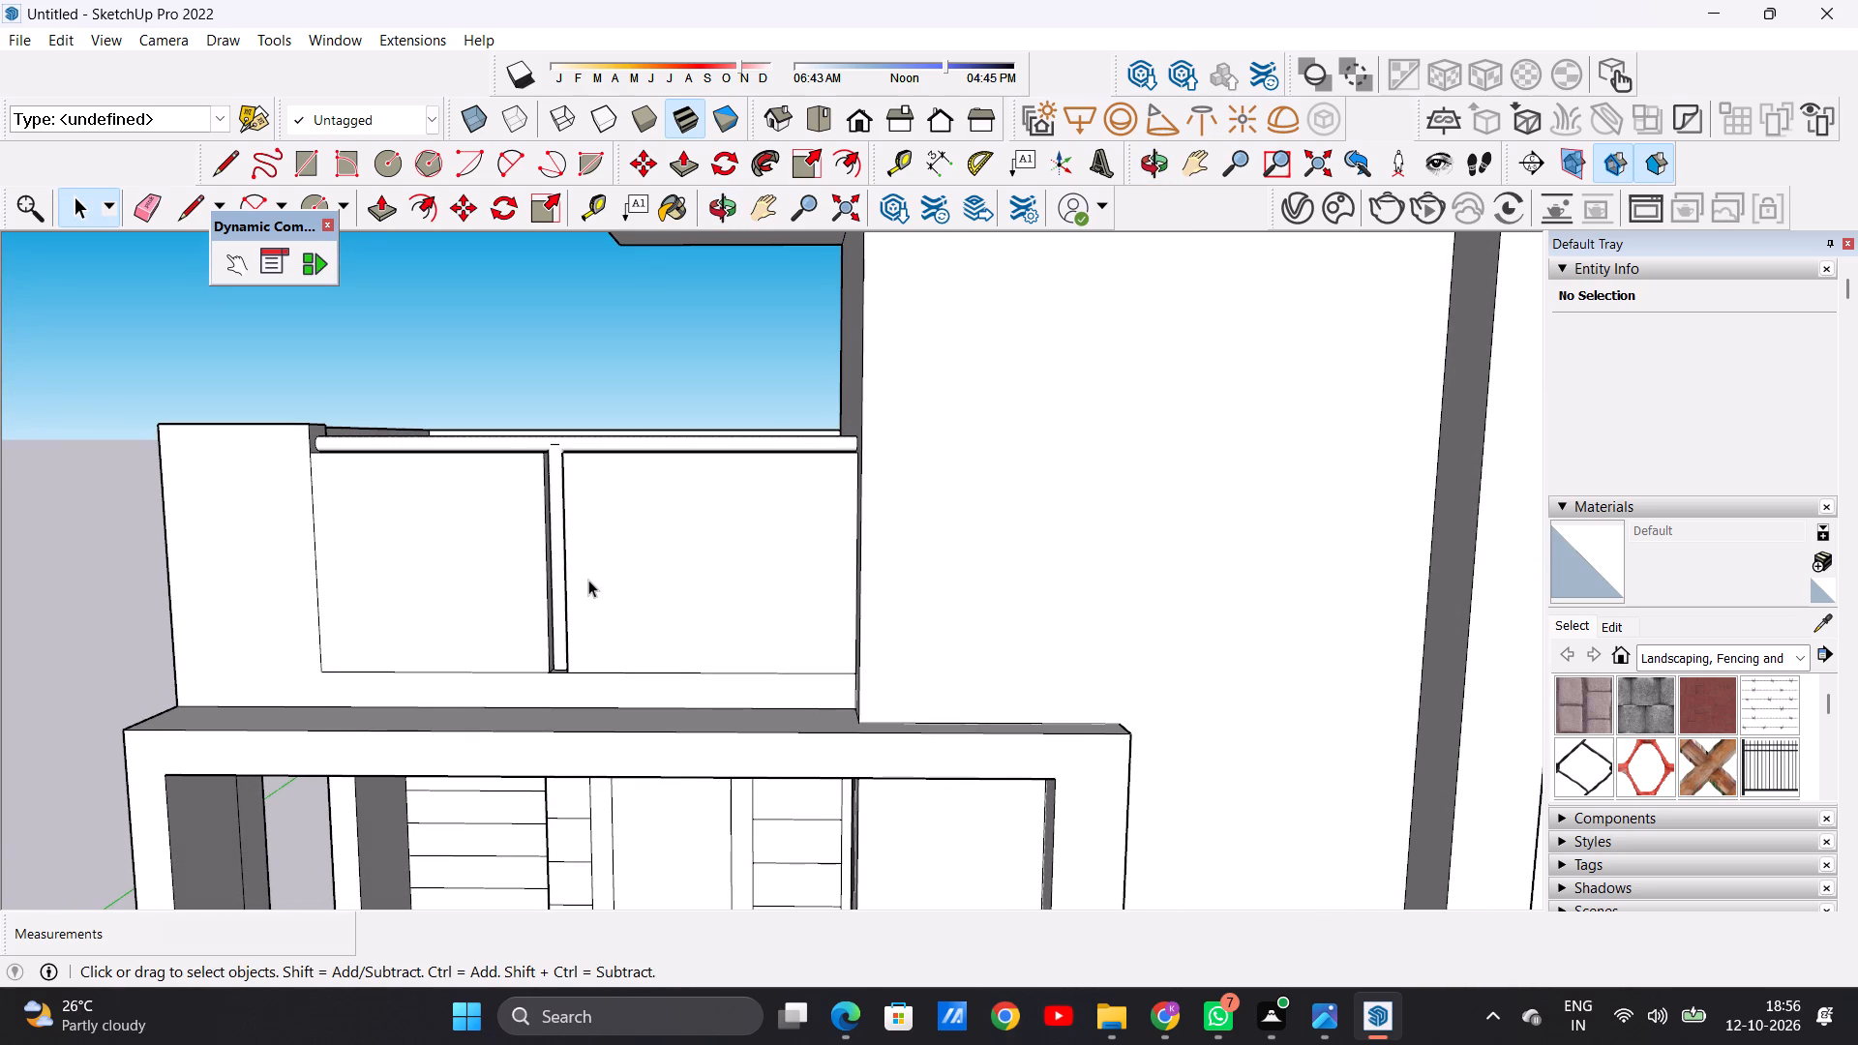
{"action": "scroll", "coordinate": [588, 580], "scroll_direction": "down", "scroll_amount": 12}
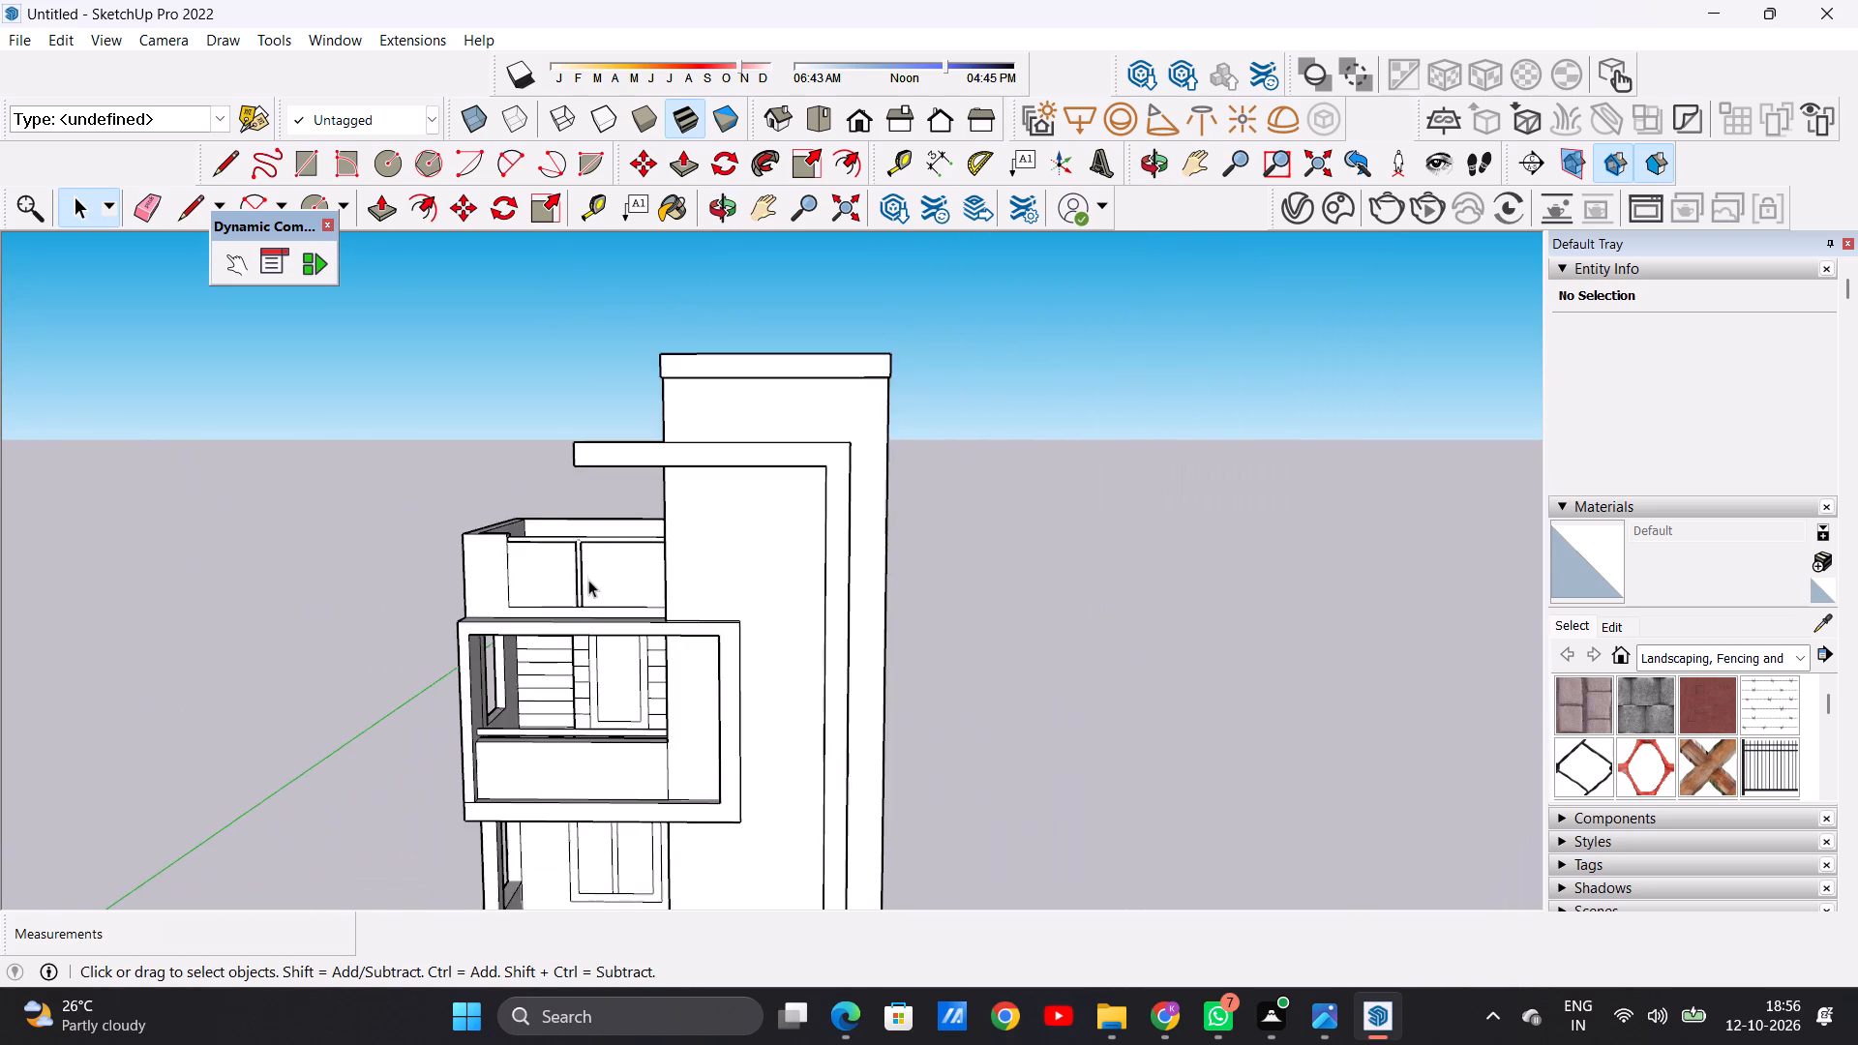
{"action": "scroll", "coordinate": [588, 580], "scroll_direction": "down", "scroll_amount": 15}
{"action": "scroll", "coordinate": [589, 671], "scroll_direction": "up", "scroll_amount": 8}
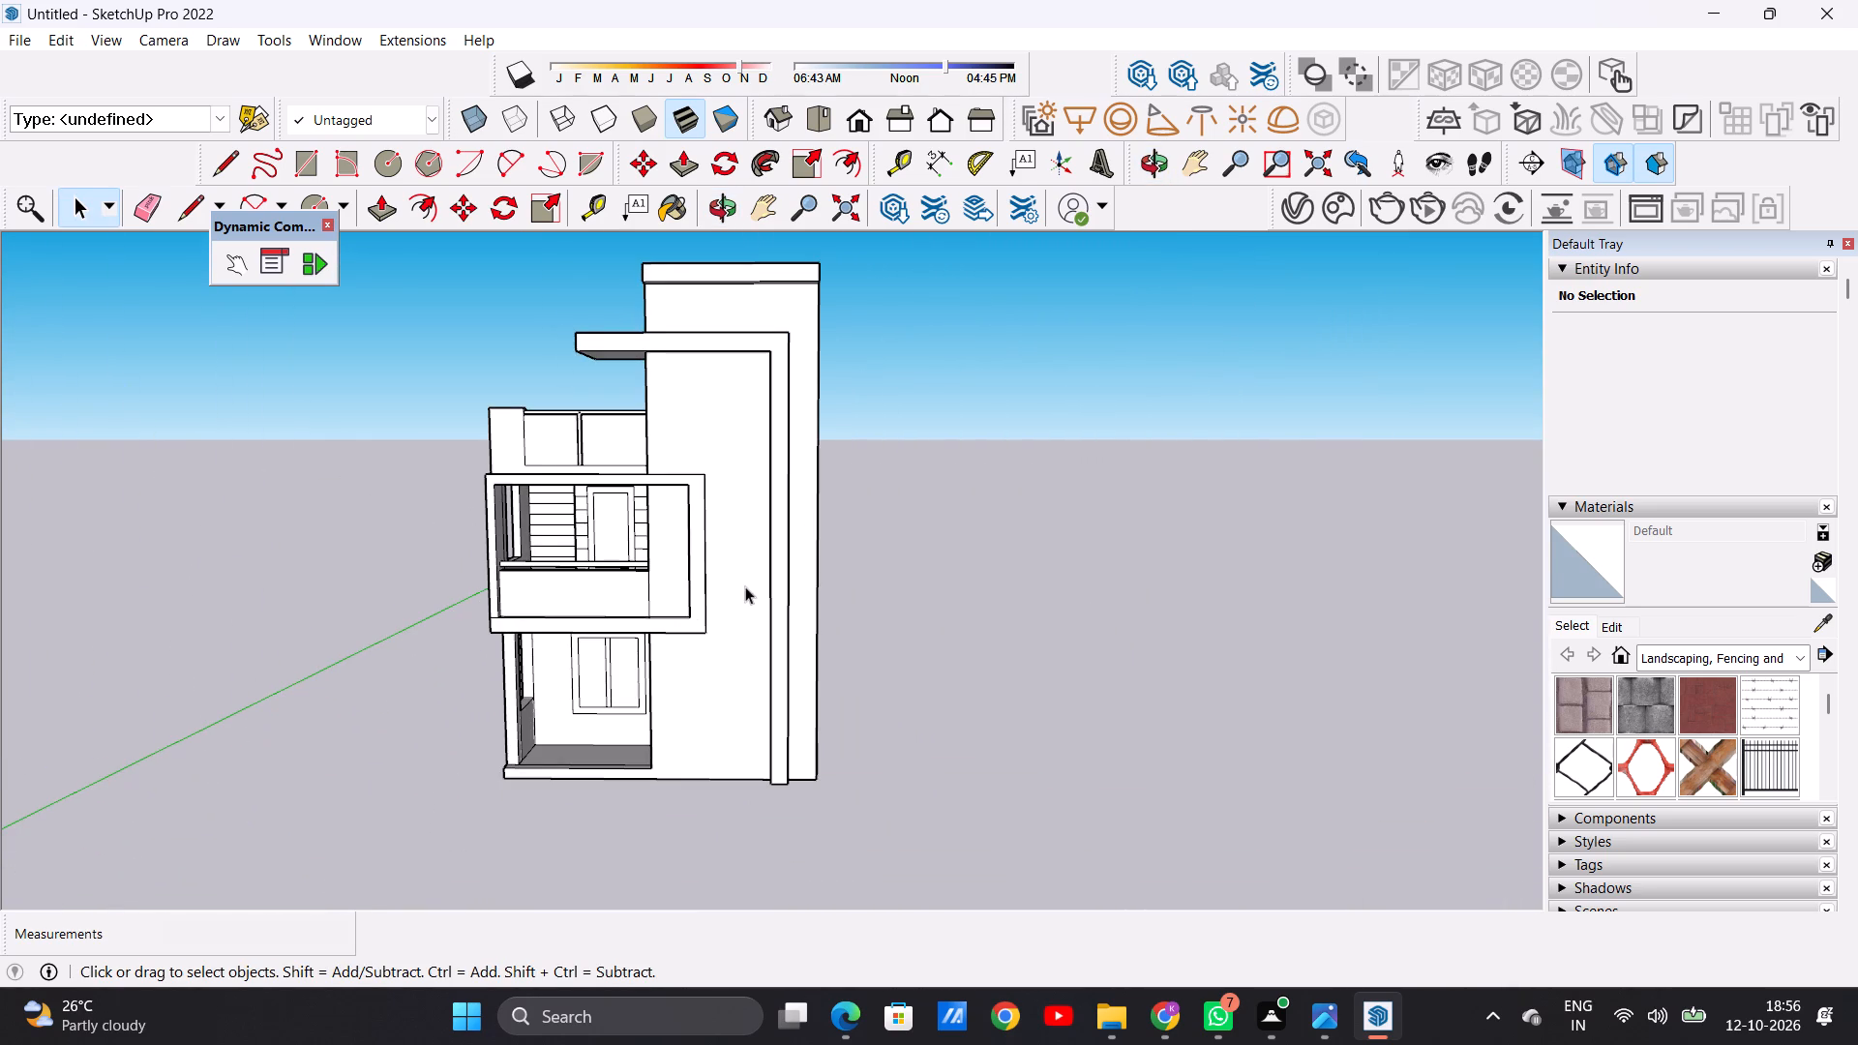
{"action": "scroll", "coordinate": [745, 586], "scroll_direction": "up", "scroll_amount": 1}
{"action": "middle_click_drag", "start_coordinate": [745, 586], "coordinate": [693, 612]}
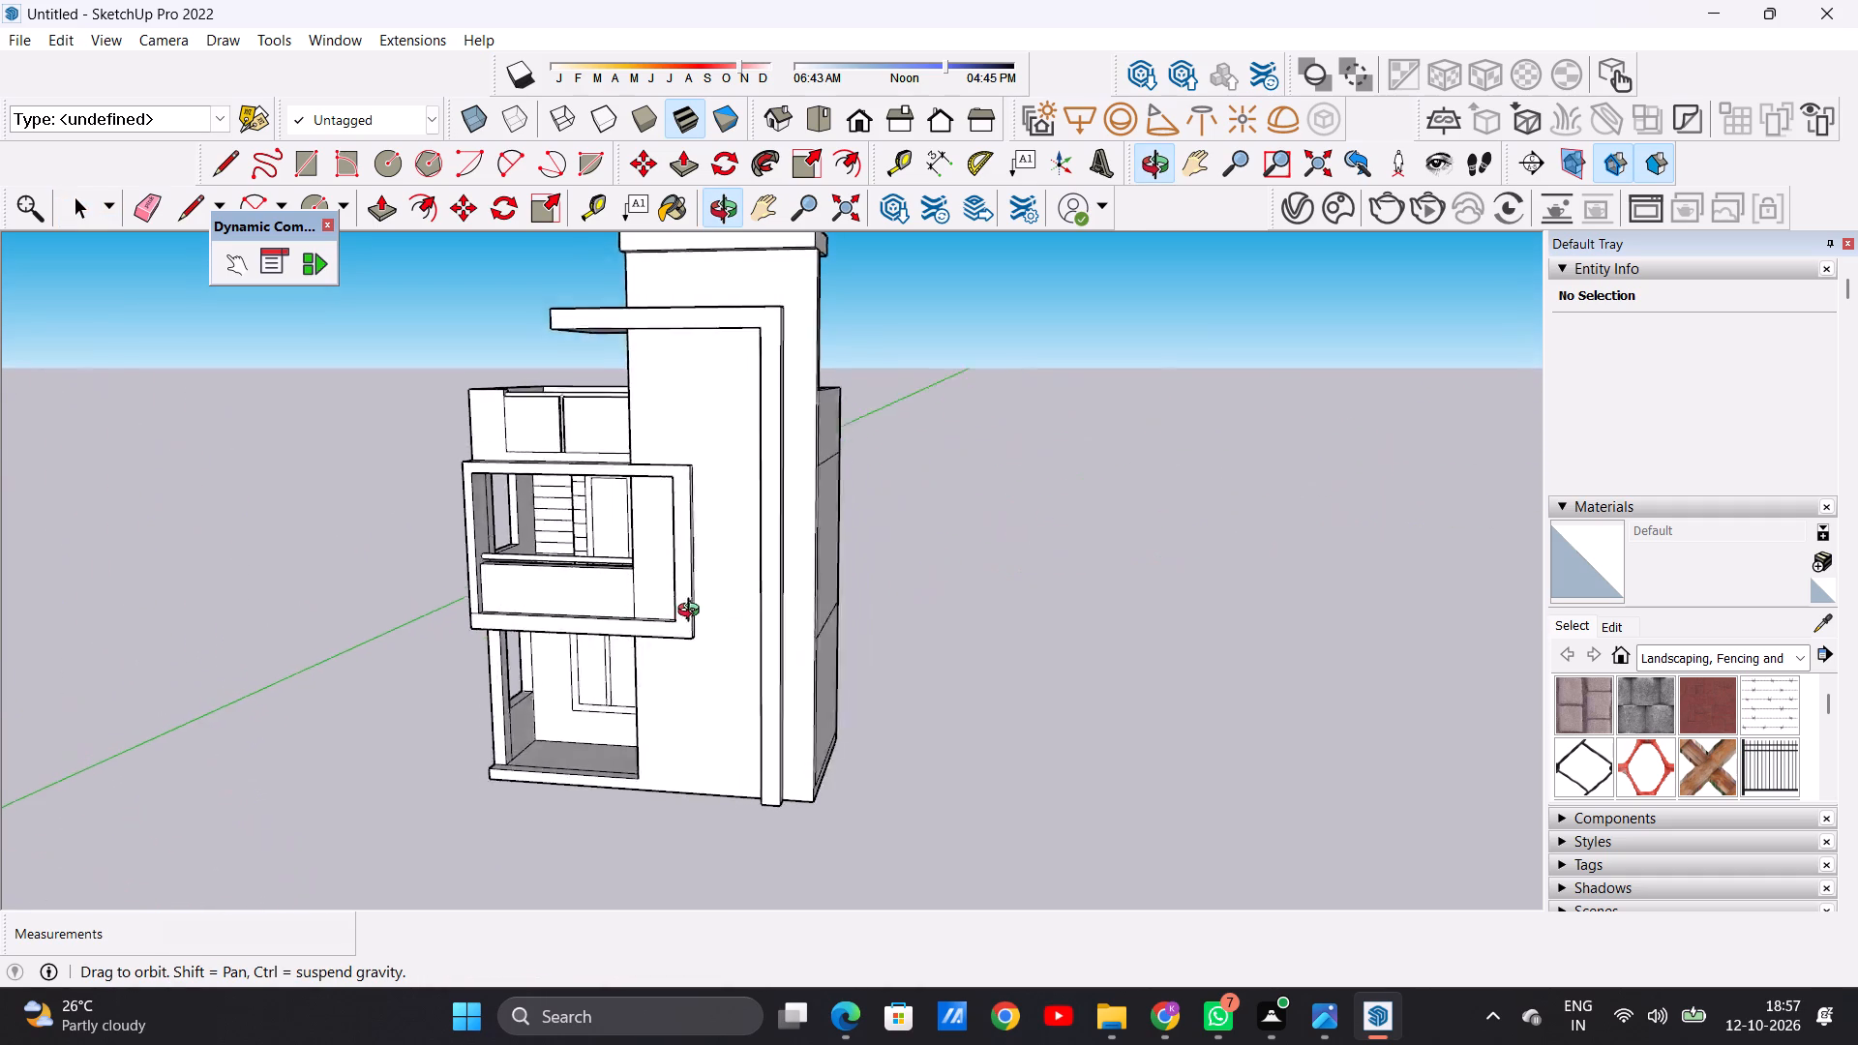
{"action": "middle_click_drag", "start_coordinate": [693, 612], "coordinate": [756, 598]}
{"action": "scroll", "coordinate": [756, 598], "scroll_direction": "up", "scroll_amount": 3}
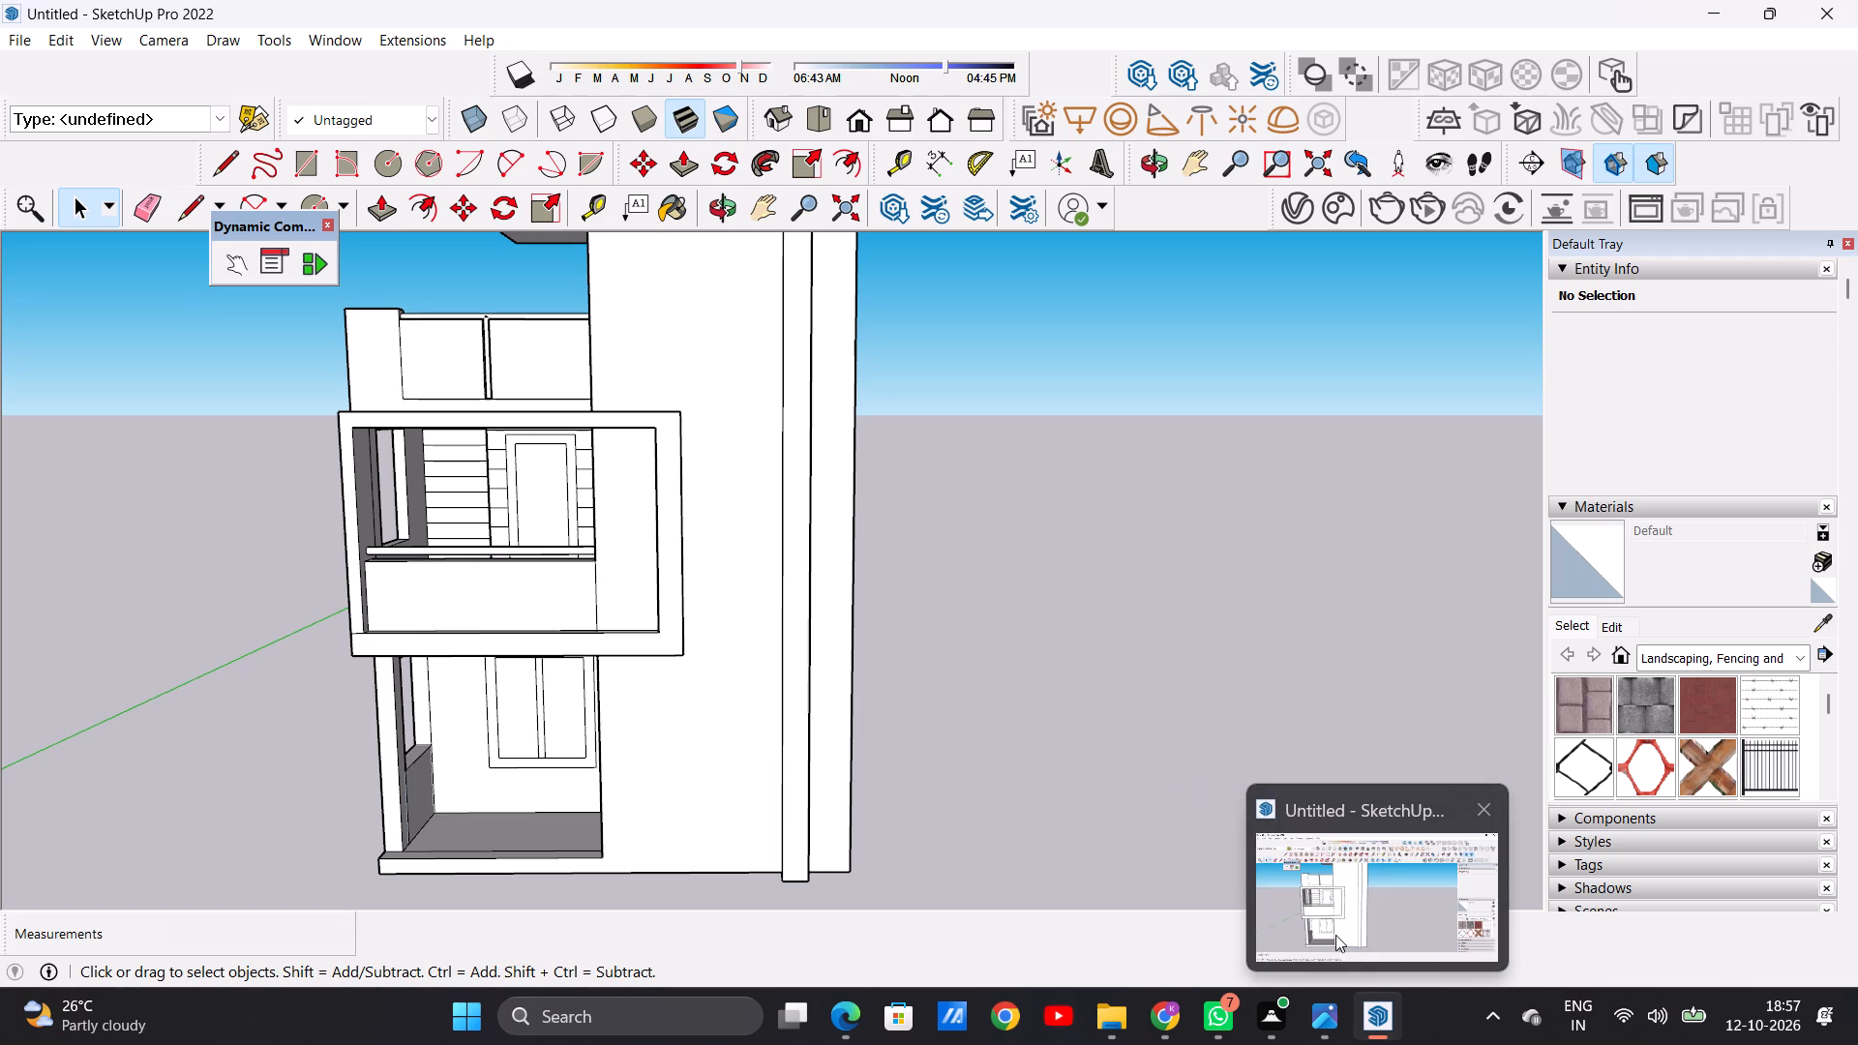
Draw a tall rectangle about 24' 5 5/8" by 3' 8 1/2" on the tall front wall, against the L-shaped band's vertical strip.
{"action": "left_click", "coordinate": [1315, 897]}
{"action": "scroll", "coordinate": [896, 777], "scroll_direction": "down", "scroll_amount": 7}
{"action": "scroll", "coordinate": [765, 711], "scroll_direction": "up", "scroll_amount": 1}
{"action": "scroll", "coordinate": [765, 711], "scroll_direction": "down", "scroll_amount": 1}
{"action": "scroll", "coordinate": [765, 711], "scroll_direction": "up", "scroll_amount": 2}
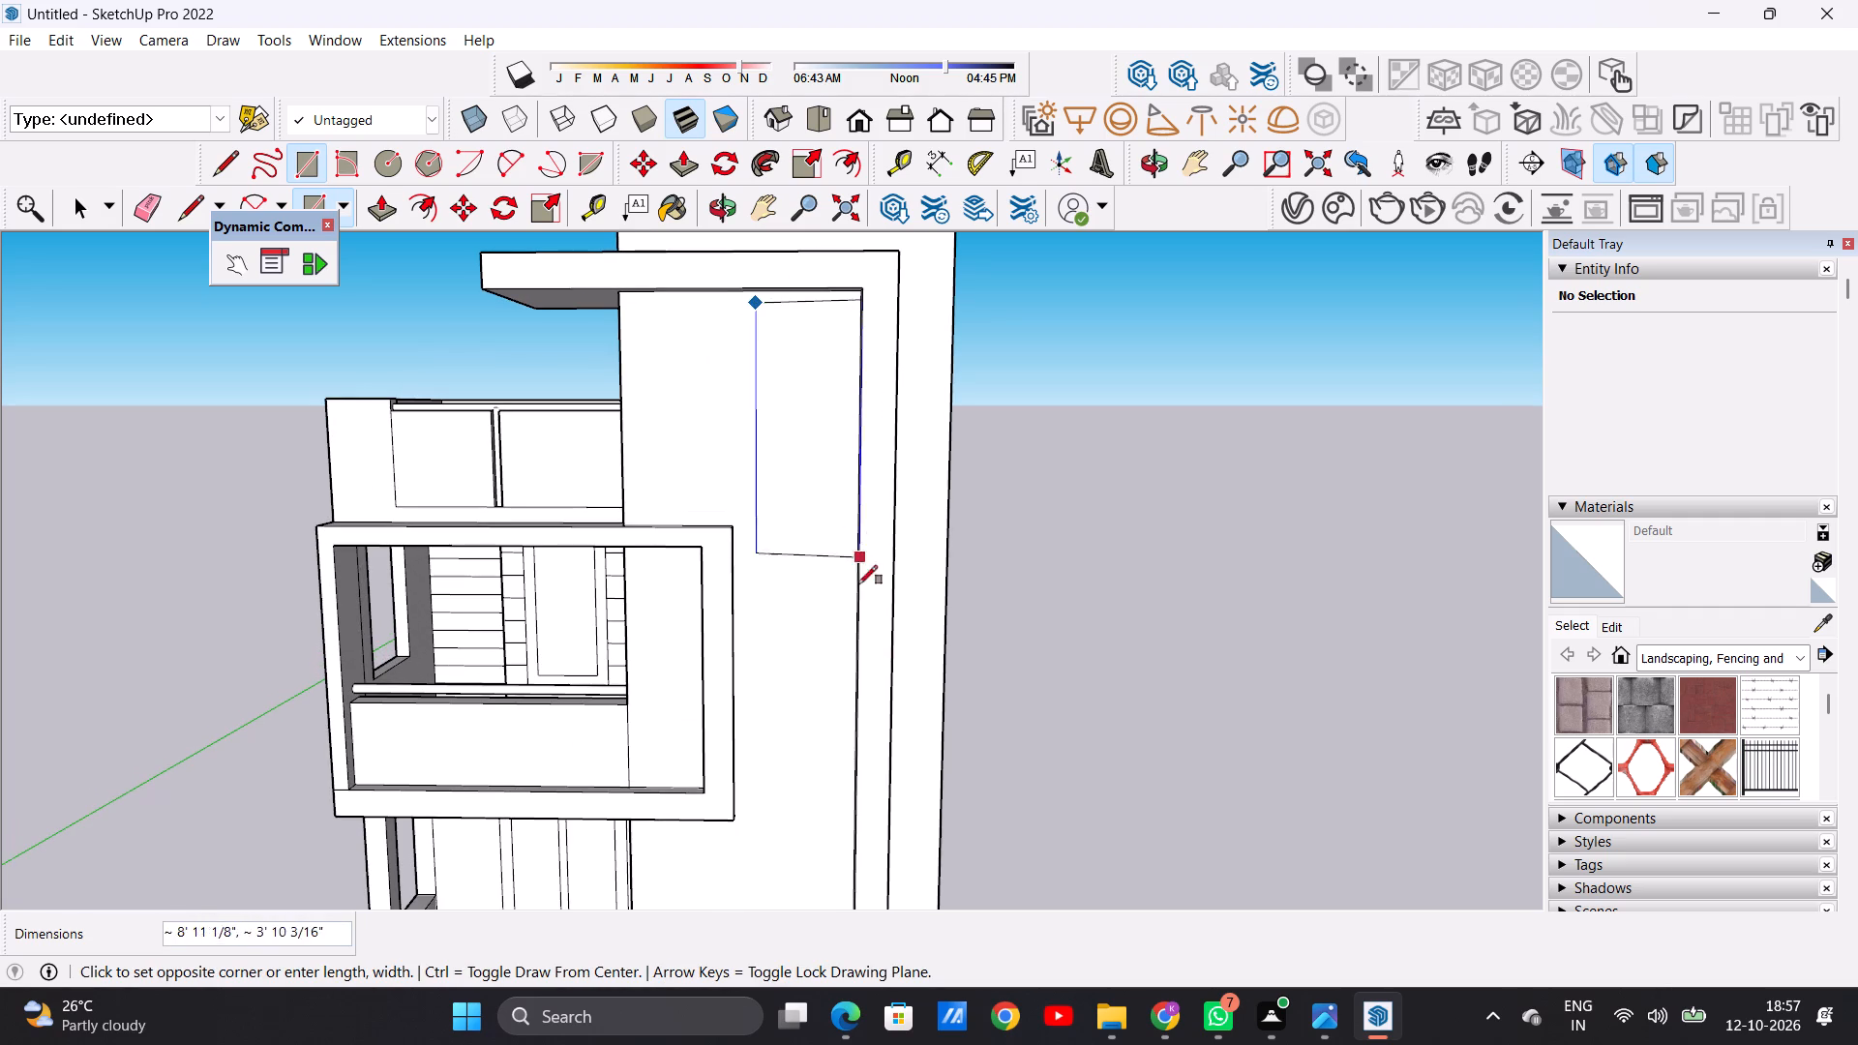
{"action": "scroll", "coordinate": [871, 661], "scroll_direction": "down", "scroll_amount": 7}
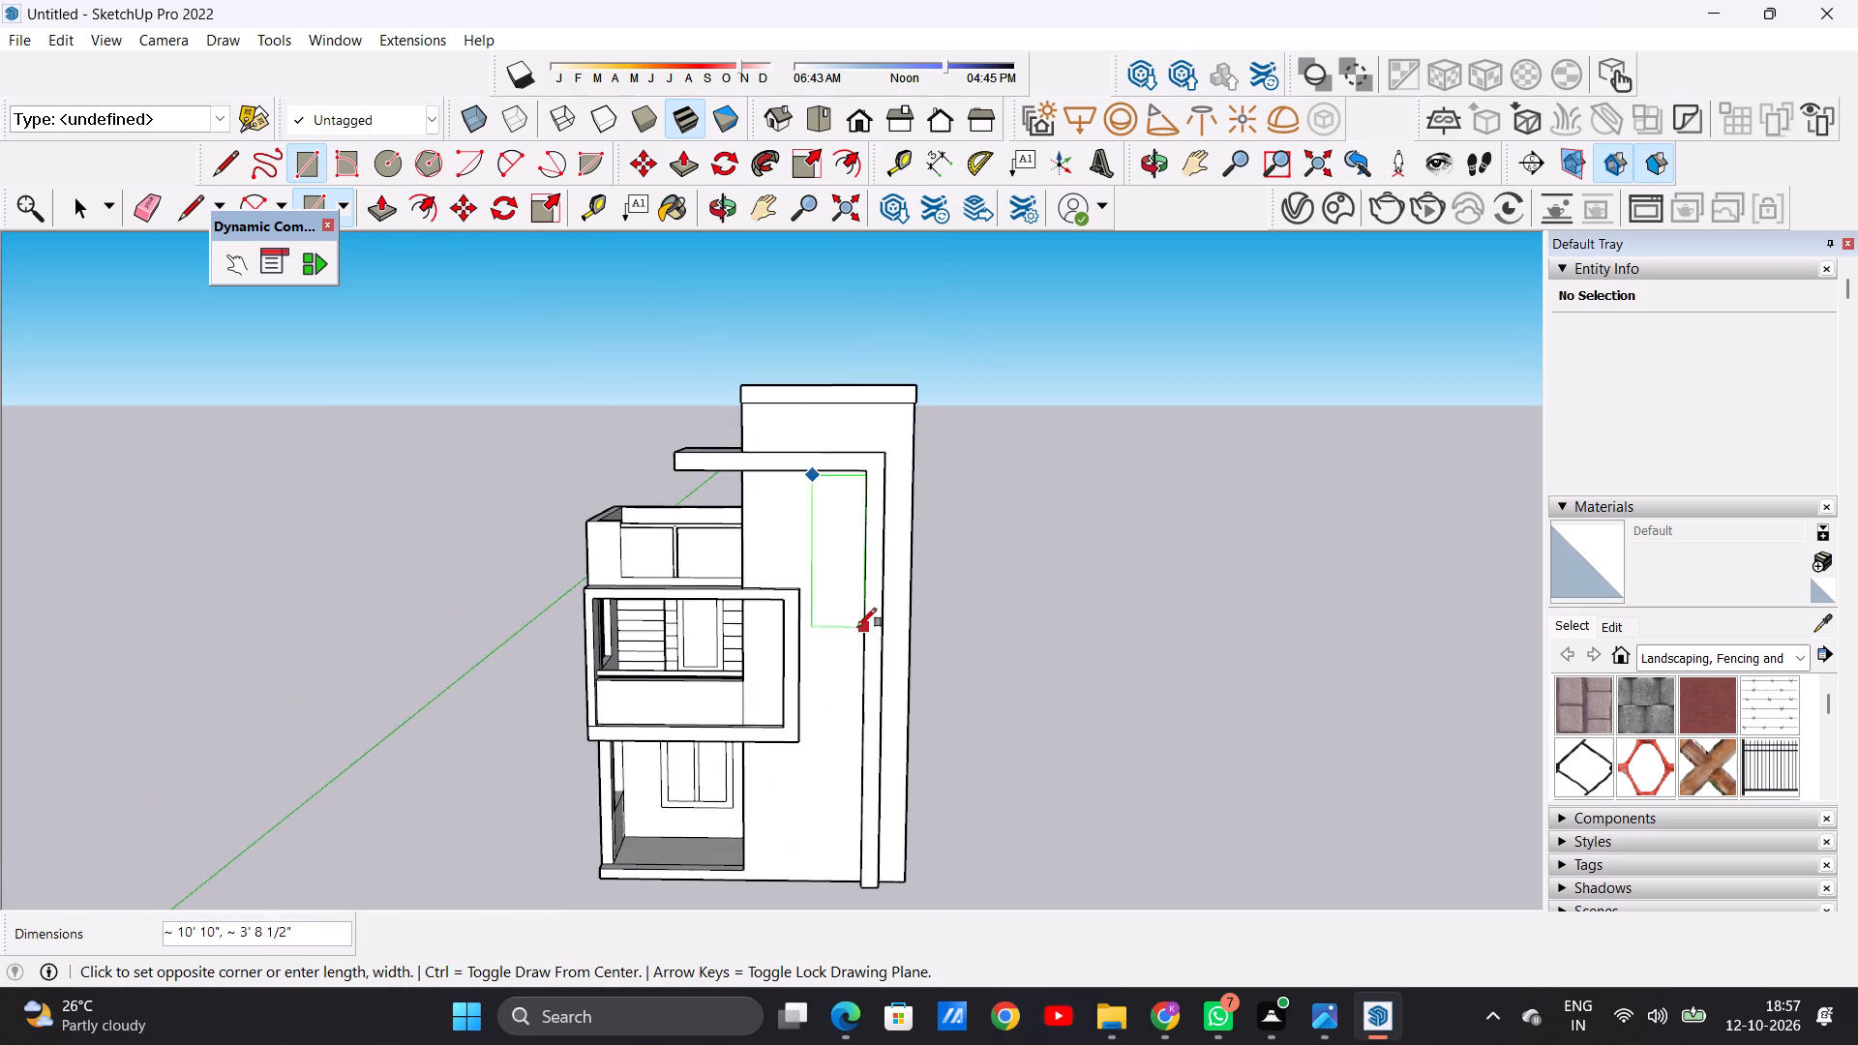
{"action": "scroll", "coordinate": [857, 627], "scroll_direction": "down", "scroll_amount": 4}
{"action": "scroll", "coordinate": [821, 777], "scroll_direction": "up", "scroll_amount": 8}
{"action": "scroll", "coordinate": [821, 777], "scroll_direction": "down", "scroll_amount": 1}
{"action": "scroll", "coordinate": [821, 777], "scroll_direction": "up", "scroll_amount": 3}
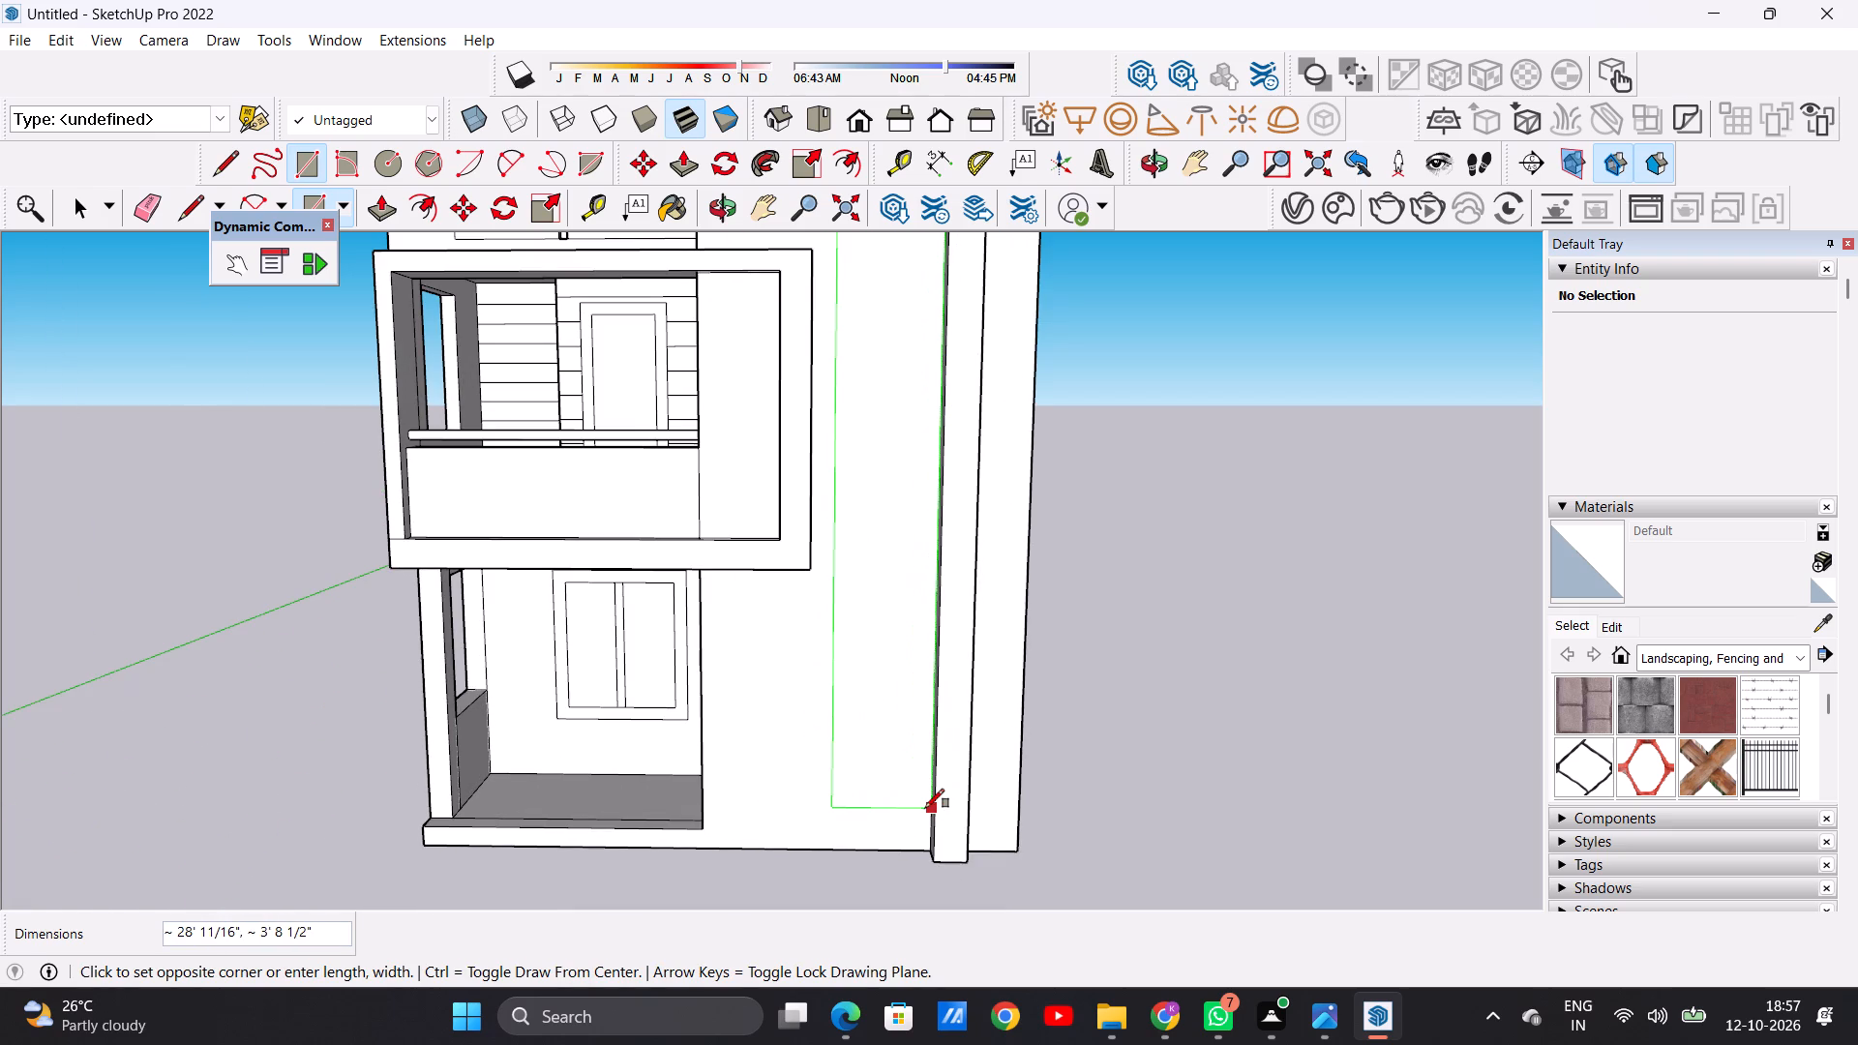
{"action": "left_click", "coordinate": [927, 715]}
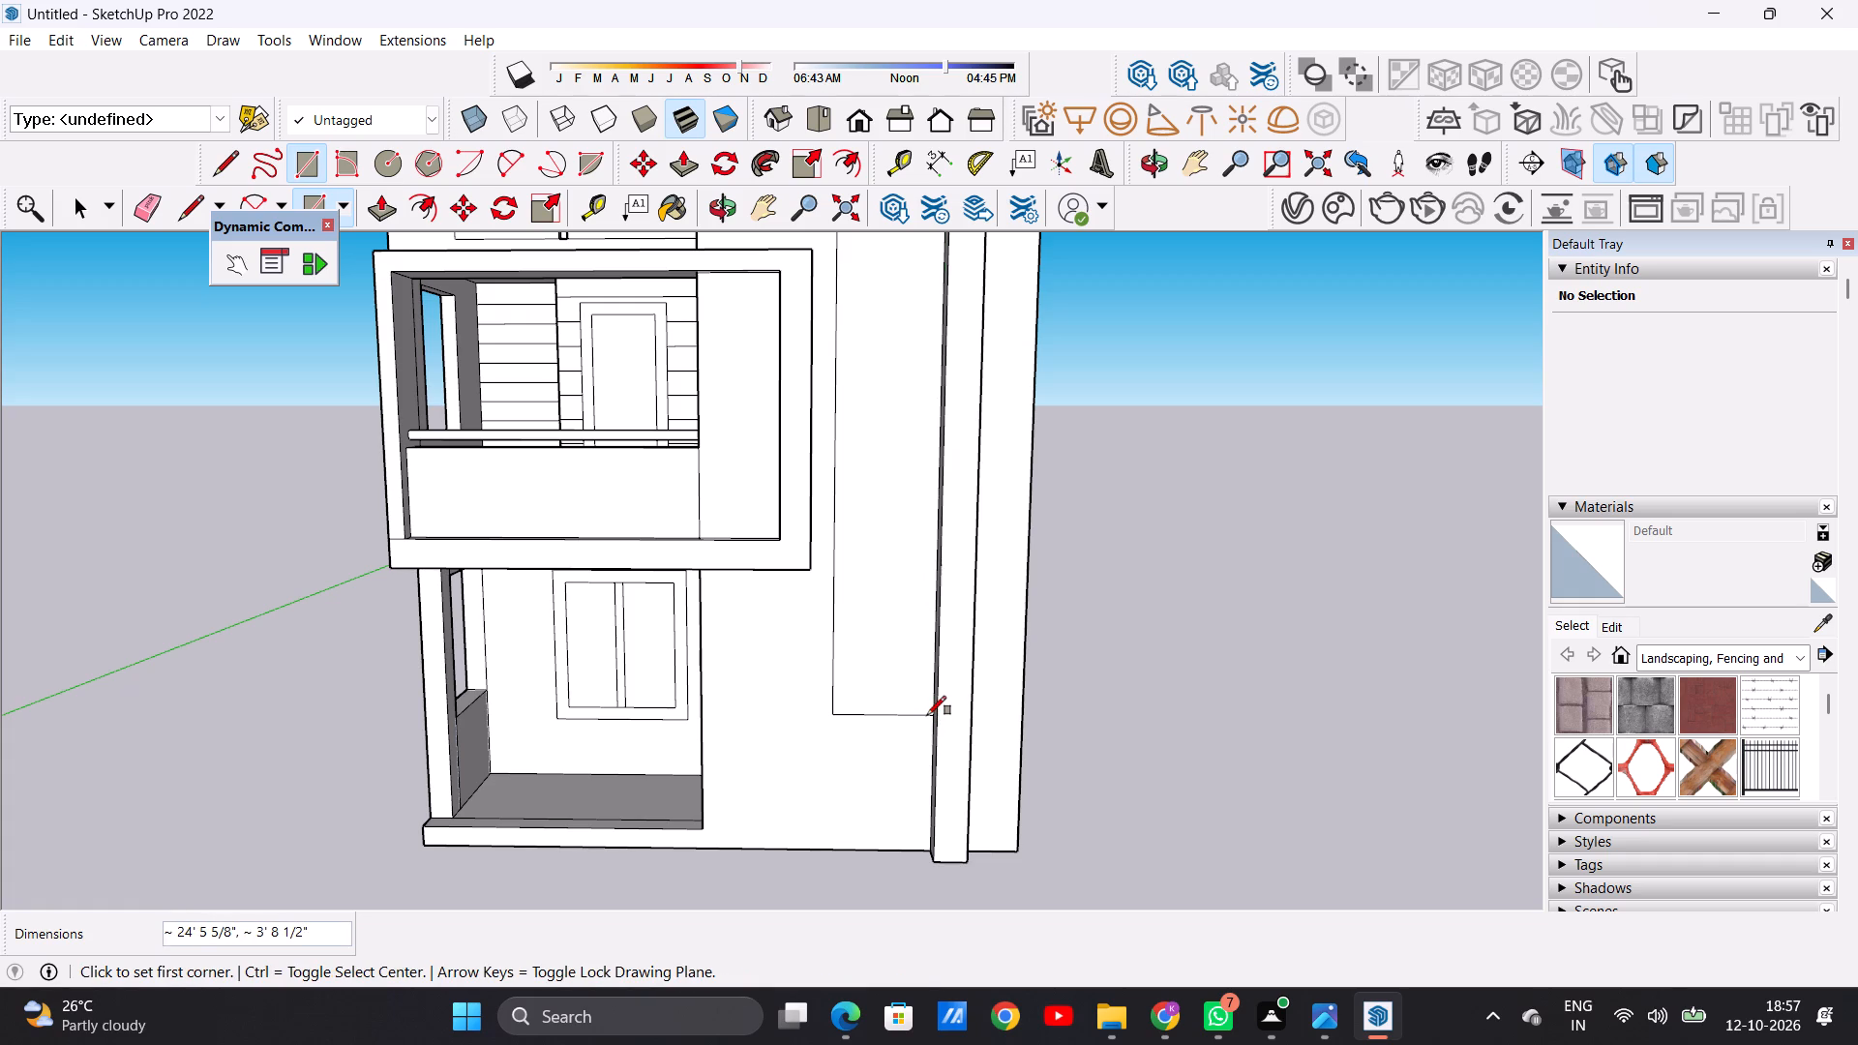
{"action": "key", "text": "space"}
Offset the tall rectangle on the front wall inward about 6 3/4" to form a frame.
{"action": "scroll", "coordinate": [927, 715], "scroll_direction": "down", "scroll_amount": 3}
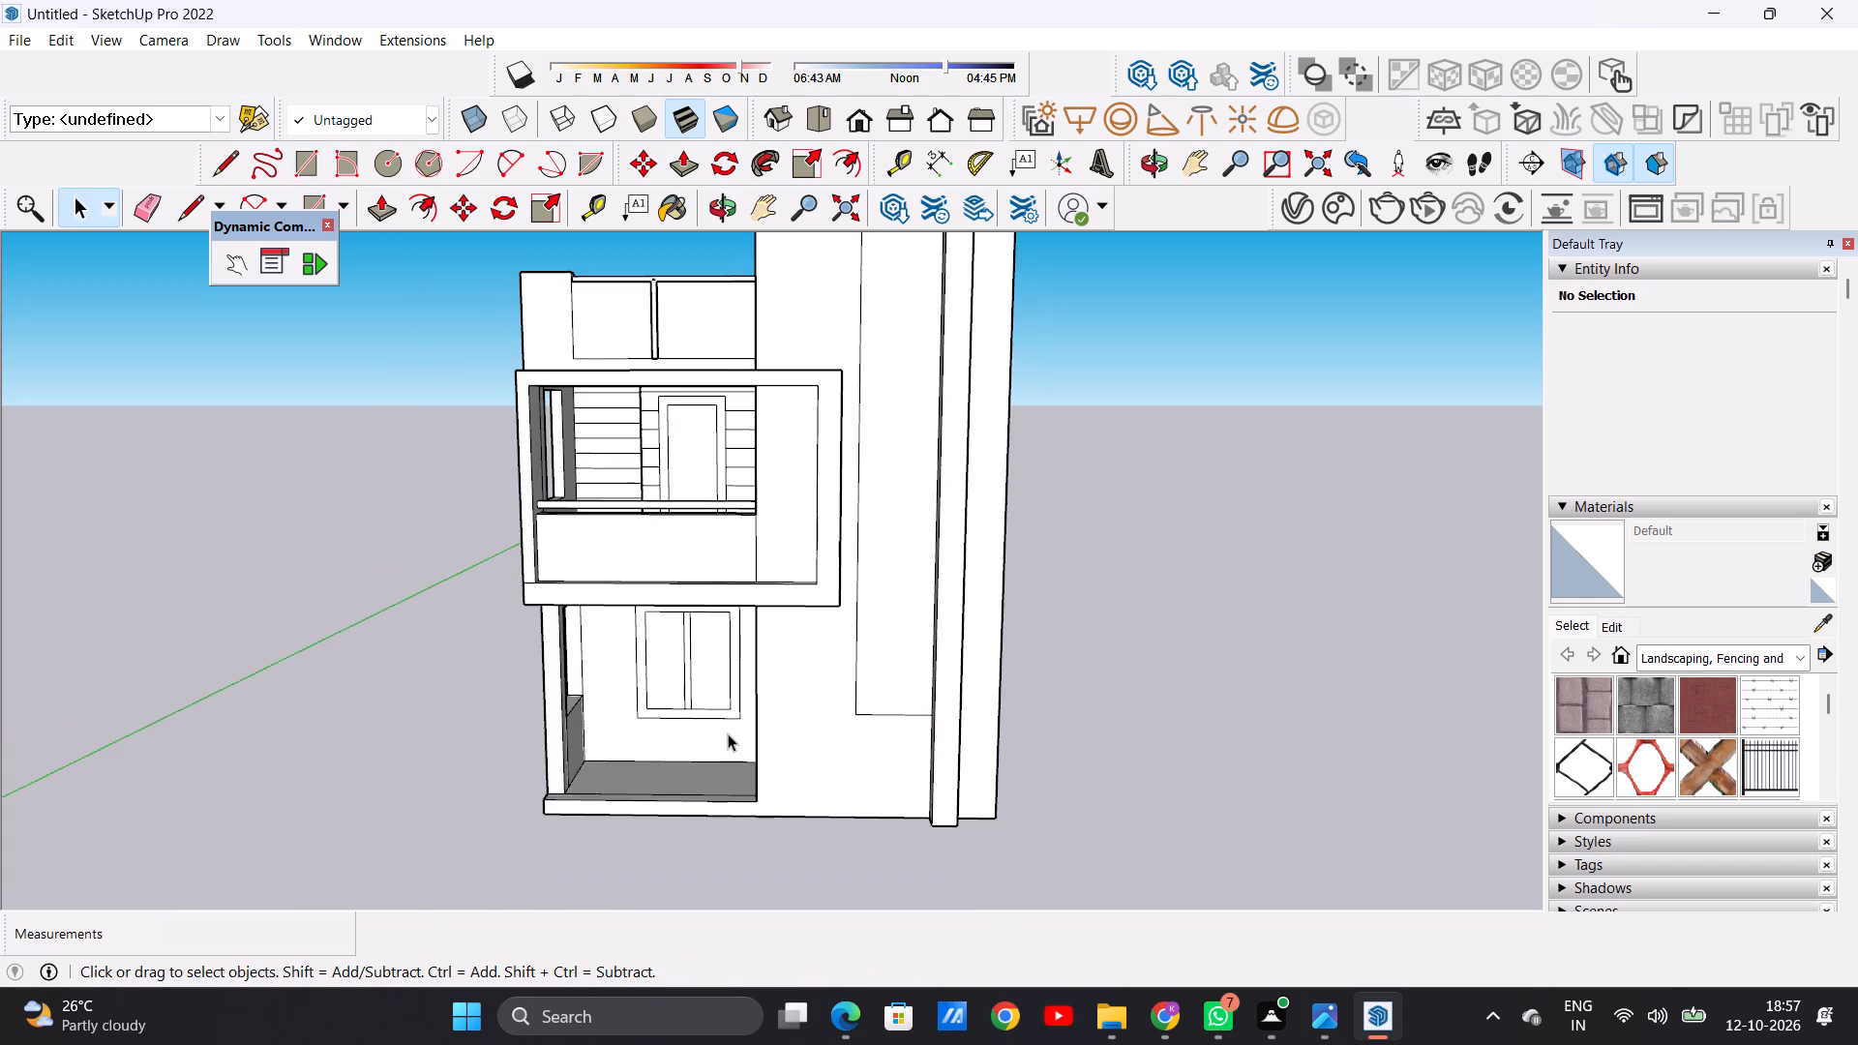
{"action": "middle_click_drag", "start_coordinate": [745, 737], "coordinate": [695, 748]}
{"action": "scroll", "coordinate": [704, 750], "scroll_direction": "down", "scroll_amount": 6}
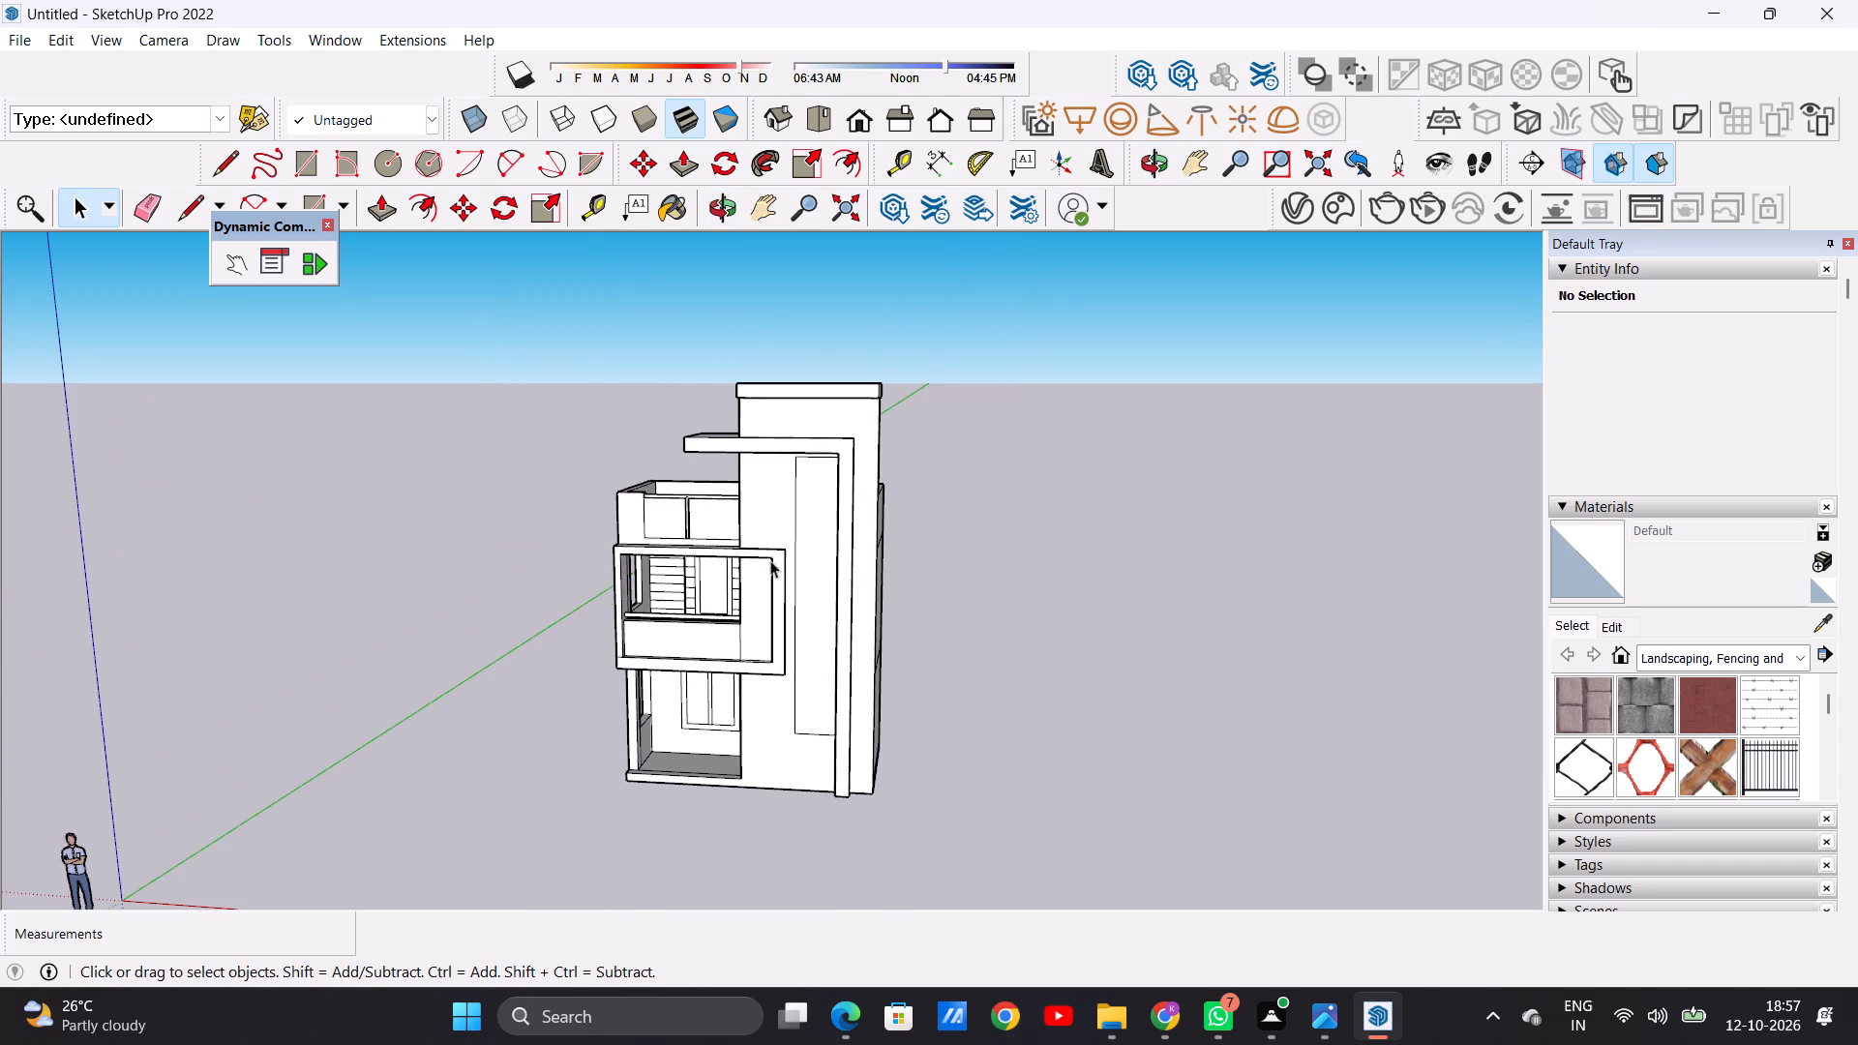
{"action": "scroll", "coordinate": [790, 527], "scroll_direction": "up", "scroll_amount": 2}
{"action": "scroll", "coordinate": [790, 527], "scroll_direction": "down", "scroll_amount": 1}
{"action": "scroll", "coordinate": [790, 527], "scroll_direction": "up", "scroll_amount": 7}
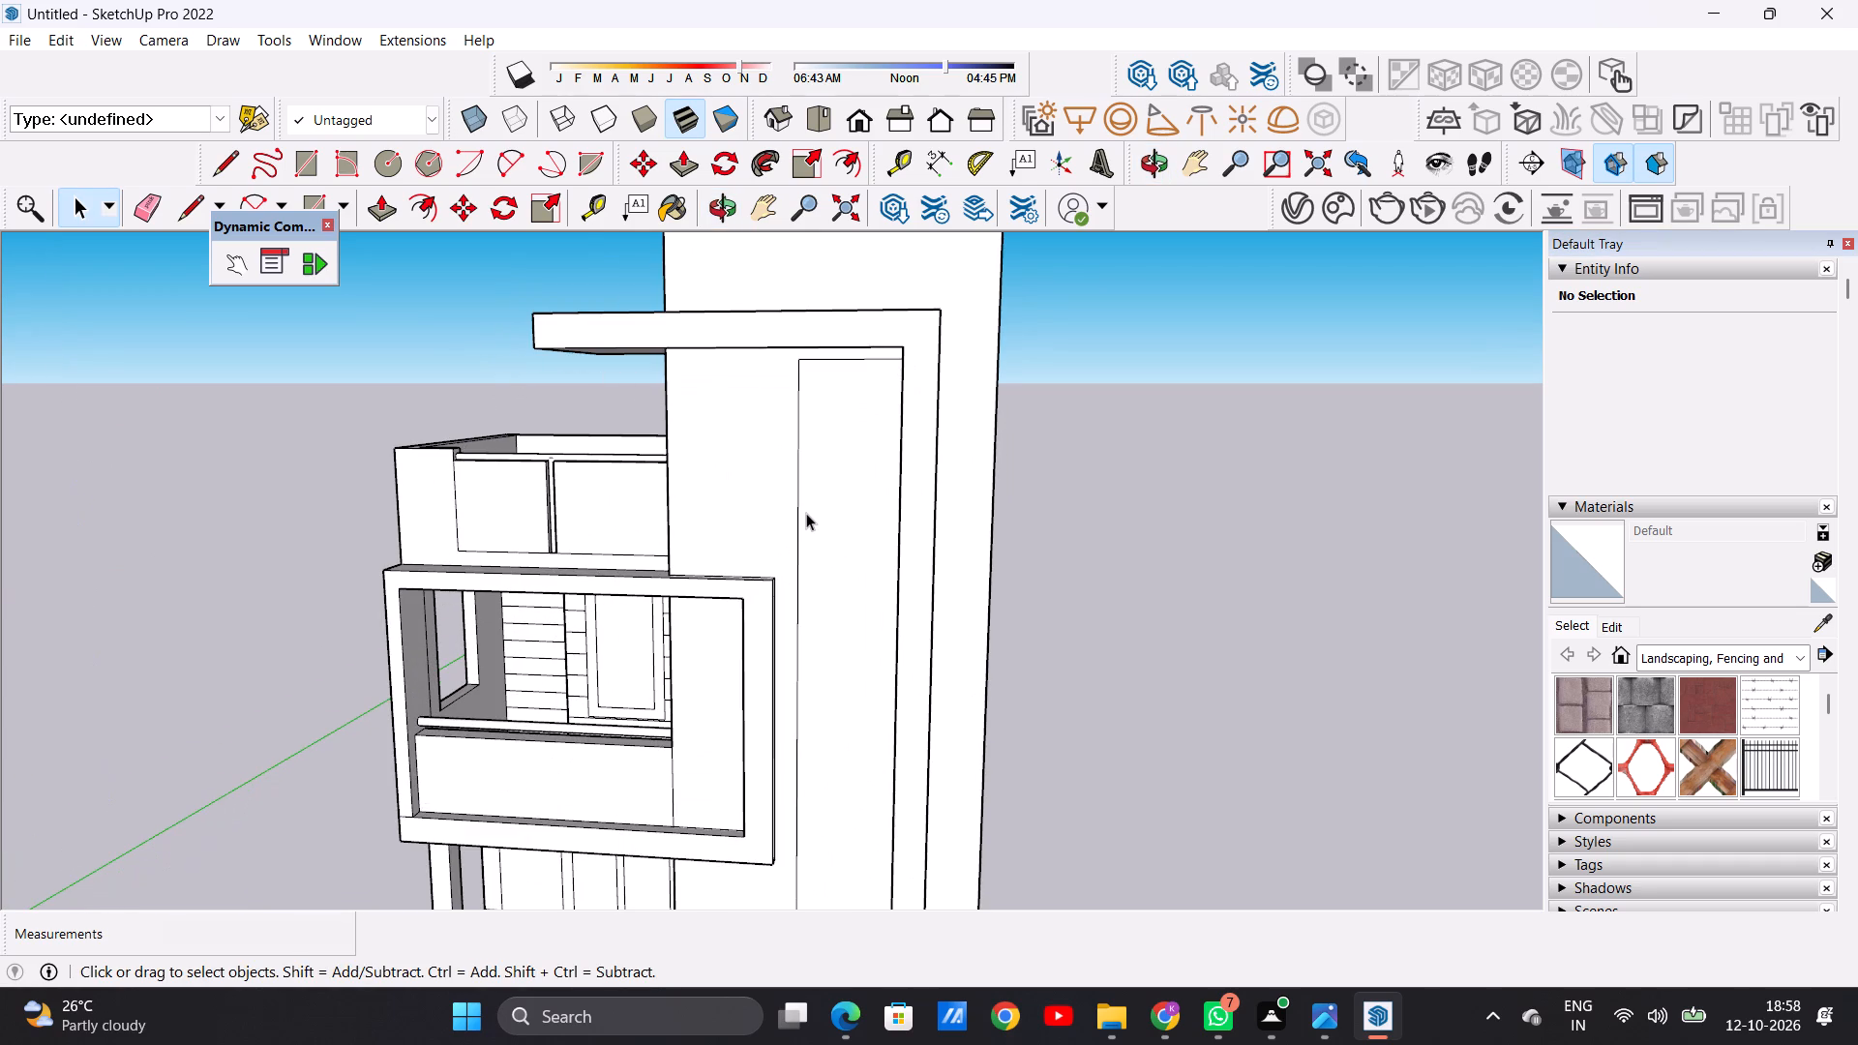
{"action": "type", "text": "OF"}
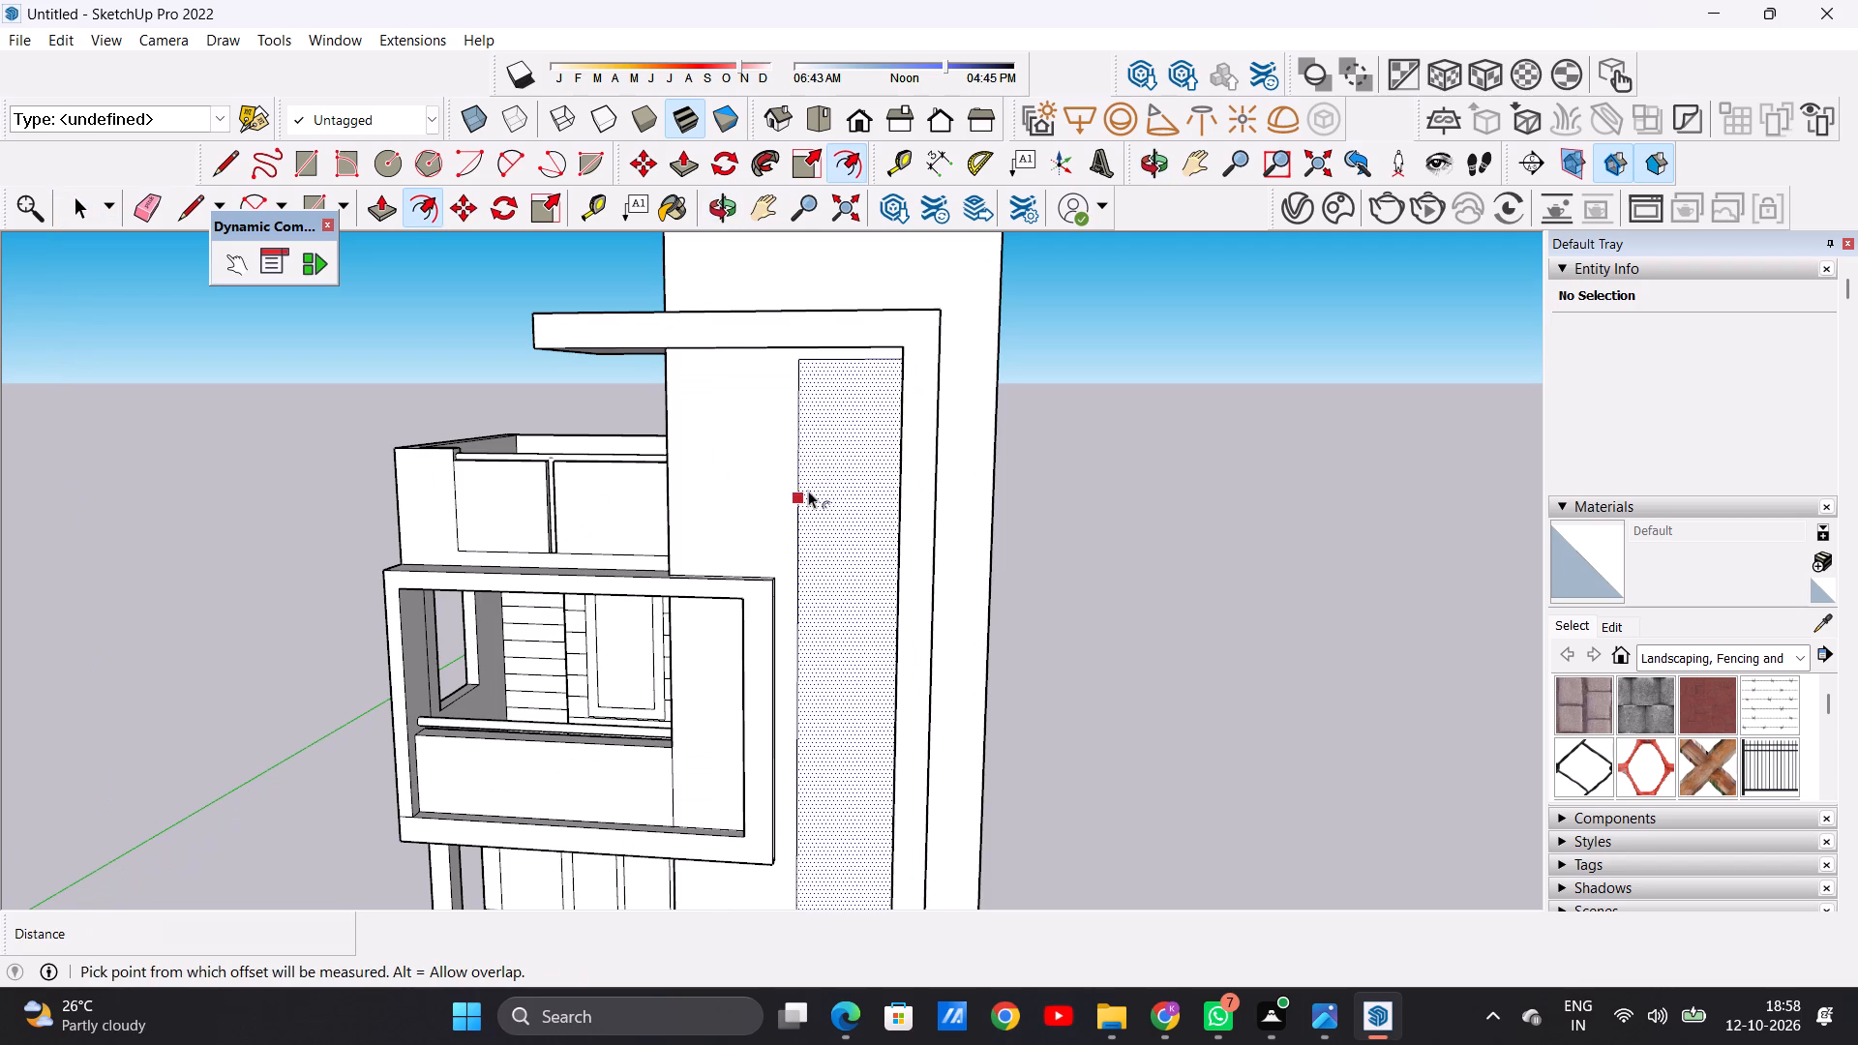
{"action": "left_click", "coordinate": [824, 370]}
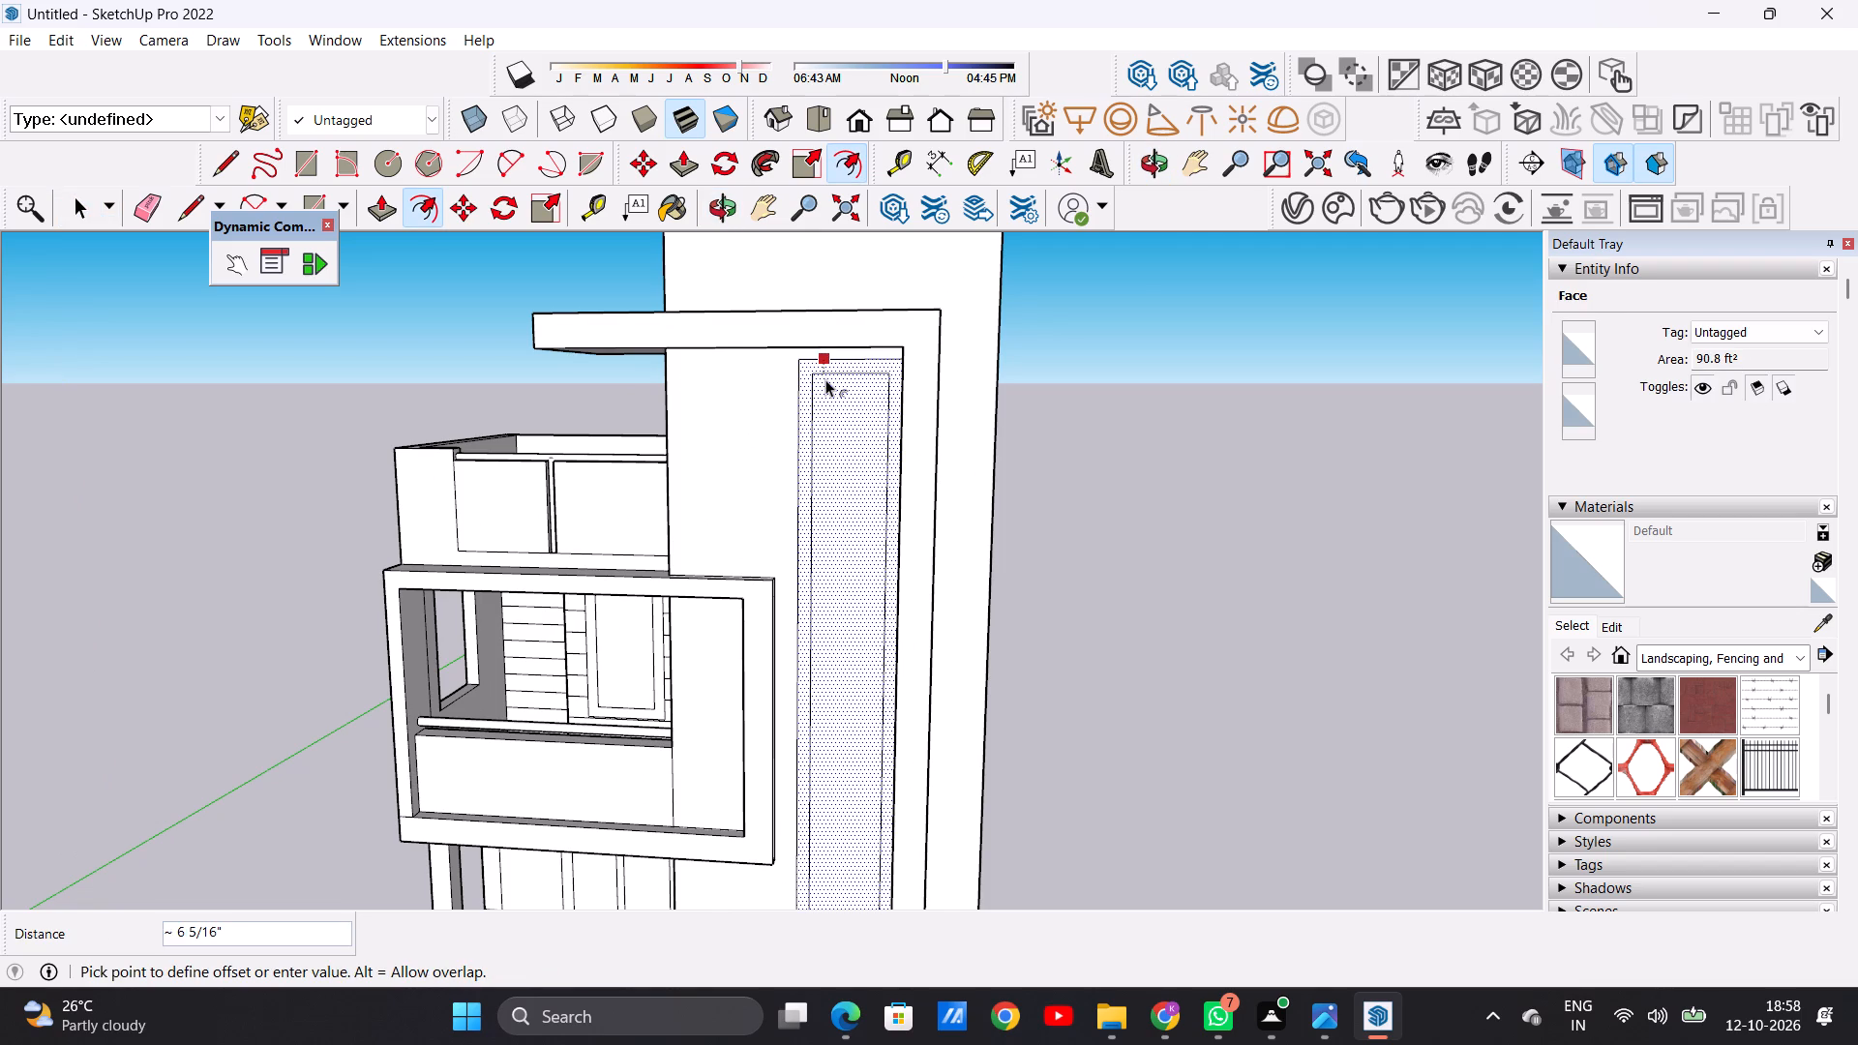
{"action": "left_click", "coordinate": [825, 375]}
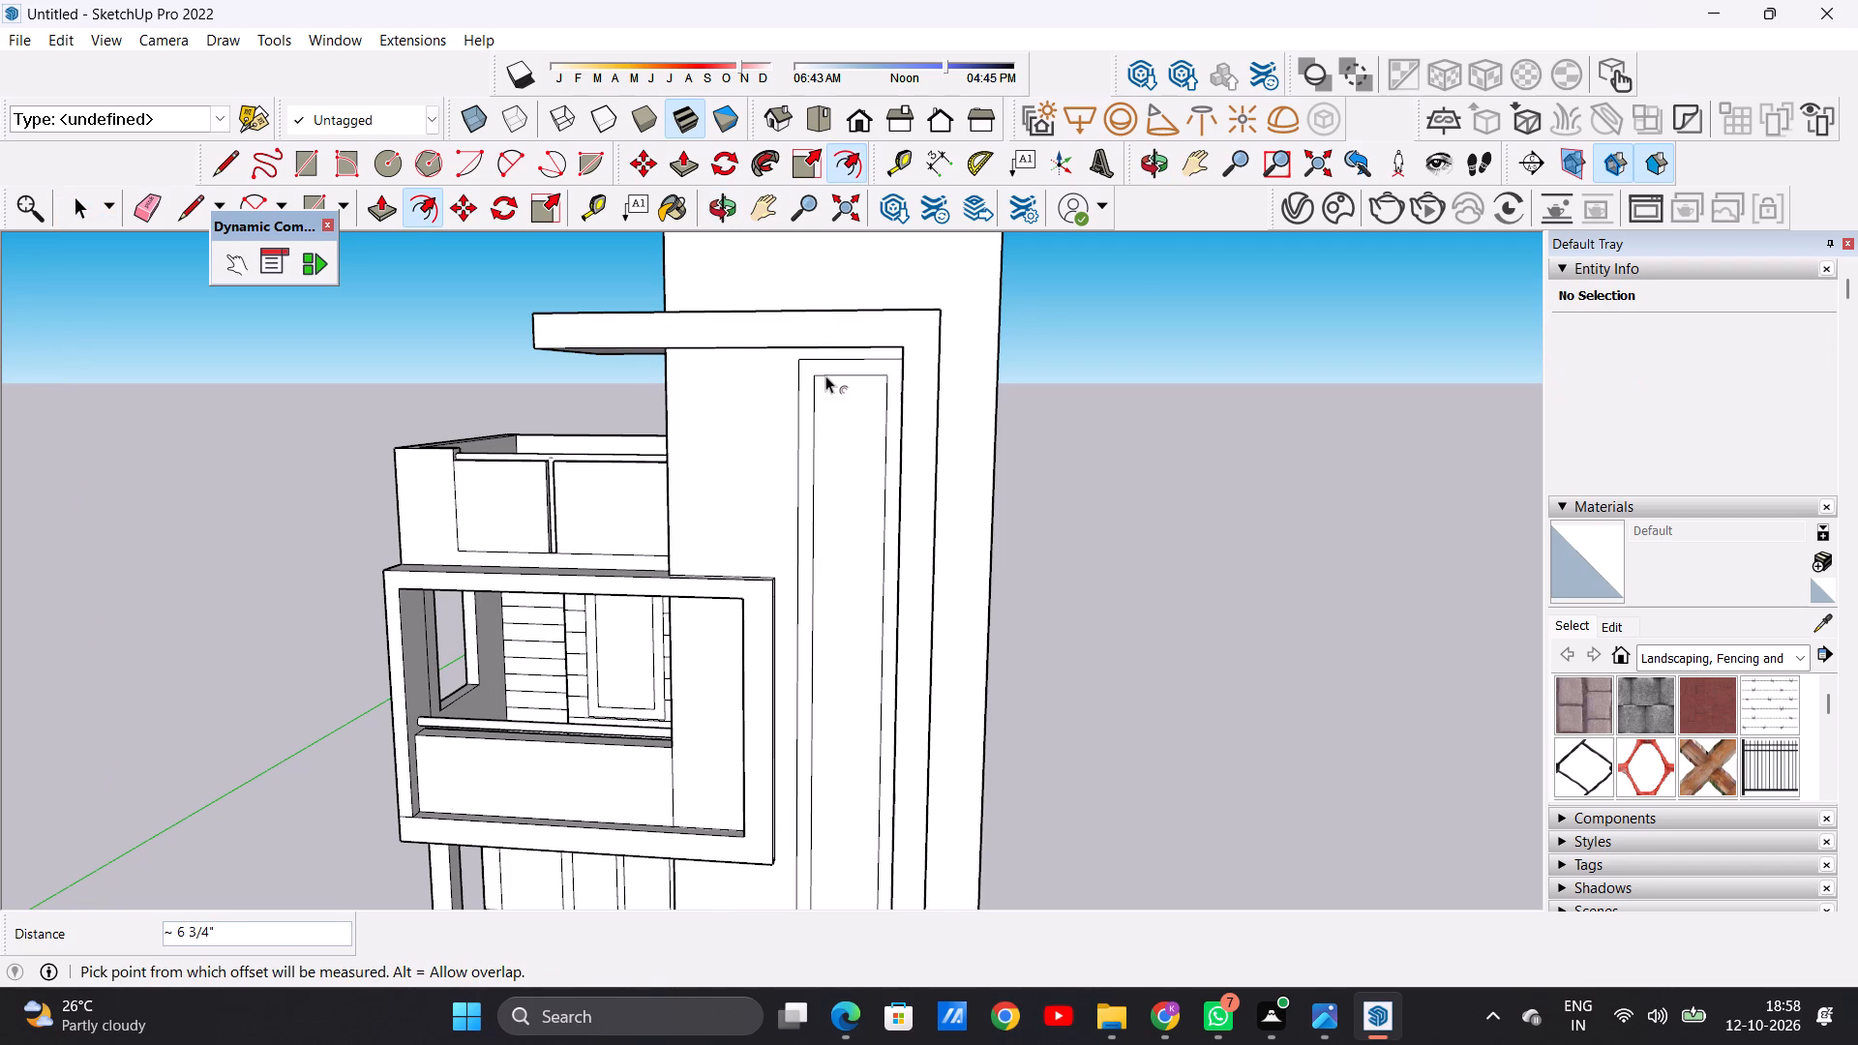
{"action": "key", "text": "space"}
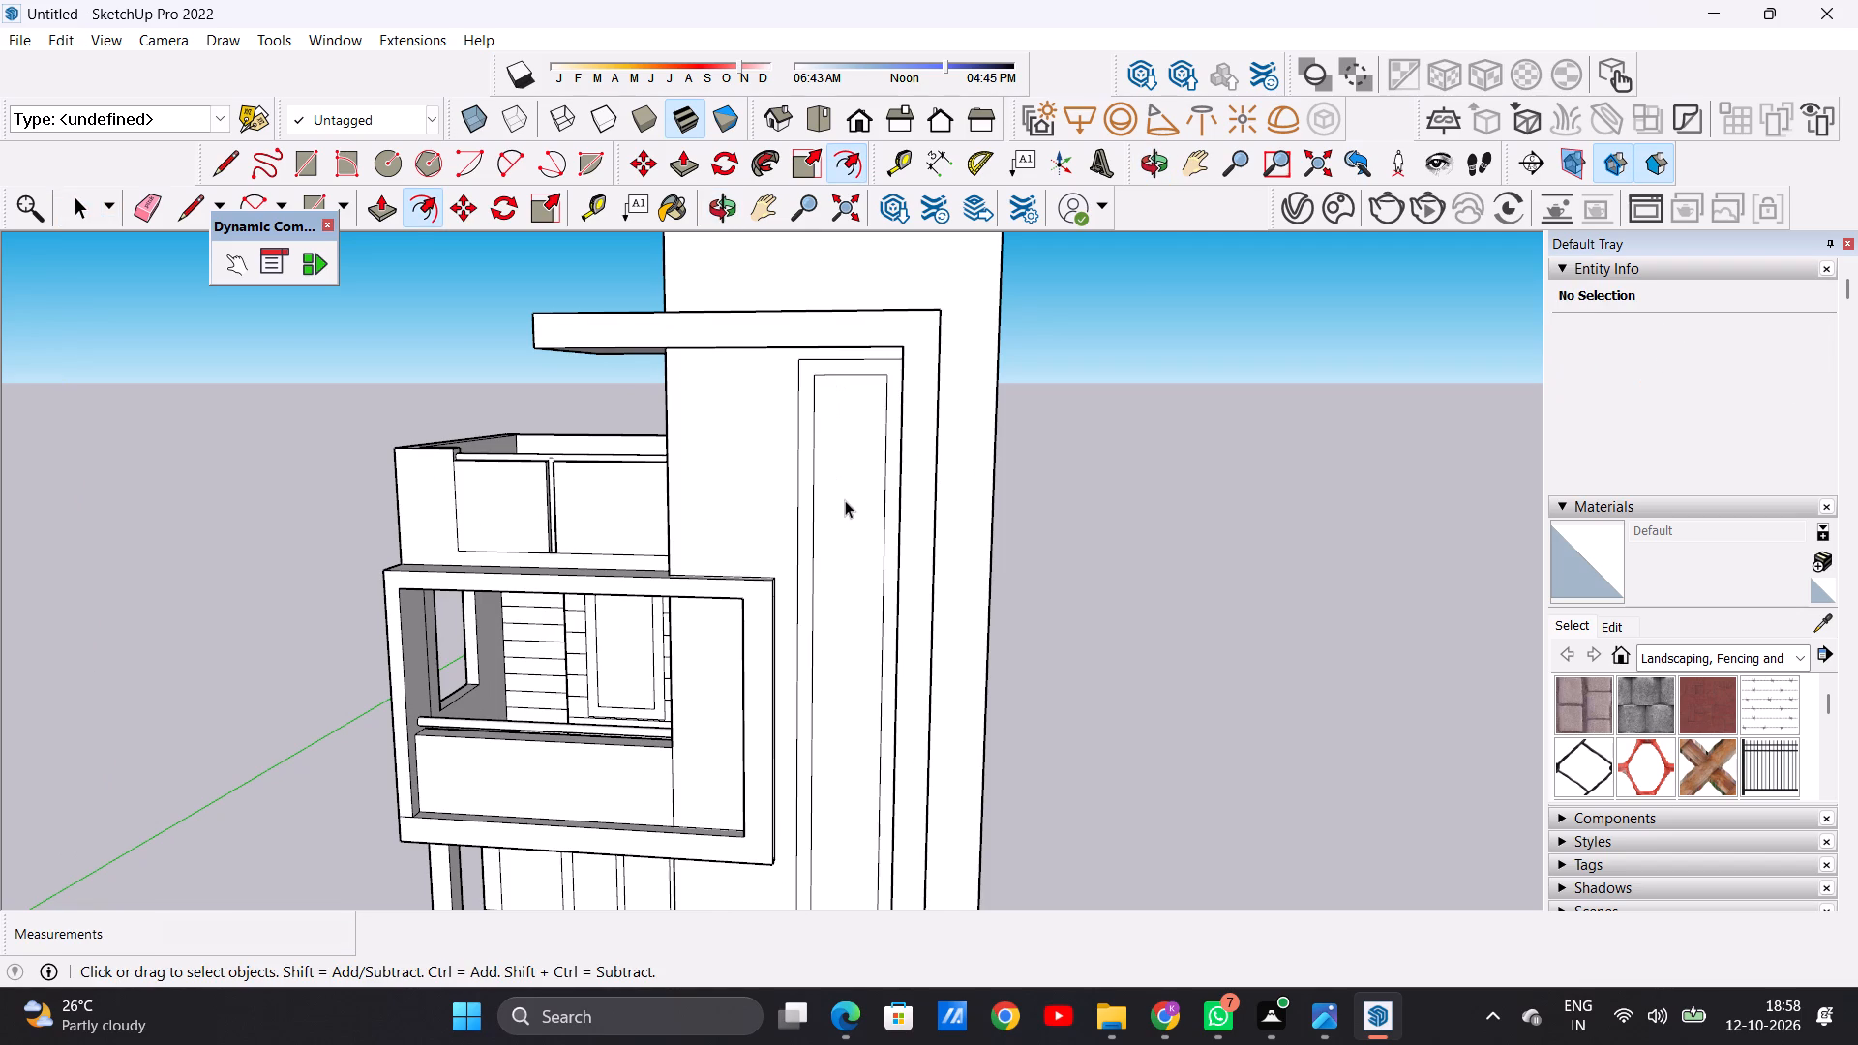
{"action": "scroll", "coordinate": [854, 470], "scroll_direction": "down", "scroll_amount": 3}
{"action": "middle_click_drag", "start_coordinate": [828, 551], "coordinate": [982, 585]}
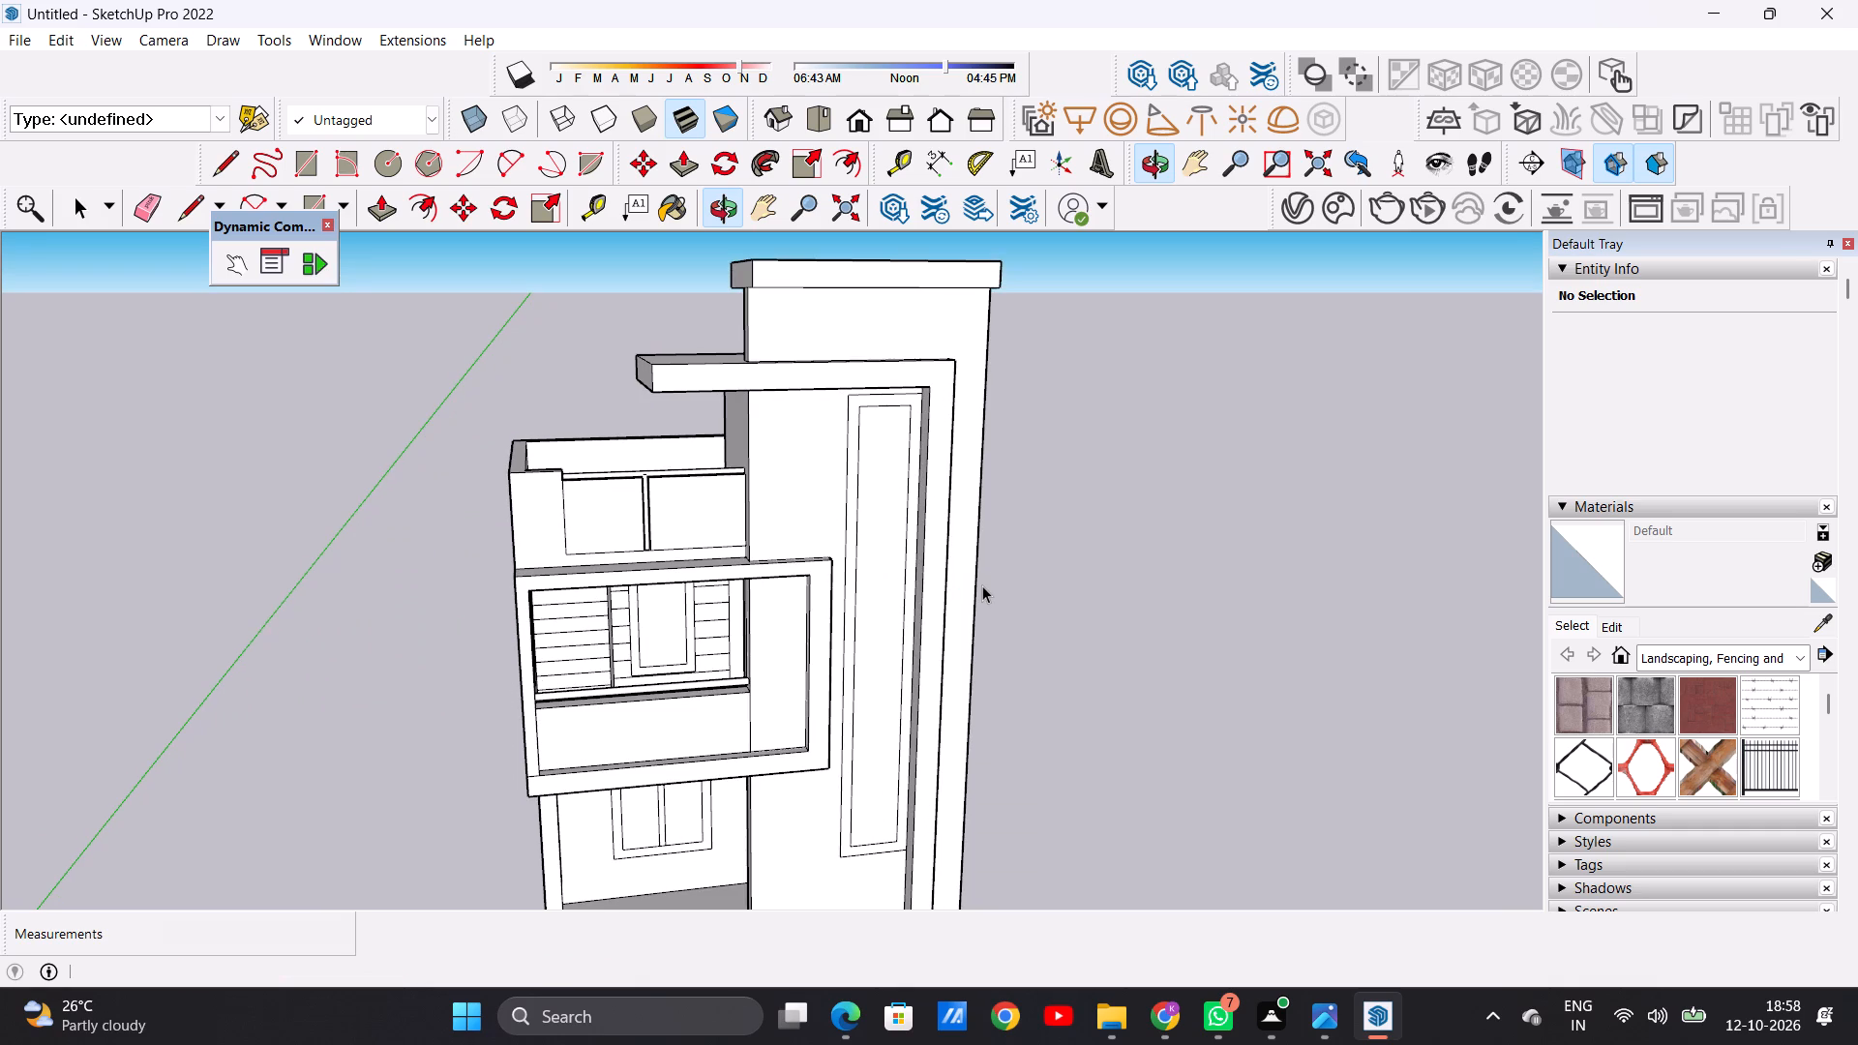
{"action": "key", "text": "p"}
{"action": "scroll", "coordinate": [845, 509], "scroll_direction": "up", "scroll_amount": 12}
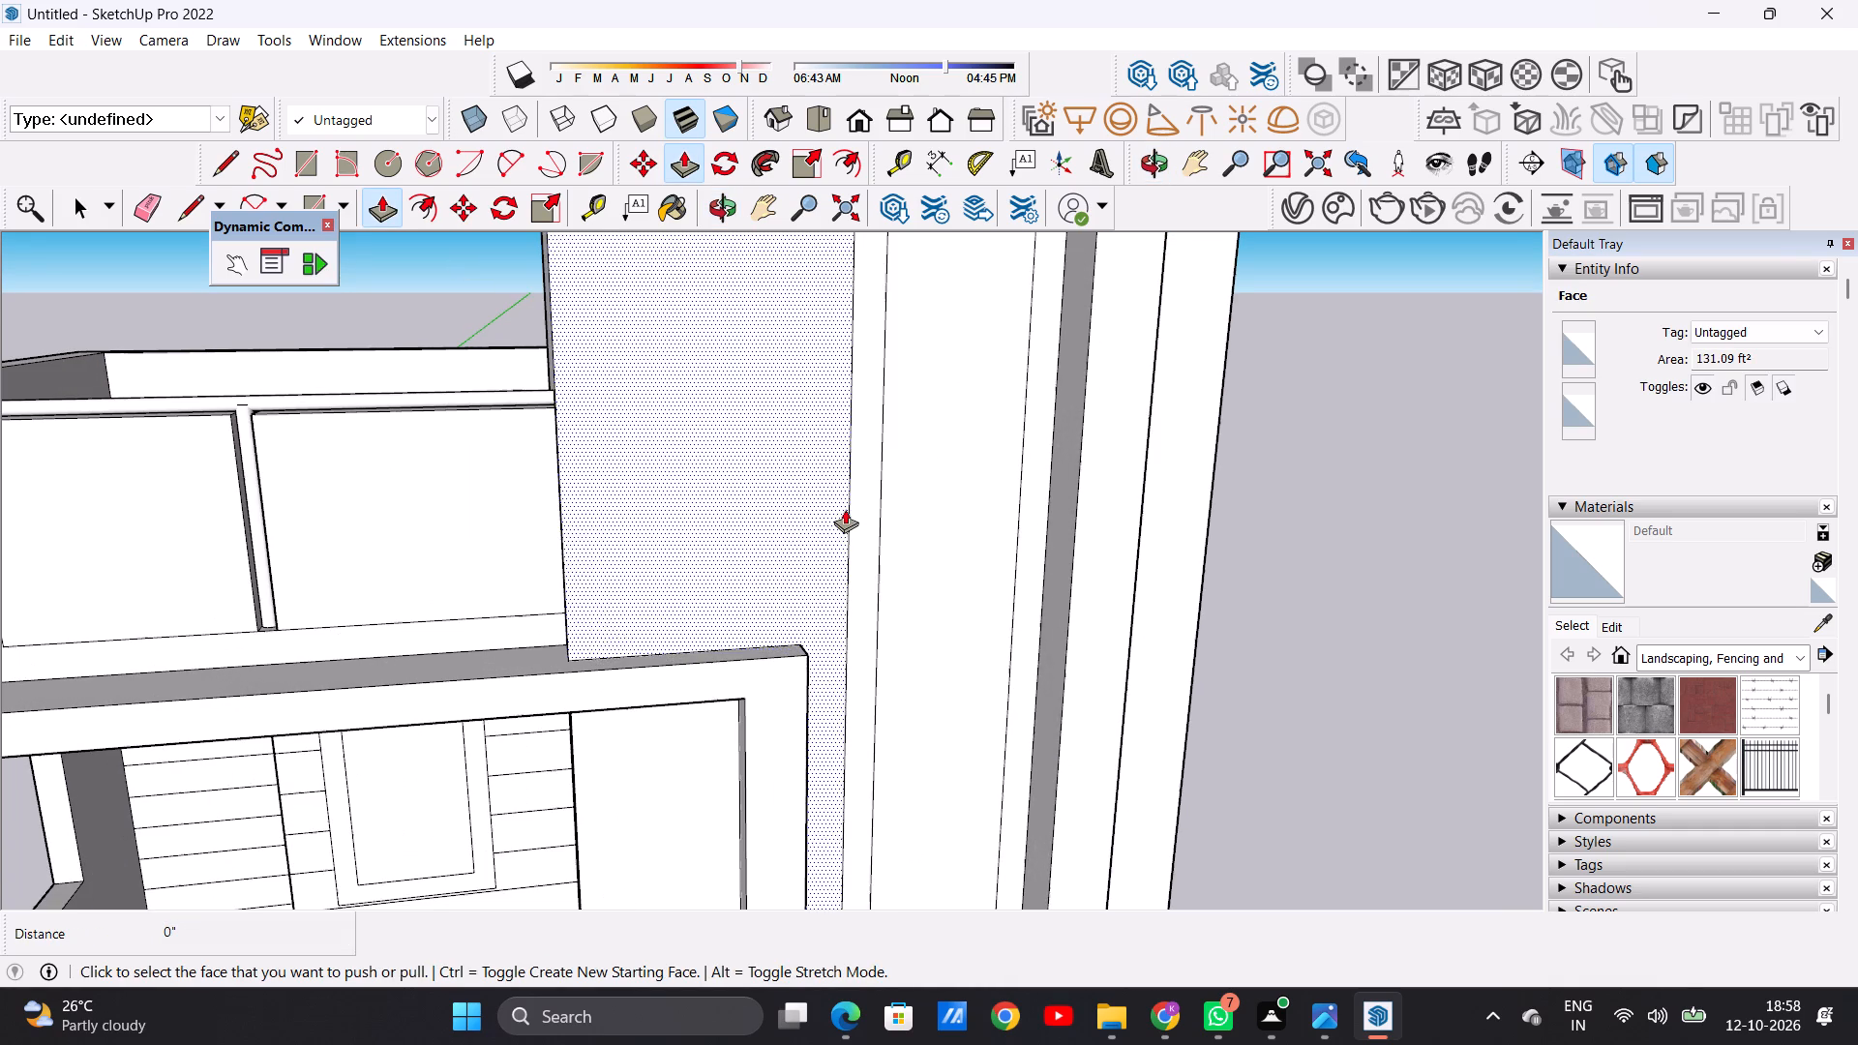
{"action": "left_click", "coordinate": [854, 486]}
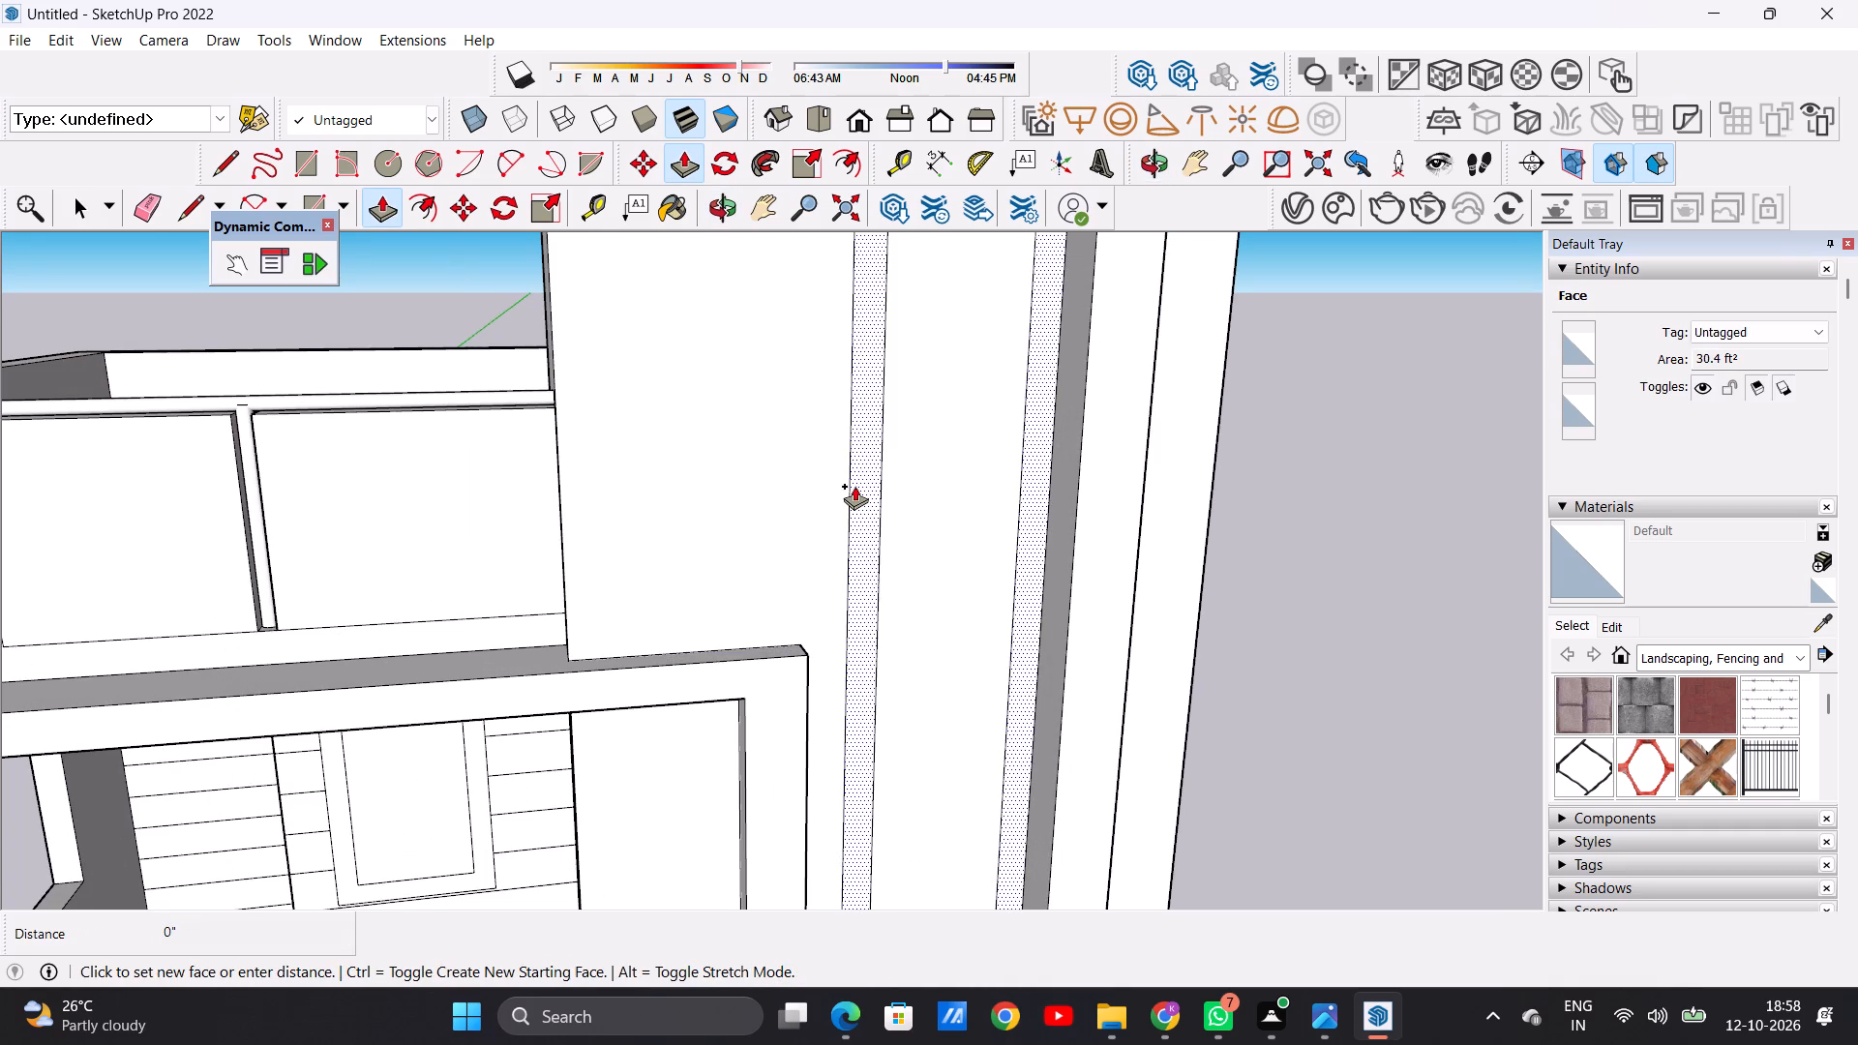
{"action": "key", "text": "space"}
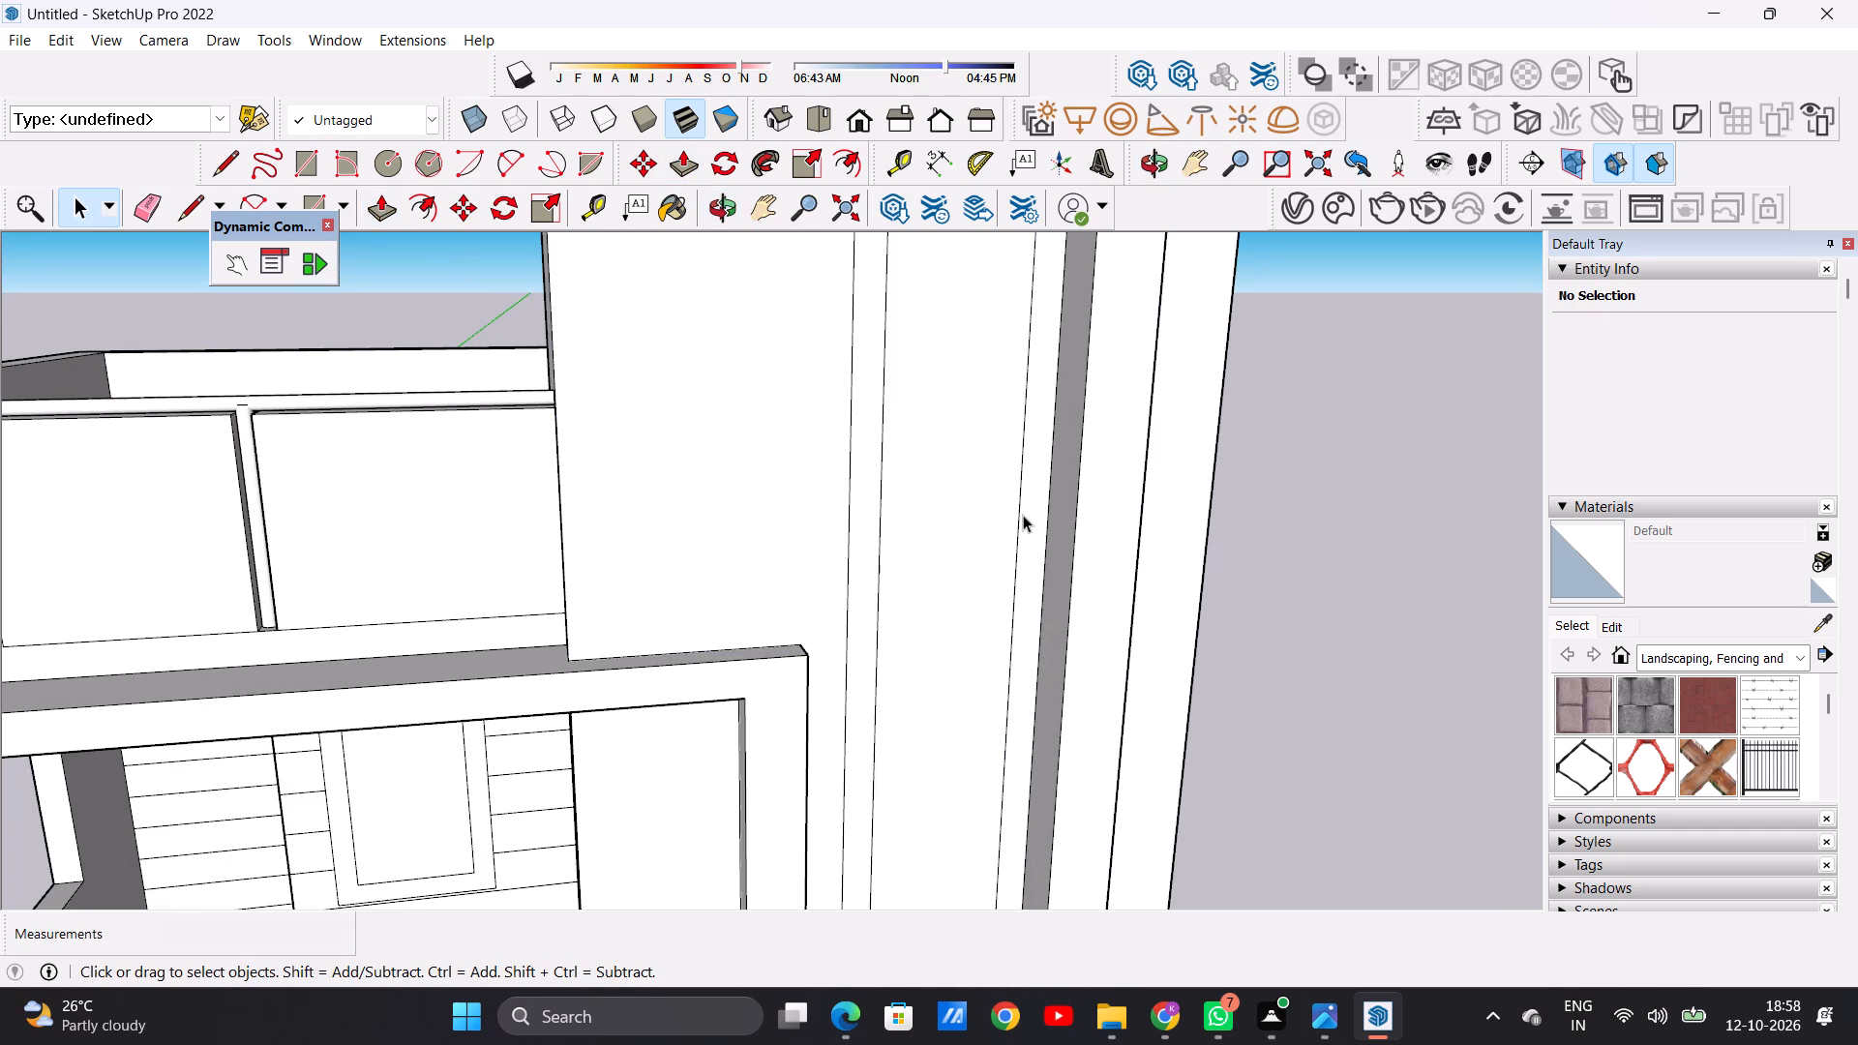
Push/Pull the border face of the tall wall frame outward about 1' 5/16", leaving the inner panel recessed.
{"action": "key", "text": "p"}
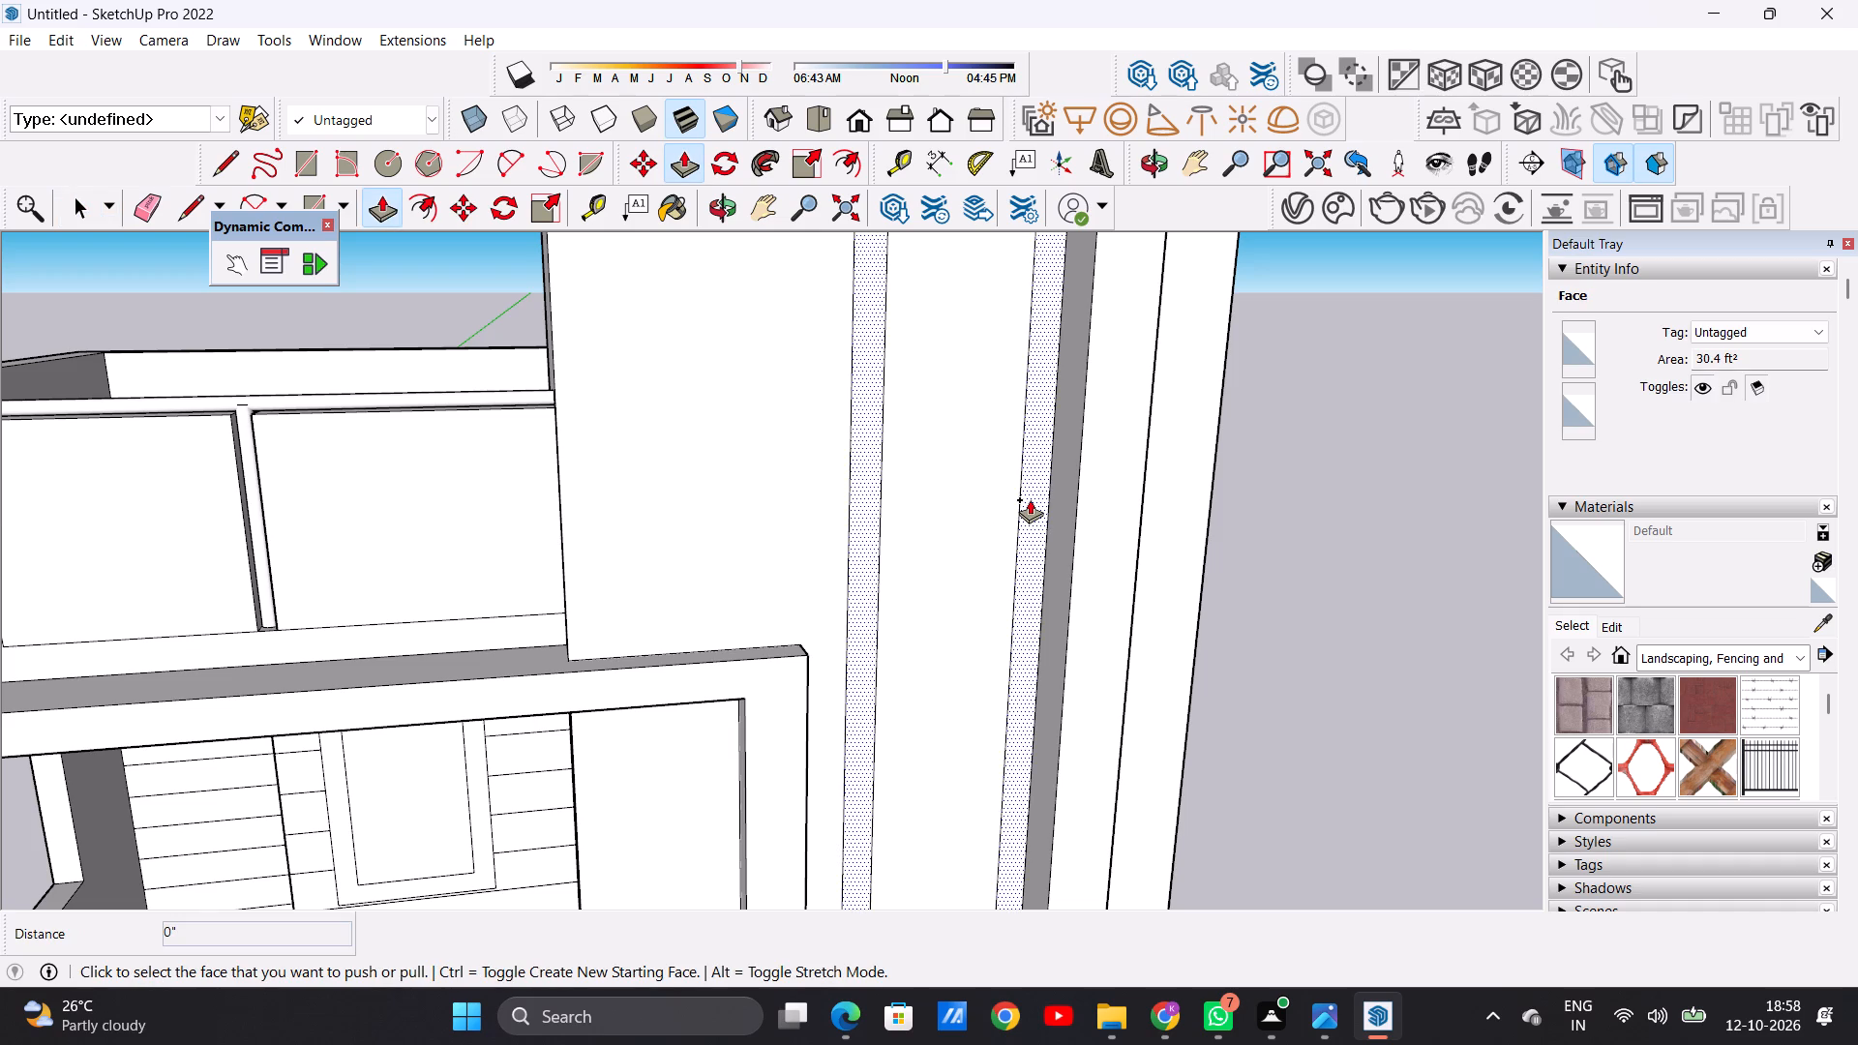
{"action": "left_click", "coordinate": [1030, 499]}
{"action": "middle_click_drag", "start_coordinate": [1122, 542], "coordinate": [1116, 542]}
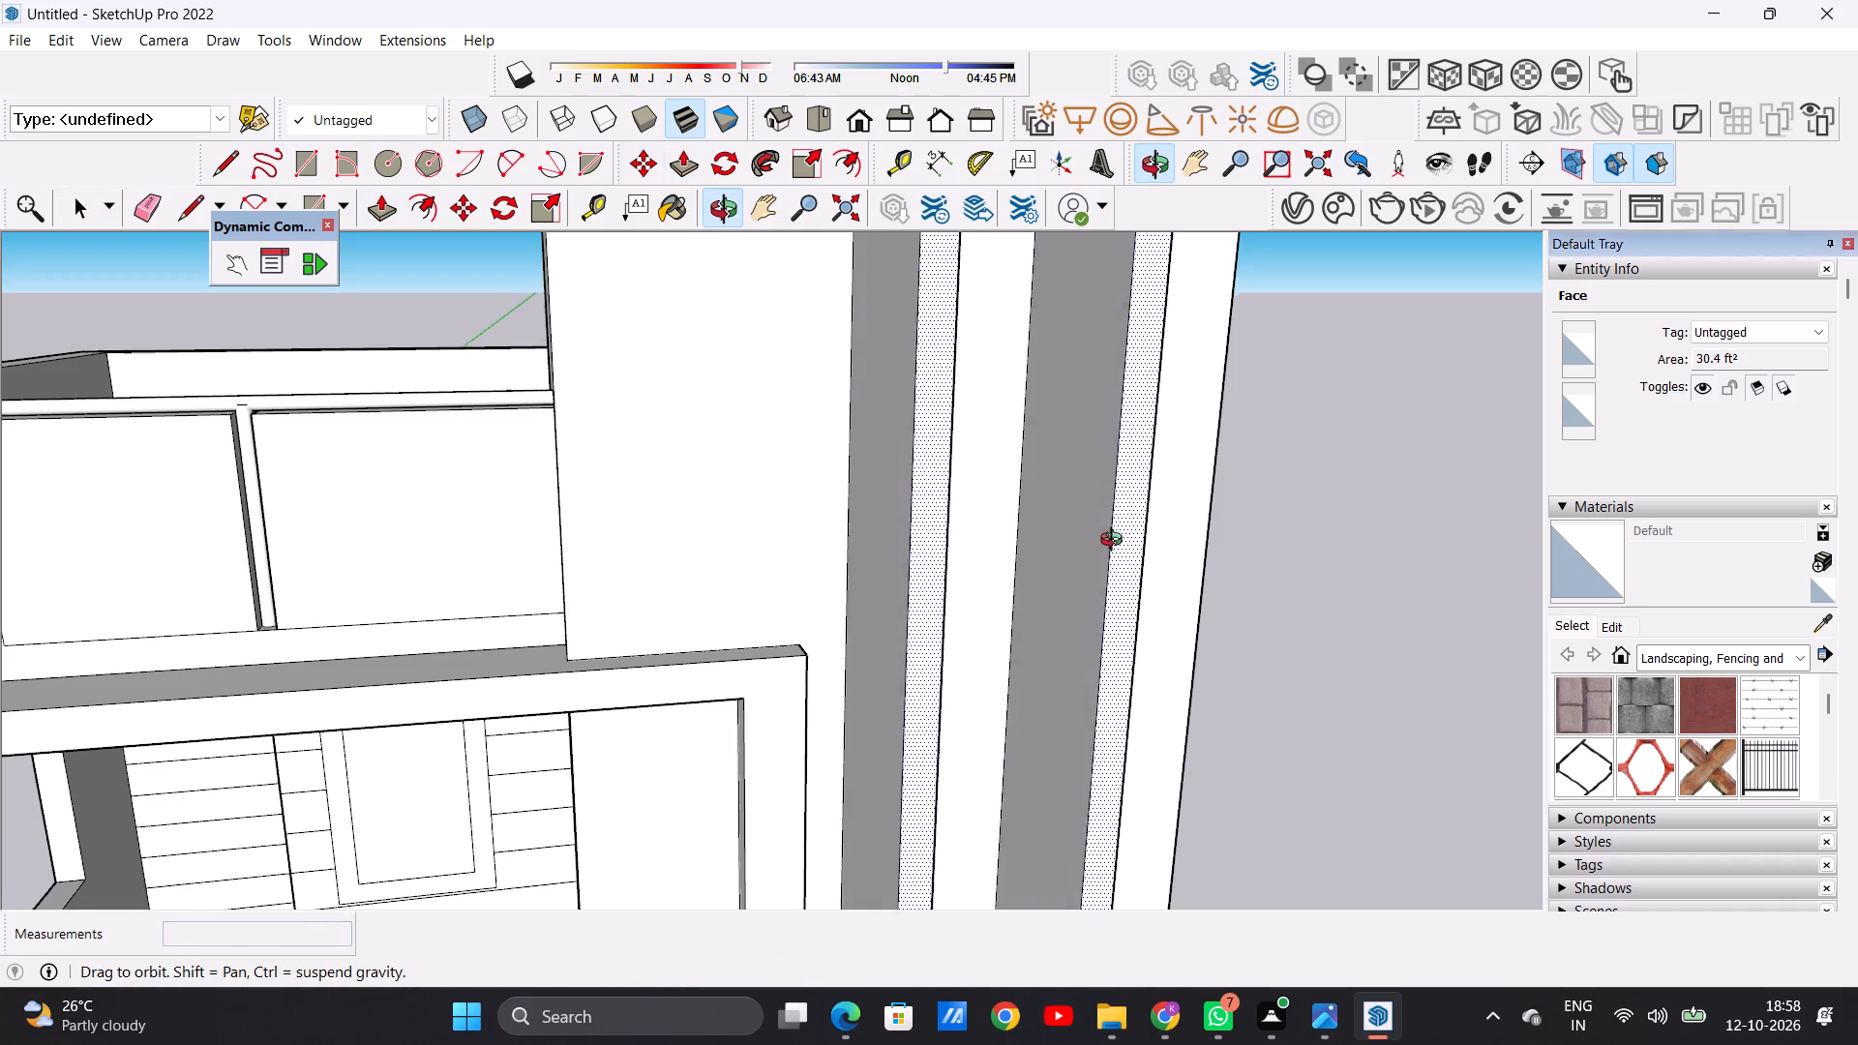
{"action": "middle_click_drag", "start_coordinate": [1116, 542], "coordinate": [799, 500]}
{"action": "scroll", "coordinate": [815, 505], "scroll_direction": "down", "scroll_amount": 5}
{"action": "scroll", "coordinate": [853, 490], "scroll_direction": "up", "scroll_amount": 10}
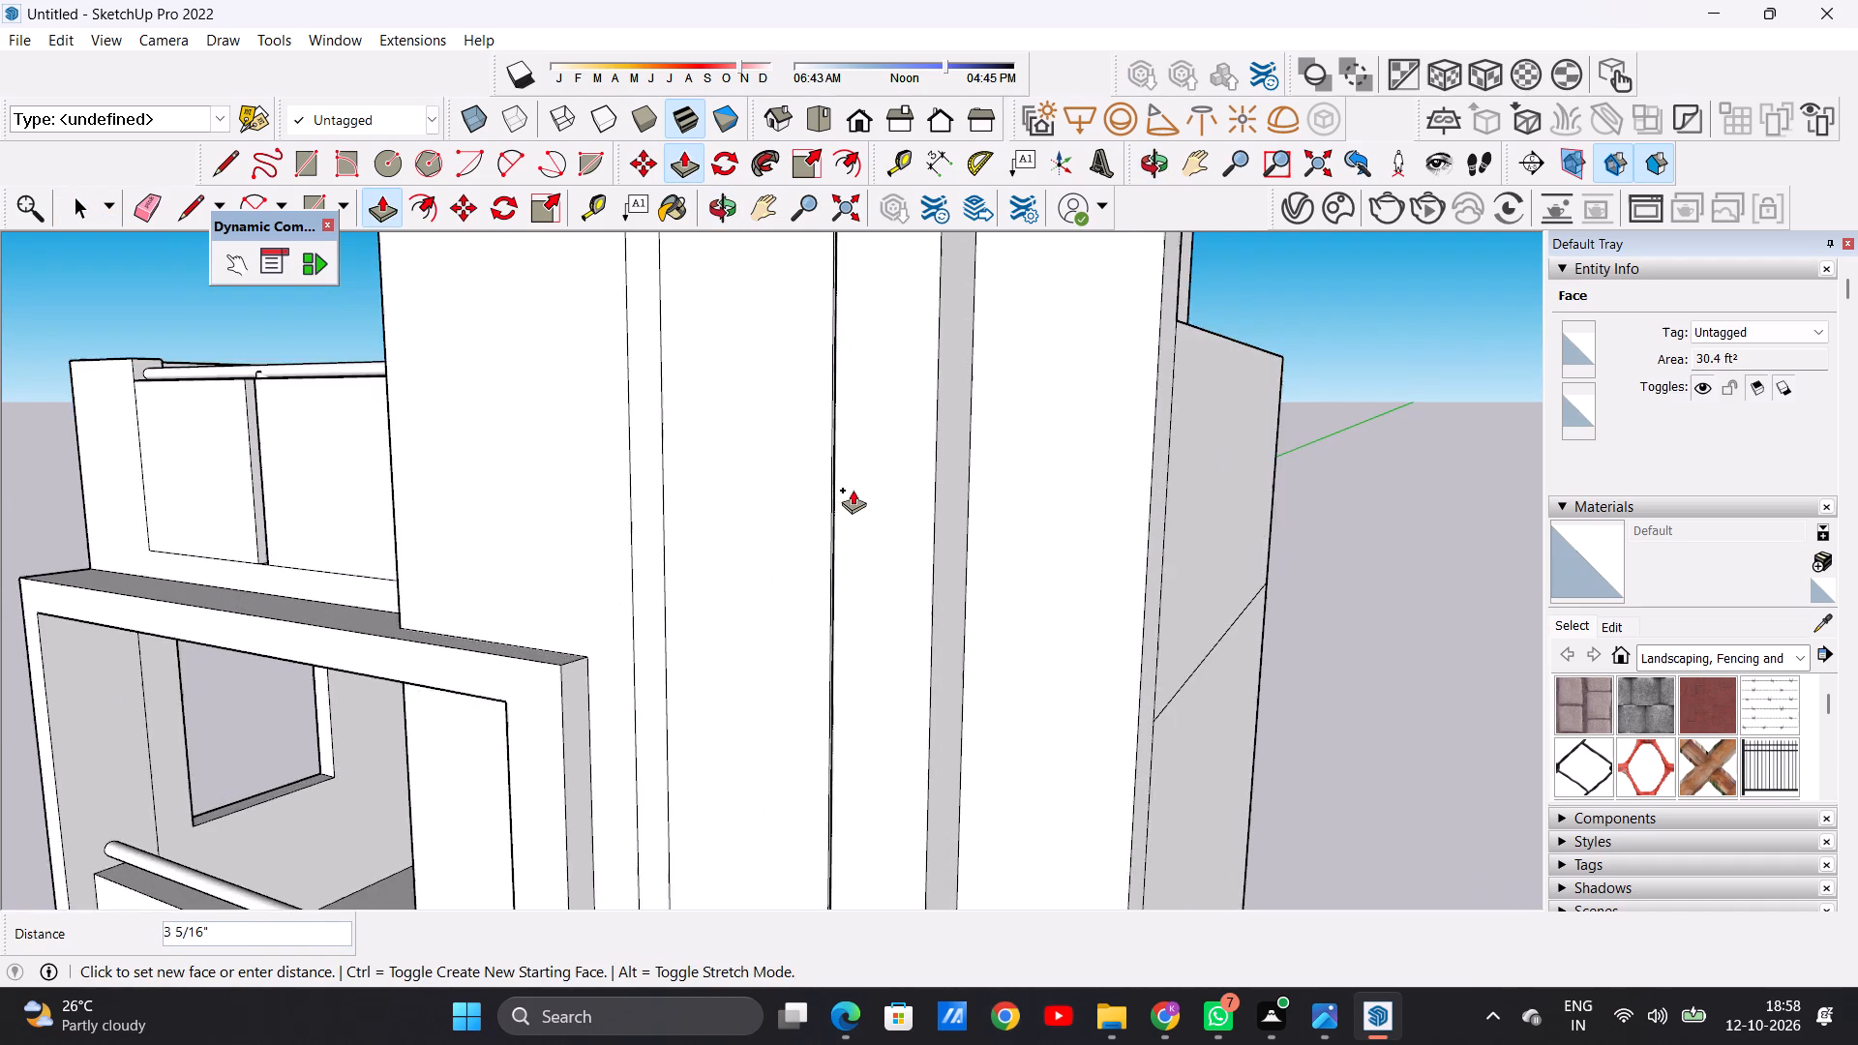
{"action": "left_click", "coordinate": [832, 496]}
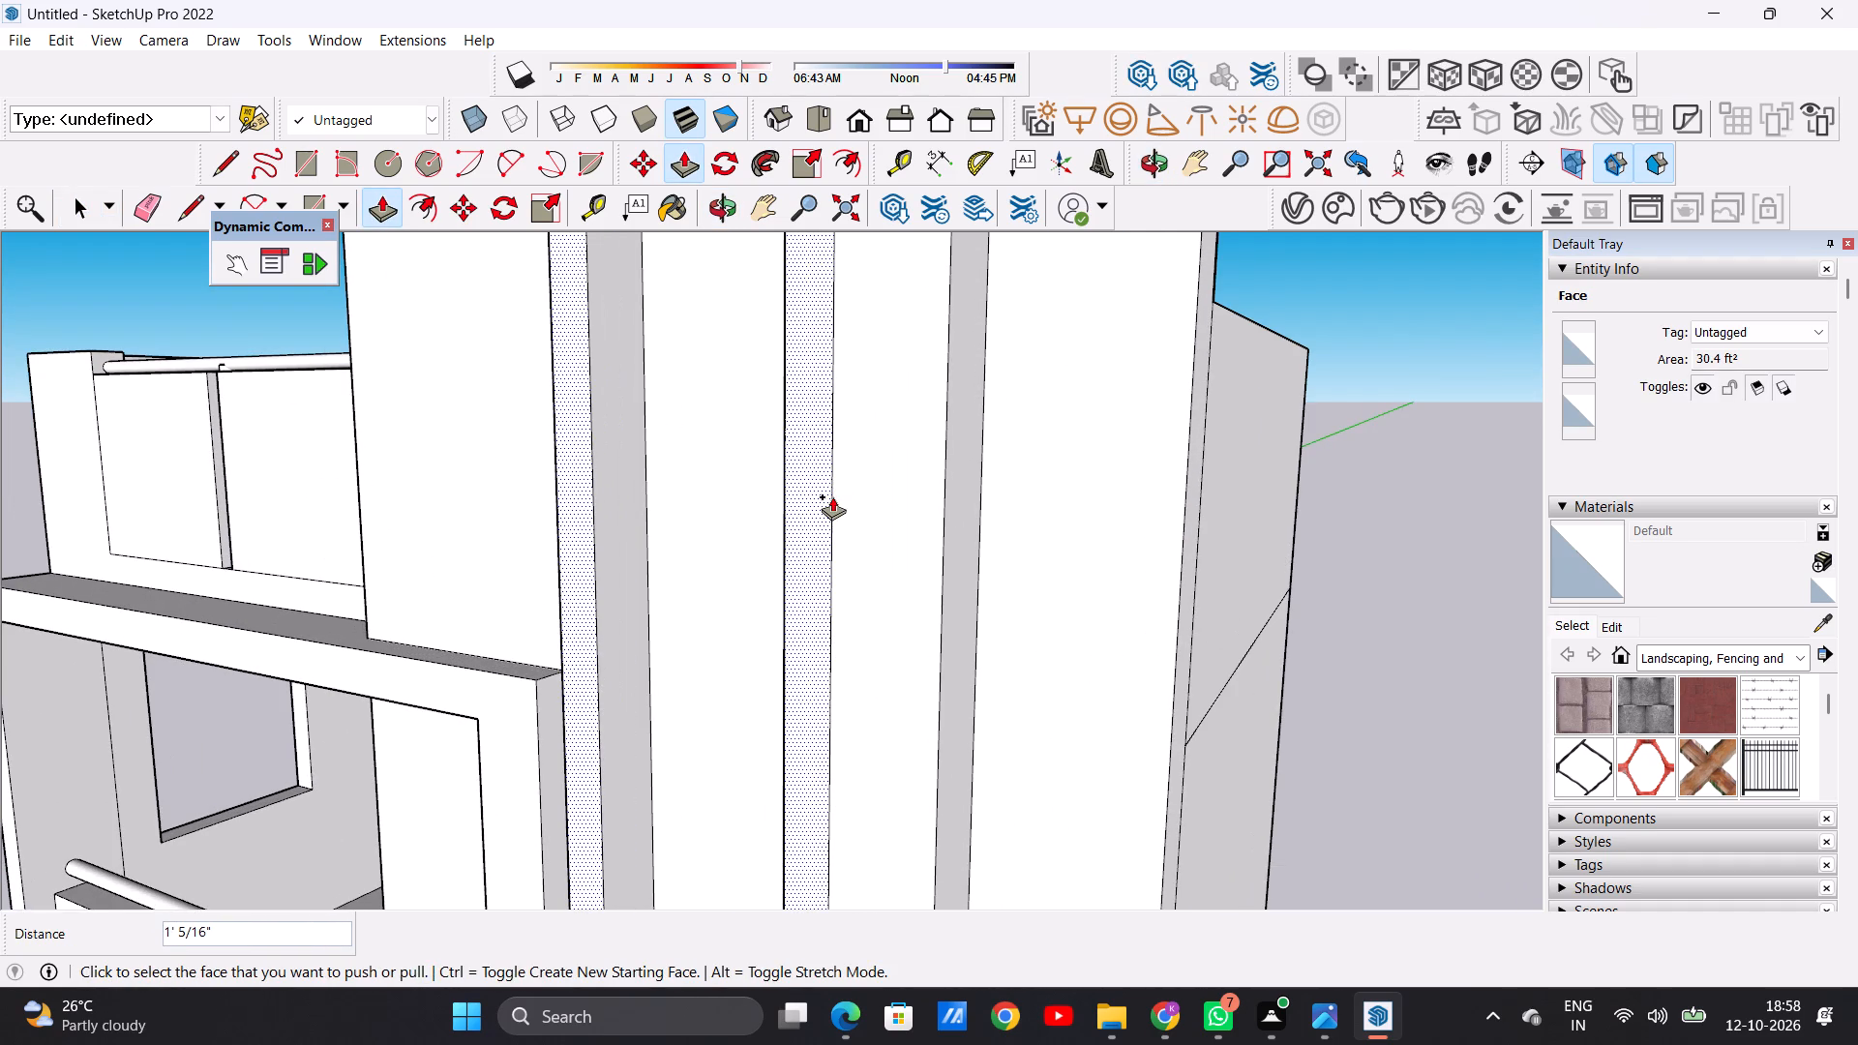
{"action": "key", "text": "space"}
Examine the raised tall frame, the balcony, the ground-floor porch and the overall front elevation of the villa.
{"action": "scroll", "coordinate": [852, 573], "scroll_direction": "down", "scroll_amount": 16}
{"action": "middle_click_drag", "start_coordinate": [899, 574], "coordinate": [1031, 569]}
{"action": "scroll", "coordinate": [883, 551], "scroll_direction": "up", "scroll_amount": 7}
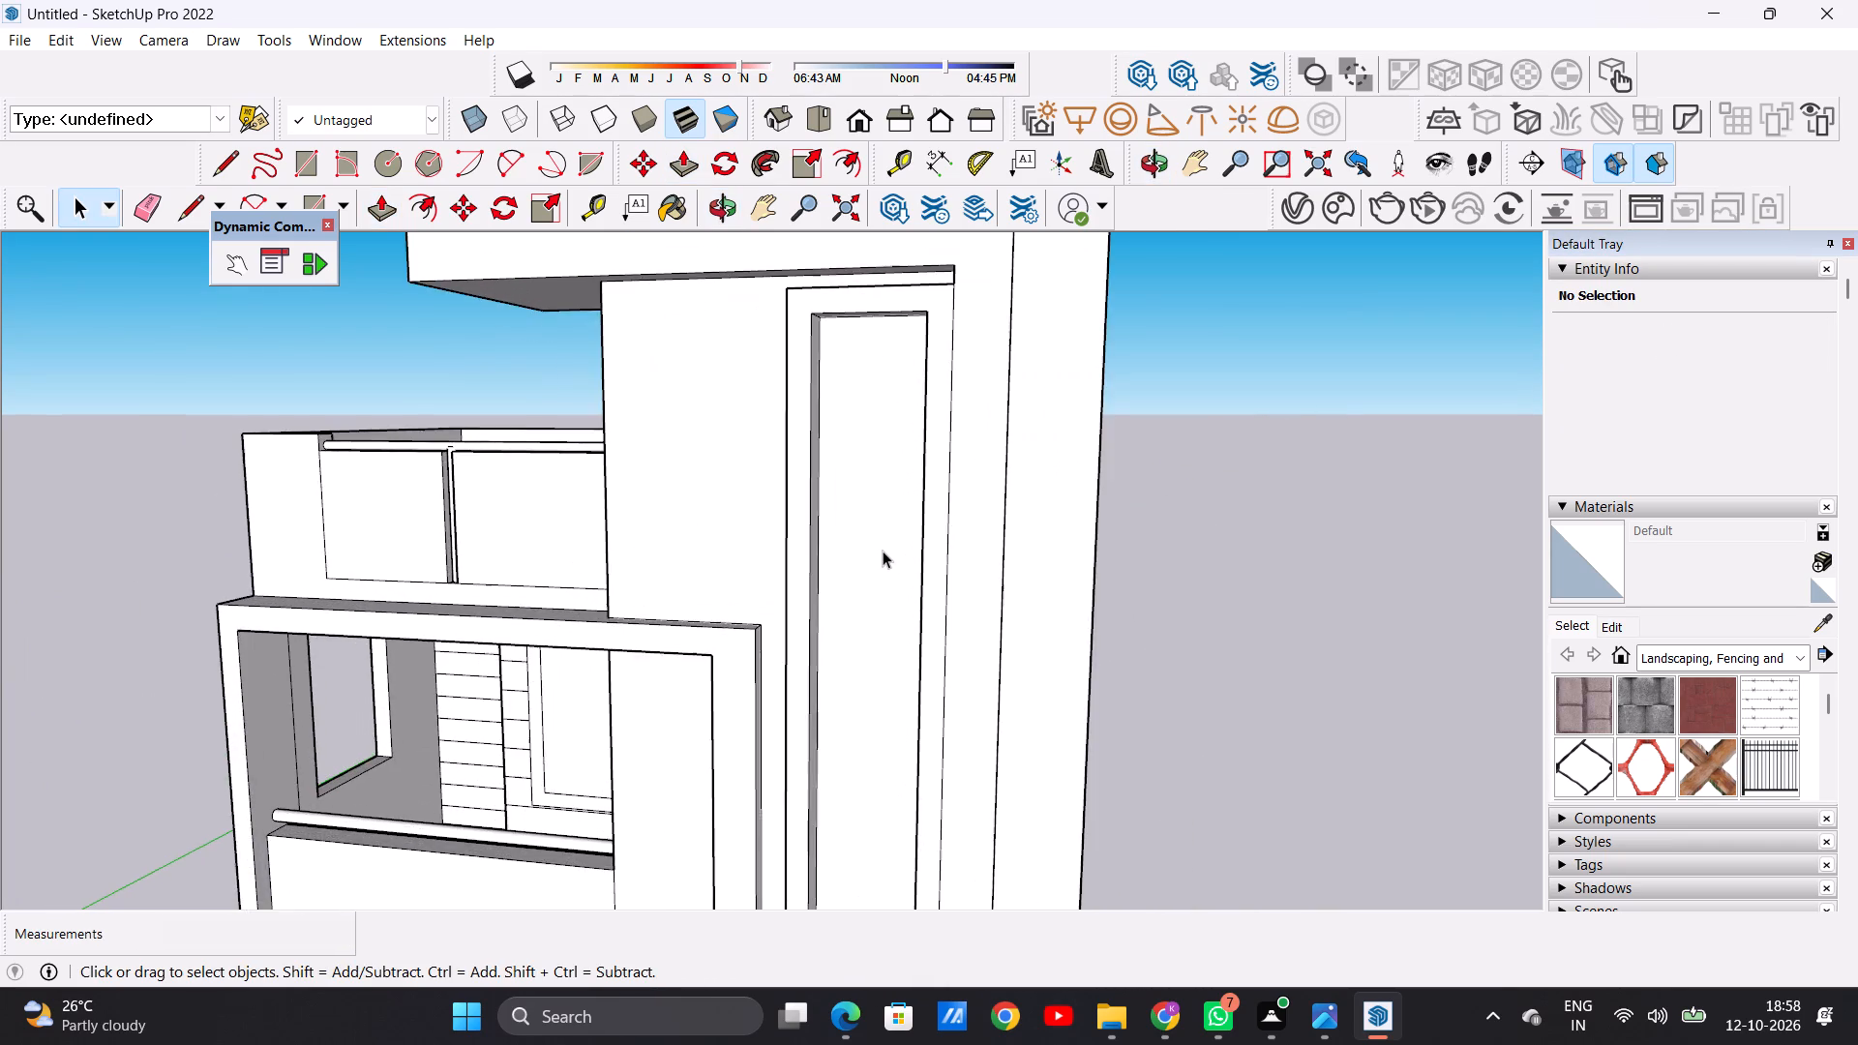
{"action": "middle_click_drag", "start_coordinate": [883, 551], "coordinate": [918, 545]}
{"action": "scroll", "coordinate": [920, 543], "scroll_direction": "down", "scroll_amount": 2}
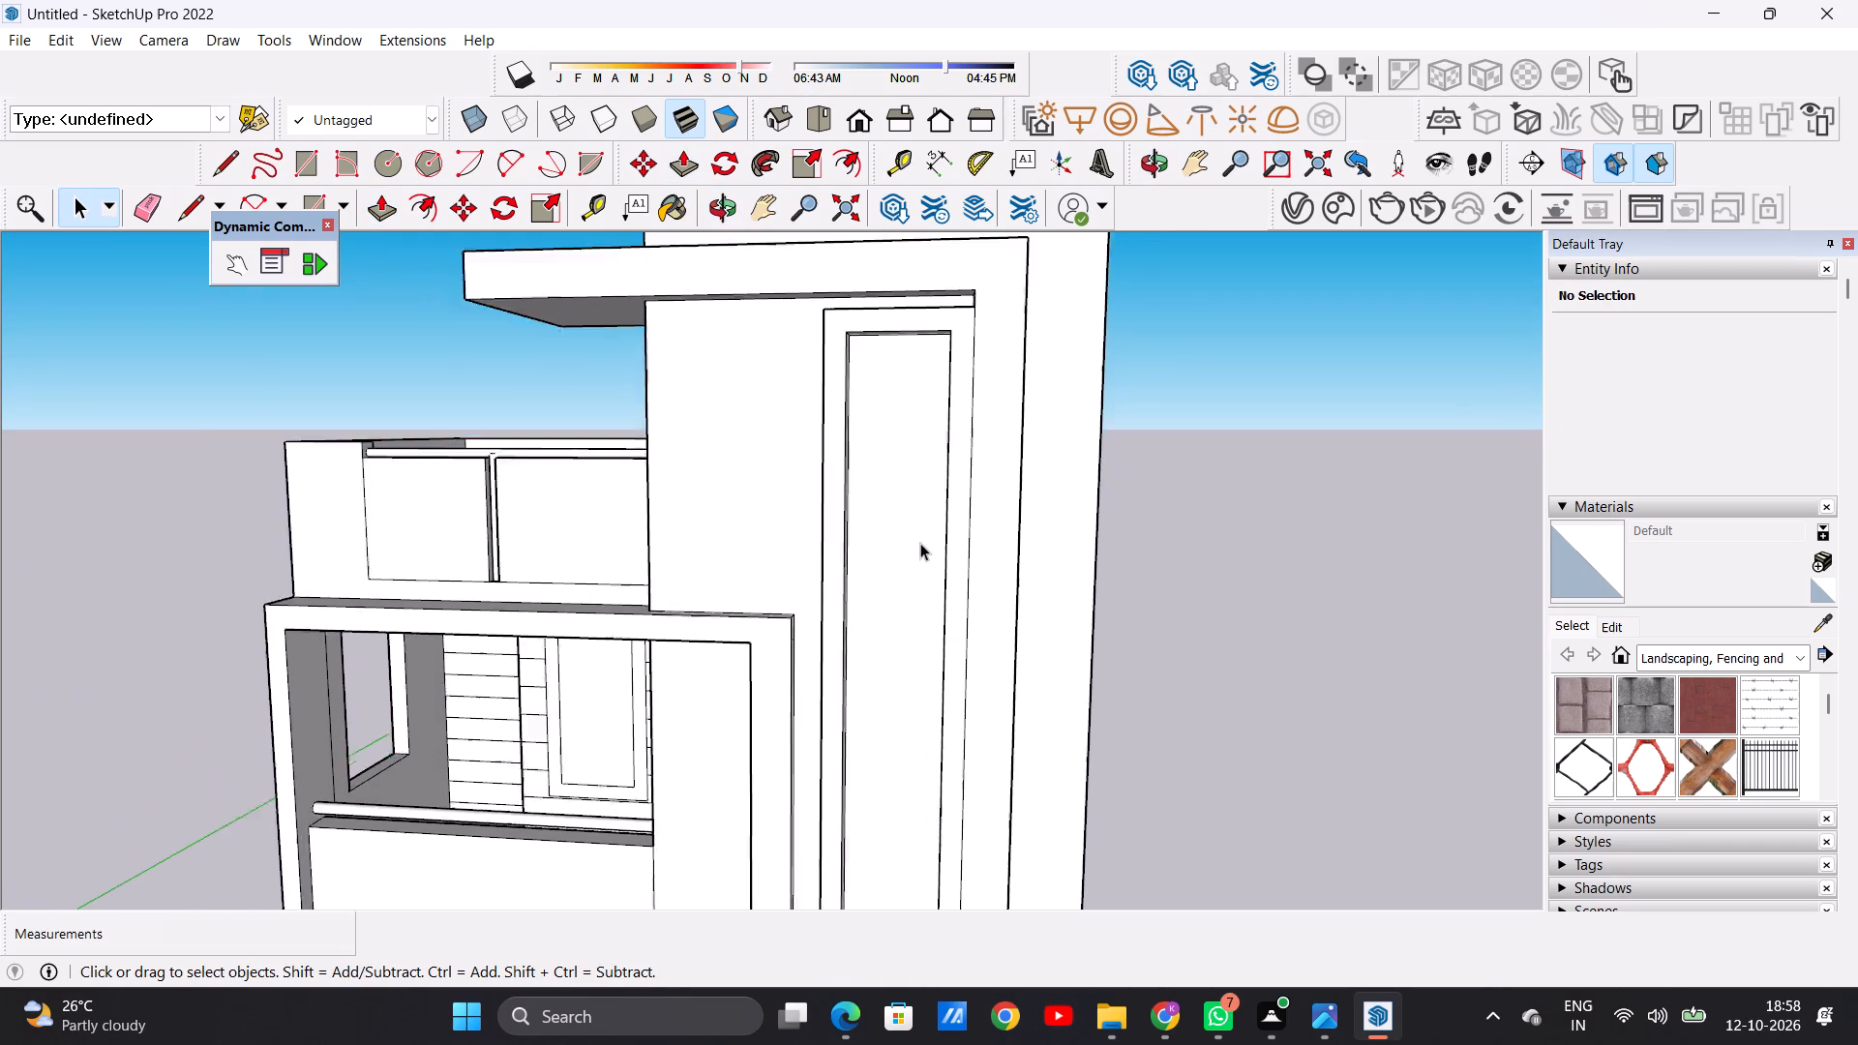
{"action": "scroll", "coordinate": [920, 543], "scroll_direction": "down", "scroll_amount": 10}
{"action": "scroll", "coordinate": [931, 603], "scroll_direction": "up", "scroll_amount": 4}
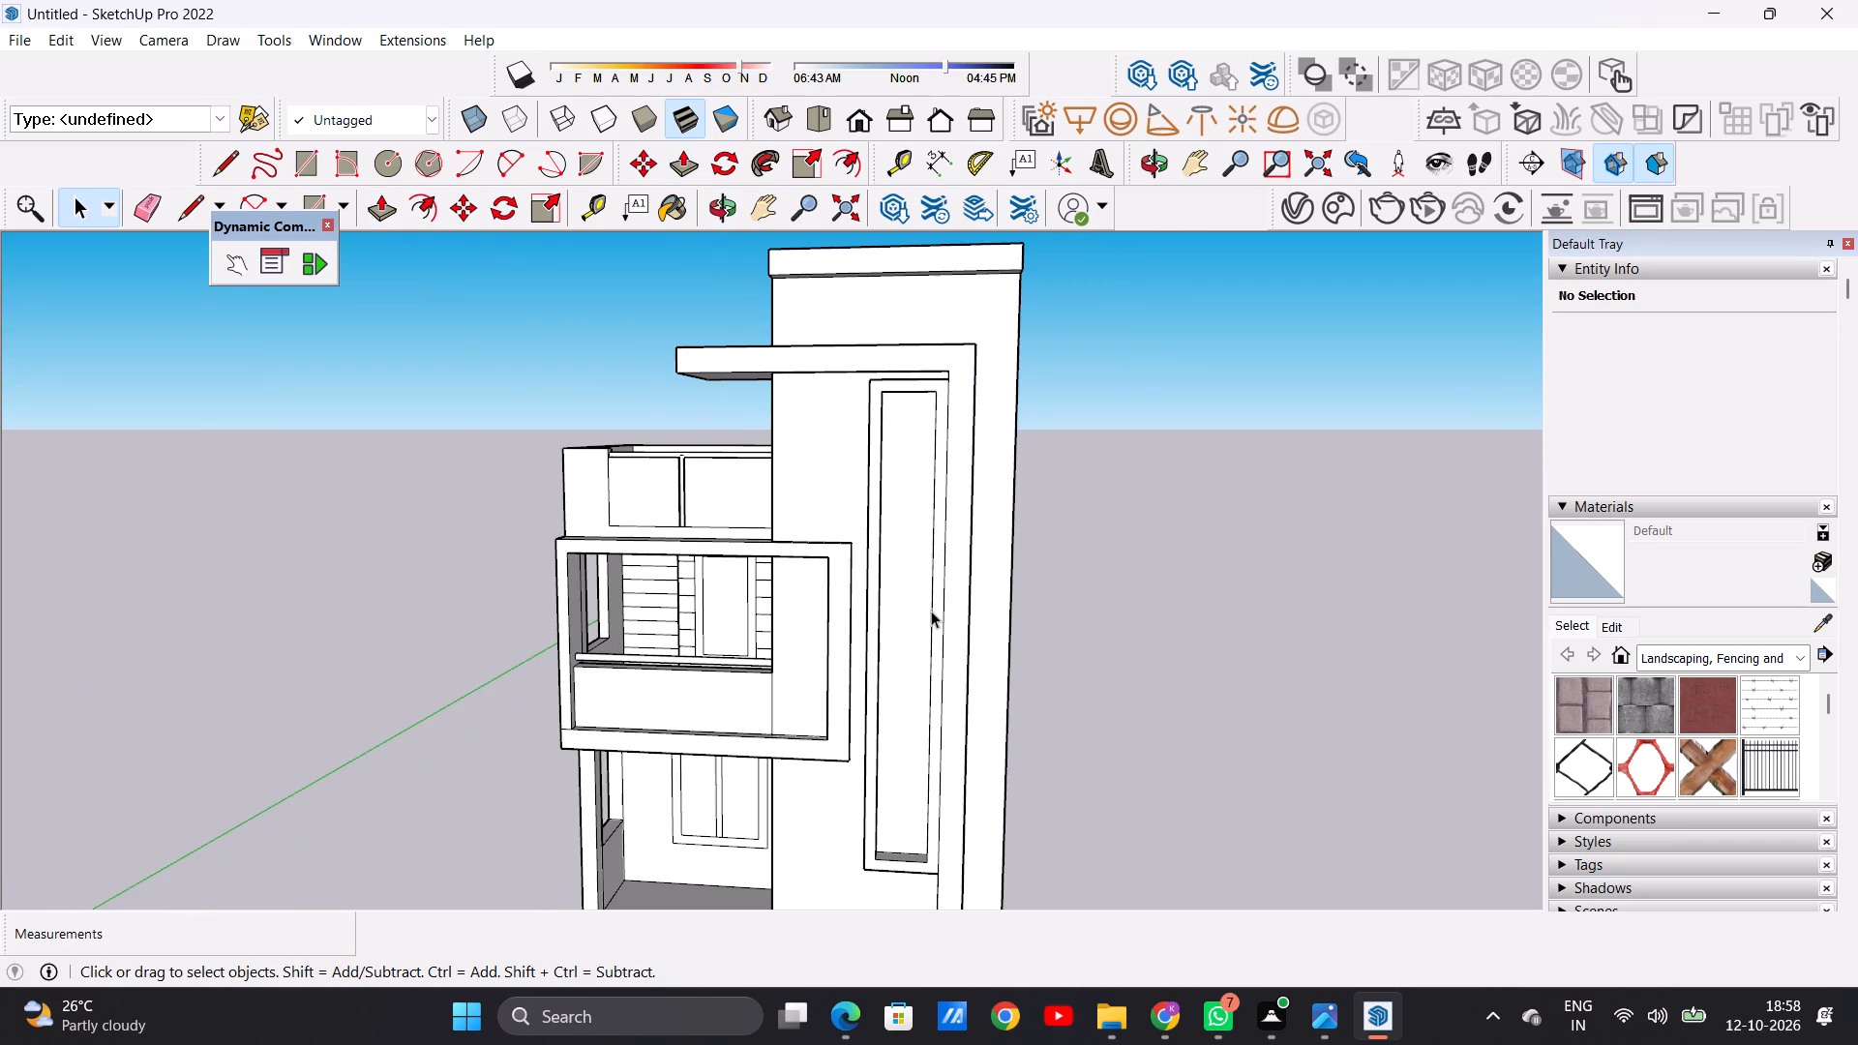
{"action": "scroll", "coordinate": [928, 605], "scroll_direction": "down", "scroll_amount": 4}
{"action": "scroll", "coordinate": [913, 612], "scroll_direction": "up", "scroll_amount": 5}
{"action": "scroll", "coordinate": [922, 540], "scroll_direction": "down", "scroll_amount": 7}
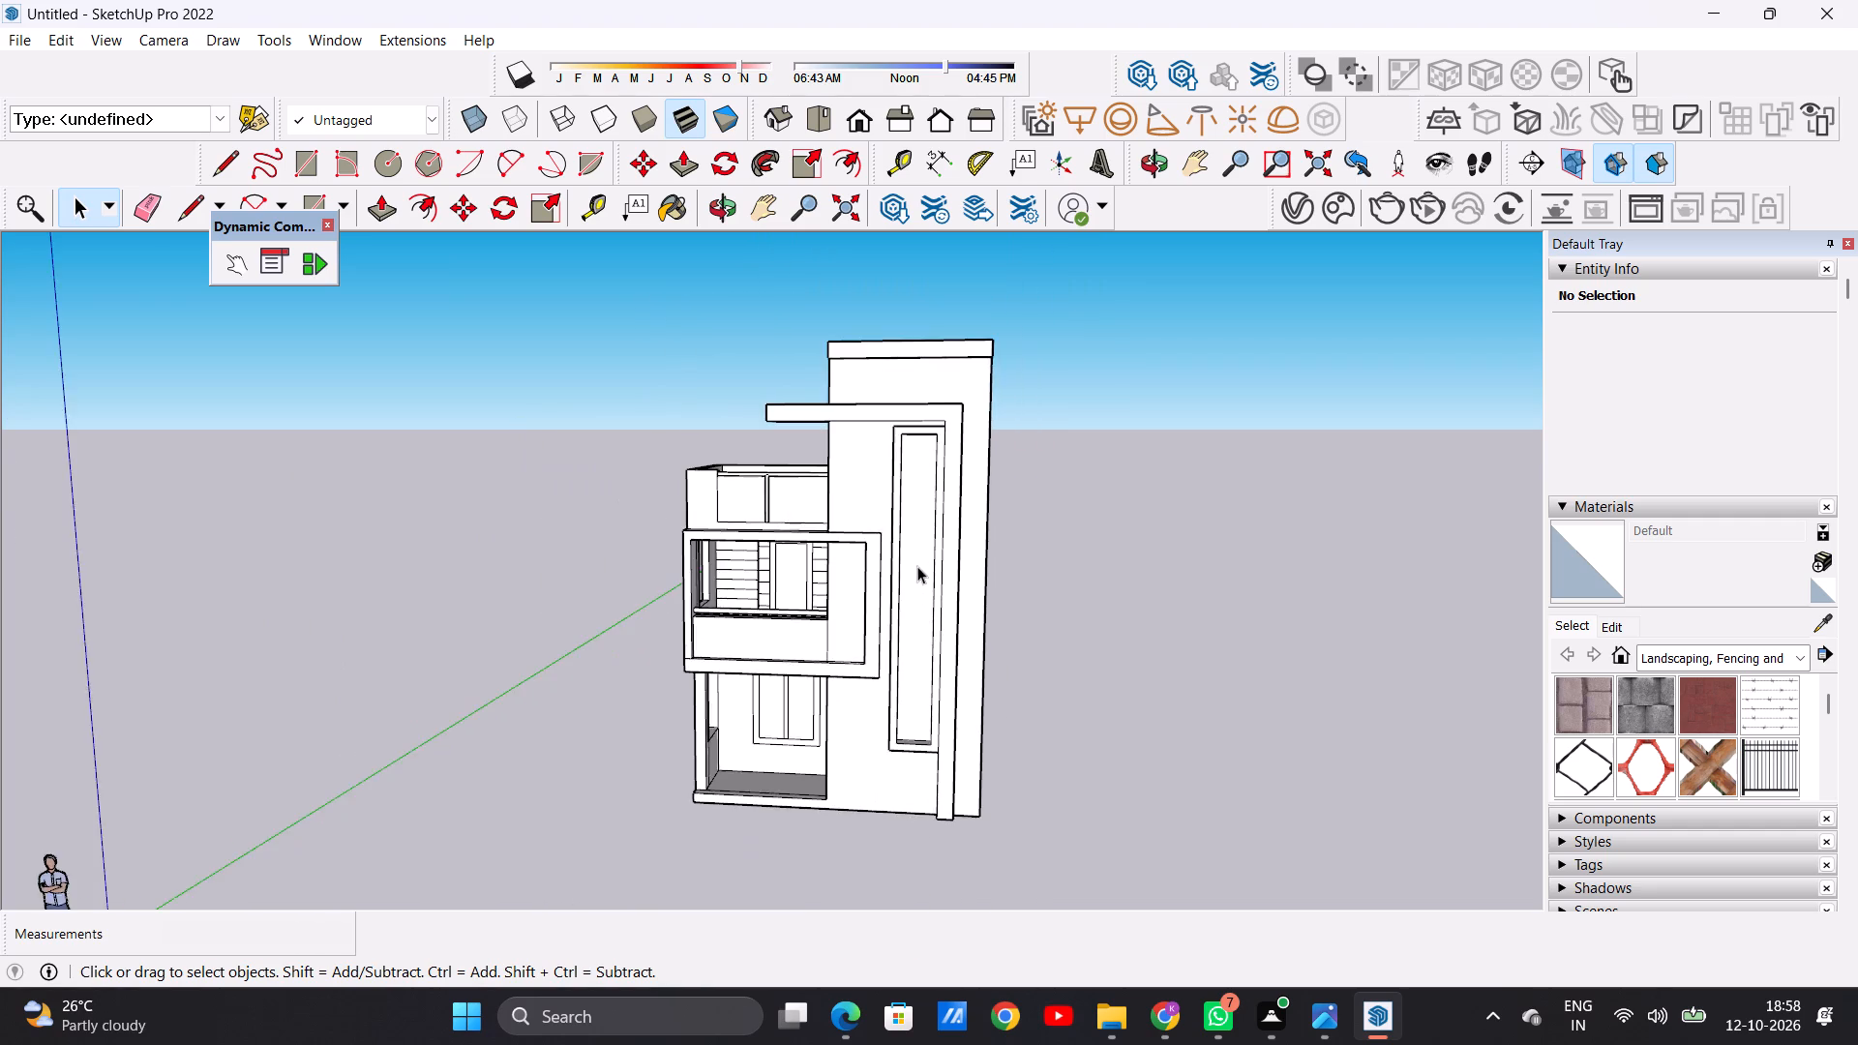
{"action": "middle_click_drag", "start_coordinate": [915, 578], "coordinate": [1000, 554]}
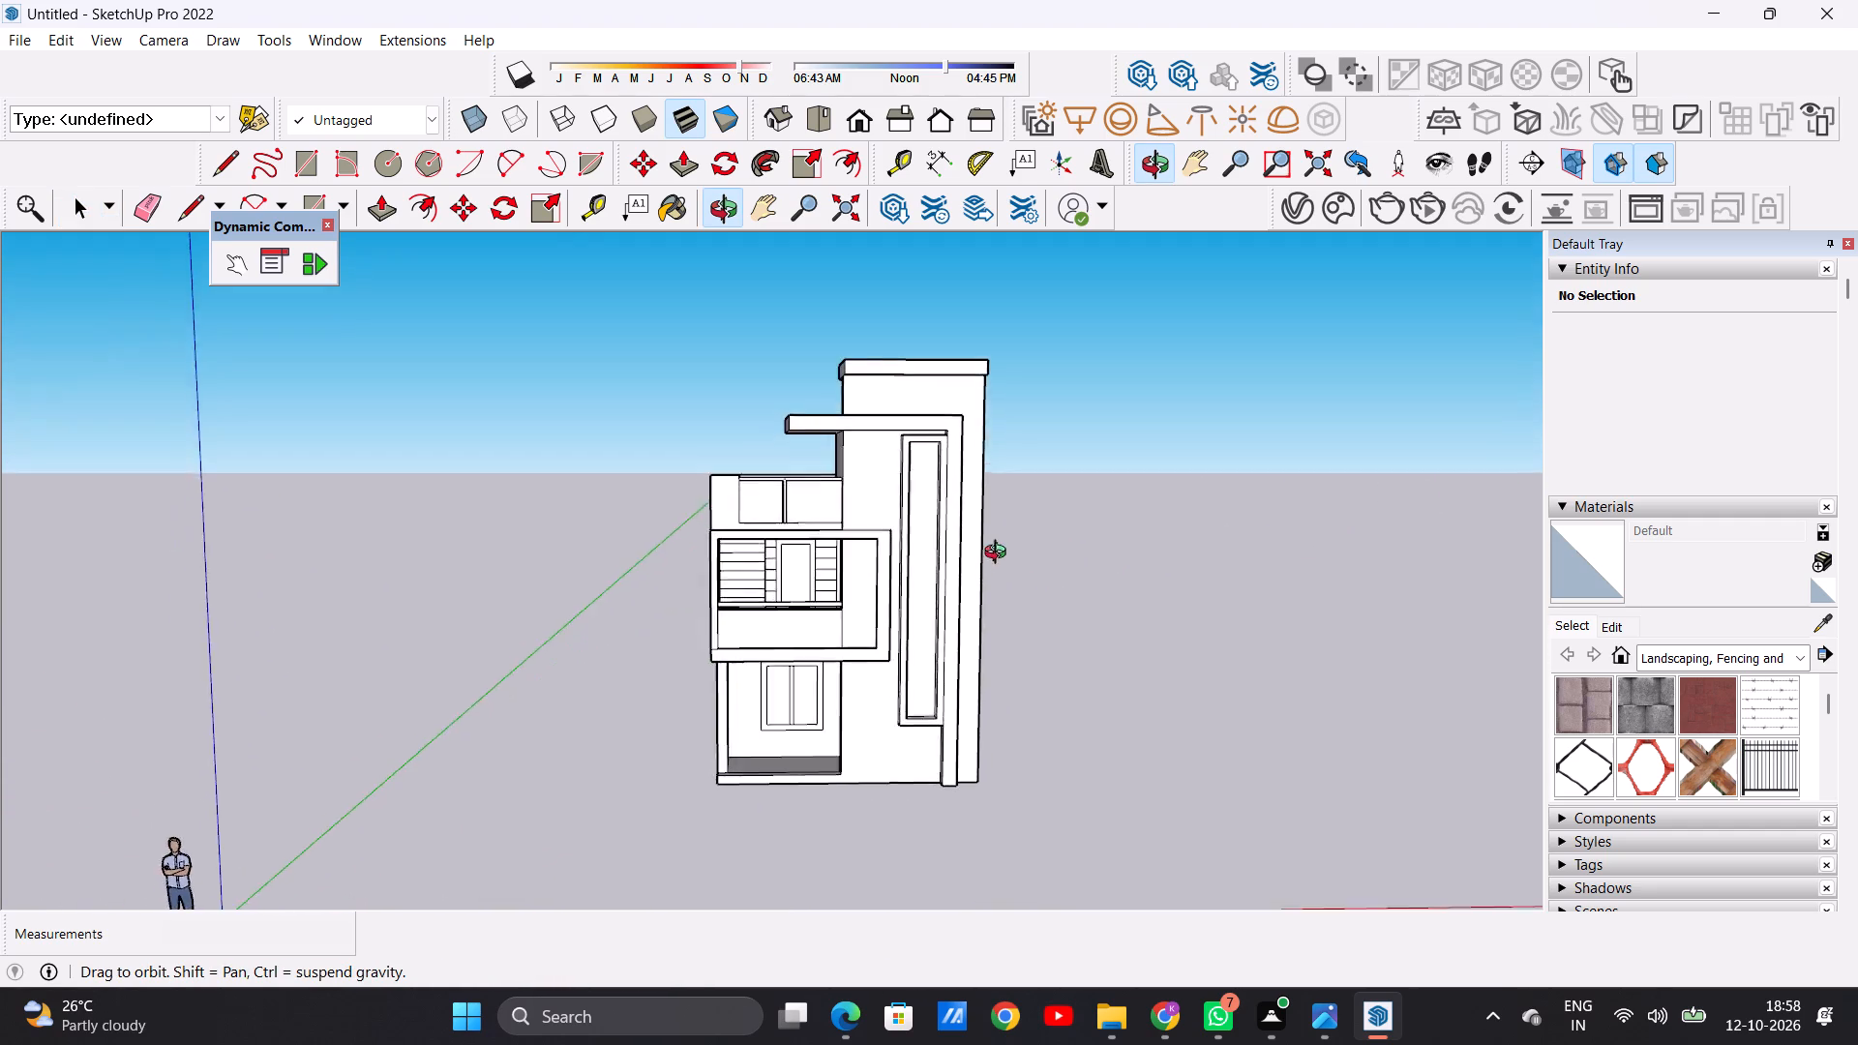
{"action": "middle_click_drag", "start_coordinate": [1000, 554], "coordinate": [1321, 549]}
{"action": "middle_click_drag", "start_coordinate": [1319, 552], "coordinate": [1035, 575]}
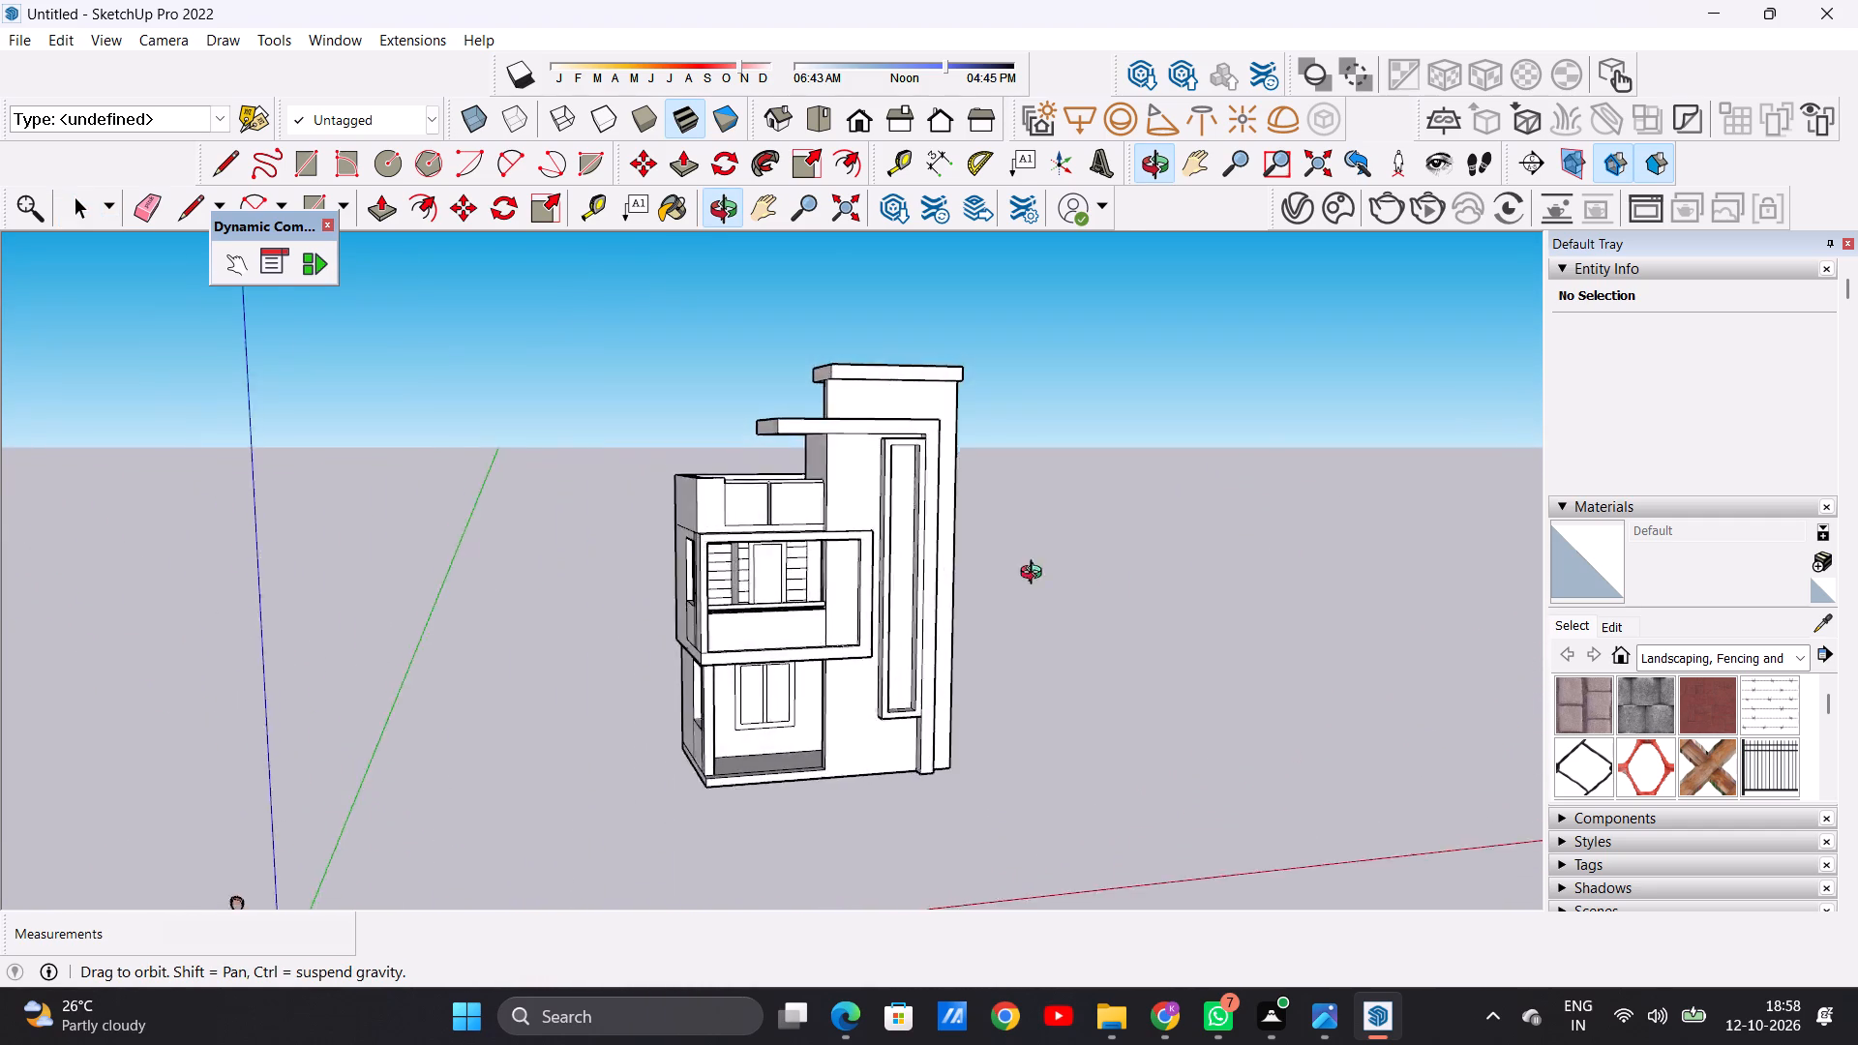
{"action": "middle_click_drag", "start_coordinate": [1035, 575], "coordinate": [940, 552]}
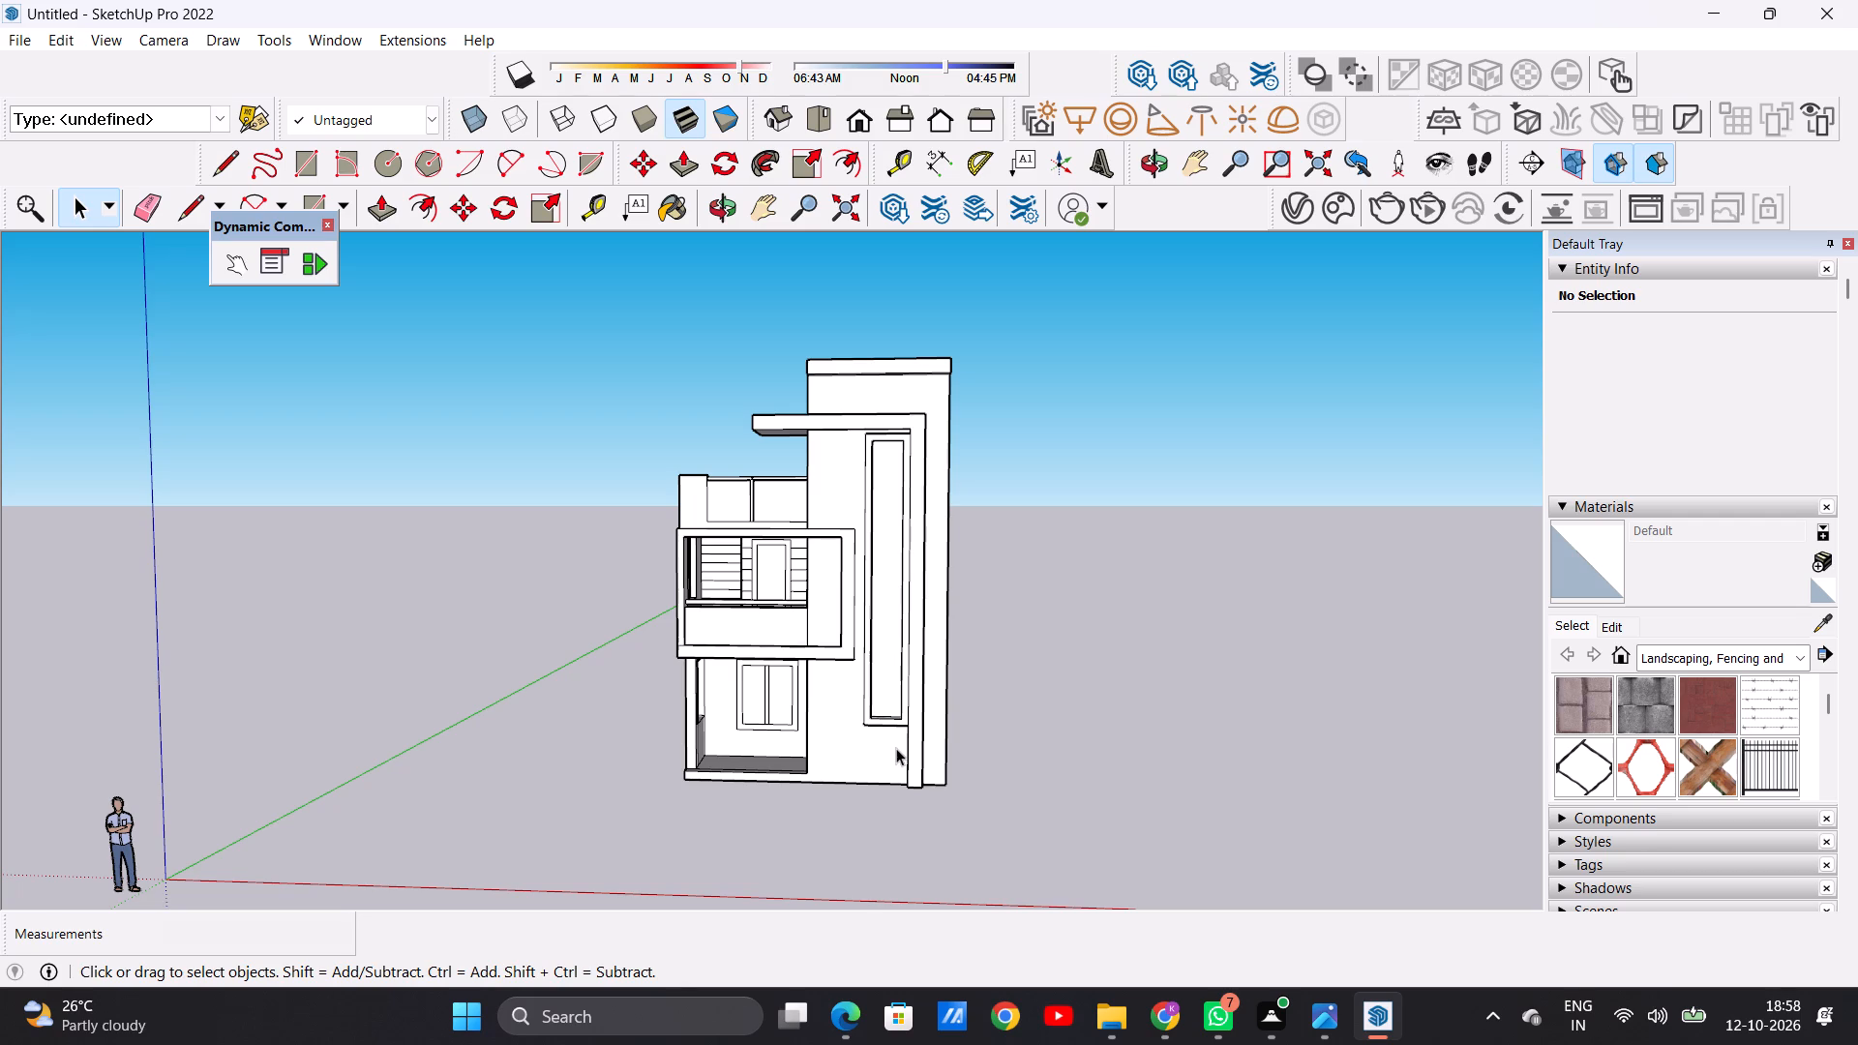
{"action": "scroll", "coordinate": [915, 672], "scroll_direction": "down", "scroll_amount": 5}
{"action": "middle_click_drag", "start_coordinate": [860, 754], "coordinate": [844, 872]}
{"action": "scroll", "coordinate": [855, 785], "scroll_direction": "up", "scroll_amount": 7}
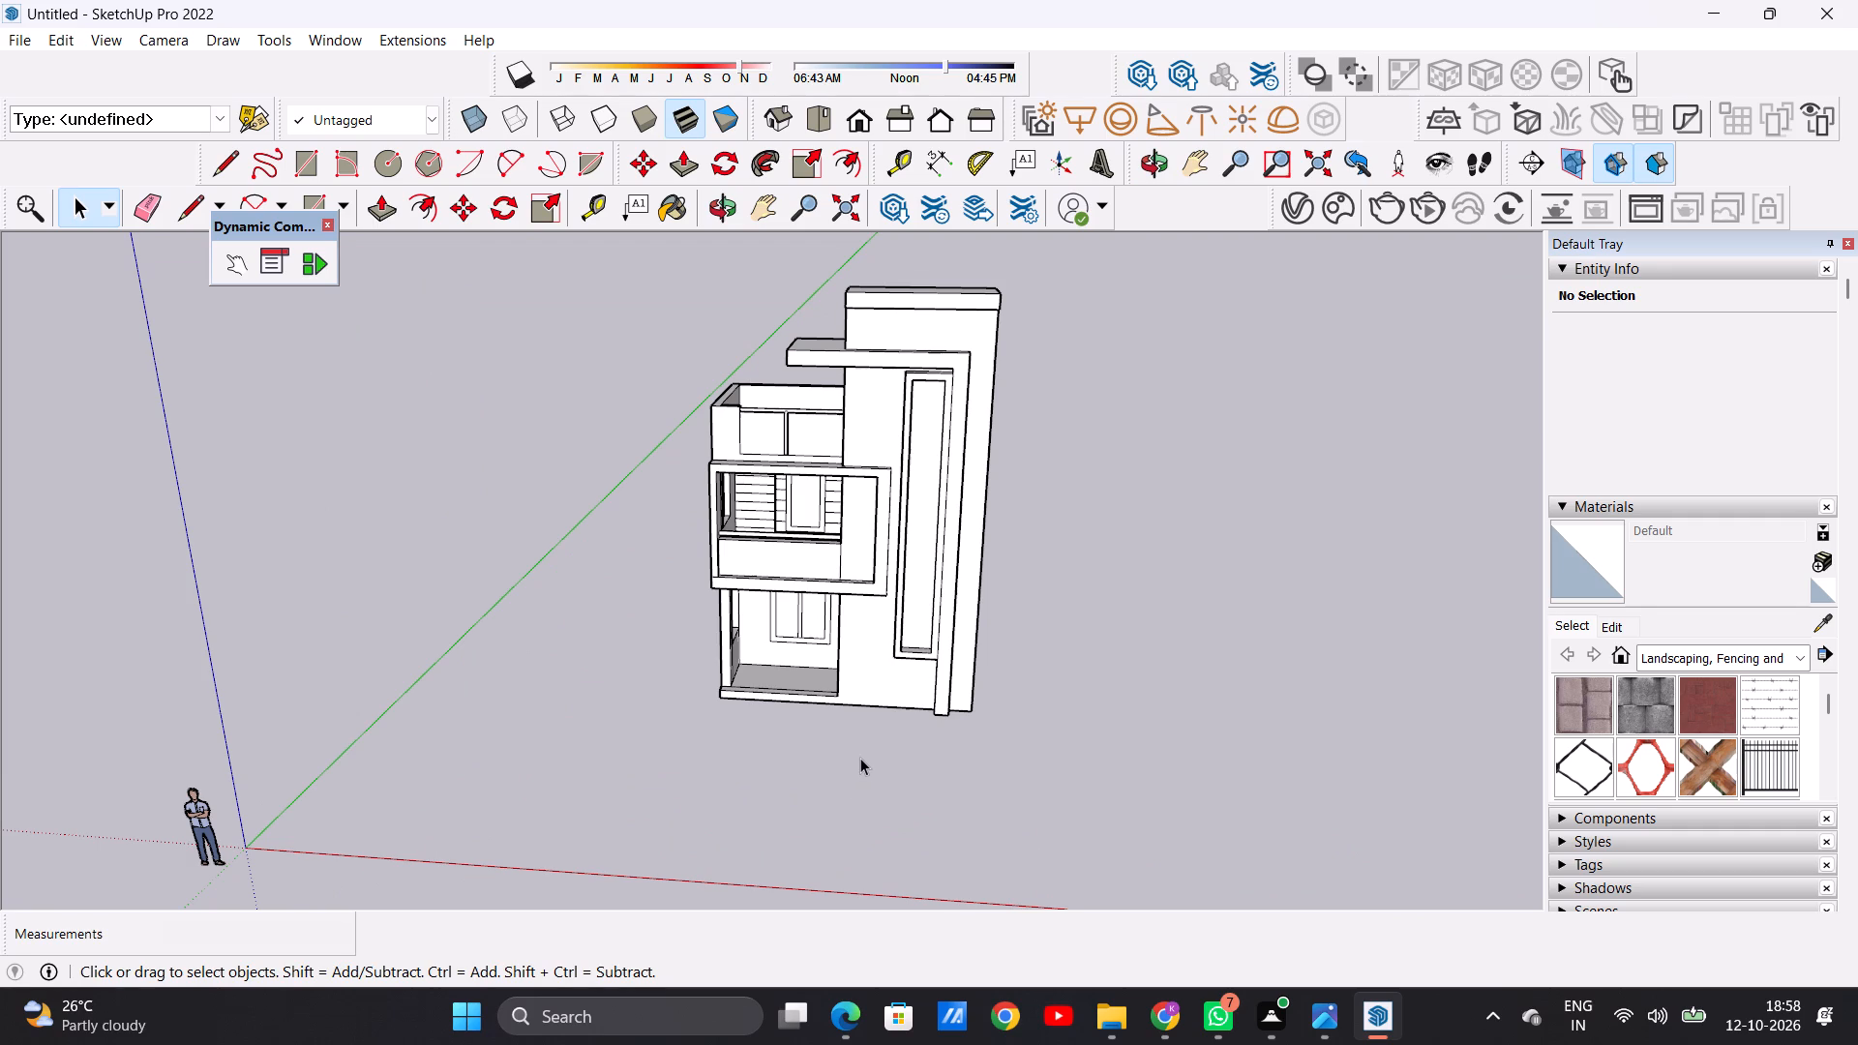
{"action": "scroll", "coordinate": [720, 485], "scroll_direction": "up", "scroll_amount": 6}
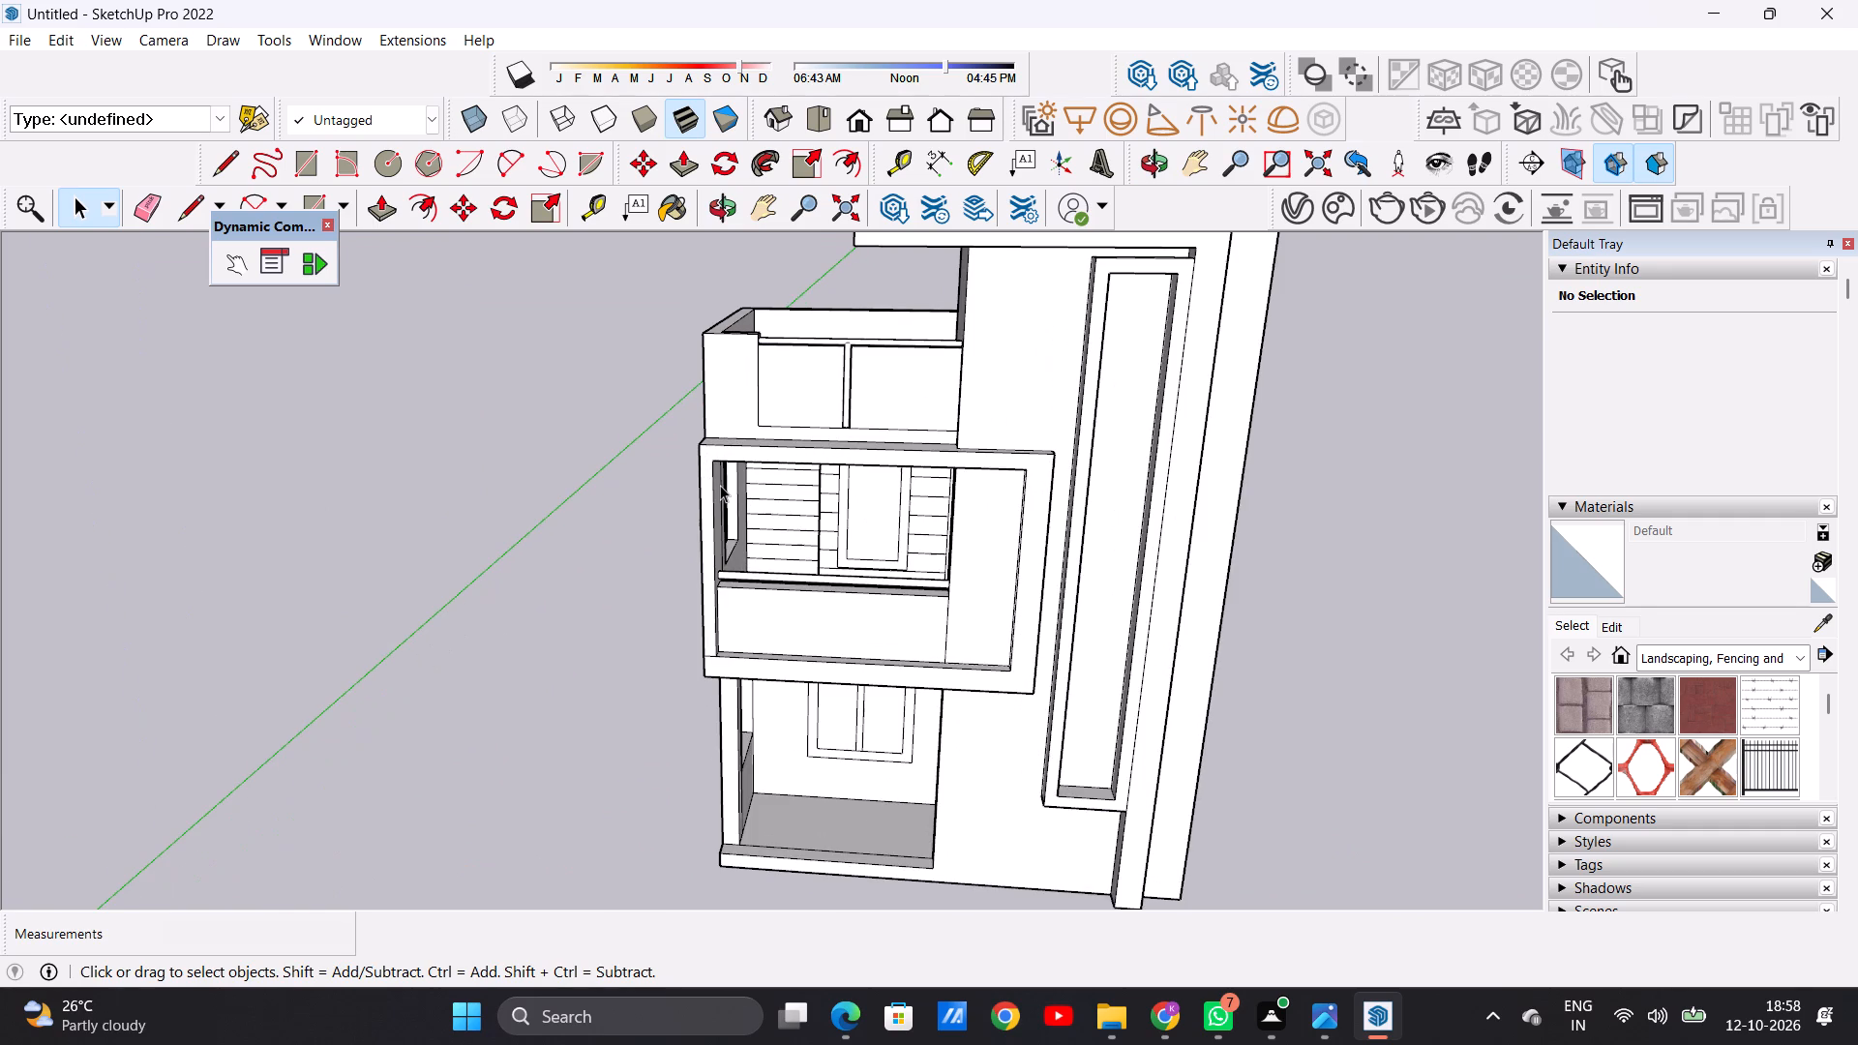
{"action": "scroll", "coordinate": [742, 516], "scroll_direction": "down", "scroll_amount": 4}
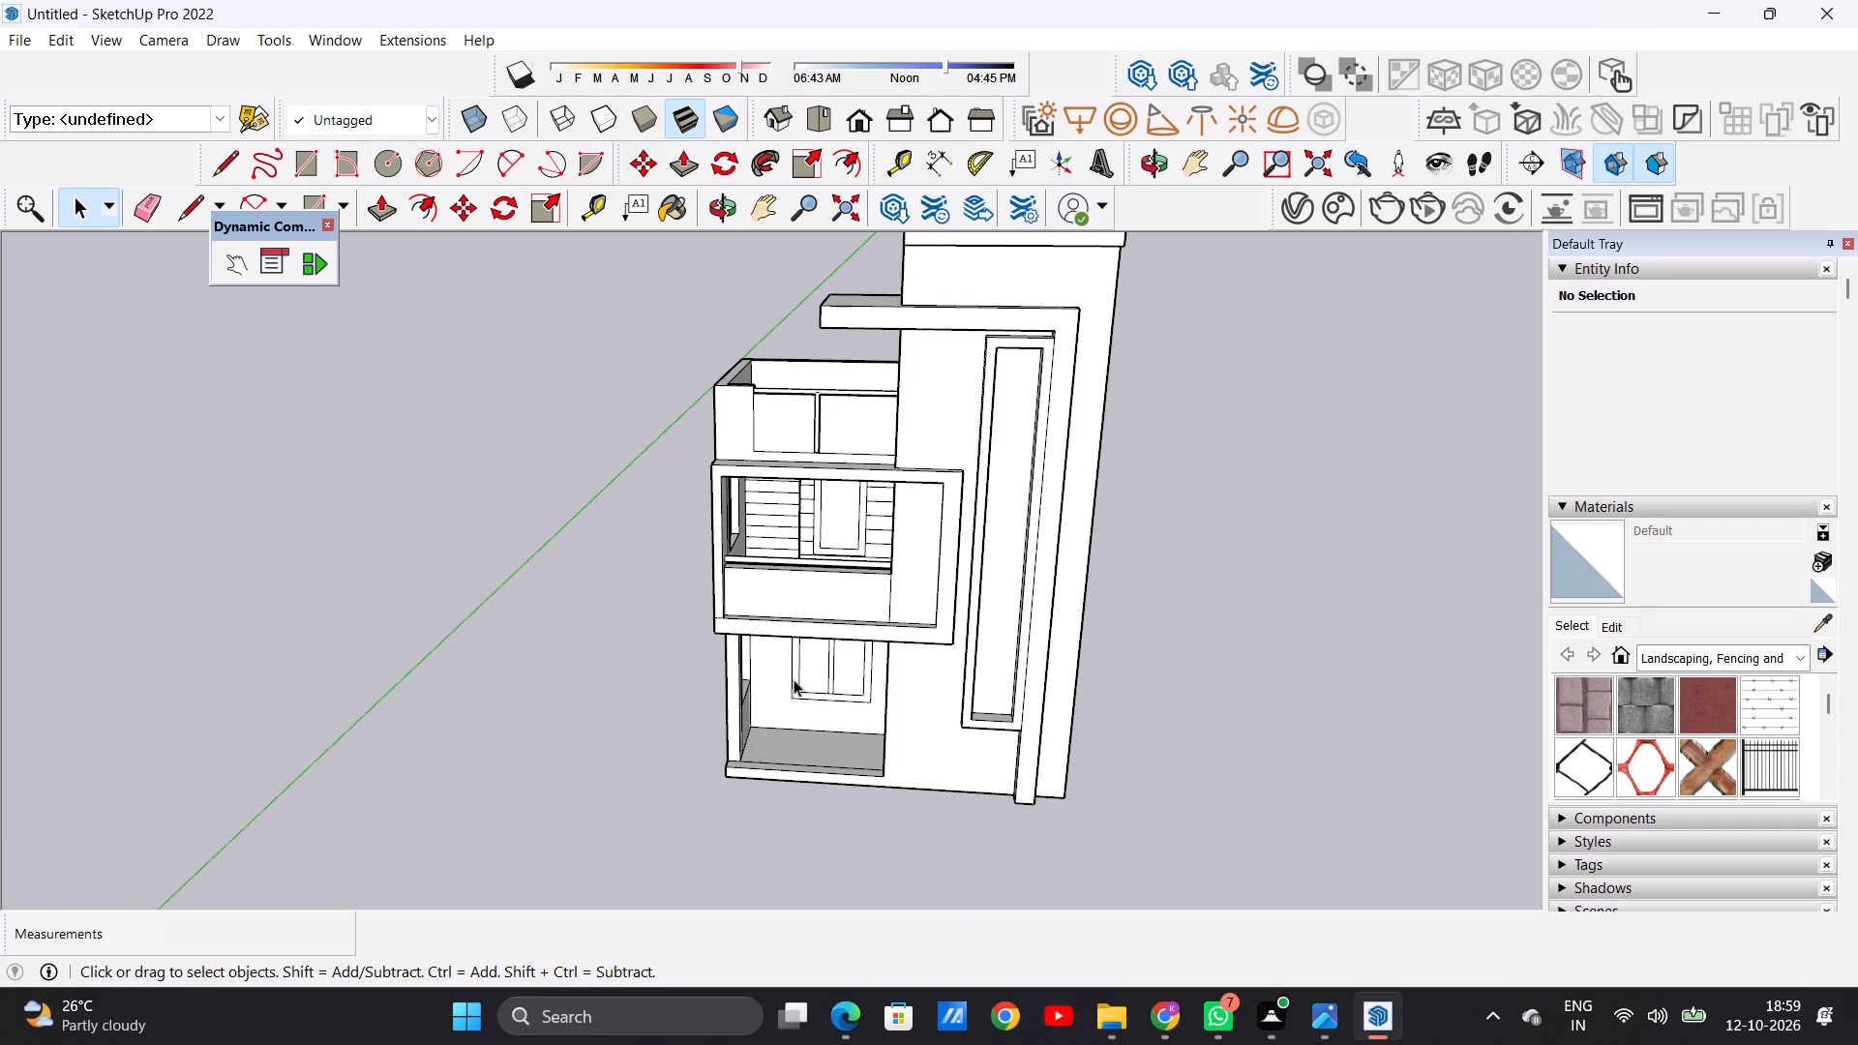
{"action": "middle_click_drag", "start_coordinate": [794, 679], "coordinate": [807, 599]}
{"action": "scroll", "coordinate": [791, 669], "scroll_direction": "up", "scroll_amount": 6}
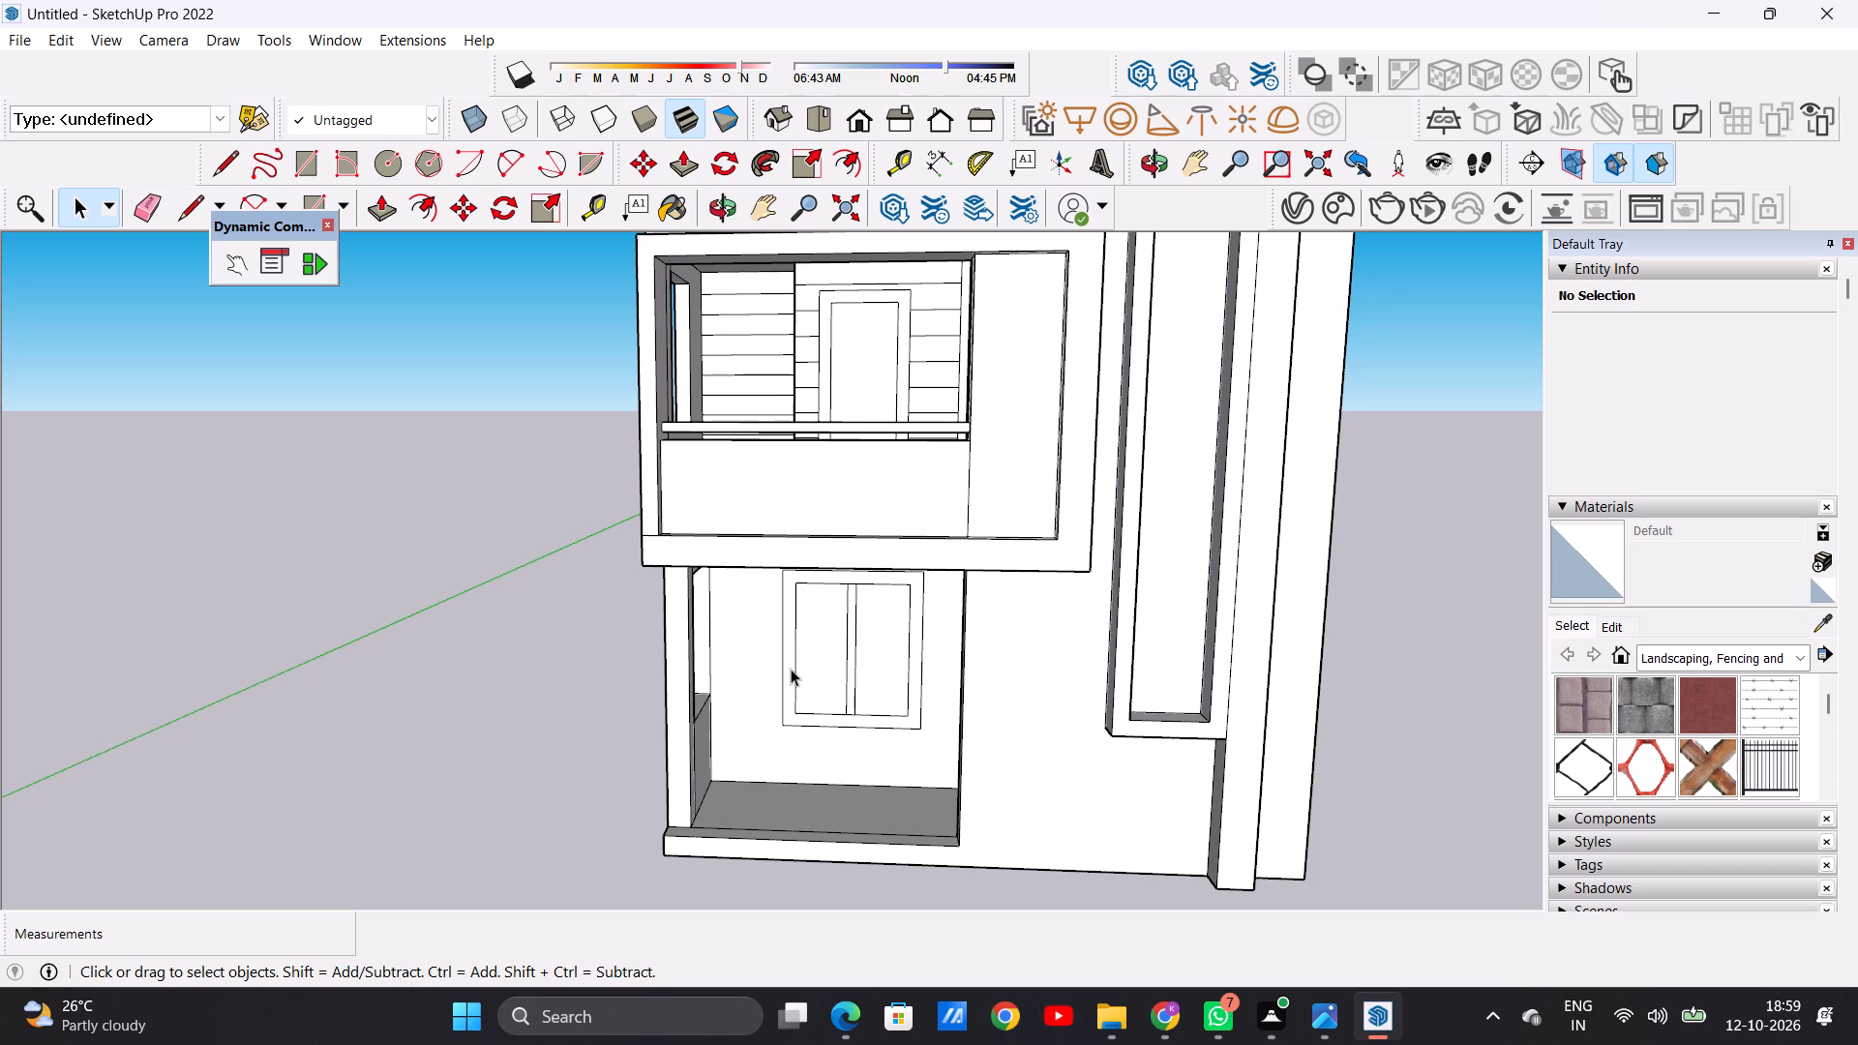
{"action": "scroll", "coordinate": [791, 669], "scroll_direction": "down", "scroll_amount": 6}
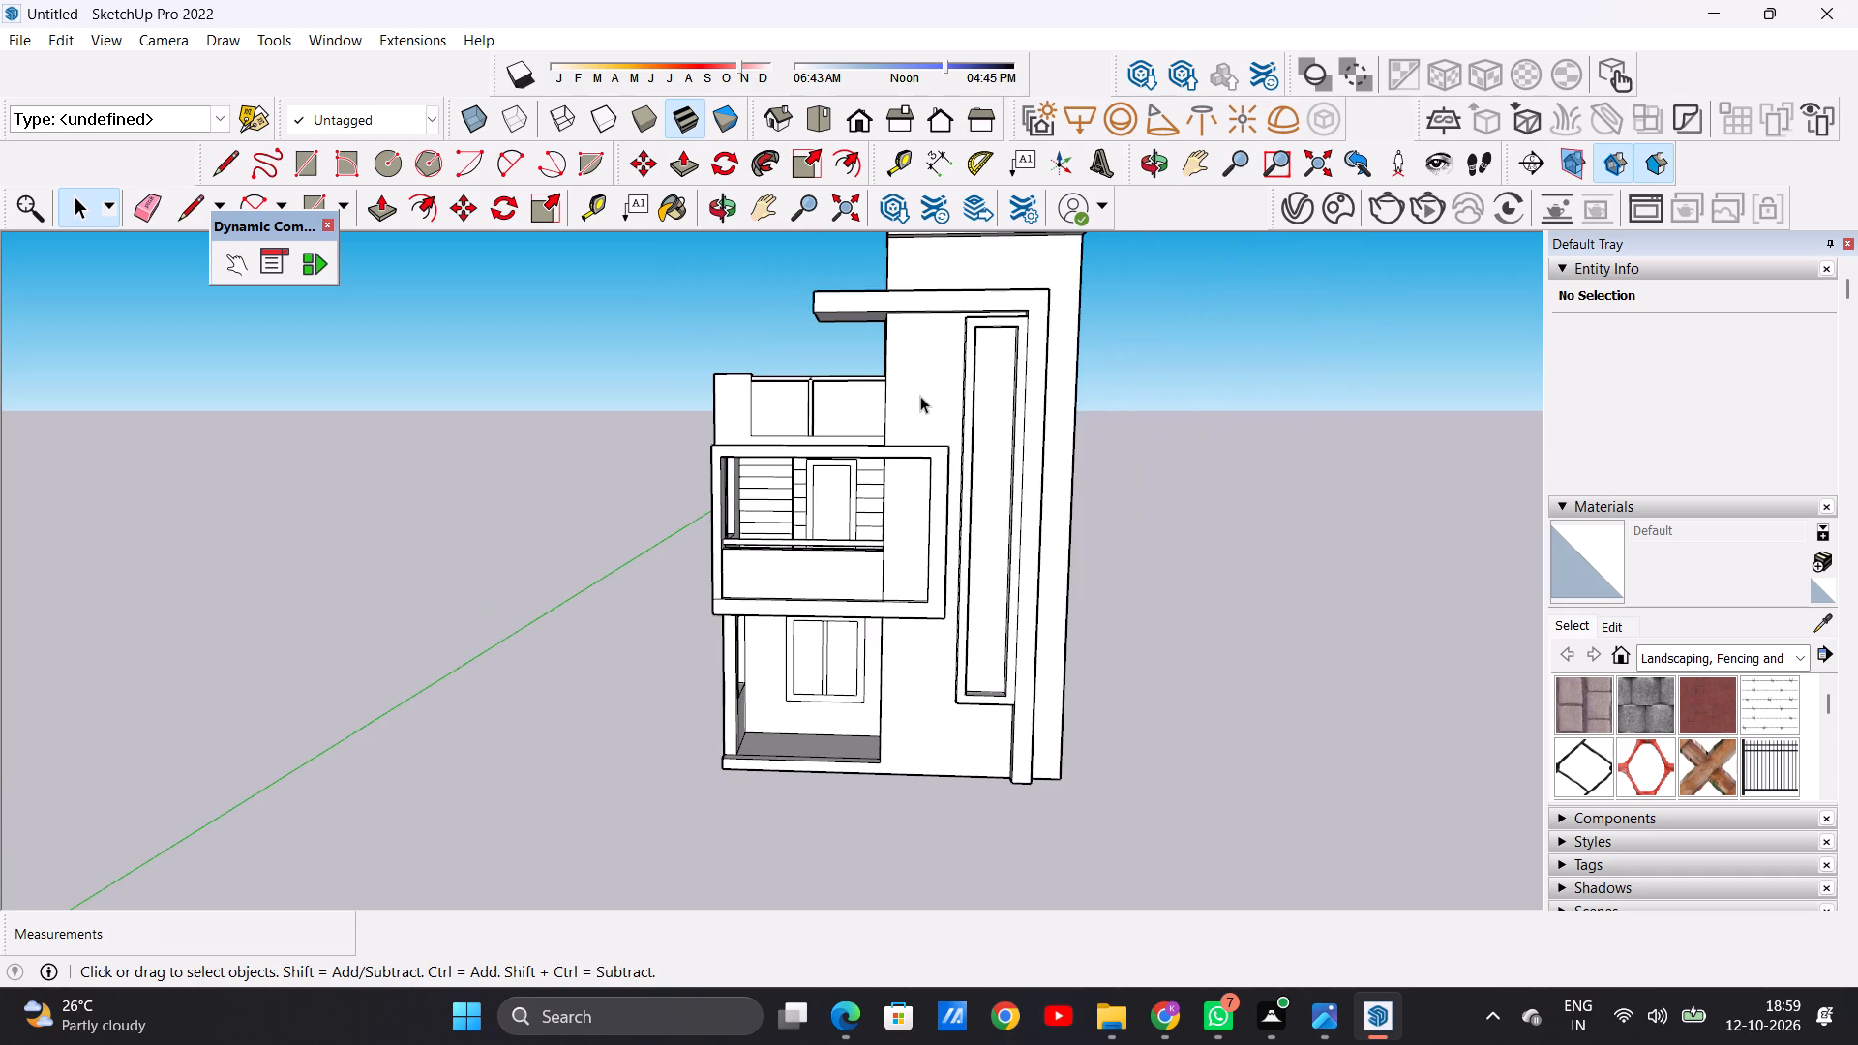
{"action": "scroll", "coordinate": [920, 382], "scroll_direction": "up", "scroll_amount": 4}
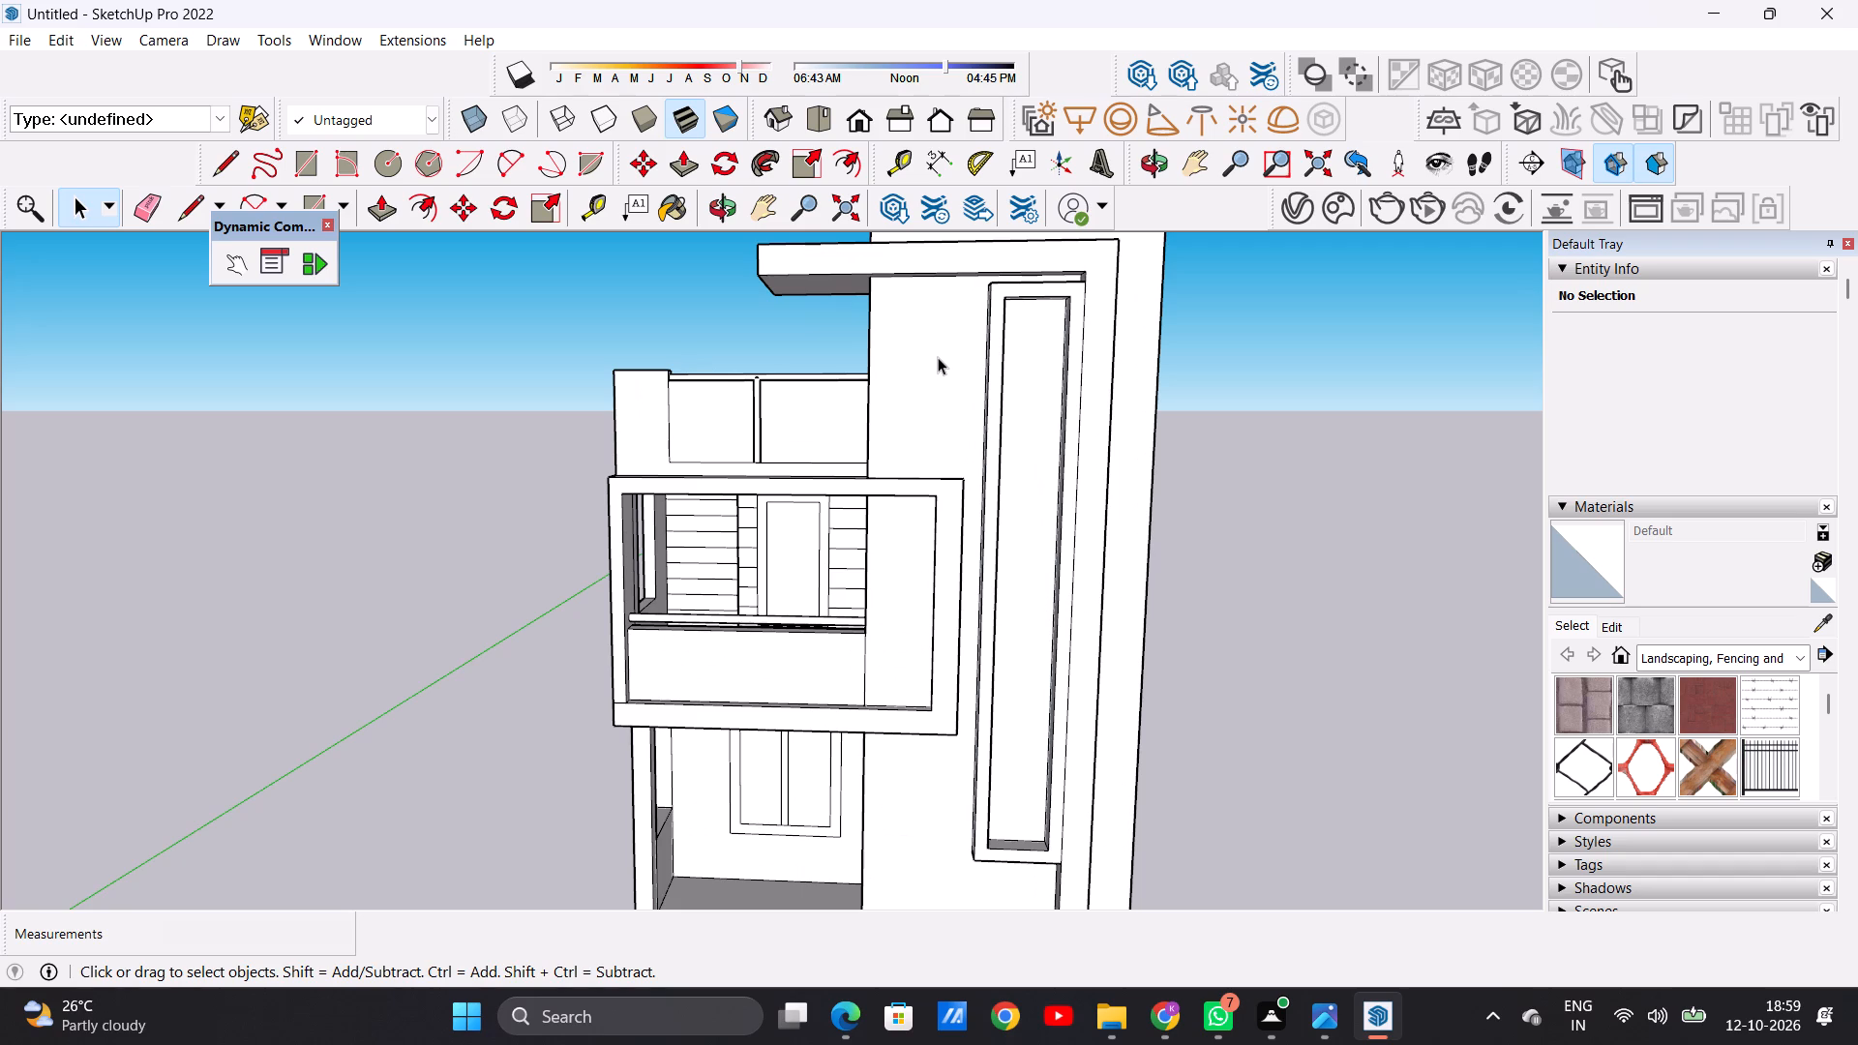
{"action": "scroll", "coordinate": [938, 357], "scroll_direction": "up", "scroll_amount": 5}
{"action": "middle_click_drag", "start_coordinate": [936, 357], "coordinate": [1029, 374]}
{"action": "scroll", "coordinate": [1030, 376], "scroll_direction": "down", "scroll_amount": 12}
{"action": "middle_click_drag", "start_coordinate": [1014, 365], "coordinate": [886, 377]}
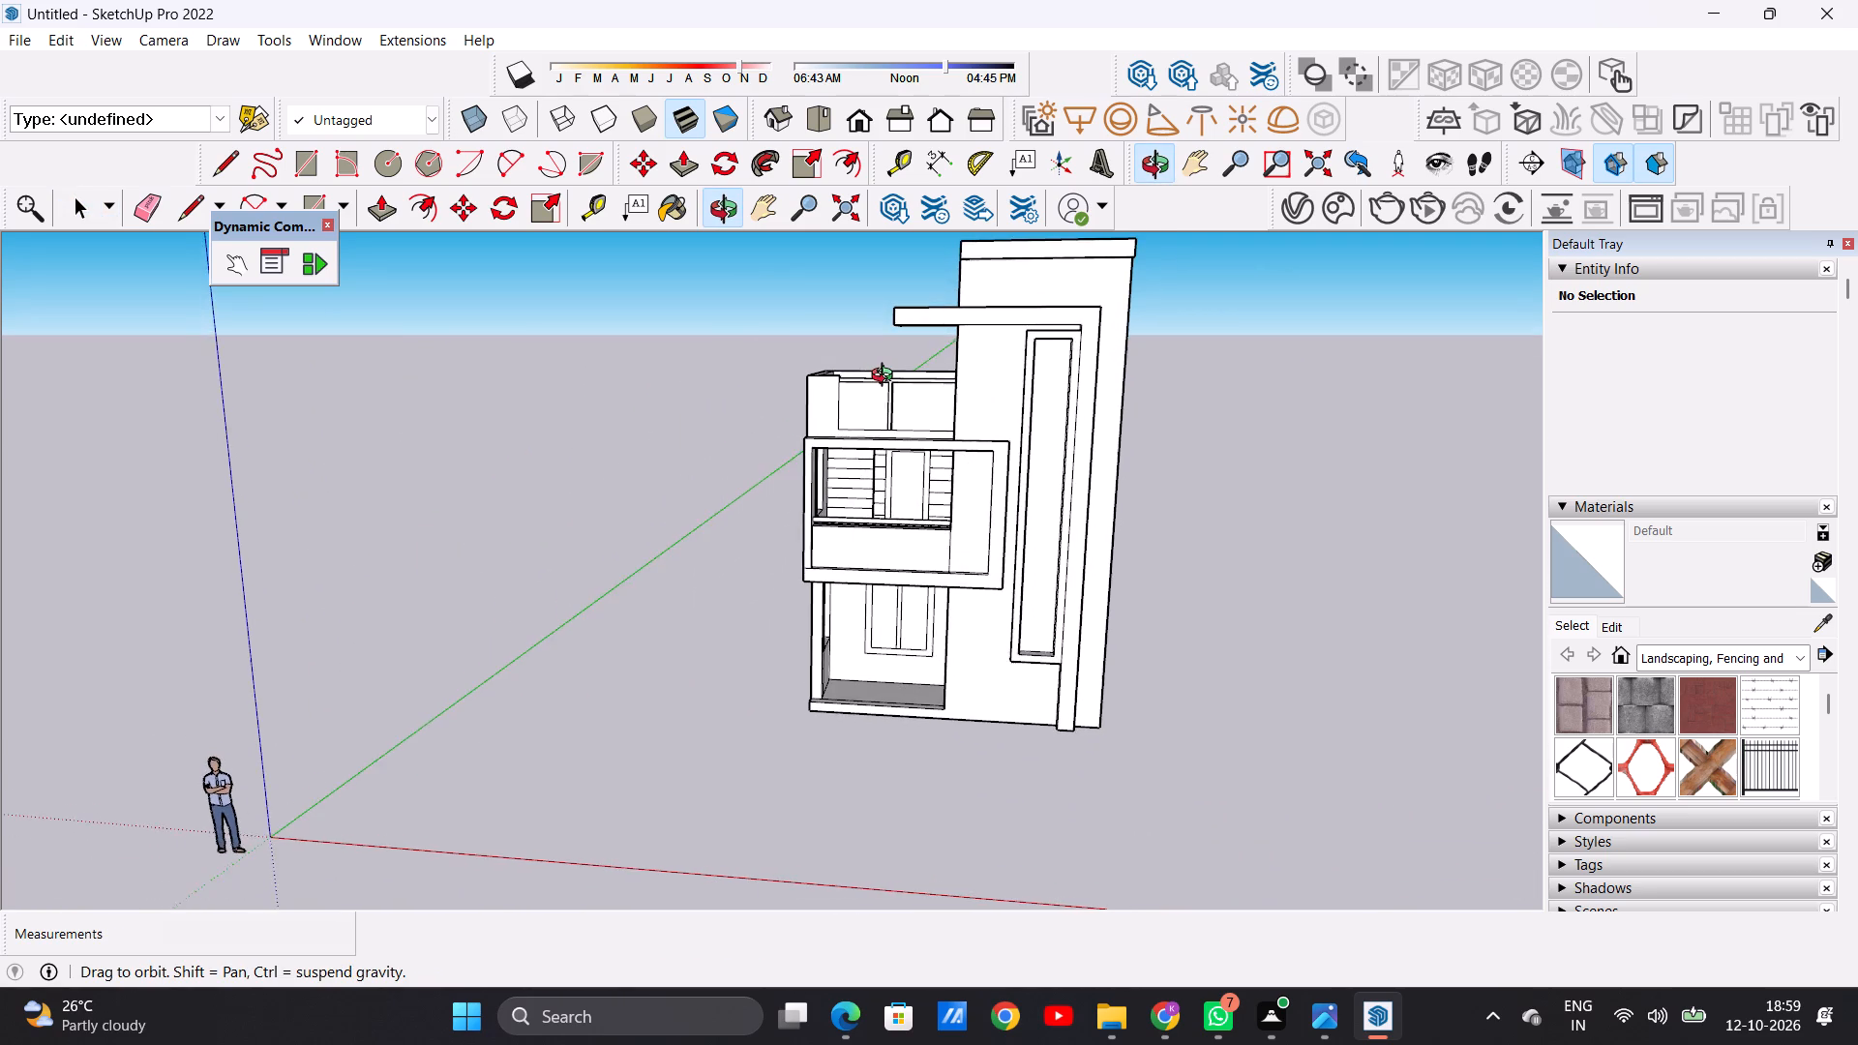
{"action": "middle_click_drag", "start_coordinate": [886, 377], "coordinate": [894, 350]}
{"action": "scroll", "coordinate": [1026, 360], "scroll_direction": "up", "scroll_amount": 4}
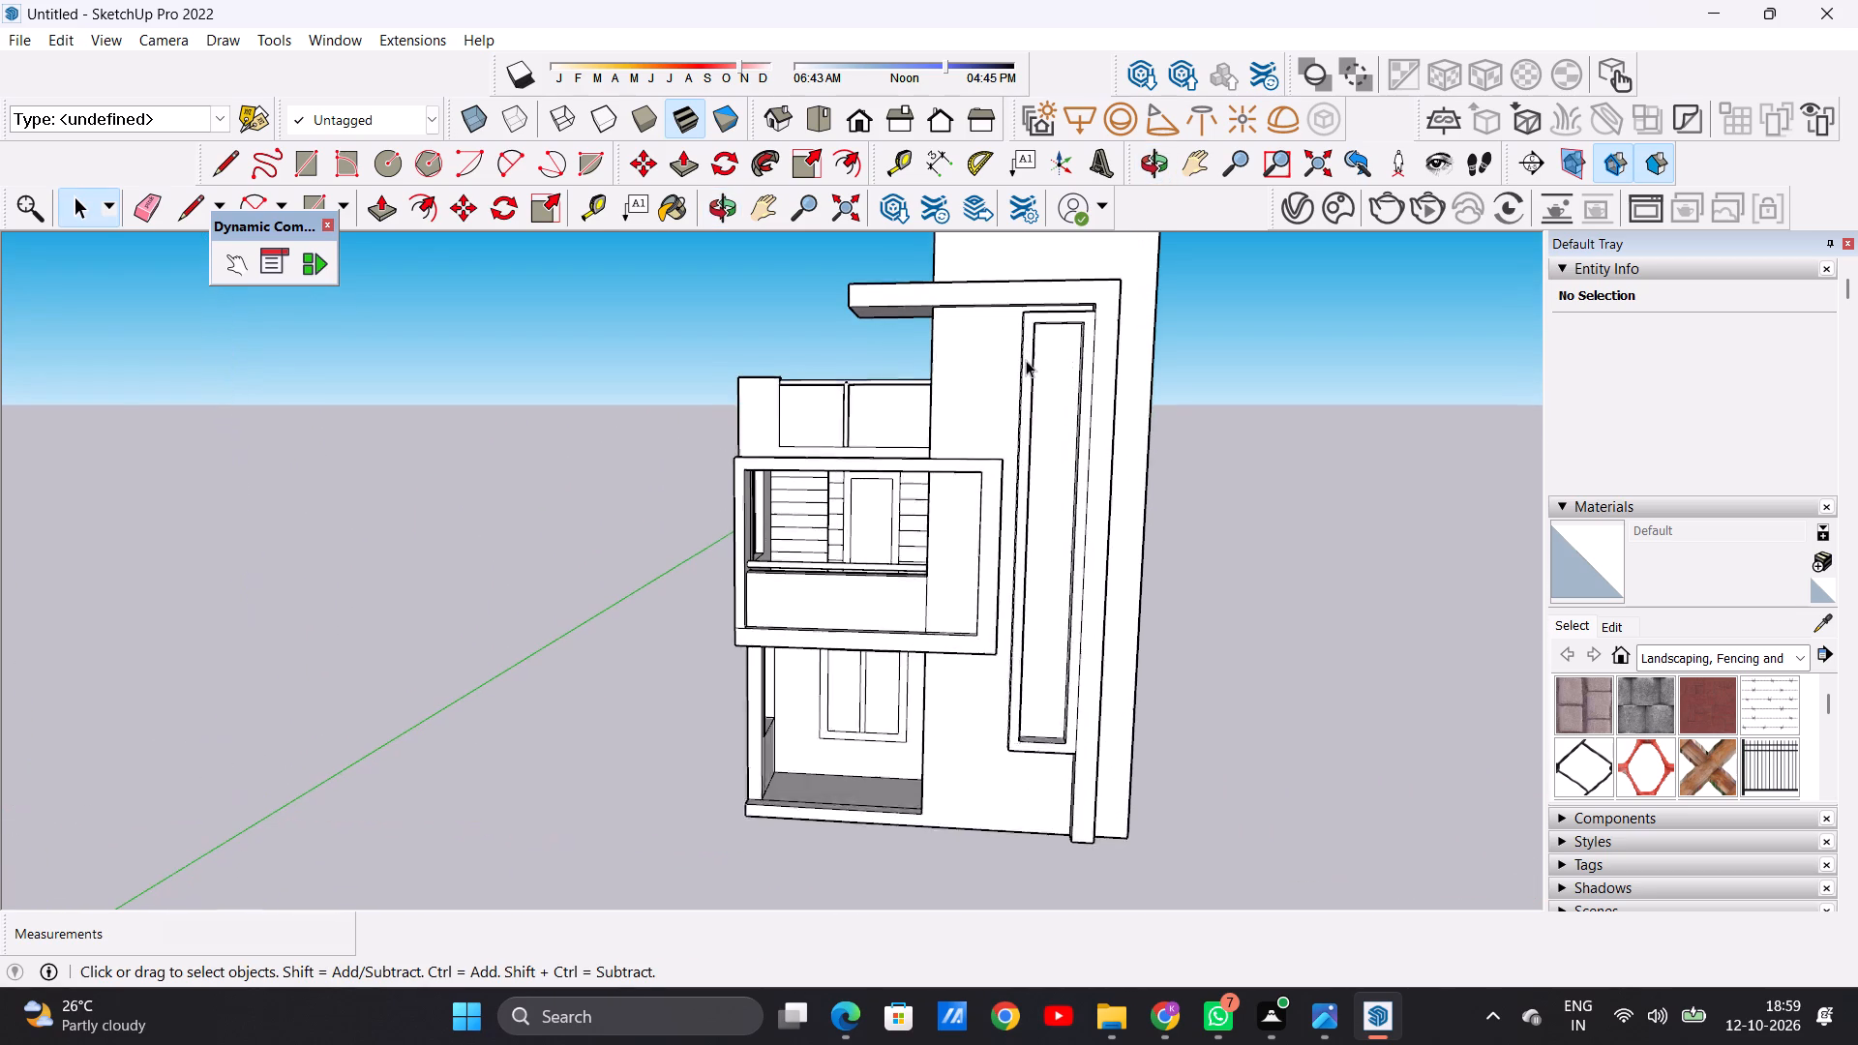
{"action": "scroll", "coordinate": [1026, 360], "scroll_direction": "up", "scroll_amount": 1}
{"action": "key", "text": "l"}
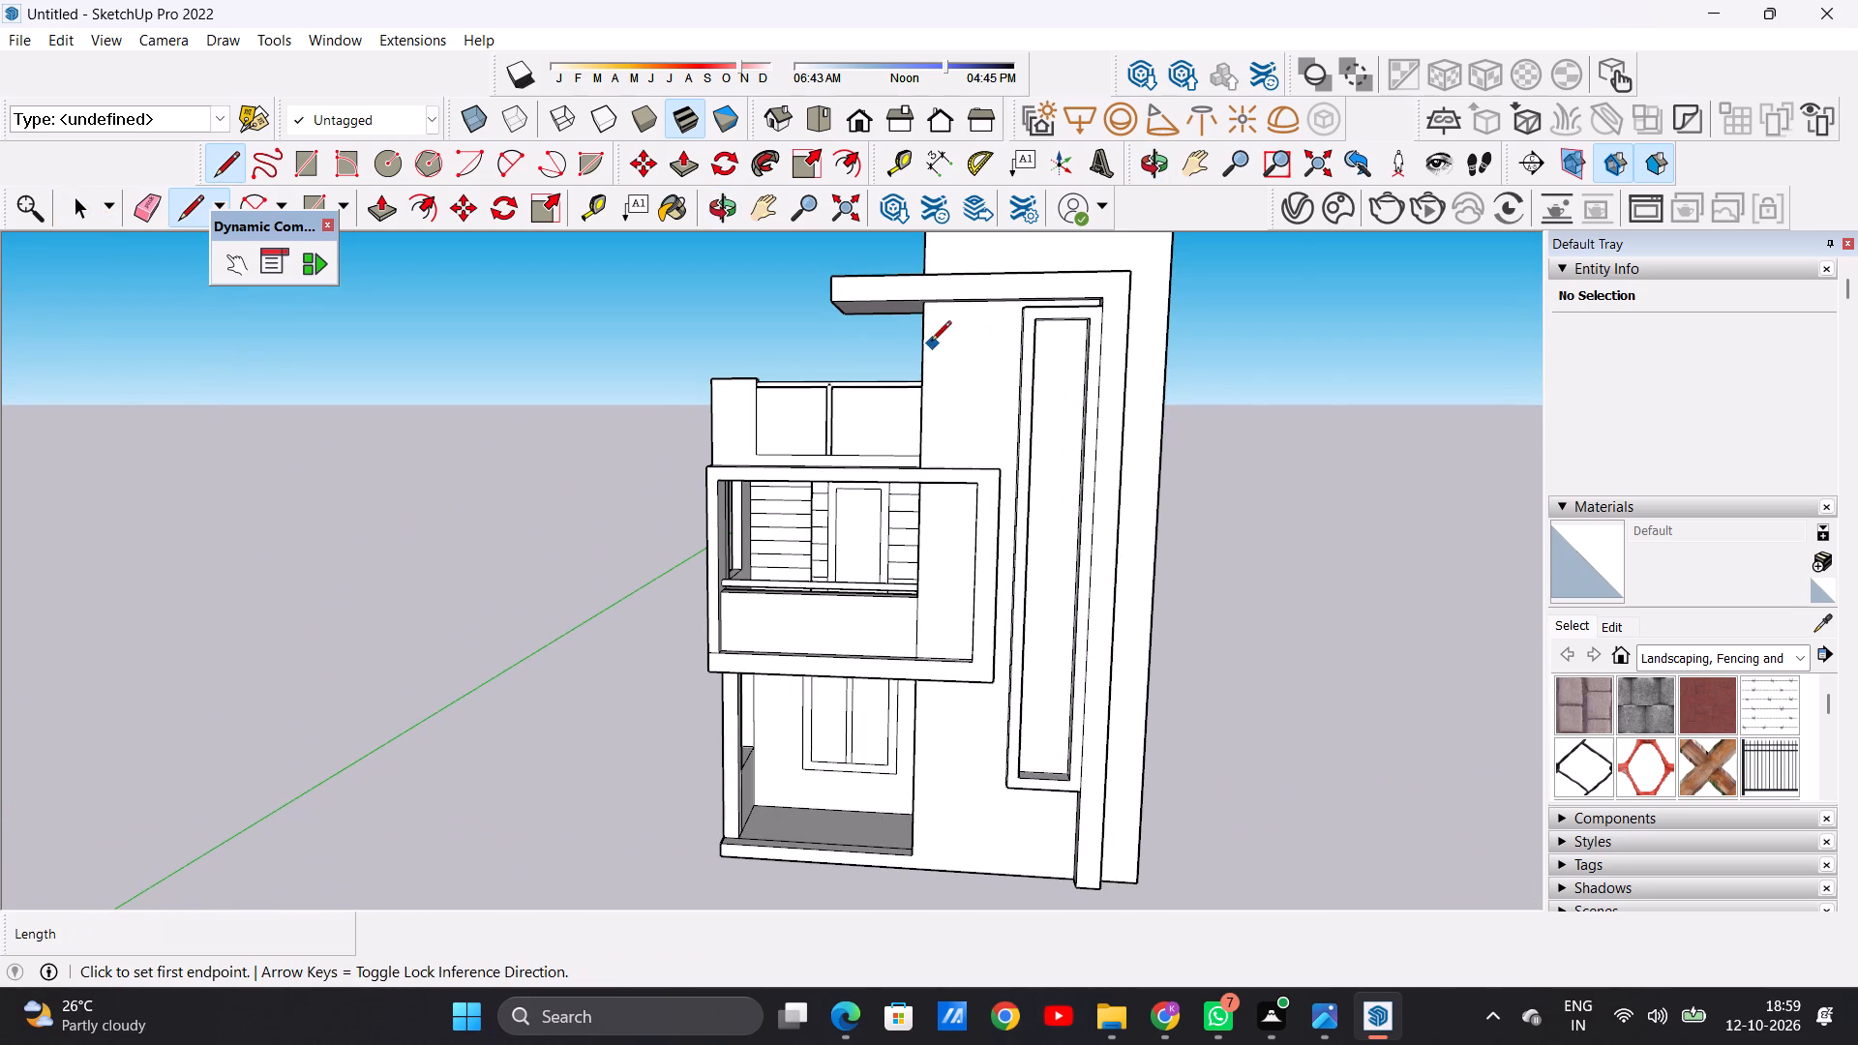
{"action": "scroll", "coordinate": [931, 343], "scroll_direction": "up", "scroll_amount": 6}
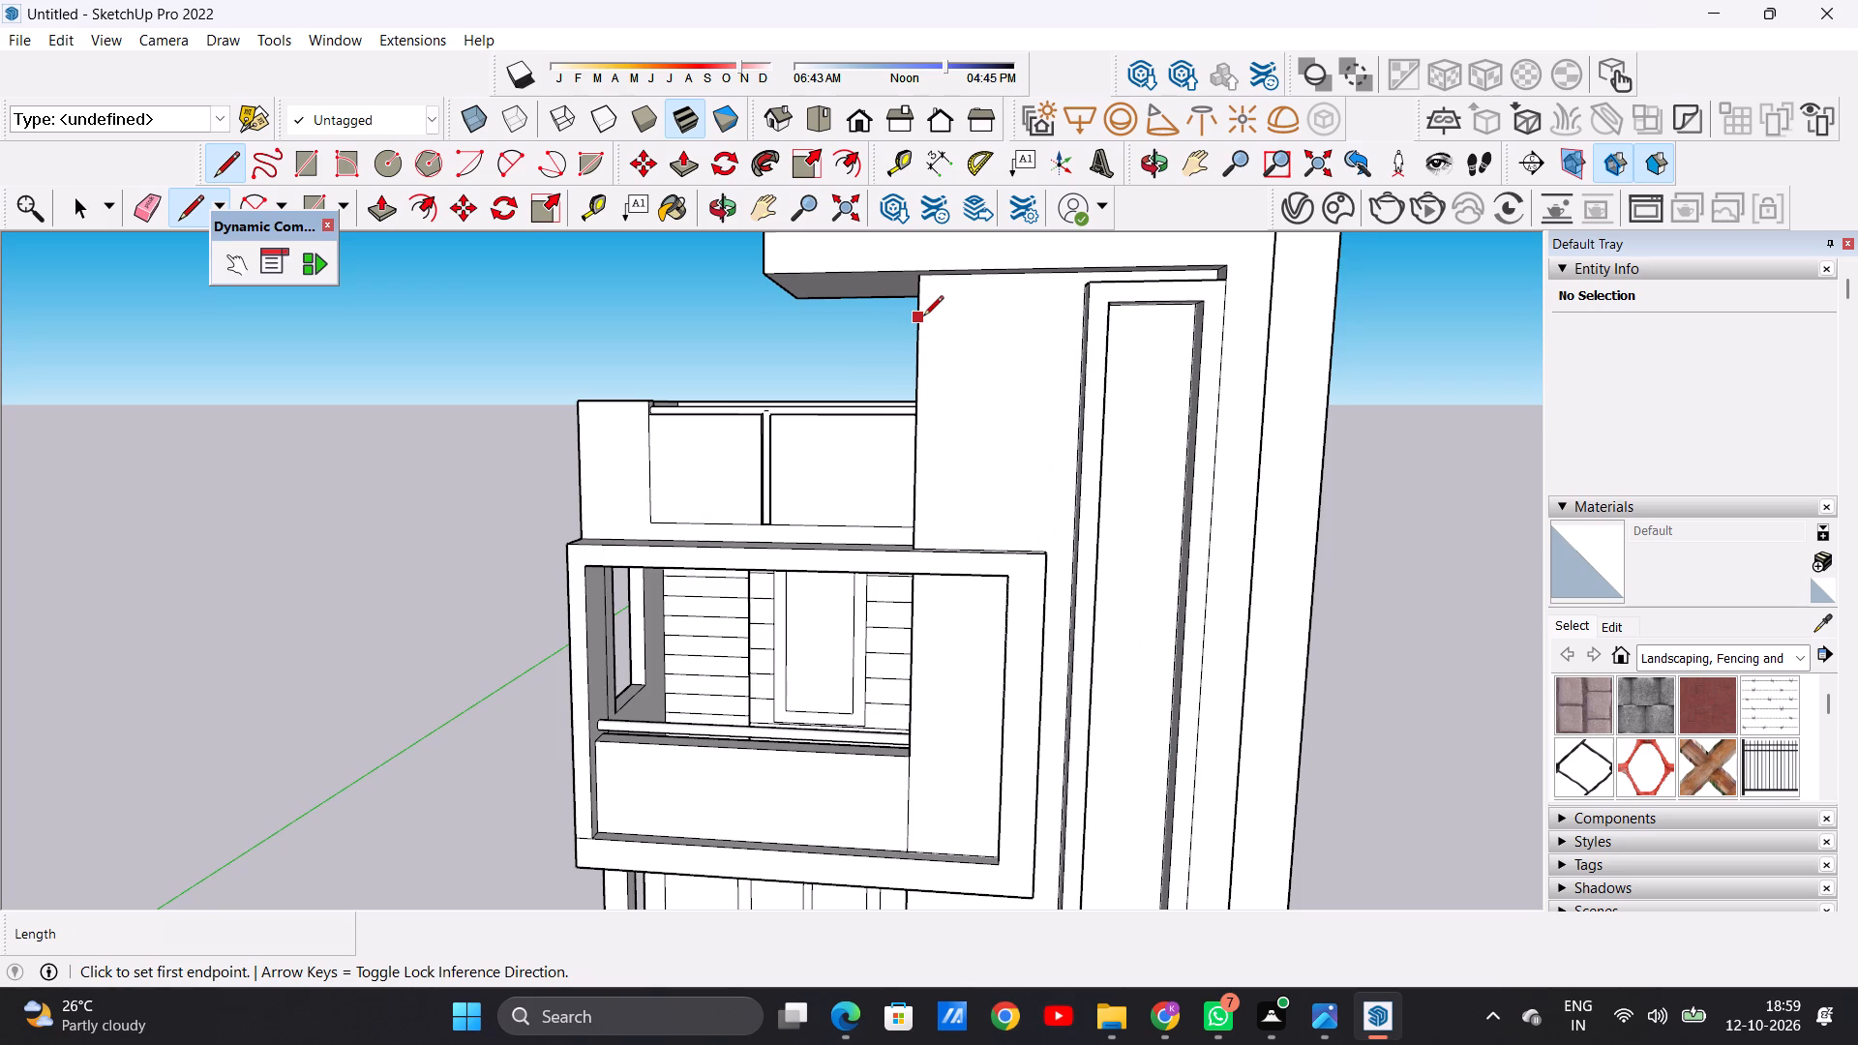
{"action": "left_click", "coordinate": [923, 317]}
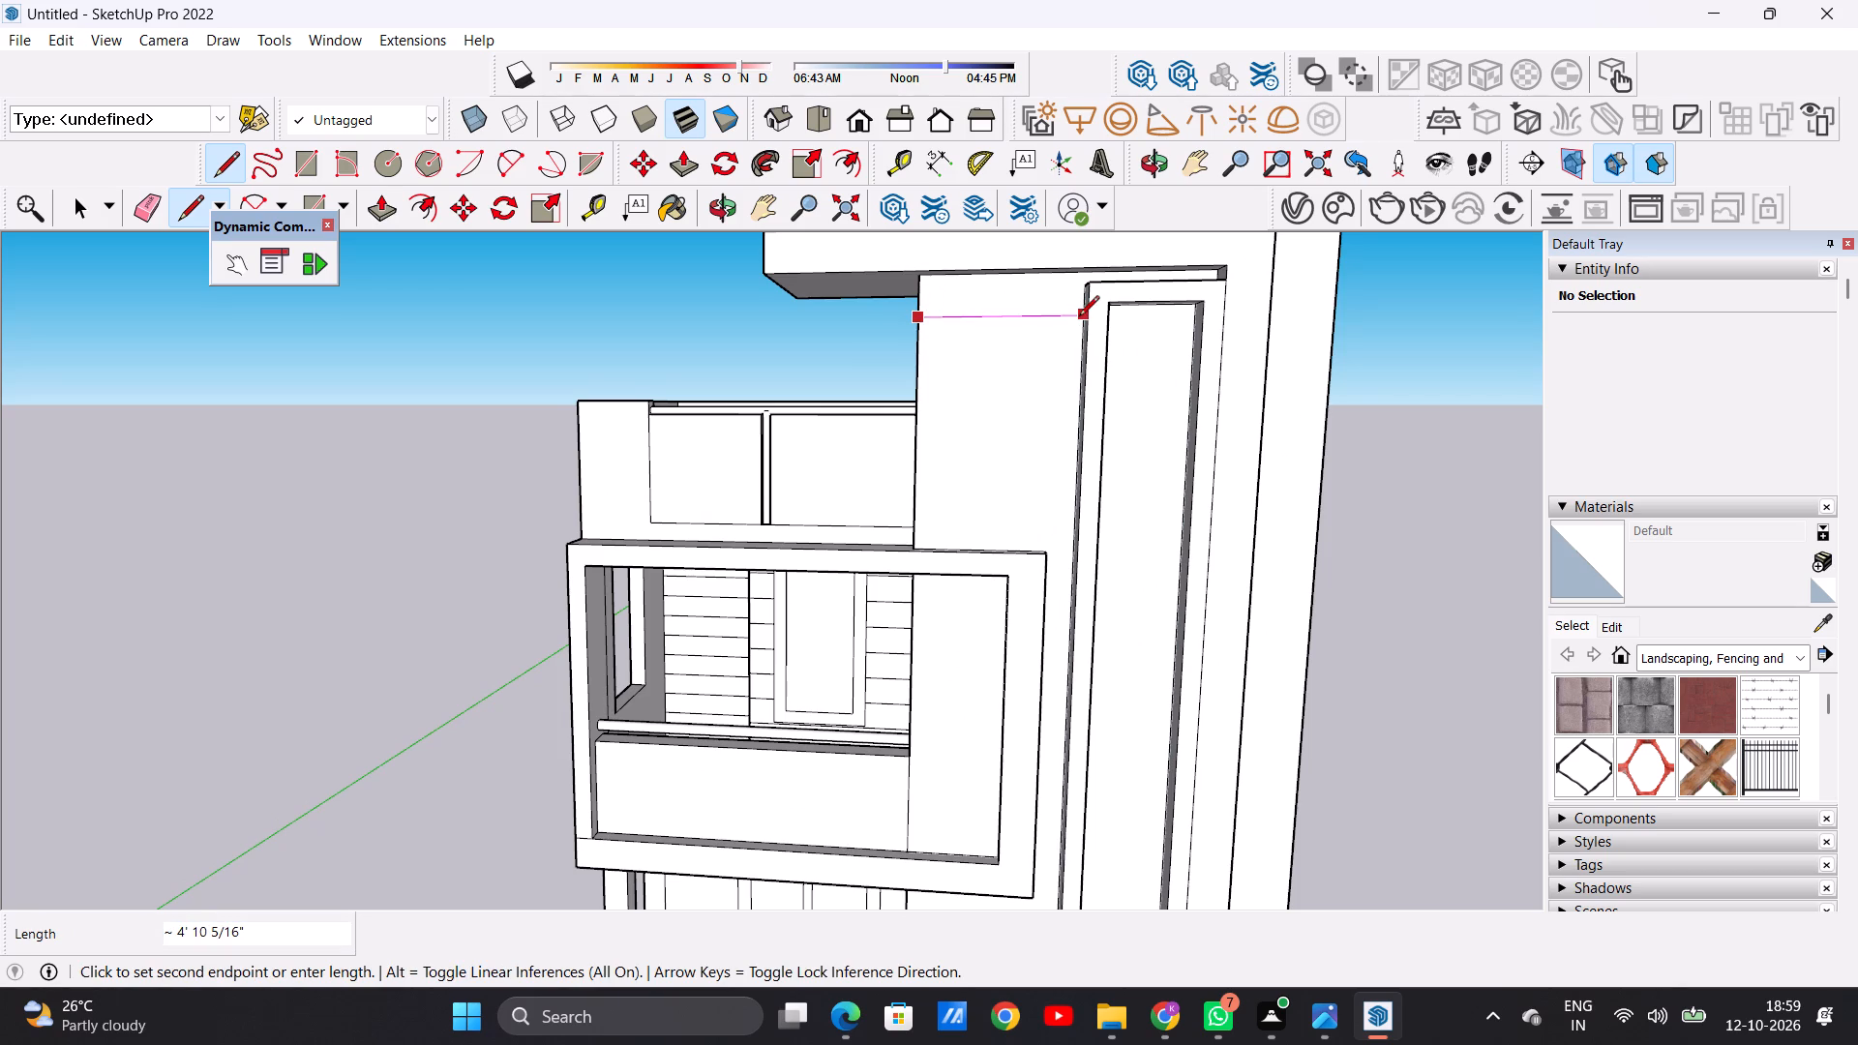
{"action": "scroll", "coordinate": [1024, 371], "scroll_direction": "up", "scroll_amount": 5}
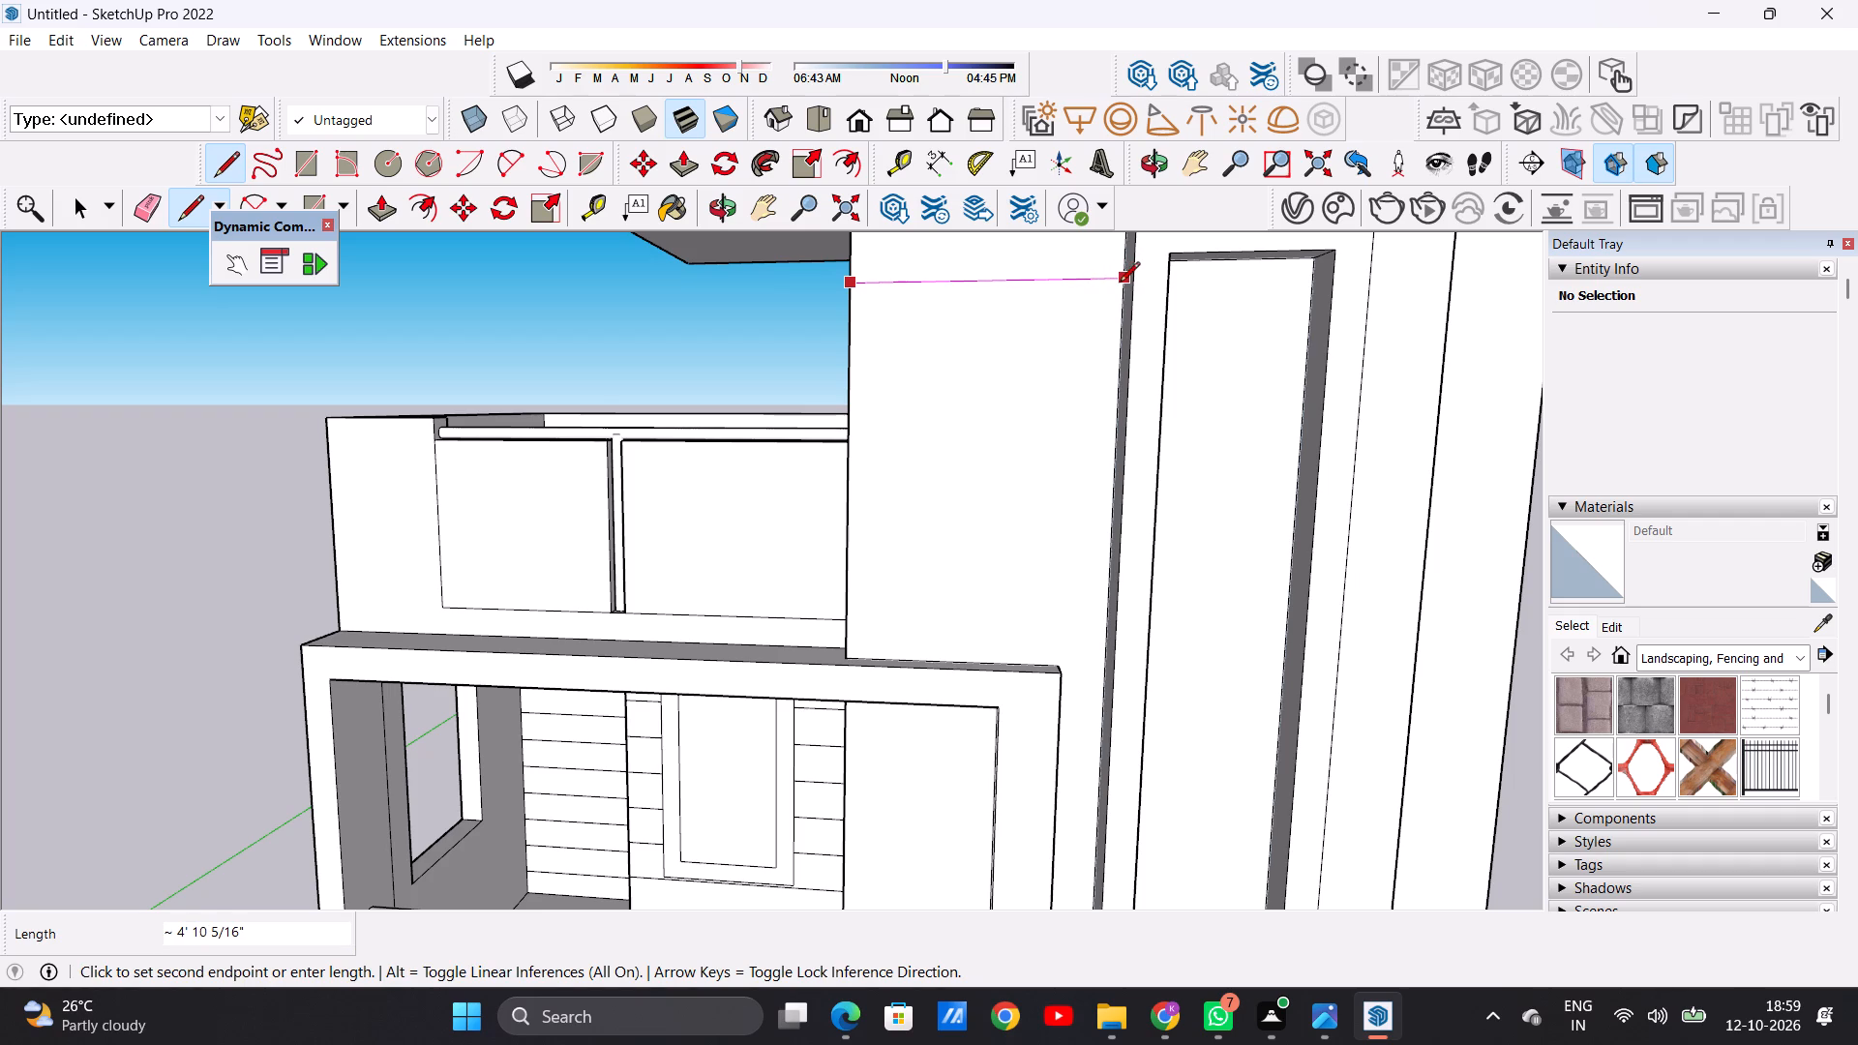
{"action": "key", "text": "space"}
Draw a horizontal line about 4' 10 5/16" long across the front wall below the canopy, from the wall's outer edge to the tall frame.
{"action": "scroll", "coordinate": [936, 355], "scroll_direction": "down", "scroll_amount": 5}
{"action": "middle_click_drag", "start_coordinate": [928, 367], "coordinate": [1034, 383]}
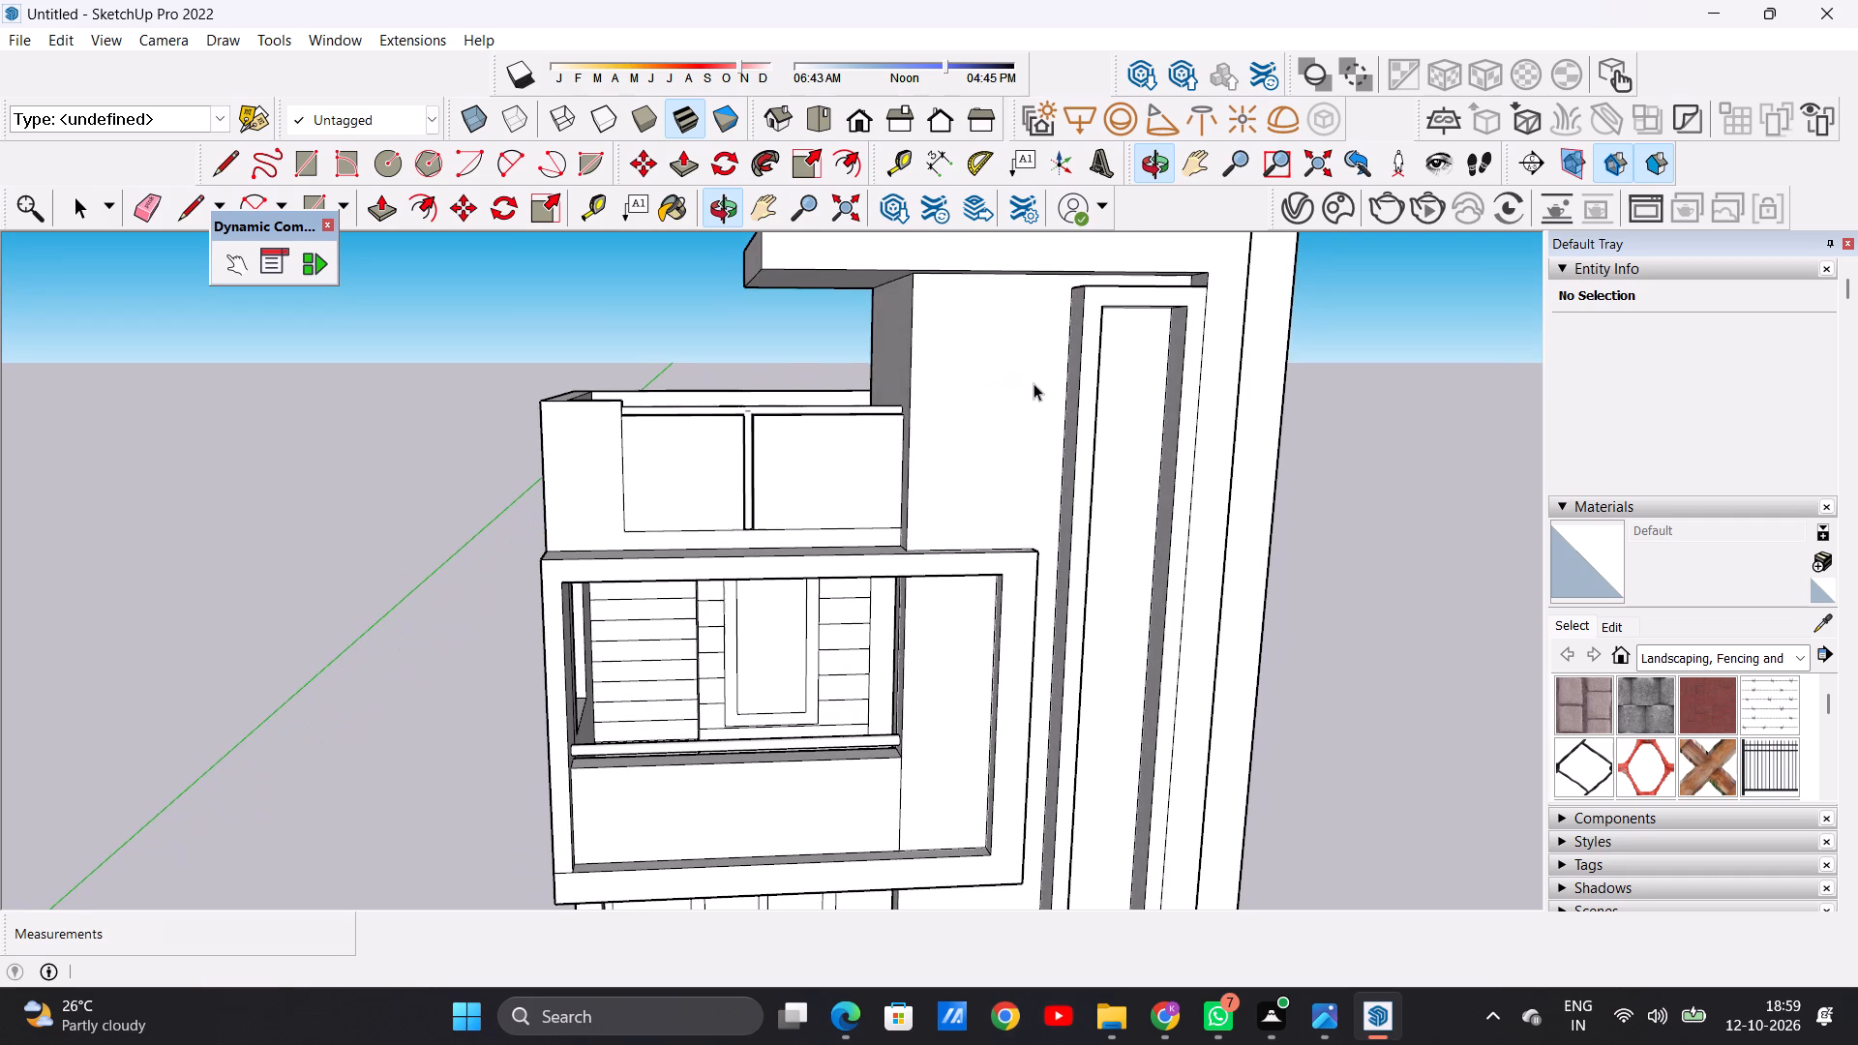
{"action": "key", "text": "l"}
{"action": "scroll", "coordinate": [989, 365], "scroll_direction": "up", "scroll_amount": 3}
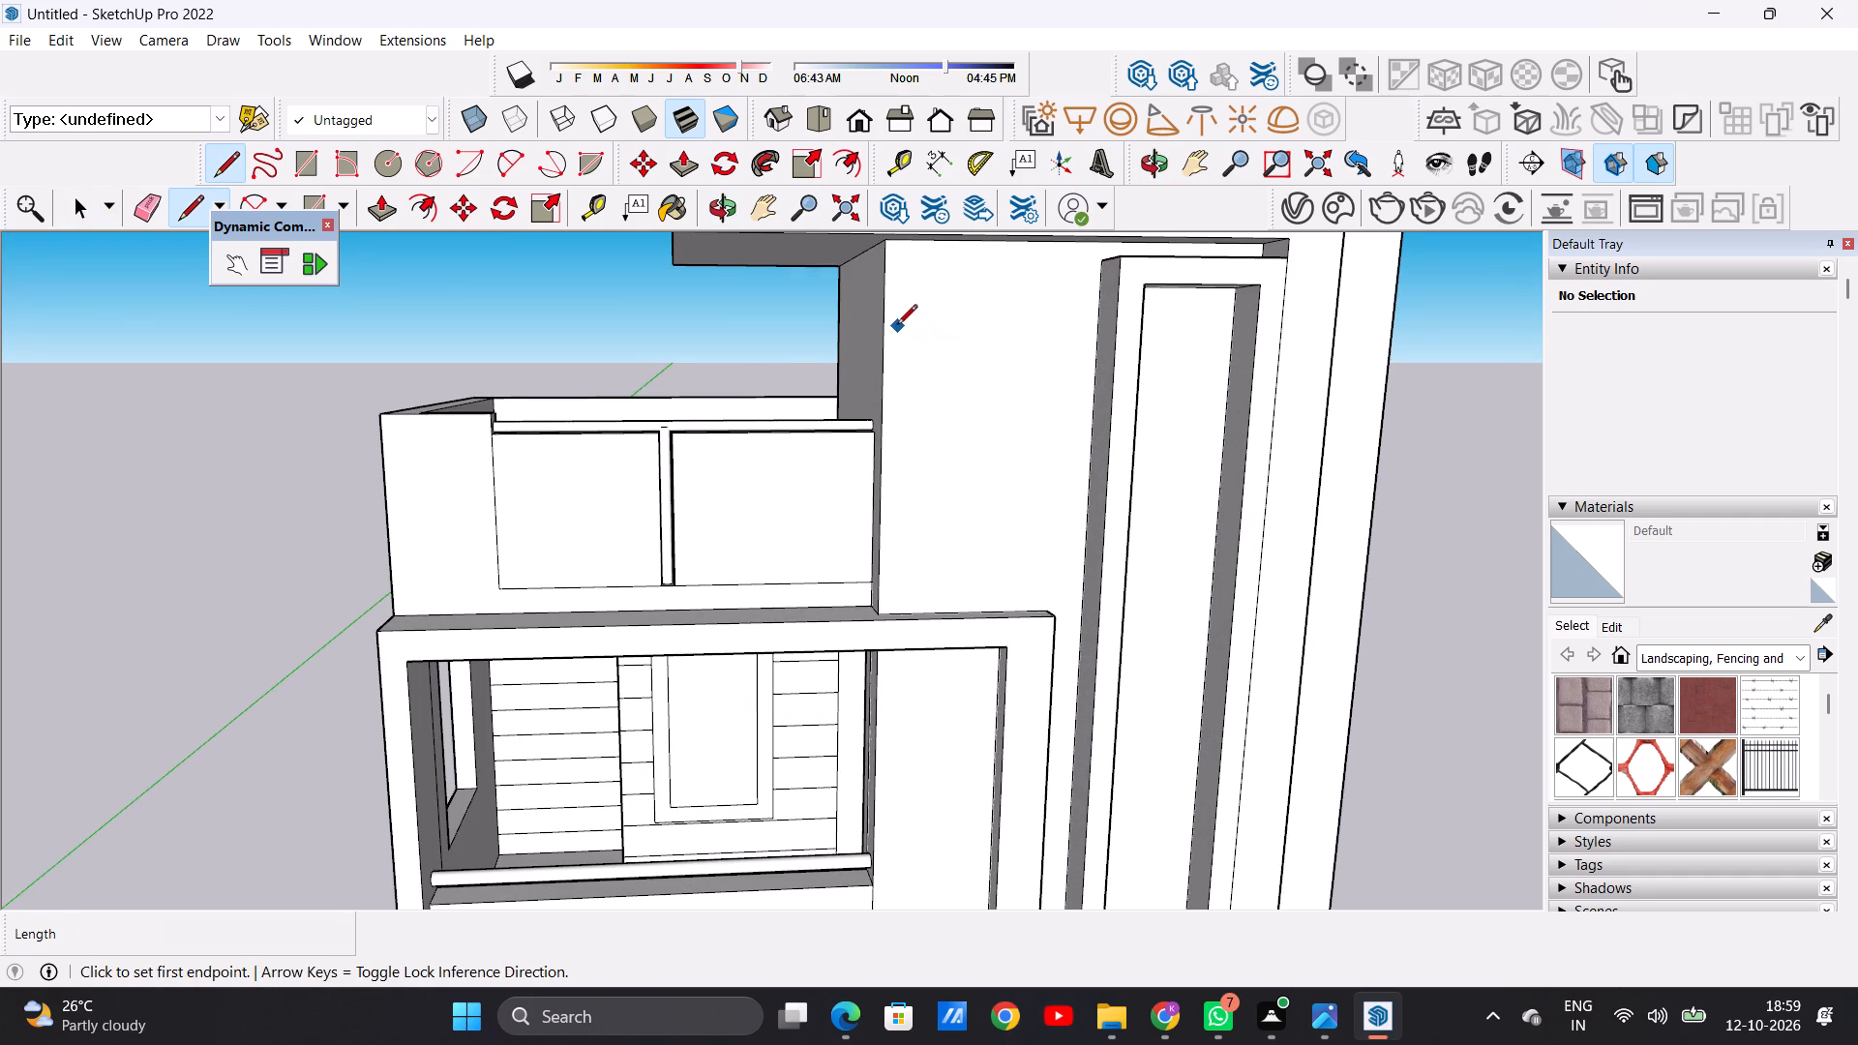
{"action": "left_click", "coordinate": [890, 317]}
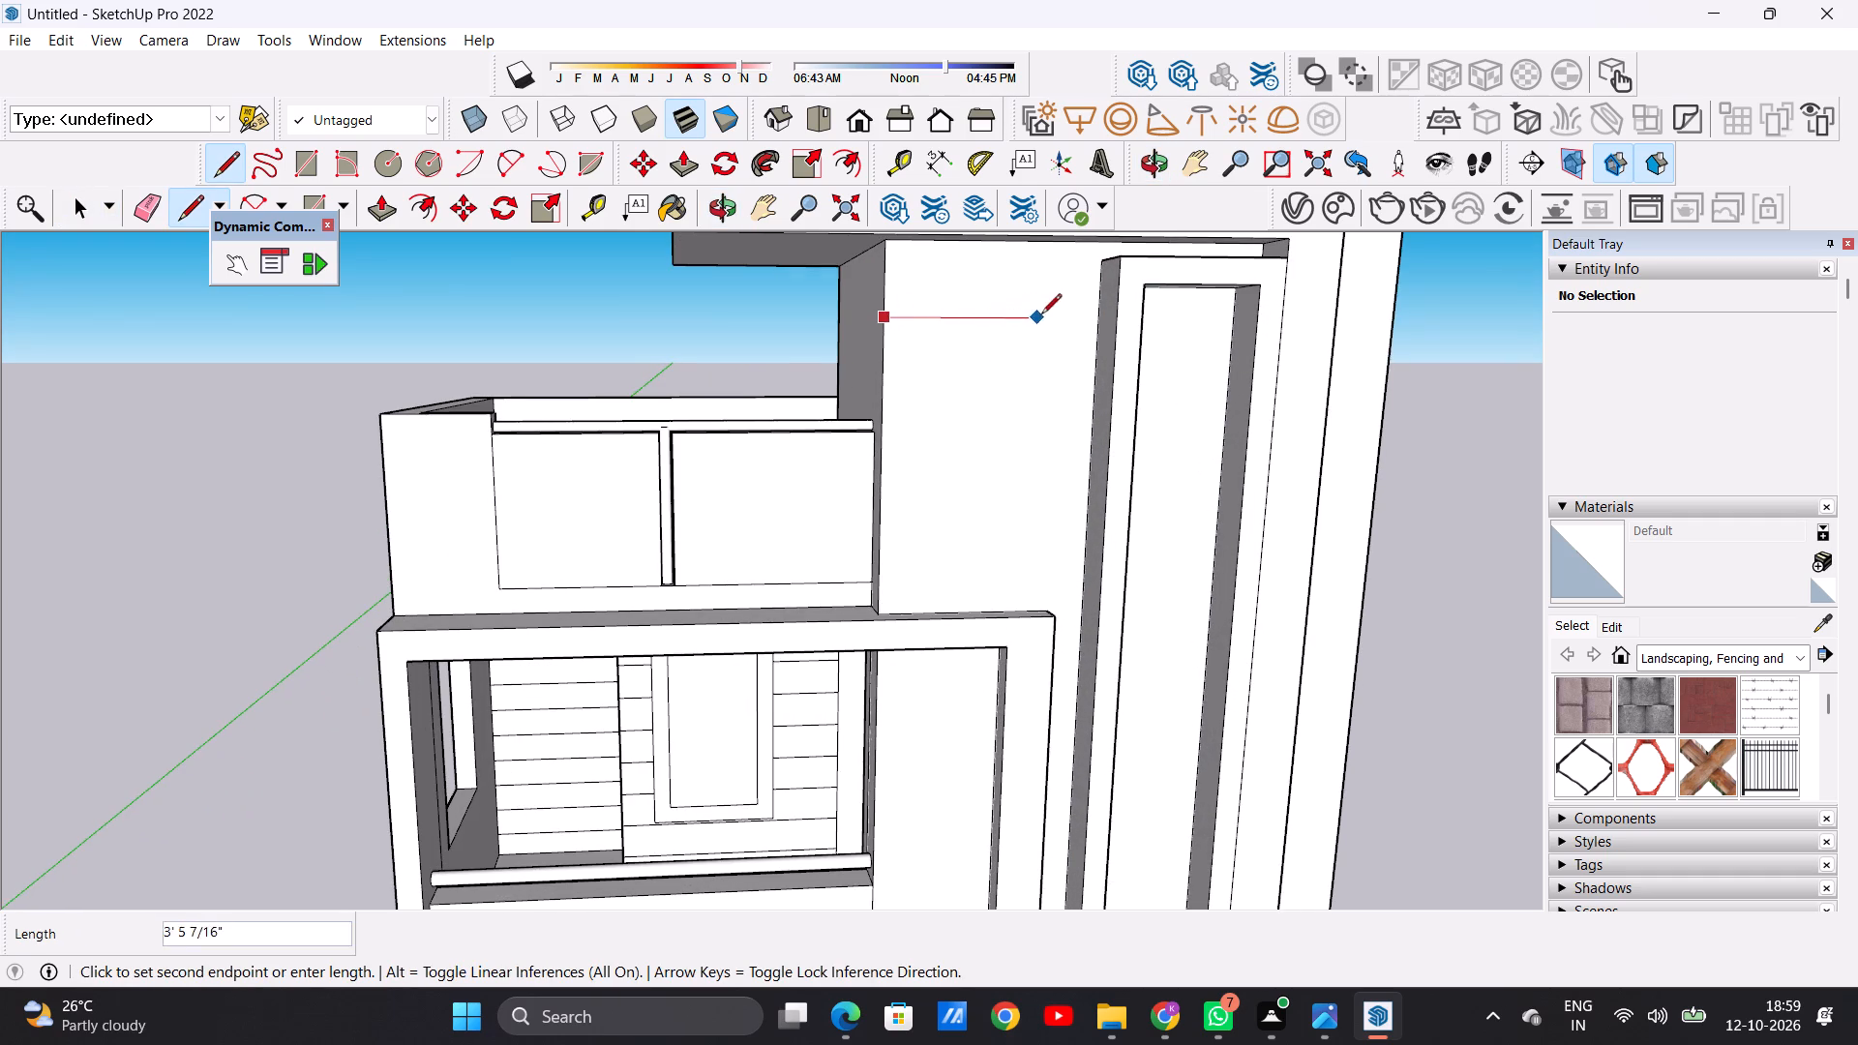
{"action": "left_click", "coordinate": [1093, 318]}
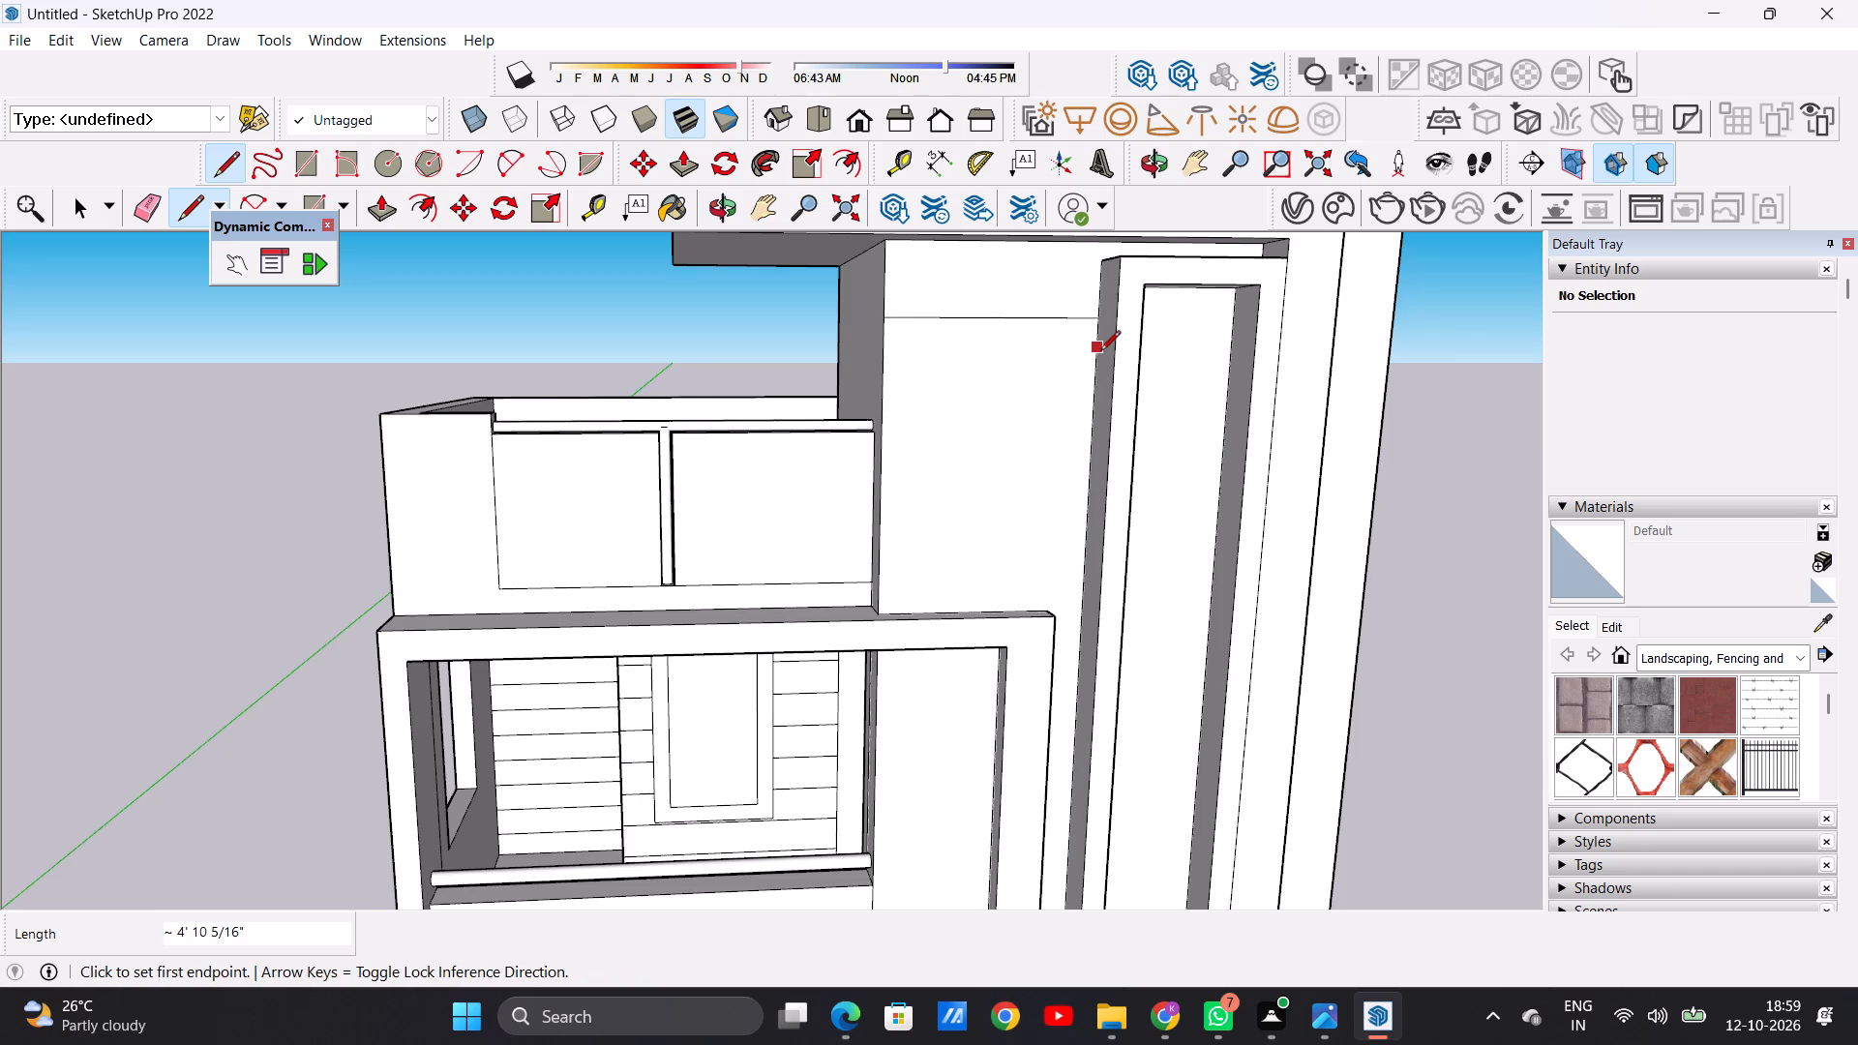
{"action": "scroll", "coordinate": [1100, 352], "scroll_direction": "up", "scroll_amount": 6}
{"action": "key", "text": "space"}
Copy the horizontal line on the front wall downward twice, spacing the copies about 1' 1" apart.
{"action": "scroll", "coordinate": [789, 308], "scroll_direction": "down", "scroll_amount": 11}
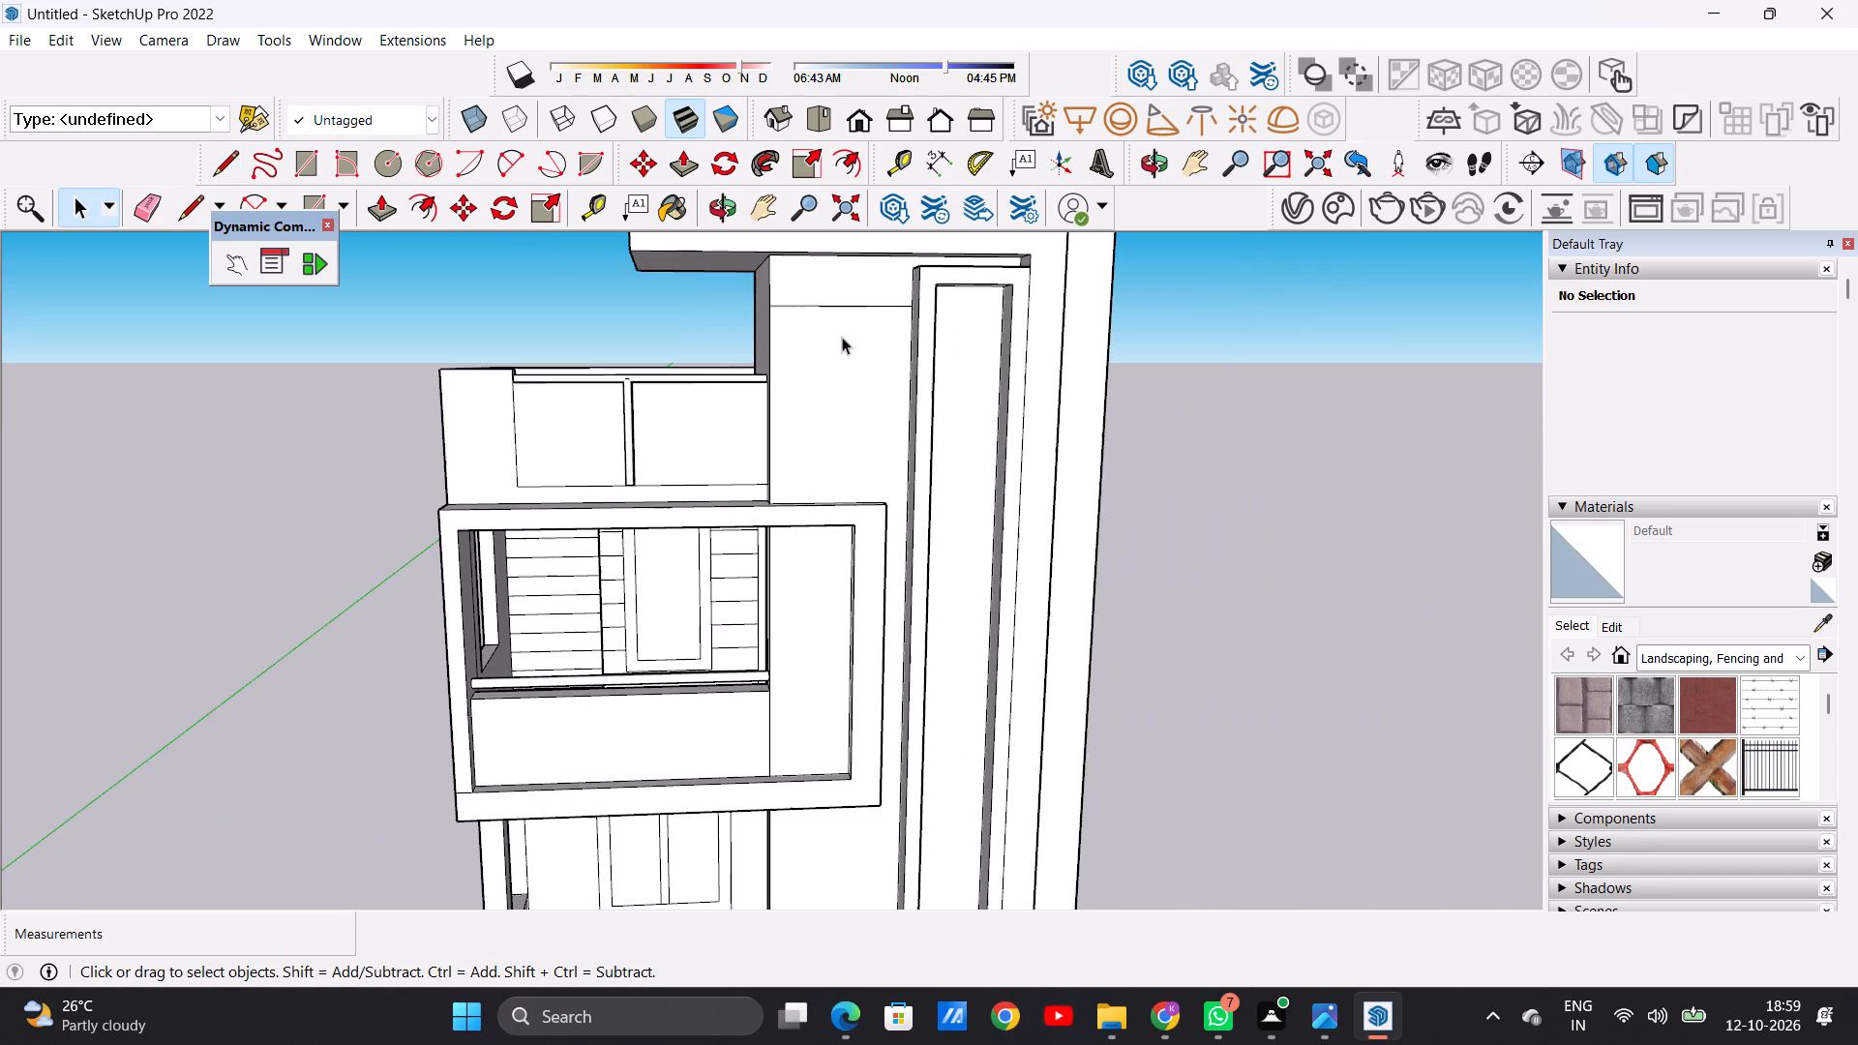
{"action": "scroll", "coordinate": [802, 316], "scroll_direction": "up", "scroll_amount": 10}
{"action": "left_click", "coordinate": [764, 291]}
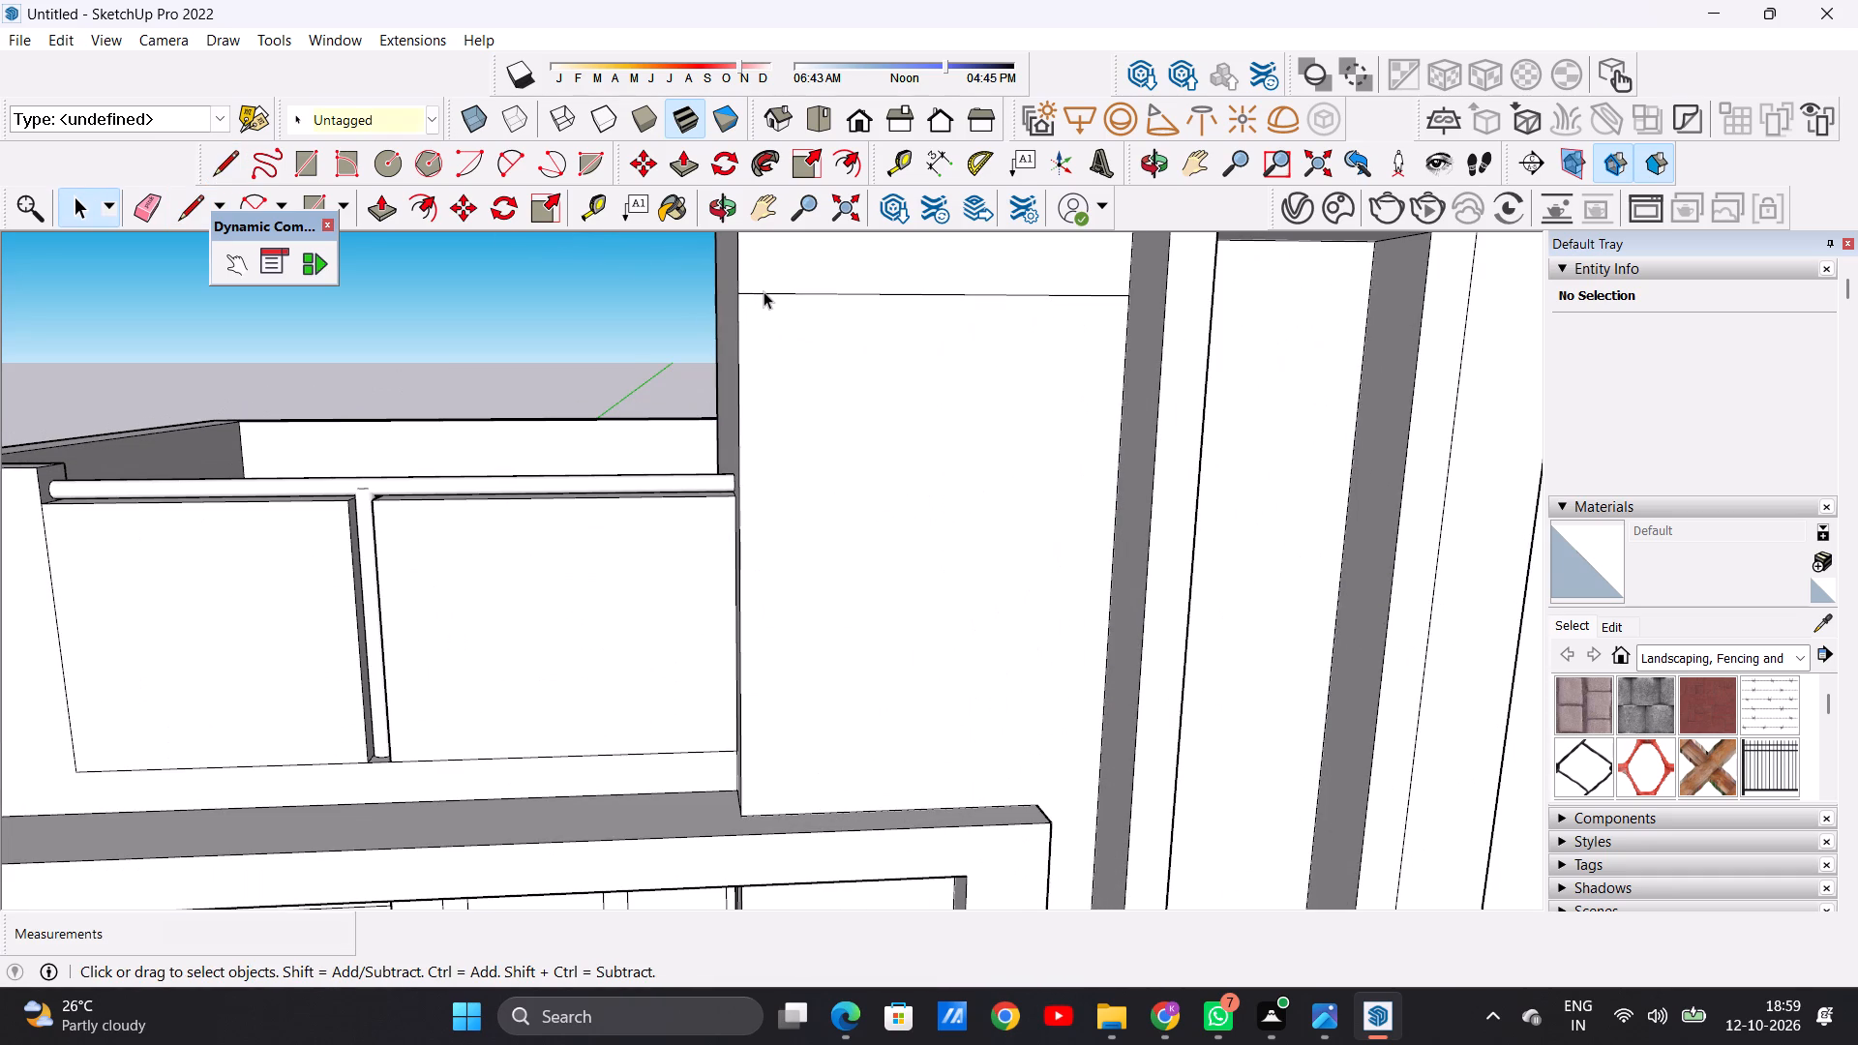
{"action": "key", "text": "m"}
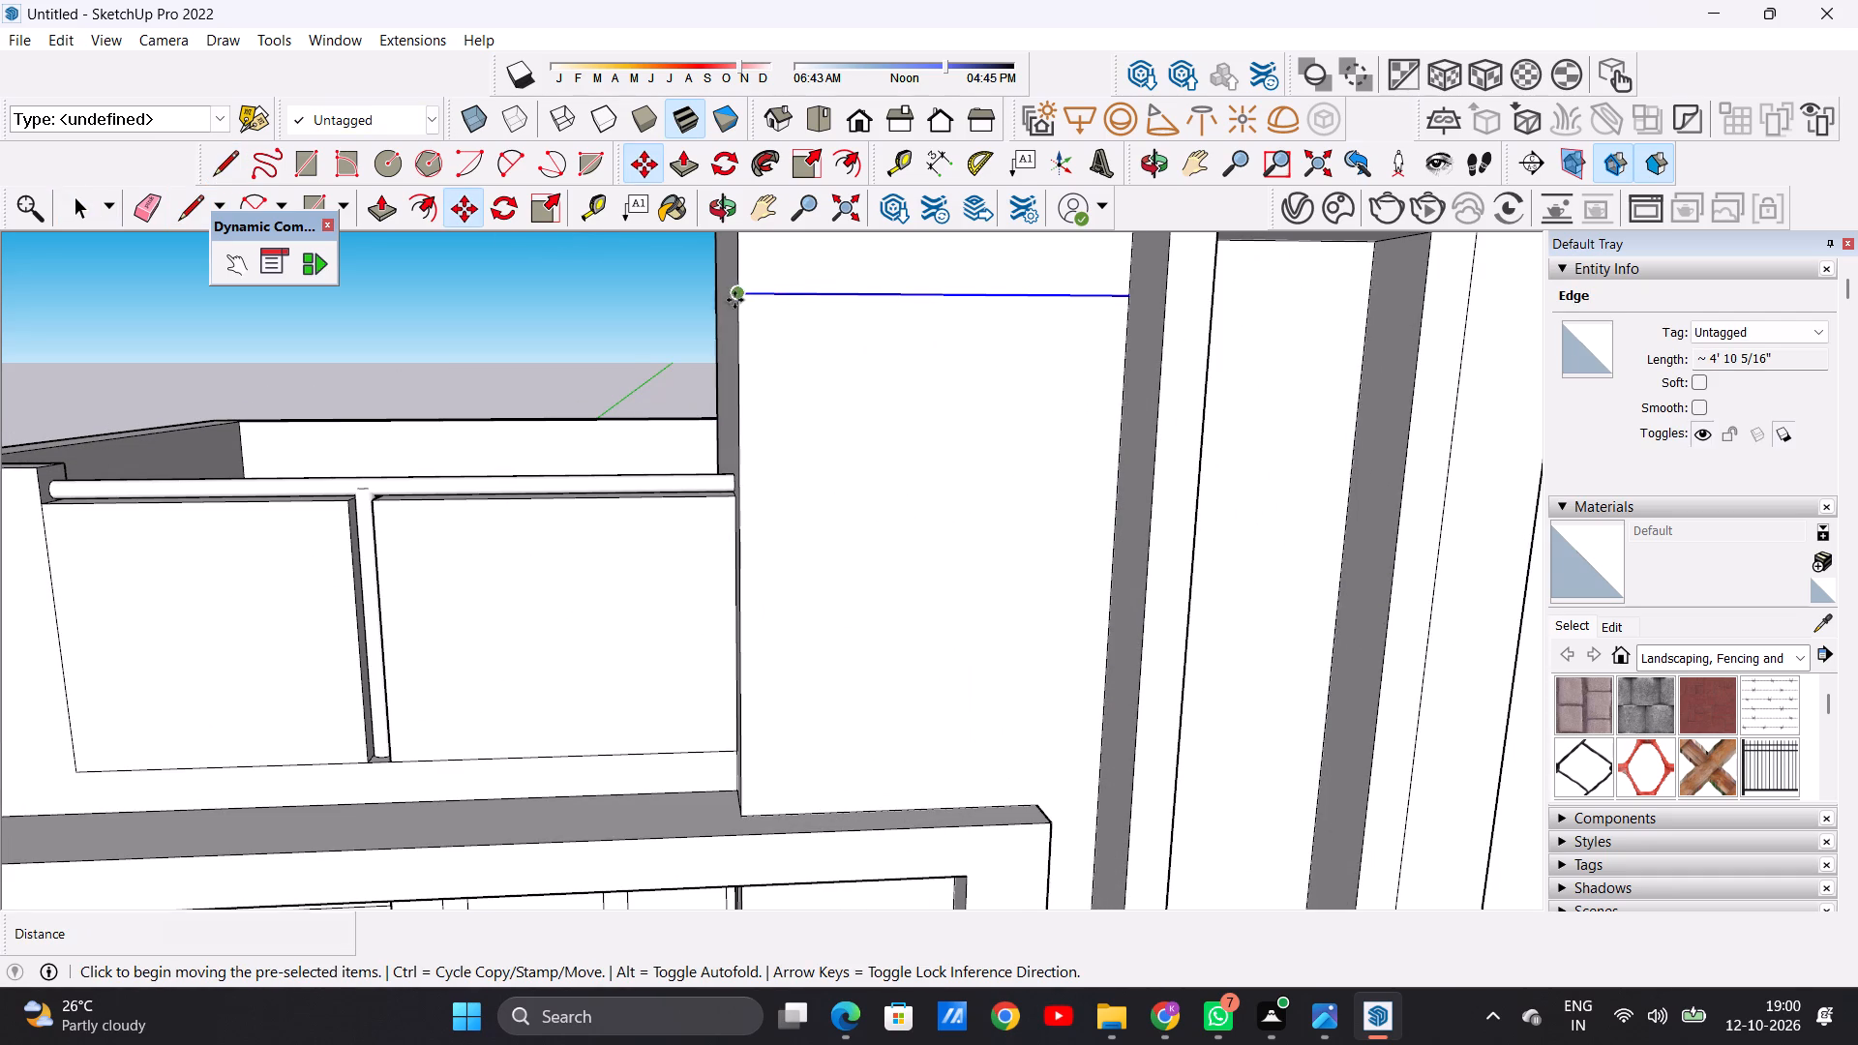
{"action": "middle_click_drag", "start_coordinate": [839, 422], "coordinate": [1060, 448]}
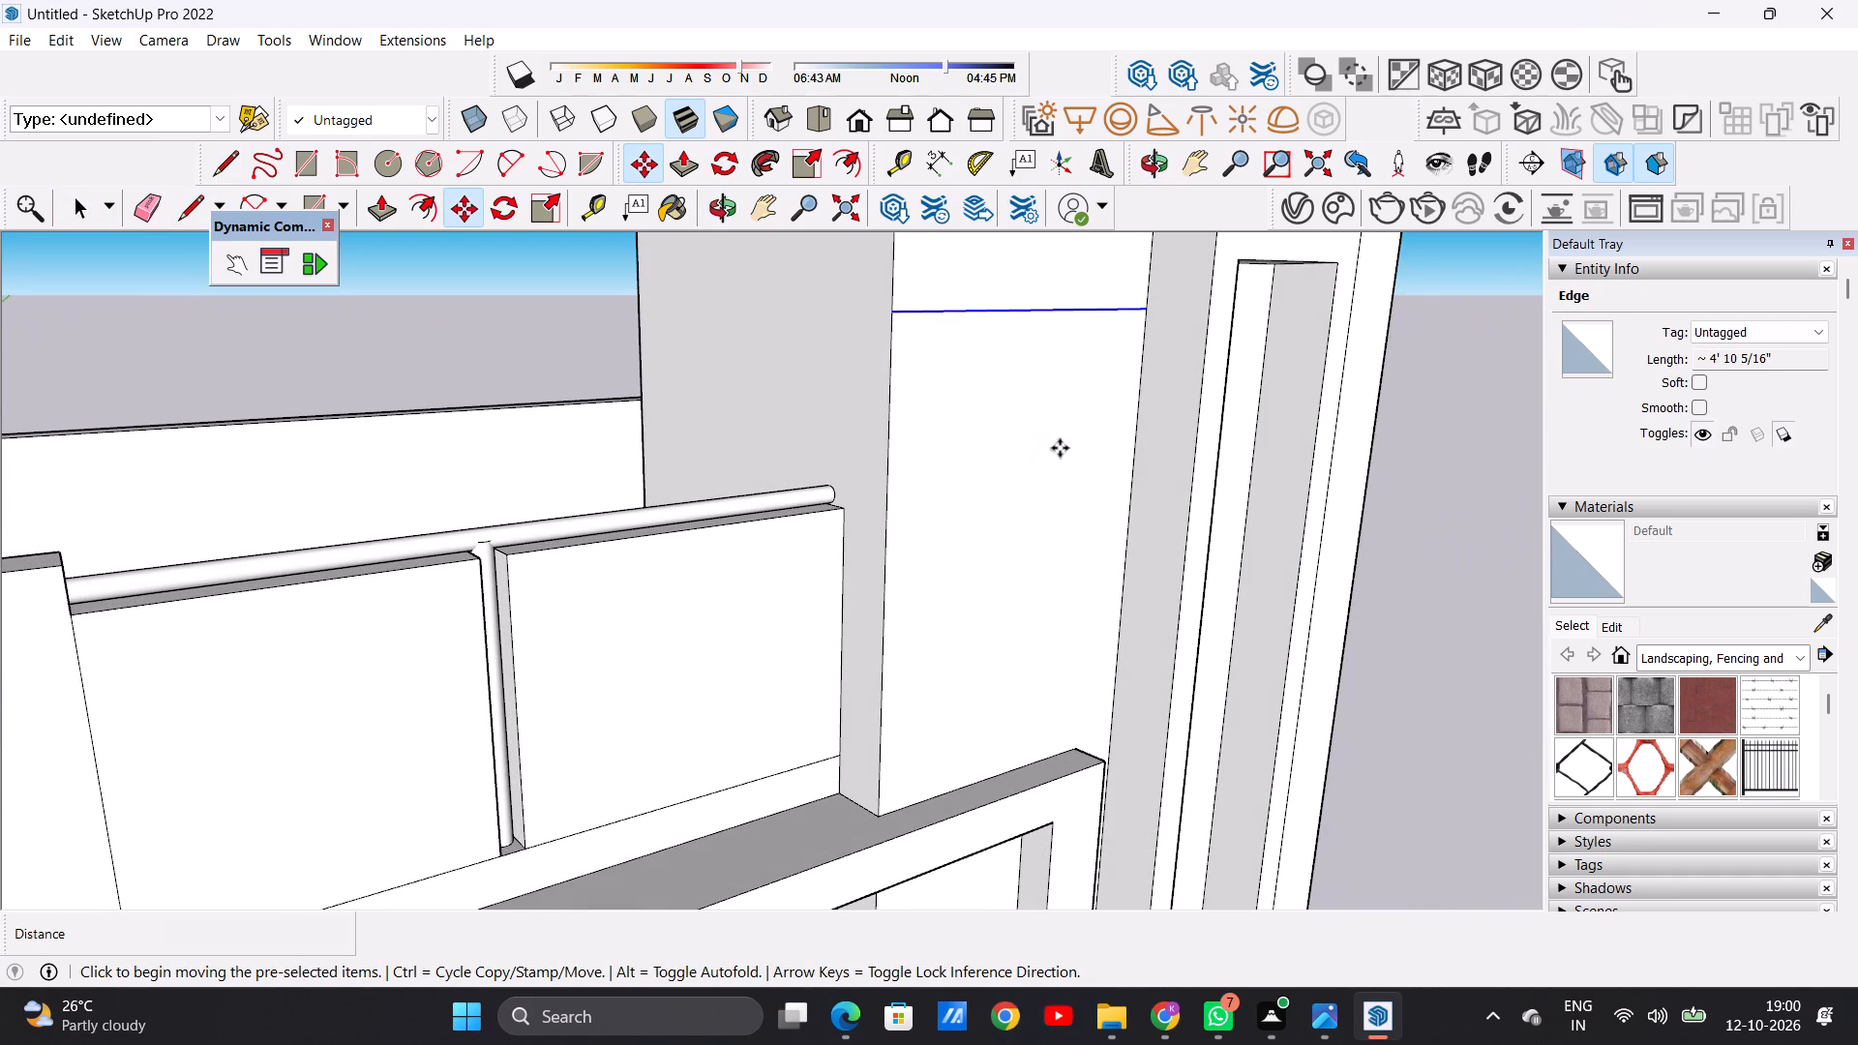
{"action": "scroll", "coordinate": [1049, 446], "scroll_direction": "down", "scroll_amount": 6}
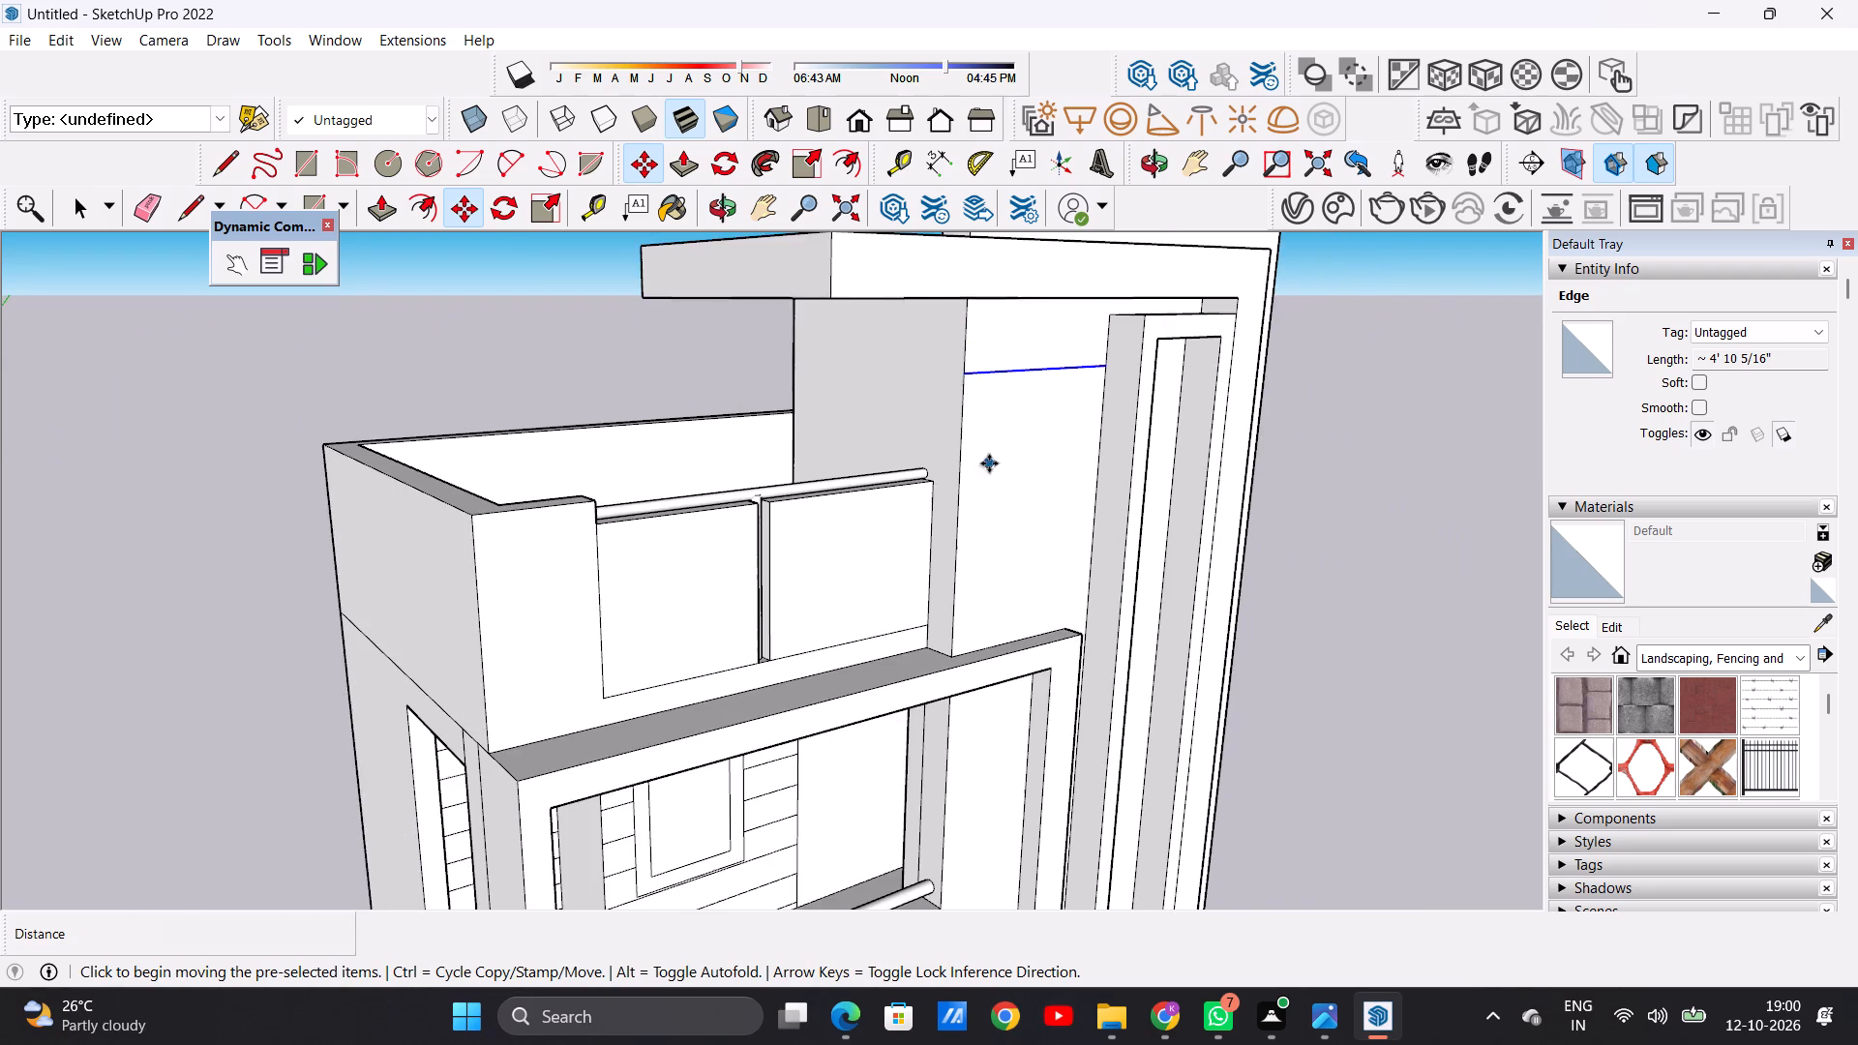
{"action": "middle_click_drag", "start_coordinate": [992, 464], "coordinate": [1108, 487]}
{"action": "scroll", "coordinate": [970, 399], "scroll_direction": "up", "scroll_amount": 5}
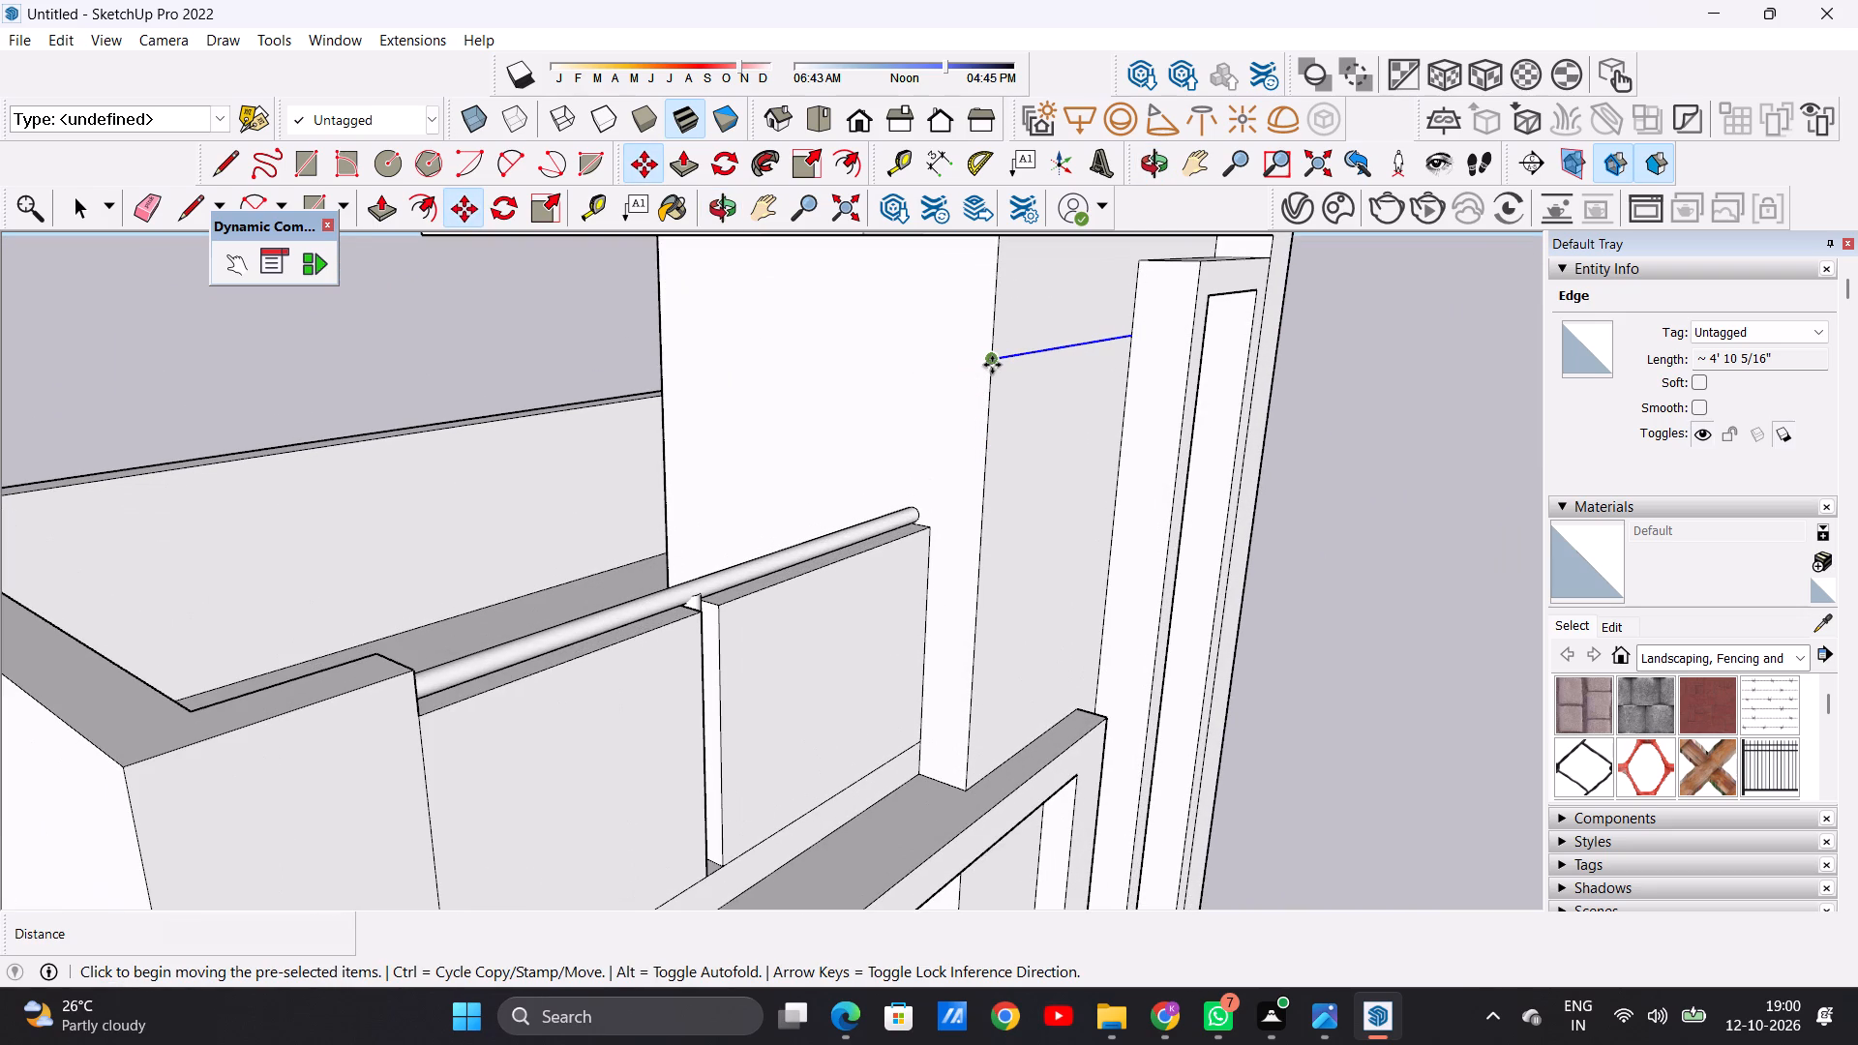
{"action": "left_click", "coordinate": [992, 365]}
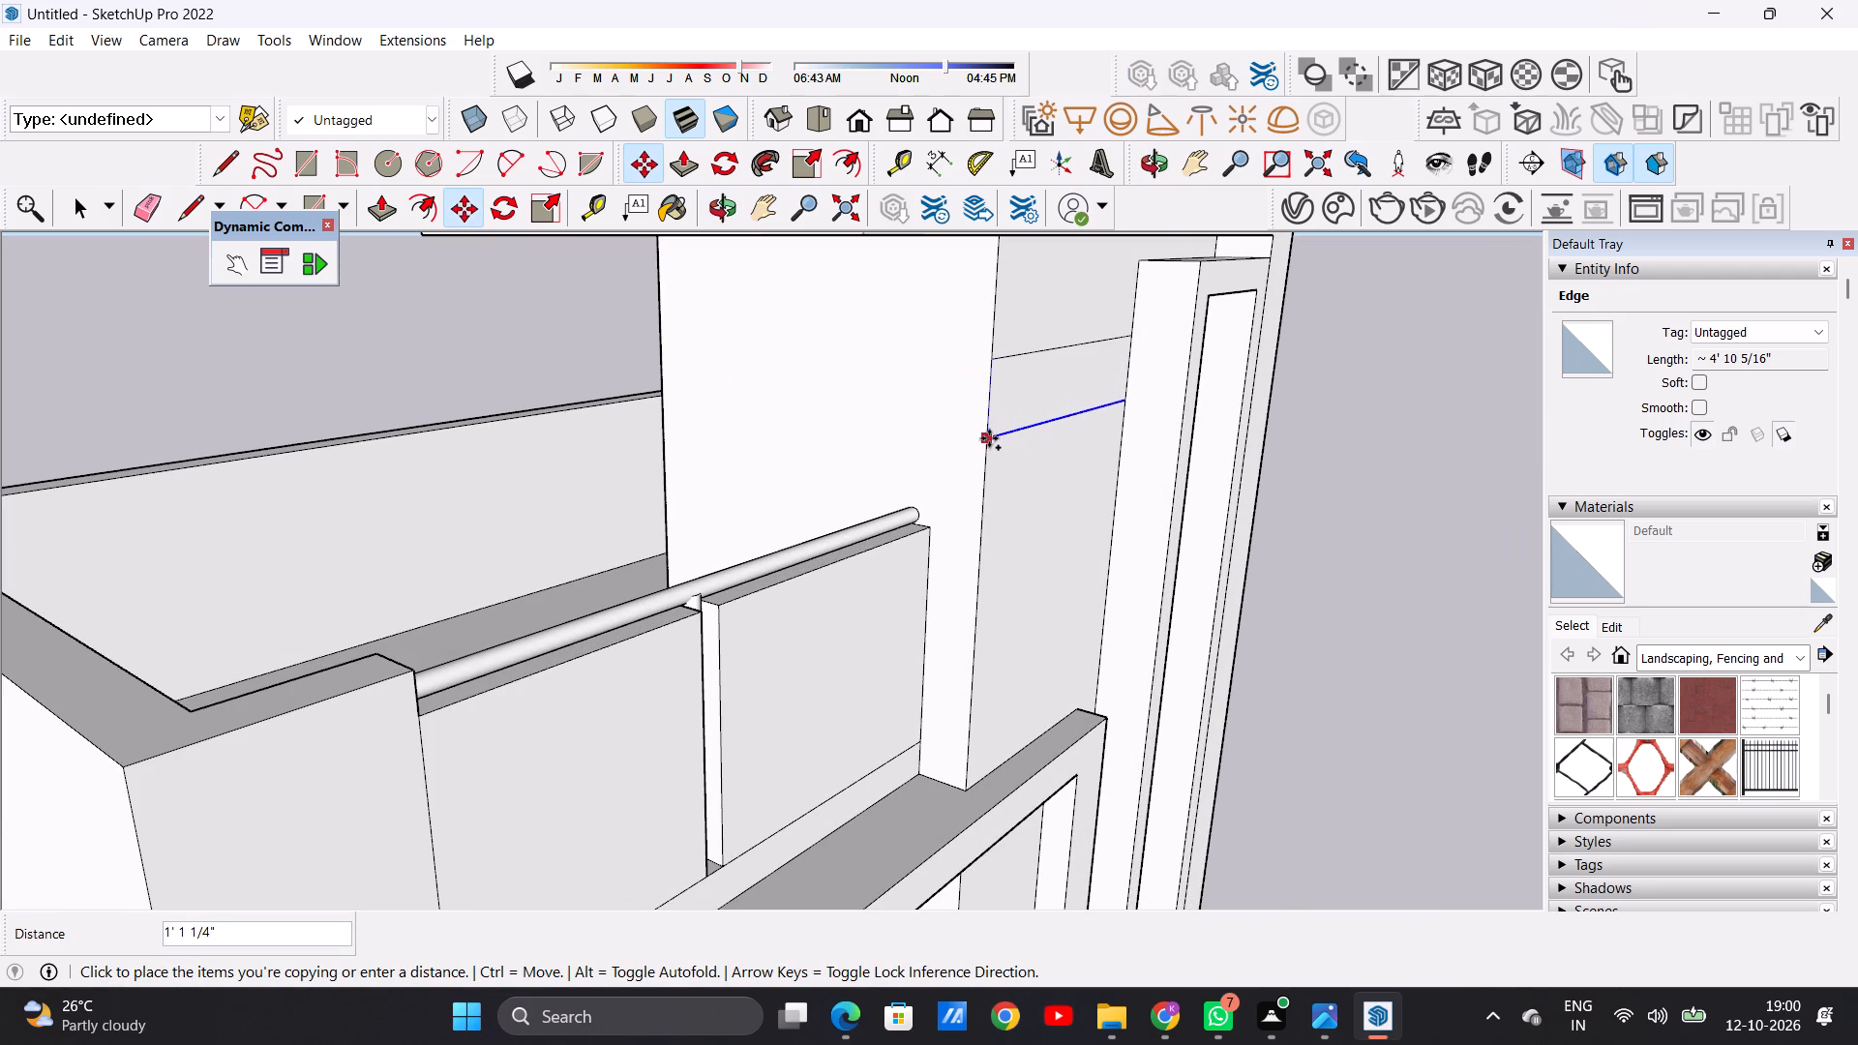
{"action": "left_click", "coordinate": [989, 438]}
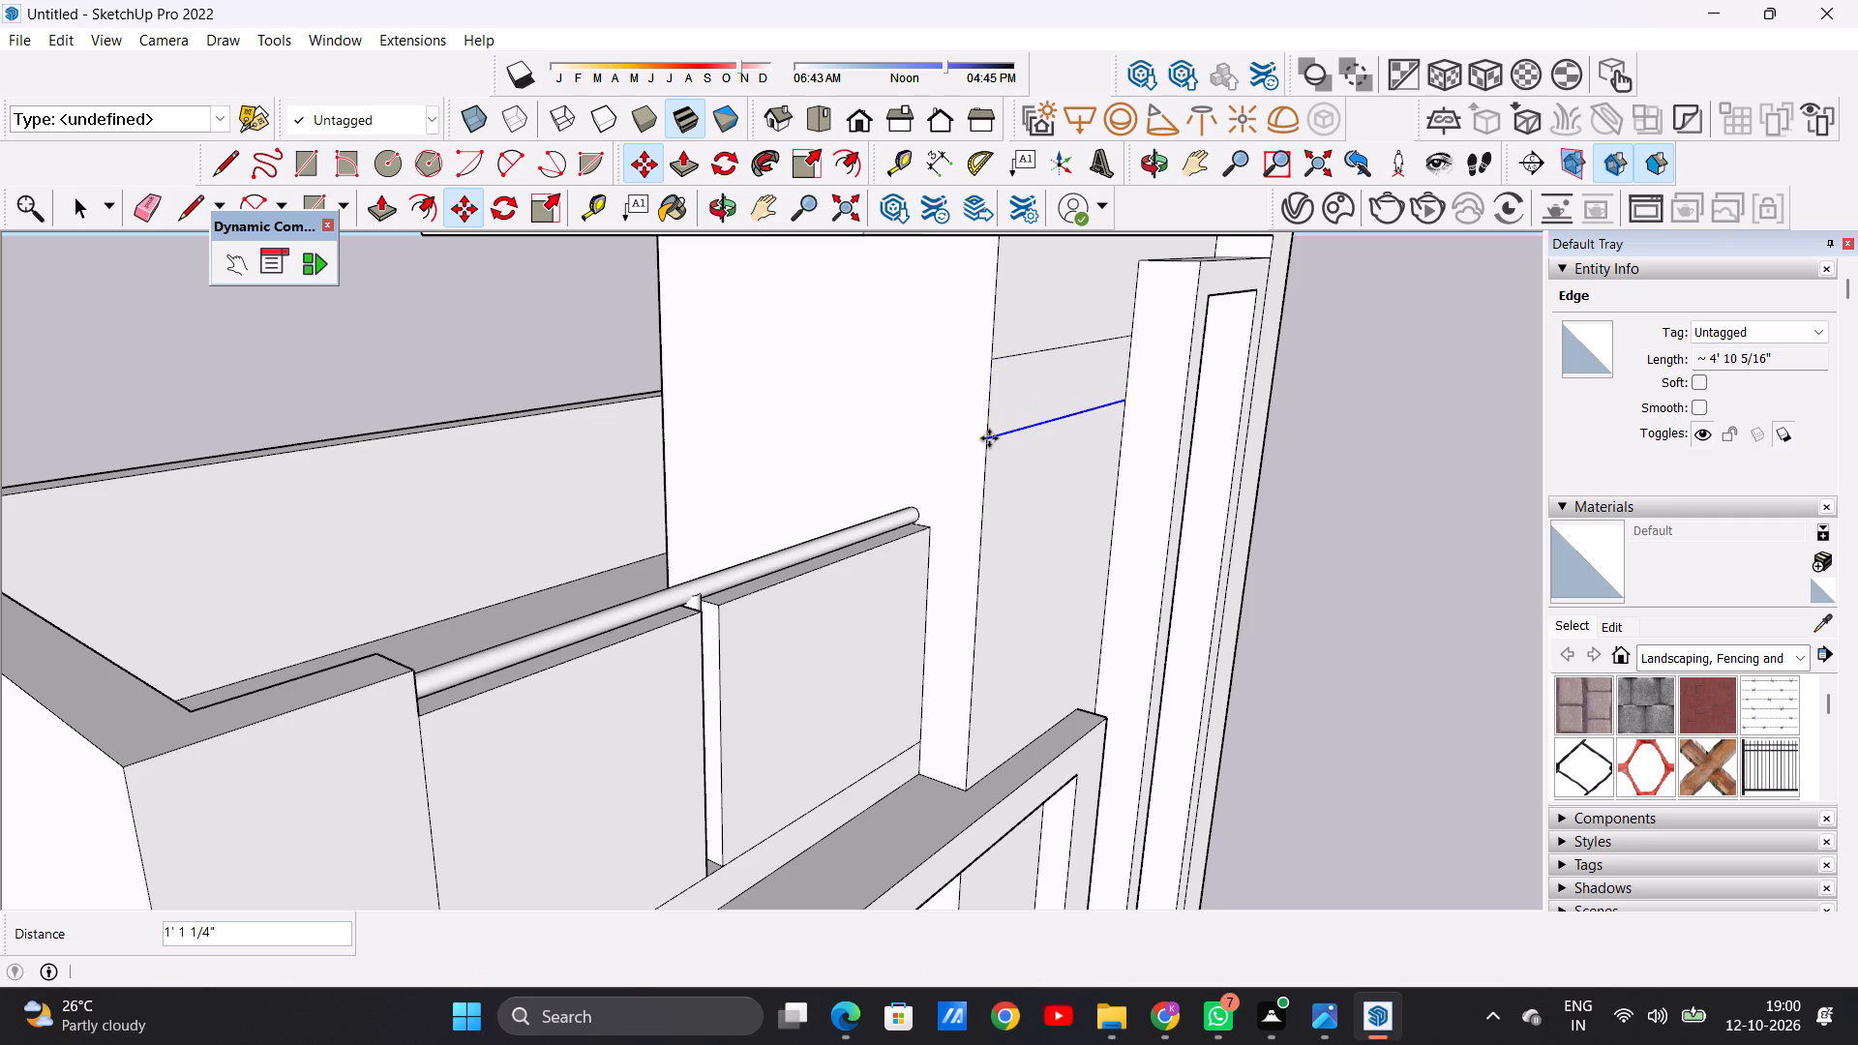
{"action": "left_click", "coordinate": [989, 438]}
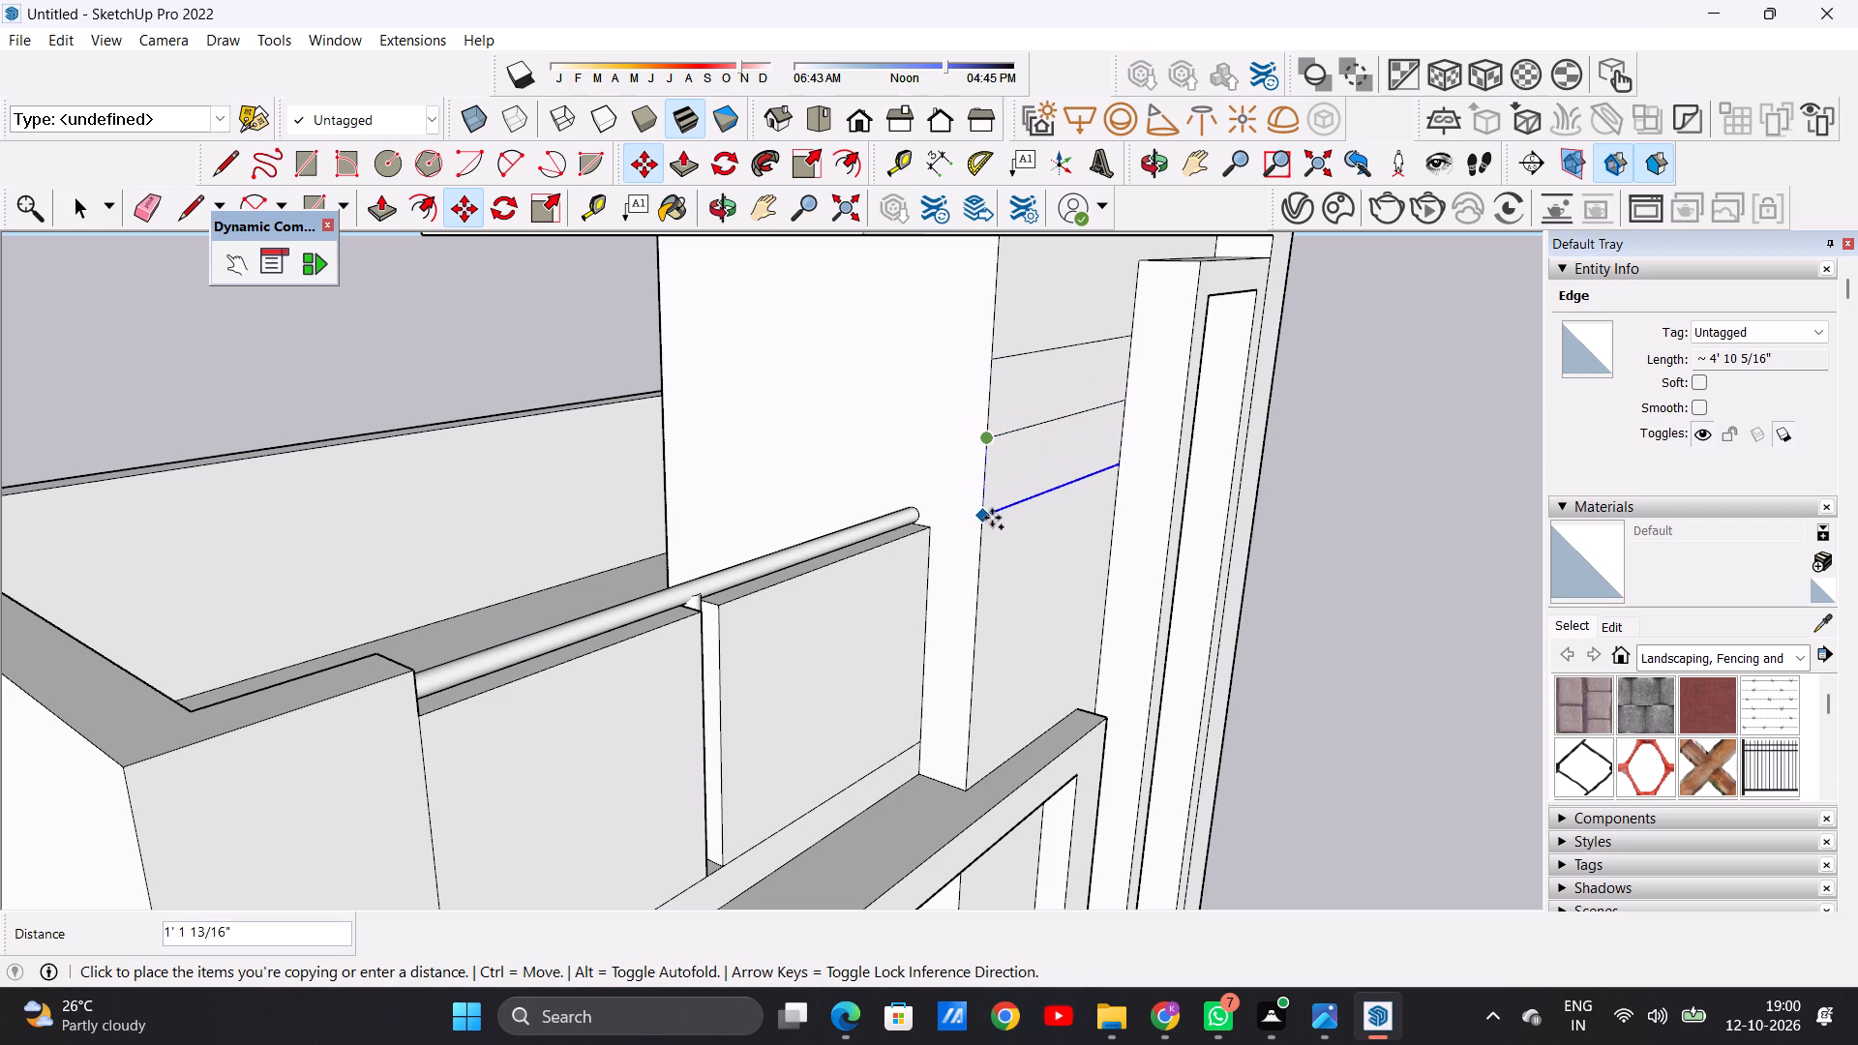
{"action": "left_click", "coordinate": [992, 504]}
Move the second horizontal line on the front wall slightly upward to even out the spacing.
{"action": "middle_click_drag", "start_coordinate": [1043, 552], "coordinate": [797, 502]}
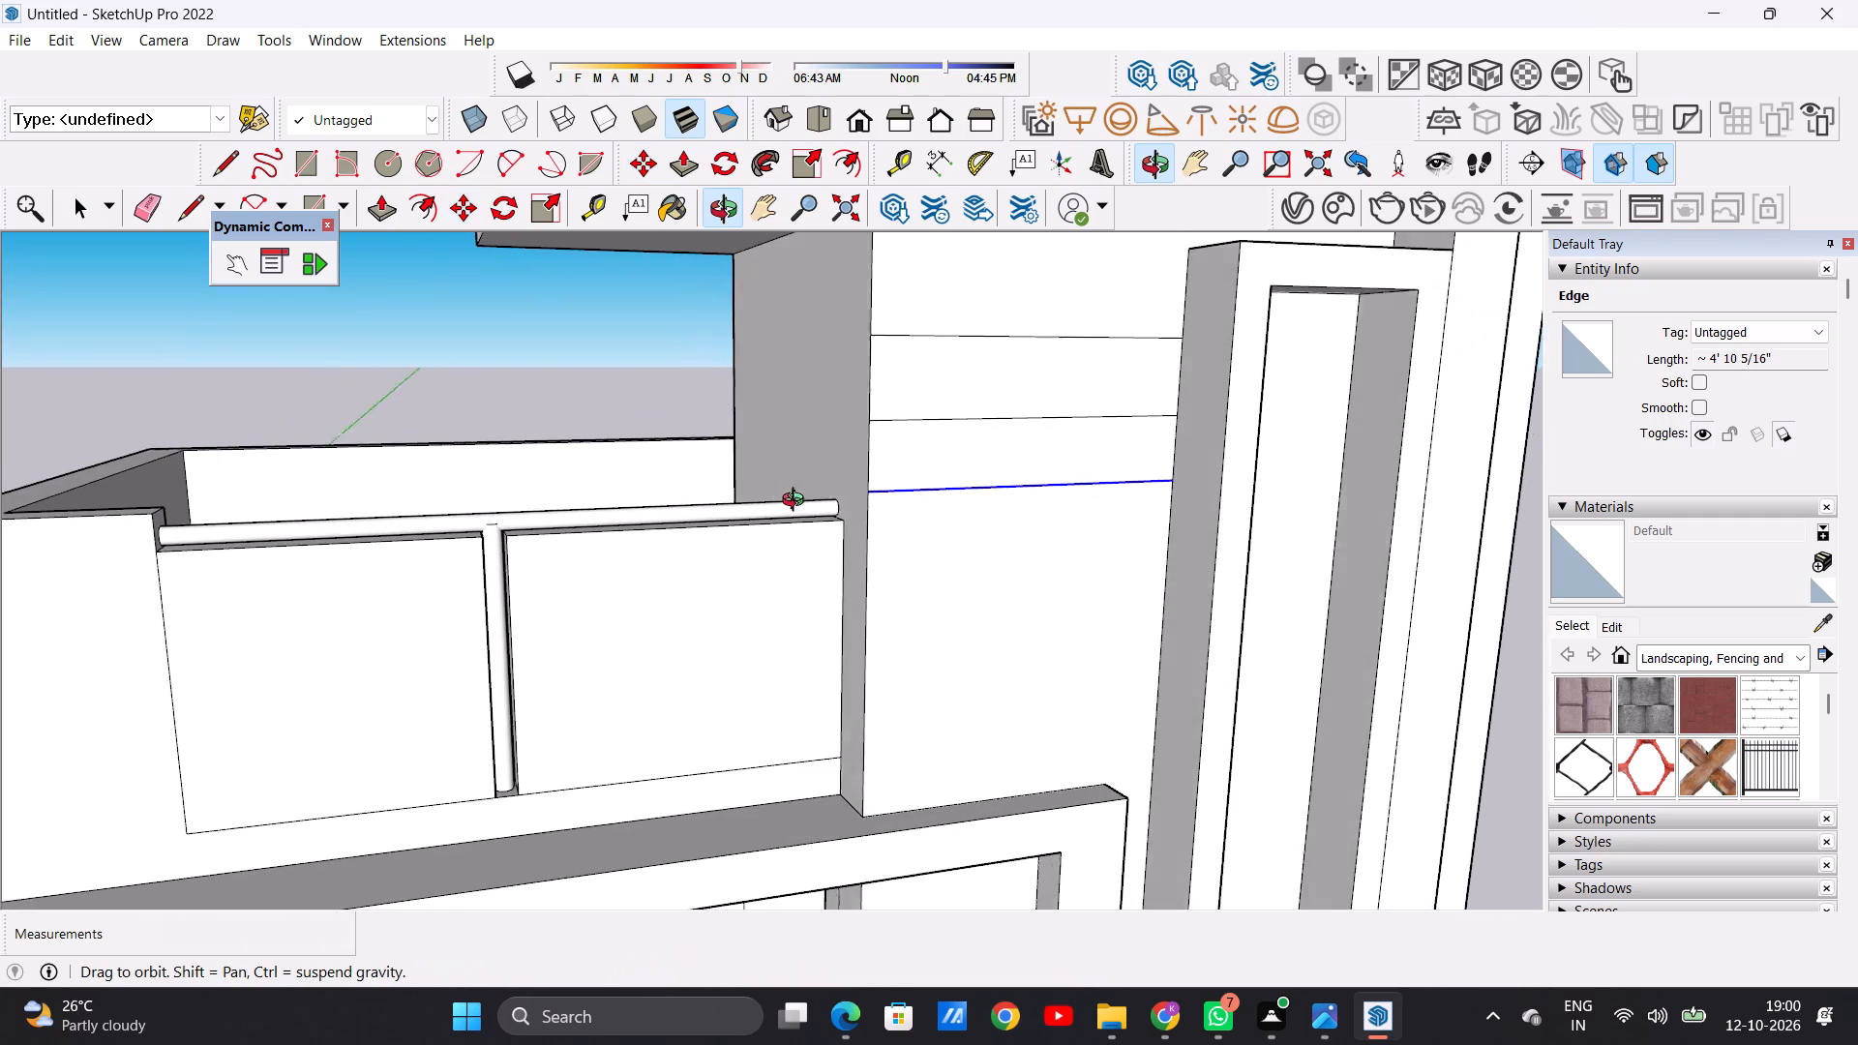
{"action": "middle_click_drag", "start_coordinate": [797, 502], "coordinate": [791, 502]}
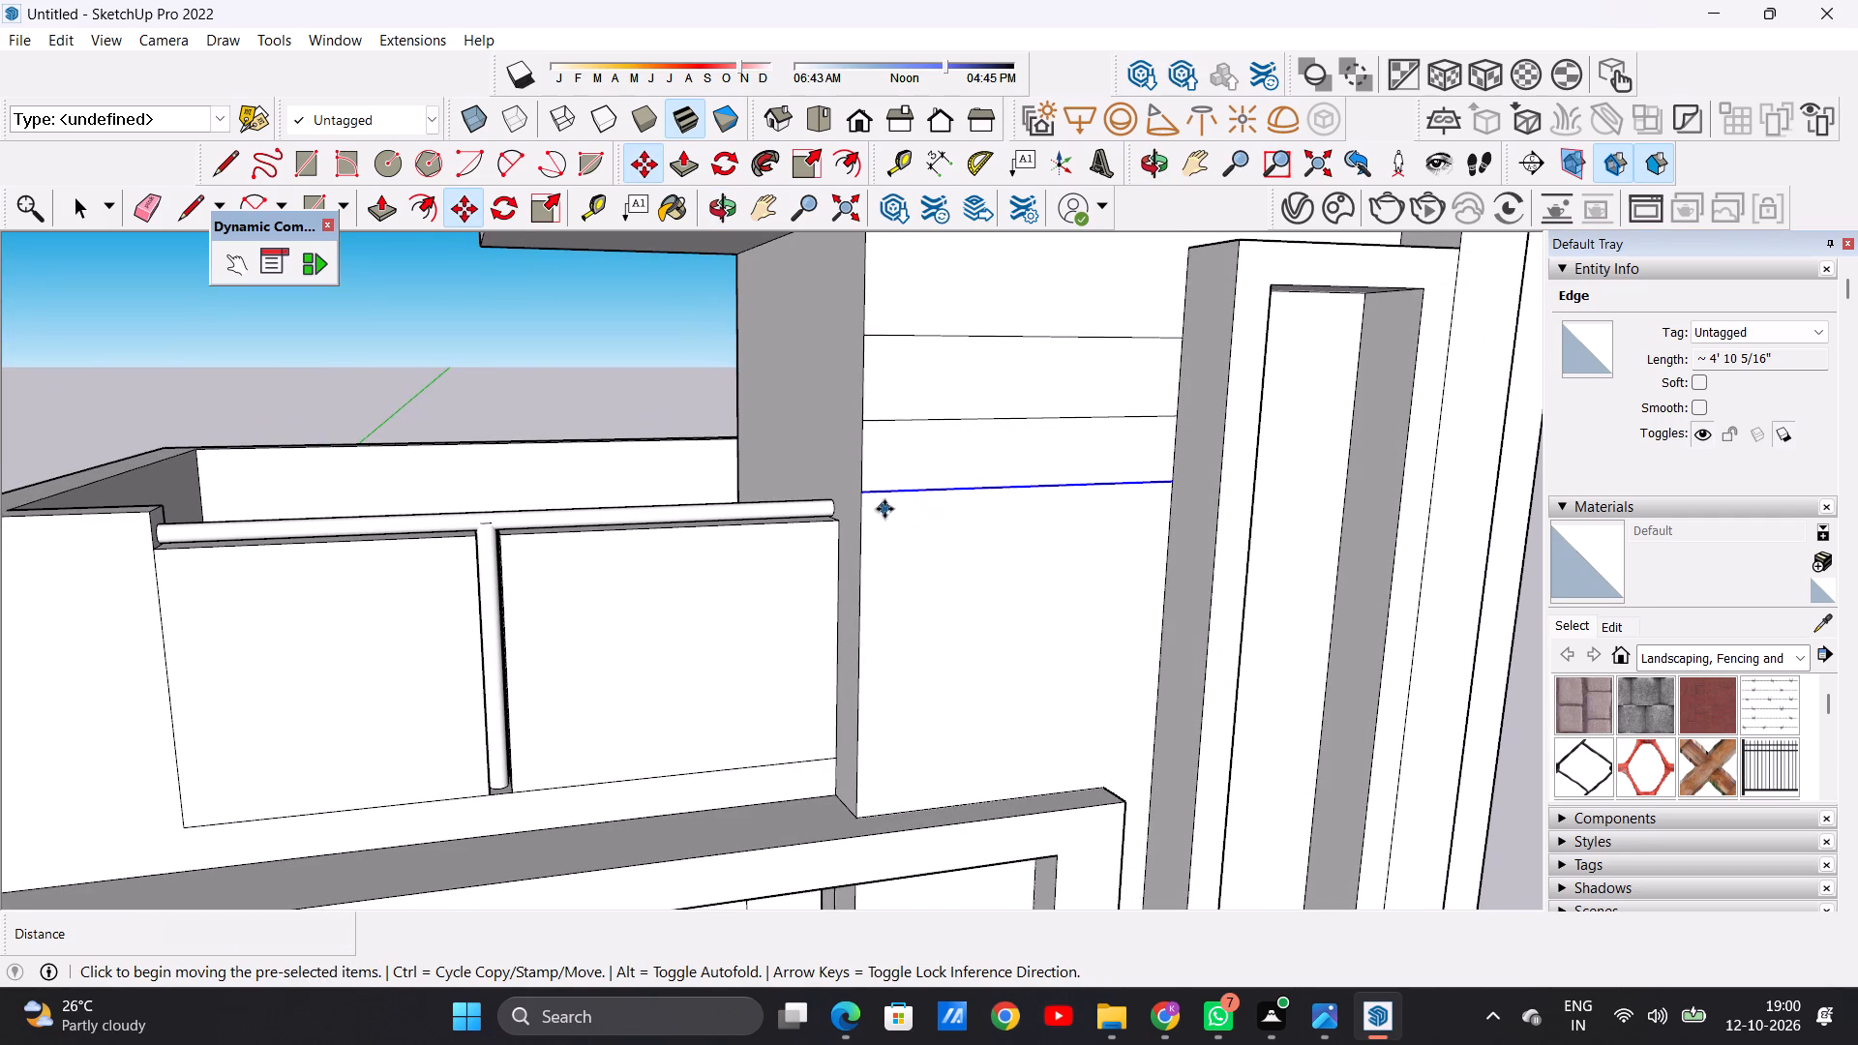
{"action": "key", "text": "space"}
{"action": "left_click", "coordinate": [887, 417]}
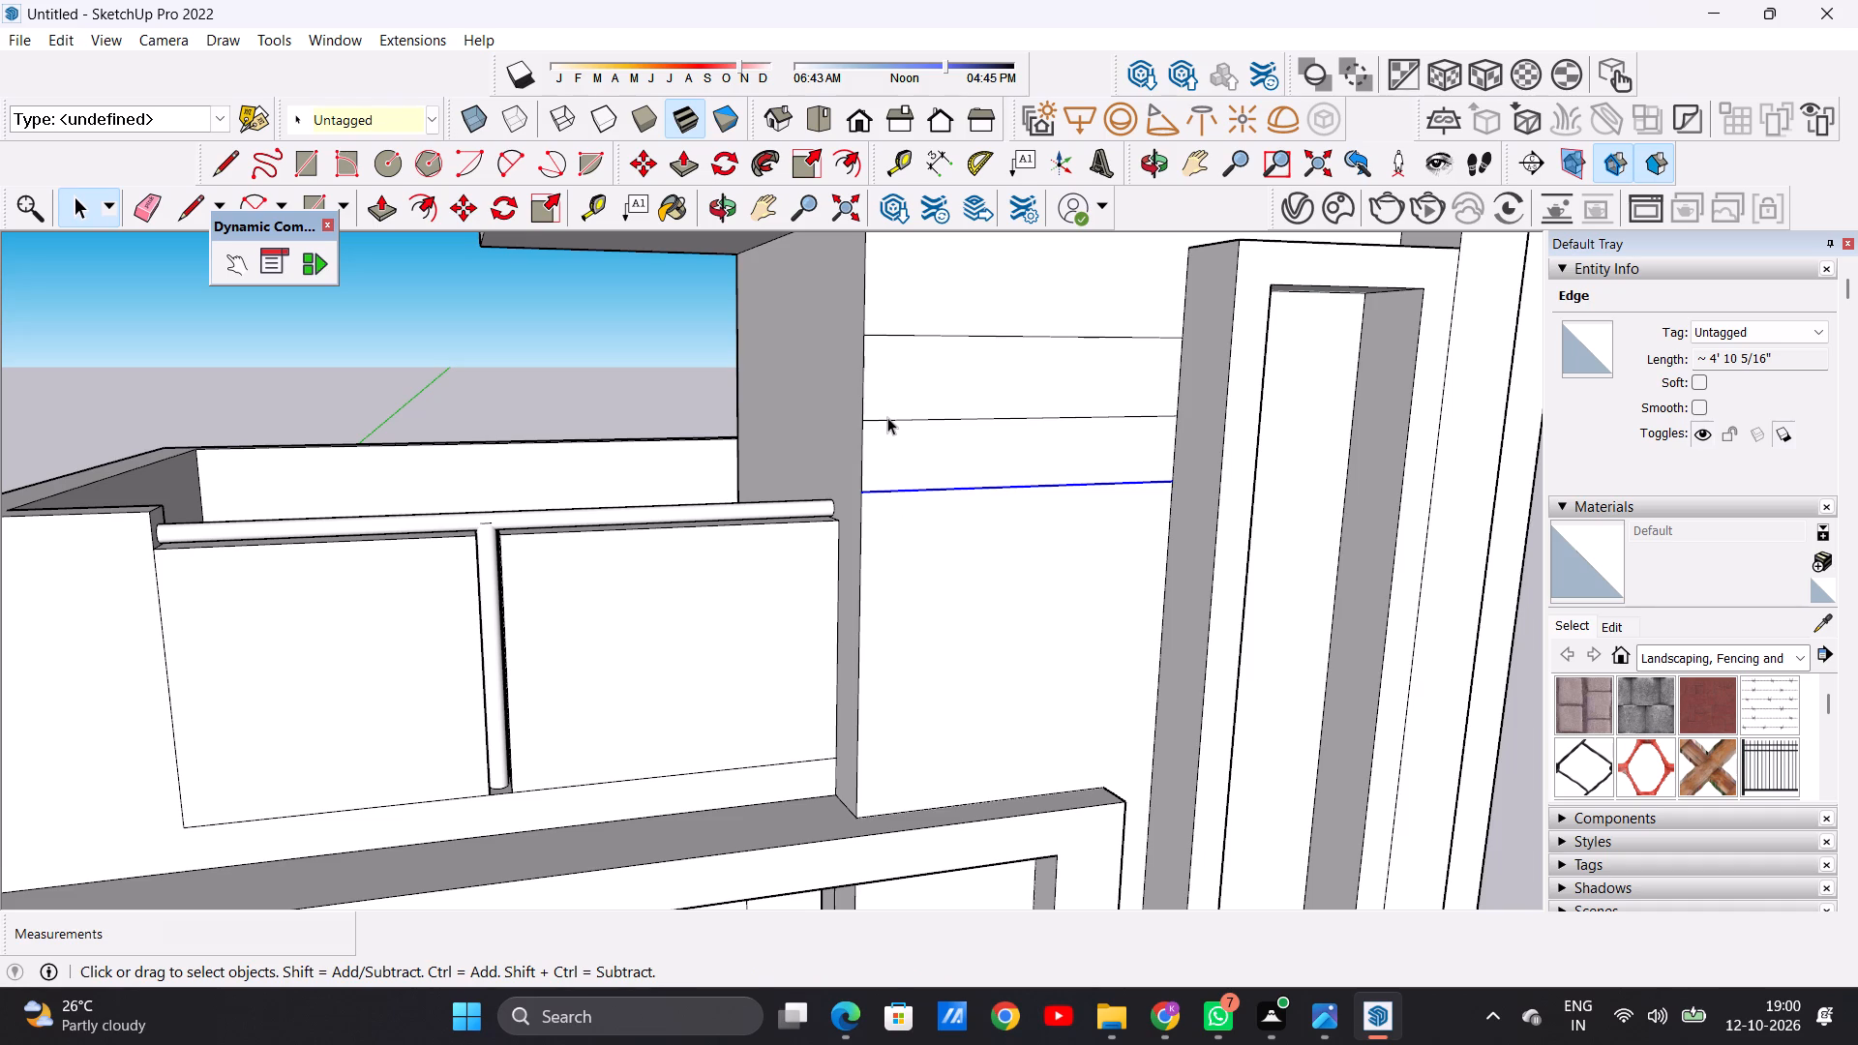
{"action": "key", "text": "m"}
{"action": "left_click", "coordinate": [864, 423]}
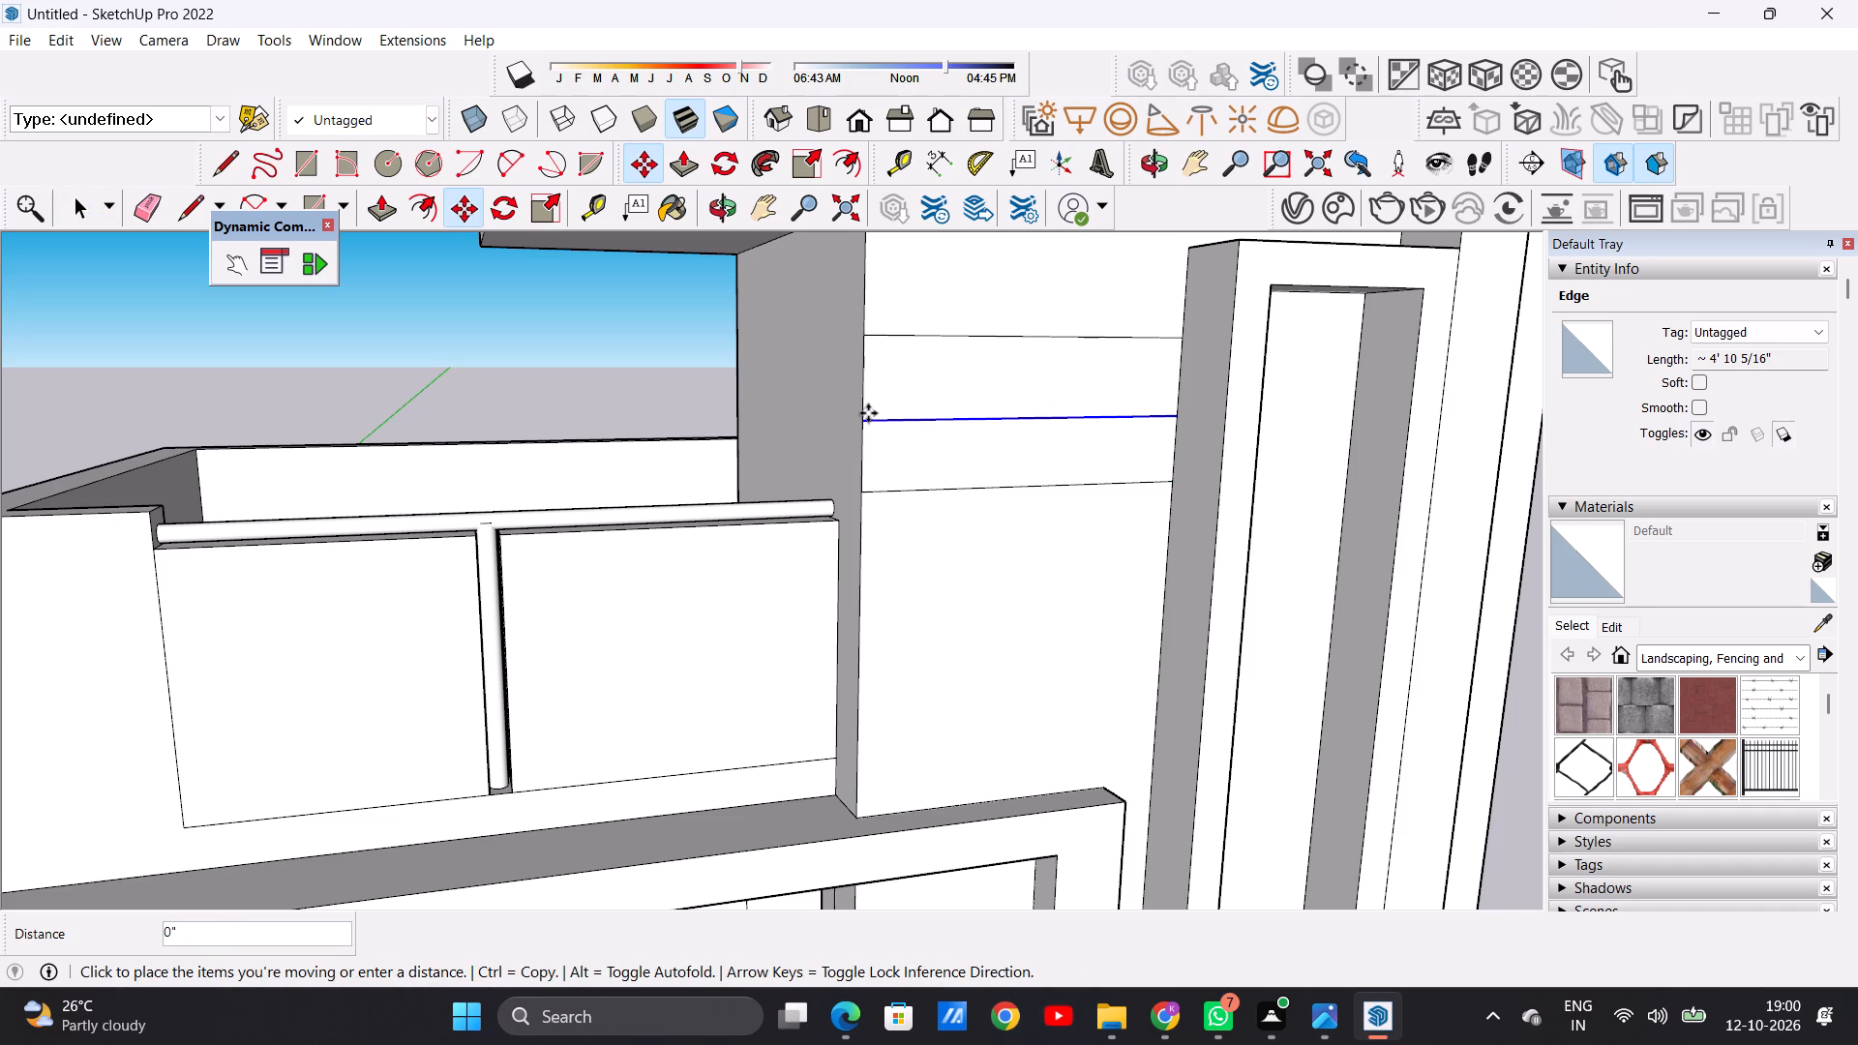
{"action": "left_click", "coordinate": [868, 410]}
{"action": "key", "text": "space"}
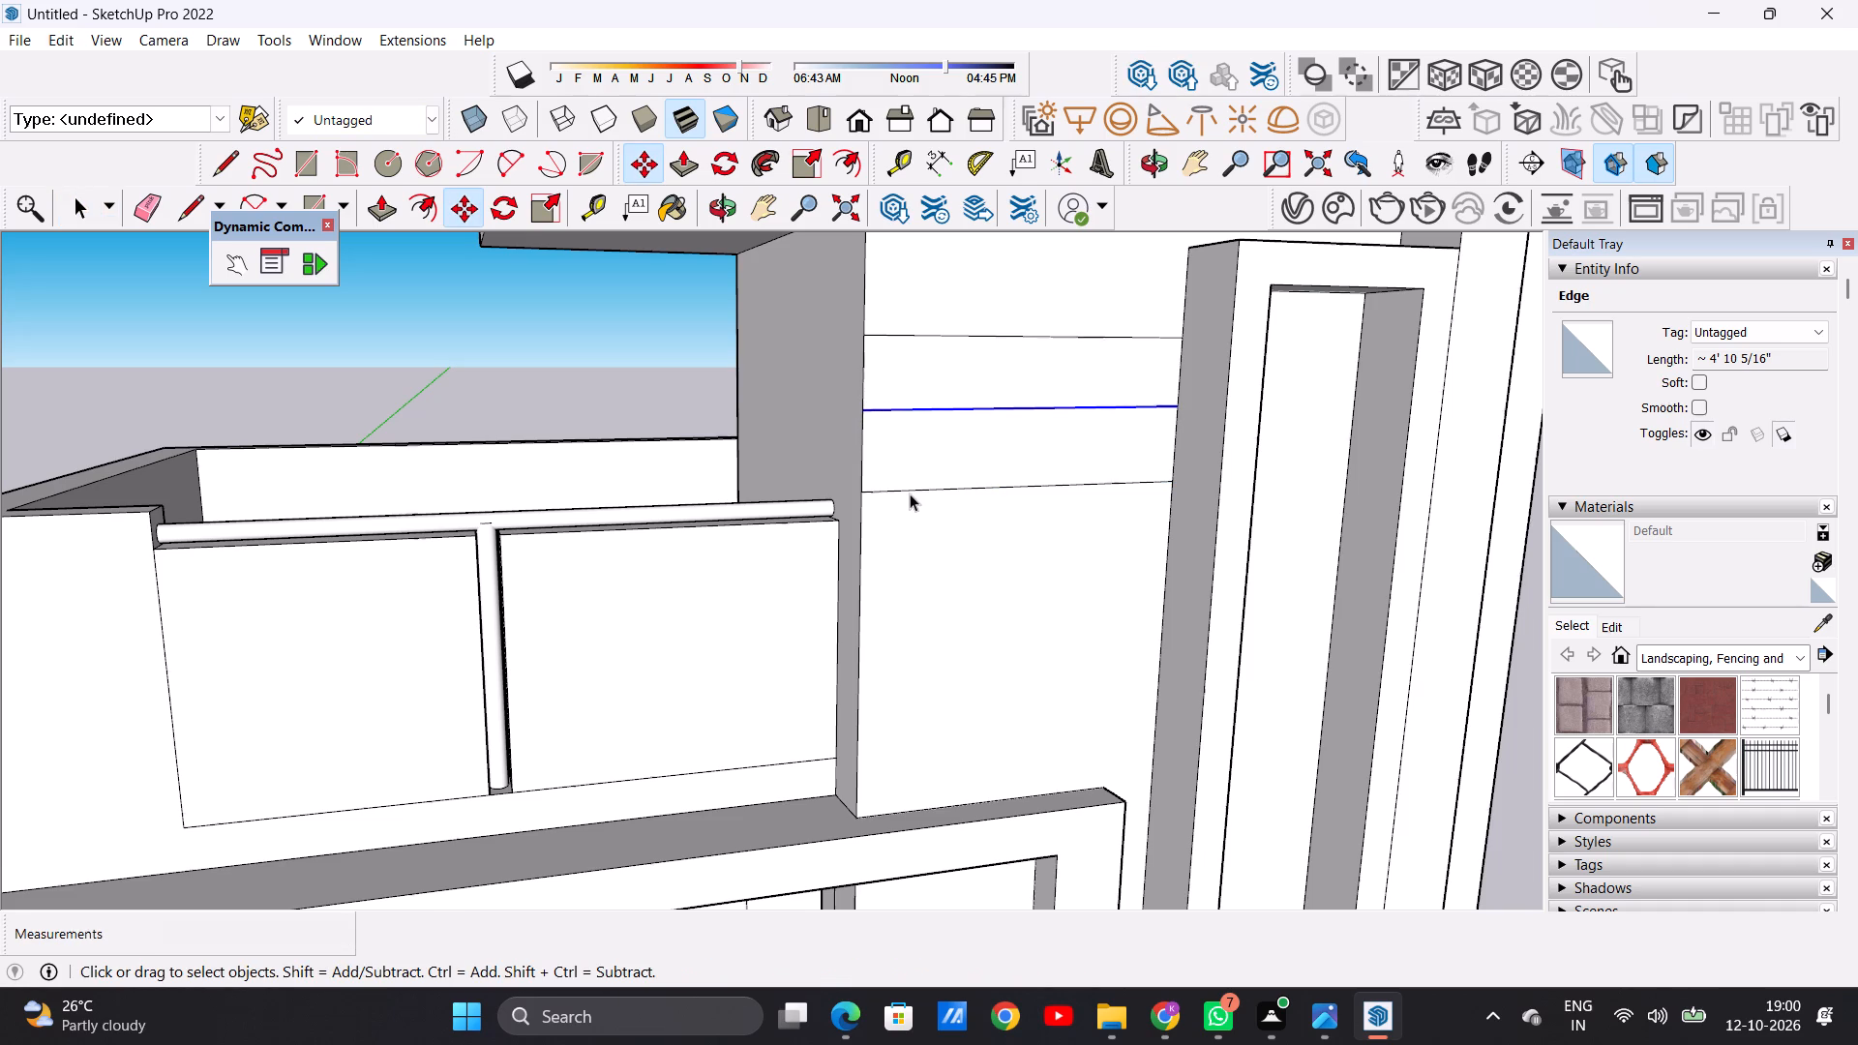
Copy the lowest horizontal line downward three times, at spacings of about 1' 3/16", 1' 1 7/16" and 1' 3".
{"action": "left_click", "coordinate": [902, 488]}
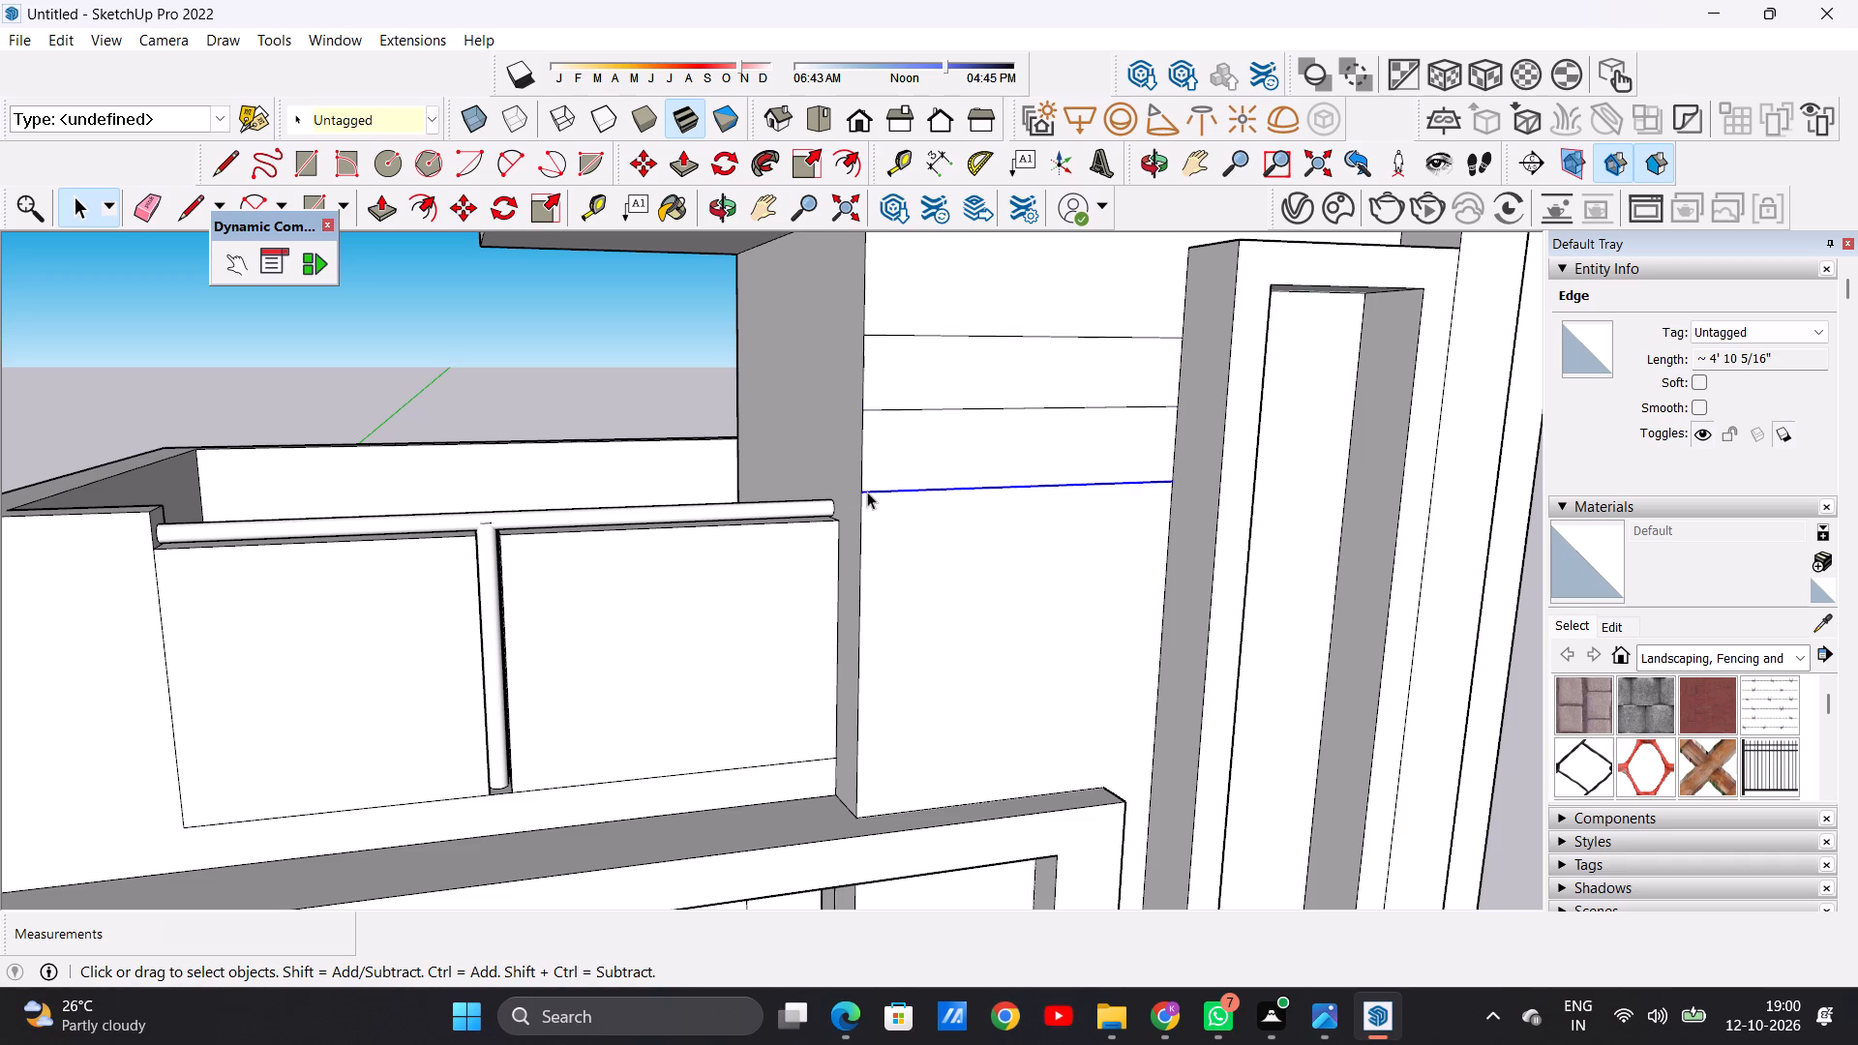
{"action": "key", "text": "m"}
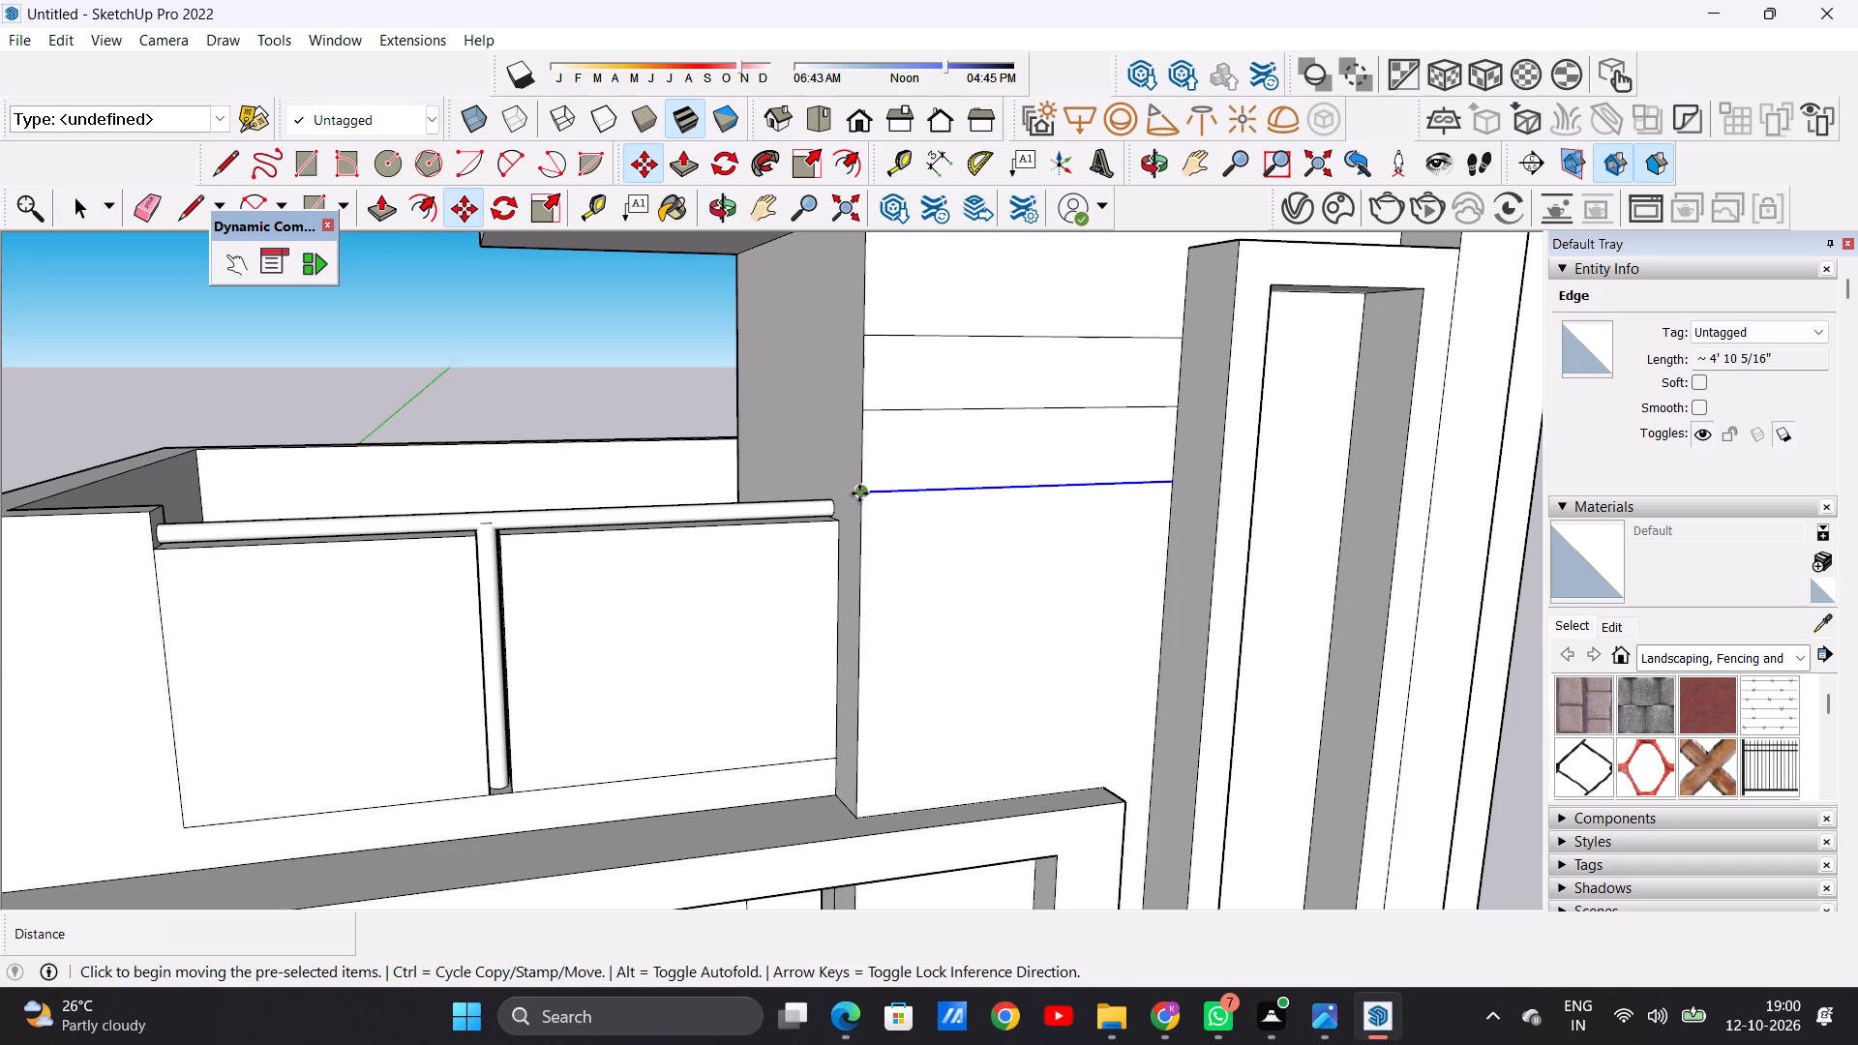
{"action": "left_click", "coordinate": [859, 493]}
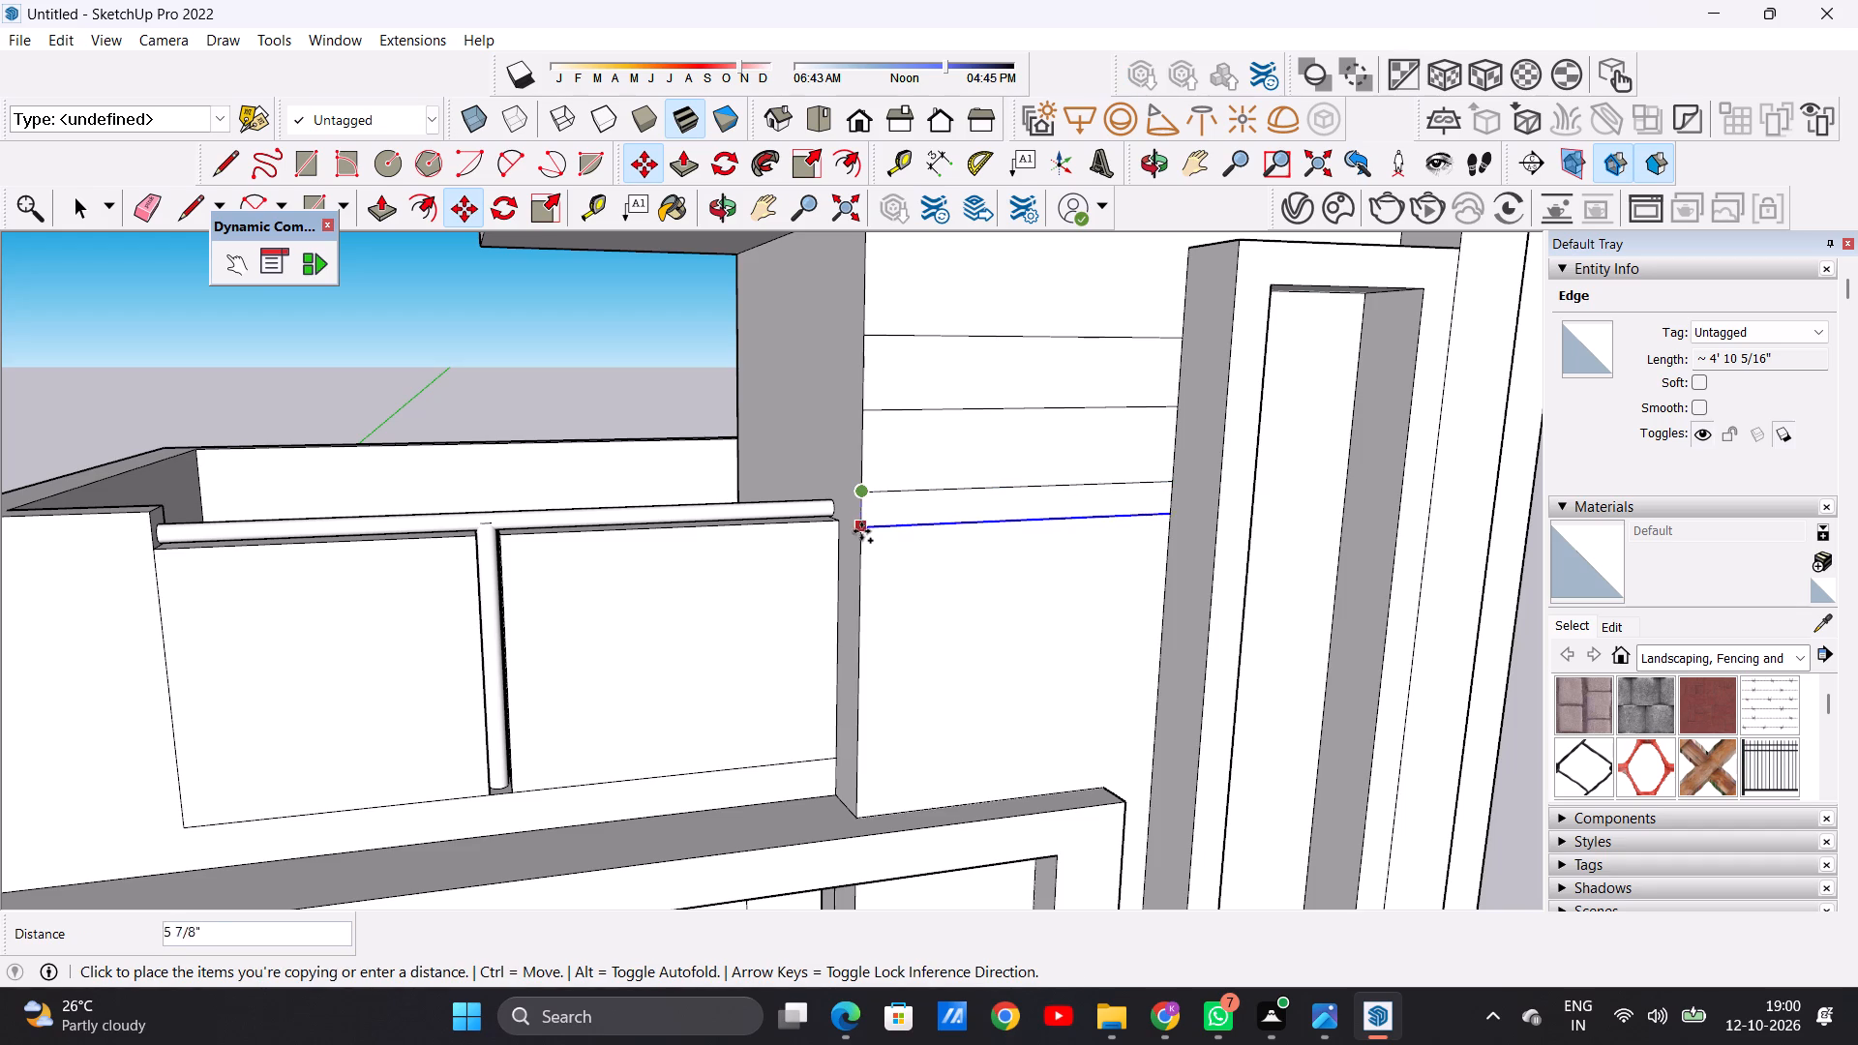
{"action": "left_click", "coordinate": [861, 567]}
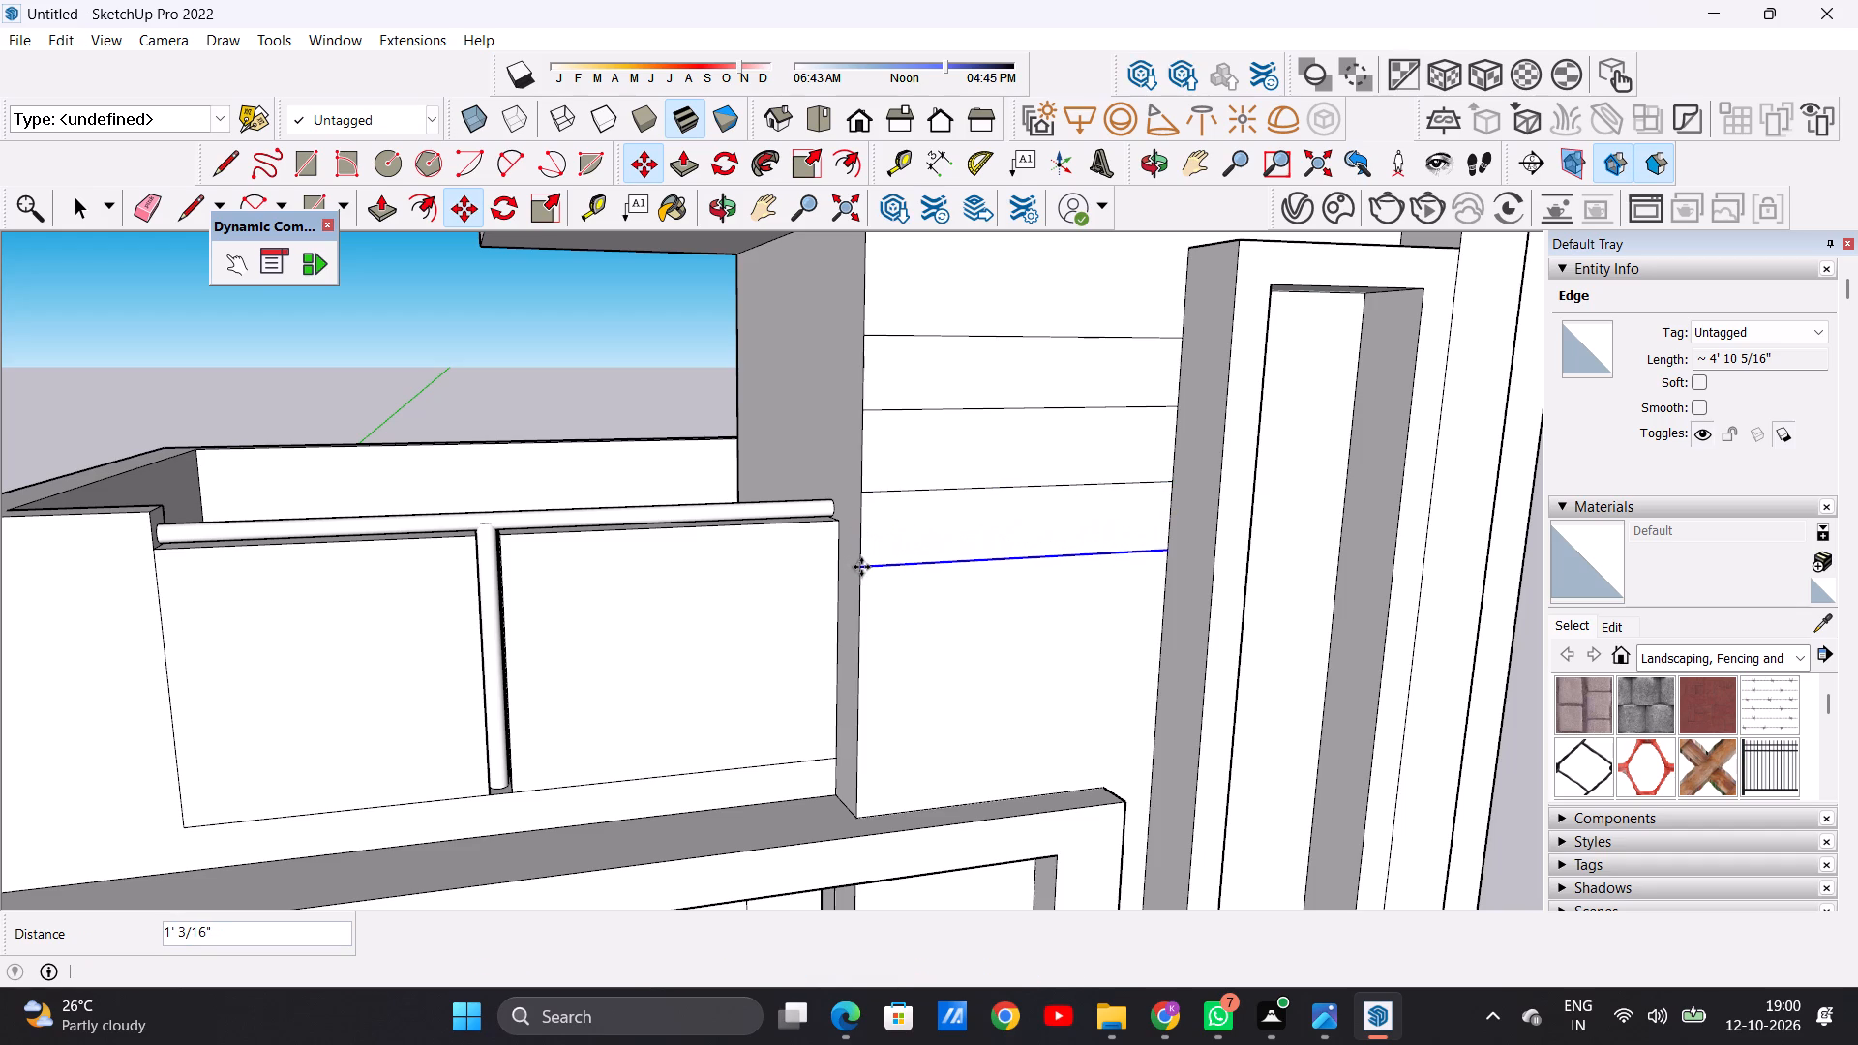
{"action": "left_click", "coordinate": [861, 573]}
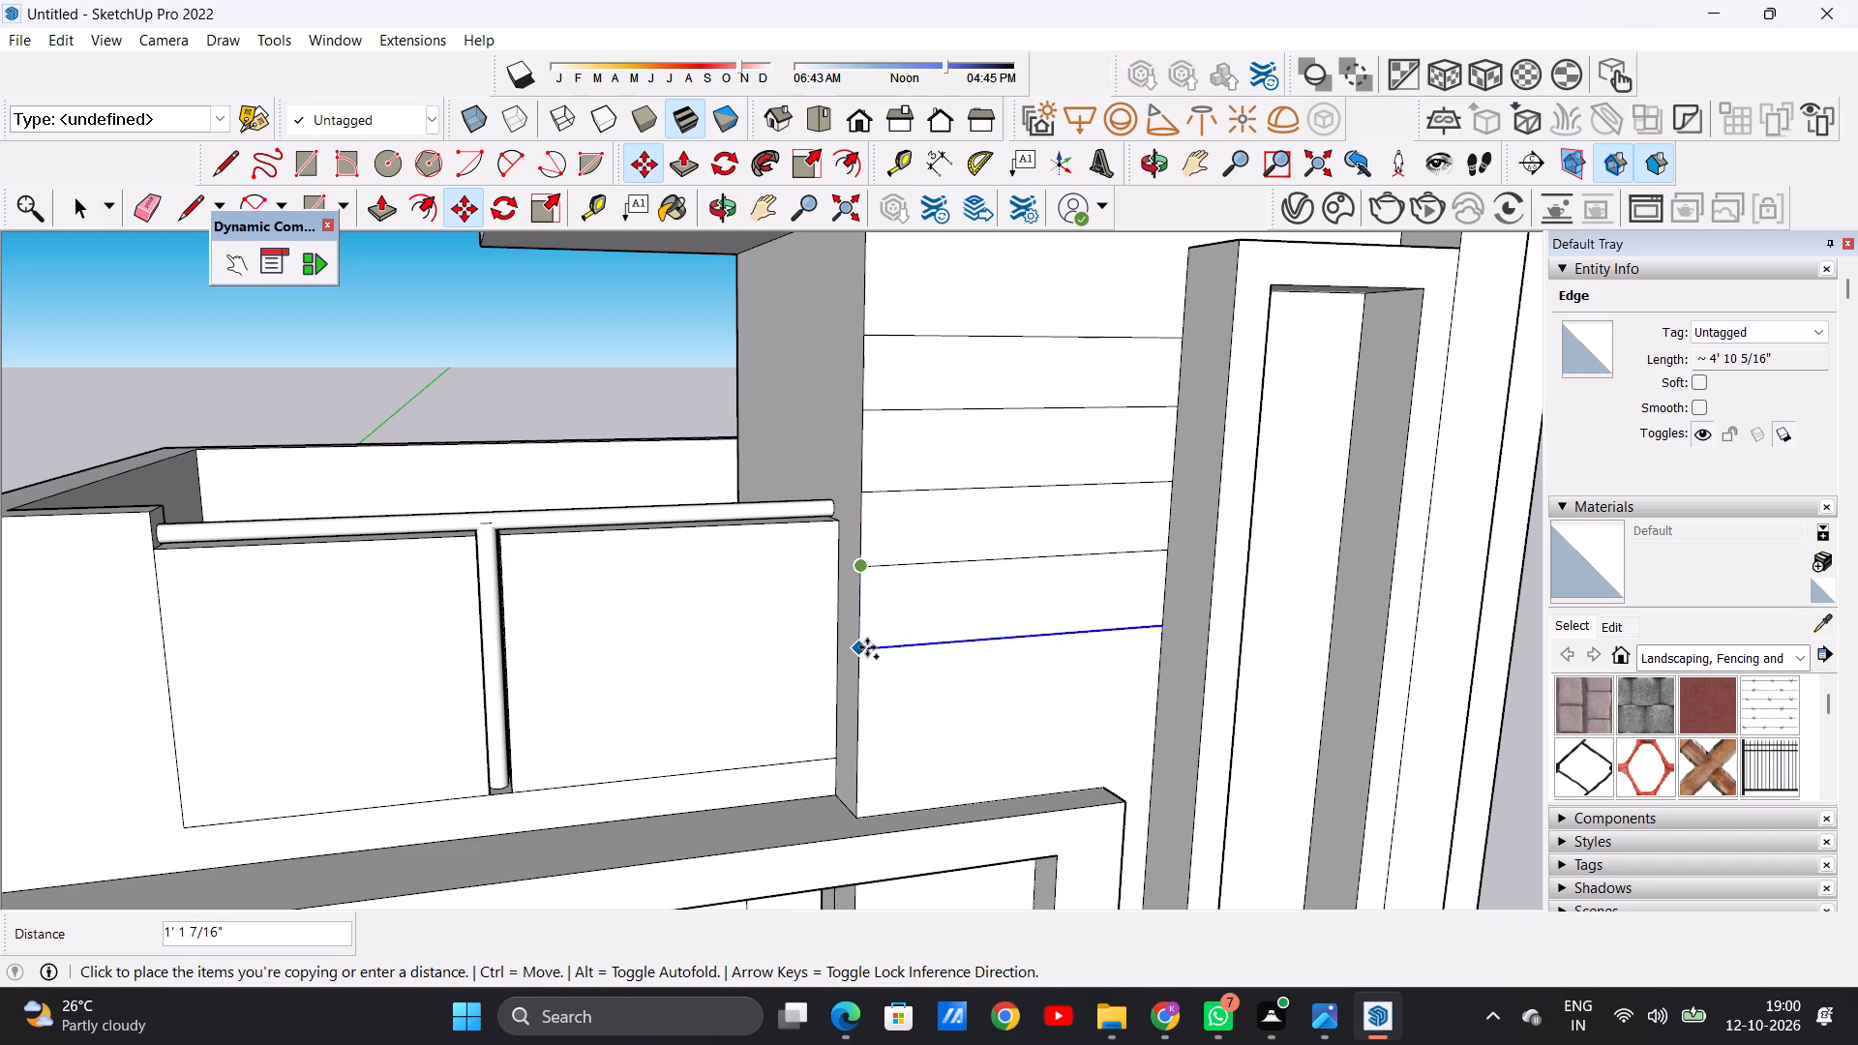
{"action": "left_click", "coordinate": [867, 647]}
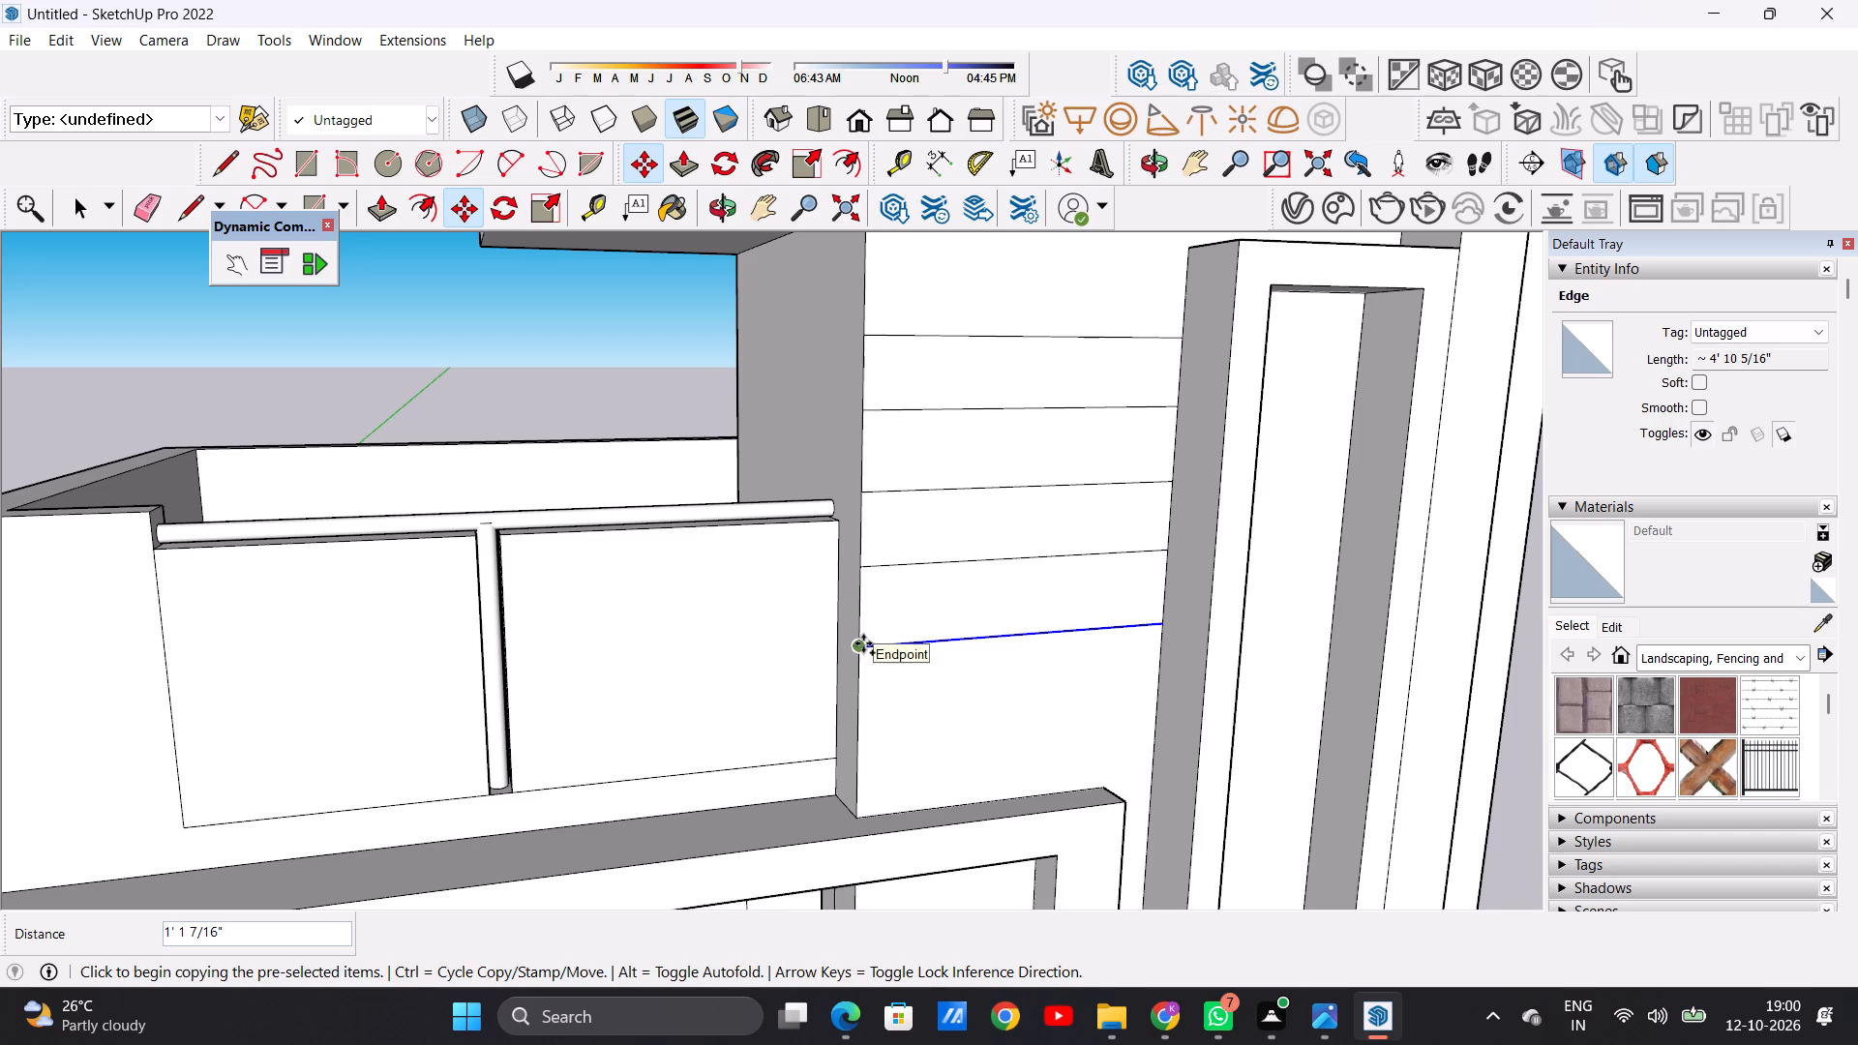
{"action": "left_click", "coordinate": [863, 643]}
{"action": "left_click", "coordinate": [860, 743]}
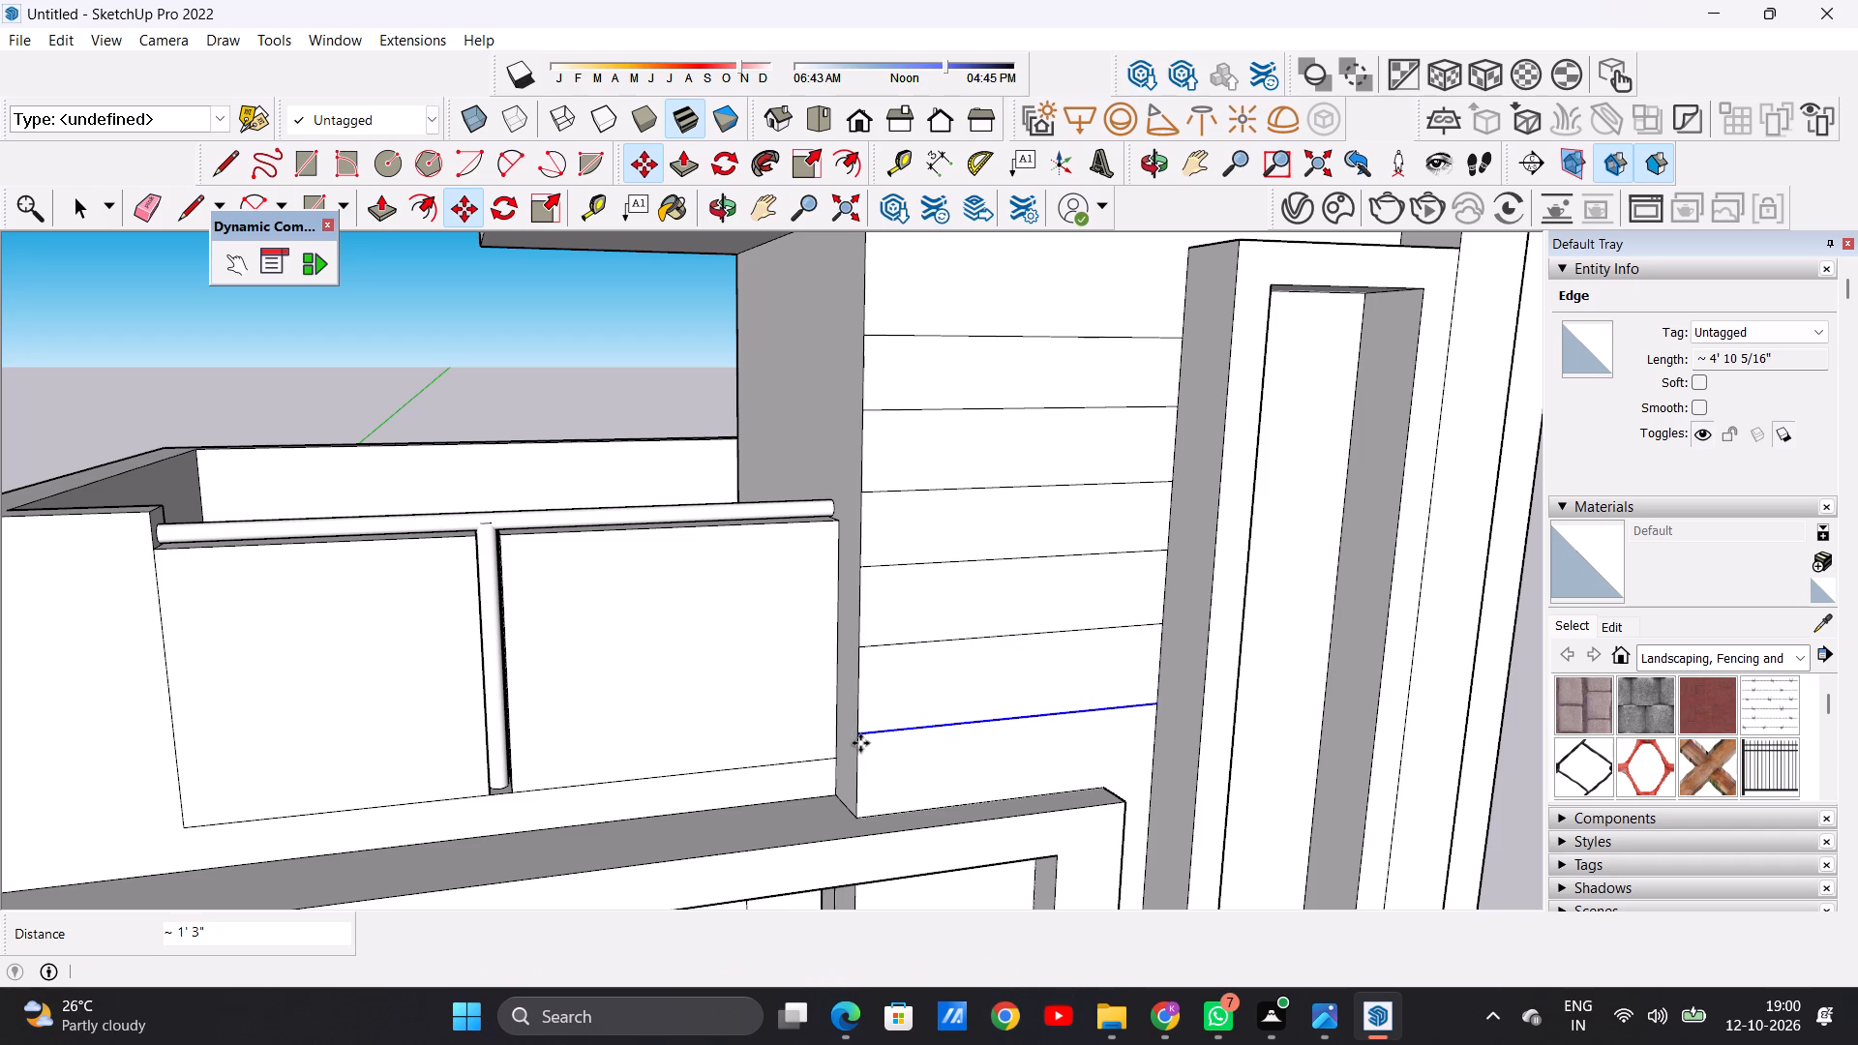
{"action": "key", "text": "space"}
Copy the lowest horizontal line about 8' 11 7/8" sideways past the tall frame onto the outer strip of the front wall.
{"action": "scroll", "coordinate": [921, 636], "scroll_direction": "down", "scroll_amount": 11}
{"action": "middle_click_drag", "start_coordinate": [1183, 676], "coordinate": [1168, 675]}
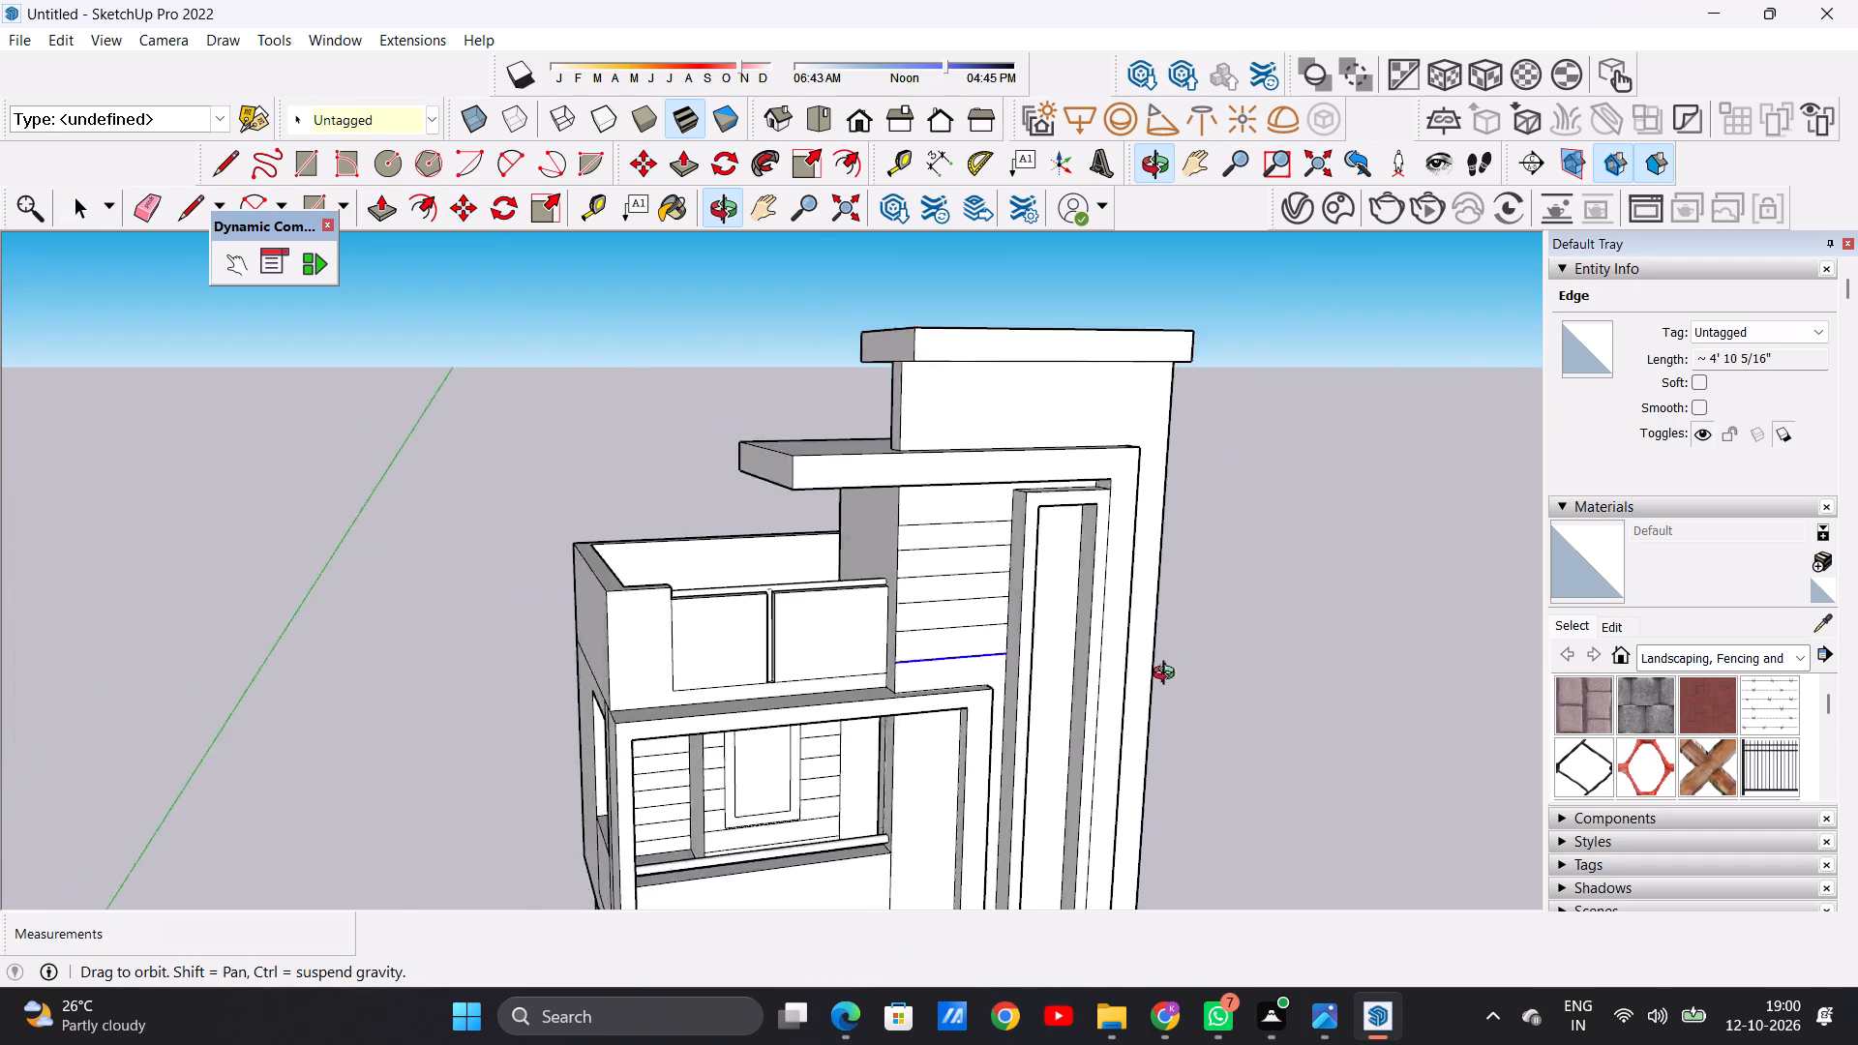
{"action": "middle_click_drag", "start_coordinate": [1168, 675], "coordinate": [957, 645]}
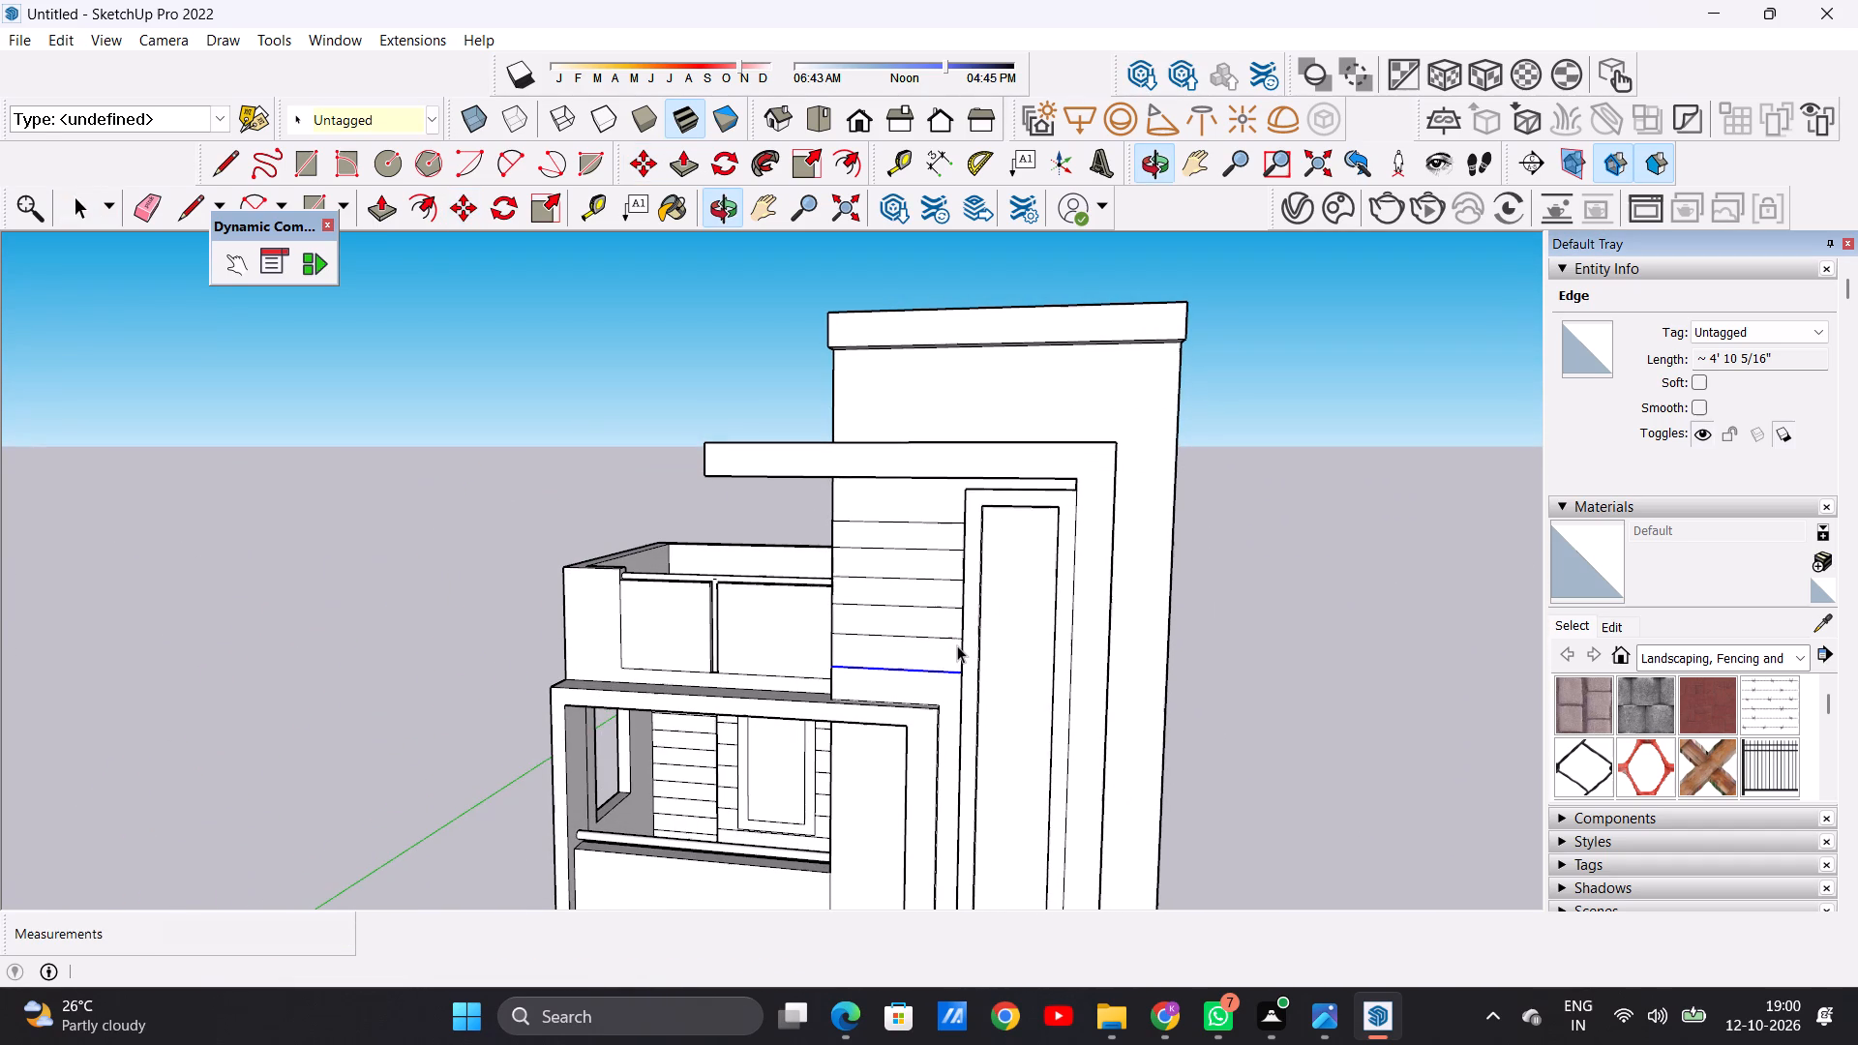
{"action": "scroll", "coordinate": [930, 690], "scroll_direction": "up", "scroll_amount": 6}
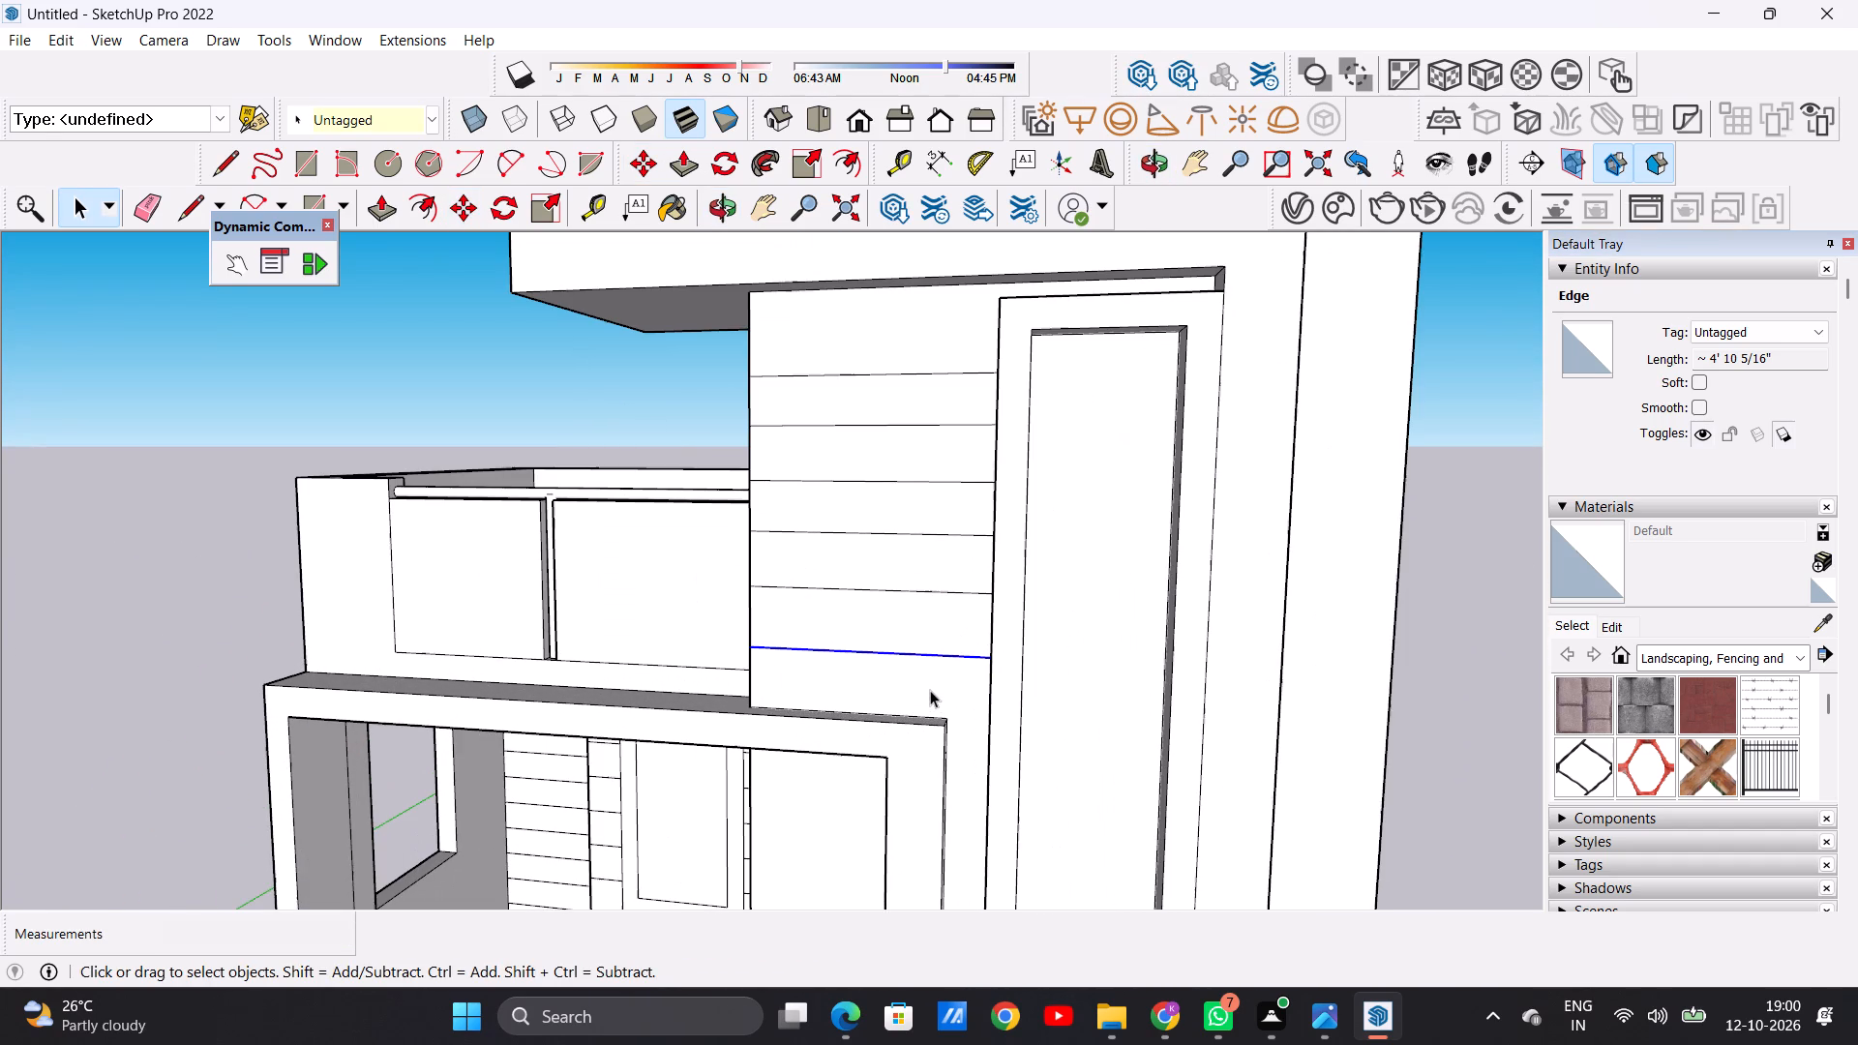
{"action": "key", "text": "m"}
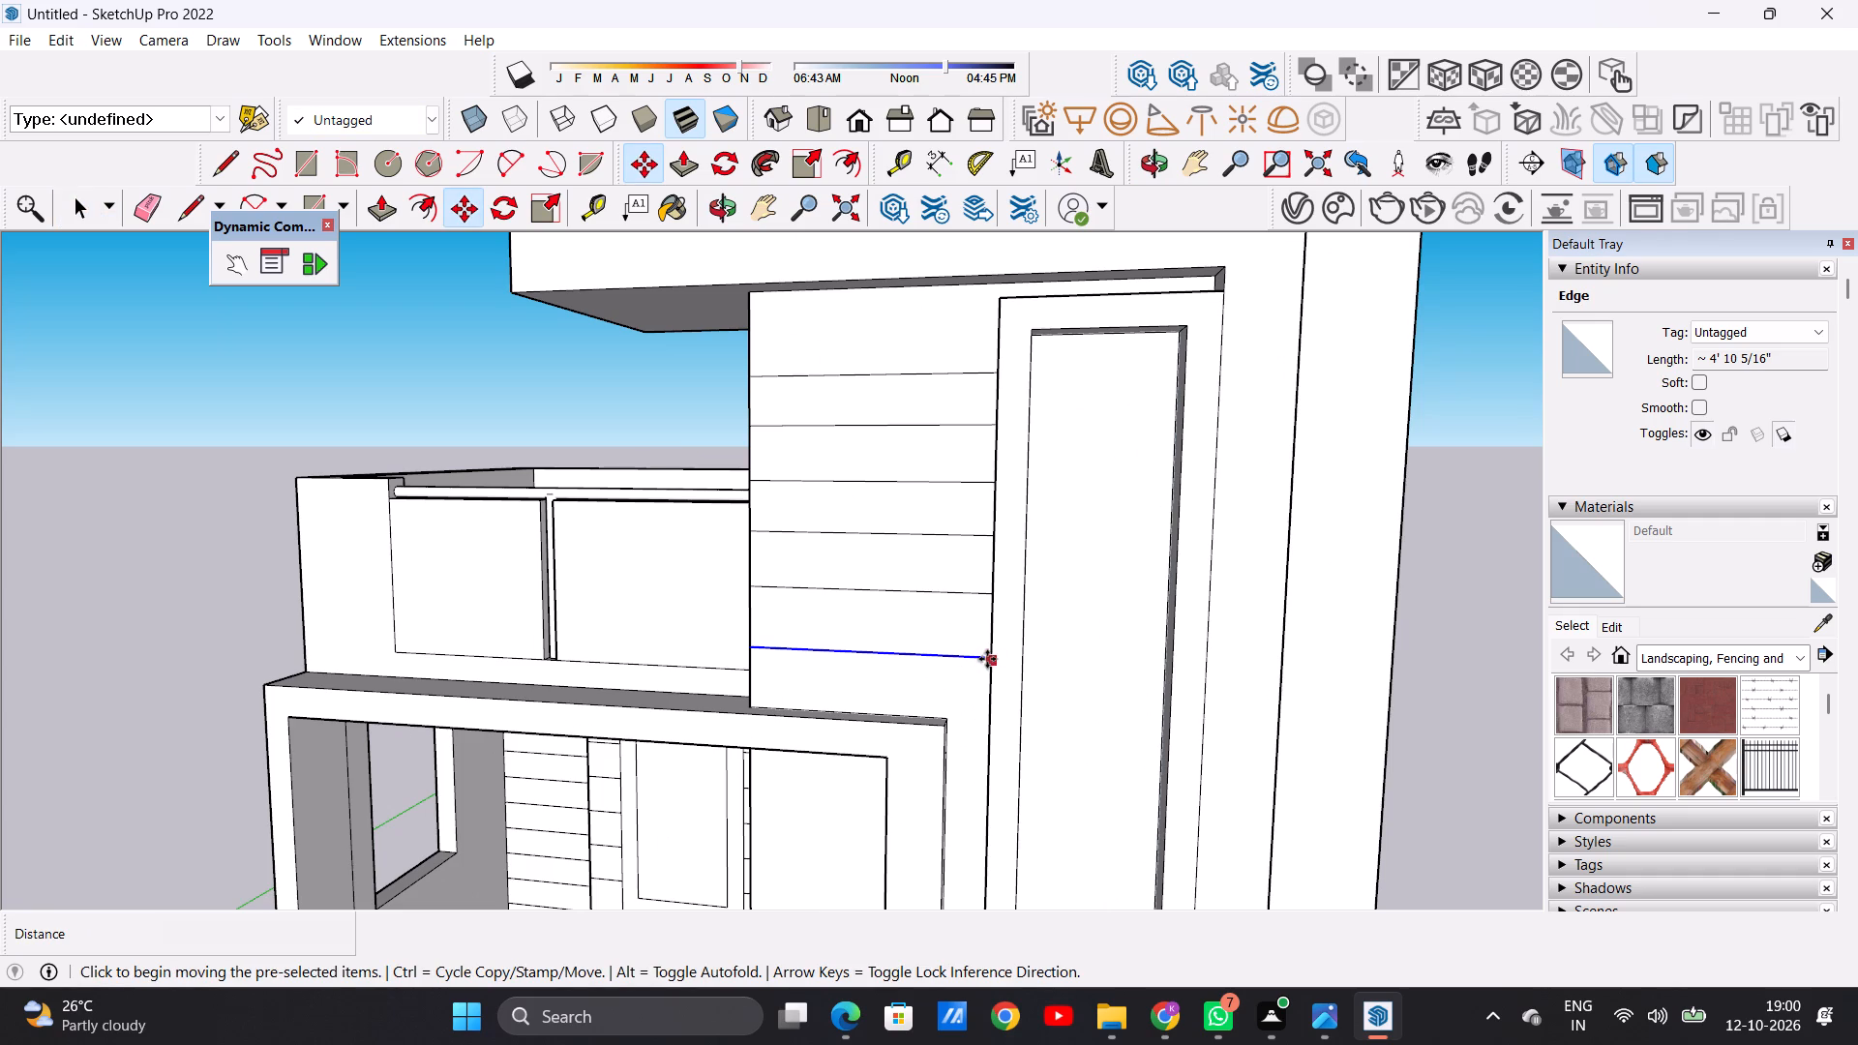
{"action": "left_click", "coordinate": [983, 659]}
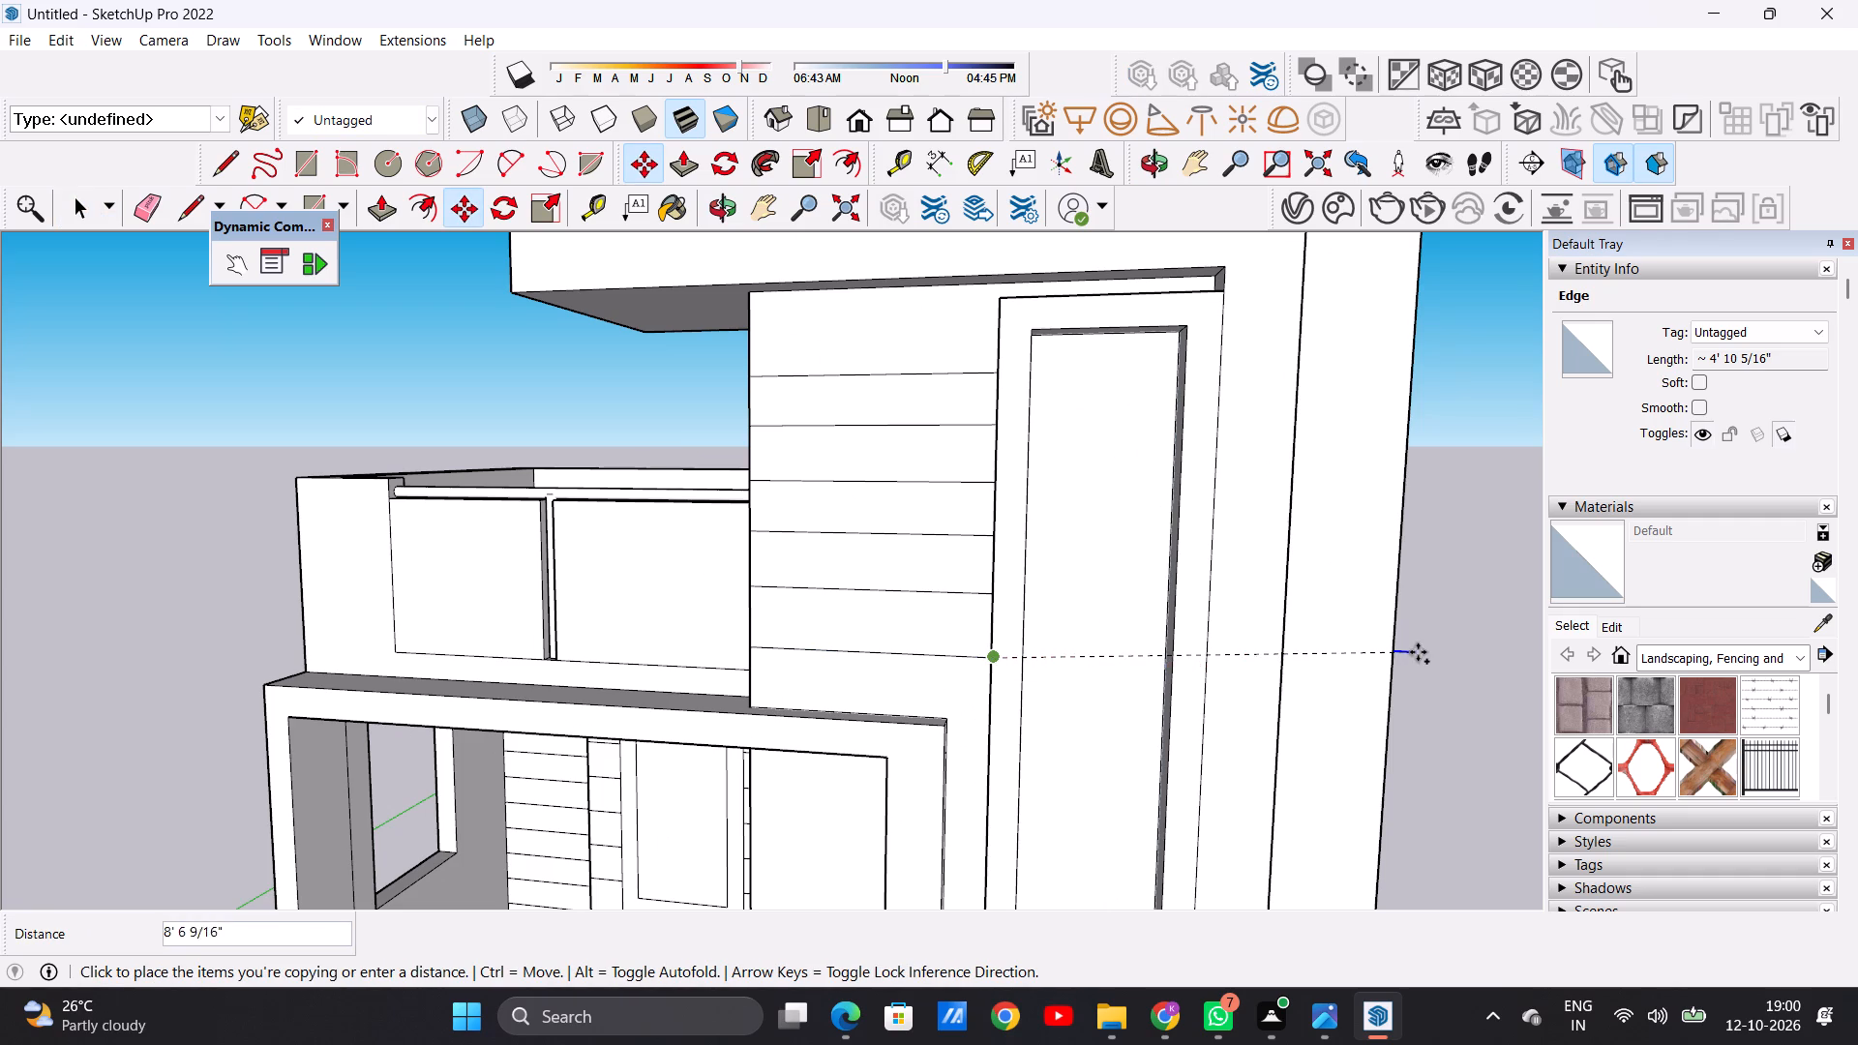
{"action": "left_click", "coordinate": [1520, 687]}
{"action": "scroll", "coordinate": [1288, 678], "scroll_direction": "down", "scroll_amount": 2}
{"action": "middle_click_drag", "start_coordinate": [1360, 736], "coordinate": [1149, 718]}
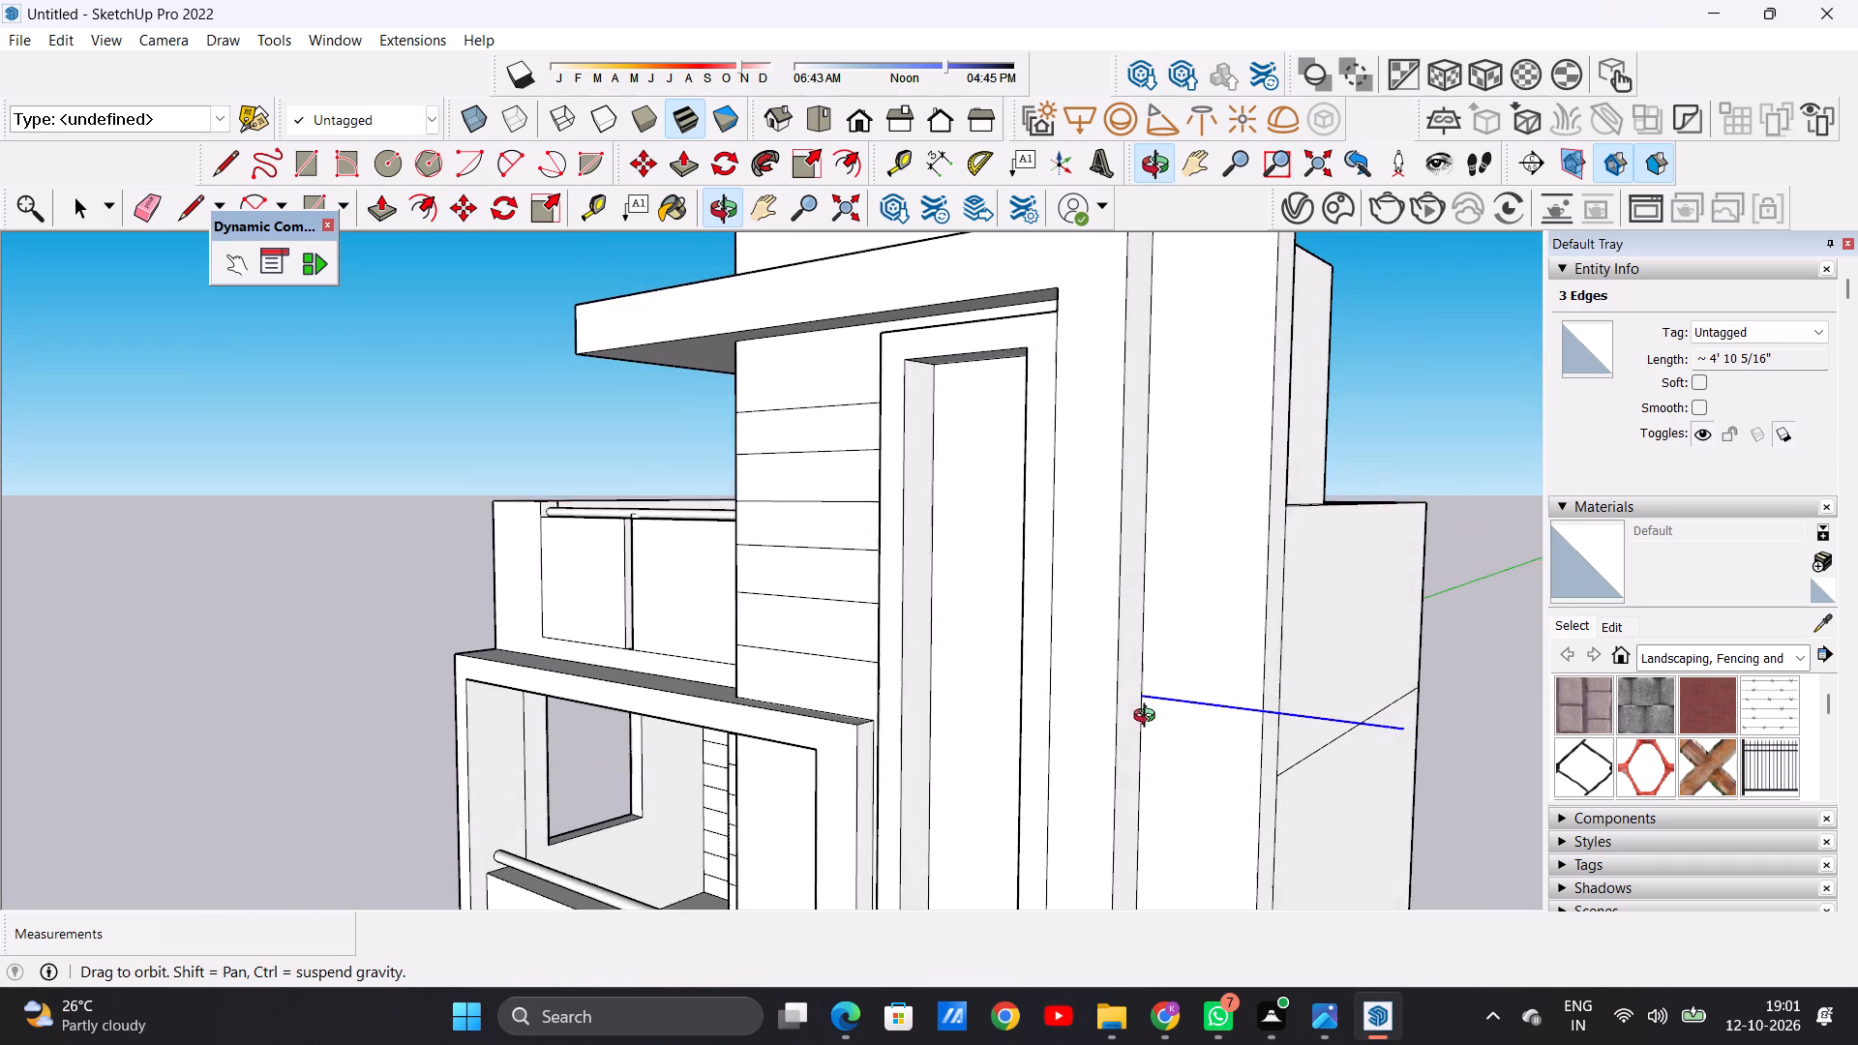
{"action": "middle_click_drag", "start_coordinate": [1149, 718], "coordinate": [1145, 718]}
{"action": "scroll", "coordinate": [1266, 731], "scroll_direction": "up", "scroll_amount": 2}
{"action": "middle_click_drag", "start_coordinate": [1205, 721], "coordinate": [1301, 747]}
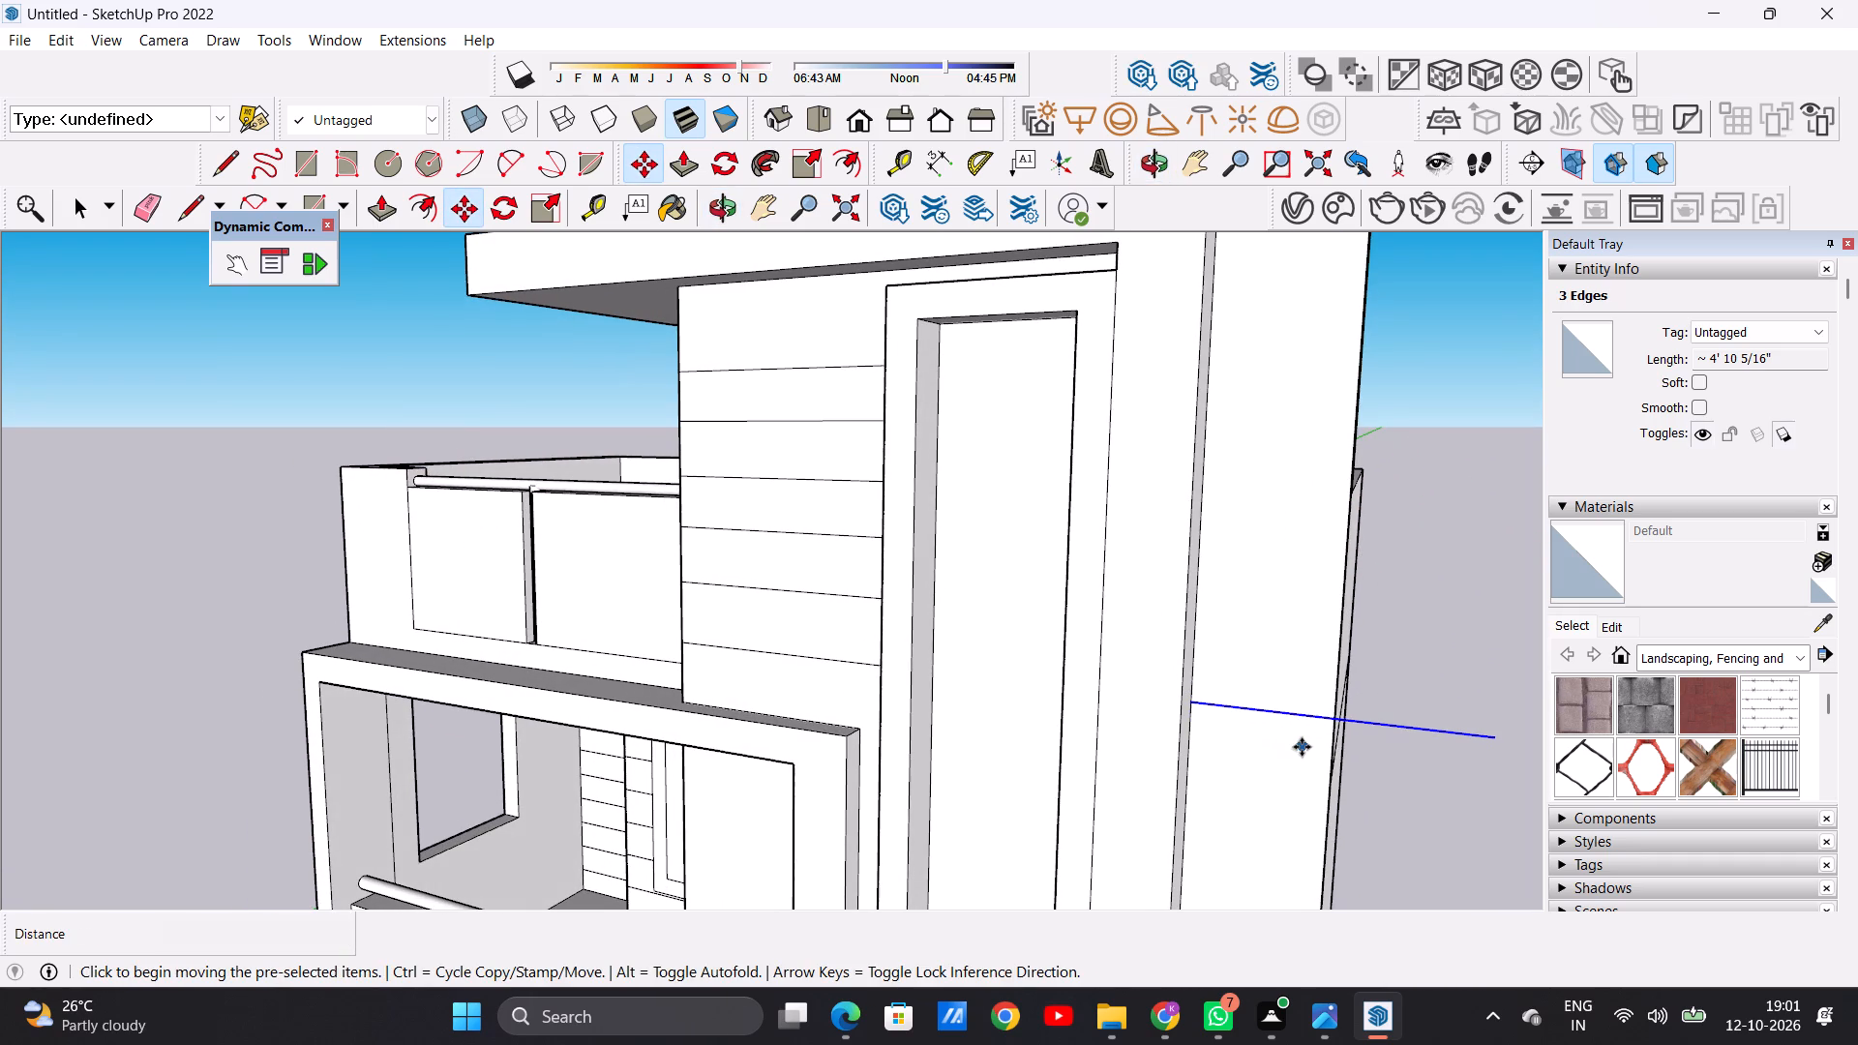
{"action": "key", "text": "space"}
{"action": "scroll", "coordinate": [1257, 675], "scroll_direction": "down", "scroll_amount": 4}
{"action": "left_click", "coordinate": [1279, 664]}
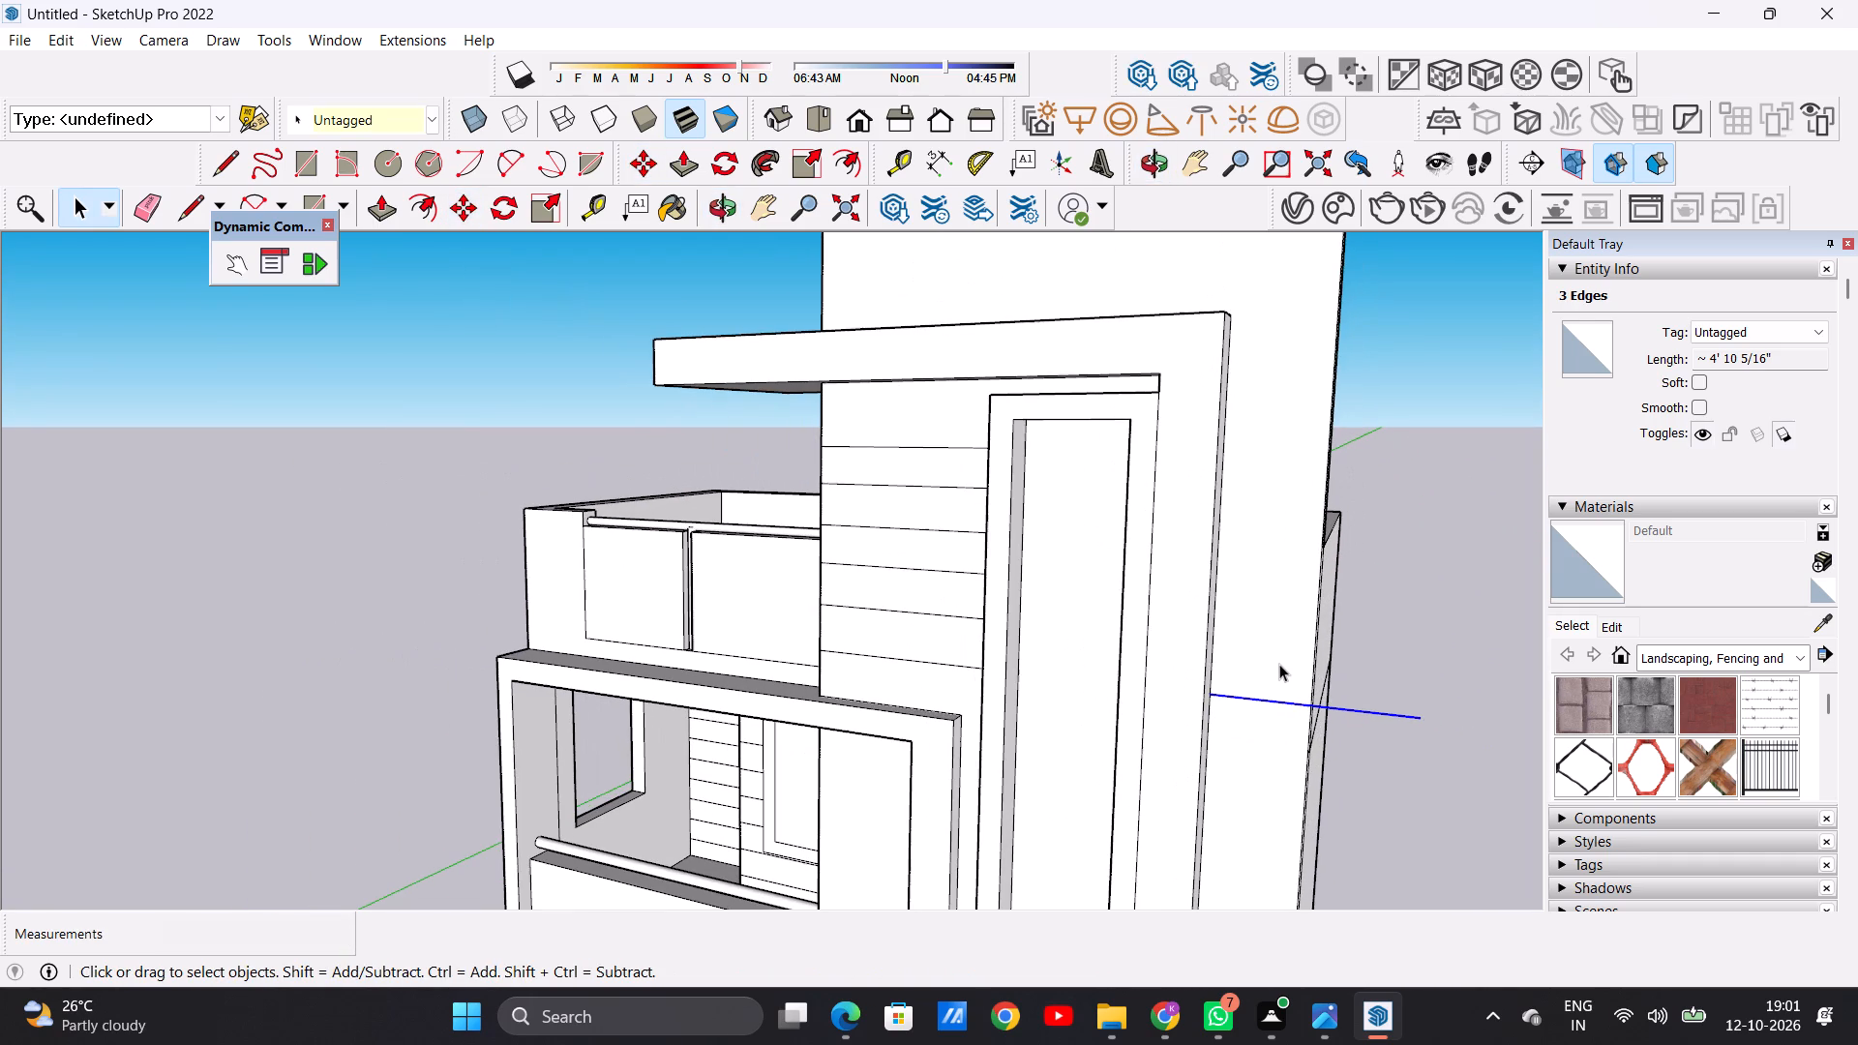
{"action": "left_click", "coordinate": [1398, 632]}
Erase the part of the copied line that overhangs the outer edge of the front wall.
{"action": "middle_click_drag", "start_coordinate": [1289, 732], "coordinate": [1355, 697]}
{"action": "scroll", "coordinate": [1365, 669], "scroll_direction": "up", "scroll_amount": 3}
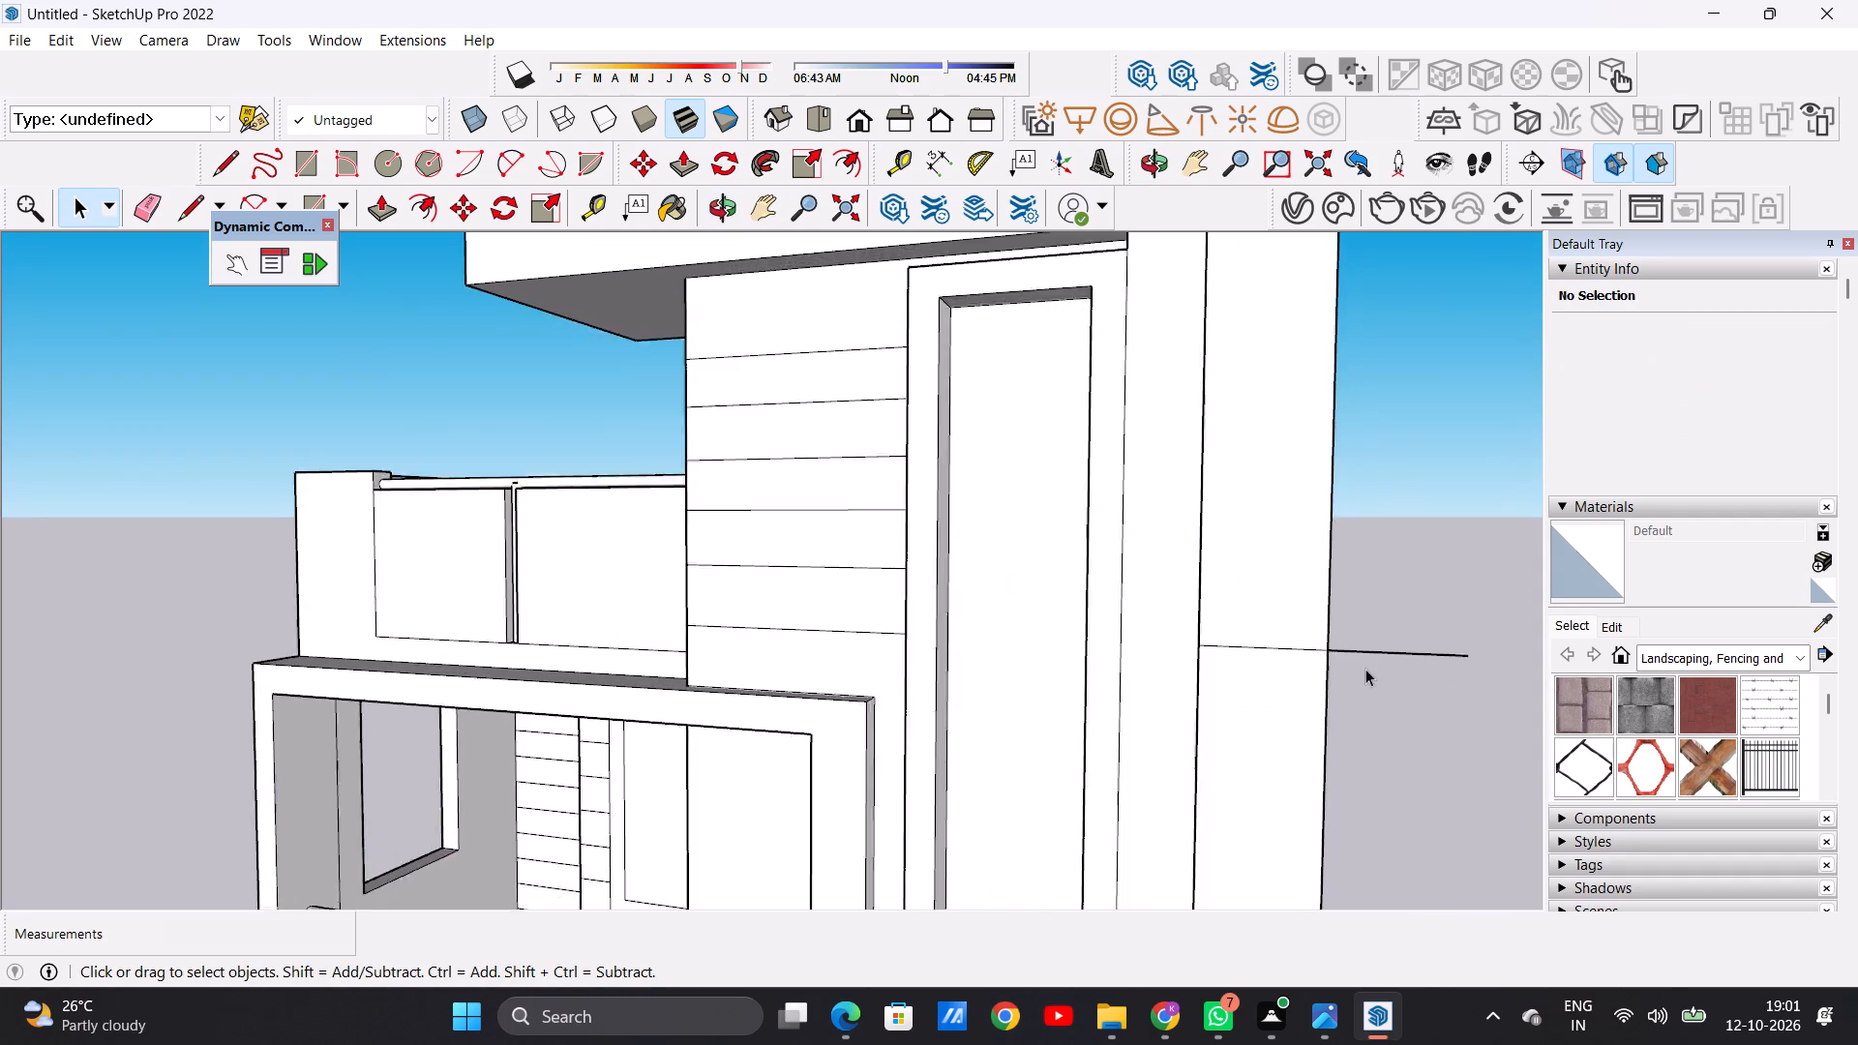
{"action": "scroll", "coordinate": [1365, 669], "scroll_direction": "up", "scroll_amount": 4}
{"action": "scroll", "coordinate": [1363, 644], "scroll_direction": "down", "scroll_amount": 1}
{"action": "key", "text": "e"}
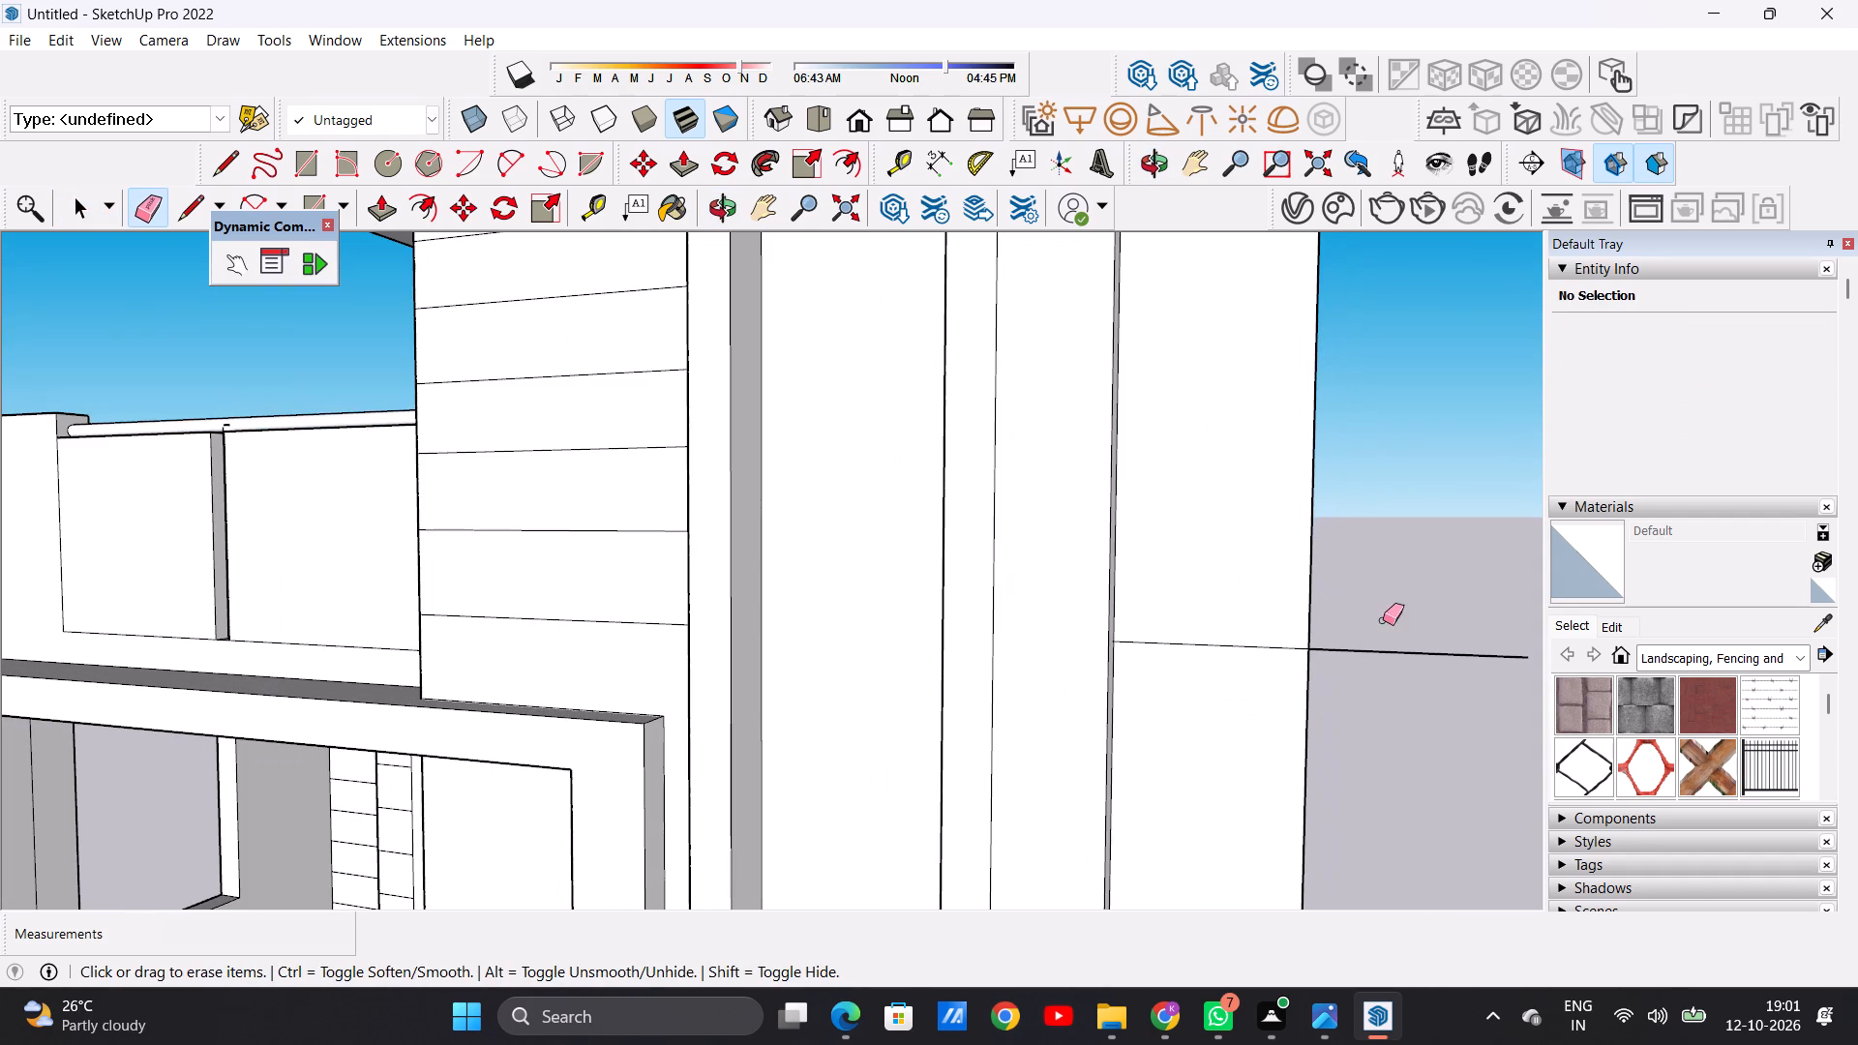
{"action": "left_click_drag", "start_coordinate": [1383, 620], "coordinate": [1398, 666]}
Examine the trimmed line on the outer wall strip and the horizontal lines beside the tall frame.
{"action": "scroll", "coordinate": [1243, 690], "scroll_direction": "down", "scroll_amount": 5}
{"action": "middle_click_drag", "start_coordinate": [1124, 703], "coordinate": [994, 705]}
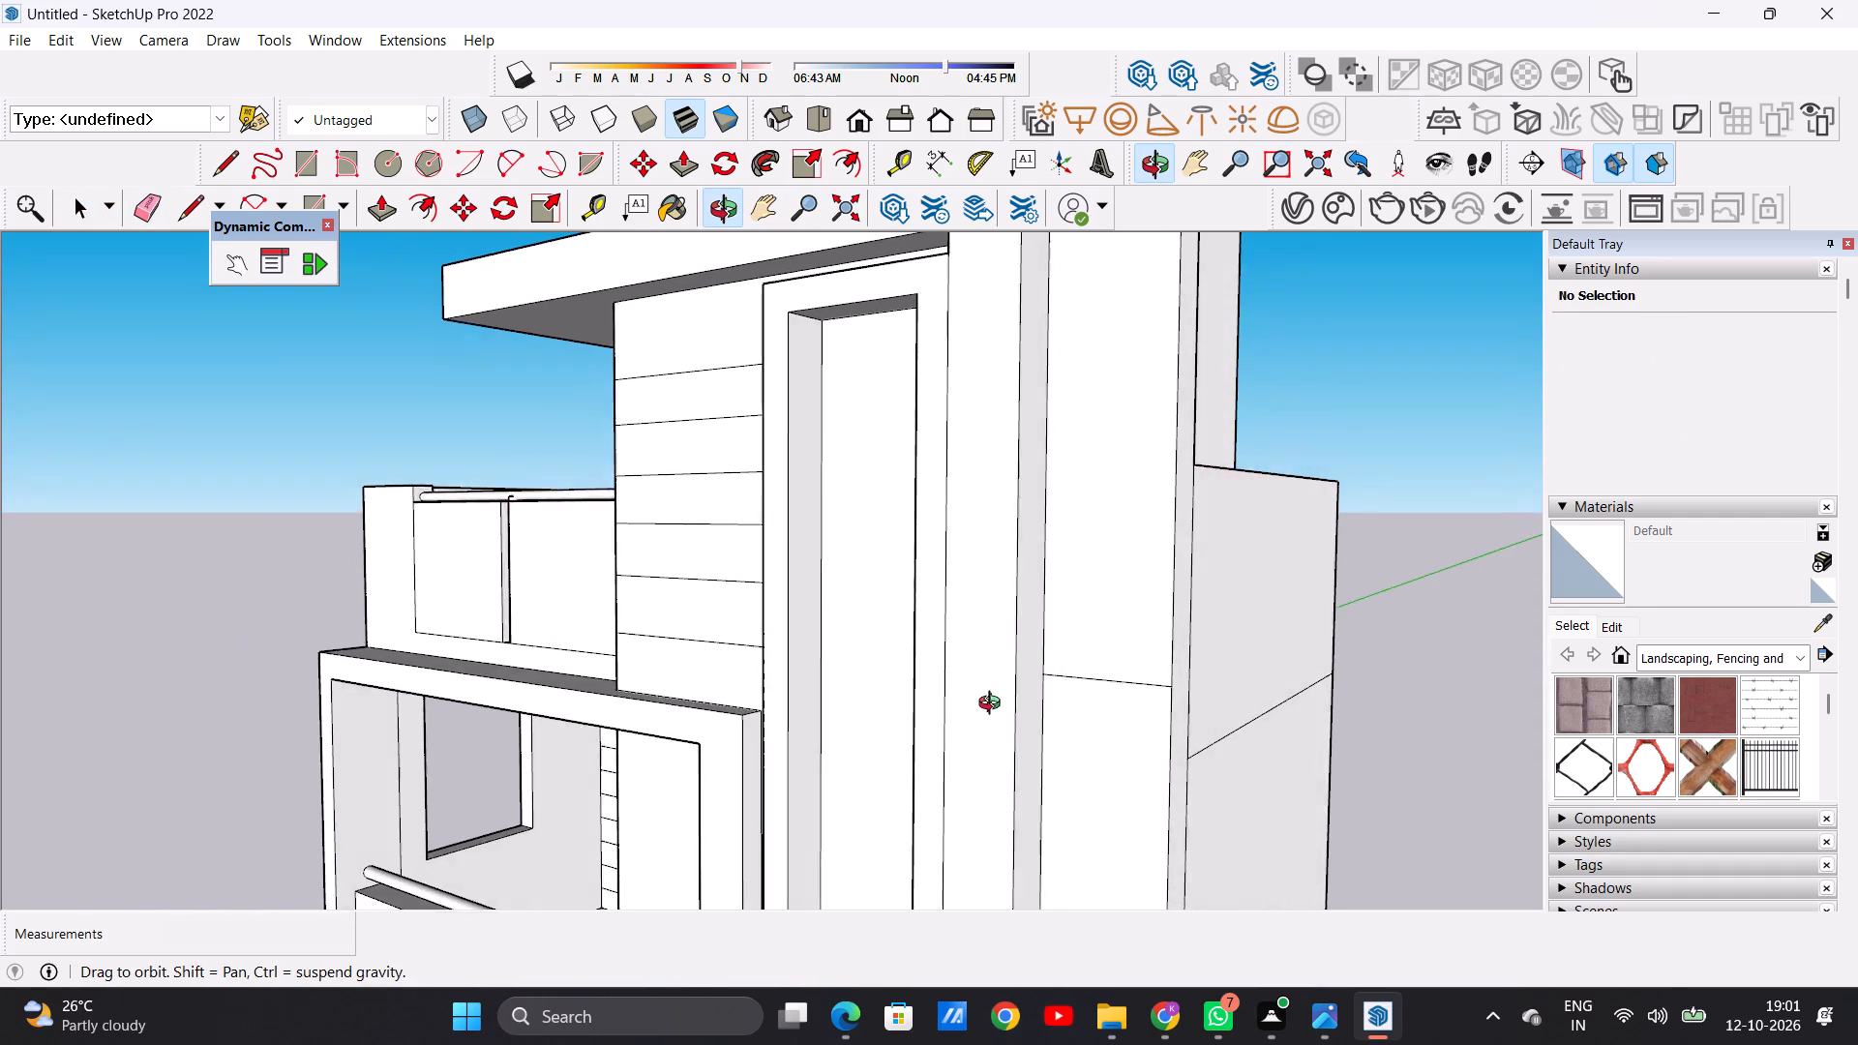
{"action": "middle_click_drag", "start_coordinate": [994, 705], "coordinate": [986, 713]}
{"action": "scroll", "coordinate": [1142, 717], "scroll_direction": "down", "scroll_amount": 6}
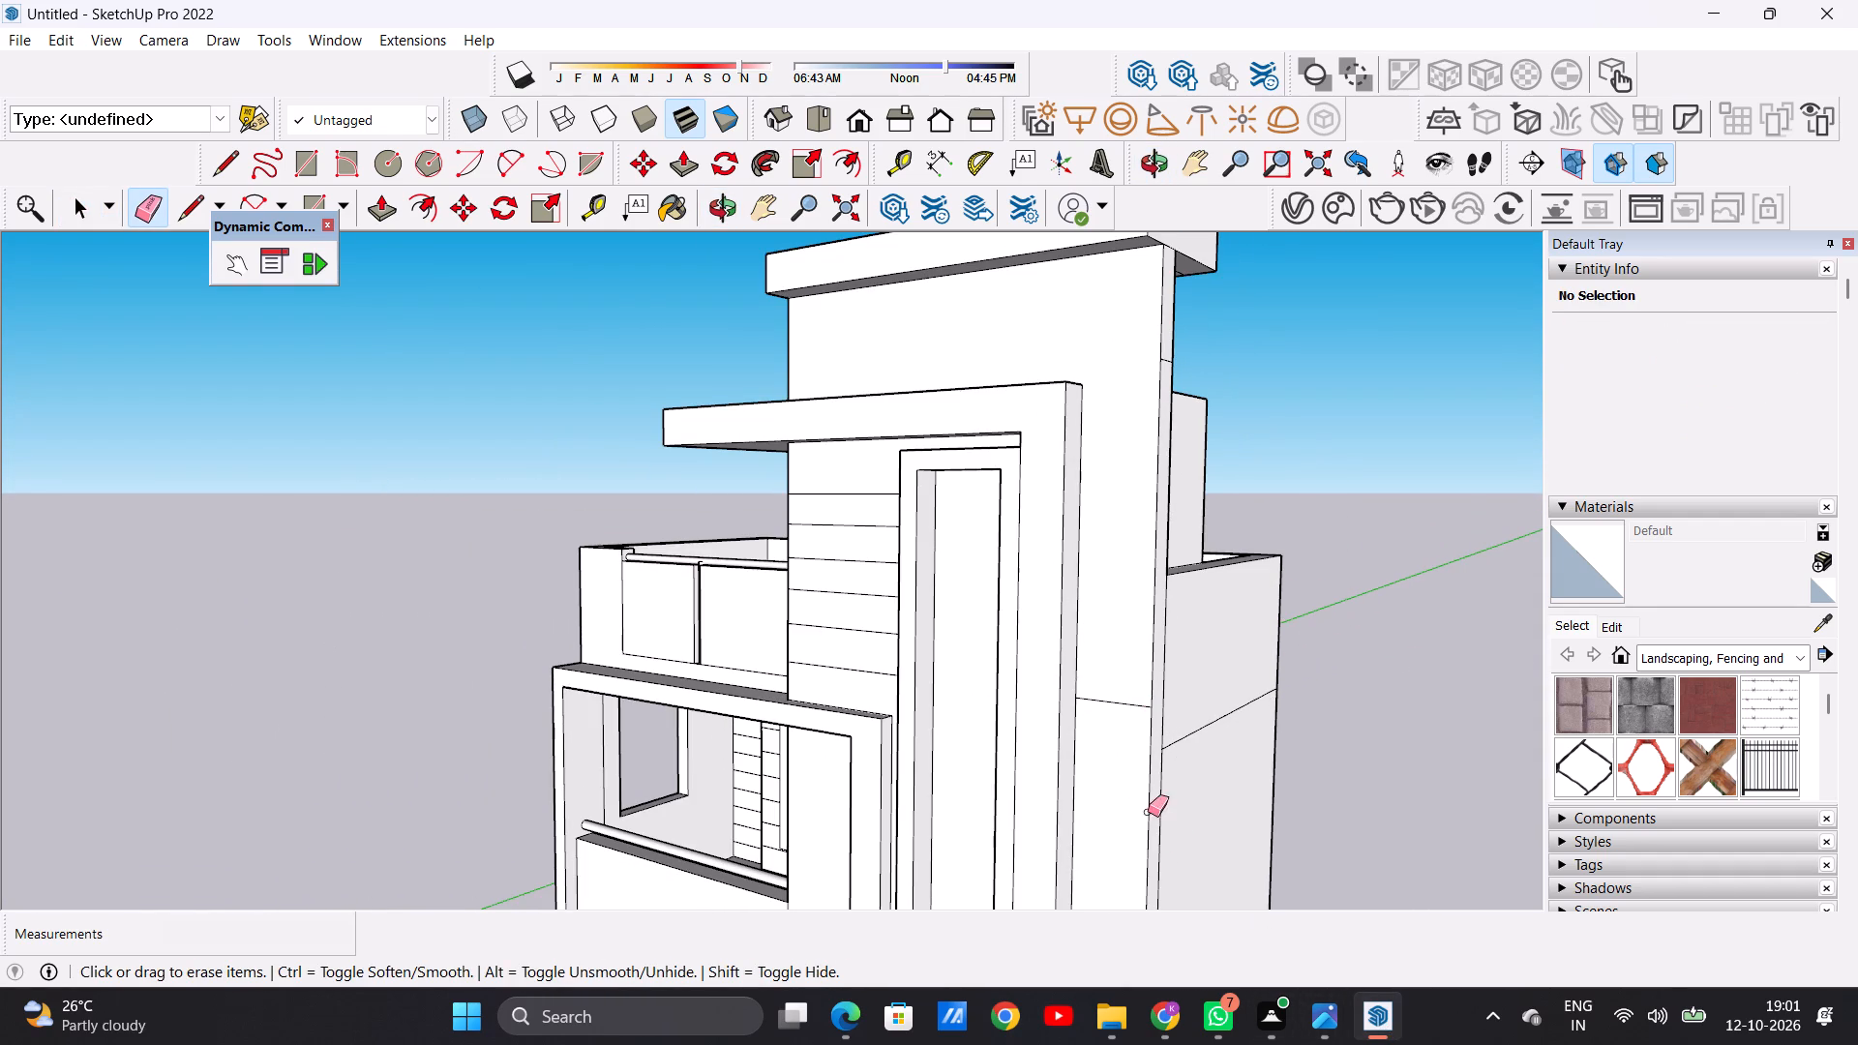
{"action": "middle_click_drag", "start_coordinate": [1147, 812], "coordinate": [1282, 802]}
{"action": "key", "text": "space"}
{"action": "middle_click_drag", "start_coordinate": [1079, 695], "coordinate": [1154, 696]}
{"action": "scroll", "coordinate": [1186, 686], "scroll_direction": "up", "scroll_amount": 5}
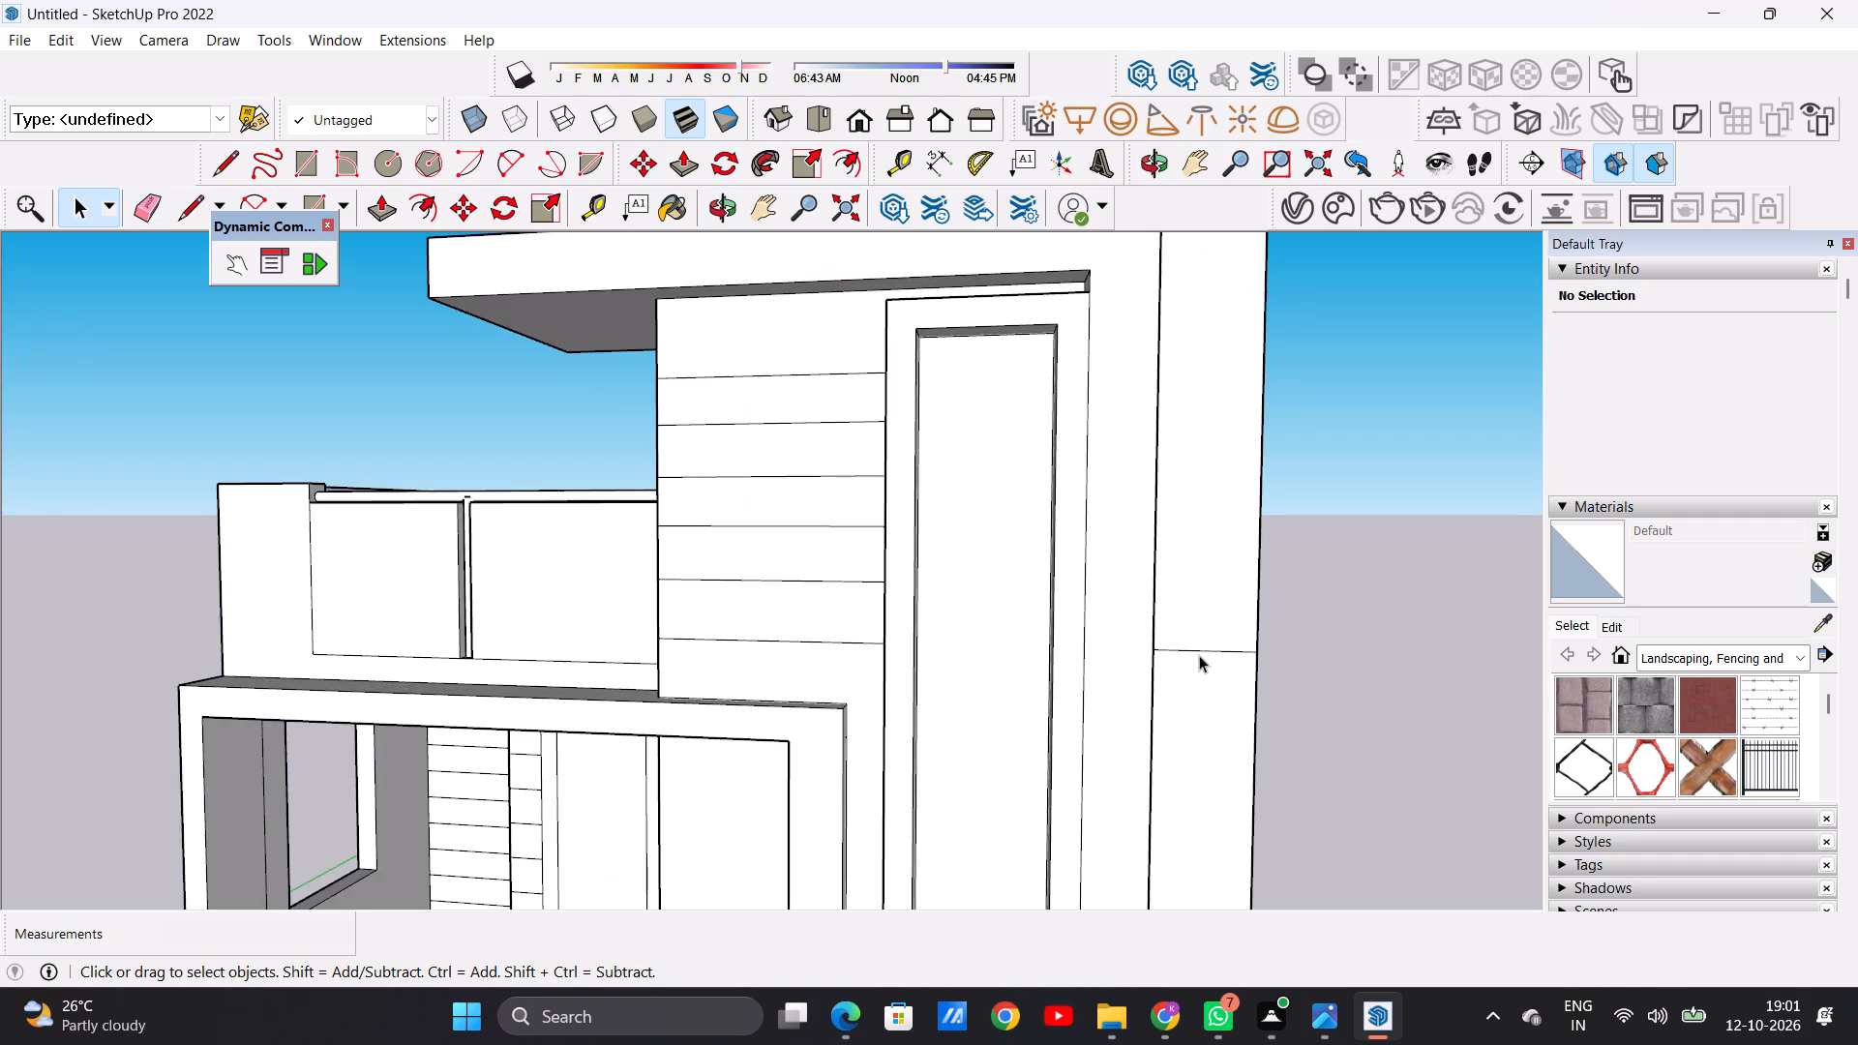
{"action": "scroll", "coordinate": [1205, 650], "scroll_direction": "up", "scroll_amount": 4}
{"action": "scroll", "coordinate": [1173, 662], "scroll_direction": "down", "scroll_amount": 7}
{"action": "scroll", "coordinate": [1192, 665], "scroll_direction": "up", "scroll_amount": 5}
{"action": "scroll", "coordinate": [1195, 665], "scroll_direction": "down", "scroll_amount": 1}
{"action": "scroll", "coordinate": [1195, 665], "scroll_direction": "up", "scroll_amount": 1}
{"action": "scroll", "coordinate": [1195, 665], "scroll_direction": "down", "scroll_amount": 1}
{"action": "scroll", "coordinate": [1195, 665], "scroll_direction": "up", "scroll_amount": 1}
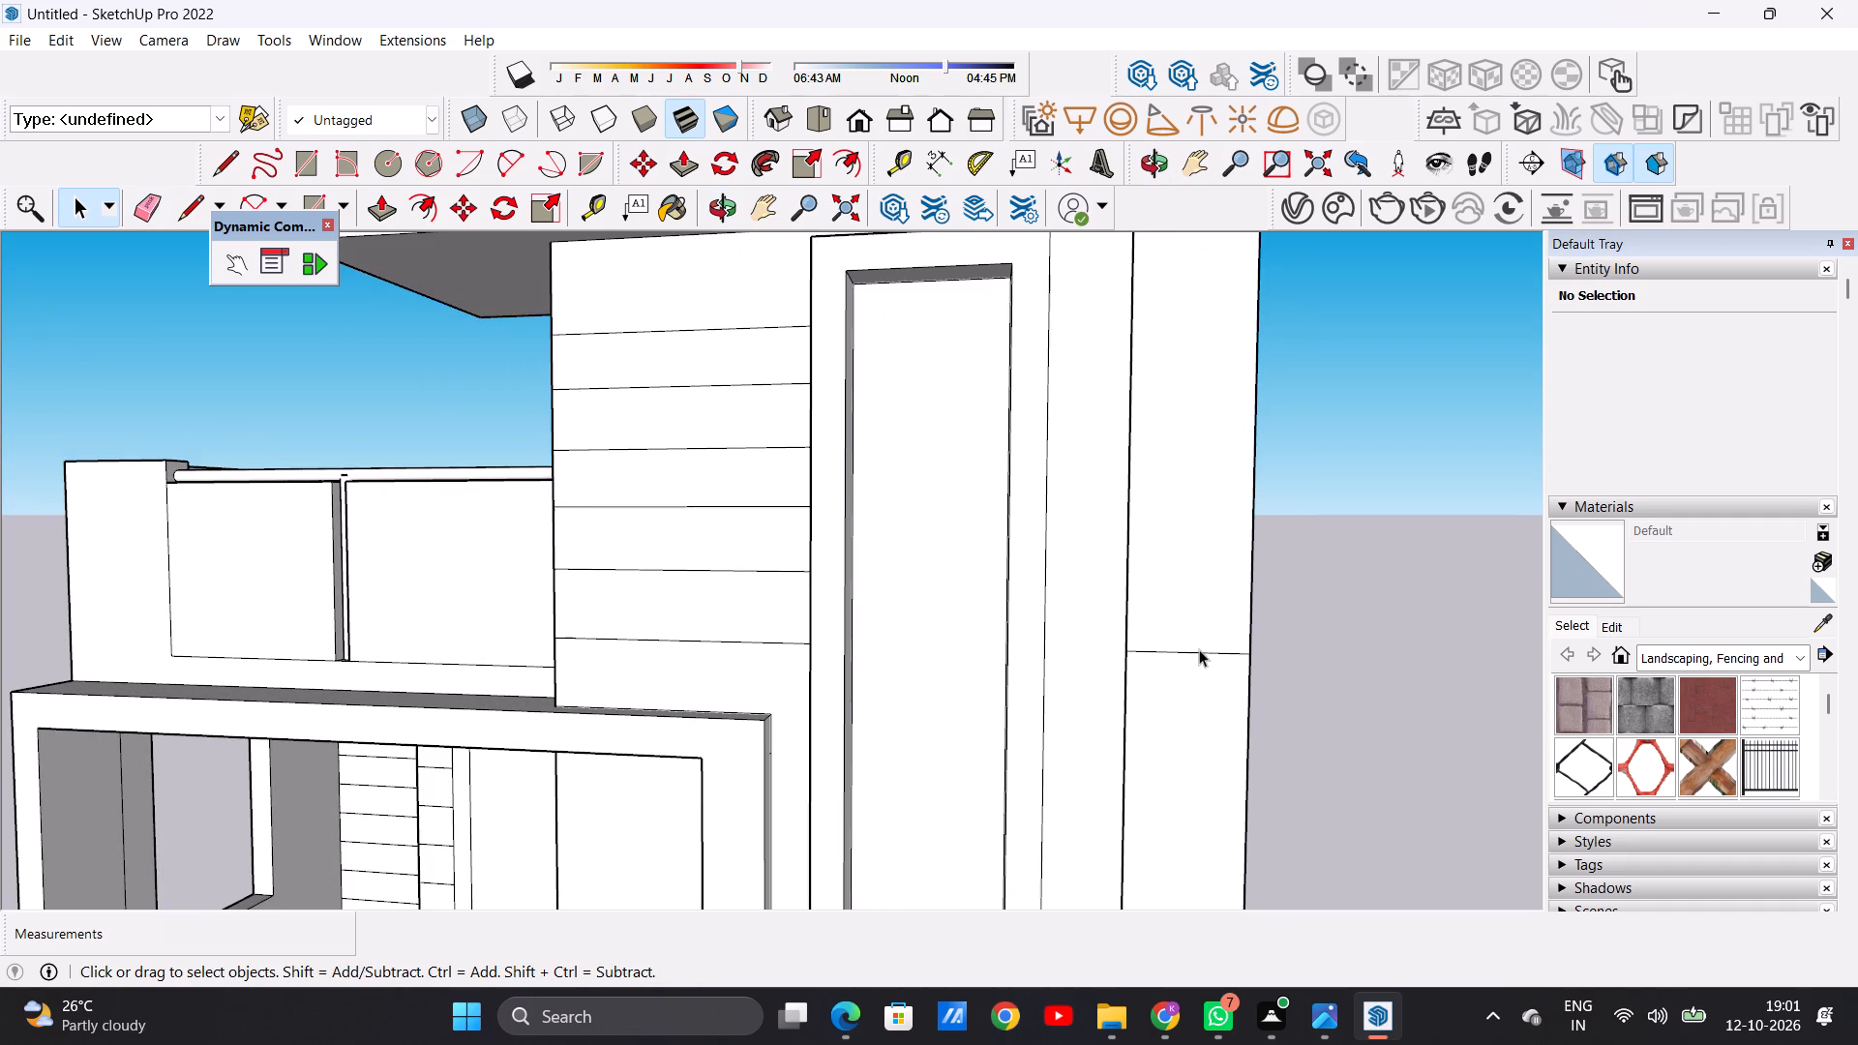
Copy the horizontal line on the outer wall strip upward four times, at spacings of about 1'.
{"action": "left_click", "coordinate": [1199, 649]}
{"action": "key", "text": "m"}
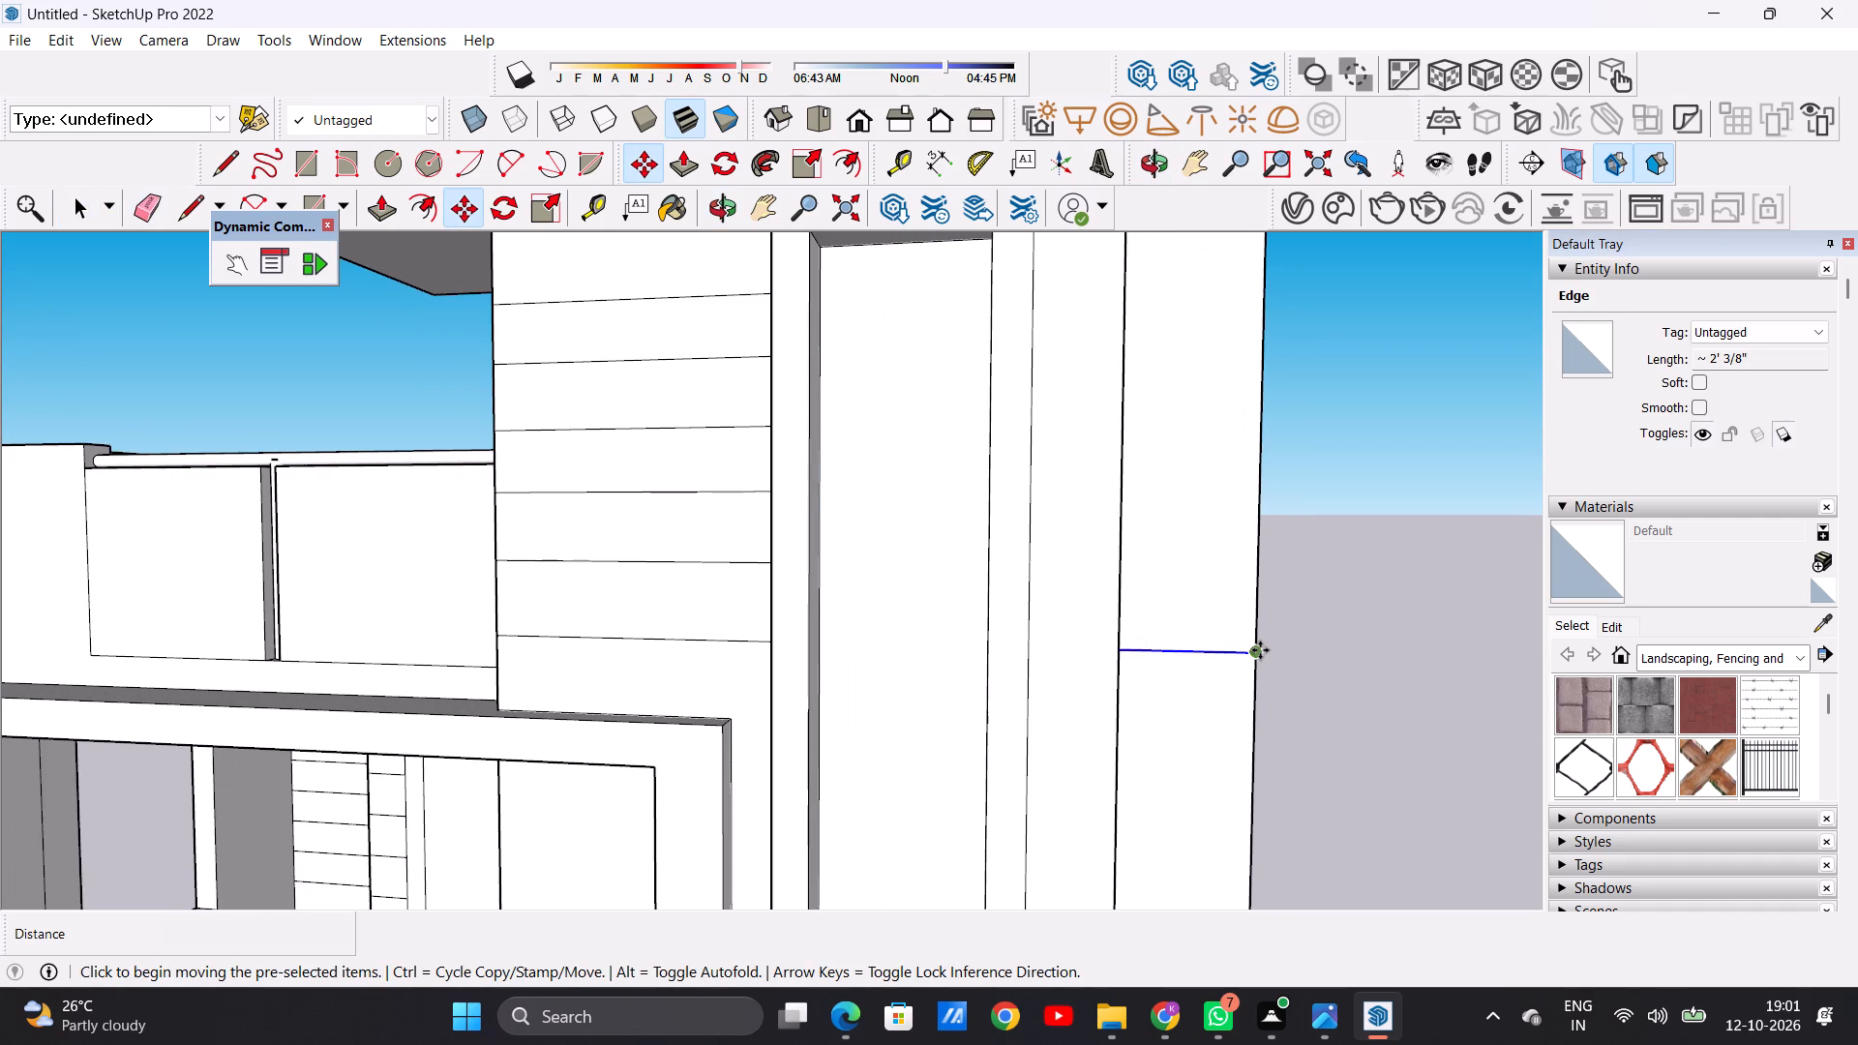
{"action": "left_click", "coordinate": [1260, 650]}
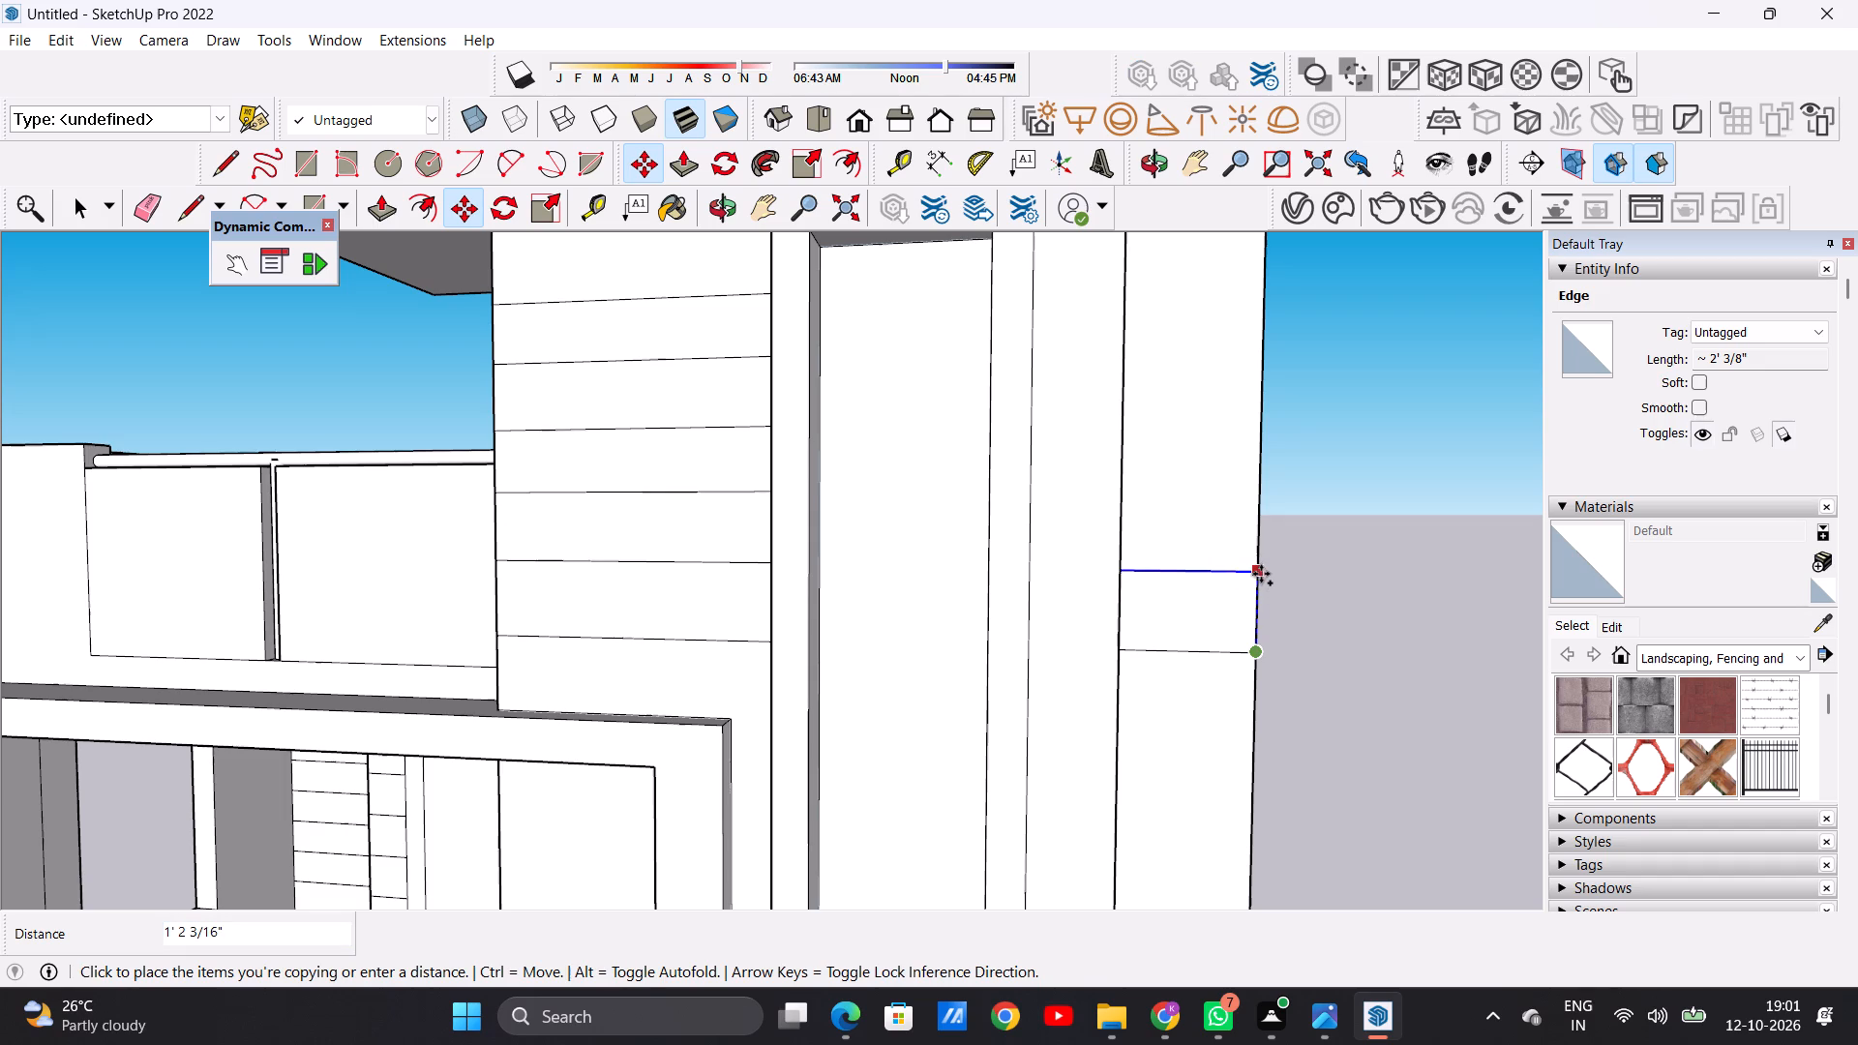
{"action": "left_click", "coordinate": [1261, 580]}
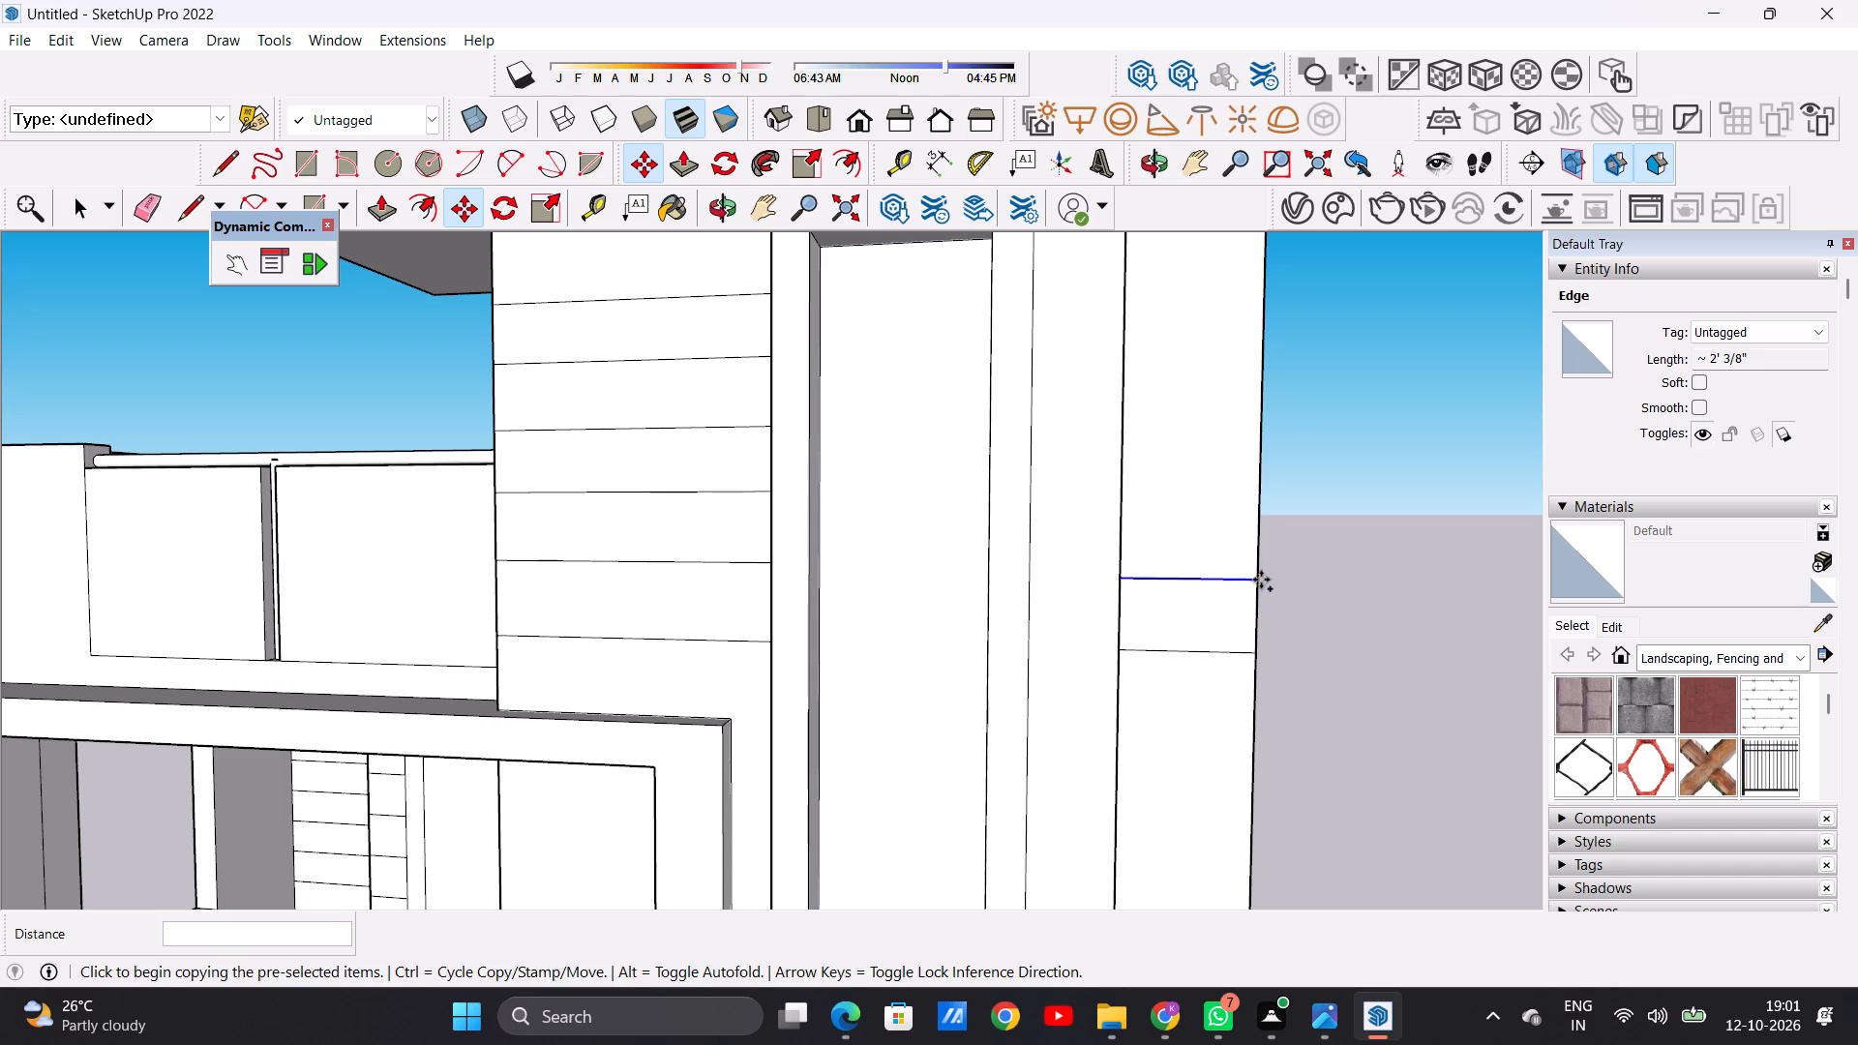
{"action": "left_click", "coordinate": [1261, 580]}
{"action": "left_click", "coordinate": [1256, 509]}
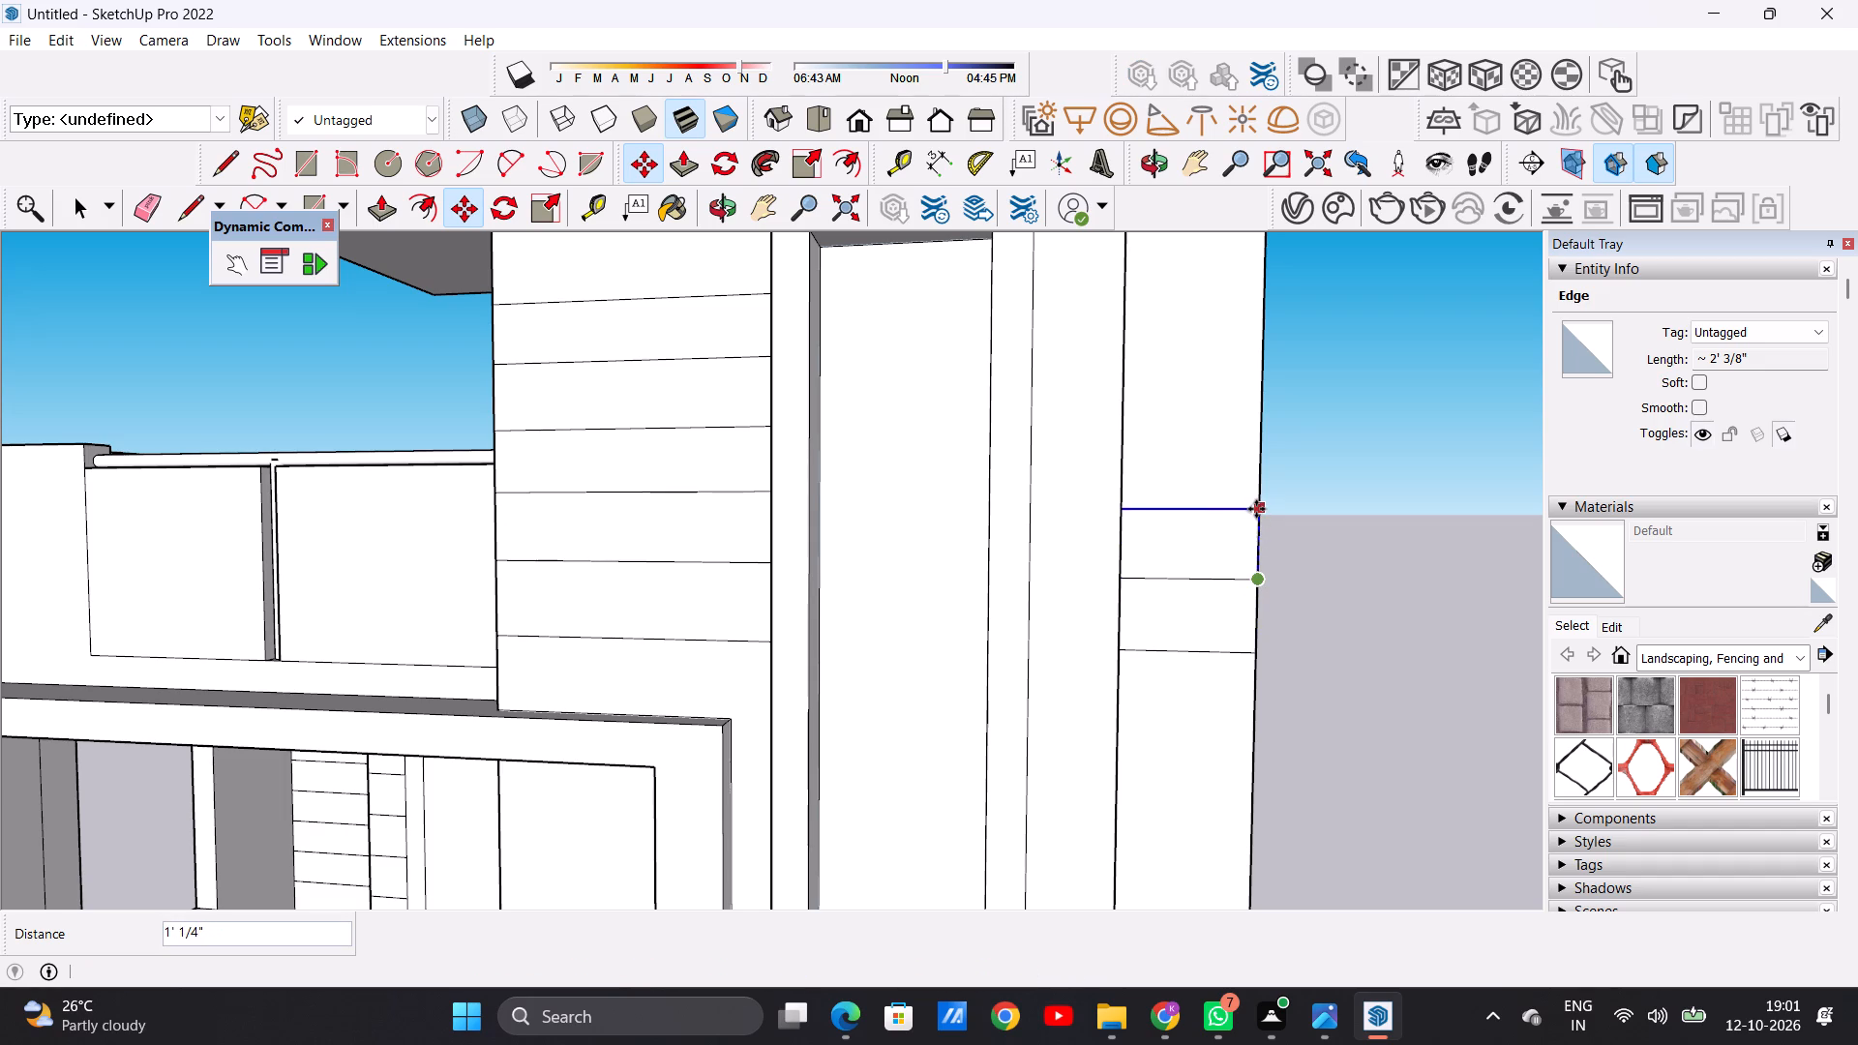
{"action": "scroll", "coordinate": [1256, 509], "scroll_direction": "down", "scroll_amount": 10}
{"action": "scroll", "coordinate": [1256, 509], "scroll_direction": "up", "scroll_amount": 4}
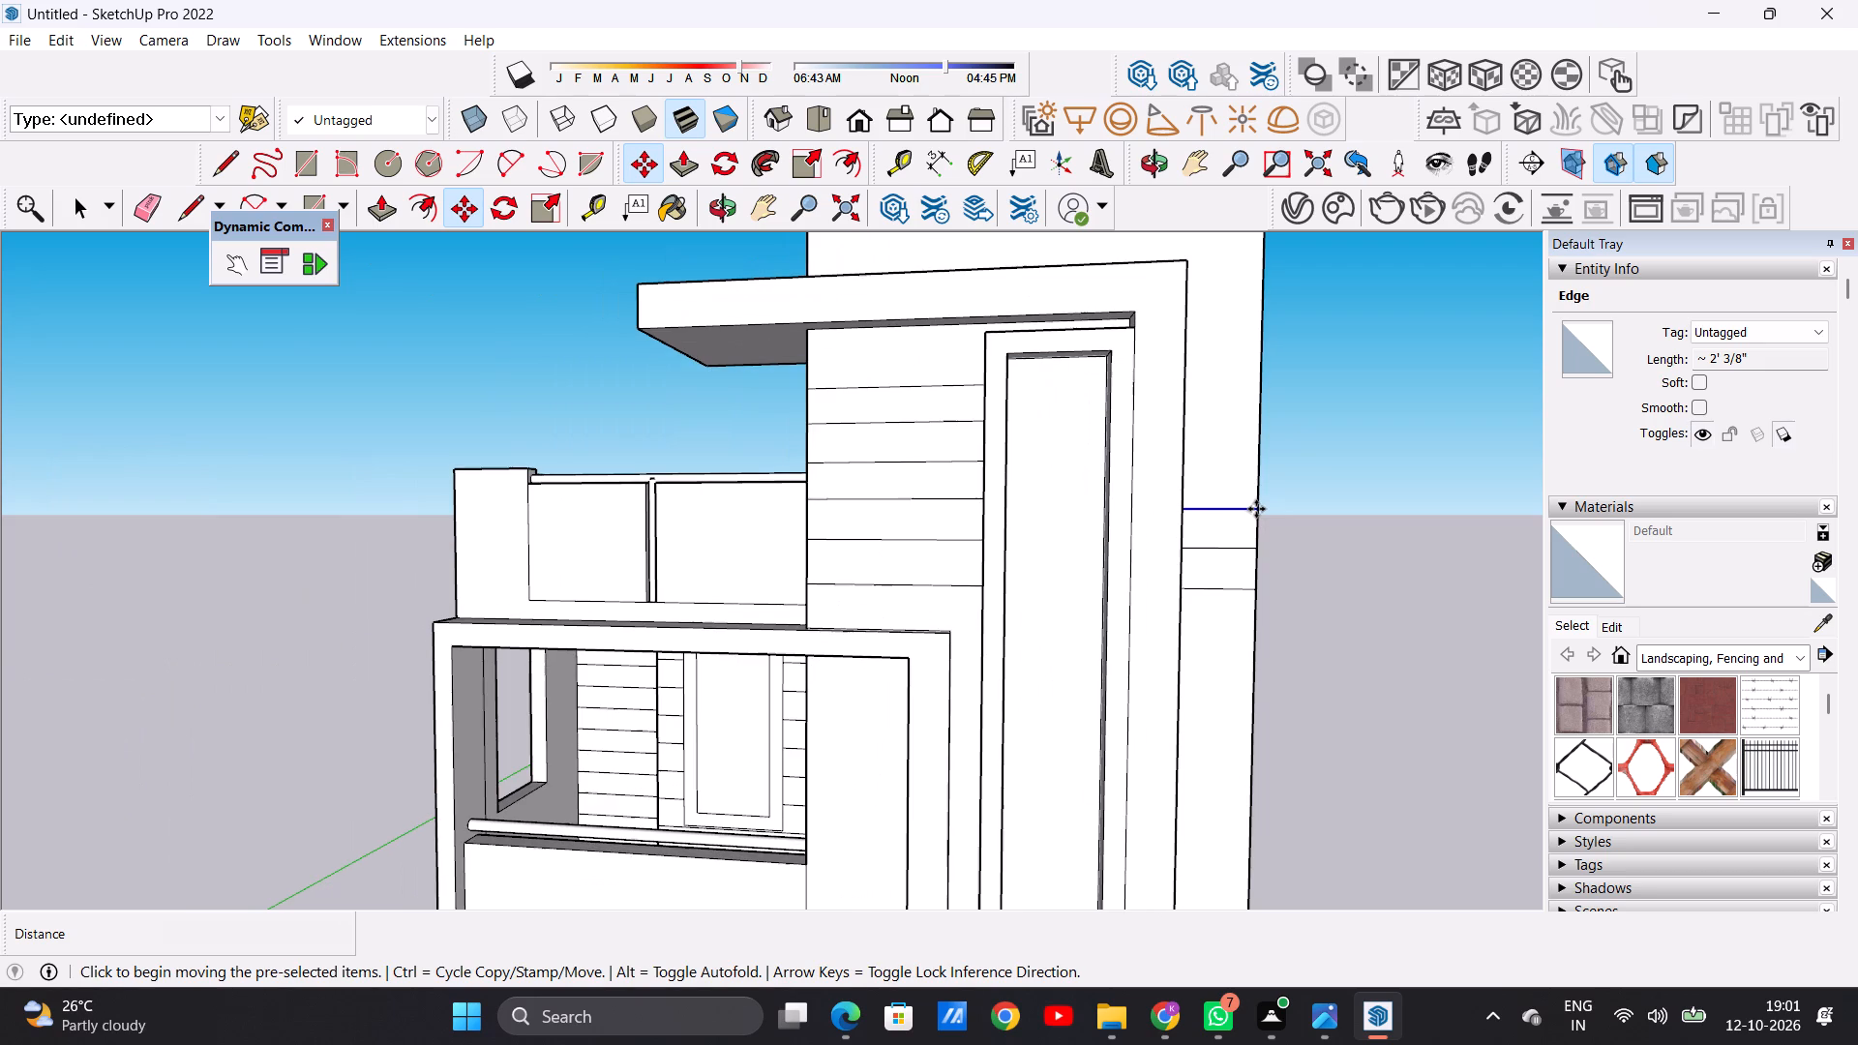
{"action": "left_click", "coordinate": [1256, 509]}
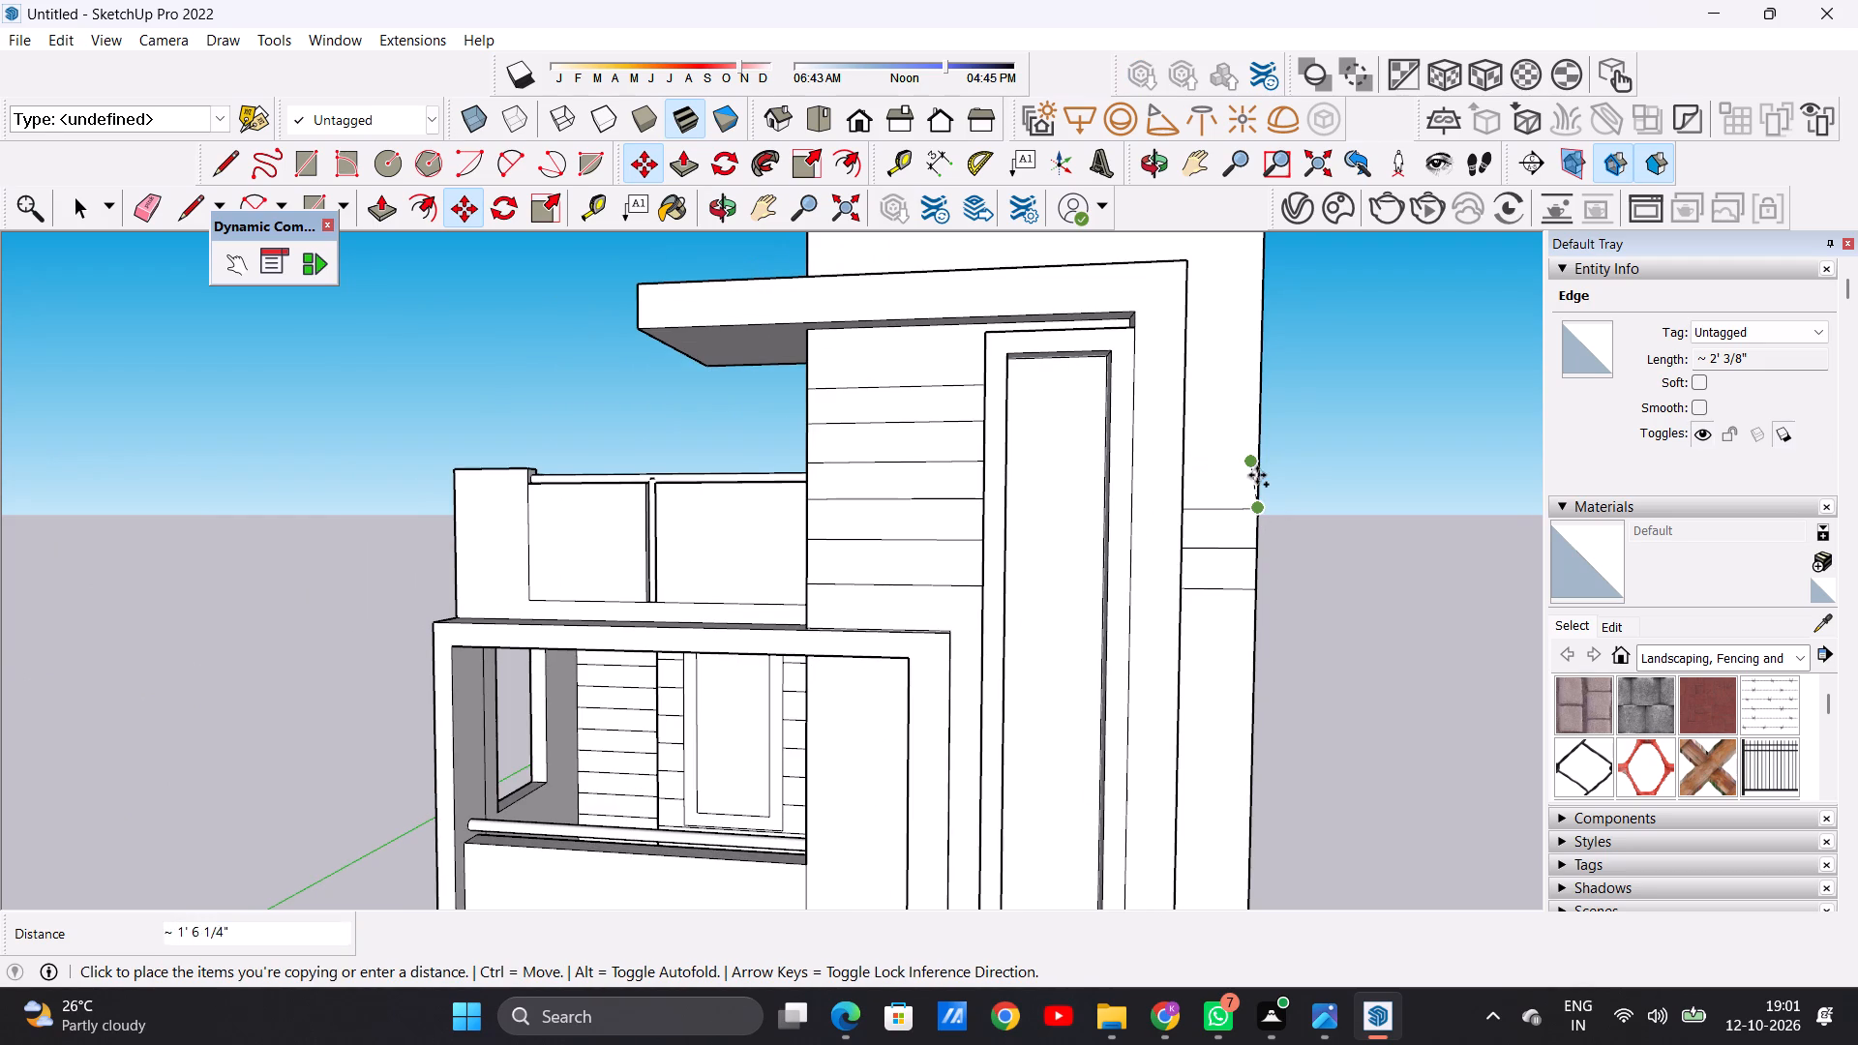
{"action": "left_click", "coordinate": [1257, 477]}
{"action": "left_click", "coordinate": [1257, 477]}
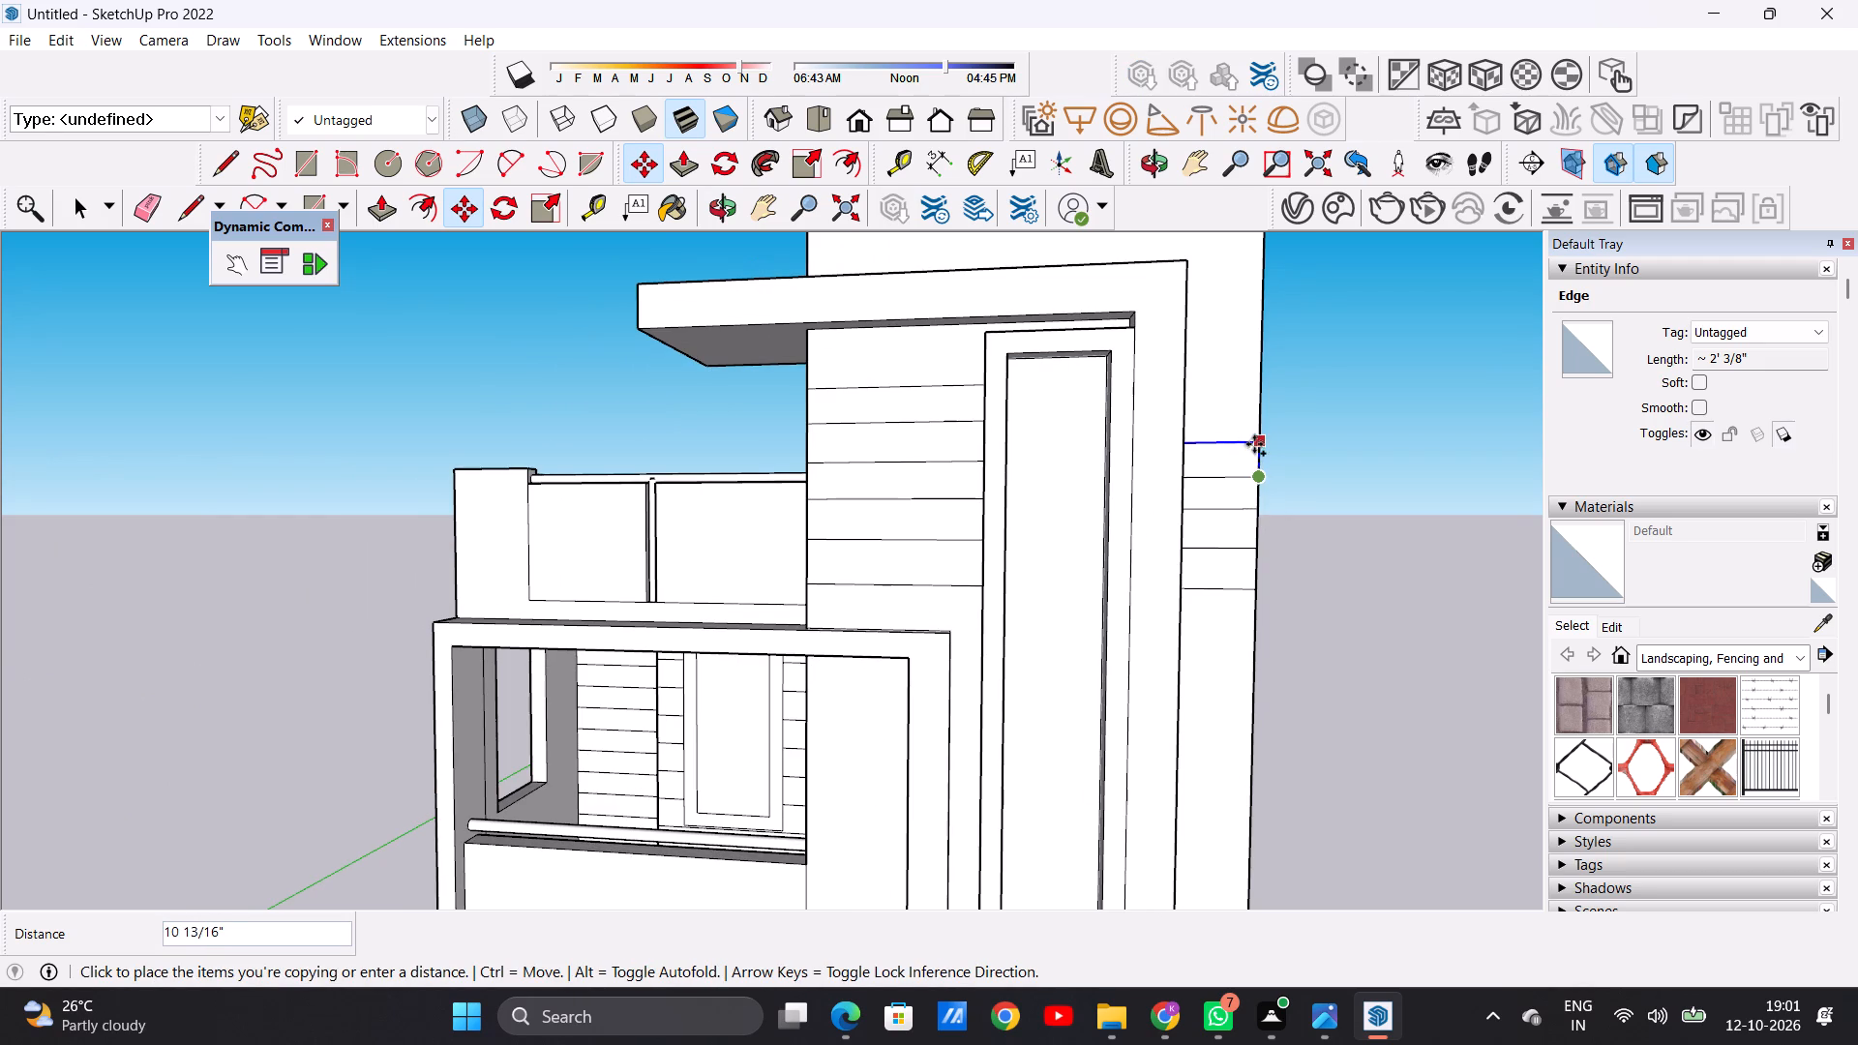
{"action": "left_click", "coordinate": [1254, 444]}
Copy the topmost line on the outer strip upward four more times, about 1' apart, to near the tall frame's top.
{"action": "left_click", "coordinate": [1258, 437]}
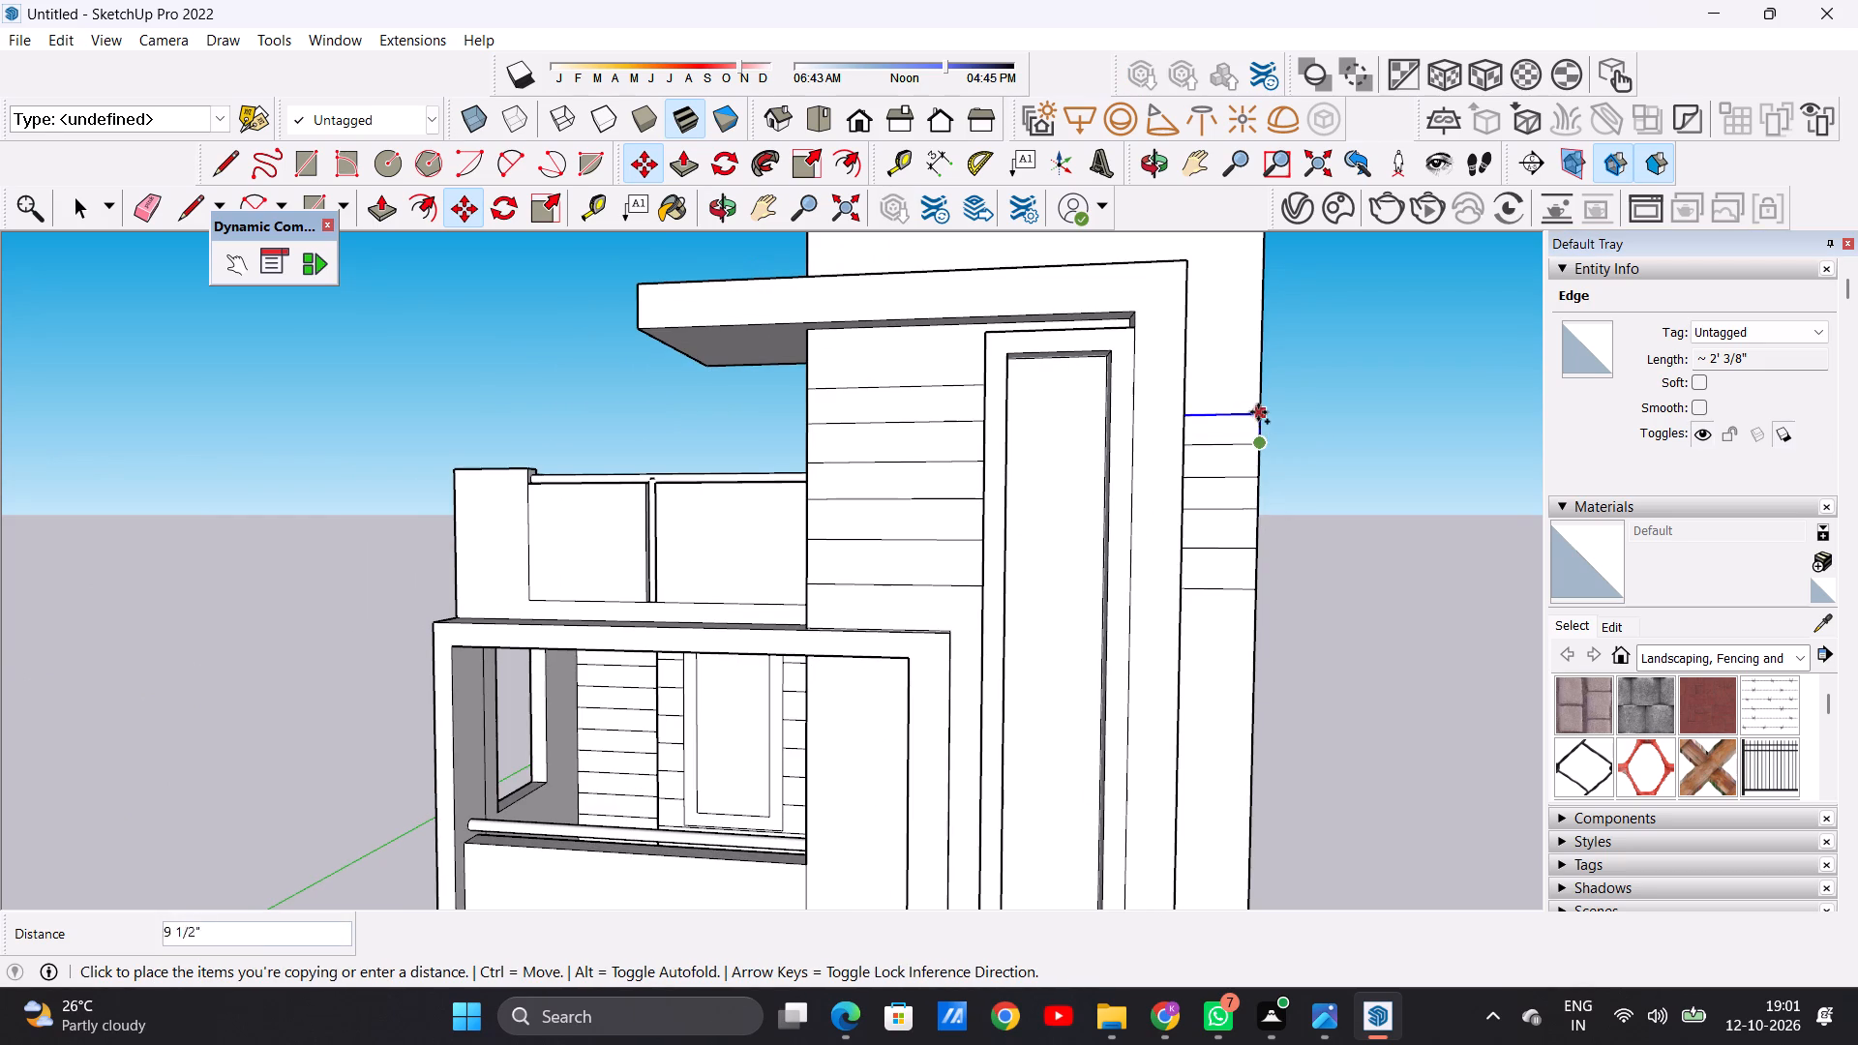
{"action": "left_click", "coordinate": [1258, 405]}
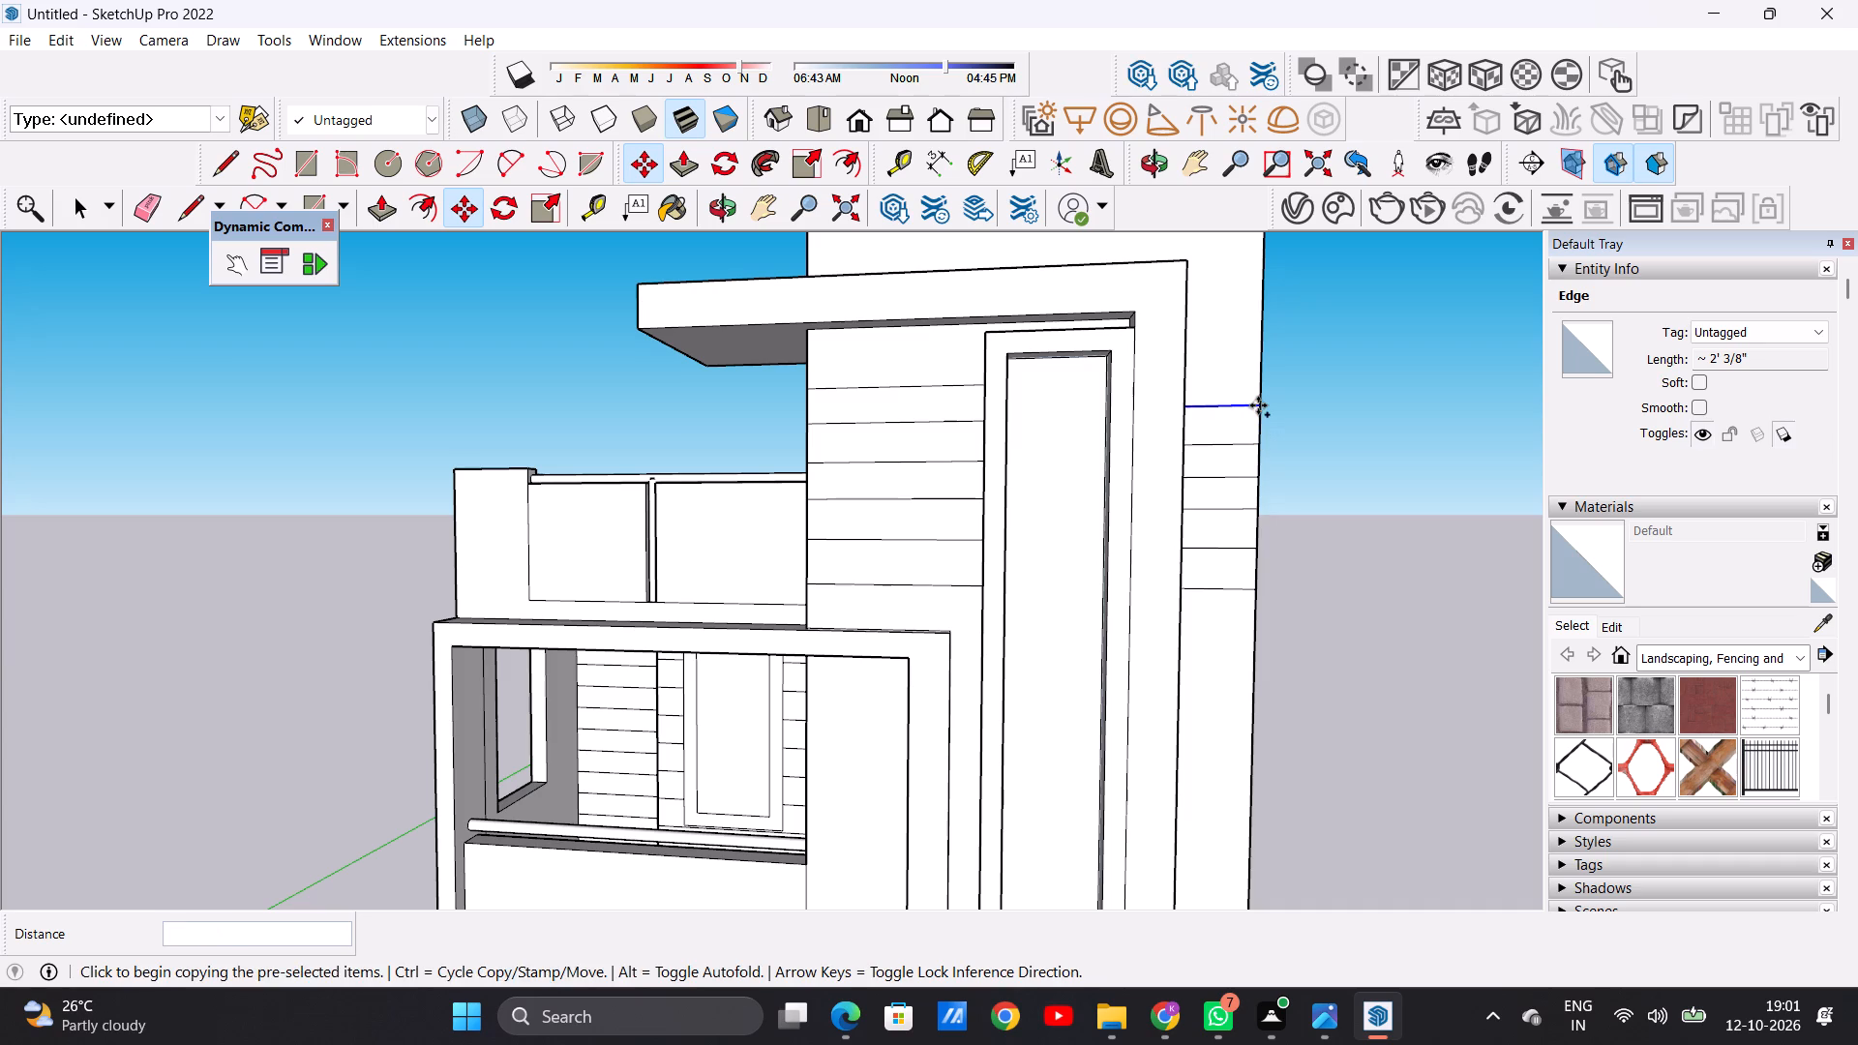
{"action": "left_click", "coordinate": [1258, 405]}
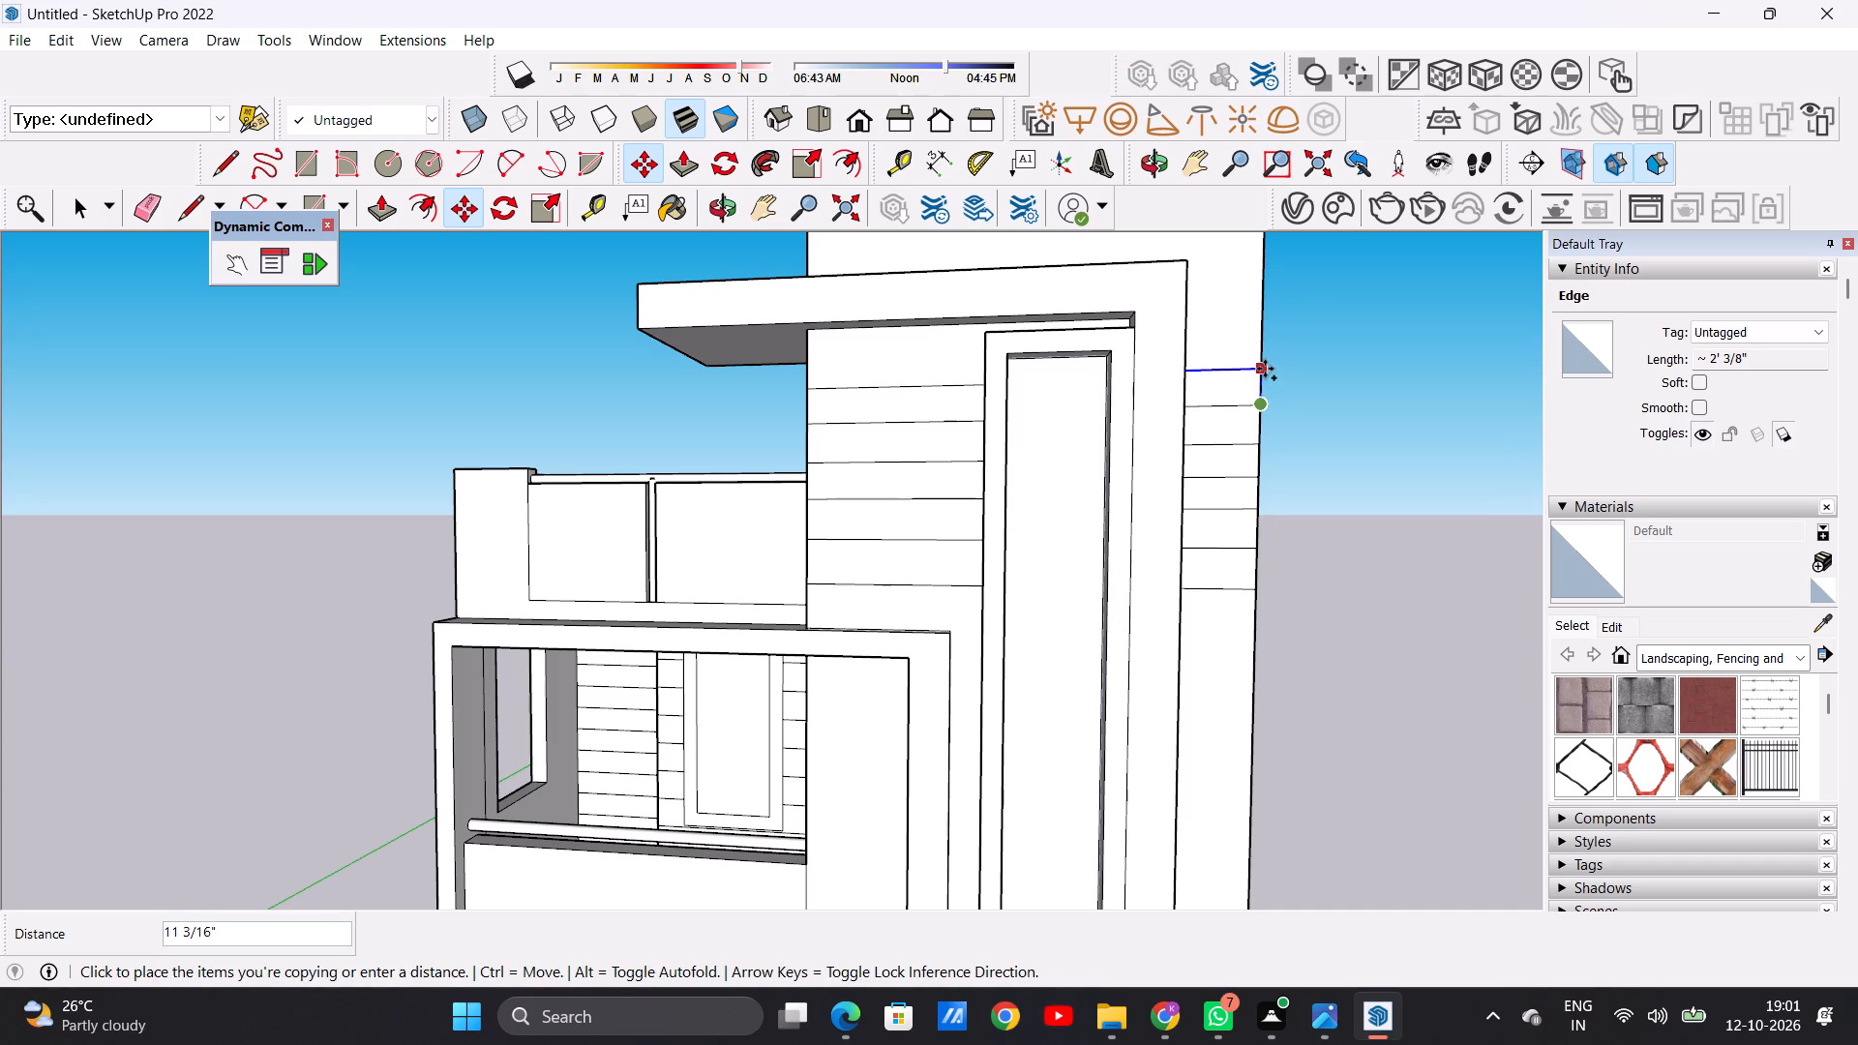
{"action": "left_click", "coordinate": [1265, 369]}
{"action": "left_click", "coordinate": [1265, 369]}
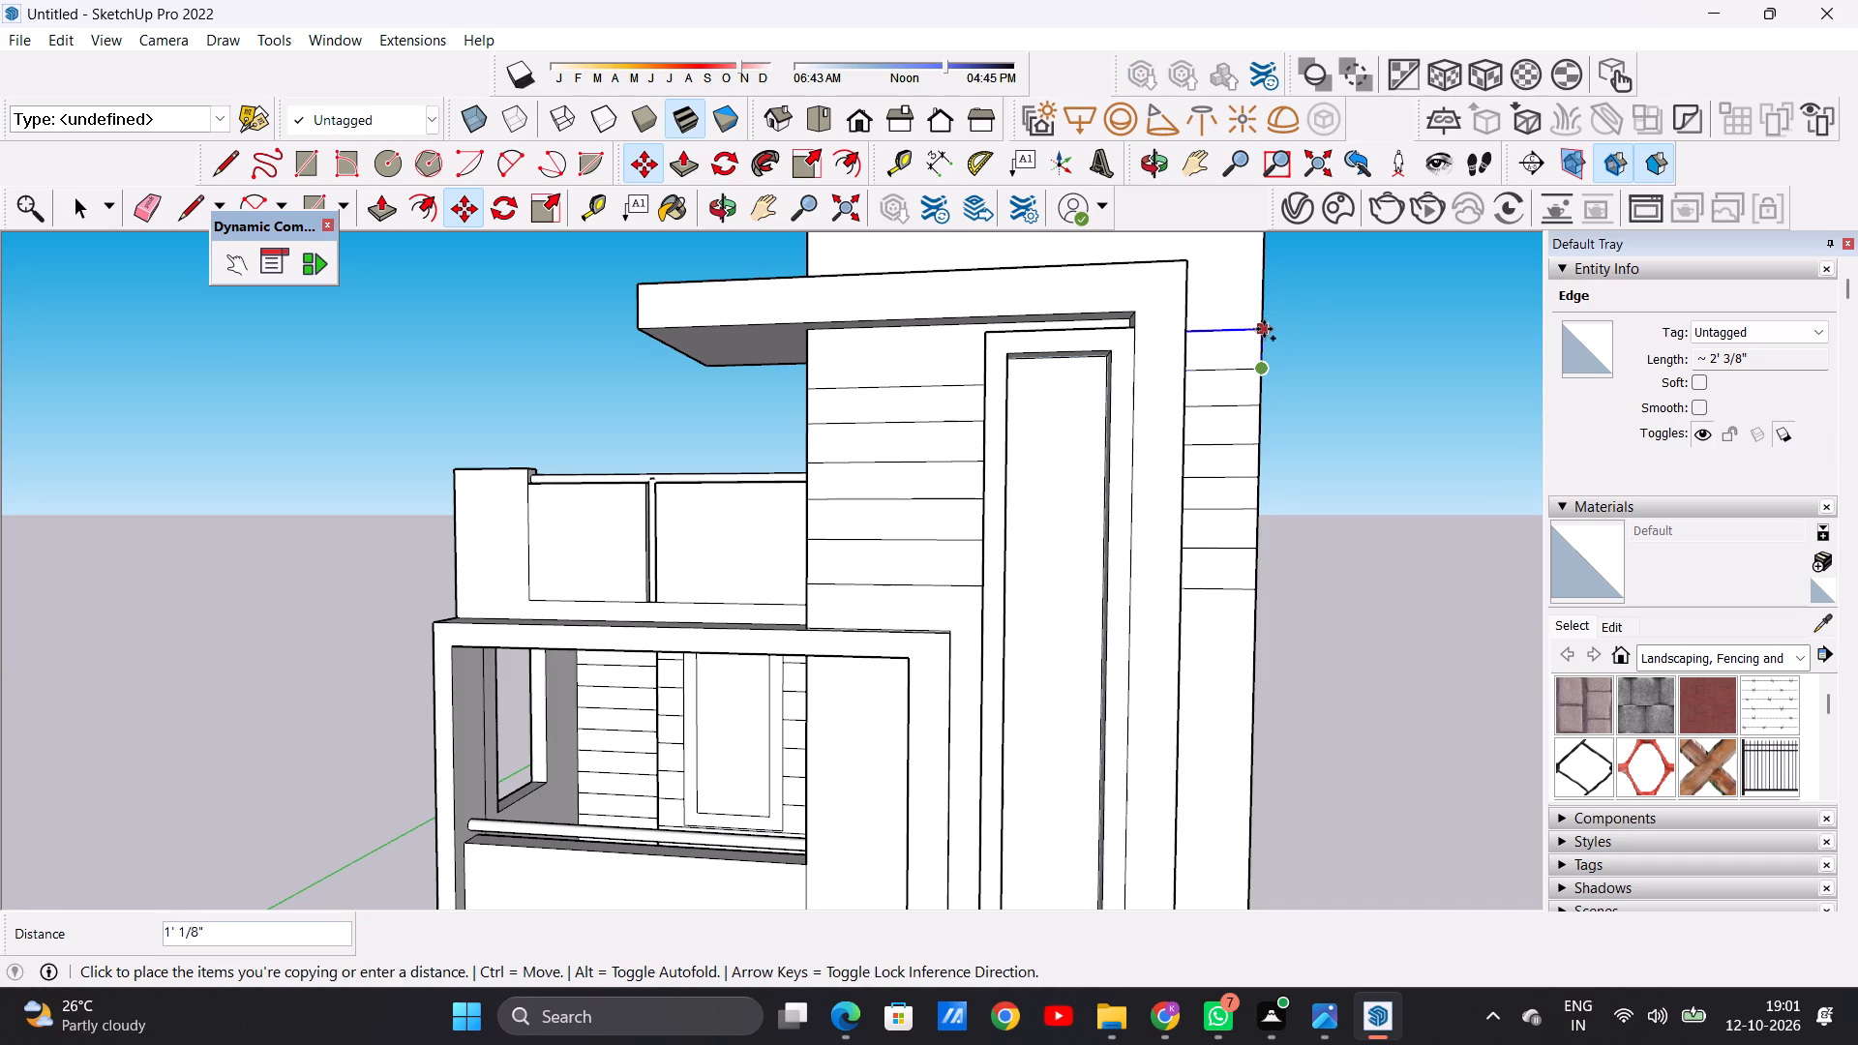
{"action": "left_click", "coordinate": [1264, 329]}
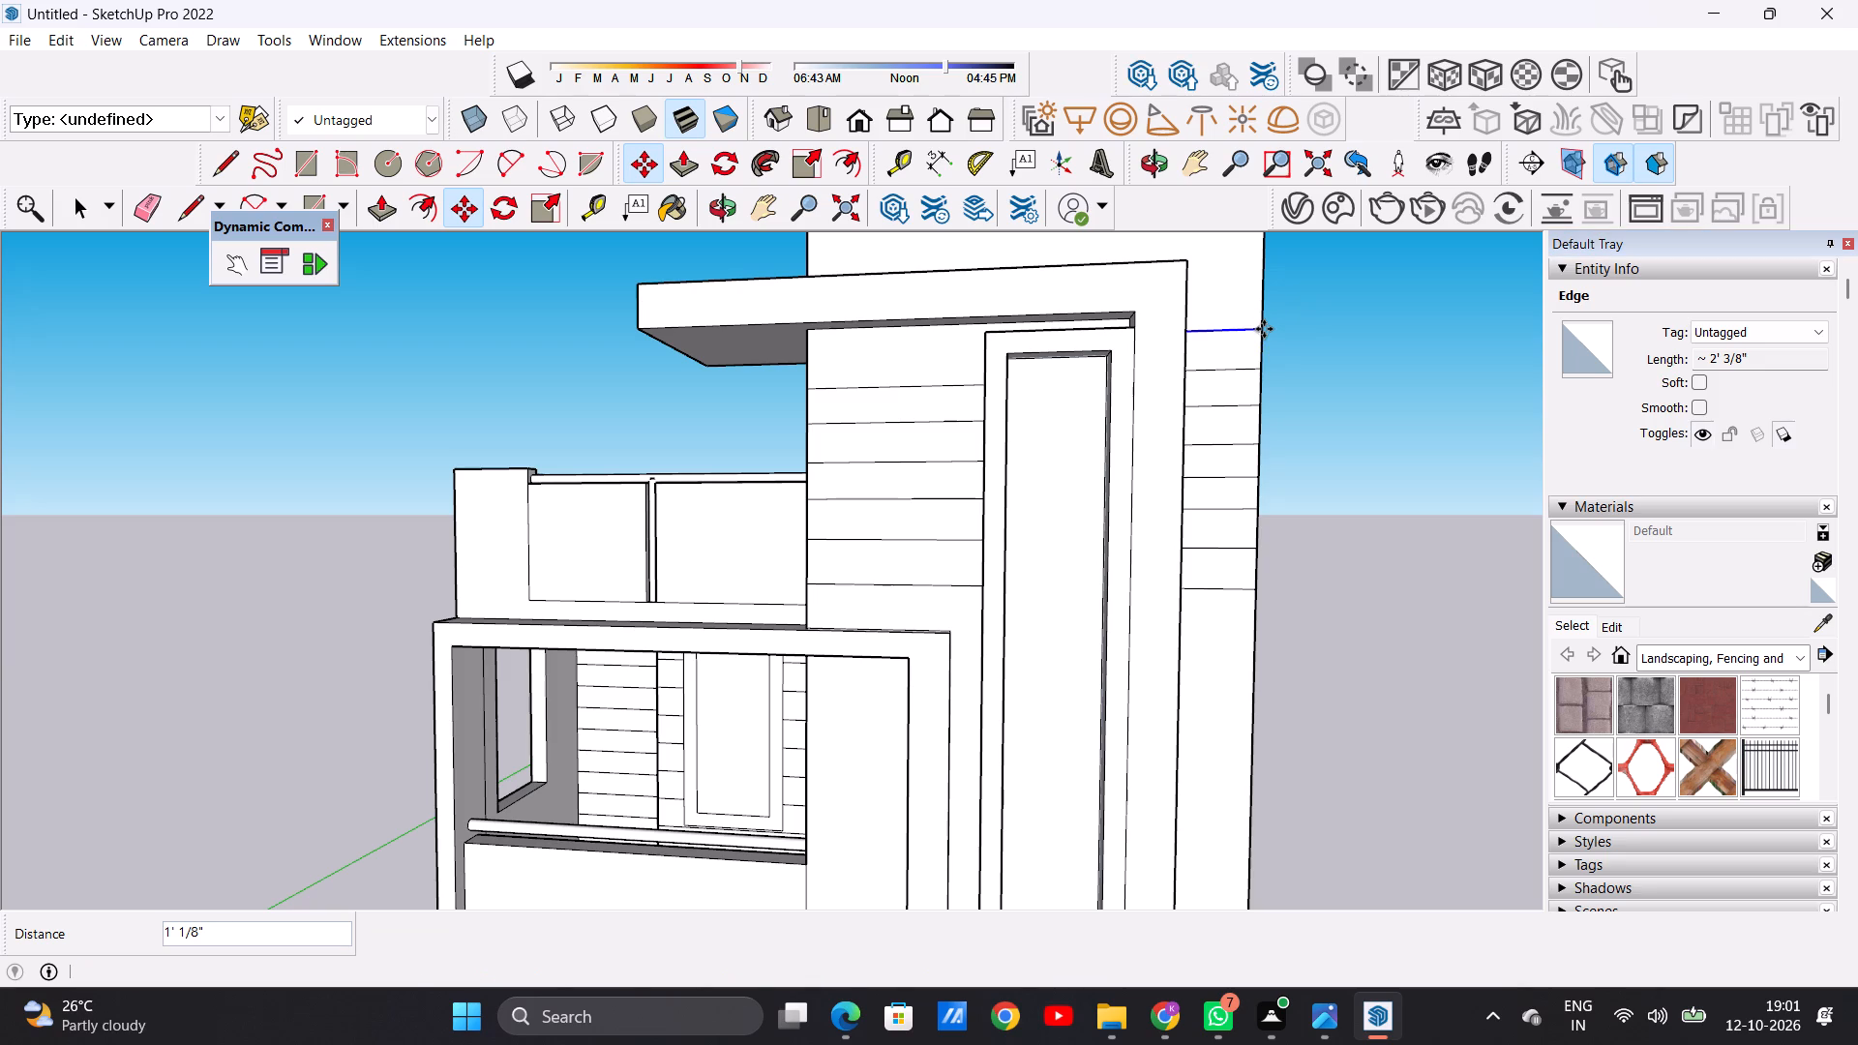
{"action": "left_click", "coordinate": [1264, 326]}
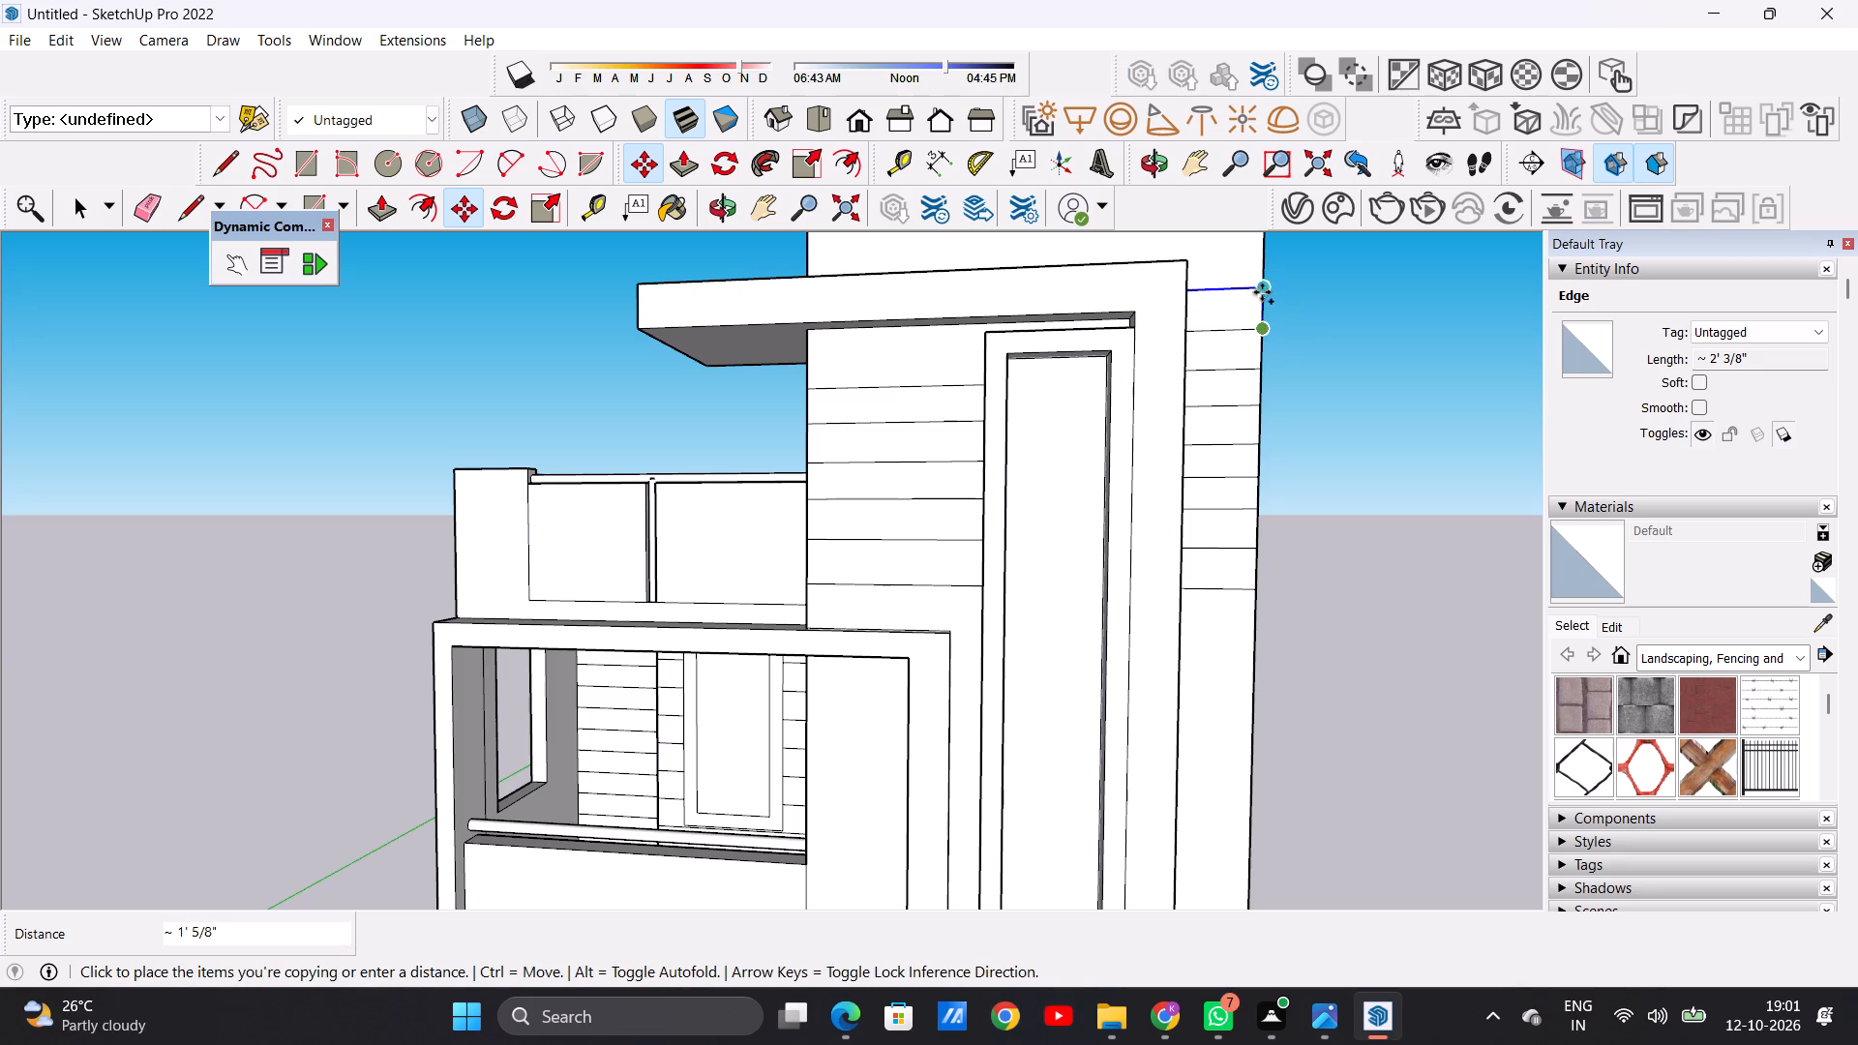
{"action": "left_click", "coordinate": [1261, 288]}
Copy the topmost line on the outer strip once more, up to around the level of the tall frame's top corner.
{"action": "scroll", "coordinate": [1220, 399], "scroll_direction": "down", "scroll_amount": 7}
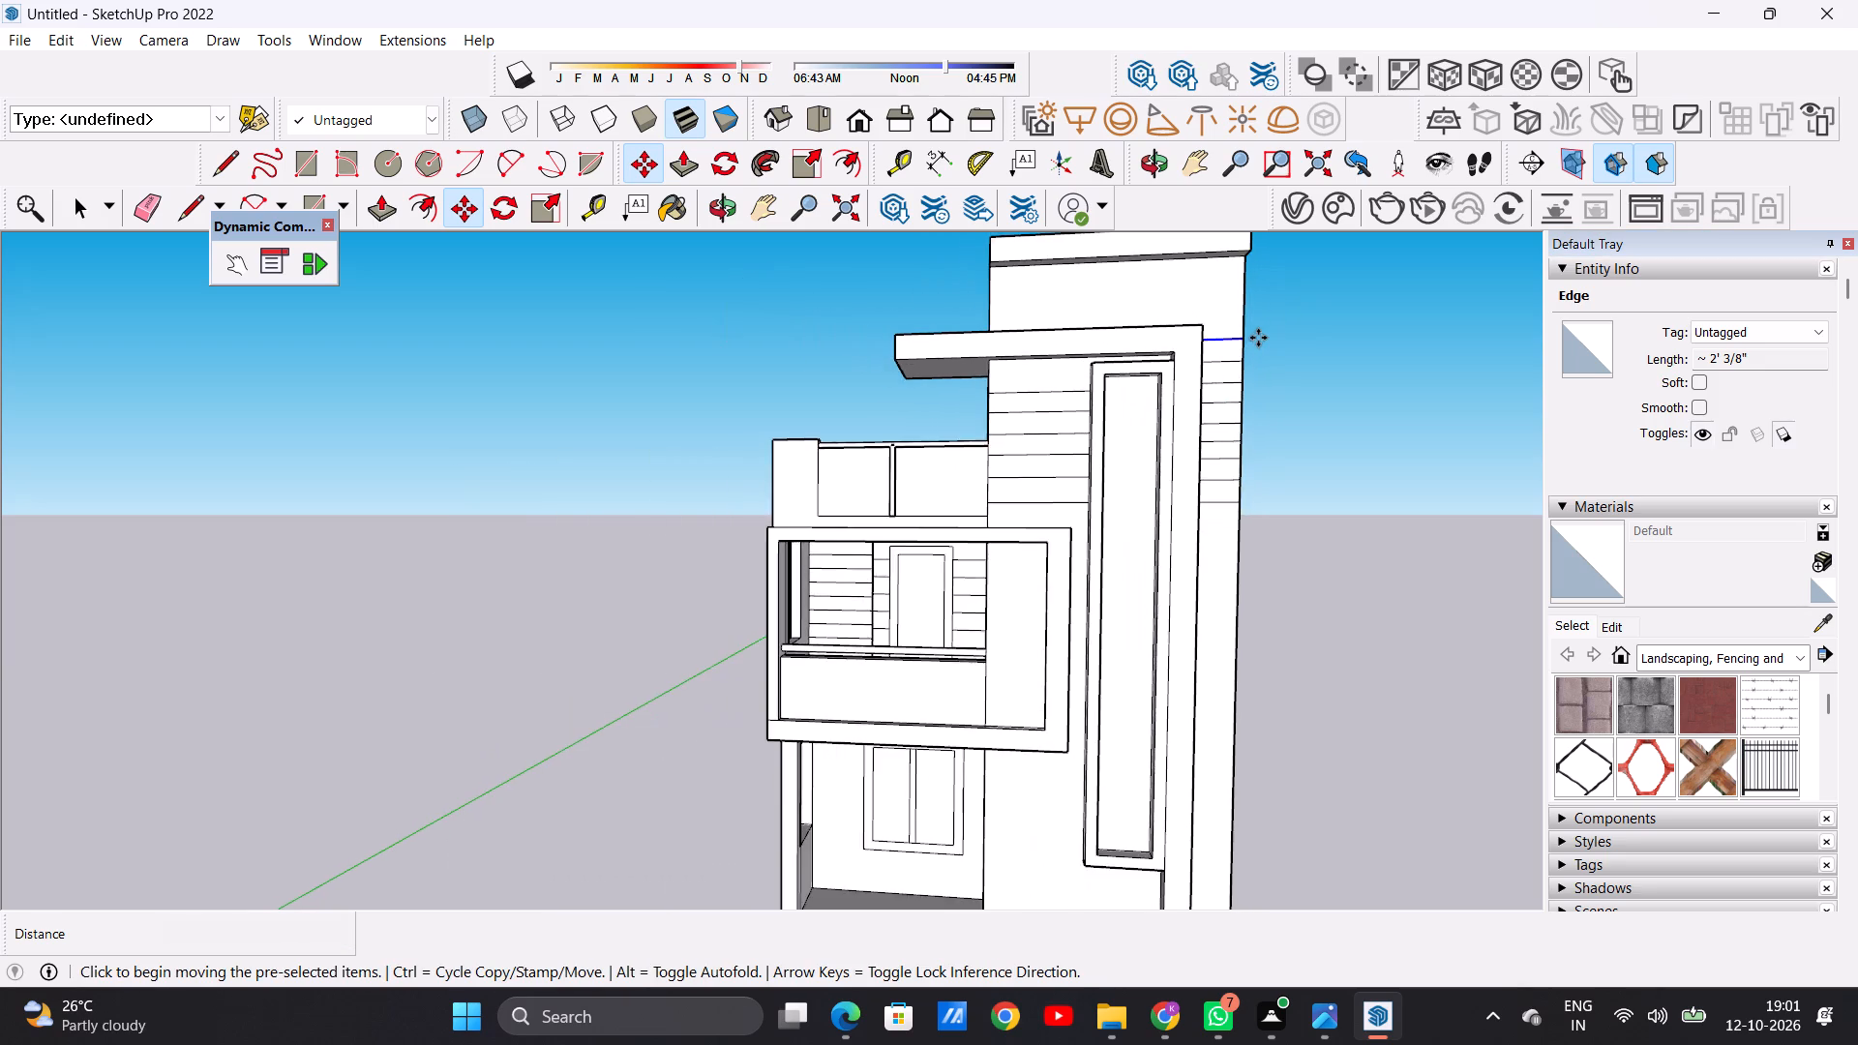
{"action": "scroll", "coordinate": [1258, 338], "scroll_direction": "up", "scroll_amount": 8}
{"action": "scroll", "coordinate": [1258, 336], "scroll_direction": "down", "scroll_amount": 1}
{"action": "scroll", "coordinate": [1258, 336], "scroll_direction": "up", "scroll_amount": 11}
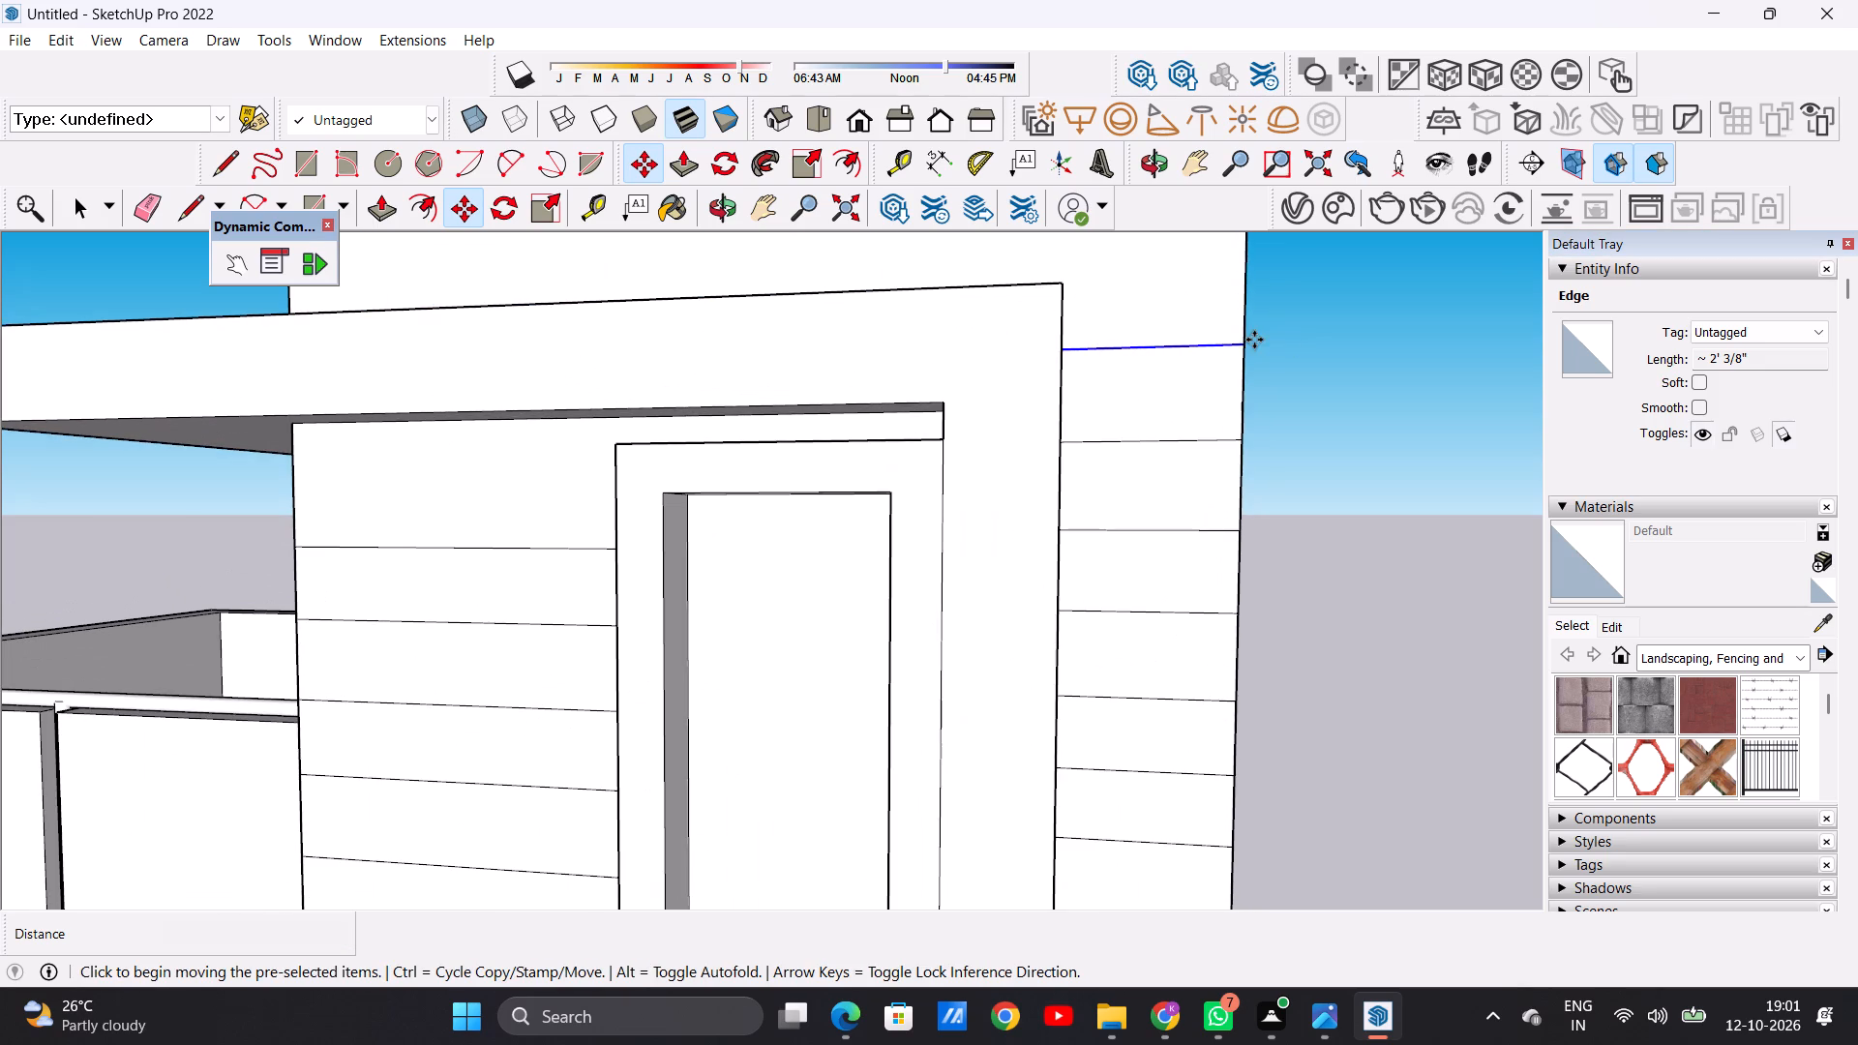
{"action": "left_click", "coordinate": [1247, 343]}
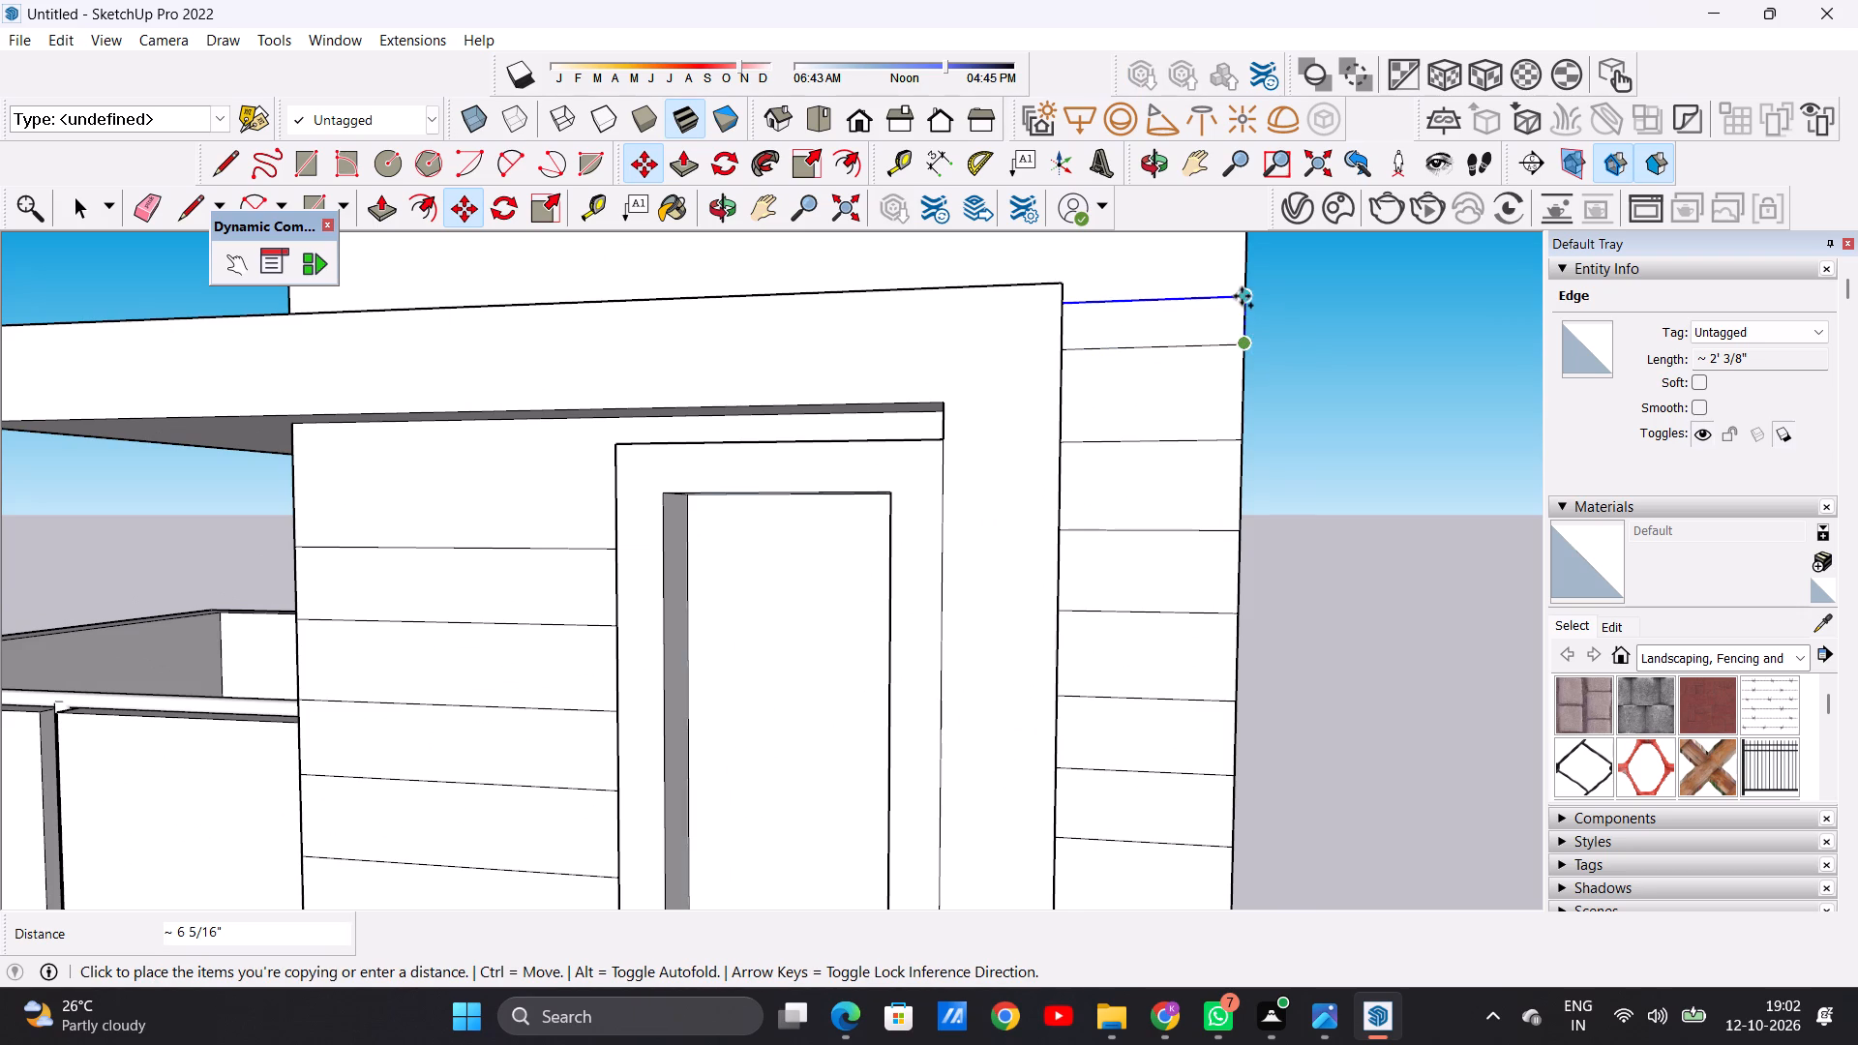
{"action": "left_click", "coordinate": [1245, 282]}
{"action": "key", "text": "space"}
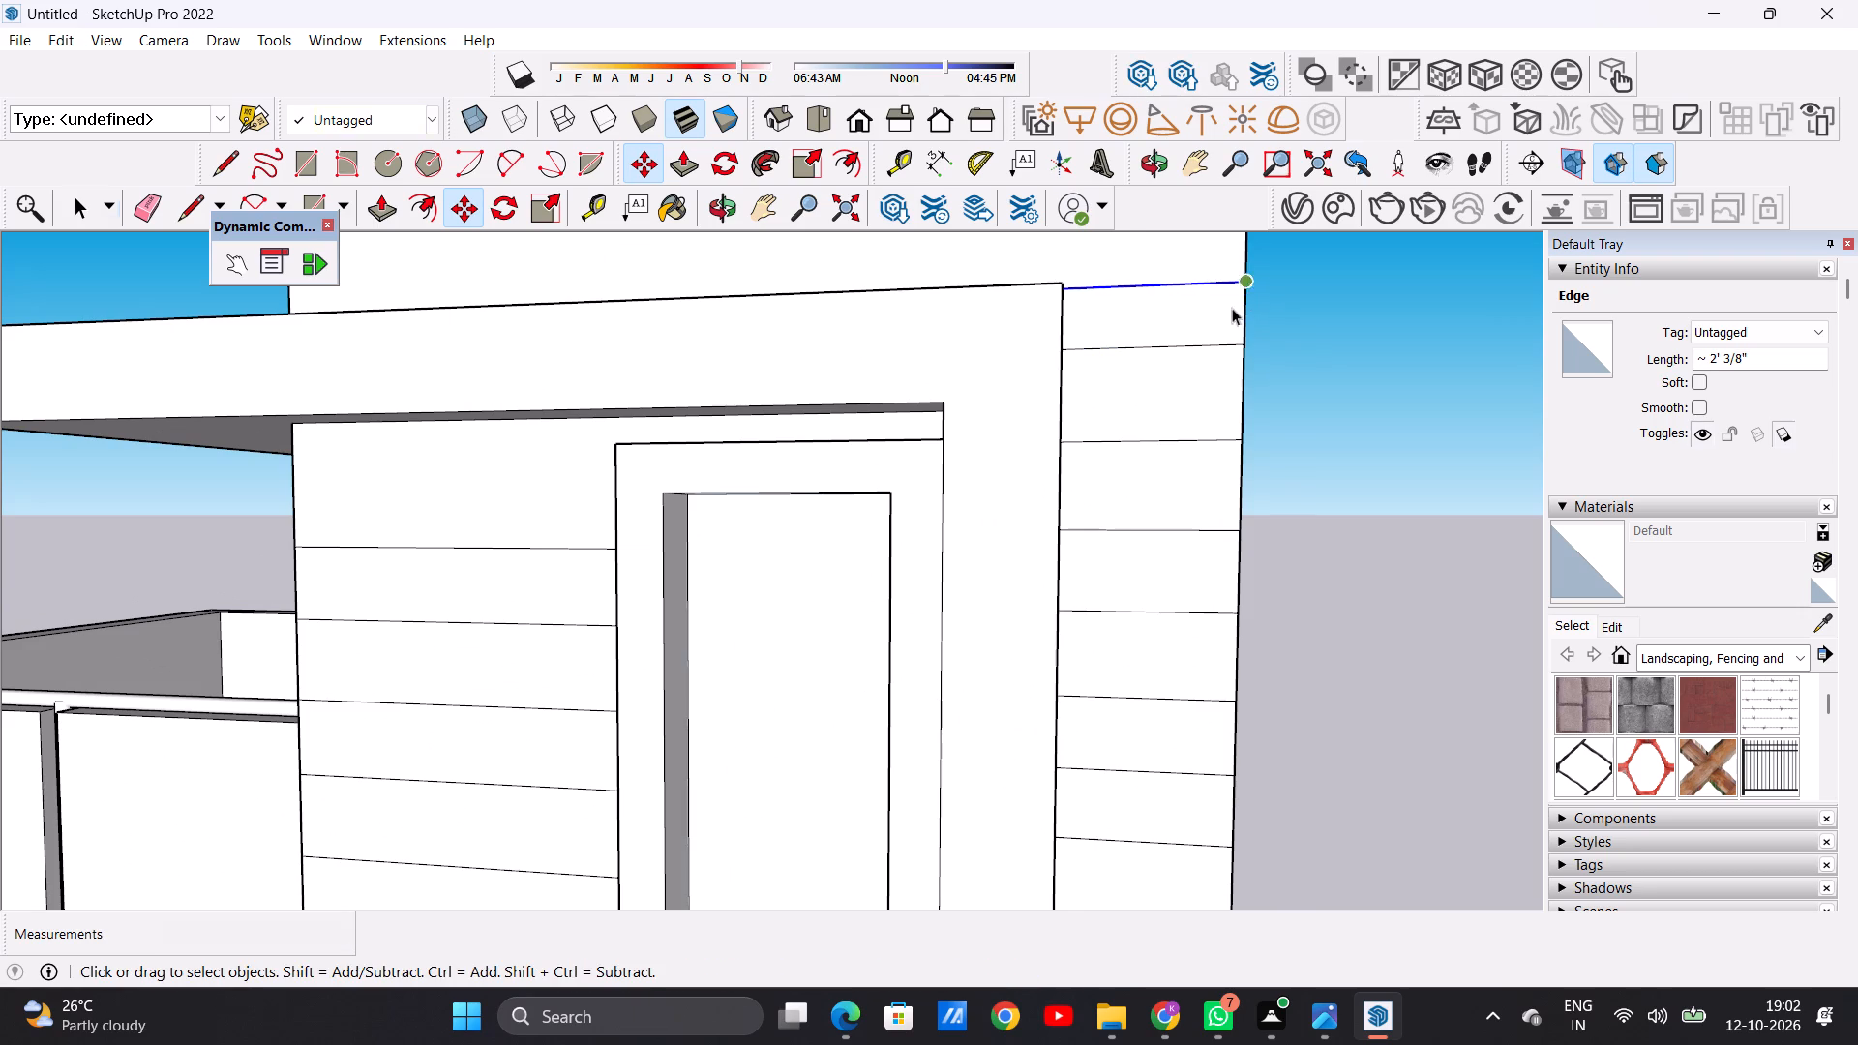
{"action": "scroll", "coordinate": [1169, 418], "scroll_direction": "down", "scroll_amount": 6}
{"action": "left_click", "coordinate": [1308, 384]}
Move the topmost line on the outer strip down about 1 15/16" to align with the back of the frame's top corner.
{"action": "scroll", "coordinate": [1015, 522], "scroll_direction": "down", "scroll_amount": 14}
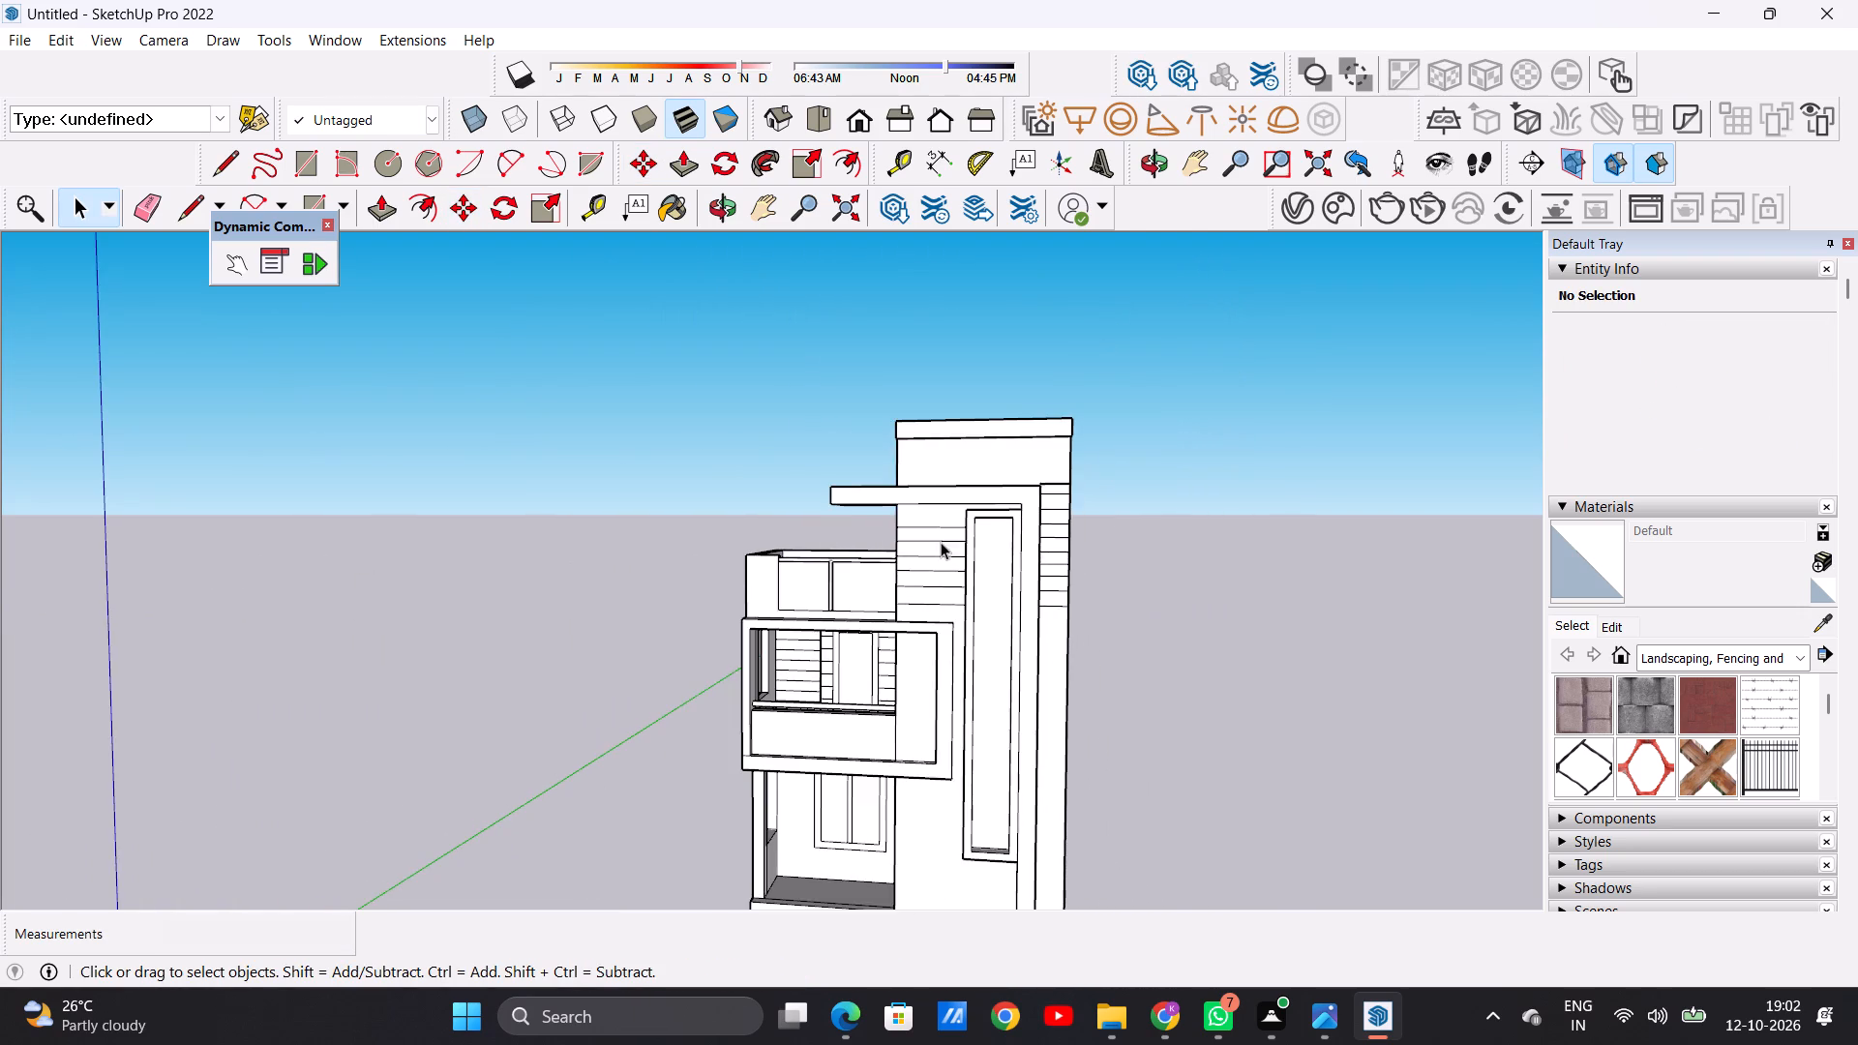
{"action": "scroll", "coordinate": [946, 538], "scroll_direction": "up", "scroll_amount": 12}
{"action": "scroll", "coordinate": [946, 529], "scroll_direction": "down", "scroll_amount": 6}
{"action": "middle_click_drag", "start_coordinate": [944, 489], "coordinate": [951, 508]}
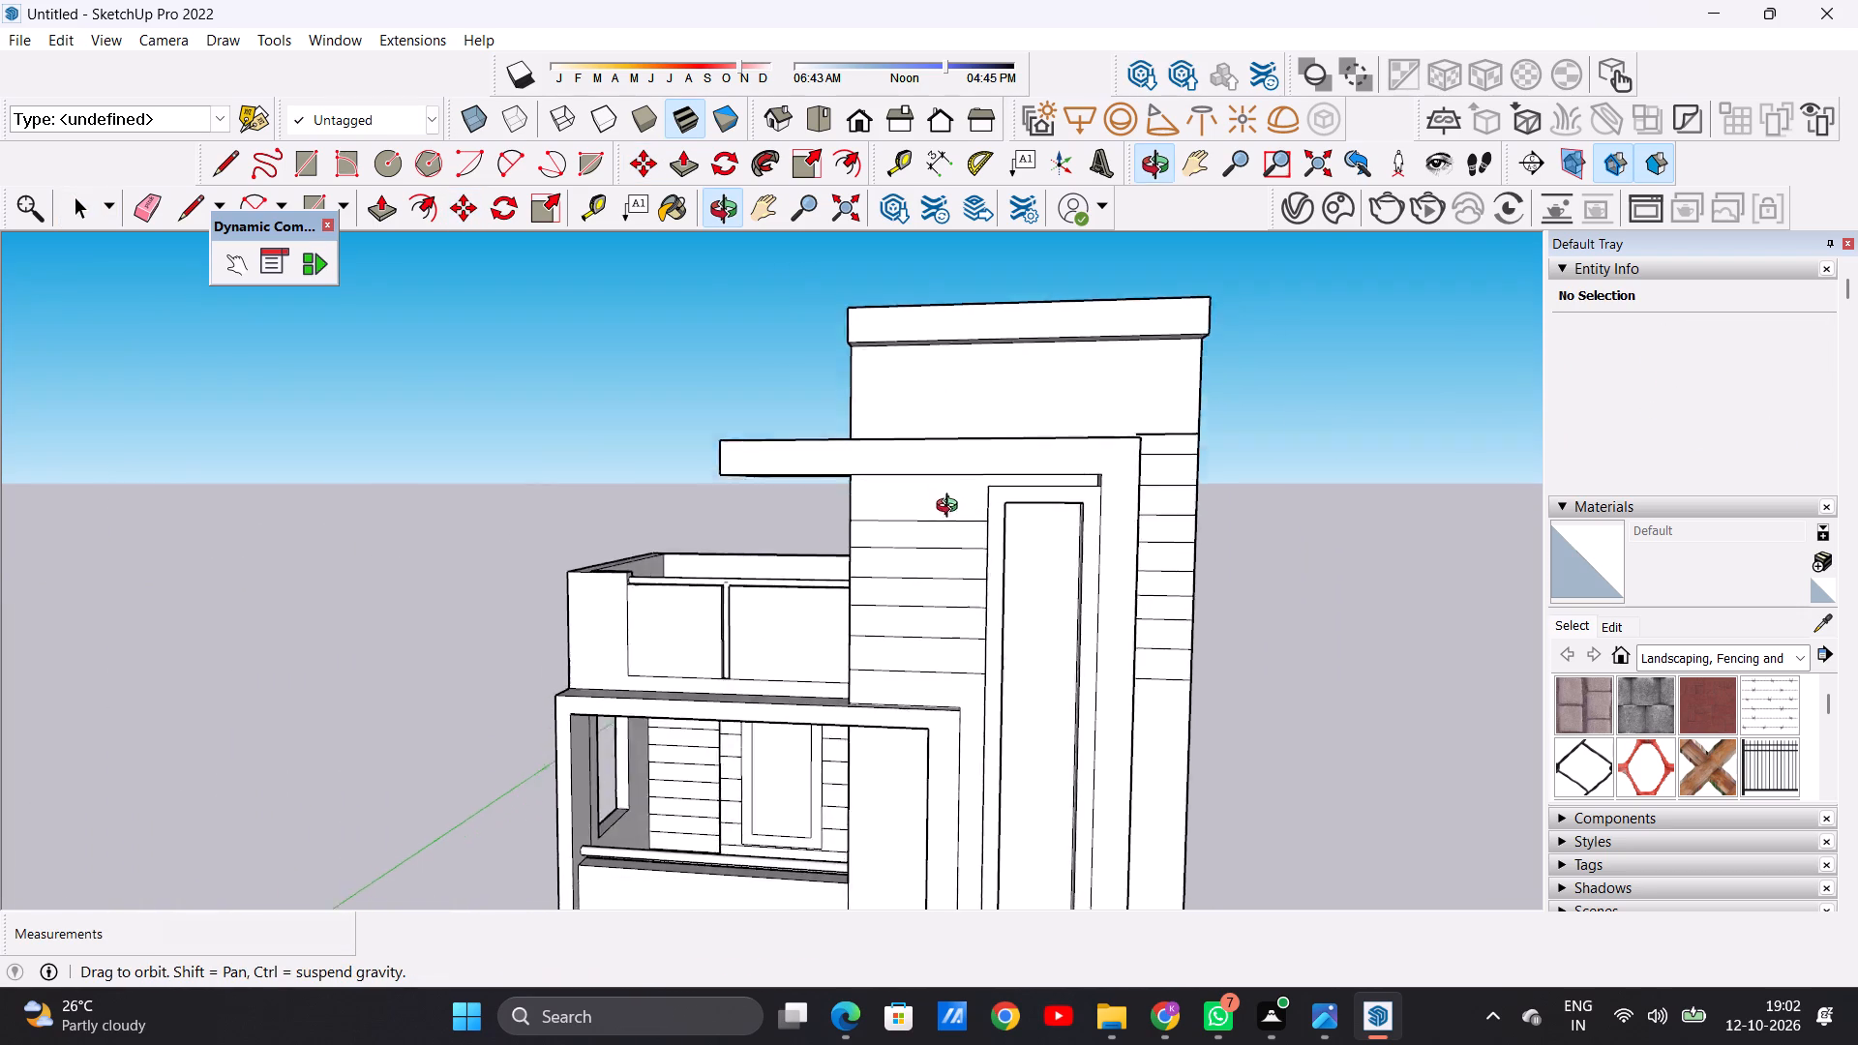
{"action": "middle_click_drag", "start_coordinate": [951, 508], "coordinate": [965, 570]}
{"action": "scroll", "coordinate": [1129, 453], "scroll_direction": "up", "scroll_amount": 1}
{"action": "scroll", "coordinate": [1129, 453], "scroll_direction": "down", "scroll_amount": 1}
{"action": "scroll", "coordinate": [1129, 453], "scroll_direction": "up", "scroll_amount": 3}
{"action": "middle_click_drag", "start_coordinate": [1193, 471], "coordinate": [999, 442]}
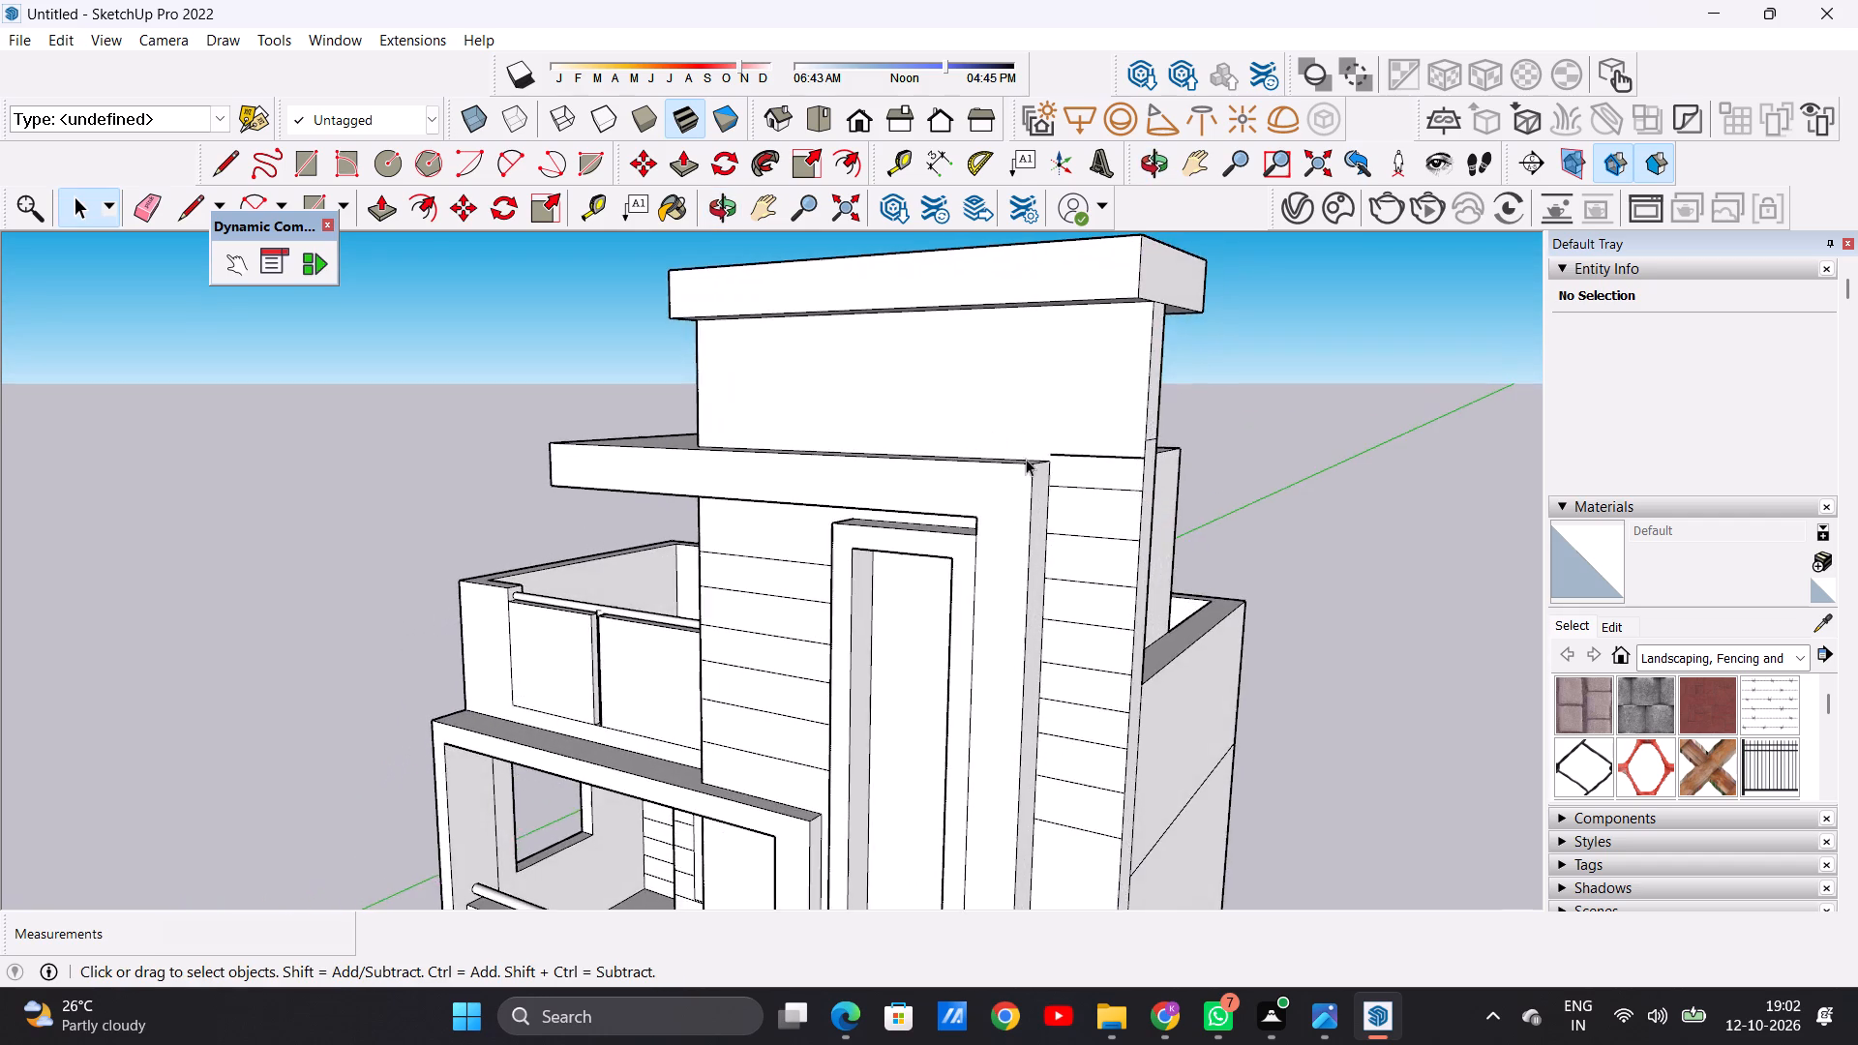
{"action": "scroll", "coordinate": [1050, 475], "scroll_direction": "up", "scroll_amount": 13}
{"action": "scroll", "coordinate": [1060, 466], "scroll_direction": "down", "scroll_amount": 3}
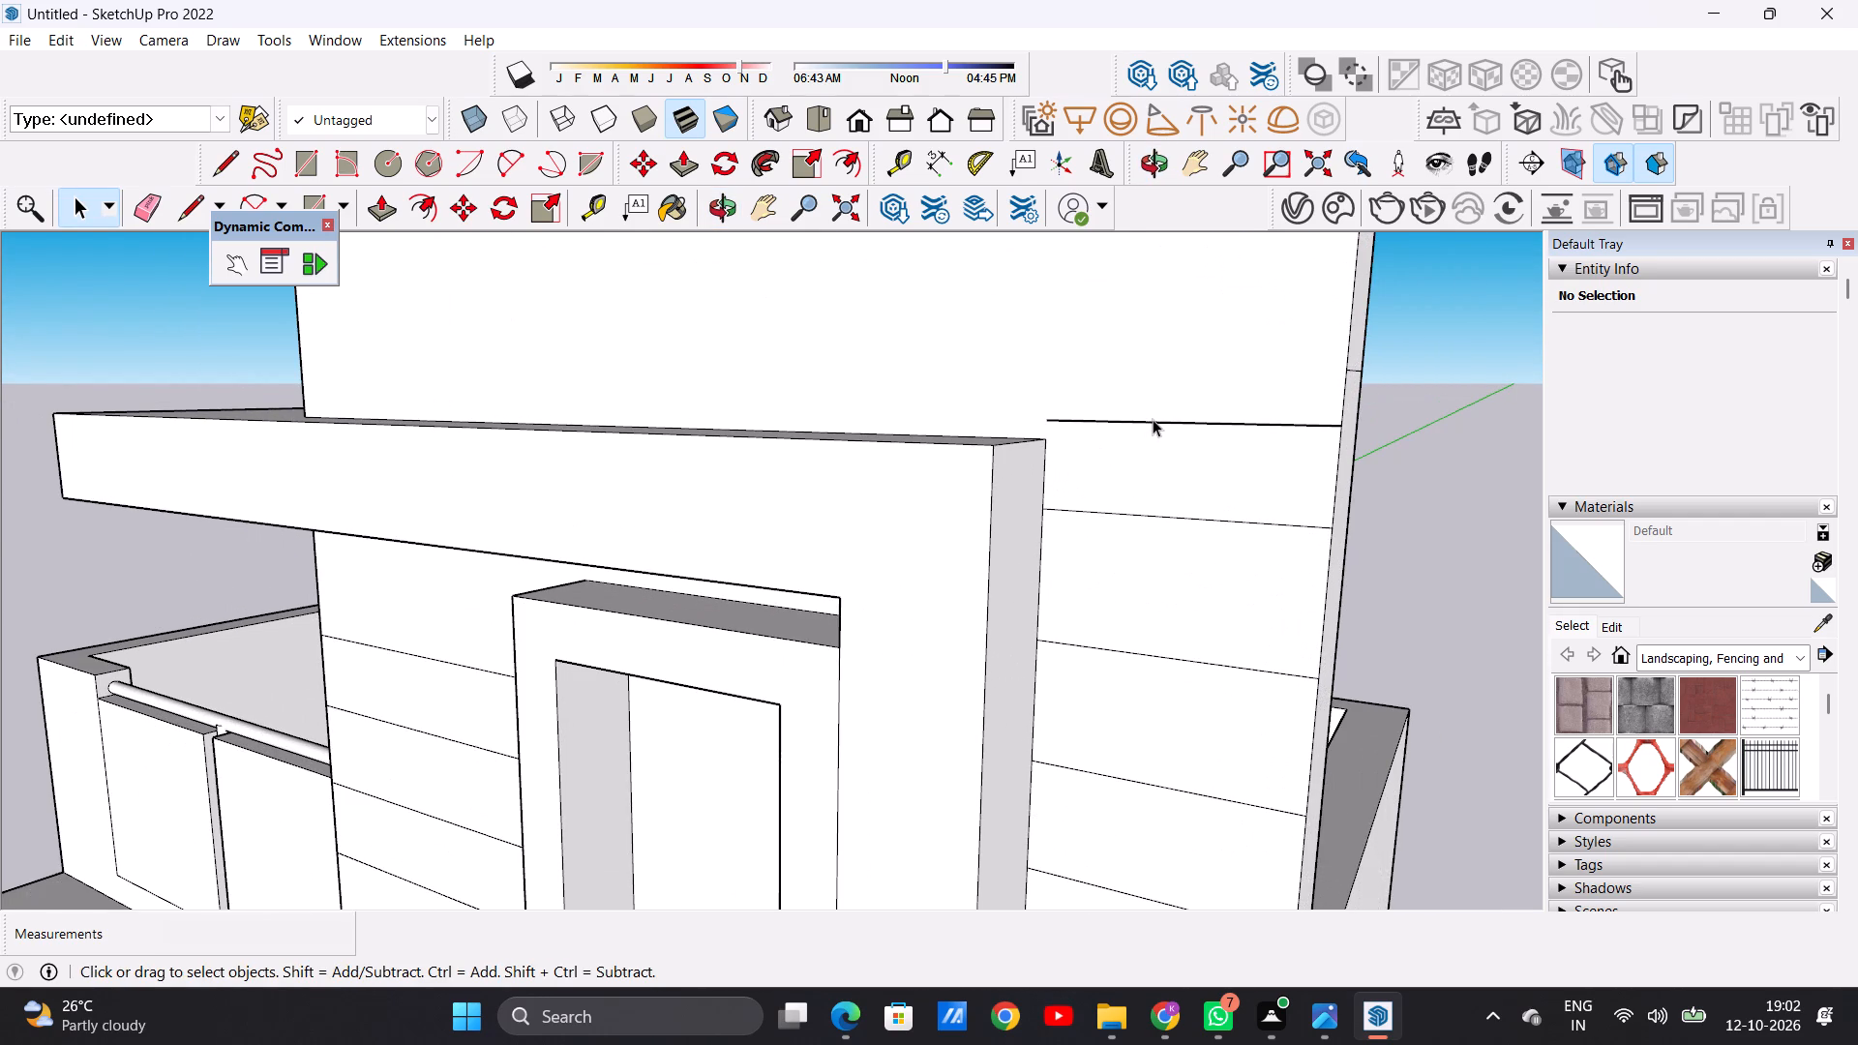
{"action": "scroll", "coordinate": [1354, 416], "scroll_direction": "up", "scroll_amount": 4}
{"action": "left_click", "coordinate": [1311, 427]}
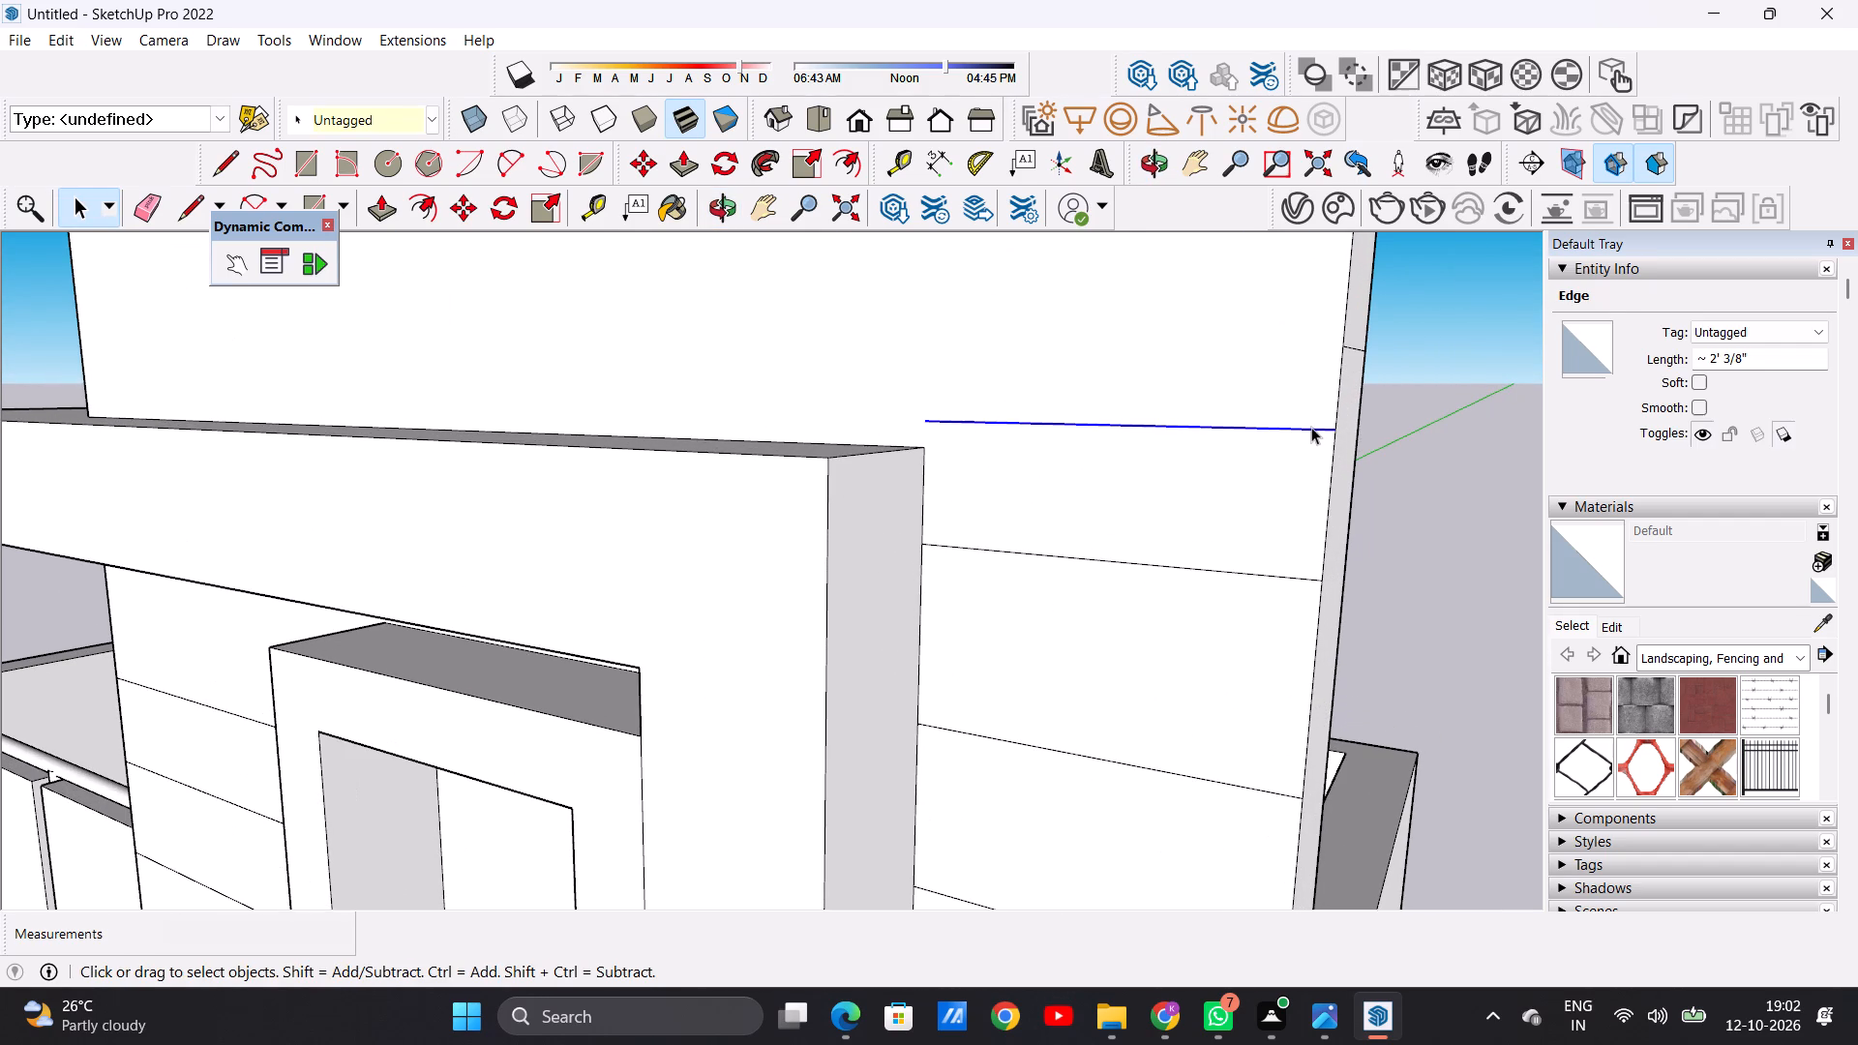
{"action": "key", "text": "m"}
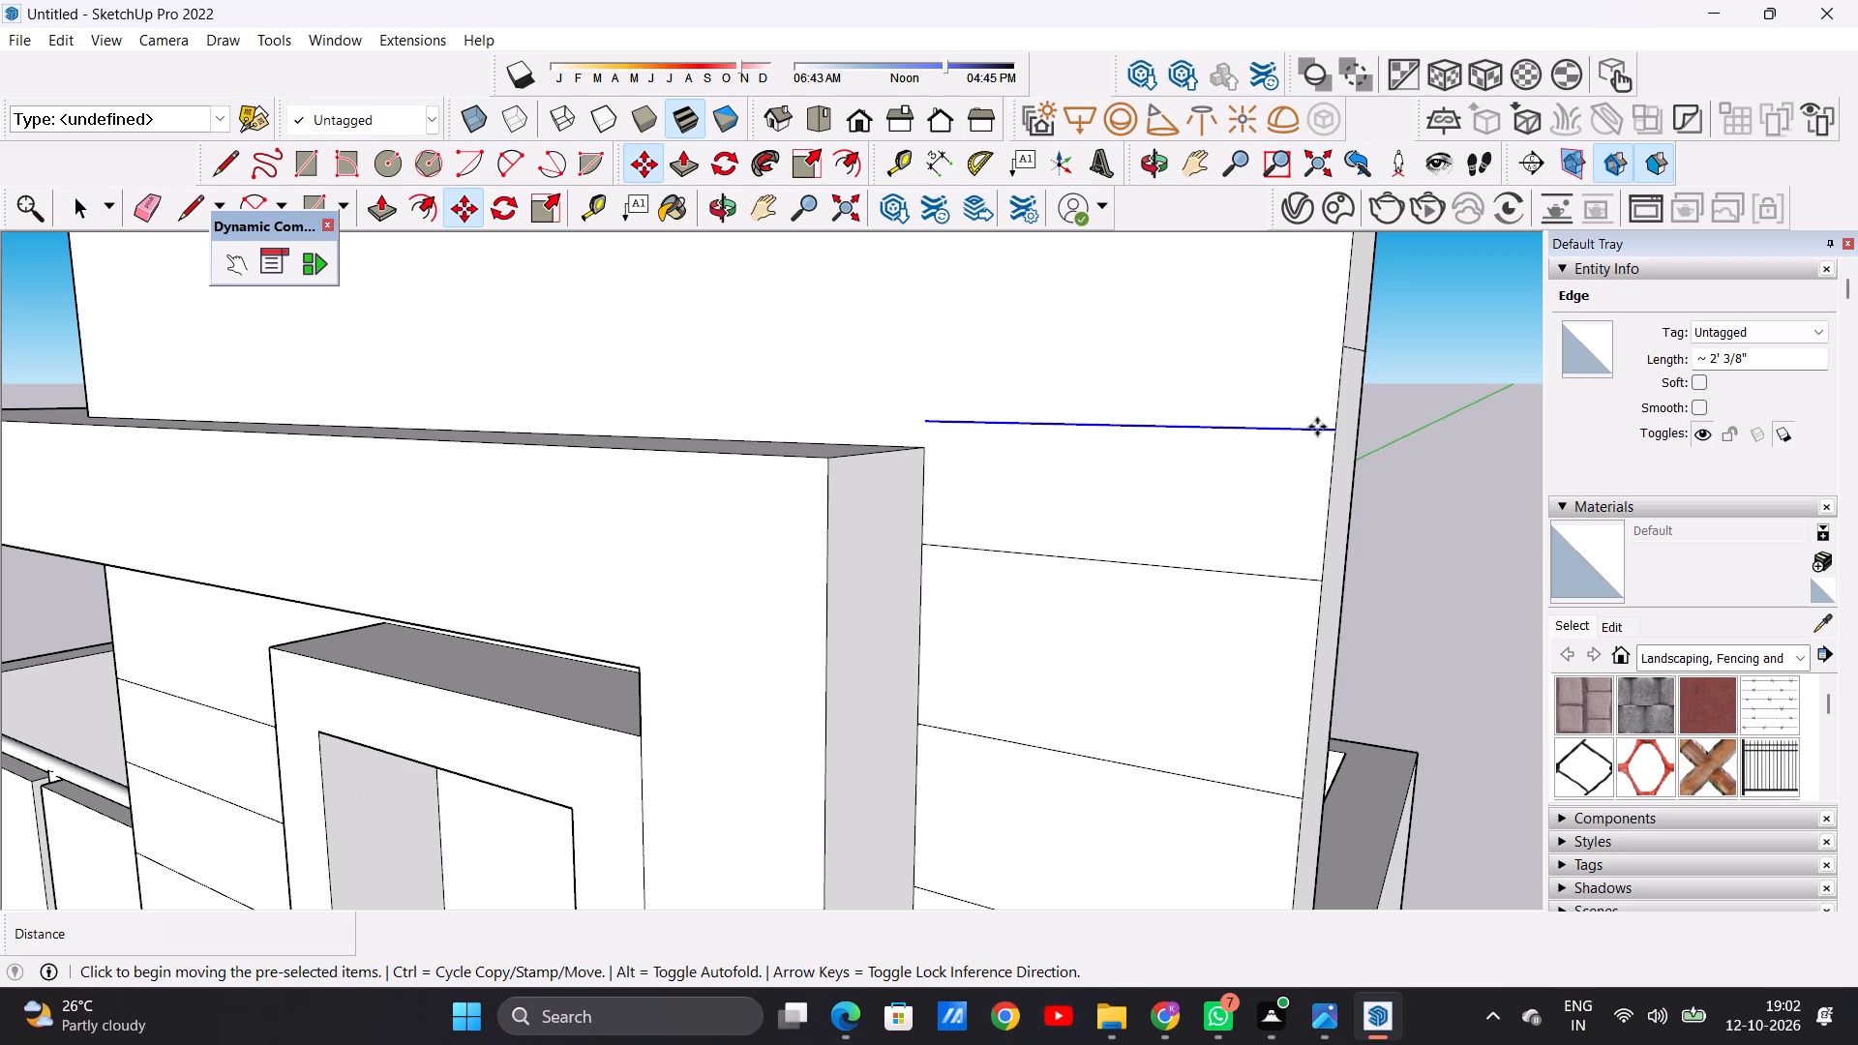
{"action": "left_click", "coordinate": [1336, 431]}
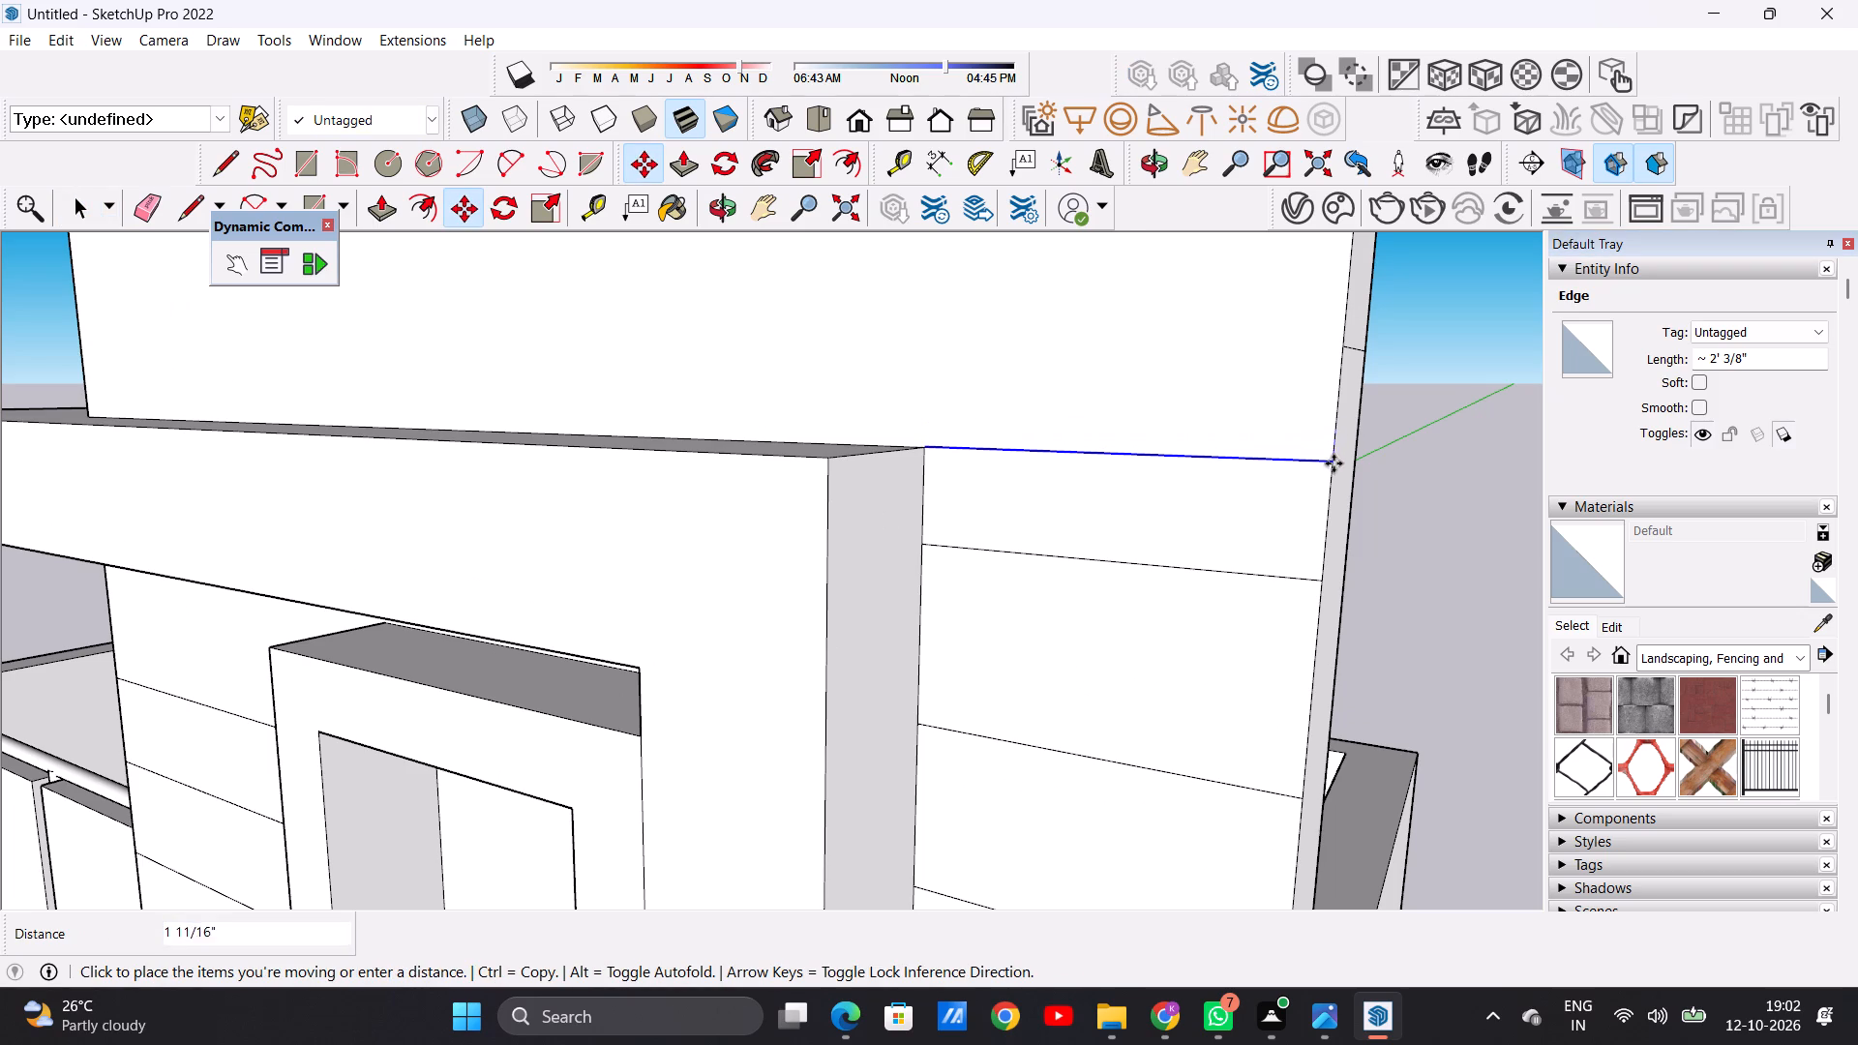
{"action": "left_click", "coordinate": [1334, 466]}
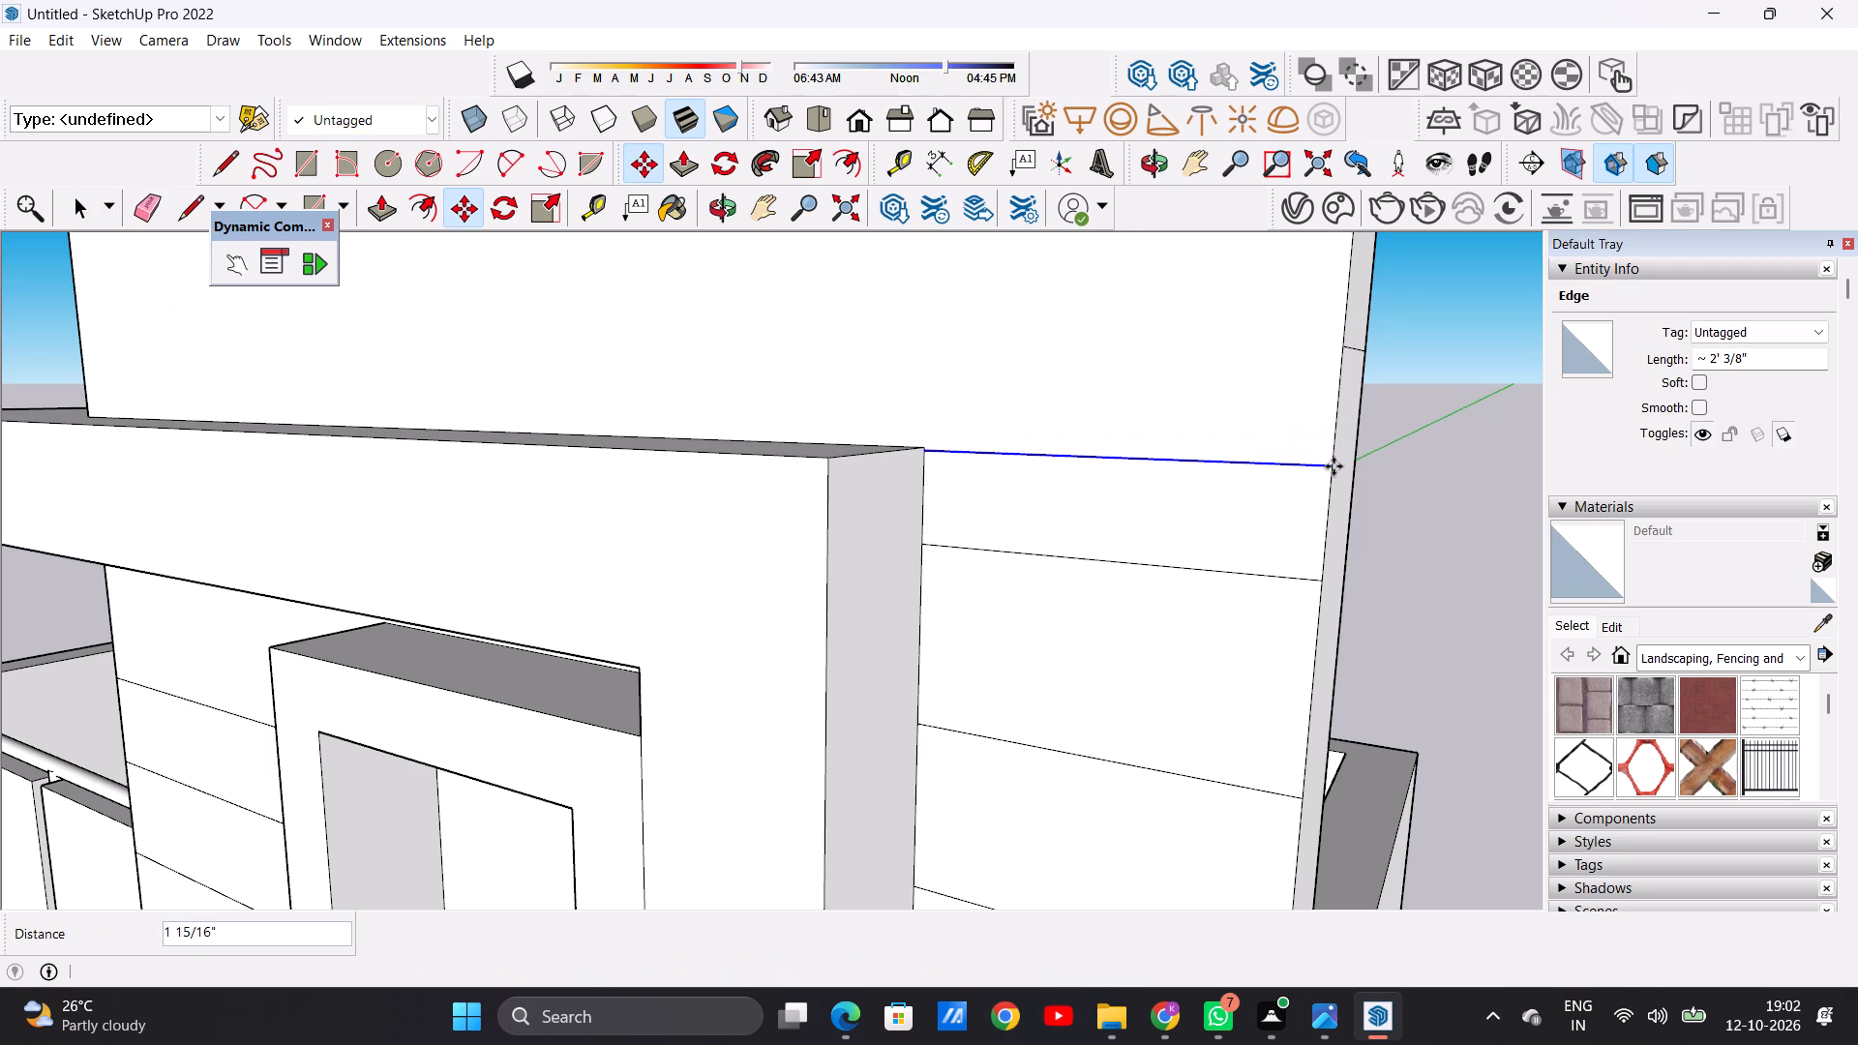
{"action": "key", "text": "space"}
{"action": "left_click", "coordinate": [1364, 457]}
Move the second line from the top on the outer strip down about 3 1/4" to even out the spacing.
{"action": "scroll", "coordinate": [1169, 472], "scroll_direction": "down", "scroll_amount": 3}
{"action": "middle_click_drag", "start_coordinate": [1025, 475], "coordinate": [1247, 498]}
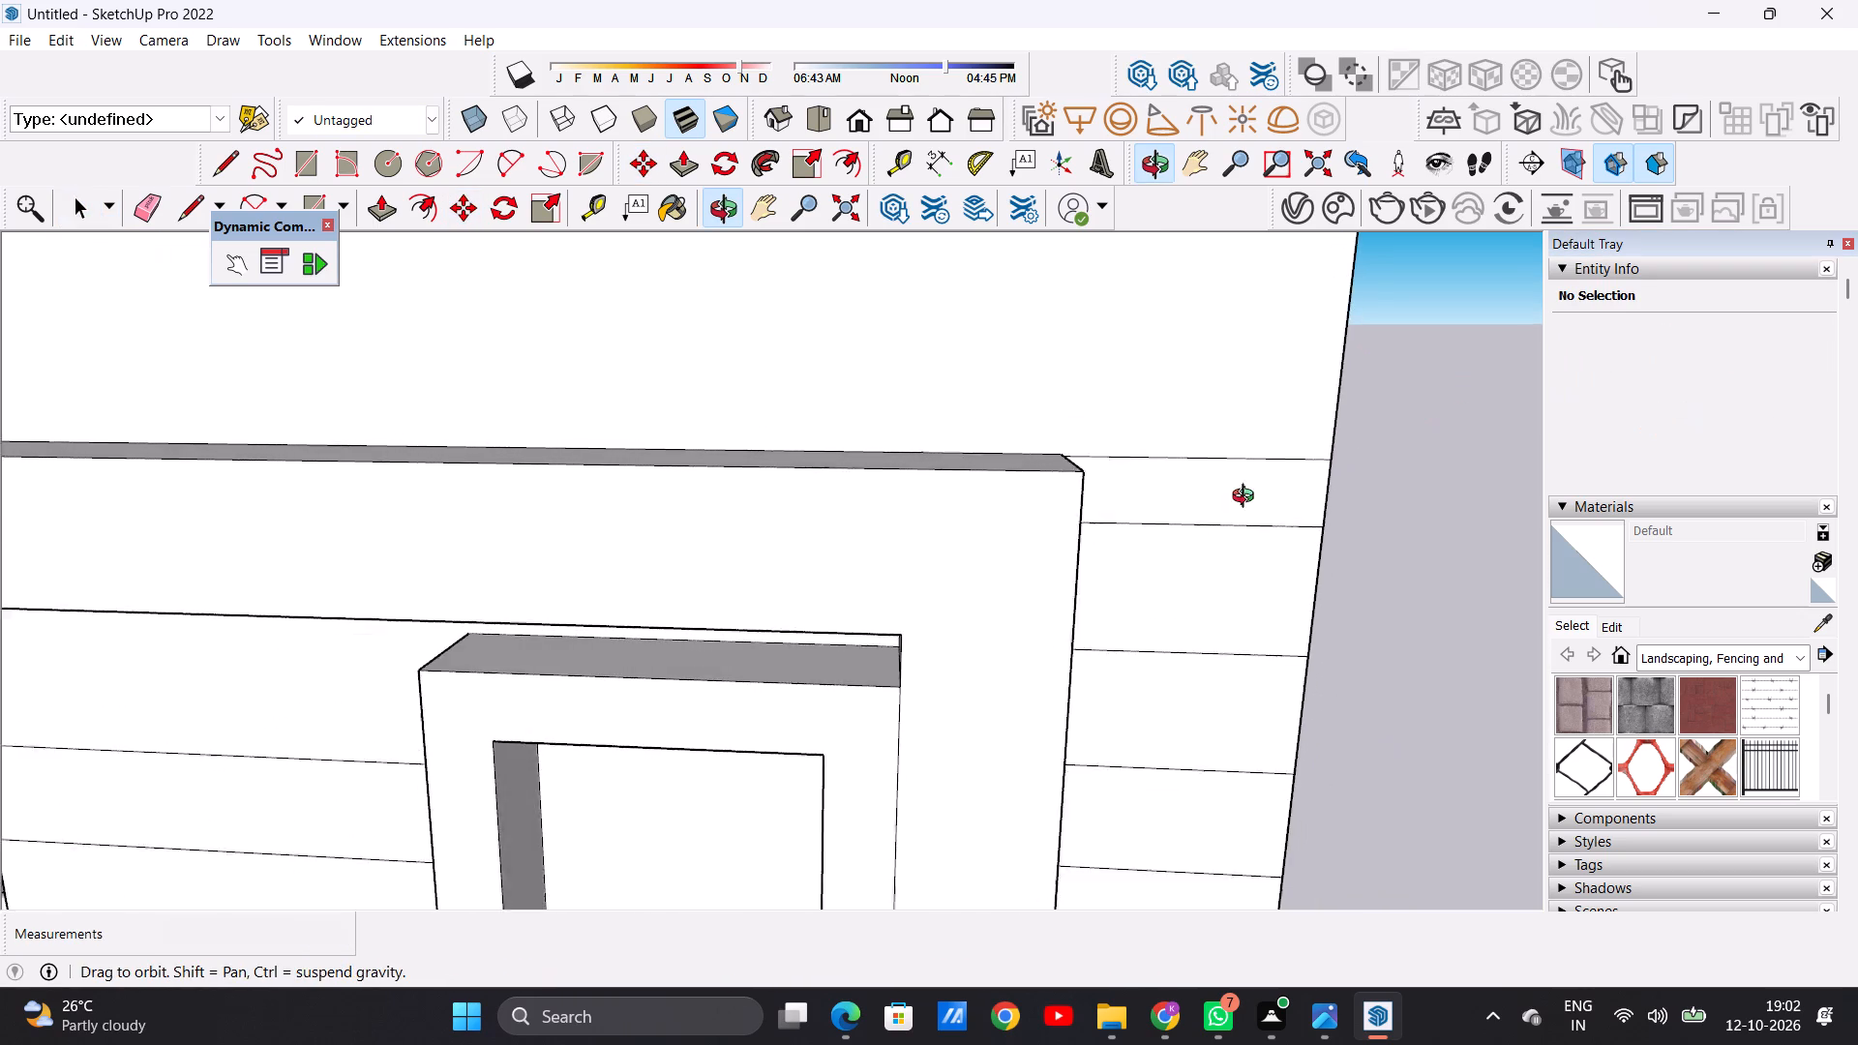
{"action": "middle_click_drag", "start_coordinate": [1247, 498], "coordinate": [1267, 495]}
{"action": "scroll", "coordinate": [1065, 461], "scroll_direction": "down", "scroll_amount": 12}
{"action": "middle_click_drag", "start_coordinate": [1072, 520], "coordinate": [1083, 428]}
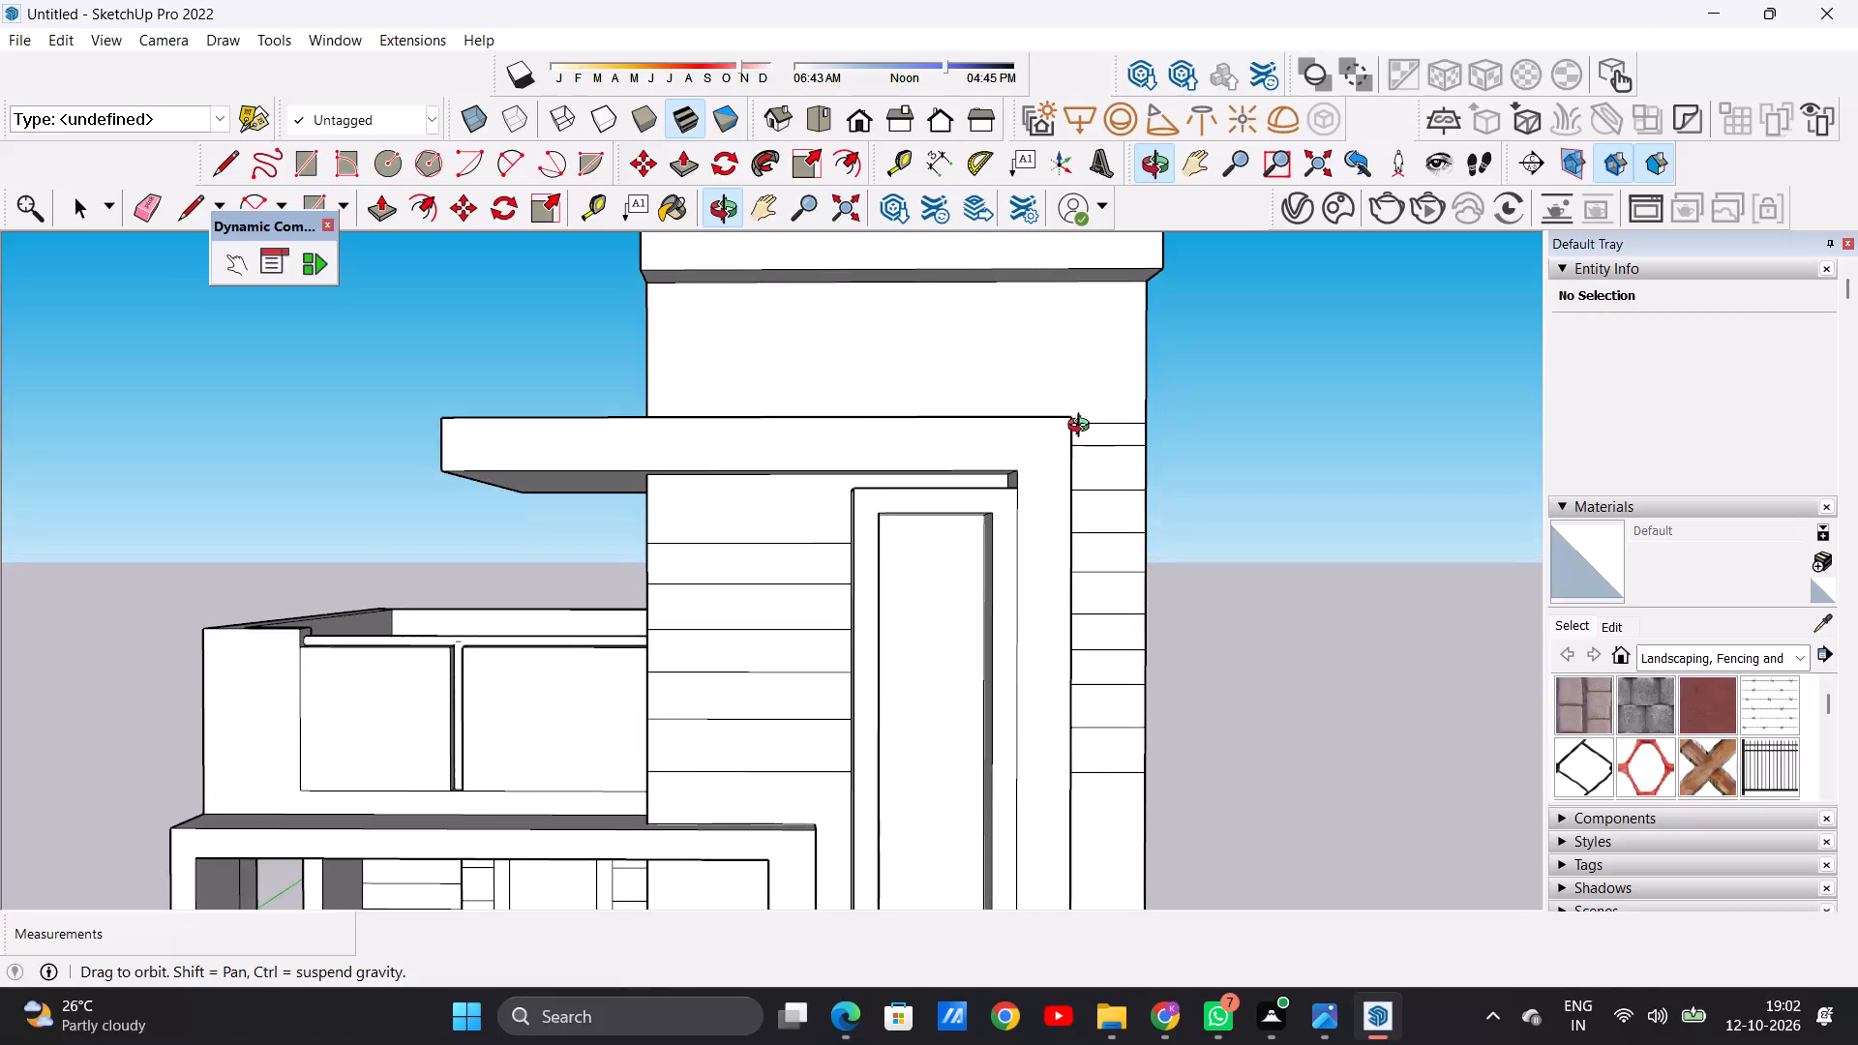
{"action": "middle_click_drag", "start_coordinate": [1083, 428], "coordinate": [1055, 461]}
{"action": "scroll", "coordinate": [1115, 479], "scroll_direction": "up", "scroll_amount": 6}
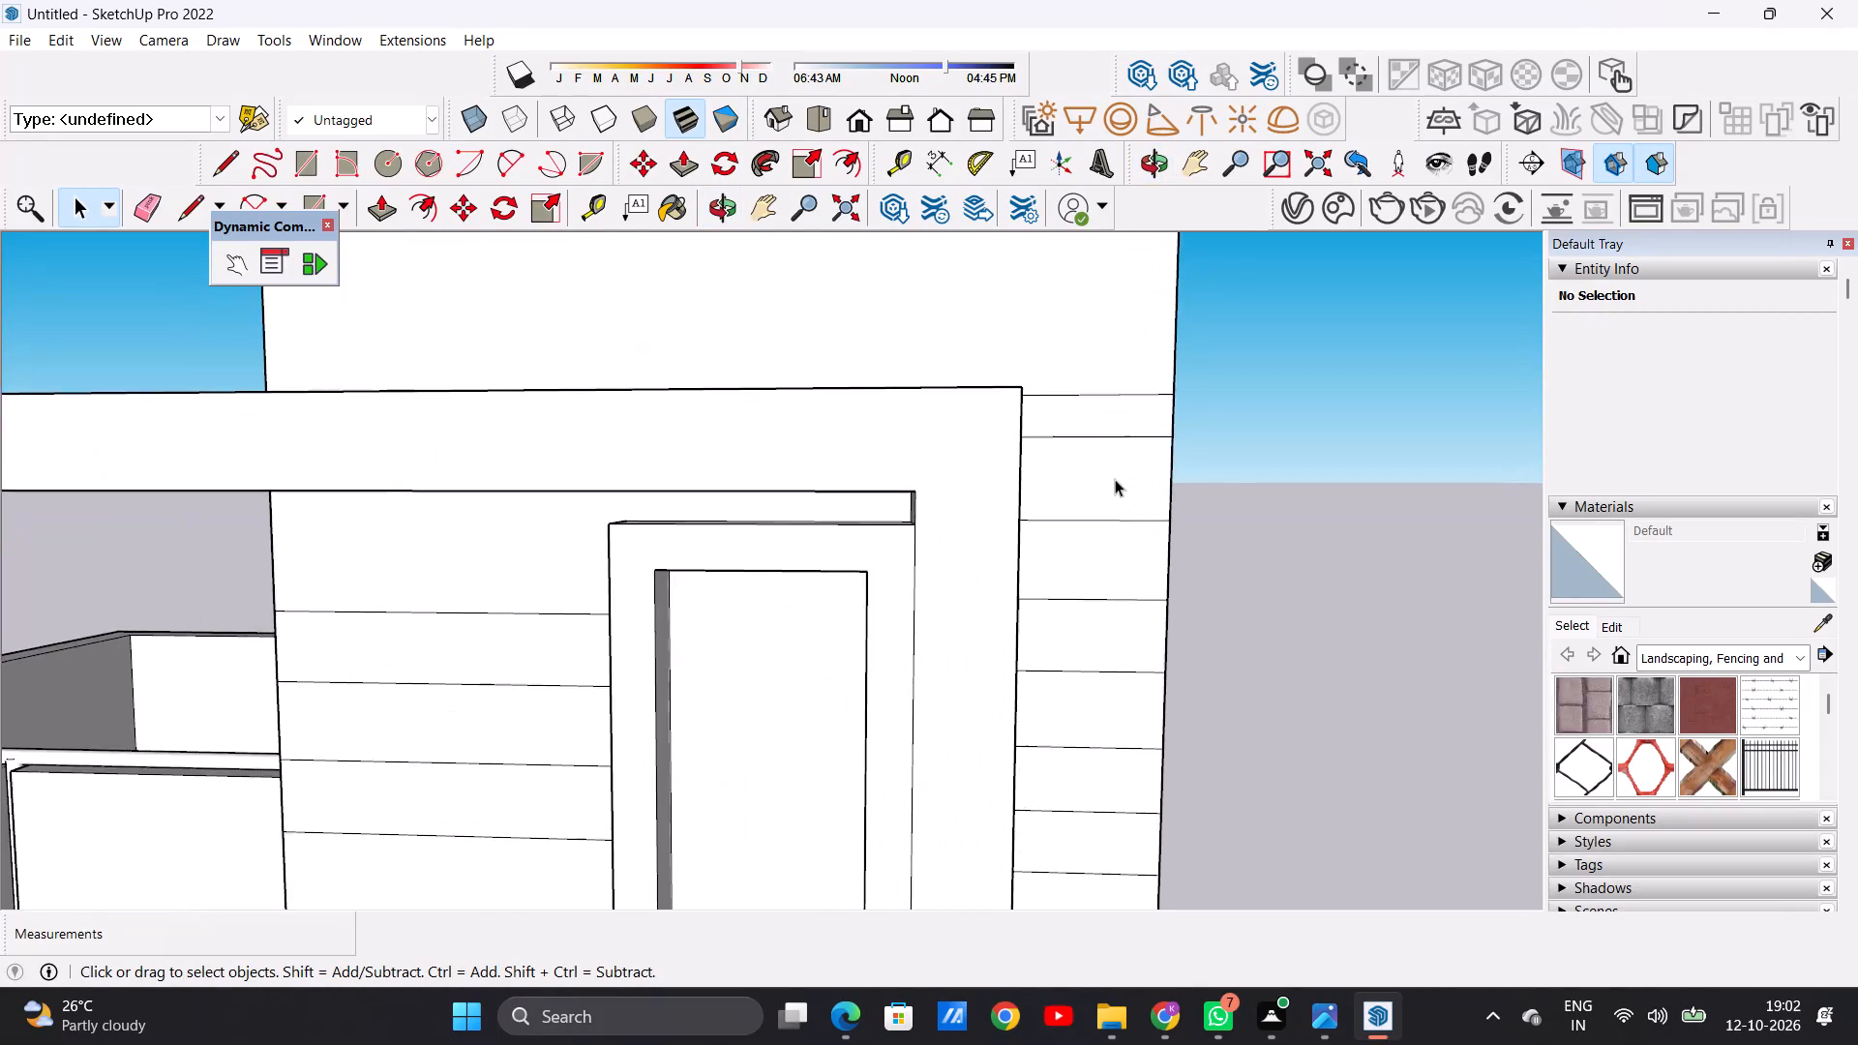
{"action": "scroll", "coordinate": [1115, 479], "scroll_direction": "up", "scroll_amount": 7}
{"action": "left_click", "coordinate": [1103, 395]}
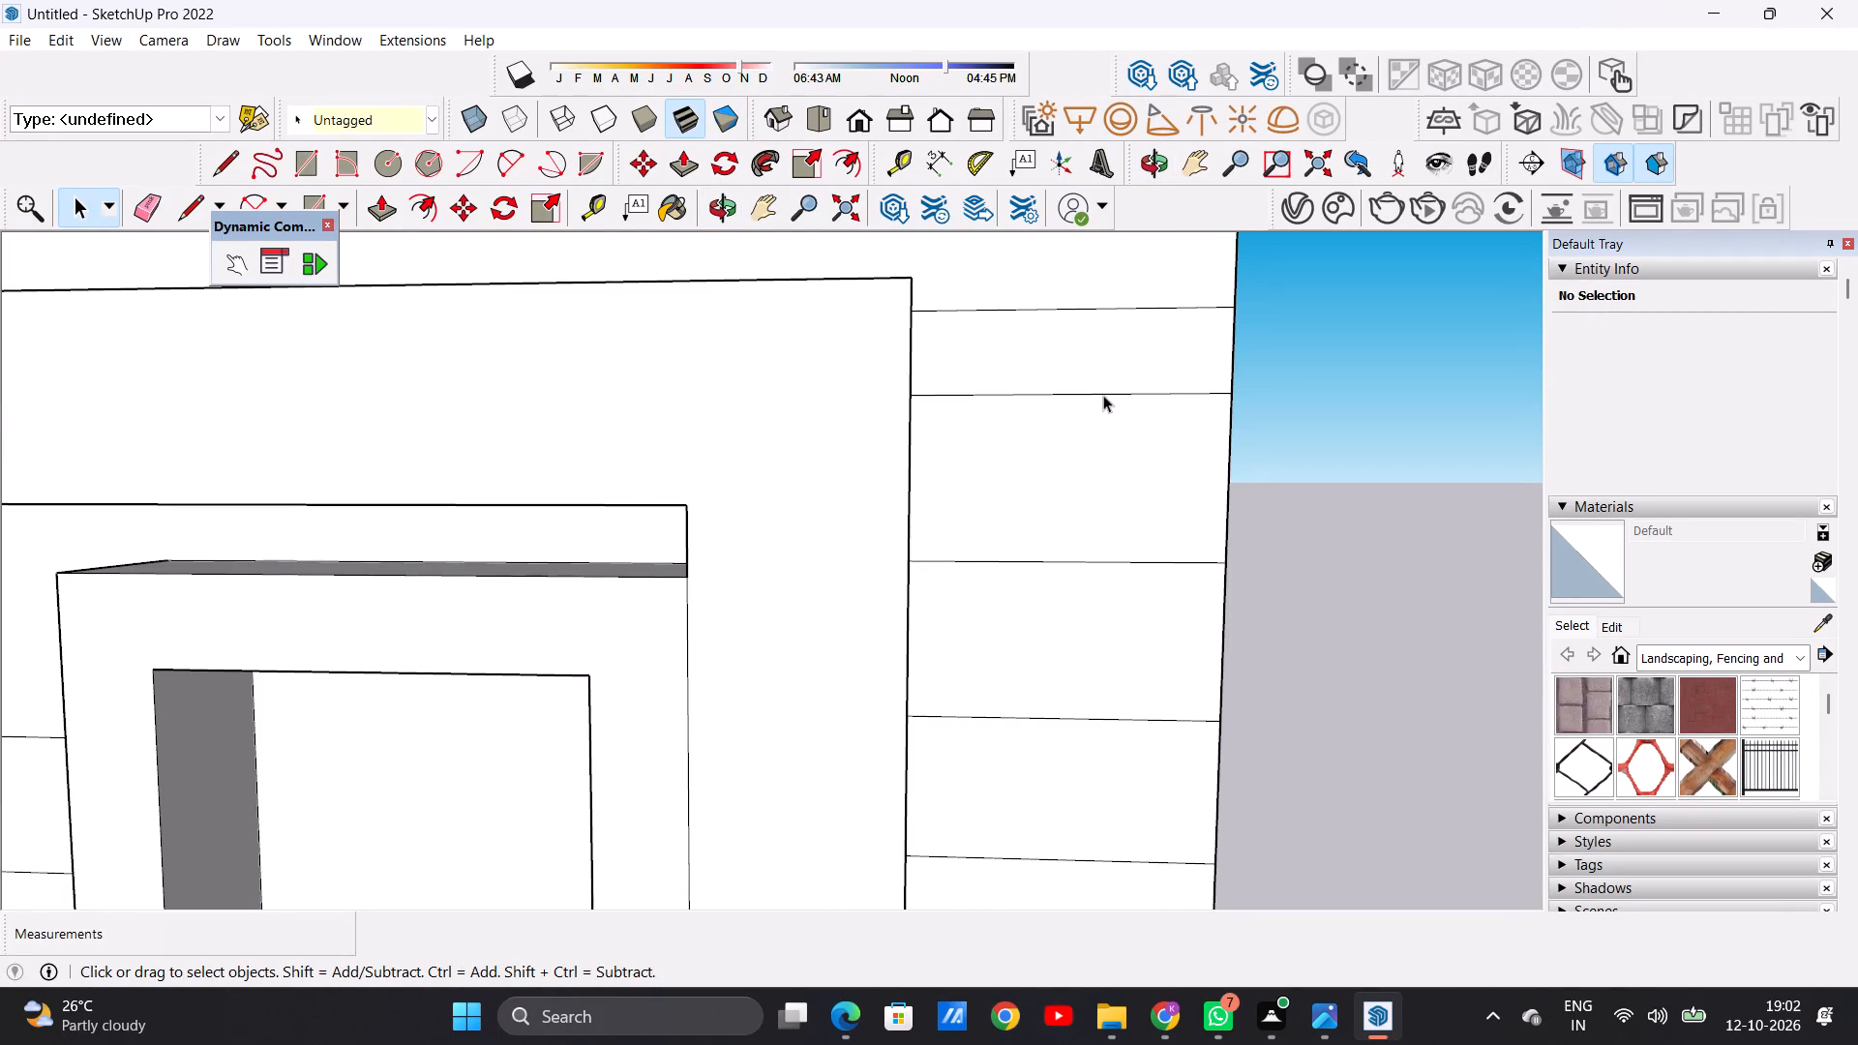
{"action": "key", "text": "m"}
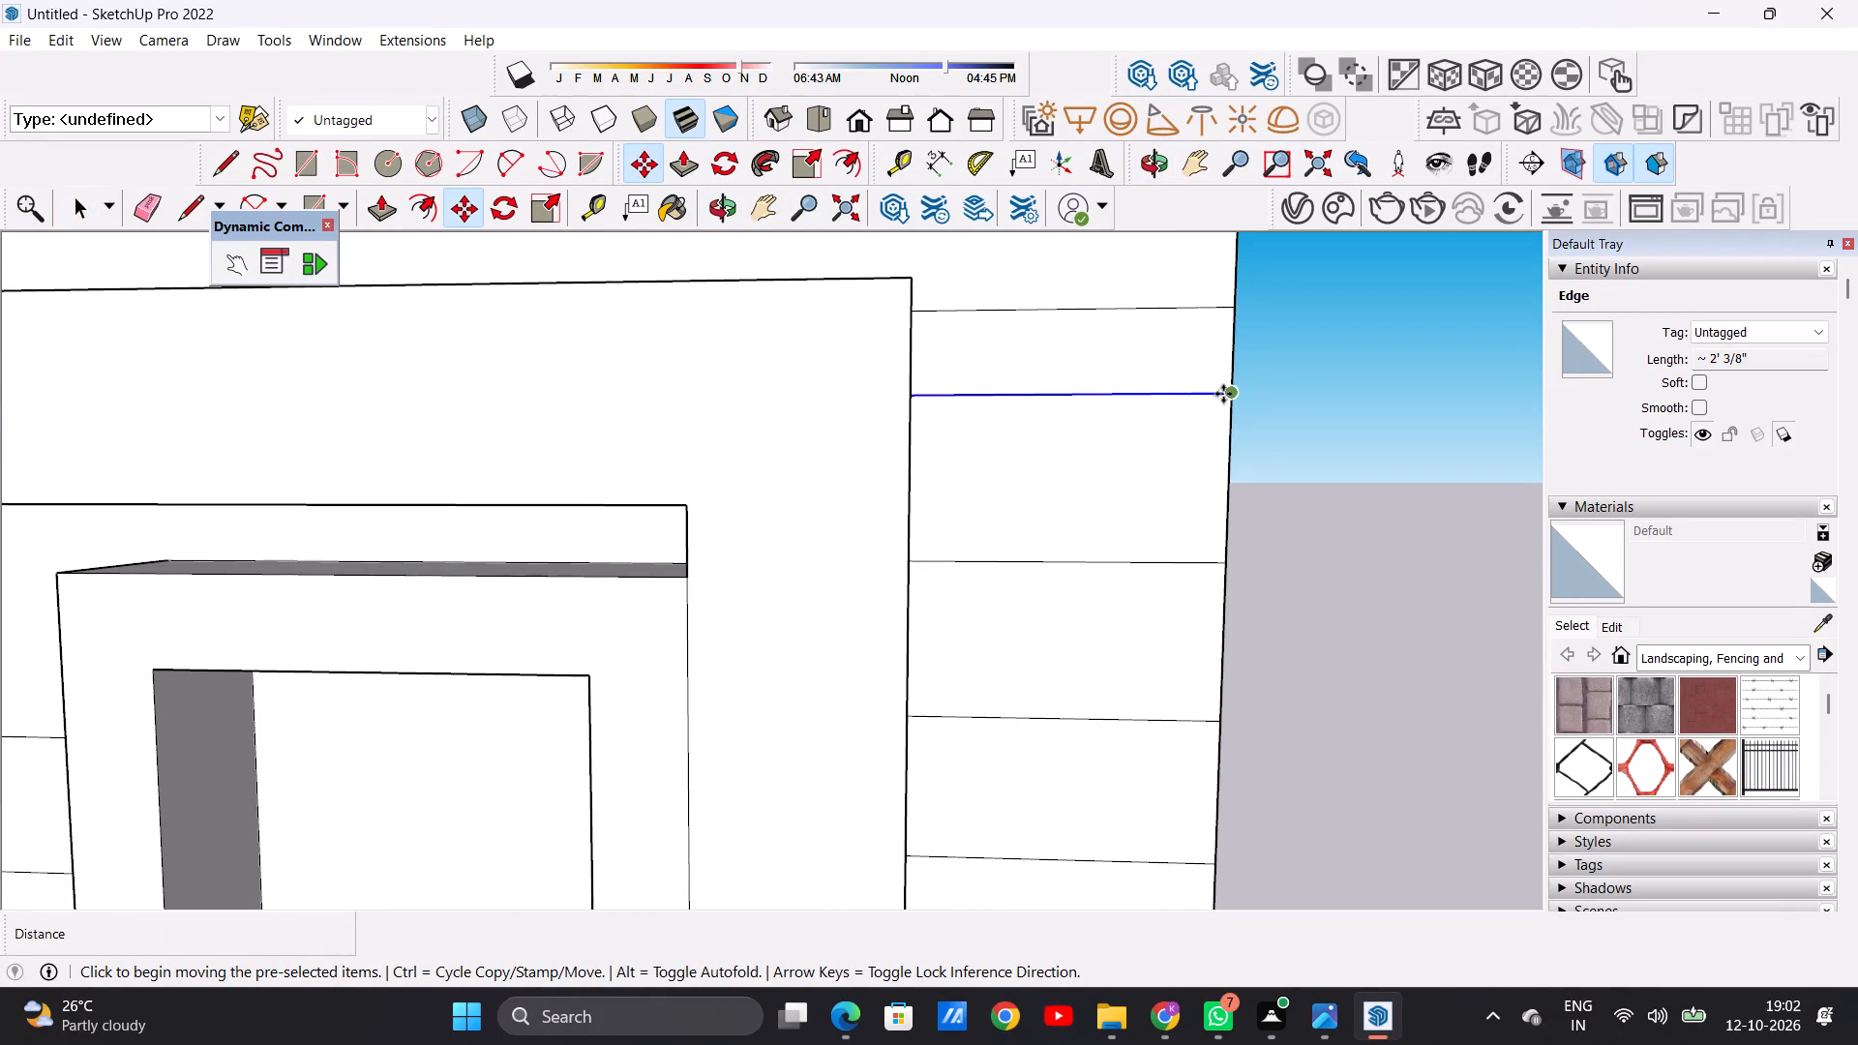
{"action": "left_click", "coordinate": [1227, 394]}
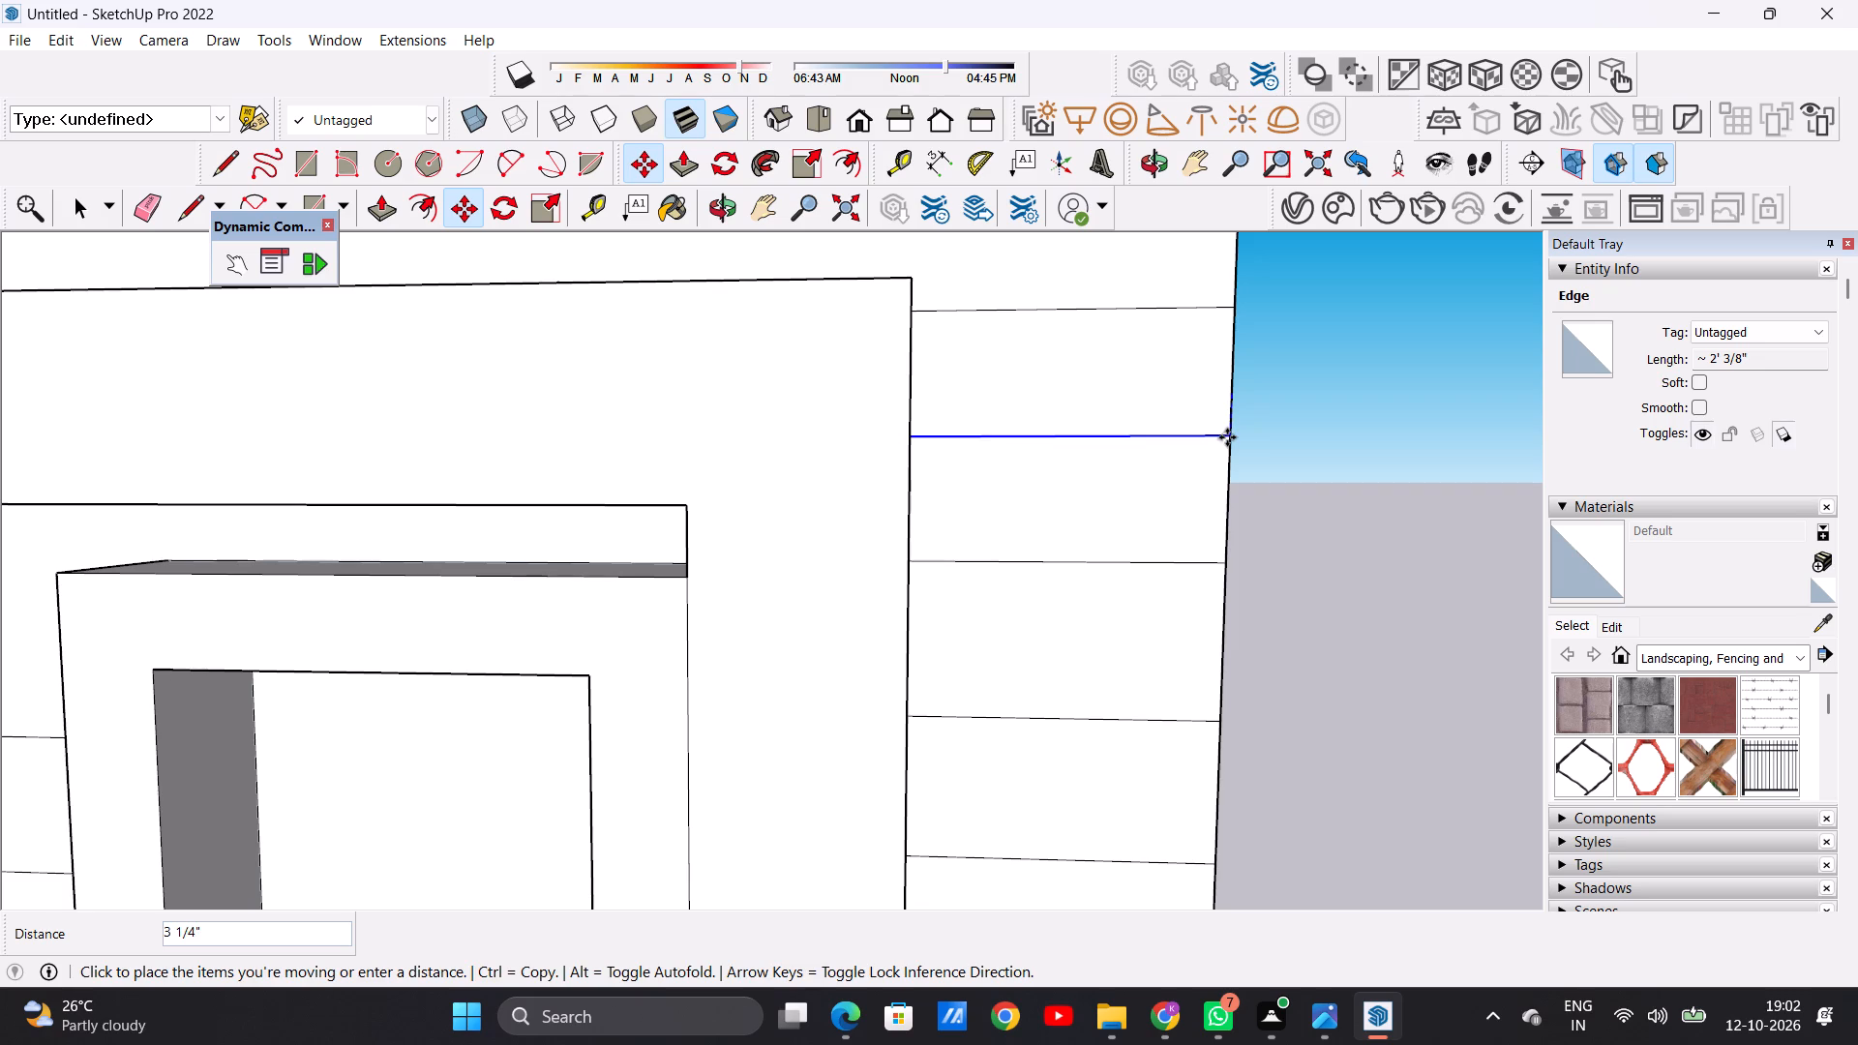
{"action": "left_click", "coordinate": [1227, 438]}
{"action": "scroll", "coordinate": [1101, 443], "scroll_direction": "down", "scroll_amount": 9}
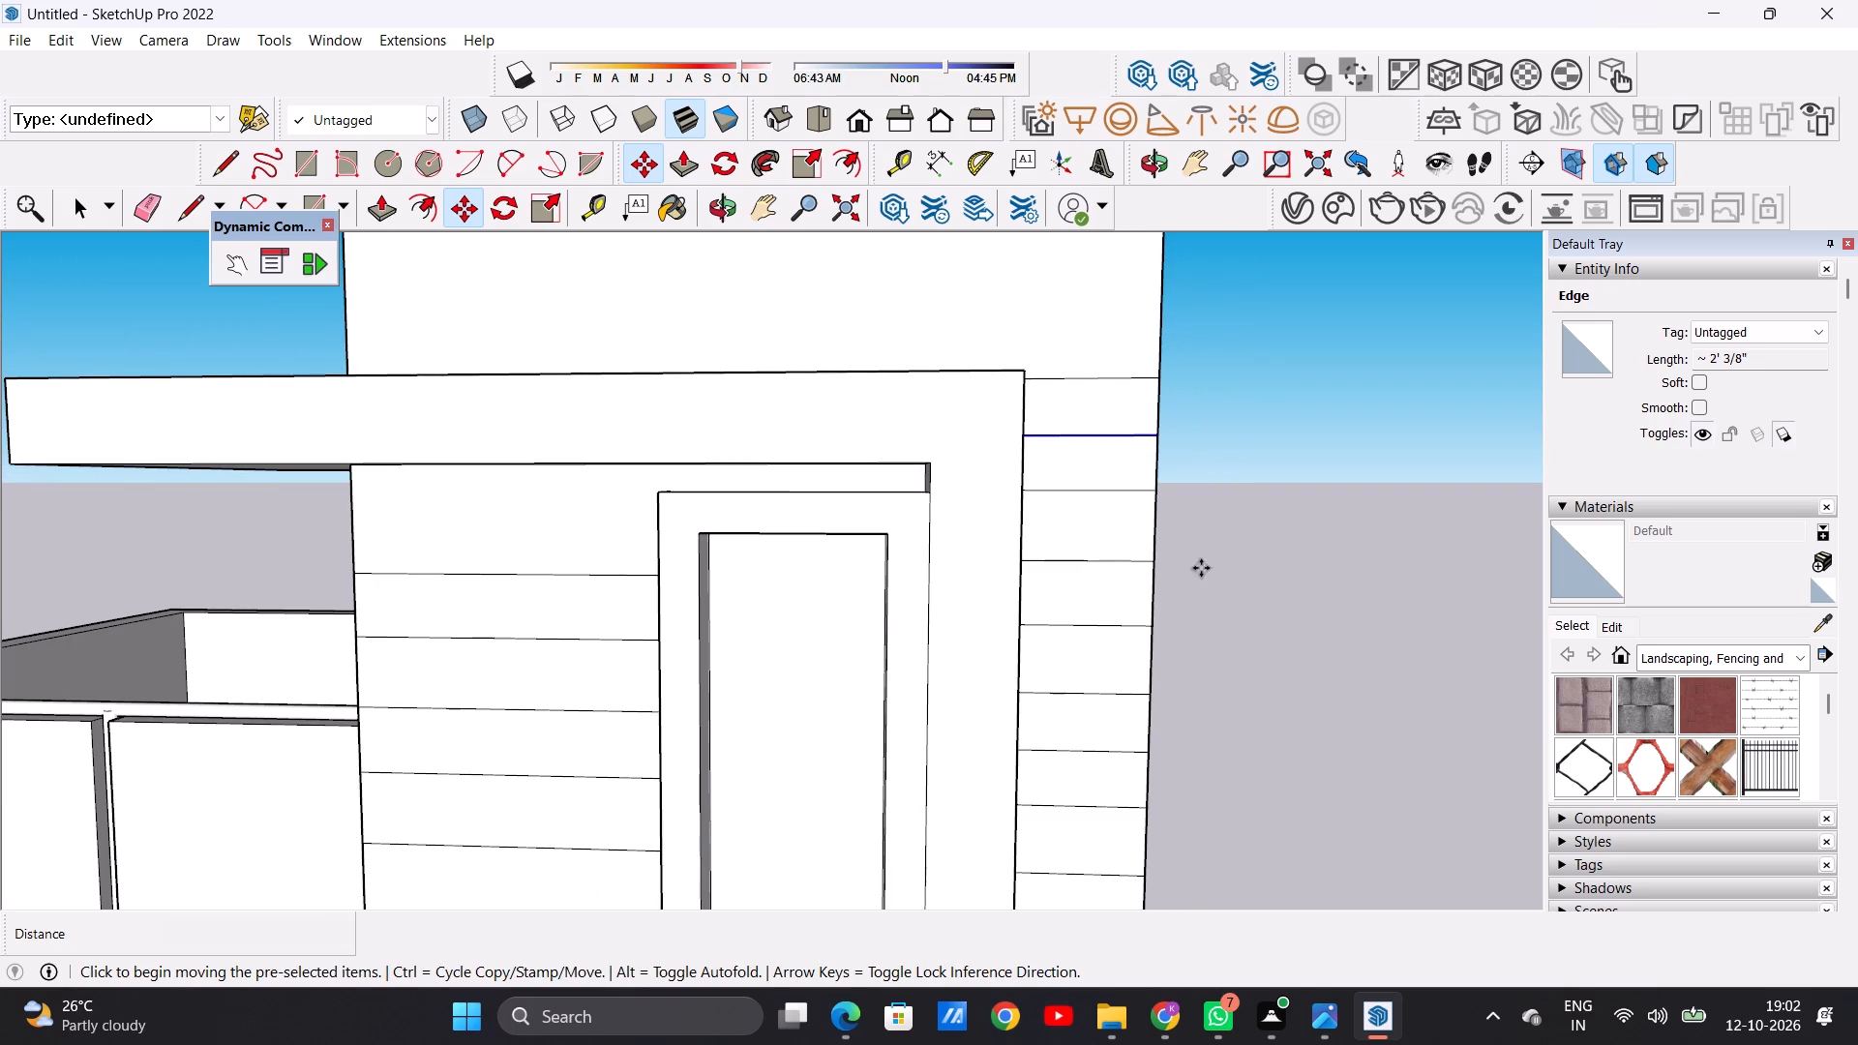
{"action": "key", "text": "space"}
{"action": "left_click", "coordinate": [1295, 541]}
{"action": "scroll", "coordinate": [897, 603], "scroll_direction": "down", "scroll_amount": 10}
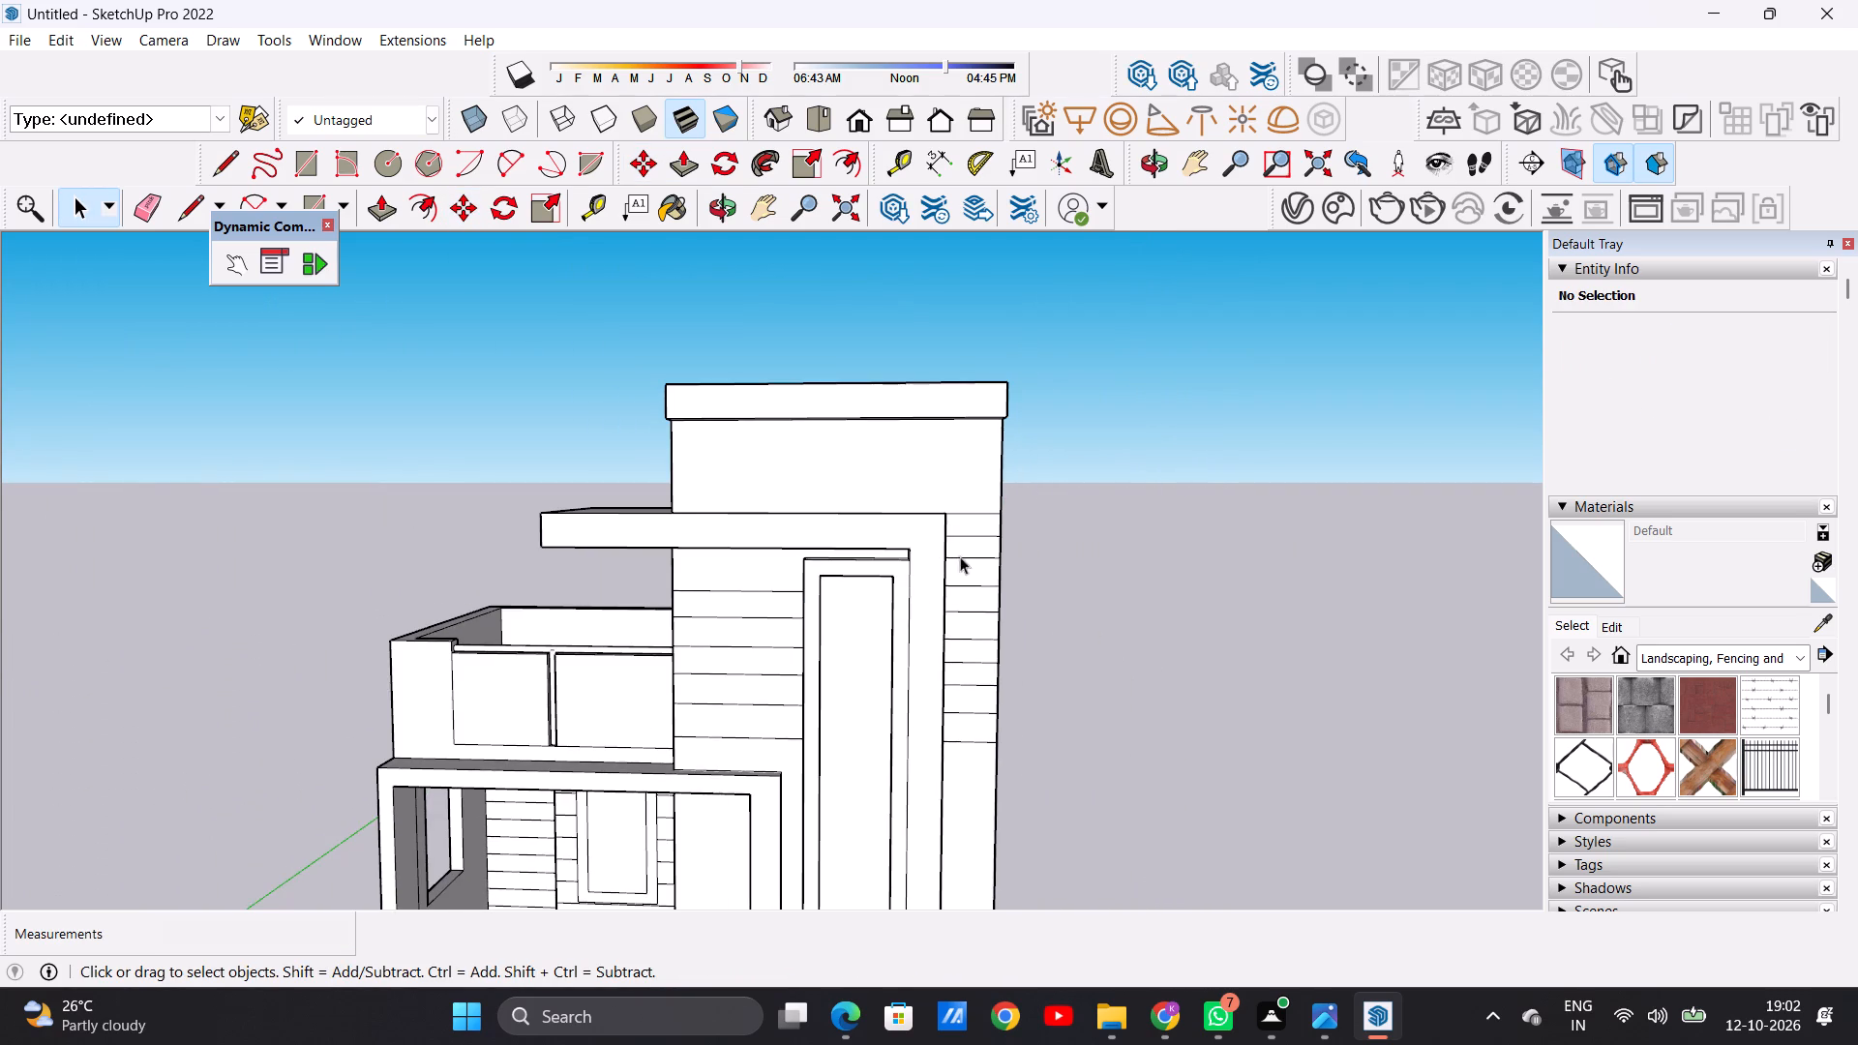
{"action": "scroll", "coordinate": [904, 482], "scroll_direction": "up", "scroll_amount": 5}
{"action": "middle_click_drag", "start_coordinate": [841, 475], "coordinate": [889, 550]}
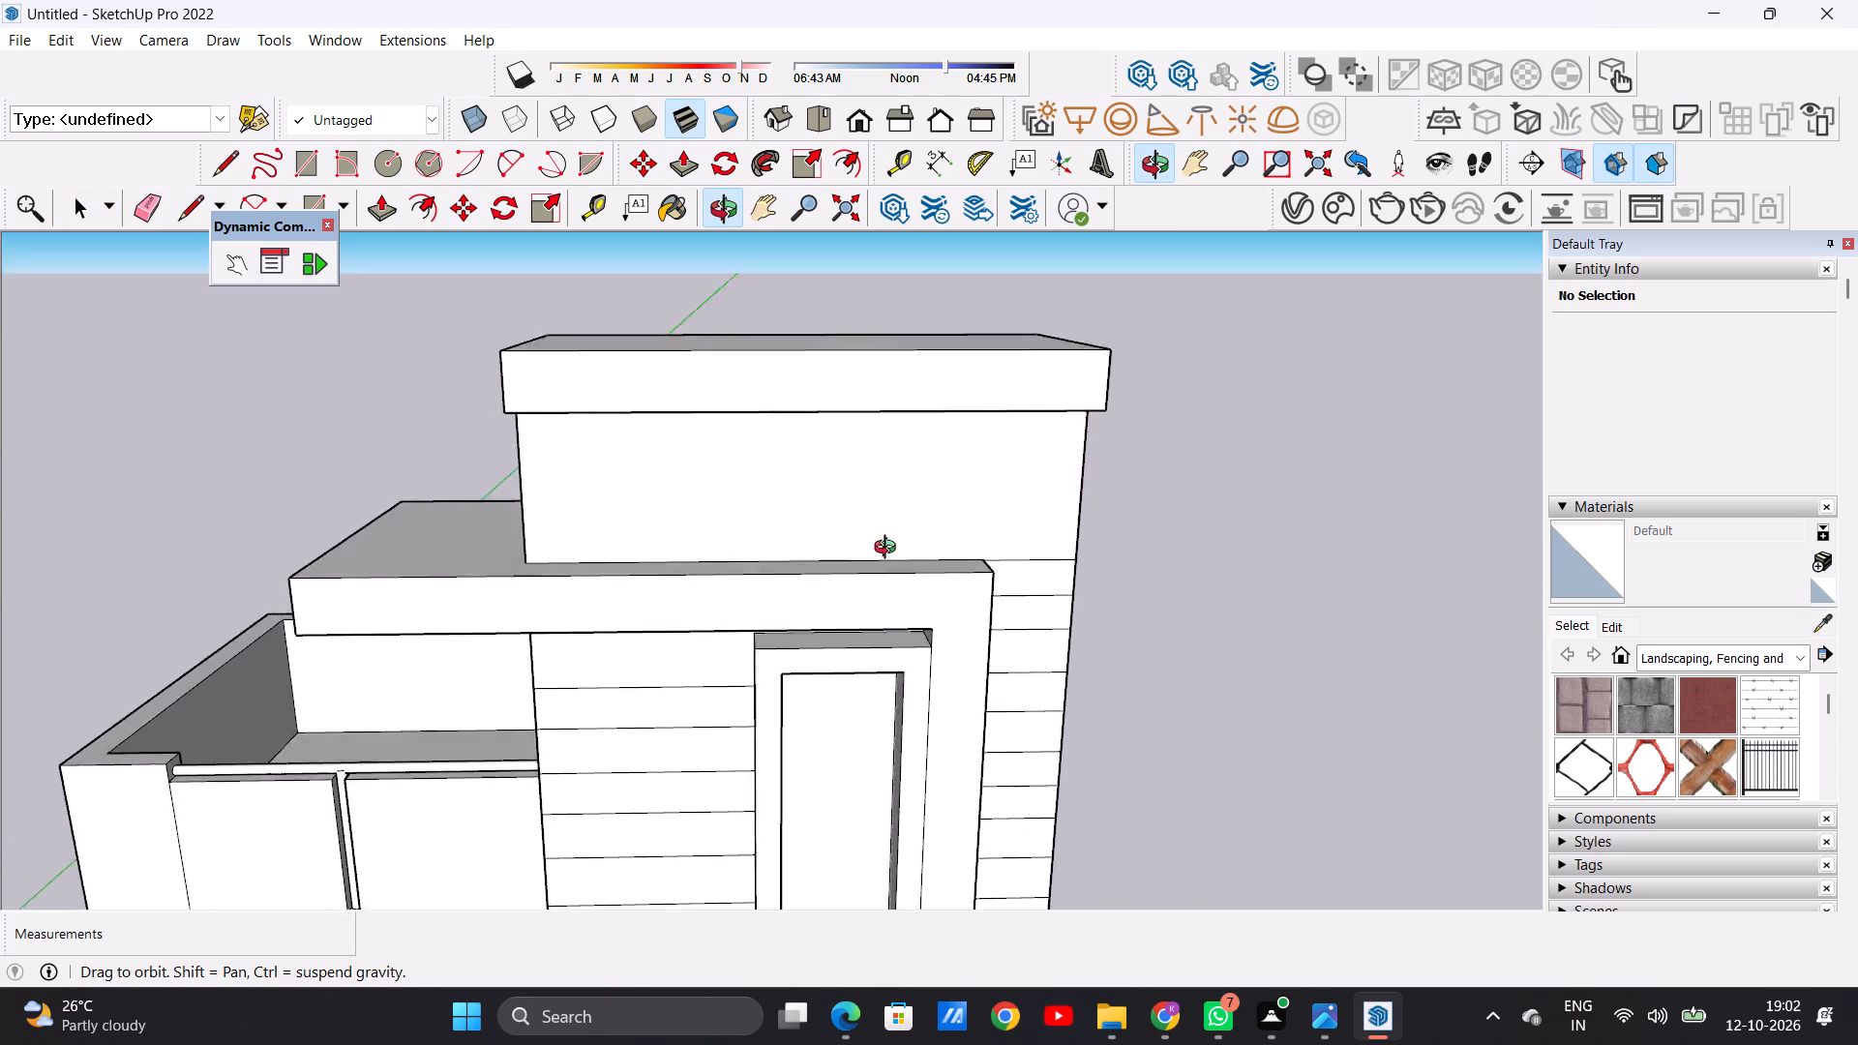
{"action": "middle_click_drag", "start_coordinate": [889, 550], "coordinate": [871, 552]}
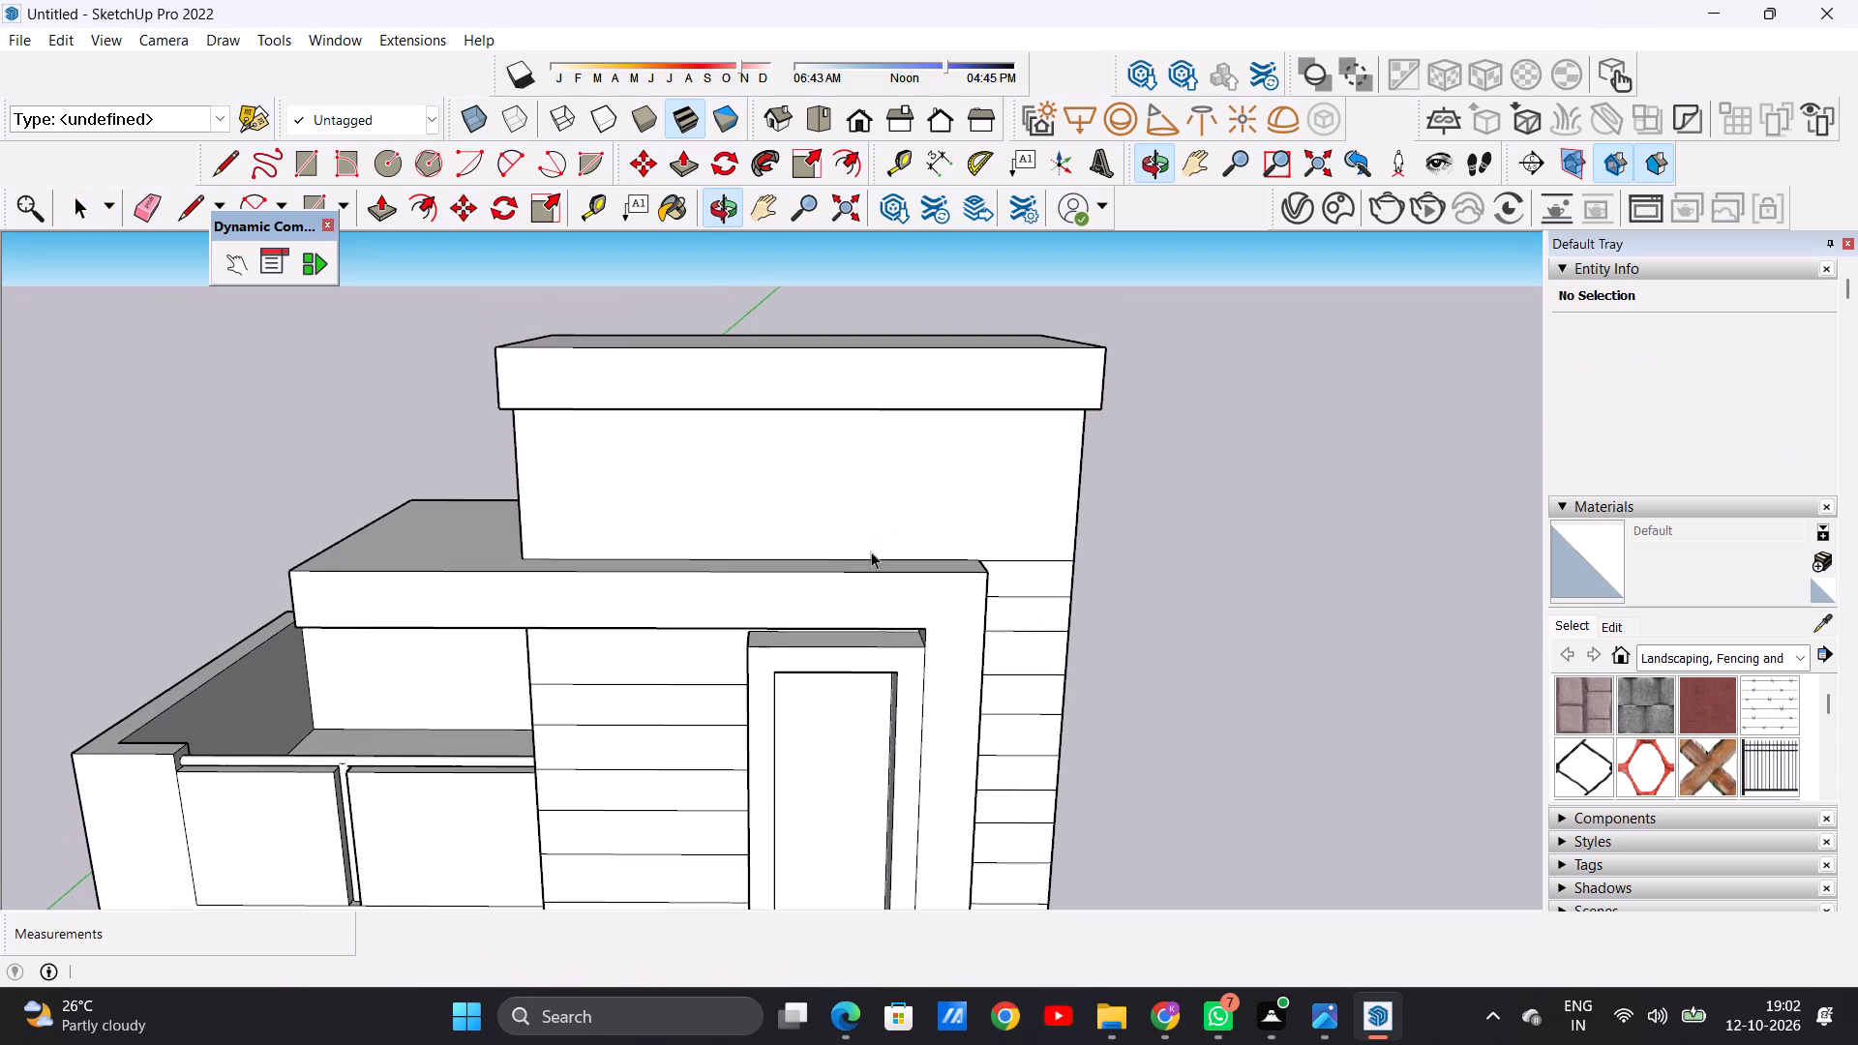
Draw a horizontal line about 11' 9 7/8" long across the tower's upper front wall, just above the projecting canopy.
{"action": "scroll", "coordinate": [871, 552], "scroll_direction": "up", "scroll_amount": 1}
{"action": "key", "text": "l"}
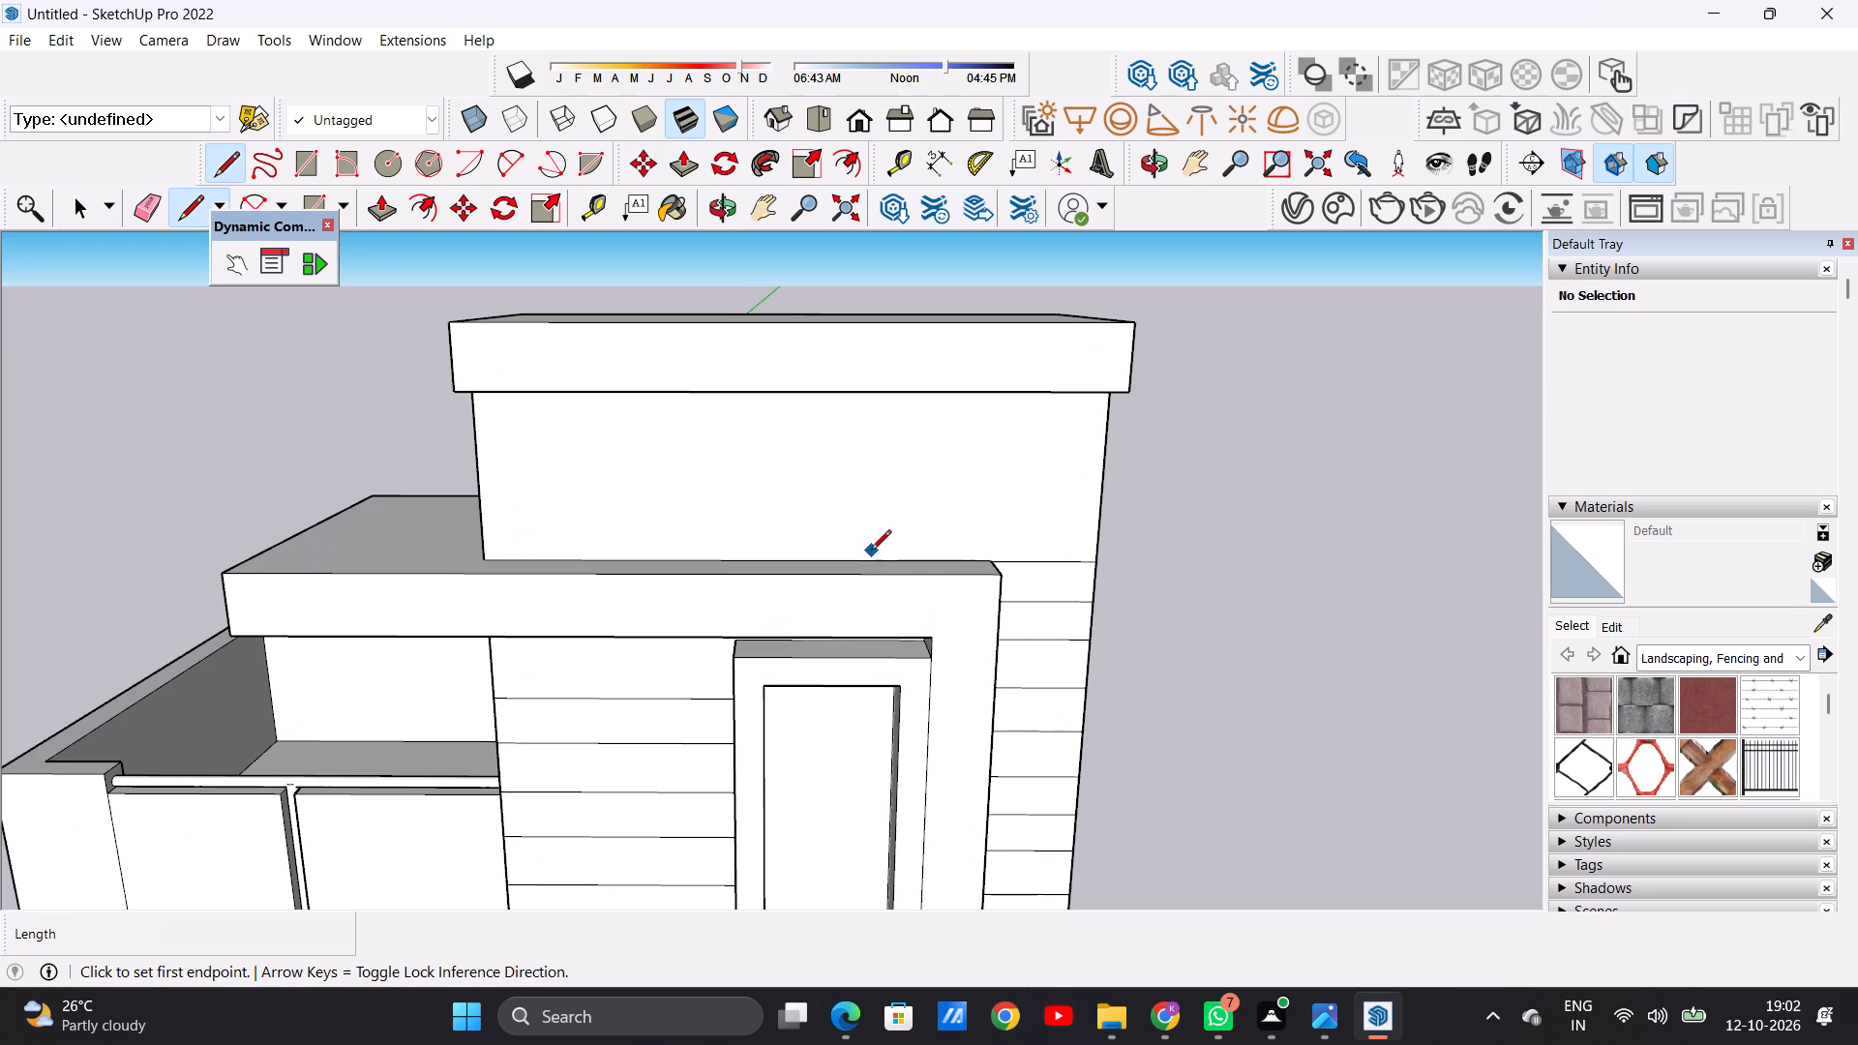
{"action": "left_click", "coordinate": [484, 527]}
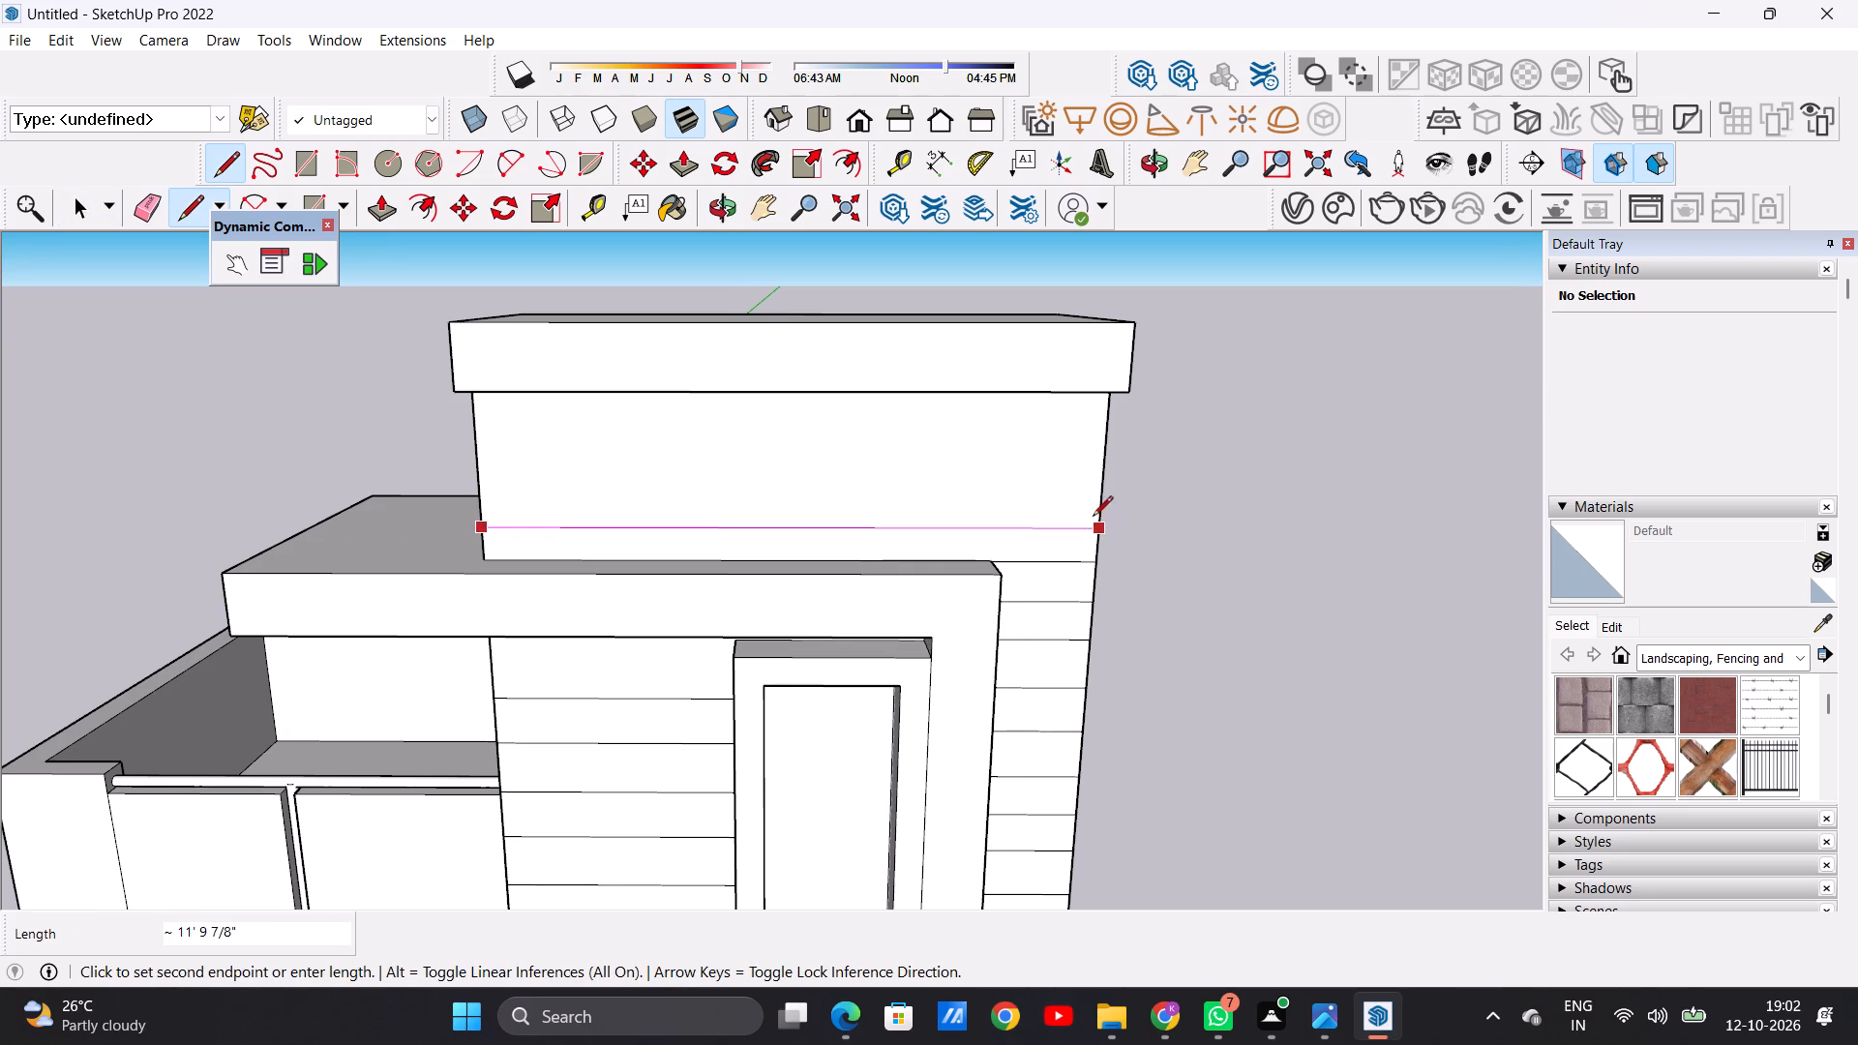
{"action": "left_click", "coordinate": [1099, 518]}
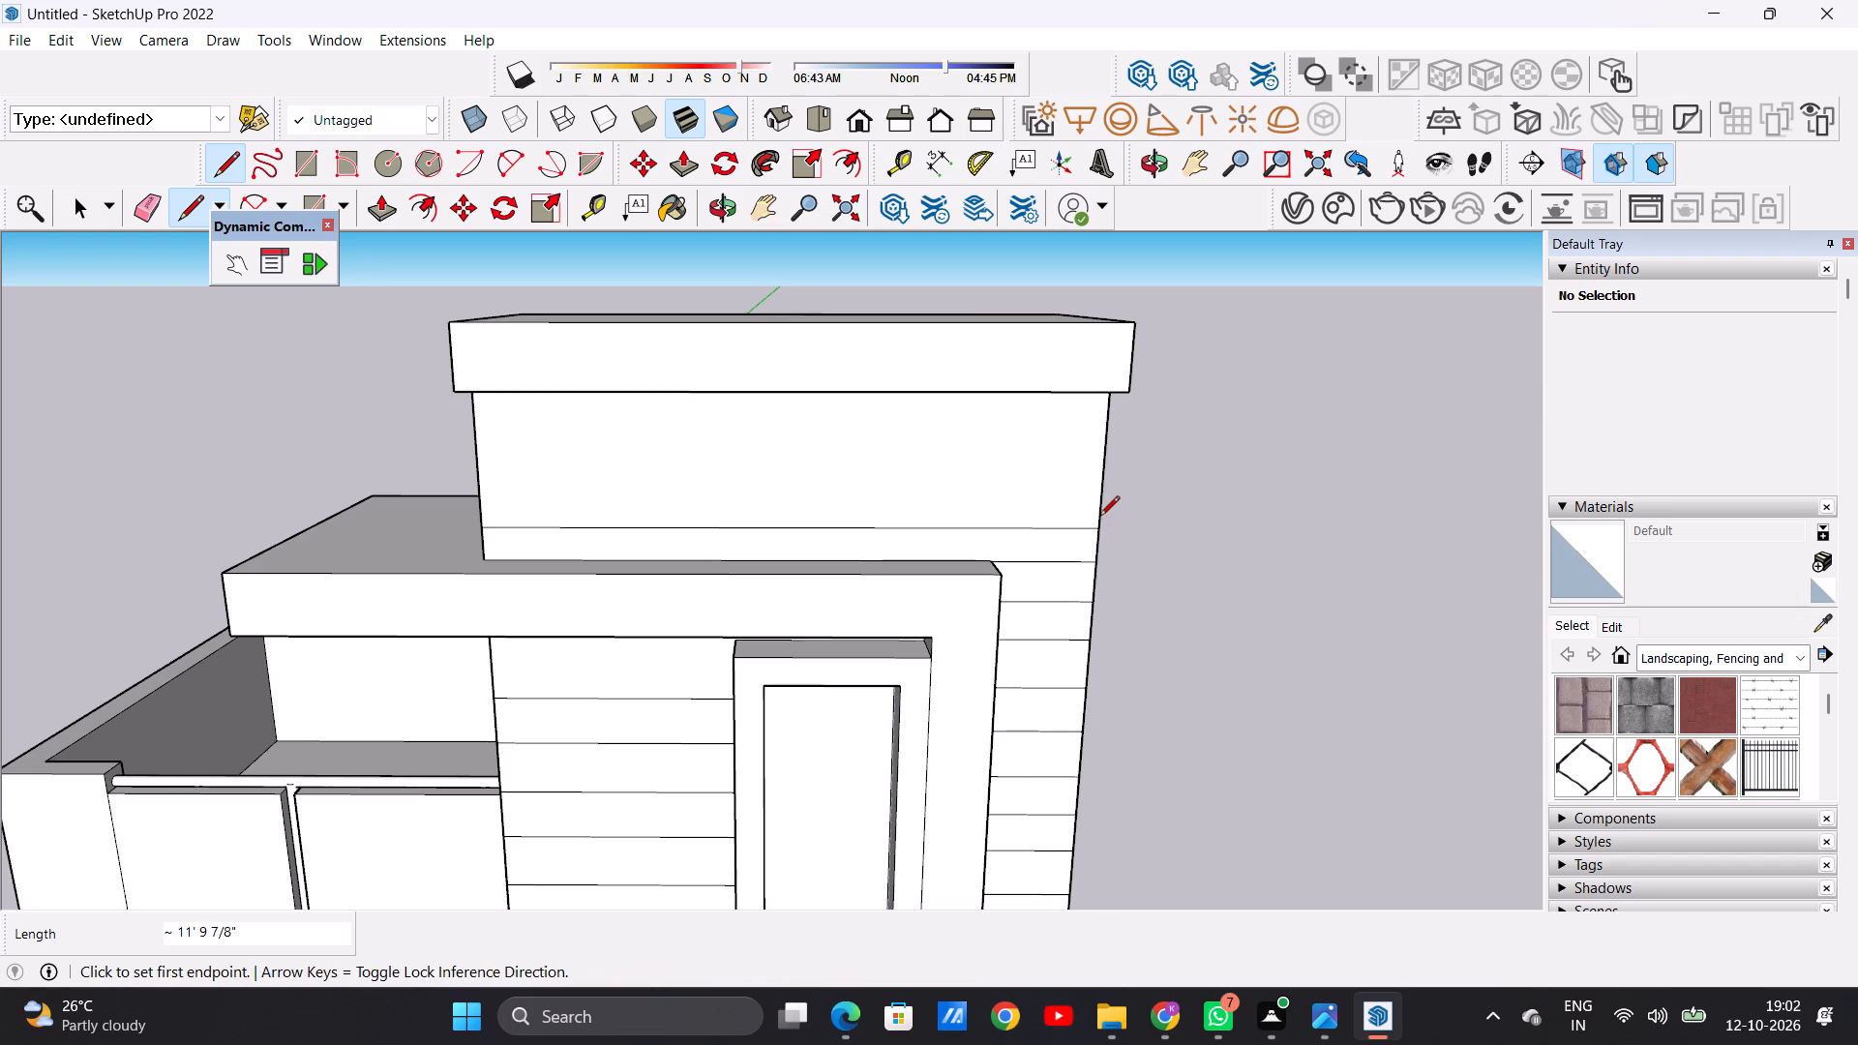
{"action": "key", "text": "space"}
Copy the new line upward three times, about 8" apart, filling the upper wall to just below the parapet band.
{"action": "scroll", "coordinate": [1101, 597], "scroll_direction": "up", "scroll_amount": 5}
{"action": "left_click", "coordinate": [1037, 456]}
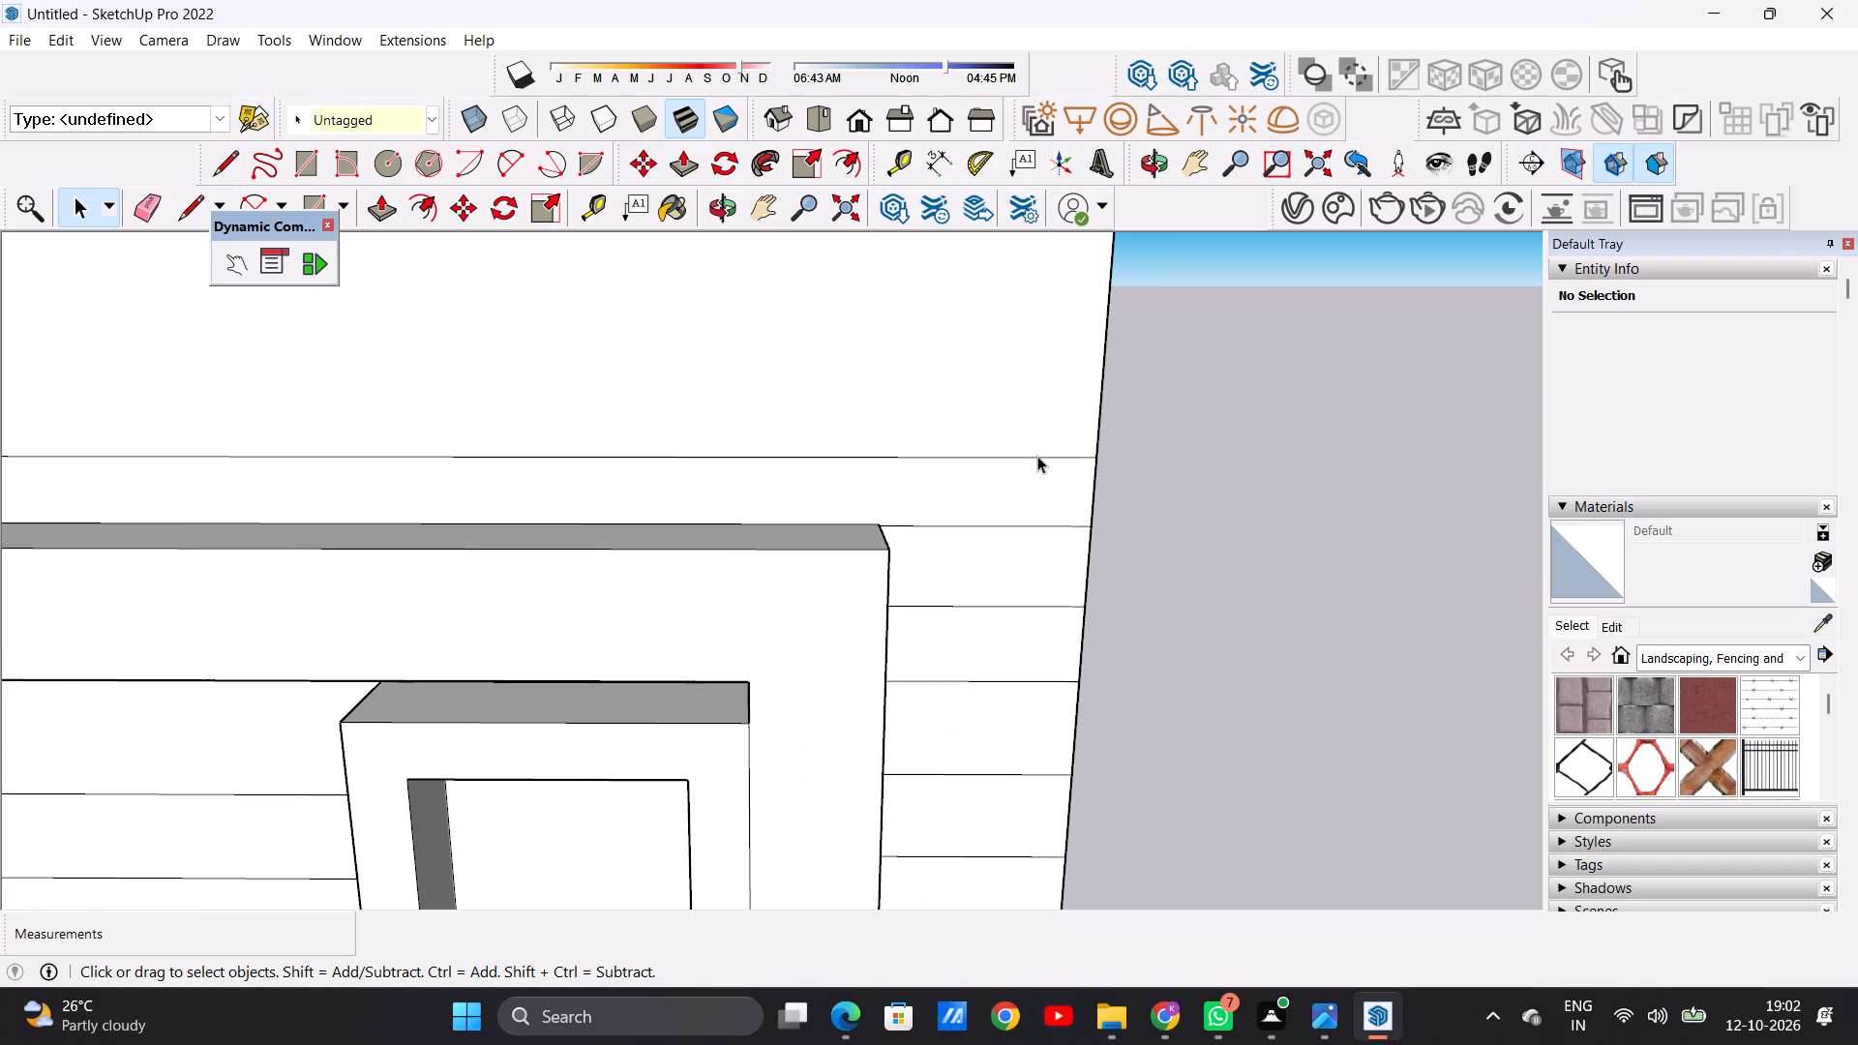
{"action": "key", "text": "m"}
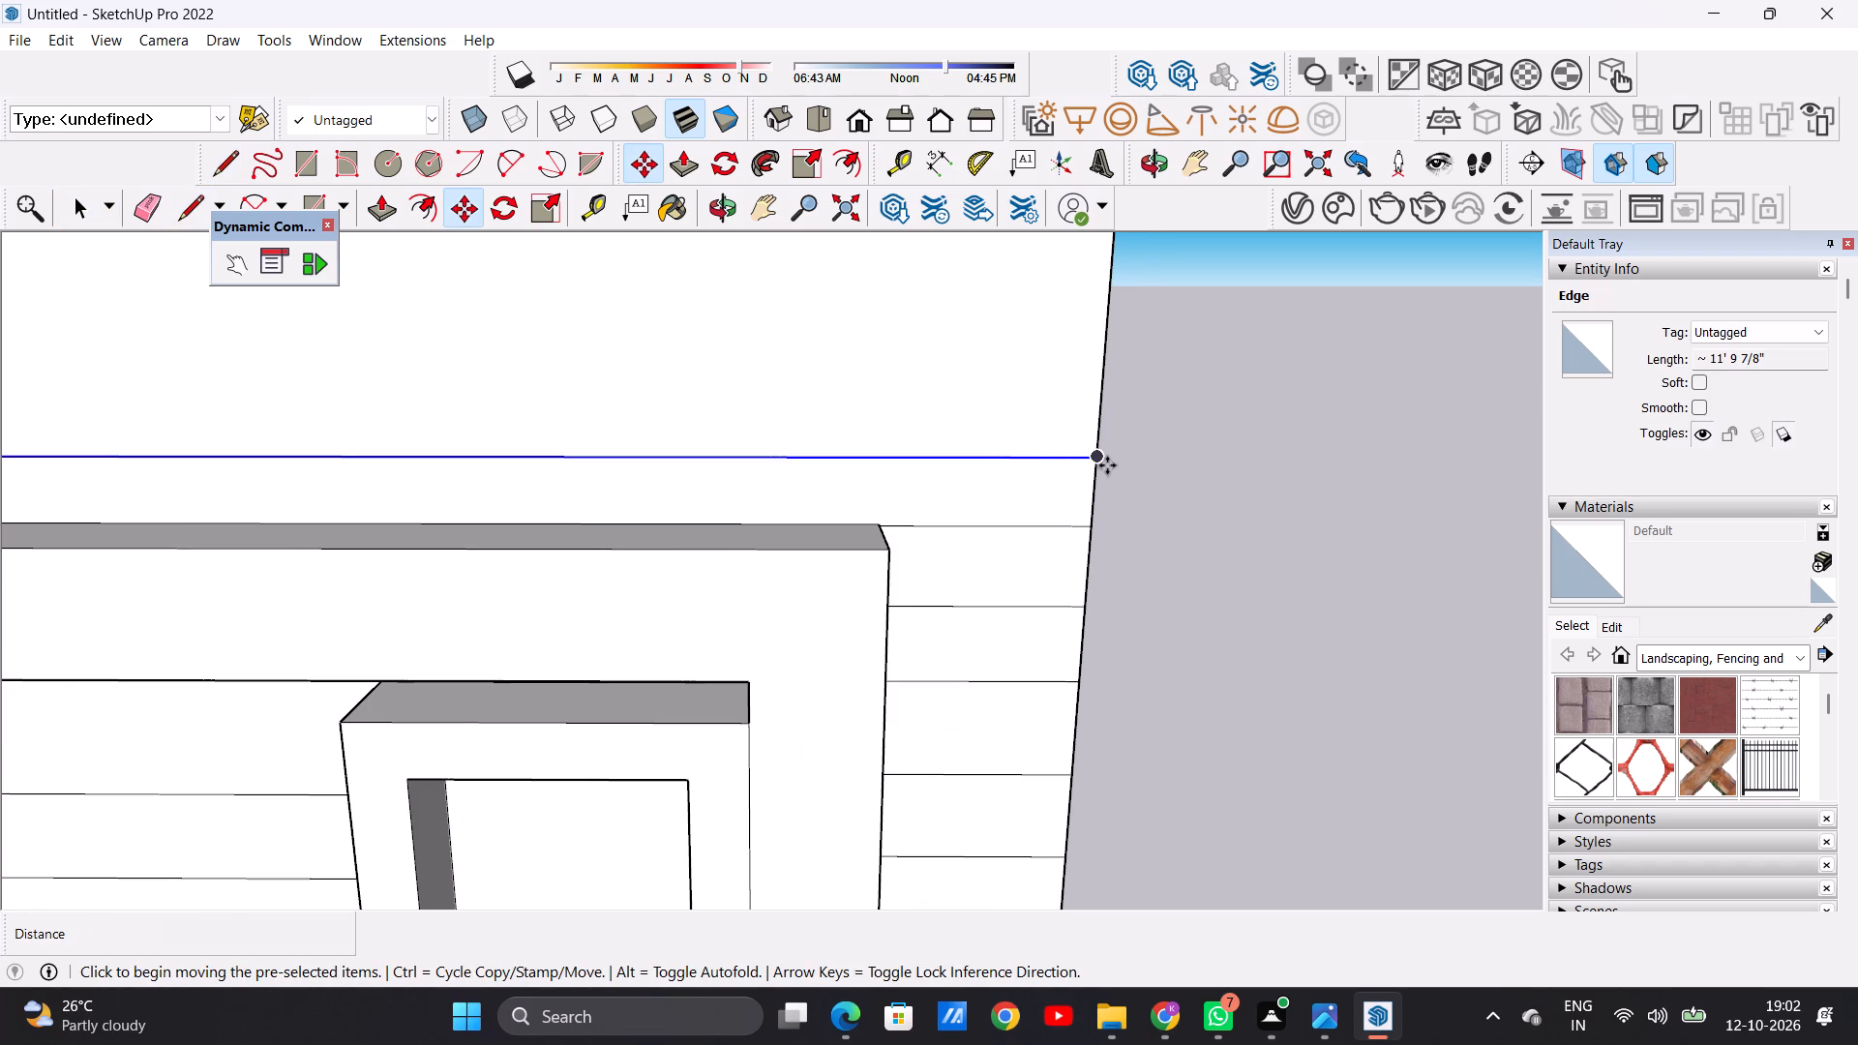
{"action": "left_click", "coordinate": [1103, 457]}
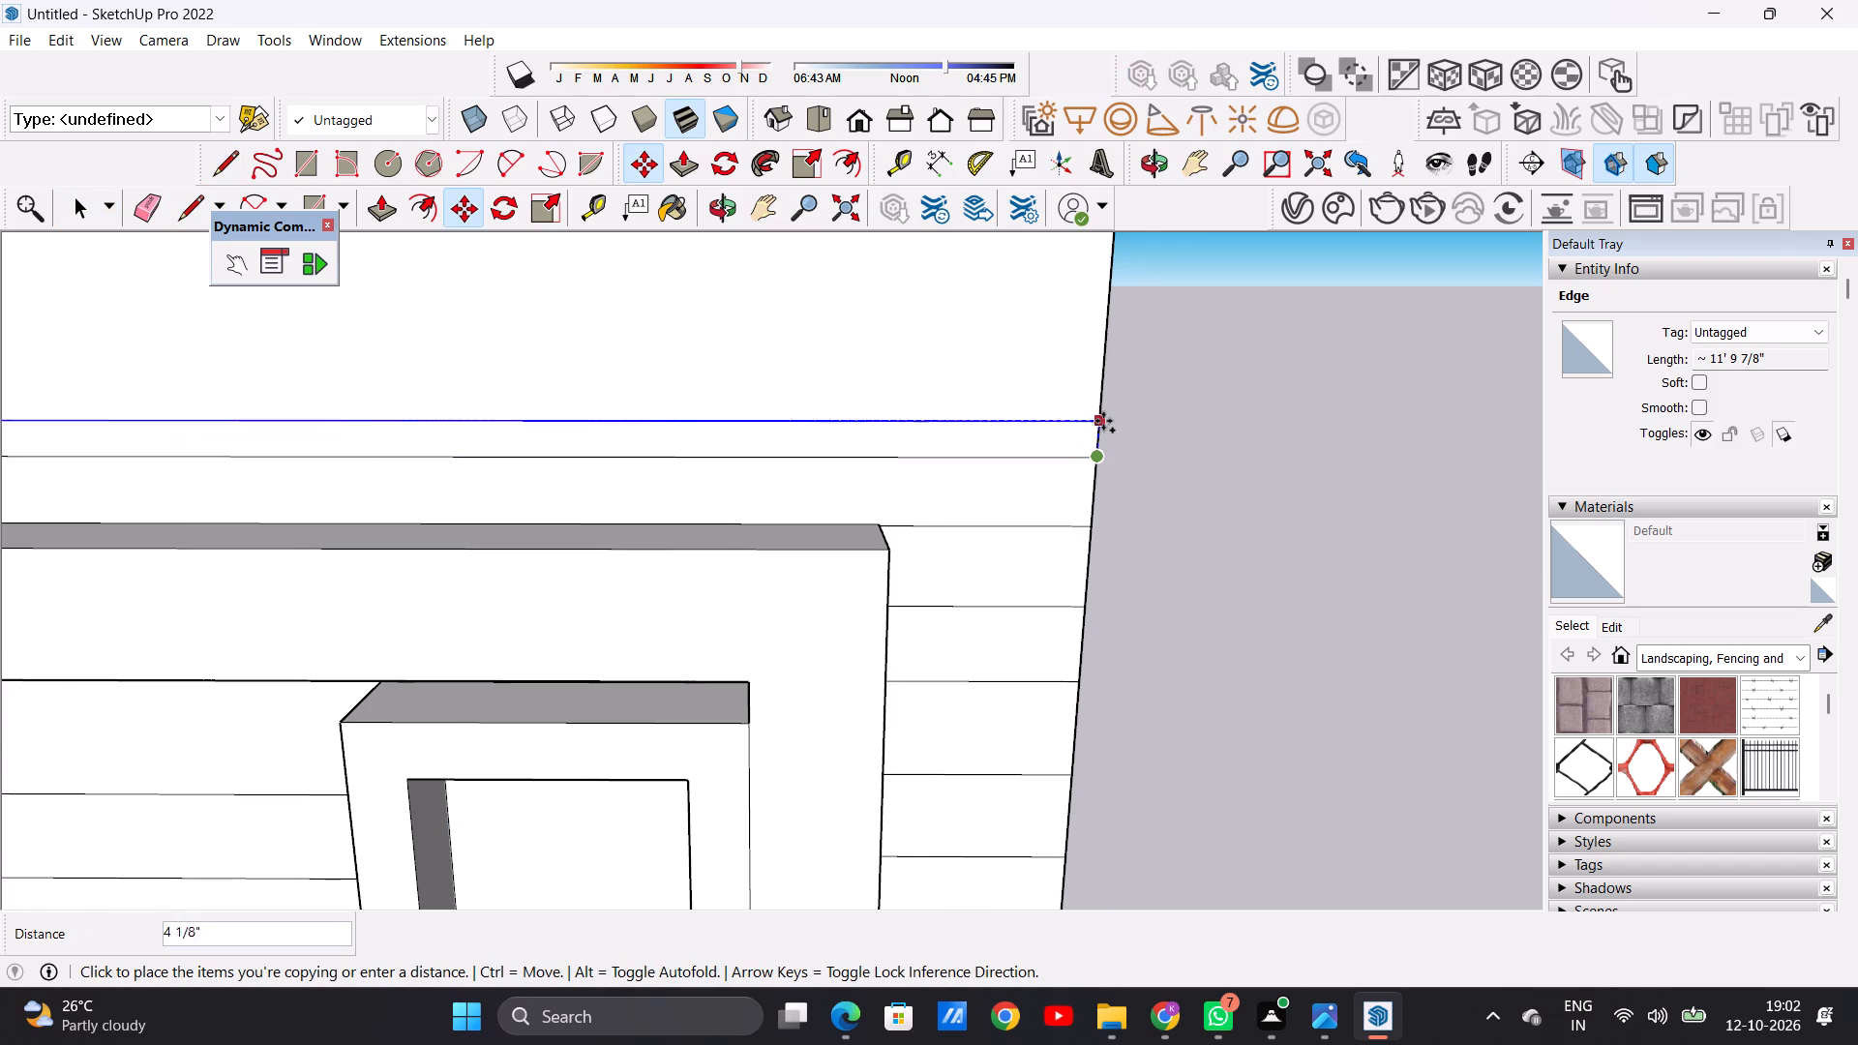
{"action": "scroll", "coordinate": [1102, 415], "scroll_direction": "down", "scroll_amount": 12}
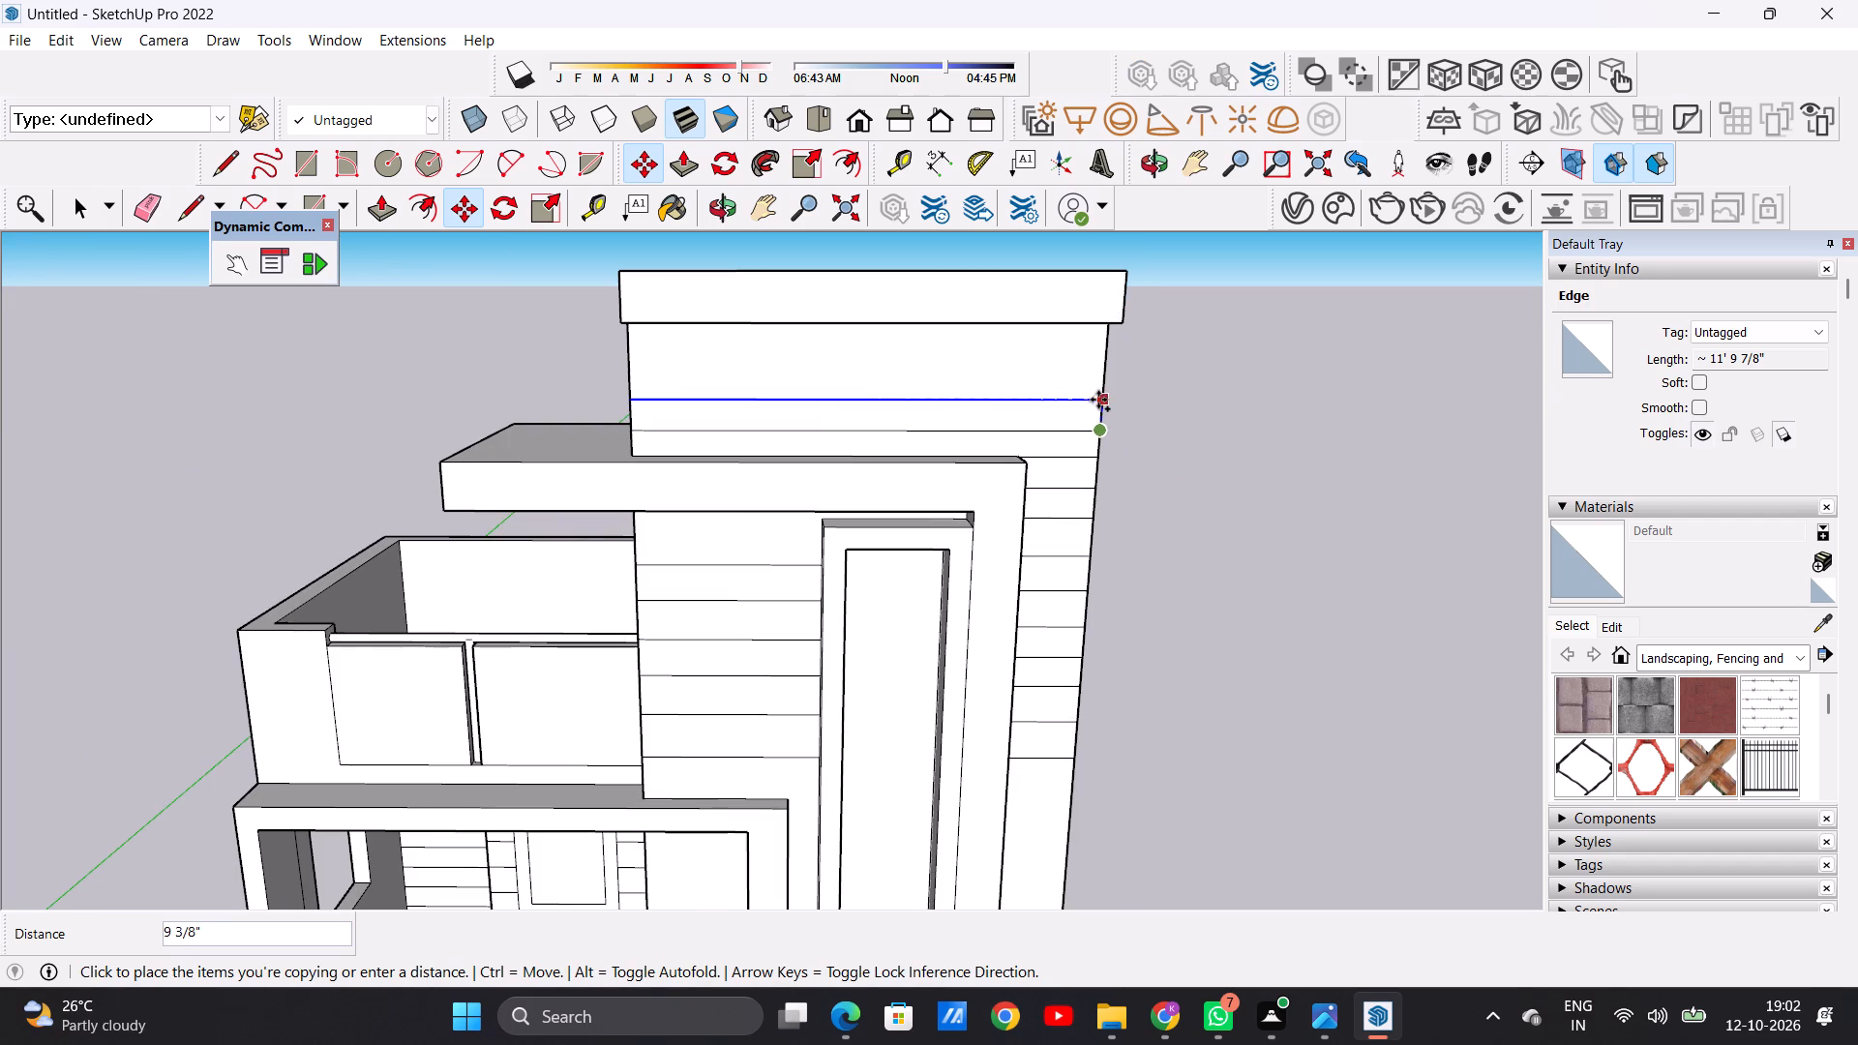
{"action": "left_click", "coordinate": [1099, 403]}
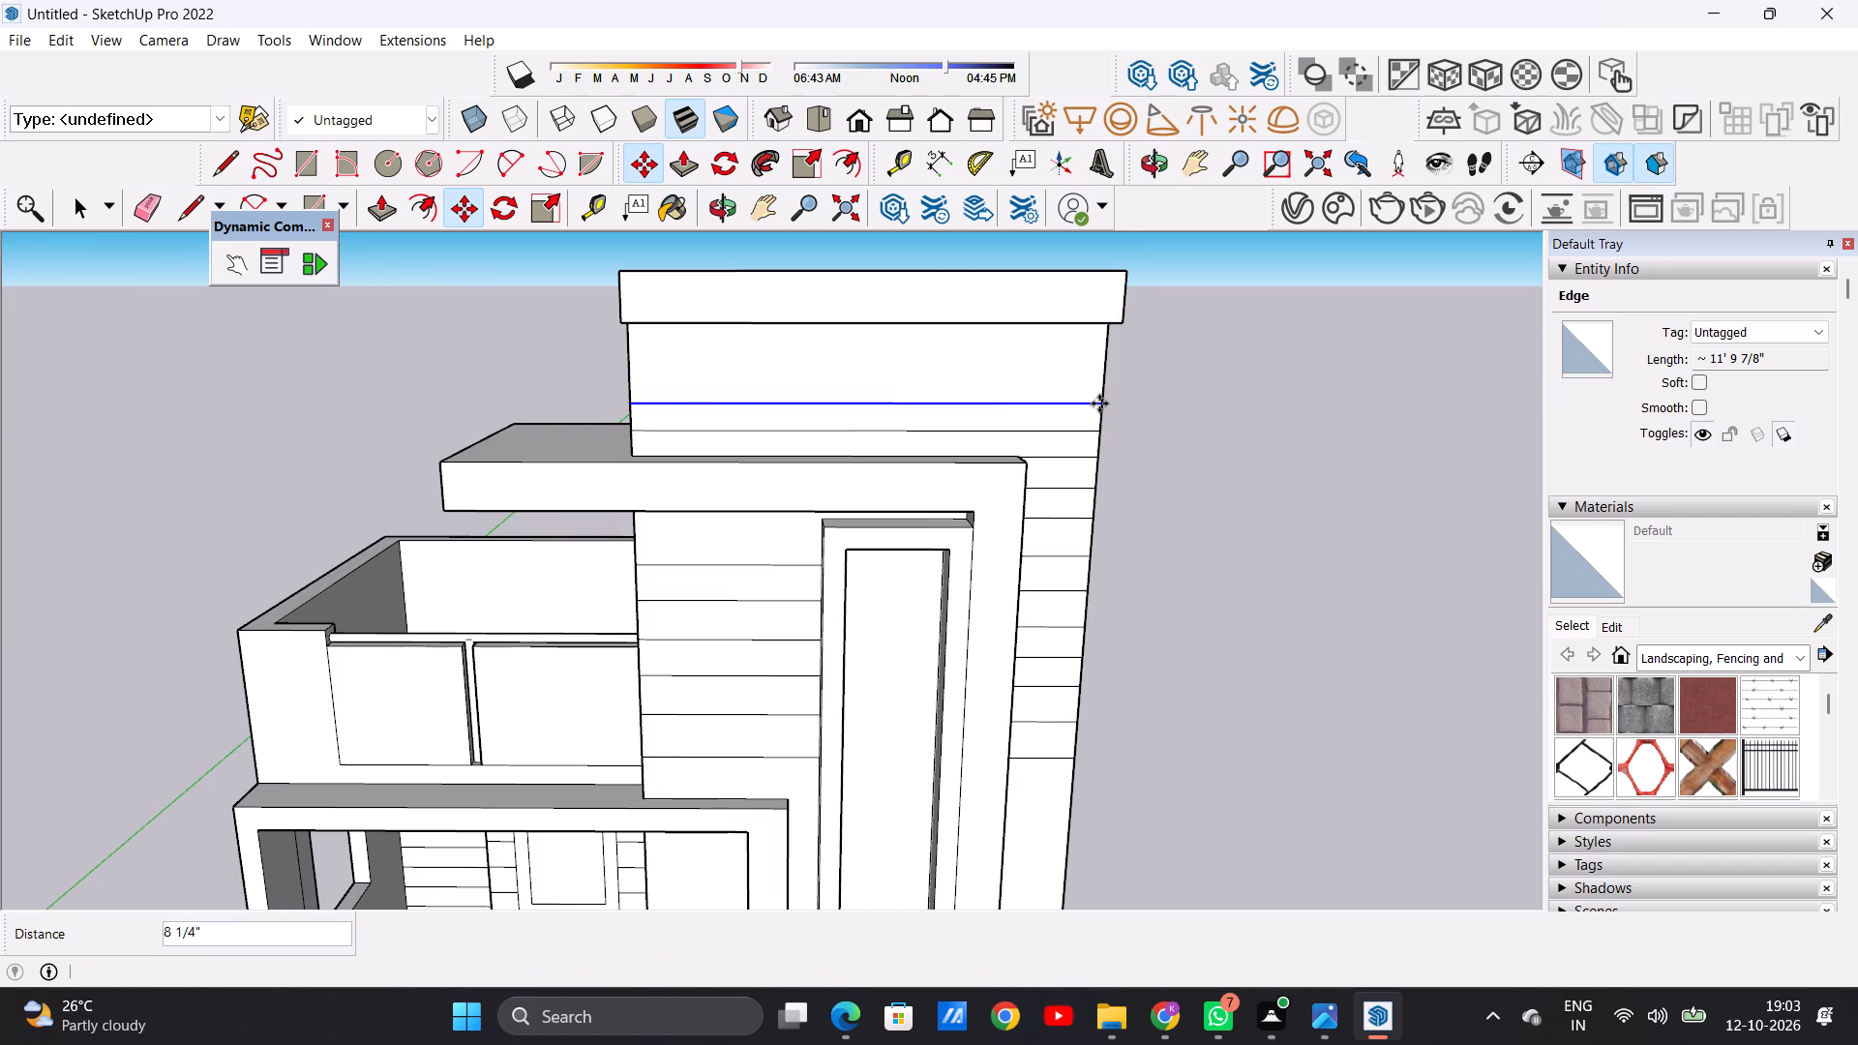
{"action": "left_click", "coordinate": [1099, 403]}
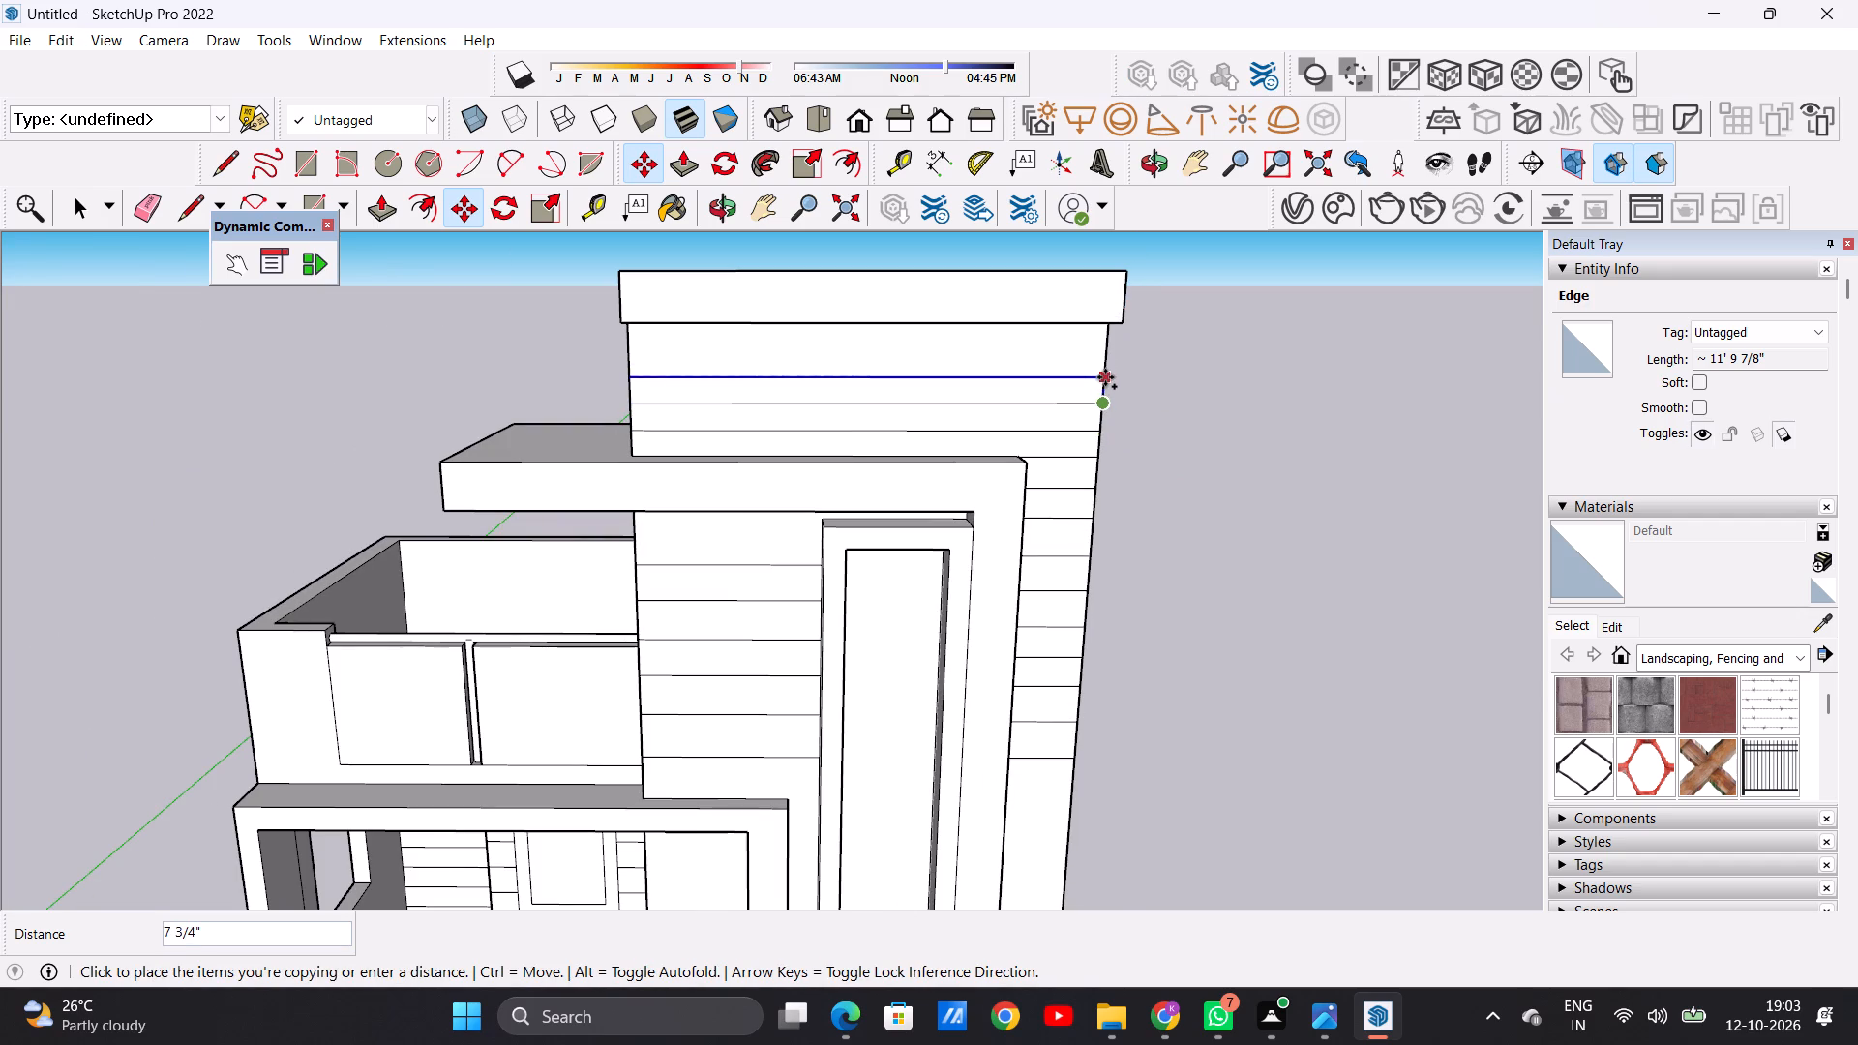
{"action": "left_click", "coordinate": [1105, 377]}
{"action": "left_click", "coordinate": [1106, 373]}
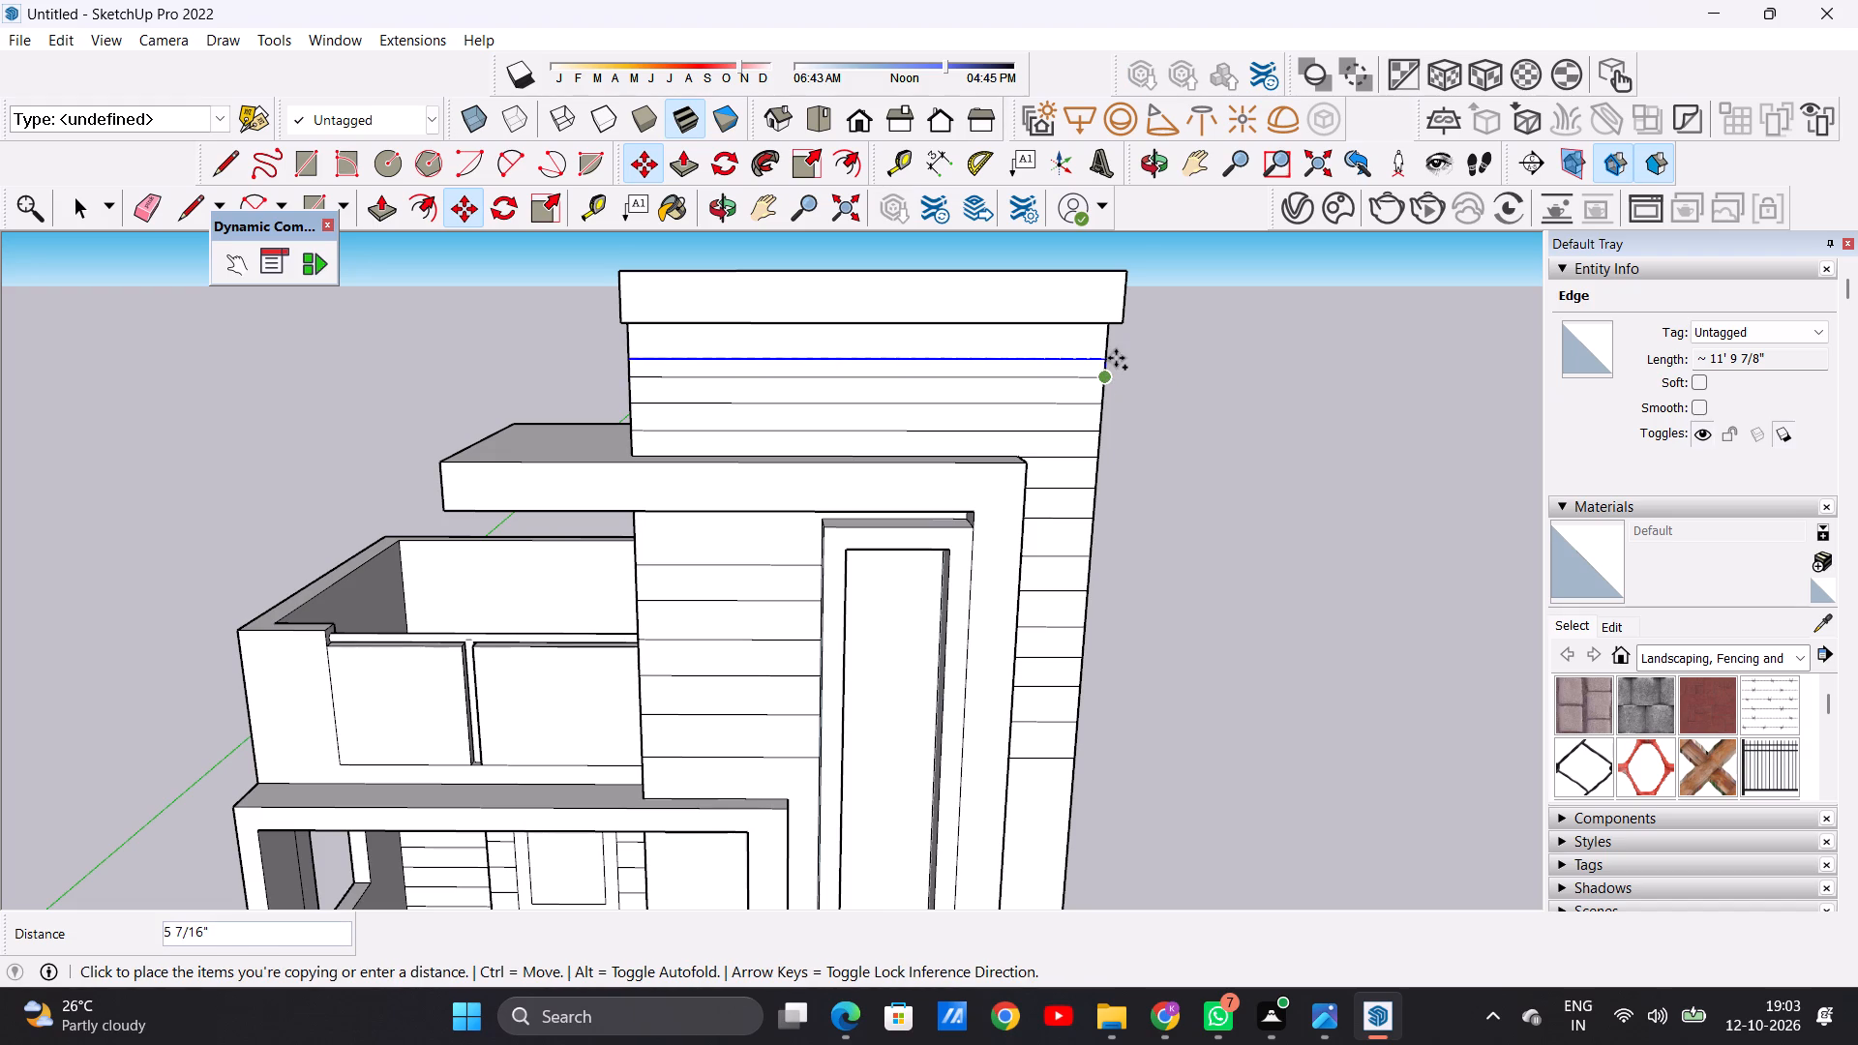
{"action": "left_click", "coordinate": [1111, 343]}
{"action": "key", "text": "space"}
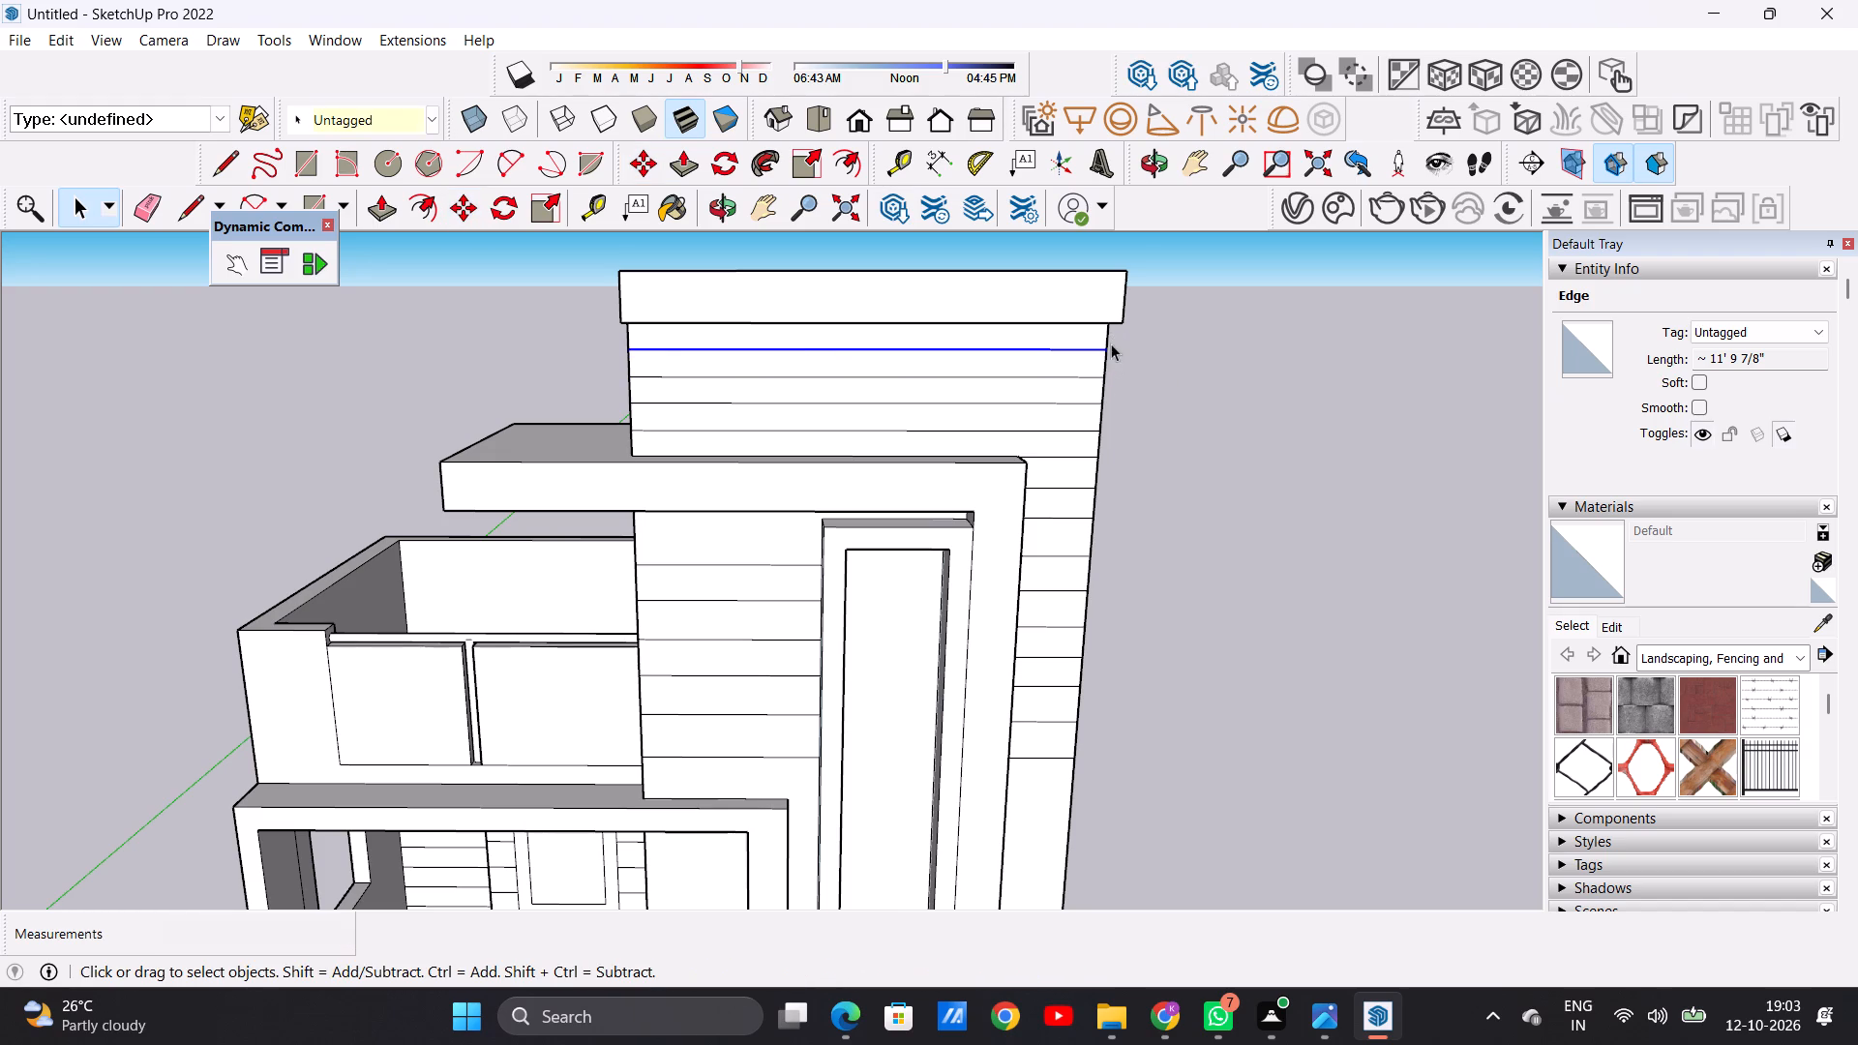
{"action": "left_click", "coordinate": [1212, 382]}
Draw a horizontal line under the canopy from the tall frame's upper side to the wall's far edge, above the existing grooves.
{"action": "scroll", "coordinate": [718, 528], "scroll_direction": "down", "scroll_amount": 8}
{"action": "middle_click_drag", "start_coordinate": [804, 582], "coordinate": [784, 491]}
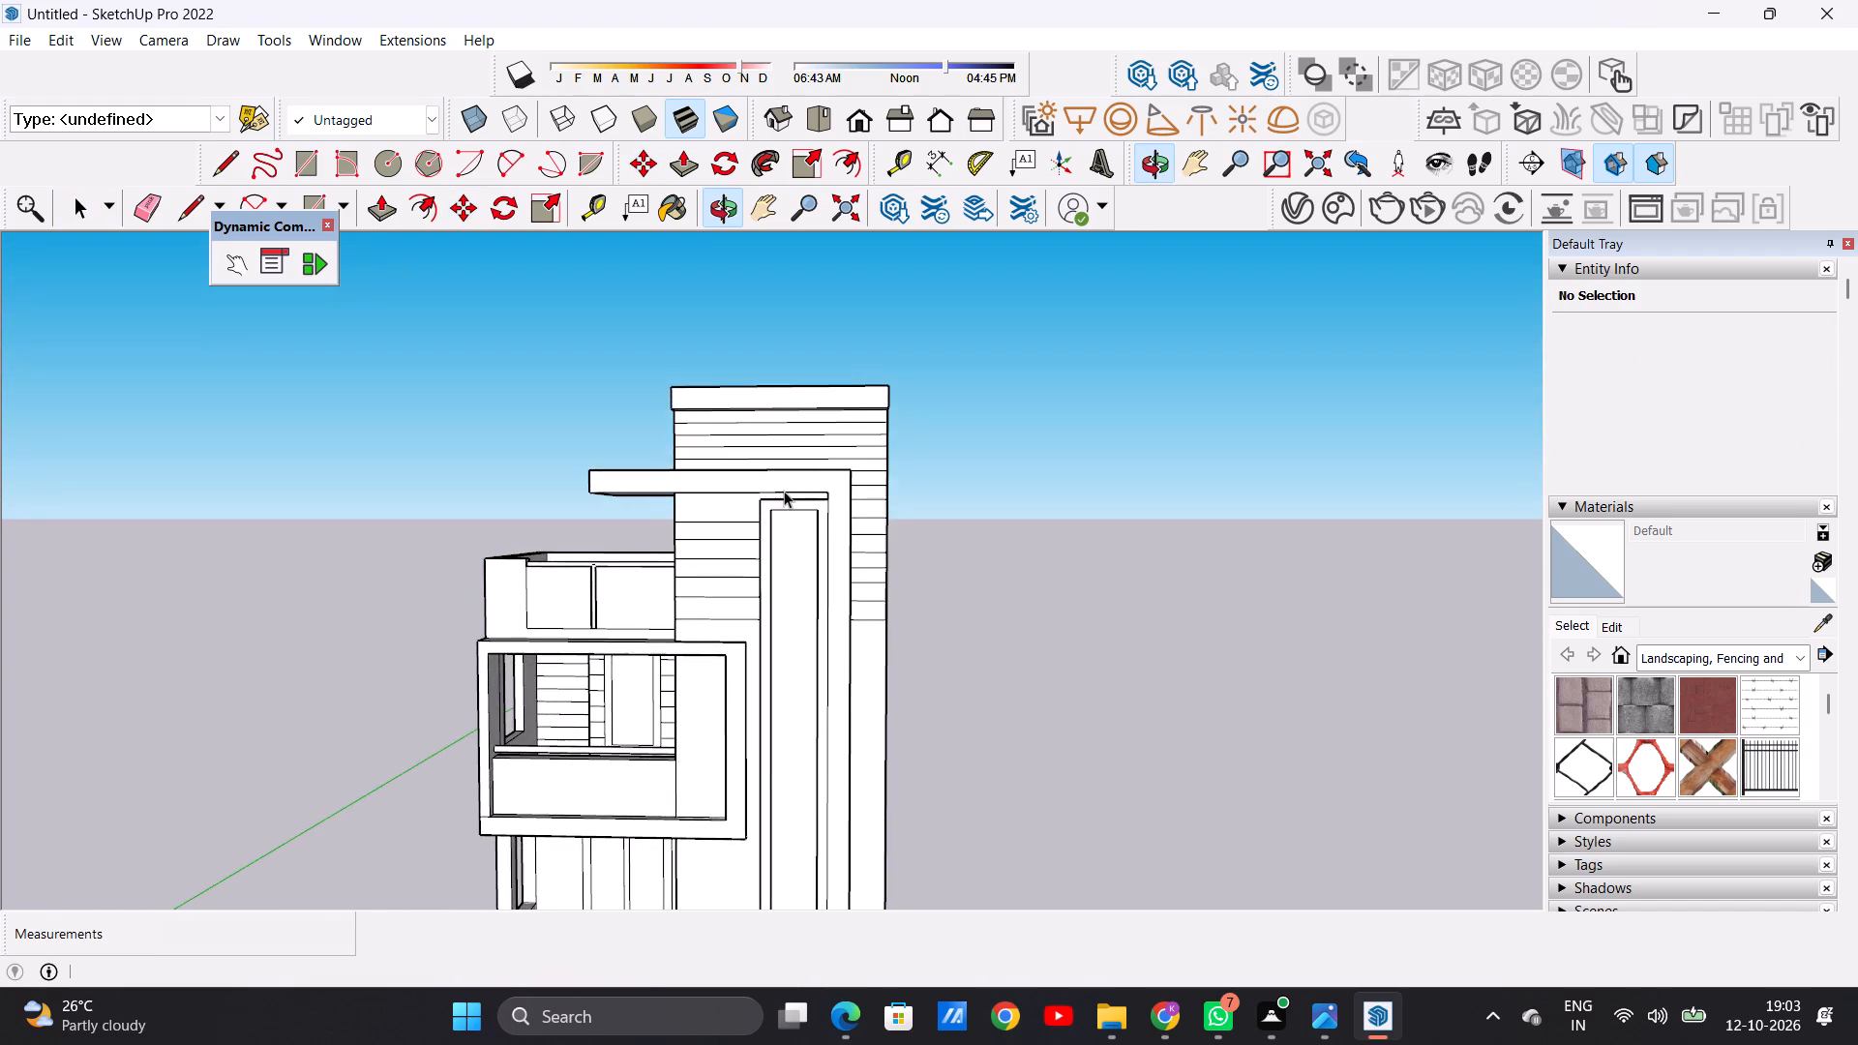
{"action": "scroll", "coordinate": [789, 512], "scroll_direction": "down", "scroll_amount": 5}
{"action": "scroll", "coordinate": [760, 514], "scroll_direction": "up", "scroll_amount": 13}
{"action": "middle_click_drag", "start_coordinate": [712, 500], "coordinate": [850, 520]}
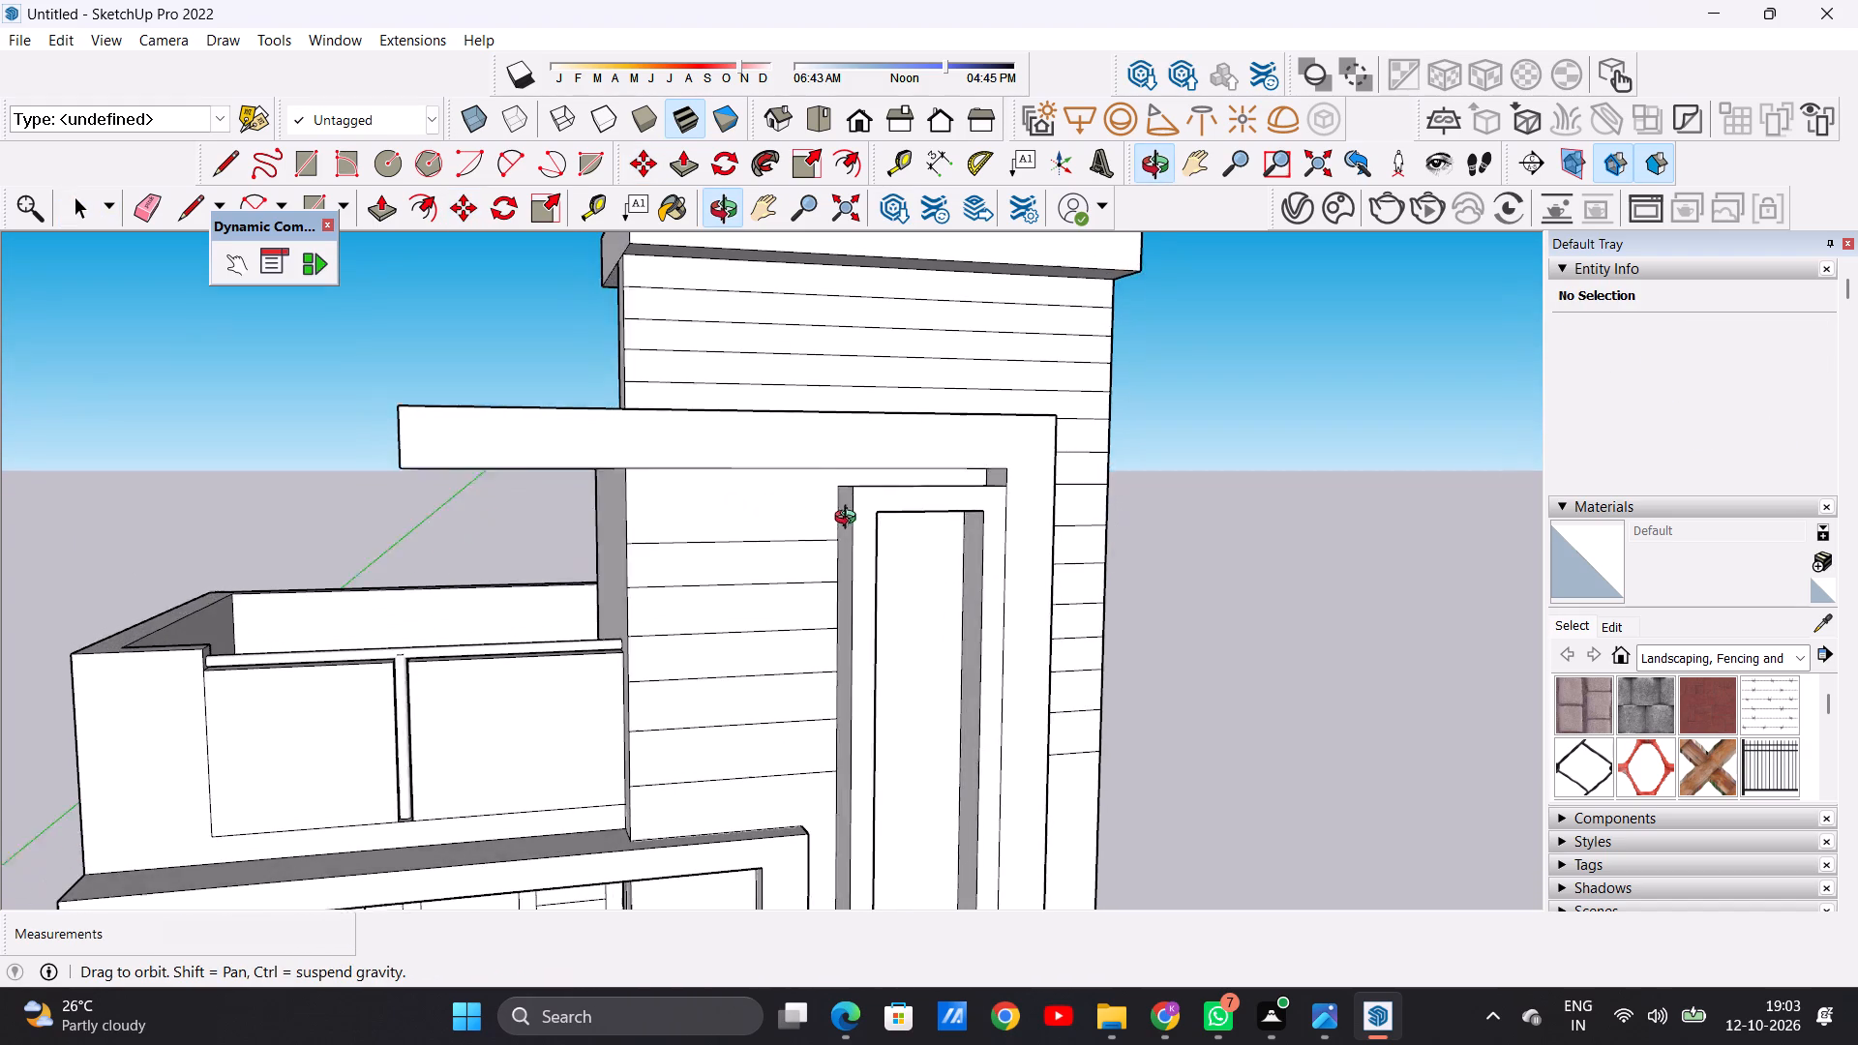
{"action": "middle_click_drag", "start_coordinate": [850, 520], "coordinate": [868, 531]}
{"action": "key", "text": "l"}
{"action": "scroll", "coordinate": [855, 519], "scroll_direction": "up", "scroll_amount": 5}
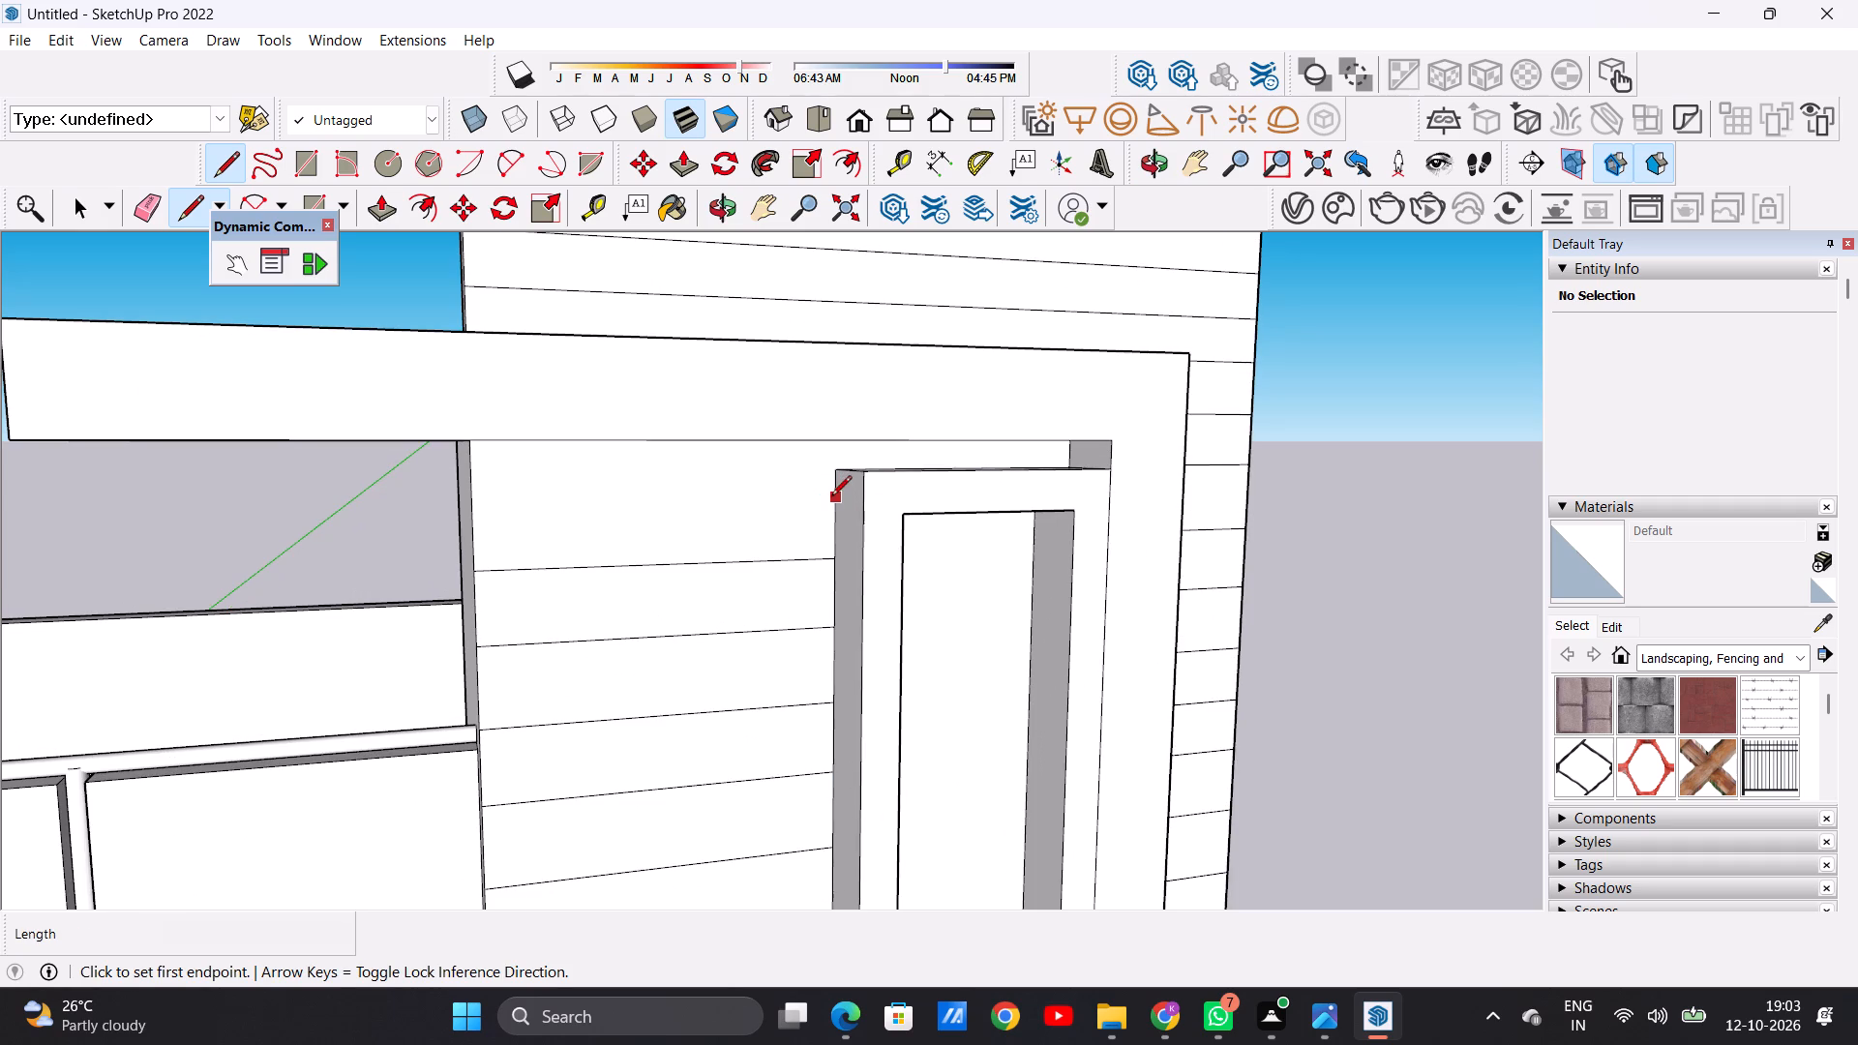
{"action": "left_click", "coordinate": [831, 497]}
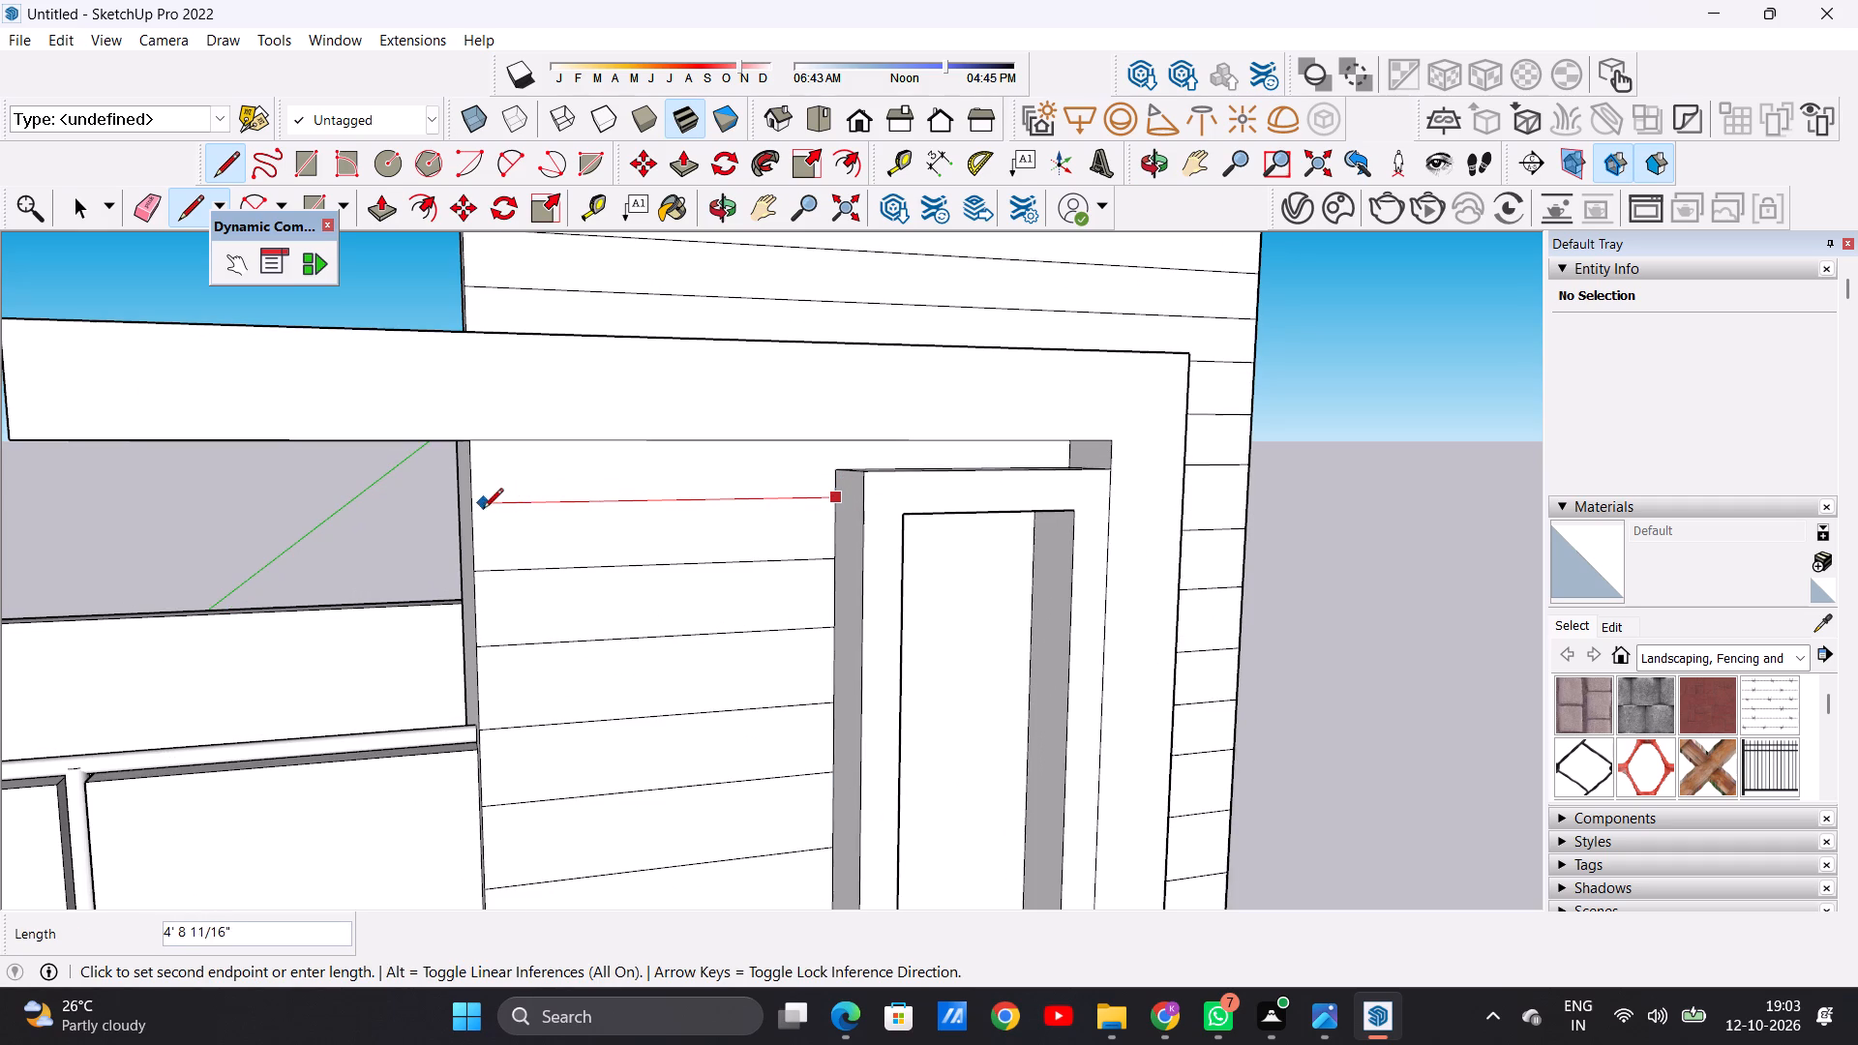
{"action": "left_click", "coordinate": [474, 508]}
{"action": "key", "text": "space"}
Draw a horizontal line about 4' 10 5/16" long on the wall below the balcony frame, from the wall's edge to the tall frame.
{"action": "scroll", "coordinate": [608, 603], "scroll_direction": "down", "scroll_amount": 15}
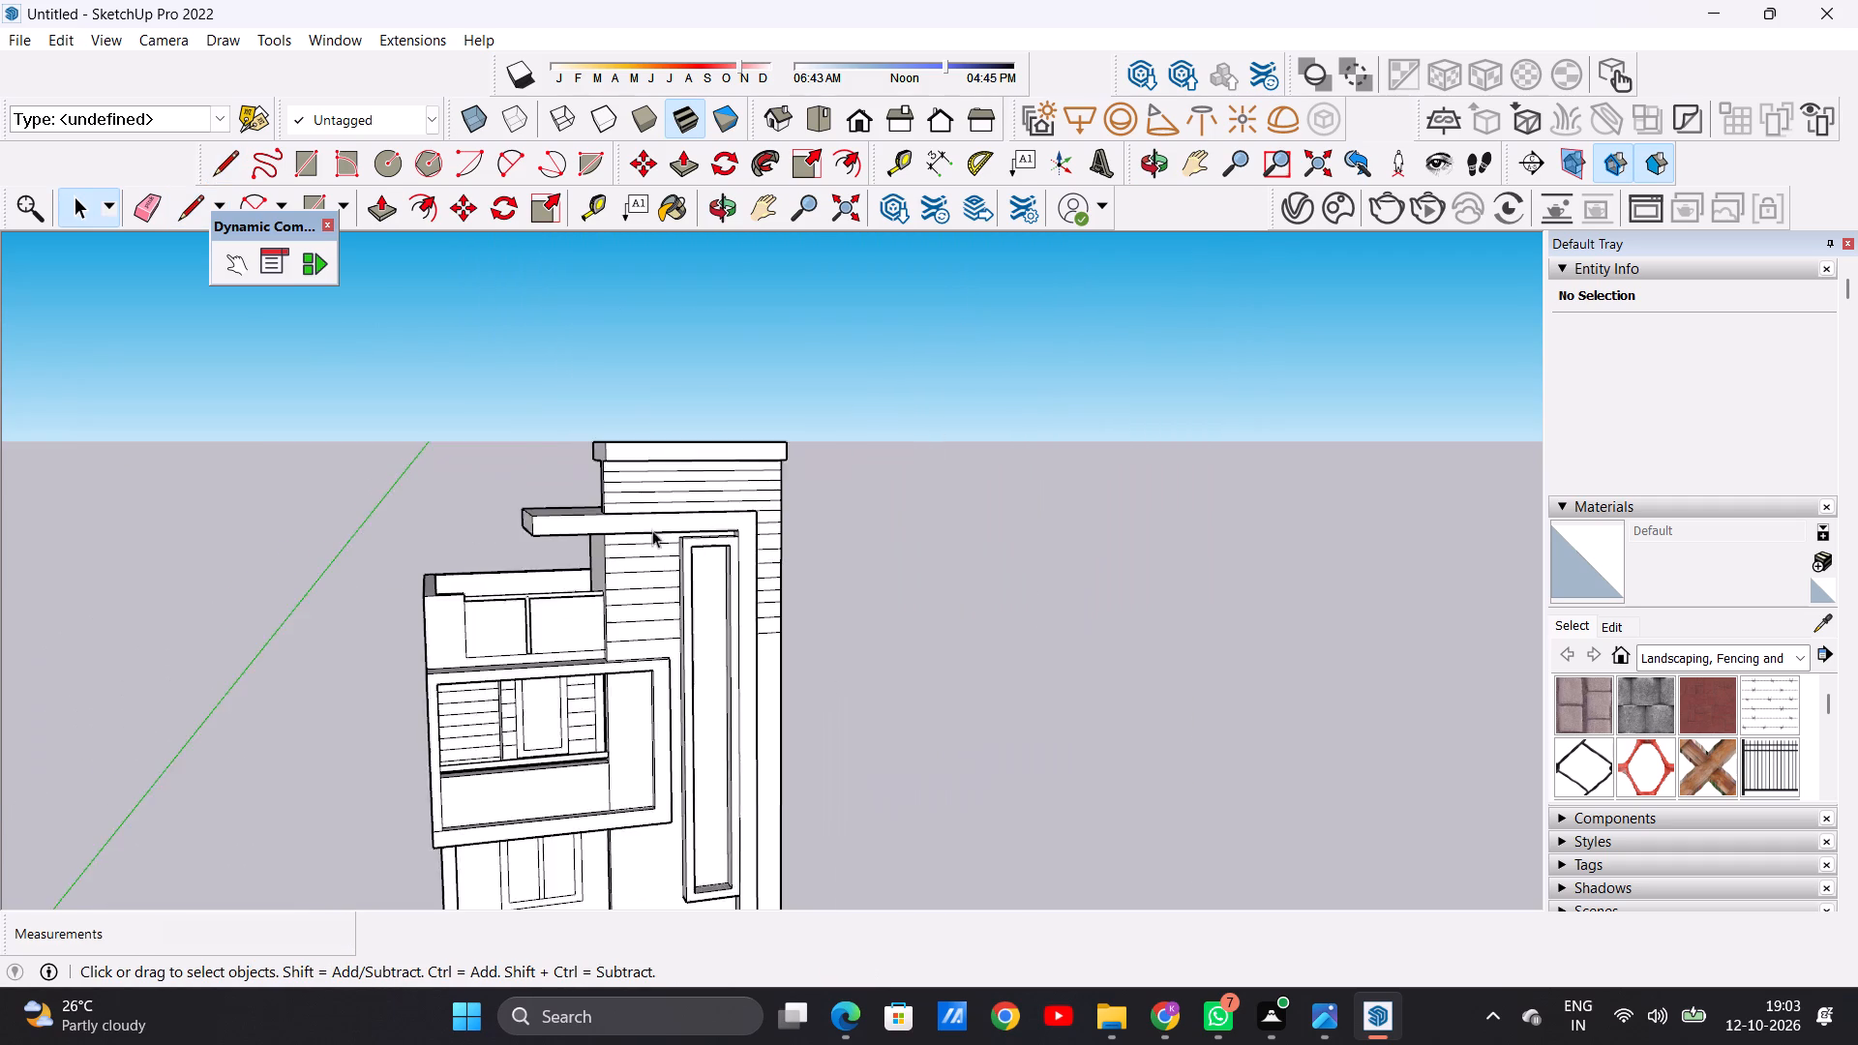
{"action": "scroll", "coordinate": [652, 530], "scroll_direction": "down", "scroll_amount": 7}
{"action": "scroll", "coordinate": [667, 520], "scroll_direction": "up", "scroll_amount": 1}
{"action": "scroll", "coordinate": [667, 520], "scroll_direction": "down", "scroll_amount": 6}
{"action": "middle_click_drag", "start_coordinate": [734, 634], "coordinate": [593, 608]}
{"action": "scroll", "coordinate": [777, 604], "scroll_direction": "up", "scroll_amount": 7}
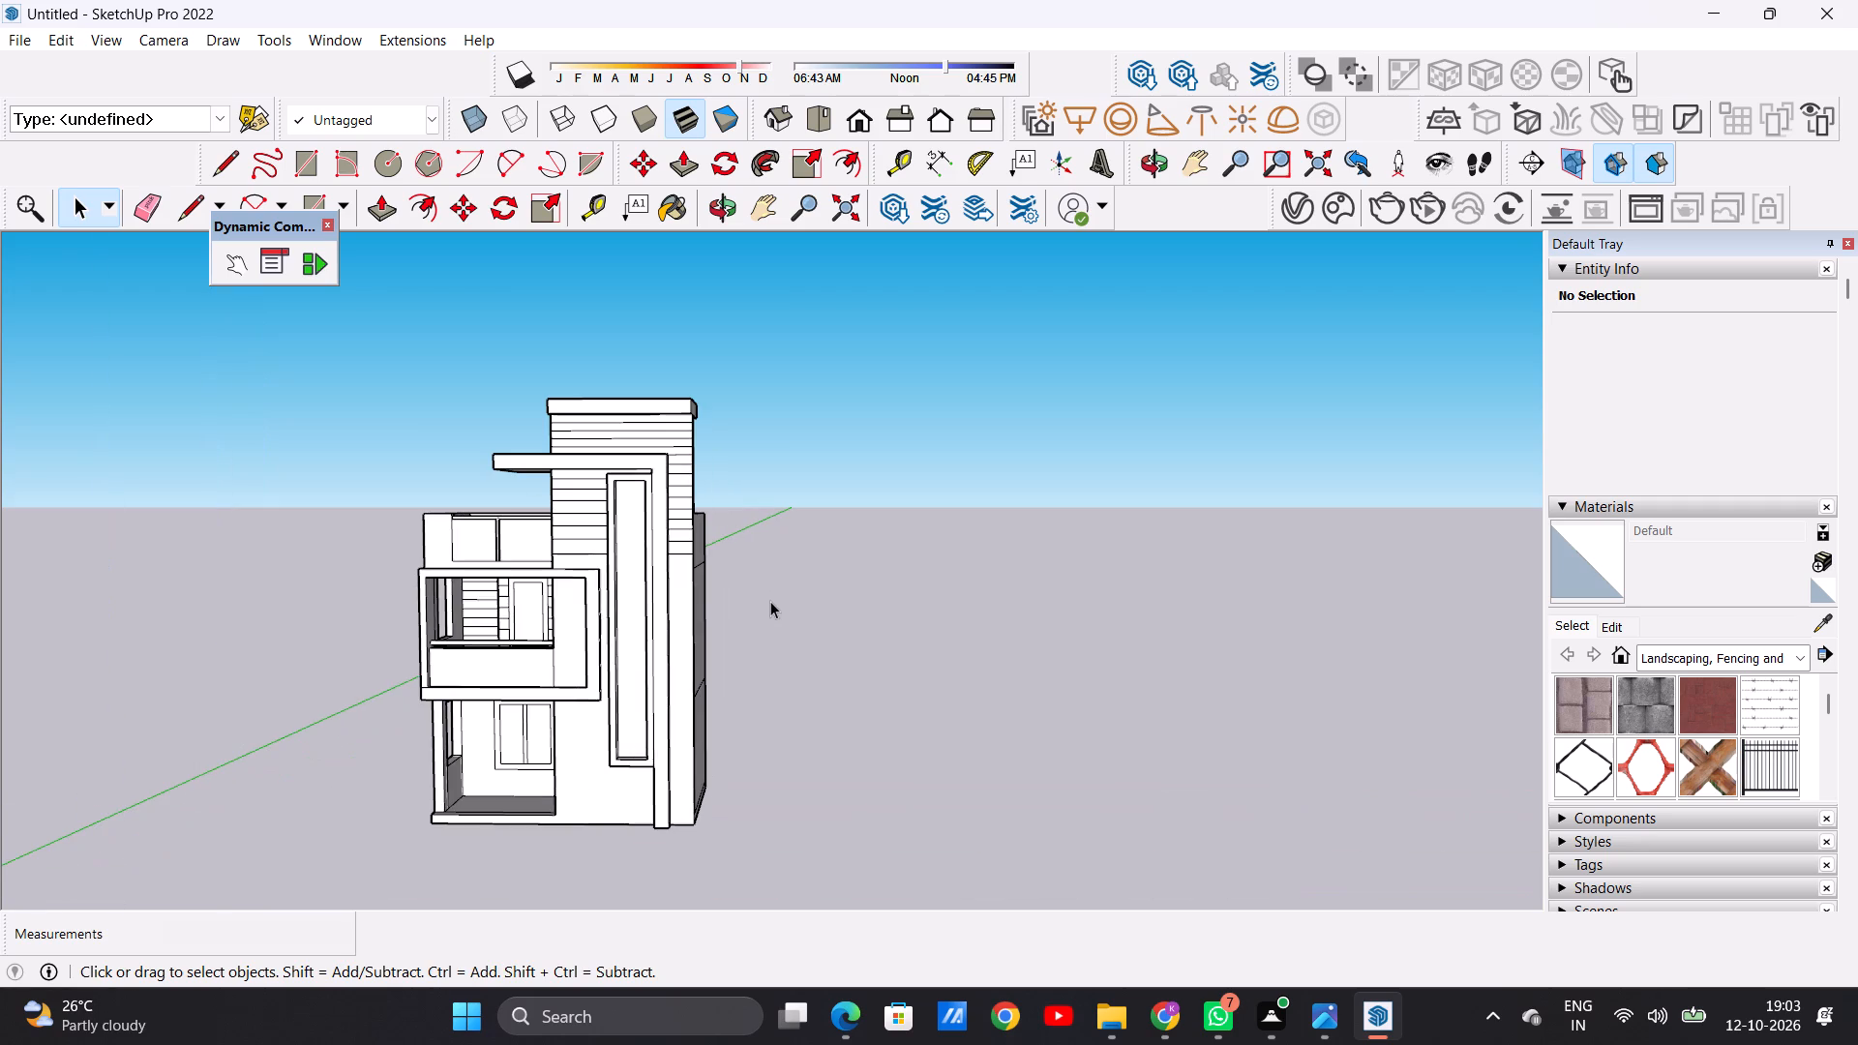
{"action": "middle_click_drag", "start_coordinate": [528, 602], "coordinate": [558, 592]}
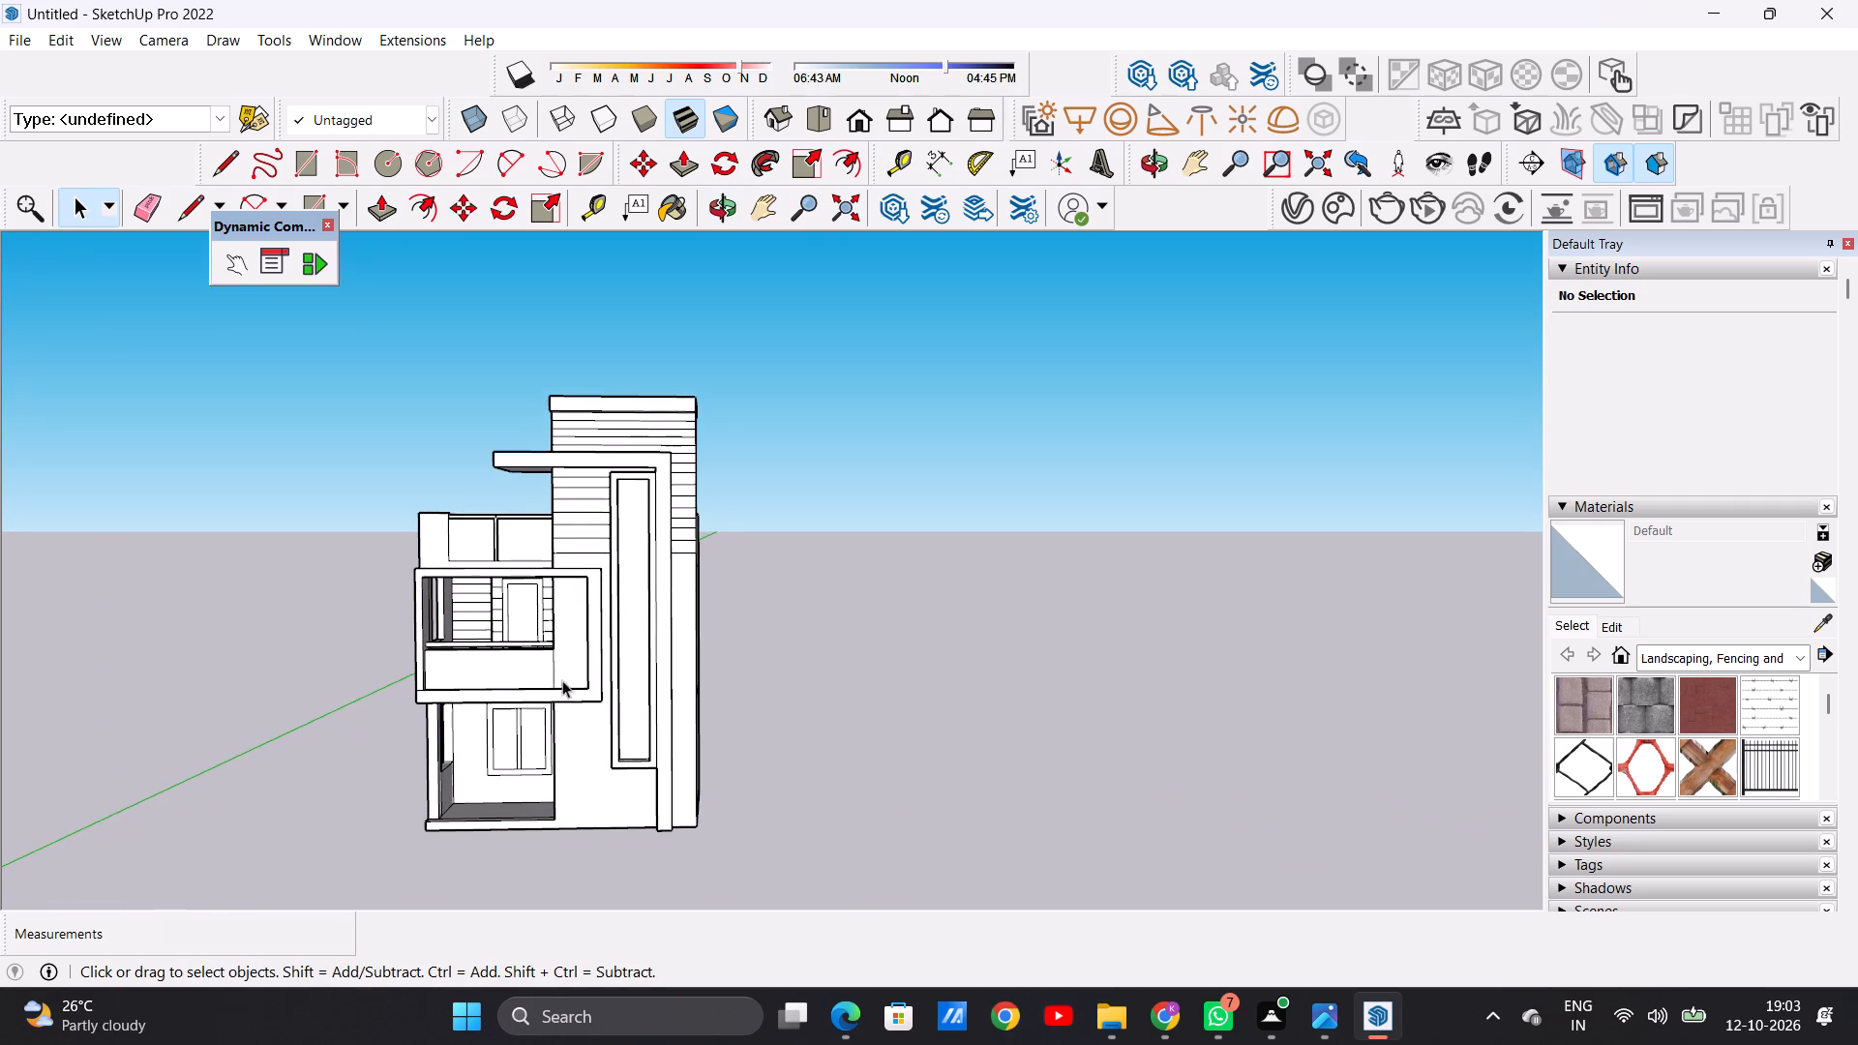
{"action": "scroll", "coordinate": [560, 740], "scroll_direction": "up", "scroll_amount": 7}
{"action": "middle_click_drag", "start_coordinate": [589, 729], "coordinate": [724, 745]}
{"action": "scroll", "coordinate": [598, 711], "scroll_direction": "up", "scroll_amount": 2}
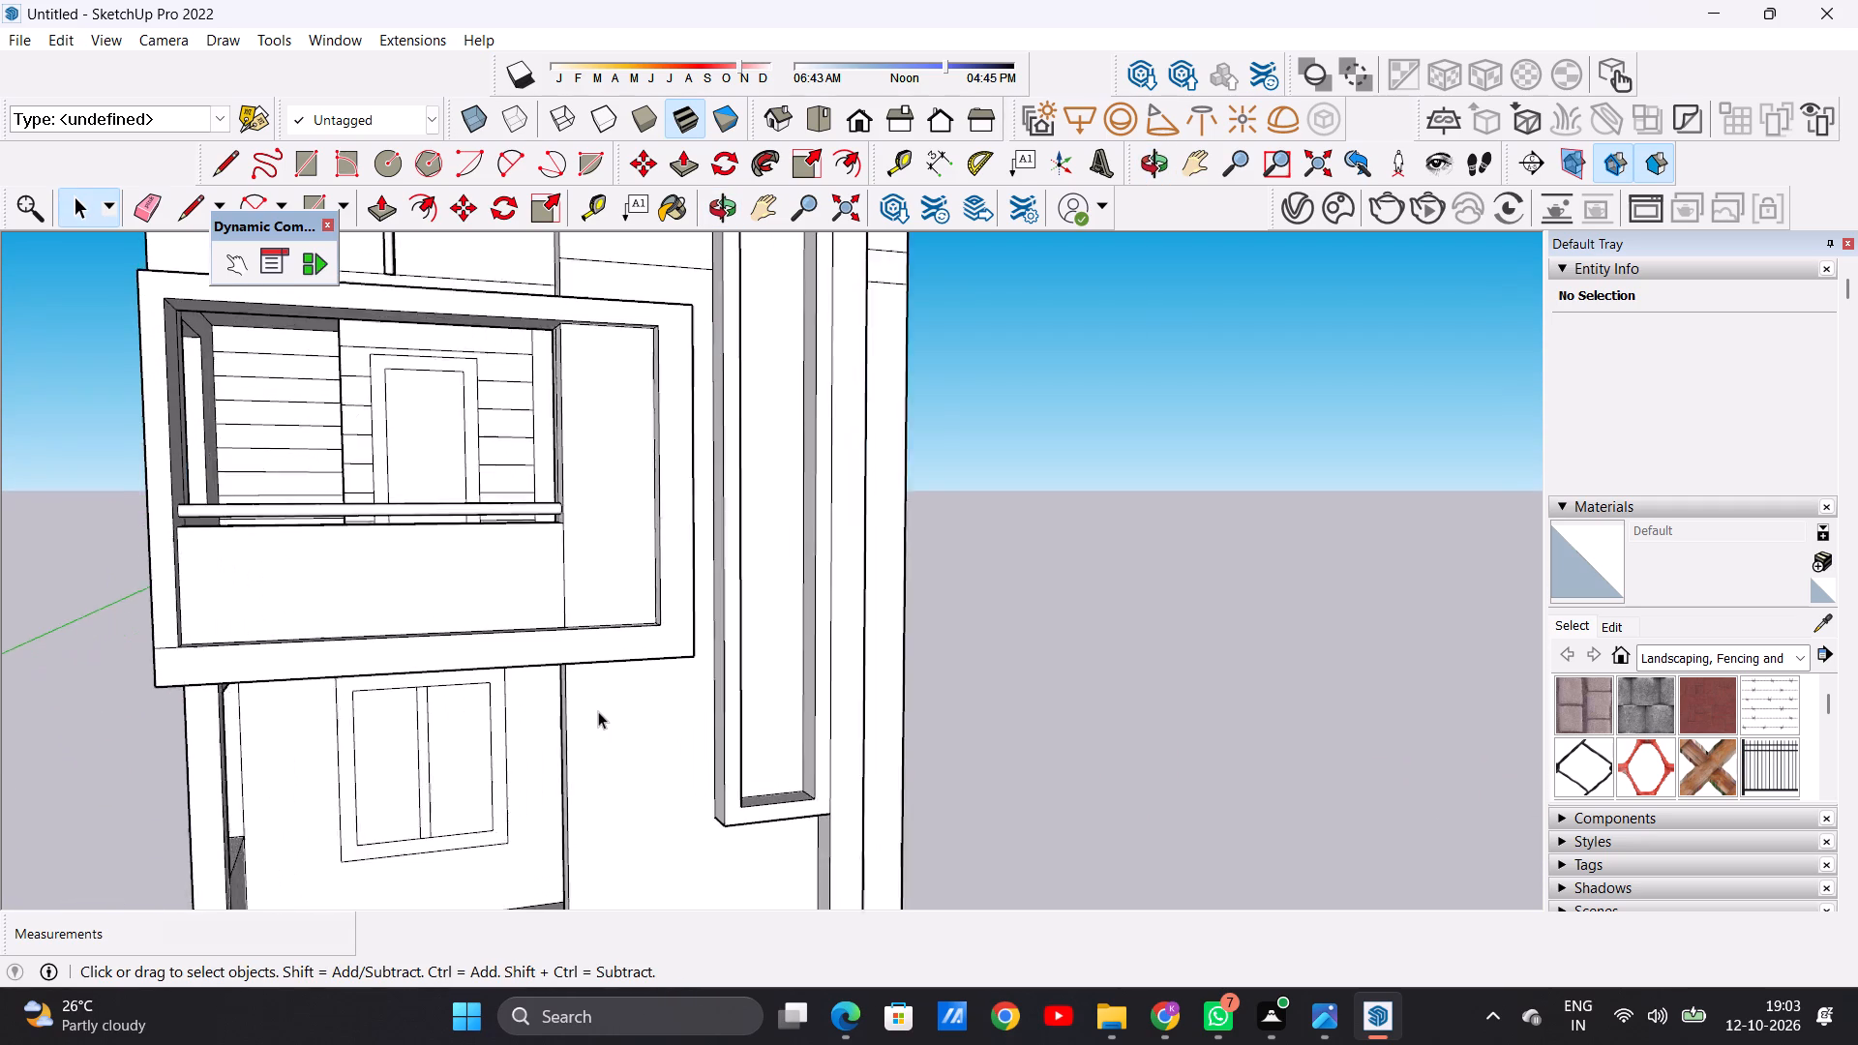
{"action": "scroll", "coordinate": [598, 711], "scroll_direction": "up", "scroll_amount": 1}
{"action": "key", "text": "l"}
{"action": "scroll", "coordinate": [598, 711], "scroll_direction": "up", "scroll_amount": 6}
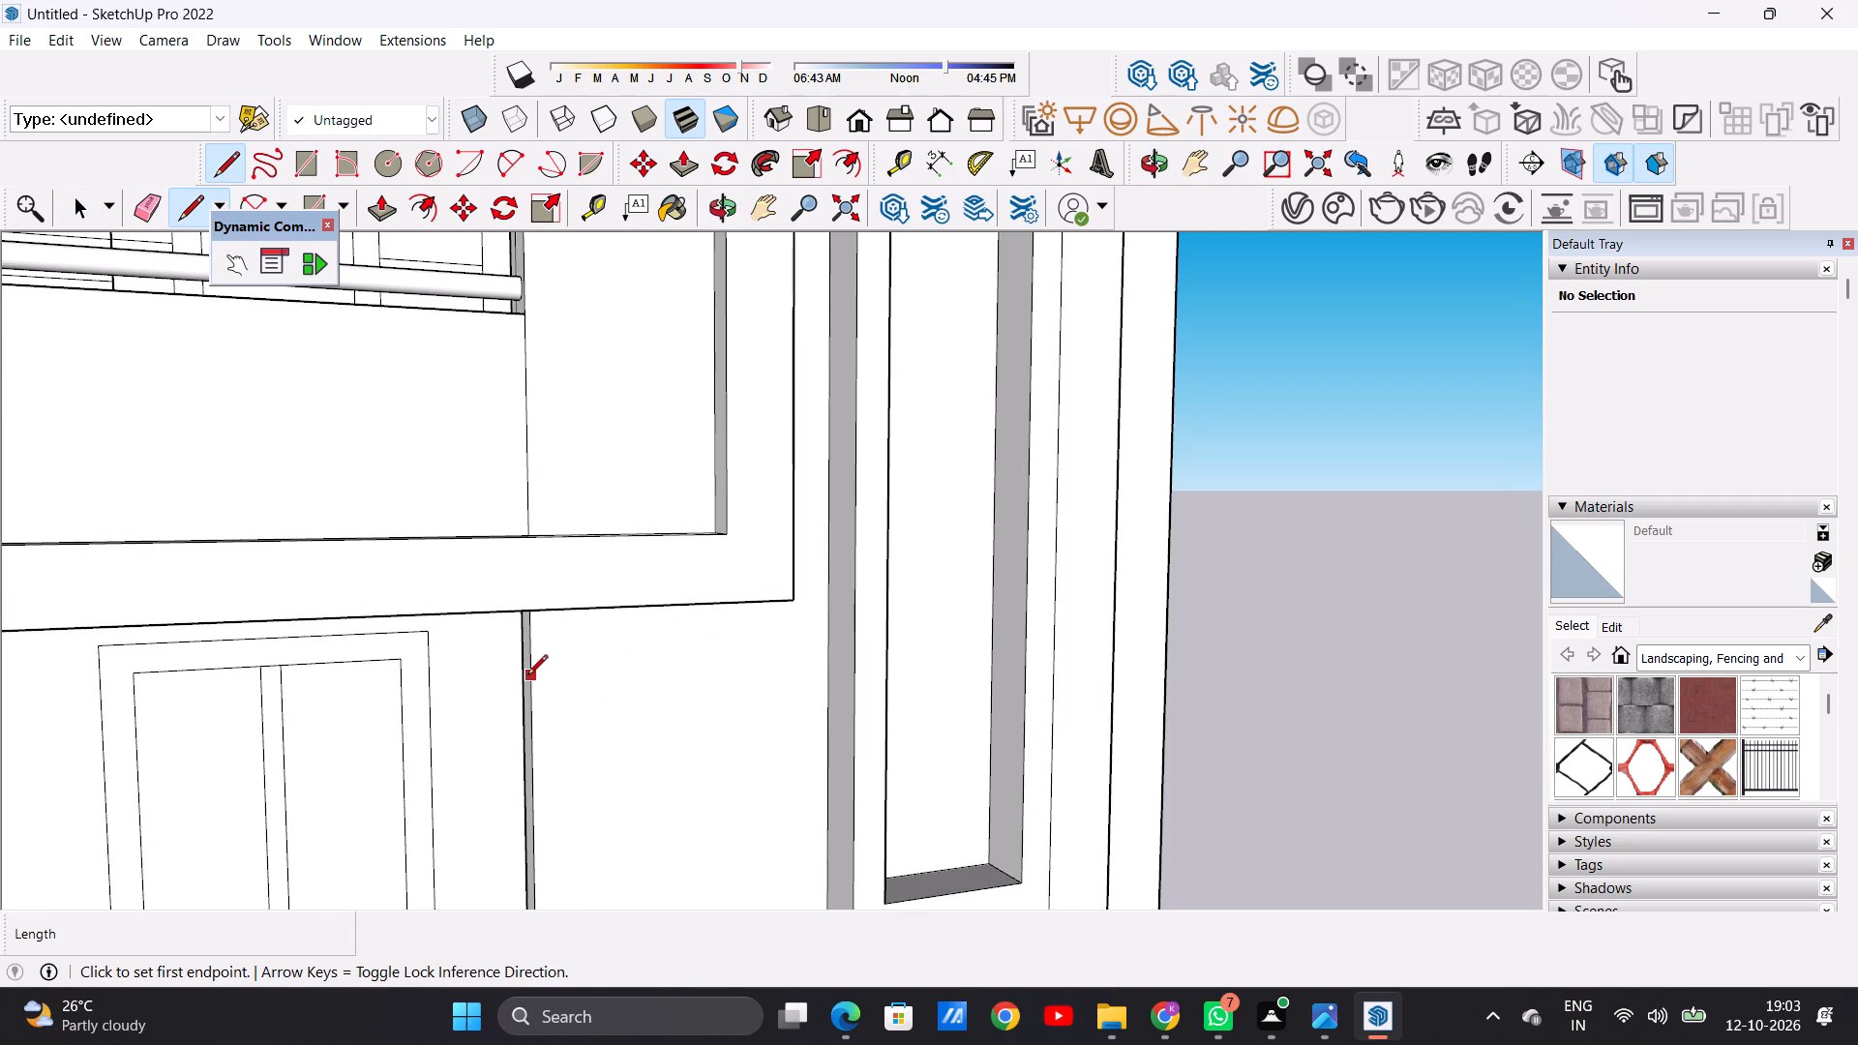
{"action": "left_click", "coordinate": [527, 676]}
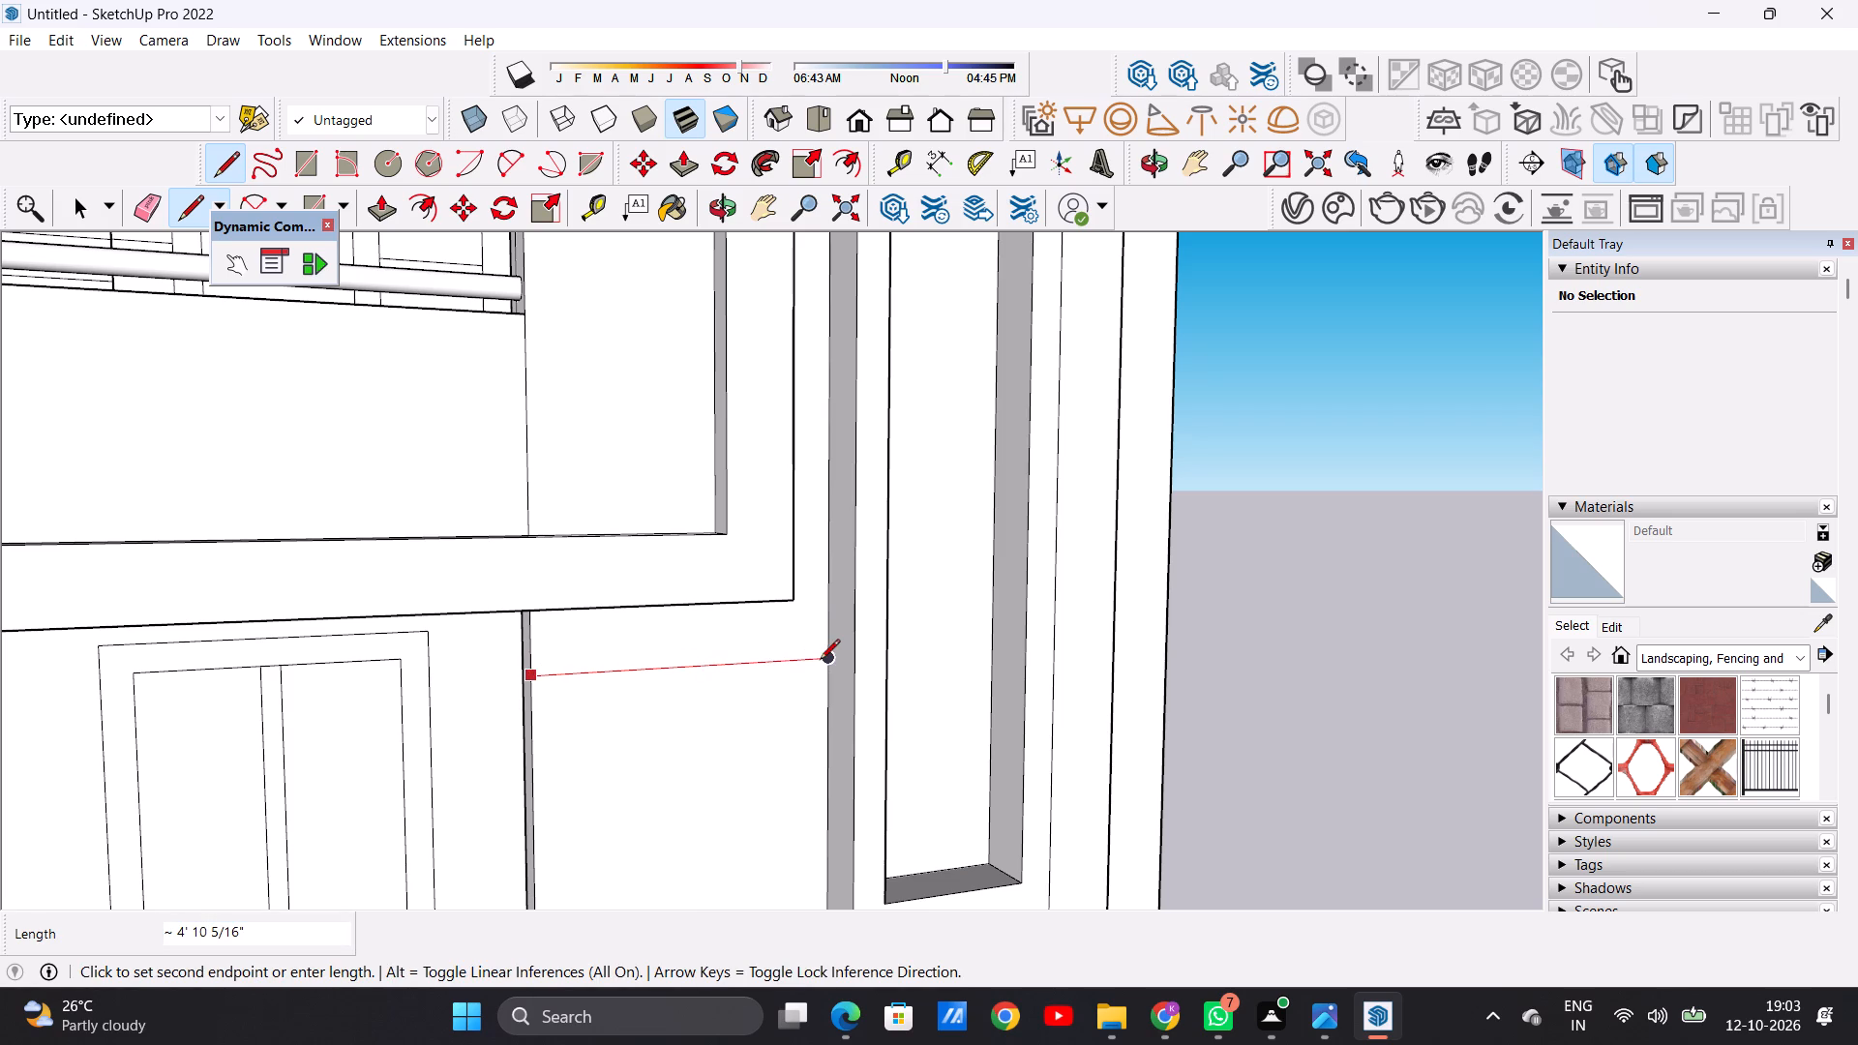
{"action": "left_click", "coordinate": [818, 658]}
{"action": "scroll", "coordinate": [591, 687], "scroll_direction": "down", "scroll_amount": 4}
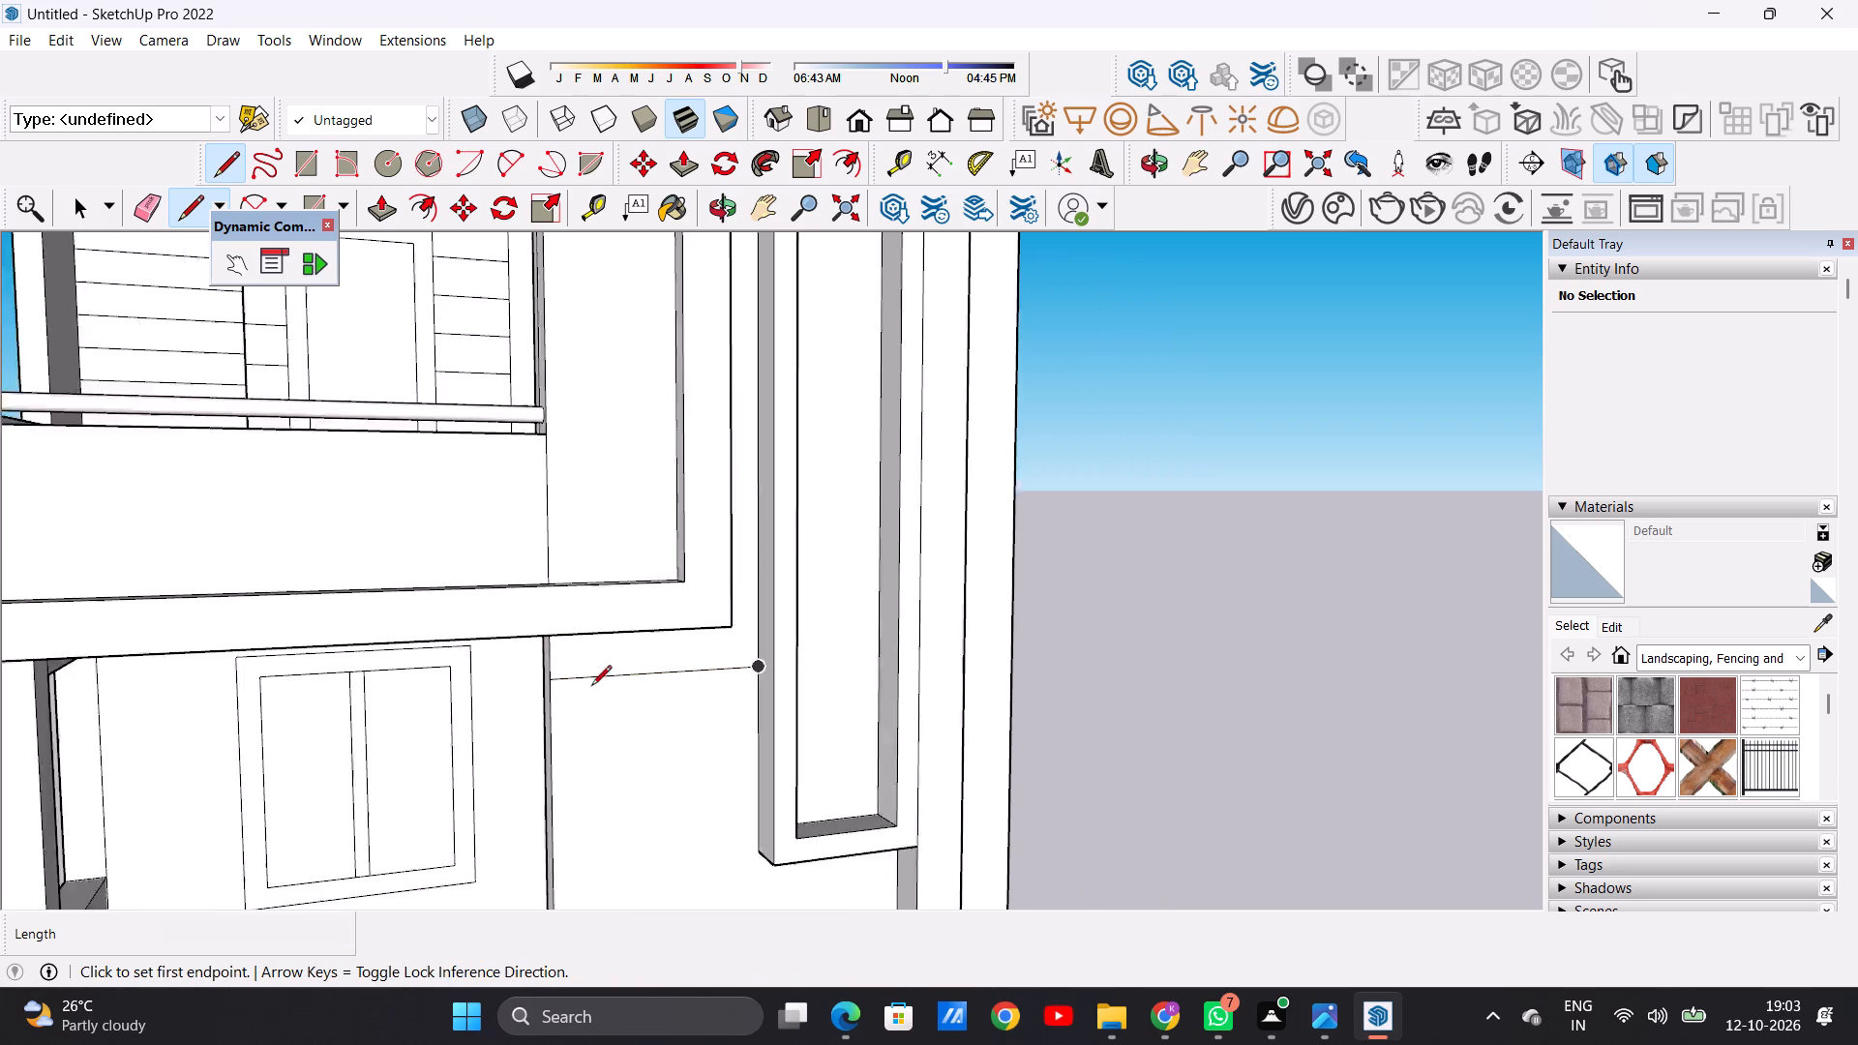
{"action": "scroll", "coordinate": [591, 687], "scroll_direction": "down", "scroll_amount": 2}
{"action": "key", "text": "space"}
Copy the line below the balcony frame downward twice, about 1' 3 7/16" and then 1' 4 1/8" apart.
{"action": "scroll", "coordinate": [666, 748], "scroll_direction": "down", "scroll_amount": 1}
{"action": "middle_click_drag", "start_coordinate": [654, 749], "coordinate": [578, 791]}
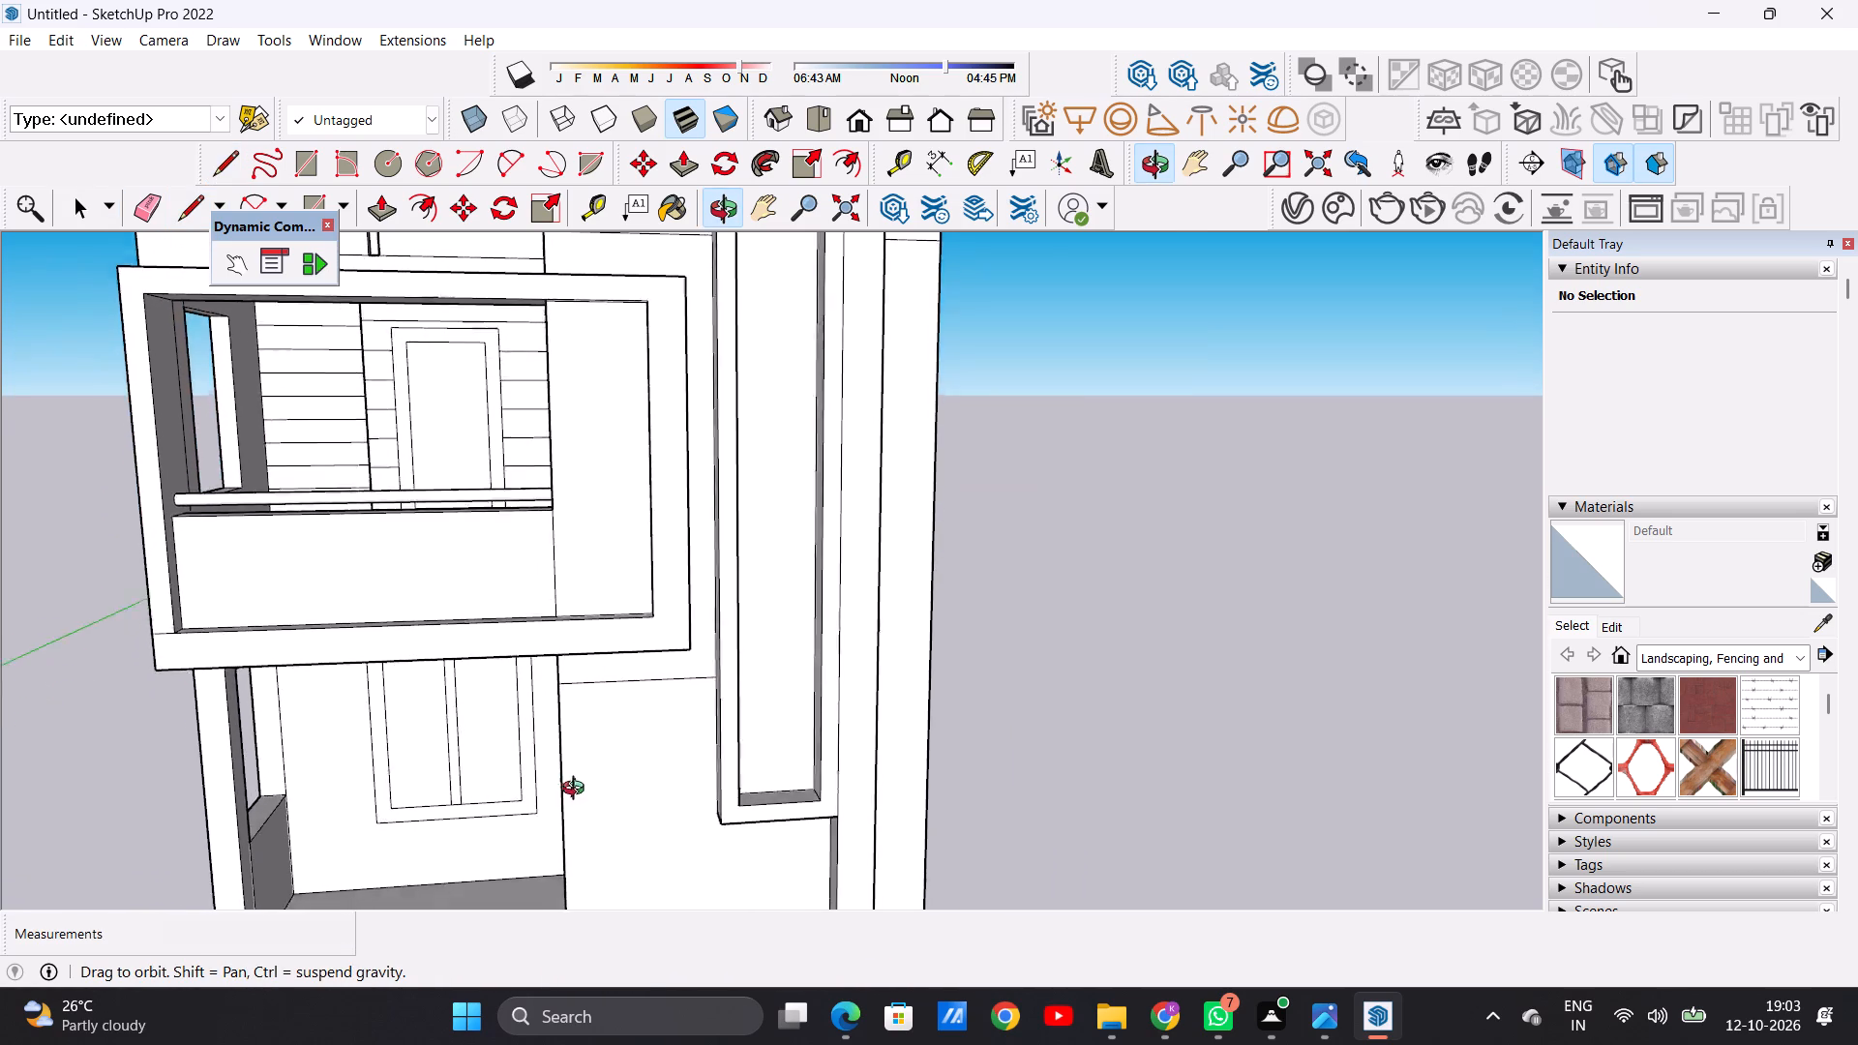
{"action": "middle_click_drag", "start_coordinate": [578, 791], "coordinate": [603, 788]}
{"action": "scroll", "coordinate": [709, 661], "scroll_direction": "down", "scroll_amount": 10}
{"action": "scroll", "coordinate": [628, 792], "scroll_direction": "up", "scroll_amount": 6}
{"action": "scroll", "coordinate": [674, 699], "scroll_direction": "up", "scroll_amount": 1}
{"action": "middle_click_drag", "start_coordinate": [674, 699], "coordinate": [821, 768]}
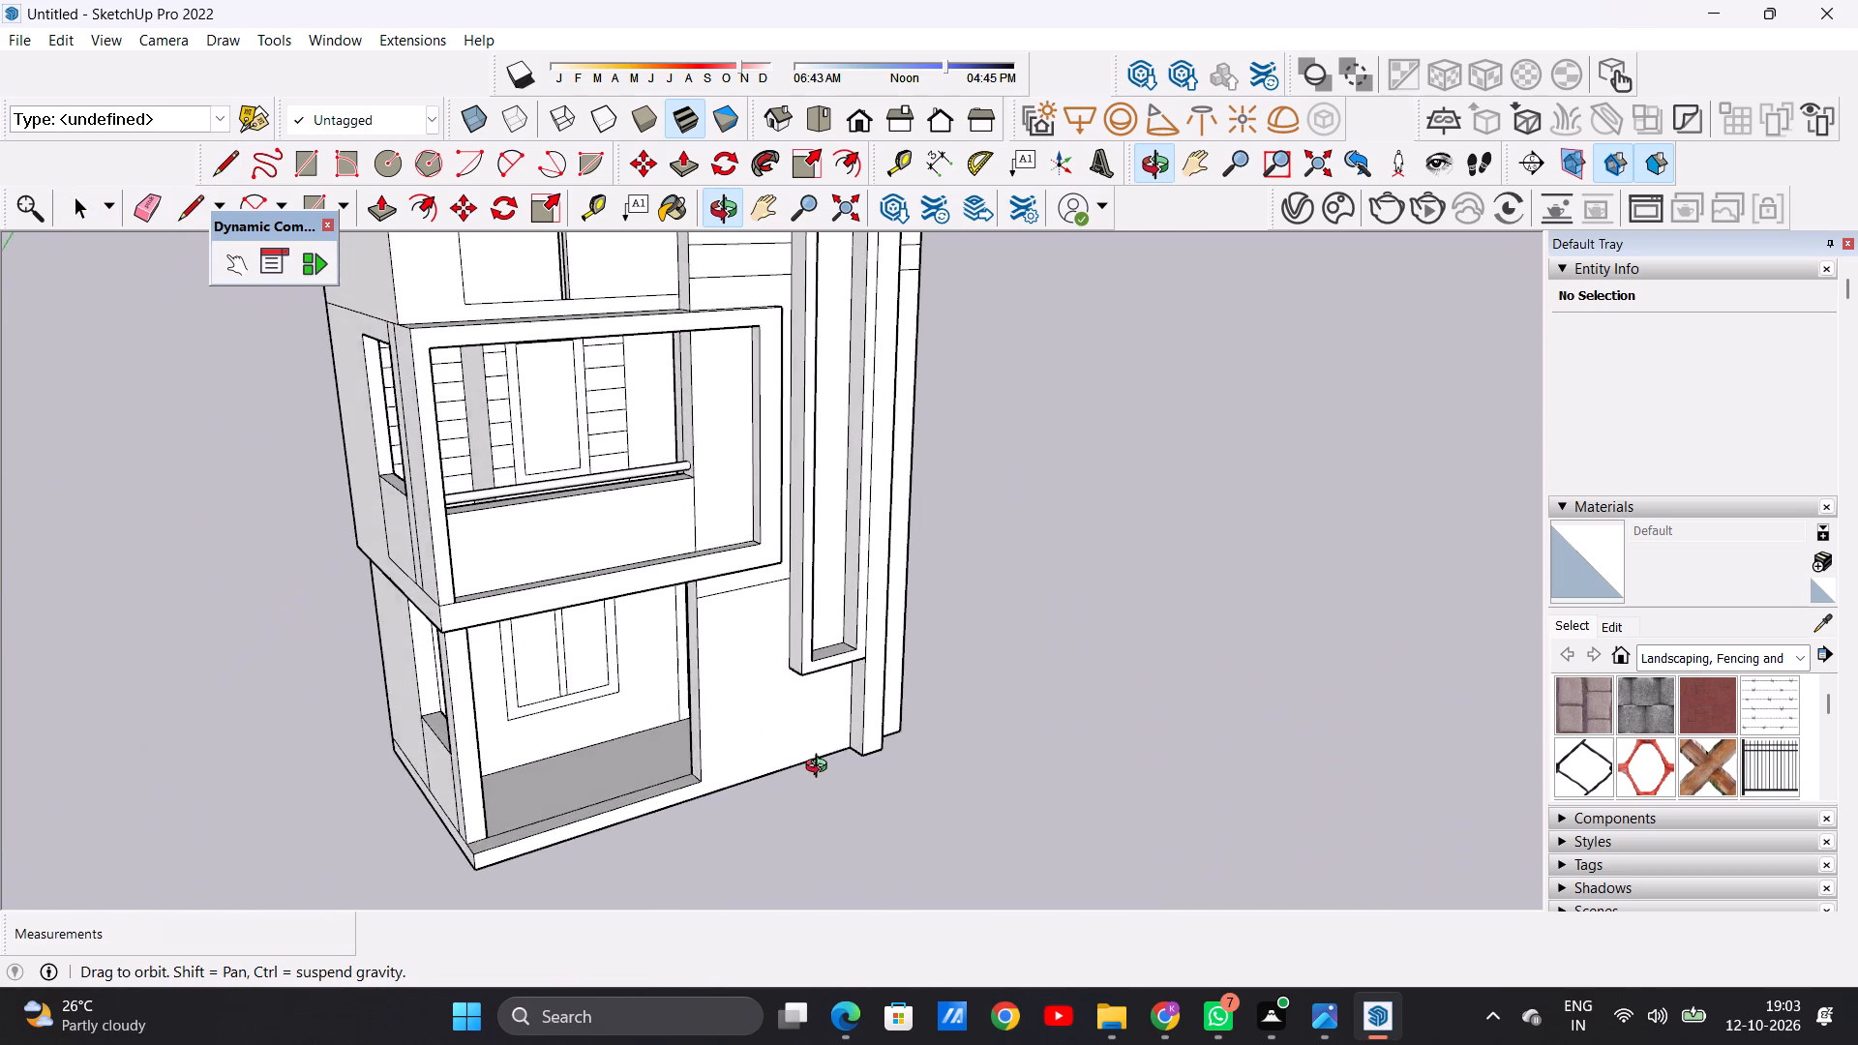
{"action": "middle_click_drag", "start_coordinate": [821, 768], "coordinate": [822, 755]}
{"action": "scroll", "coordinate": [672, 590], "scroll_direction": "up", "scroll_amount": 8}
{"action": "scroll", "coordinate": [818, 615], "scroll_direction": "up", "scroll_amount": 5}
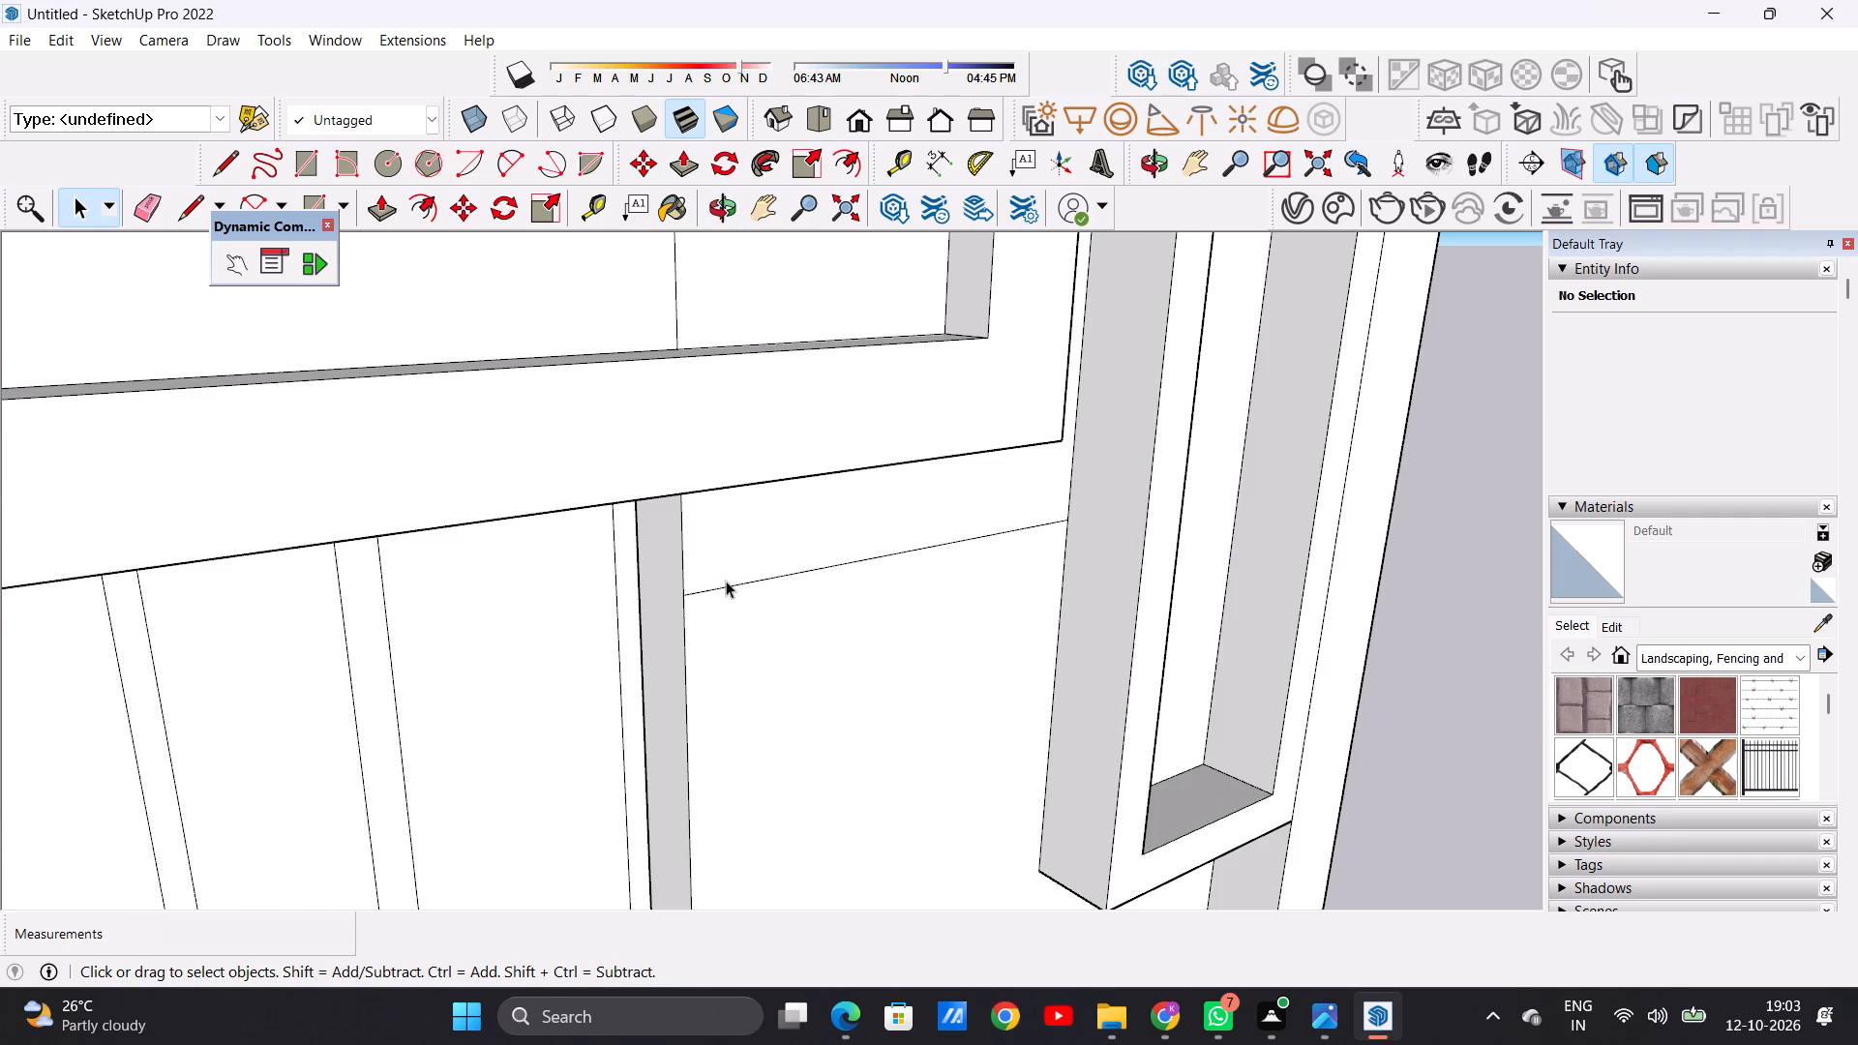
{"action": "left_click", "coordinate": [715, 584]}
{"action": "scroll", "coordinate": [740, 684], "scroll_direction": "down", "scroll_amount": 7}
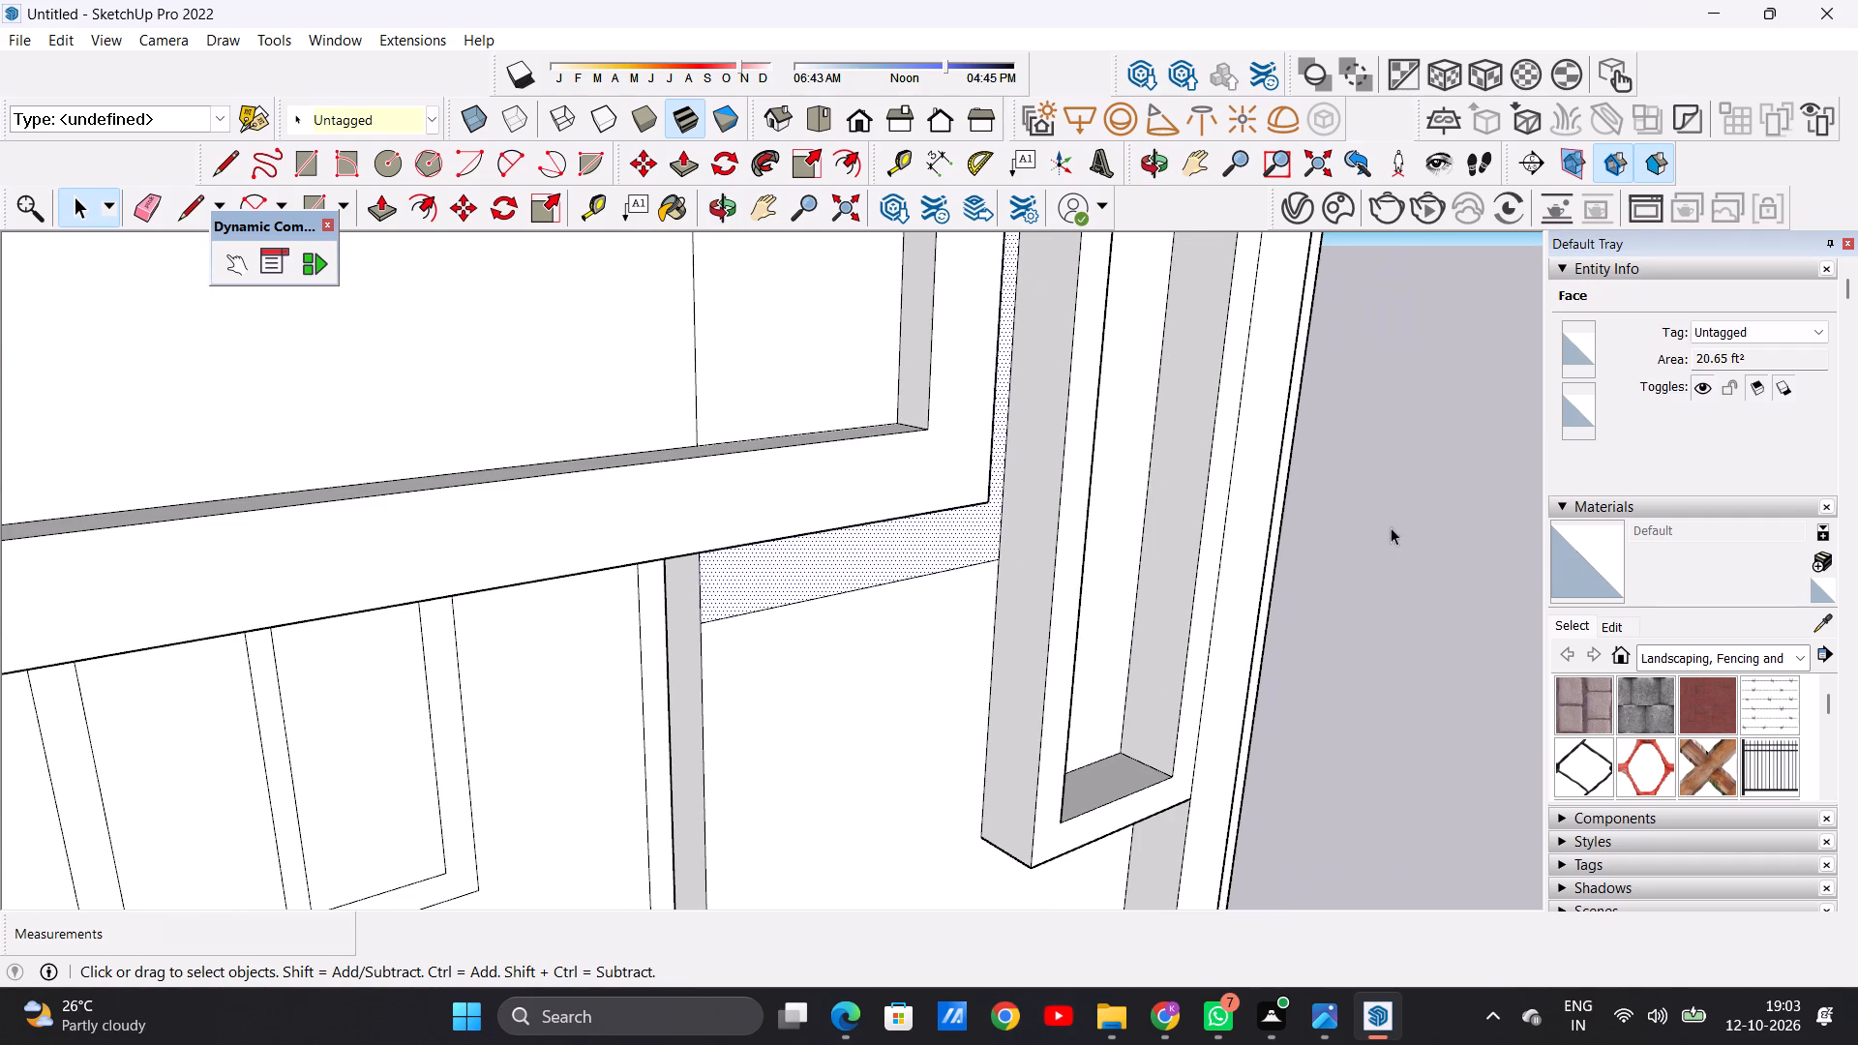
{"action": "left_click", "coordinate": [1356, 527]}
{"action": "scroll", "coordinate": [884, 630], "scroll_direction": "up", "scroll_amount": 12}
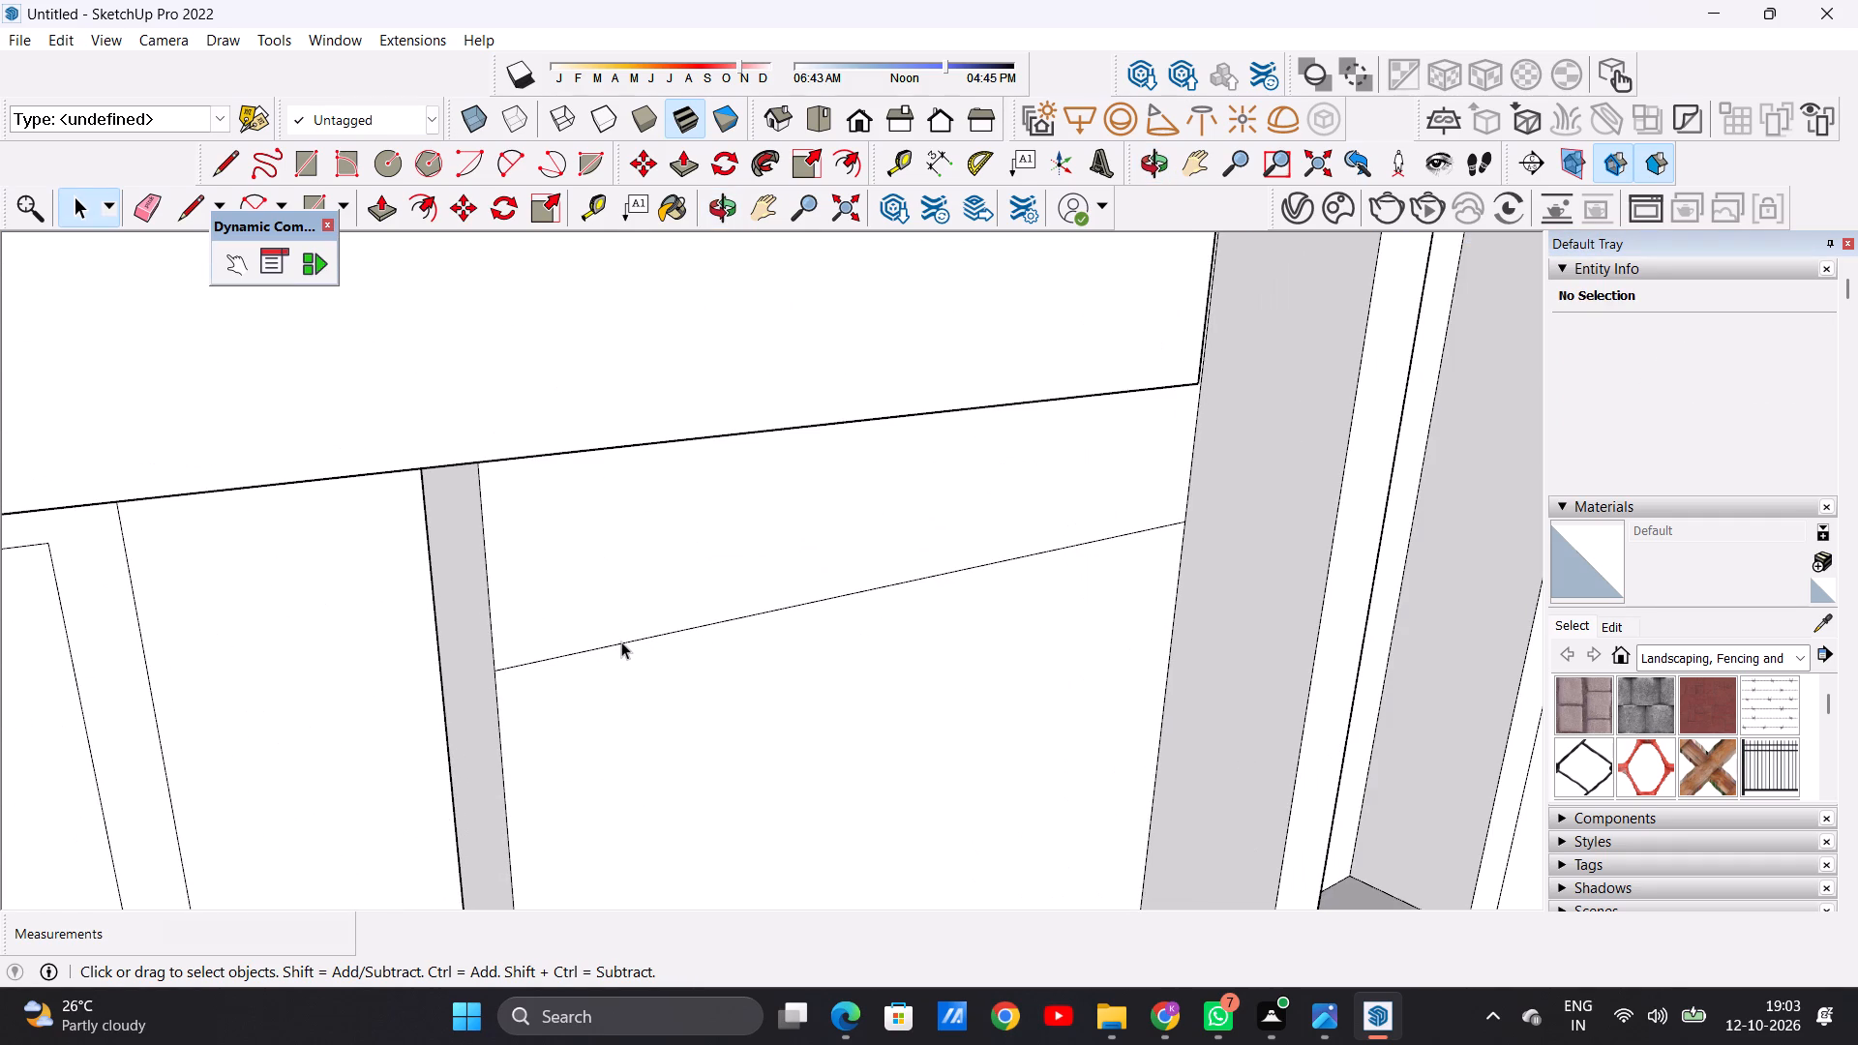
{"action": "left_click", "coordinate": [621, 642]}
{"action": "key", "text": "m"}
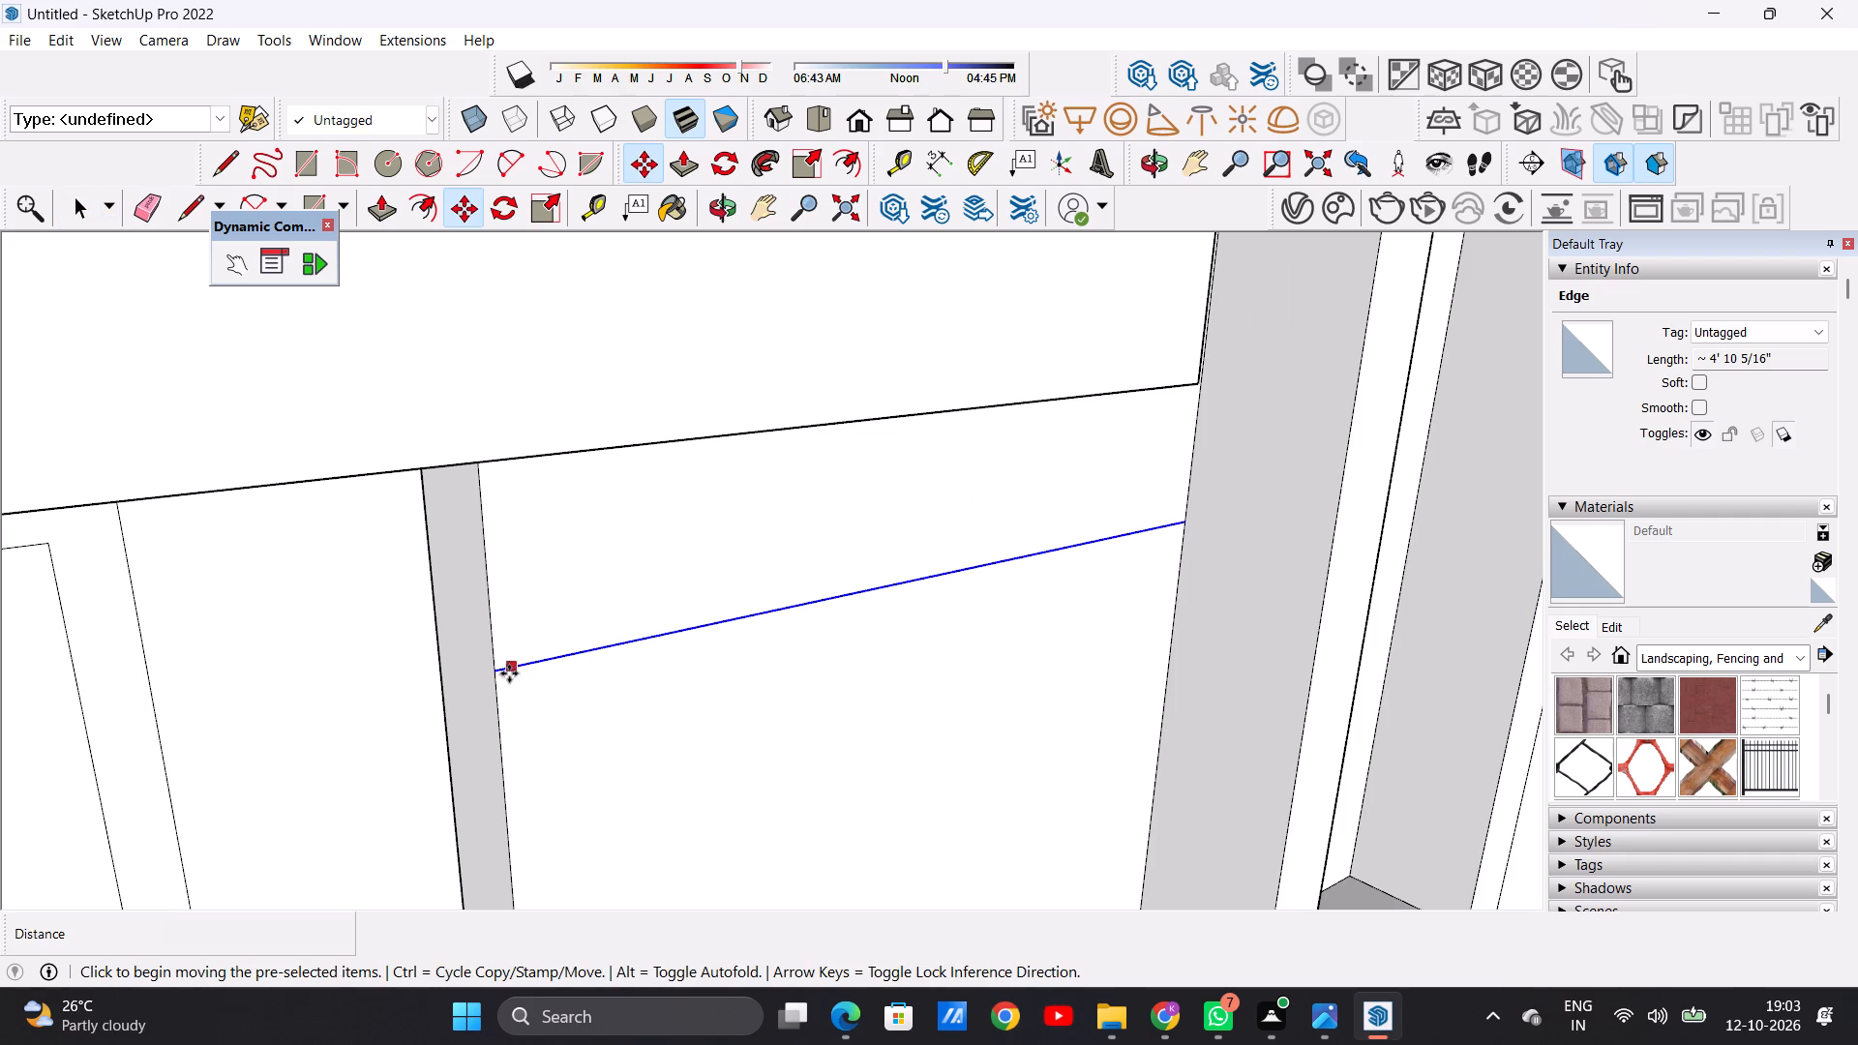
{"action": "left_click", "coordinate": [491, 676]}
{"action": "scroll", "coordinate": [497, 722], "scroll_direction": "down", "scroll_amount": 11}
{"action": "middle_click_drag", "start_coordinate": [534, 762], "coordinate": [460, 714]}
{"action": "scroll", "coordinate": [456, 697], "scroll_direction": "down", "scroll_amount": 5}
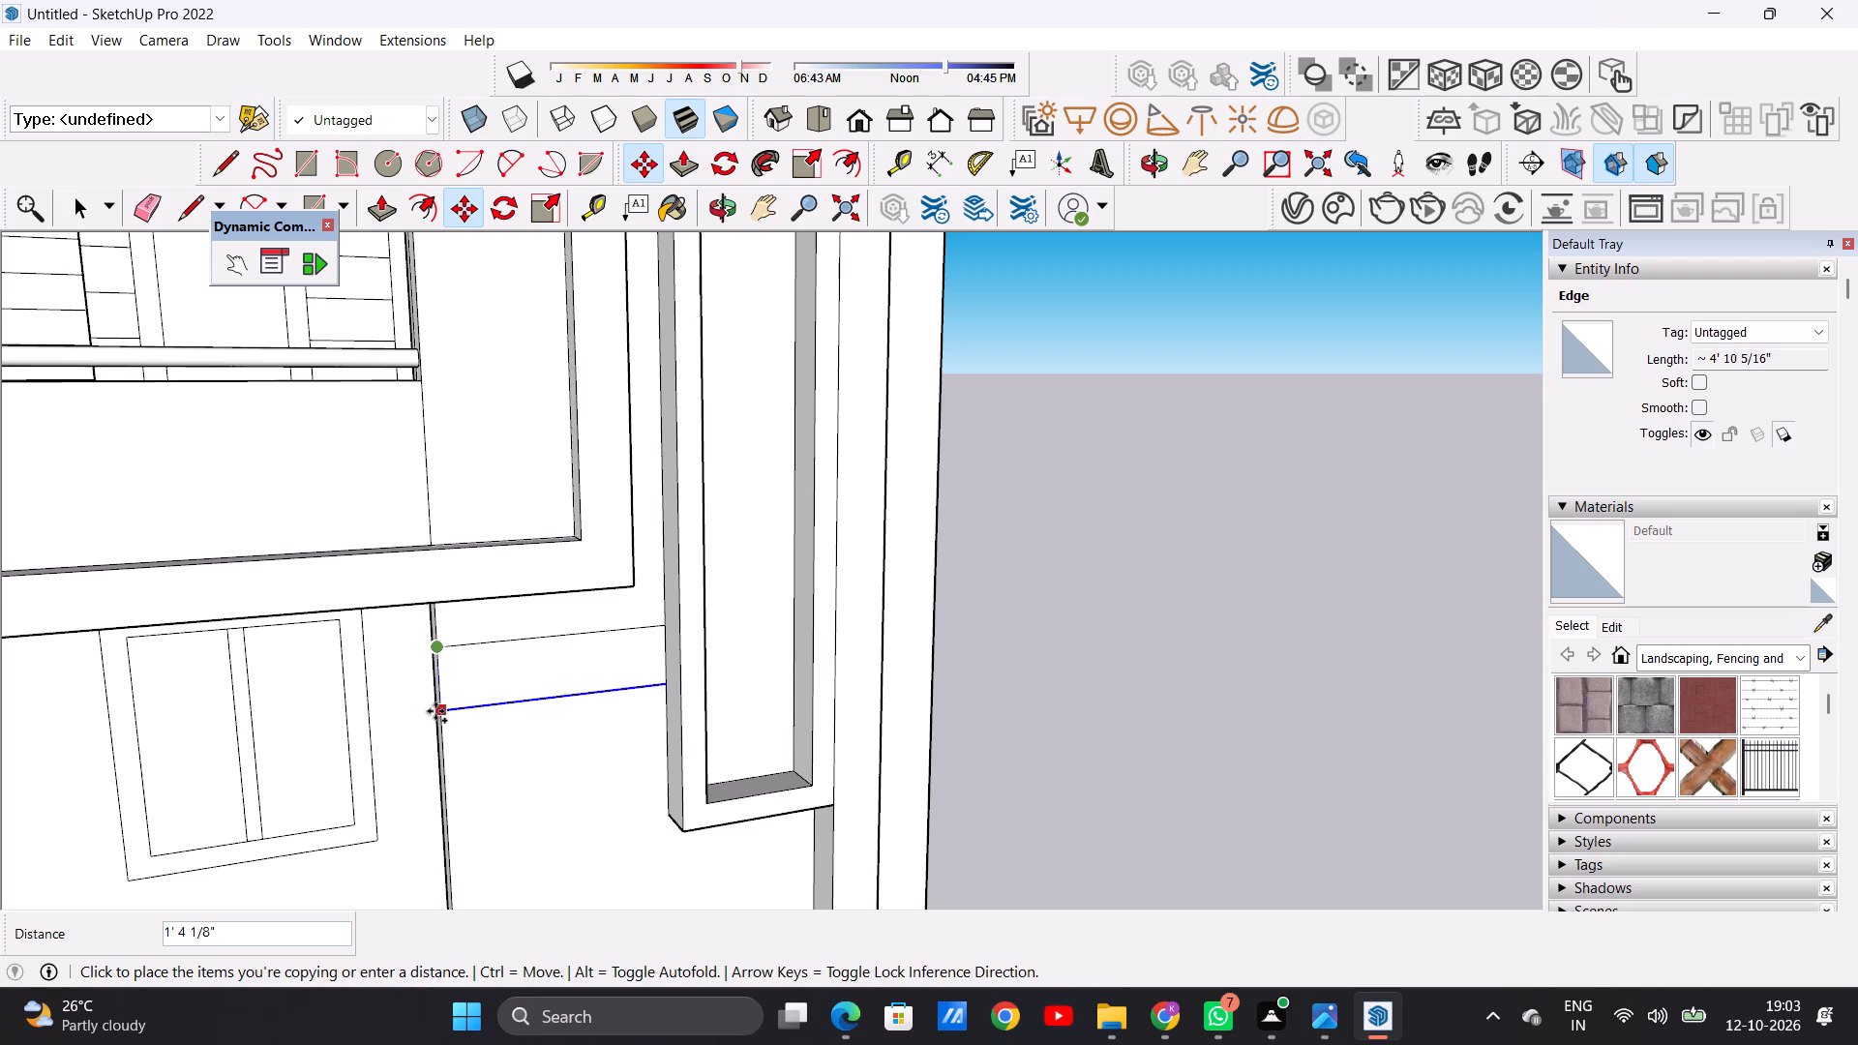
{"action": "left_click", "coordinate": [439, 708]}
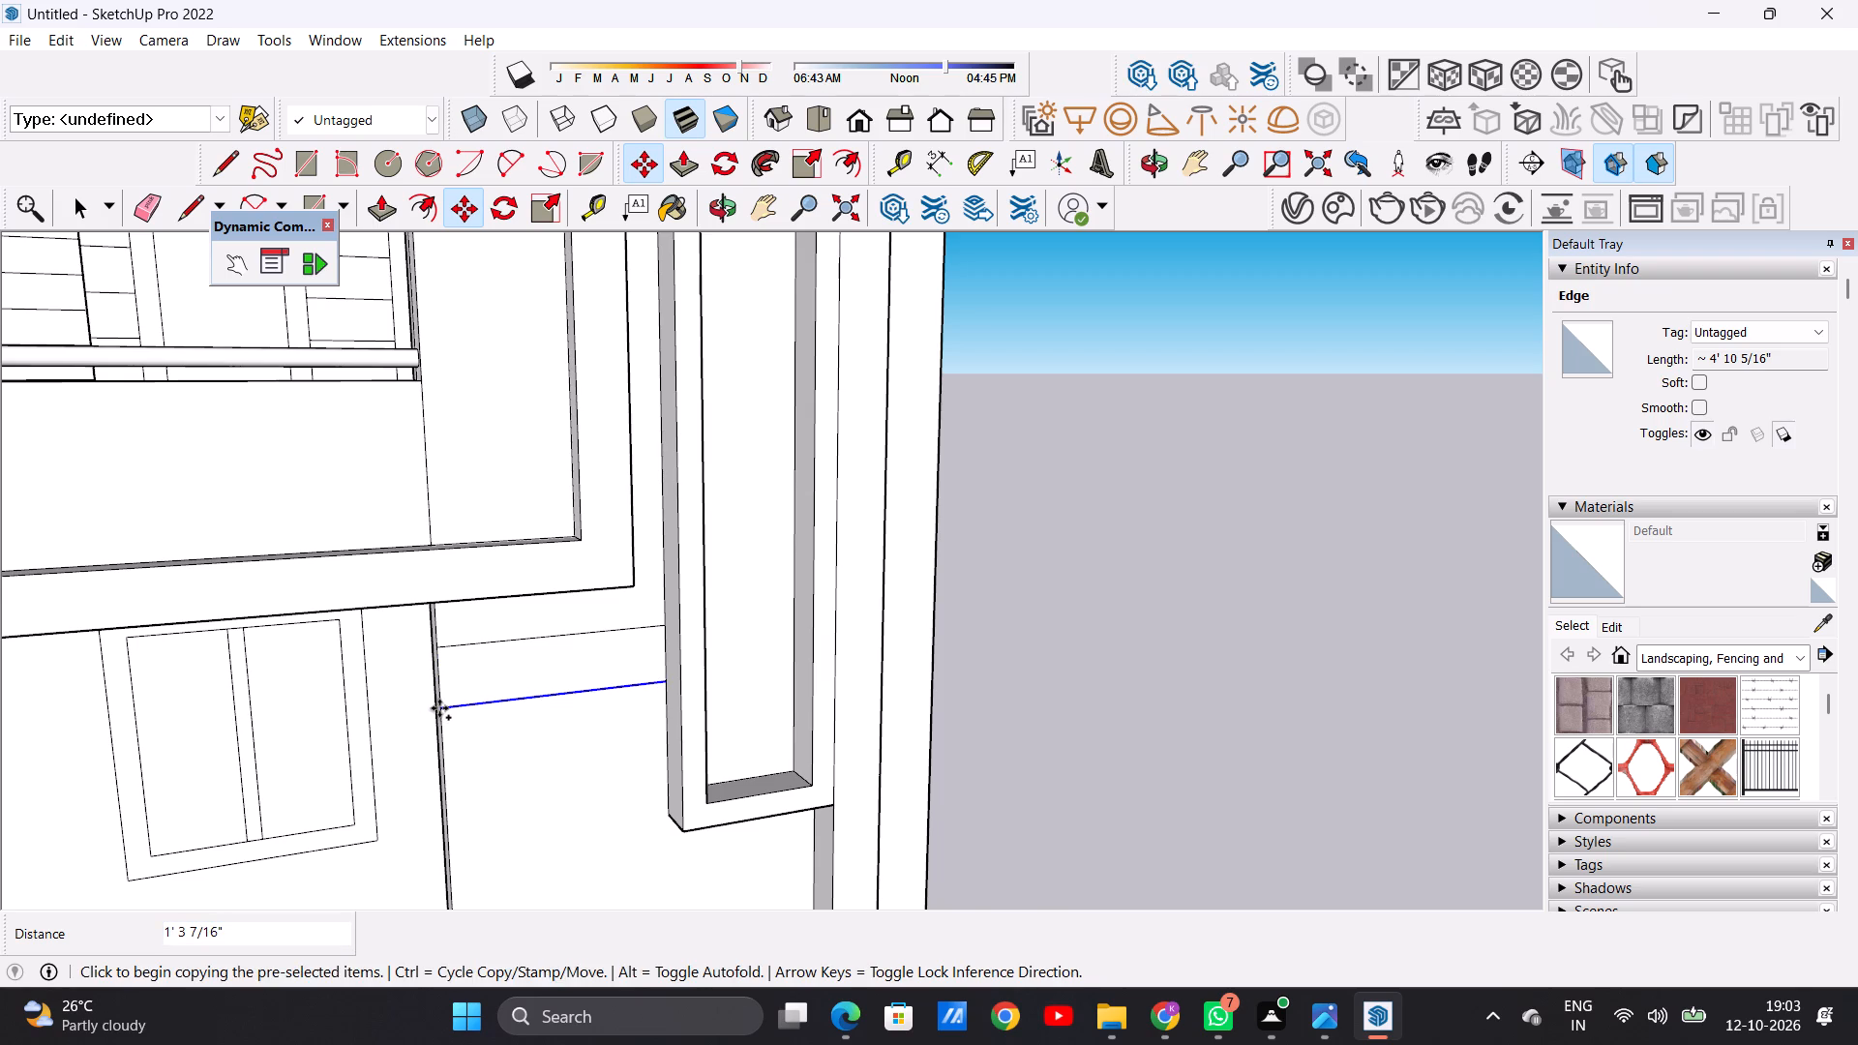
{"action": "left_click", "coordinate": [439, 708]}
{"action": "left_click", "coordinate": [443, 770]}
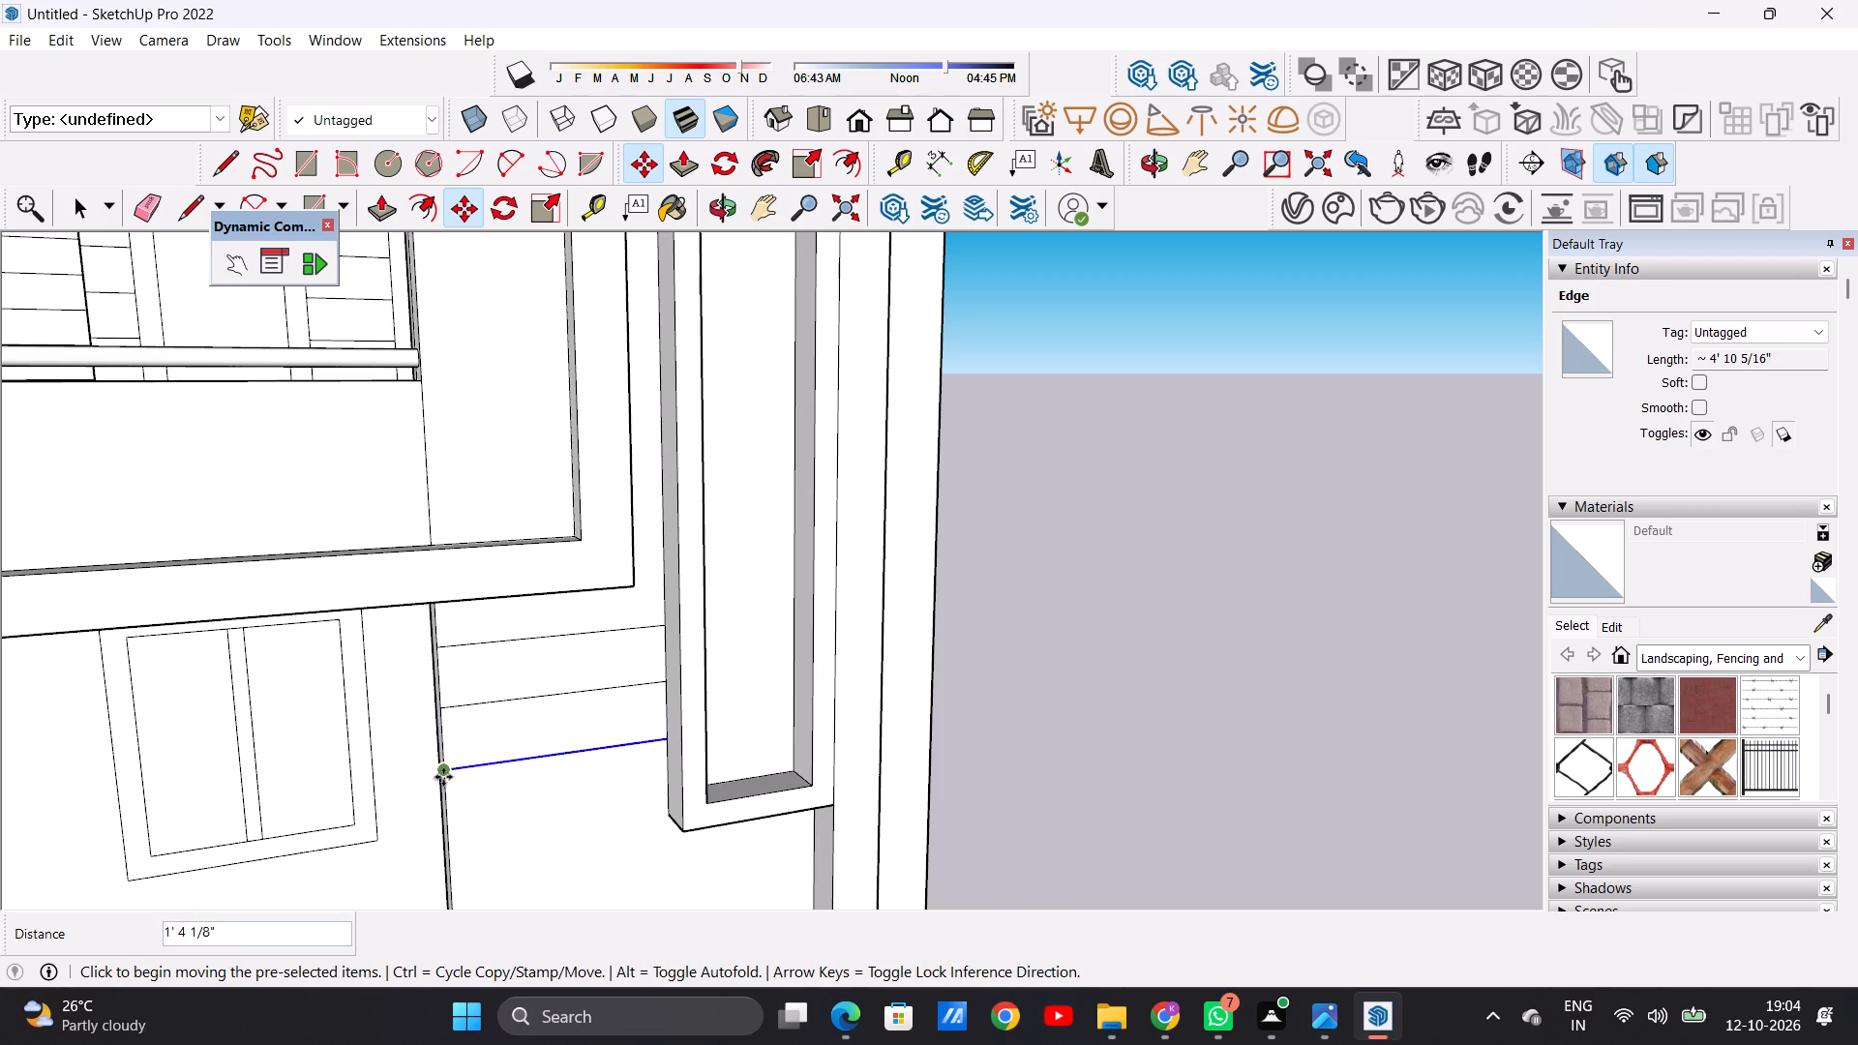
Copy the lowest line down 1', and once more to about the level of the tall frame's bottom corner.
{"action": "left_click", "coordinate": [443, 773]}
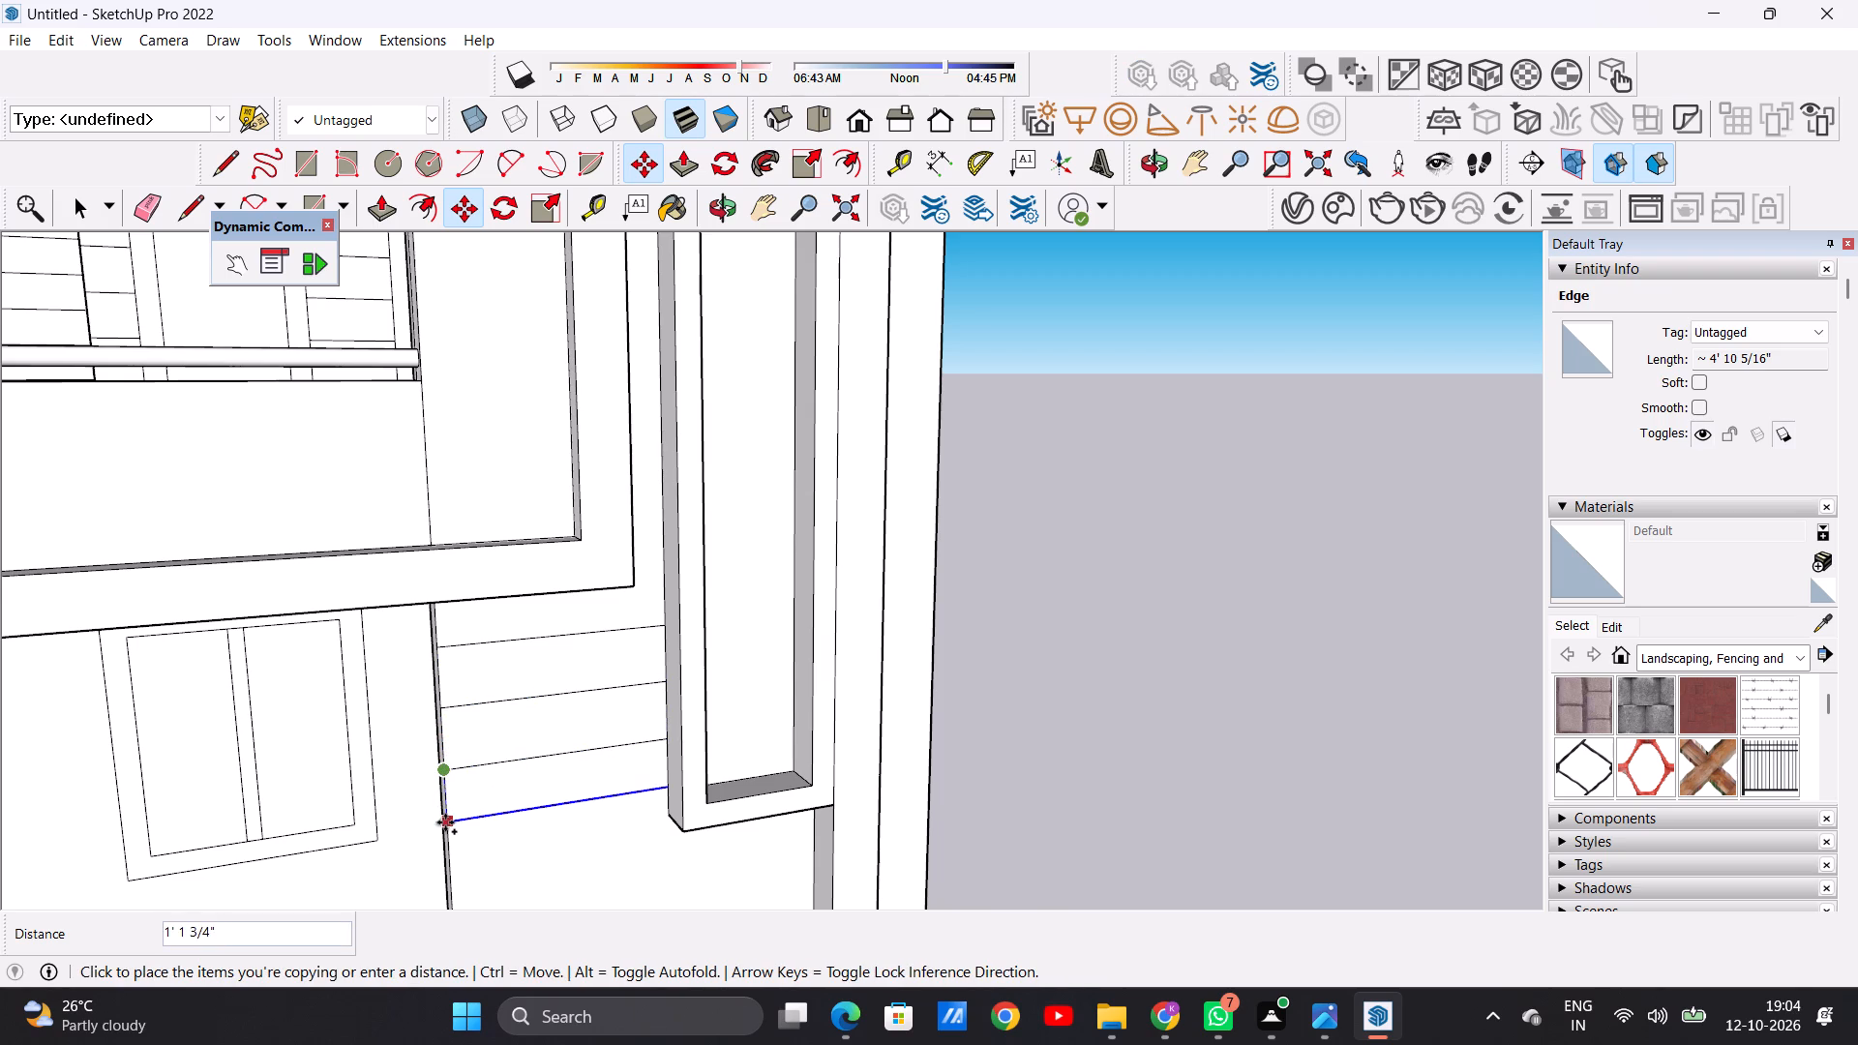
{"action": "left_click", "coordinate": [445, 816]}
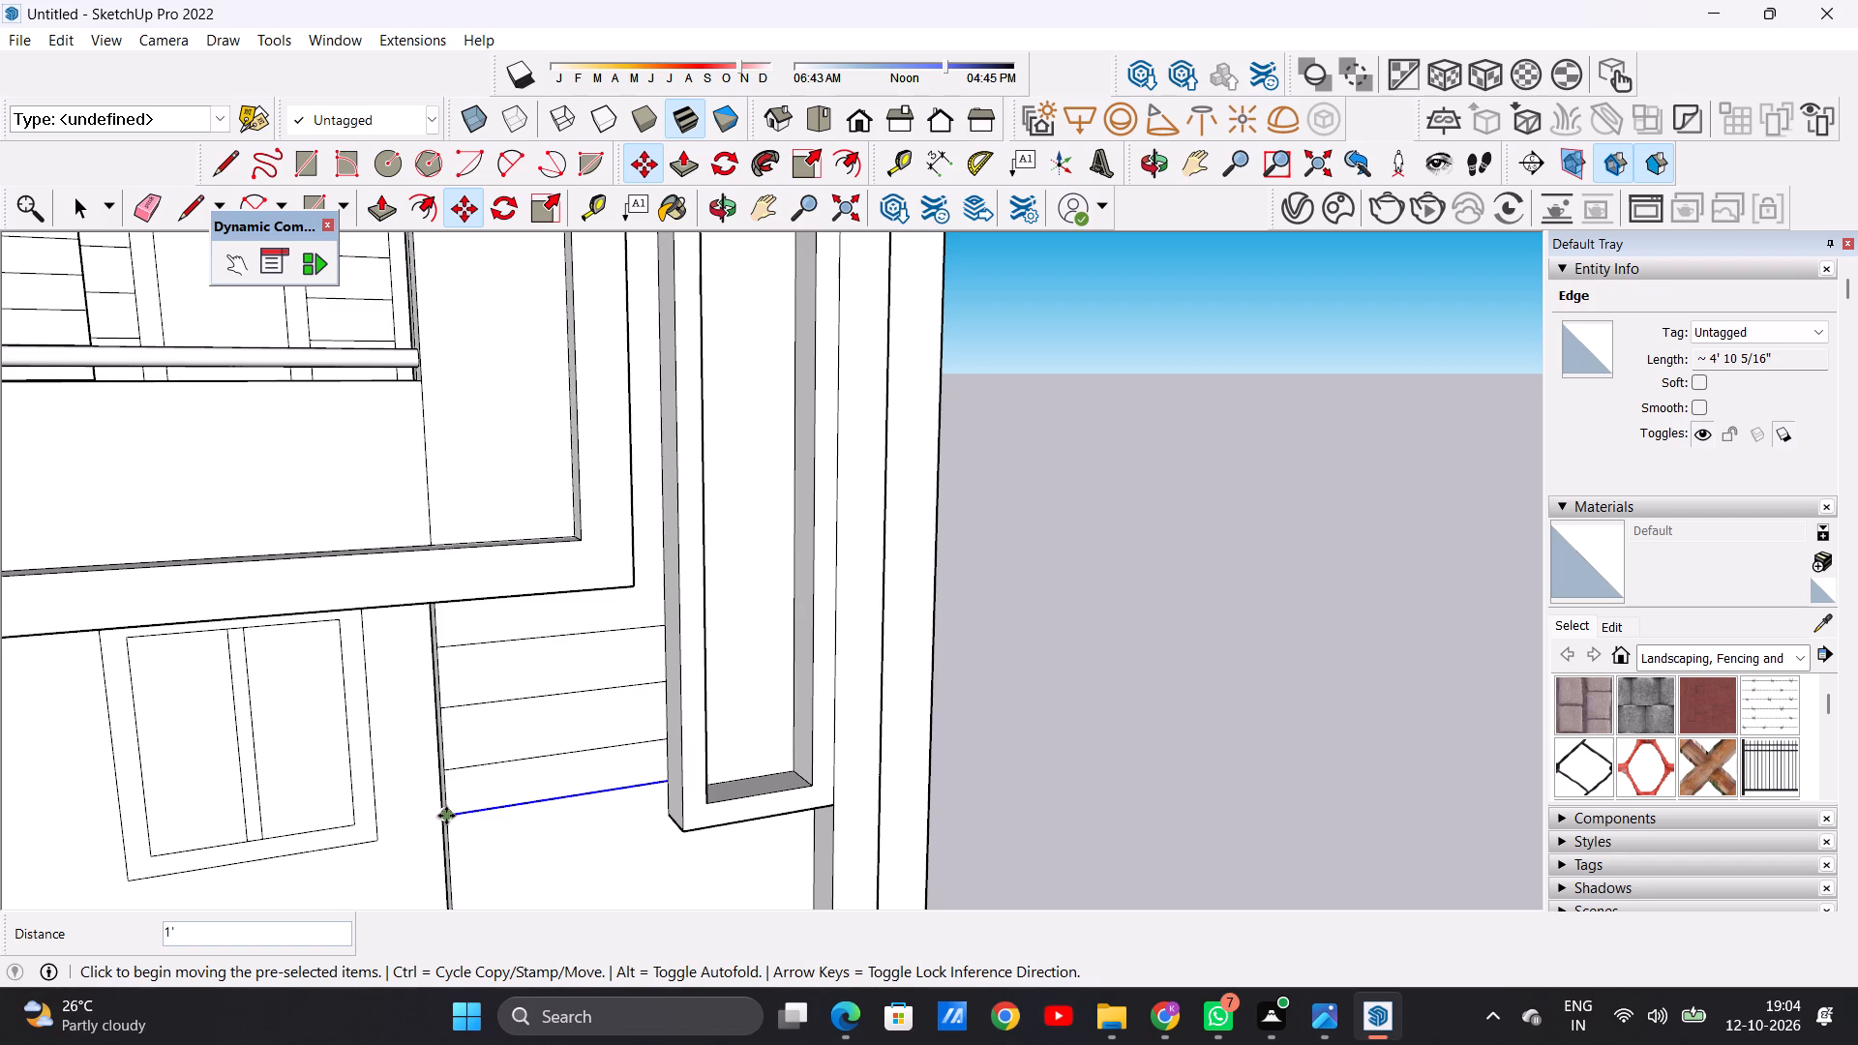
{"action": "left_click", "coordinate": [446, 816]}
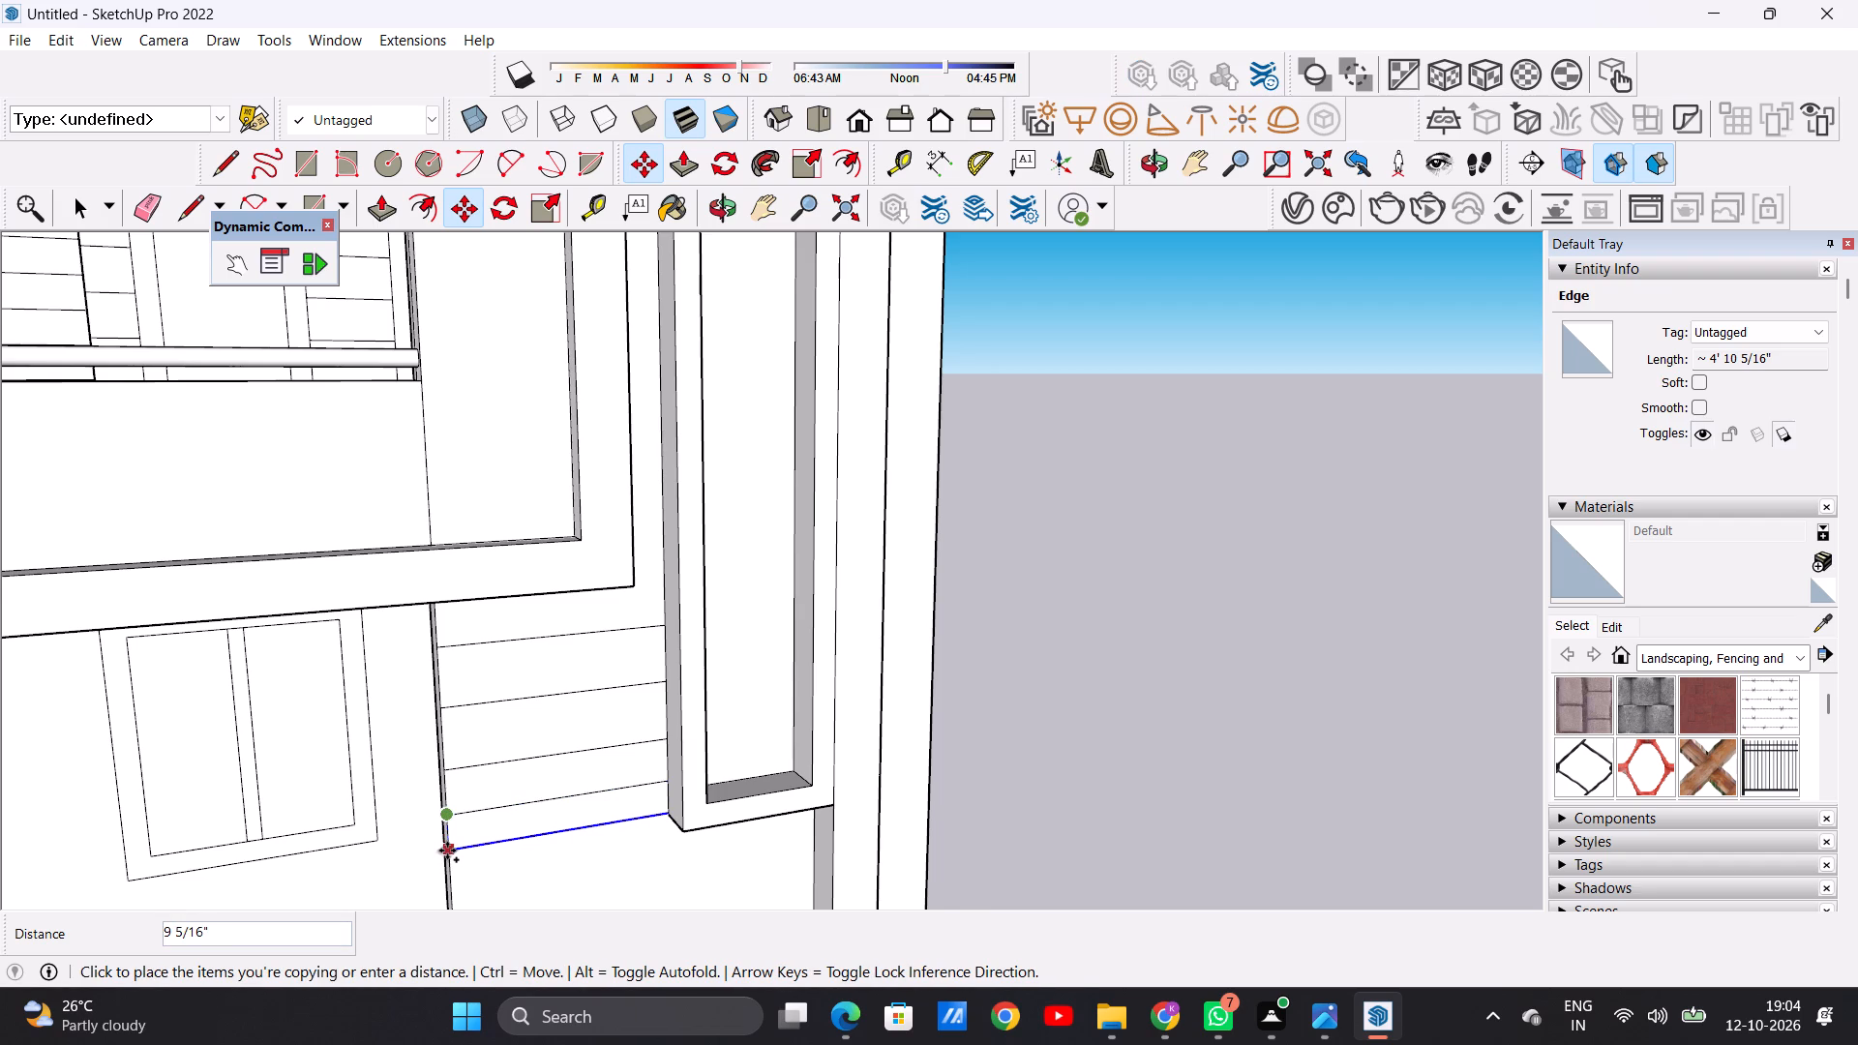
{"action": "left_click", "coordinate": [447, 855]}
{"action": "key", "text": "space"}
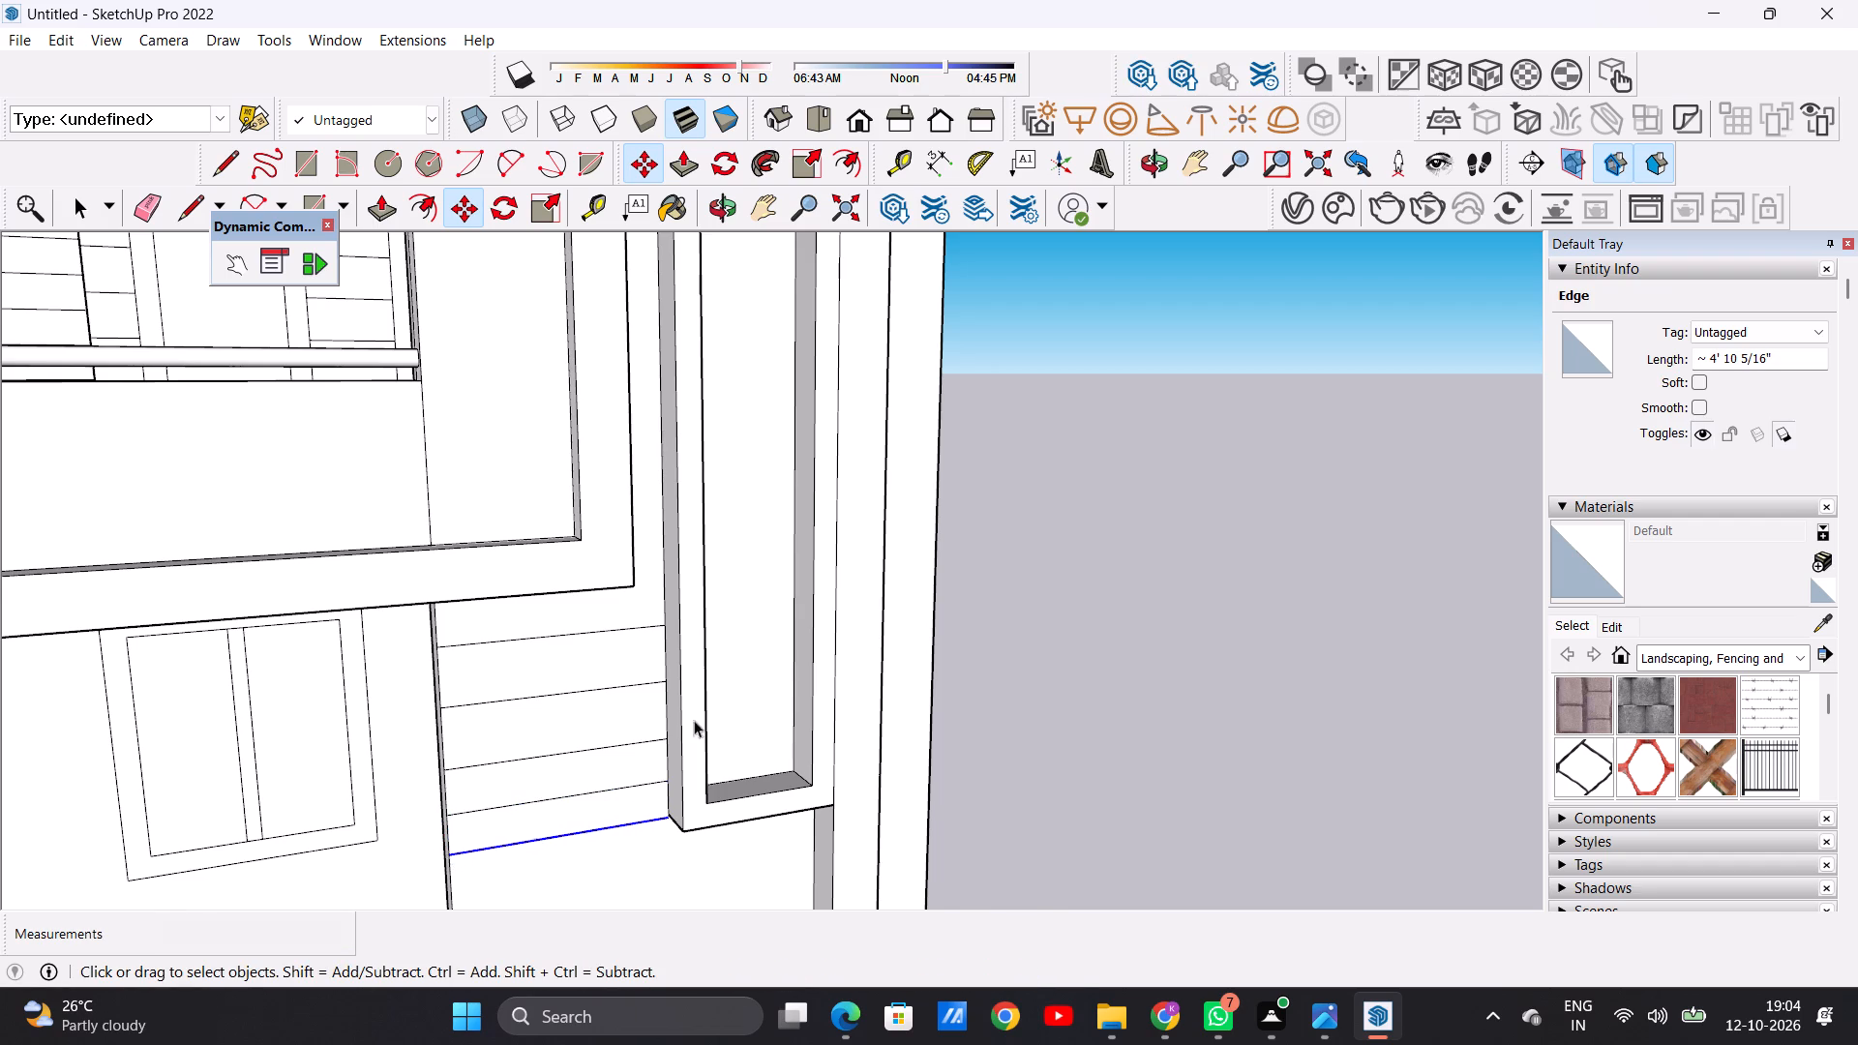
Undo the last line copy placed level with the tall frame's bottom corner.
{"action": "scroll", "coordinate": [736, 694], "scroll_direction": "down", "scroll_amount": 11}
{"action": "middle_click_drag", "start_coordinate": [783, 778], "coordinate": [641, 750]}
{"action": "left_click", "coordinate": [1021, 696]}
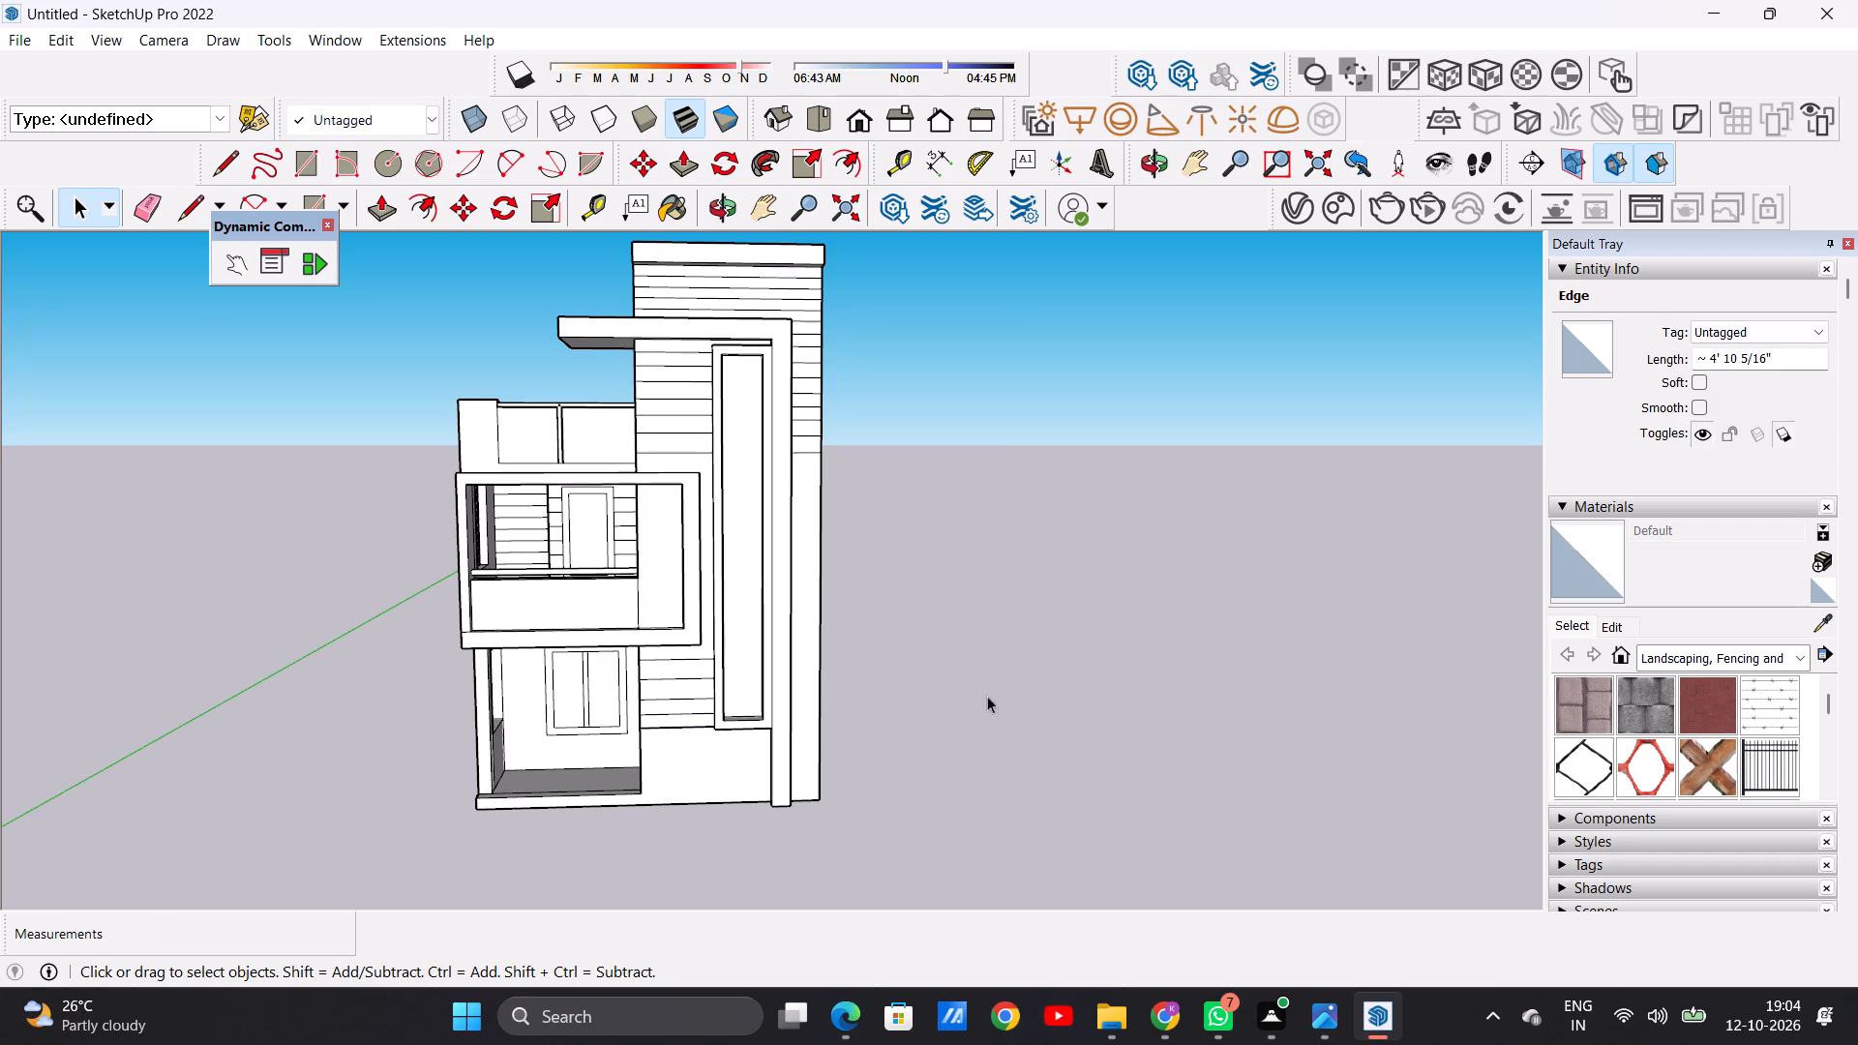
{"action": "scroll", "coordinate": [709, 747], "scroll_direction": "up", "scroll_amount": 19}
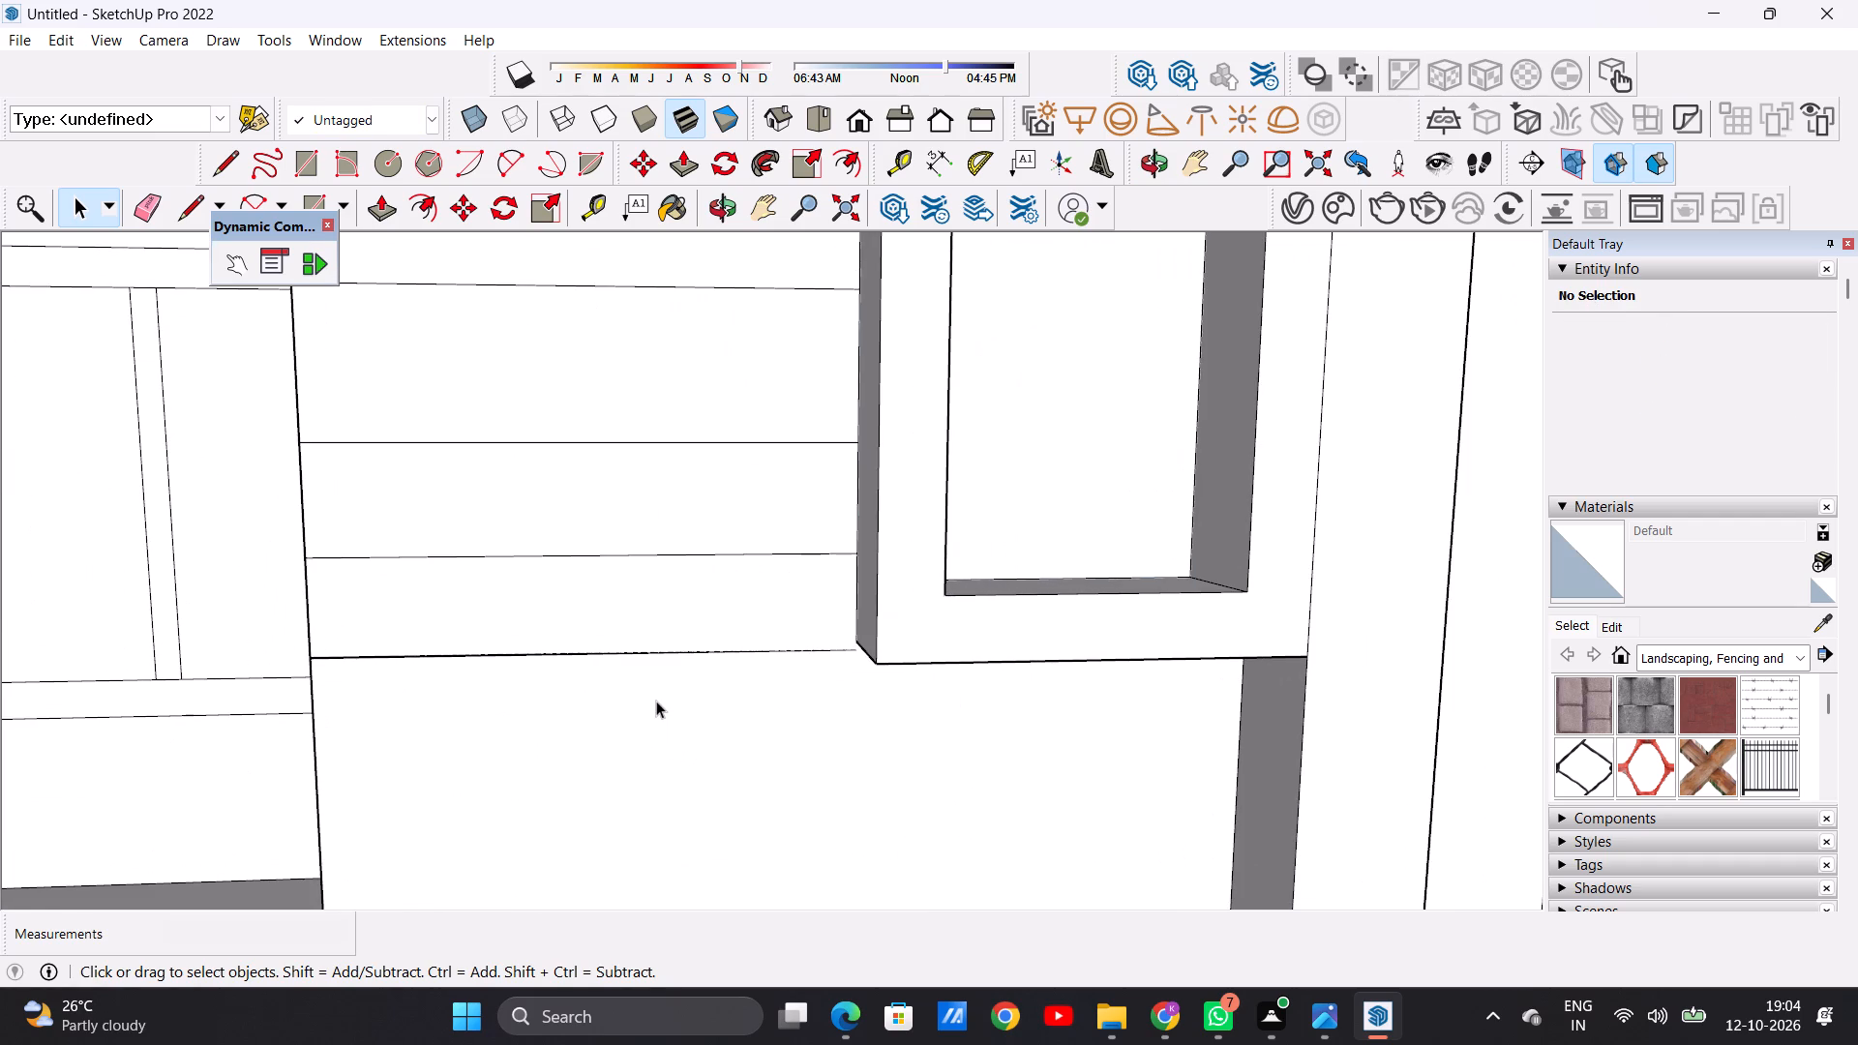
{"action": "key", "text": "ctrl+z"}
Draw a horizontal line about 8' 6 13/16" long just below the tall frame, from the wall's edge to the vertical column.
{"action": "scroll", "coordinate": [656, 701], "scroll_direction": "down", "scroll_amount": 9}
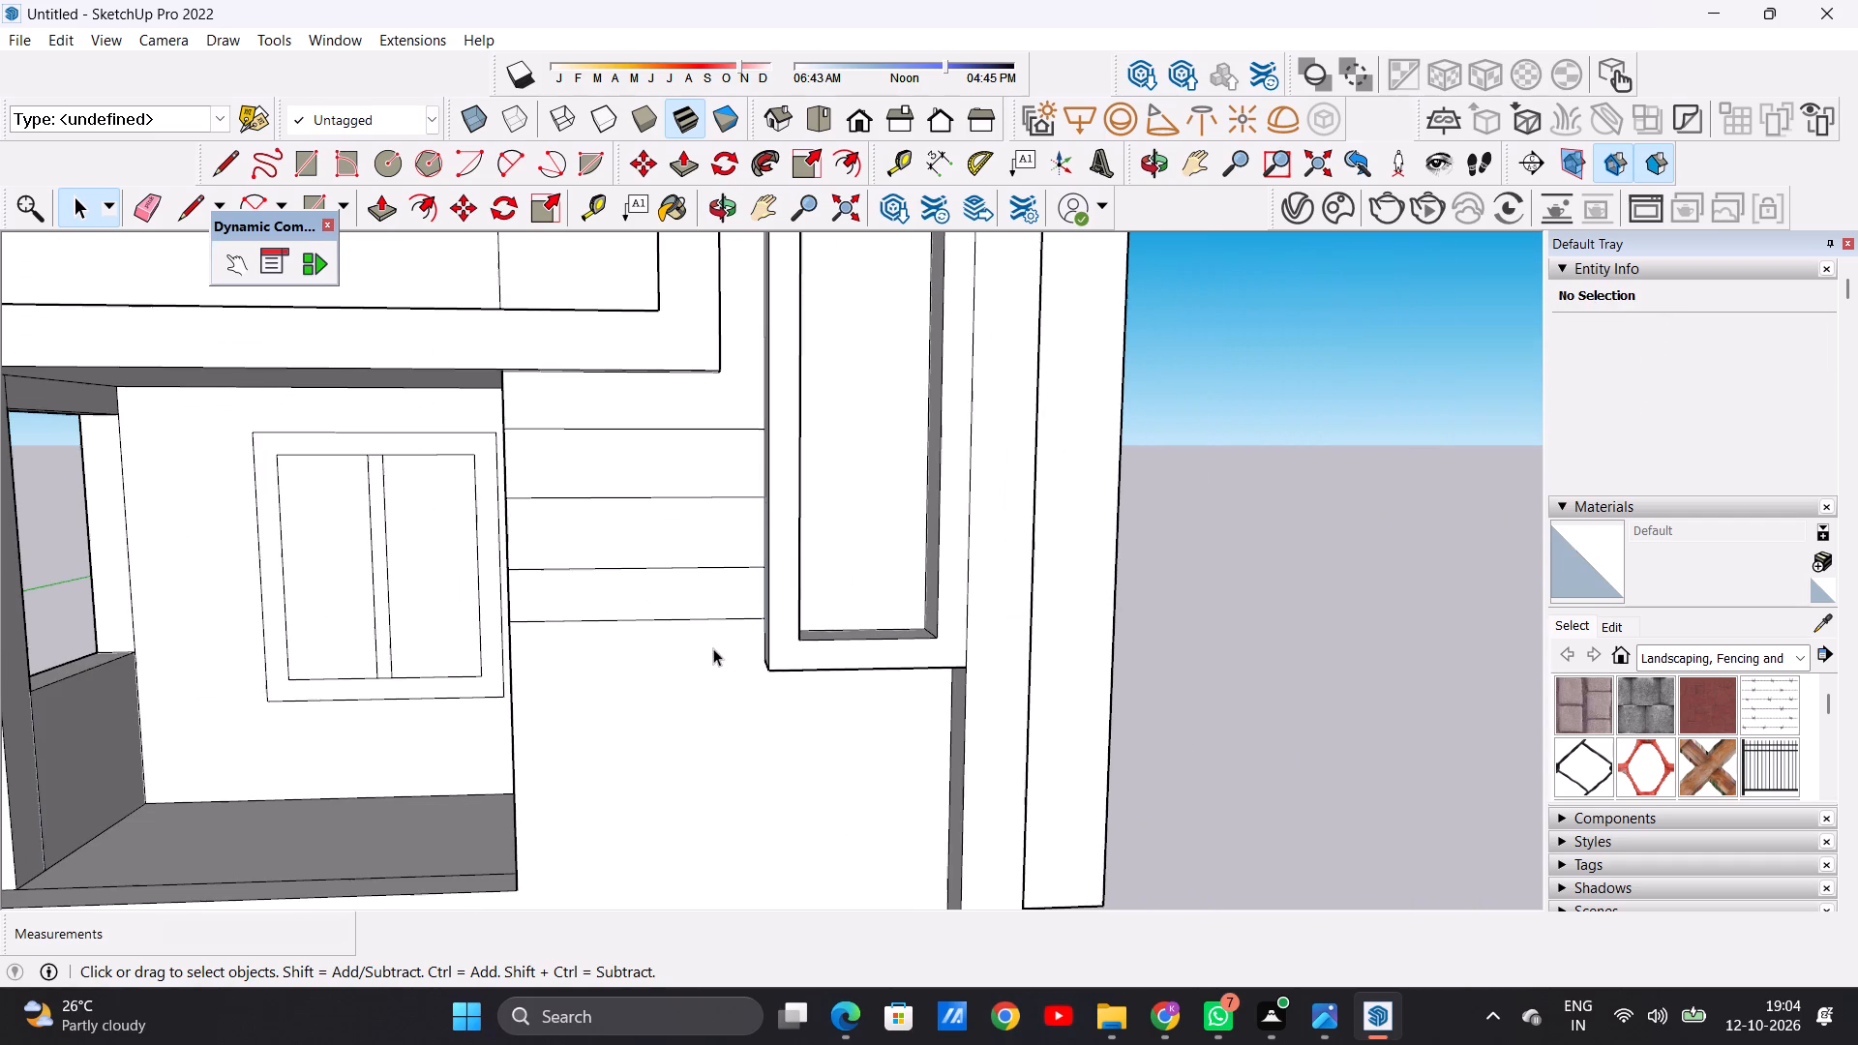
{"action": "scroll", "coordinate": [713, 648], "scroll_direction": "down", "scroll_amount": 1}
{"action": "key", "text": "l"}
{"action": "scroll", "coordinate": [713, 709], "scroll_direction": "up", "scroll_amount": 5}
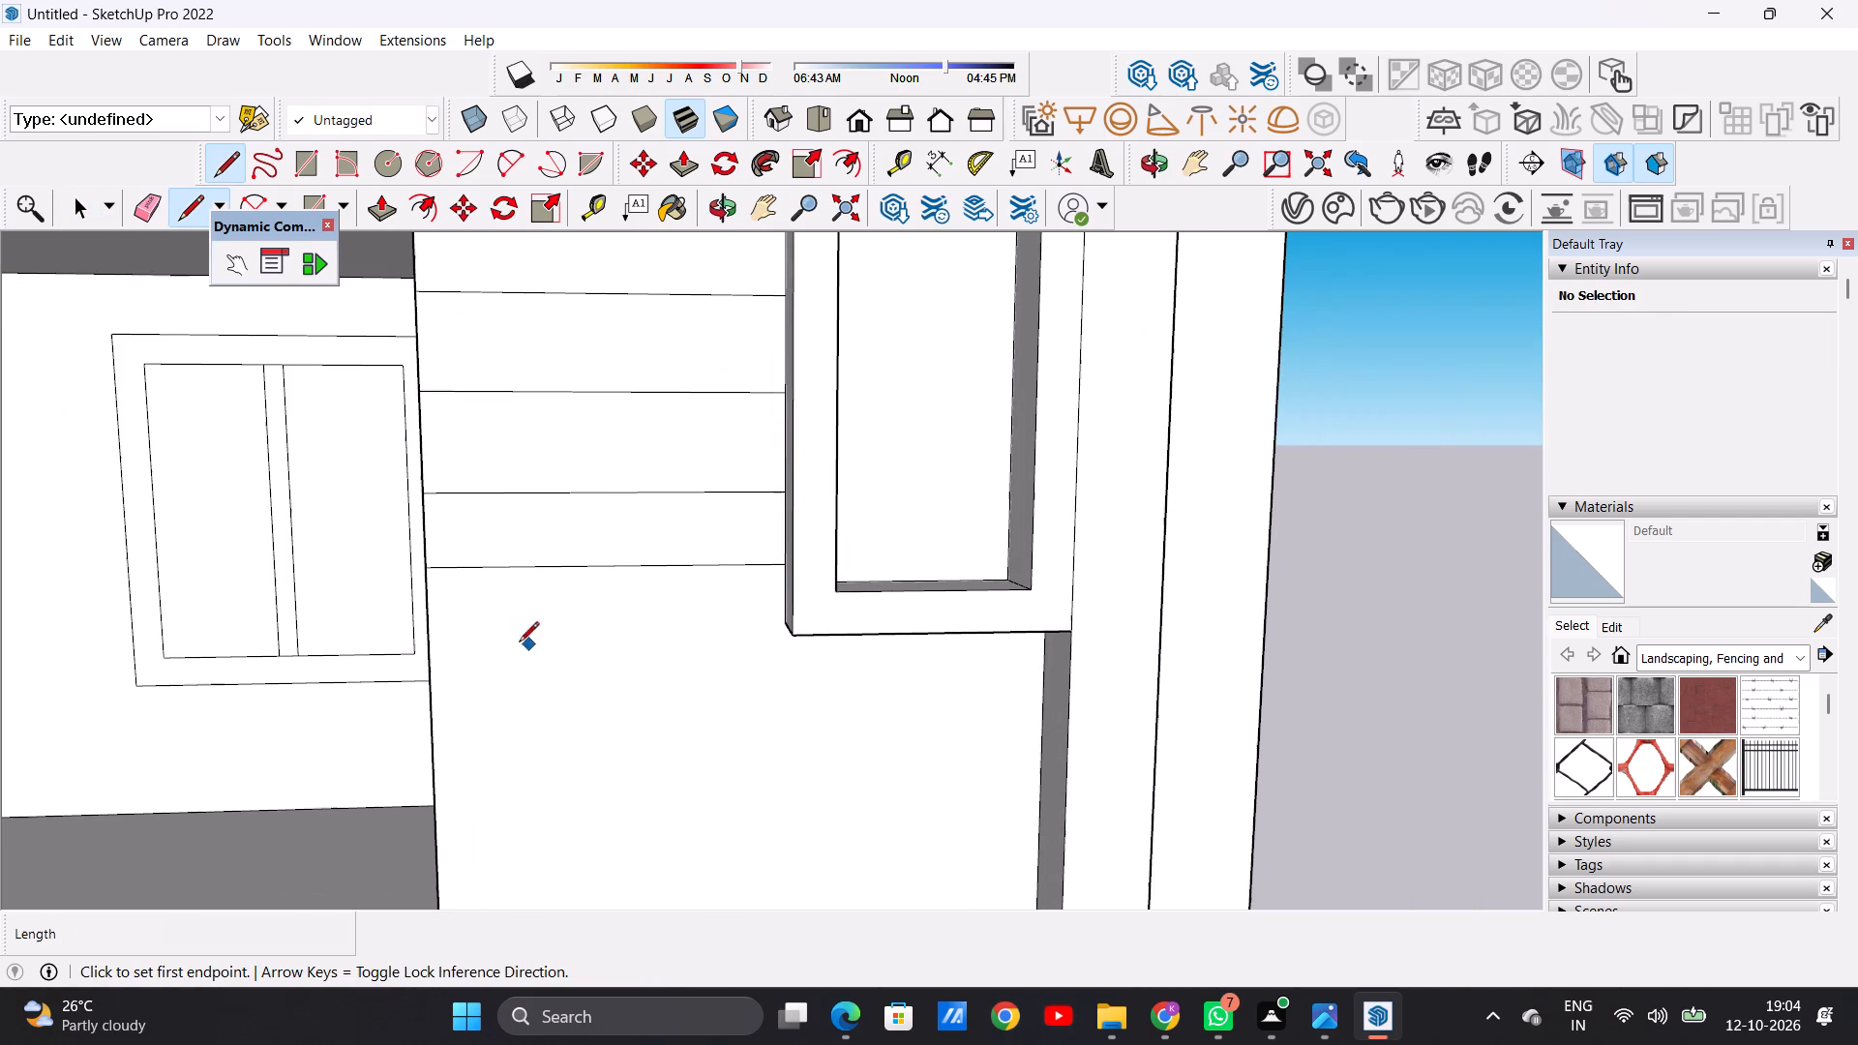
{"action": "left_click", "coordinate": [433, 642]}
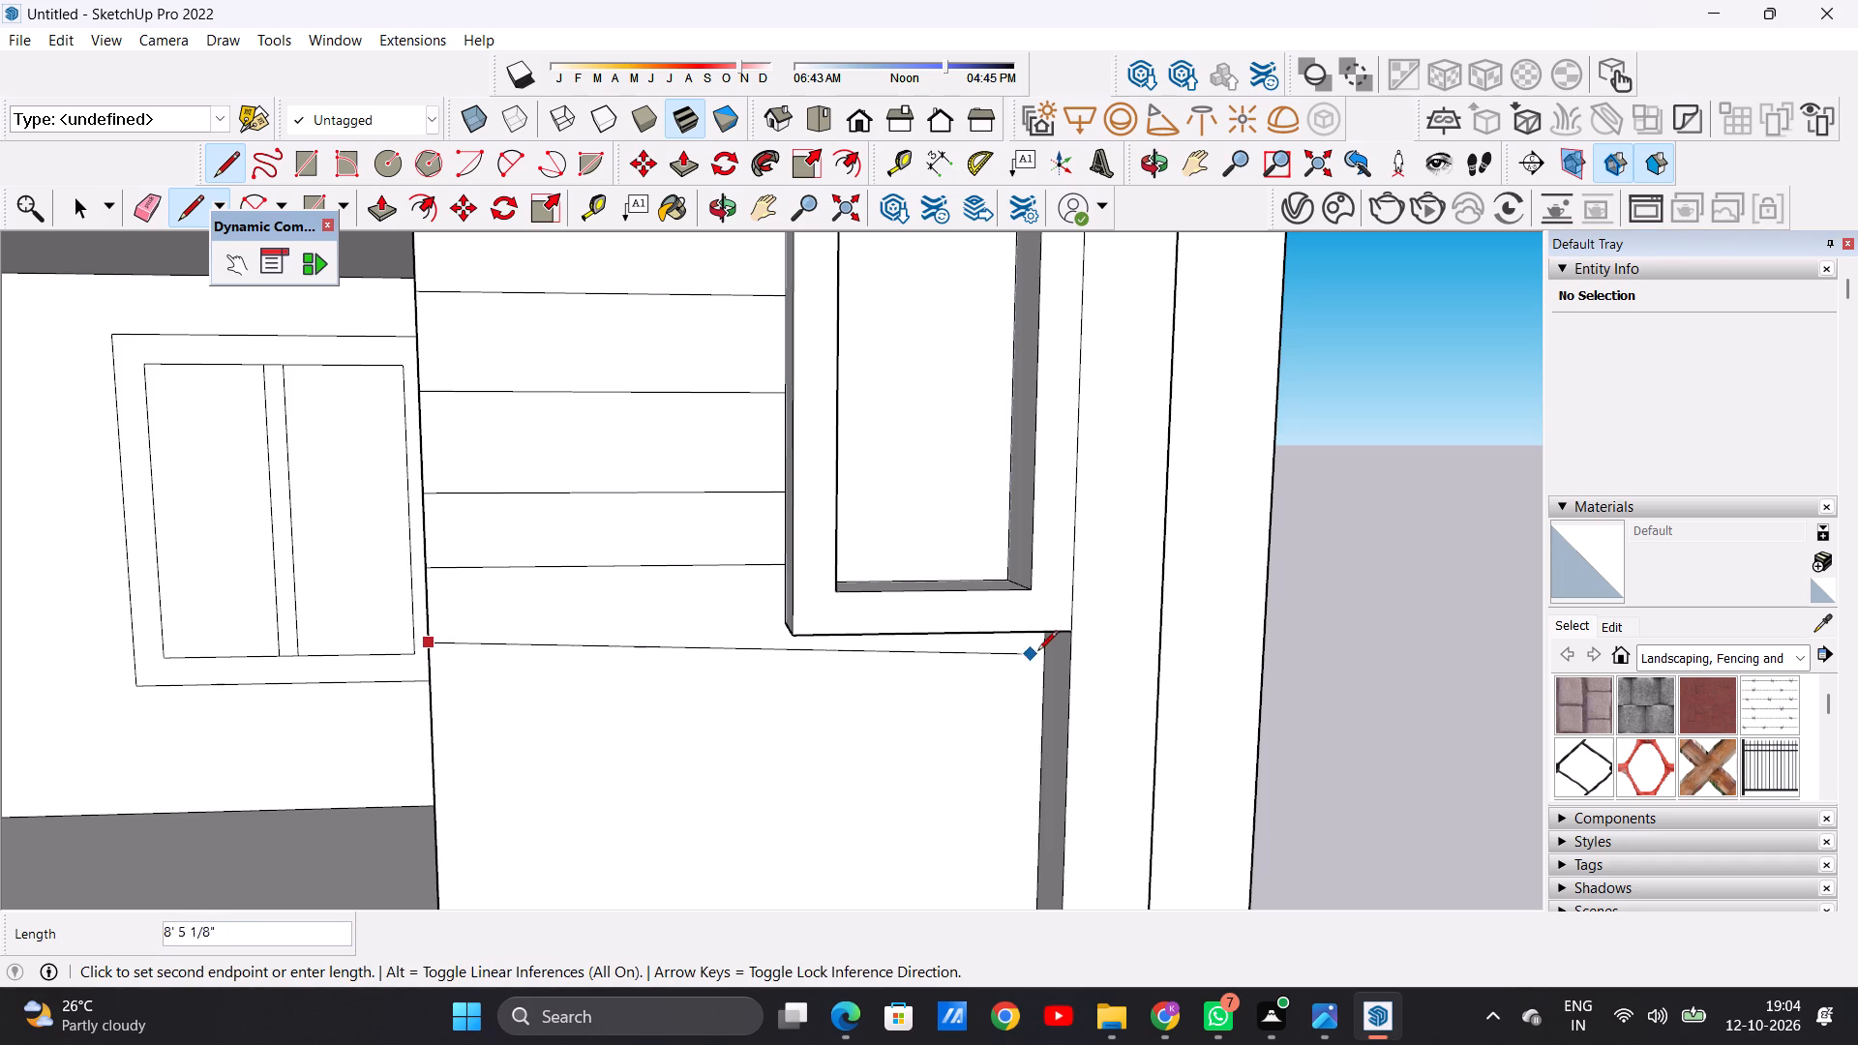
{"action": "middle_click_drag", "start_coordinate": [1040, 700], "coordinate": [1055, 606]}
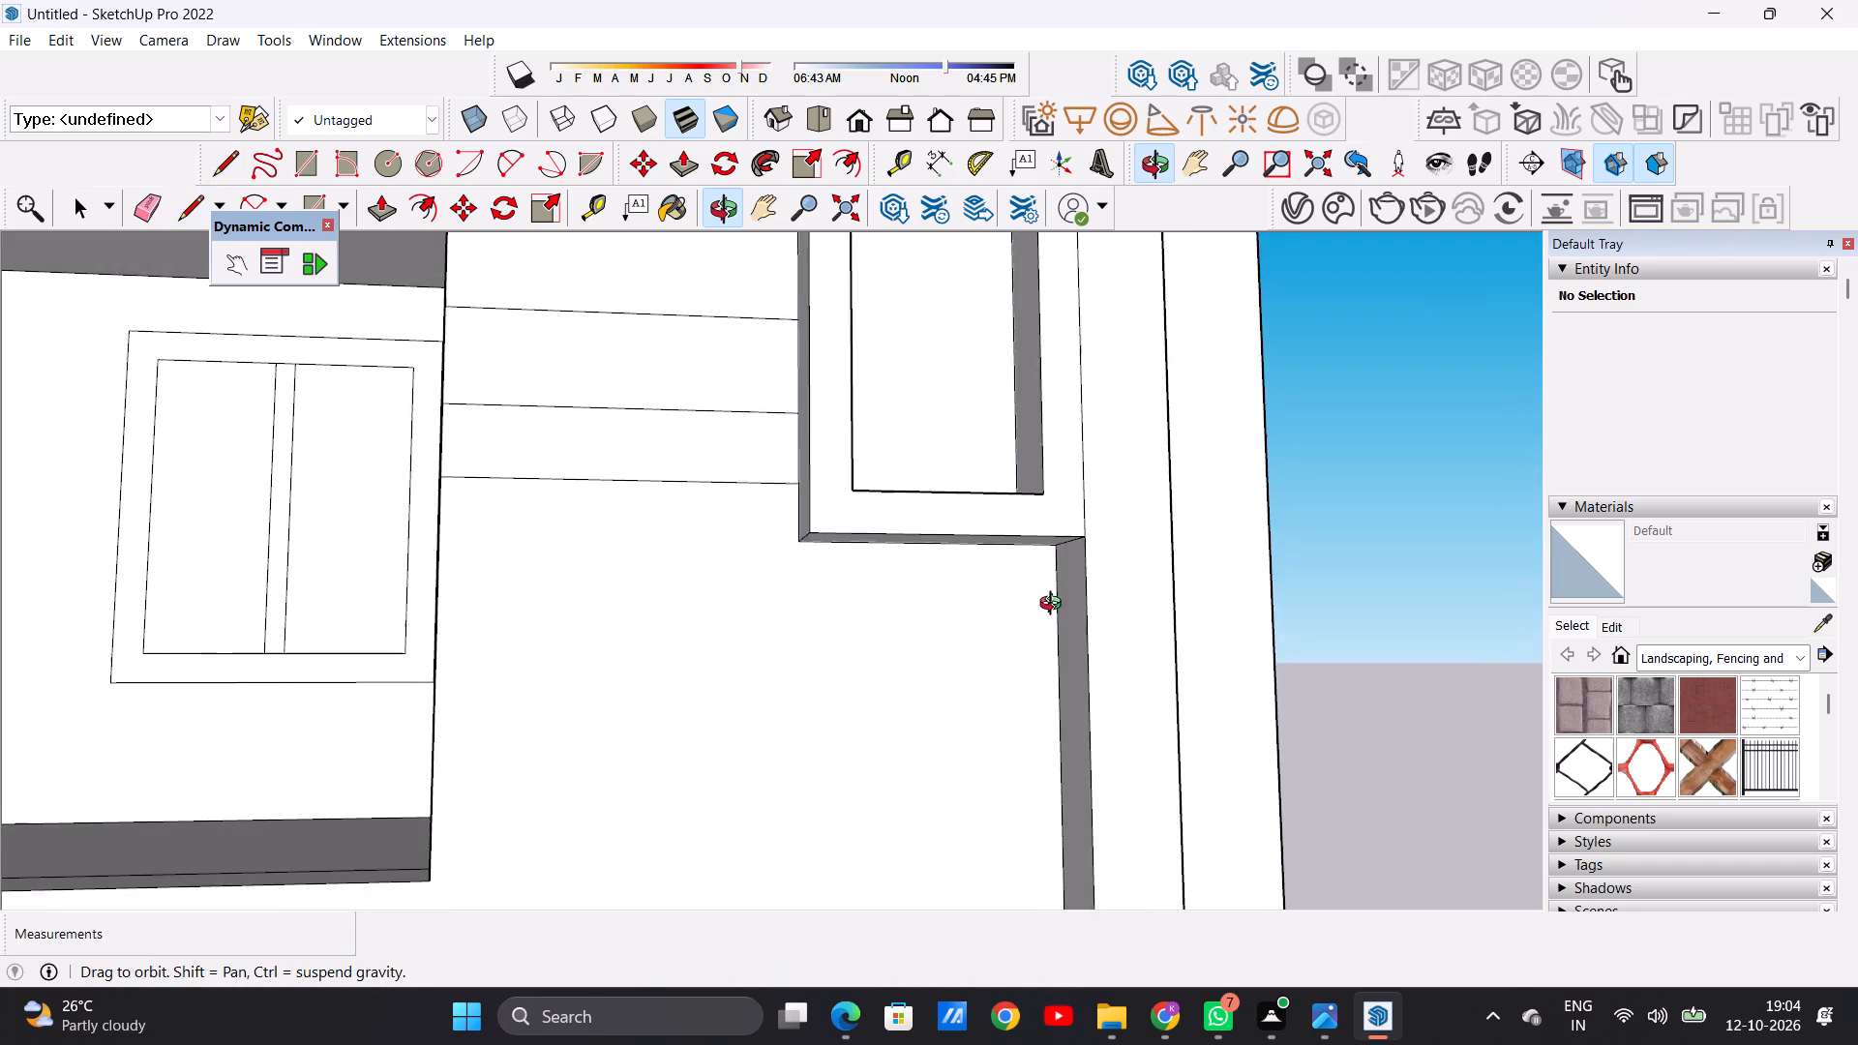
{"action": "middle_click_drag", "start_coordinate": [1055, 606], "coordinate": [1055, 596]}
{"action": "left_click", "coordinate": [1061, 547]}
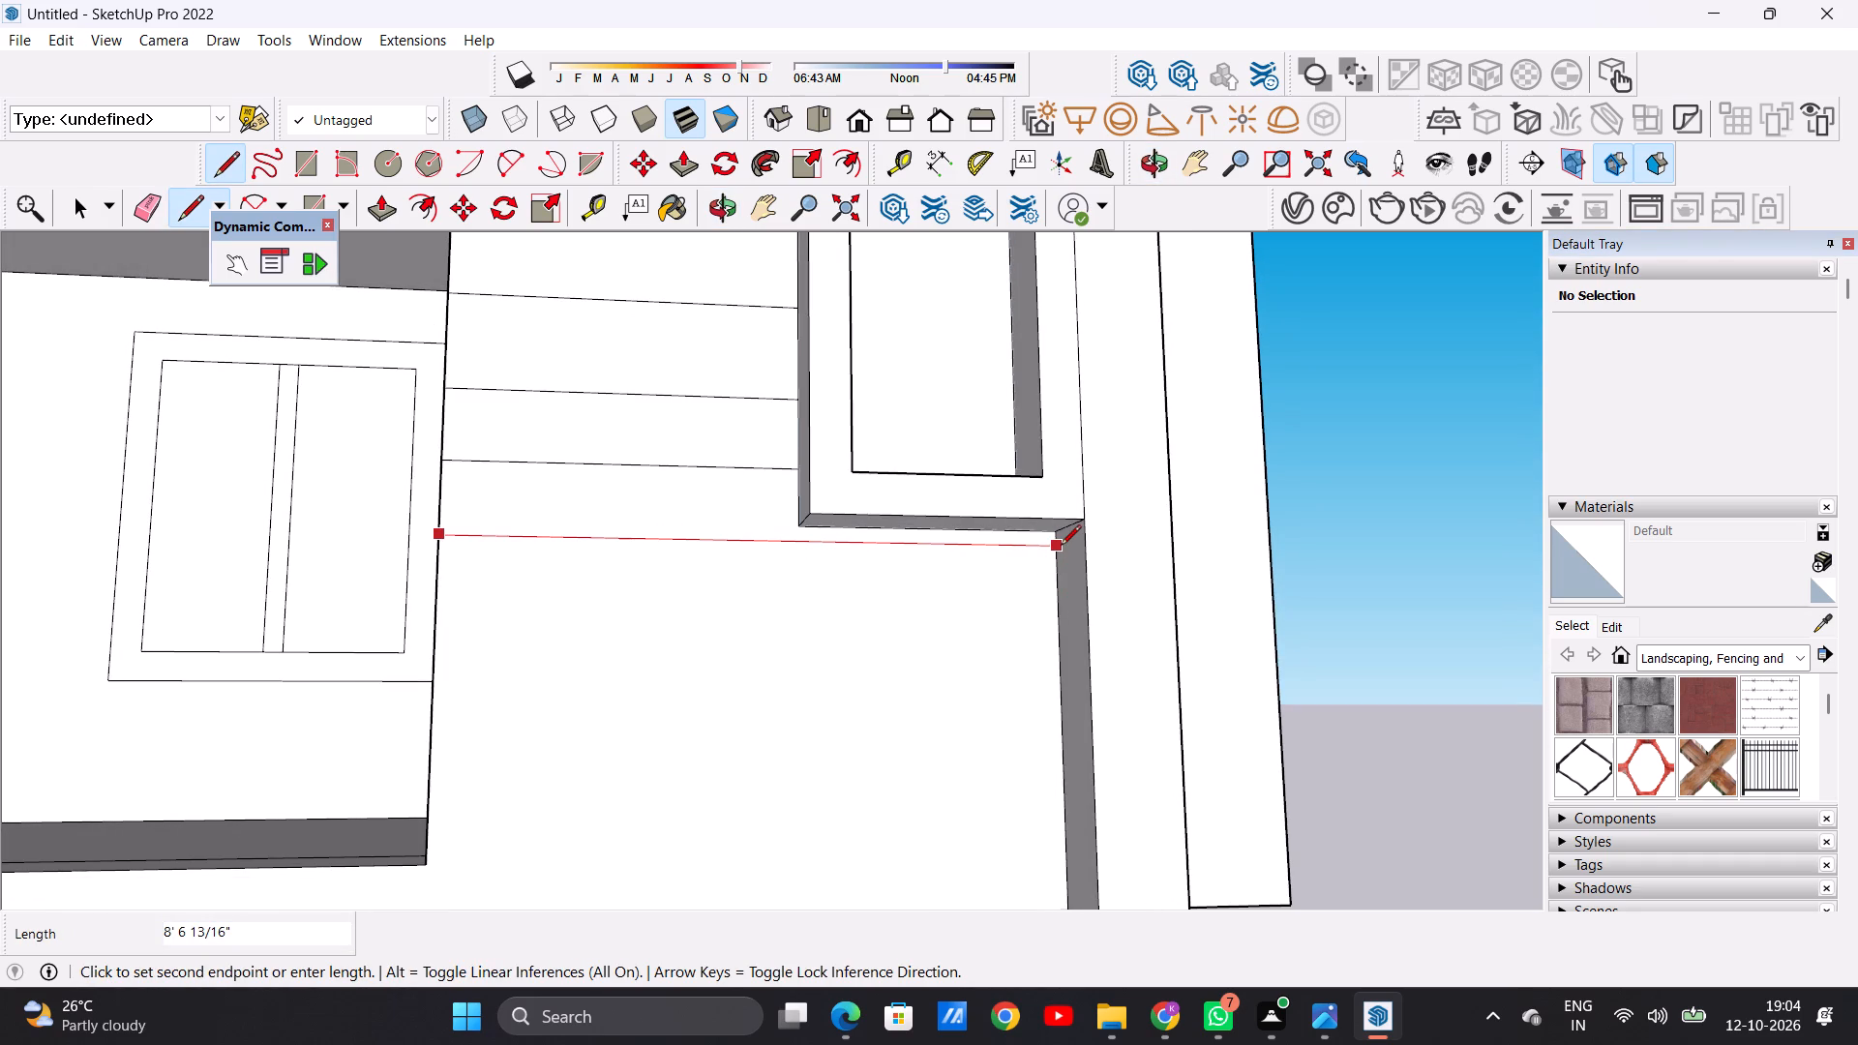
{"action": "key", "text": "space"}
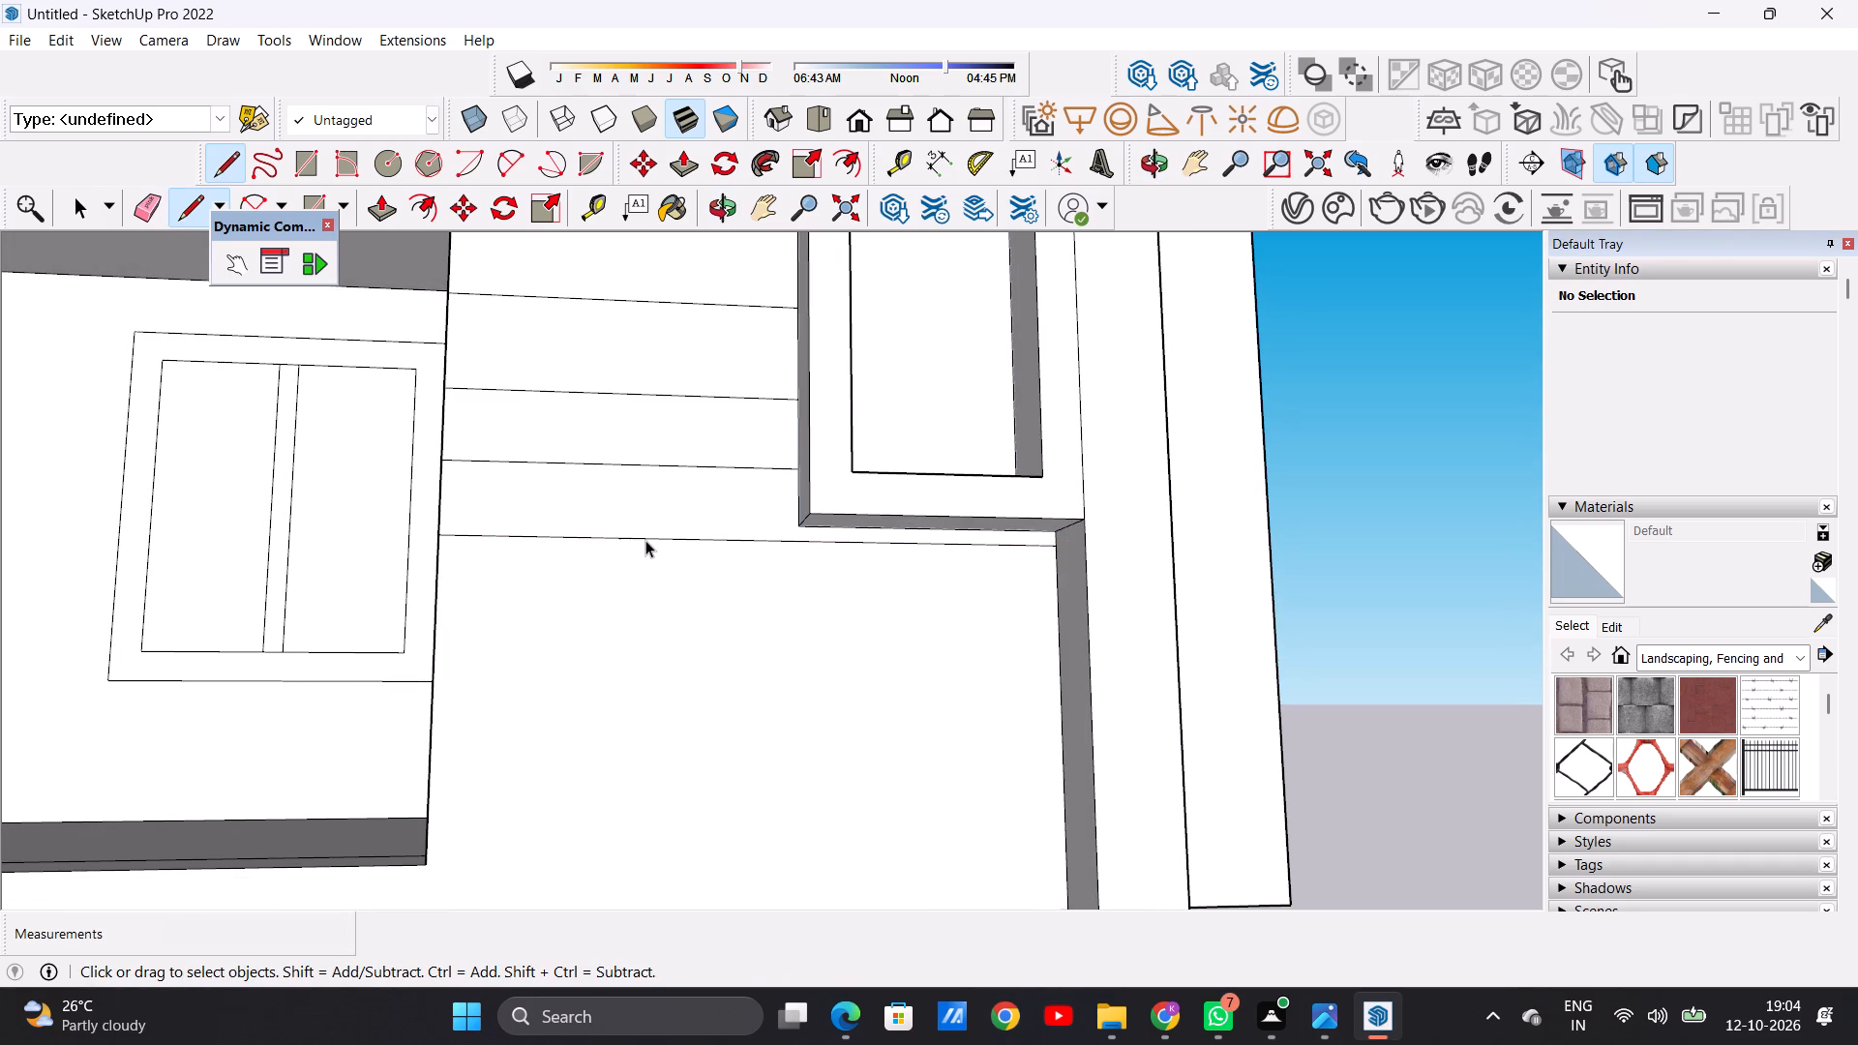
Copy the new line below the tall frame downward twice, about 10 9/16" and then 10 5/8" apart.
{"action": "left_click", "coordinate": [645, 537]}
{"action": "scroll", "coordinate": [754, 701], "scroll_direction": "down", "scroll_amount": 11}
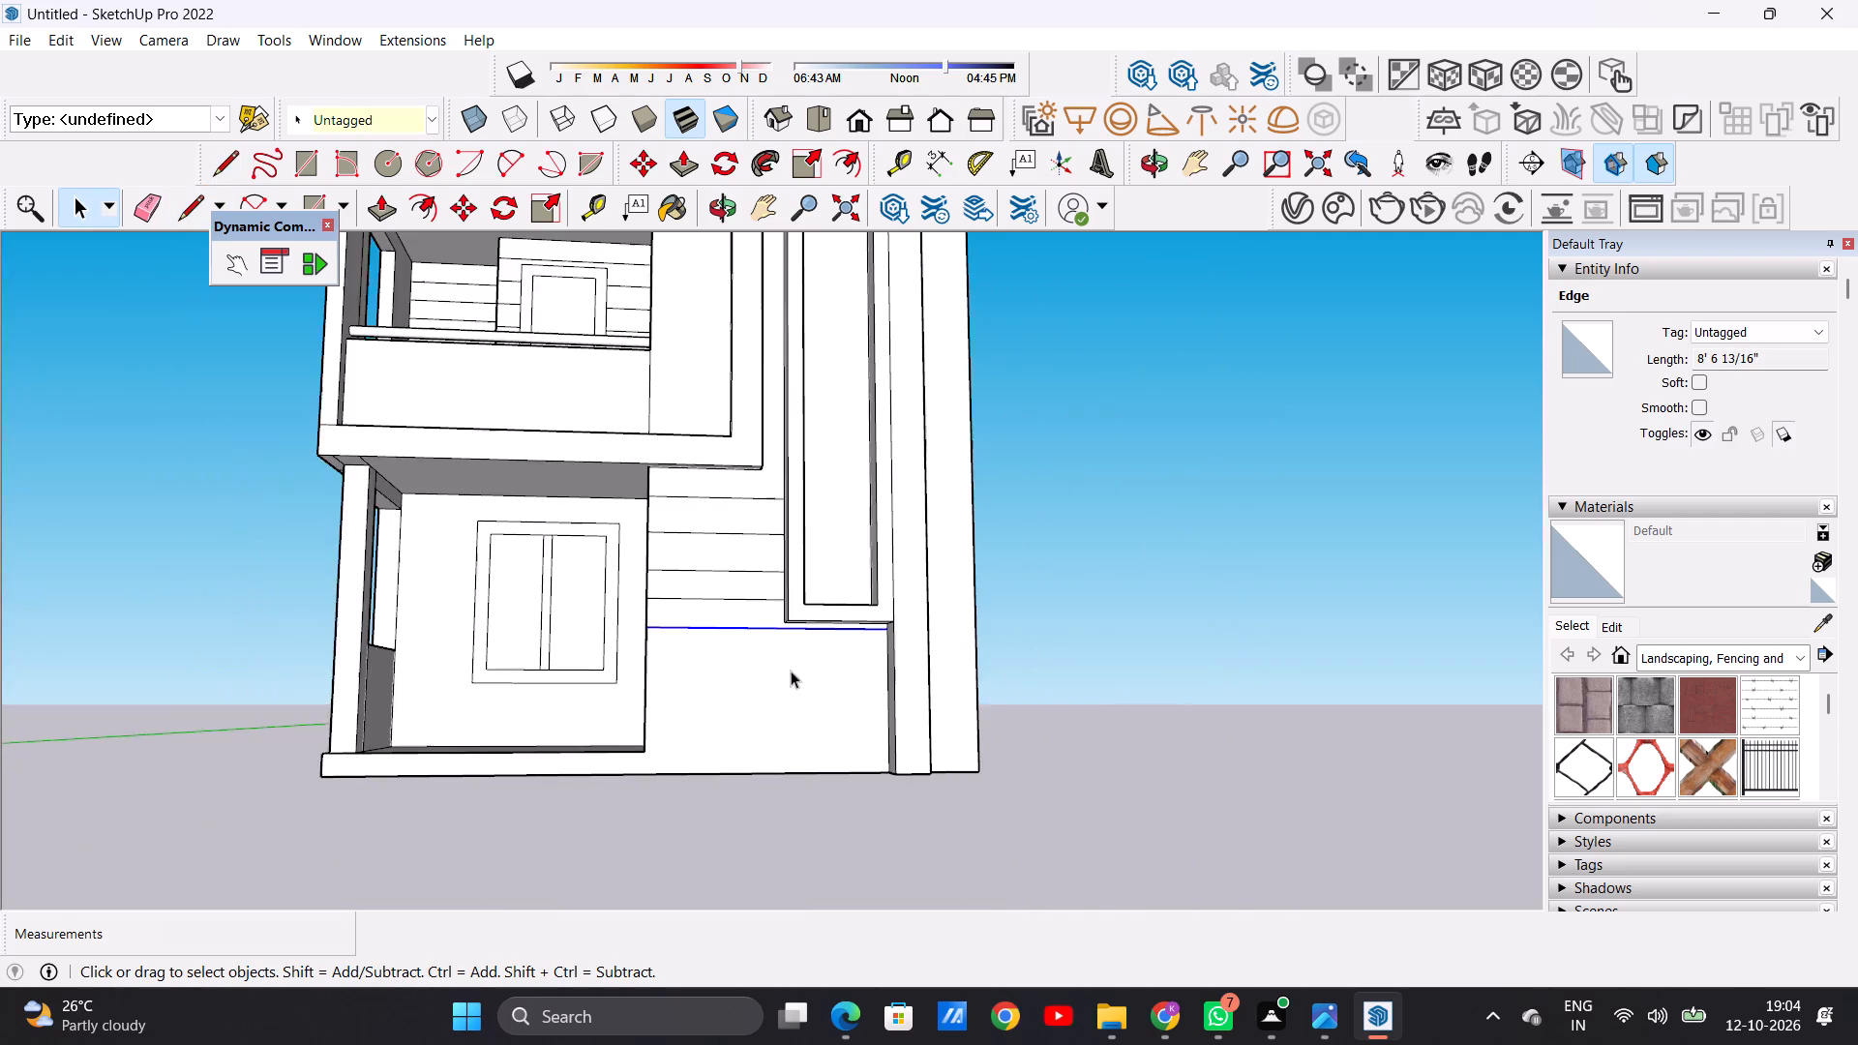
{"action": "middle_click_drag", "start_coordinate": [666, 720], "coordinate": [869, 809]}
{"action": "scroll", "coordinate": [782, 707], "scroll_direction": "up", "scroll_amount": 2}
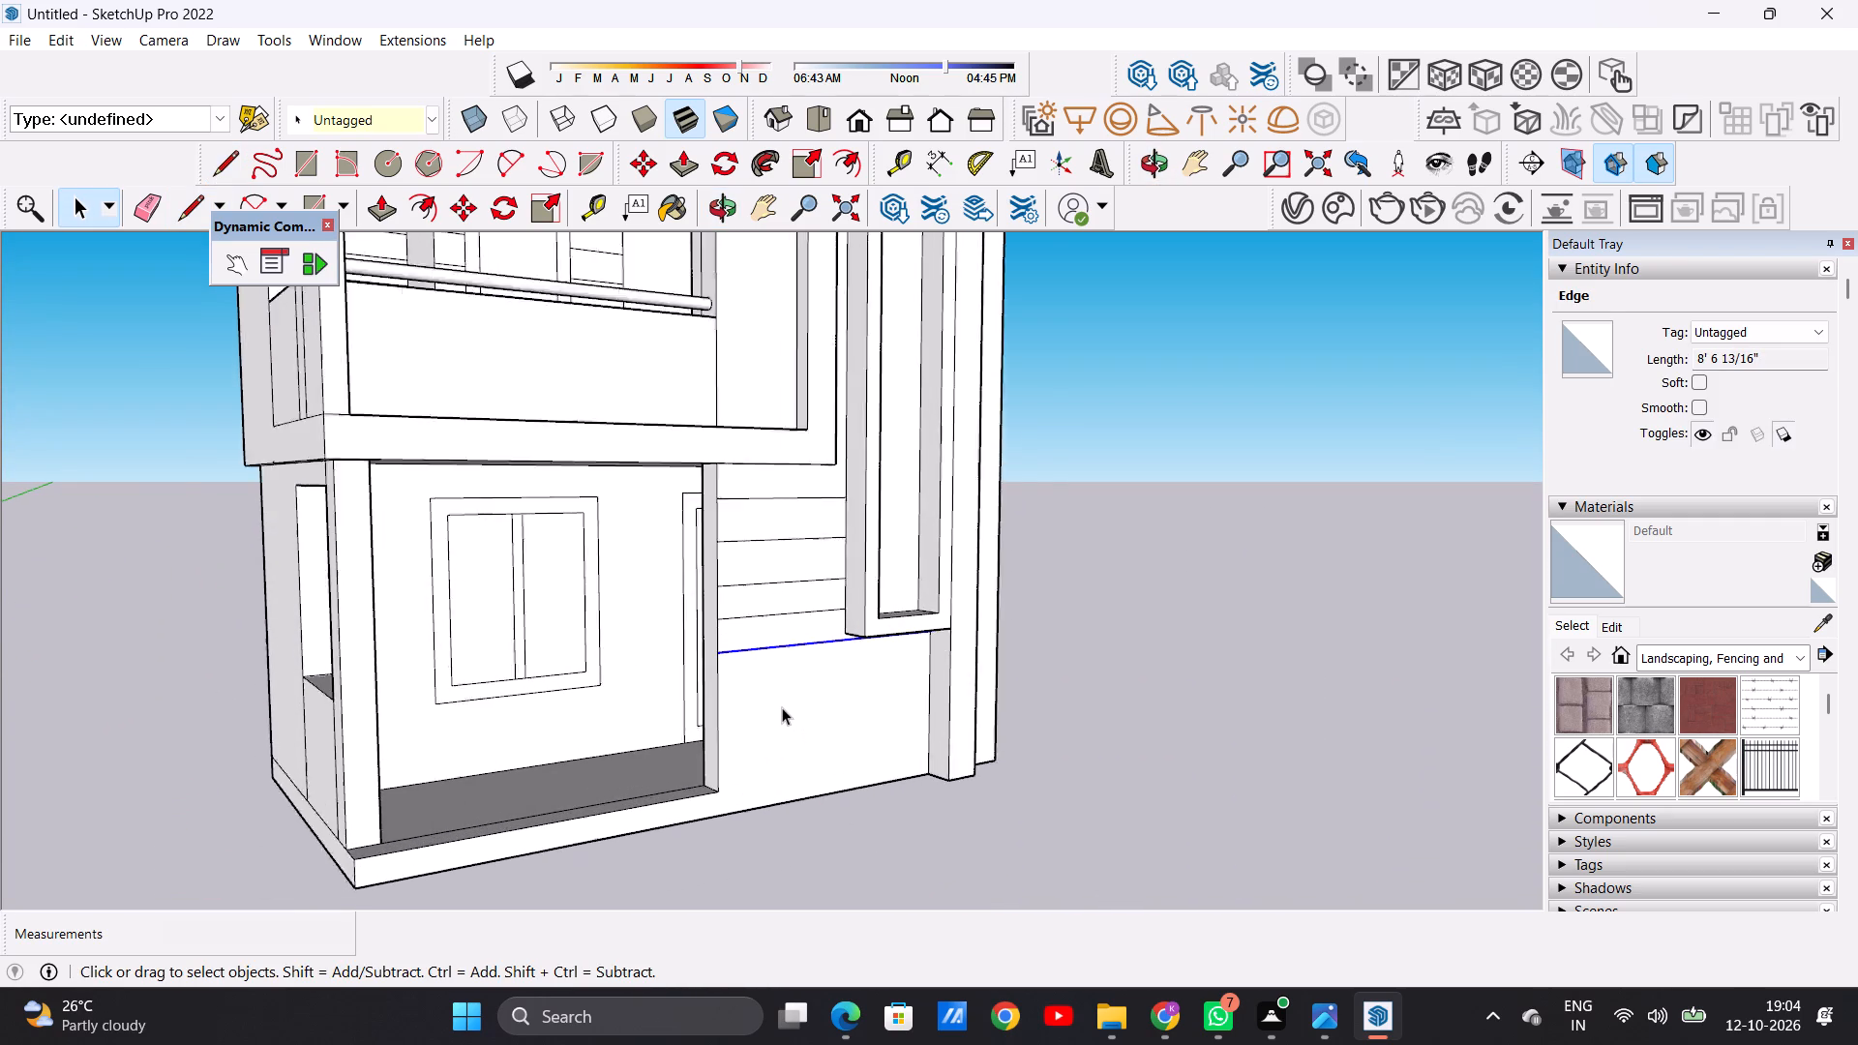
{"action": "scroll", "coordinate": [782, 707], "scroll_direction": "up", "scroll_amount": 2}
{"action": "key", "text": "m"}
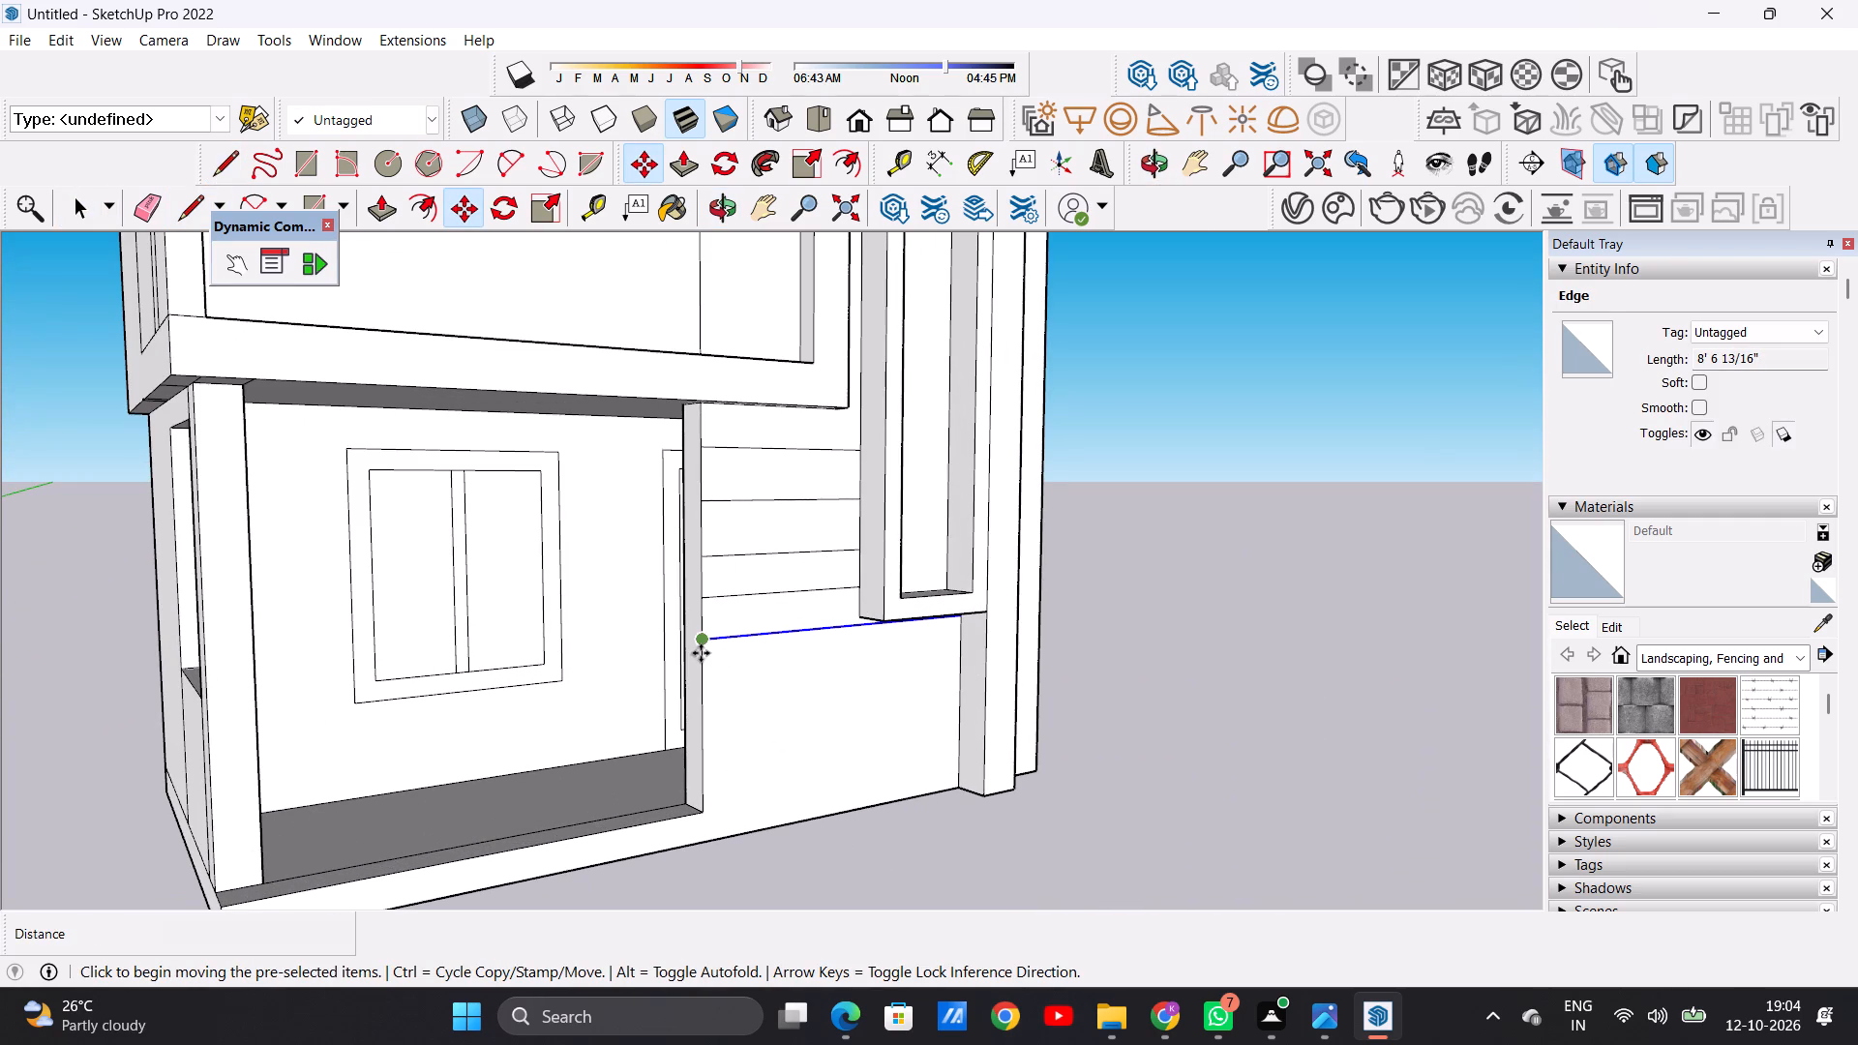
{"action": "left_click", "coordinate": [701, 651]}
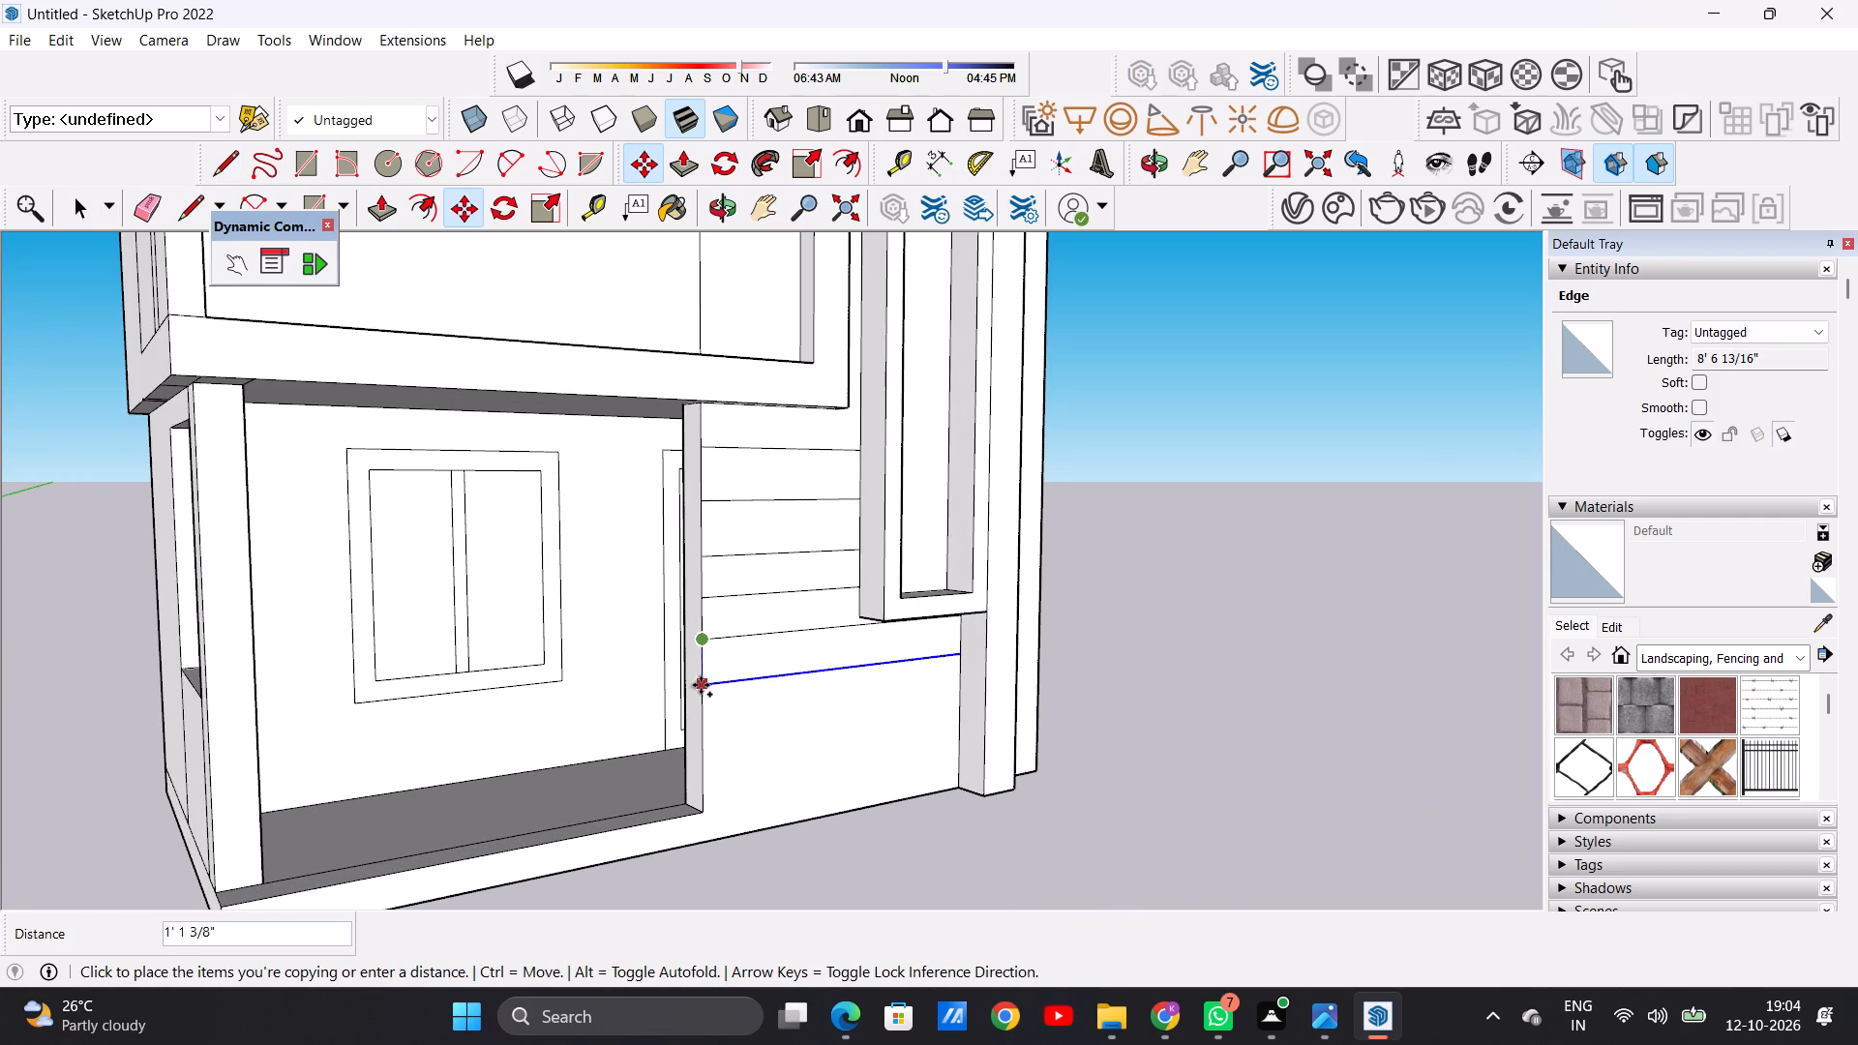
{"action": "left_click", "coordinate": [702, 675]}
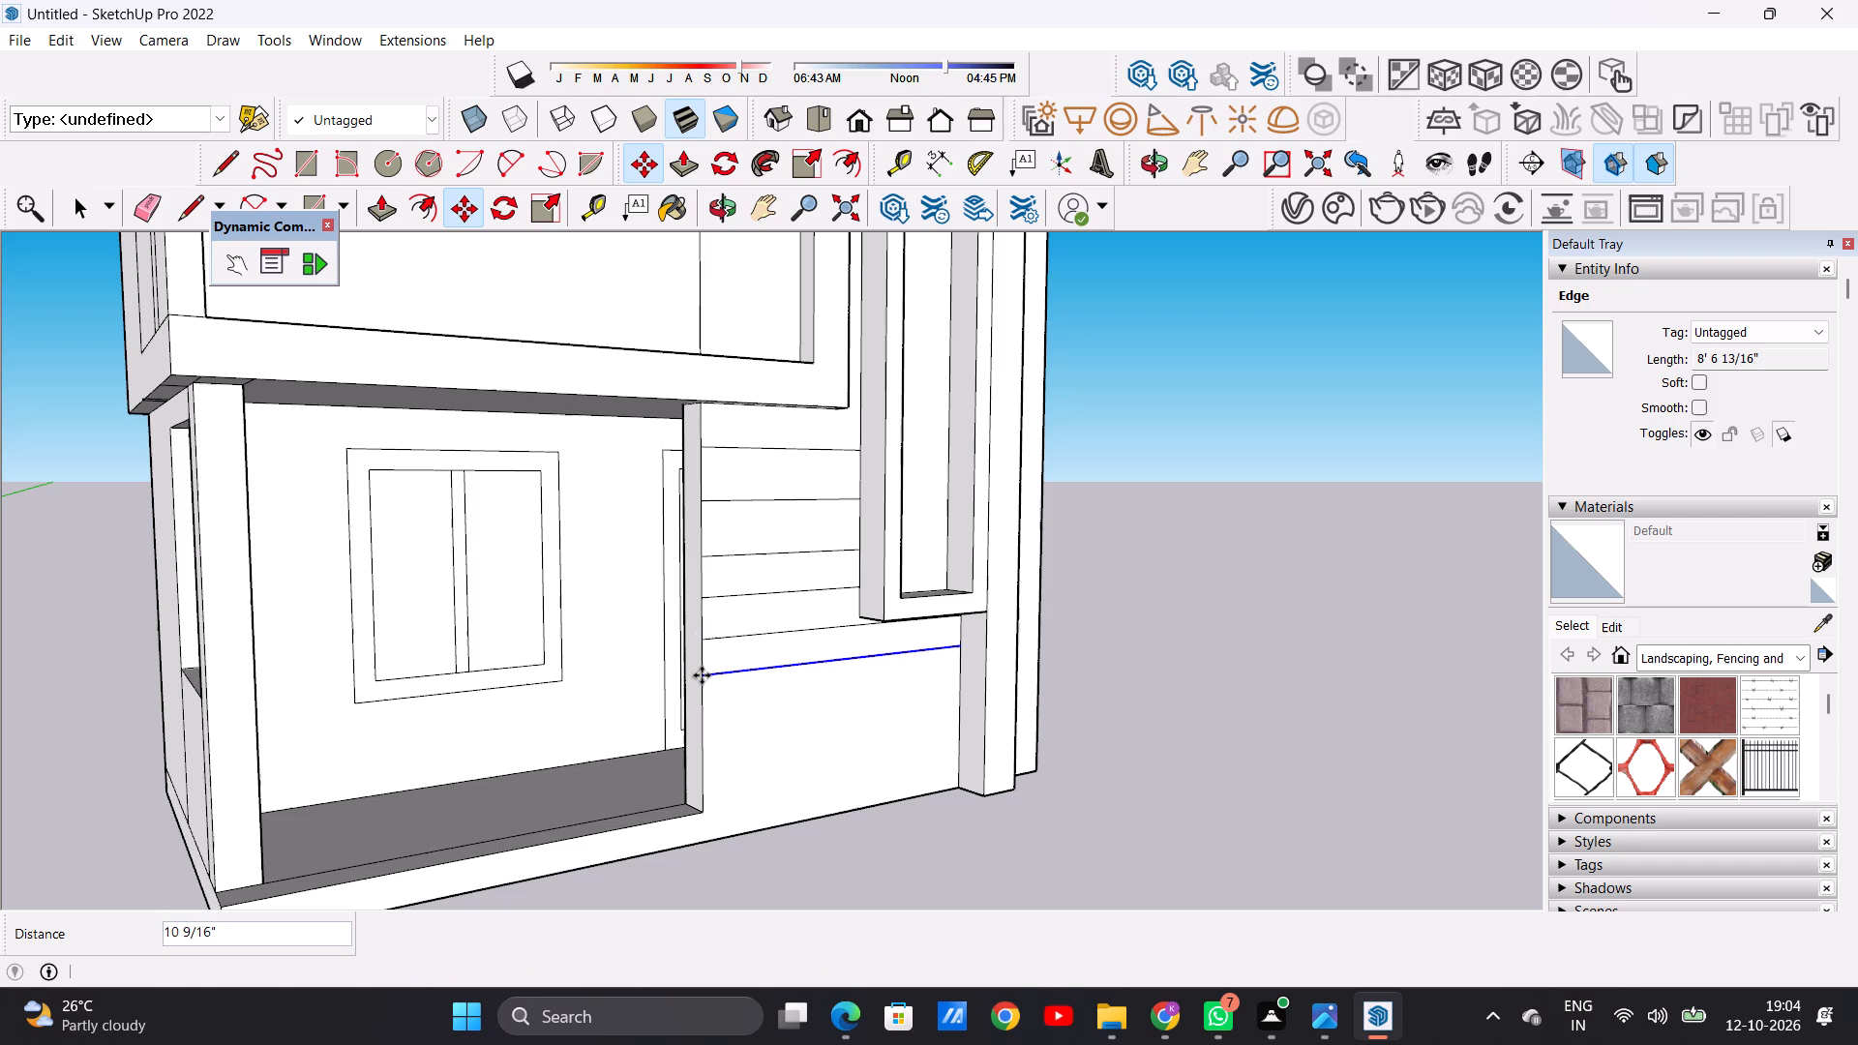
{"action": "left_click", "coordinate": [702, 675]}
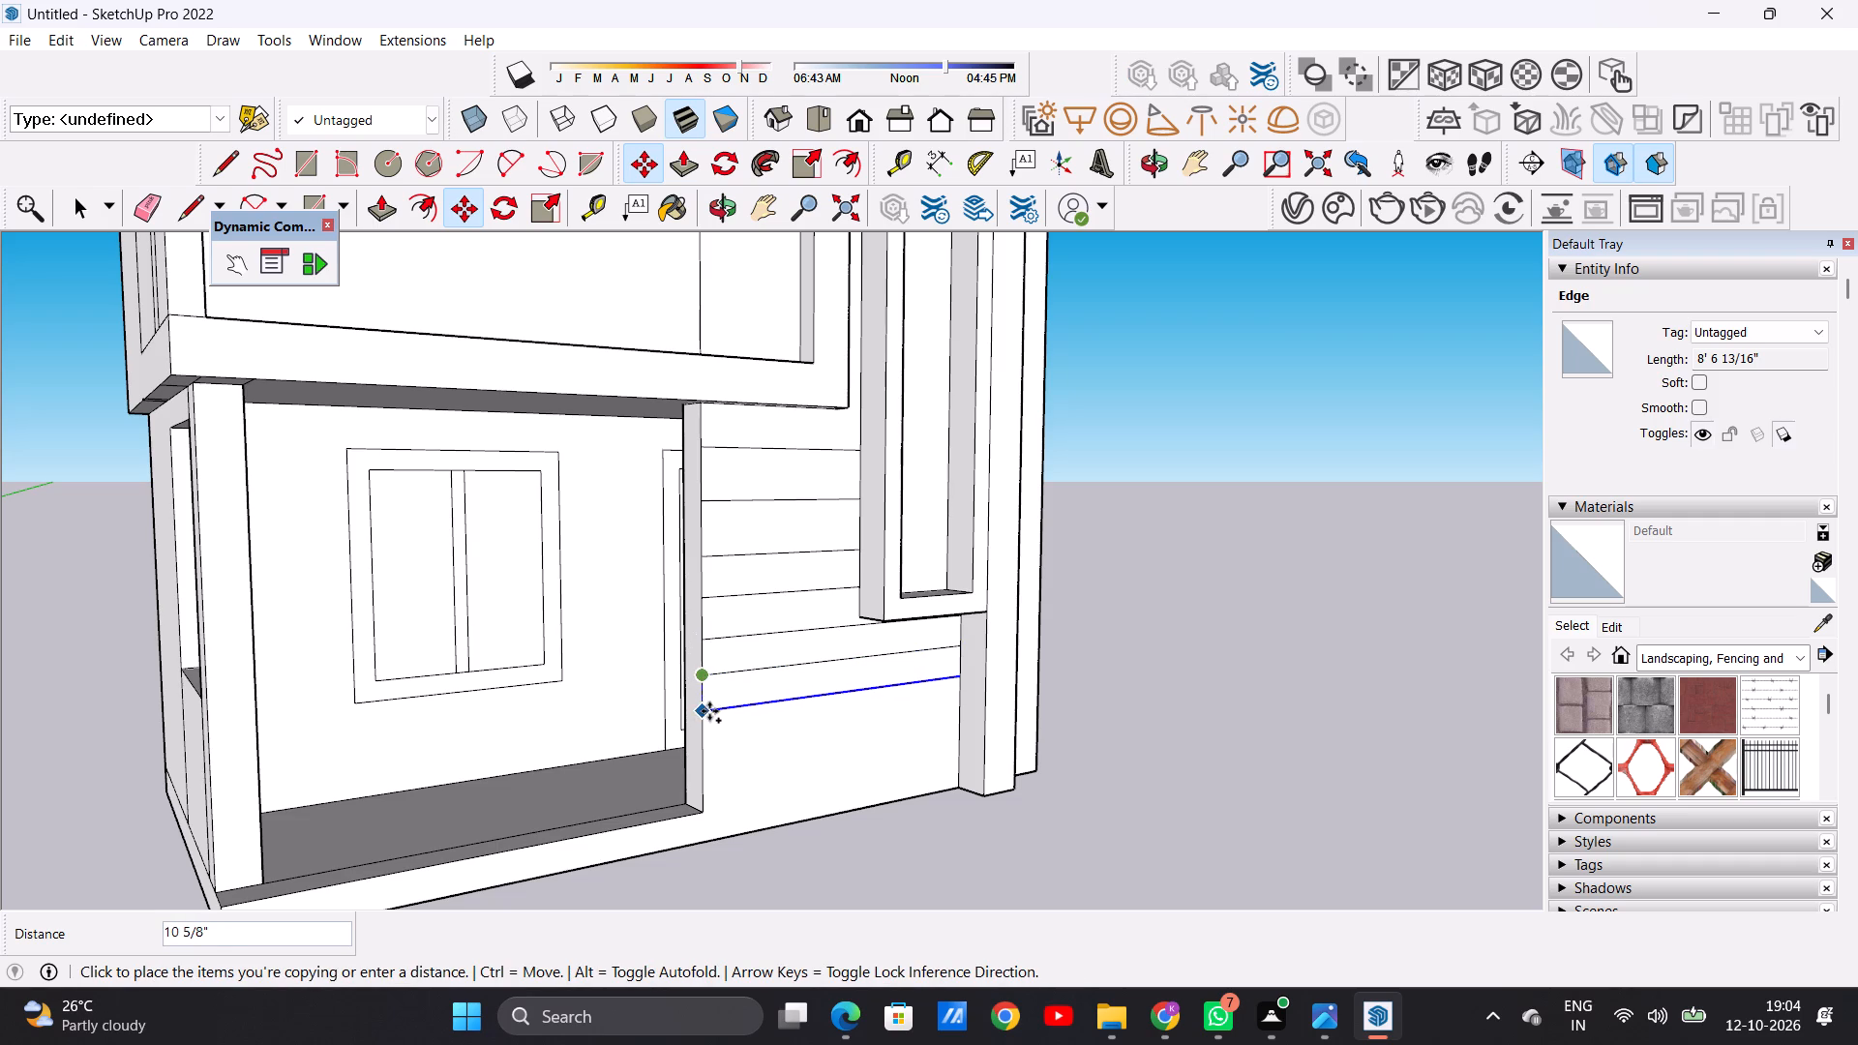
{"action": "left_click", "coordinate": [709, 711]}
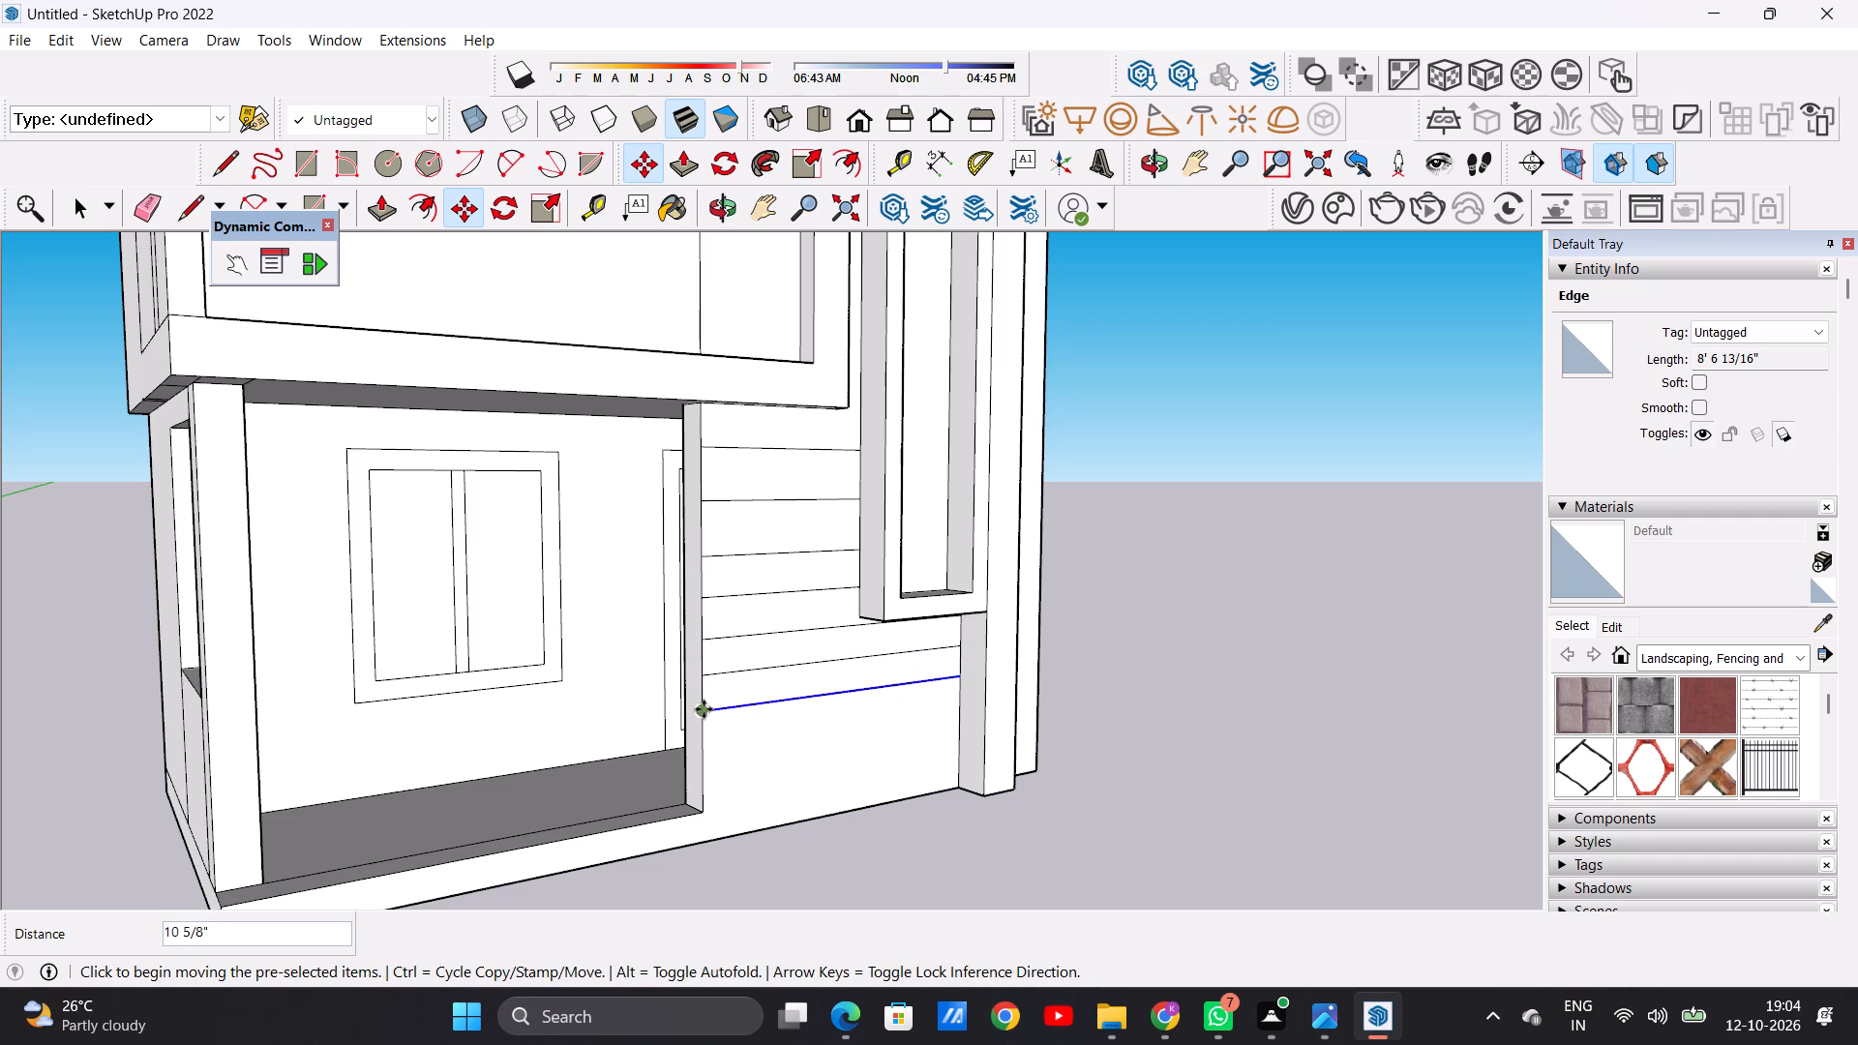
Copy the lowest line down about 10 15/16", again about 9 11/16", and once more onto the wall's base corner.
{"action": "left_click", "coordinate": [704, 709]}
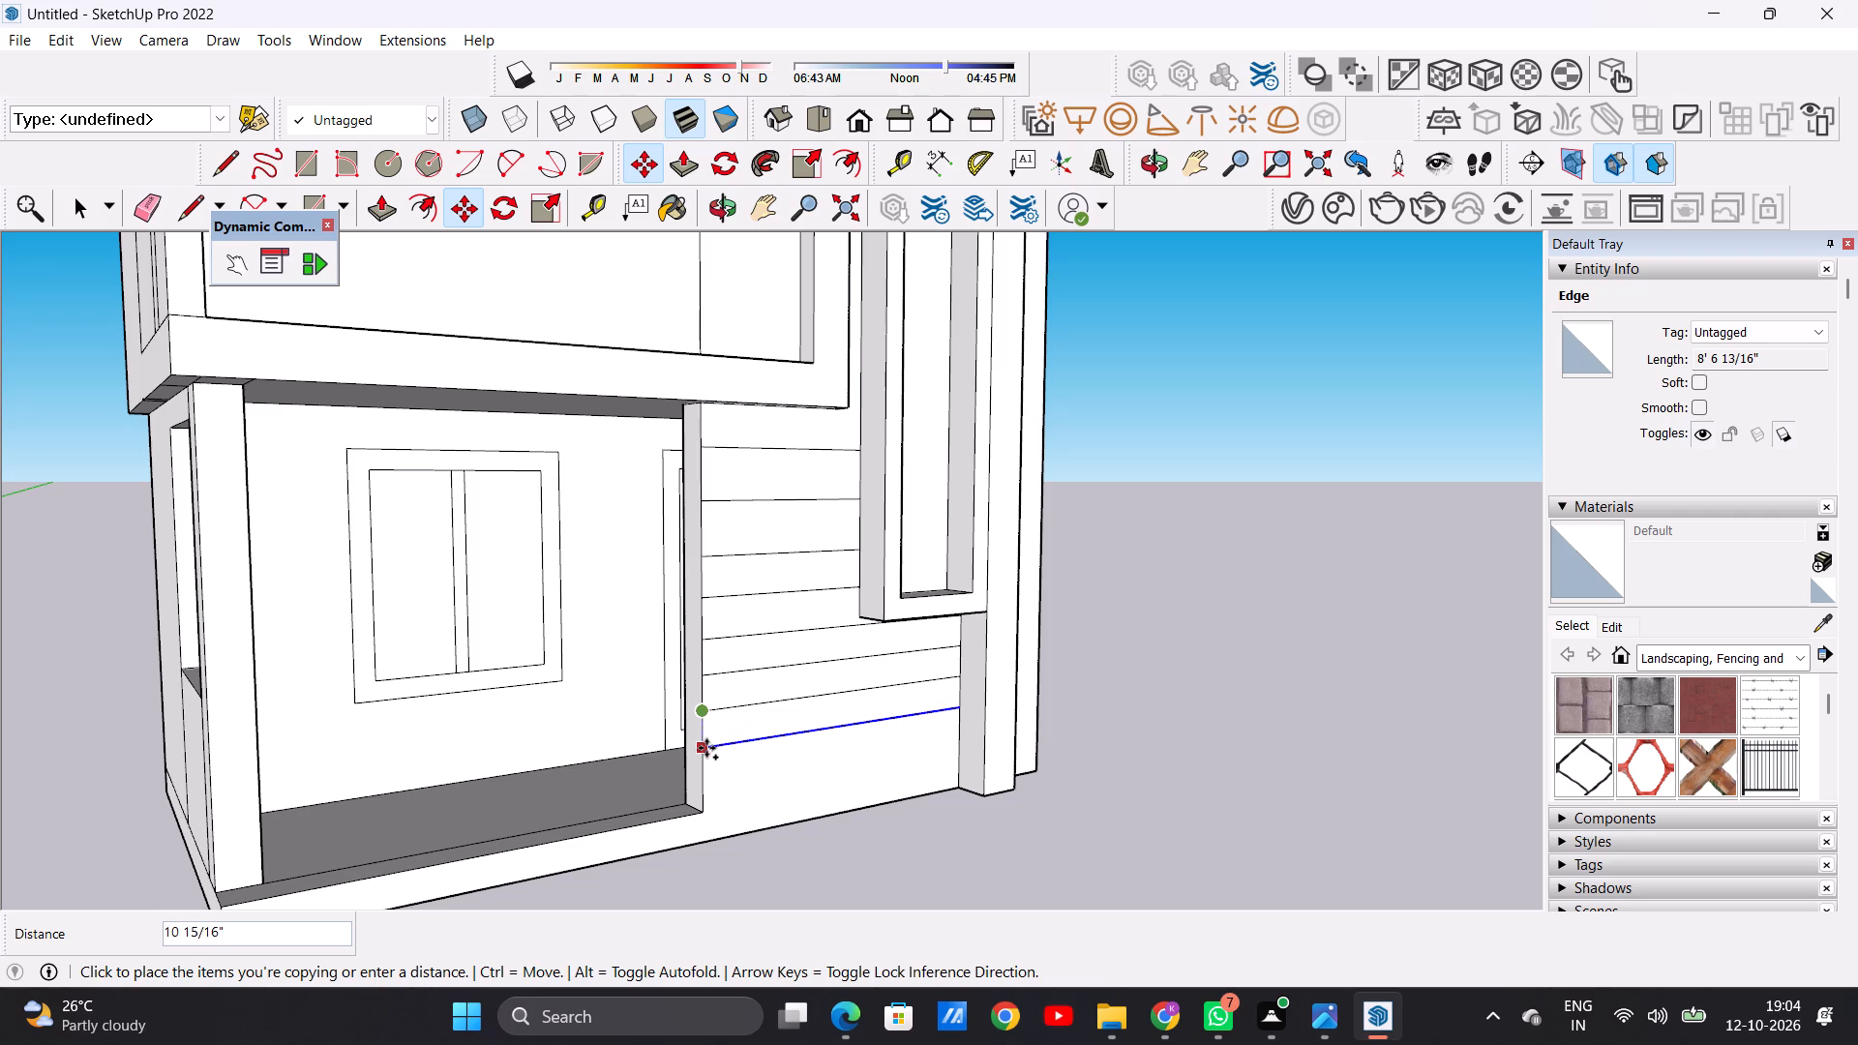
{"action": "left_click", "coordinate": [706, 748]}
{"action": "left_click", "coordinate": [706, 748]}
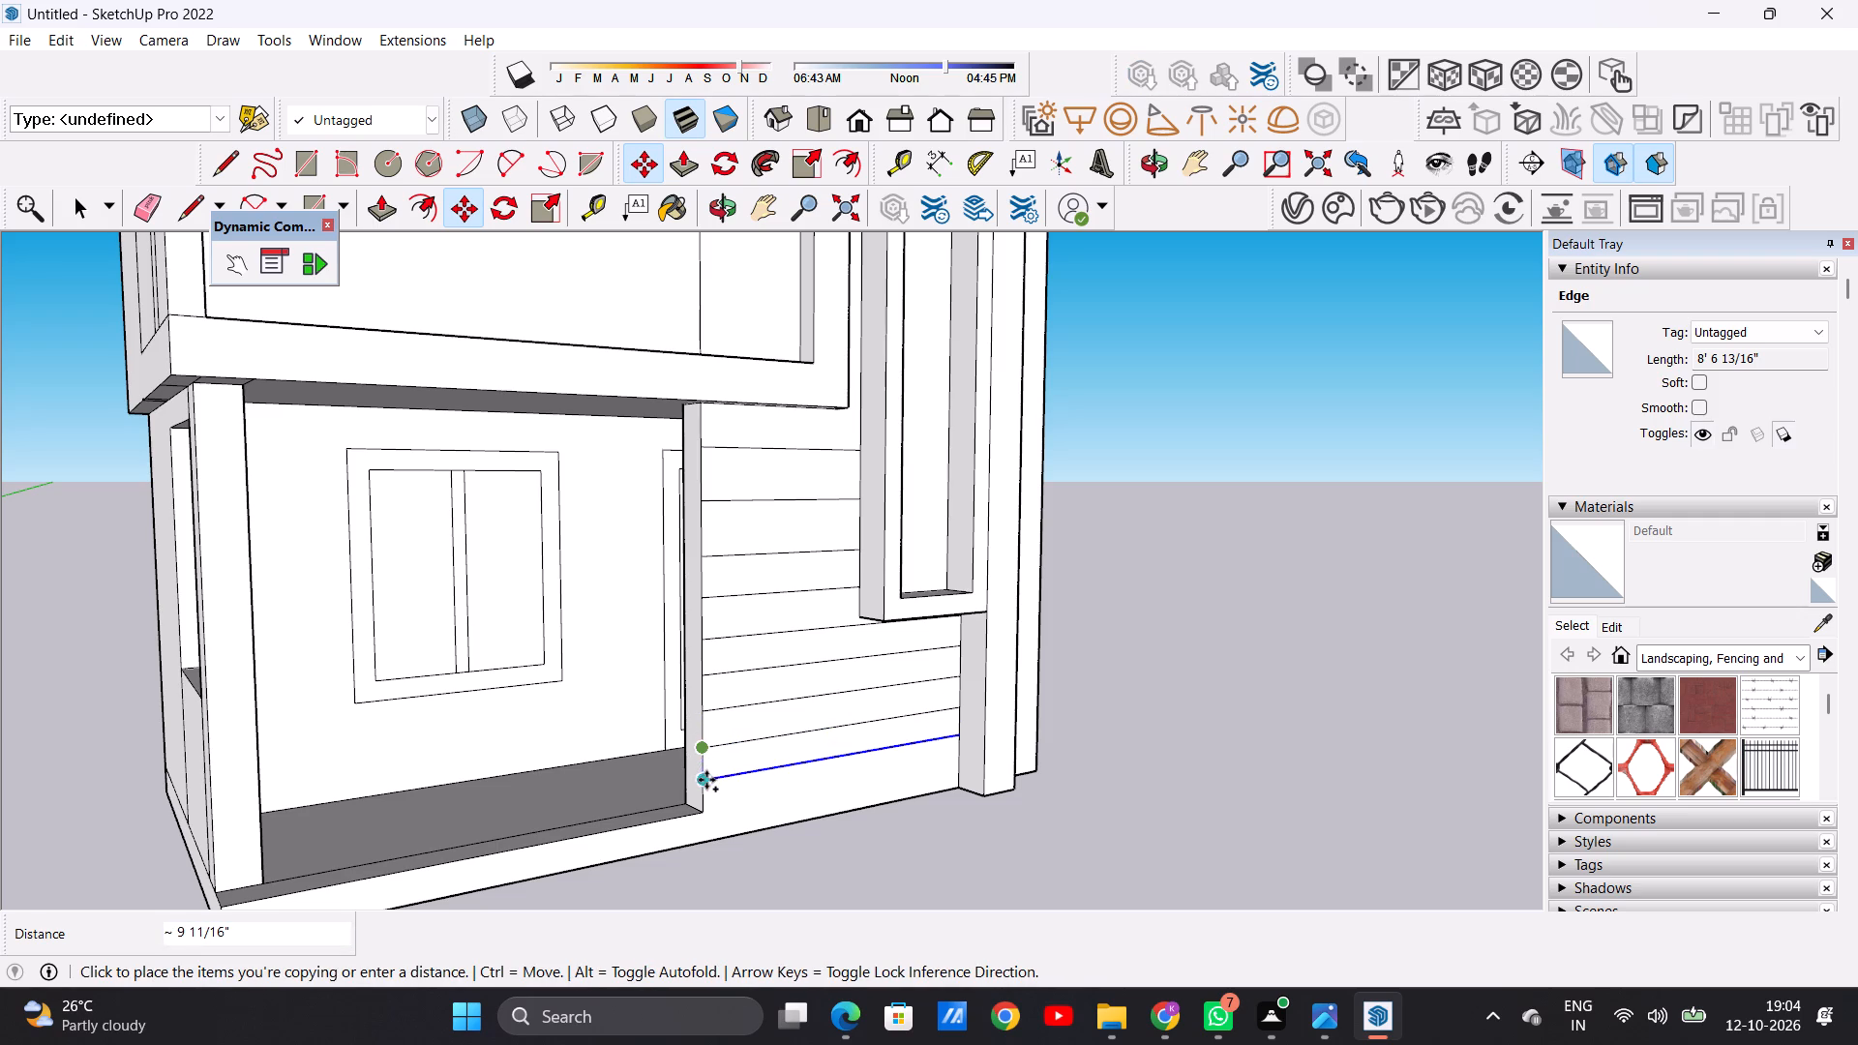
{"action": "left_click", "coordinate": [706, 780]}
{"action": "left_click", "coordinate": [706, 780]}
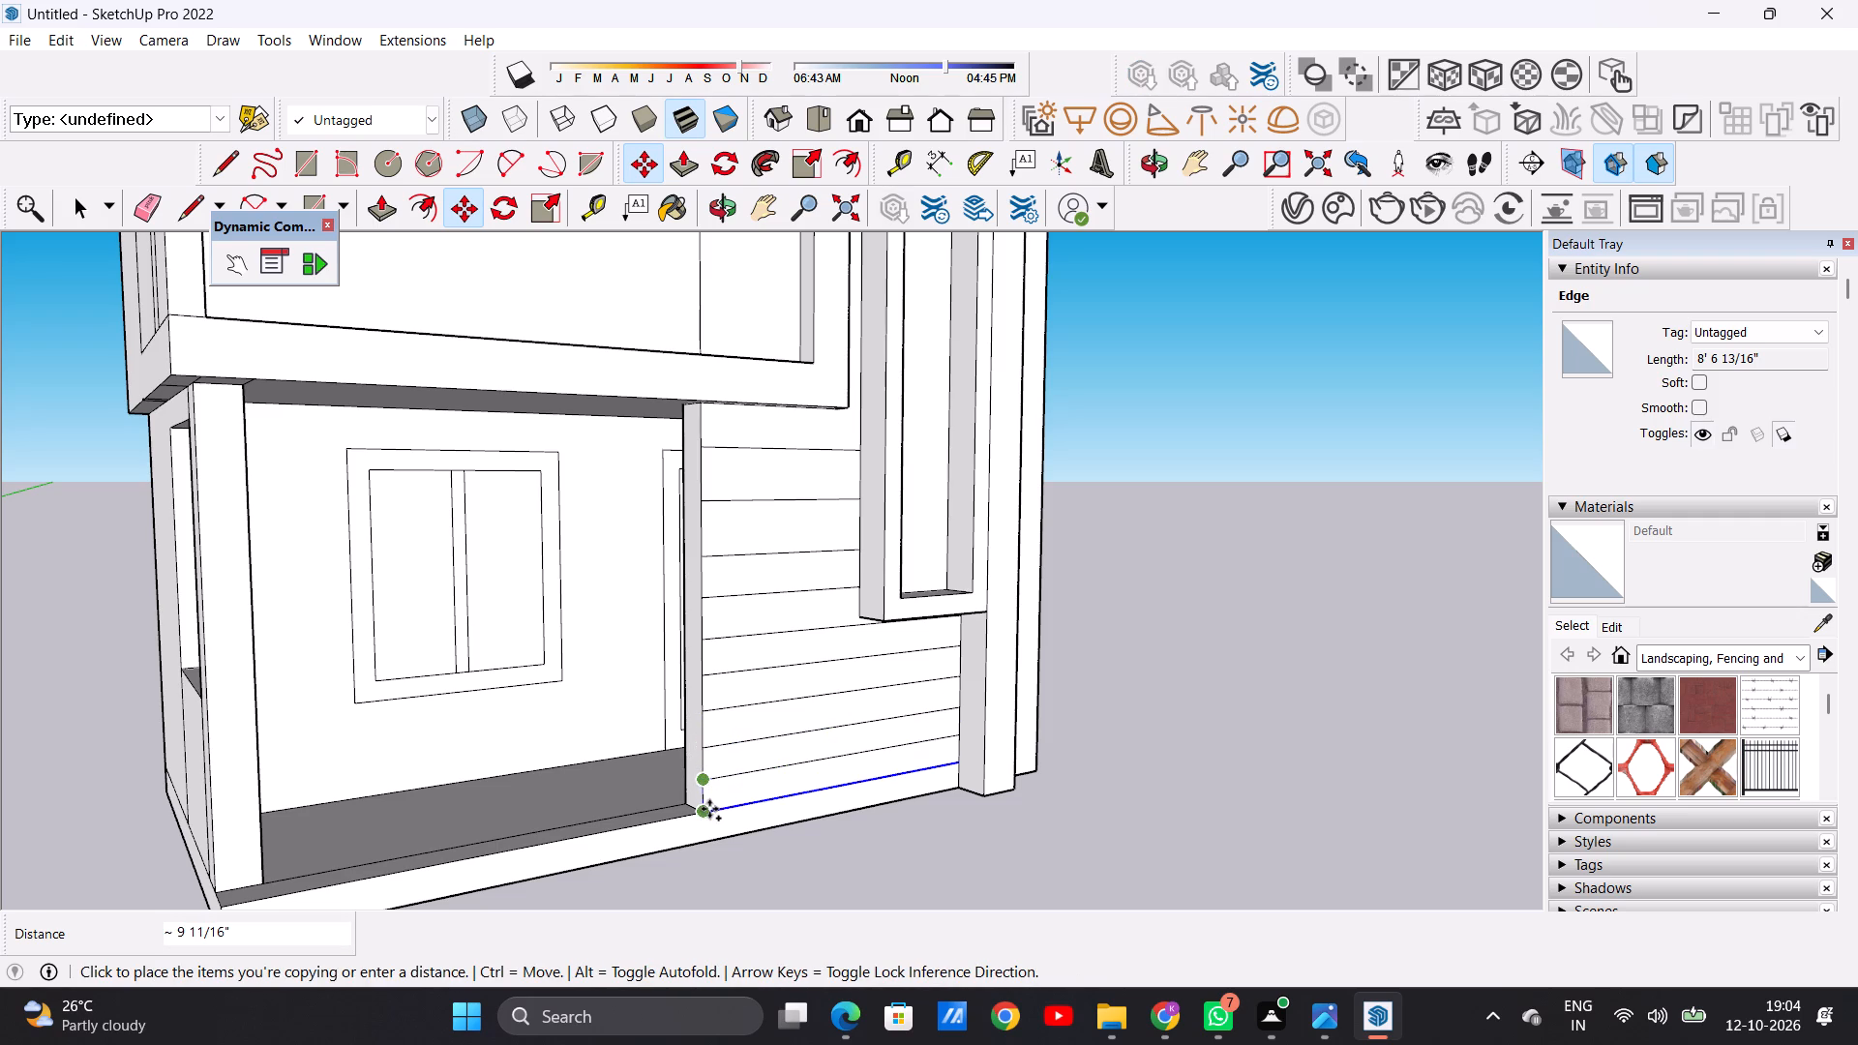
{"action": "left_click", "coordinate": [709, 809]}
{"action": "key", "text": "space"}
{"action": "left_click", "coordinate": [1142, 696]}
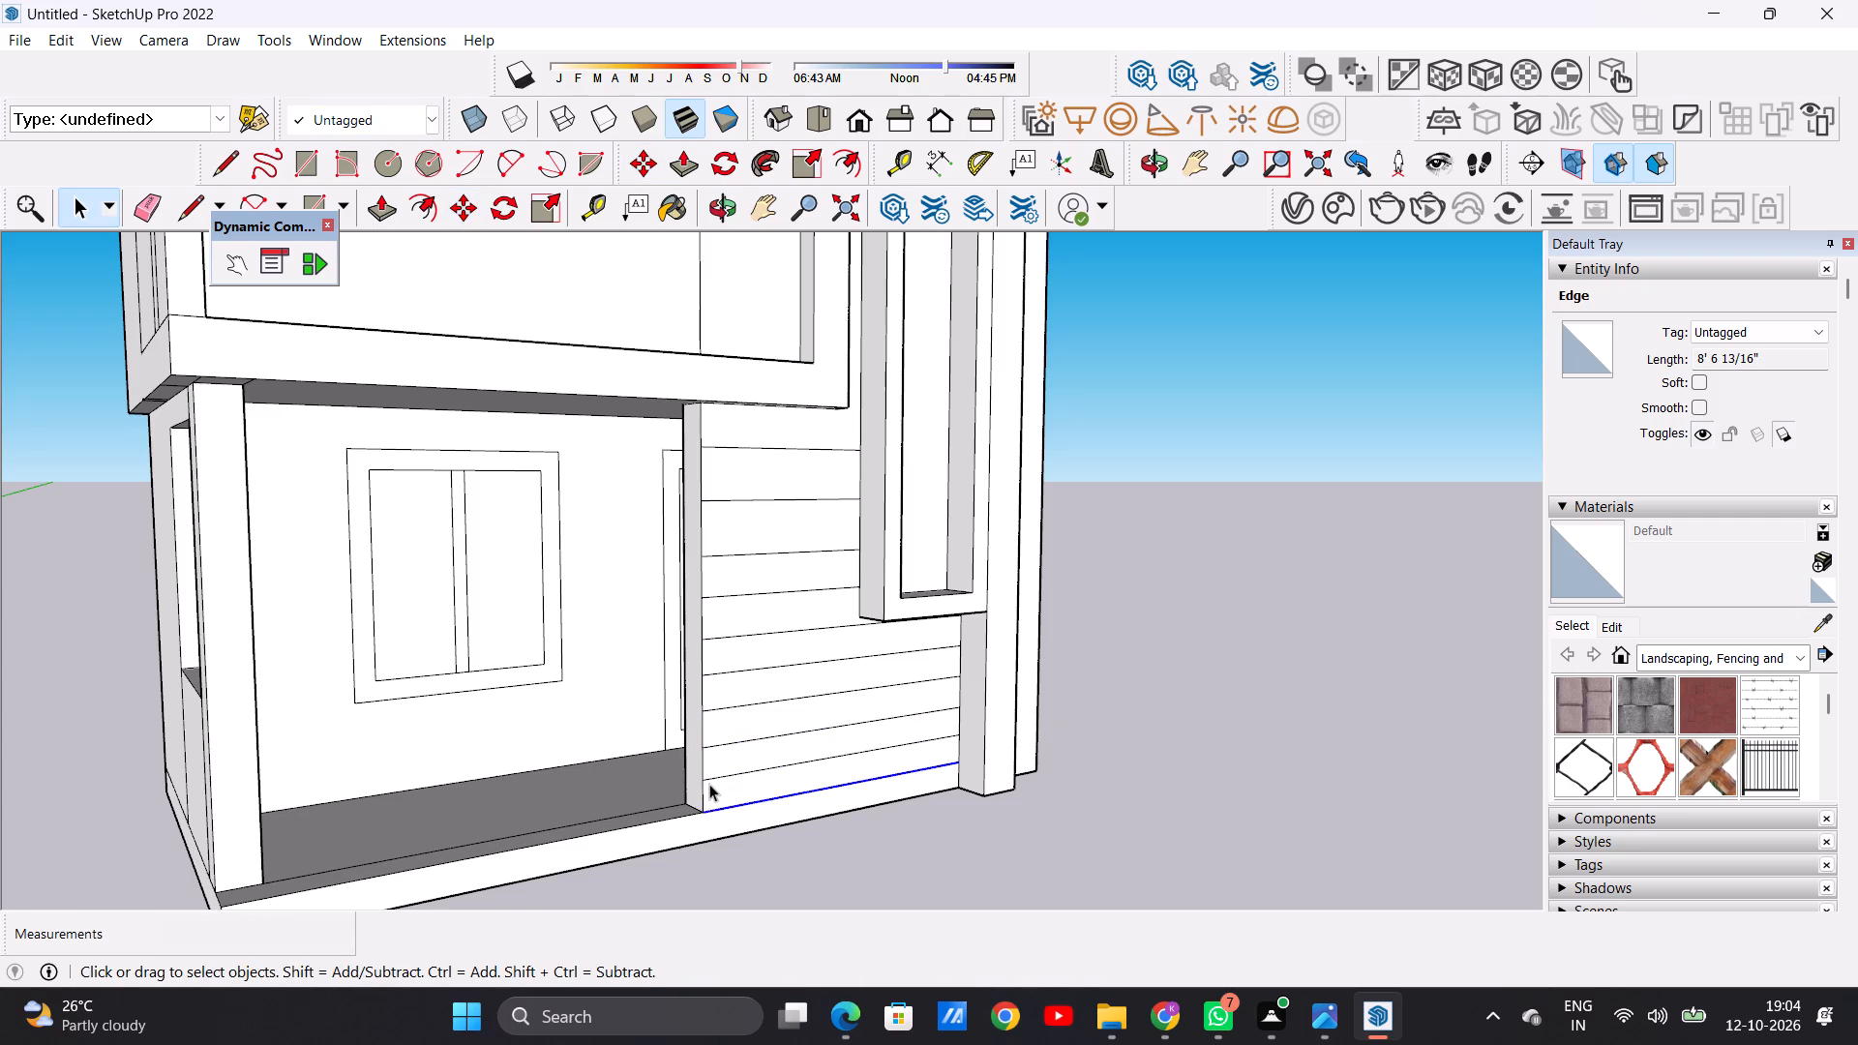
Examine the groove lines across the villa's whole front facade for wall areas still lacking them.
{"action": "scroll", "coordinate": [707, 780], "scroll_direction": "down", "scroll_amount": 4}
{"action": "middle_click_drag", "start_coordinate": [935, 778], "coordinate": [666, 780]}
{"action": "scroll", "coordinate": [666, 778], "scroll_direction": "down", "scroll_amount": 6}
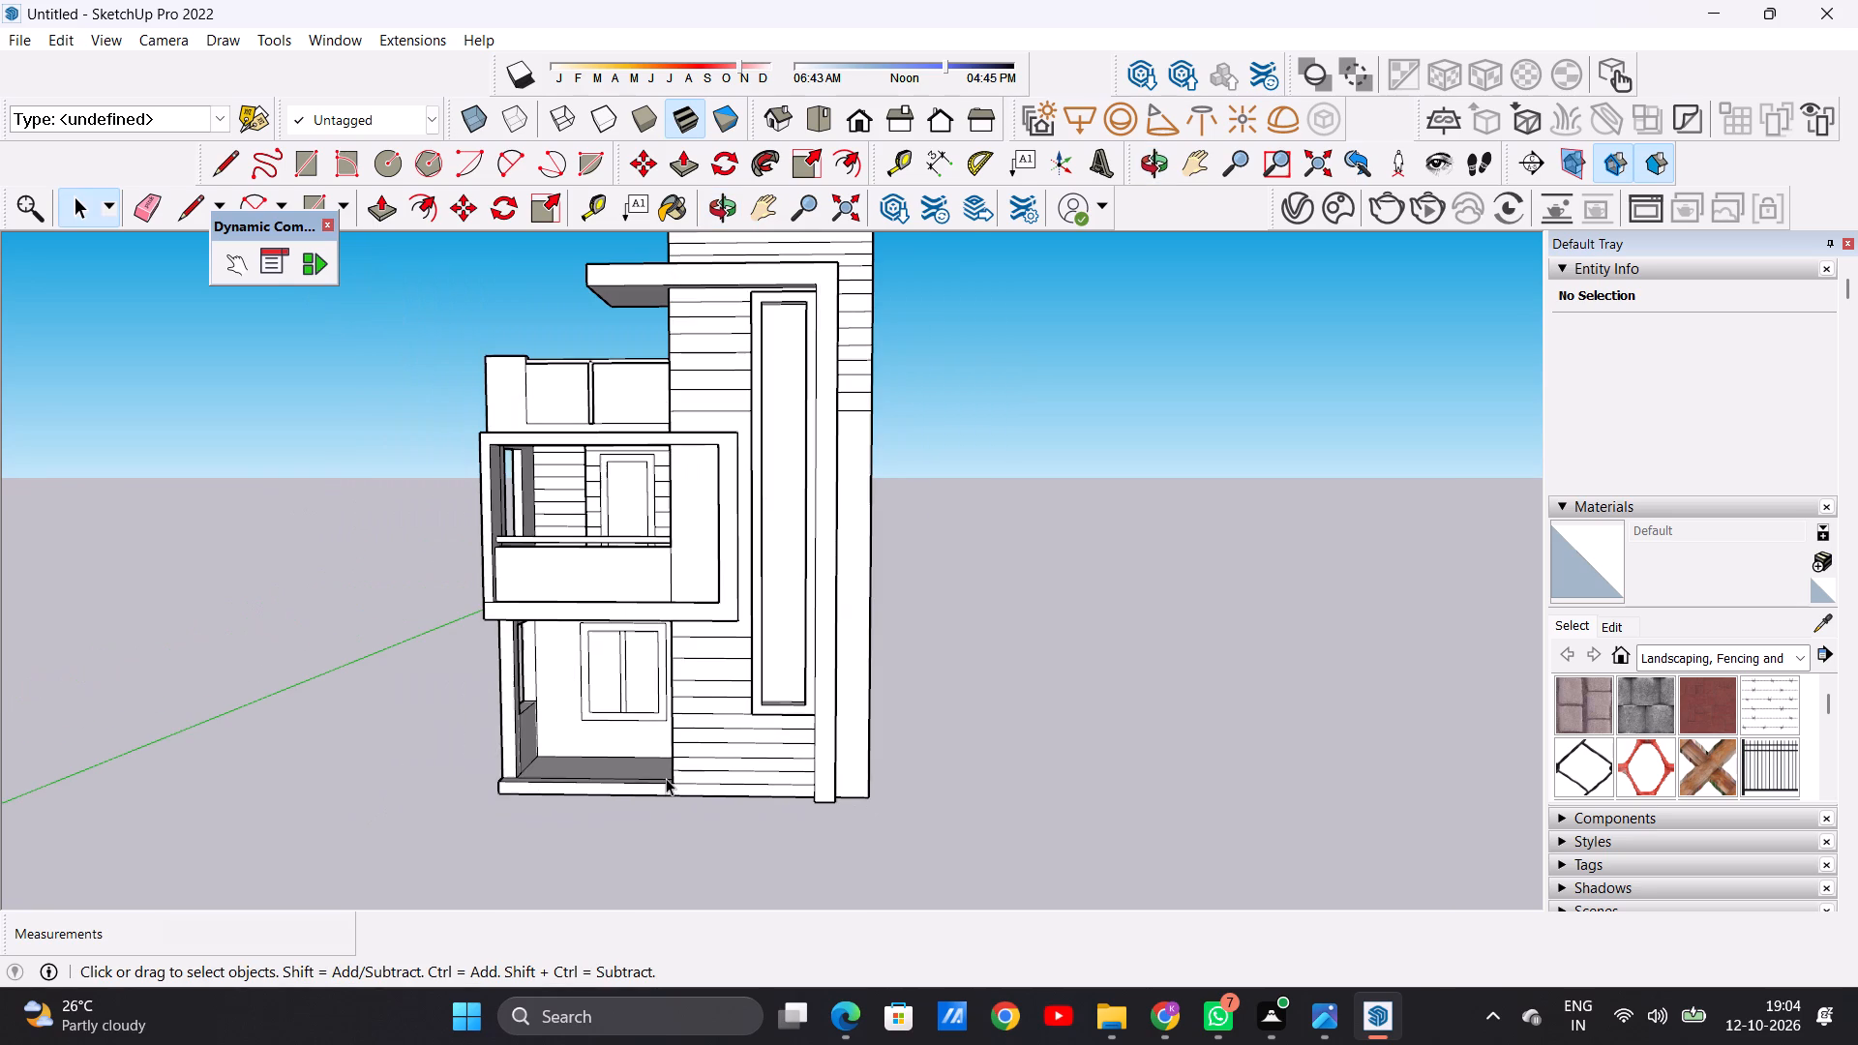
{"action": "scroll", "coordinate": [861, 446], "scroll_direction": "up", "scroll_amount": 3}
{"action": "scroll", "coordinate": [861, 446], "scroll_direction": "down", "scroll_amount": 1}
{"action": "scroll", "coordinate": [861, 446], "scroll_direction": "up", "scroll_amount": 2}
{"action": "scroll", "coordinate": [776, 460], "scroll_direction": "up", "scroll_amount": 1}
{"action": "scroll", "coordinate": [776, 460], "scroll_direction": "down", "scroll_amount": 1}
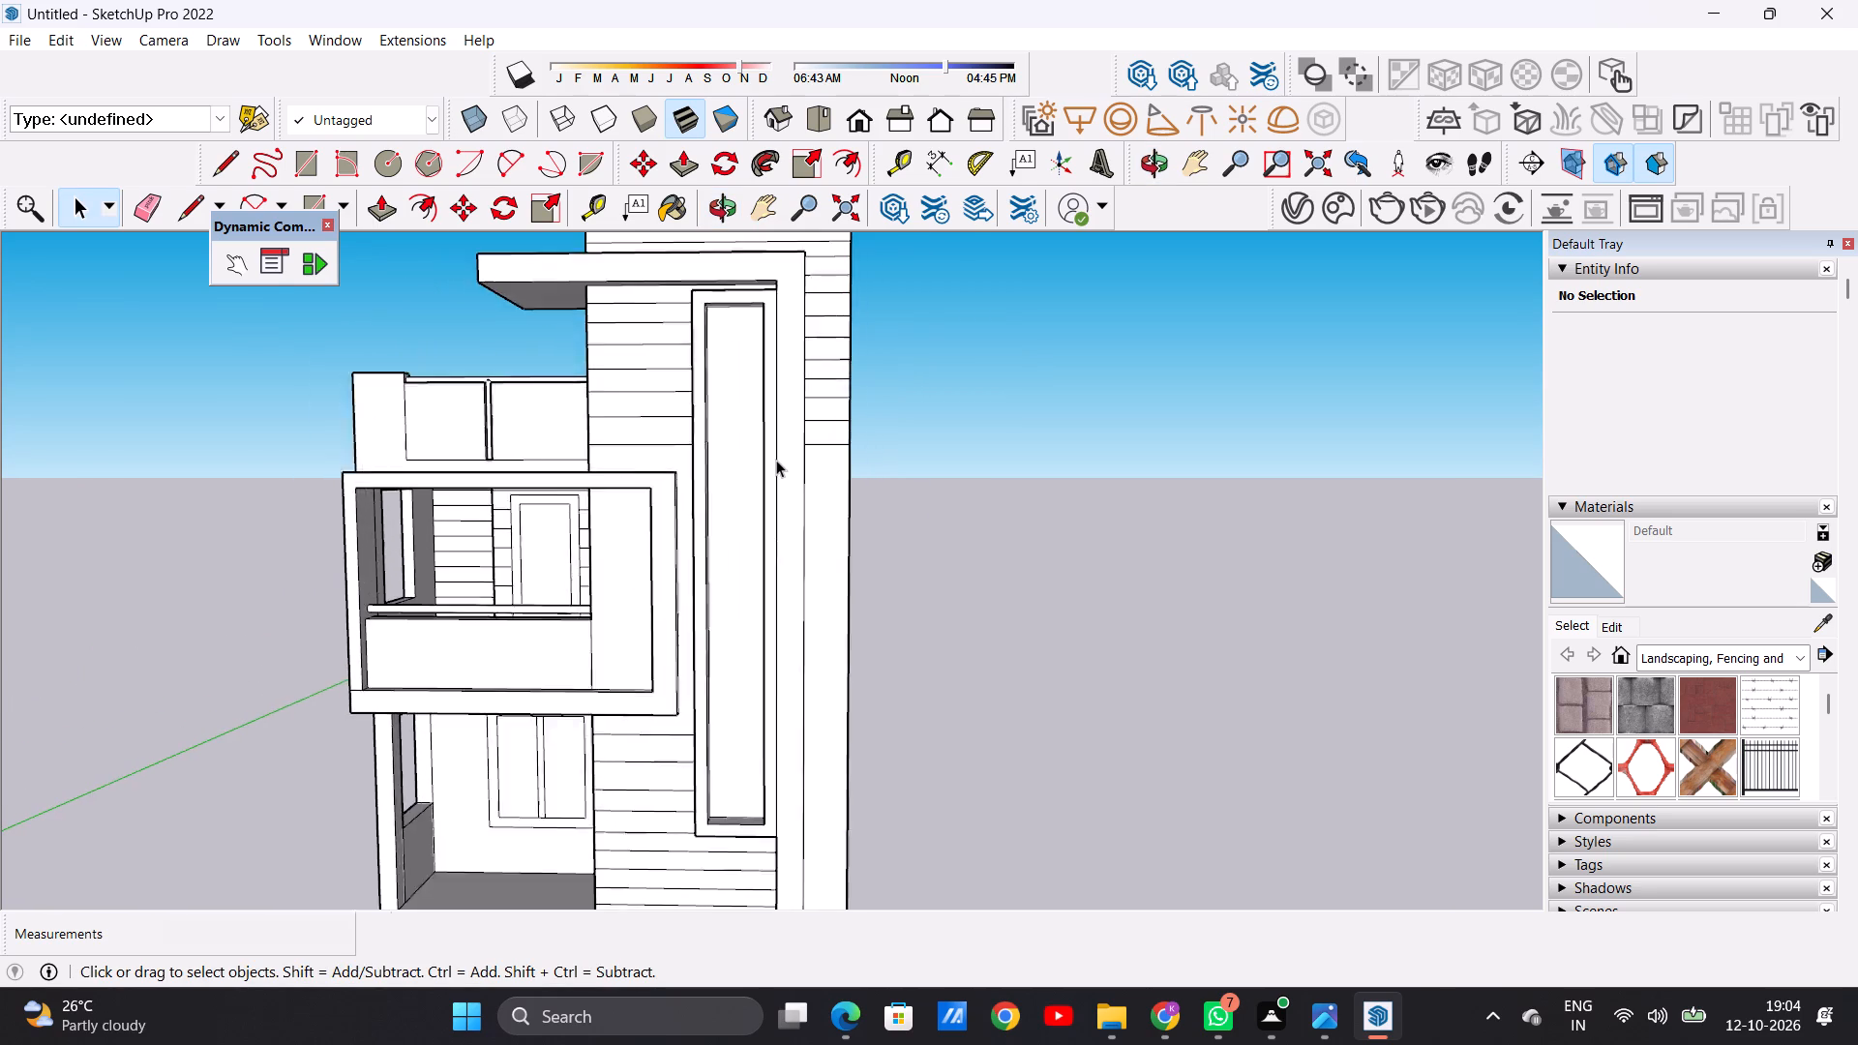
{"action": "scroll", "coordinate": [776, 460], "scroll_direction": "up", "scroll_amount": 2}
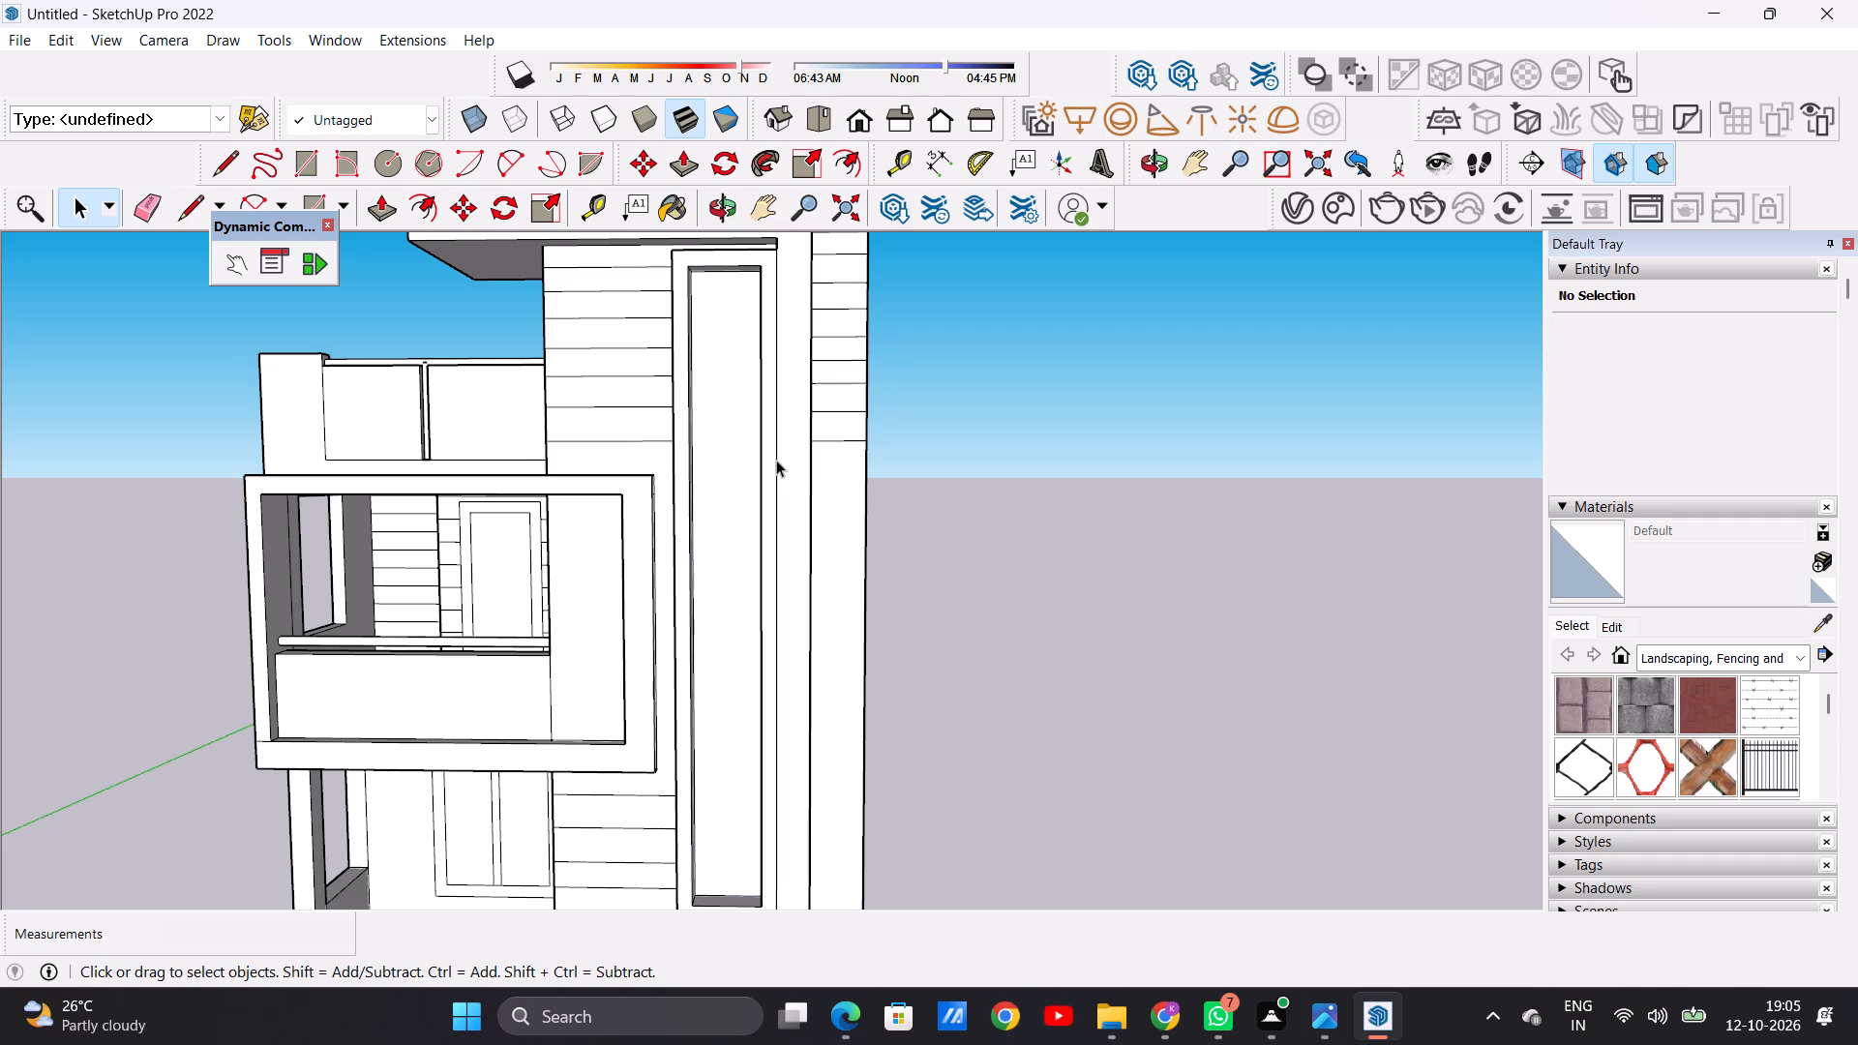
{"action": "scroll", "coordinate": [805, 507], "scroll_direction": "down", "scroll_amount": 6}
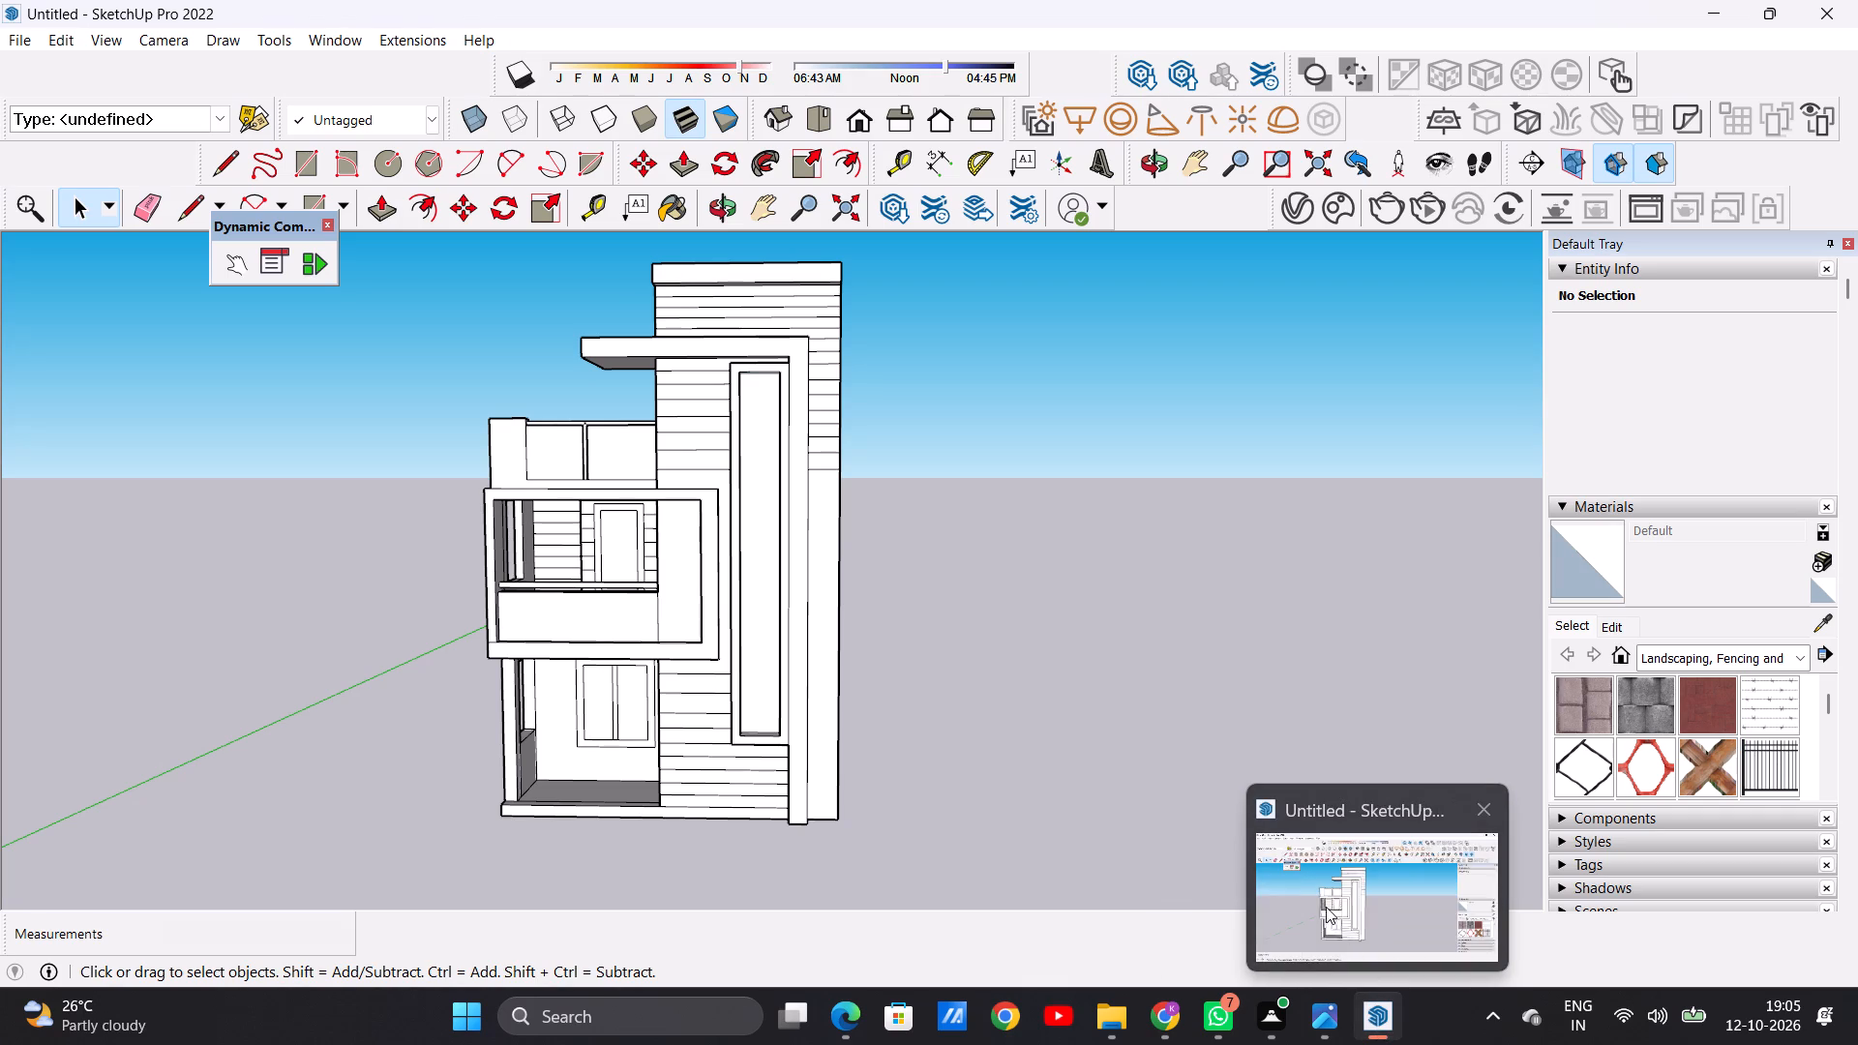
{"action": "left_click", "coordinate": [1322, 900]}
{"action": "scroll", "coordinate": [841, 481], "scroll_direction": "up", "scroll_amount": 3}
{"action": "scroll", "coordinate": [841, 502], "scroll_direction": "down", "scroll_amount": 2}
{"action": "scroll", "coordinate": [836, 511], "scroll_direction": "up", "scroll_amount": 1}
{"action": "scroll", "coordinate": [815, 500], "scroll_direction": "down", "scroll_amount": 1}
Copy the lowest groove on the narrow wall strip beyond the tall frame downward three times, about 9 5/8", 1' 1/8" and 10 1/4" apart.
{"action": "scroll", "coordinate": [815, 500], "scroll_direction": "up", "scroll_amount": 19}
{"action": "scroll", "coordinate": [825, 468], "scroll_direction": "down", "scroll_amount": 1}
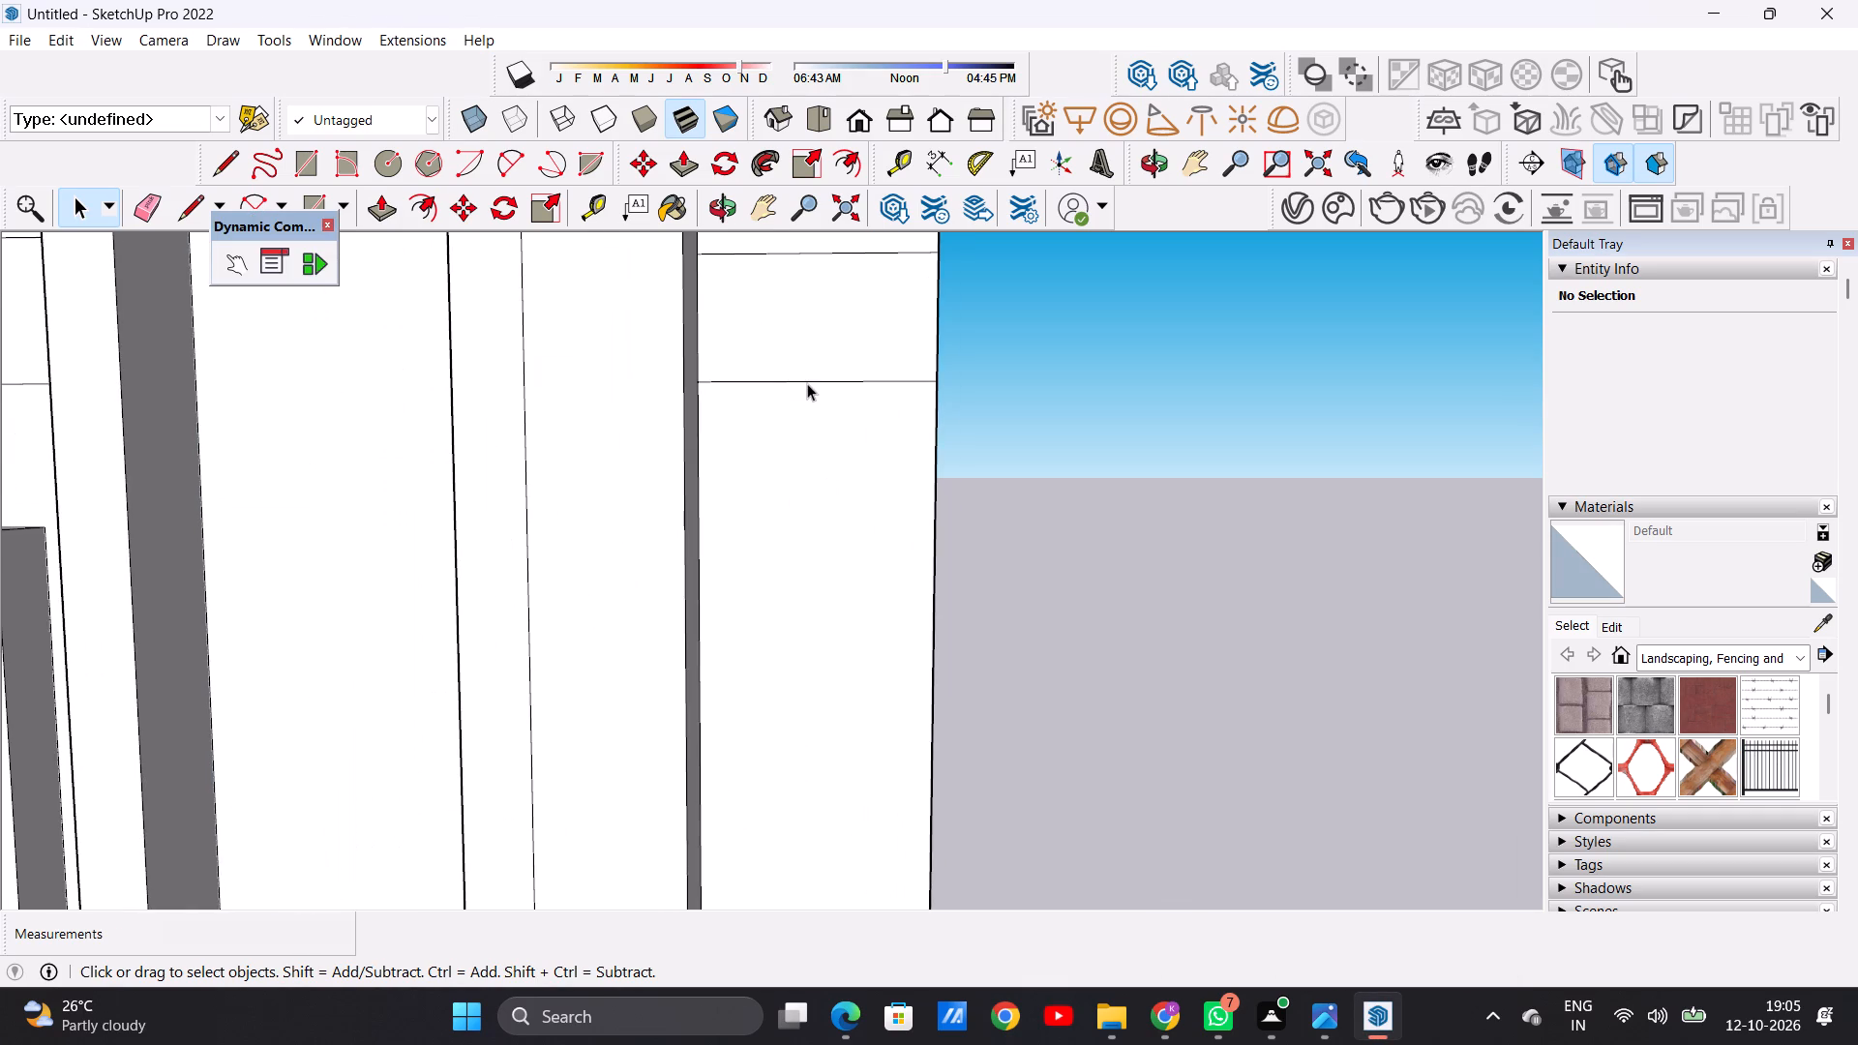
{"action": "scroll", "coordinate": [809, 398], "scroll_direction": "up", "scroll_amount": 7}
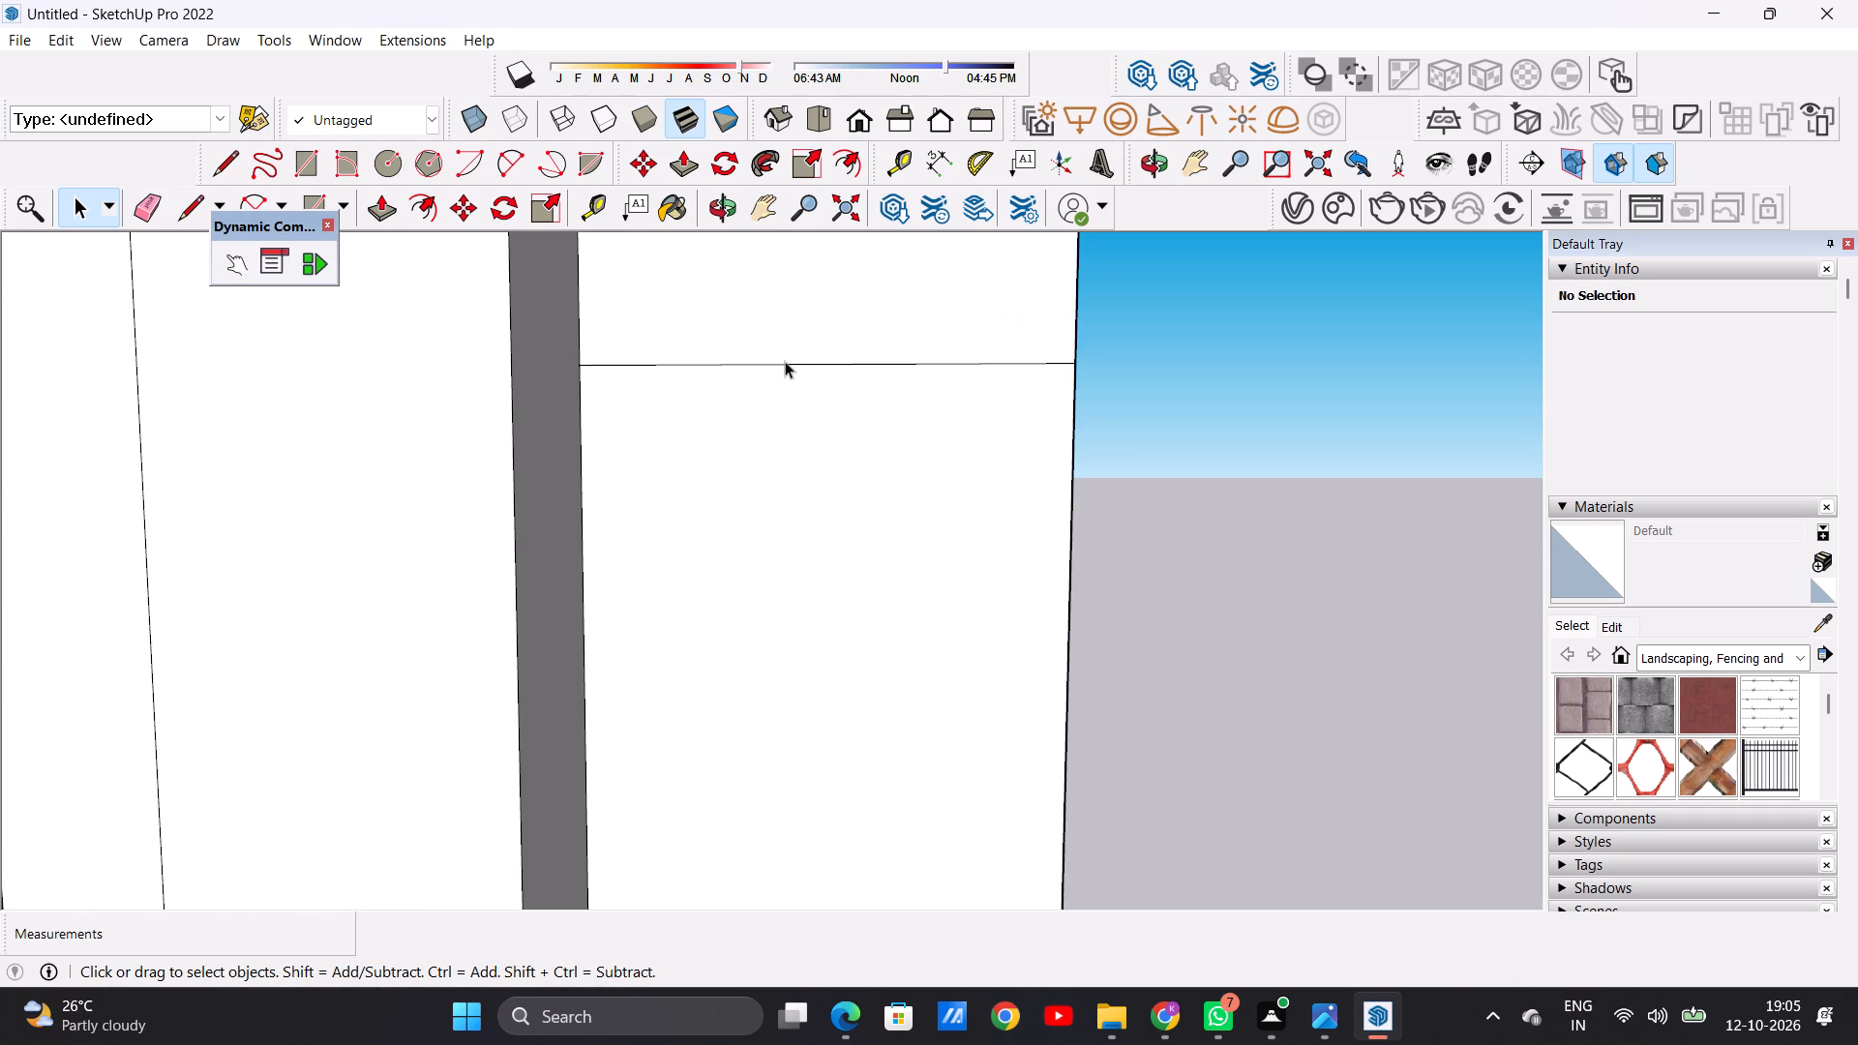
{"action": "left_click", "coordinate": [785, 361]}
{"action": "left_click", "coordinate": [1107, 417]}
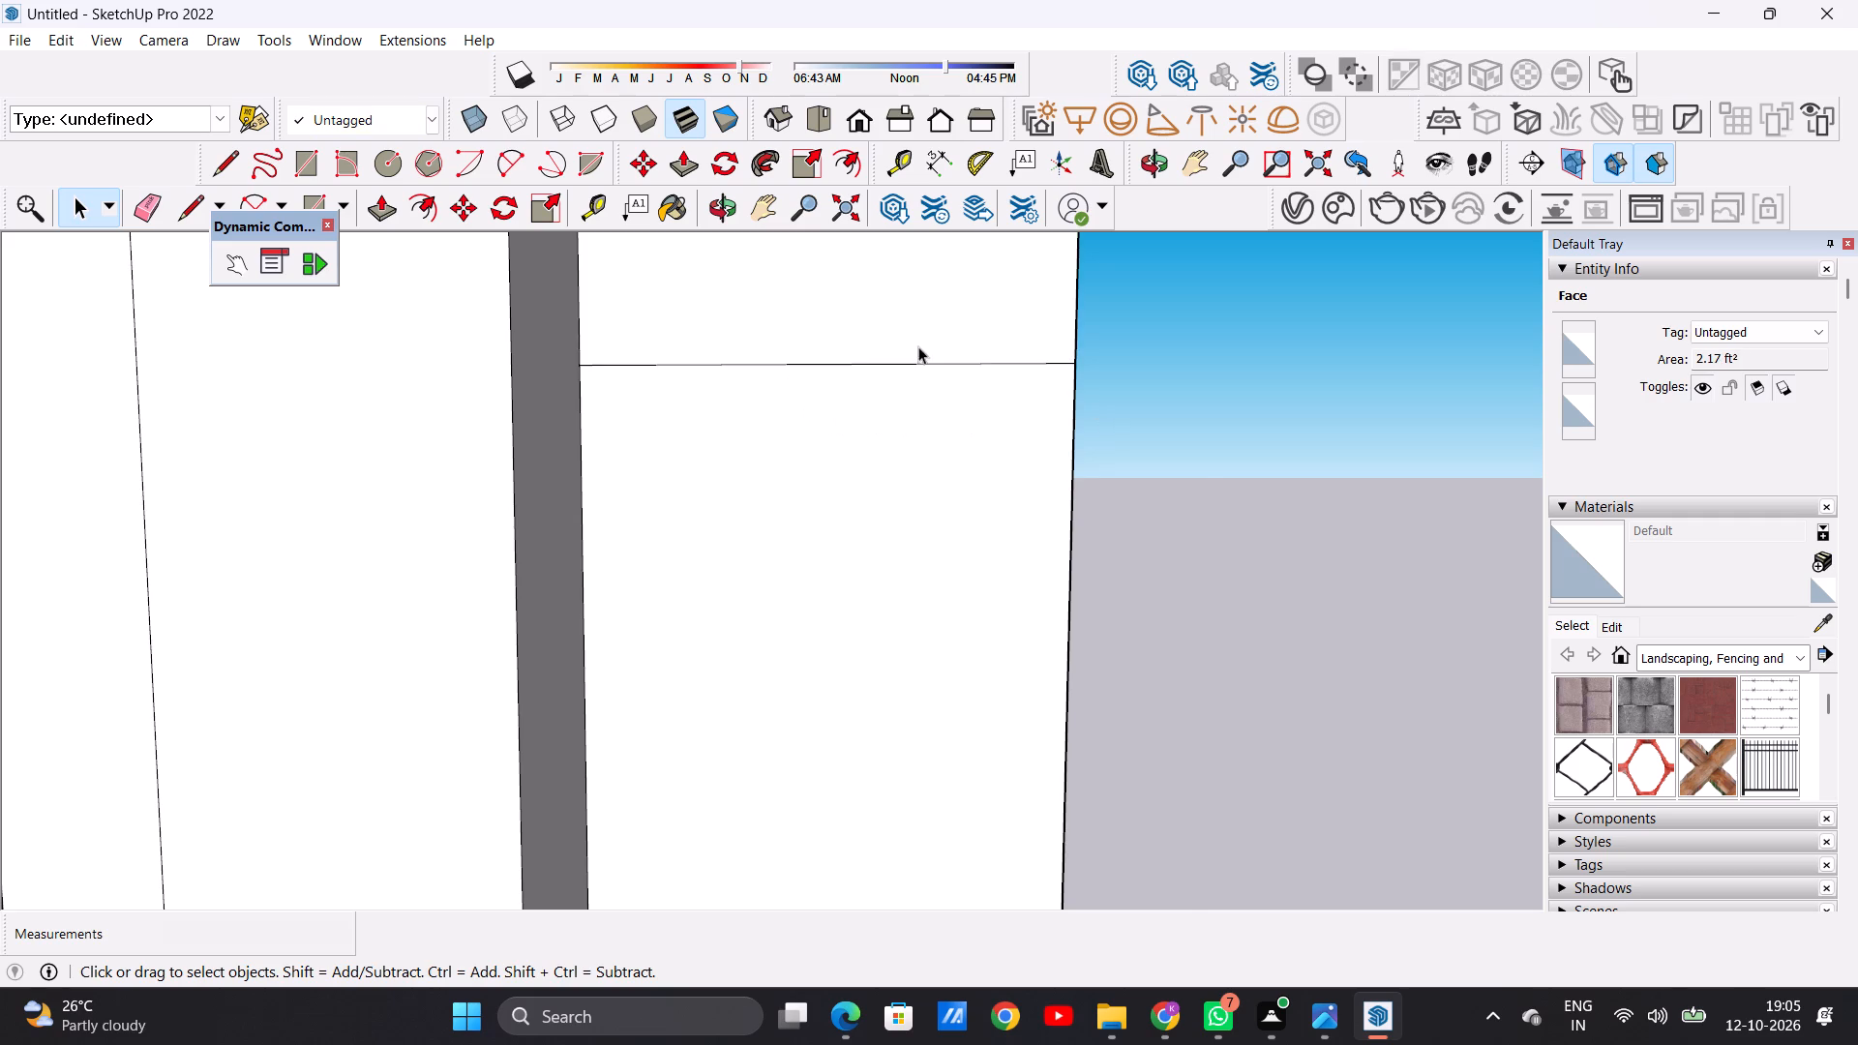
{"action": "scroll", "coordinate": [917, 352], "scroll_direction": "up", "scroll_amount": 6}
{"action": "left_click", "coordinate": [895, 367]}
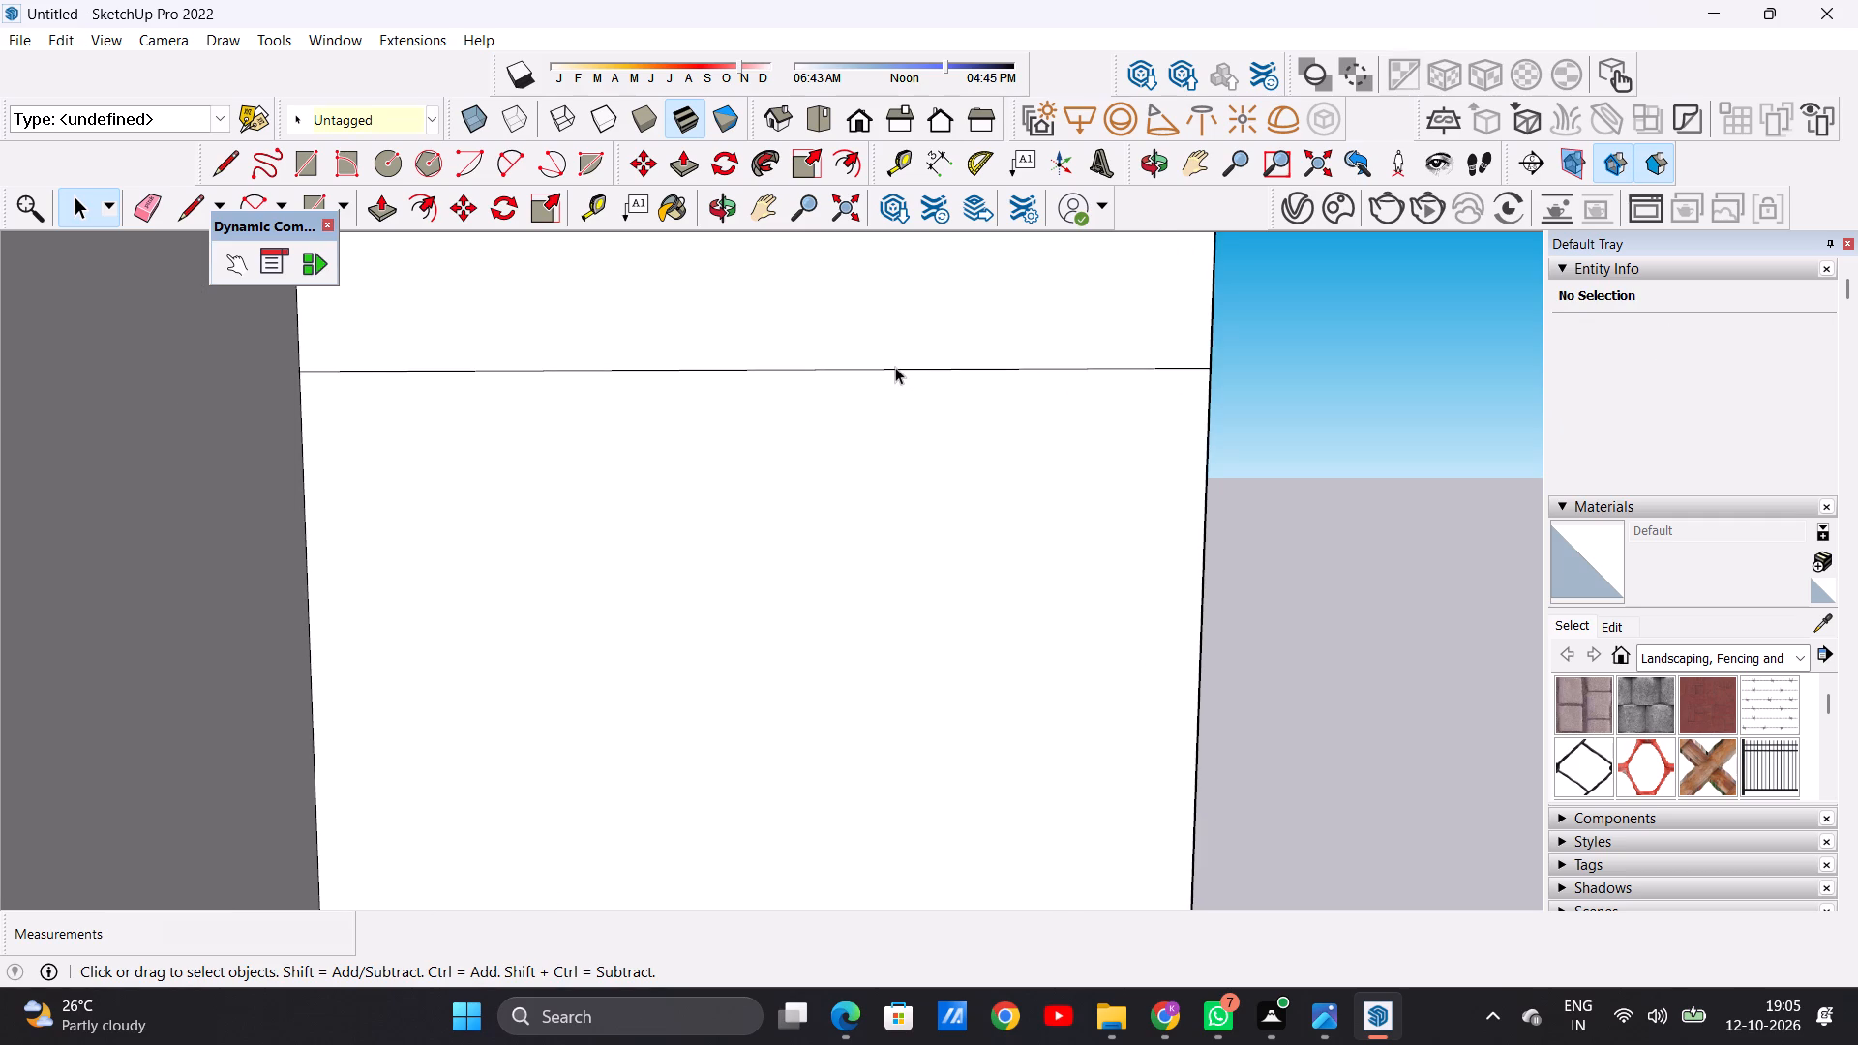
{"action": "key", "text": "space"}
{"action": "type", "text": "M"}
{"action": "scroll", "coordinate": [901, 436], "scroll_direction": "down", "scroll_amount": 20}
{"action": "scroll", "coordinate": [901, 436], "scroll_direction": "down", "scroll_amount": 1}
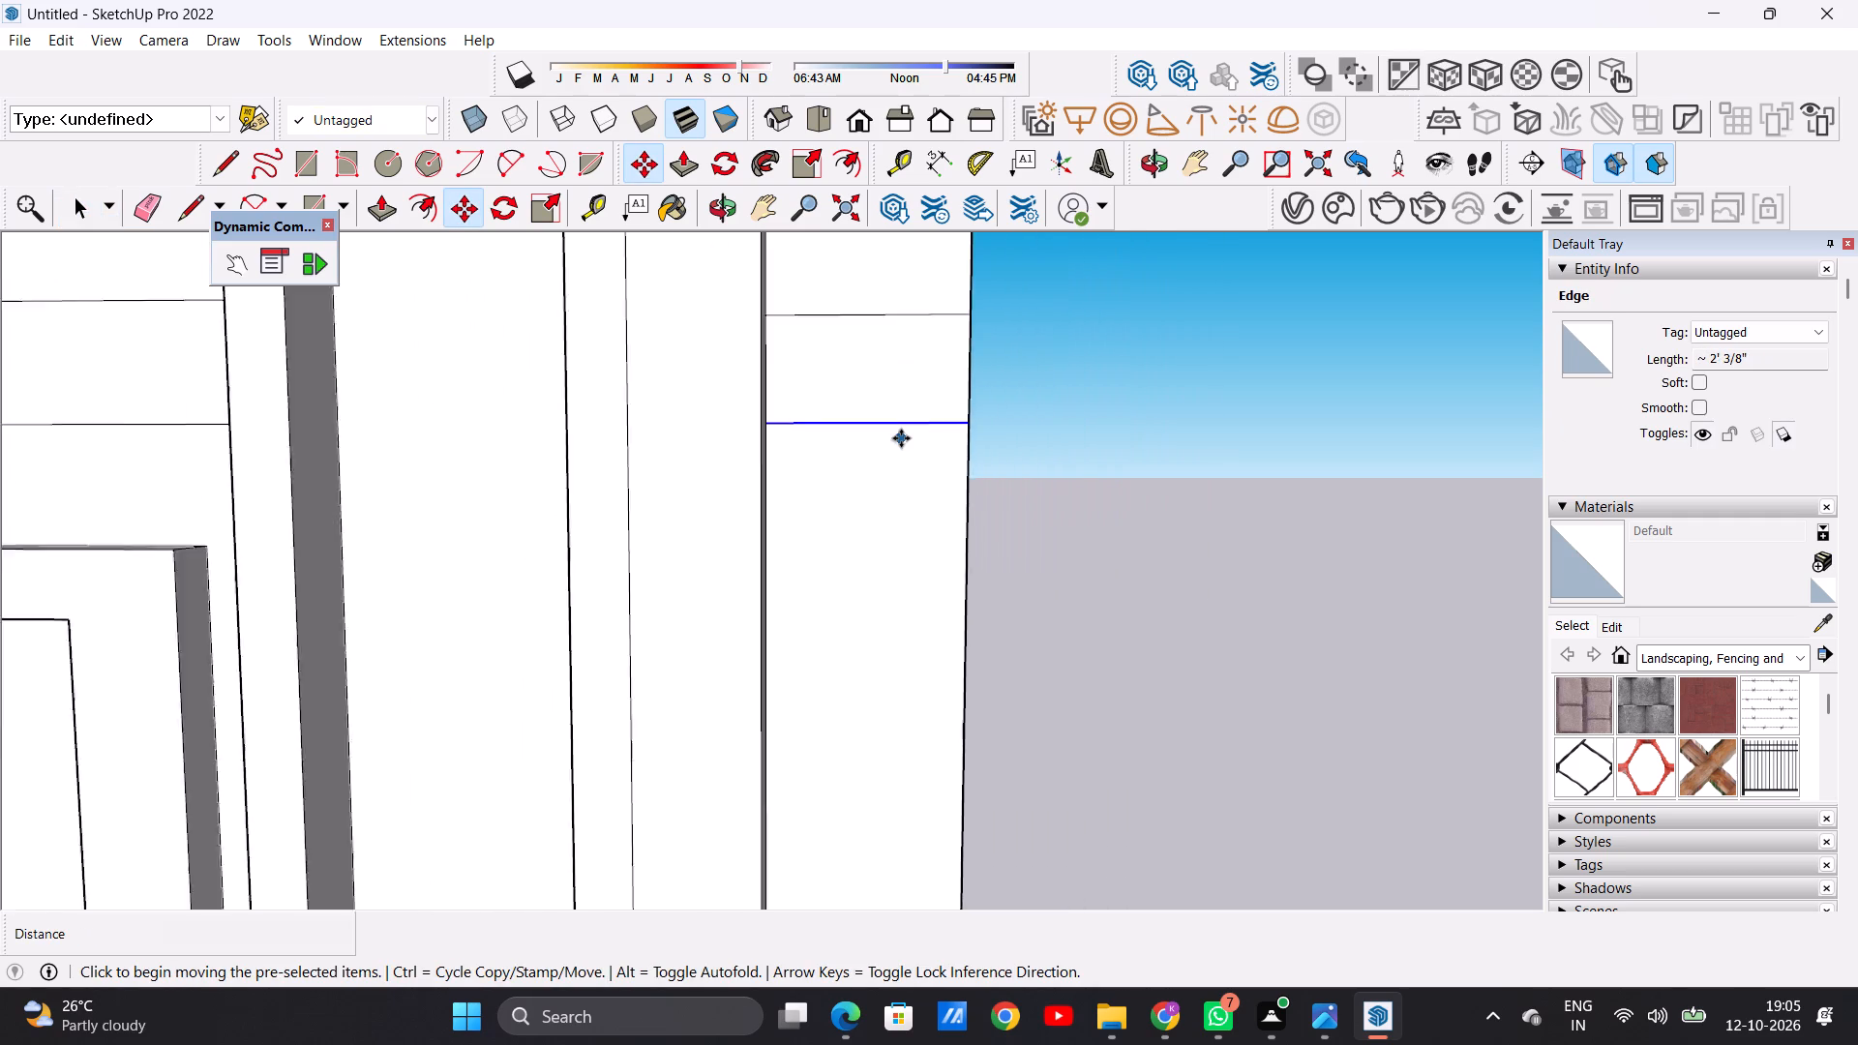
{"action": "scroll", "coordinate": [901, 438], "scroll_direction": "down", "scroll_amount": 9}
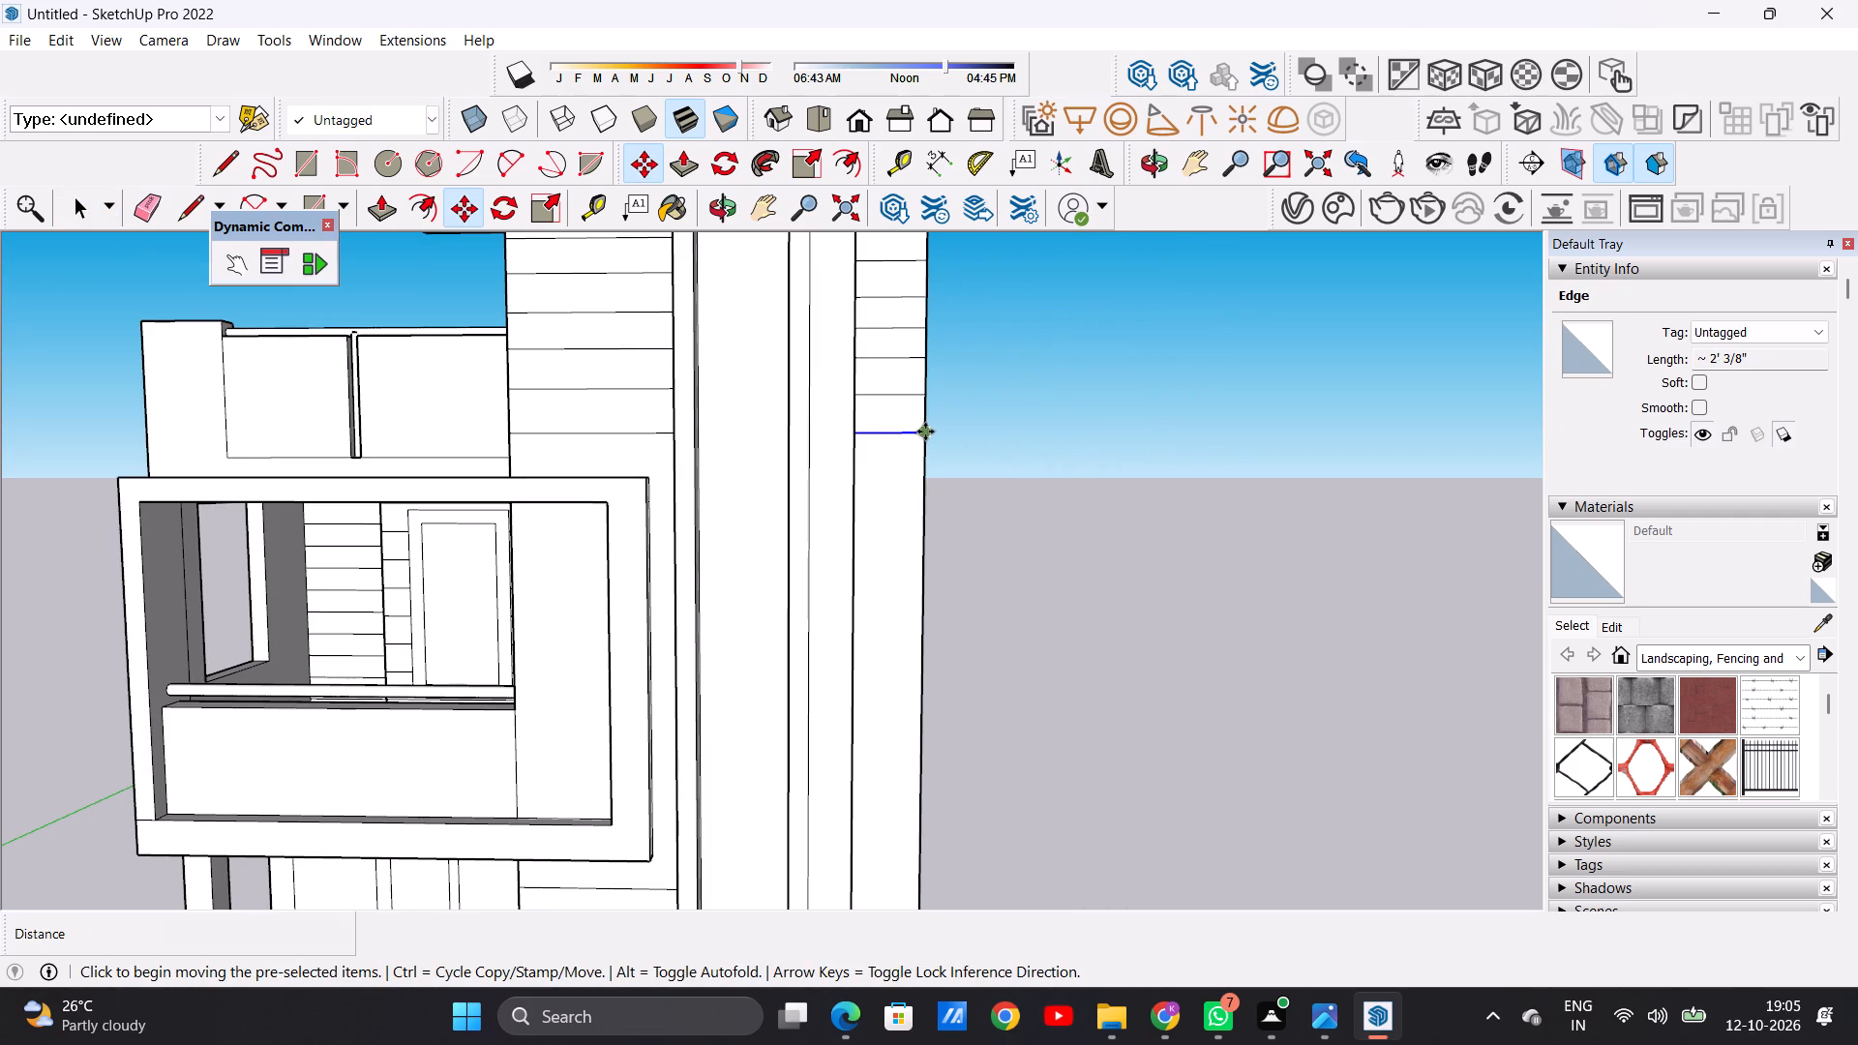
{"action": "left_click", "coordinate": [925, 432]}
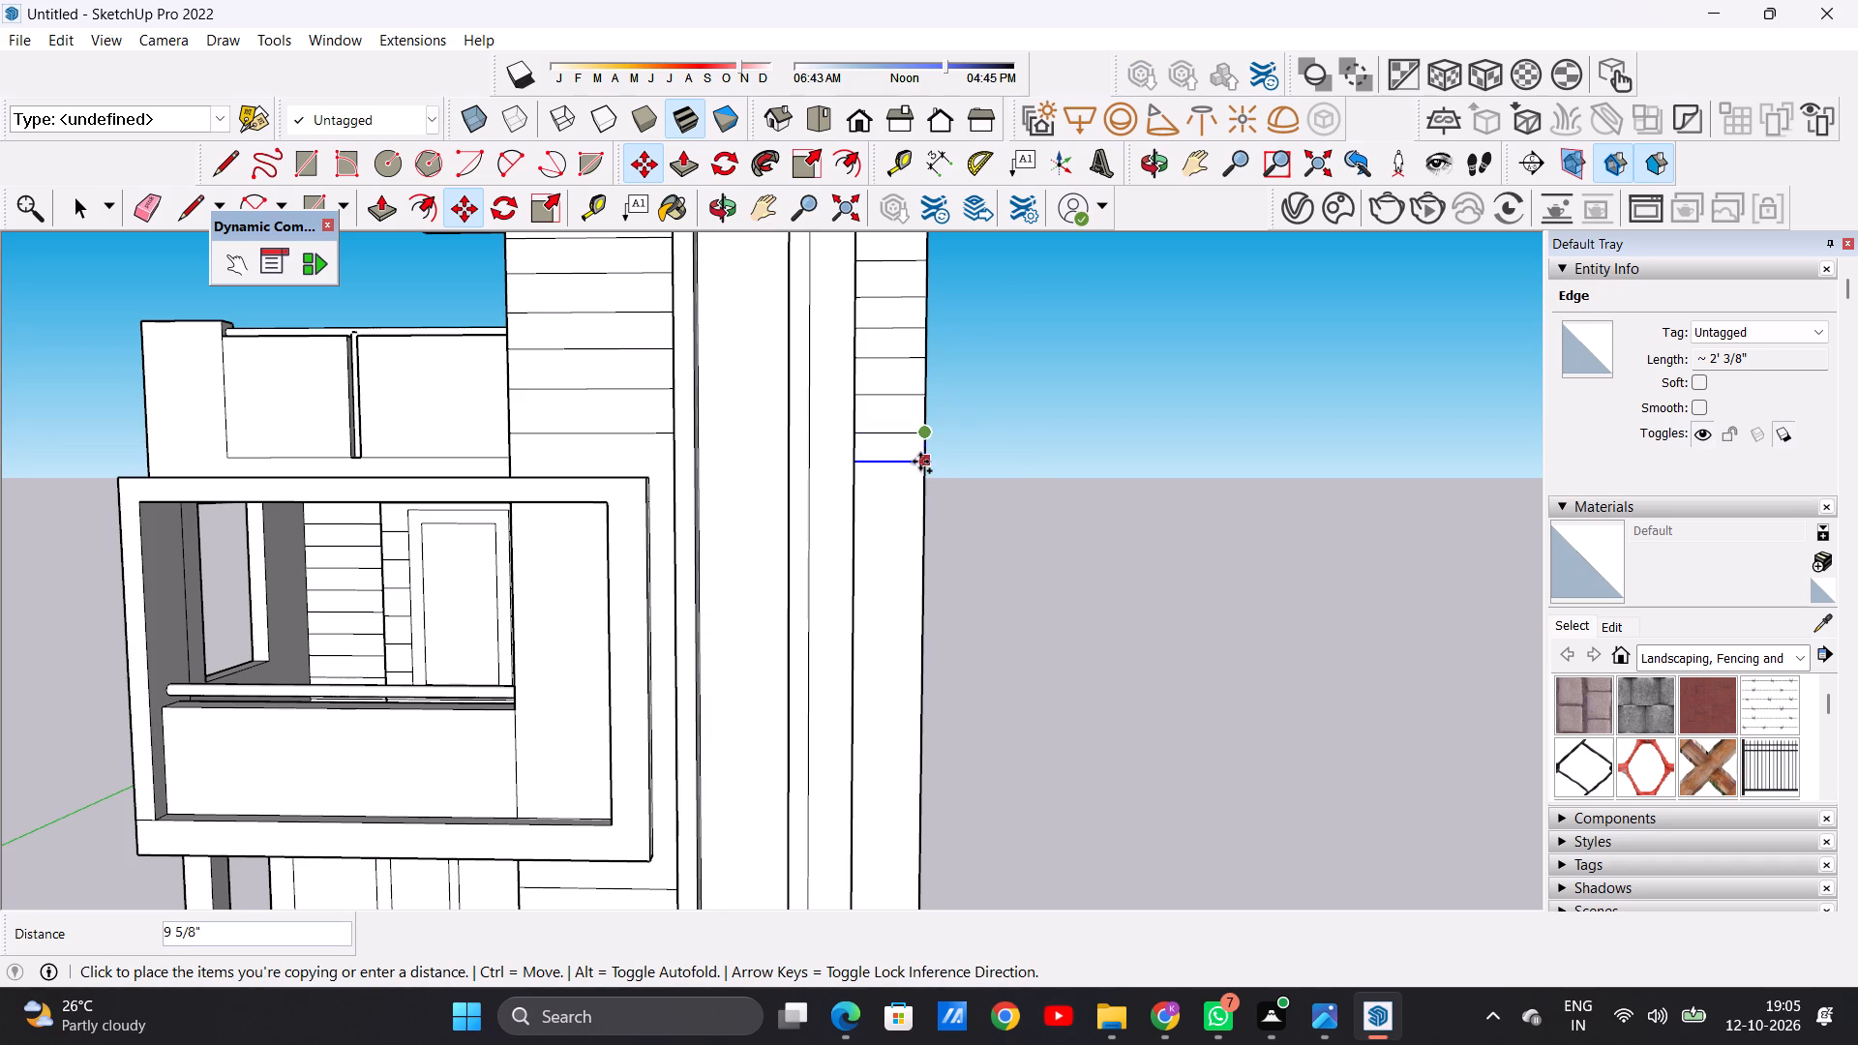
{"action": "left_click", "coordinate": [920, 462]}
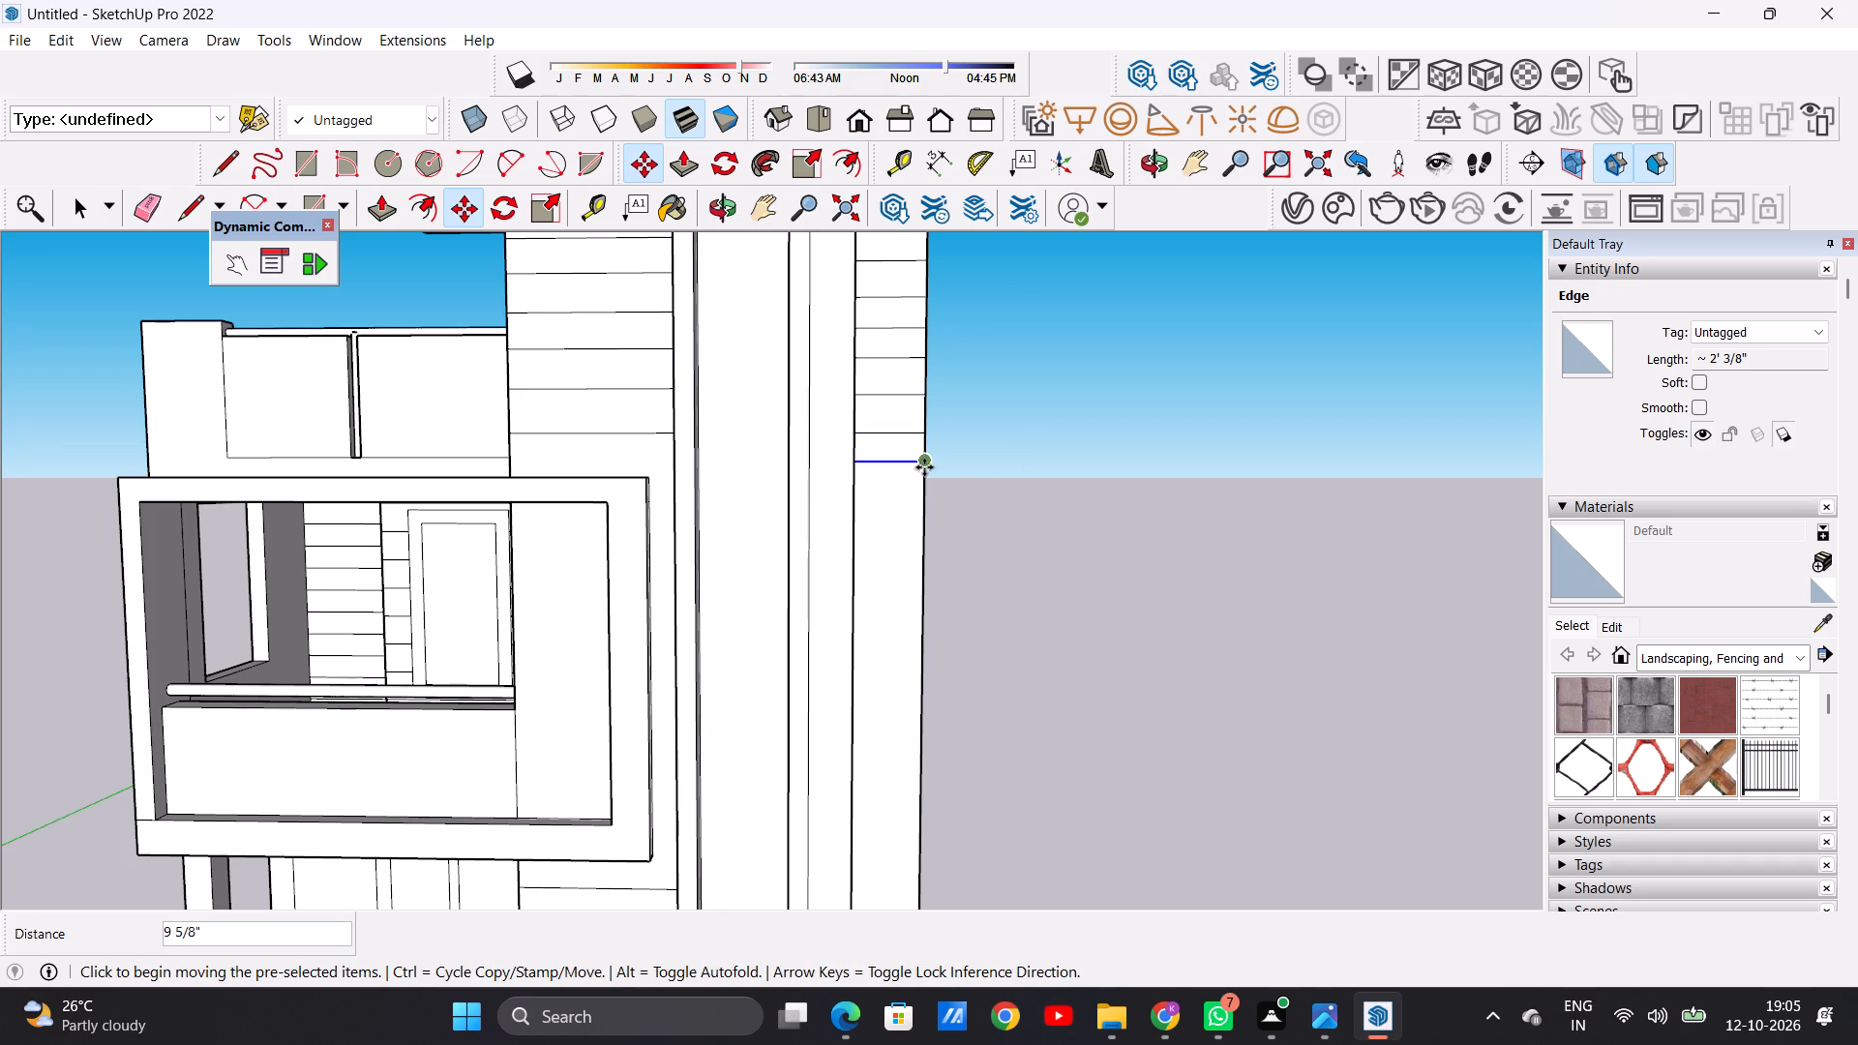
{"action": "left_click", "coordinate": [924, 467]}
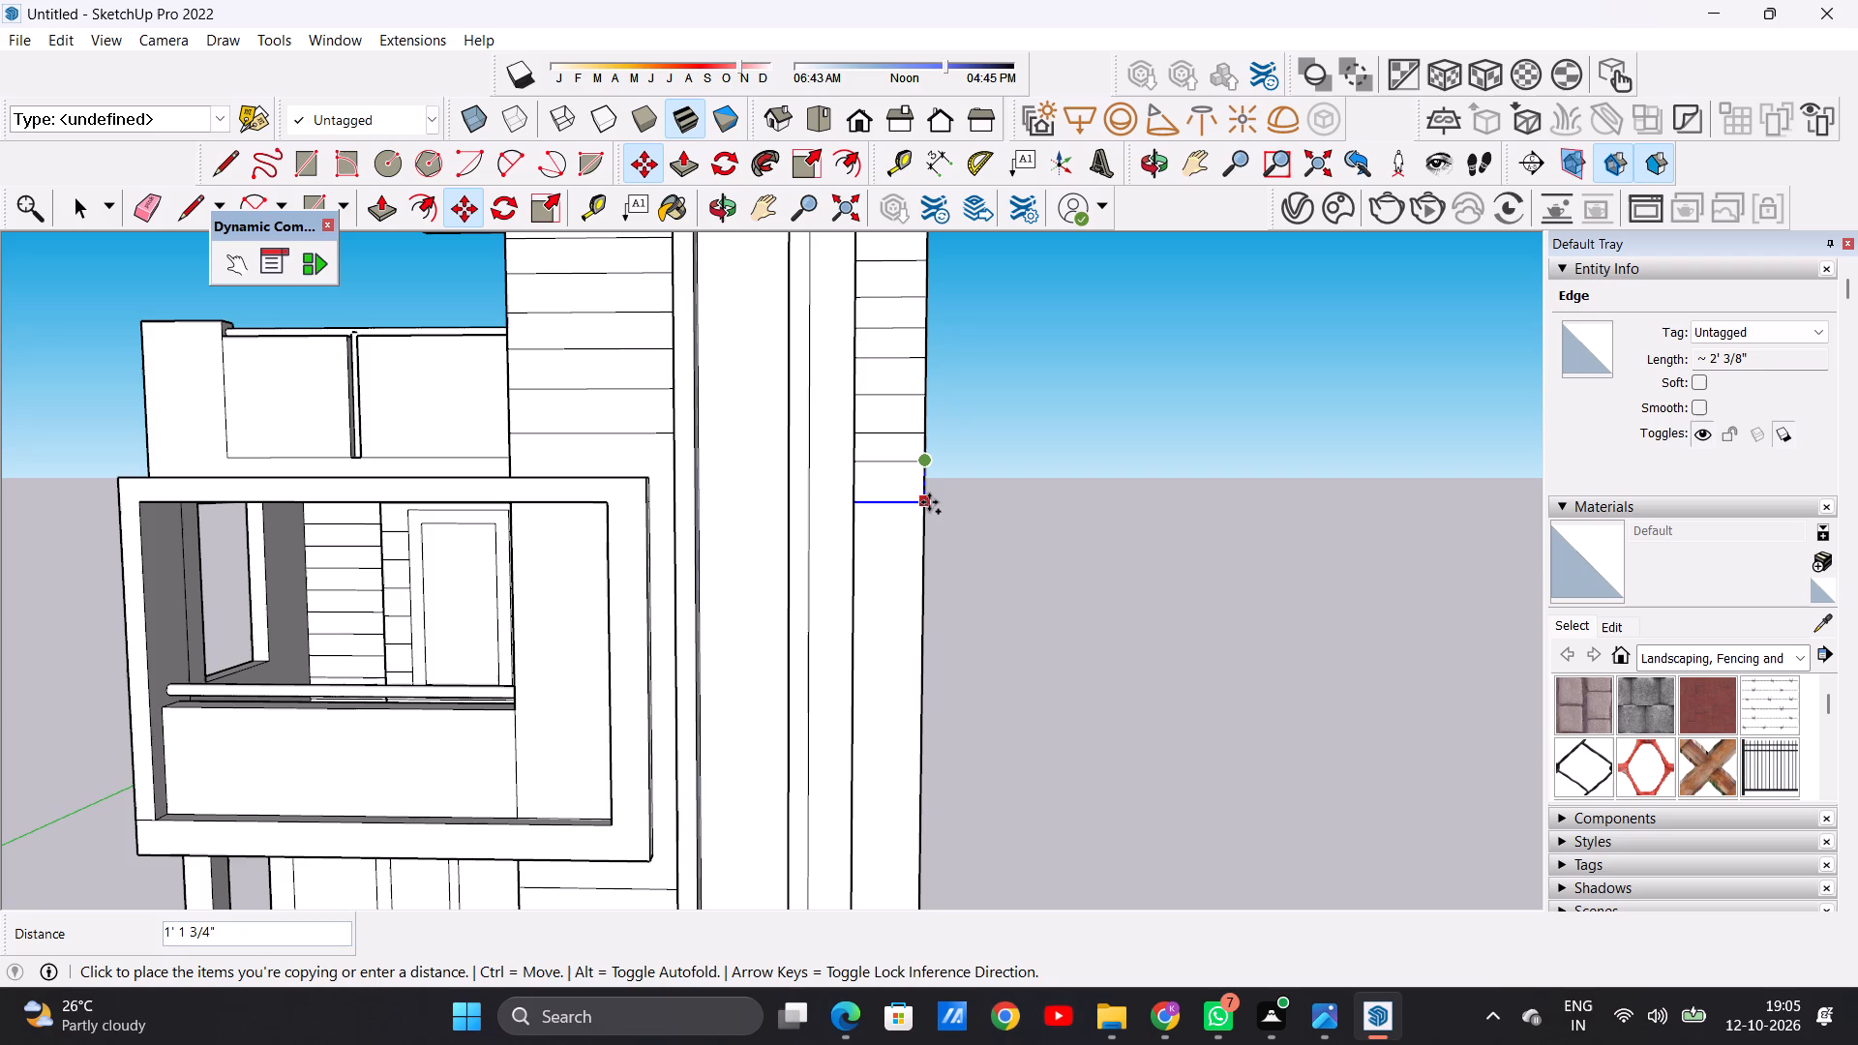
{"action": "left_click", "coordinate": [926, 497]}
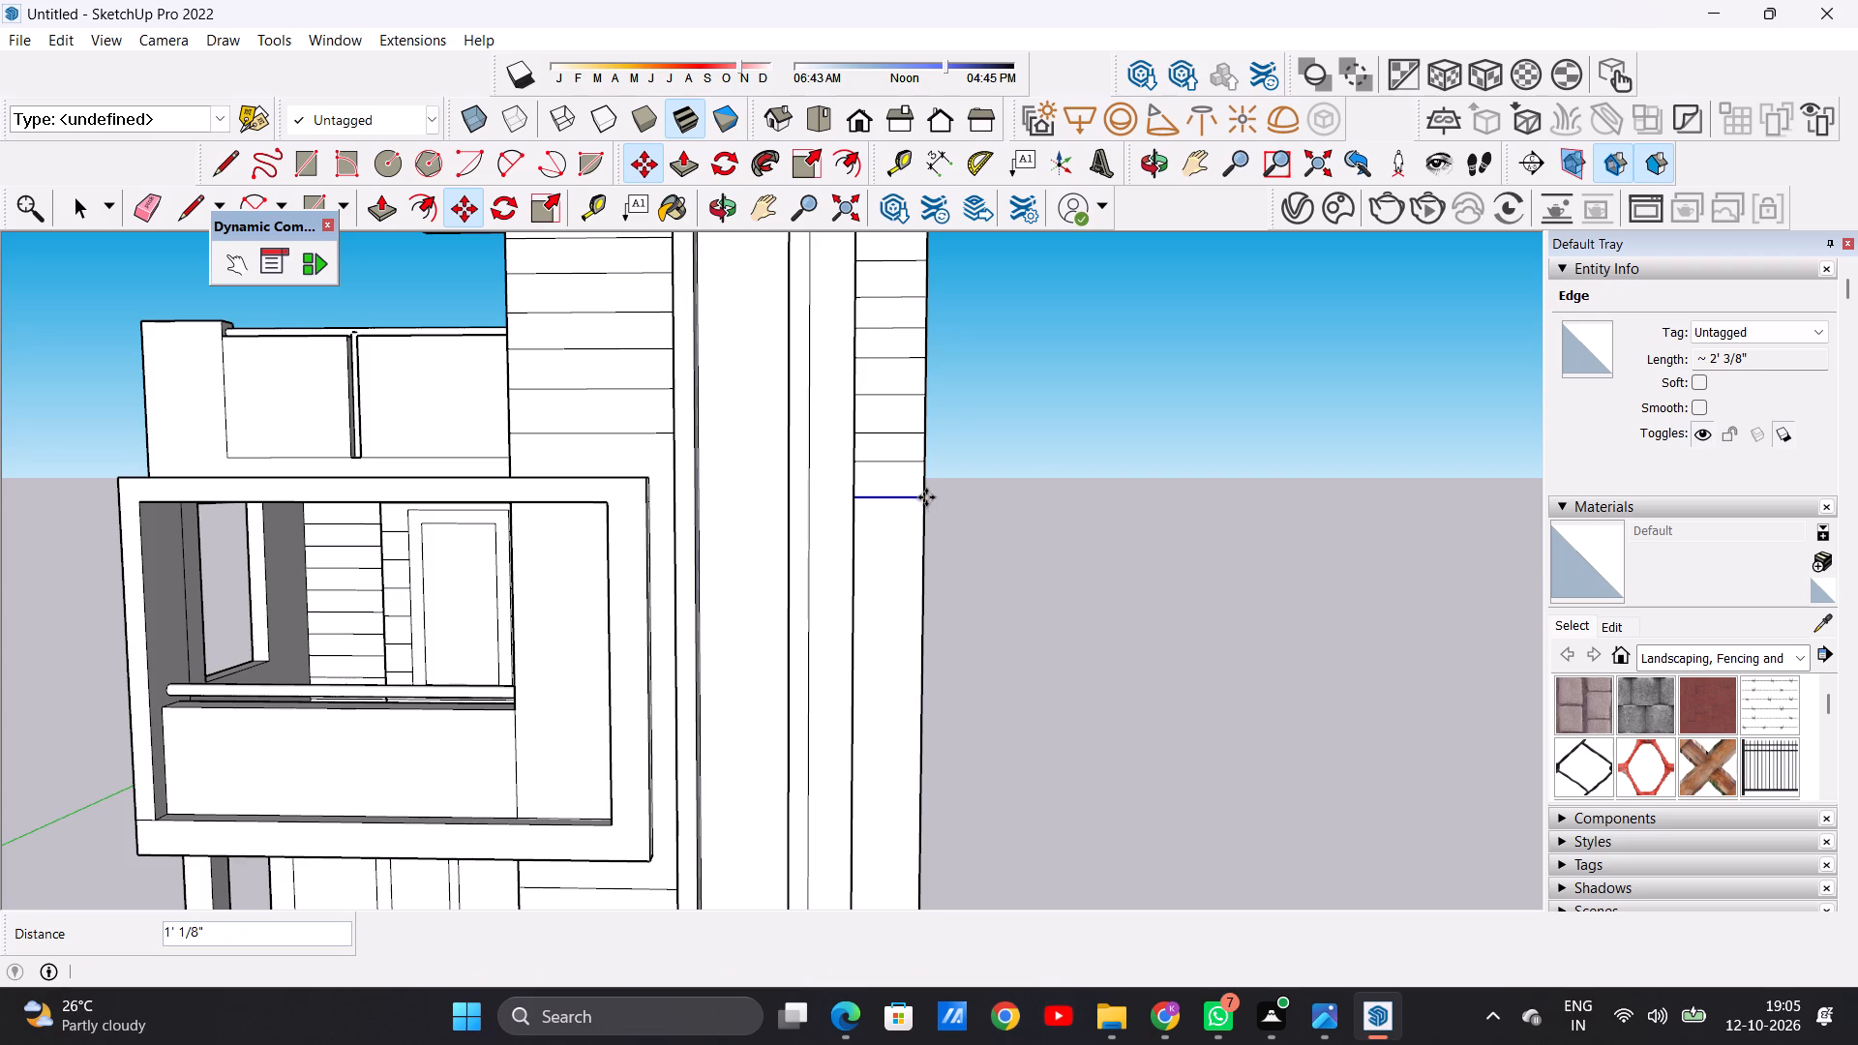
{"action": "left_click", "coordinate": [926, 497]}
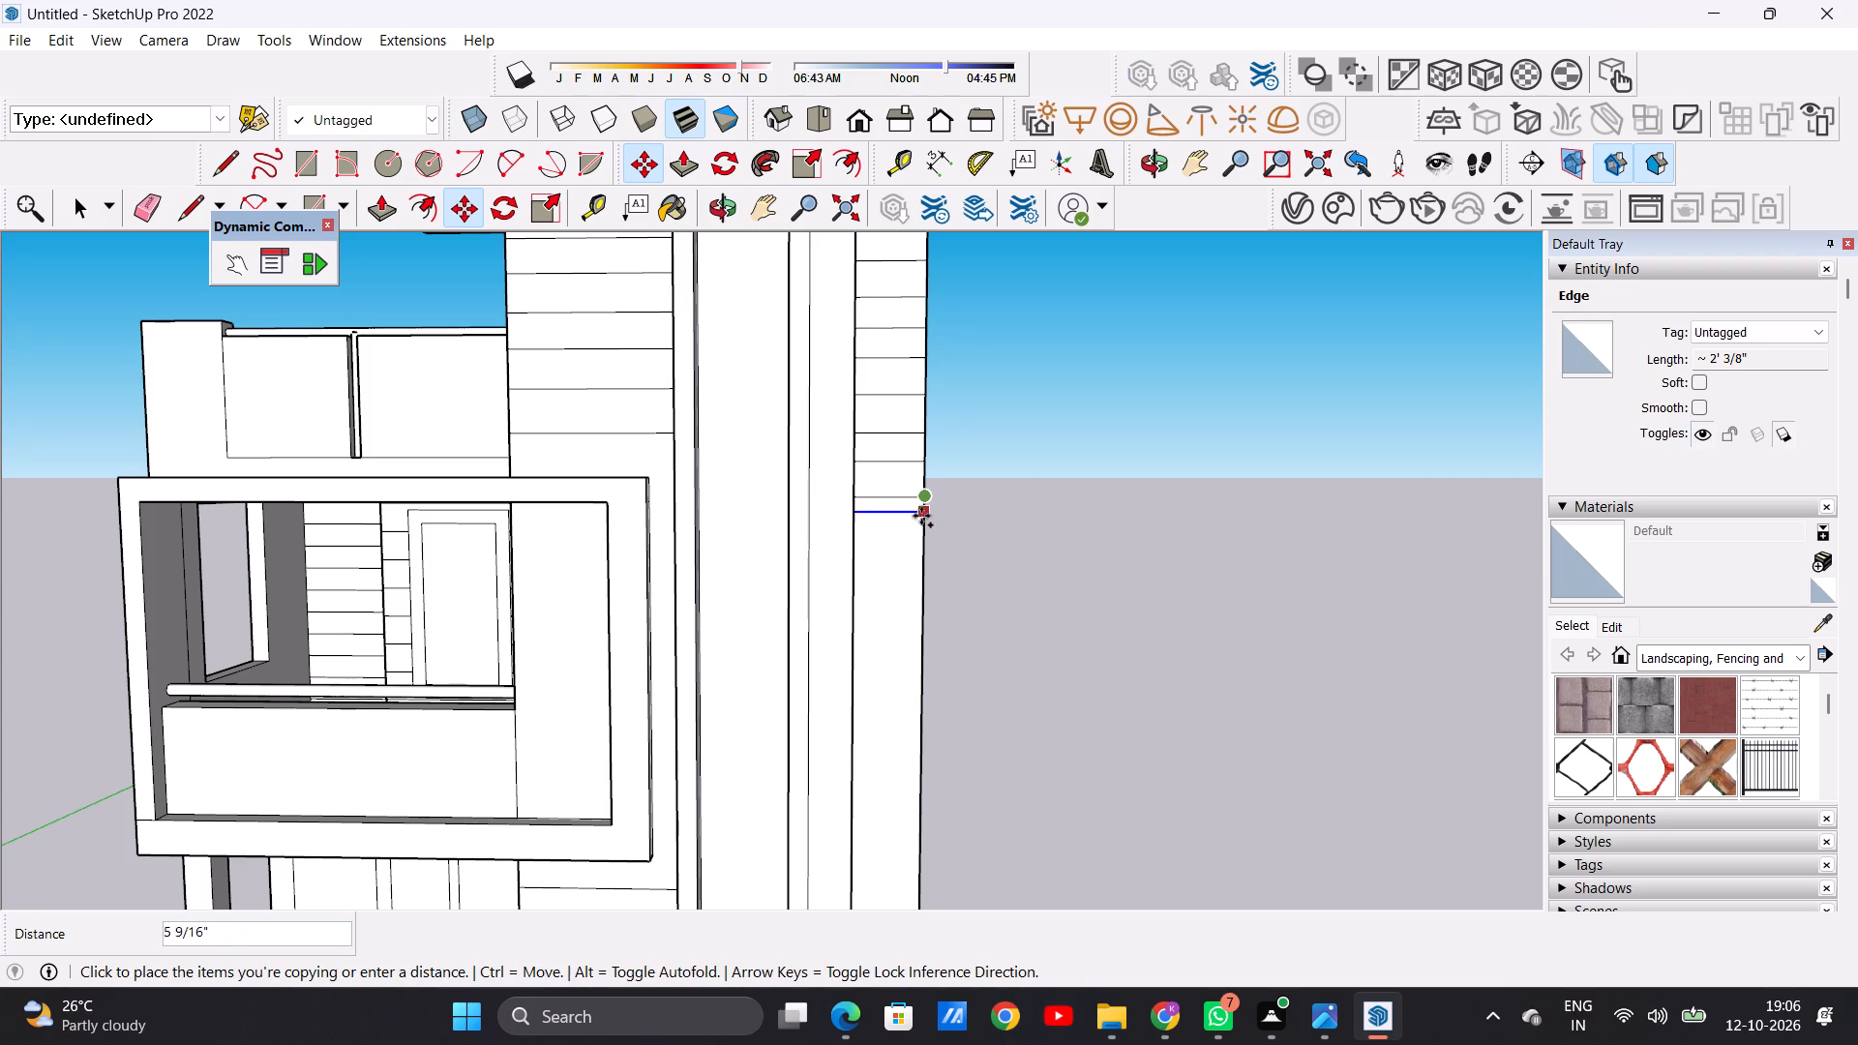
{"action": "left_click", "coordinate": [912, 527]}
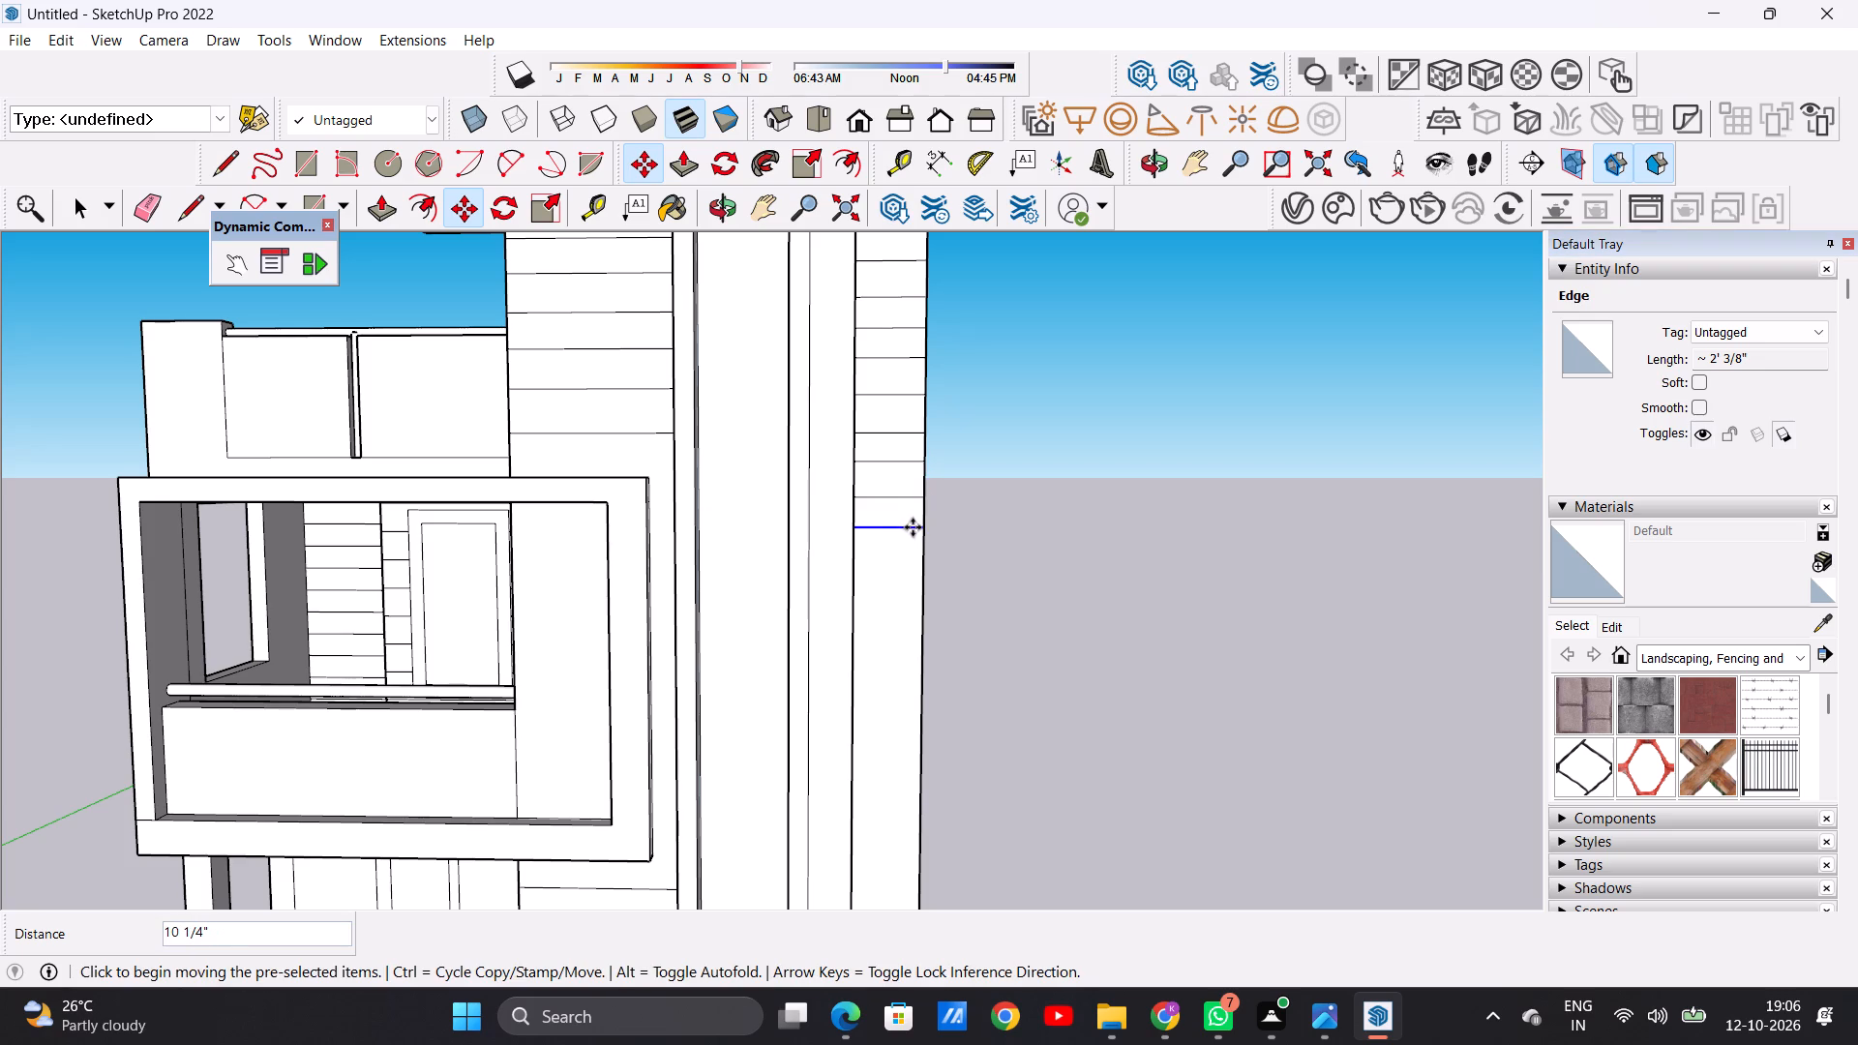
Copy the lowest groove on the narrow wall strip beyond the tall frame downward twice, about 11 1/2" and 11 11/16" apart.
{"action": "left_click", "coordinate": [923, 530]}
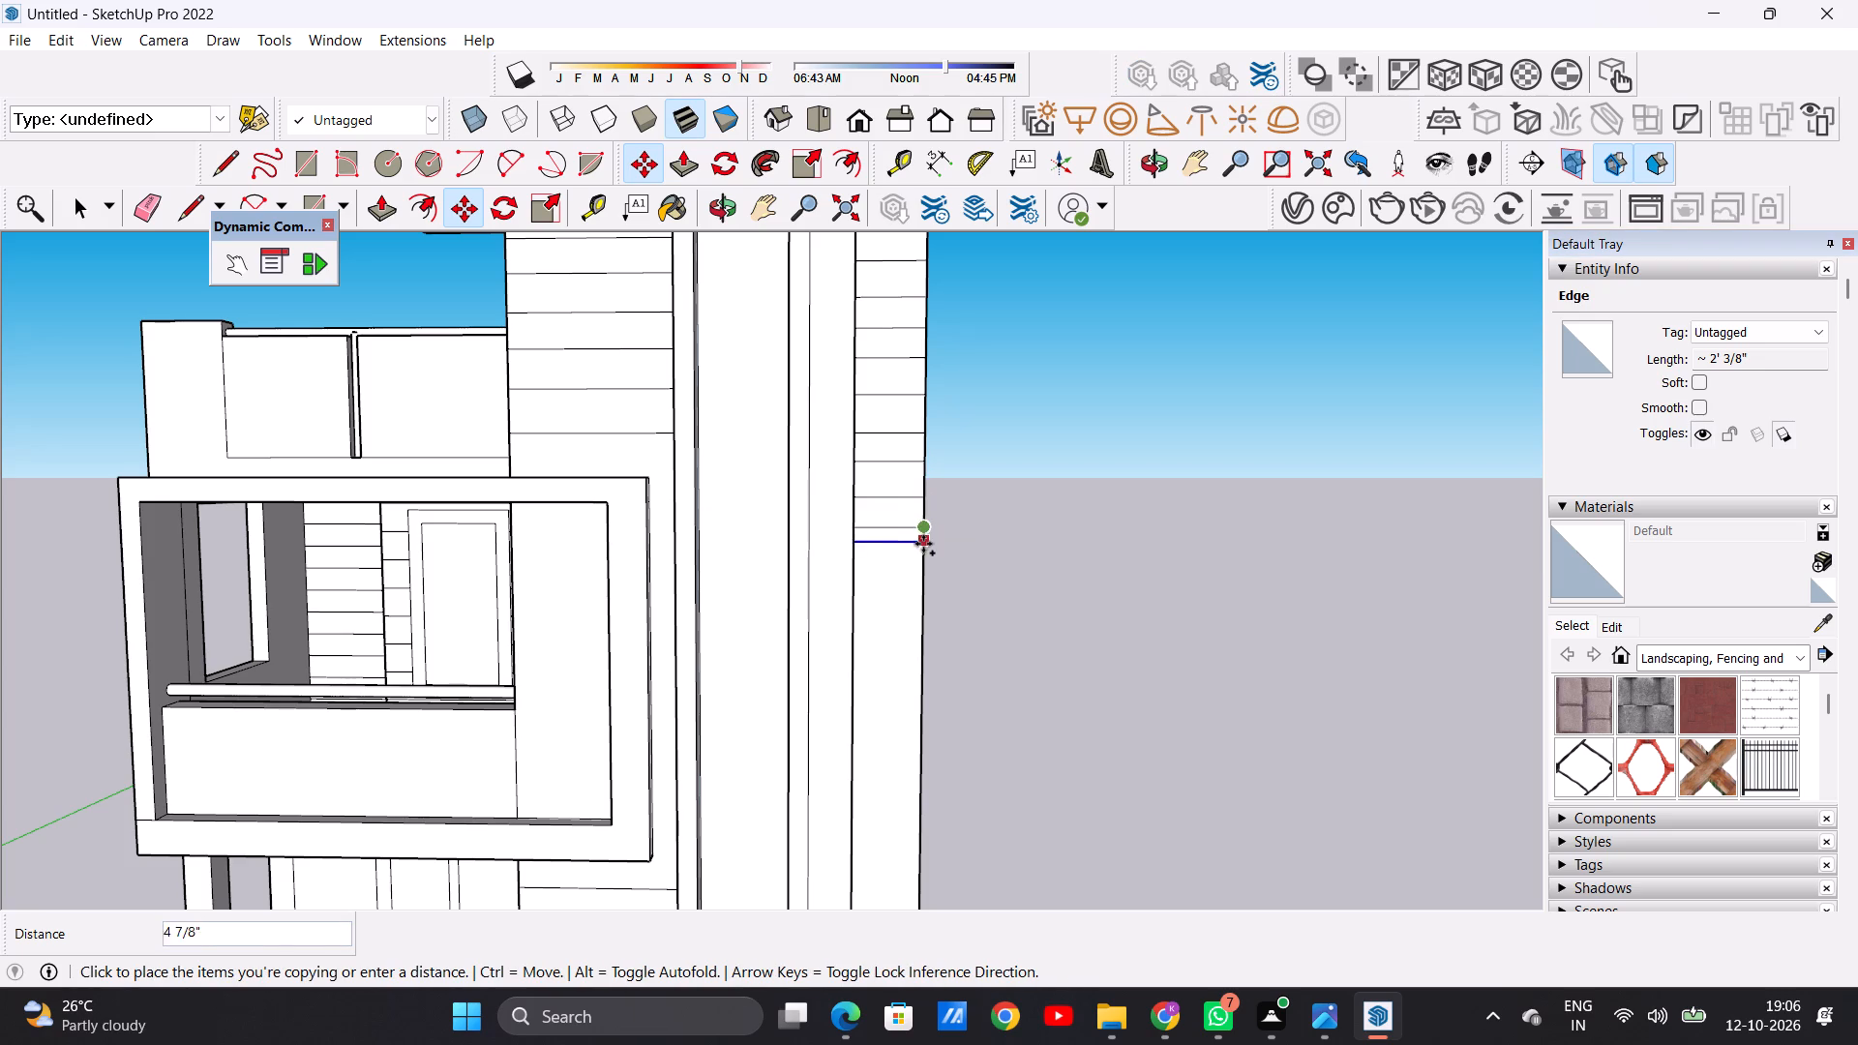
{"action": "left_click", "coordinate": [922, 561]}
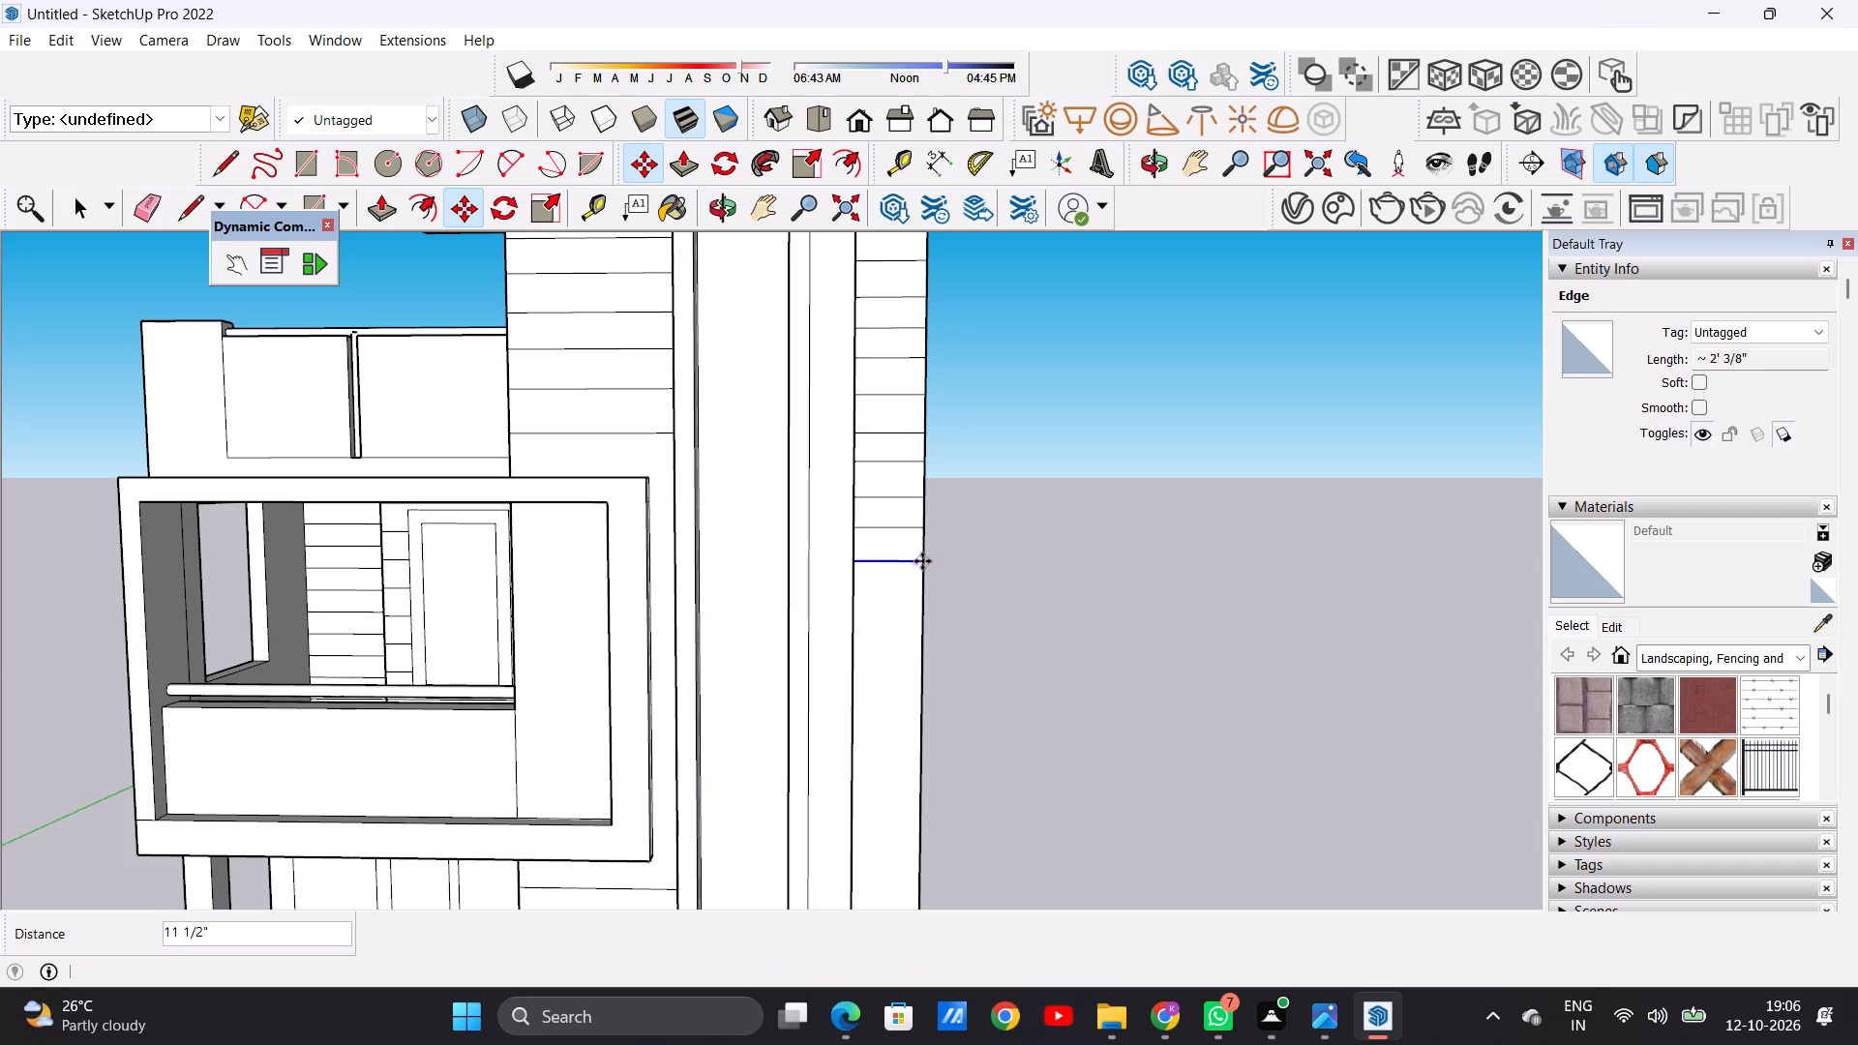
{"action": "left_click", "coordinate": [922, 561]}
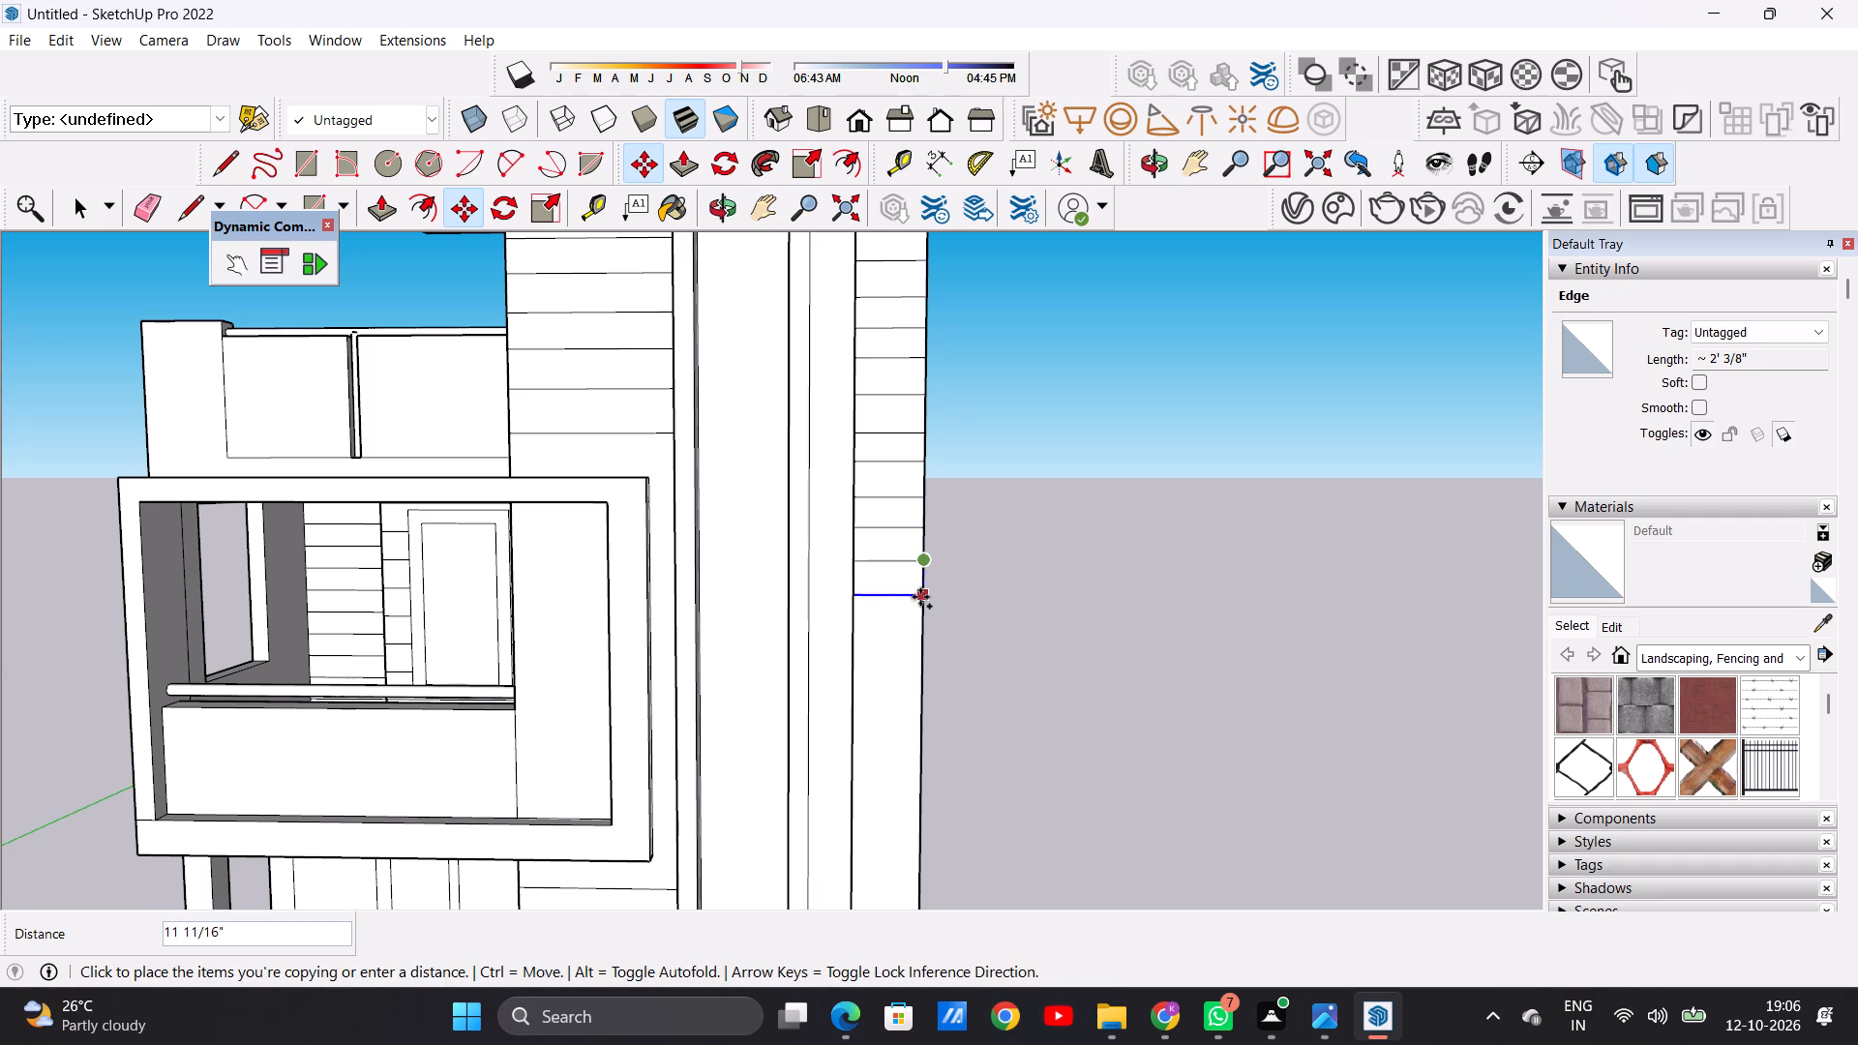
{"action": "left_click", "coordinate": [920, 597]}
Copy the strip's lowest groove downward four more times, spaced between about 11 11/16" and 1' 1 1/8" apart.
{"action": "scroll", "coordinate": [827, 628], "scroll_direction": "down", "scroll_amount": 11}
{"action": "scroll", "coordinate": [856, 717], "scroll_direction": "down", "scroll_amount": 1}
{"action": "scroll", "coordinate": [856, 718], "scroll_direction": "up", "scroll_amount": 2}
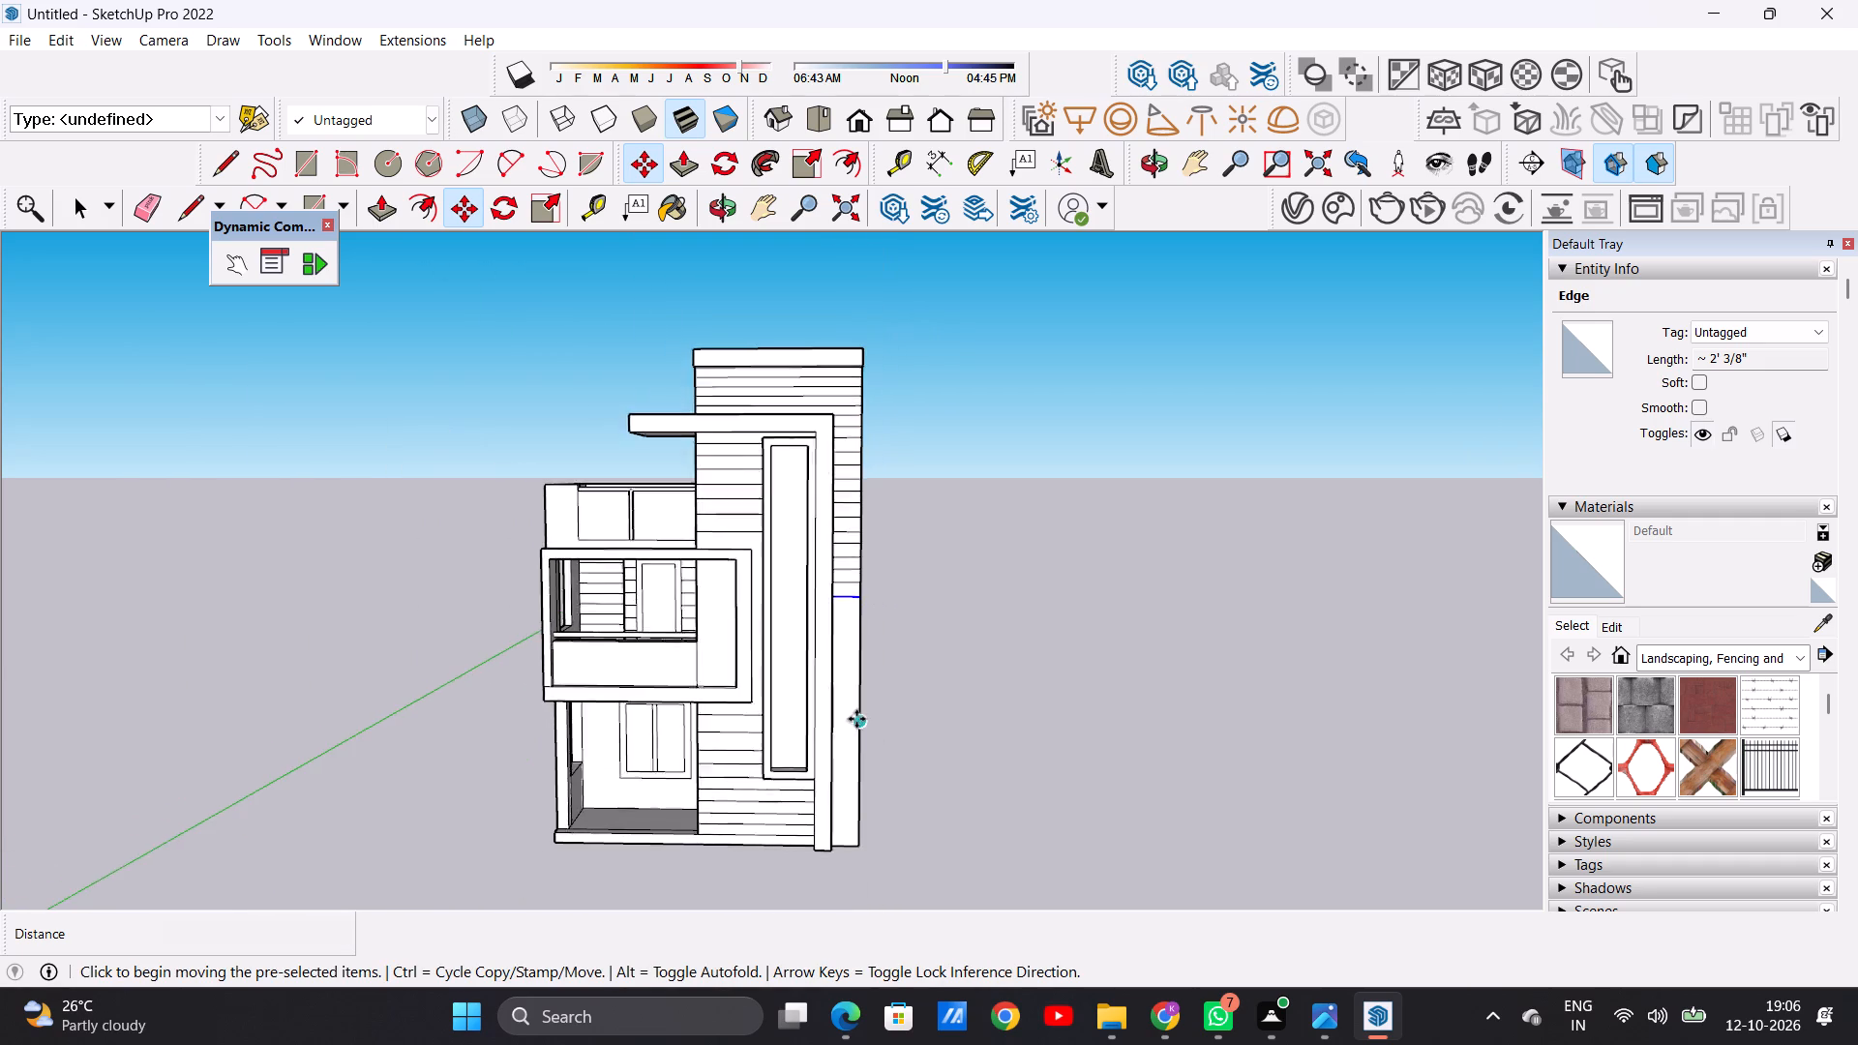
{"action": "scroll", "coordinate": [856, 719], "scroll_direction": "up", "scroll_amount": 3}
{"action": "scroll", "coordinate": [850, 608], "scroll_direction": "up", "scroll_amount": 7}
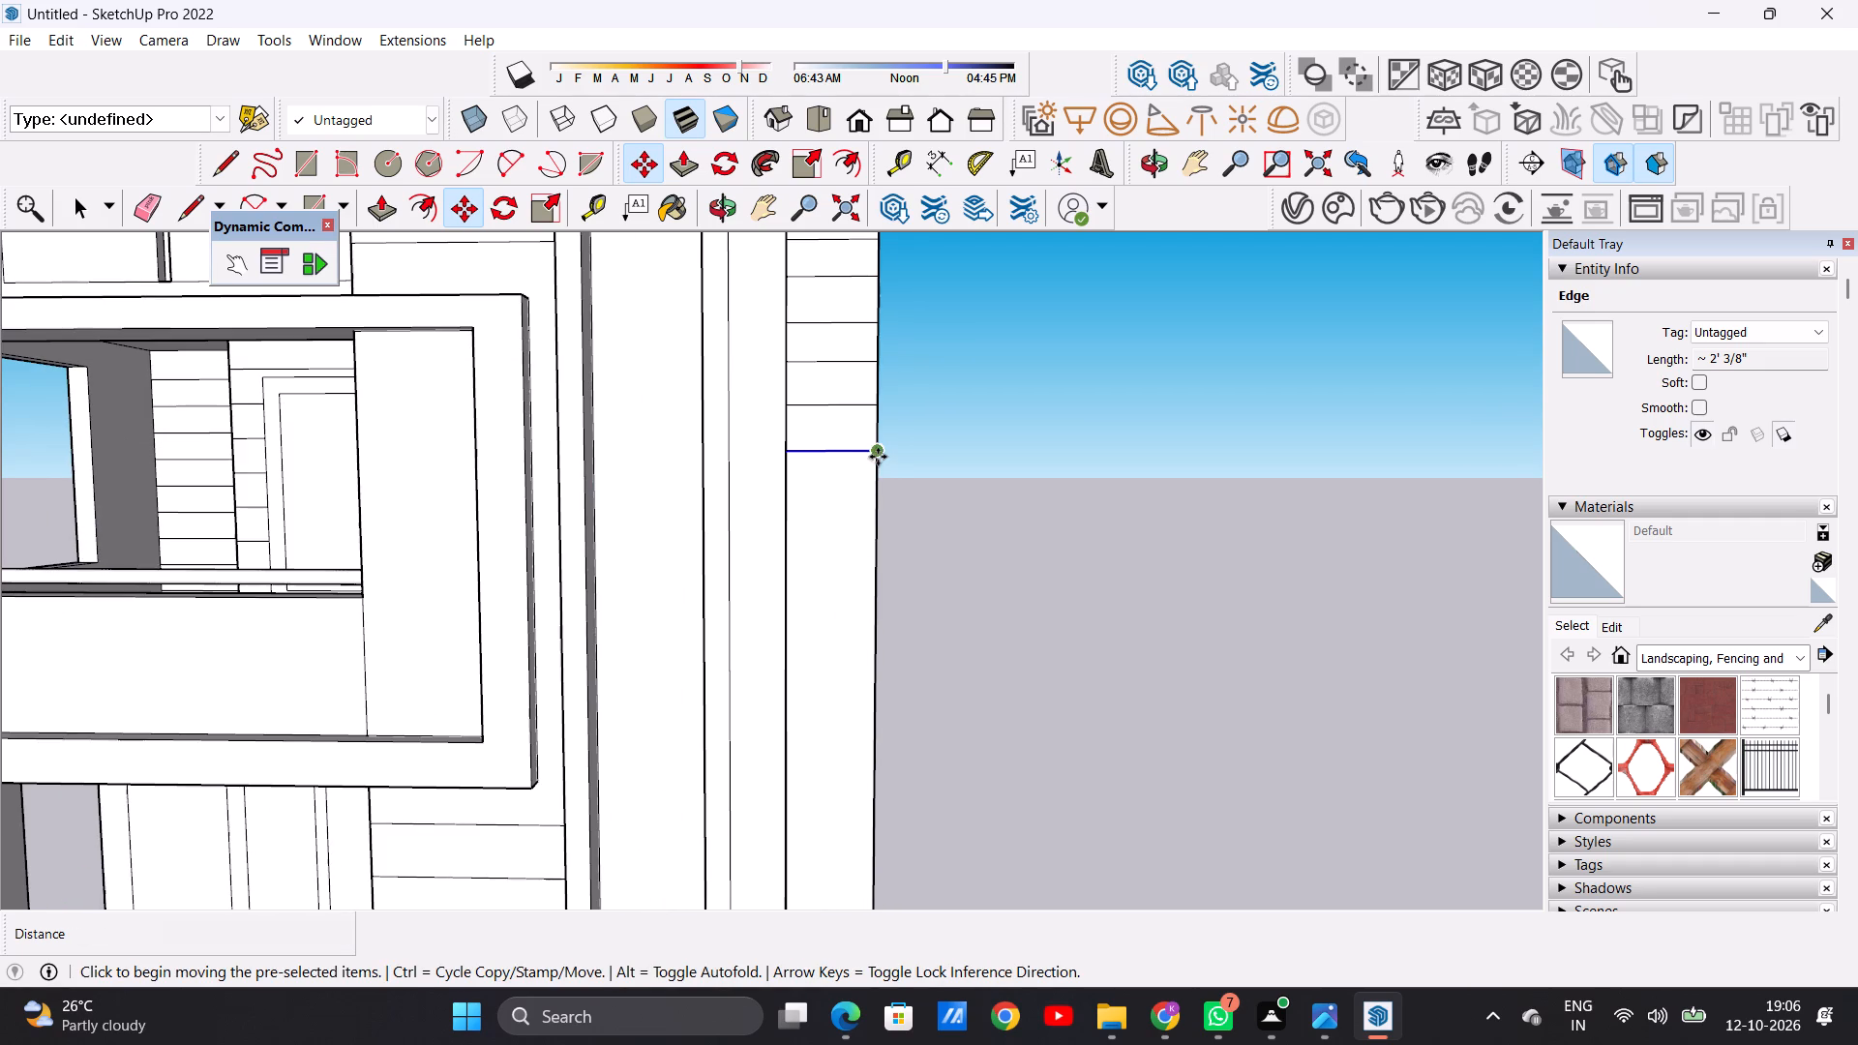
{"action": "left_click", "coordinate": [878, 457]}
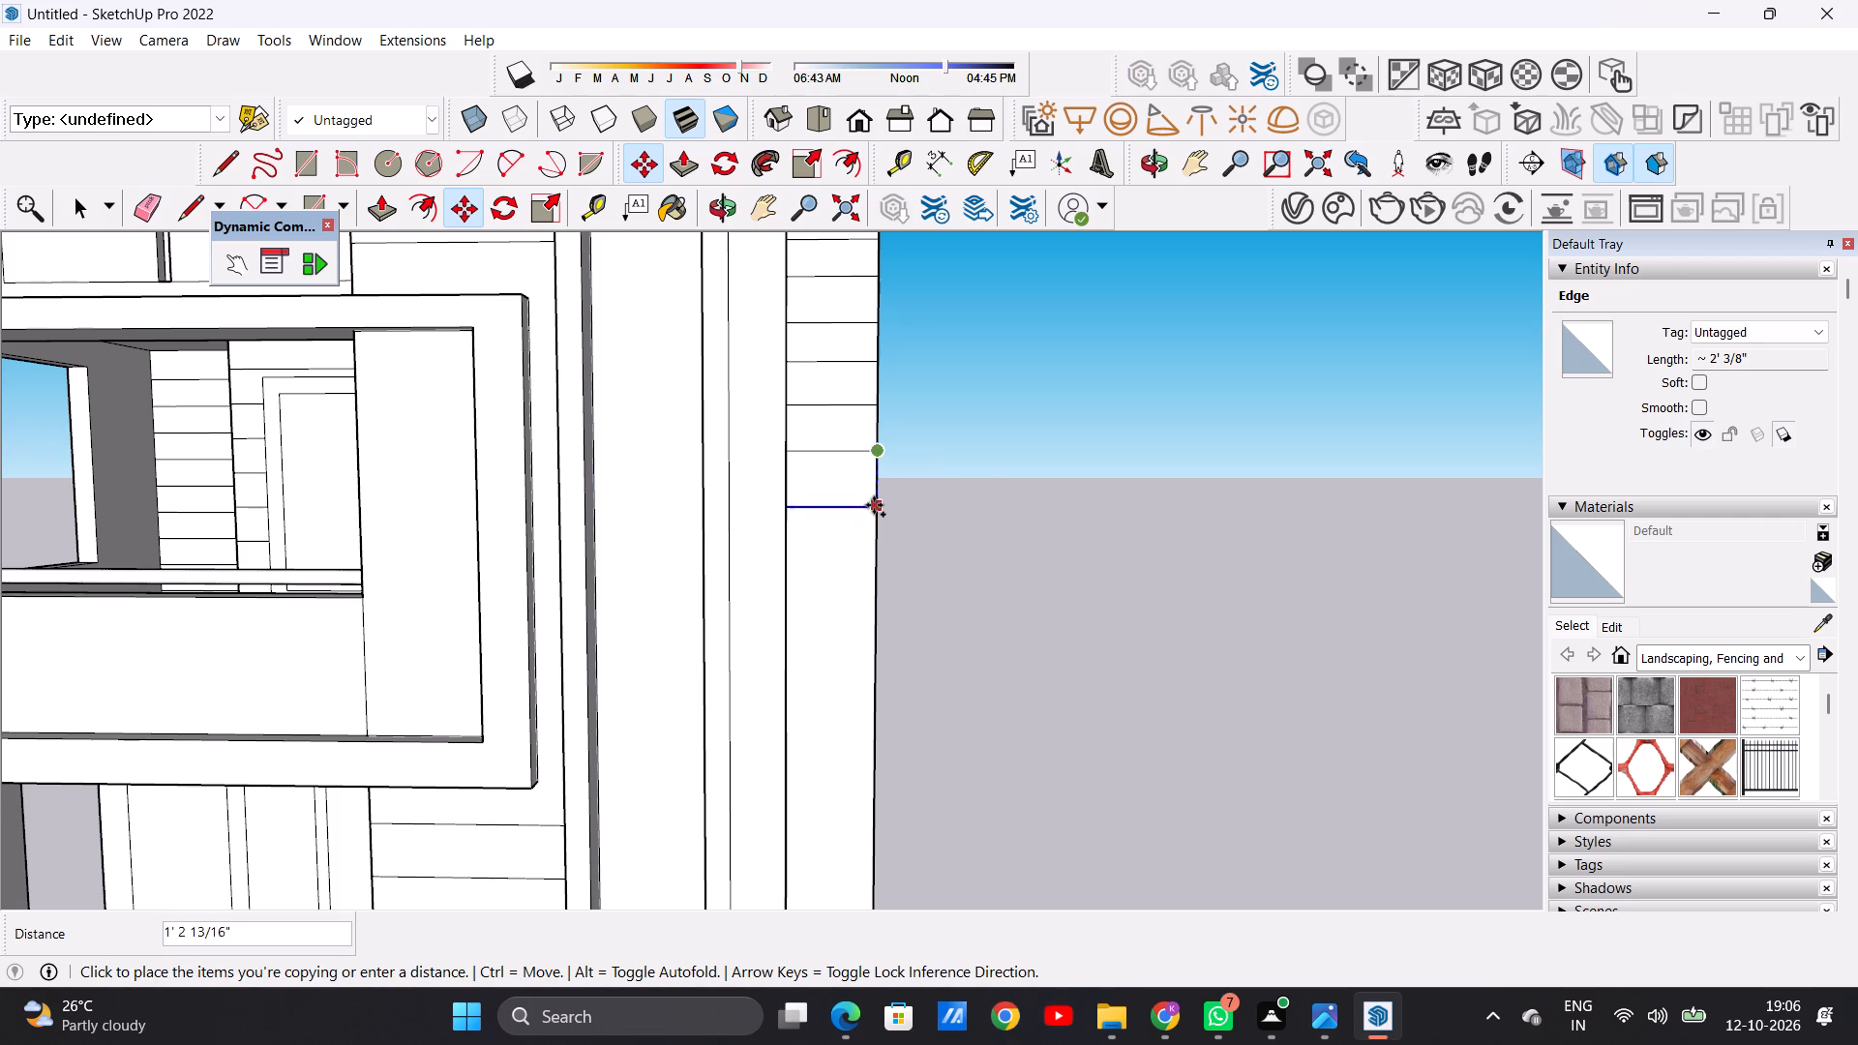
{"action": "left_click", "coordinate": [874, 494]}
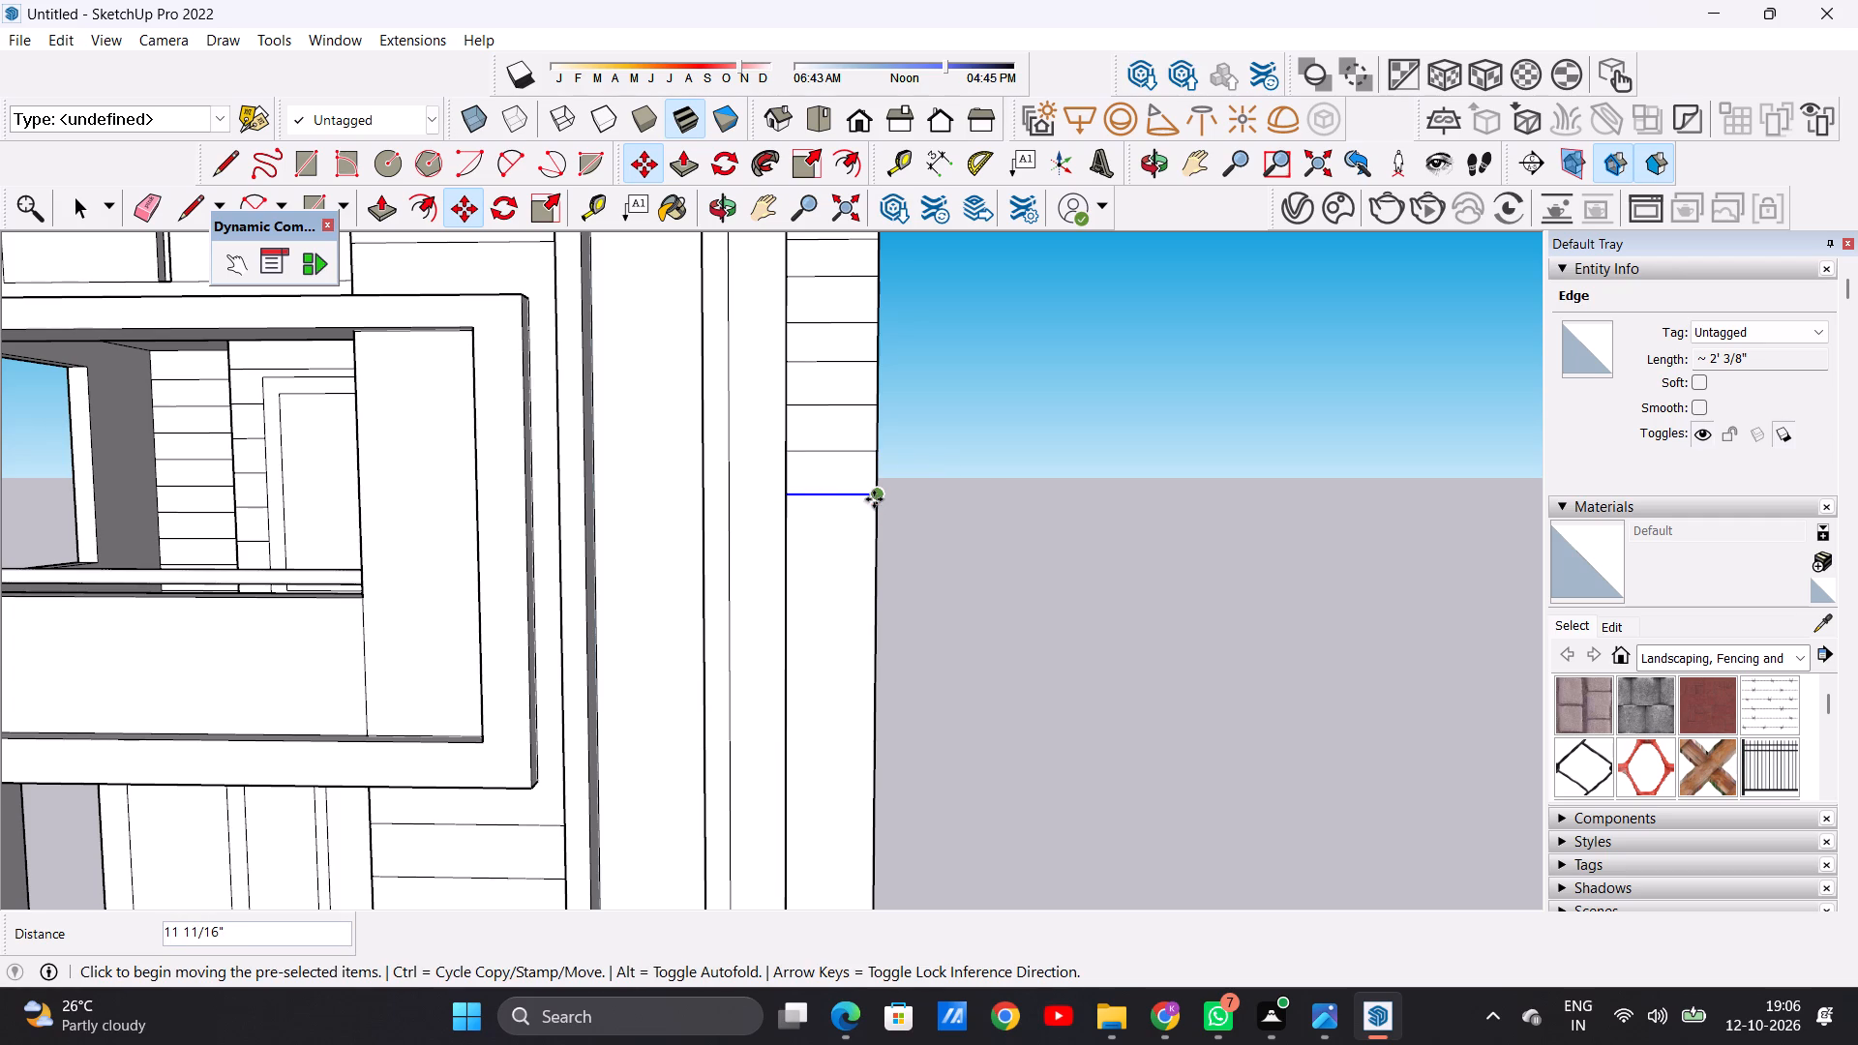
{"action": "left_click", "coordinate": [874, 499]}
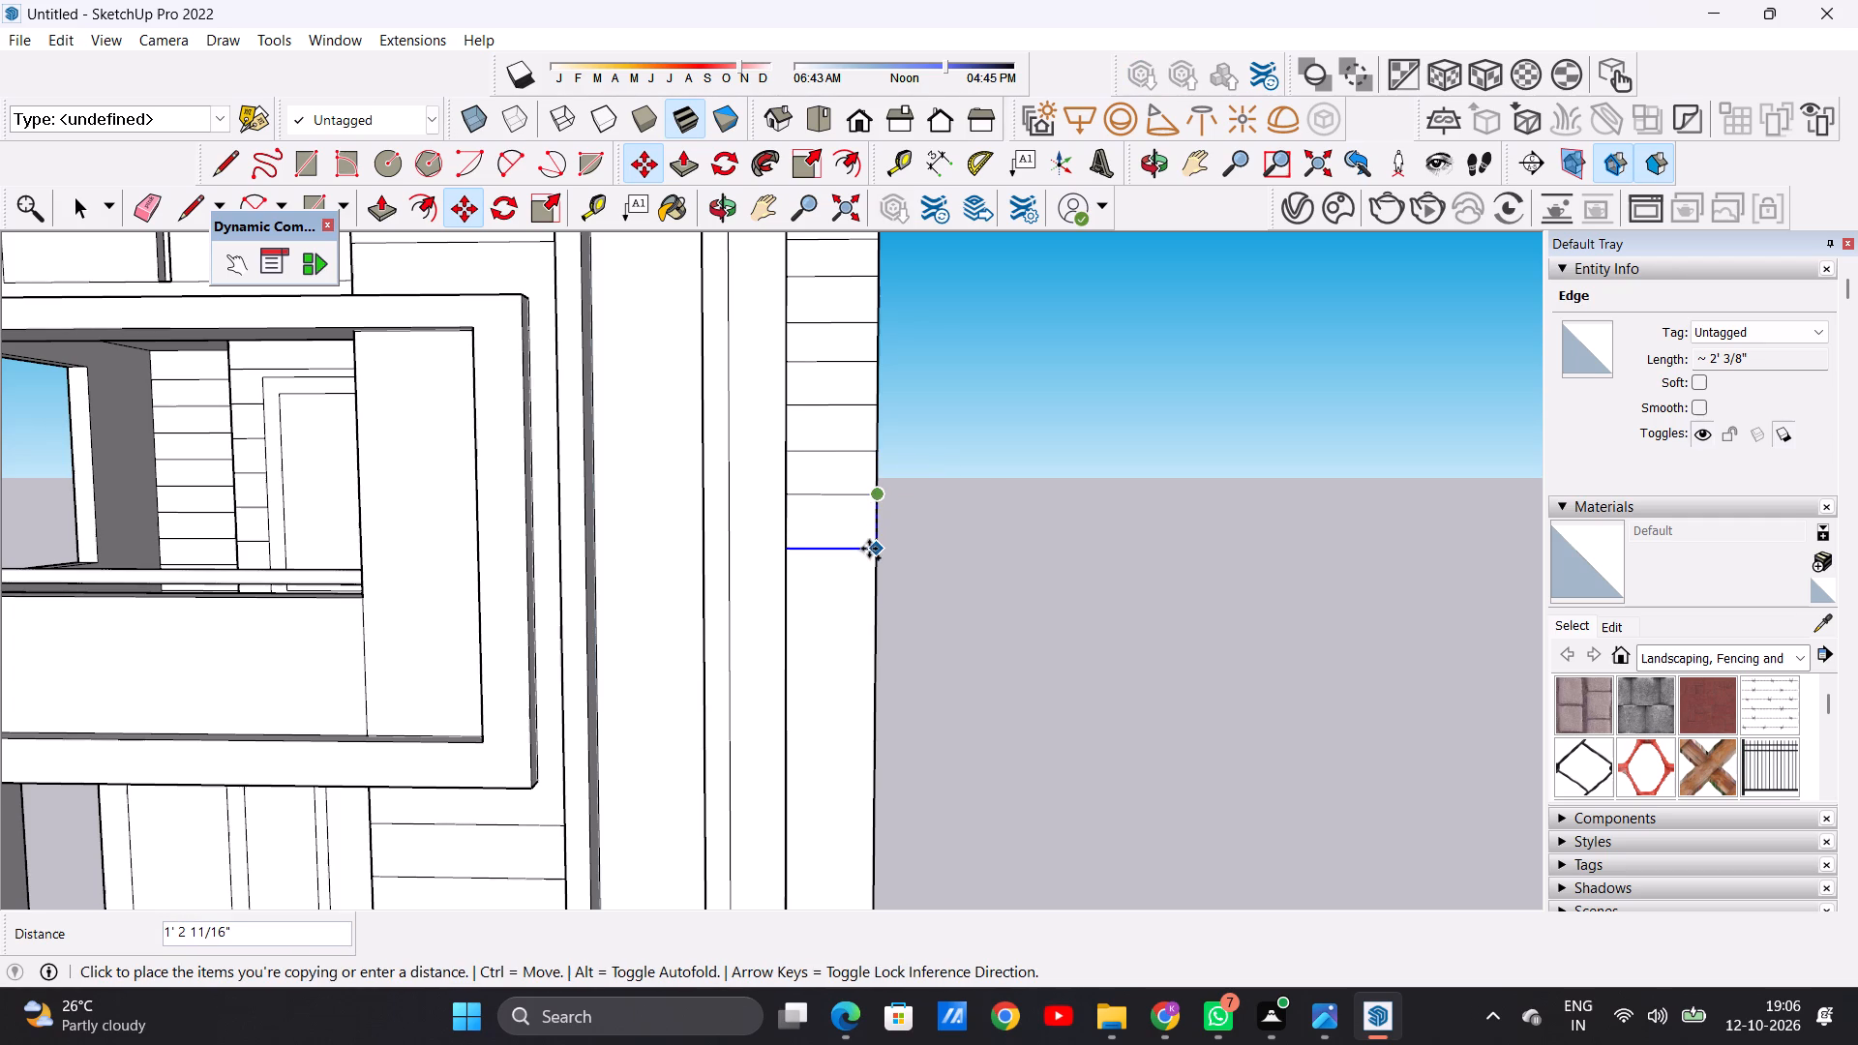
{"action": "left_click", "coordinate": [869, 543]}
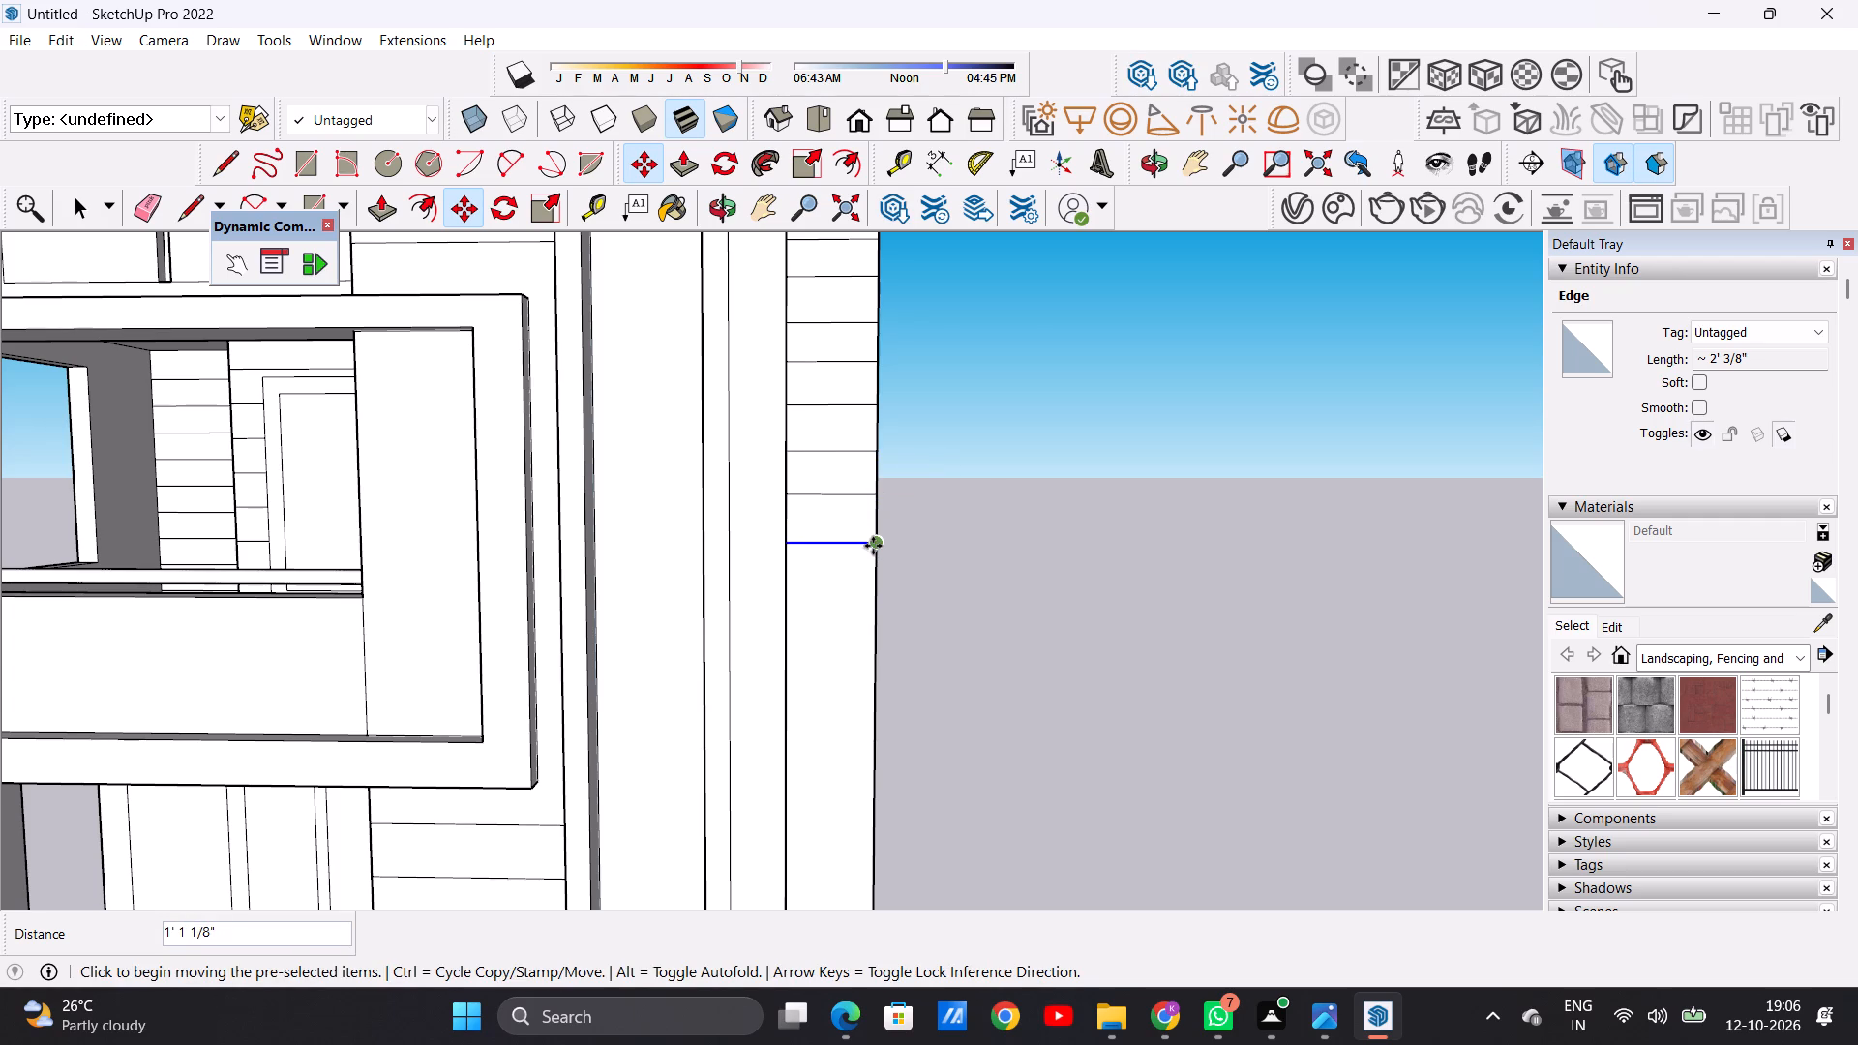
{"action": "left_click", "coordinate": [873, 546]}
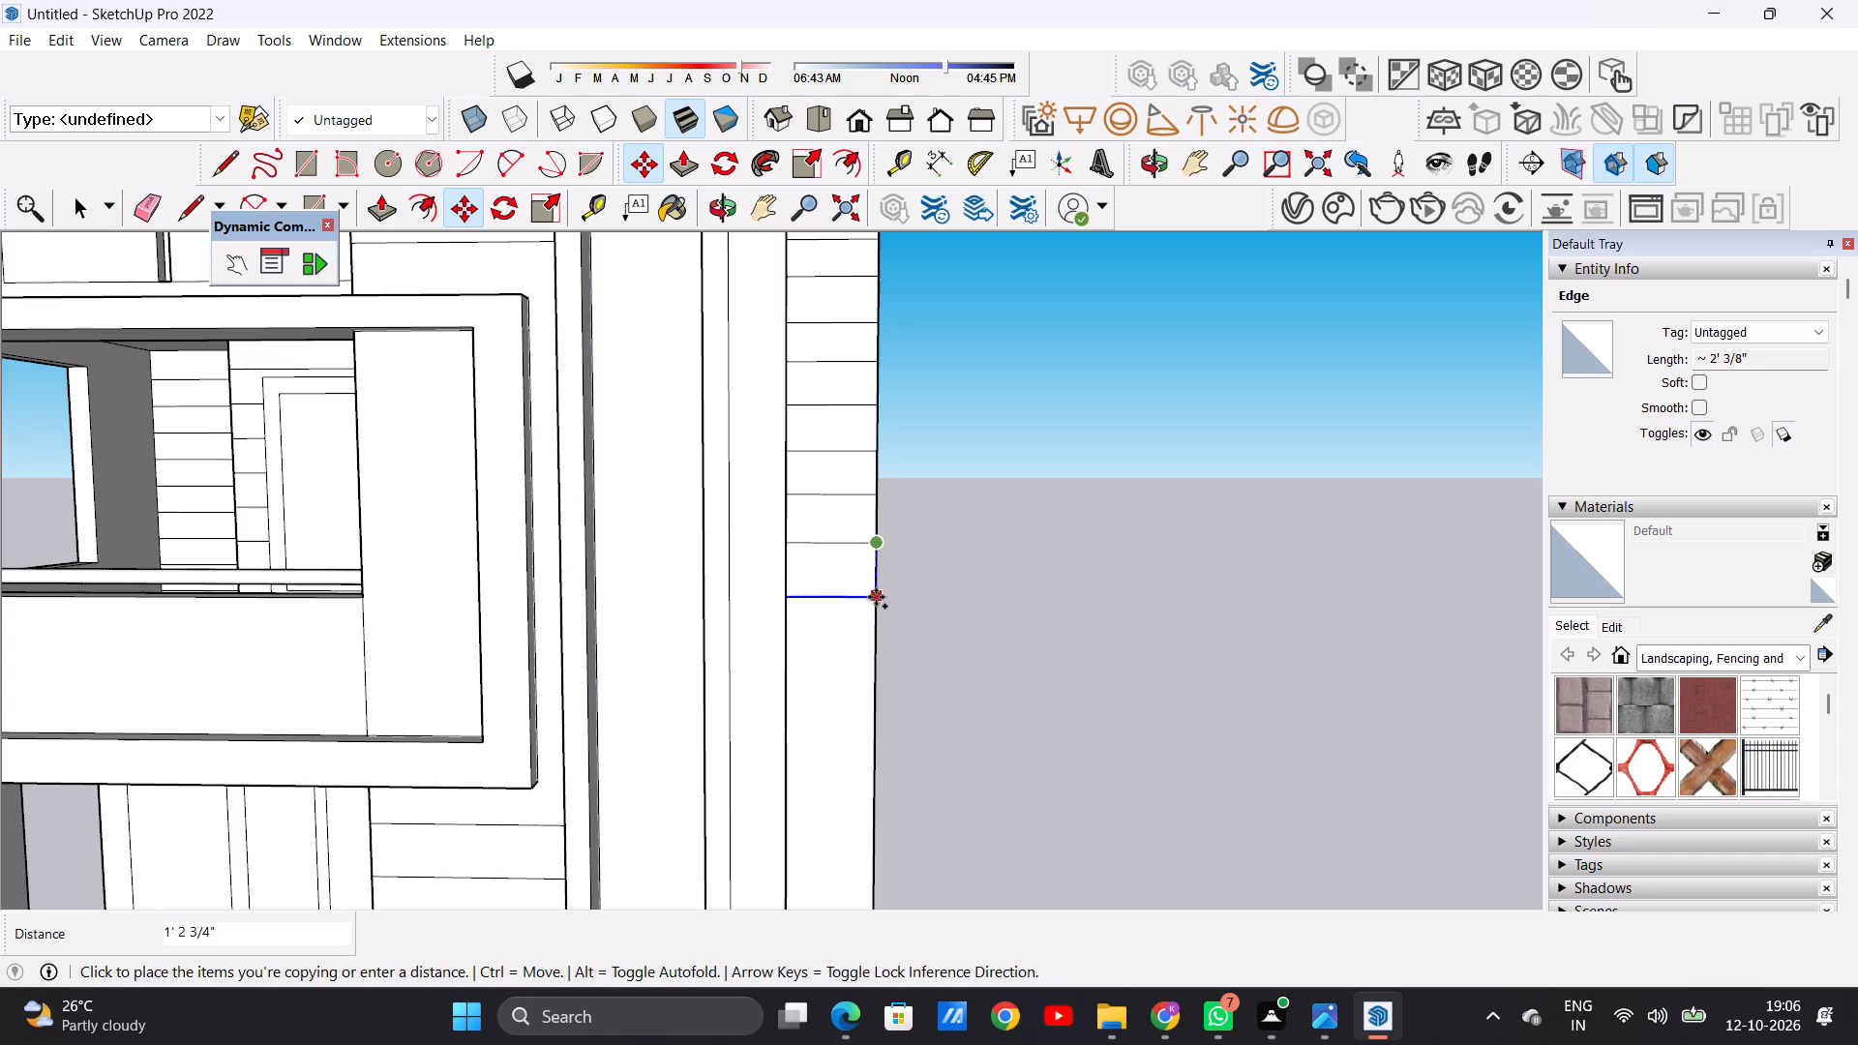
{"action": "left_click", "coordinate": [874, 588]}
{"action": "left_click", "coordinate": [874, 590]}
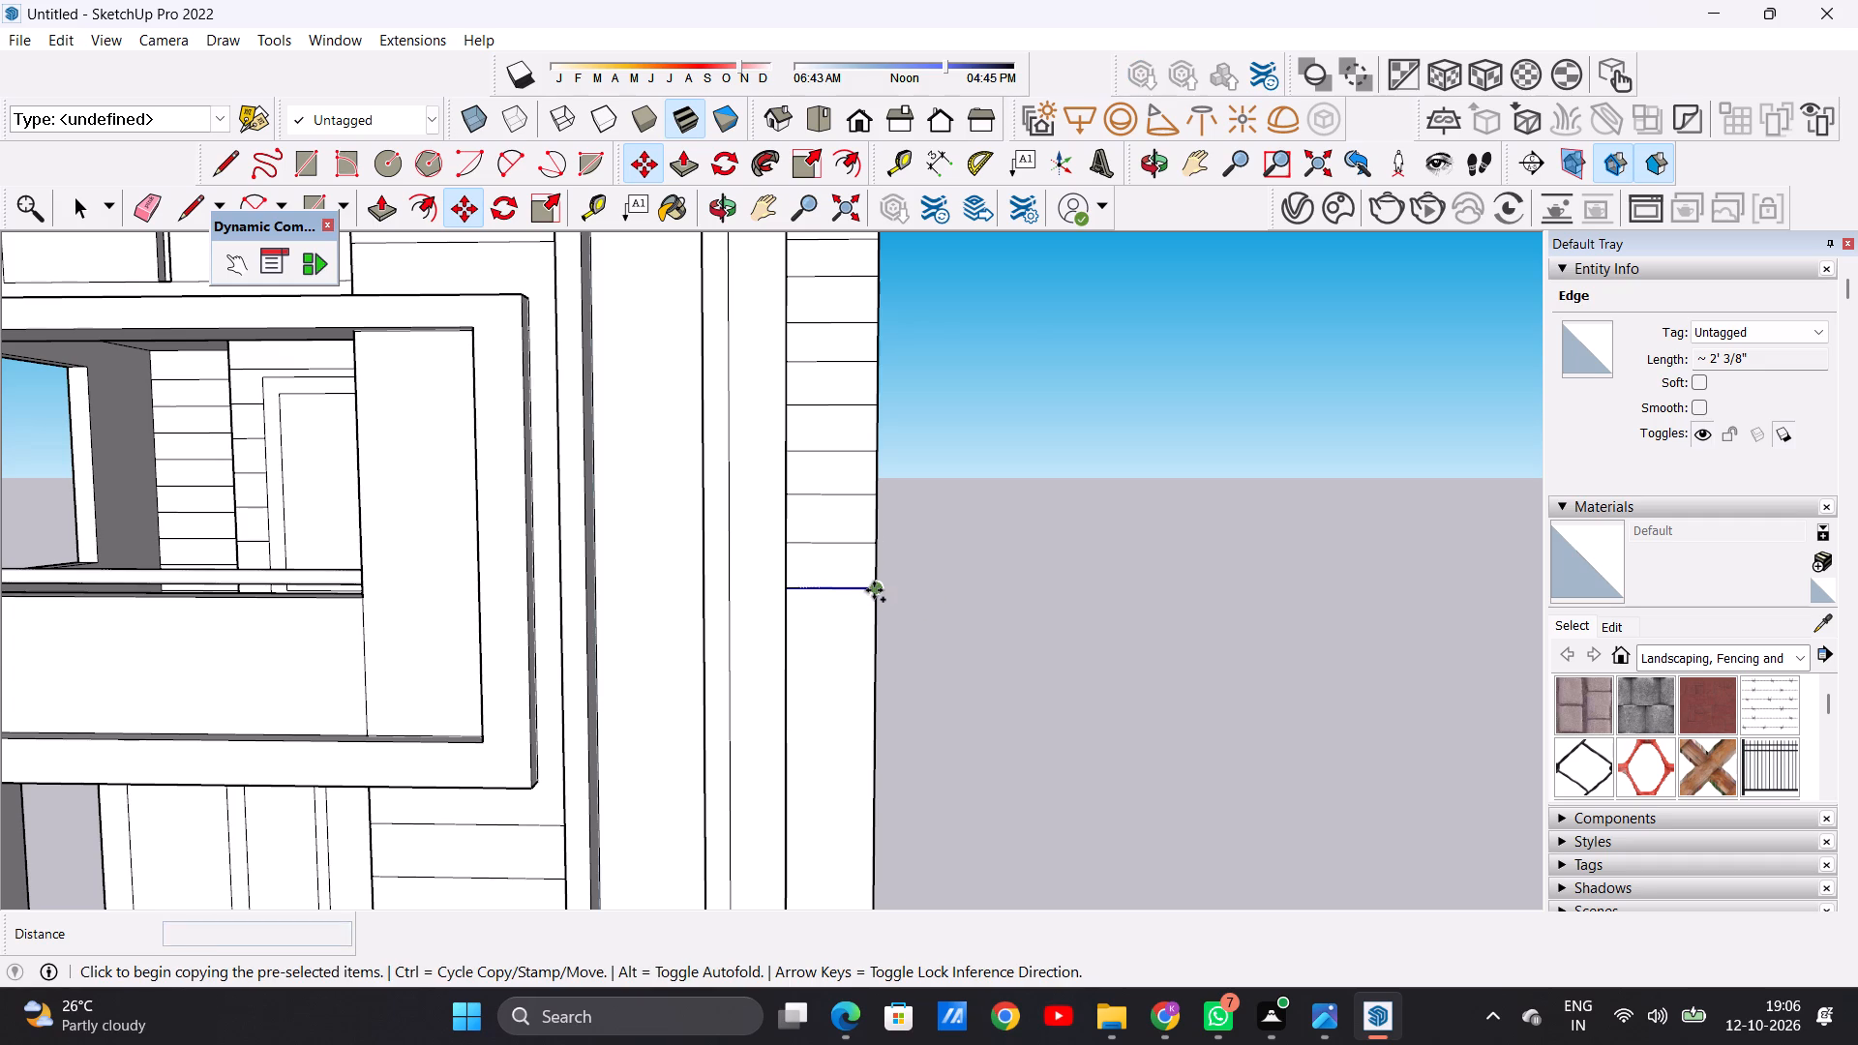
{"action": "left_click", "coordinate": [875, 636]}
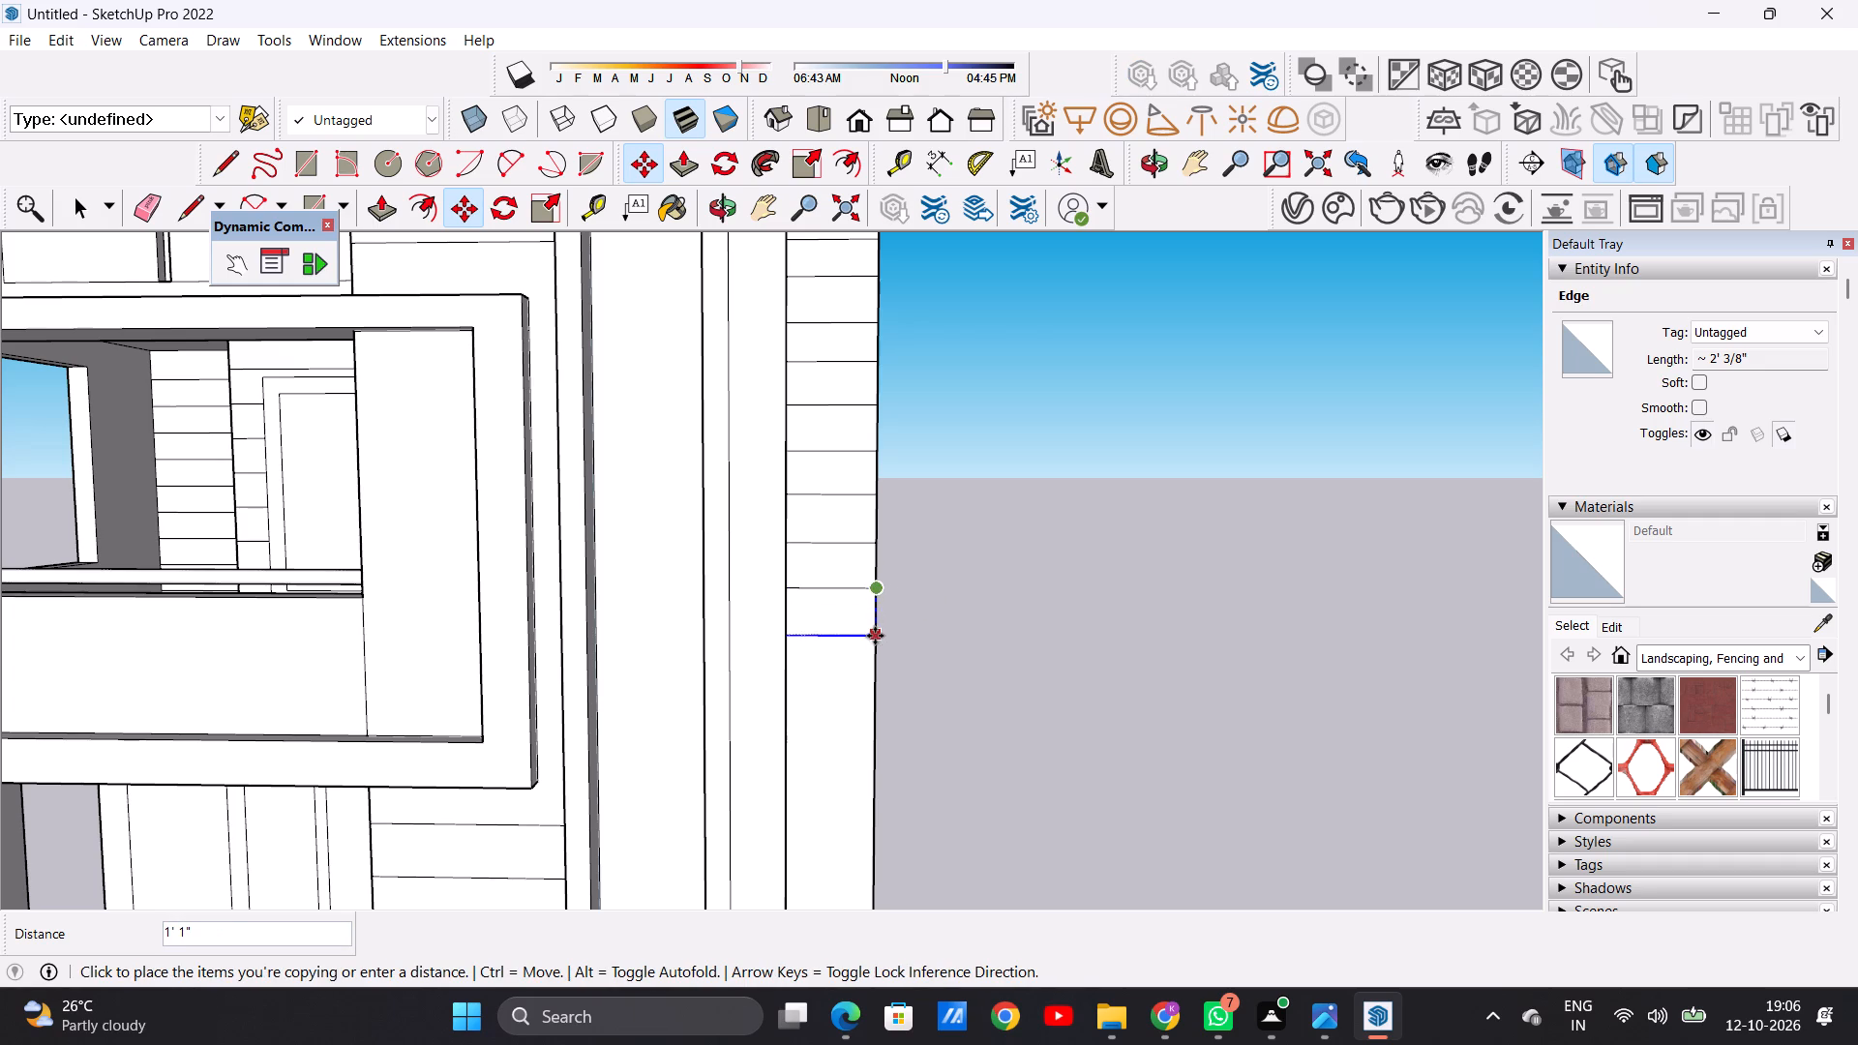
Copy the lowest groove on the narrow strip down about 1' 1 11/16", and again about 1' 15/16".
{"action": "scroll", "coordinate": [801, 560], "scroll_direction": "down", "scroll_amount": 6}
{"action": "scroll", "coordinate": [849, 718], "scroll_direction": "up", "scroll_amount": 7}
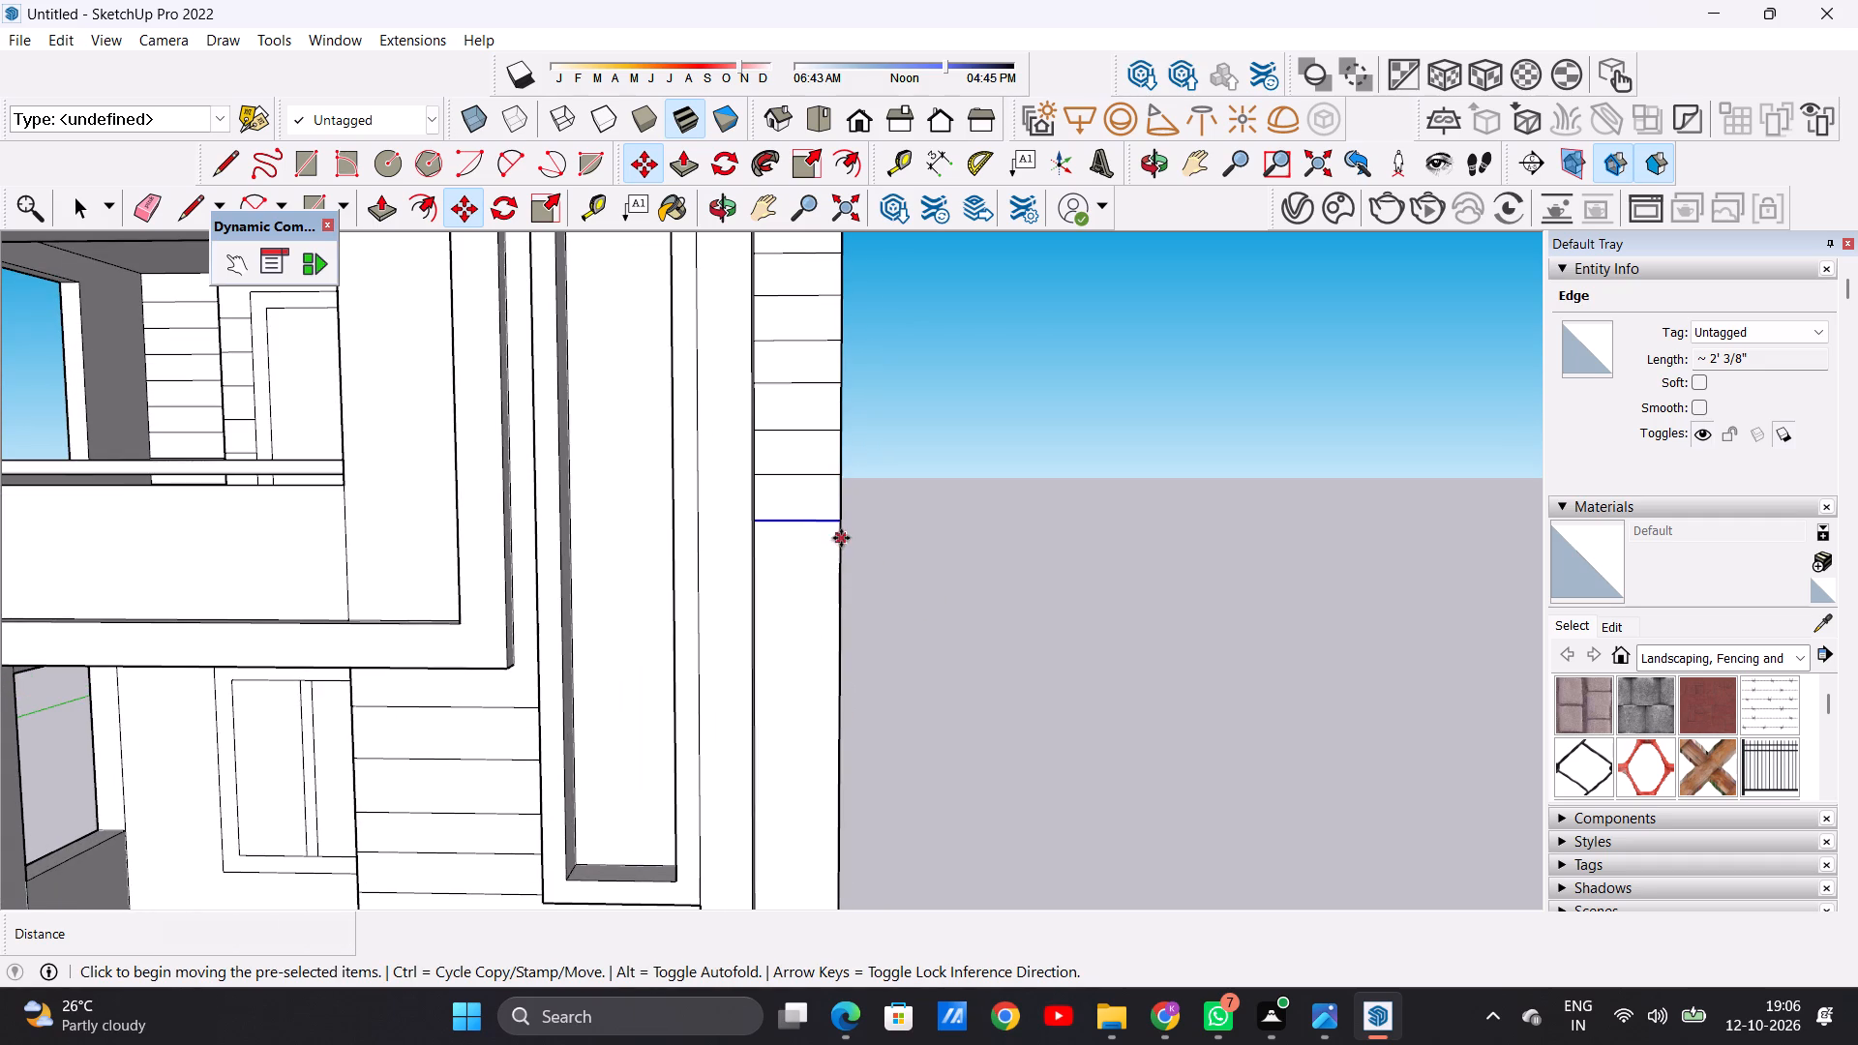
{"action": "left_click", "coordinate": [841, 529]}
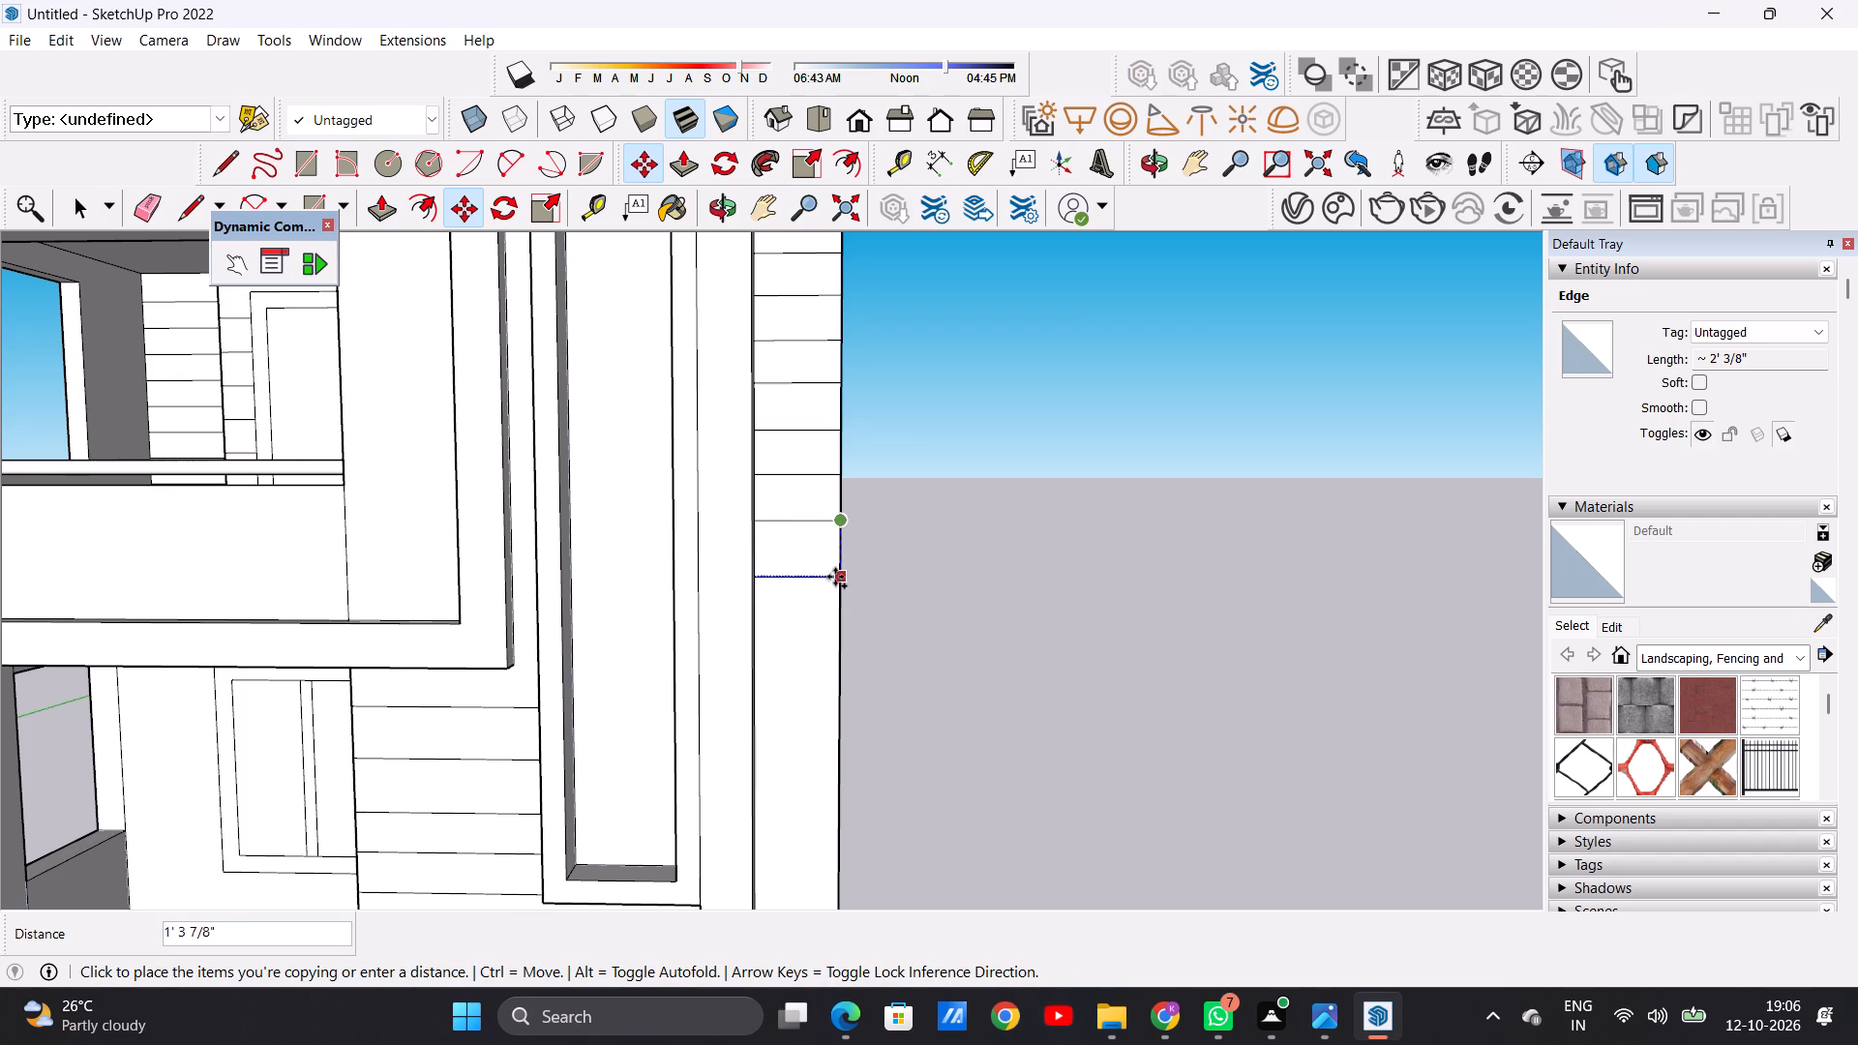
{"action": "left_click", "coordinate": [835, 569]}
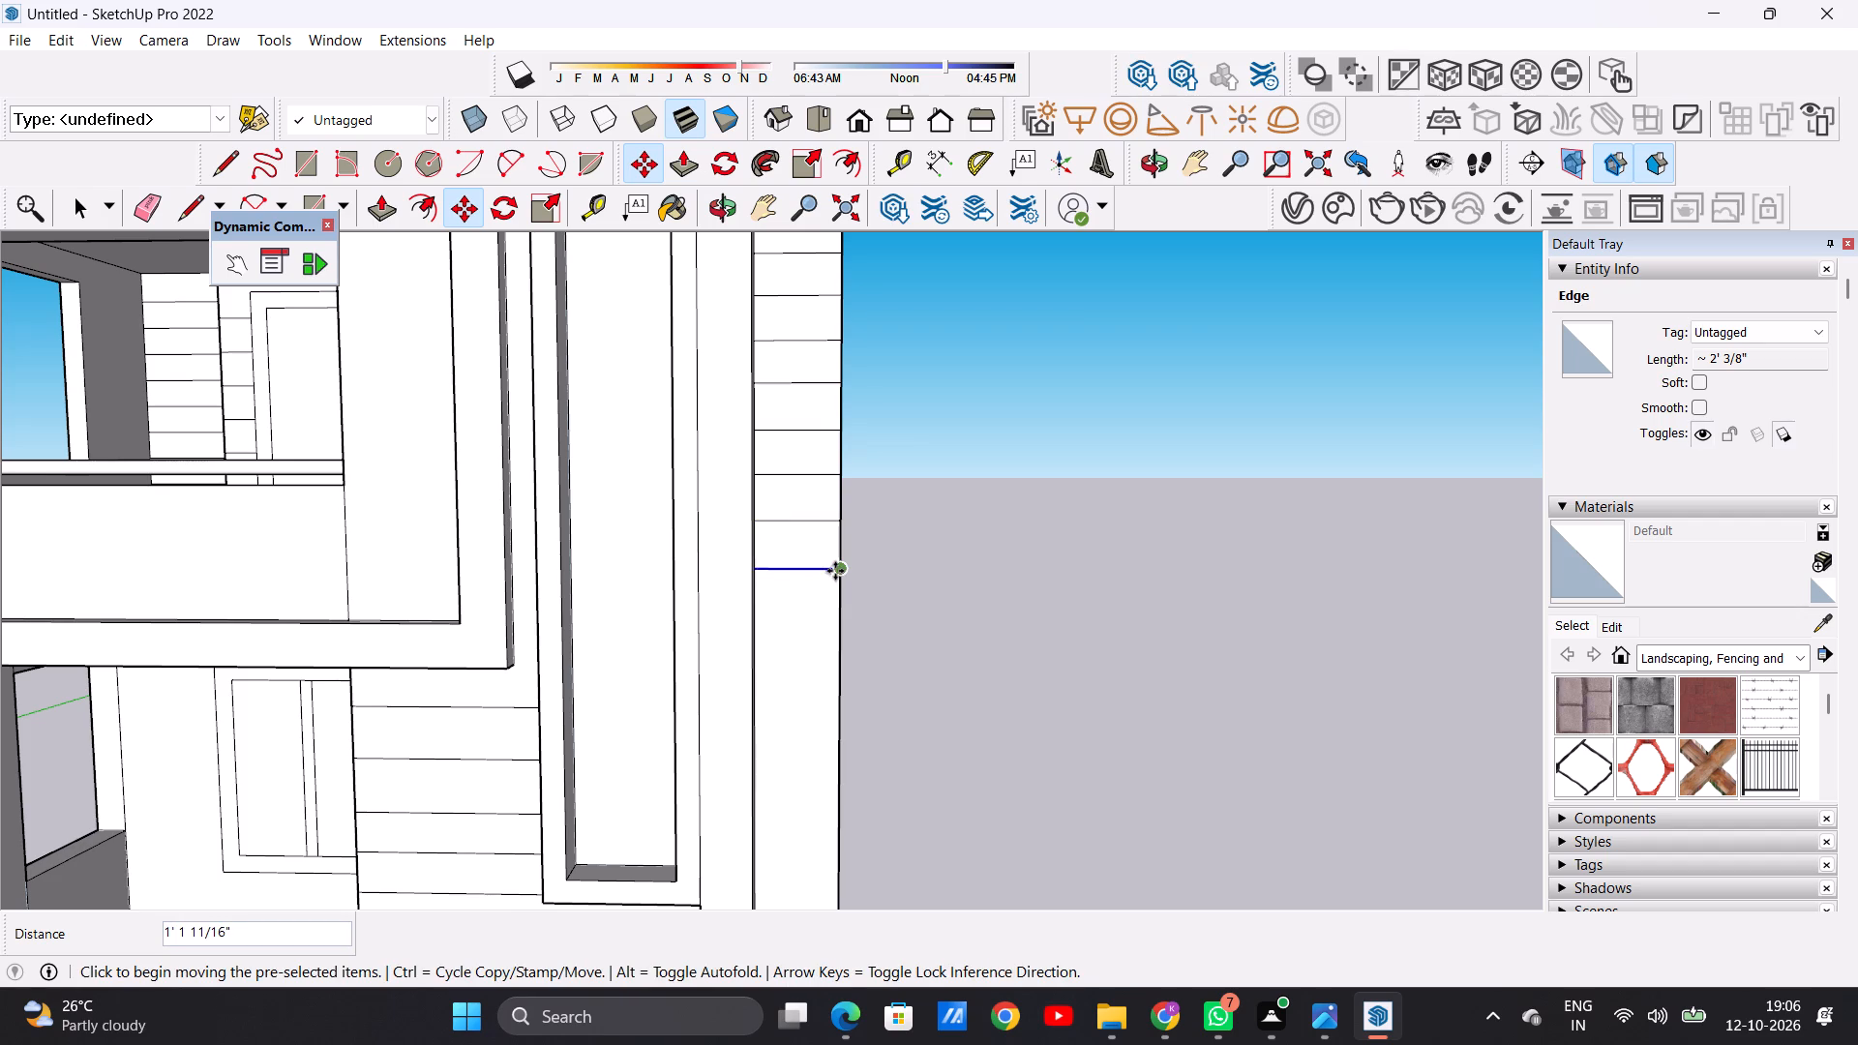
{"action": "left_click", "coordinate": [835, 571]}
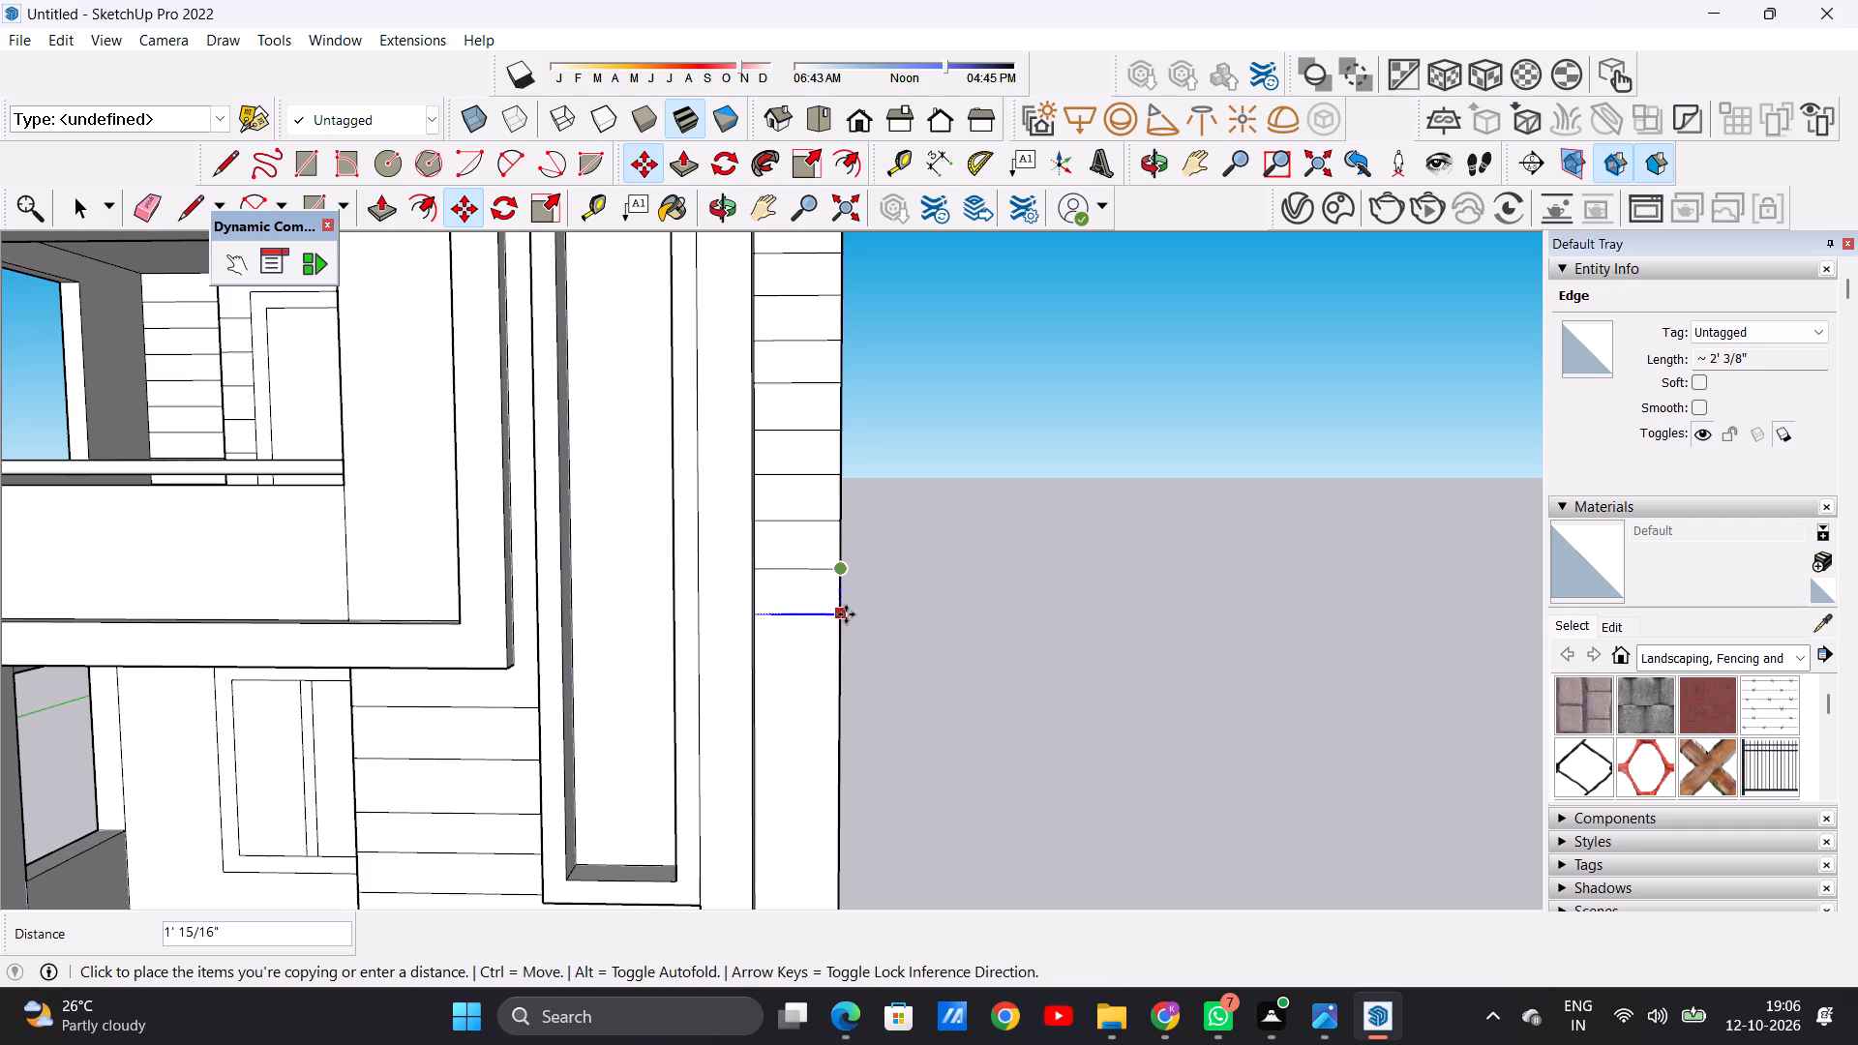
{"action": "left_click", "coordinate": [846, 614]}
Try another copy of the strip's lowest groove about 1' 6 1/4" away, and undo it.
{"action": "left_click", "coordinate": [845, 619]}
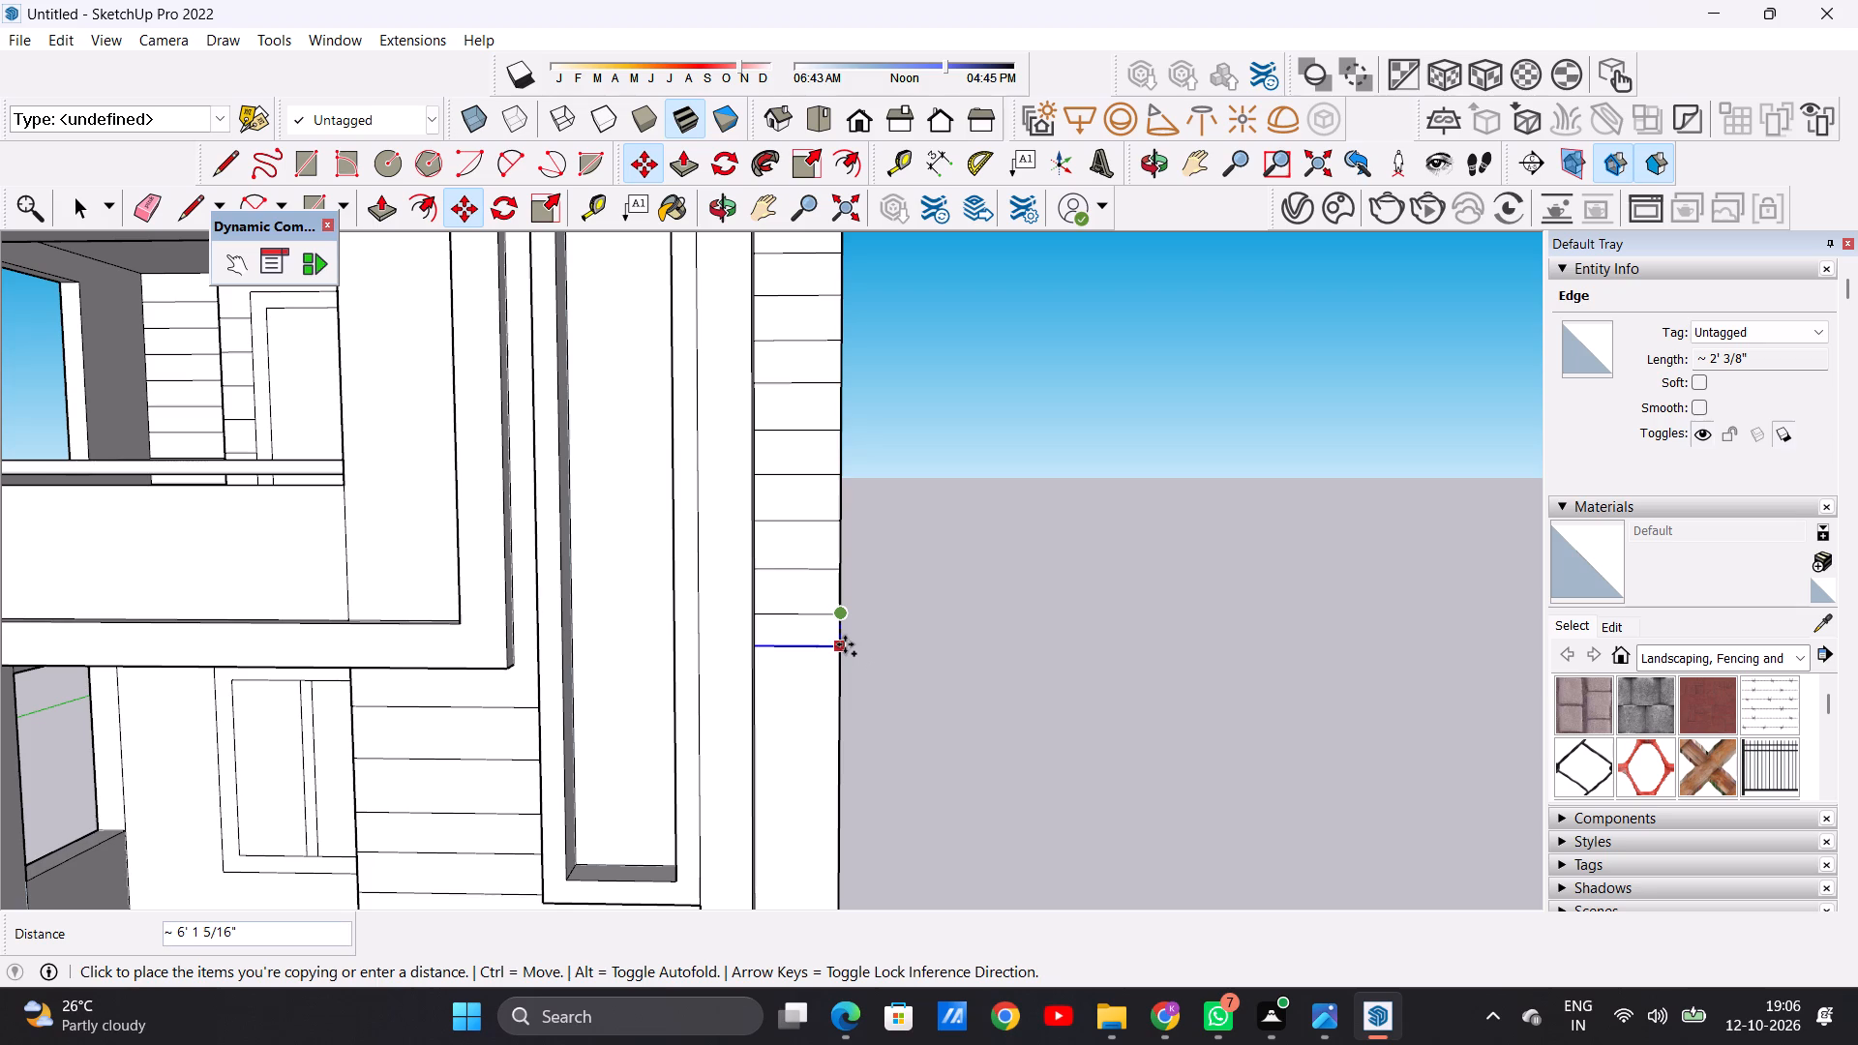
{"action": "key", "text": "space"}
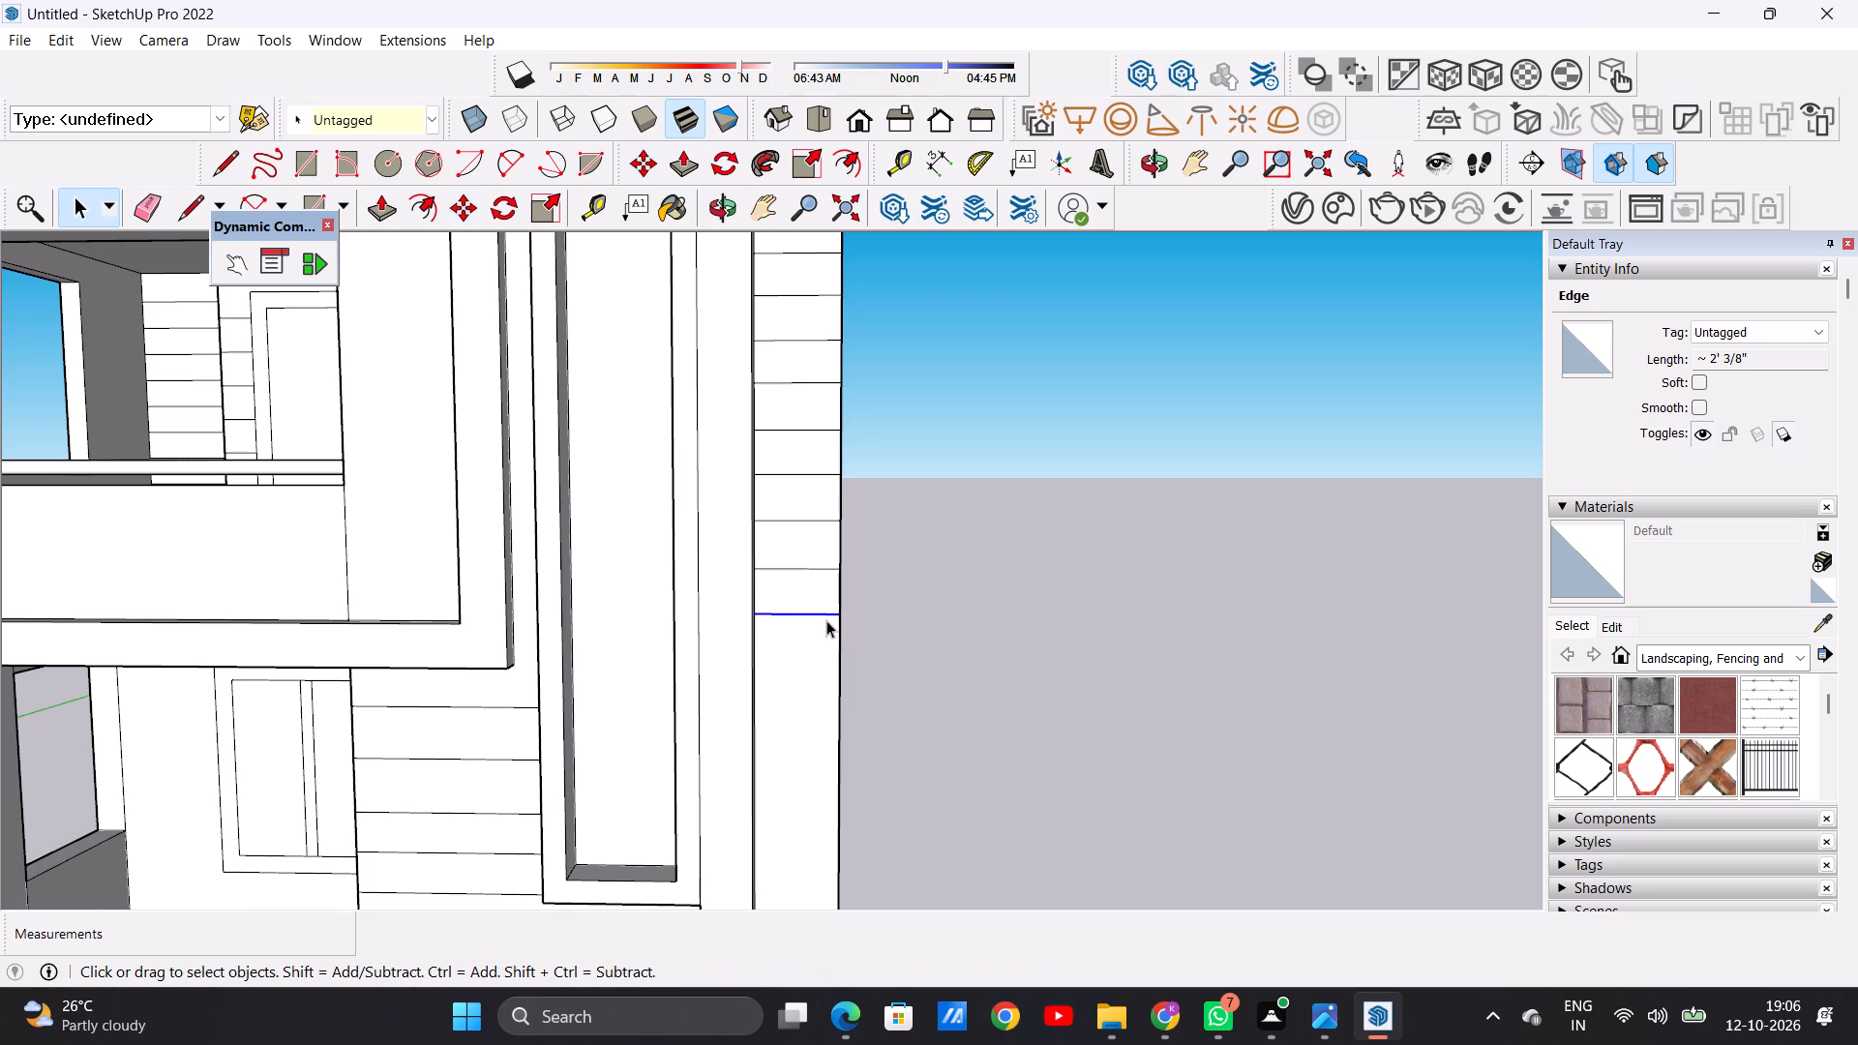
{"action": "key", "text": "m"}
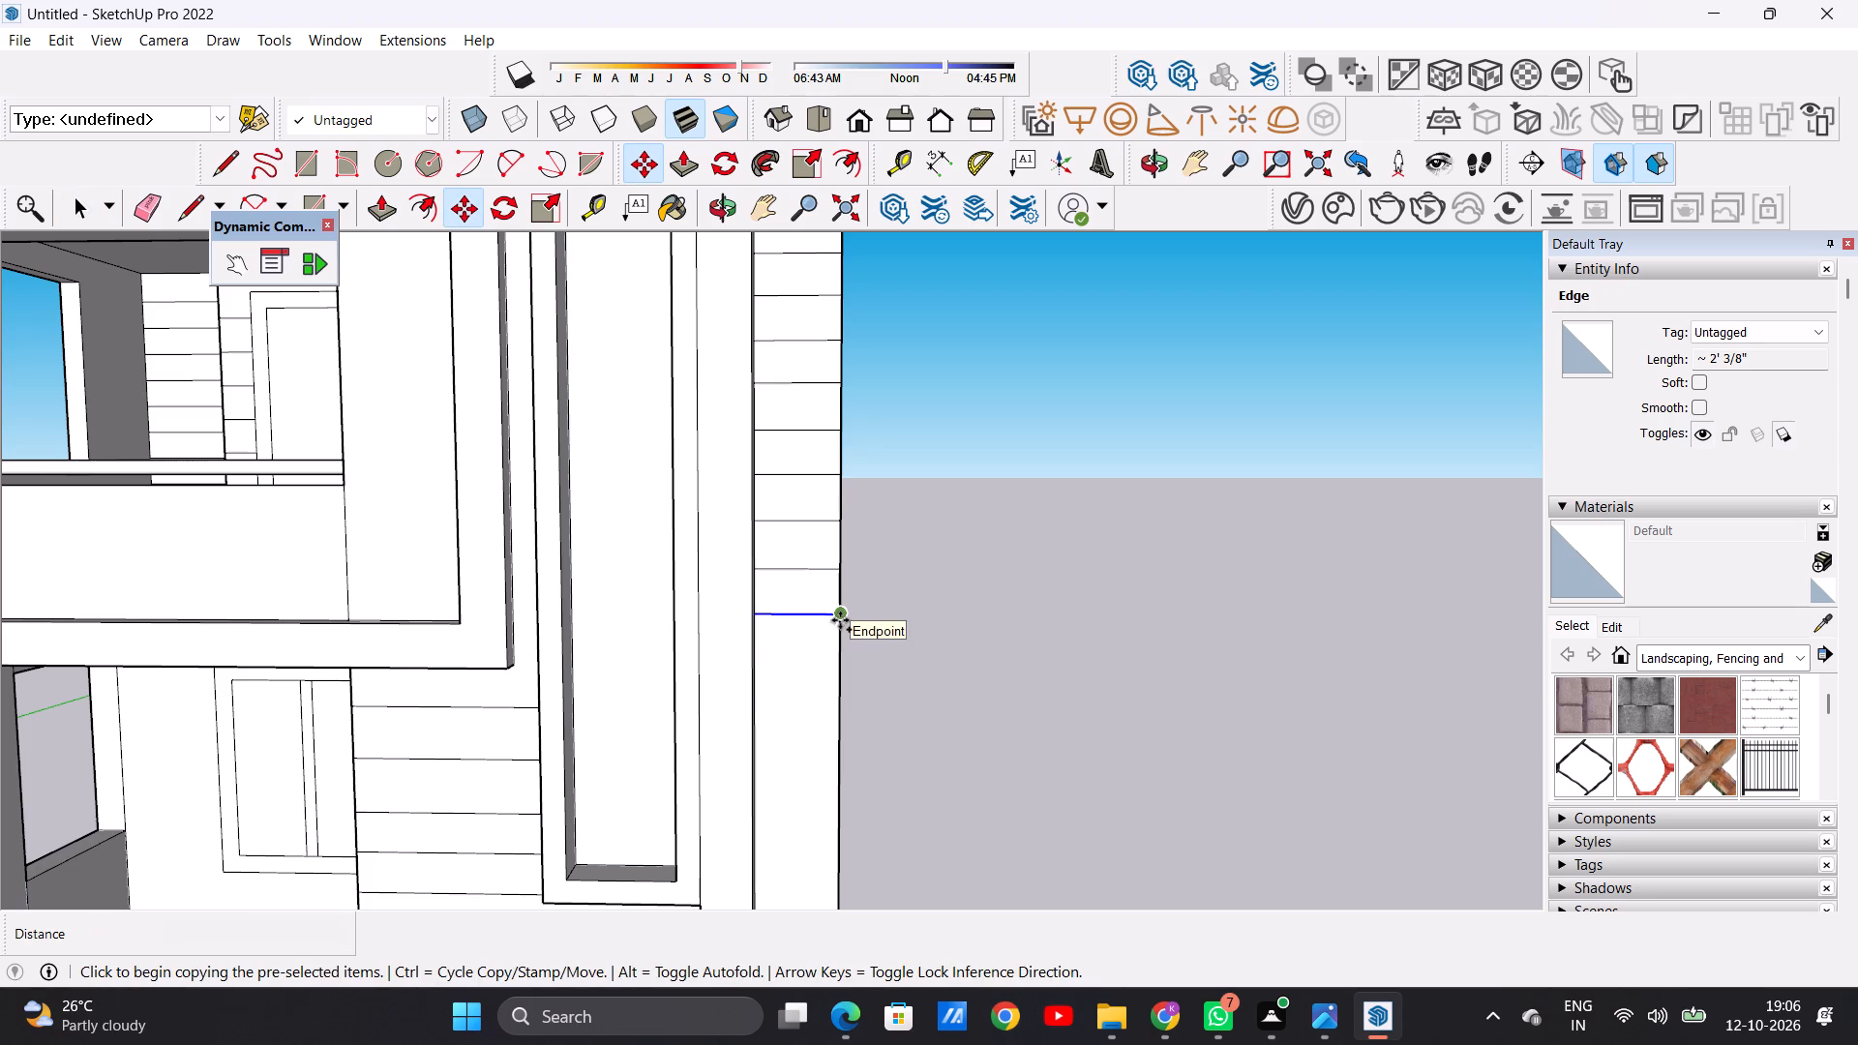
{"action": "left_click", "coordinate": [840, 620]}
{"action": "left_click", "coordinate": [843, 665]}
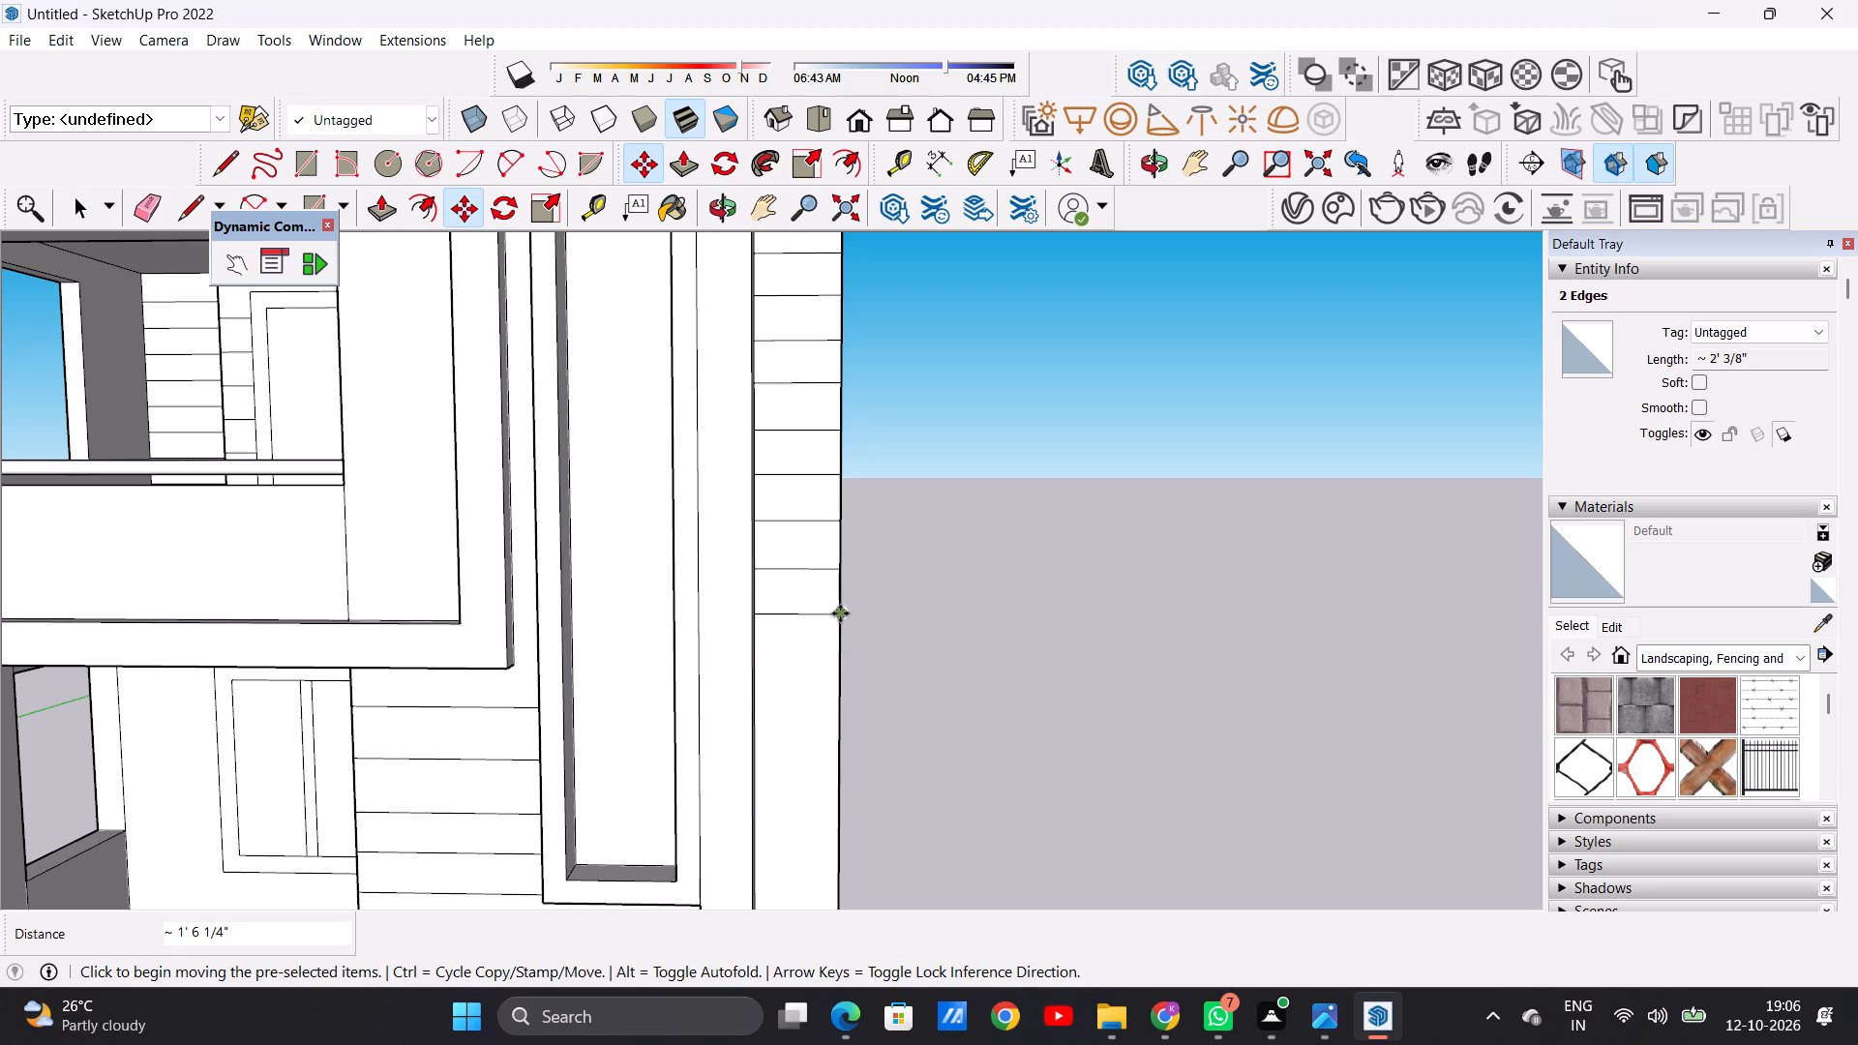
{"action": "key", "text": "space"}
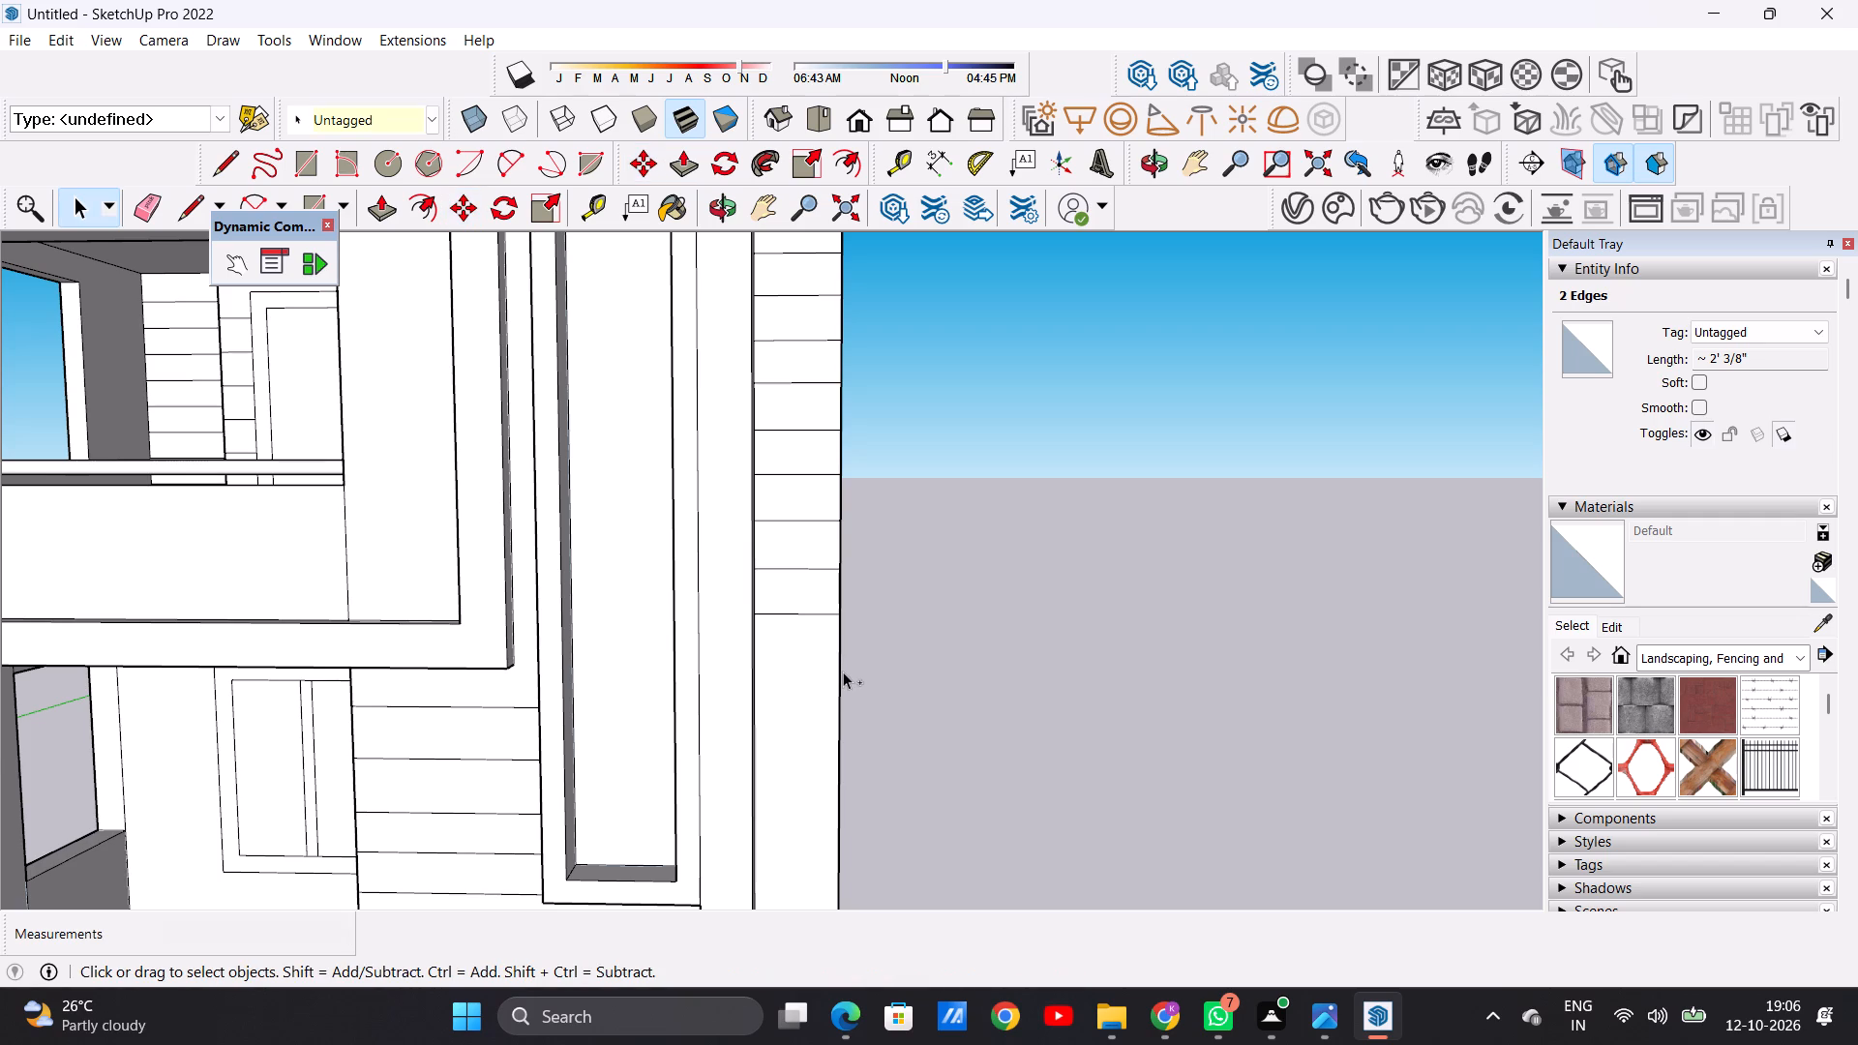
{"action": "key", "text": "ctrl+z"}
Copy the lowest groove on the narrow strip down about 9 11/16".
{"action": "scroll", "coordinate": [826, 623], "scroll_direction": "up", "scroll_amount": 10}
{"action": "scroll", "coordinate": [818, 616], "scroll_direction": "down", "scroll_amount": 1}
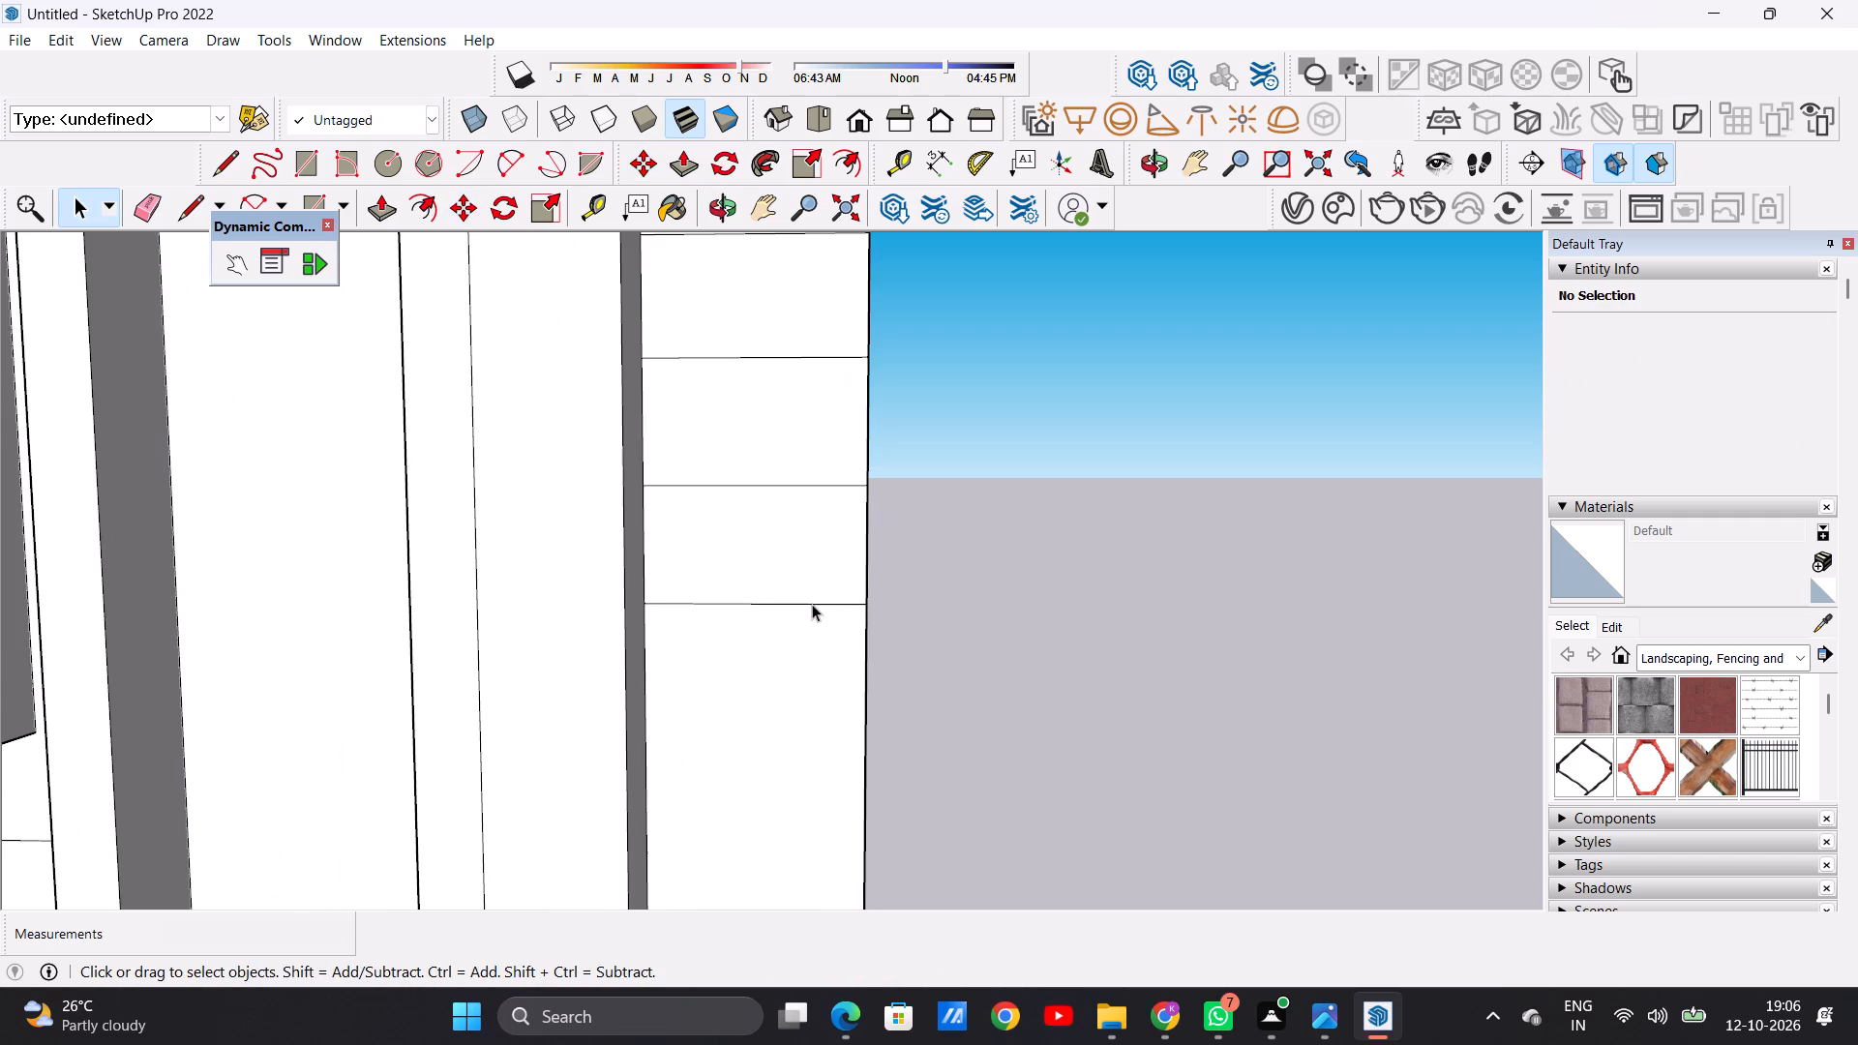
{"action": "left_click", "coordinate": [812, 604]}
{"action": "key", "text": "m"}
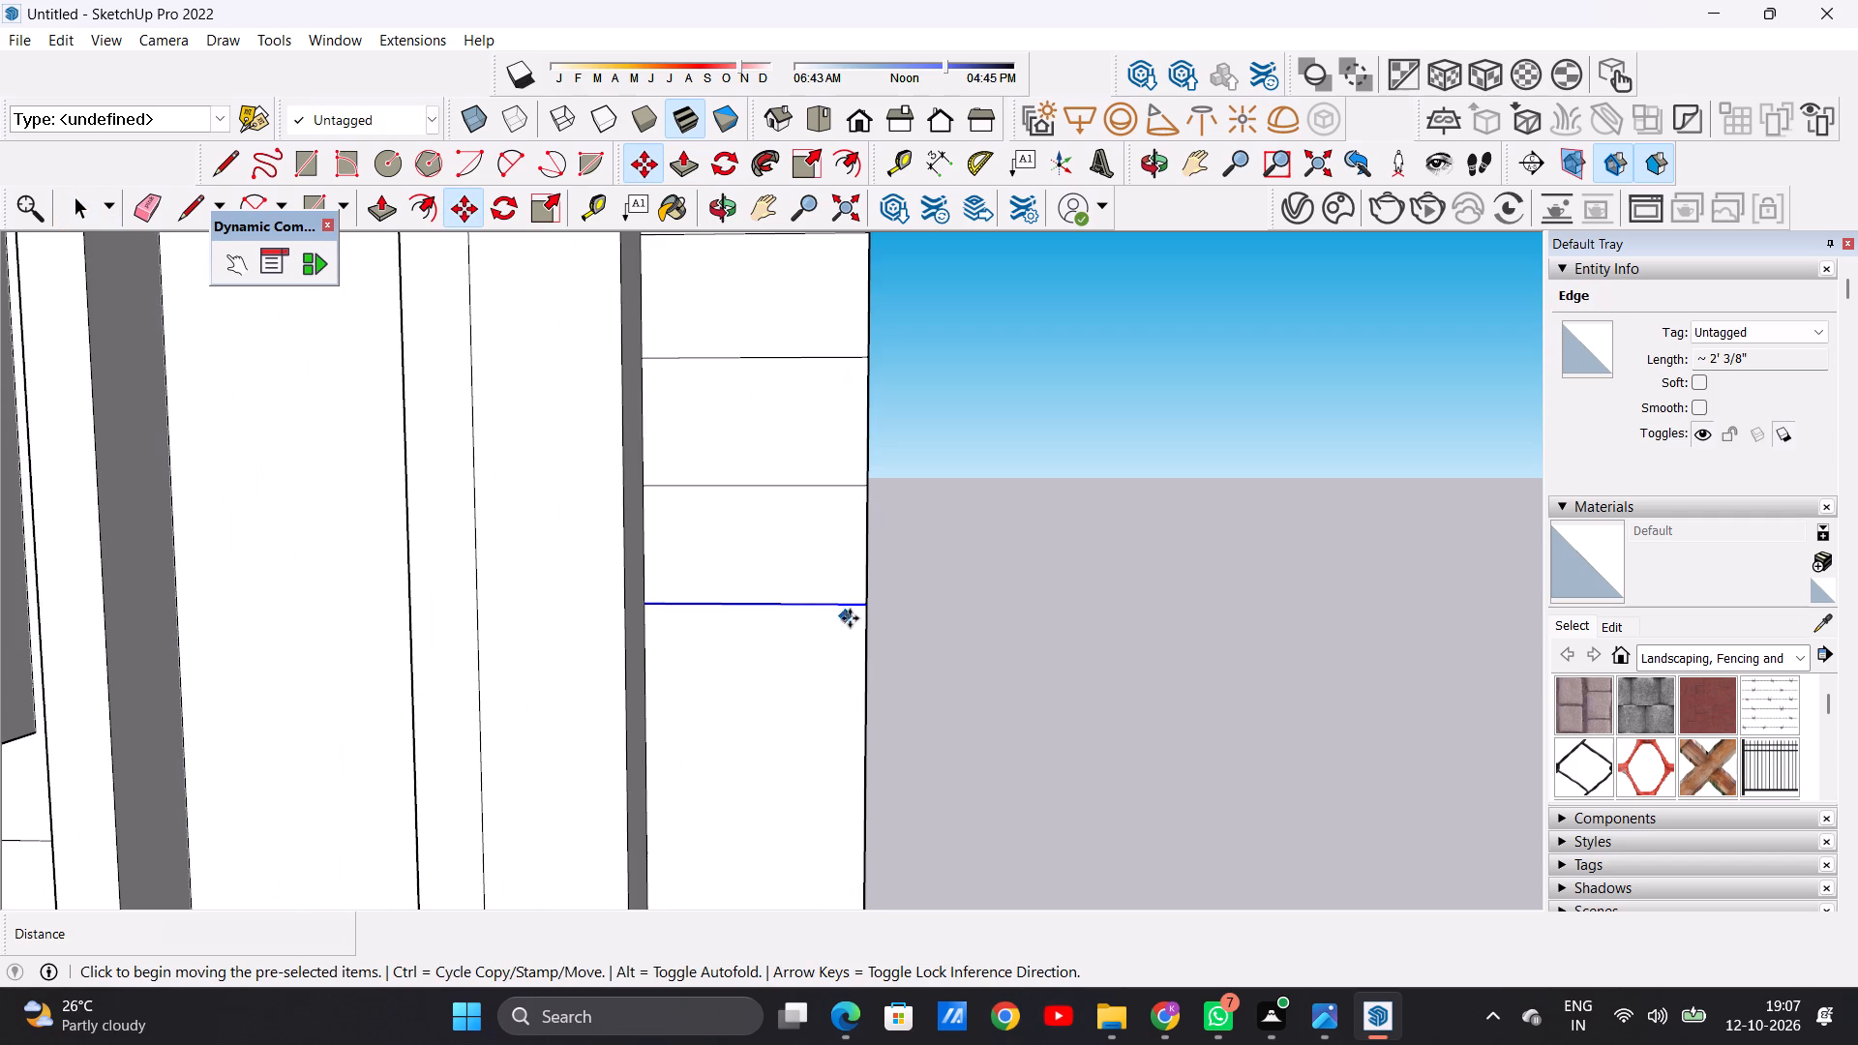
{"action": "left_click", "coordinate": [865, 609]}
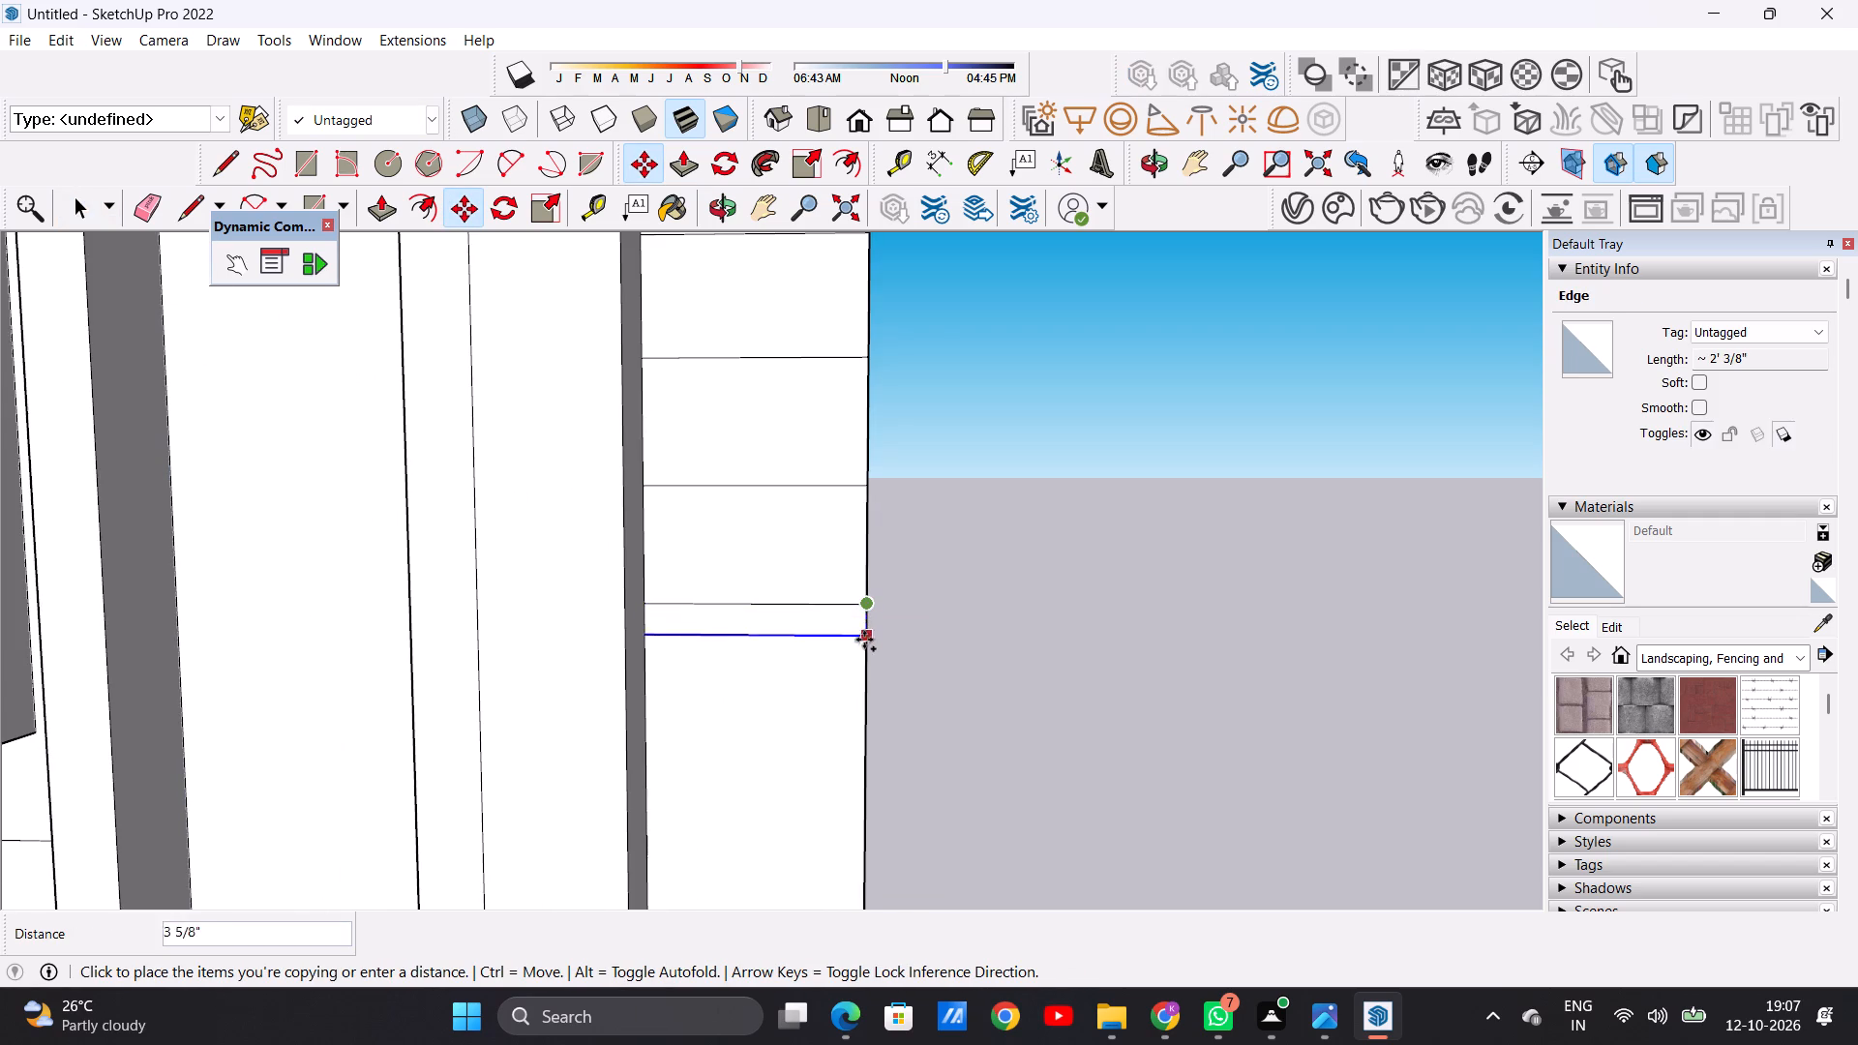
{"action": "left_click", "coordinate": [864, 692]}
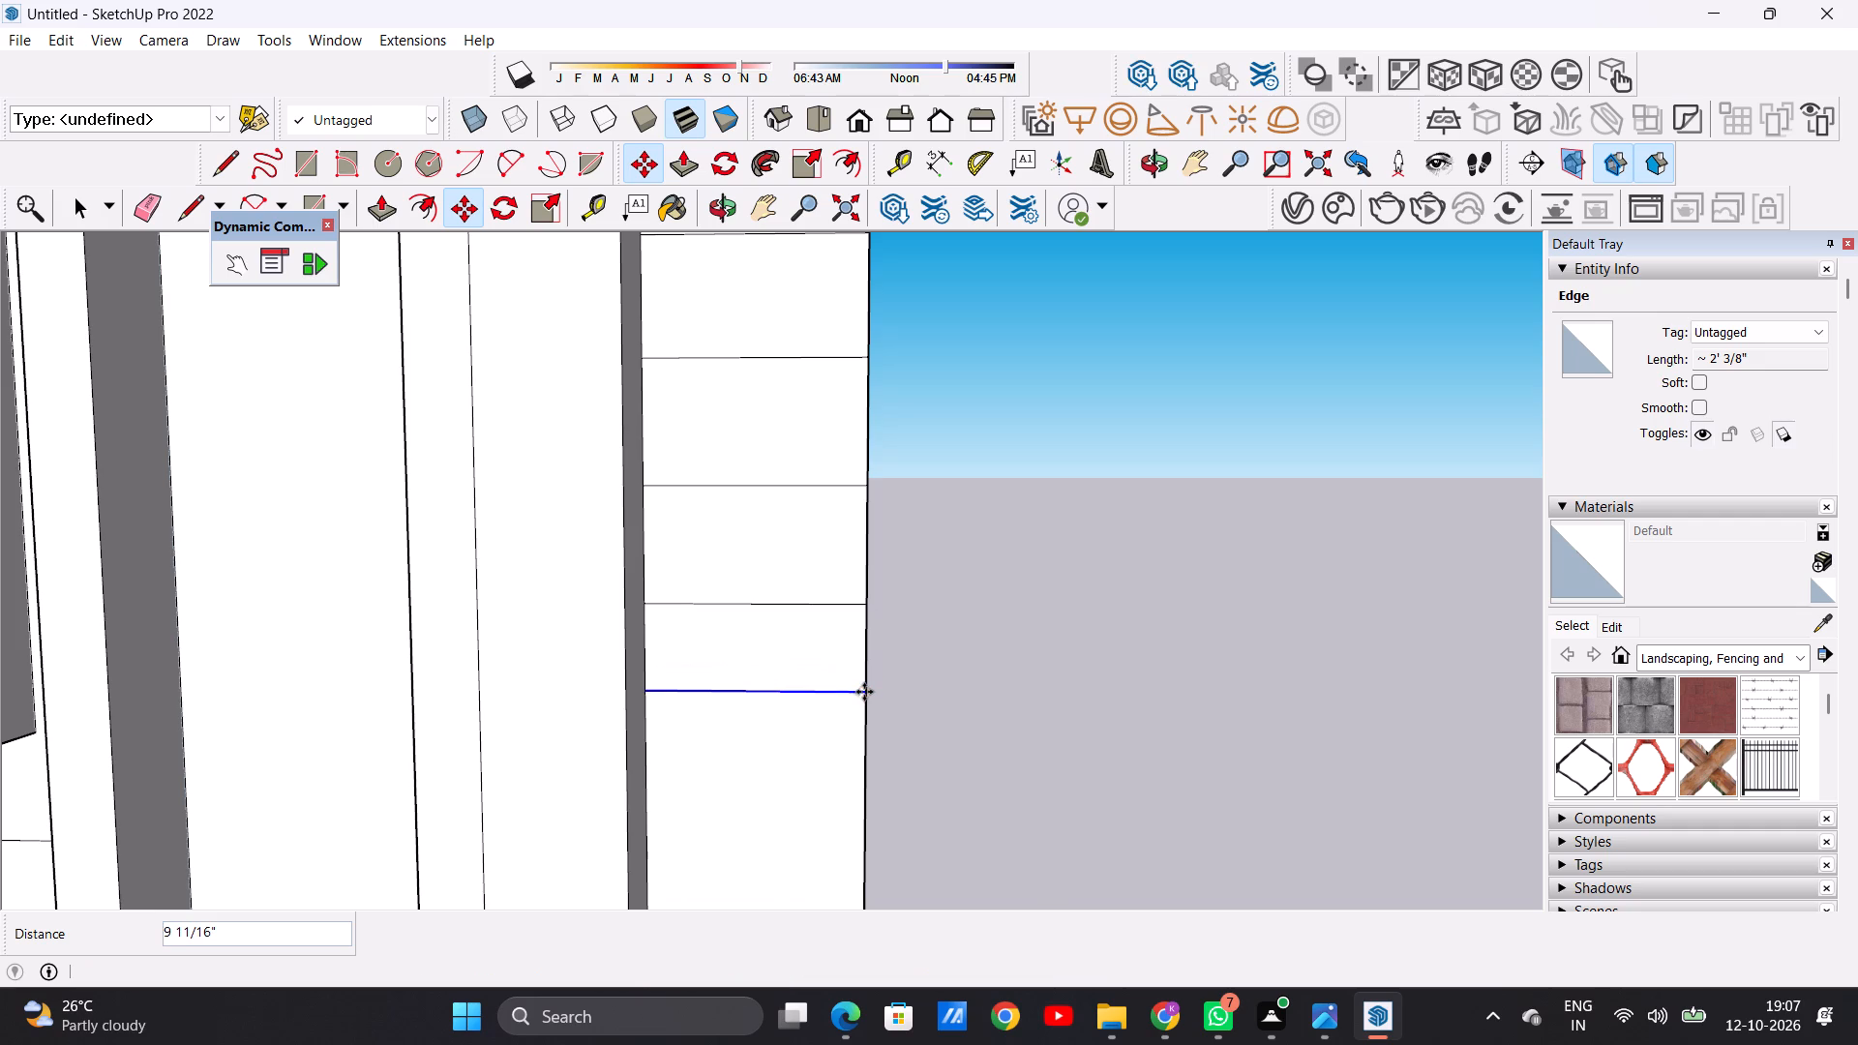
Move the newly copied groove about 3 1/8" further down the narrow strip.
{"action": "scroll", "coordinate": [835, 632], "scroll_direction": "down", "scroll_amount": 20}
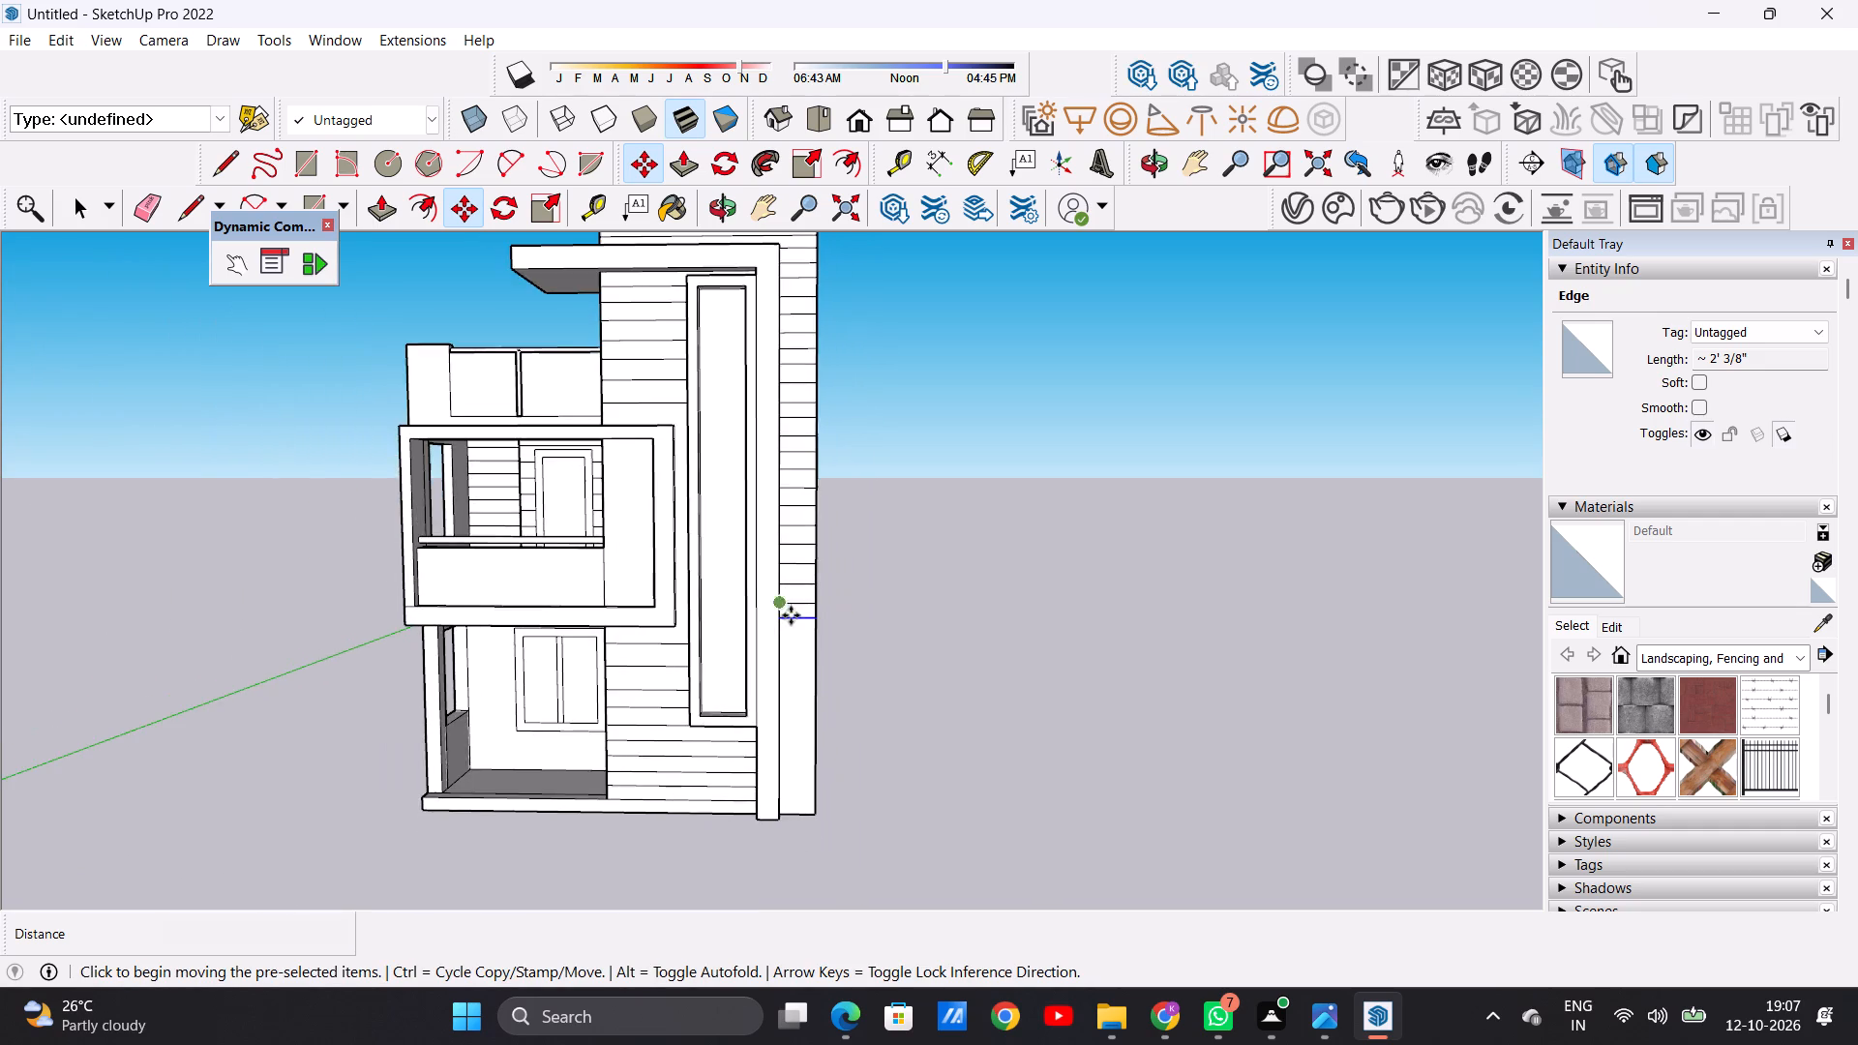
{"action": "scroll", "coordinate": [811, 669], "scroll_direction": "up", "scroll_amount": 8}
{"action": "scroll", "coordinate": [812, 684], "scroll_direction": "down", "scroll_amount": 1}
{"action": "scroll", "coordinate": [812, 684], "scroll_direction": "up", "scroll_amount": 6}
{"action": "scroll", "coordinate": [817, 532], "scroll_direction": "down", "scroll_amount": 1}
{"action": "scroll", "coordinate": [817, 532], "scroll_direction": "up", "scroll_amount": 4}
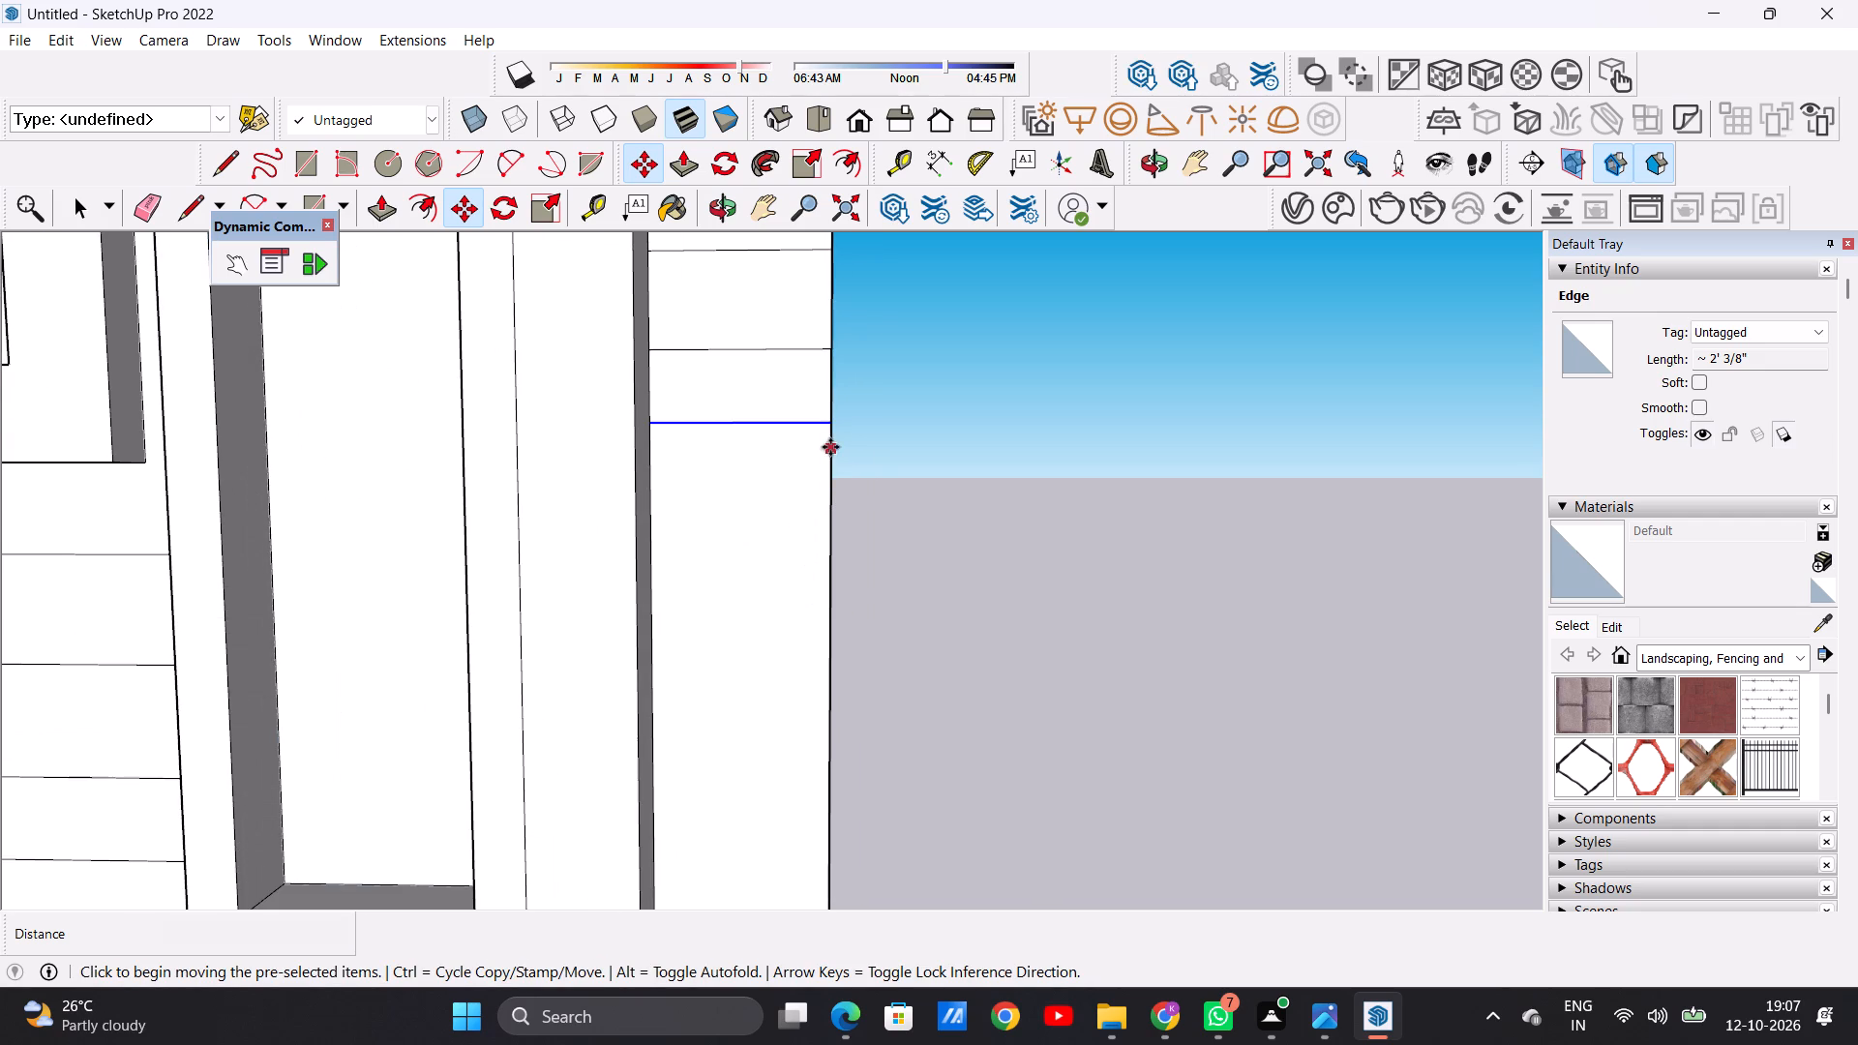
{"action": "left_click", "coordinate": [830, 430]}
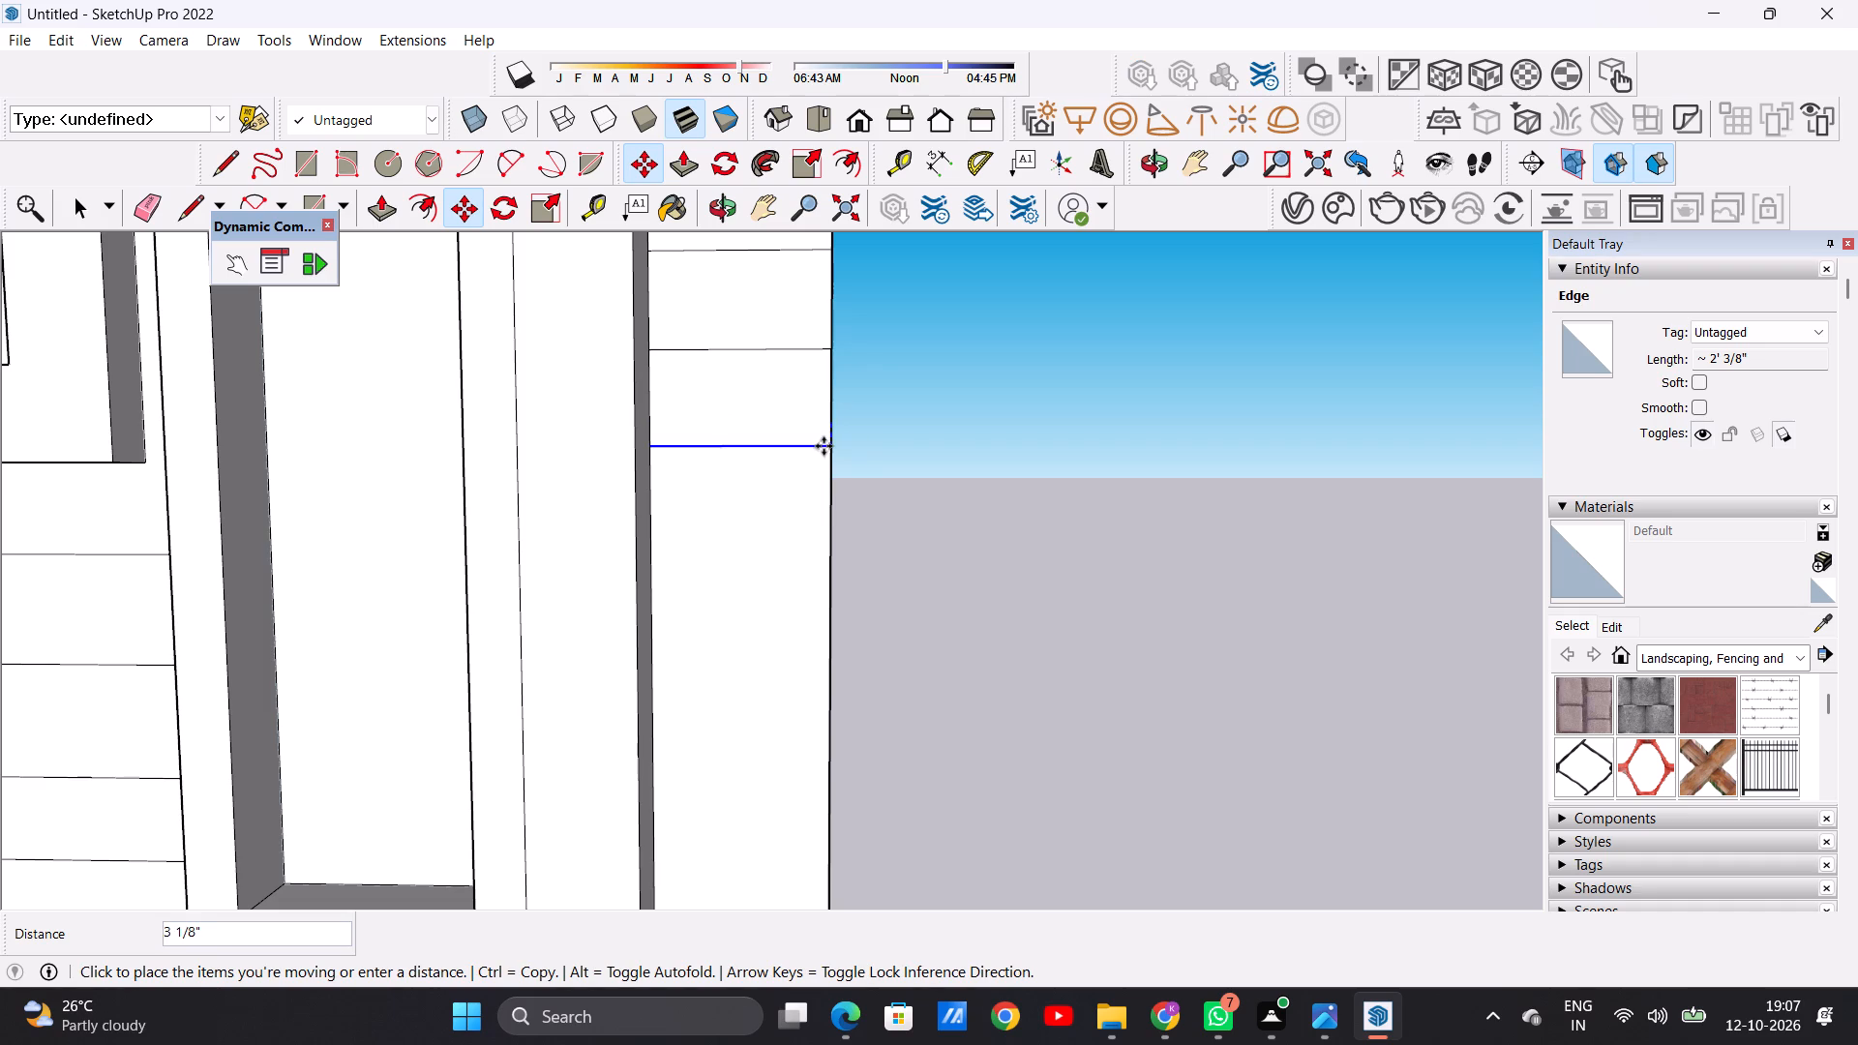
{"action": "left_click", "coordinate": [824, 446]}
Copy the strip's lowest groove downward three more times, with the second copy about 11 5/16" below the first and the others similarly spaced.
{"action": "scroll", "coordinate": [829, 498], "scroll_direction": "down", "scroll_amount": 8}
{"action": "middle_click_drag", "start_coordinate": [885, 498], "coordinate": [664, 497]}
{"action": "scroll", "coordinate": [708, 467], "scroll_direction": "up", "scroll_amount": 9}
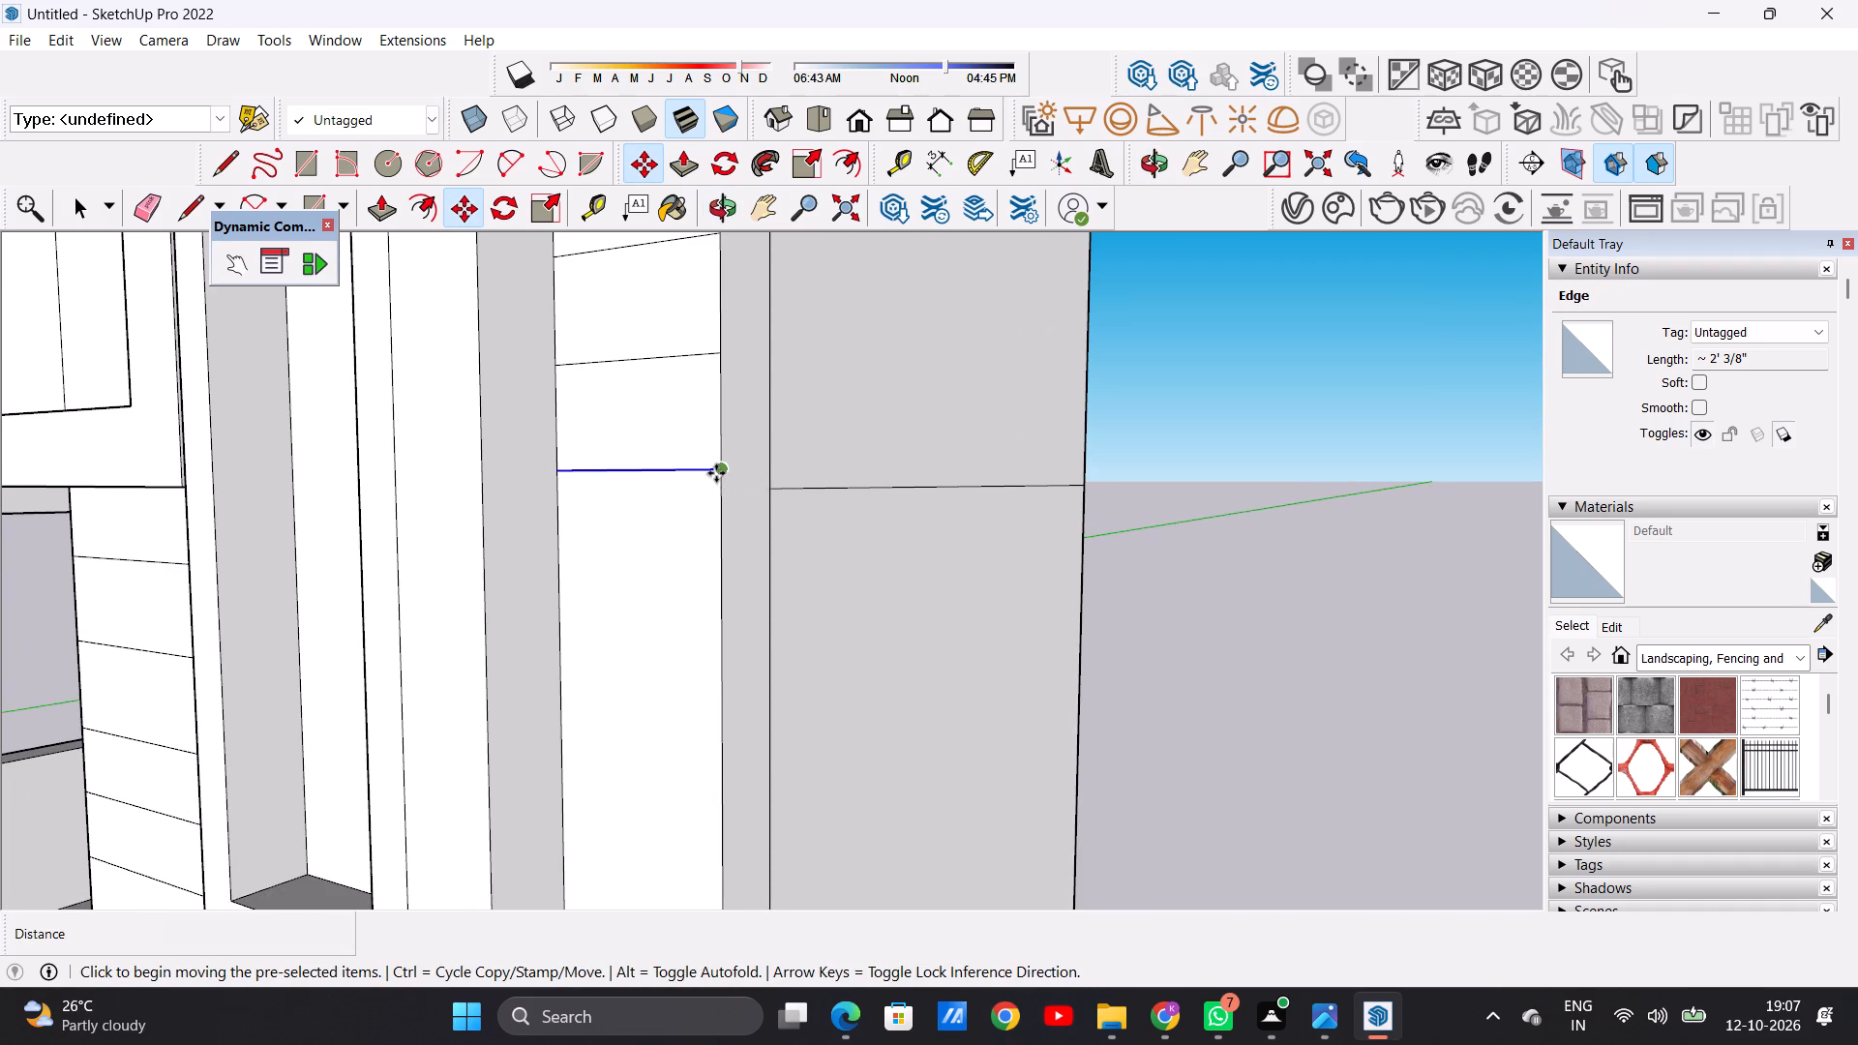
{"action": "left_click", "coordinate": [716, 473]}
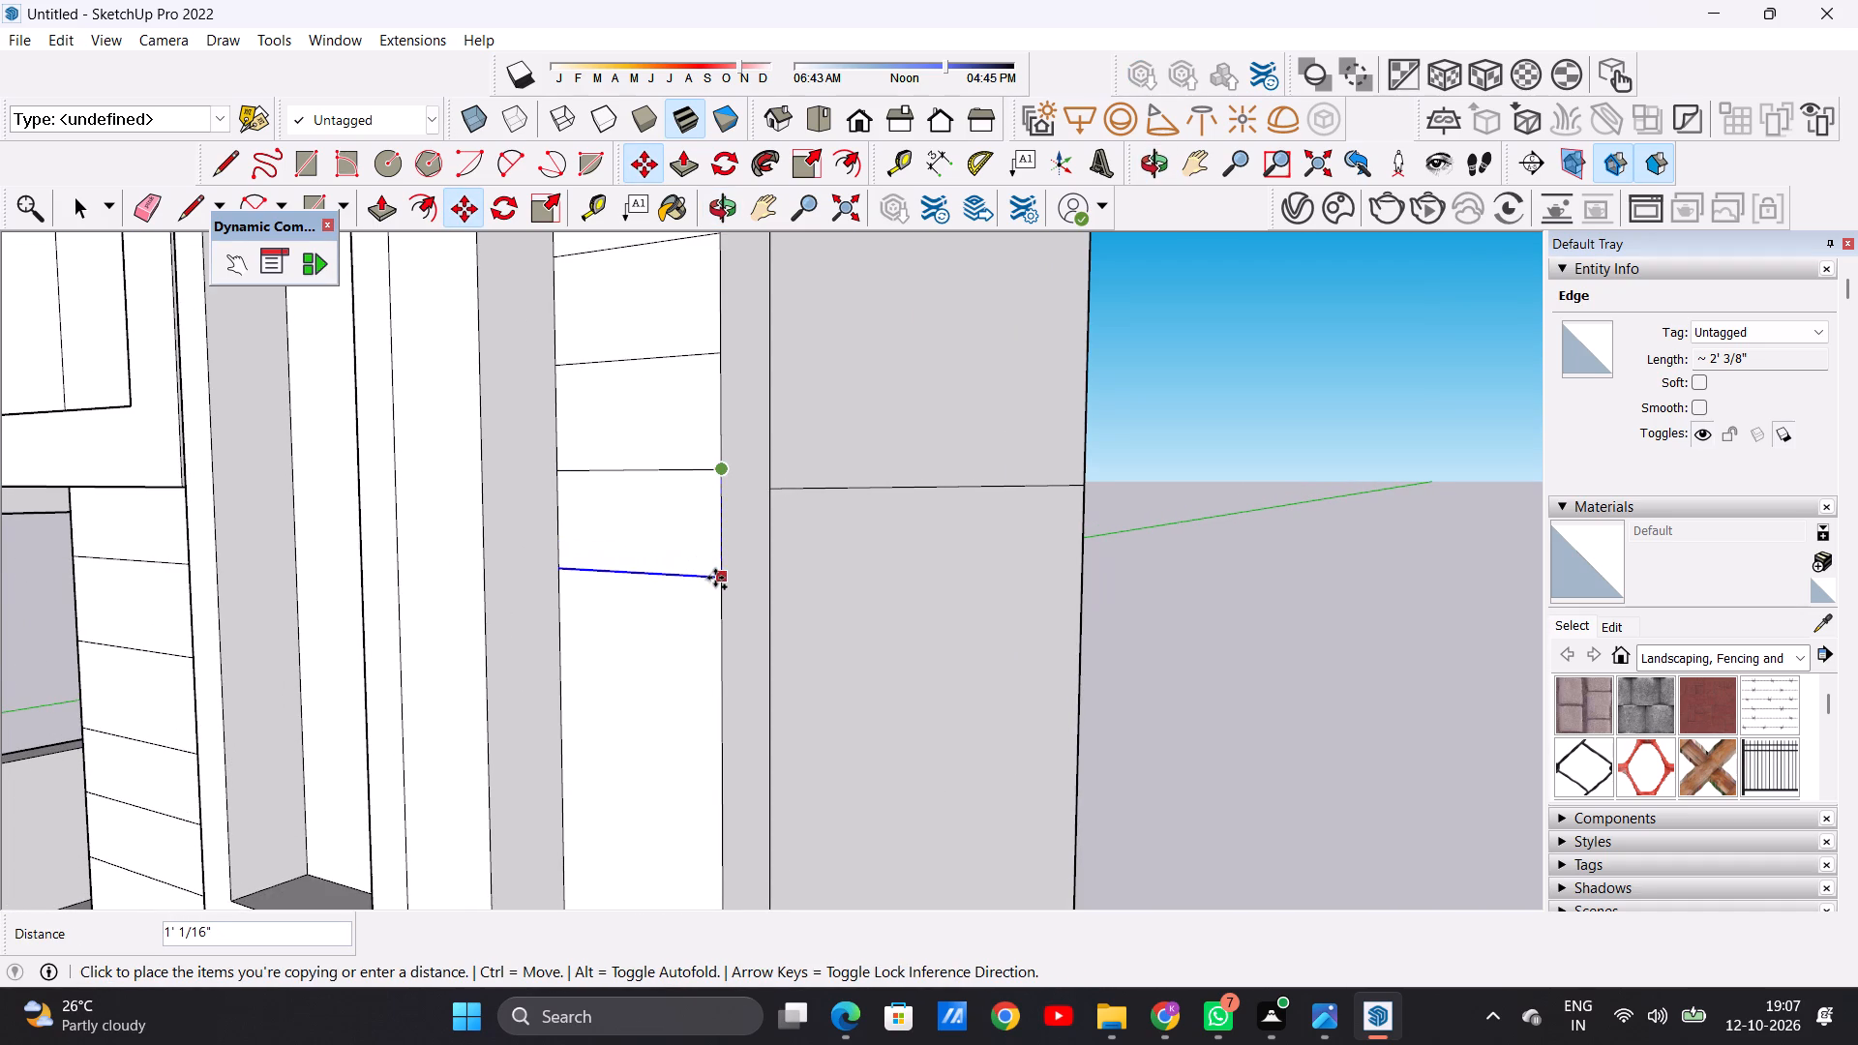
{"action": "left_click", "coordinate": [713, 567]}
{"action": "middle_click_drag", "start_coordinate": [645, 666], "coordinate": [838, 669]}
{"action": "scroll", "coordinate": [660, 642], "scroll_direction": "down", "scroll_amount": 7}
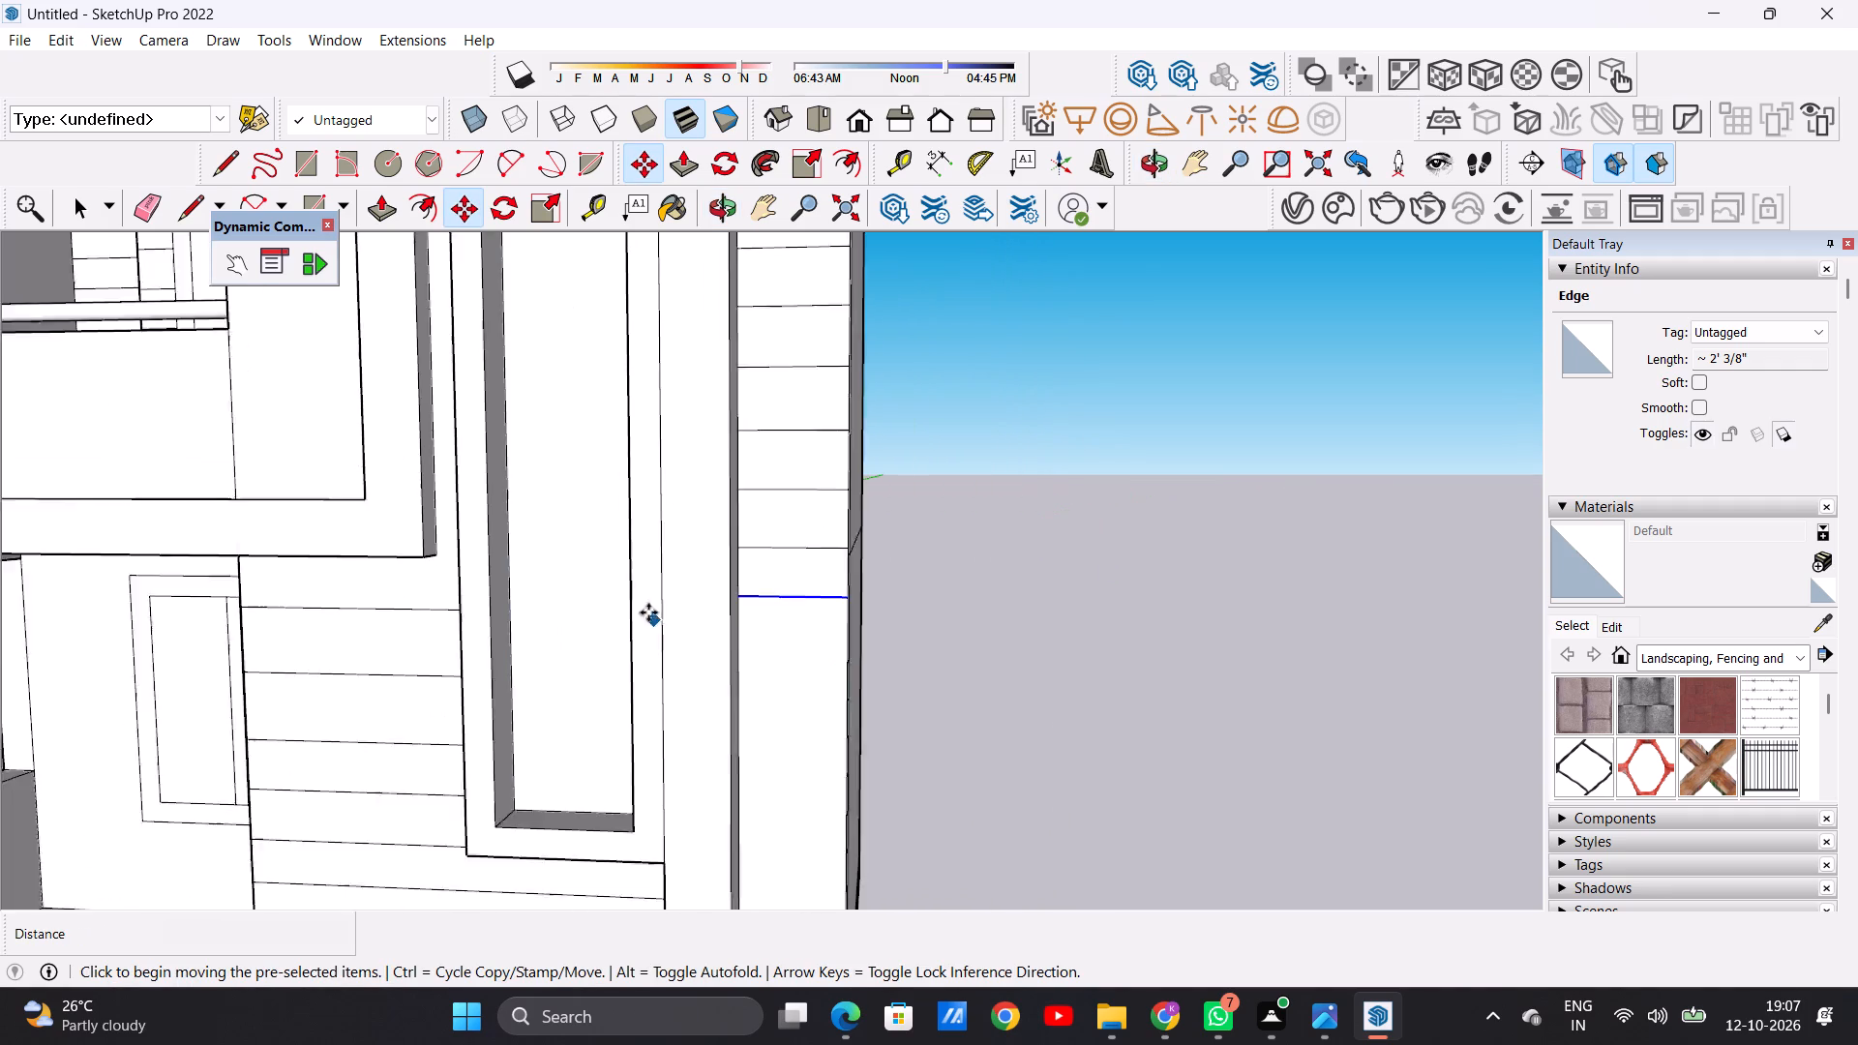
{"action": "scroll", "coordinate": [648, 612], "scroll_direction": "down", "scroll_amount": 1}
{"action": "scroll", "coordinate": [753, 645], "scroll_direction": "down", "scroll_amount": 4}
{"action": "scroll", "coordinate": [735, 862], "scroll_direction": "up", "scroll_amount": 7}
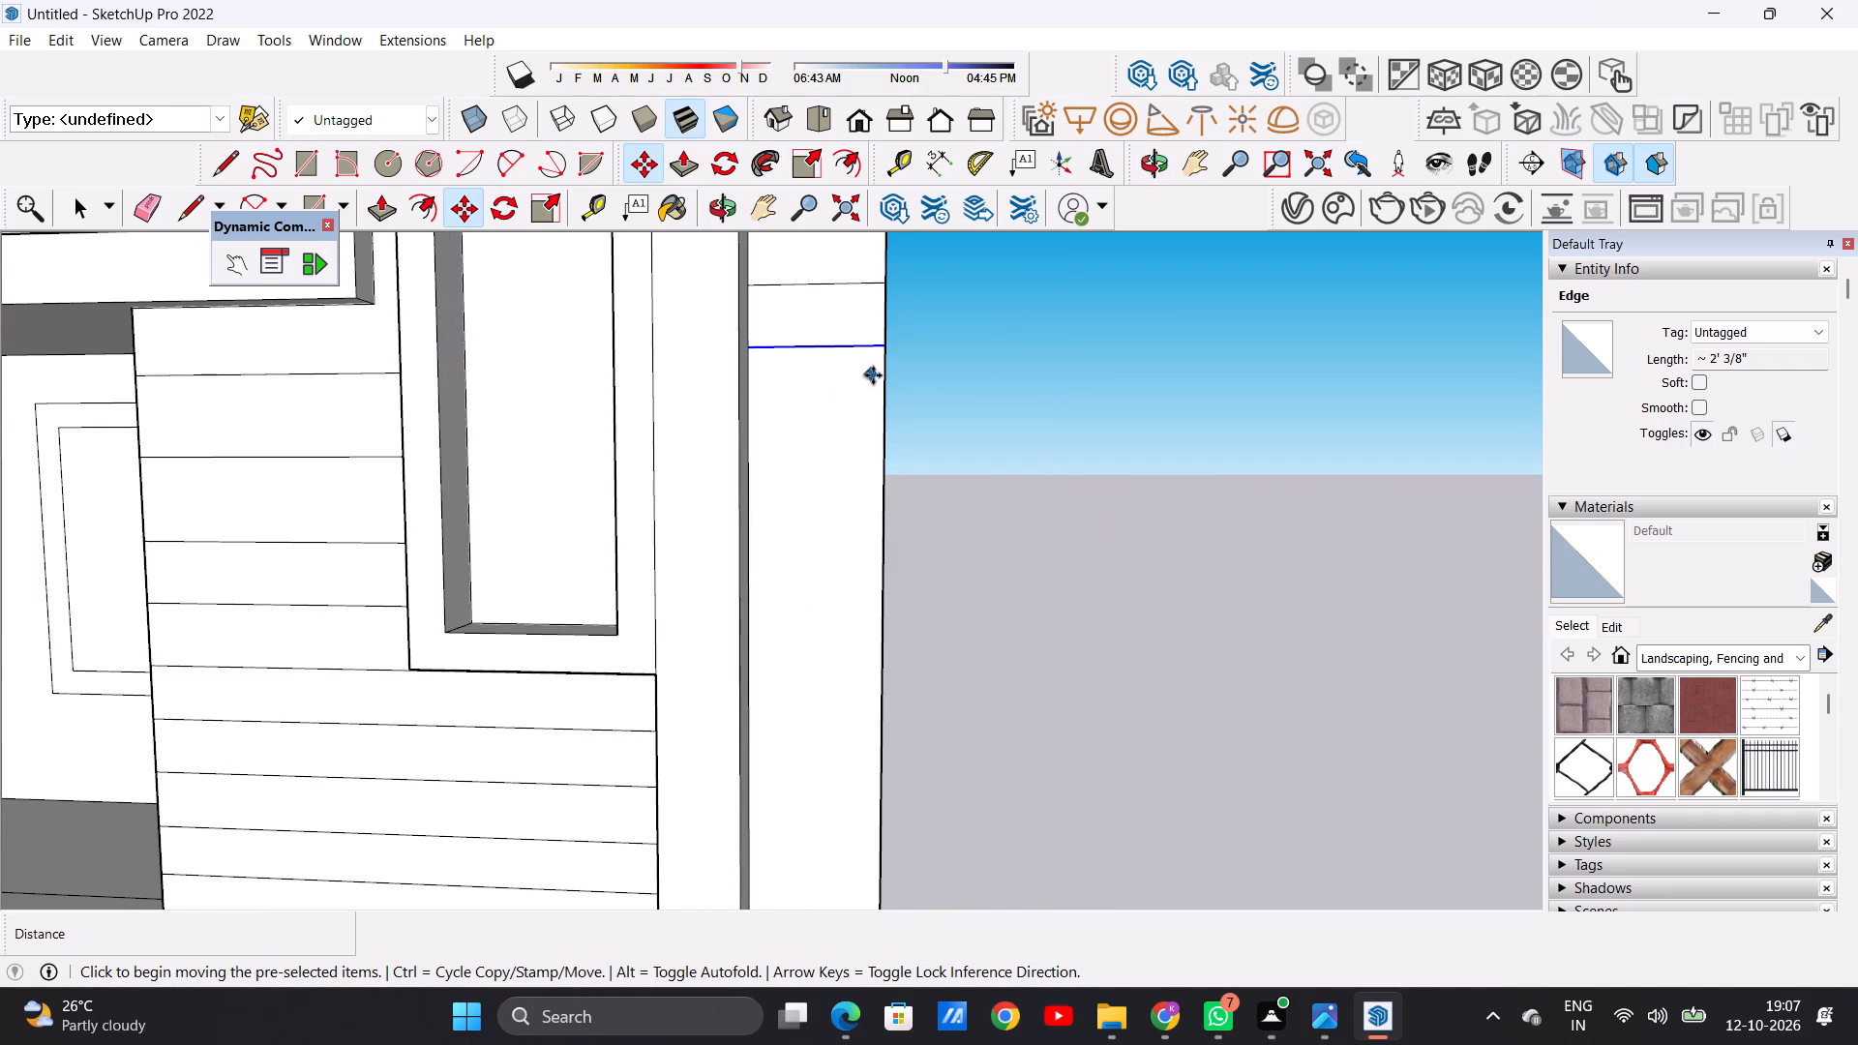
{"action": "scroll", "coordinate": [873, 375], "scroll_direction": "up", "scroll_amount": 3}
{"action": "left_click", "coordinate": [895, 334]}
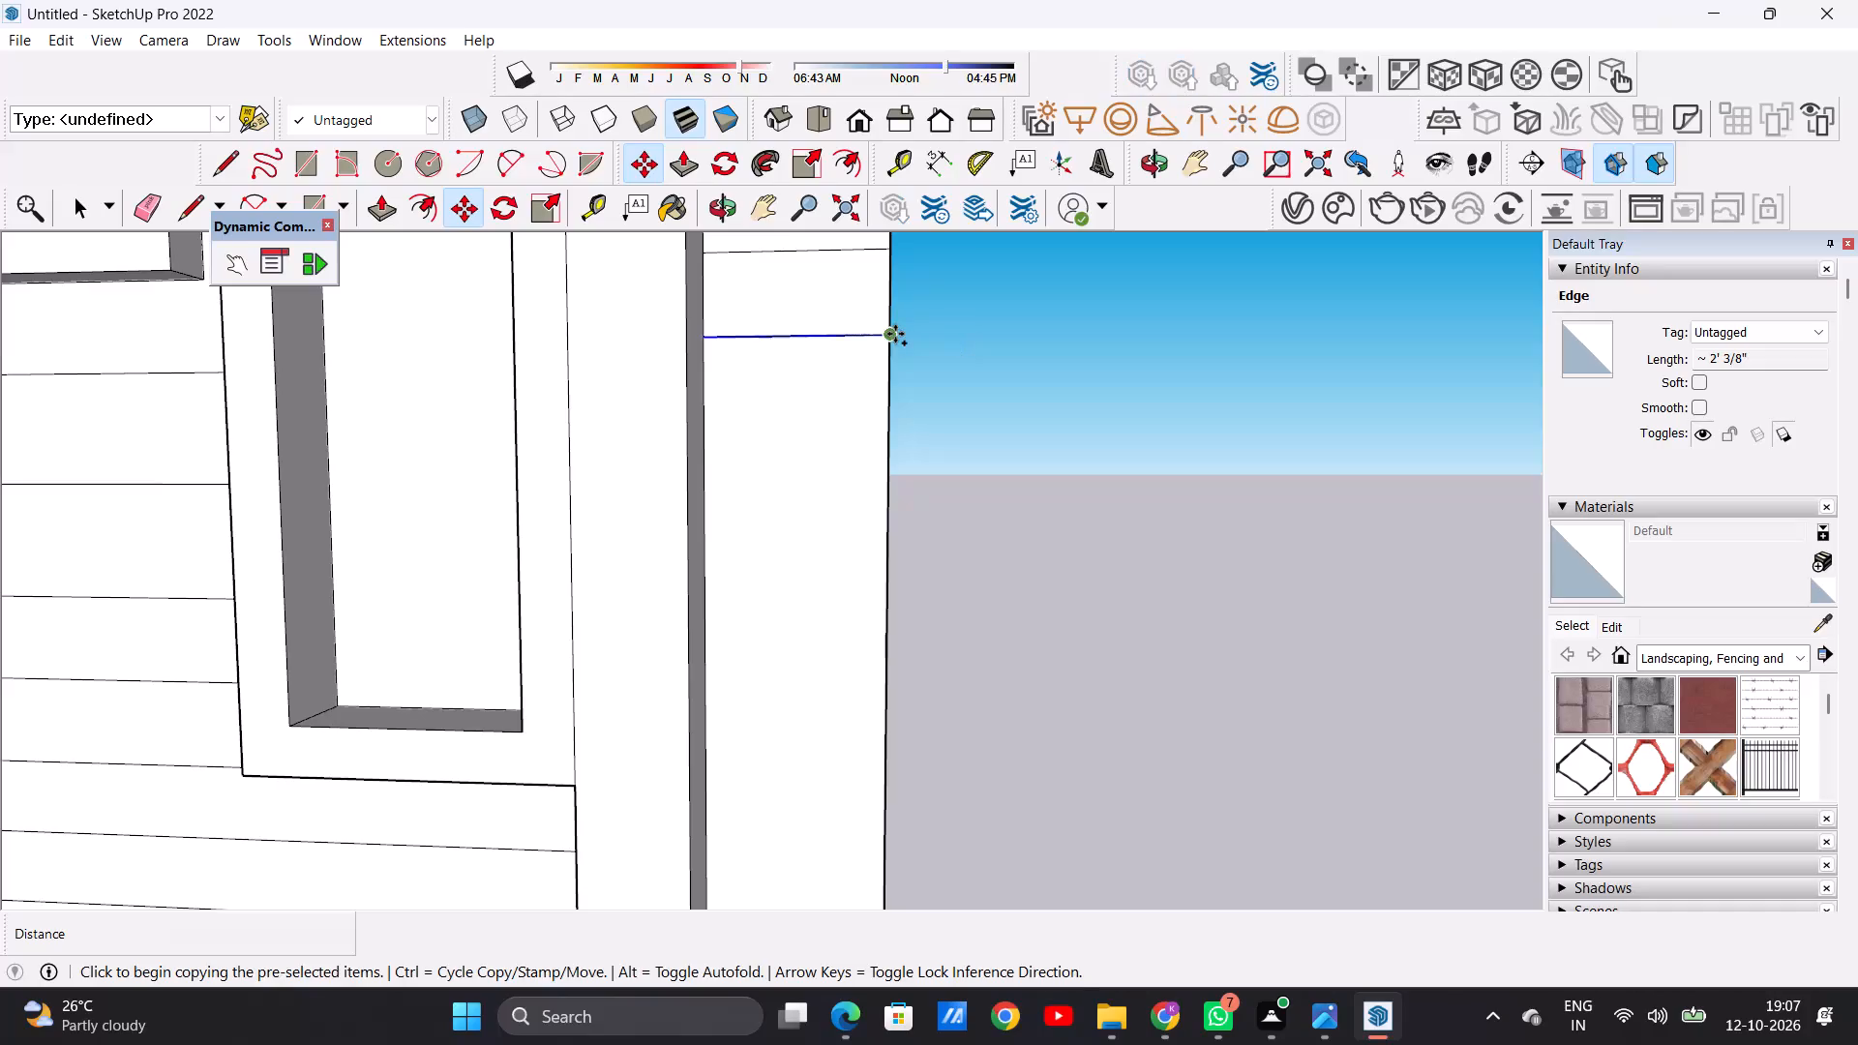
{"action": "left_click", "coordinate": [888, 423]}
{"action": "left_click", "coordinate": [888, 423]}
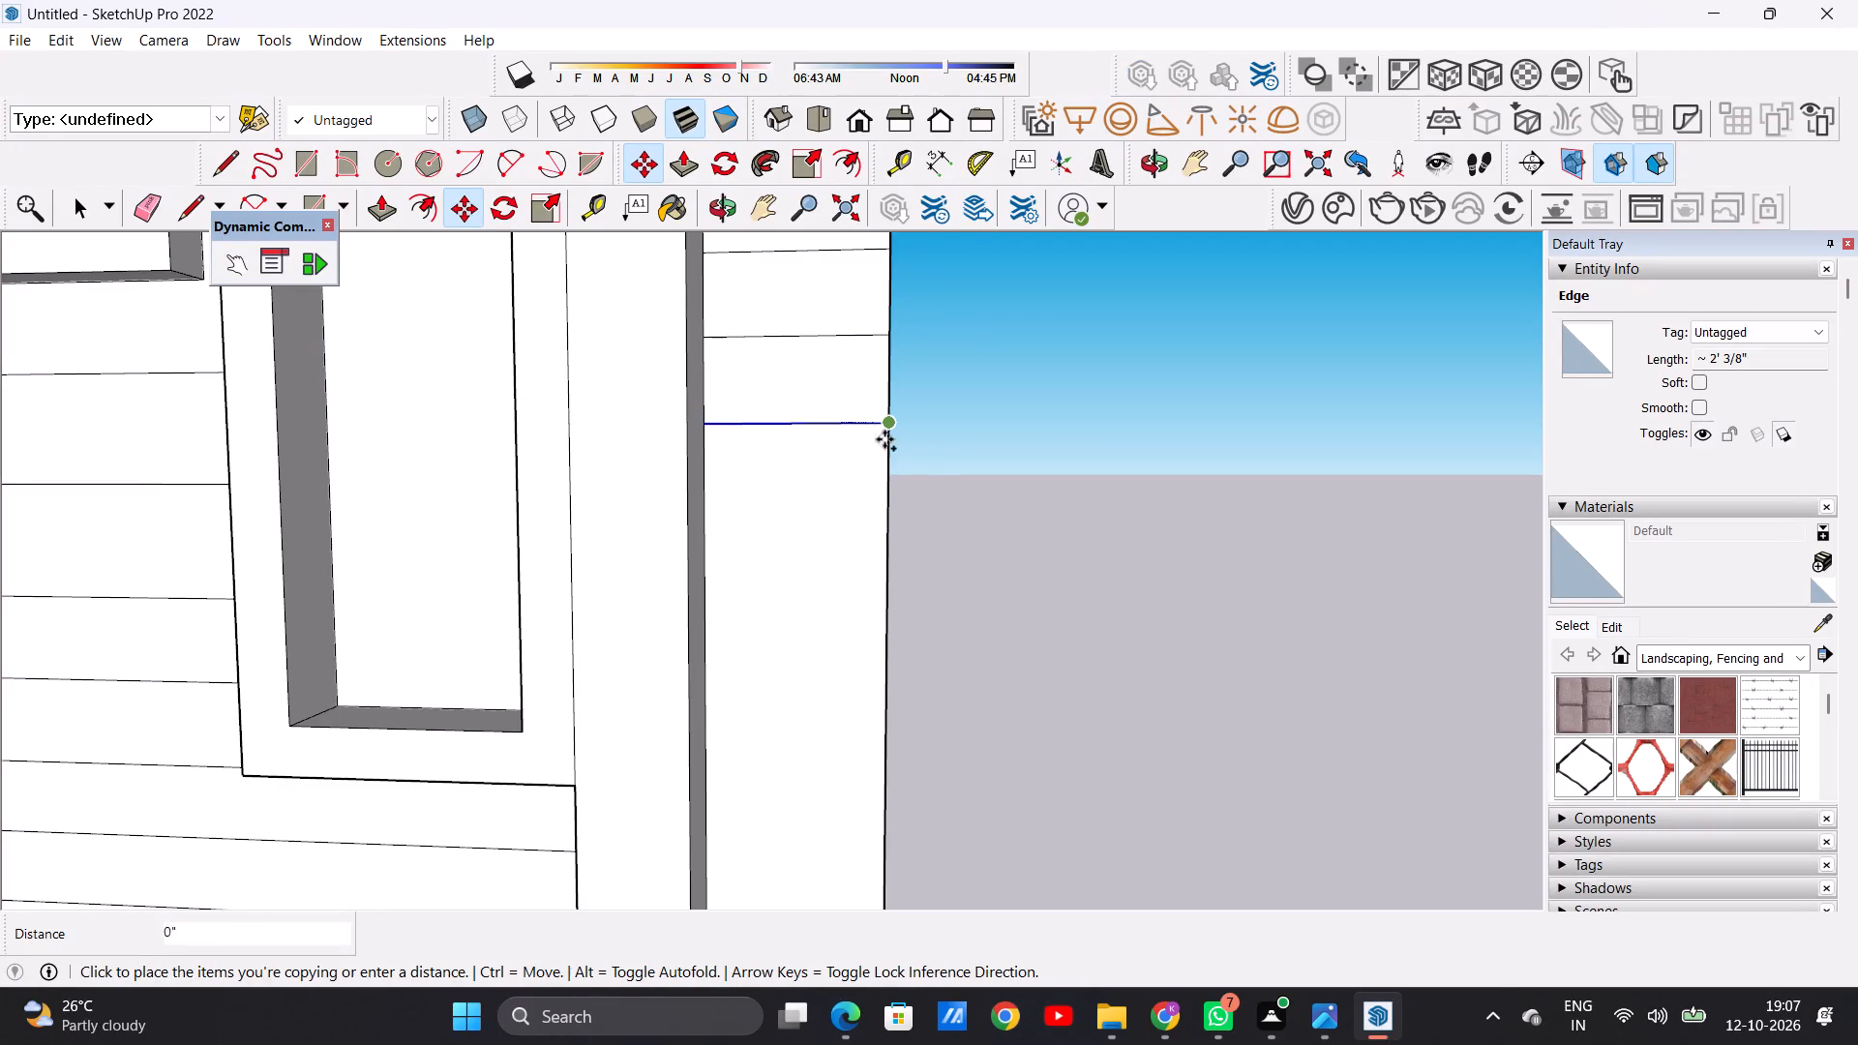
{"action": "left_click", "coordinate": [885, 518]}
{"action": "scroll", "coordinate": [763, 511], "scroll_direction": "down", "scroll_amount": 14}
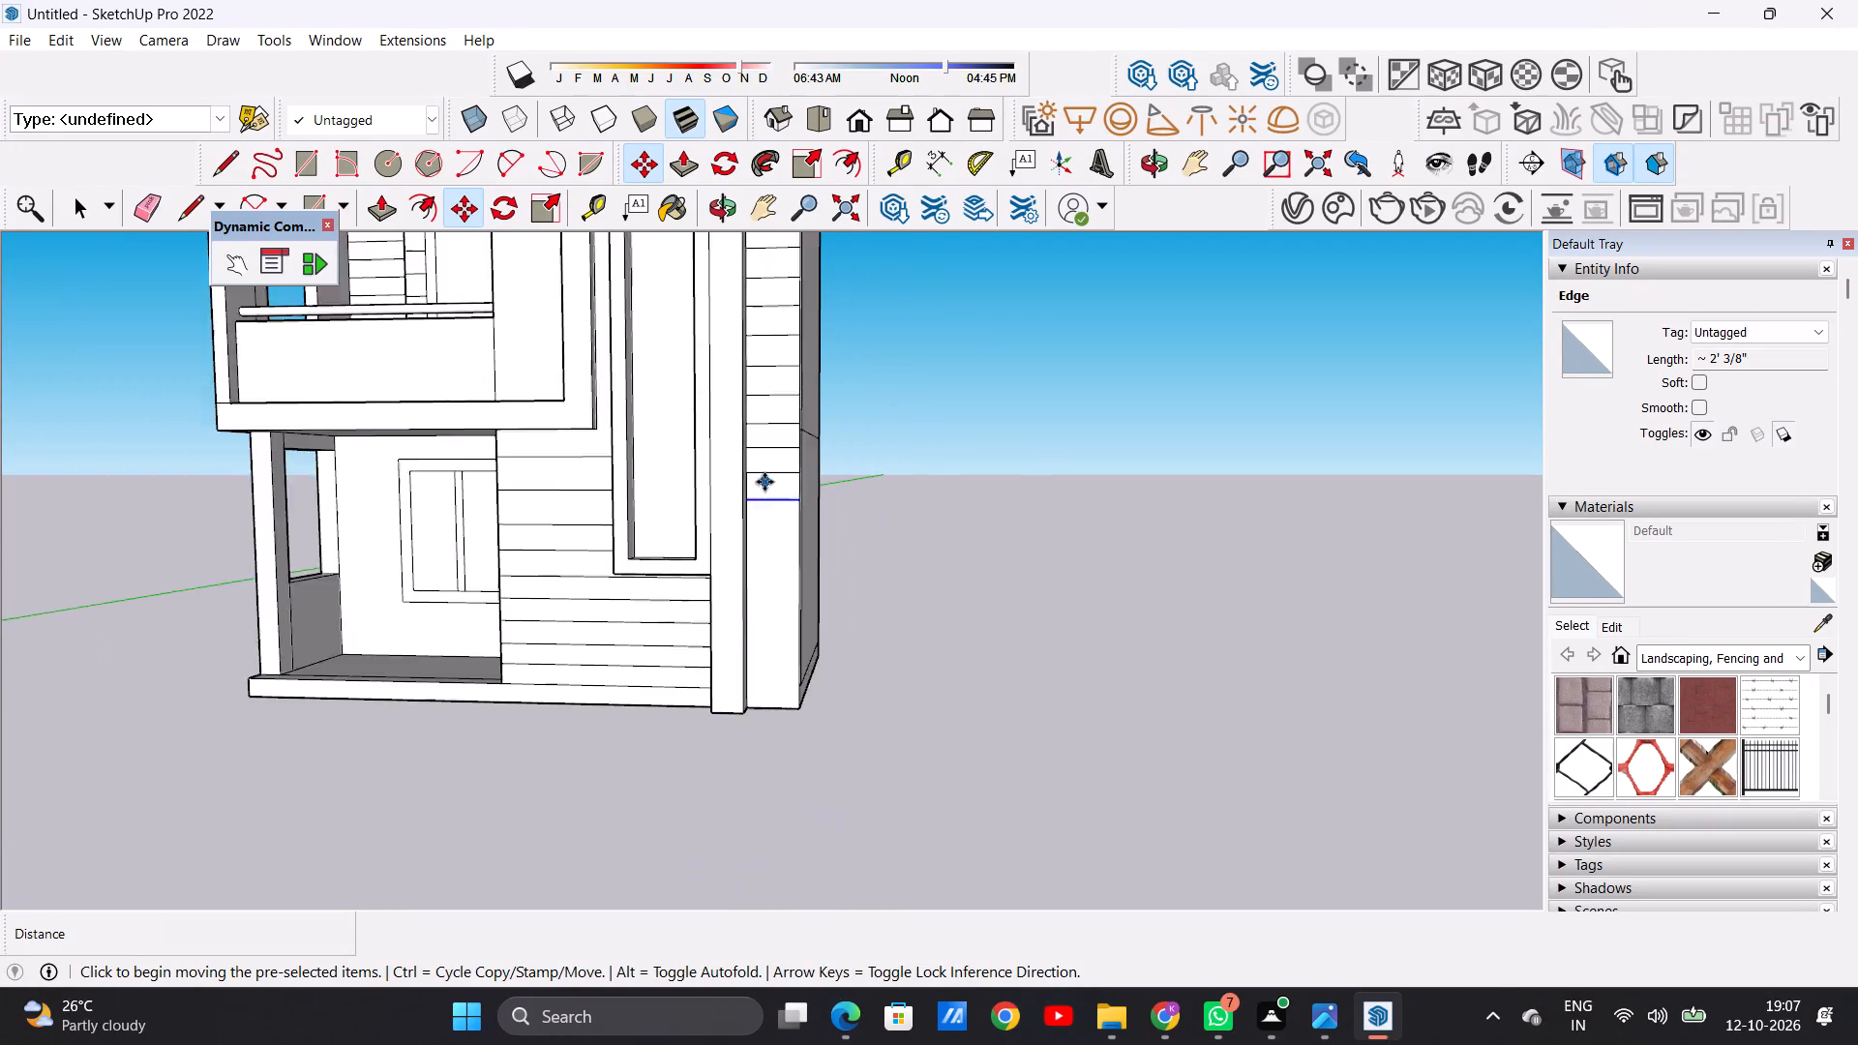
Copy the lowest groove down the narrow strip three times, the first two about 1' 2 7/16" and 1' 2 15/16" apart.
{"action": "scroll", "coordinate": [764, 482], "scroll_direction": "down", "scroll_amount": 4}
{"action": "scroll", "coordinate": [794, 702], "scroll_direction": "up", "scroll_amount": 7}
{"action": "scroll", "coordinate": [733, 567], "scroll_direction": "up", "scroll_amount": 7}
{"action": "scroll", "coordinate": [733, 567], "scroll_direction": "down", "scroll_amount": 6}
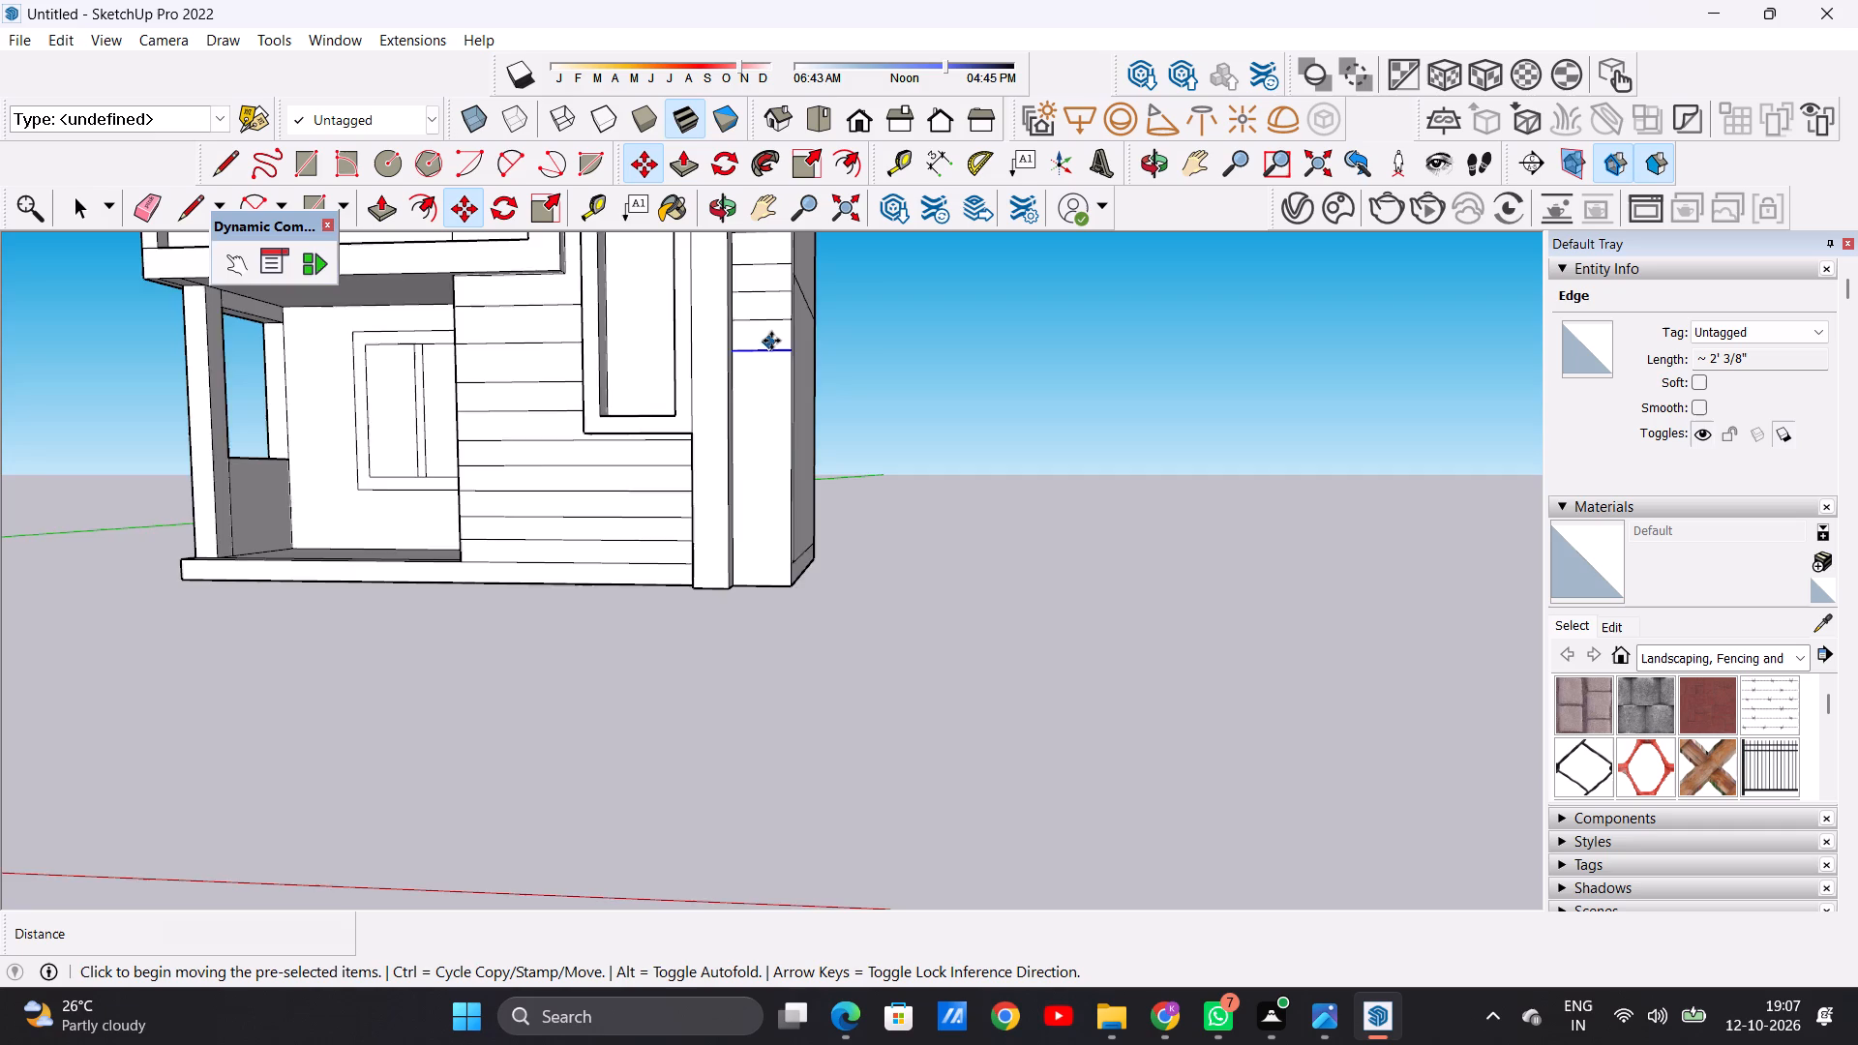
{"action": "scroll", "coordinate": [772, 341], "scroll_direction": "up", "scroll_amount": 6}
{"action": "left_click", "coordinate": [805, 357]}
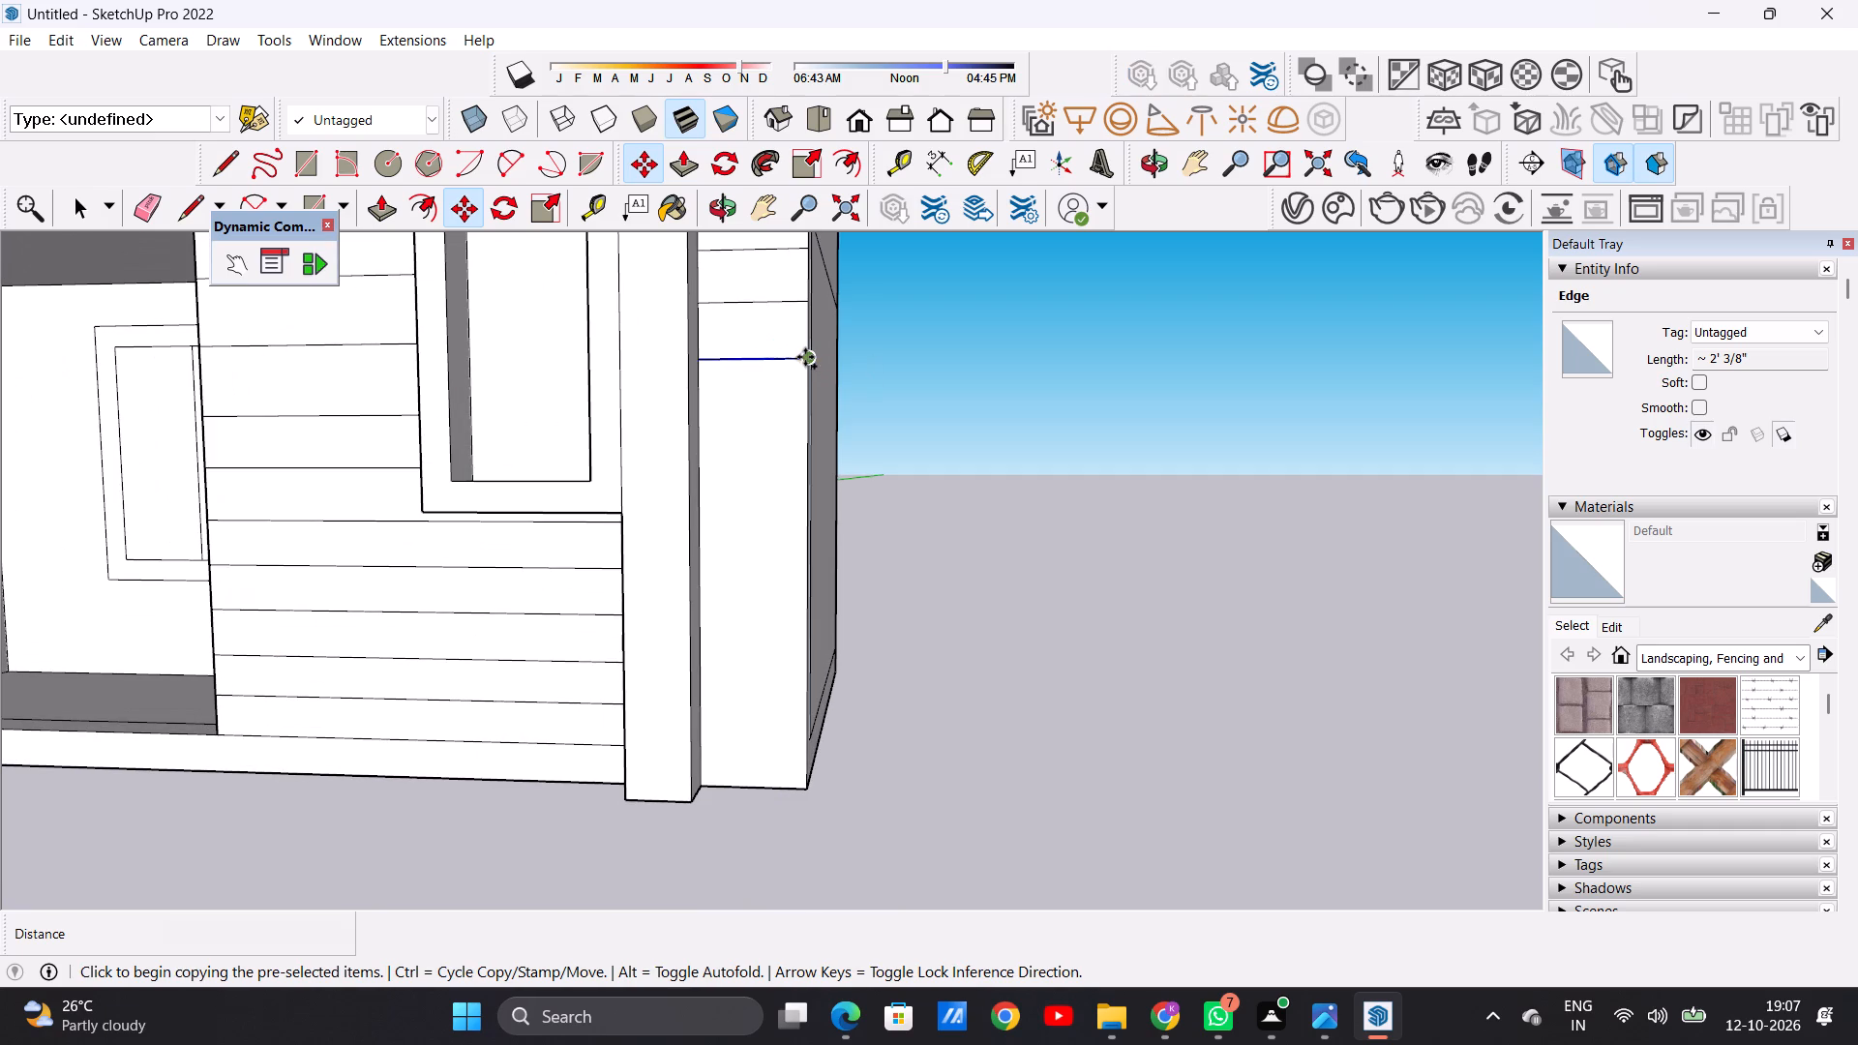
{"action": "left_click", "coordinate": [806, 425]}
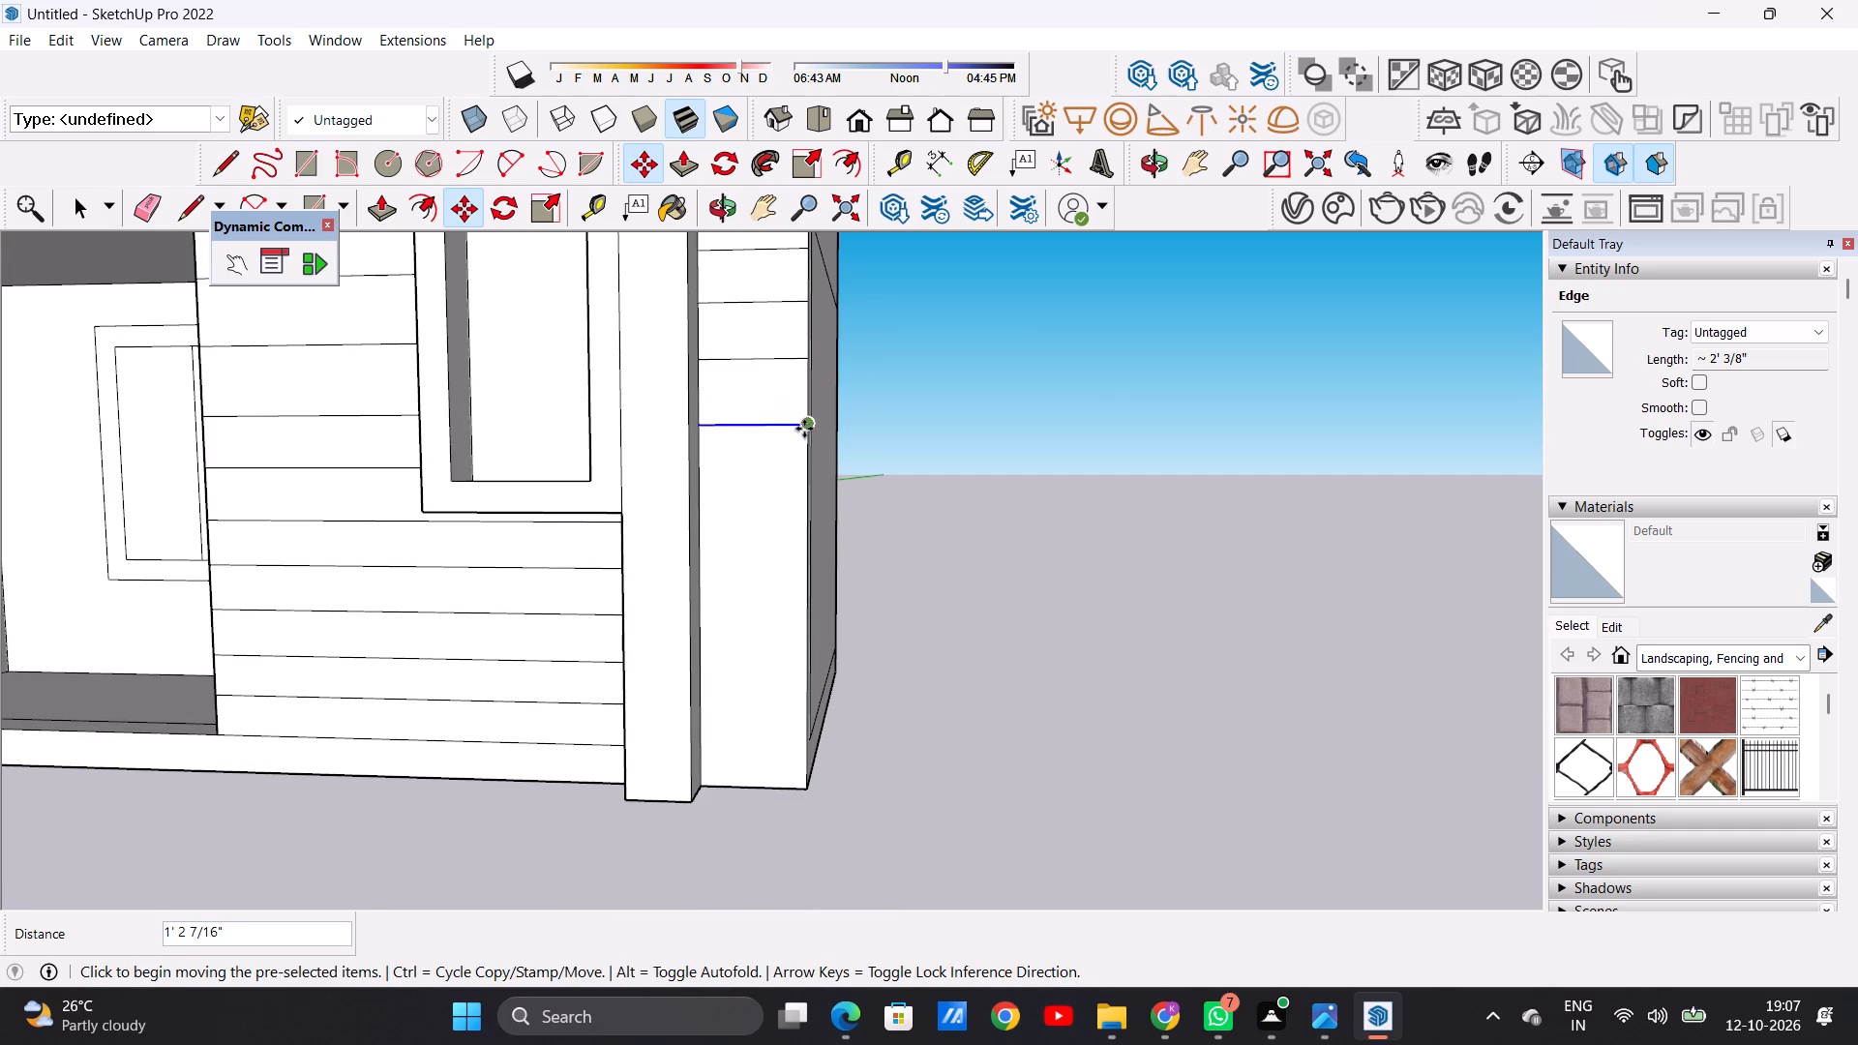
{"action": "left_click", "coordinate": [804, 429]}
{"action": "left_click", "coordinate": [799, 493]}
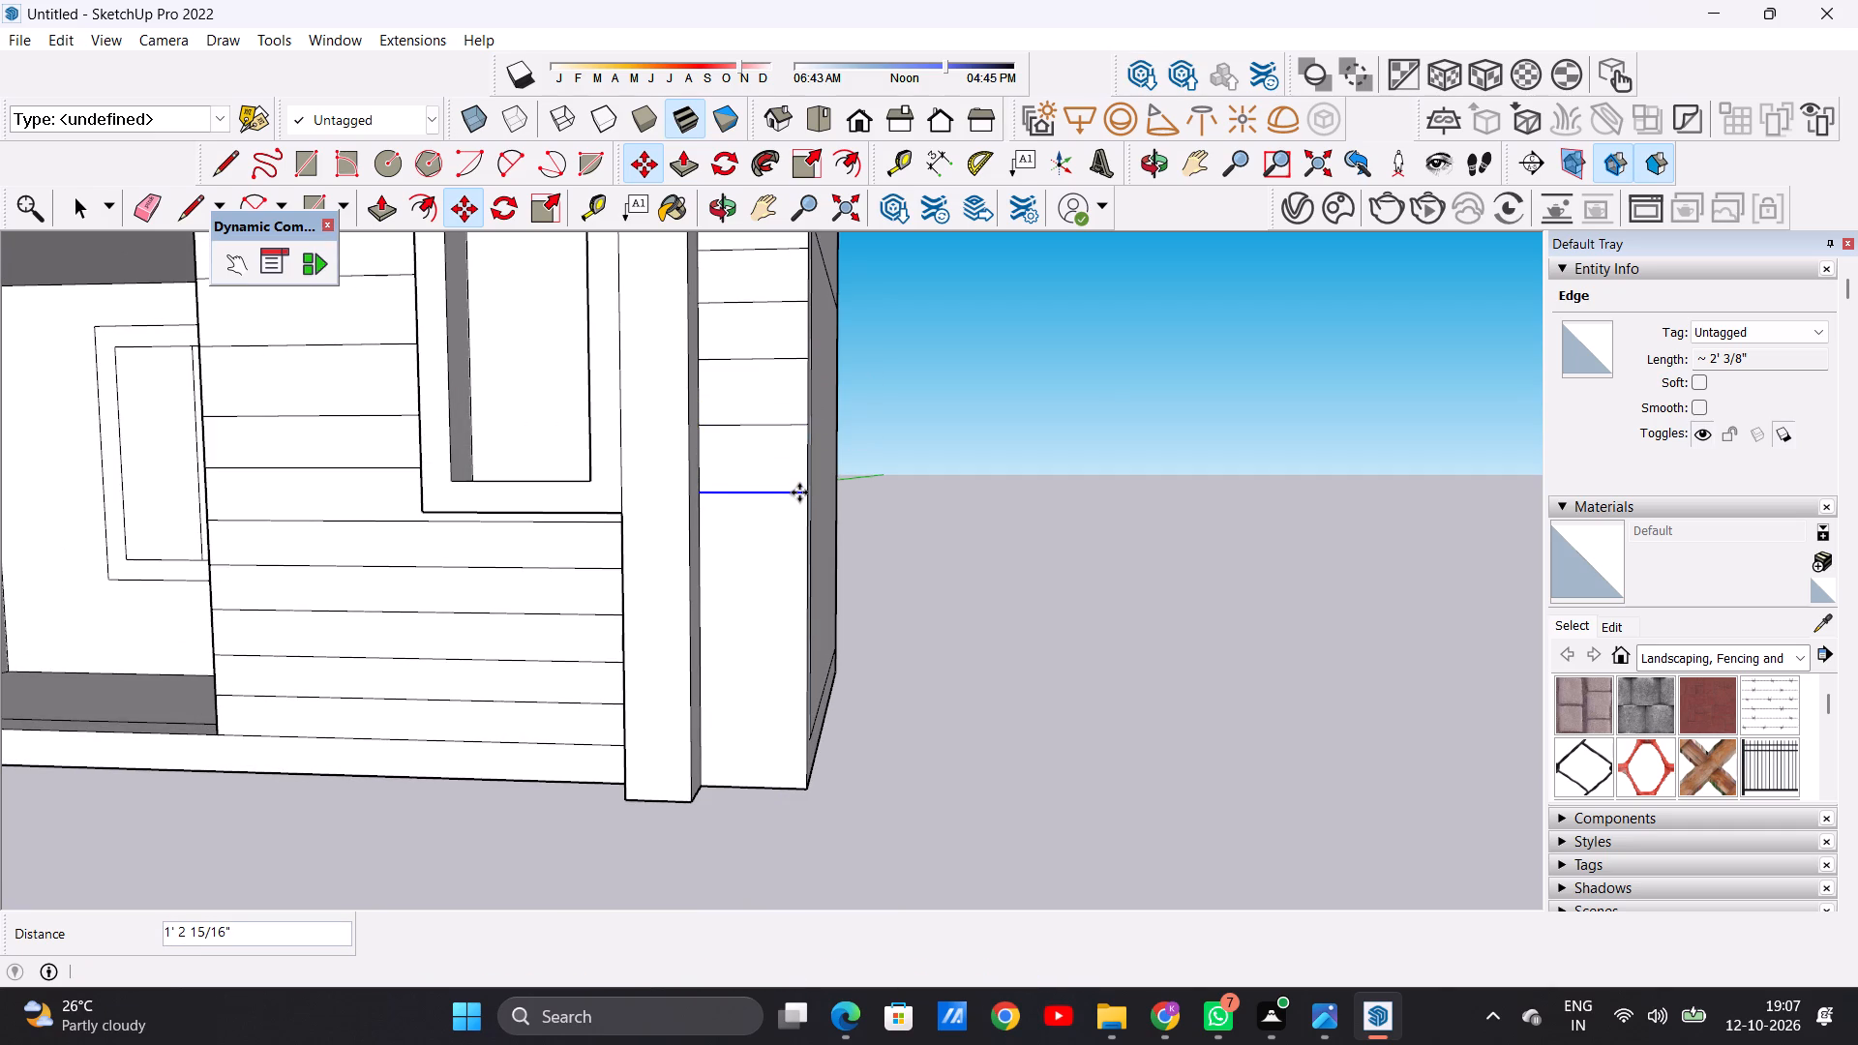
{"action": "left_click", "coordinate": [808, 499]}
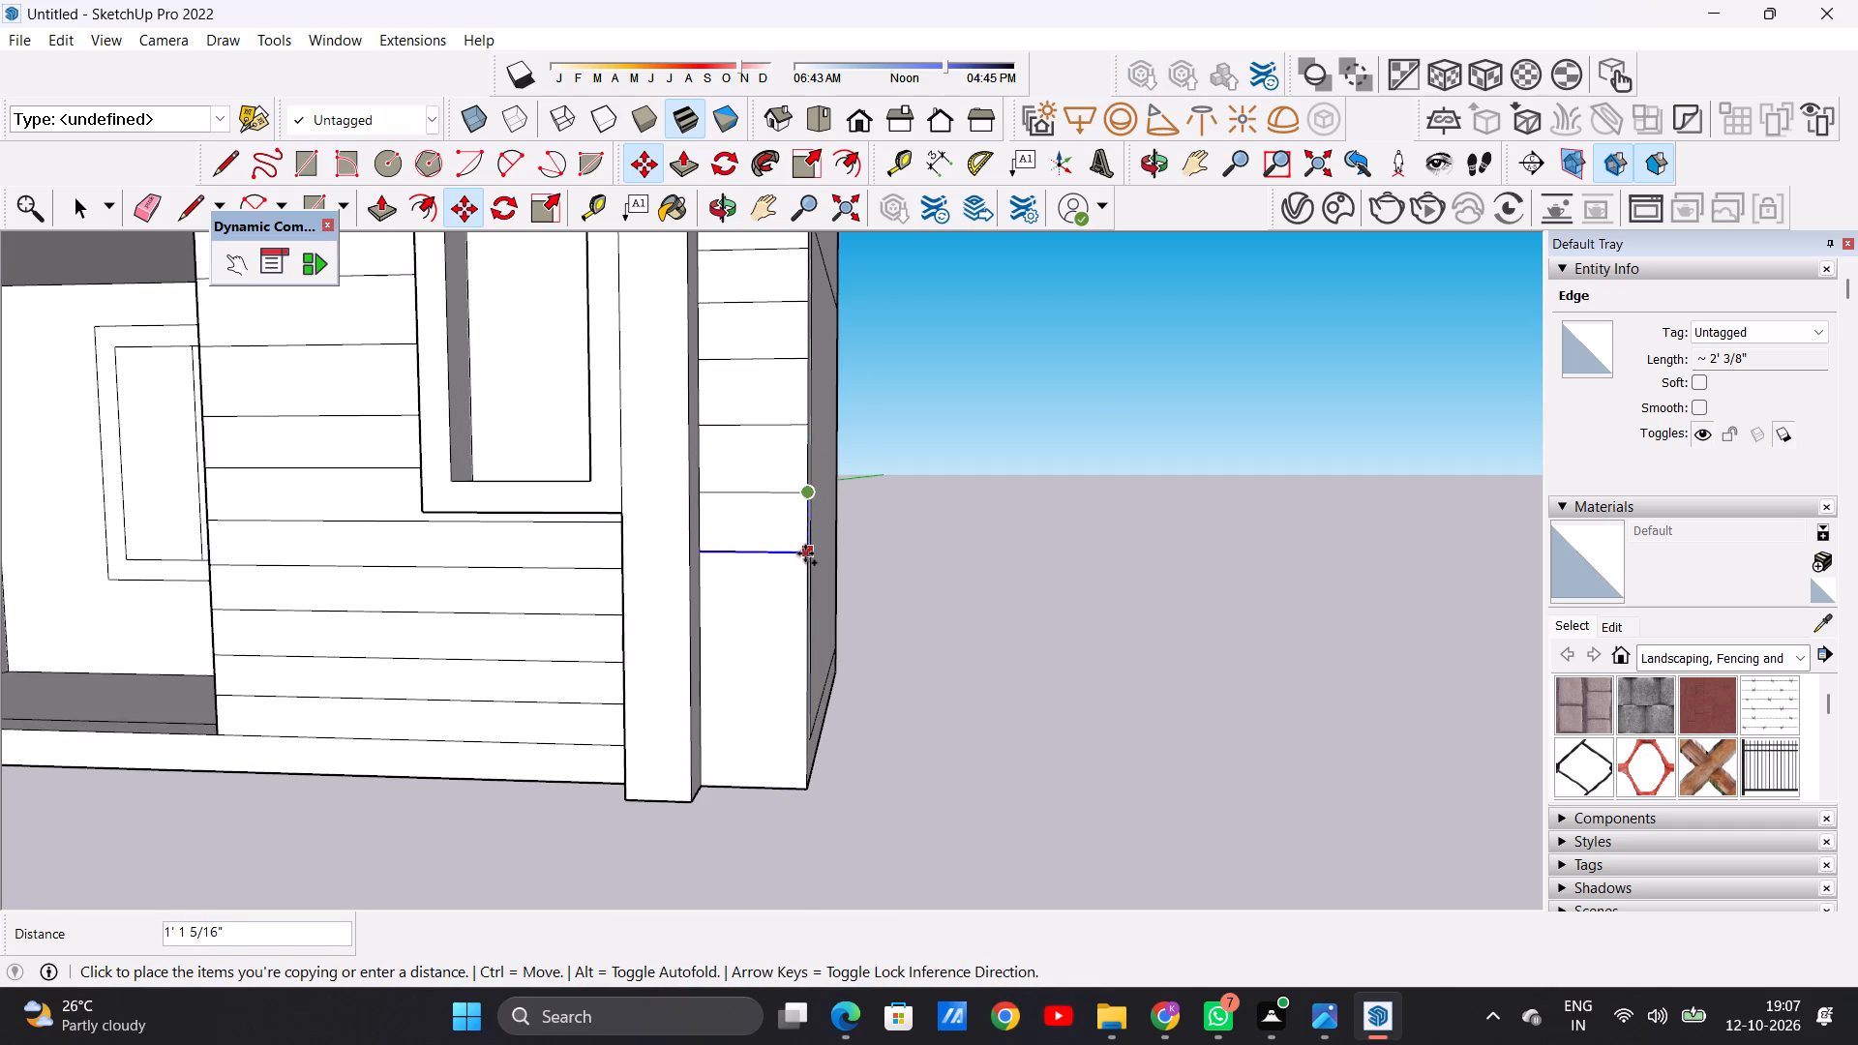
{"action": "left_click", "coordinate": [805, 562]}
Copy the strip's lowest groove down three more times toward the base, the last two about 1' 13/16" and 1' 11/16" apart.
{"action": "left_click", "coordinate": [805, 562]}
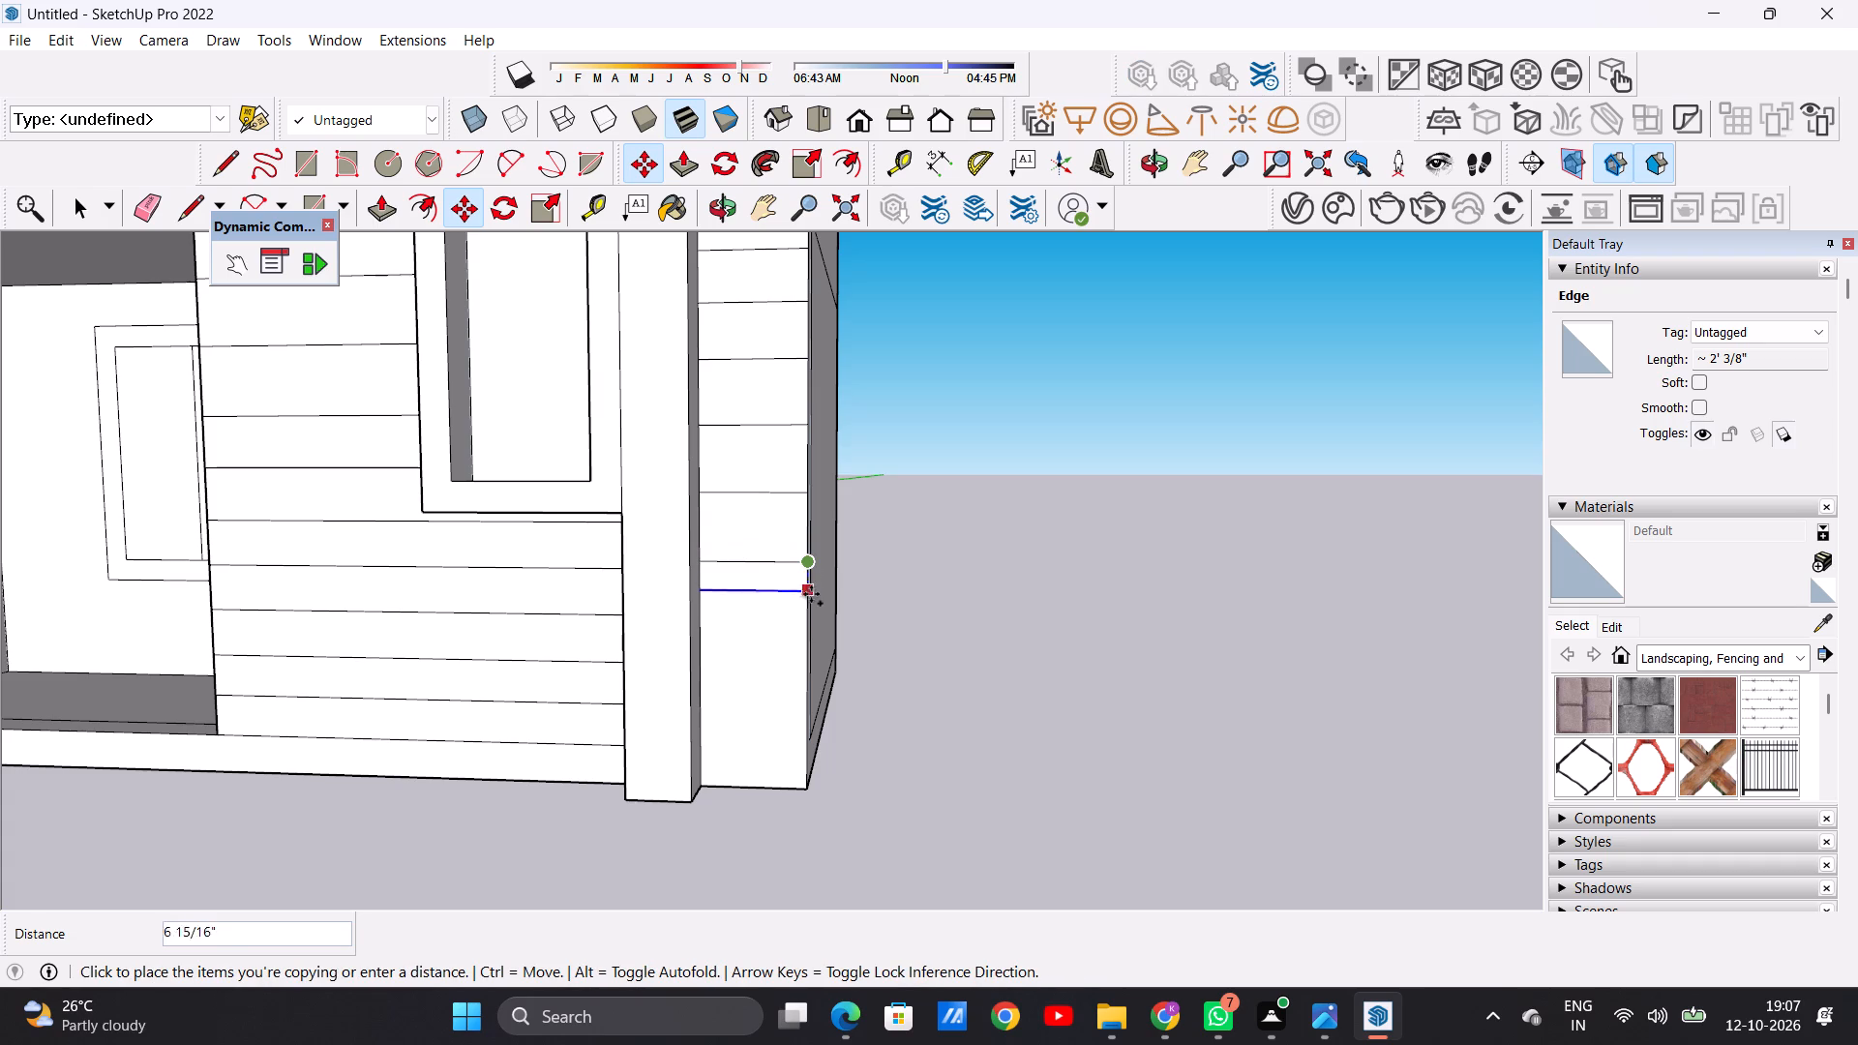
{"action": "left_click", "coordinate": [805, 631]}
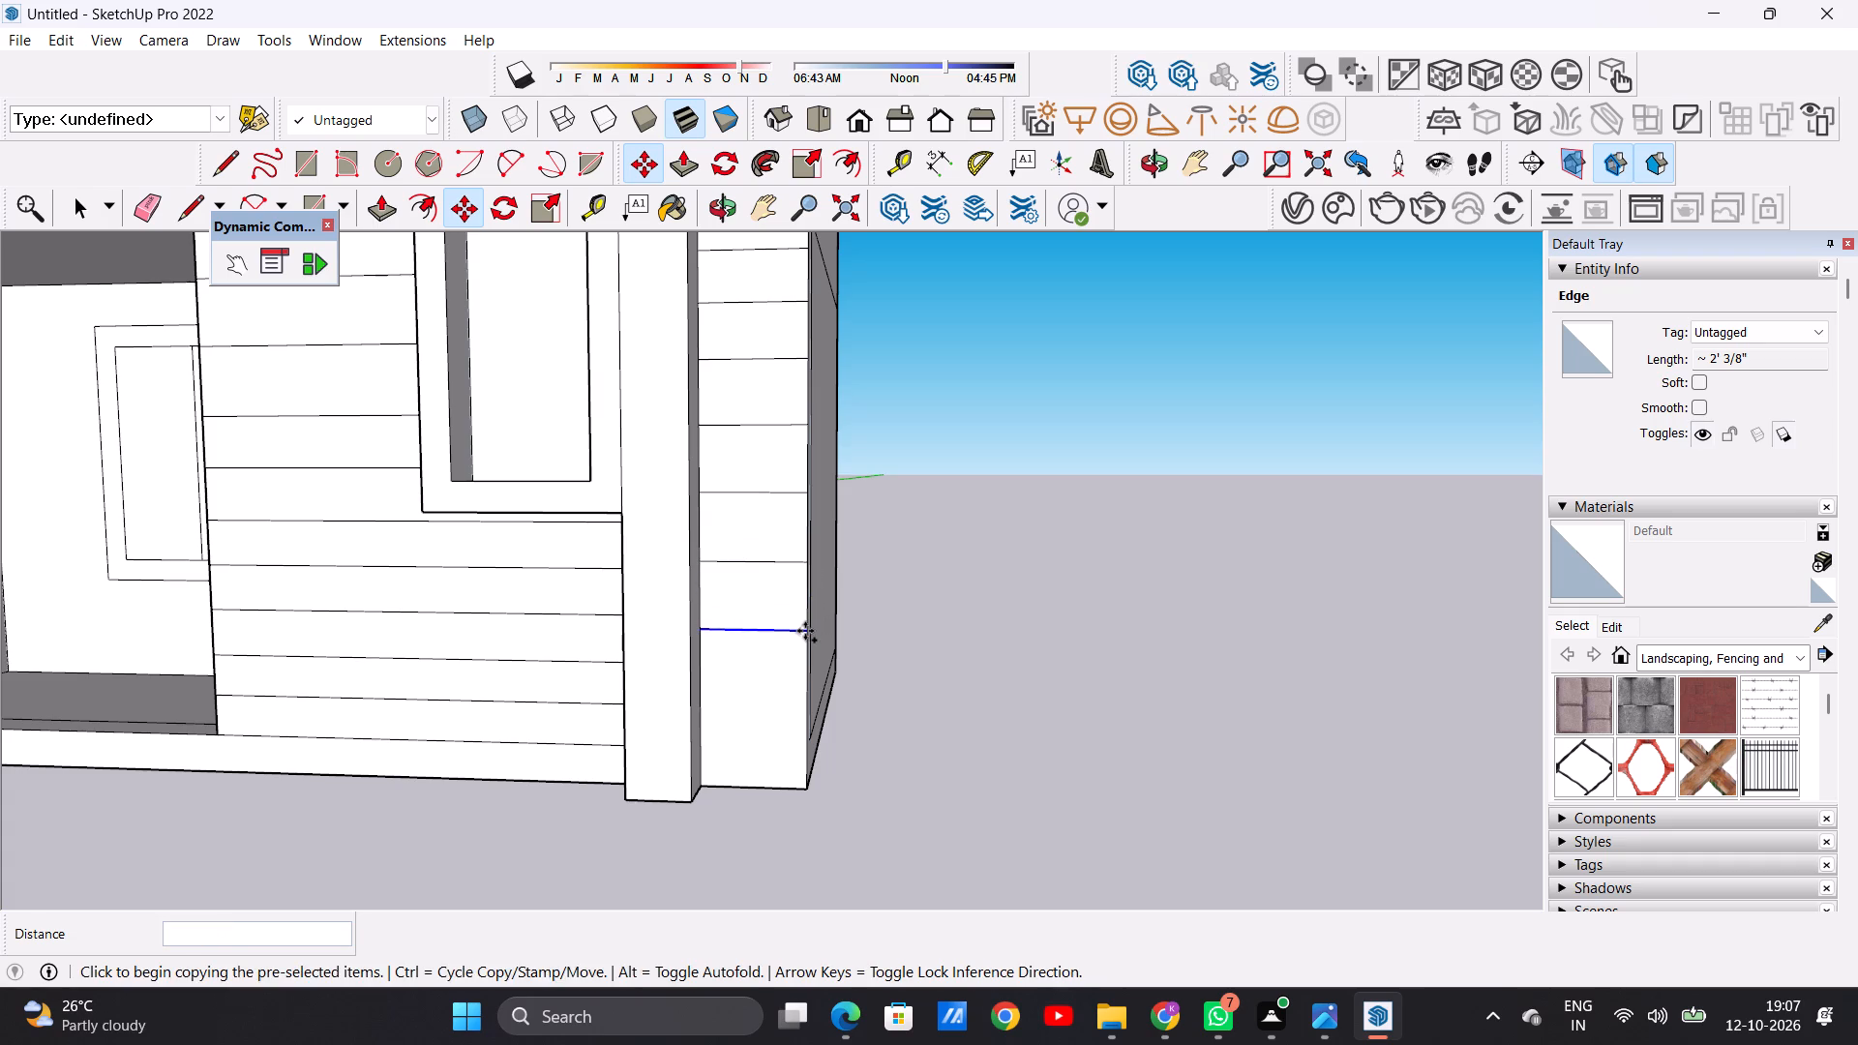
{"action": "left_click", "coordinate": [805, 631]}
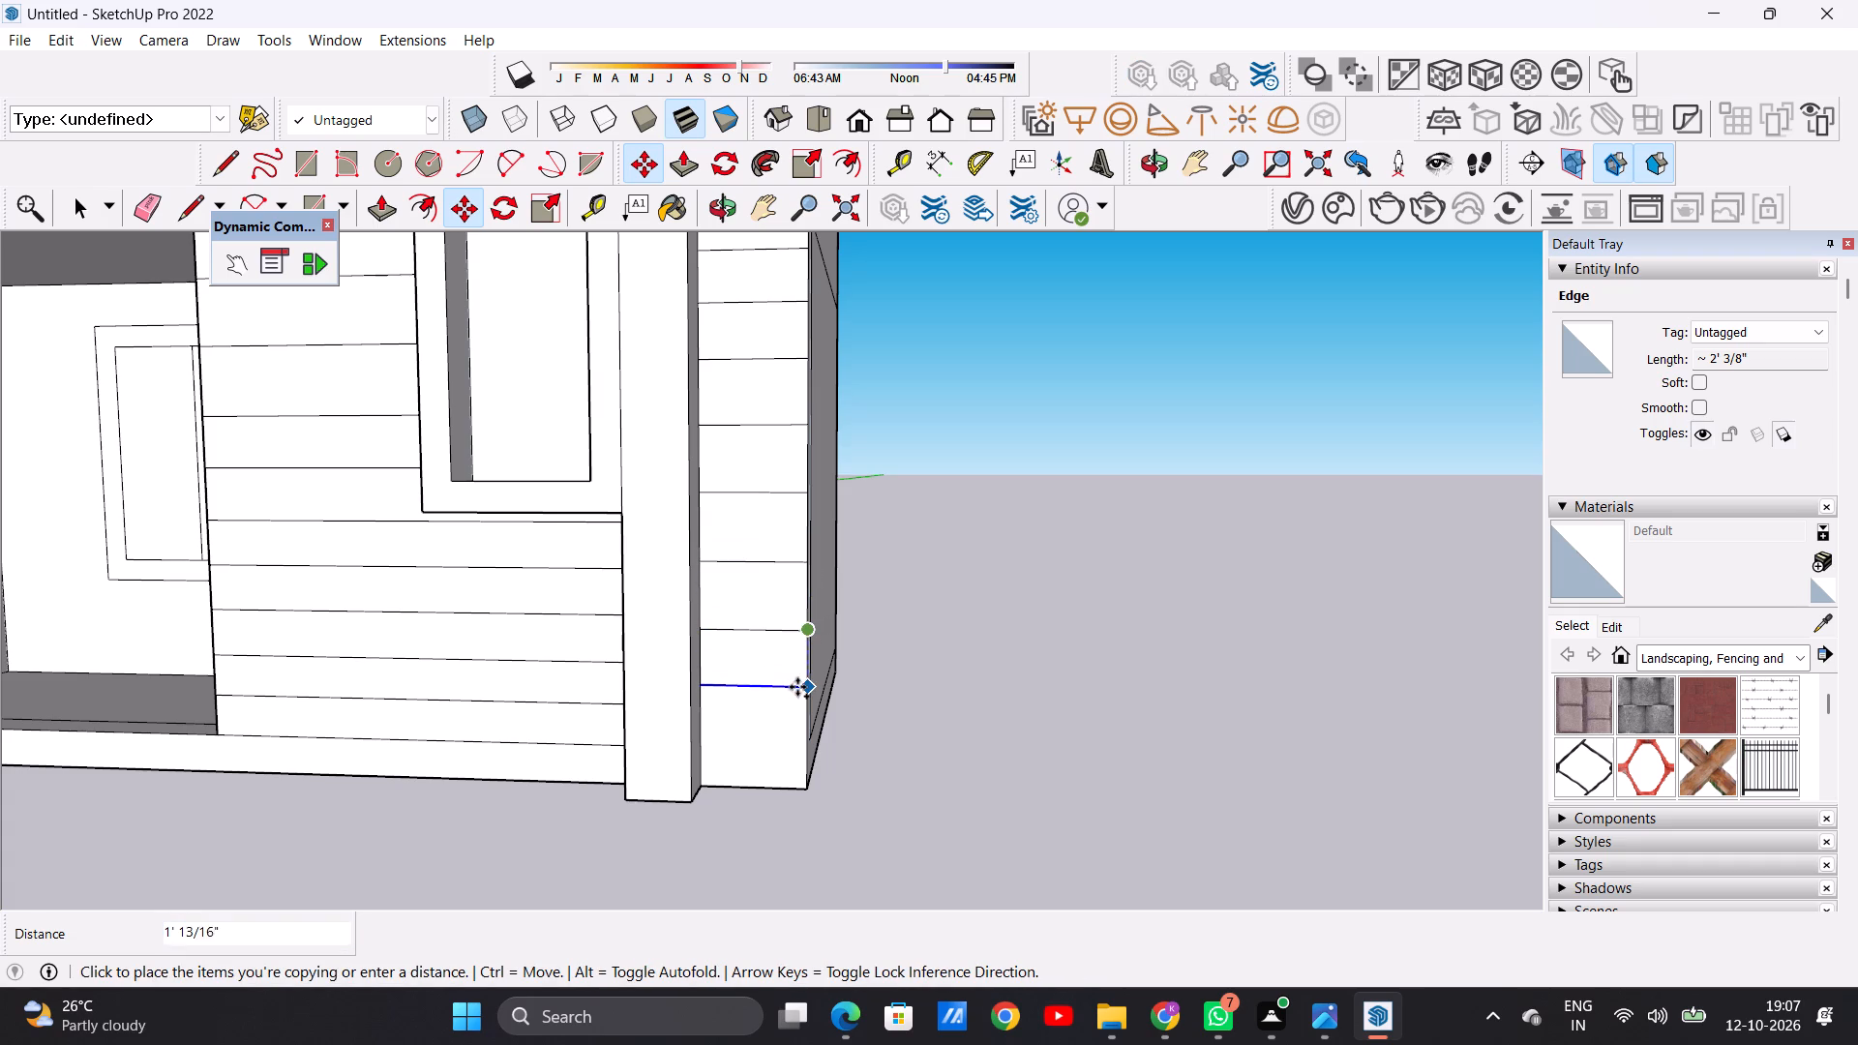
{"action": "left_click", "coordinate": [797, 686]}
{"action": "left_click", "coordinate": [804, 689]}
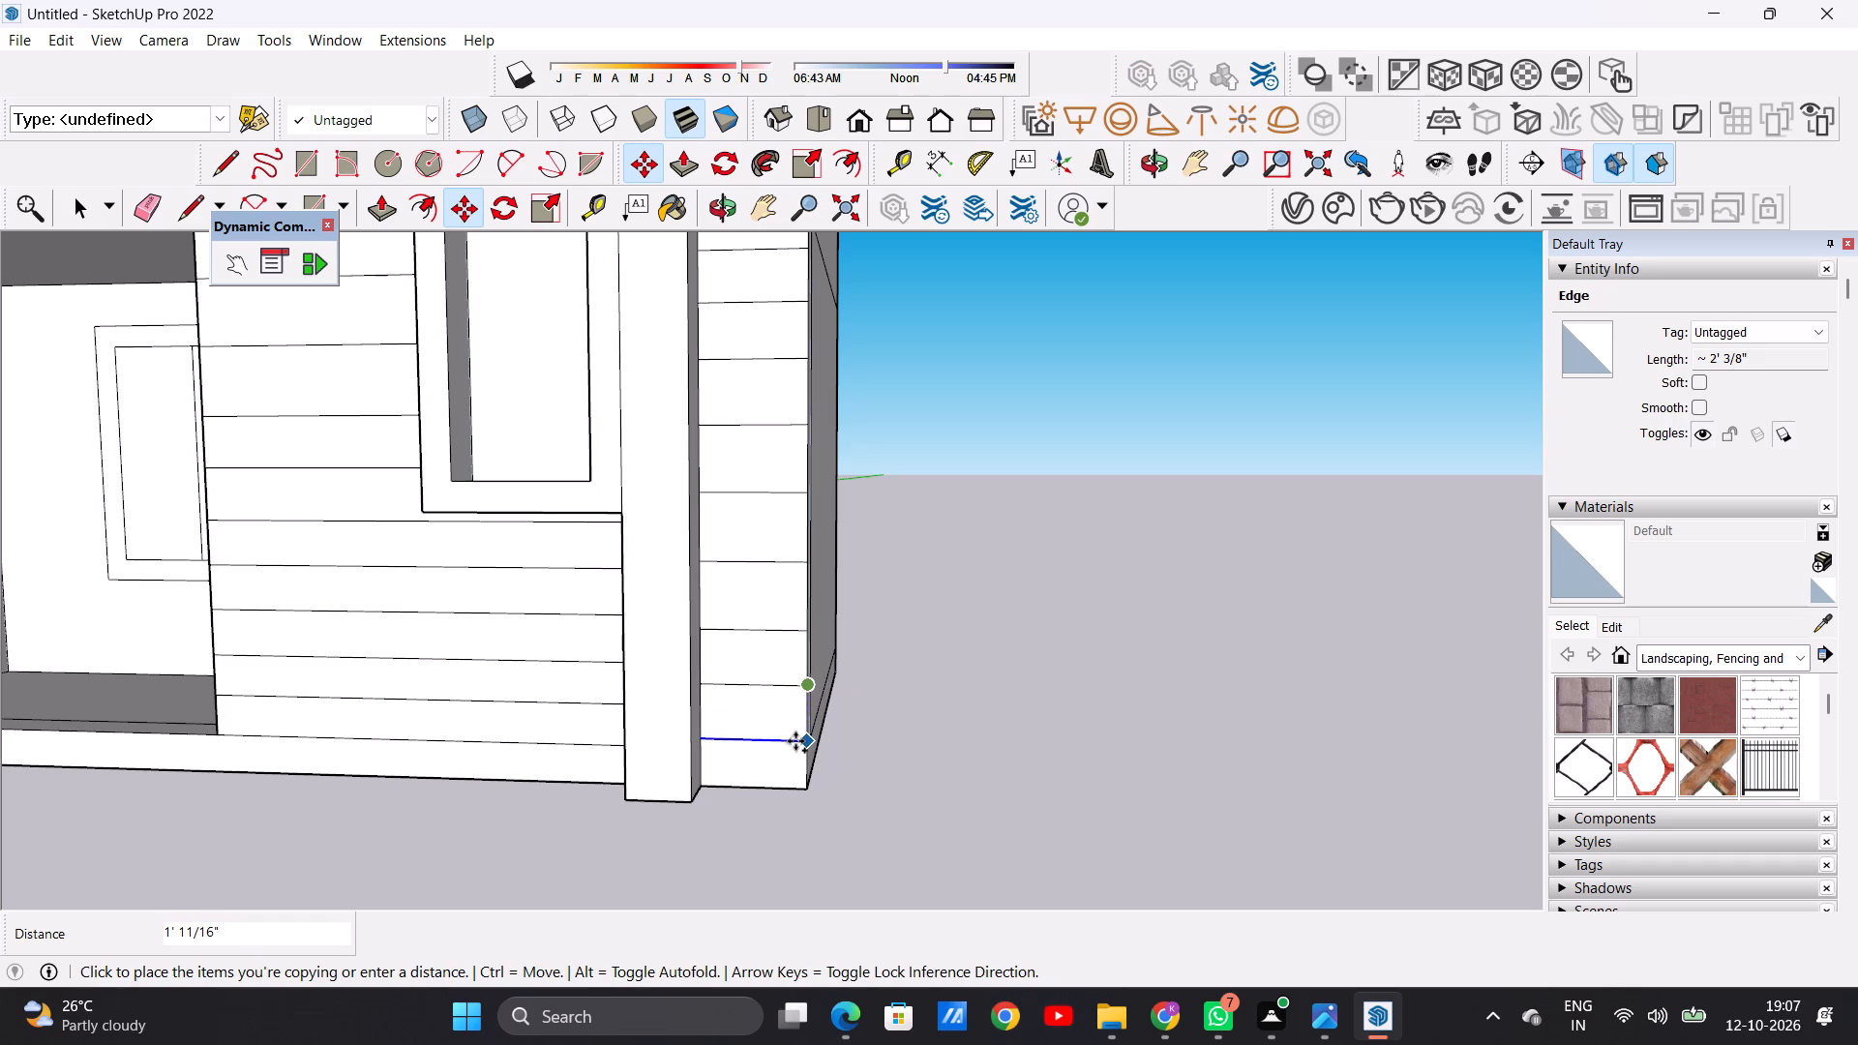
{"action": "left_click", "coordinate": [795, 741]}
{"action": "key", "text": "space"}
{"action": "left_click", "coordinate": [935, 741]}
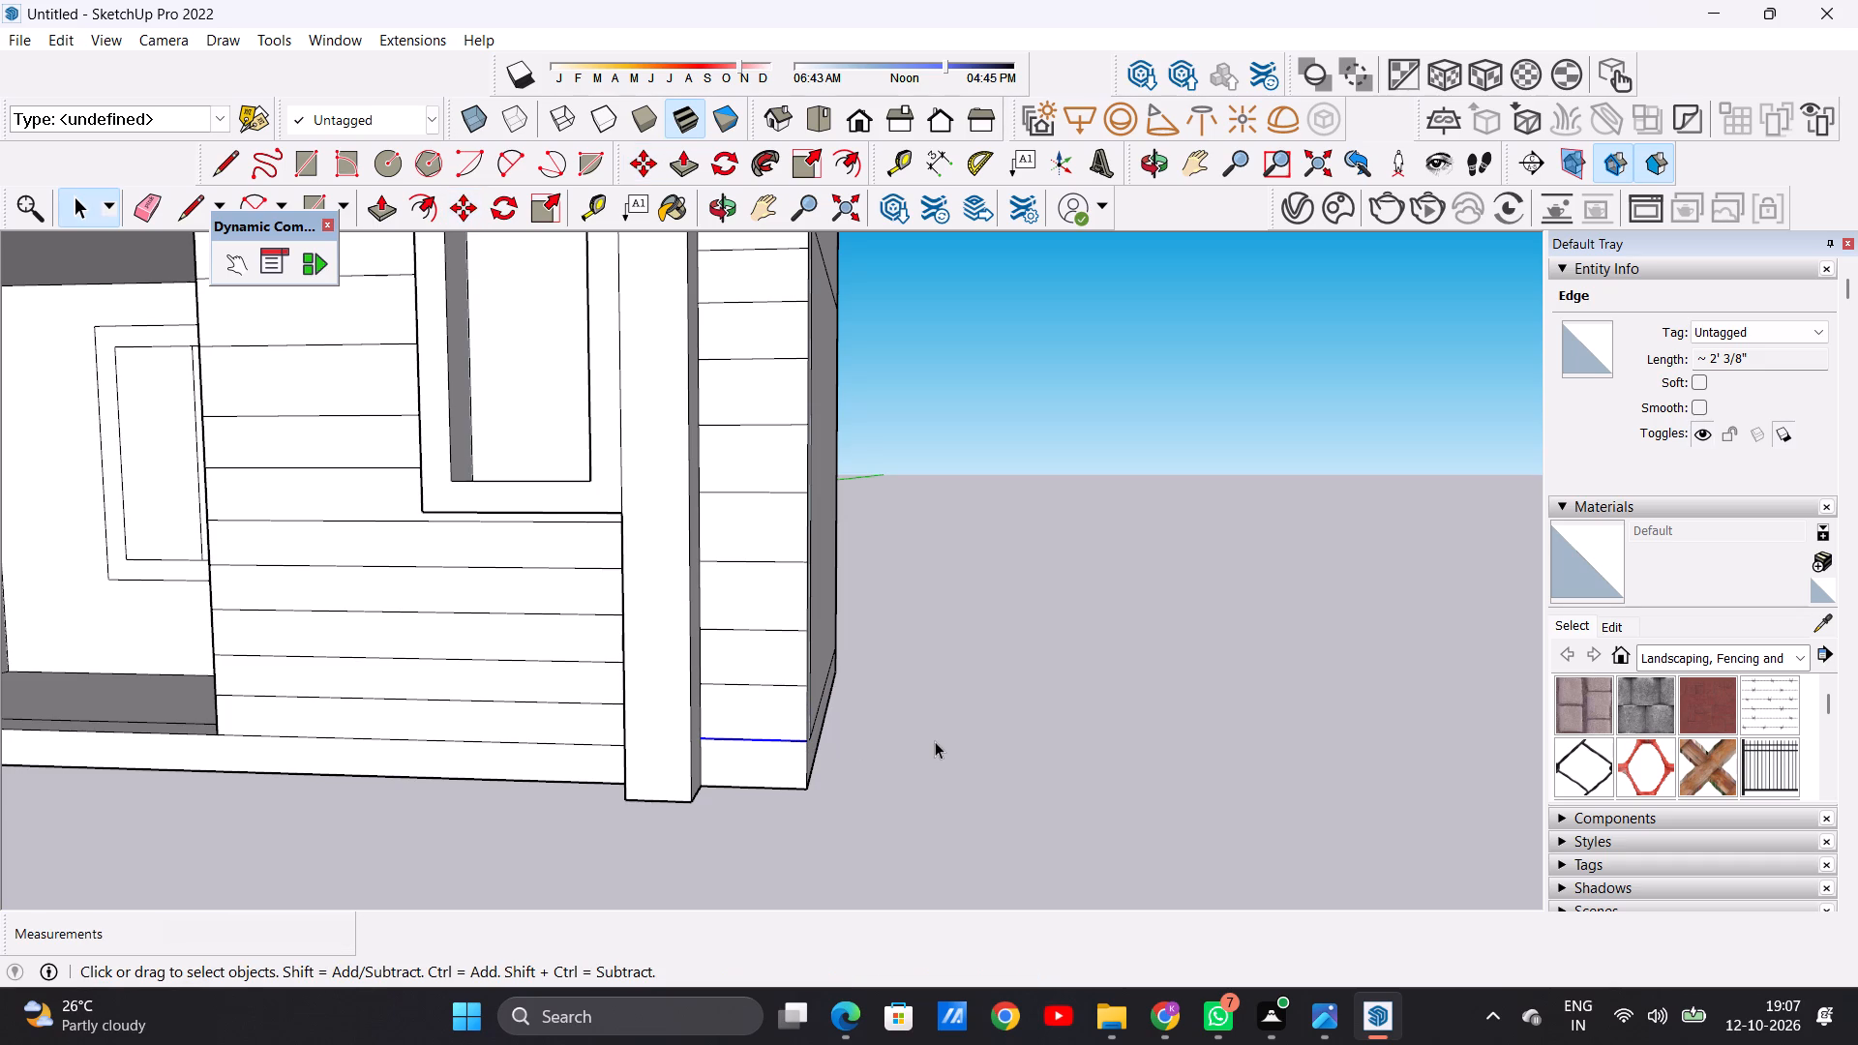
Examine the grooved front elevation from the tower top down to the balconies and from an angled view.
{"action": "scroll", "coordinate": [749, 703], "scroll_direction": "down", "scroll_amount": 6}
{"action": "middle_click_drag", "start_coordinate": [748, 741], "coordinate": [748, 715]}
{"action": "scroll", "coordinate": [748, 728], "scroll_direction": "up", "scroll_amount": 14}
{"action": "scroll", "coordinate": [763, 719], "scroll_direction": "down", "scroll_amount": 20}
{"action": "scroll", "coordinate": [763, 719], "scroll_direction": "down", "scroll_amount": 16}
{"action": "scroll", "coordinate": [765, 578], "scroll_direction": "up", "scroll_amount": 16}
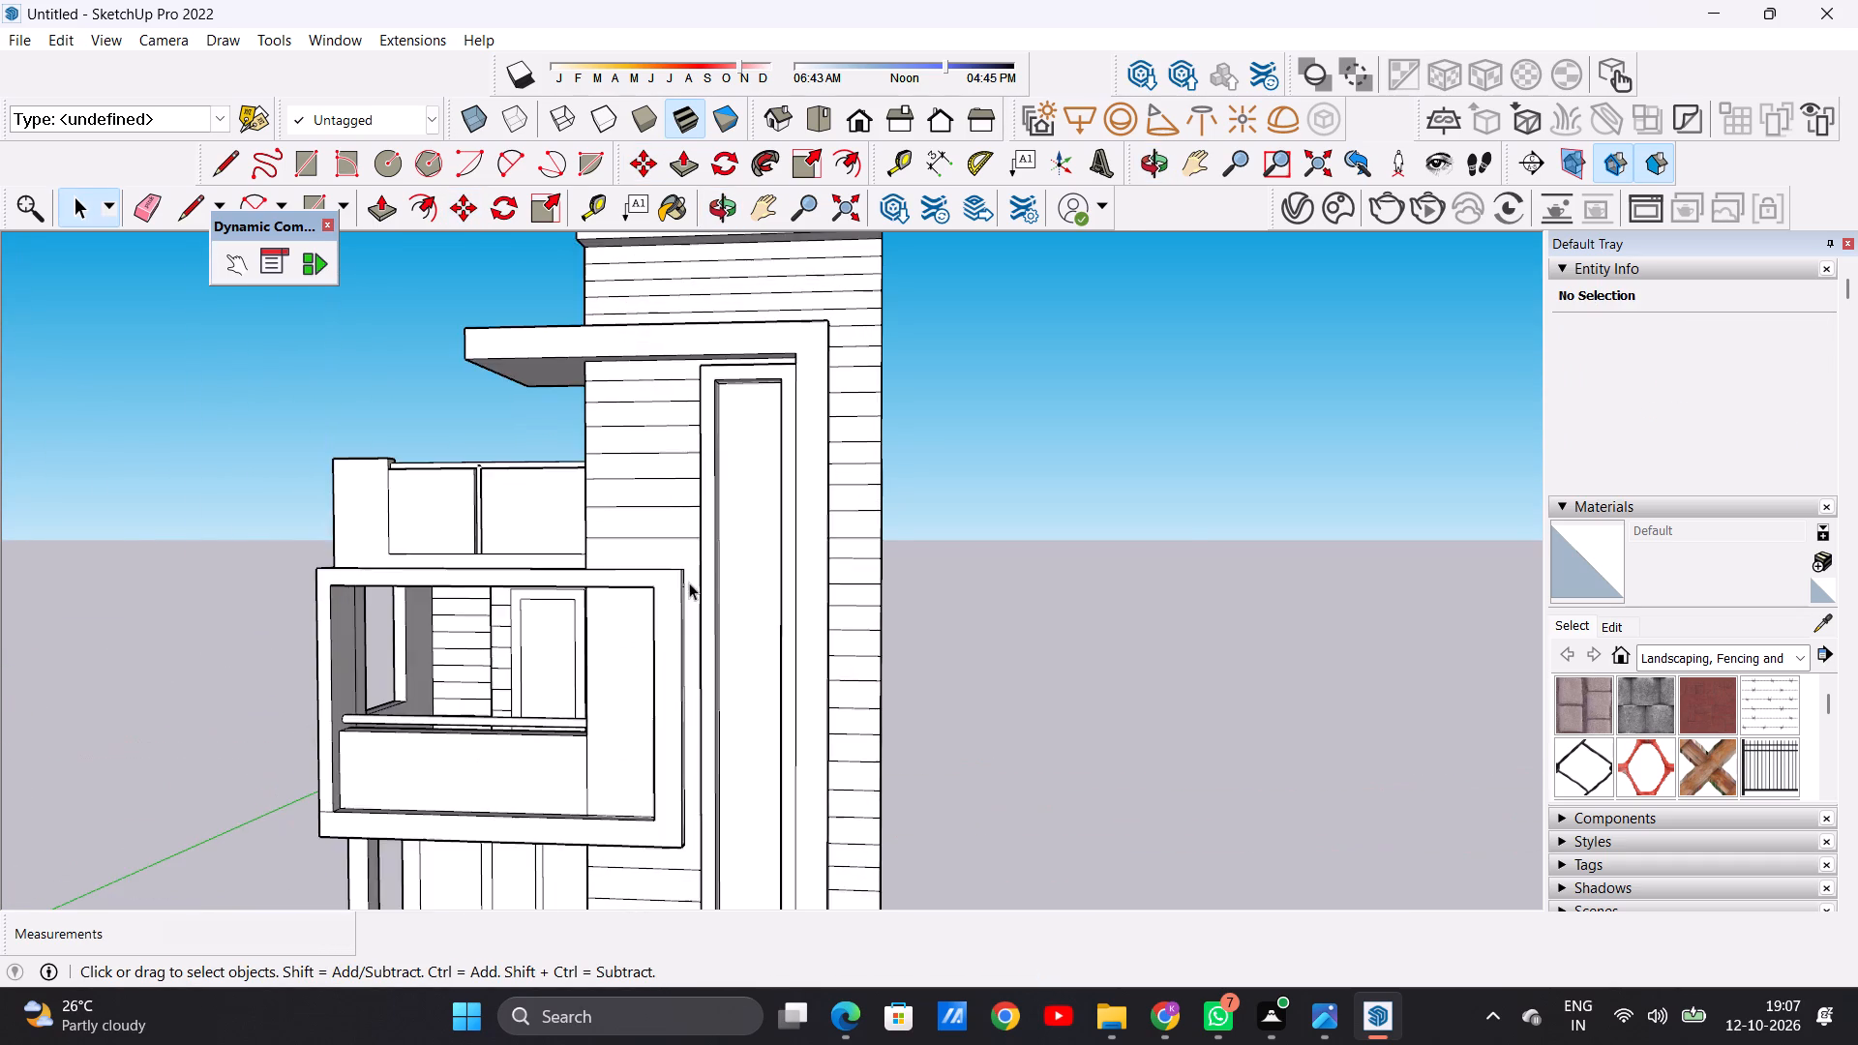
{"action": "scroll", "coordinate": [720, 568], "scroll_direction": "down", "scroll_amount": 7}
{"action": "middle_click_drag", "start_coordinate": [666, 584], "coordinate": [964, 667]}
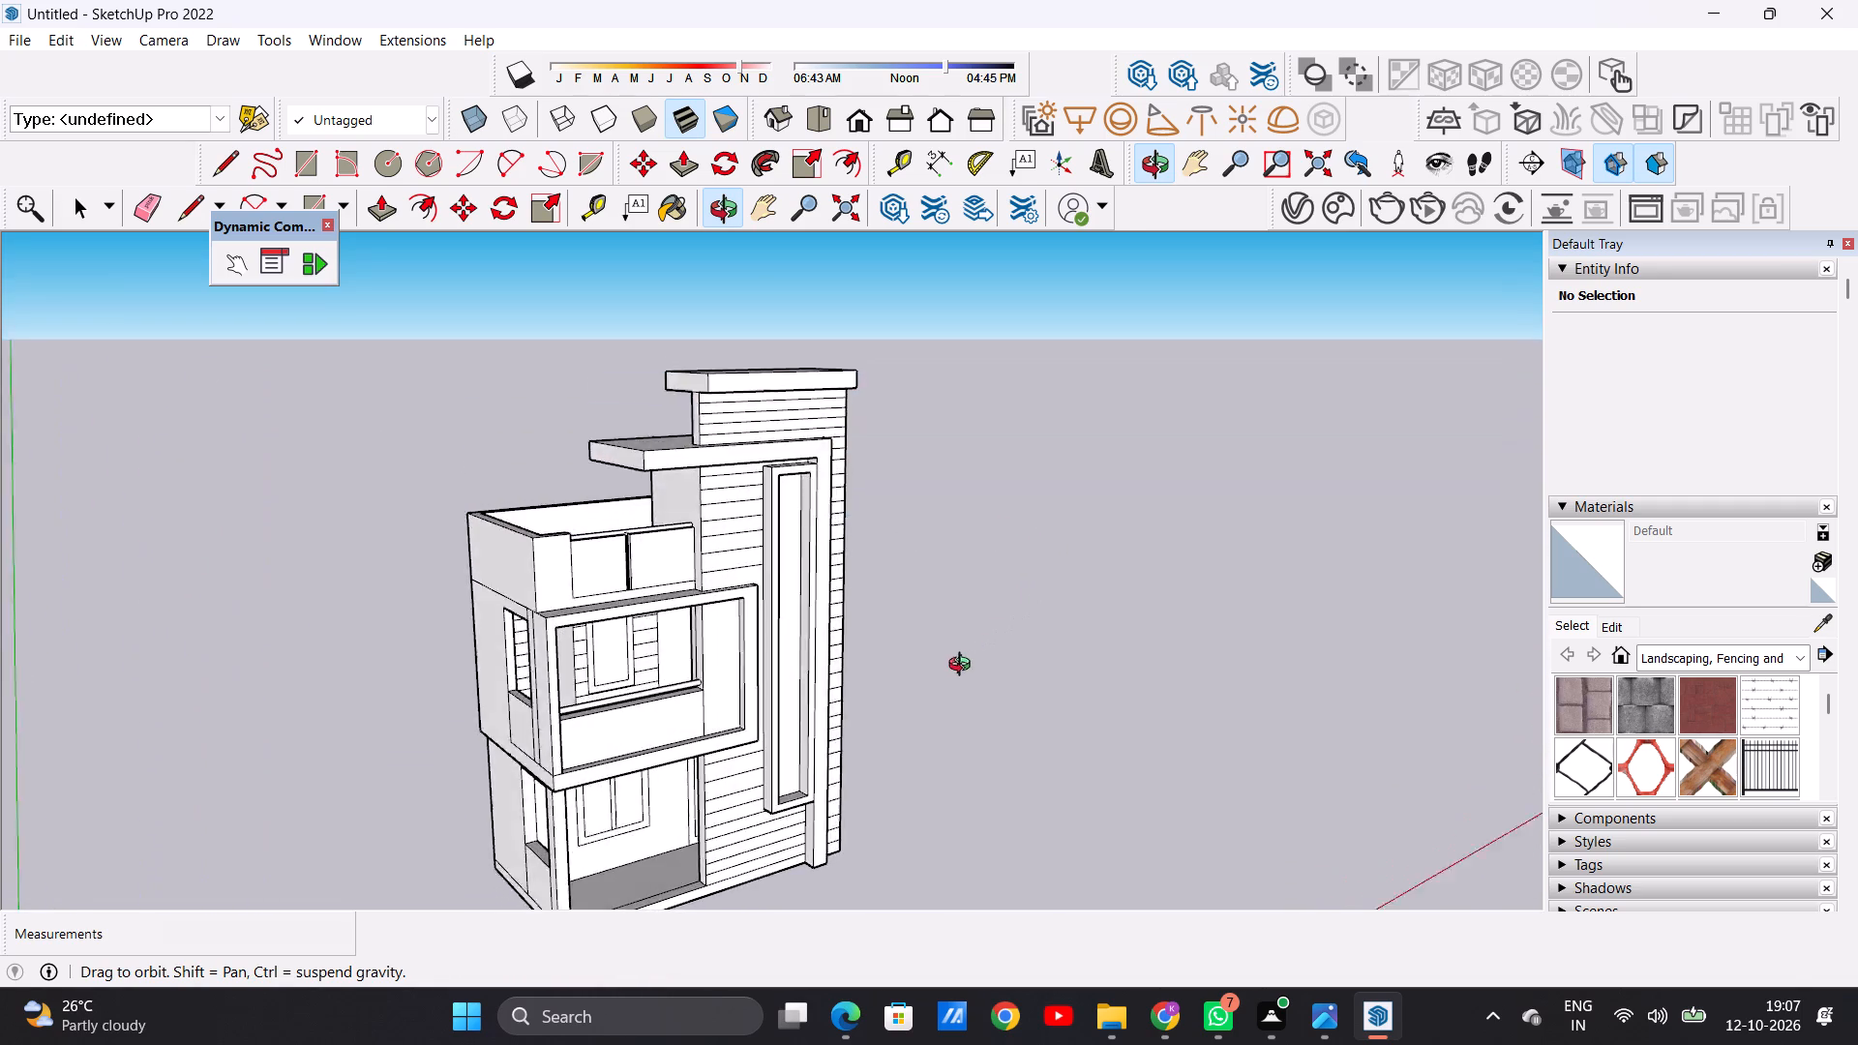
{"action": "middle_click_drag", "start_coordinate": [964, 667], "coordinate": [744, 515]}
Draw a 10' vertical line on the ground-floor porch's back wall, from floor to ceiling just beside the grooved wall's corner.
{"action": "scroll", "coordinate": [574, 746], "scroll_direction": "up", "scroll_amount": 14}
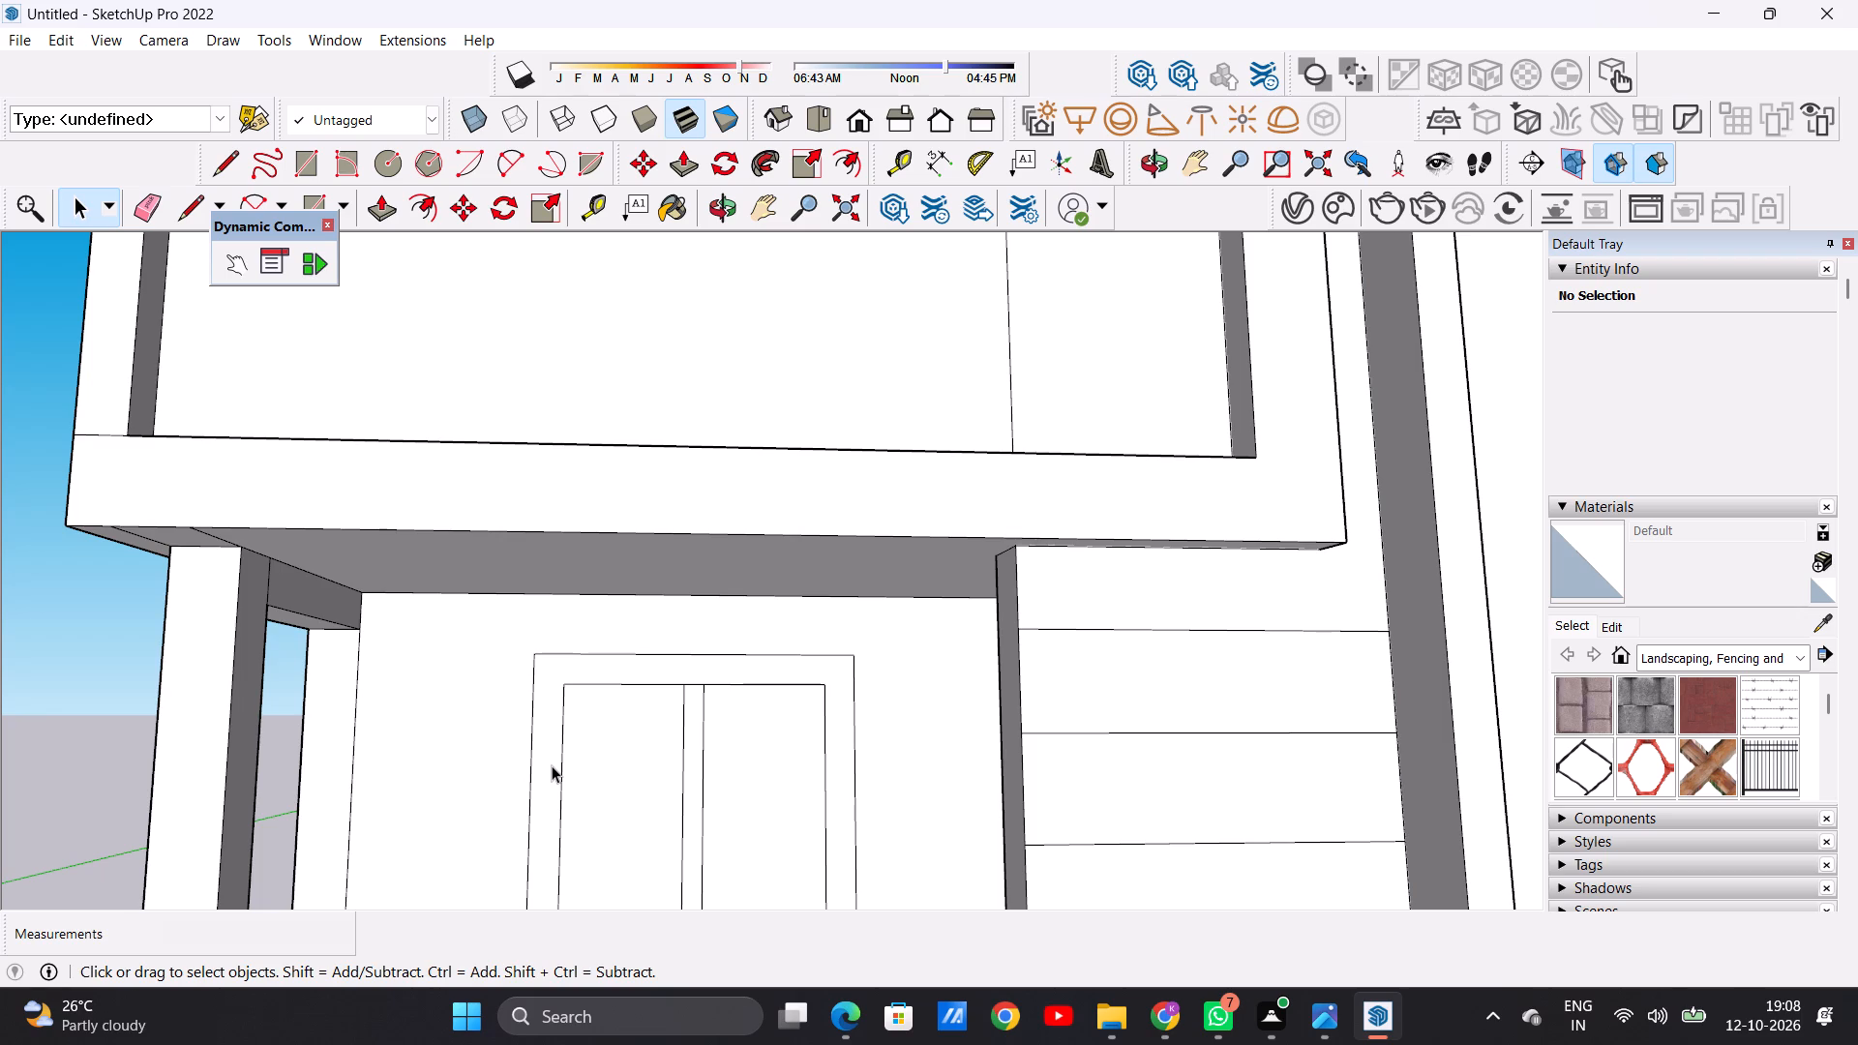
{"action": "scroll", "coordinate": [571, 640], "scroll_direction": "down", "scroll_amount": 8}
{"action": "middle_click_drag", "start_coordinate": [692, 679], "coordinate": [697, 786]}
{"action": "scroll", "coordinate": [649, 702], "scroll_direction": "down", "scroll_amount": 2}
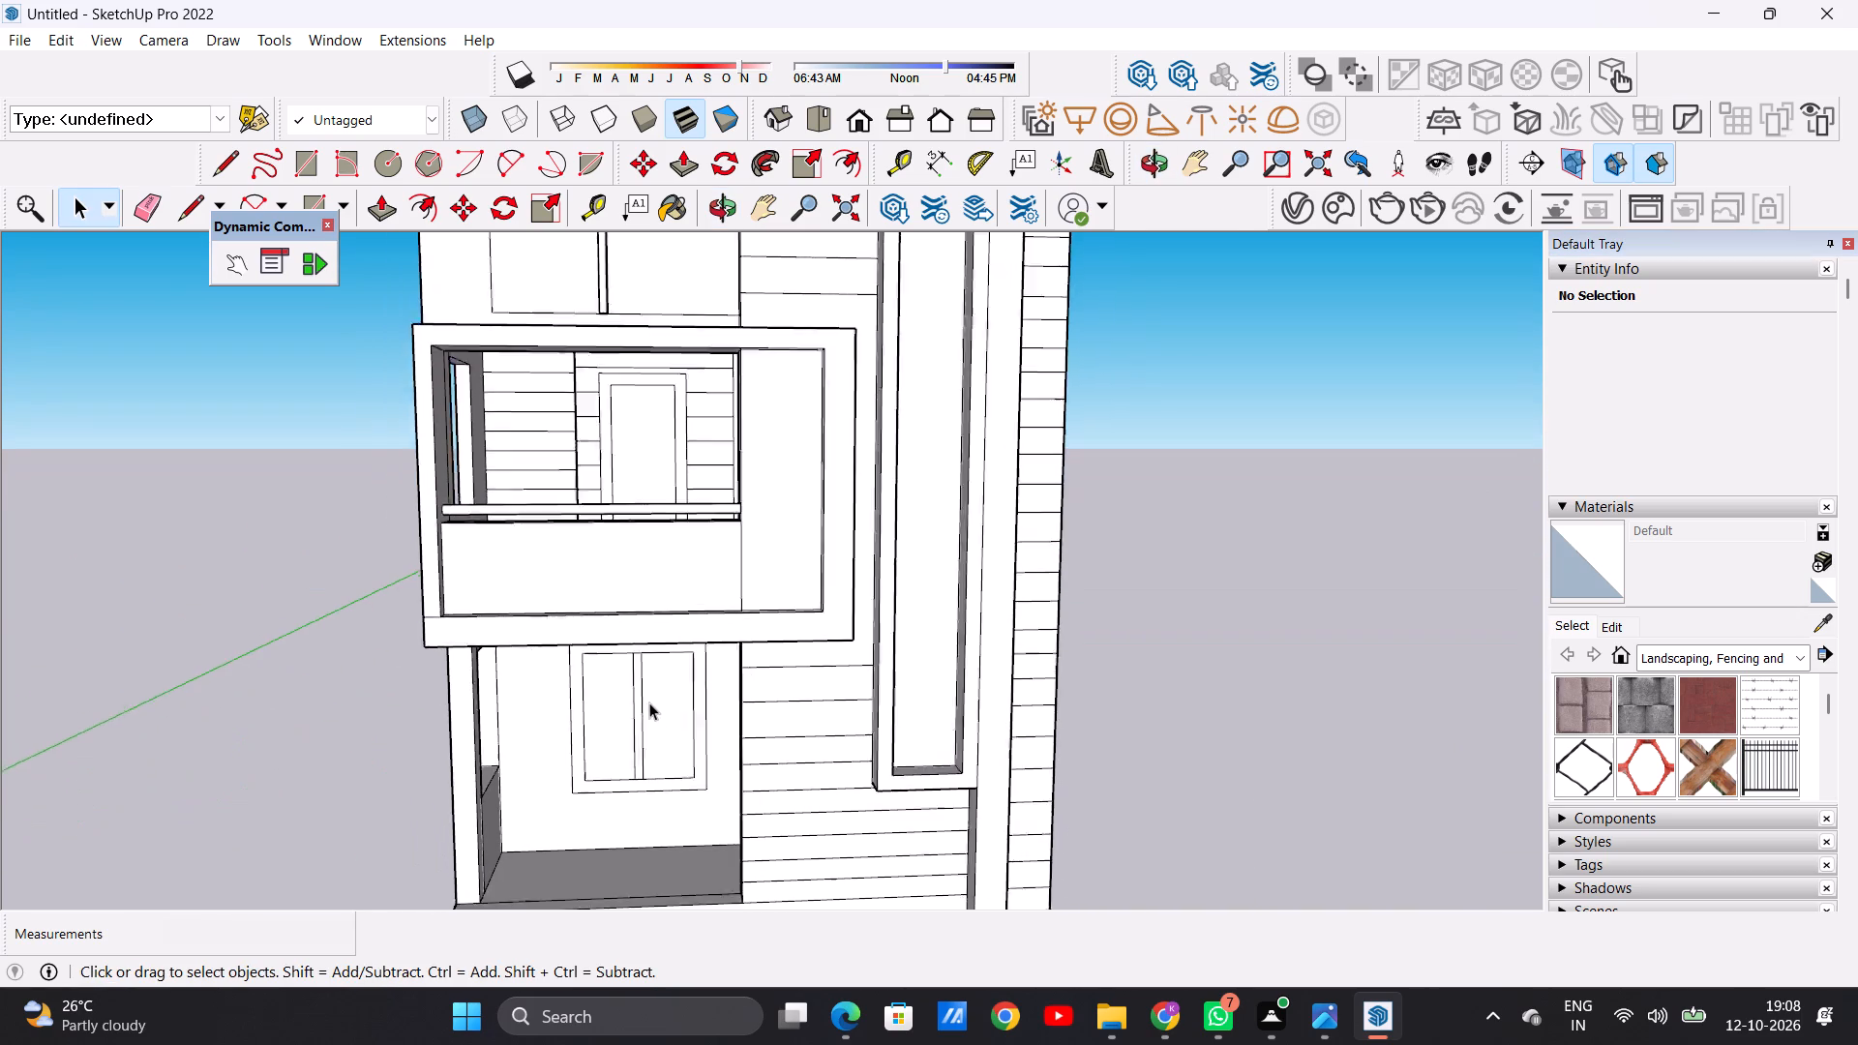
{"action": "scroll", "coordinate": [649, 702], "scroll_direction": "down", "scroll_amount": 5}
{"action": "scroll", "coordinate": [680, 767], "scroll_direction": "up", "scroll_amount": 7}
{"action": "middle_click_drag", "start_coordinate": [677, 780], "coordinate": [690, 773]}
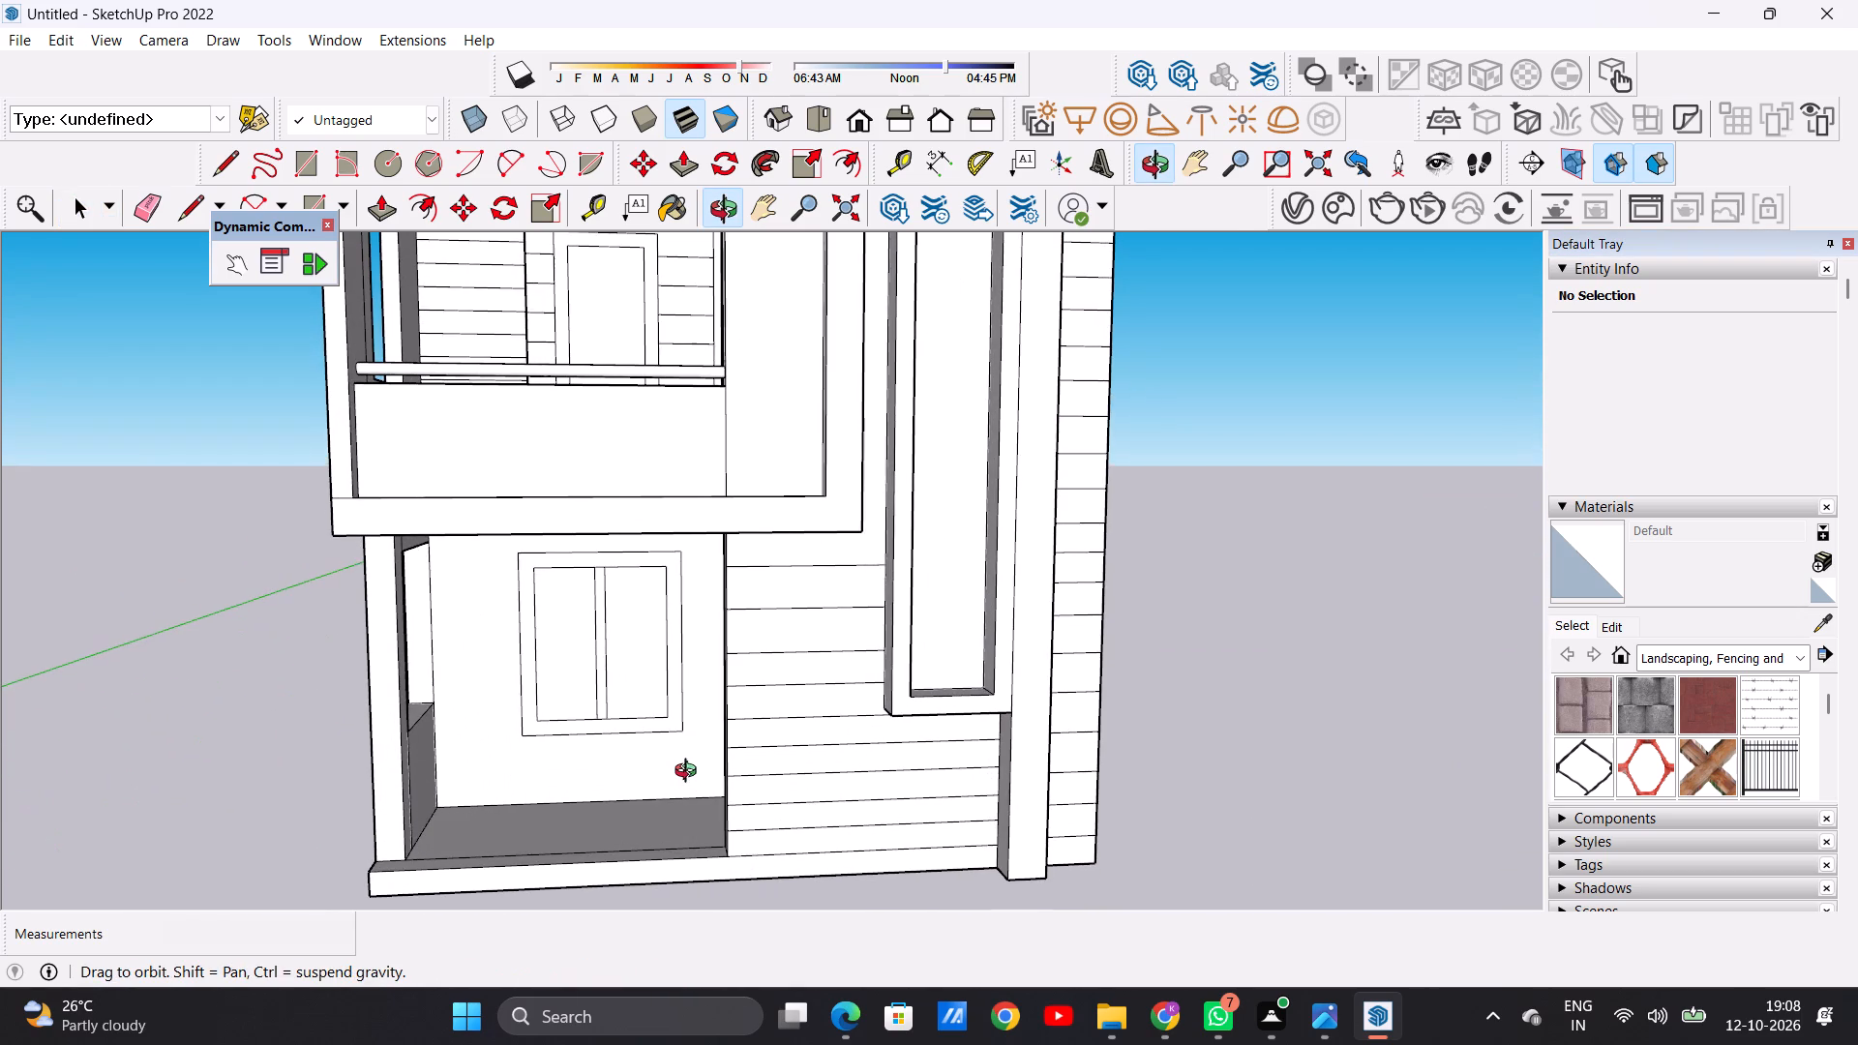
{"action": "middle_click_drag", "start_coordinate": [690, 773], "coordinate": [669, 773]}
{"action": "scroll", "coordinate": [692, 816], "scroll_direction": "up", "scroll_amount": 6}
{"action": "key", "text": "l"}
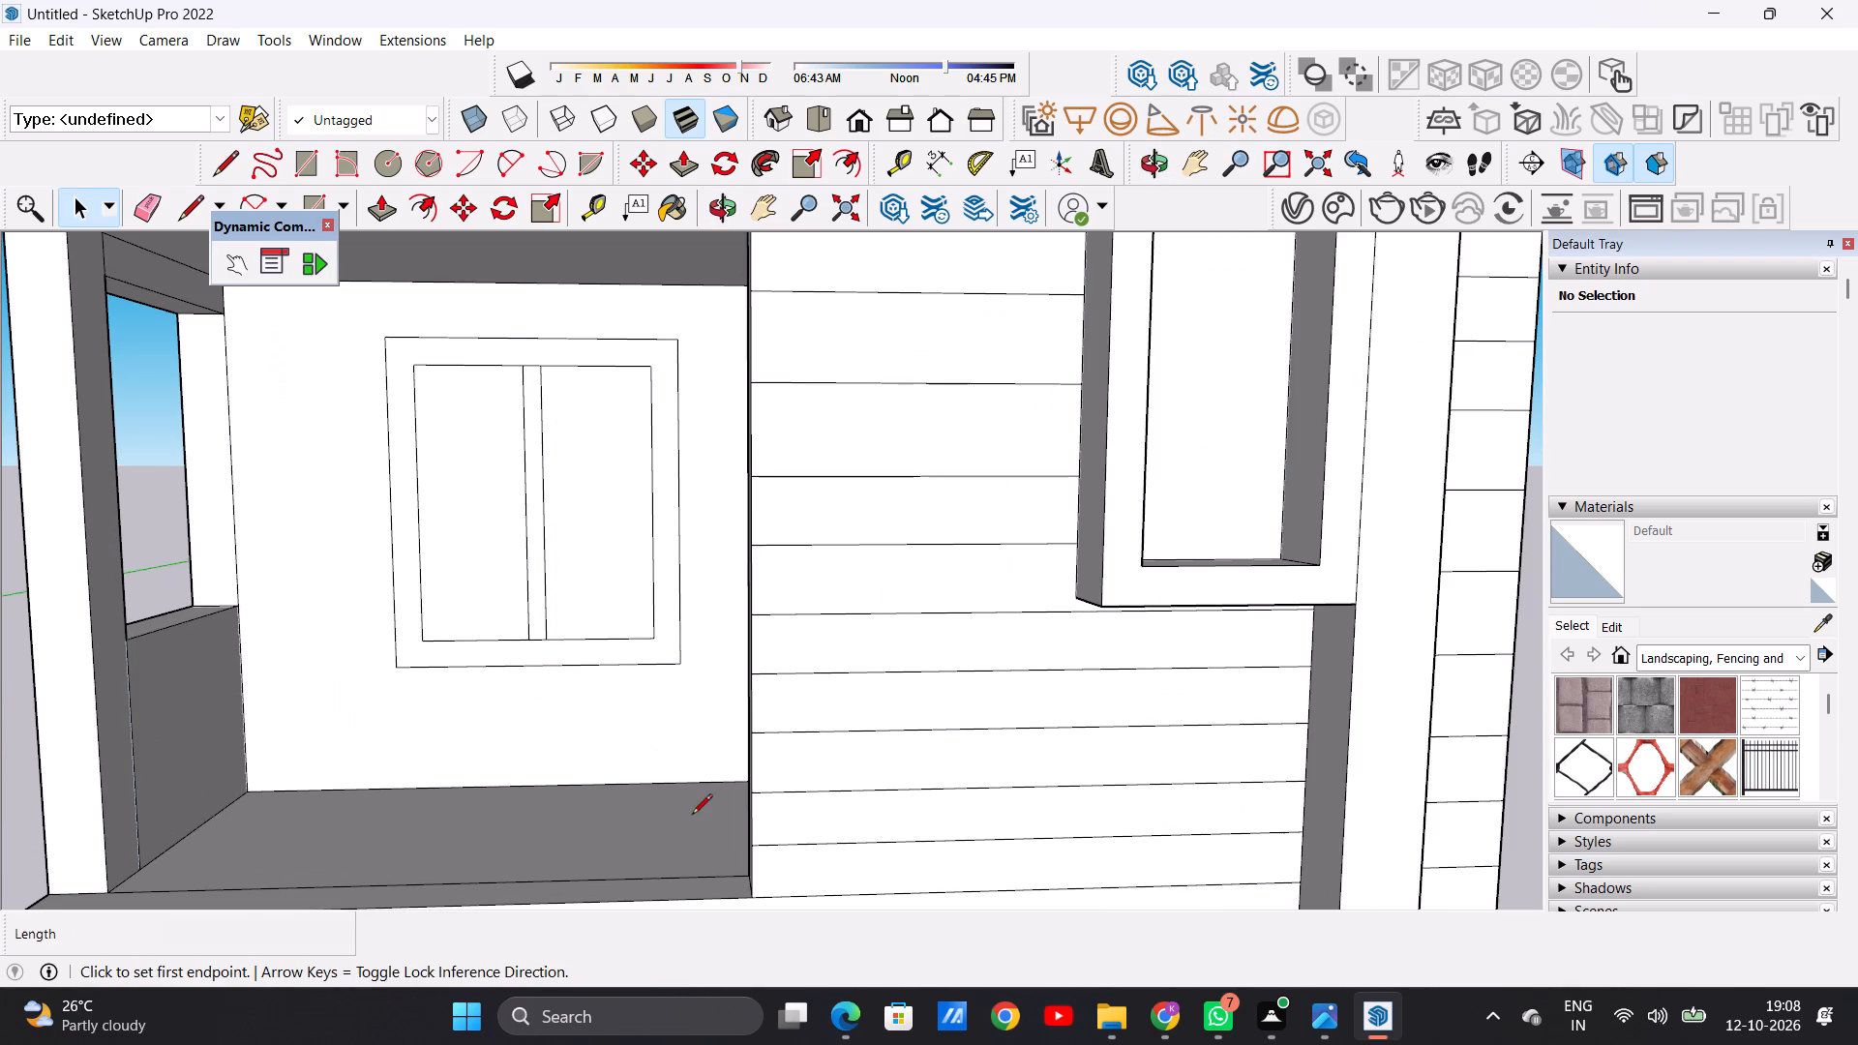
{"action": "left_click", "coordinate": [734, 777]}
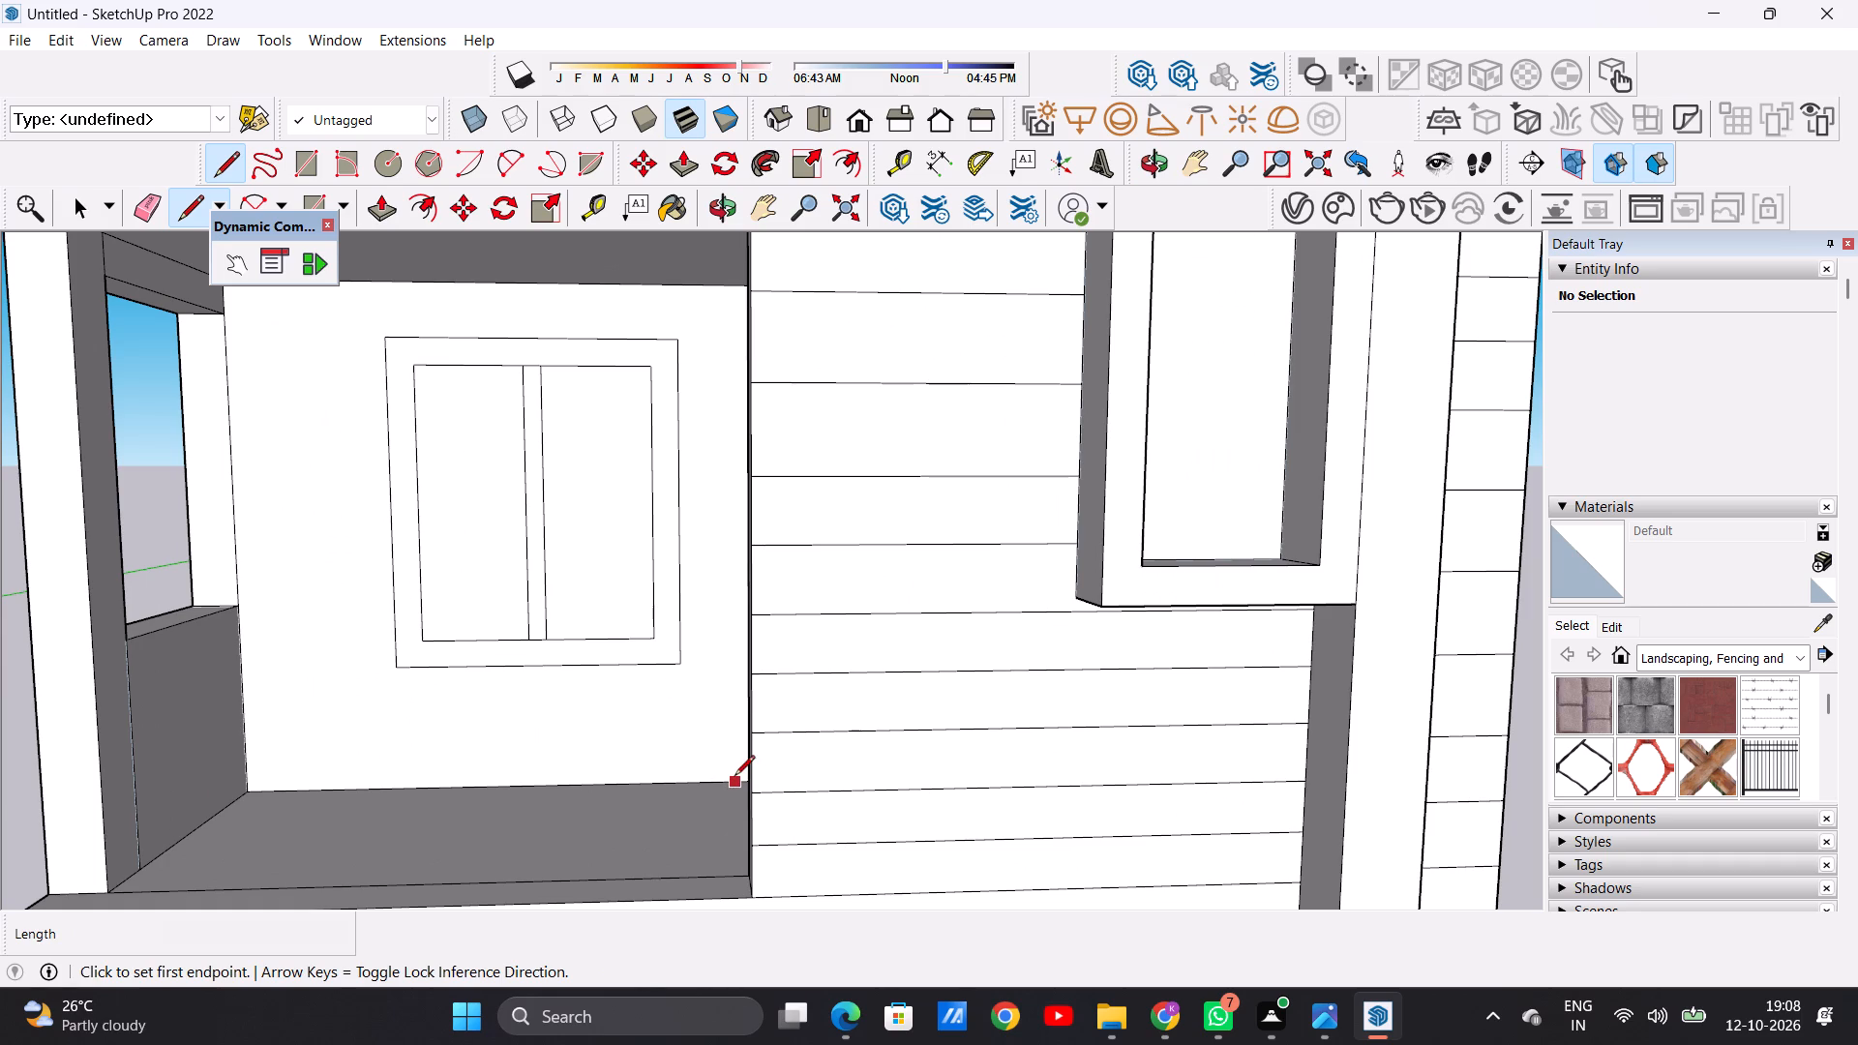
{"action": "left_click", "coordinate": [727, 289]}
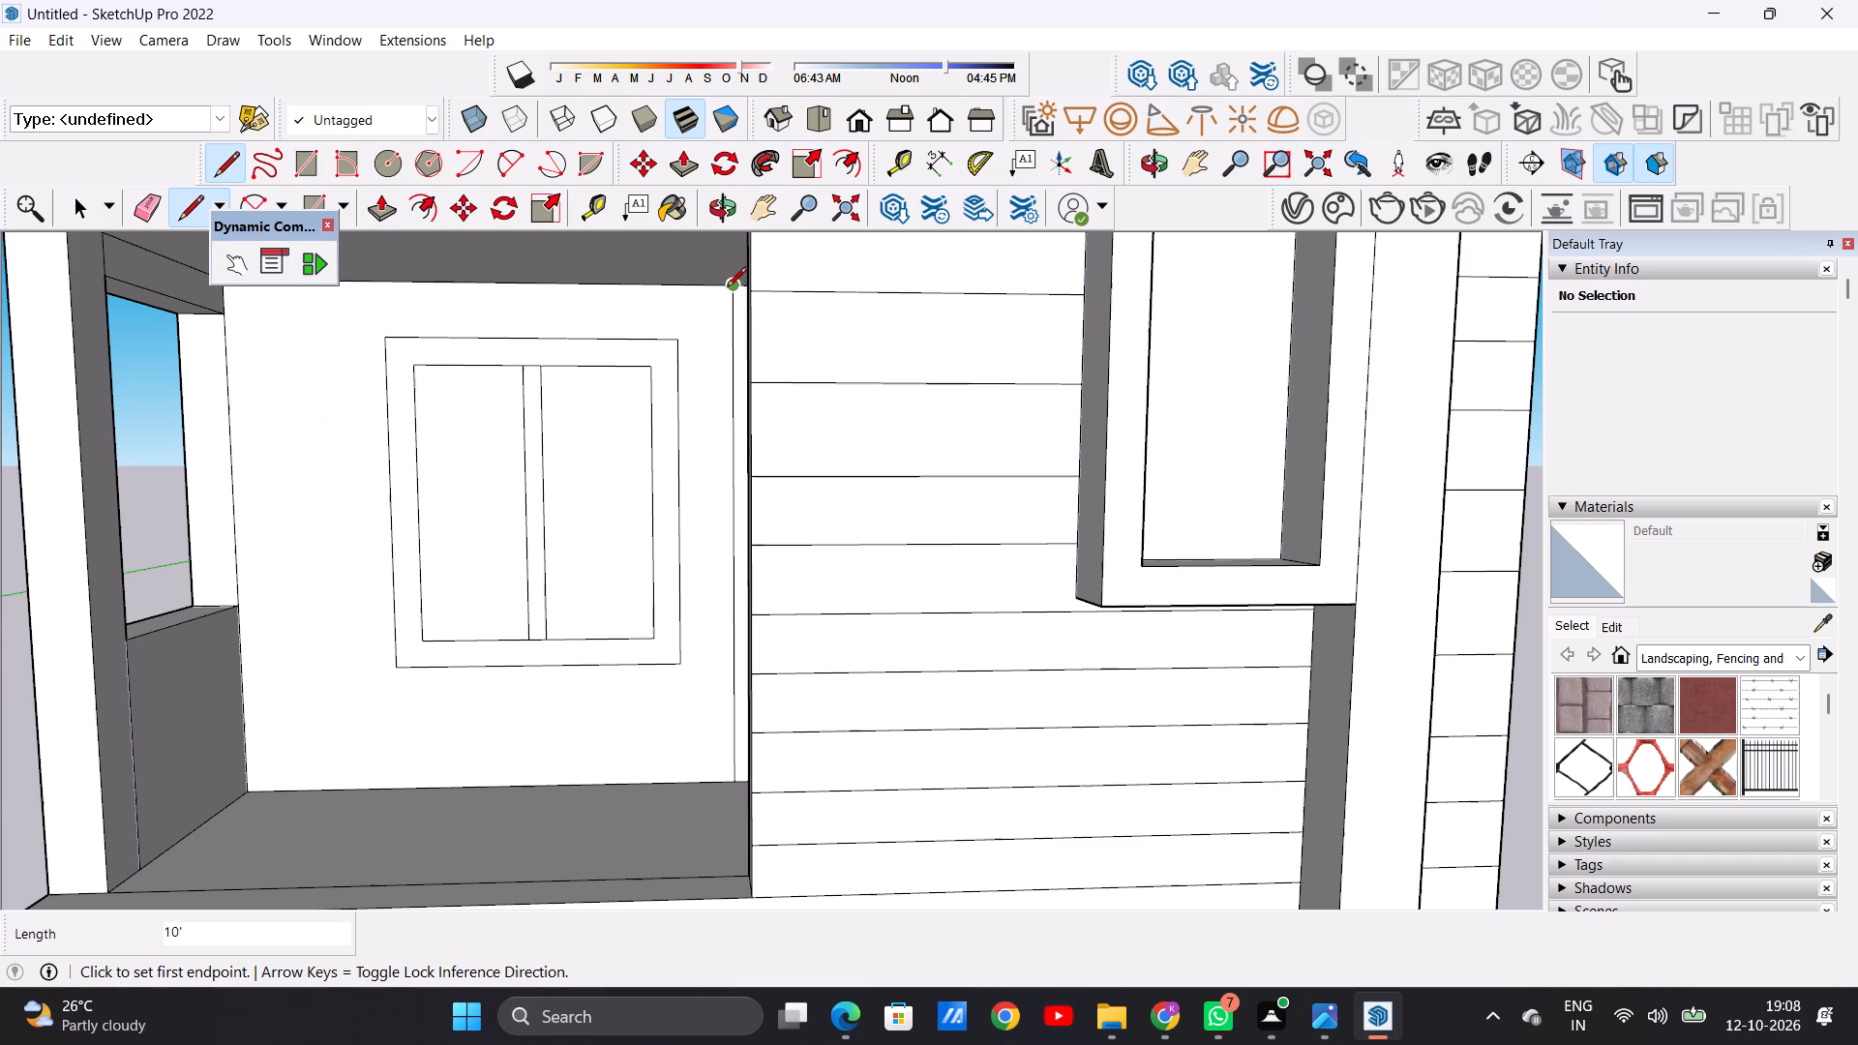
{"action": "key", "text": "space"}
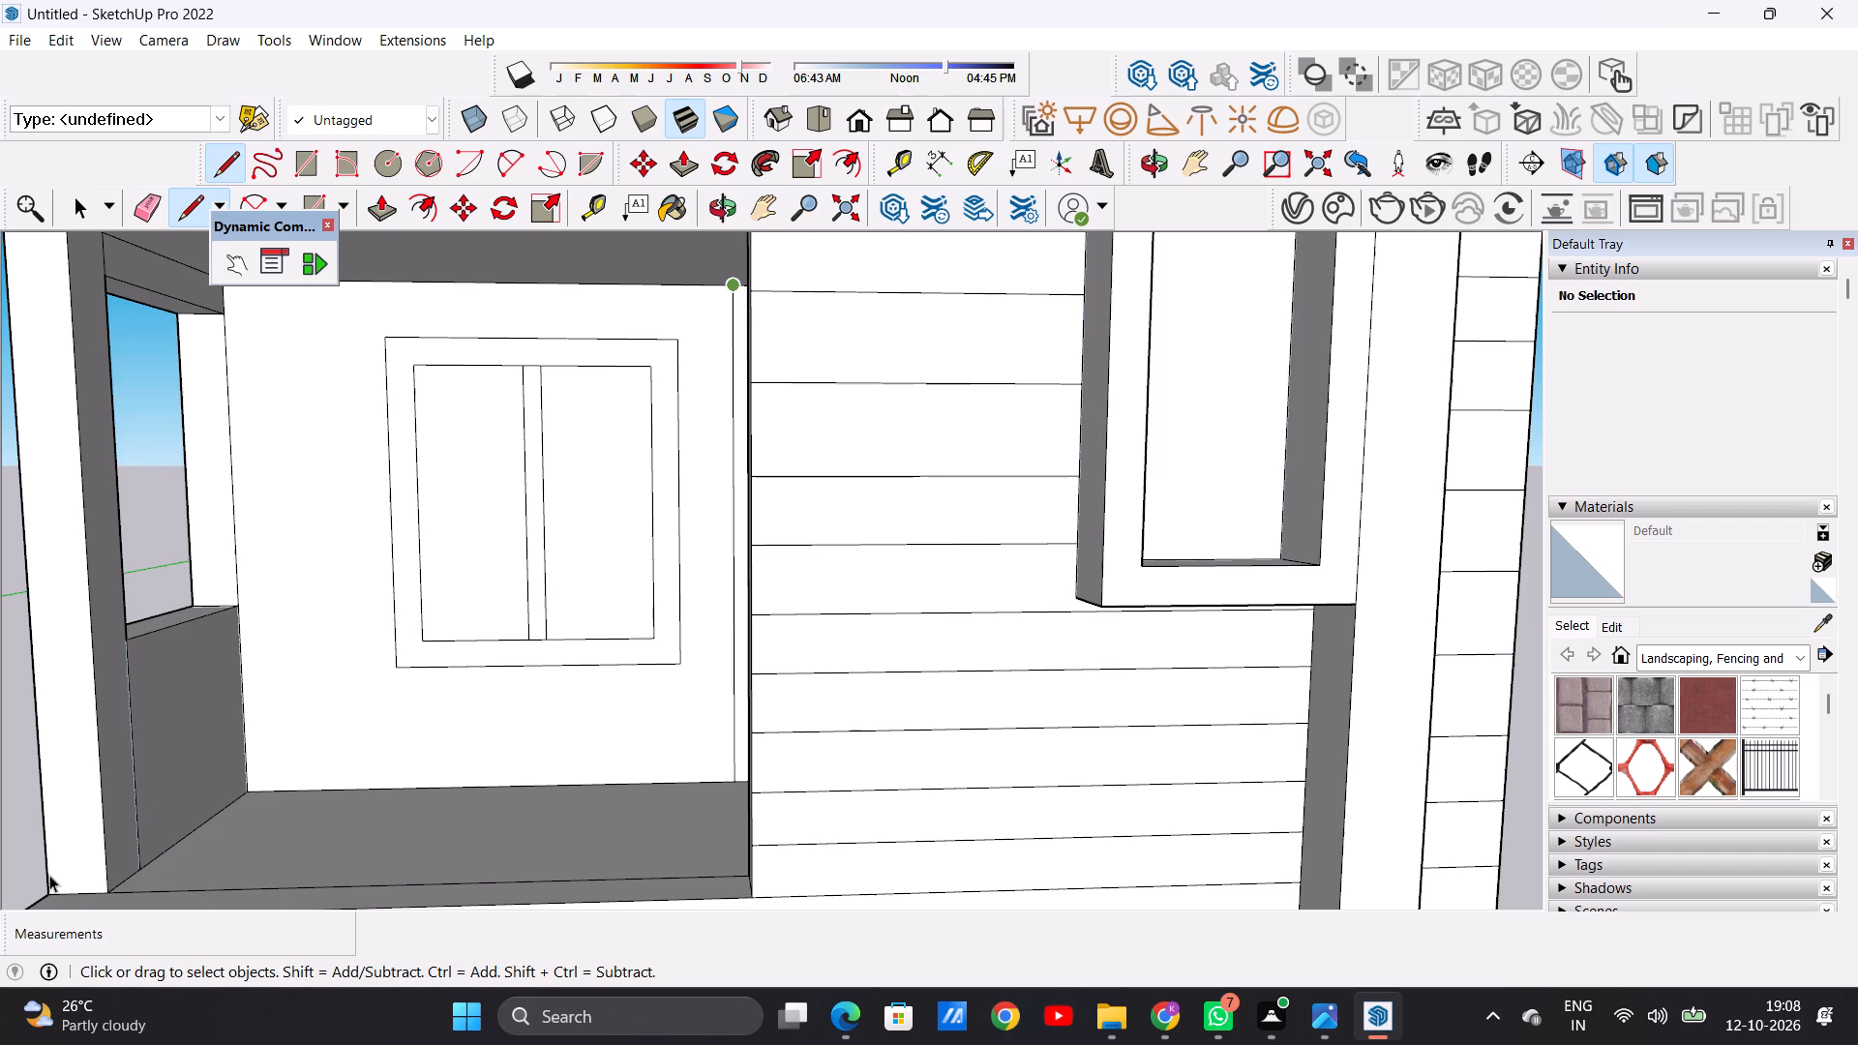
In front view, draw a horizontal line about 9' 8 9/16" long above the porch window, from the wall's far edge to the vertical line.
{"action": "scroll", "coordinate": [261, 582], "scroll_direction": "down", "scroll_amount": 7}
{"action": "middle_click_drag", "start_coordinate": [320, 606], "coordinate": [420, 620]}
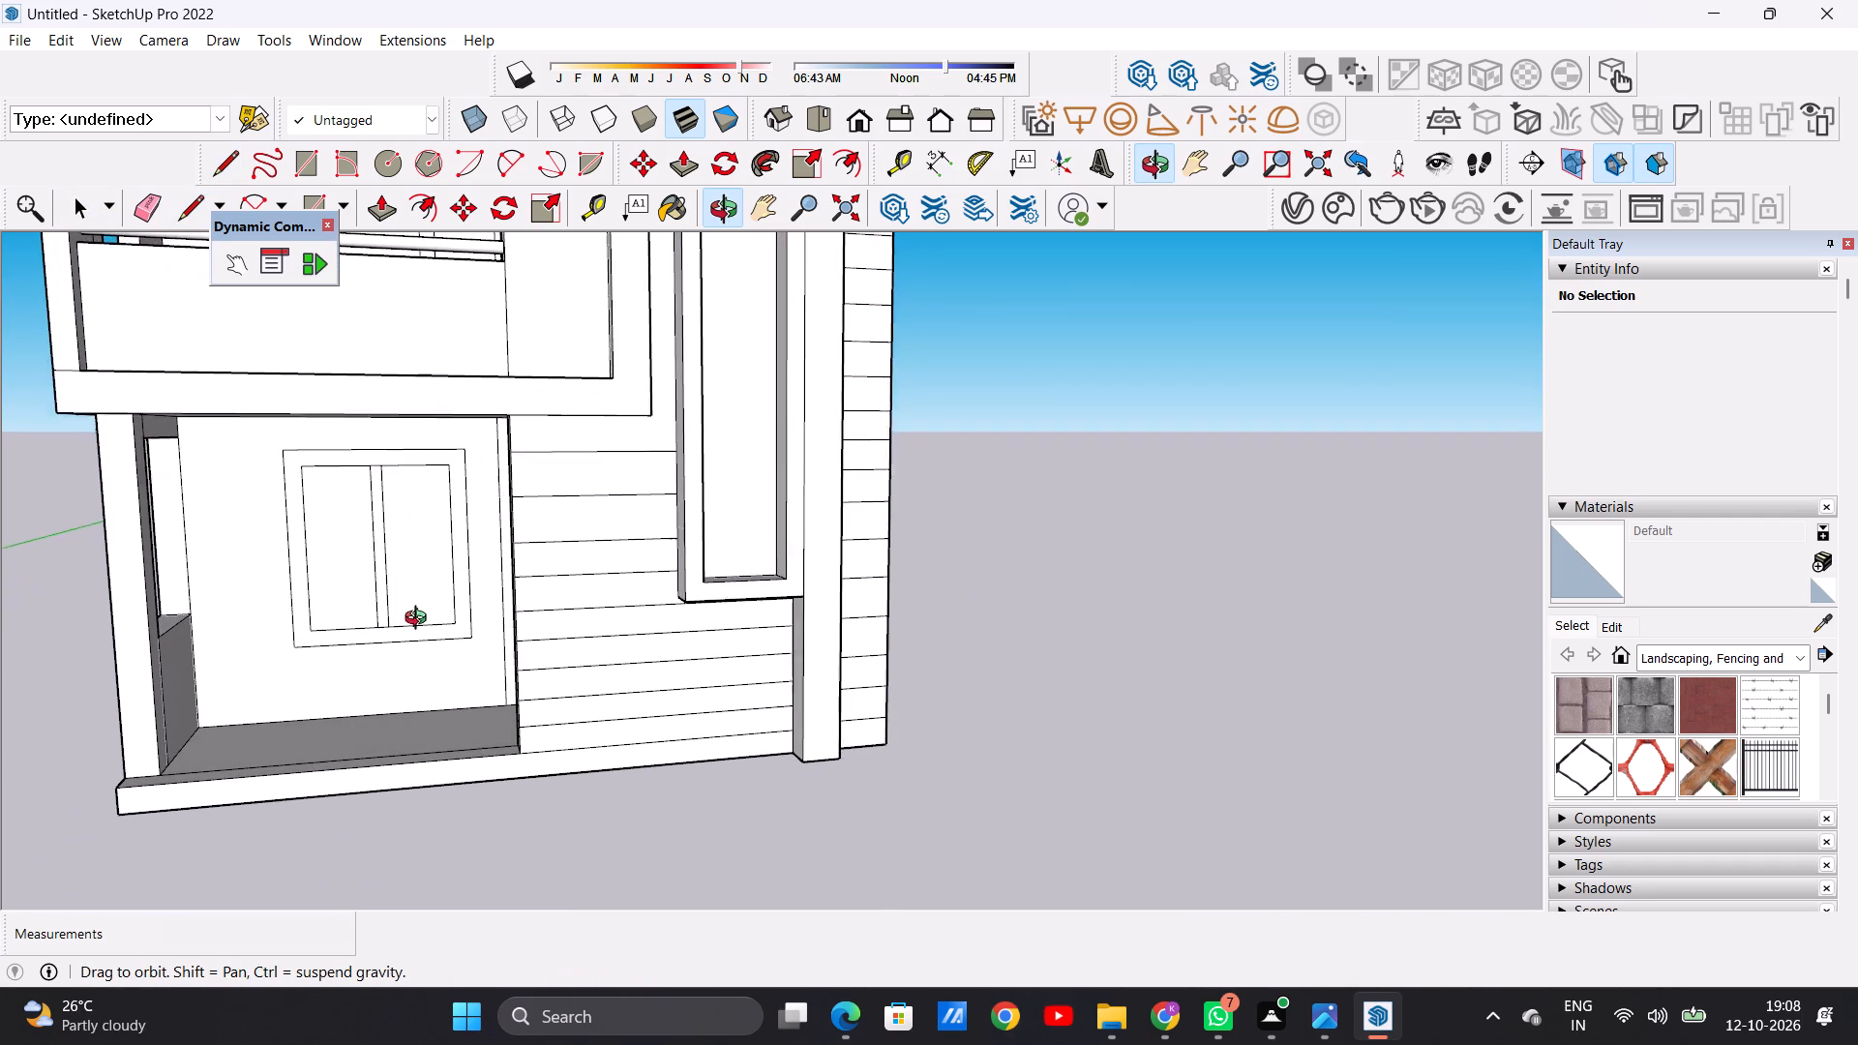
{"action": "middle_click_drag", "start_coordinate": [420, 620], "coordinate": [422, 624]}
{"action": "middle_click_drag", "start_coordinate": [442, 595], "coordinate": [345, 563]}
{"action": "scroll", "coordinate": [362, 448], "scroll_direction": "up", "scroll_amount": 6}
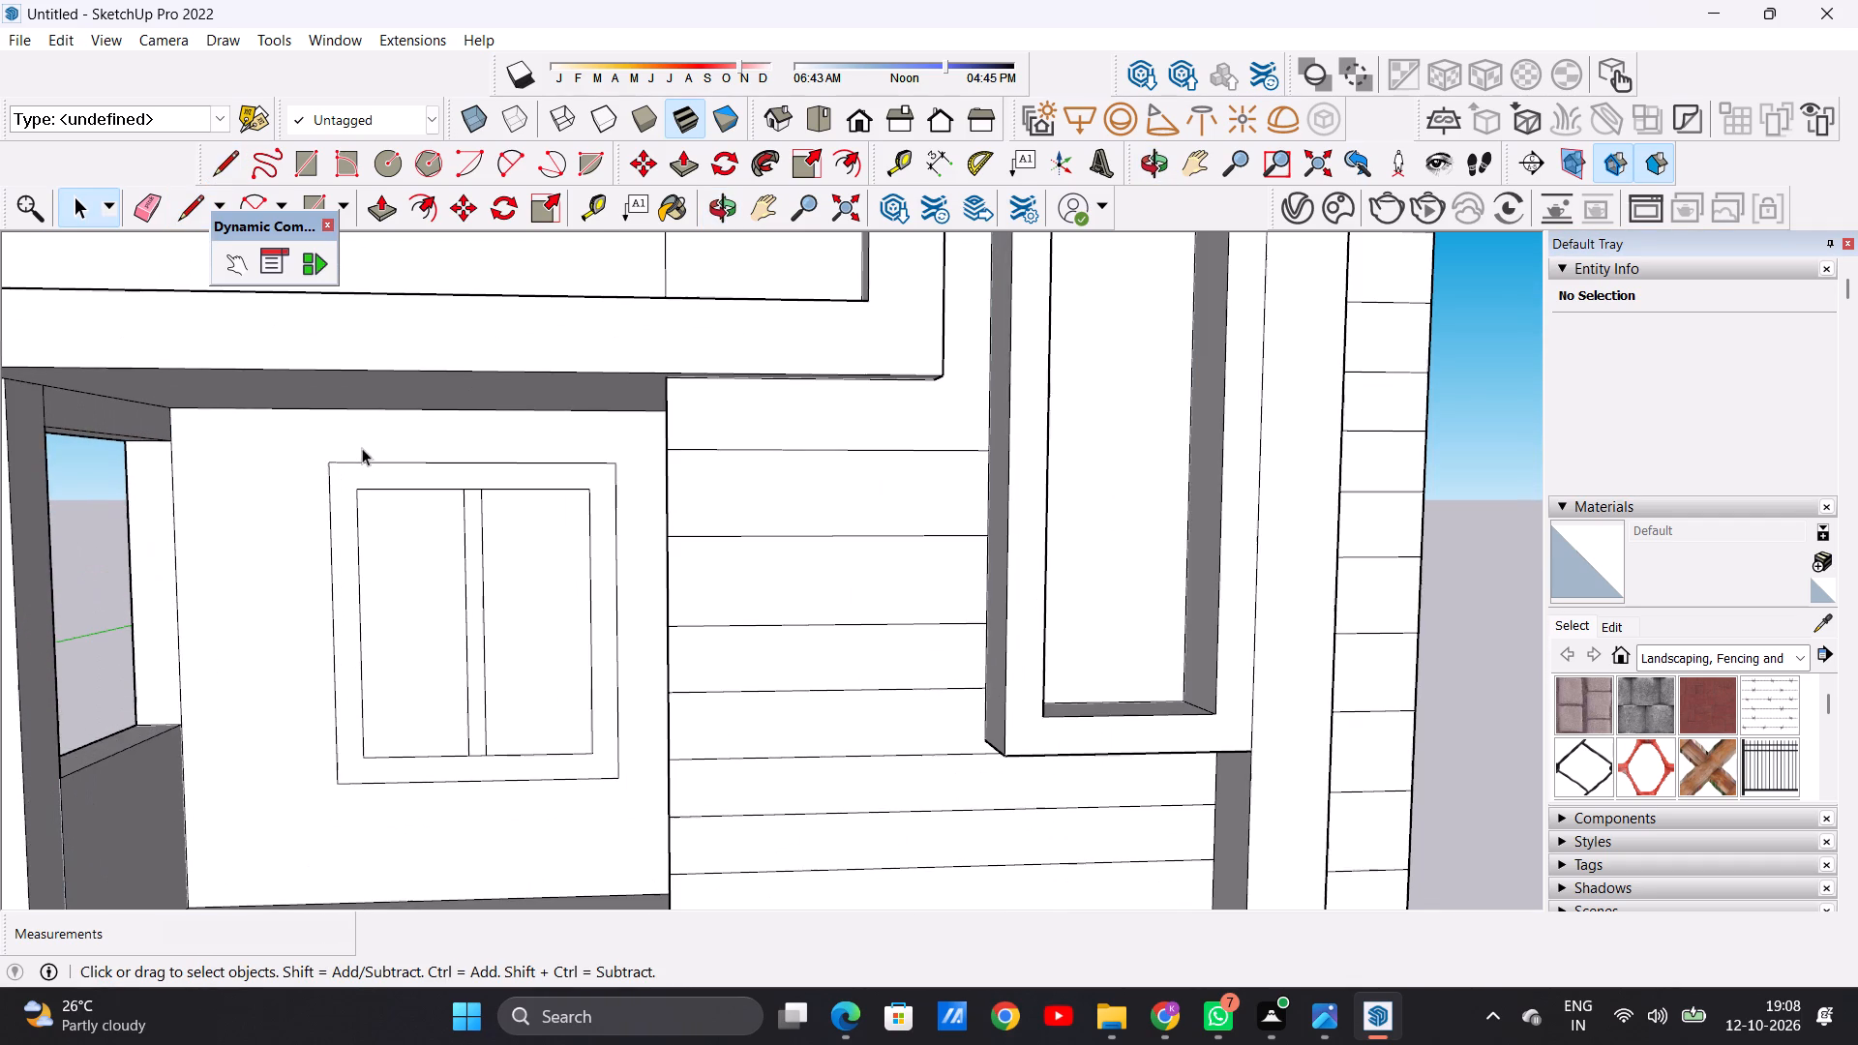
{"action": "left_click", "coordinate": [850, 123]}
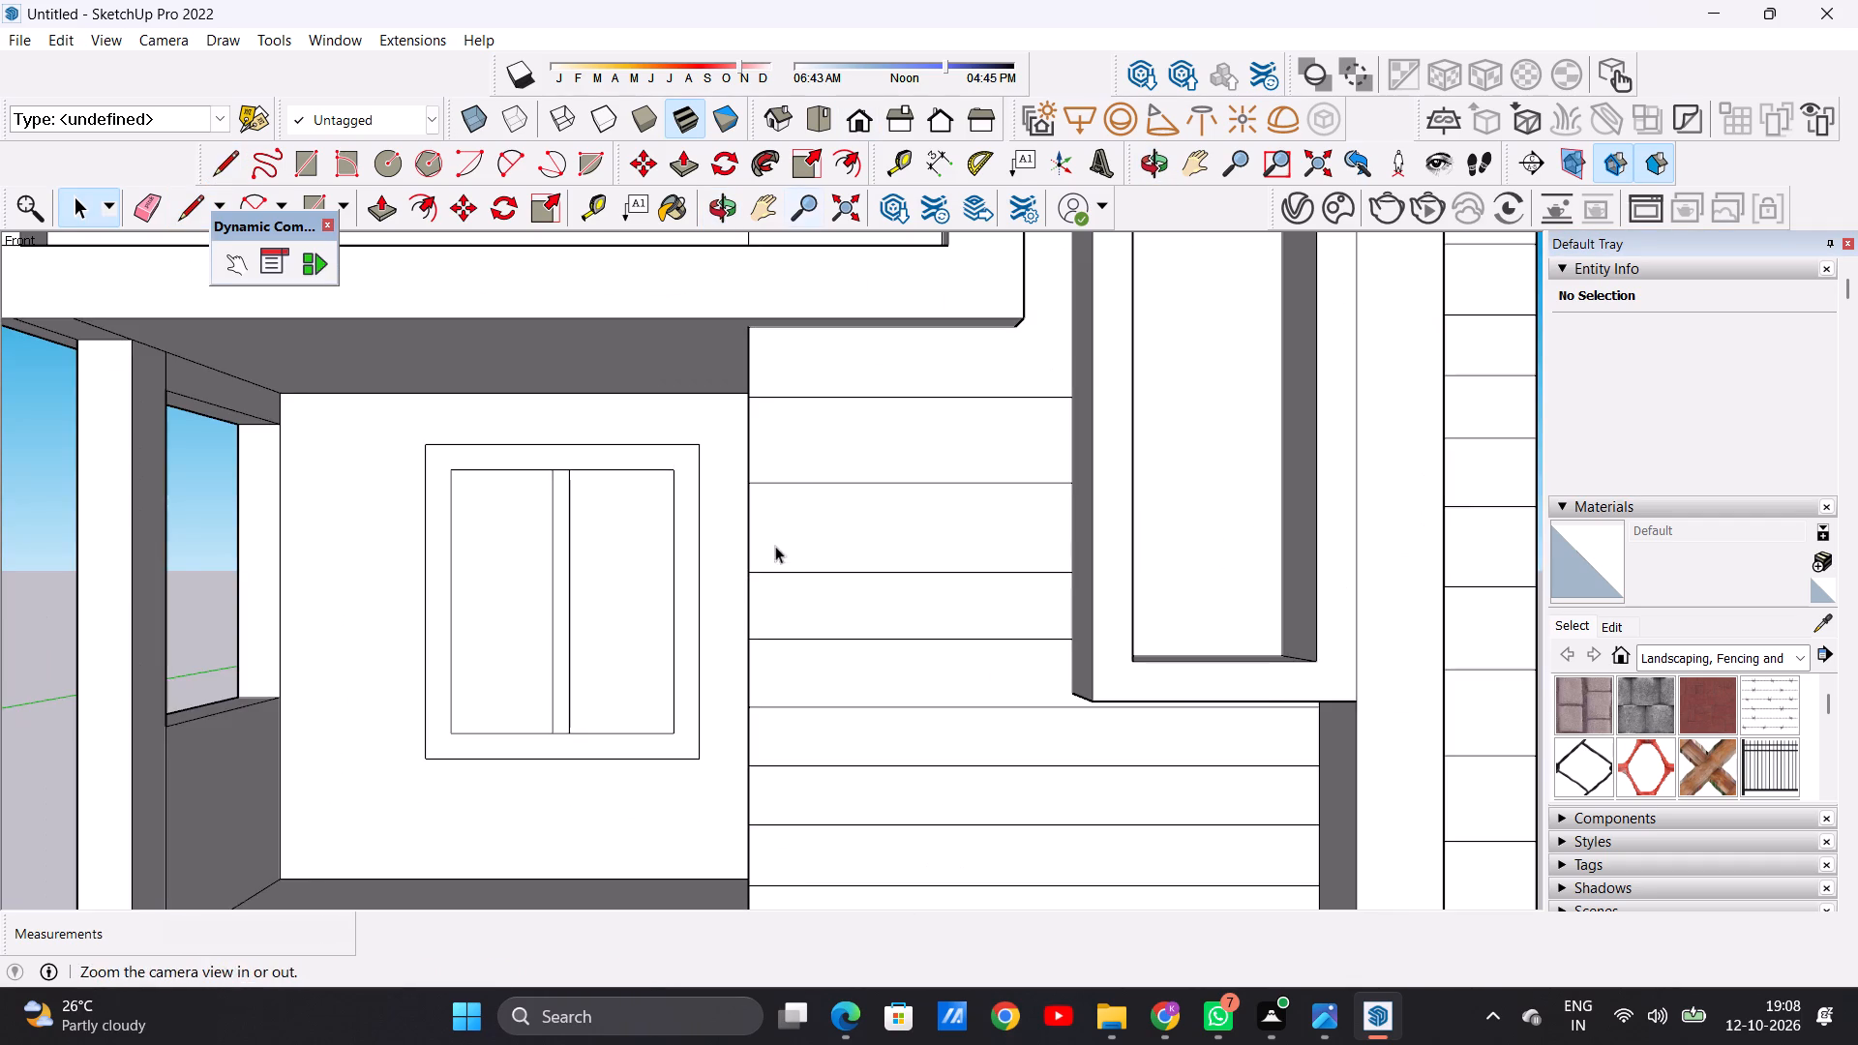
{"action": "scroll", "coordinate": [778, 551], "scroll_direction": "down", "scroll_amount": 4}
{"action": "scroll", "coordinate": [682, 537], "scroll_direction": "up", "scroll_amount": 5}
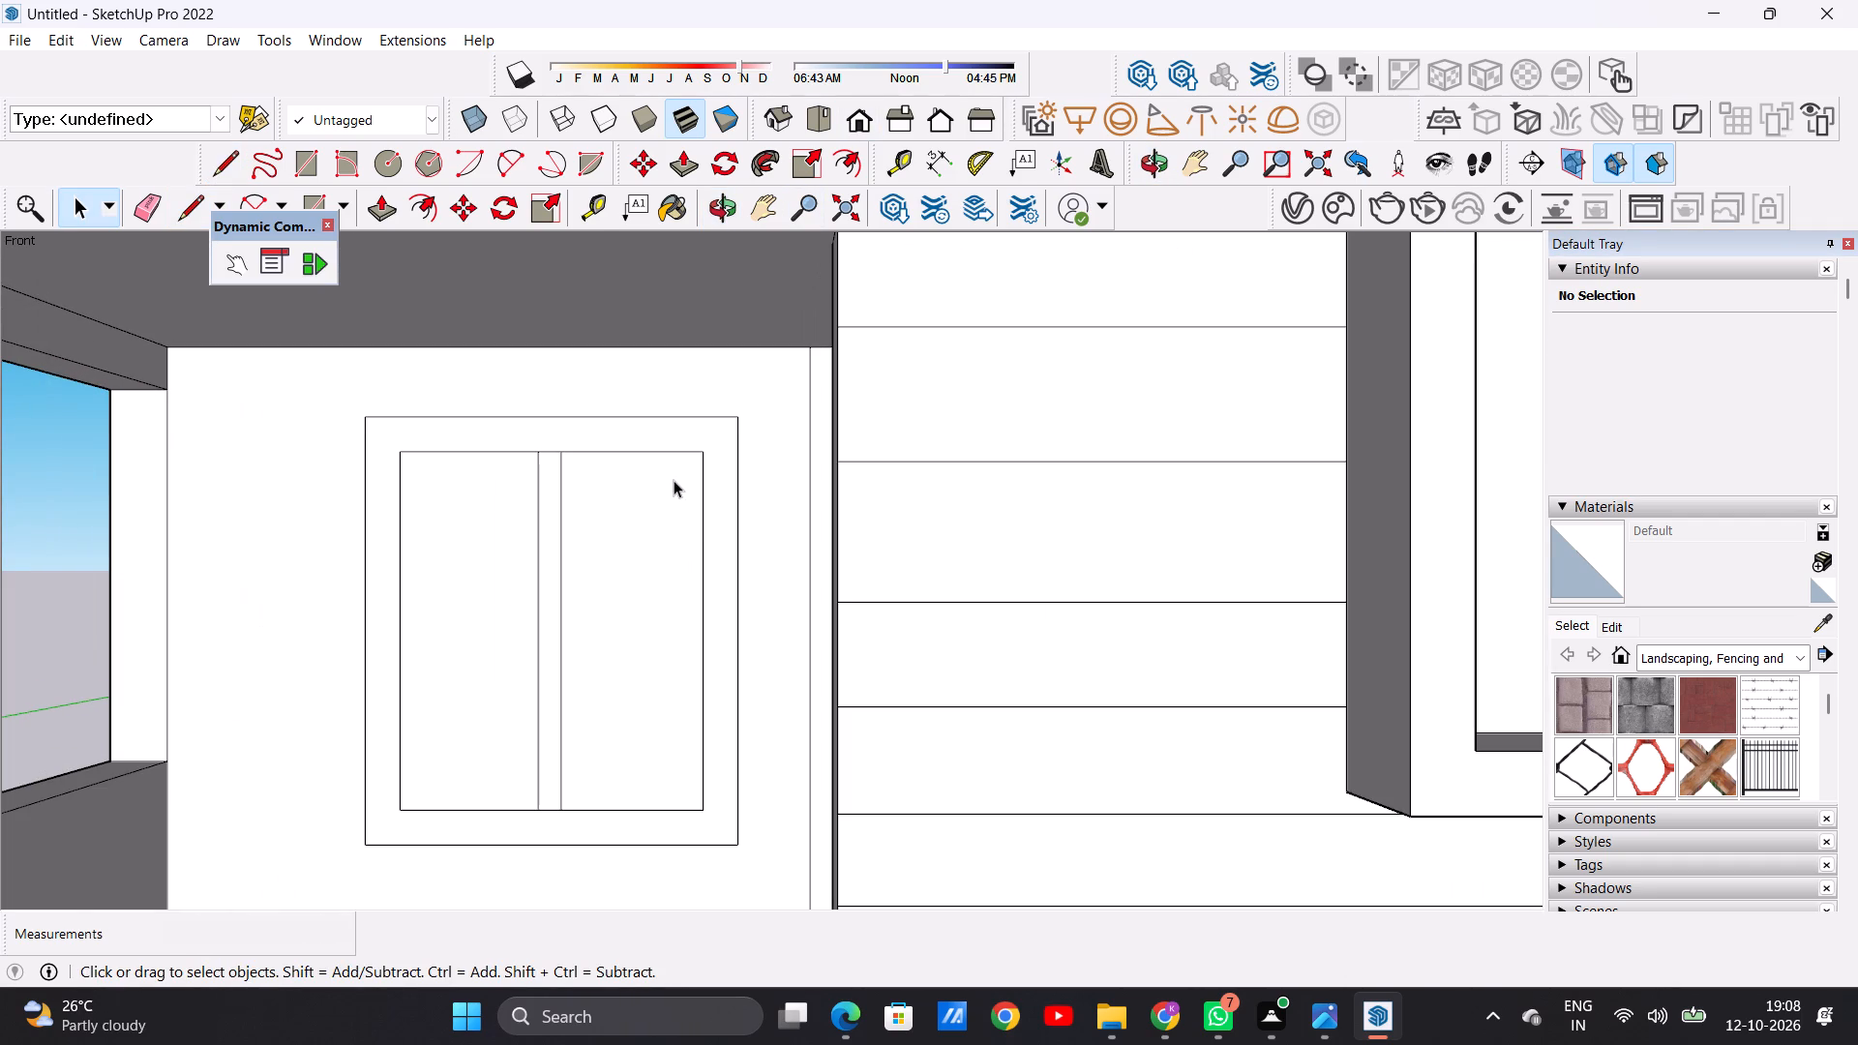
{"action": "key", "text": "l"}
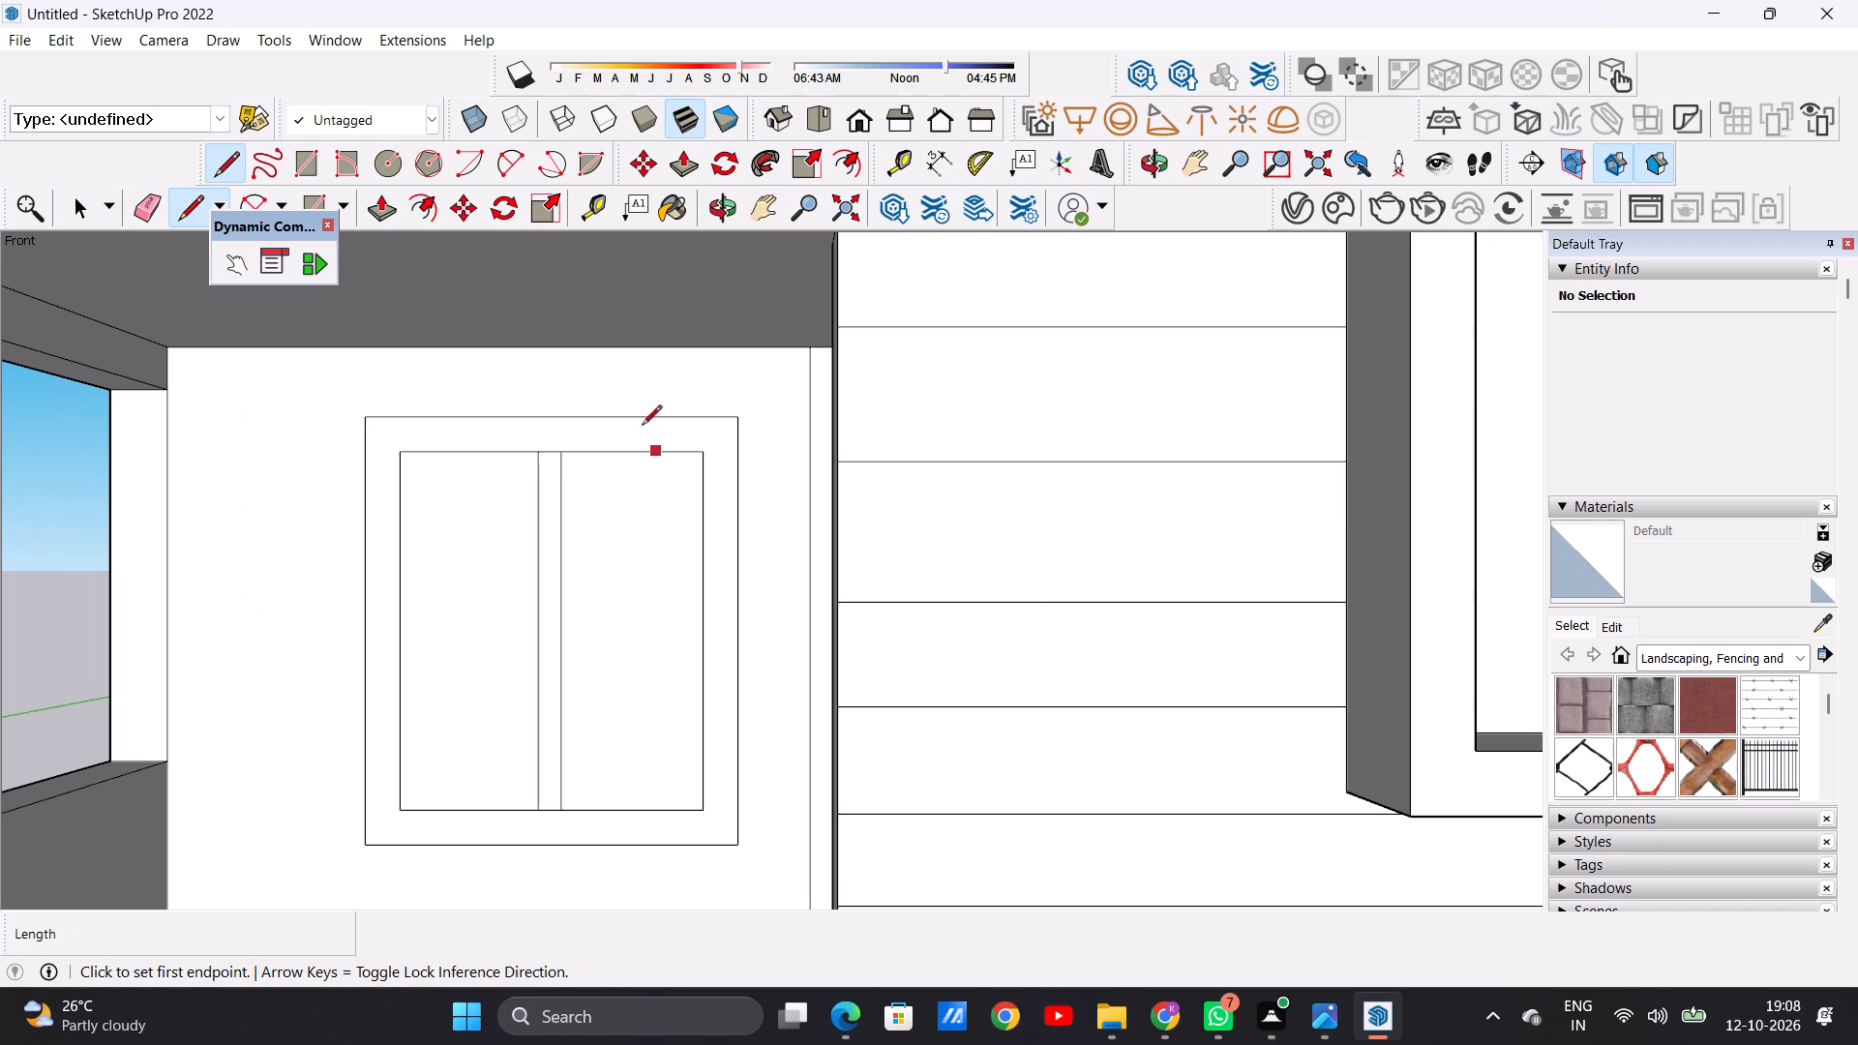
{"action": "left_click", "coordinate": [172, 408]}
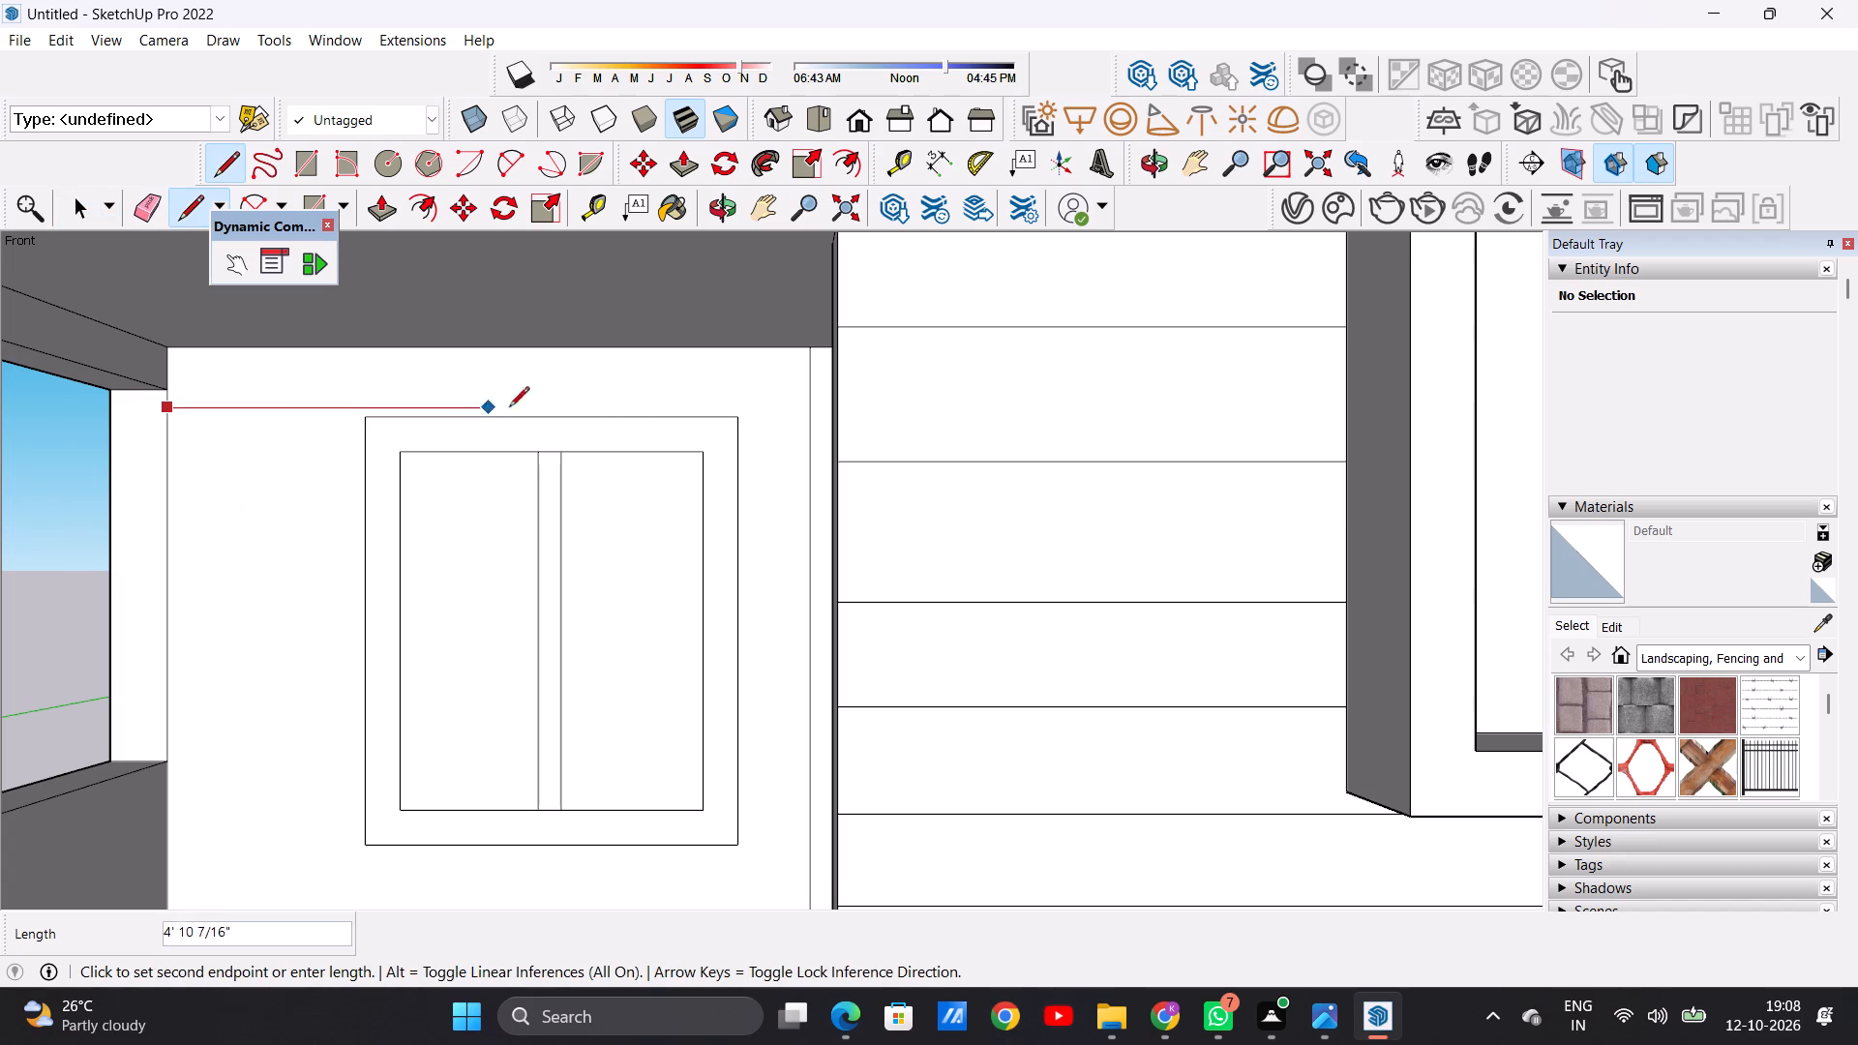
{"action": "left_click", "coordinate": [811, 408]}
{"action": "key", "text": "space"}
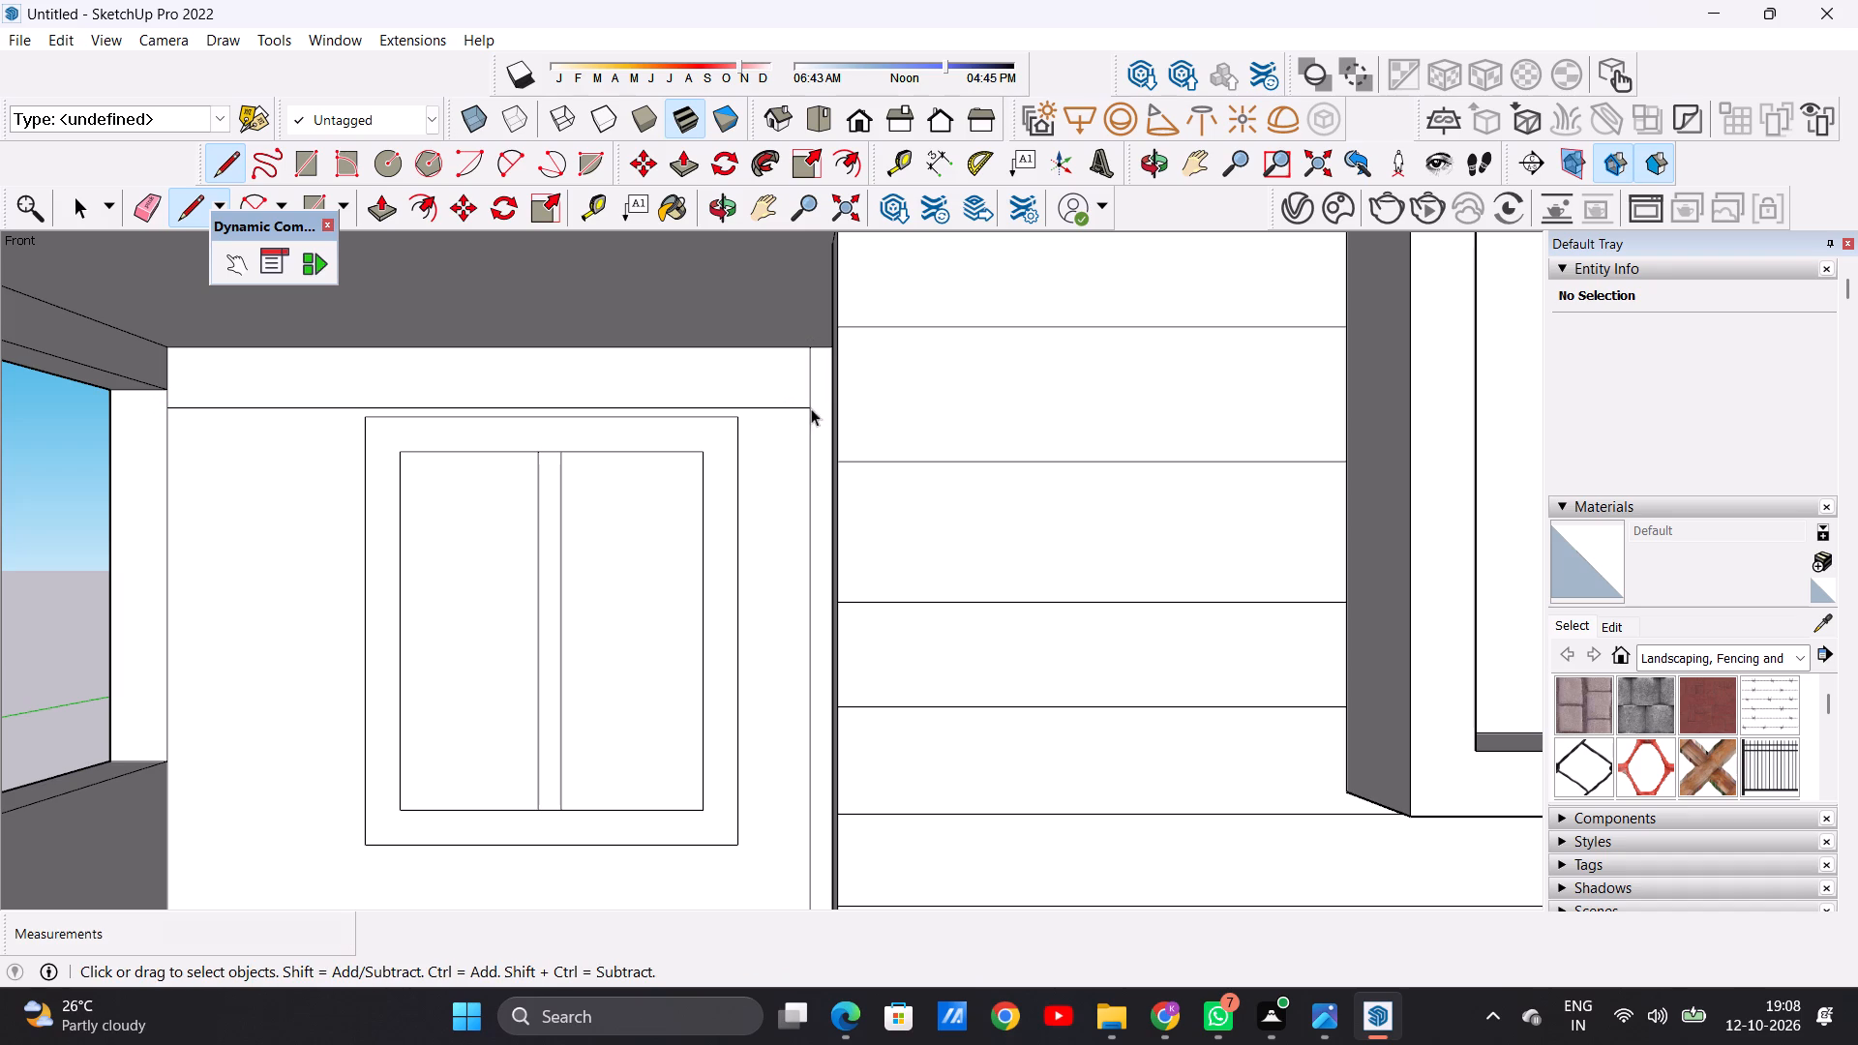
Copy the horizontal line down about 10 15/16" and repeat it as an array of 10 copies across the porch wall.
{"action": "left_click", "coordinate": [773, 405]}
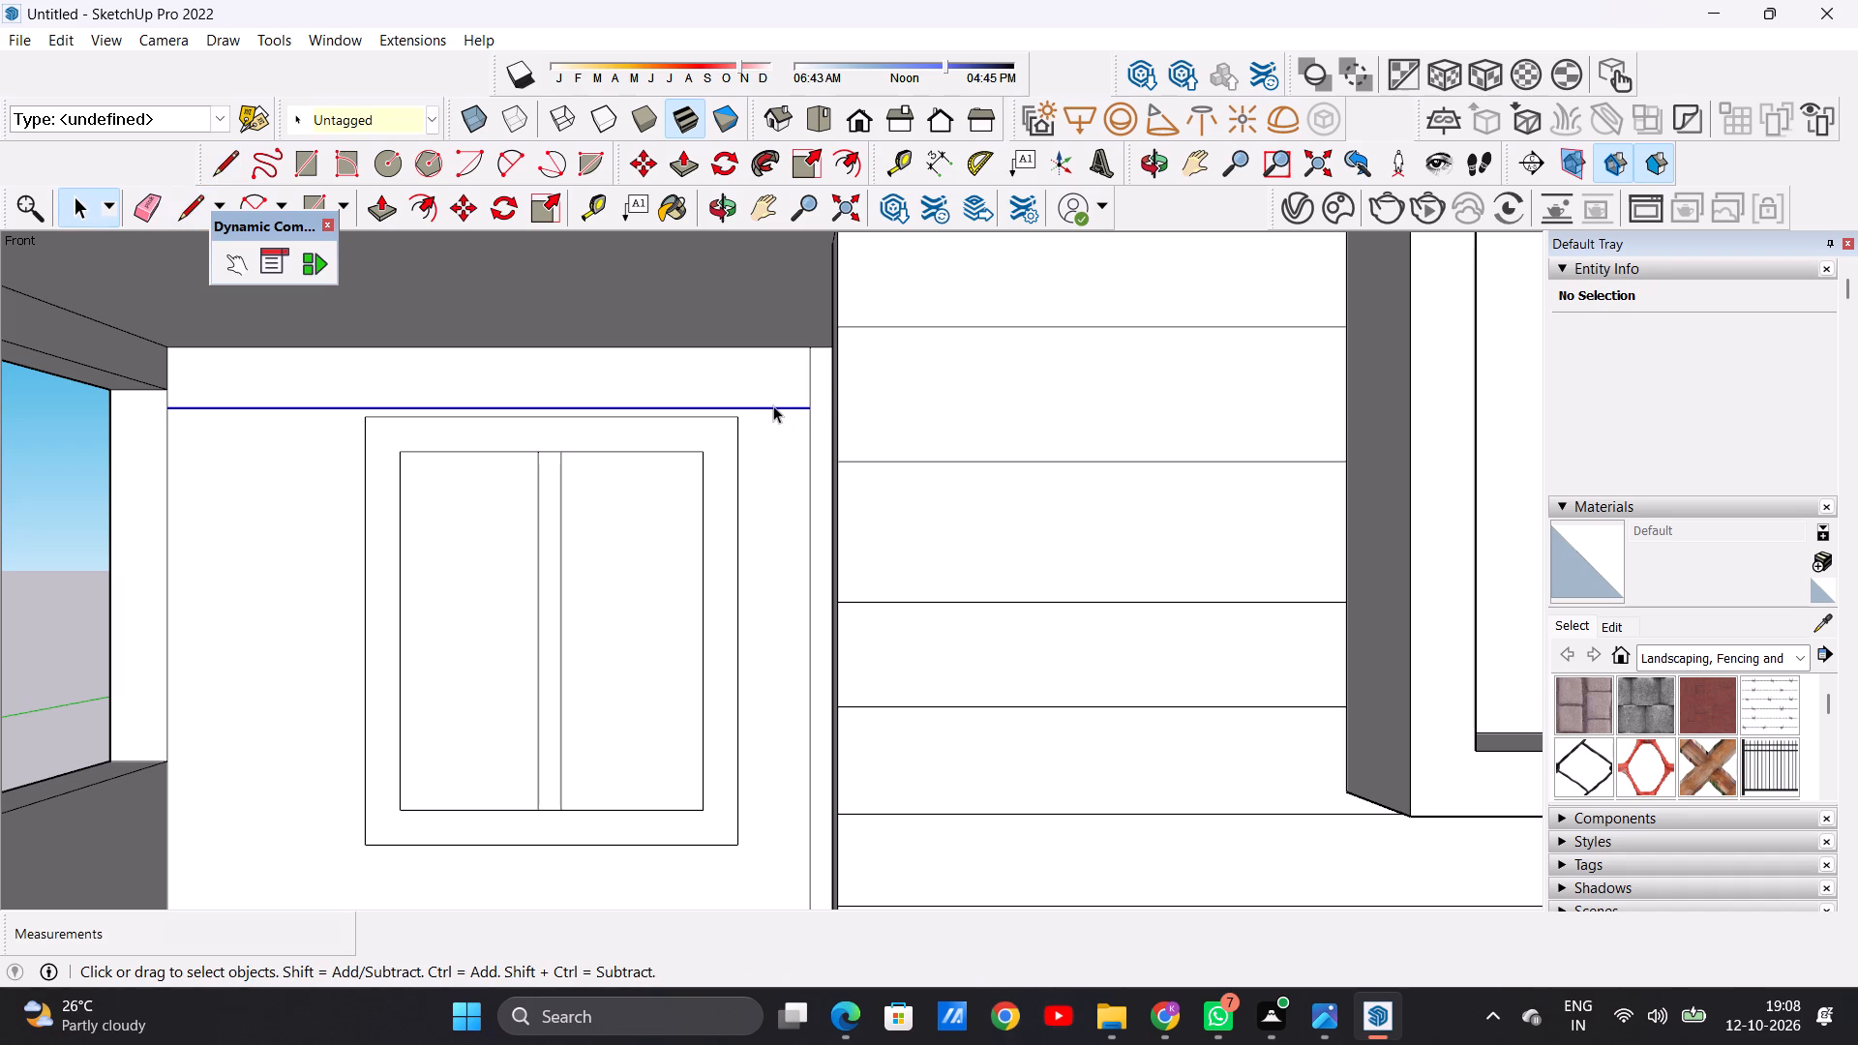
{"action": "key", "text": "m"}
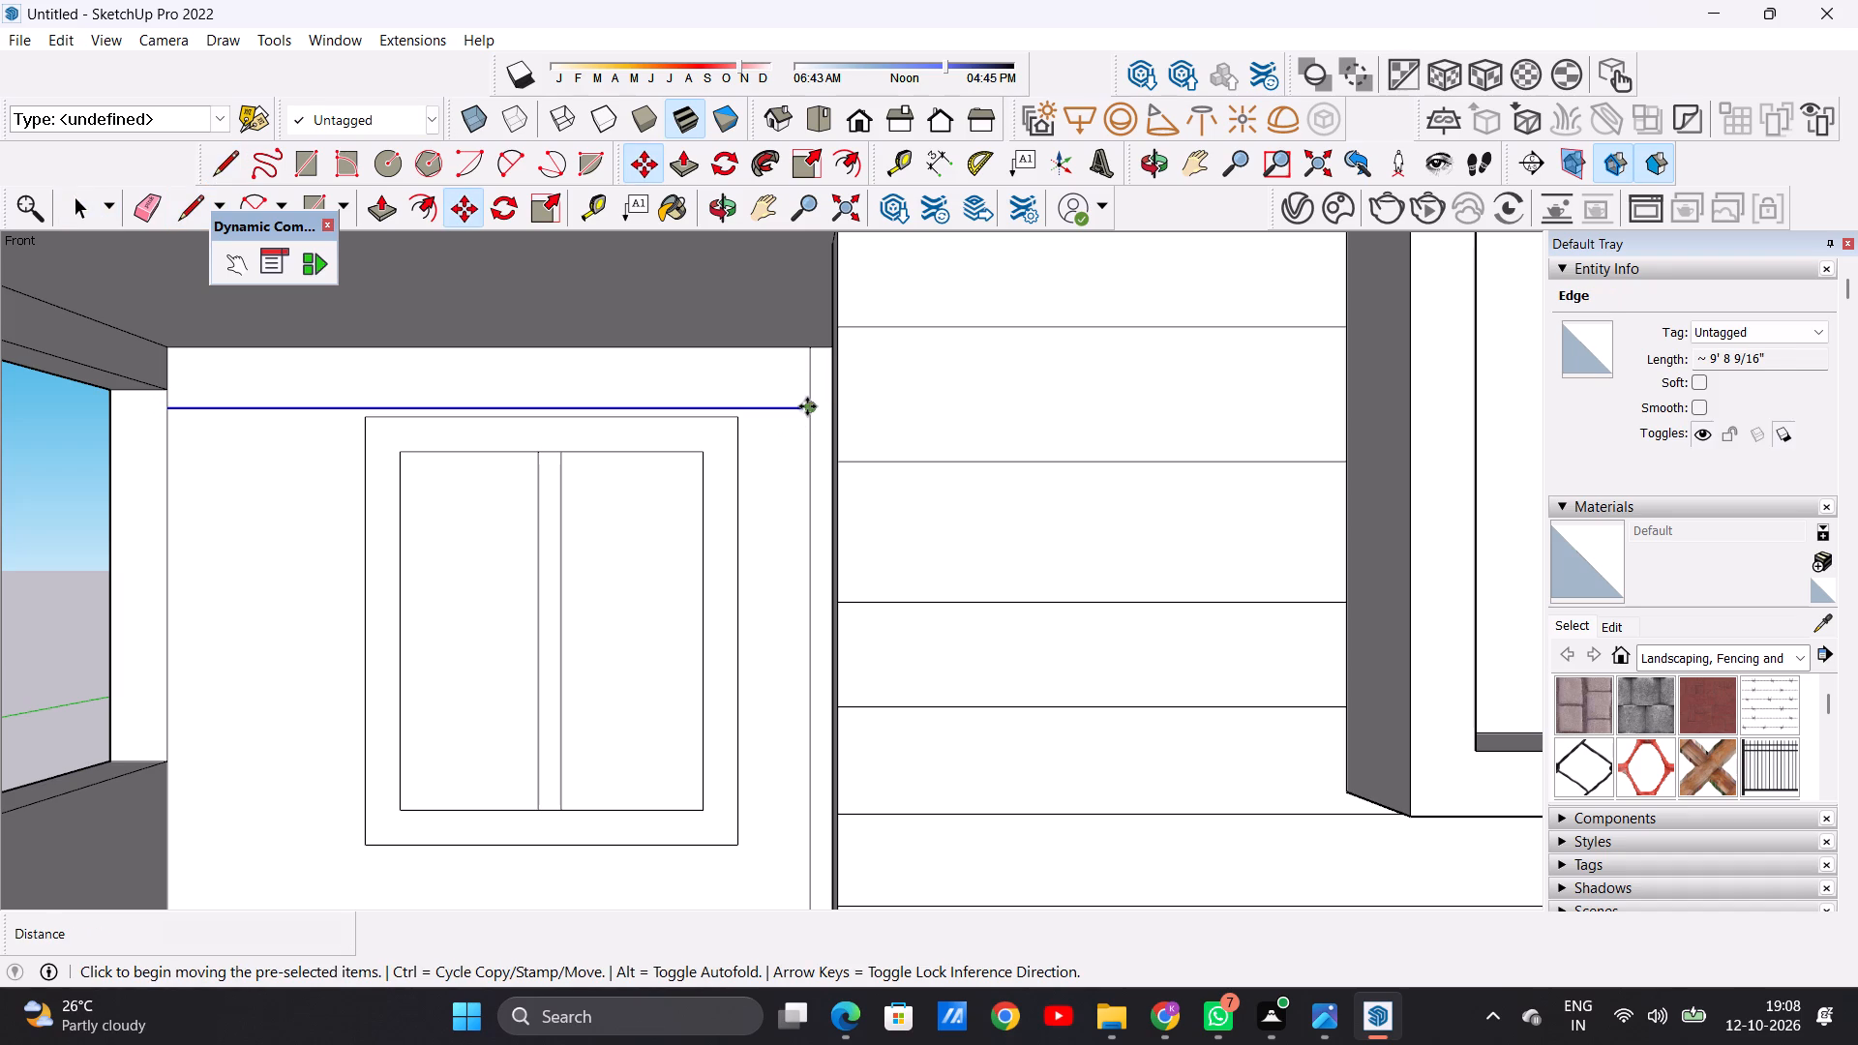
{"action": "left_click", "coordinate": [804, 408]}
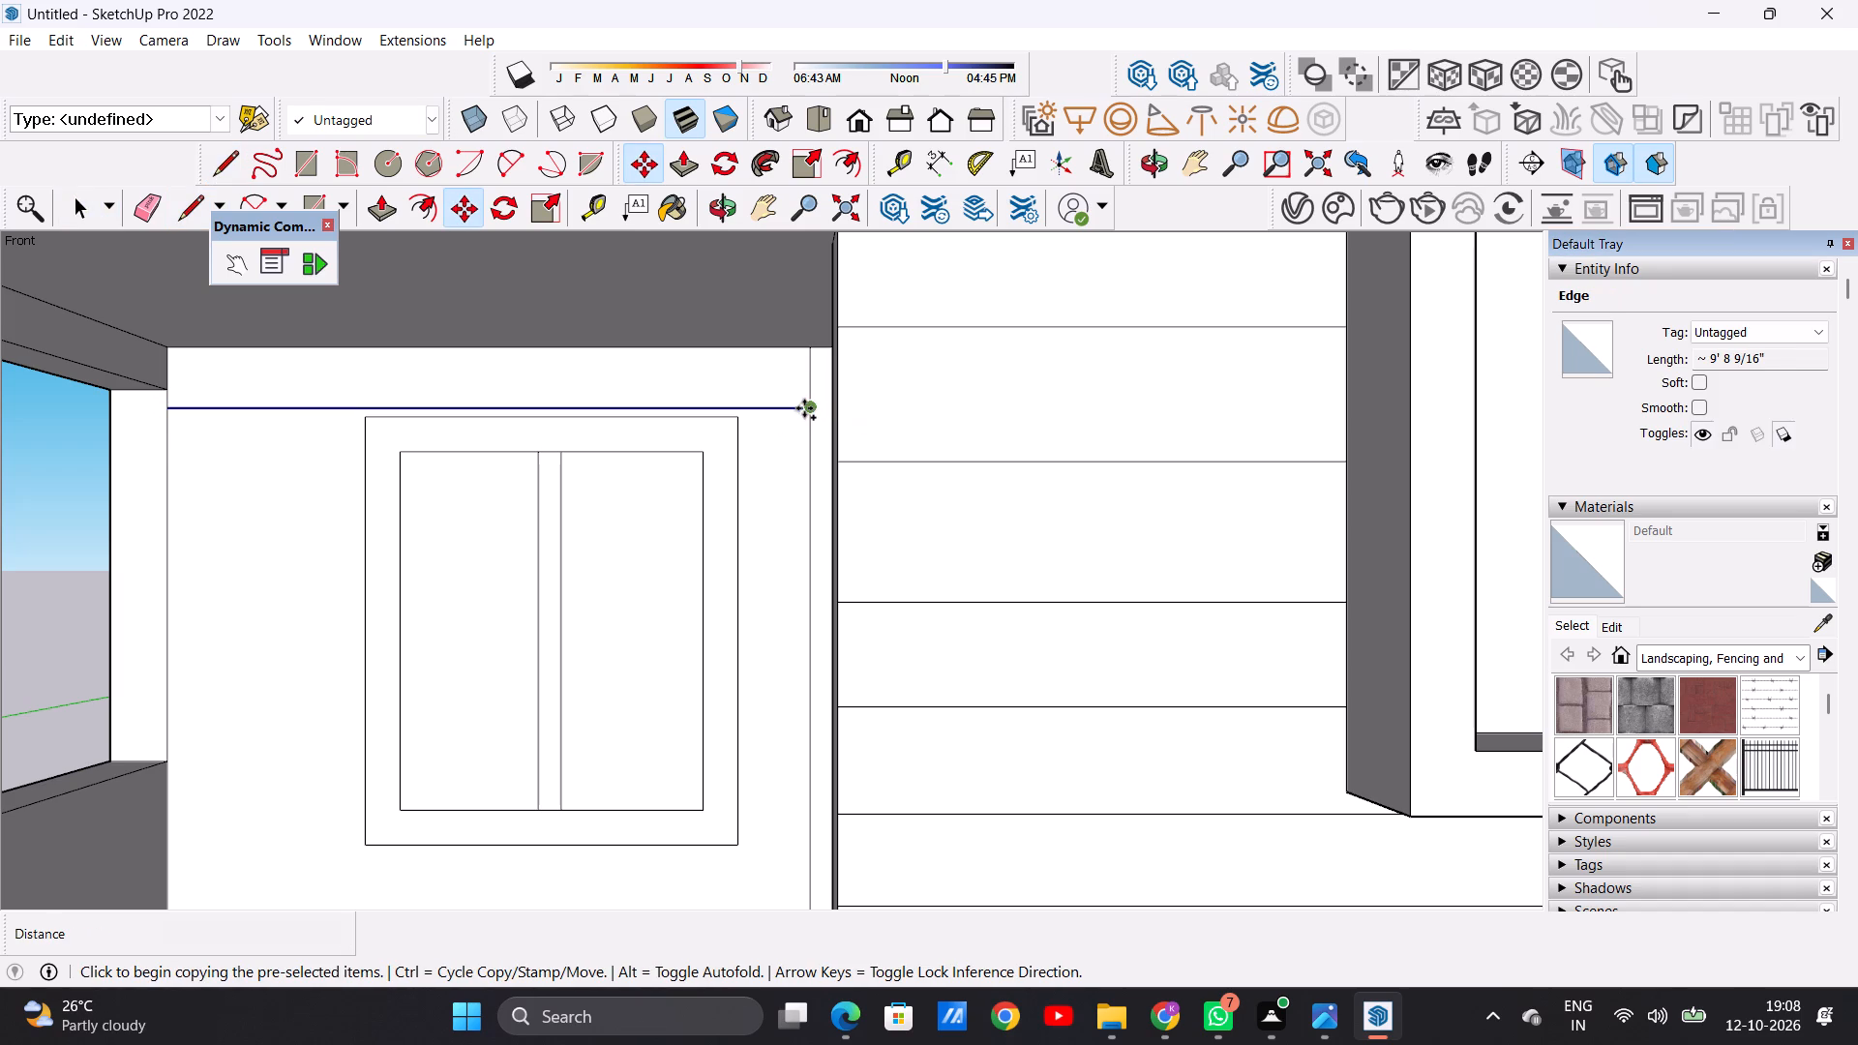
{"action": "left_click", "coordinate": [807, 468]}
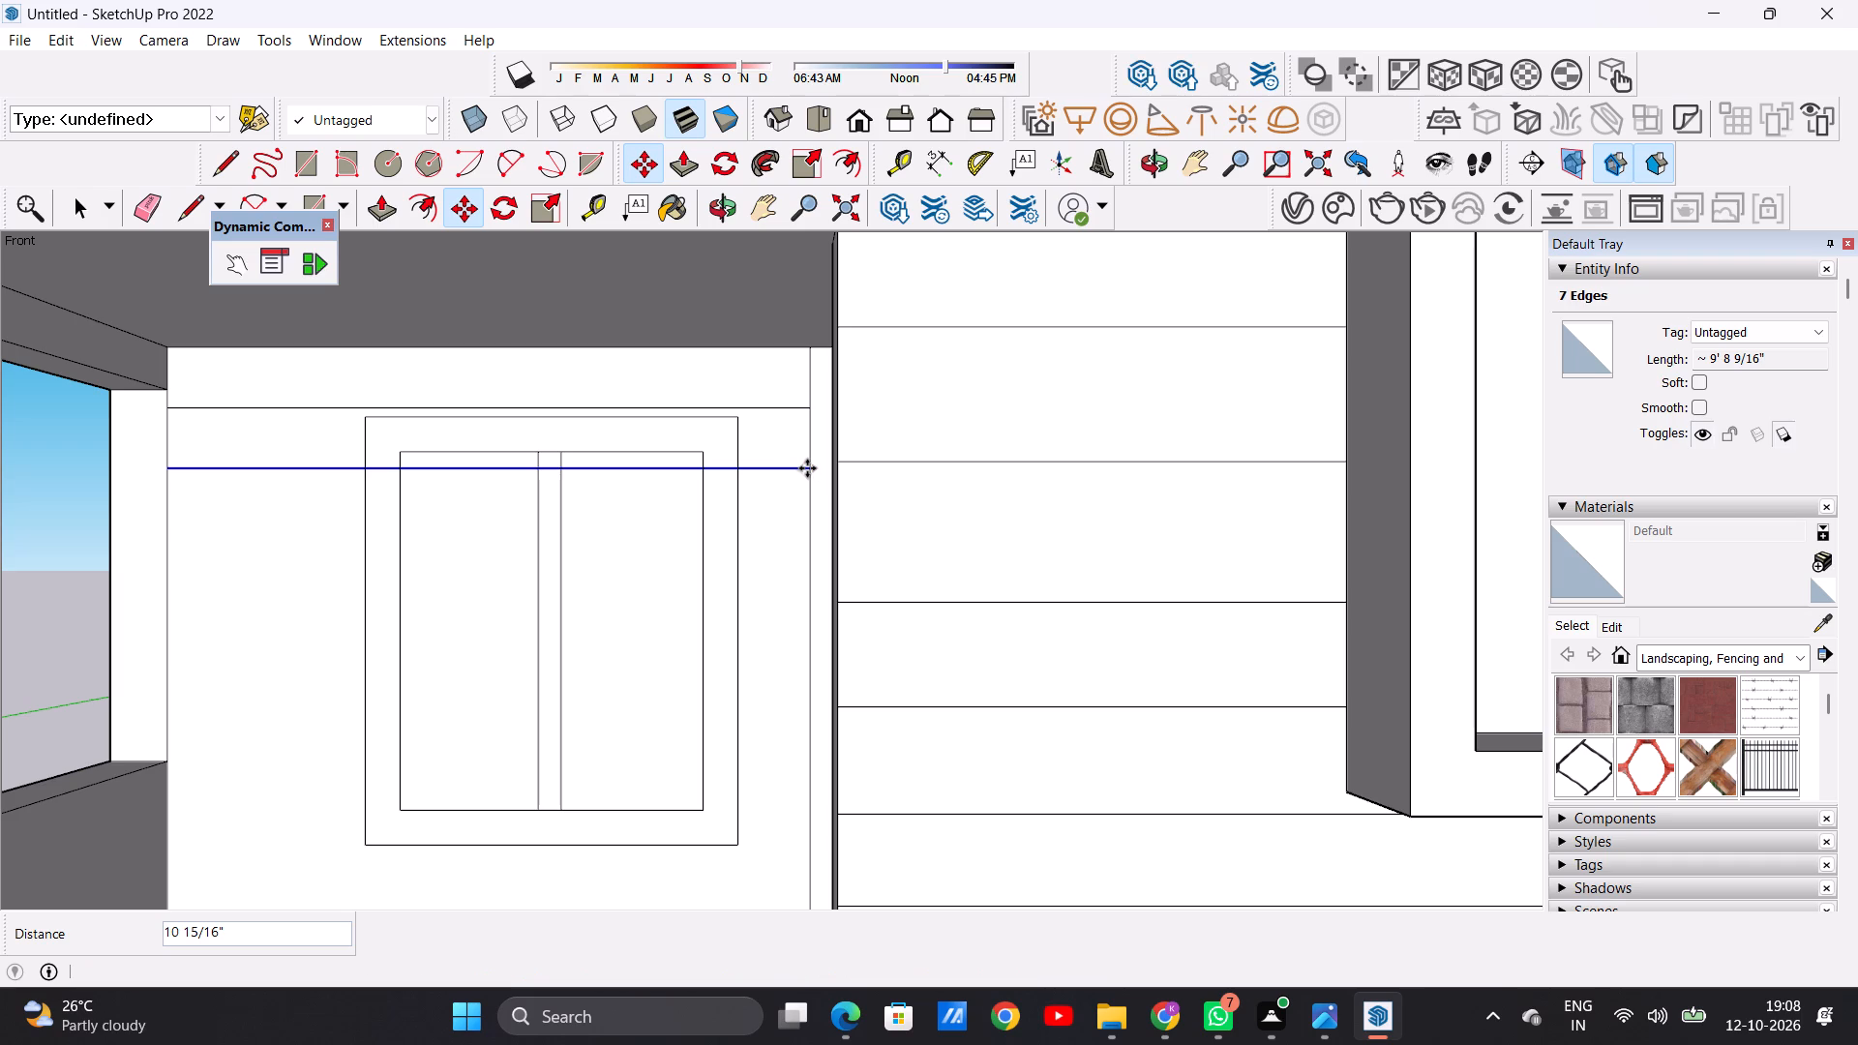
{"action": "key", "text": "shift+asterisk"}
{"action": "type", "text": "10"}
{"action": "key", "text": "Return"}
{"action": "key", "text": "space"}
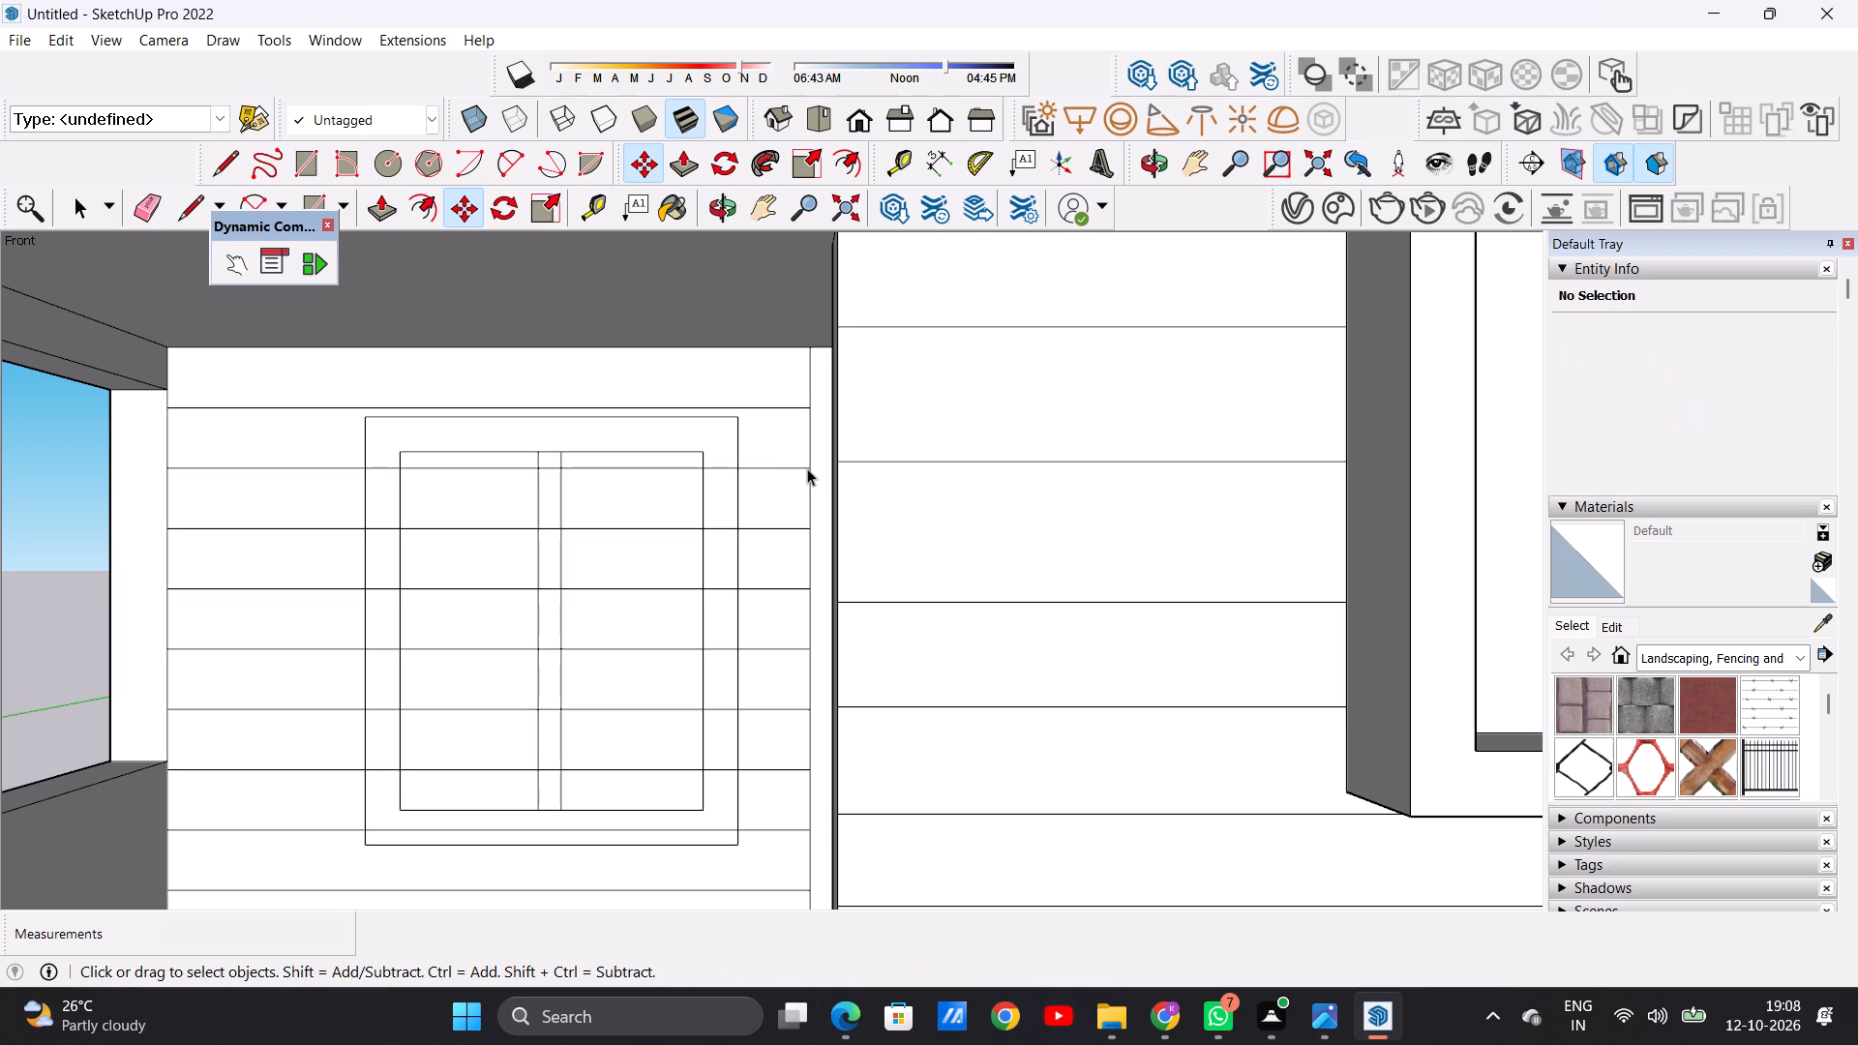
Erase the six groove line segments crossing the porch window's pane on the side nearest the porch's open end.
{"action": "scroll", "coordinate": [550, 636], "scroll_direction": "down", "scroll_amount": 8}
{"action": "middle_click_drag", "start_coordinate": [574, 800], "coordinate": [581, 848]}
{"action": "scroll", "coordinate": [584, 609], "scroll_direction": "up", "scroll_amount": 7}
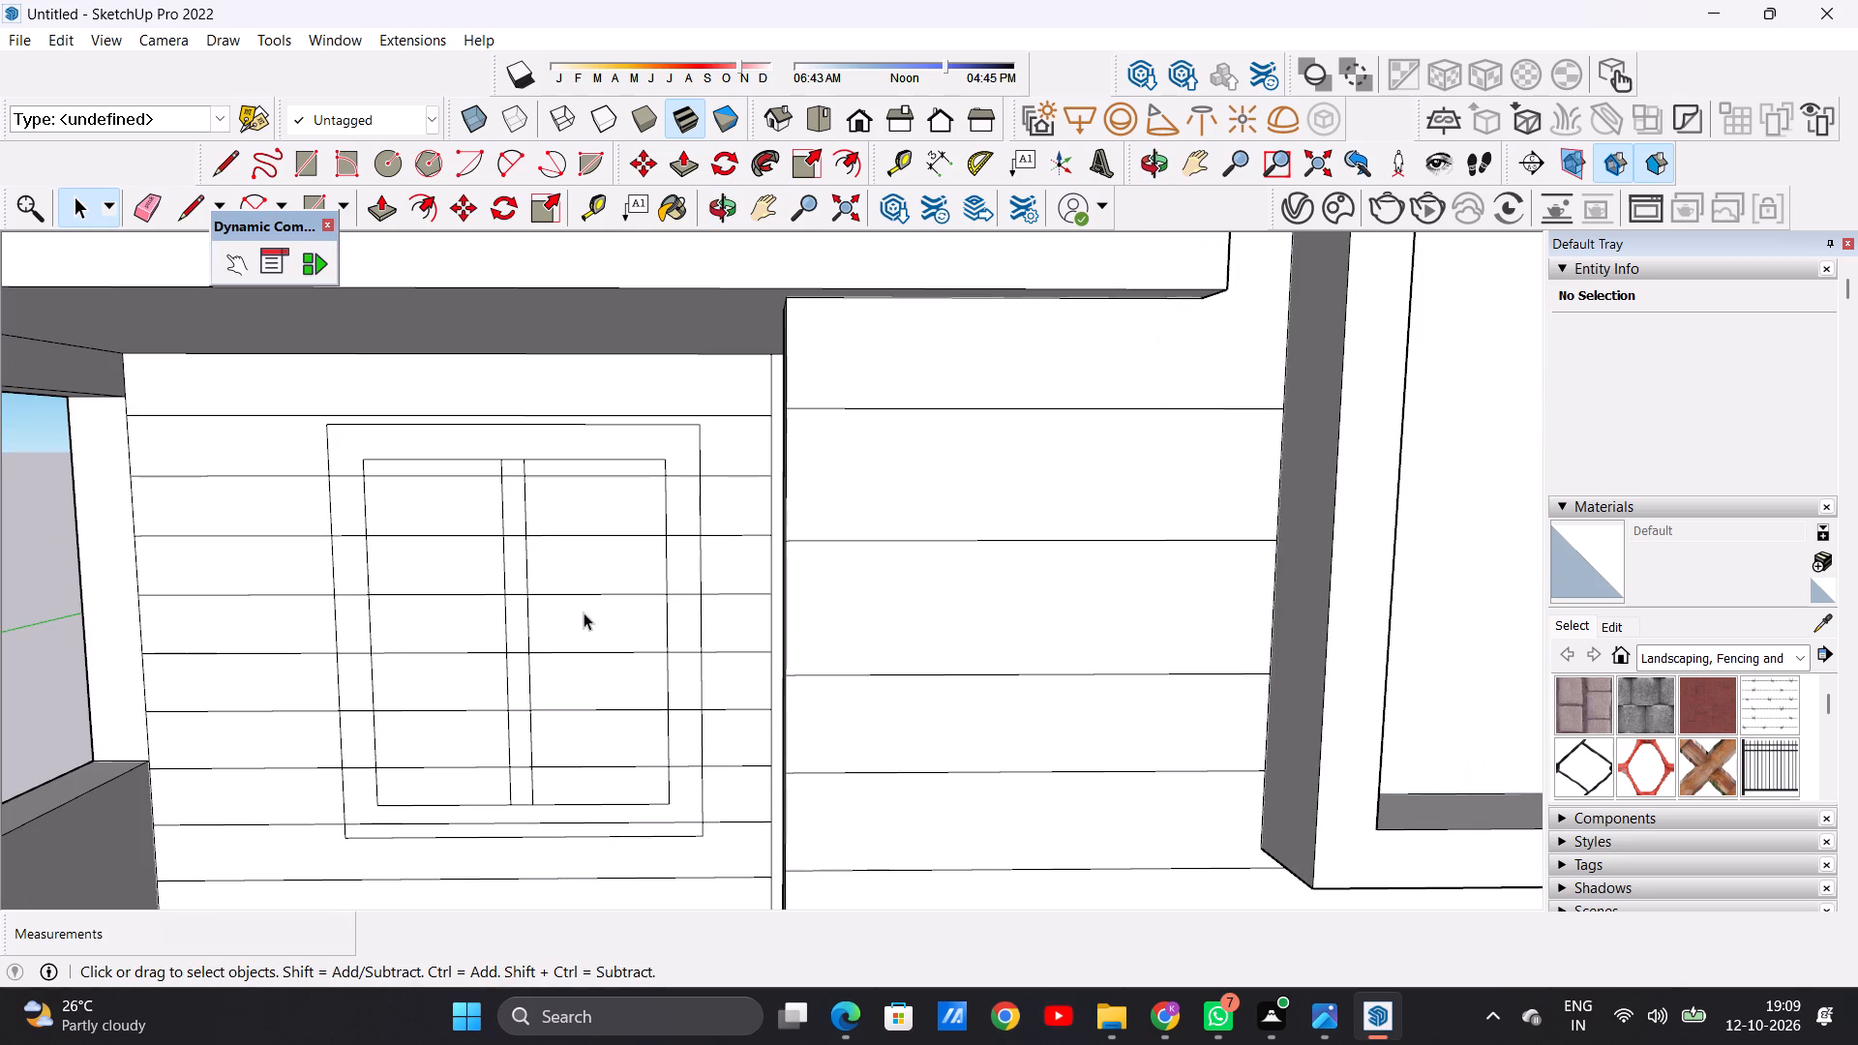
{"action": "key", "text": "e"}
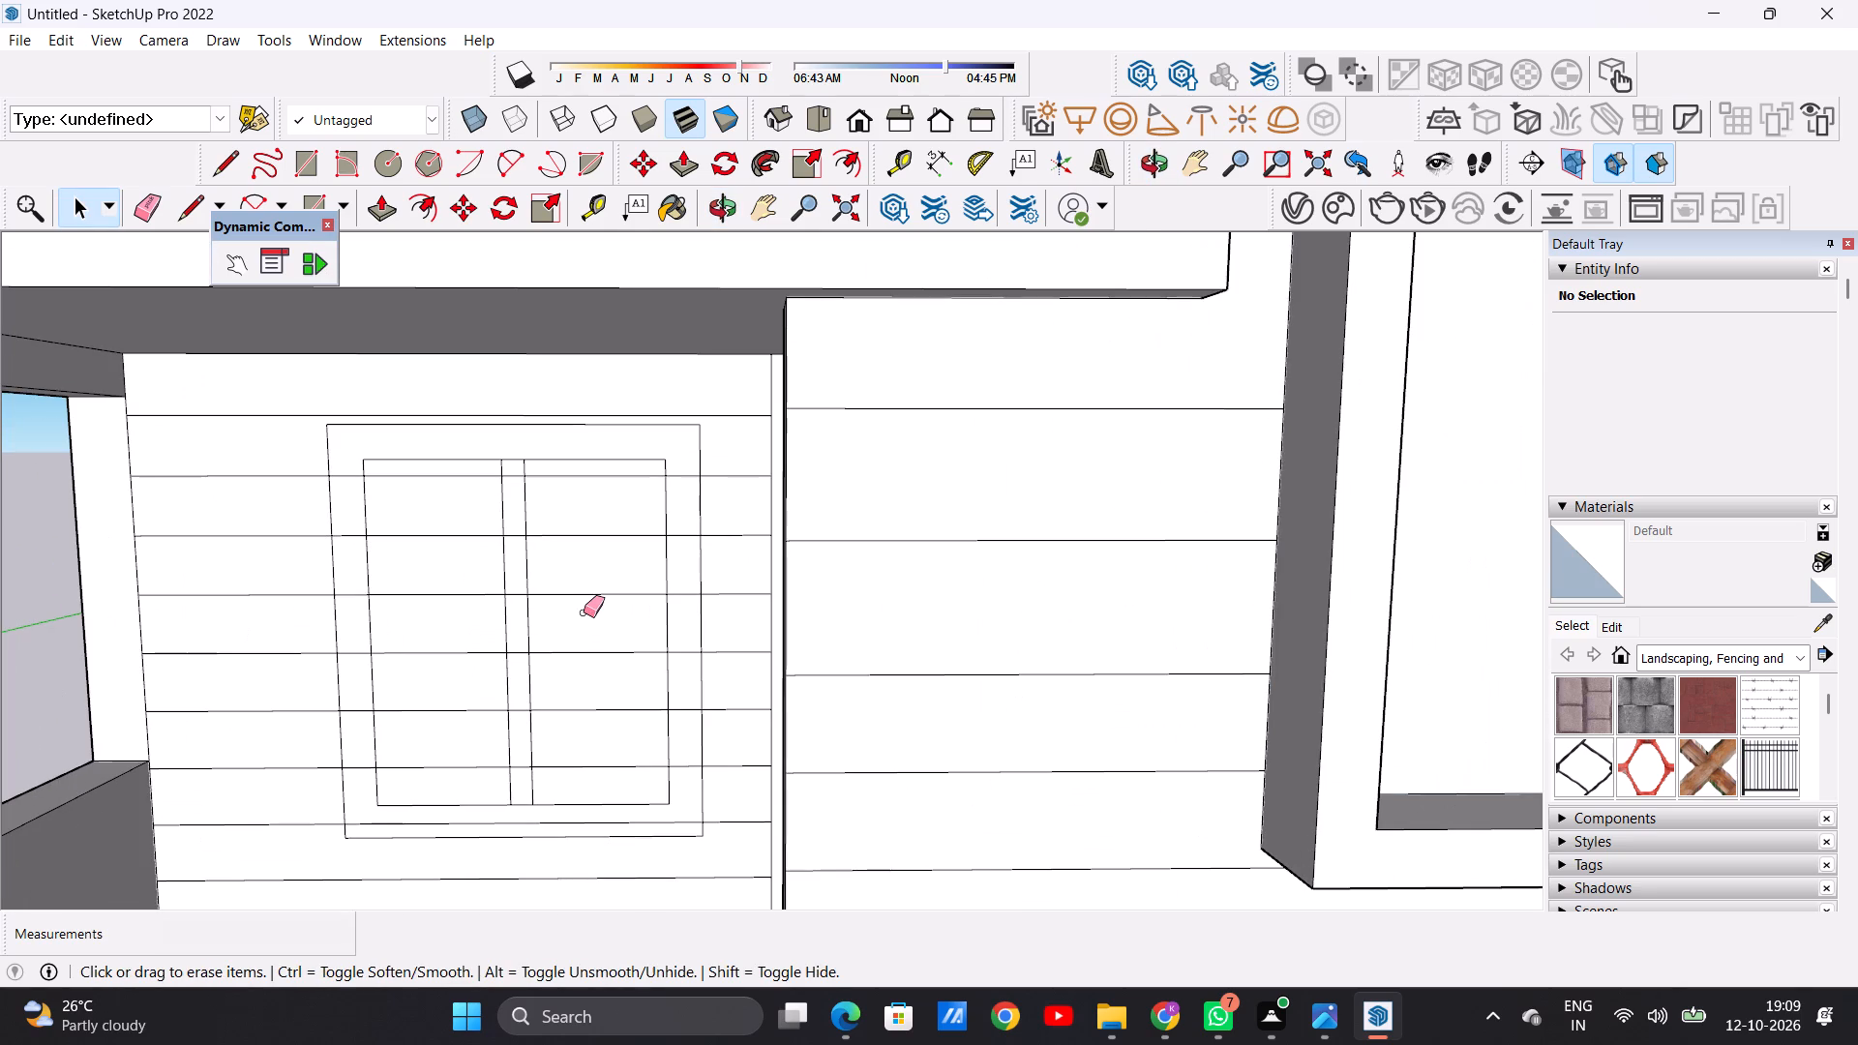
{"action": "scroll", "coordinate": [457, 787], "scroll_direction": "up", "scroll_amount": 2}
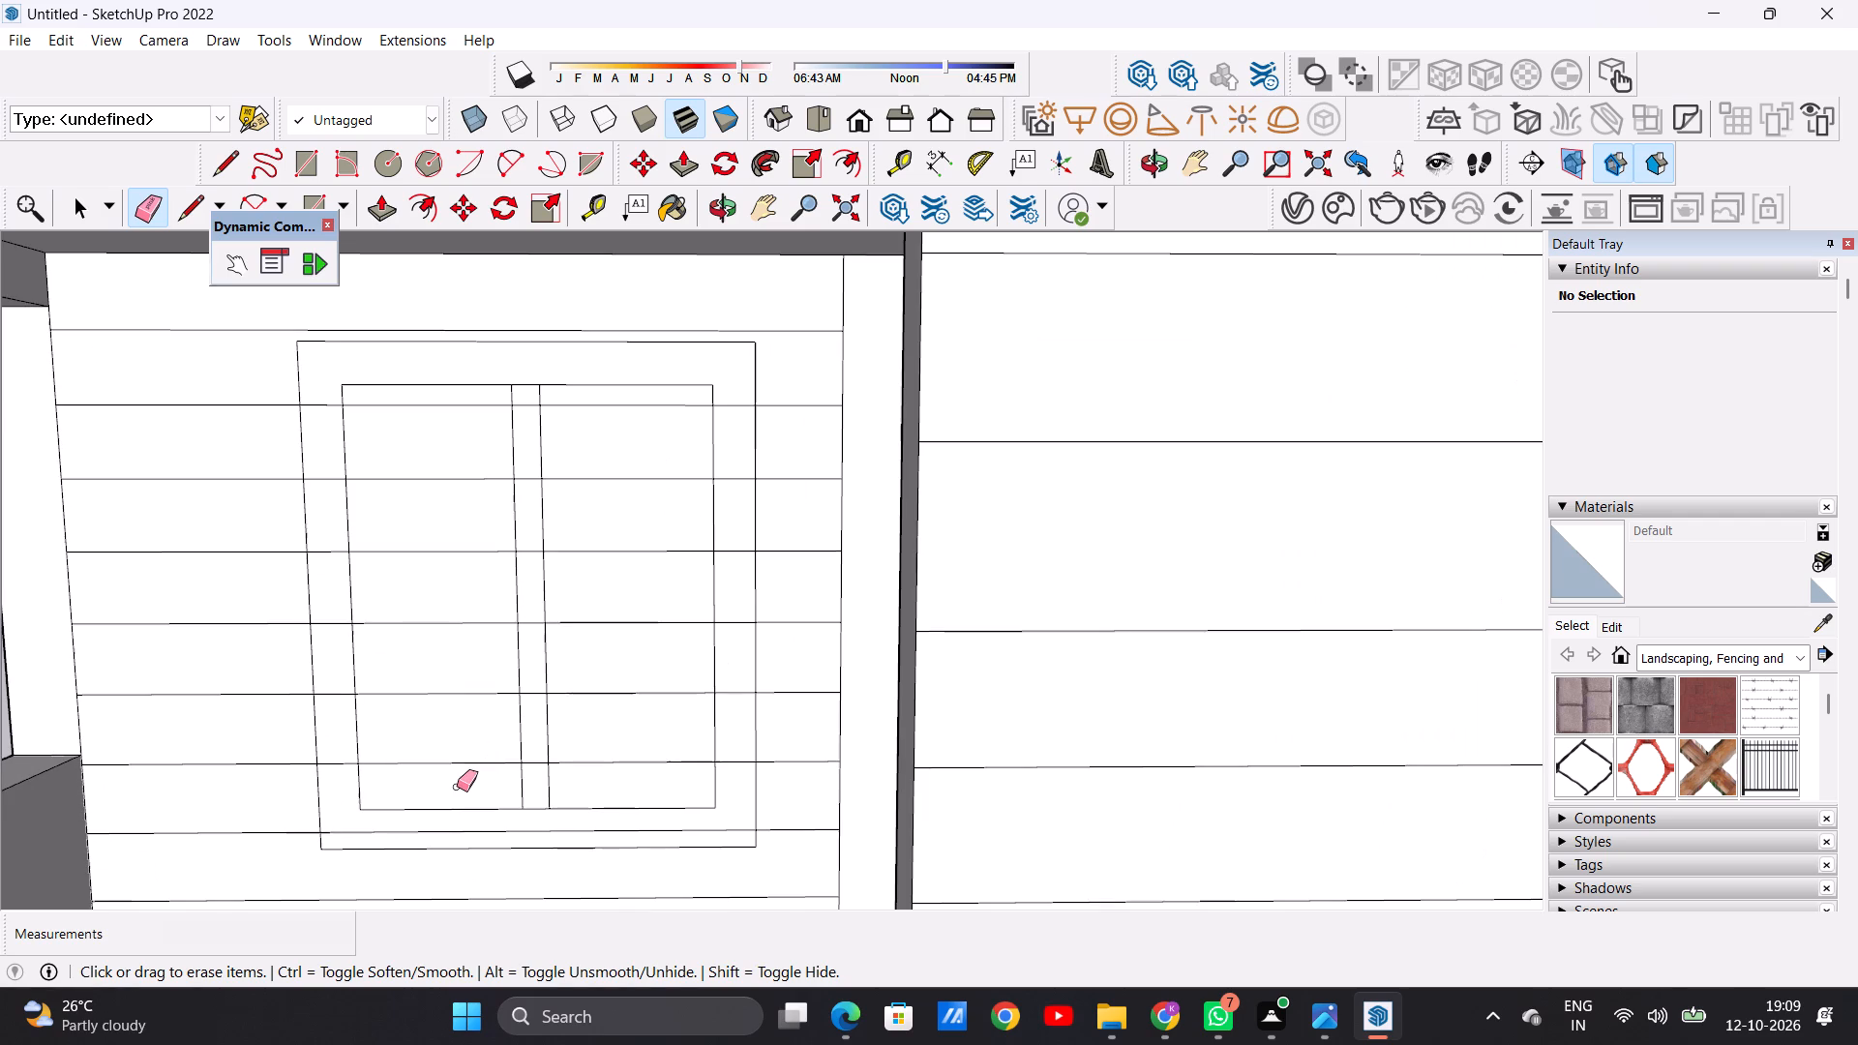
{"action": "left_click_drag", "start_coordinate": [412, 398], "coordinate": [412, 427]}
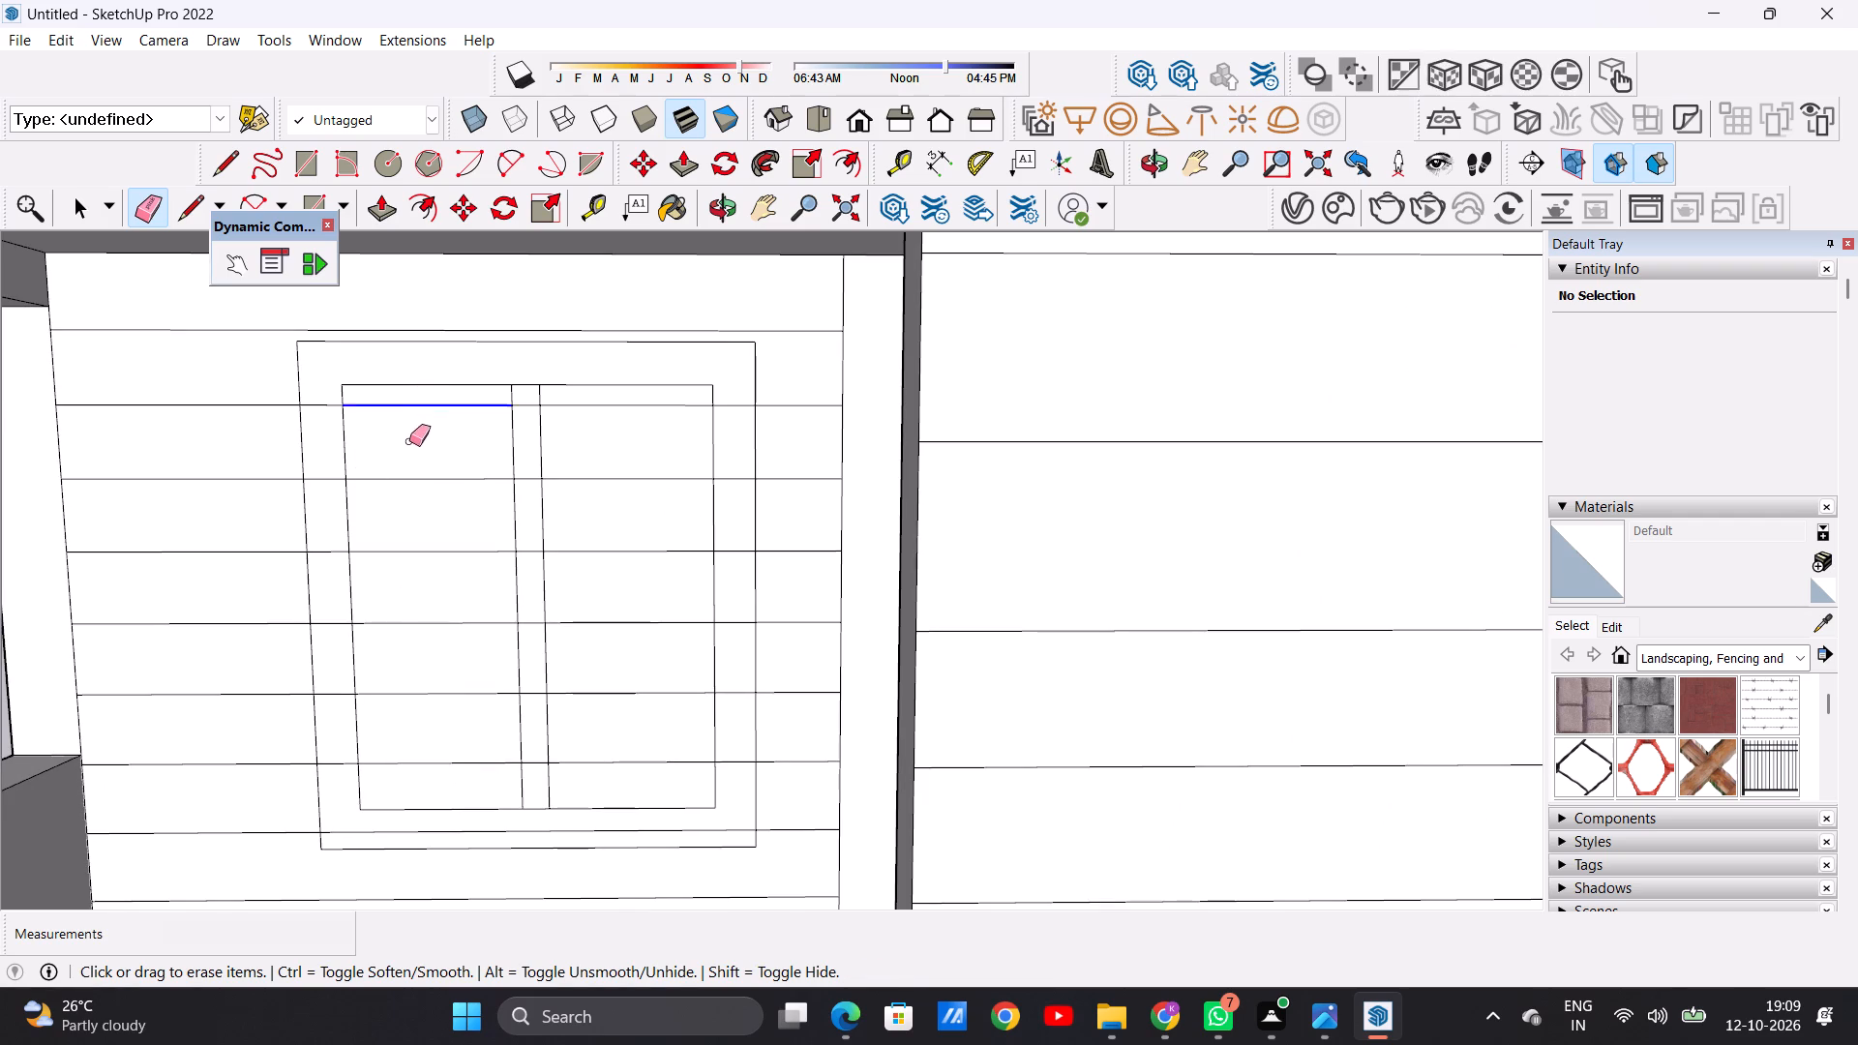
{"action": "left_click_drag", "start_coordinate": [409, 450], "coordinate": [417, 506]}
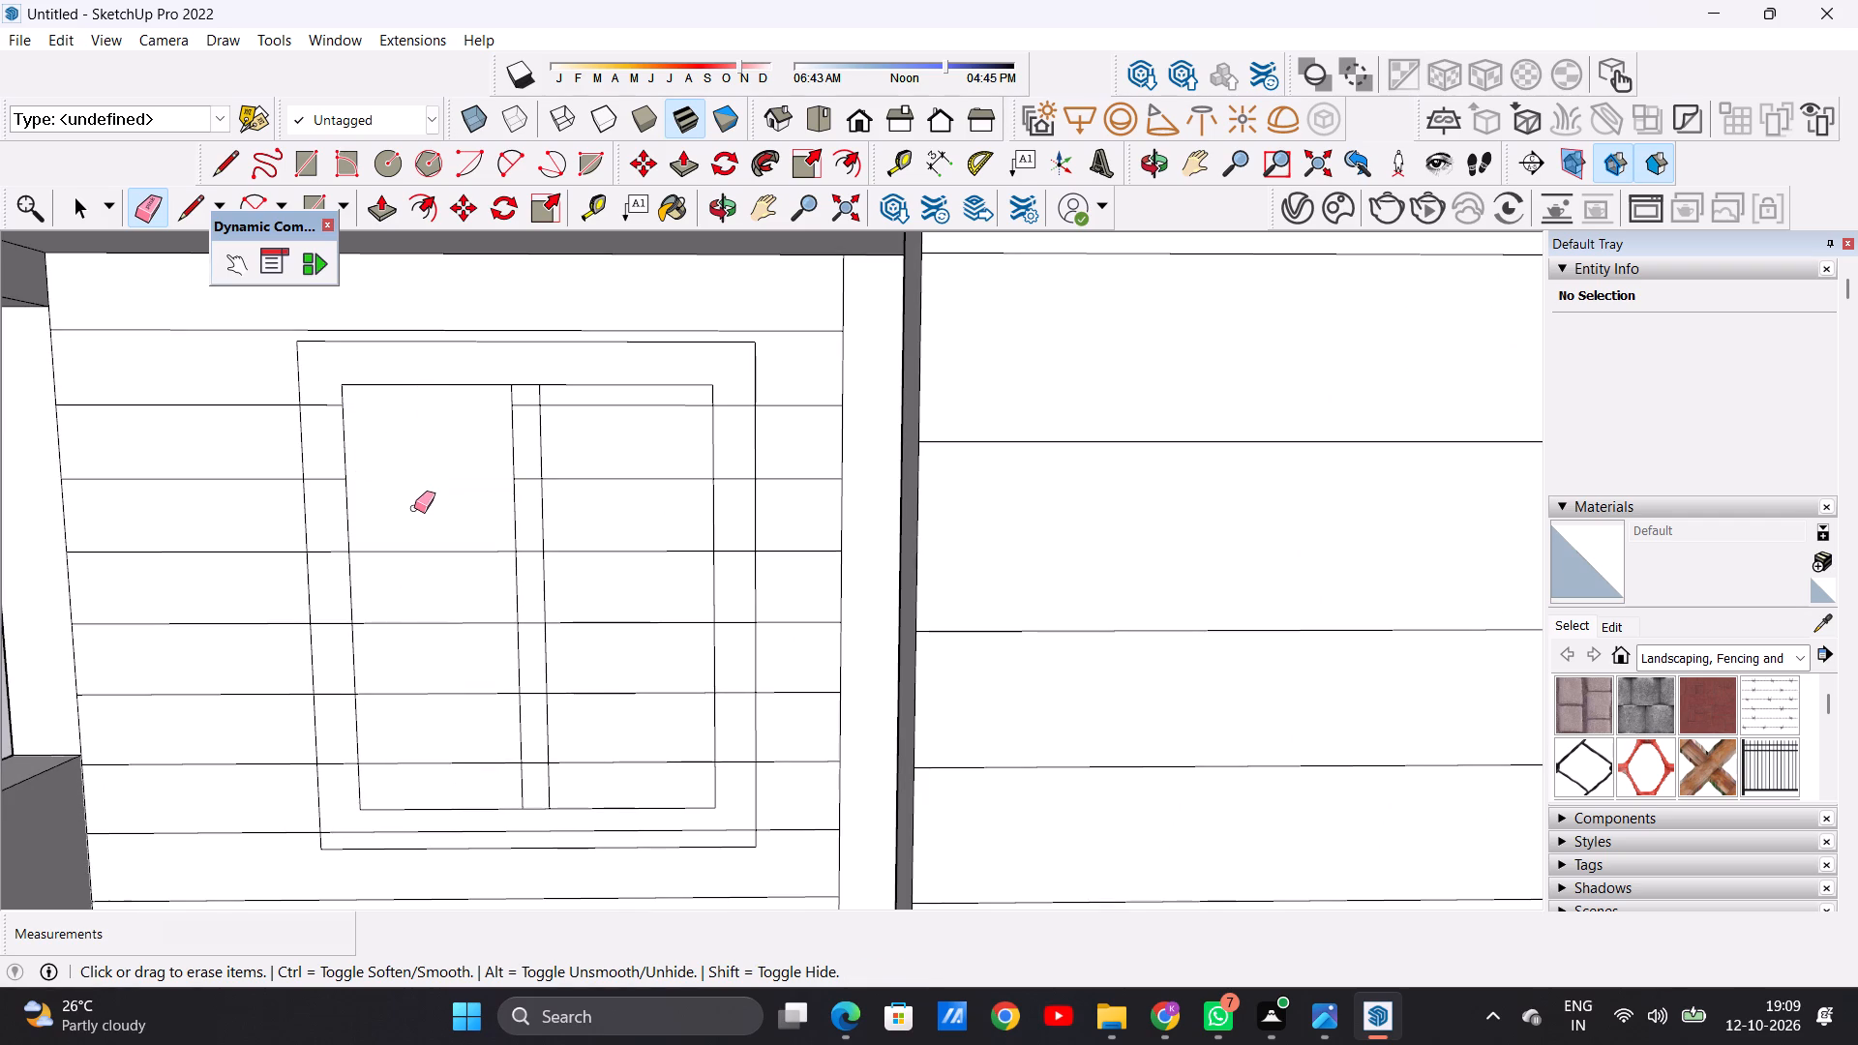
{"action": "left_click_drag", "start_coordinate": [420, 553], "coordinate": [421, 567]}
{"action": "left_click_drag", "start_coordinate": [427, 595], "coordinate": [433, 627]}
{"action": "left_click_drag", "start_coordinate": [433, 658], "coordinate": [435, 668]}
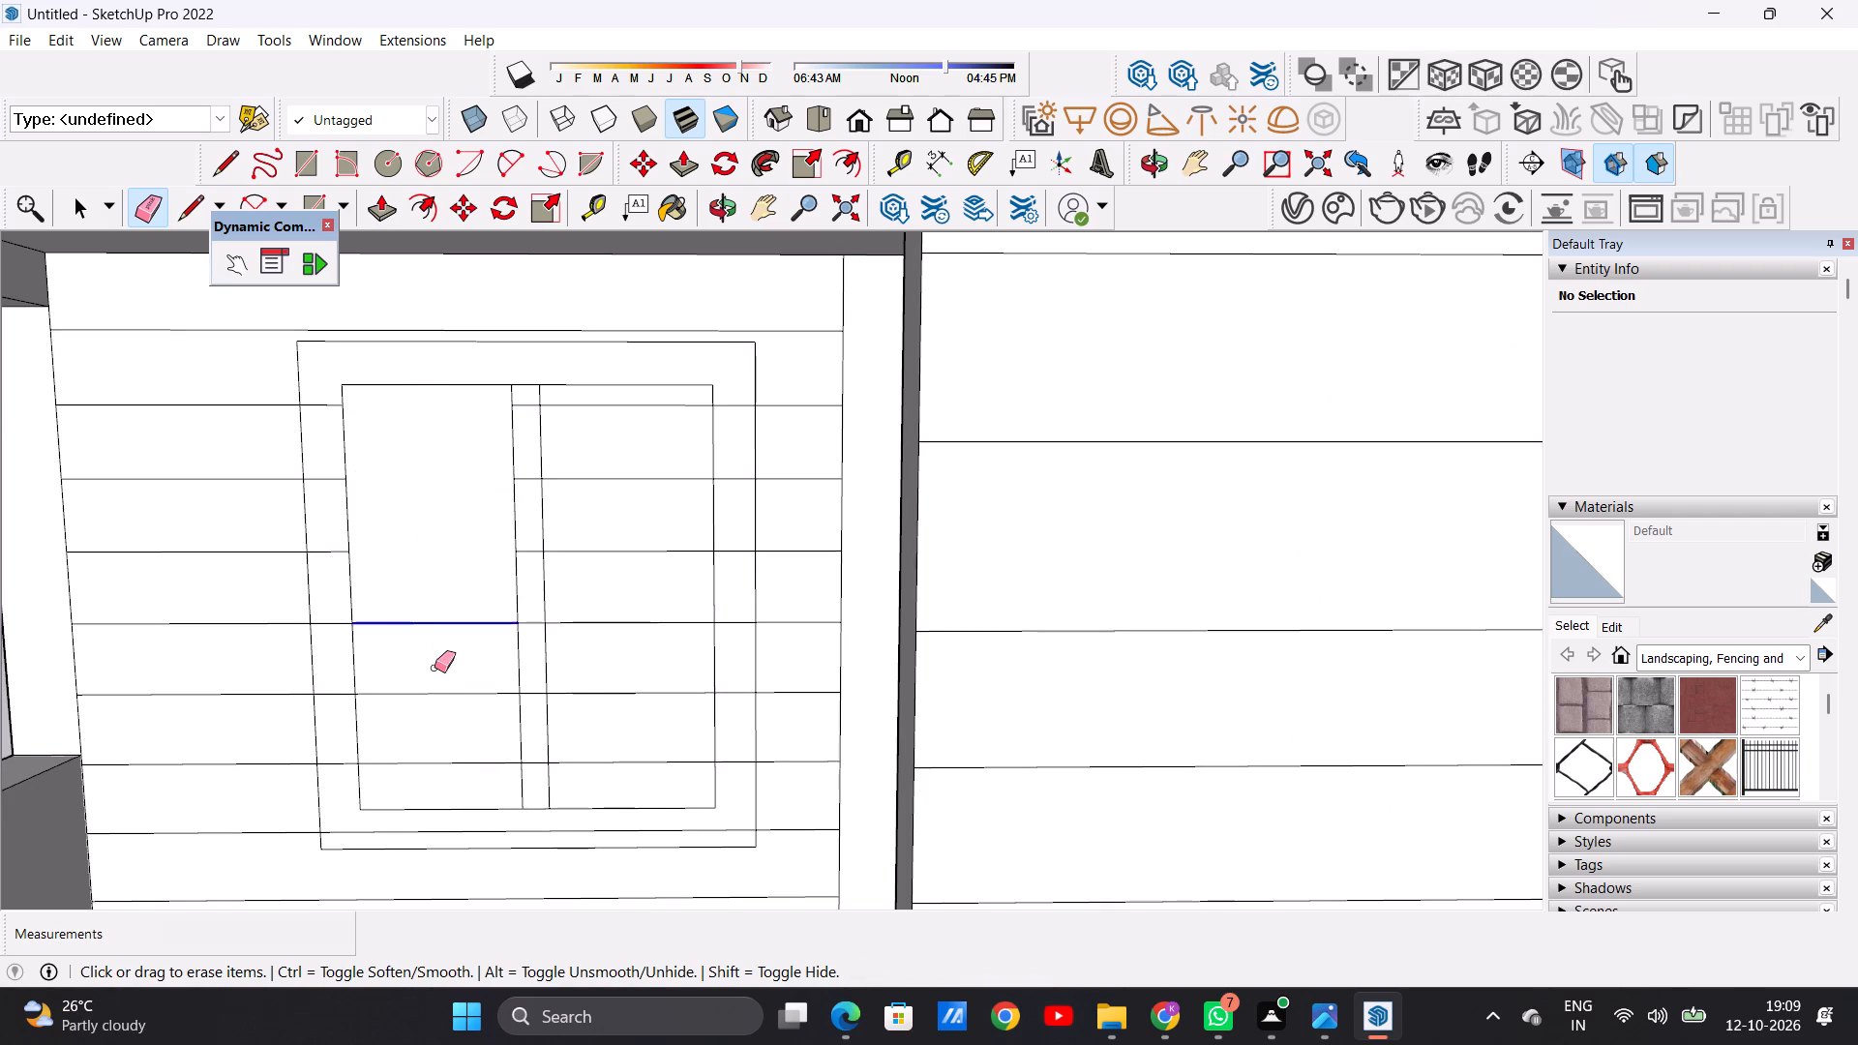
{"action": "left_click_drag", "start_coordinate": [435, 668], "coordinate": [438, 690]}
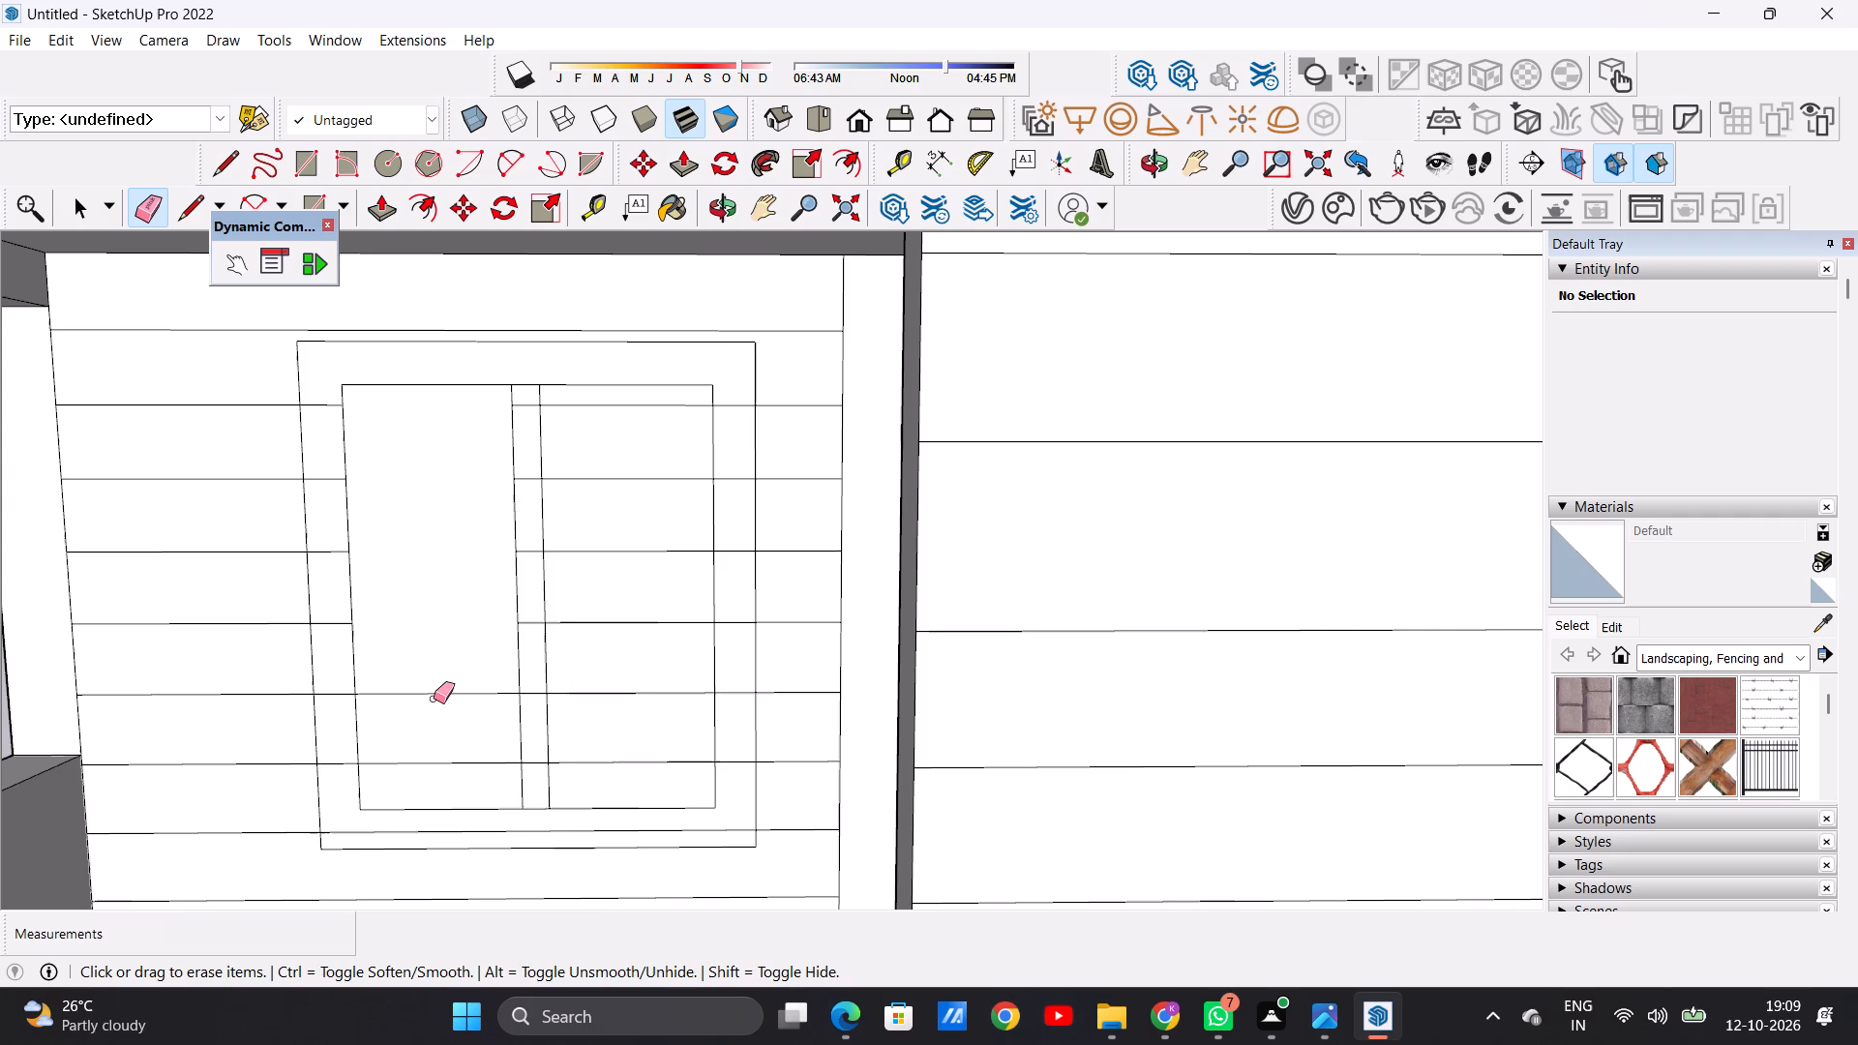
{"action": "left_click", "coordinate": [434, 694]}
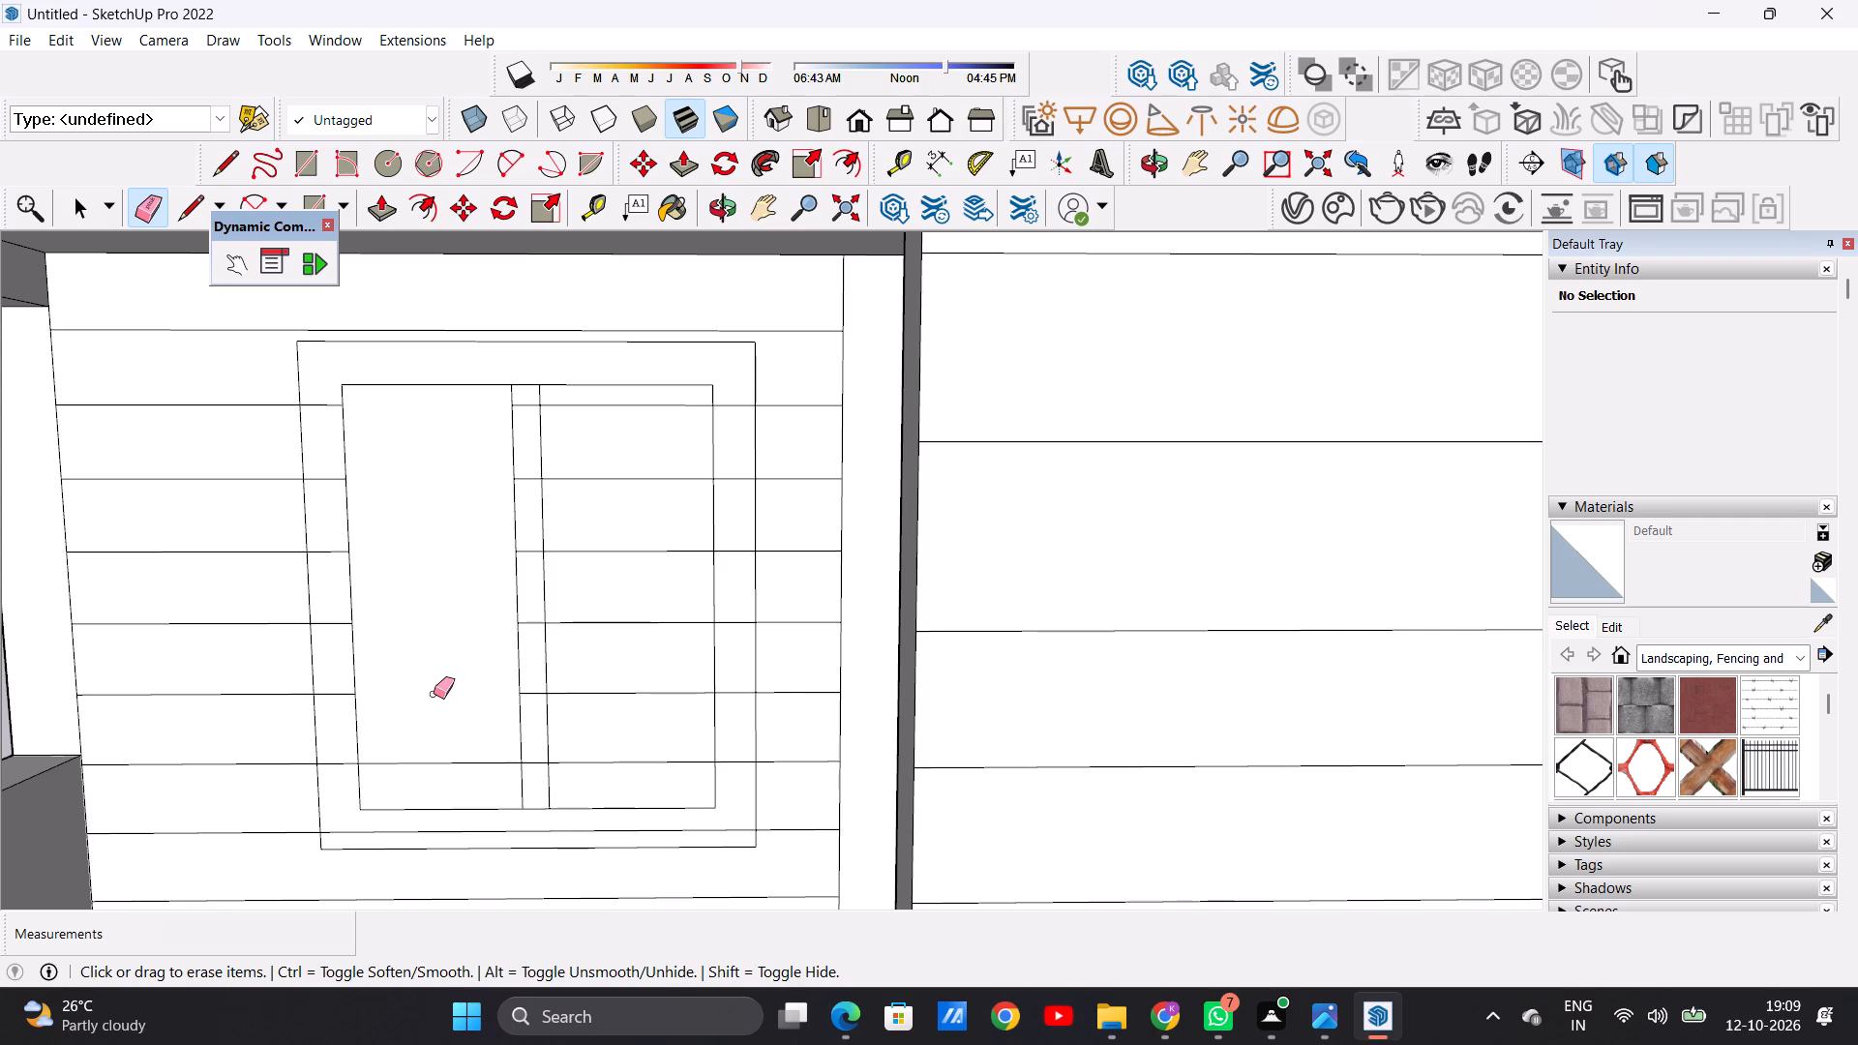
{"action": "left_click", "coordinate": [442, 762]}
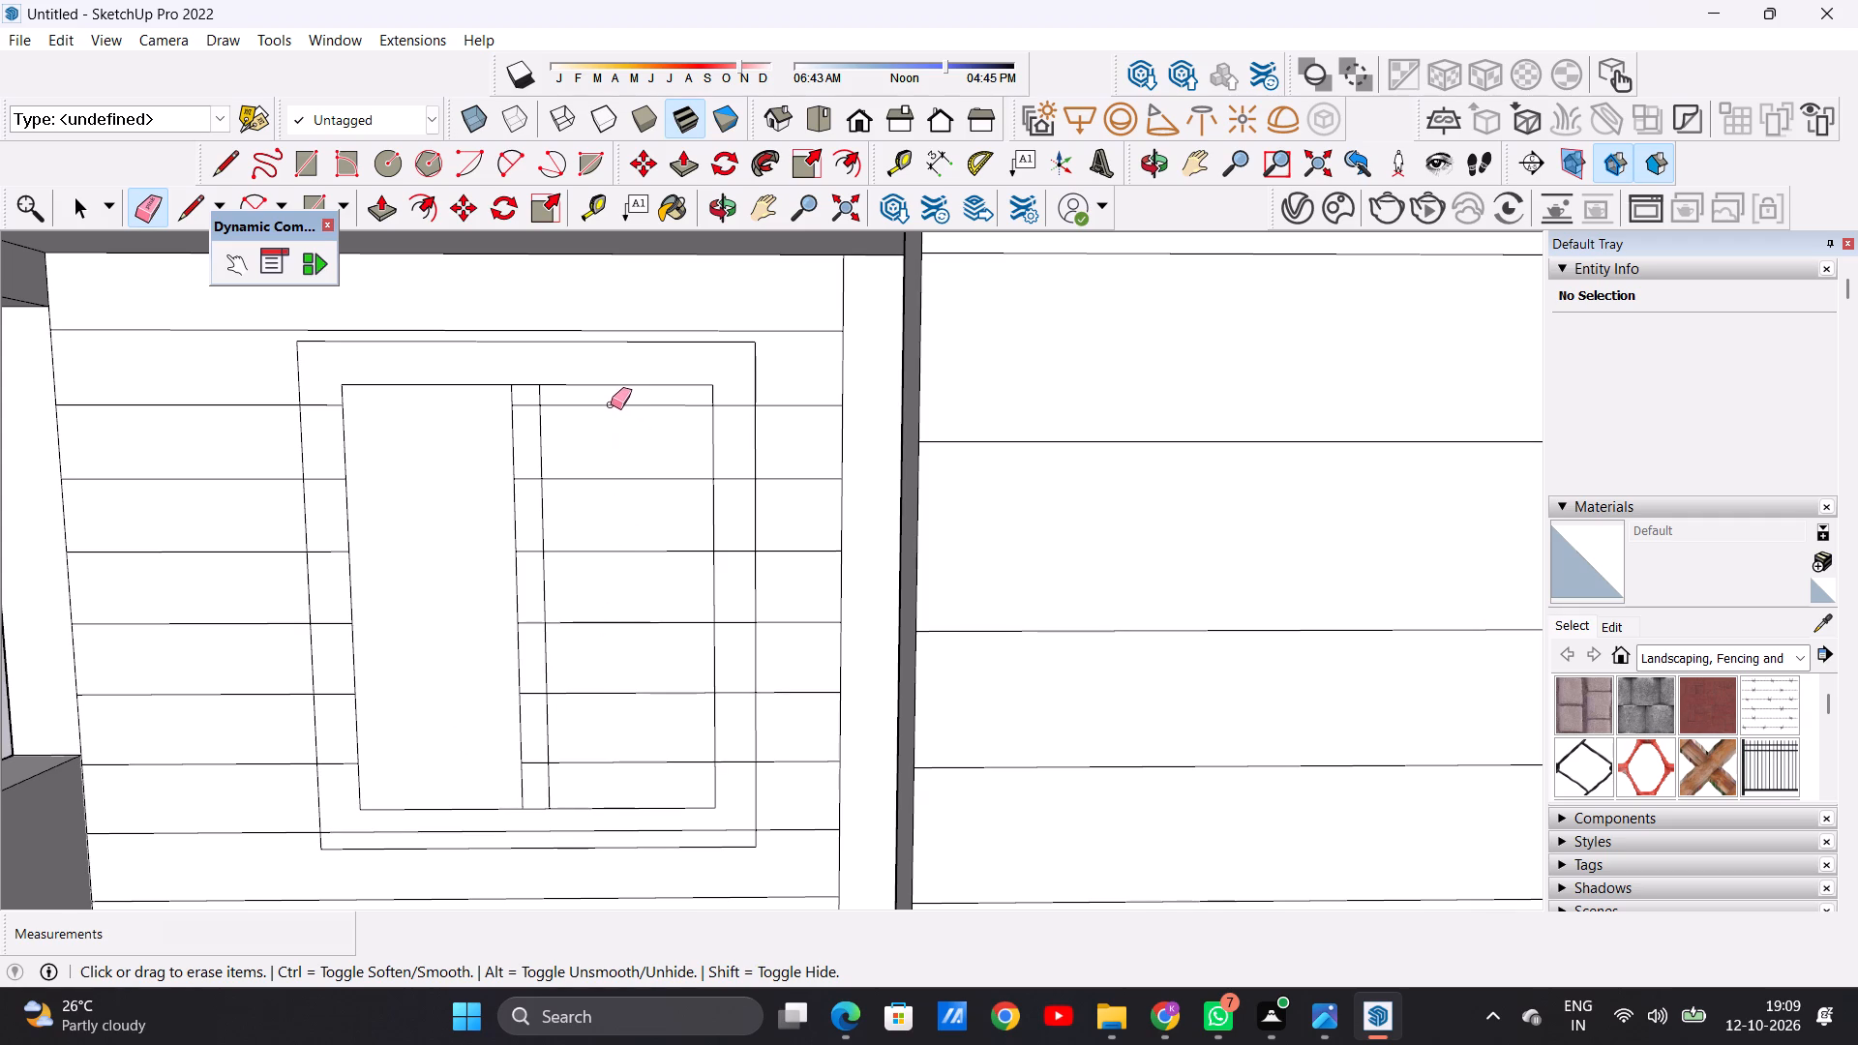
Erase the six groove line segments crossing the porch window's other pane, on the side nearest the tower wall.
{"action": "left_click", "coordinate": [610, 404]}
{"action": "left_click", "coordinate": [625, 477]}
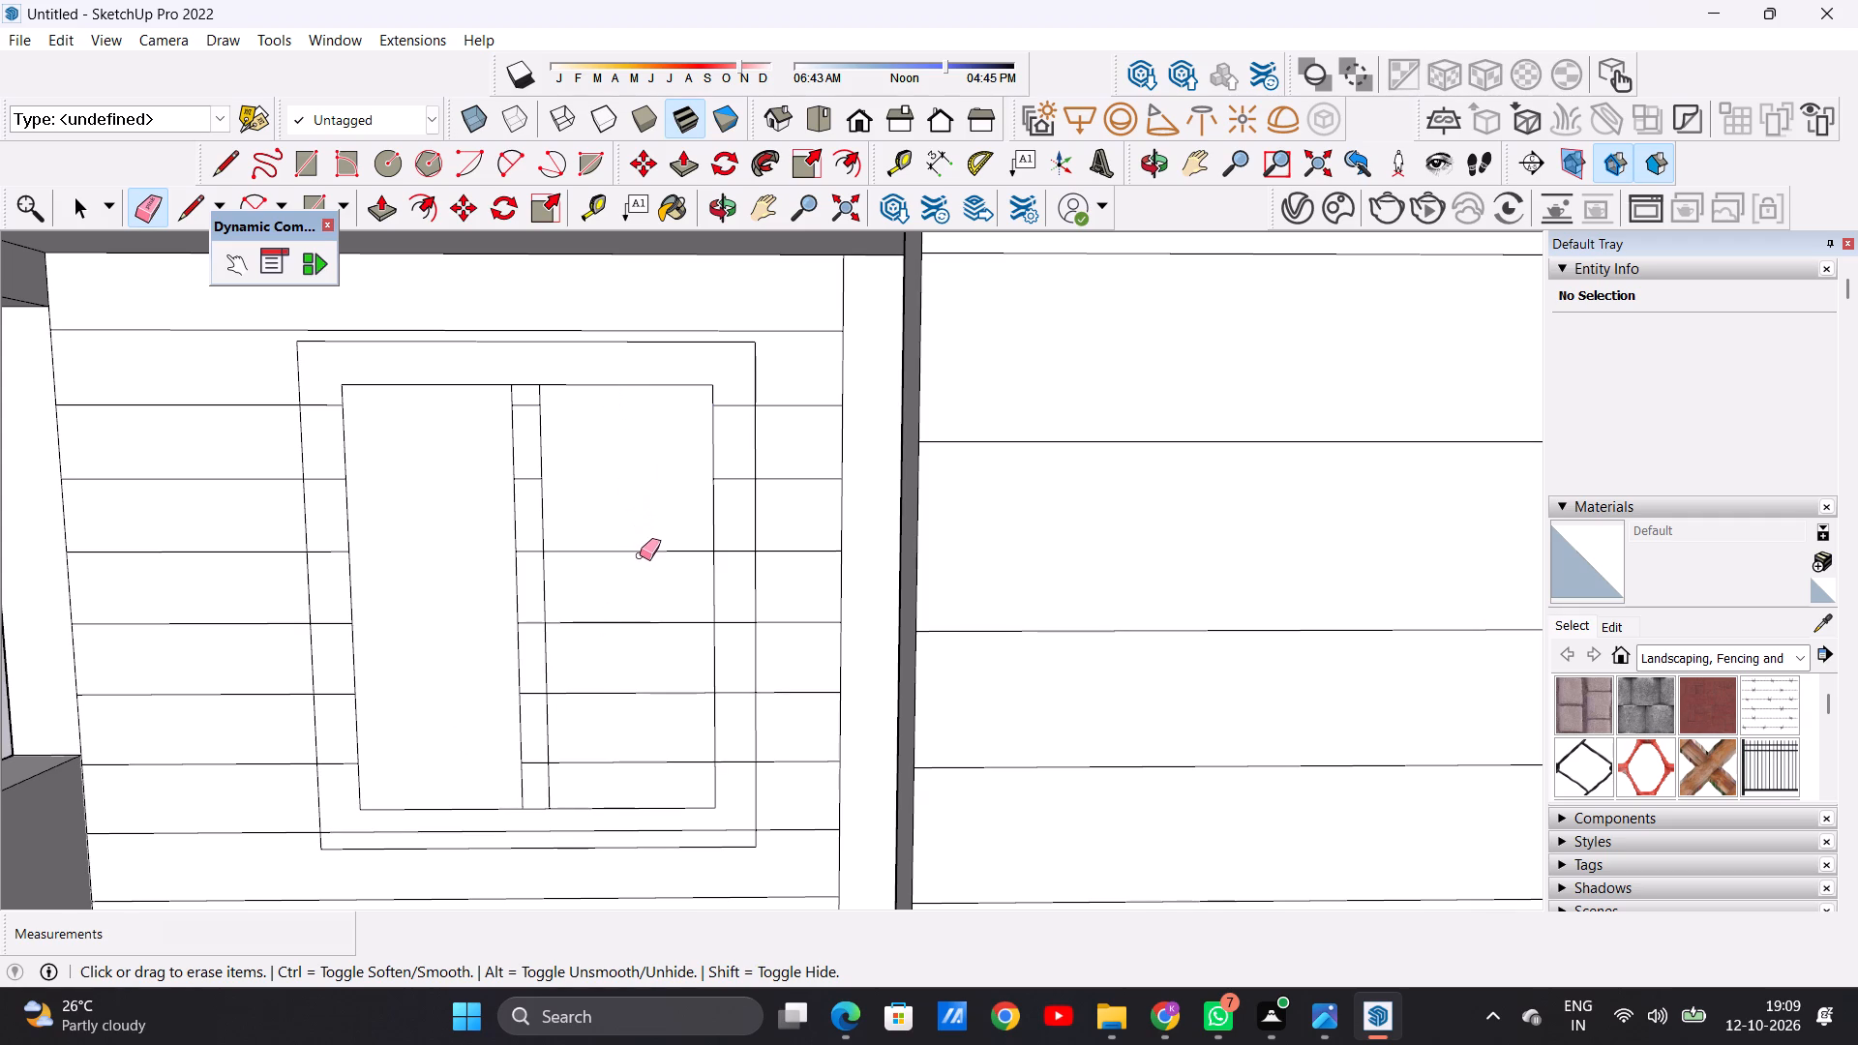
{"action": "left_click", "coordinate": [640, 555]}
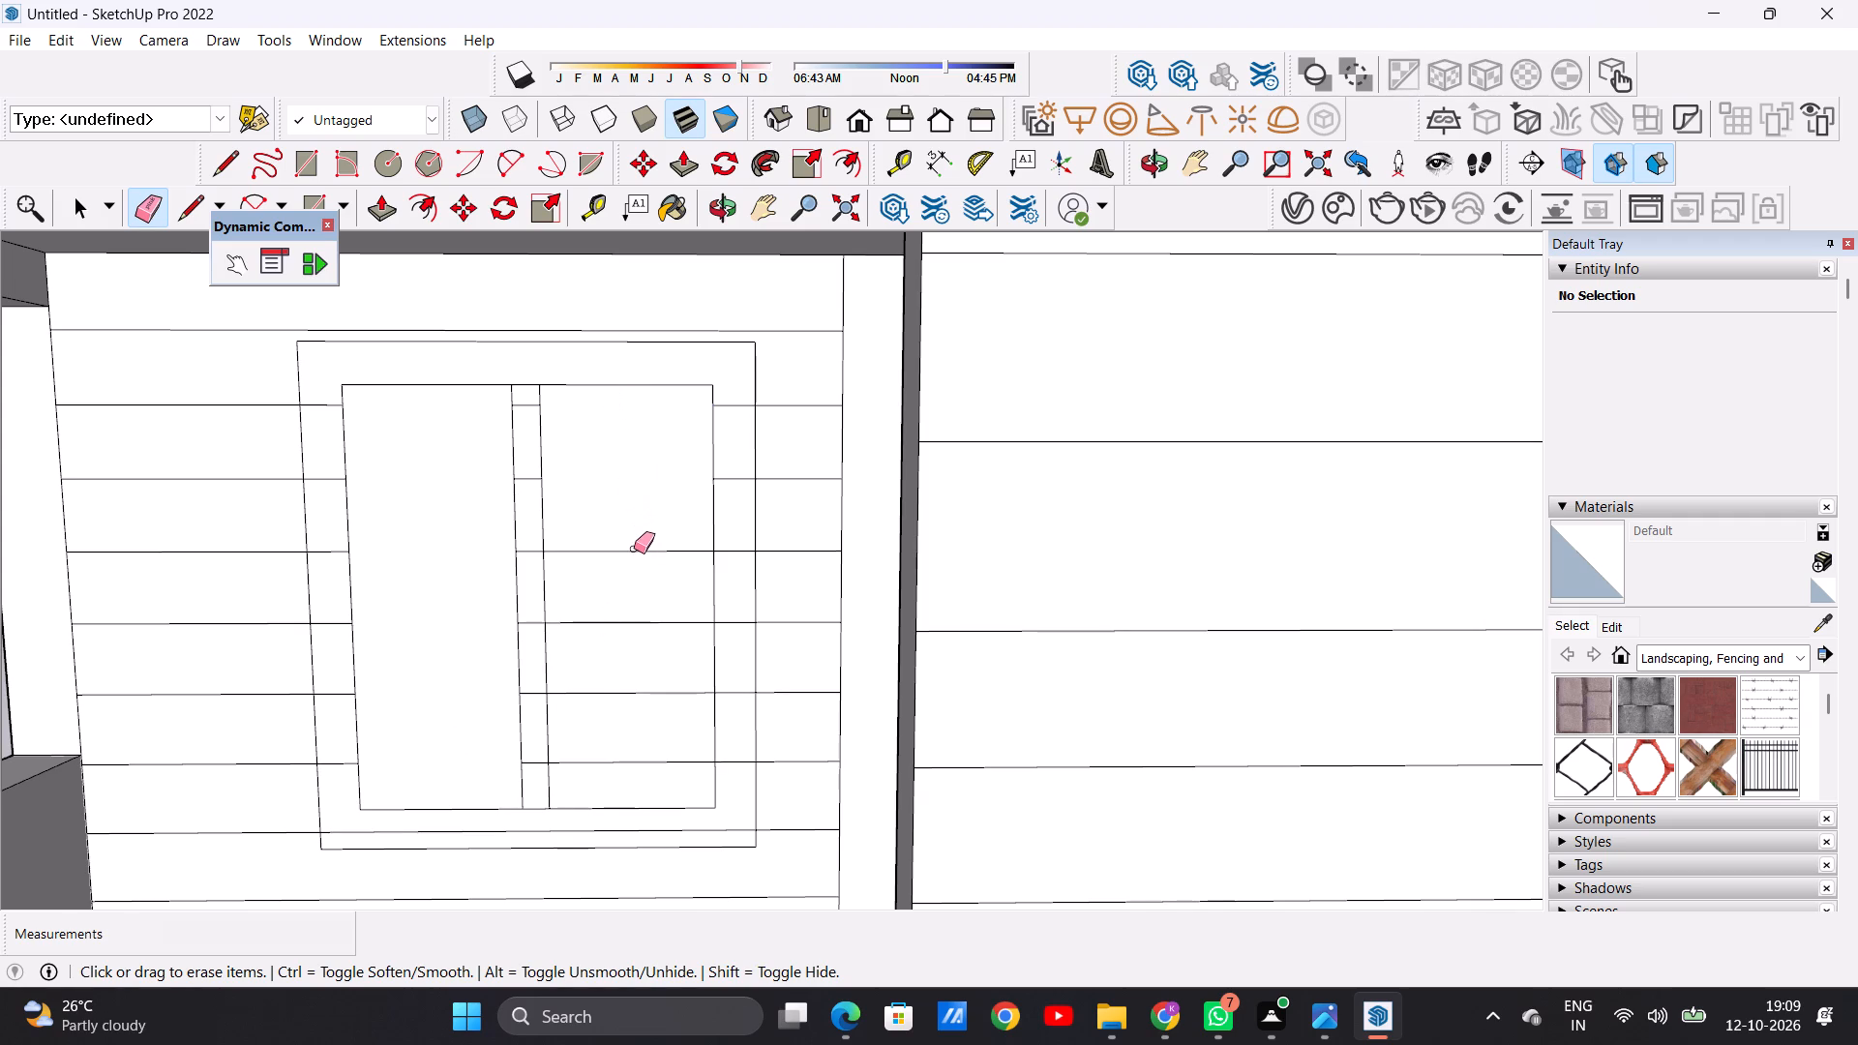
{"action": "left_click", "coordinate": [633, 549]}
{"action": "left_click_drag", "start_coordinate": [633, 549], "coordinate": [644, 616]}
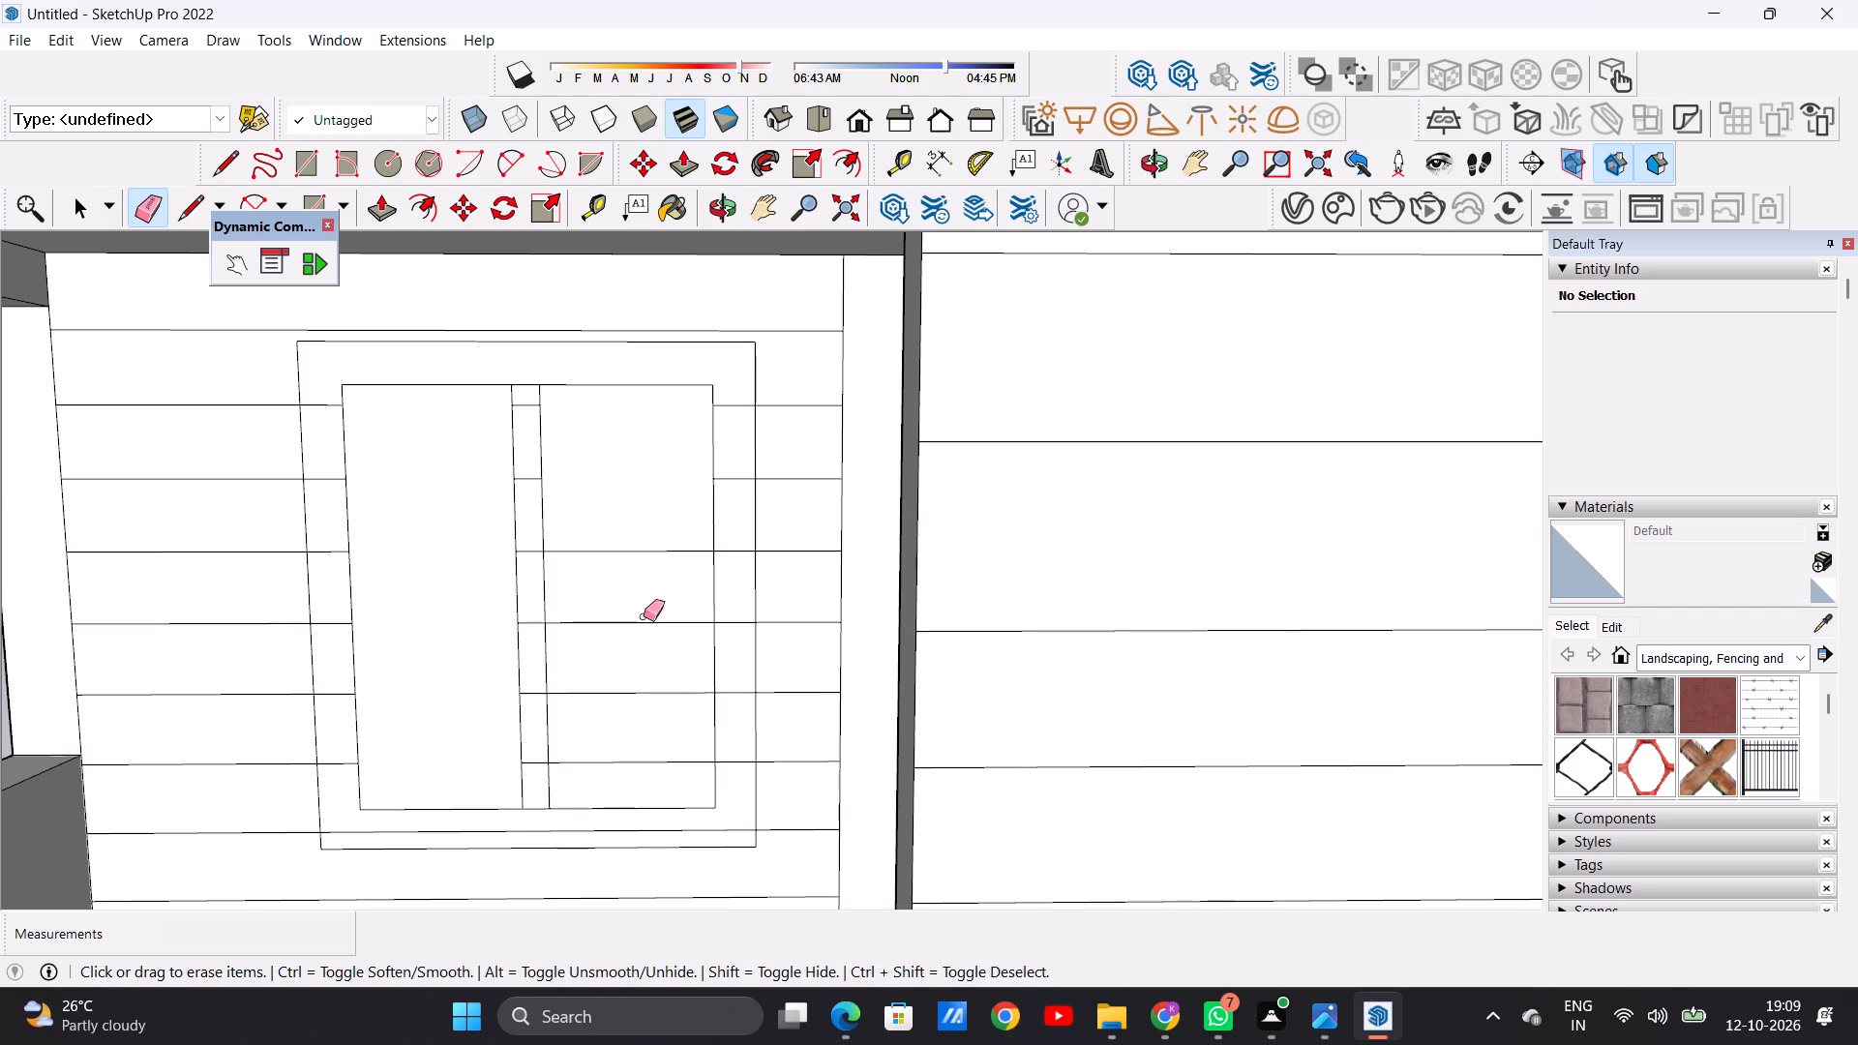
{"action": "left_click_drag", "start_coordinate": [644, 616], "coordinate": [622, 775]}
Erase the short groove line segments crossing the narrow central mullion between the porch window's two panes.
{"action": "scroll", "coordinate": [518, 525], "scroll_direction": "up", "scroll_amount": 3}
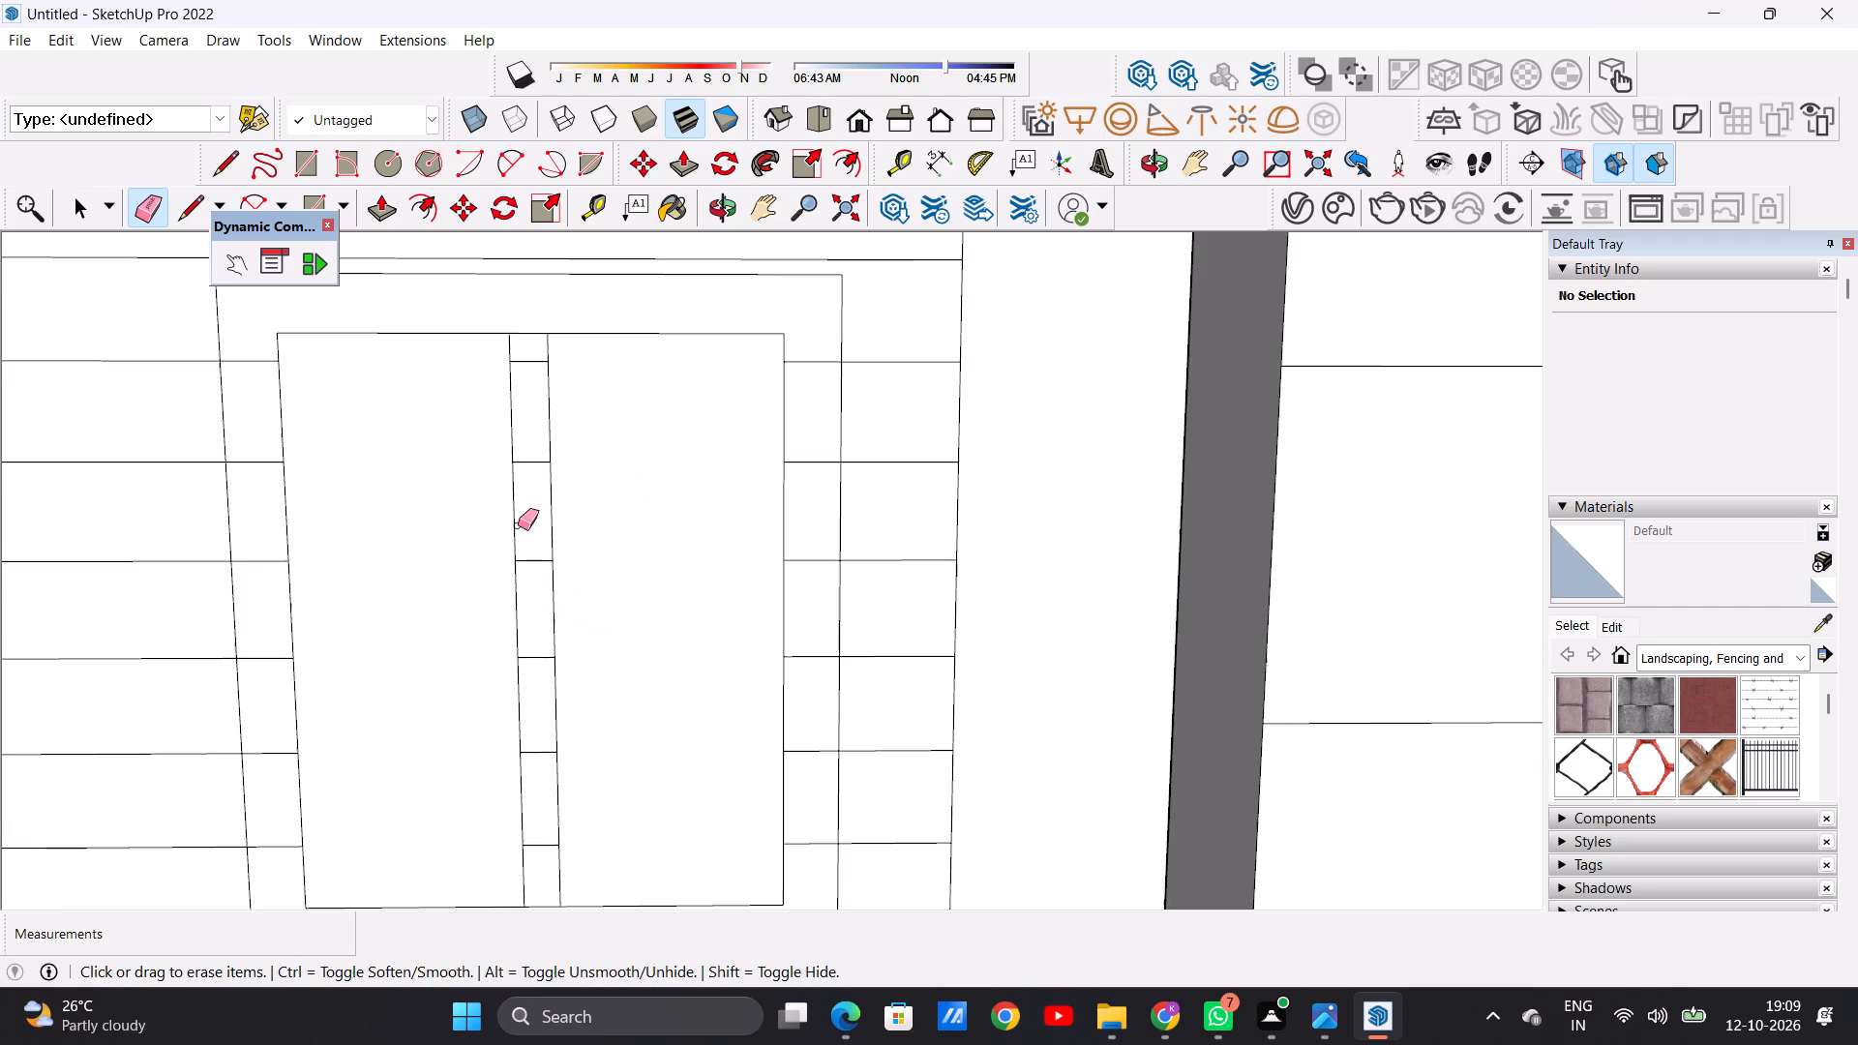
{"action": "left_click_drag", "start_coordinate": [524, 344], "coordinate": [537, 495]}
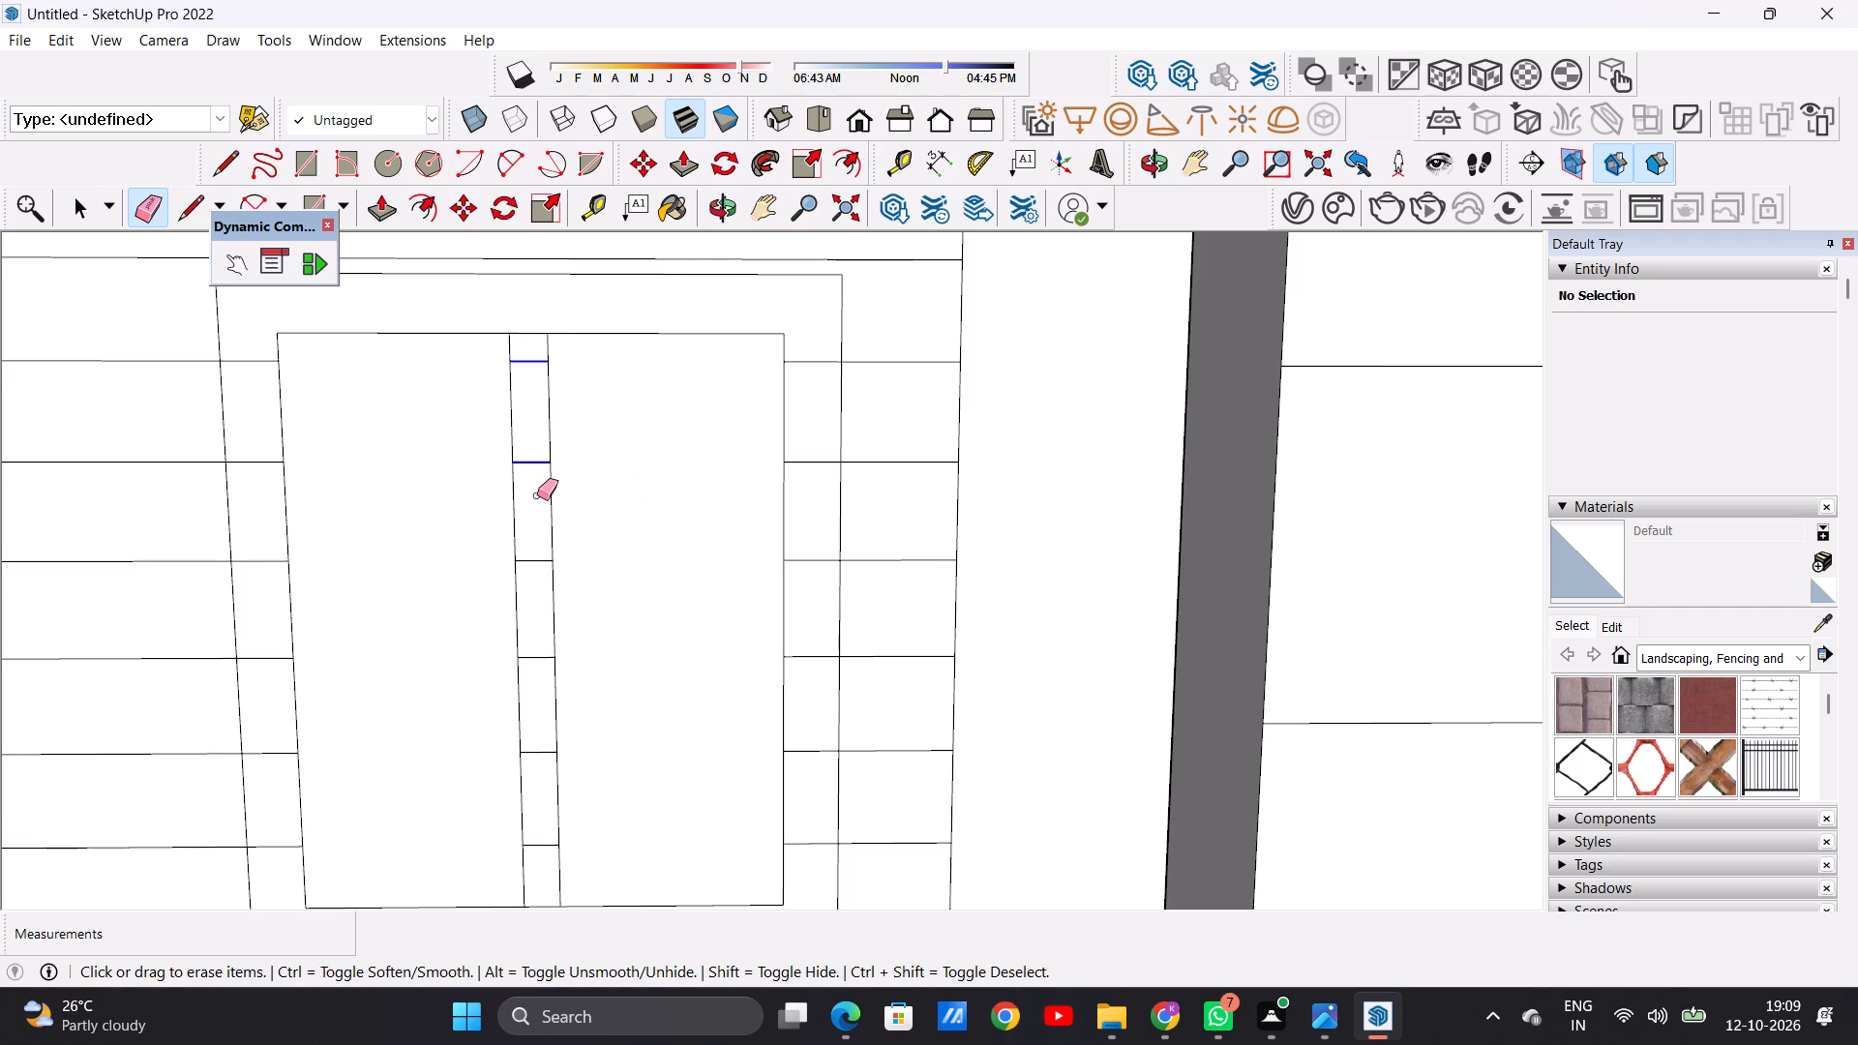
{"action": "left_click_drag", "start_coordinate": [537, 495], "coordinate": [519, 643]}
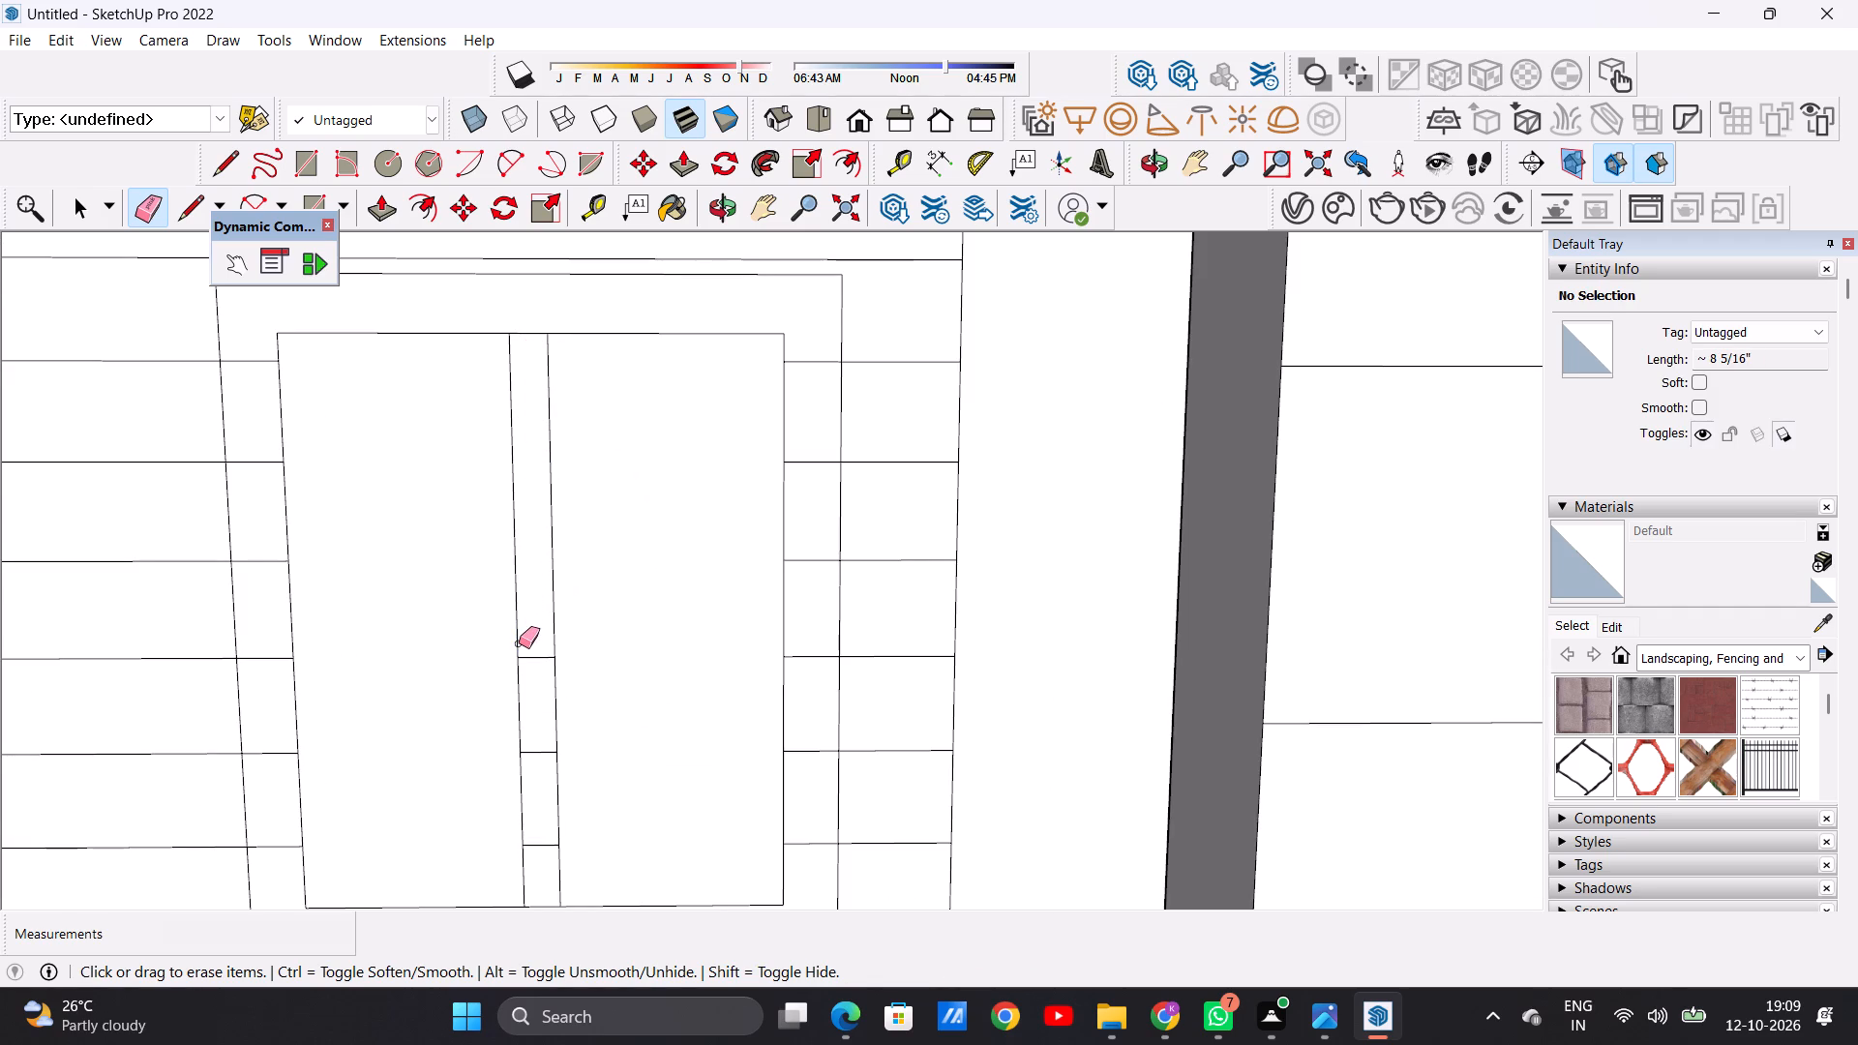
{"action": "scroll", "coordinate": [625, 574], "scroll_direction": "down", "scroll_amount": 6}
{"action": "scroll", "coordinate": [581, 783], "scroll_direction": "up", "scroll_amount": 5}
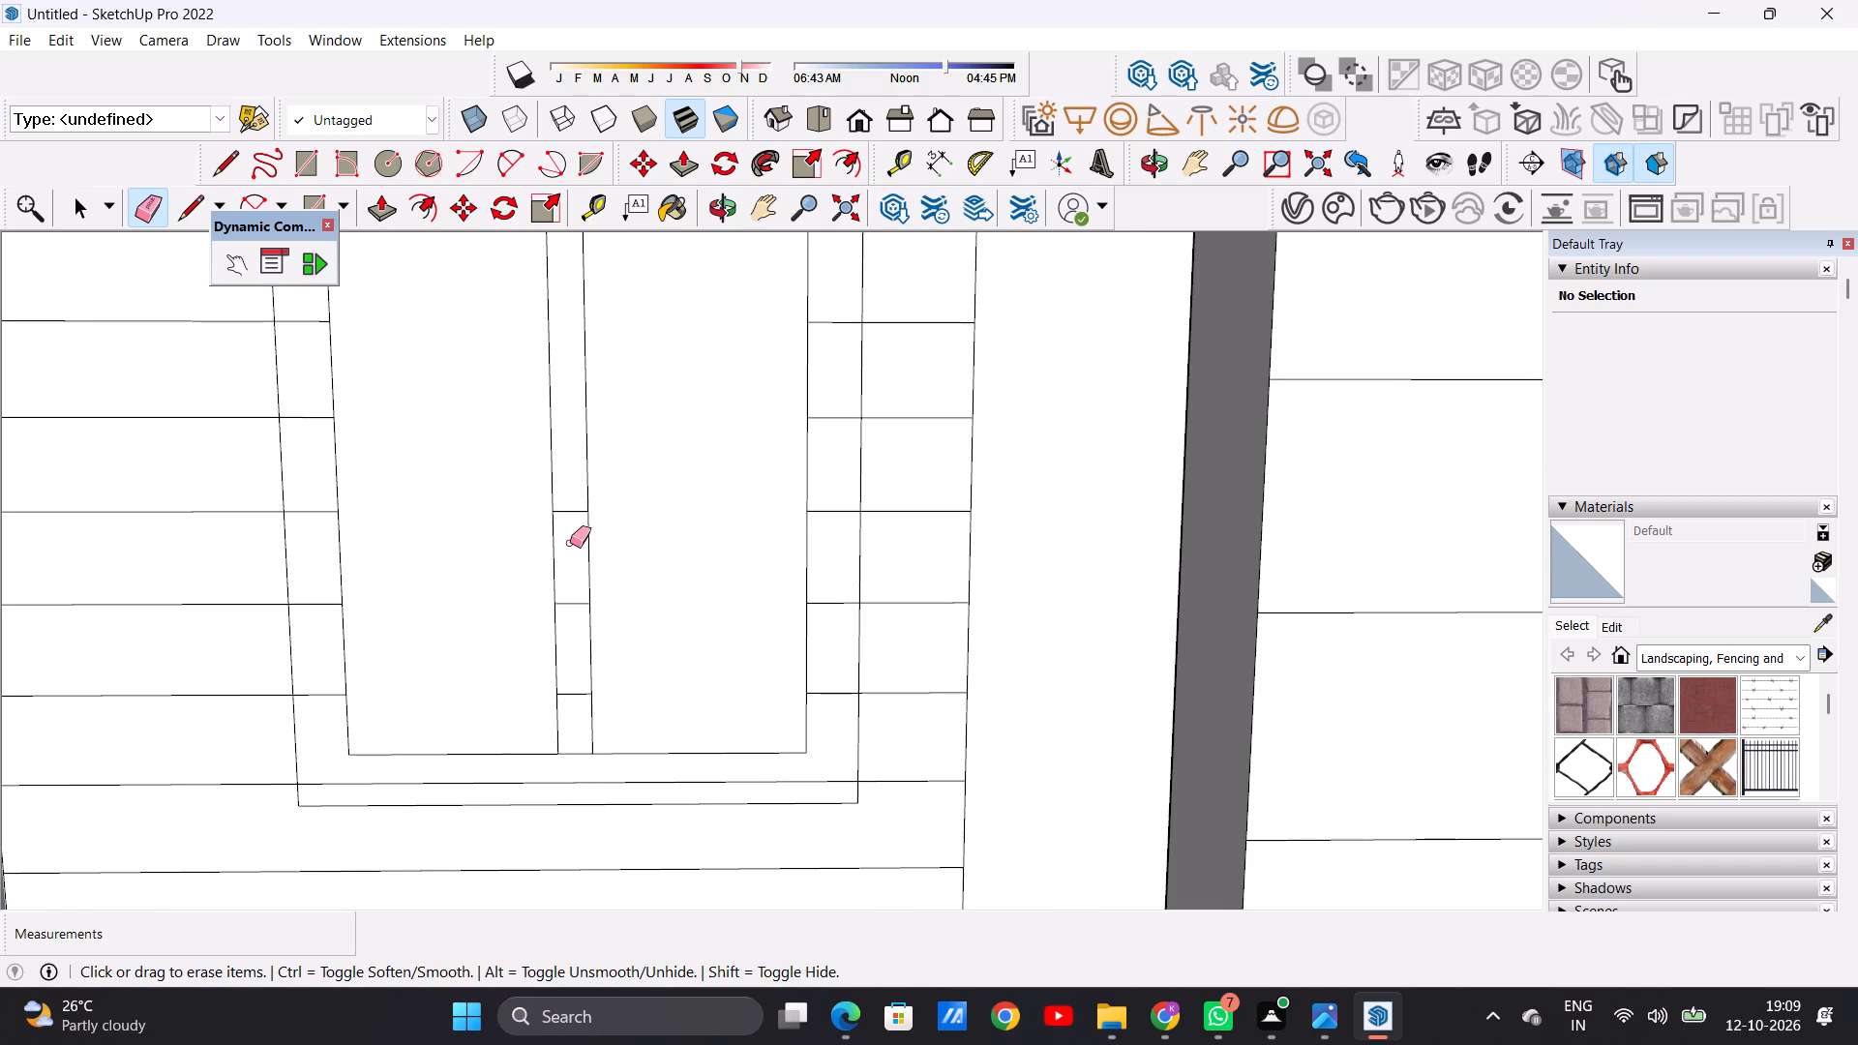
{"action": "left_click_drag", "start_coordinate": [563, 507], "coordinate": [563, 570]}
{"action": "left_click_drag", "start_coordinate": [565, 586], "coordinate": [573, 616]}
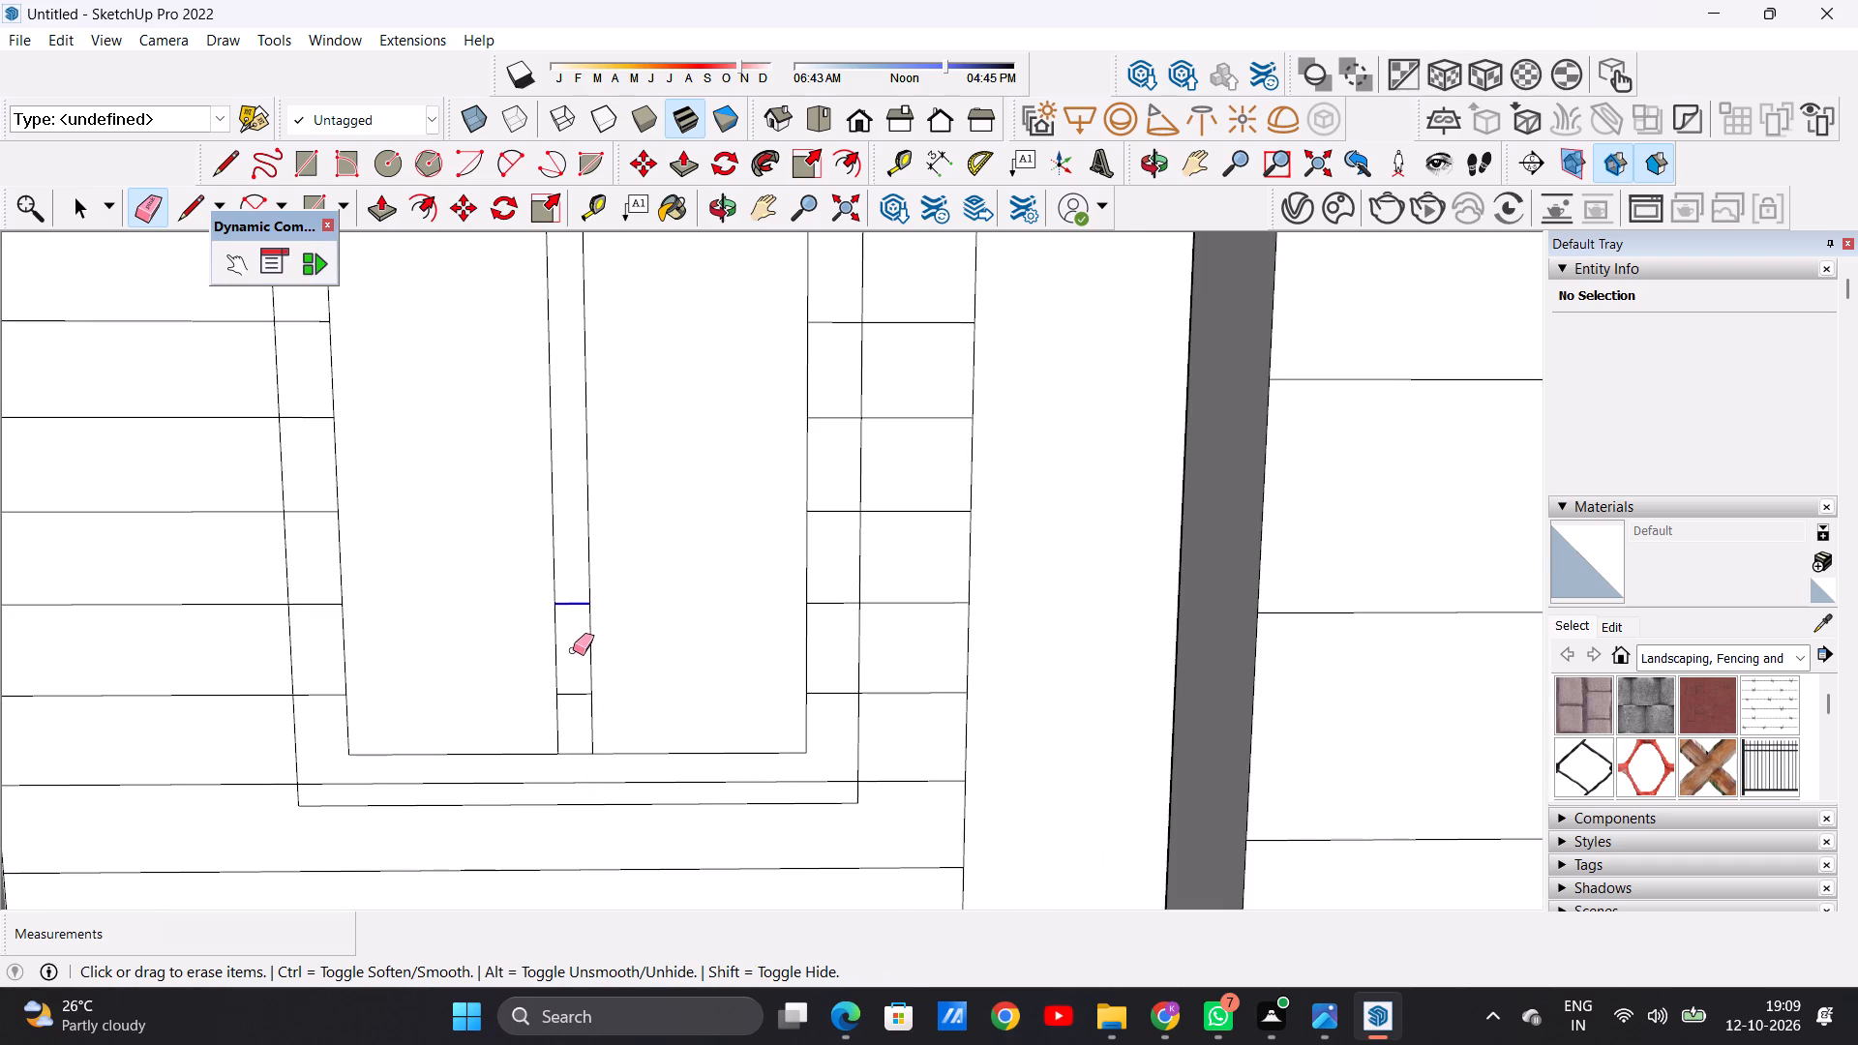
{"action": "left_click_drag", "start_coordinate": [573, 668], "coordinate": [581, 710]}
Erase the groove segments crossing the porch window frame's bottom strip and its side strip nearest the tower wall.
{"action": "scroll", "coordinate": [645, 809], "scroll_direction": "up", "scroll_amount": 3}
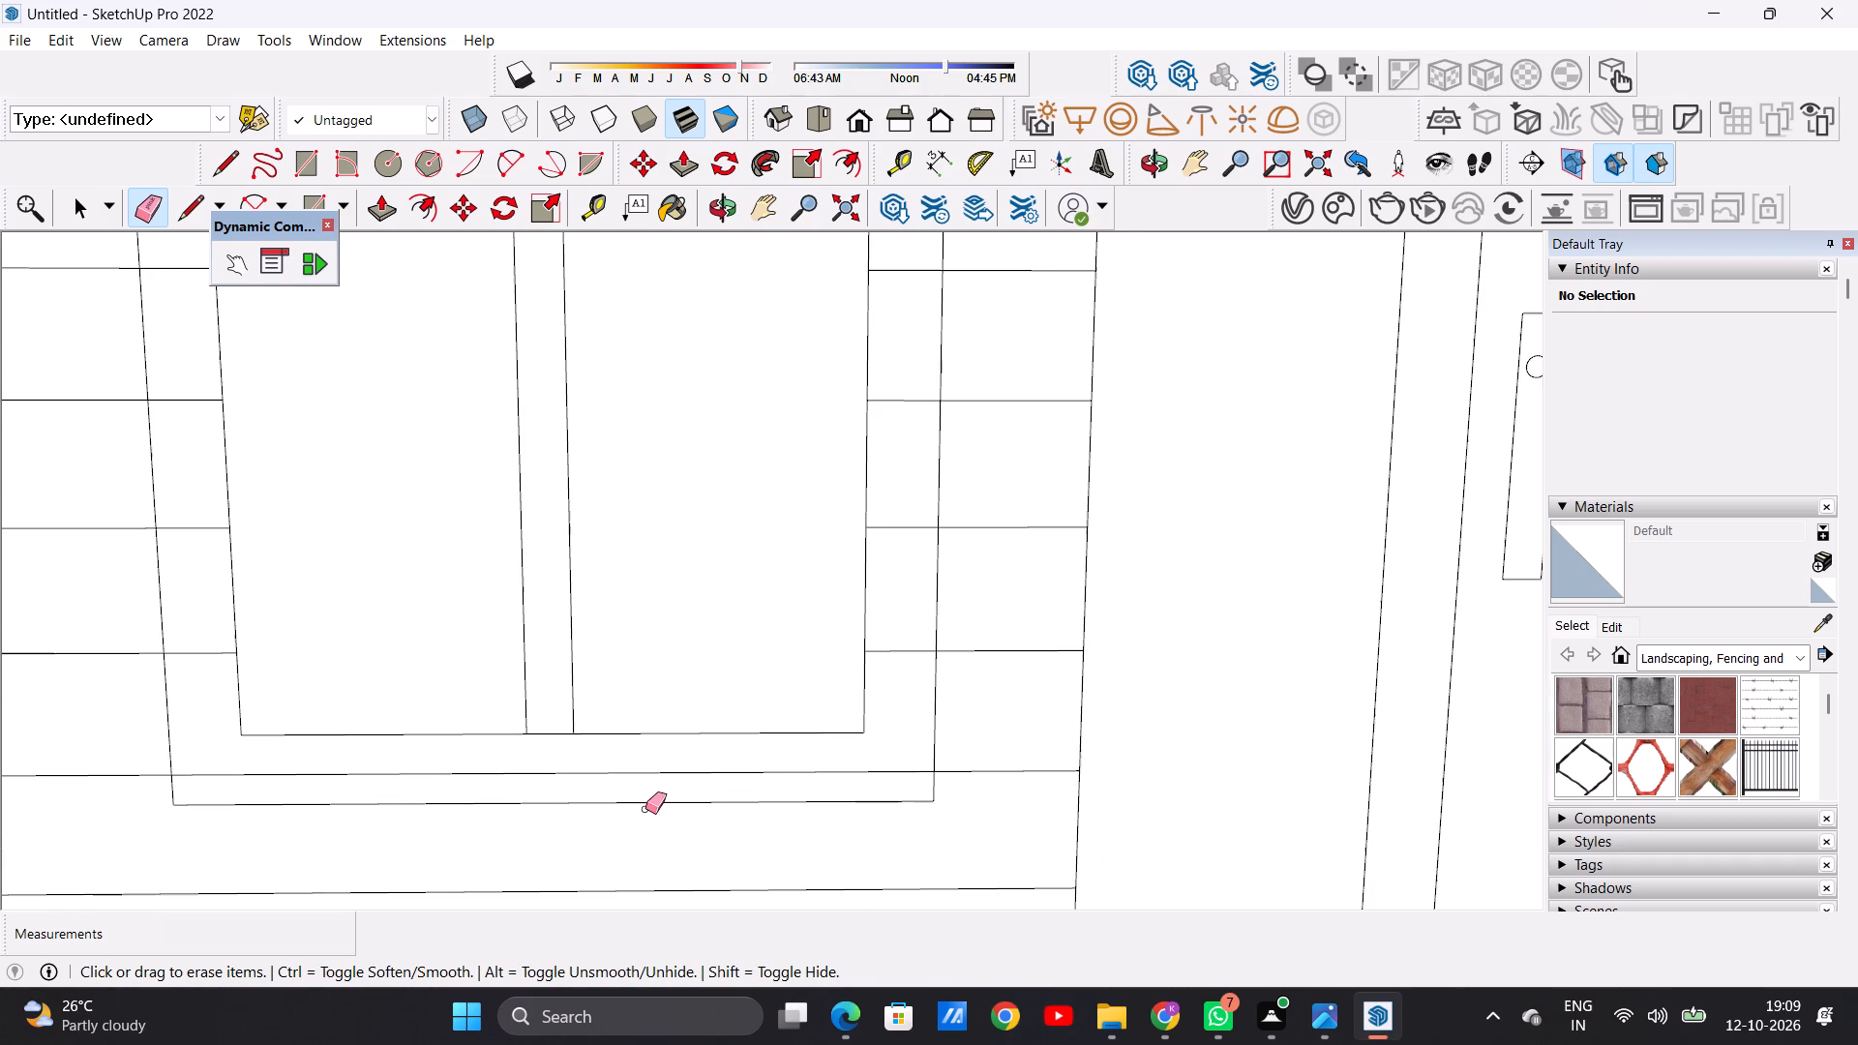
{"action": "left_click_drag", "start_coordinate": [665, 764], "coordinate": [666, 775]}
{"action": "scroll", "coordinate": [666, 775], "scroll_direction": "down", "scroll_amount": 3}
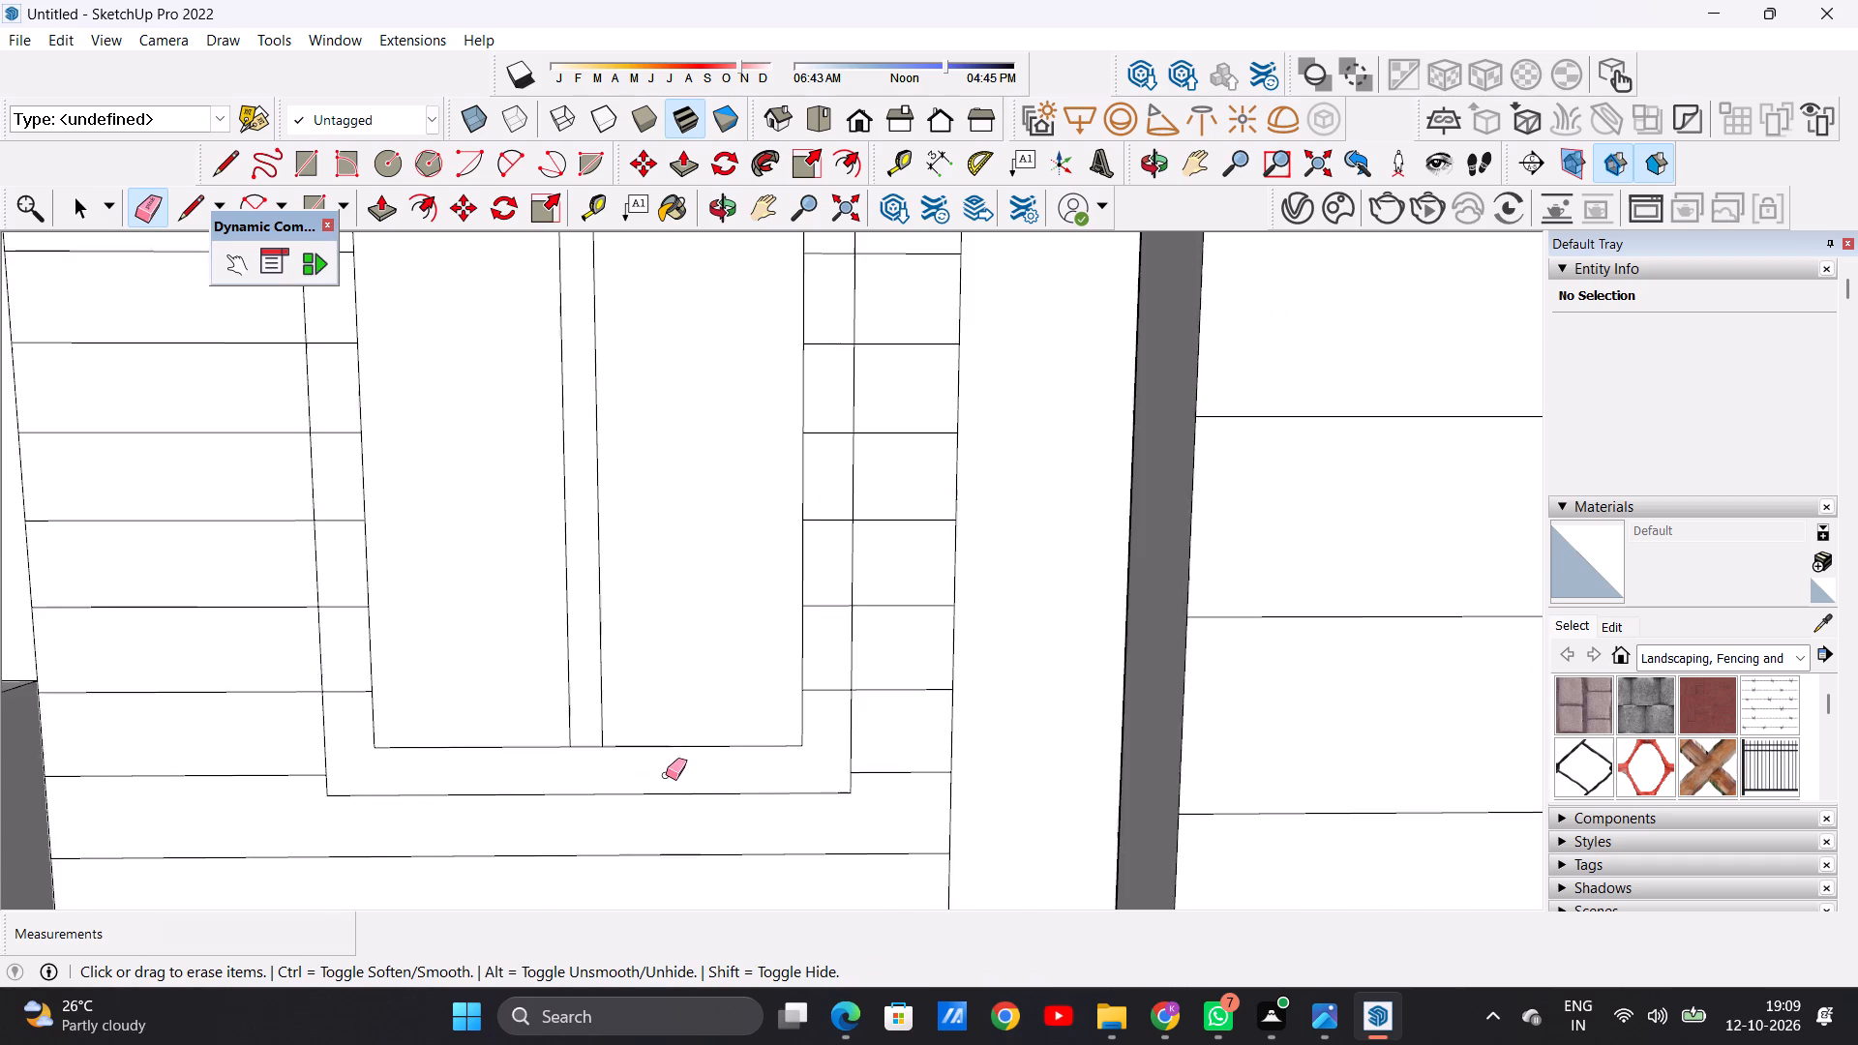
{"action": "scroll", "coordinate": [666, 775], "scroll_direction": "down", "scroll_amount": 7}
{"action": "scroll", "coordinate": [763, 598], "scroll_direction": "up", "scroll_amount": 5}
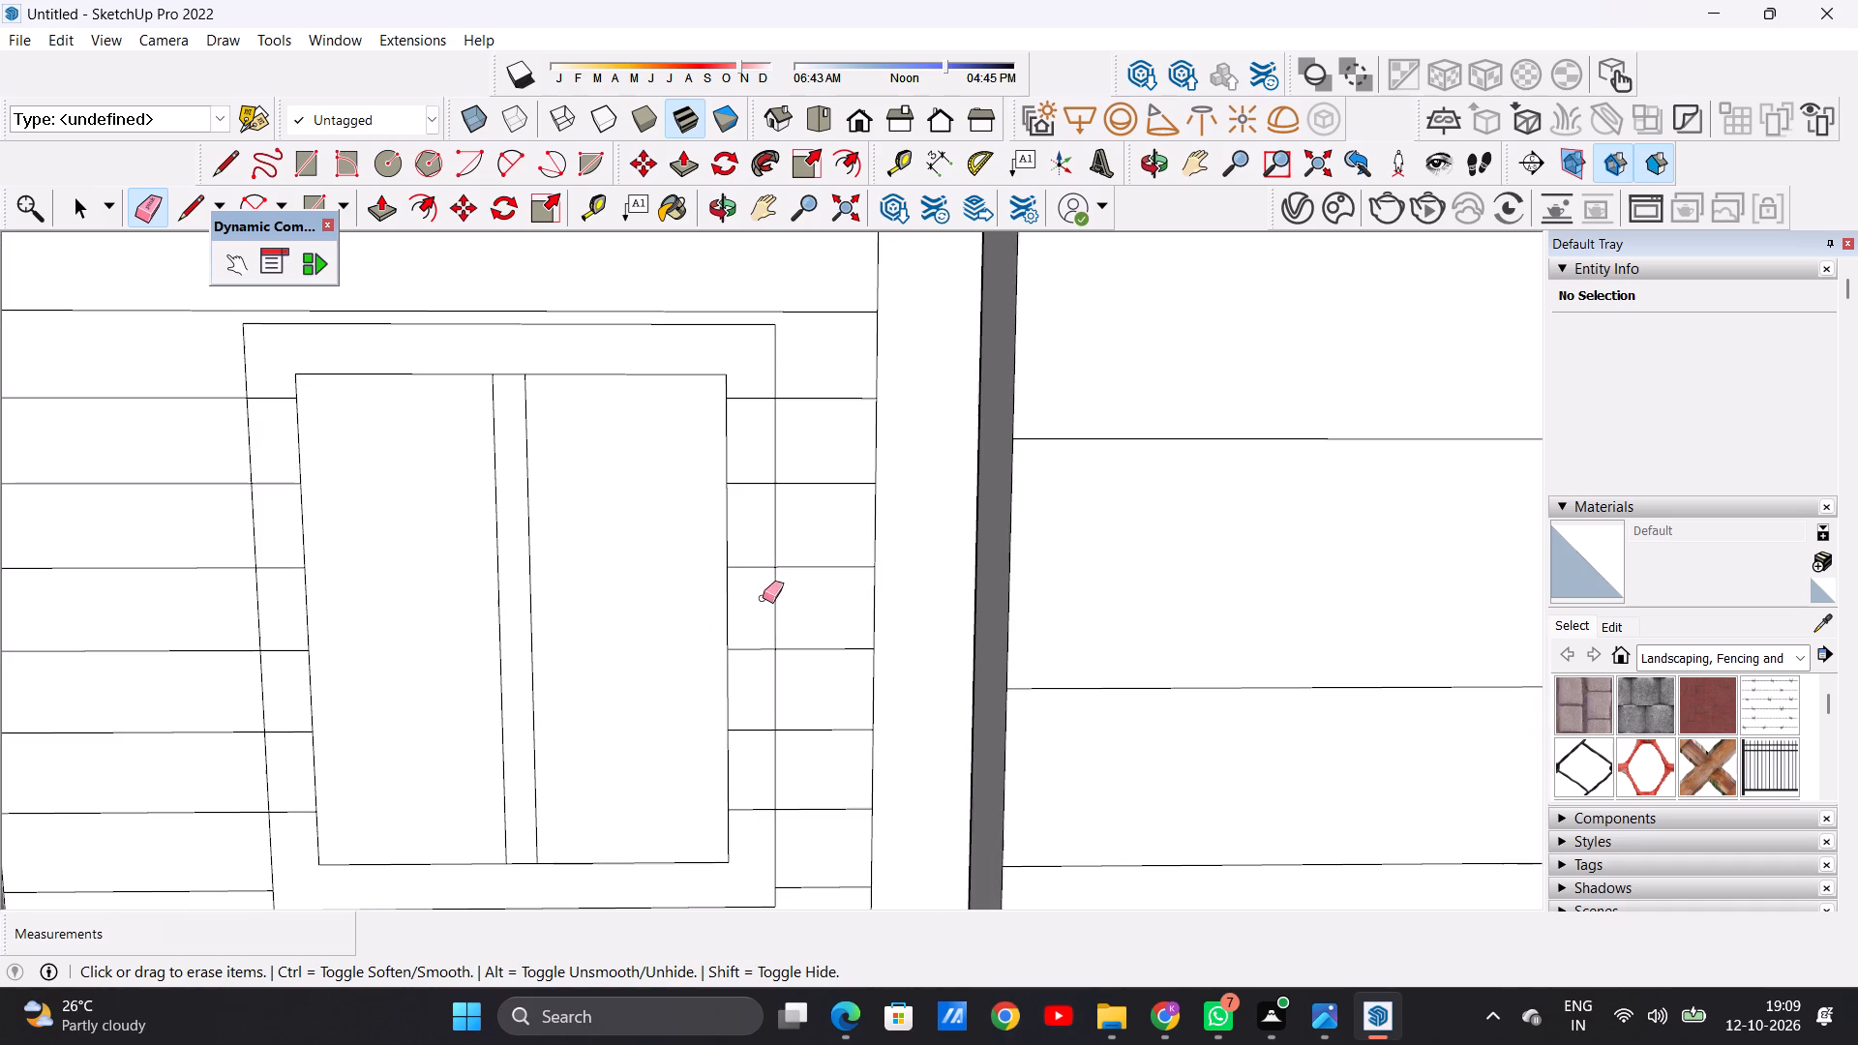
{"action": "left_click_drag", "start_coordinate": [749, 390], "coordinate": [764, 564]}
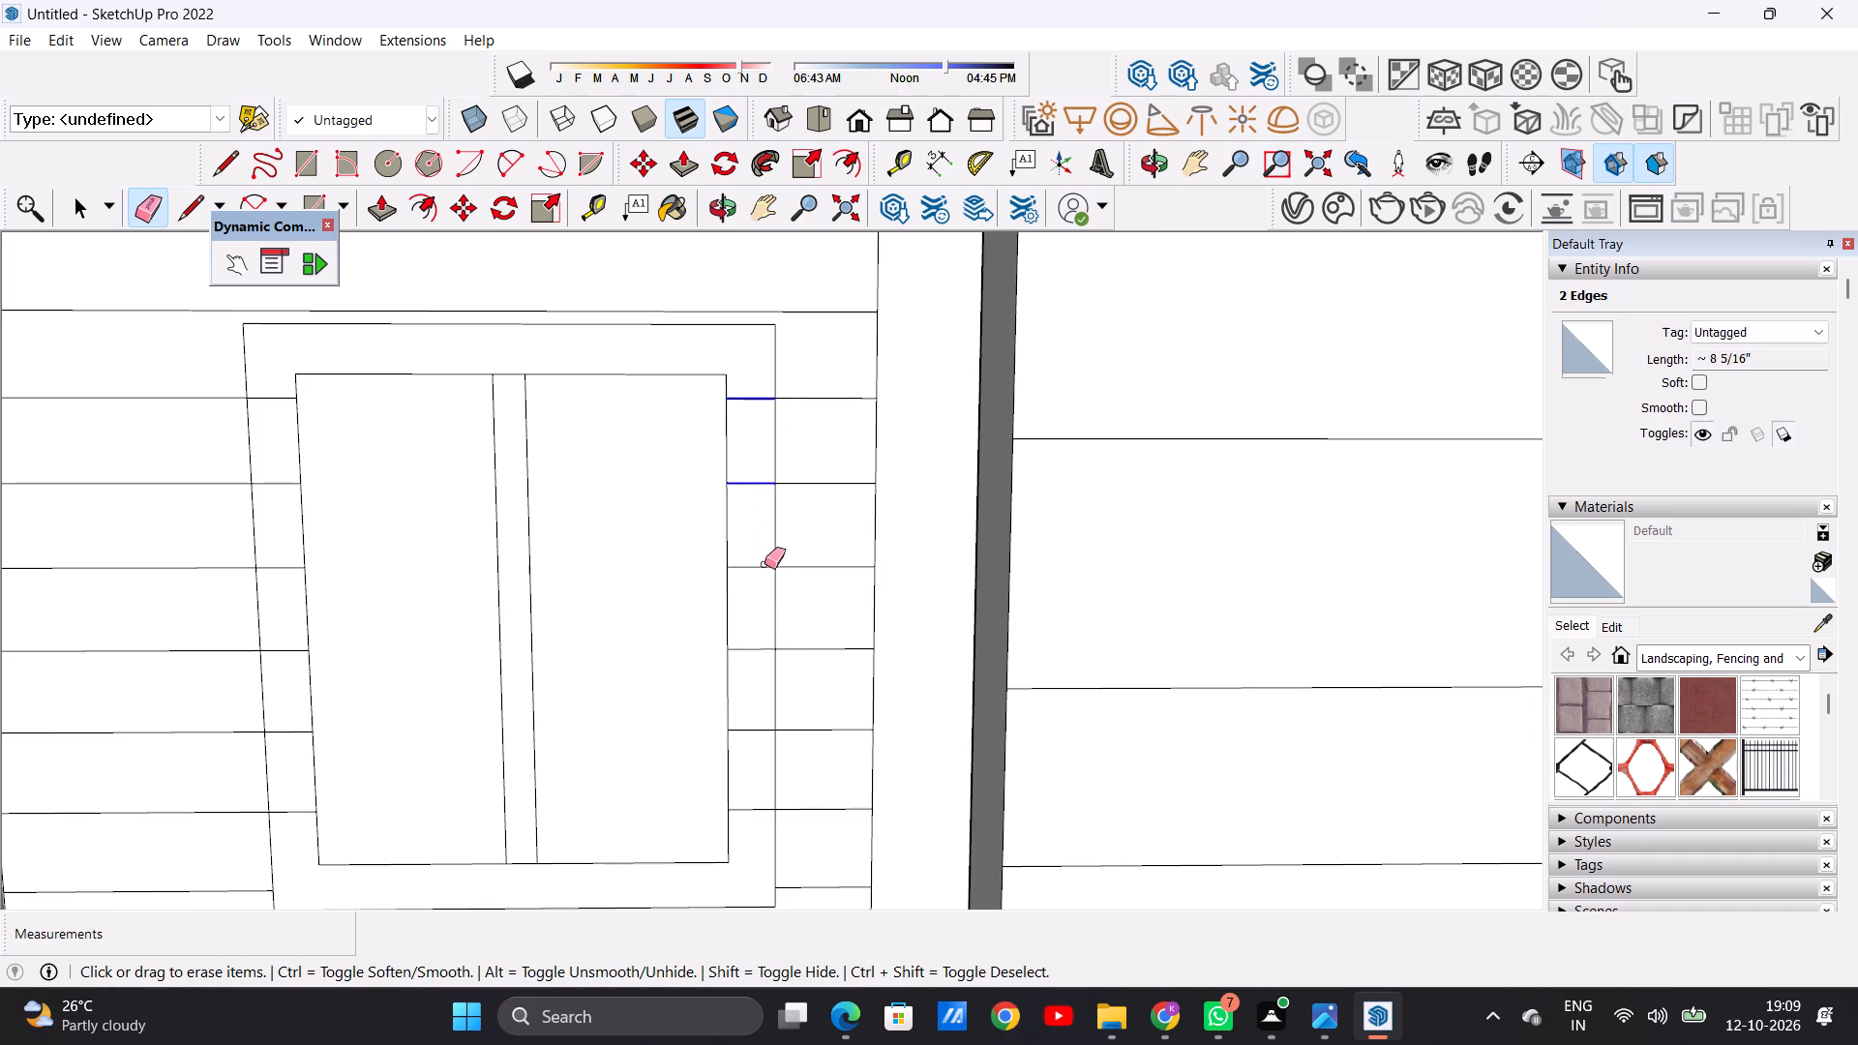
{"action": "left_click_drag", "start_coordinate": [764, 564], "coordinate": [762, 577]}
{"action": "left_click_drag", "start_coordinate": [750, 630], "coordinate": [751, 652]}
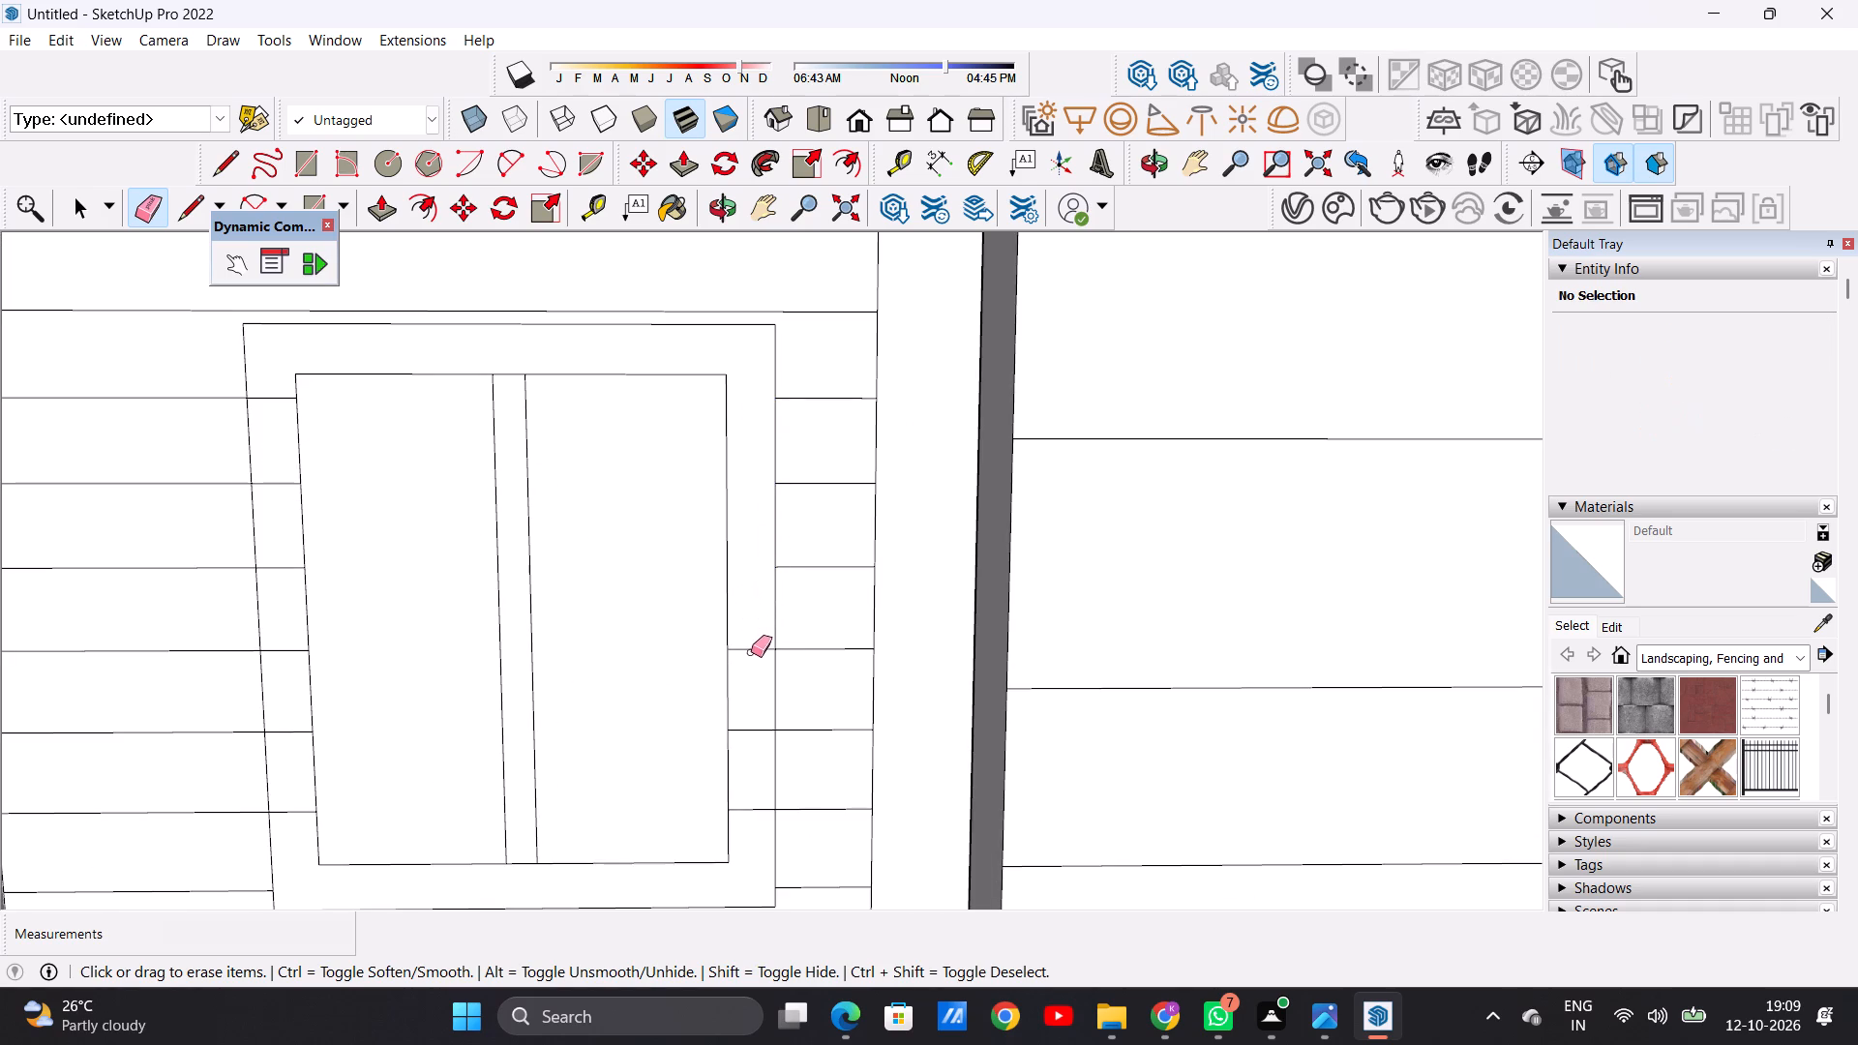
{"action": "left_click_drag", "start_coordinate": [751, 652], "coordinate": [748, 836]}
{"action": "scroll", "coordinate": [608, 560], "scroll_direction": "down", "scroll_amount": 5}
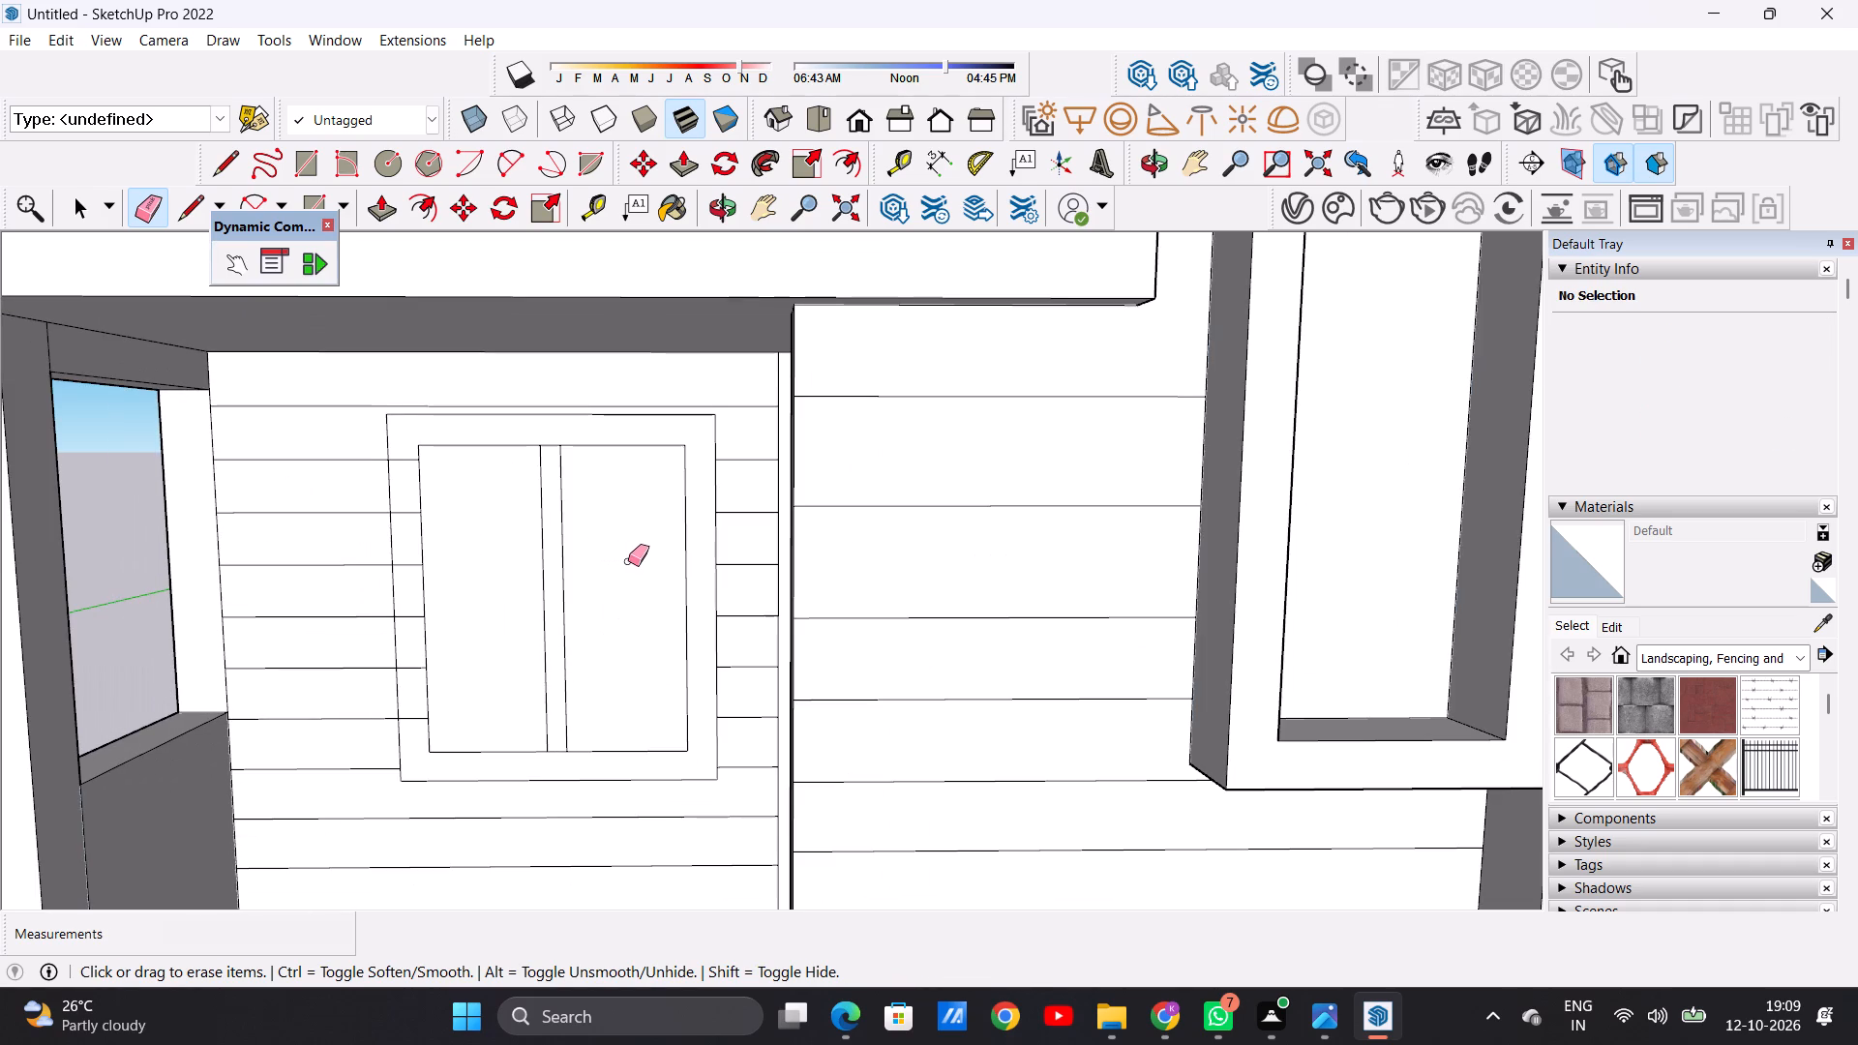
Erase the groove segments crossing the porch window frame's remaining side strip, nearest the porch's open end.
{"action": "scroll", "coordinate": [416, 742], "scroll_direction": "up", "scroll_amount": 3}
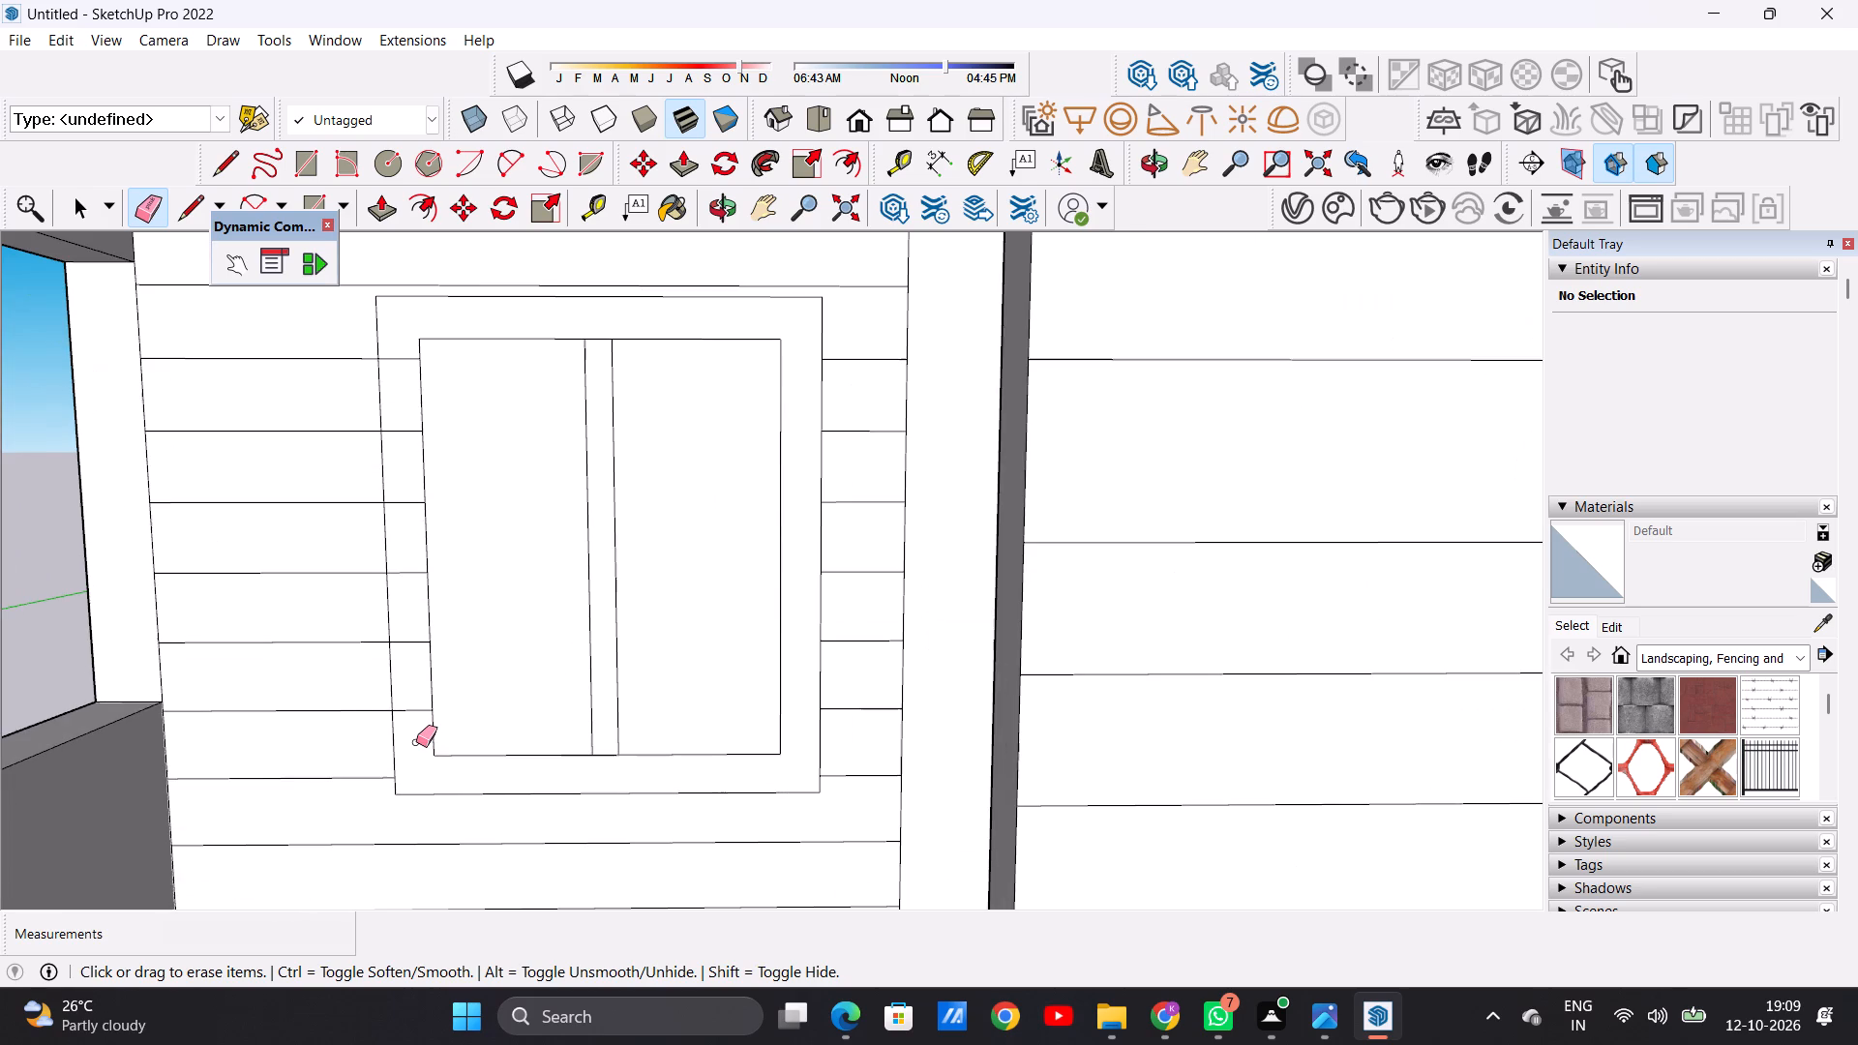
{"action": "scroll", "coordinate": [389, 384], "scroll_direction": "up", "scroll_amount": 5}
{"action": "left_click_drag", "start_coordinate": [402, 330], "coordinate": [404, 378]}
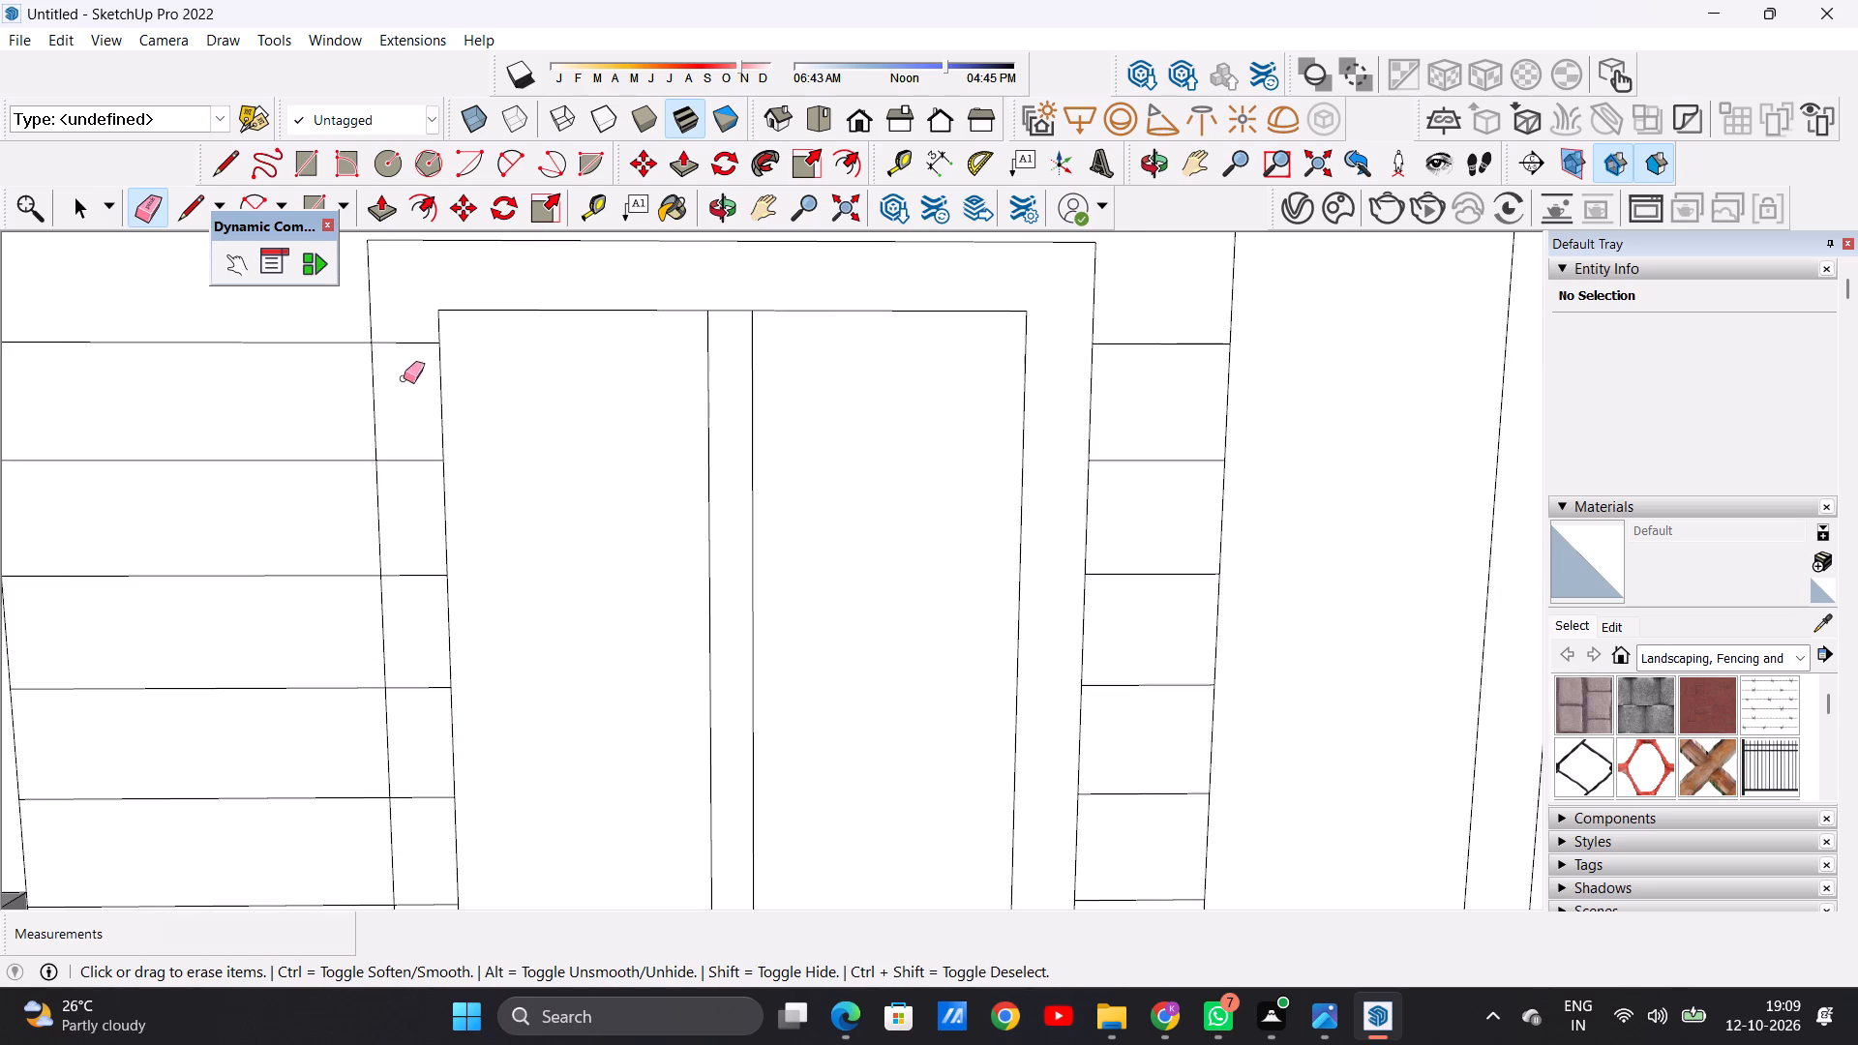
{"action": "left_click_drag", "start_coordinate": [404, 378], "coordinate": [407, 596]}
{"action": "scroll", "coordinate": [418, 376], "scroll_direction": "down", "scroll_amount": 9}
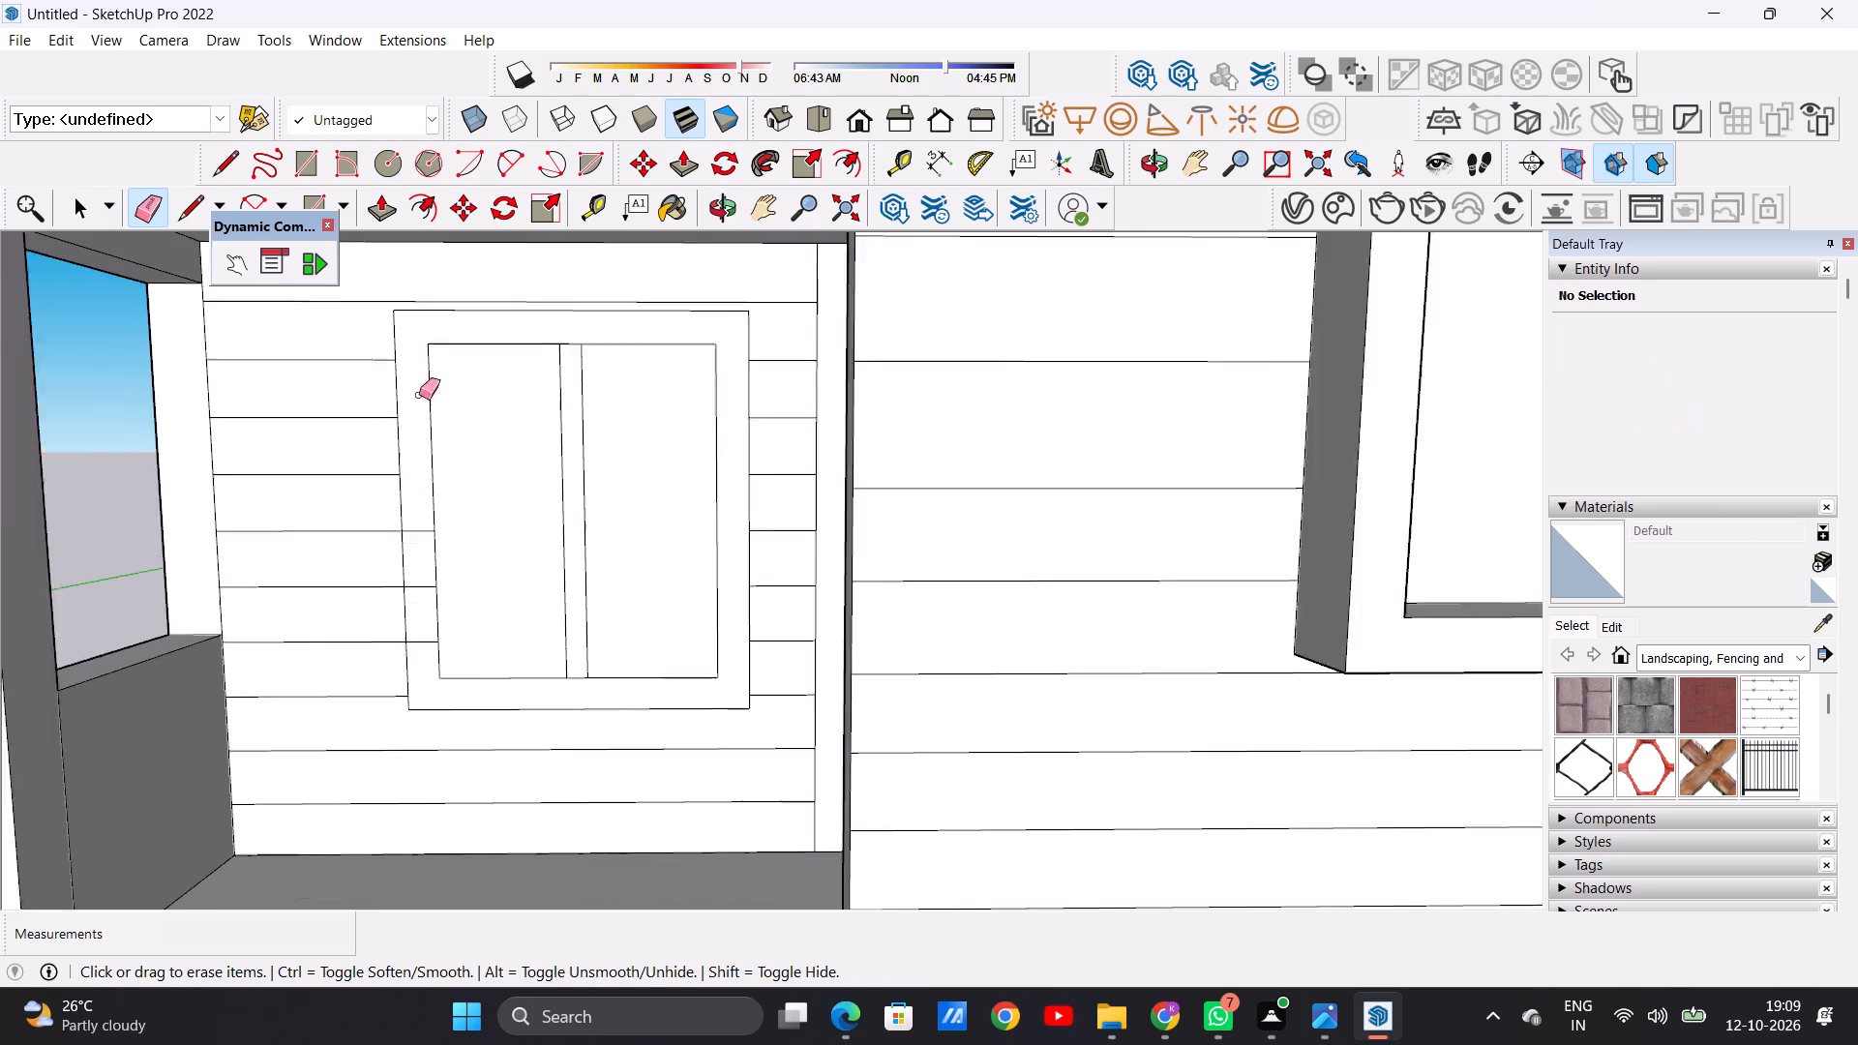
{"action": "scroll", "coordinate": [424, 637], "scroll_direction": "up", "scroll_amount": 7}
{"action": "left_click_drag", "start_coordinate": [411, 377], "coordinate": [409, 435]}
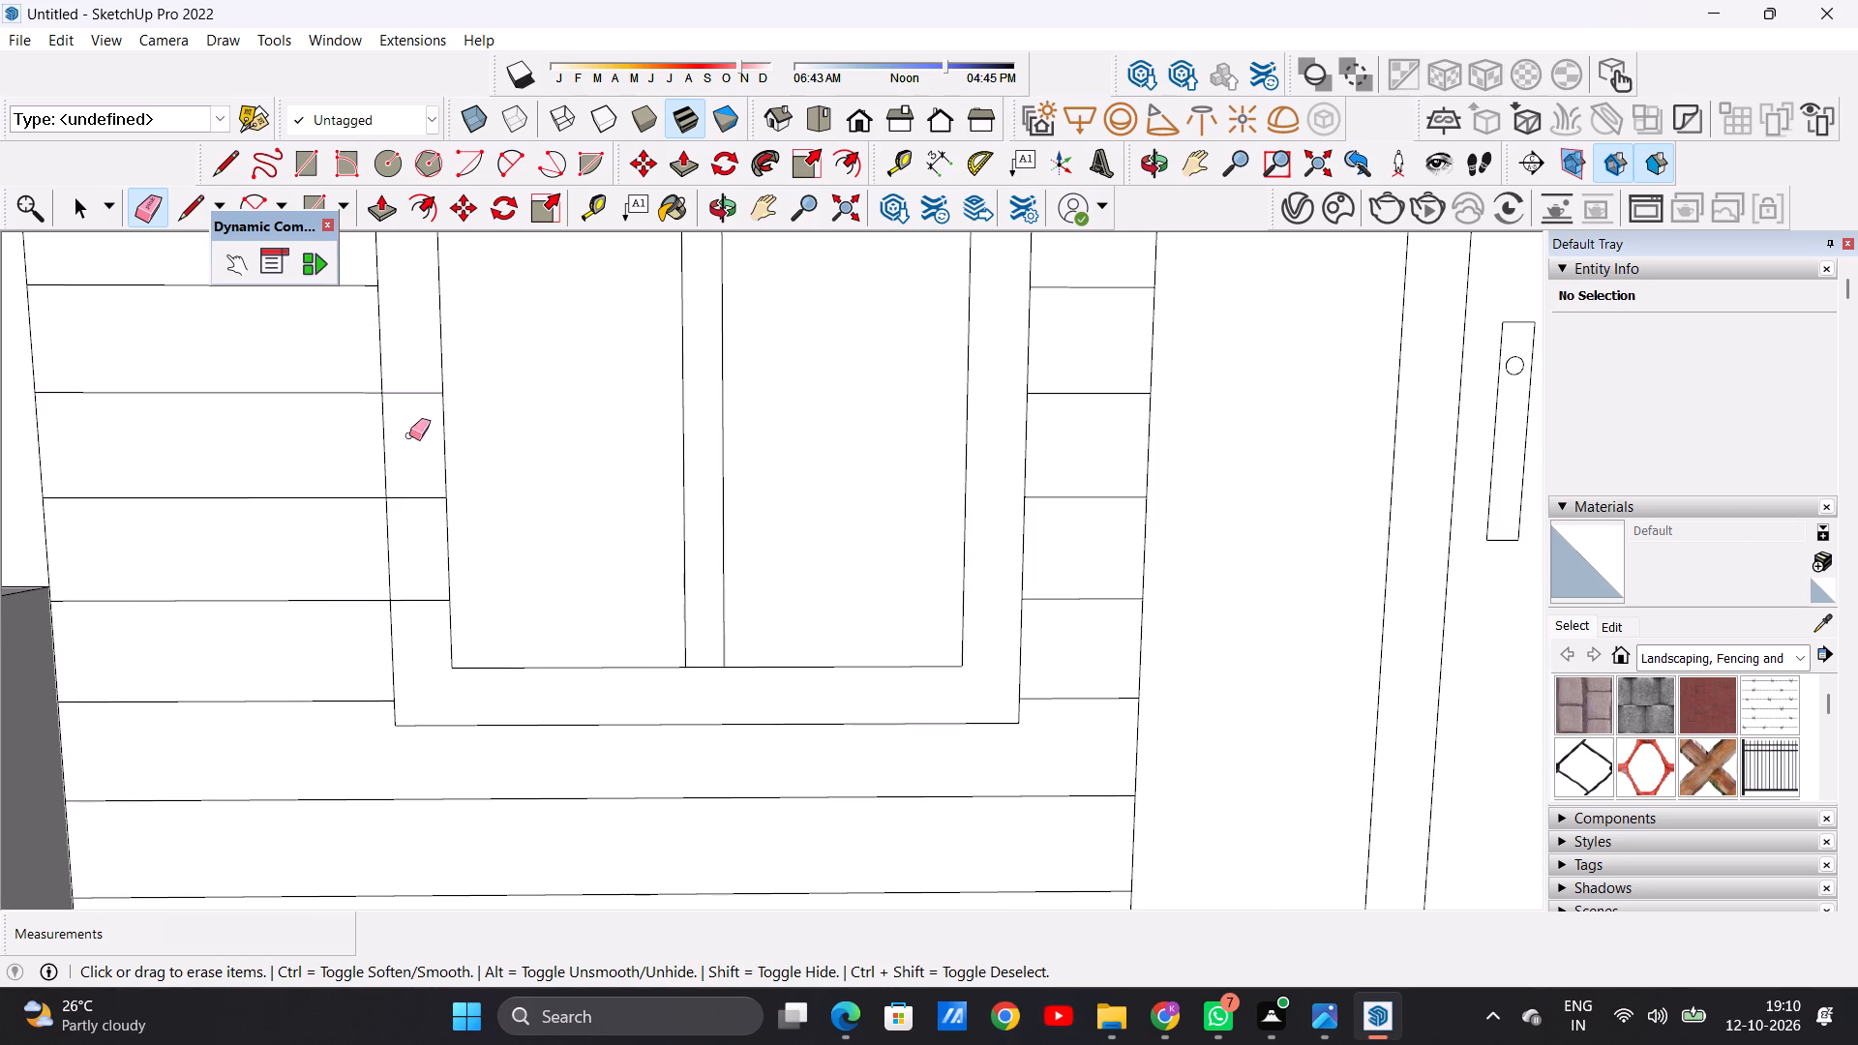
{"action": "left_click_drag", "start_coordinate": [409, 435], "coordinate": [432, 629]}
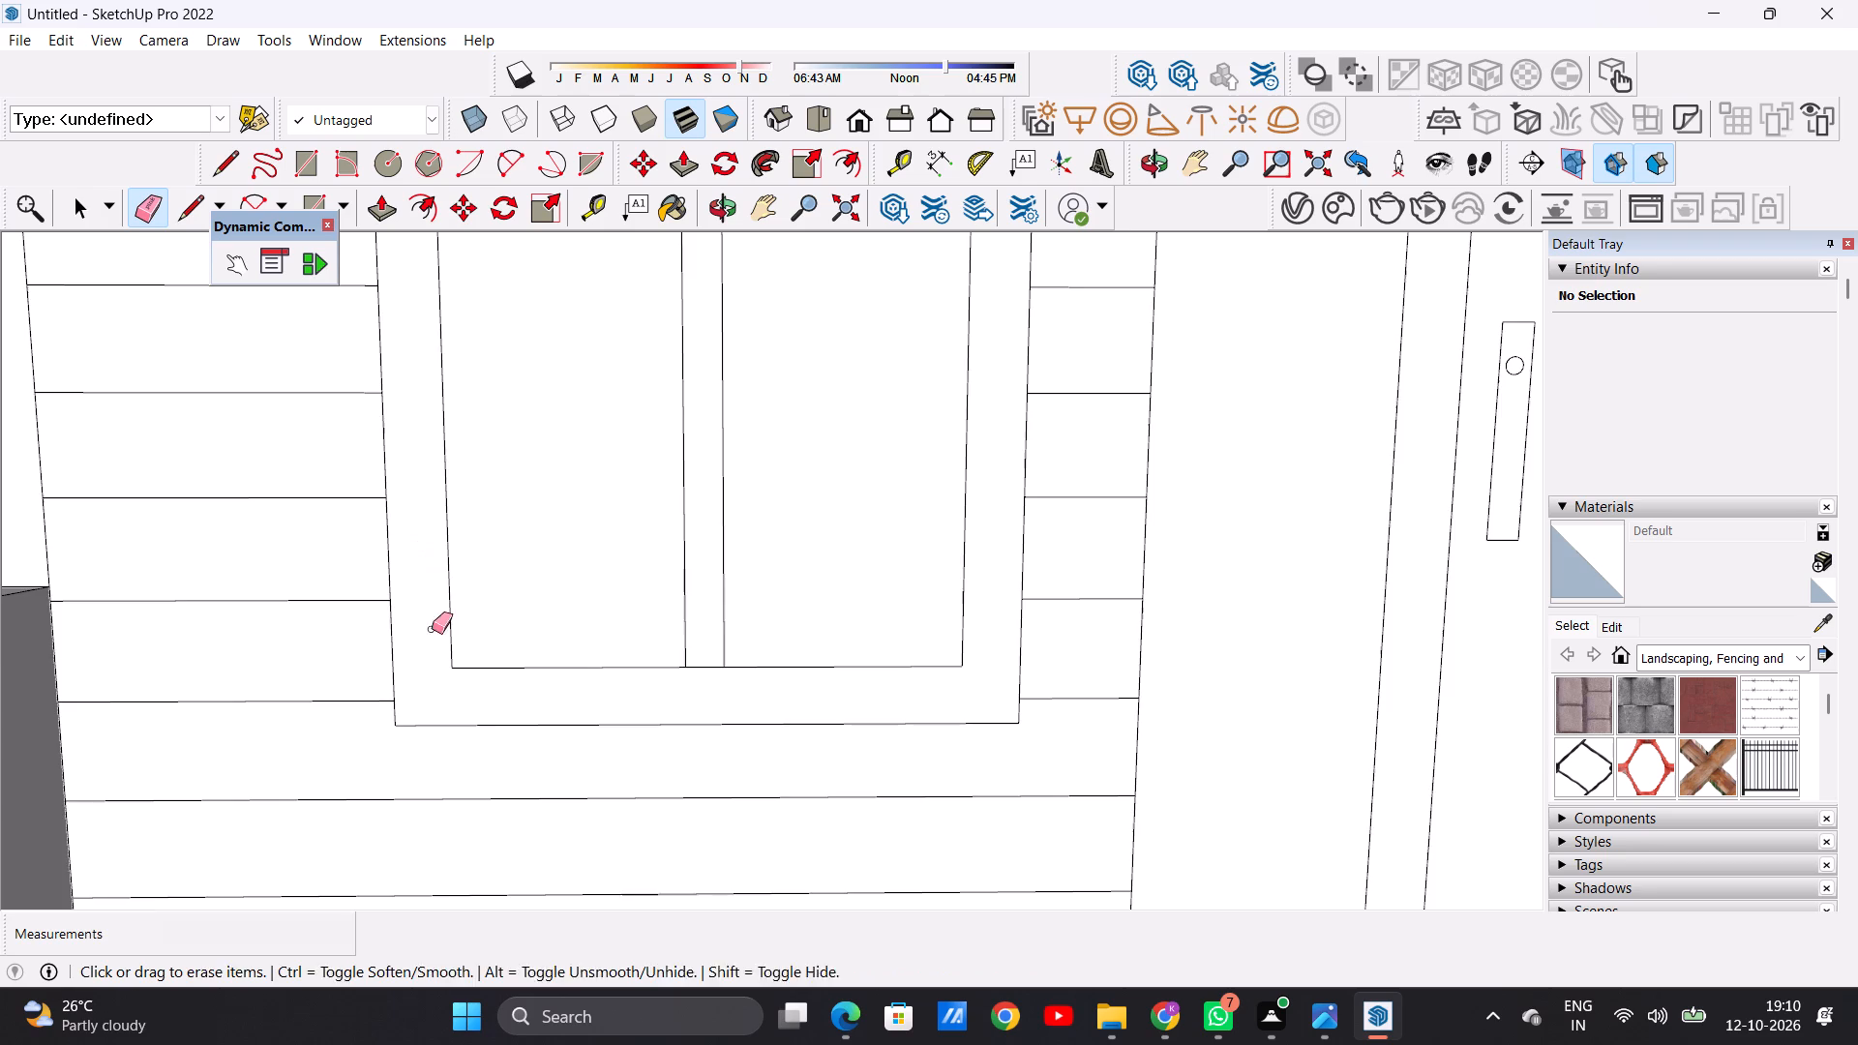
{"action": "key", "text": "space"}
Examine the grooved porch wall, the whole front elevation and the upper tower and balconies from several angles.
{"action": "scroll", "coordinate": [491, 717], "scroll_direction": "down", "scroll_amount": 19}
{"action": "scroll", "coordinate": [538, 758], "scroll_direction": "up", "scroll_amount": 7}
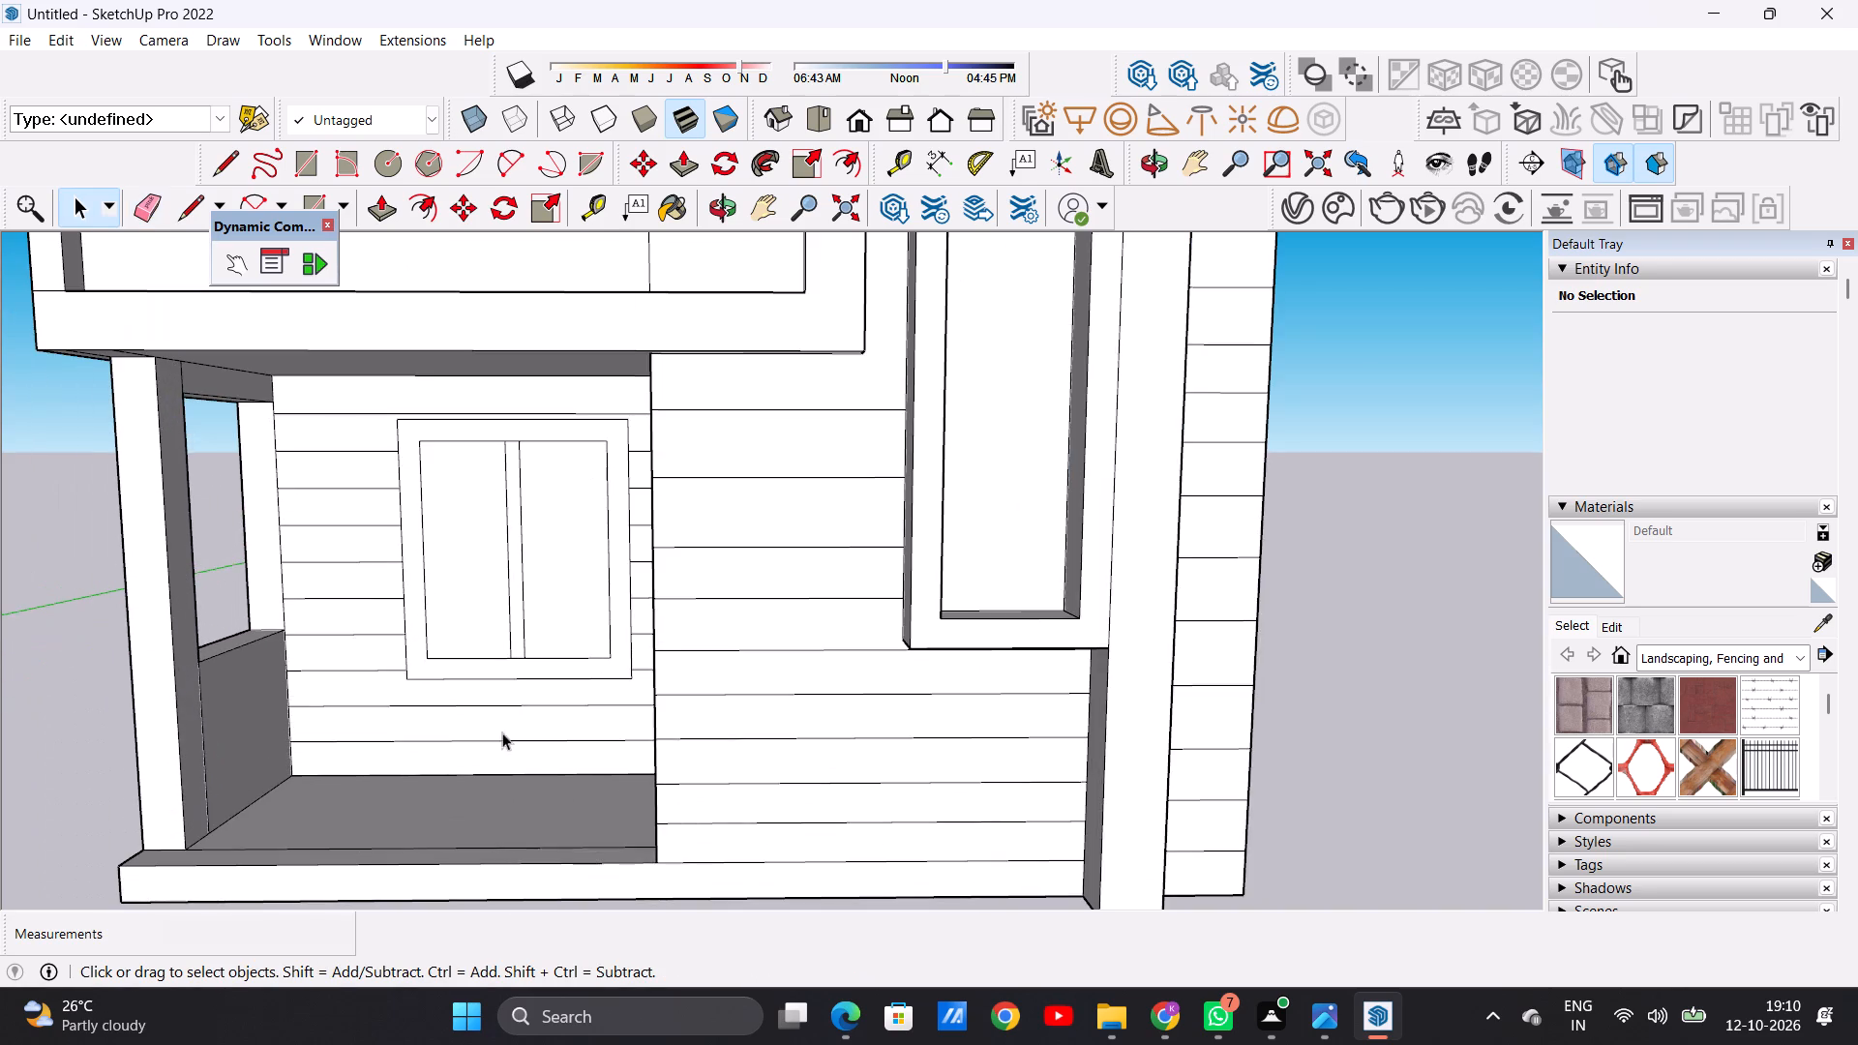
{"action": "middle_click_drag", "start_coordinate": [431, 687], "coordinate": [492, 686]}
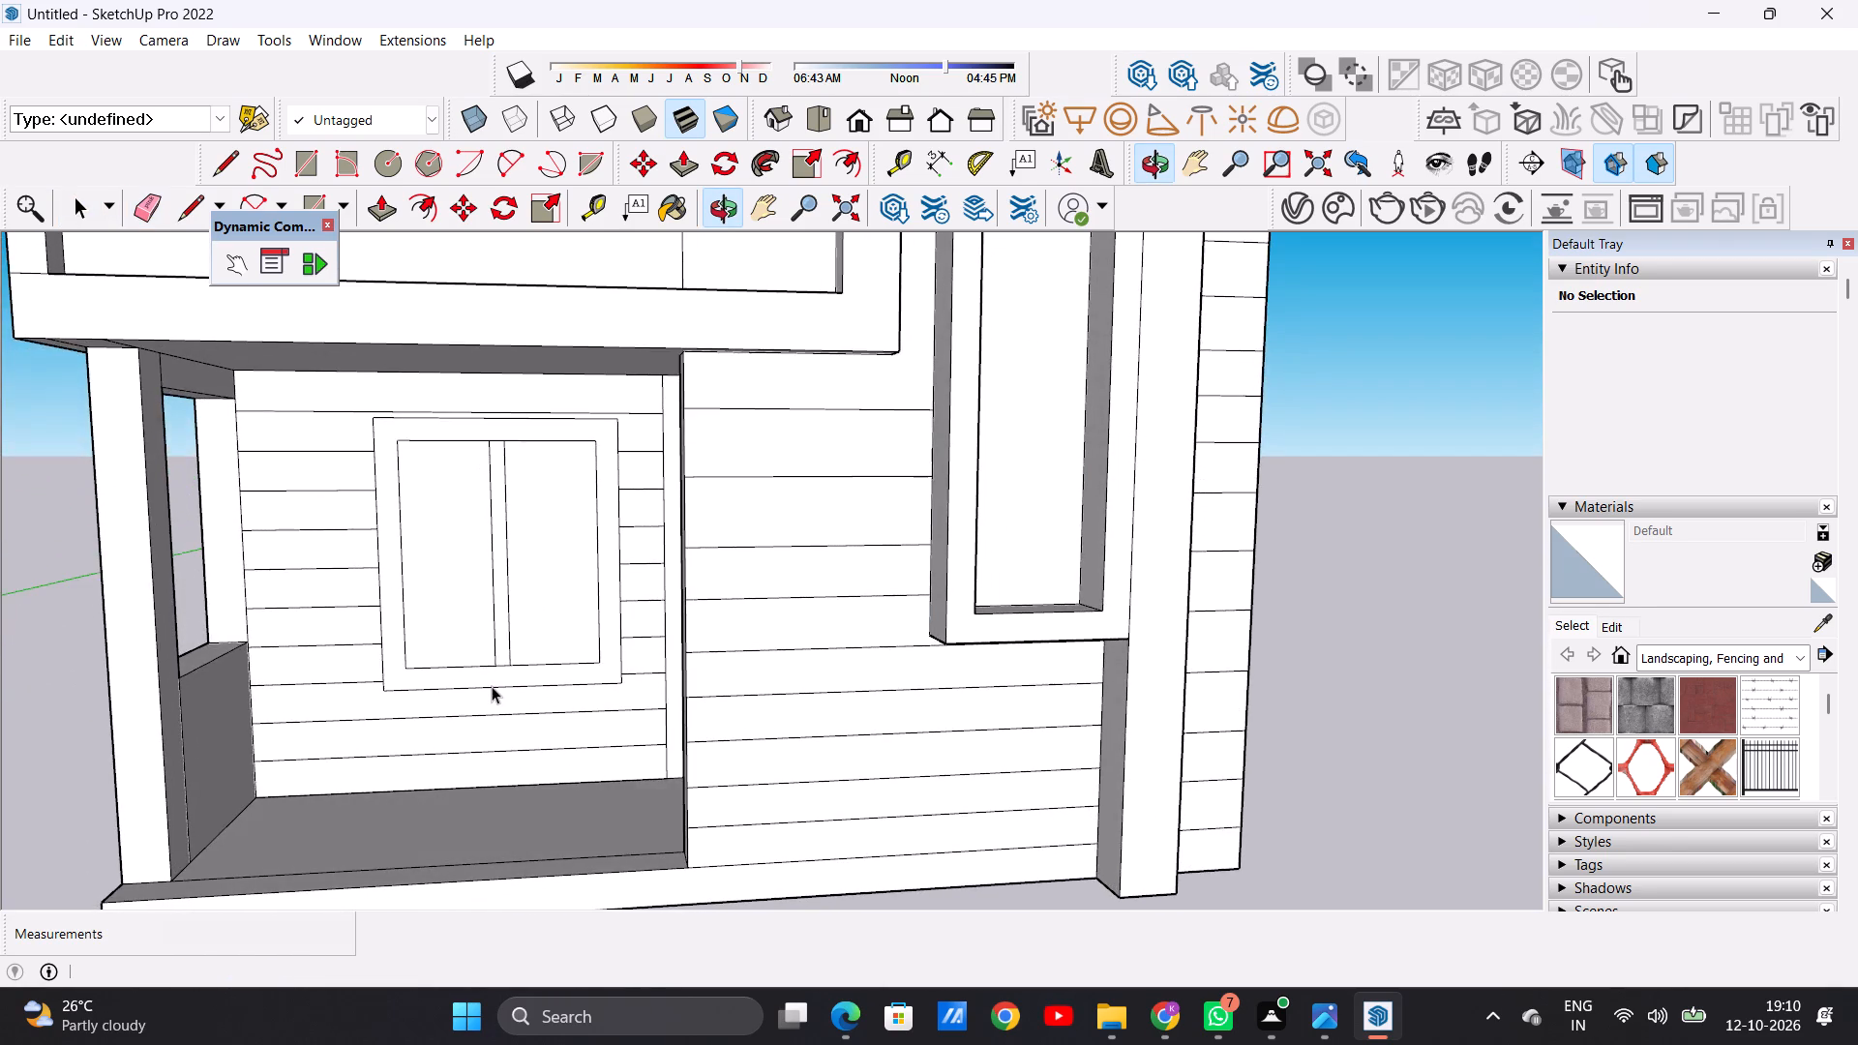
{"action": "scroll", "coordinate": [492, 687], "scroll_direction": "down", "scroll_amount": 12}
{"action": "middle_click_drag", "start_coordinate": [532, 710], "coordinate": [355, 614]}
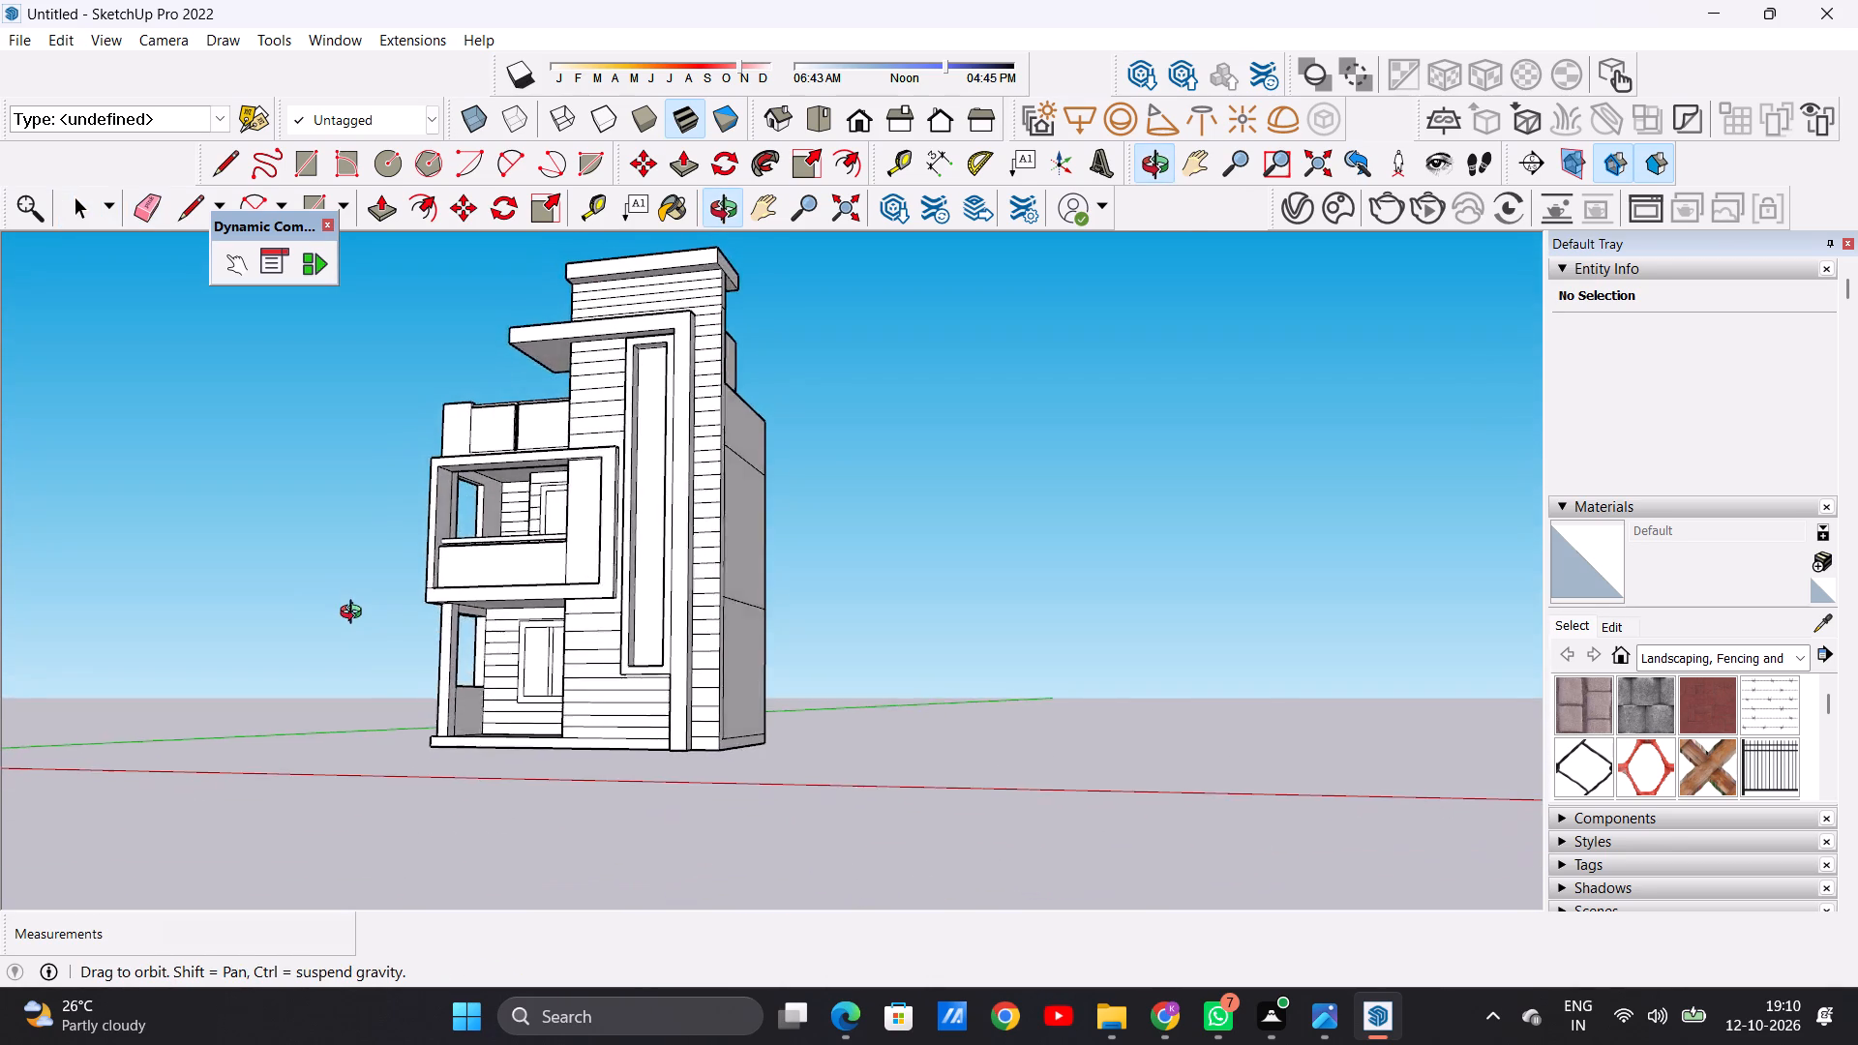
{"action": "middle_click_drag", "start_coordinate": [355, 614], "coordinate": [466, 672]}
{"action": "scroll", "coordinate": [580, 409], "scroll_direction": "up", "scroll_amount": 3}
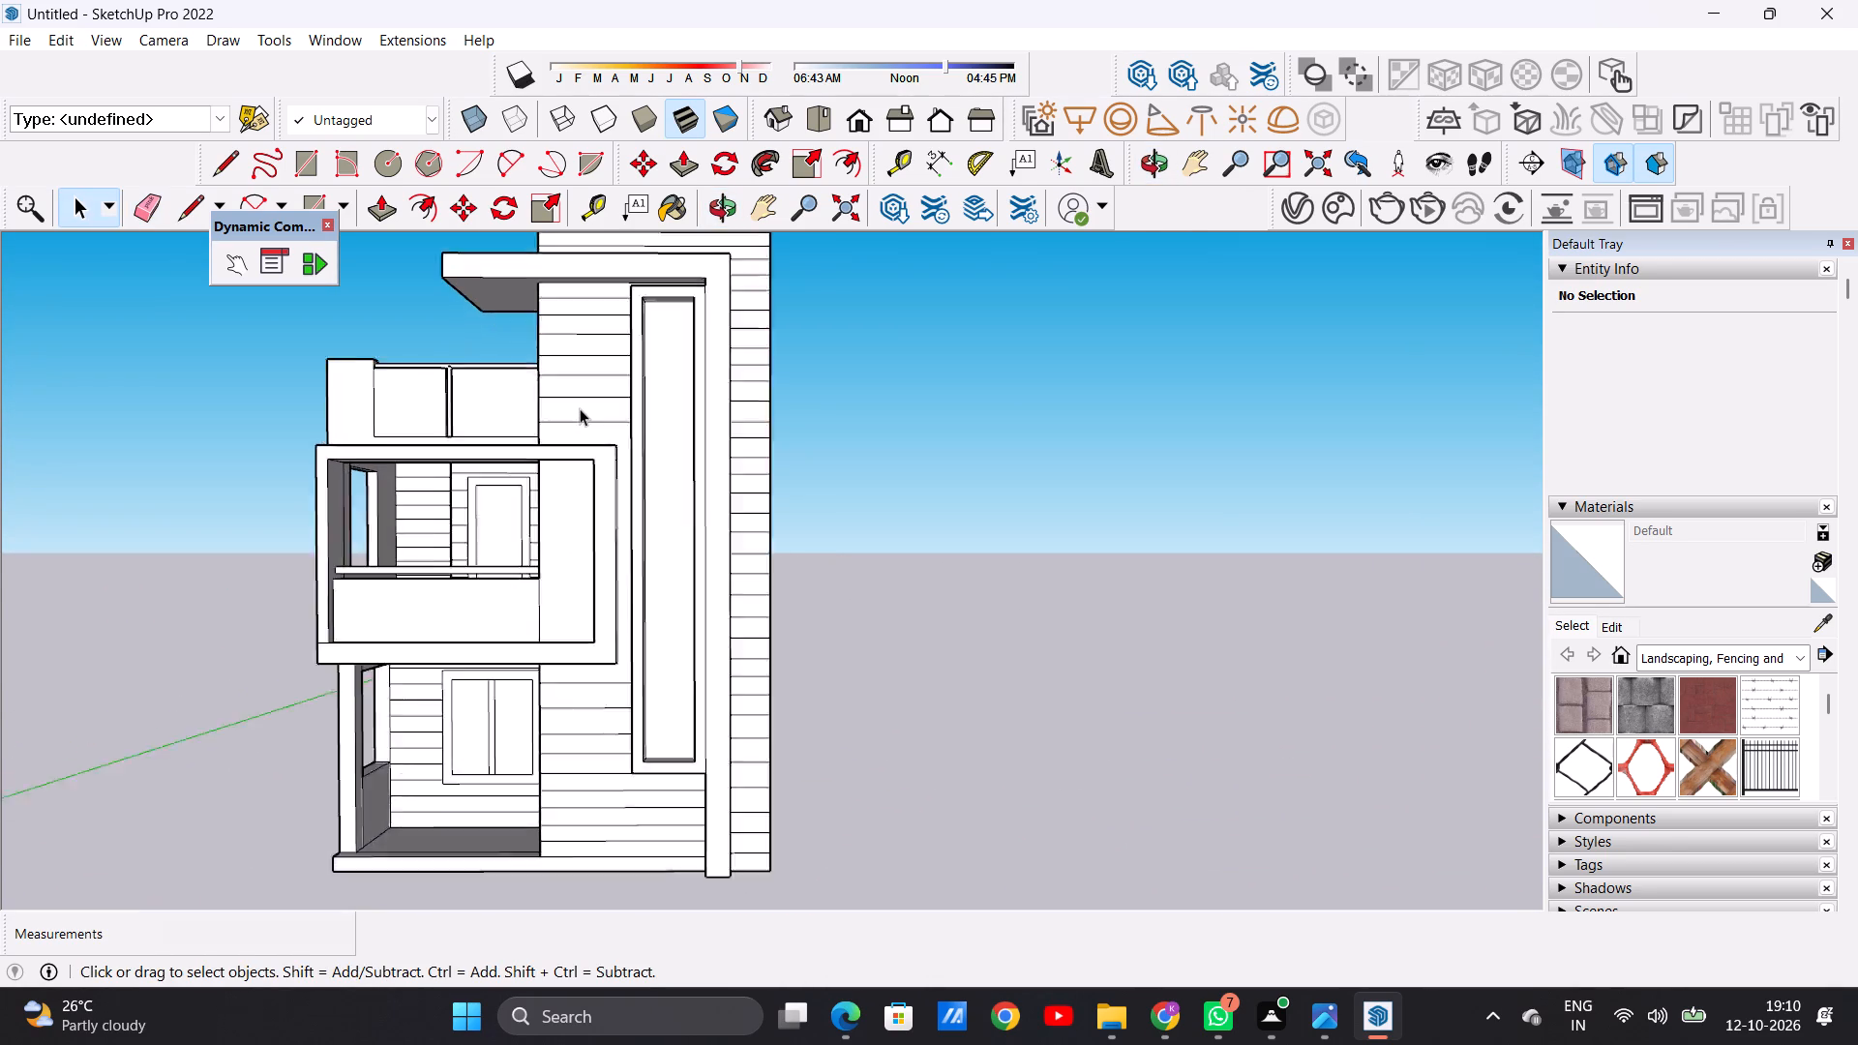
{"action": "scroll", "coordinate": [580, 408], "scroll_direction": "up", "scroll_amount": 3}
{"action": "scroll", "coordinate": [580, 408], "scroll_direction": "down", "scroll_amount": 6}
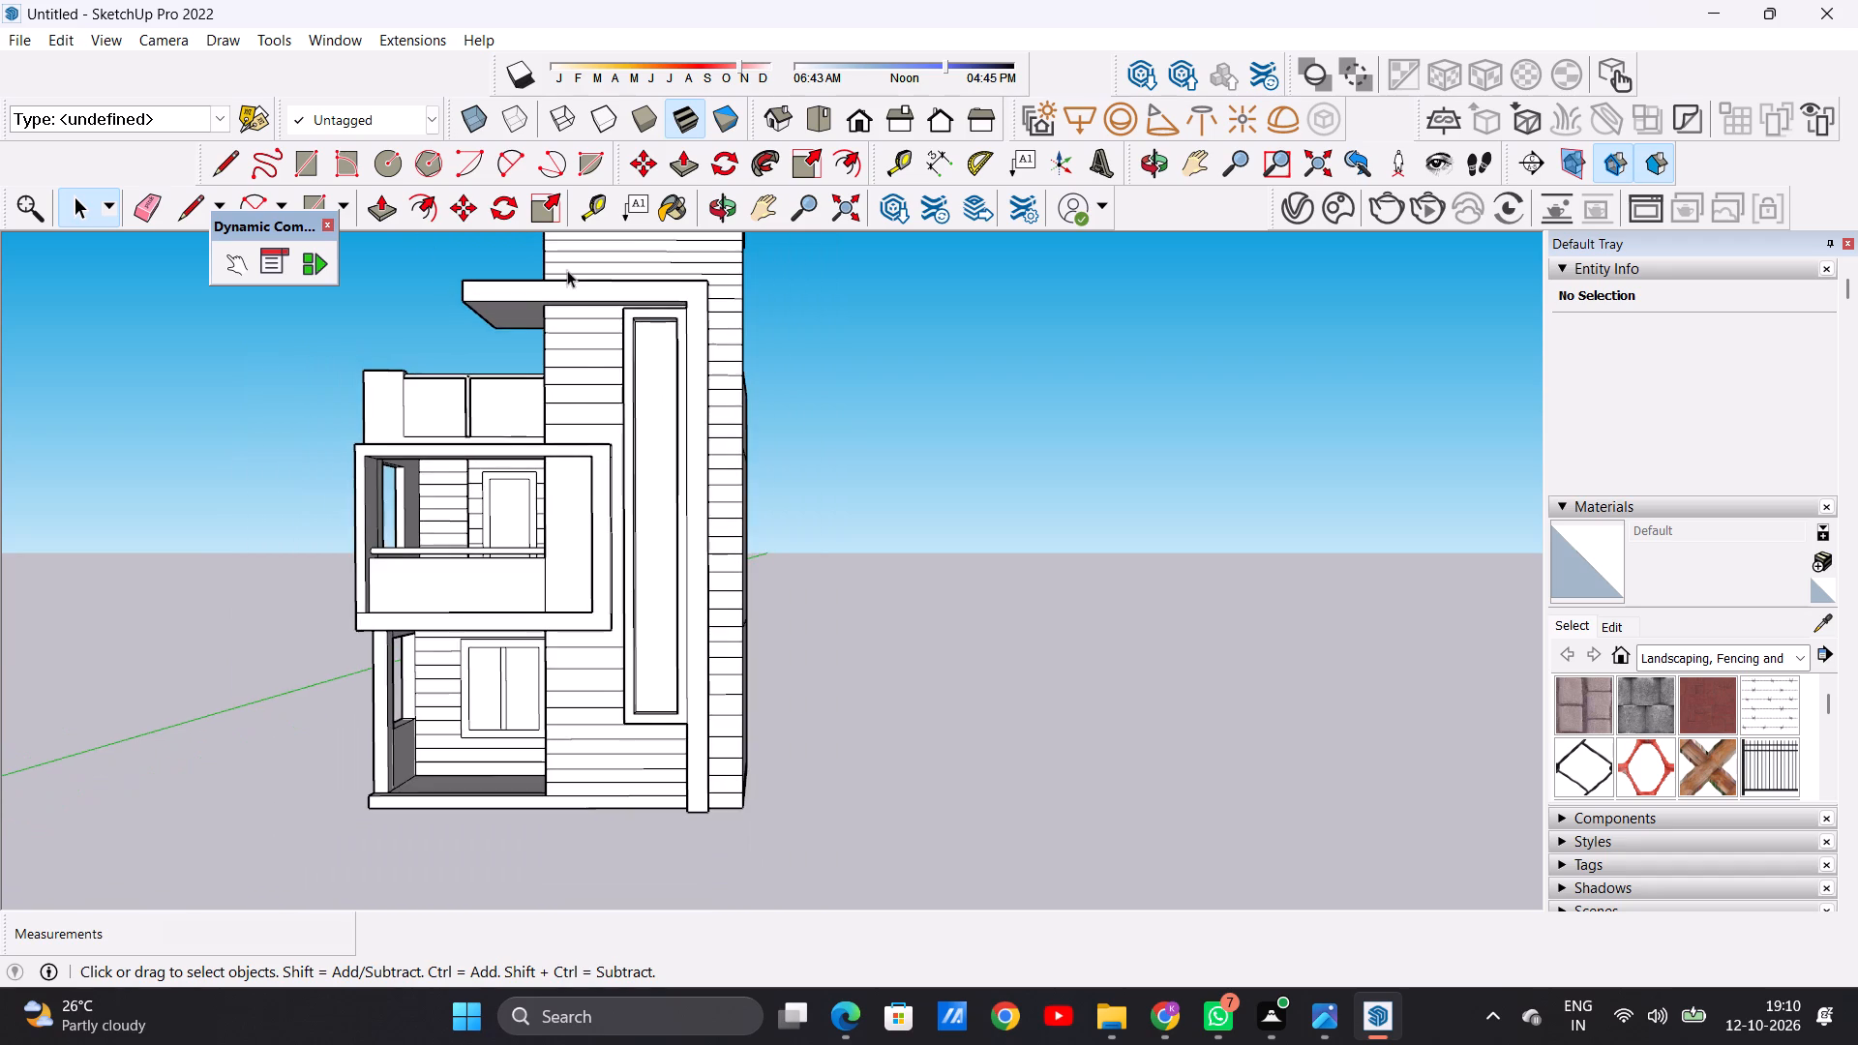
{"action": "scroll", "coordinate": [567, 268], "scroll_direction": "up", "scroll_amount": 7}
{"action": "middle_click_drag", "start_coordinate": [567, 289], "coordinate": [606, 400]}
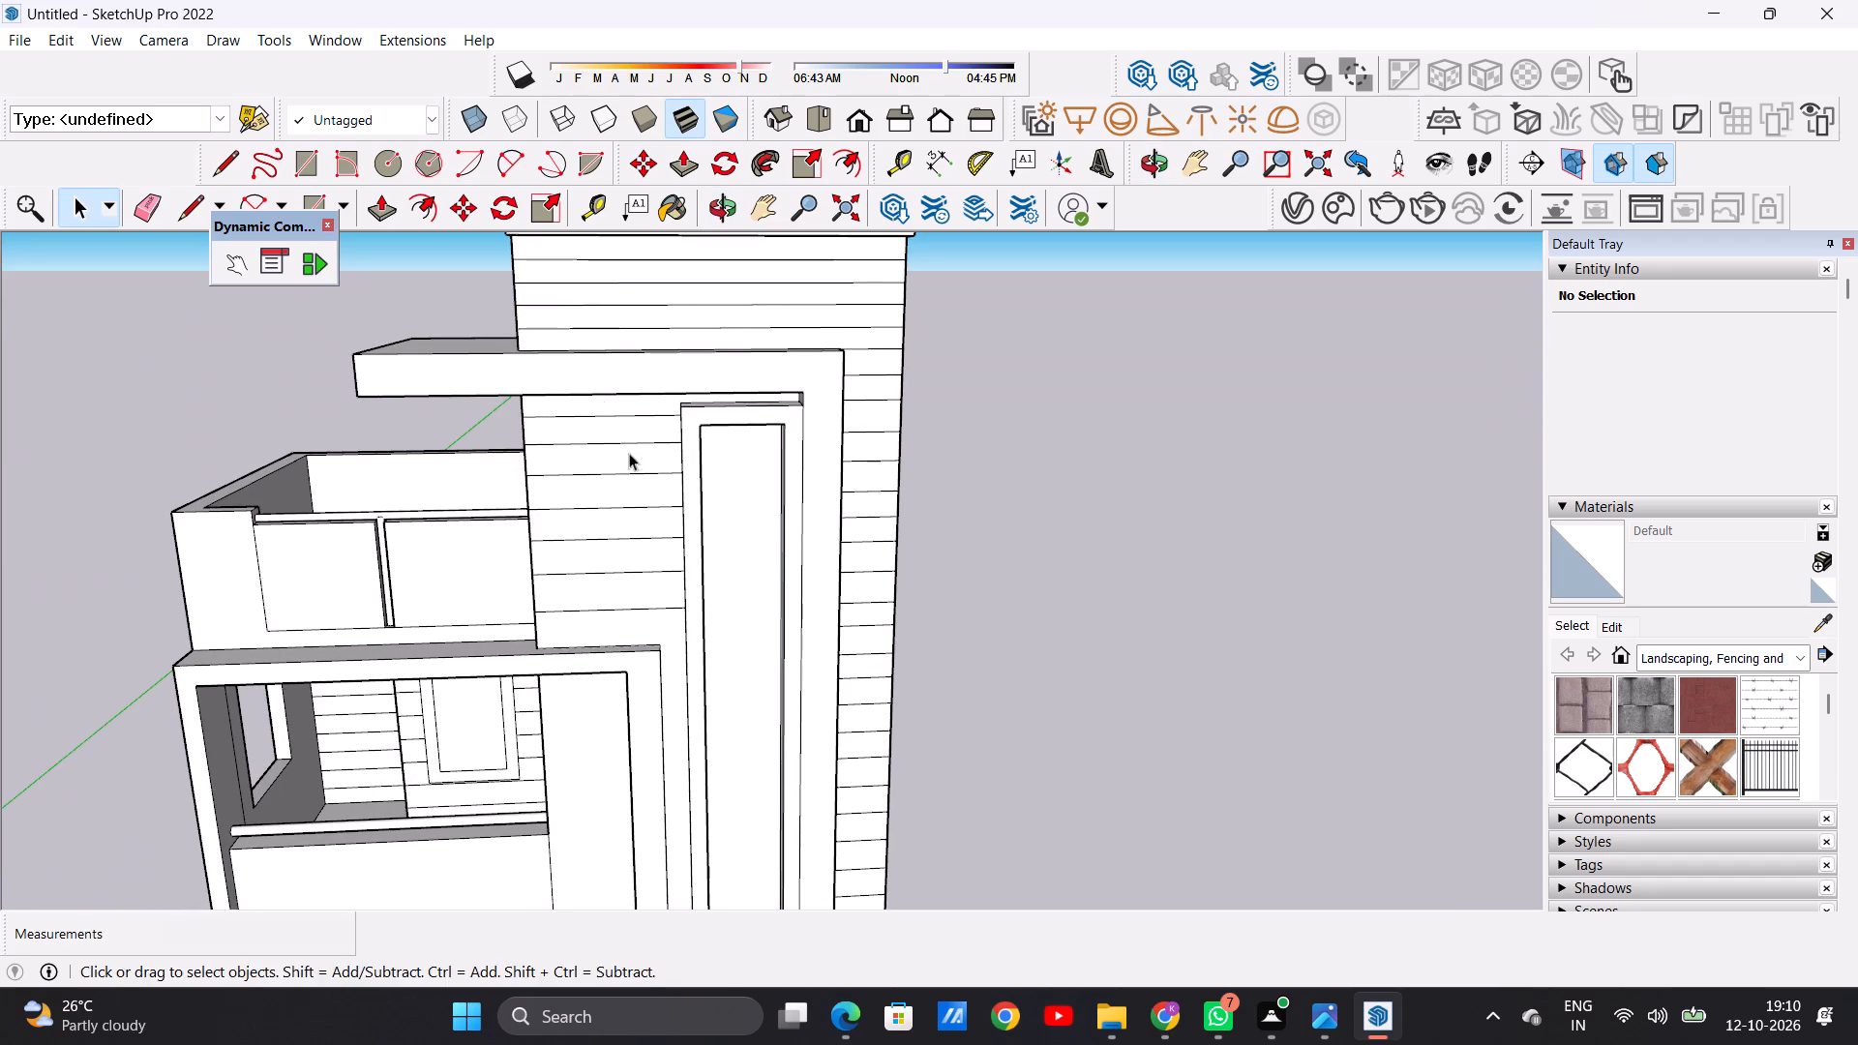
{"action": "middle_click_drag", "start_coordinate": [625, 518], "coordinate": [607, 420]}
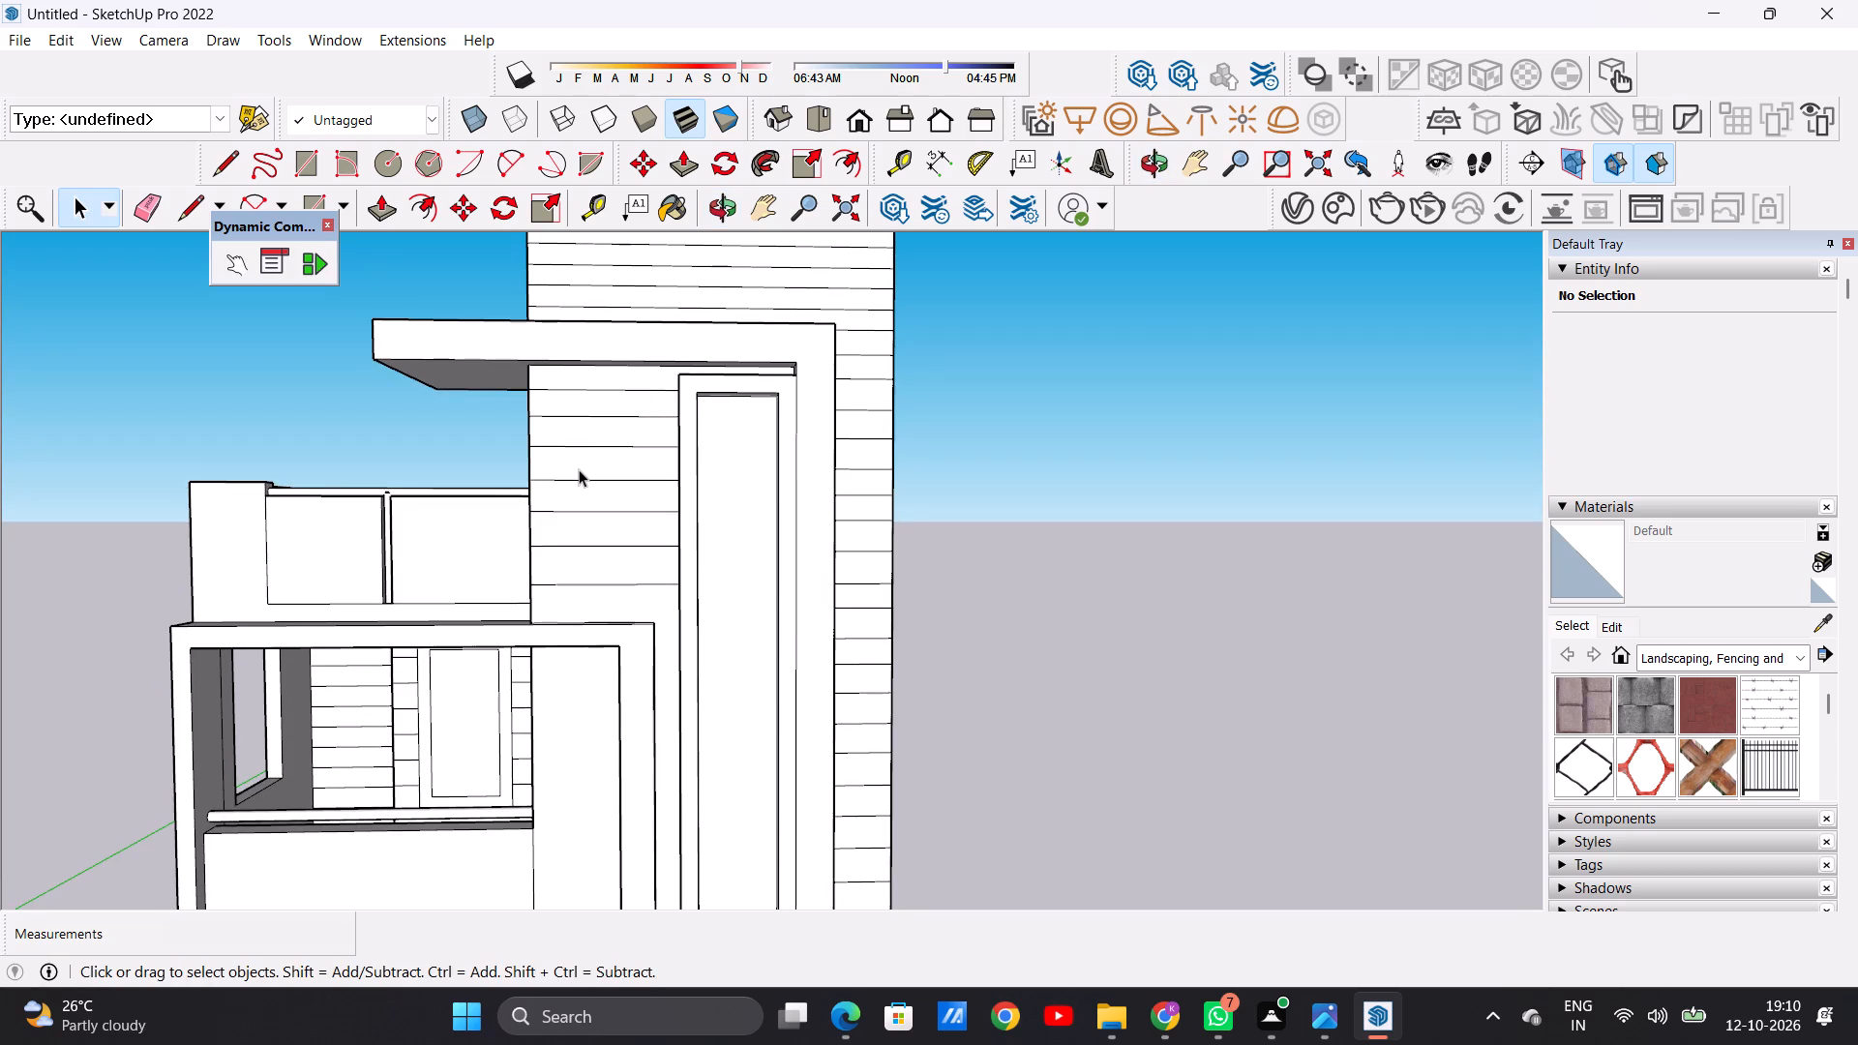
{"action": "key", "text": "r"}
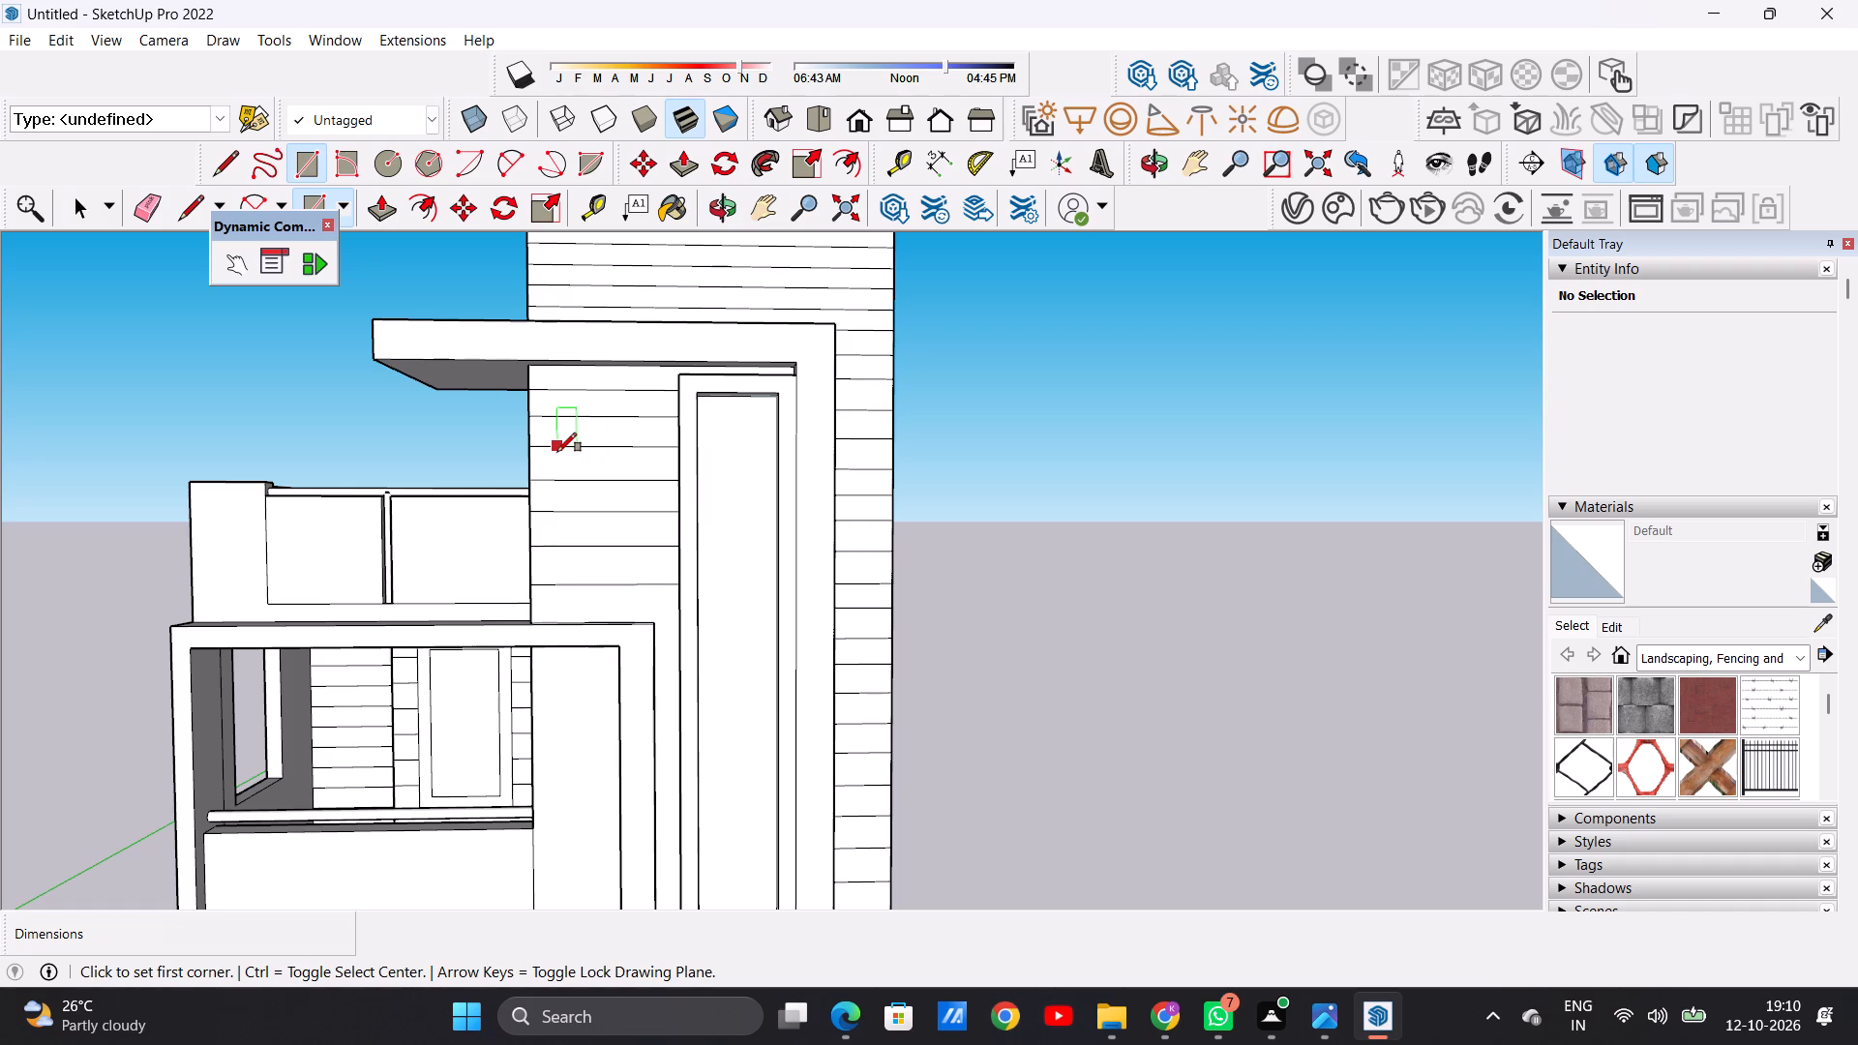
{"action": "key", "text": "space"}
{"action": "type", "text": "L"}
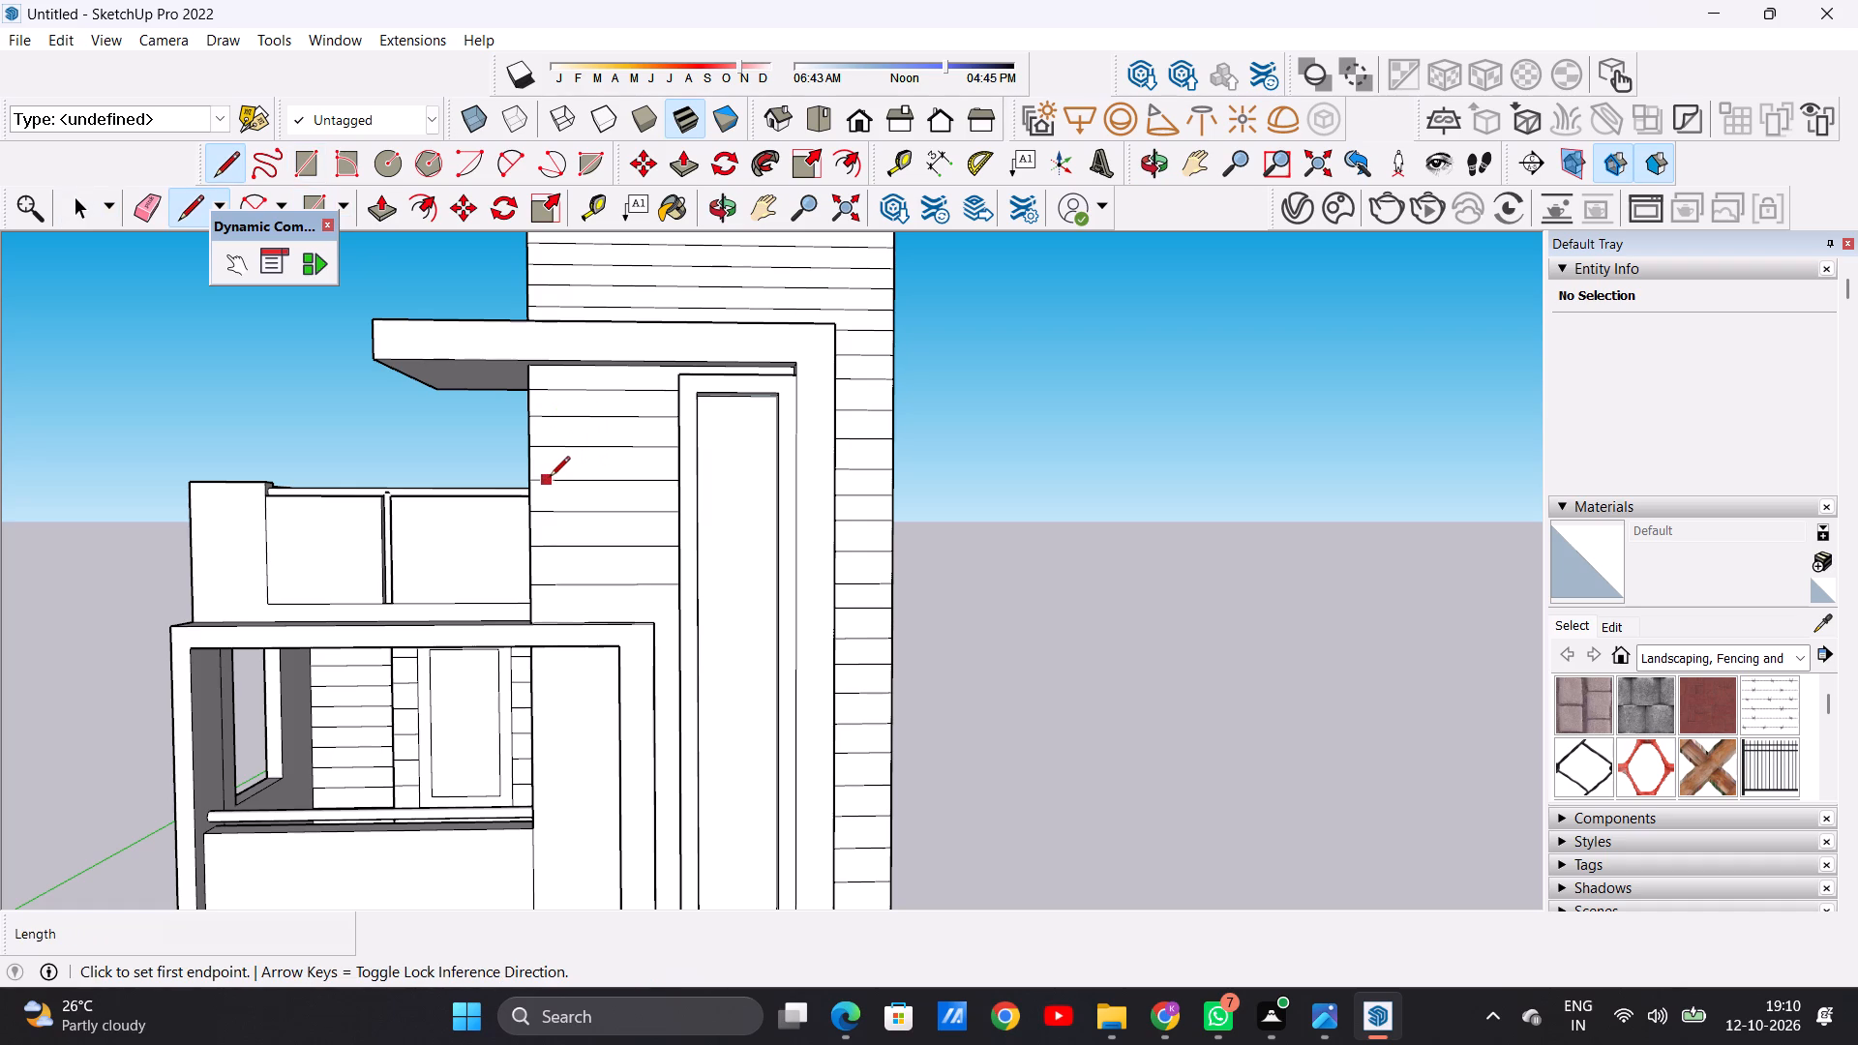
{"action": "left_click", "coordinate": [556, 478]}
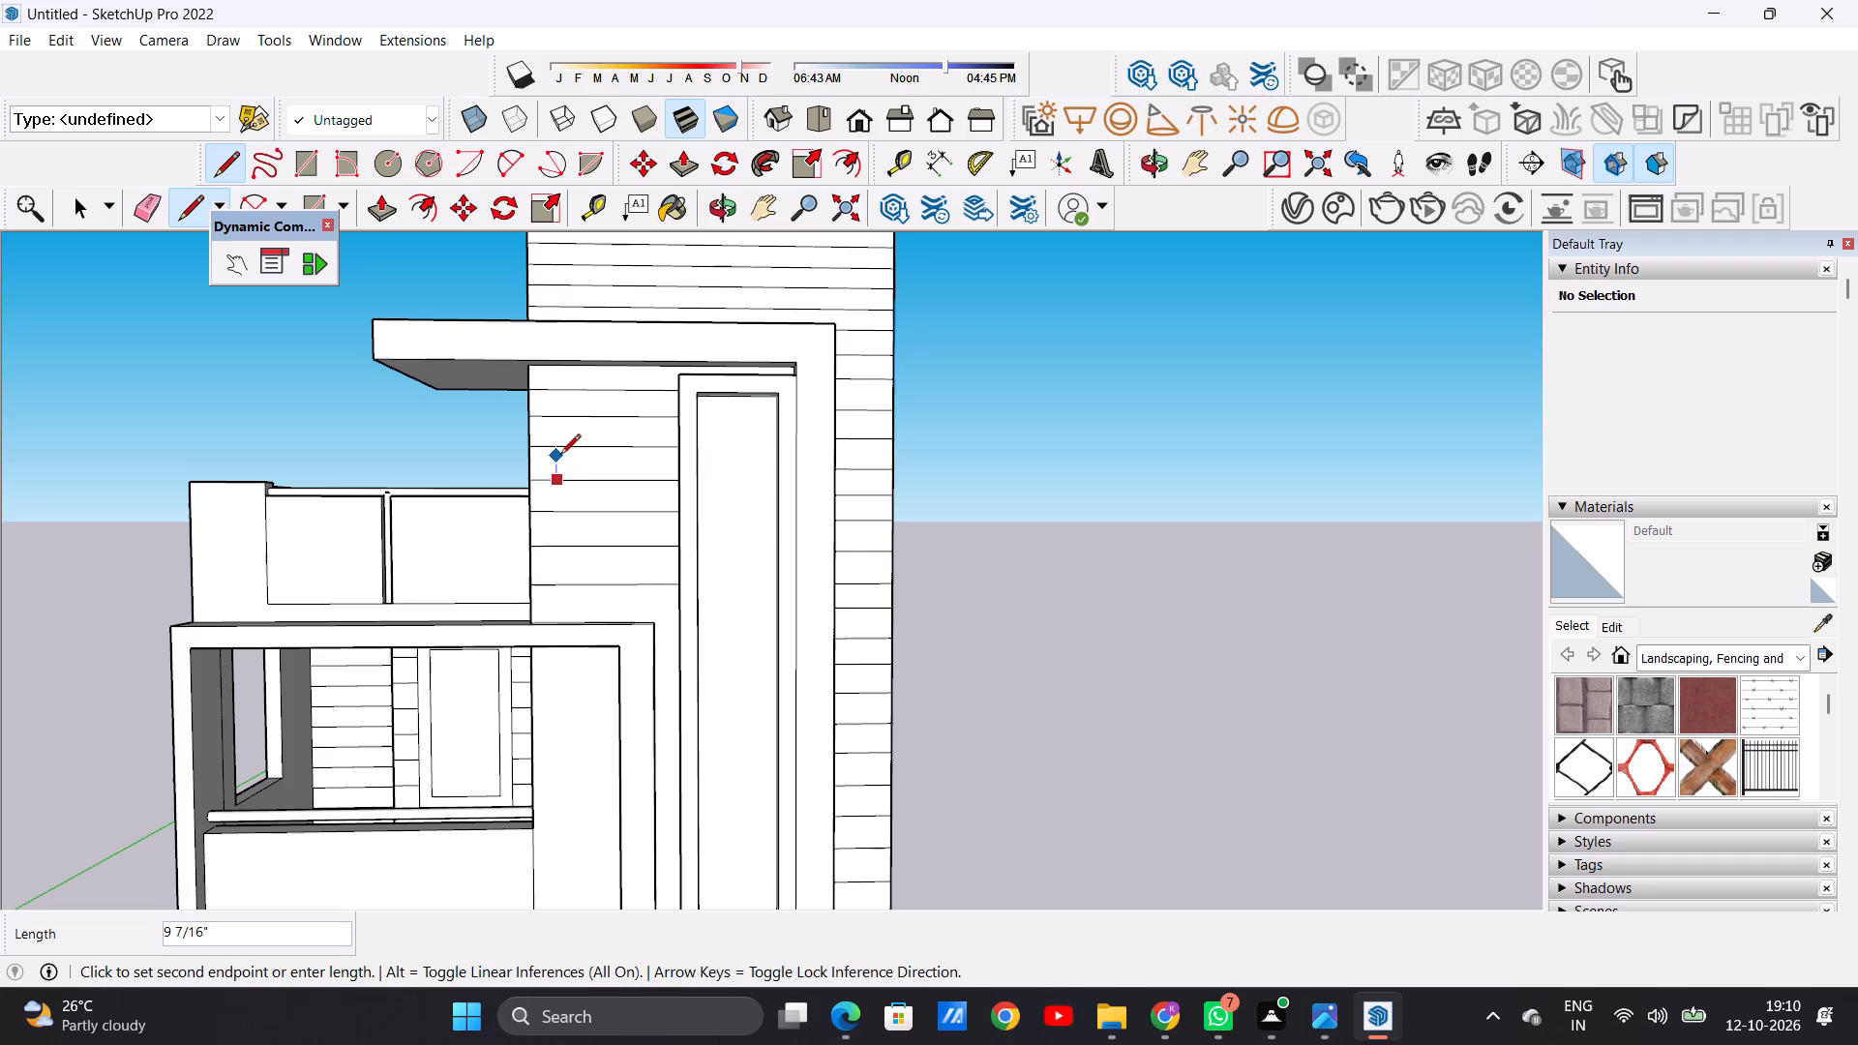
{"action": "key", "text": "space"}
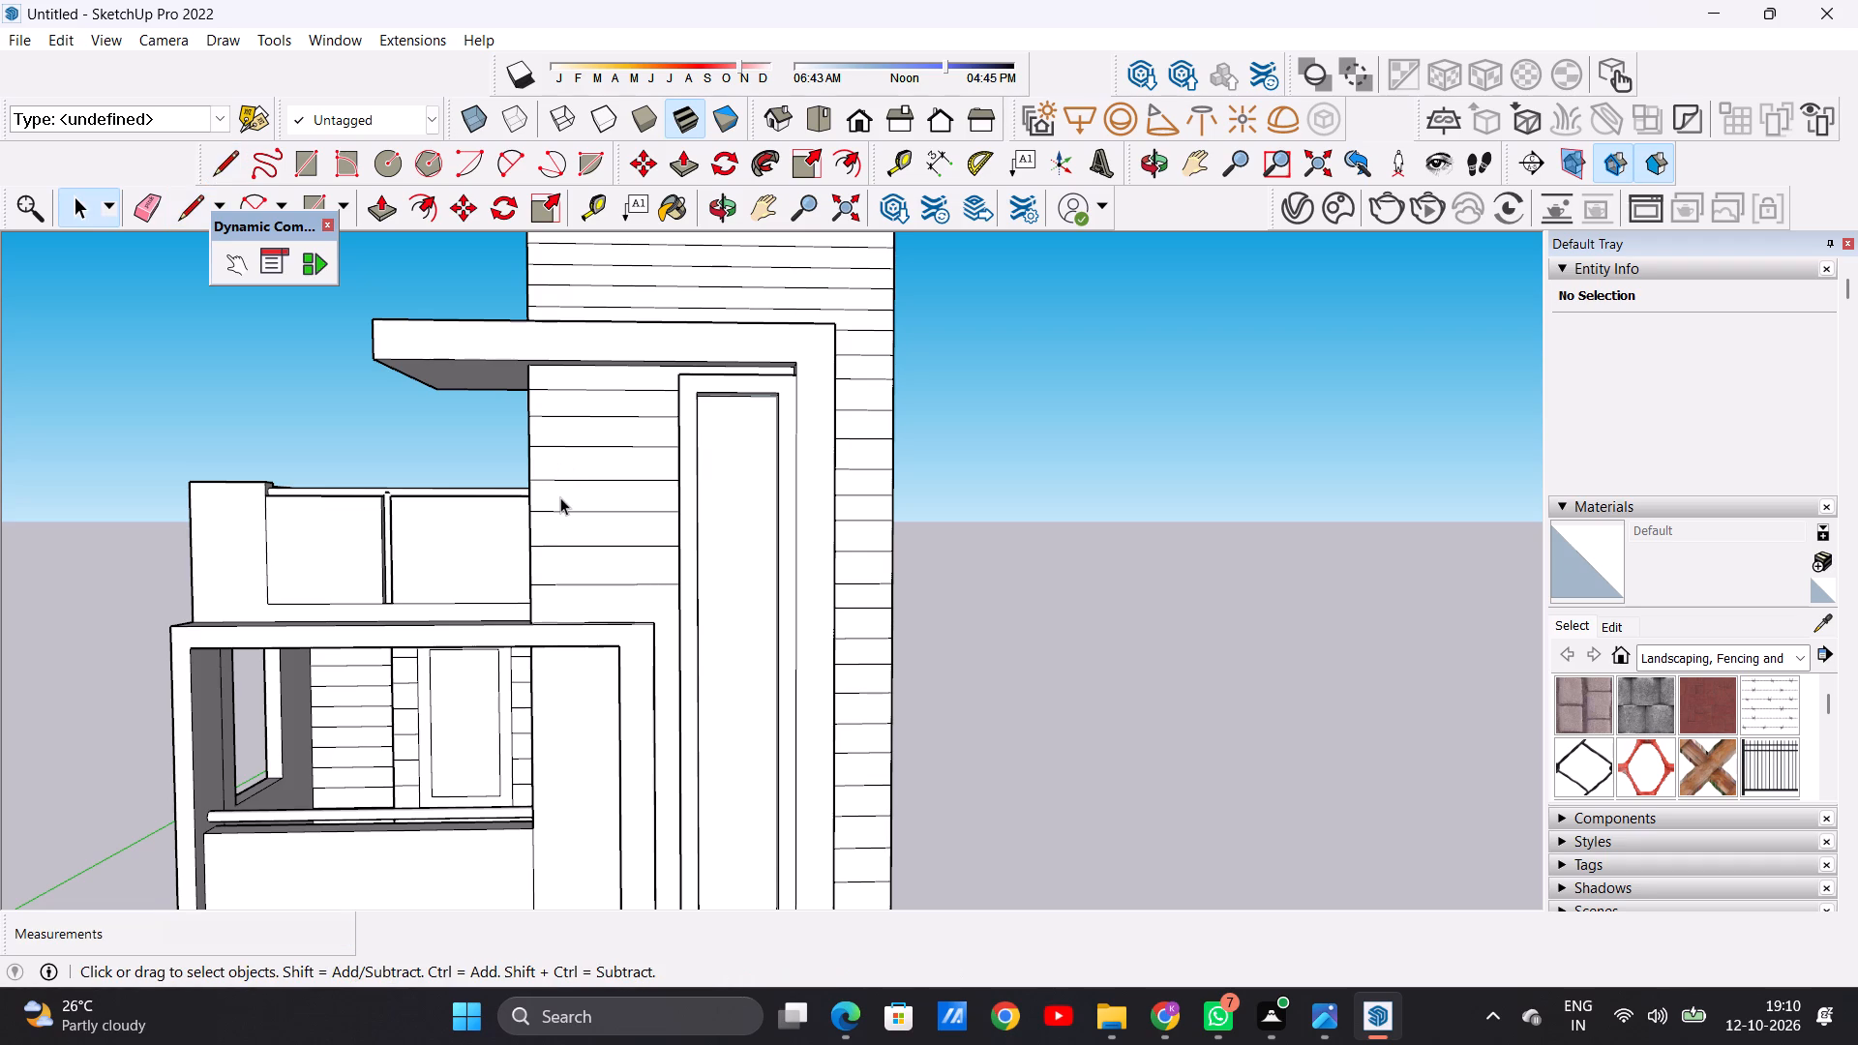
Draw two vertical lines about 8 1/4" apart between adjacent grooves on the tower wall, between the upper balcony and the tall window frame.
{"action": "key", "text": "l"}
{"action": "left_click", "coordinate": [557, 512]}
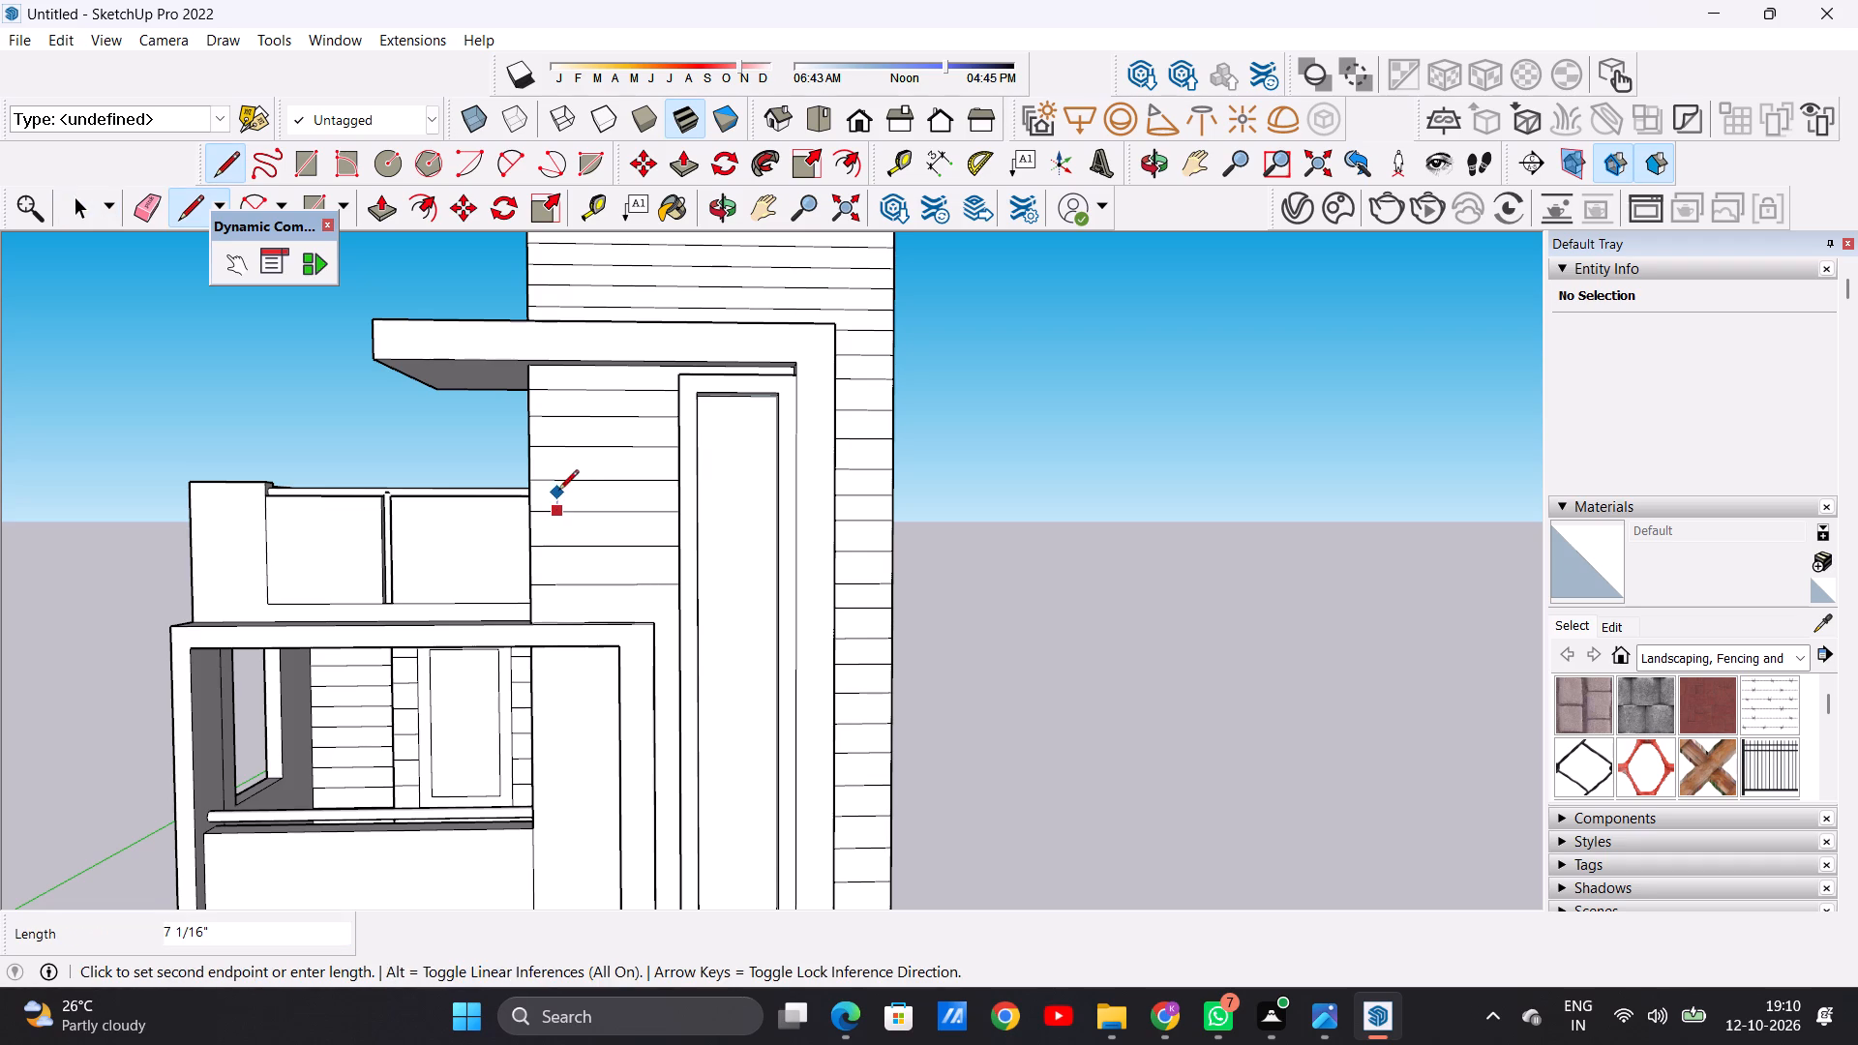
{"action": "left_click", "coordinate": [559, 483]}
{"action": "left_click", "coordinate": [579, 508]}
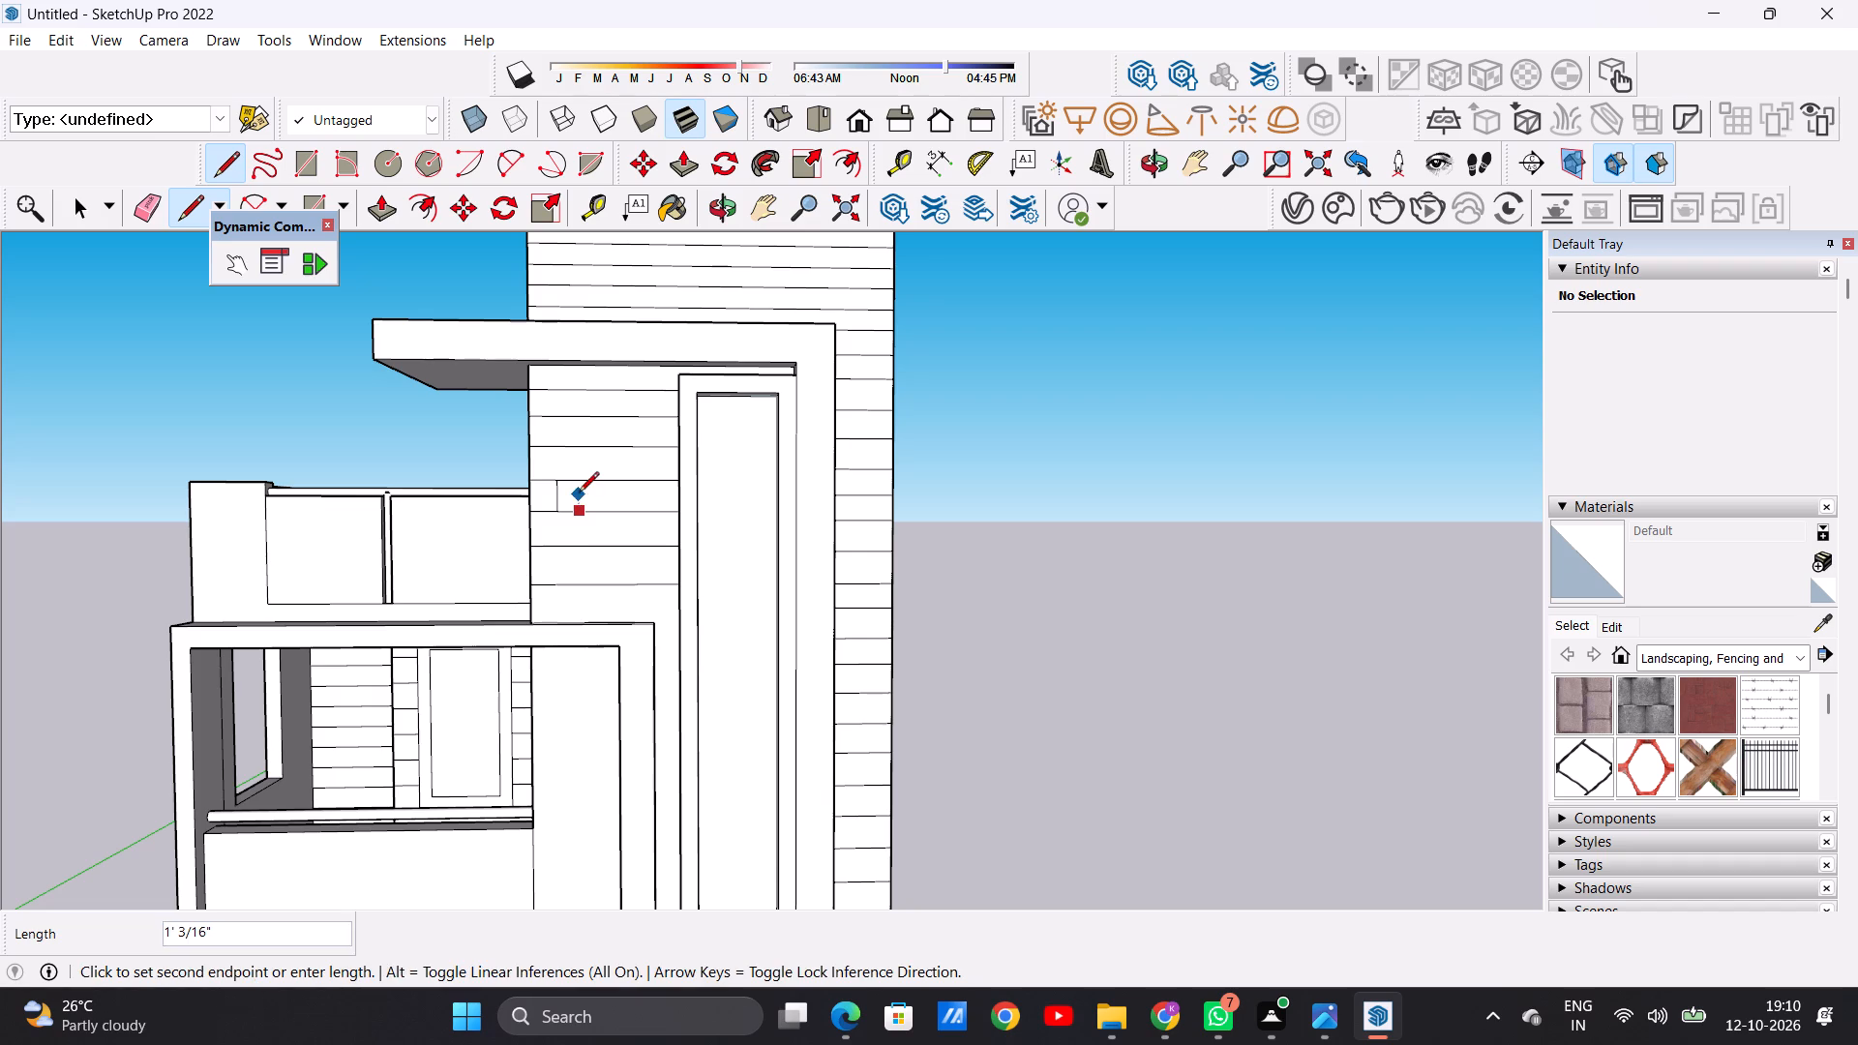
{"action": "left_click", "coordinate": [579, 483]}
{"action": "key", "text": "space"}
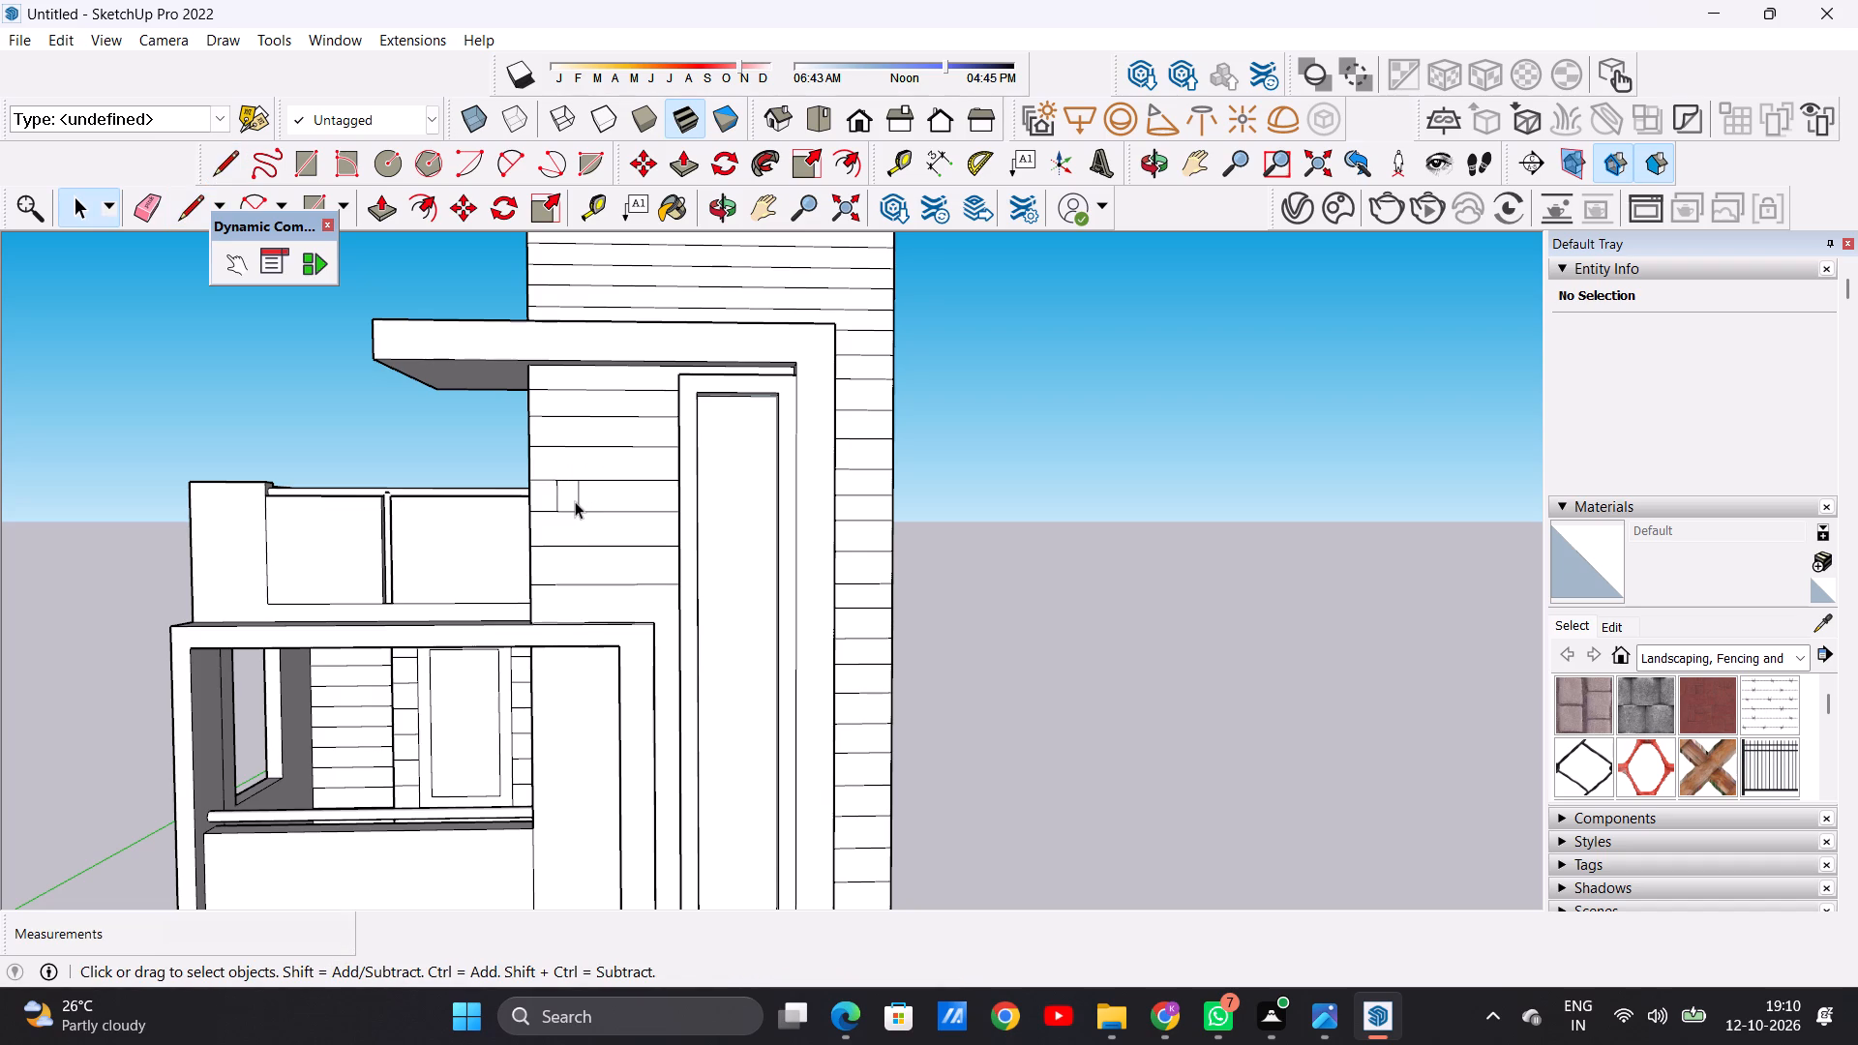
Copy the small rectangle twice along its groove band toward the tall window, at spacings of about 11 3/8" and 9 15/16".
{"action": "double_click", "coordinate": [573, 501]}
{"action": "scroll", "coordinate": [571, 513], "scroll_direction": "up", "scroll_amount": 4}
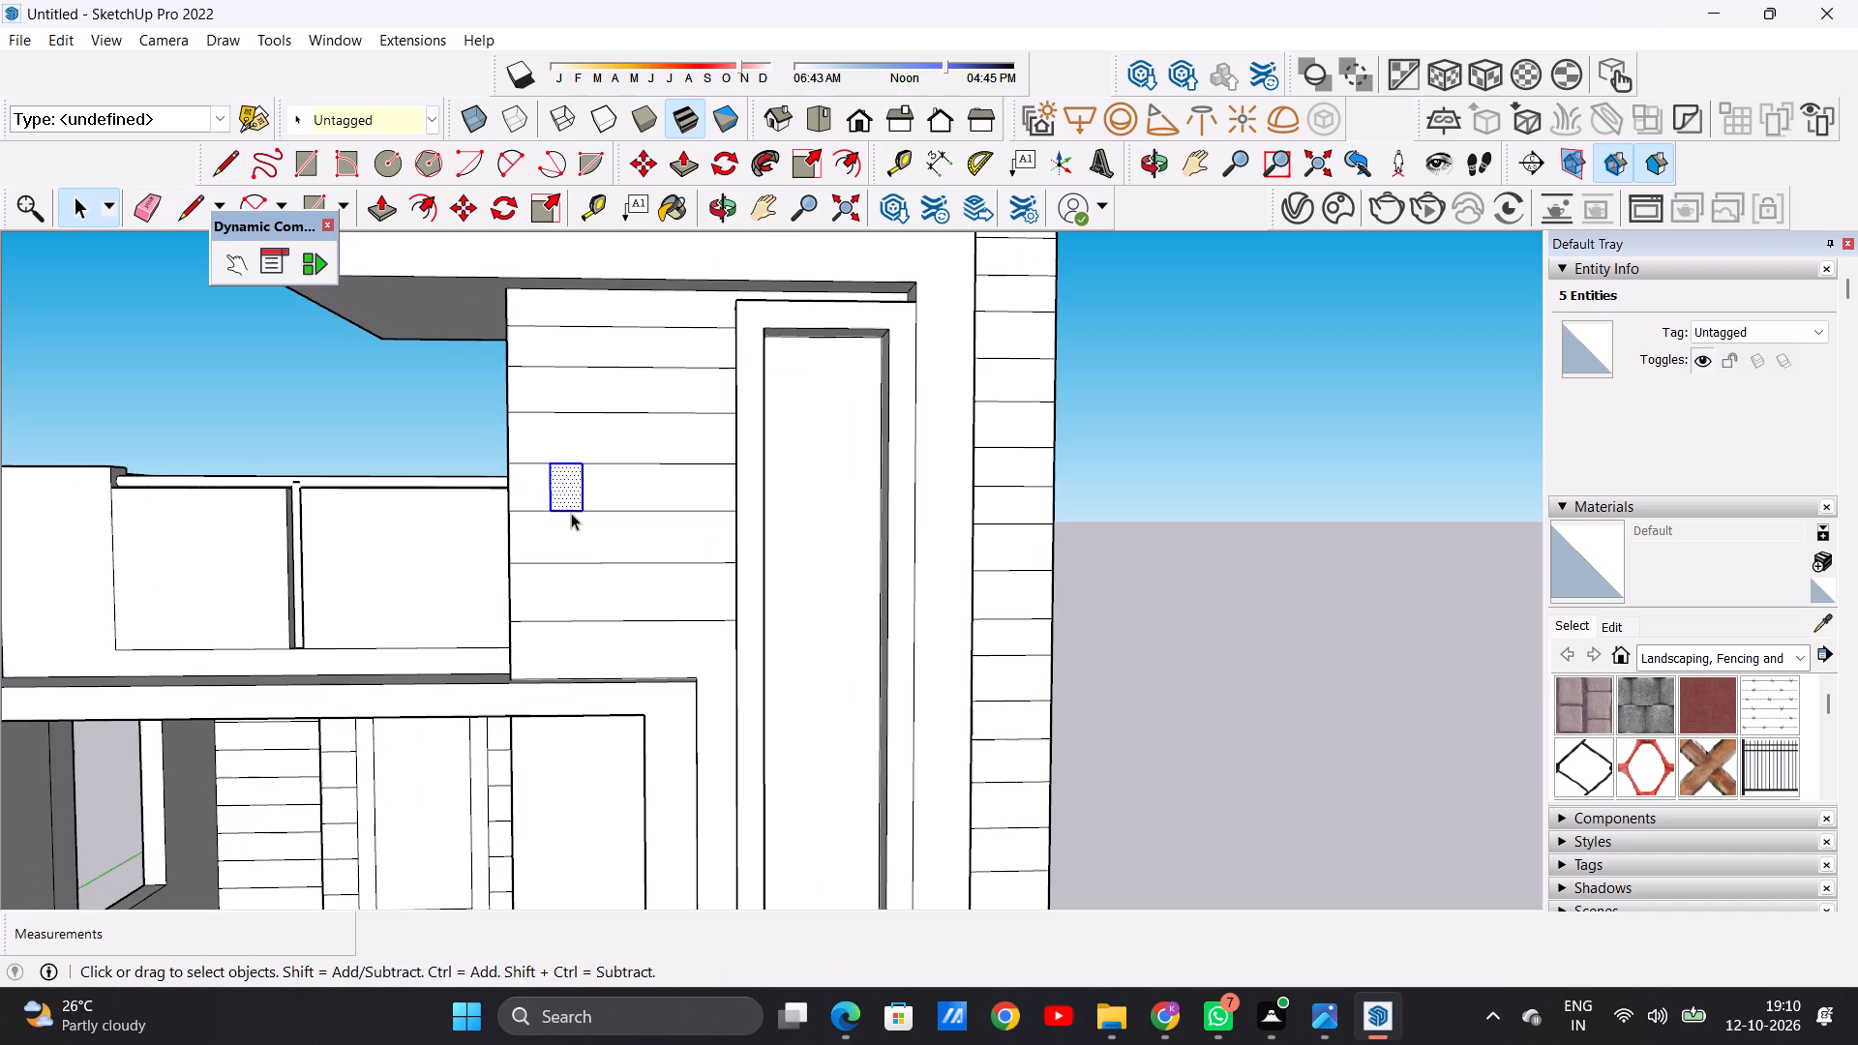
{"action": "key", "text": "m"}
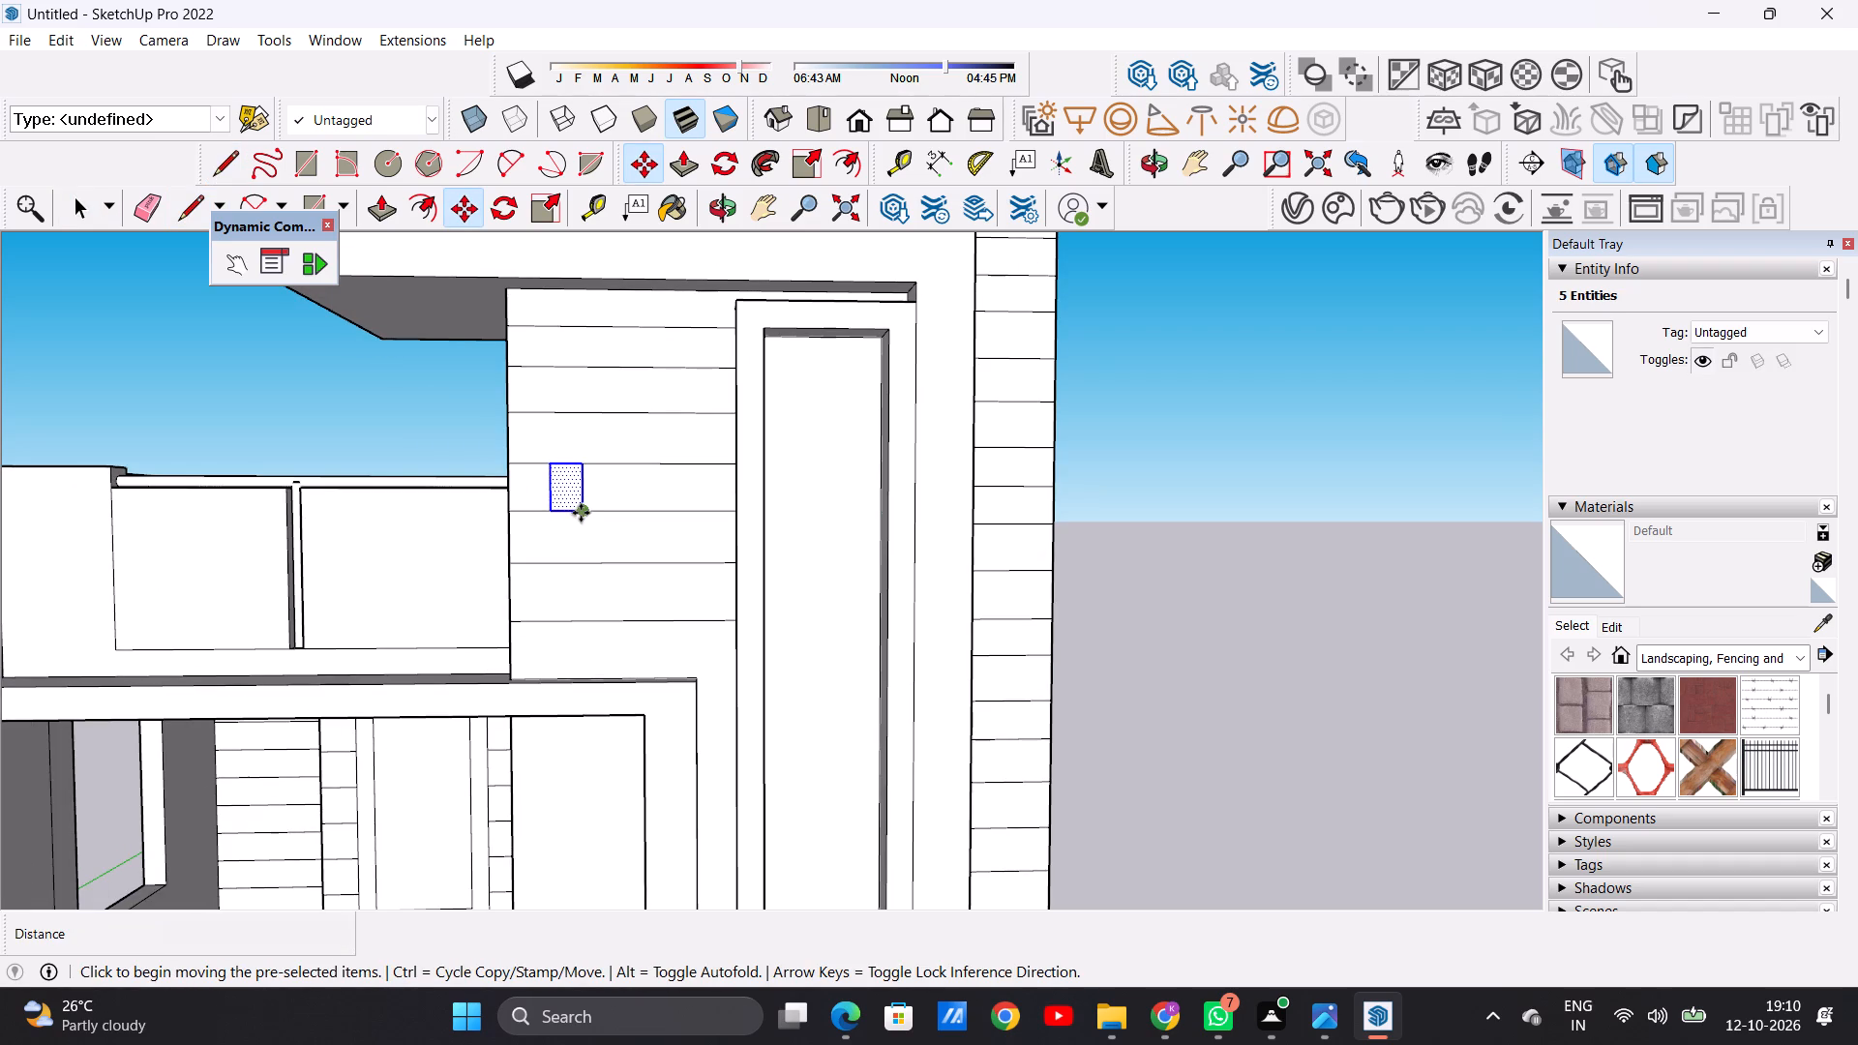
{"action": "left_click", "coordinate": [581, 513]}
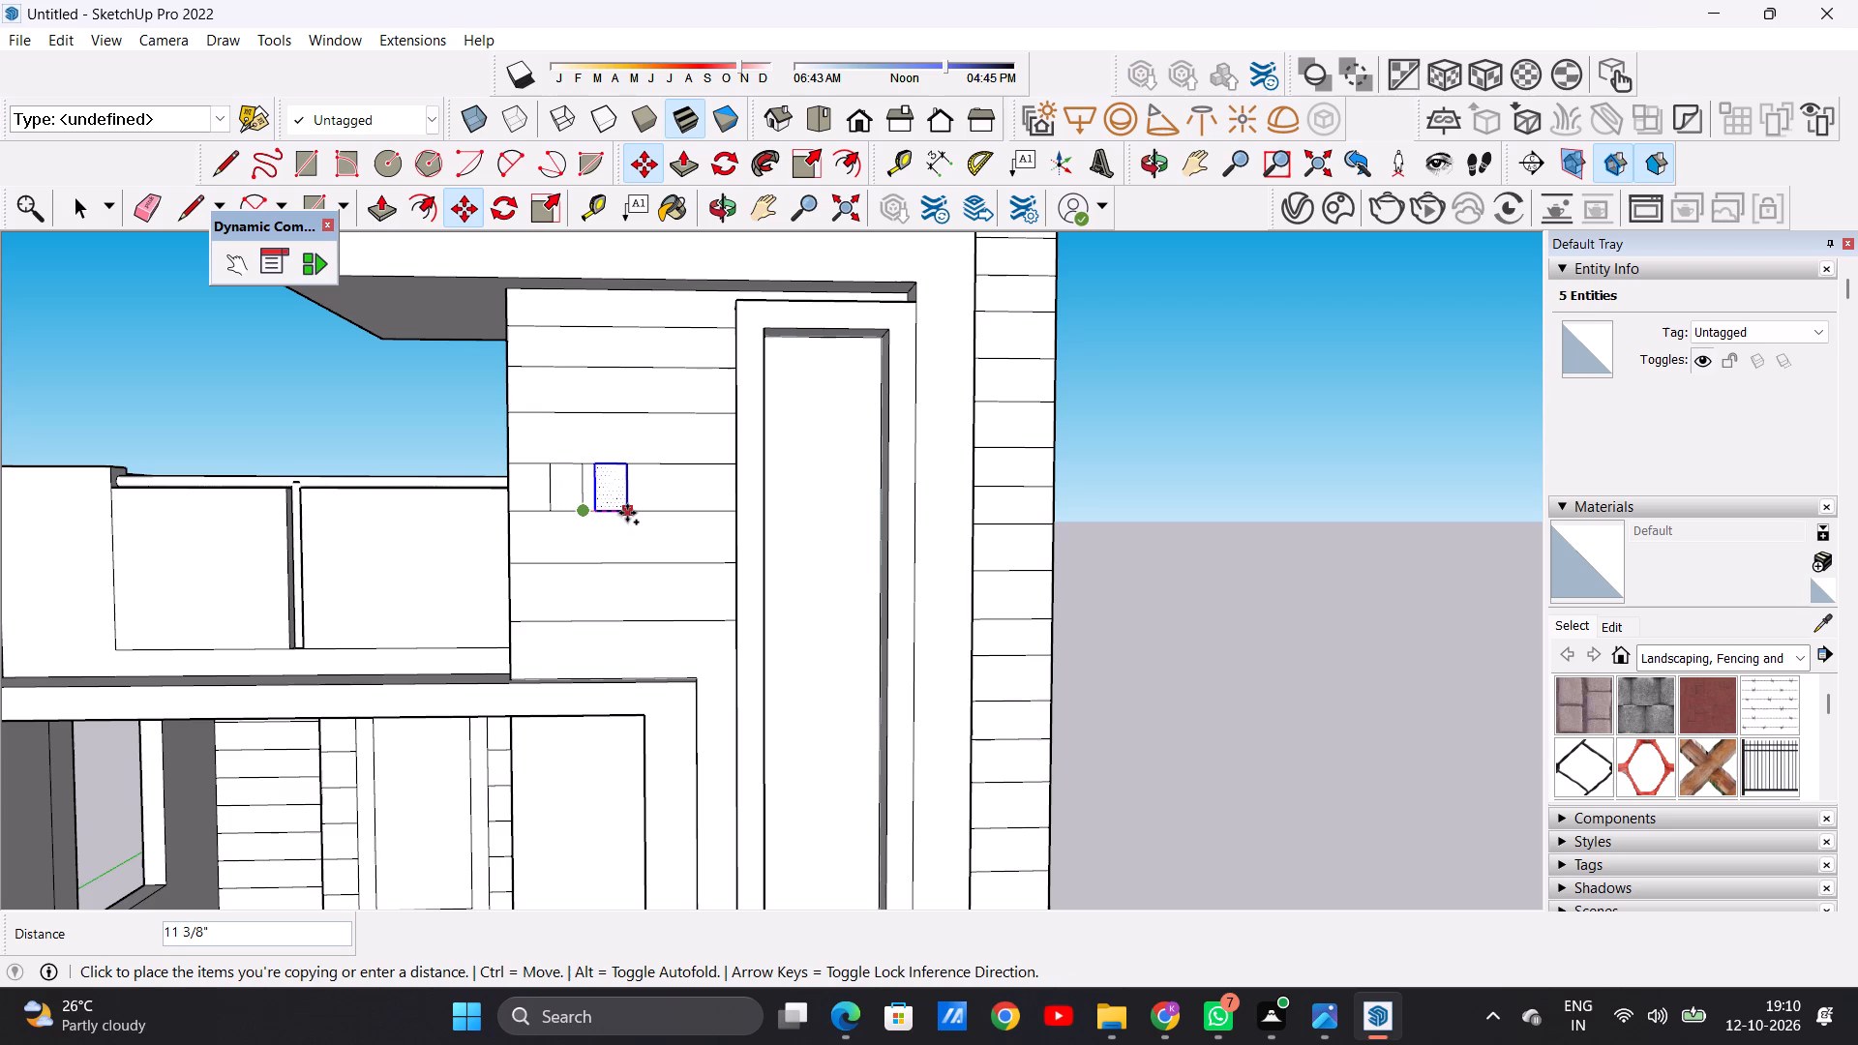
{"action": "left_click", "coordinate": [627, 513]}
{"action": "left_click", "coordinate": [627, 513]}
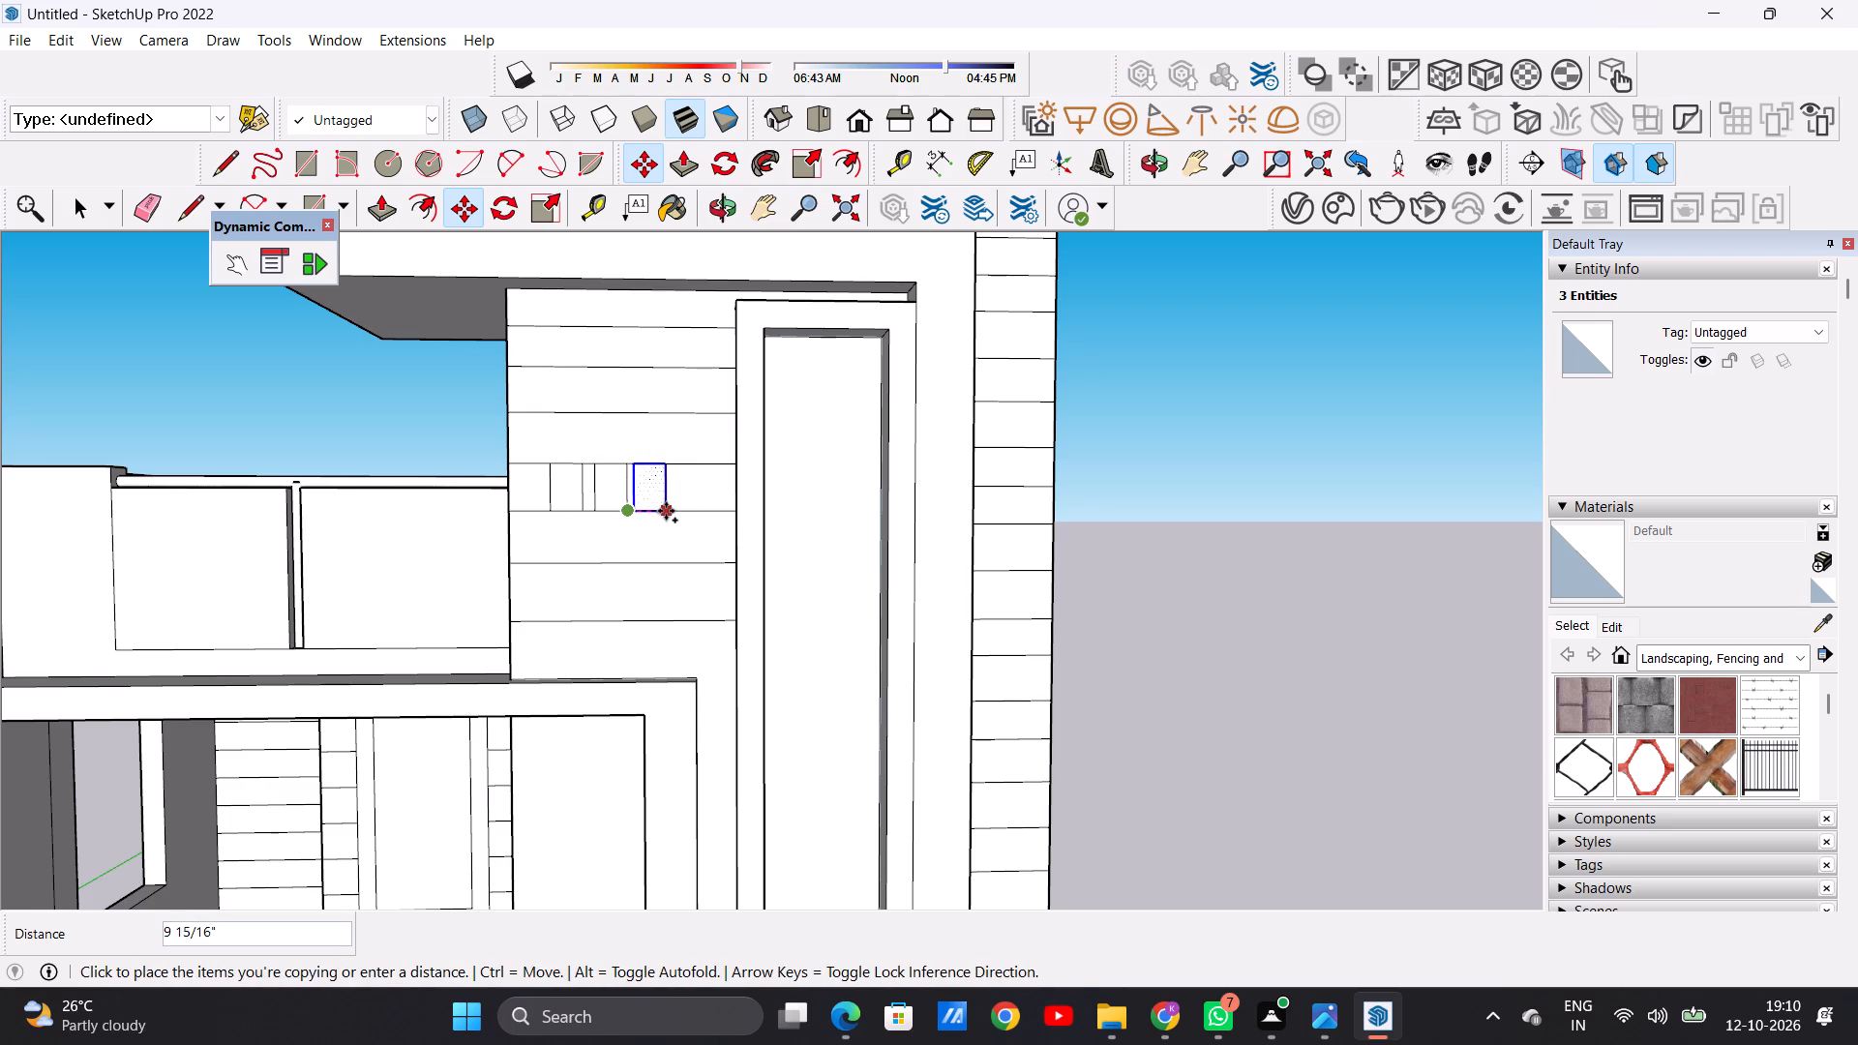
{"action": "left_click", "coordinate": [666, 511]}
{"action": "key", "text": "space"}
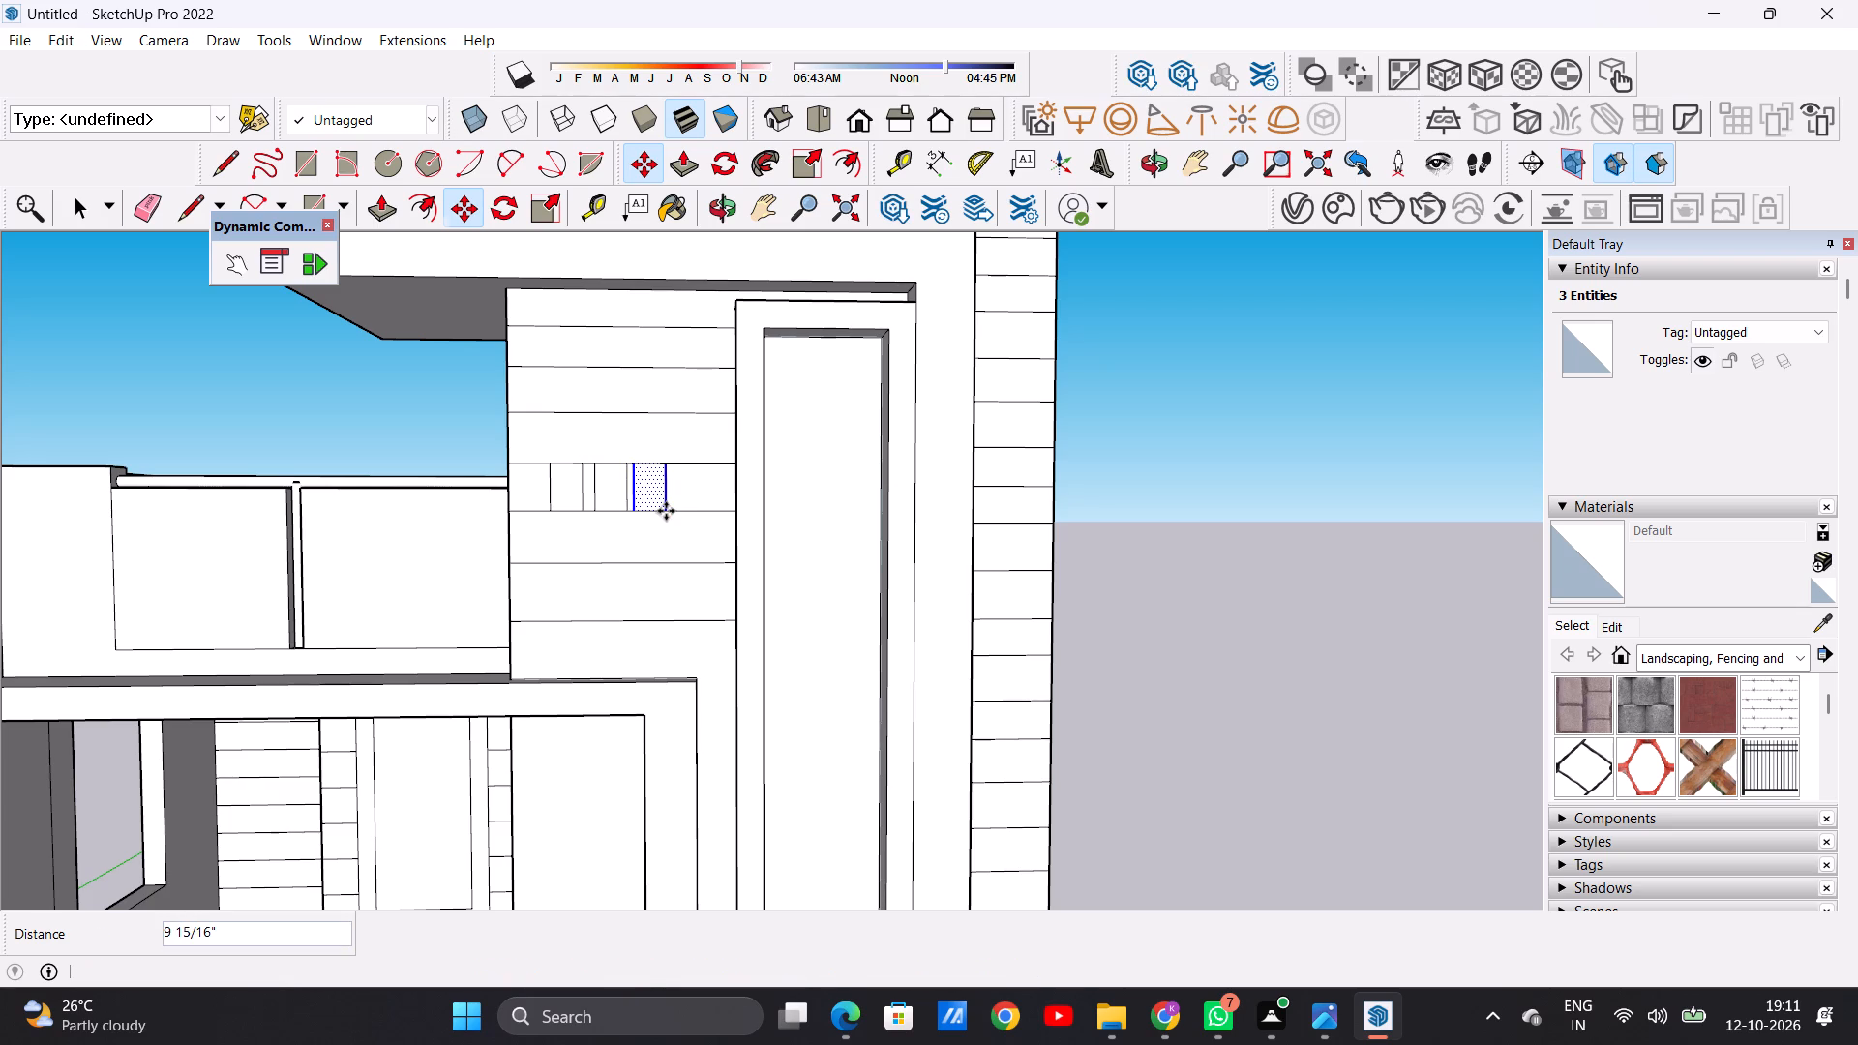
{"action": "left_click", "coordinate": [1198, 400]}
Push/Pull the rectangle nearest the balcony outward from the grooved wall into a projecting block.
{"action": "scroll", "coordinate": [734, 453], "scroll_direction": "down", "scroll_amount": 4}
{"action": "middle_click_drag", "start_coordinate": [705, 448], "coordinate": [703, 450]}
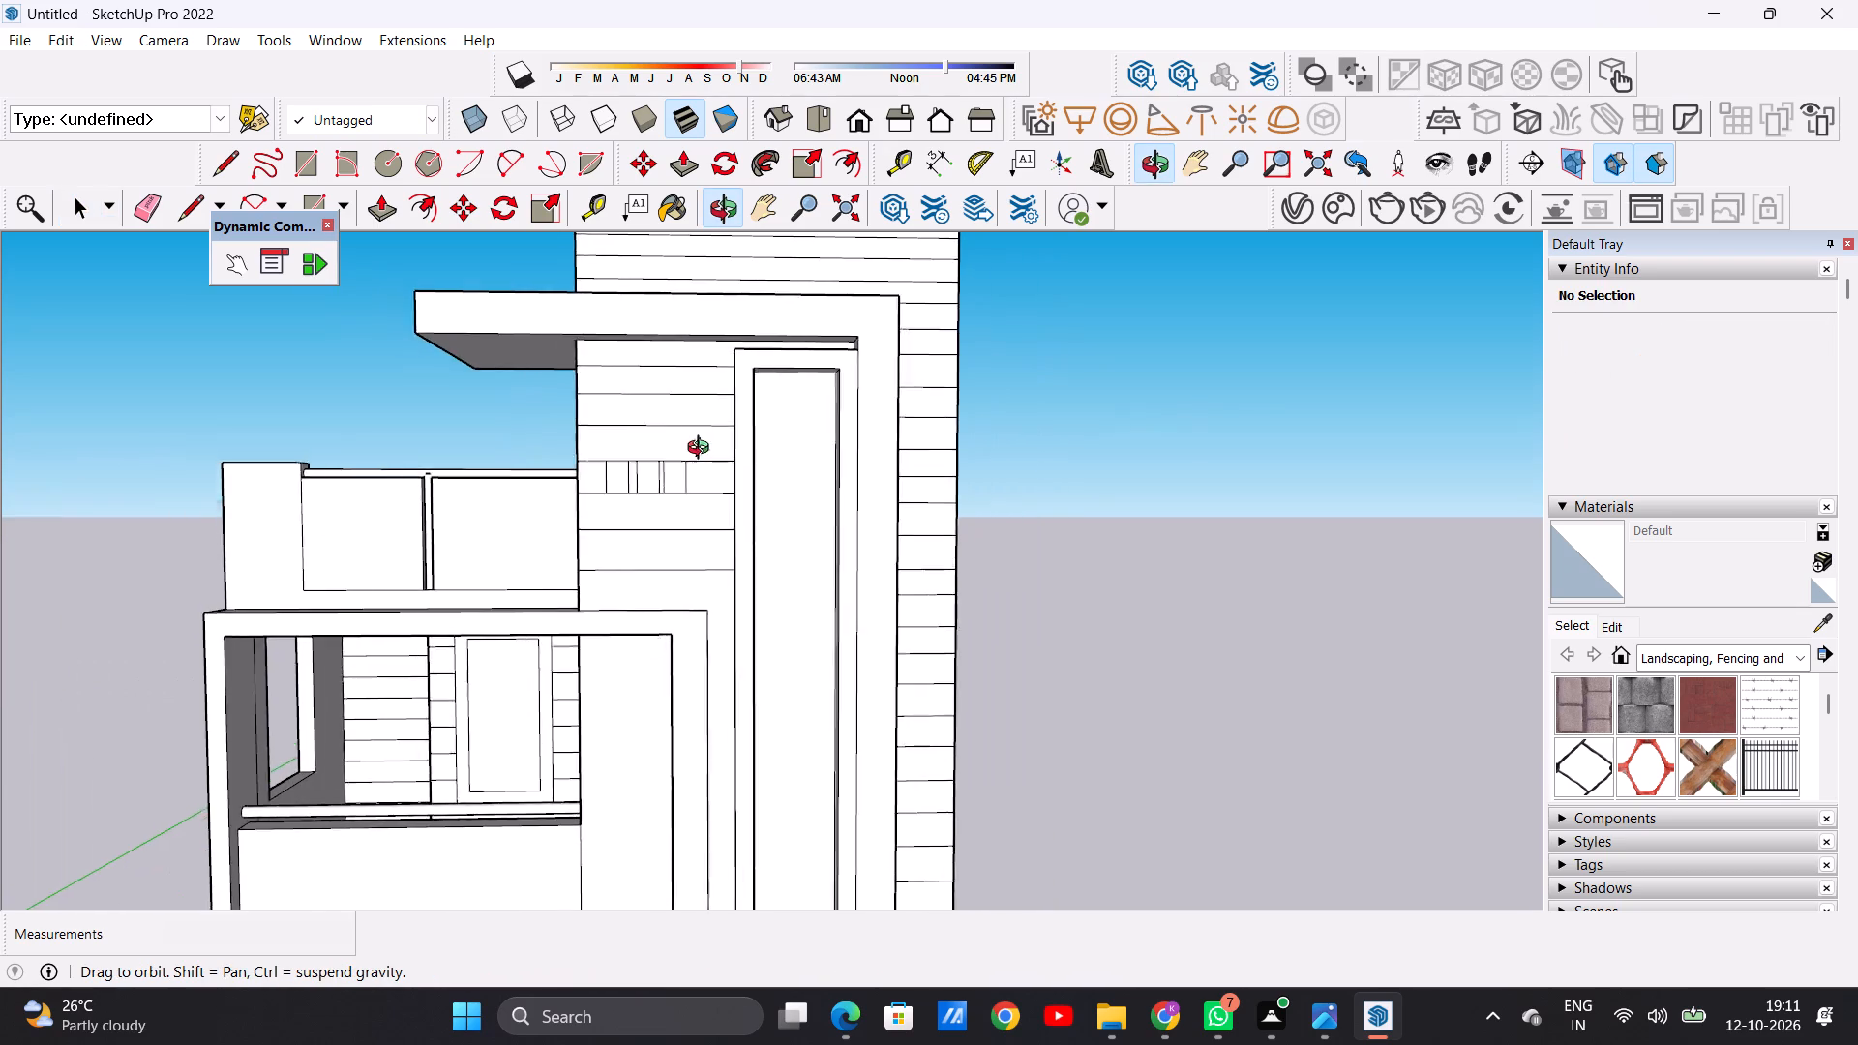
{"action": "middle_click_drag", "start_coordinate": [703, 450], "coordinate": [321, 585]}
{"action": "scroll", "coordinate": [577, 488], "scroll_direction": "up", "scroll_amount": 6}
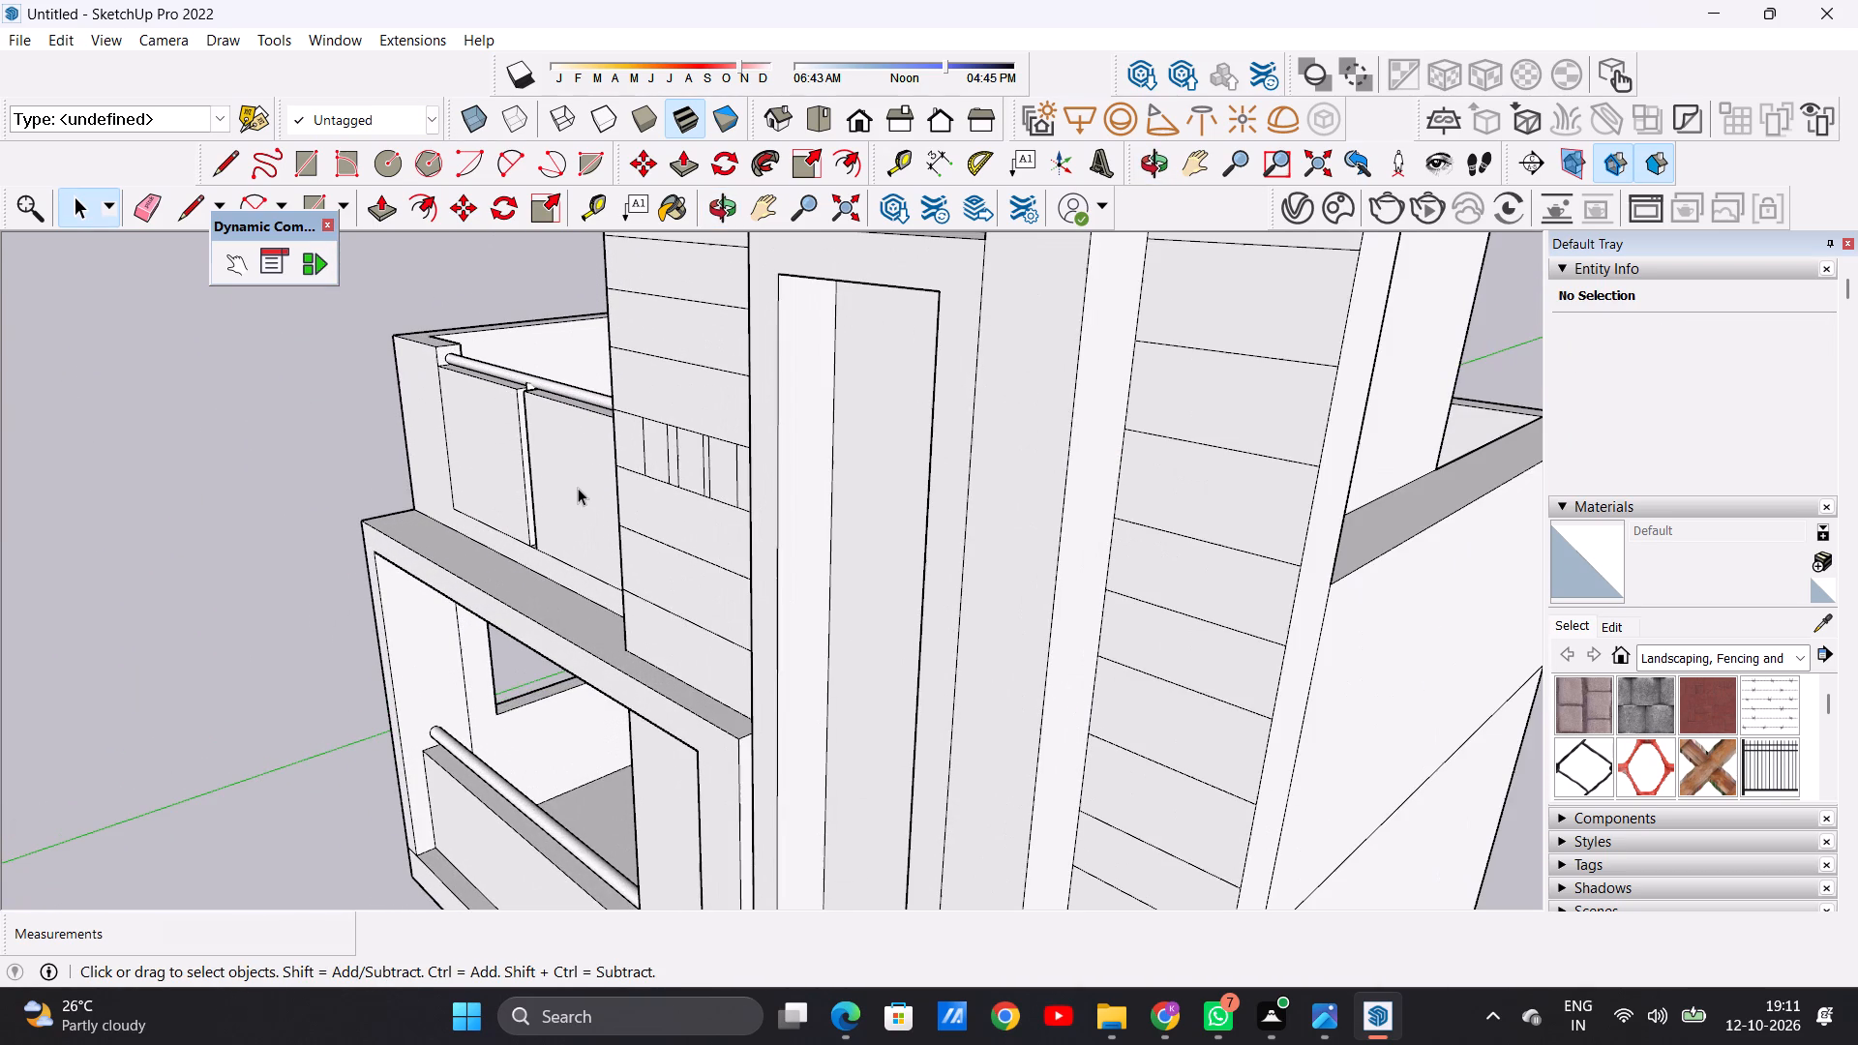
{"action": "key", "text": "p"}
{"action": "scroll", "coordinate": [665, 441], "scroll_direction": "up", "scroll_amount": 6}
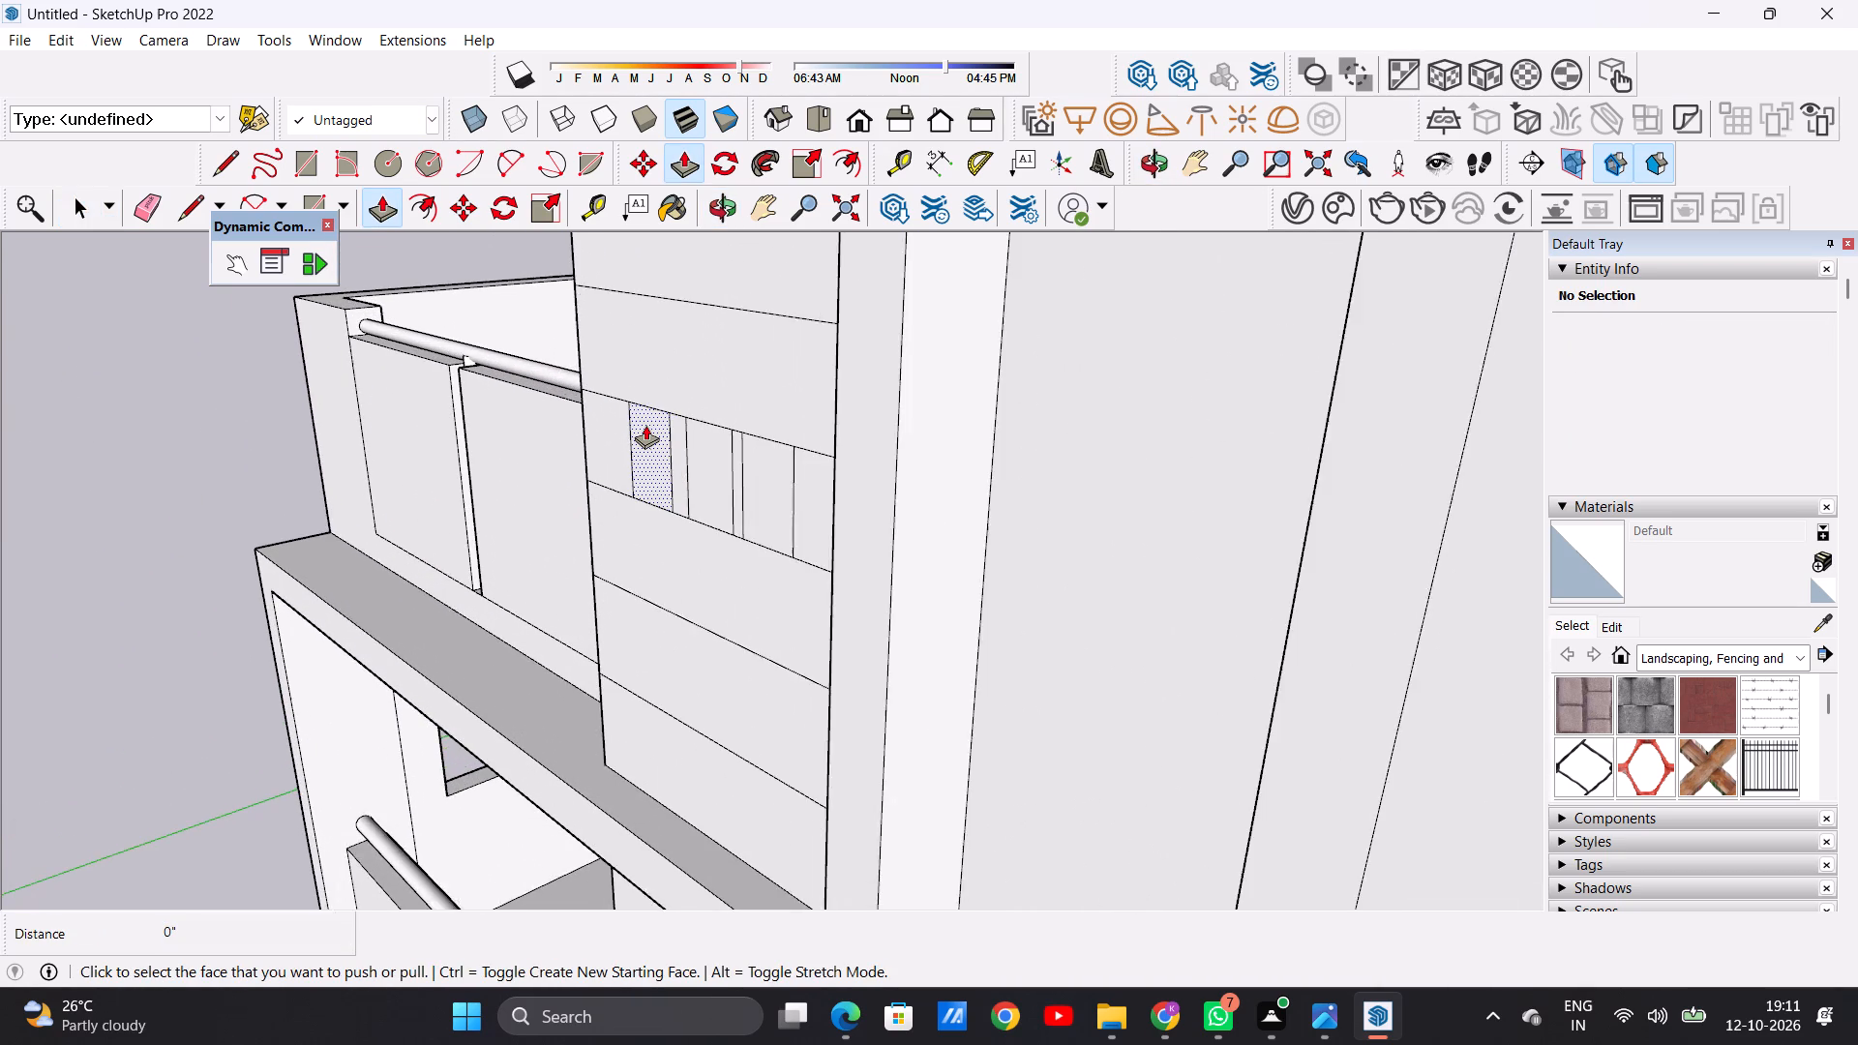
{"action": "left_click", "coordinate": [644, 425]}
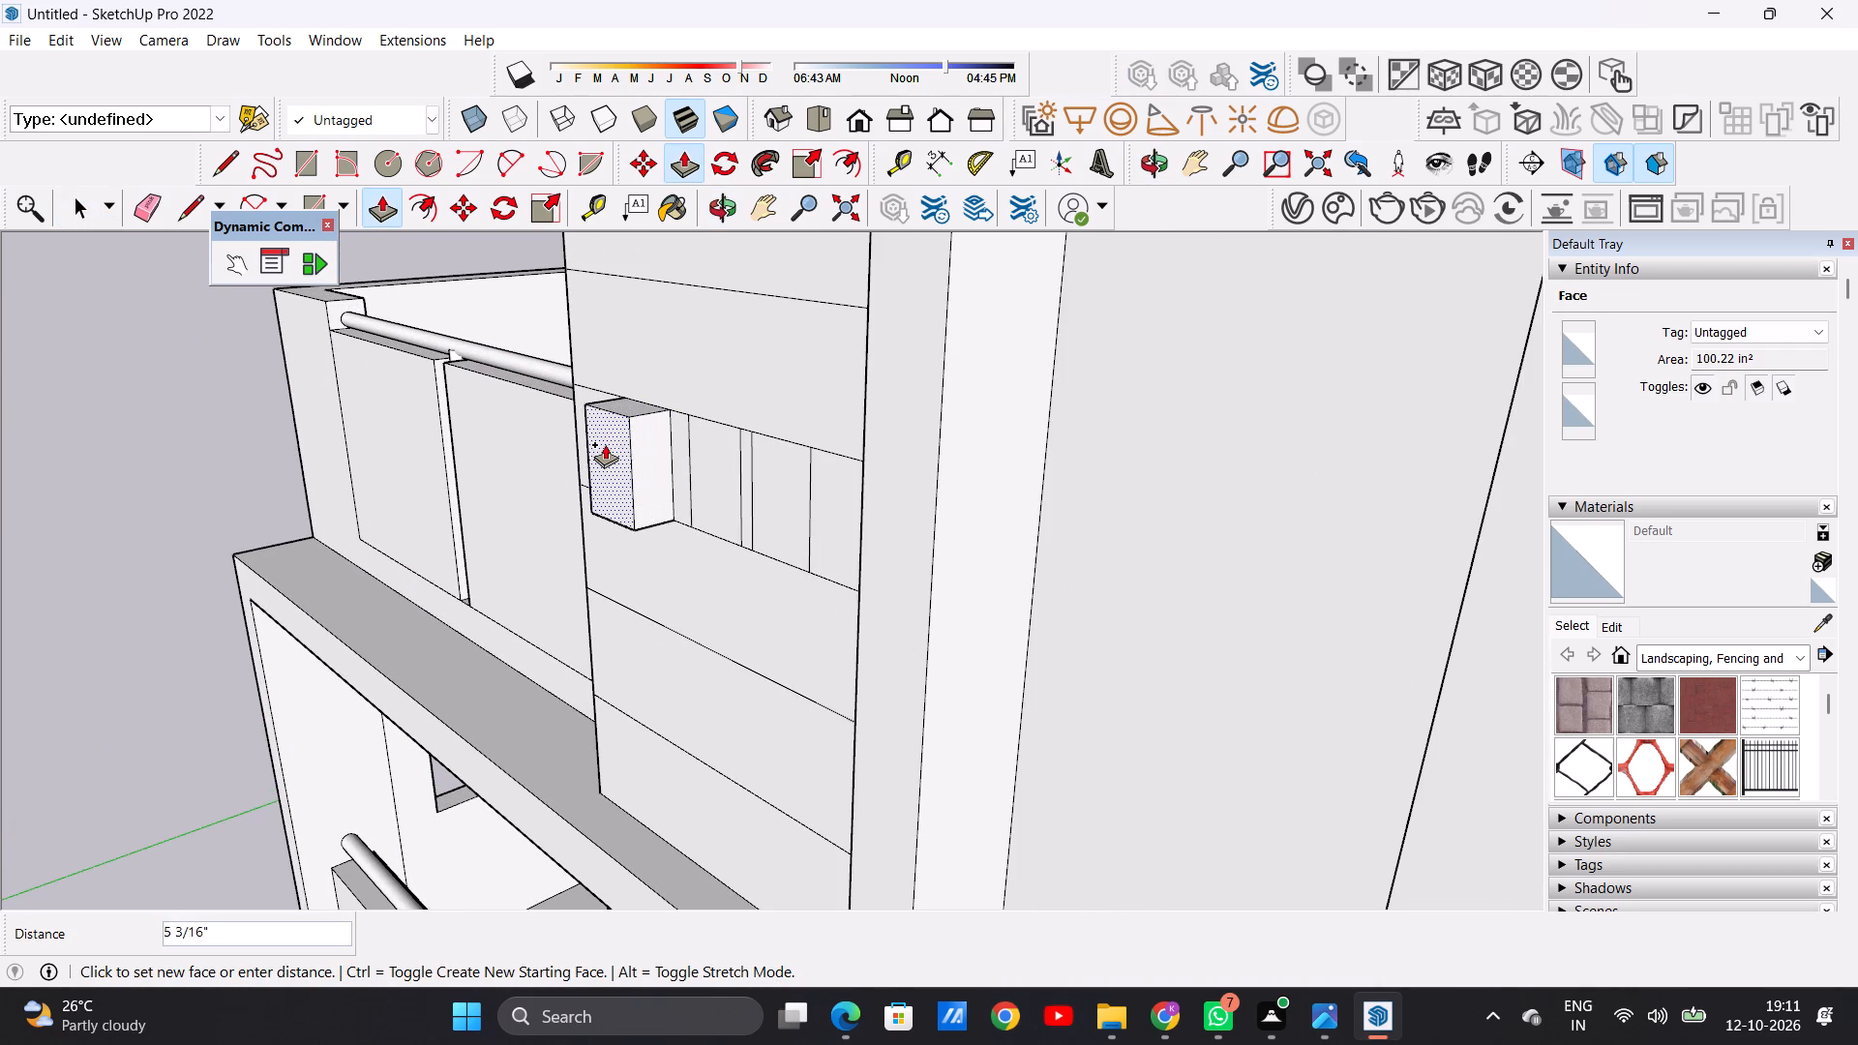
{"action": "left_click", "coordinate": [578, 461]}
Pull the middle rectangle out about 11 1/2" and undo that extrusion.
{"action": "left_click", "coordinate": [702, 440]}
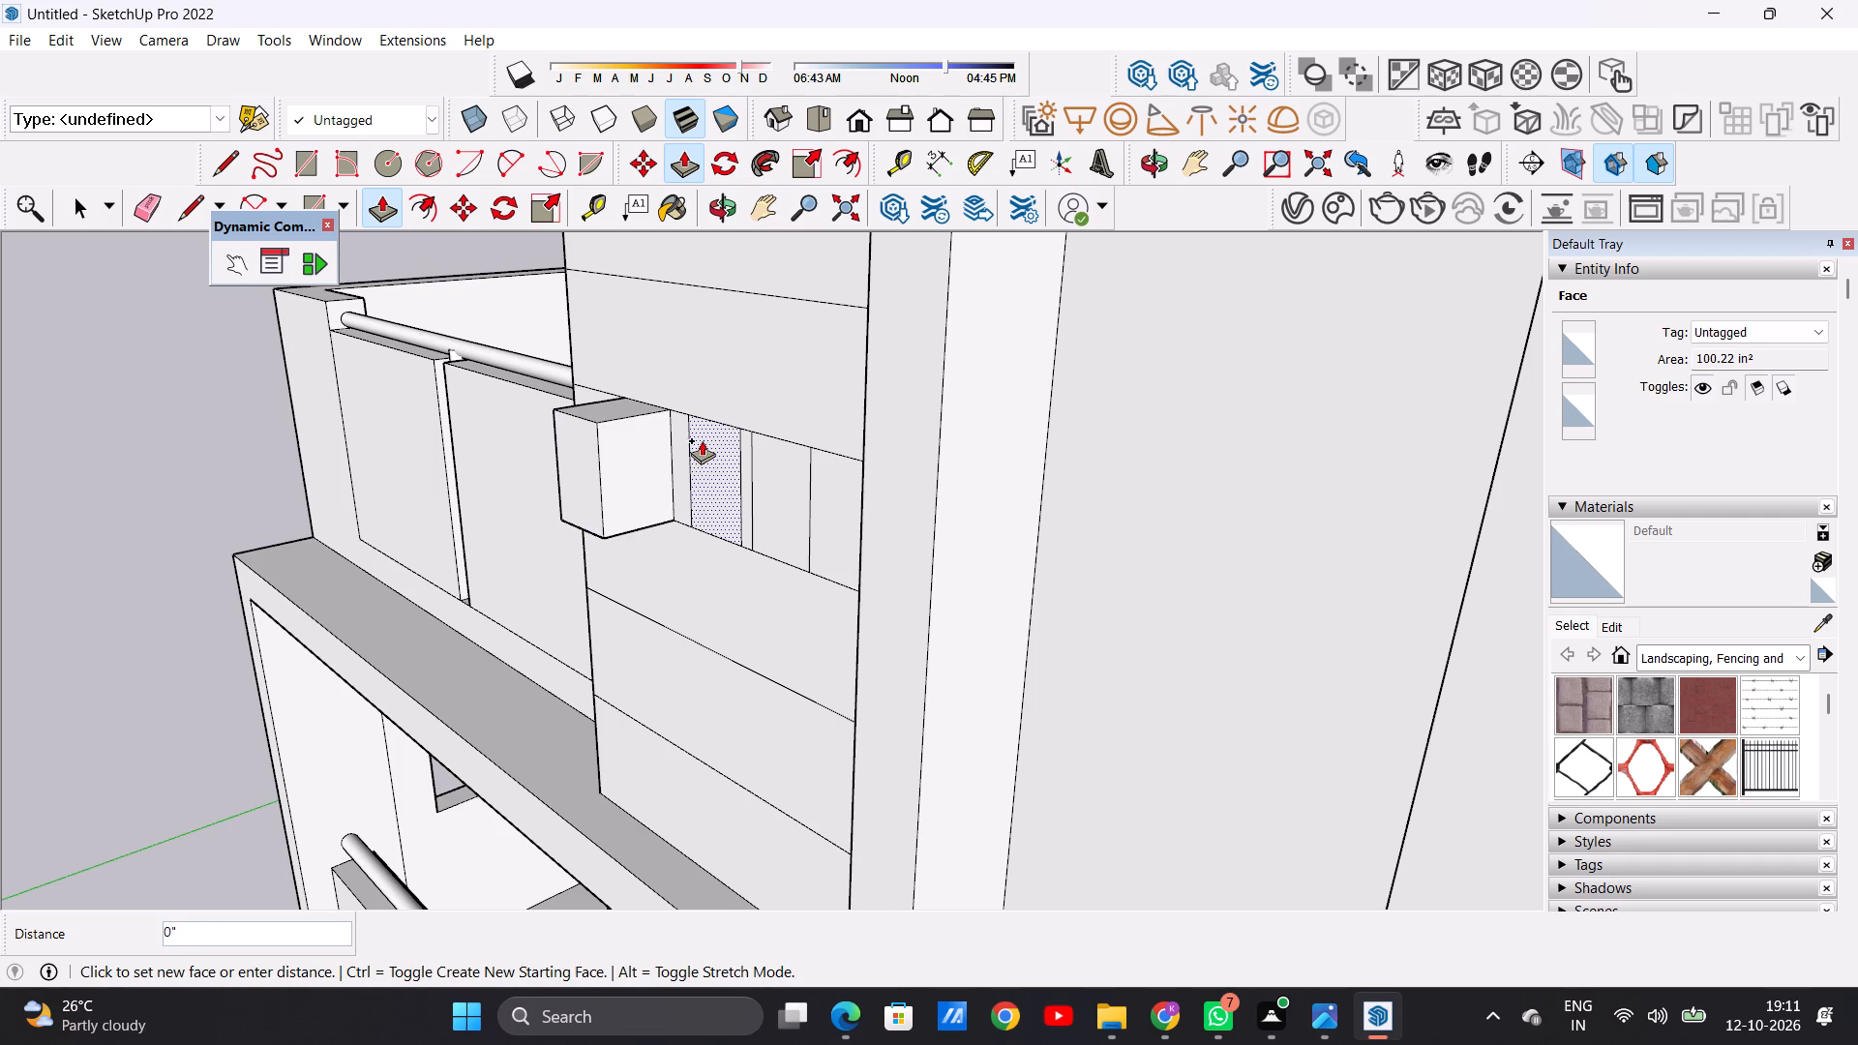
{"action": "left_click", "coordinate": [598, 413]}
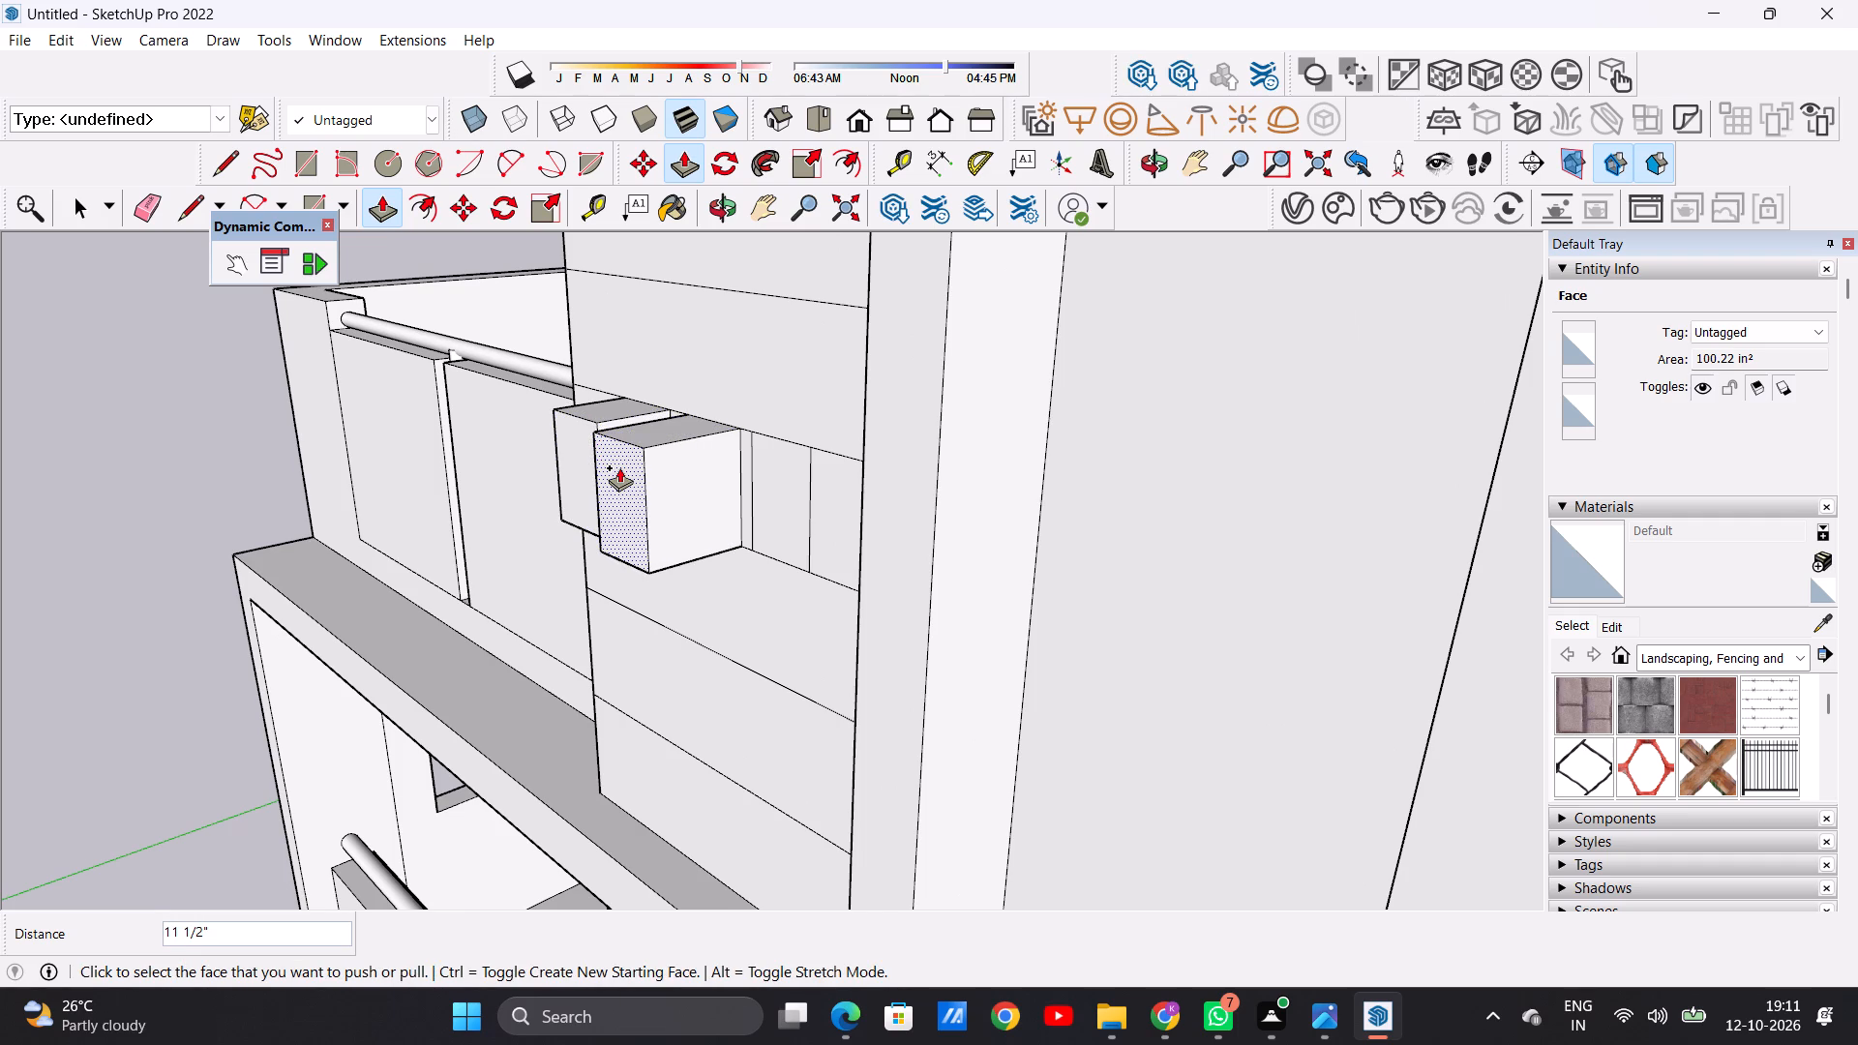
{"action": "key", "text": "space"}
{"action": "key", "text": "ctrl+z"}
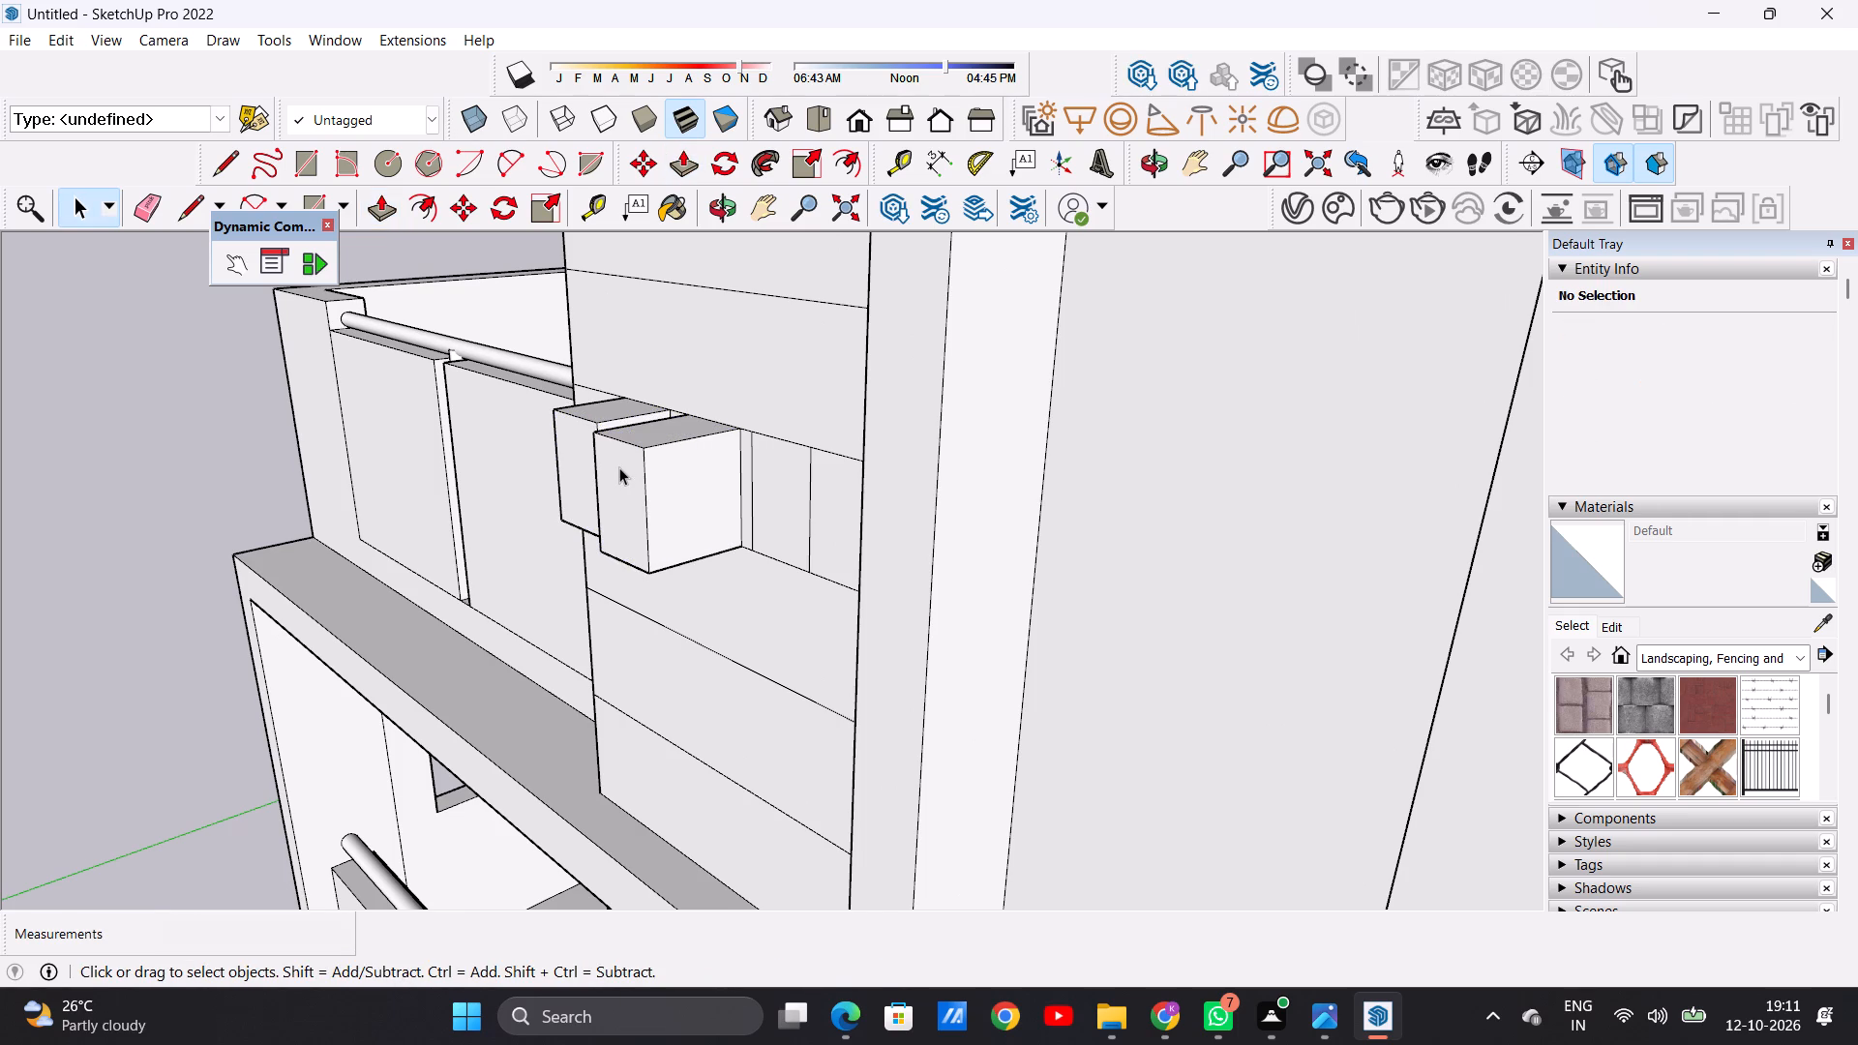
Pull the middle rectangle and the one nearest the tall window out 9 1/16", level with the first block.
{"action": "key", "text": "p"}
{"action": "left_click", "coordinate": [701, 437]}
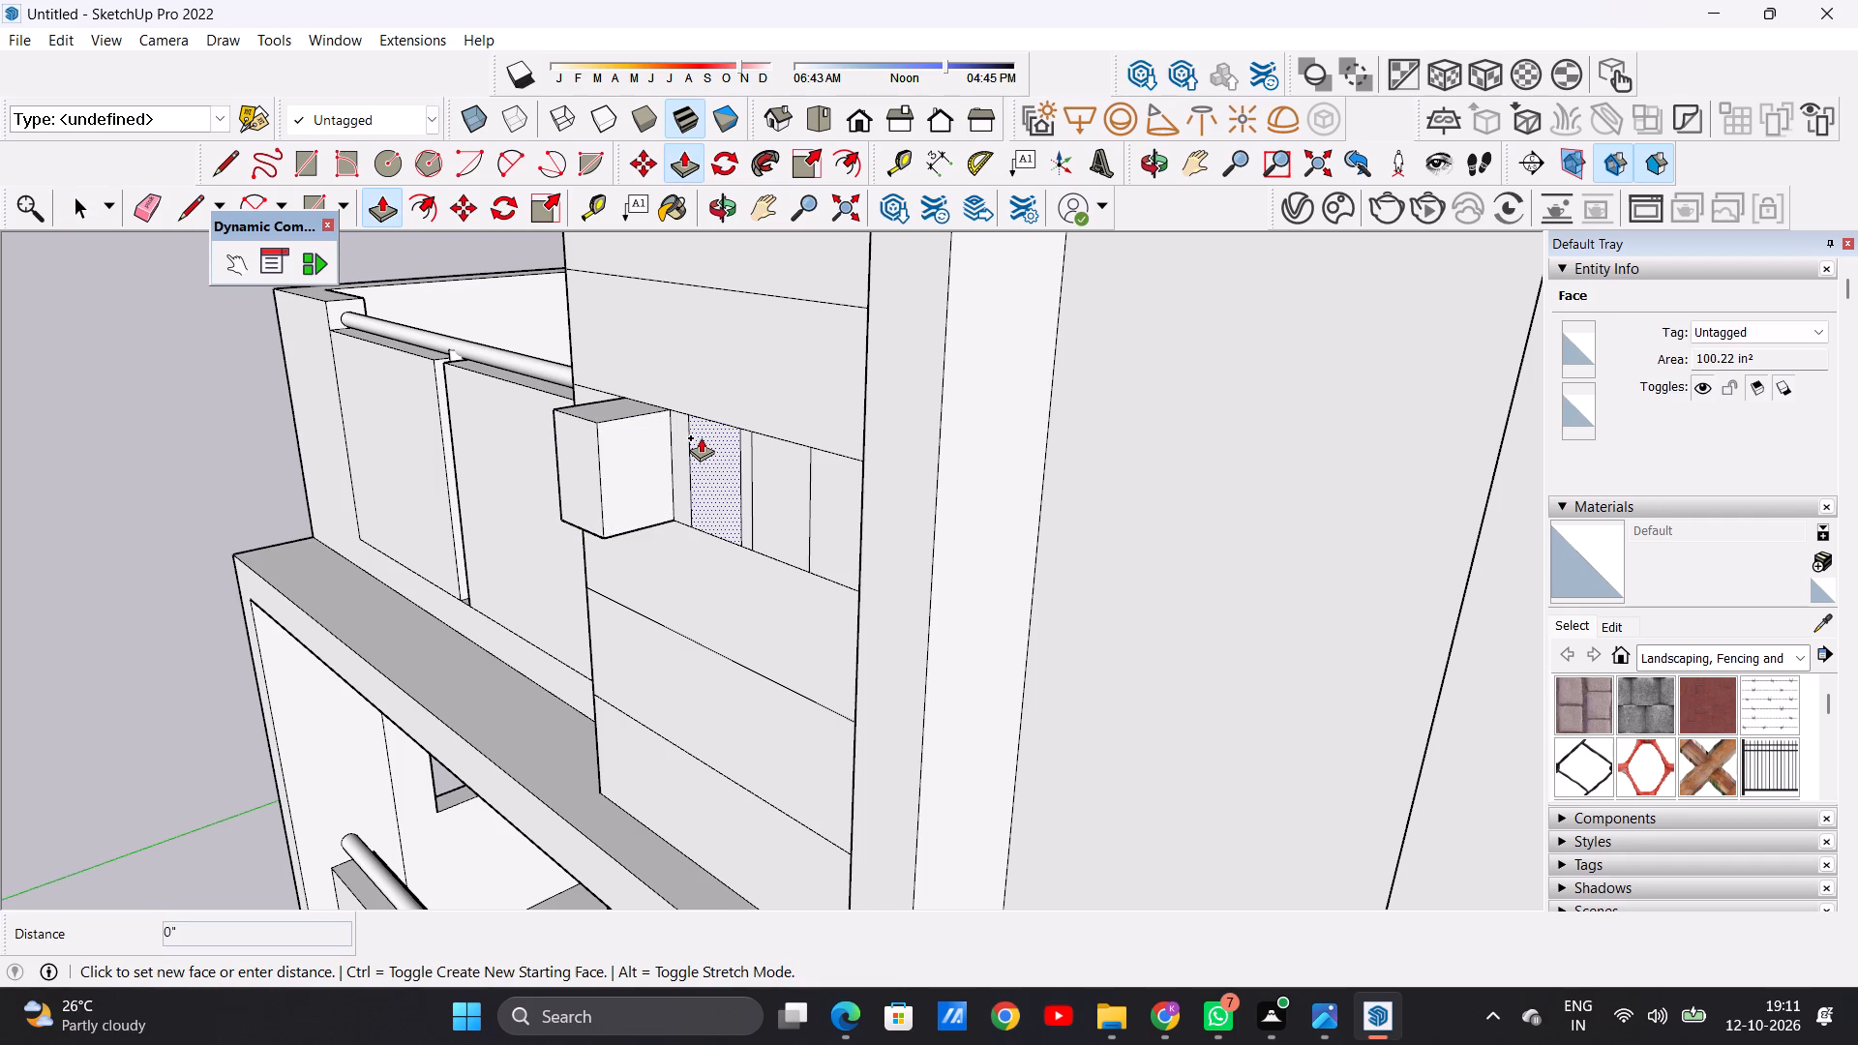
{"action": "left_click", "coordinate": [599, 421]}
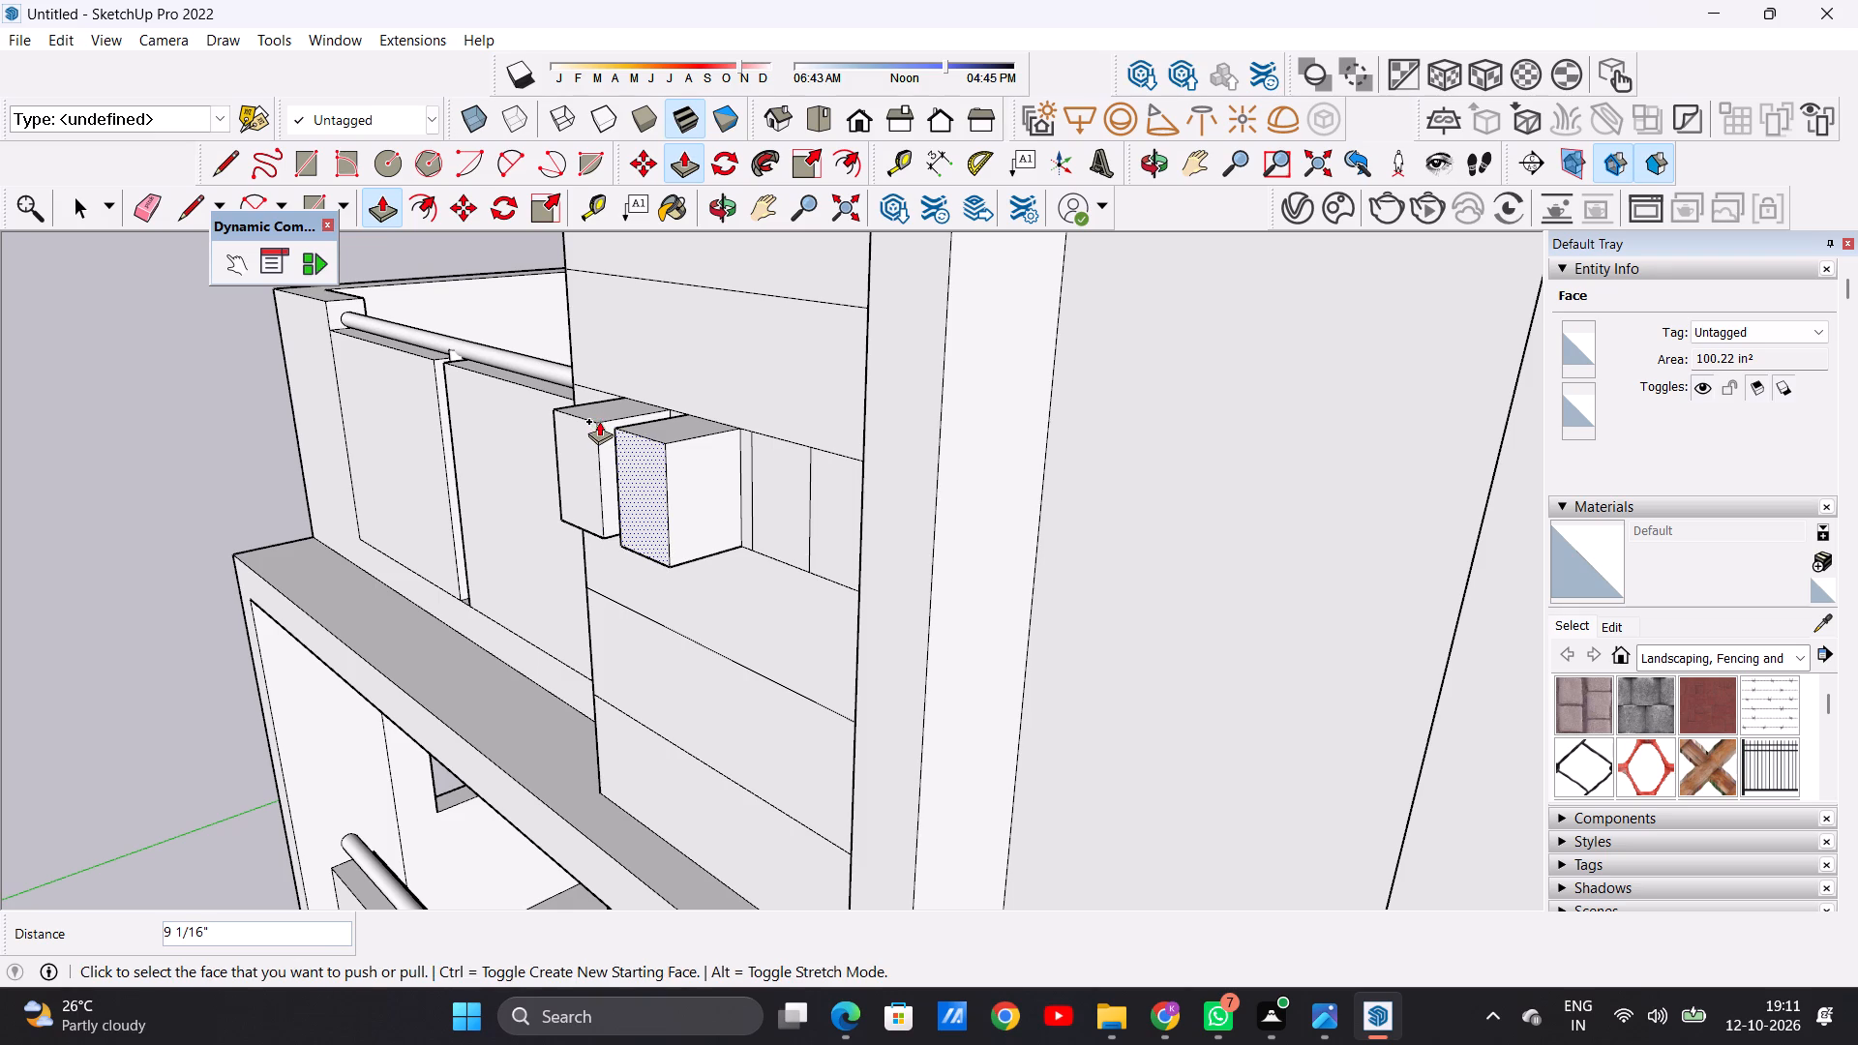
{"action": "left_click", "coordinate": [773, 438]}
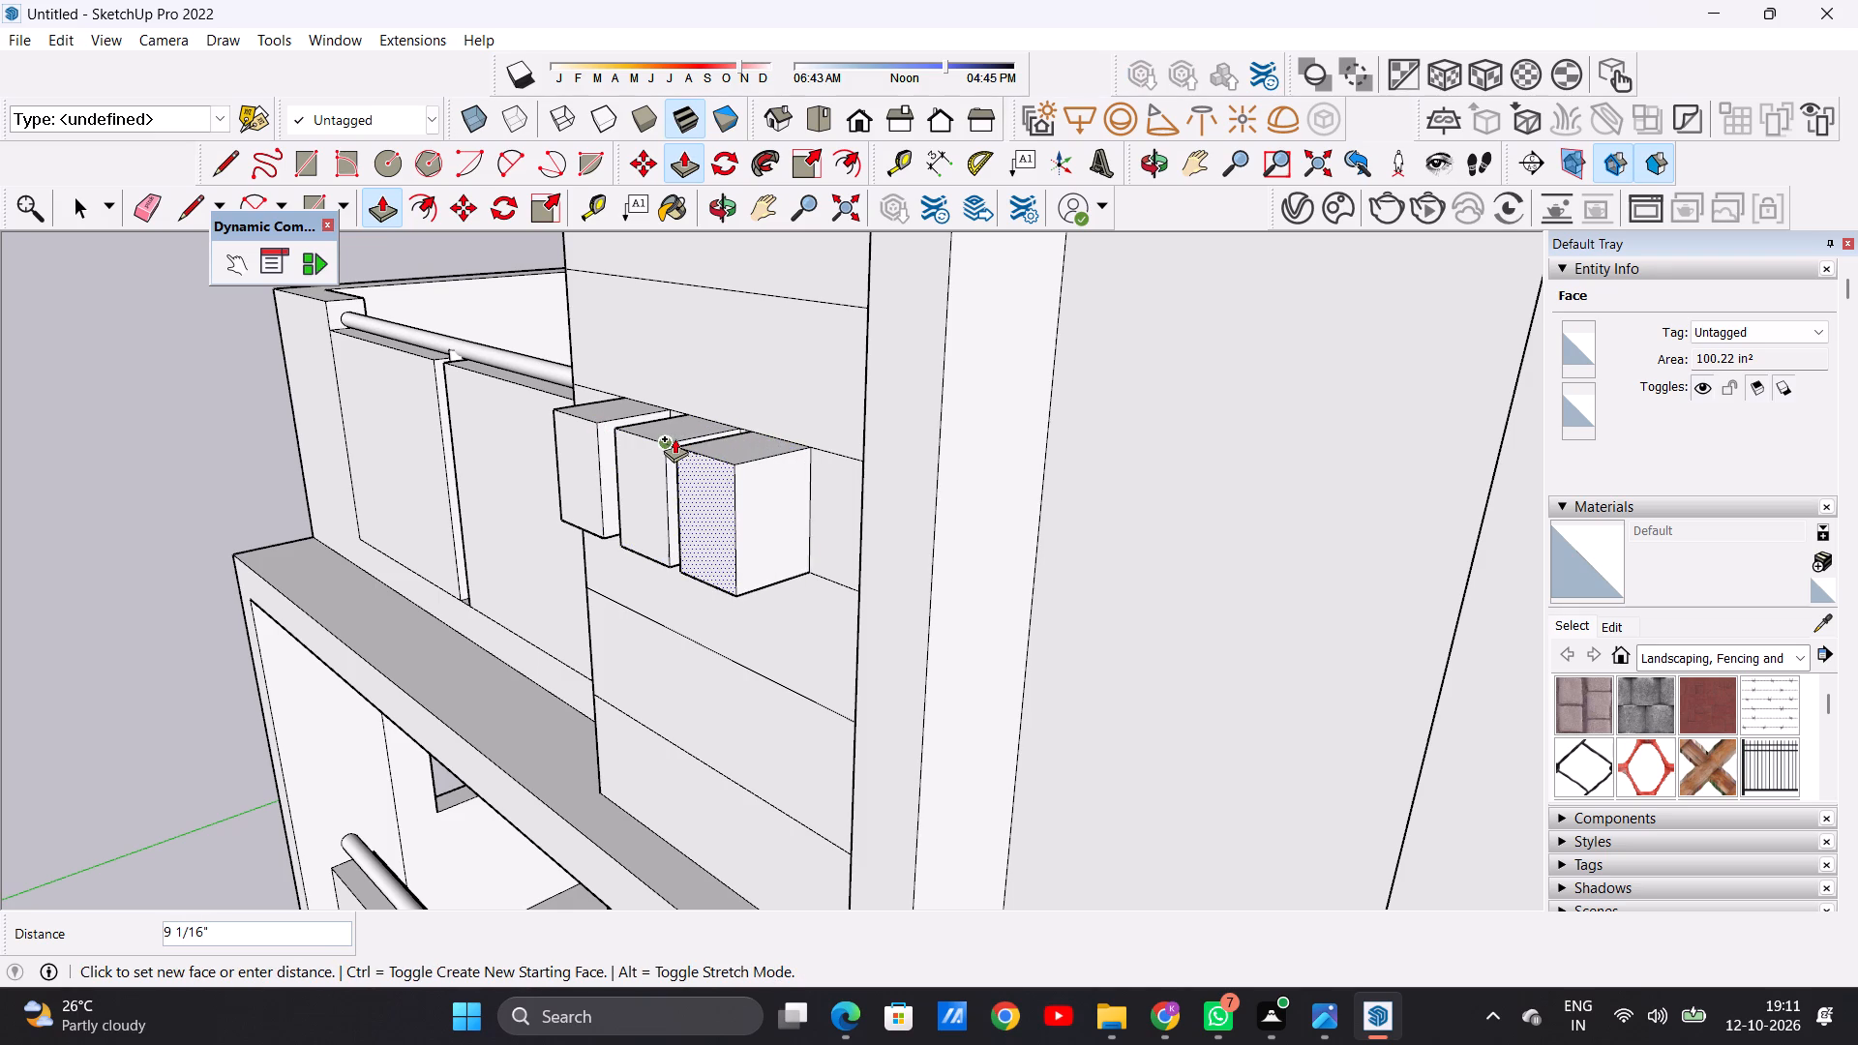
{"action": "left_click", "coordinate": [668, 445]}
{"action": "key", "text": "space"}
Draw a line about 8 1/4" long across the top face of each of the three blocks, parallel to the wall.
{"action": "scroll", "coordinate": [711, 501], "scroll_direction": "down", "scroll_amount": 7}
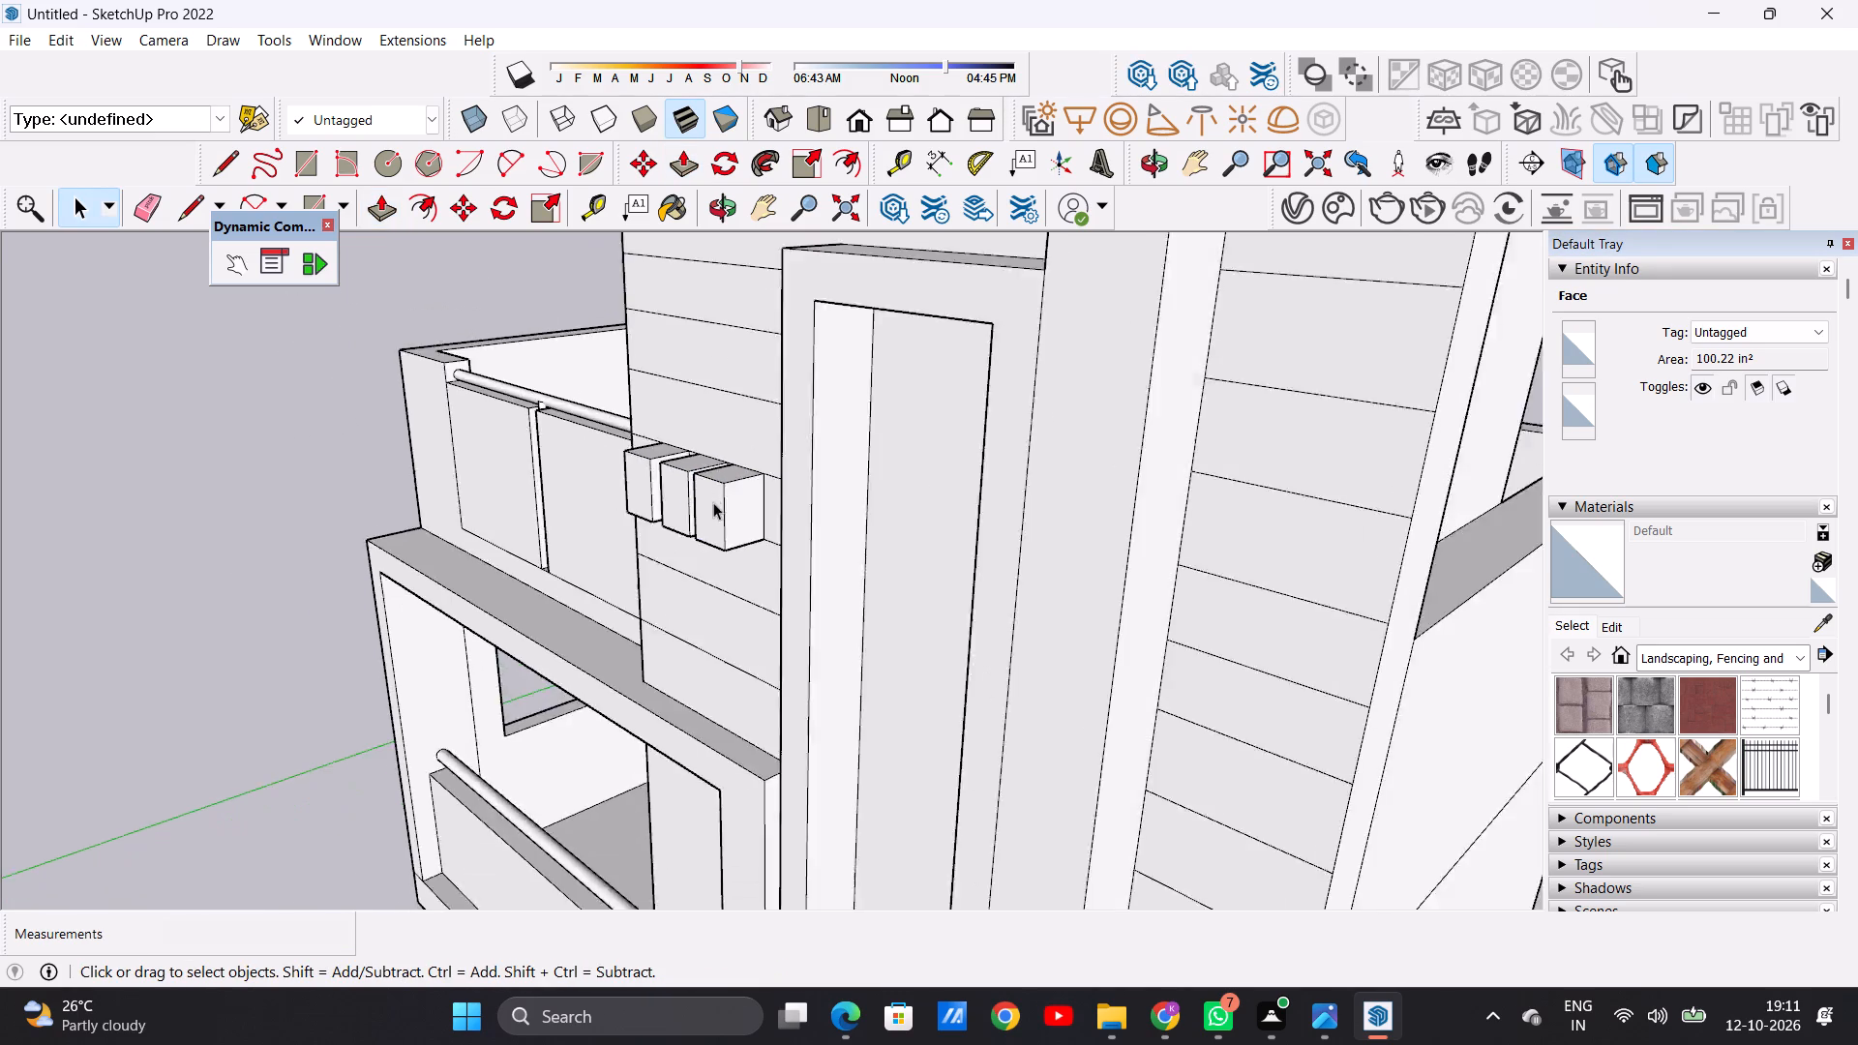
{"action": "scroll", "coordinate": [713, 502], "scroll_direction": "down", "scroll_amount": 9}
{"action": "middle_click_drag", "start_coordinate": [646, 484], "coordinate": [1010, 687]}
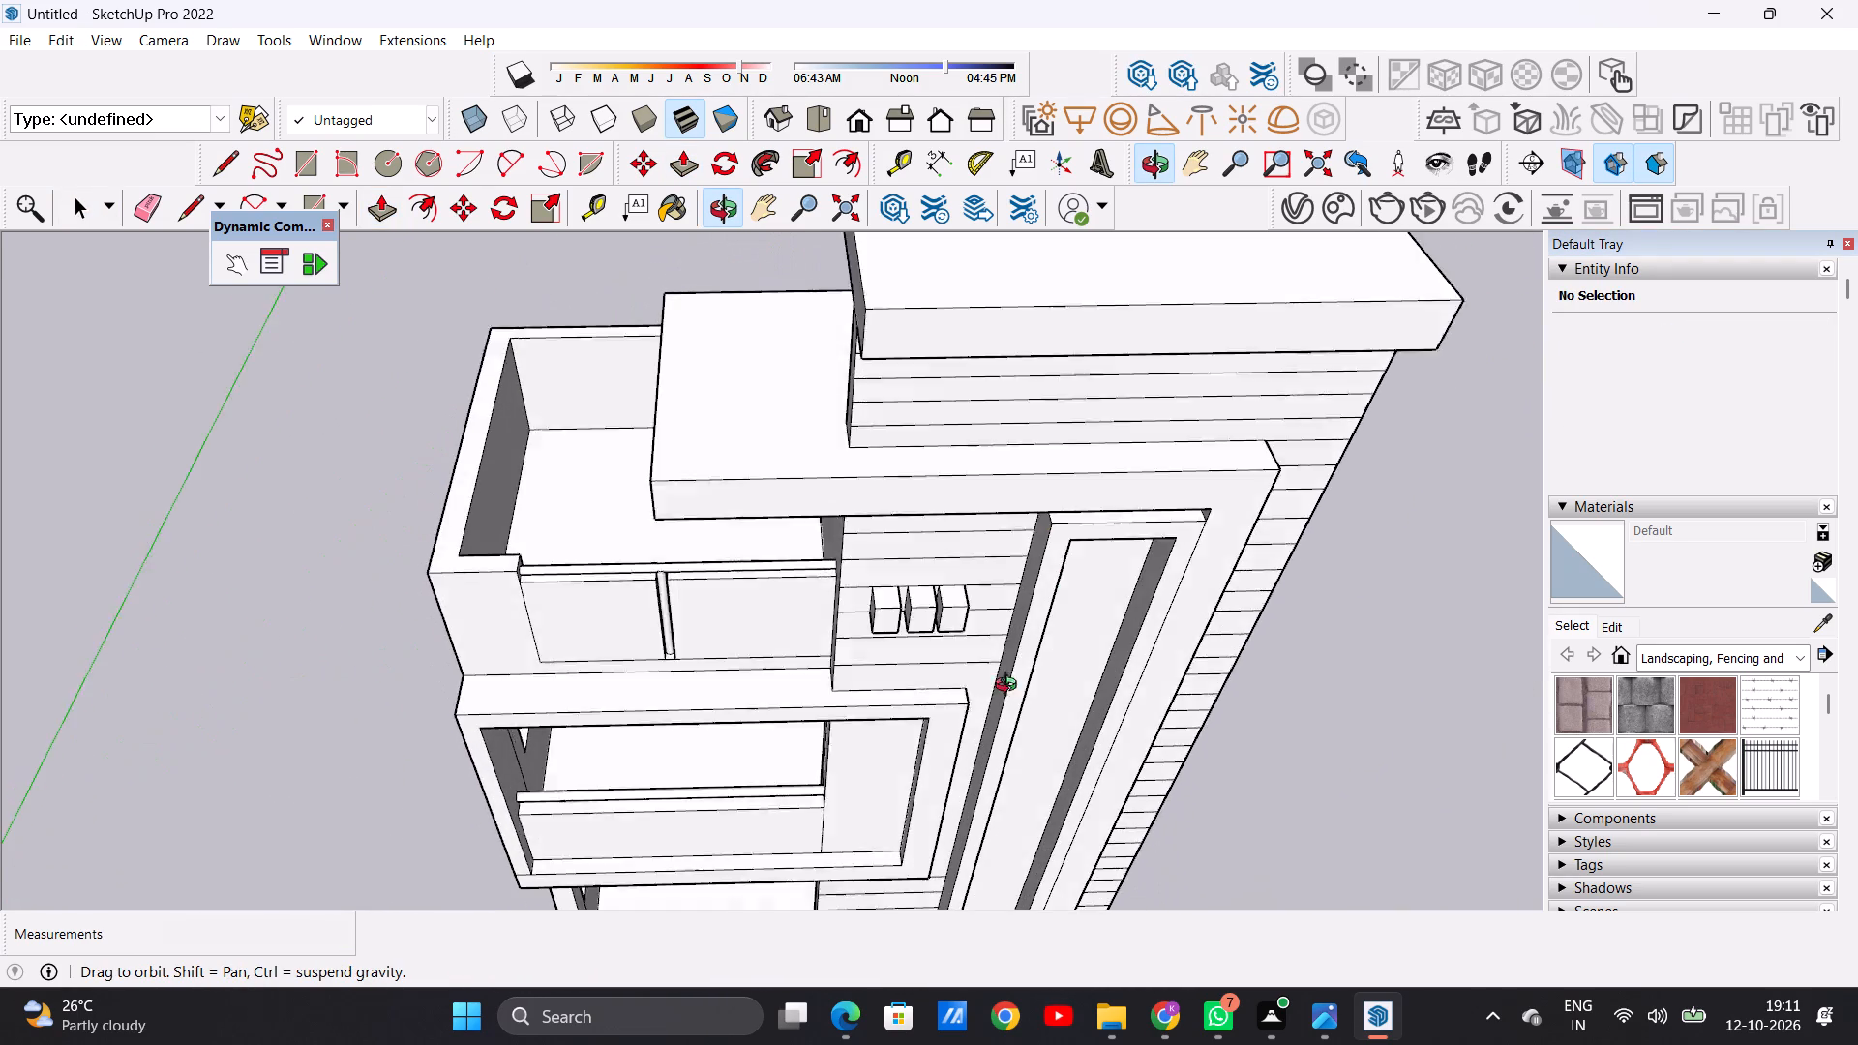
{"action": "middle_click_drag", "start_coordinate": [1010, 687], "coordinate": [971, 697]}
{"action": "scroll", "coordinate": [866, 613], "scroll_direction": "up", "scroll_amount": 7}
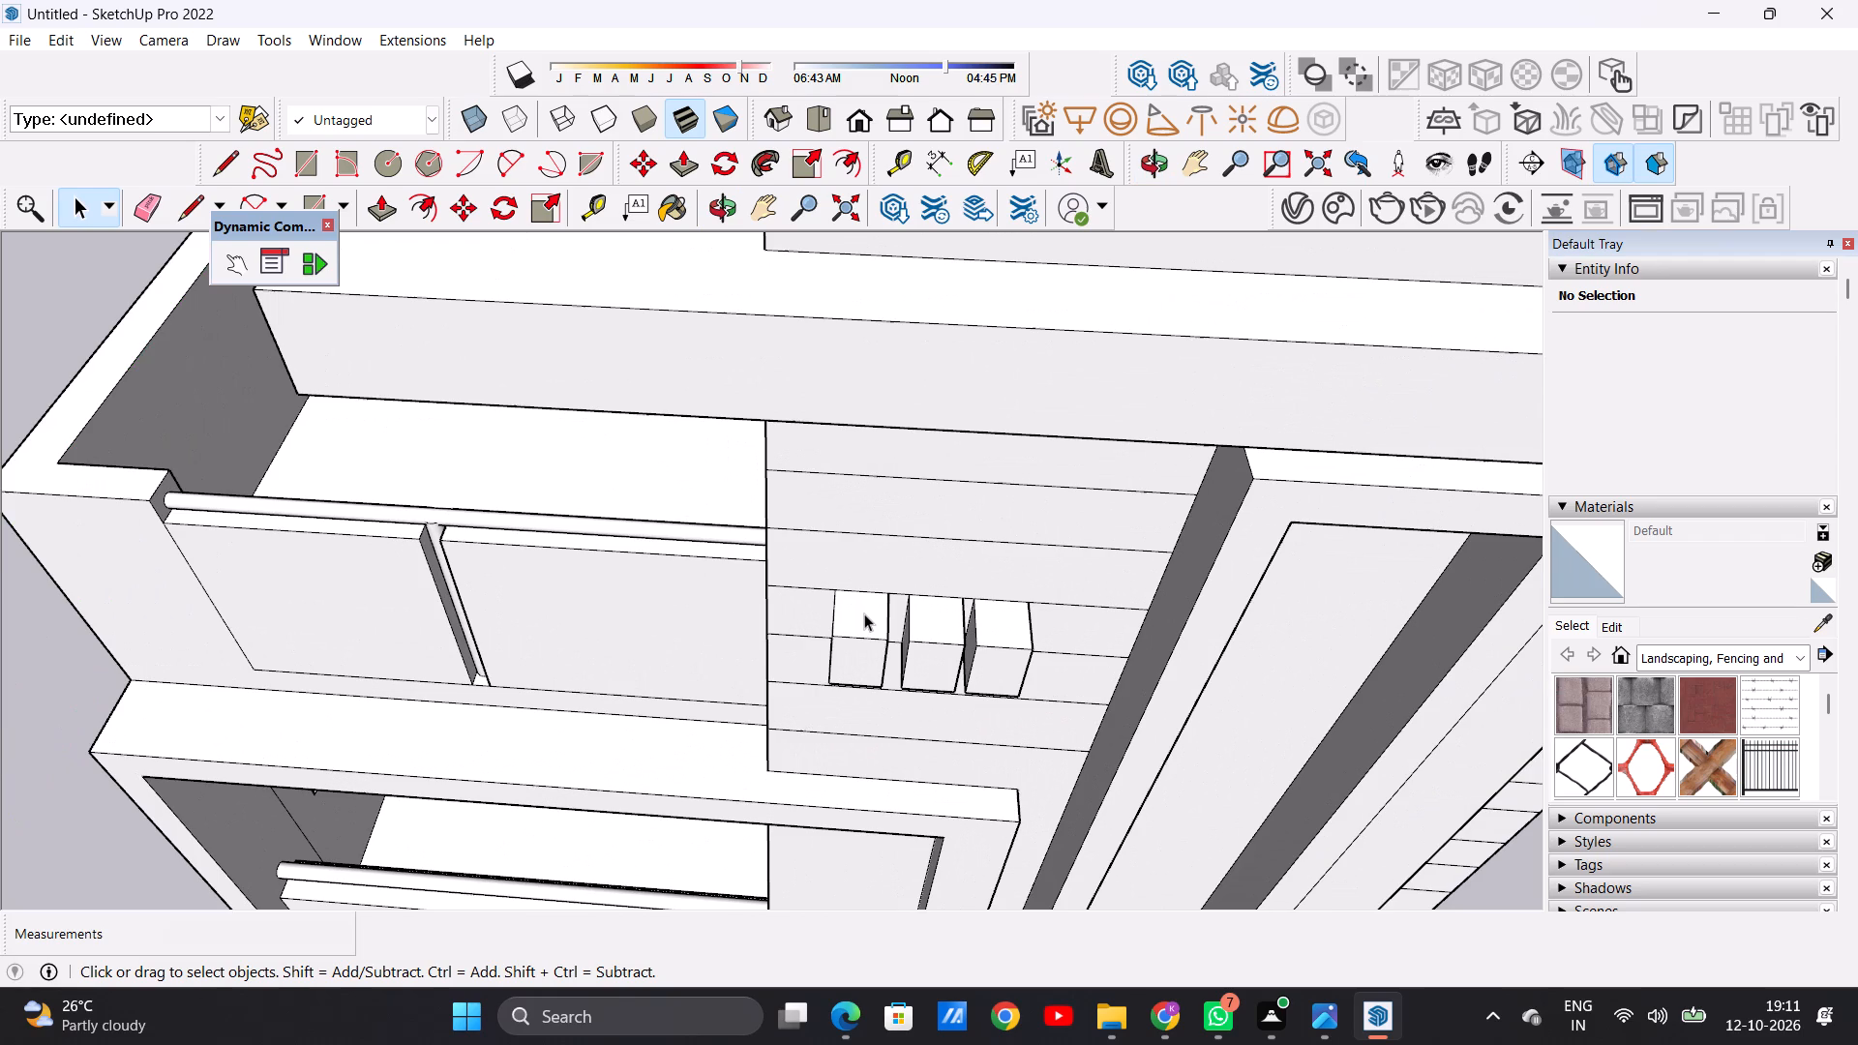
{"action": "key", "text": "l"}
{"action": "scroll", "coordinate": [859, 634], "scroll_direction": "up", "scroll_amount": 5}
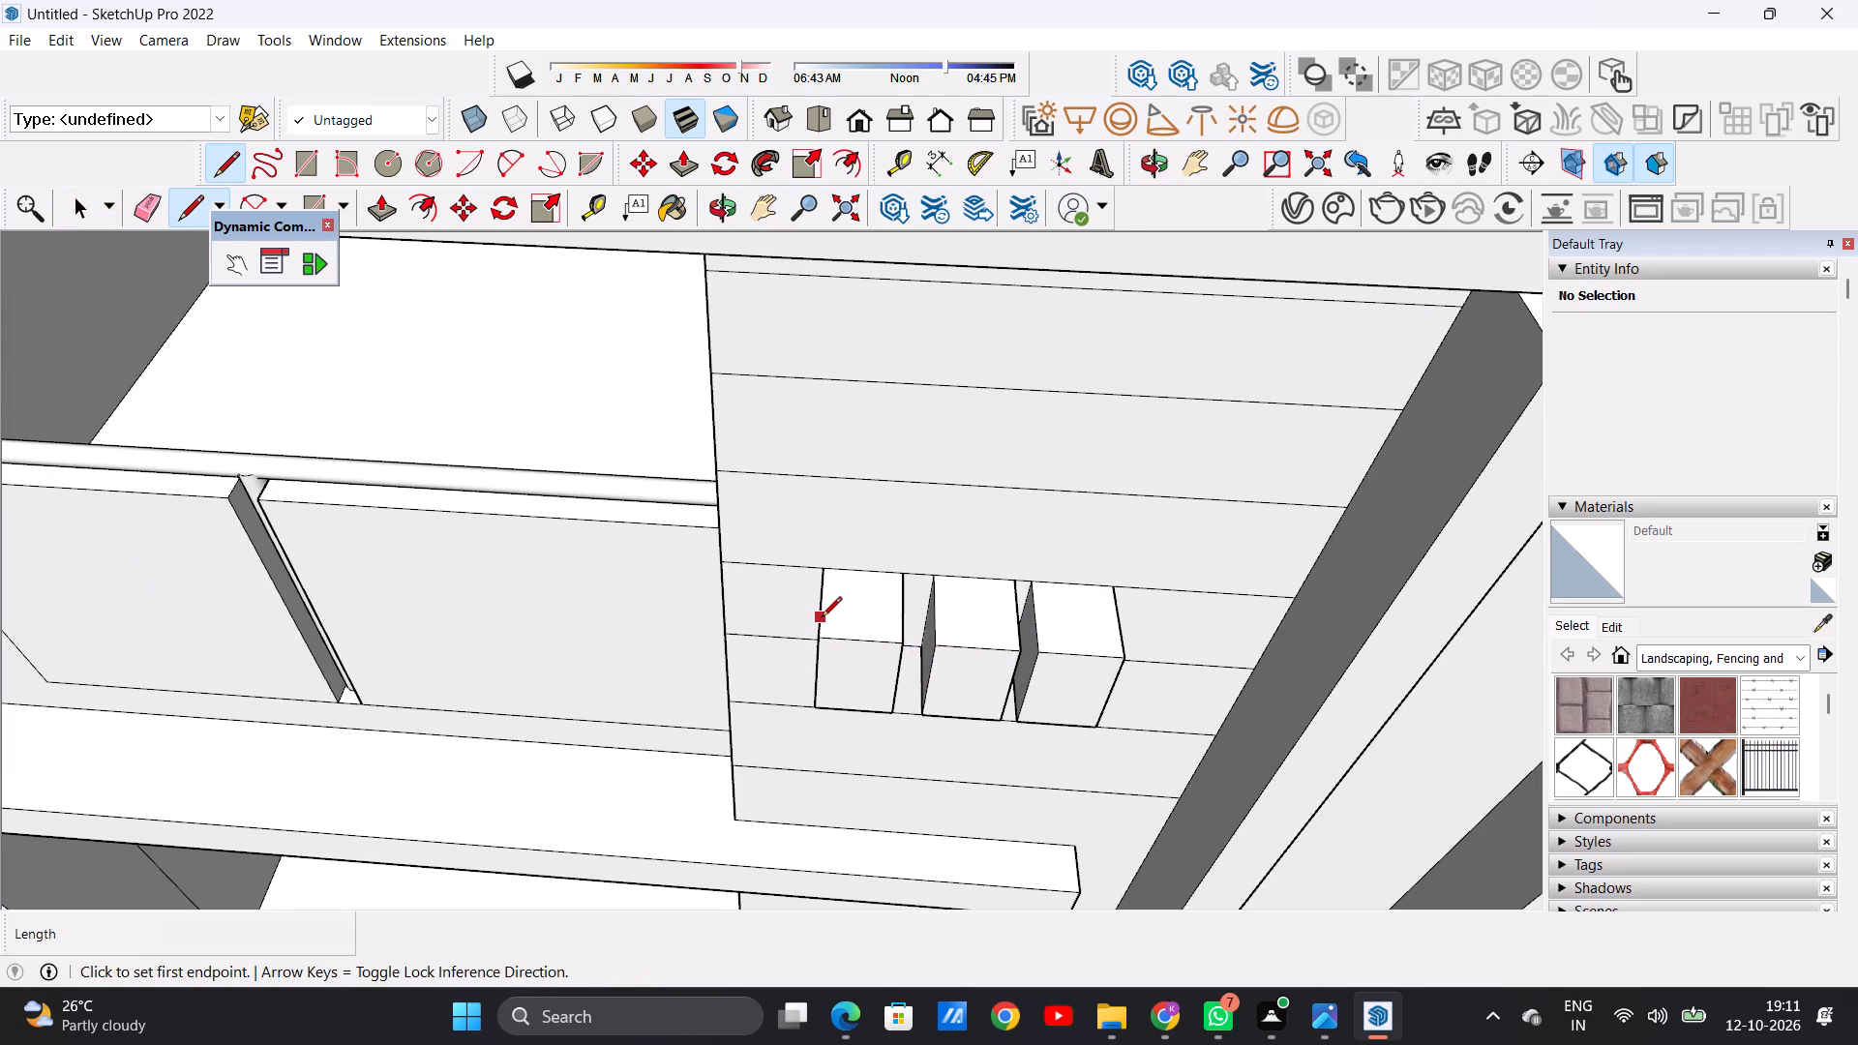
{"action": "left_click", "coordinate": [822, 618]}
{"action": "left_click", "coordinate": [897, 625]}
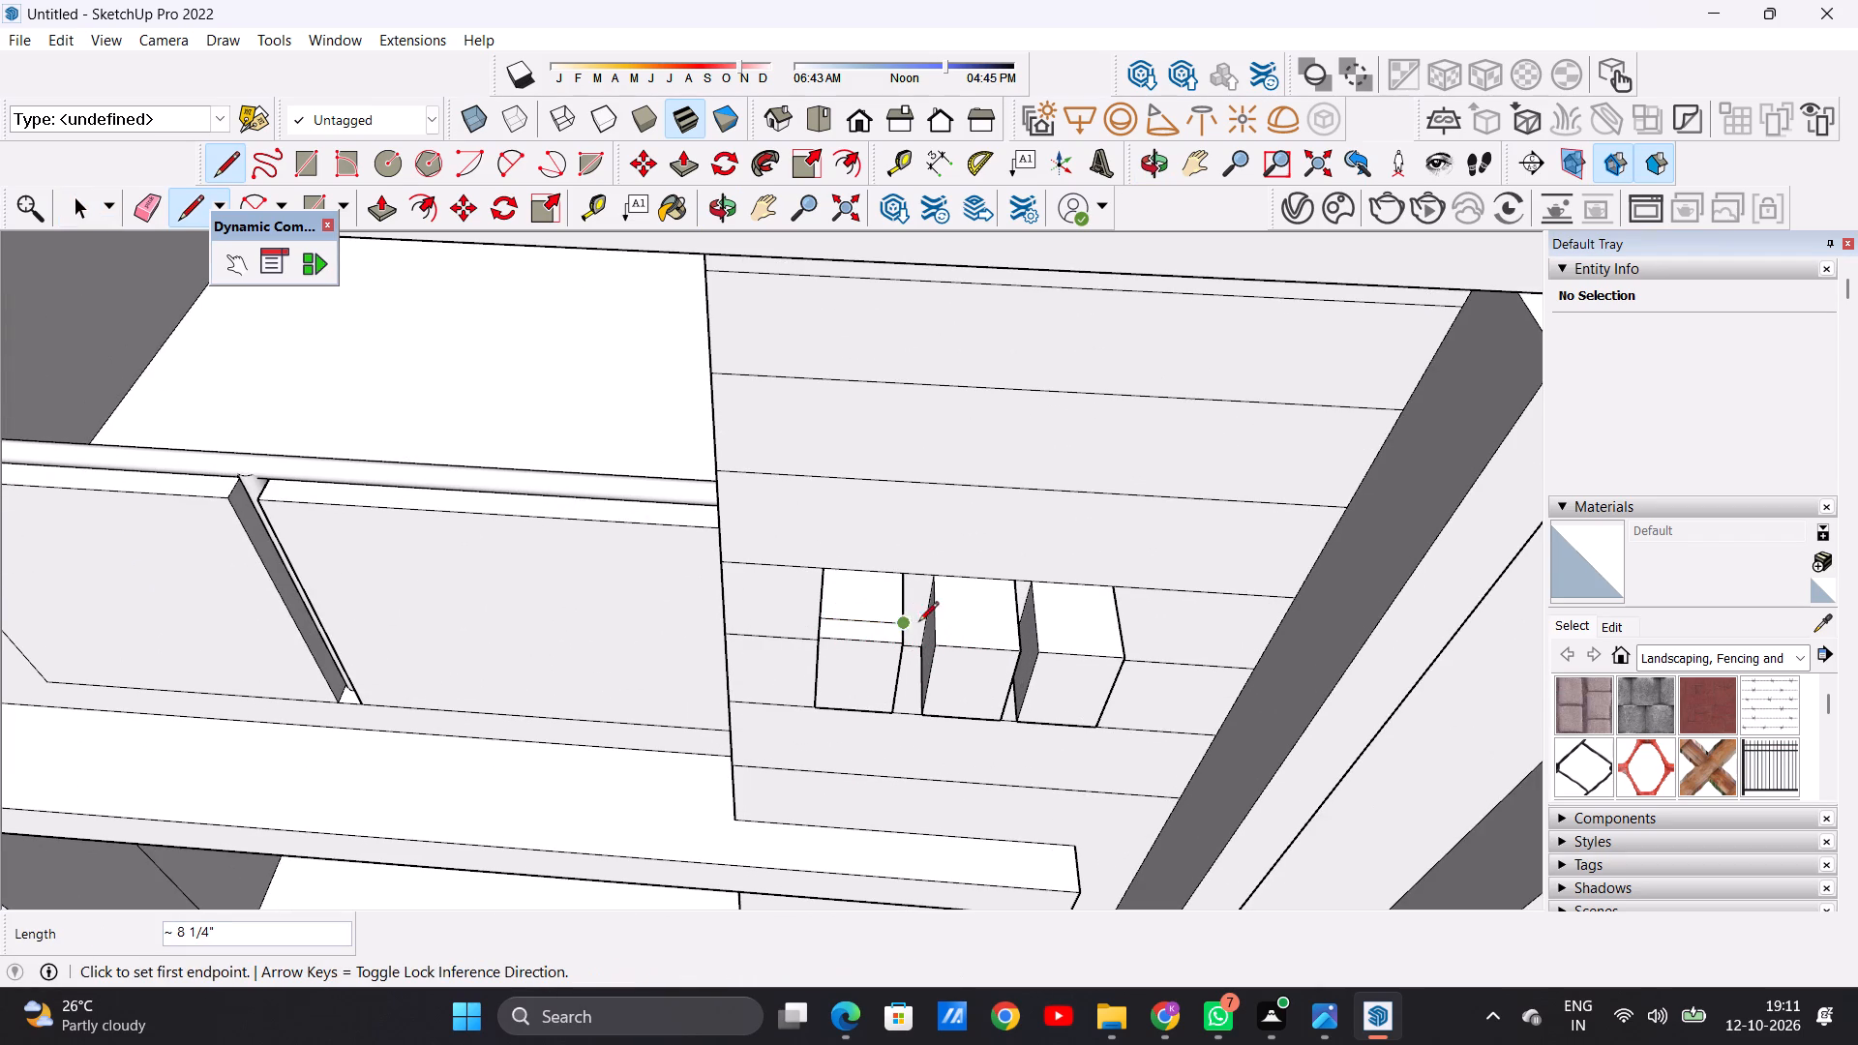
{"action": "left_click", "coordinate": [938, 624]}
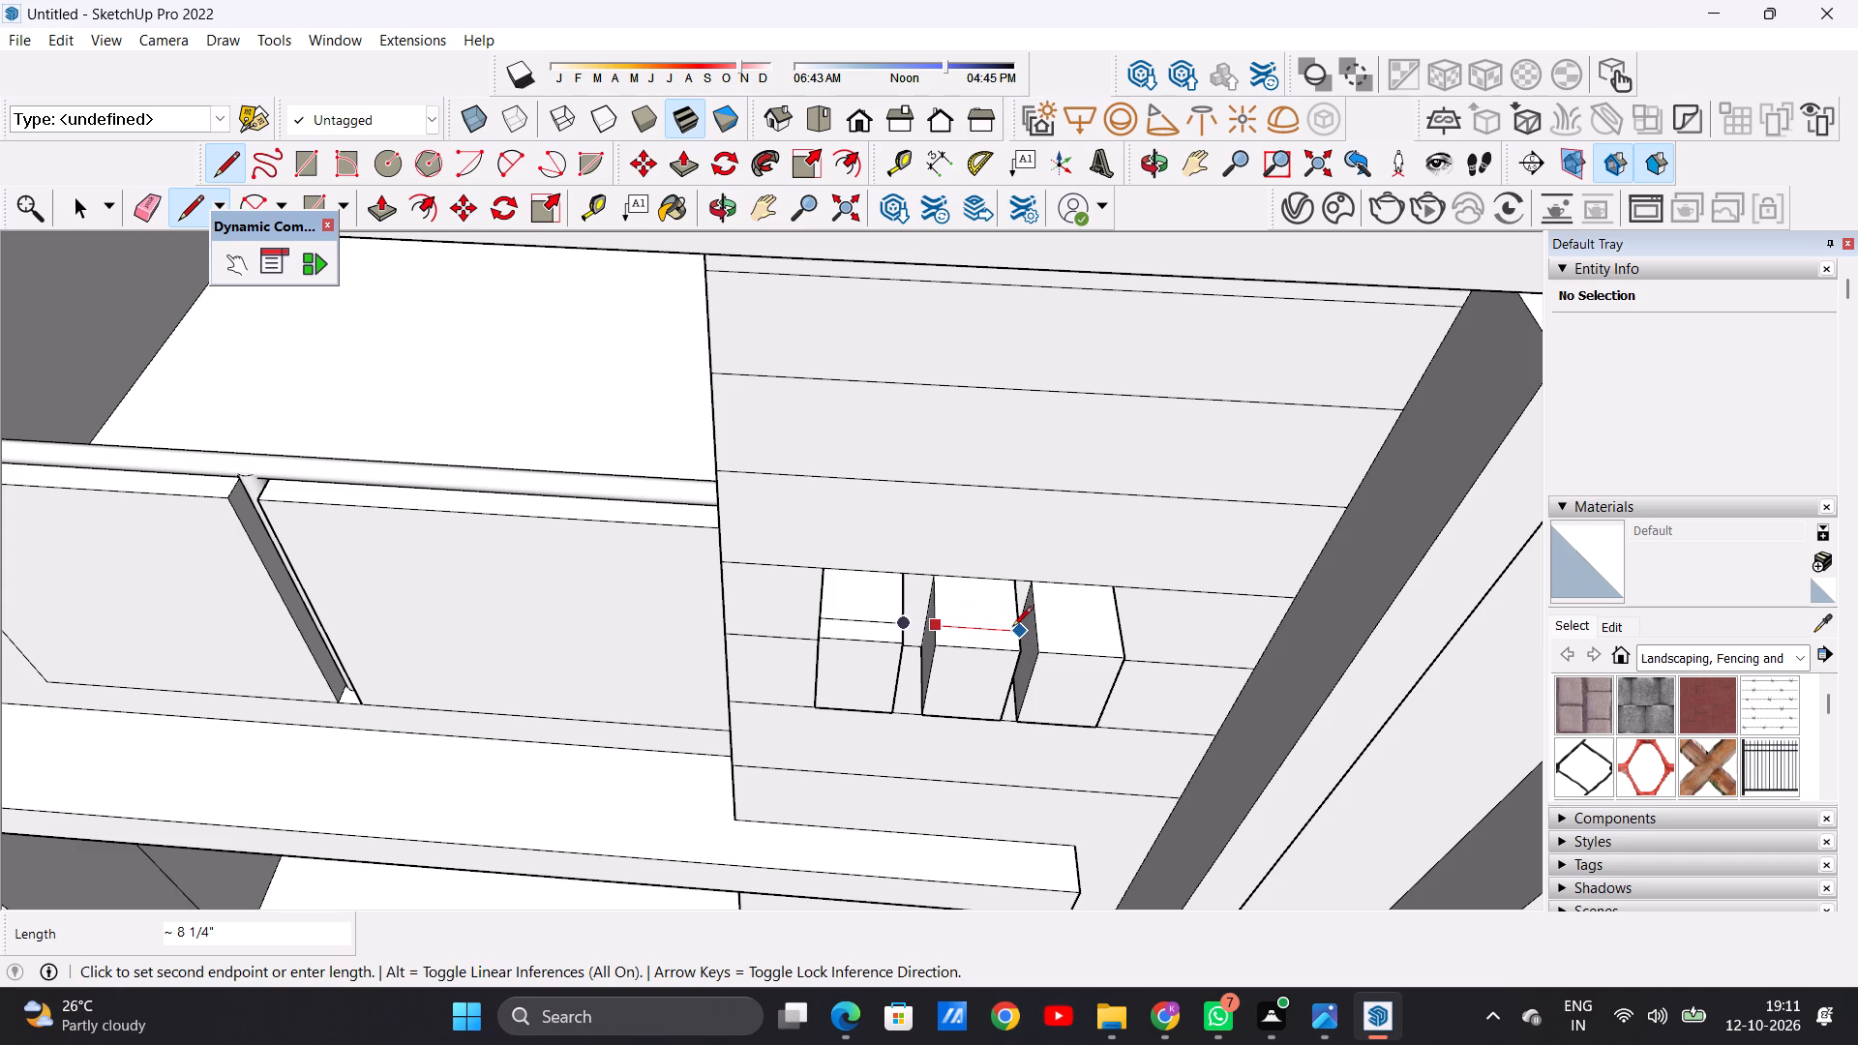
{"action": "left_click", "coordinate": [1015, 628]}
{"action": "left_click", "coordinate": [1038, 630]}
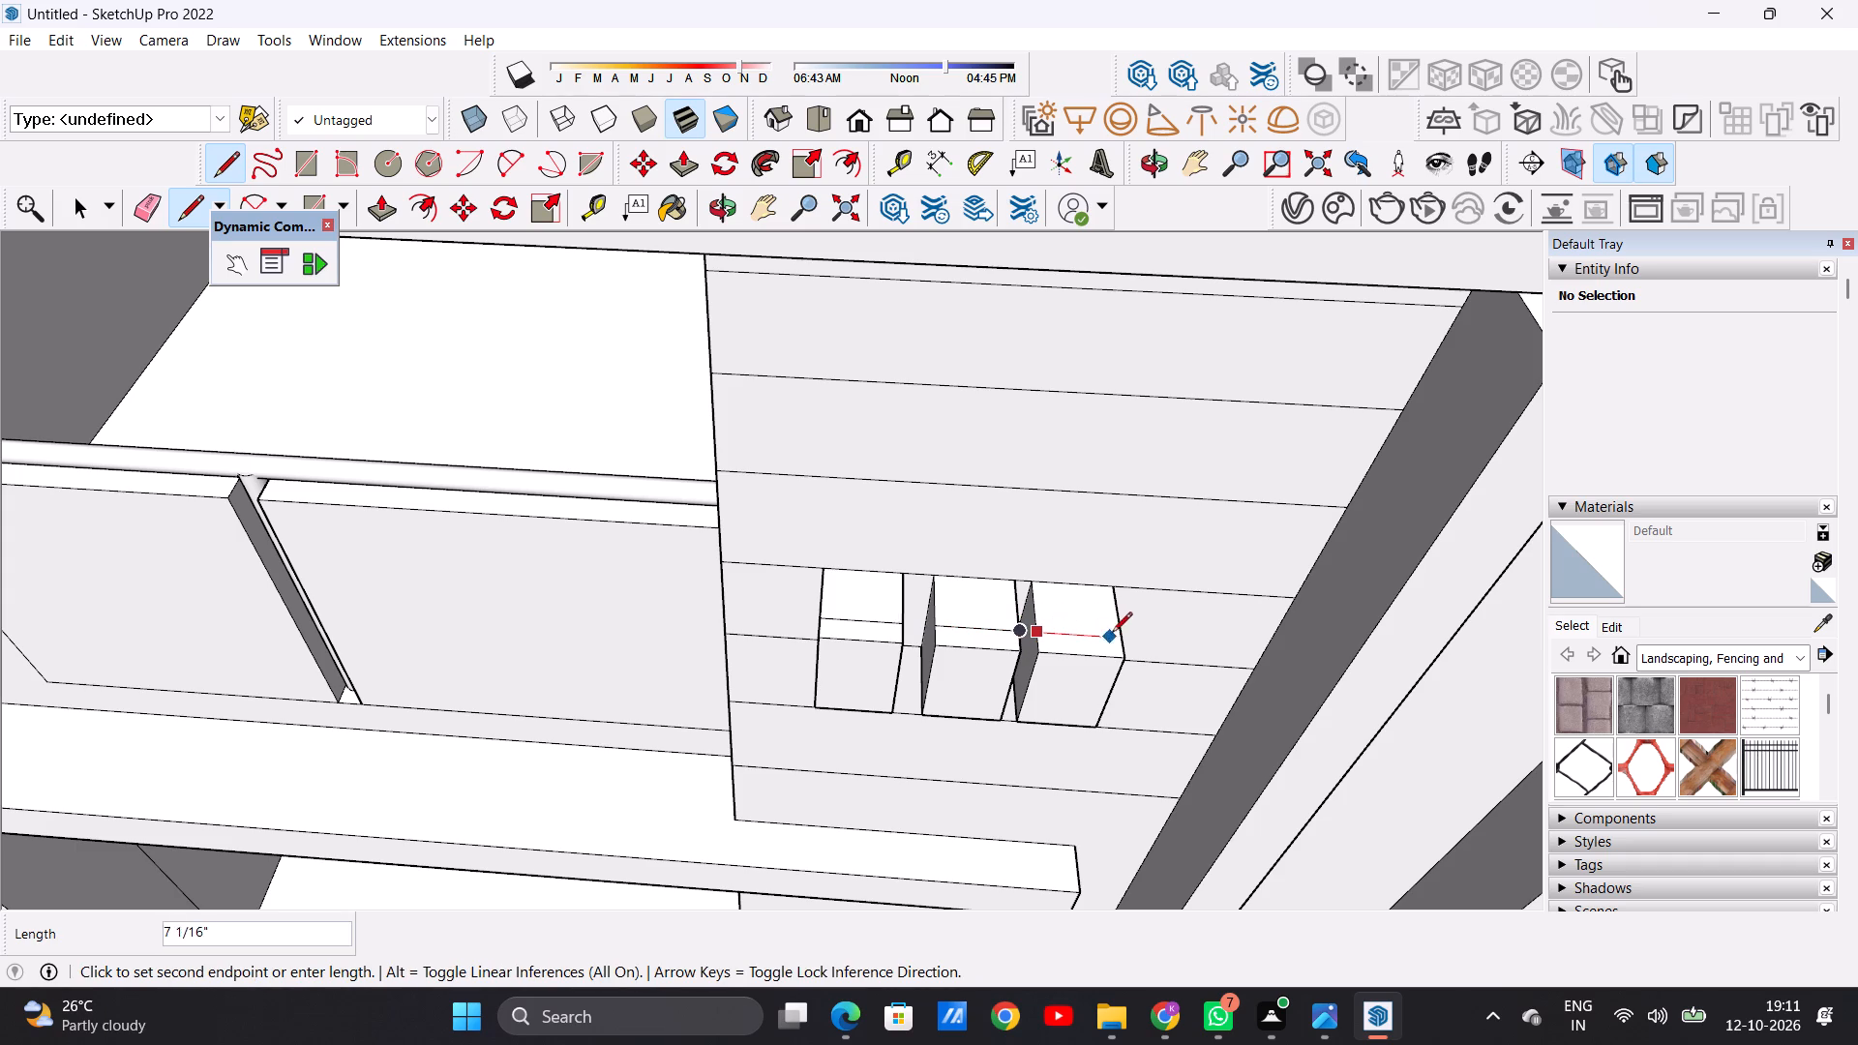
{"action": "left_click", "coordinate": [1120, 637]}
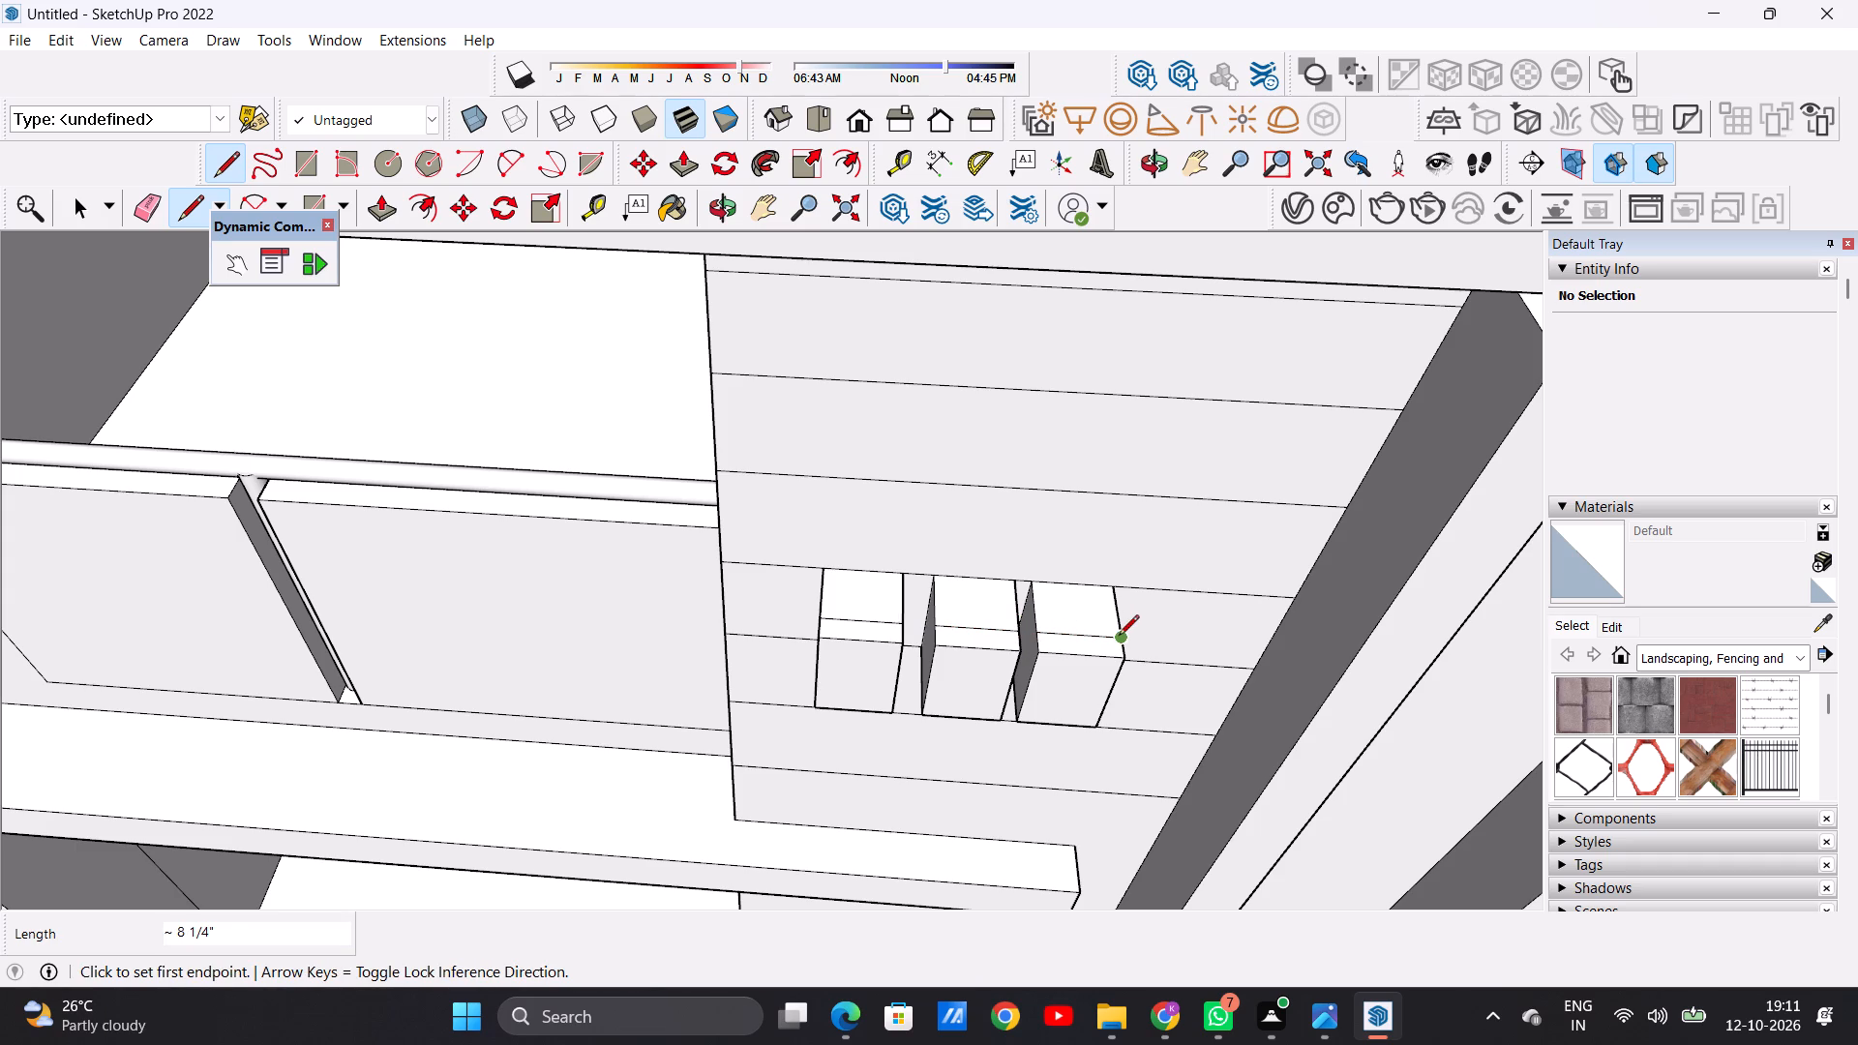
{"action": "key", "text": "space"}
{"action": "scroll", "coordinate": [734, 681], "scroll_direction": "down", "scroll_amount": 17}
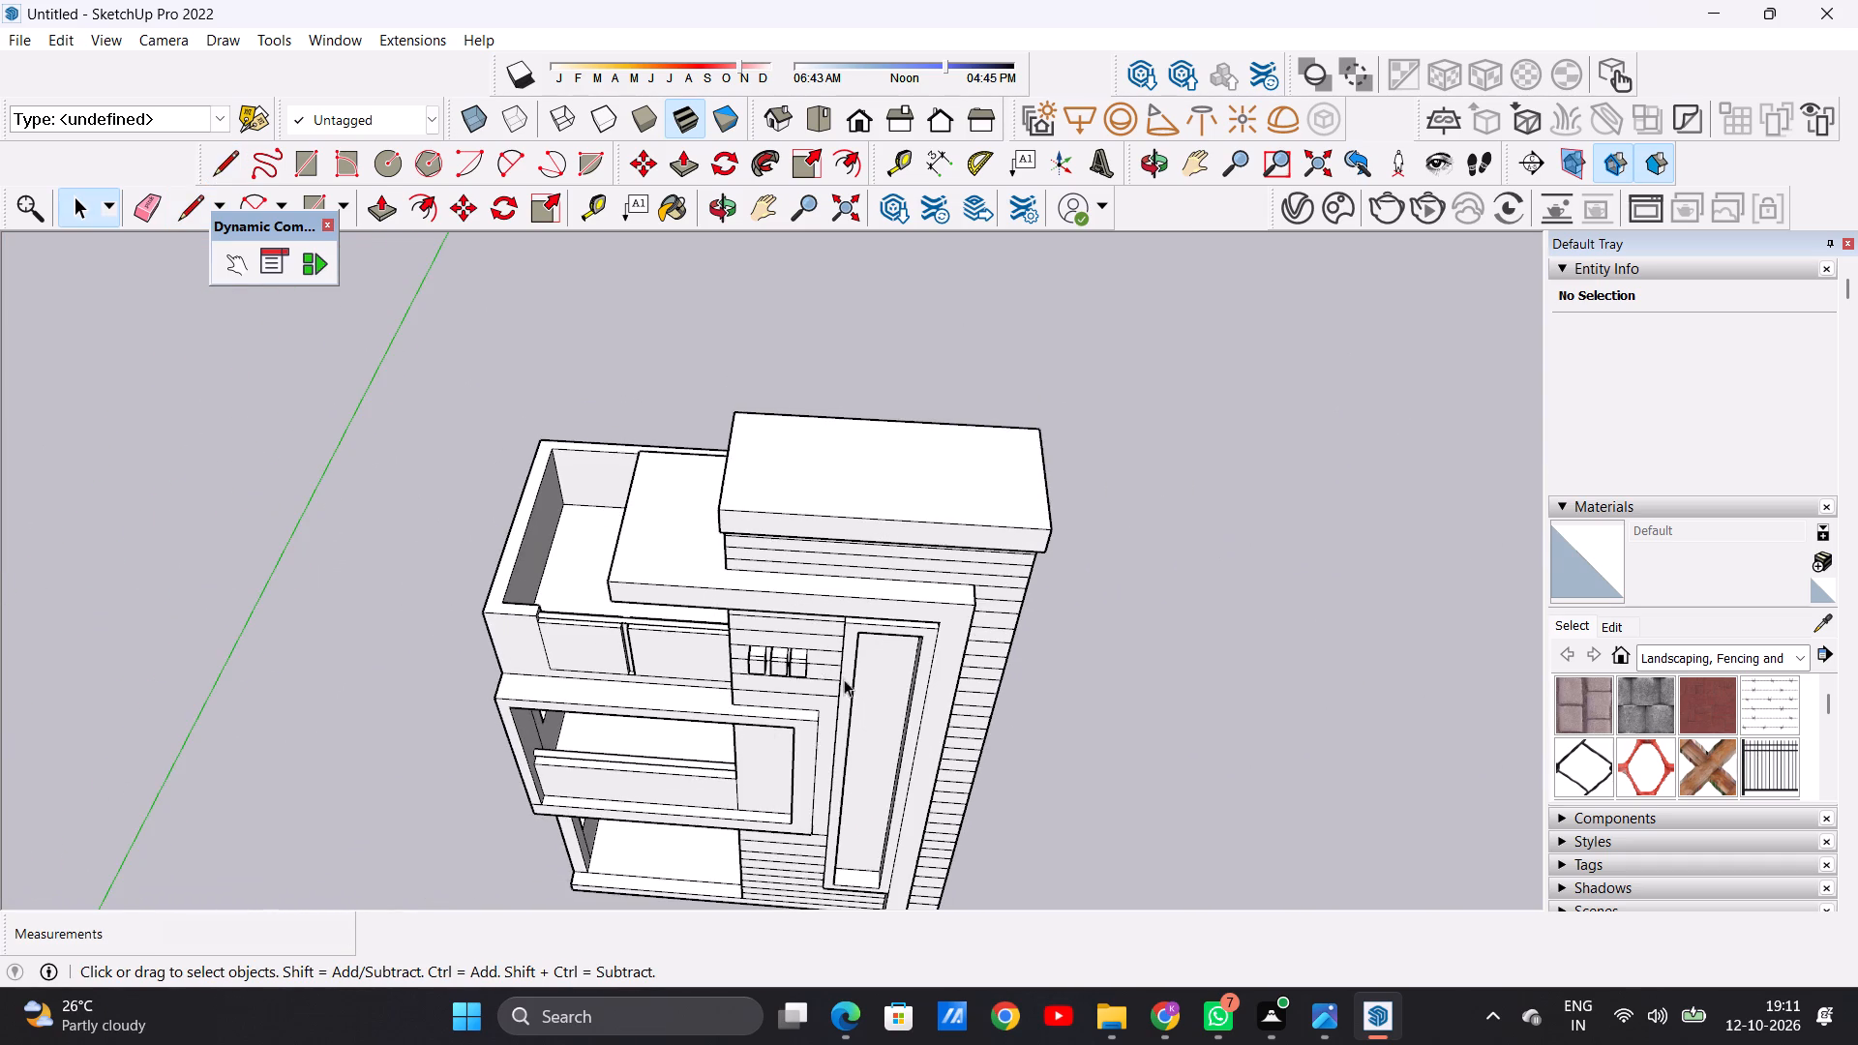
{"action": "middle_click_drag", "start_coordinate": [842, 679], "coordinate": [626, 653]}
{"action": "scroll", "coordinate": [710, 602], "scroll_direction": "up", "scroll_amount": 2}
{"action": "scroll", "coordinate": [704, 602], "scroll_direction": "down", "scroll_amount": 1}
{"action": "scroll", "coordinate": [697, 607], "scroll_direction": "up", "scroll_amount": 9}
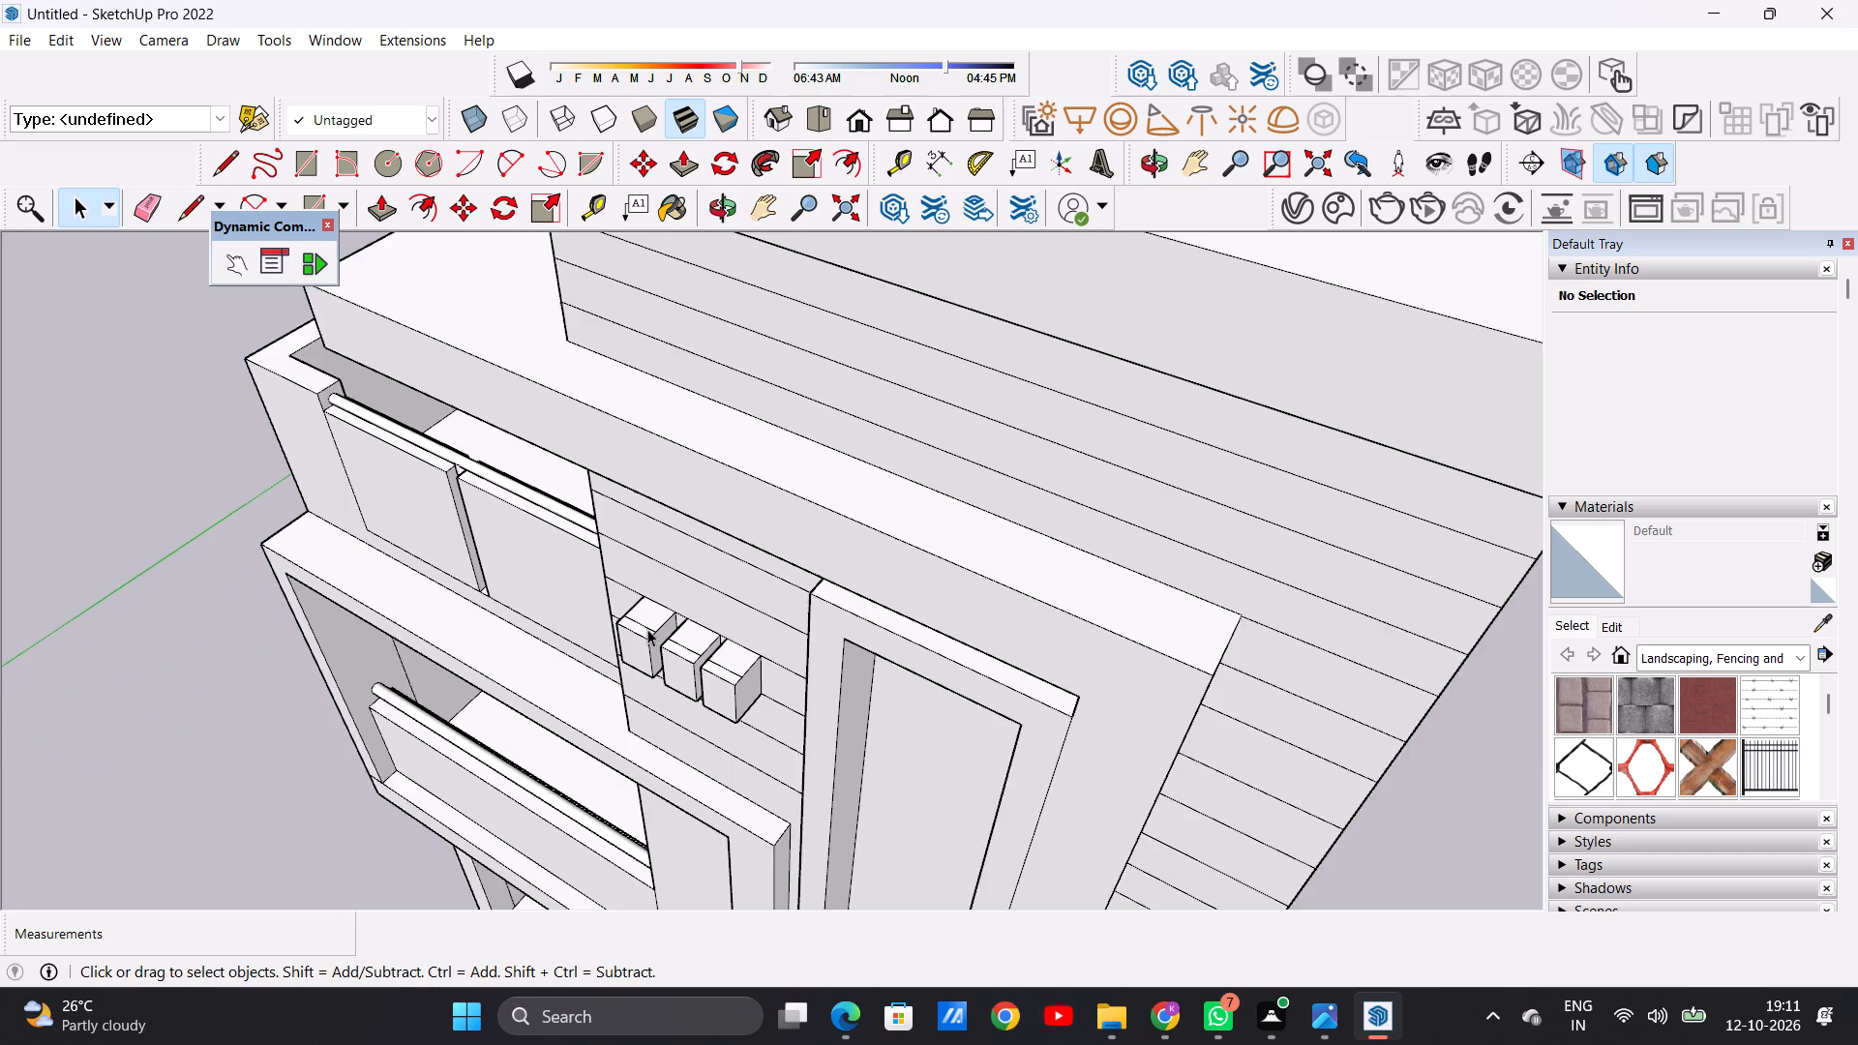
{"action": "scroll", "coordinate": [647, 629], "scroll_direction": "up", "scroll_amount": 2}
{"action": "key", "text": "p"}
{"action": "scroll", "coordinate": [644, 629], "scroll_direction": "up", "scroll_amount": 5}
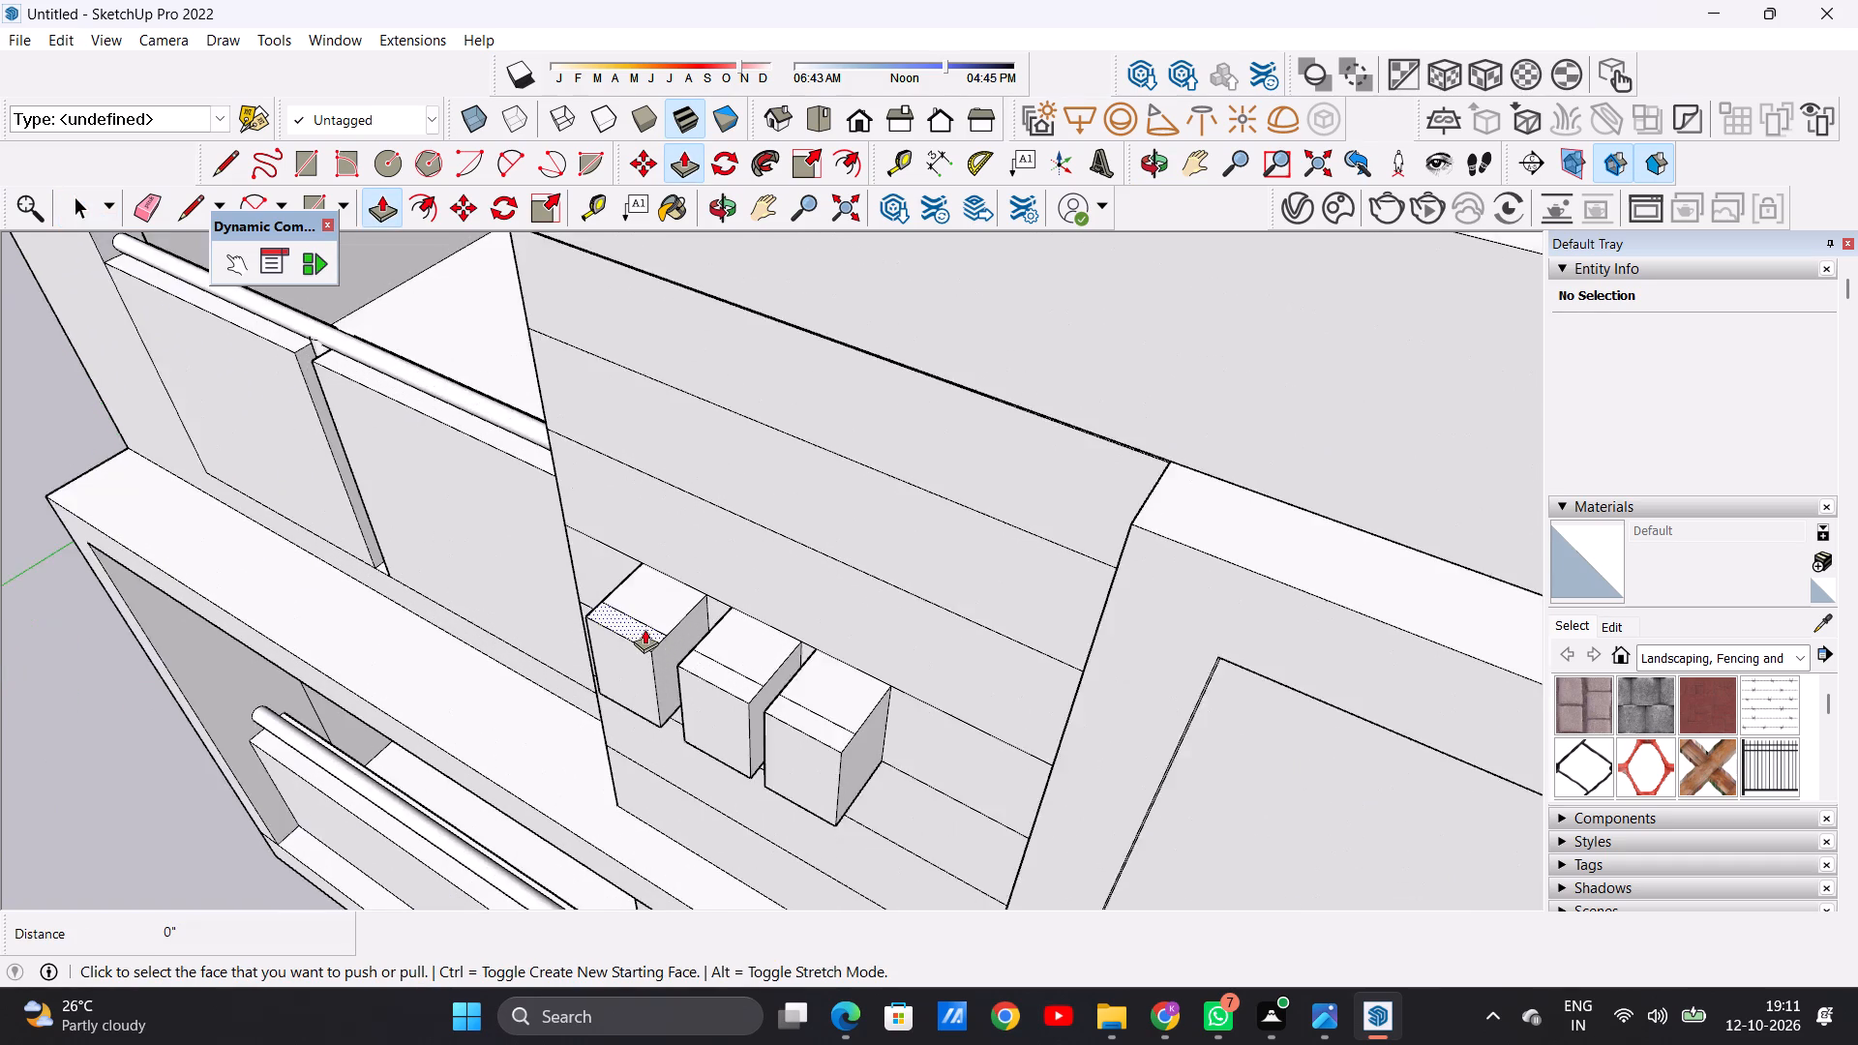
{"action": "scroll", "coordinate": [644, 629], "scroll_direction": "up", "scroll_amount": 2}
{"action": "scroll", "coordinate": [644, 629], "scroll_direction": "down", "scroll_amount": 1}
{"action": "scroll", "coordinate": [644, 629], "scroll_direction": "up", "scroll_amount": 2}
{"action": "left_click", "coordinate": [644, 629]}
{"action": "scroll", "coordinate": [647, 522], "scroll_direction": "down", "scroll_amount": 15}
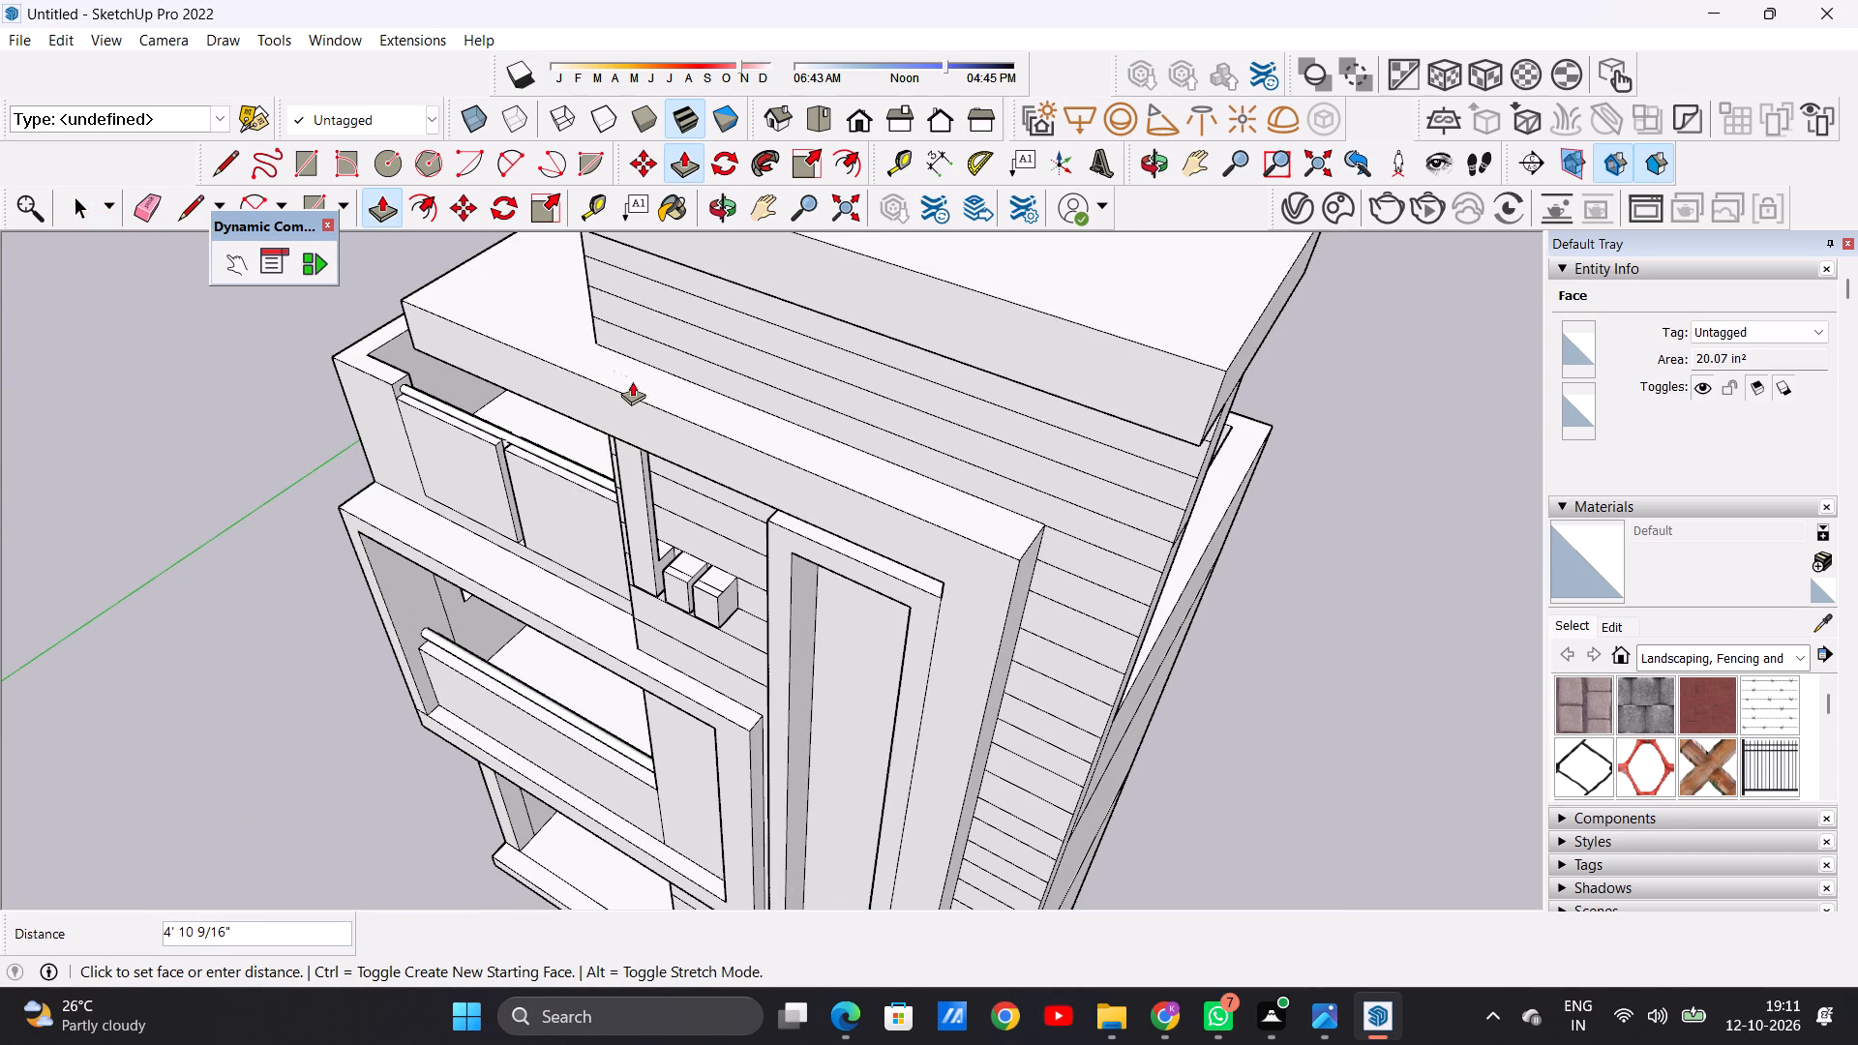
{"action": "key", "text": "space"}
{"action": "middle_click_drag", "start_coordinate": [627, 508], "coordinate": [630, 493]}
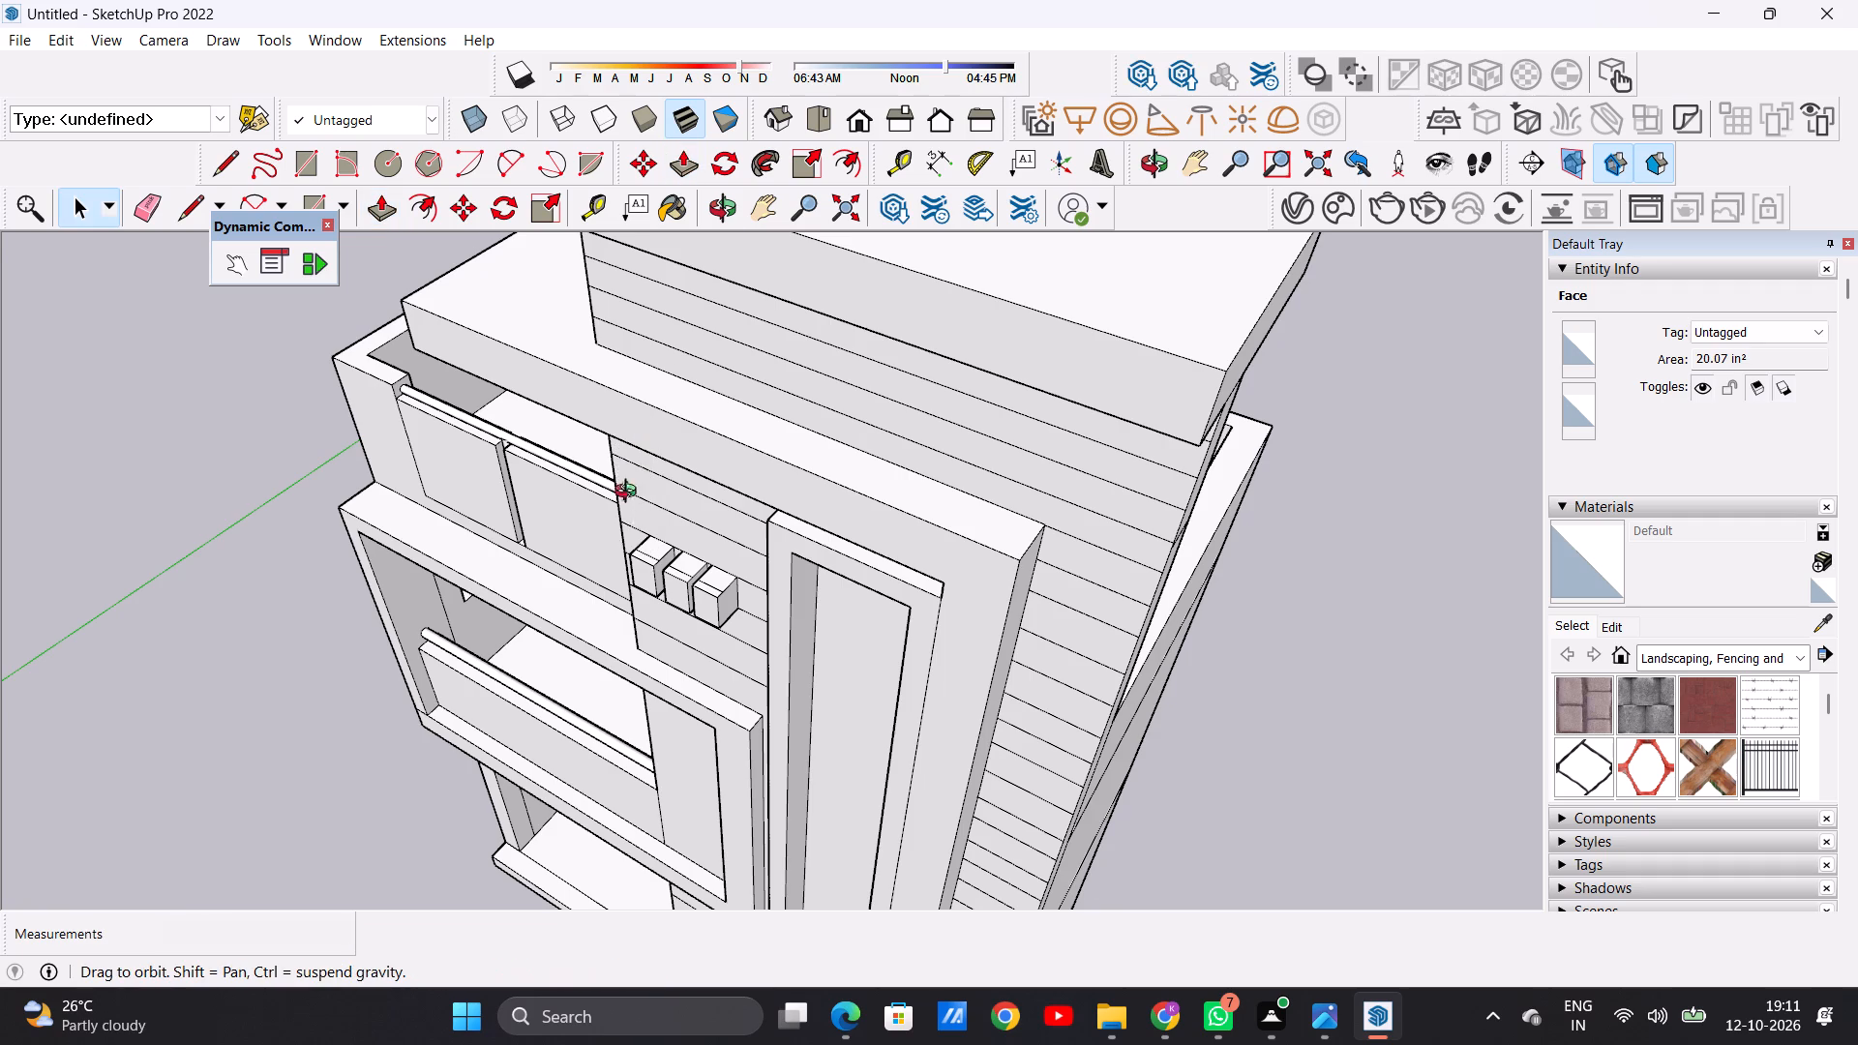
Examine the three projecting blocks in relation to the canopy, balcony and tall window frame from several angles.
{"action": "middle_click_drag", "start_coordinate": [630, 493], "coordinate": [1067, 376]}
{"action": "scroll", "coordinate": [898, 391], "scroll_direction": "down", "scroll_amount": 6}
{"action": "middle_click_drag", "start_coordinate": [910, 430], "coordinate": [1079, 453]}
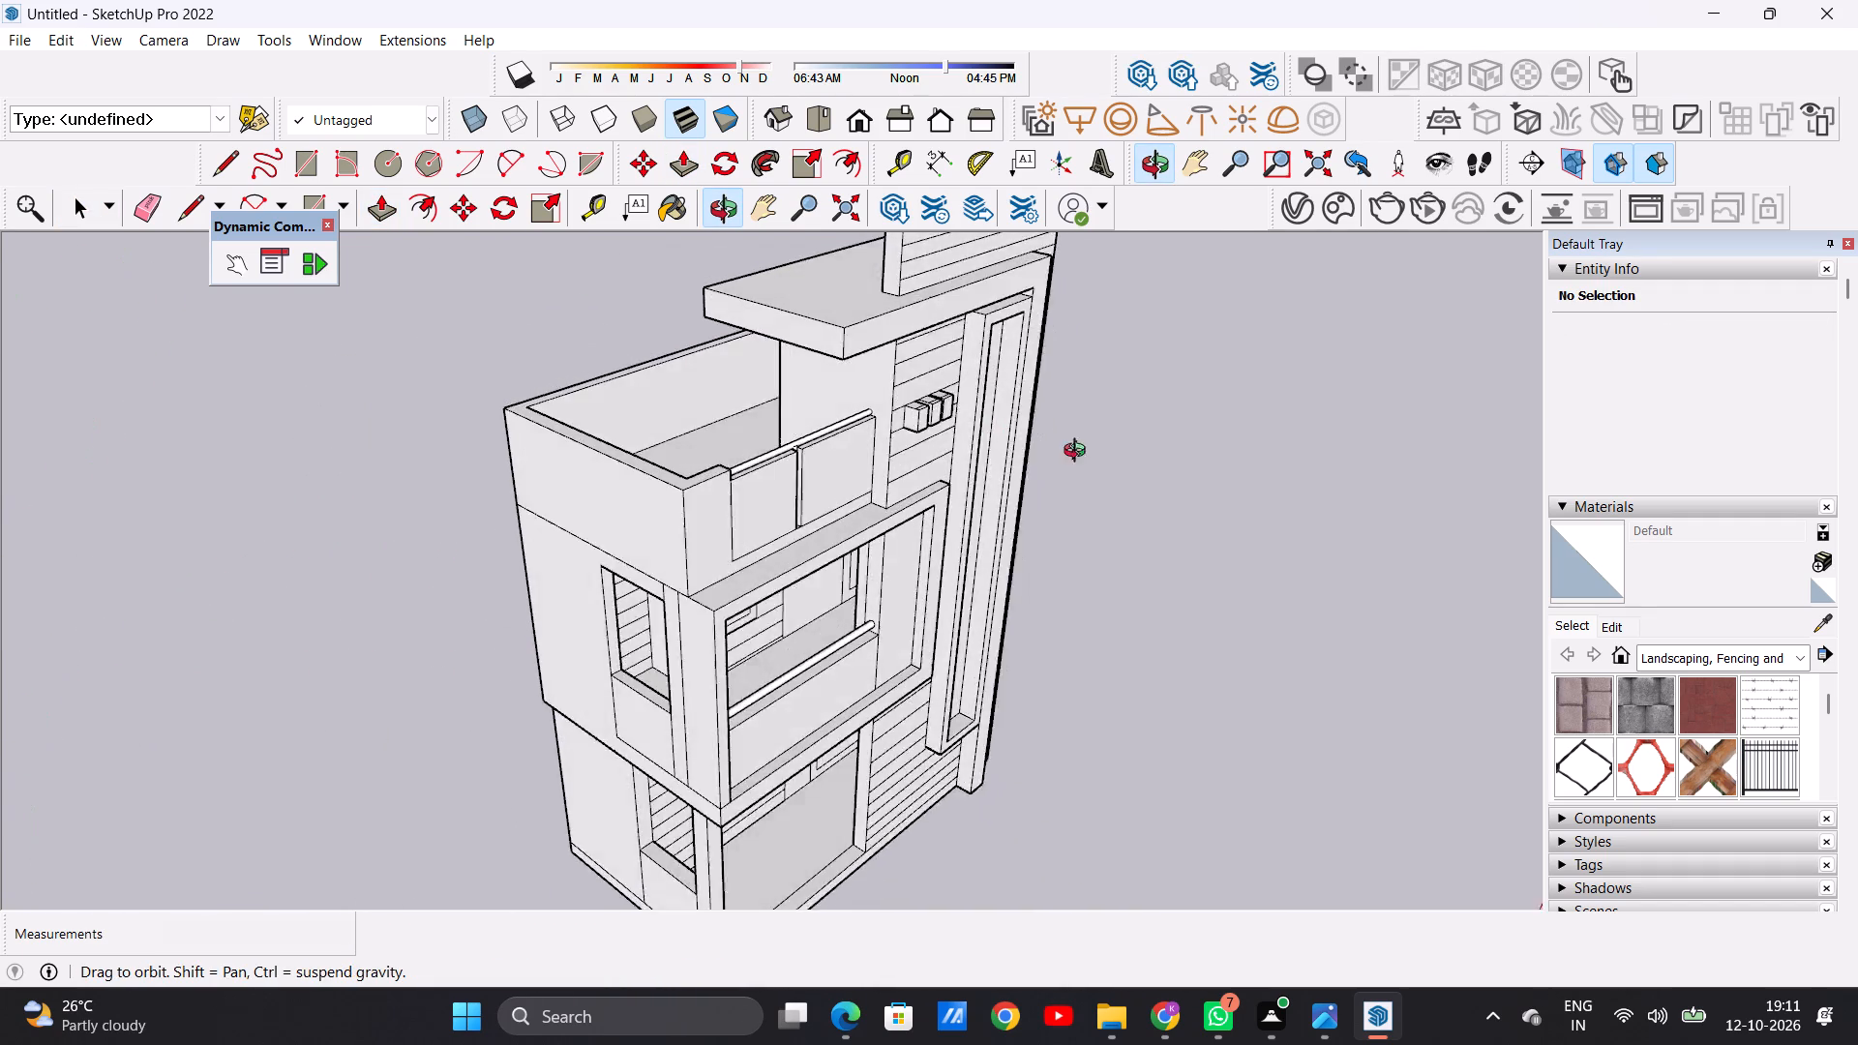
{"action": "middle_click_drag", "start_coordinate": [1079, 453], "coordinate": [1146, 454]}
{"action": "scroll", "coordinate": [904, 333], "scroll_direction": "up", "scroll_amount": 4}
{"action": "middle_click_drag", "start_coordinate": [952, 413], "coordinate": [845, 306]}
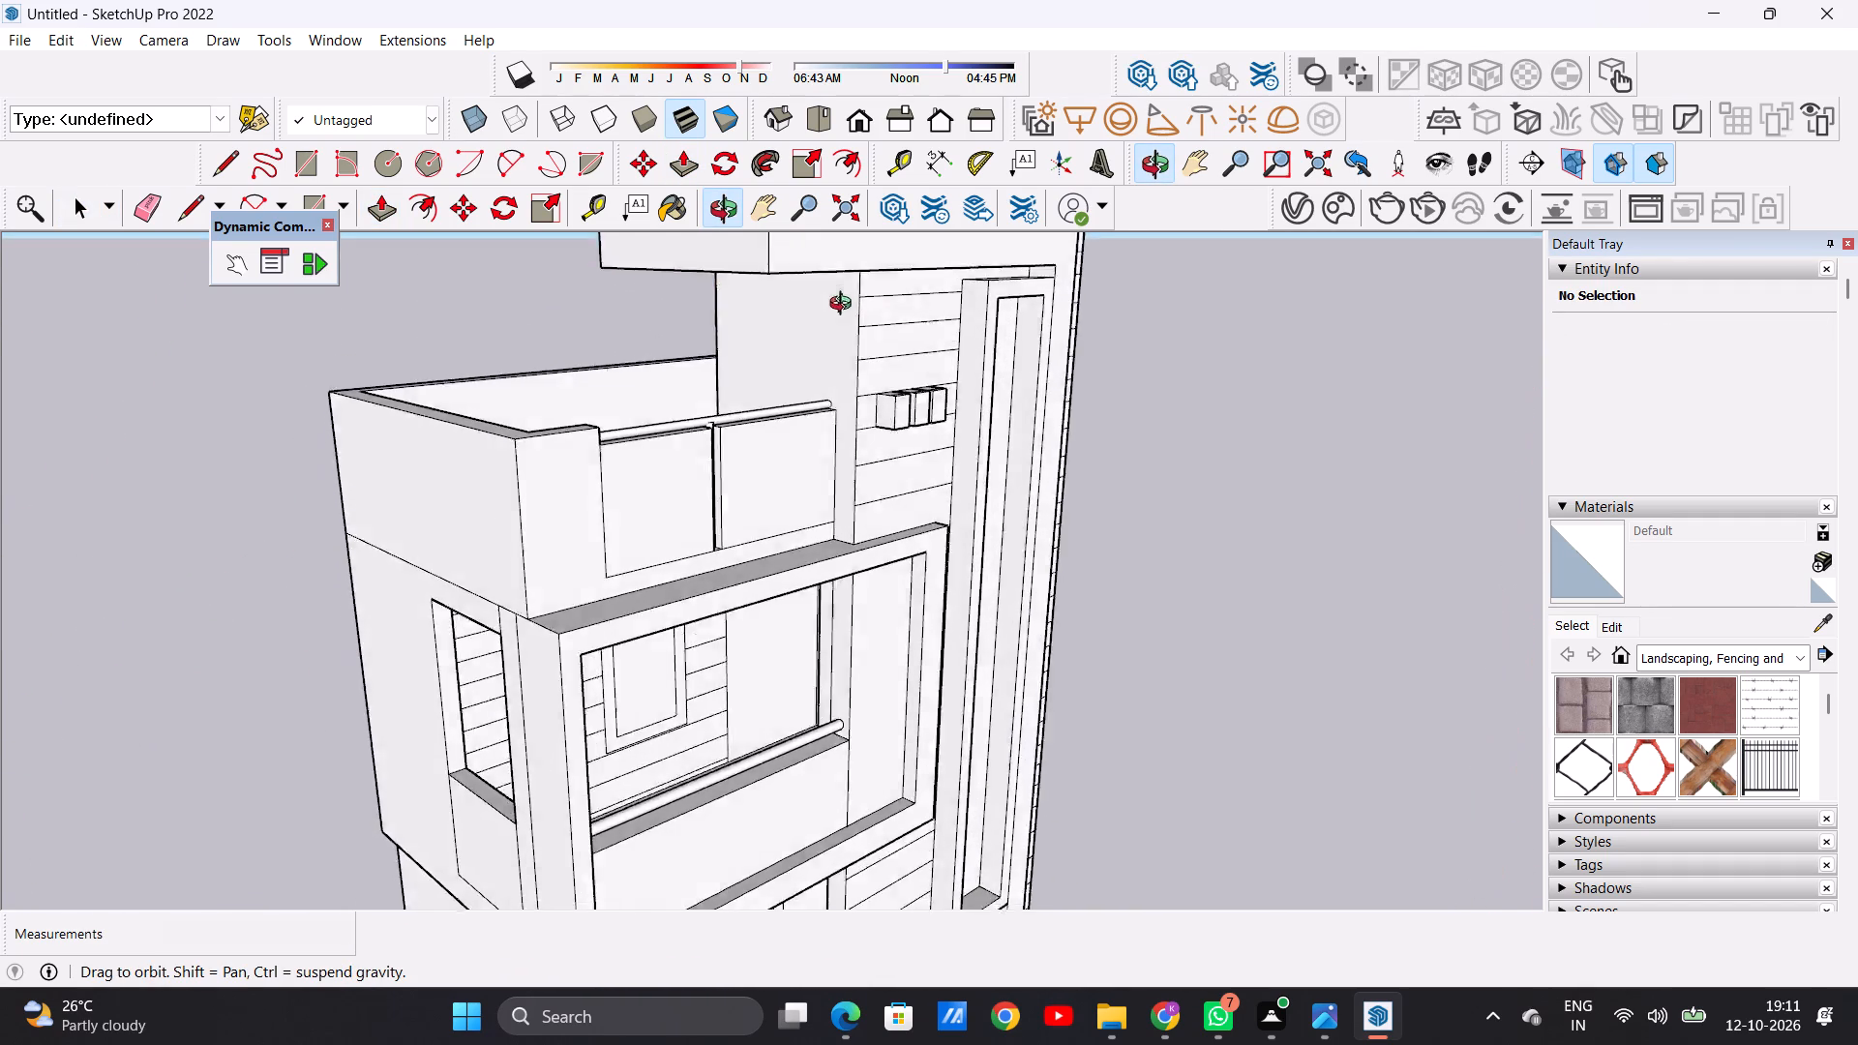
{"action": "middle_click_drag", "start_coordinate": [845, 306], "coordinate": [745, 502]}
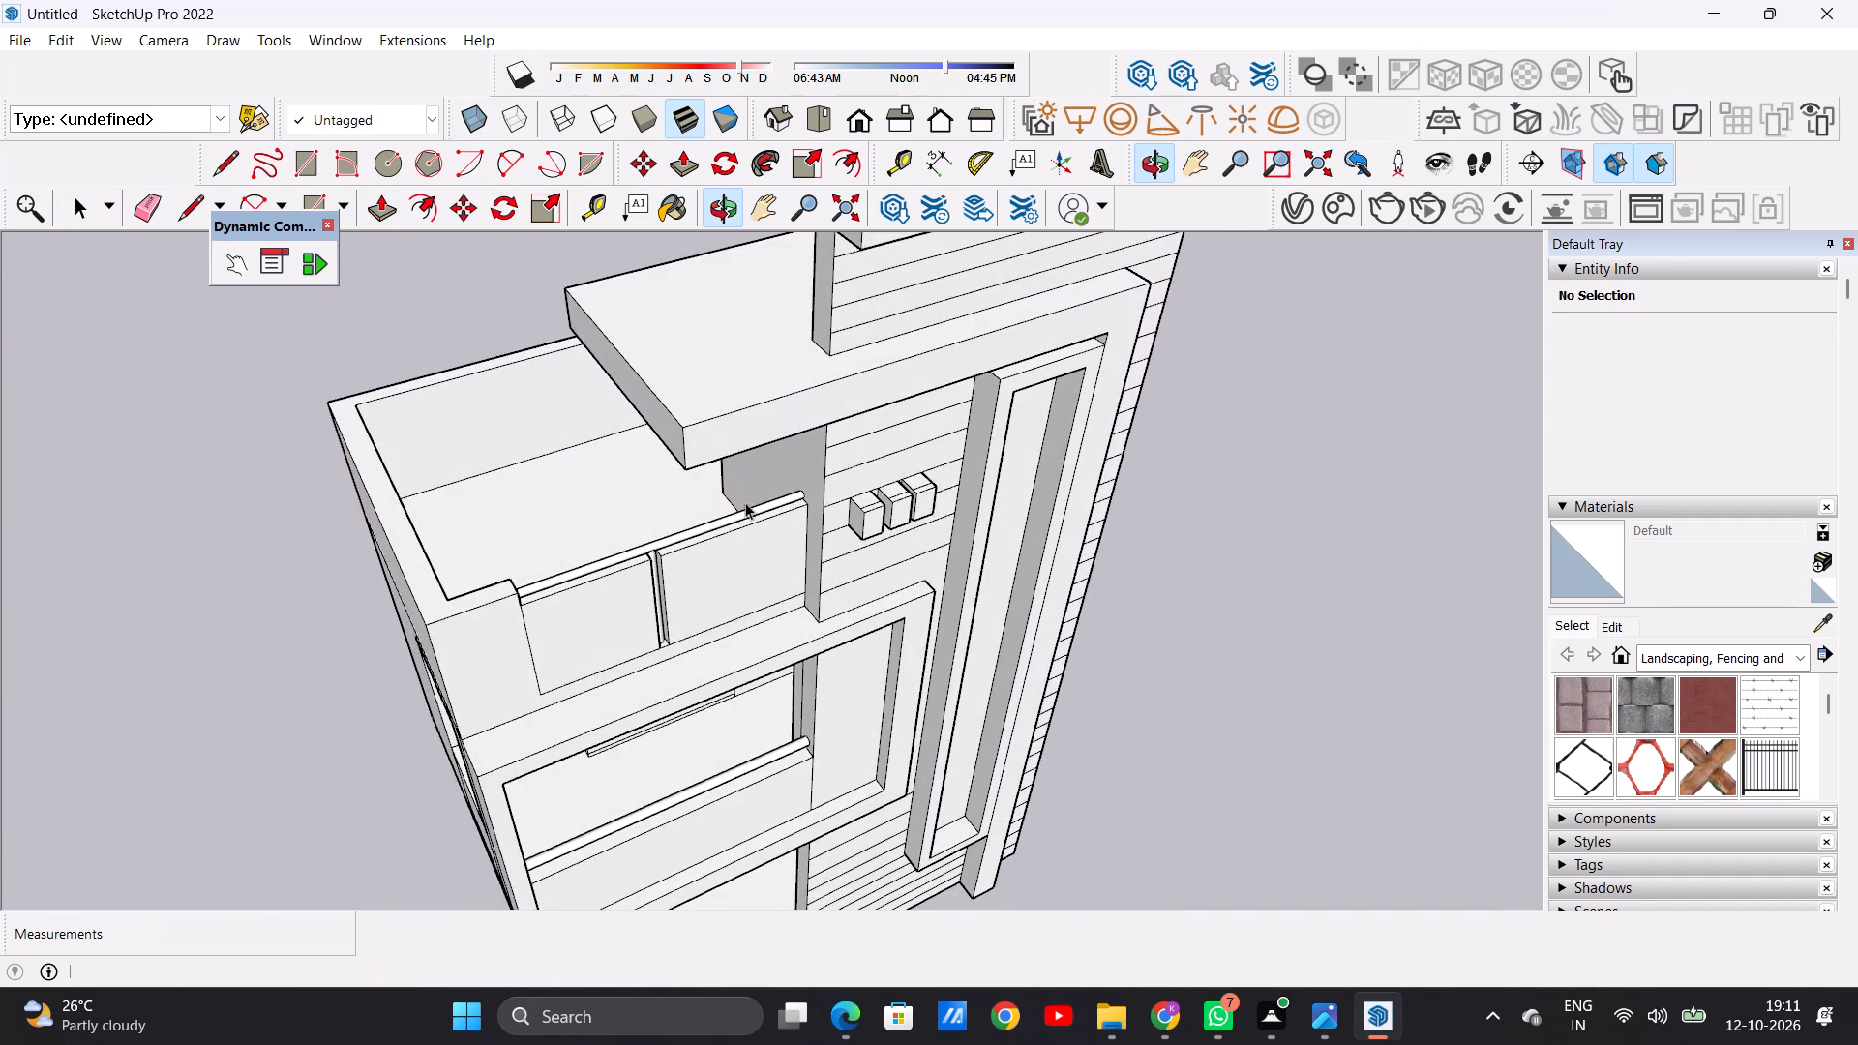
{"action": "scroll", "coordinate": [851, 490], "scroll_direction": "up", "scroll_amount": 5}
{"action": "middle_click_drag", "start_coordinate": [830, 475], "coordinate": [868, 547]}
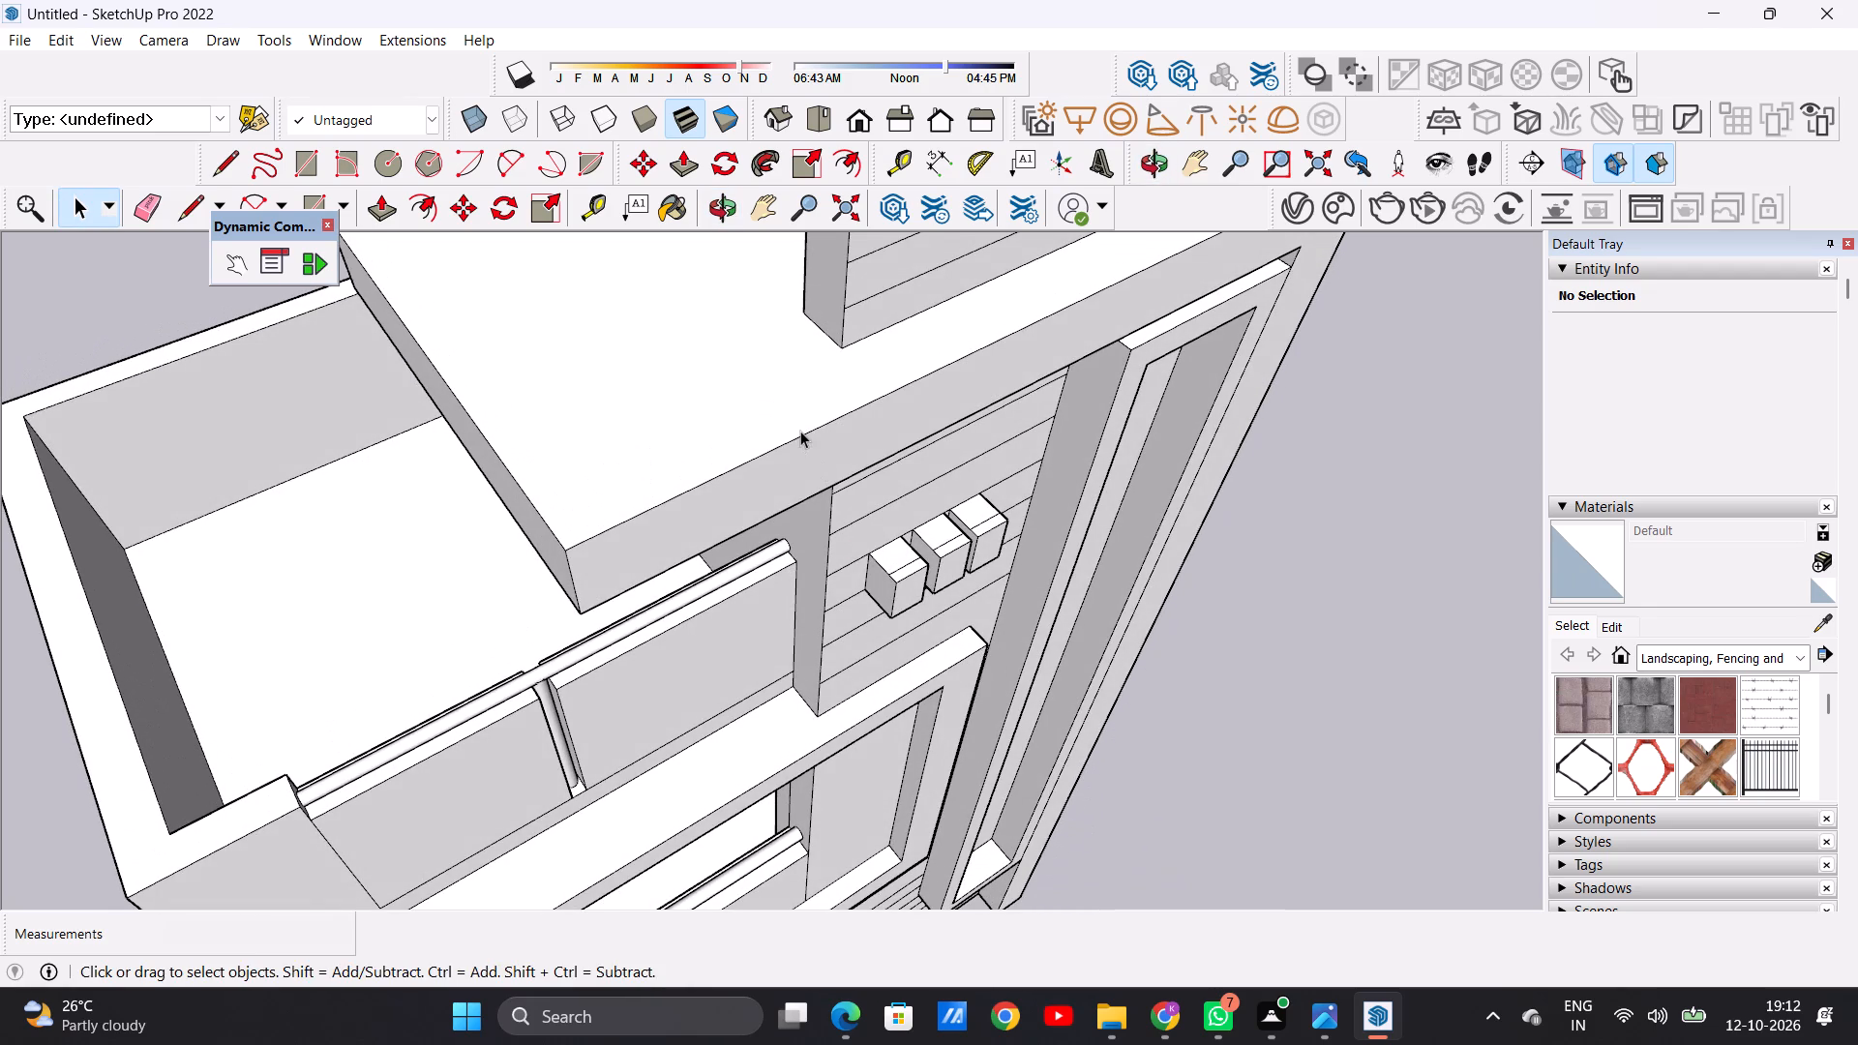
{"action": "scroll", "coordinate": [790, 429], "scroll_direction": "down", "scroll_amount": 7}
{"action": "scroll", "coordinate": [897, 552], "scroll_direction": "down", "scroll_amount": 1}
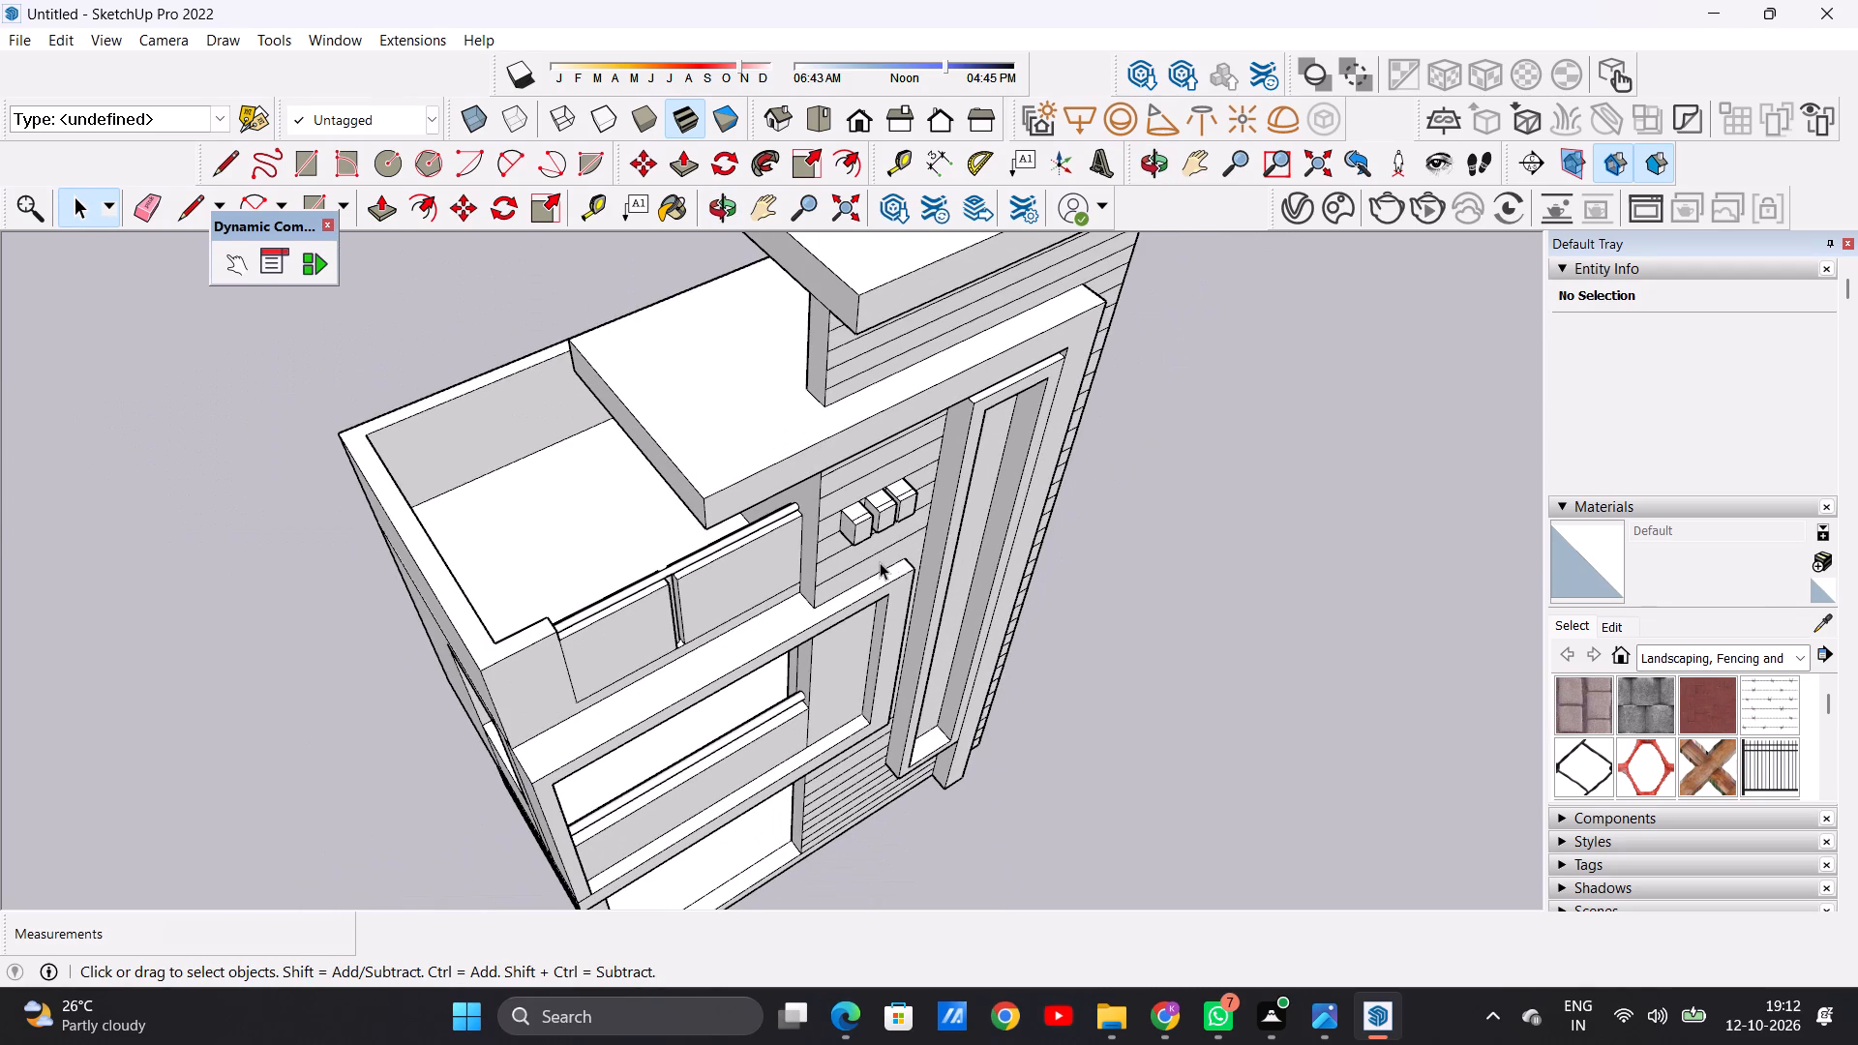
{"action": "scroll", "coordinate": [778, 476], "scroll_direction": "up", "scroll_amount": 3}
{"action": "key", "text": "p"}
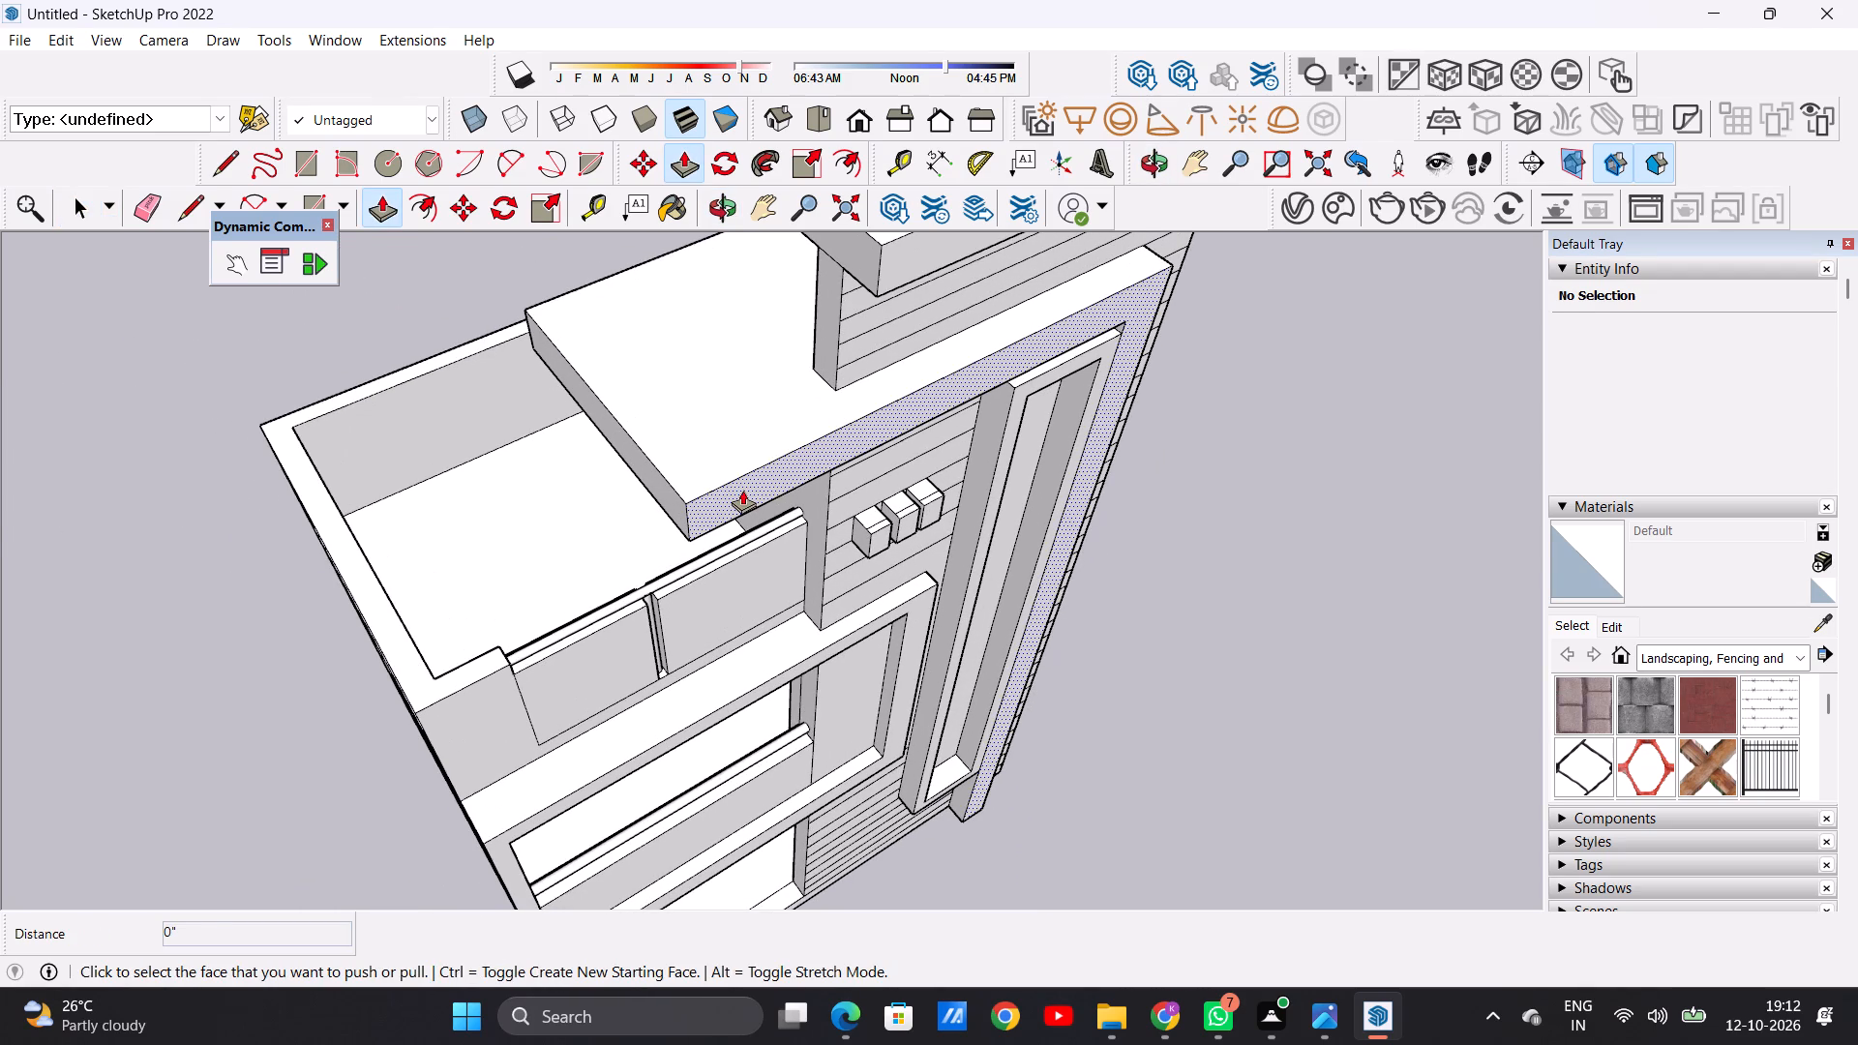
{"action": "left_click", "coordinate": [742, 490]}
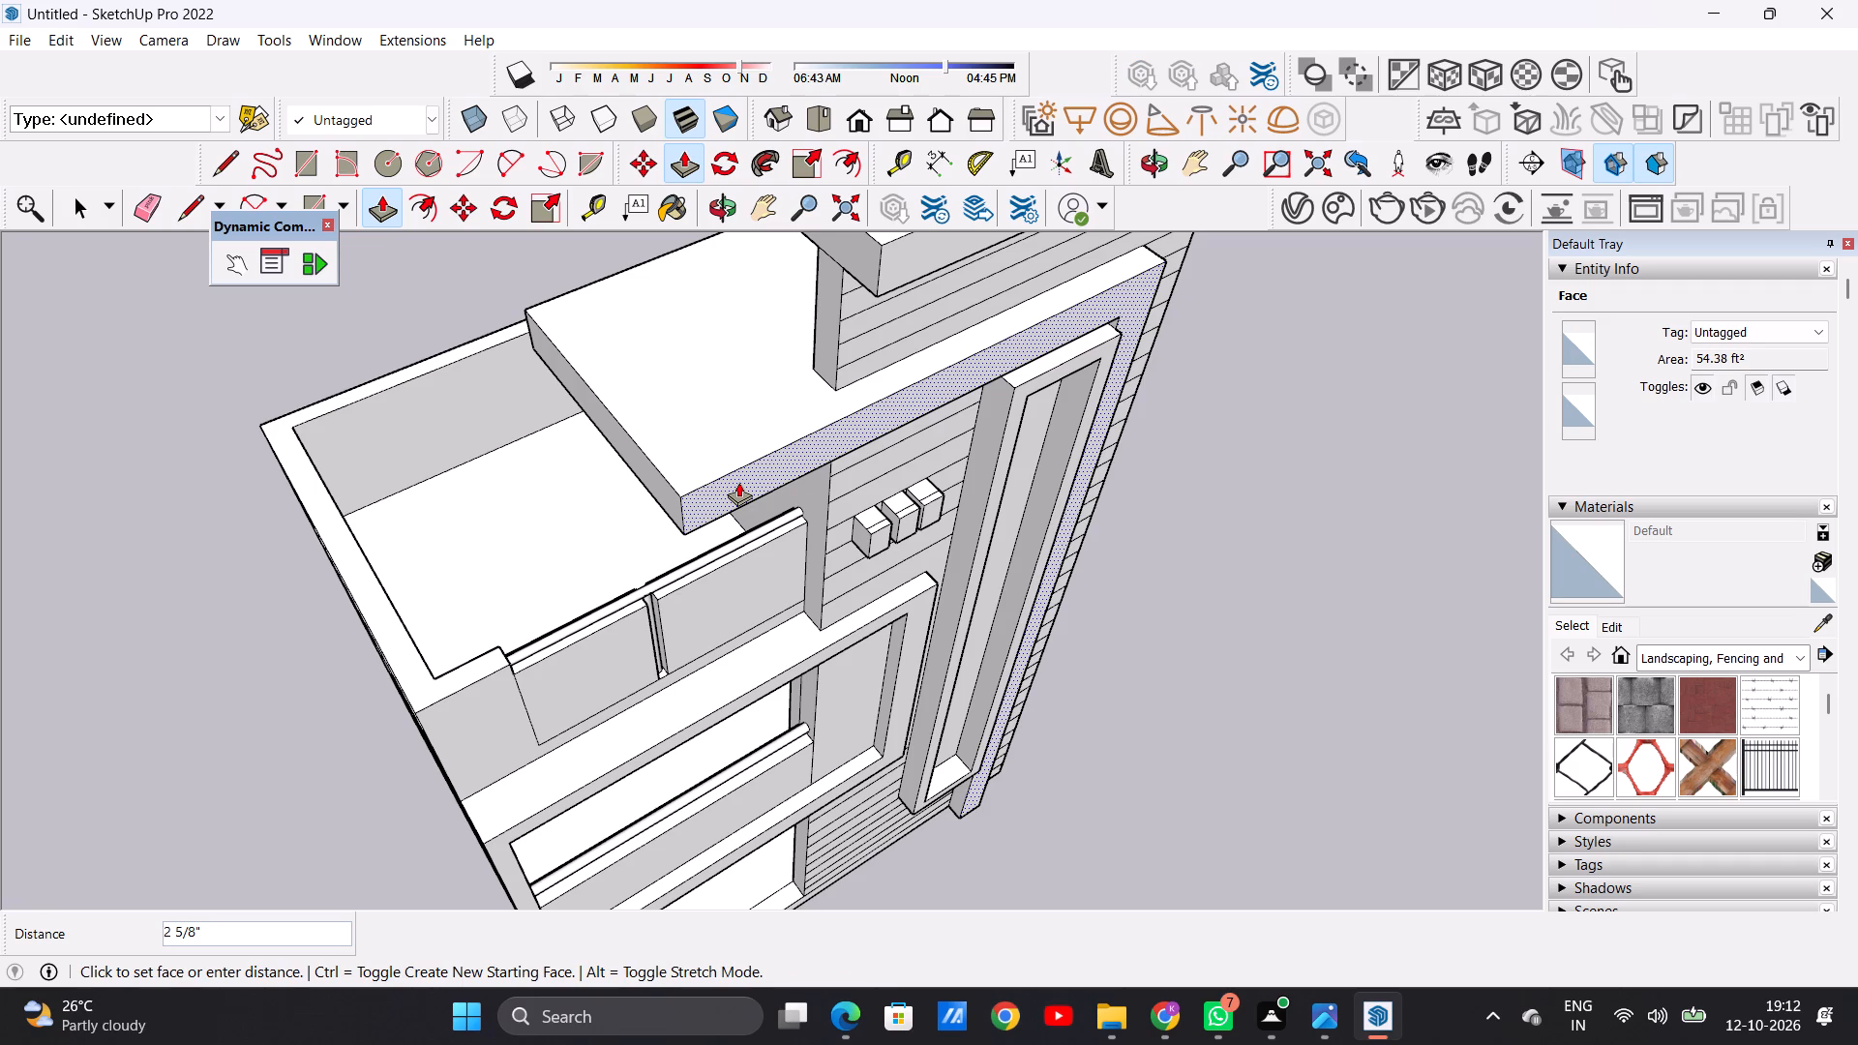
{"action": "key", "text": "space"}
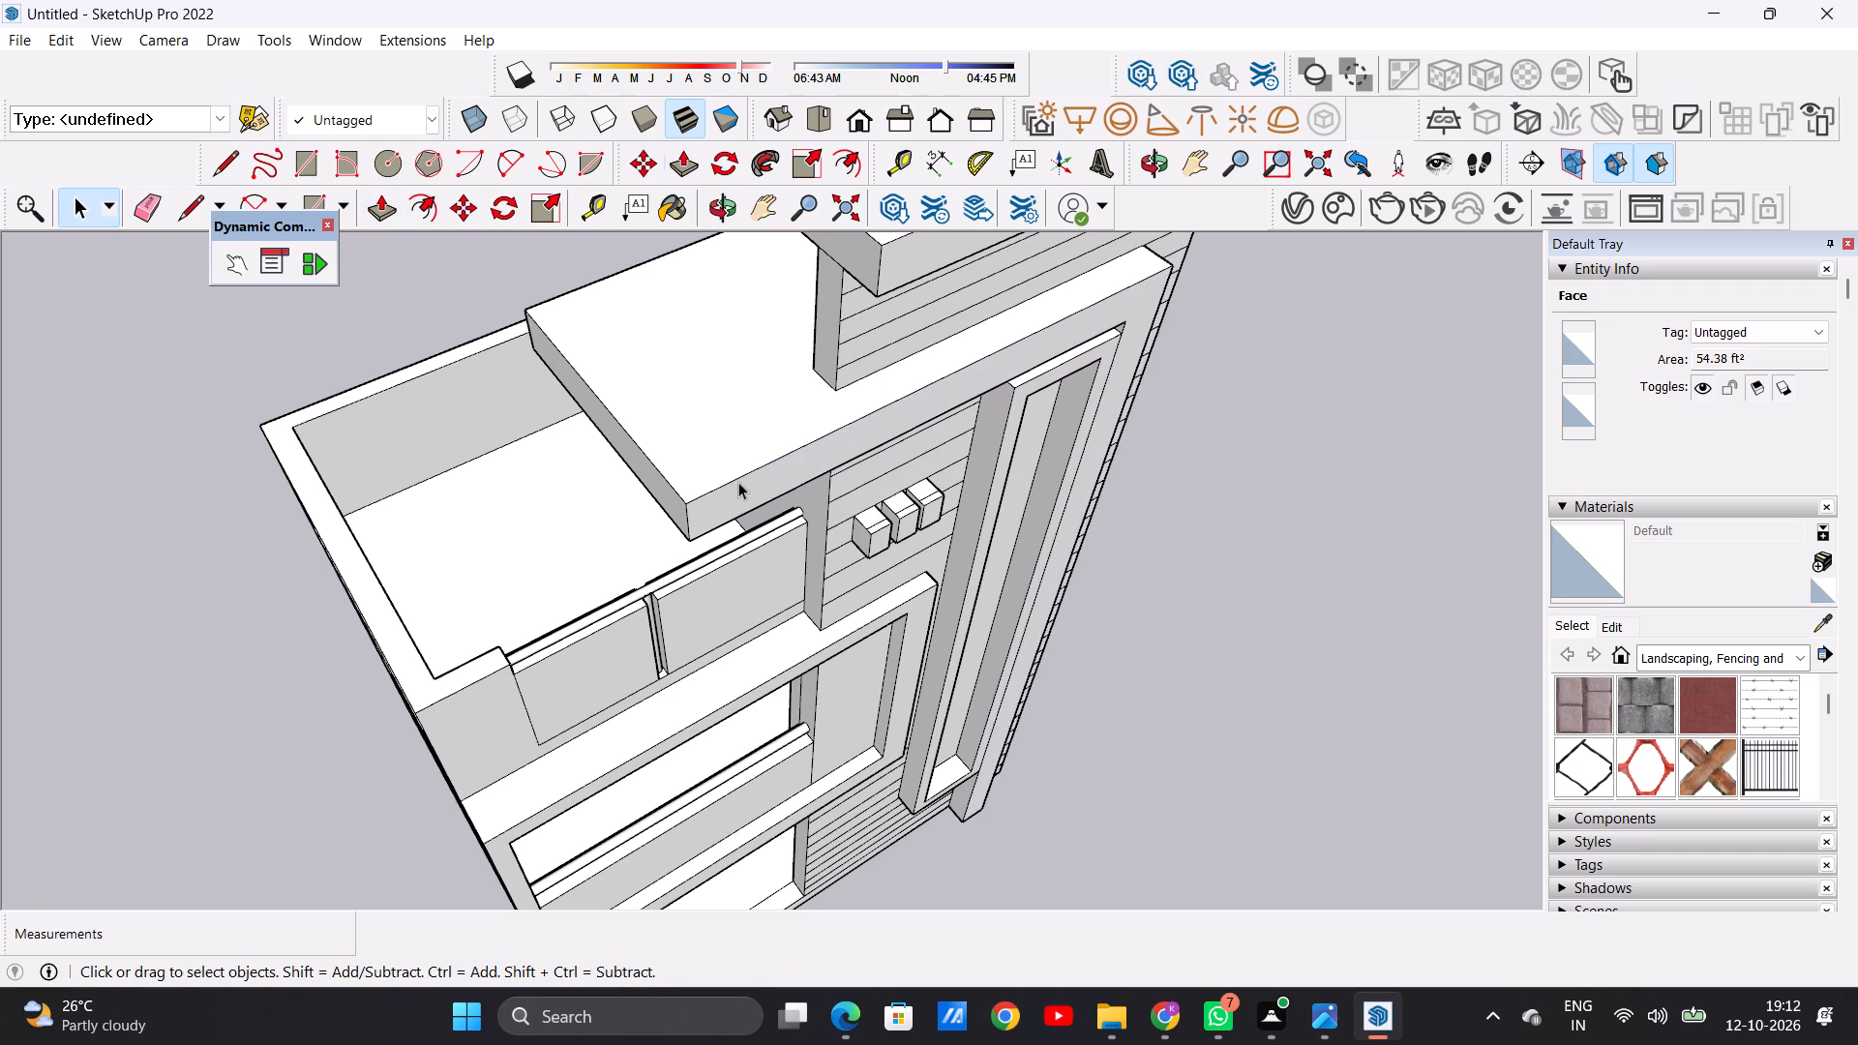
Undo the lines, the three extruded blocks and their base rectangles to restore the plain grooved wall beside the tall window.
{"action": "middle_click_drag", "start_coordinate": [741, 468], "coordinate": [514, 368]}
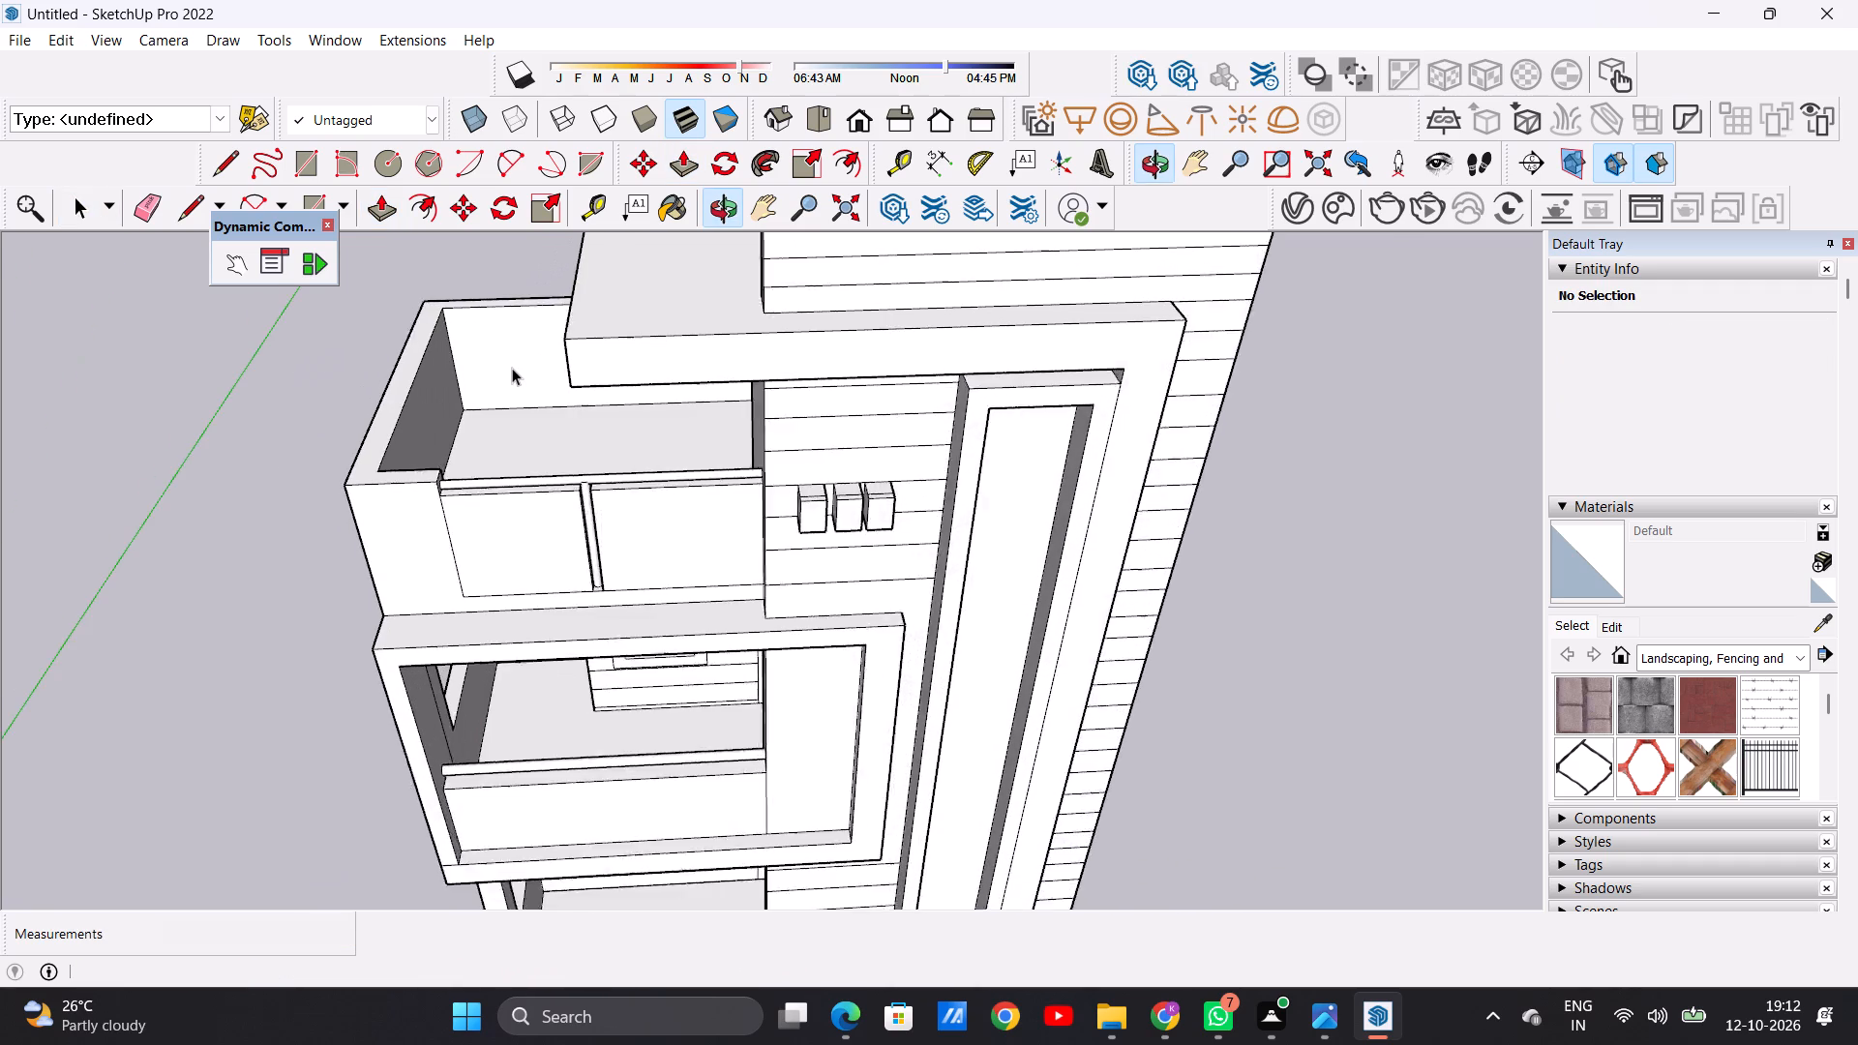
{"action": "scroll", "coordinate": [512, 368], "scroll_direction": "up", "scroll_amount": 1}
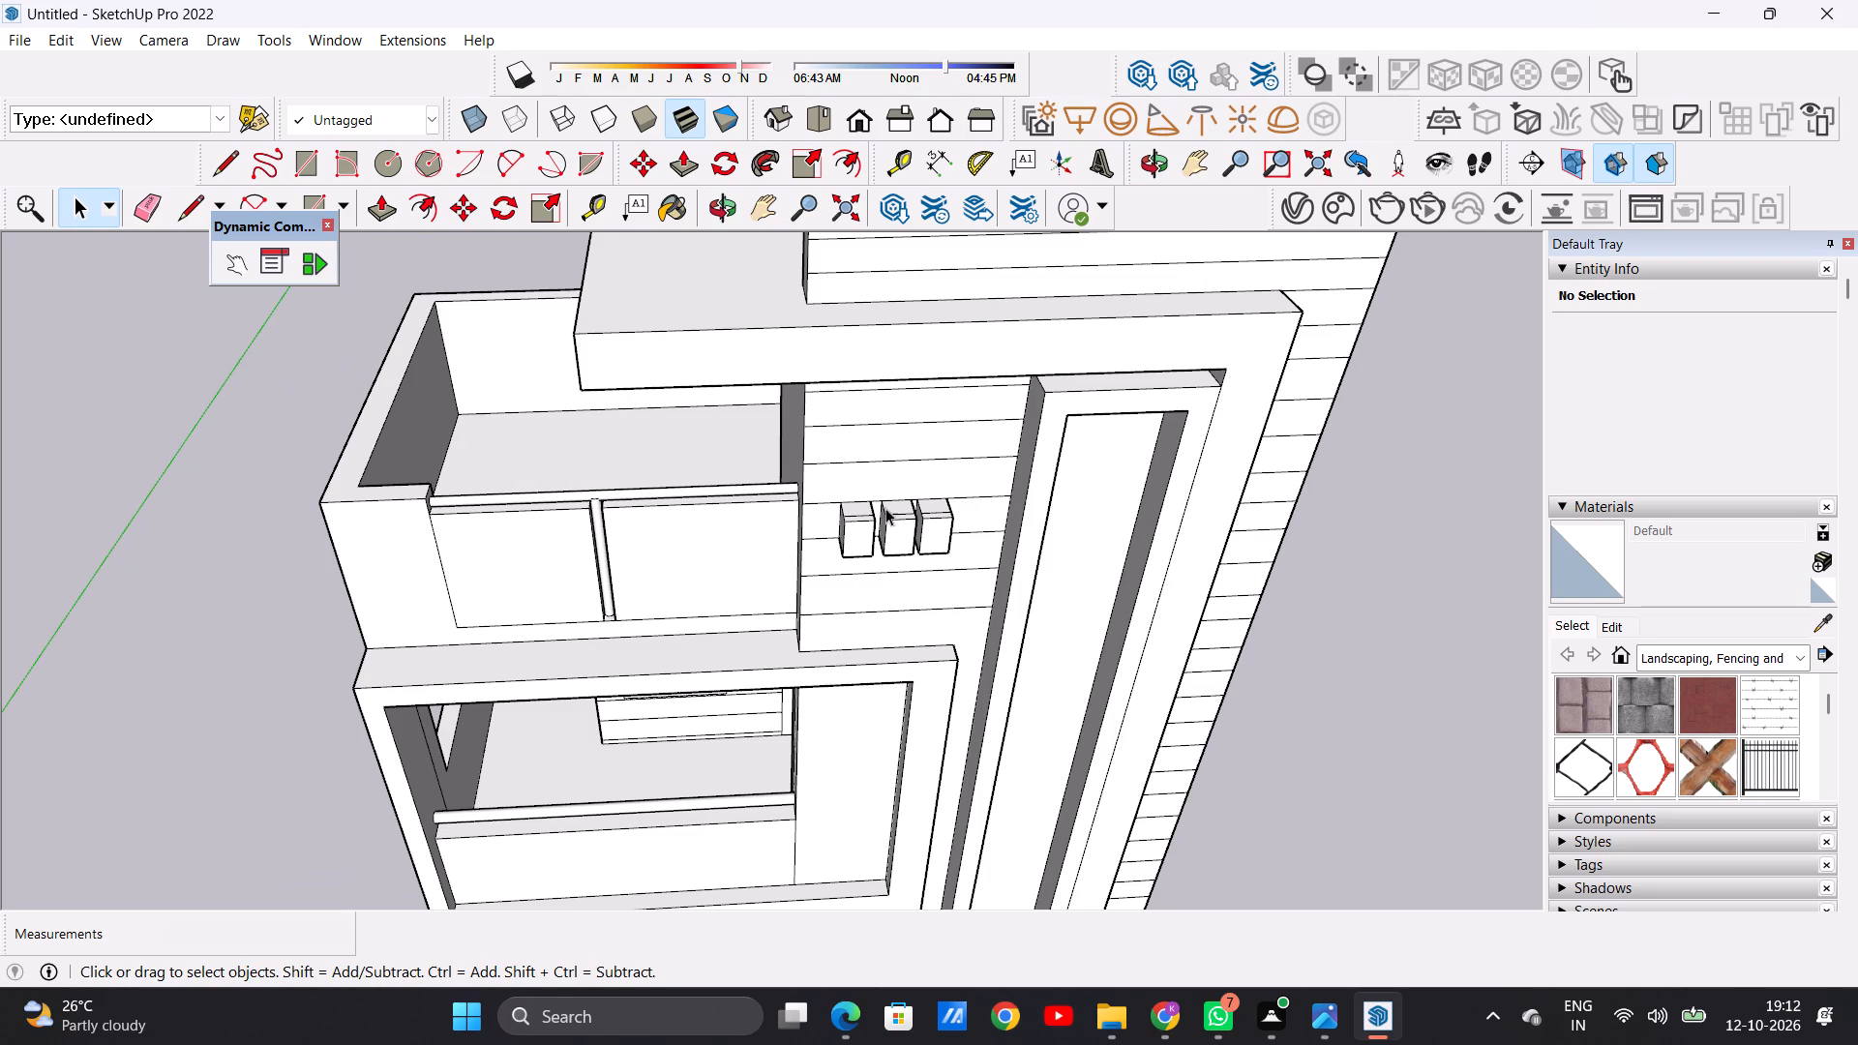
{"action": "scroll", "coordinate": [887, 540], "scroll_direction": "down", "scroll_amount": 2}
{"action": "middle_click_drag", "start_coordinate": [866, 588], "coordinate": [826, 433]}
{"action": "scroll", "coordinate": [826, 433], "scroll_direction": "up", "scroll_amount": 2}
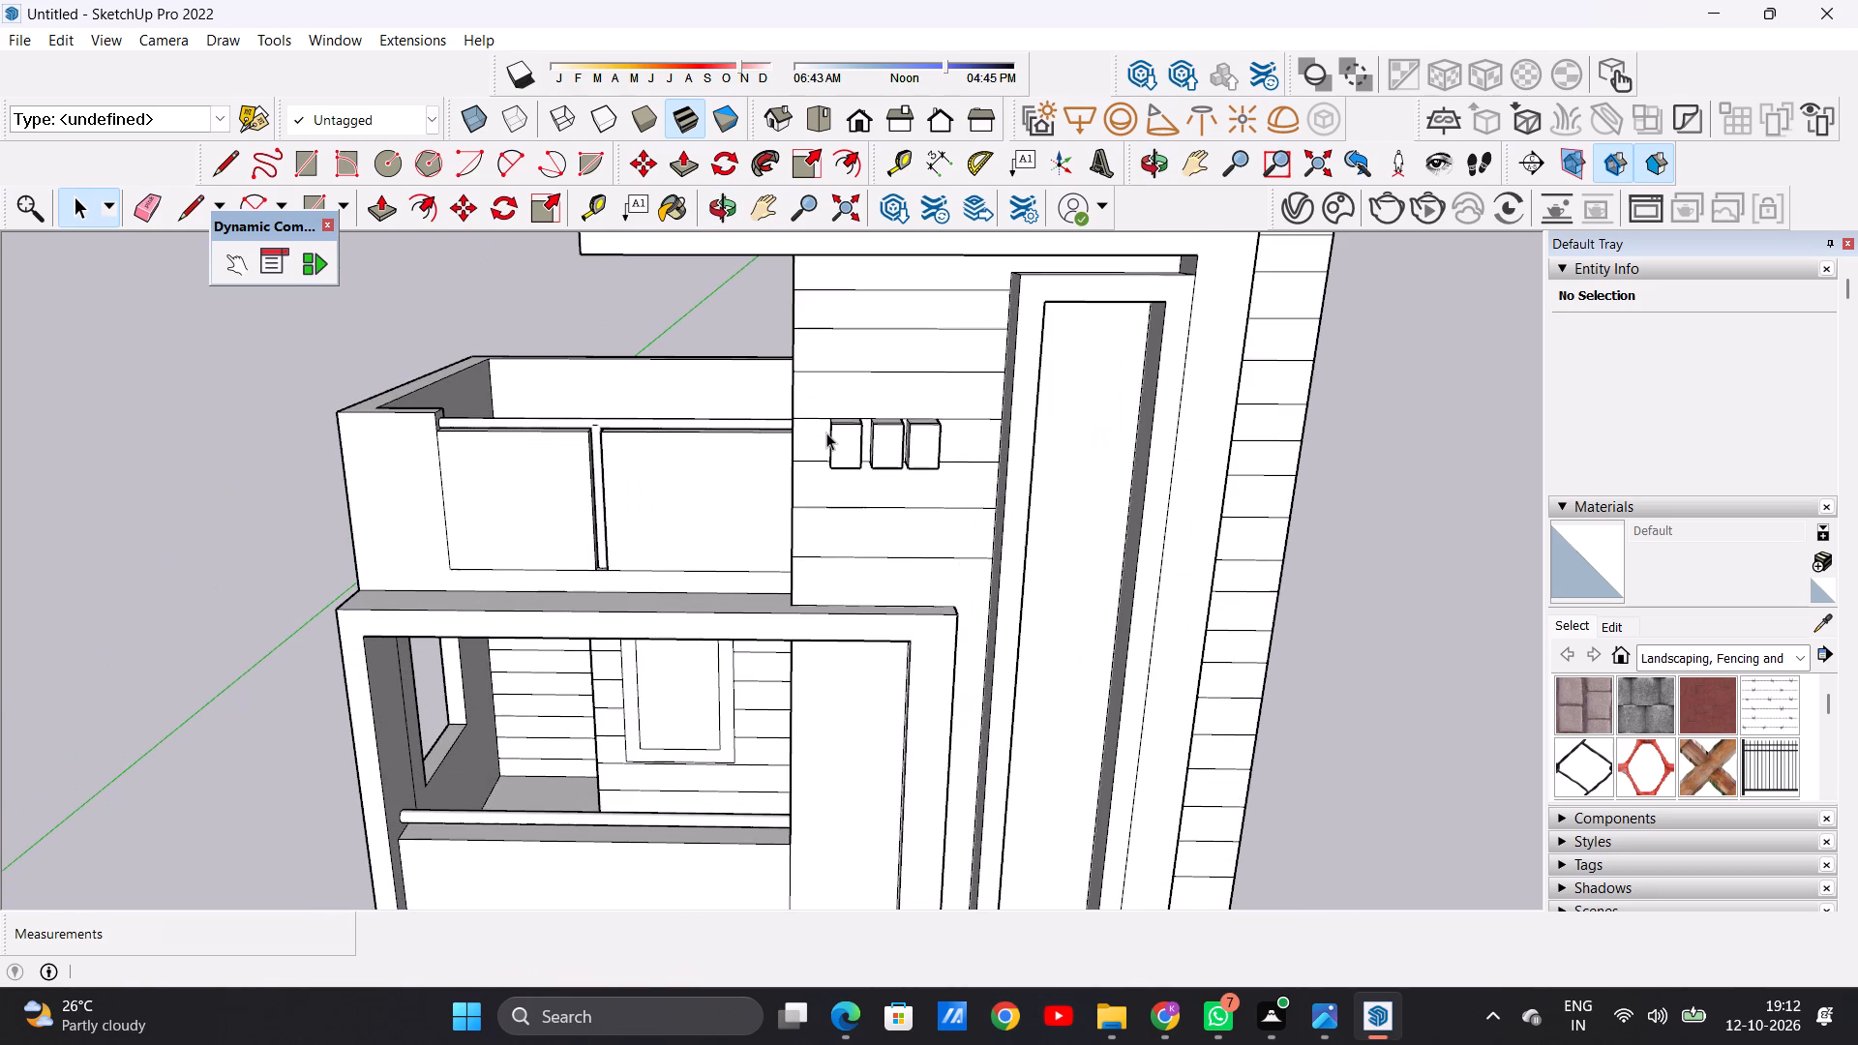
{"action": "key", "text": "ctrl+z"}
{"action": "key", "text": "ctrl+z"}
{"action": "key", "text": "ctrl+z"}
{"action": "key", "text": "ctrl+z"}
{"action": "key", "text": "ctrl+z"}
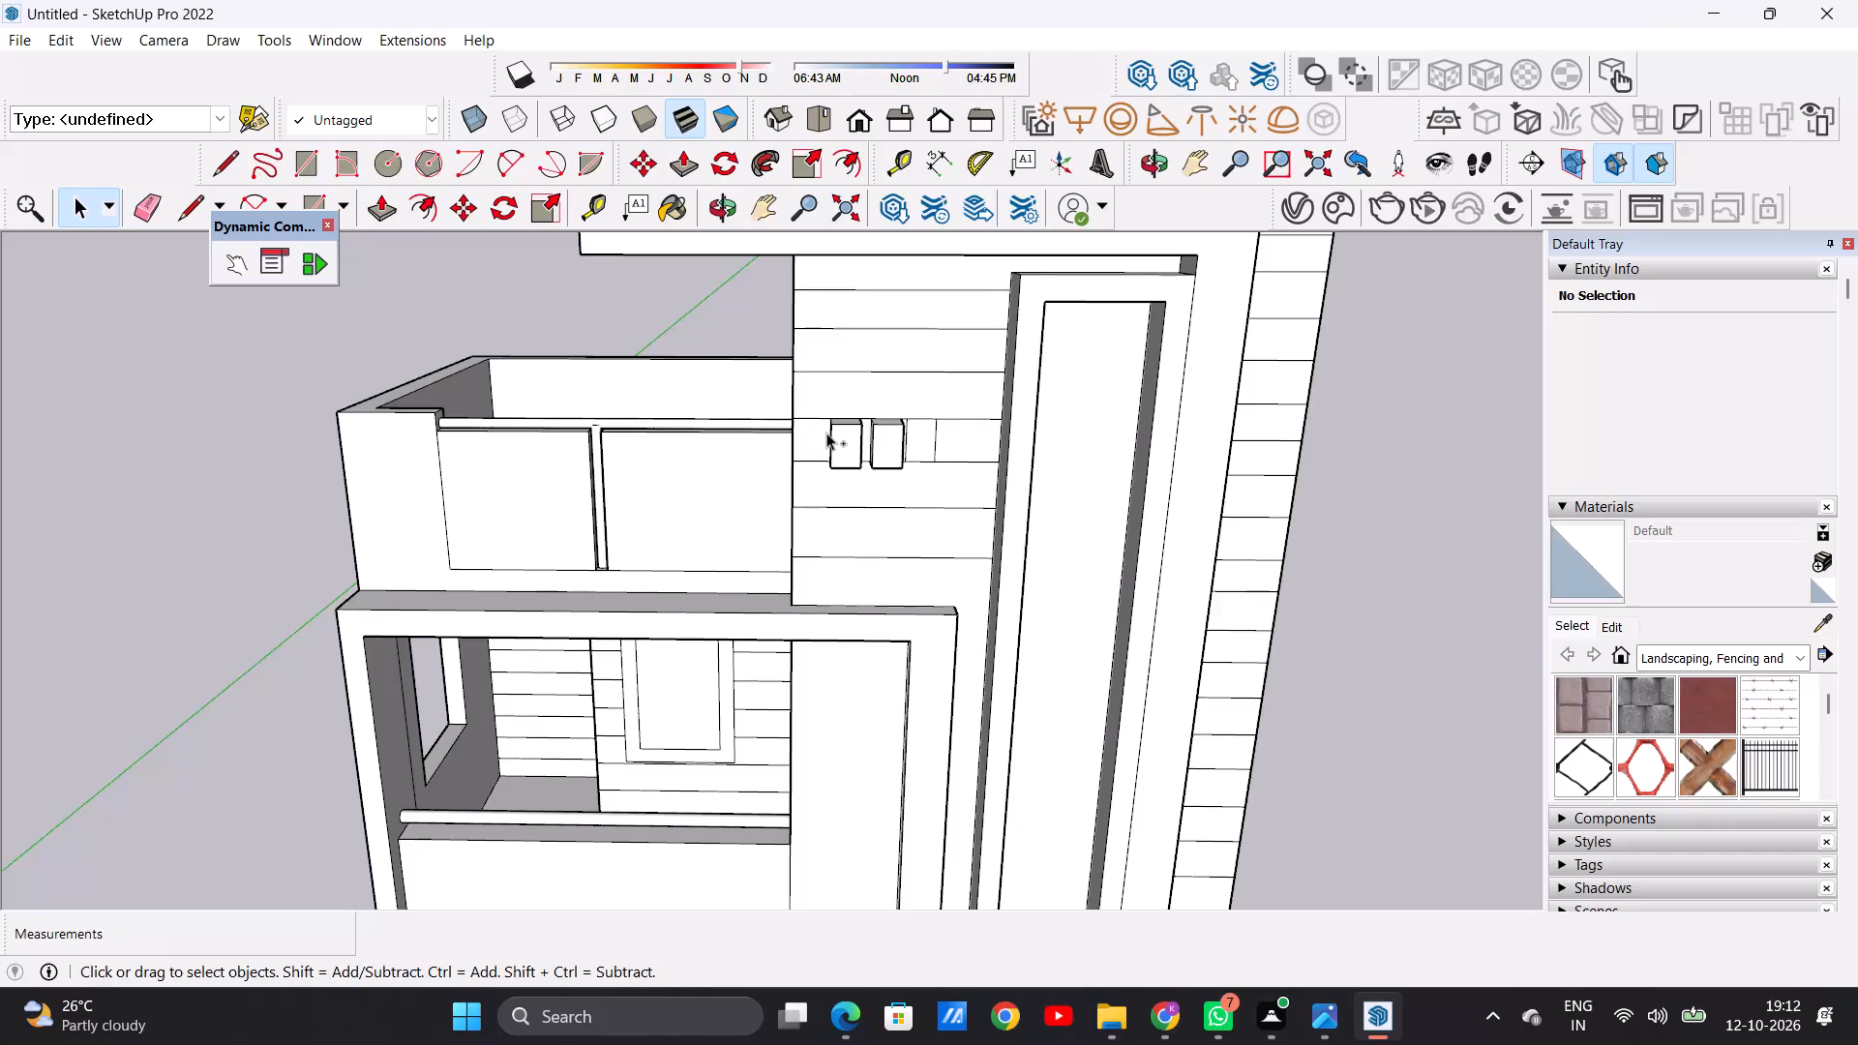
{"action": "key", "text": "ctrl+z"}
{"action": "key", "text": "ctrl+z"}
{"action": "key", "text": "ctrl+z"}
{"action": "key", "text": "ctrl+z"}
{"action": "key", "text": "ctrl+z"}
Draw a low rectangle about 8 1/8" wide on the grooved wall beside the balcony, with its base on a groove line.
{"action": "key", "text": "l"}
{"action": "scroll", "coordinate": [816, 450], "scroll_direction": "up", "scroll_amount": 5}
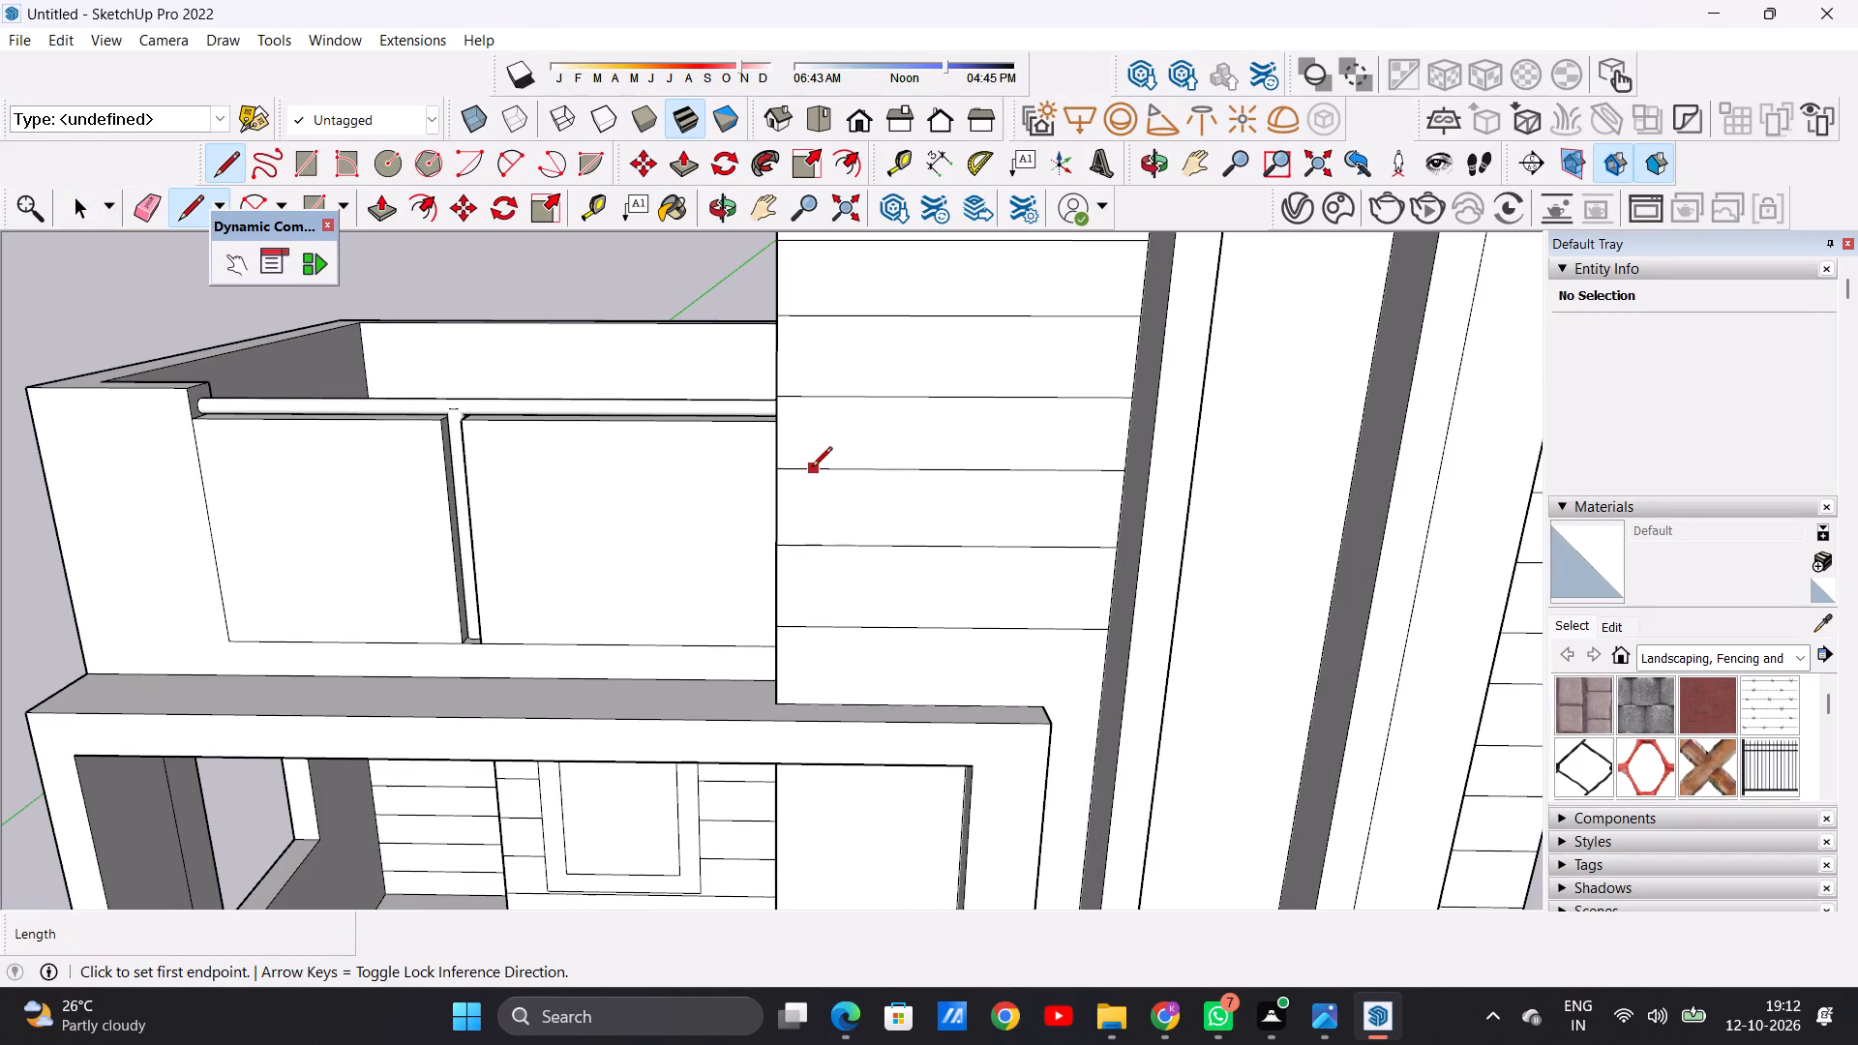
{"action": "left_click", "coordinate": [812, 467]}
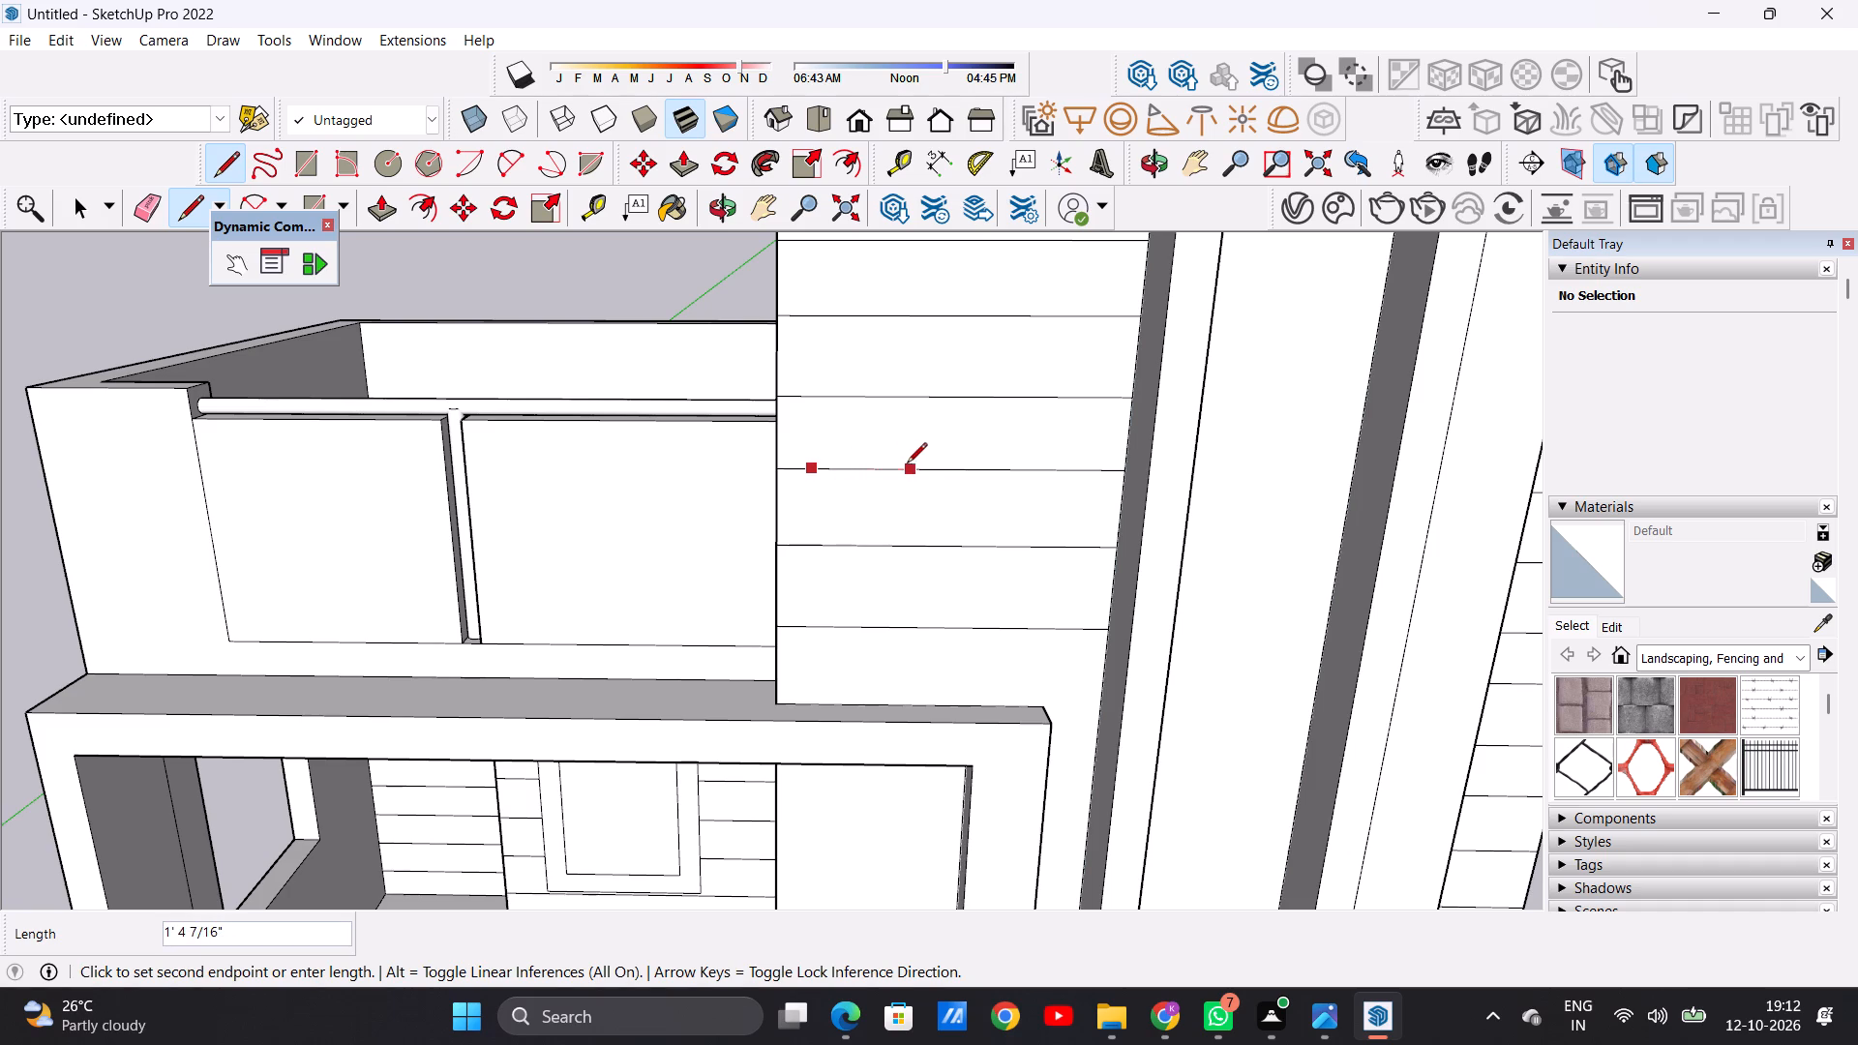
{"action": "left_click", "coordinate": [860, 464]}
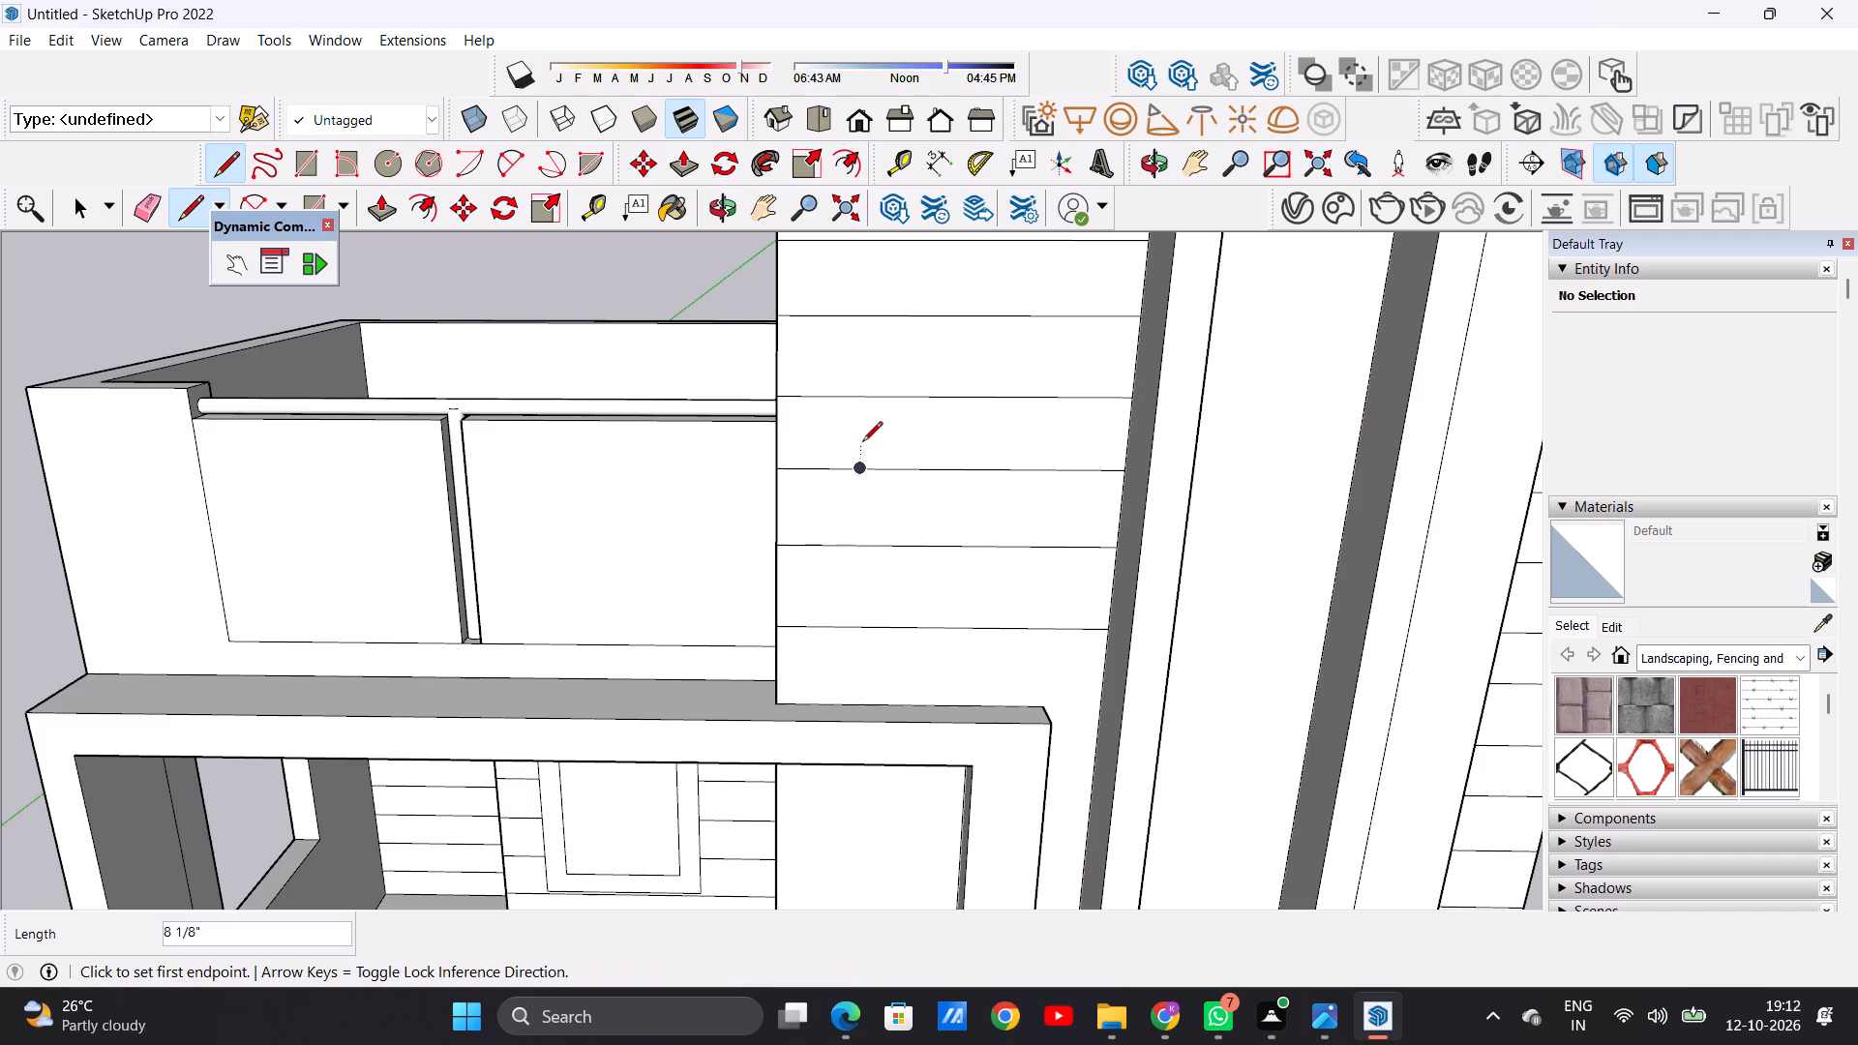
{"action": "left_click", "coordinate": [862, 438]}
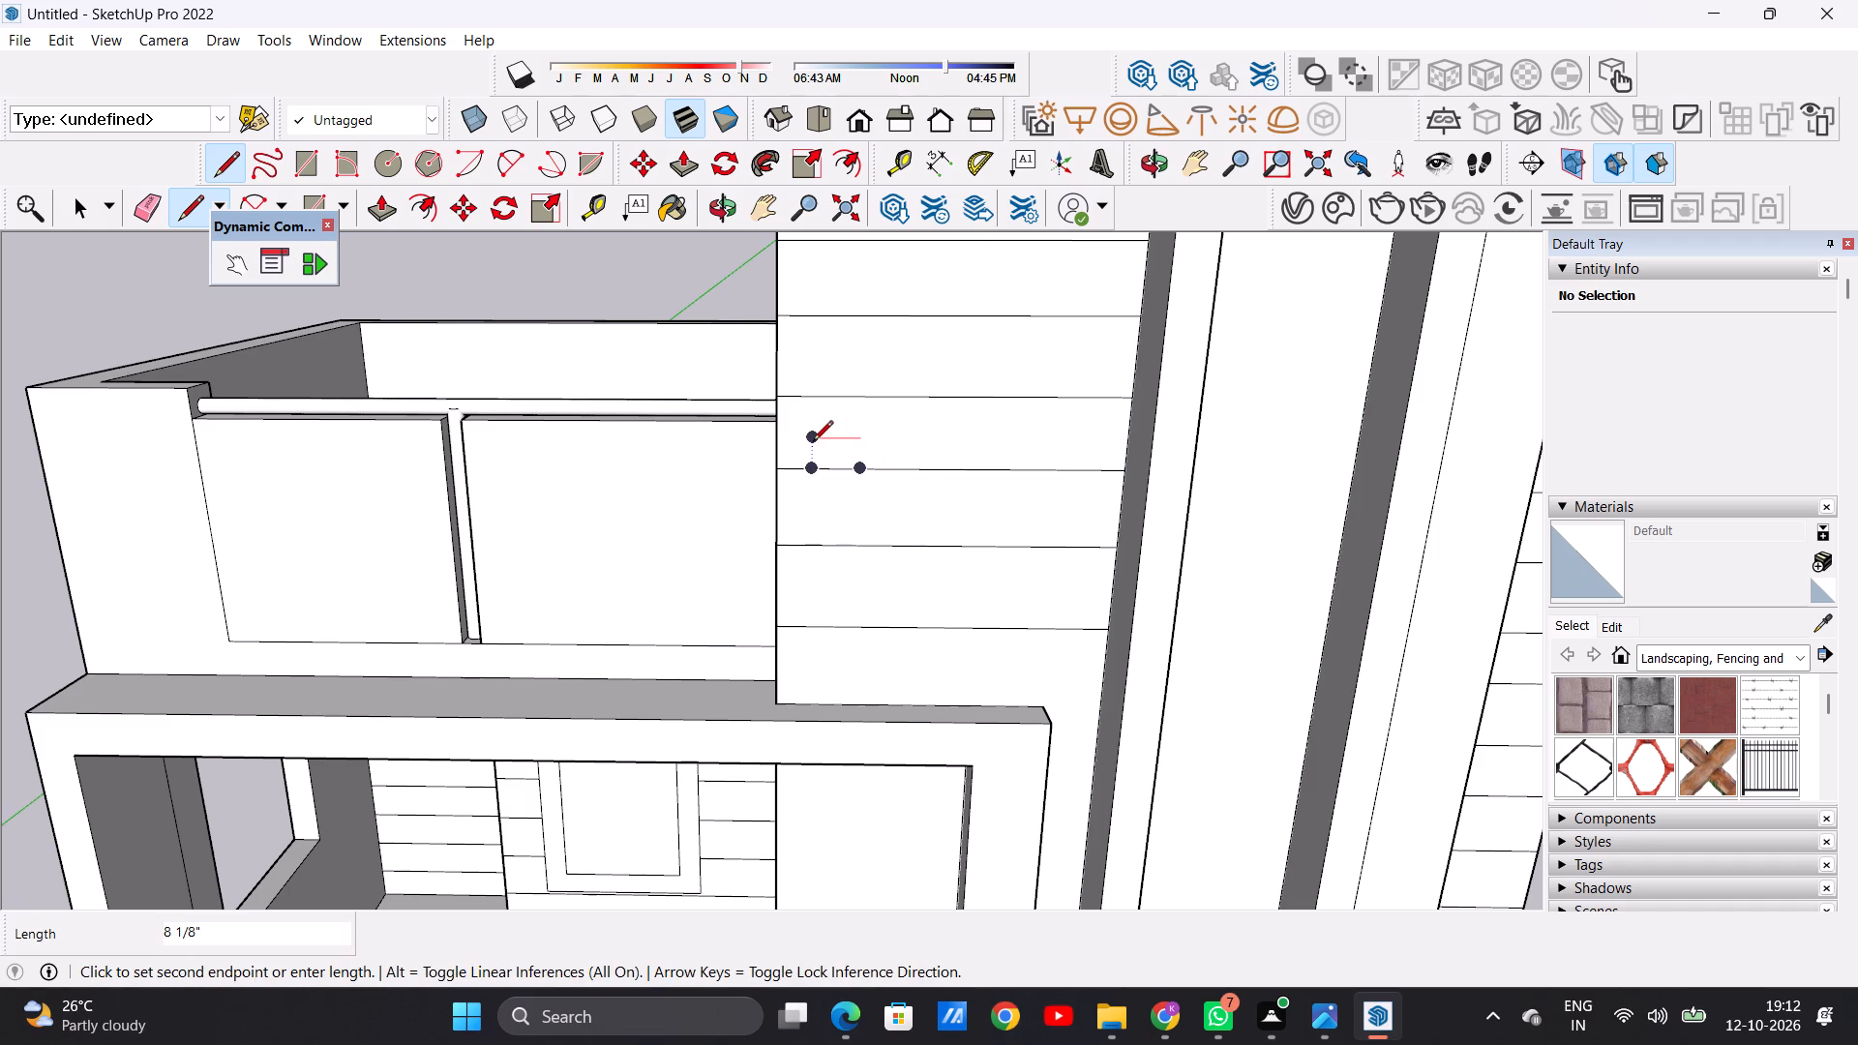
{"action": "left_click", "coordinate": [813, 442]}
{"action": "left_click", "coordinate": [806, 467]}
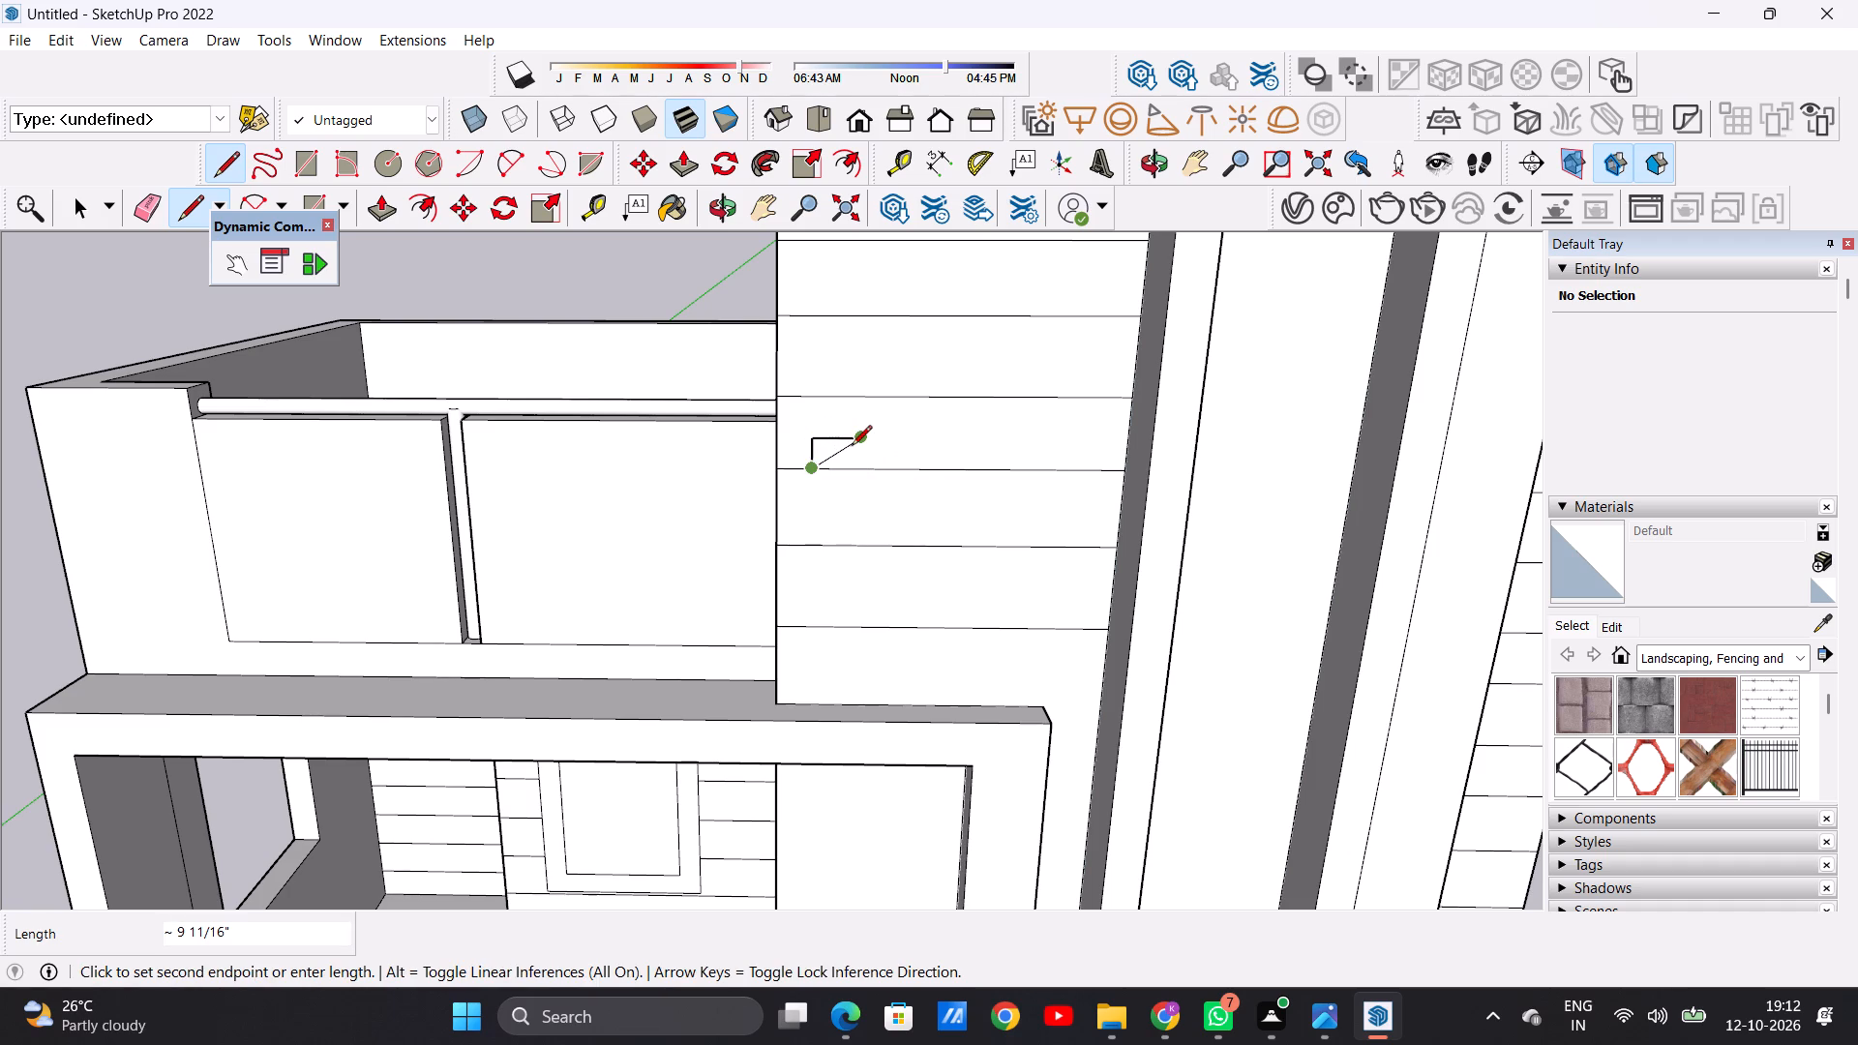
{"action": "left_click", "coordinate": [858, 466]}
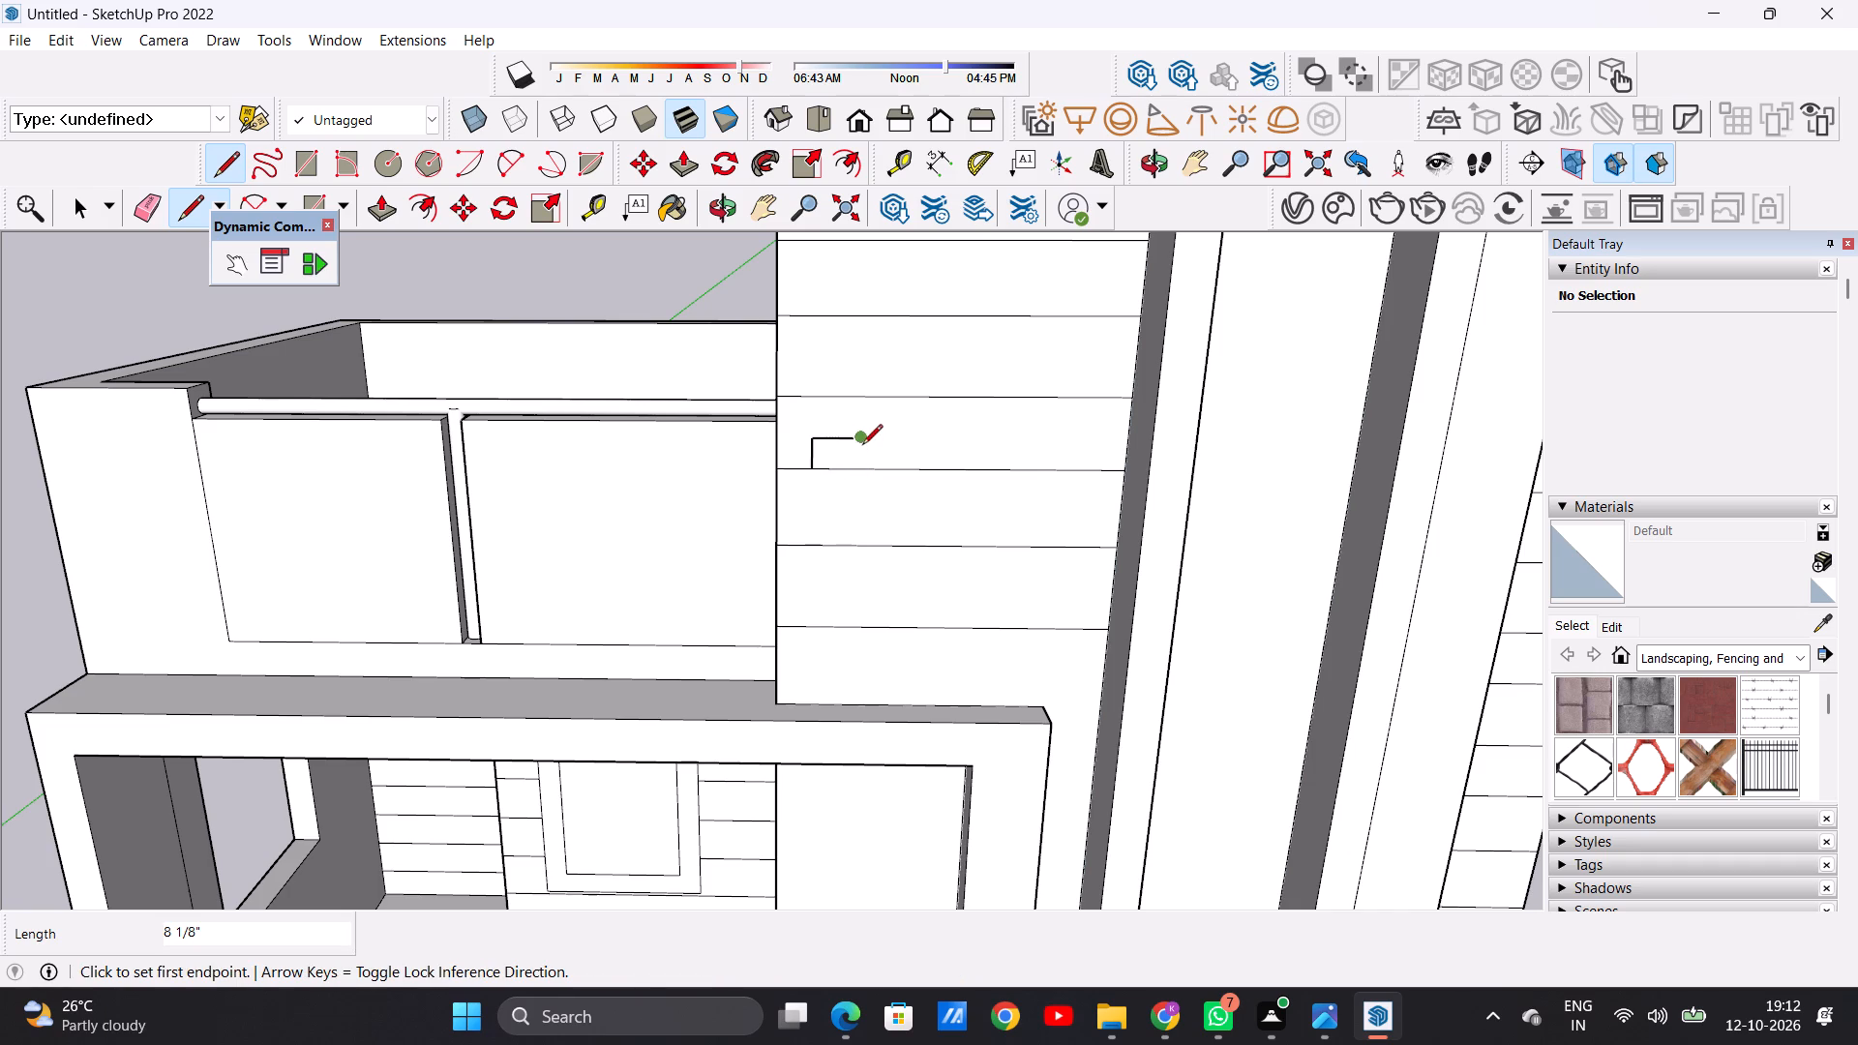
{"action": "left_click", "coordinate": [862, 446]}
{"action": "left_click", "coordinate": [859, 468]}
{"action": "key", "text": "space"}
Copy the rectangle twice along the groove line toward the tall window, placing the second copy about 9 3/4" from the first.
{"action": "scroll", "coordinate": [849, 532], "scroll_direction": "down", "scroll_amount": 8}
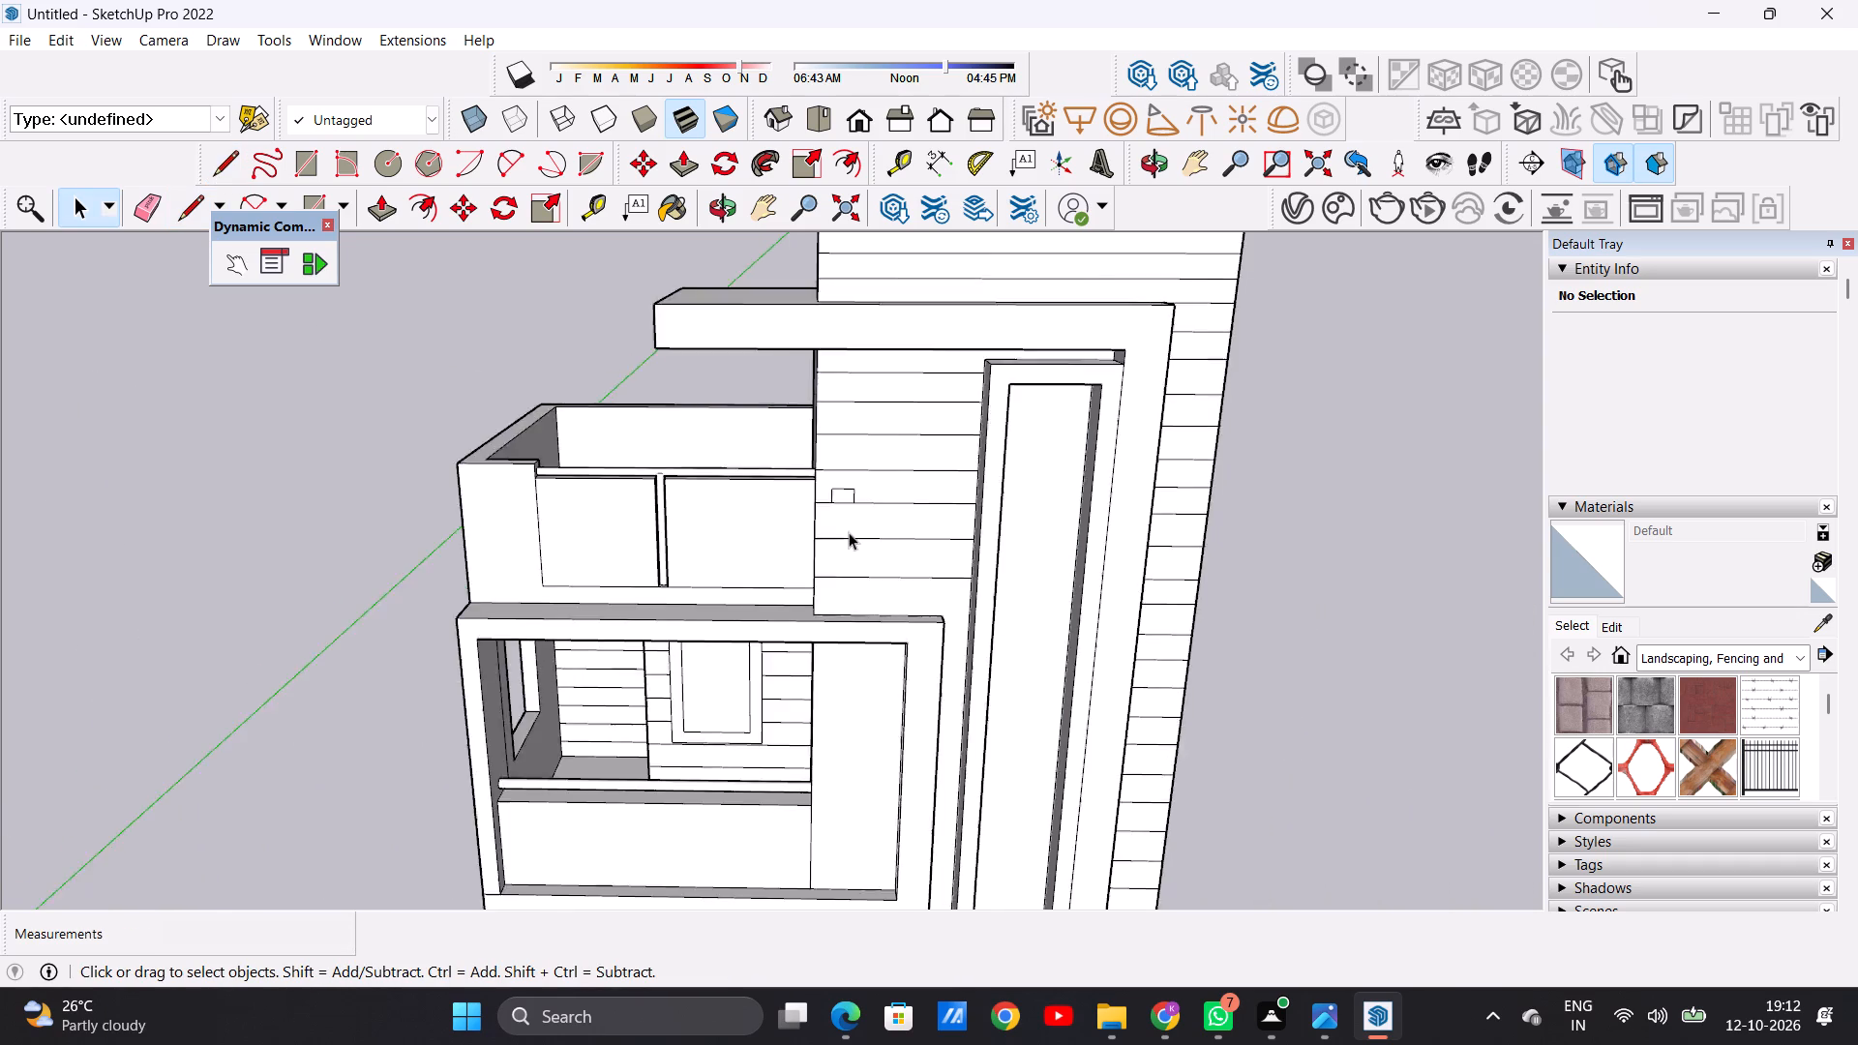
{"action": "scroll", "coordinate": [849, 532], "scroll_direction": "down", "scroll_amount": 10}
{"action": "middle_click_drag", "start_coordinate": [893, 515], "coordinate": [630, 528]}
{"action": "scroll", "coordinate": [800, 516], "scroll_direction": "up", "scroll_amount": 1}
{"action": "scroll", "coordinate": [800, 516], "scroll_direction": "down", "scroll_amount": 1}
{"action": "scroll", "coordinate": [800, 516], "scroll_direction": "up", "scroll_amount": 2}
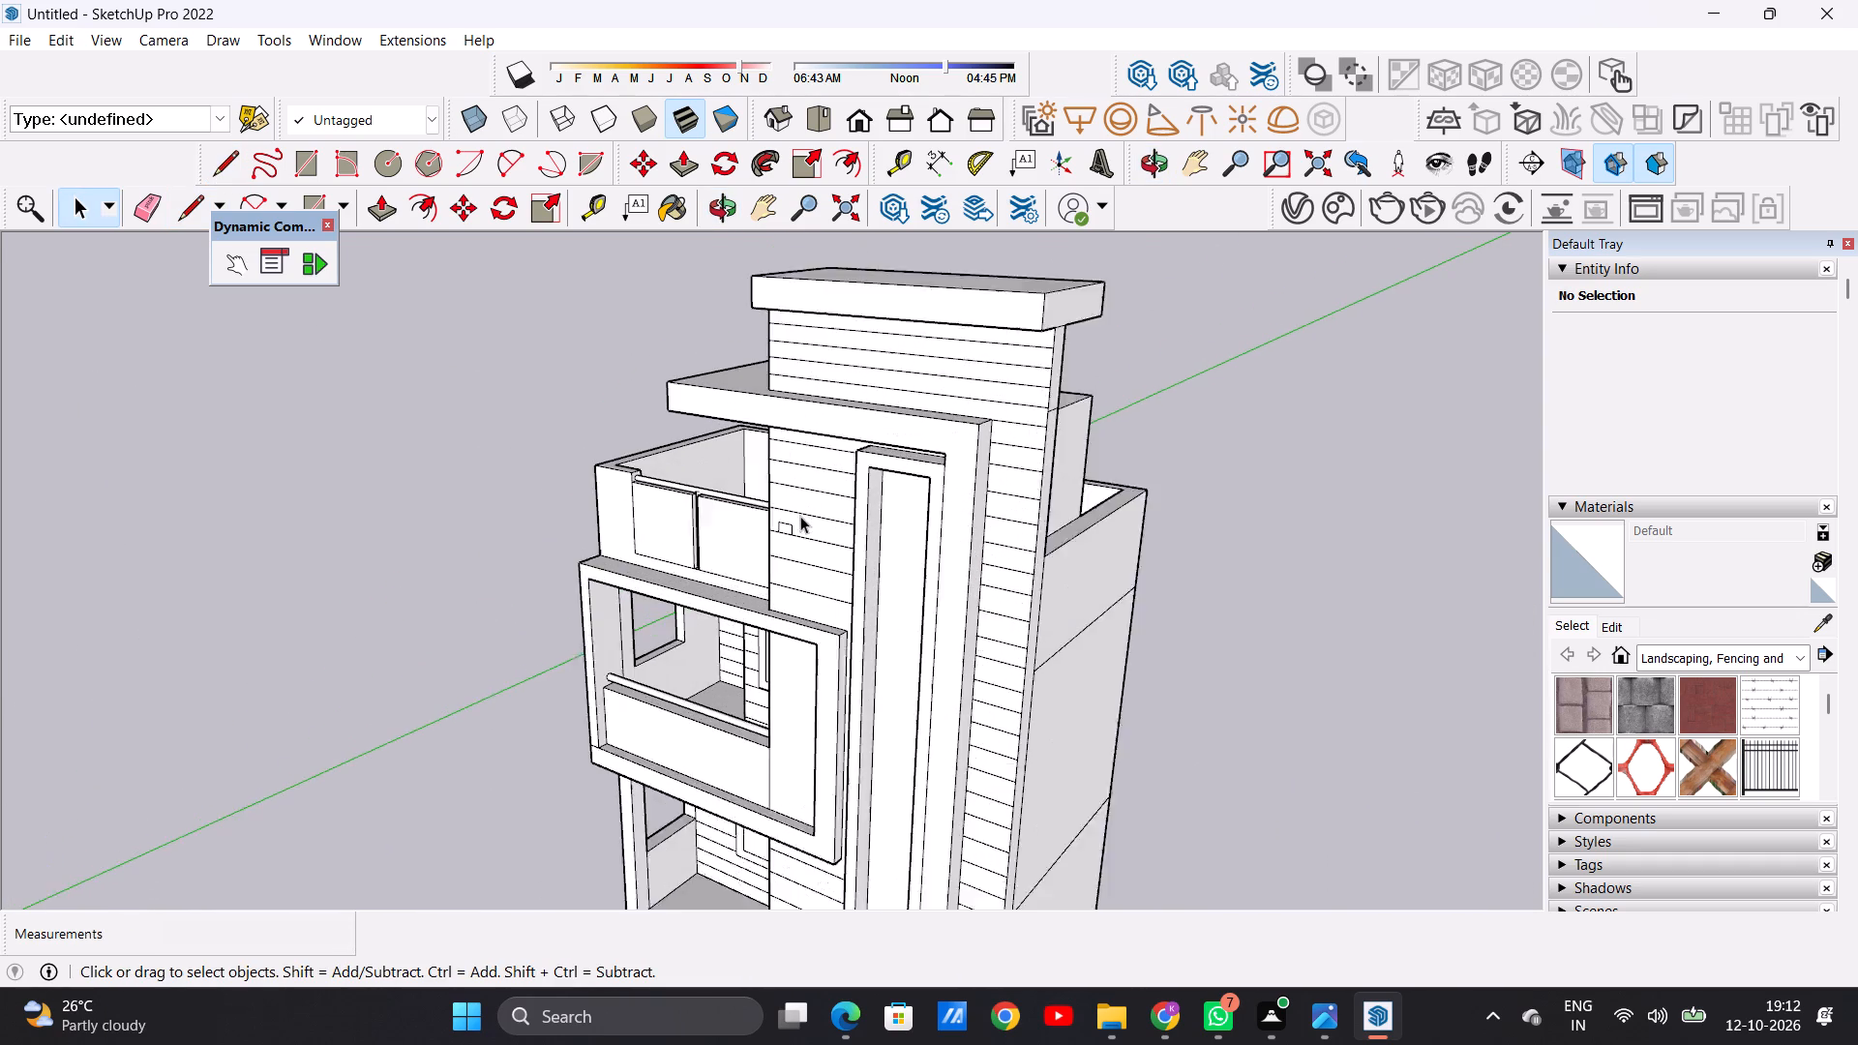
{"action": "scroll", "coordinate": [800, 516], "scroll_direction": "up", "scroll_amount": 17}
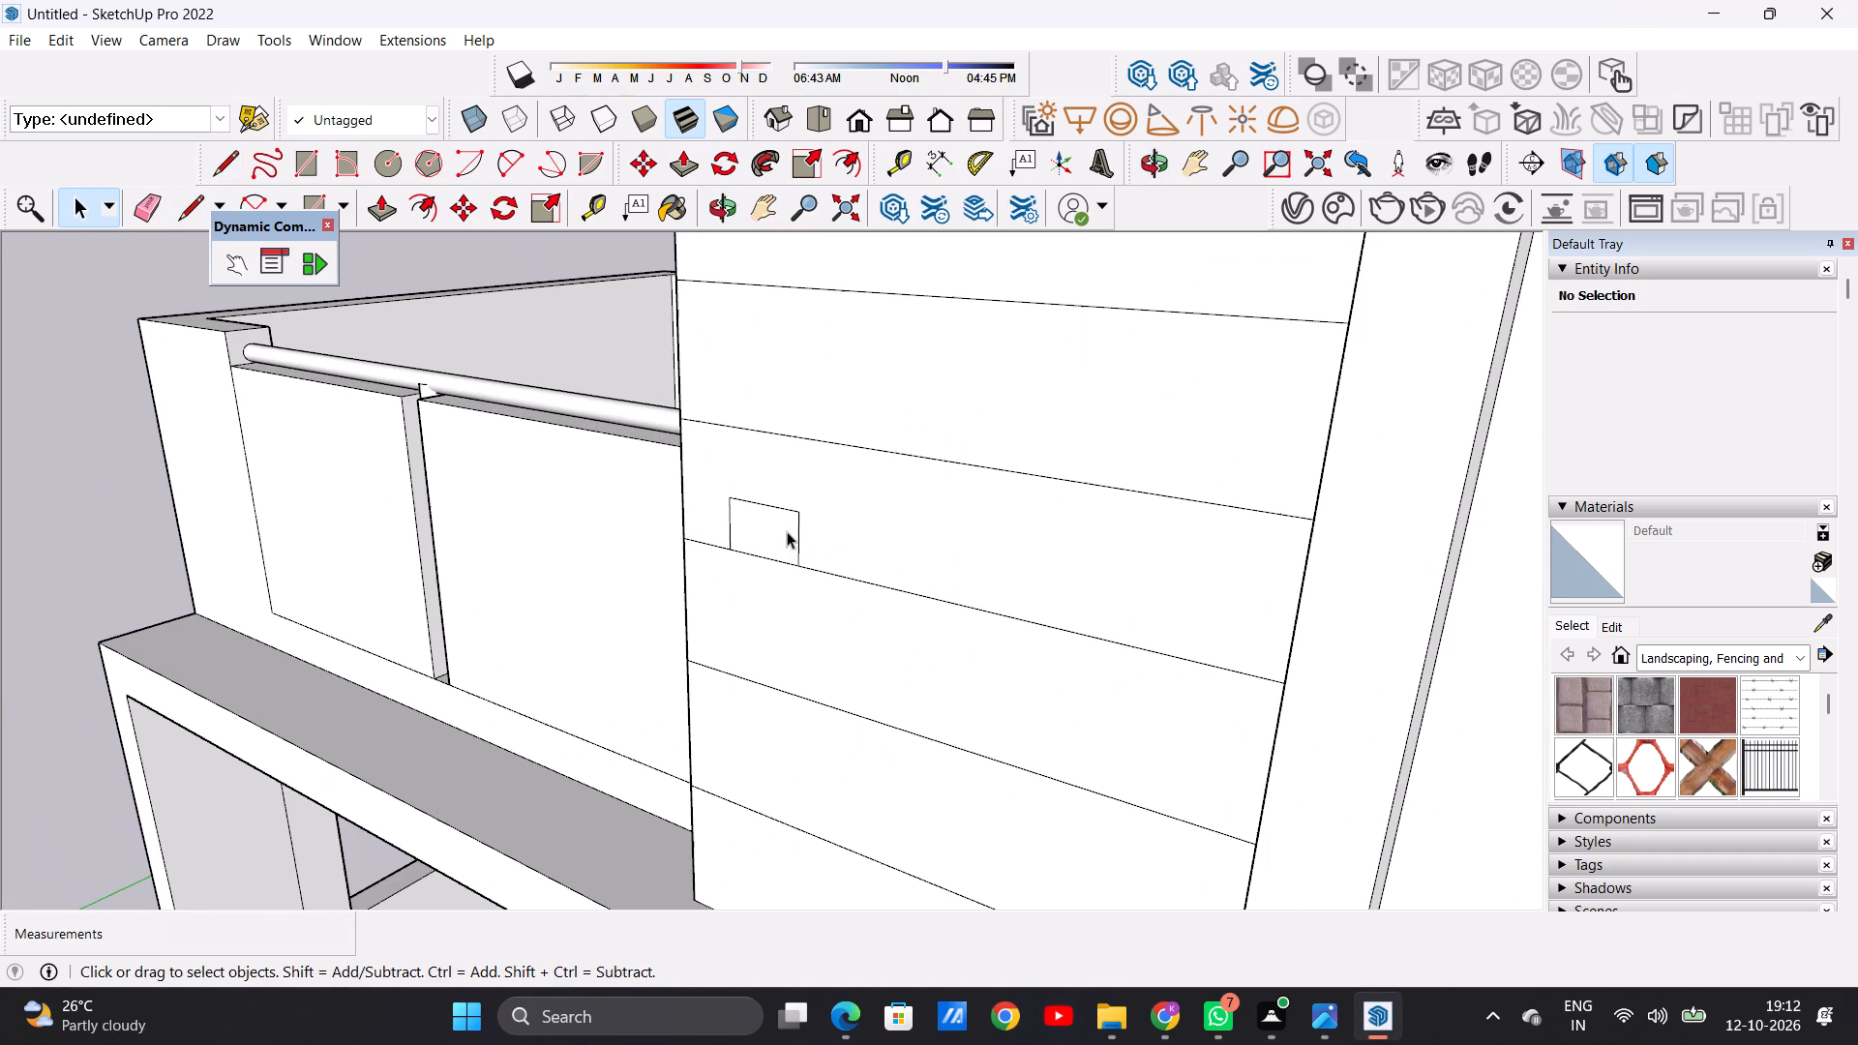
{"action": "double_click", "coordinate": [784, 536]}
{"action": "key", "text": "m"}
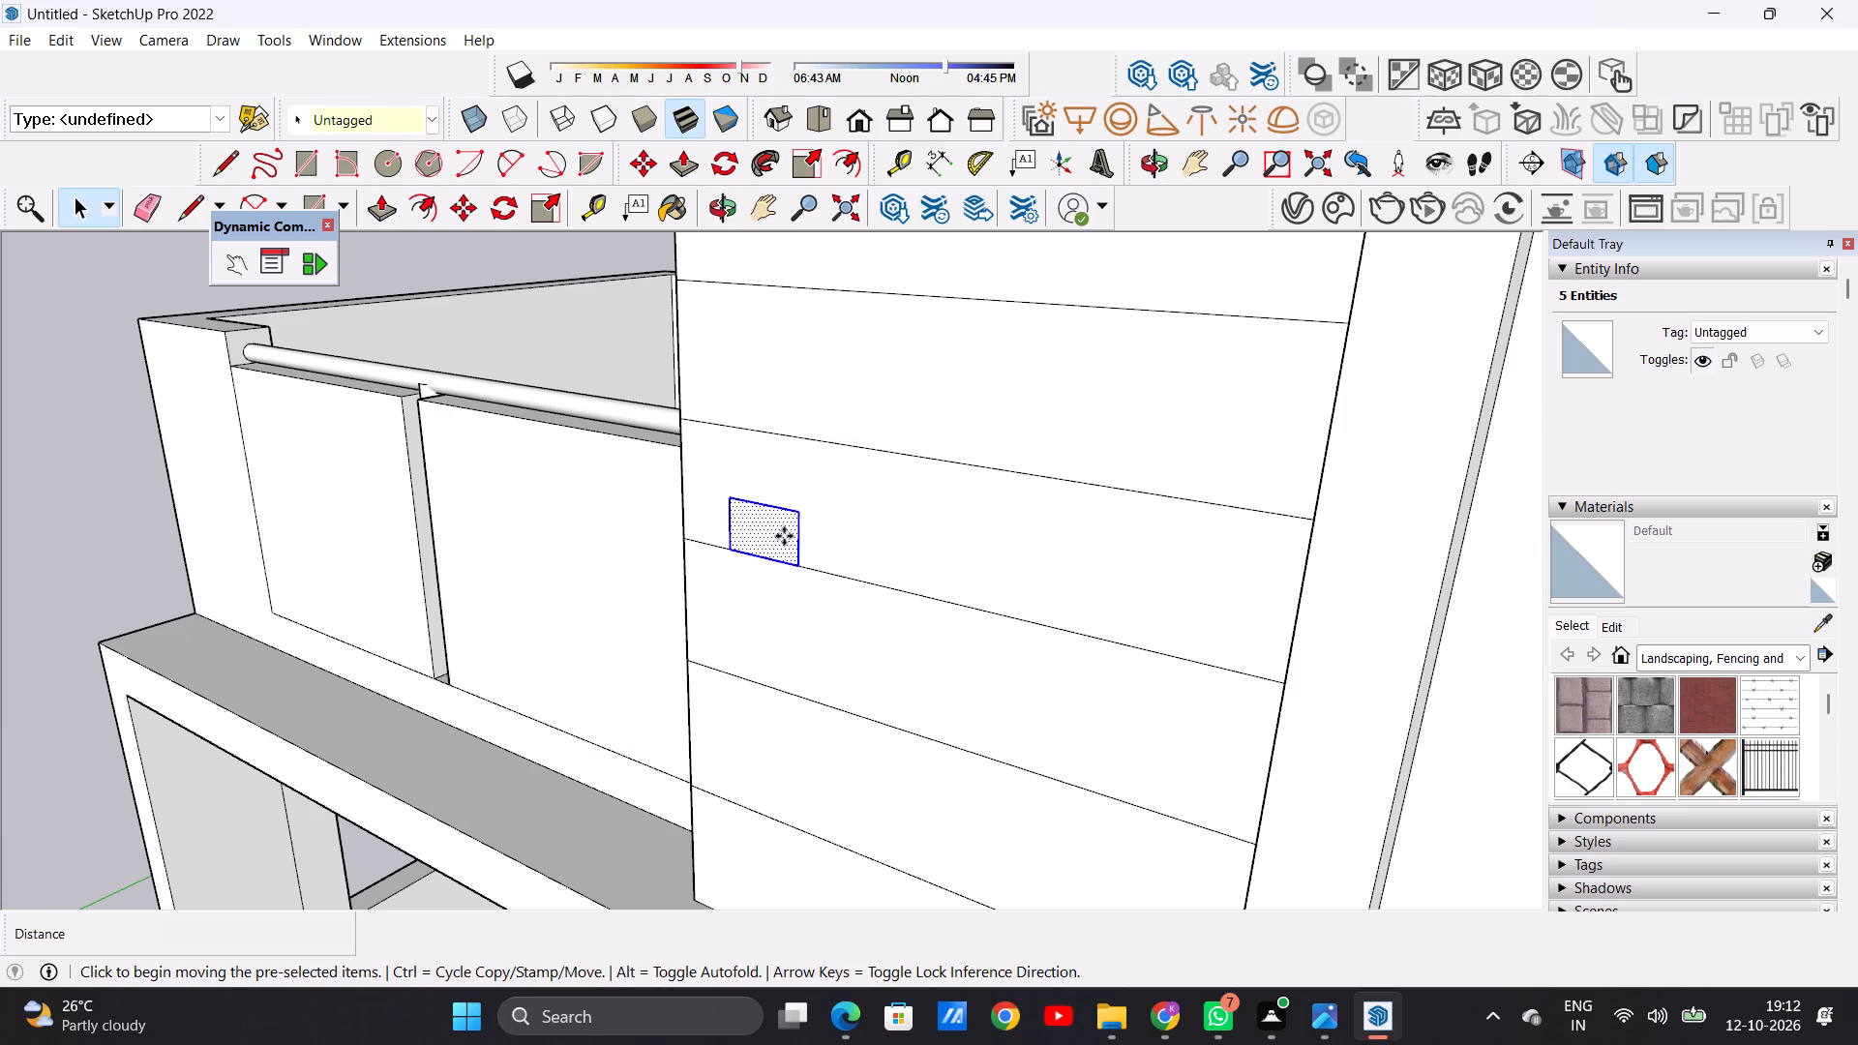
{"action": "left_click", "coordinate": [796, 564]}
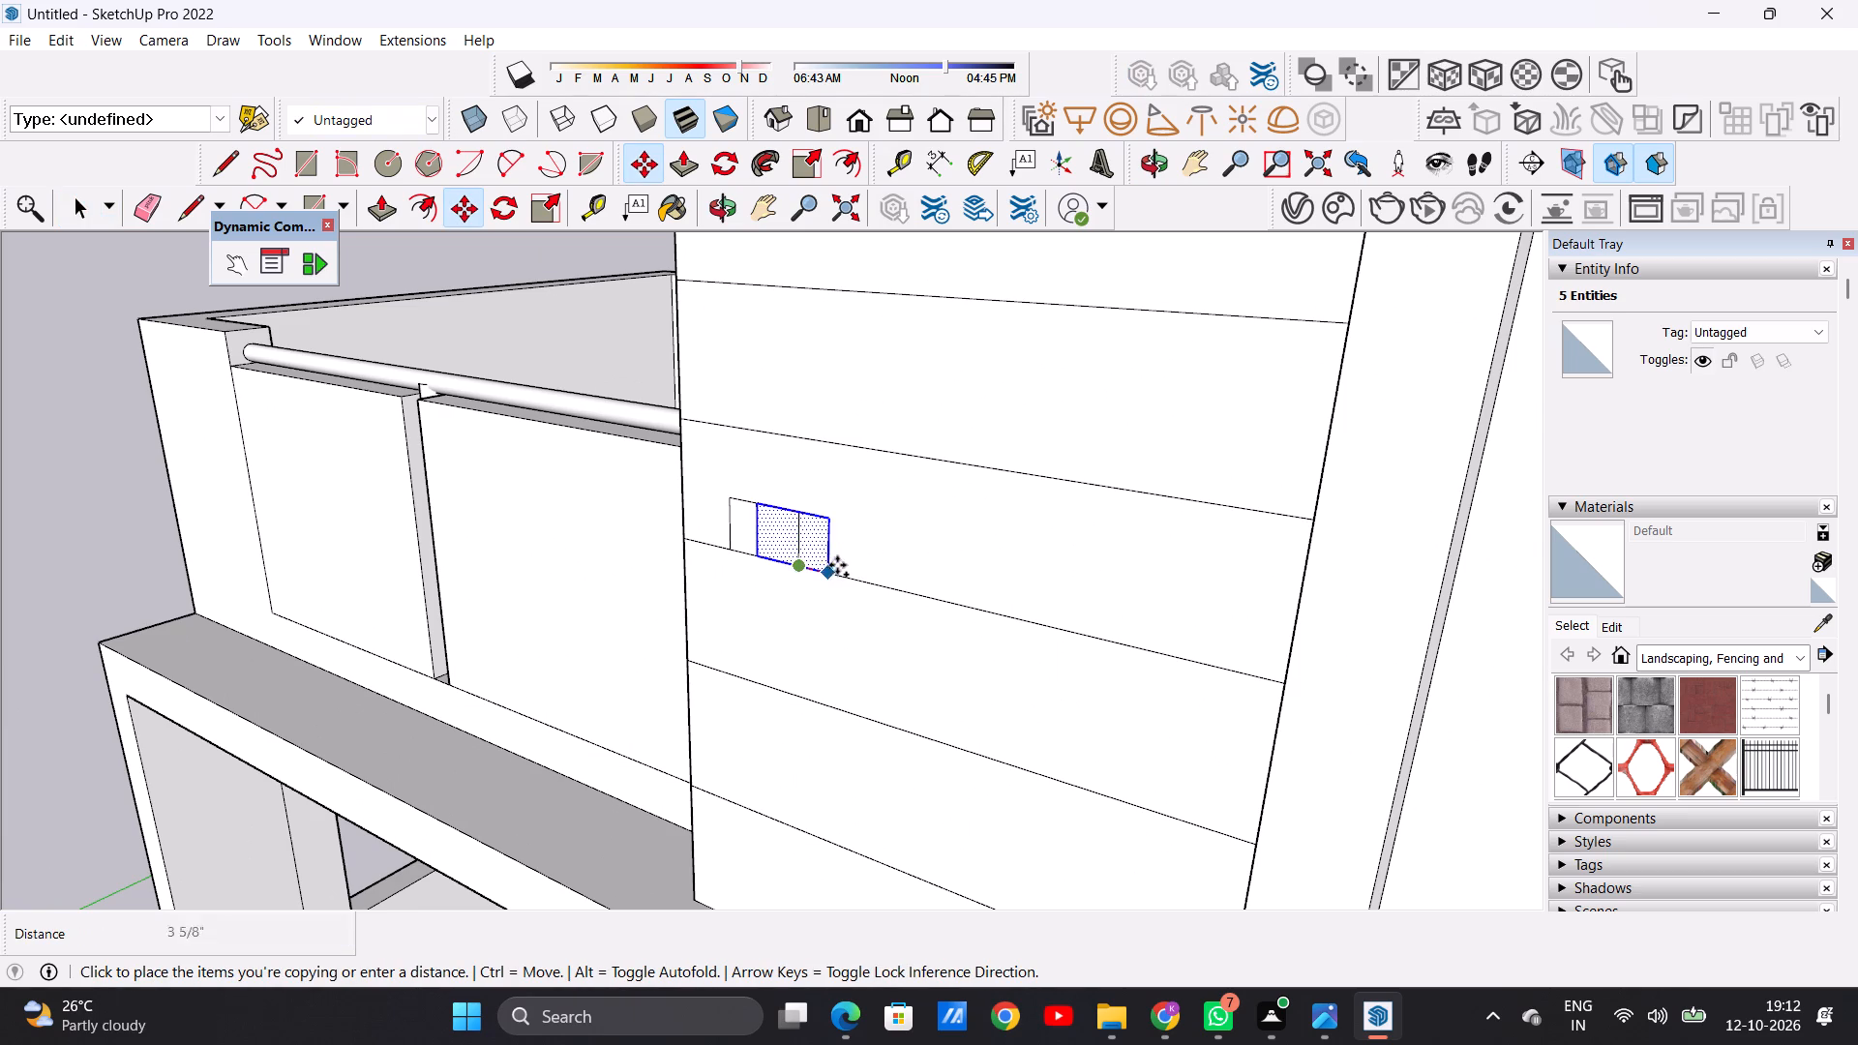
{"action": "left_click", "coordinate": [896, 581]}
{"action": "left_click", "coordinate": [897, 592]}
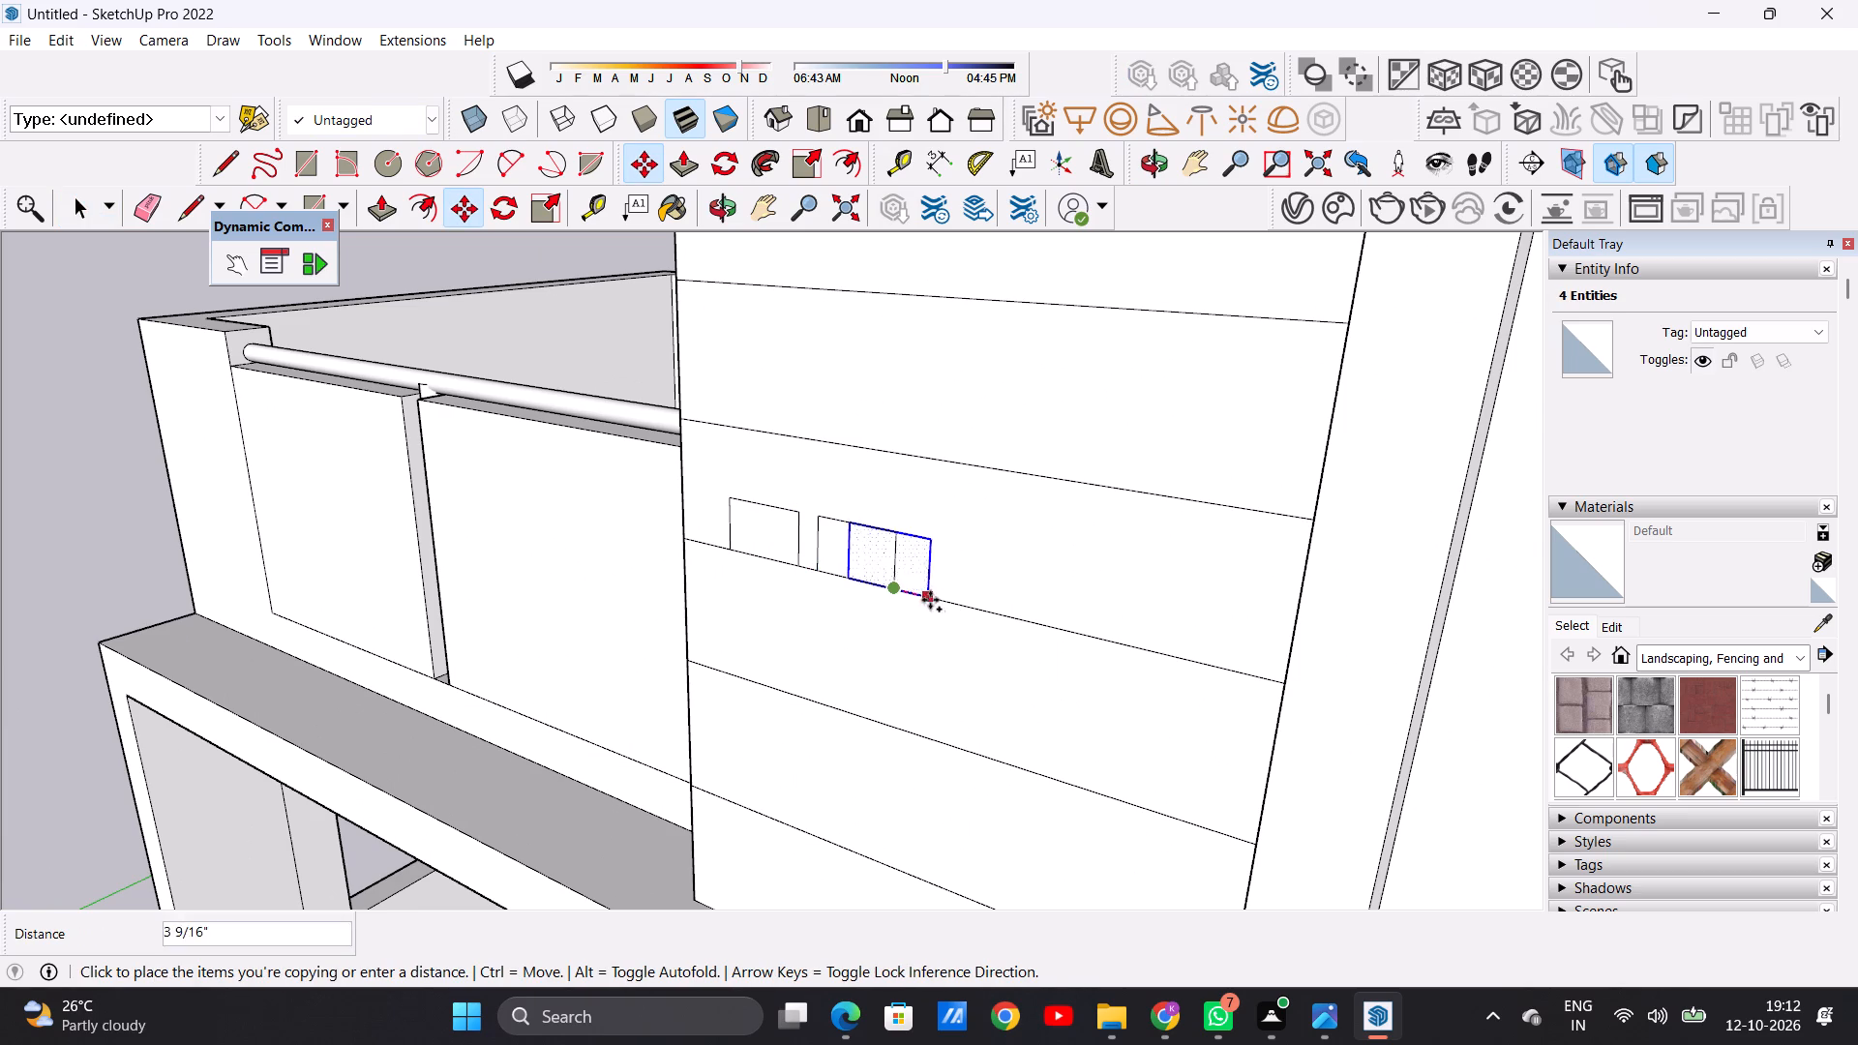
{"action": "left_click", "coordinate": [996, 616]}
{"action": "key", "text": "space"}
Push/Pull the rectangle nearest the balcony outward from the grooved wall by about 1' 5 5/16".
{"action": "scroll", "coordinate": [873, 610], "scroll_direction": "down", "scroll_amount": 8}
{"action": "scroll", "coordinate": [891, 580], "scroll_direction": "up", "scroll_amount": 1}
{"action": "scroll", "coordinate": [891, 580], "scroll_direction": "down", "scroll_amount": 1}
{"action": "scroll", "coordinate": [891, 580], "scroll_direction": "up", "scroll_amount": 1}
{"action": "scroll", "coordinate": [891, 580], "scroll_direction": "down", "scroll_amount": 8}
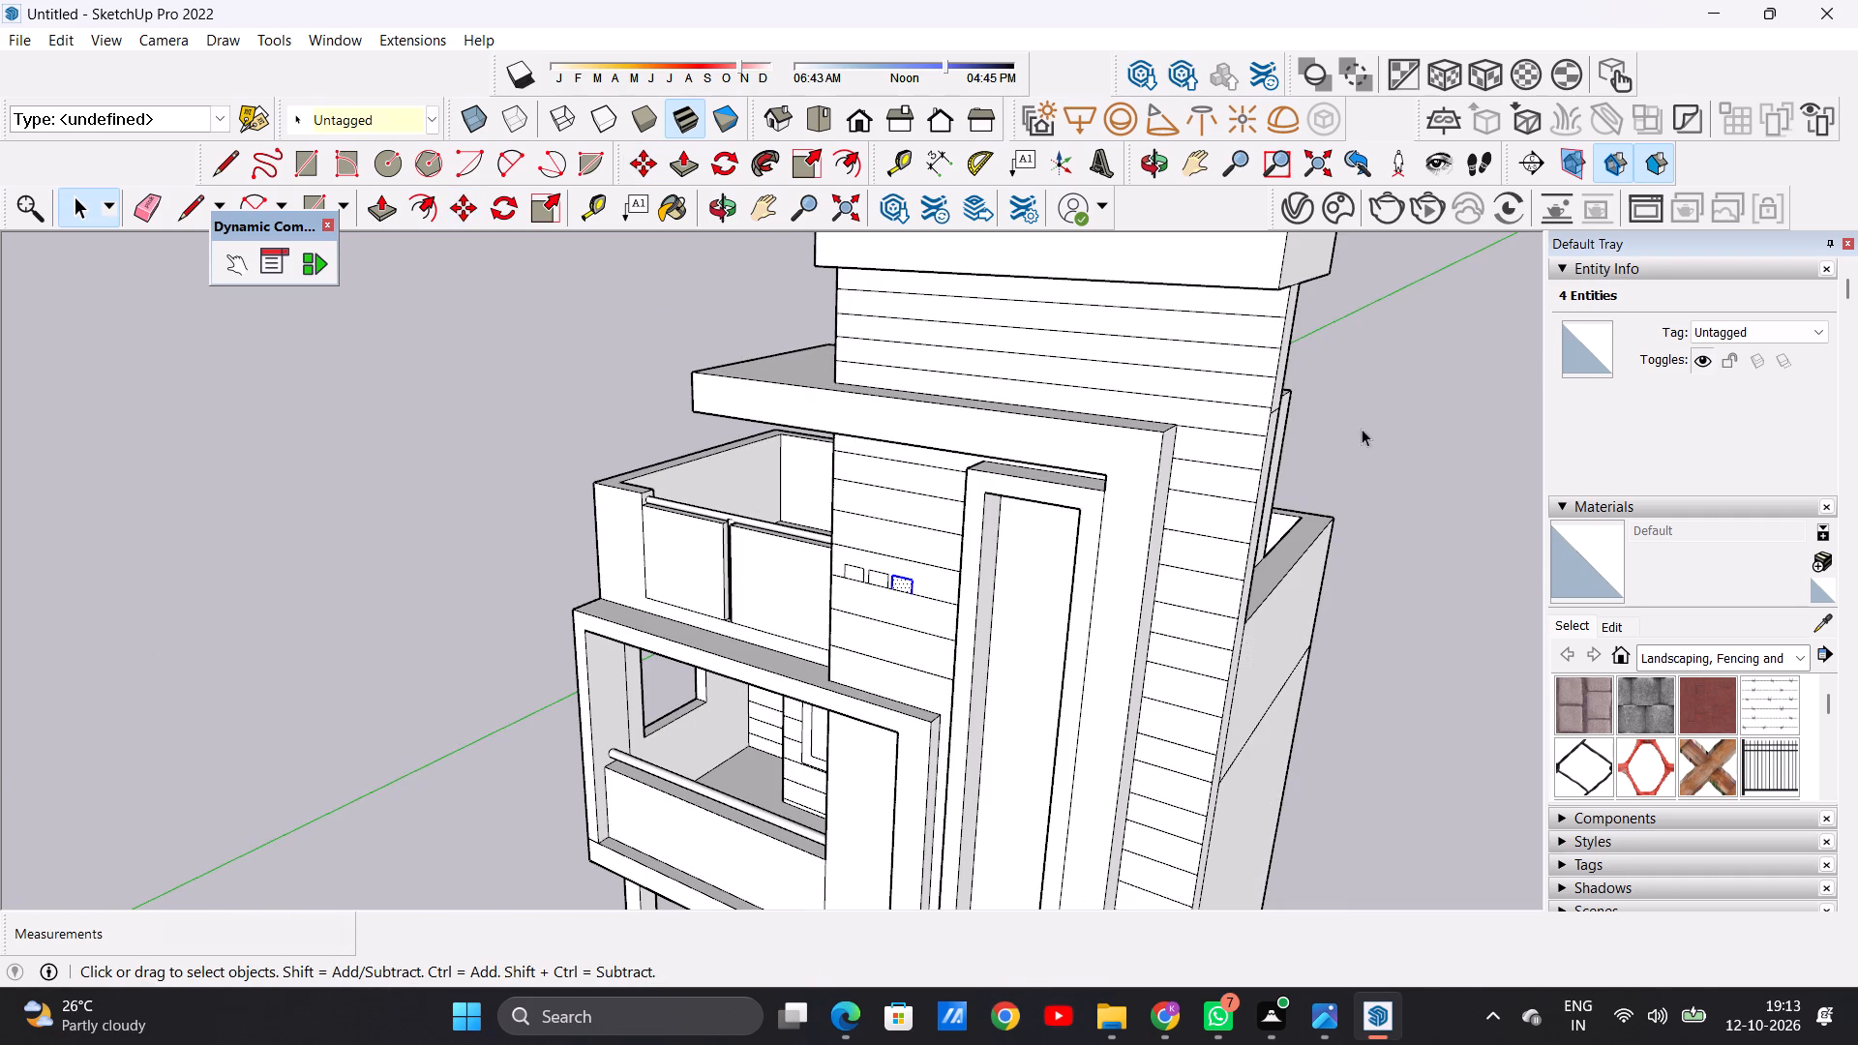
{"action": "left_click", "coordinate": [1369, 423]}
{"action": "scroll", "coordinate": [857, 569], "scroll_direction": "up", "scroll_amount": 5}
{"action": "key", "text": "p"}
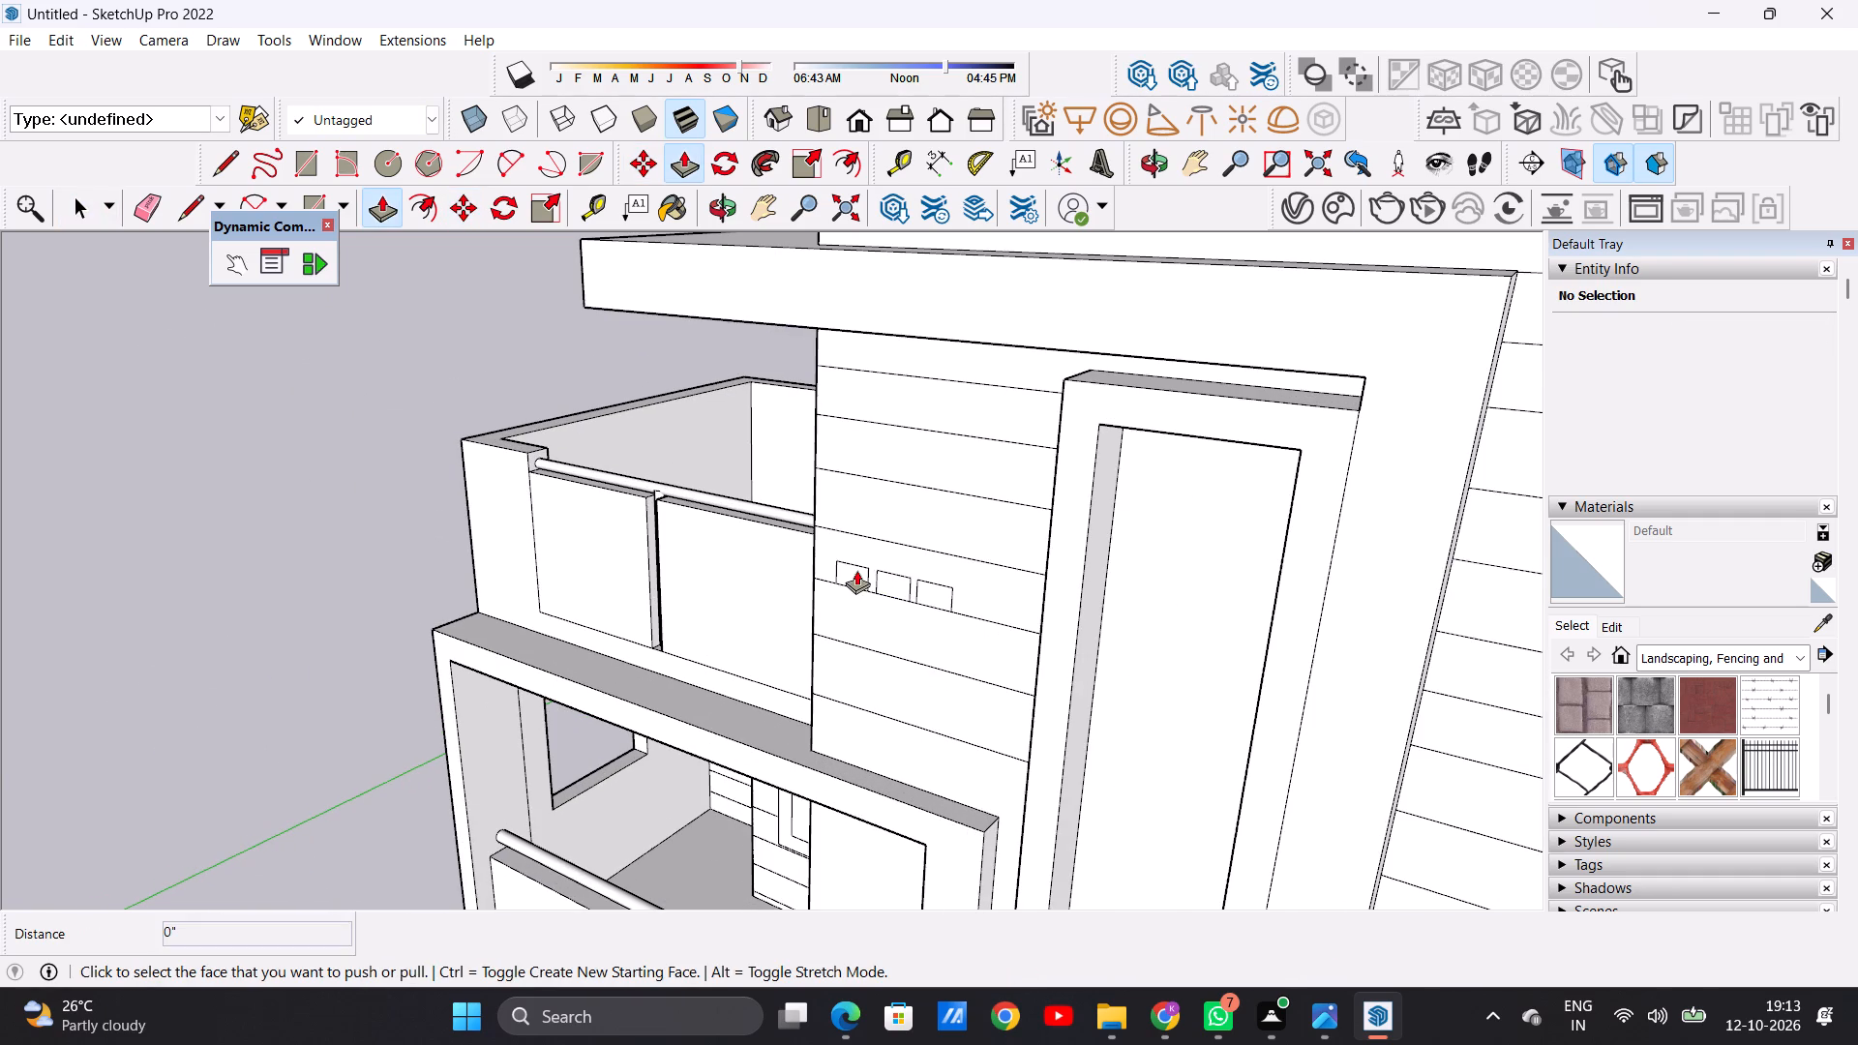
{"action": "scroll", "coordinate": [856, 570], "scroll_direction": "up", "scroll_amount": 9}
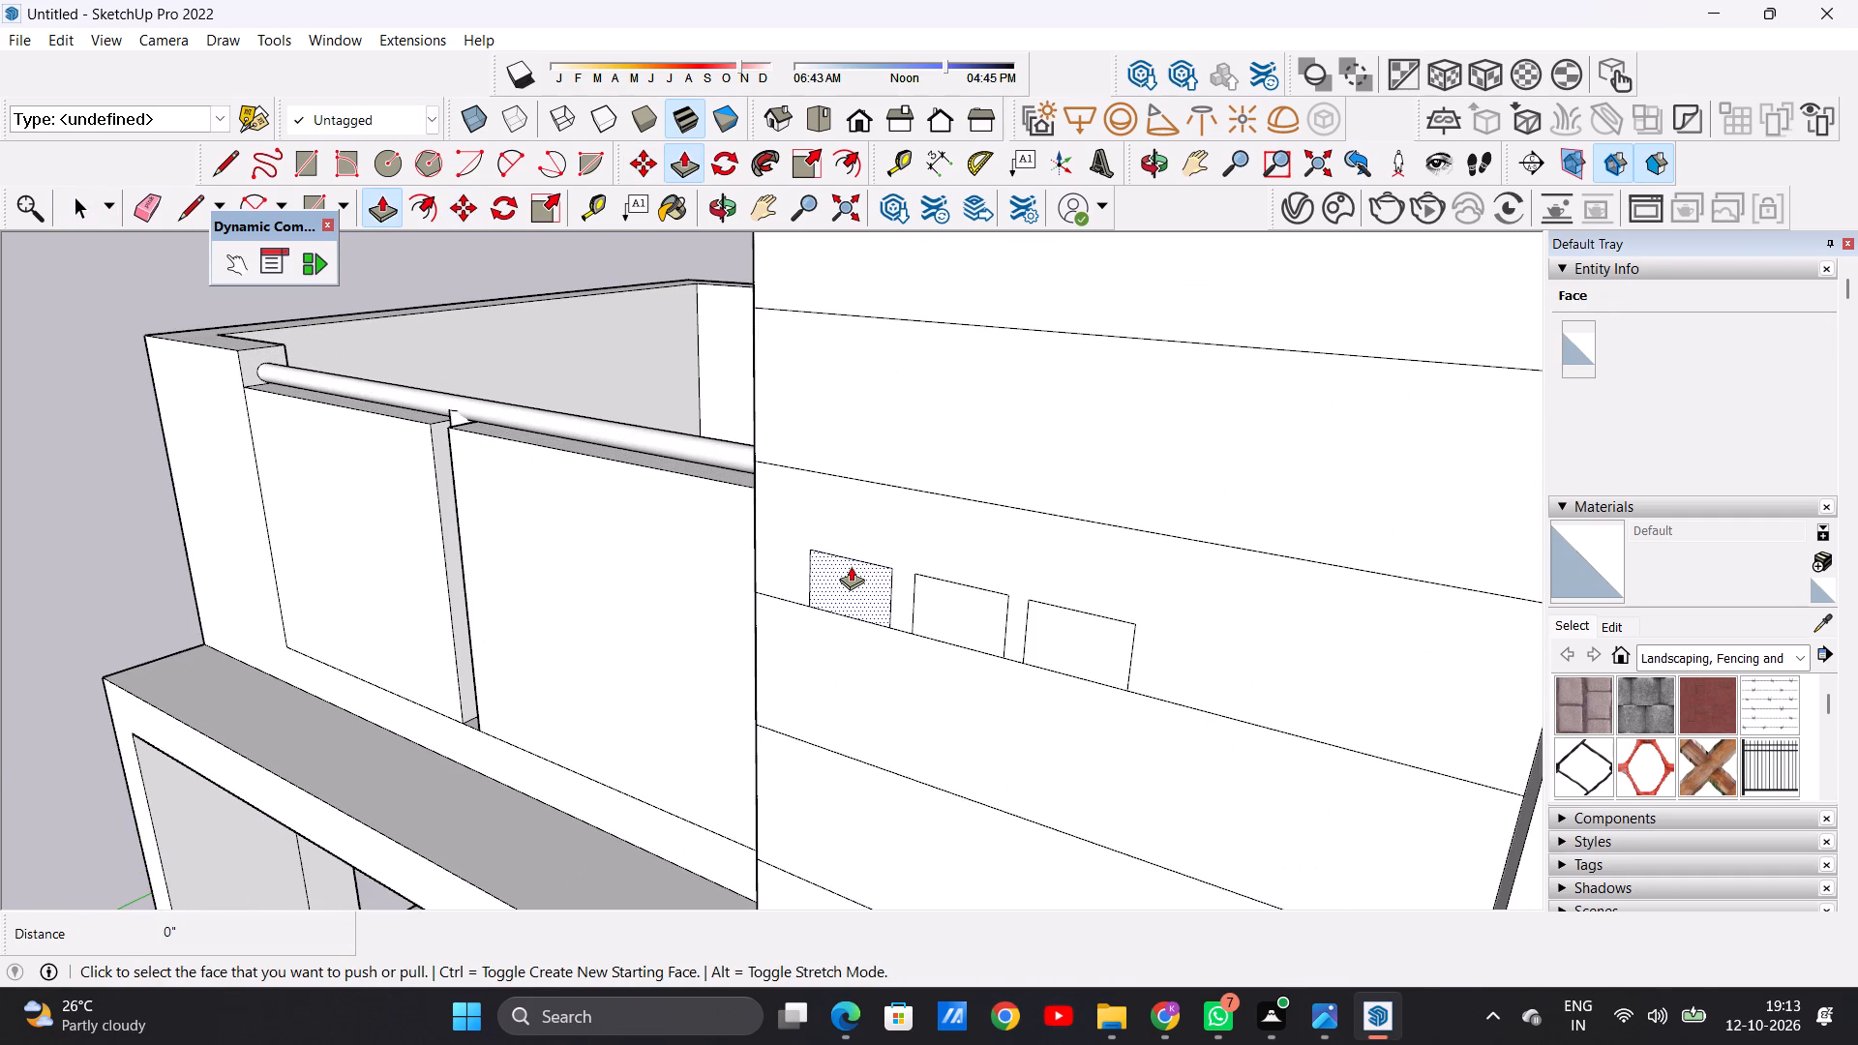
{"action": "left_click", "coordinate": [851, 566]}
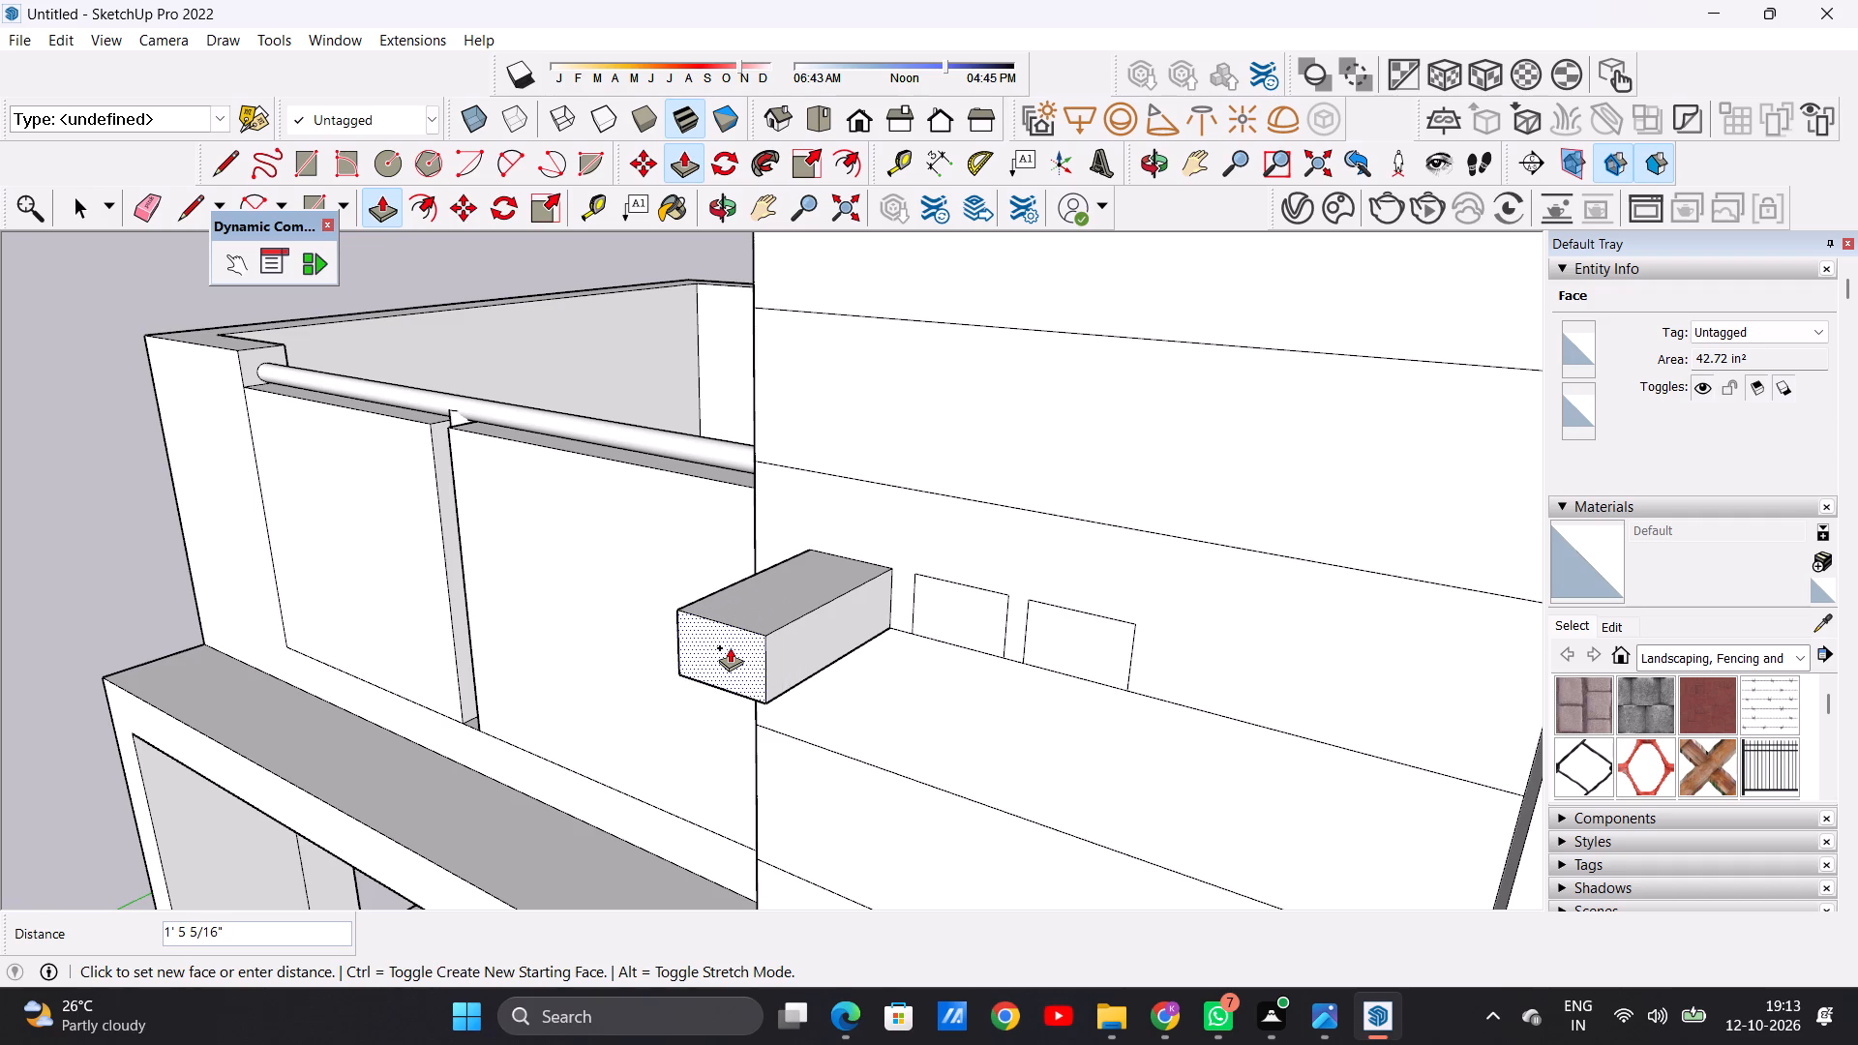
{"action": "left_click", "coordinate": [726, 650]}
{"action": "scroll", "coordinate": [766, 616], "scroll_direction": "down", "scroll_amount": 19}
{"action": "key", "text": "space"}
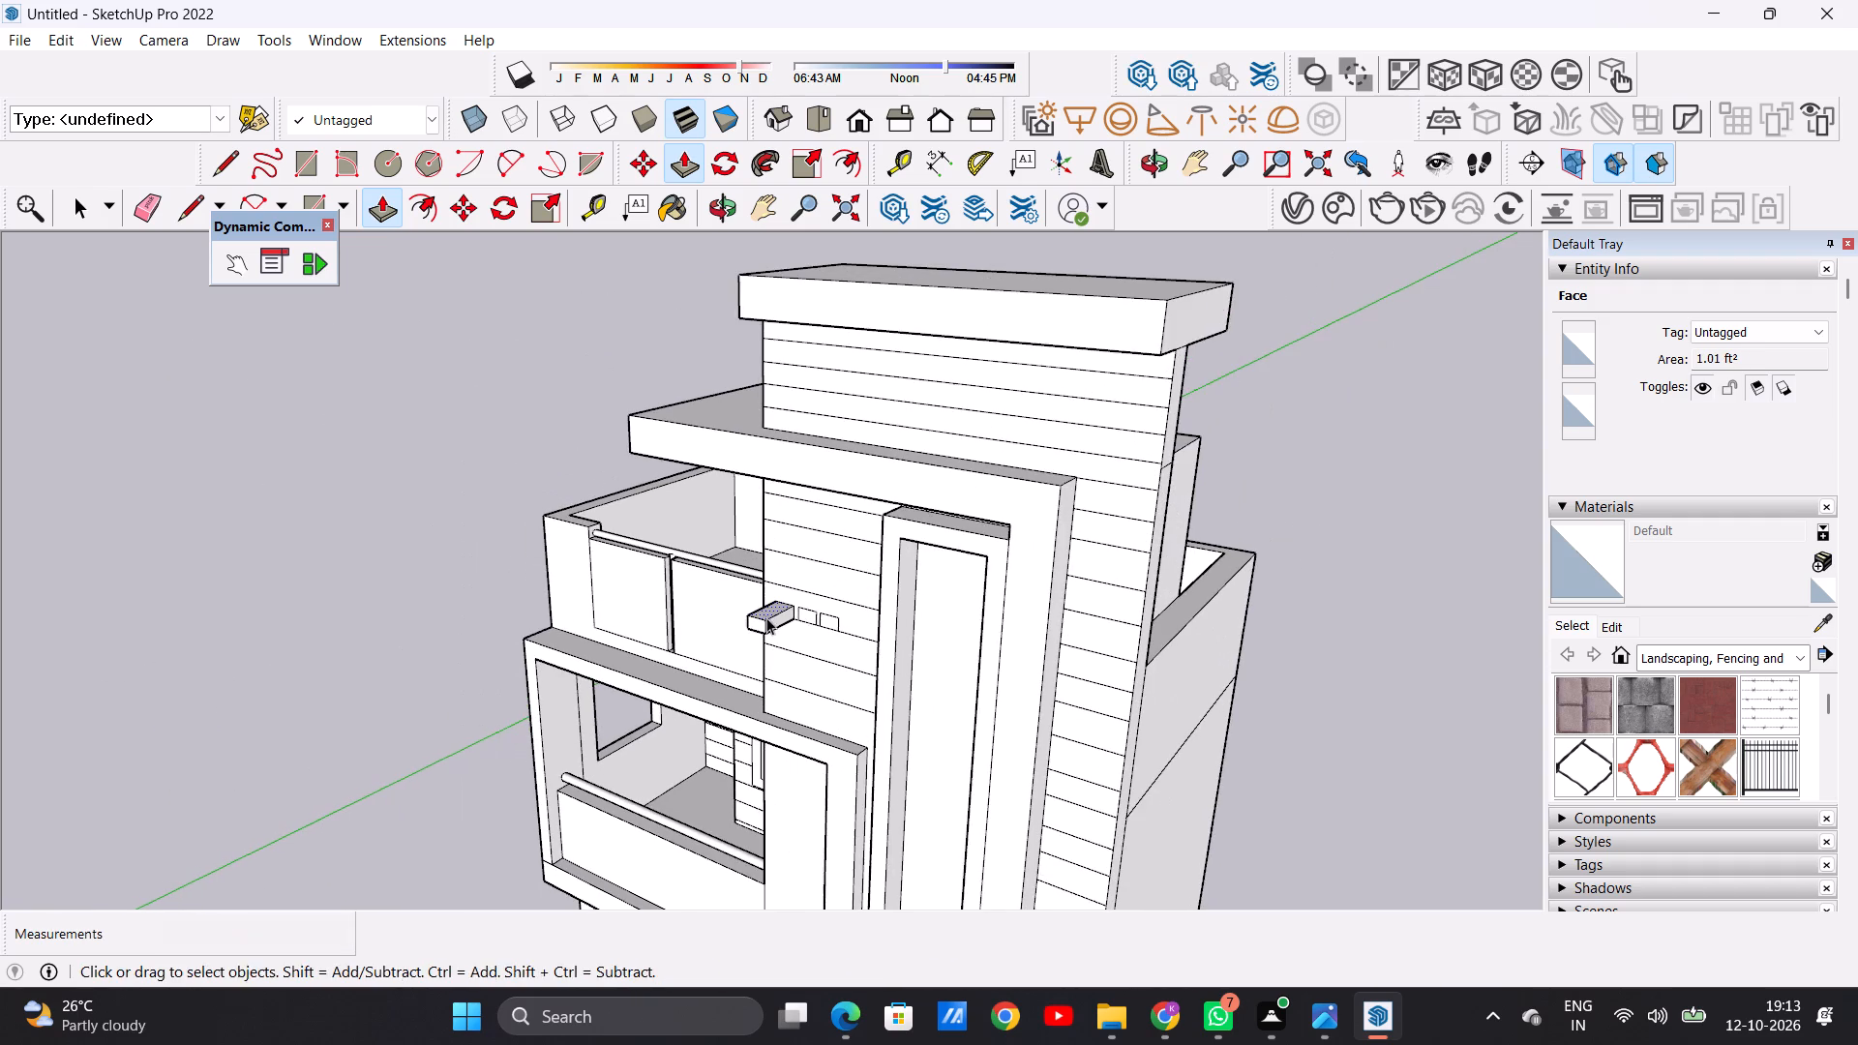
Draw a line across the projecting block's top face near its outer end, parallel to the wall.
{"action": "middle_click_drag", "start_coordinate": [753, 616], "coordinate": [881, 743]}
{"action": "scroll", "coordinate": [842, 700], "scroll_direction": "up", "scroll_amount": 12}
{"action": "middle_click_drag", "start_coordinate": [784, 649], "coordinate": [913, 746]}
{"action": "key", "text": "l"}
{"action": "scroll", "coordinate": [916, 695], "scroll_direction": "up", "scroll_amount": 12}
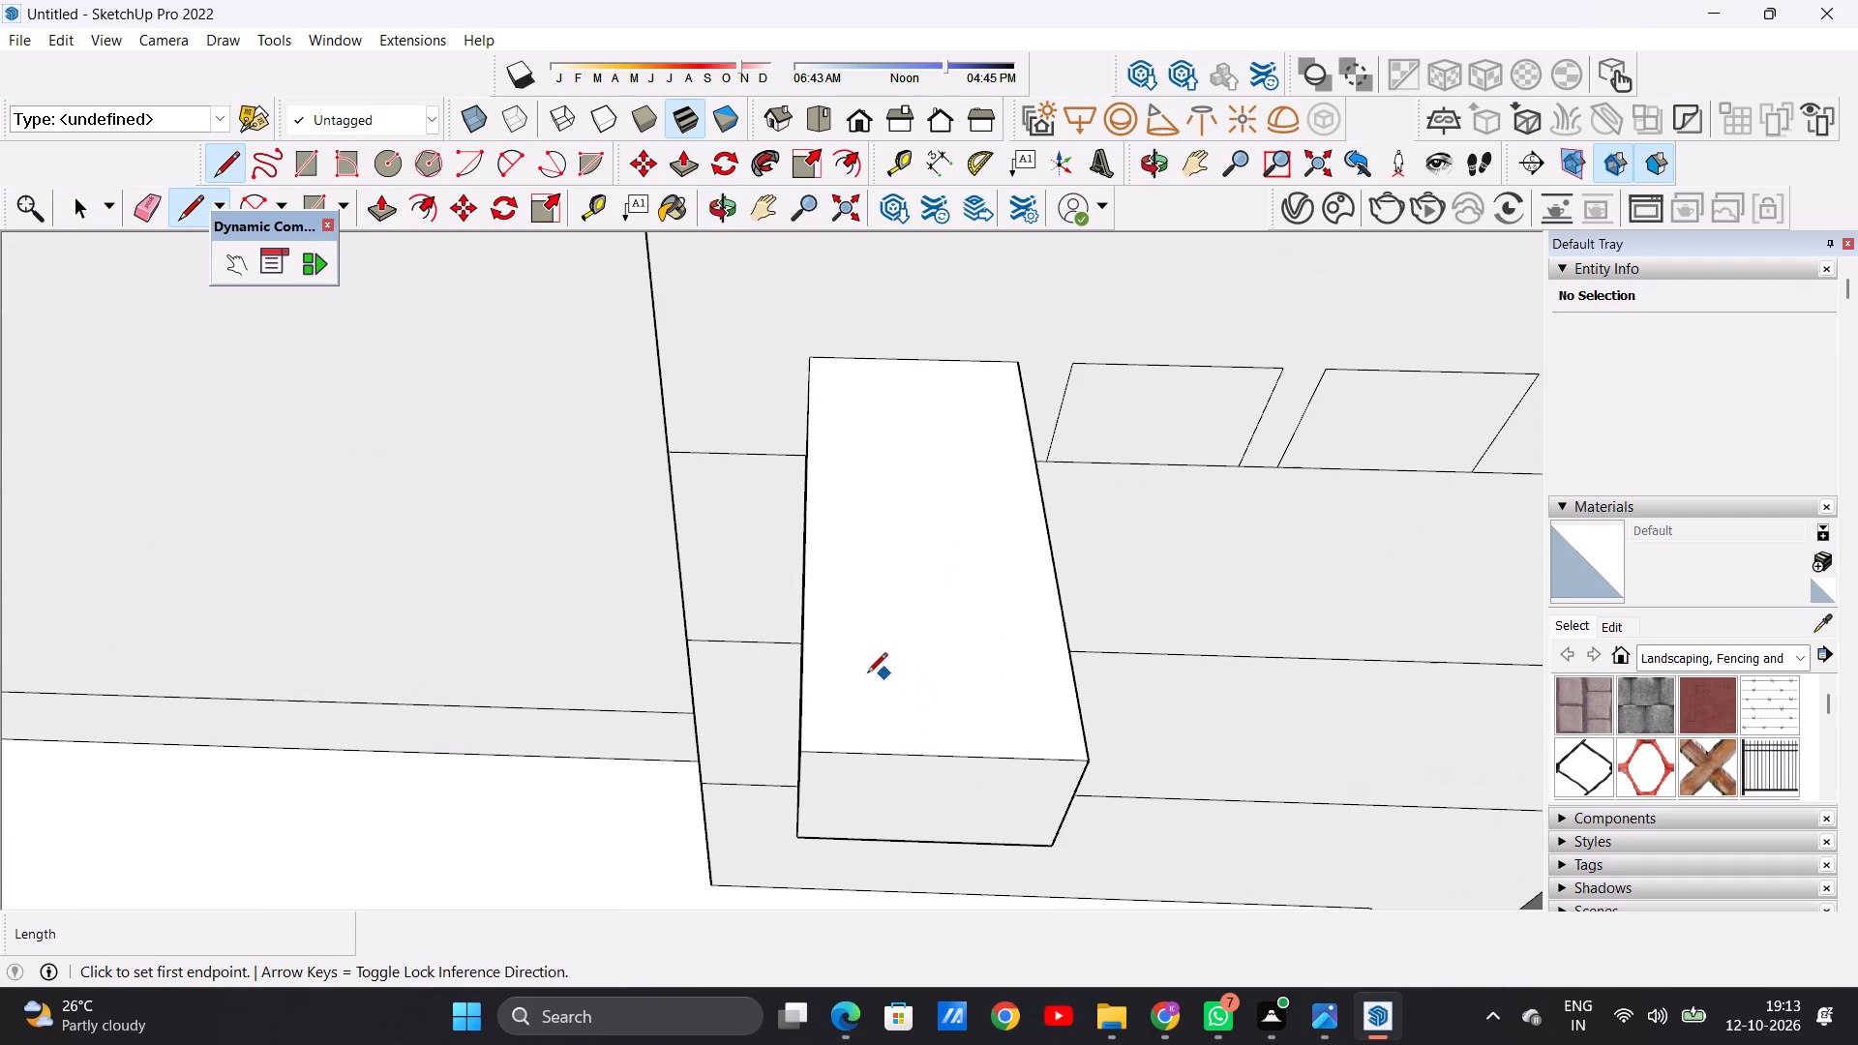
{"action": "left_click", "coordinate": [800, 672]}
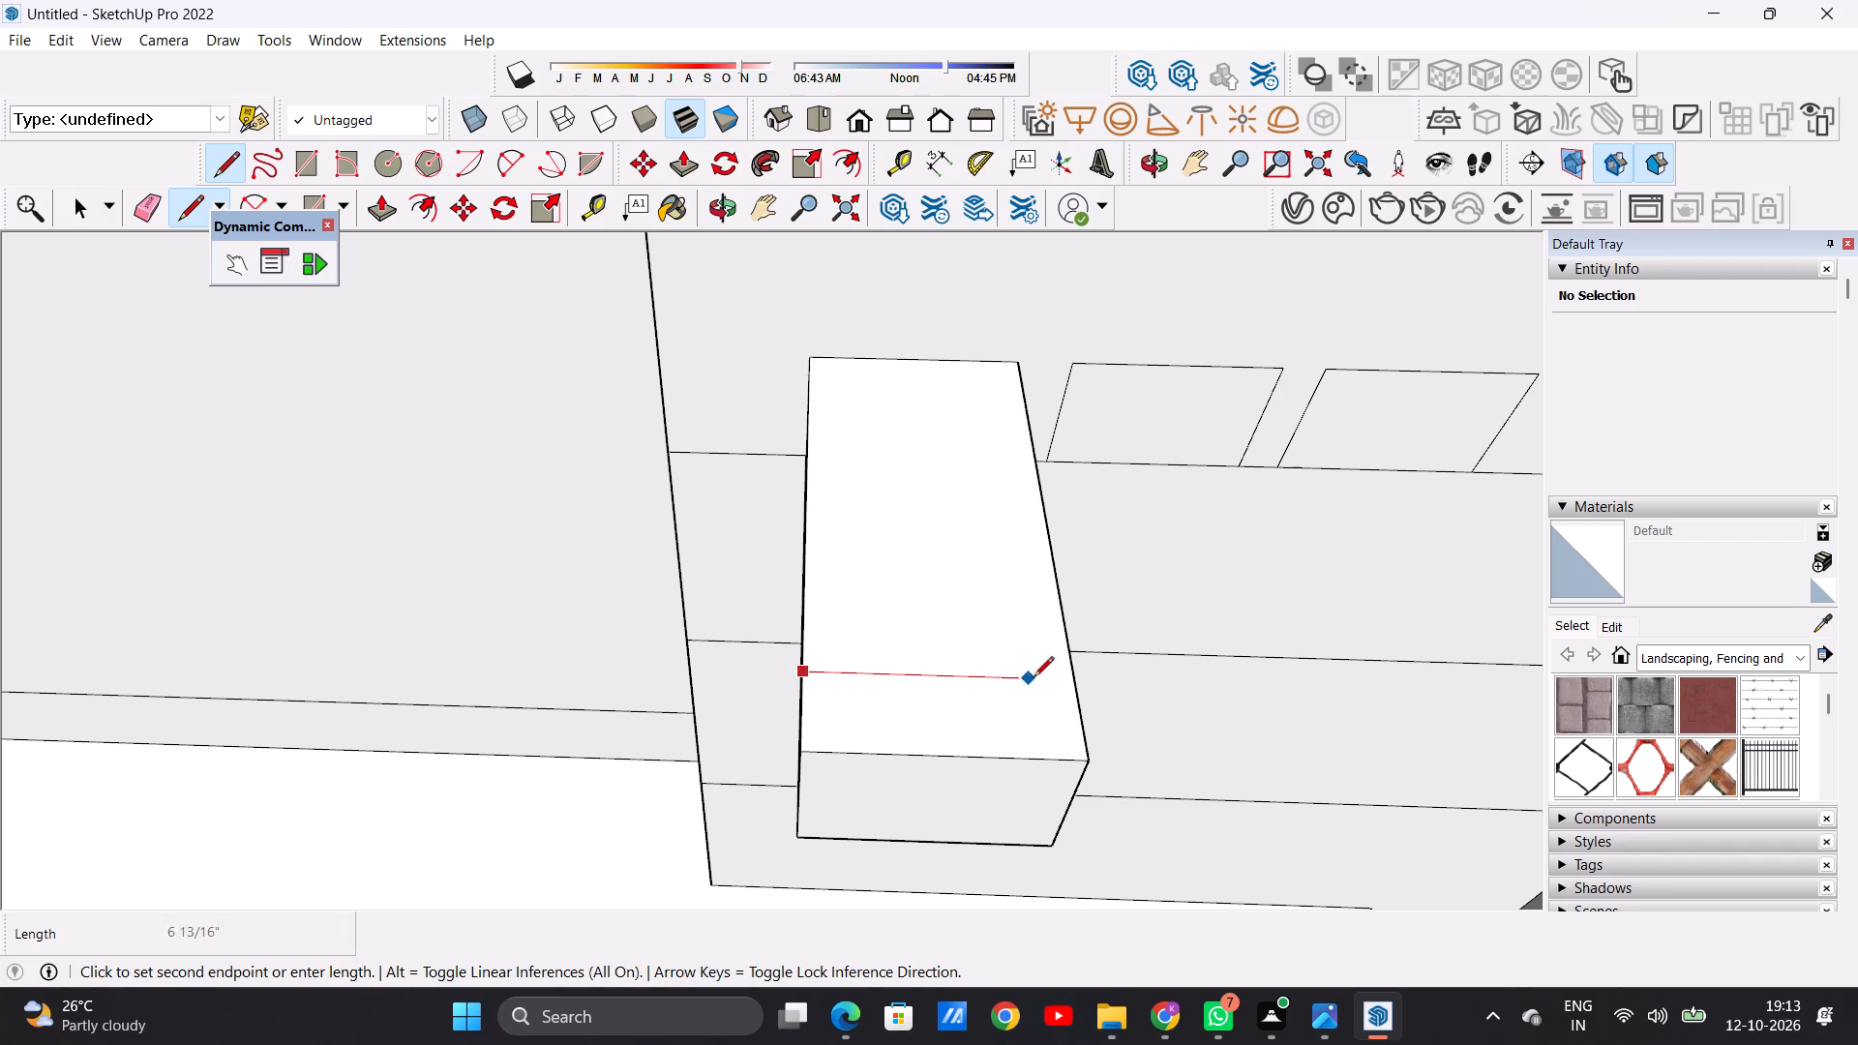
{"action": "left_click", "coordinate": [1076, 679]}
{"action": "key", "text": "space"}
{"action": "scroll", "coordinate": [761, 710], "scroll_direction": "down", "scroll_amount": 5}
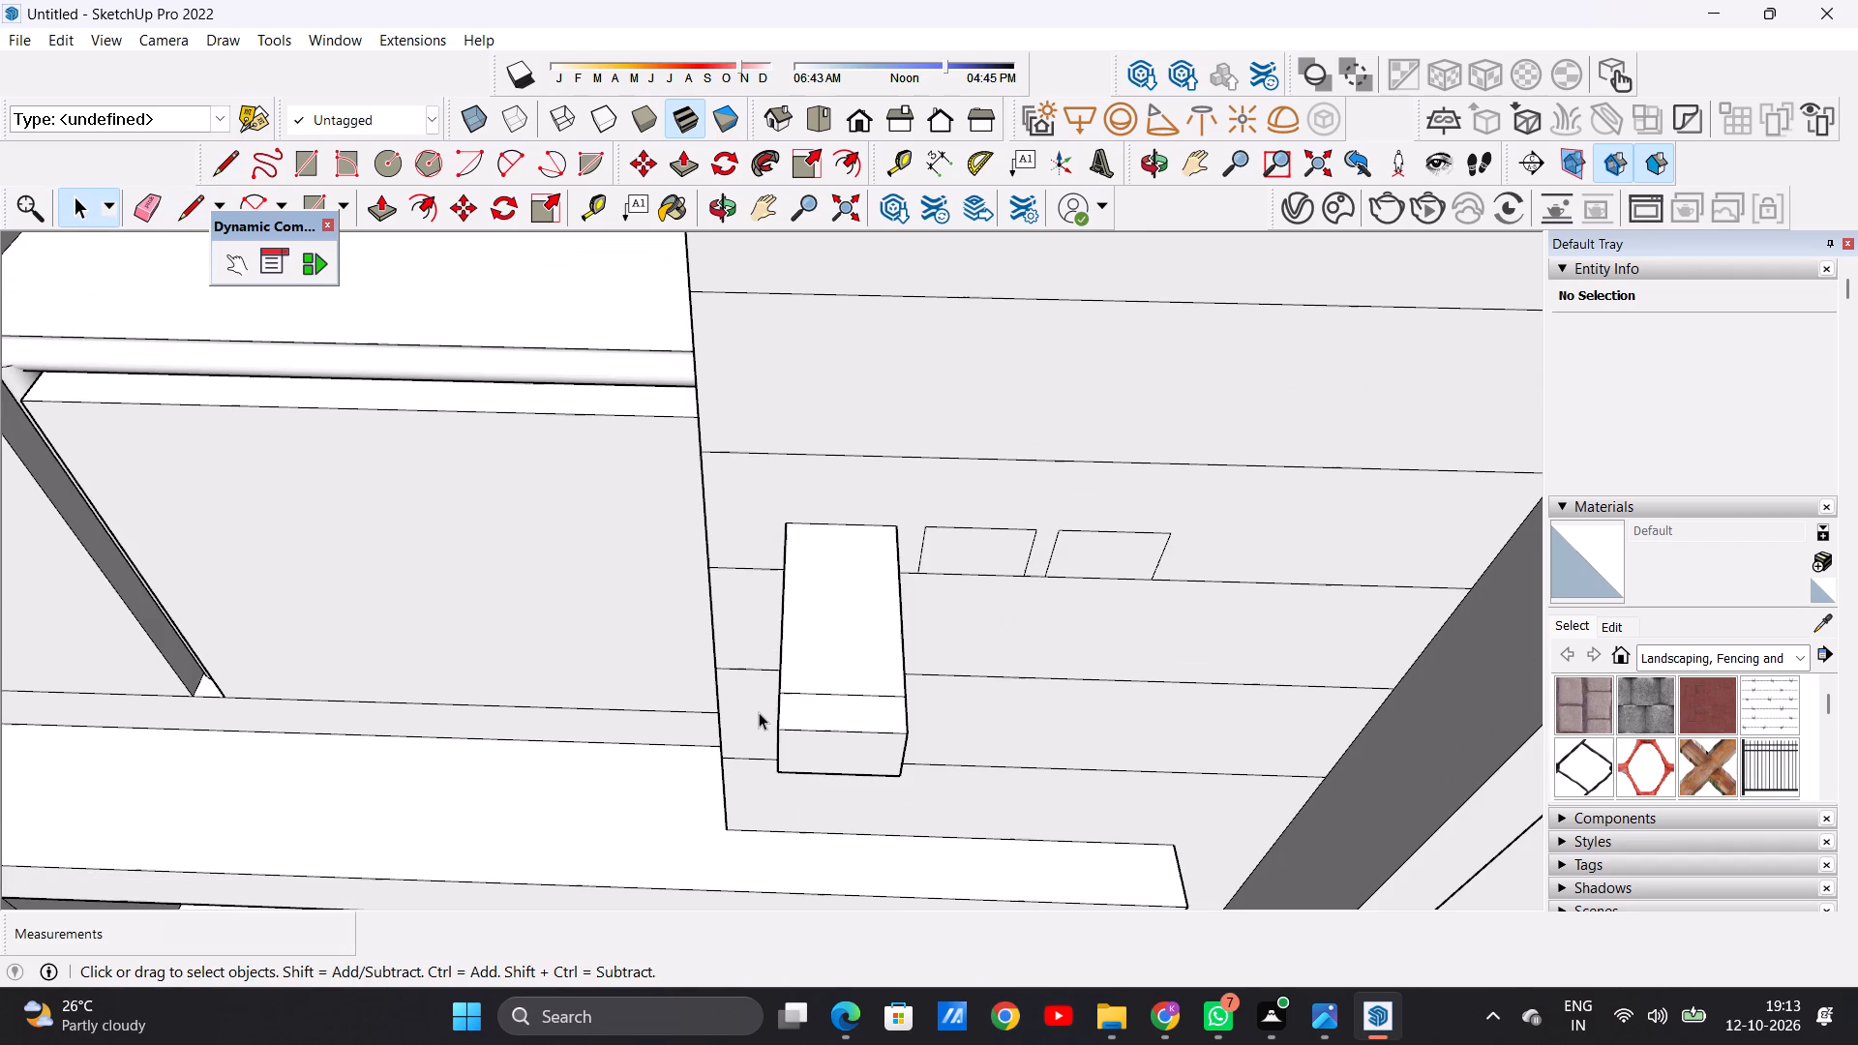
Push/Pull the outer strip of the projecting block's top face upward about 5' 5 13/16" to the canopy's top edge.
{"action": "key", "text": "p"}
{"action": "left_click", "coordinate": [845, 703]}
{"action": "scroll", "coordinate": [831, 600], "scroll_direction": "down", "scroll_amount": 8}
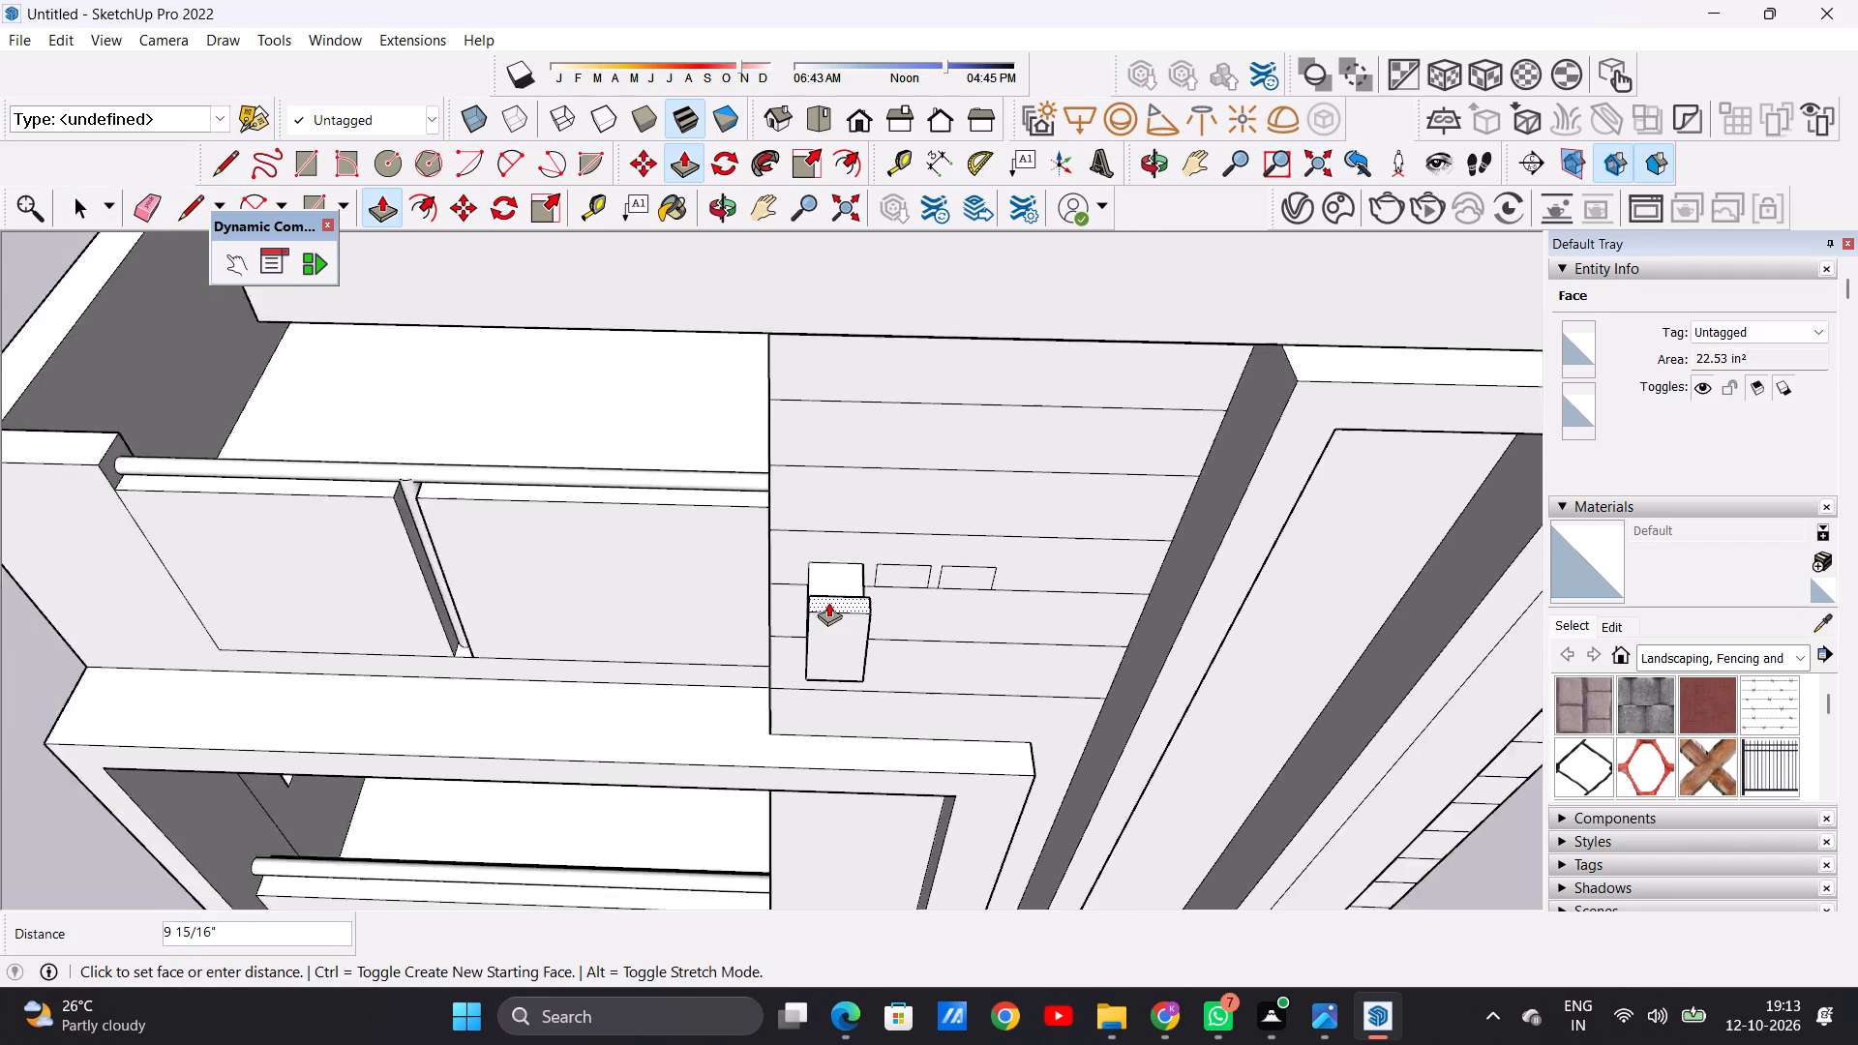
{"action": "scroll", "coordinate": [828, 602], "scroll_direction": "down", "scroll_amount": 11}
{"action": "scroll", "coordinate": [836, 472], "scroll_direction": "up", "scroll_amount": 6}
{"action": "middle_click_drag", "start_coordinate": [855, 515], "coordinate": [842, 411]}
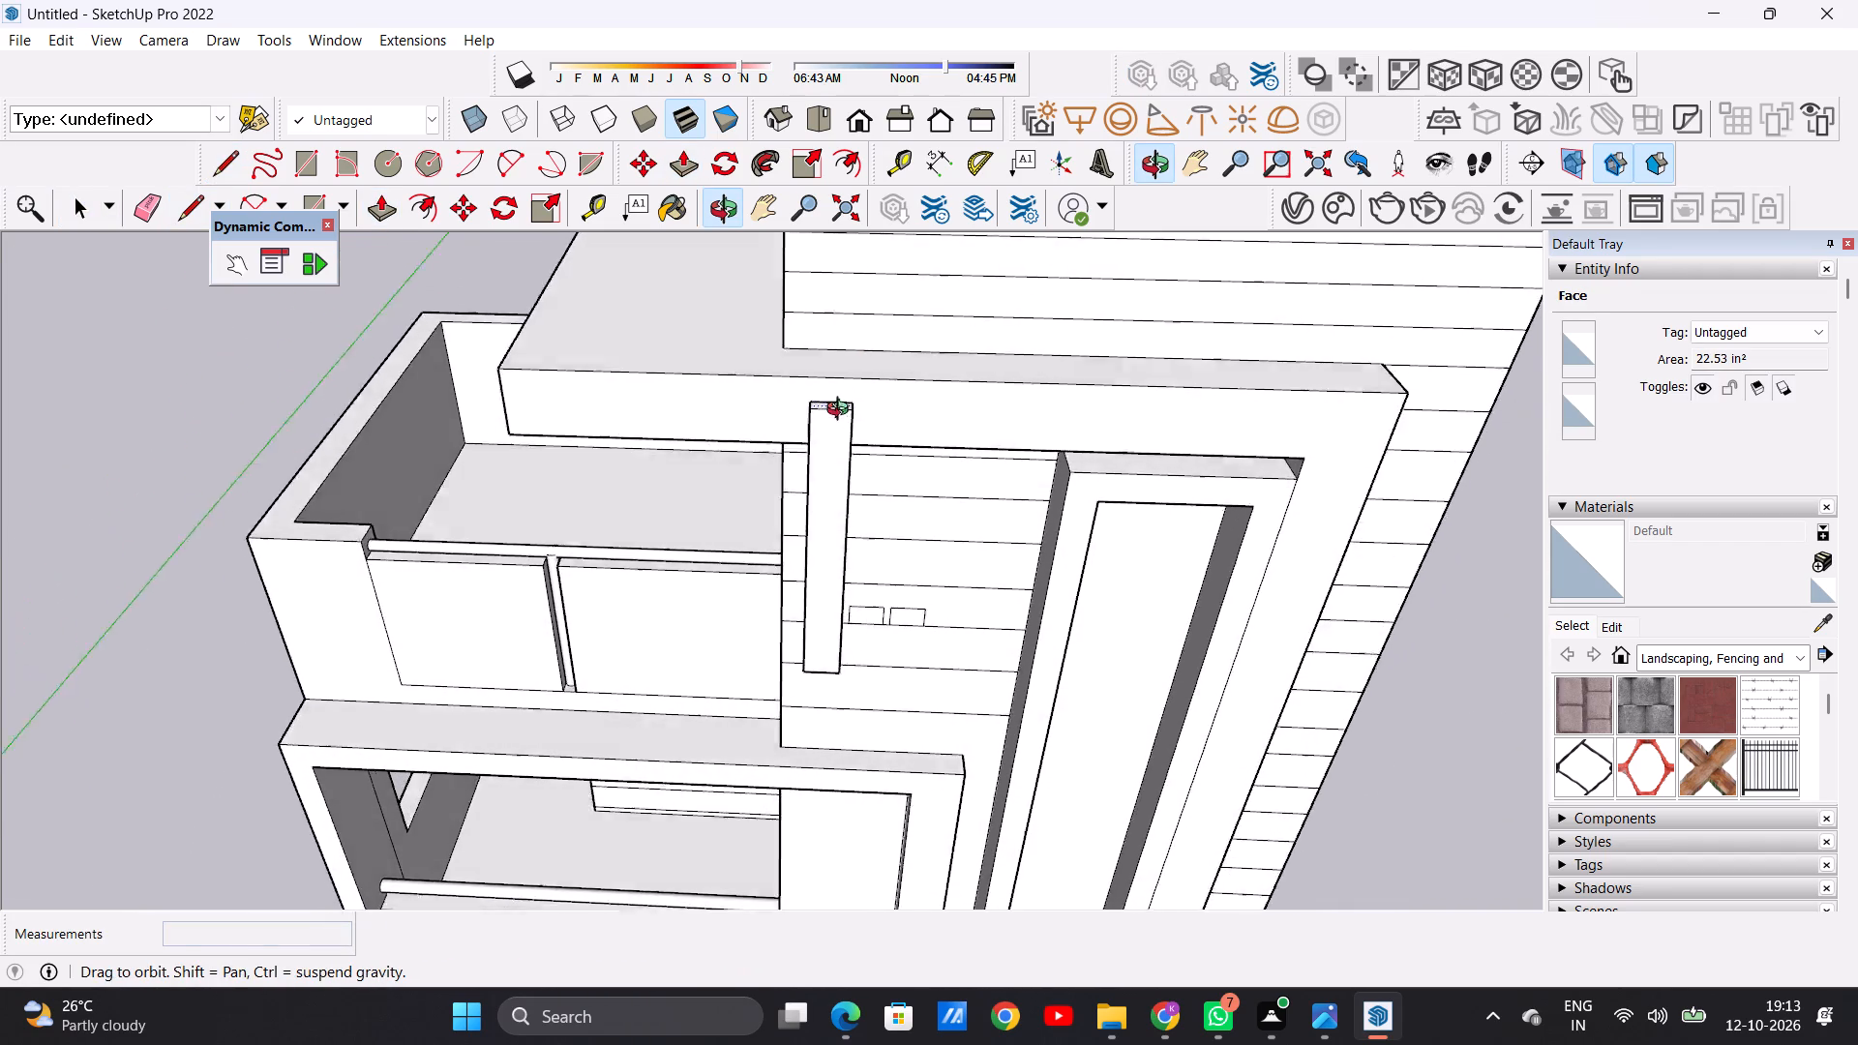
{"action": "middle_click_drag", "start_coordinate": [842, 411], "coordinate": [832, 365]}
{"action": "middle_click_drag", "start_coordinate": [870, 313], "coordinate": [626, 420]}
{"action": "scroll", "coordinate": [631, 440], "scroll_direction": "up", "scroll_amount": 10}
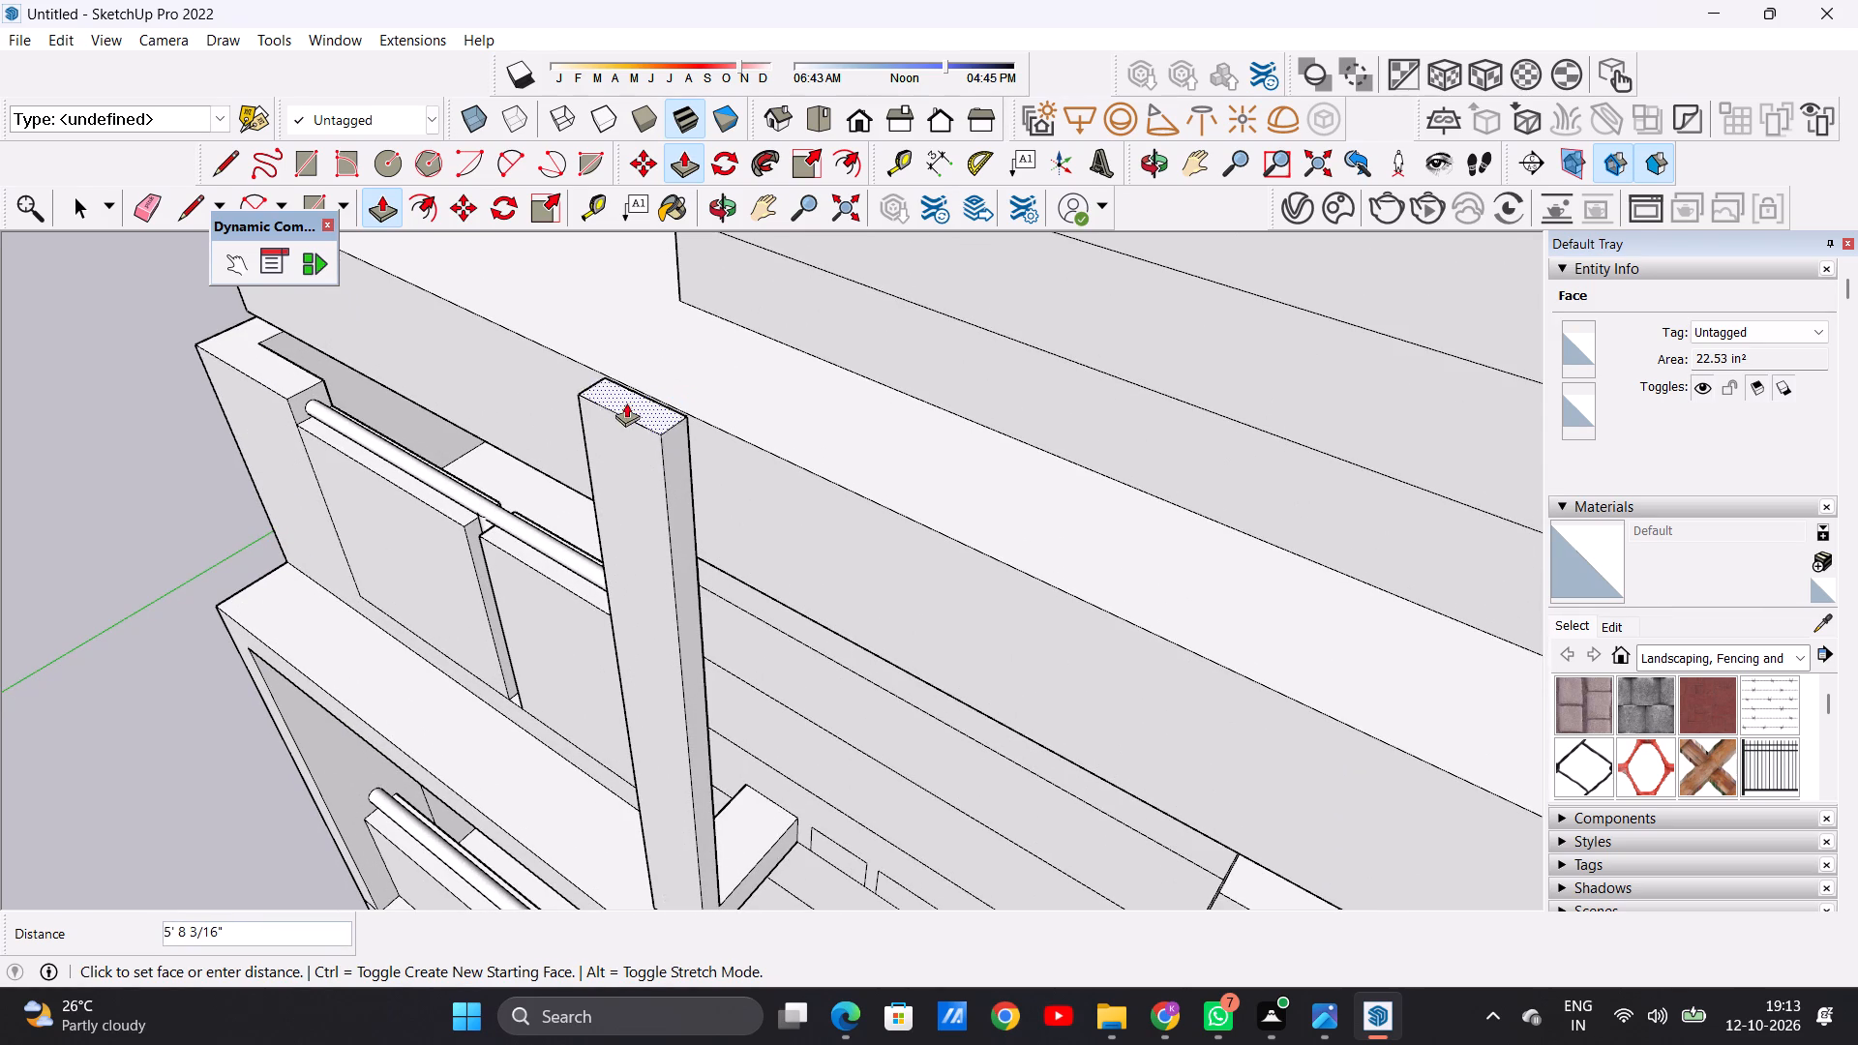
{"action": "left_click", "coordinate": [693, 415]}
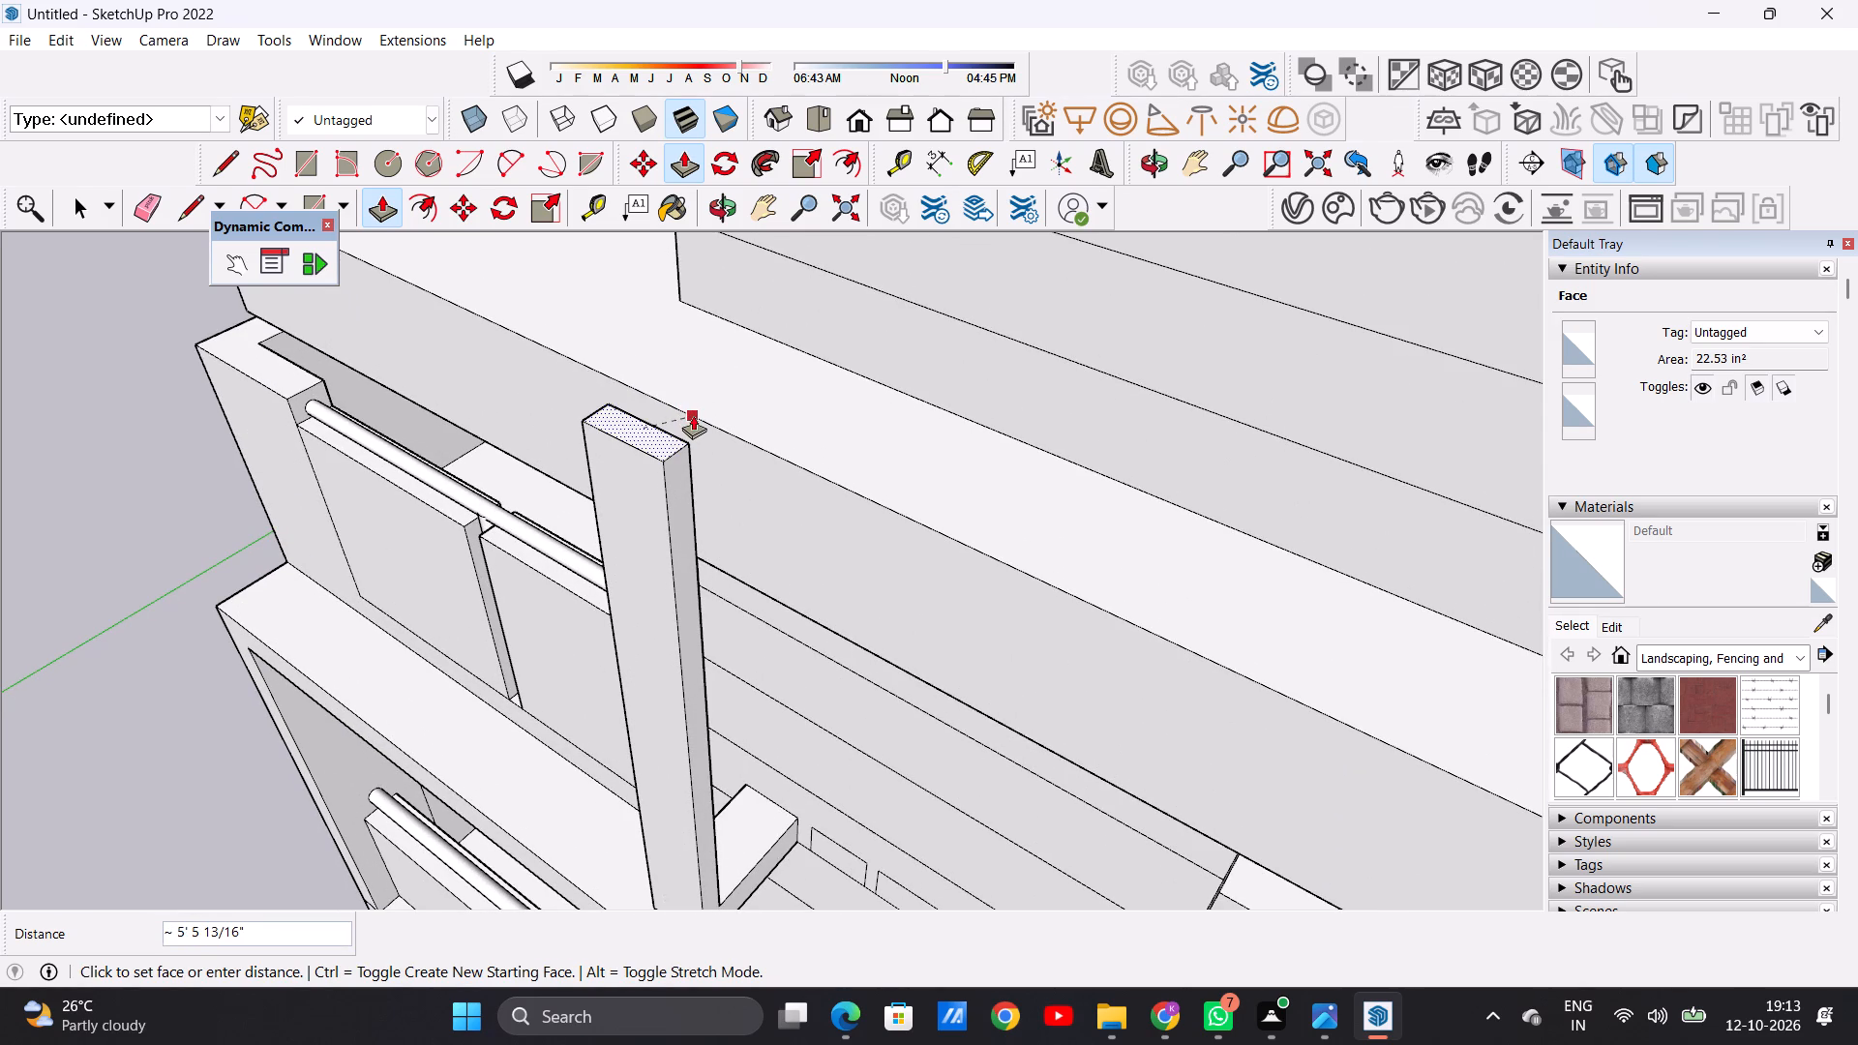
{"action": "key", "text": "space"}
Push/Pull the upright fin's inner face about 2 11/16" toward the building to meet the canopy's front face.
{"action": "middle_click_drag", "start_coordinate": [594, 587], "coordinate": [664, 460]}
{"action": "scroll", "coordinate": [664, 460], "scroll_direction": "up", "scroll_amount": 1}
{"action": "scroll", "coordinate": [664, 600], "scroll_direction": "down", "scroll_amount": 12}
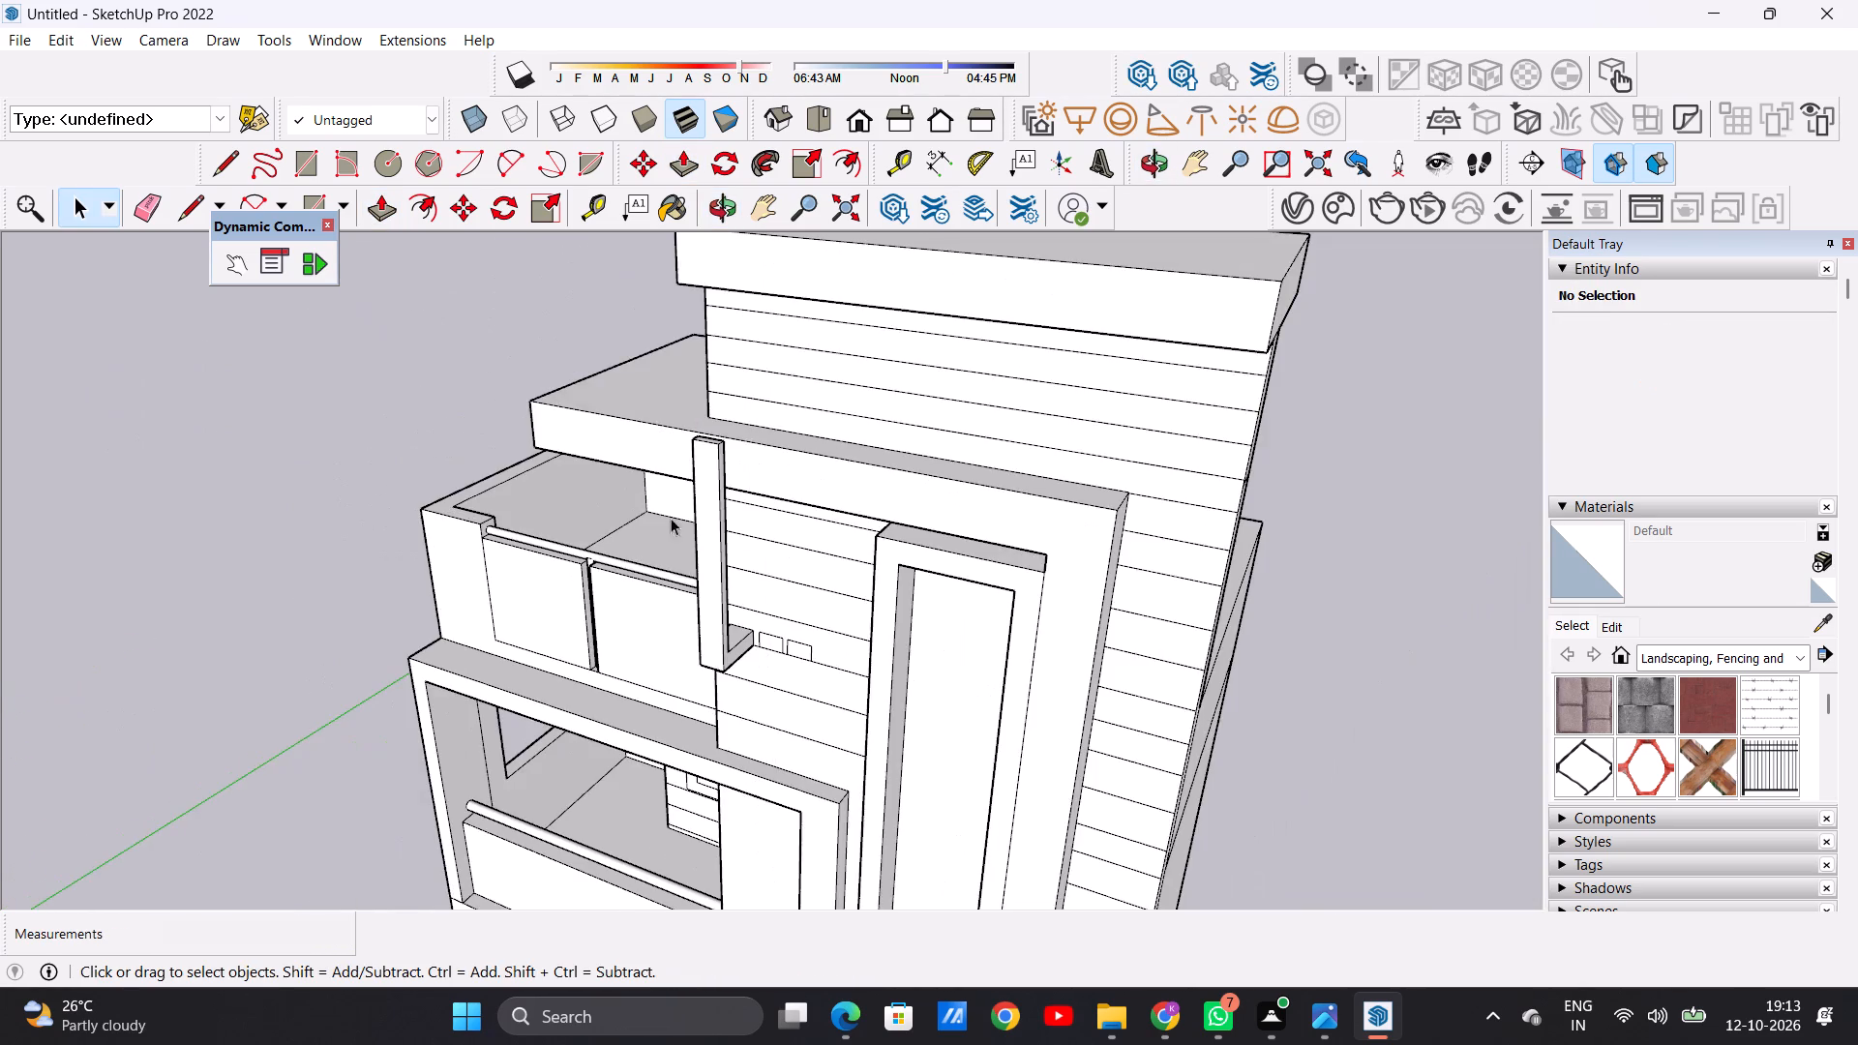
{"action": "middle_click_drag", "start_coordinate": [693, 470], "coordinate": [1097, 450]}
{"action": "scroll", "coordinate": [956, 449], "scroll_direction": "up", "scroll_amount": 7}
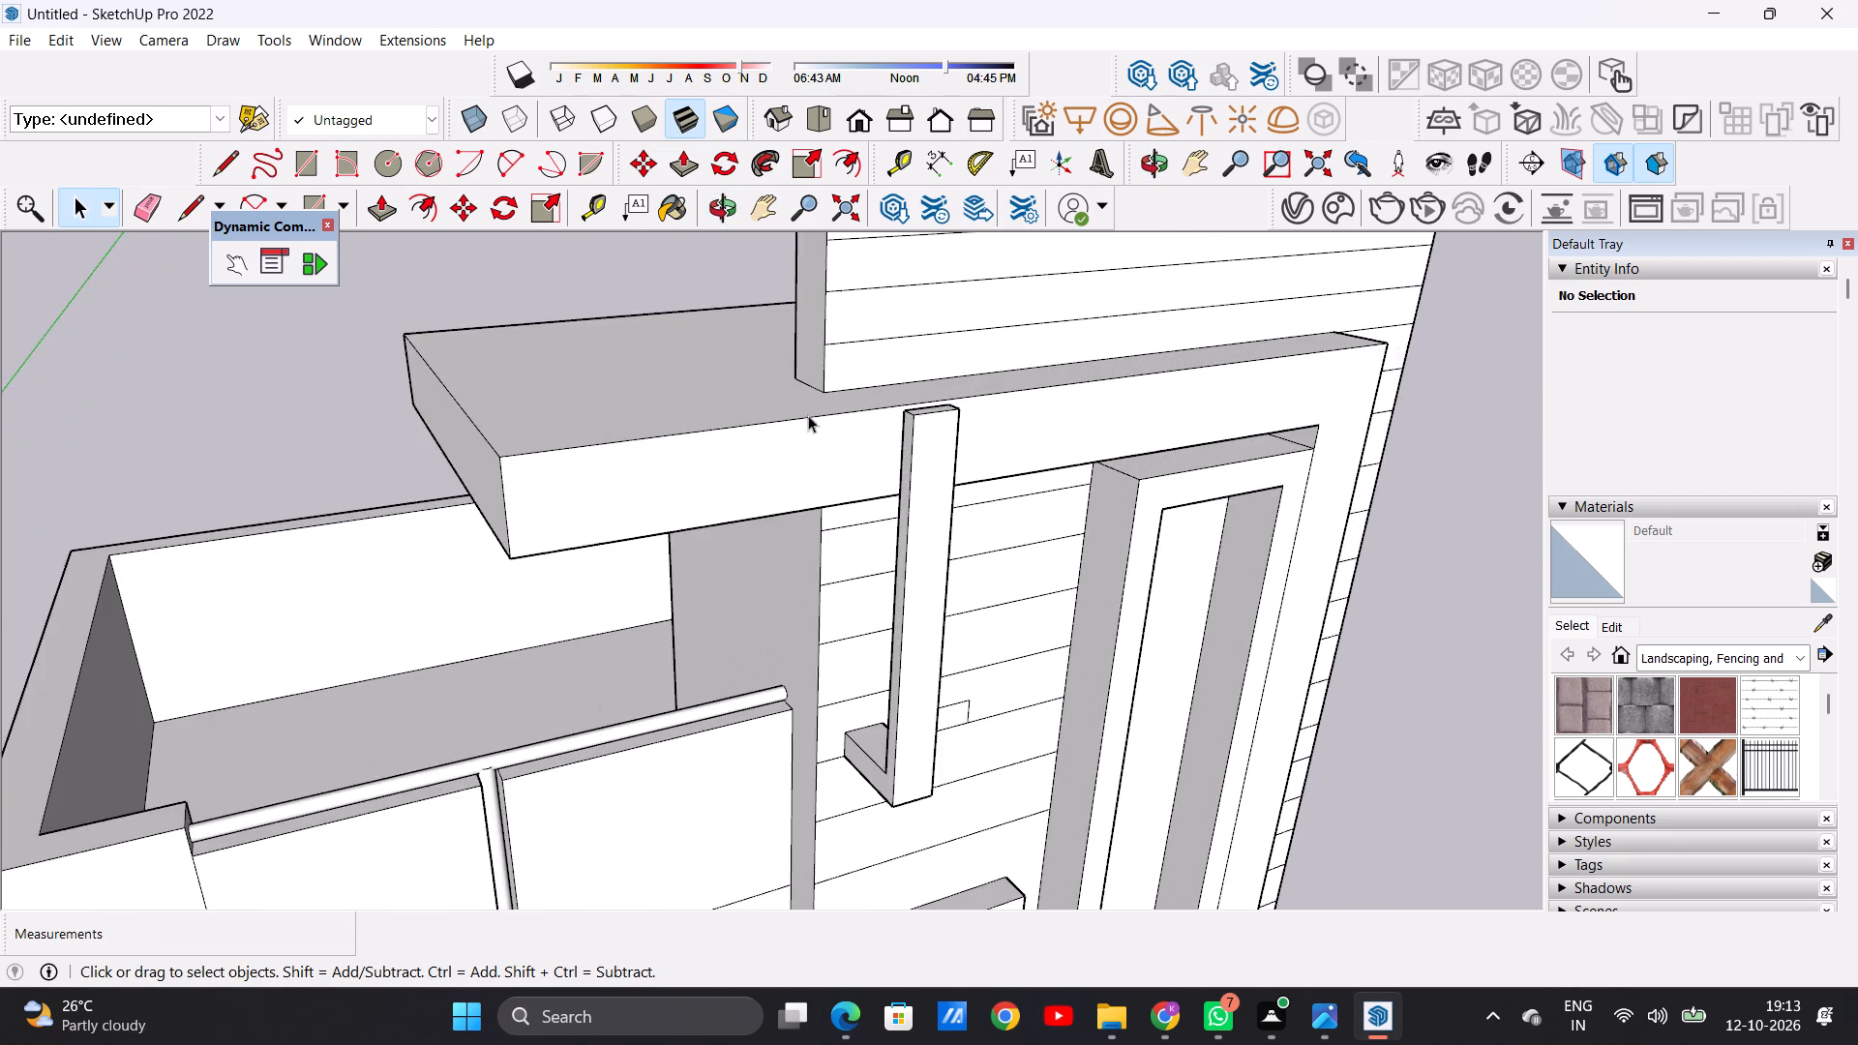
{"action": "middle_click_drag", "start_coordinate": [815, 429], "coordinate": [996, 488]}
{"action": "scroll", "coordinate": [1004, 424], "scroll_direction": "up", "scroll_amount": 5}
{"action": "middle_click_drag", "start_coordinate": [942, 458], "coordinate": [1121, 473]}
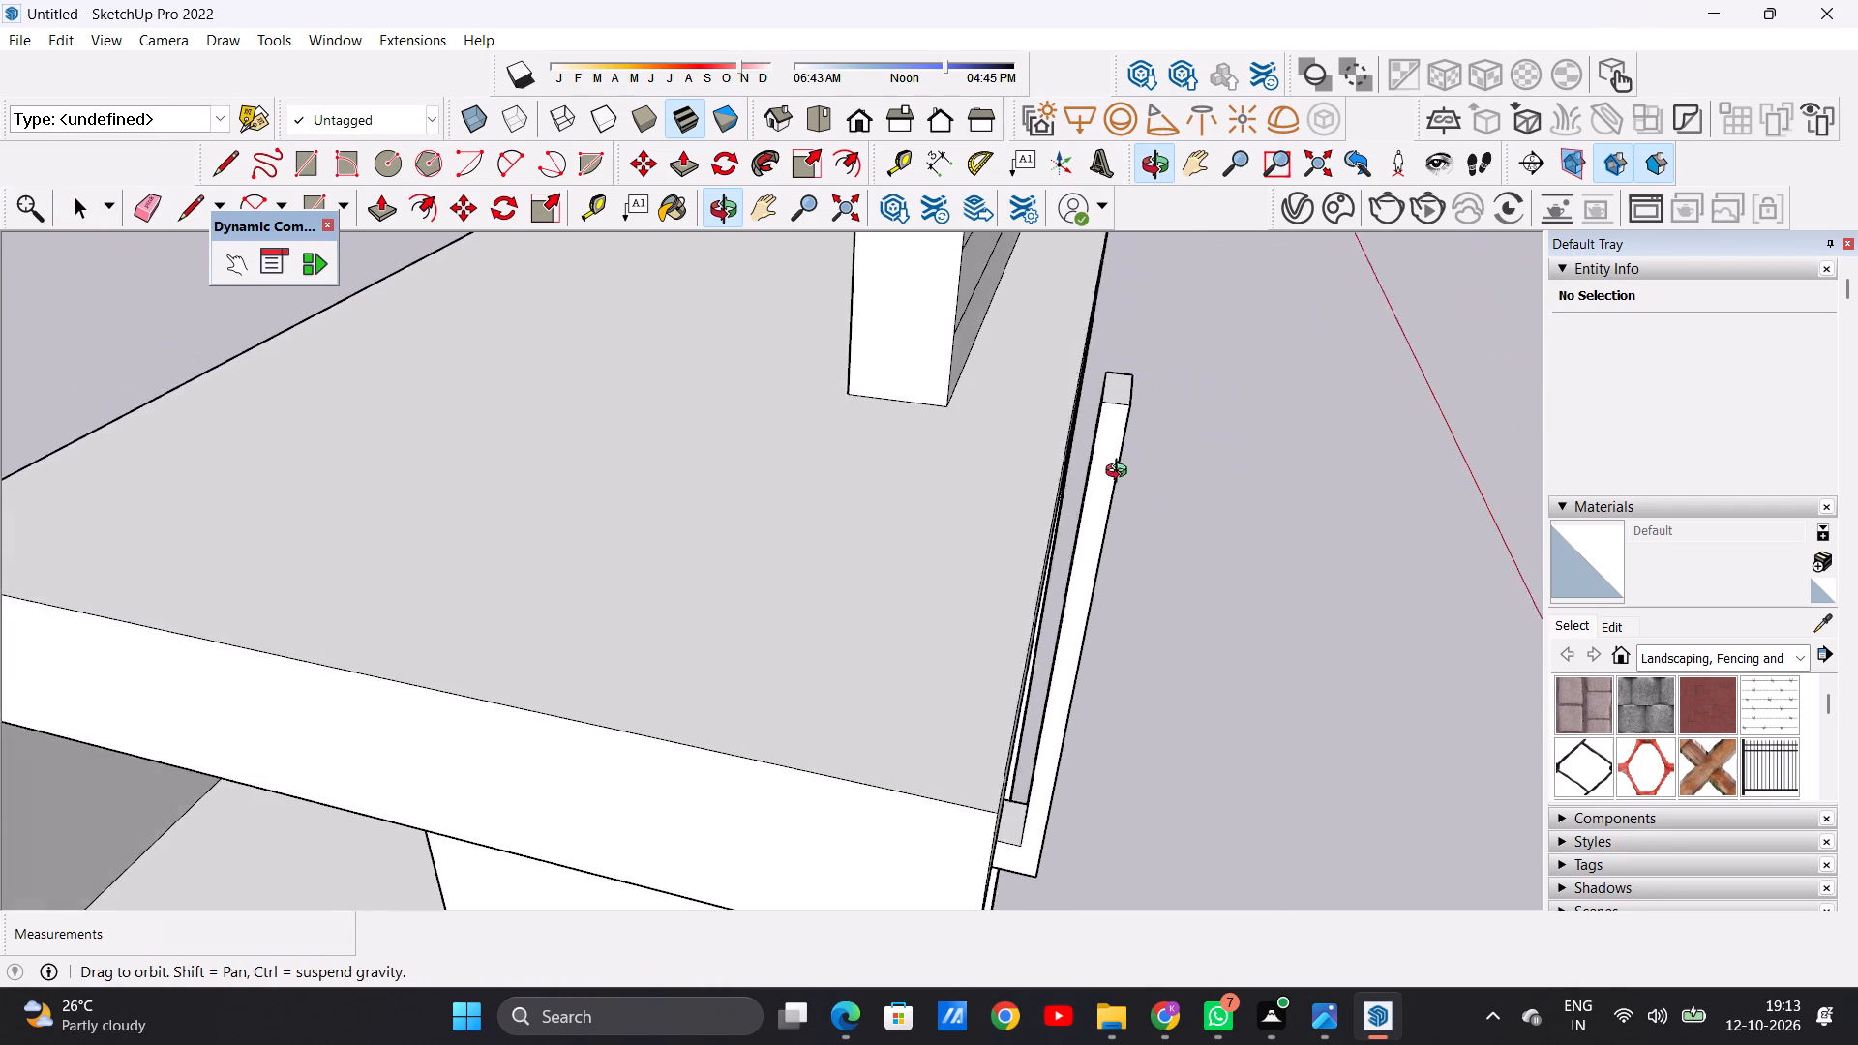
{"action": "middle_click_drag", "start_coordinate": [1121, 473], "coordinate": [1124, 473]}
{"action": "middle_click_drag", "start_coordinate": [1004, 429], "coordinate": [915, 394]}
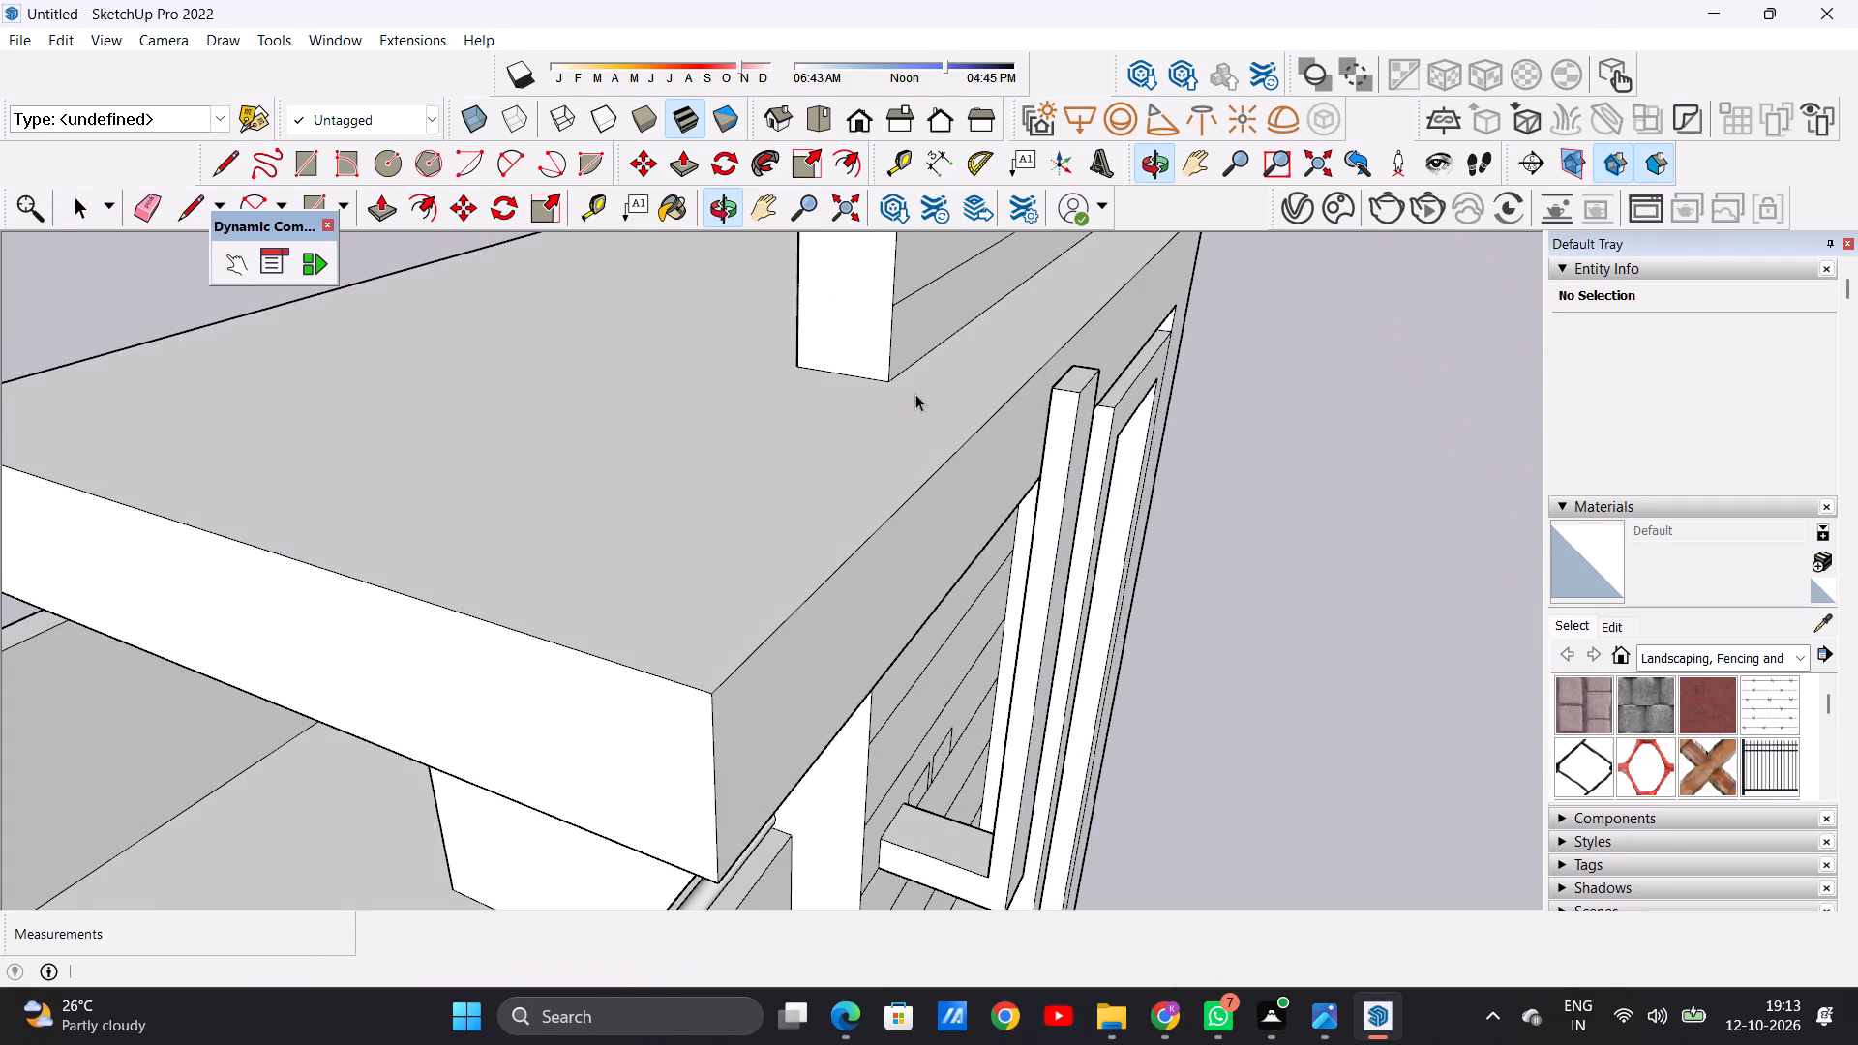
{"action": "scroll", "coordinate": [869, 490], "scroll_direction": "down", "scroll_amount": 8}
{"action": "scroll", "coordinate": [959, 438], "scroll_direction": "up", "scroll_amount": 5}
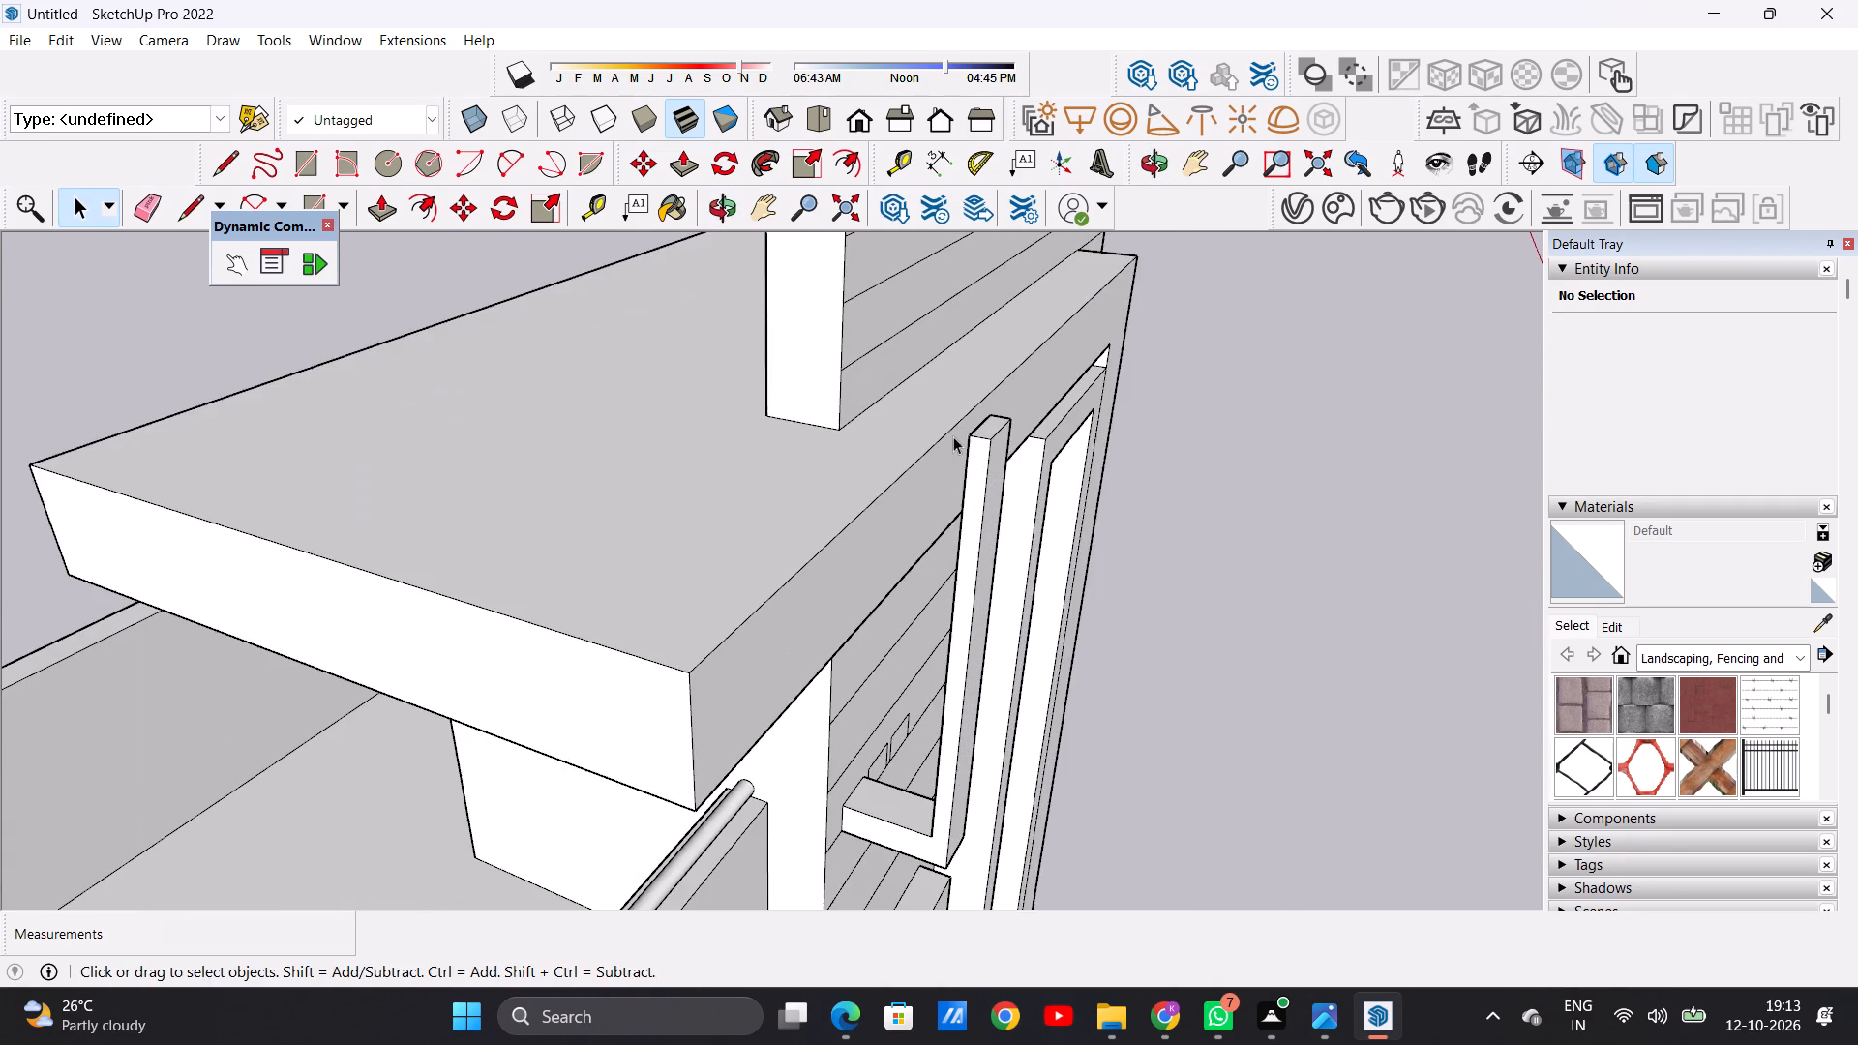
{"action": "middle_click_drag", "start_coordinate": [918, 452], "coordinate": [1086, 460]}
{"action": "middle_click_drag", "start_coordinate": [1048, 441], "coordinate": [1094, 441]}
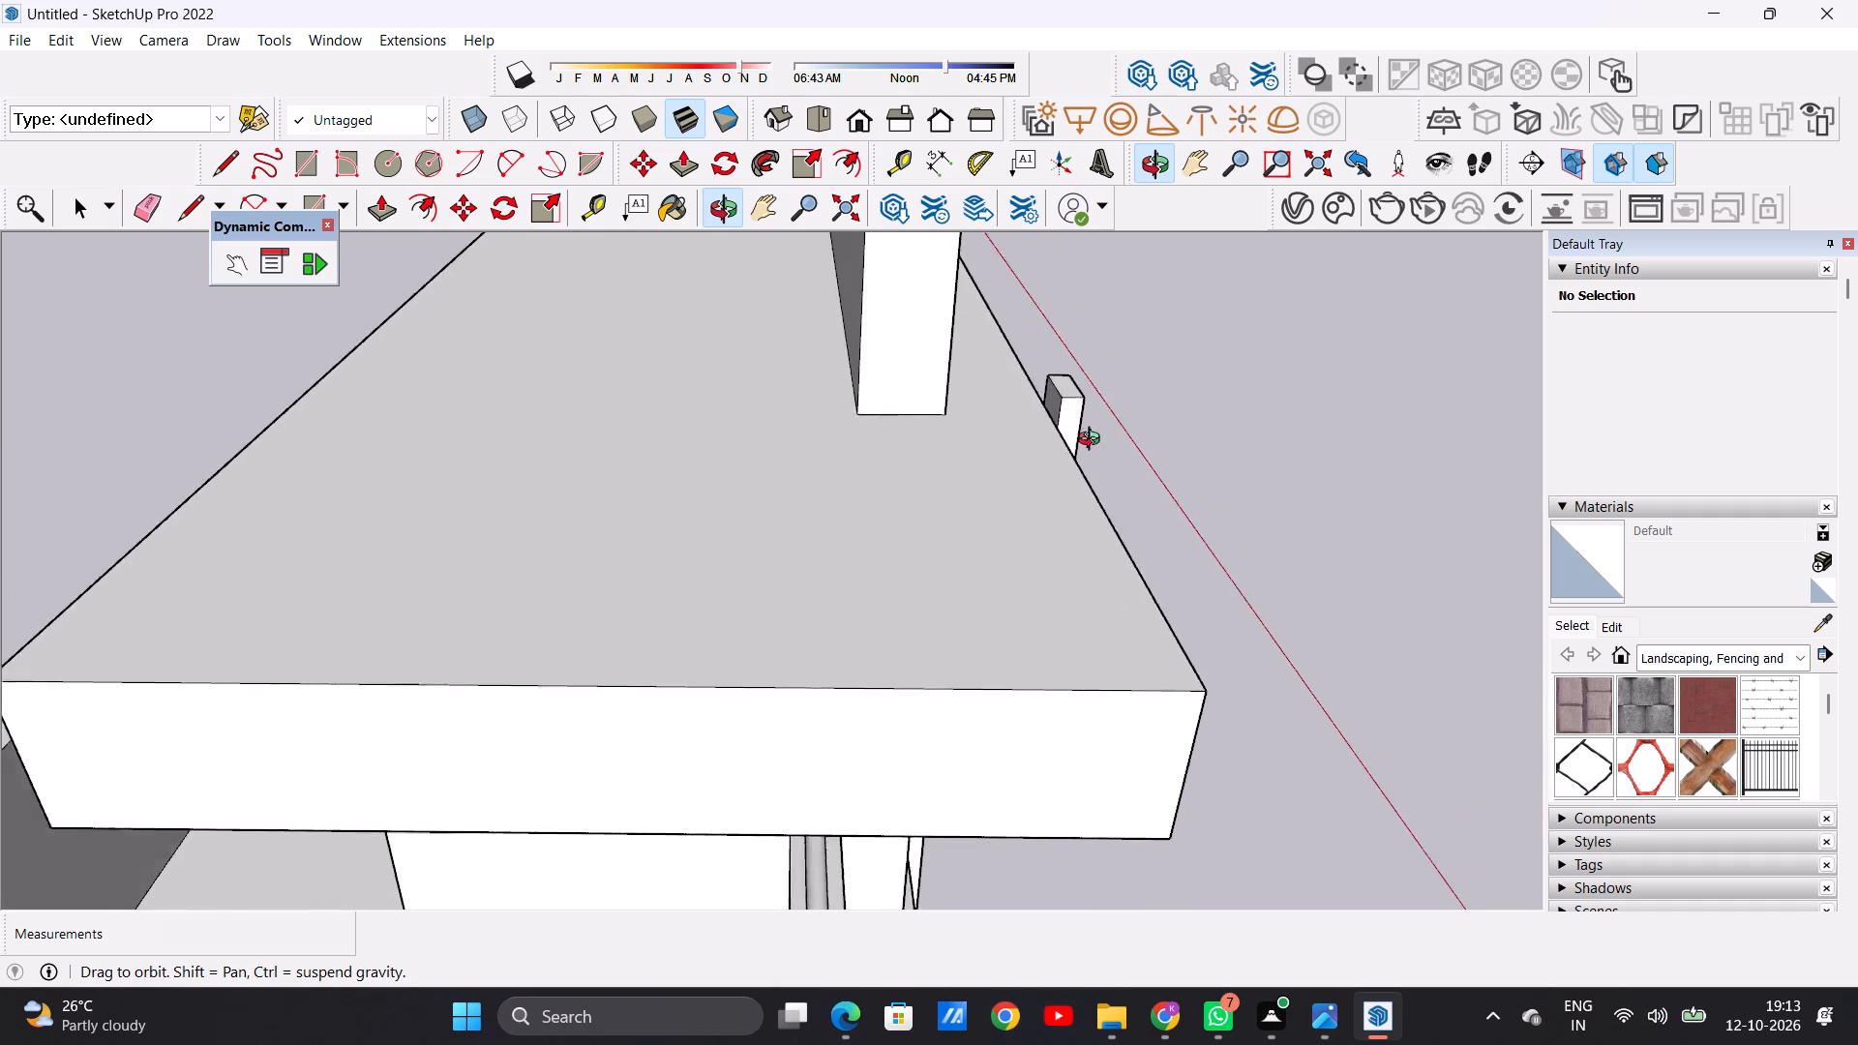
{"action": "middle_click_drag", "start_coordinate": [1094, 441], "coordinate": [471, 428]}
{"action": "middle_click_drag", "start_coordinate": [733, 512], "coordinate": [251, 423]}
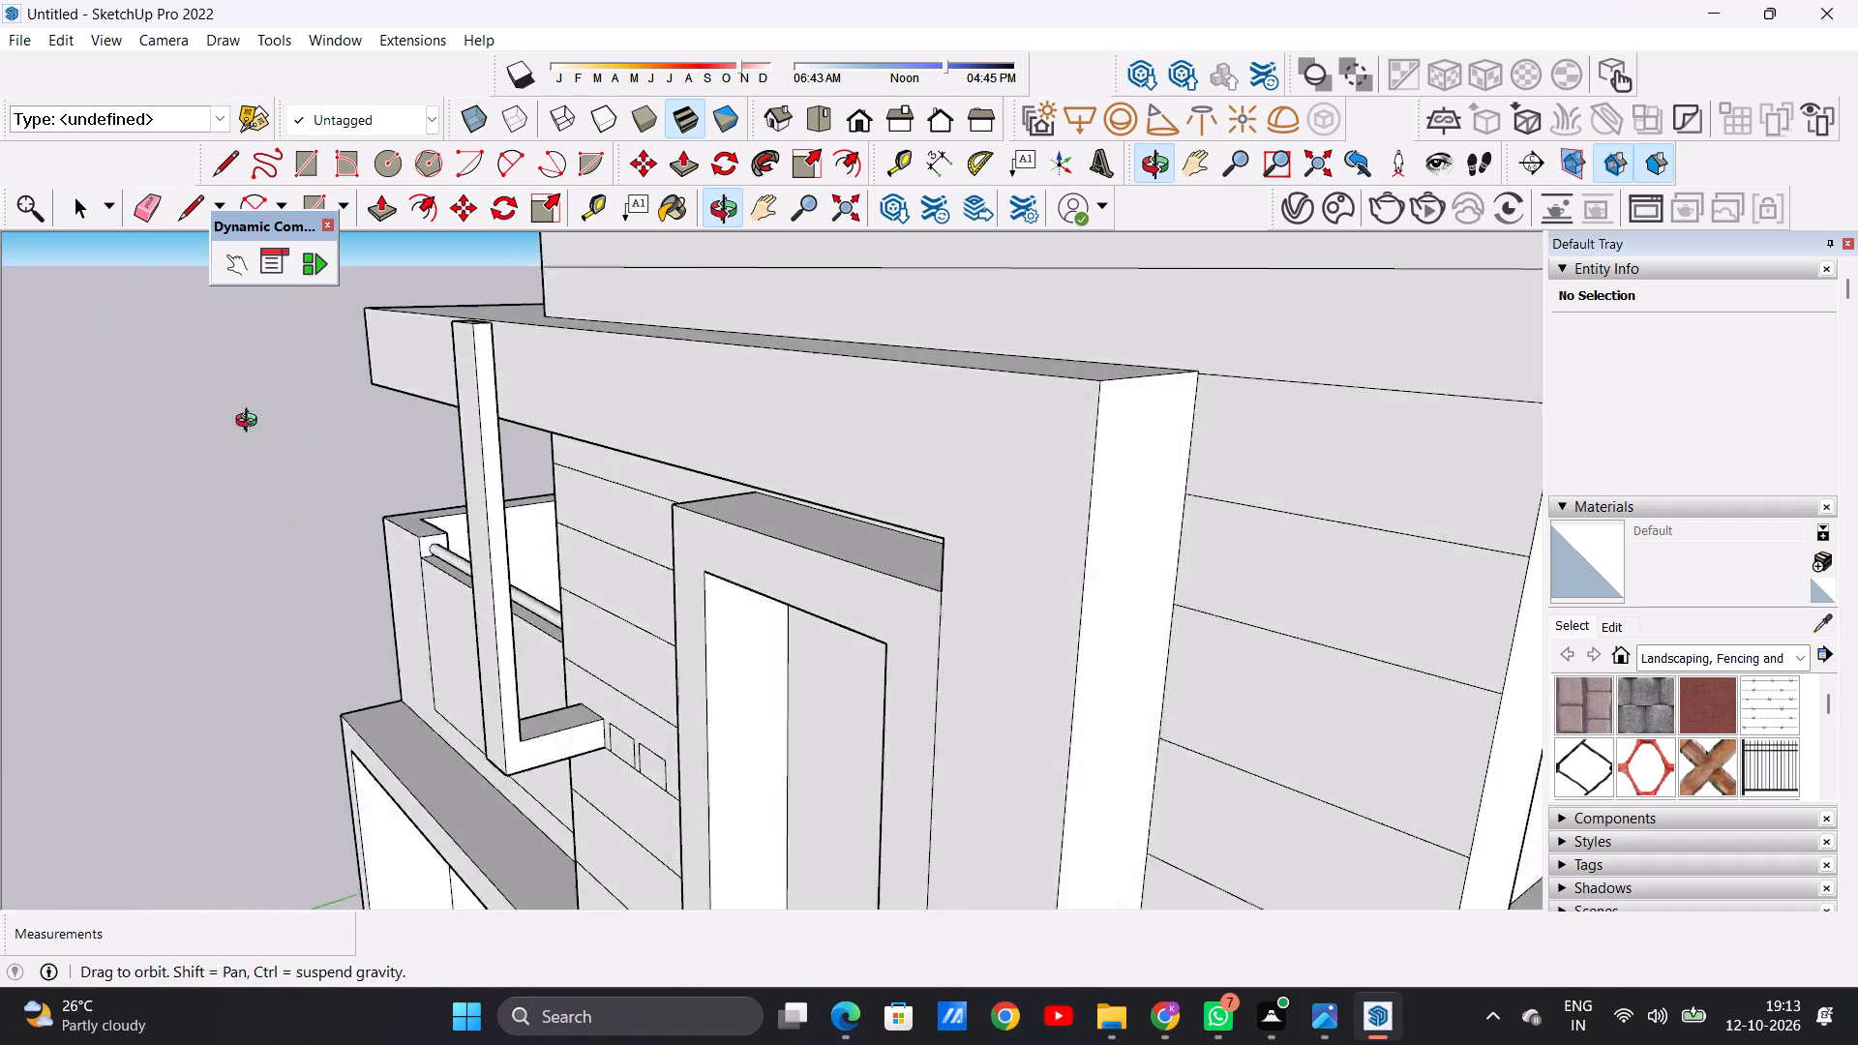
{"action": "middle_click_drag", "start_coordinate": [251, 423], "coordinate": [249, 433]}
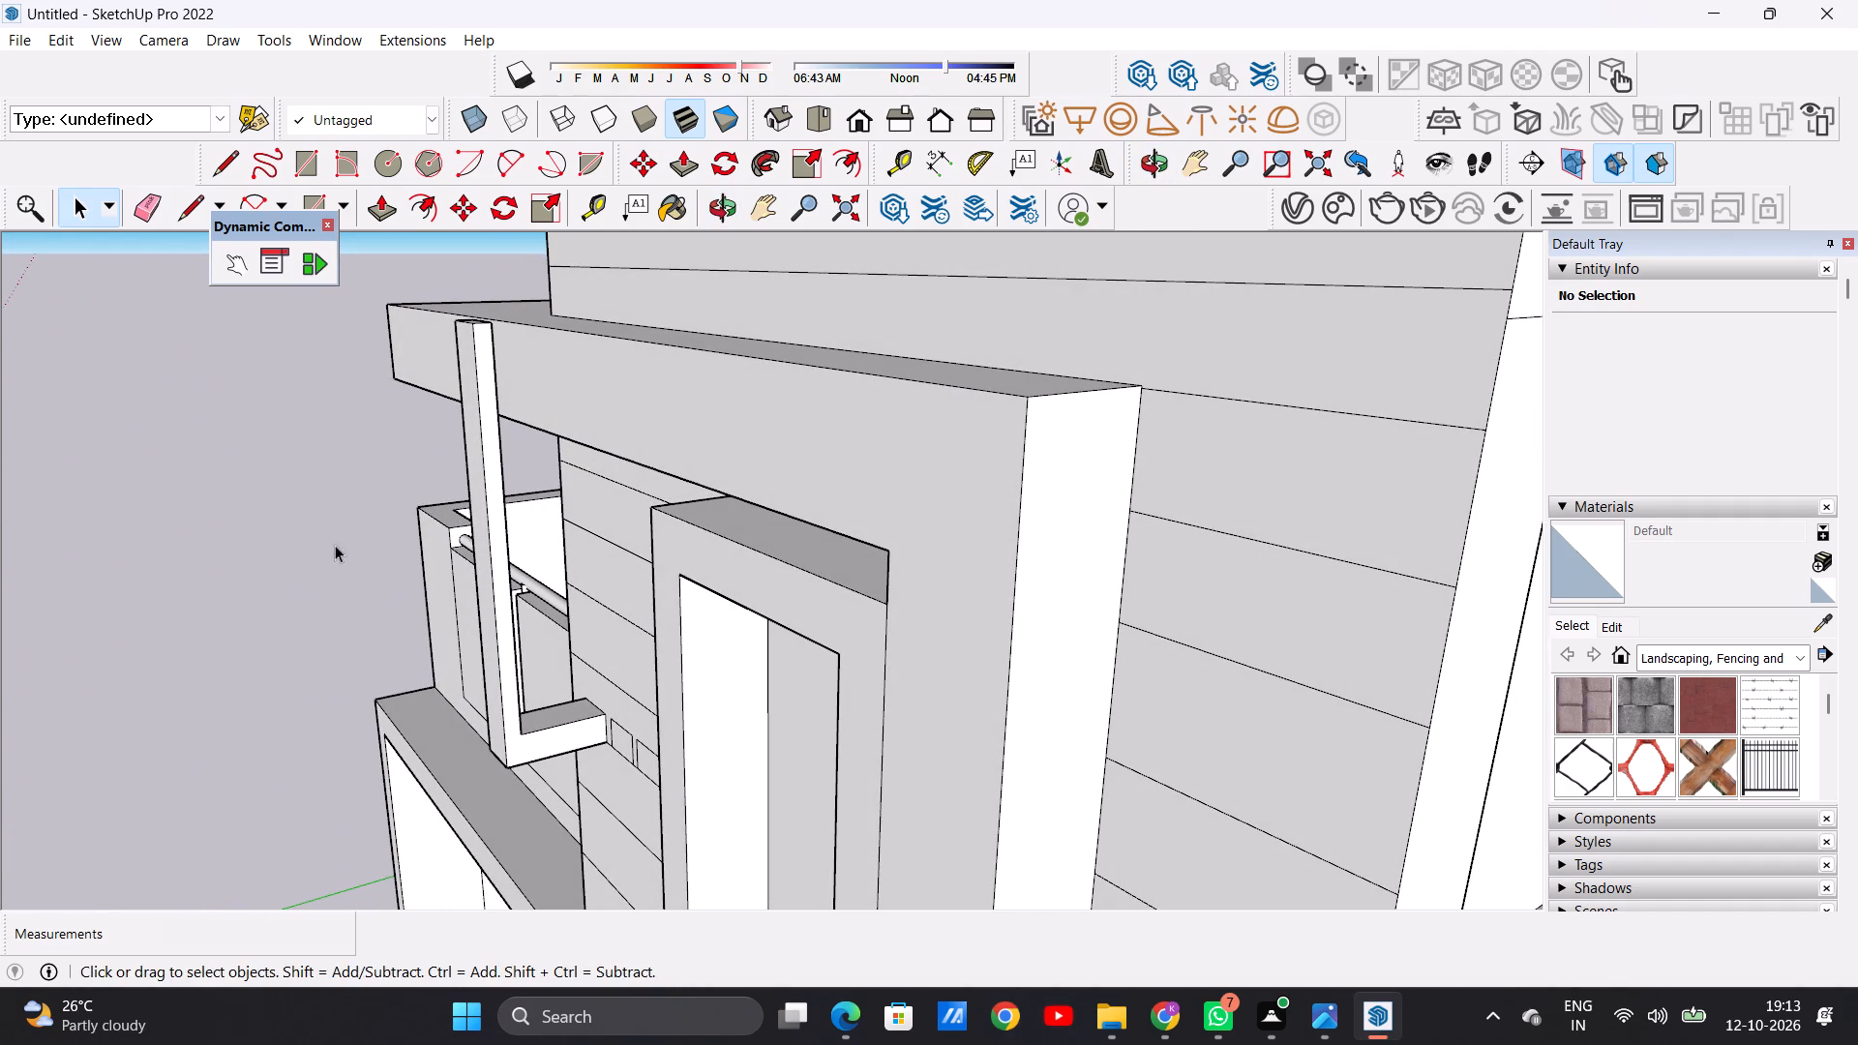
{"action": "middle_click_drag", "start_coordinate": [526, 540], "coordinate": [428, 525]}
{"action": "middle_click_drag", "start_coordinate": [408, 592], "coordinate": [378, 560]}
{"action": "scroll", "coordinate": [469, 407], "scroll_direction": "up", "scroll_amount": 5}
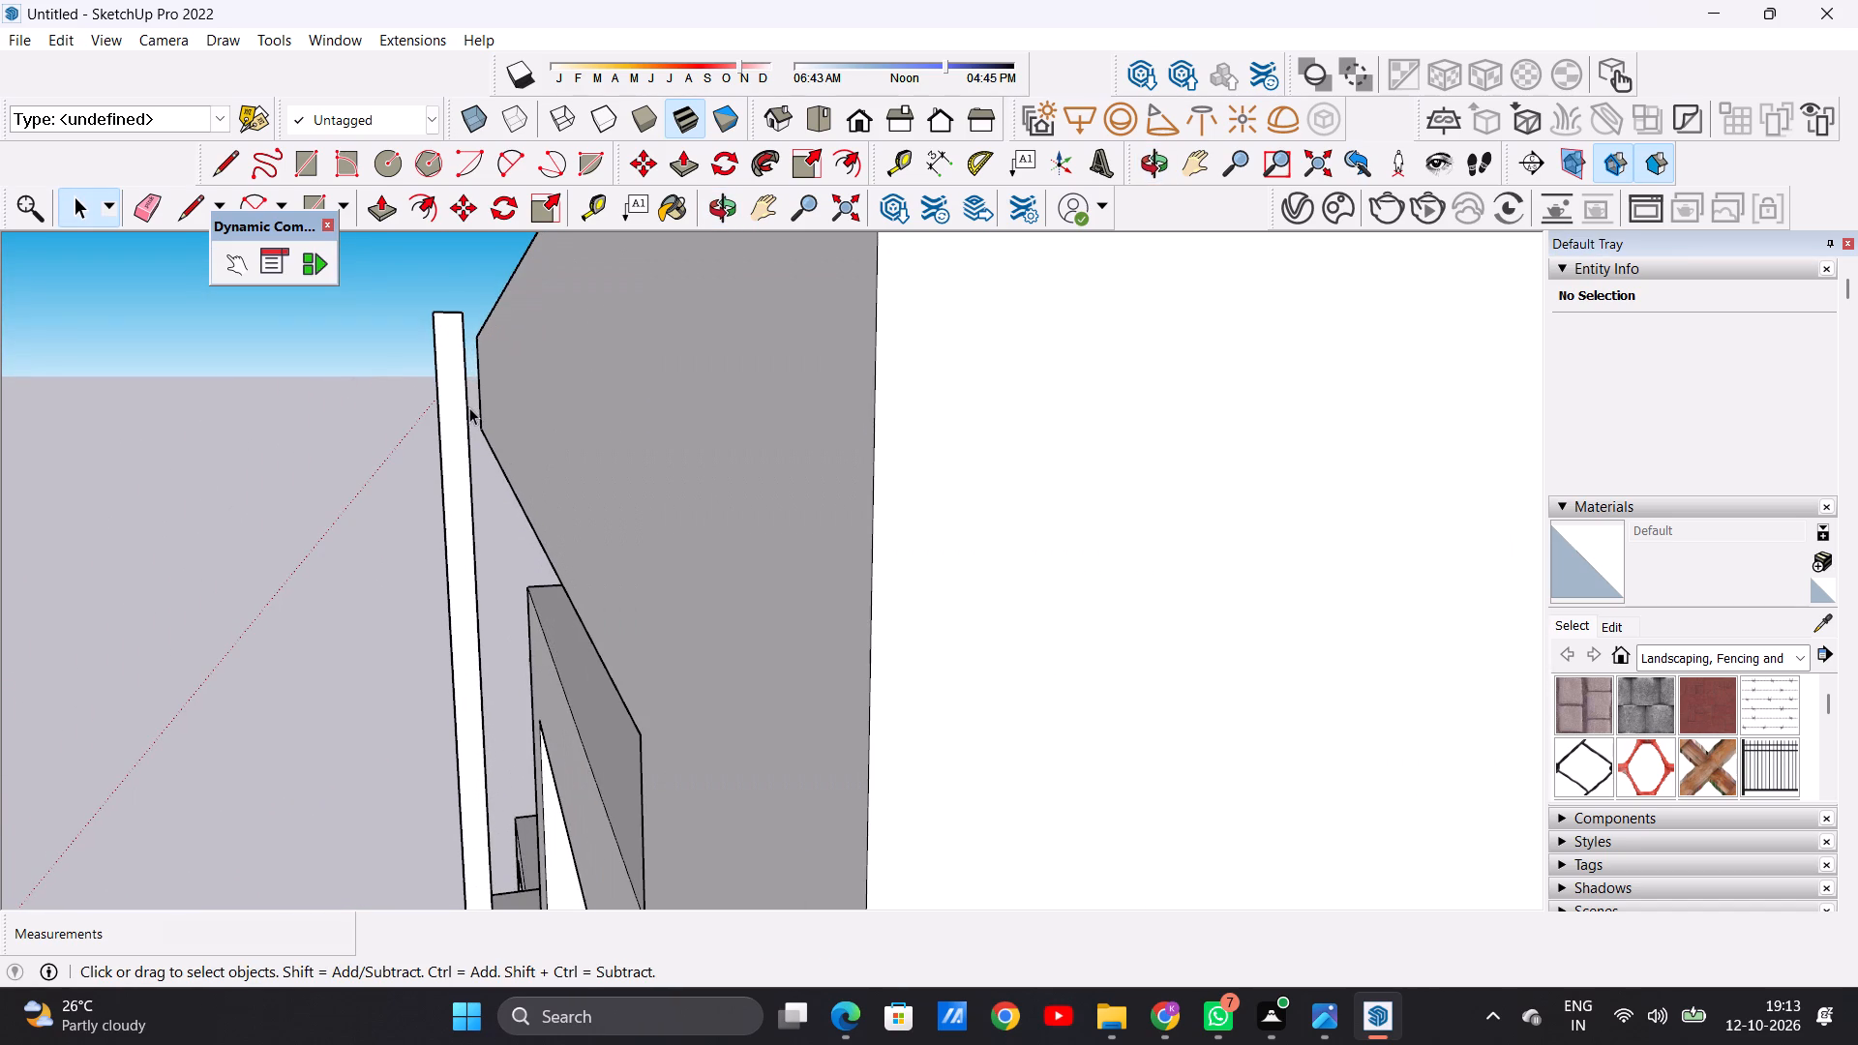
{"action": "key", "text": "p"}
{"action": "middle_click_drag", "start_coordinate": [482, 555], "coordinate": [444, 579]}
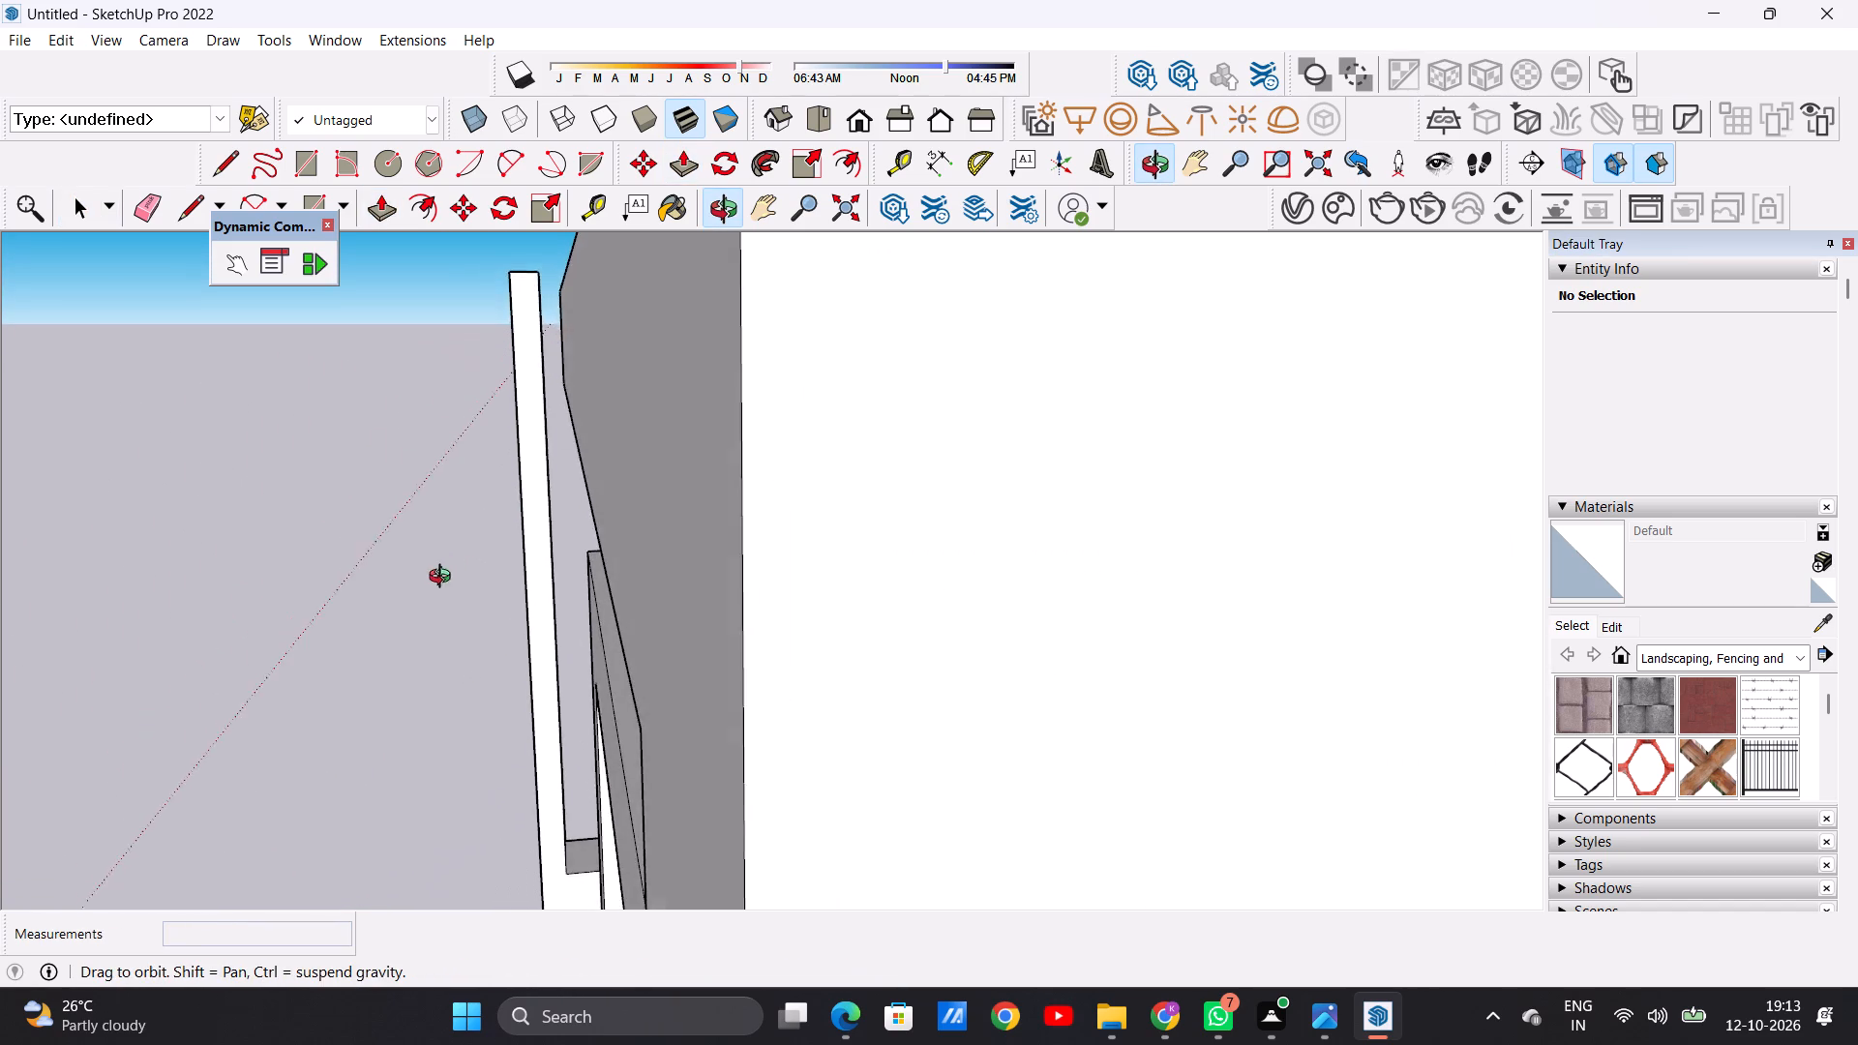
{"action": "middle_click_drag", "start_coordinate": [444, 579], "coordinate": [442, 583]}
{"action": "scroll", "coordinate": [442, 583], "scroll_direction": "down", "scroll_amount": 9}
{"action": "middle_click_drag", "start_coordinate": [365, 608], "coordinate": [806, 548]}
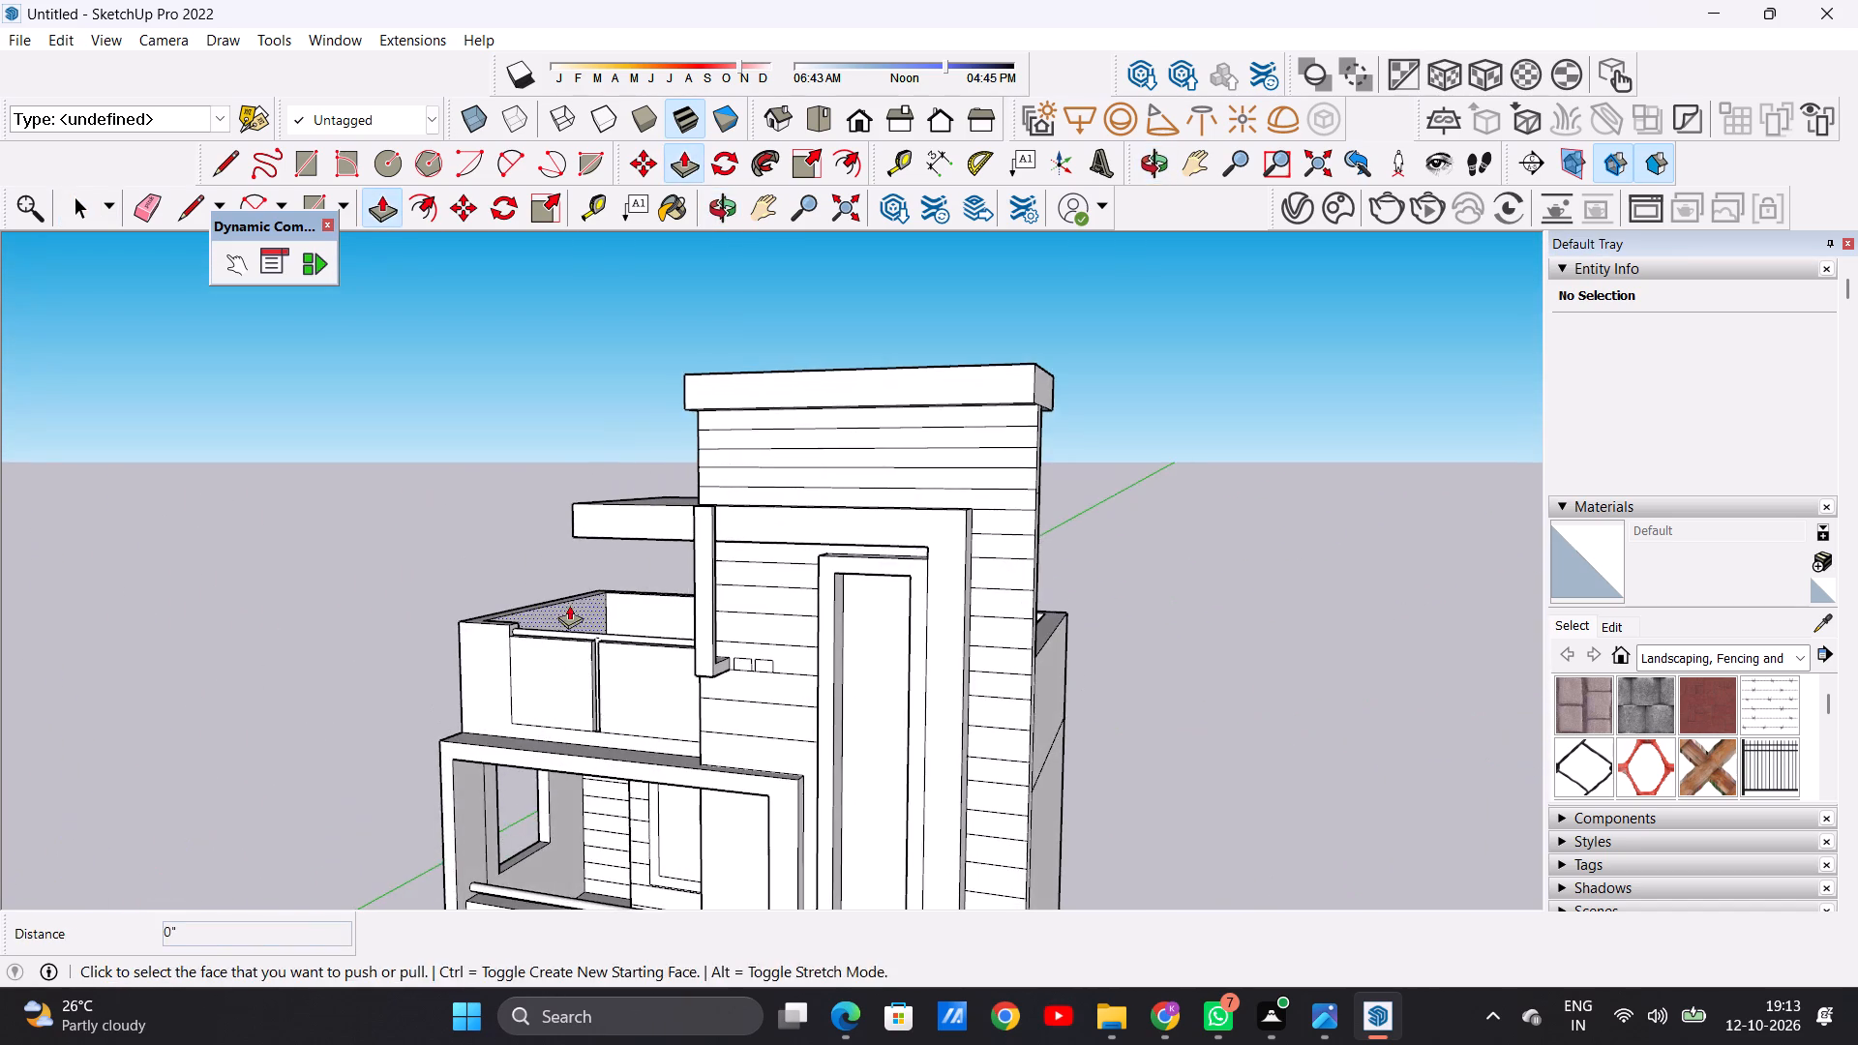
{"action": "middle_click_drag", "start_coordinate": [569, 605], "coordinate": [1193, 649]}
{"action": "middle_click_drag", "start_coordinate": [906, 635], "coordinate": [1102, 636]}
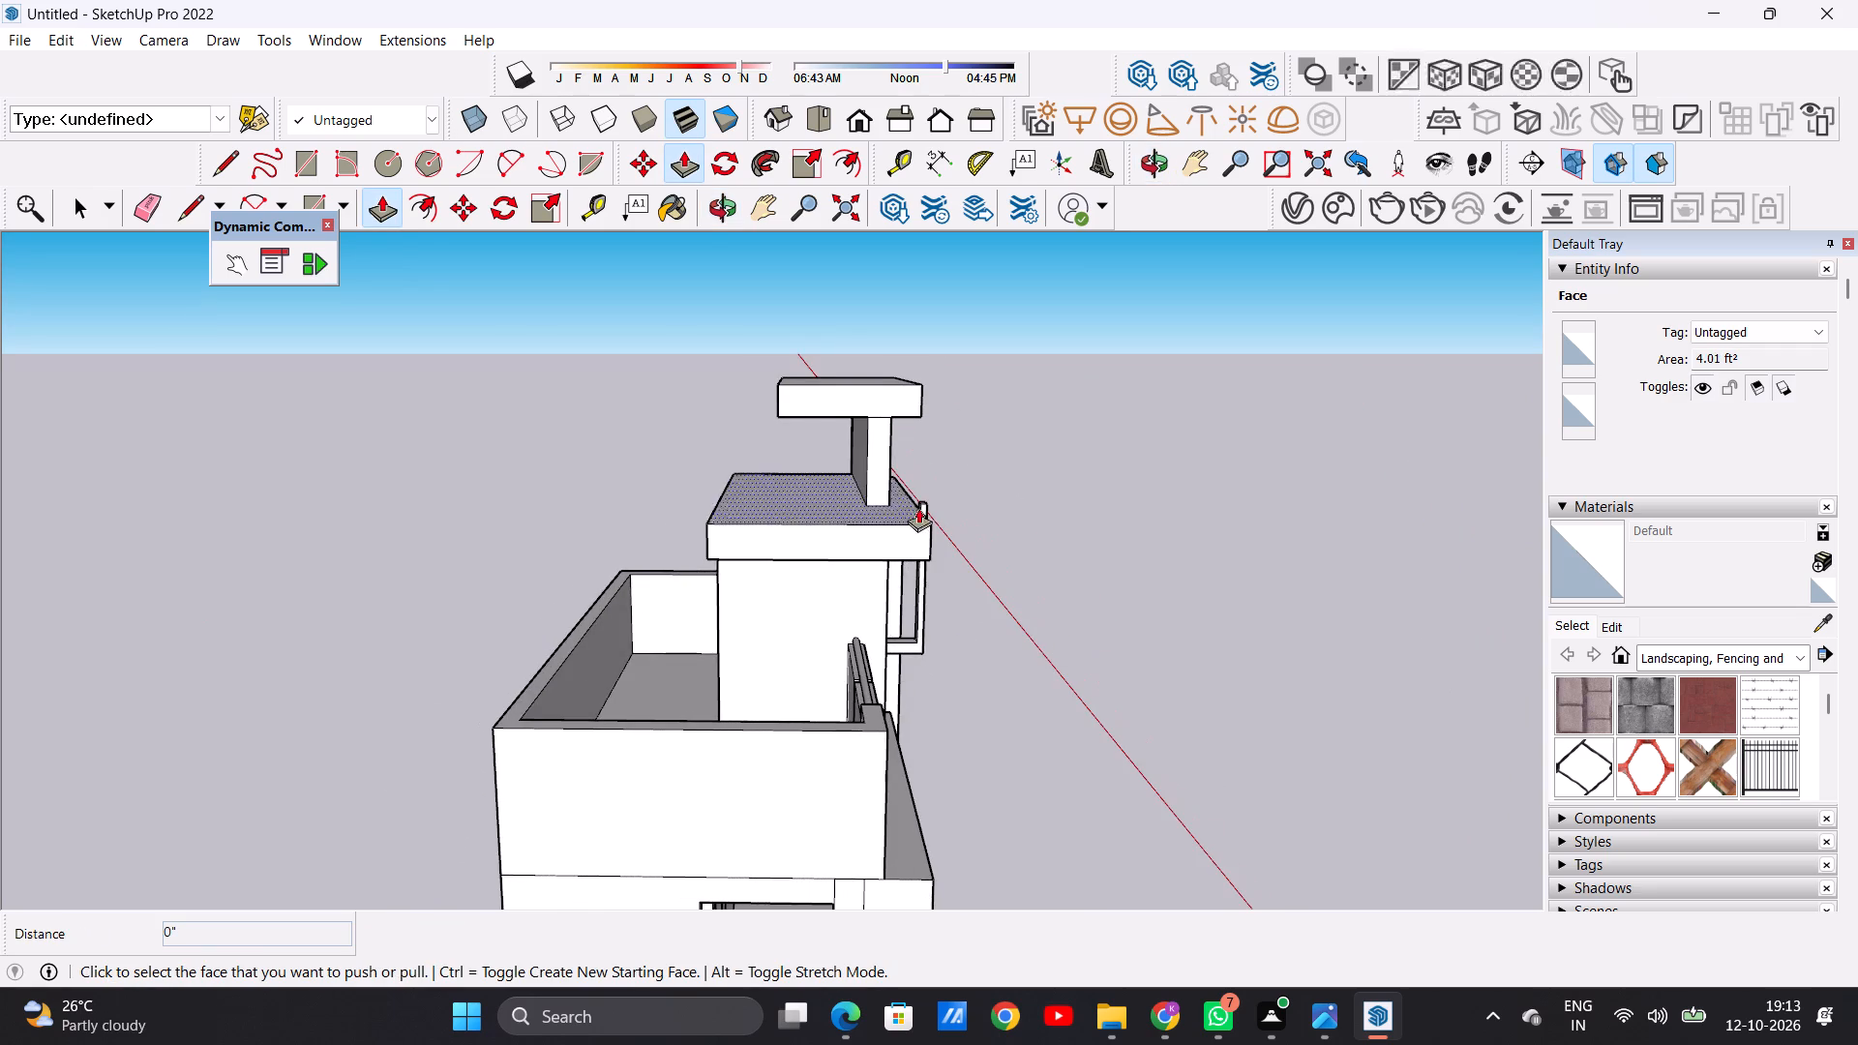
{"action": "scroll", "coordinate": [922, 483], "scroll_direction": "up", "scroll_amount": 17}
{"action": "left_click", "coordinate": [915, 620]}
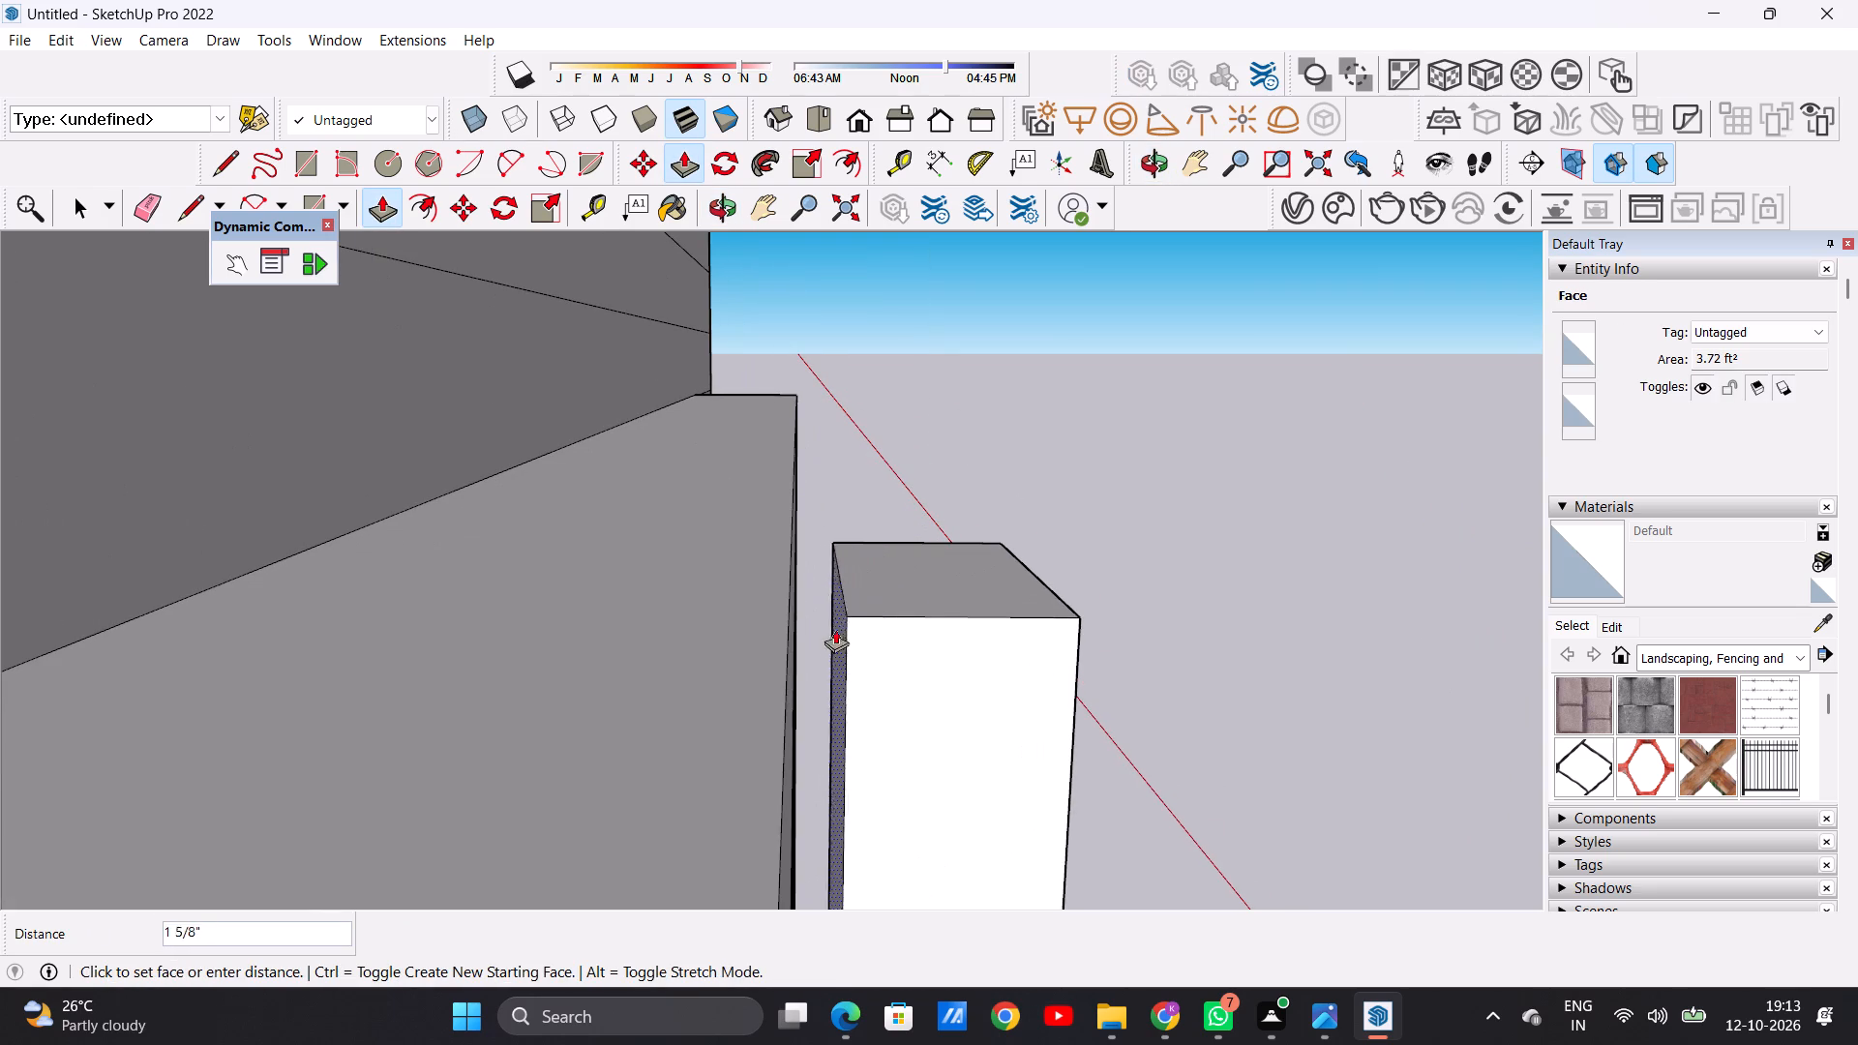
{"action": "left_click", "coordinate": [790, 606]}
{"action": "key", "text": "space"}
Push/Pull the middle rectangle outward from the grooved wall about 1' 5 13/16", level with the first fin's outer face.
{"action": "scroll", "coordinate": [820, 670], "scroll_direction": "down", "scroll_amount": 4}
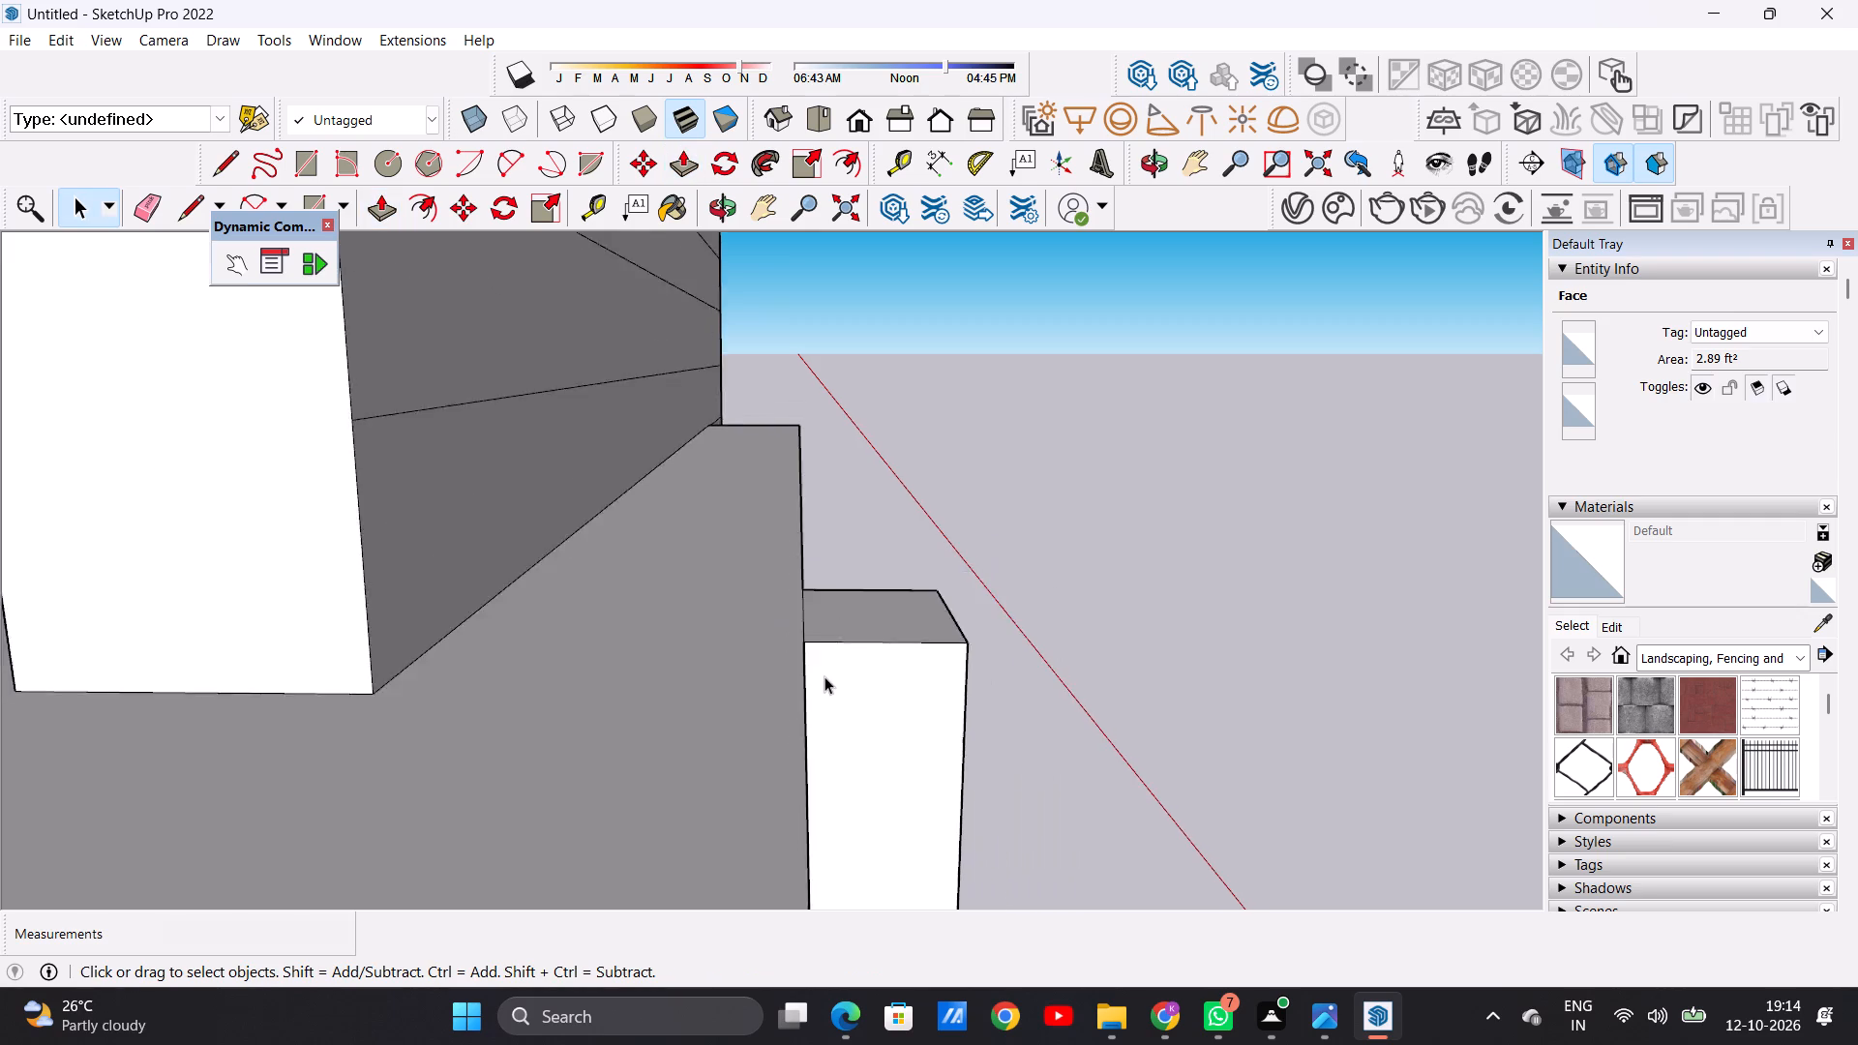
{"action": "scroll", "coordinate": [824, 676], "scroll_direction": "down", "scroll_amount": 10}
{"action": "scroll", "coordinate": [781, 638], "scroll_direction": "up", "scroll_amount": 1}
{"action": "scroll", "coordinate": [781, 638], "scroll_direction": "down", "scroll_amount": 10}
{"action": "middle_click_drag", "start_coordinate": [878, 690], "coordinate": [321, 642]}
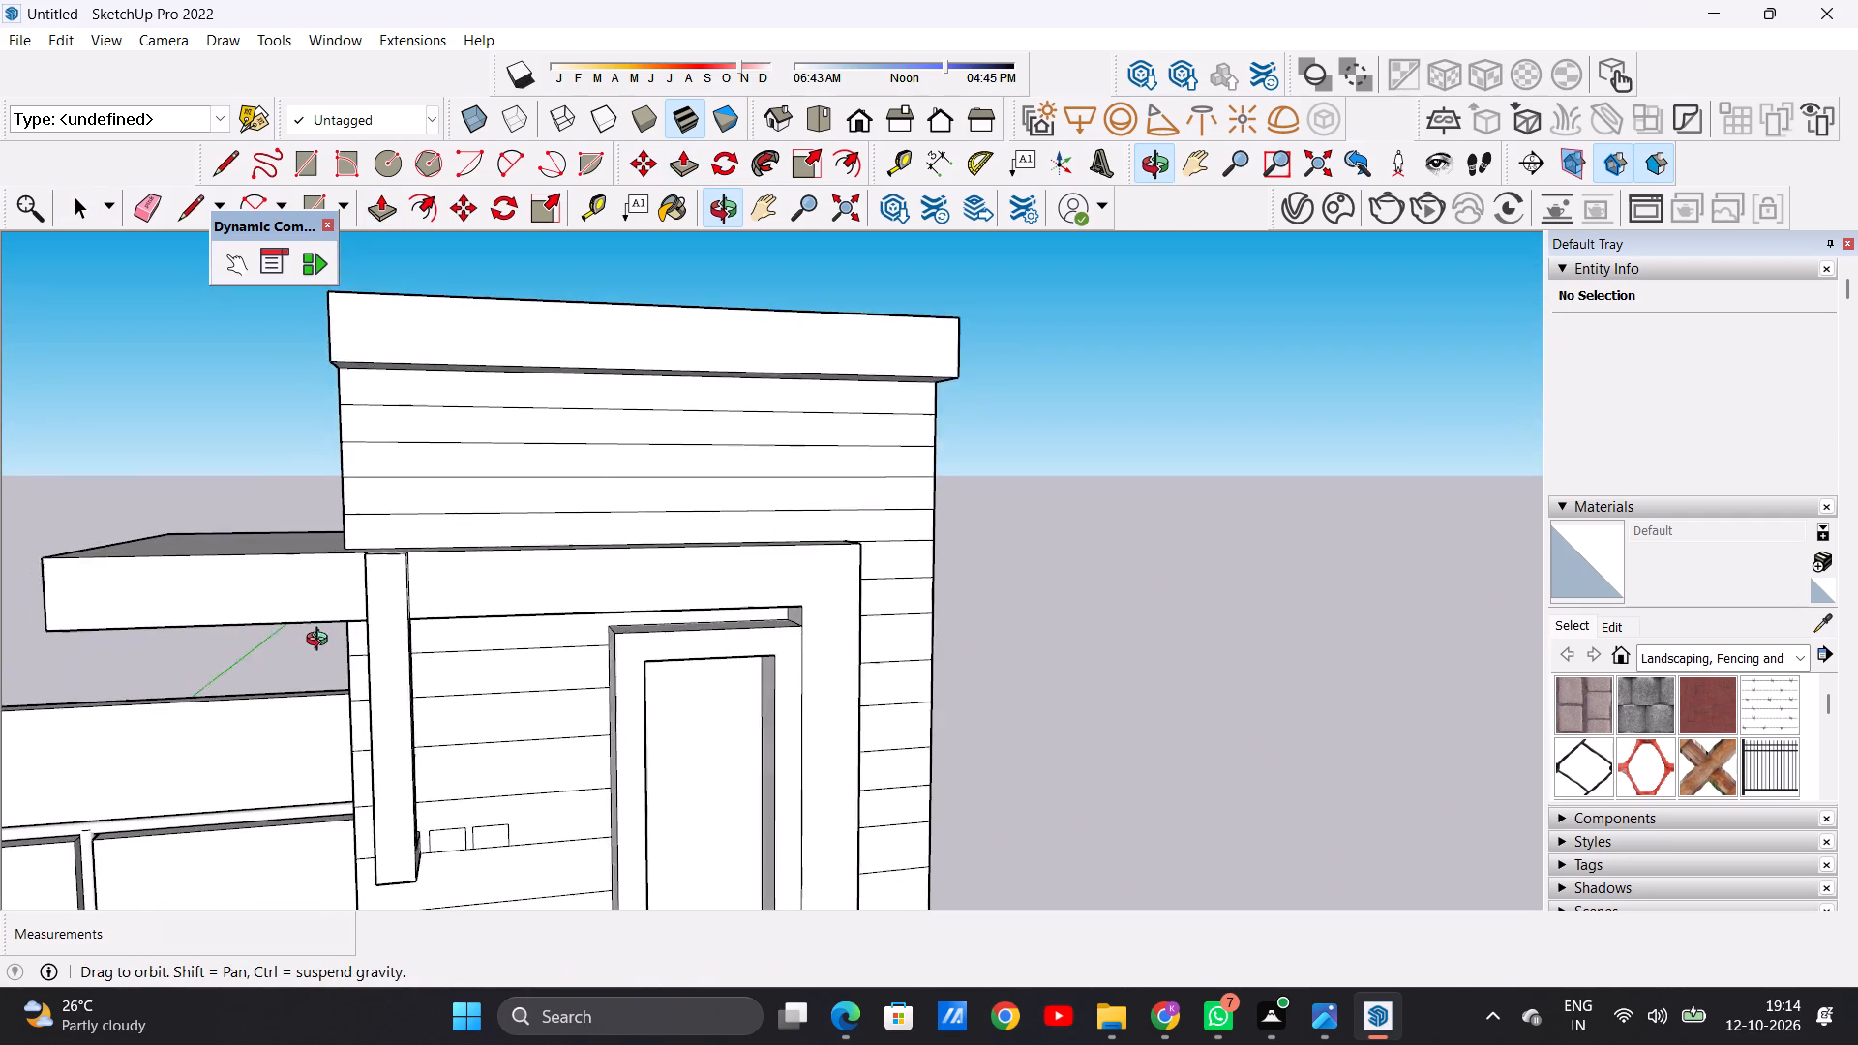
{"action": "middle_click_drag", "start_coordinate": [321, 642], "coordinate": [318, 640]}
{"action": "scroll", "coordinate": [318, 640], "scroll_direction": "down", "scroll_amount": 4}
{"action": "middle_click_drag", "start_coordinate": [448, 637], "coordinate": [77, 660]}
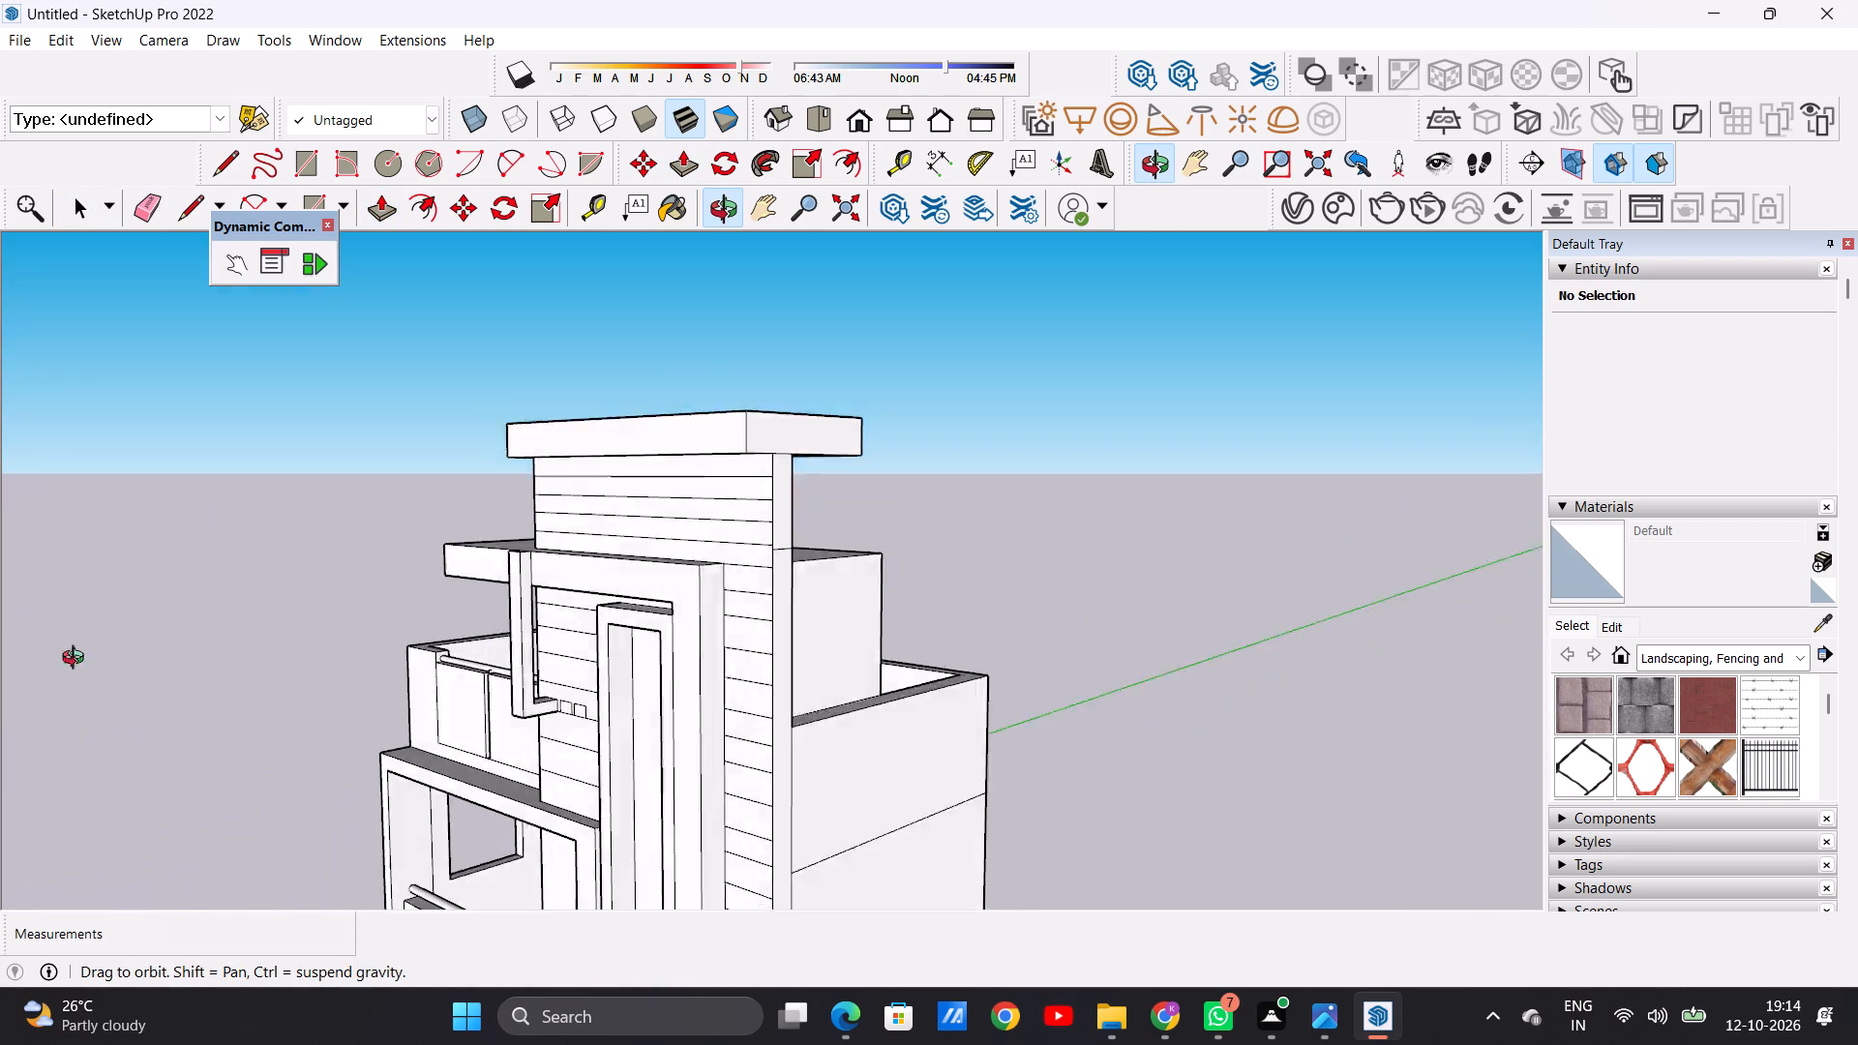
{"action": "middle_click_drag", "start_coordinate": [77, 660], "coordinate": [279, 655]}
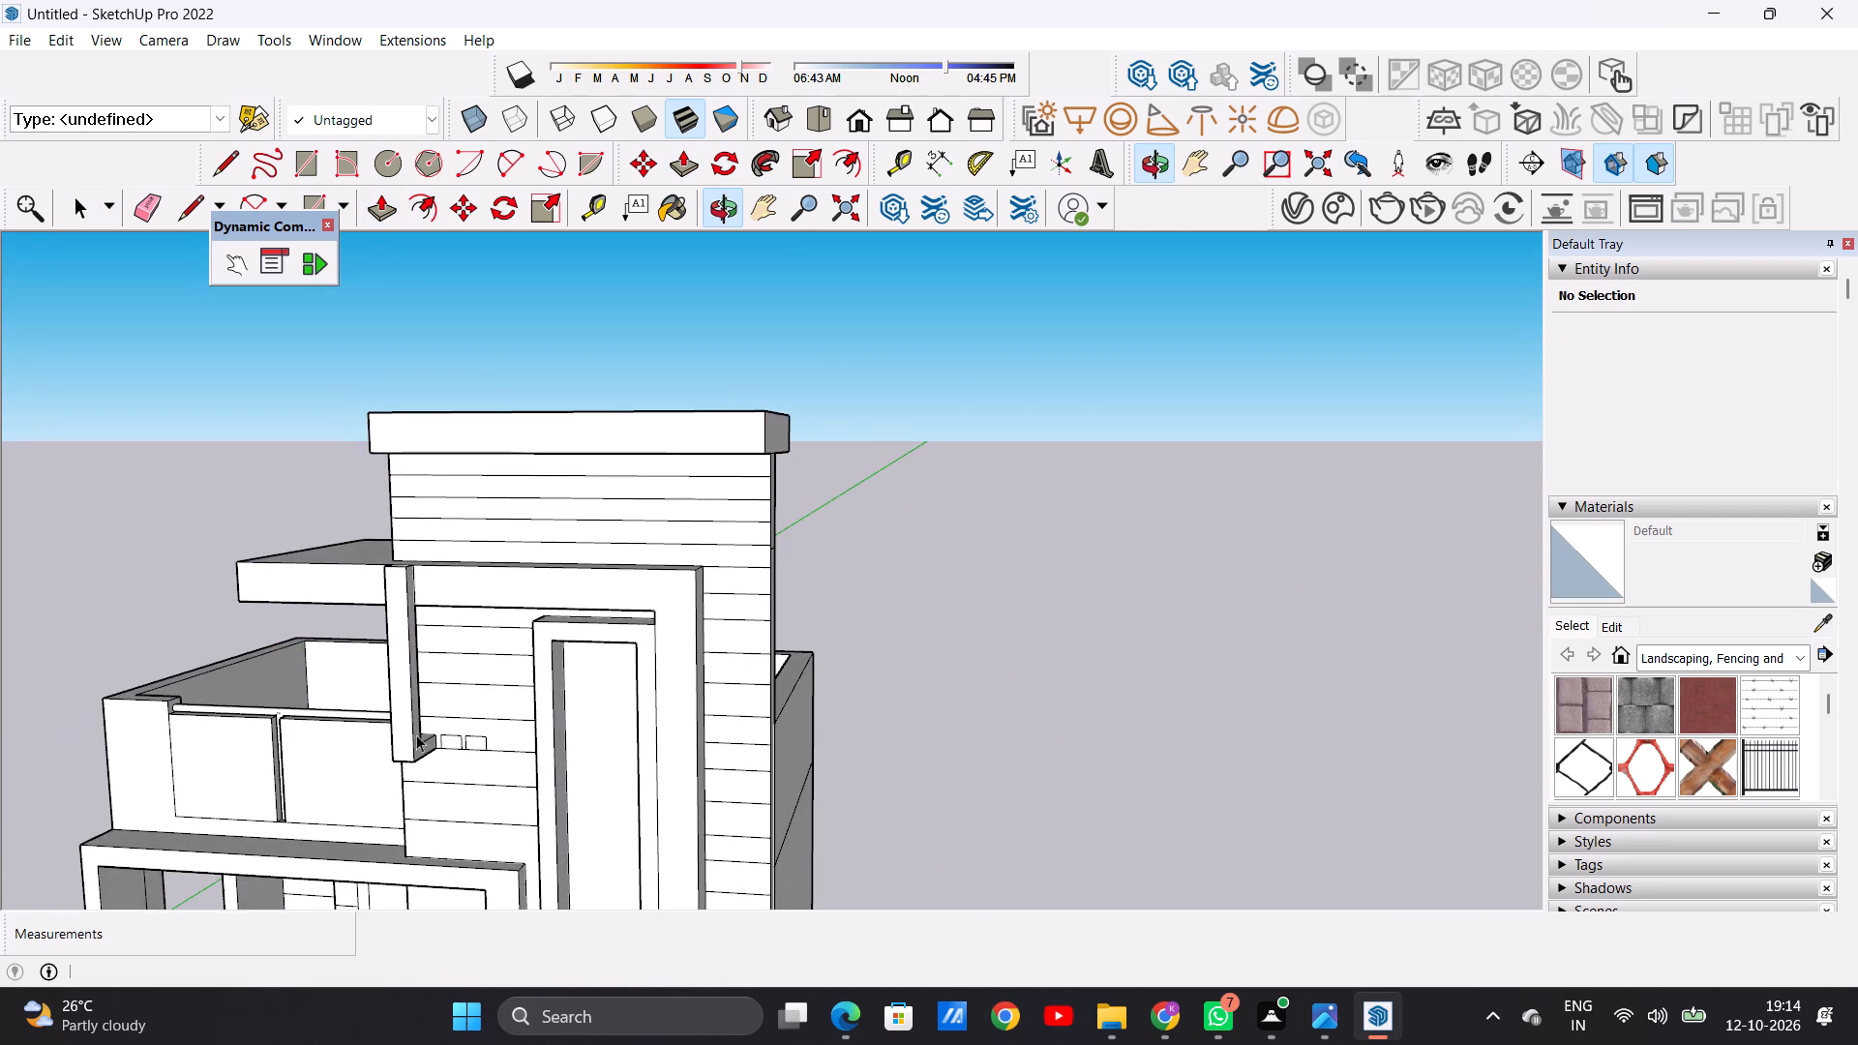
{"action": "scroll", "coordinate": [428, 735], "scroll_direction": "up", "scroll_amount": 6}
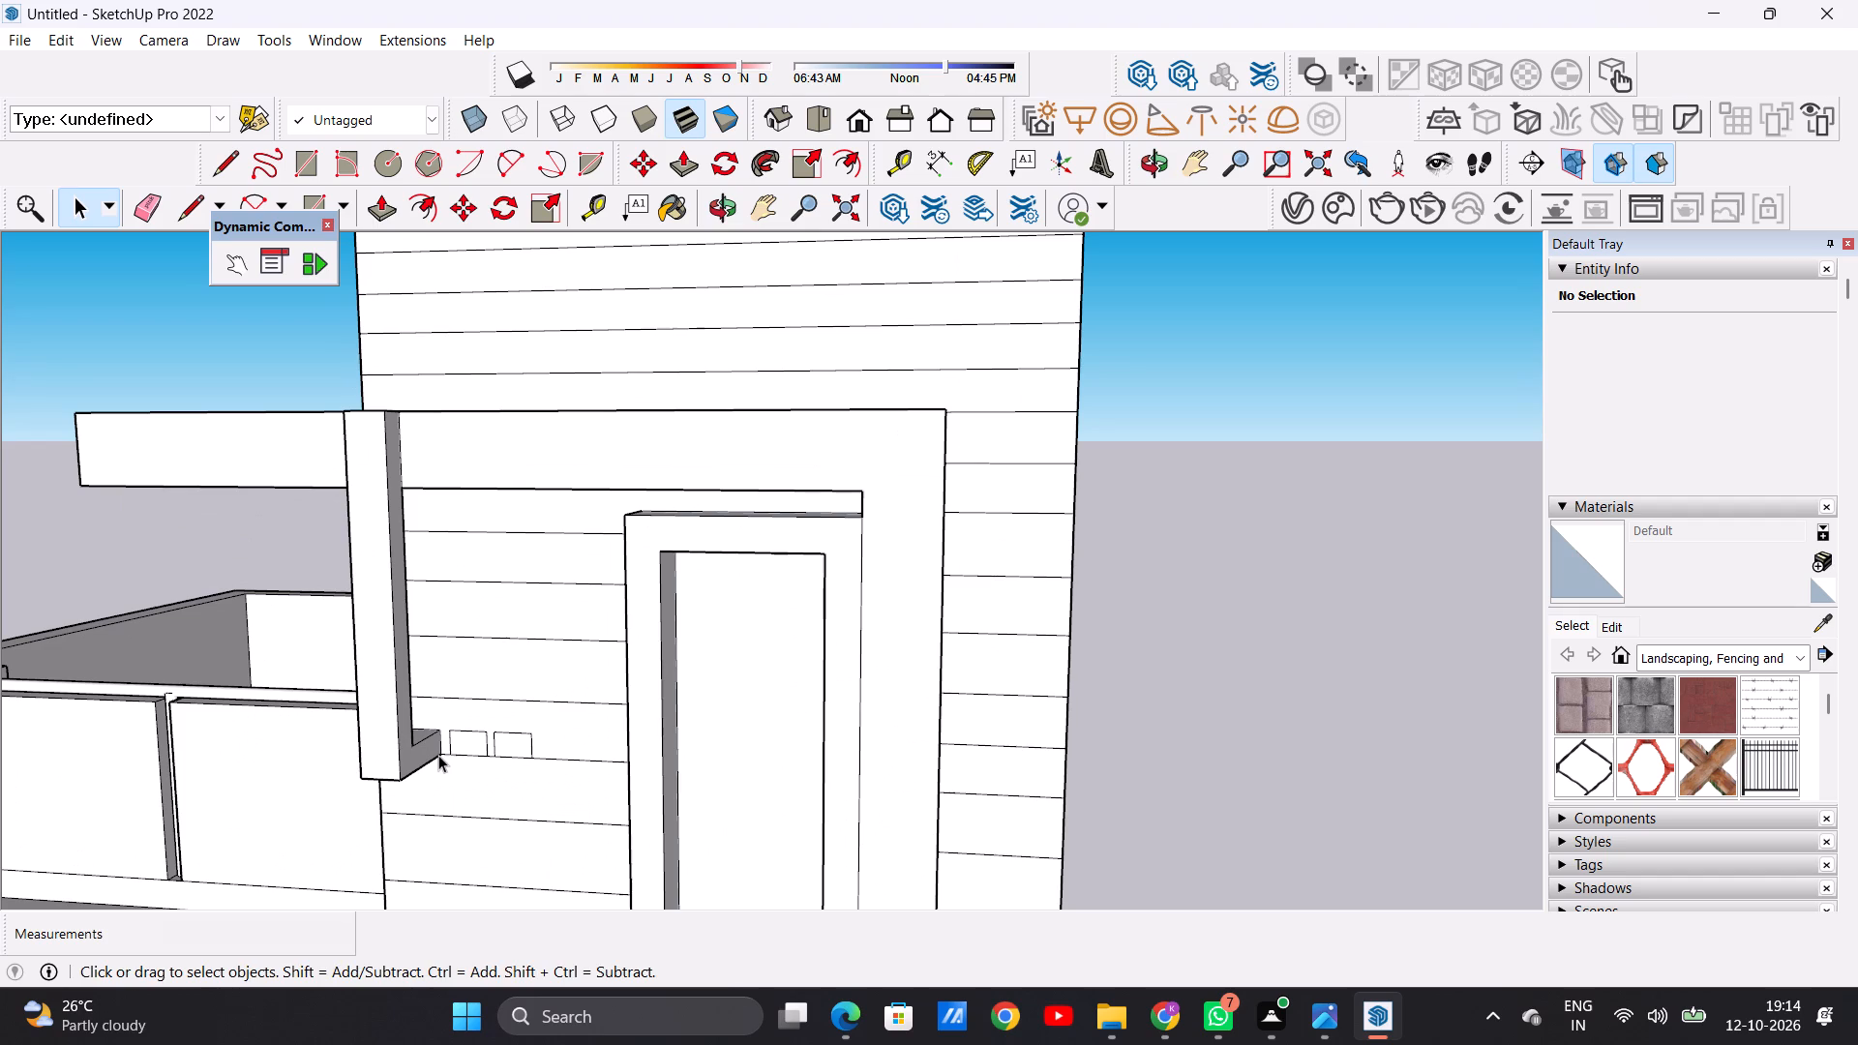
{"action": "key", "text": "p"}
{"action": "middle_click_drag", "start_coordinate": [458, 729], "coordinate": [429, 805]}
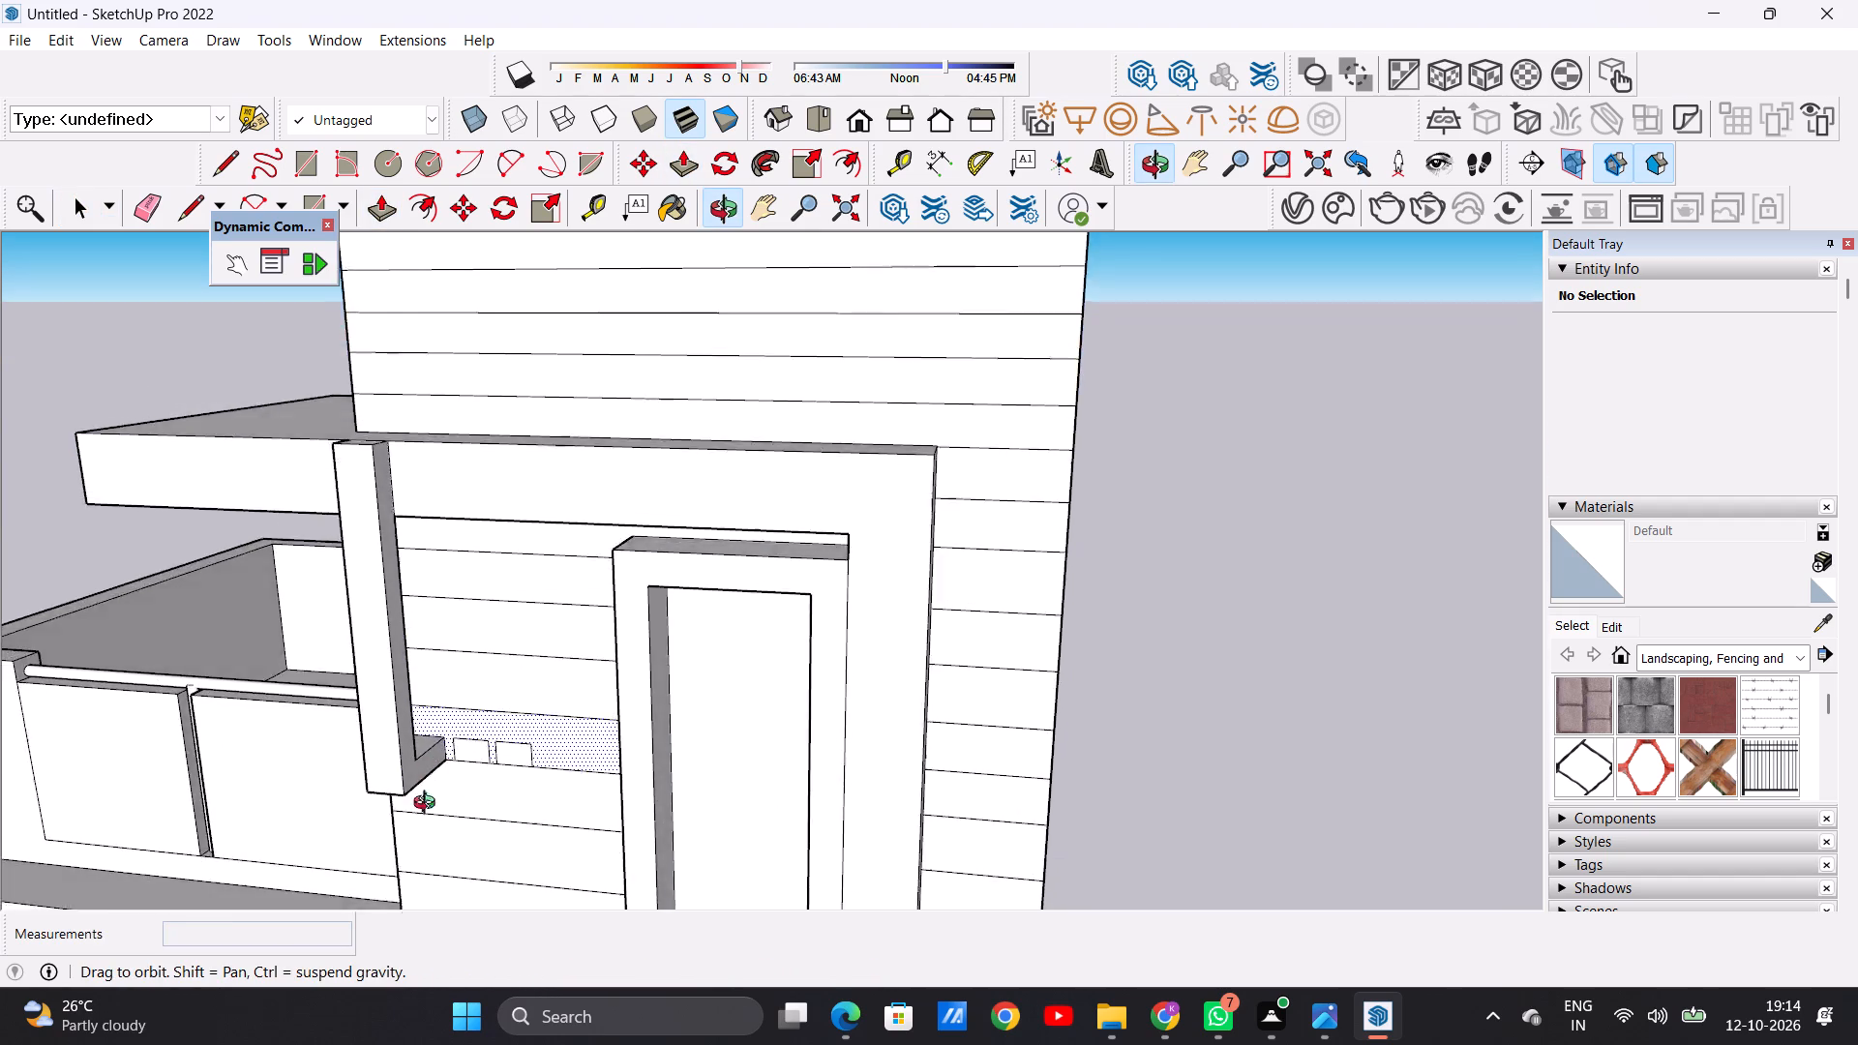
{"action": "middle_click_drag", "start_coordinate": [429, 805], "coordinate": [391, 881]}
{"action": "scroll", "coordinate": [450, 731], "scroll_direction": "up", "scroll_amount": 10}
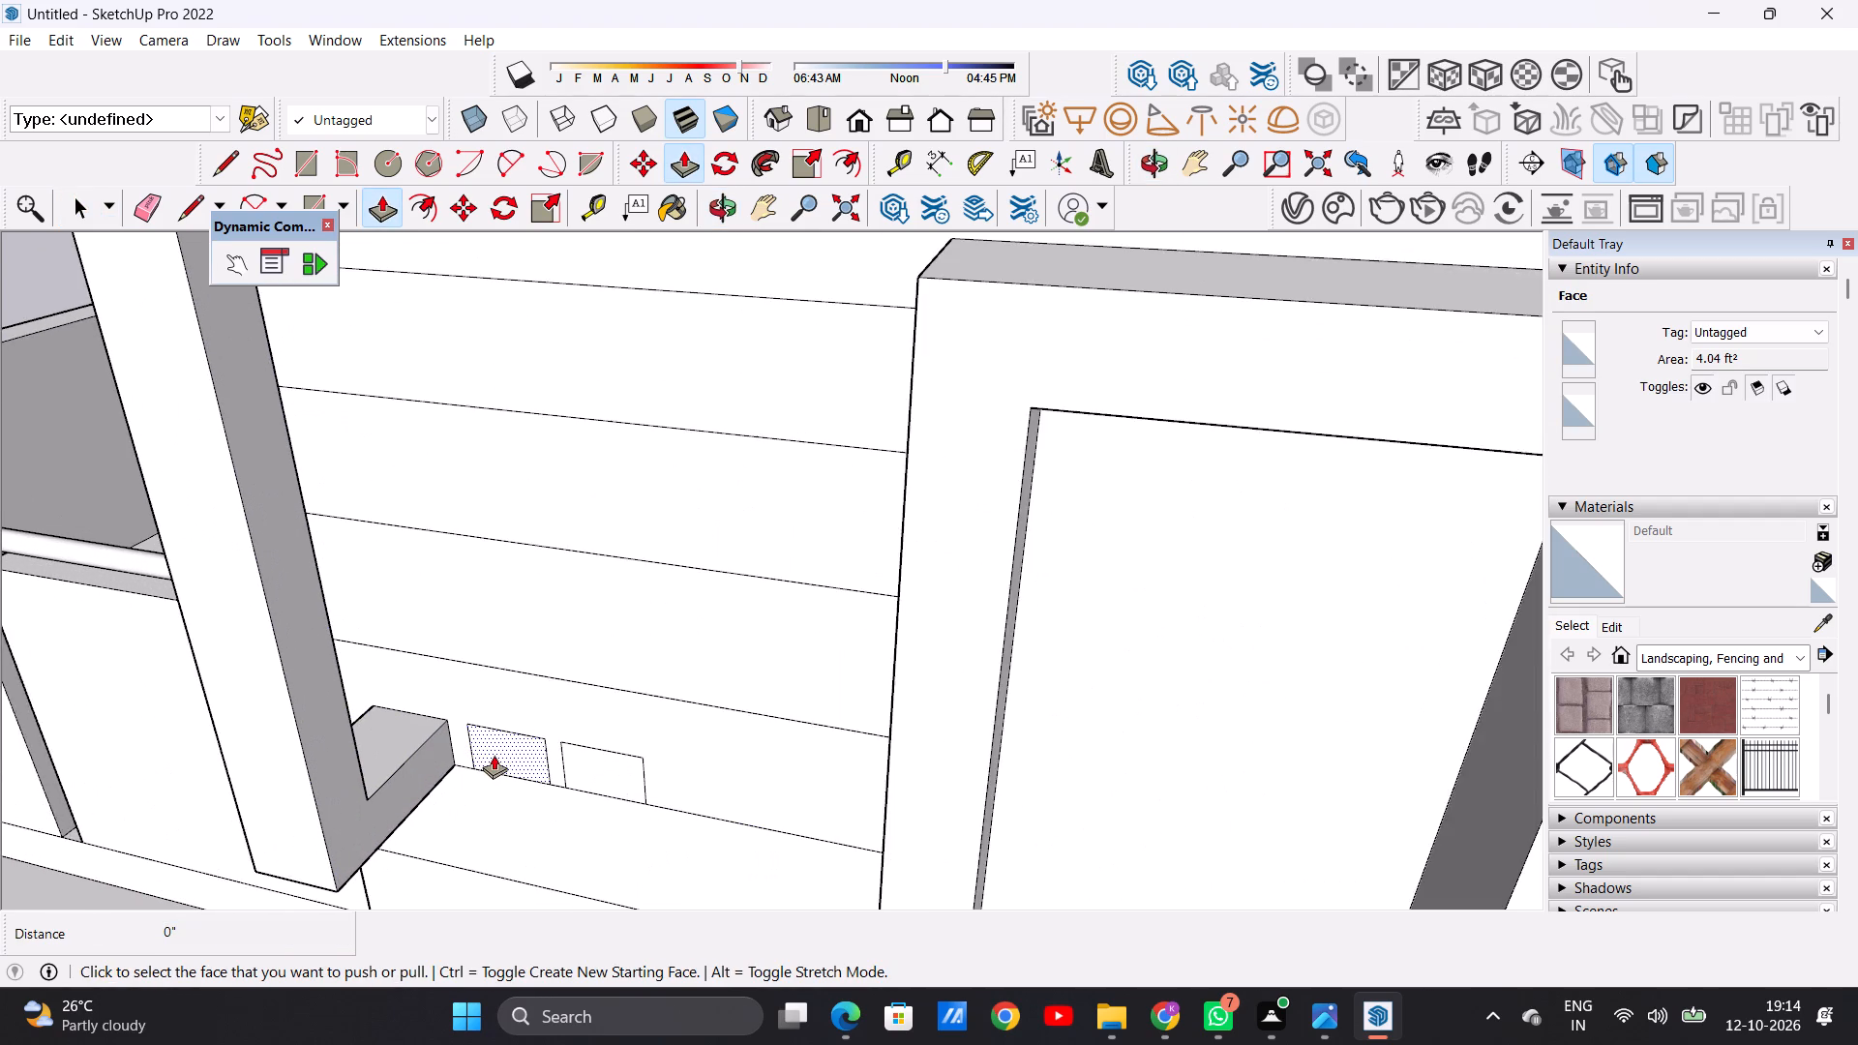
{"action": "left_click", "coordinate": [494, 755]}
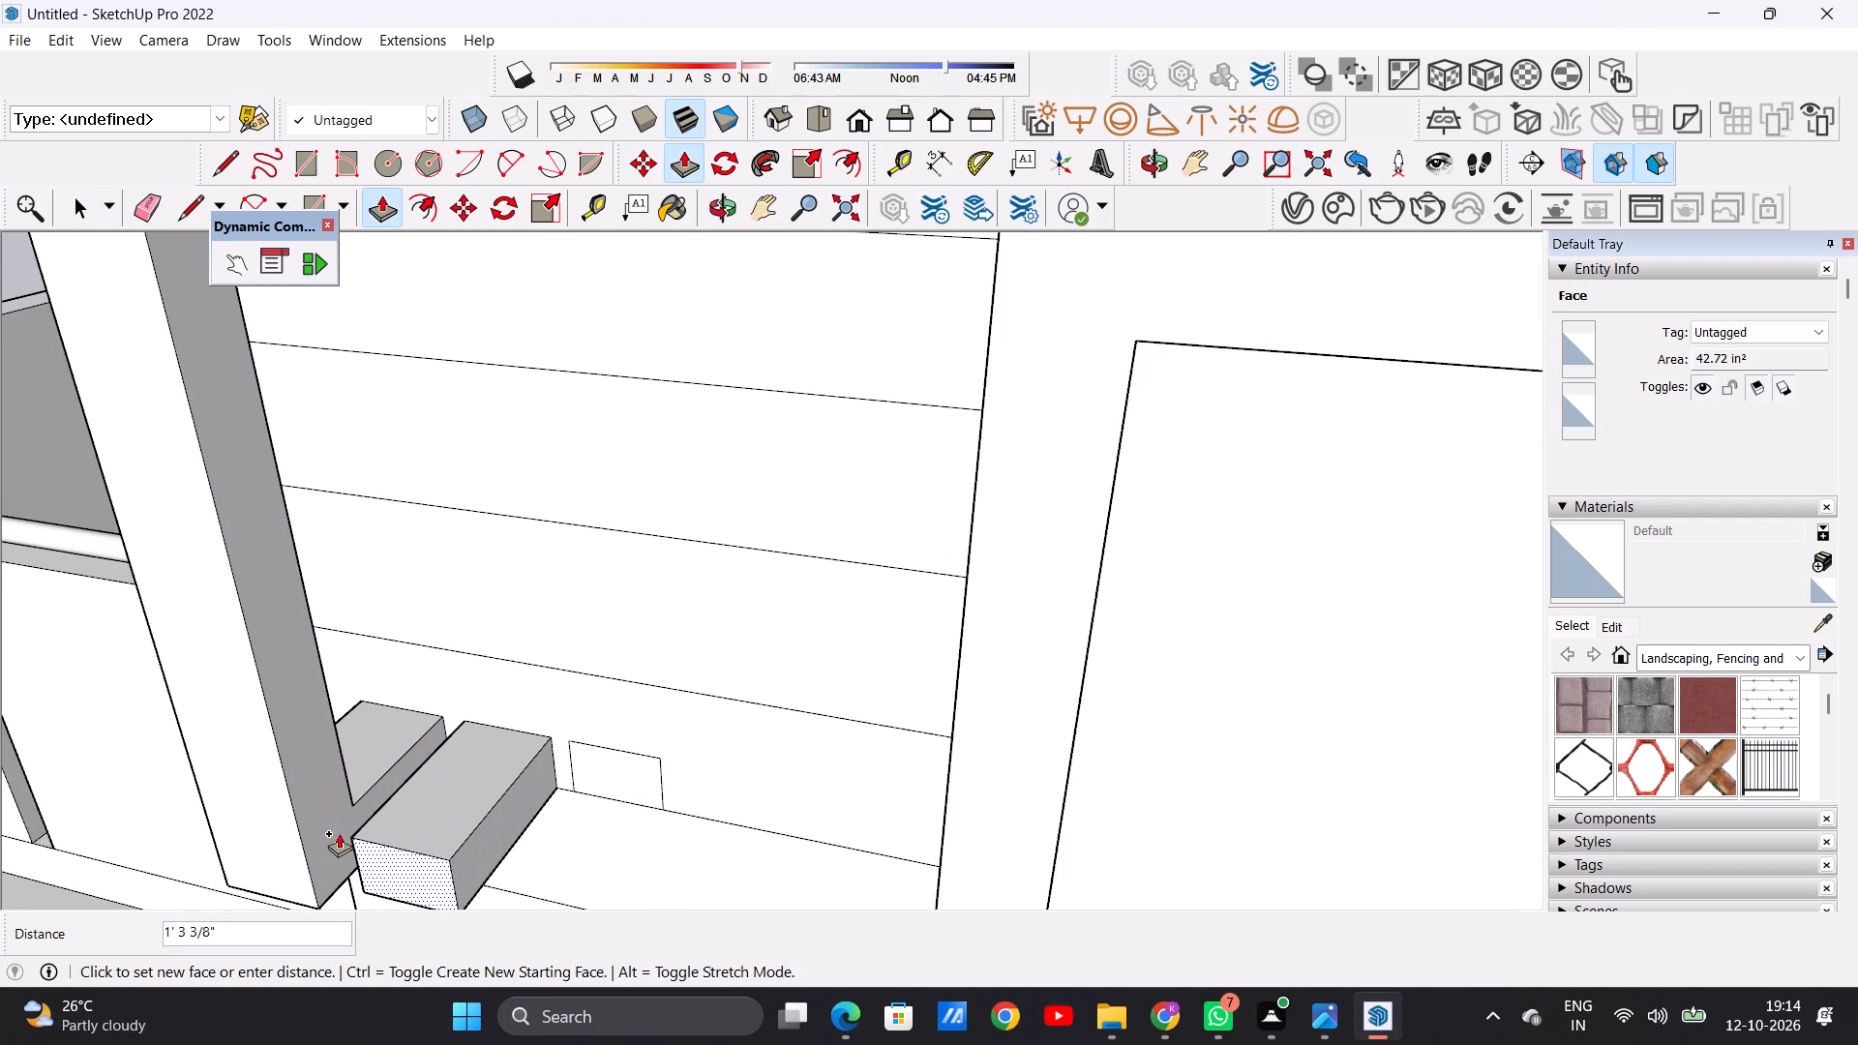
{"action": "left_click", "coordinate": [319, 905]}
{"action": "key", "text": "space"}
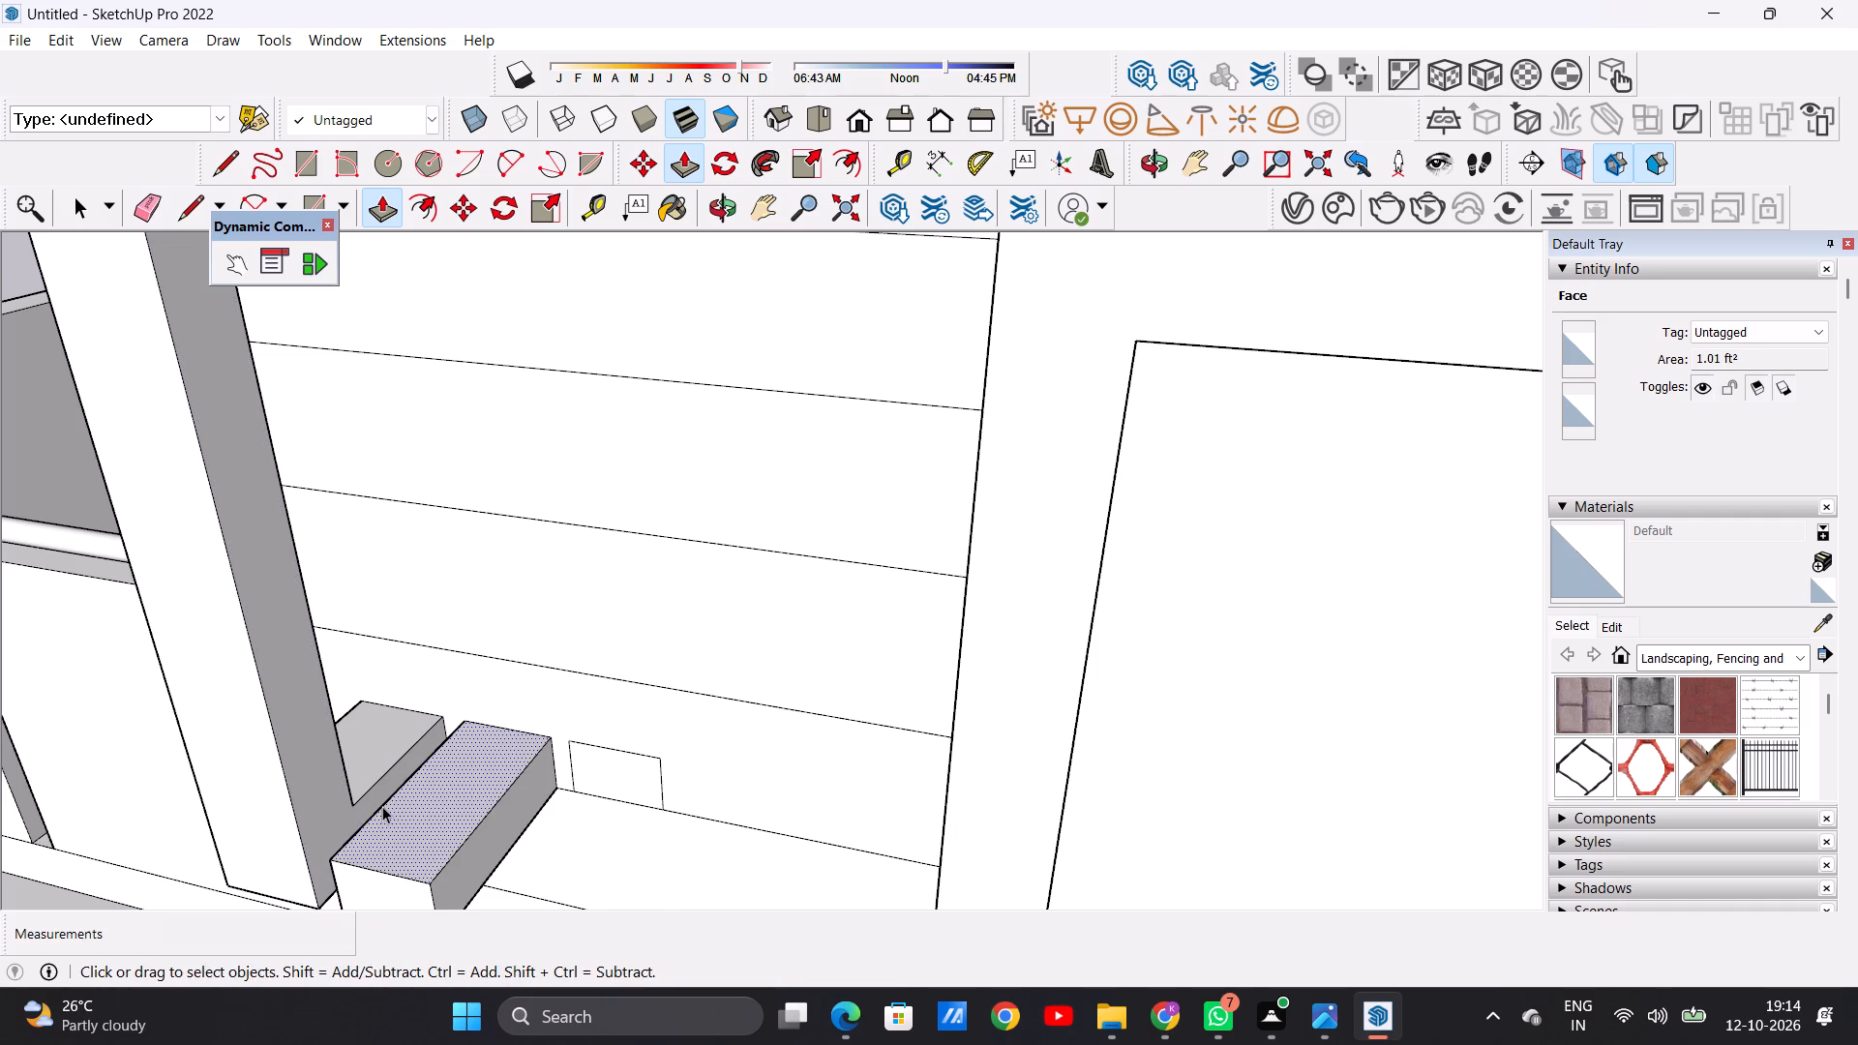
Draw a line from the first fin's inner bottom corner over the gap and across the middle block's top face, parallel to the wall.
{"action": "type", "text": "L"}
{"action": "scroll", "coordinate": [378, 762], "scroll_direction": "down", "scroll_amount": 1}
{"action": "middle_click_drag", "start_coordinate": [378, 762], "coordinate": [399, 874]}
{"action": "scroll", "coordinate": [434, 769], "scroll_direction": "down", "scroll_amount": 2}
{"action": "scroll", "coordinate": [434, 769], "scroll_direction": "up", "scroll_amount": 2}
{"action": "scroll", "coordinate": [434, 769], "scroll_direction": "down", "scroll_amount": 7}
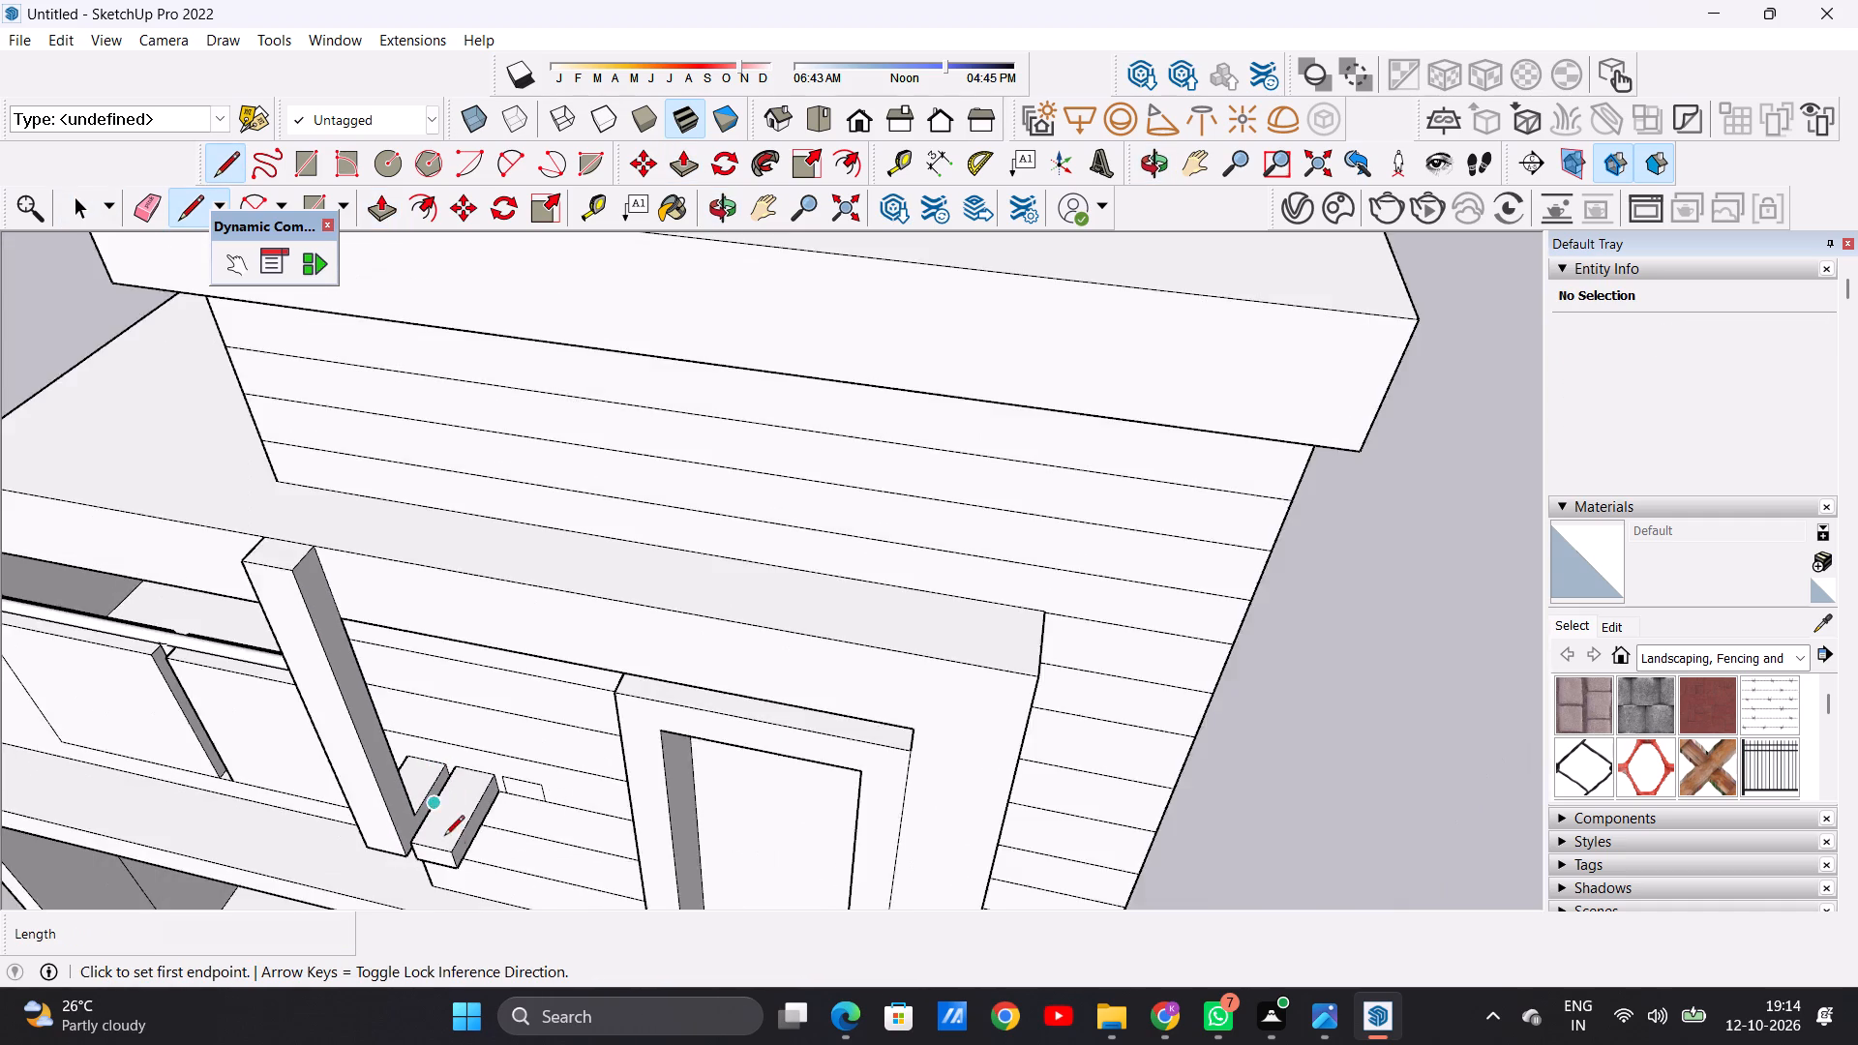
{"action": "scroll", "coordinate": [444, 877], "scroll_direction": "up", "scroll_amount": 6}
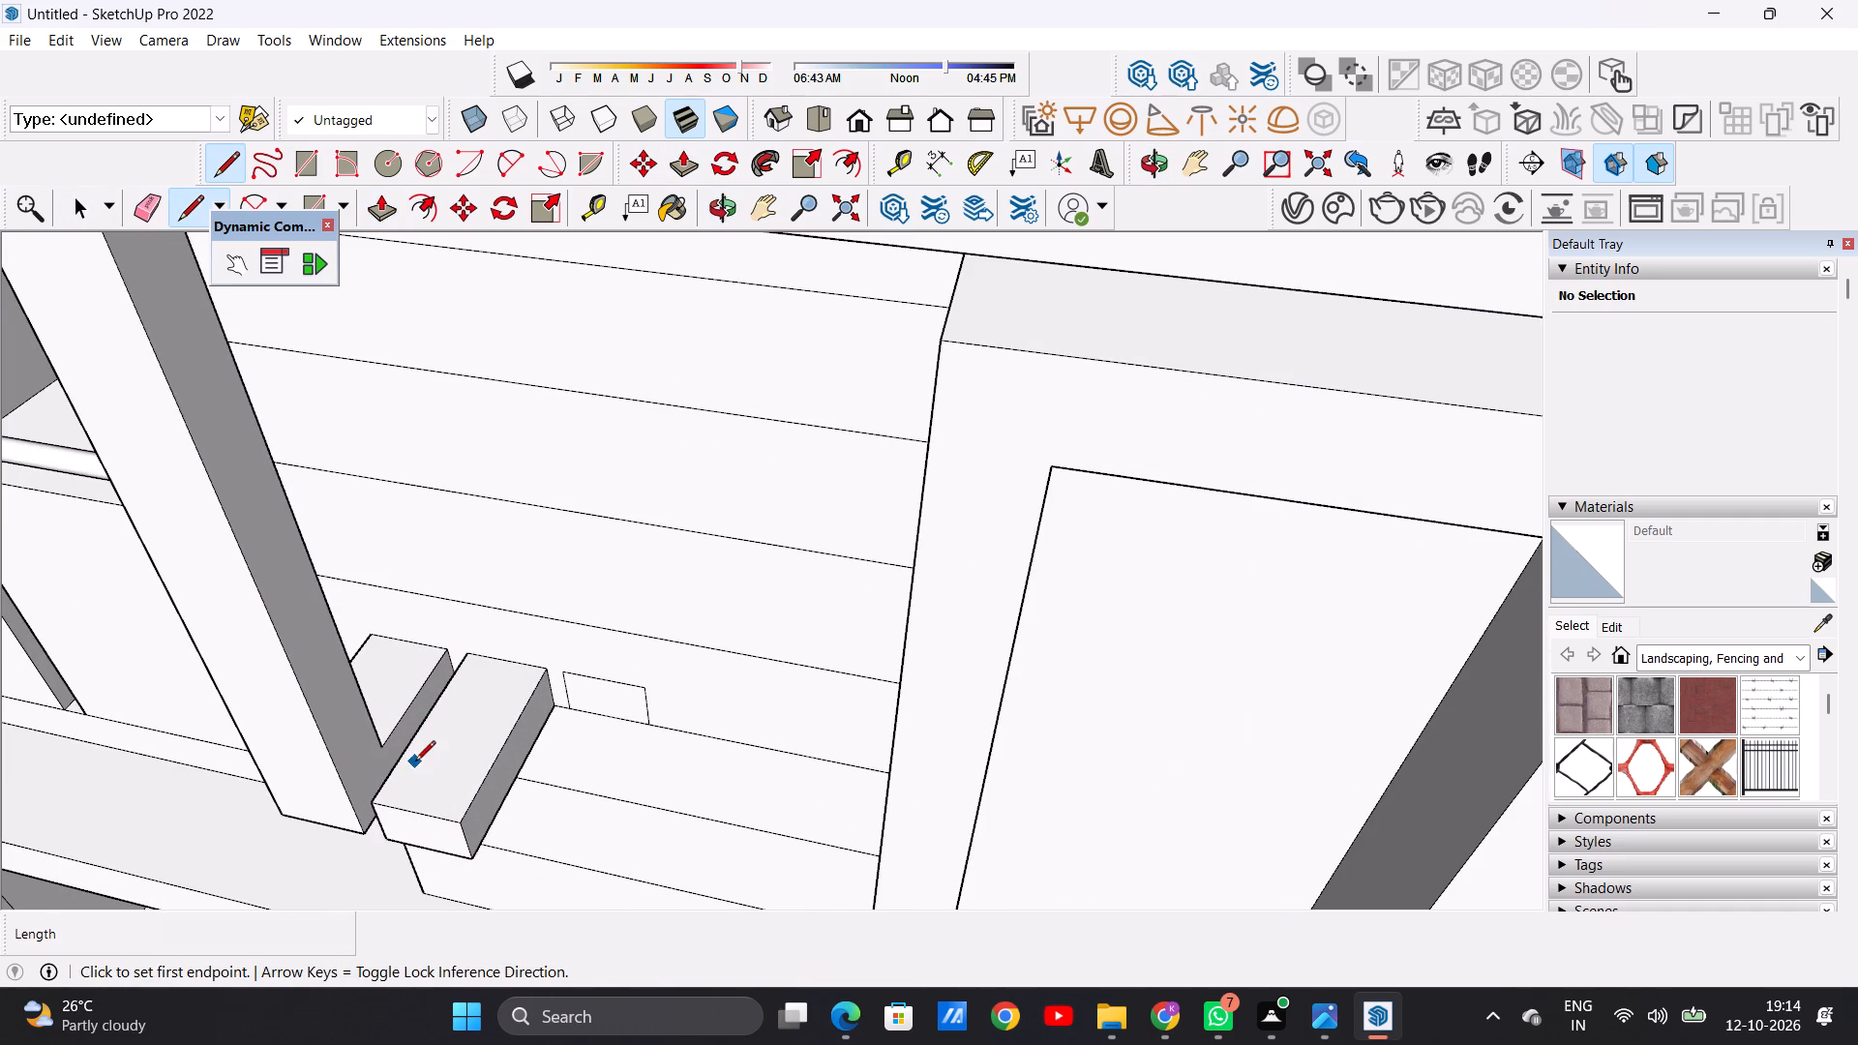
{"action": "left_click", "coordinate": [385, 744]}
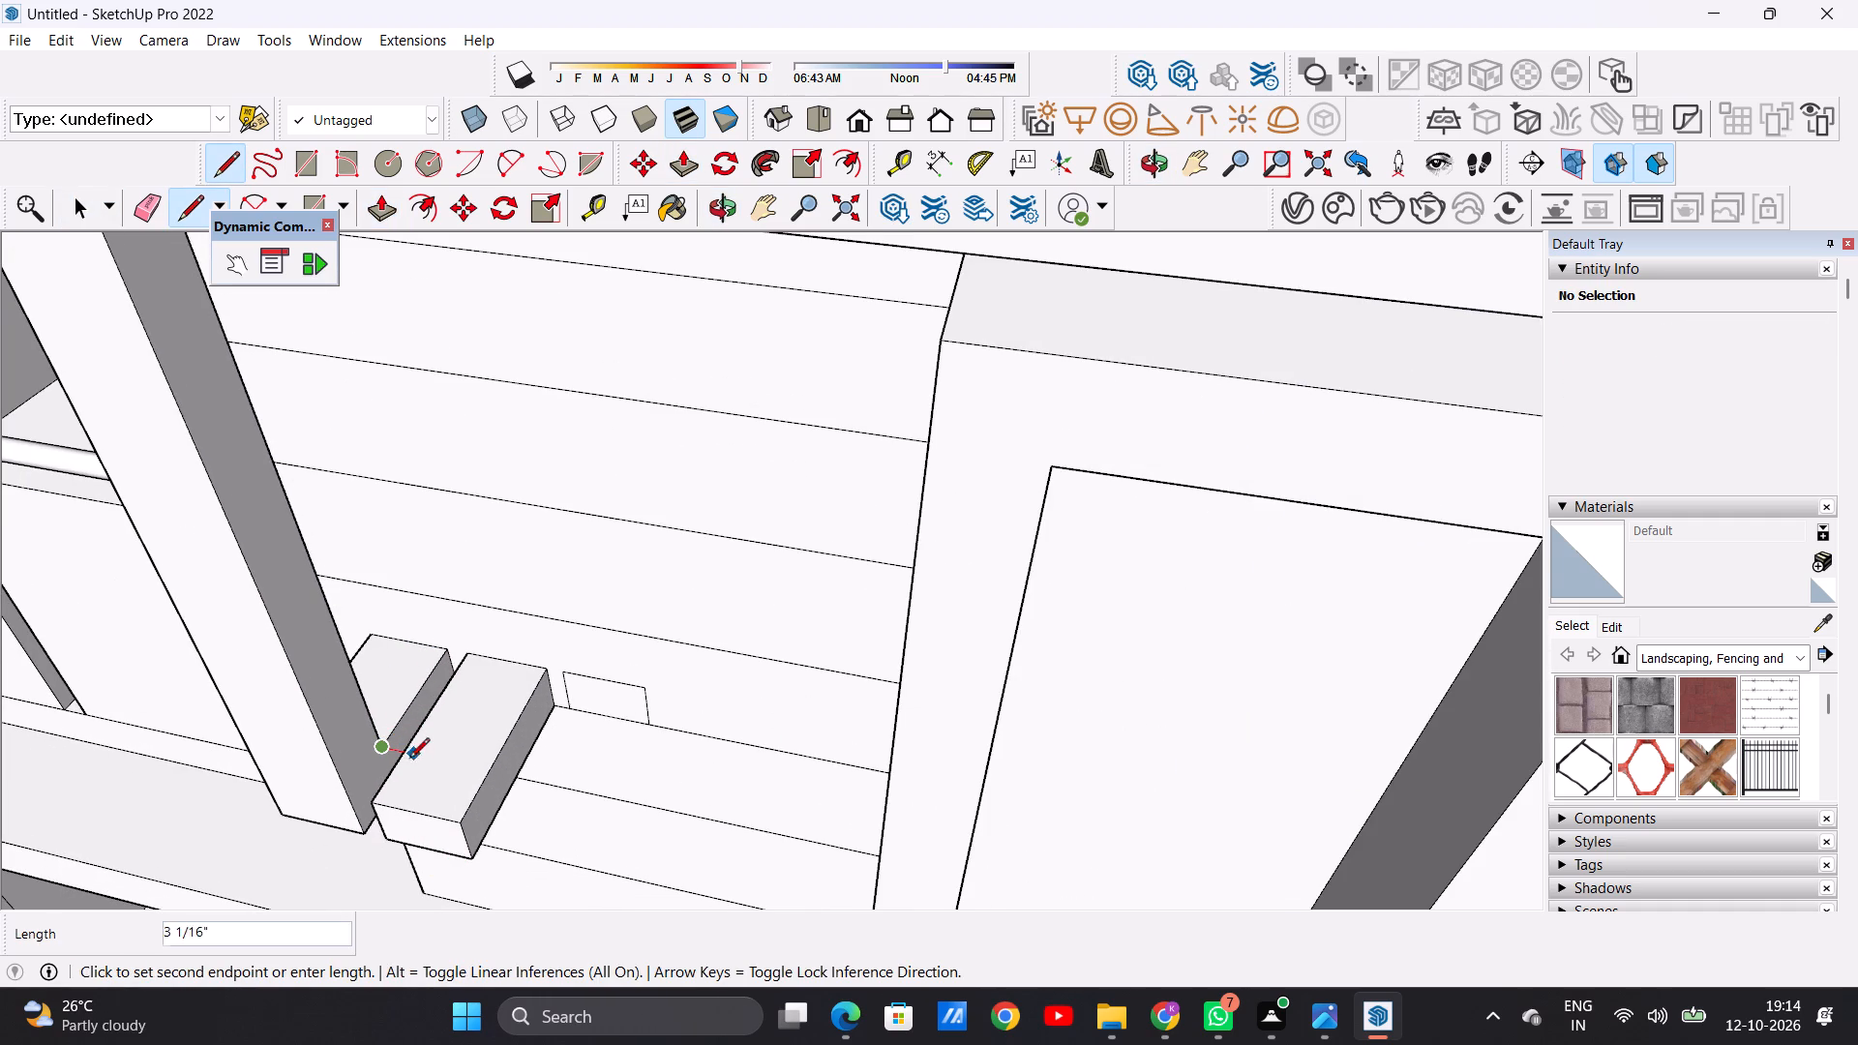
{"action": "left_click", "coordinate": [398, 759]}
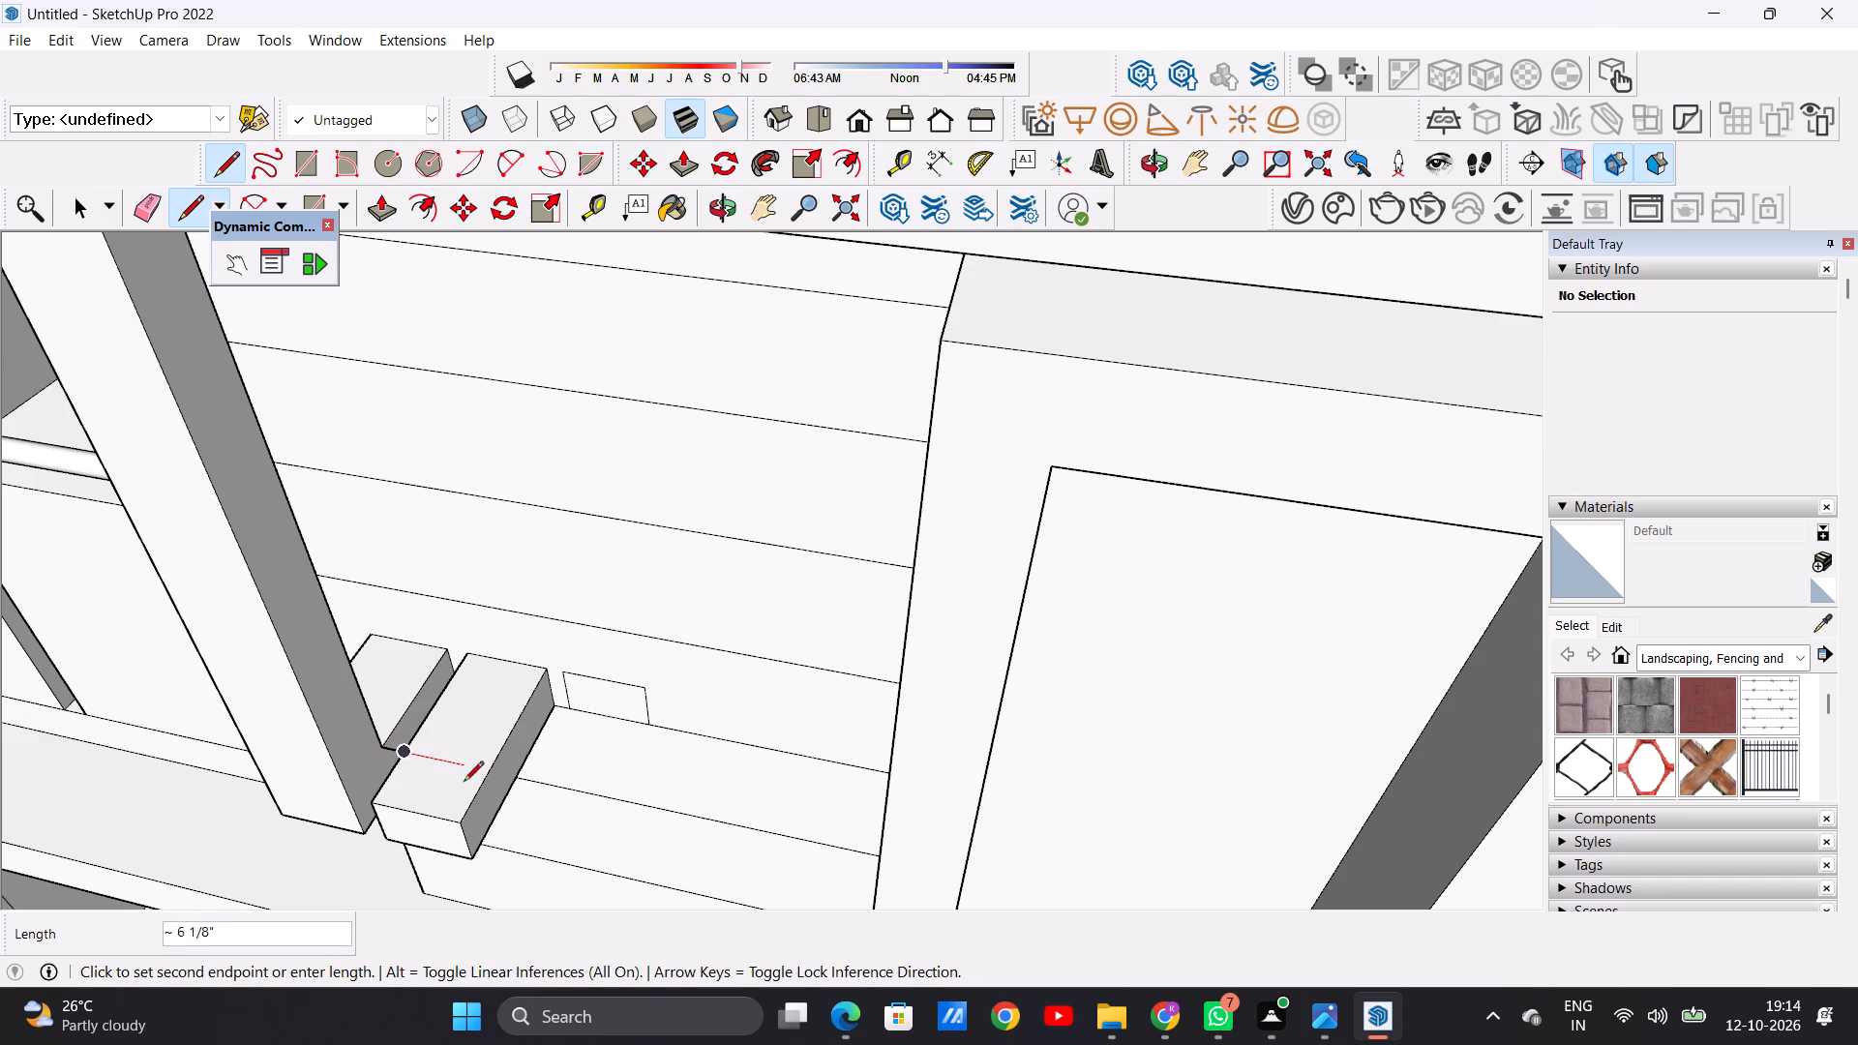
{"action": "left_click", "coordinate": [485, 773]}
{"action": "key", "text": "space"}
Erase the stray line segment bridging the gap between the first fin and the middle block.
{"action": "middle_click_drag", "start_coordinate": [306, 783], "coordinate": [321, 775]}
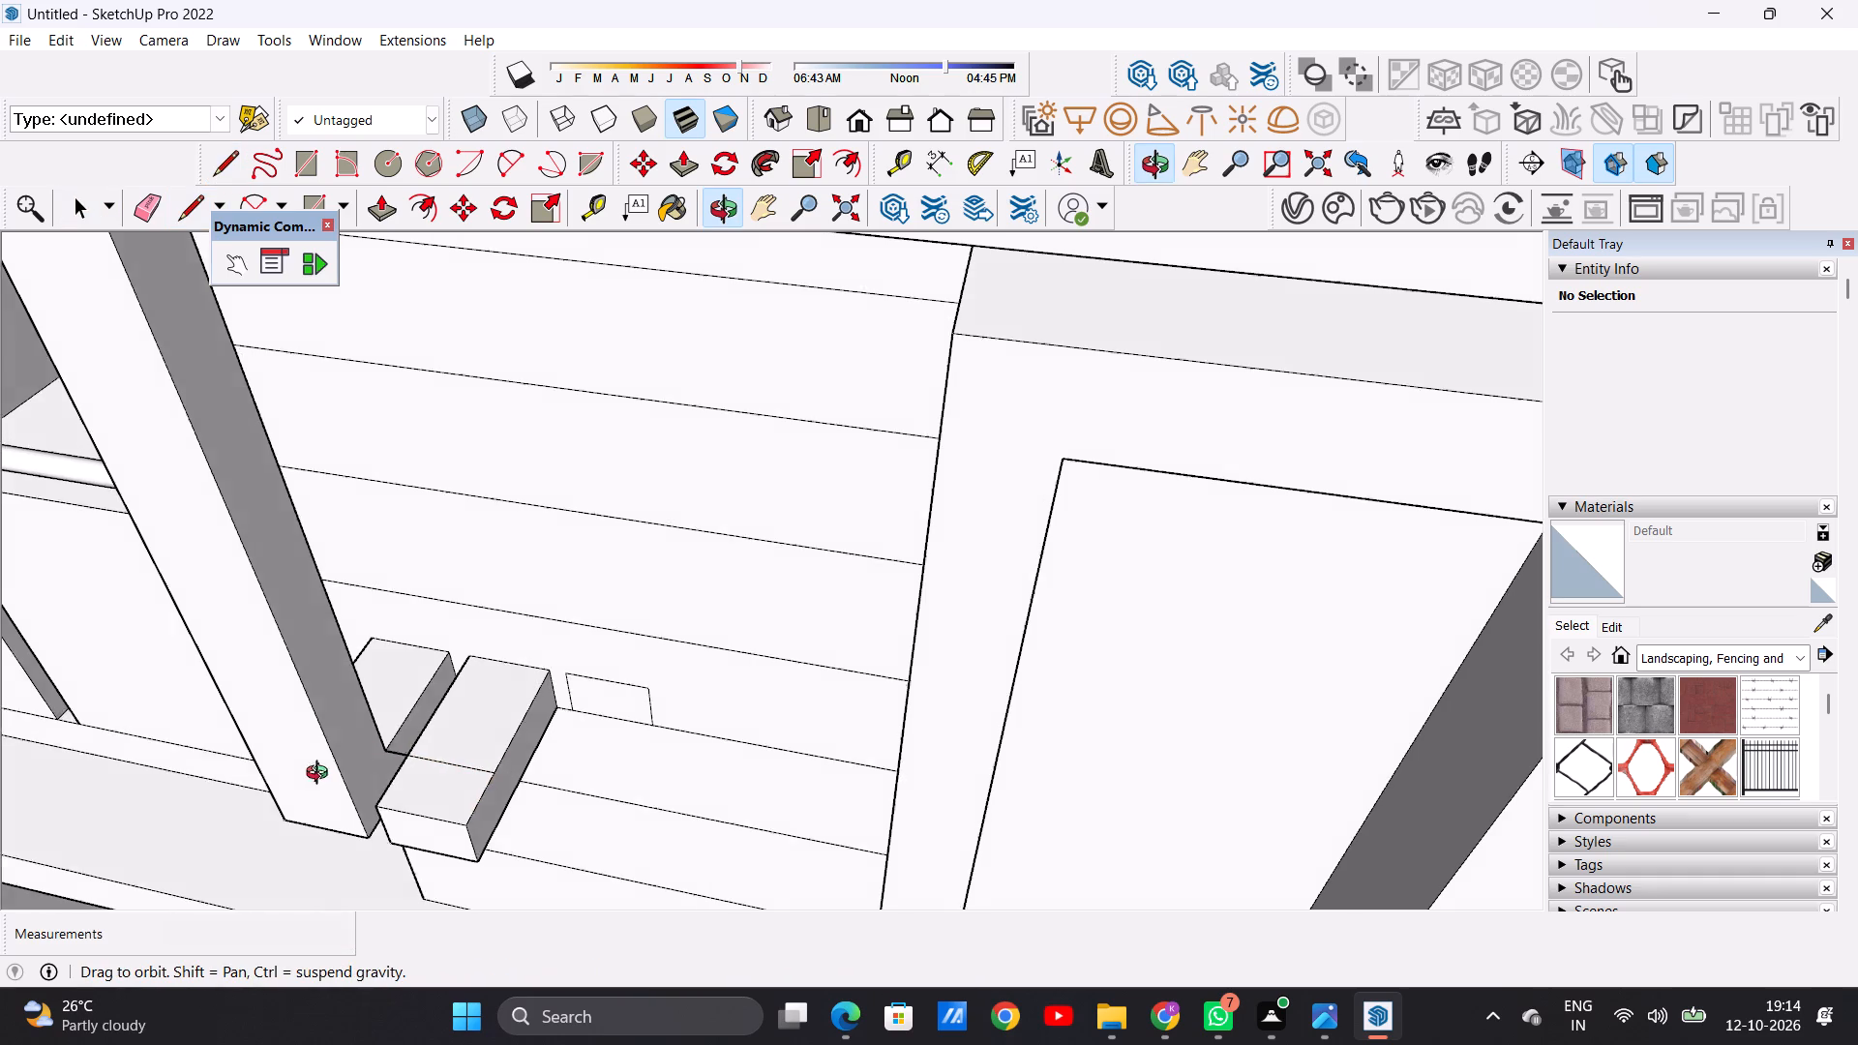
{"action": "middle_click_drag", "start_coordinate": [321, 775], "coordinate": [449, 711]}
{"action": "scroll", "coordinate": [527, 776], "scroll_direction": "up", "scroll_amount": 7}
{"action": "scroll", "coordinate": [464, 787], "scroll_direction": "down", "scroll_amount": 1}
{"action": "scroll", "coordinate": [464, 787], "scroll_direction": "up", "scroll_amount": 5}
{"action": "scroll", "coordinate": [469, 779], "scroll_direction": "down", "scroll_amount": 1}
{"action": "scroll", "coordinate": [469, 779], "scroll_direction": "up", "scroll_amount": 9}
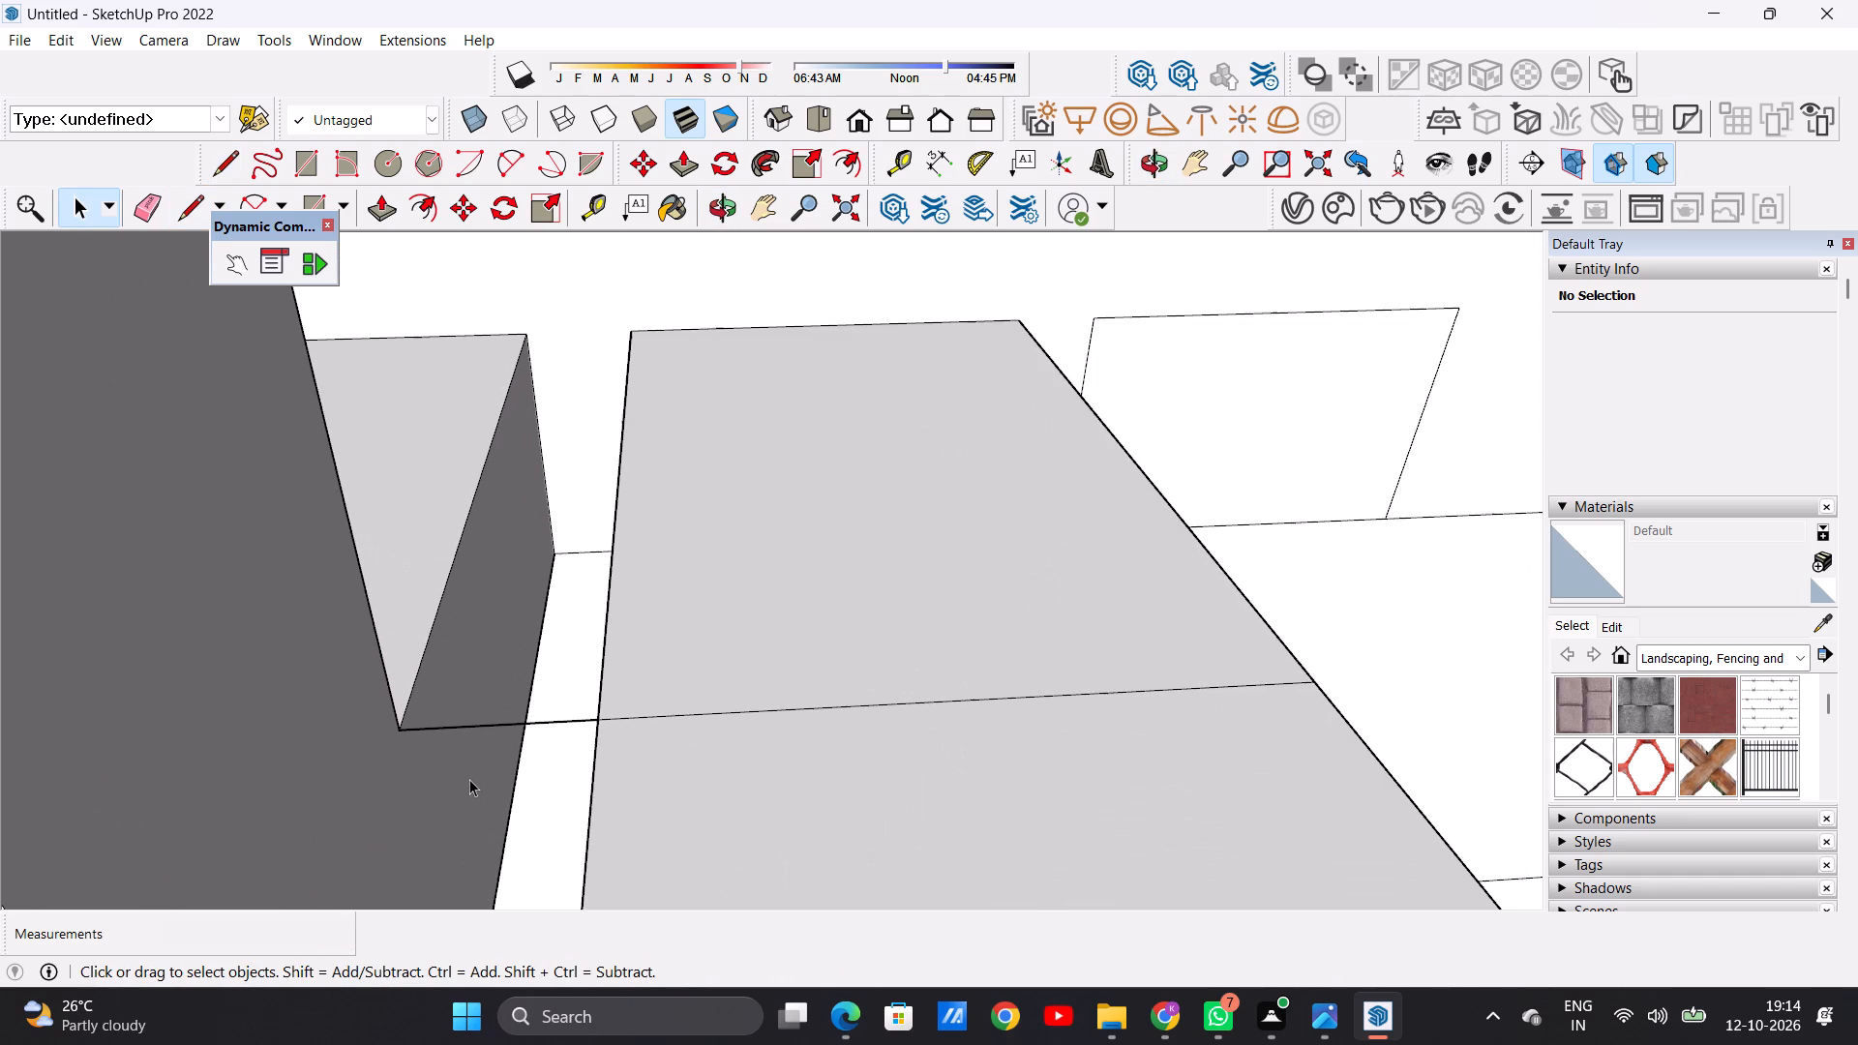
{"action": "scroll", "coordinate": [469, 779], "scroll_direction": "up", "scroll_amount": 1}
{"action": "key", "text": "e"}
{"action": "left_click_drag", "start_coordinate": [554, 705], "coordinate": [556, 728]}
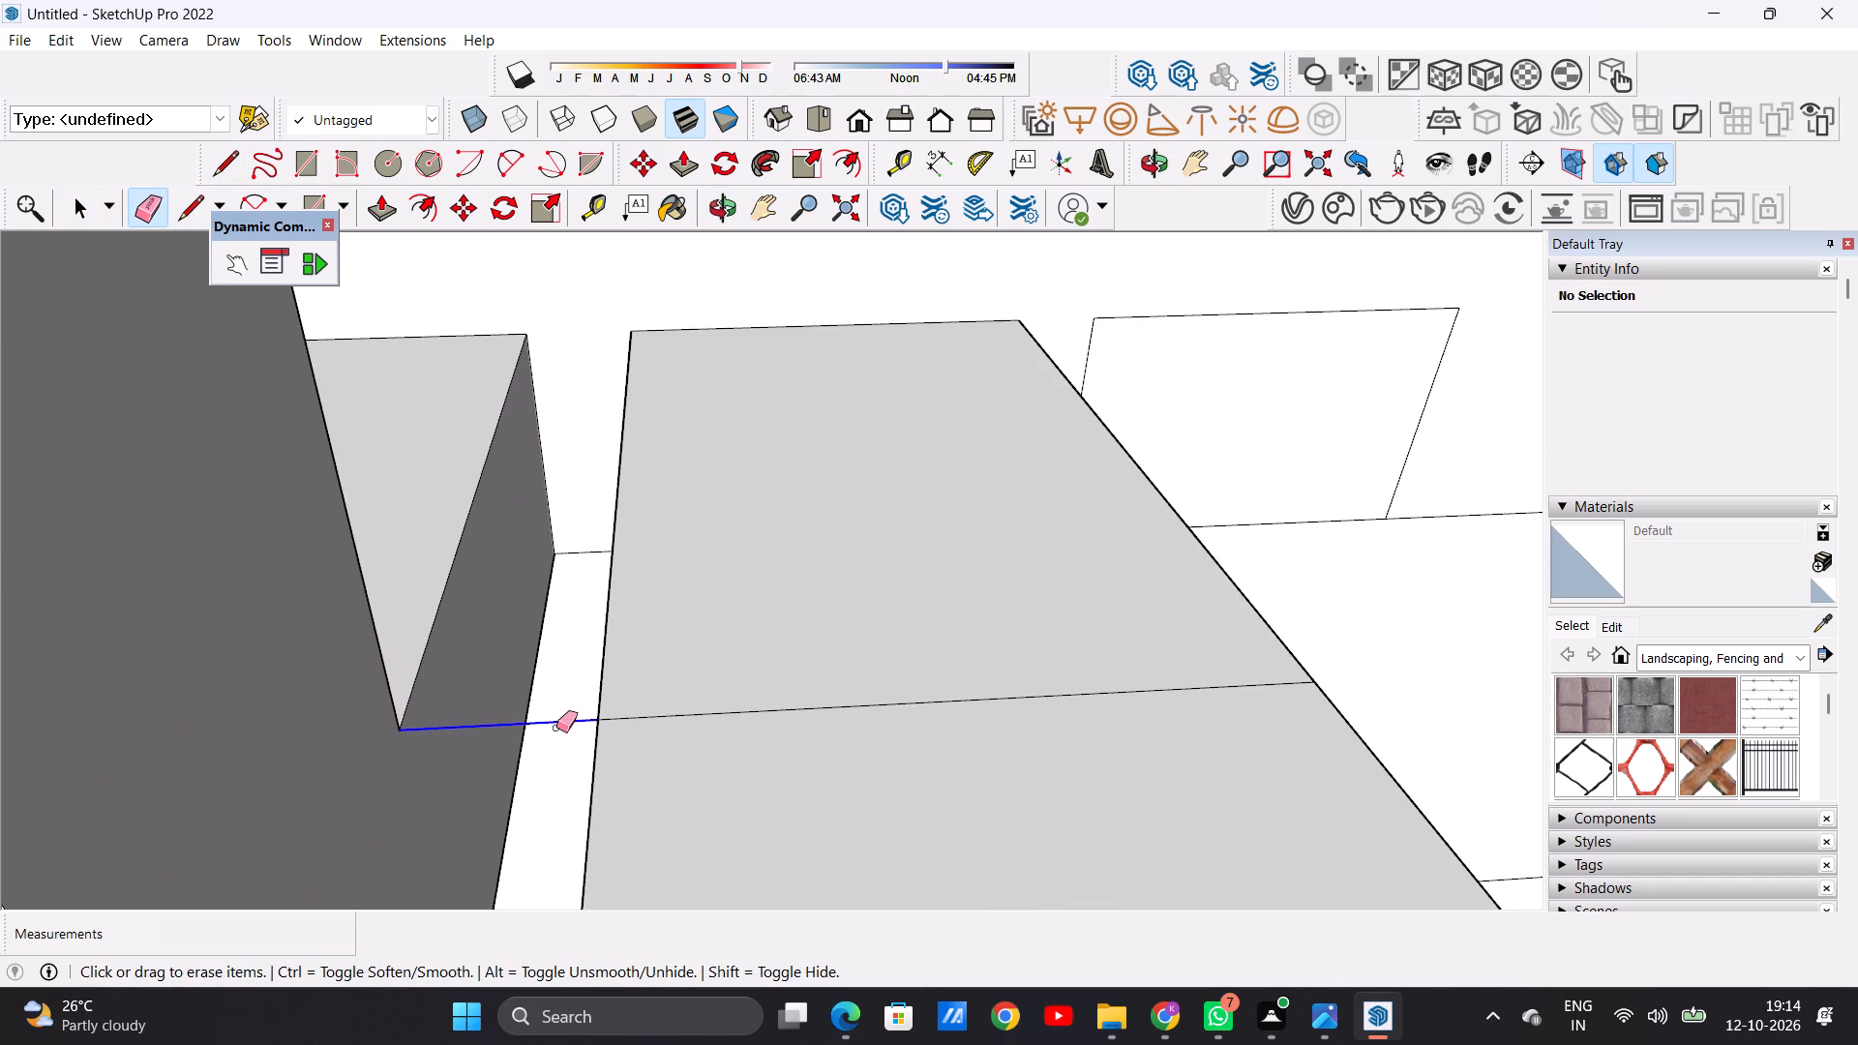
{"action": "key", "text": "space"}
{"action": "scroll", "coordinate": [511, 779], "scroll_direction": "down", "scroll_amount": 8}
{"action": "scroll", "coordinate": [510, 773], "scroll_direction": "down", "scroll_amount": 17}
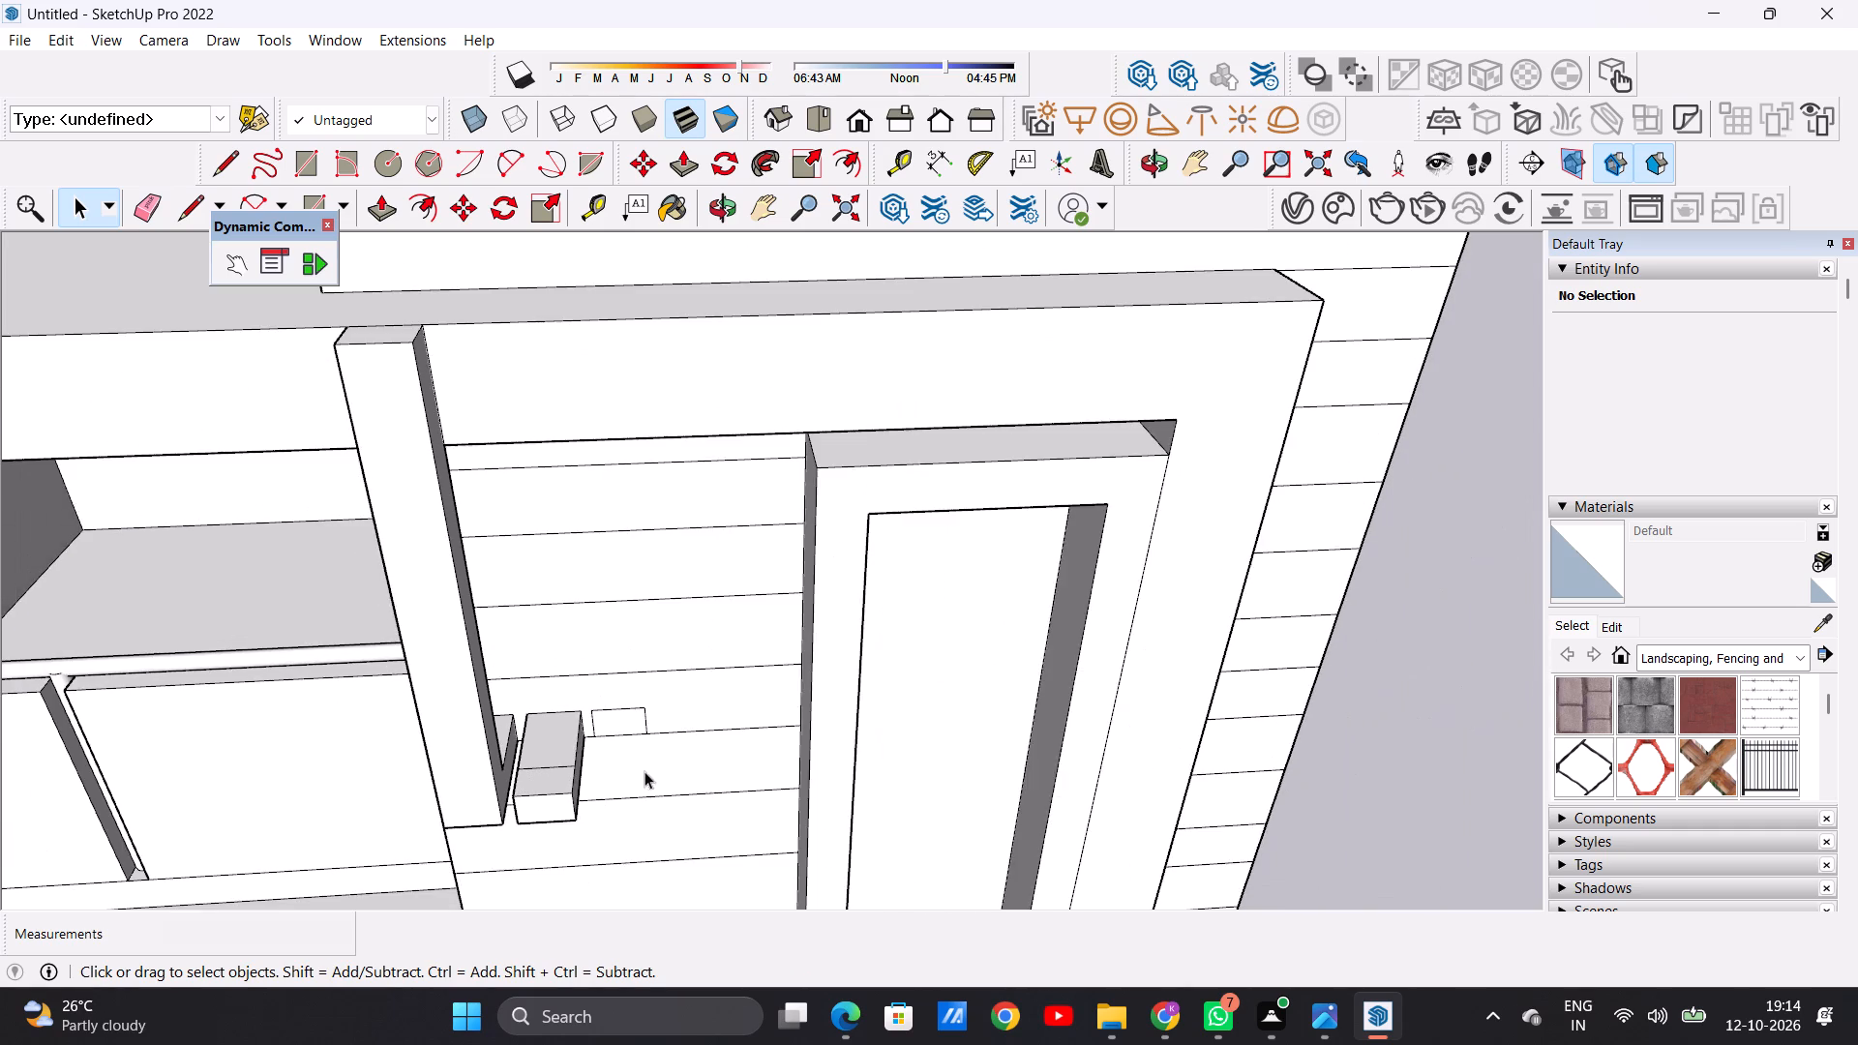
{"action": "scroll", "coordinate": [607, 745], "scroll_direction": "up", "scroll_amount": 5}
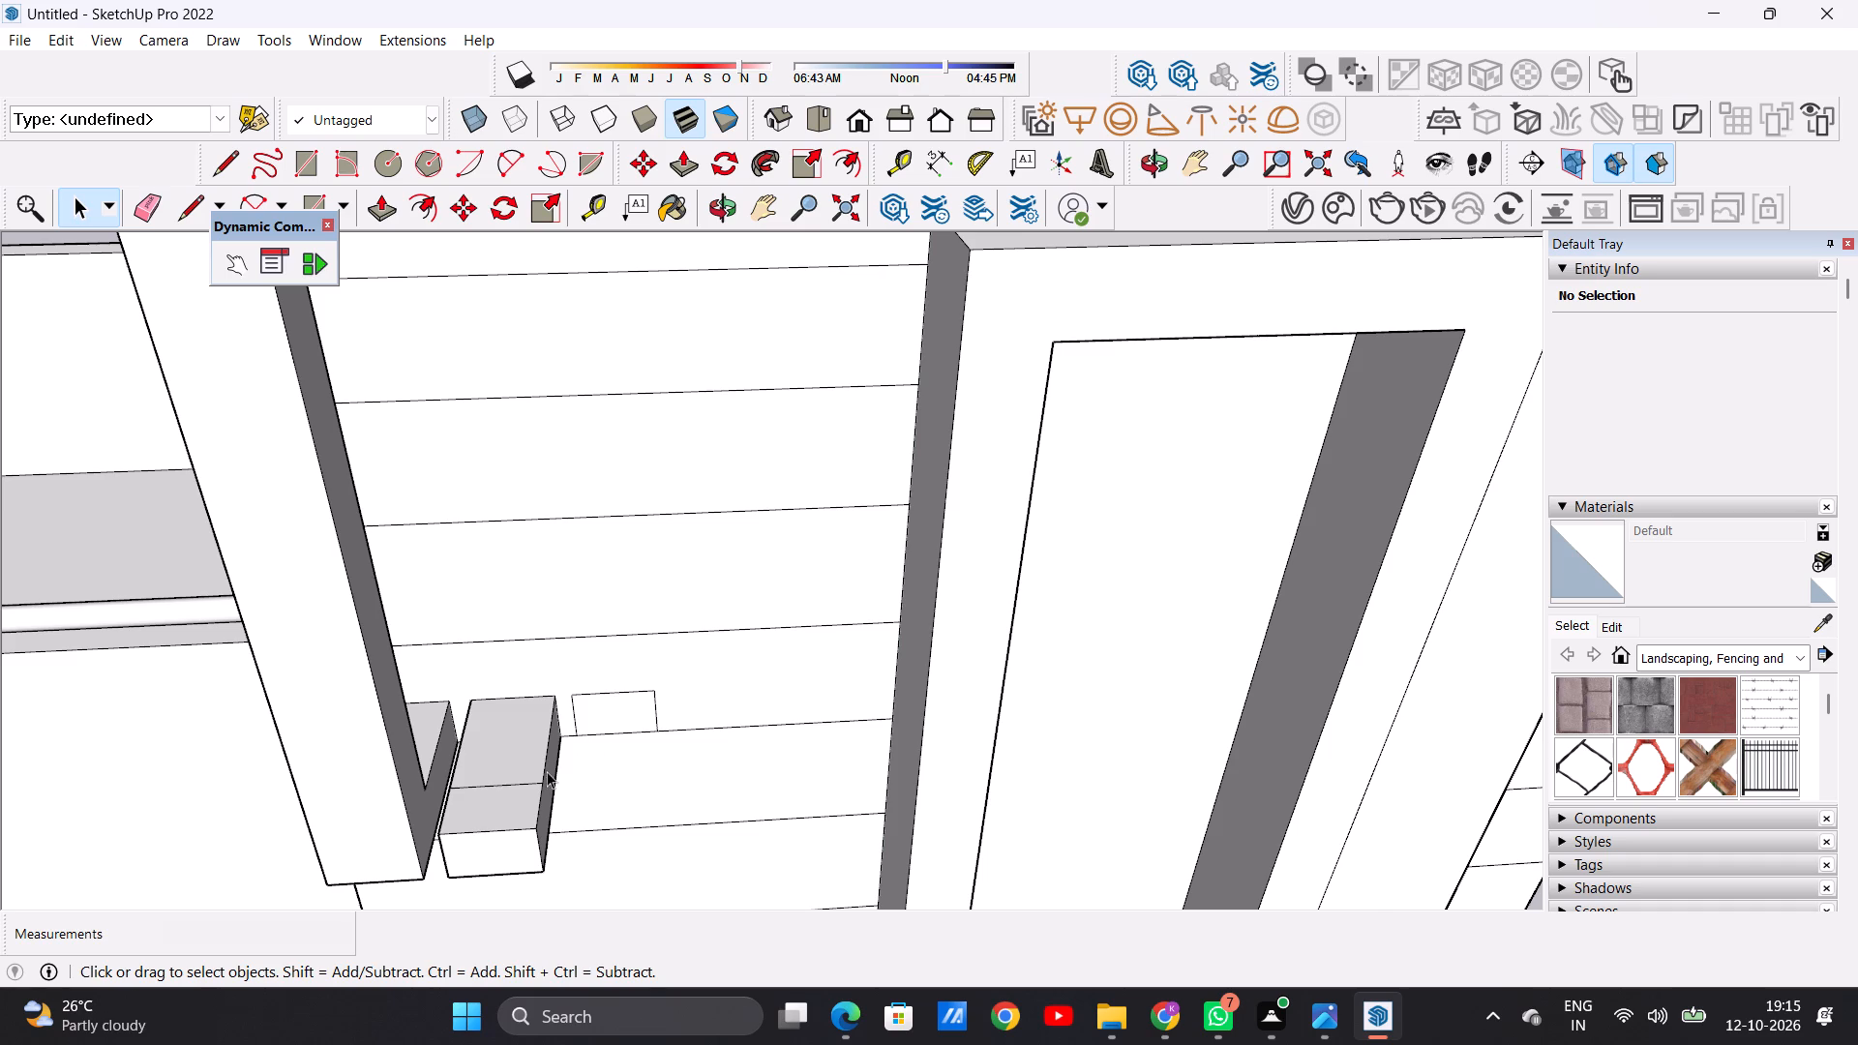
Push/Pull the third rectangle outward from the grooved wall about 1' 5 13/16", level with the middle block's outer face.
{"action": "scroll", "coordinate": [607, 710], "scroll_direction": "up", "scroll_amount": 3}
{"action": "scroll", "coordinate": [607, 710], "scroll_direction": "down", "scroll_amount": 3}
{"action": "key", "text": "p"}
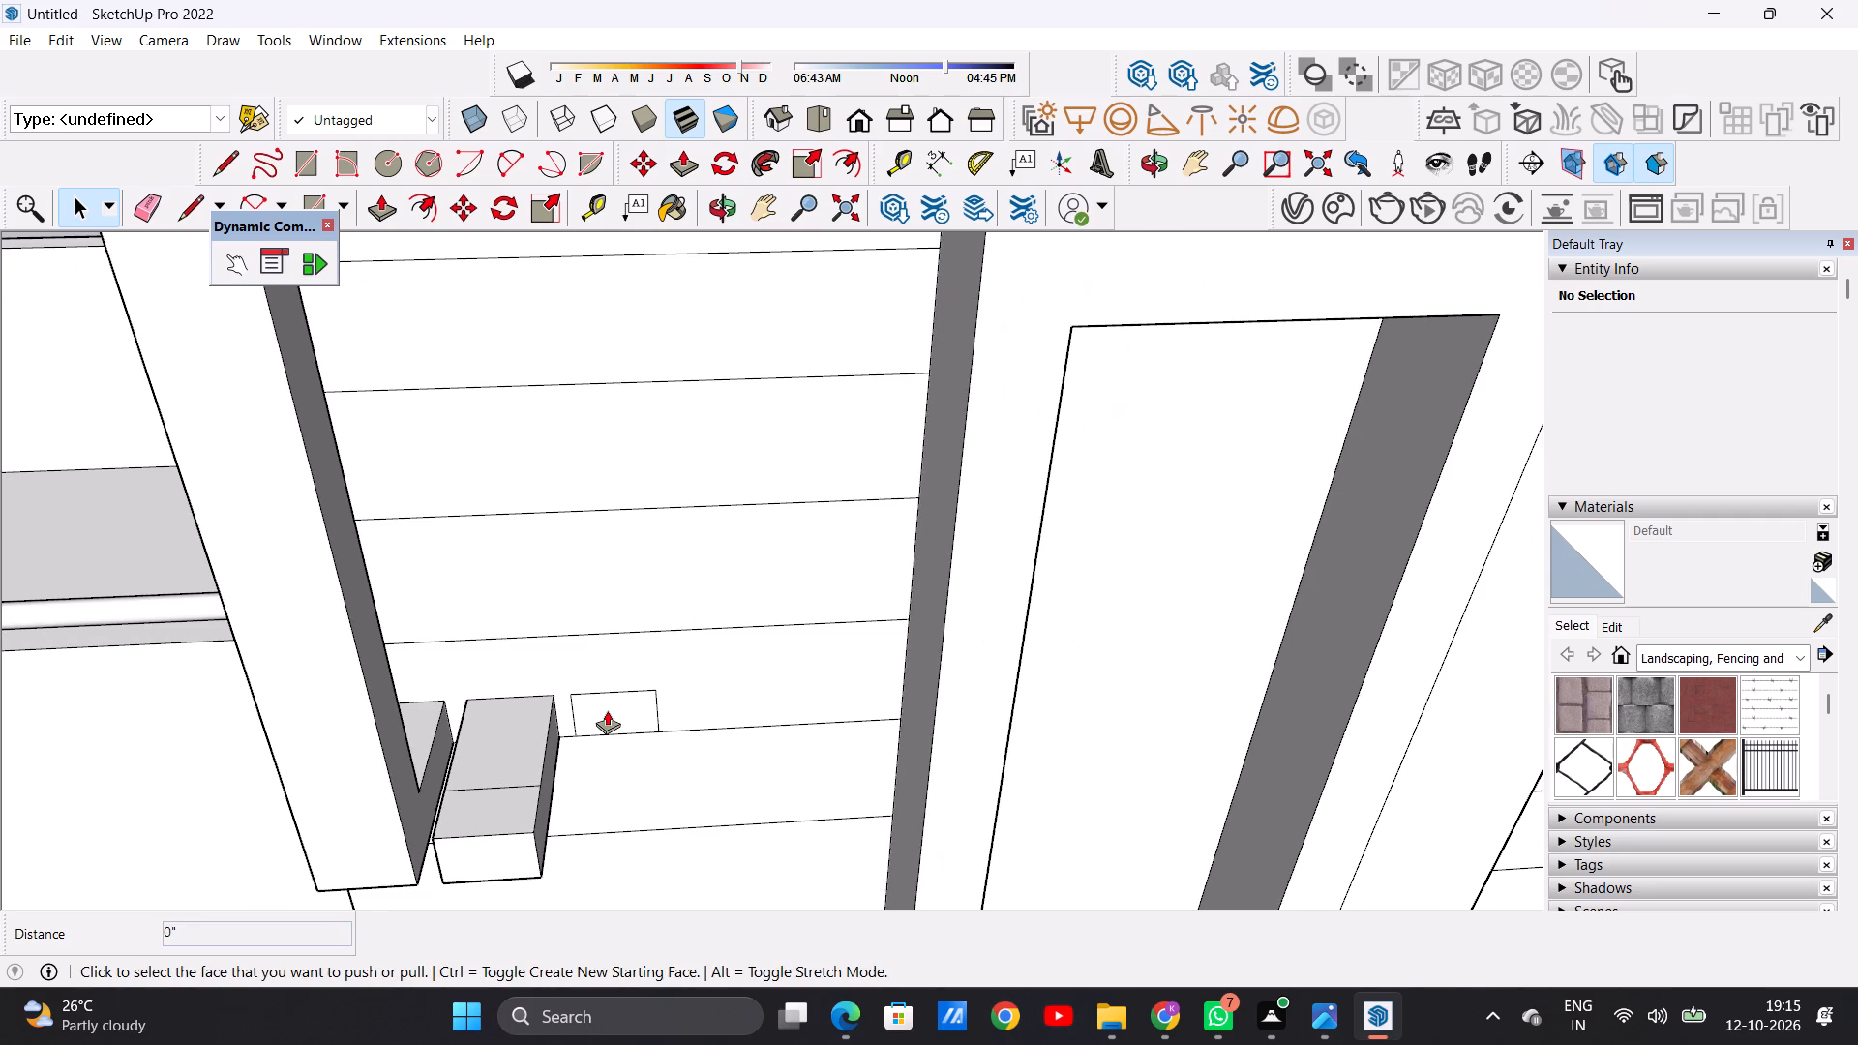
{"action": "left_click", "coordinate": [593, 704]}
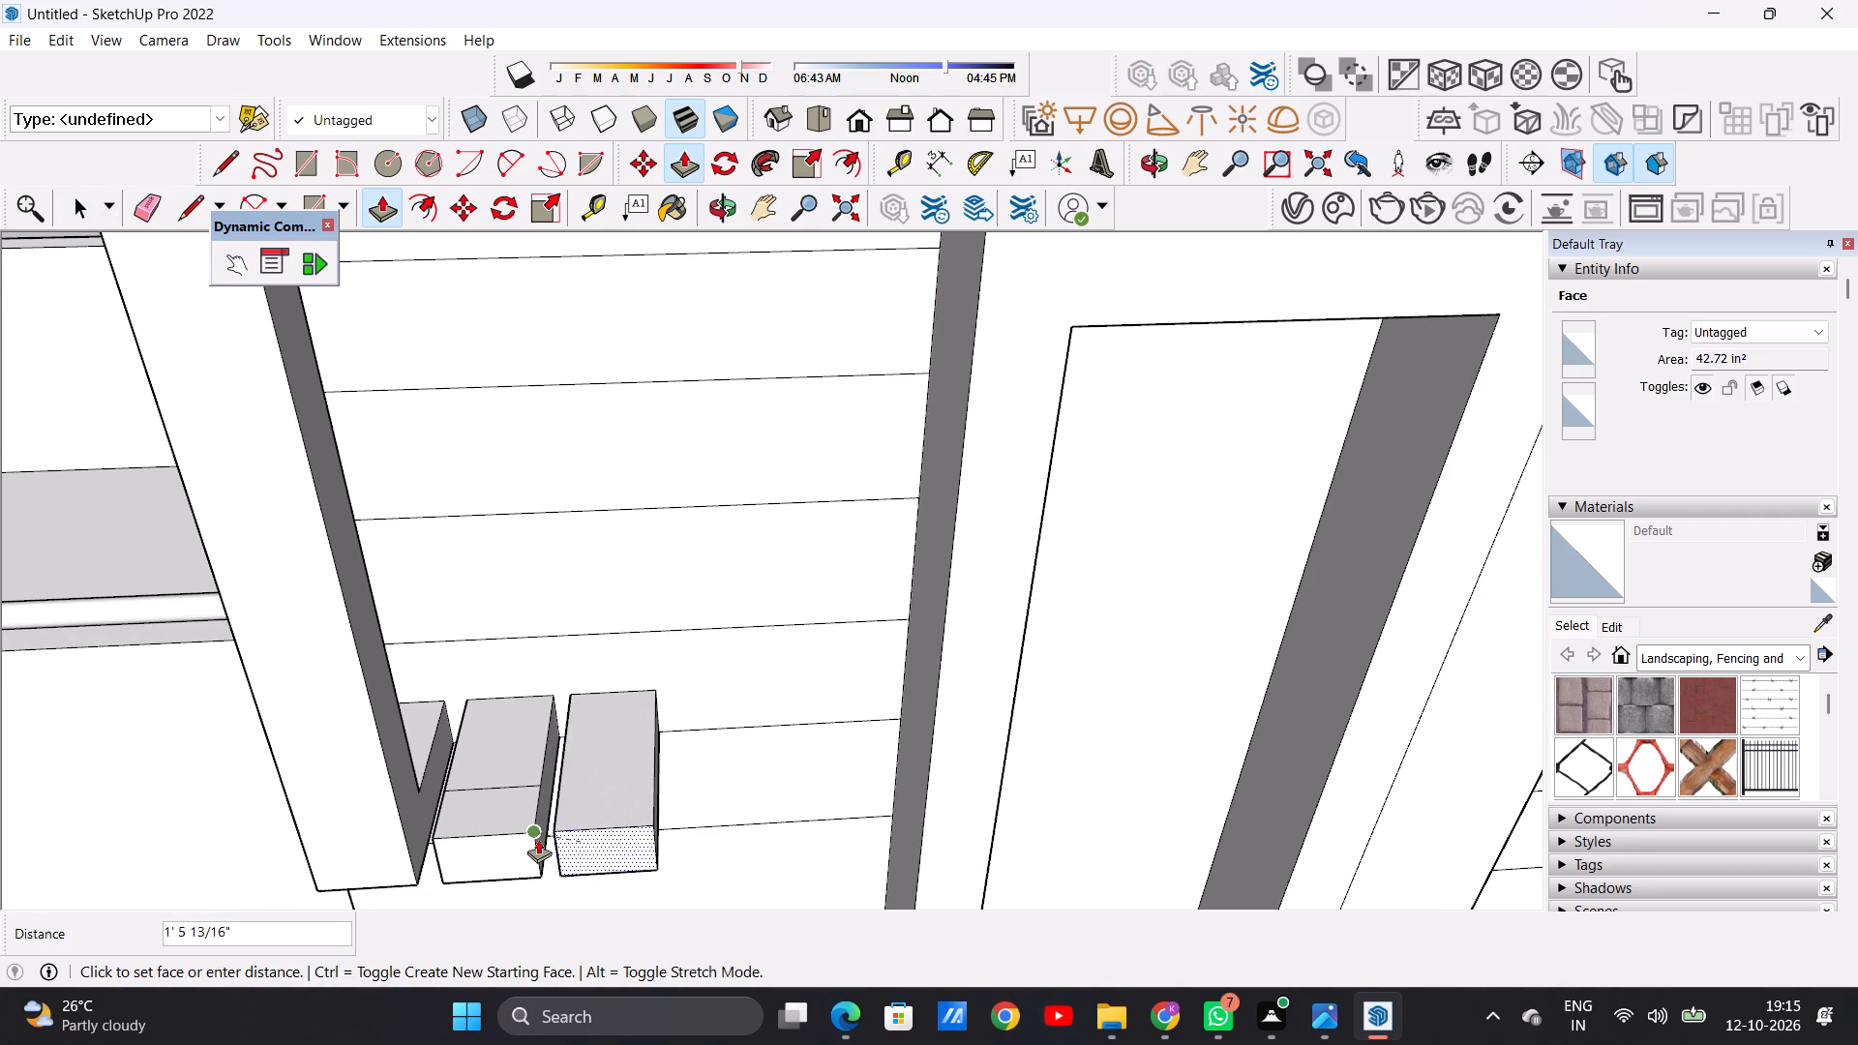
{"action": "left_click", "coordinate": [535, 835]}
{"action": "key", "text": "space"}
Extend the middle block's dividing line over the gap and about 8 1/8" across the third block's top face.
{"action": "type", "text": "L"}
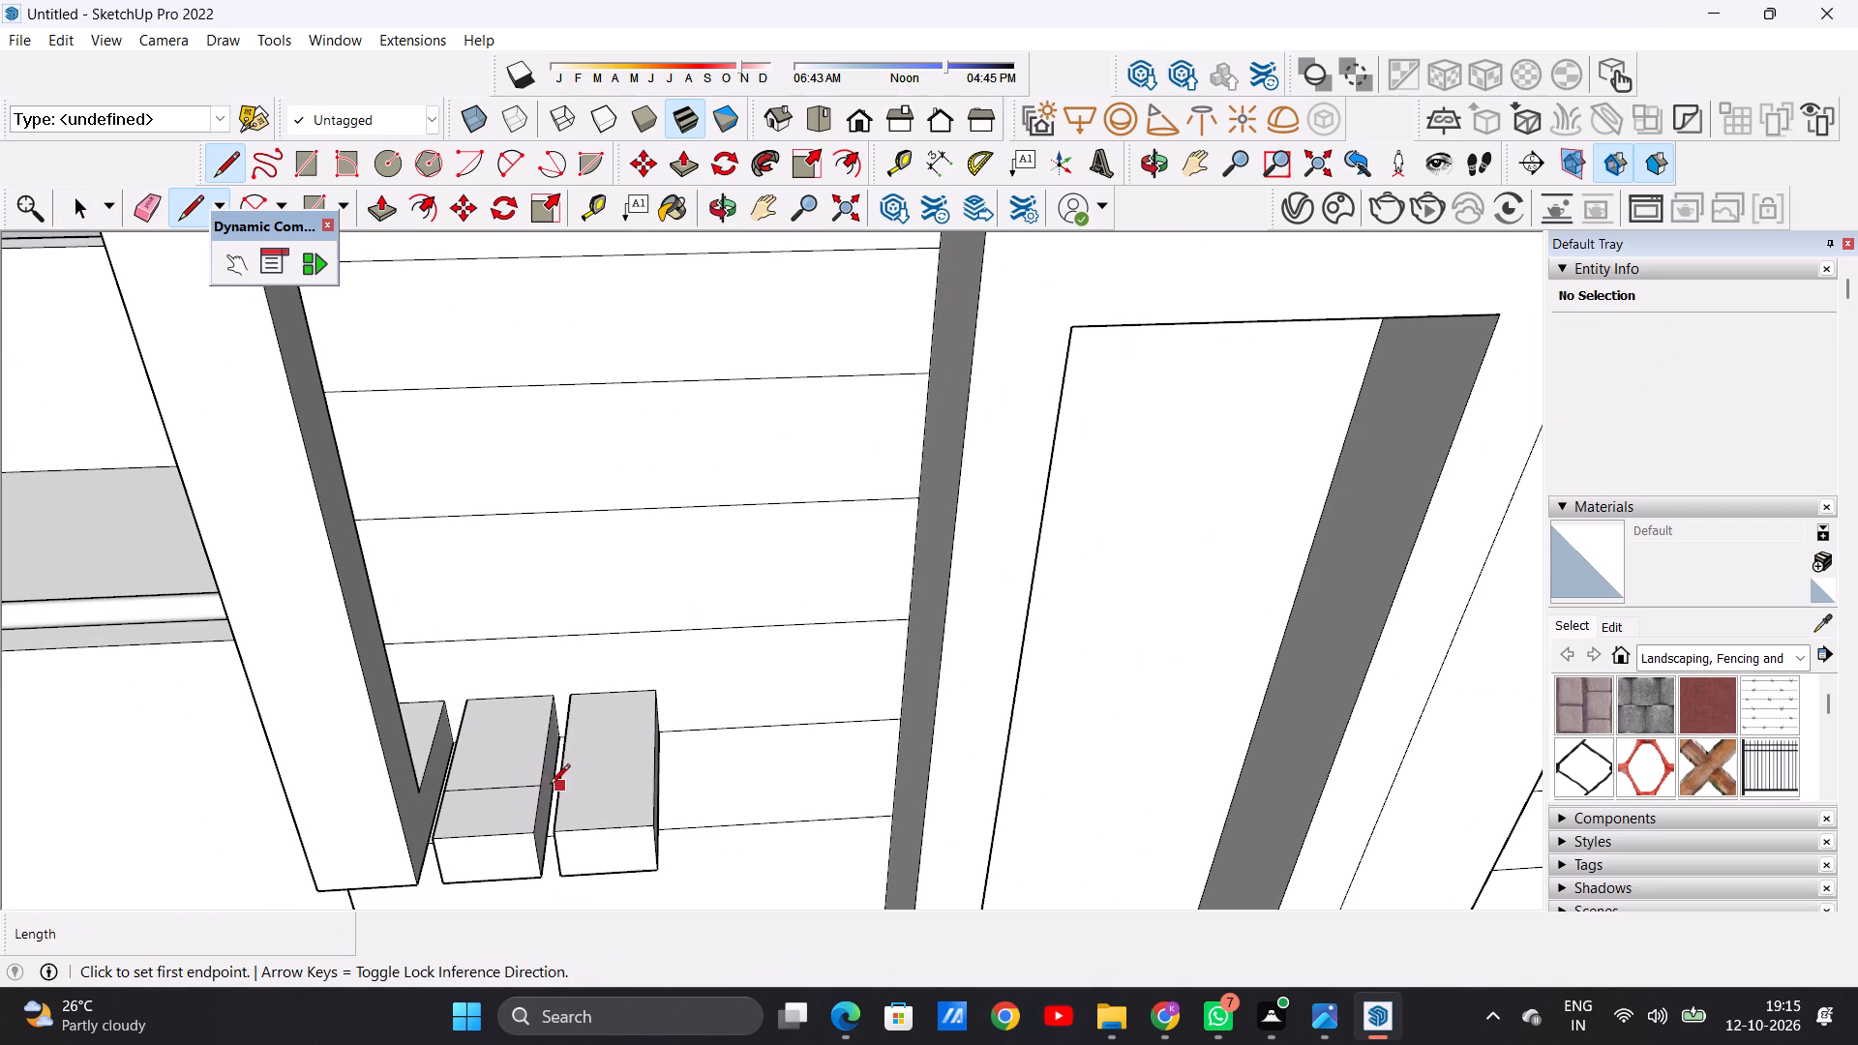
{"action": "left_click", "coordinate": [538, 786]}
{"action": "left_click", "coordinate": [558, 788]}
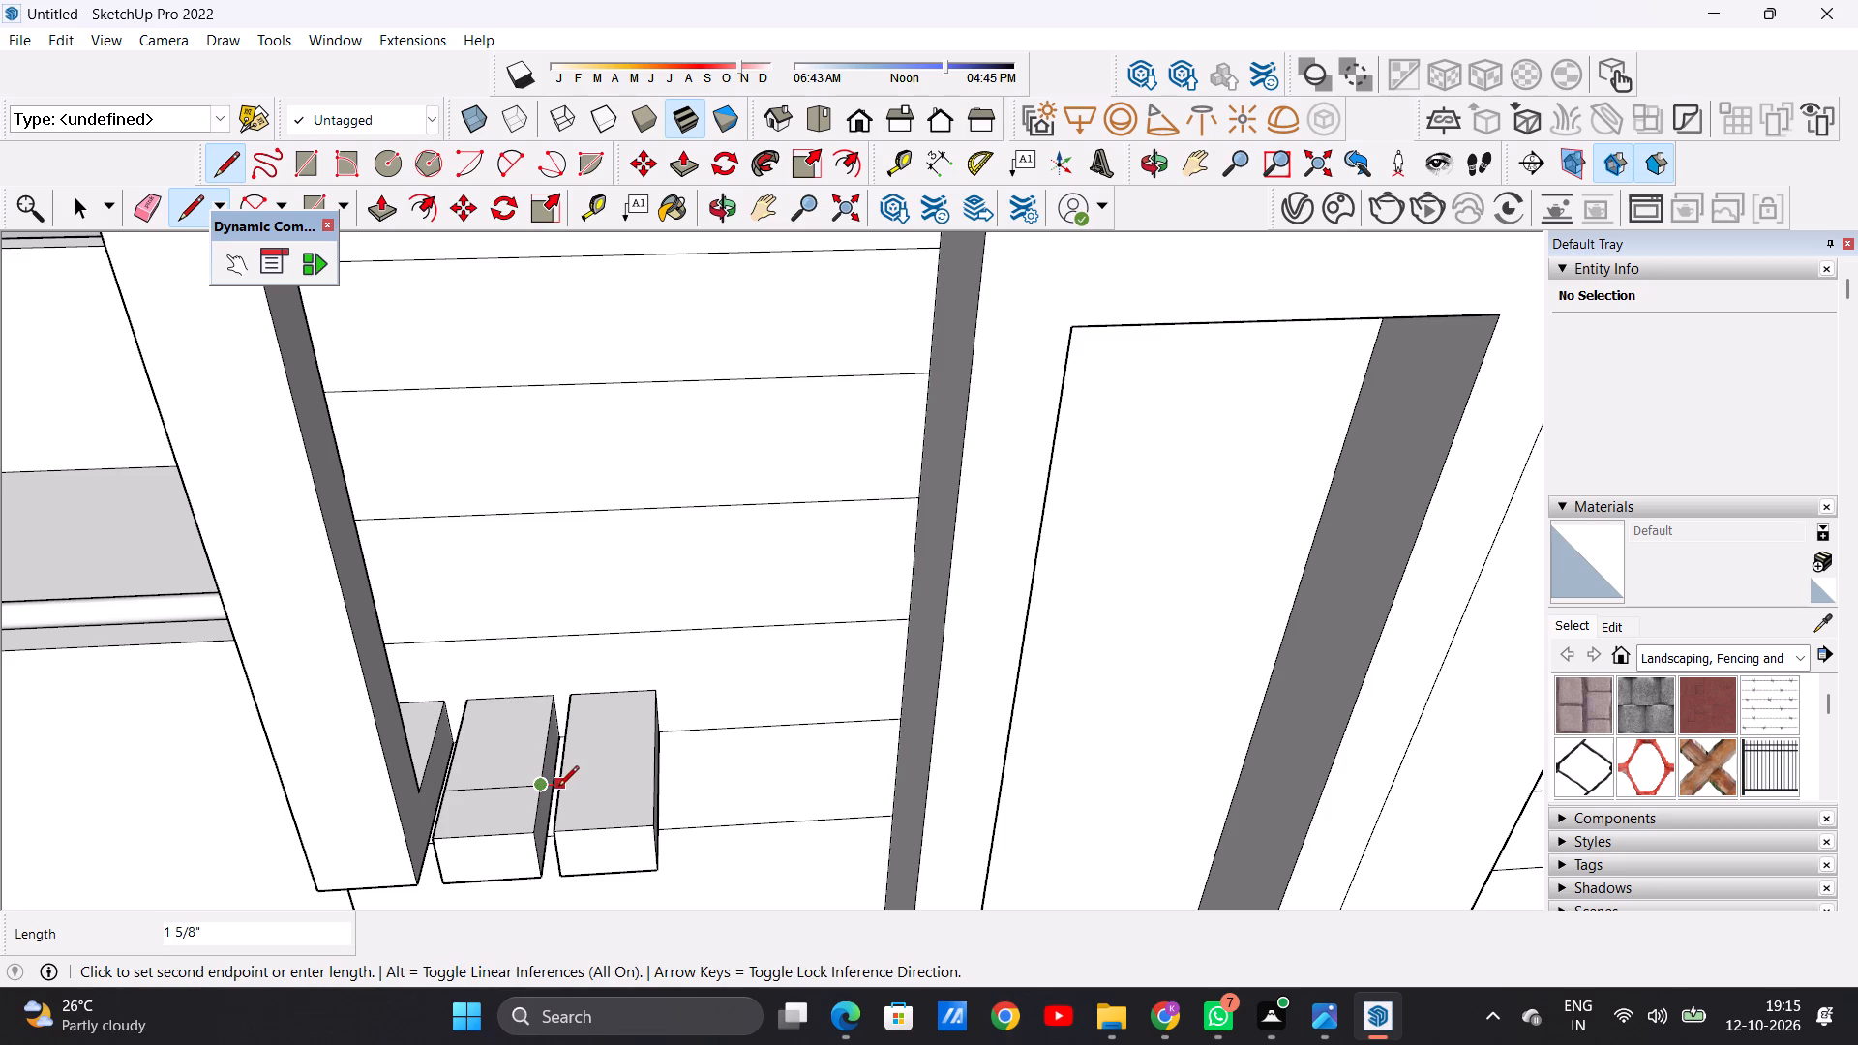
{"action": "left_click", "coordinate": [558, 788]}
{"action": "left_click", "coordinate": [656, 783]}
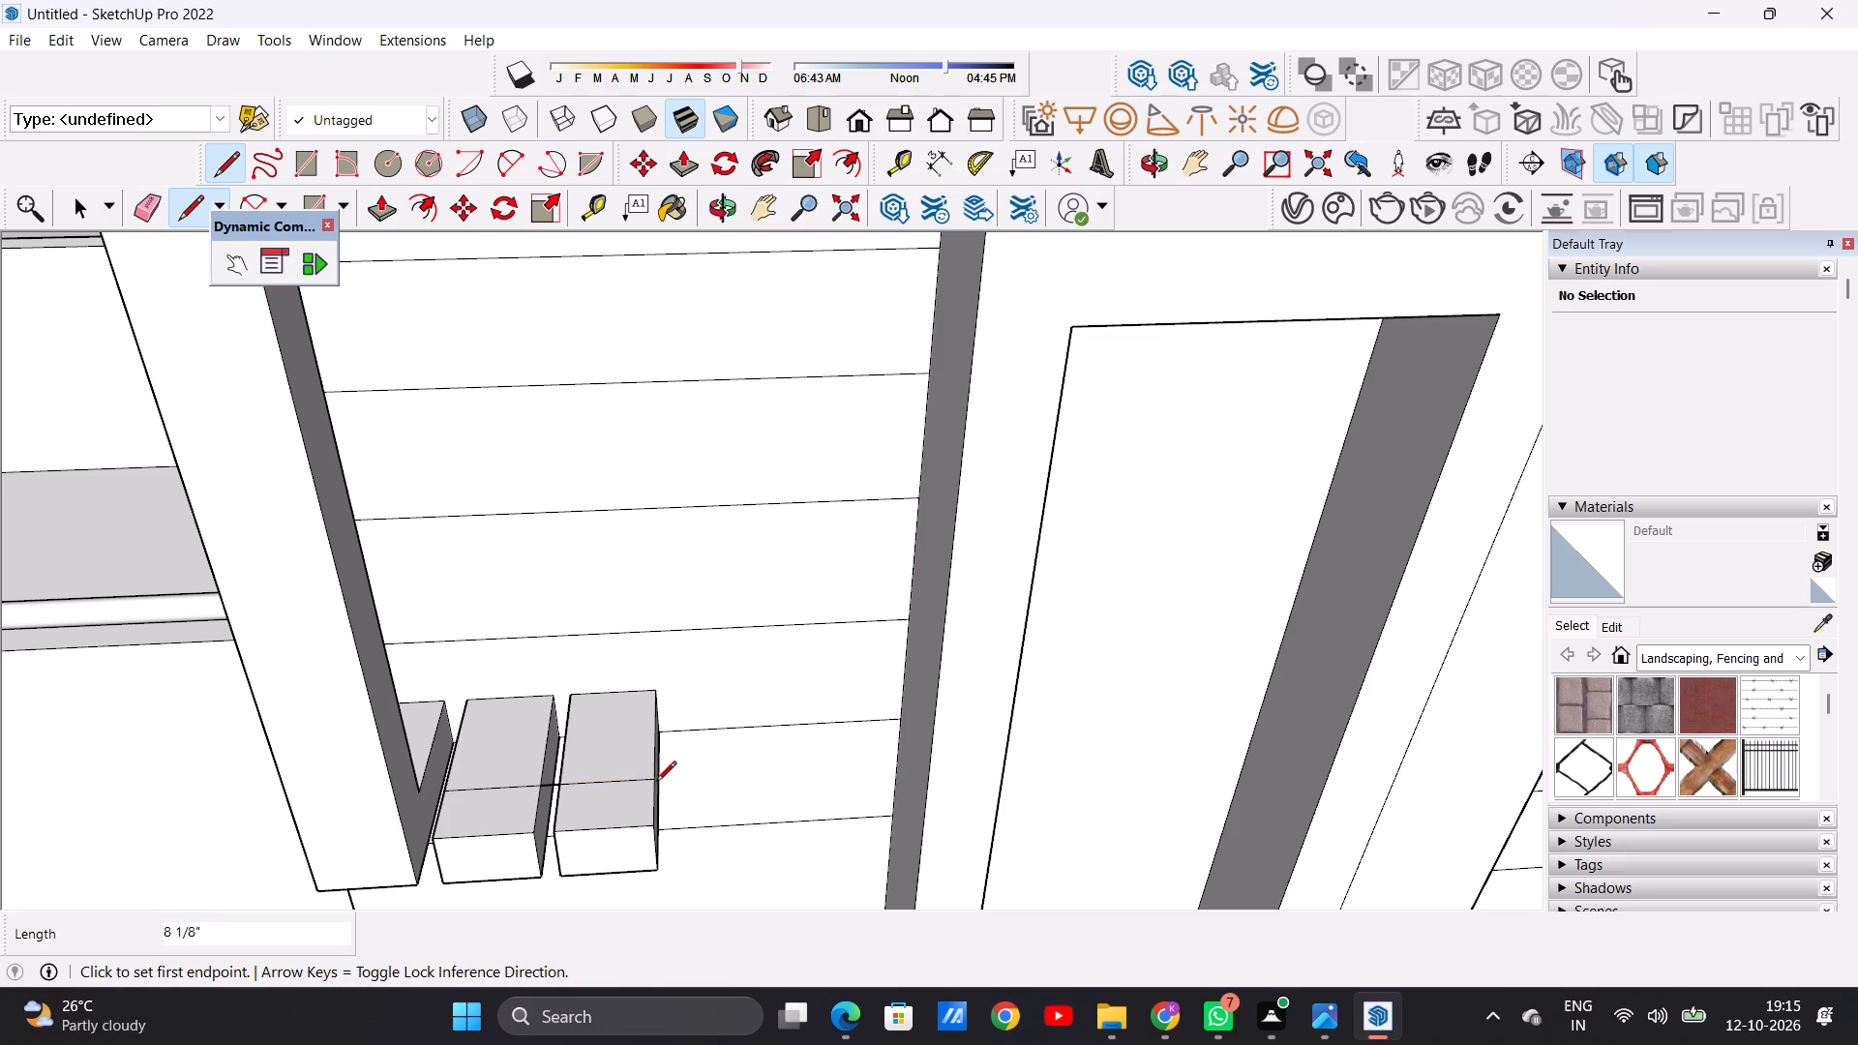
{"action": "key", "text": "space"}
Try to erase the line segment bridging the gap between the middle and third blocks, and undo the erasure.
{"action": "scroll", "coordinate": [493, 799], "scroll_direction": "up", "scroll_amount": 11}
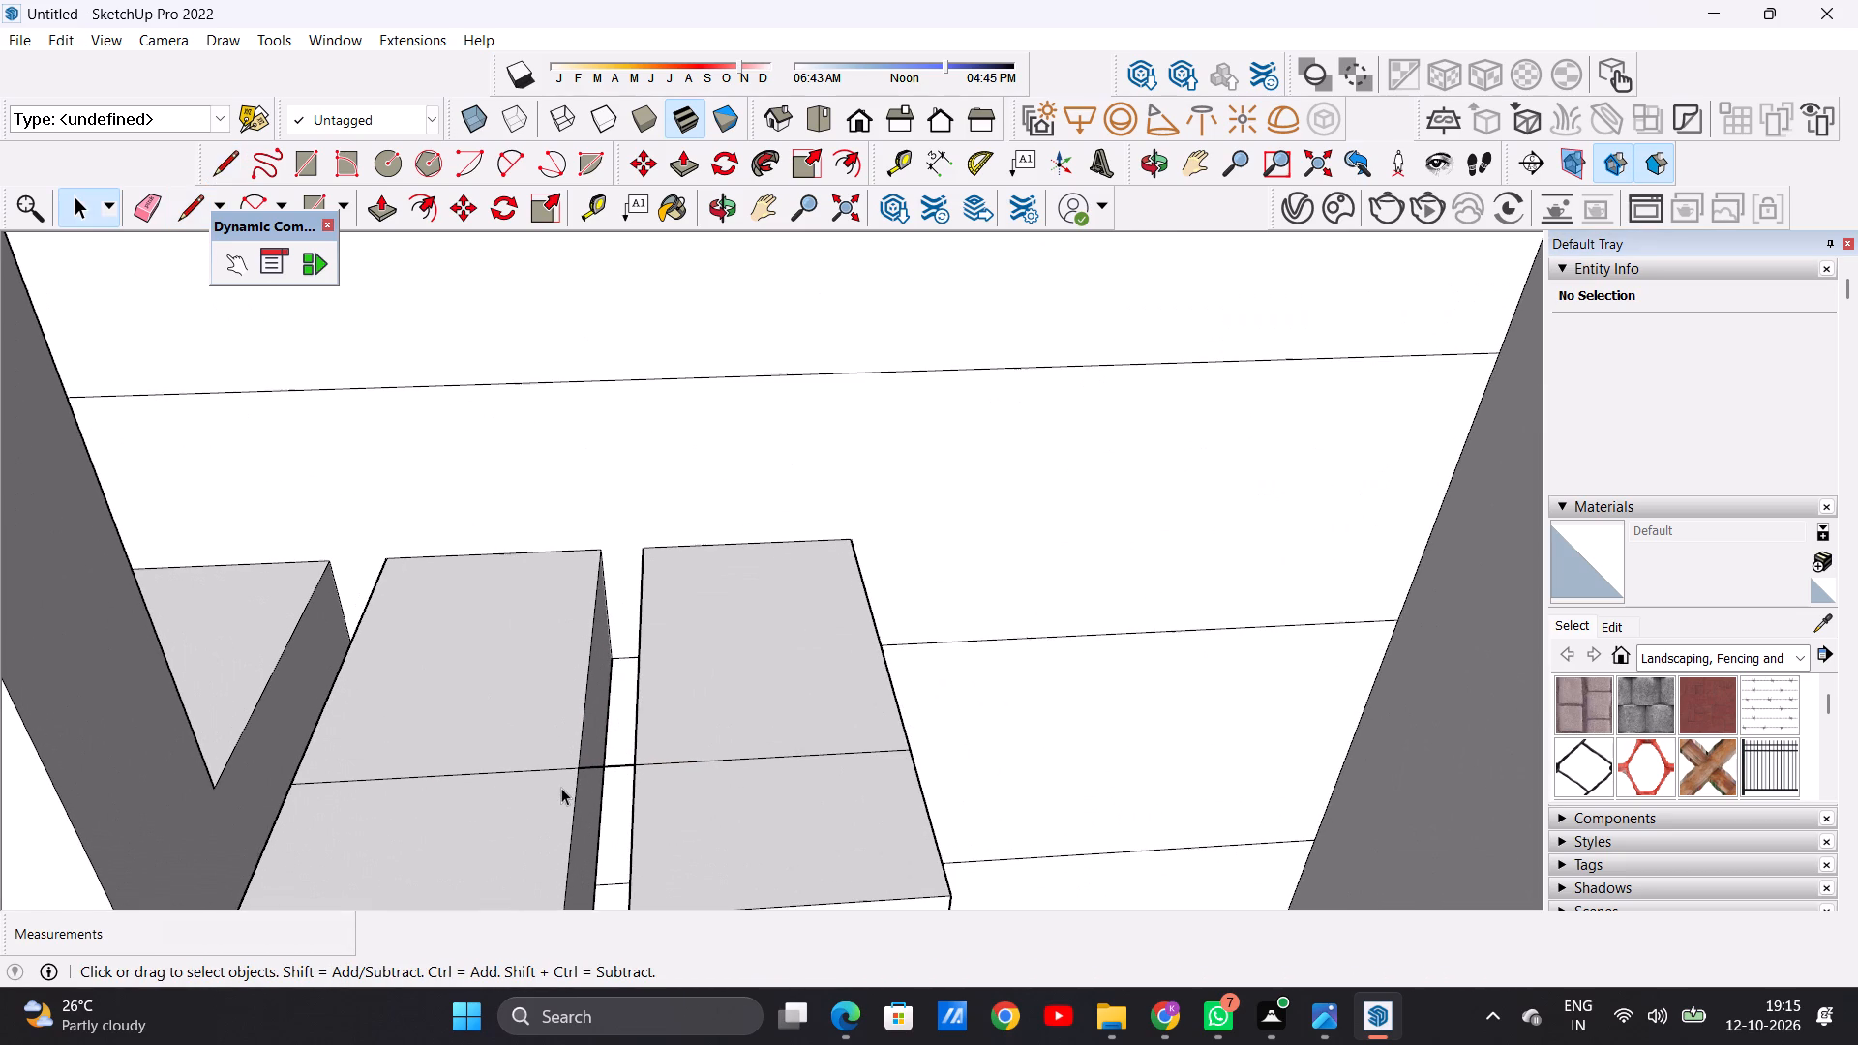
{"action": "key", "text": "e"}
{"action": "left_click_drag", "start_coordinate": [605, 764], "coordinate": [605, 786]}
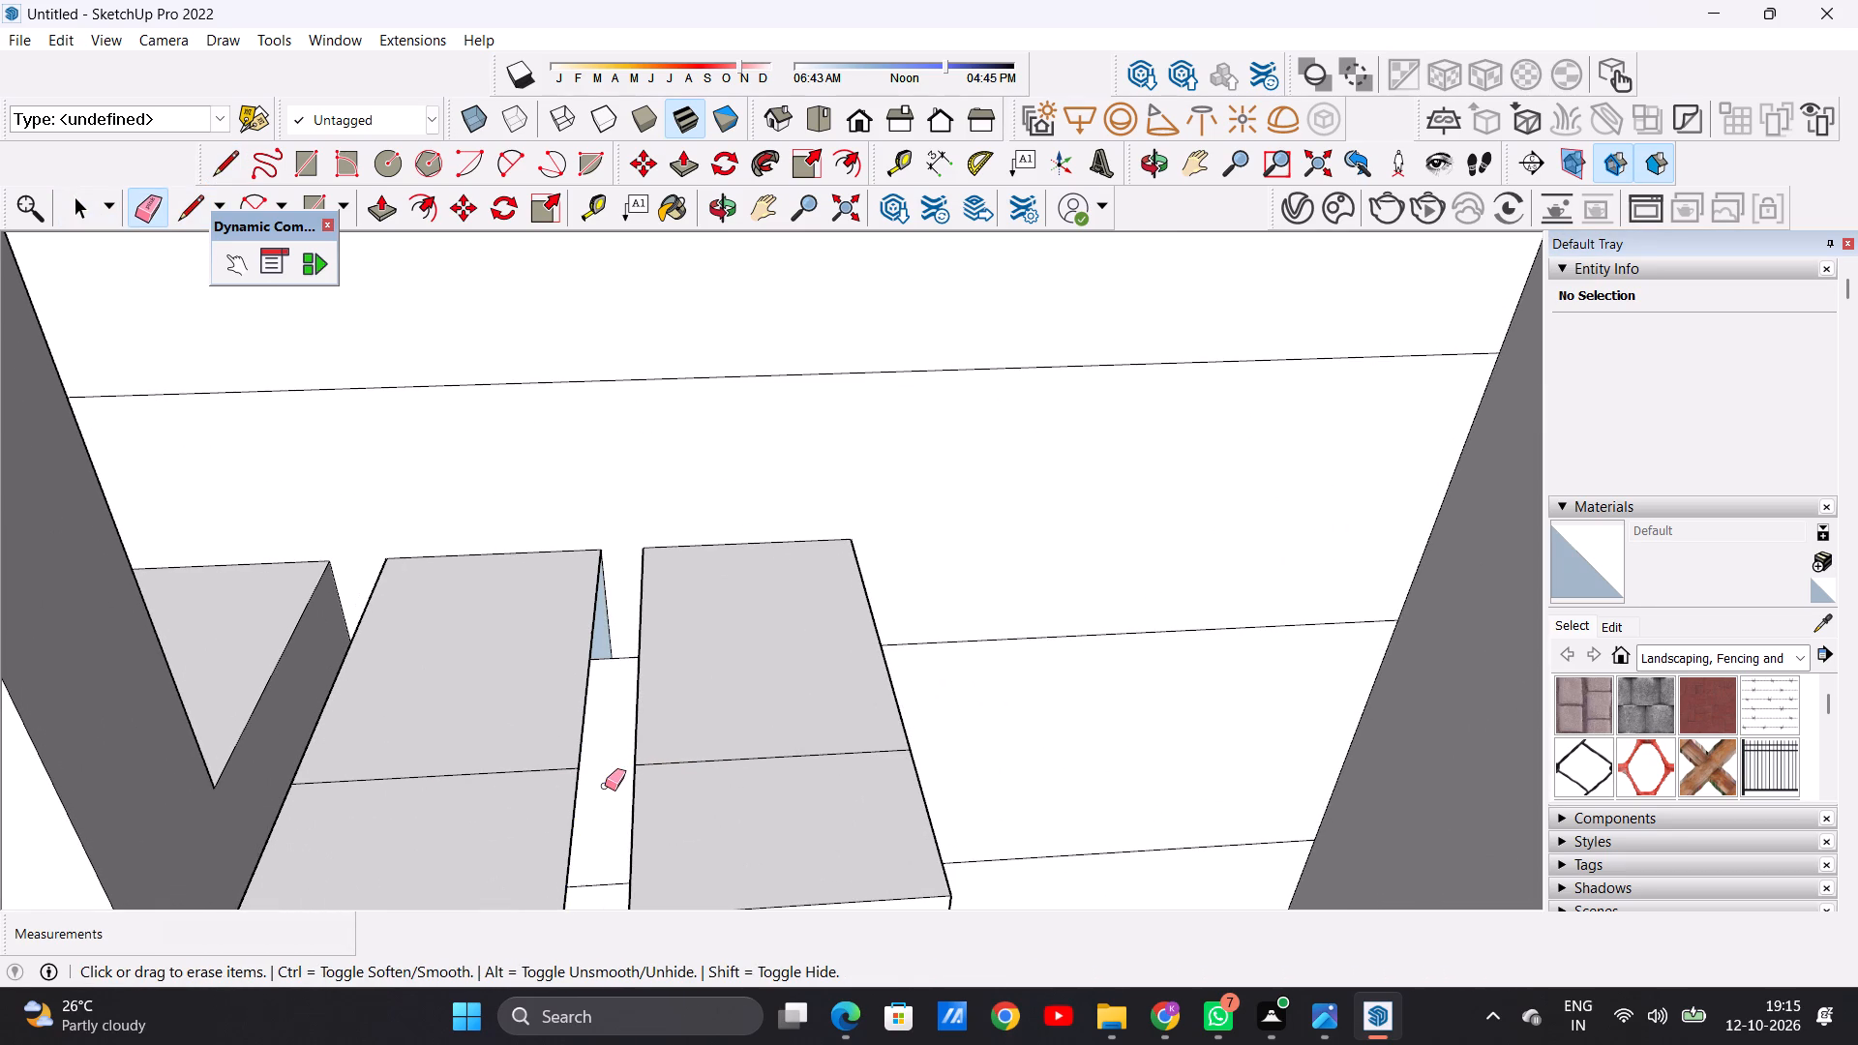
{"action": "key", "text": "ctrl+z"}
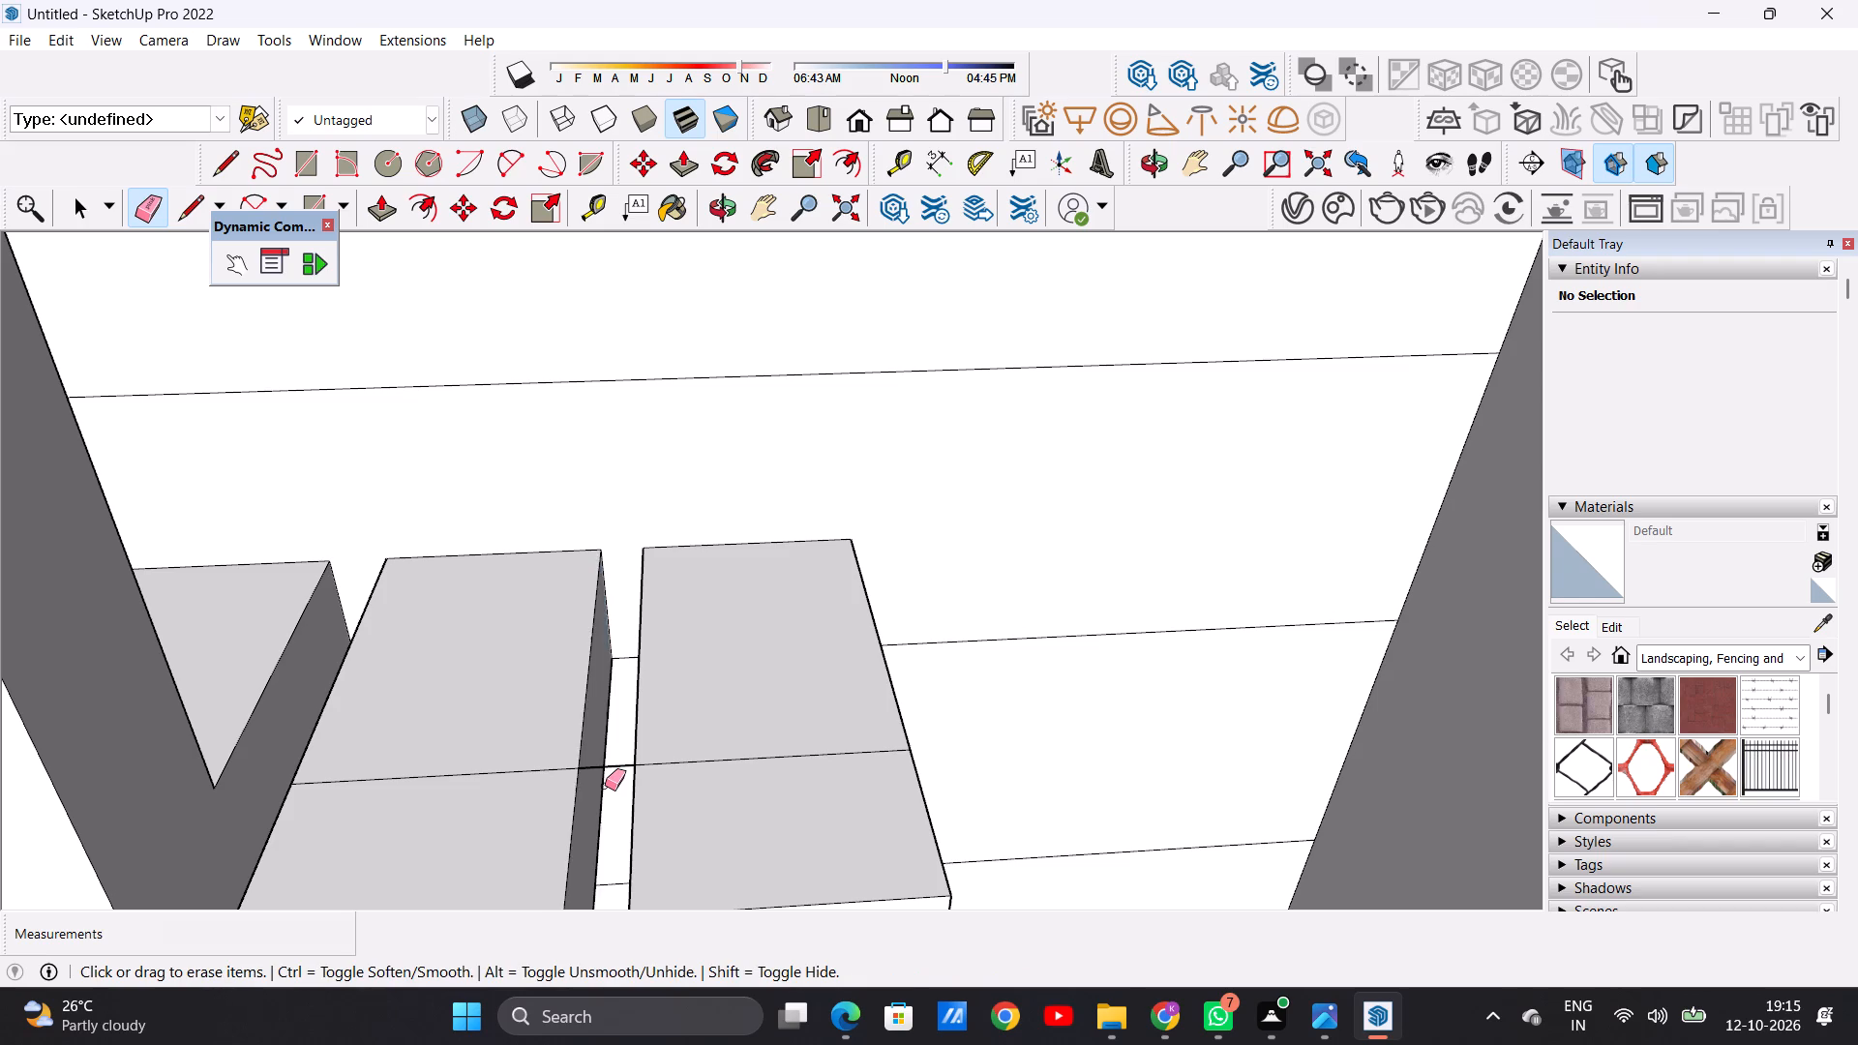
Erase only the stray line segment bridging the gap between the middle and third blocks.
{"action": "scroll", "coordinate": [605, 786], "scroll_direction": "up", "scroll_amount": 3}
{"action": "left_click", "coordinate": [596, 757]}
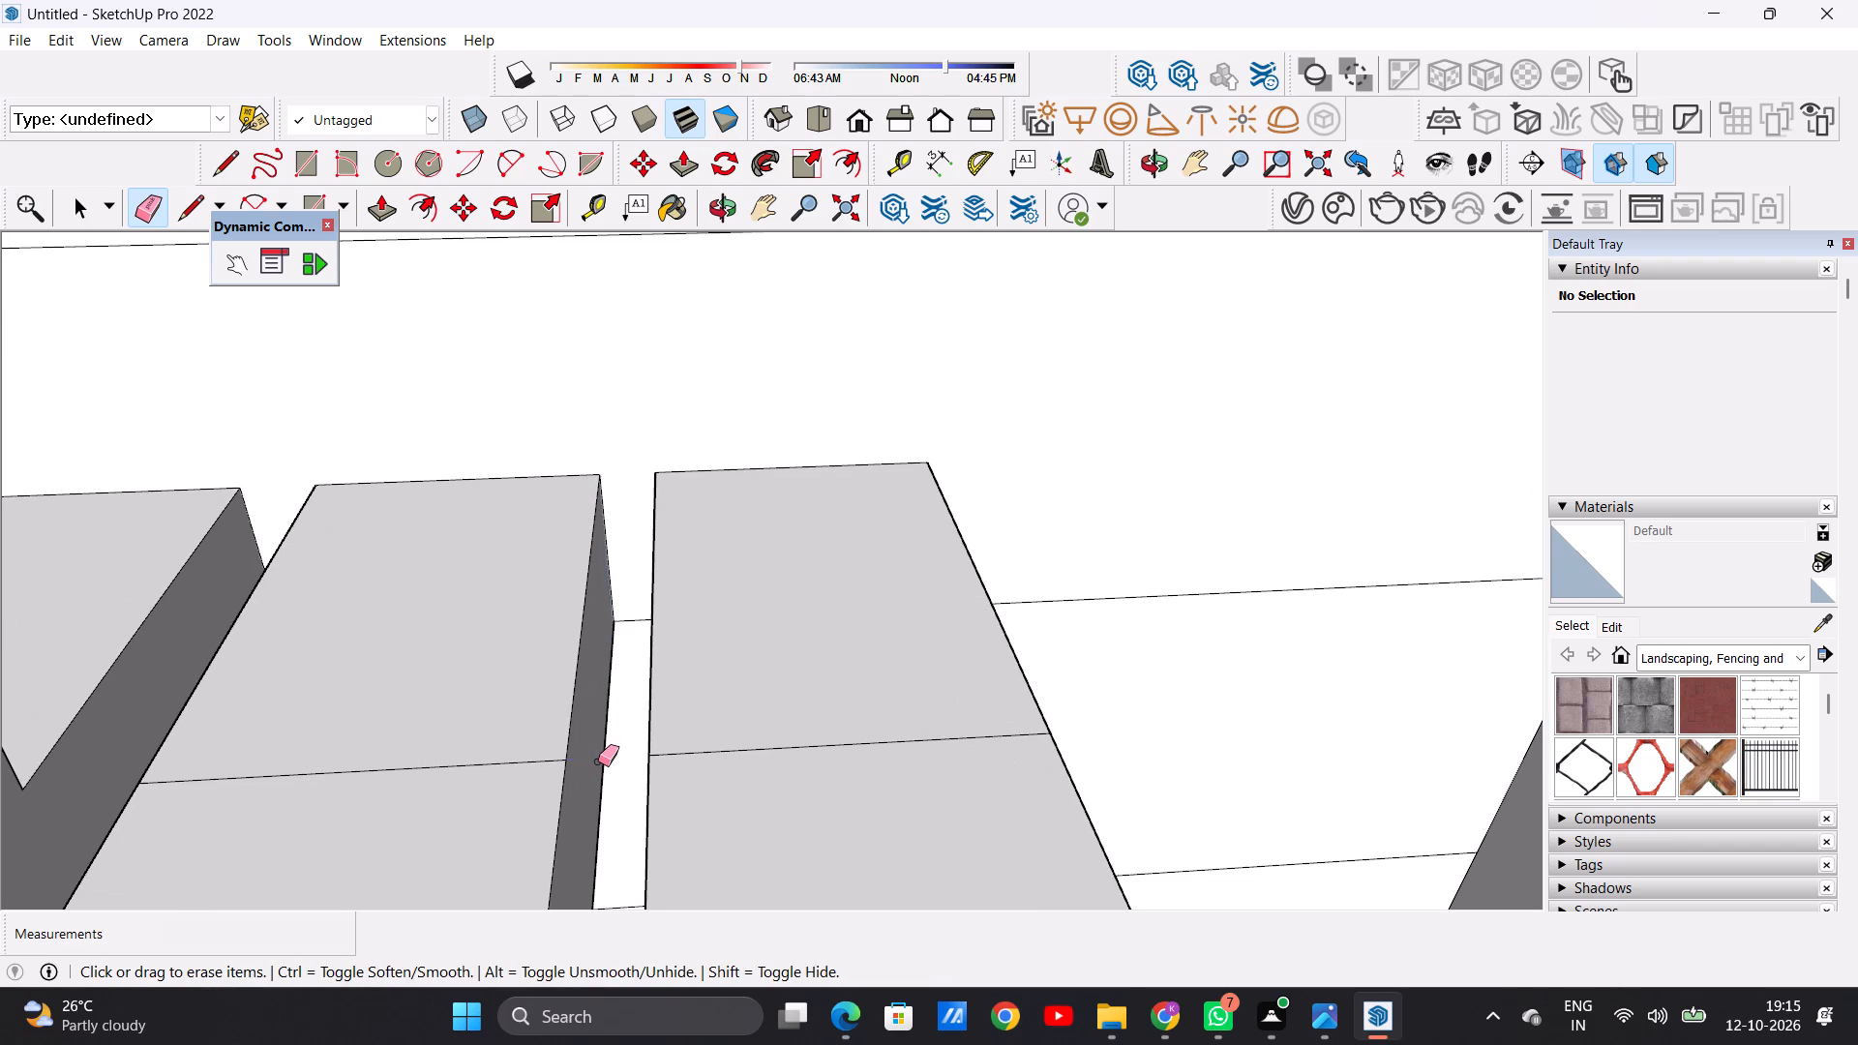
{"action": "key", "text": "space"}
{"action": "scroll", "coordinate": [598, 761], "scroll_direction": "down", "scroll_amount": 20}
{"action": "scroll", "coordinate": [598, 761], "scroll_direction": "down", "scroll_amount": 5}
{"action": "middle_click_drag", "start_coordinate": [616, 830], "coordinate": [595, 674]}
{"action": "middle_click_drag", "start_coordinate": [582, 651], "coordinate": [550, 636]}
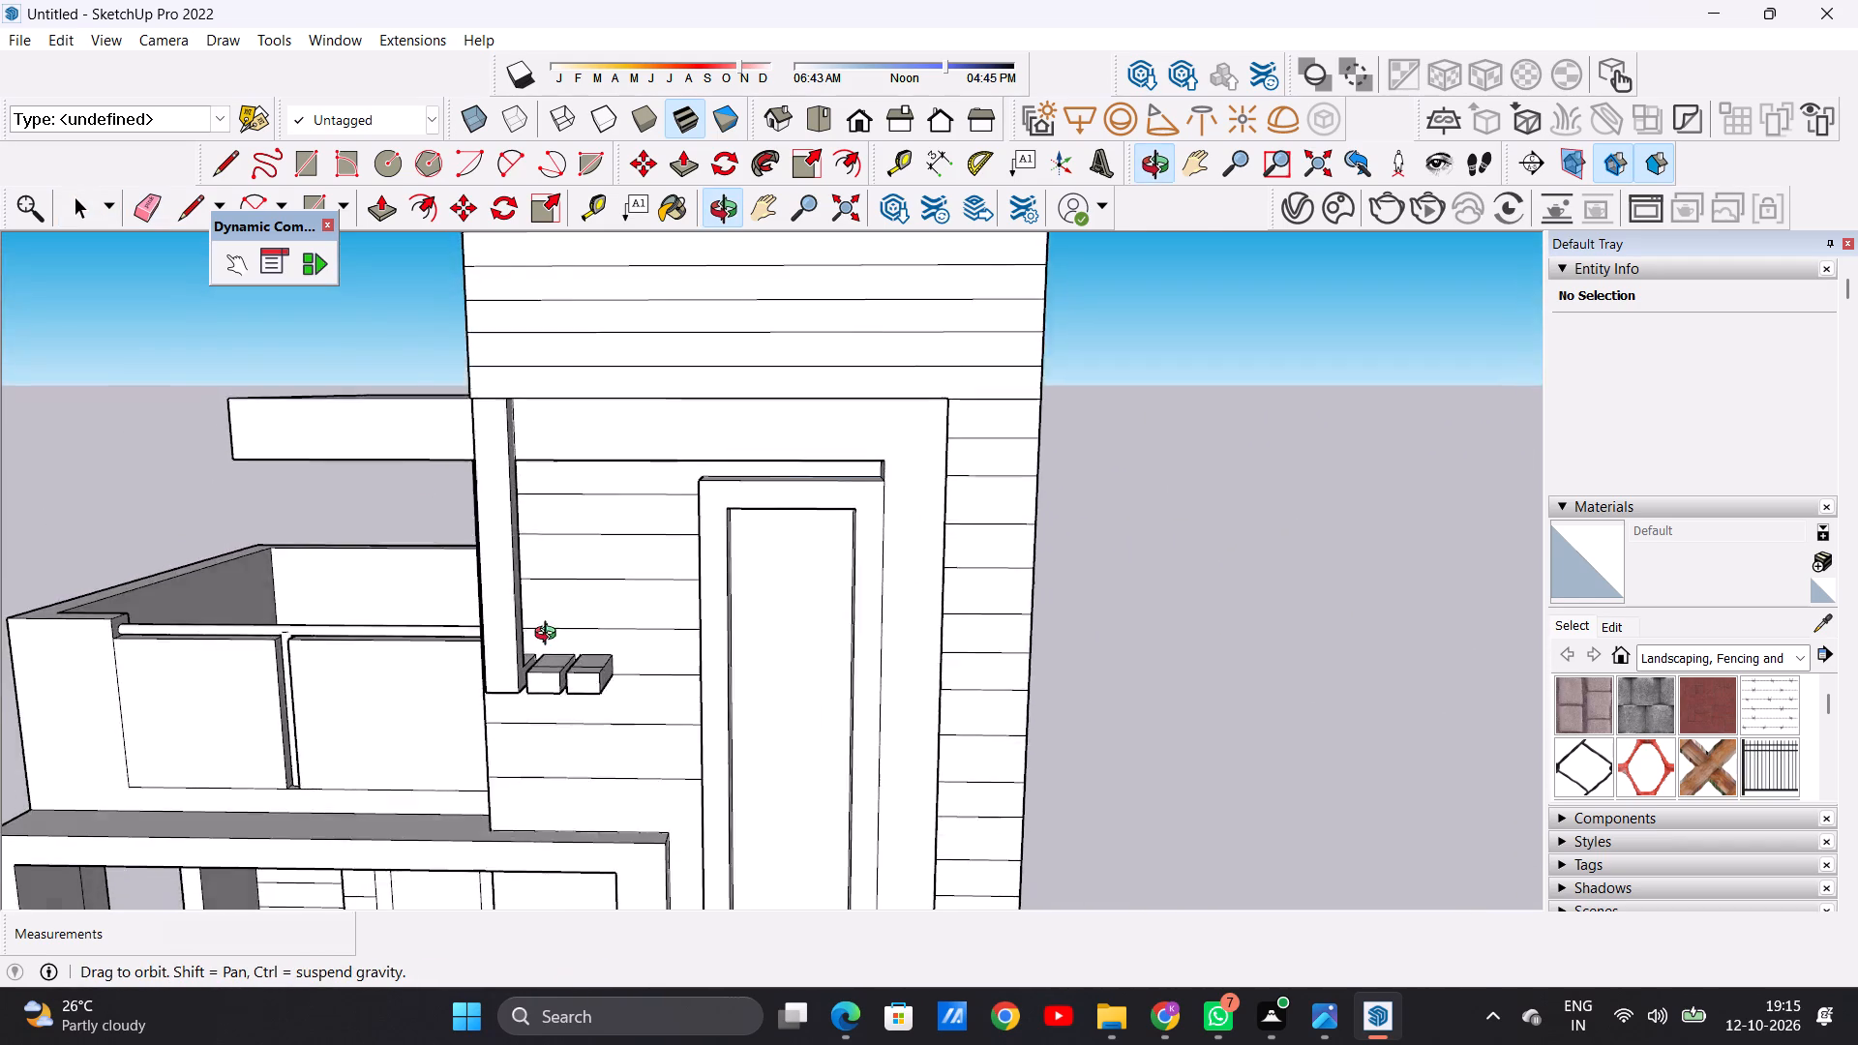
Push/Pull the front part of the middle small block's top face up about 5' 5 13/16" to the roof slab's top edge.
{"action": "middle_click_drag", "start_coordinate": [550, 636], "coordinate": [382, 802]}
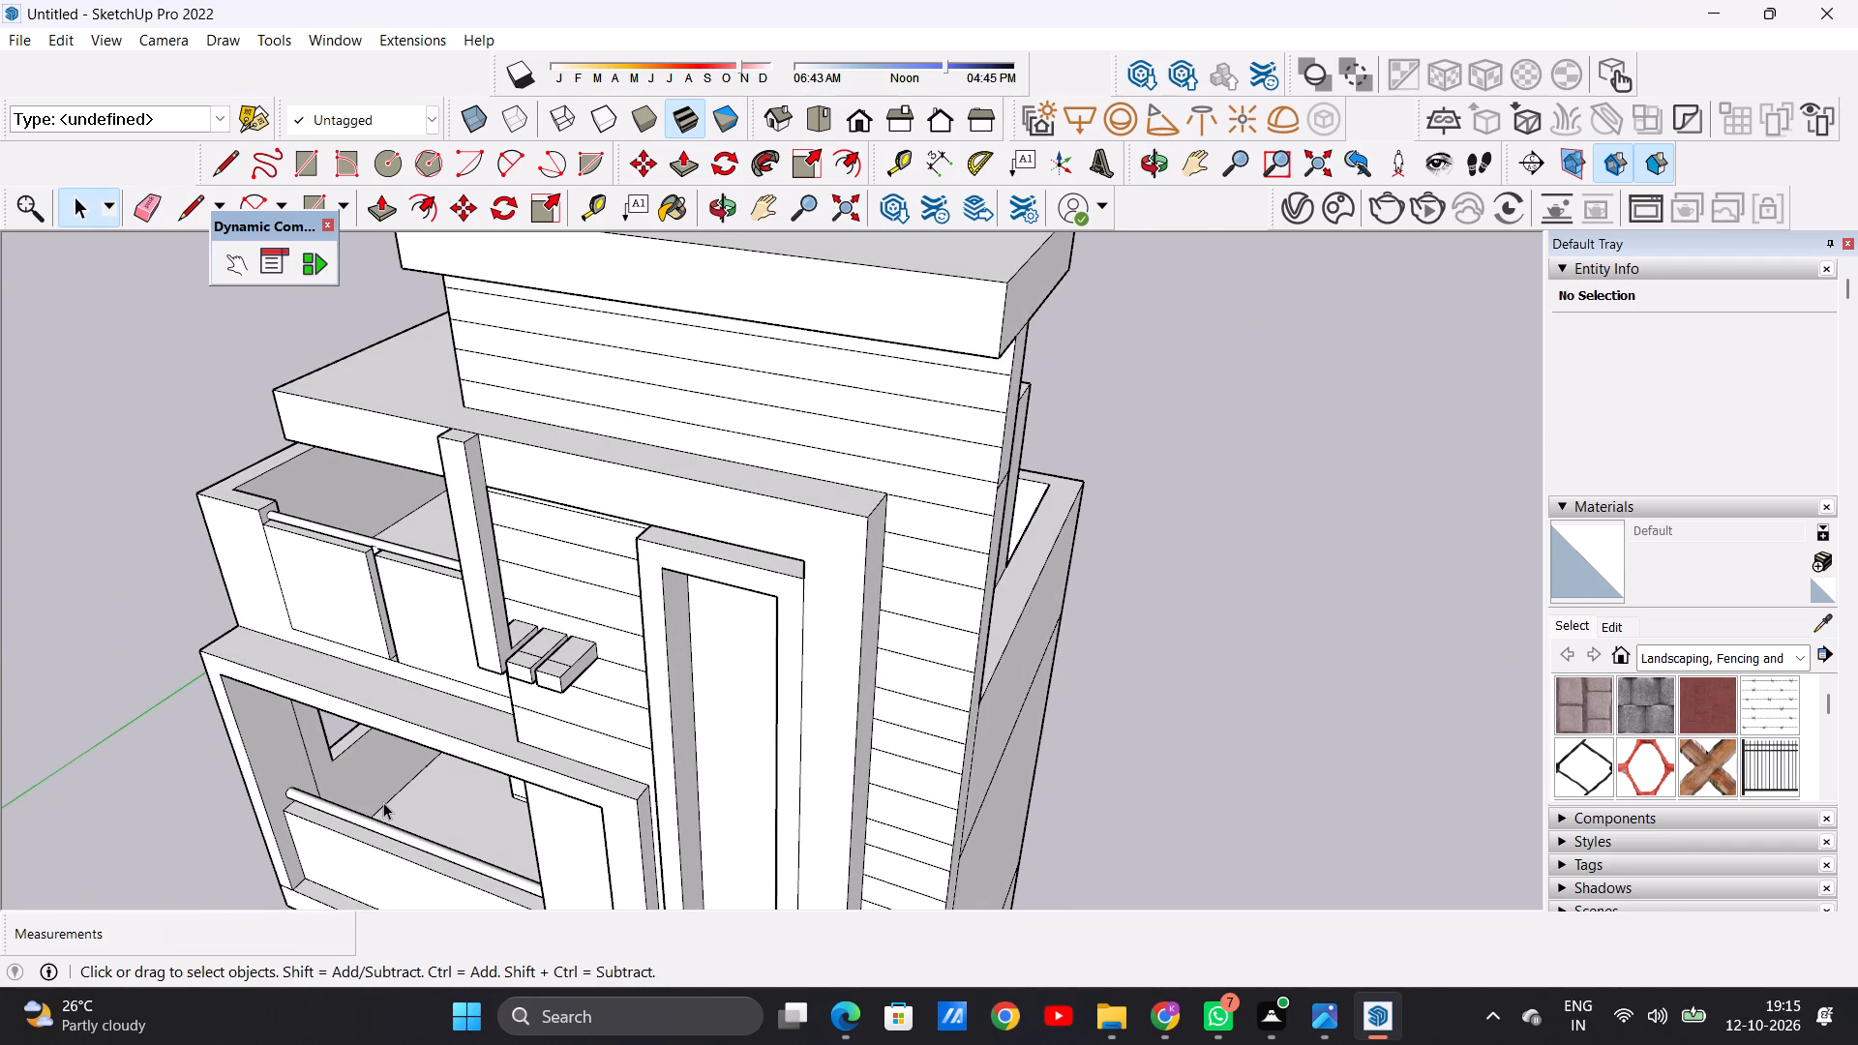
{"action": "key", "text": "p"}
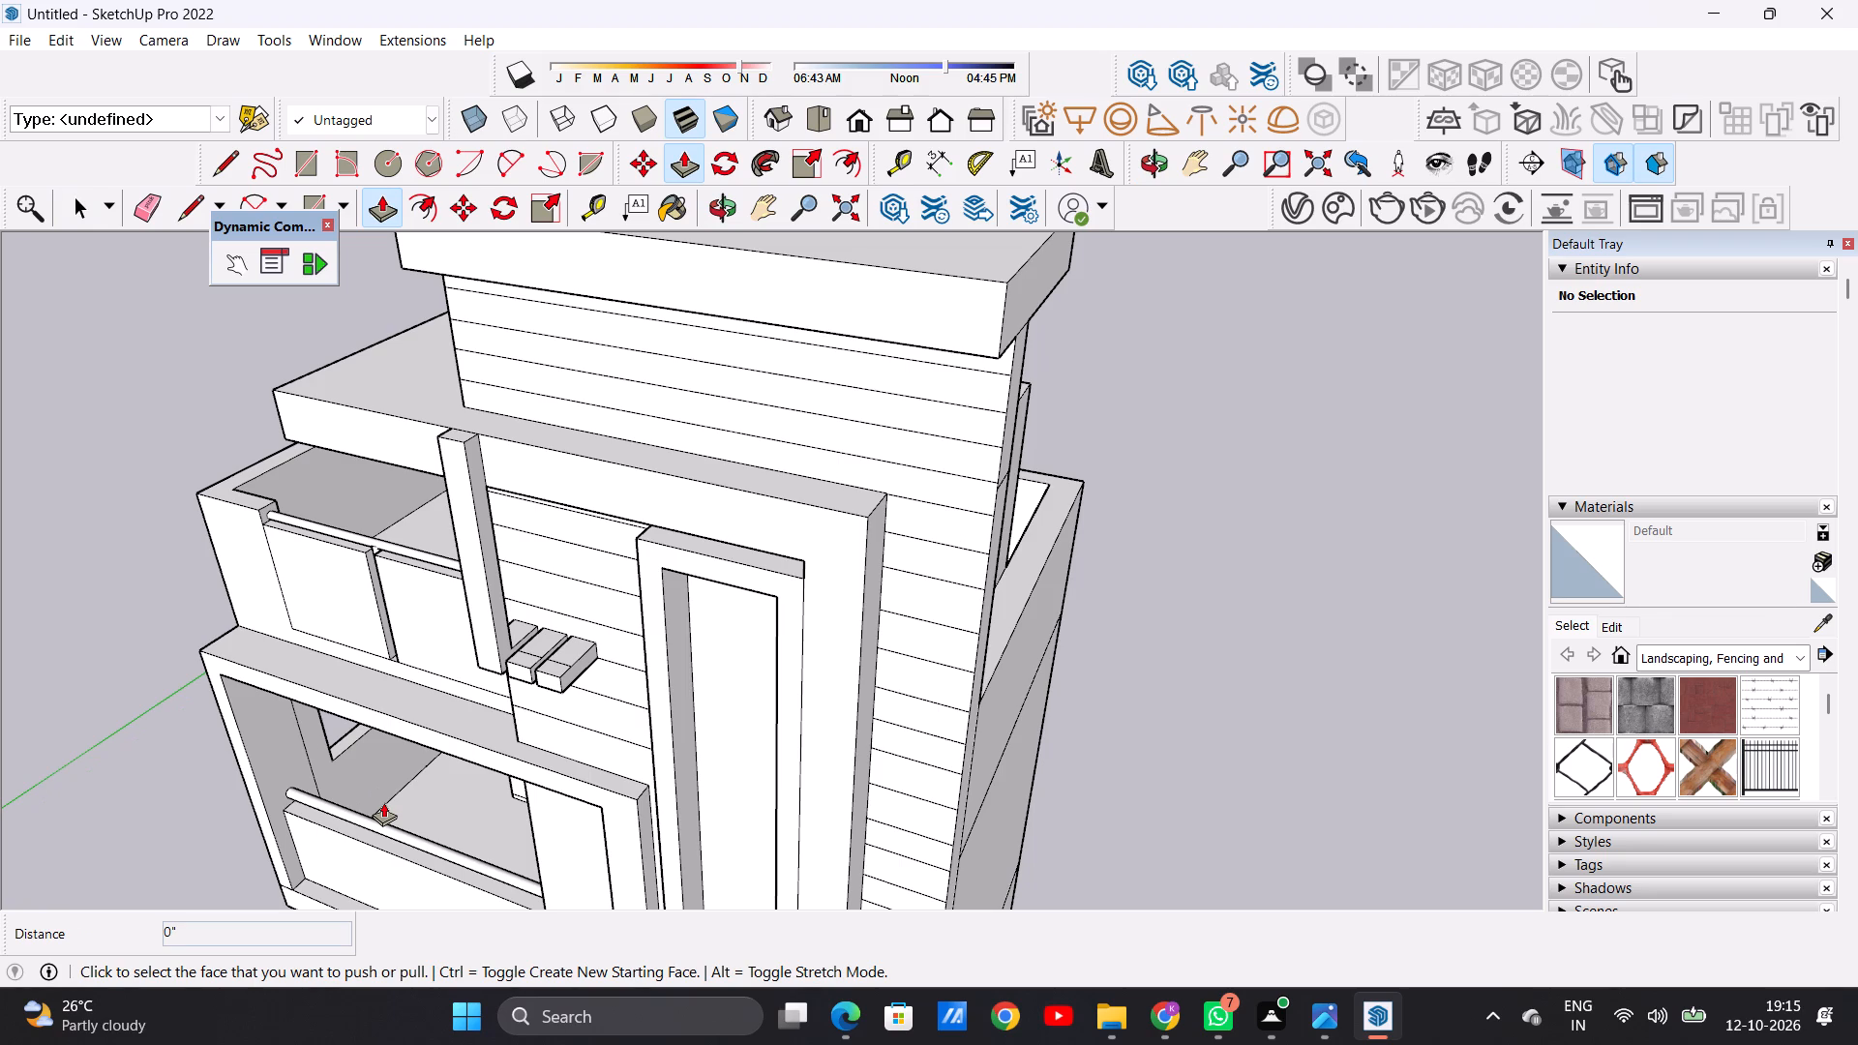
{"action": "scroll", "coordinate": [560, 606], "scroll_direction": "up", "scroll_amount": 7}
{"action": "scroll", "coordinate": [503, 691], "scroll_direction": "down", "scroll_amount": 1}
{"action": "scroll", "coordinate": [503, 691], "scroll_direction": "up", "scroll_amount": 4}
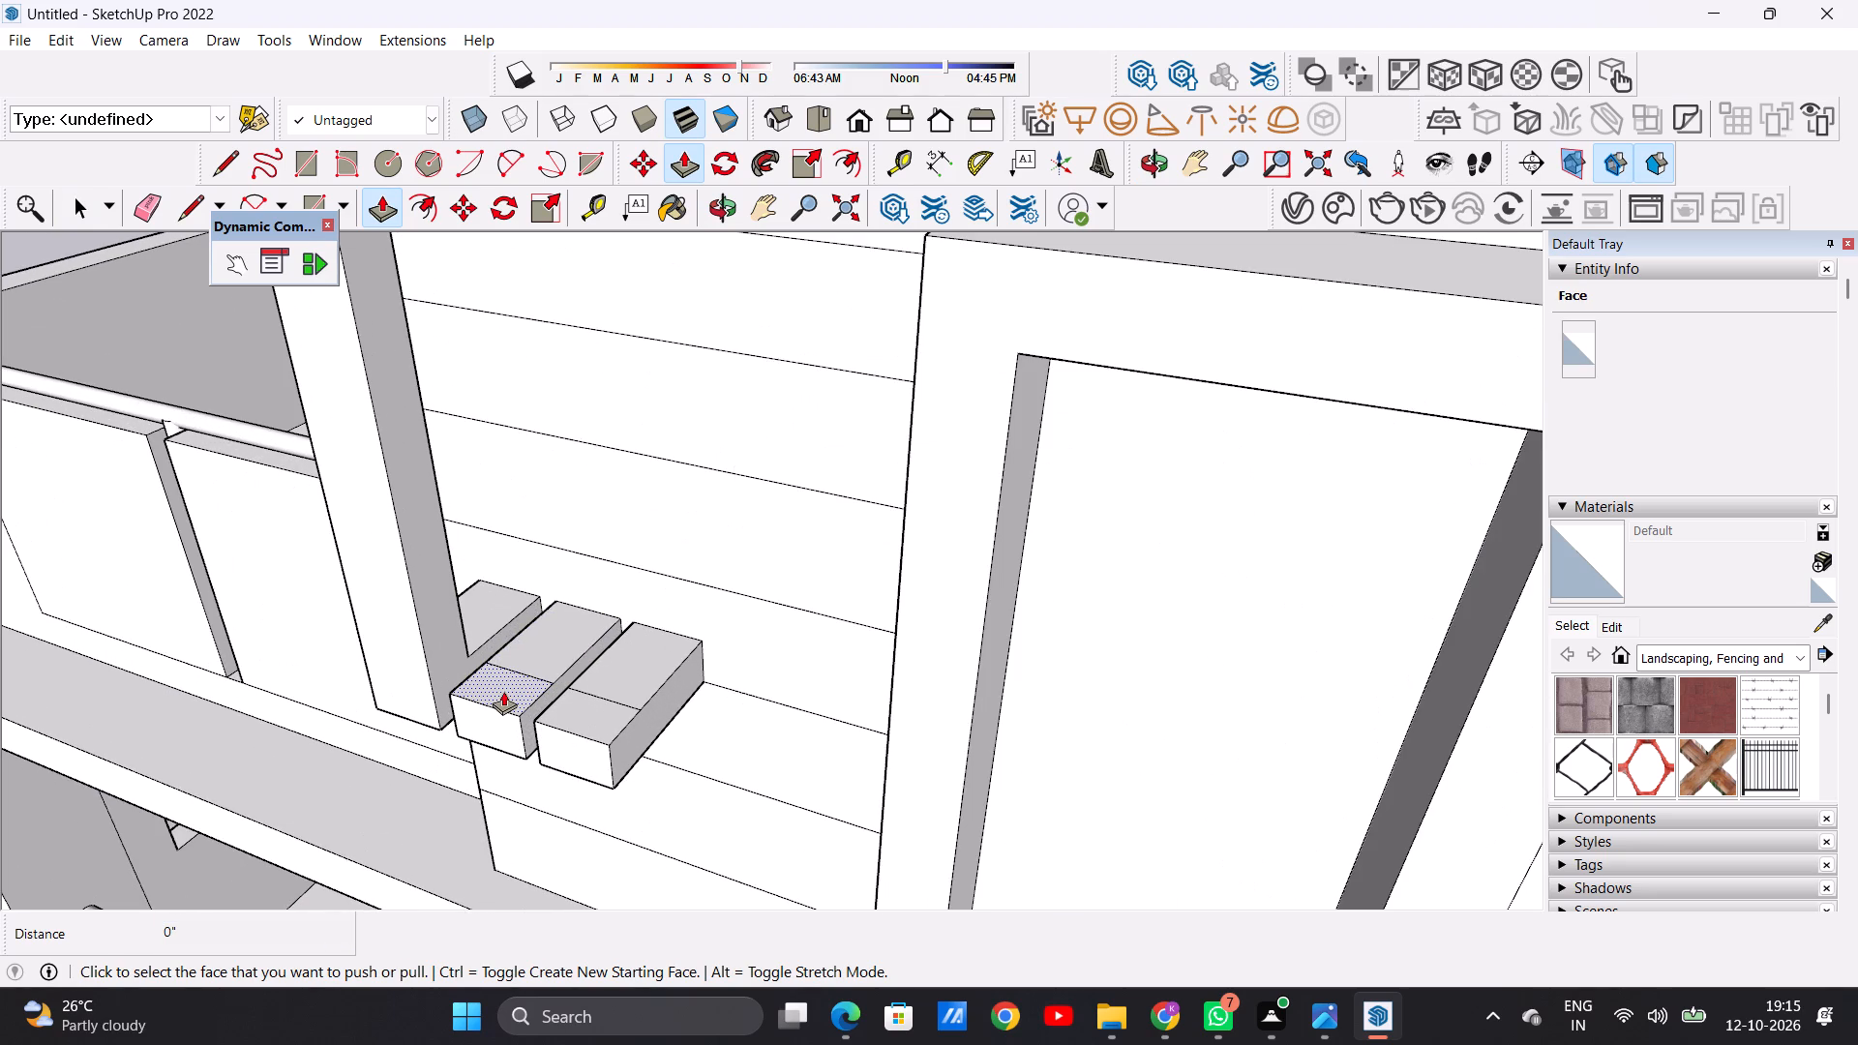
{"action": "left_click", "coordinate": [503, 691]}
{"action": "scroll", "coordinate": [490, 605], "scroll_direction": "down", "scroll_amount": 11}
{"action": "scroll", "coordinate": [466, 413], "scroll_direction": "up", "scroll_amount": 6}
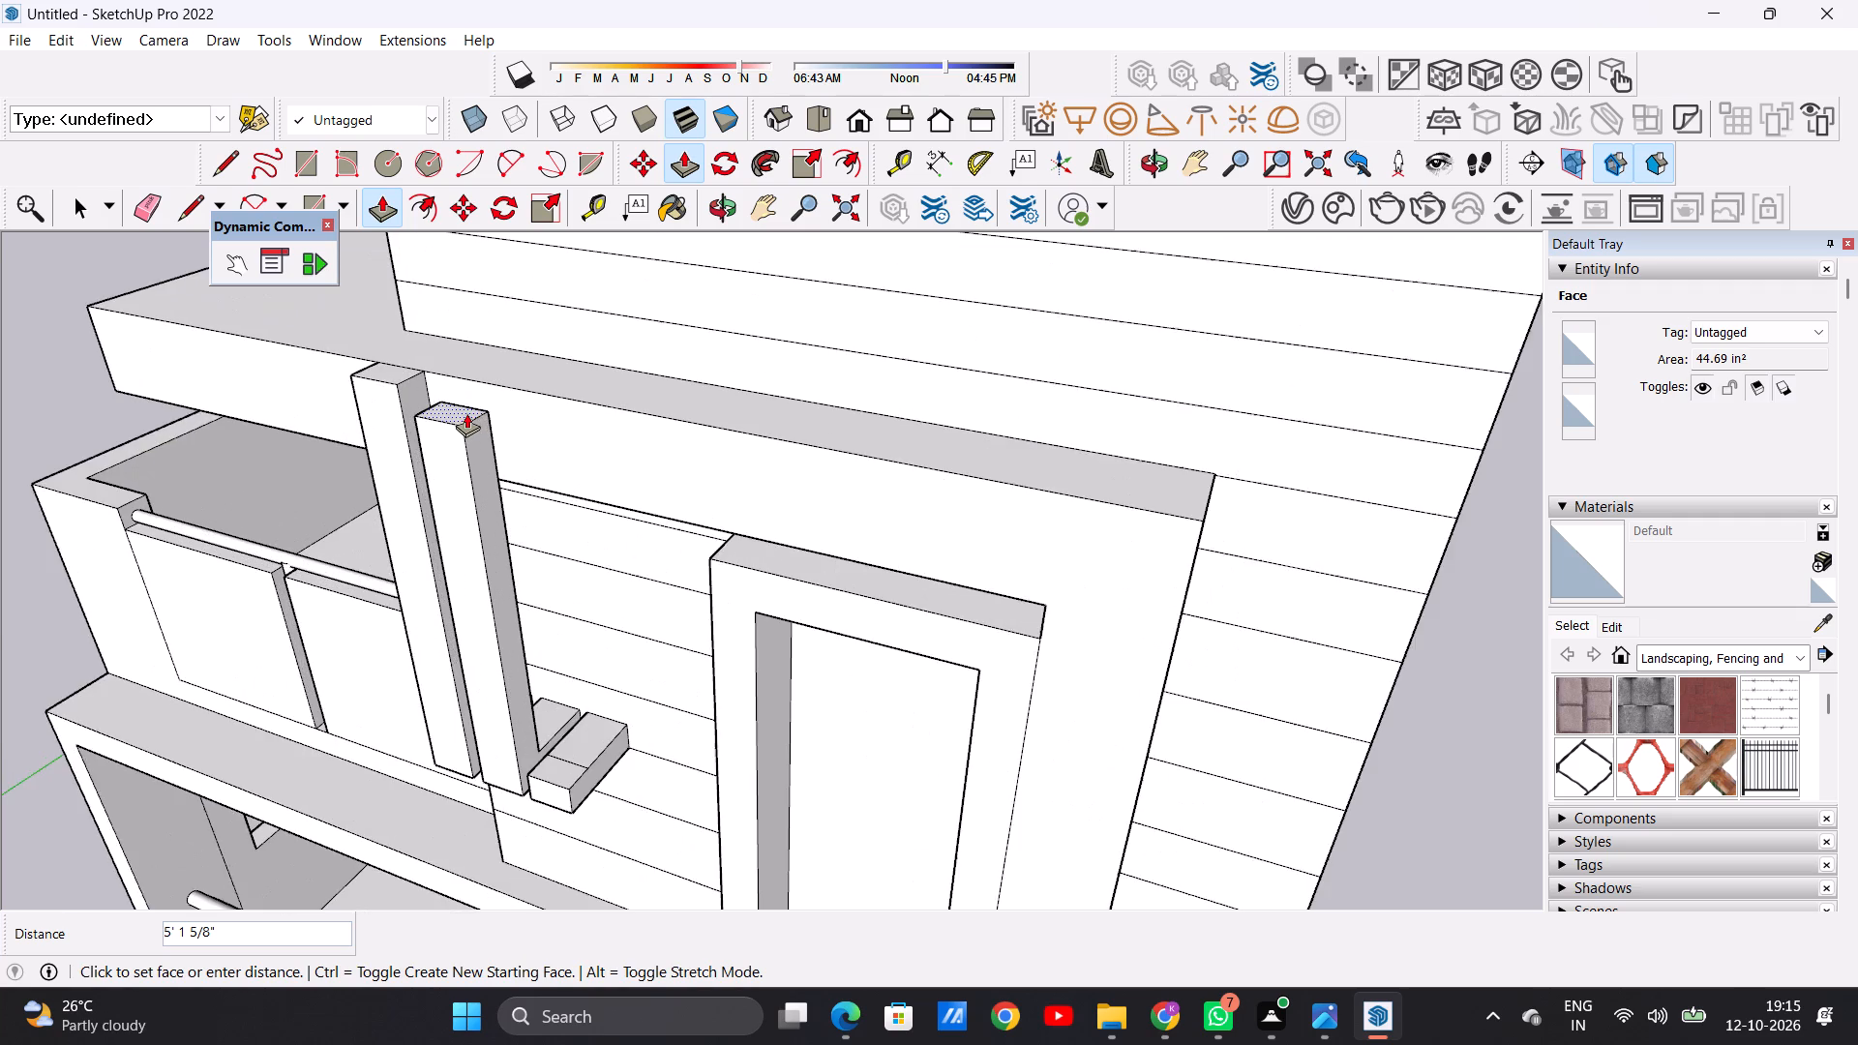
{"action": "scroll", "coordinate": [466, 413], "scroll_direction": "up", "scroll_amount": 4}
{"action": "left_click", "coordinate": [496, 356]}
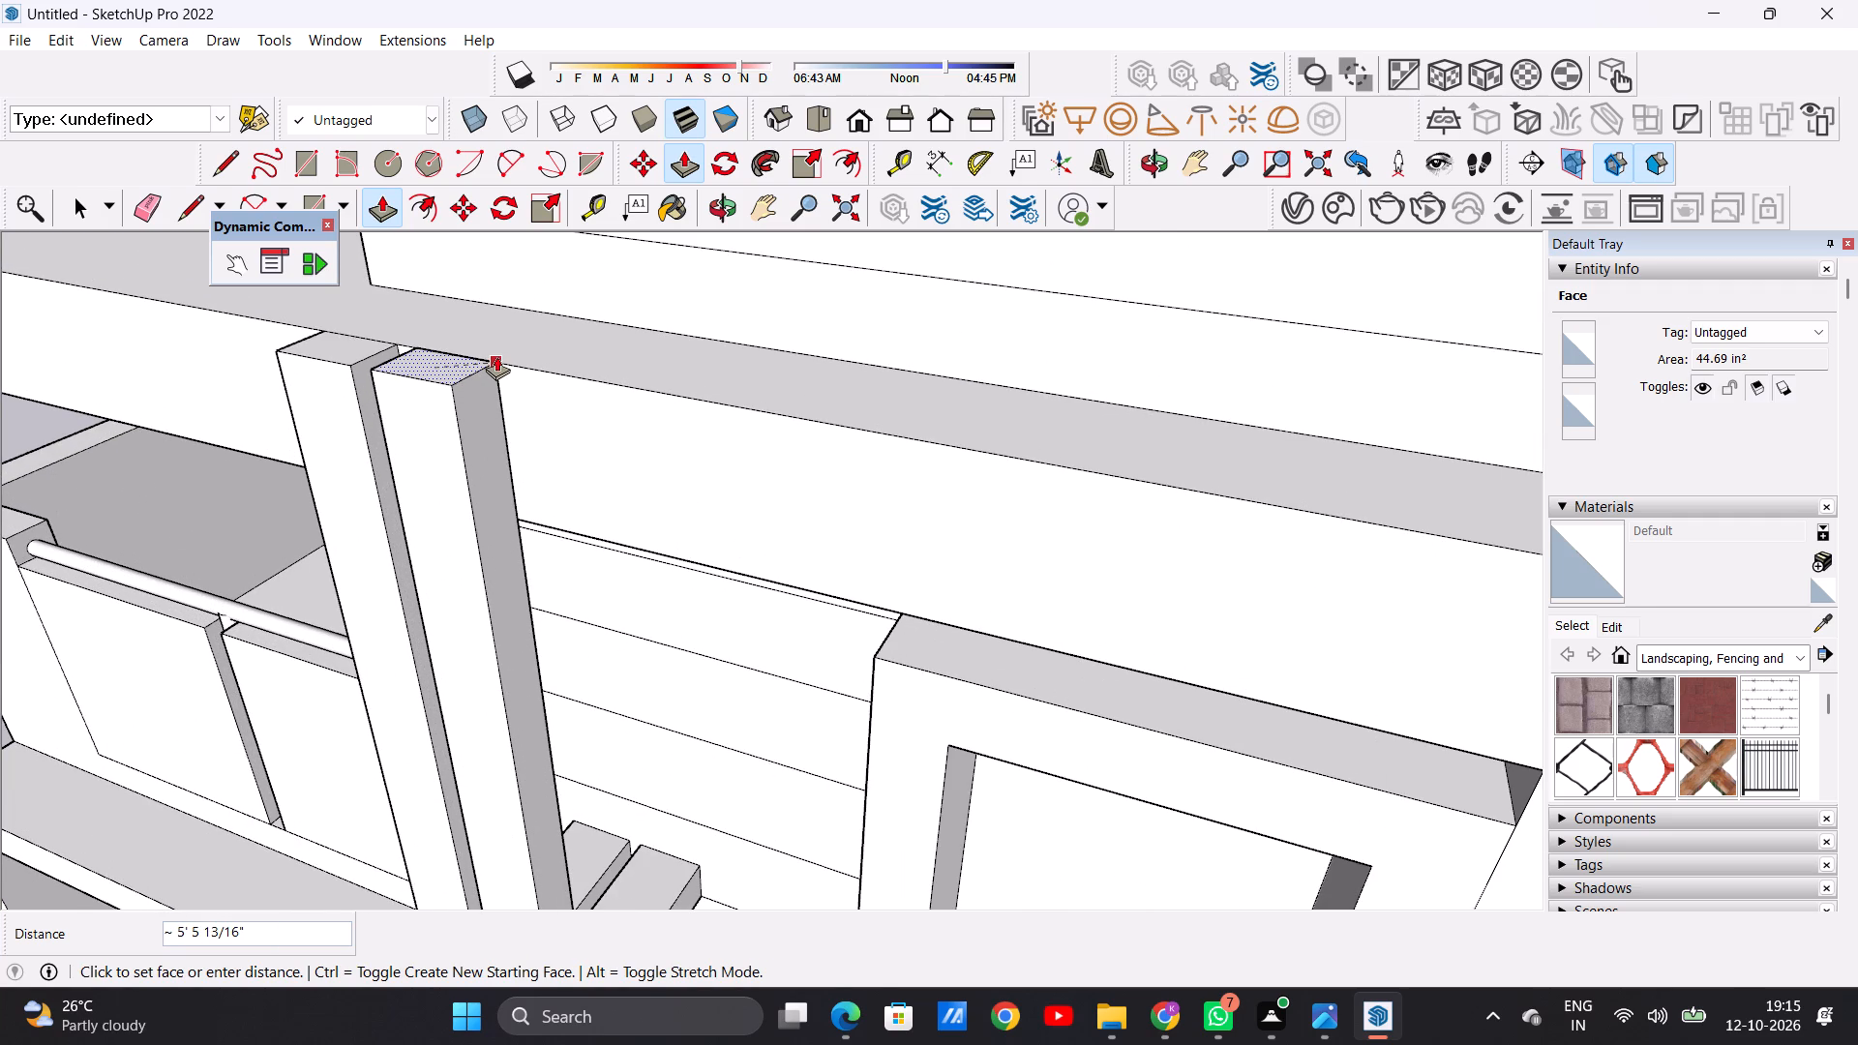
Push/Pull the front part of the outermost small block's top face up about 5' 5 13/16", matching the two adjacent vertical fins.
{"action": "middle_click_drag", "start_coordinate": [473, 515], "coordinate": [341, 475]}
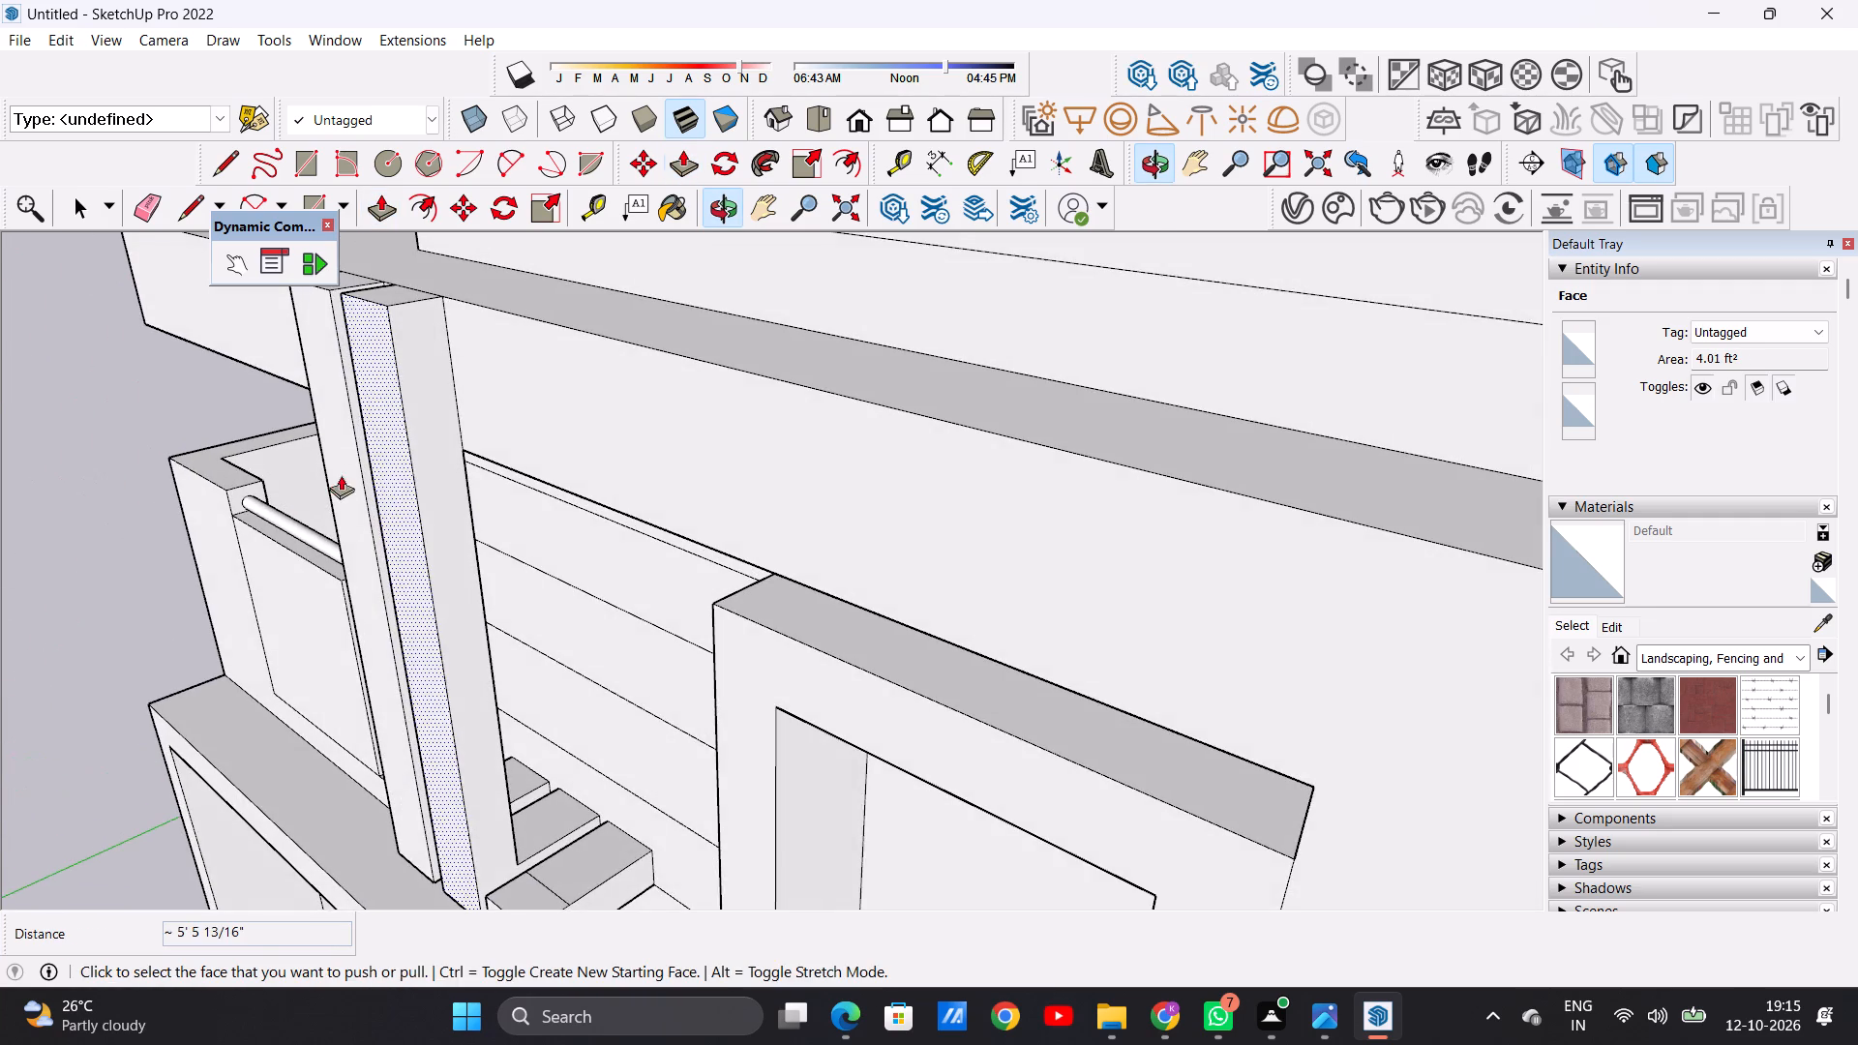
{"action": "middle_click", "coordinate": [341, 475]}
{"action": "scroll", "coordinate": [408, 497], "scroll_direction": "down", "scroll_amount": 7}
{"action": "scroll", "coordinate": [471, 719], "scroll_direction": "up", "scroll_amount": 5}
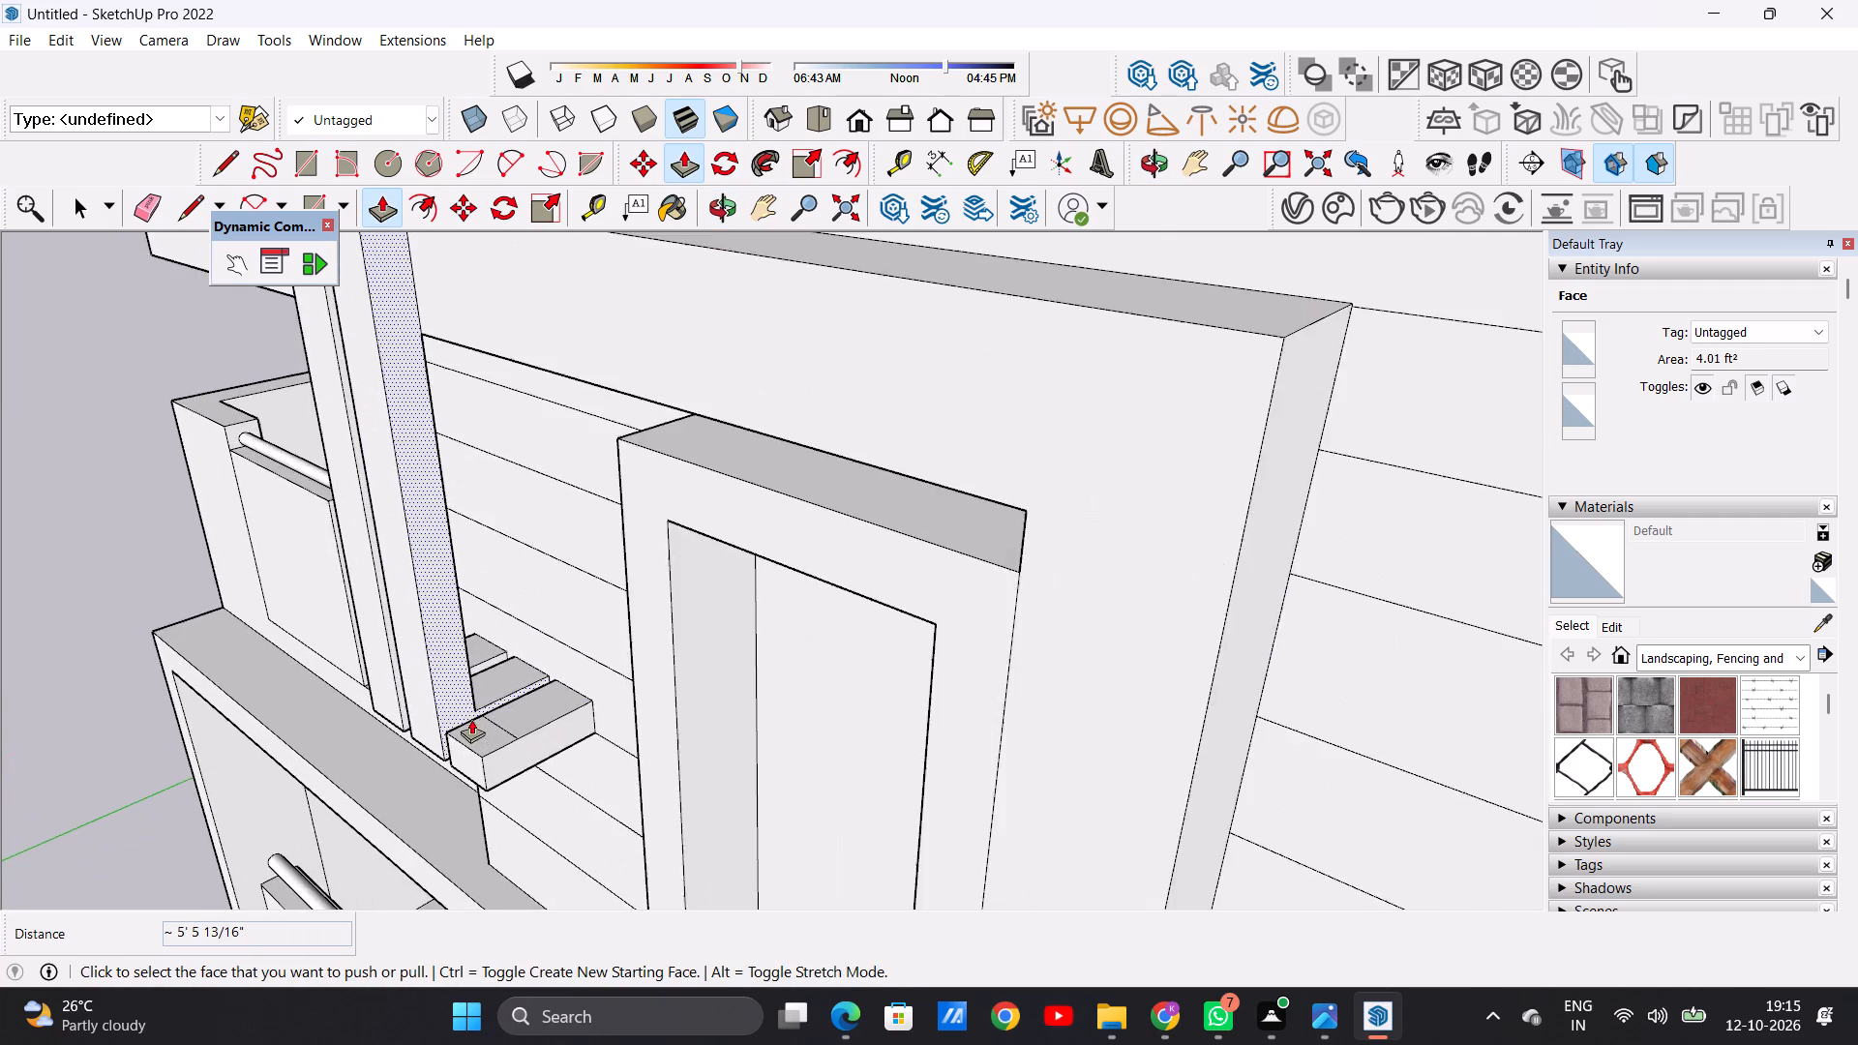
{"action": "scroll", "coordinate": [471, 719], "scroll_direction": "up", "scroll_amount": 5}
{"action": "left_click", "coordinate": [474, 734]}
{"action": "scroll", "coordinate": [474, 586], "scroll_direction": "down", "scroll_amount": 17}
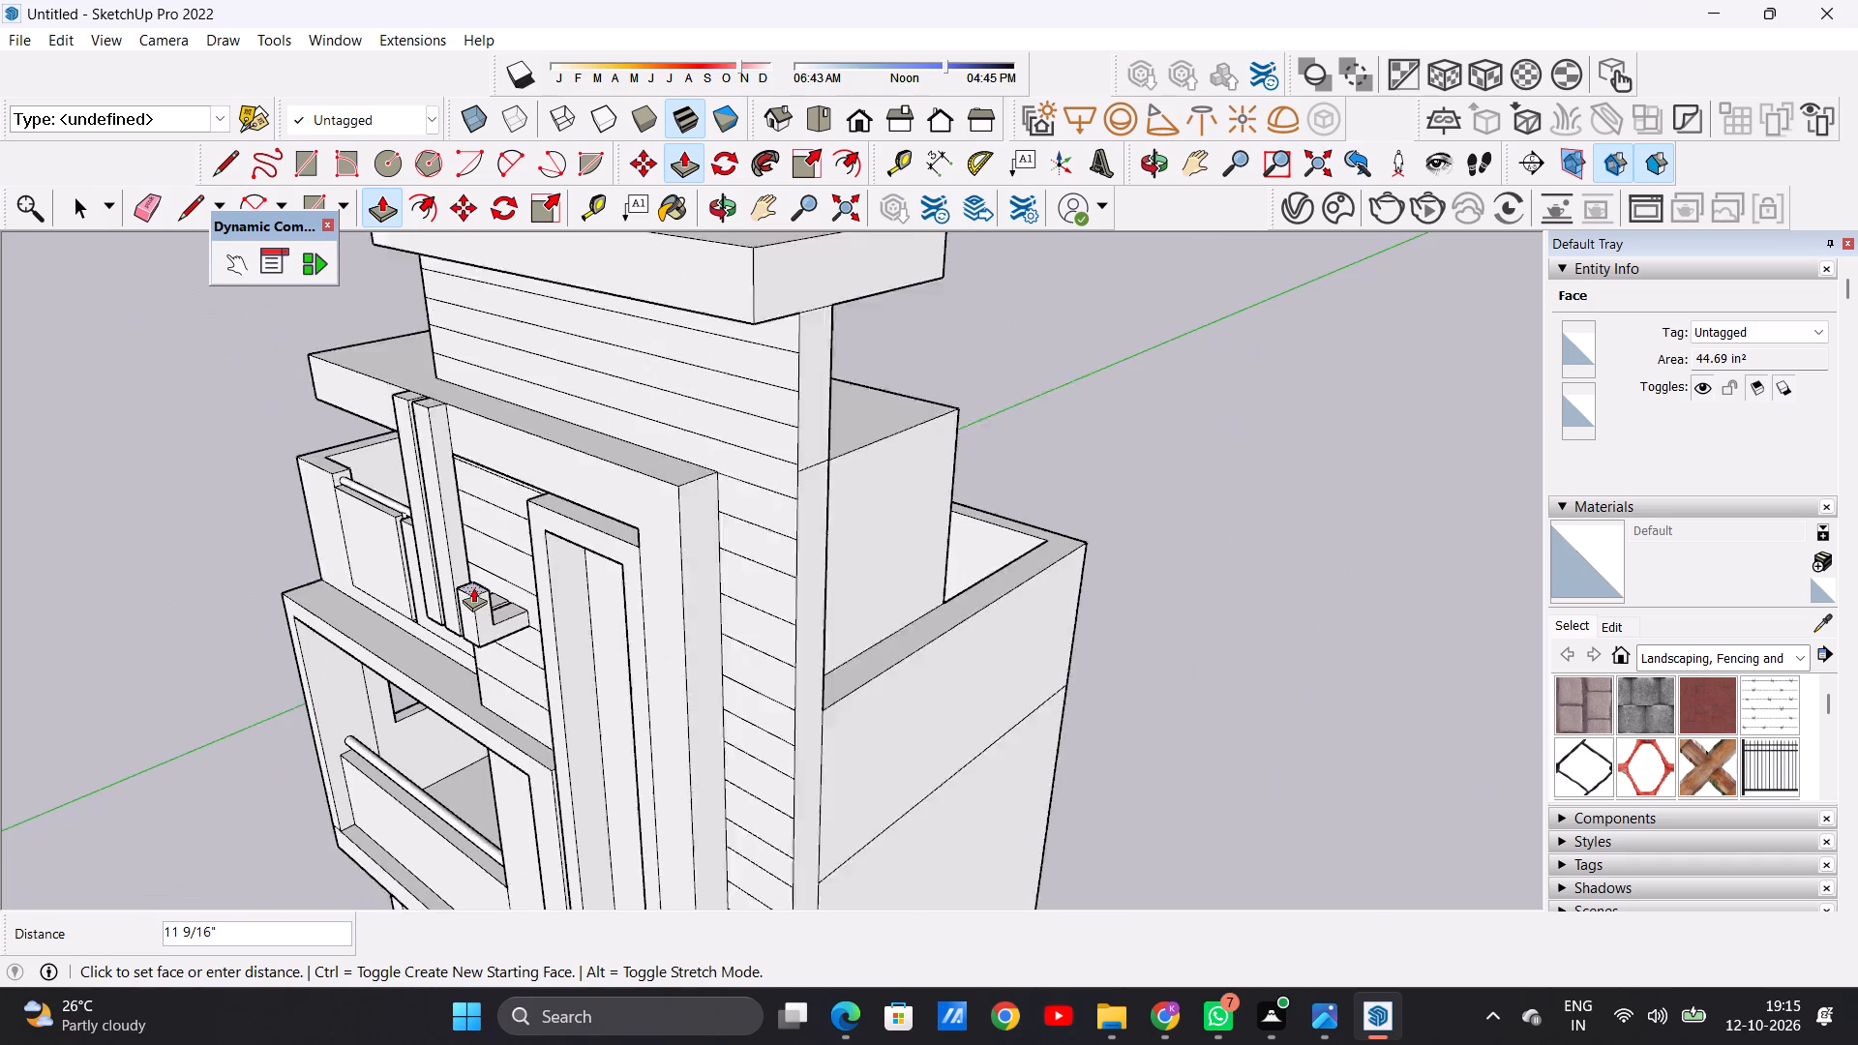
{"action": "scroll", "coordinate": [473, 587], "scroll_direction": "down", "scroll_amount": 2}
{"action": "scroll", "coordinate": [458, 436], "scroll_direction": "up", "scroll_amount": 9}
{"action": "scroll", "coordinate": [464, 472], "scroll_direction": "down", "scroll_amount": 1}
{"action": "scroll", "coordinate": [464, 472], "scroll_direction": "up", "scroll_amount": 1}
{"action": "scroll", "coordinate": [464, 472], "scroll_direction": "down", "scroll_amount": 1}
{"action": "scroll", "coordinate": [464, 472], "scroll_direction": "up", "scroll_amount": 5}
{"action": "scroll", "coordinate": [468, 497], "scroll_direction": "down", "scroll_amount": 1}
{"action": "scroll", "coordinate": [468, 497], "scroll_direction": "up", "scroll_amount": 1}
{"action": "scroll", "coordinate": [468, 497], "scroll_direction": "down", "scroll_amount": 1}
{"action": "scroll", "coordinate": [468, 497], "scroll_direction": "up", "scroll_amount": 2}
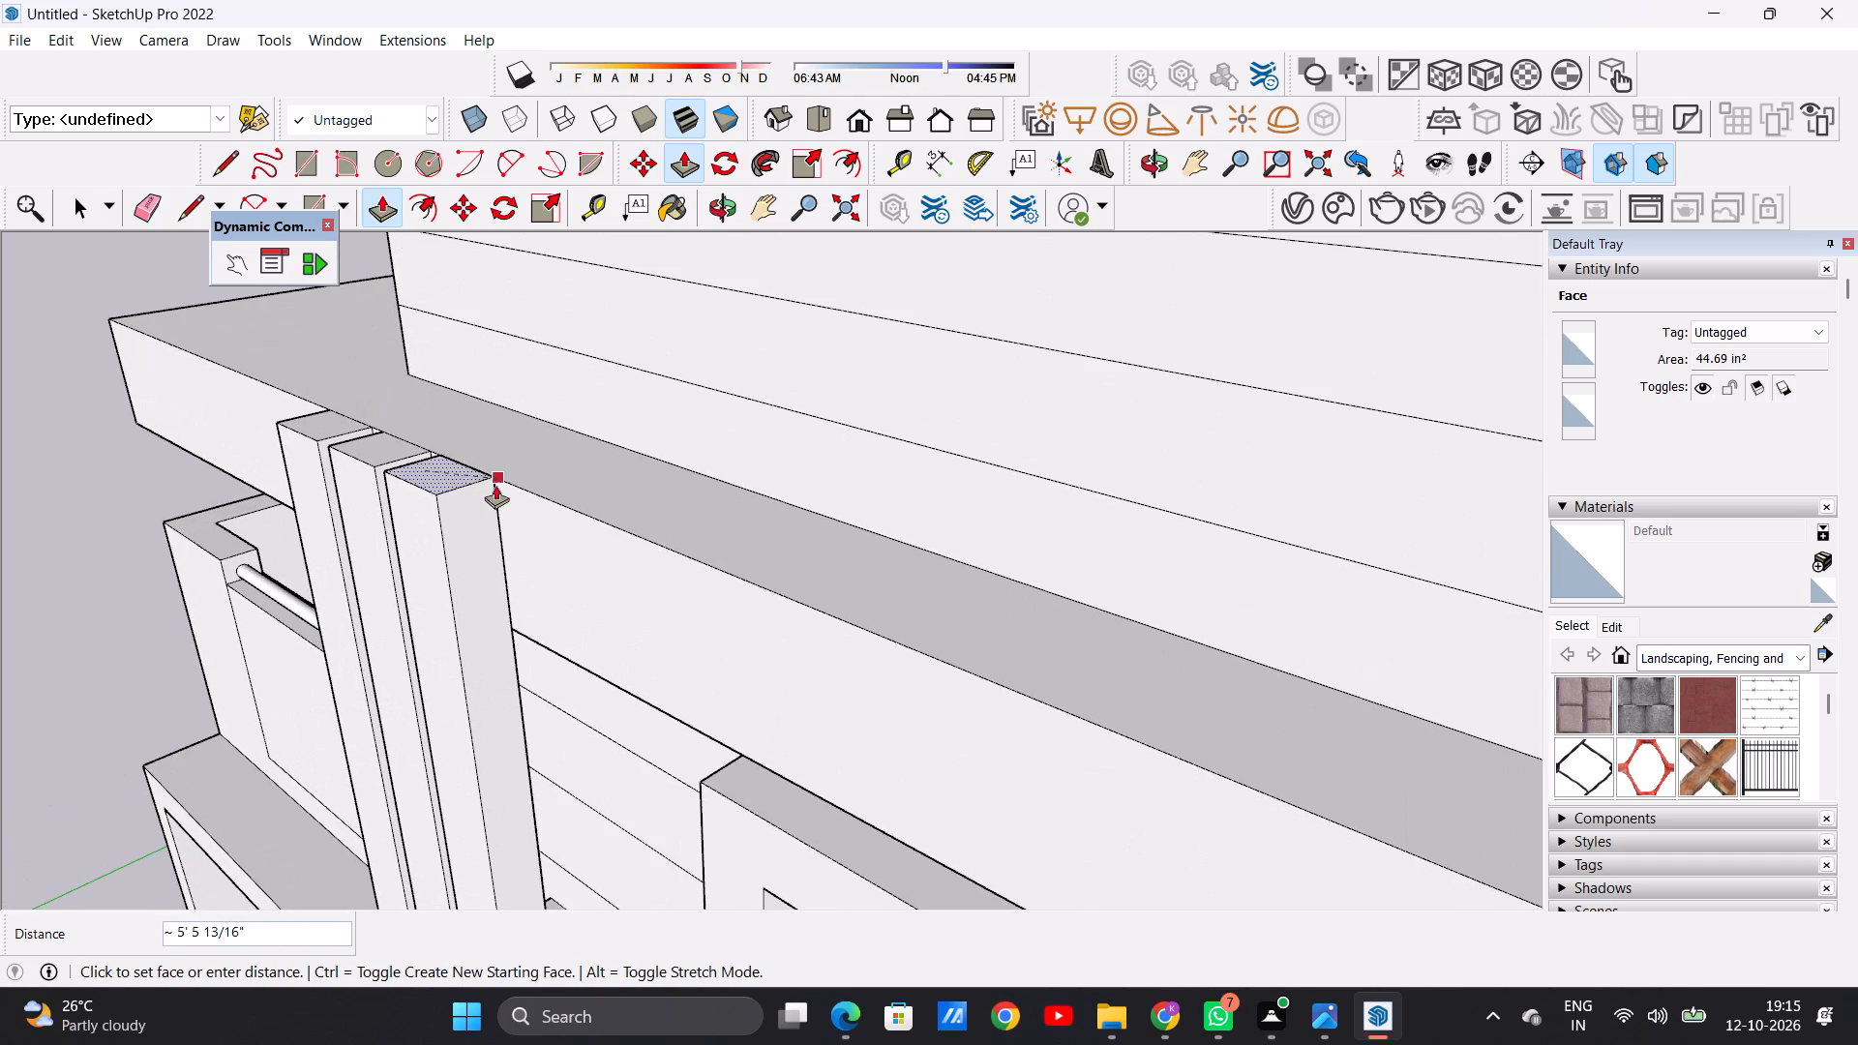
{"action": "left_click", "coordinate": [496, 483]}
{"action": "key", "text": "space"}
Examine the three vertical fins and the whole house front from several angles, down to the ground-floor porch.
{"action": "scroll", "coordinate": [482, 606], "scroll_direction": "down", "scroll_amount": 14}
{"action": "middle_click_drag", "start_coordinate": [401, 592], "coordinate": [421, 592]}
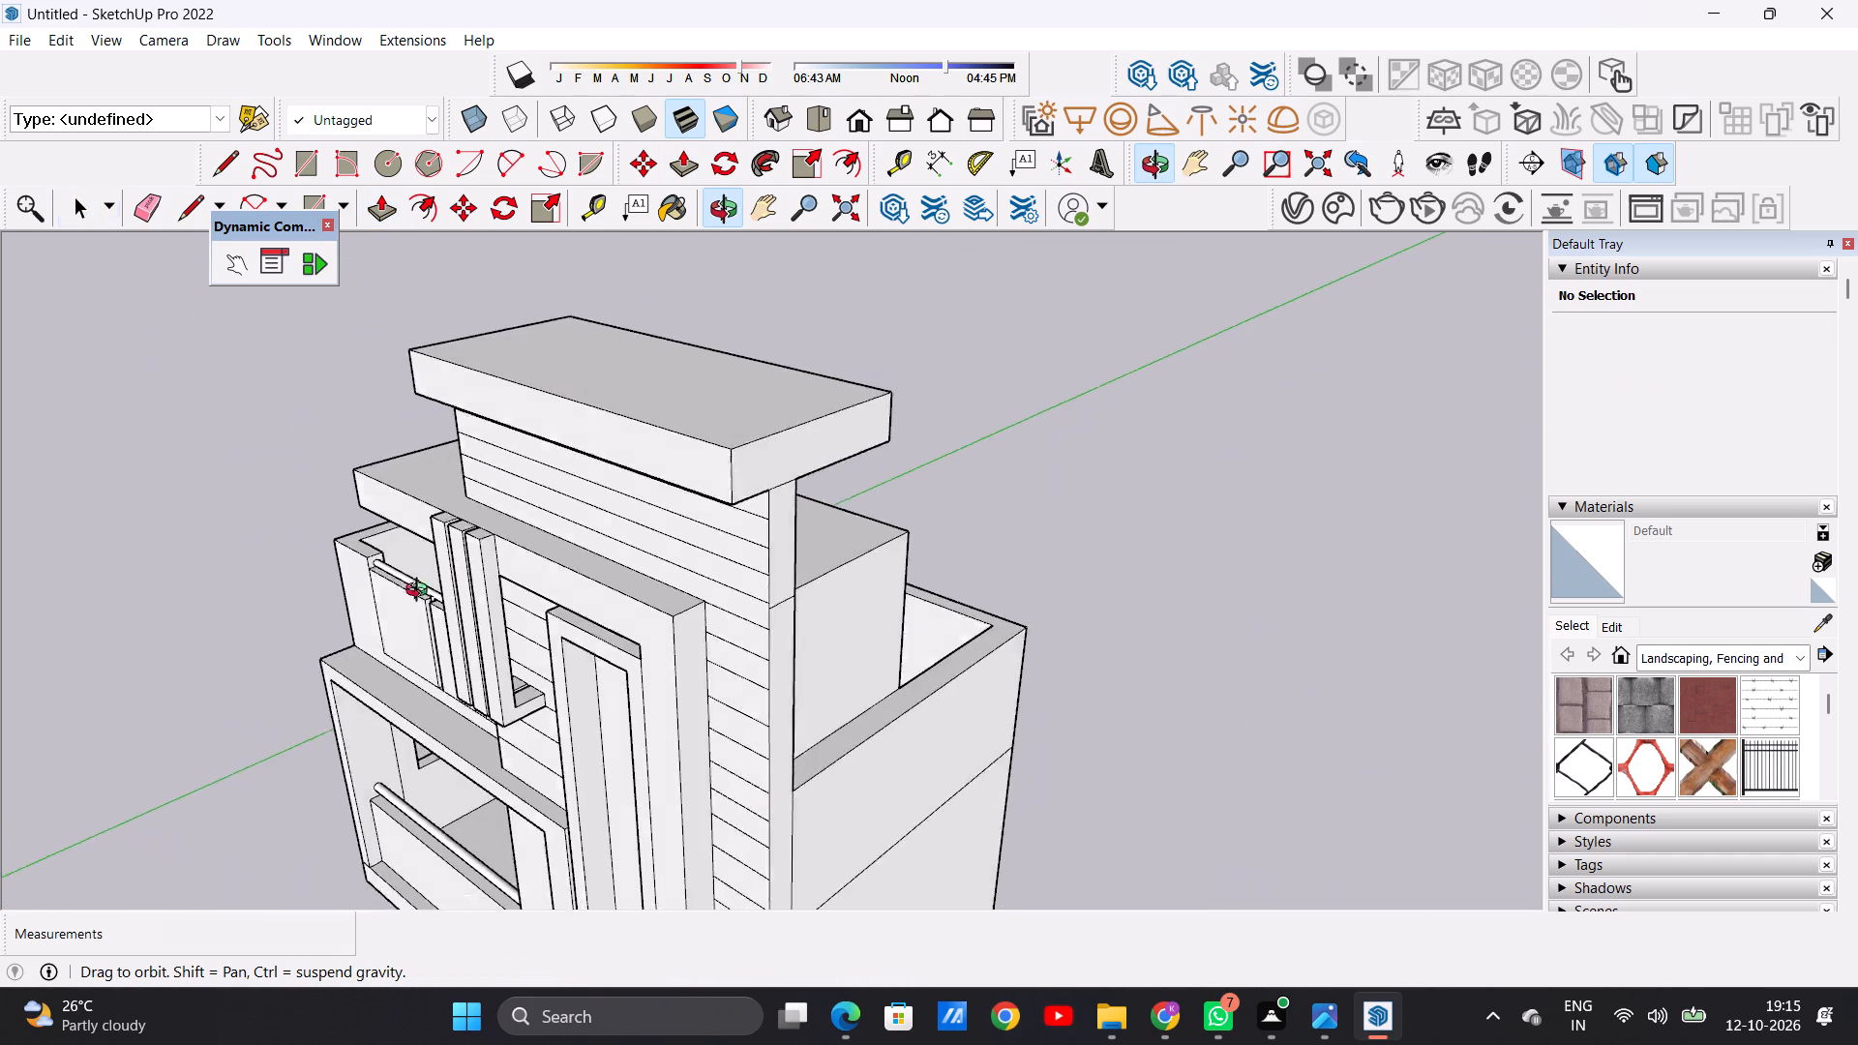
{"action": "middle_click_drag", "start_coordinate": [421, 592], "coordinate": [1028, 546]}
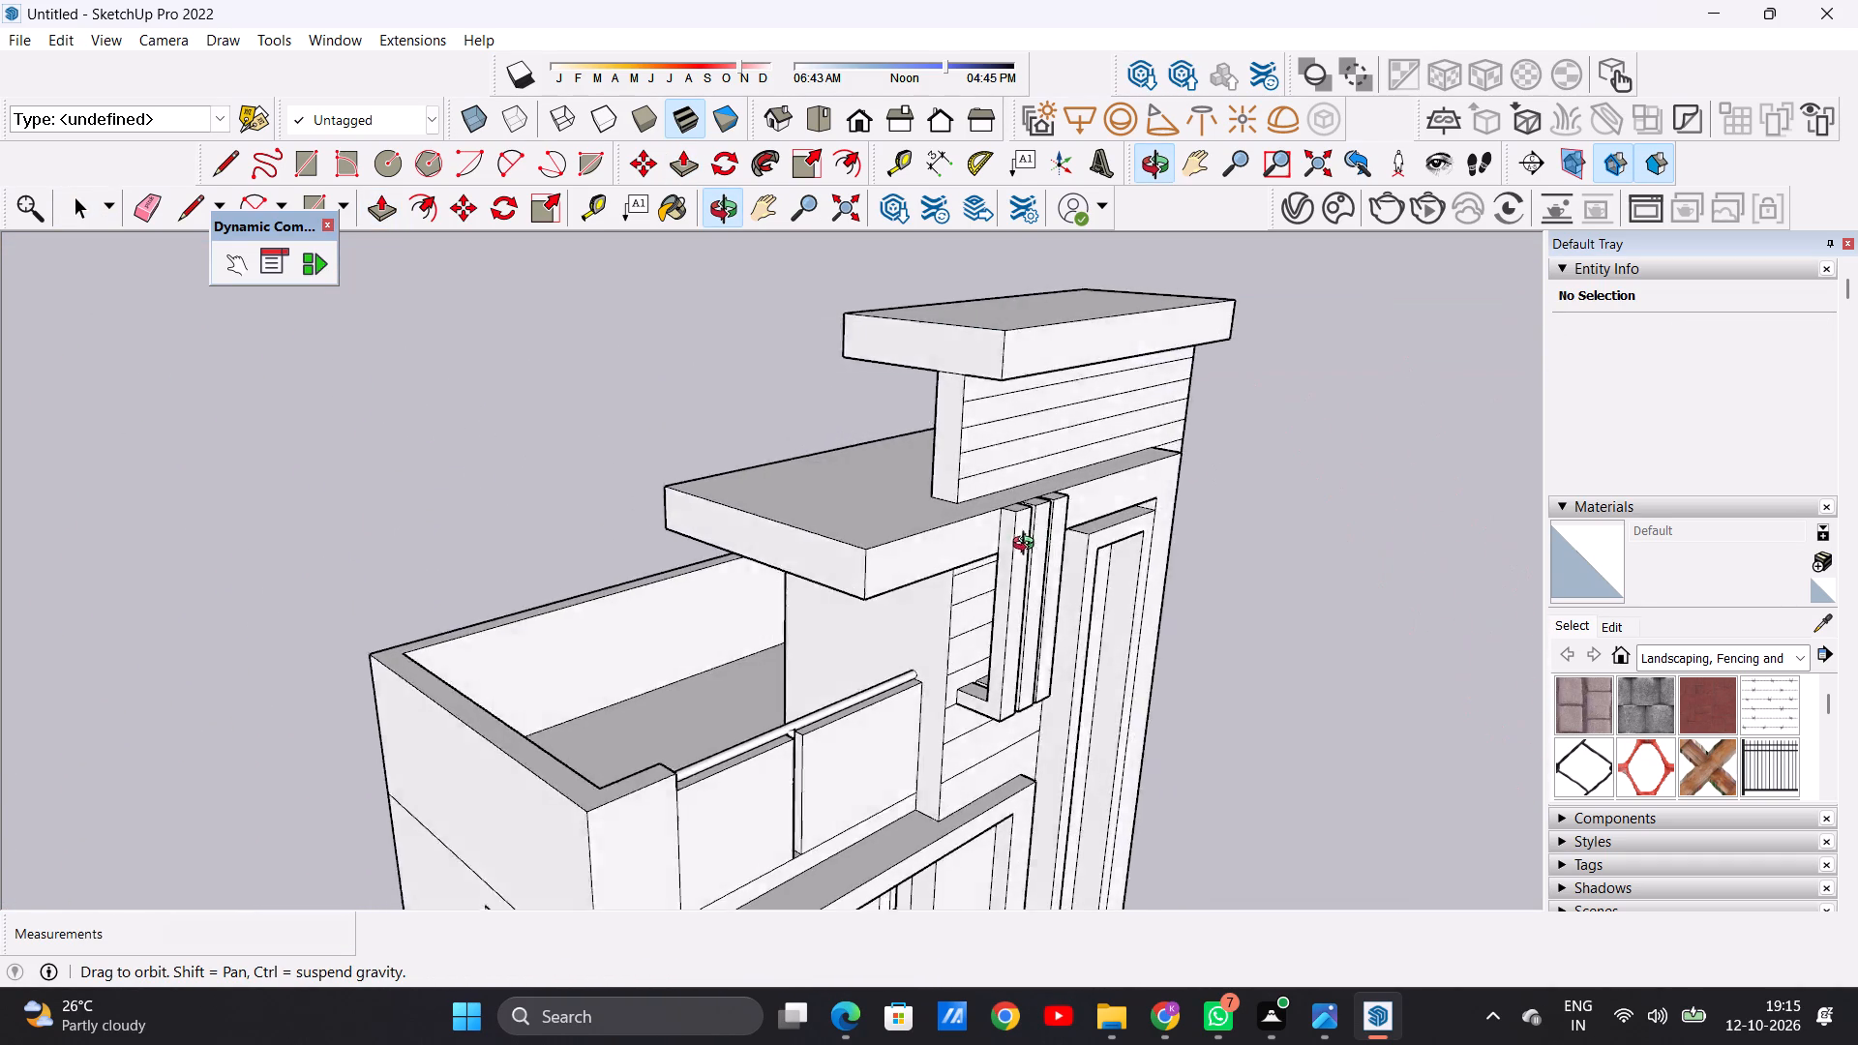
{"action": "middle_click_drag", "start_coordinate": [1028, 546], "coordinate": [761, 512]}
{"action": "scroll", "coordinate": [761, 512], "scroll_direction": "down", "scroll_amount": 17}
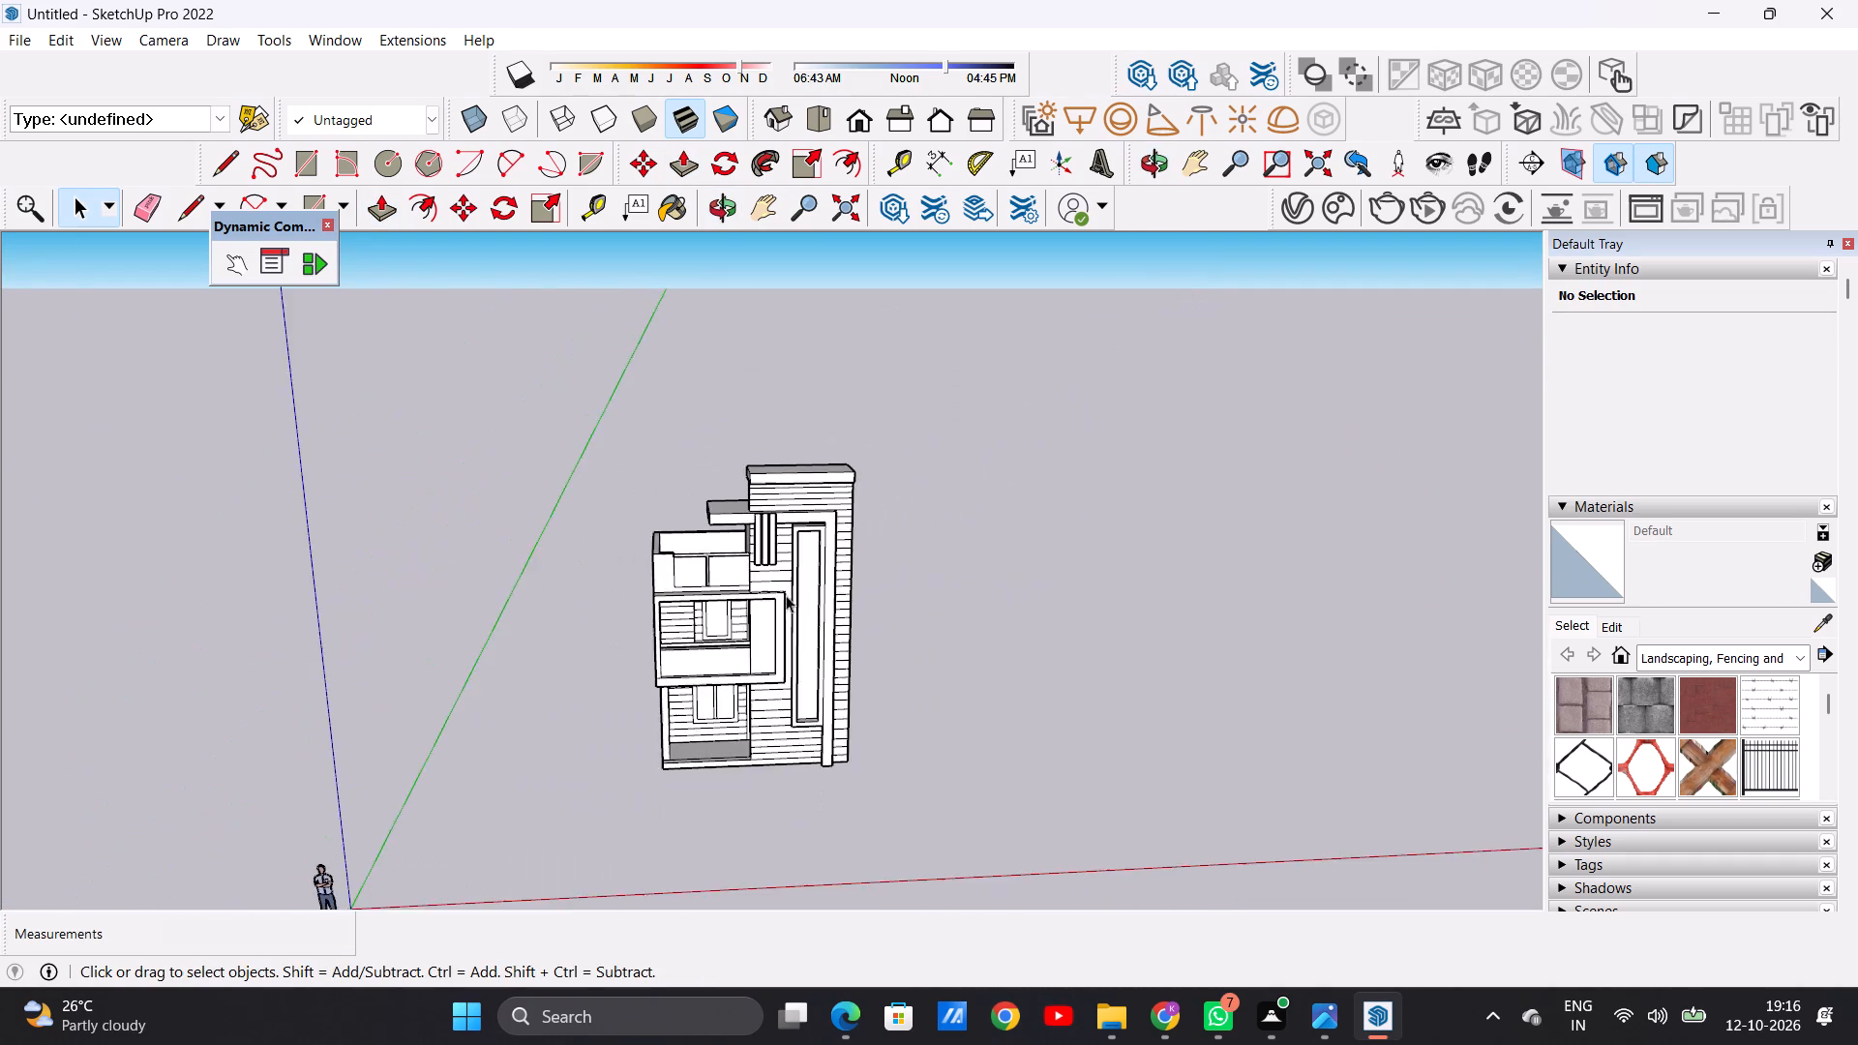
{"action": "scroll", "coordinate": [798, 646], "scroll_direction": "up", "scroll_amount": 6}
{"action": "middle_click_drag", "start_coordinate": [736, 669], "coordinate": [121, 641]}
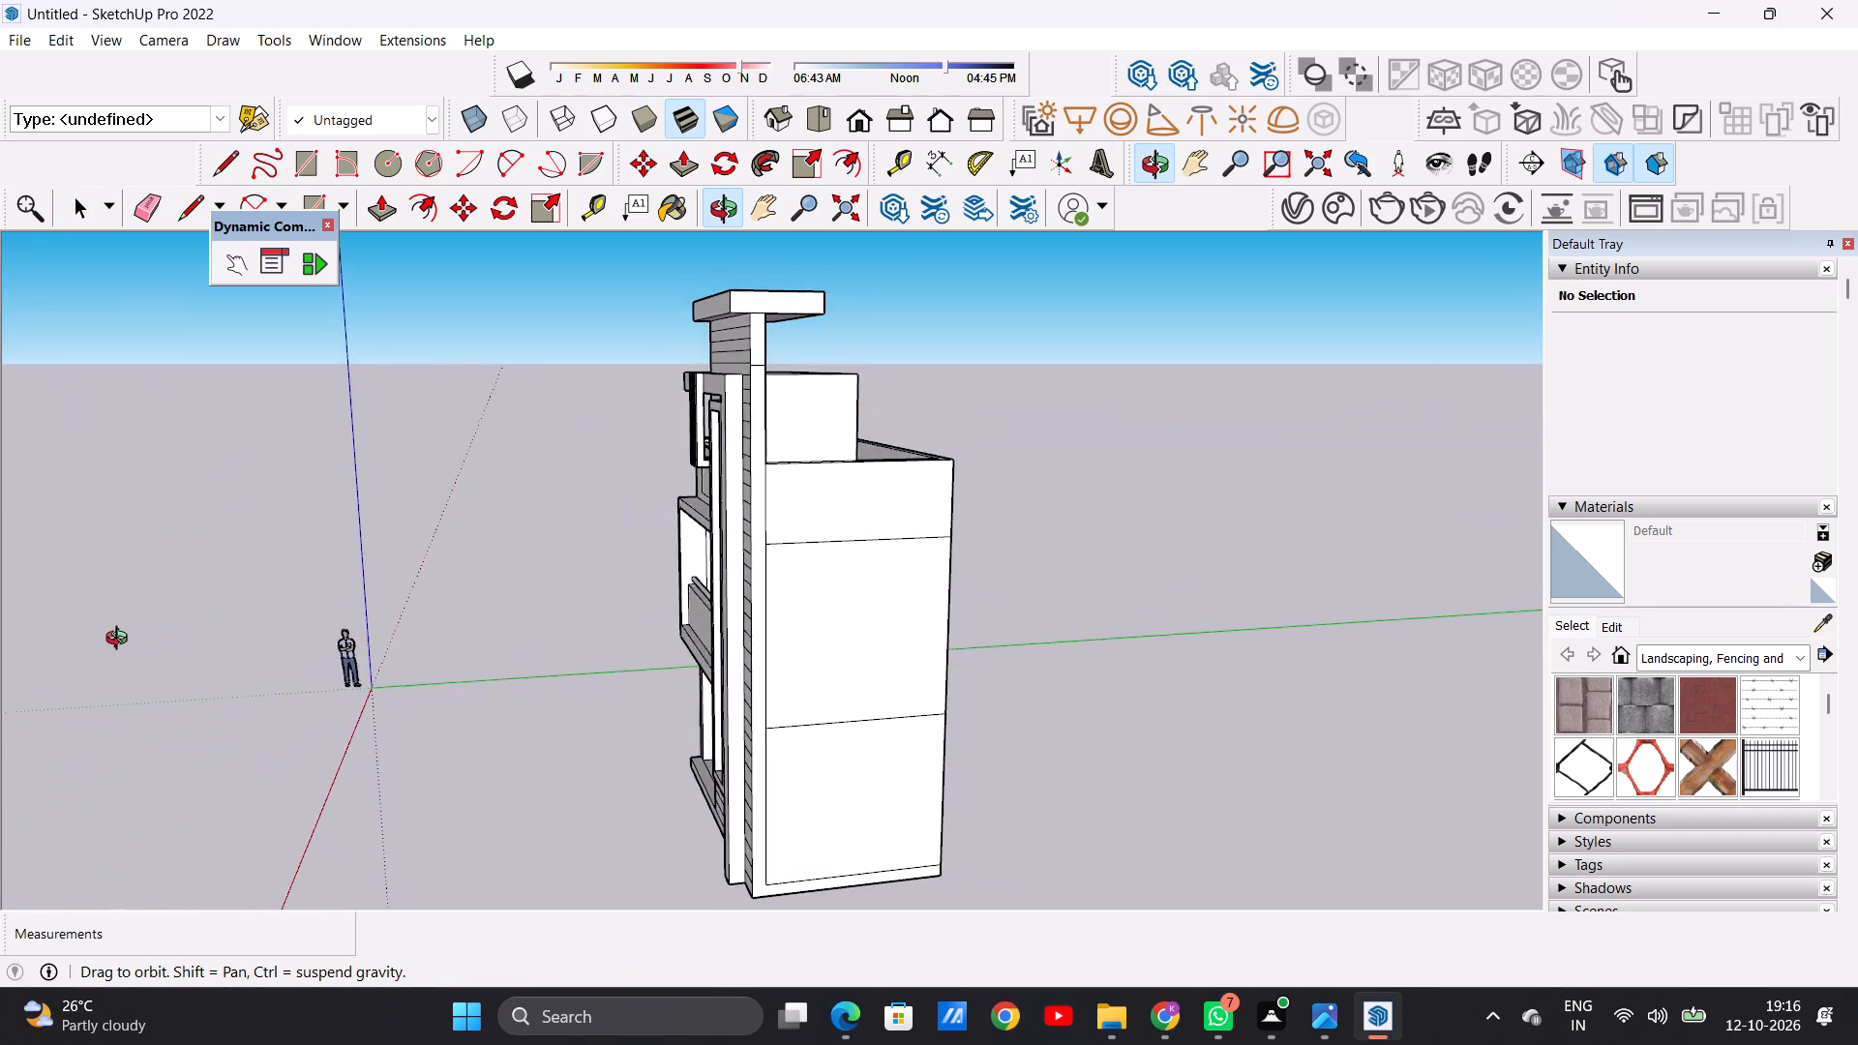
{"action": "middle_click_drag", "start_coordinate": [121, 641], "coordinate": [814, 639]}
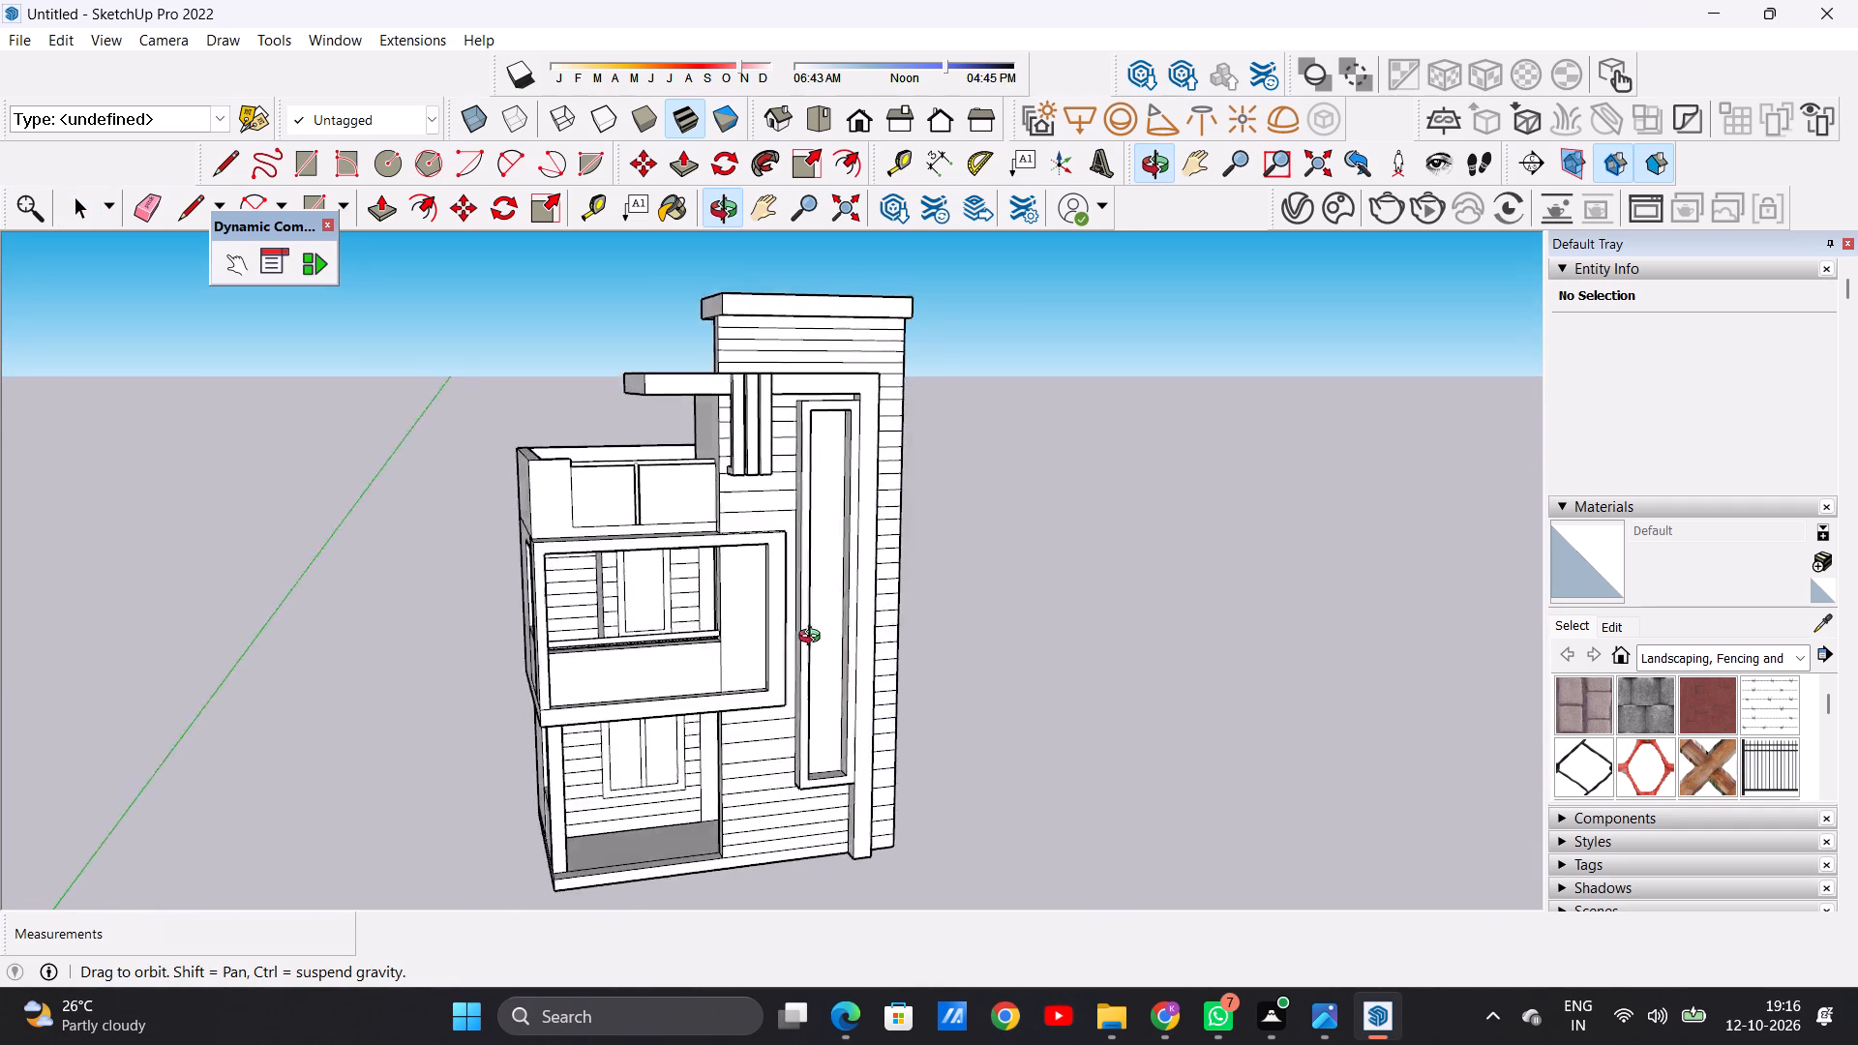
{"action": "middle_click_drag", "start_coordinate": [814, 639], "coordinate": [691, 600]}
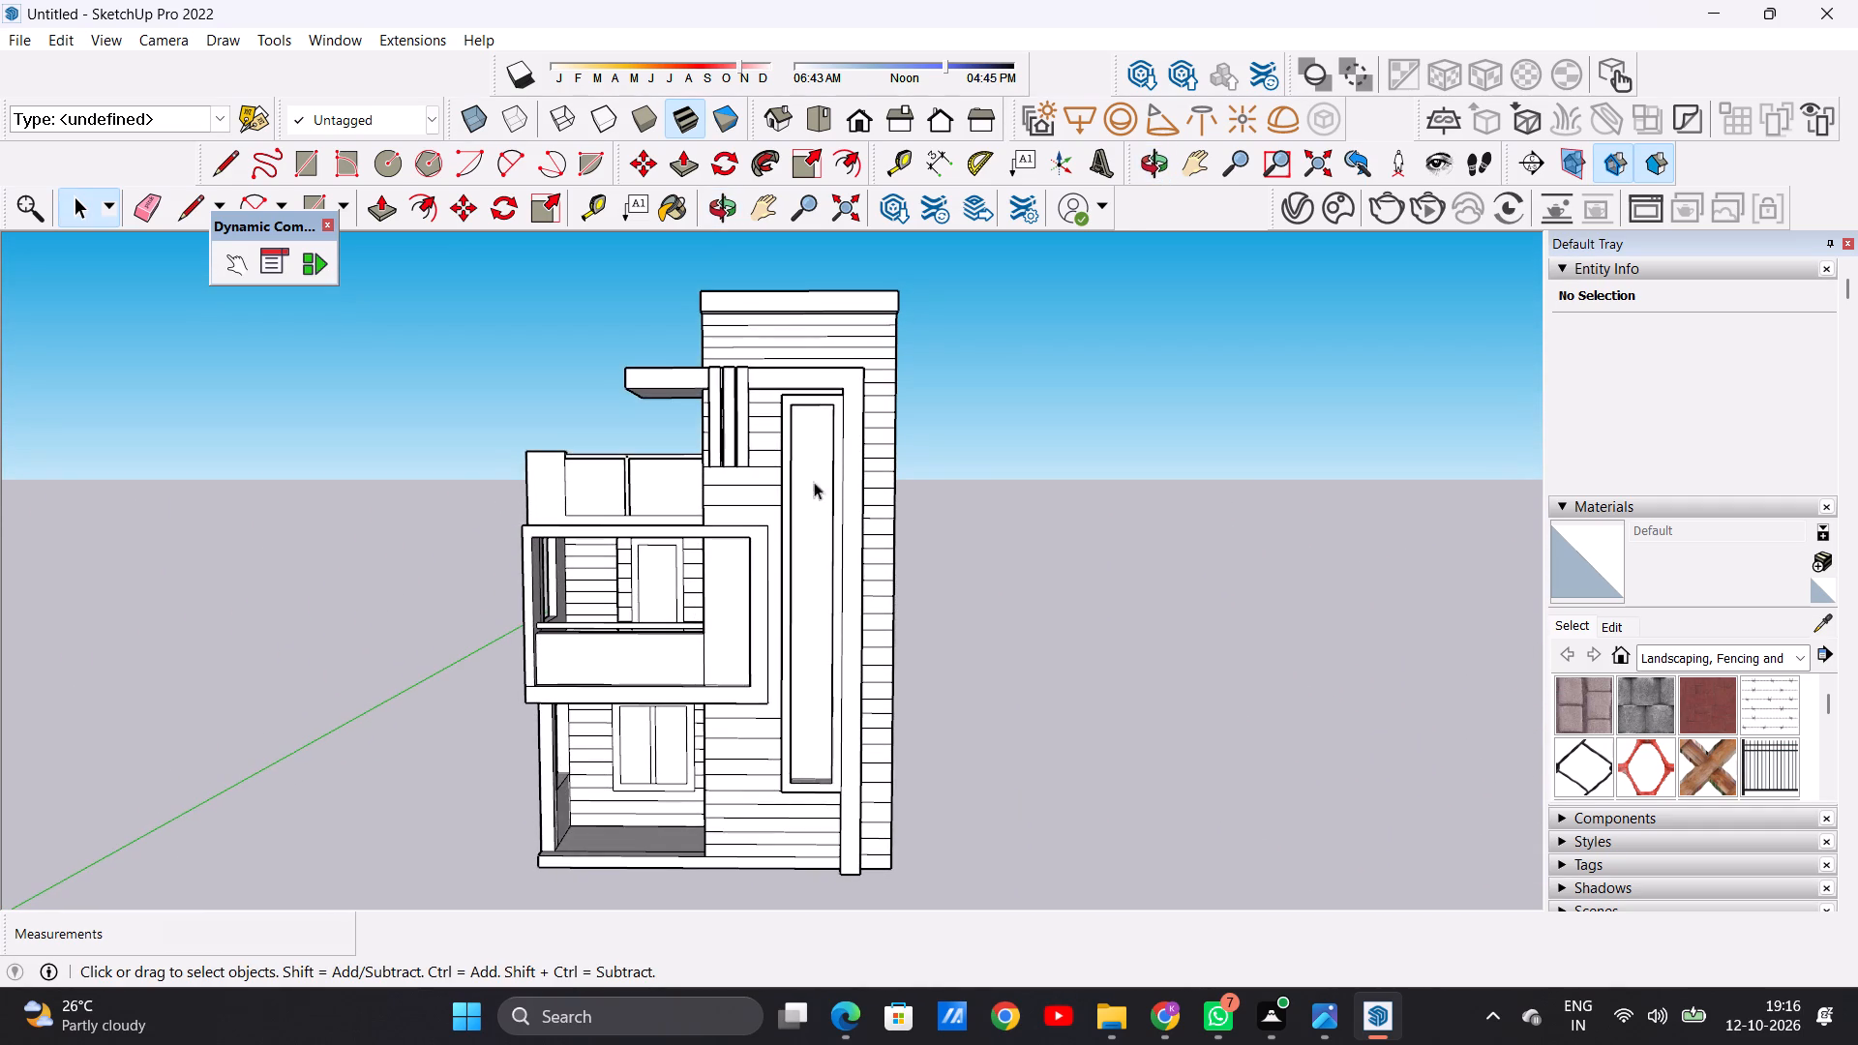
{"action": "scroll", "coordinate": [820, 488], "scroll_direction": "up", "scroll_amount": 6}
{"action": "scroll", "coordinate": [816, 505], "scroll_direction": "down", "scroll_amount": 13}
{"action": "scroll", "coordinate": [767, 643], "scroll_direction": "up", "scroll_amount": 11}
{"action": "middle_click_drag", "start_coordinate": [637, 657], "coordinate": [622, 783]}
{"action": "scroll", "coordinate": [685, 667], "scroll_direction": "down", "scroll_amount": 4}
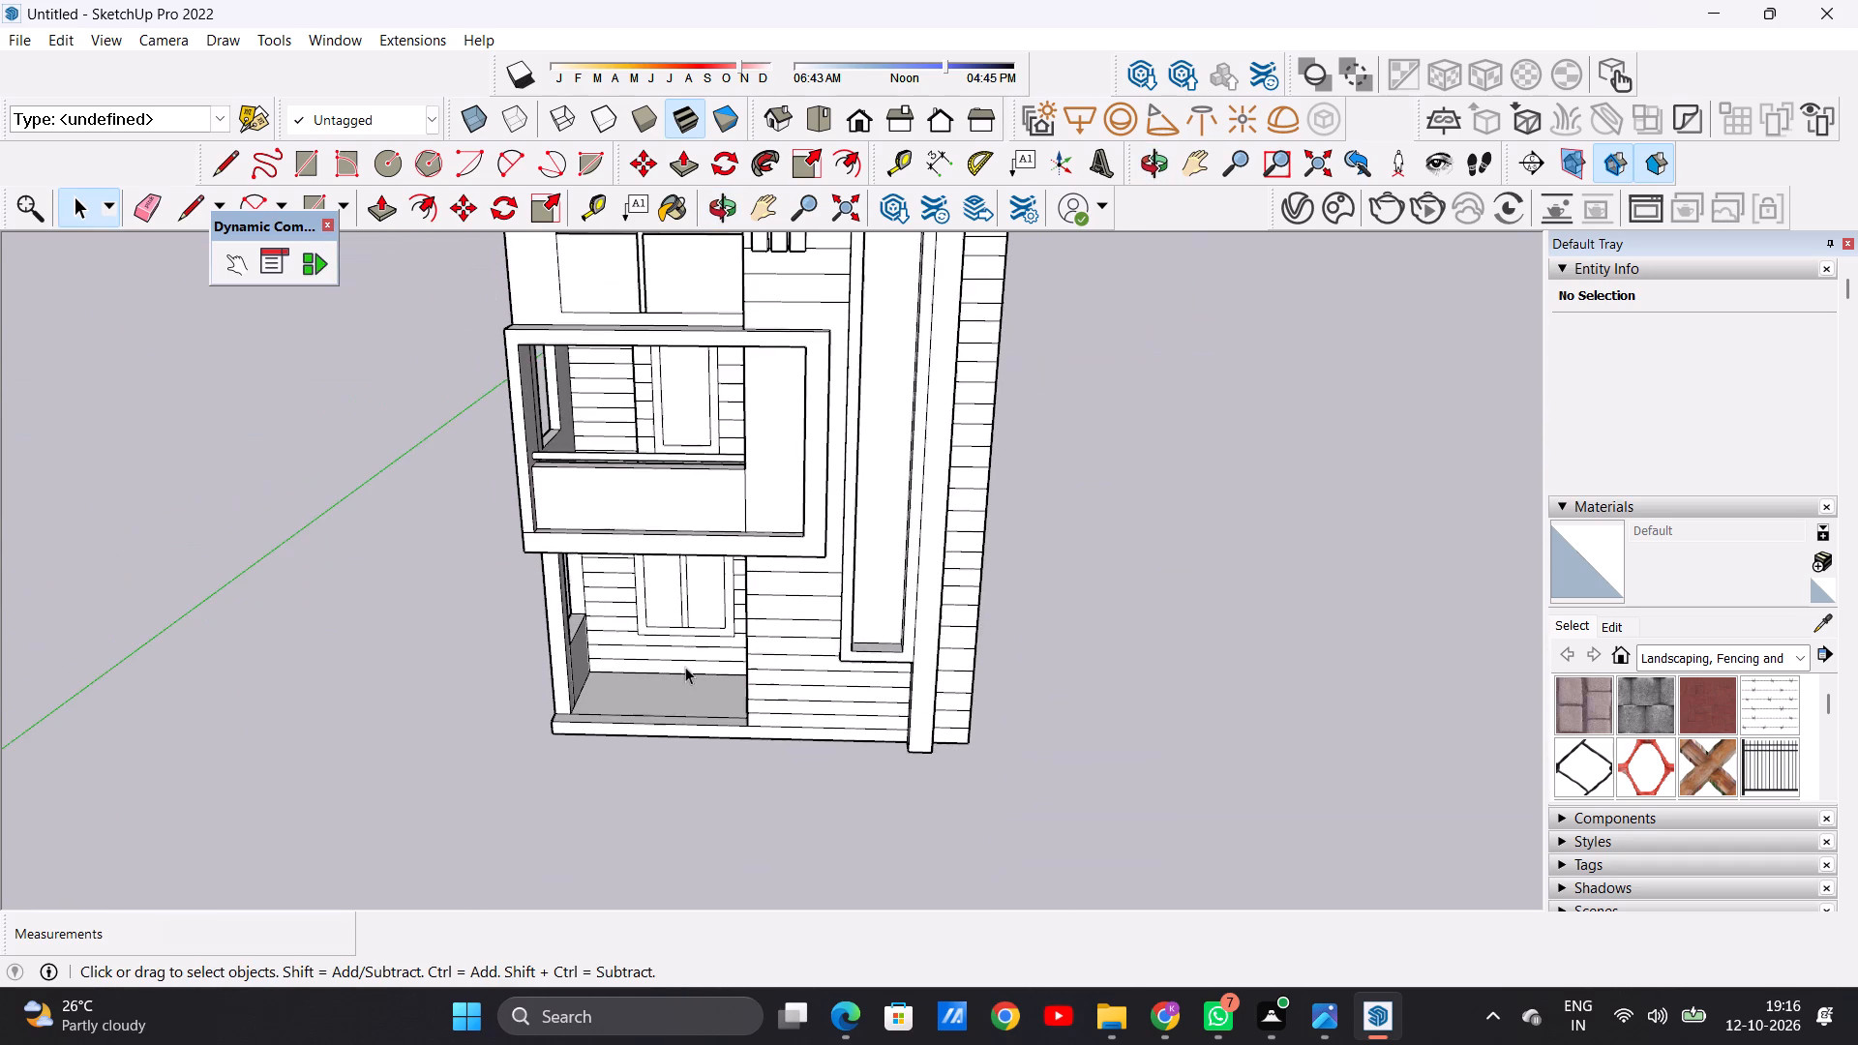
{"action": "middle_click_drag", "start_coordinate": [715, 765], "coordinate": [919, 786]}
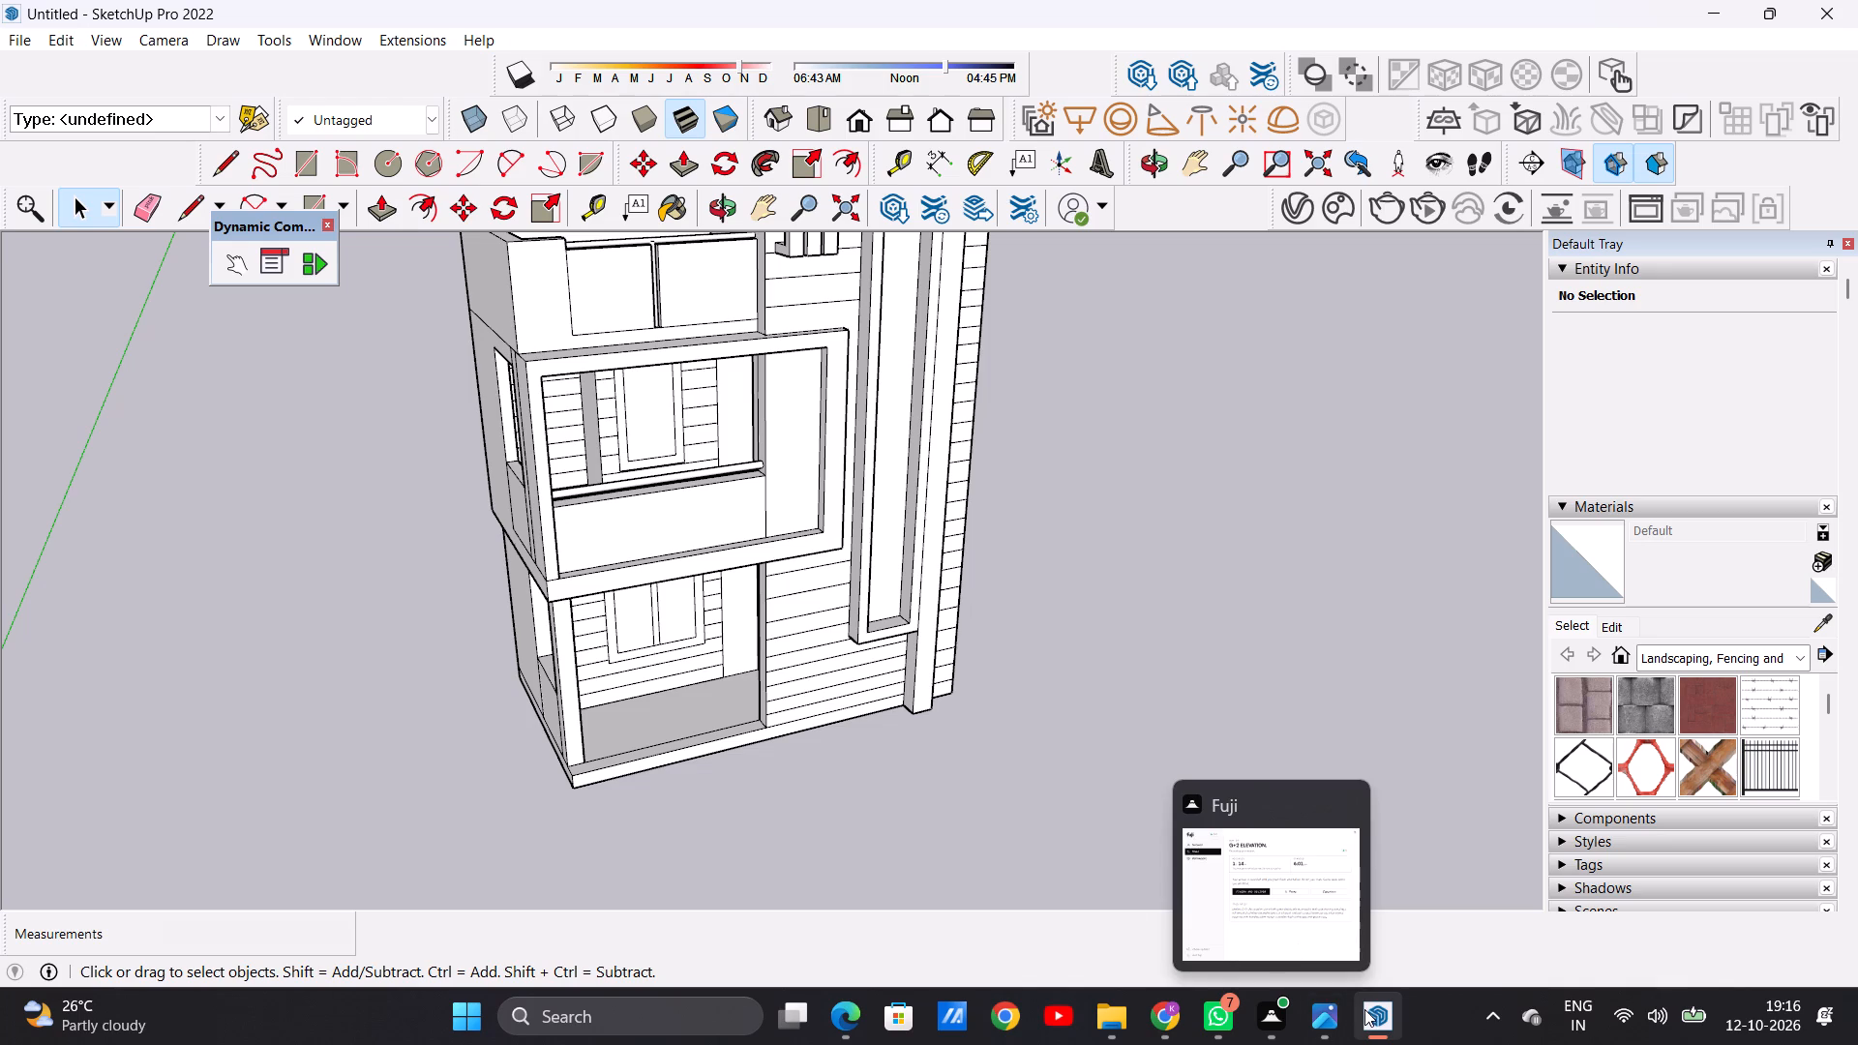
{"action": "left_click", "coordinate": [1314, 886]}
Draw a 9" vertical line across the plinth's front face, from the porch wall's bottom corner to the plinth's lower edge.
{"action": "scroll", "coordinate": [686, 746], "scroll_direction": "up", "scroll_amount": 6}
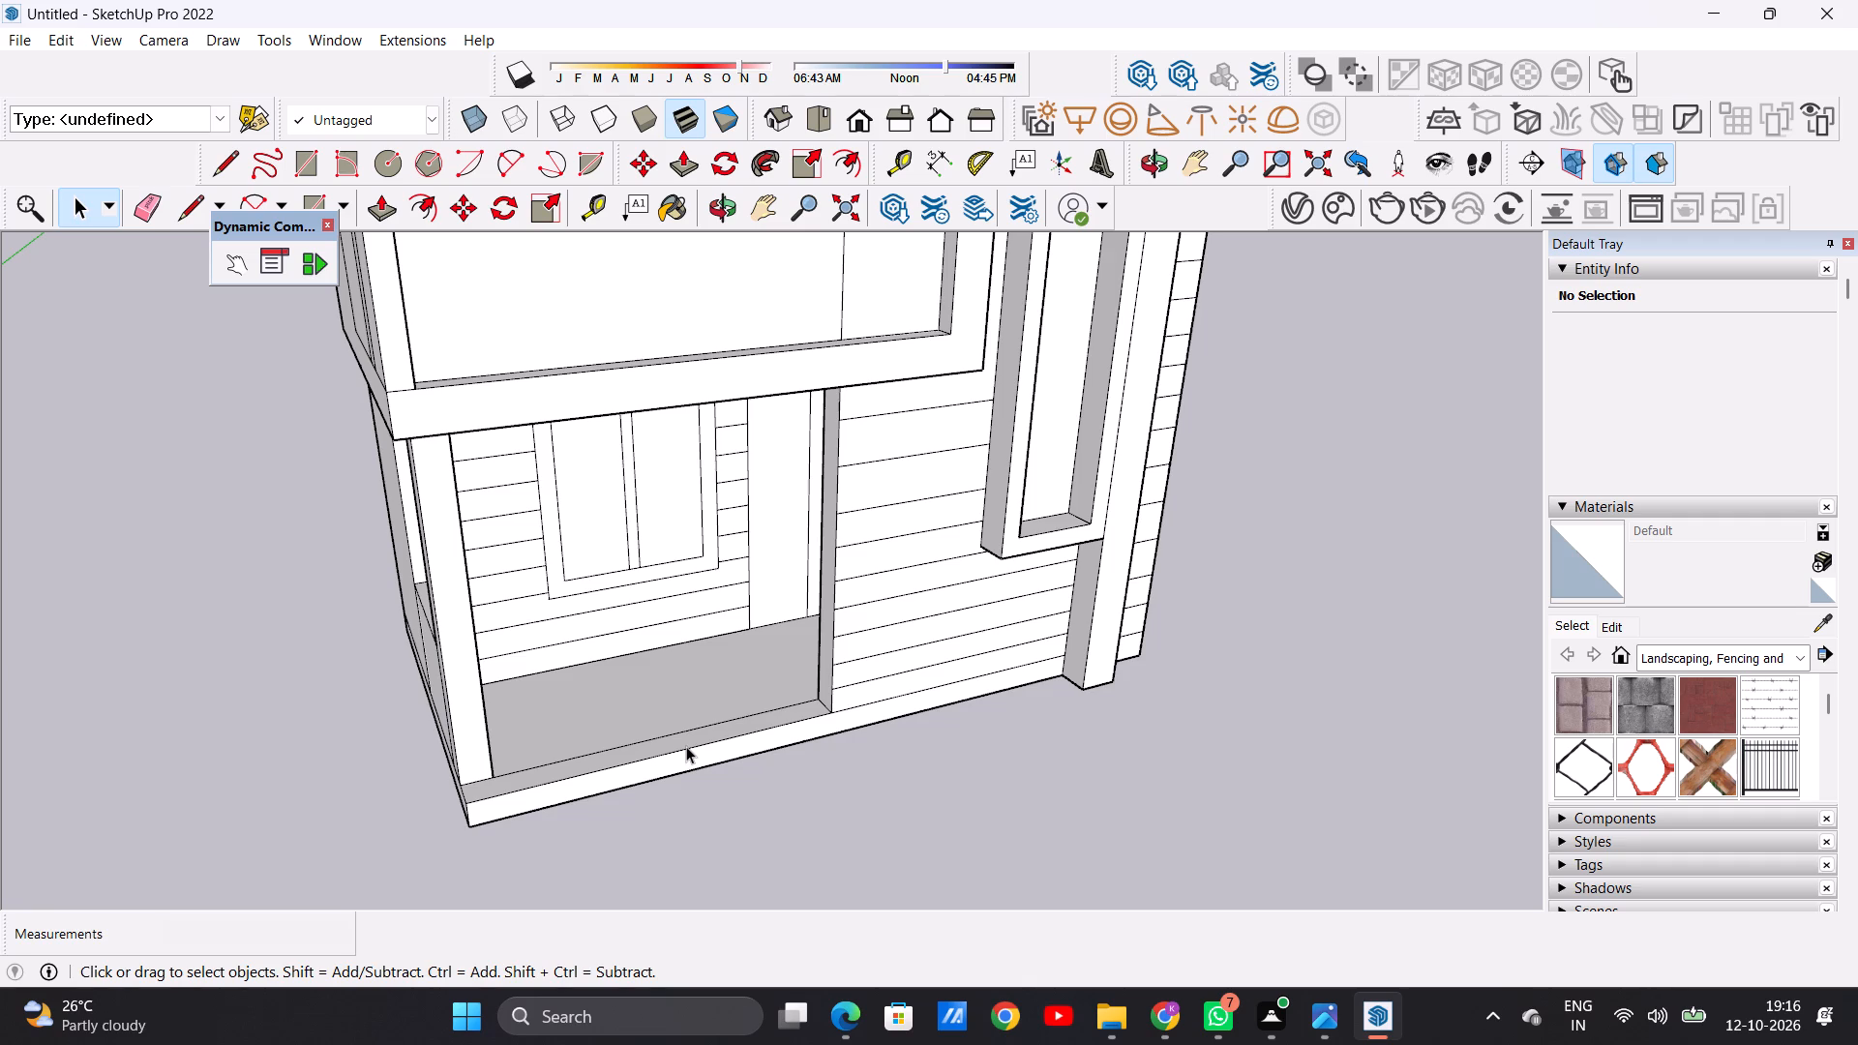
{"action": "middle_click_drag", "start_coordinate": [526, 798], "coordinate": [524, 798]}
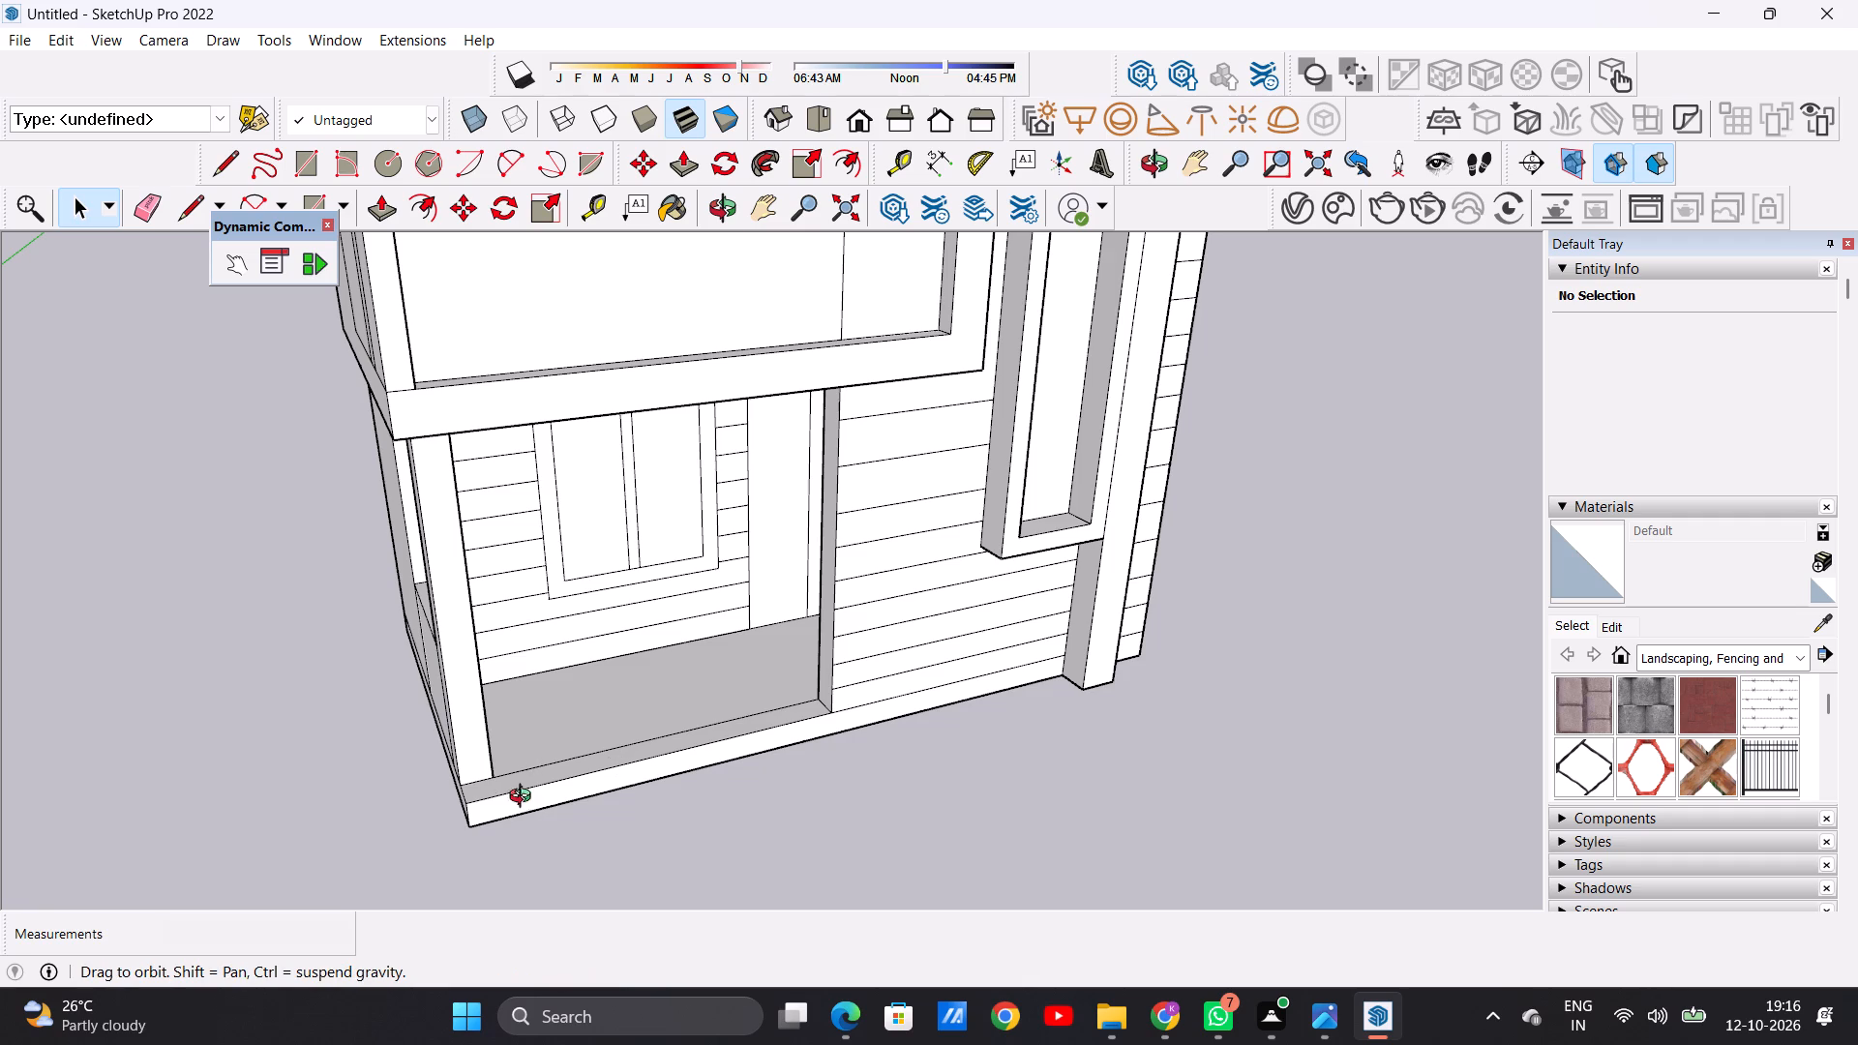
{"action": "middle_click_drag", "start_coordinate": [524, 798], "coordinate": [617, 842]}
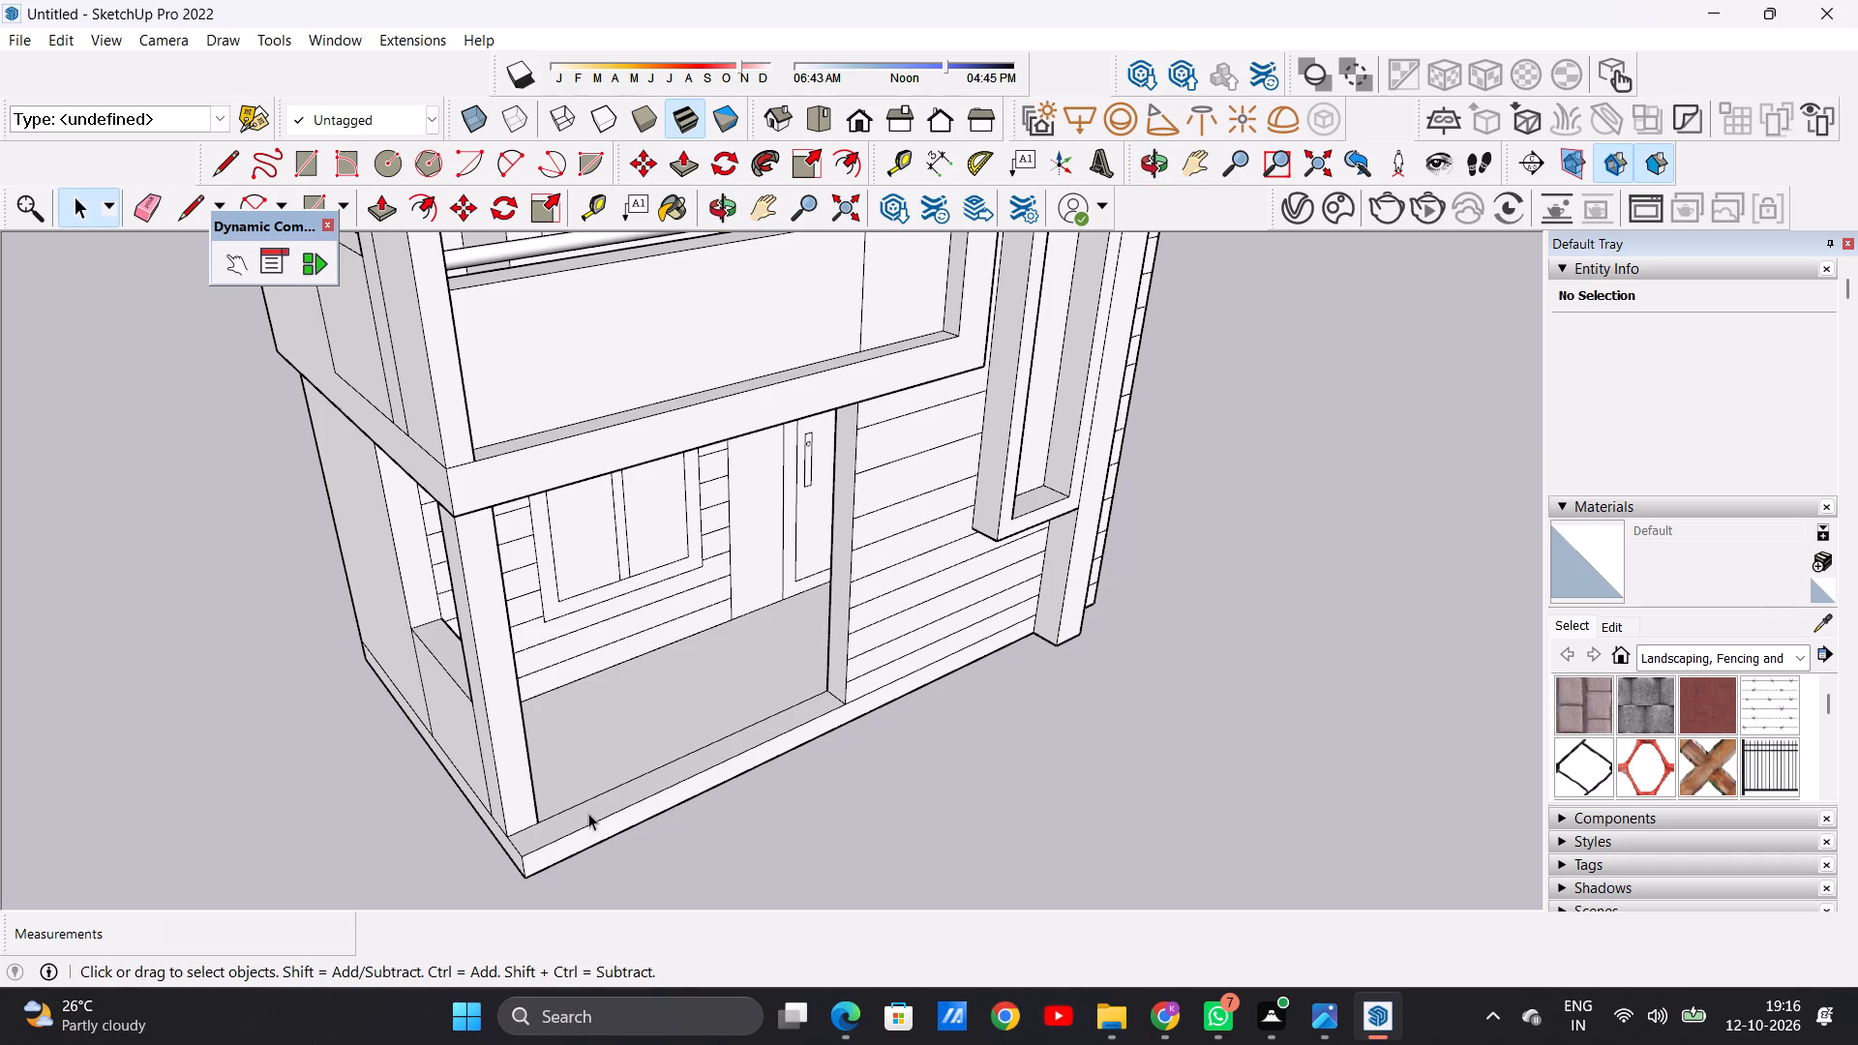
{"action": "scroll", "coordinate": [576, 791], "scroll_direction": "down", "scroll_amount": 5}
{"action": "middle_click_drag", "start_coordinate": [679, 808], "coordinate": [464, 708]}
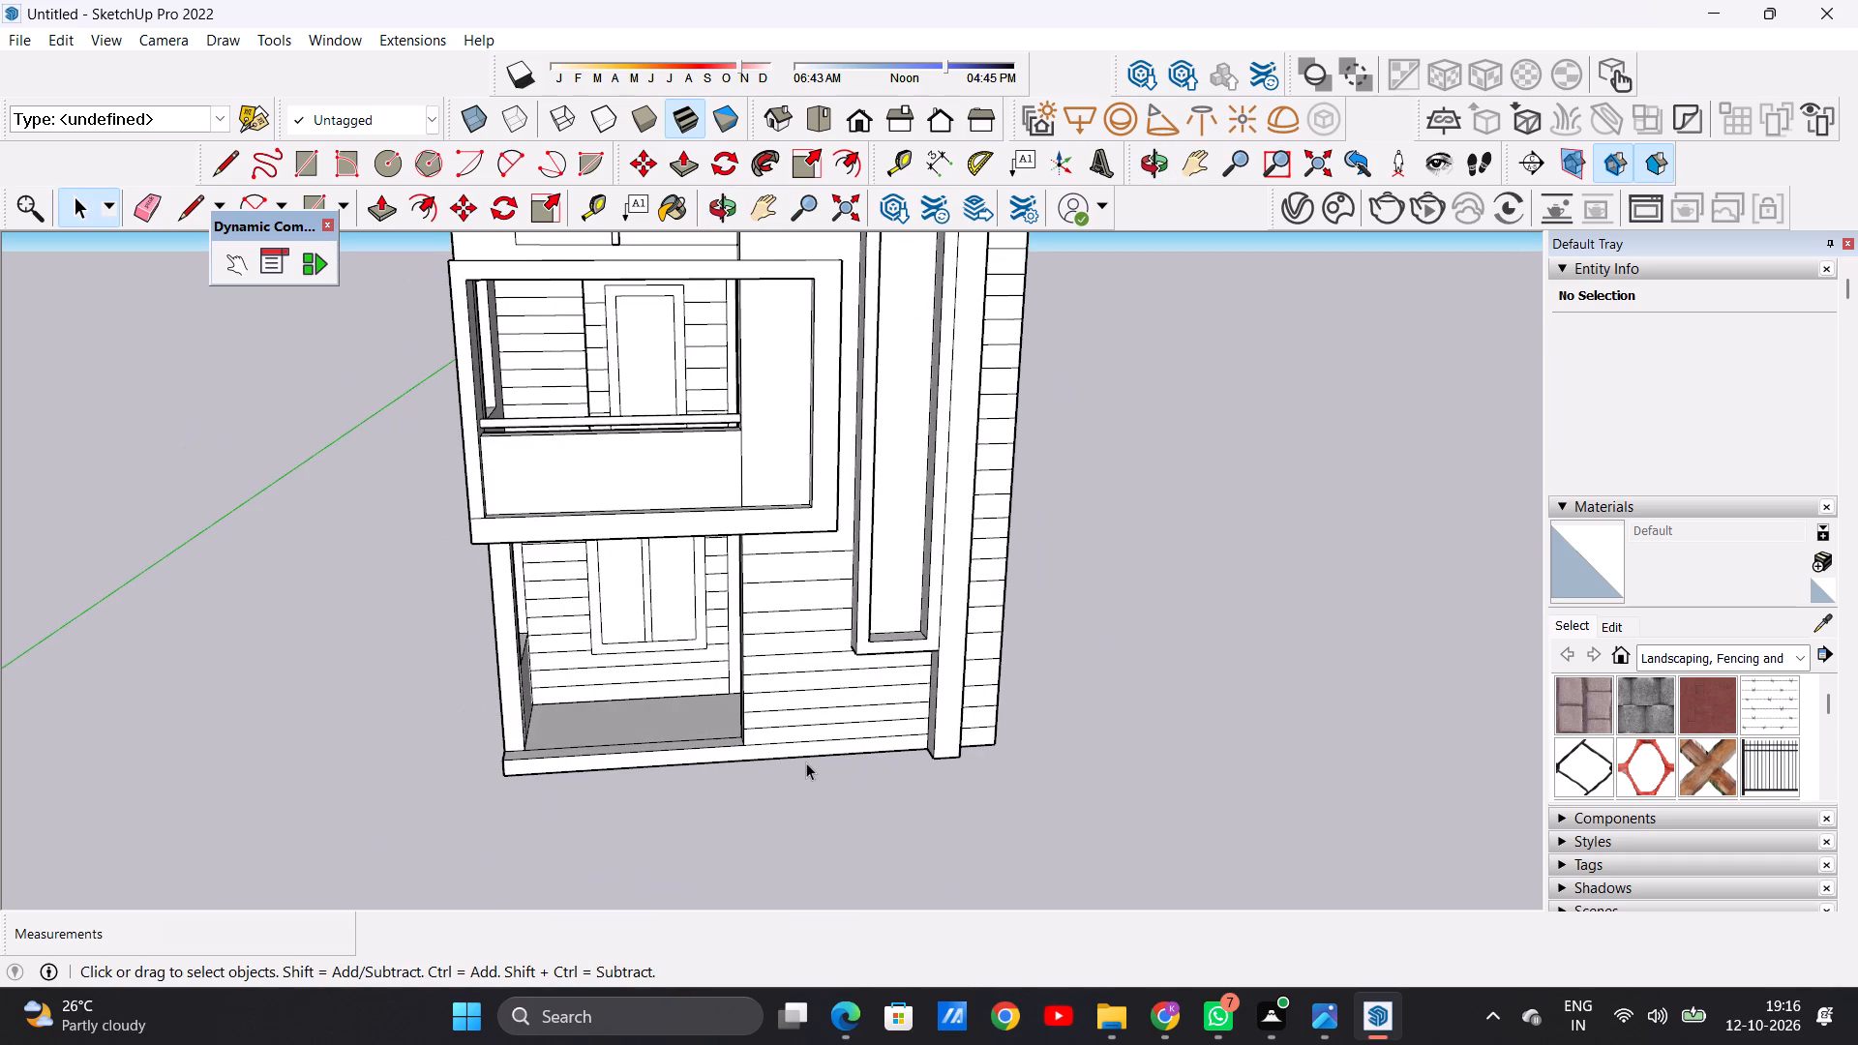
{"action": "scroll", "coordinate": [806, 762], "scroll_direction": "up", "scroll_amount": 6}
{"action": "scroll", "coordinate": [722, 757], "scroll_direction": "up", "scroll_amount": 3}
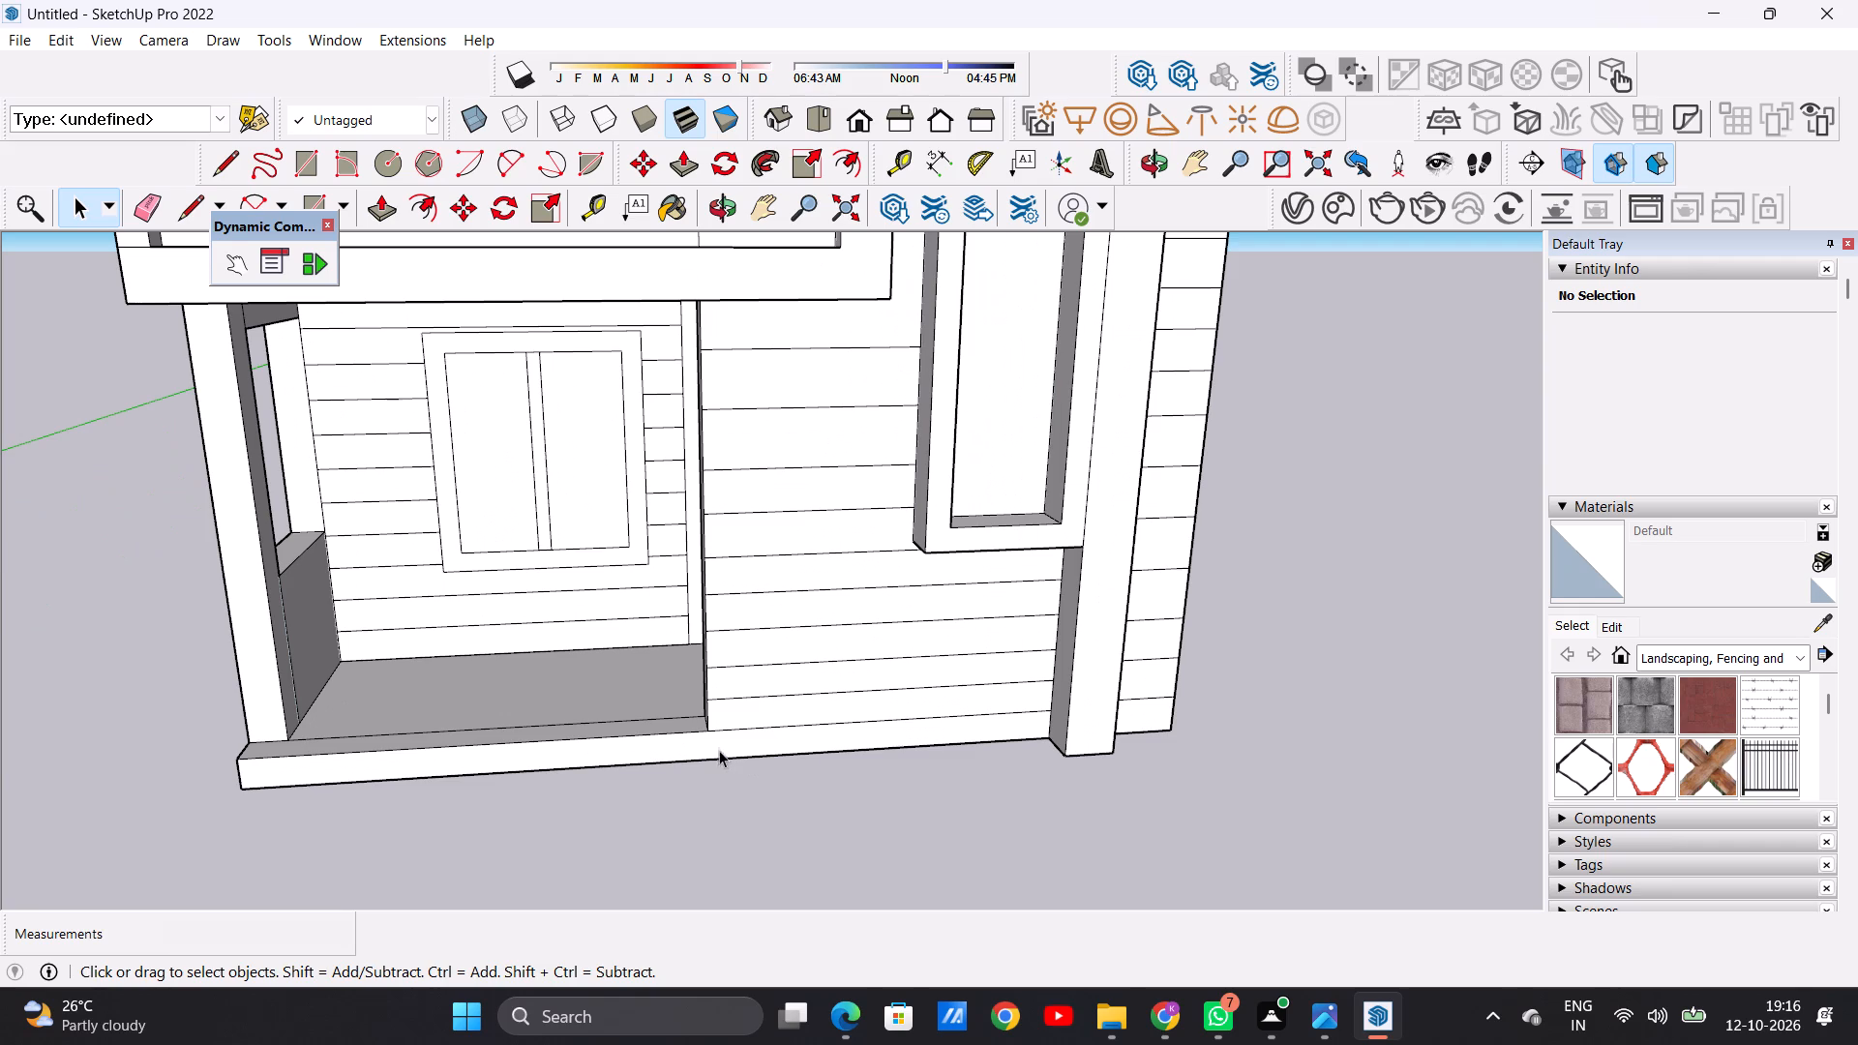
{"action": "scroll", "coordinate": [709, 741], "scroll_direction": "up", "scroll_amount": 5}
{"action": "key", "text": "l"}
{"action": "scroll", "coordinate": [709, 741], "scroll_direction": "up", "scroll_amount": 6}
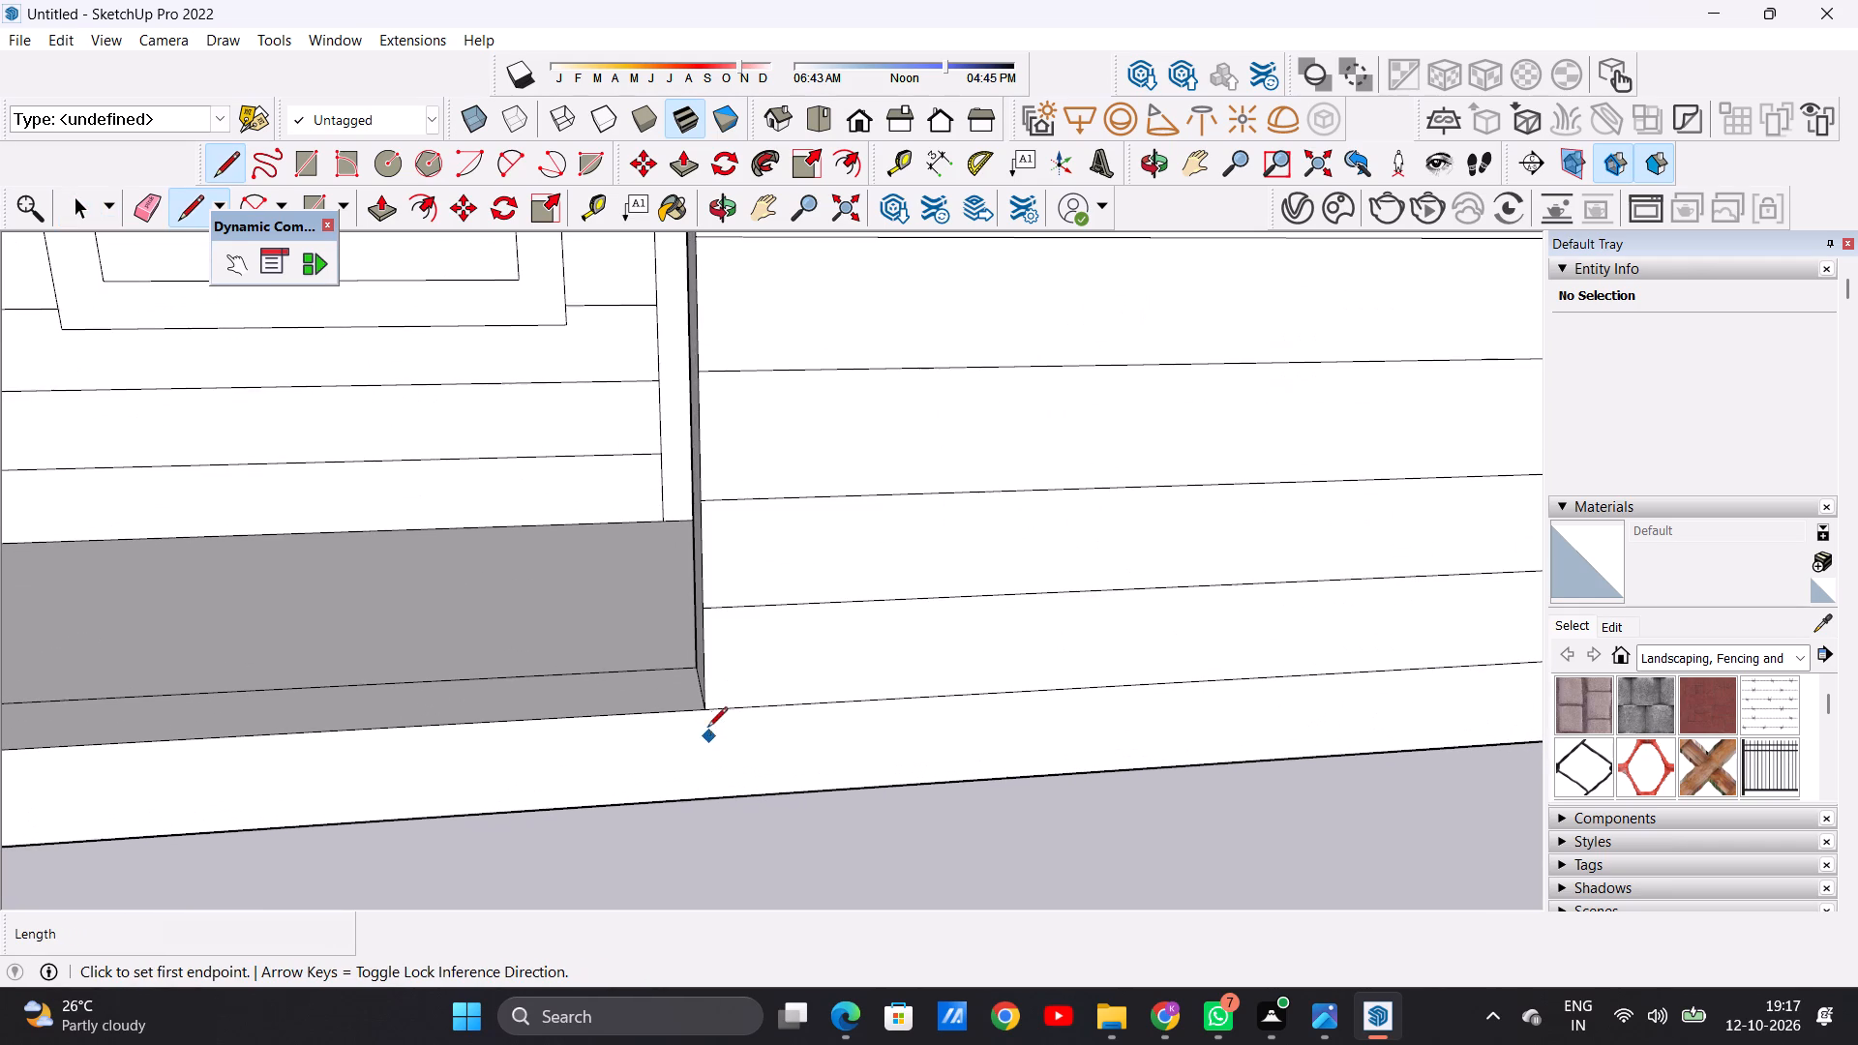
{"action": "left_click", "coordinate": [705, 711]}
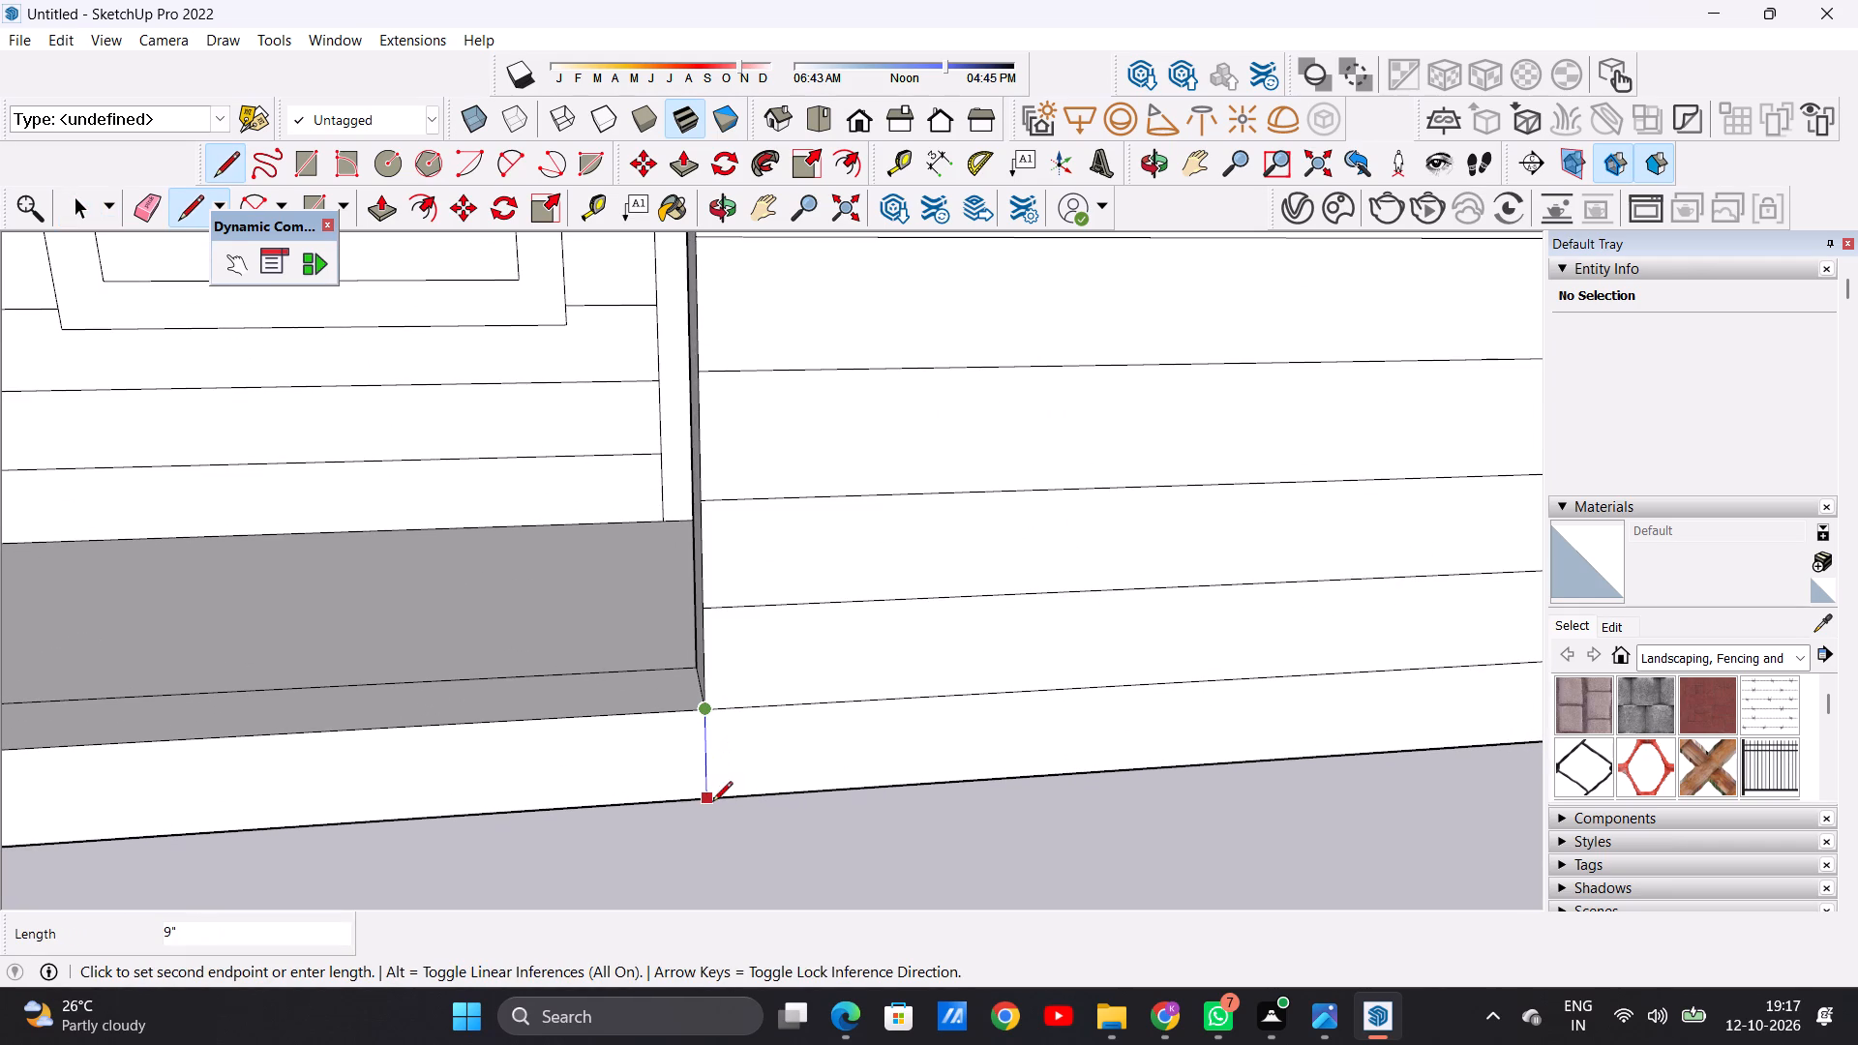
{"action": "left_click", "coordinate": [706, 795]}
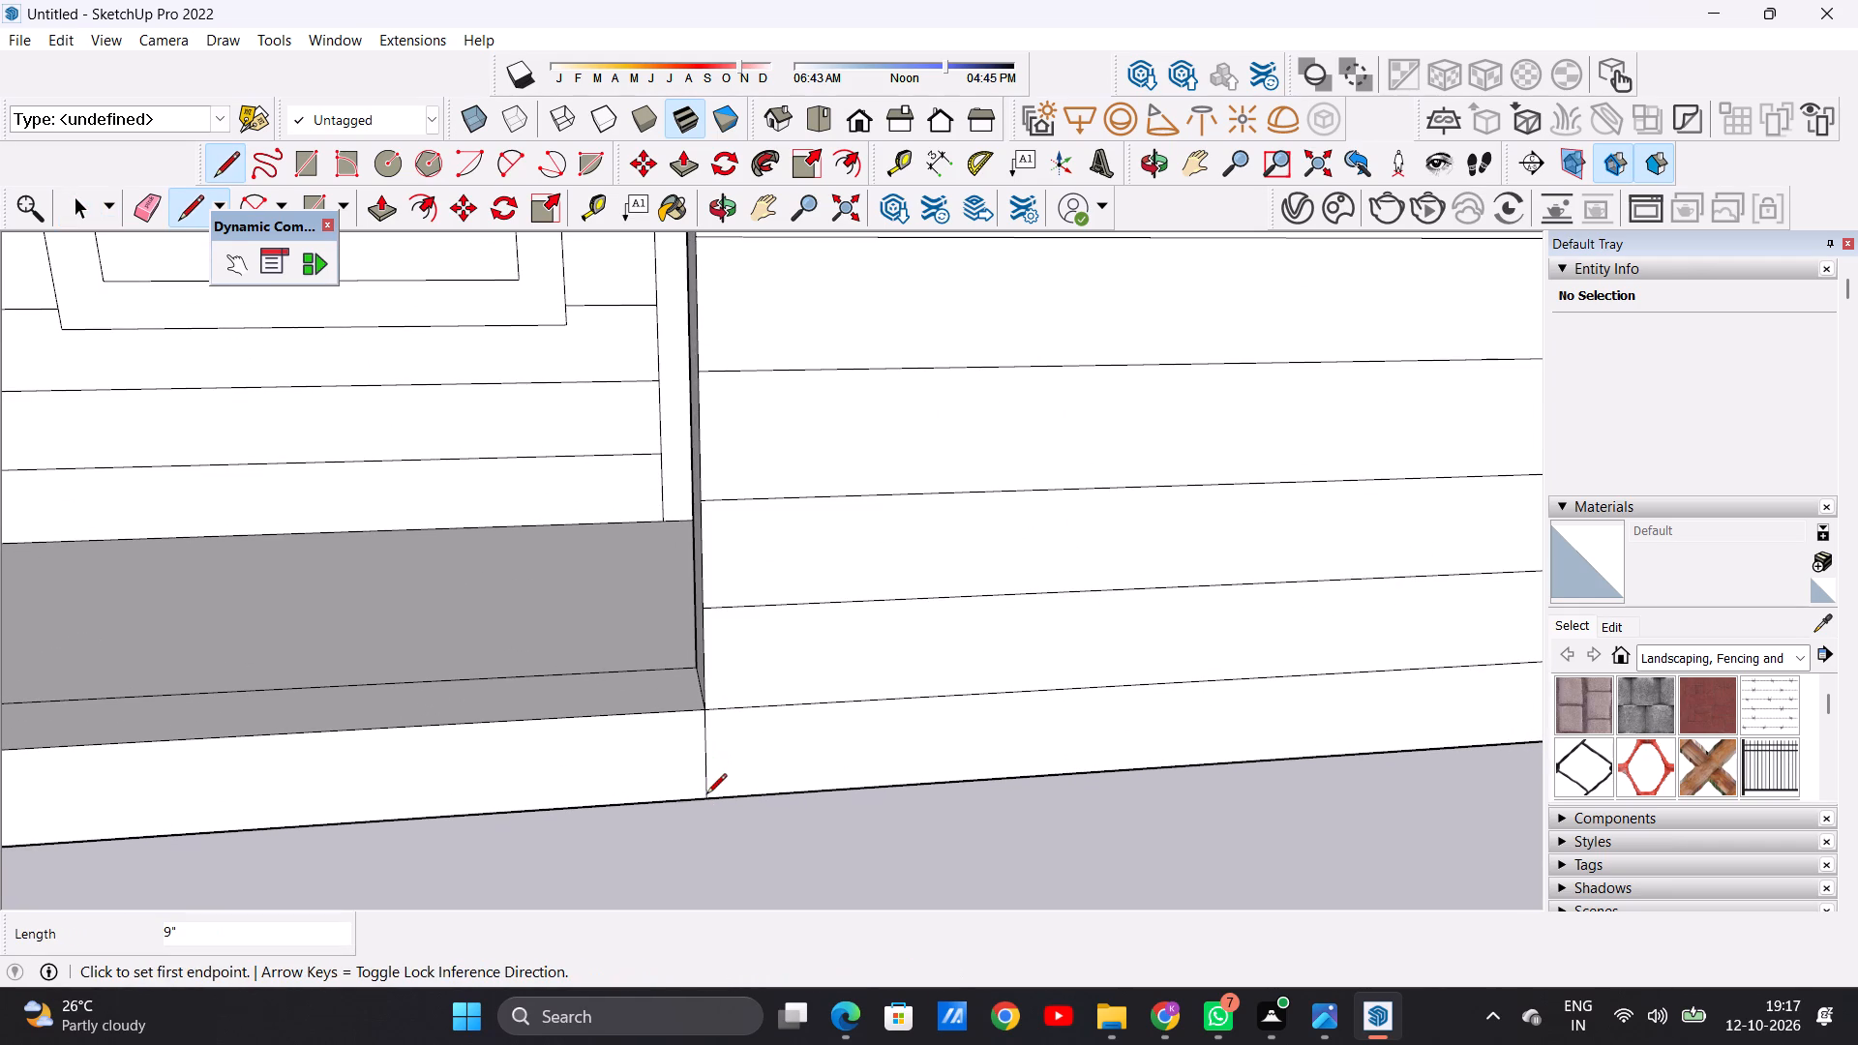
{"action": "key", "text": "space"}
Push/Pull the plinth's front face below the porch outward about 11 1/8".
{"action": "scroll", "coordinate": [732, 744], "scroll_direction": "down", "scroll_amount": 7}
{"action": "middle_click_drag", "start_coordinate": [689, 761], "coordinate": [933, 756]}
{"action": "scroll", "coordinate": [759, 670], "scroll_direction": "down", "scroll_amount": 3}
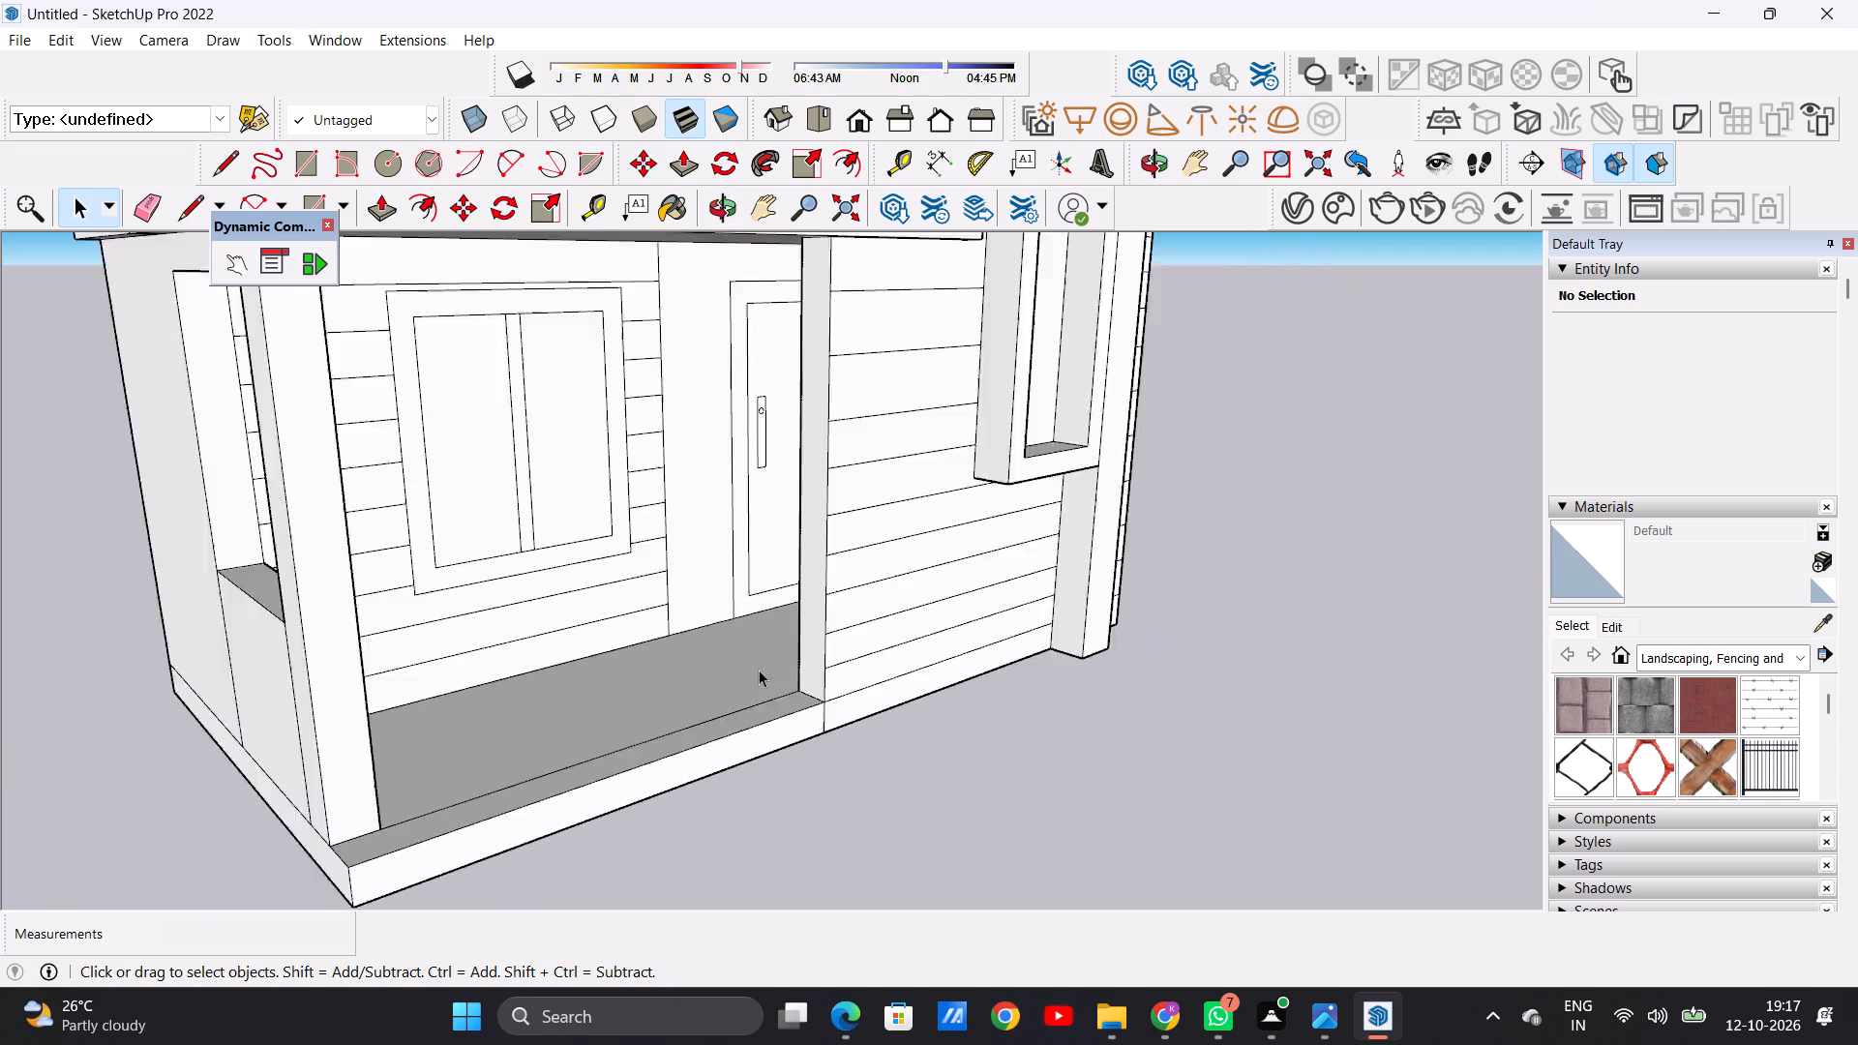
{"action": "scroll", "coordinate": [759, 670], "scroll_direction": "down", "scroll_amount": 10}
{"action": "scroll", "coordinate": [620, 766], "scroll_direction": "down", "scroll_amount": 1}
{"action": "scroll", "coordinate": [620, 766], "scroll_direction": "up", "scroll_amount": 11}
{"action": "key", "text": "p"}
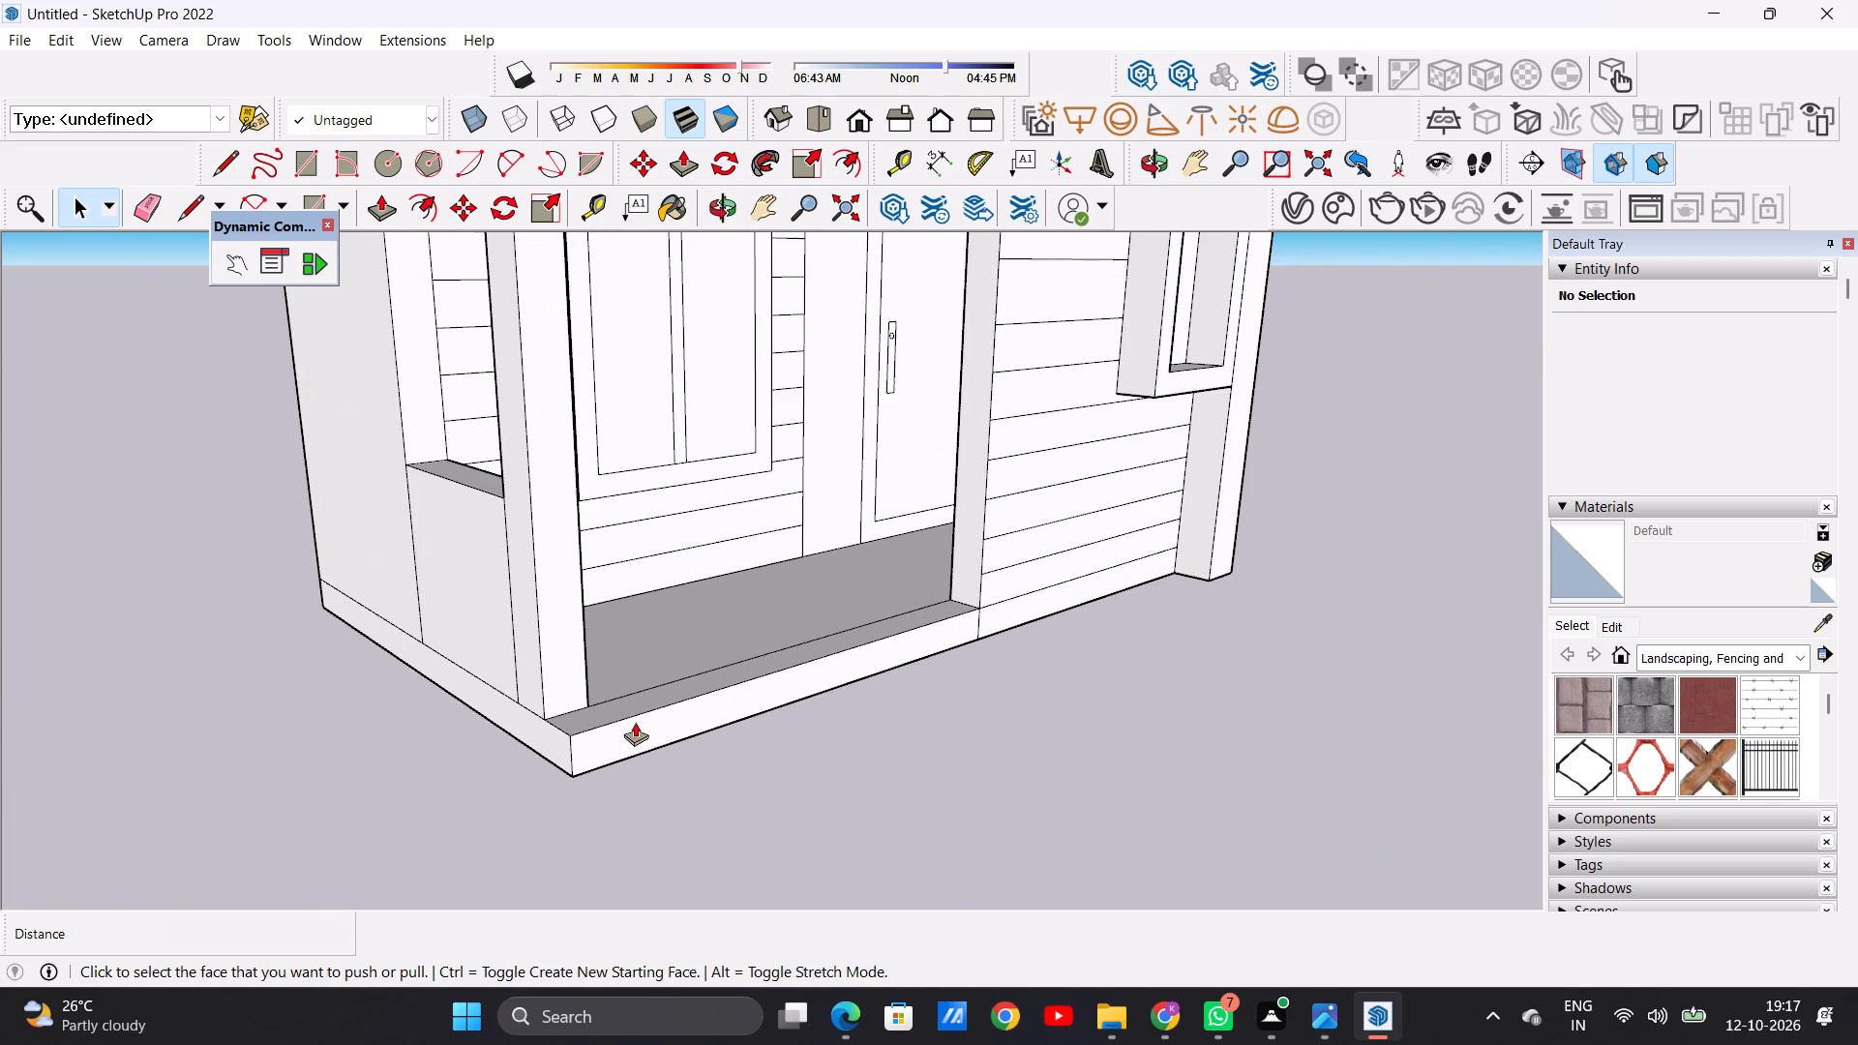
{"action": "scroll", "coordinate": [635, 722], "scroll_direction": "up", "scroll_amount": 7}
{"action": "left_click", "coordinate": [596, 741]}
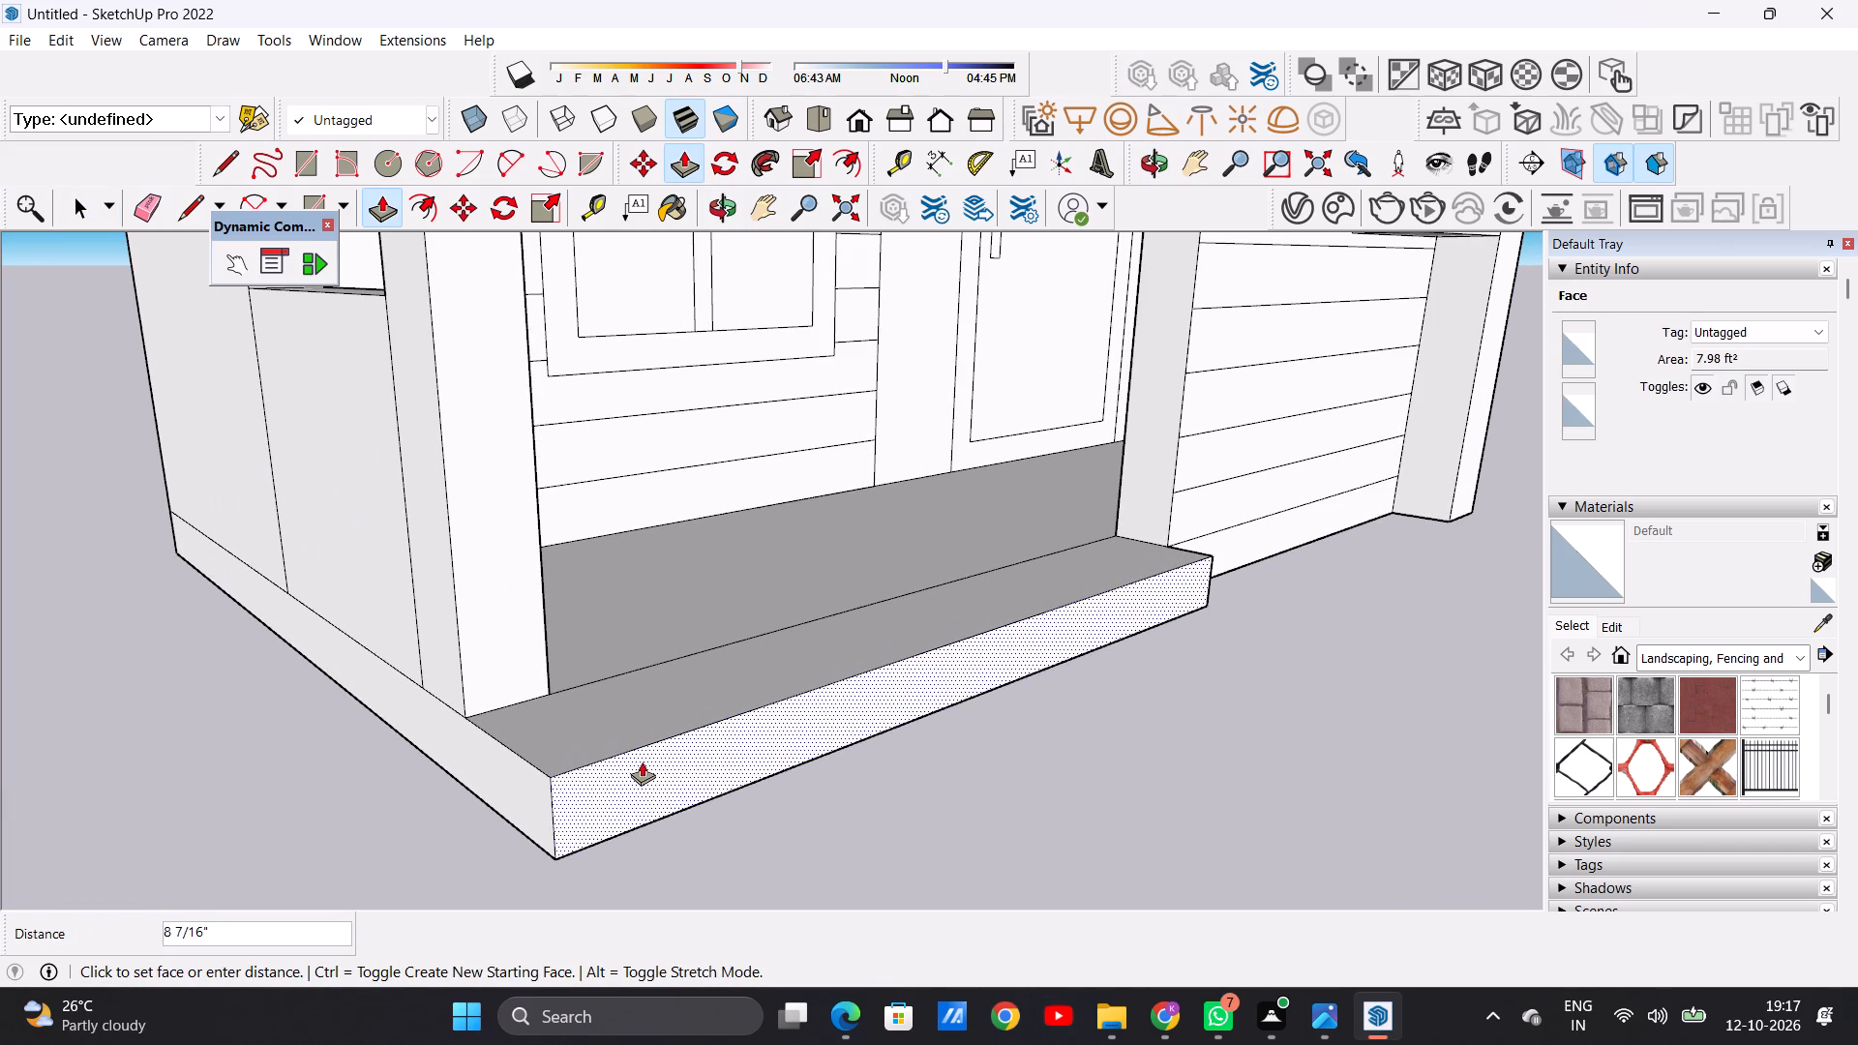
{"action": "left_click", "coordinate": [655, 774]}
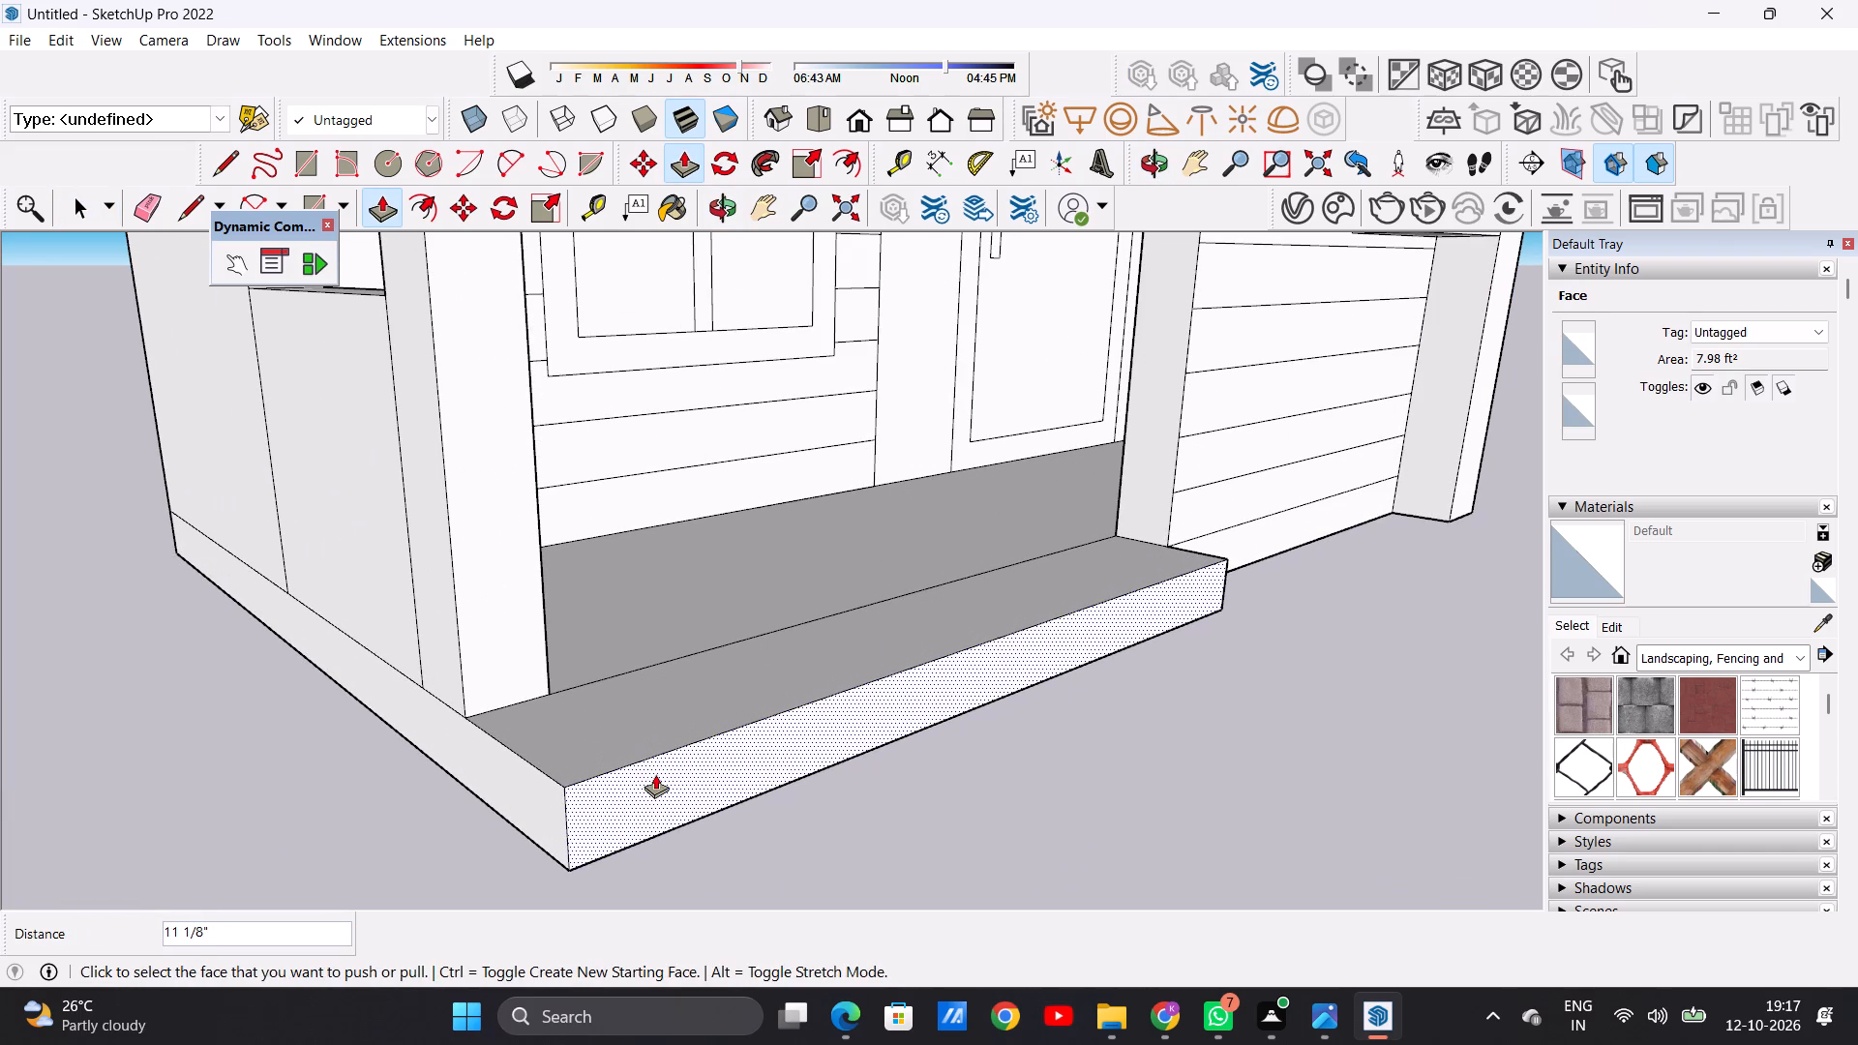
{"action": "key", "text": "space"}
Examine the projecting porch plinth and the ground-floor front from above and from eye level.
{"action": "scroll", "coordinate": [572, 690], "scroll_direction": "down", "scroll_amount": 6}
{"action": "middle_click_drag", "start_coordinate": [802, 737], "coordinate": [516, 757]}
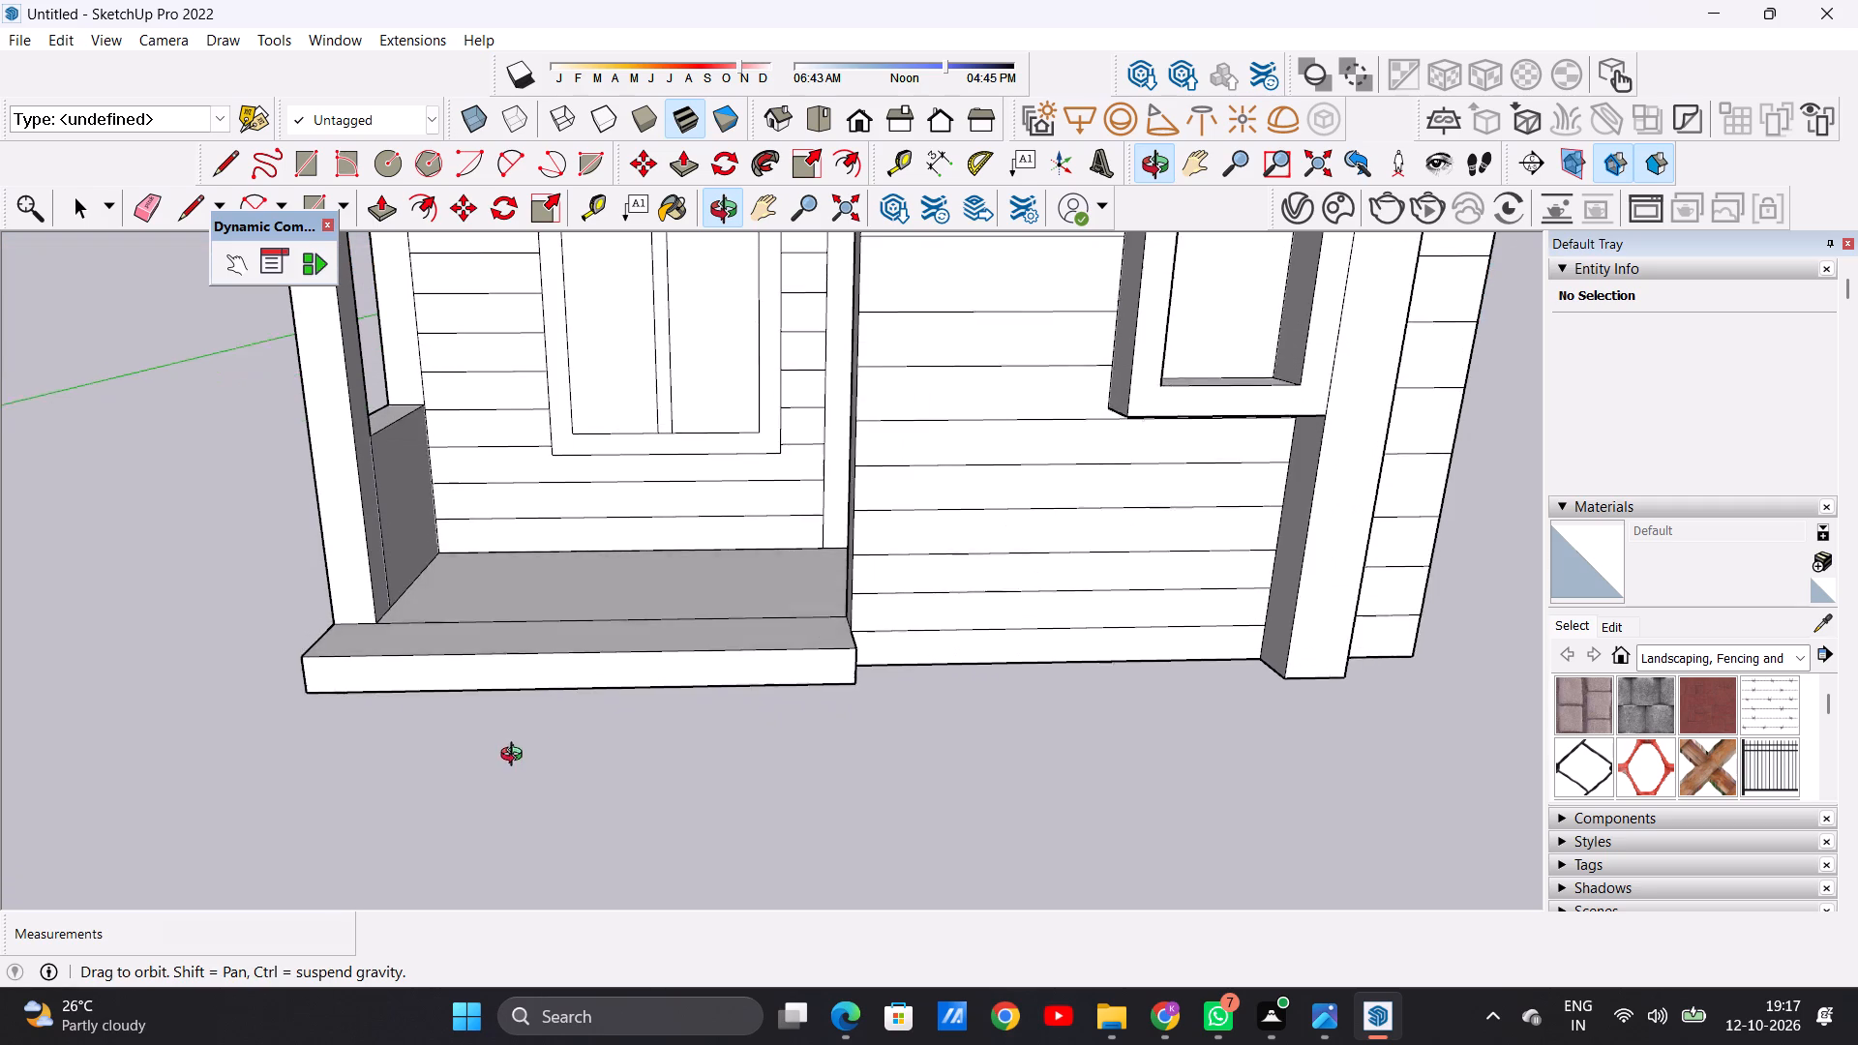
{"action": "middle_click_drag", "start_coordinate": [516, 757], "coordinate": [516, 772]}
{"action": "scroll", "coordinate": [516, 772], "scroll_direction": "down", "scroll_amount": 6}
{"action": "scroll", "coordinate": [645, 726], "scroll_direction": "up", "scroll_amount": 7}
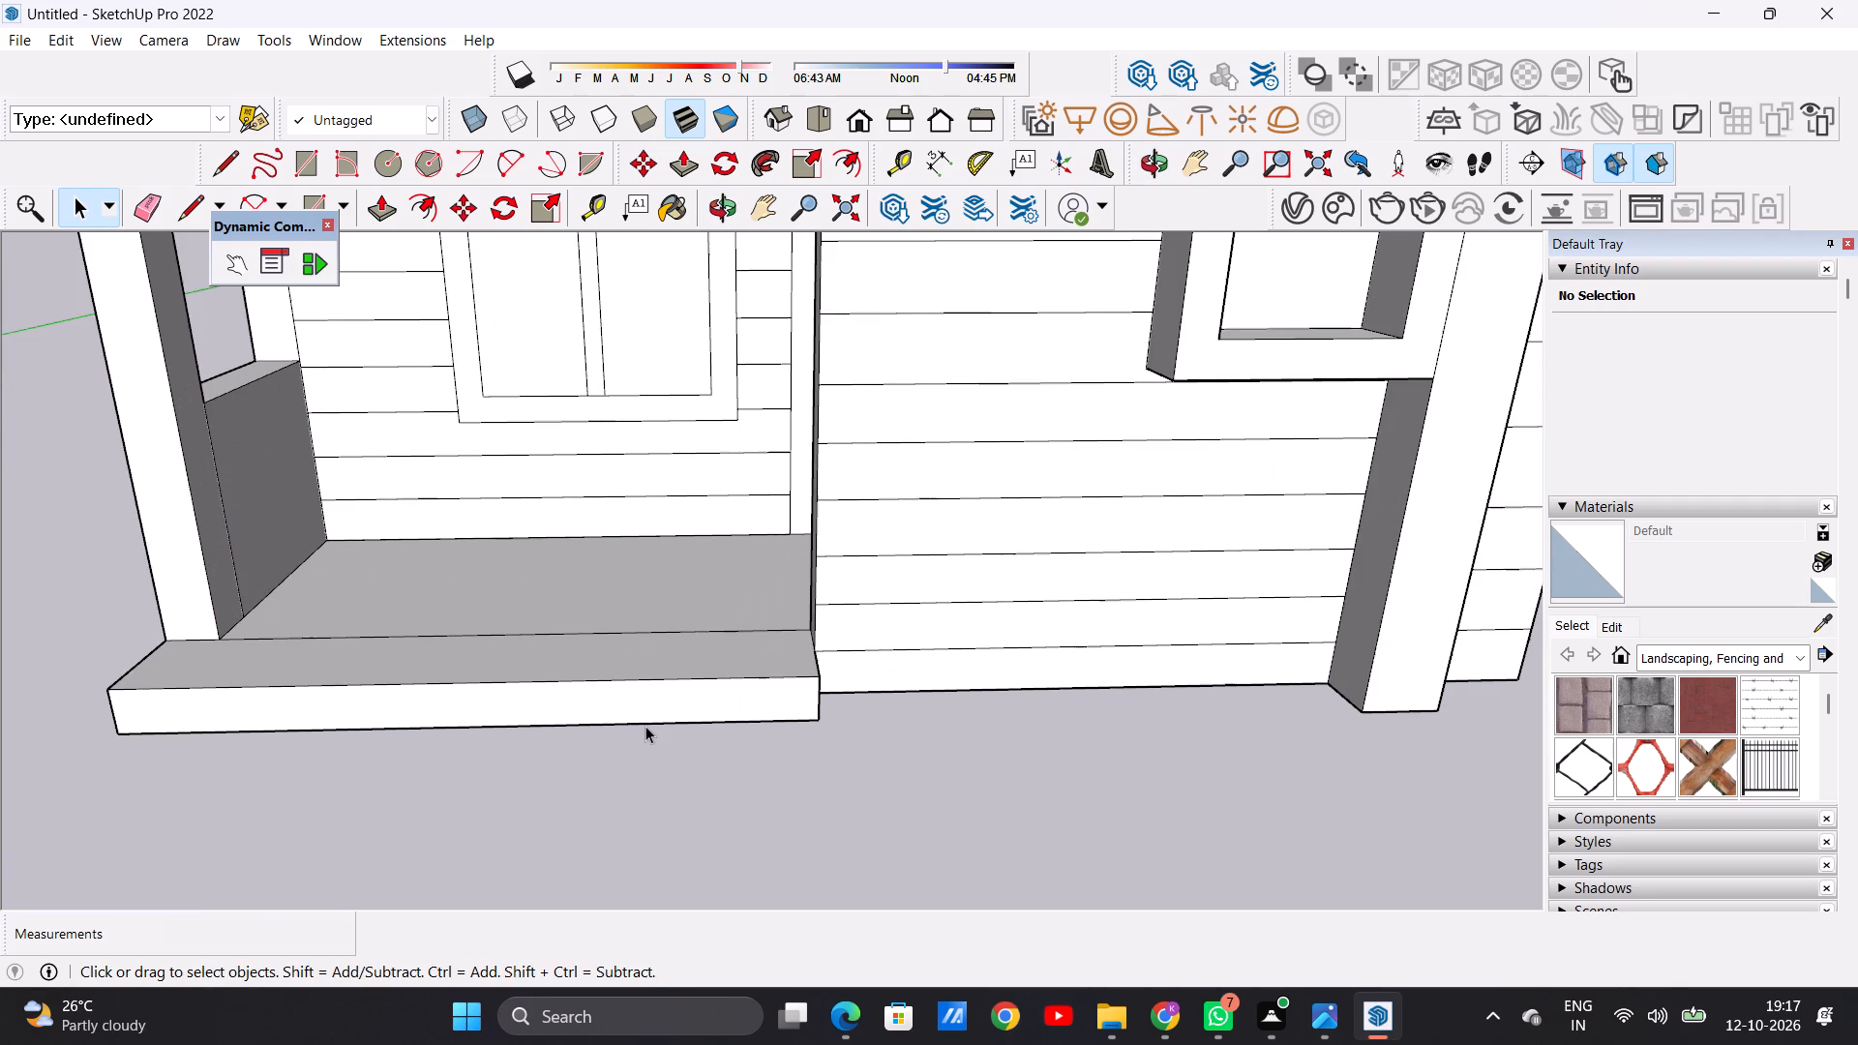
{"action": "scroll", "coordinate": [645, 726], "scroll_direction": "down", "scroll_amount": 5}
{"action": "middle_click_drag", "start_coordinate": [616, 658], "coordinate": [629, 776]}
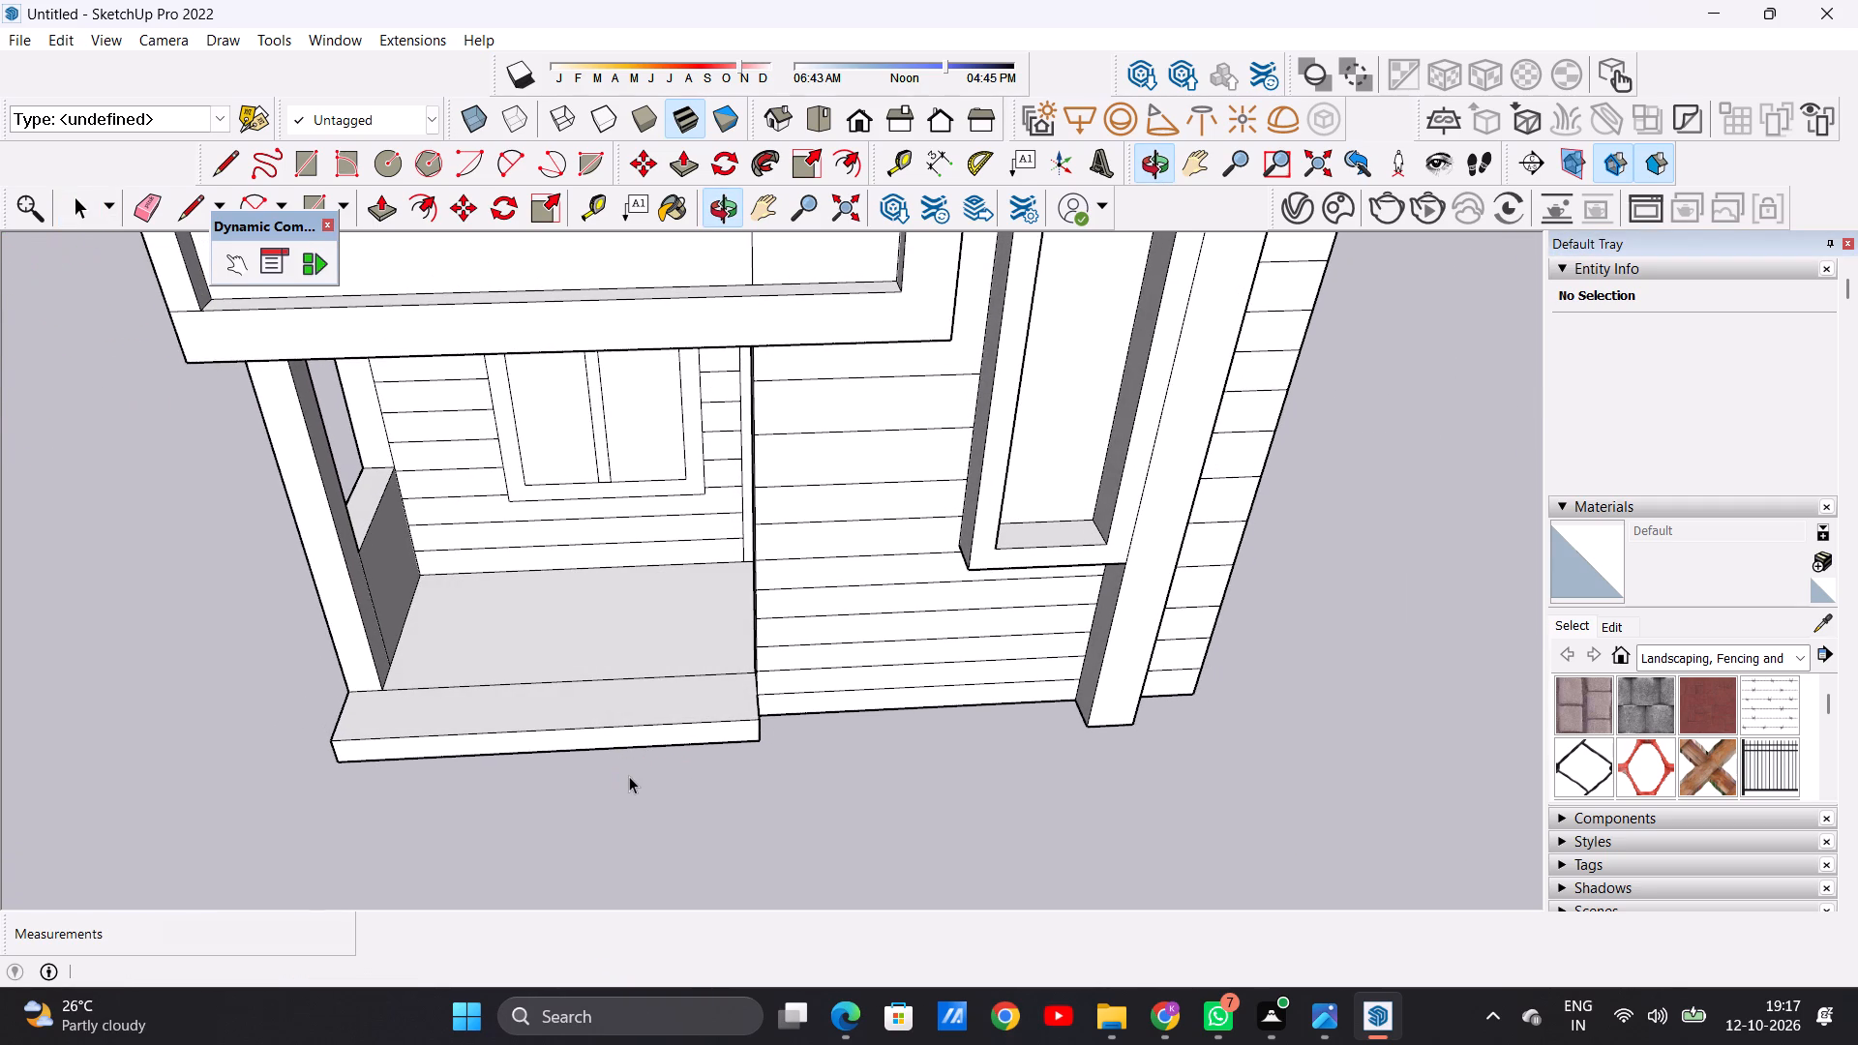
{"action": "middle_click_drag", "start_coordinate": [629, 776], "coordinate": [620, 621]}
{"action": "scroll", "coordinate": [620, 623], "scroll_direction": "down", "scroll_amount": 5}
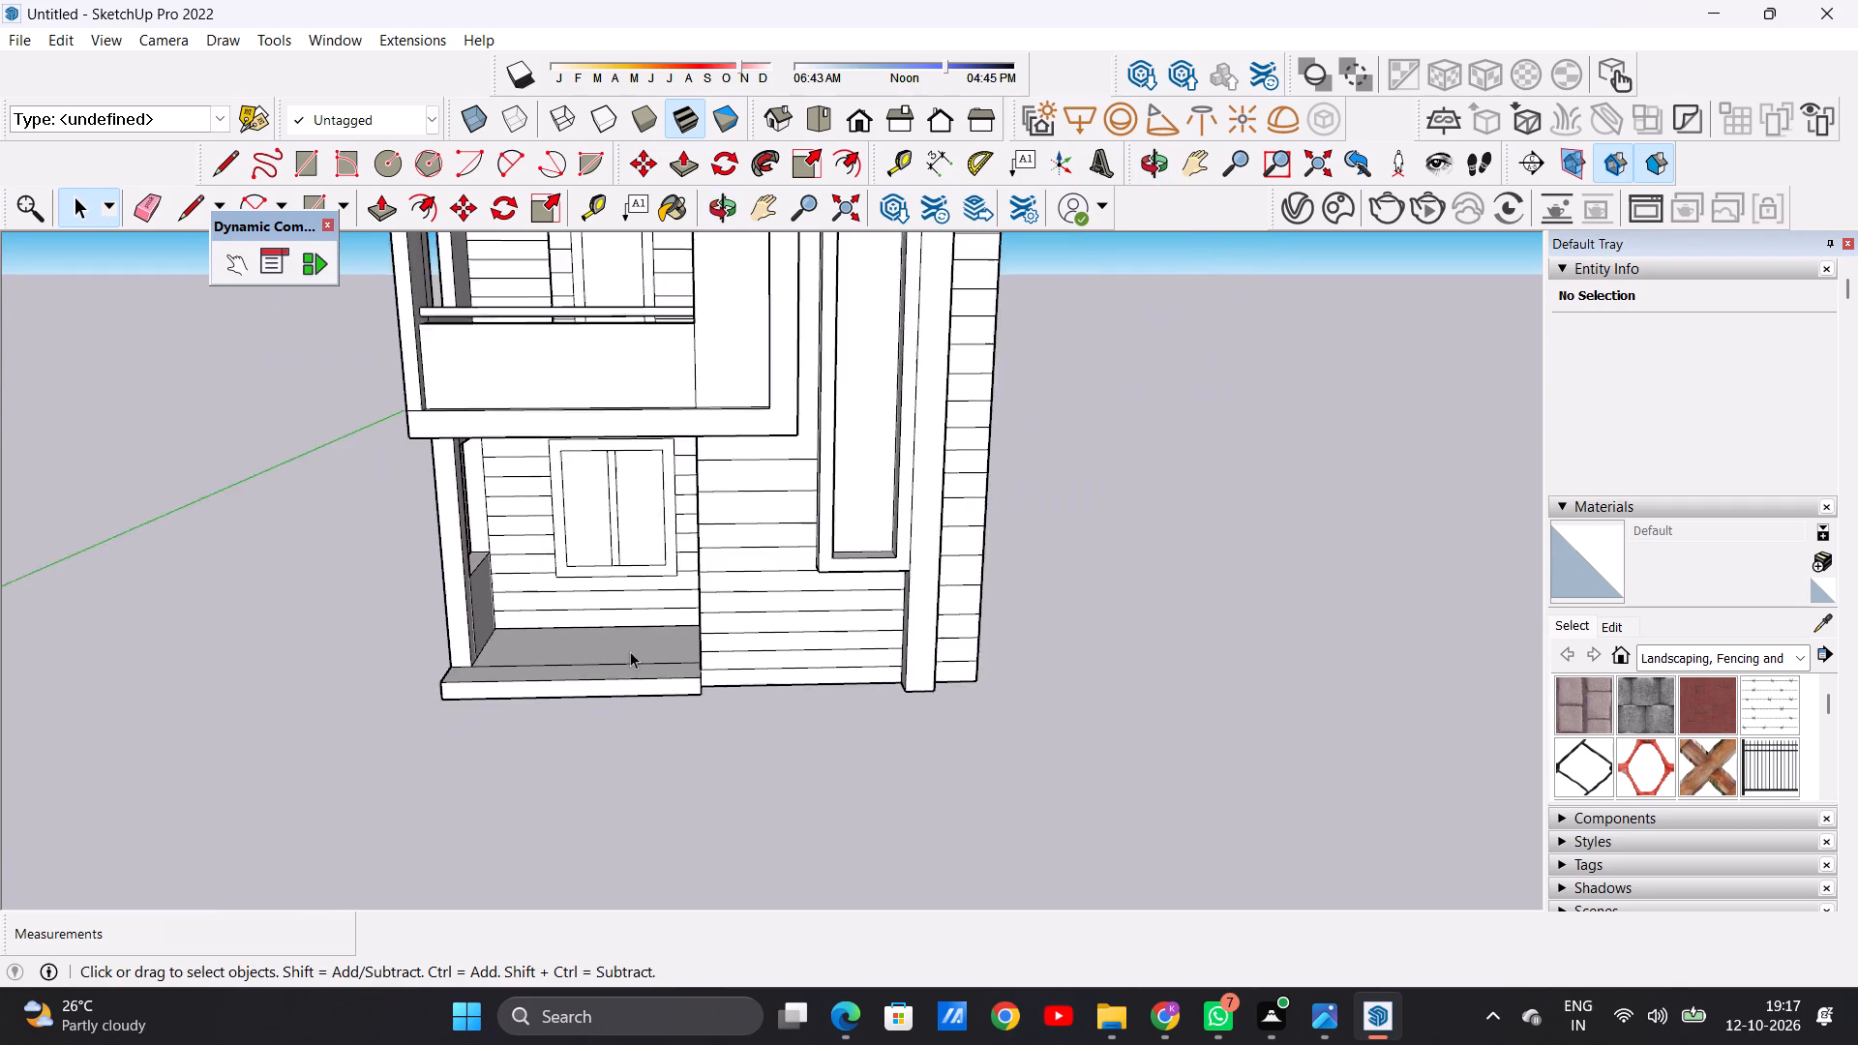
{"action": "scroll", "coordinate": [630, 651], "scroll_direction": "down", "scroll_amount": 3}
{"action": "middle_click_drag", "start_coordinate": [640, 704], "coordinate": [617, 641]}
{"action": "scroll", "coordinate": [617, 639], "scroll_direction": "up", "scroll_amount": 6}
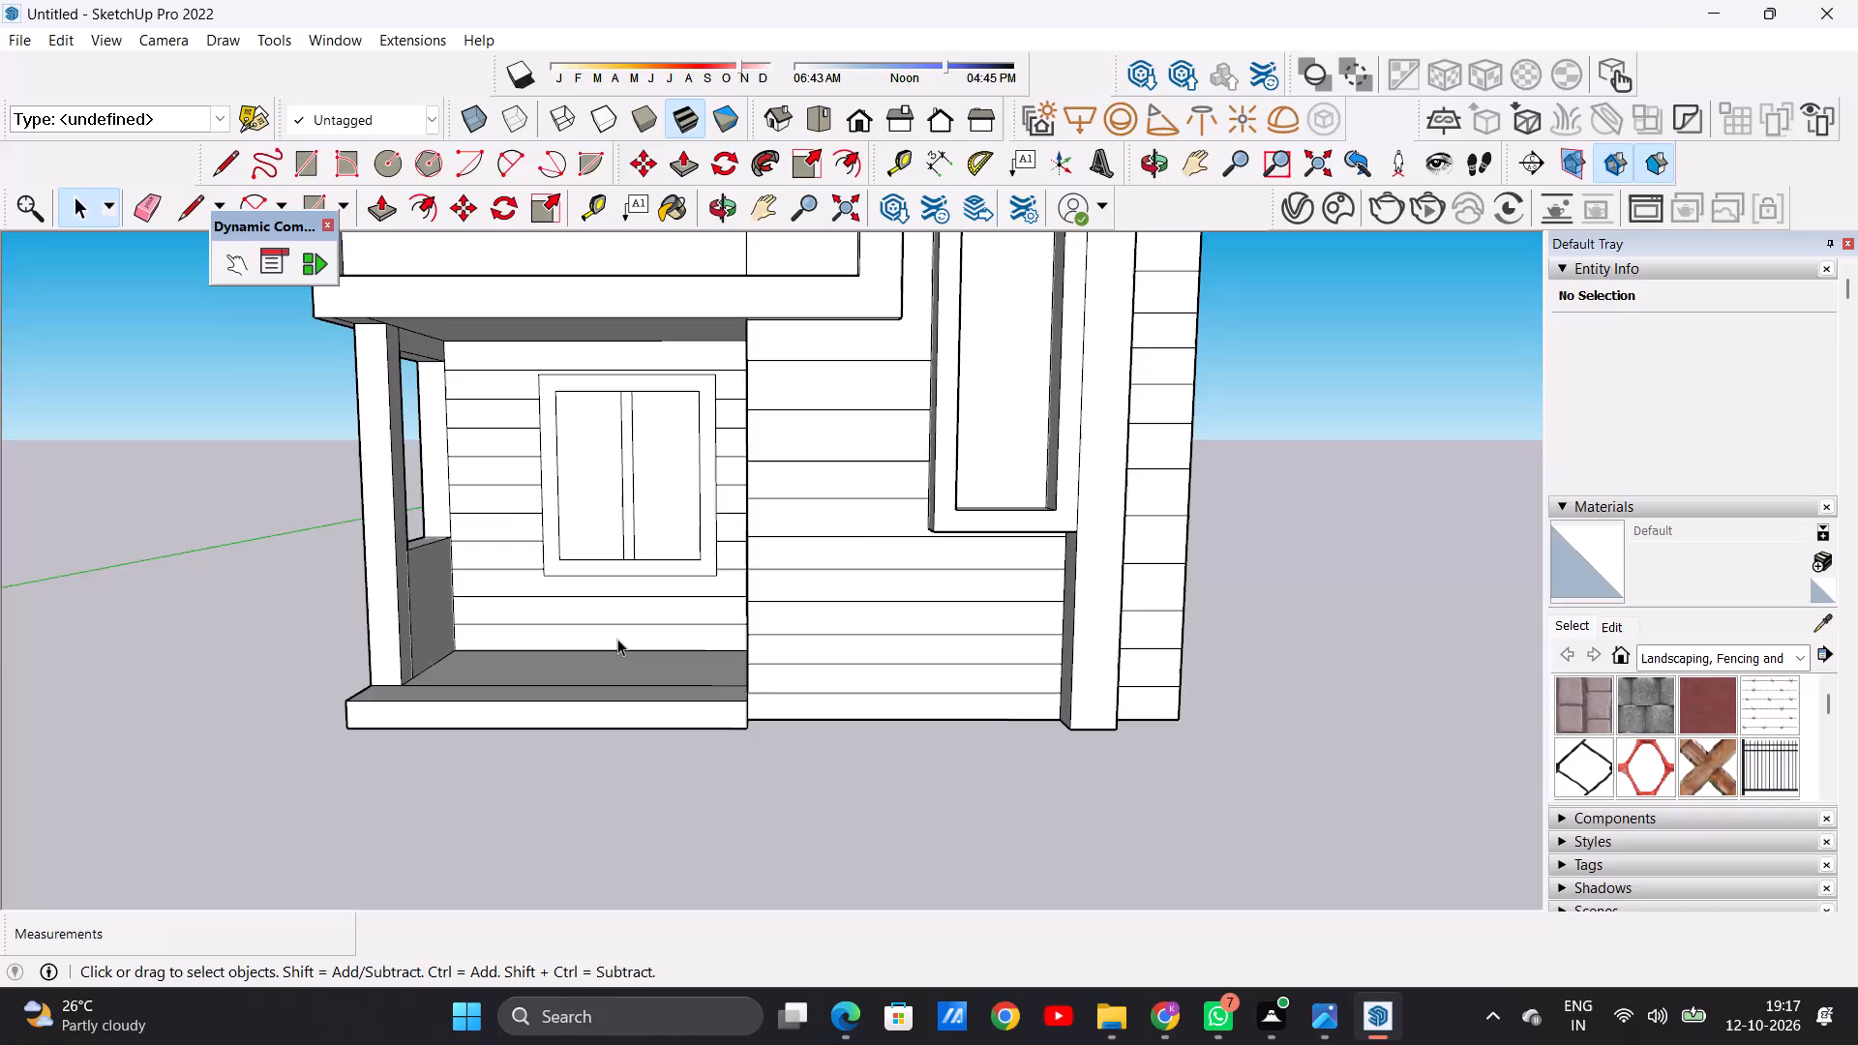
{"action": "scroll", "coordinate": [664, 623], "scroll_direction": "down", "scroll_amount": 6}
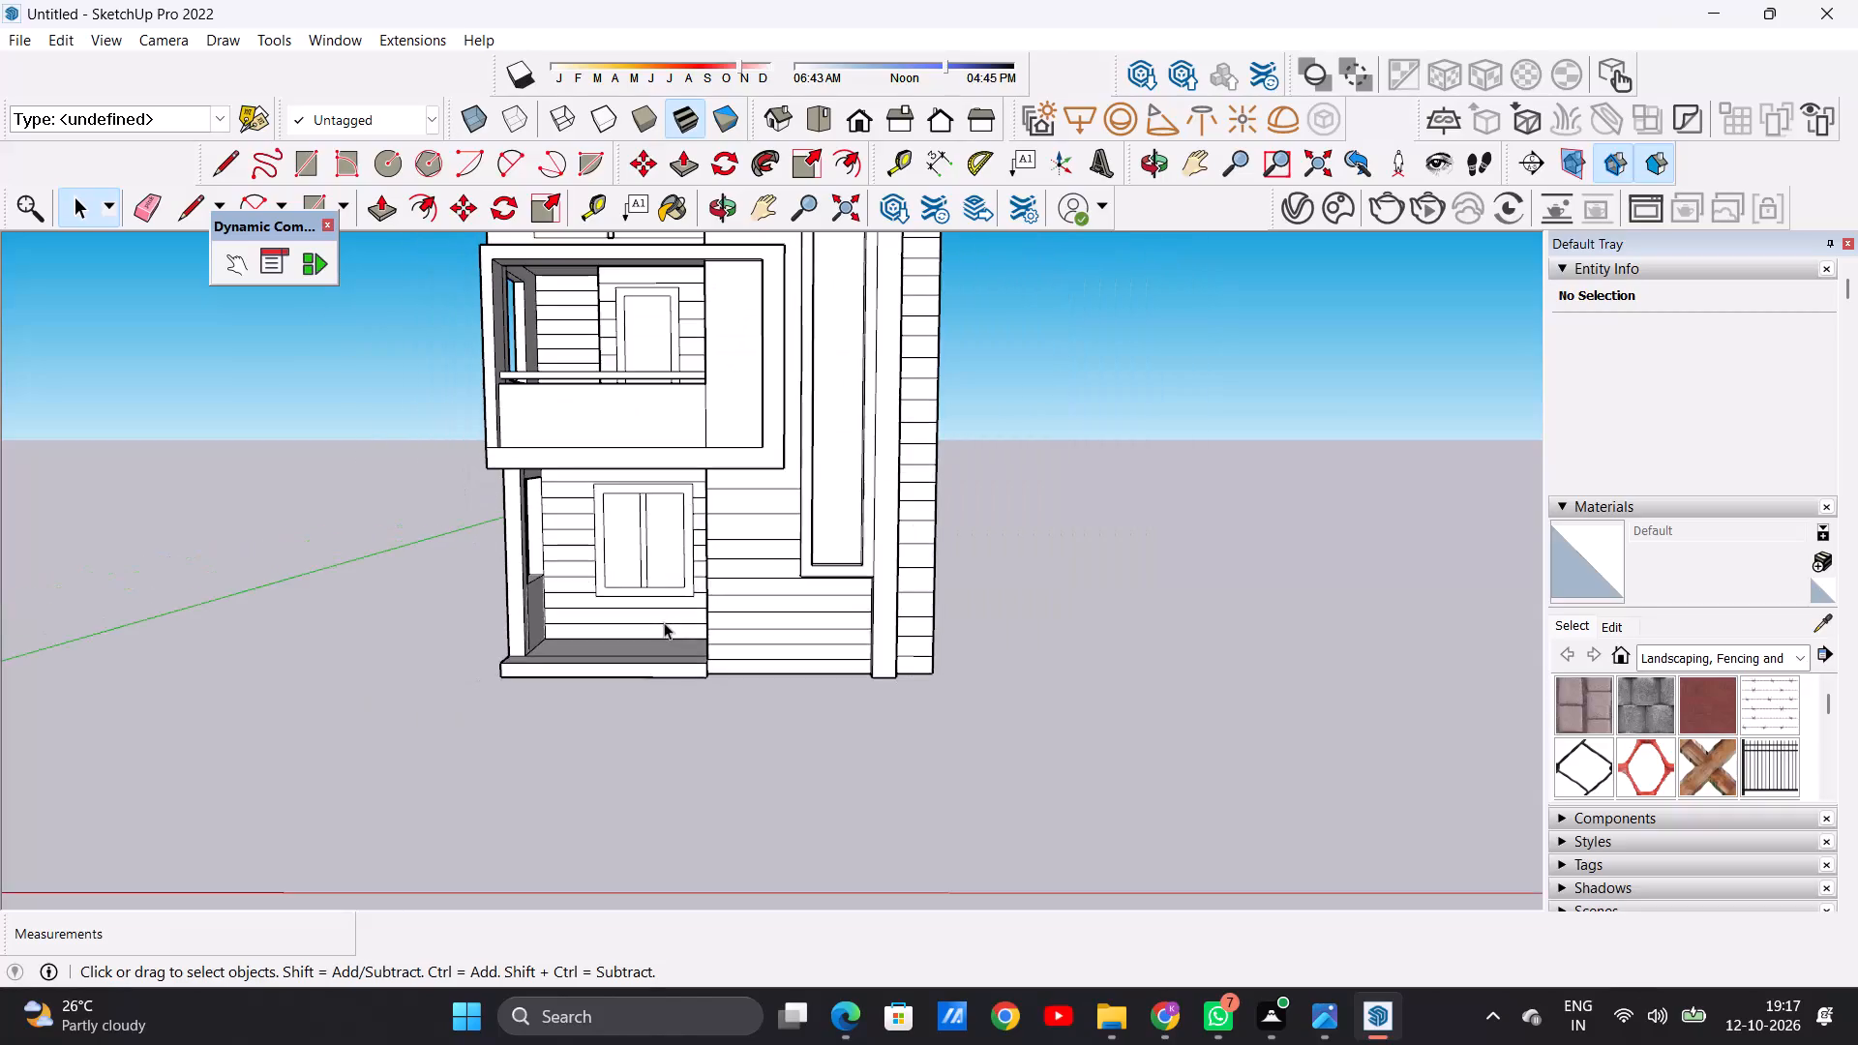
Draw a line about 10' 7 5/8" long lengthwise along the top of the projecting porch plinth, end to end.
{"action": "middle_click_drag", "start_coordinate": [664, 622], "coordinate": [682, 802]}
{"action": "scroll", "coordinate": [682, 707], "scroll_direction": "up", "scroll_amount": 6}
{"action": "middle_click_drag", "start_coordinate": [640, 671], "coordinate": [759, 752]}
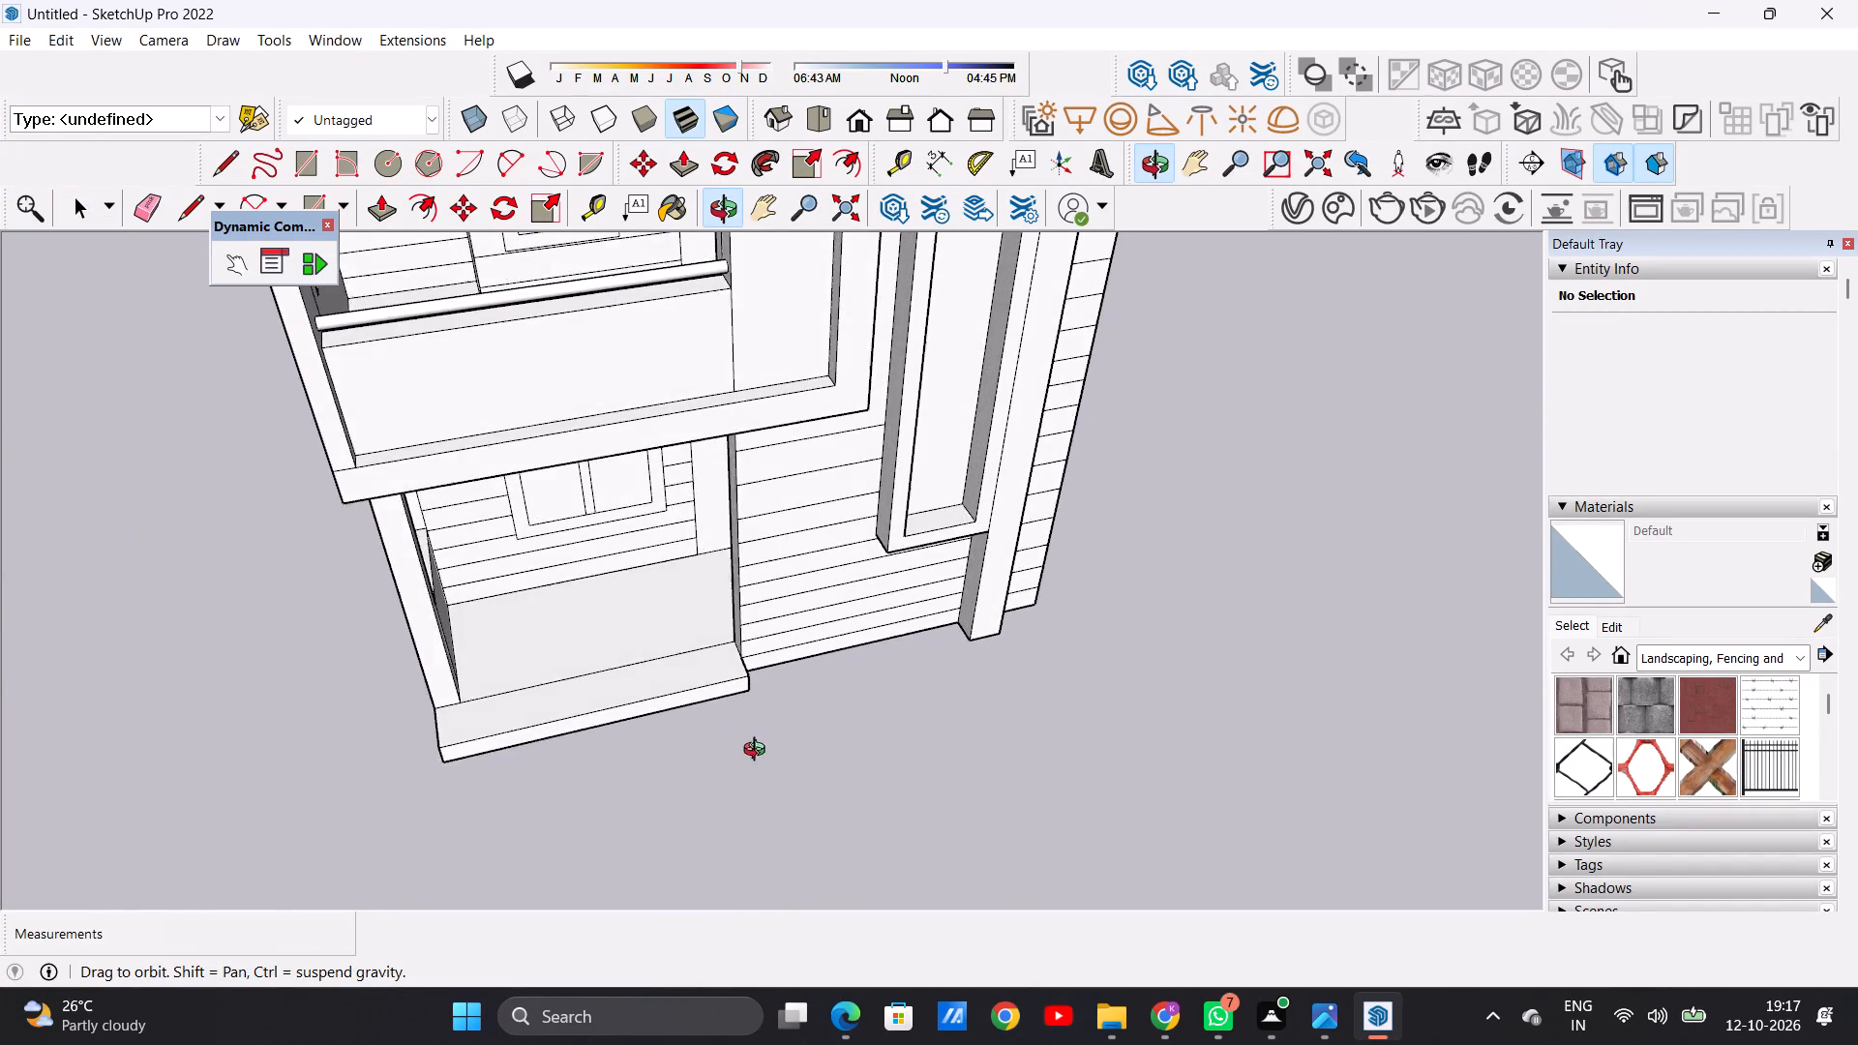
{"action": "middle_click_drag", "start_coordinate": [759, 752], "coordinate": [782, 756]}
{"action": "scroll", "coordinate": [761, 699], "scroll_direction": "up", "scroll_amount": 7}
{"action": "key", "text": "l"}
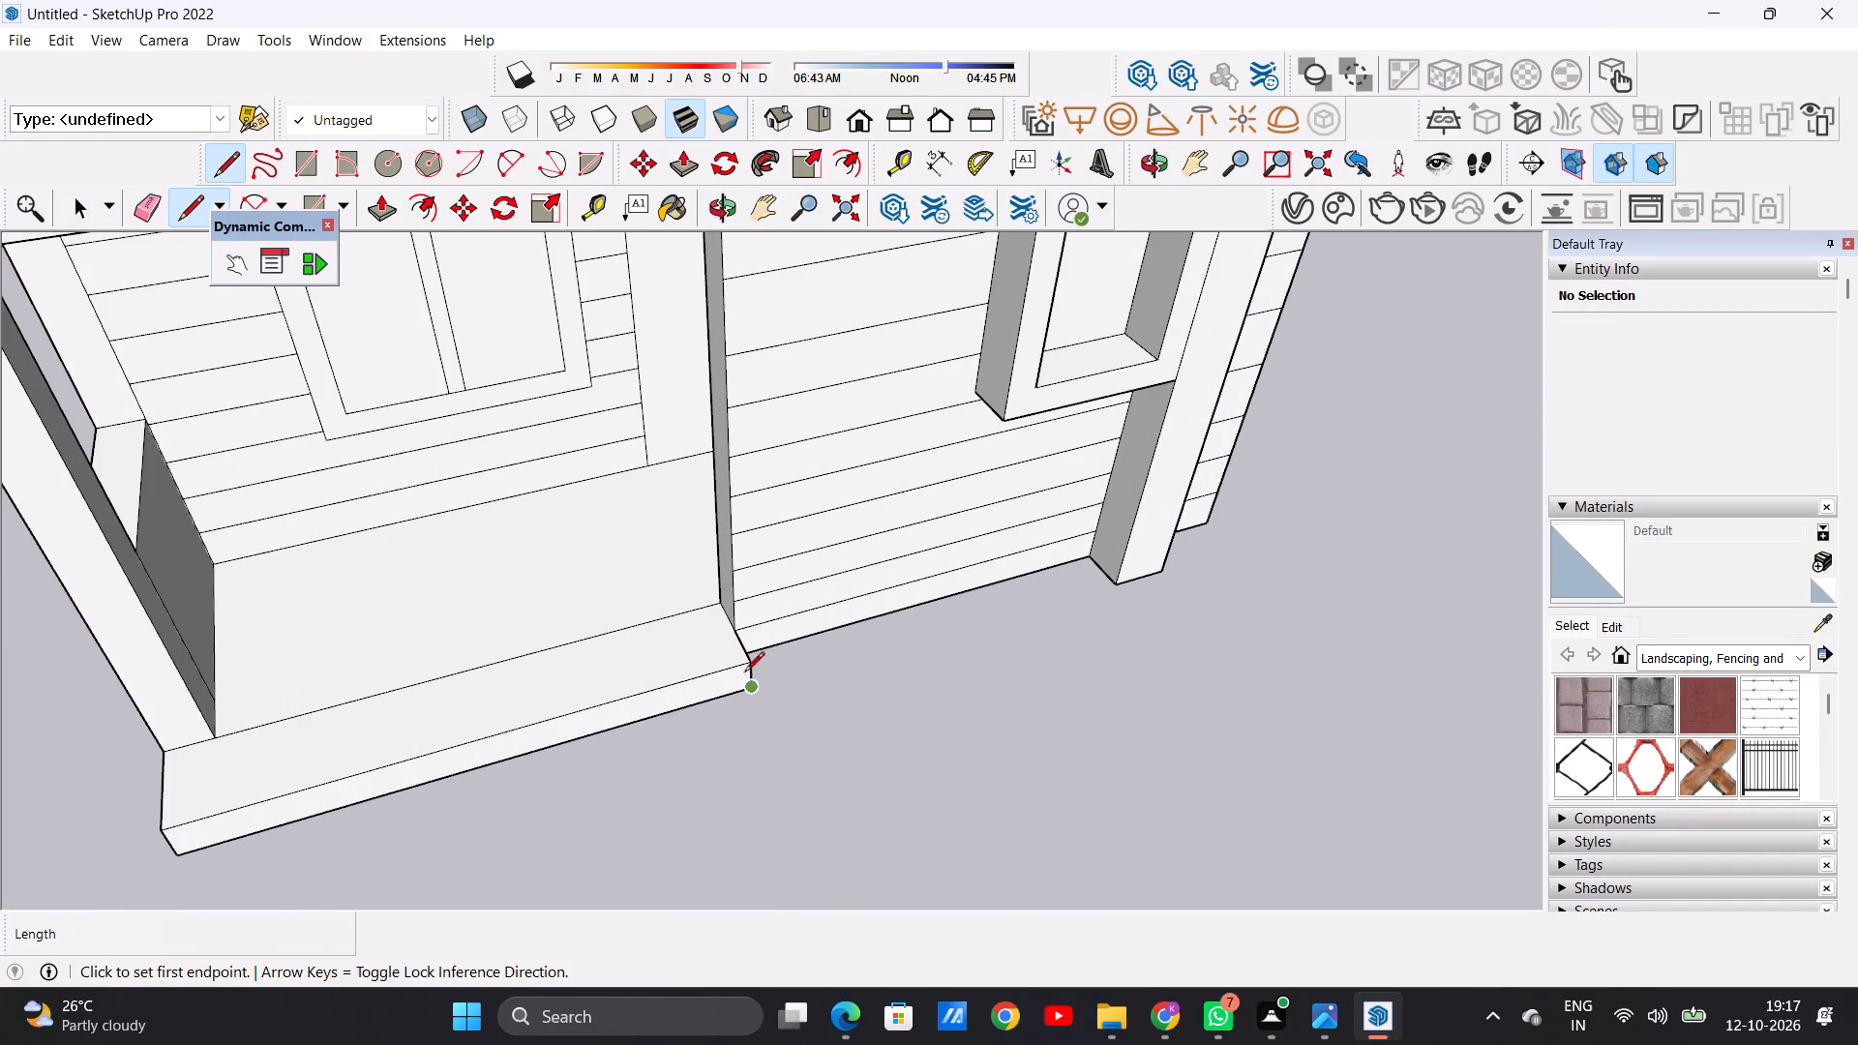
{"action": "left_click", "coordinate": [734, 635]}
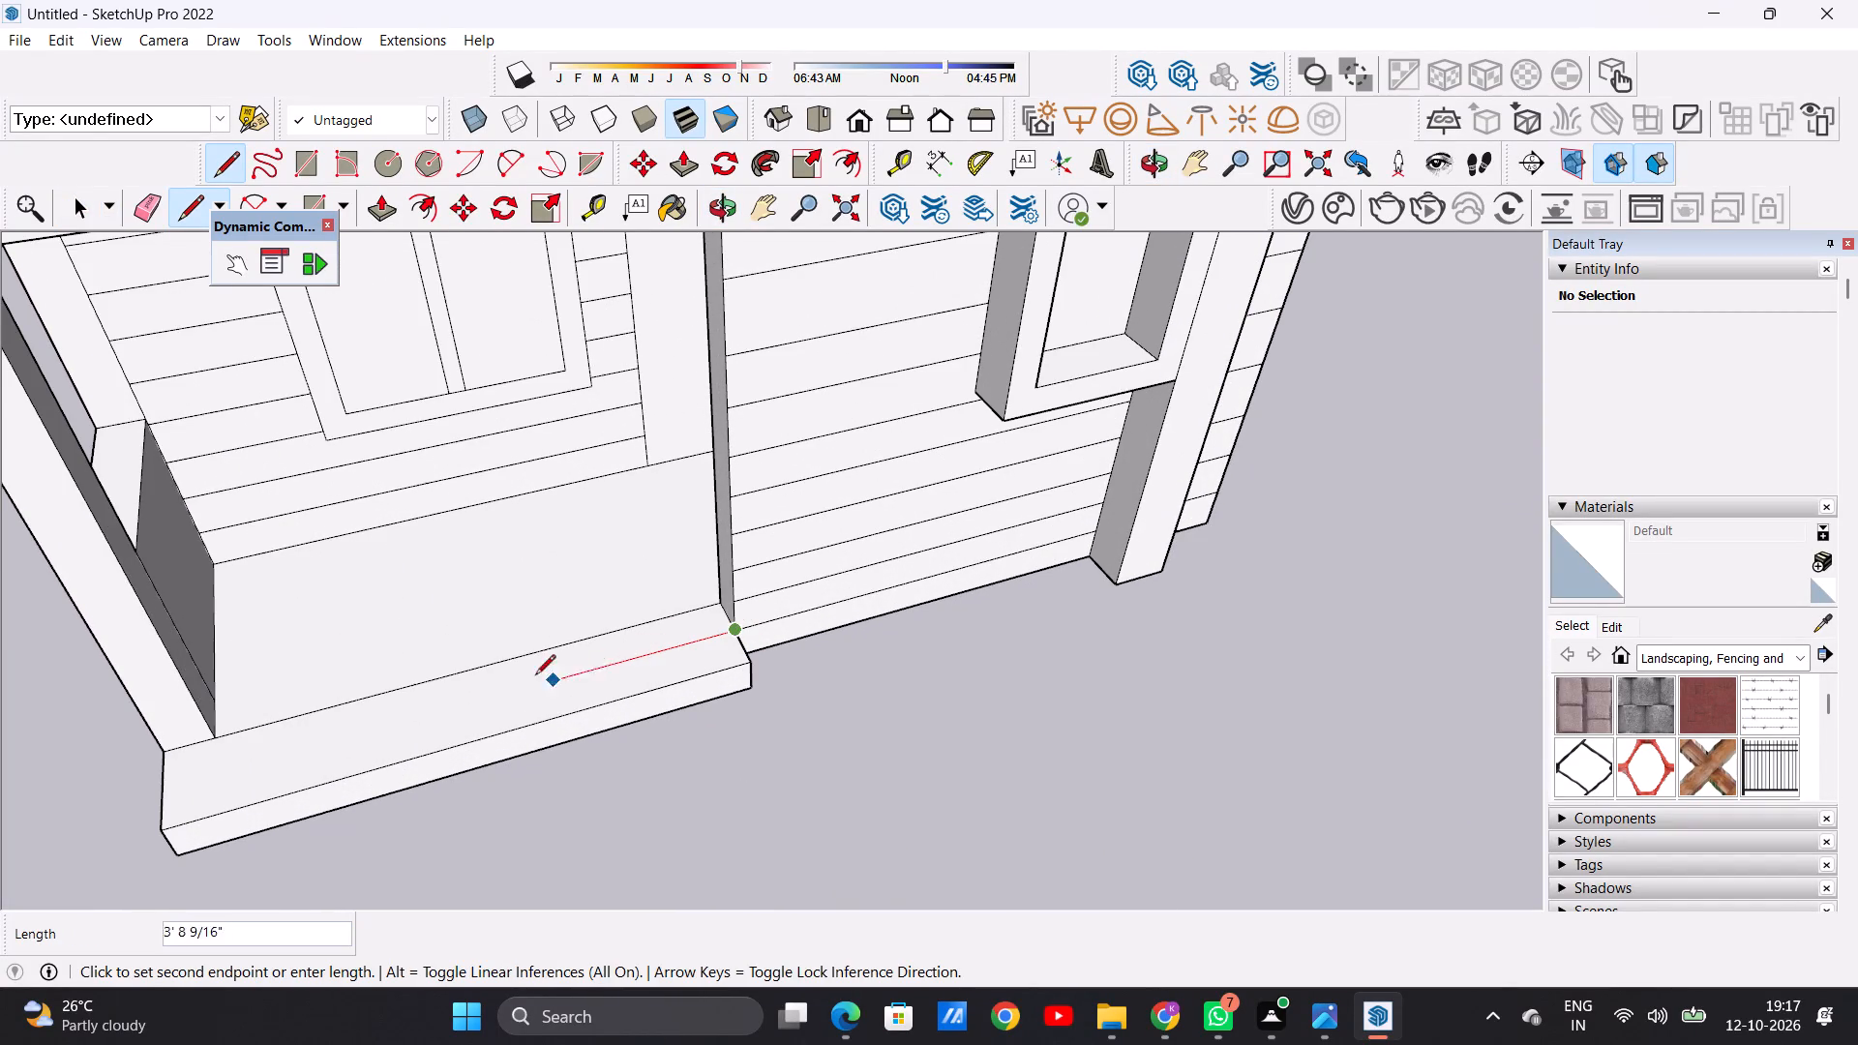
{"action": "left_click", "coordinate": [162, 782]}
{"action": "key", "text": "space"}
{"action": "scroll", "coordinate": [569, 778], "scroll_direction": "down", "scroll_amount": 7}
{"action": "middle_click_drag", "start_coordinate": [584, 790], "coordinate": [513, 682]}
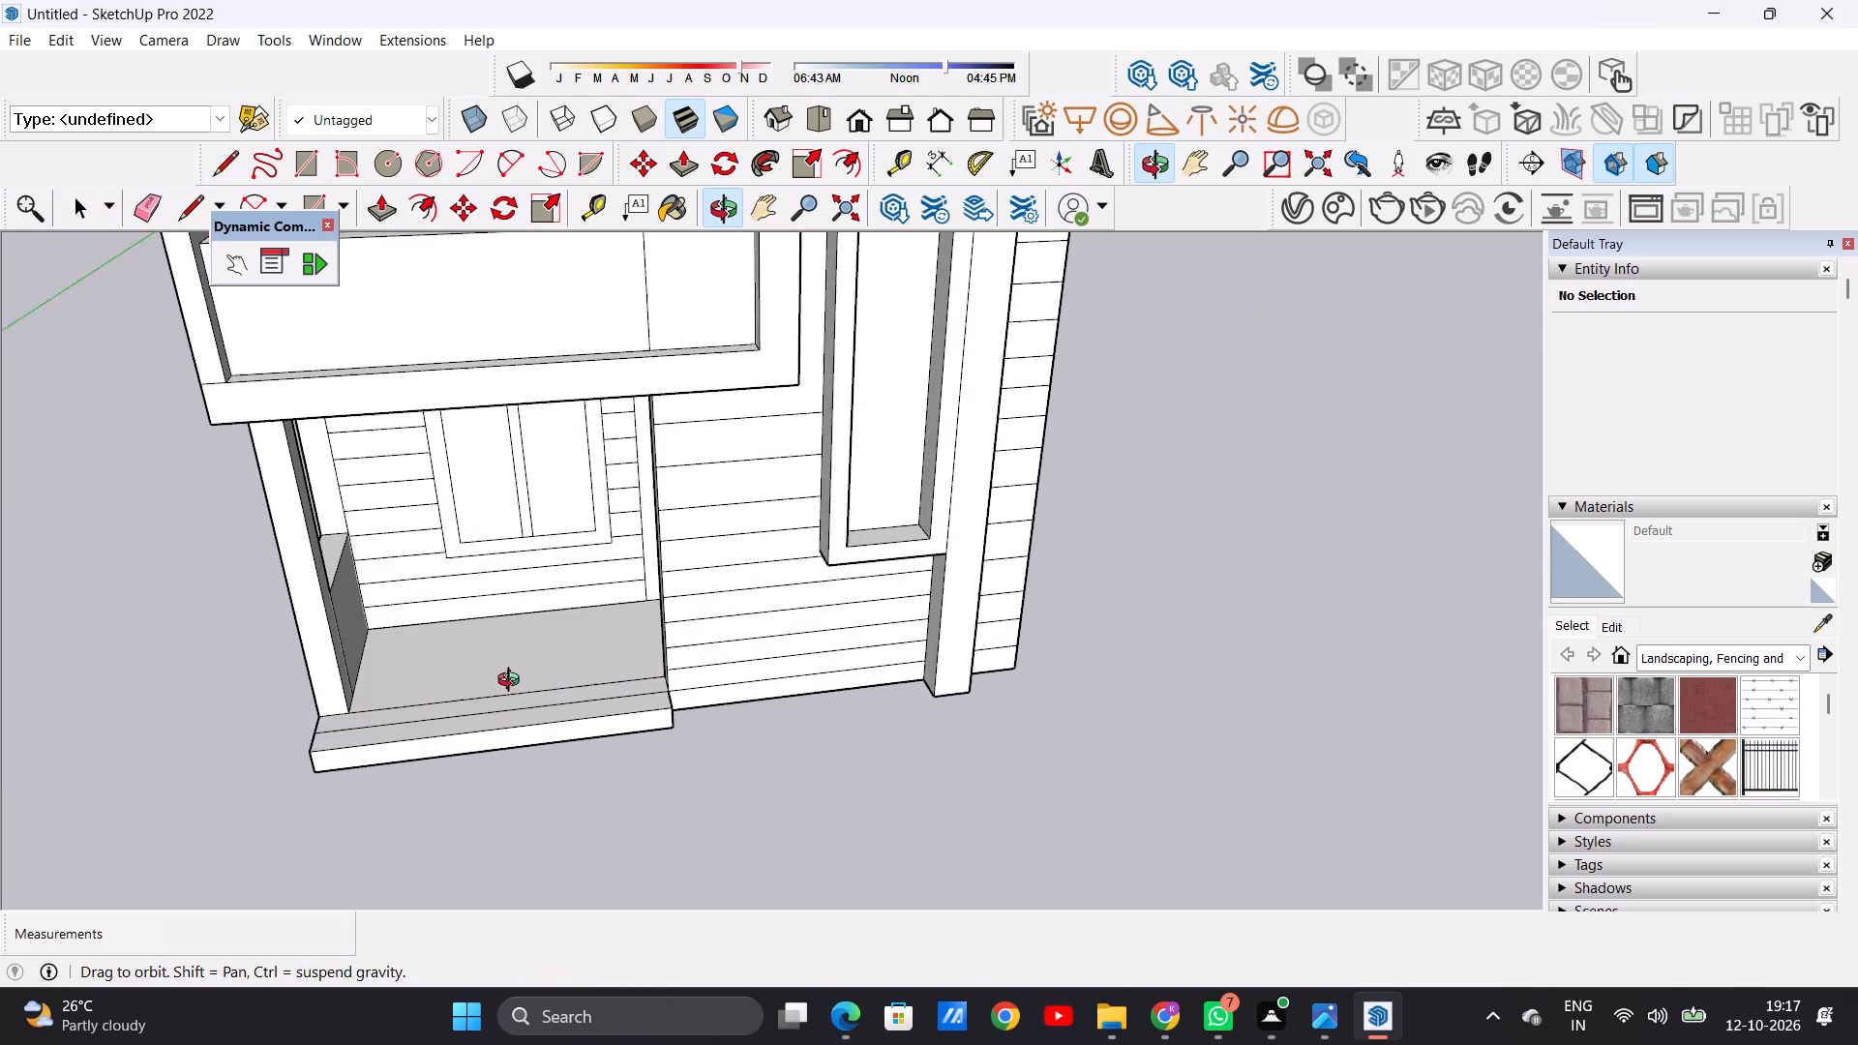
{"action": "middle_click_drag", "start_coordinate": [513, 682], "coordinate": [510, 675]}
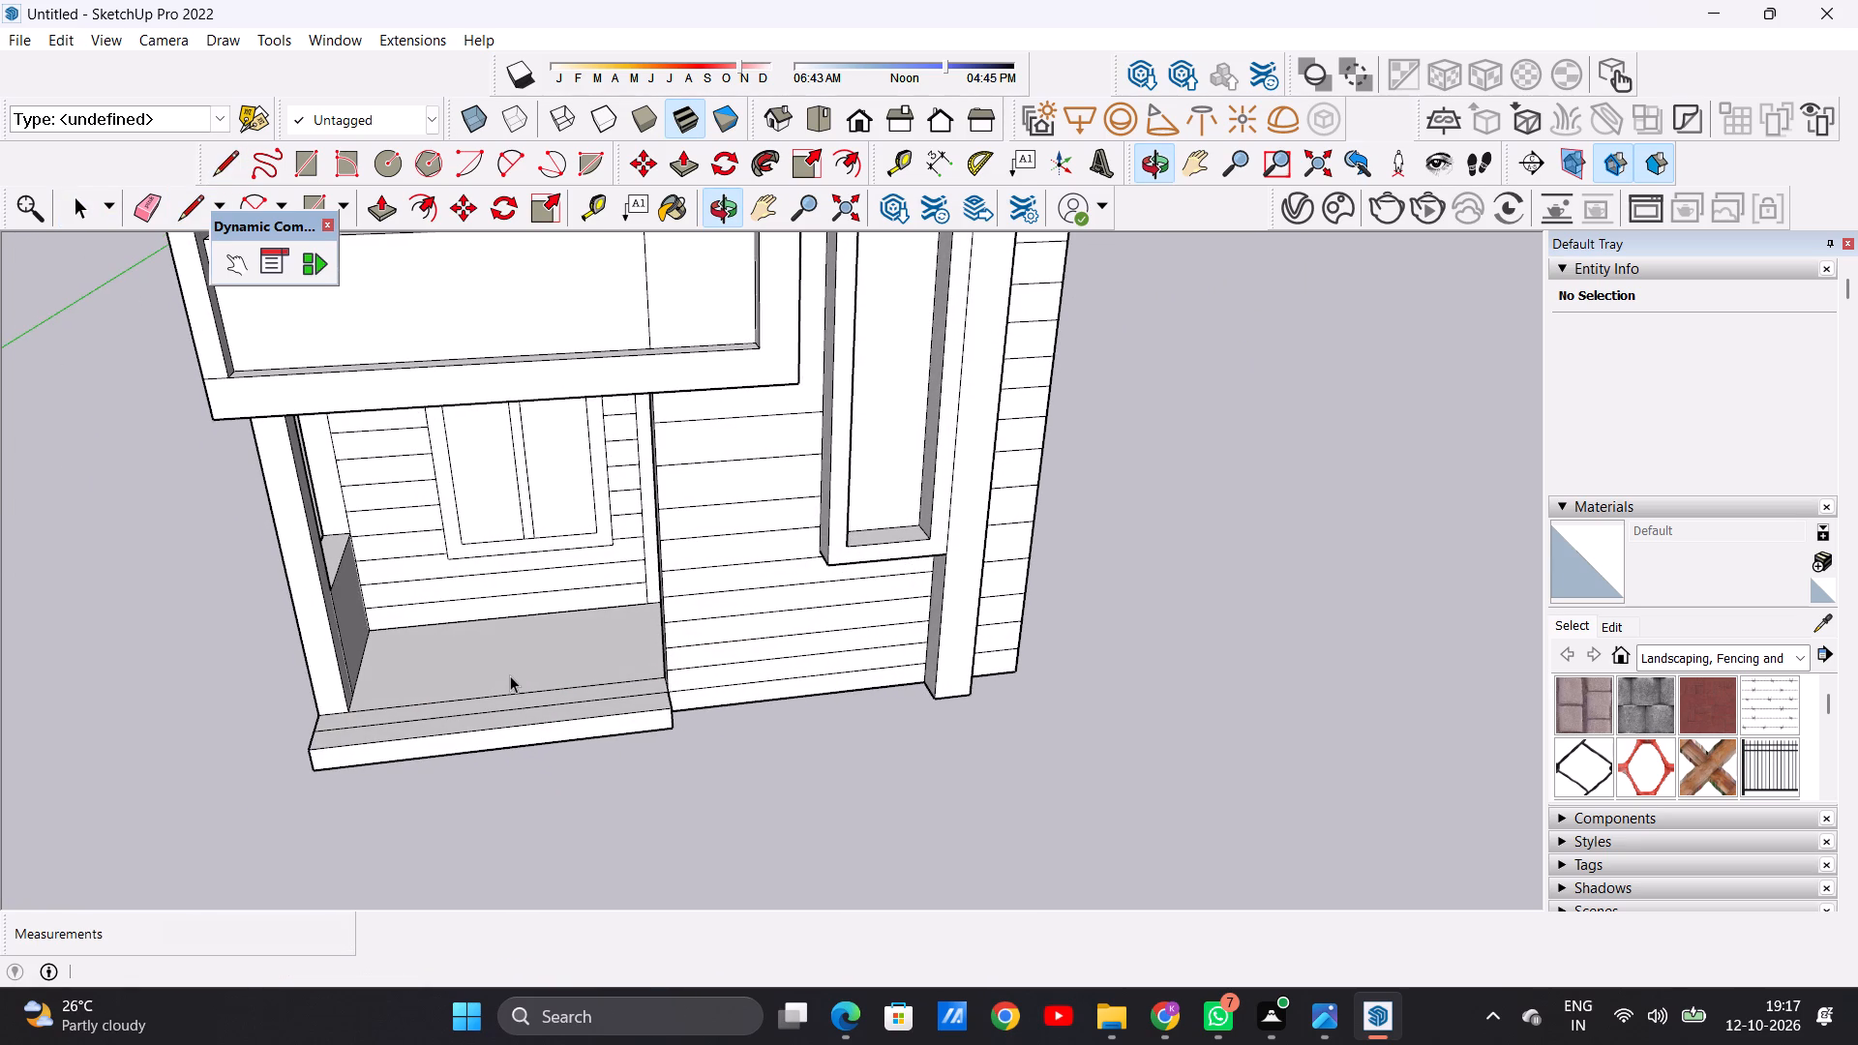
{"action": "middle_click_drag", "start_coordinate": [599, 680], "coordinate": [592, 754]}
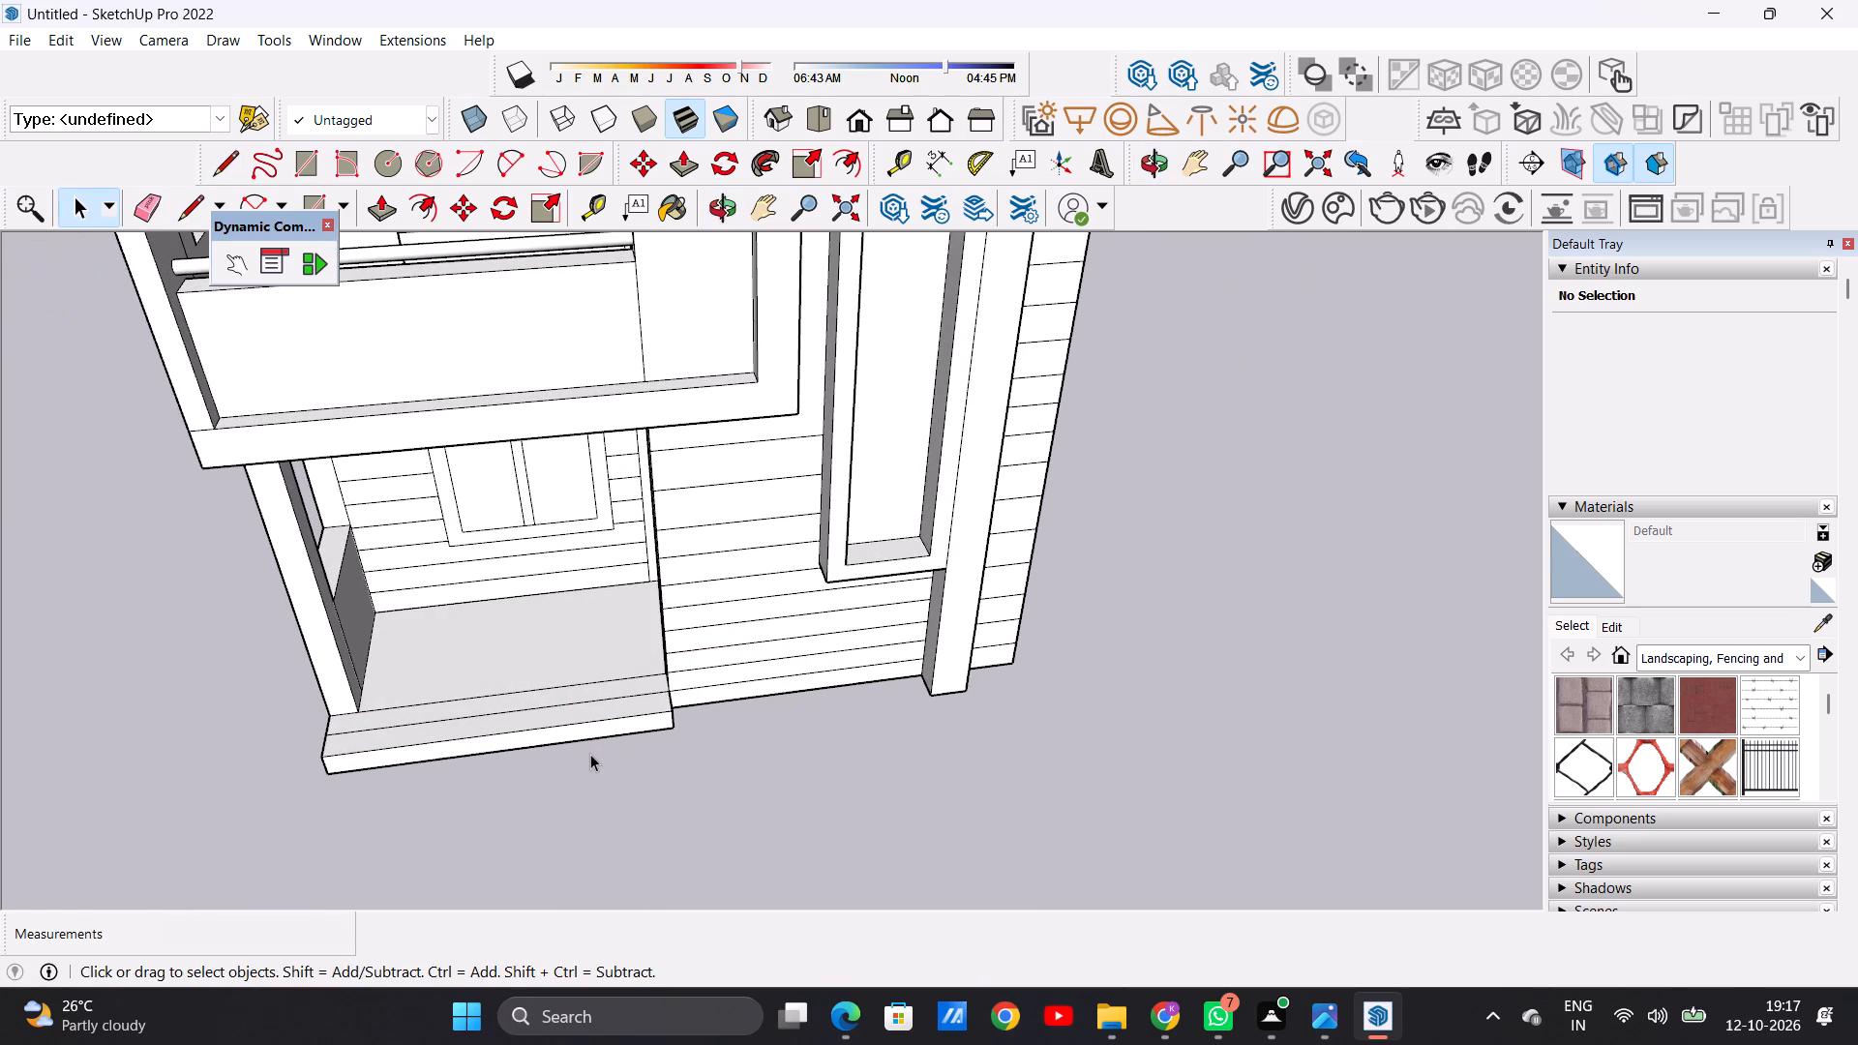
Undo the lengthwise plinth line and the outward Push/Pull of the plinth's front face.
{"action": "key", "text": "ctrl+z"}
{"action": "key", "text": "ctrl+z"}
Draw two lines, each about 10 3/8" long, across the porch's front ledge, one near each end, to outline post bases.
{"action": "scroll", "coordinate": [518, 728], "scroll_direction": "down", "scroll_amount": 1}
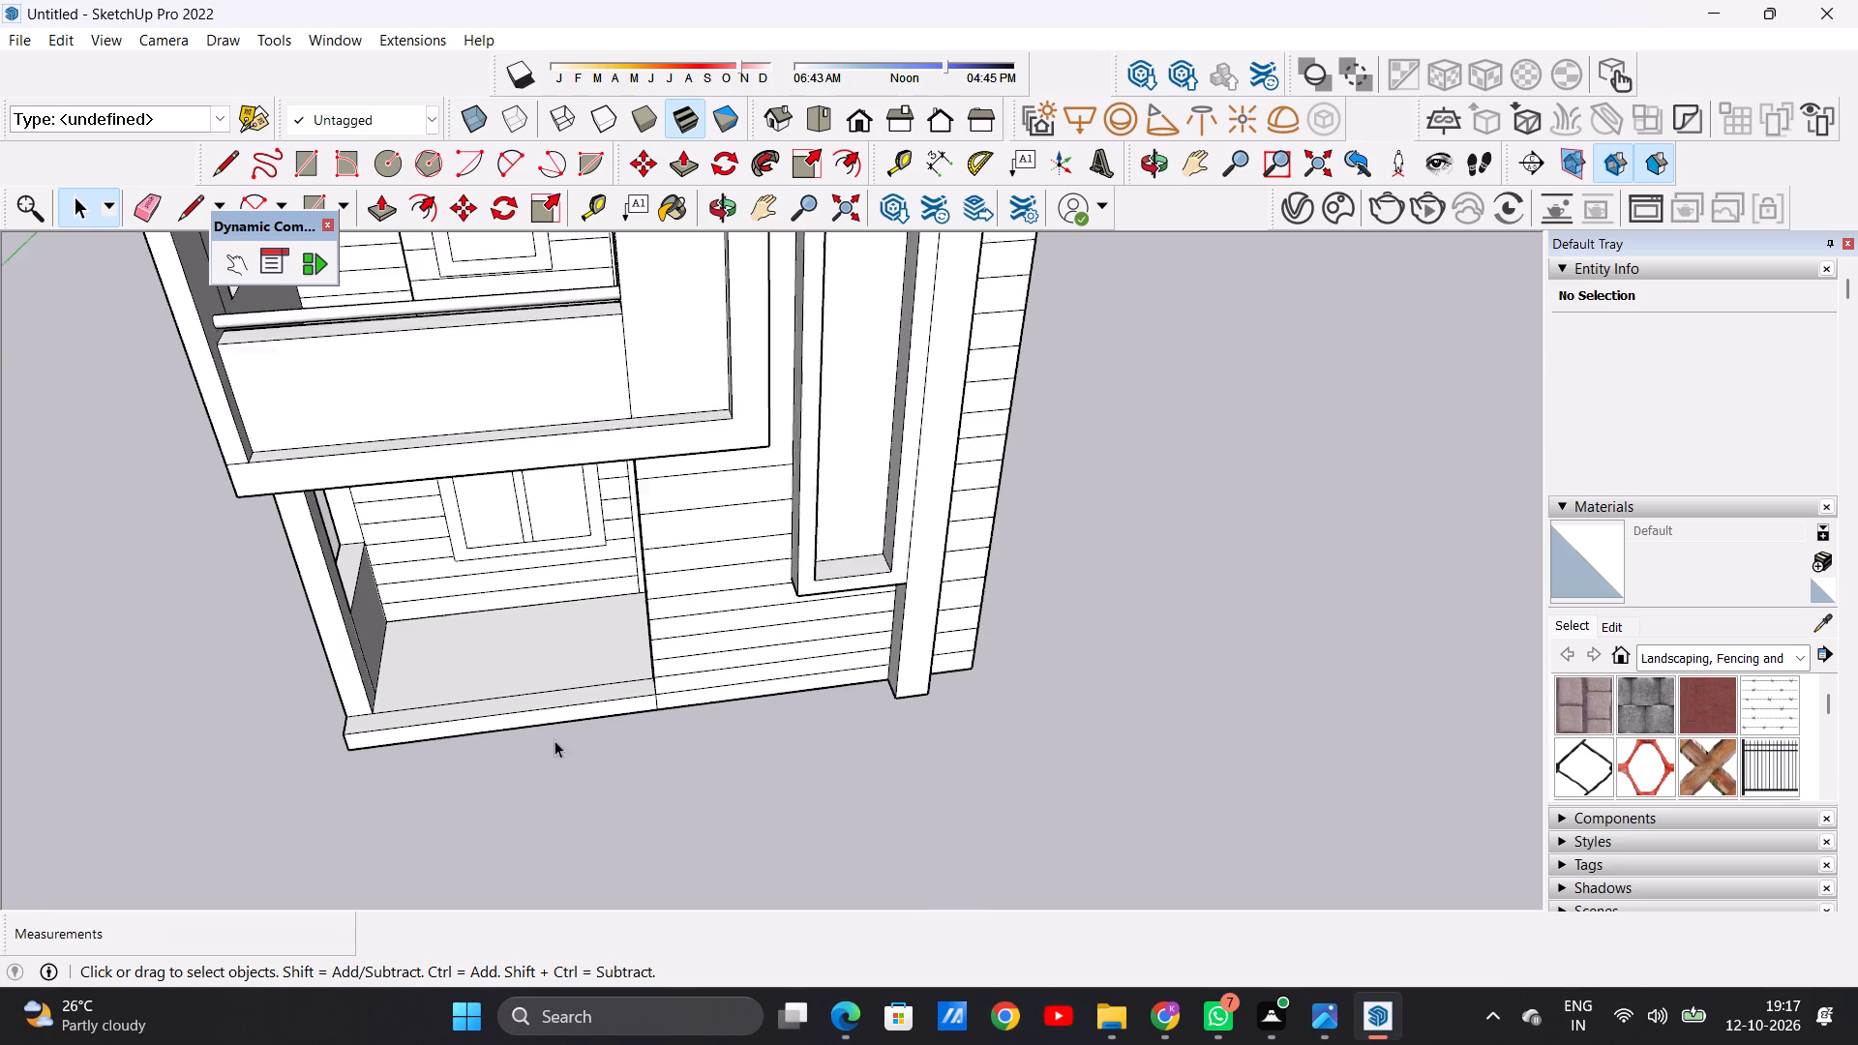
{"action": "scroll", "coordinate": [554, 740], "scroll_direction": "down", "scroll_amount": 3}
{"action": "middle_click_drag", "start_coordinate": [636, 800], "coordinate": [584, 616]}
{"action": "scroll", "coordinate": [639, 743], "scroll_direction": "down", "scroll_amount": 4}
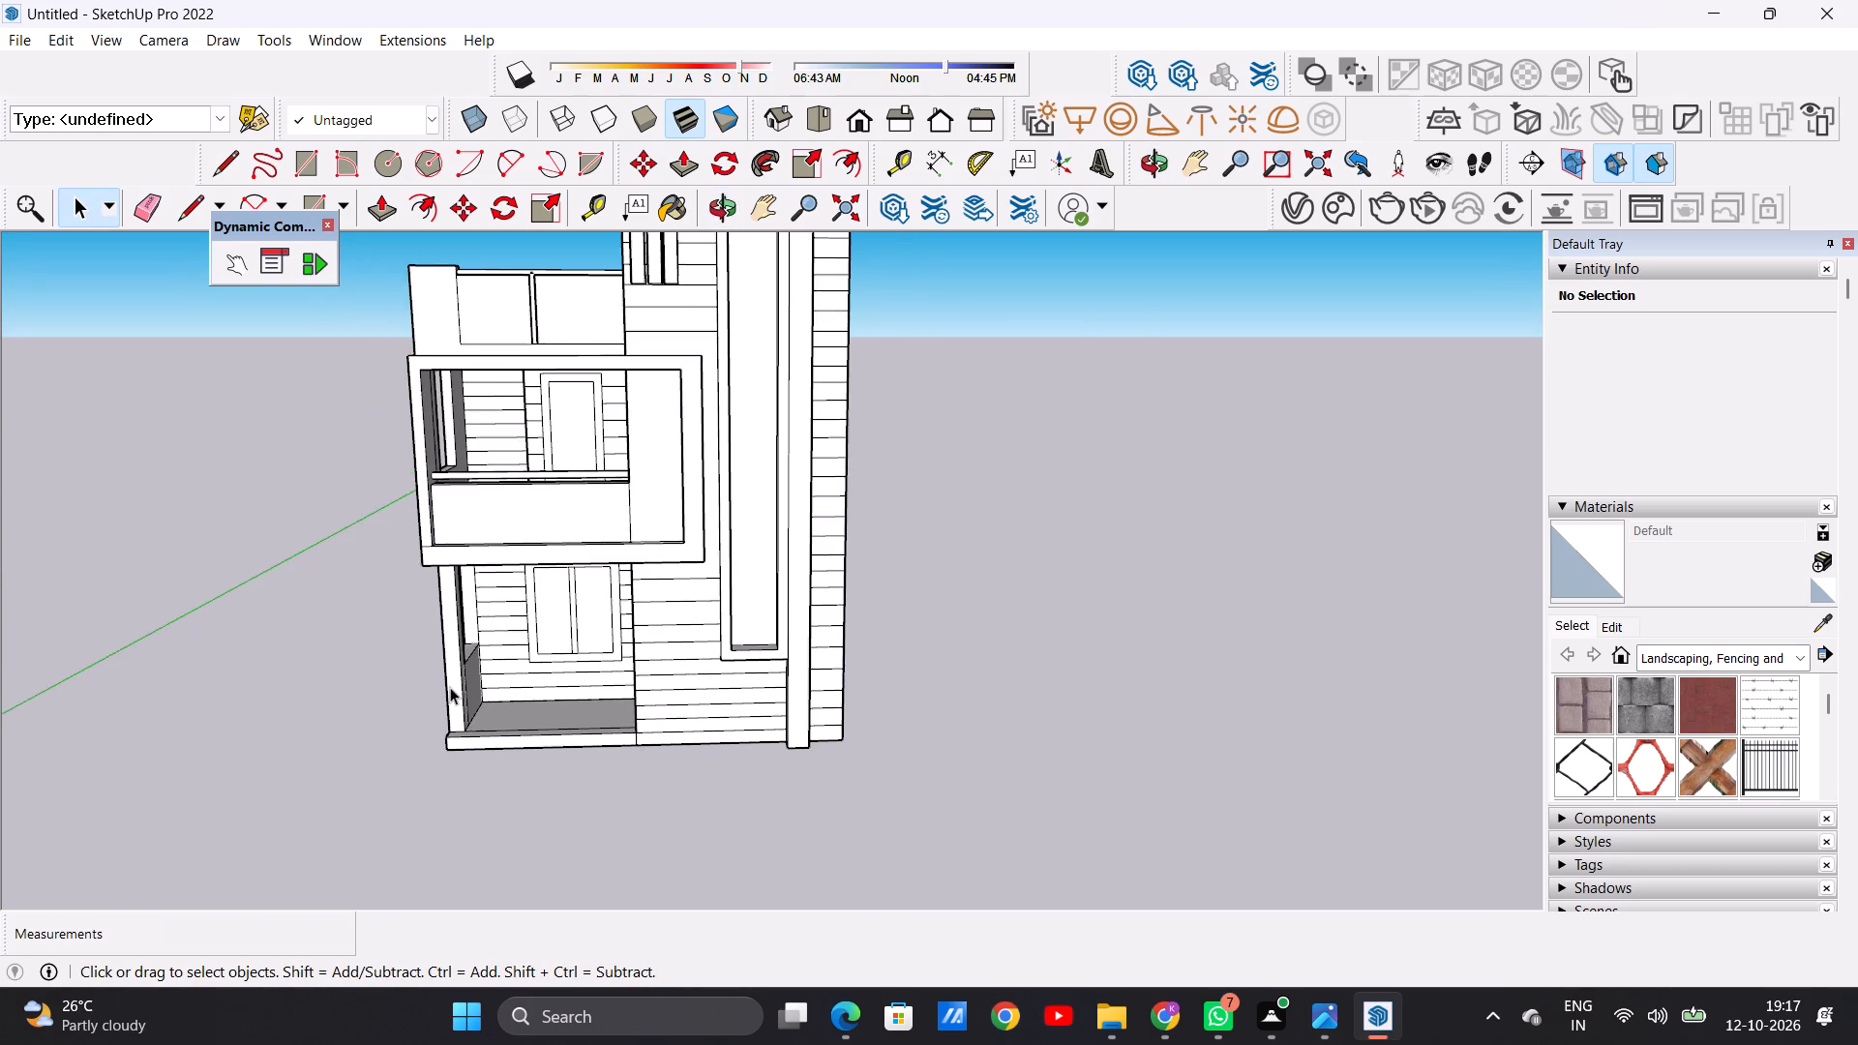
{"action": "scroll", "coordinate": [447, 687], "scroll_direction": "up", "scroll_amount": 12}
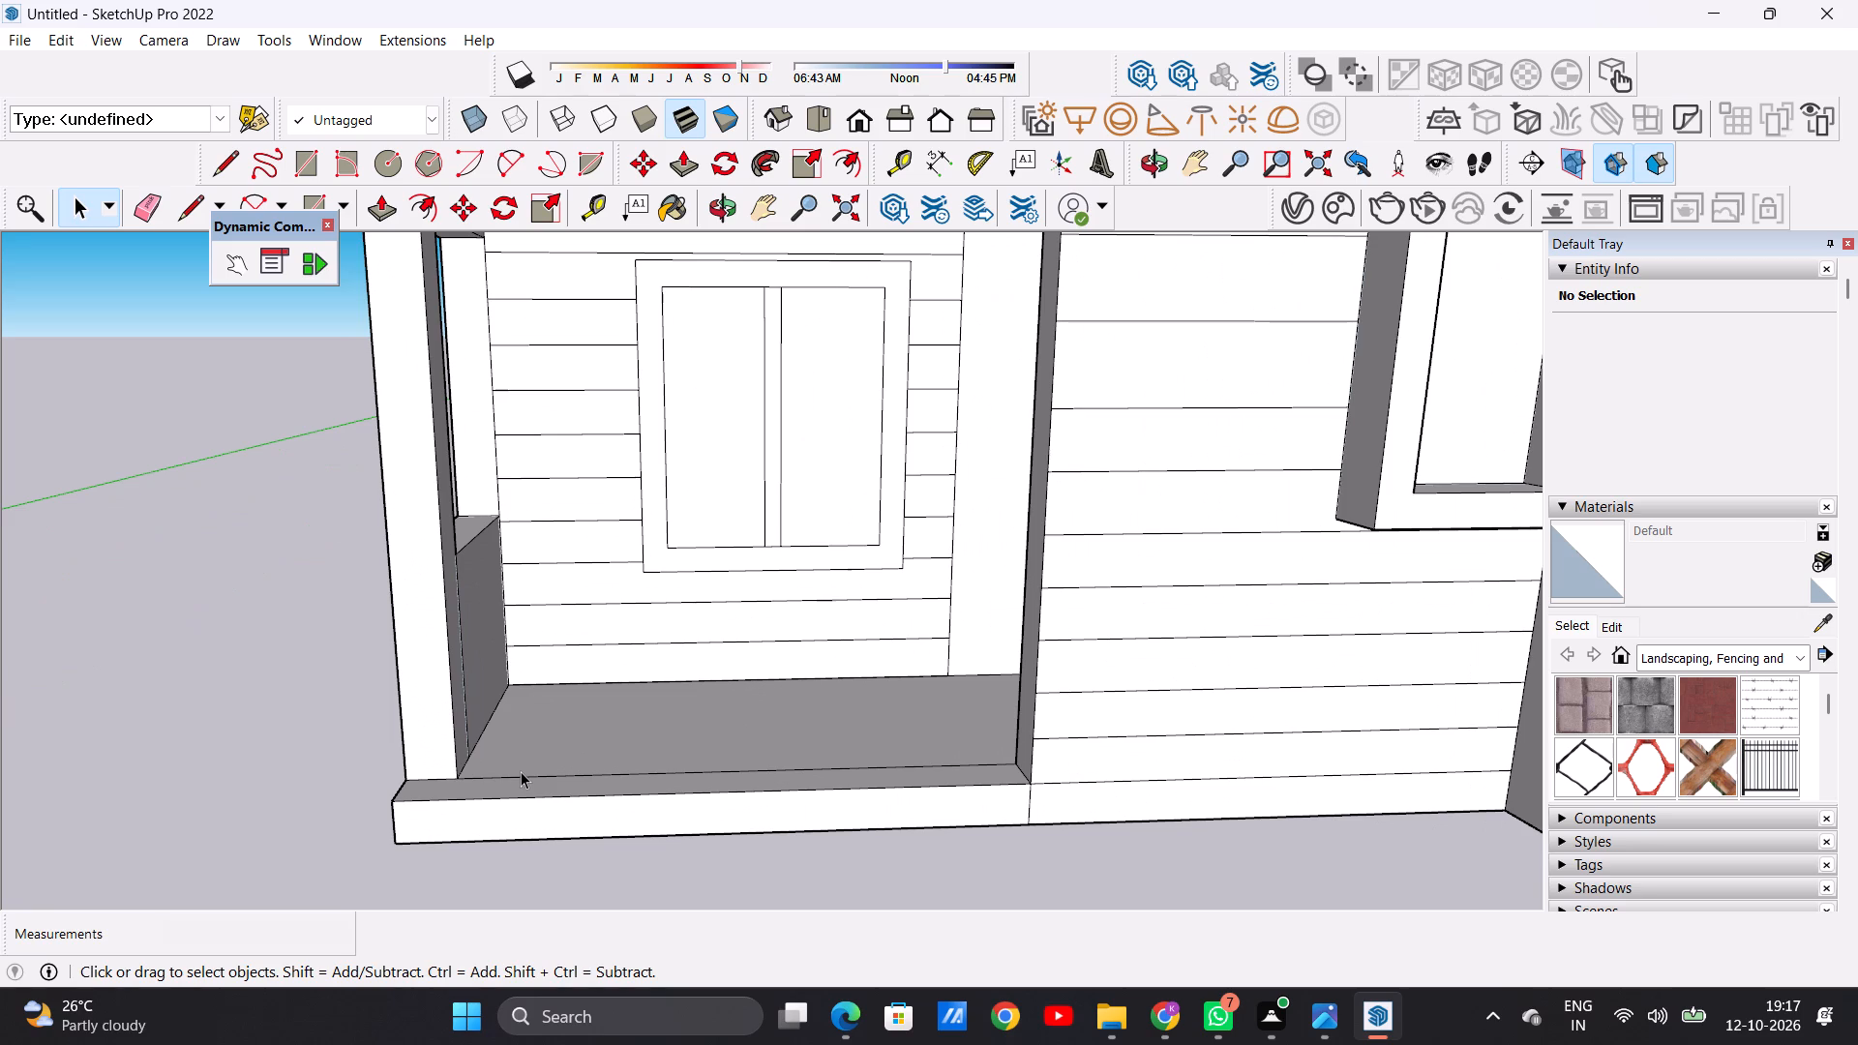
{"action": "middle_click_drag", "start_coordinate": [515, 743], "coordinate": [500, 920]}
{"action": "scroll", "coordinate": [495, 852], "scroll_direction": "up", "scroll_amount": 5}
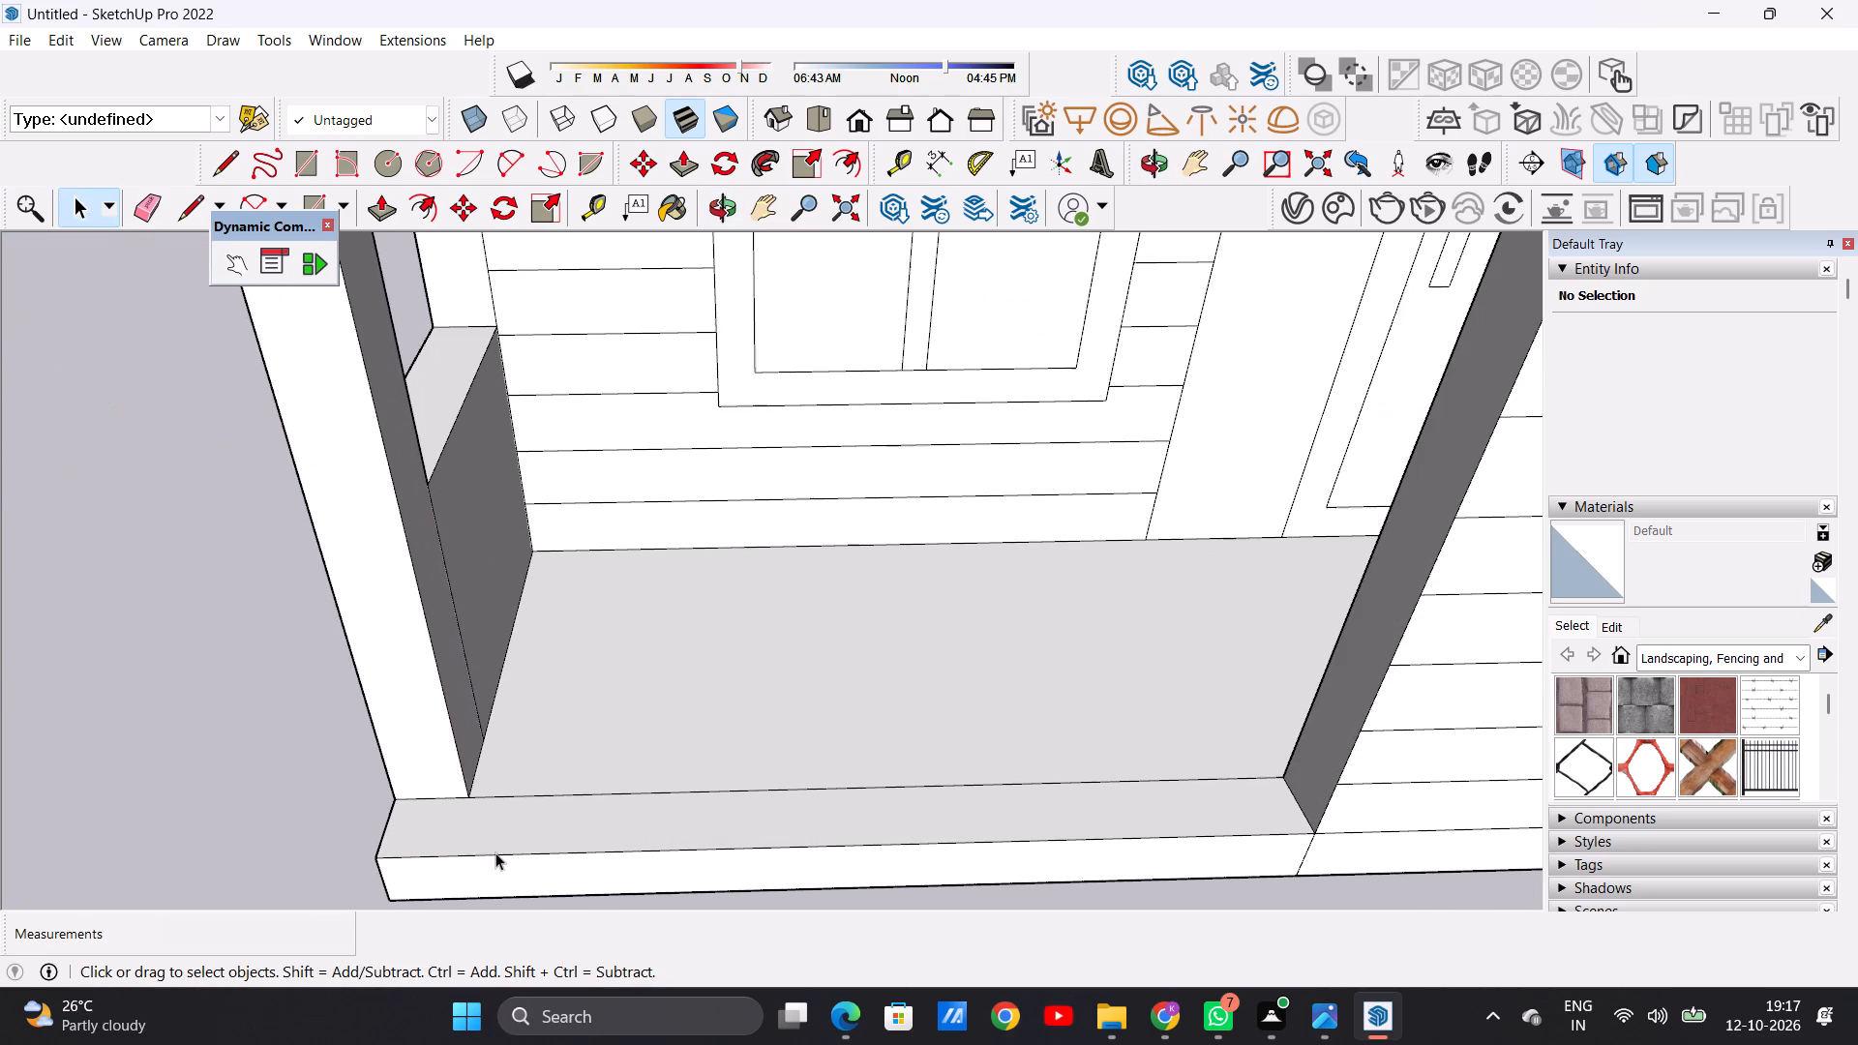
{"action": "key", "text": "l"}
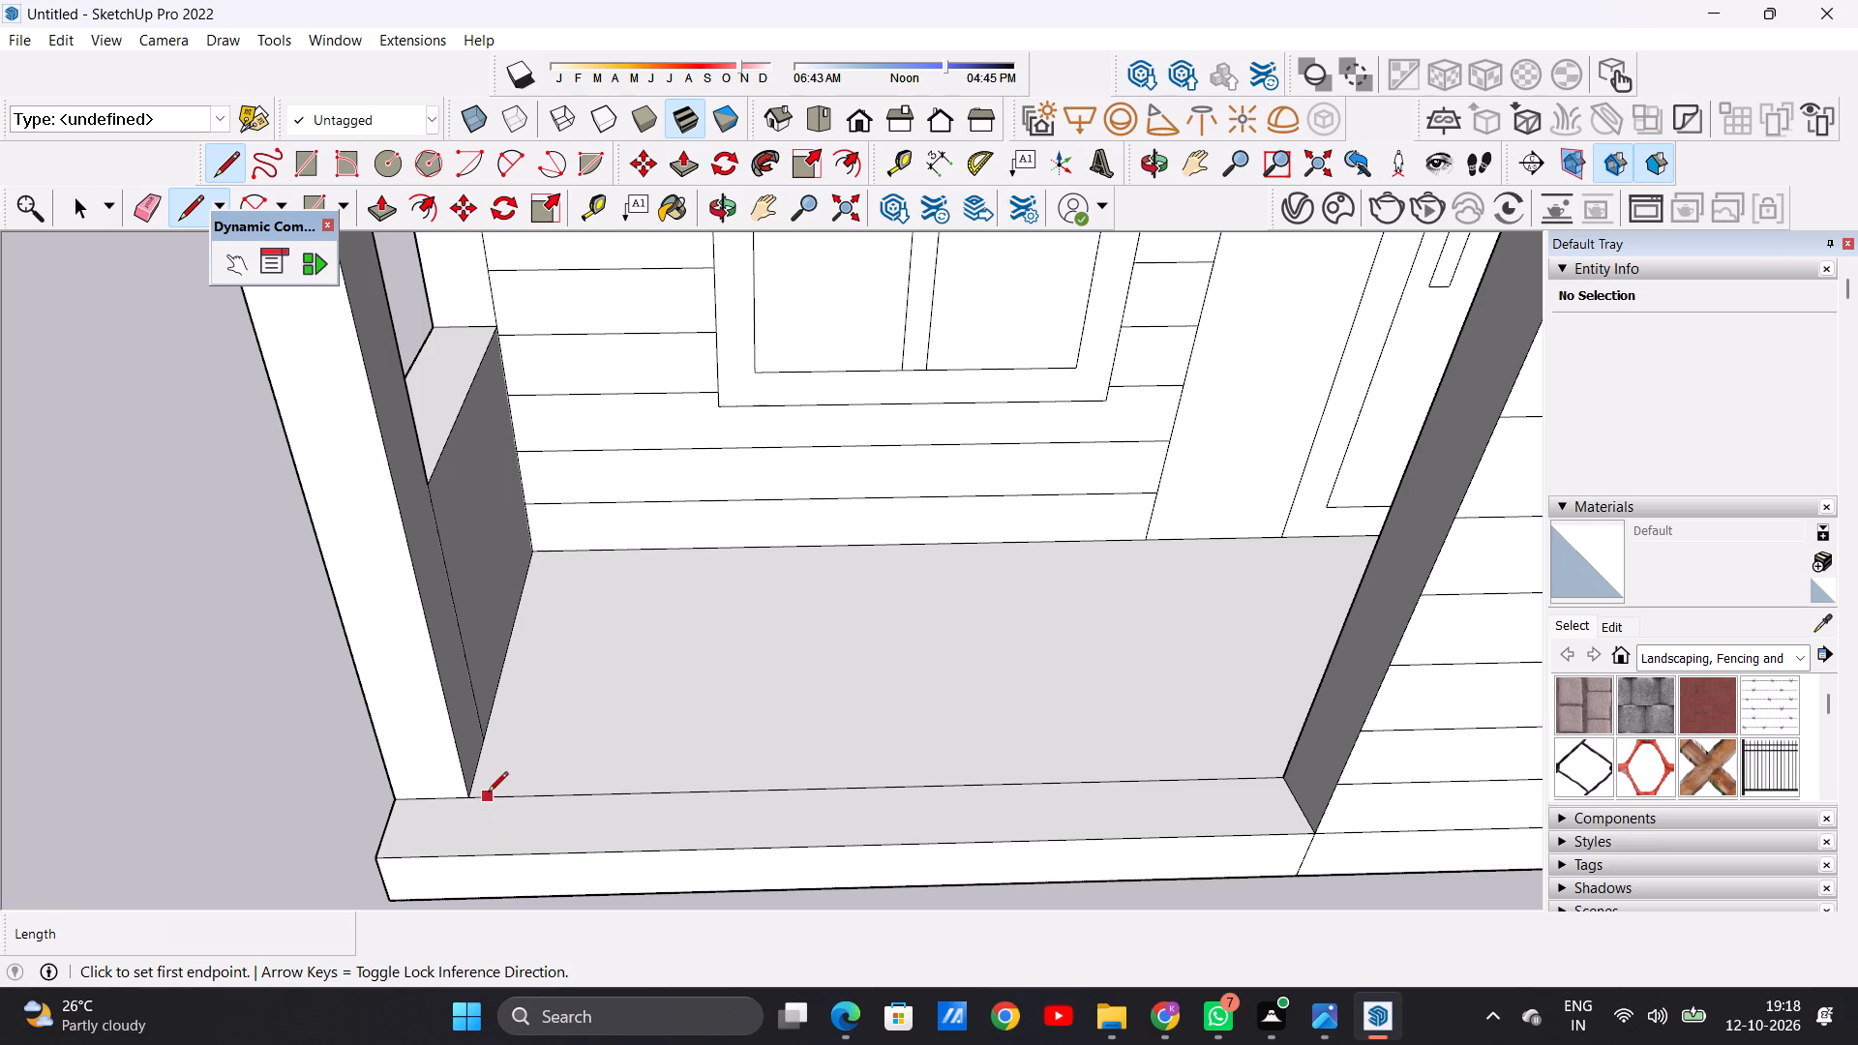
{"action": "left_click", "coordinate": [488, 793]}
{"action": "left_click", "coordinate": [481, 854]}
{"action": "left_click", "coordinate": [1215, 782]}
{"action": "left_click", "coordinate": [1237, 838]}
{"action": "key", "text": "space"}
Push/Pull the ledge's end face beside the siding wall up about 4' 9 11/16" to form a post.
{"action": "scroll", "coordinate": [966, 884], "scroll_direction": "down", "scroll_amount": 7}
{"action": "middle_click_drag", "start_coordinate": [1052, 901], "coordinate": [1025, 839]}
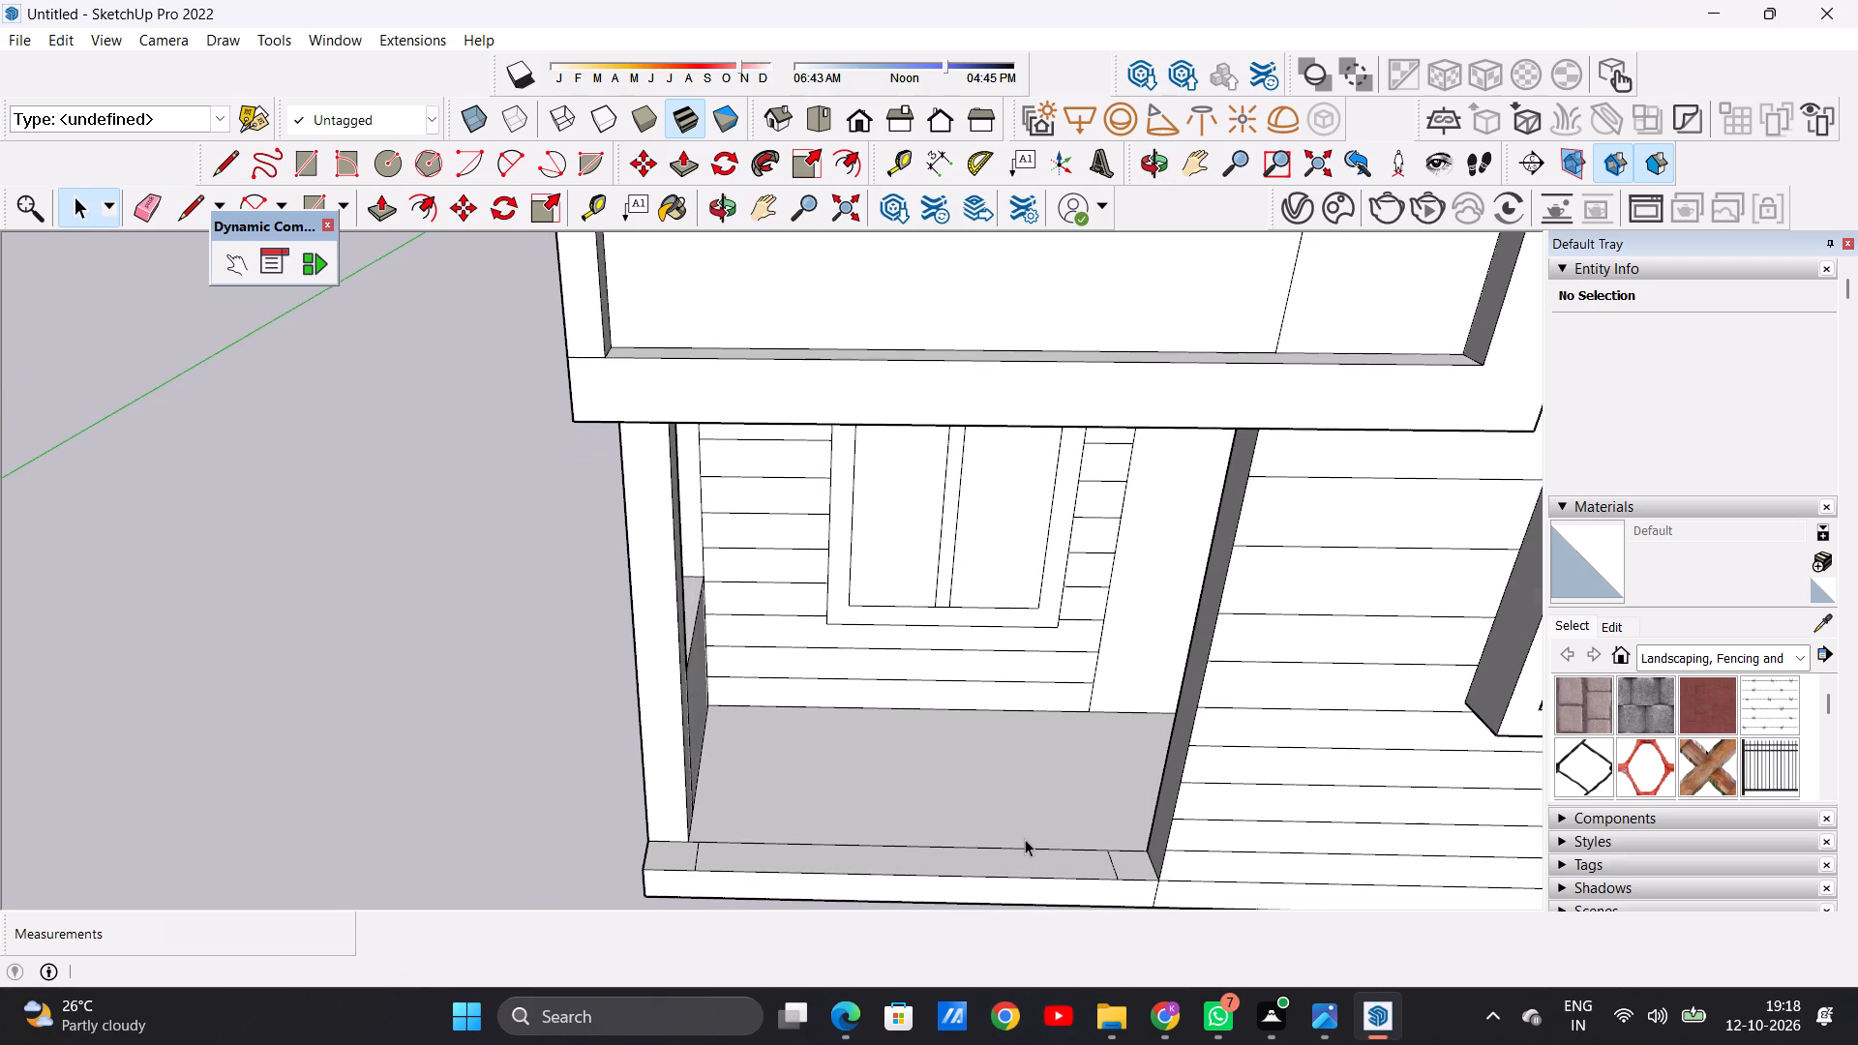
{"action": "key", "text": "p"}
{"action": "scroll", "coordinate": [1155, 847], "scroll_direction": "up", "scroll_amount": 8}
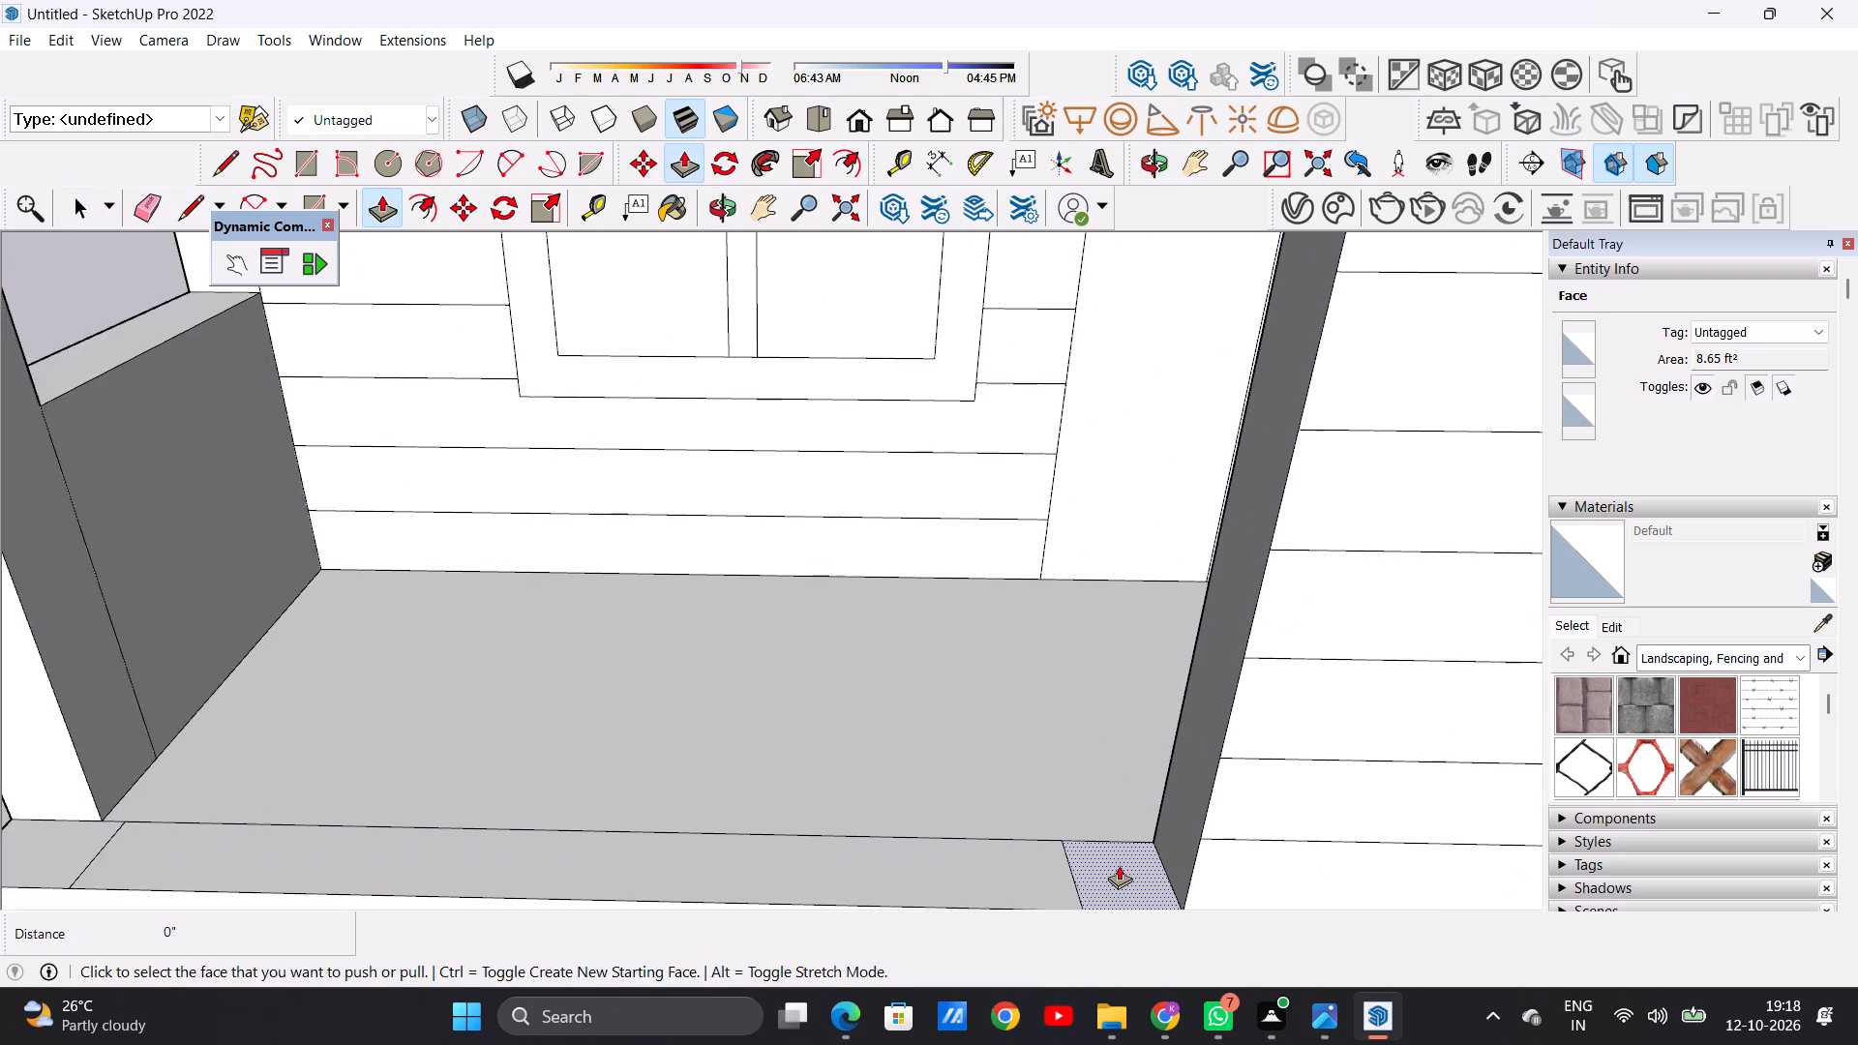
{"action": "scroll", "coordinate": [1119, 865], "scroll_direction": "up", "scroll_amount": 2}
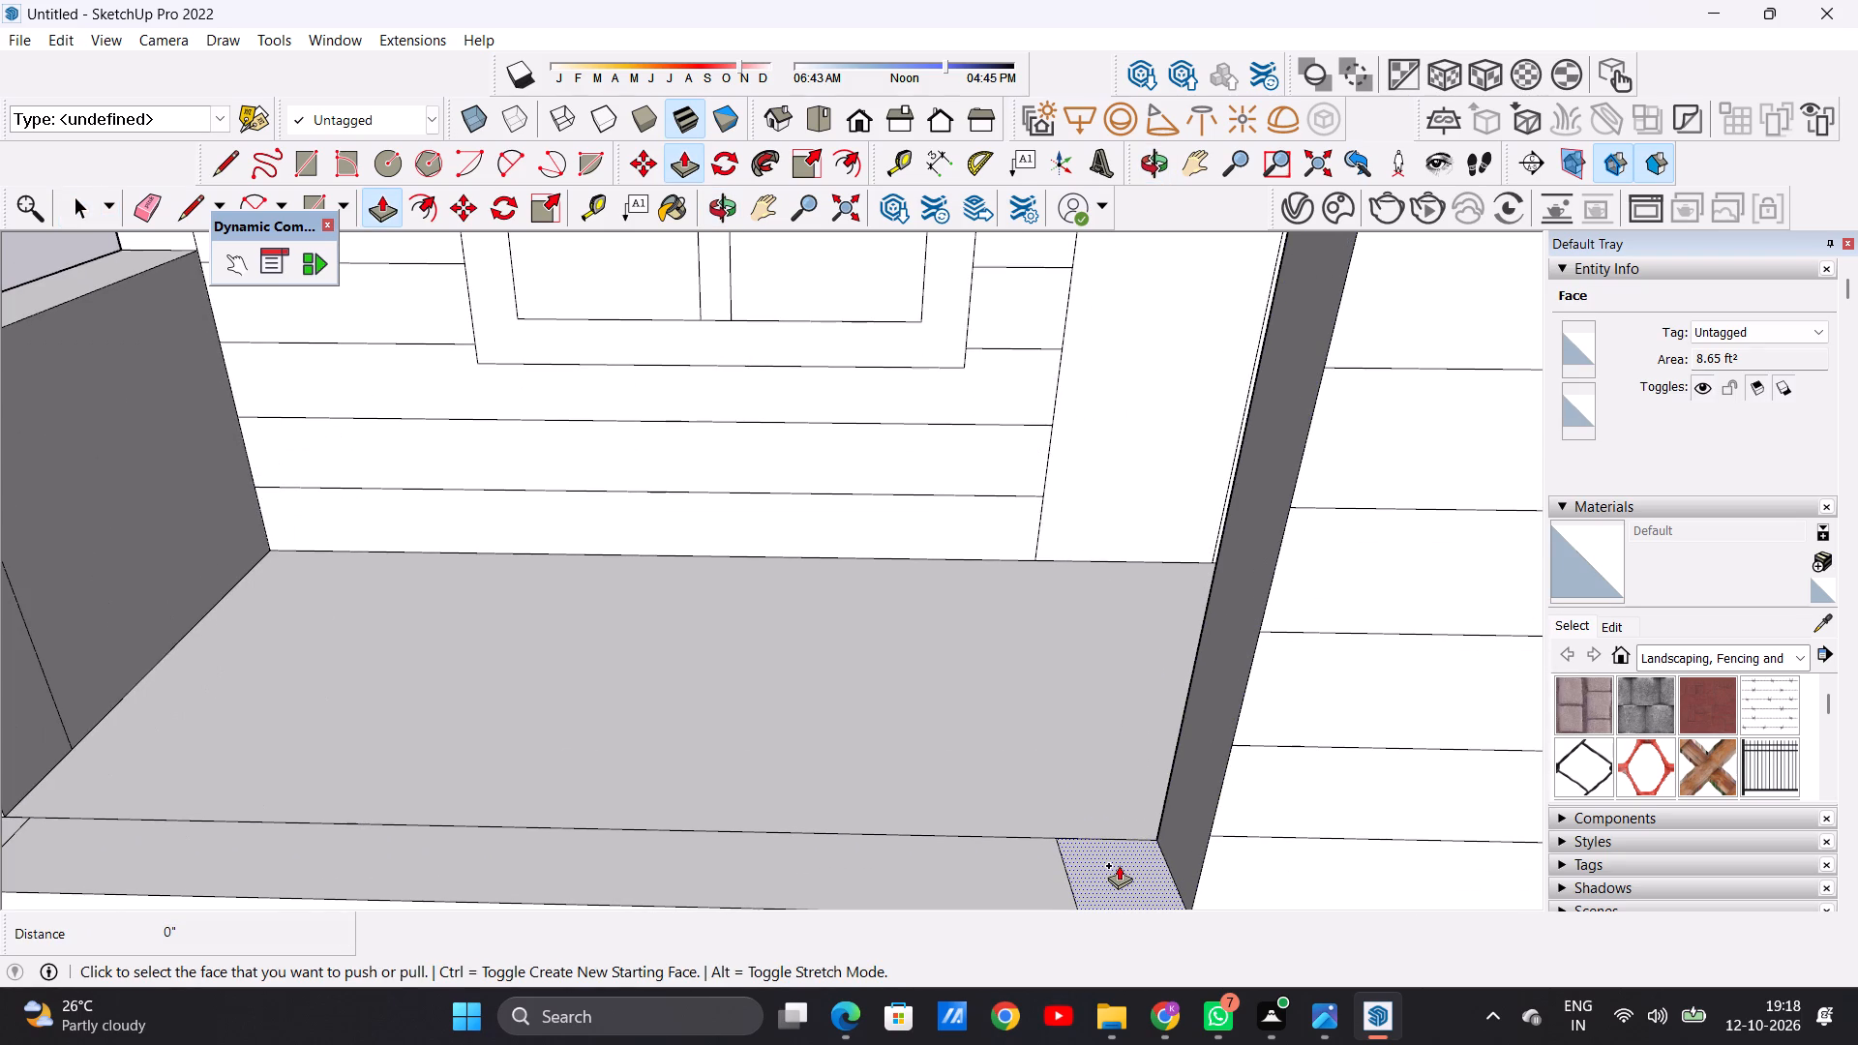
{"action": "left_click", "coordinate": [1119, 865]}
{"action": "scroll", "coordinate": [1117, 749], "scroll_direction": "down", "scroll_amount": 13}
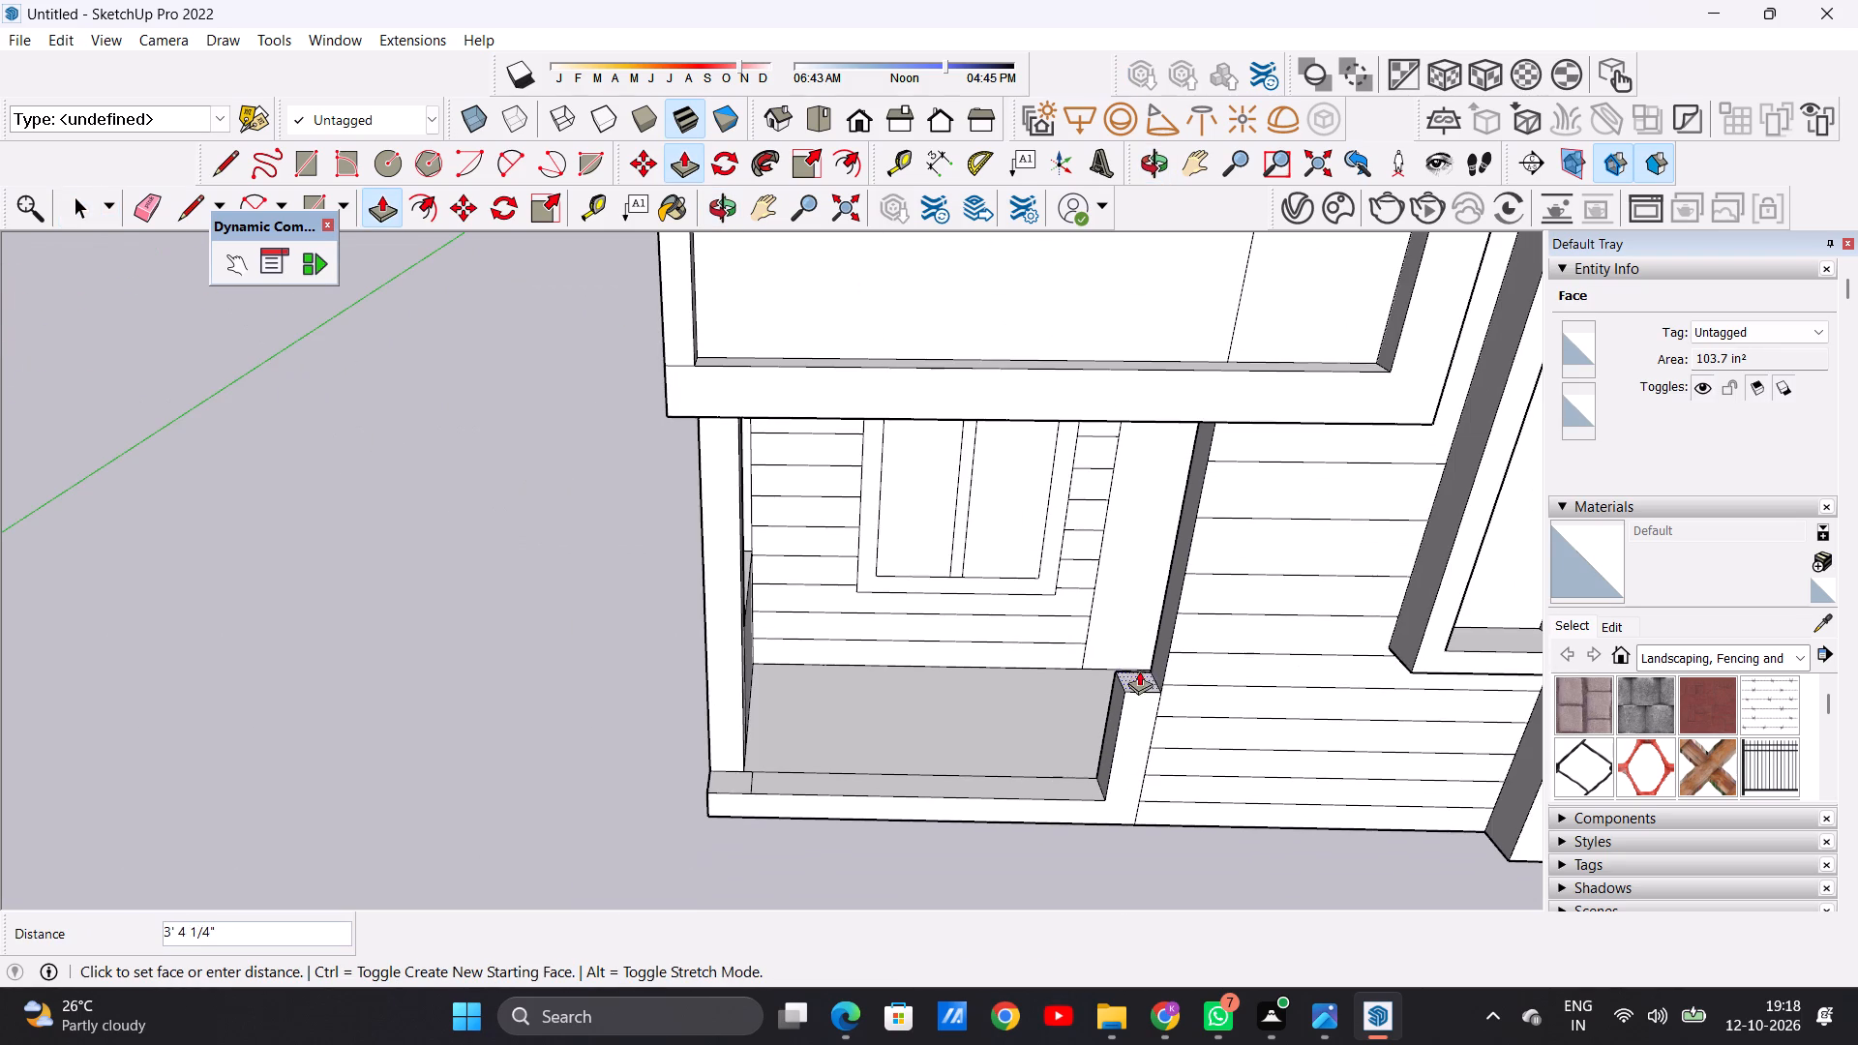
{"action": "middle_click_drag", "start_coordinate": [1154, 697], "coordinate": [1108, 597]}
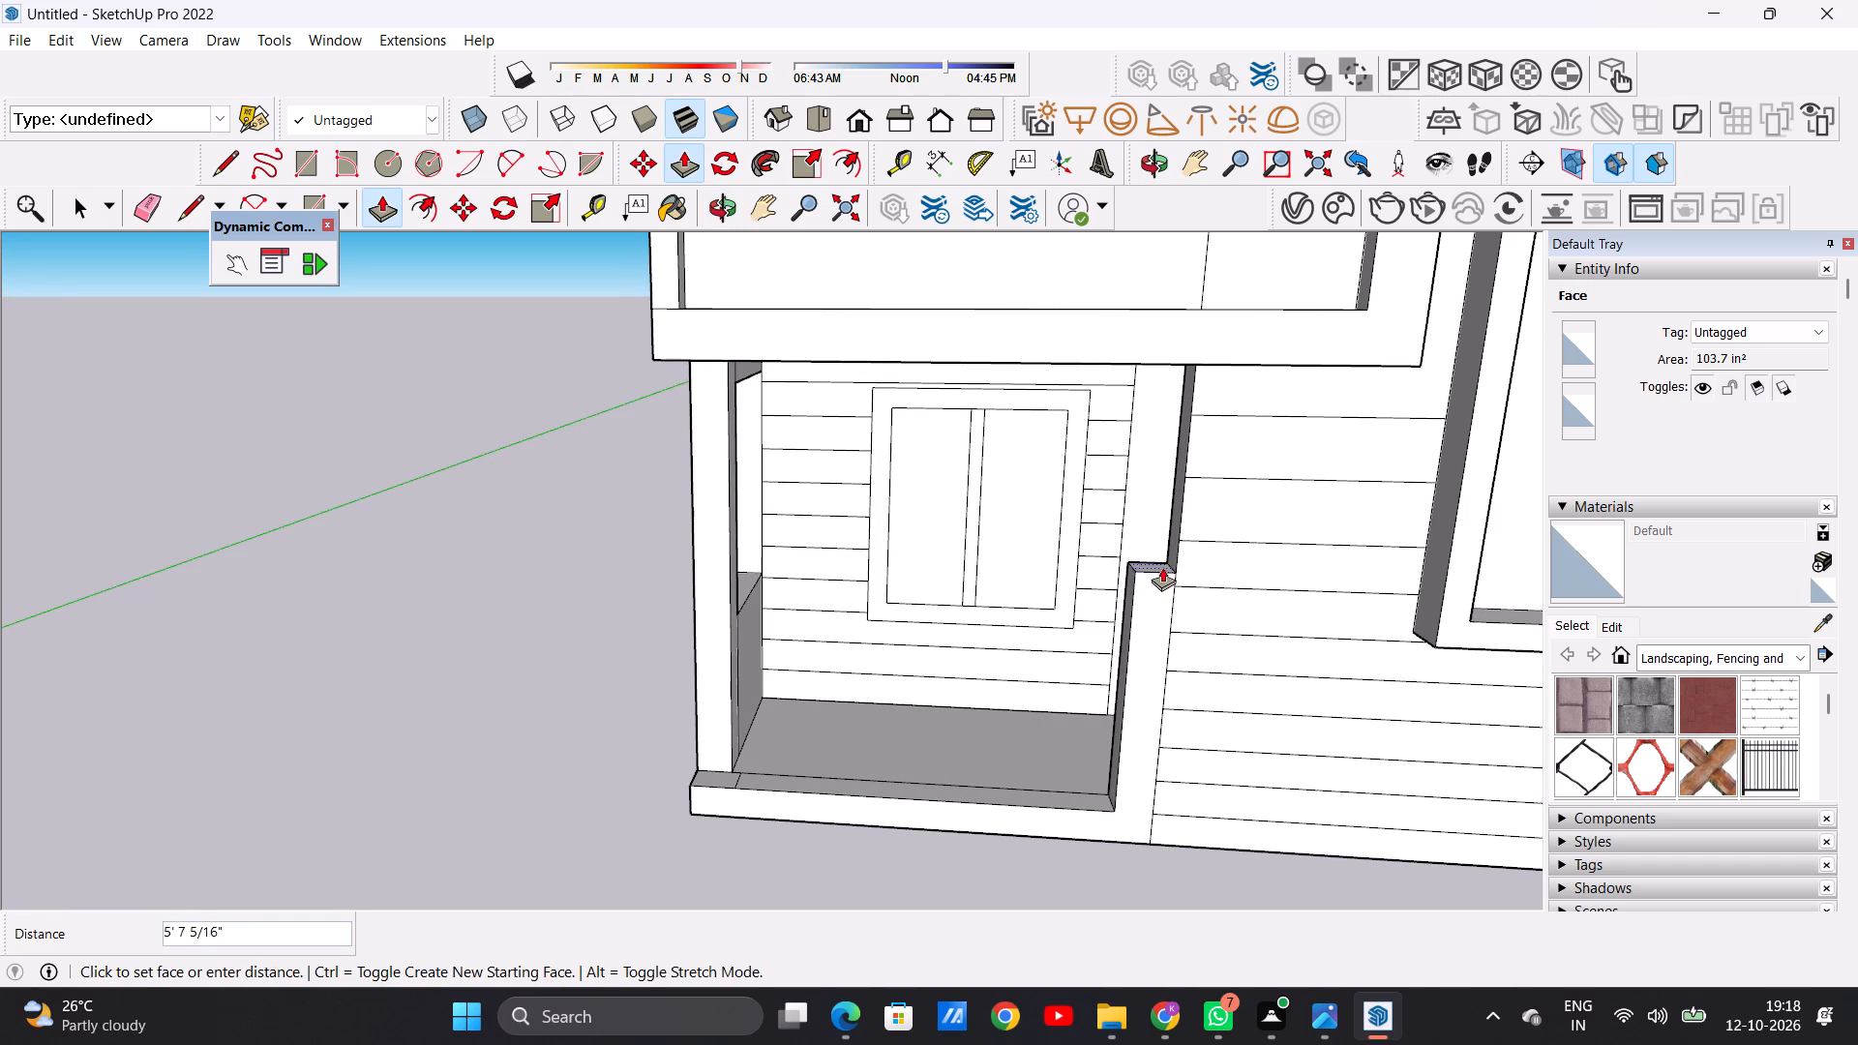
{"action": "left_click", "coordinate": [1174, 613]}
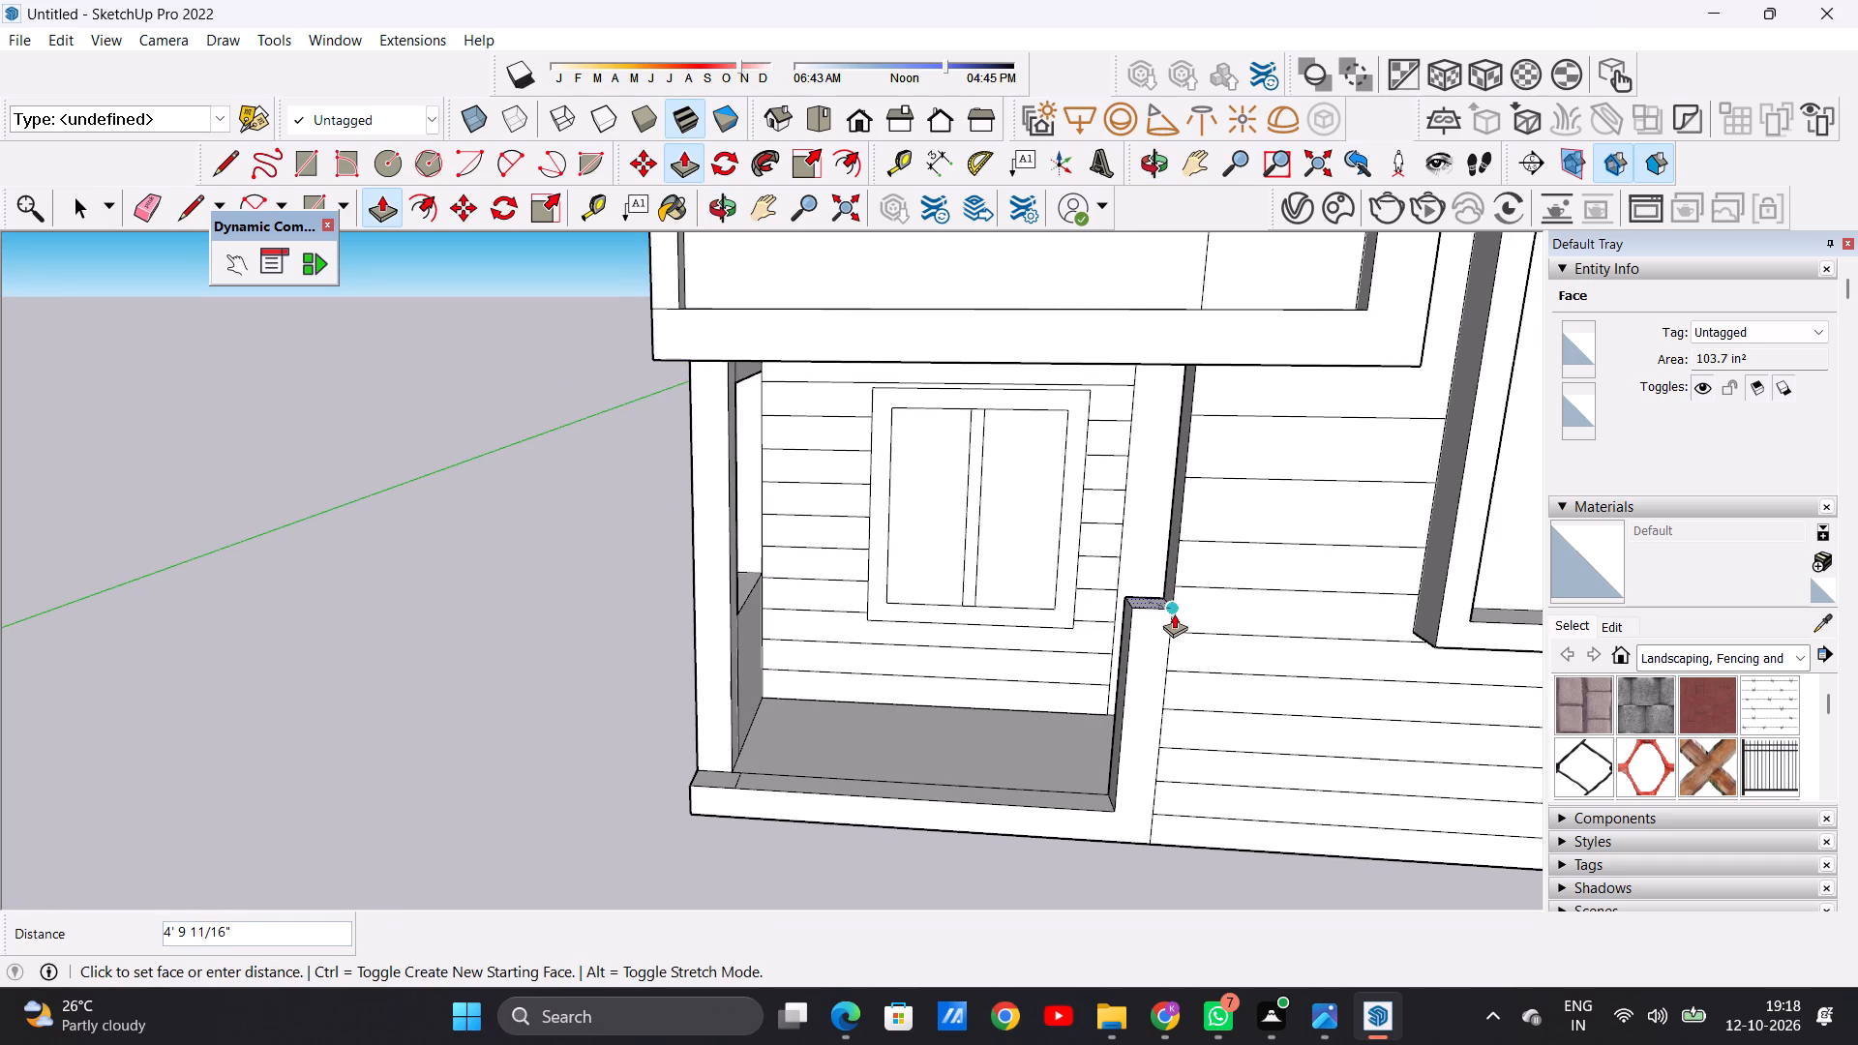
Push/Pull the top of the siding-side post up about 3 13/16" as a separate cap segment.
{"action": "middle_click_drag", "start_coordinate": [1155, 591], "coordinate": [1155, 742]}
{"action": "scroll", "coordinate": [1141, 685], "scroll_direction": "up", "scroll_amount": 5}
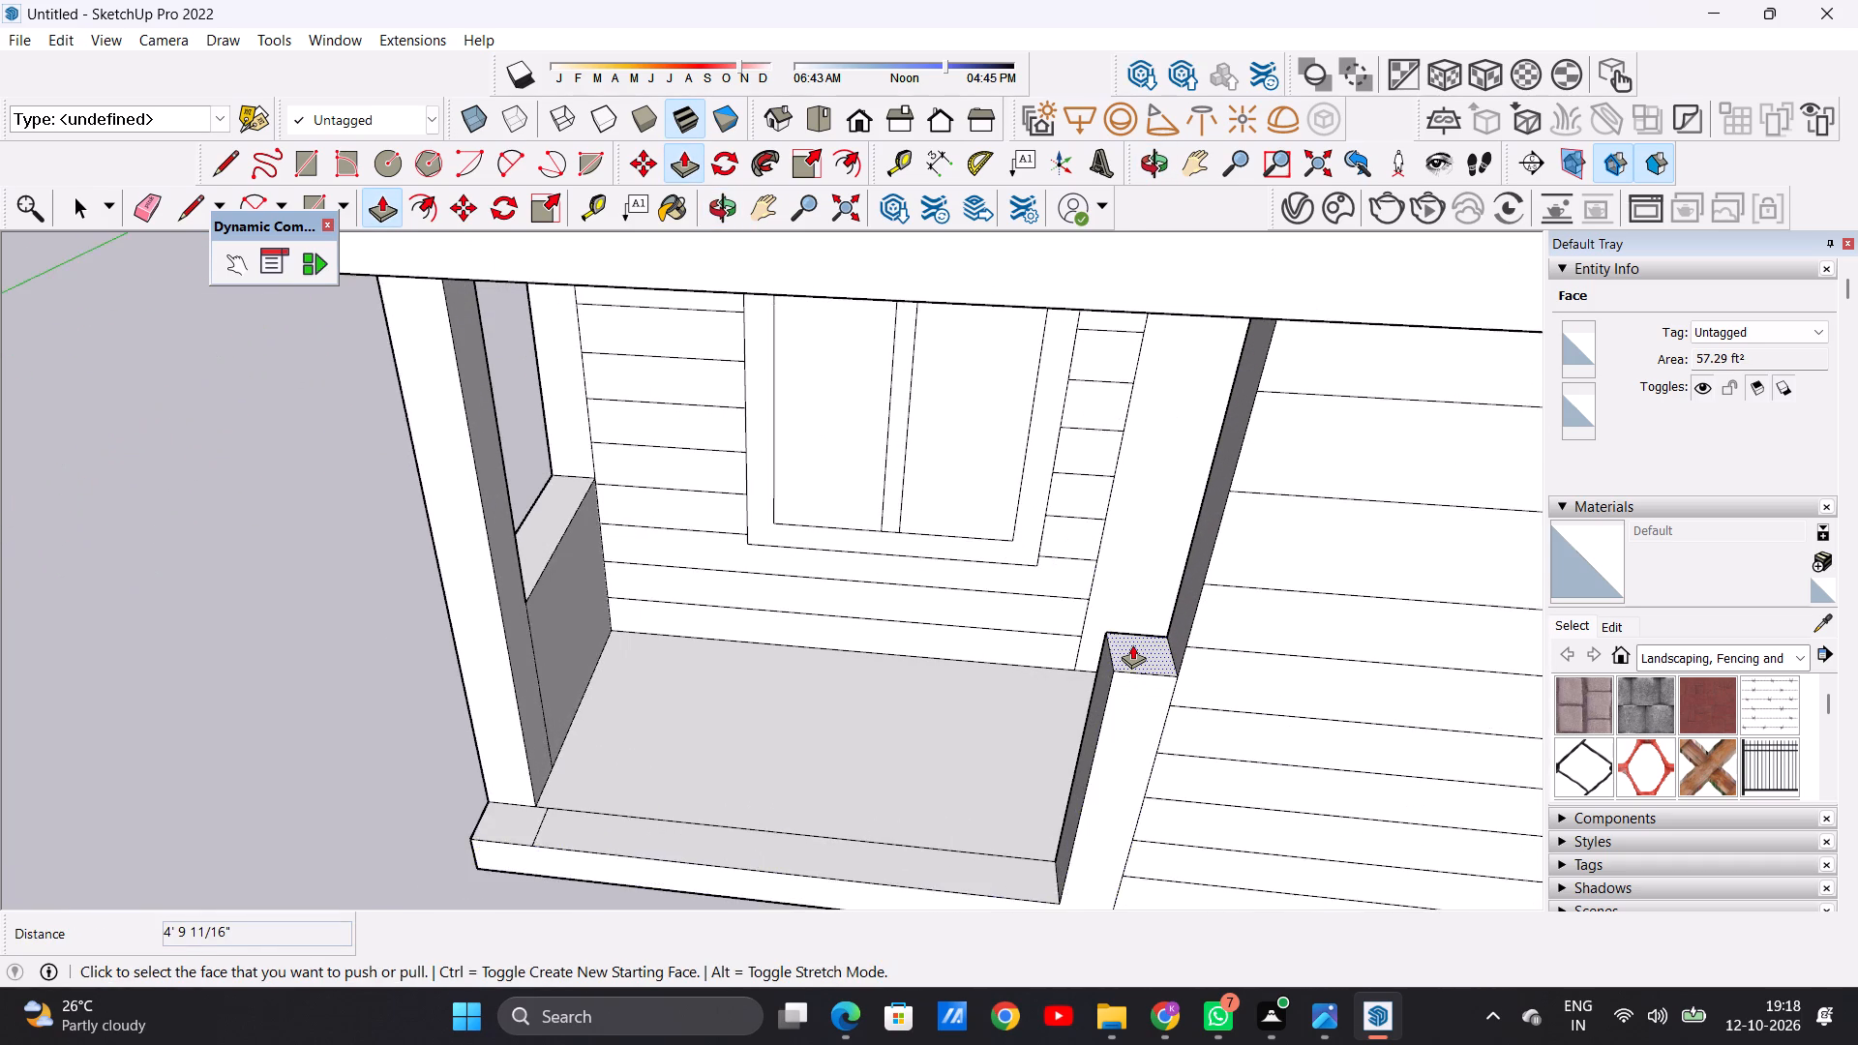
{"action": "scroll", "coordinate": [1132, 644], "scroll_direction": "up", "scroll_amount": 2}
{"action": "left_click", "coordinate": [1132, 644]}
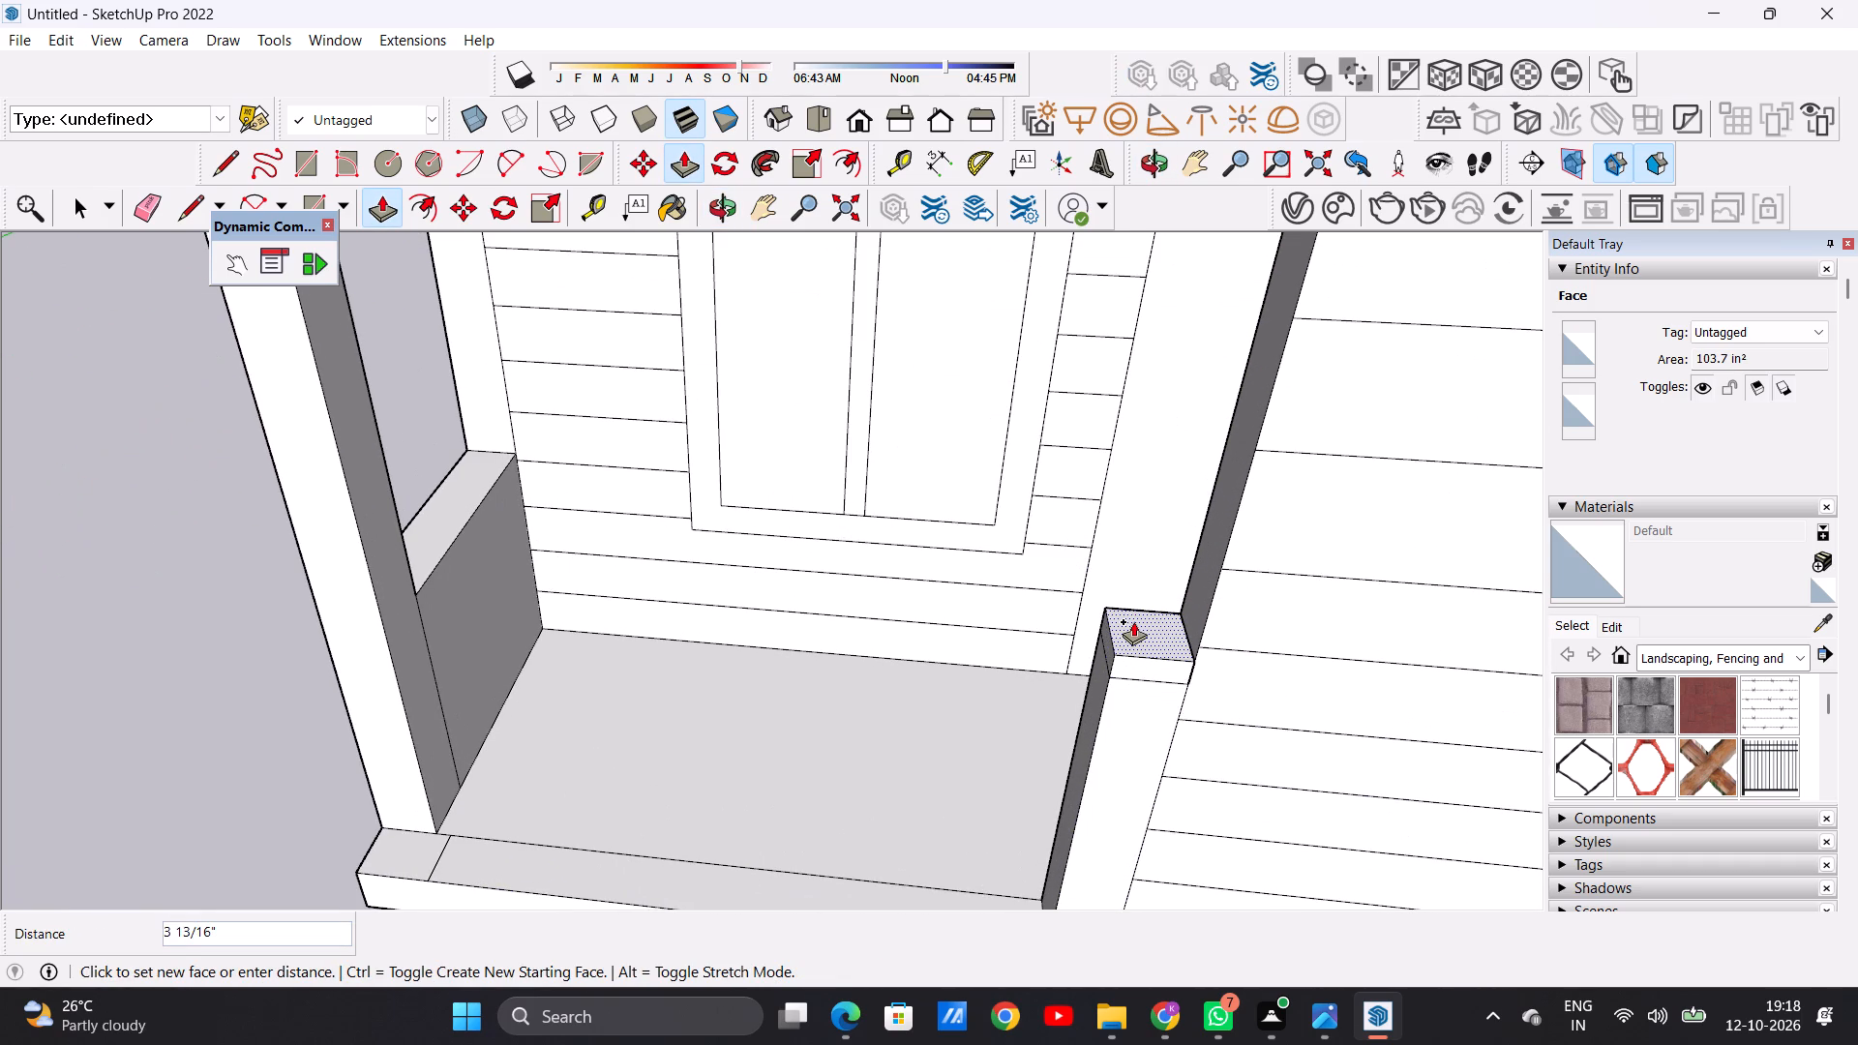
{"action": "left_click", "coordinate": [1133, 621]}
Push/Pull the ledge's opposite end face, at the porch's outer column, up 4' 9 11/16" to match the first post.
{"action": "scroll", "coordinate": [1132, 666], "scroll_direction": "down", "scroll_amount": 7}
{"action": "scroll", "coordinate": [1128, 675], "scroll_direction": "up", "scroll_amount": 1}
{"action": "scroll", "coordinate": [1128, 675], "scroll_direction": "down", "scroll_amount": 2}
{"action": "middle_click_drag", "start_coordinate": [1099, 829], "coordinate": [1110, 696]}
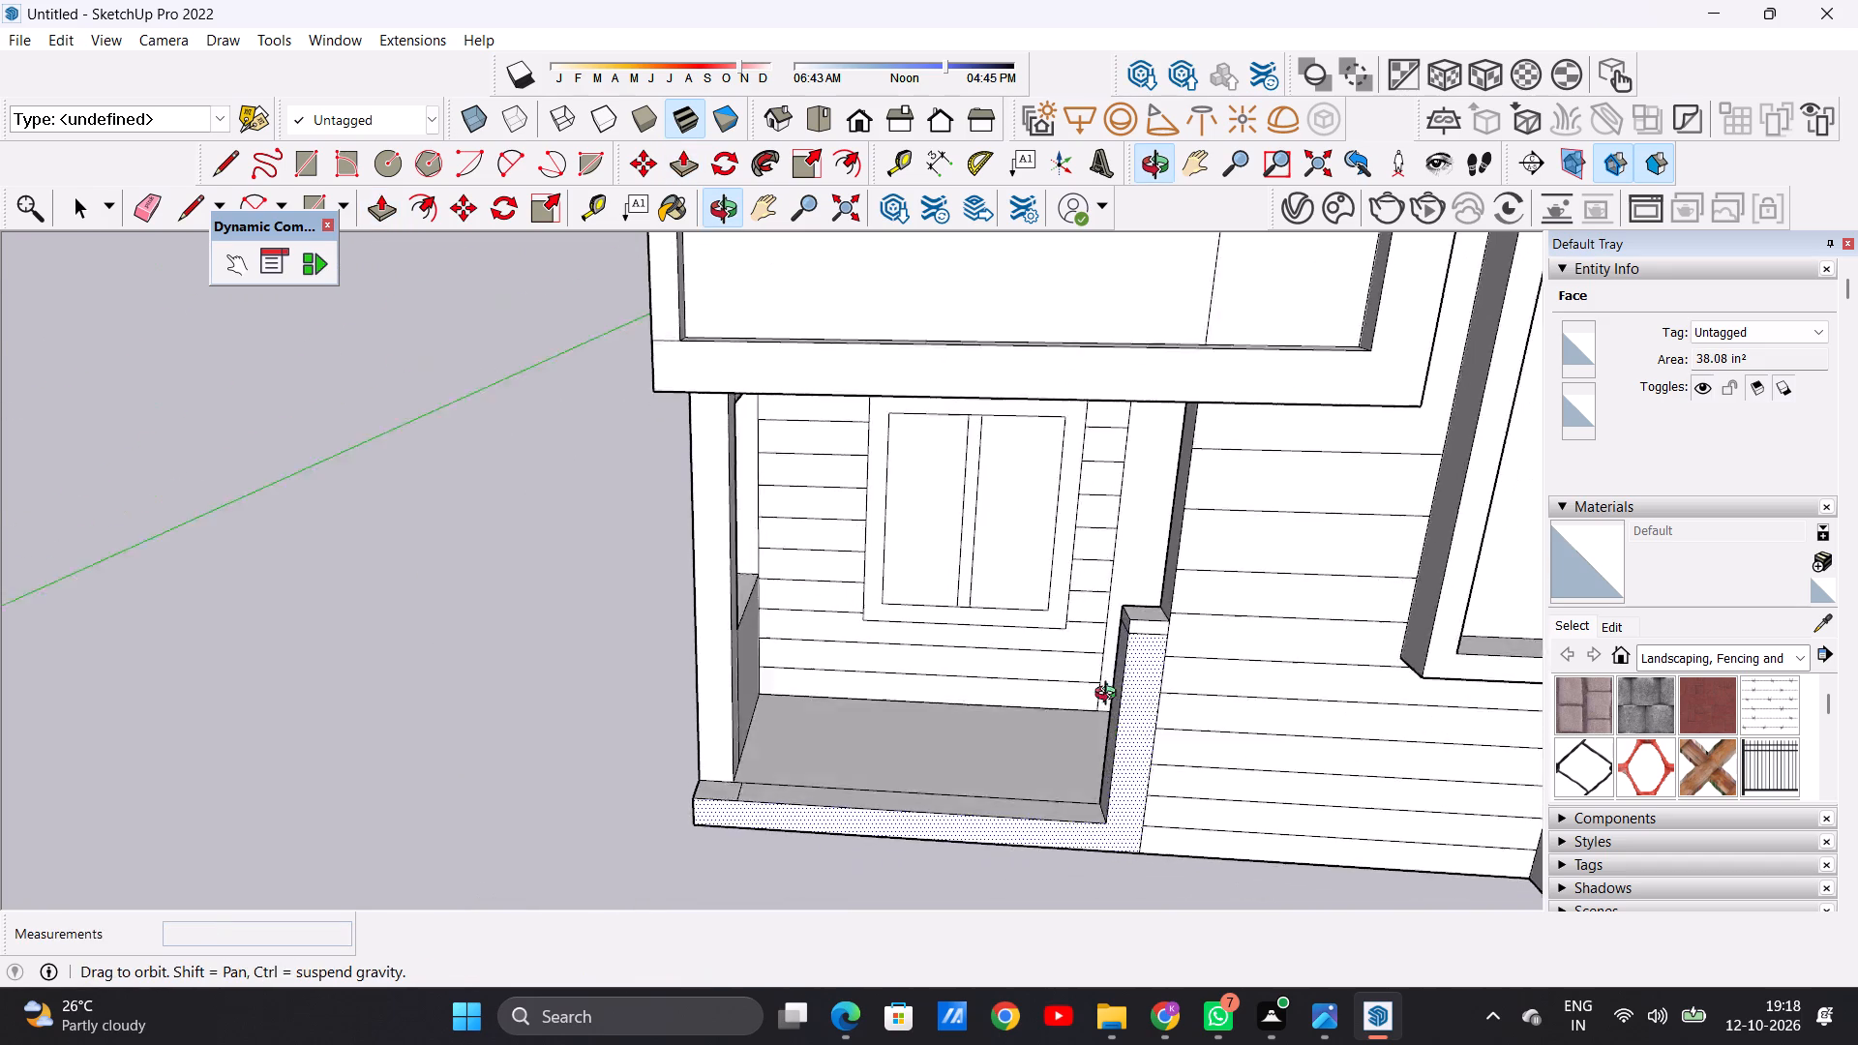
{"action": "middle_click_drag", "start_coordinate": [1110, 696], "coordinate": [1115, 661]}
{"action": "scroll", "coordinate": [1115, 669], "scroll_direction": "down", "scroll_amount": 13}
{"action": "middle_click_drag", "start_coordinate": [1093, 786], "coordinate": [1092, 731]}
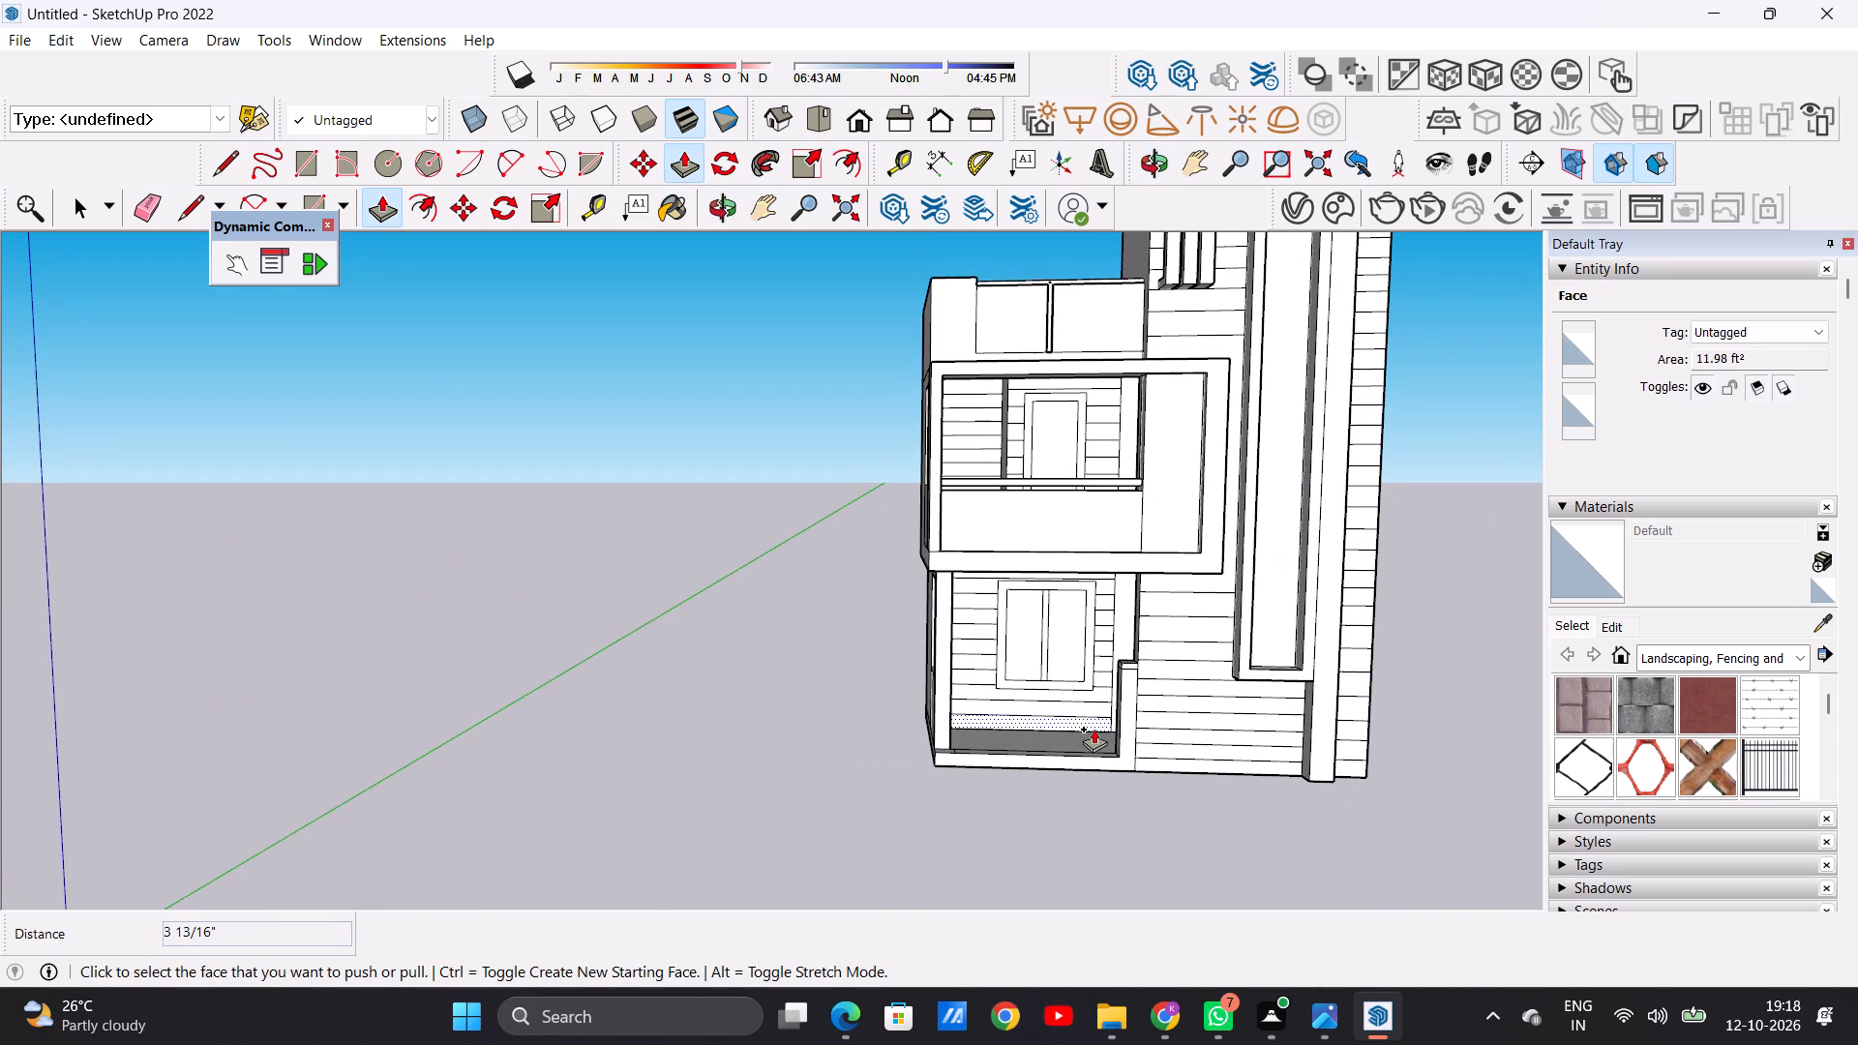
{"action": "scroll", "coordinate": [1019, 739], "scroll_direction": "up", "scroll_amount": 2}
{"action": "middle_click_drag", "start_coordinate": [1018, 739], "coordinate": [951, 980]}
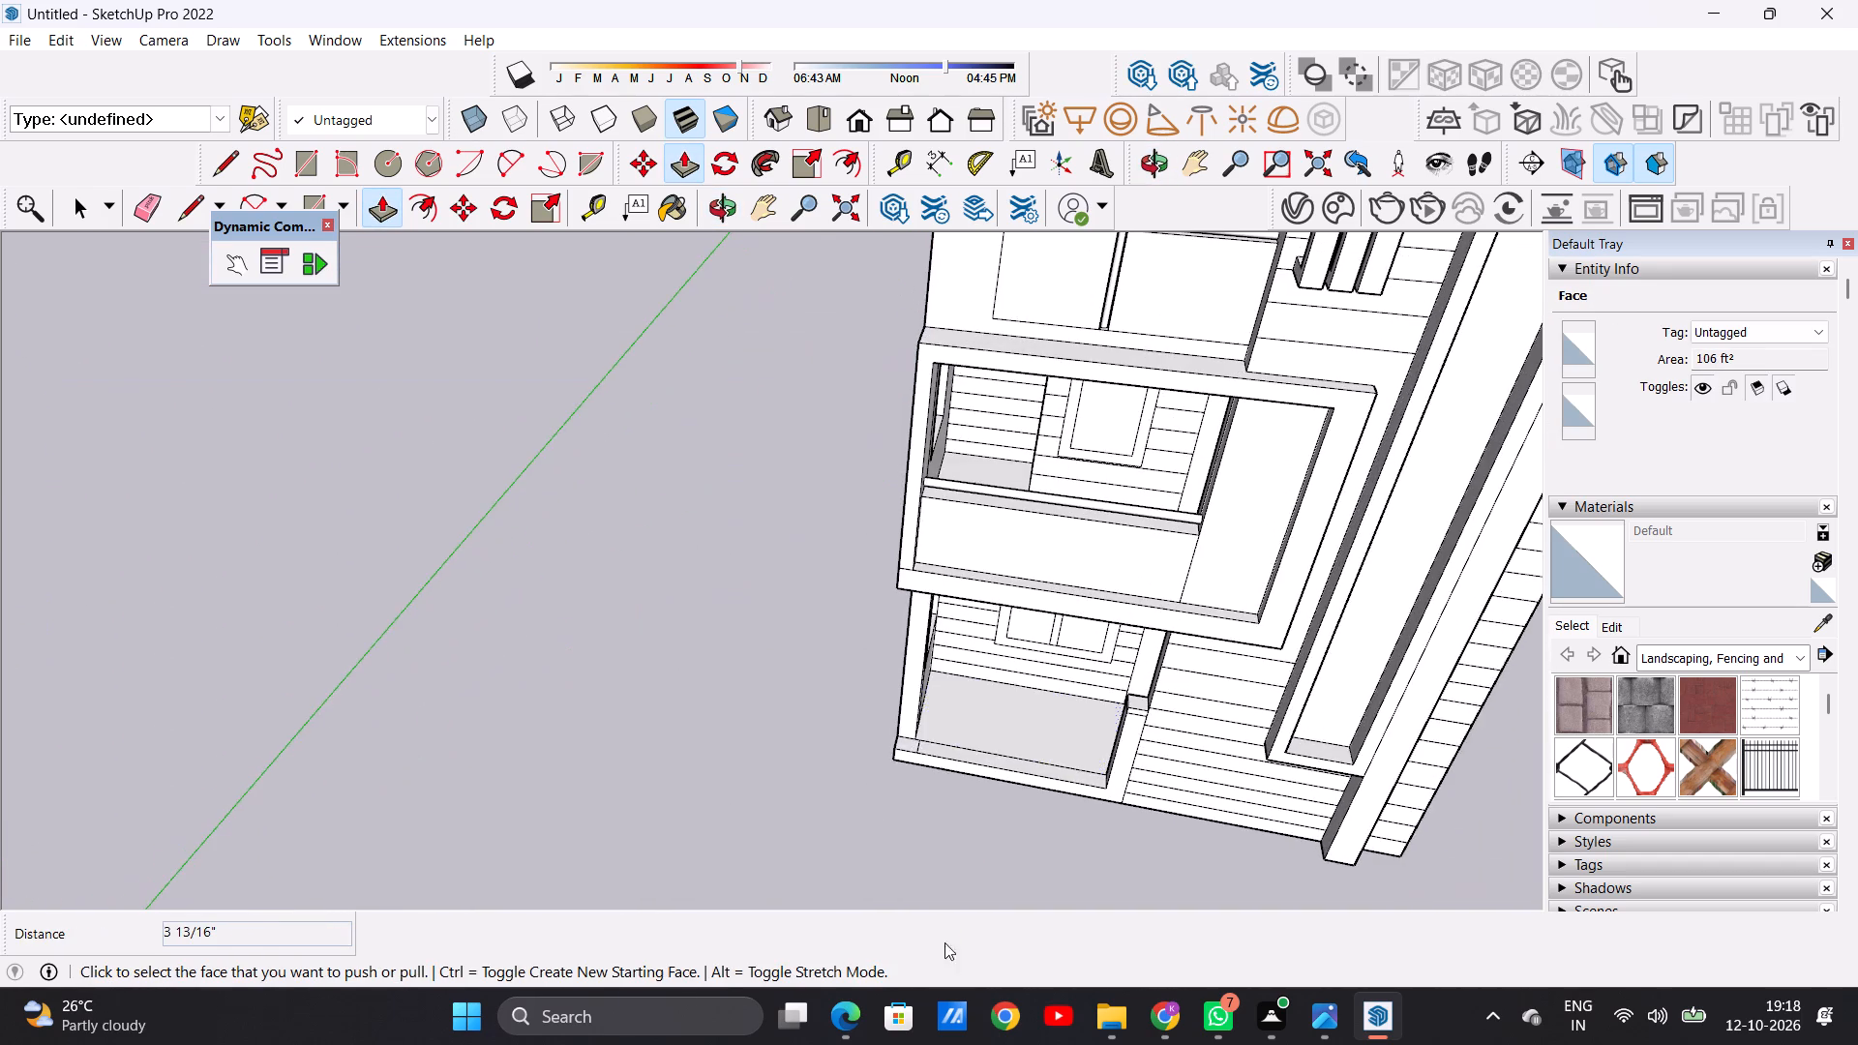
{"action": "scroll", "coordinate": [821, 672], "scroll_direction": "up", "scroll_amount": 2}
{"action": "scroll", "coordinate": [860, 677], "scroll_direction": "down", "scroll_amount": 1}
{"action": "scroll", "coordinate": [861, 678], "scroll_direction": "up", "scroll_amount": 9}
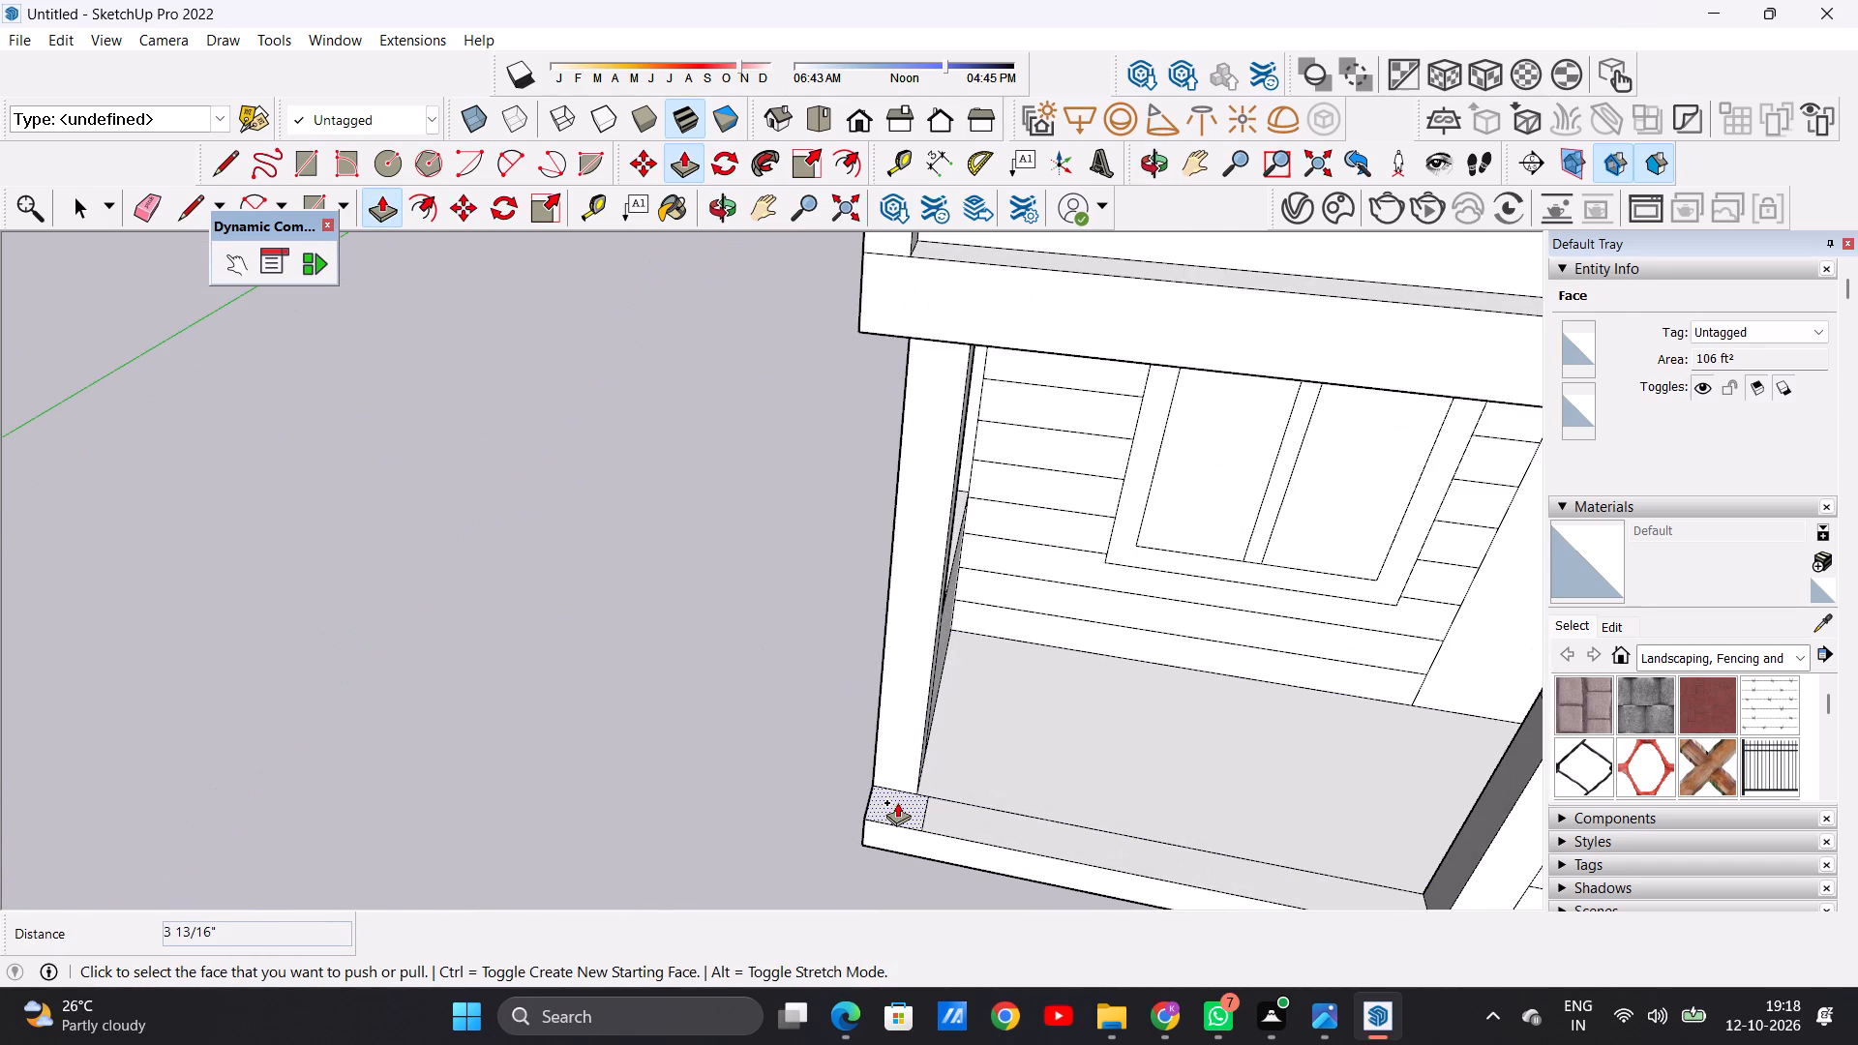
{"action": "left_click", "coordinate": [897, 802]}
{"action": "scroll", "coordinate": [906, 706], "scroll_direction": "down", "scroll_amount": 7}
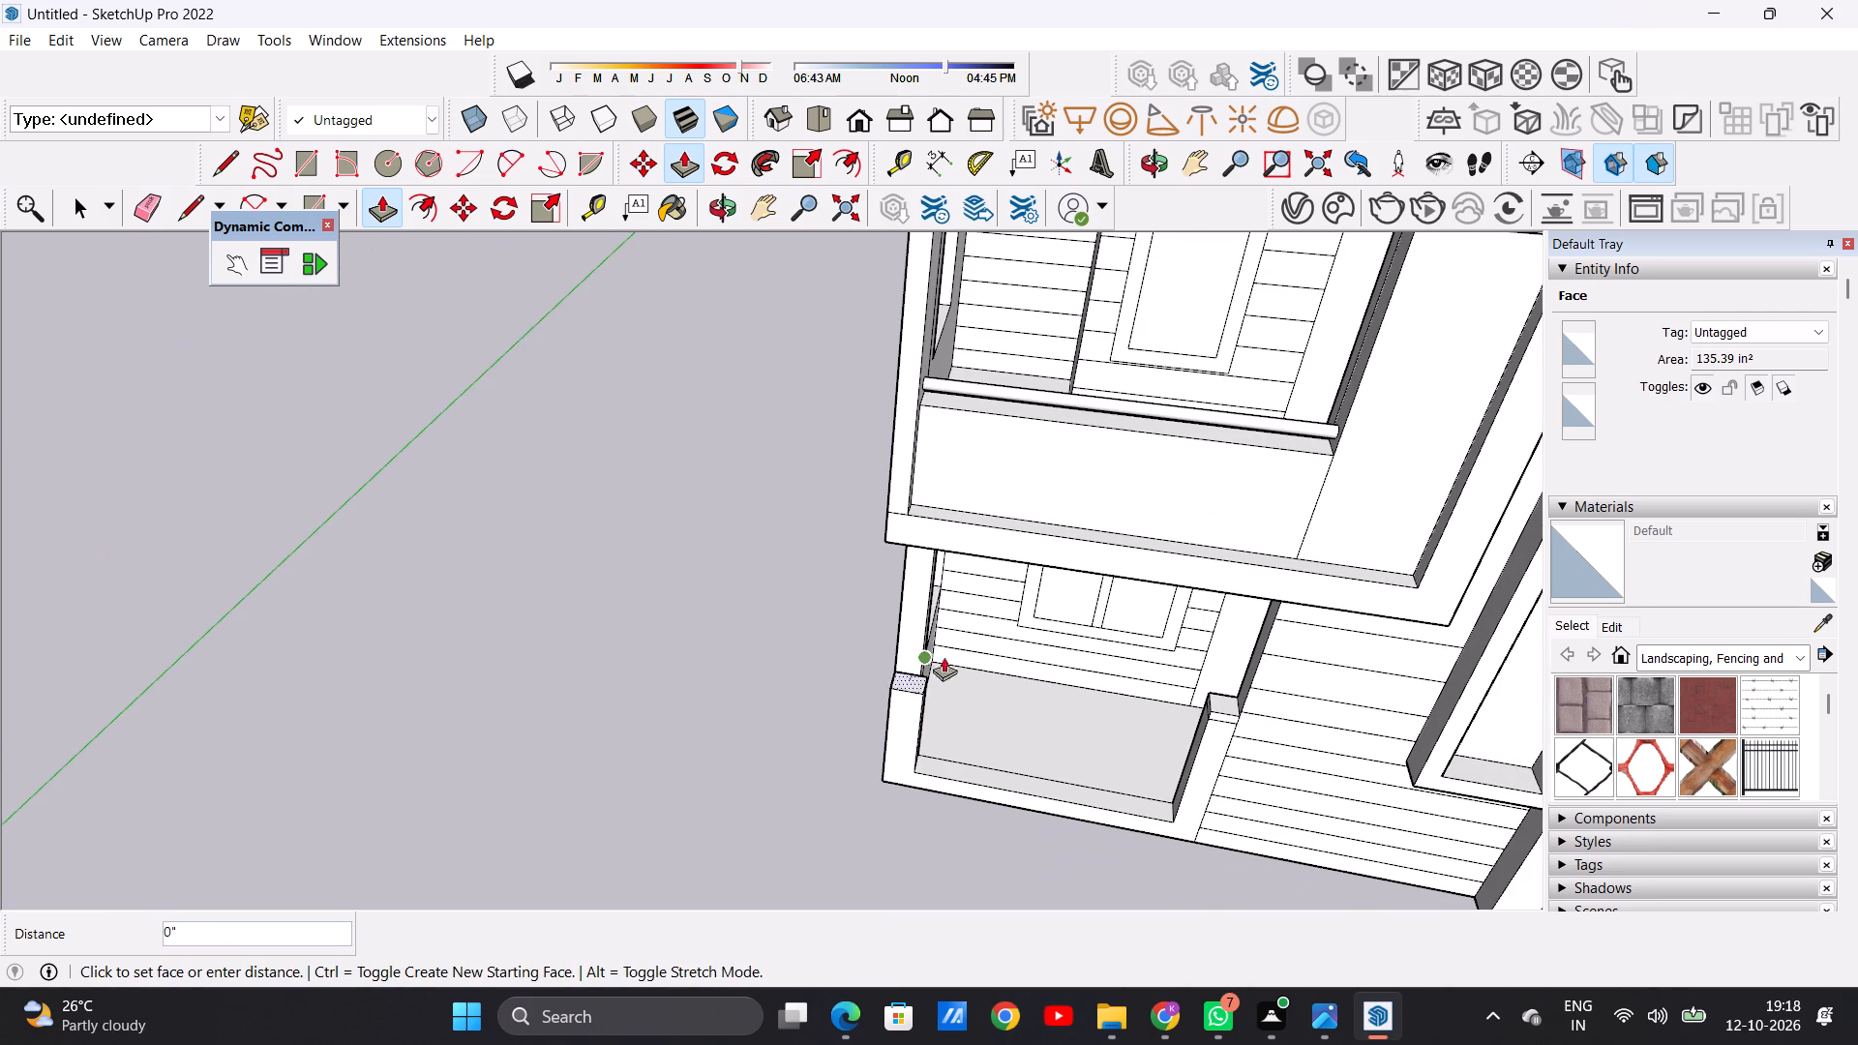
{"action": "left_click", "coordinate": [1206, 726]}
Push/Pull the top of the outer post up 3 13/16" as a cap segment level with the other post's cap.
{"action": "middle_click_drag", "start_coordinate": [1020, 804], "coordinate": [1043, 674]}
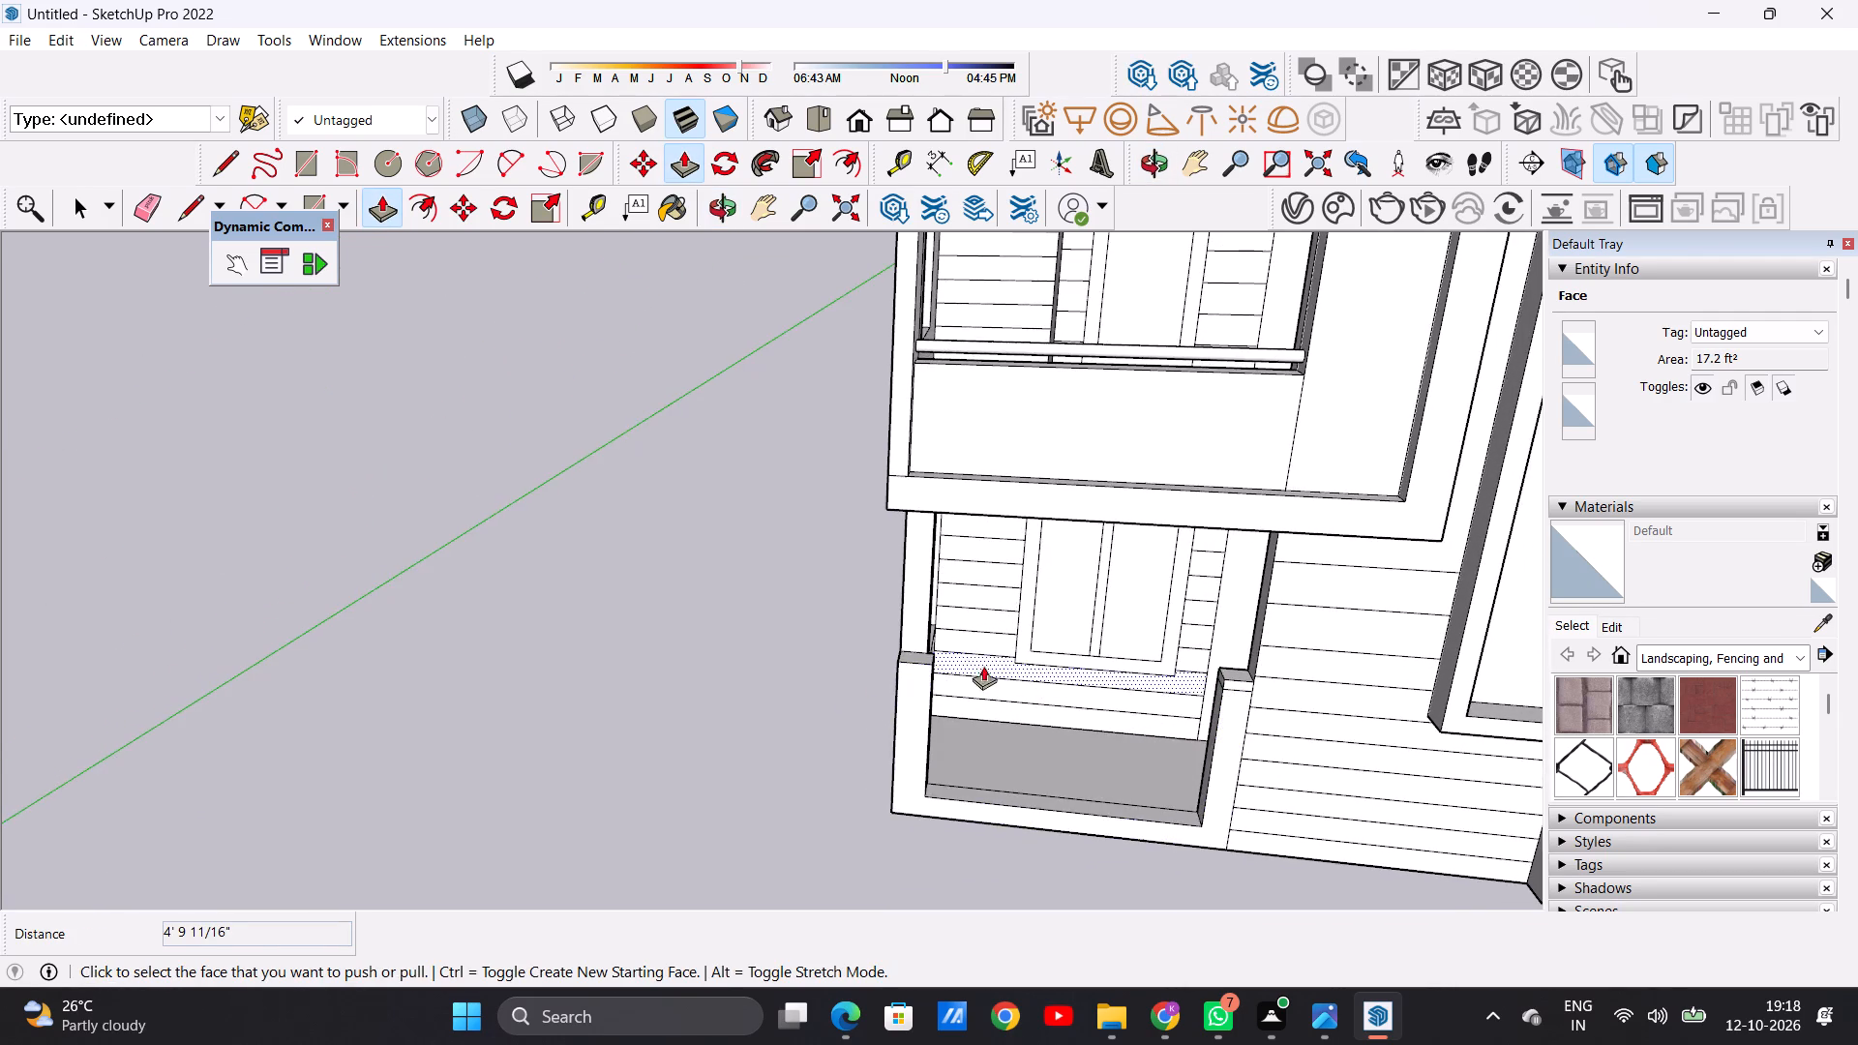
{"action": "scroll", "coordinate": [908, 629], "scroll_direction": "up", "scroll_amount": 6}
{"action": "scroll", "coordinate": [914, 693], "scroll_direction": "down", "scroll_amount": 1}
{"action": "scroll", "coordinate": [914, 693], "scroll_direction": "up", "scroll_amount": 4}
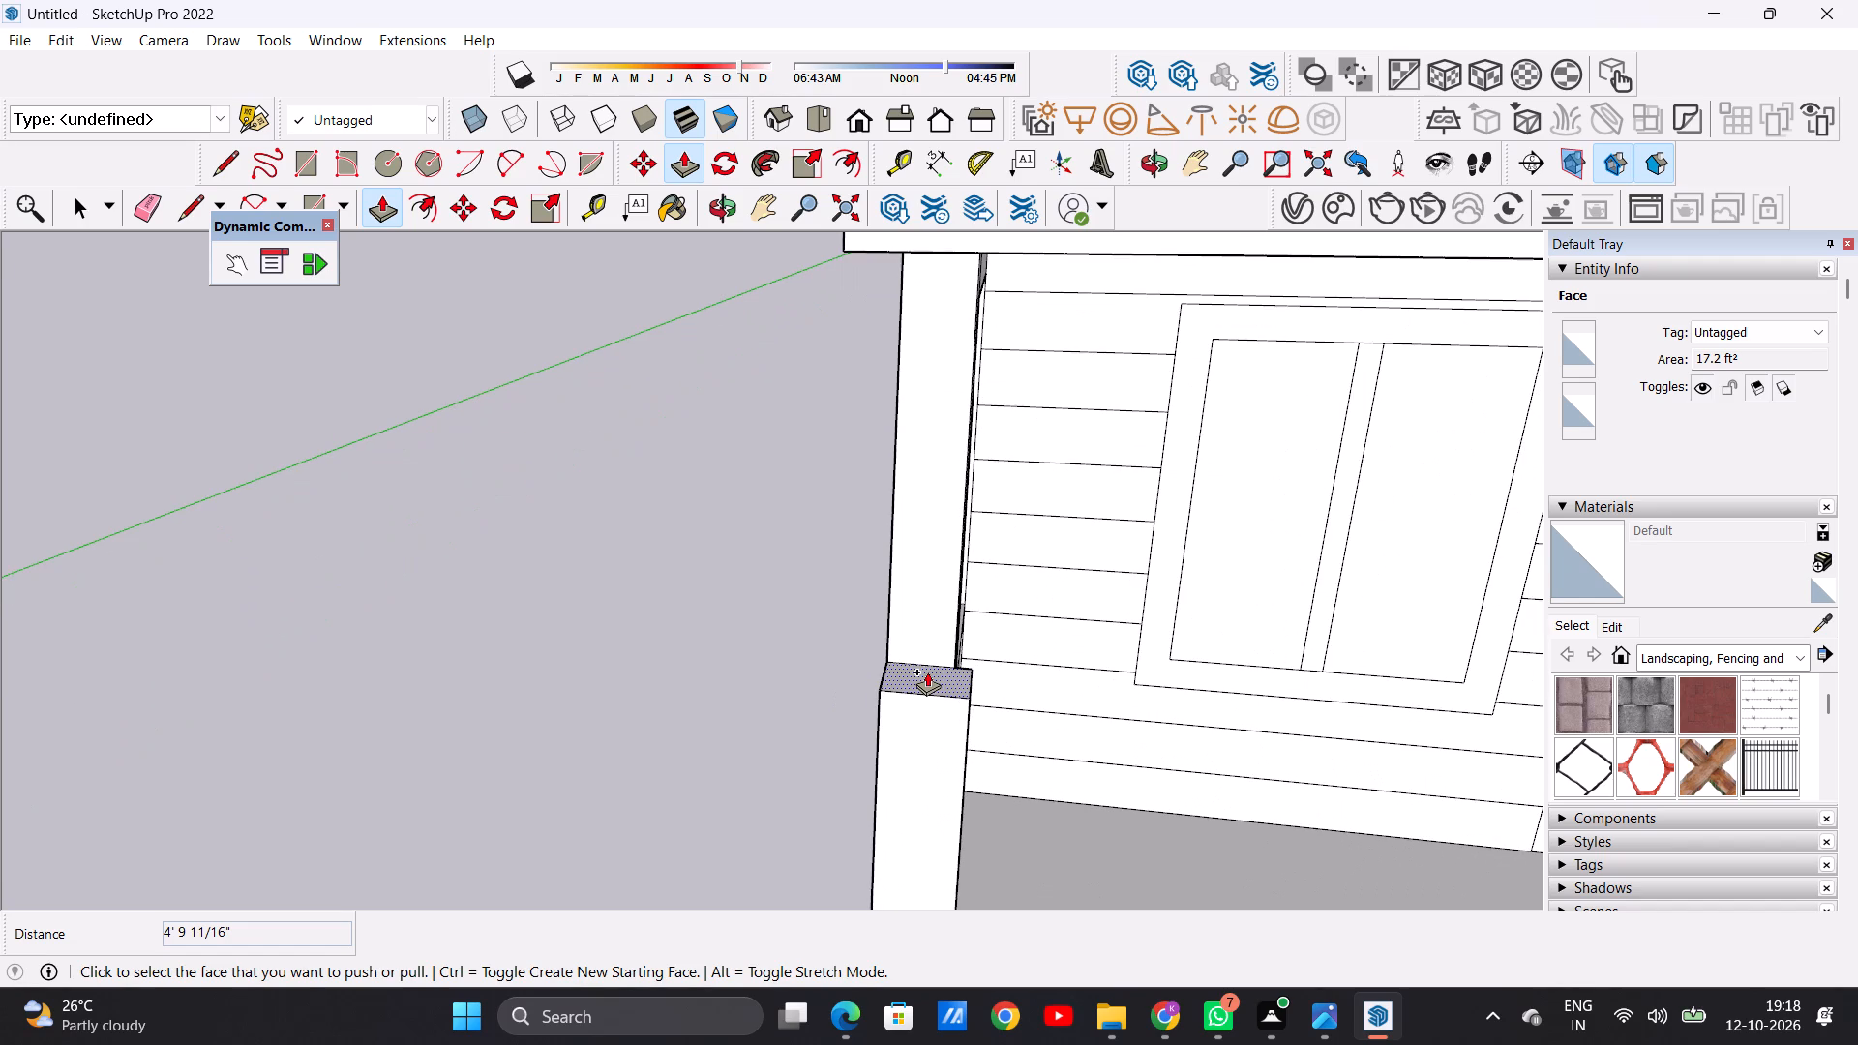
{"action": "left_click", "coordinate": [927, 672]}
{"action": "scroll", "coordinate": [920, 641], "scroll_direction": "down", "scroll_amount": 8}
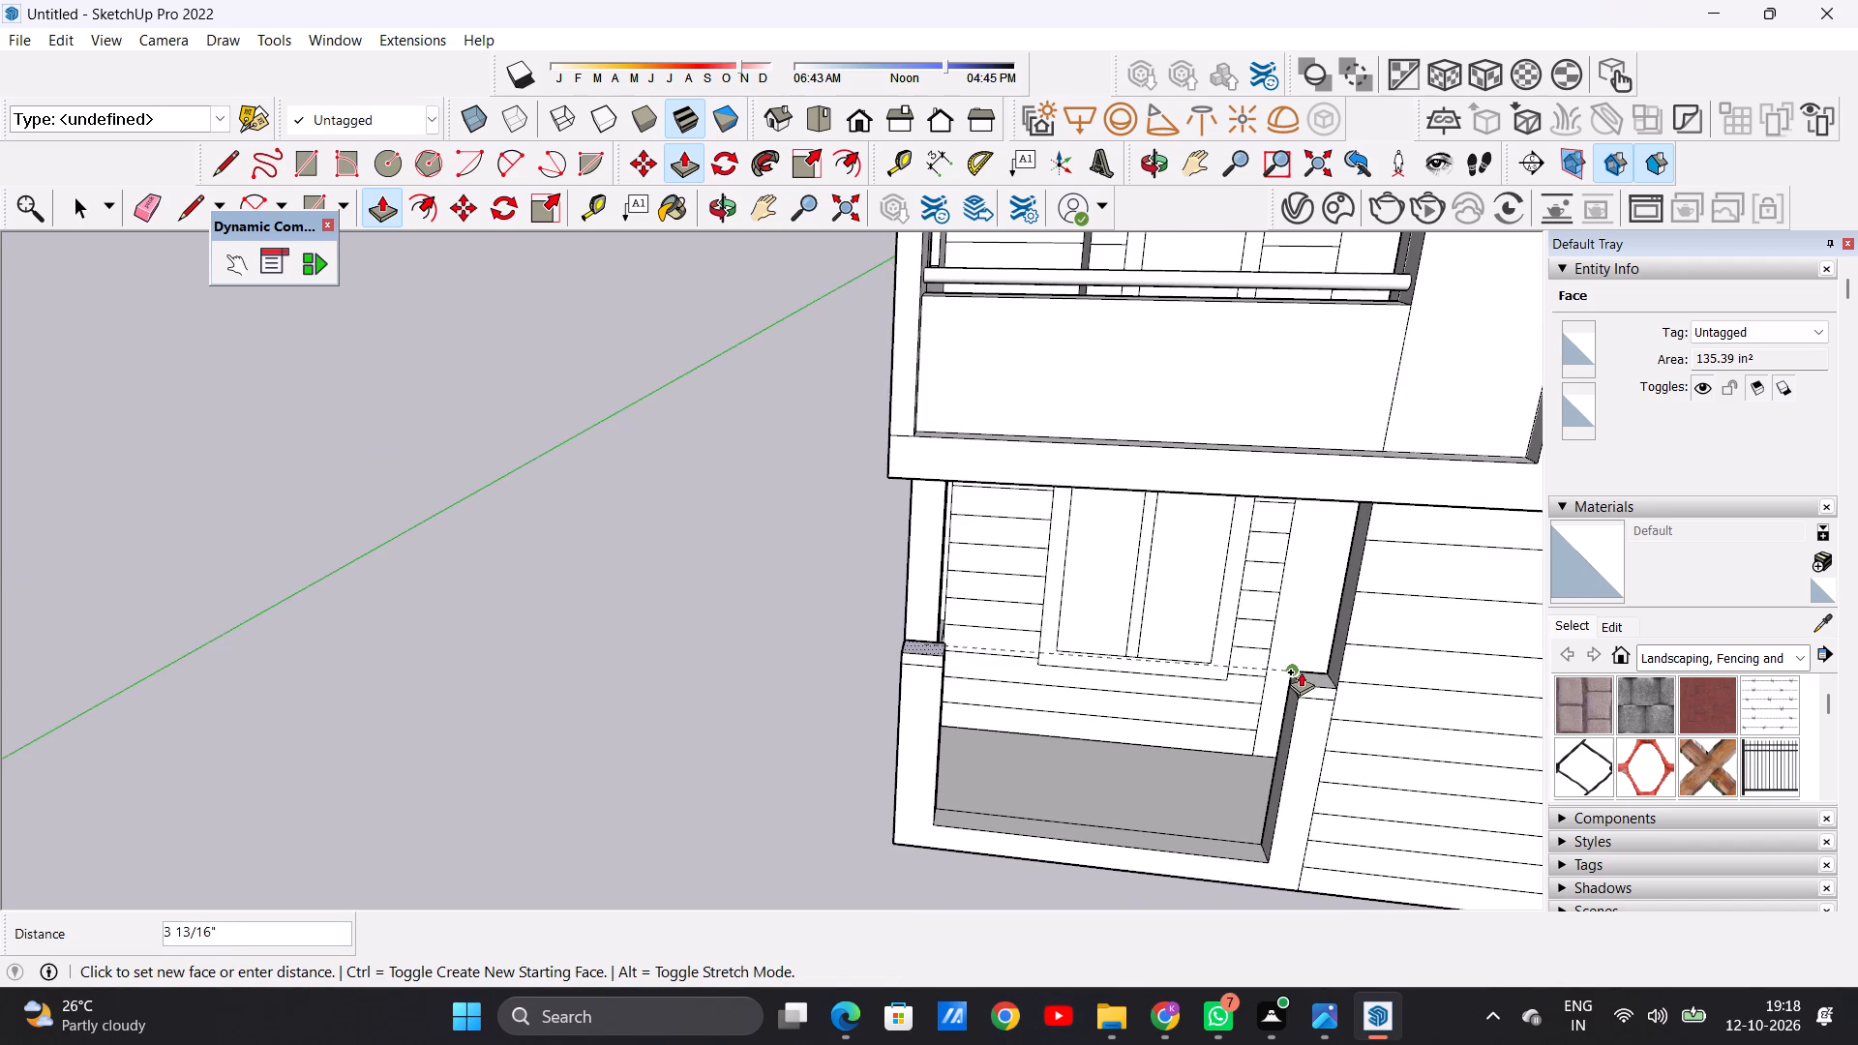
{"action": "left_click", "coordinate": [1302, 680]}
{"action": "key", "text": "space"}
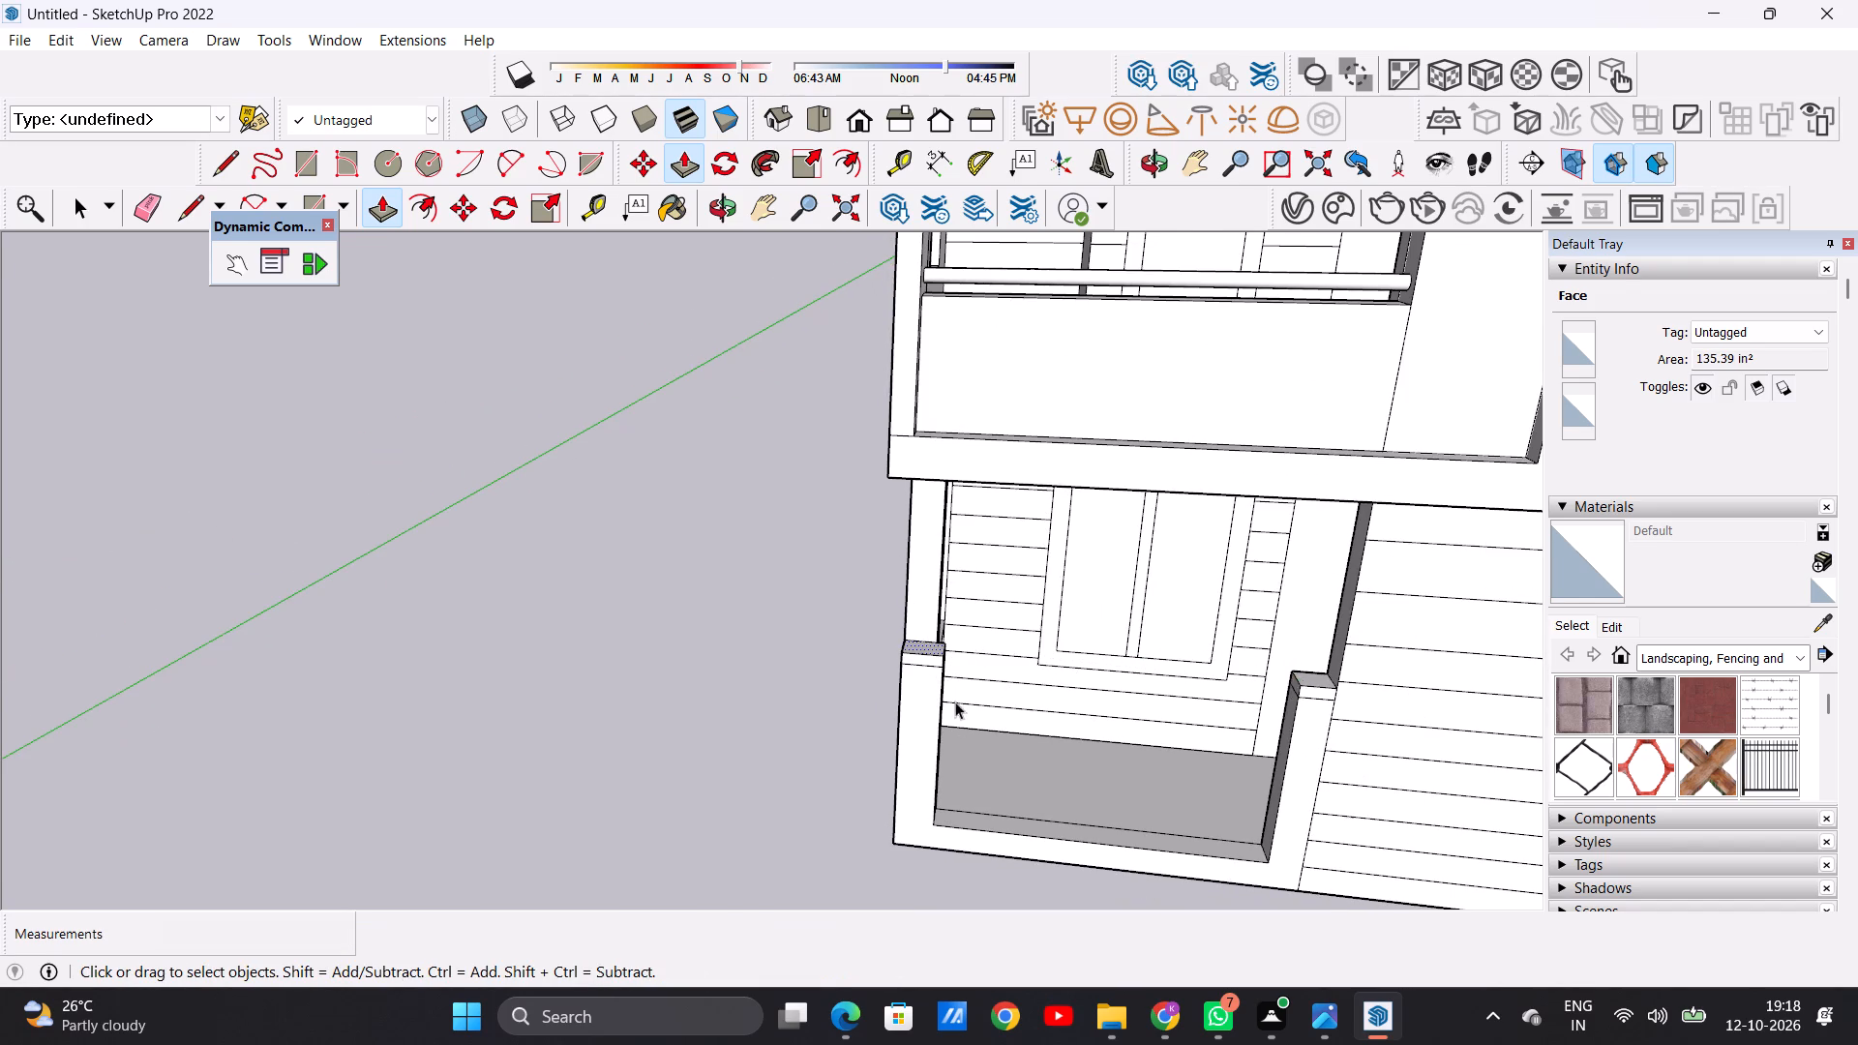
Examine the two capped porch posts and the ground-floor front from a distance, from above and obliquely.
{"action": "scroll", "coordinate": [939, 701], "scroll_direction": "down", "scroll_amount": 13}
{"action": "middle_click_drag", "start_coordinate": [947, 747], "coordinate": [1019, 671]}
{"action": "middle_click_drag", "start_coordinate": [1016, 667], "coordinate": [946, 633]}
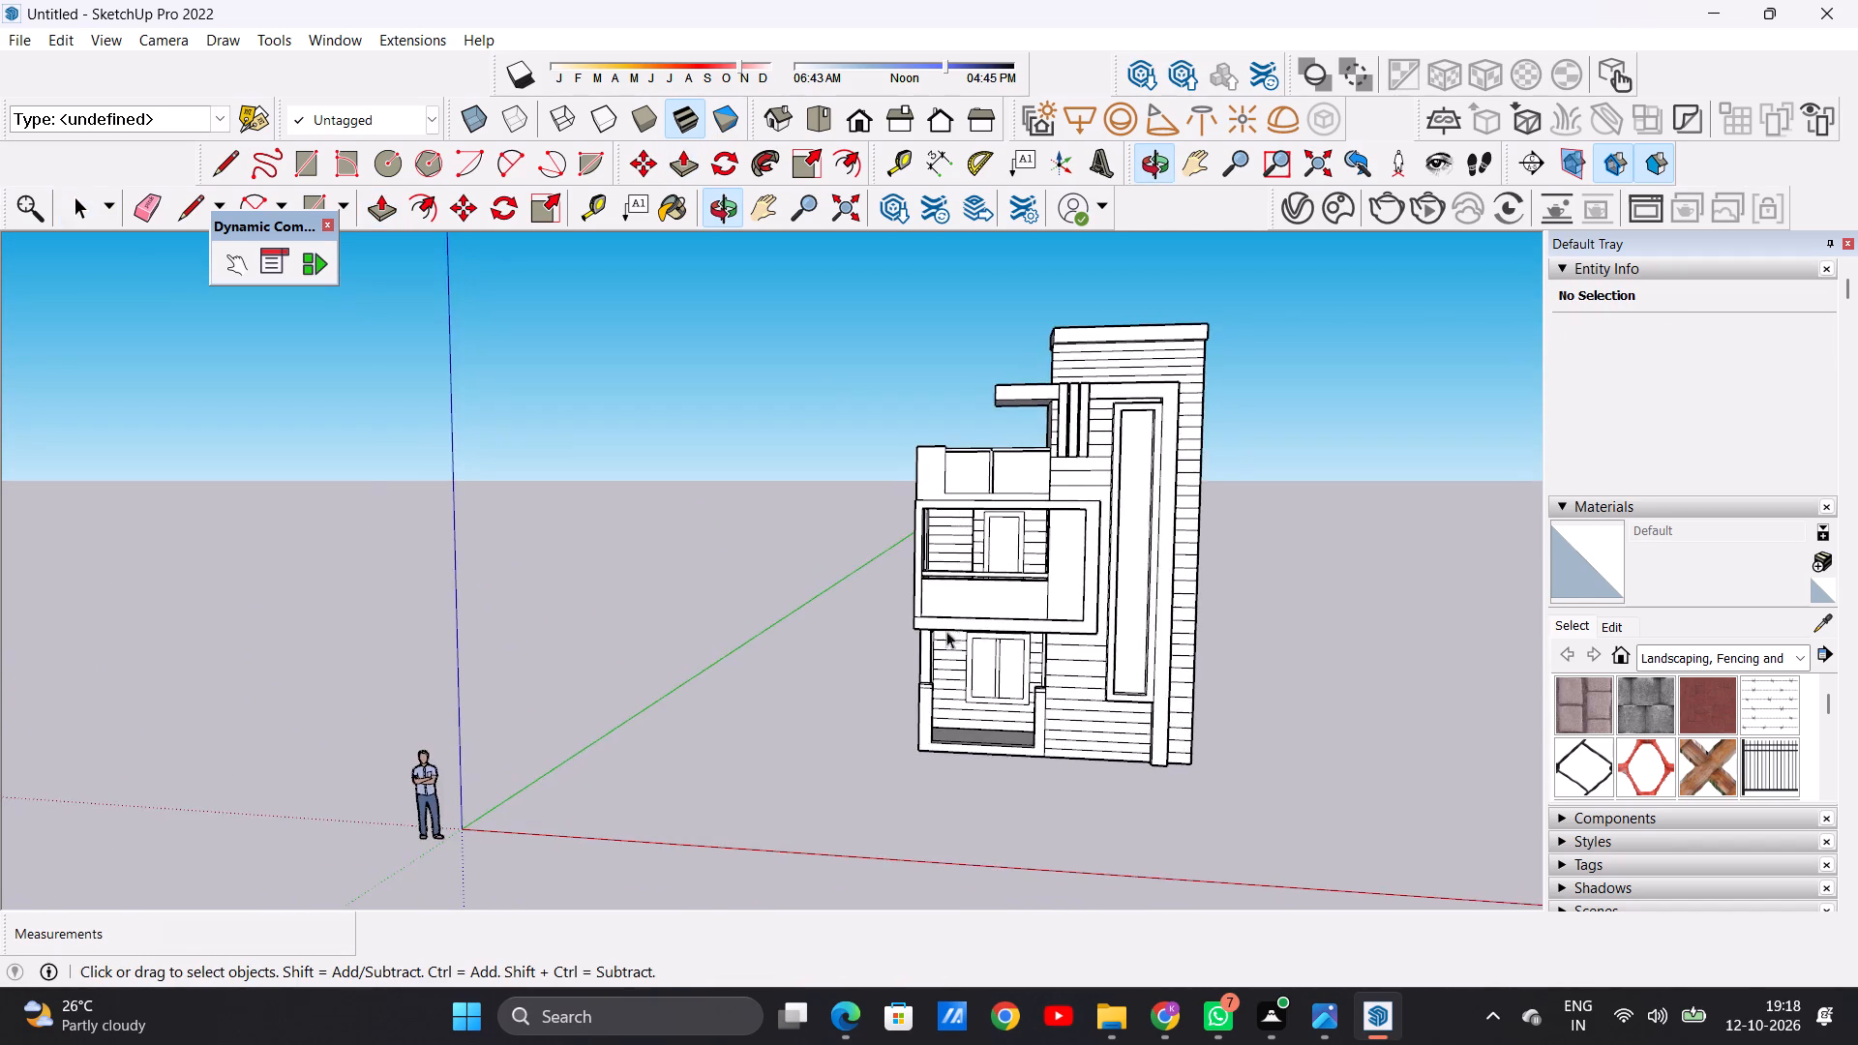
{"action": "scroll", "coordinate": [1046, 694], "scroll_direction": "up", "scroll_amount": 2}
{"action": "scroll", "coordinate": [1046, 694], "scroll_direction": "down", "scroll_amount": 1}
{"action": "scroll", "coordinate": [1046, 694], "scroll_direction": "up", "scroll_amount": 13}
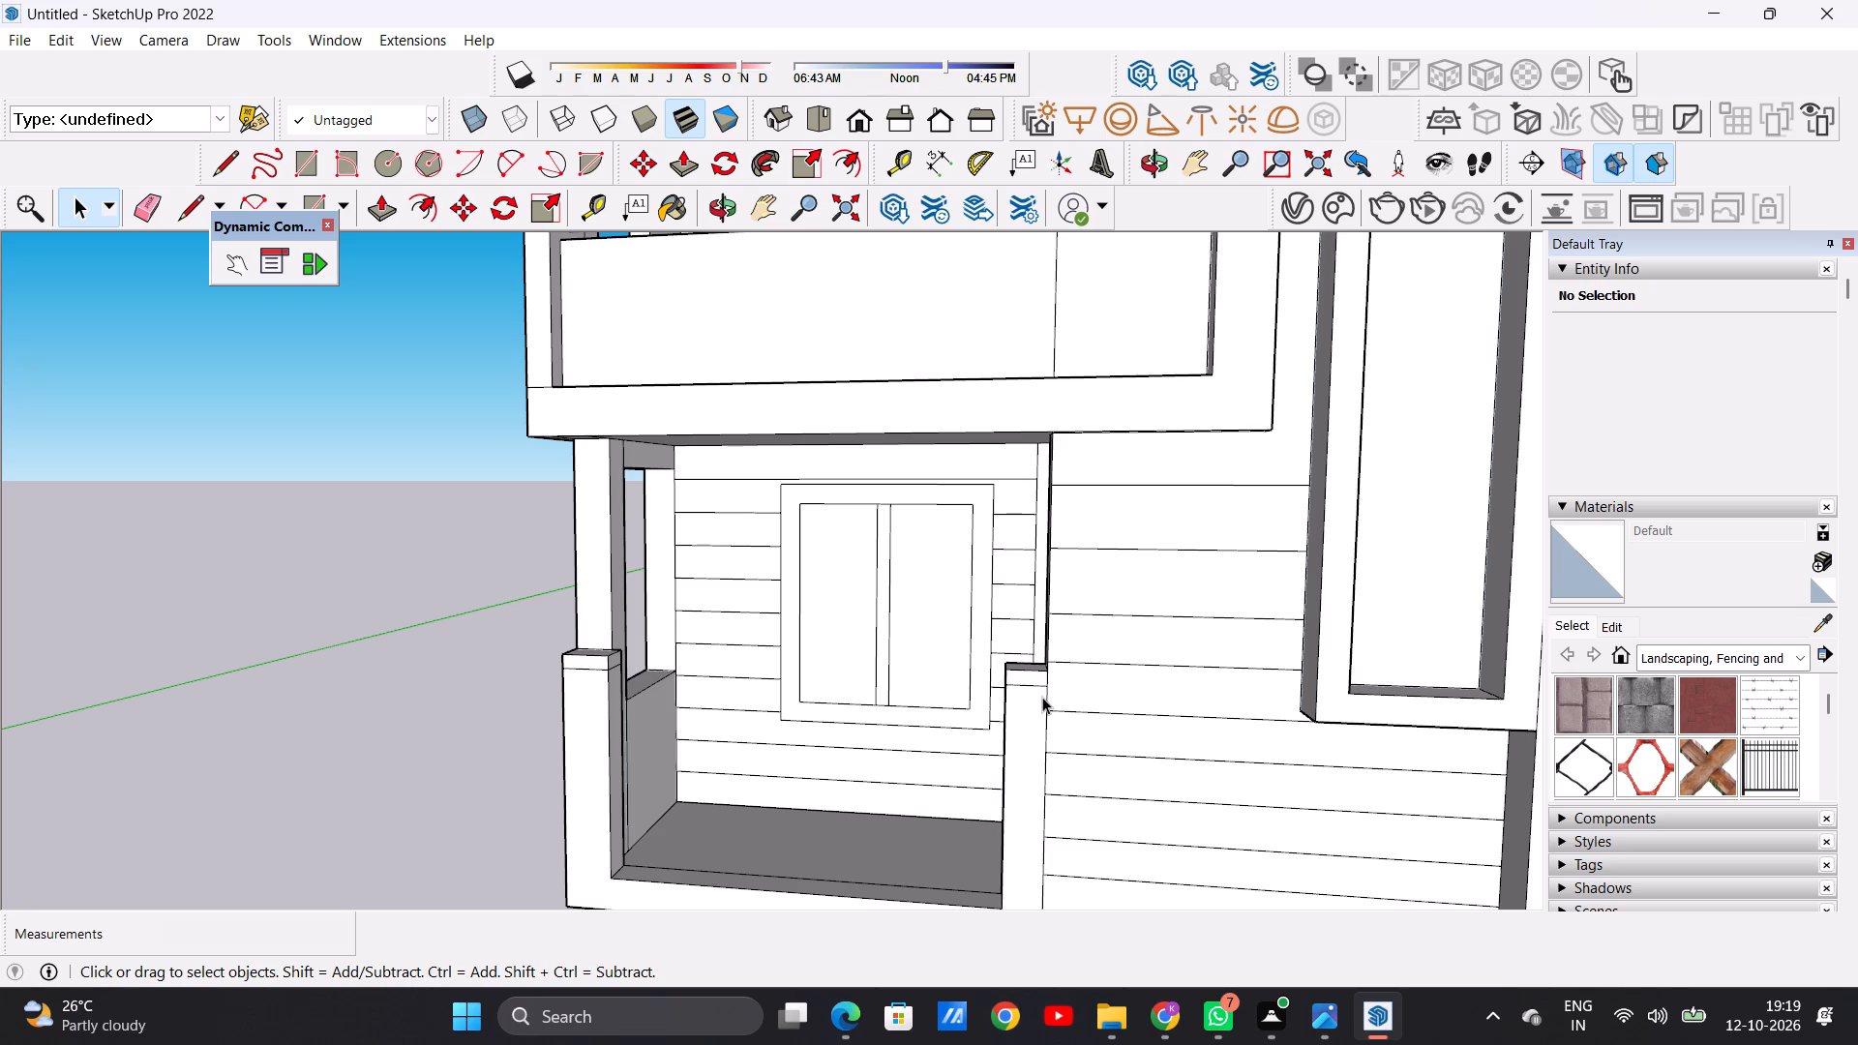
{"action": "scroll", "coordinate": [647, 622], "scroll_direction": "down", "scroll_amount": 2}
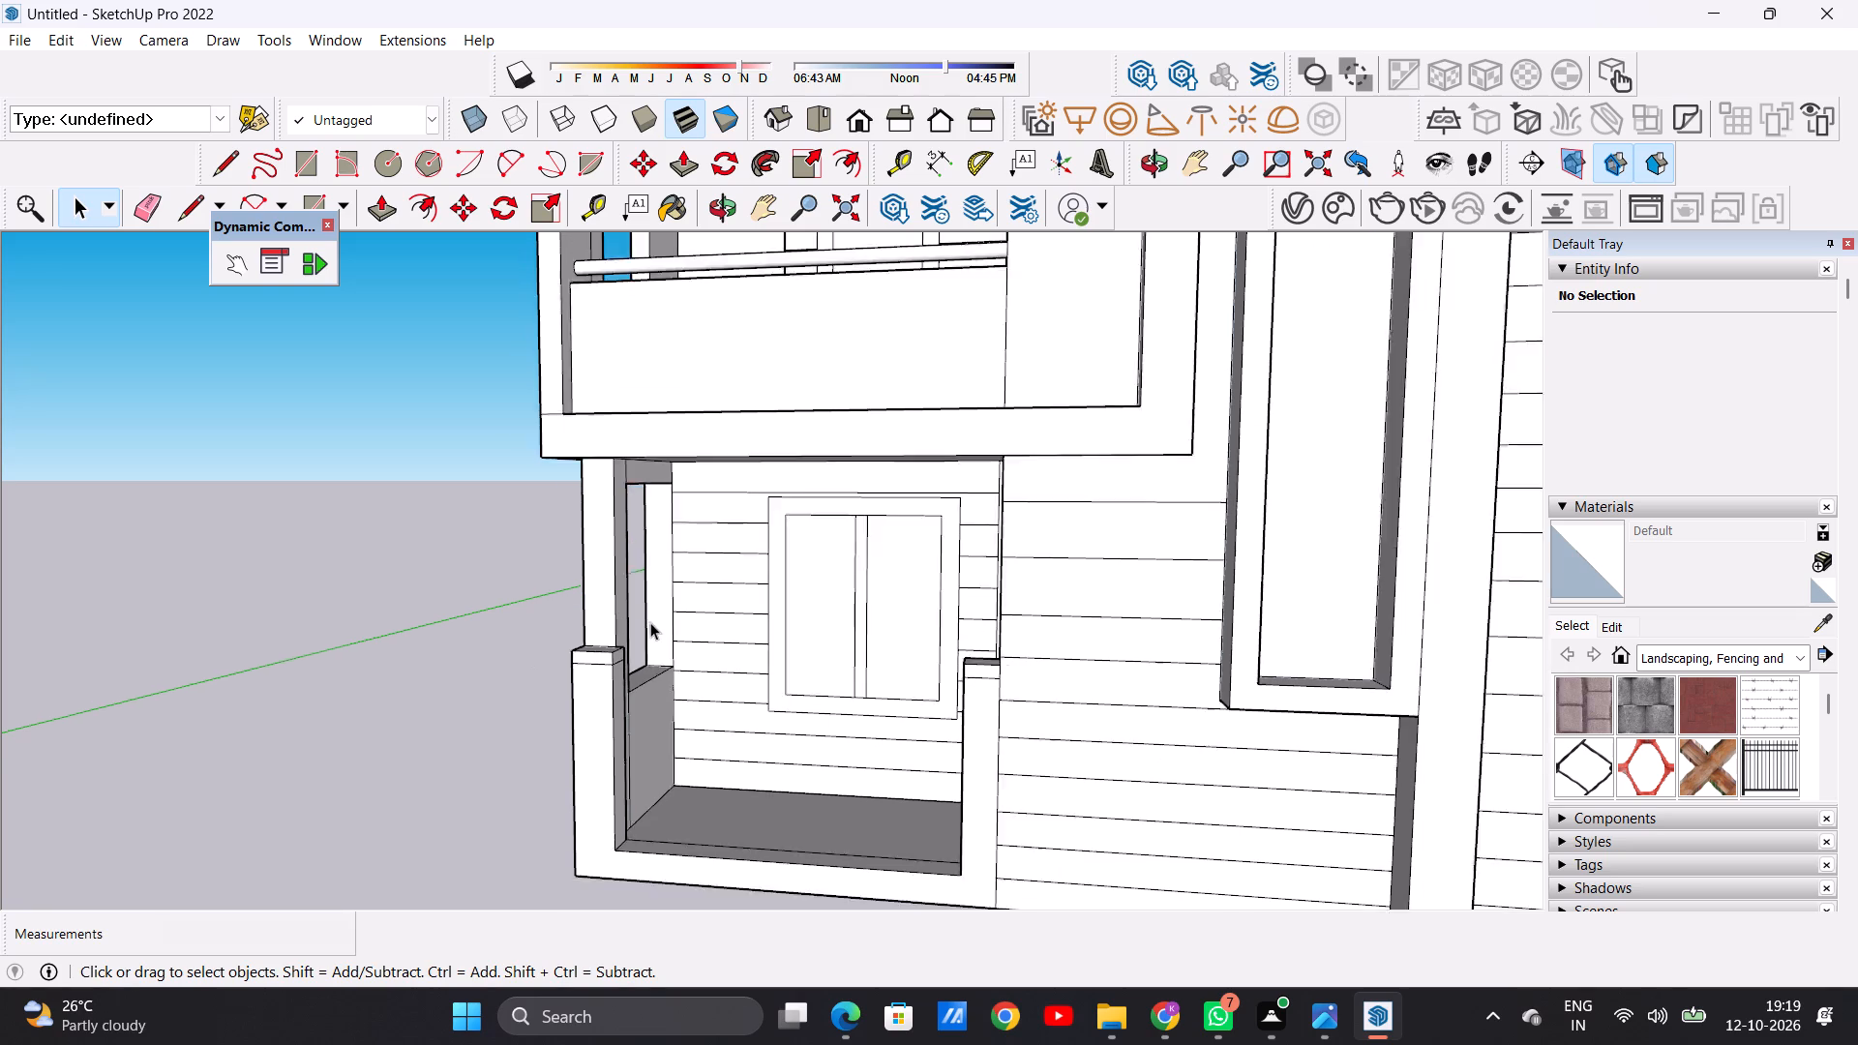
{"action": "scroll", "coordinate": [650, 622], "scroll_direction": "down", "scroll_amount": 4}
{"action": "middle_click_drag", "start_coordinate": [650, 622], "coordinate": [738, 602]}
{"action": "scroll", "coordinate": [829, 739], "scroll_direction": "up", "scroll_amount": 7}
{"action": "middle_click_drag", "start_coordinate": [822, 742], "coordinate": [830, 911]}
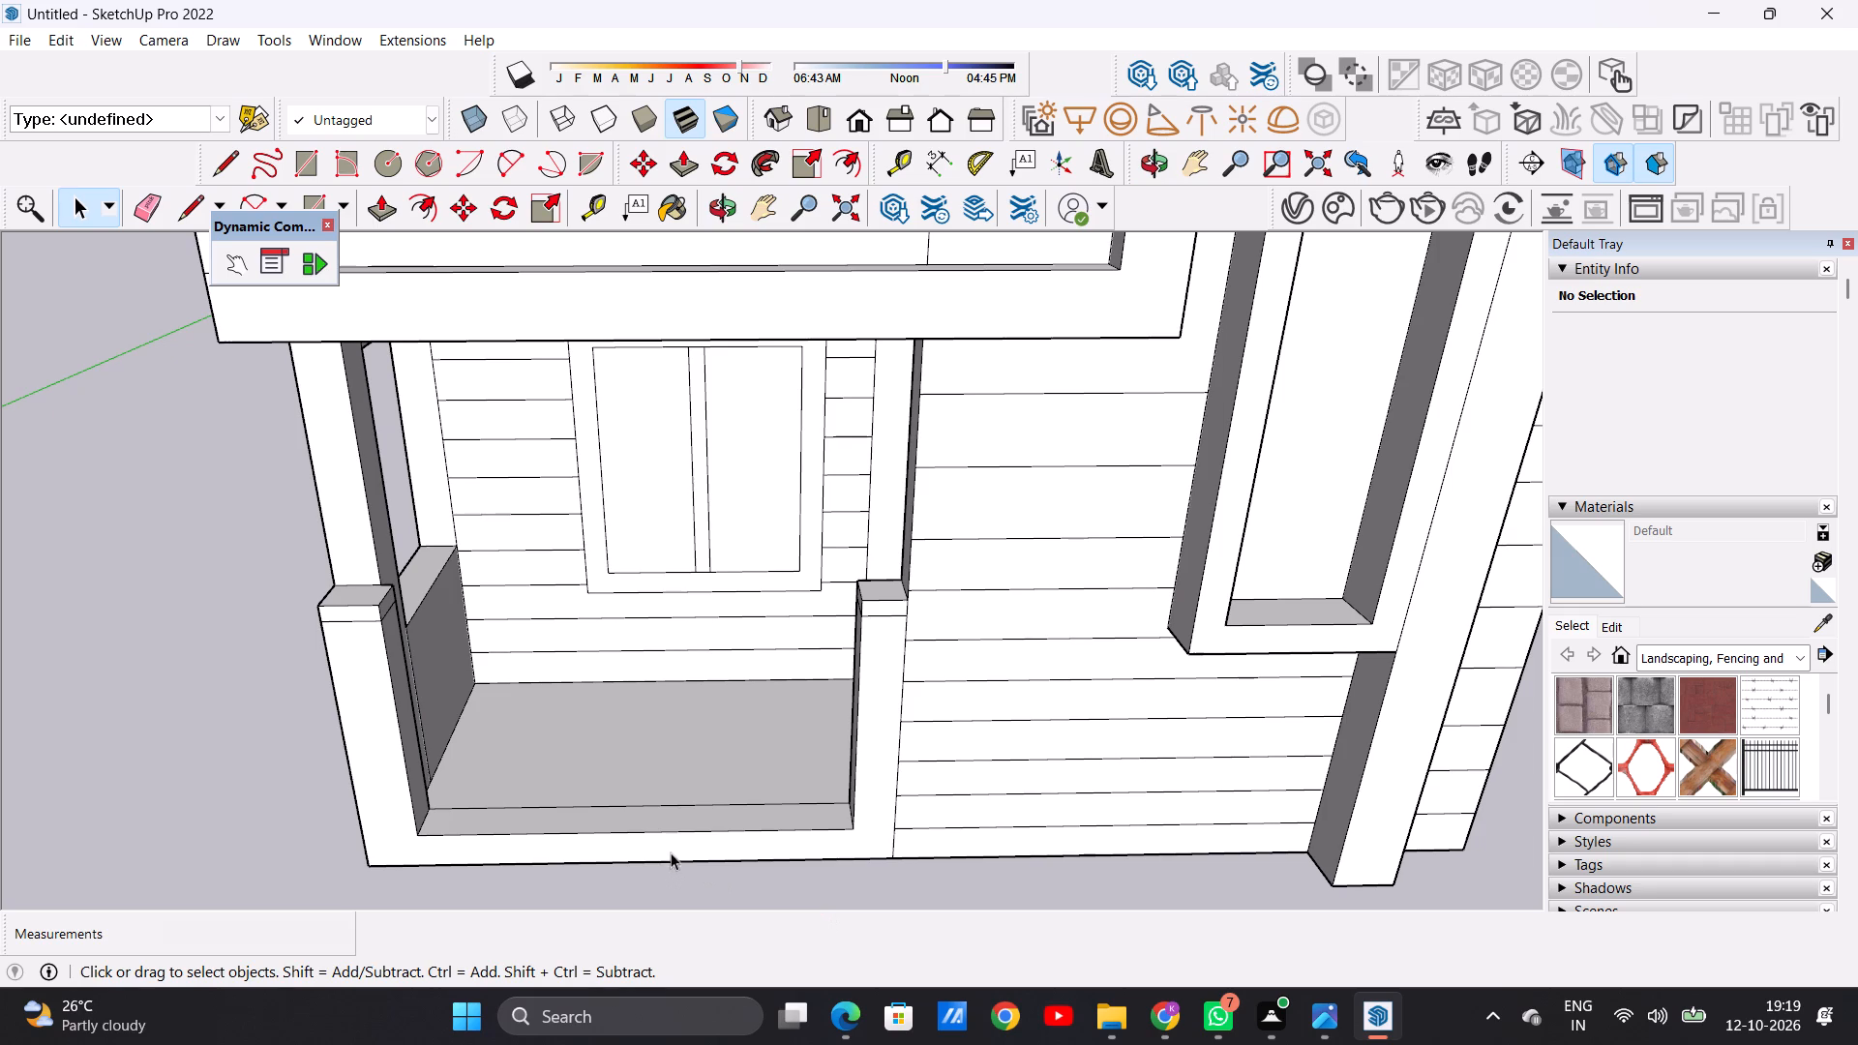
{"action": "middle_click_drag", "start_coordinate": [683, 806], "coordinate": [1018, 702]}
{"action": "scroll", "coordinate": [993, 640], "scroll_direction": "up", "scroll_amount": 3}
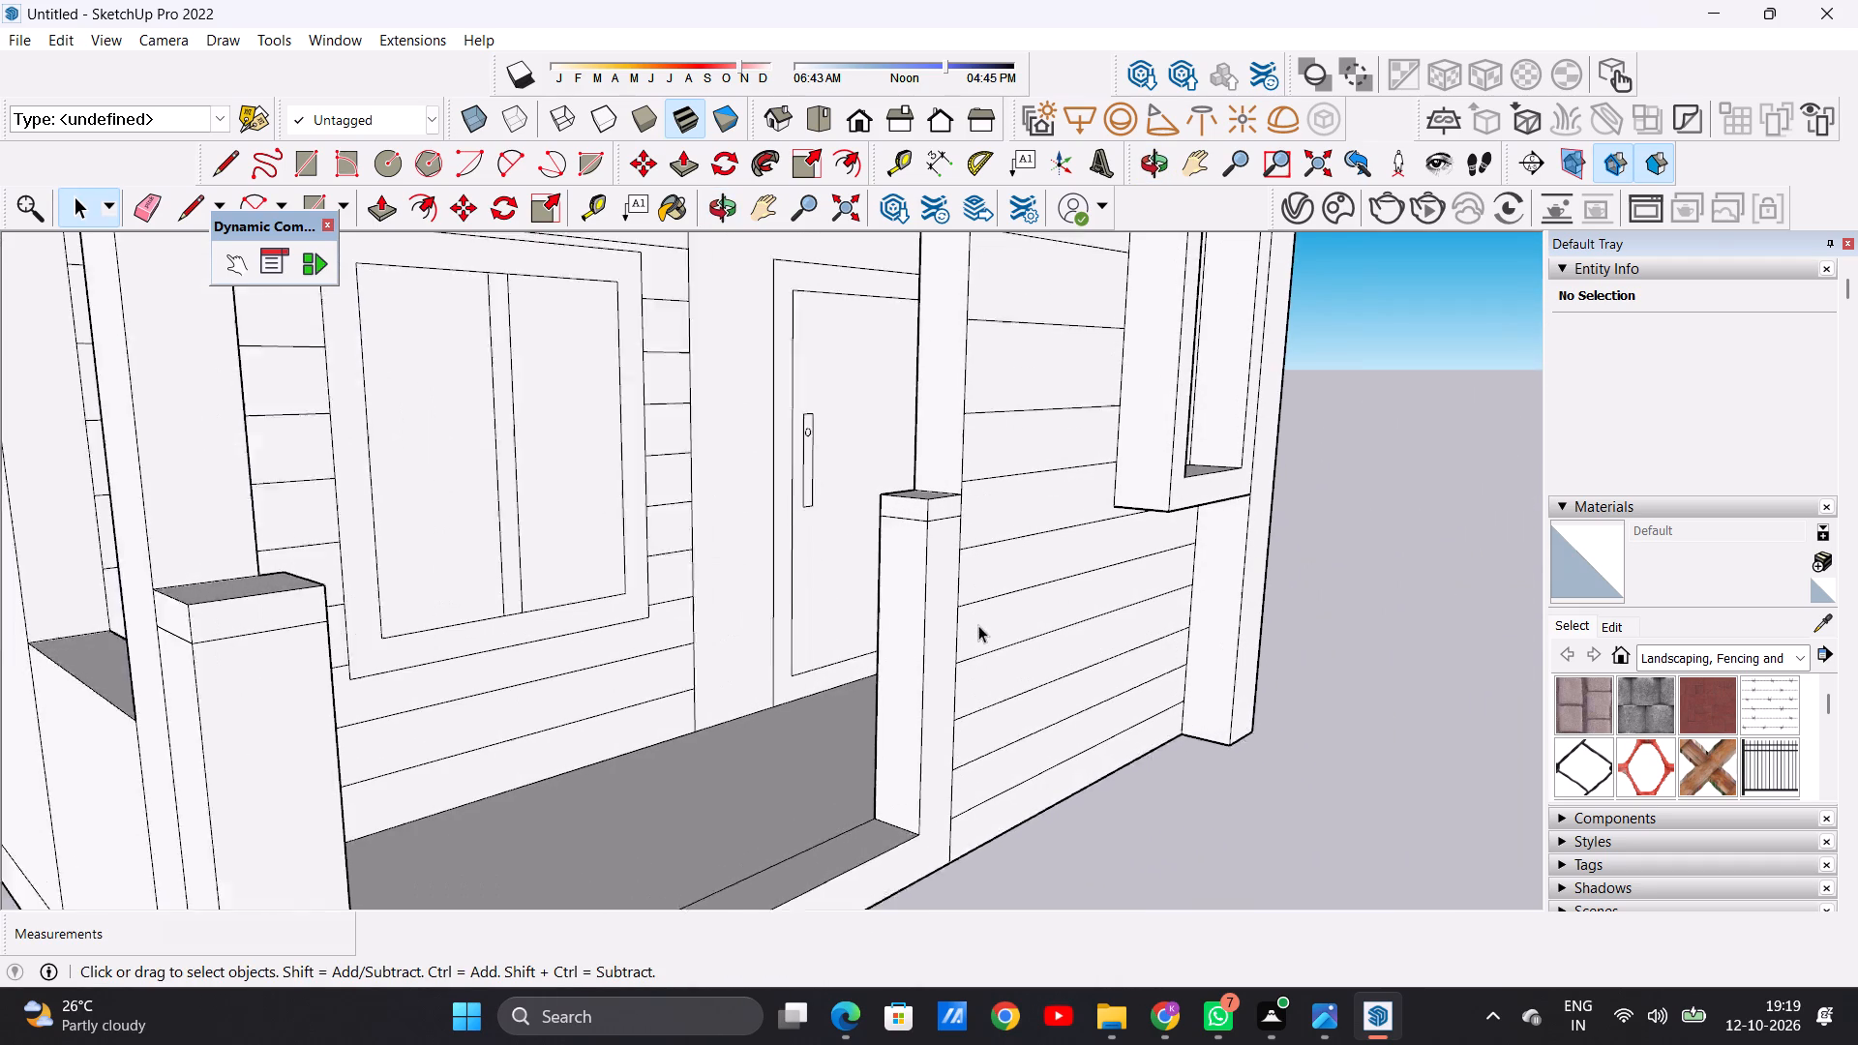
Examine the whole house front and the ground-floor porch posts from a distance, close up, obliquely and from the side.
{"action": "scroll", "coordinate": [978, 625], "scroll_direction": "up", "scroll_amount": 1}
{"action": "scroll", "coordinate": [820, 698], "scroll_direction": "down", "scroll_amount": 9}
{"action": "scroll", "coordinate": [820, 698], "scroll_direction": "up", "scroll_amount": 1}
{"action": "scroll", "coordinate": [820, 698], "scroll_direction": "down", "scroll_amount": 3}
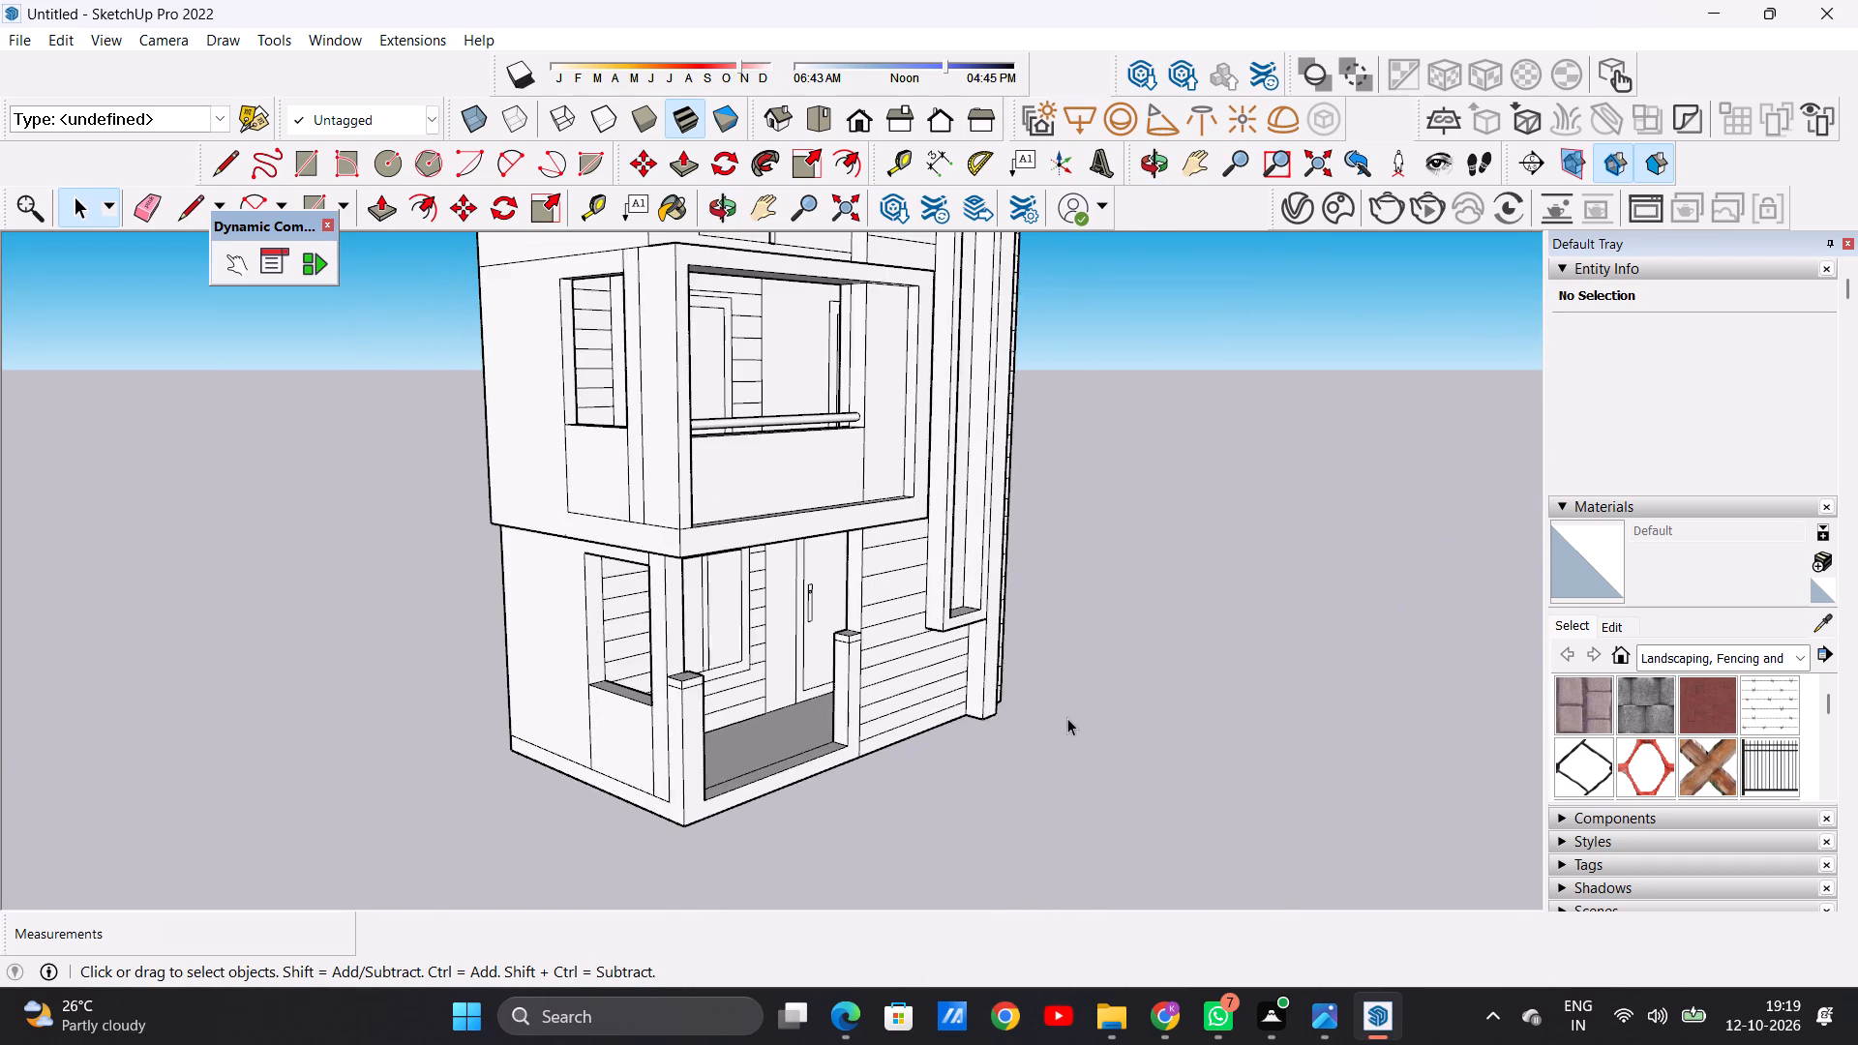
{"action": "middle_click_drag", "start_coordinate": [1059, 720], "coordinate": [726, 691]}
{"action": "scroll", "coordinate": [709, 702], "scroll_direction": "down", "scroll_amount": 5}
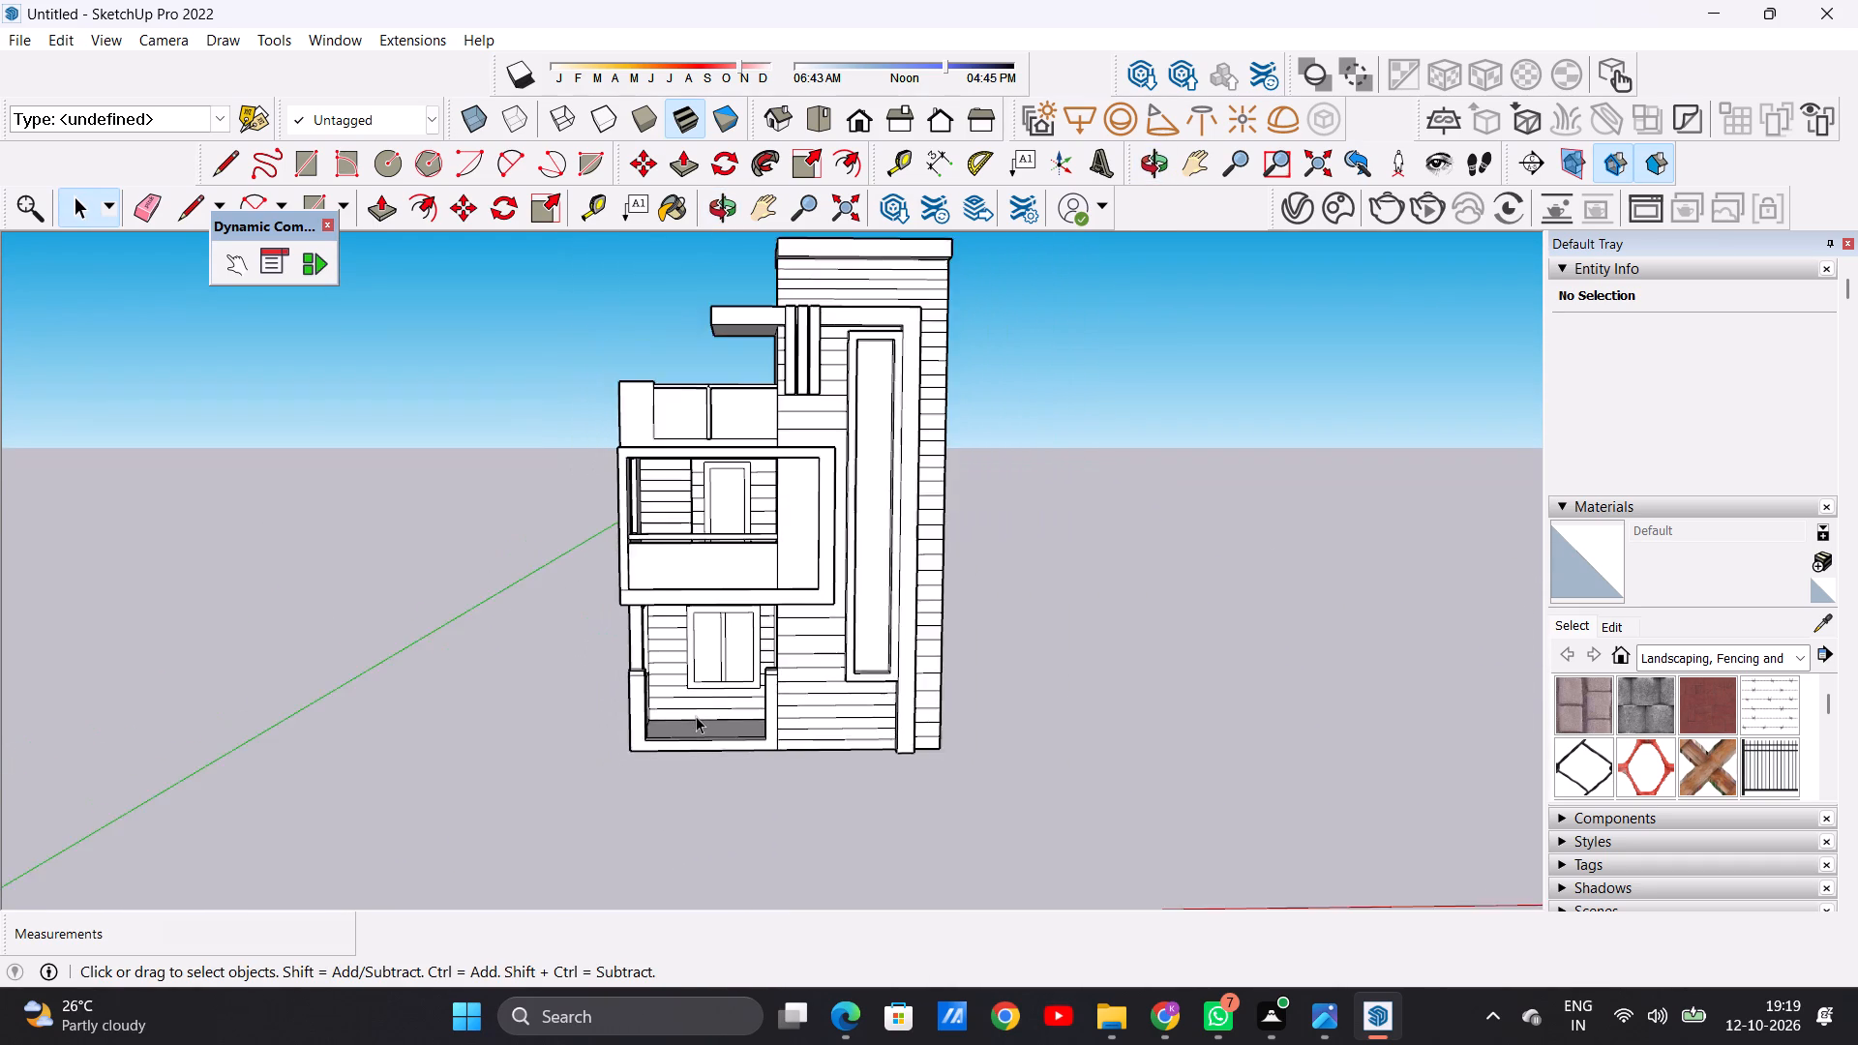
{"action": "scroll", "coordinate": [696, 716], "scroll_direction": "down", "scroll_amount": 7}
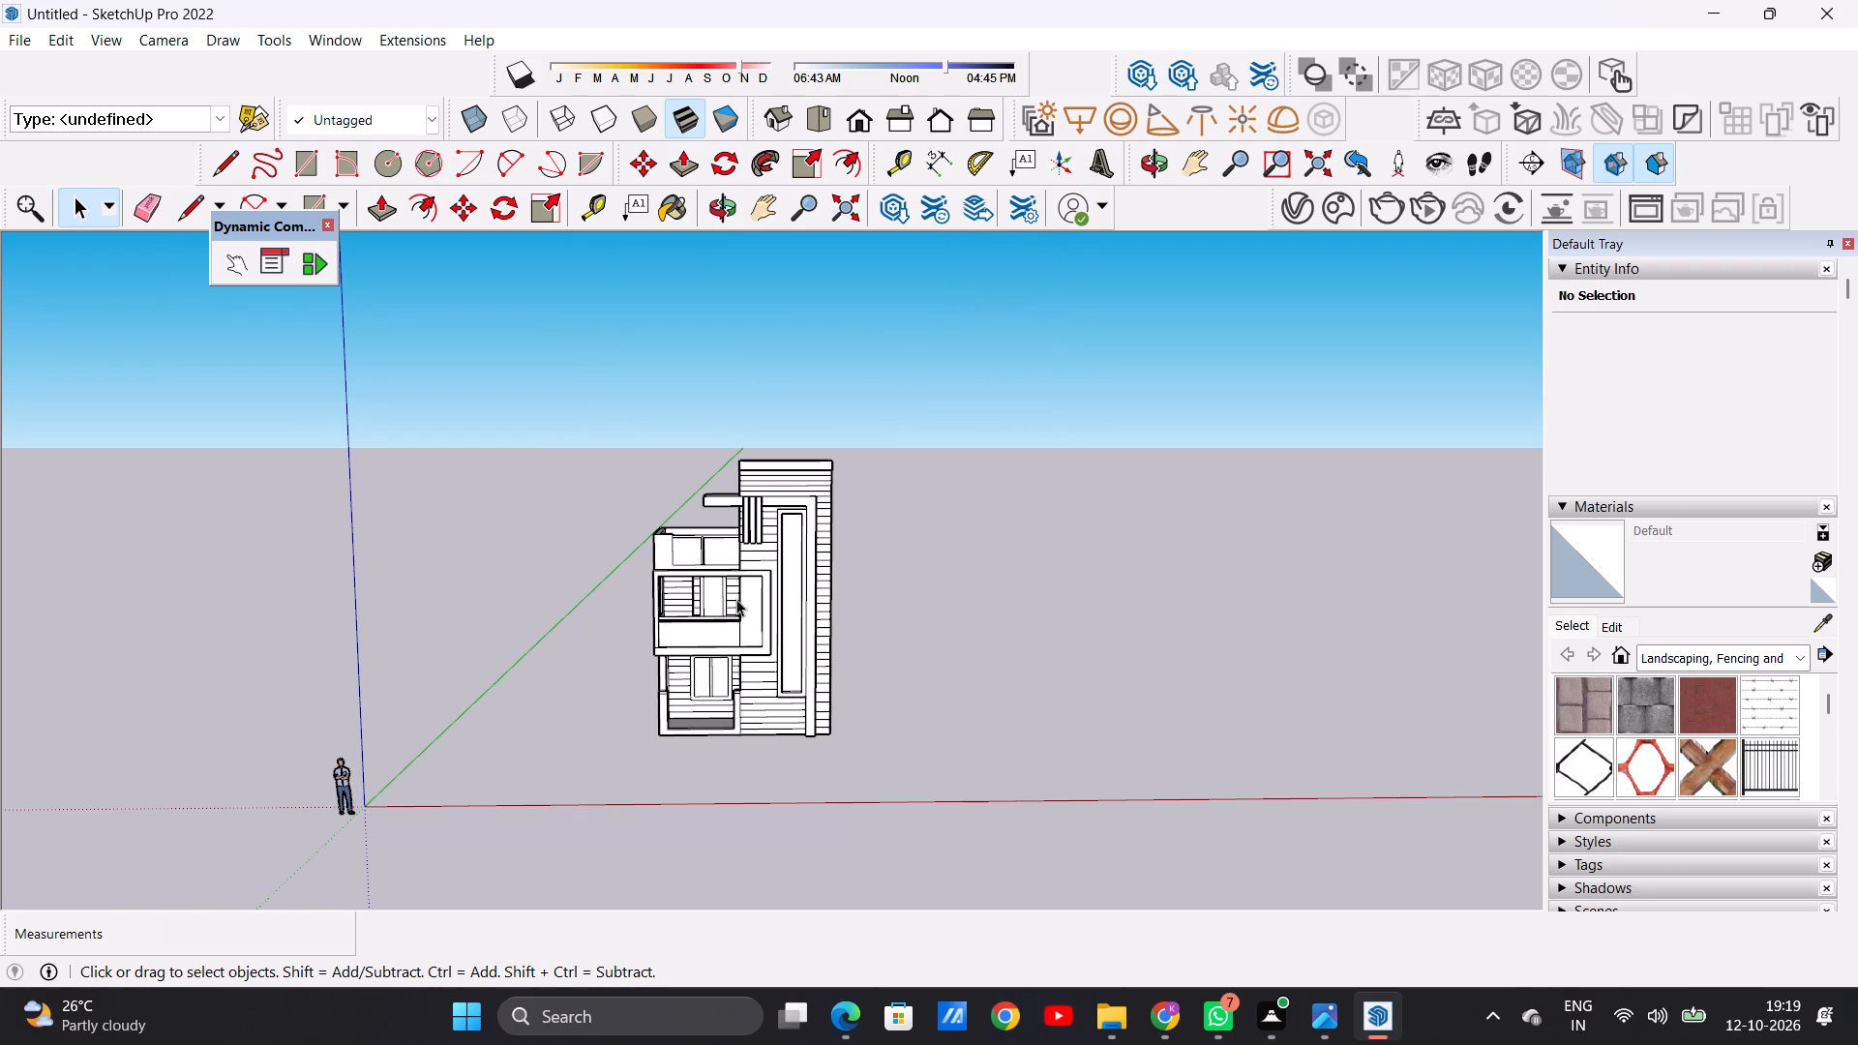
{"action": "scroll", "coordinate": [737, 543], "scroll_direction": "up", "scroll_amount": 2}
{"action": "scroll", "coordinate": [737, 543], "scroll_direction": "down", "scroll_amount": 1}
{"action": "scroll", "coordinate": [737, 543], "scroll_direction": "up", "scroll_amount": 1}
{"action": "scroll", "coordinate": [737, 543], "scroll_direction": "down", "scroll_amount": 1}
{"action": "scroll", "coordinate": [737, 543], "scroll_direction": "up", "scroll_amount": 17}
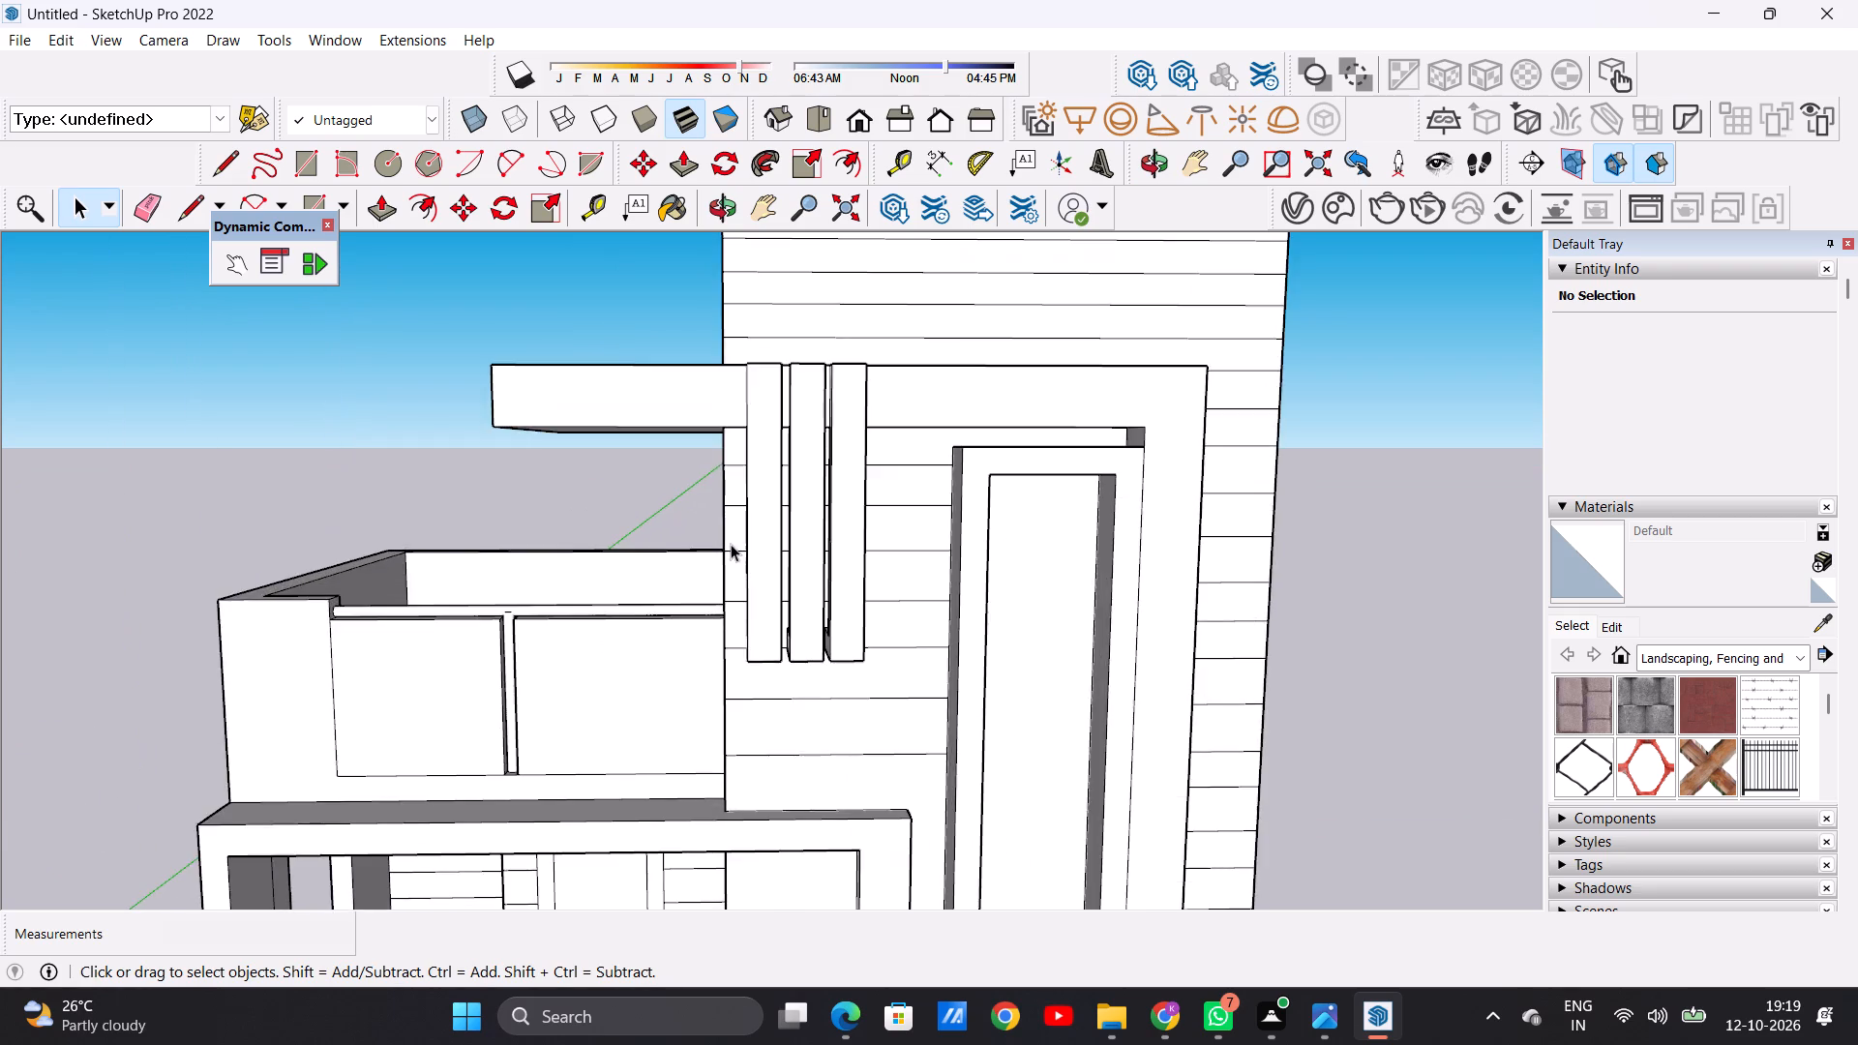
{"action": "scroll", "coordinate": [734, 535], "scroll_direction": "down", "scroll_amount": 7}
{"action": "middle_click_drag", "start_coordinate": [962, 492], "coordinate": [396, 576]}
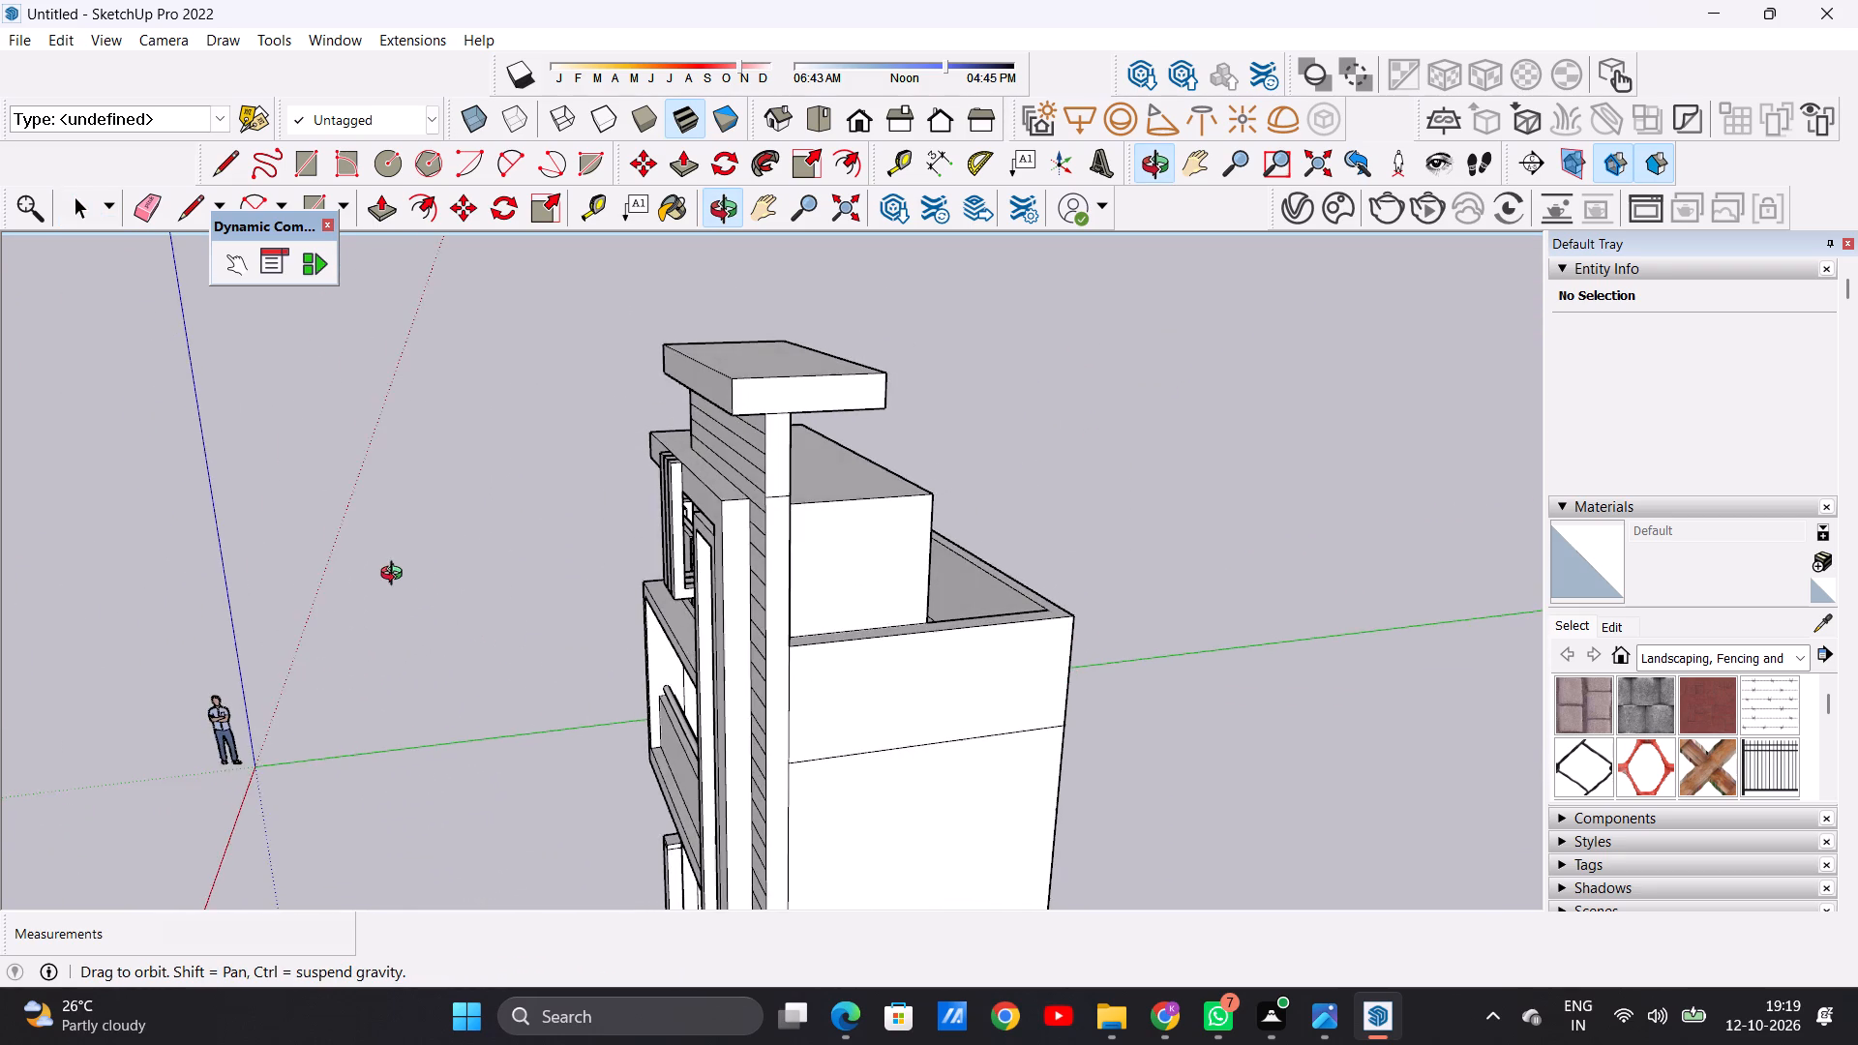
{"action": "middle_click_drag", "start_coordinate": [396, 576], "coordinate": [960, 534]}
{"action": "scroll", "coordinate": [812, 535], "scroll_direction": "down", "scroll_amount": 1}
{"action": "scroll", "coordinate": [812, 535], "scroll_direction": "up", "scroll_amount": 1}
{"action": "scroll", "coordinate": [812, 535], "scroll_direction": "down", "scroll_amount": 8}
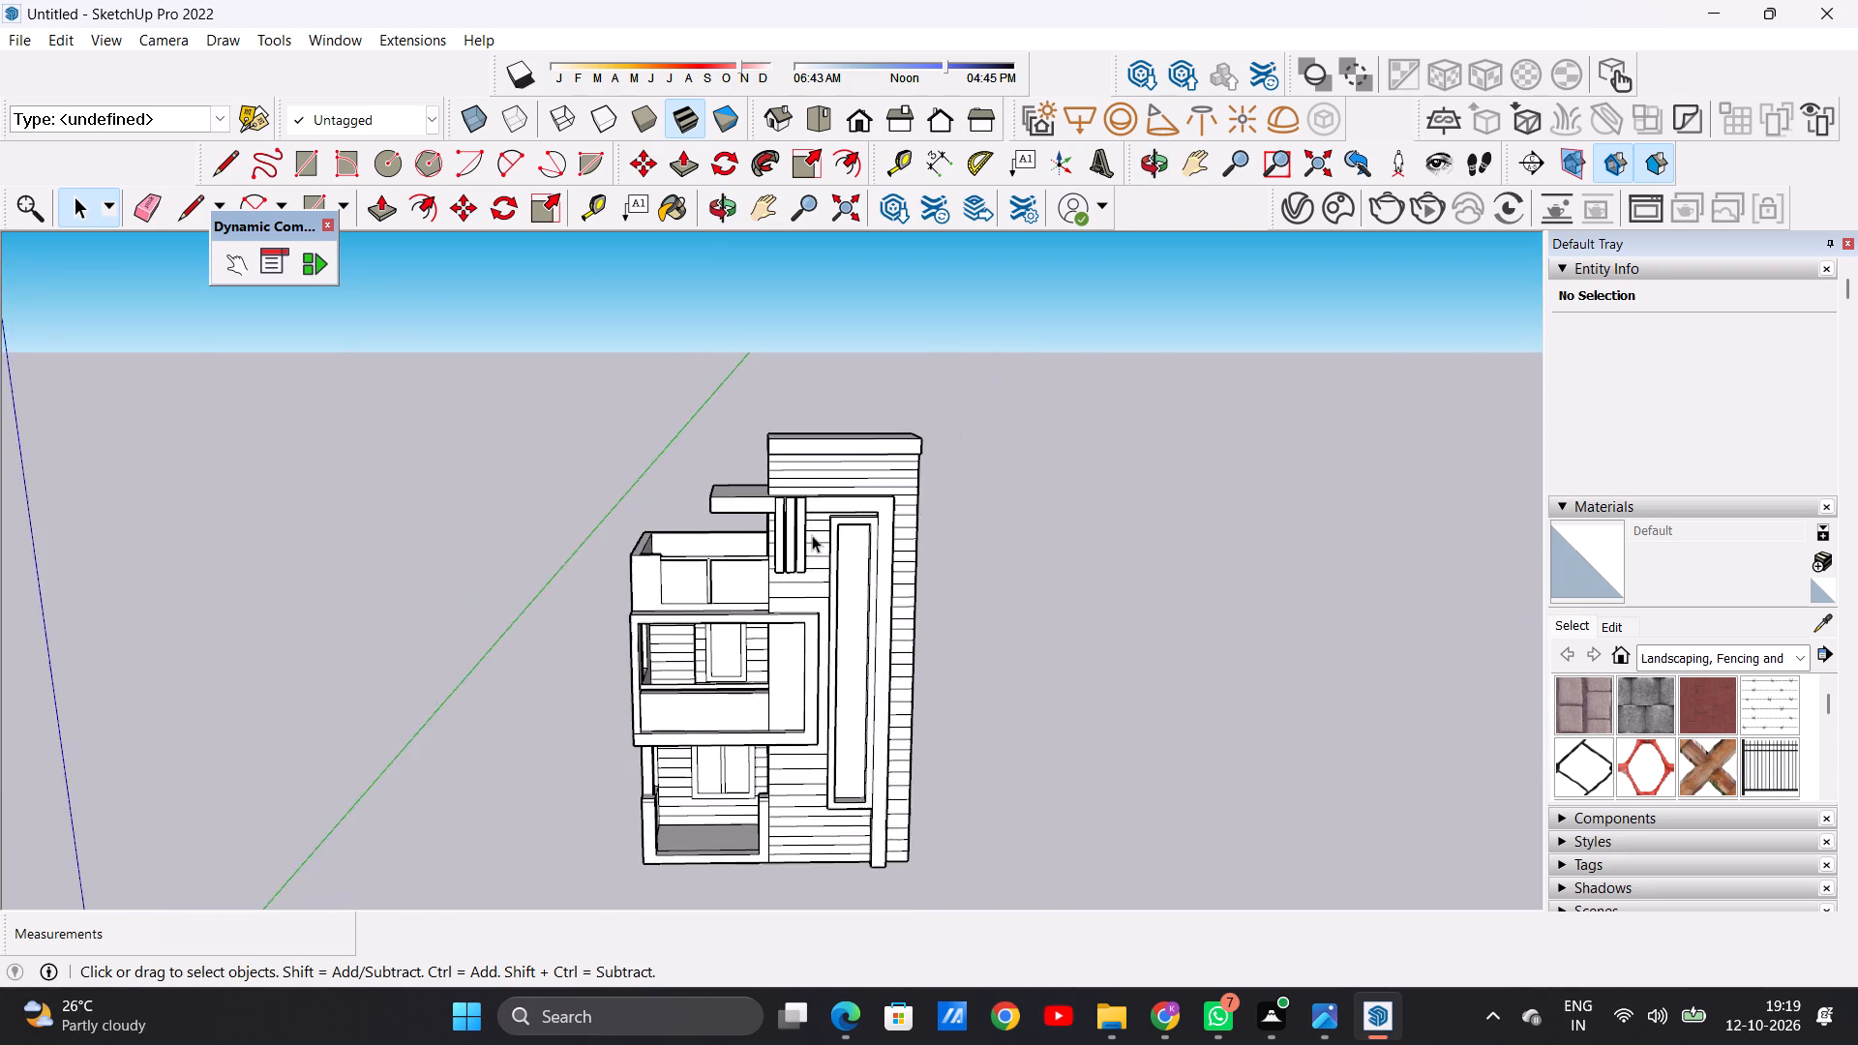
{"action": "scroll", "coordinate": [812, 535], "scroll_direction": "down", "scroll_amount": 4}
{"action": "scroll", "coordinate": [810, 709], "scroll_direction": "up", "scroll_amount": 13}
{"action": "middle_click_drag", "start_coordinate": [816, 703], "coordinate": [523, 706]}
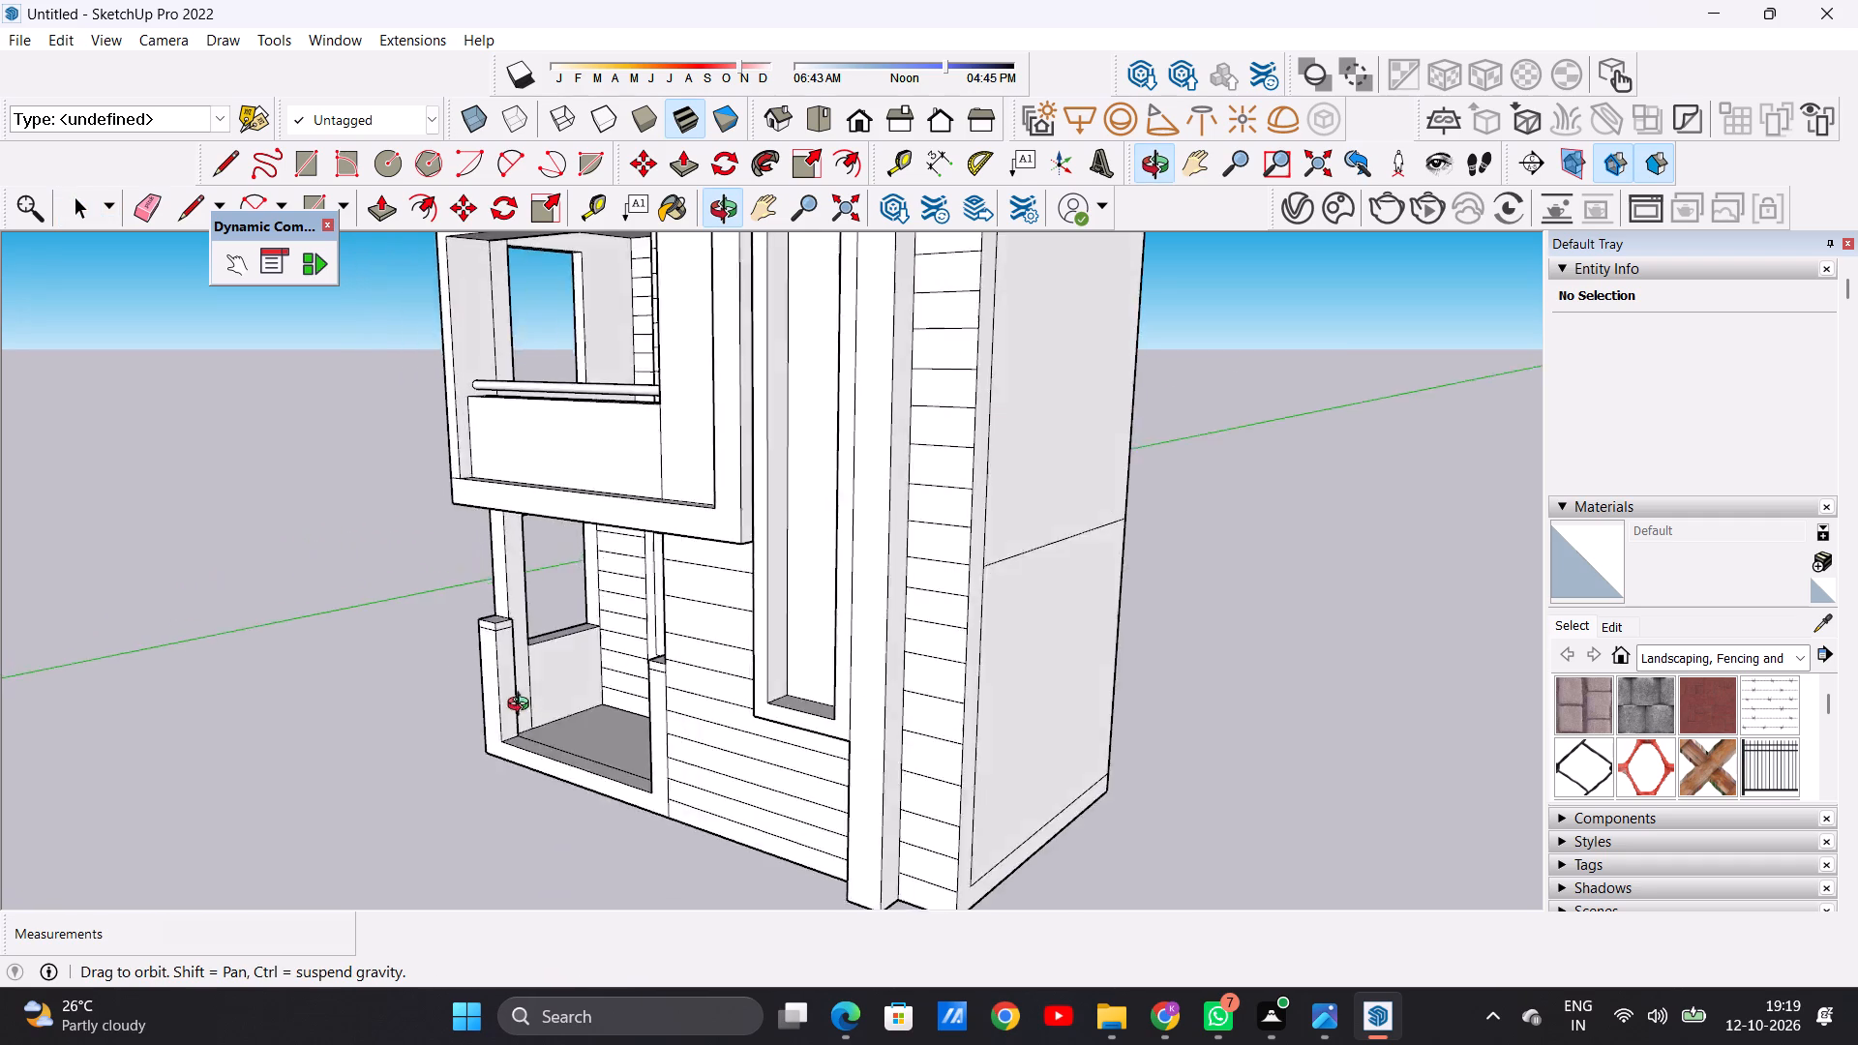
{"action": "middle_click_drag", "start_coordinate": [523, 706], "coordinate": [746, 731]}
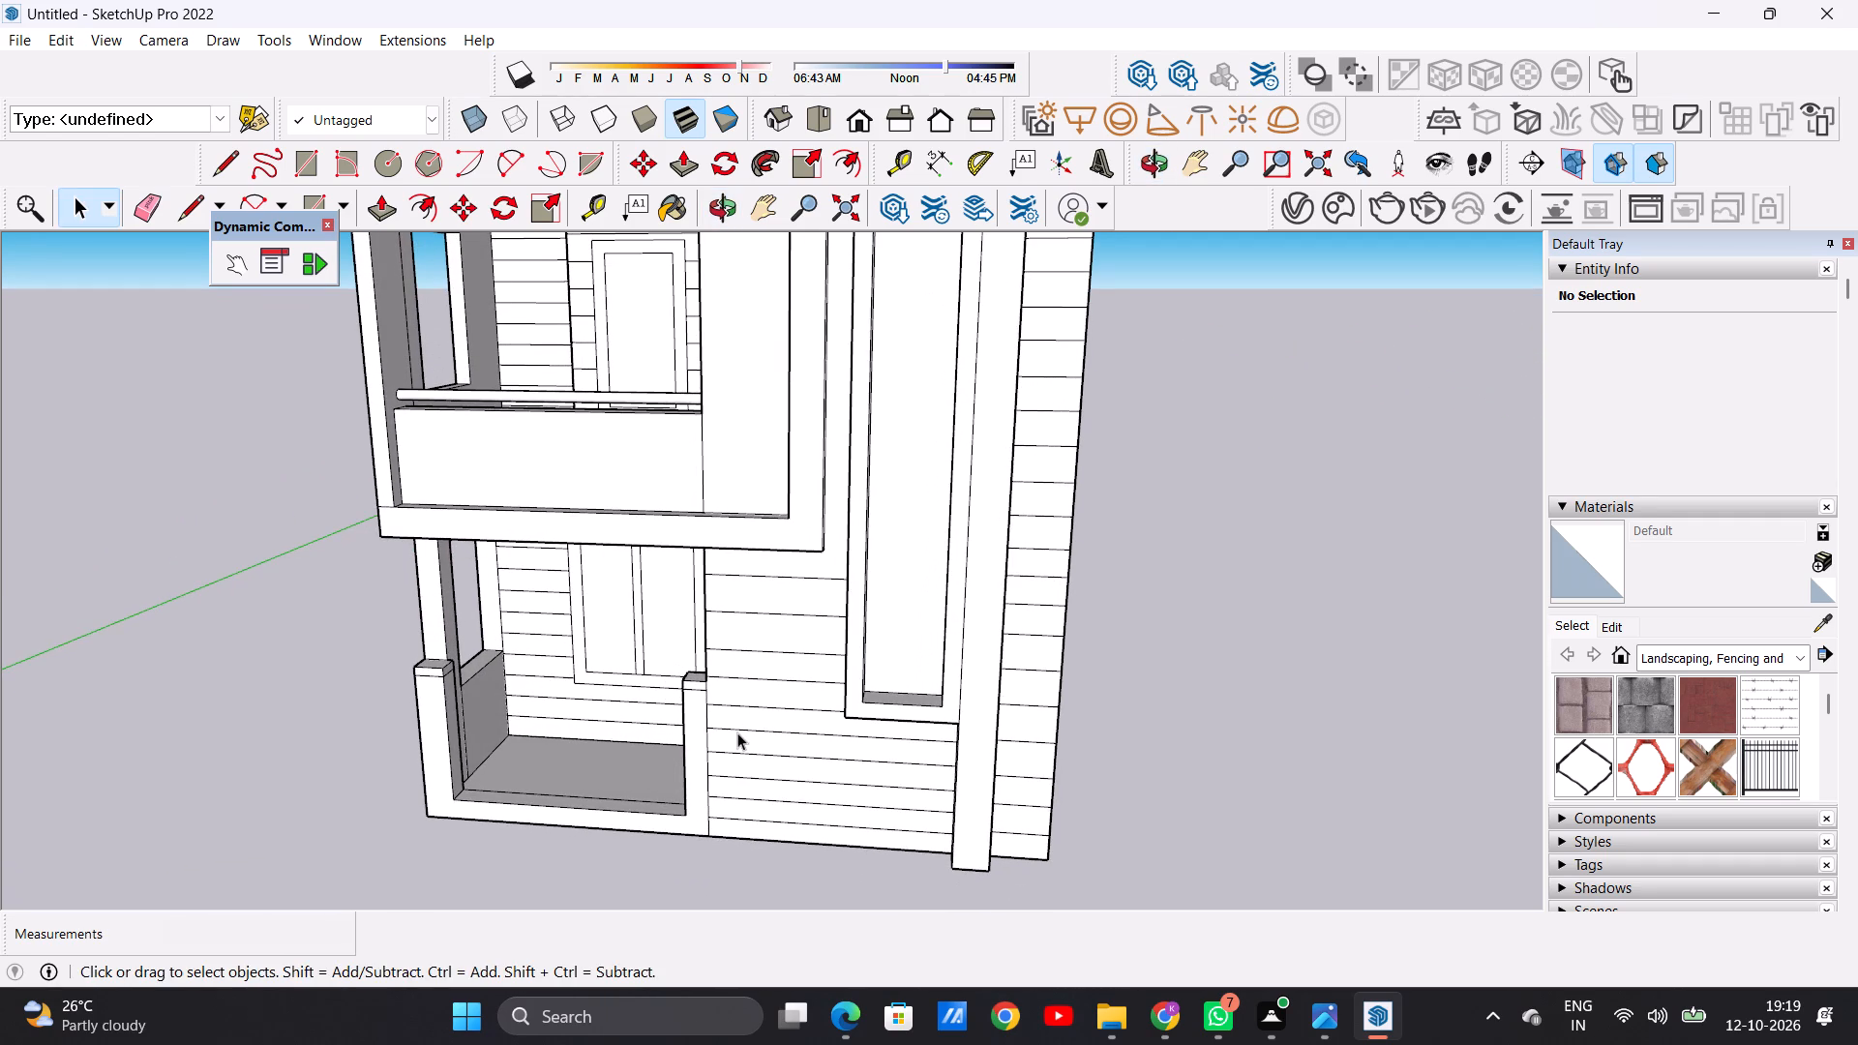
{"action": "scroll", "coordinate": [737, 732], "scroll_direction": "down", "scroll_amount": 6}
{"action": "middle_click_drag", "start_coordinate": [898, 717], "coordinate": [403, 781]}
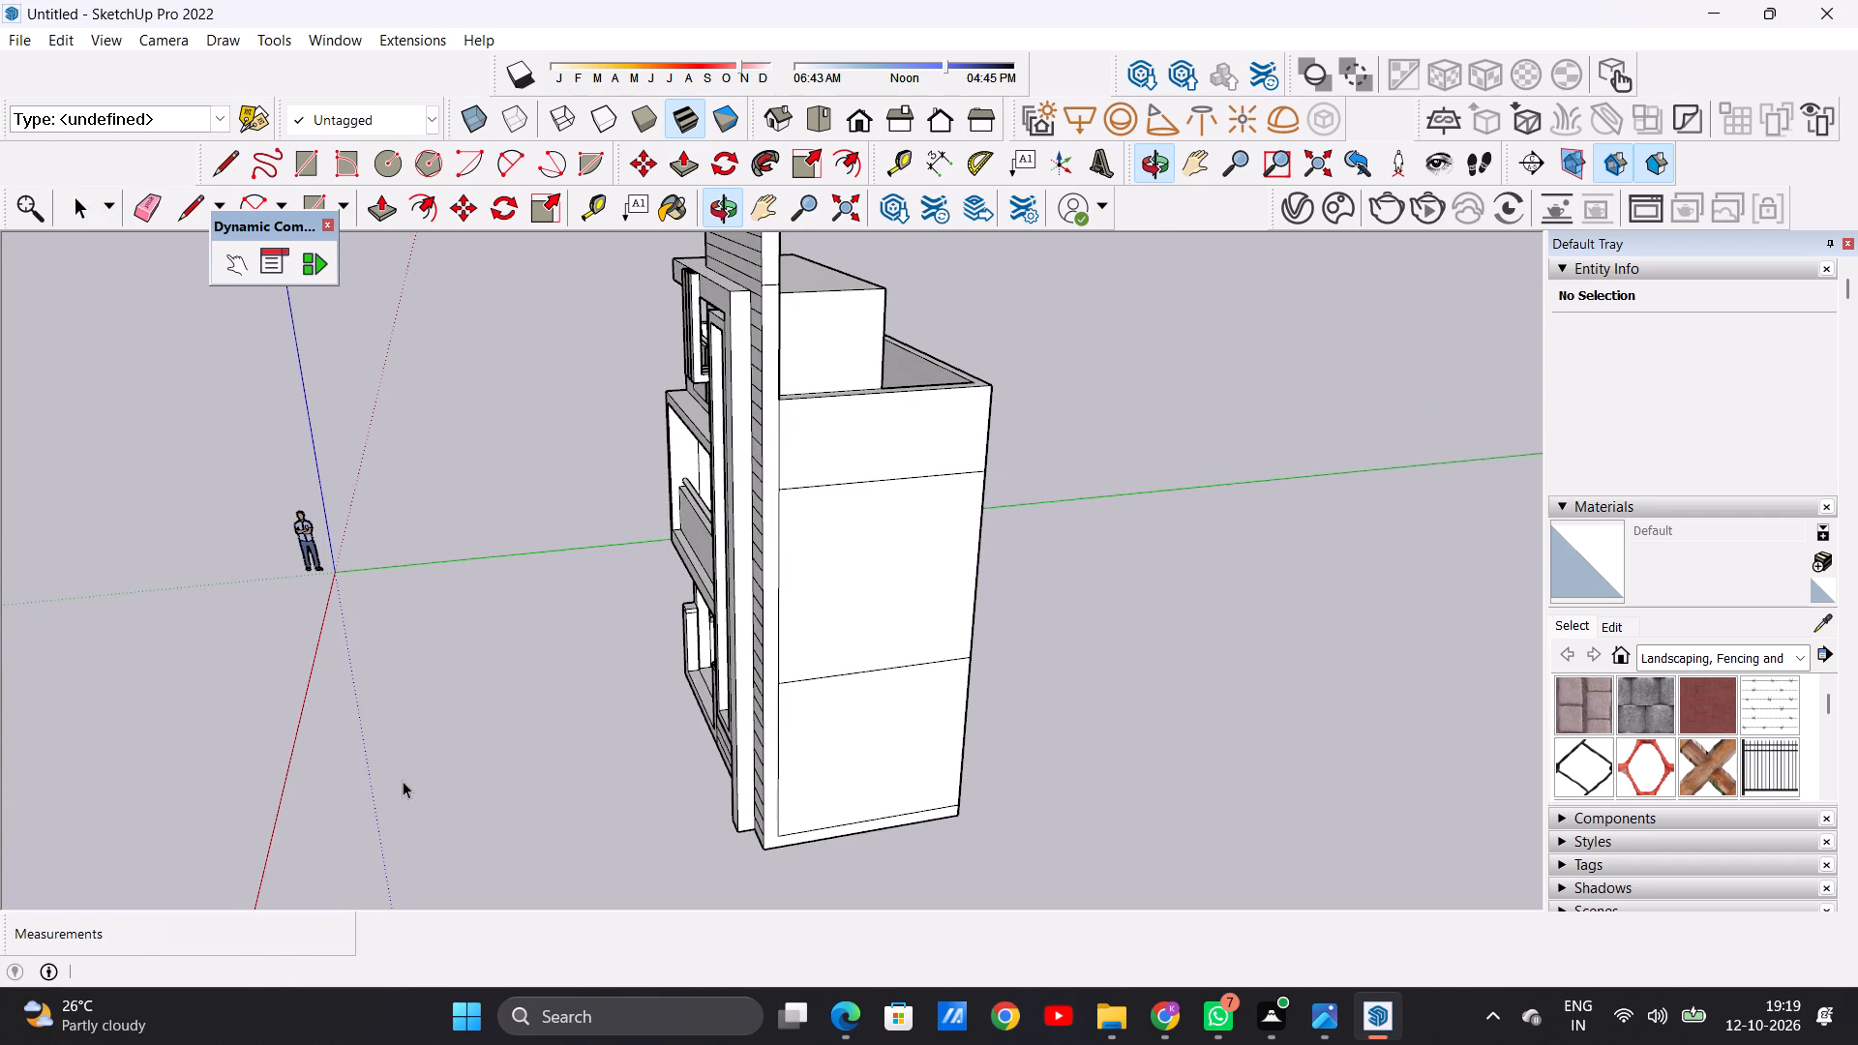
{"action": "scroll", "coordinate": [730, 752], "scroll_direction": "up", "scroll_amount": 1}
{"action": "scroll", "coordinate": [730, 752], "scroll_direction": "down", "scroll_amount": 1}
{"action": "scroll", "coordinate": [732, 752], "scroll_direction": "up", "scroll_amount": 2}
{"action": "scroll", "coordinate": [732, 741], "scroll_direction": "down", "scroll_amount": 7}
{"action": "middle_click_drag", "start_coordinate": [697, 704], "coordinate": [1105, 656]}
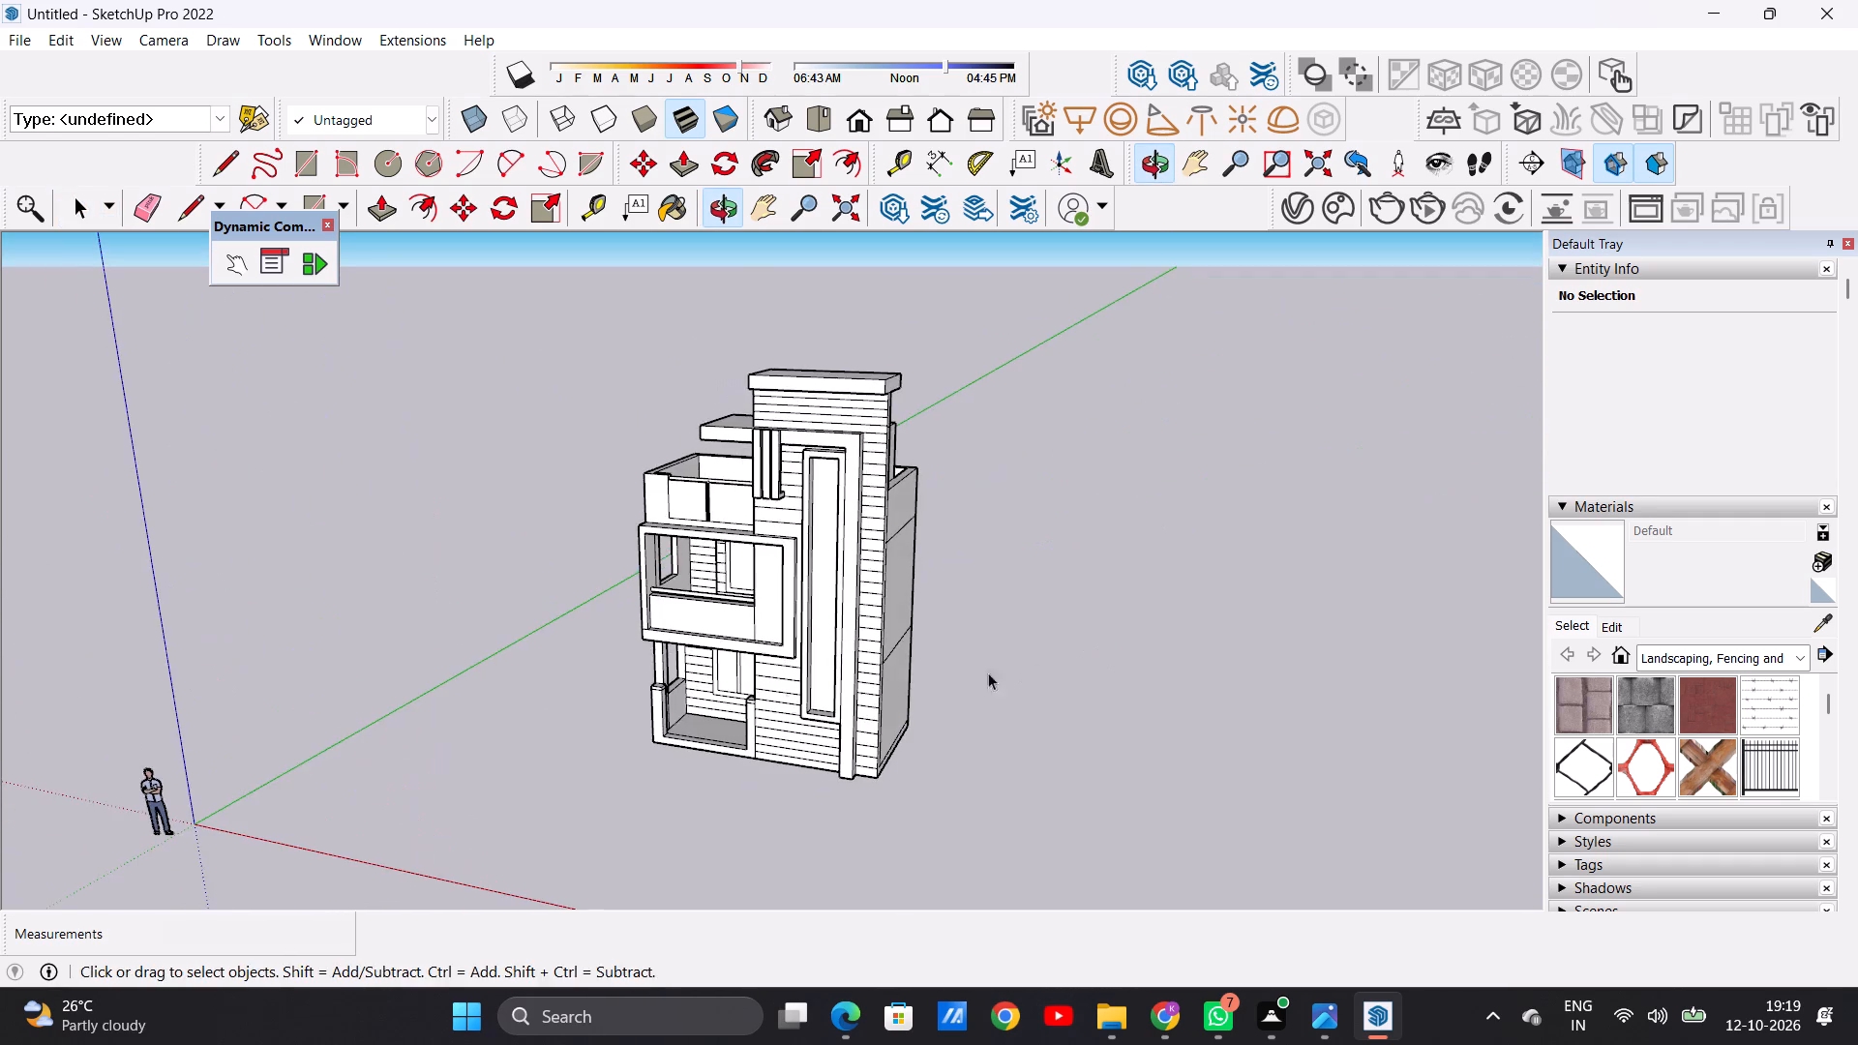
{"action": "middle_click_drag", "start_coordinate": [550, 703], "coordinate": [1194, 685]}
{"action": "middle_click_drag", "start_coordinate": [1180, 676], "coordinate": [864, 702]}
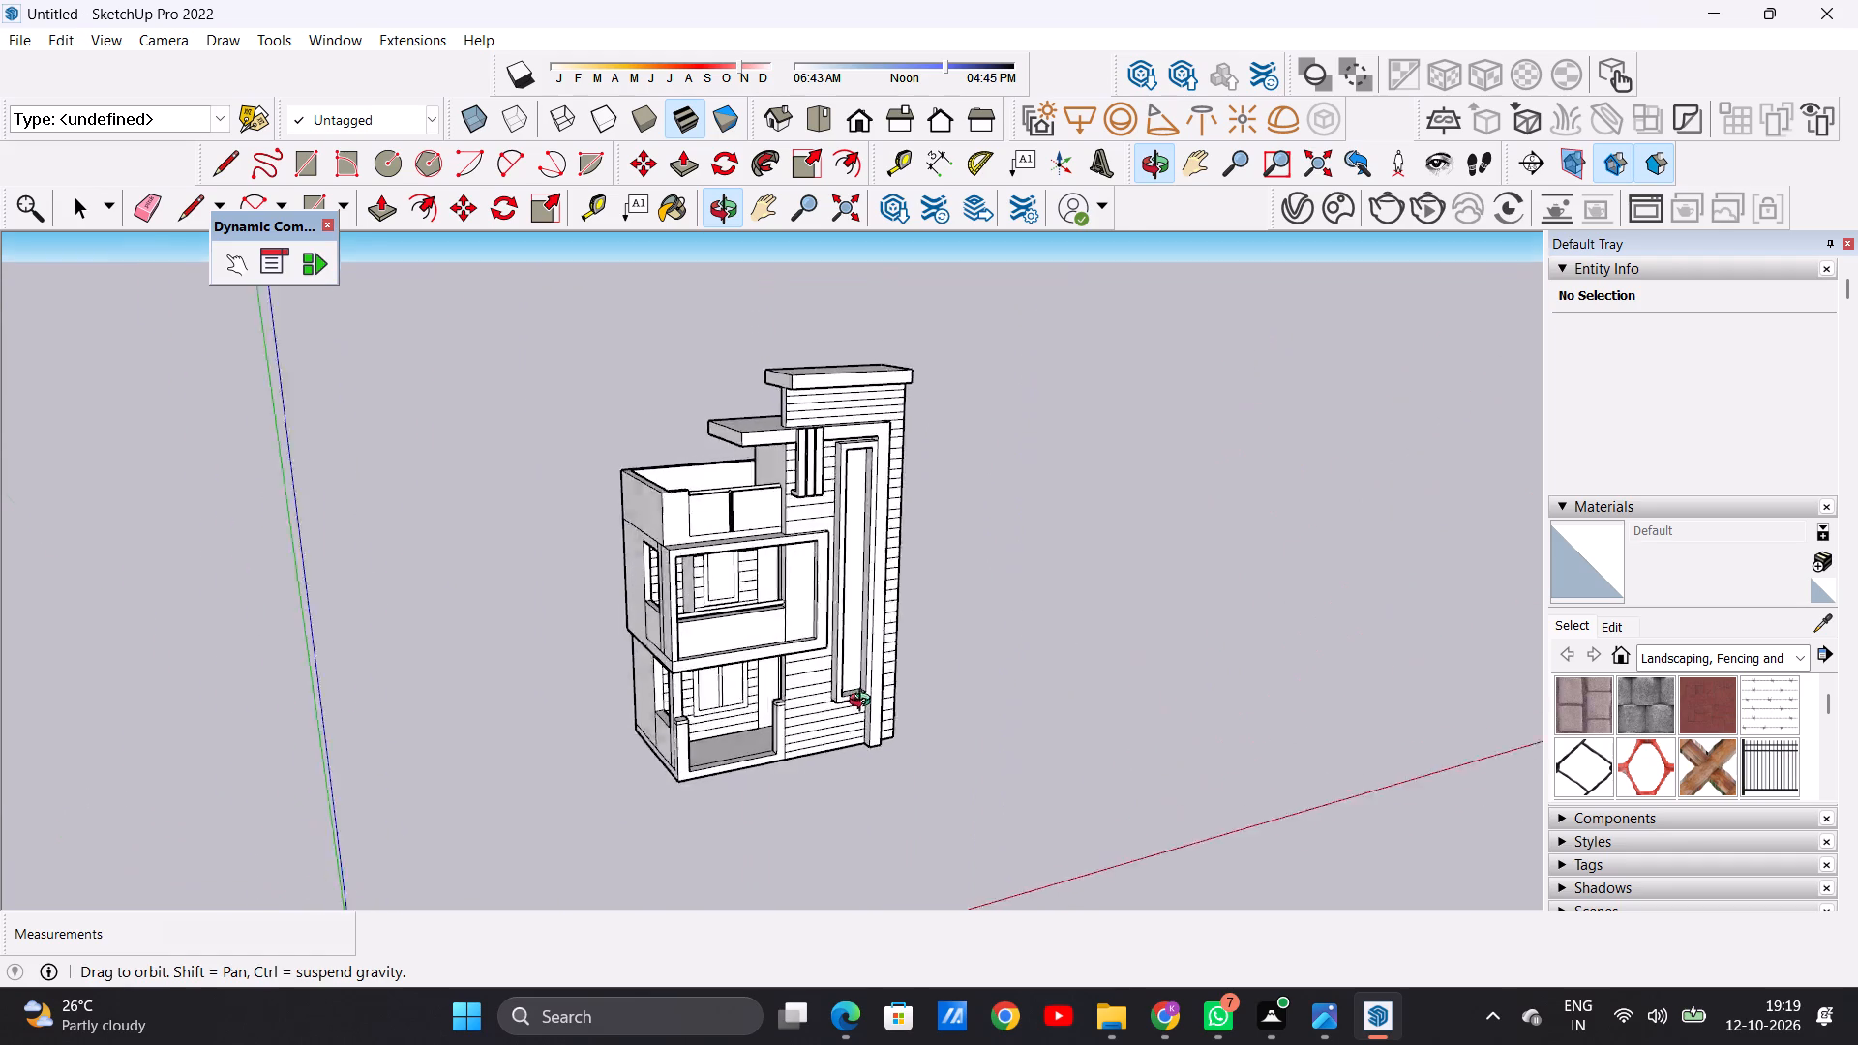
{"action": "middle_click_drag", "start_coordinate": [864, 702], "coordinate": [694, 682]}
{"action": "scroll", "coordinate": [694, 682], "scroll_direction": "up", "scroll_amount": 8}
{"action": "scroll", "coordinate": [694, 682], "scroll_direction": "down", "scroll_amount": 1}
{"action": "scroll", "coordinate": [694, 682], "scroll_direction": "up", "scroll_amount": 3}
{"action": "scroll", "coordinate": [694, 682], "scroll_direction": "down", "scroll_amount": 9}
{"action": "middle_click_drag", "start_coordinate": [702, 756], "coordinate": [425, 771]}
{"action": "scroll", "coordinate": [753, 687], "scroll_direction": "up", "scroll_amount": 6}
{"action": "middle_click_drag", "start_coordinate": [525, 741], "coordinate": [666, 818]}
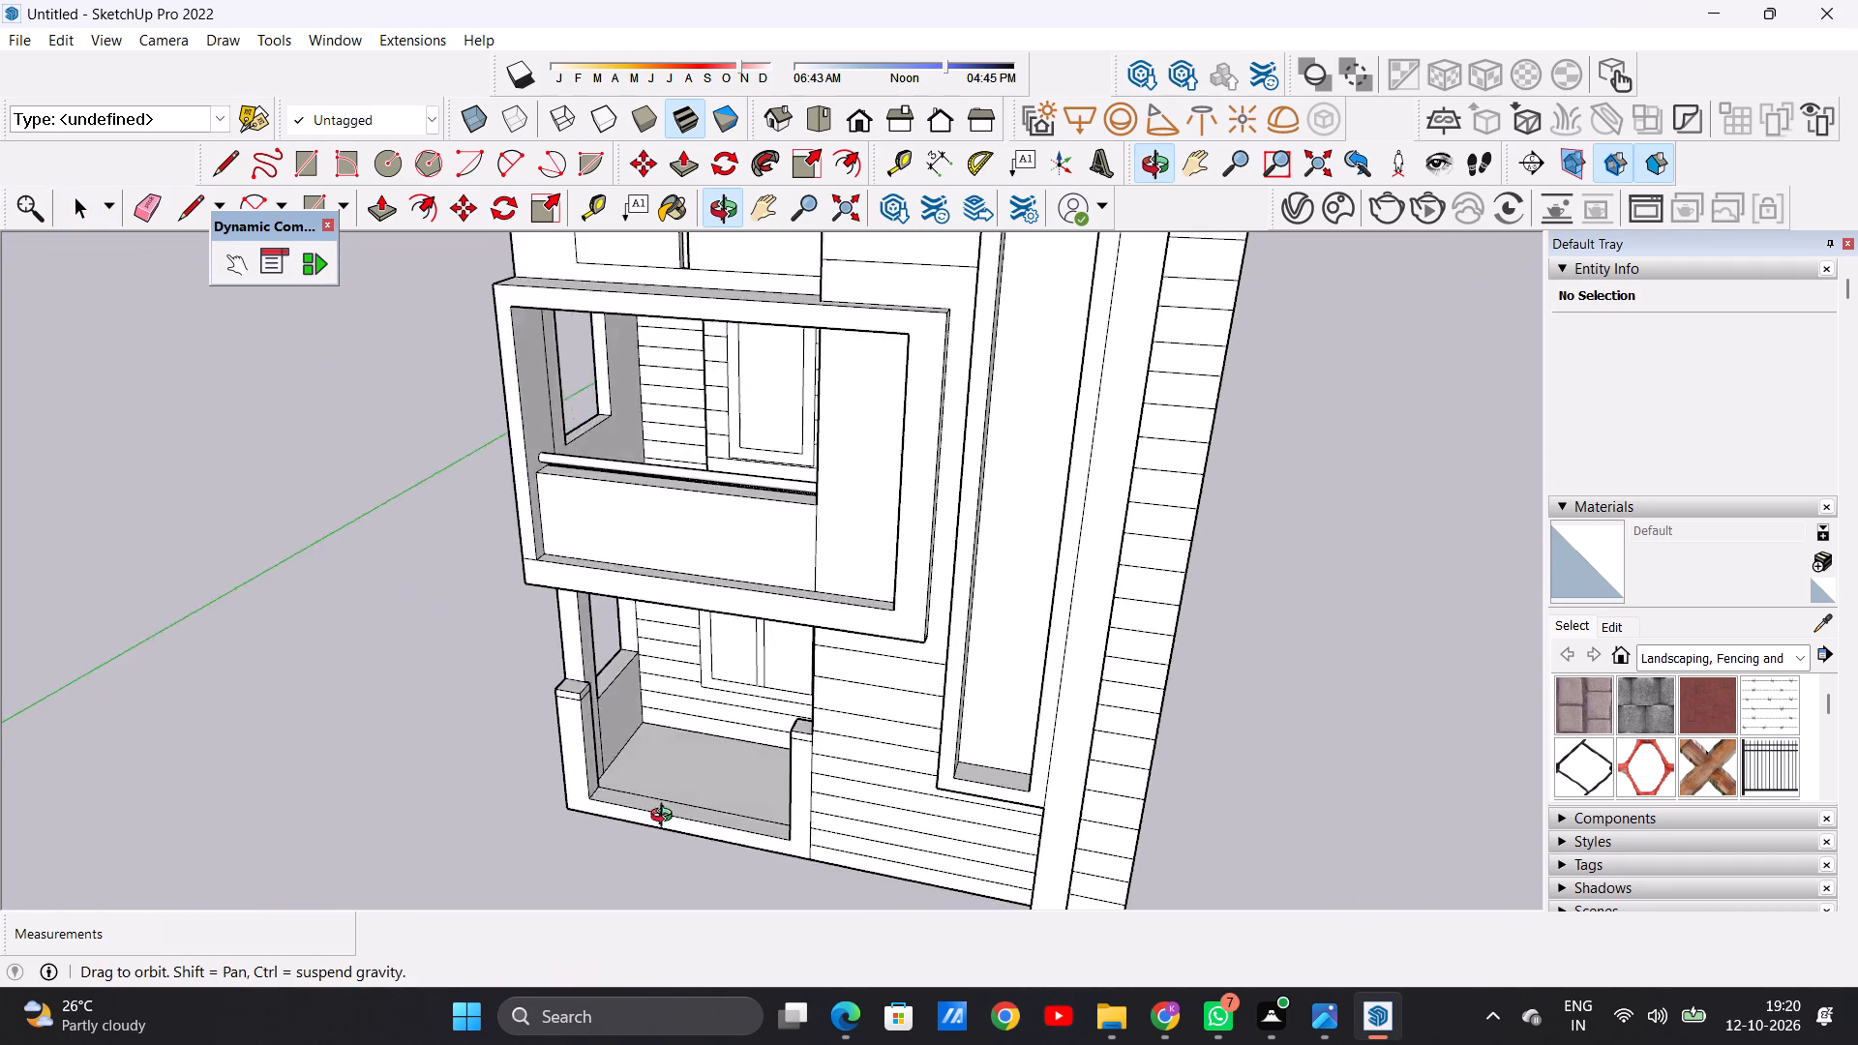
{"action": "middle_click_drag", "start_coordinate": [666, 818], "coordinate": [908, 861]}
{"action": "middle_click_drag", "start_coordinate": [831, 819], "coordinate": [1016, 755]}
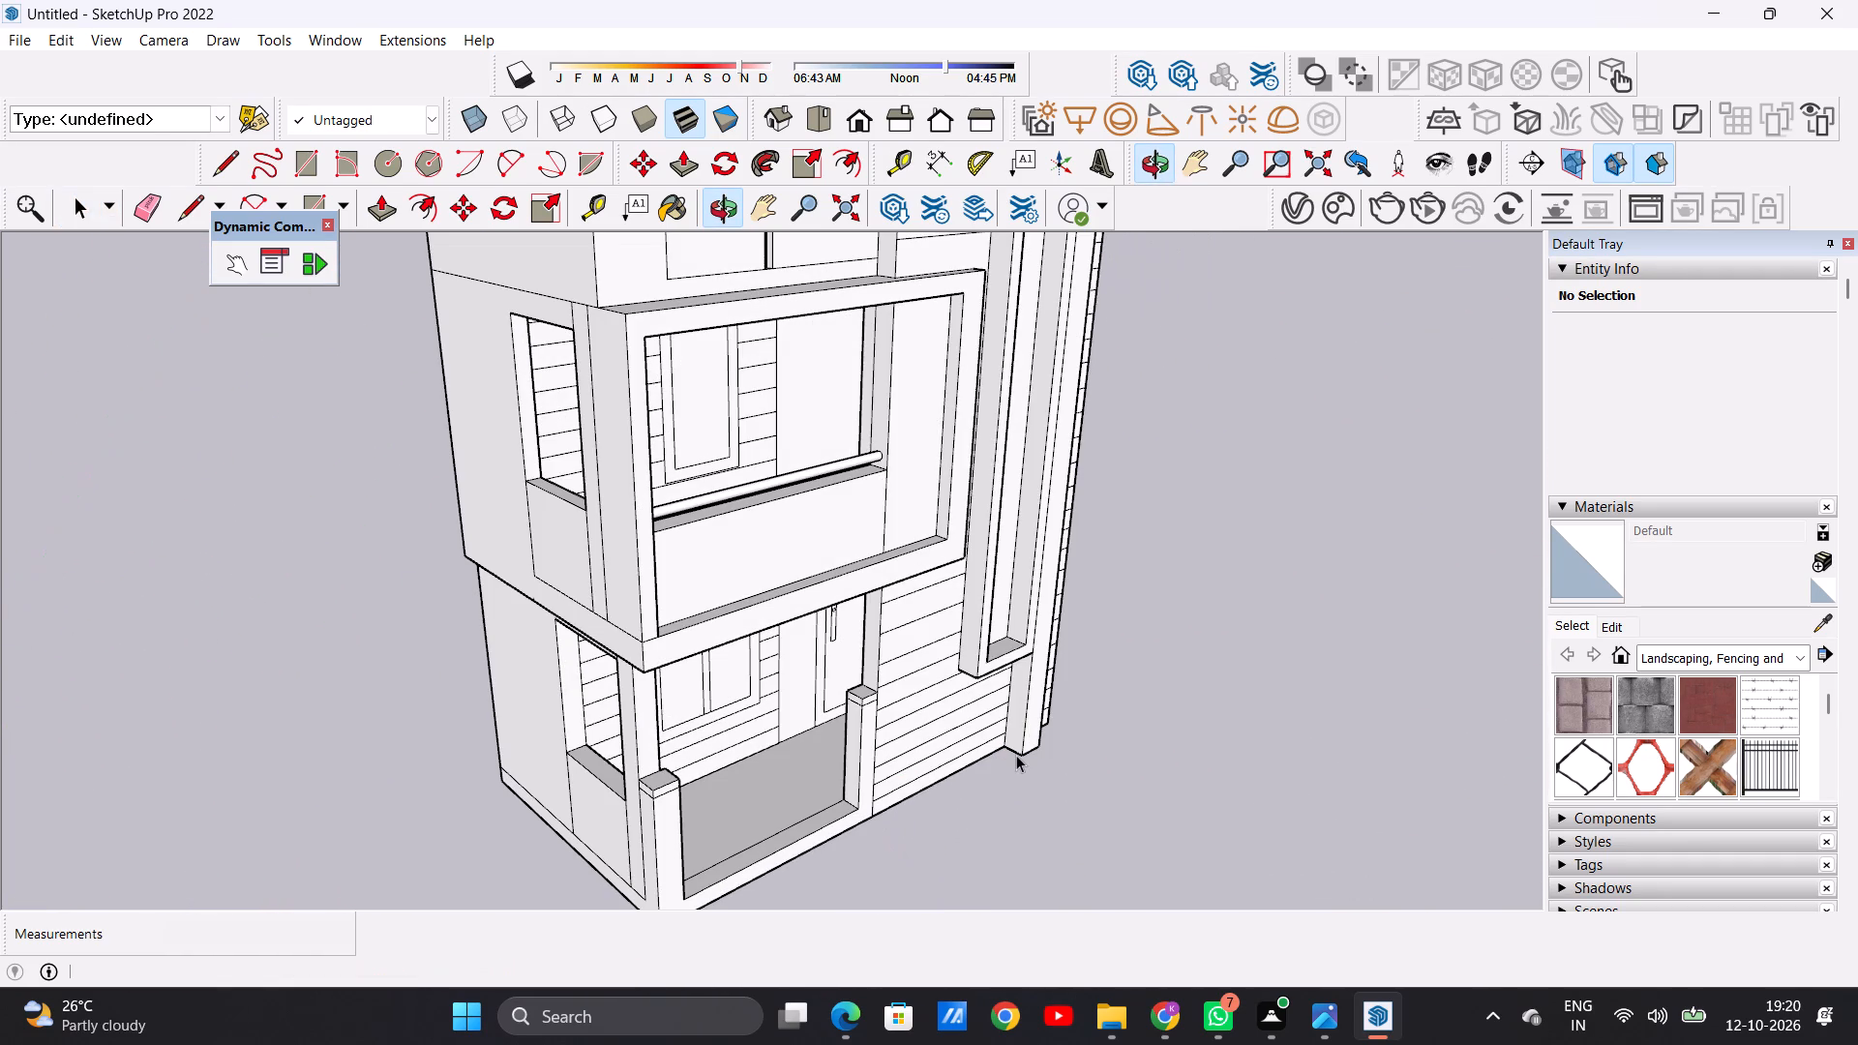
{"action": "scroll", "coordinate": [829, 716], "scroll_direction": "up", "scroll_amount": 5}
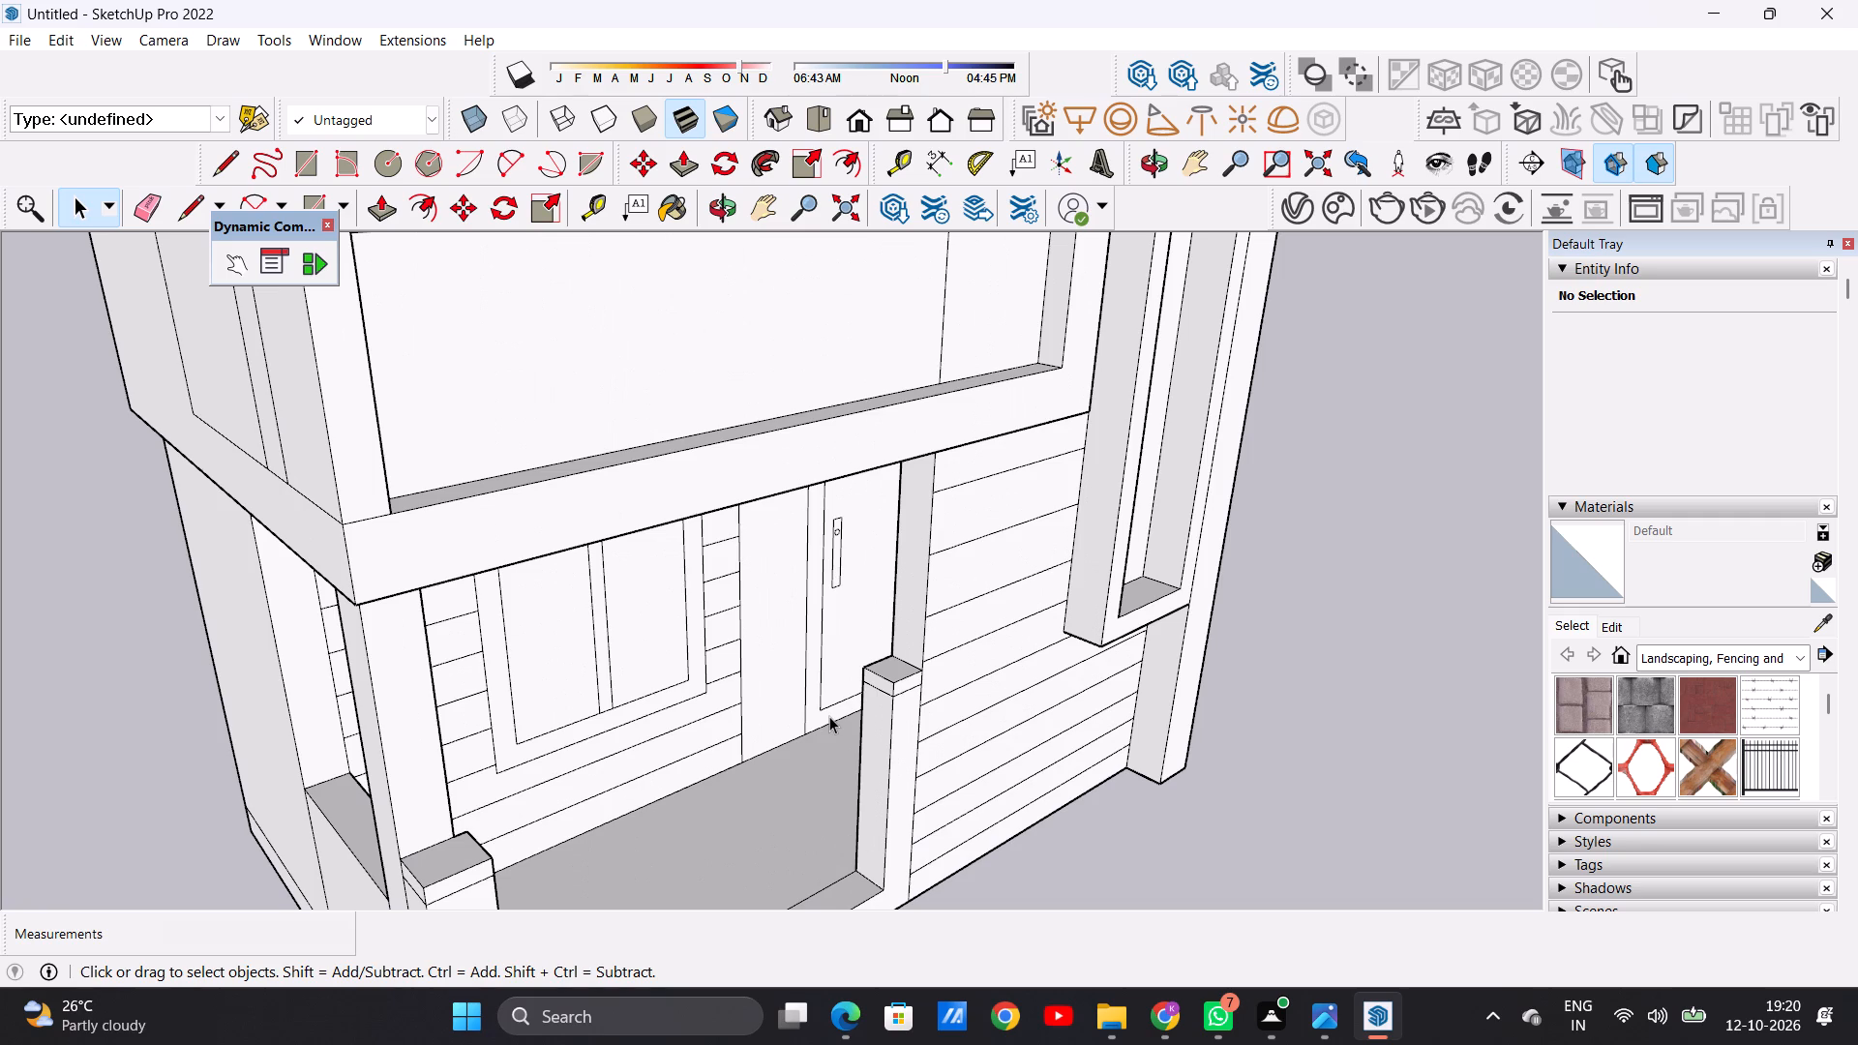
Draw two parallel lines about 10 3/8" long across the siding-side post's porch-facing side, just below the cap, outlining a narrow strip.
{"action": "key", "text": "l"}
{"action": "scroll", "coordinate": [862, 777], "scroll_direction": "up", "scroll_amount": 2}
{"action": "scroll", "coordinate": [862, 777], "scroll_direction": "down", "scroll_amount": 1}
{"action": "scroll", "coordinate": [862, 777], "scroll_direction": "up", "scroll_amount": 1}
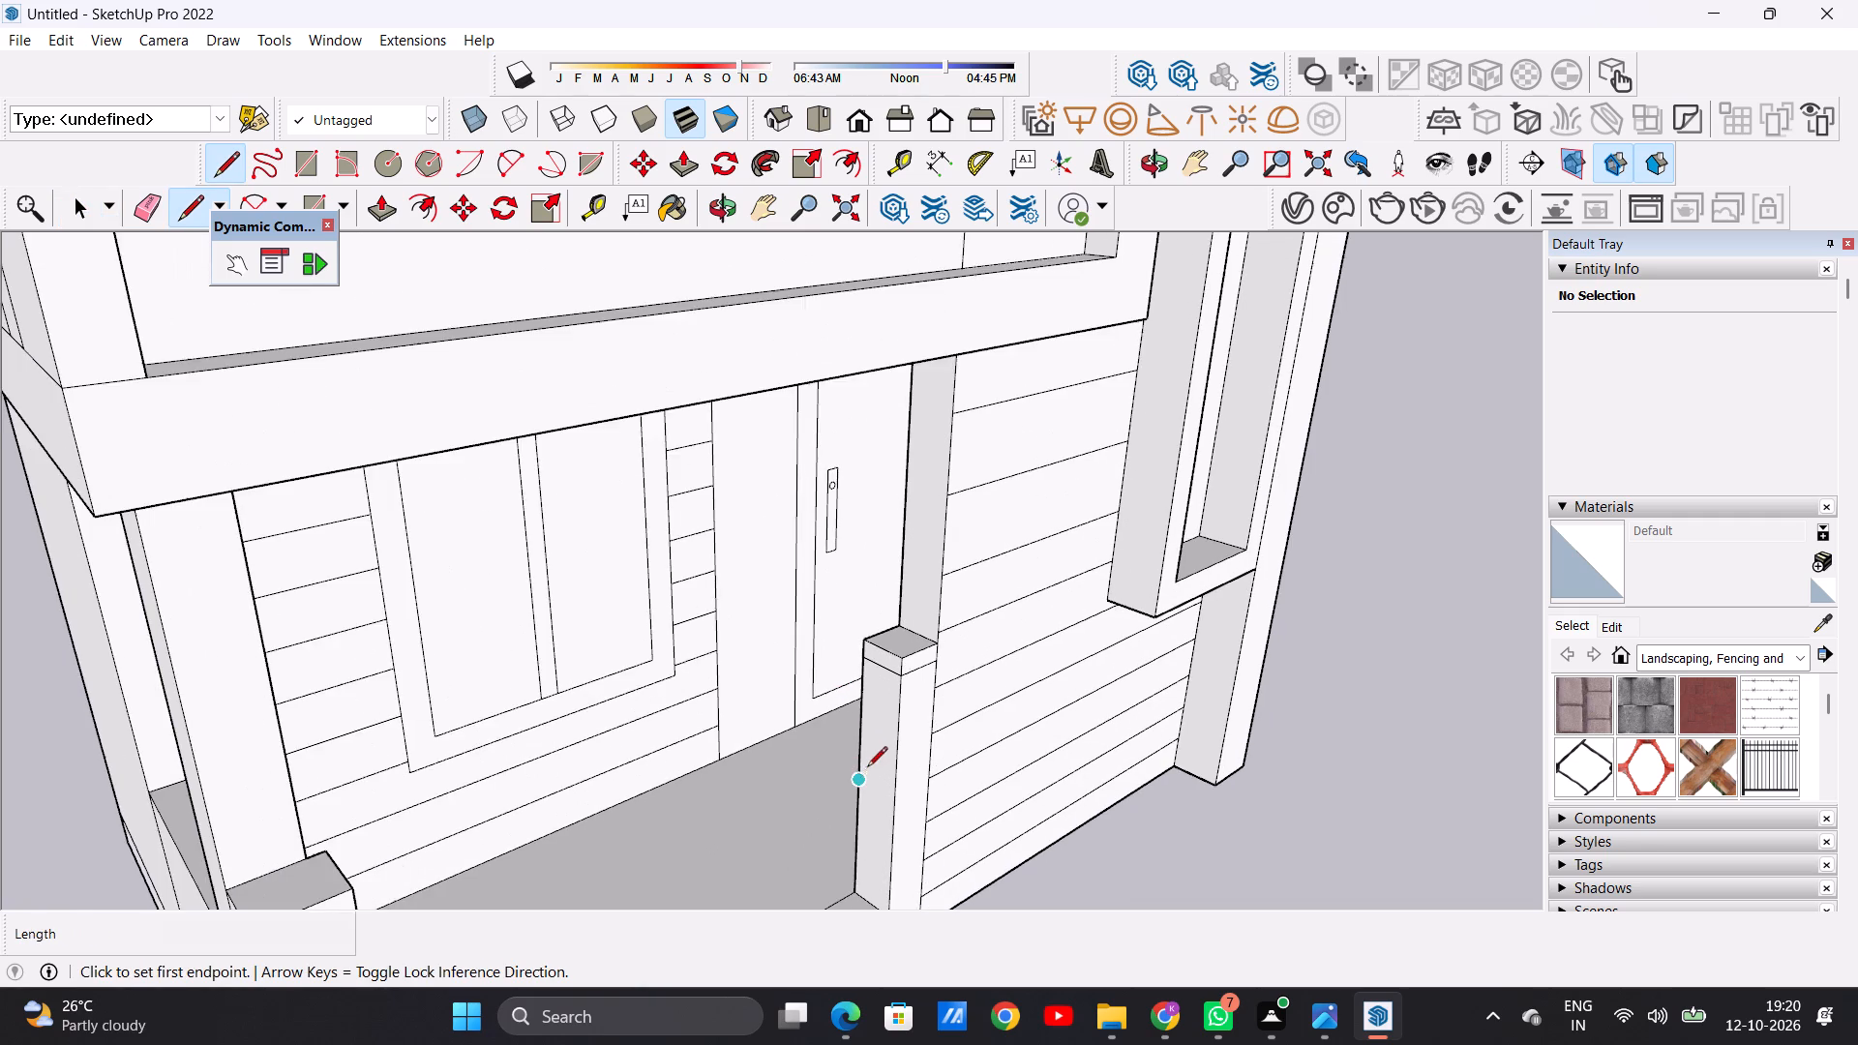
{"action": "middle_click_drag", "start_coordinate": [889, 737], "coordinate": [987, 660]}
{"action": "scroll", "coordinate": [890, 685], "scroll_direction": "up", "scroll_amount": 8}
{"action": "scroll", "coordinate": [890, 685], "scroll_direction": "down", "scroll_amount": 7}
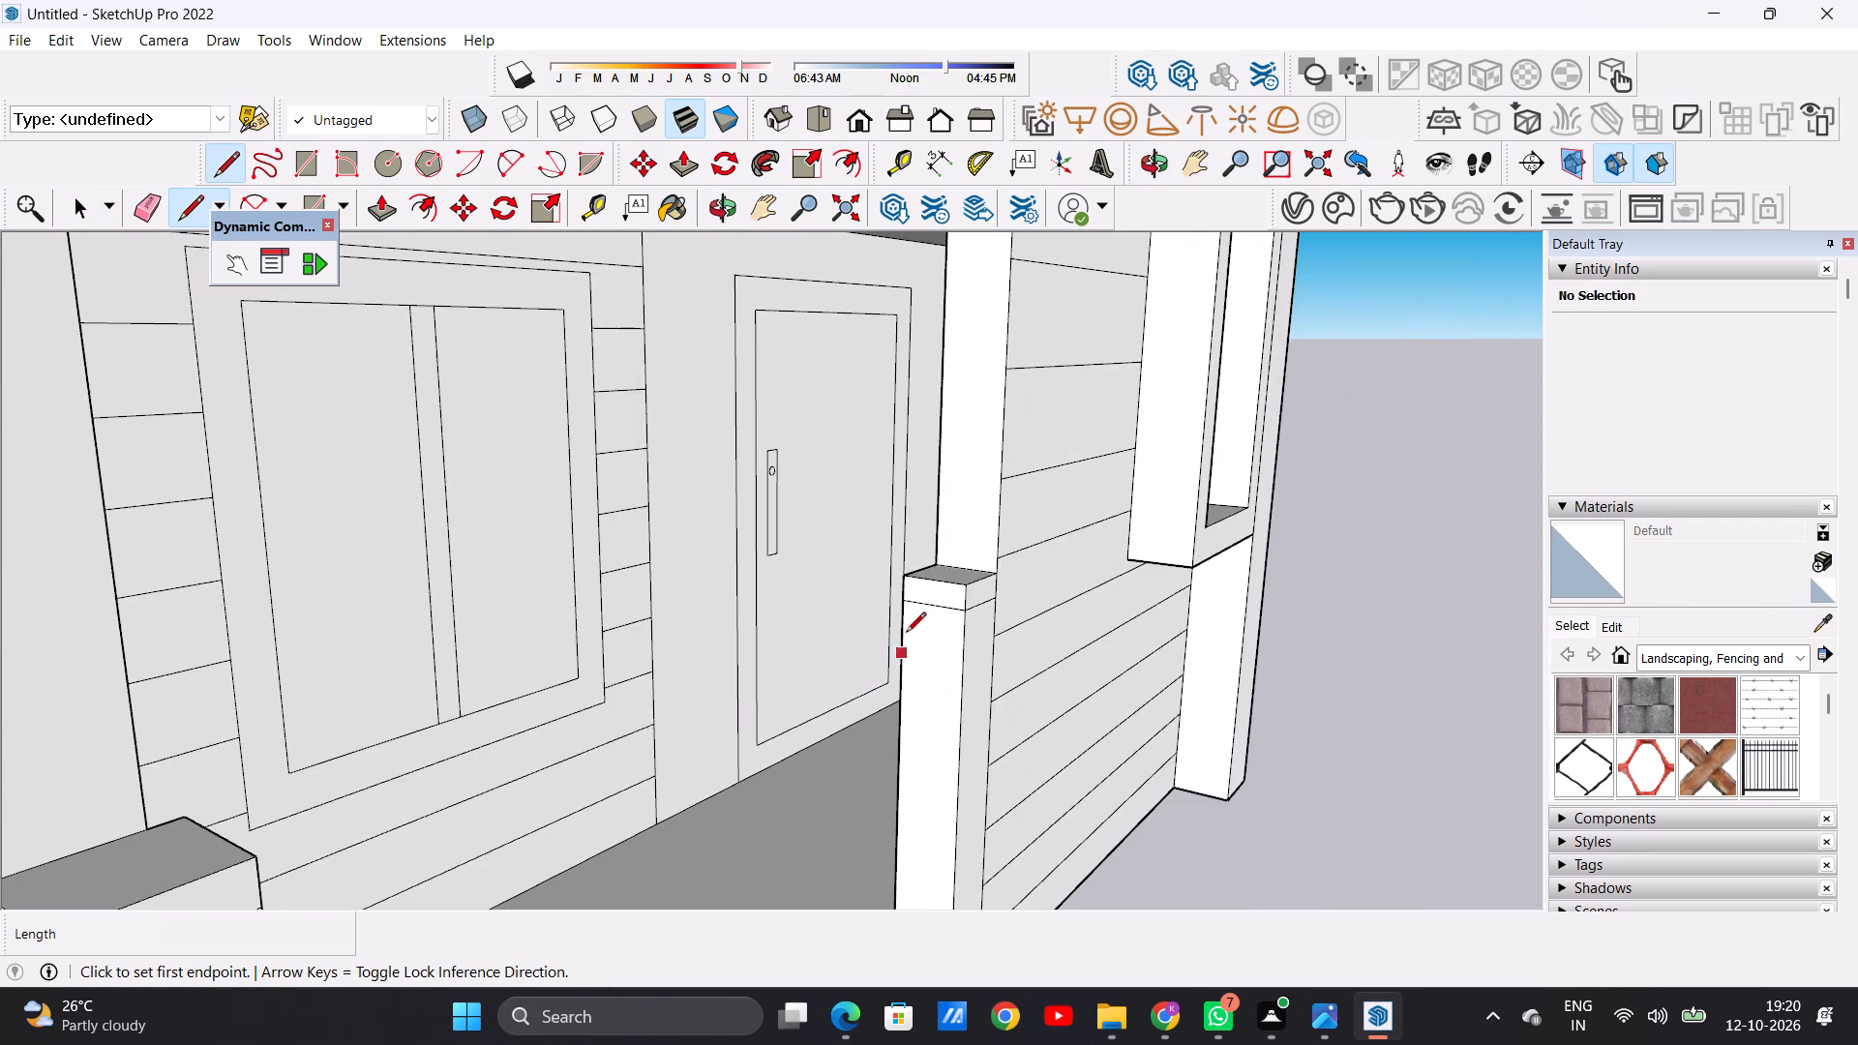
{"action": "scroll", "coordinate": [911, 626], "scroll_direction": "up", "scroll_amount": 6}
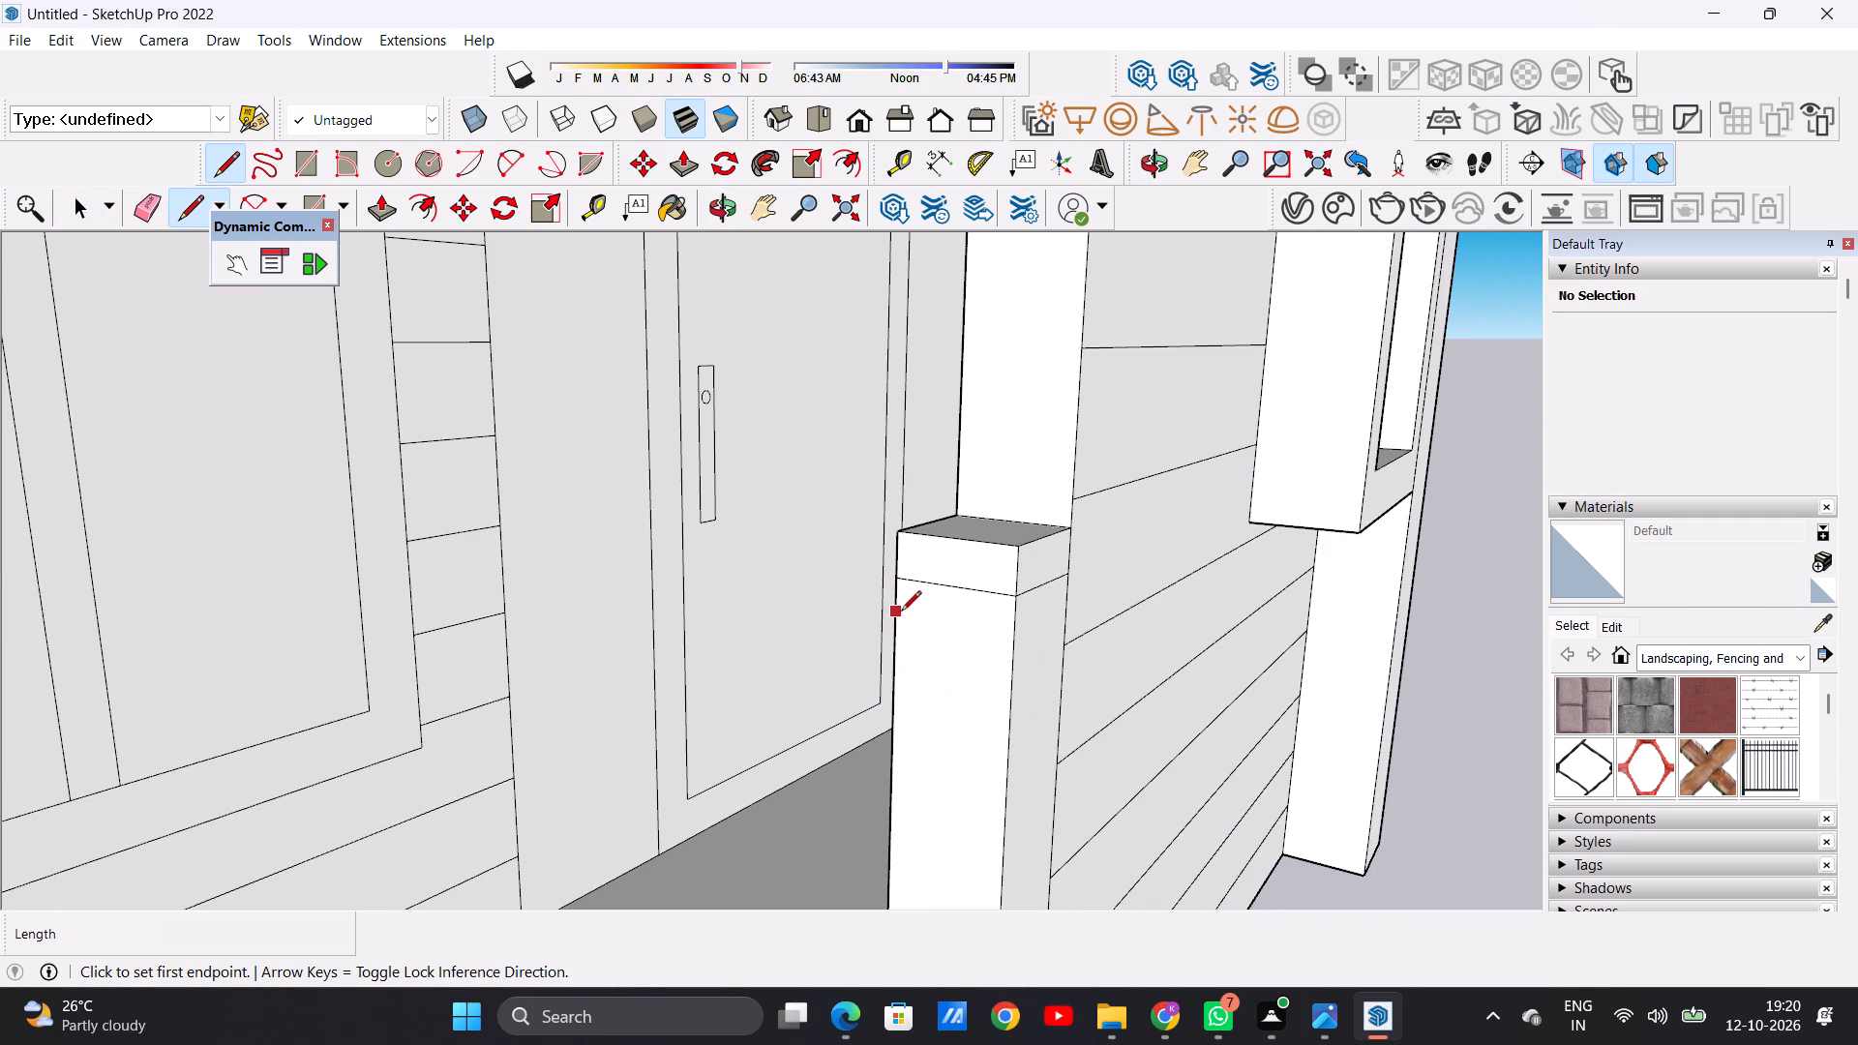
{"action": "left_click", "coordinate": [901, 612]}
{"action": "left_click", "coordinate": [1017, 633]}
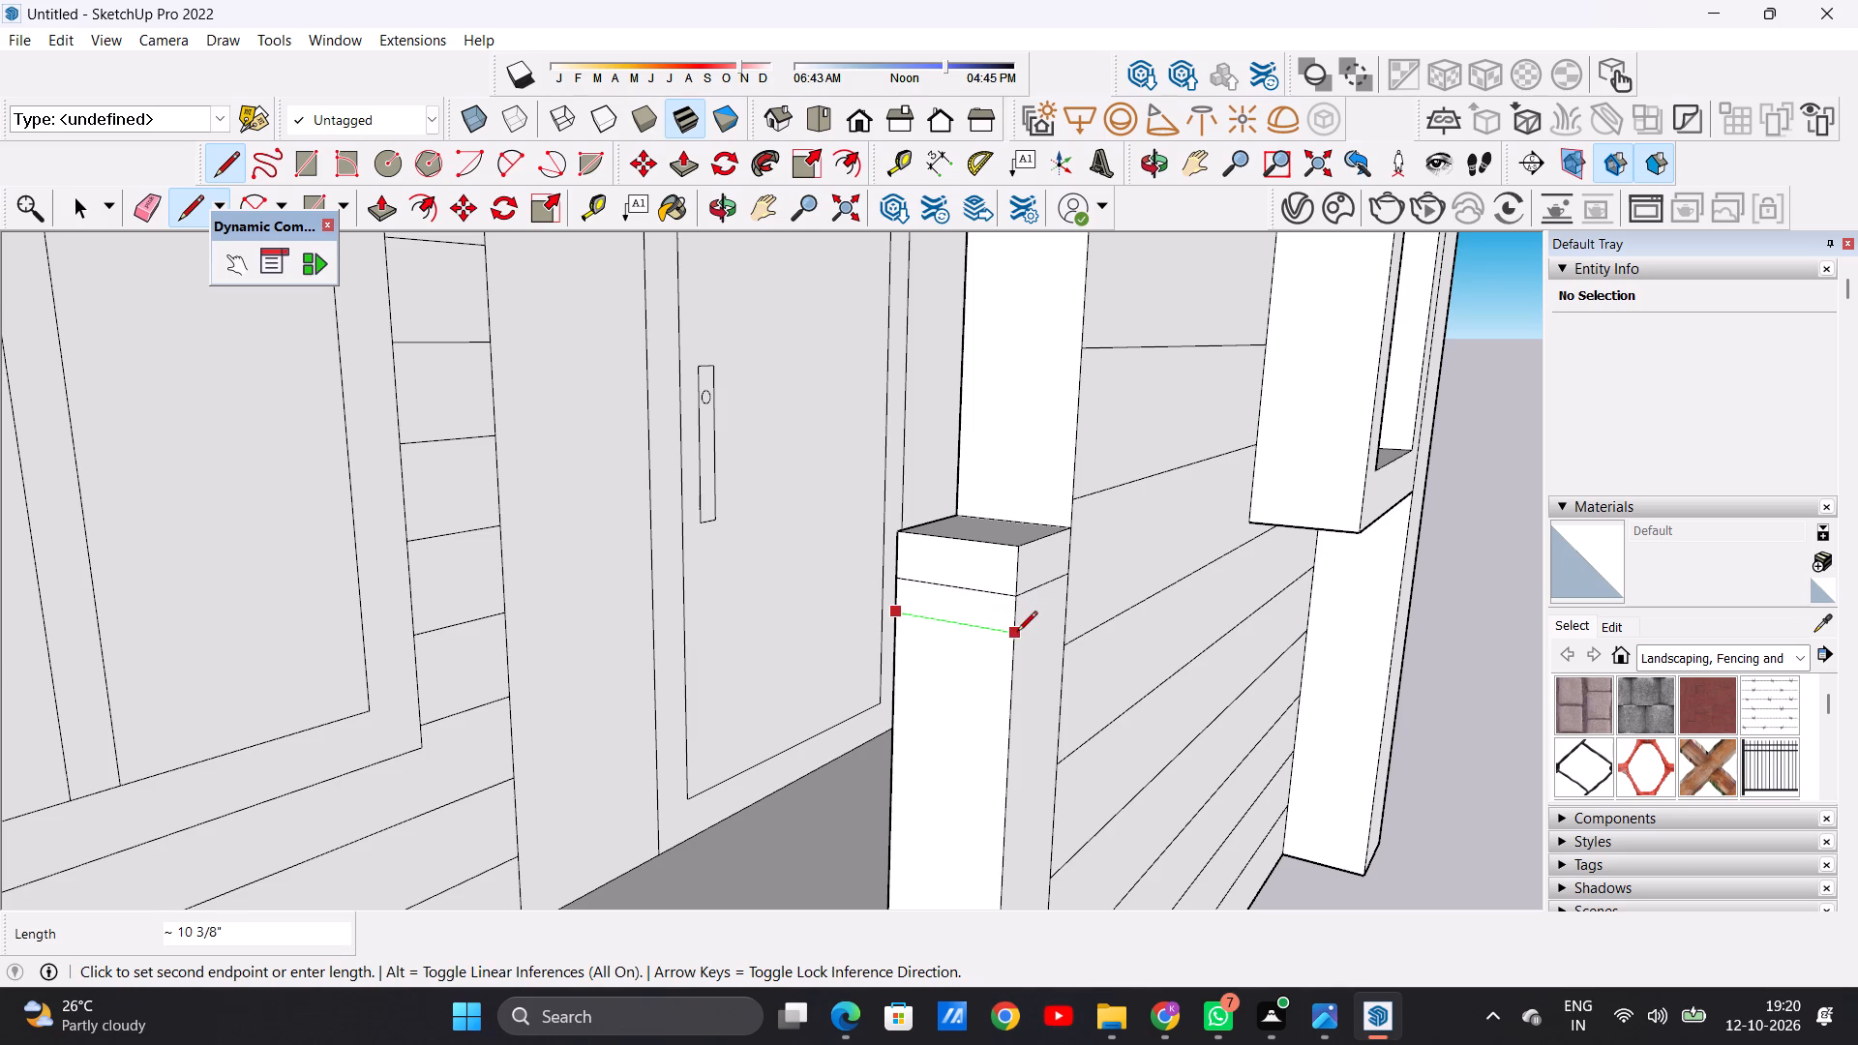
{"action": "left_click", "coordinate": [894, 638]}
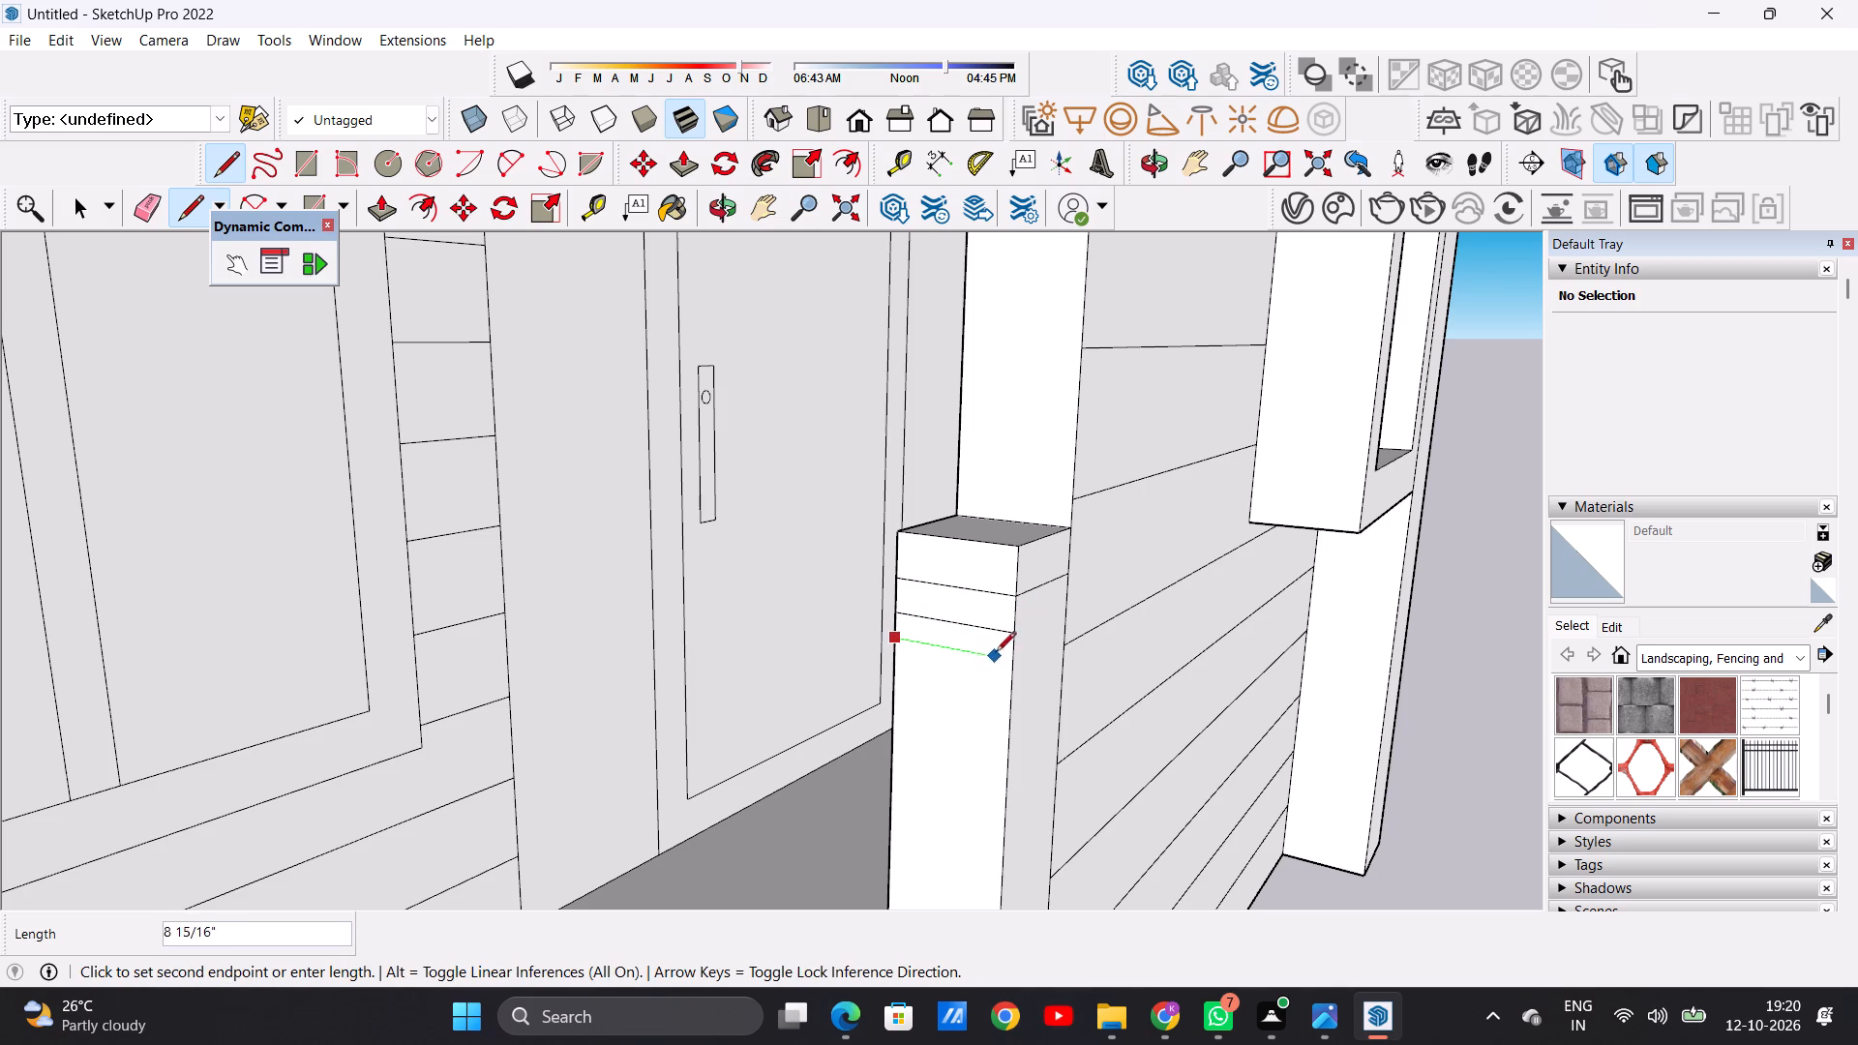
{"action": "left_click", "coordinate": [1005, 657]}
{"action": "key", "text": "space"}
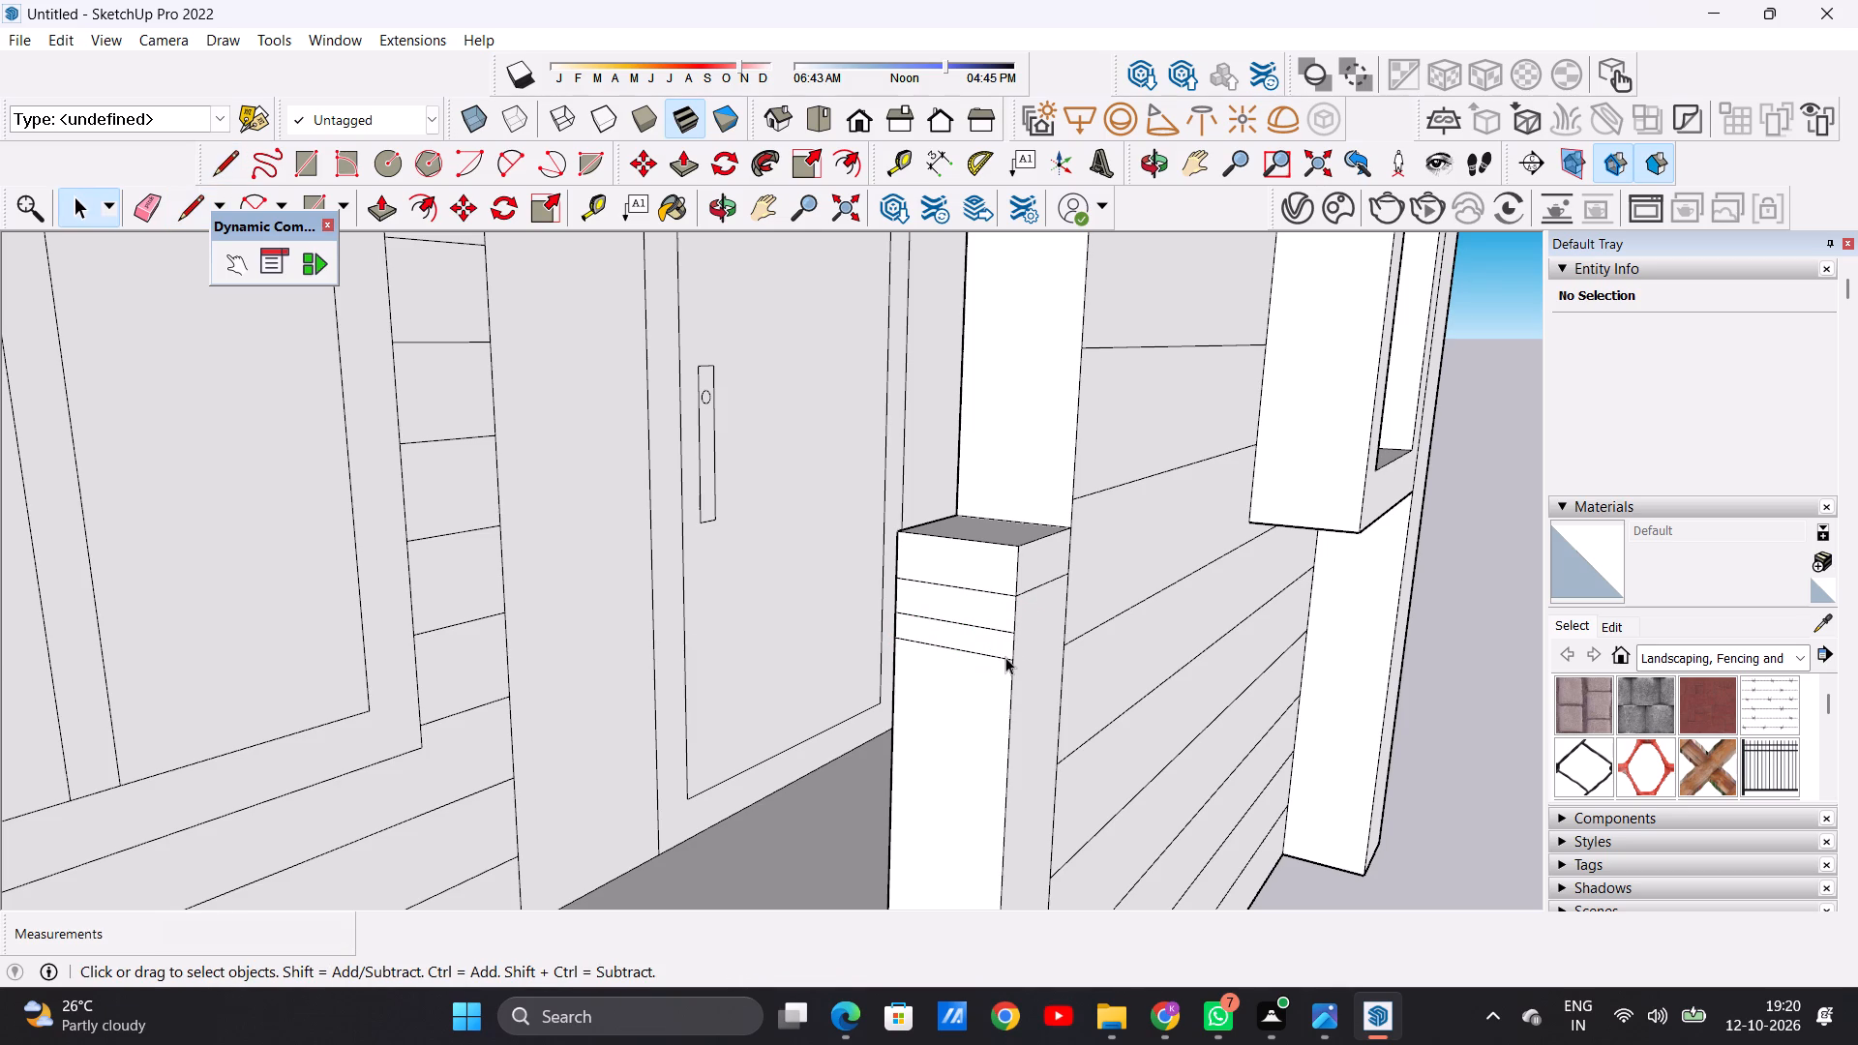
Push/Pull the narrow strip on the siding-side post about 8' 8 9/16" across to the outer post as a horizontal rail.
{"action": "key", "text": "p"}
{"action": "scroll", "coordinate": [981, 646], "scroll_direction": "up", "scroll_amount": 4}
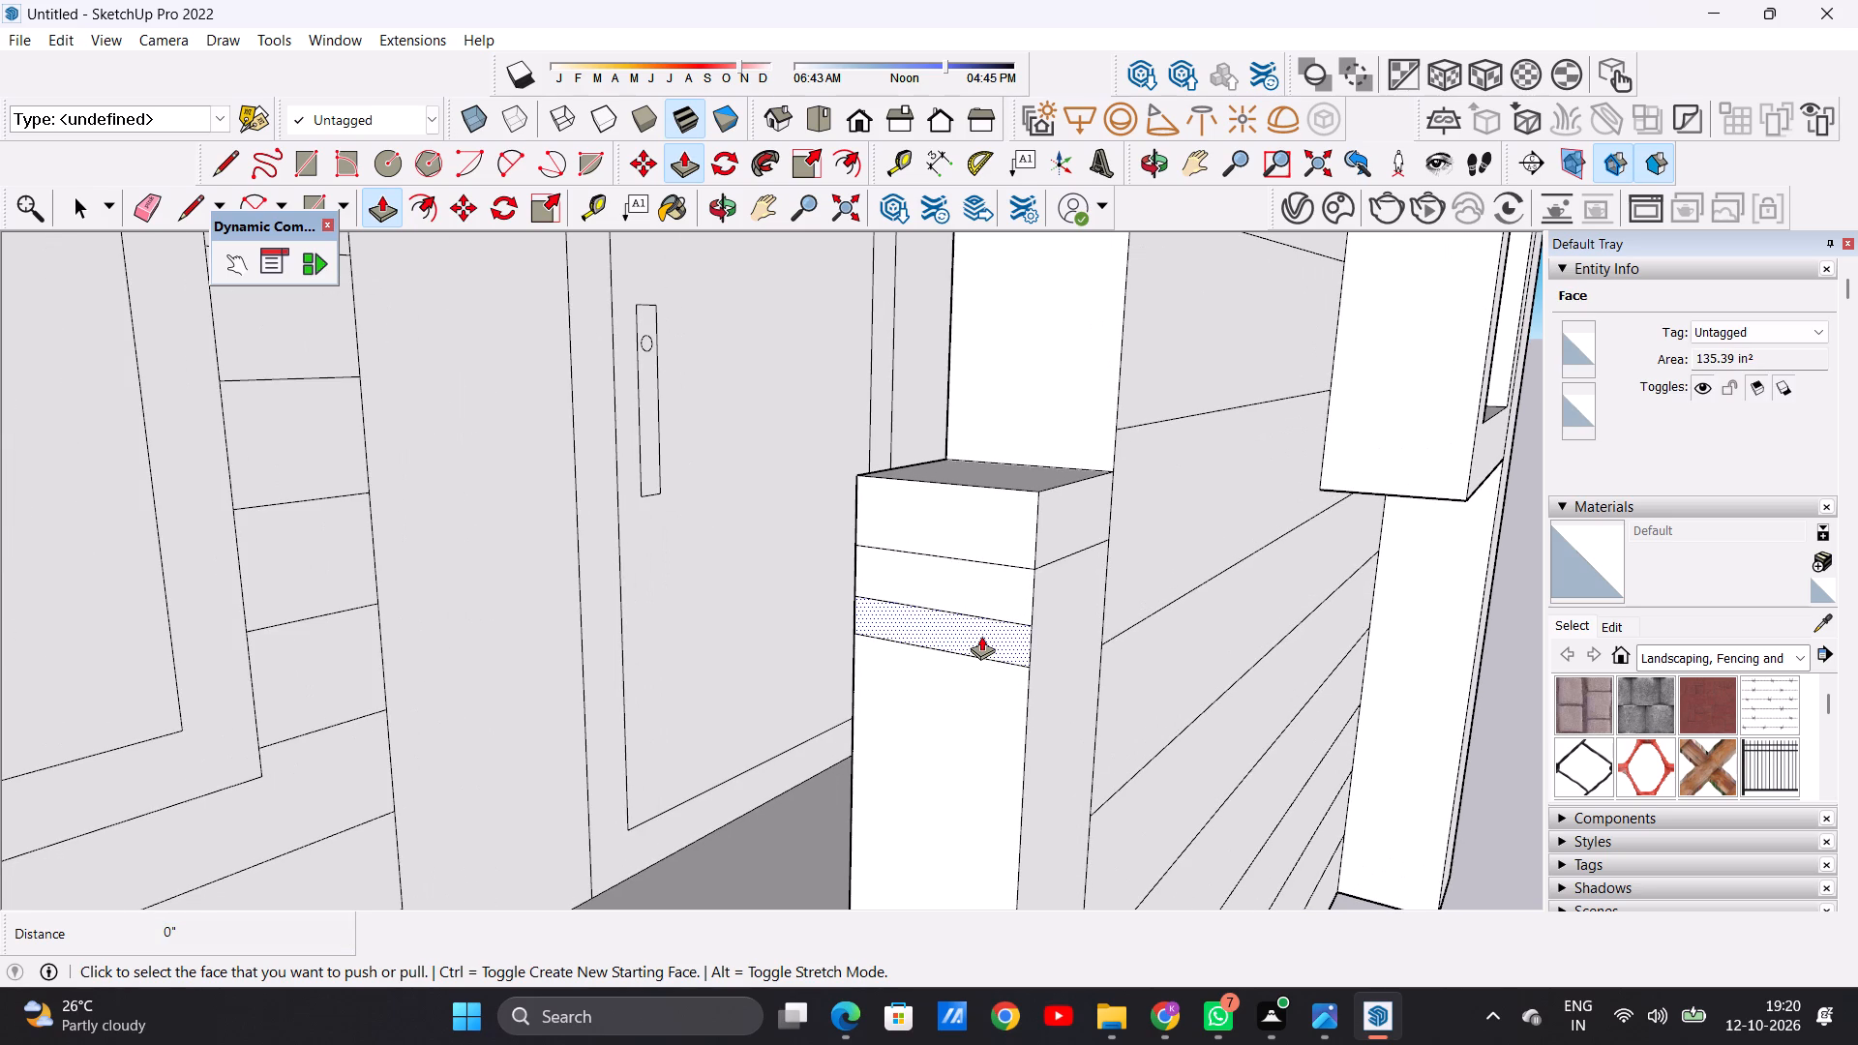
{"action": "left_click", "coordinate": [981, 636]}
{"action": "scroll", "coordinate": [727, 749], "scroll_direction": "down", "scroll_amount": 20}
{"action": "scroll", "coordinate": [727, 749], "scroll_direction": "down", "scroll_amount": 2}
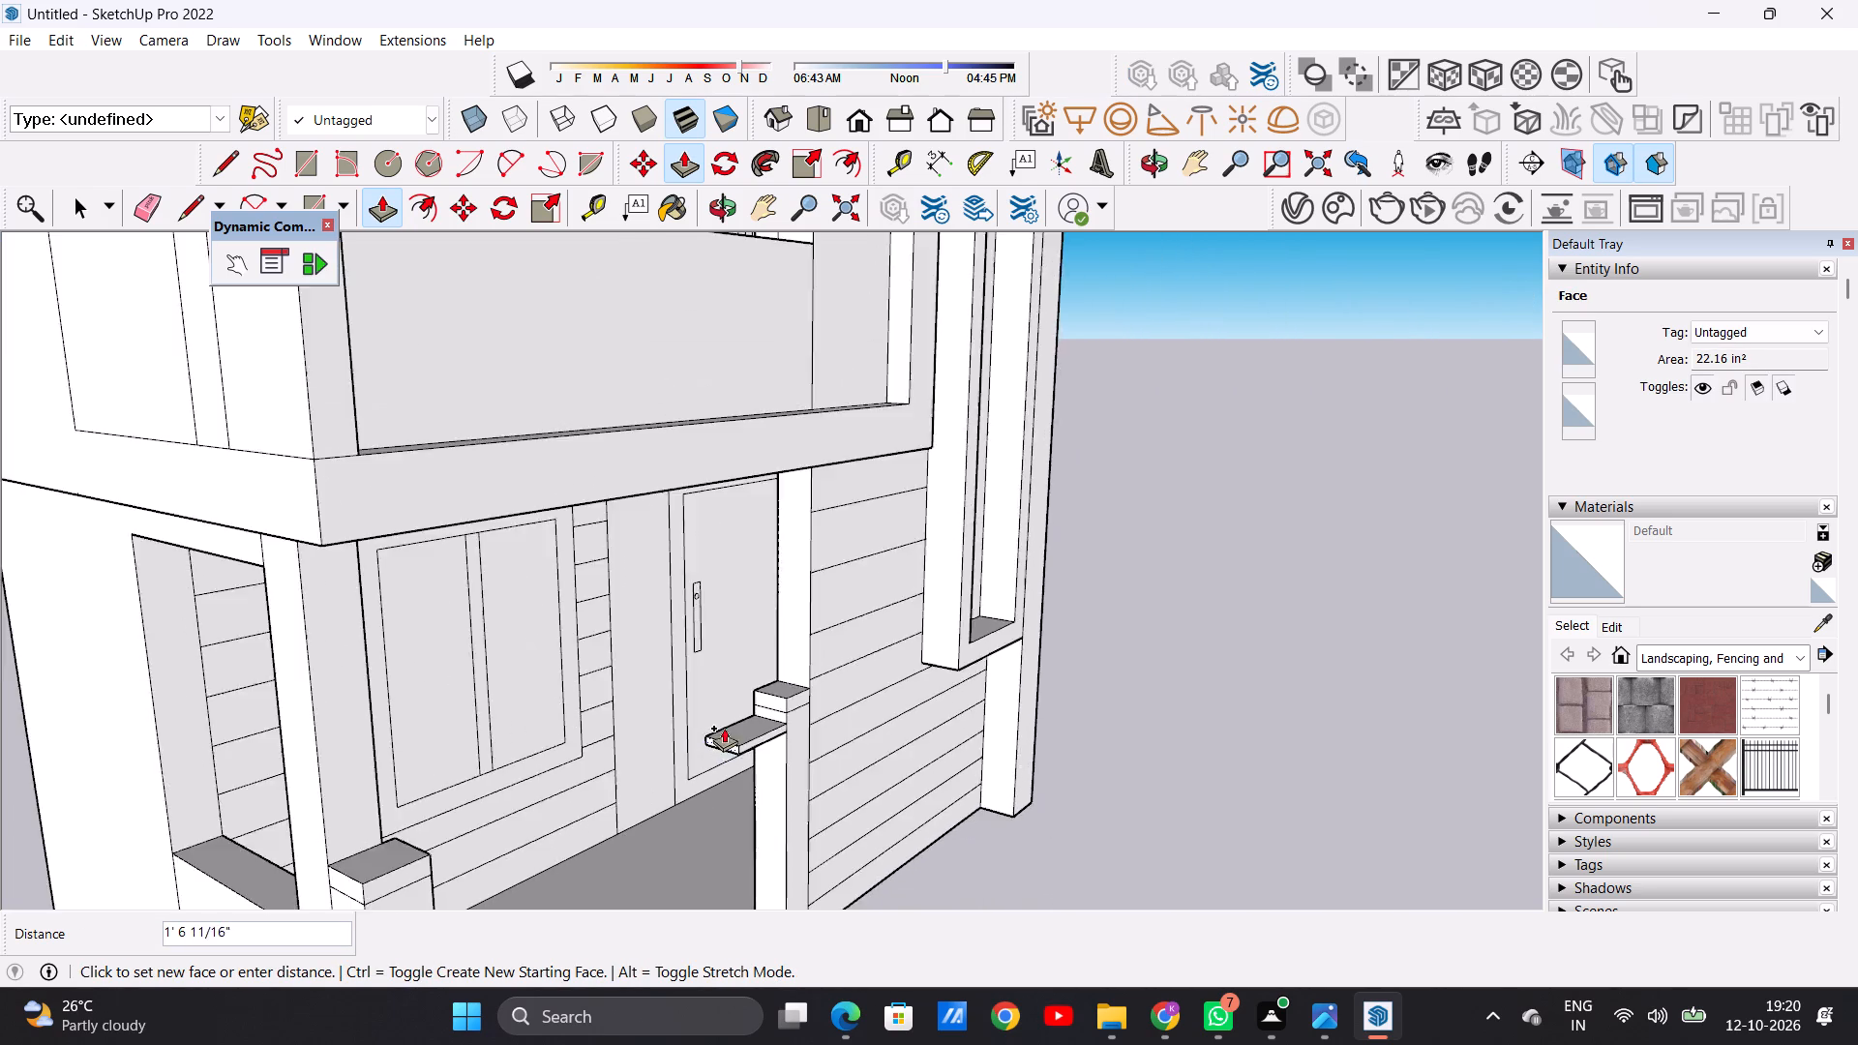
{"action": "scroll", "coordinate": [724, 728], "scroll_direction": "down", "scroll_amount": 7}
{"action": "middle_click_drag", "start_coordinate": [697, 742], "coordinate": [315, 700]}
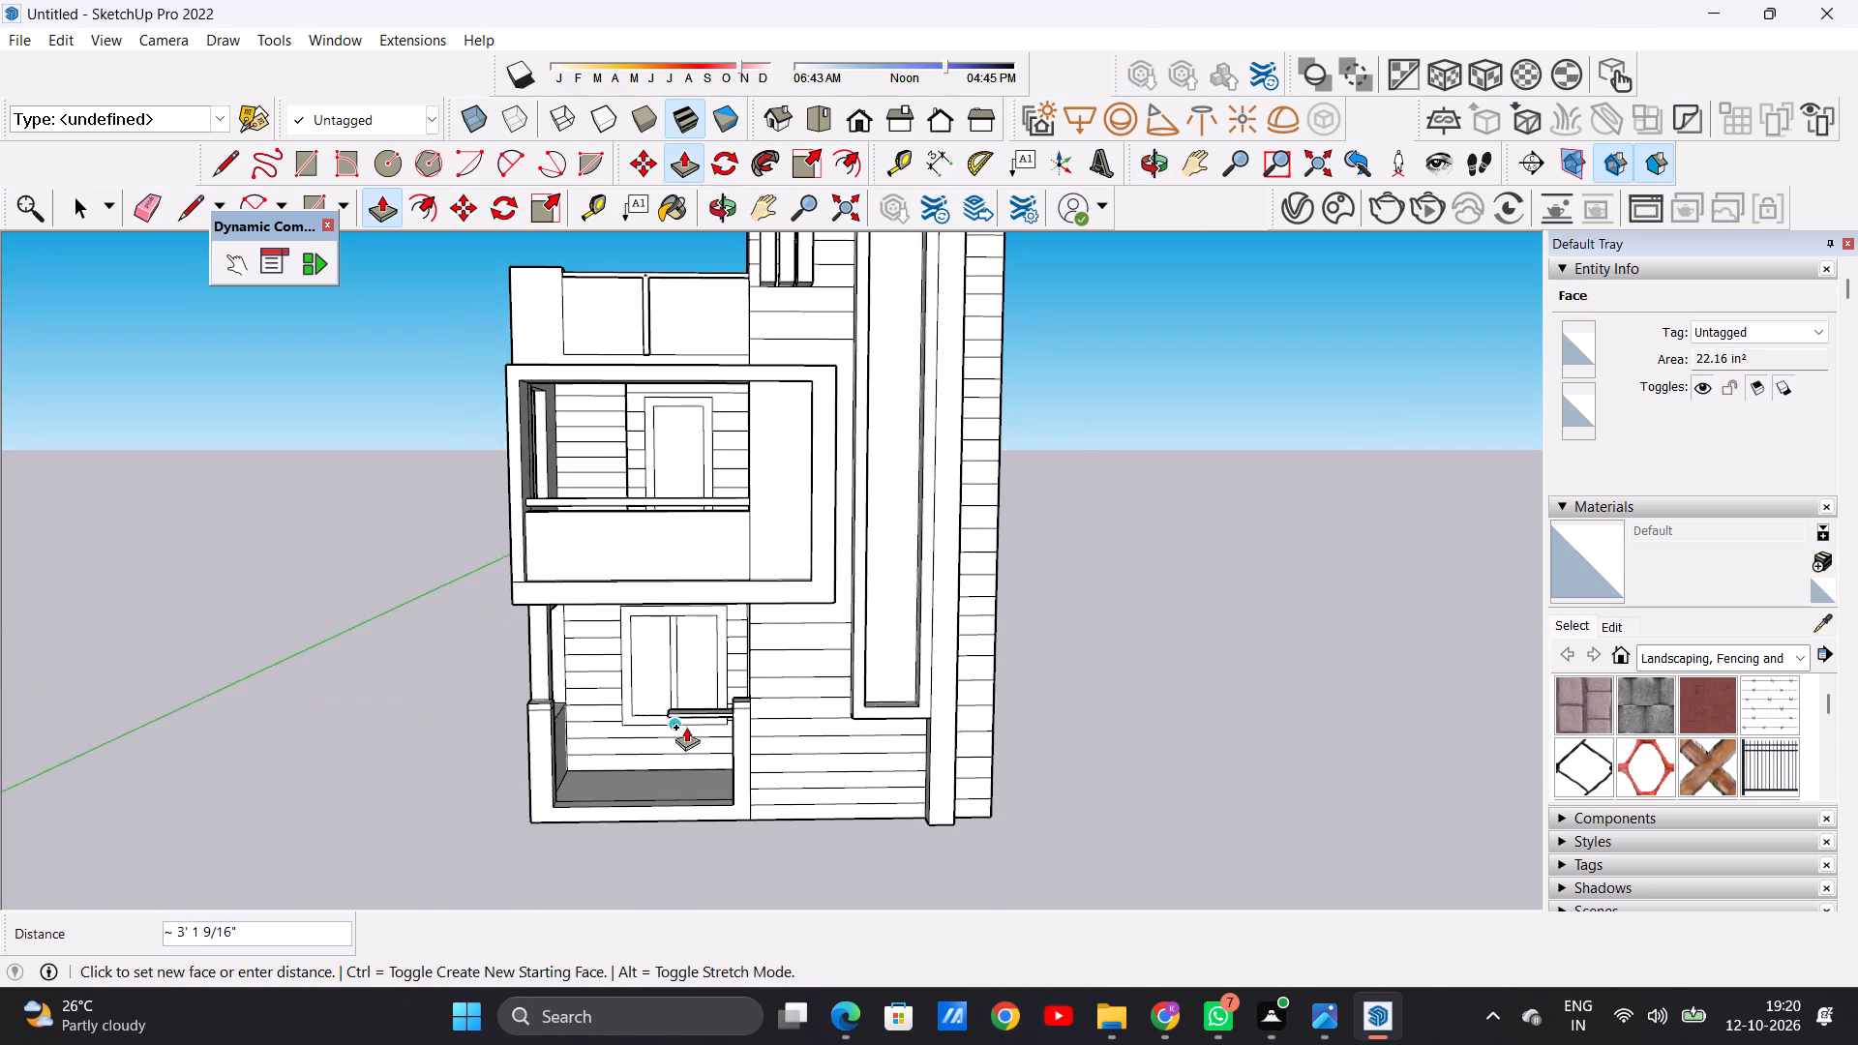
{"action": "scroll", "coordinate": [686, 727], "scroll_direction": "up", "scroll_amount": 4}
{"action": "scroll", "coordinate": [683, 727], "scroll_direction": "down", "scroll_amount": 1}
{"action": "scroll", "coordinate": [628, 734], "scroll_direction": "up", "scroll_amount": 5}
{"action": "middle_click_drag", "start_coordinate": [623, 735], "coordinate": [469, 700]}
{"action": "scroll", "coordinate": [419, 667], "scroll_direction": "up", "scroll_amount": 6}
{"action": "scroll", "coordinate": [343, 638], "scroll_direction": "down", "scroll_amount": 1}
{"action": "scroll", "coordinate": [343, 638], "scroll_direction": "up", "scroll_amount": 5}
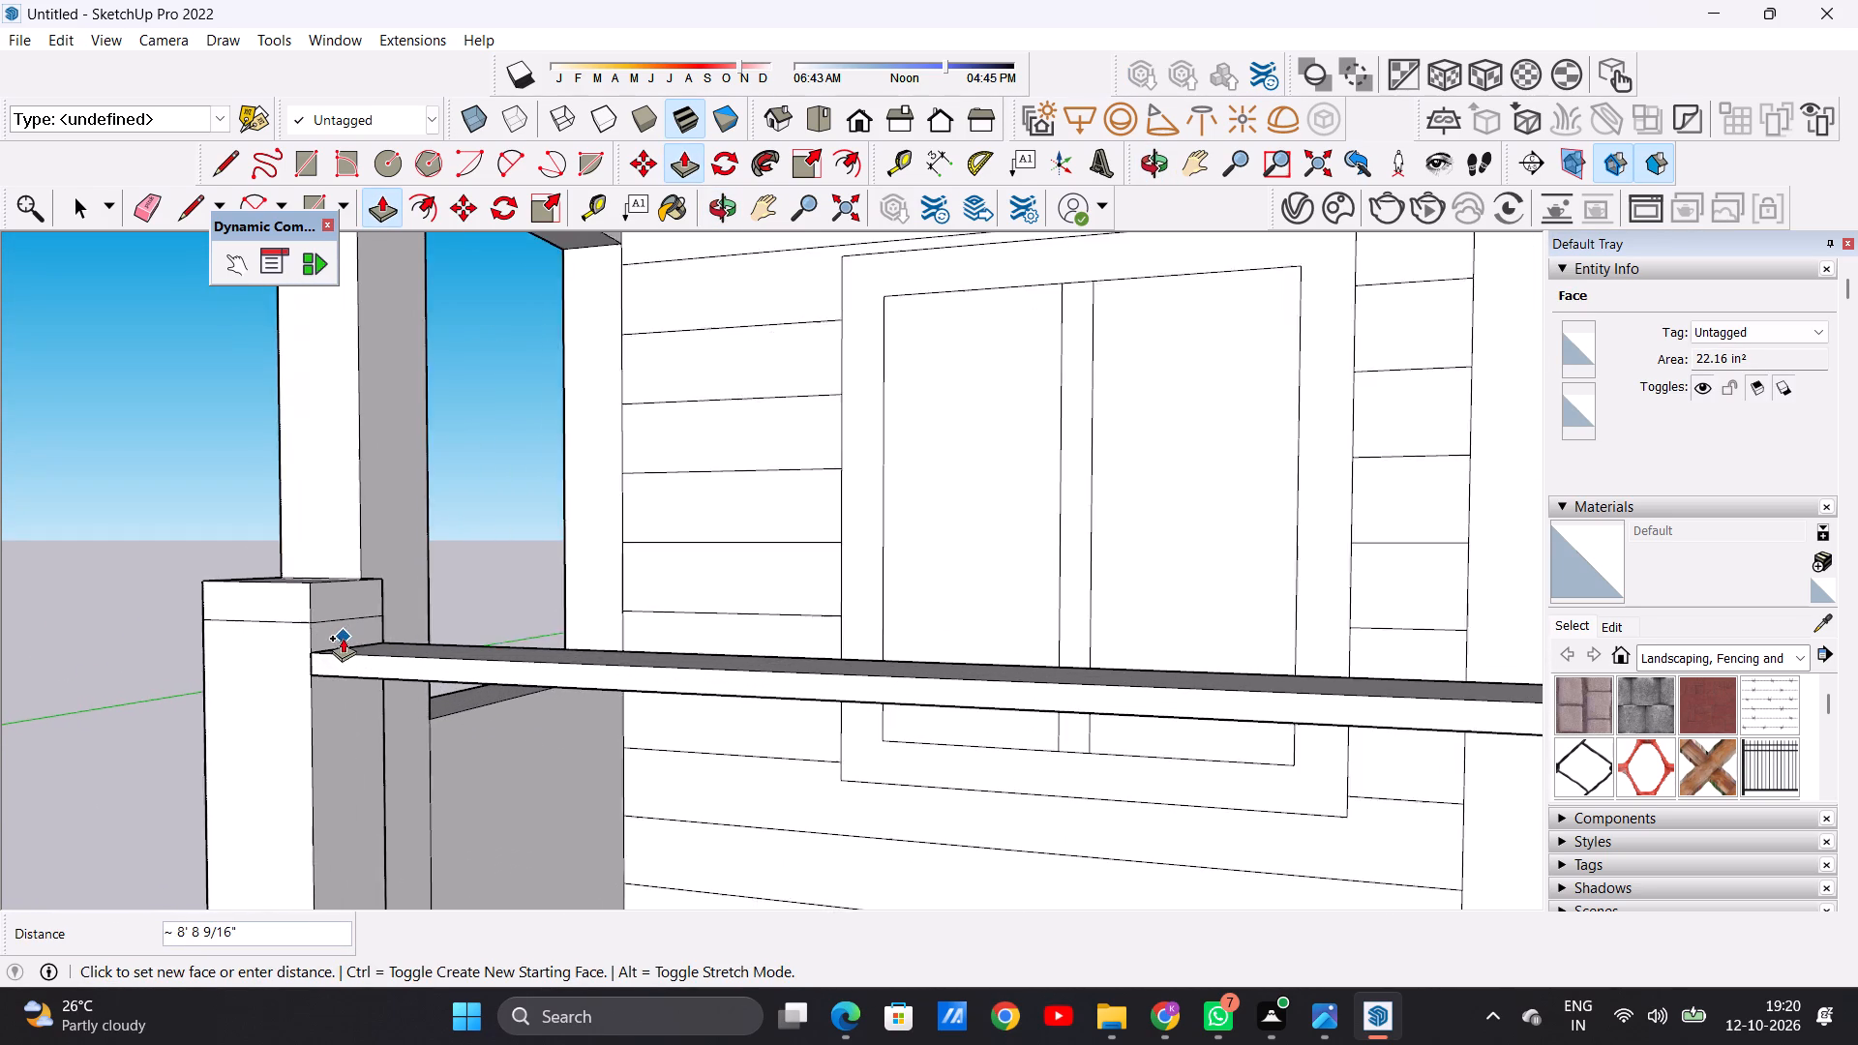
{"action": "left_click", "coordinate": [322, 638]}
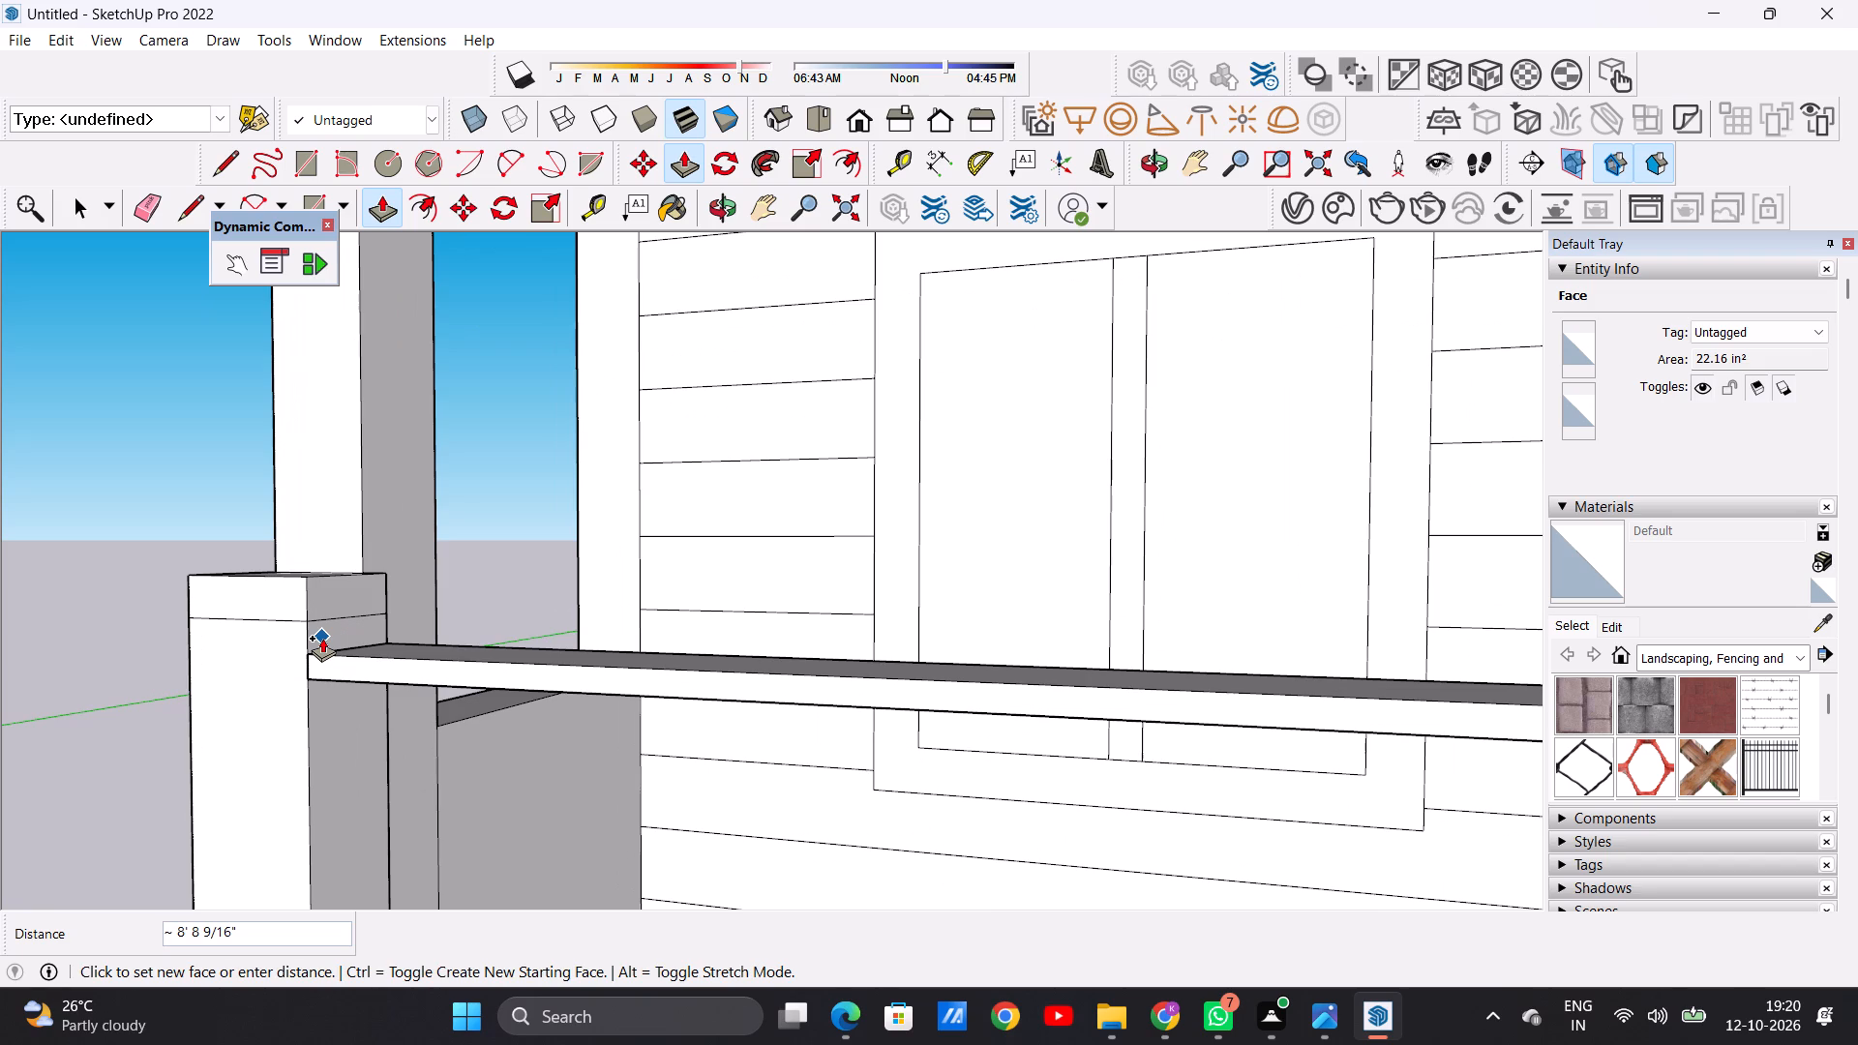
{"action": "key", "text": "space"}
Examine the horizontal rail between the two porch posts and where it meets the outer post.
{"action": "scroll", "coordinate": [432, 723], "scroll_direction": "down", "scroll_amount": 14}
{"action": "middle_click_drag", "start_coordinate": [506, 743], "coordinate": [576, 764]}
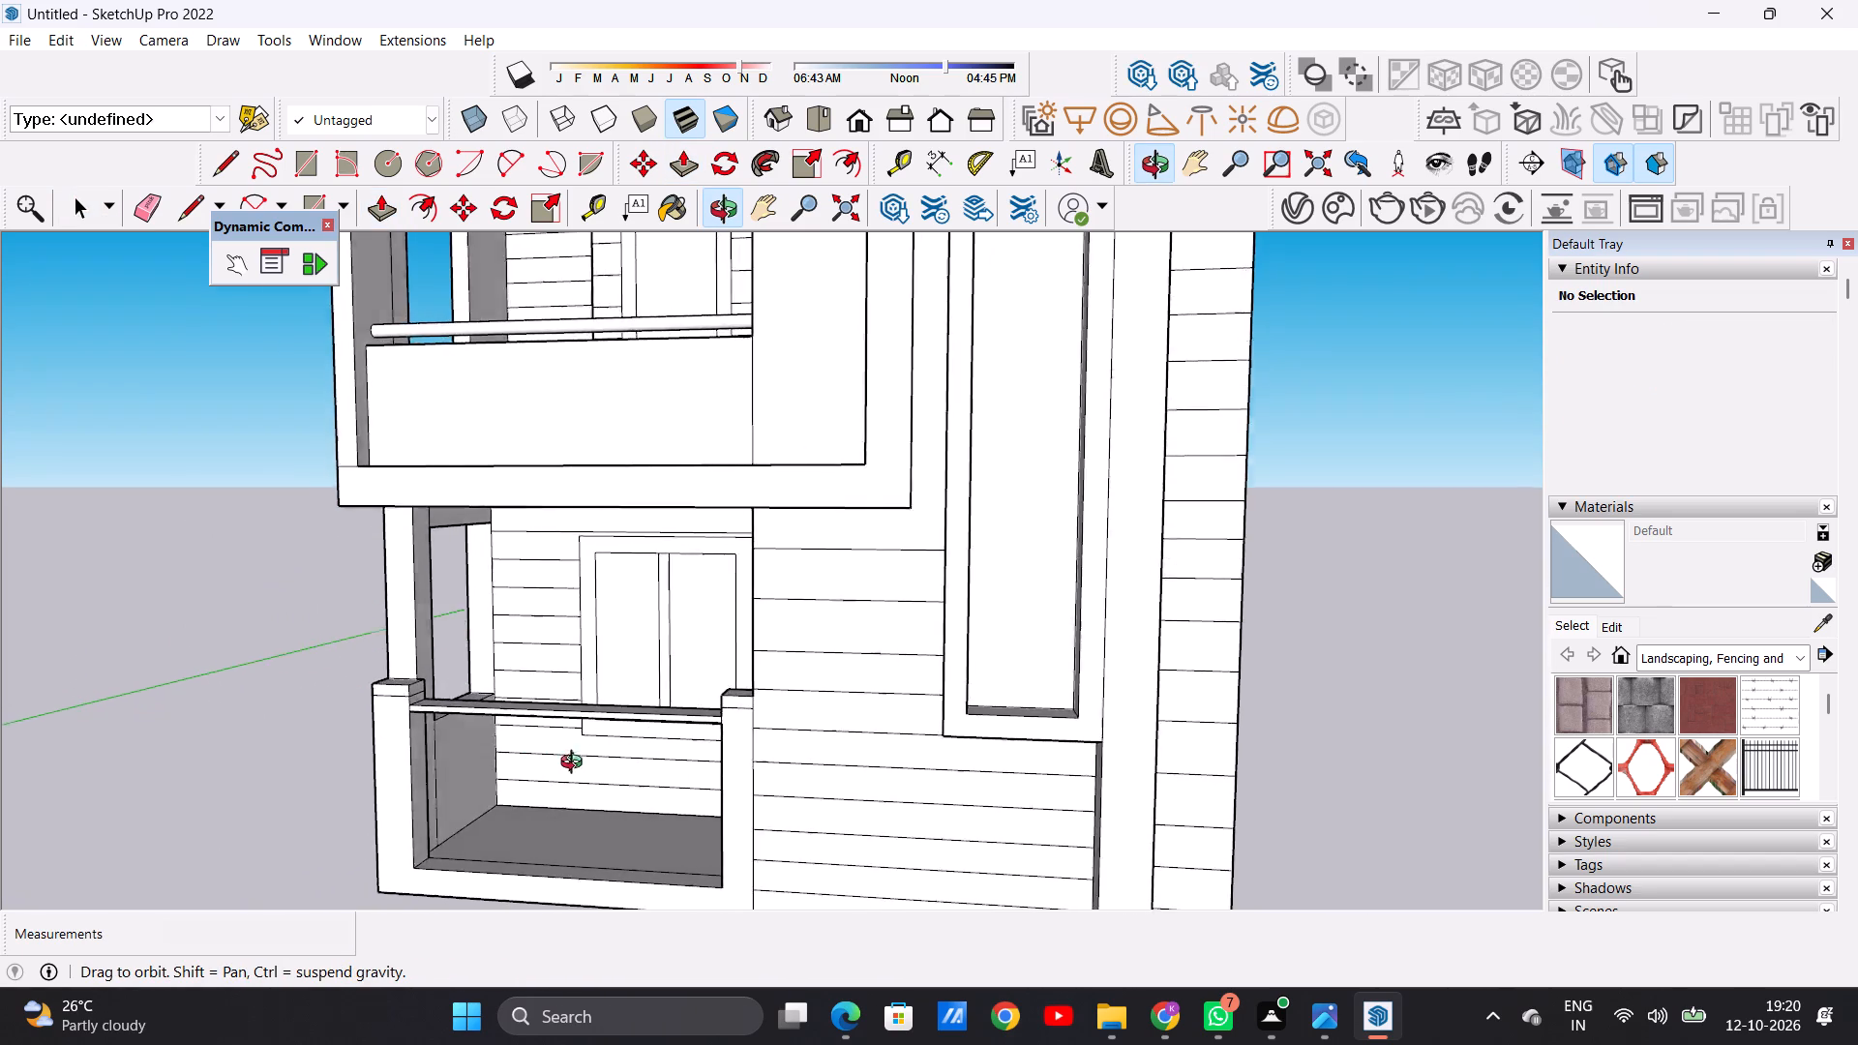
{"action": "middle_click_drag", "start_coordinate": [576, 764], "coordinate": [649, 761]}
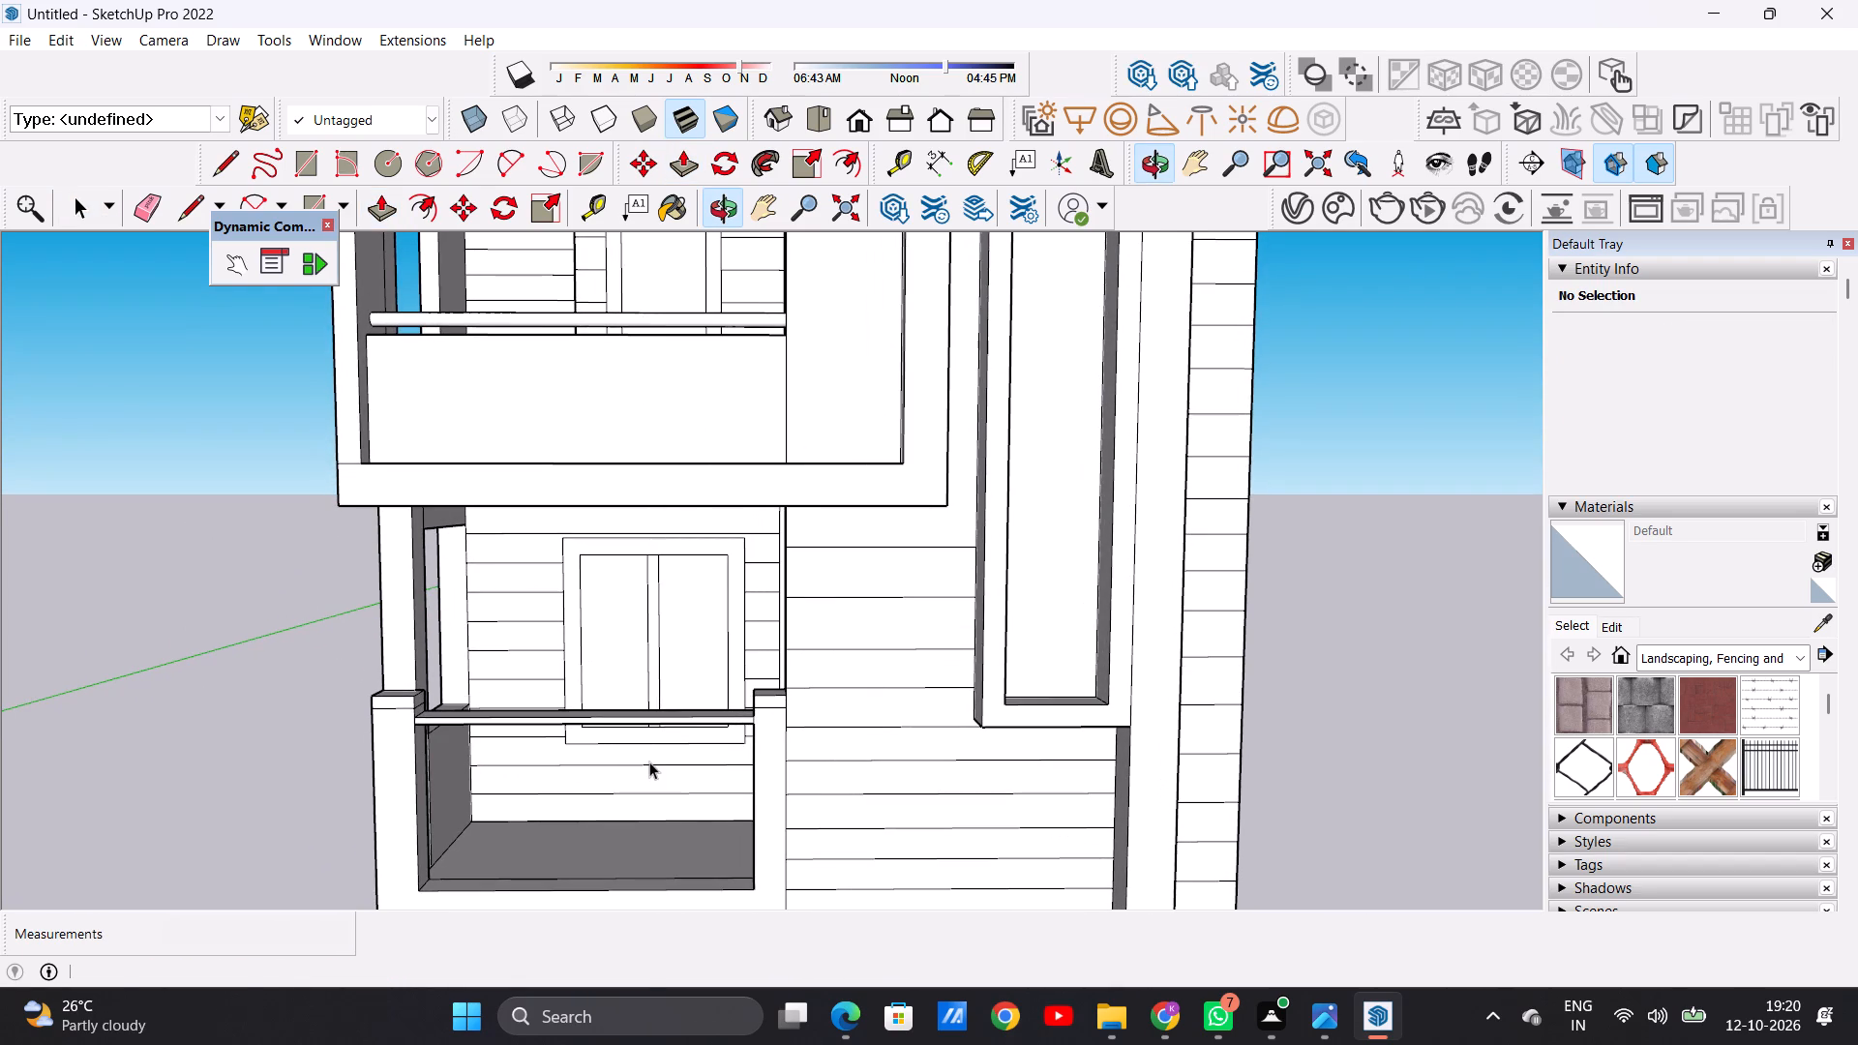
{"action": "middle_click_drag", "start_coordinate": [475, 808], "coordinate": [283, 792]}
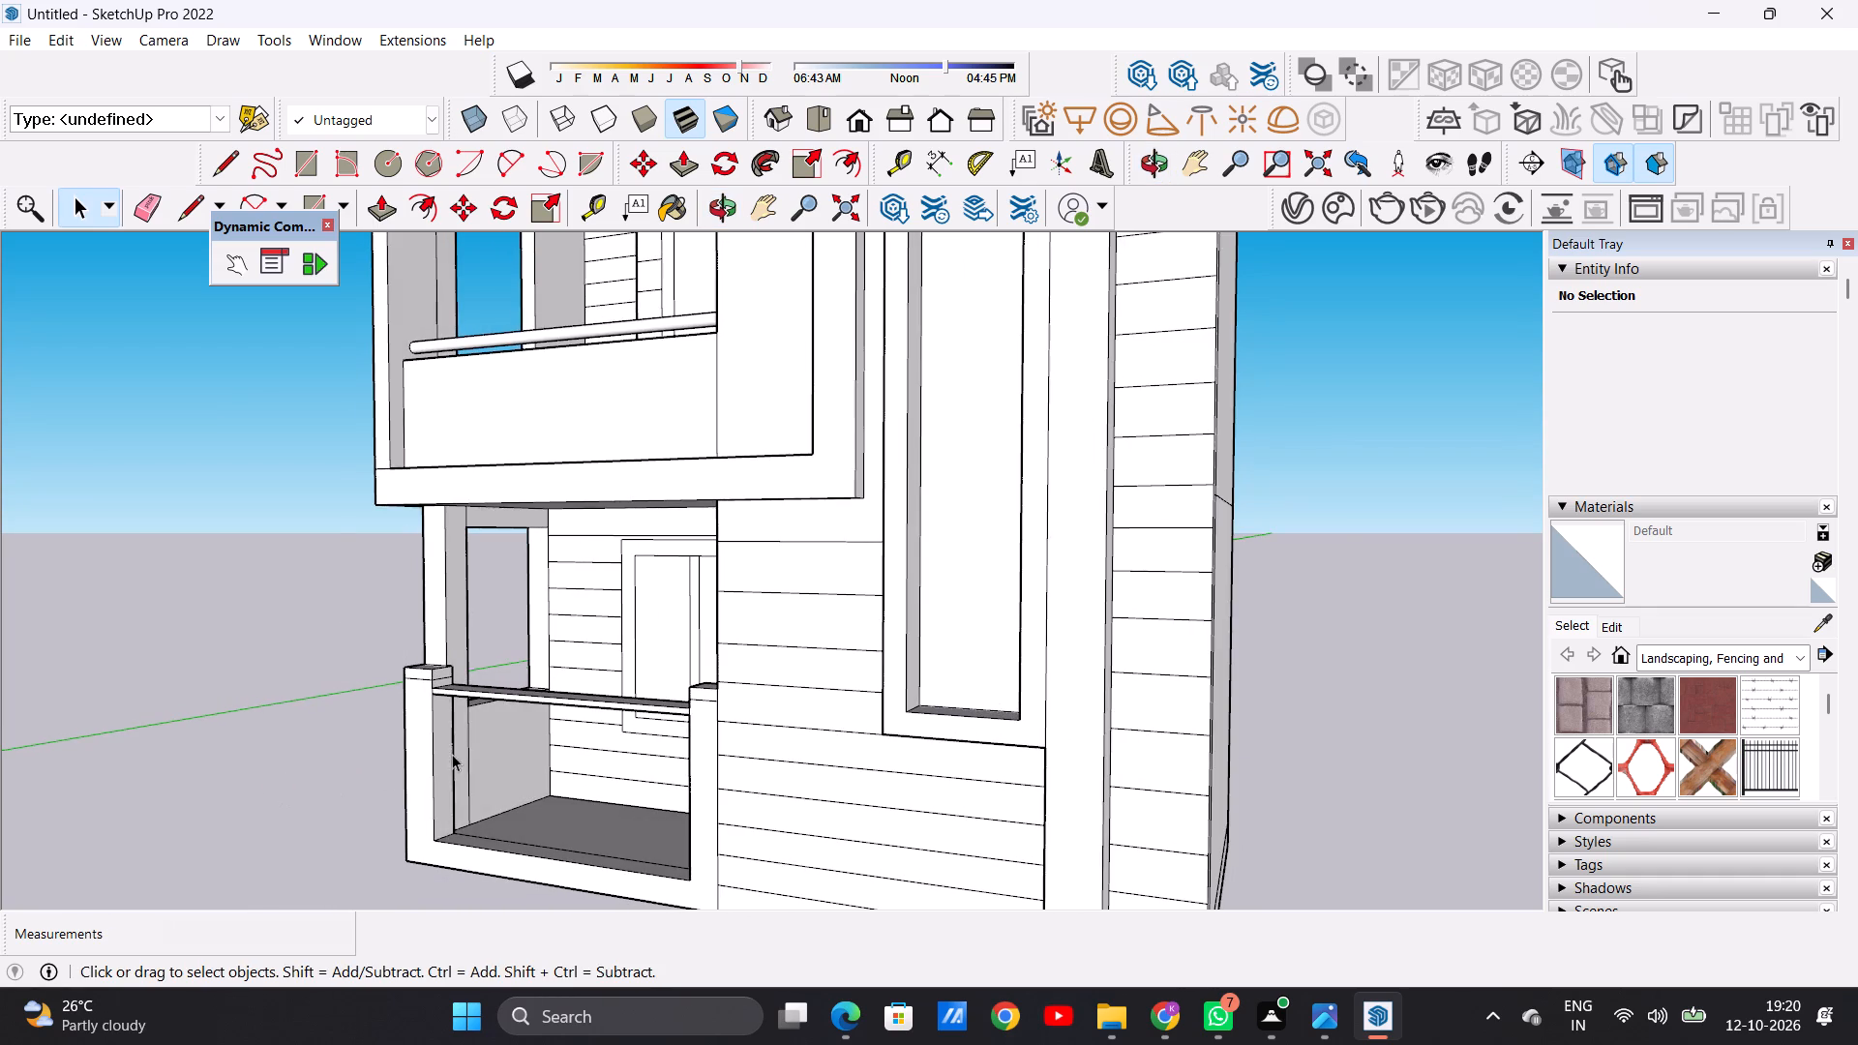
{"action": "scroll", "coordinate": [495, 745], "scroll_direction": "up", "scroll_amount": 9}
{"action": "middle_click_drag", "start_coordinate": [336, 738], "coordinate": [331, 735]}
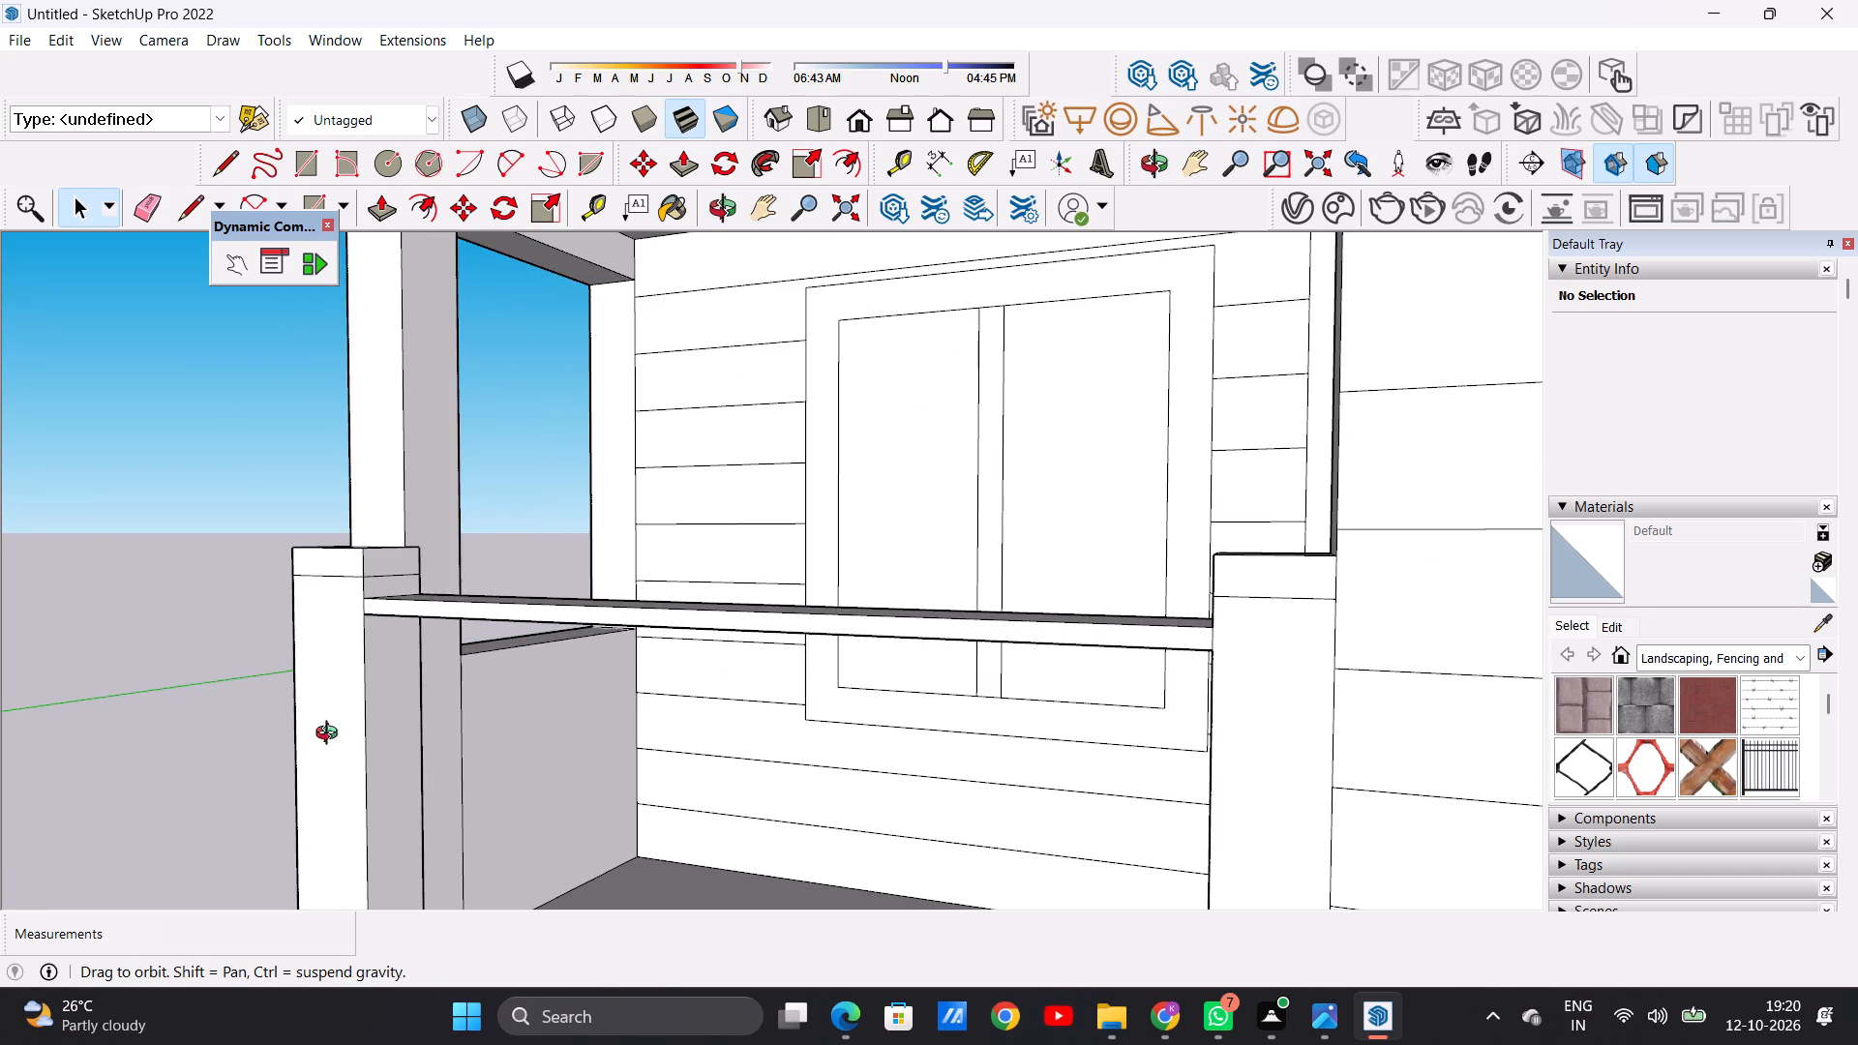
{"action": "middle_click_drag", "start_coordinate": [331, 735], "coordinate": [108, 693]}
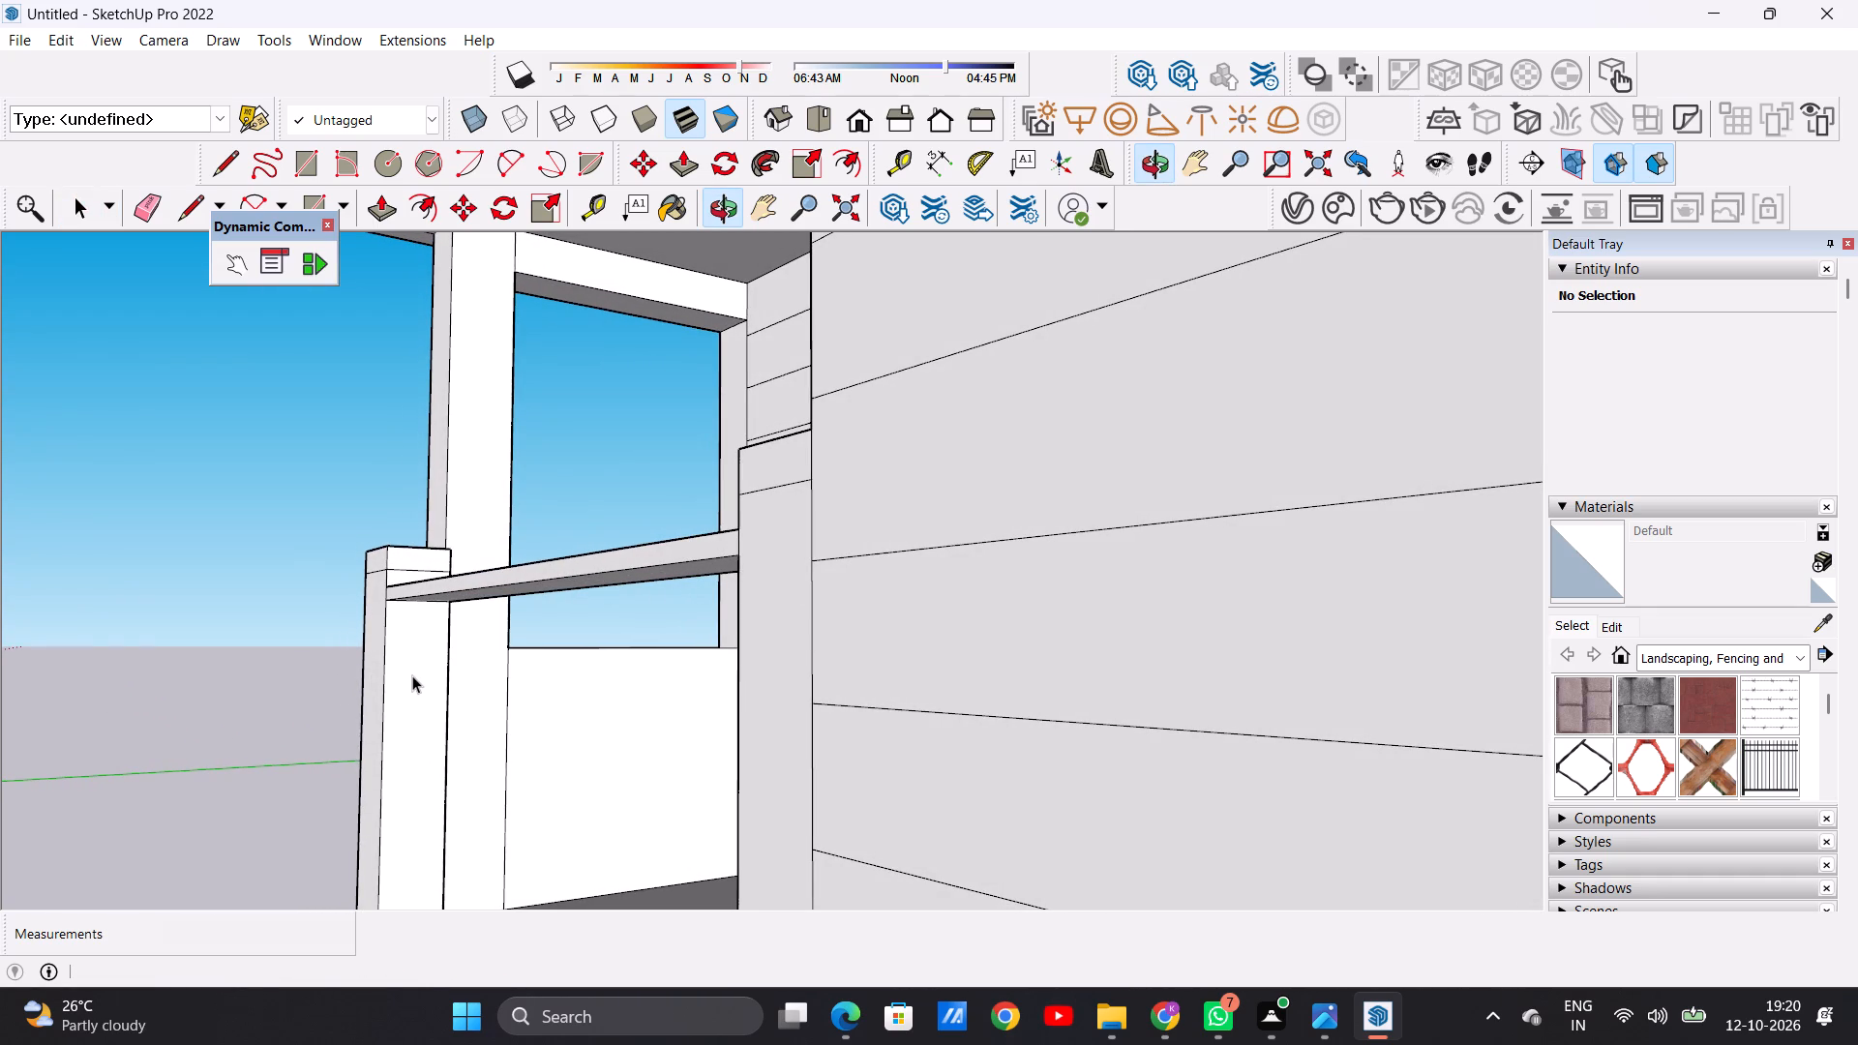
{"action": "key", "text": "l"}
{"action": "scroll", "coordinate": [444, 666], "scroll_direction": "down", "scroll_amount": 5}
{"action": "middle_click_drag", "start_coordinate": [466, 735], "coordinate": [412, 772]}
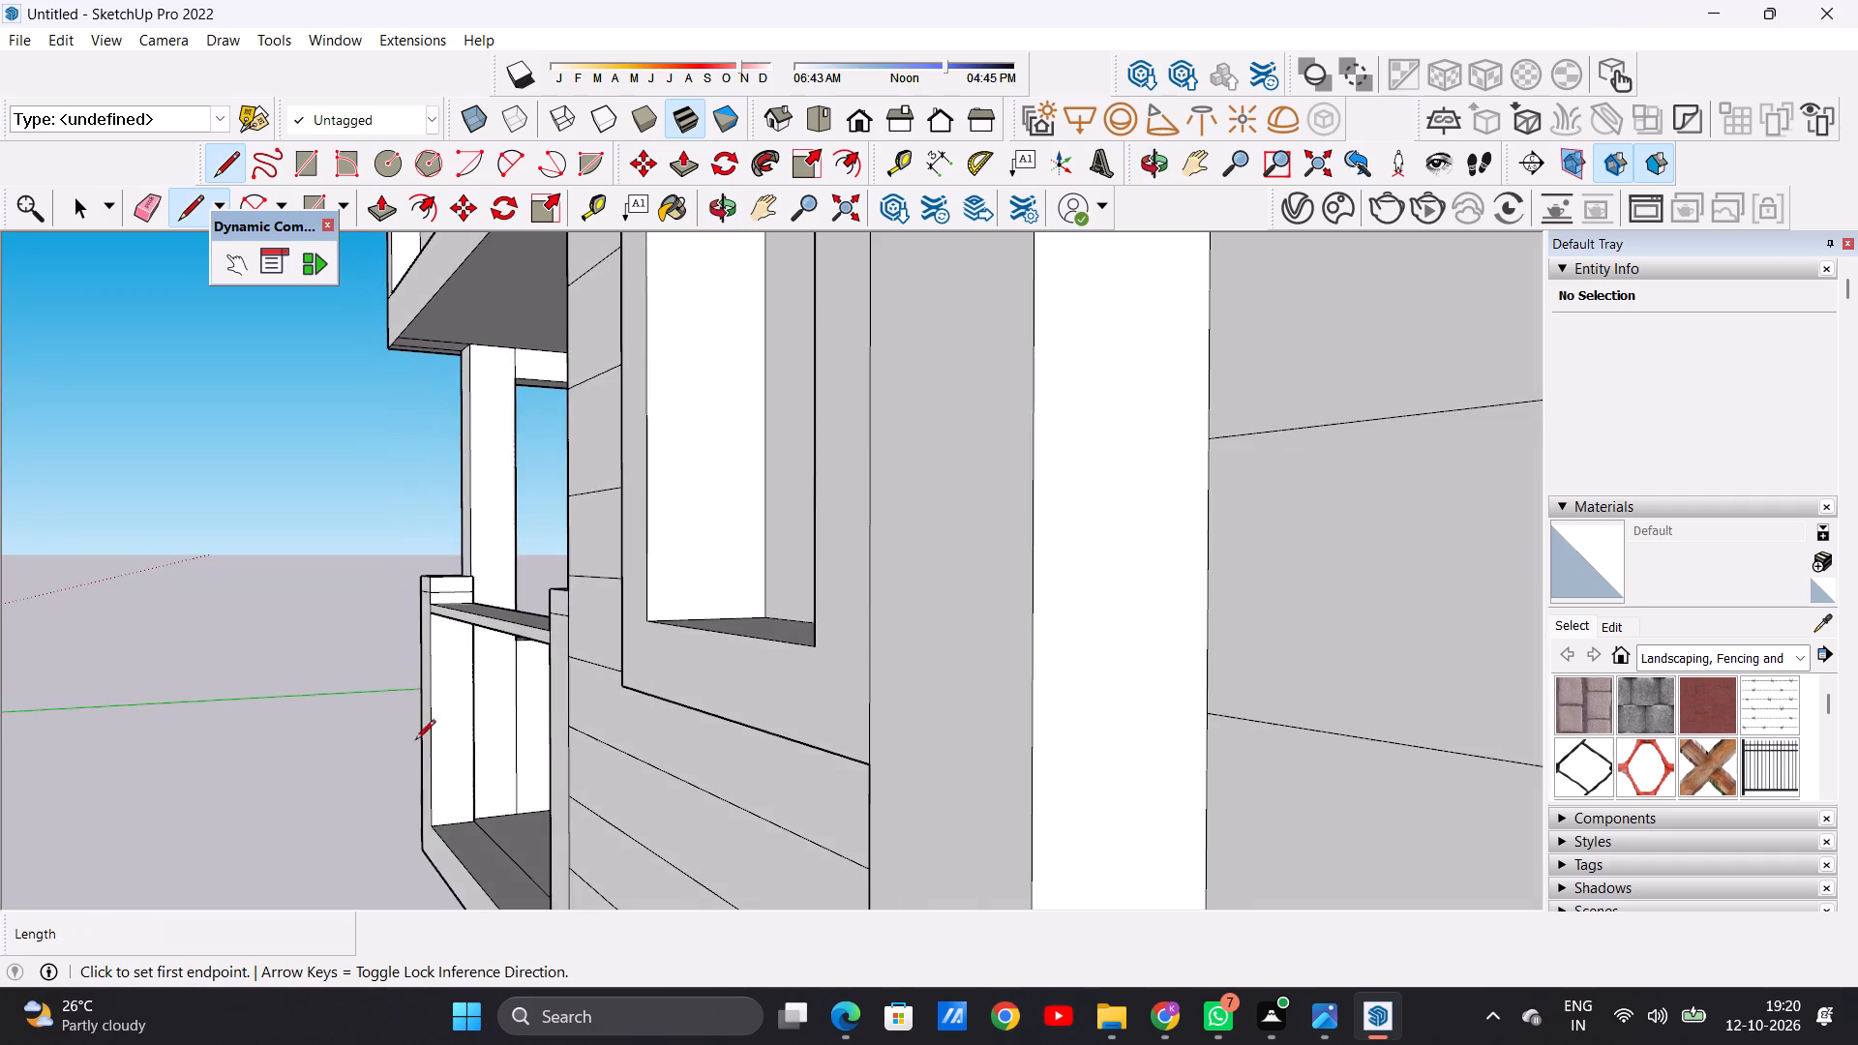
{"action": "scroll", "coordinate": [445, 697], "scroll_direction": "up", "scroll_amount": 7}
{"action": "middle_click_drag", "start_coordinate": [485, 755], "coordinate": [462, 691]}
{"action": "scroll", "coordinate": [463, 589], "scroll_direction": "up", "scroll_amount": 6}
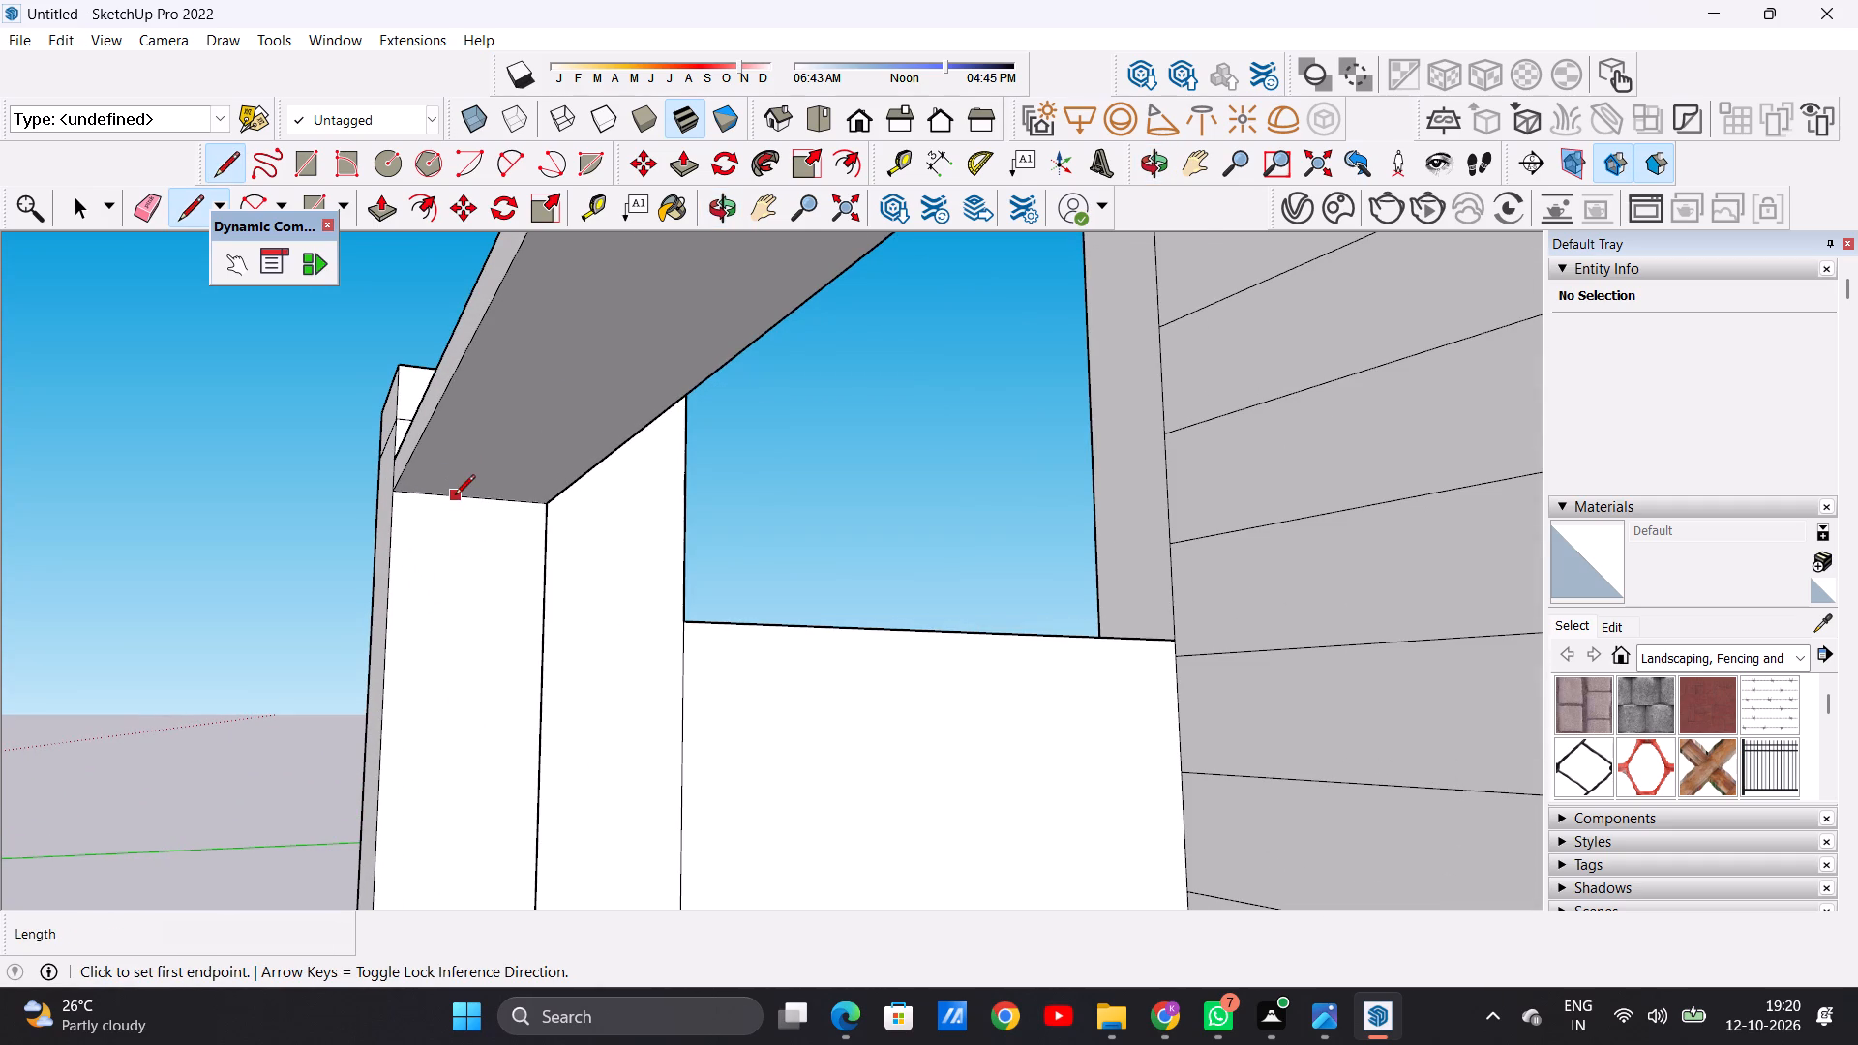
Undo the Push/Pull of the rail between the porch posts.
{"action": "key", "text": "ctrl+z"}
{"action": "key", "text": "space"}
Examine the porch opening and its posts from the side and within the whole front elevation.
{"action": "scroll", "coordinate": [518, 788], "scroll_direction": "down", "scroll_amount": 13}
{"action": "scroll", "coordinate": [518, 753], "scroll_direction": "up", "scroll_amount": 1}
{"action": "scroll", "coordinate": [518, 753], "scroll_direction": "down", "scroll_amount": 4}
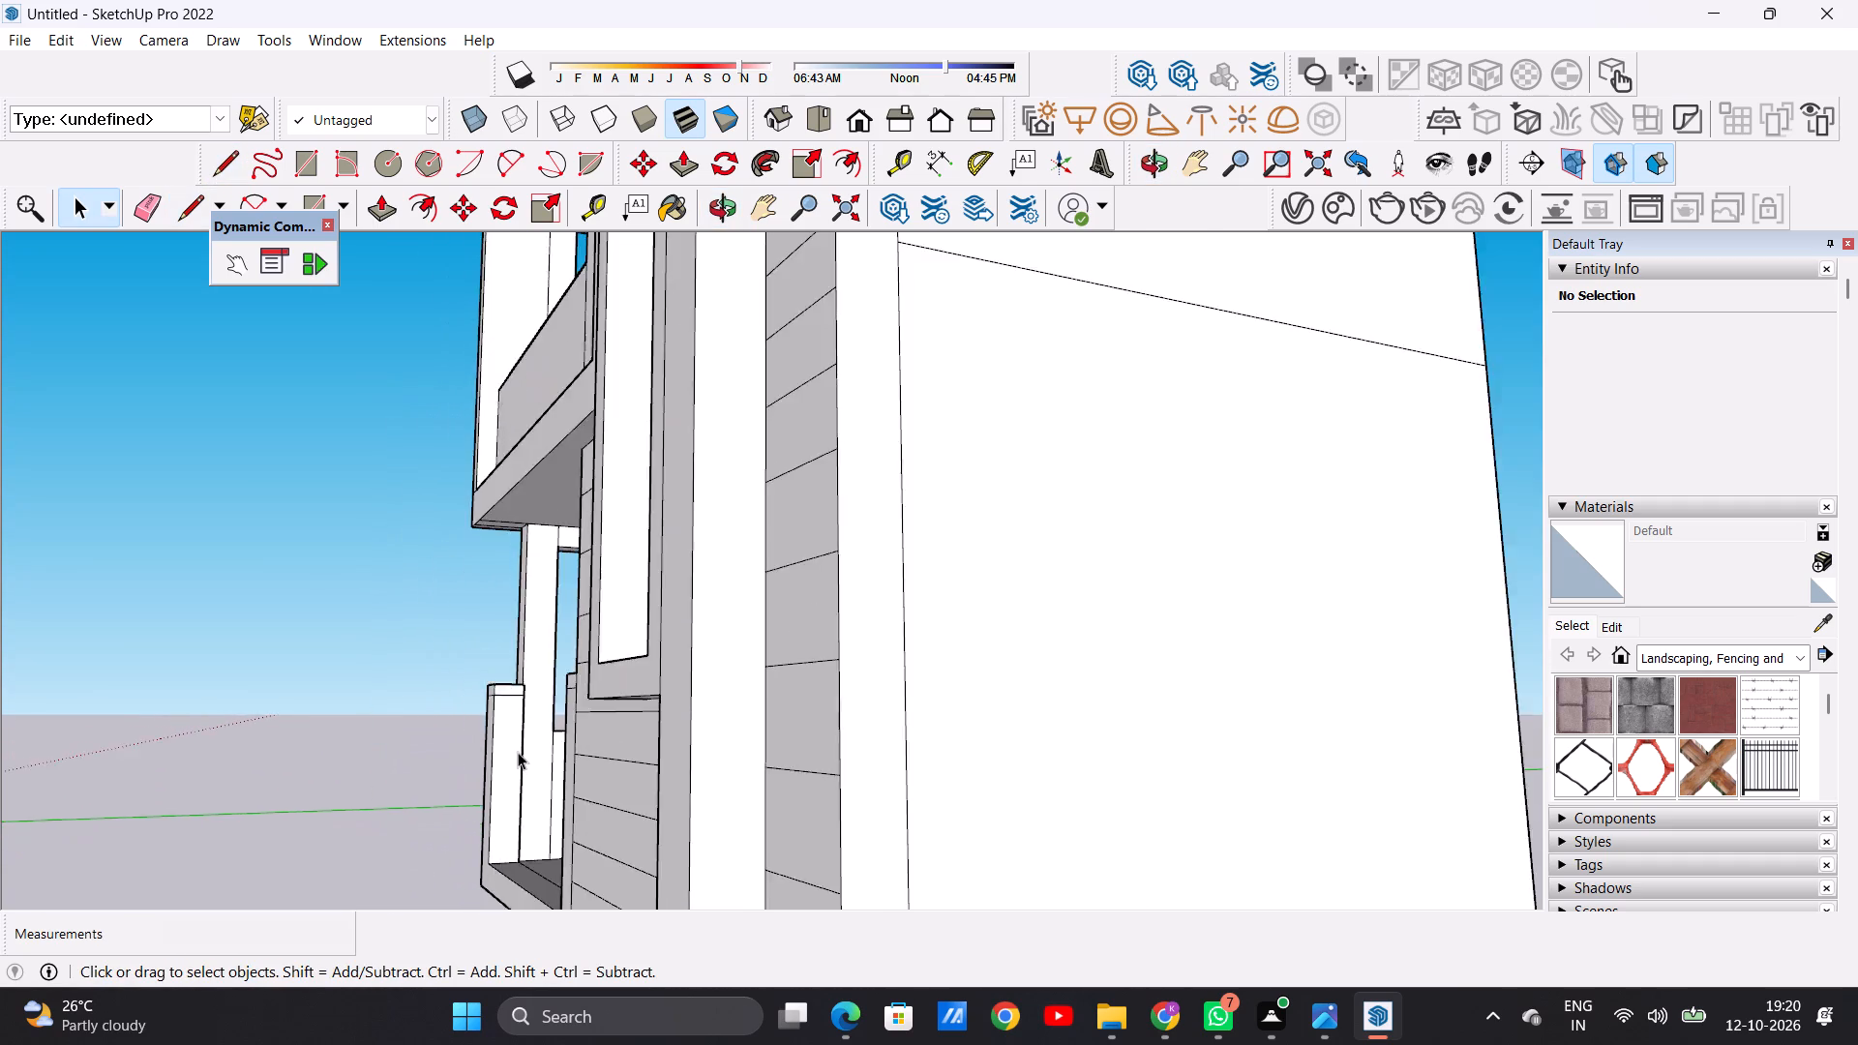
{"action": "scroll", "coordinate": [518, 752], "scroll_direction": "down", "scroll_amount": 7}
{"action": "middle_click_drag", "start_coordinate": [500, 761], "coordinate": [1092, 833]}
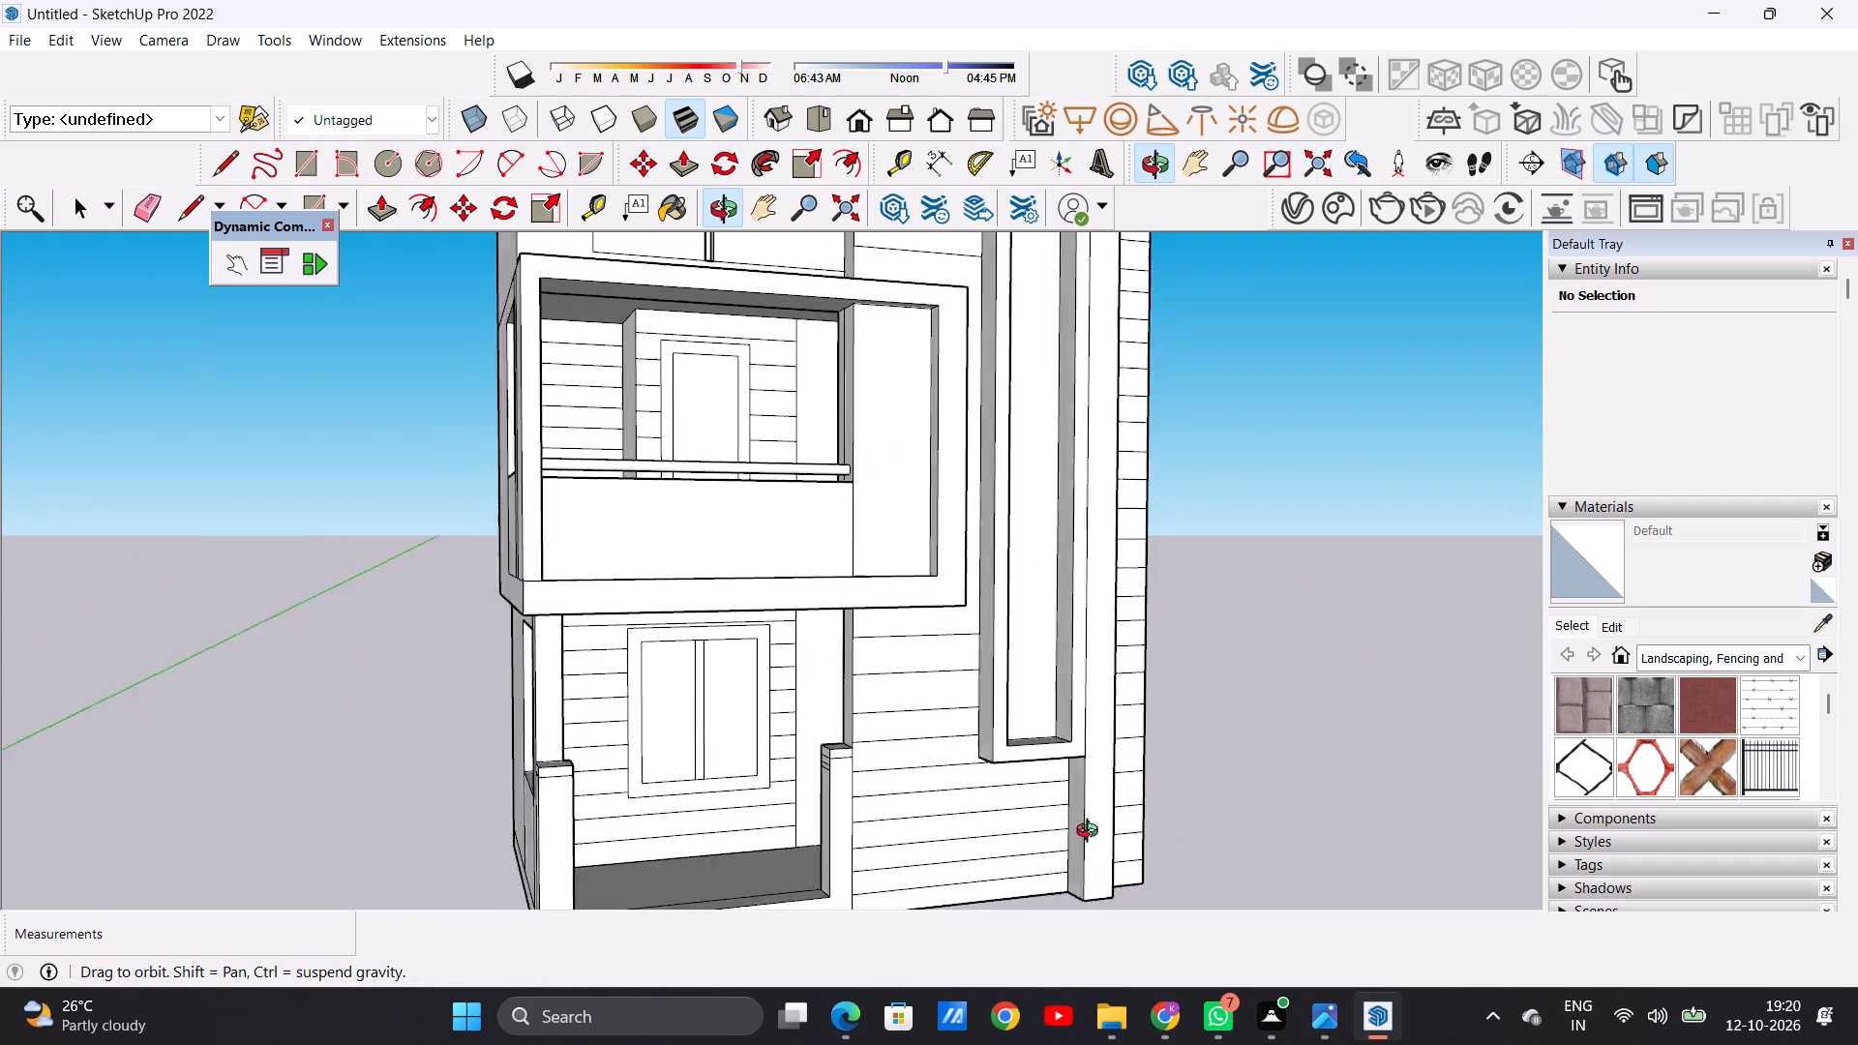
{"action": "middle_click_drag", "start_coordinate": [1092, 833], "coordinate": [899, 833]}
{"action": "scroll", "coordinate": [899, 833], "scroll_direction": "down", "scroll_amount": 6}
{"action": "middle_click_drag", "start_coordinate": [731, 827], "coordinate": [579, 827]}
{"action": "scroll", "coordinate": [674, 796], "scroll_direction": "up", "scroll_amount": 2}
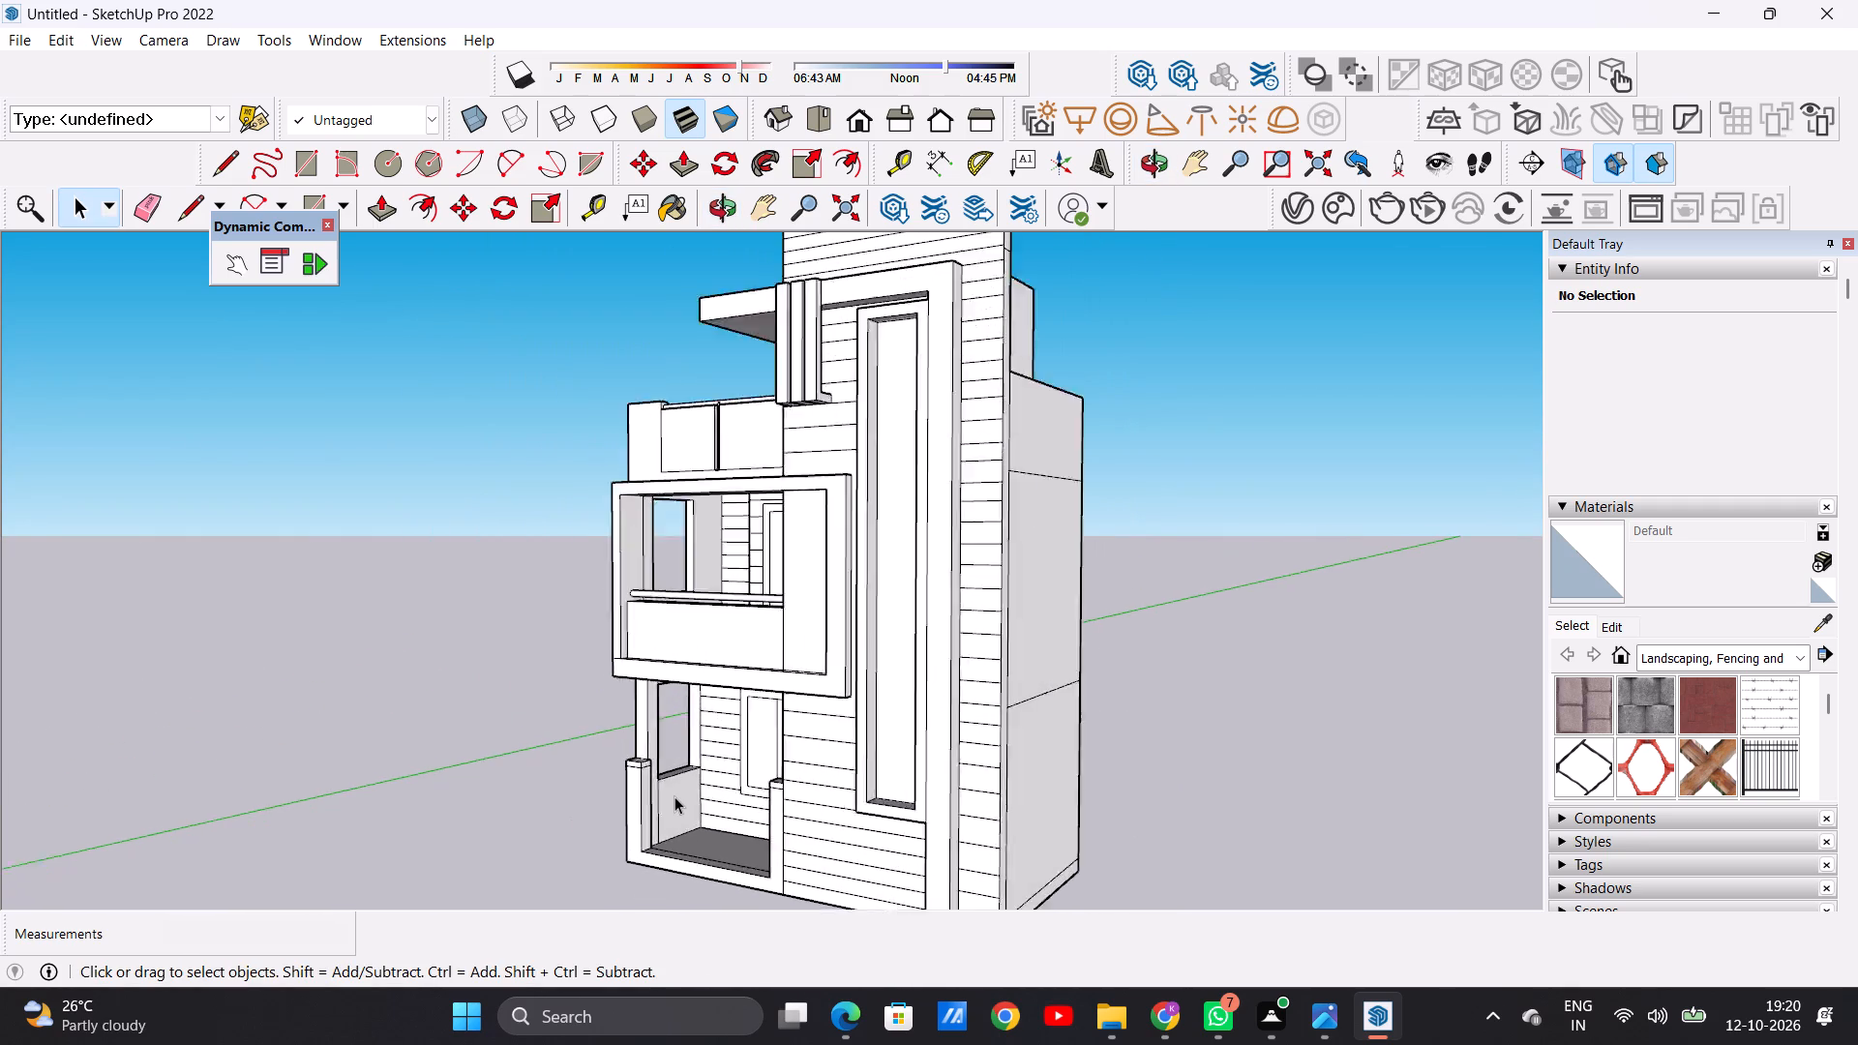
Draw two vertical lines about 4' 4 11/16" long on the siding-side porch post's inner face, from its lowest horizontal line to the base.
{"action": "scroll", "coordinate": [674, 796], "scroll_direction": "up", "scroll_amount": 5}
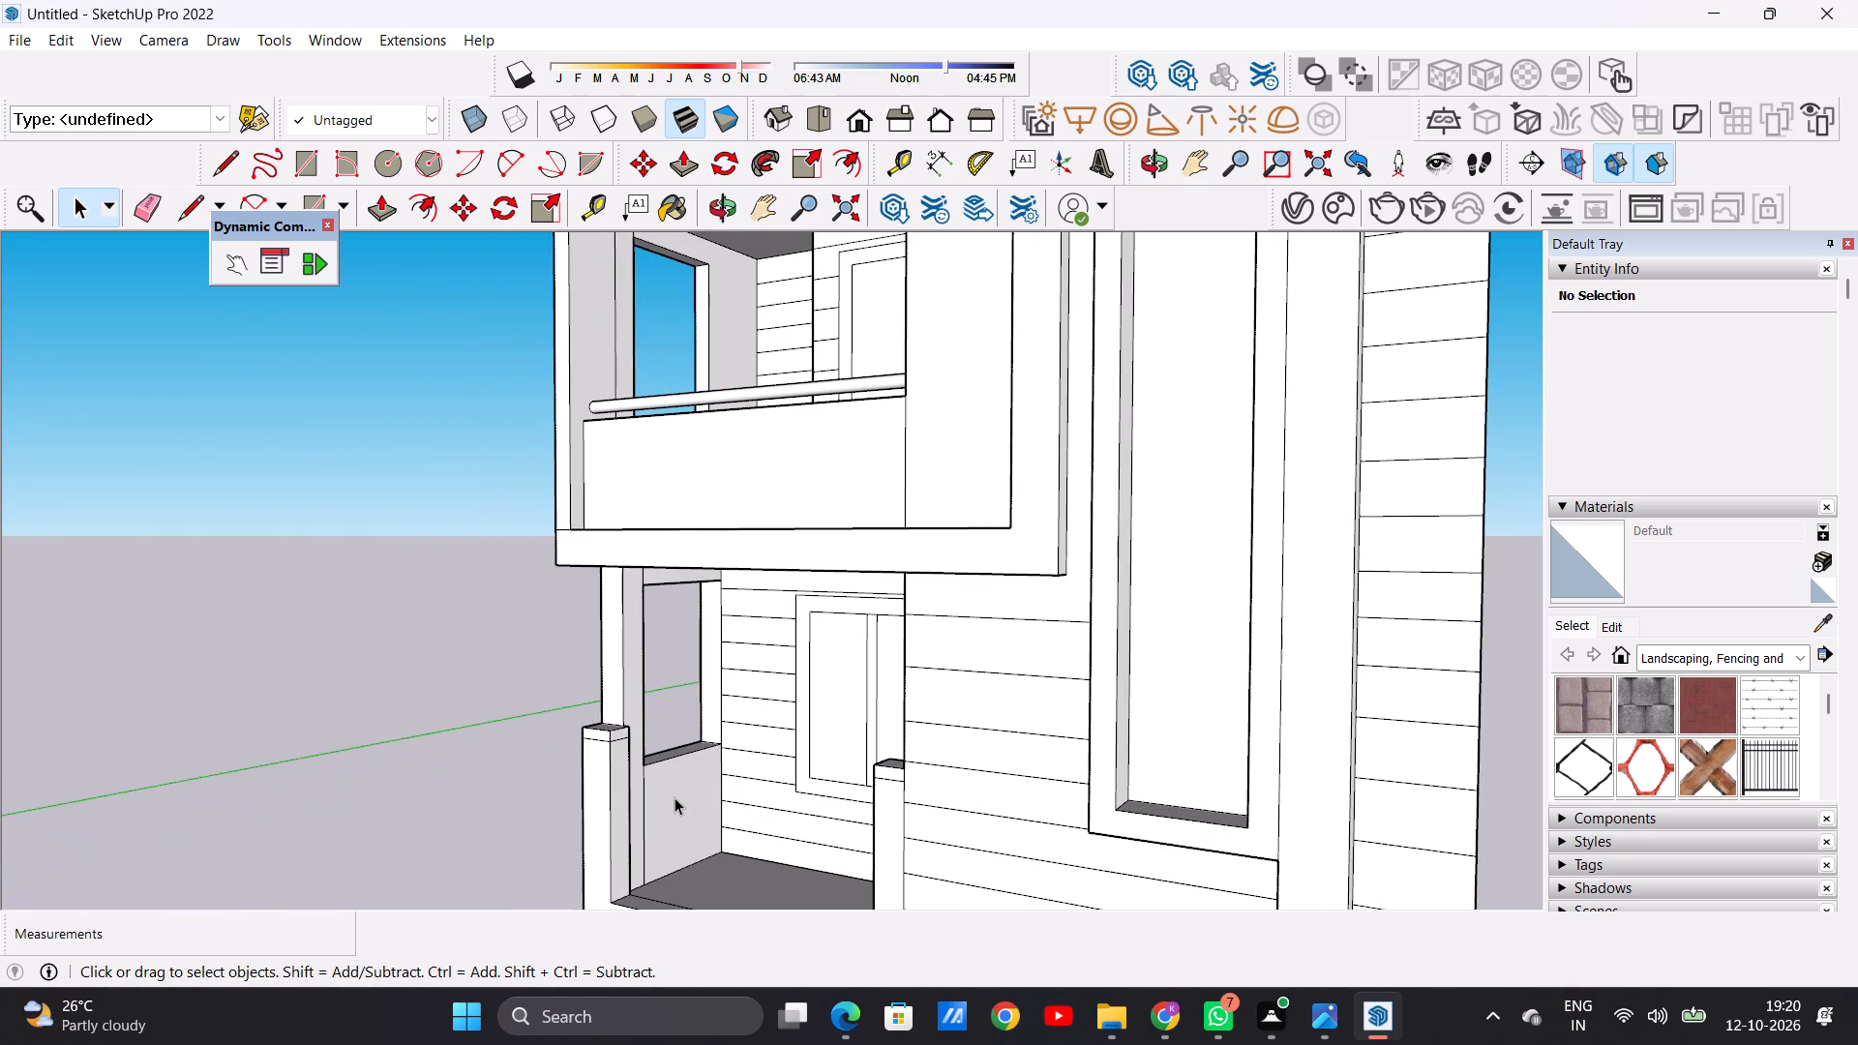
{"action": "scroll", "coordinate": [676, 794], "scroll_direction": "down", "scroll_amount": 8}
{"action": "middle_click_drag", "start_coordinate": [648, 789], "coordinate": [936, 848]}
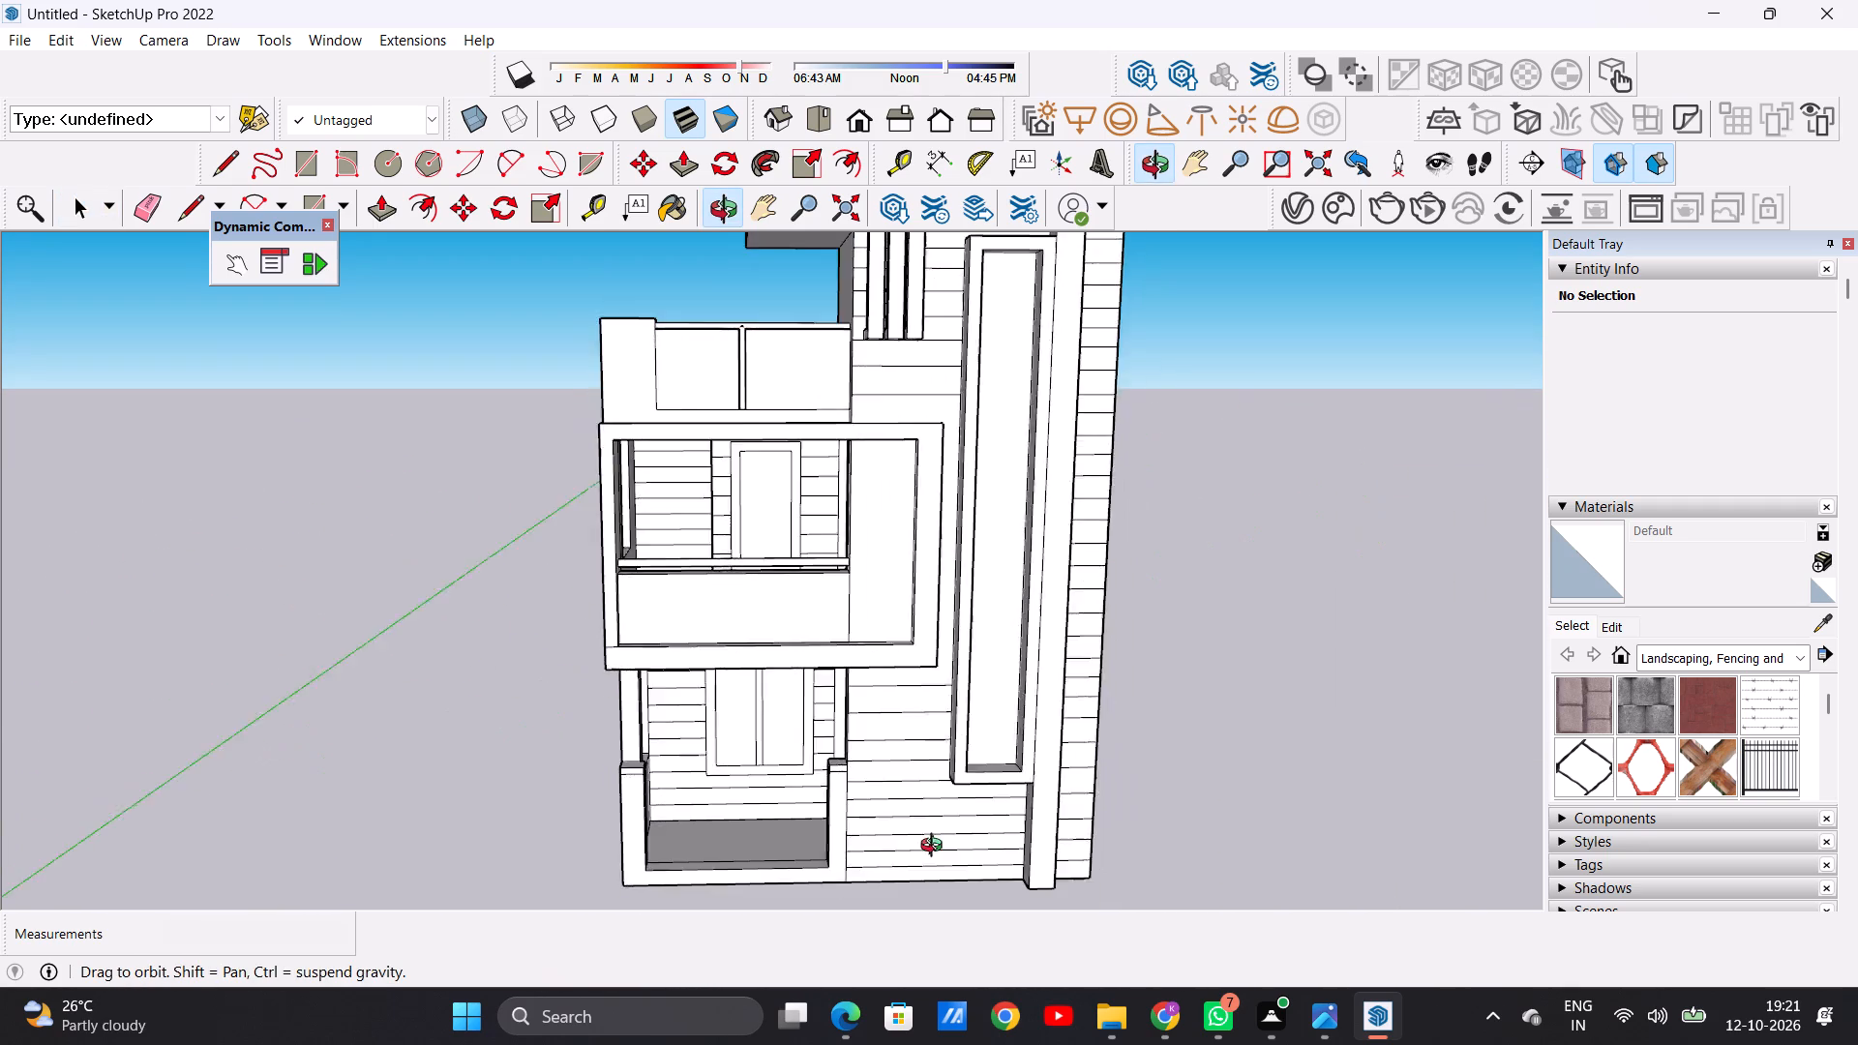
{"action": "middle_click_drag", "start_coordinate": [936, 848], "coordinate": [1280, 834]}
{"action": "scroll", "coordinate": [864, 871], "scroll_direction": "up", "scroll_amount": 12}
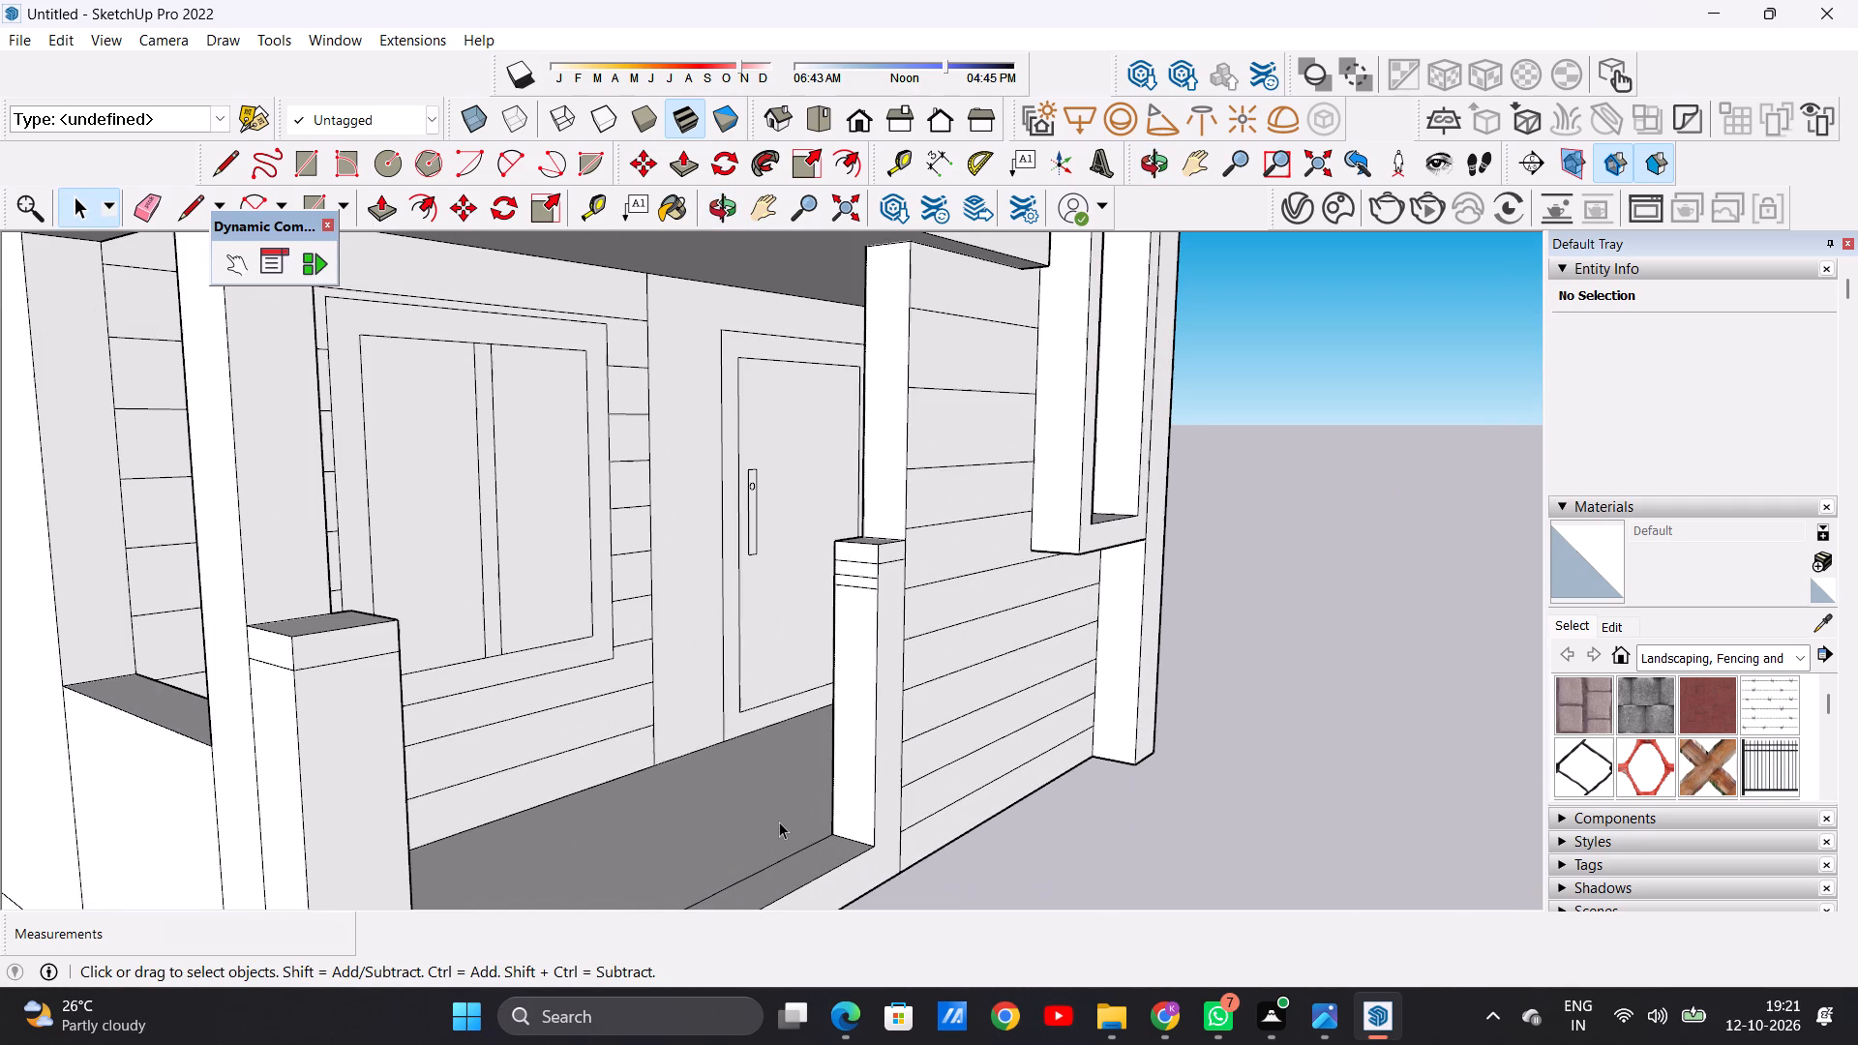
{"action": "scroll", "coordinate": [779, 821], "scroll_direction": "down", "scroll_amount": 2}
{"action": "middle_click_drag", "start_coordinate": [826, 809], "coordinate": [910, 838]}
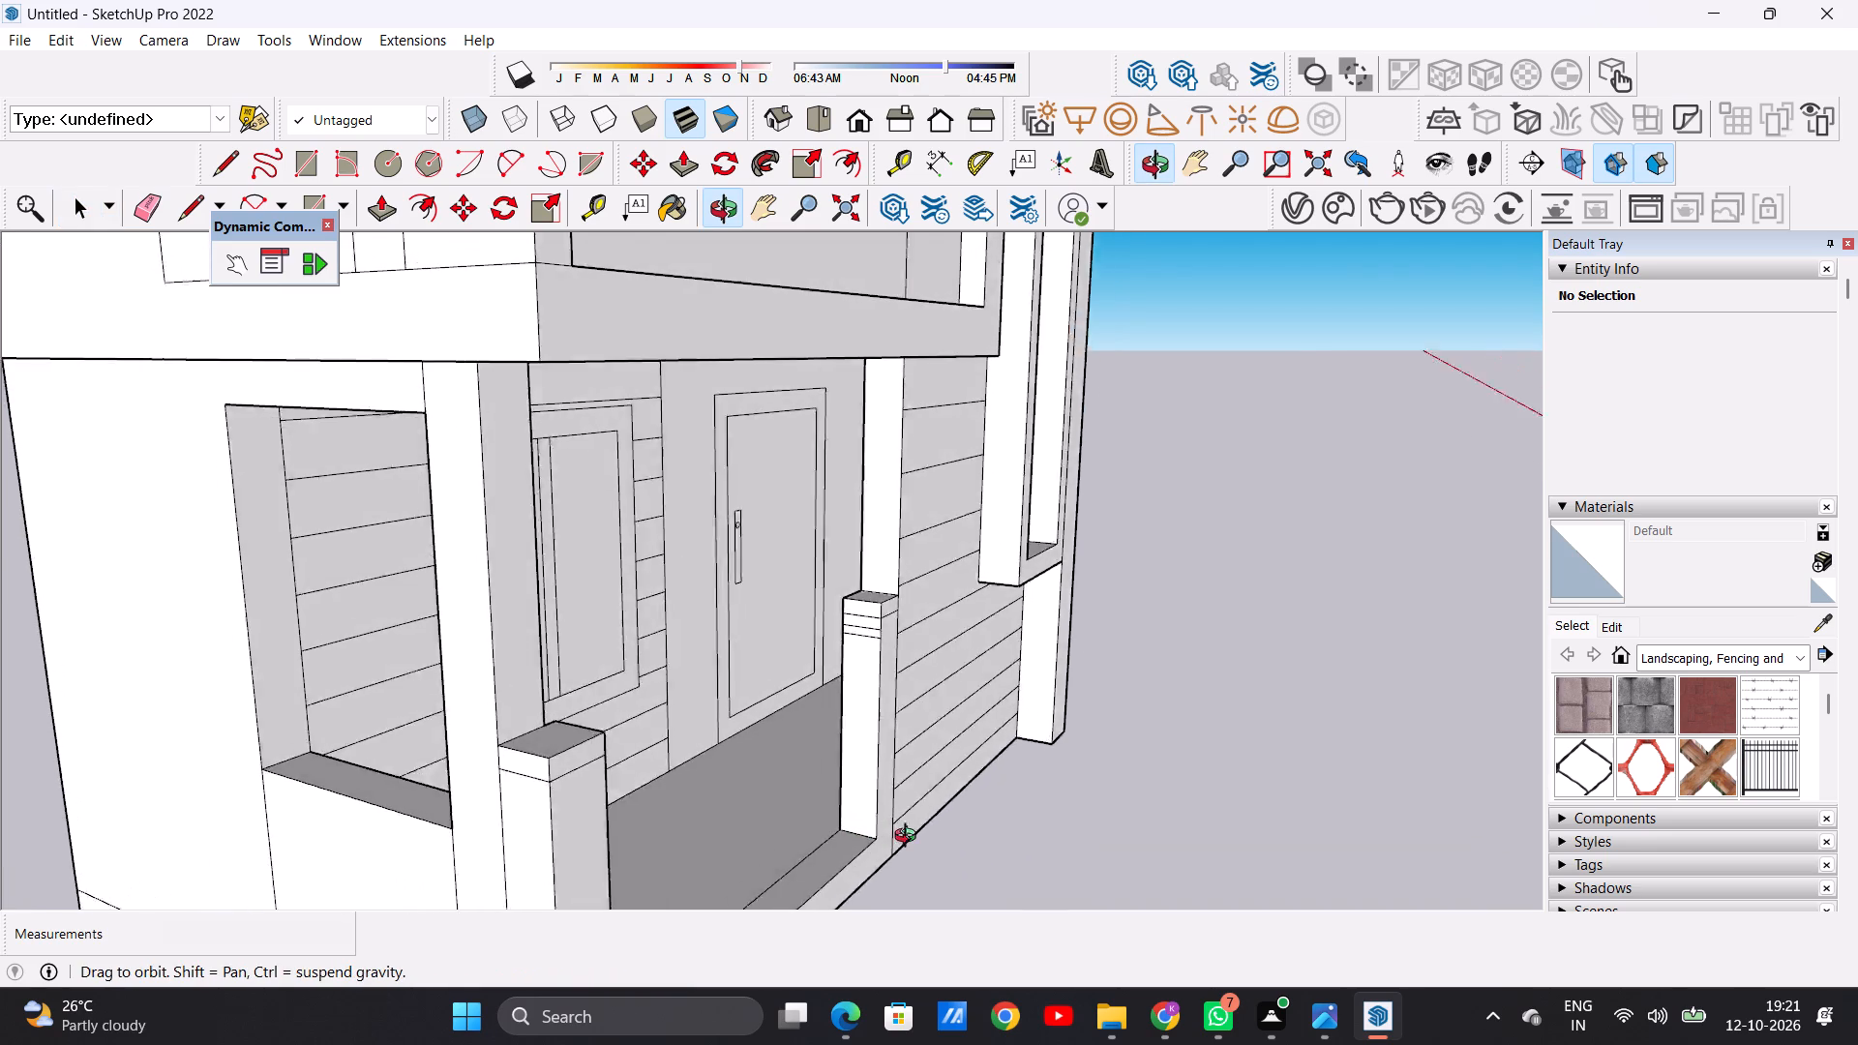
{"action": "middle_click_drag", "start_coordinate": [910, 838], "coordinate": [927, 838]}
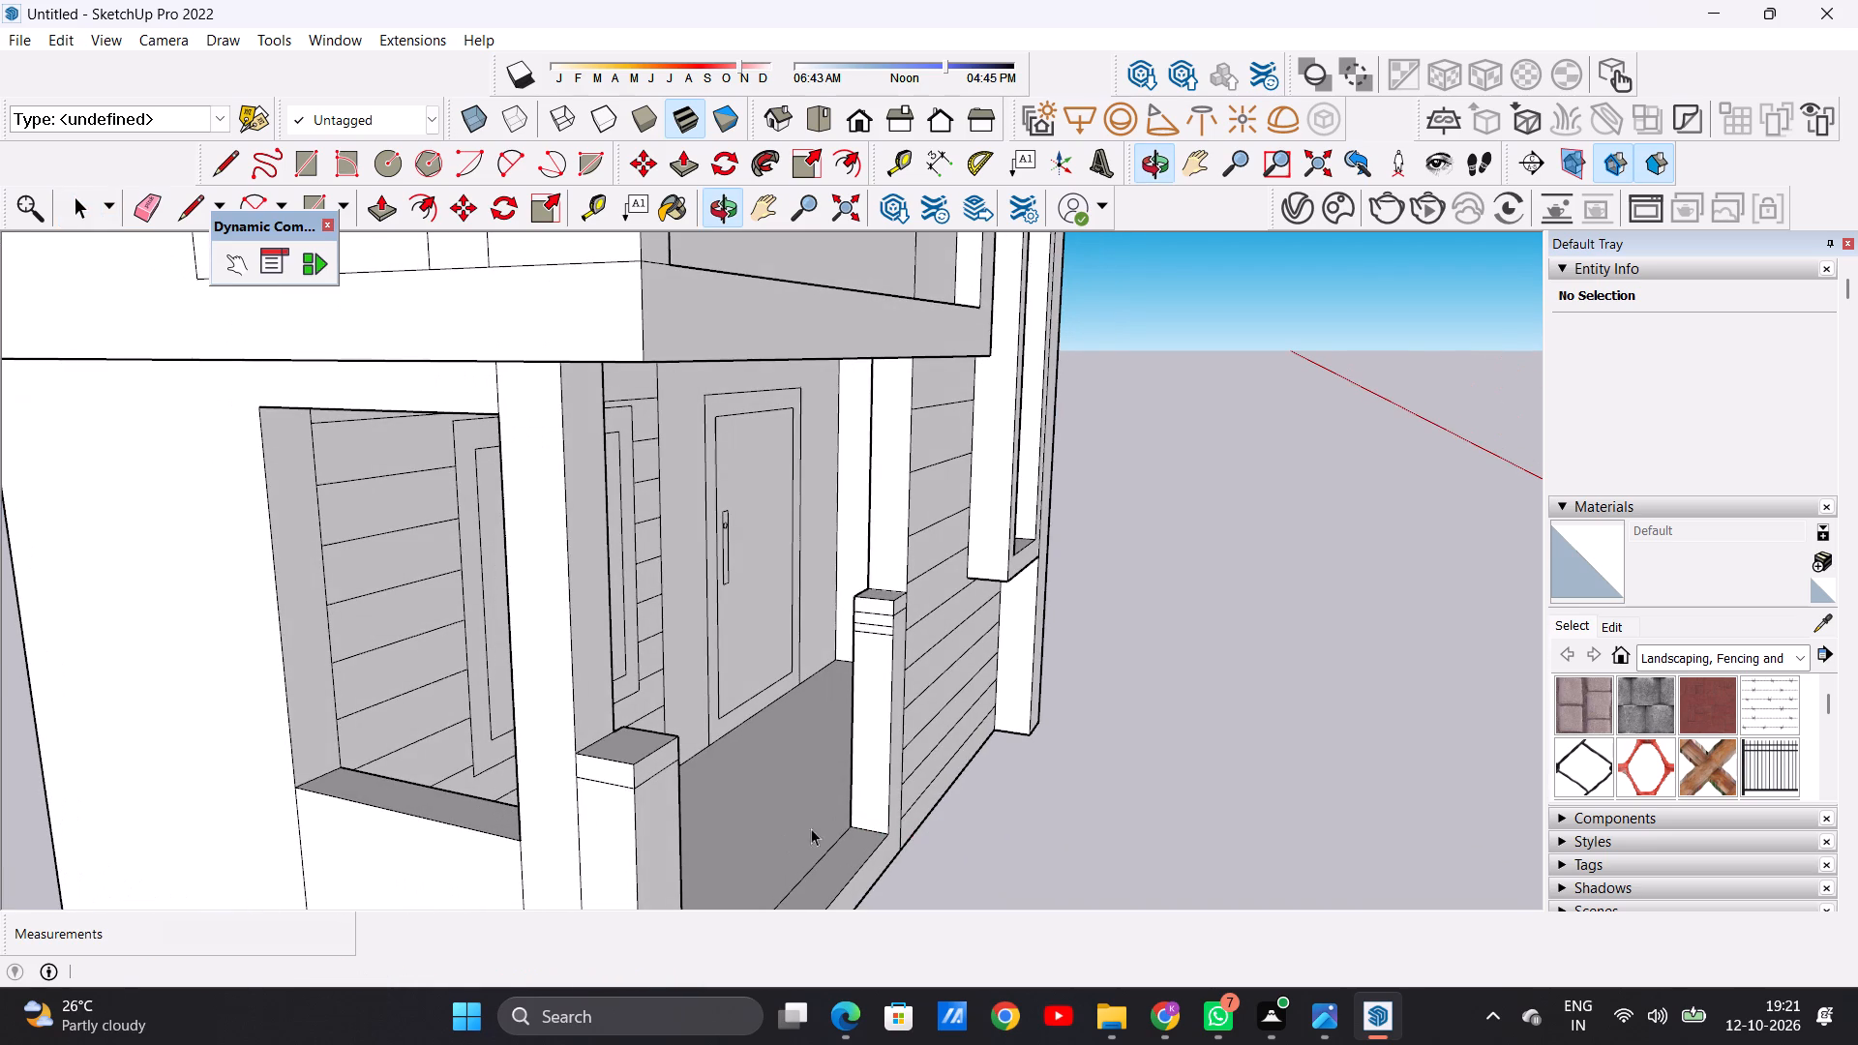
{"action": "scroll", "coordinate": [891, 827], "scroll_direction": "up", "scroll_amount": 6}
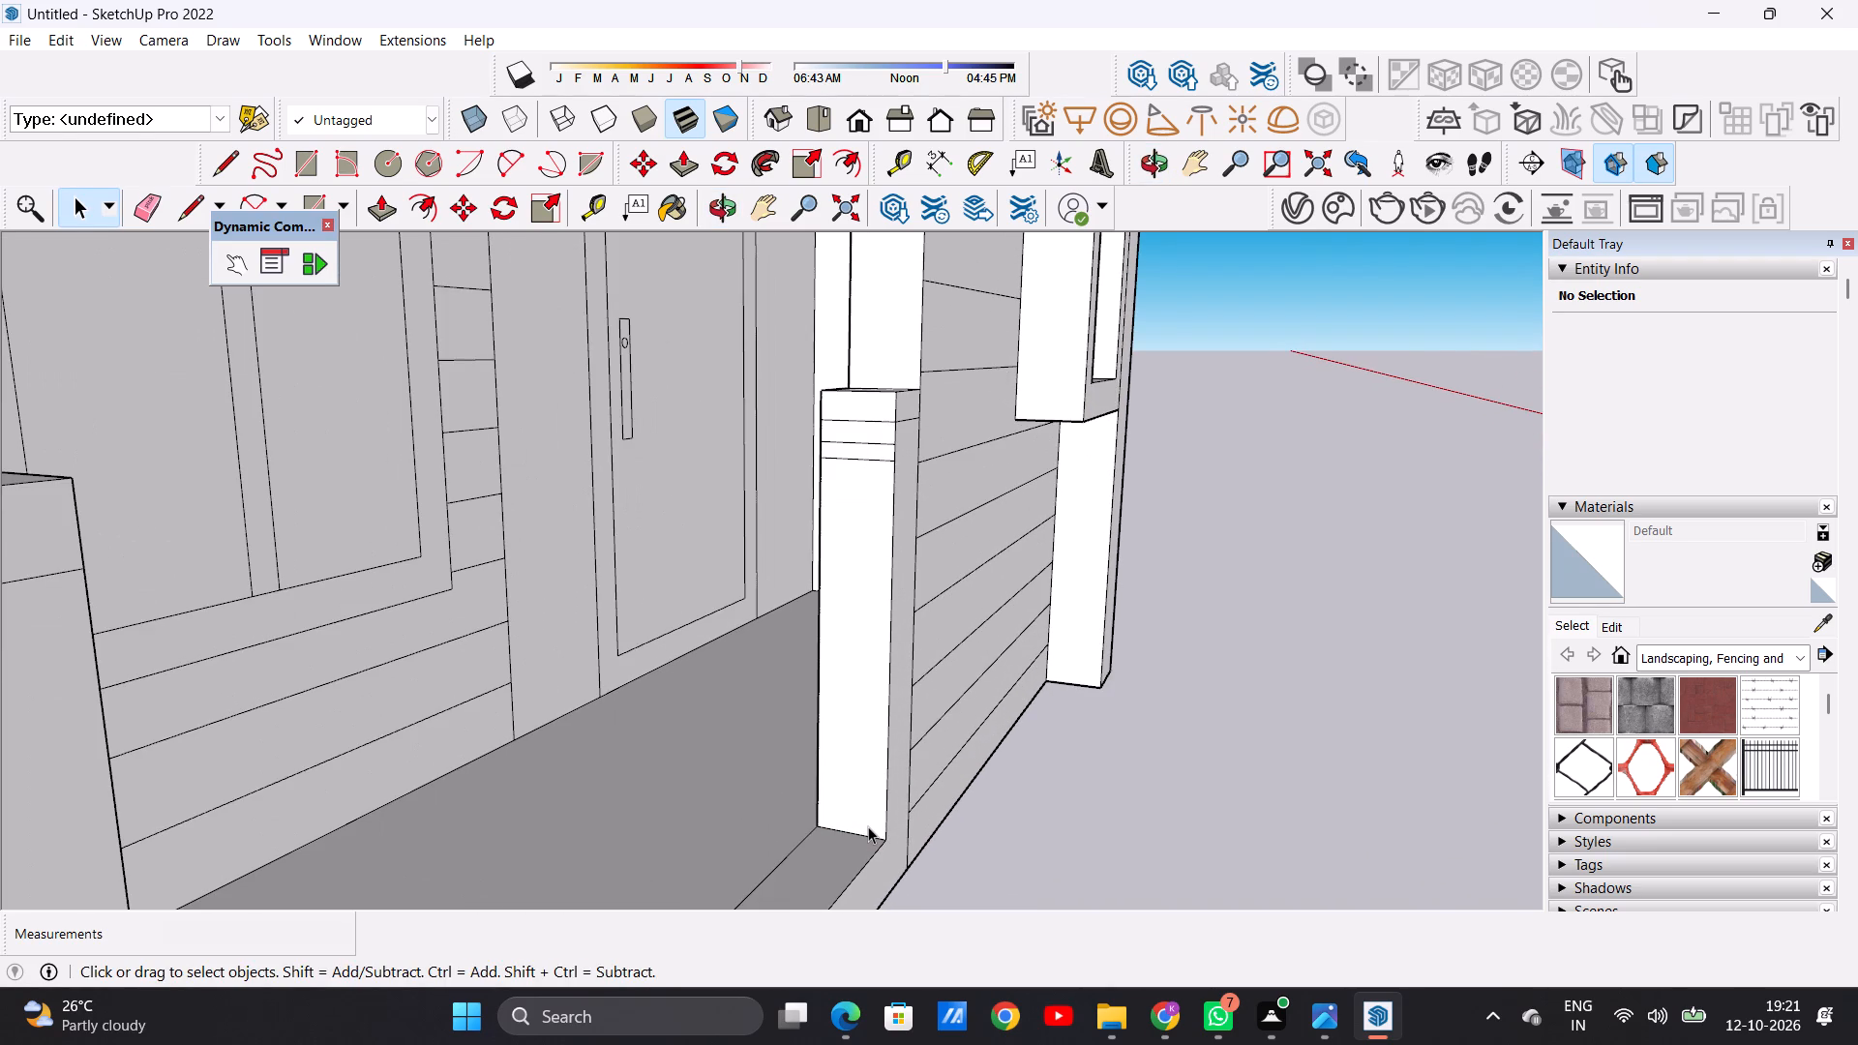
{"action": "key", "text": "l"}
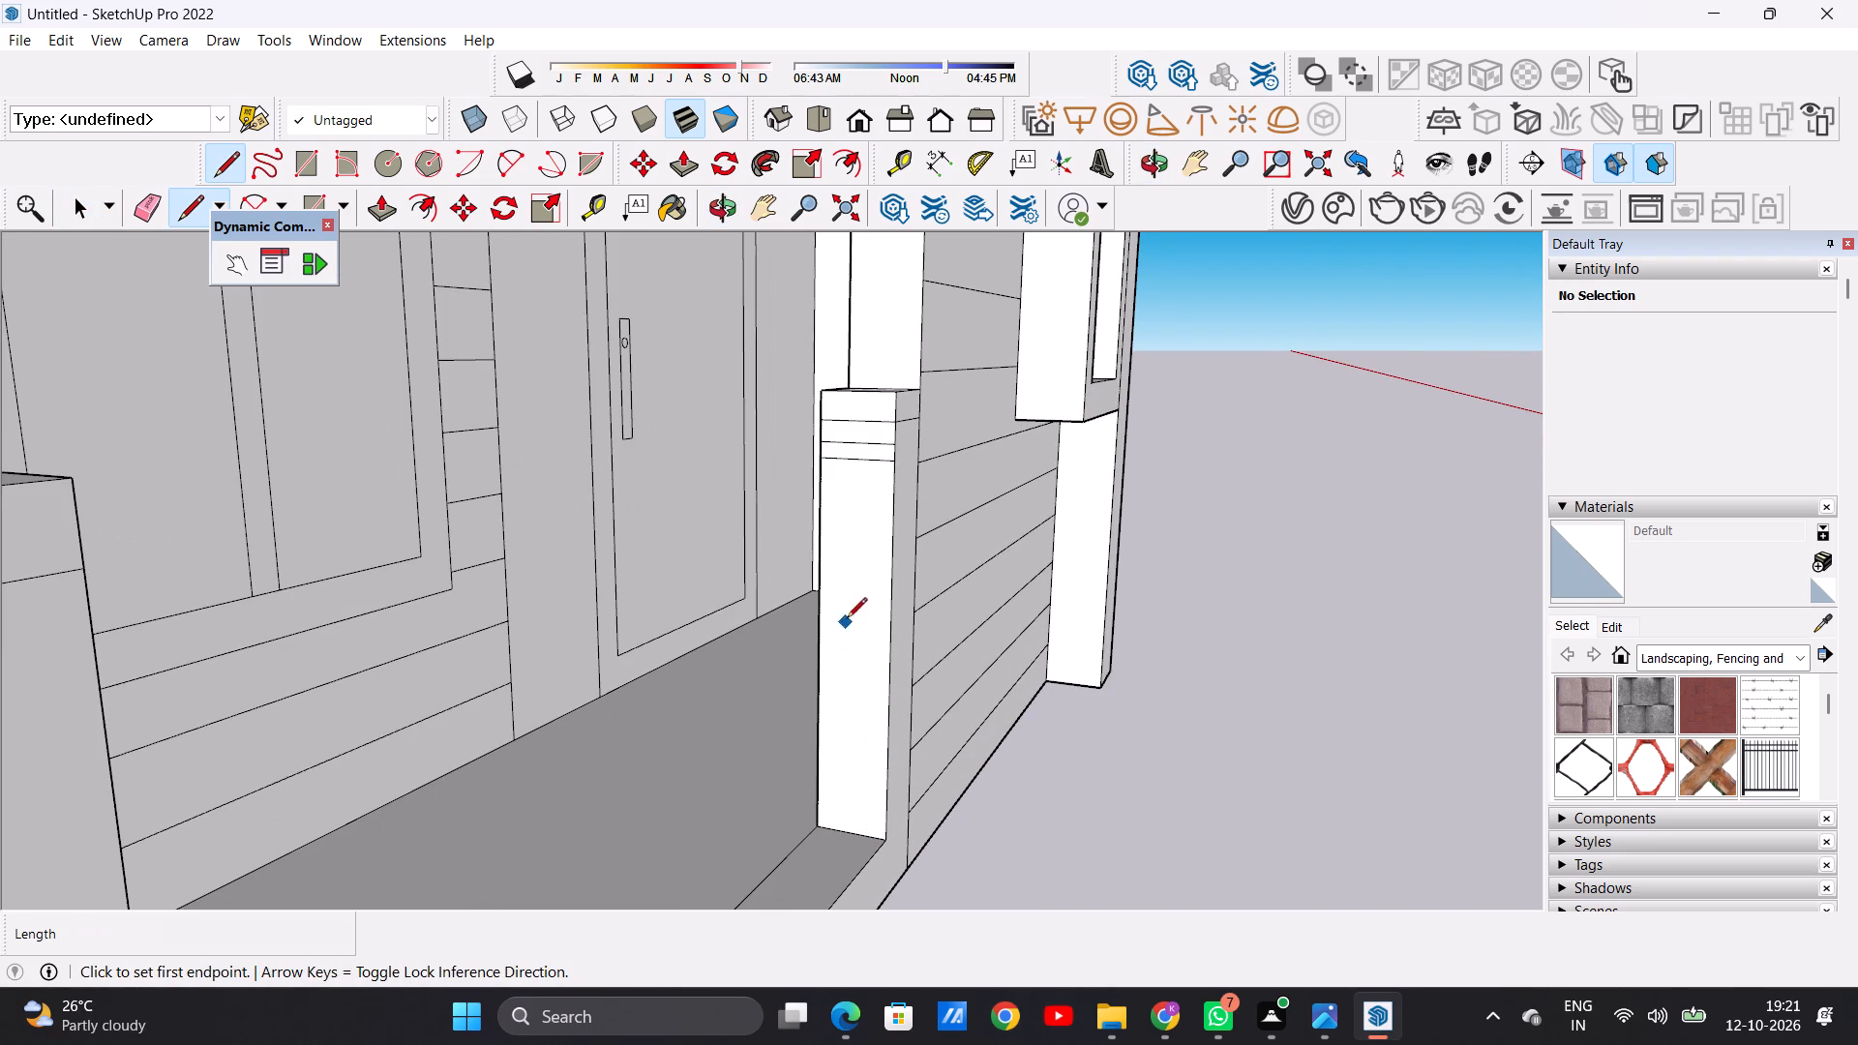
{"action": "left_click", "coordinate": [843, 458]}
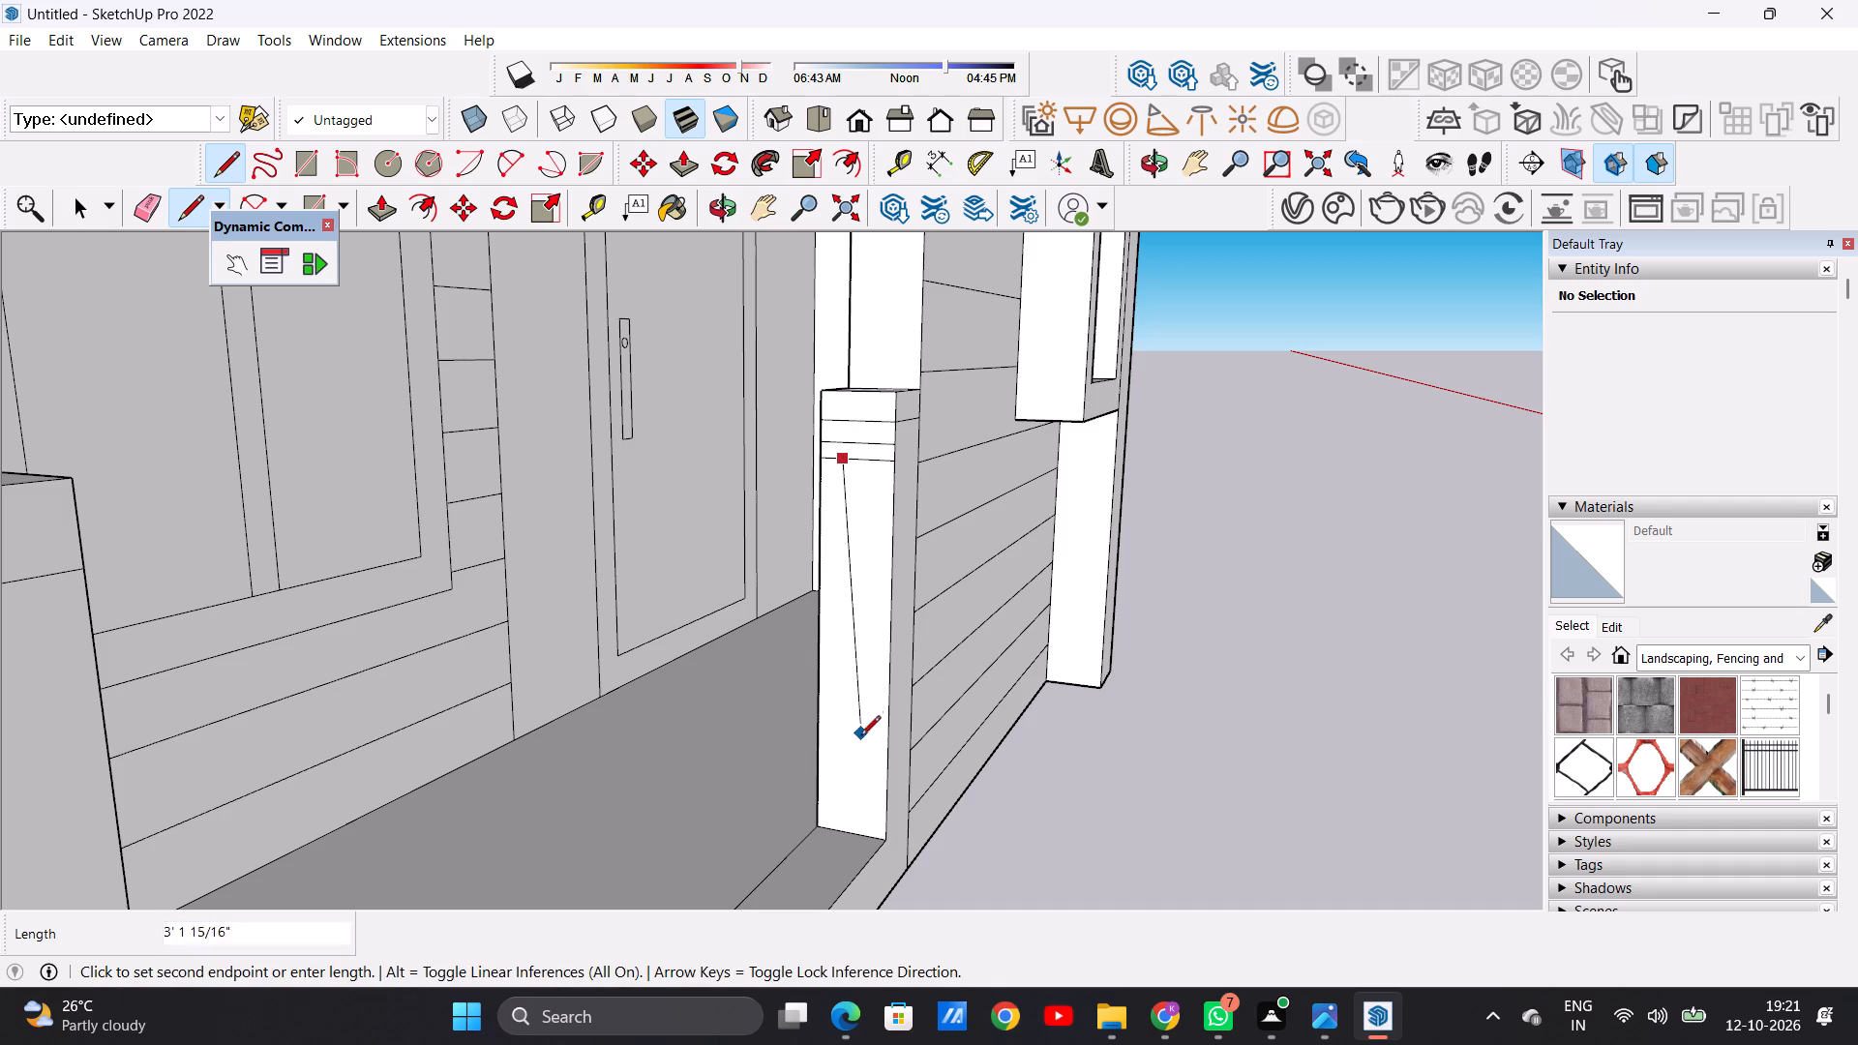
{"action": "left_click", "coordinate": [841, 828]}
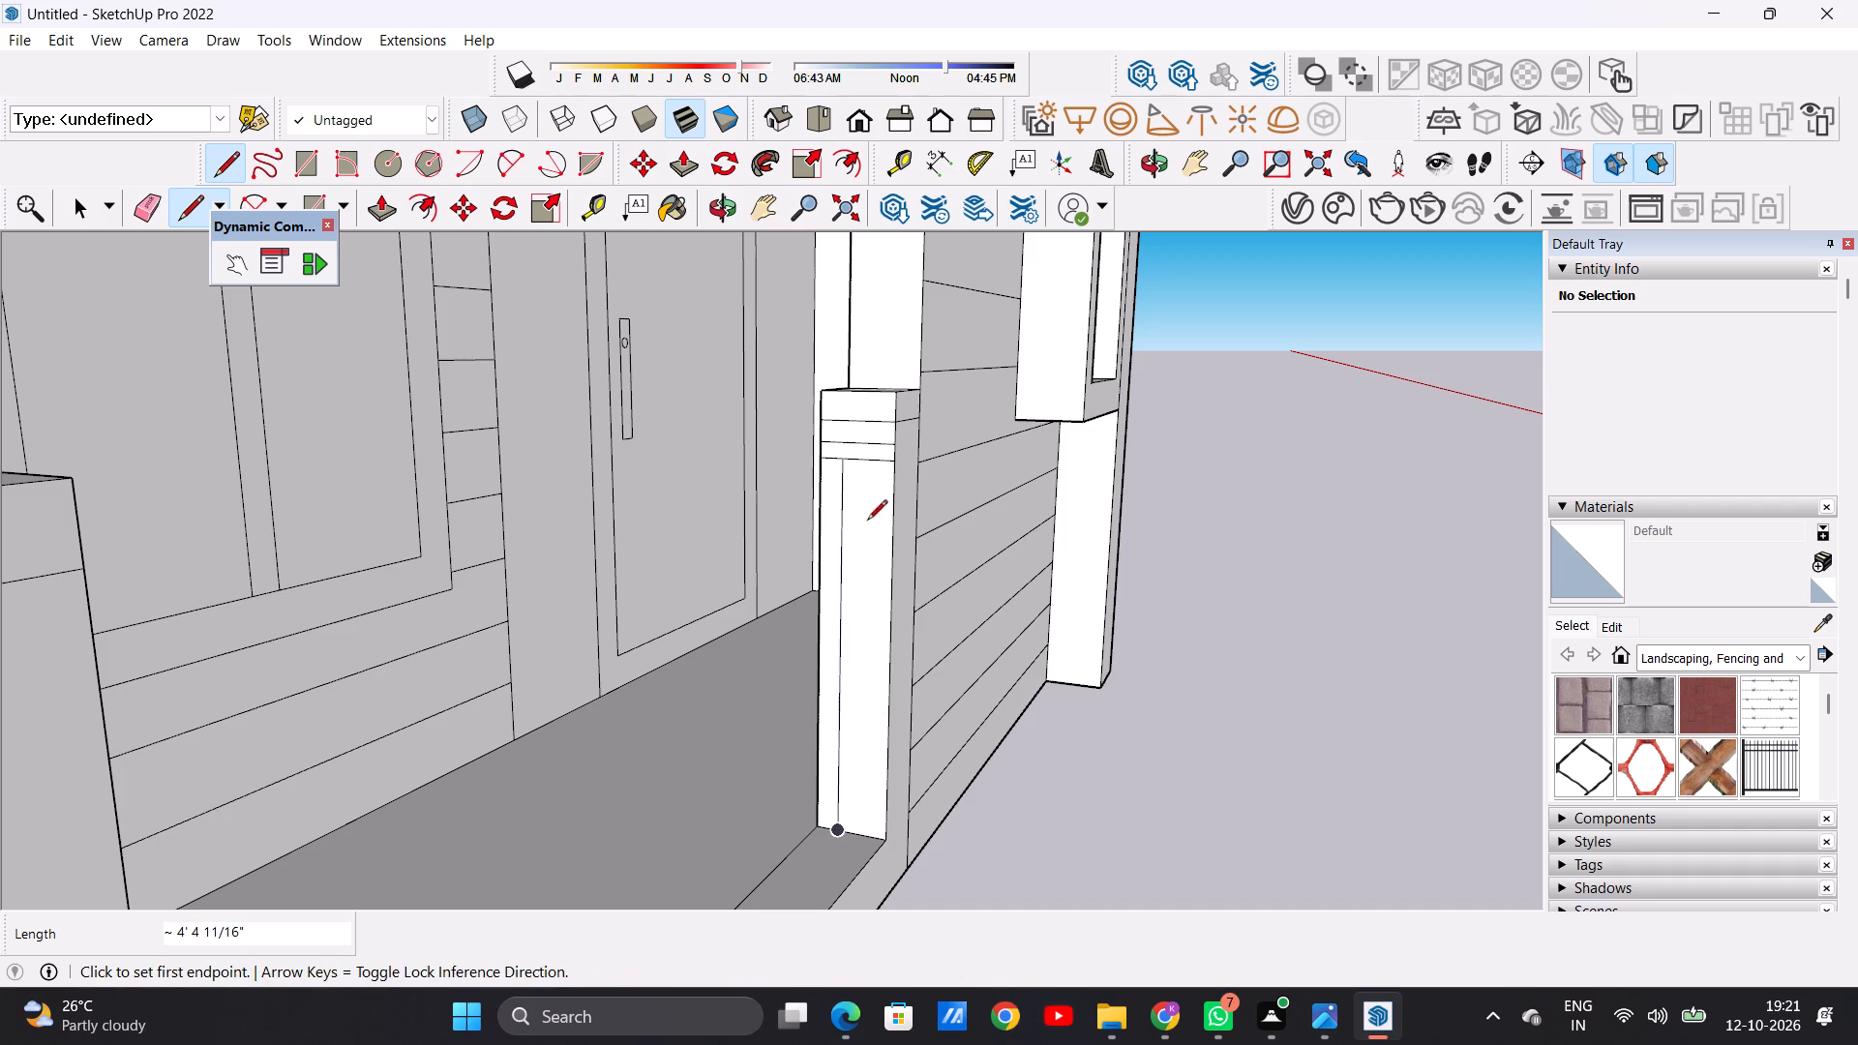
{"action": "left_click", "coordinate": [867, 461]}
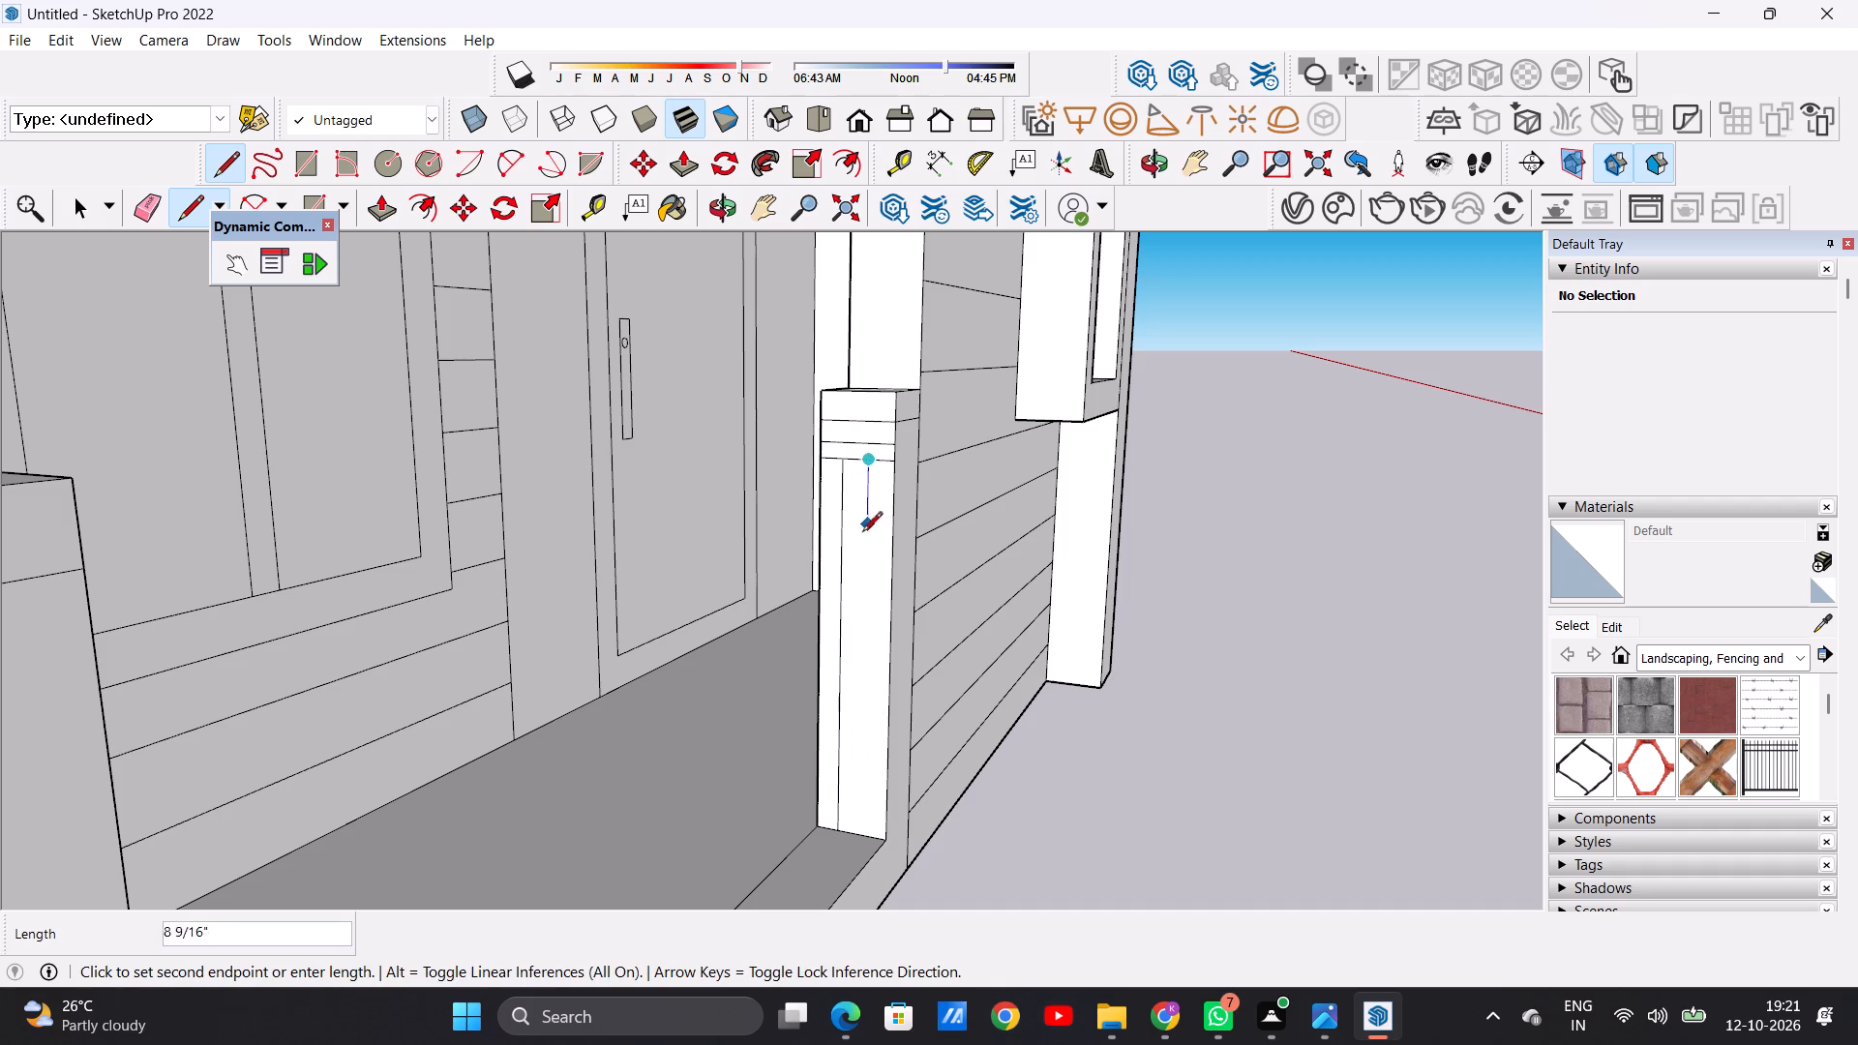
{"action": "left_click", "coordinate": [871, 832]}
{"action": "key", "text": "space"}
Examine the porch opening, its two posts and the front sill from the side, front and above.
{"action": "scroll", "coordinate": [839, 730], "scroll_direction": "down", "scroll_amount": 6}
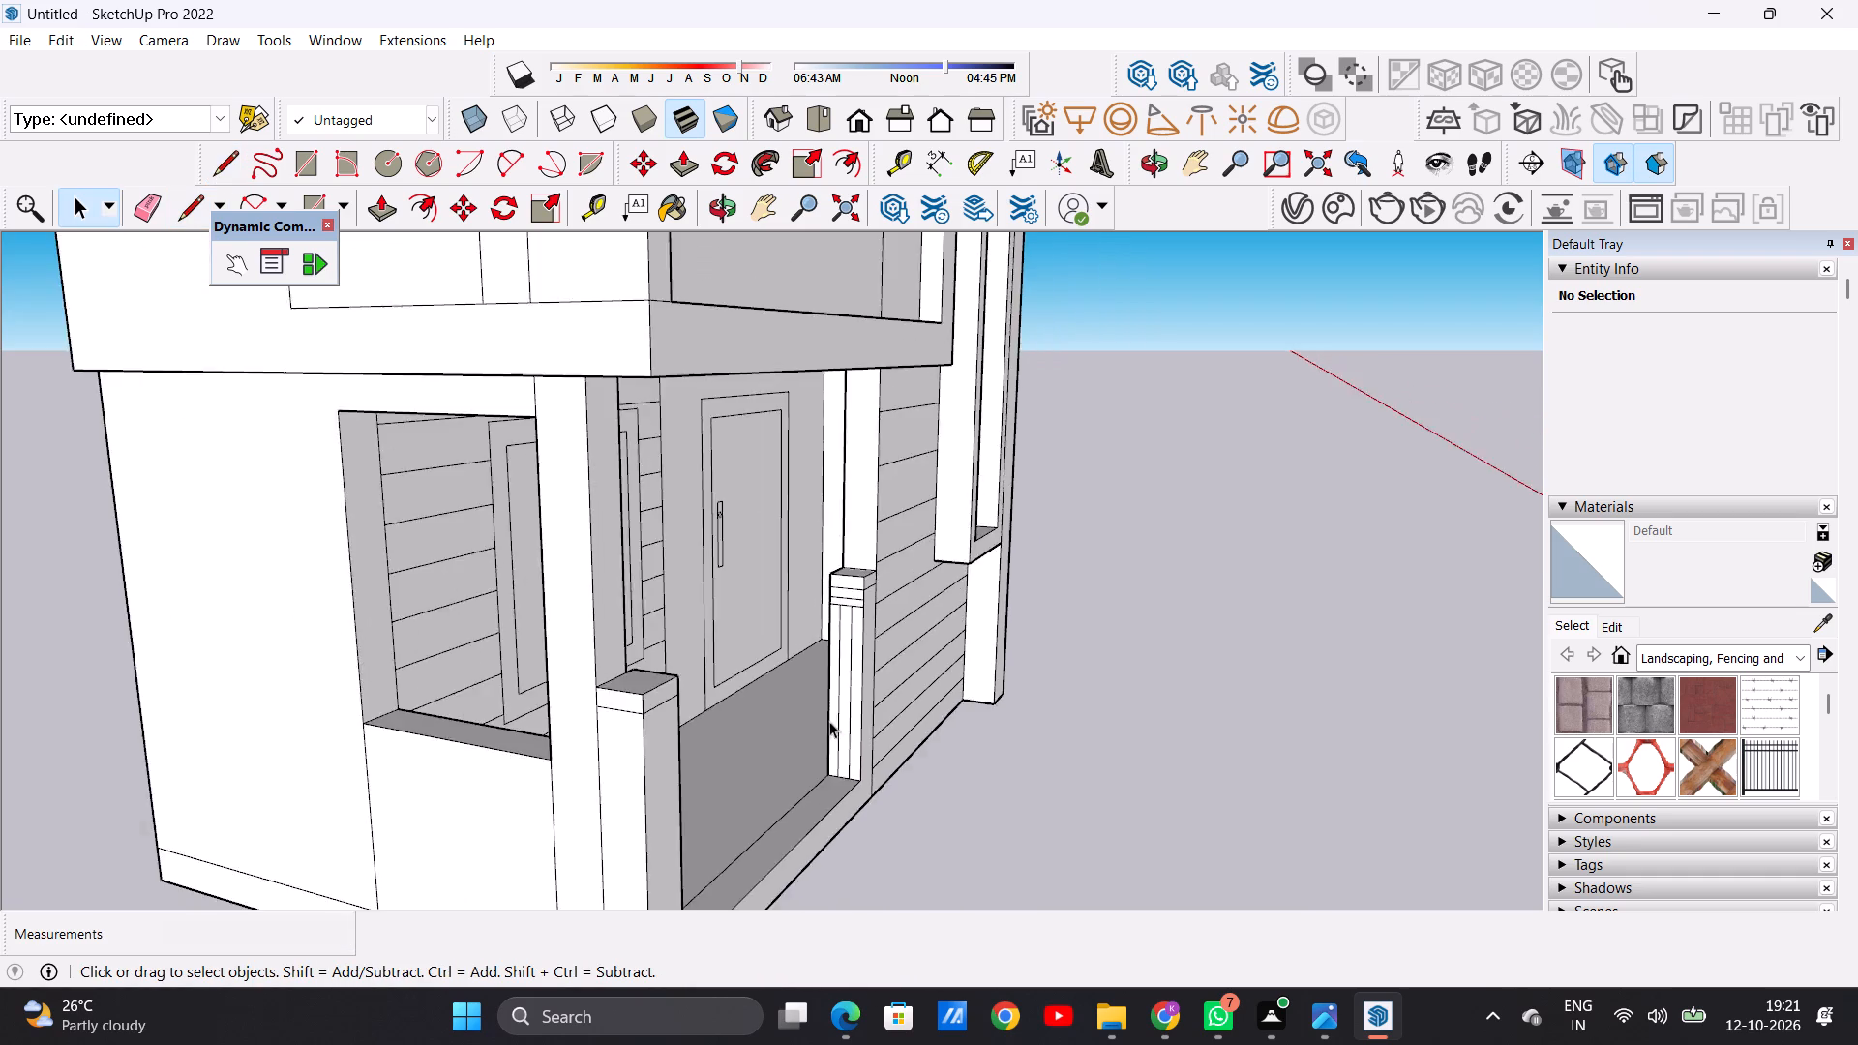
{"action": "scroll", "coordinate": [829, 721], "scroll_direction": "down", "scroll_amount": 5}
{"action": "middle_click_drag", "start_coordinate": [865, 742], "coordinate": [588, 757]}
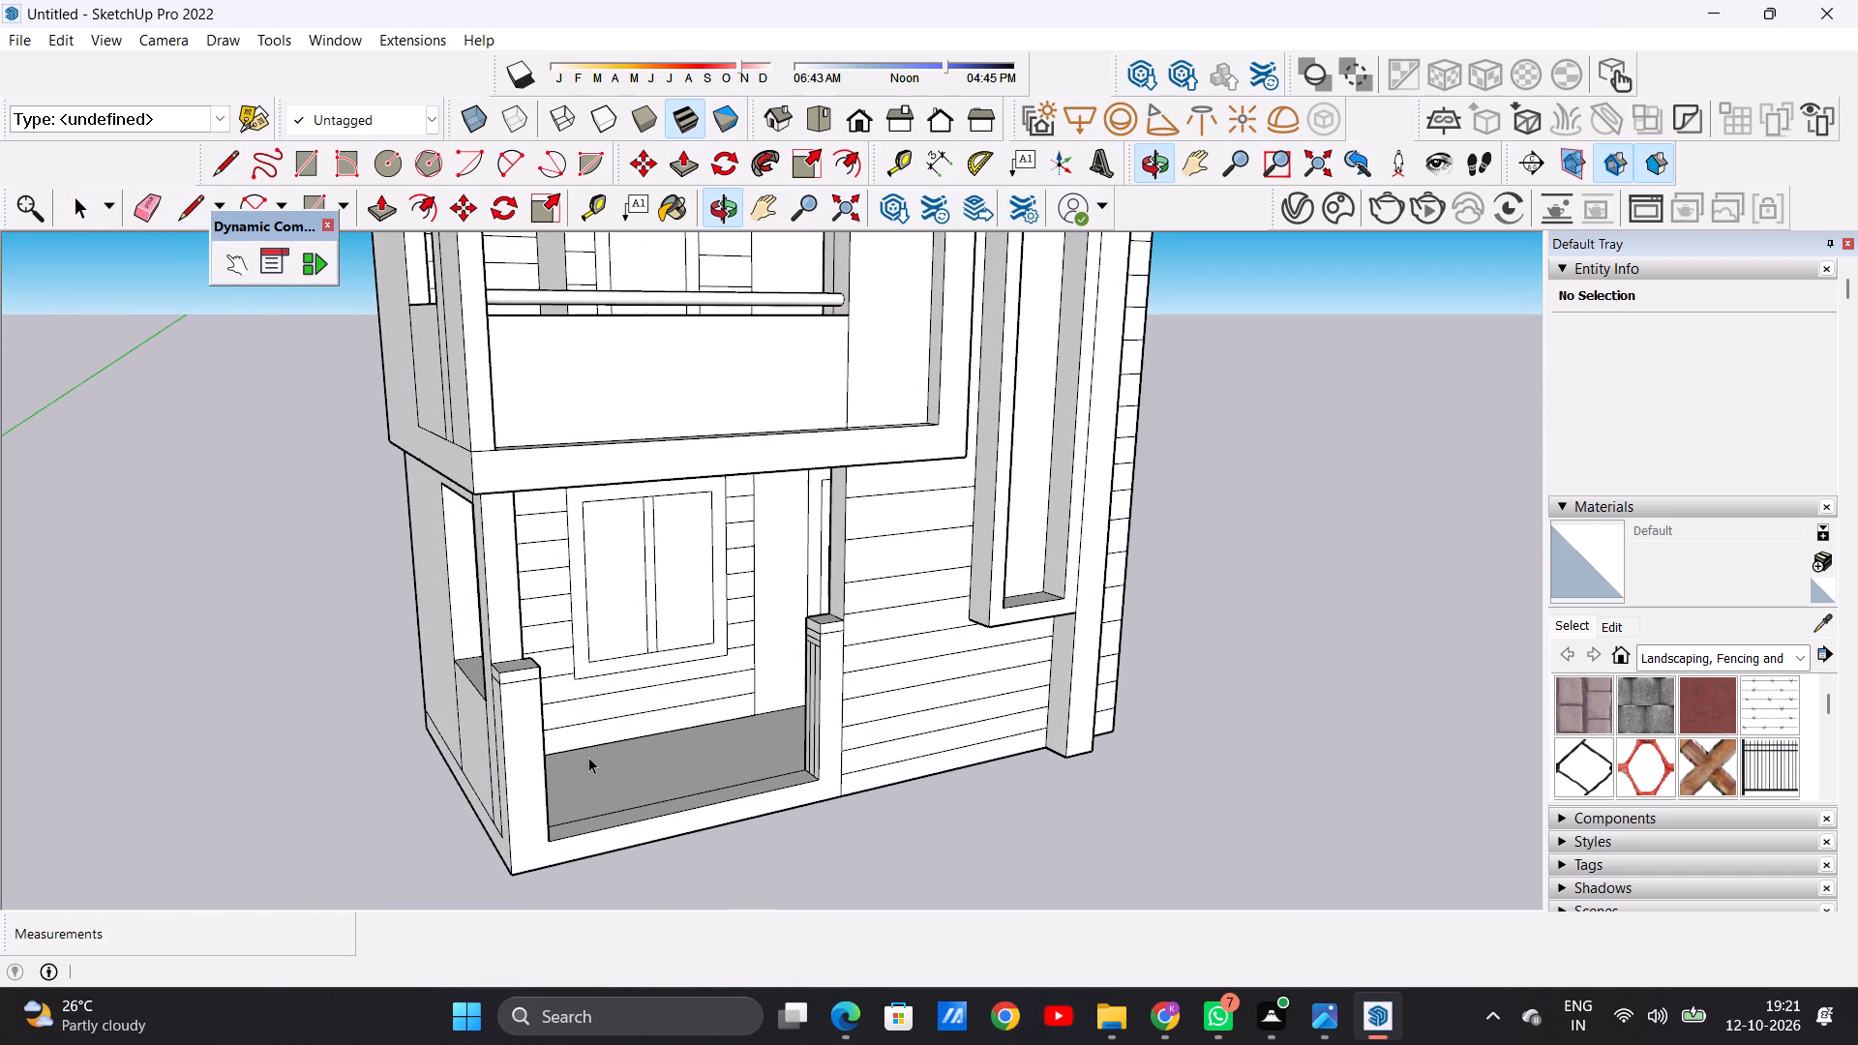
{"action": "scroll", "coordinate": [696, 752], "scroll_direction": "up", "scroll_amount": 7}
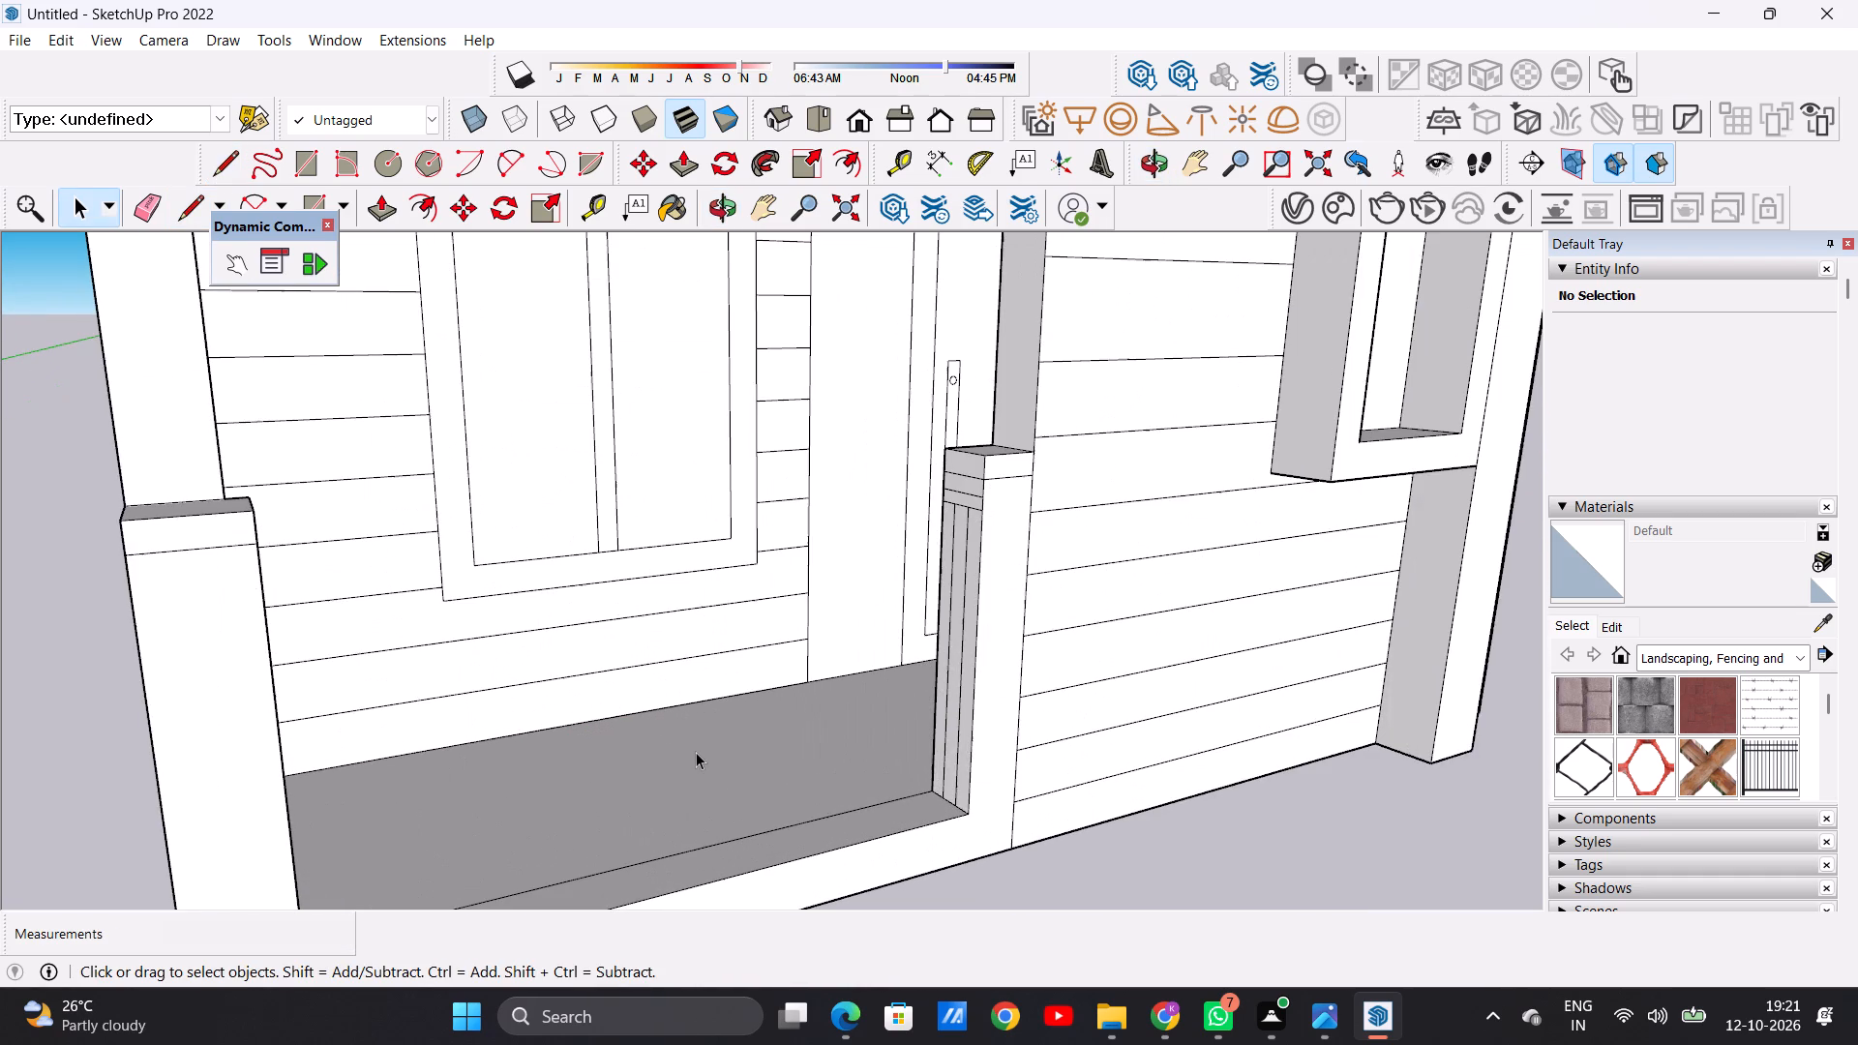
{"action": "scroll", "coordinate": [886, 712], "scroll_direction": "down", "scroll_amount": 7}
{"action": "middle_click_drag", "start_coordinate": [884, 788], "coordinate": [704, 824]}
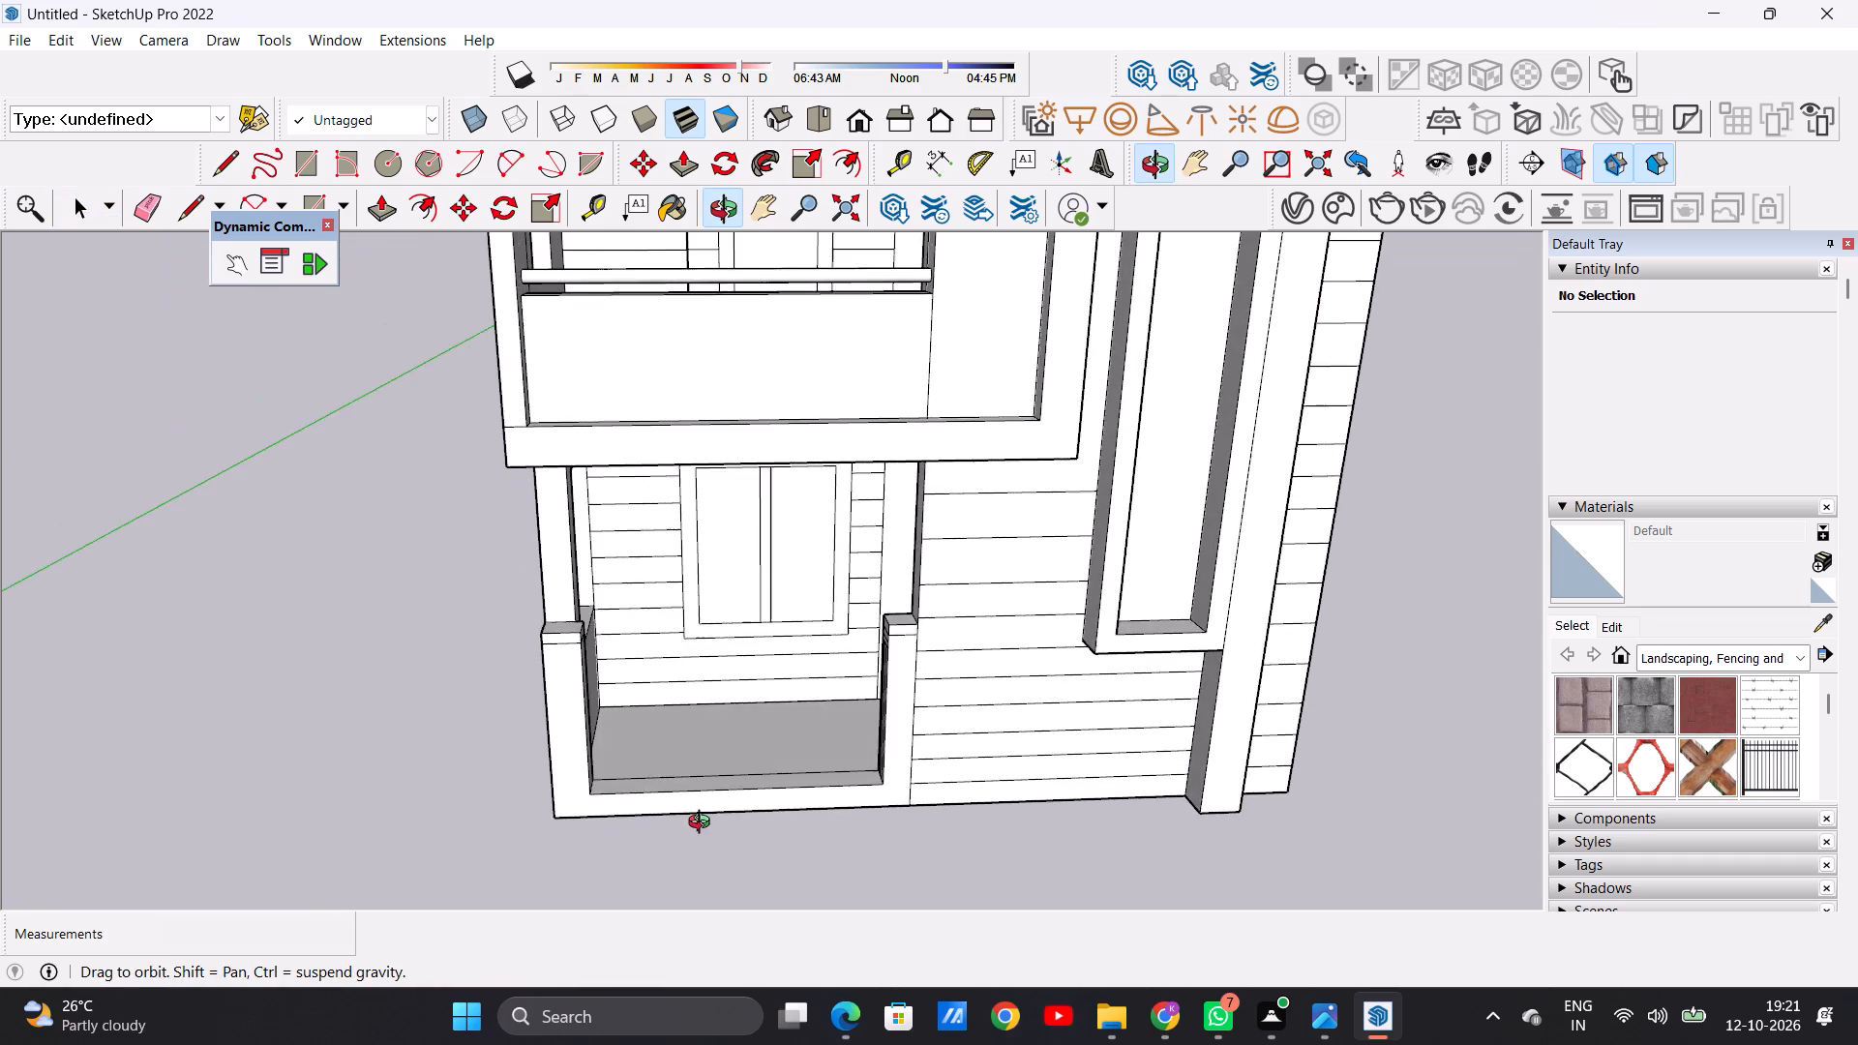
{"action": "middle_click_drag", "start_coordinate": [704, 824], "coordinate": [1010, 822]}
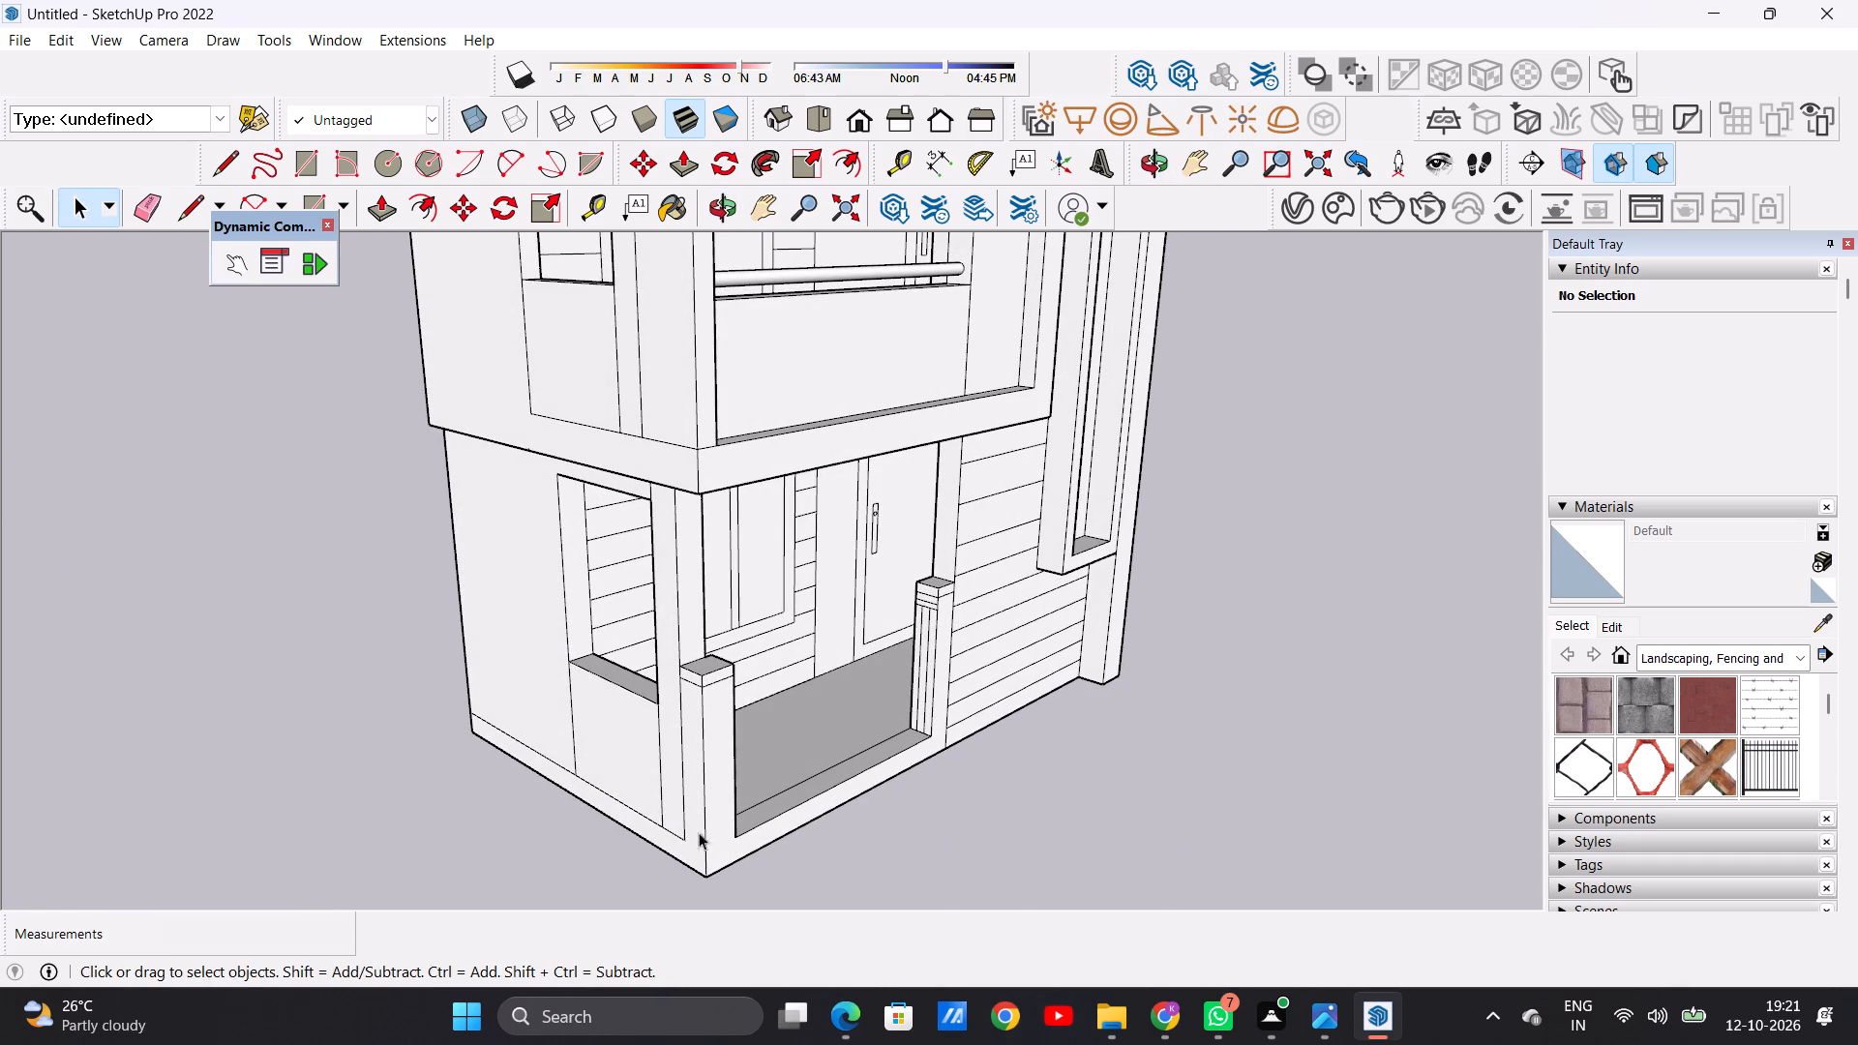
{"action": "middle_click_drag", "start_coordinate": [1081, 826], "coordinate": [735, 862]}
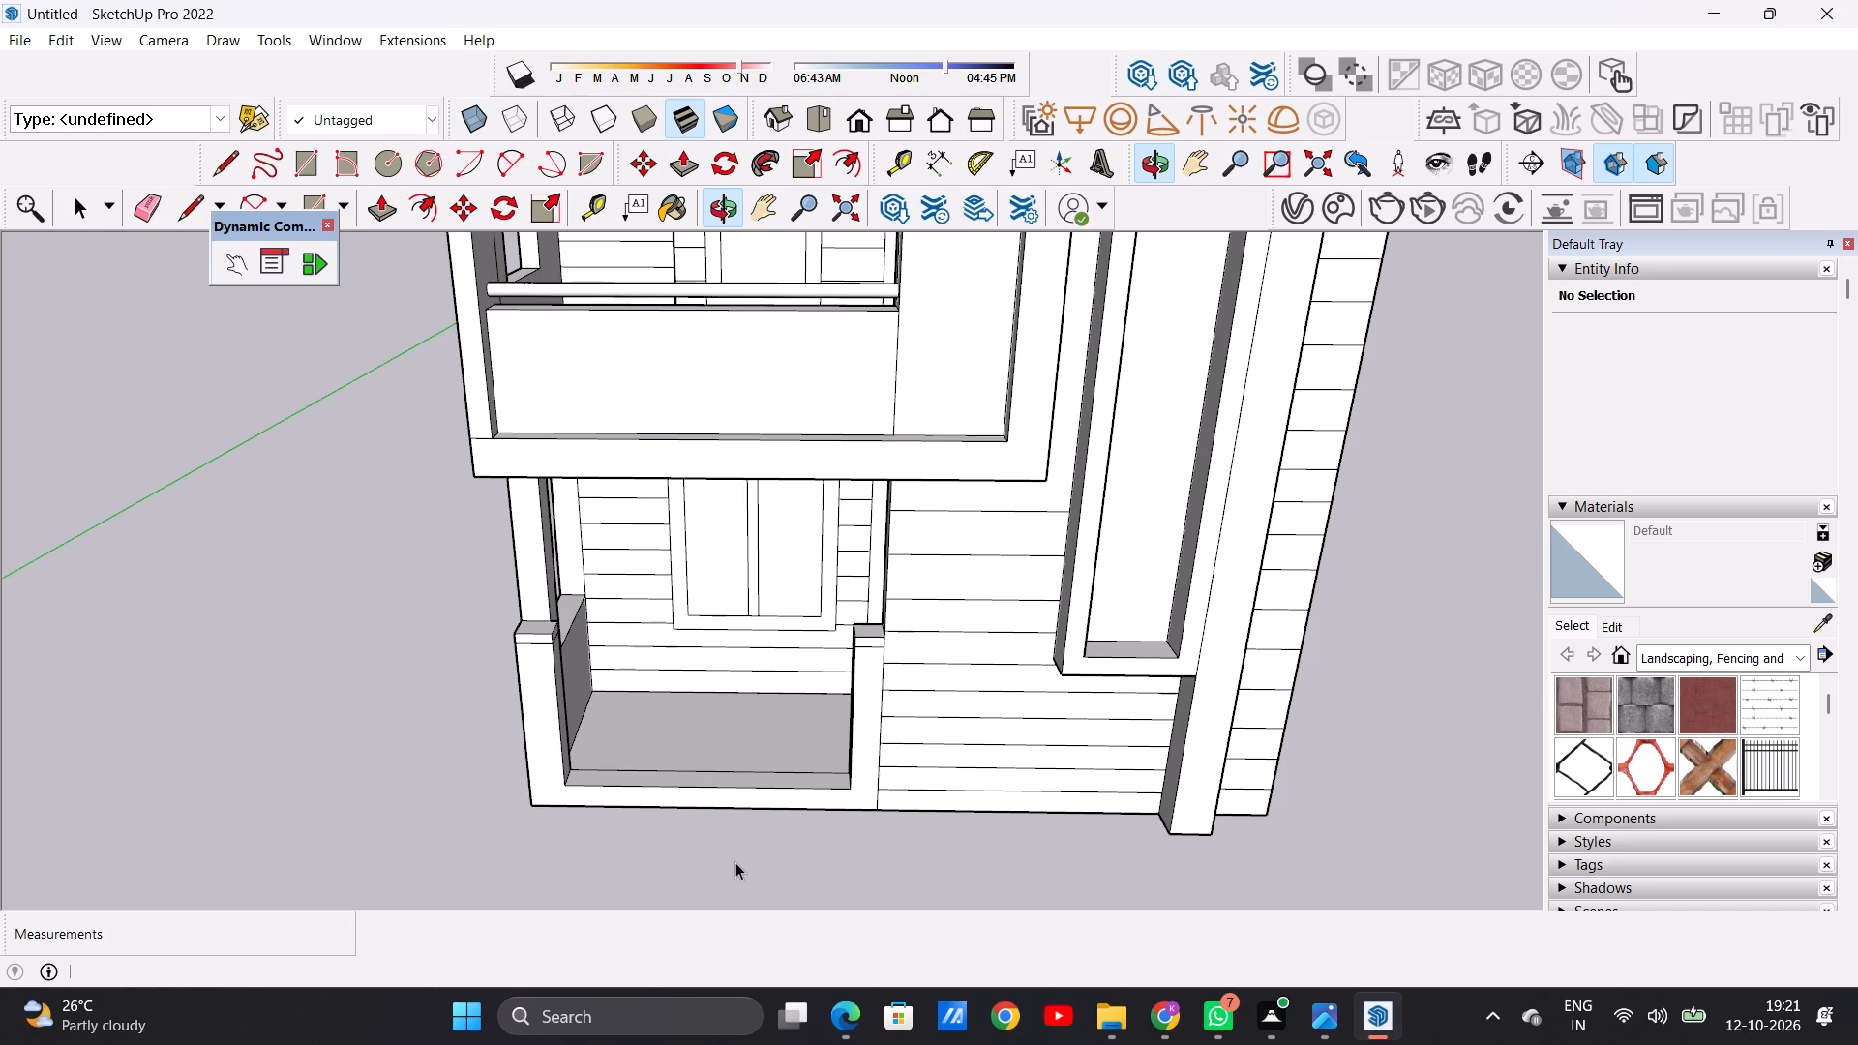
{"action": "middle_click_drag", "start_coordinate": [740, 793], "coordinate": [765, 921]}
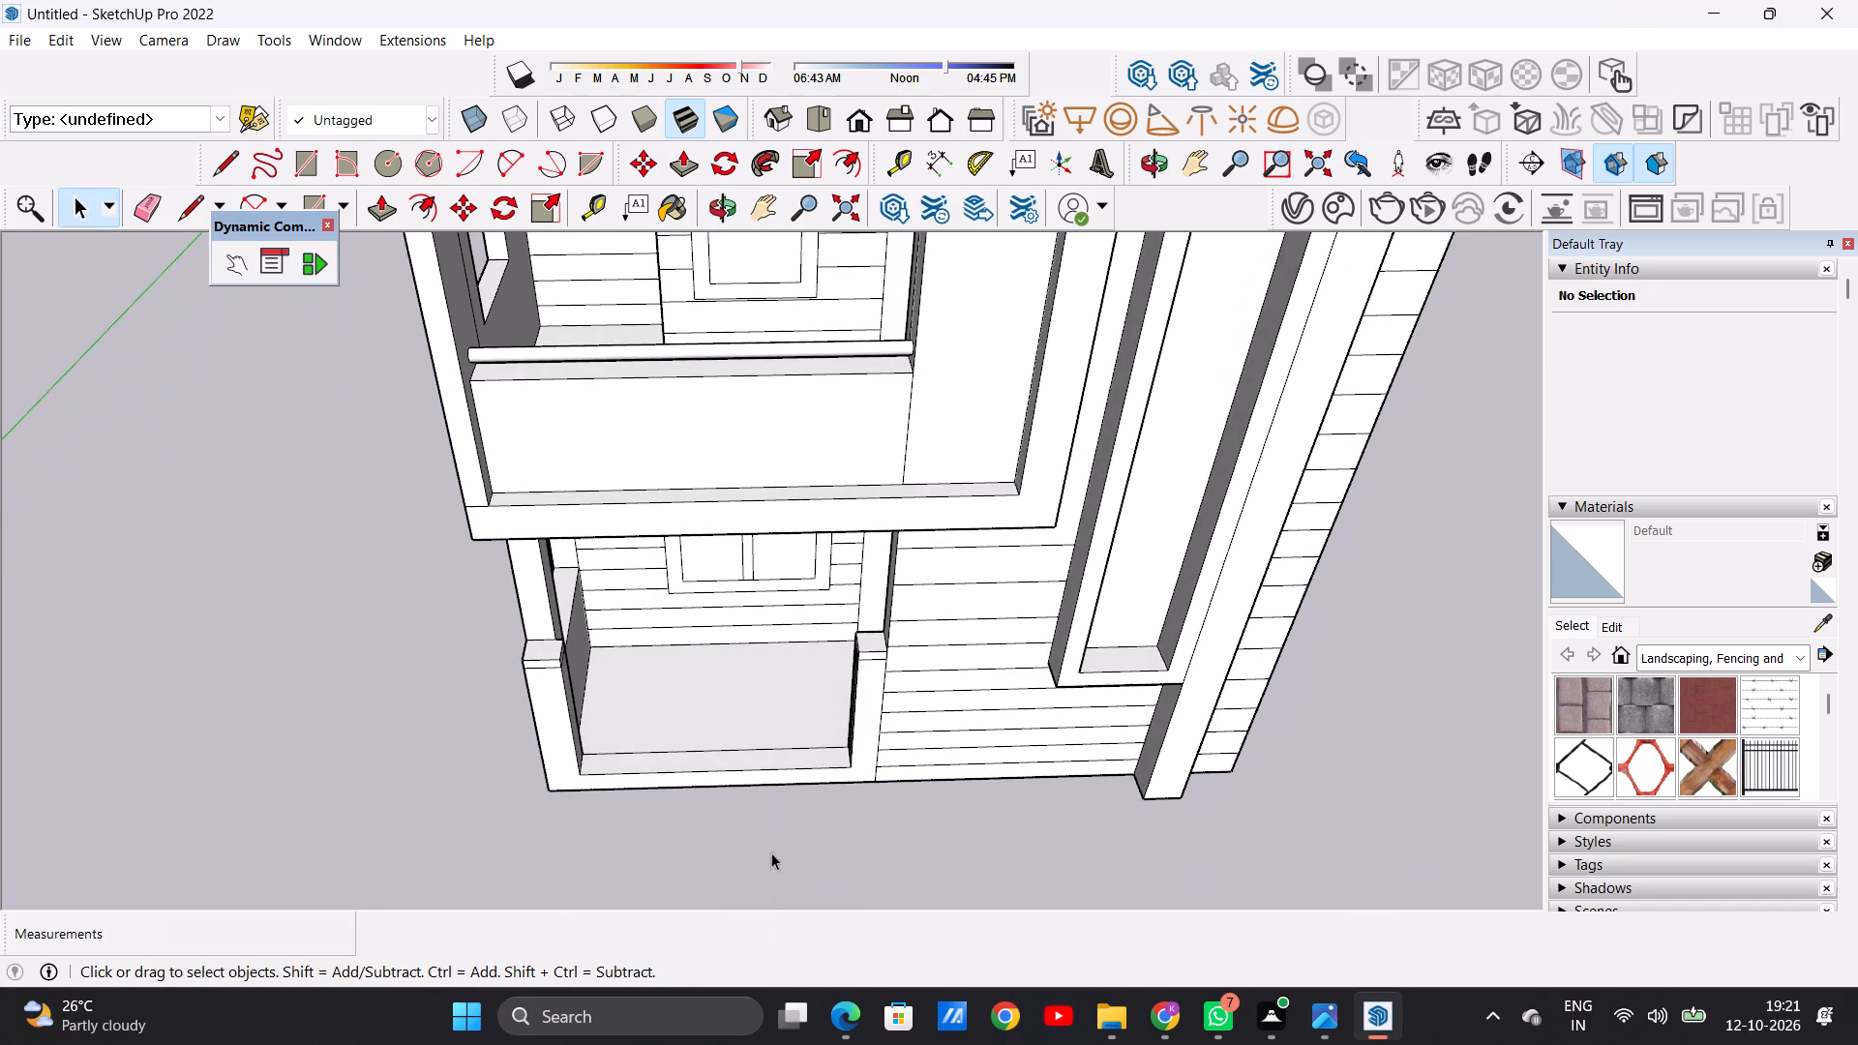
Draw three closely spaced lines about 10 3/8" long across the porch's front sill, near the middle between the two posts.
{"action": "scroll", "coordinate": [766, 793], "scroll_direction": "up", "scroll_amount": 7}
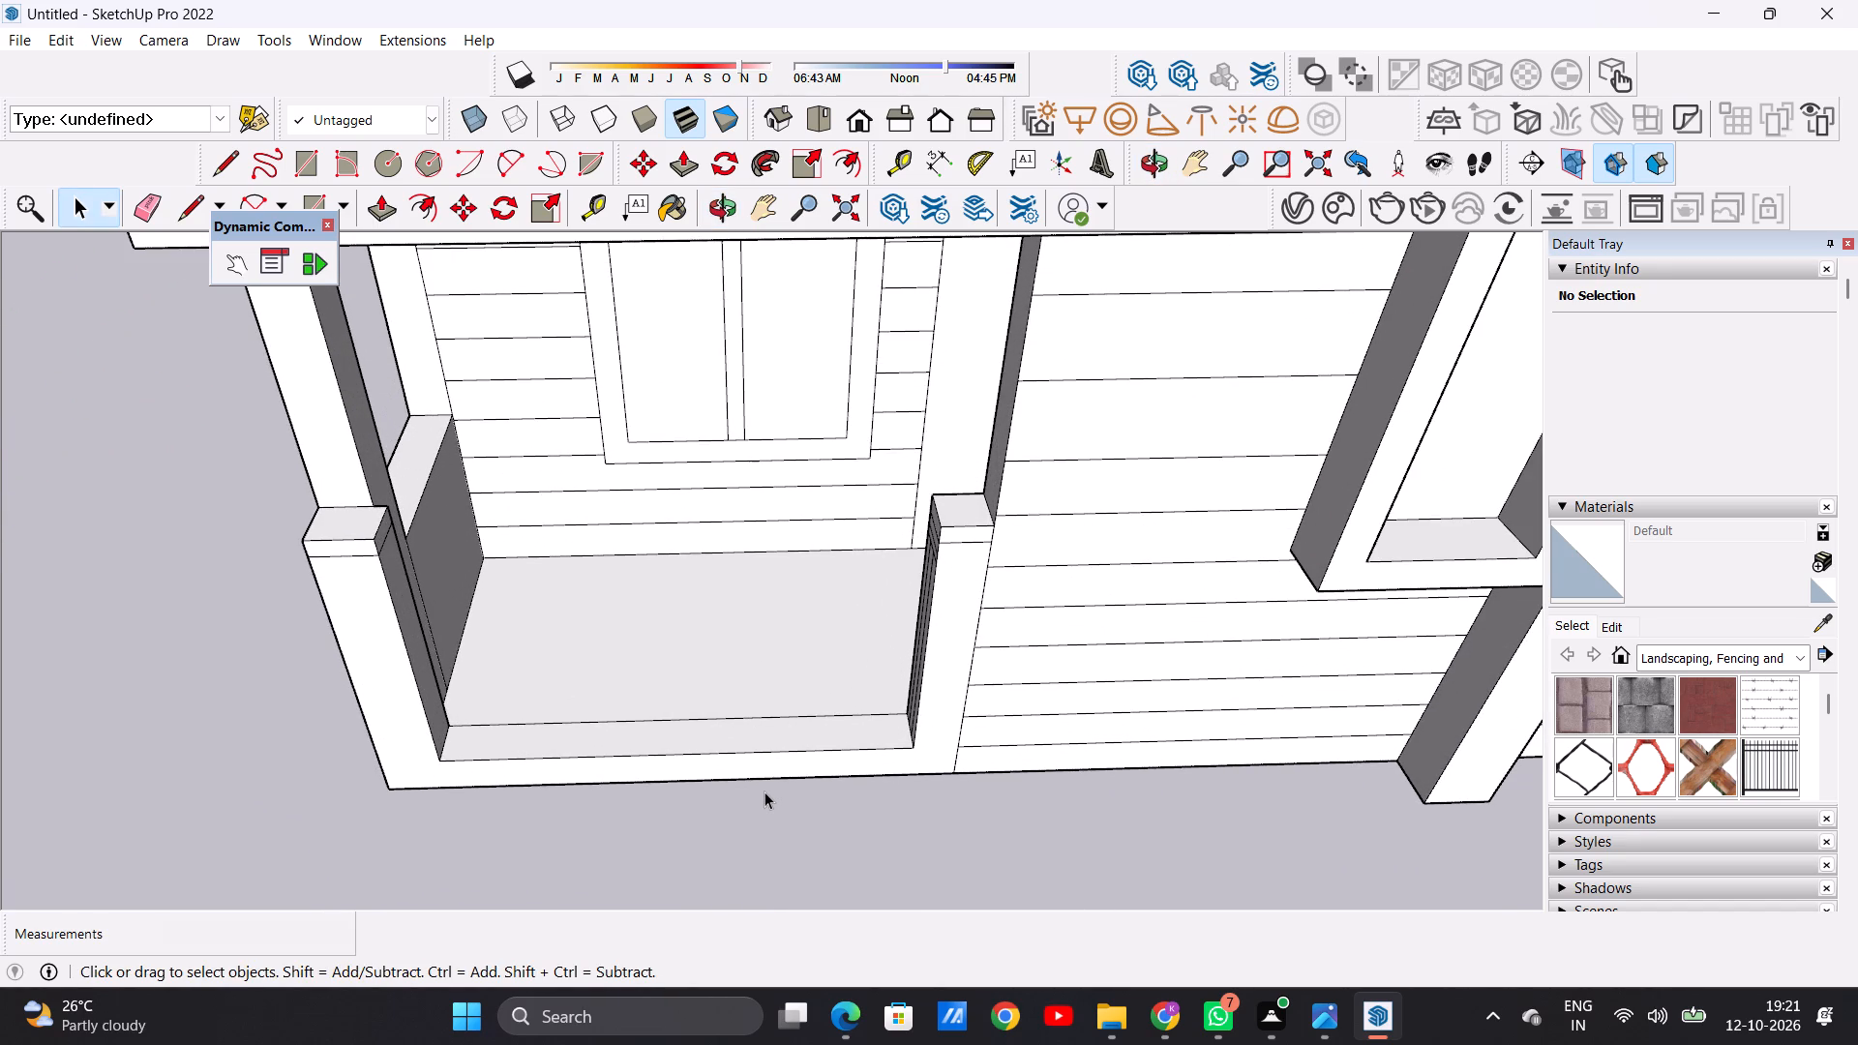
{"action": "key", "text": "l"}
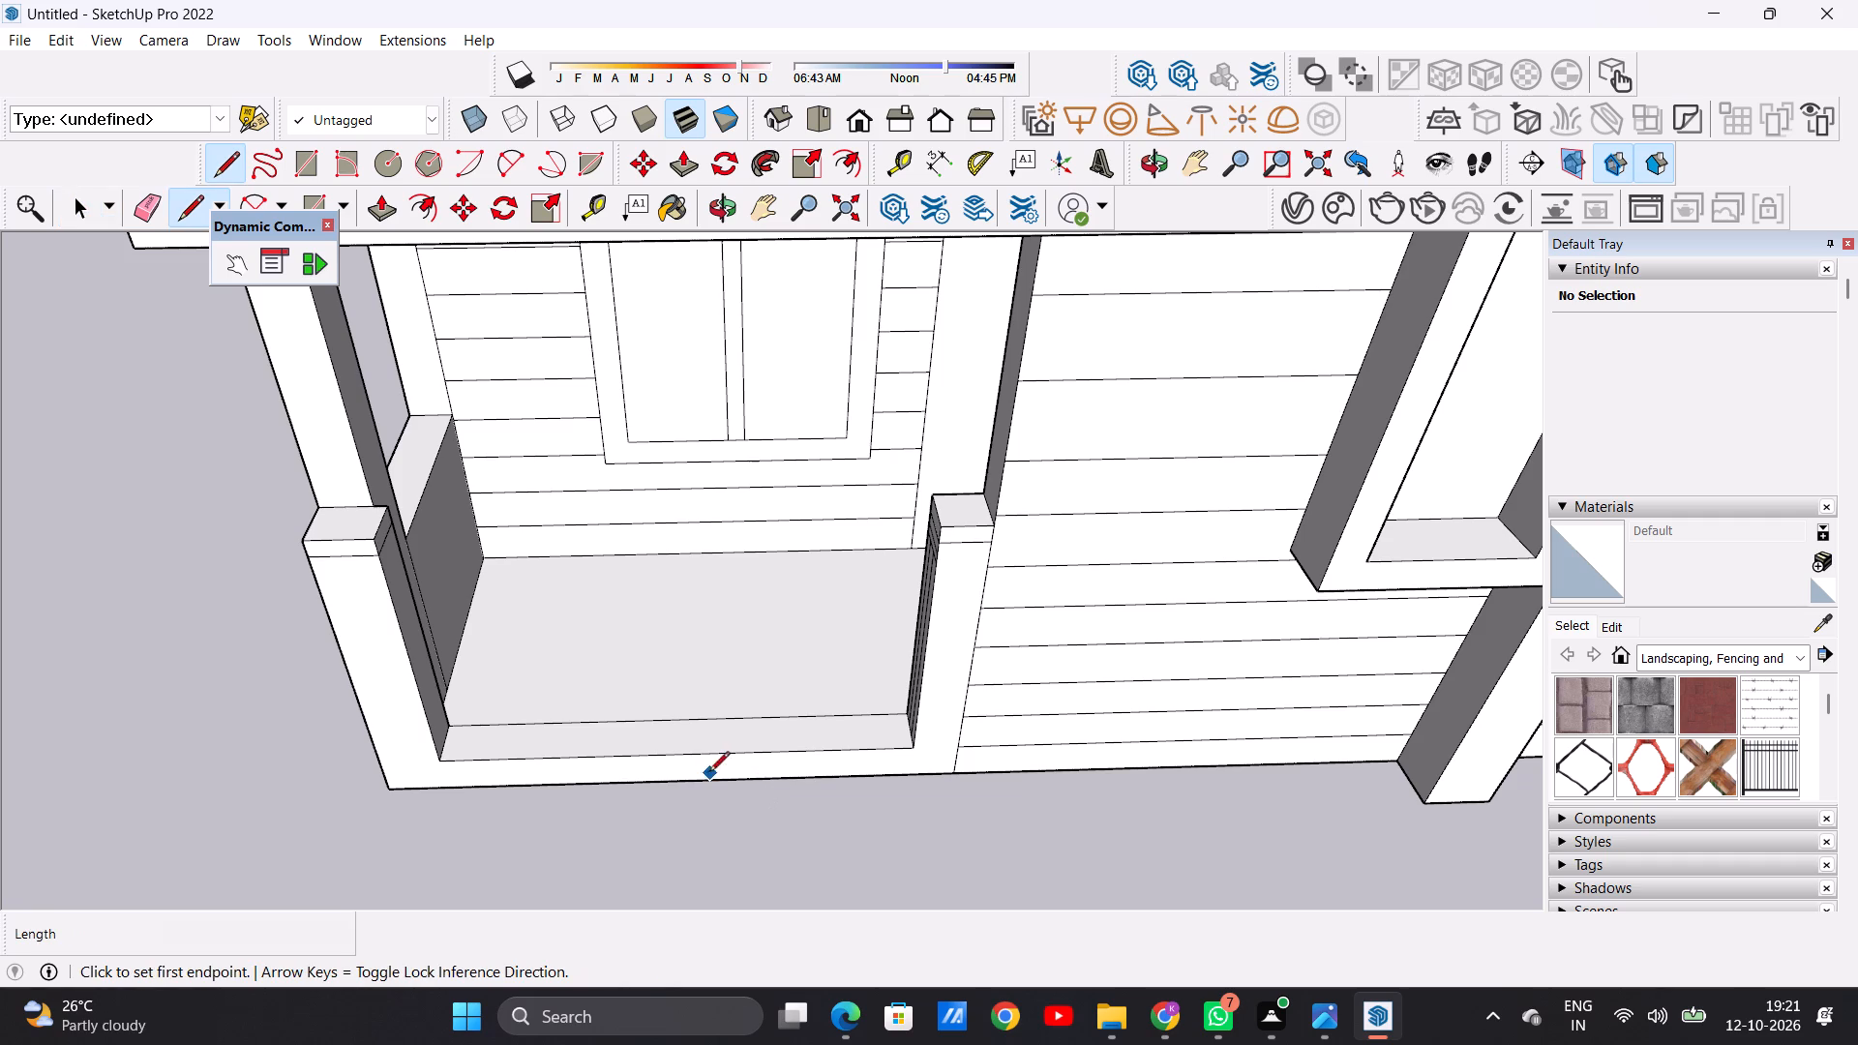
{"action": "scroll", "coordinate": [687, 773], "scroll_direction": "up", "scroll_amount": 2}
{"action": "middle_click_drag", "start_coordinate": [606, 723], "coordinate": [595, 837]}
{"action": "scroll", "coordinate": [616, 740], "scroll_direction": "up", "scroll_amount": 4}
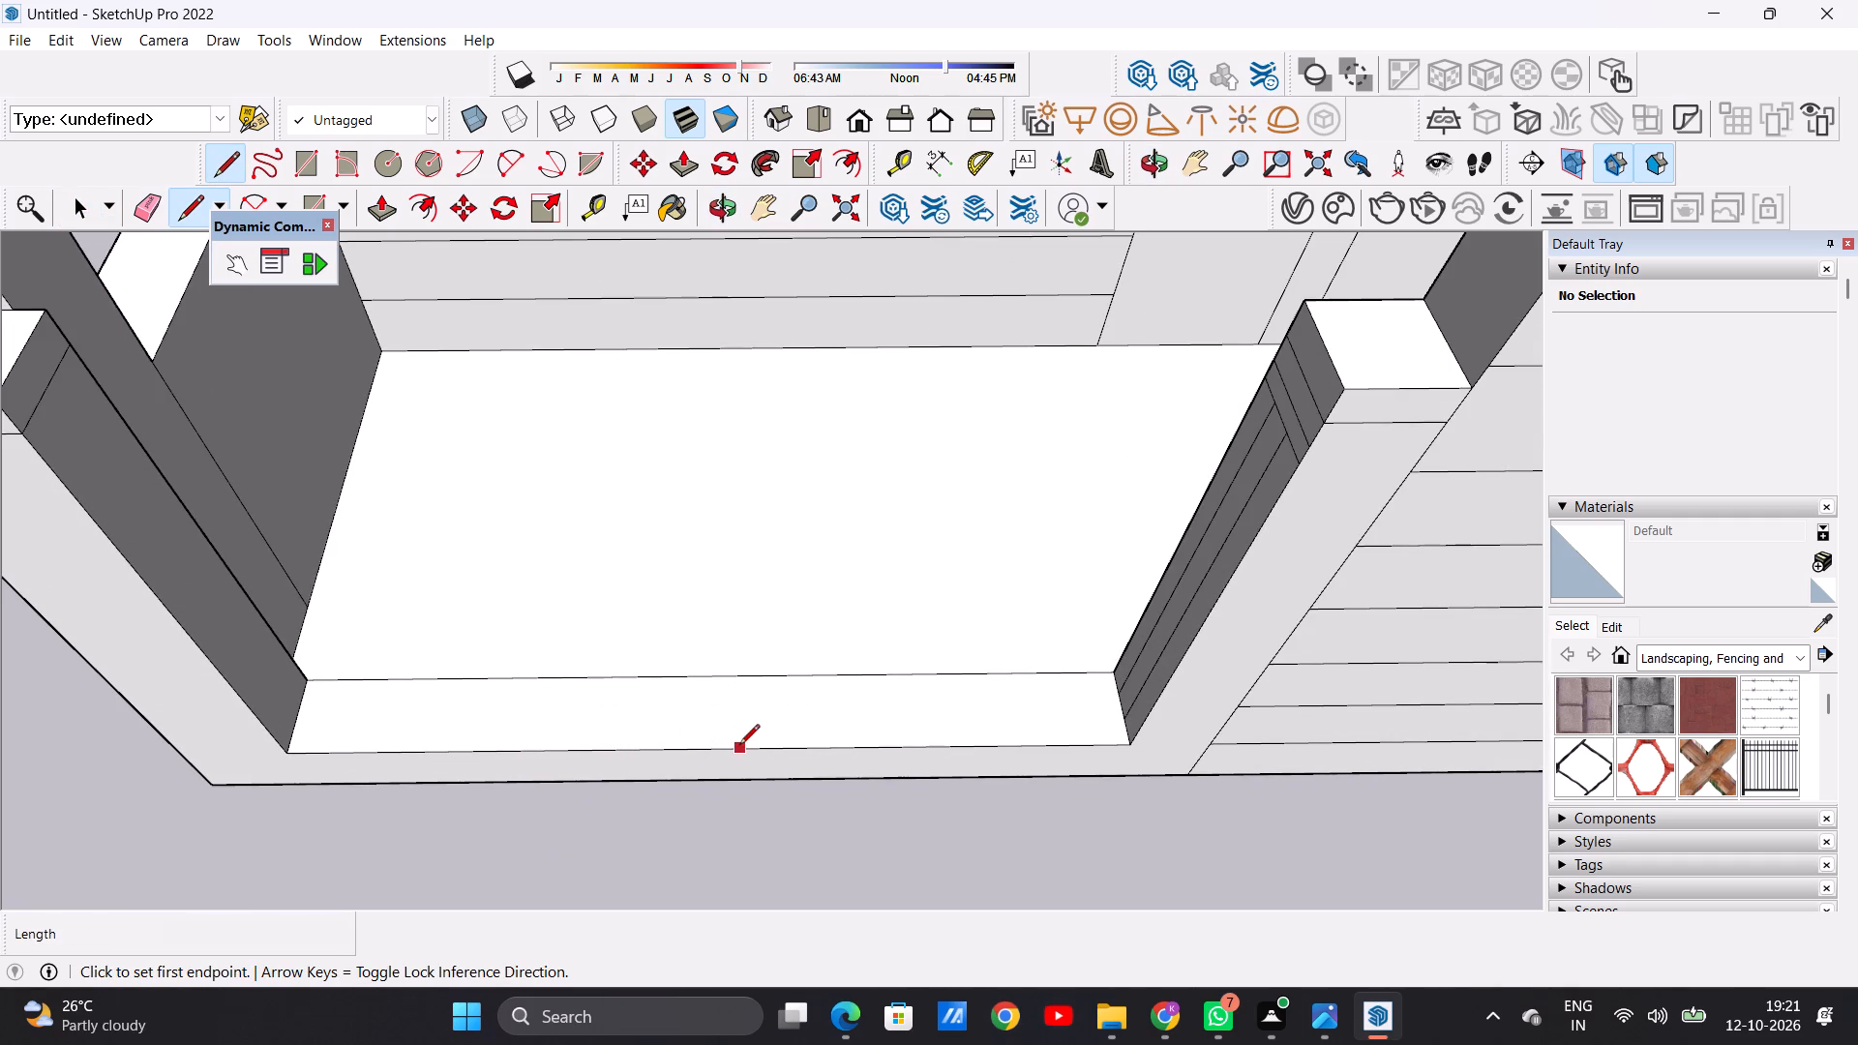
{"action": "left_click", "coordinate": [685, 750]}
{"action": "left_click", "coordinate": [687, 675]}
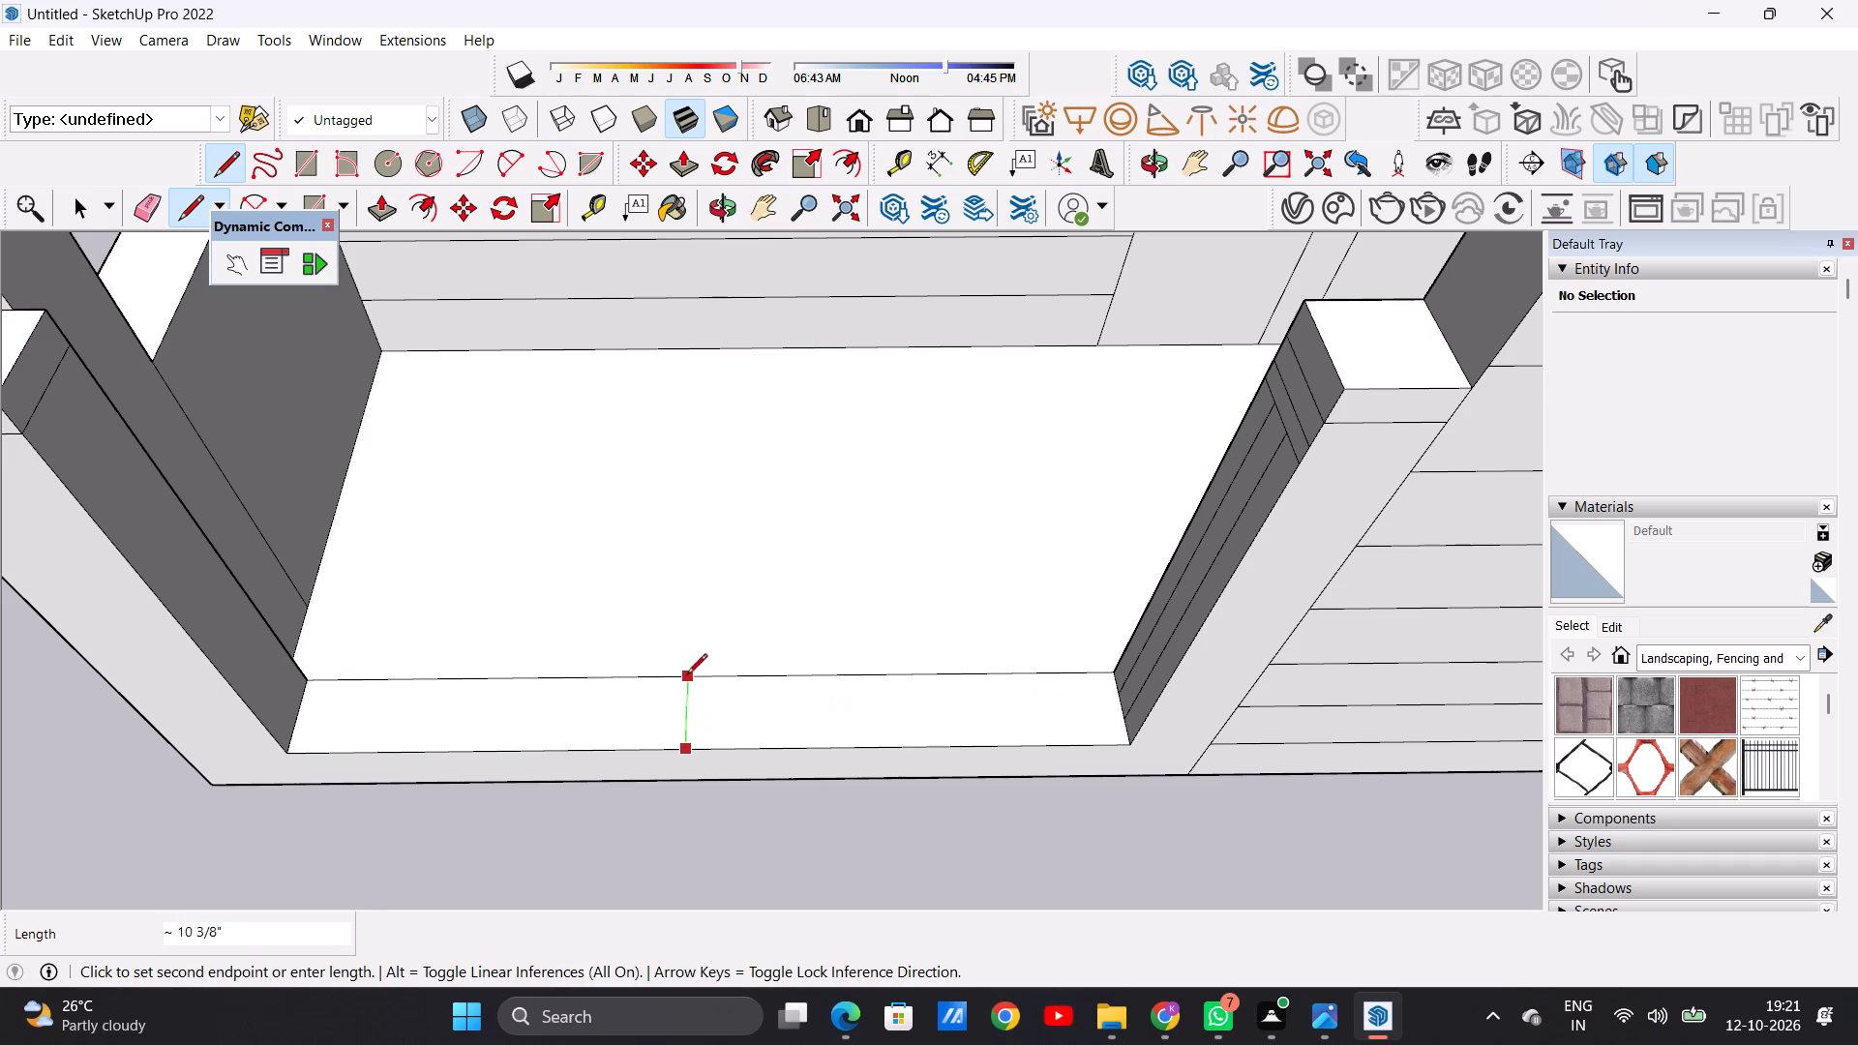
{"action": "left_click", "coordinate": [738, 752]}
{"action": "left_click", "coordinate": [741, 675]}
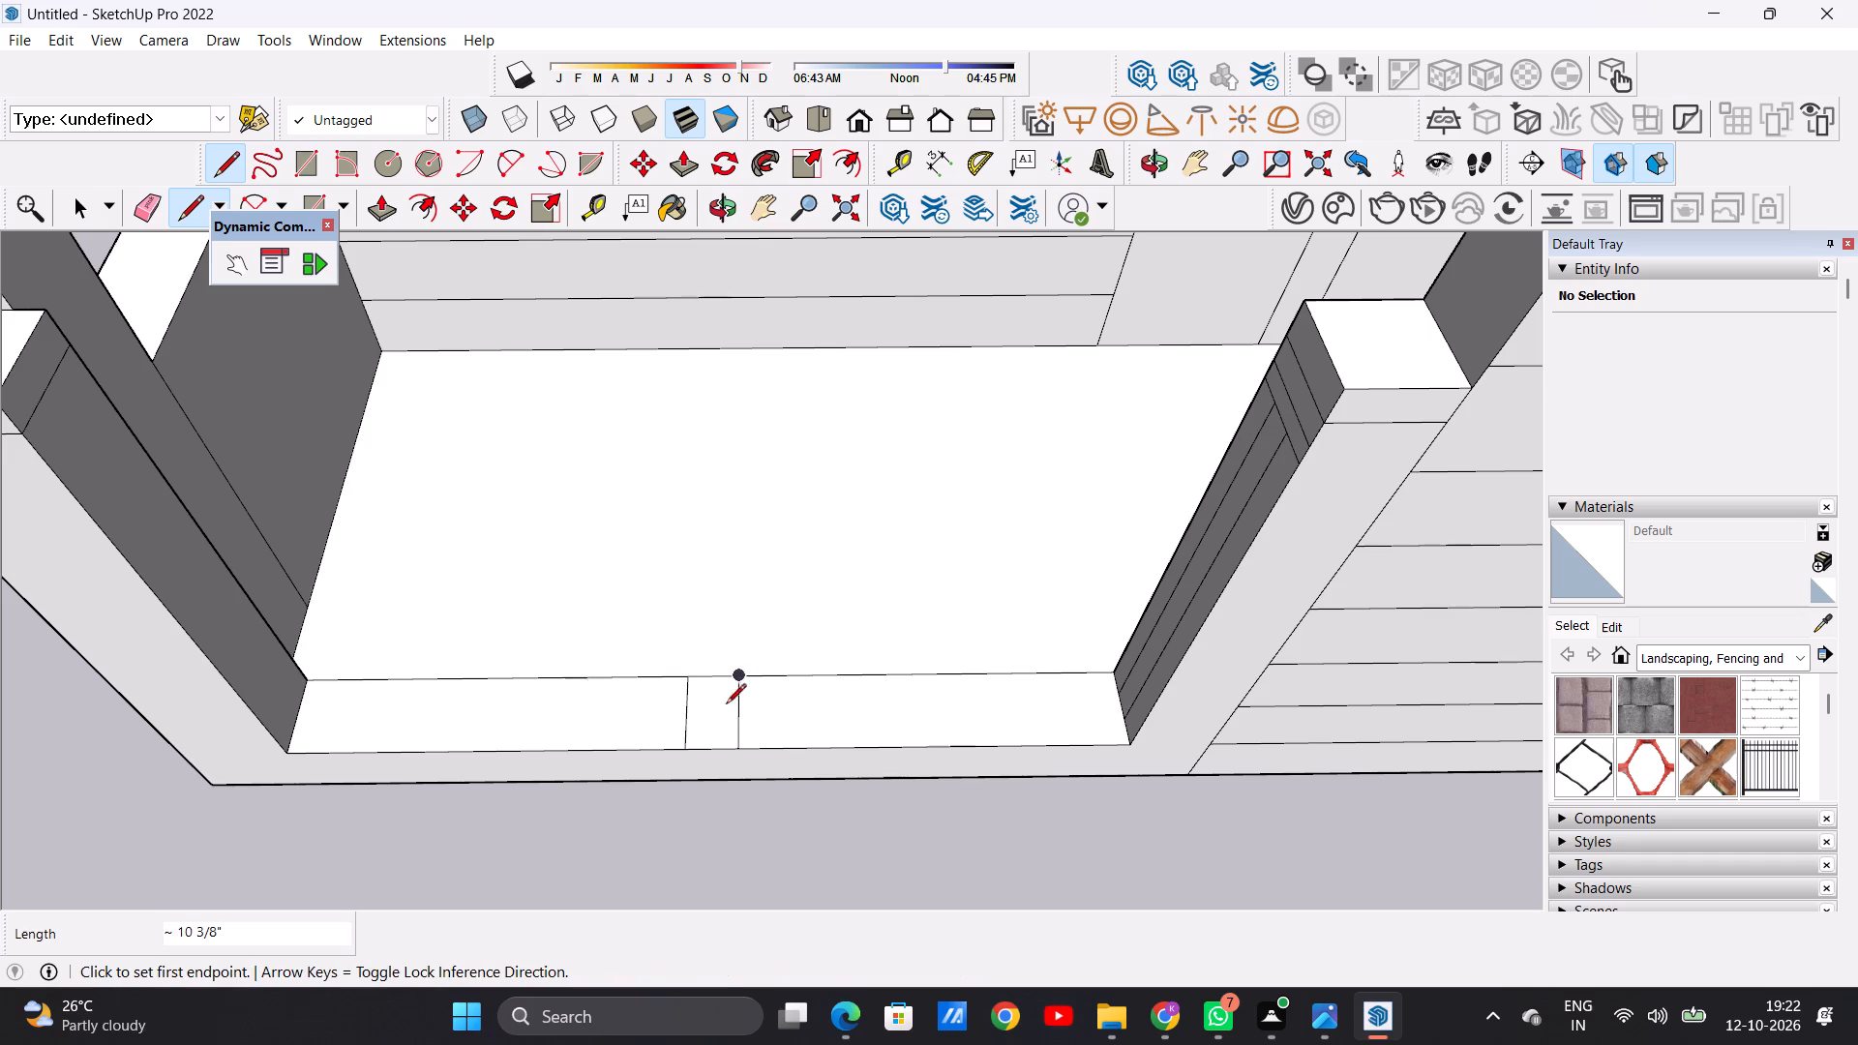
{"action": "left_click", "coordinate": [711, 745]}
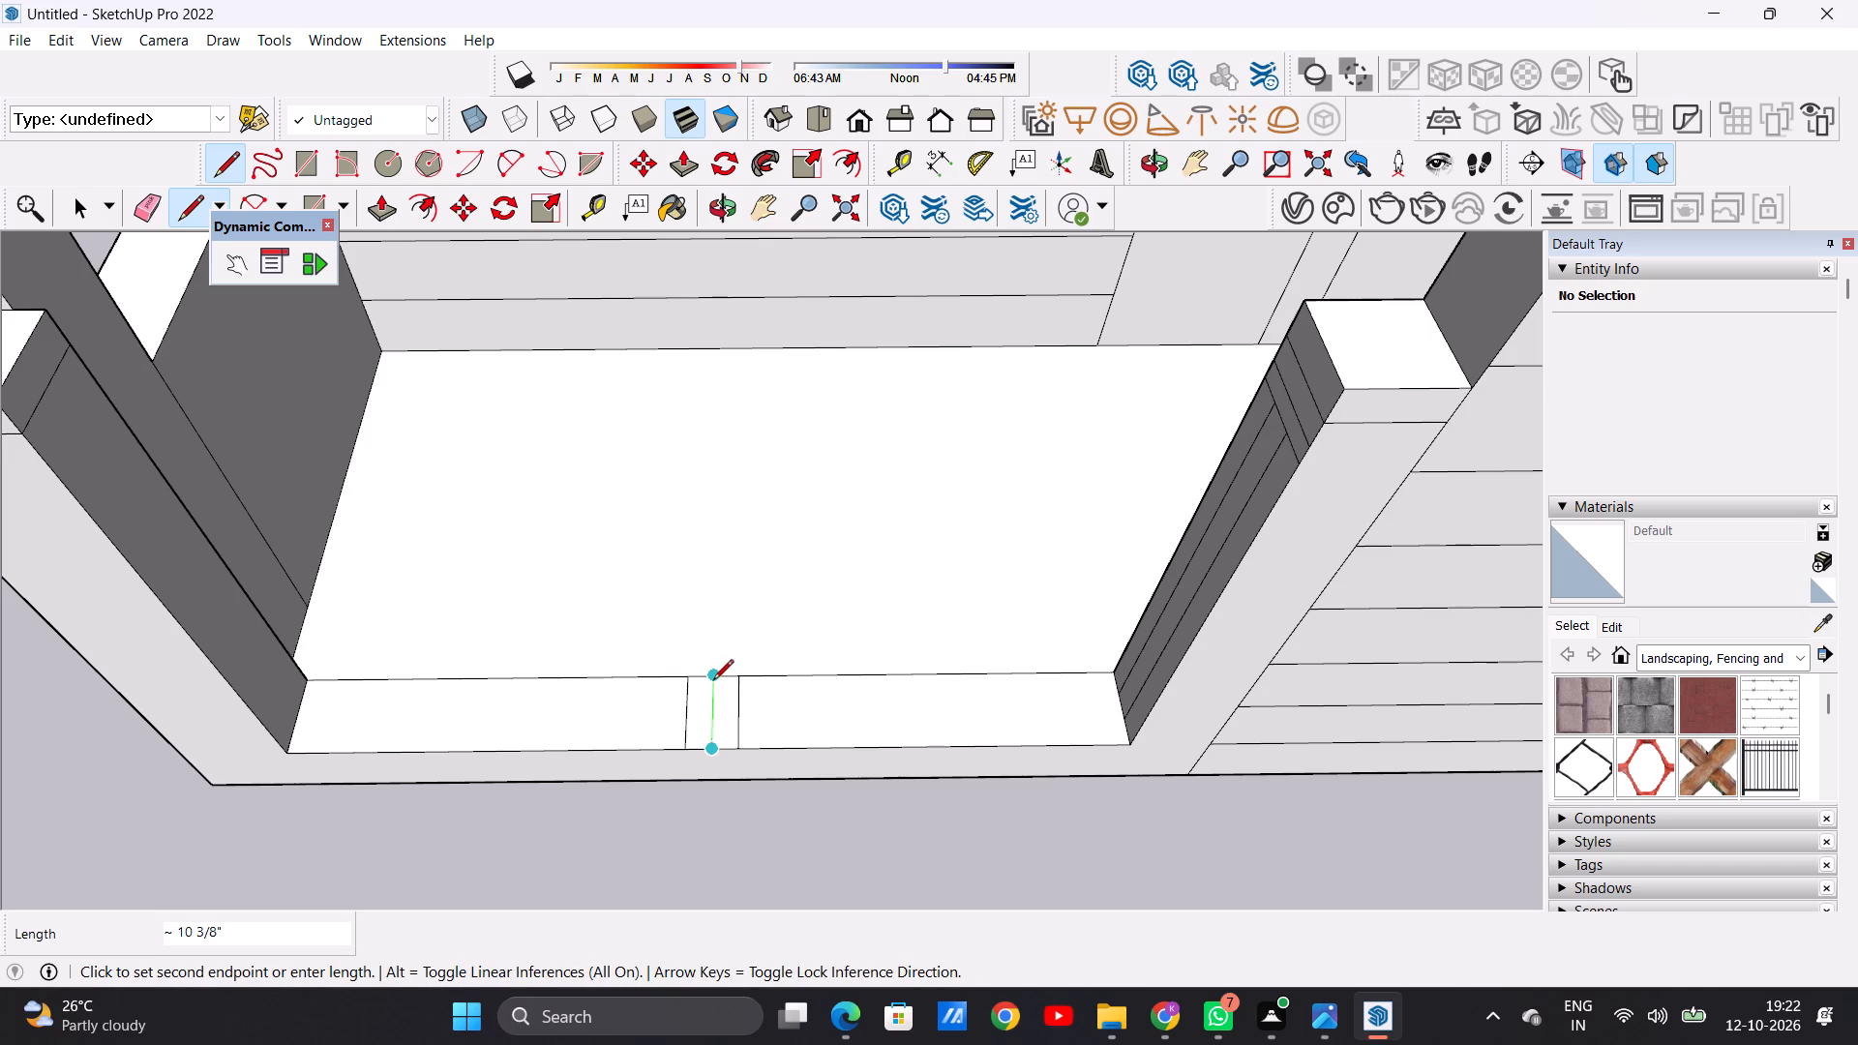
{"action": "left_click", "coordinate": [711, 676]}
{"action": "key", "text": "space"}
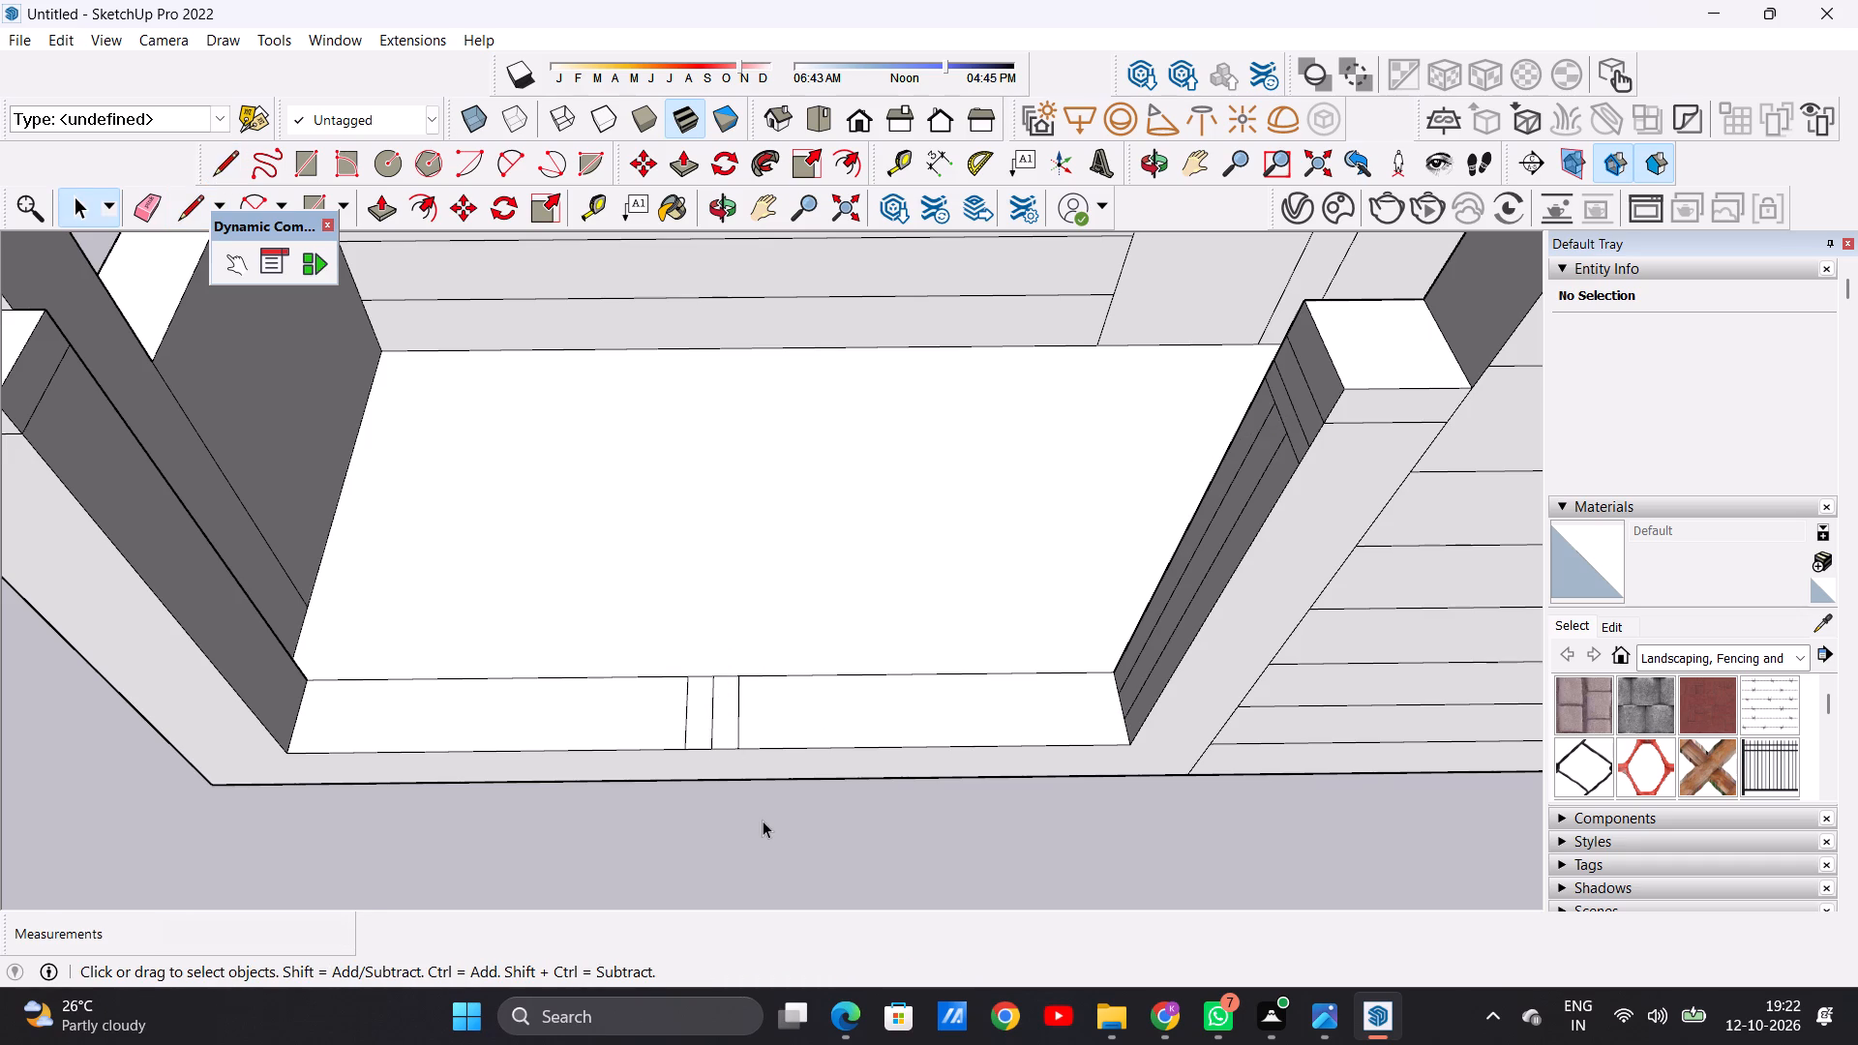
Copy the narrow middle strip from the siding-side post's inner face about 8' 8 9/16" across onto the outer post's inner face.
{"action": "scroll", "coordinate": [1132, 652], "scroll_direction": "up", "scroll_amount": 6}
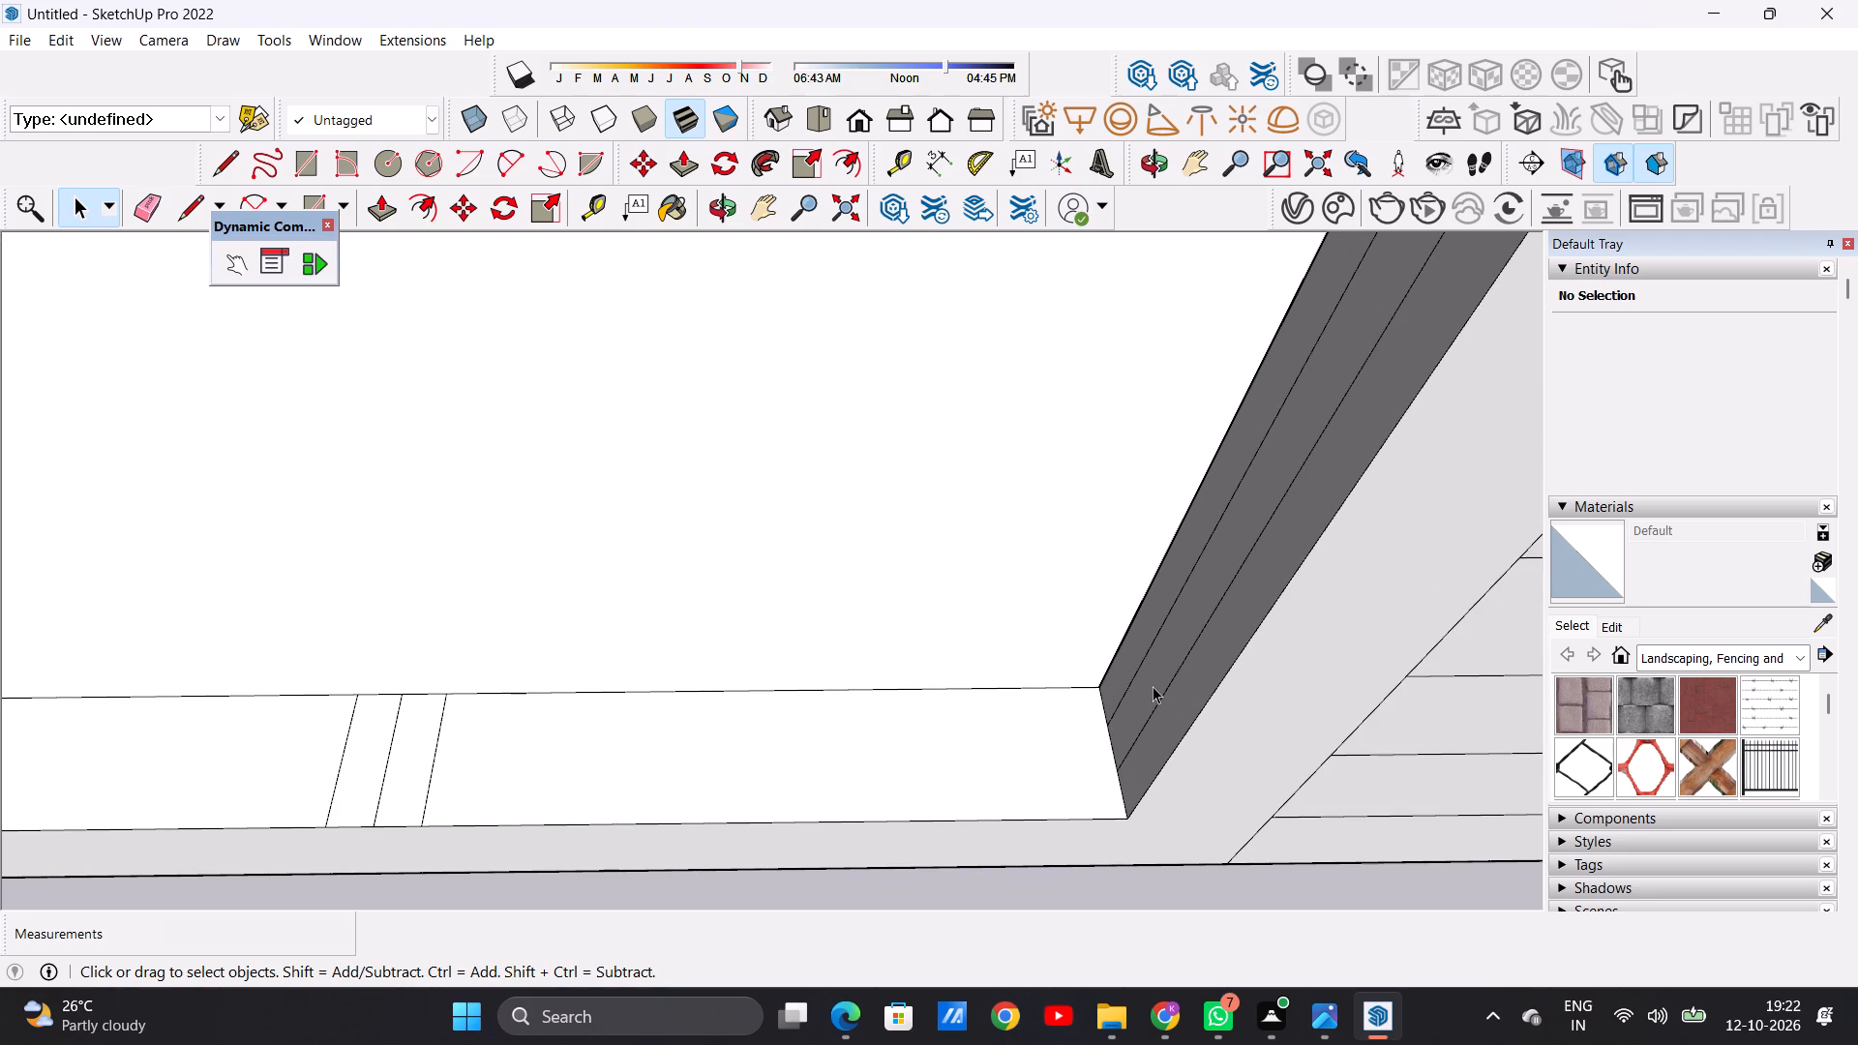
{"action": "double_click", "coordinate": [1153, 686]}
{"action": "key", "text": "m"}
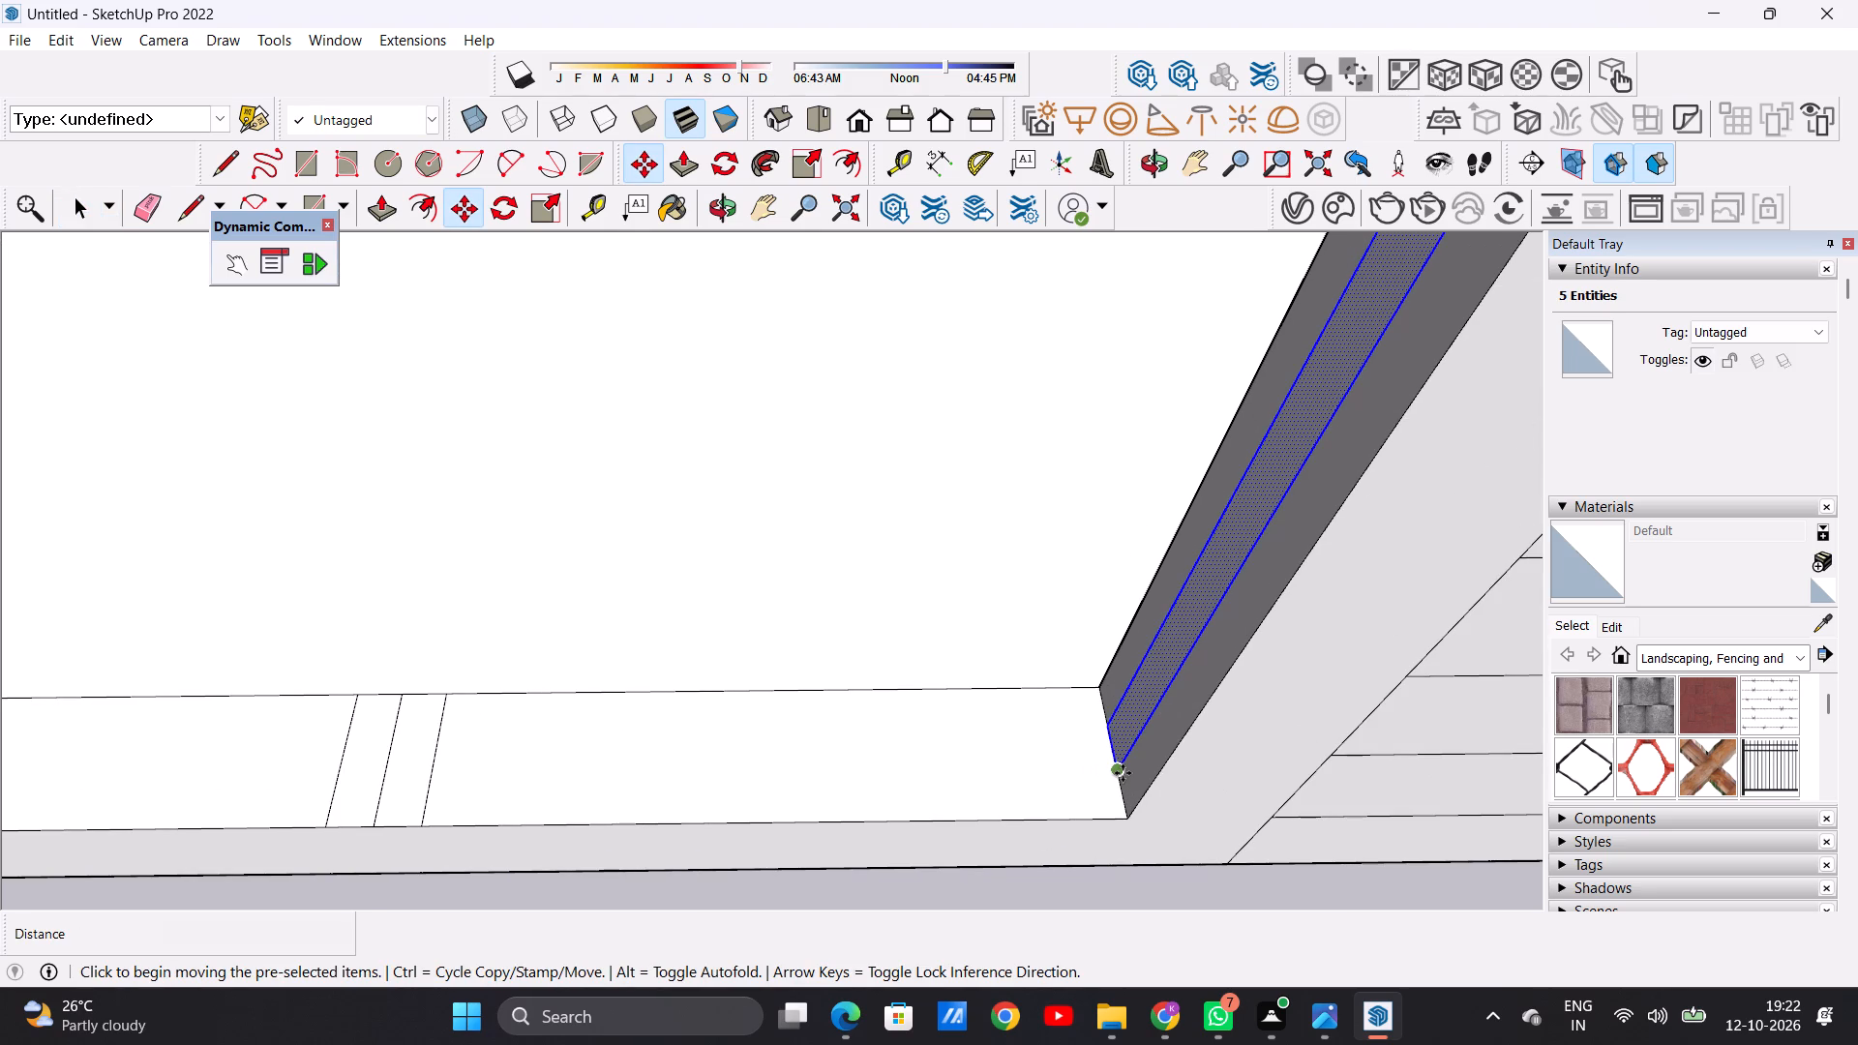
{"action": "left_click", "coordinate": [1121, 773]}
{"action": "scroll", "coordinate": [935, 787], "scroll_direction": "down", "scroll_amount": 11}
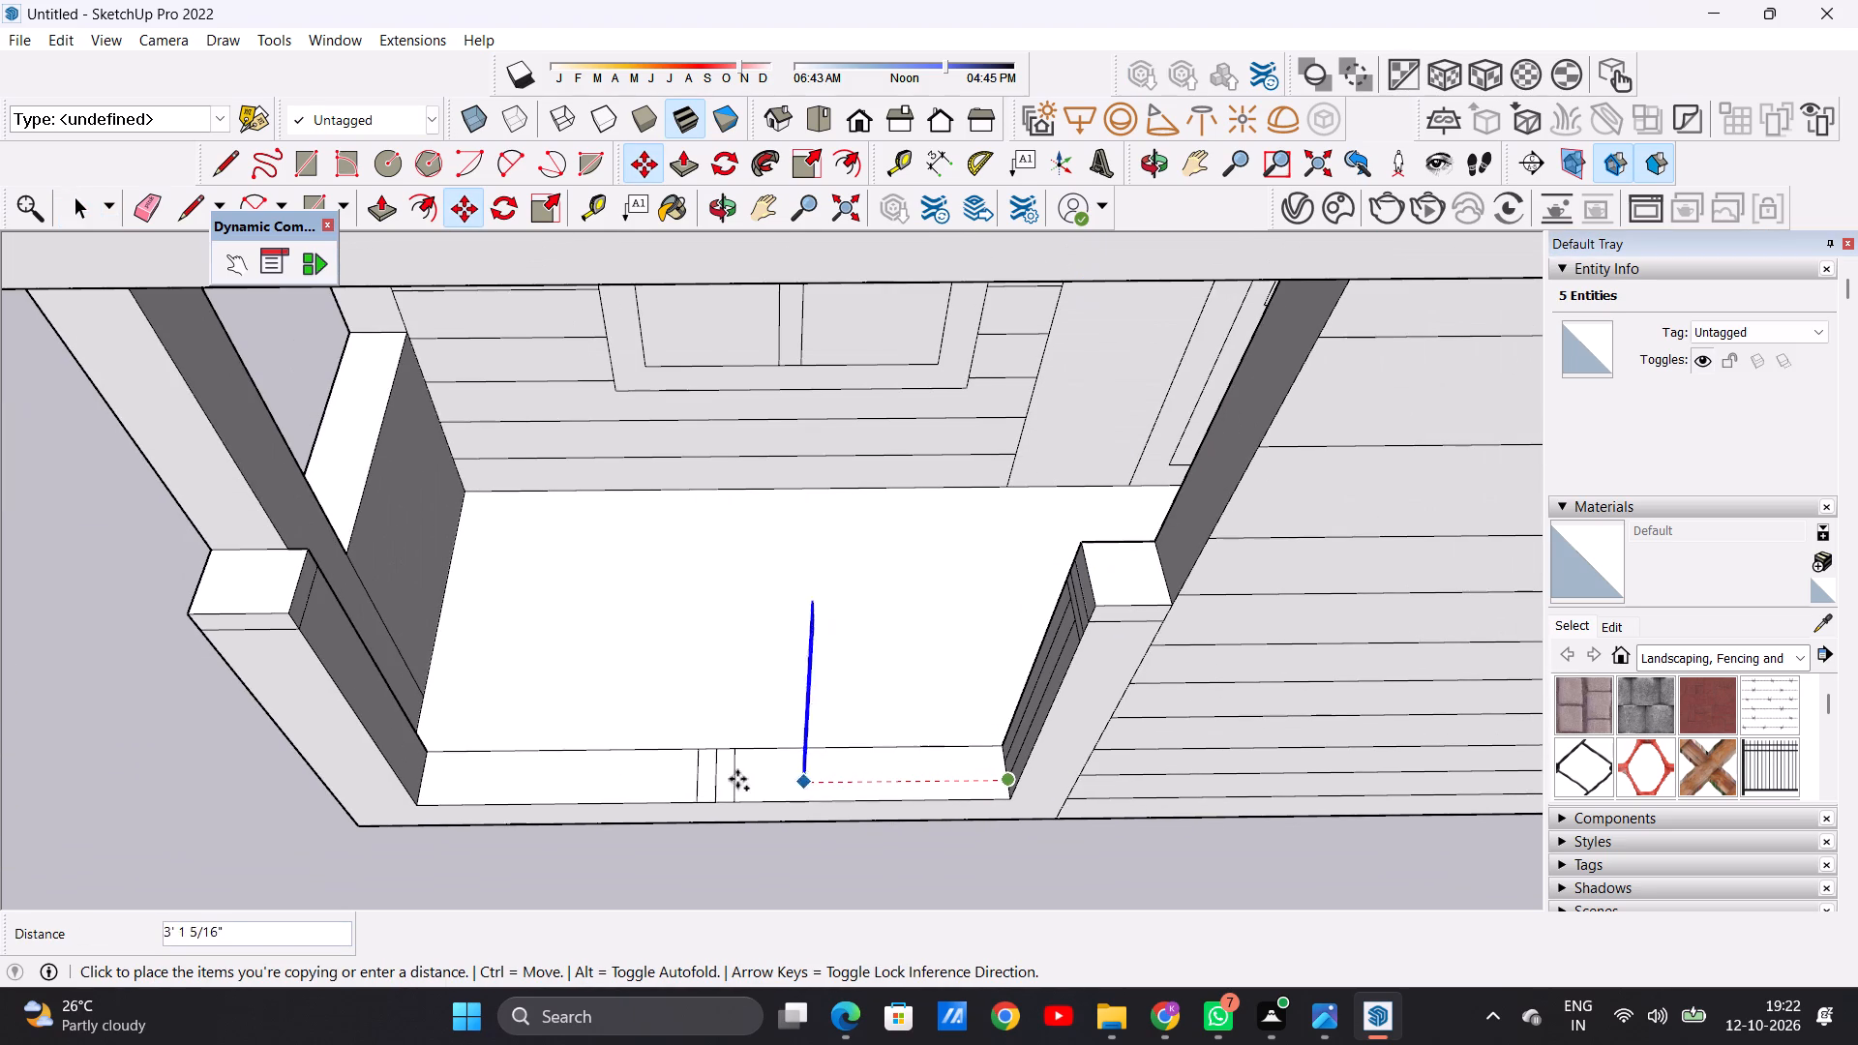
{"action": "scroll", "coordinate": [448, 804], "scroll_direction": "up", "scroll_amount": 1}
{"action": "scroll", "coordinate": [448, 804], "scroll_direction": "down", "scroll_amount": 1}
{"action": "scroll", "coordinate": [448, 804], "scroll_direction": "up", "scroll_amount": 1}
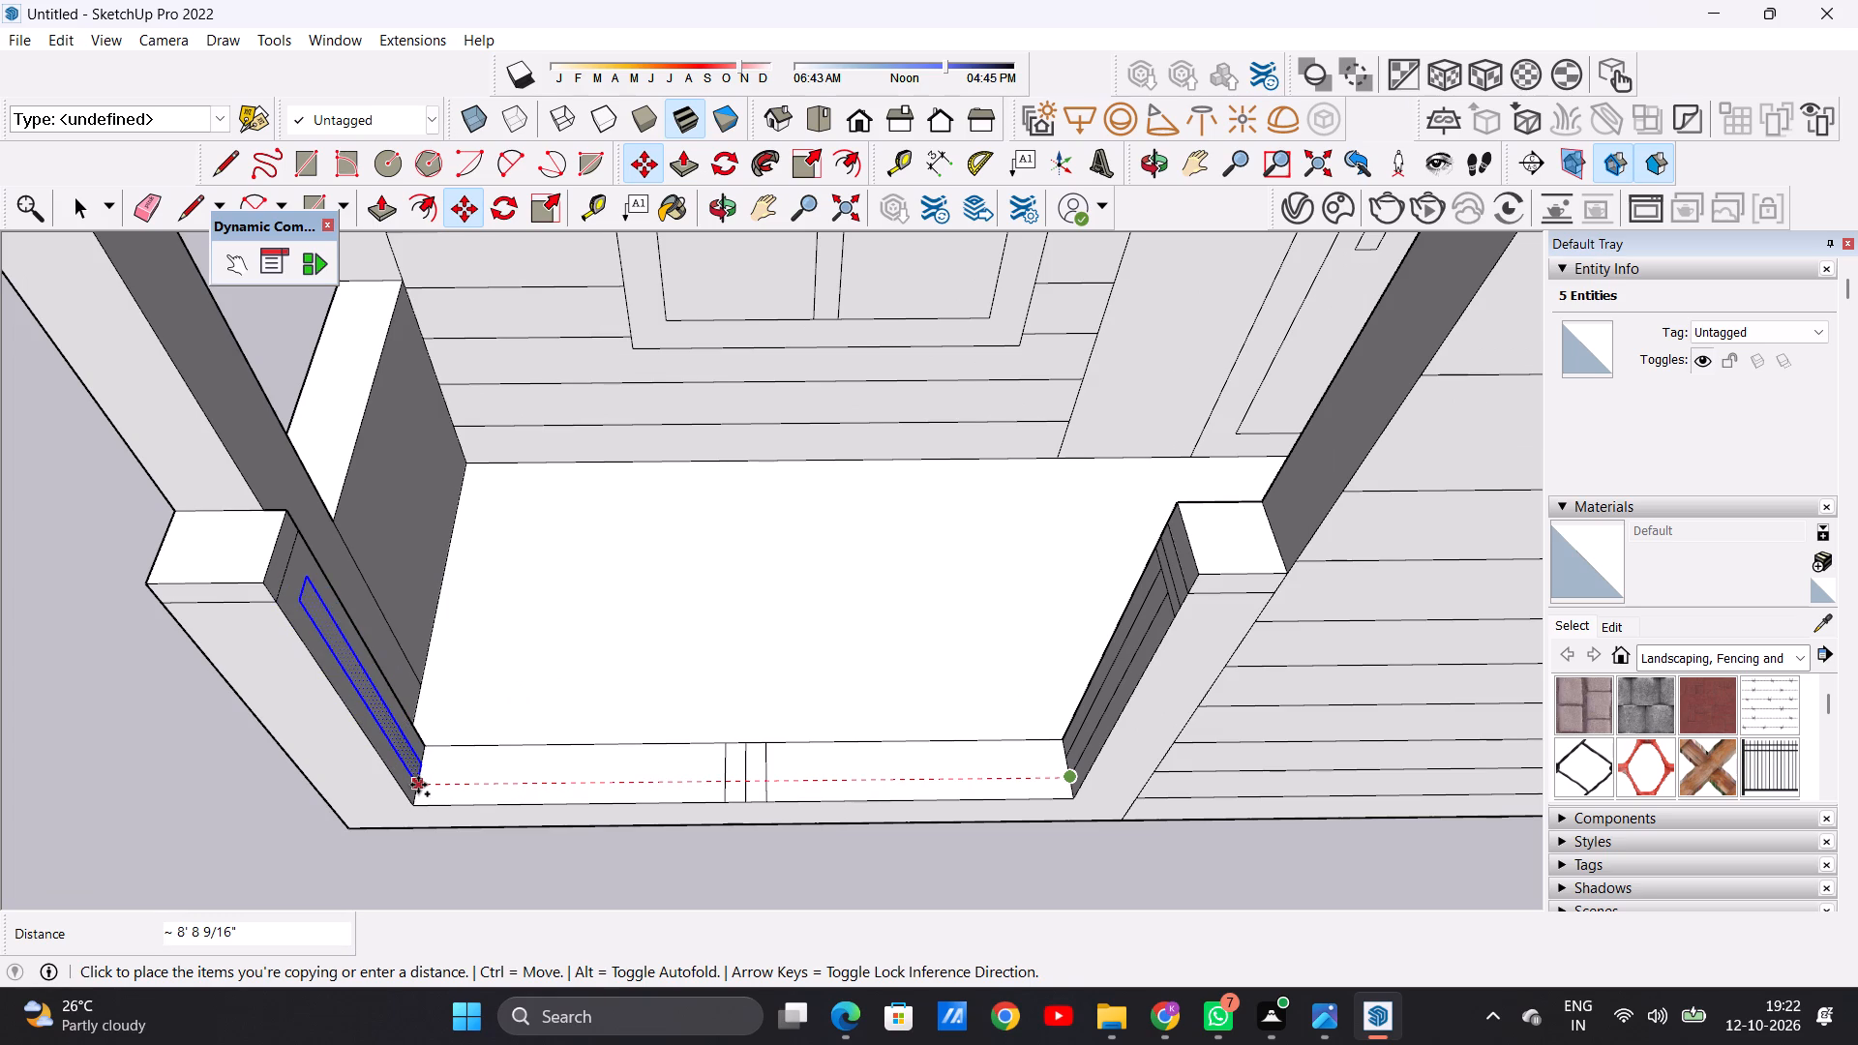
{"action": "left_click", "coordinate": [418, 785]}
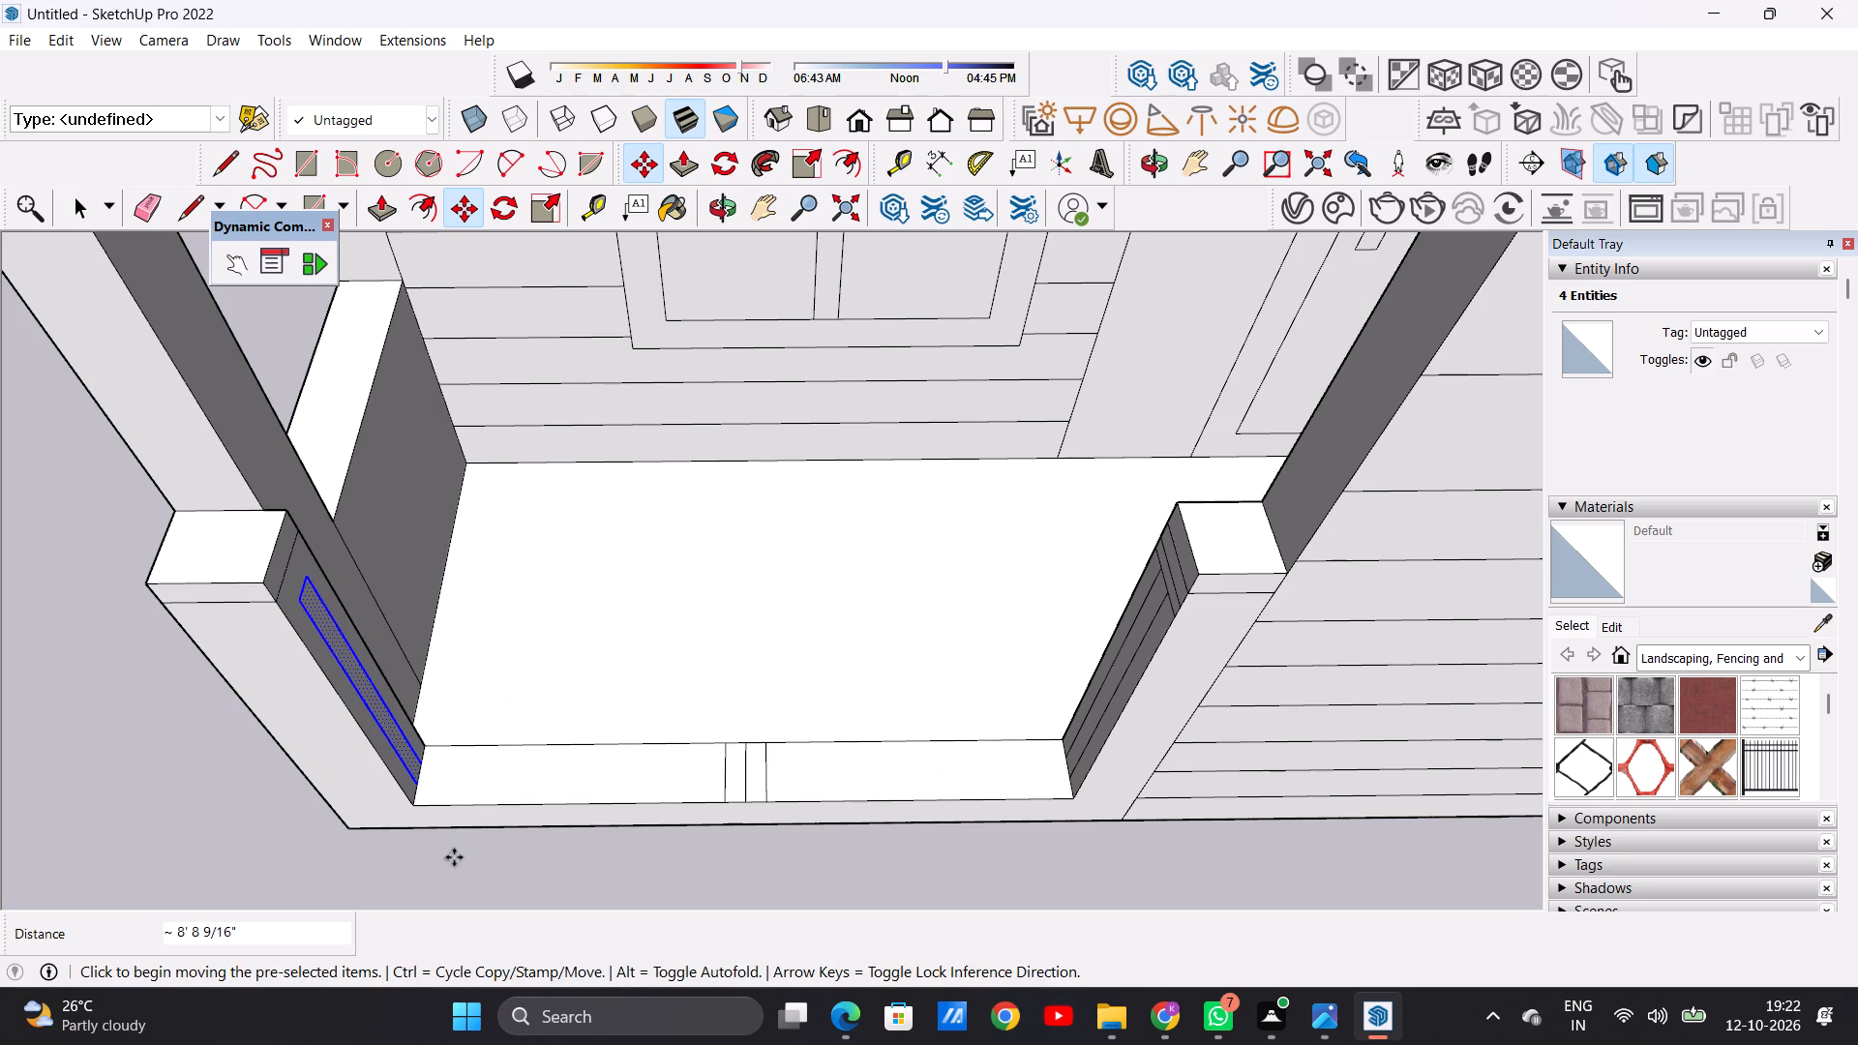
{"action": "middle_click_drag", "start_coordinate": [454, 857], "coordinate": [261, 686]}
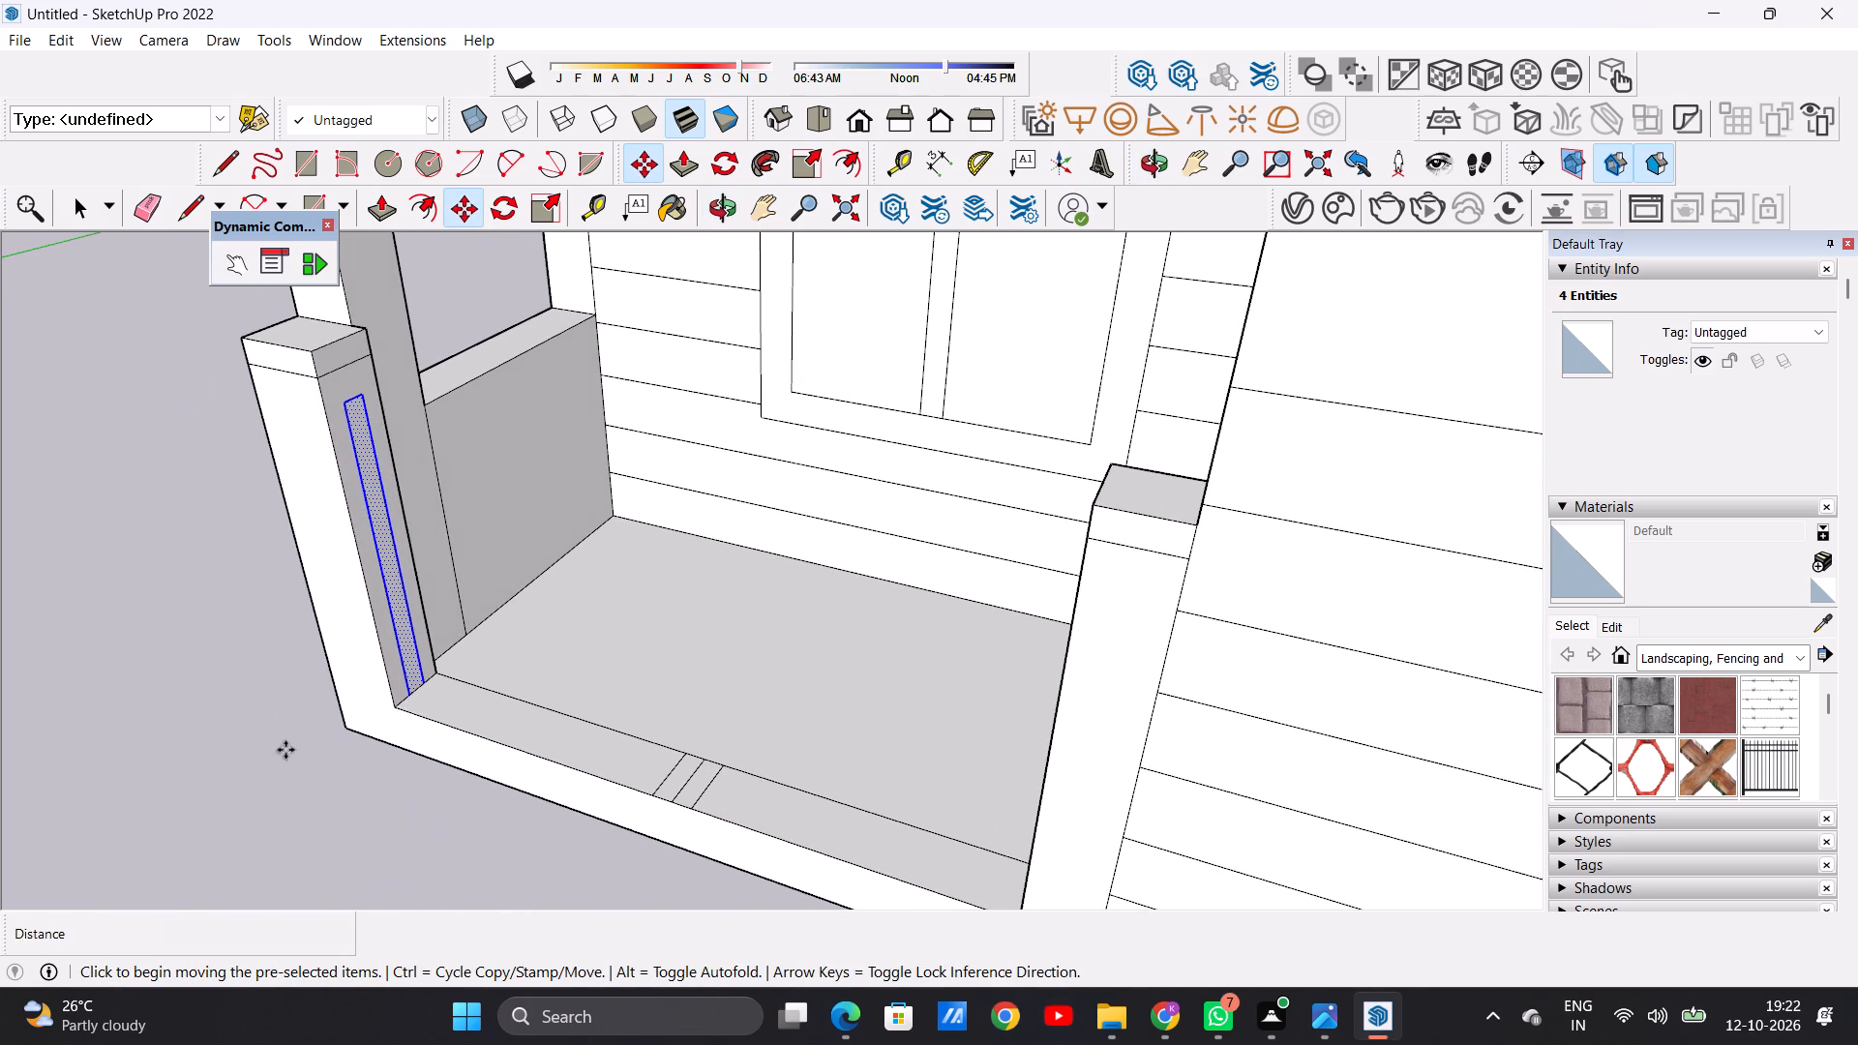
{"action": "left_click", "coordinate": [292, 781]}
{"action": "key", "text": "space"}
{"action": "left_click", "coordinate": [331, 793]}
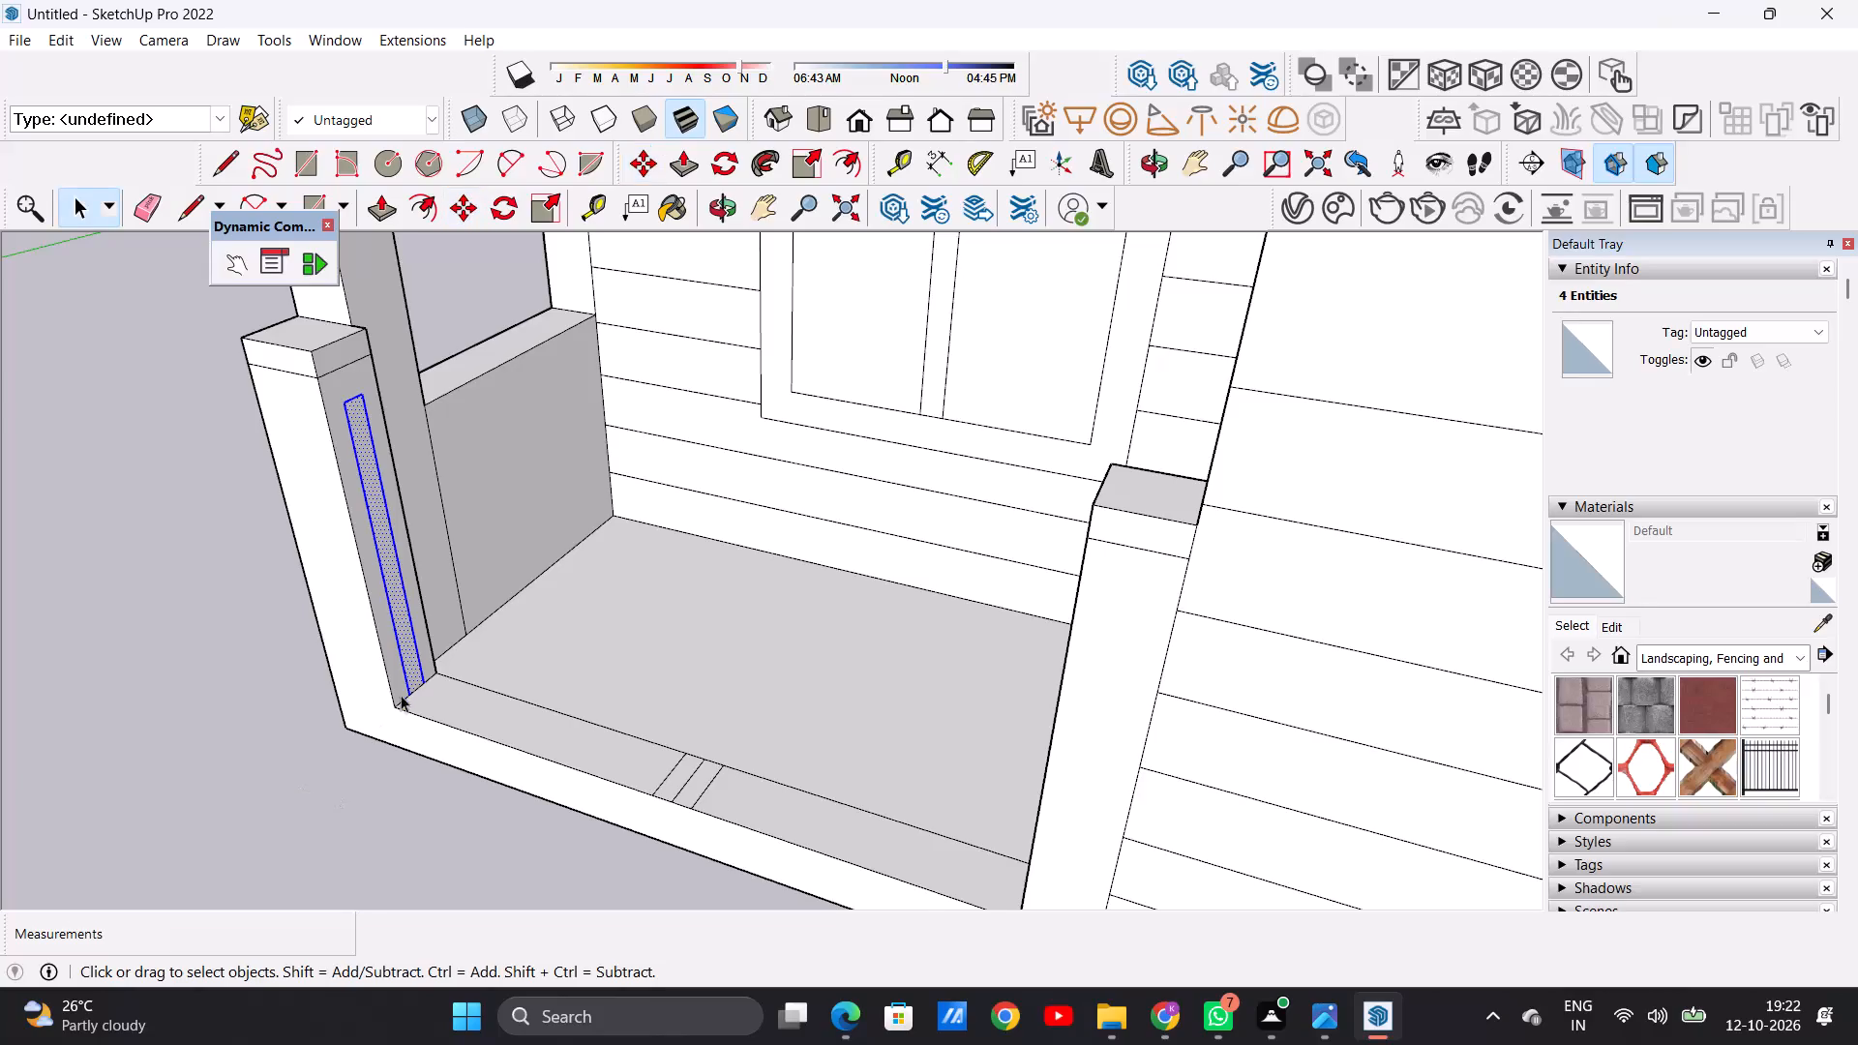
Examine the copied strip on the outer post, the sill lines and the matching strip on the siding-side post.
{"action": "scroll", "coordinate": [409, 664], "scroll_direction": "up", "scroll_amount": 6}
{"action": "middle_click_drag", "start_coordinate": [377, 734], "coordinate": [469, 748]}
{"action": "scroll", "coordinate": [469, 748], "scroll_direction": "down", "scroll_amount": 9}
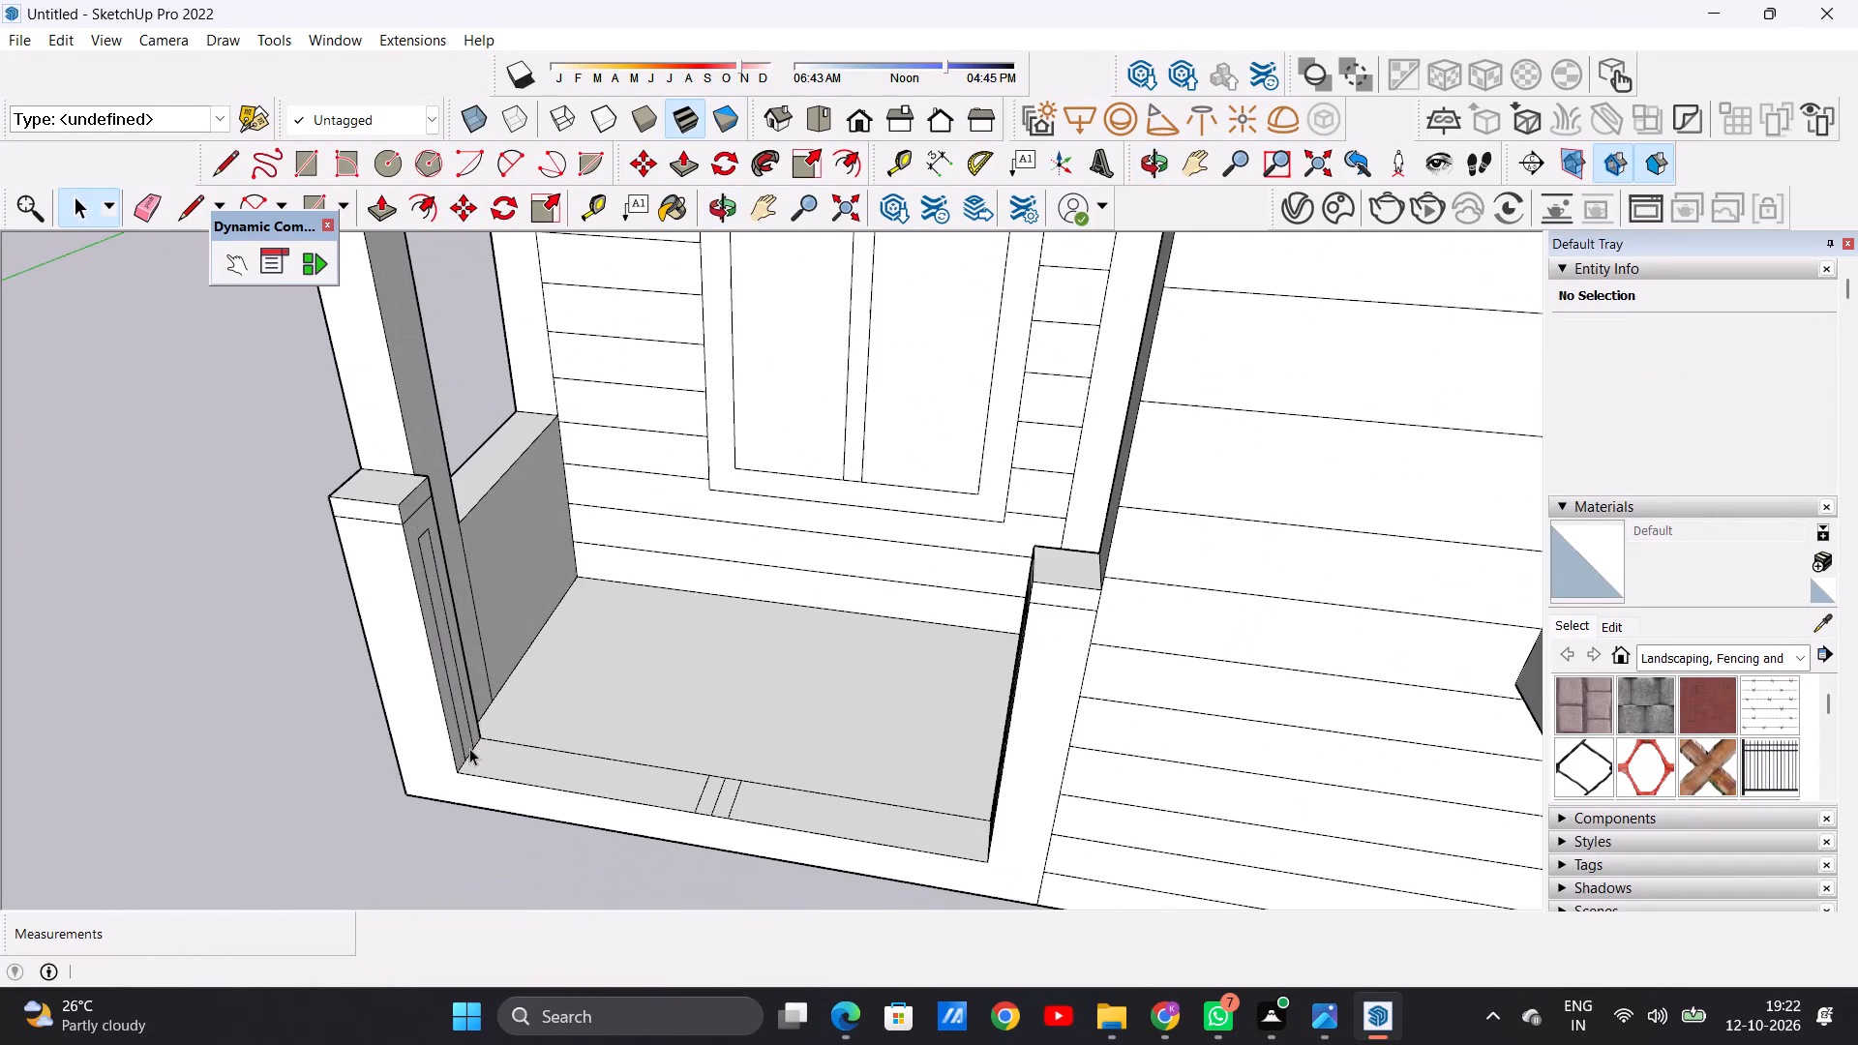
{"action": "middle_click_drag", "start_coordinate": [469, 748], "coordinate": [590, 710]}
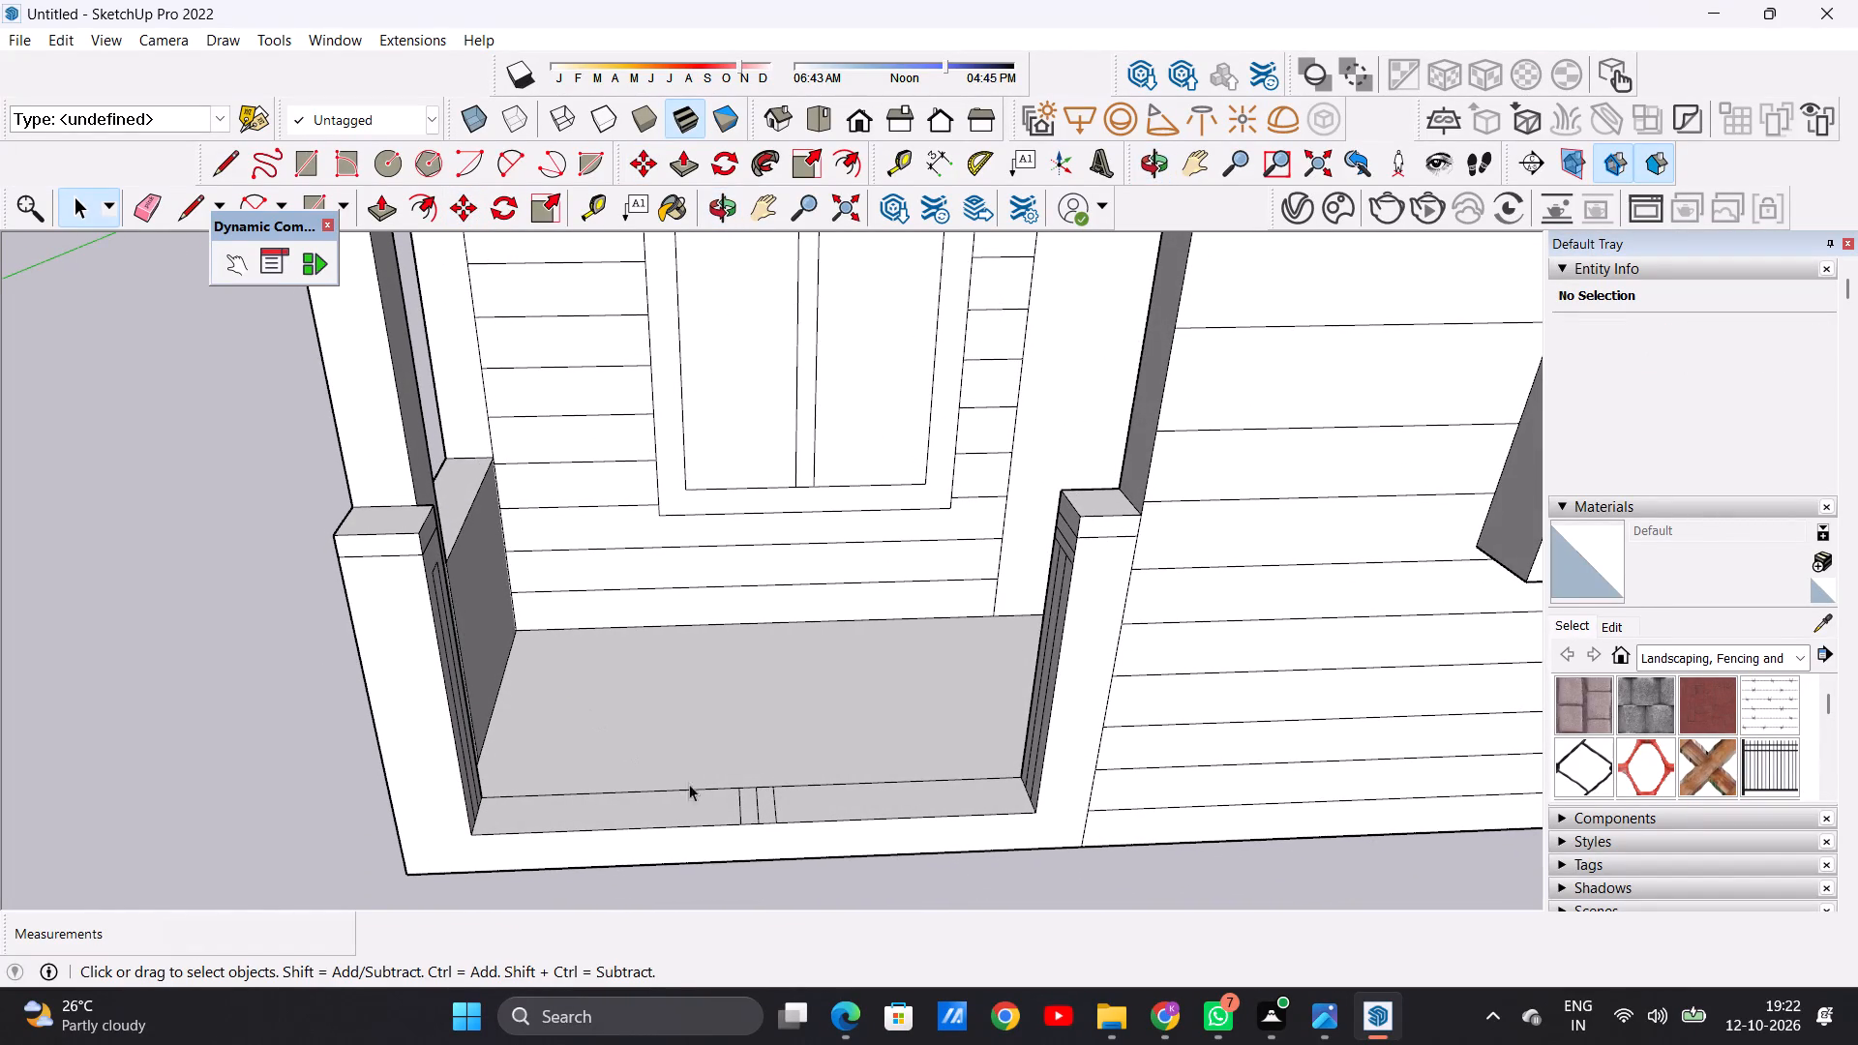
{"action": "middle_click_drag", "start_coordinate": [844, 795], "coordinate": [870, 926]}
{"action": "middle_click_drag", "start_coordinate": [936, 731], "coordinate": [1034, 641]}
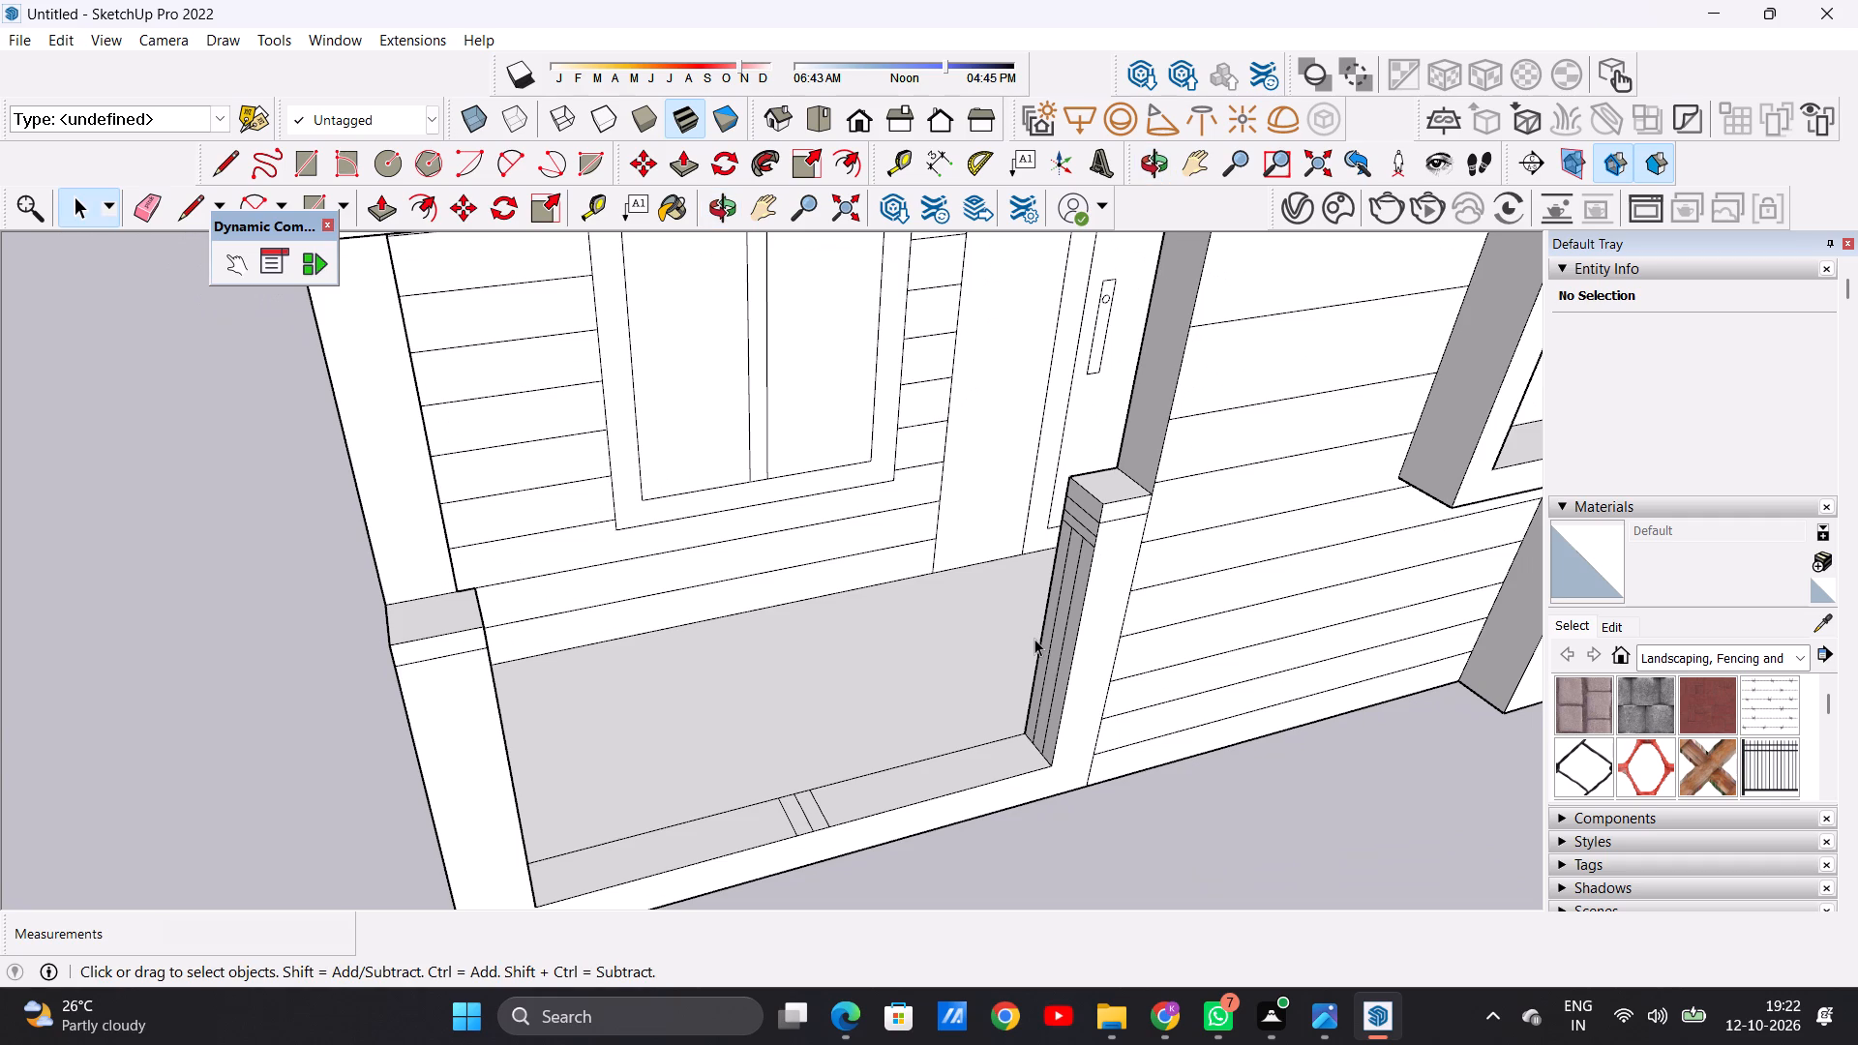
Push/Pull the lower narrow horizontal strip on the siding-side post's inner face about 8' 8 9/16" to the outer post as a top rail.
{"action": "key", "text": "p"}
{"action": "scroll", "coordinate": [1062, 533], "scroll_direction": "up", "scroll_amount": 11}
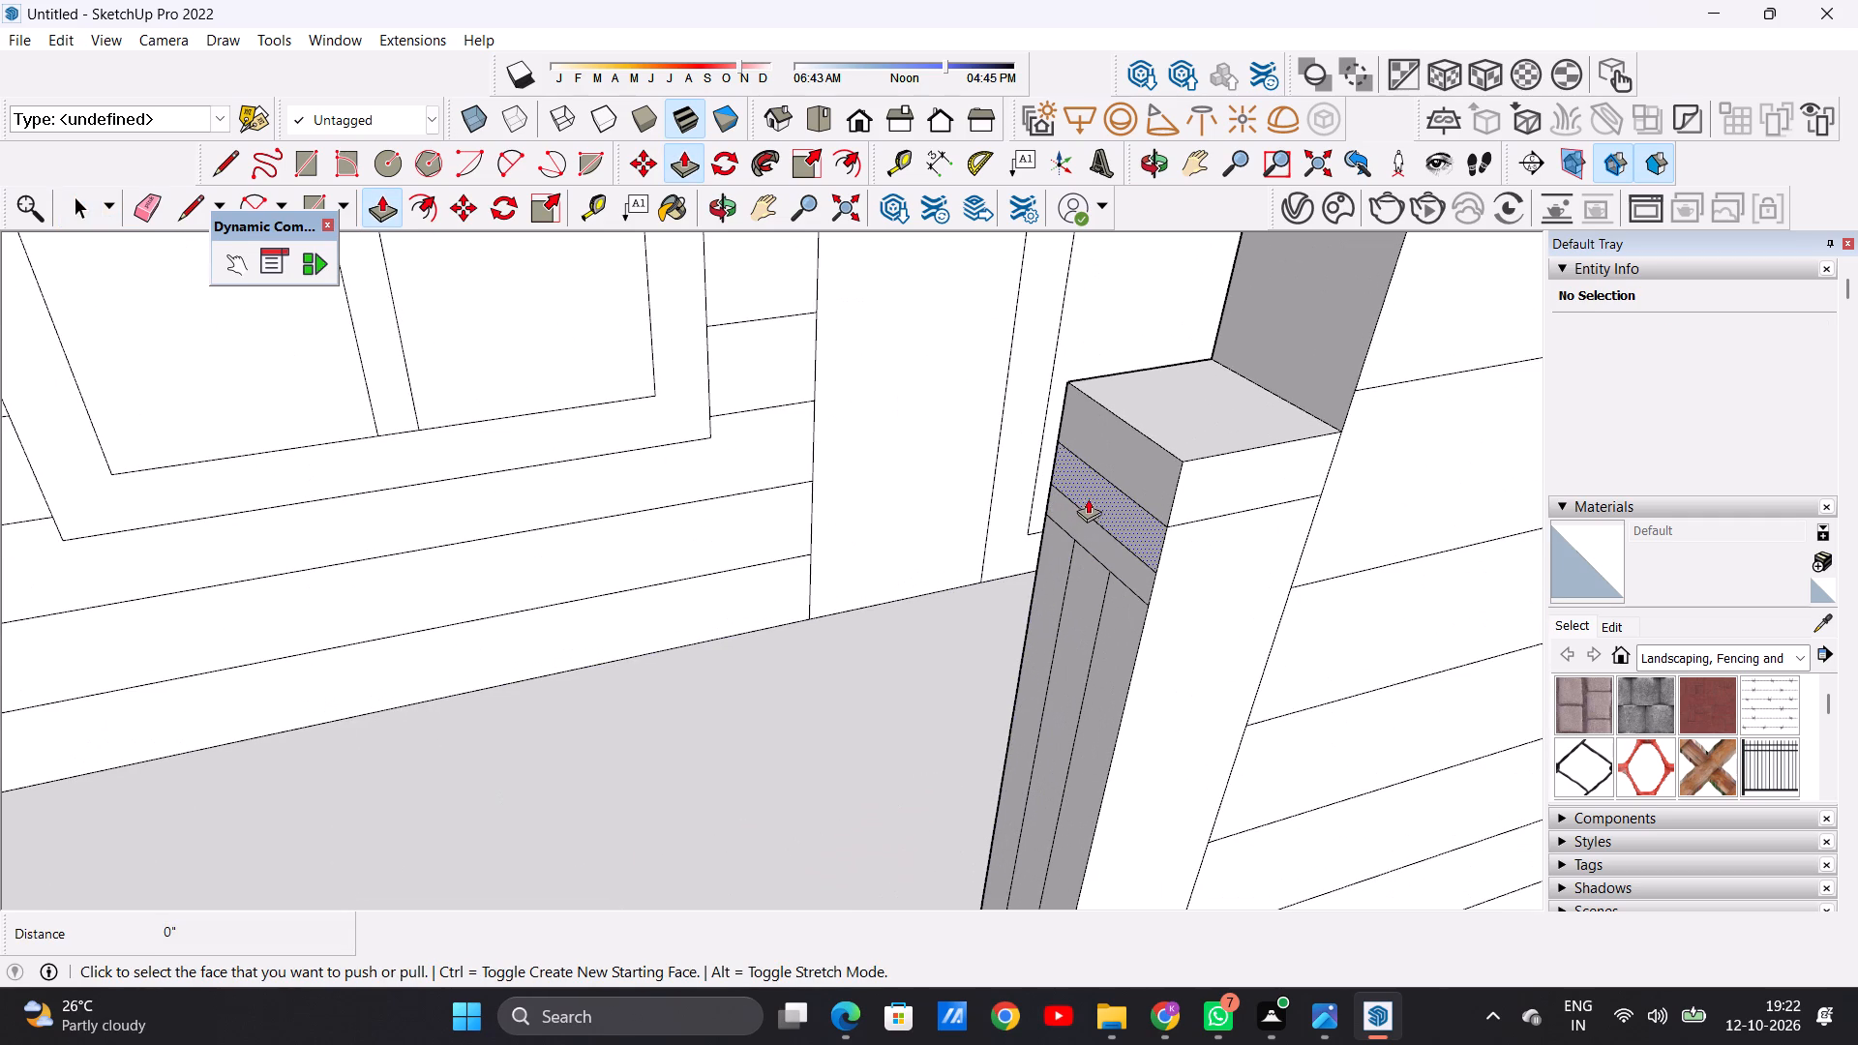
{"action": "left_click", "coordinate": [1117, 550]}
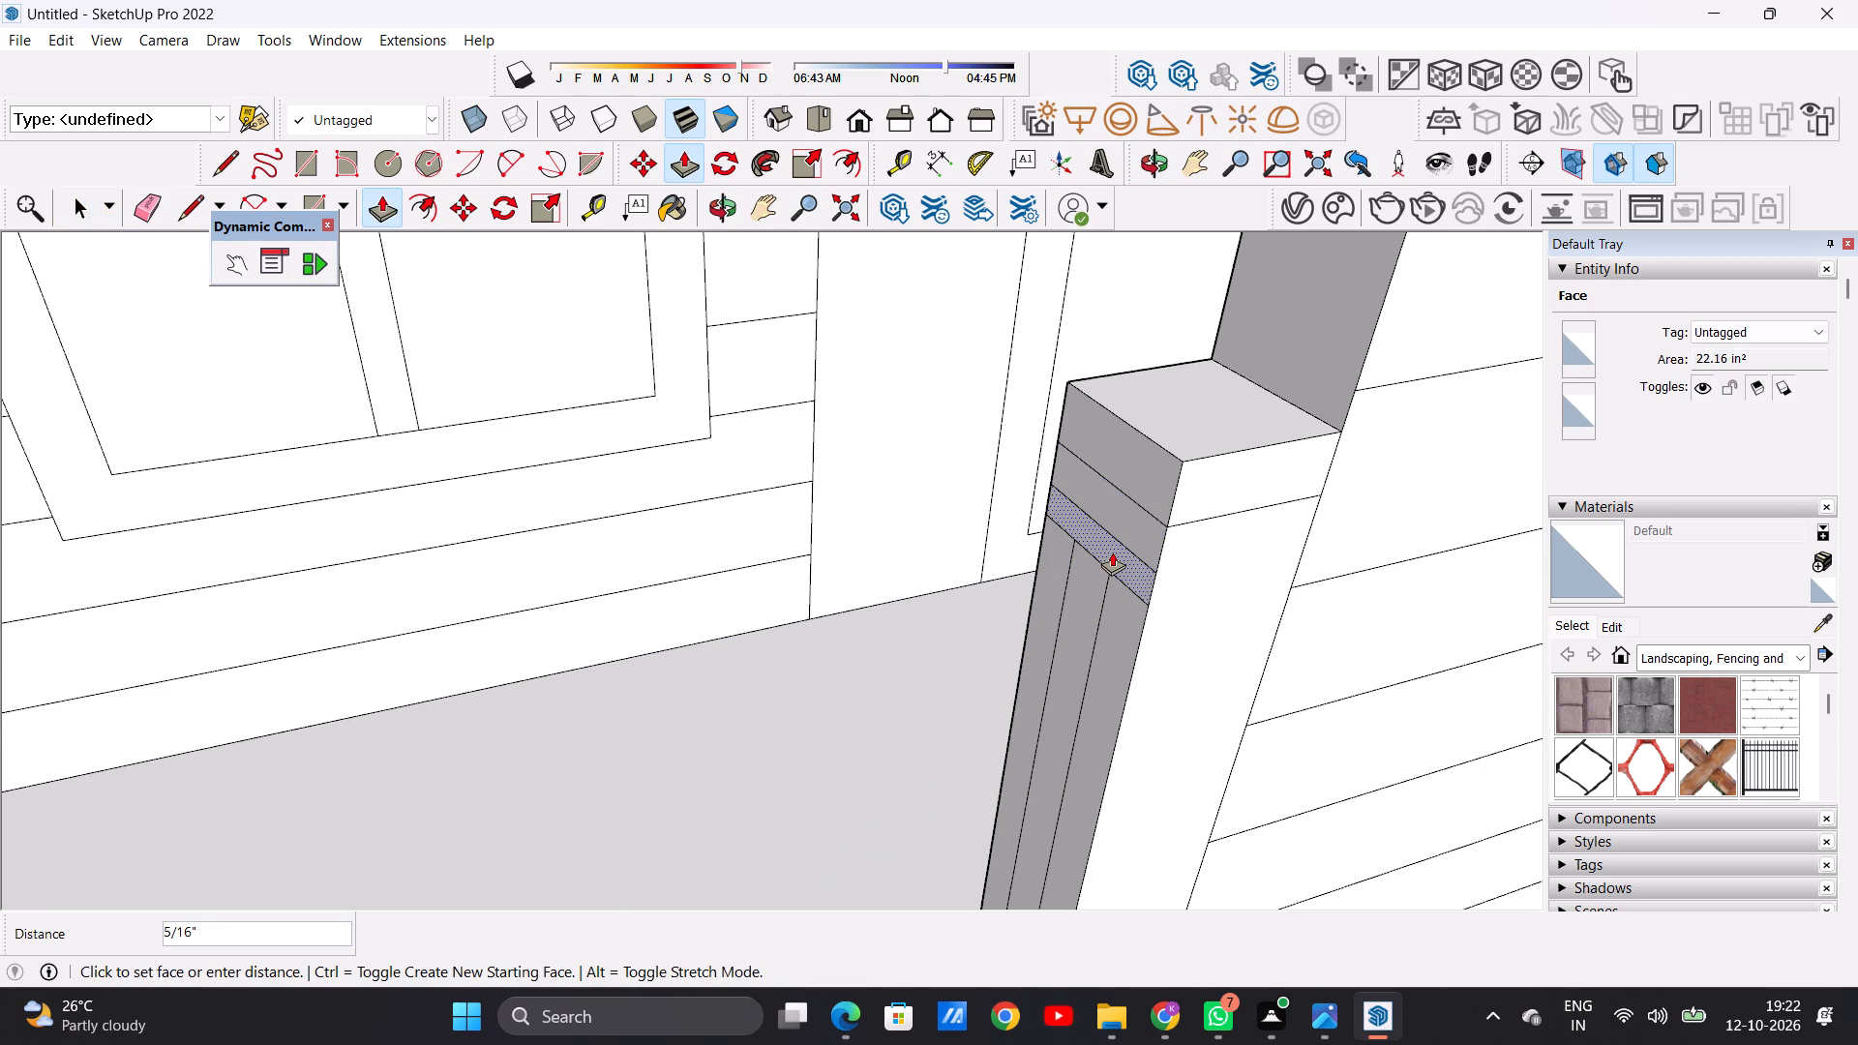
{"action": "scroll", "coordinate": [753, 617], "scroll_direction": "down", "scroll_amount": 13}
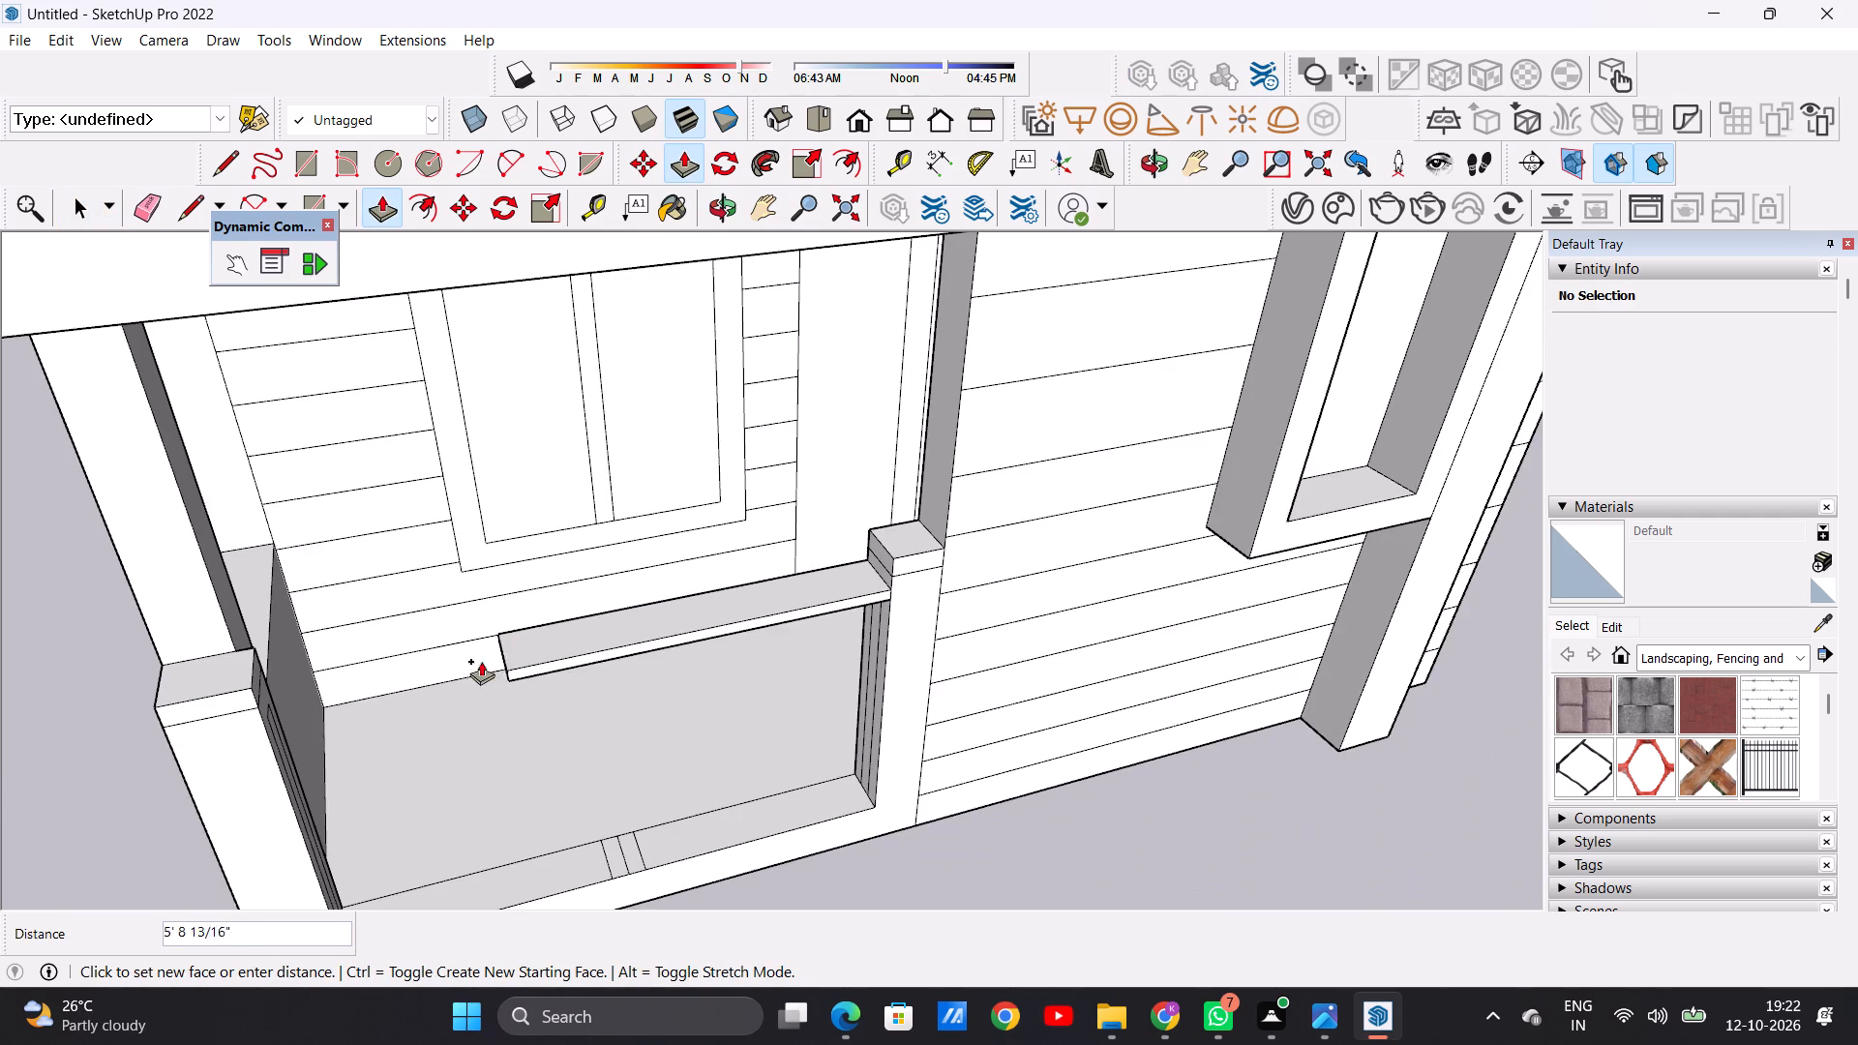
{"action": "middle_click_drag", "start_coordinate": [467, 675], "coordinate": [334, 591]}
{"action": "scroll", "coordinate": [233, 578], "scroll_direction": "up", "scroll_amount": 16}
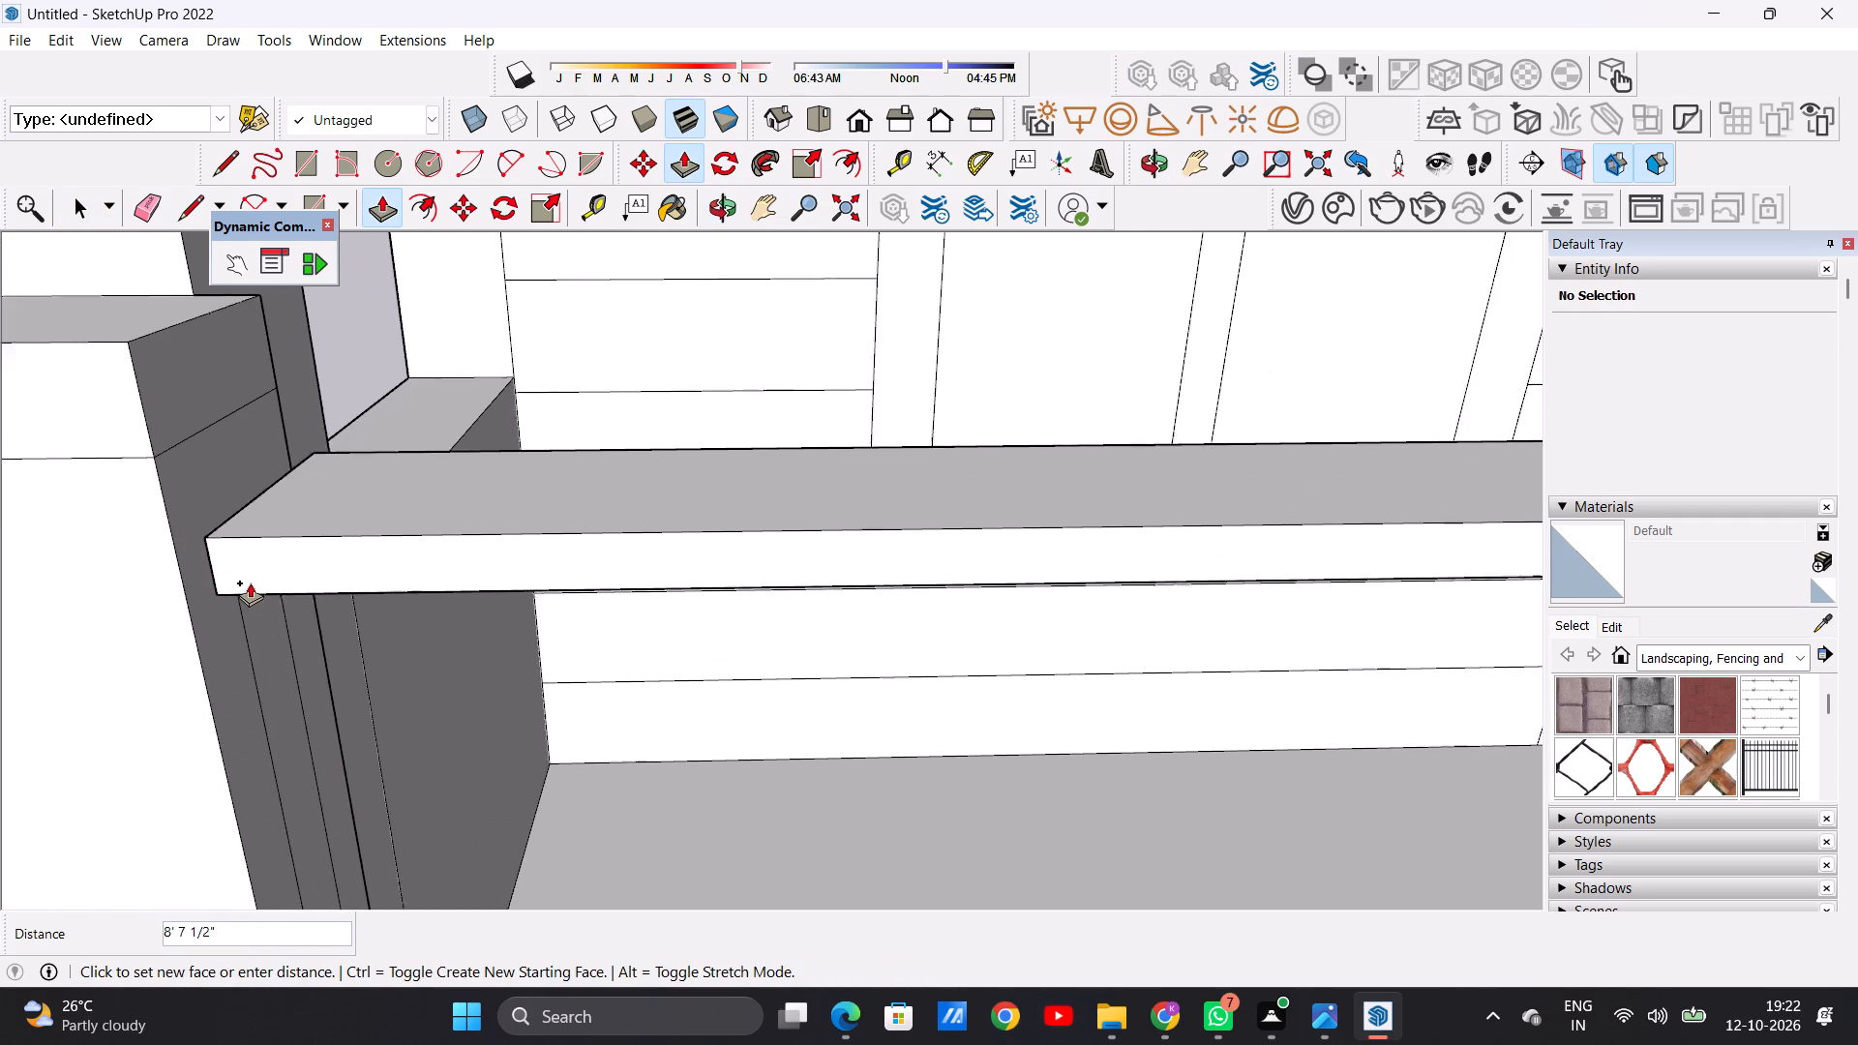
{"action": "scroll", "coordinate": [250, 582], "scroll_direction": "up", "scroll_amount": 2}
{"action": "middle_click_drag", "start_coordinate": [201, 583], "coordinate": [286, 586]}
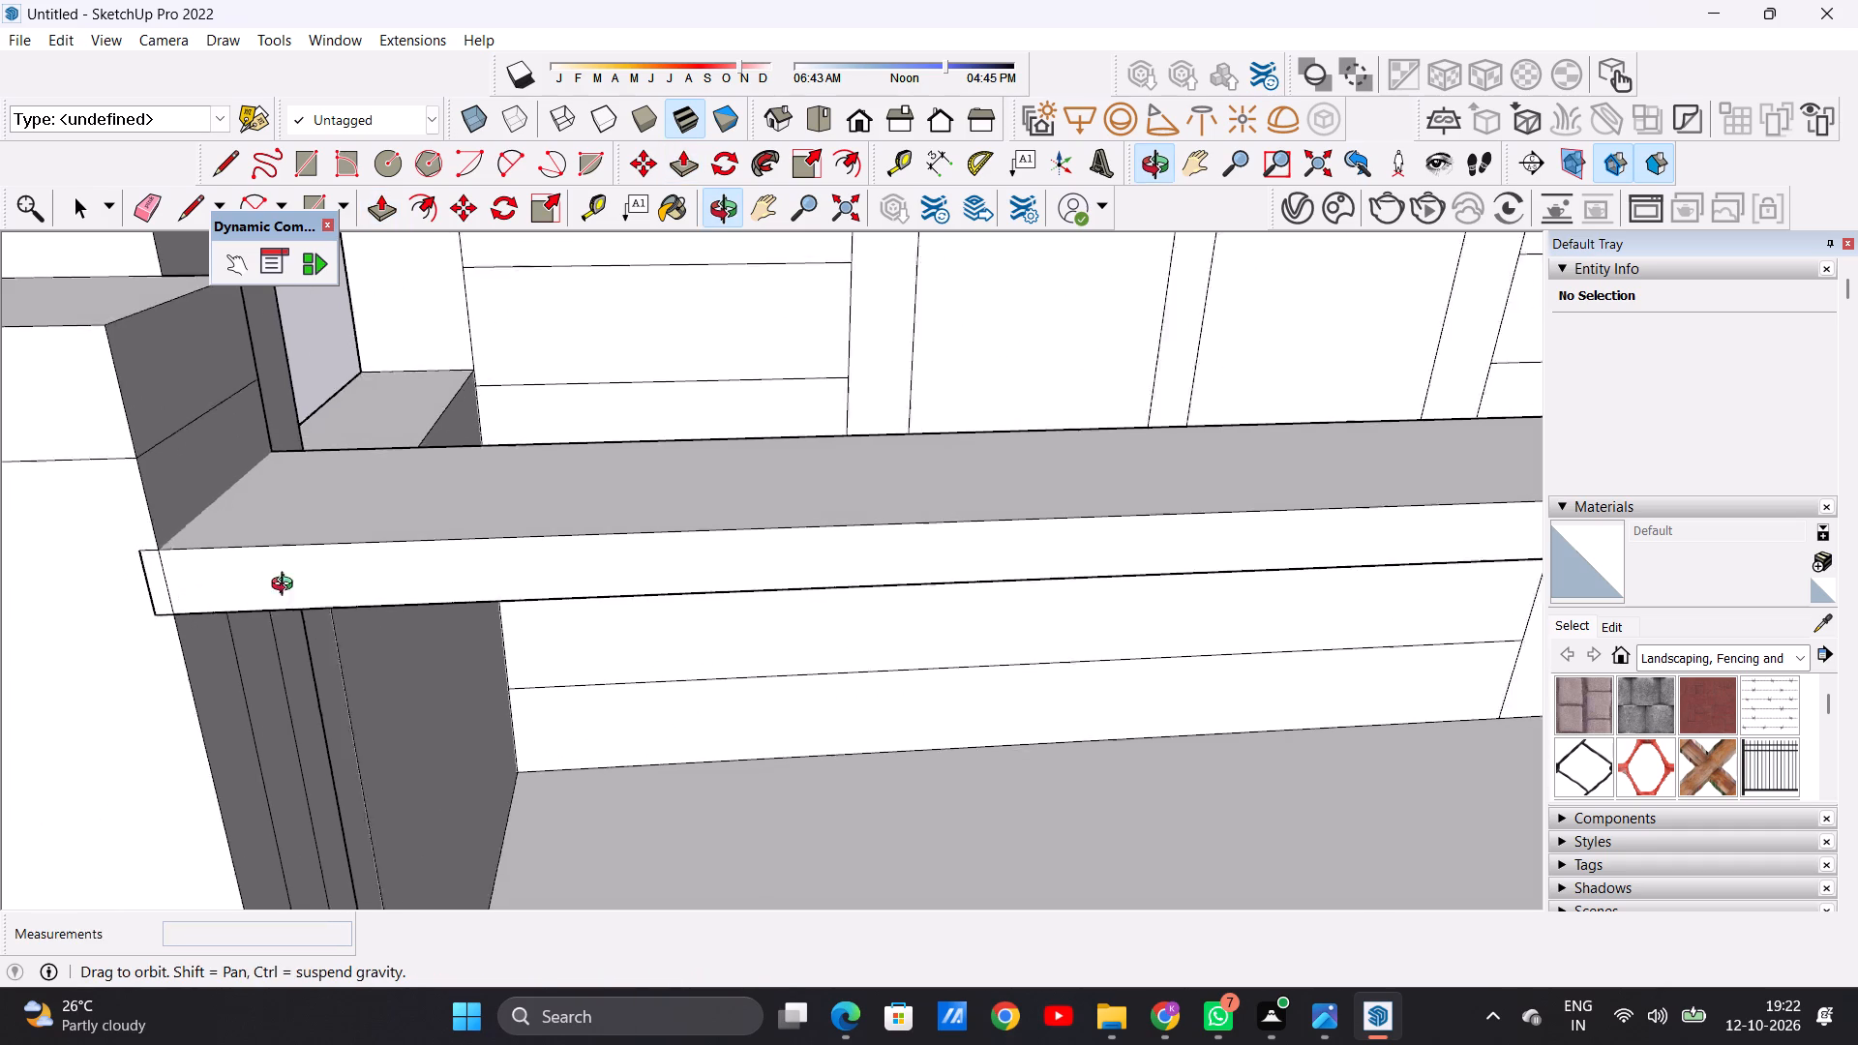
{"action": "middle_click_drag", "start_coordinate": [286, 586], "coordinate": [459, 558]}
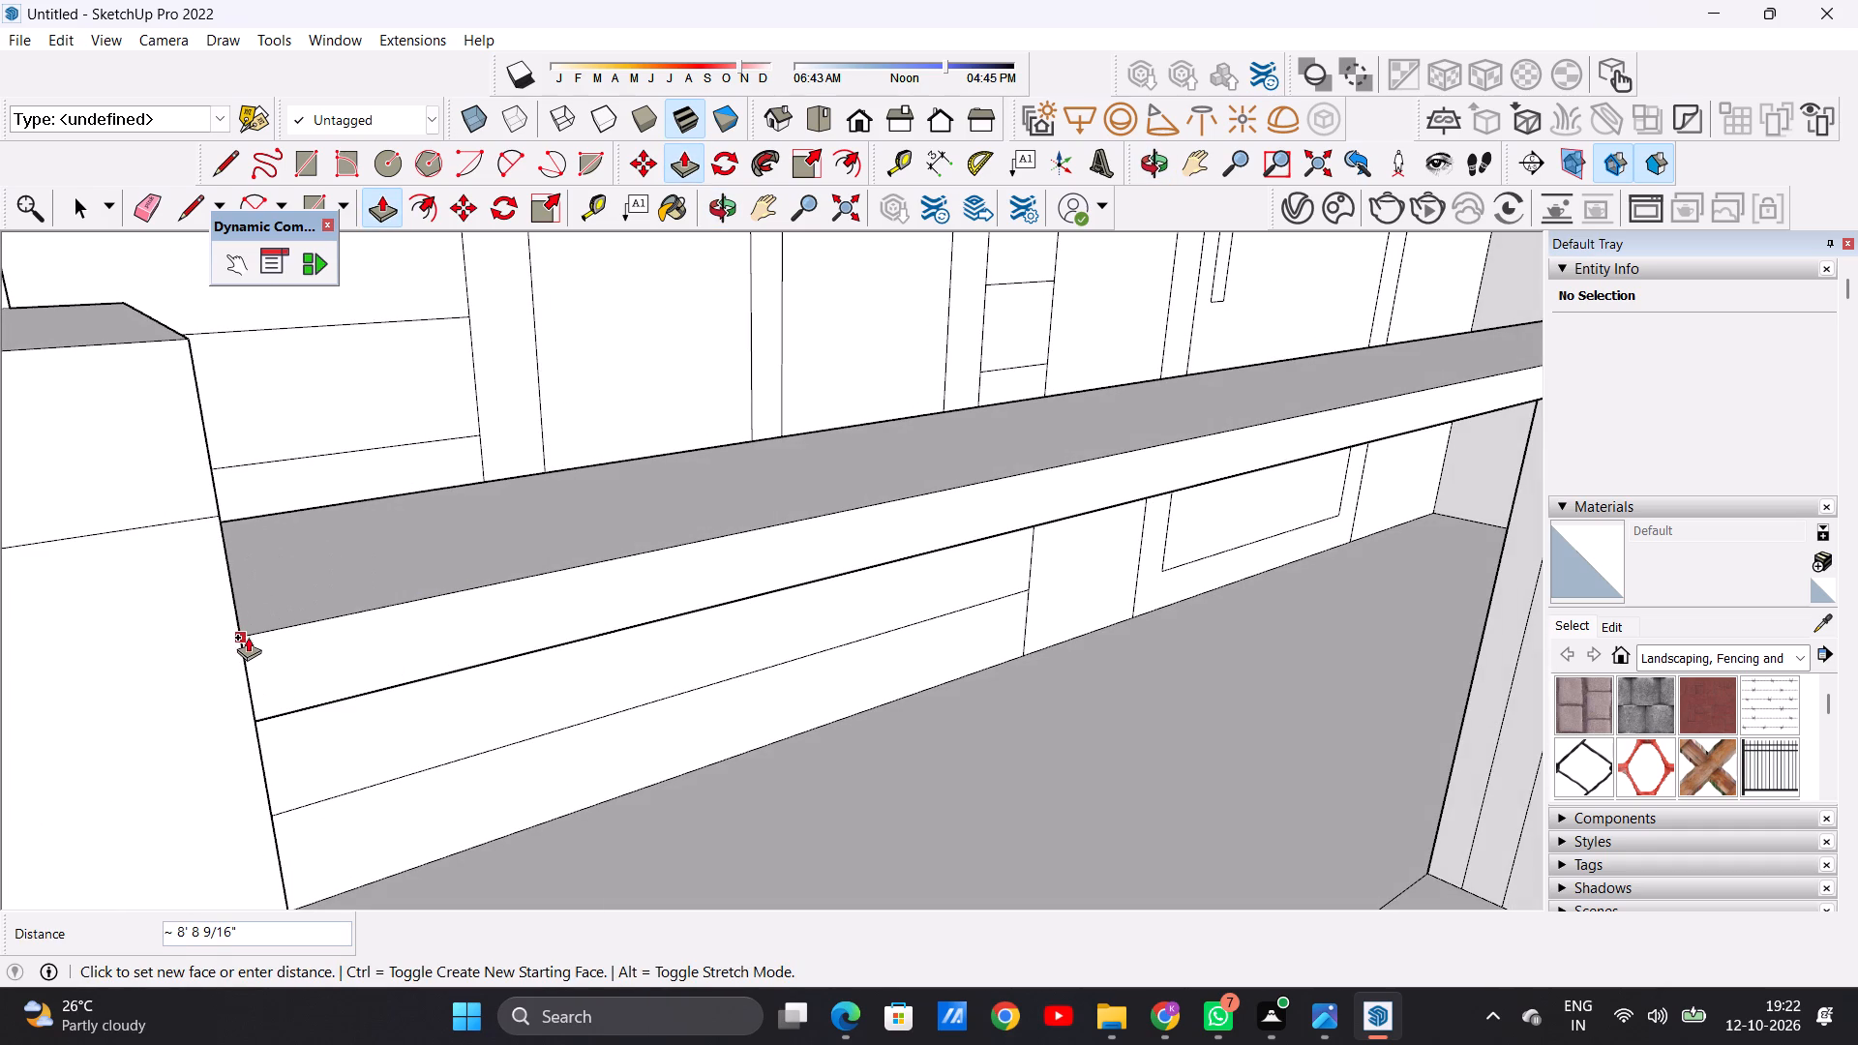
{"action": "left_click", "coordinate": [247, 631]}
{"action": "key", "text": "space"}
Push/Pull the sill's middle strip nearer the outer post up about 4' 4 11/16" to the underside of the top rail.
{"action": "scroll", "coordinate": [598, 674], "scroll_direction": "down", "scroll_amount": 7}
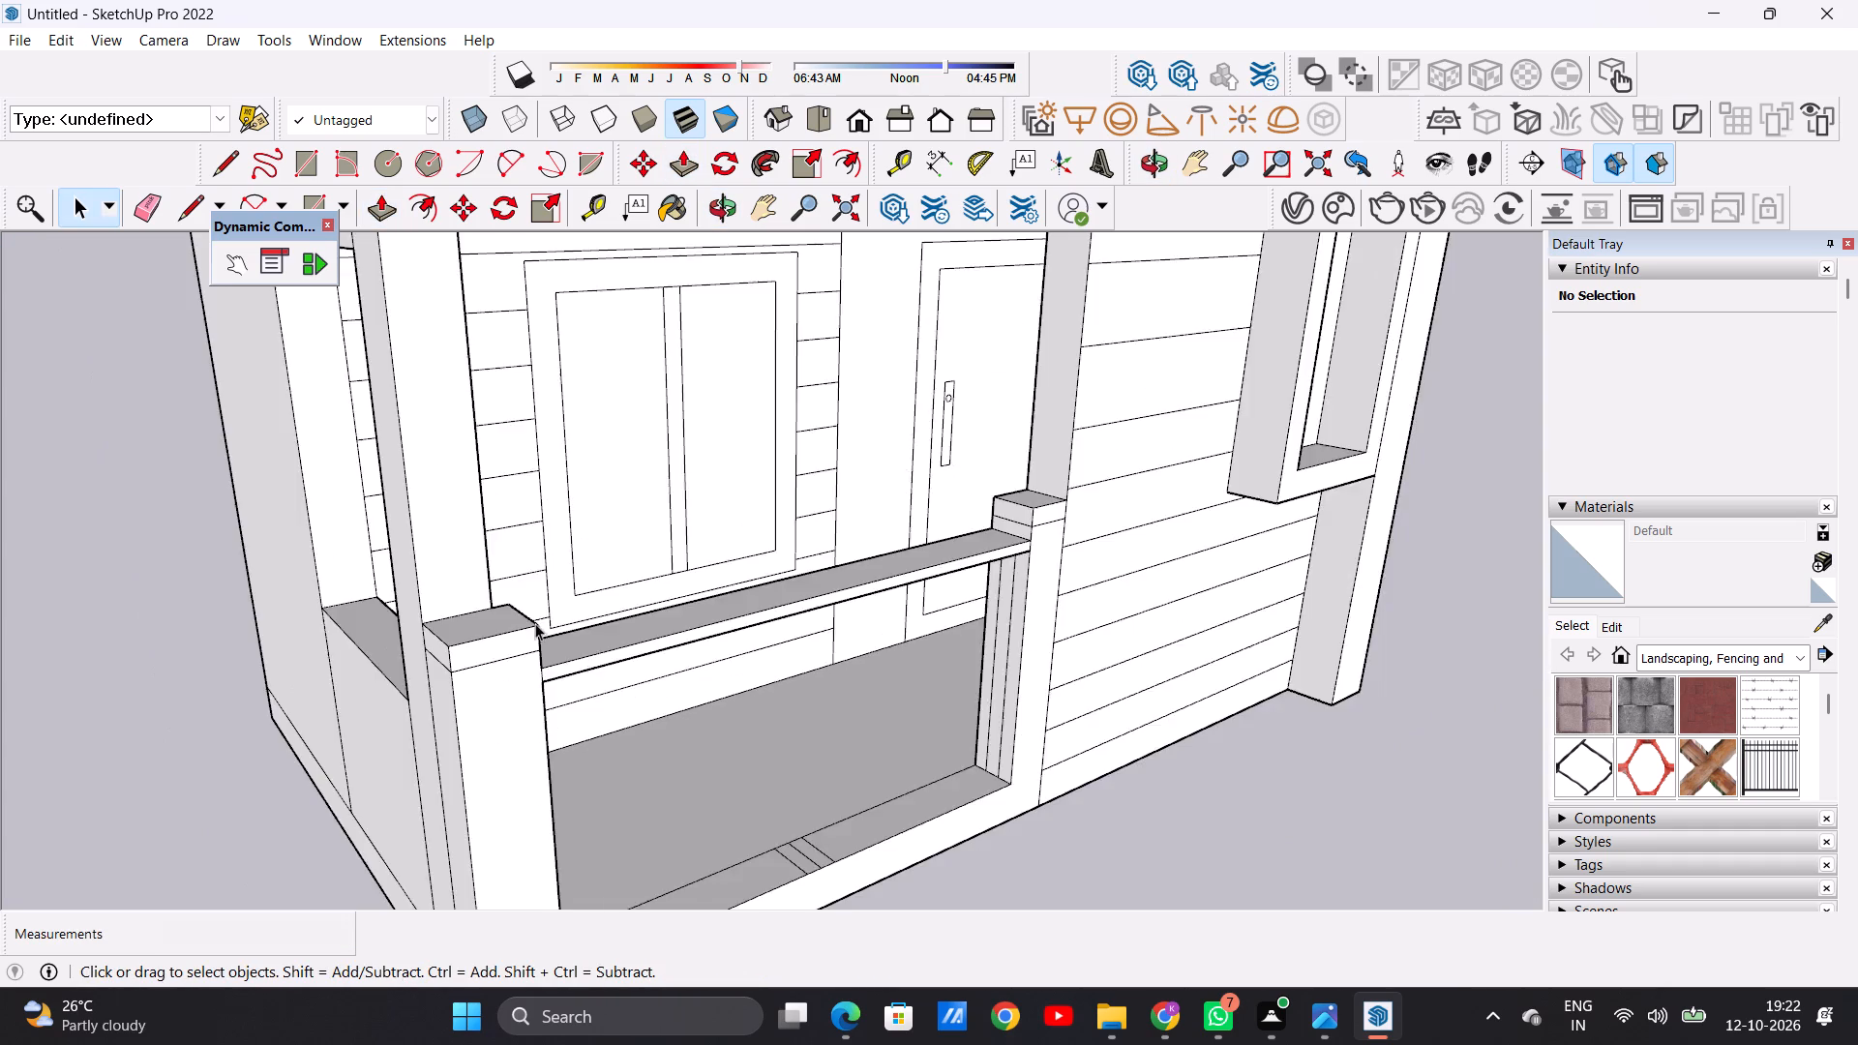
{"action": "scroll", "coordinate": [535, 623], "scroll_direction": "down", "scroll_amount": 9}
{"action": "middle_click_drag", "start_coordinate": [698, 706], "coordinate": [435, 800]}
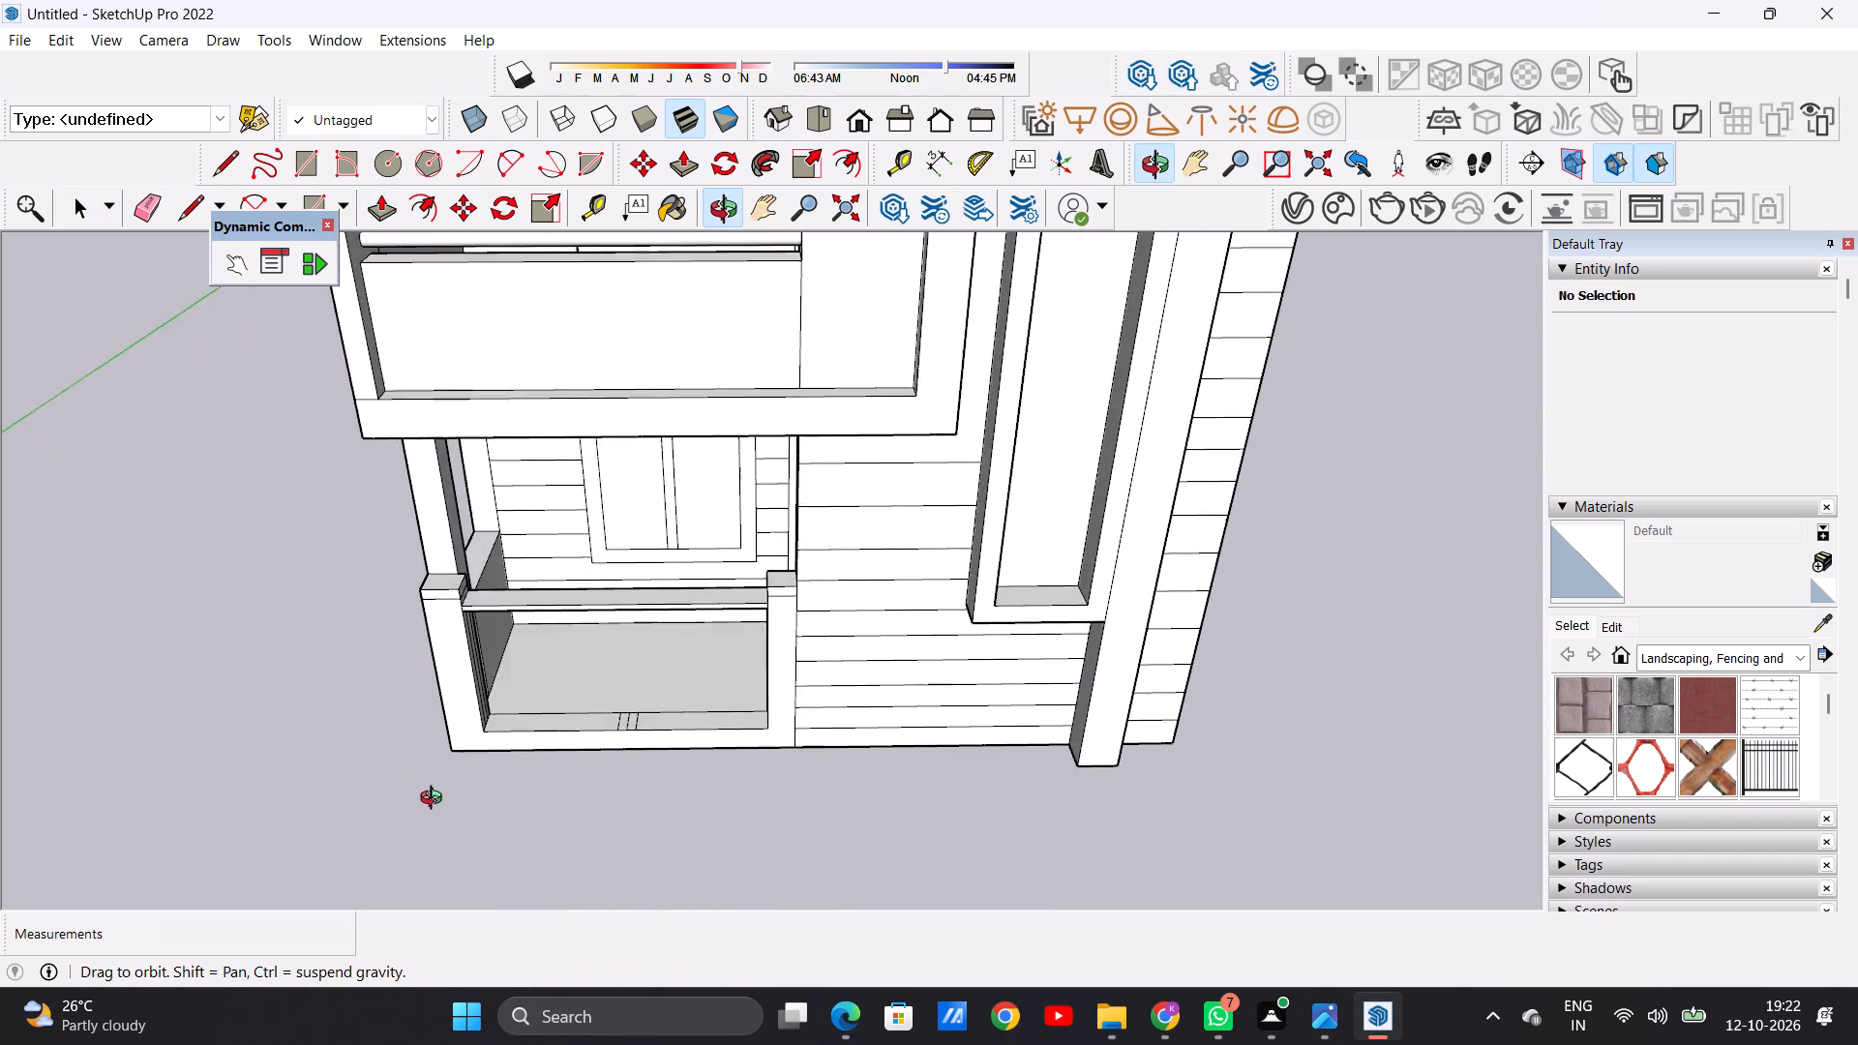
{"action": "middle_click_drag", "start_coordinate": [435, 800], "coordinate": [467, 854]}
{"action": "scroll", "coordinate": [614, 722], "scroll_direction": "up", "scroll_amount": 11}
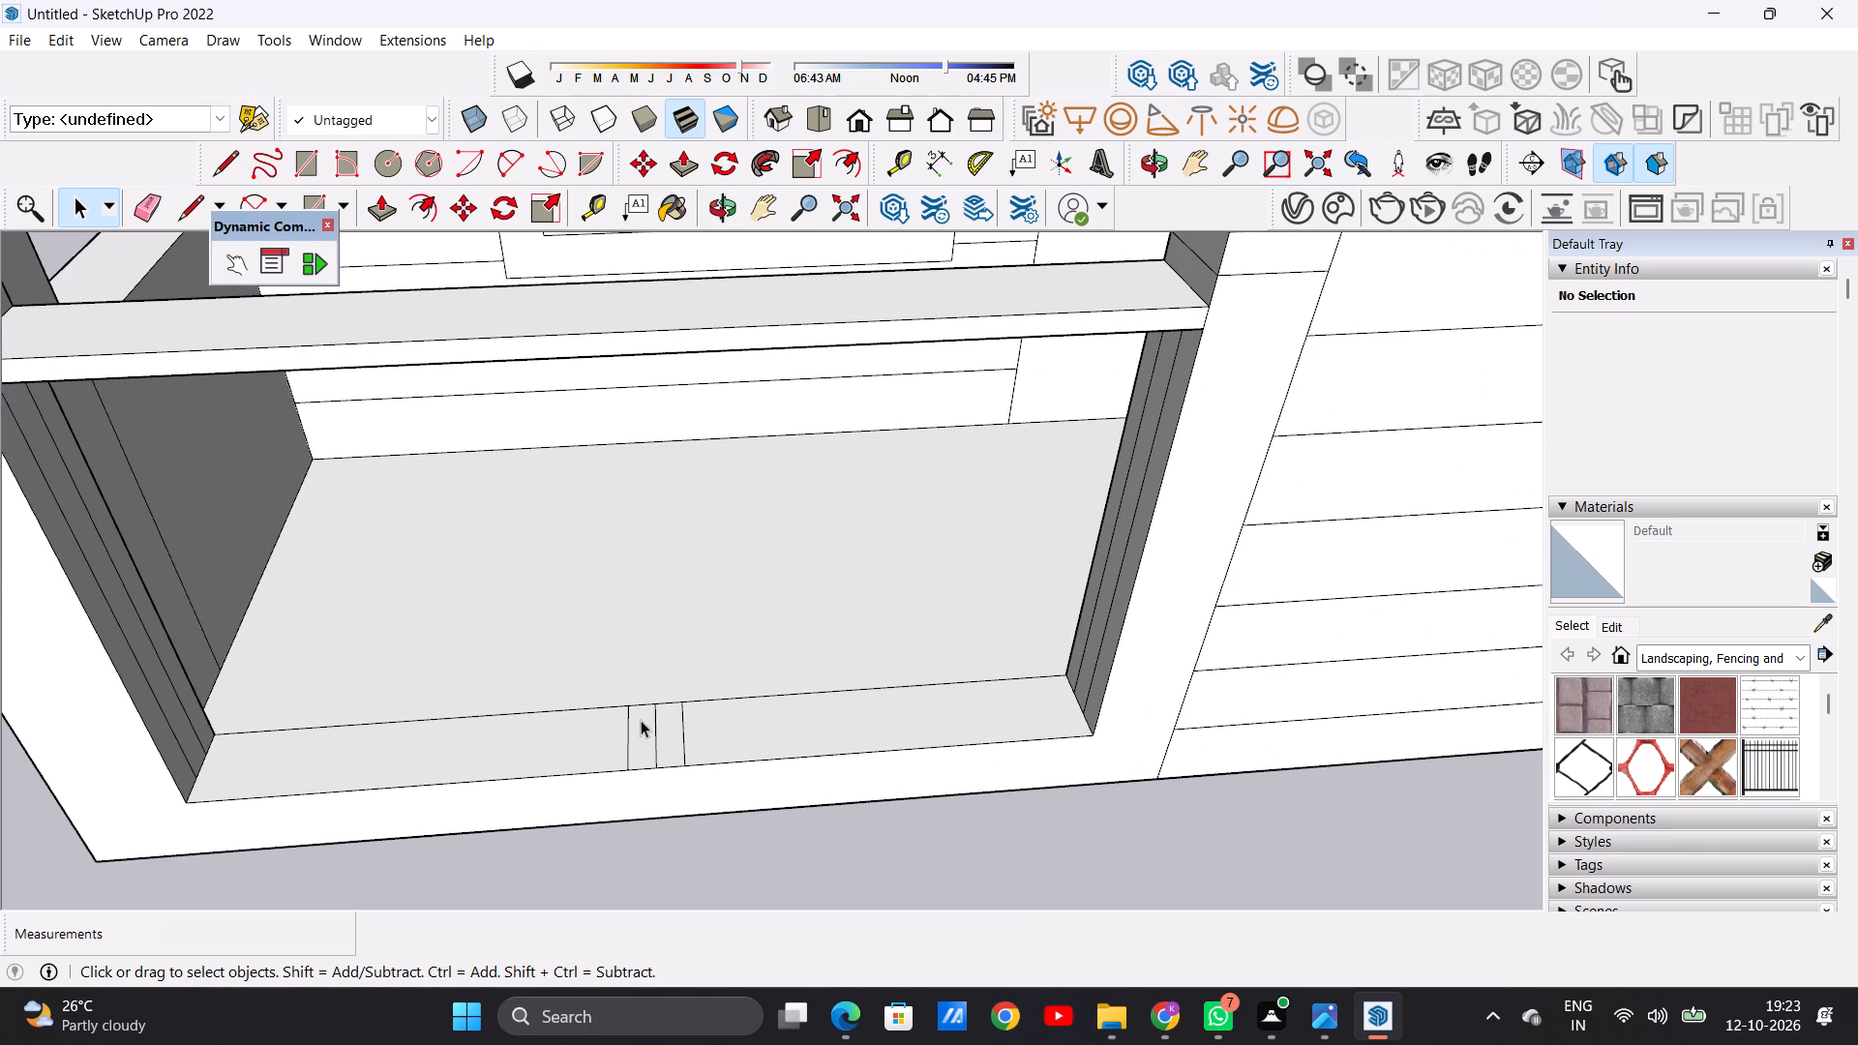
{"action": "key", "text": "p"}
{"action": "scroll", "coordinate": [693, 769], "scroll_direction": "down", "scroll_amount": 4}
{"action": "middle_click_drag", "start_coordinate": [760, 849], "coordinate": [596, 722]}
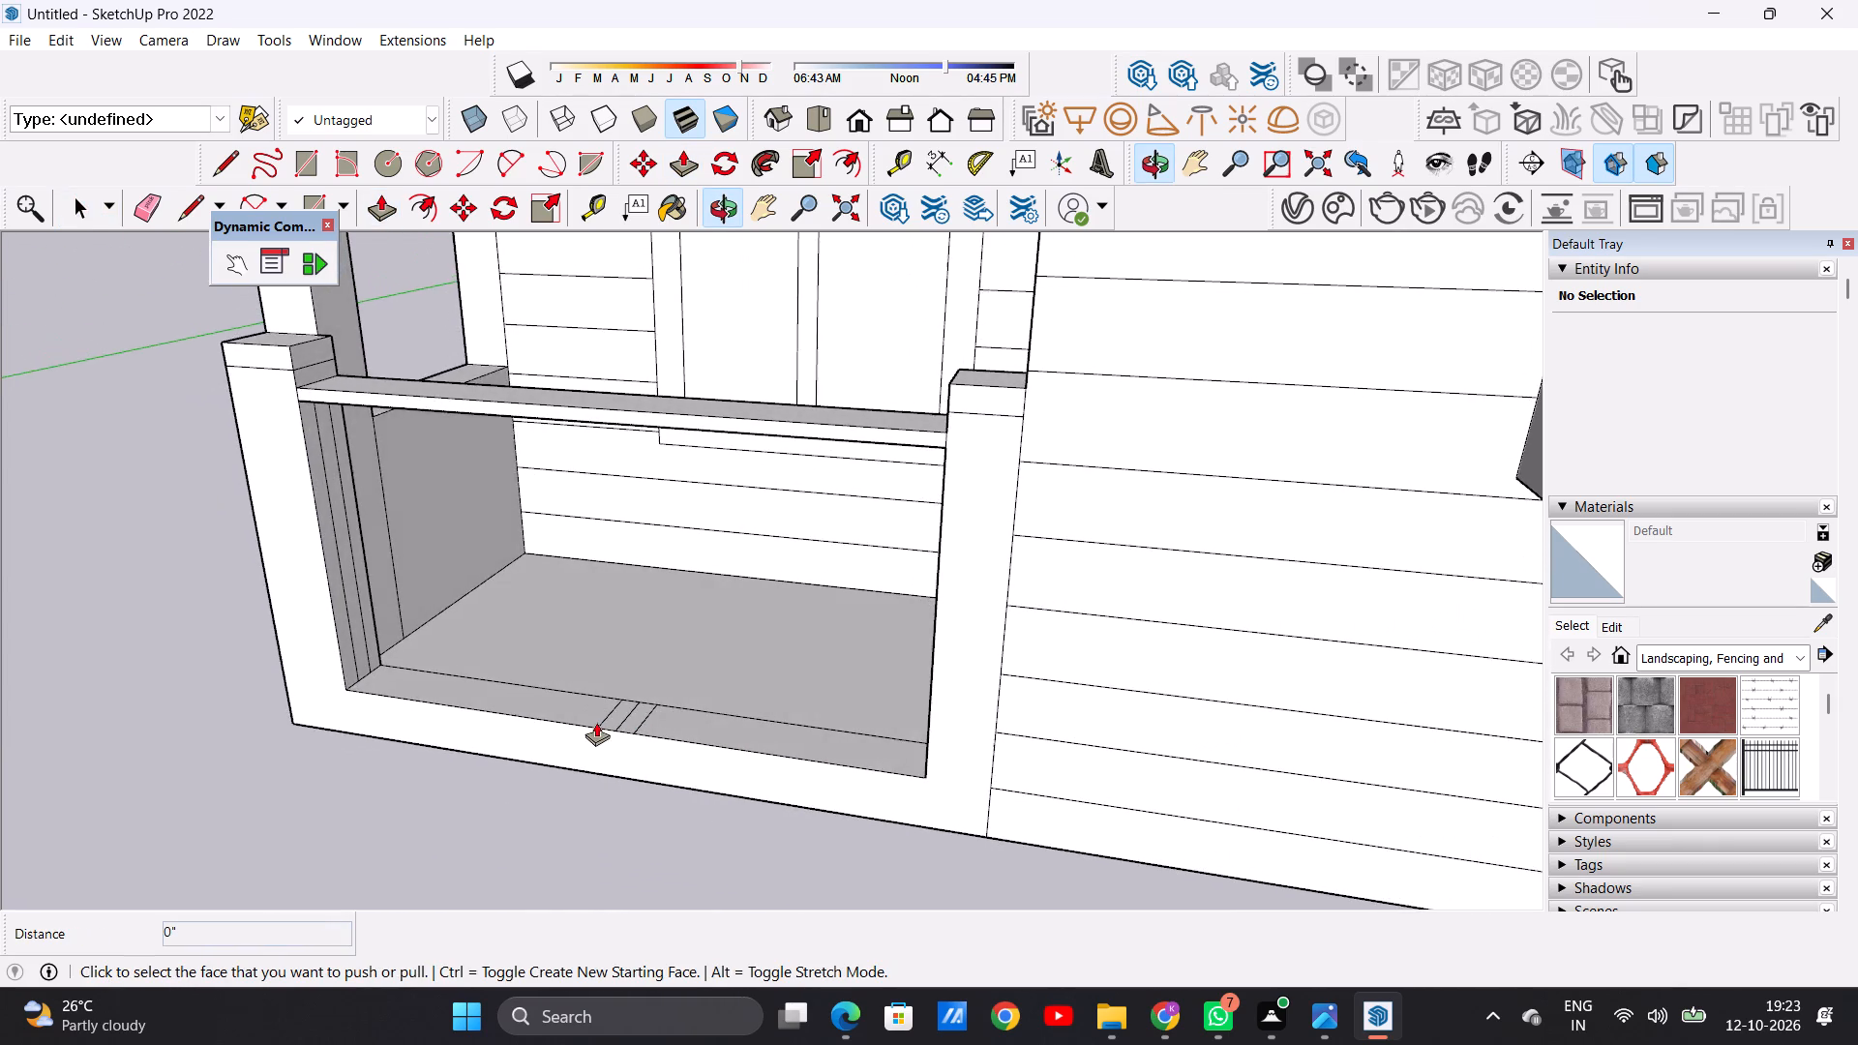
{"action": "scroll", "coordinate": [596, 722], "scroll_direction": "down", "scroll_amount": 3}
{"action": "scroll", "coordinate": [616, 708], "scroll_direction": "up", "scroll_amount": 17}
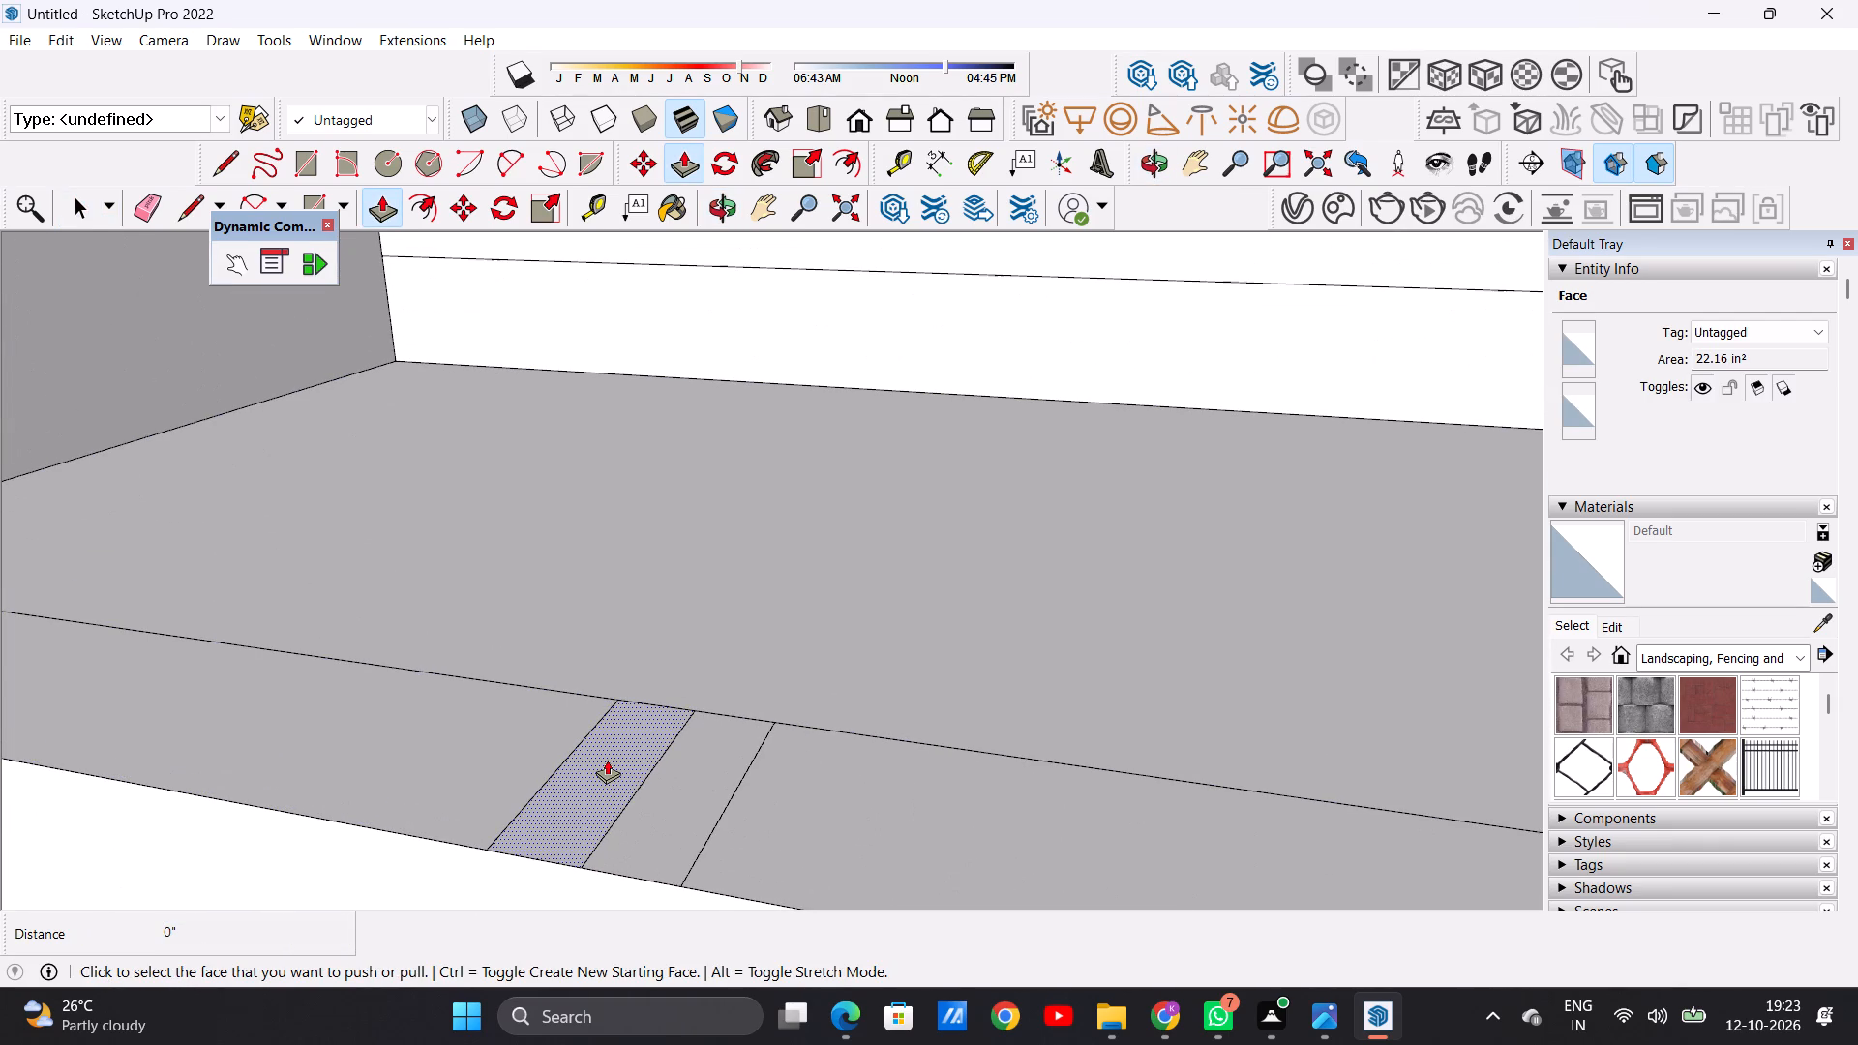
{"action": "left_click", "coordinate": [607, 760]}
{"action": "scroll", "coordinate": [610, 625], "scroll_direction": "down", "scroll_amount": 20}
{"action": "scroll", "coordinate": [610, 625], "scroll_direction": "down", "scroll_amount": 2}
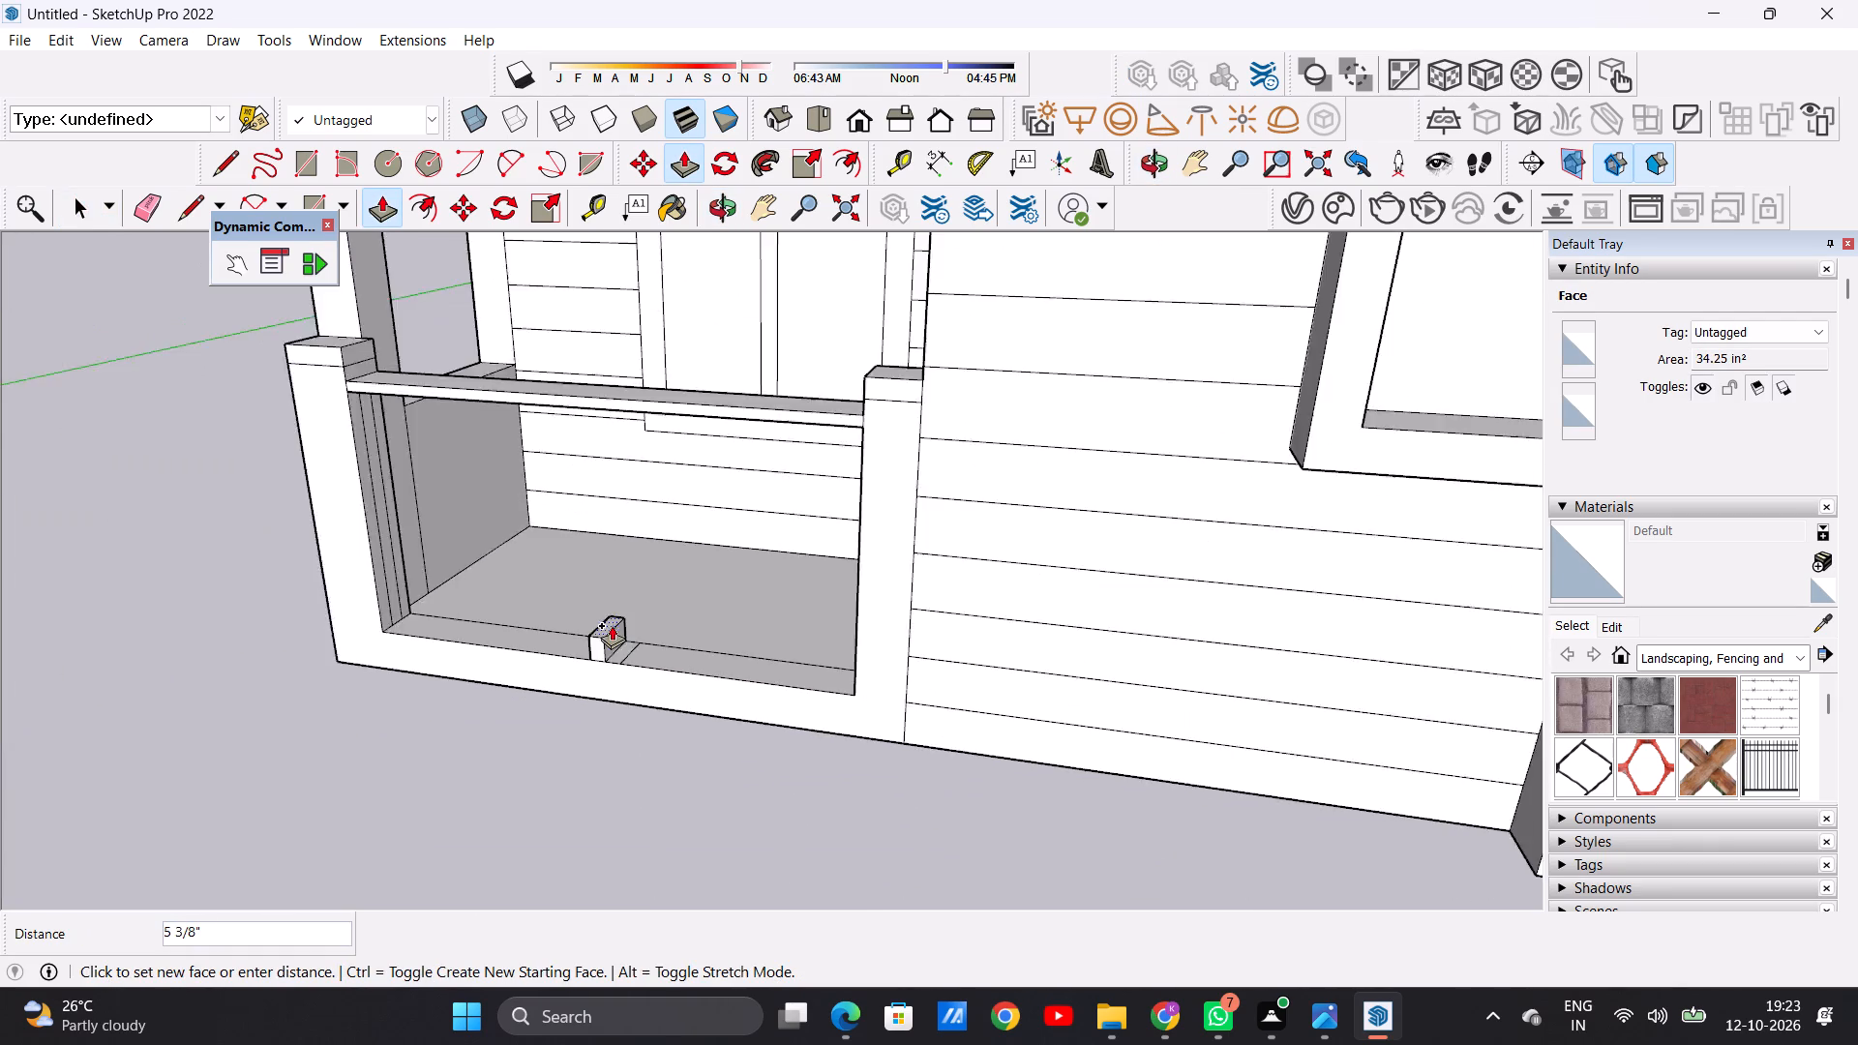
{"action": "scroll", "coordinate": [612, 625], "scroll_direction": "down", "scroll_amount": 2}
{"action": "scroll", "coordinate": [616, 498], "scroll_direction": "up", "scroll_amount": 6}
{"action": "middle_click_drag", "start_coordinate": [519, 563], "coordinate": [641, 478]}
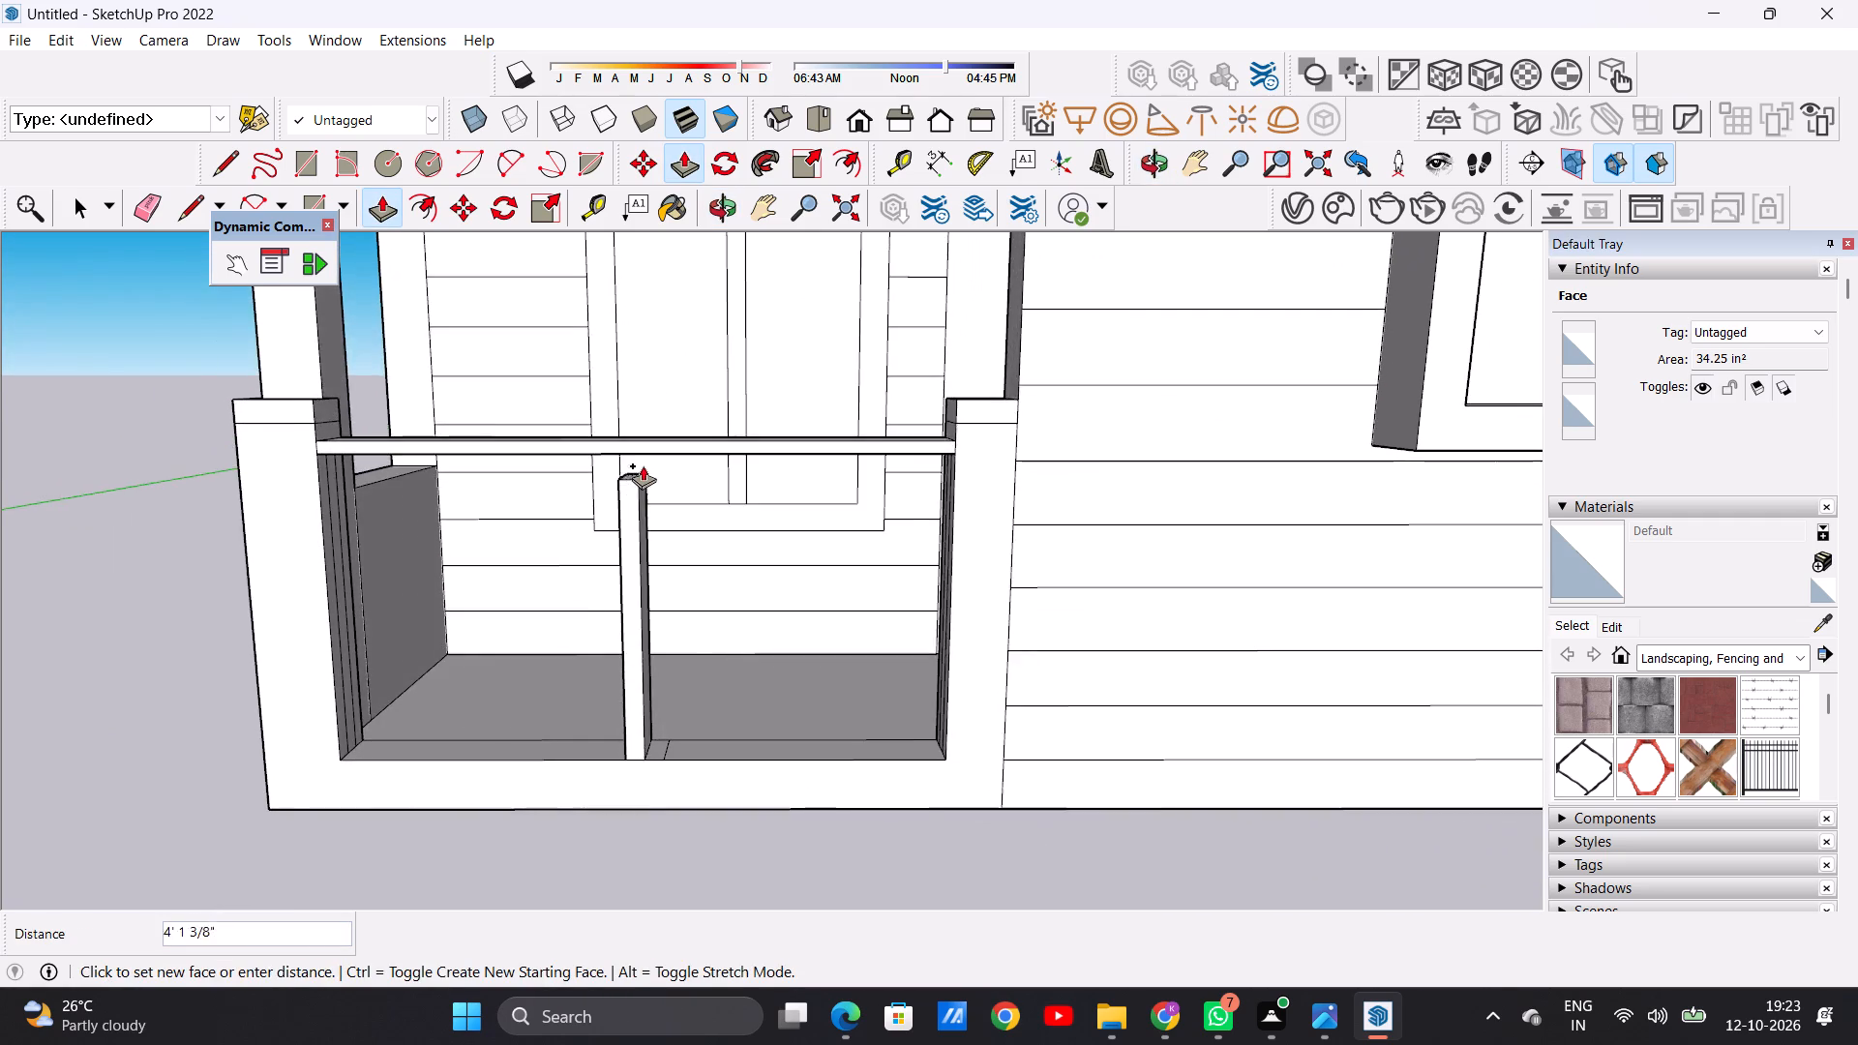
{"action": "scroll", "coordinate": [644, 455], "scroll_direction": "up", "scroll_amount": 4}
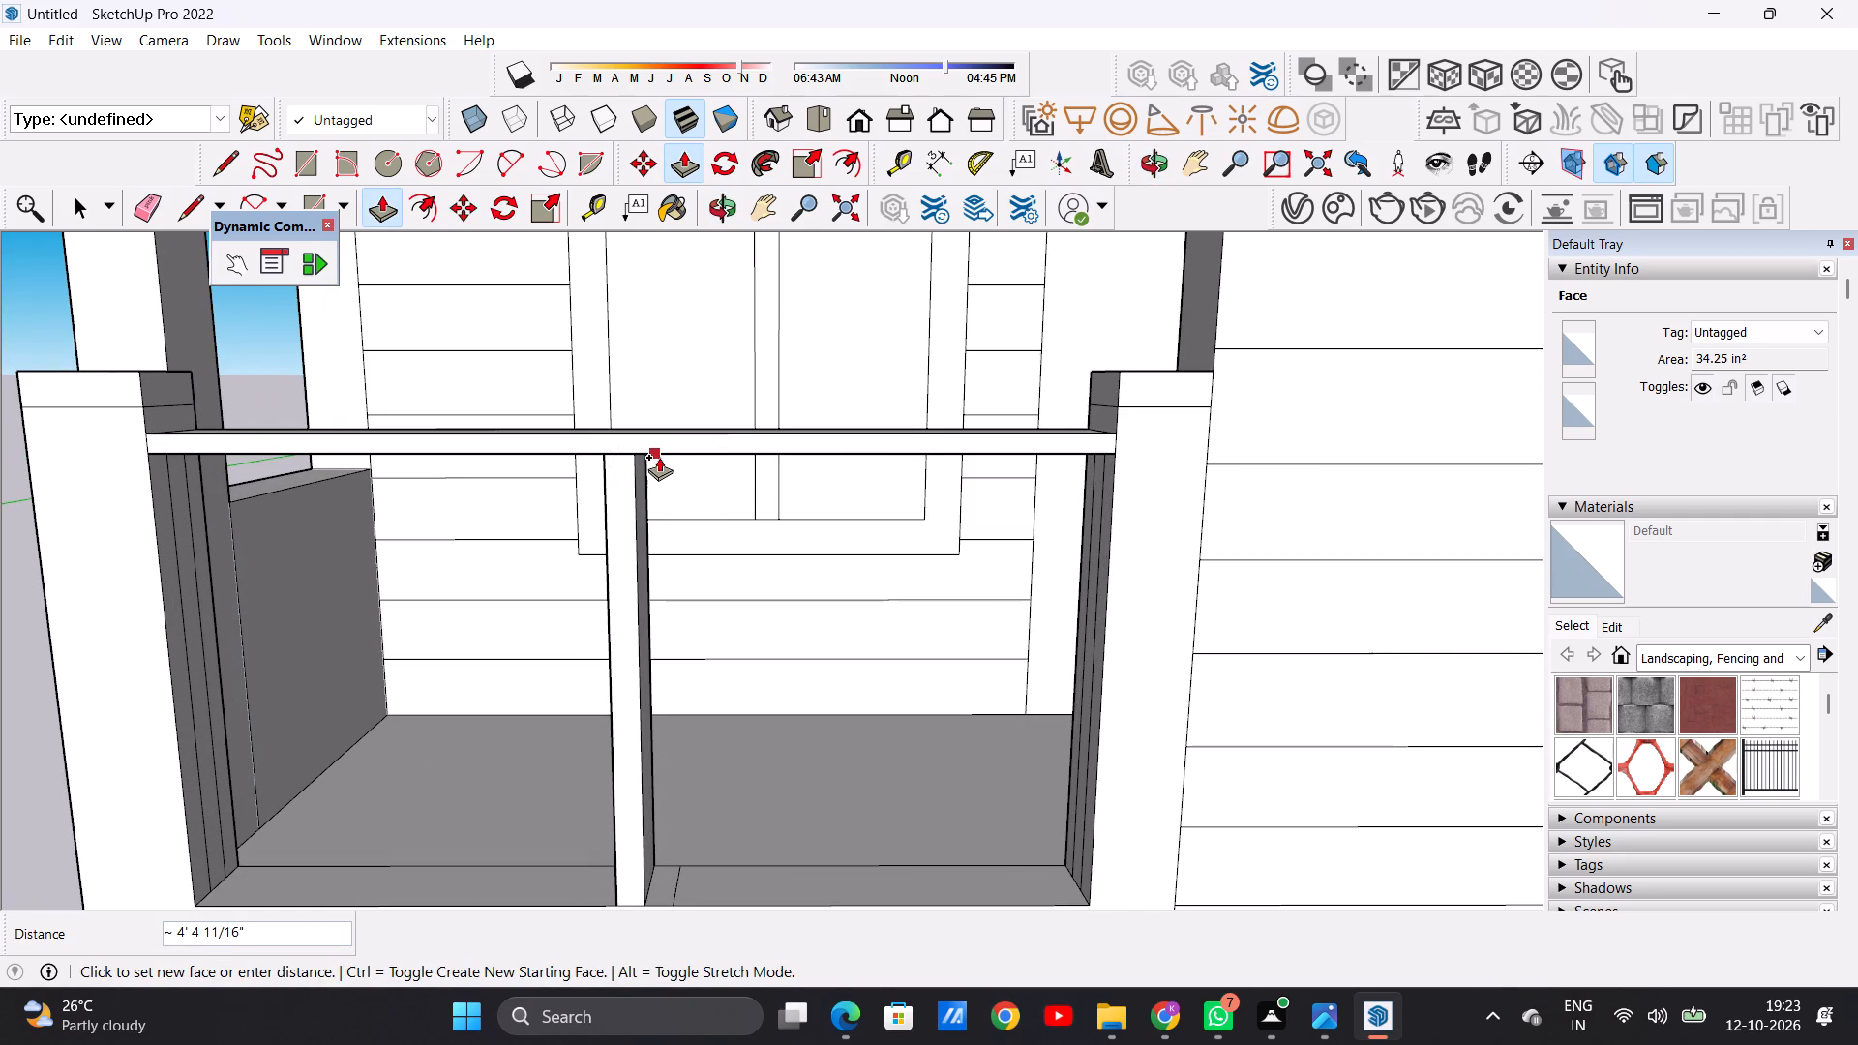
{"action": "left_click", "coordinate": [659, 457]}
Push/Pull the adjacent sill strip up about 4' 4 11/16" to the rail's underside, completing the central railing post.
{"action": "scroll", "coordinate": [591, 736], "scroll_direction": "down", "scroll_amount": 7}
{"action": "scroll", "coordinate": [633, 820], "scroll_direction": "up", "scroll_amount": 5}
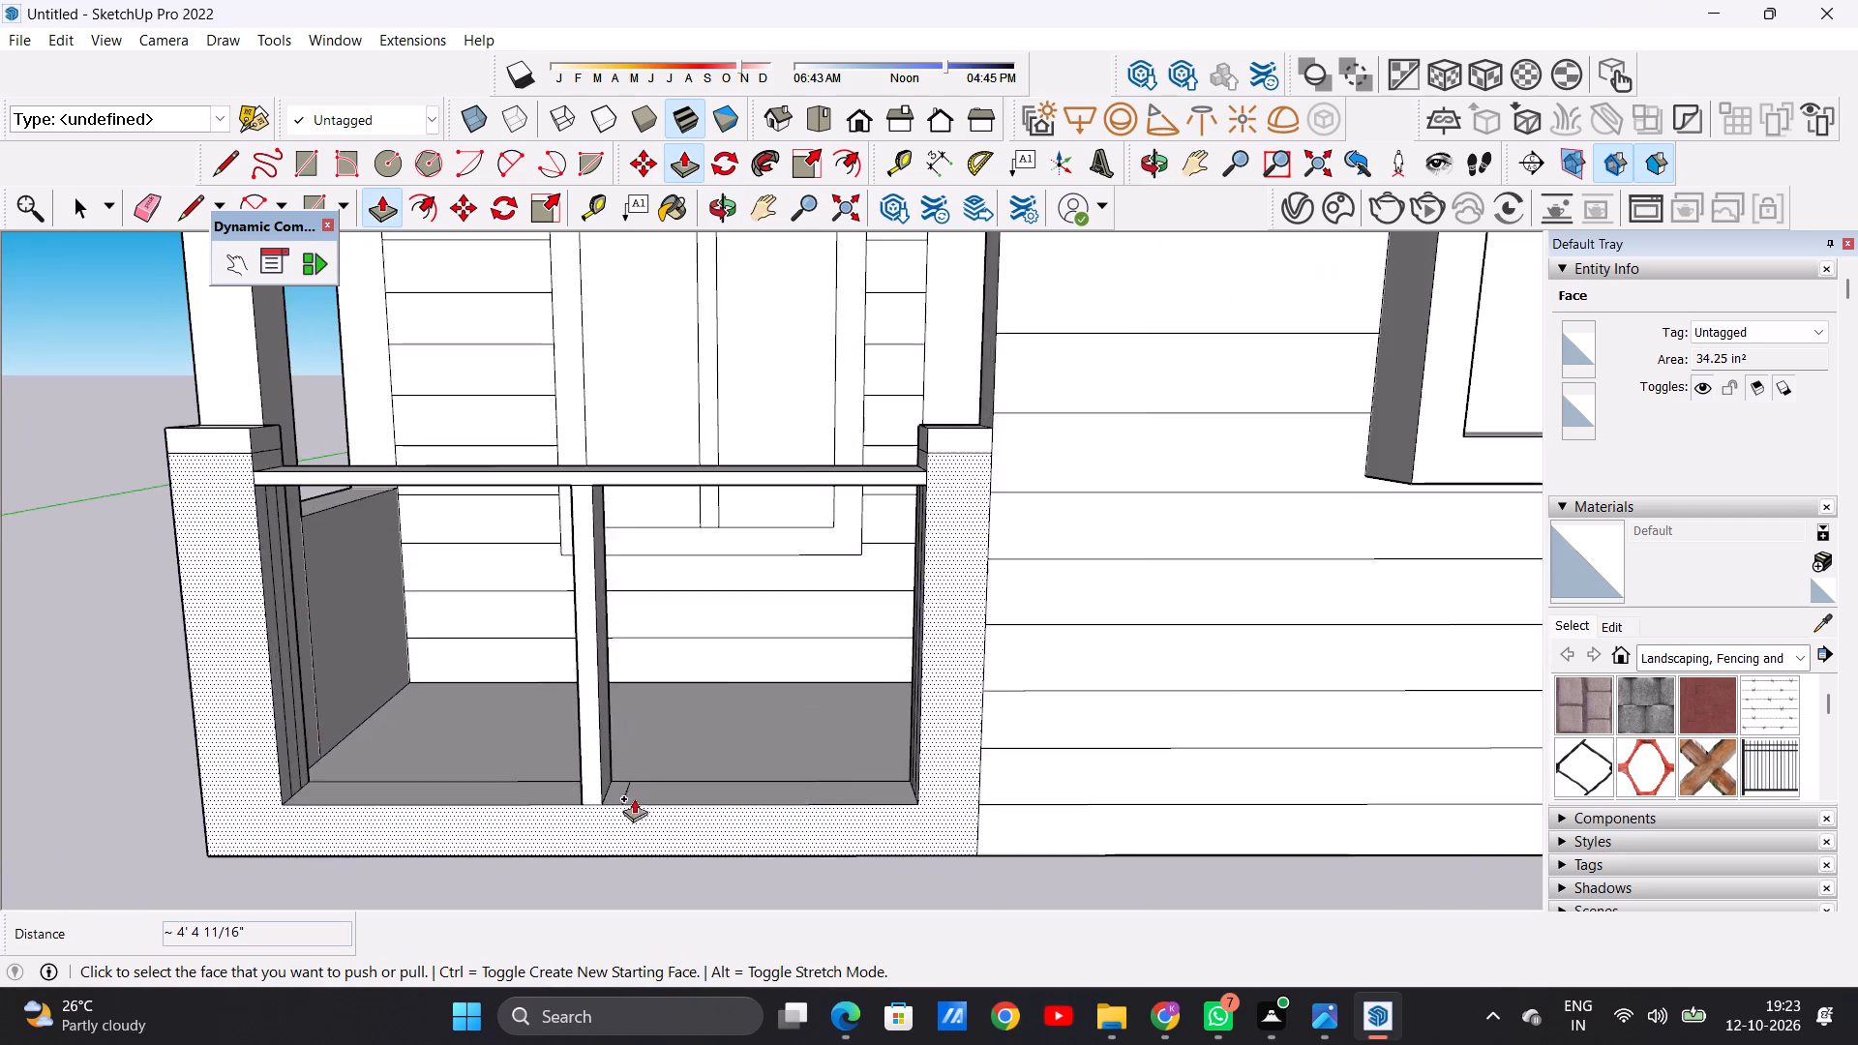
{"action": "scroll", "coordinate": [634, 798], "scroll_direction": "up", "scroll_amount": 9}
{"action": "scroll", "coordinate": [623, 780], "scroll_direction": "down", "scroll_amount": 1}
{"action": "scroll", "coordinate": [623, 780], "scroll_direction": "up", "scroll_amount": 3}
{"action": "left_click", "coordinate": [579, 823]}
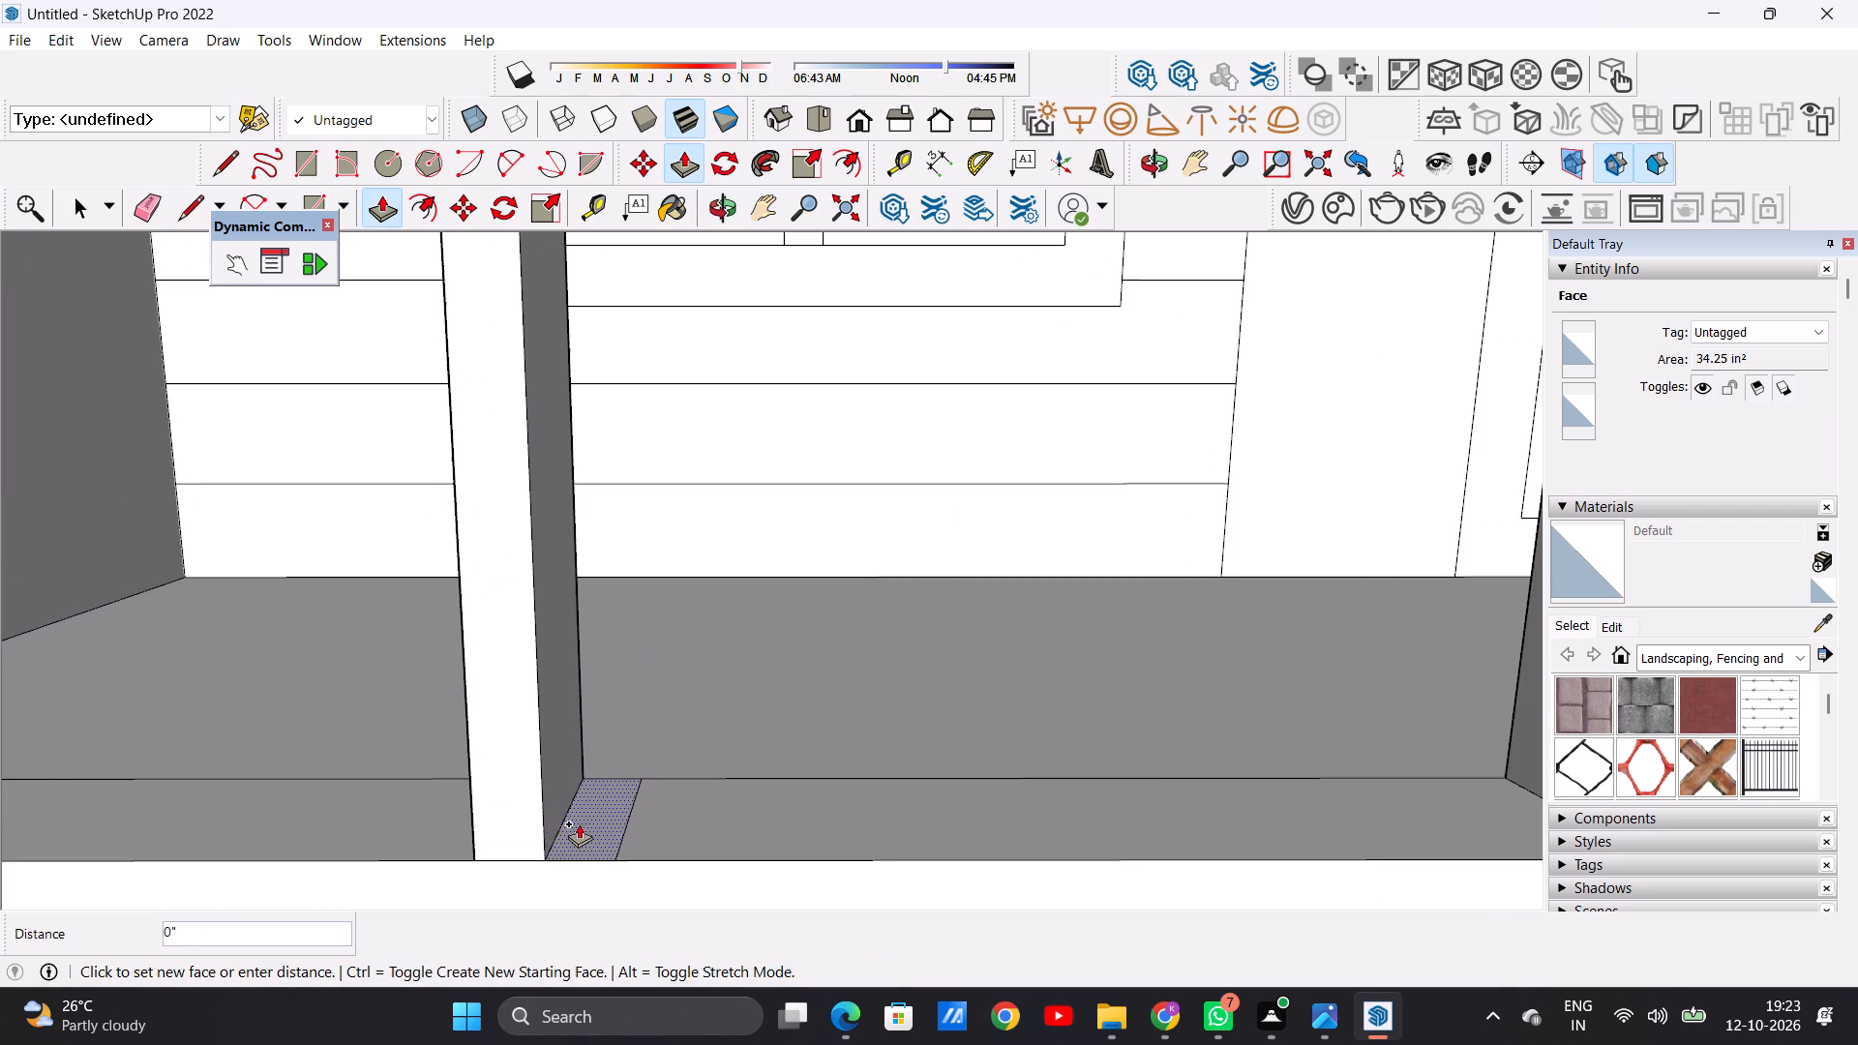
{"action": "scroll", "coordinate": [582, 661], "scroll_direction": "down", "scroll_amount": 17}
{"action": "scroll", "coordinate": [605, 481], "scroll_direction": "up", "scroll_amount": 9}
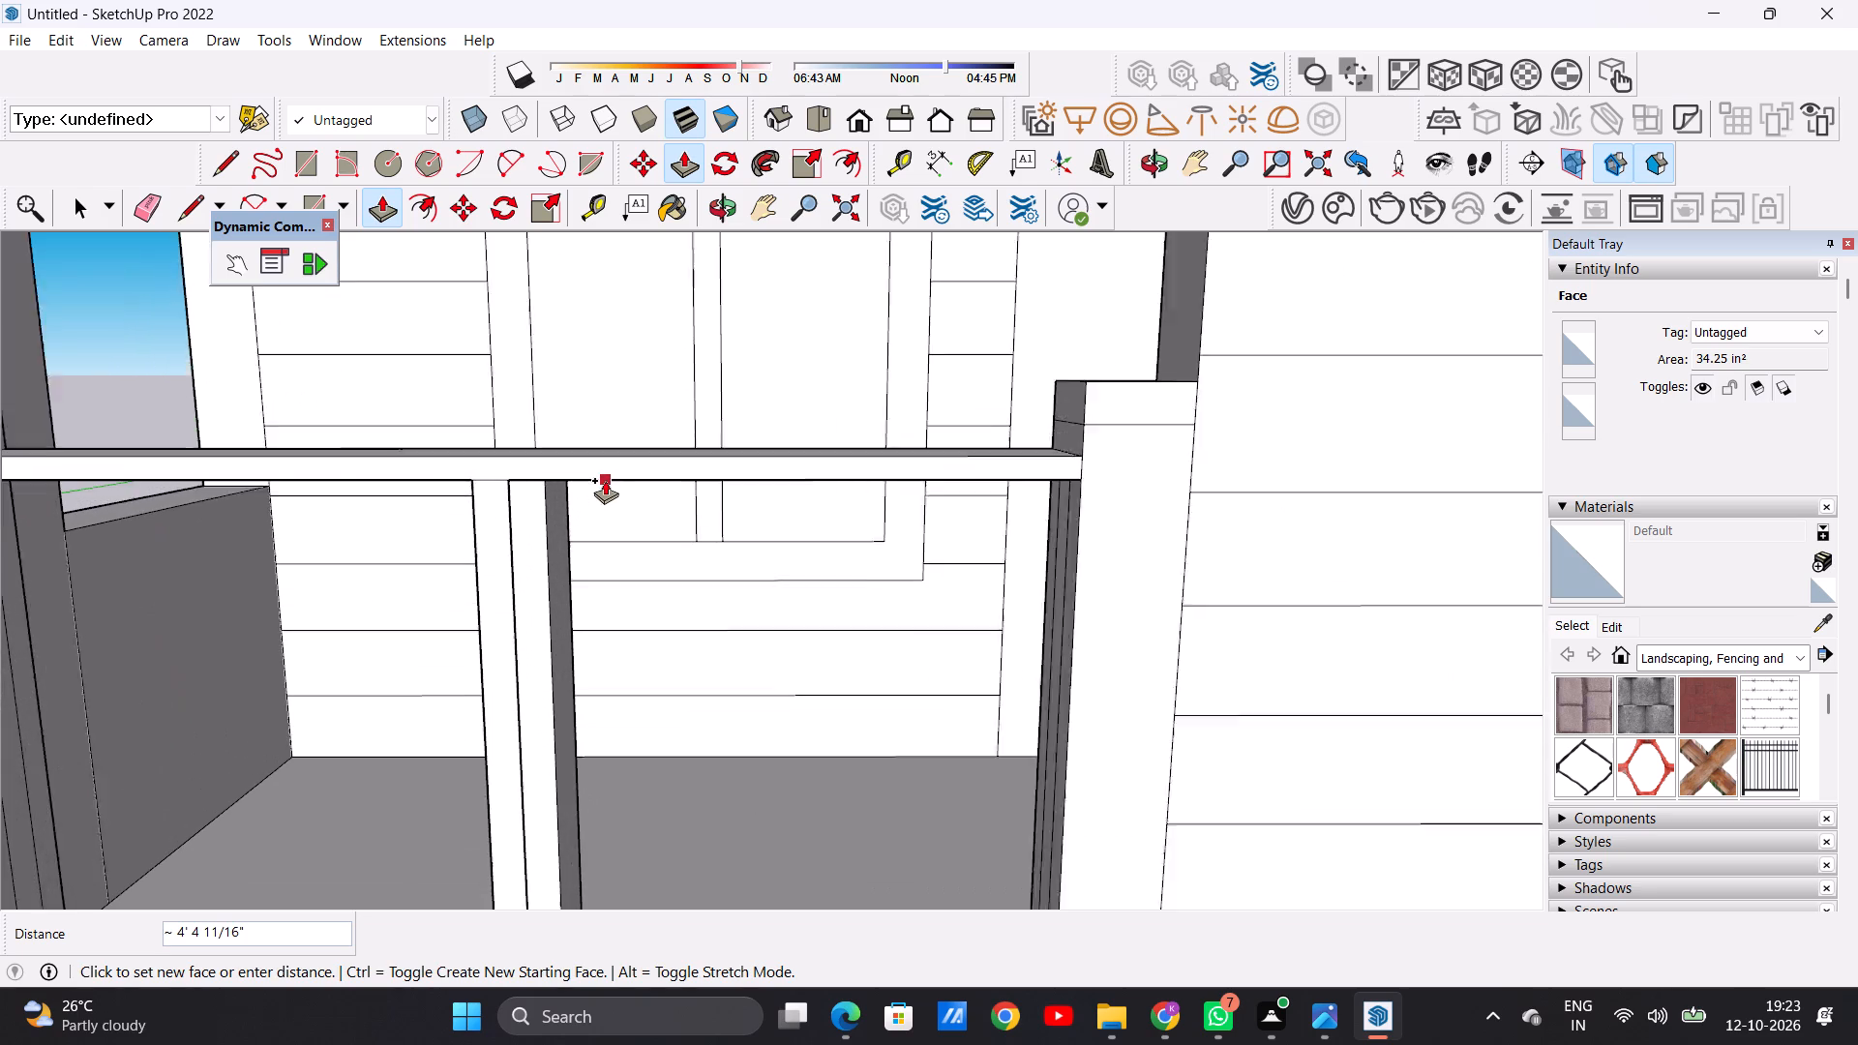
{"action": "scroll", "coordinate": [605, 480], "scroll_direction": "up", "scroll_amount": 2}
{"action": "left_click", "coordinate": [583, 484]}
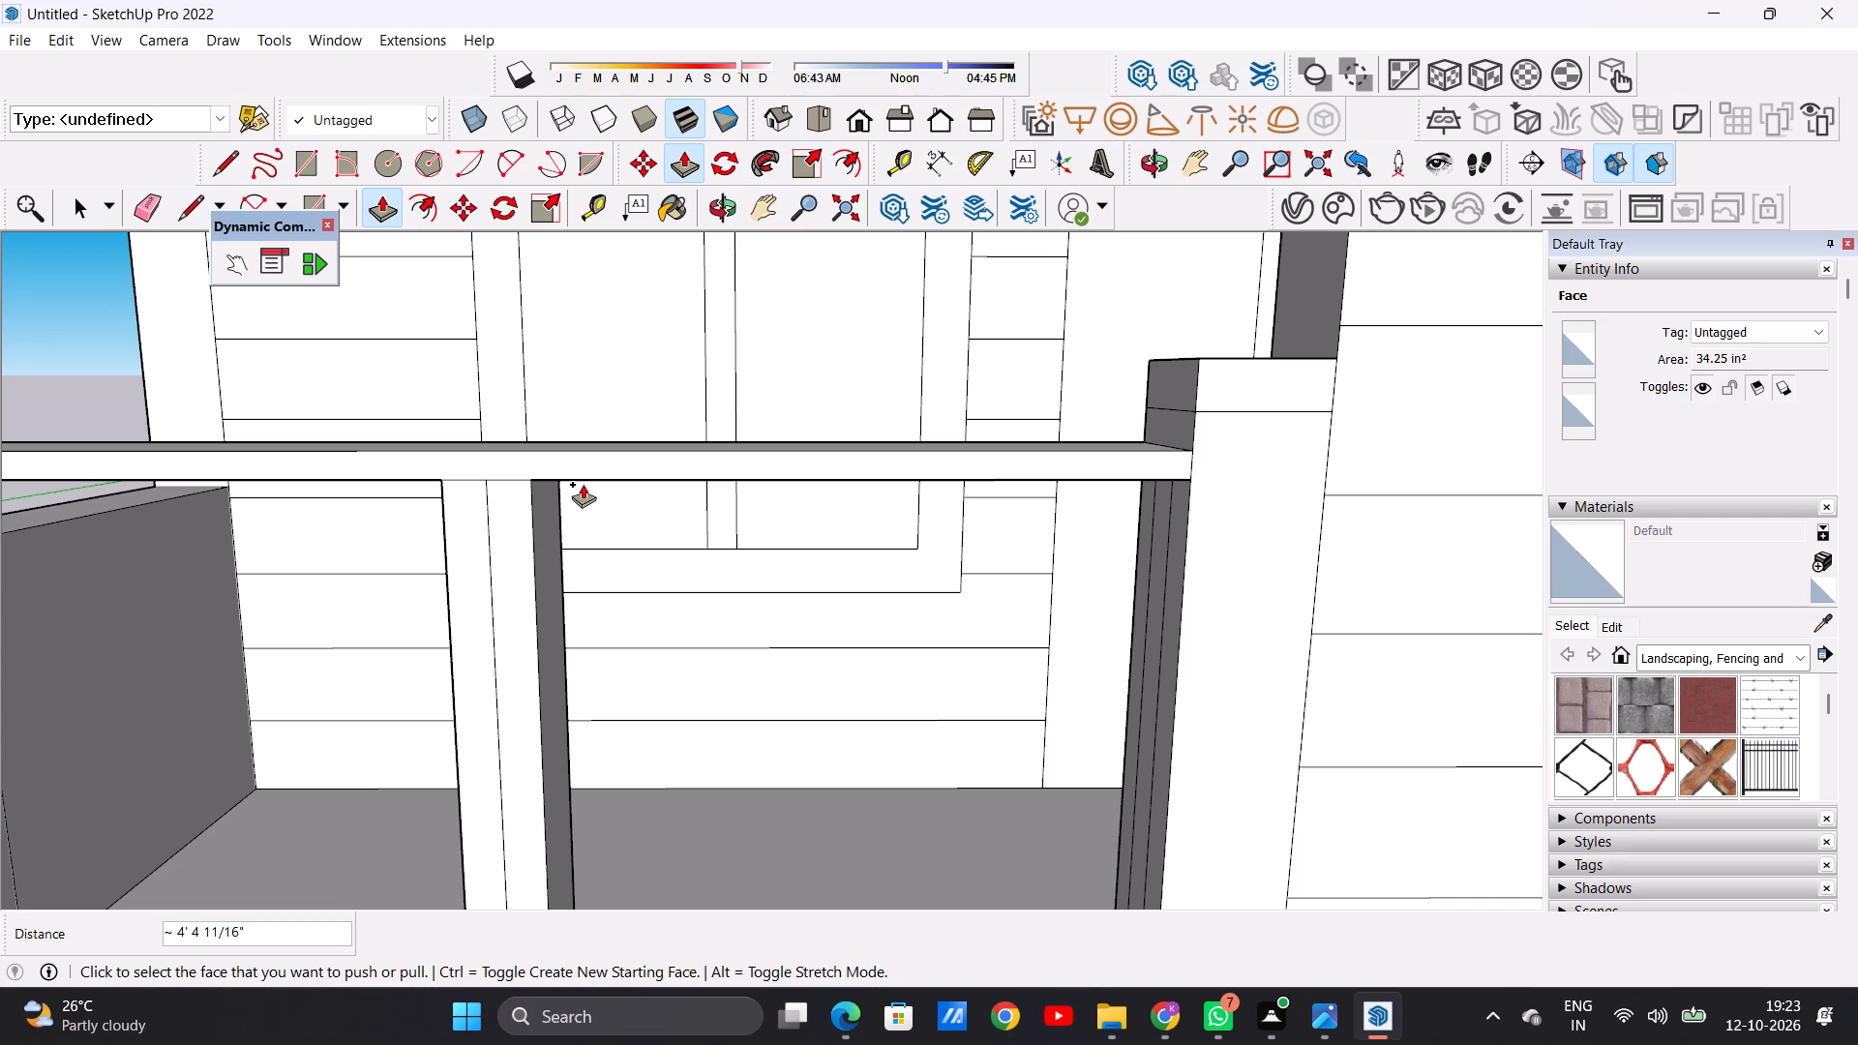
Push/Pull the narrow middle vertical strip on the siding-side post about 4' 3/4" to the central railing post as an infill panel.
{"action": "scroll", "coordinate": [583, 484], "scroll_direction": "down", "scroll_amount": 12}
{"action": "middle_click_drag", "start_coordinate": [574, 607], "coordinate": [644, 731]}
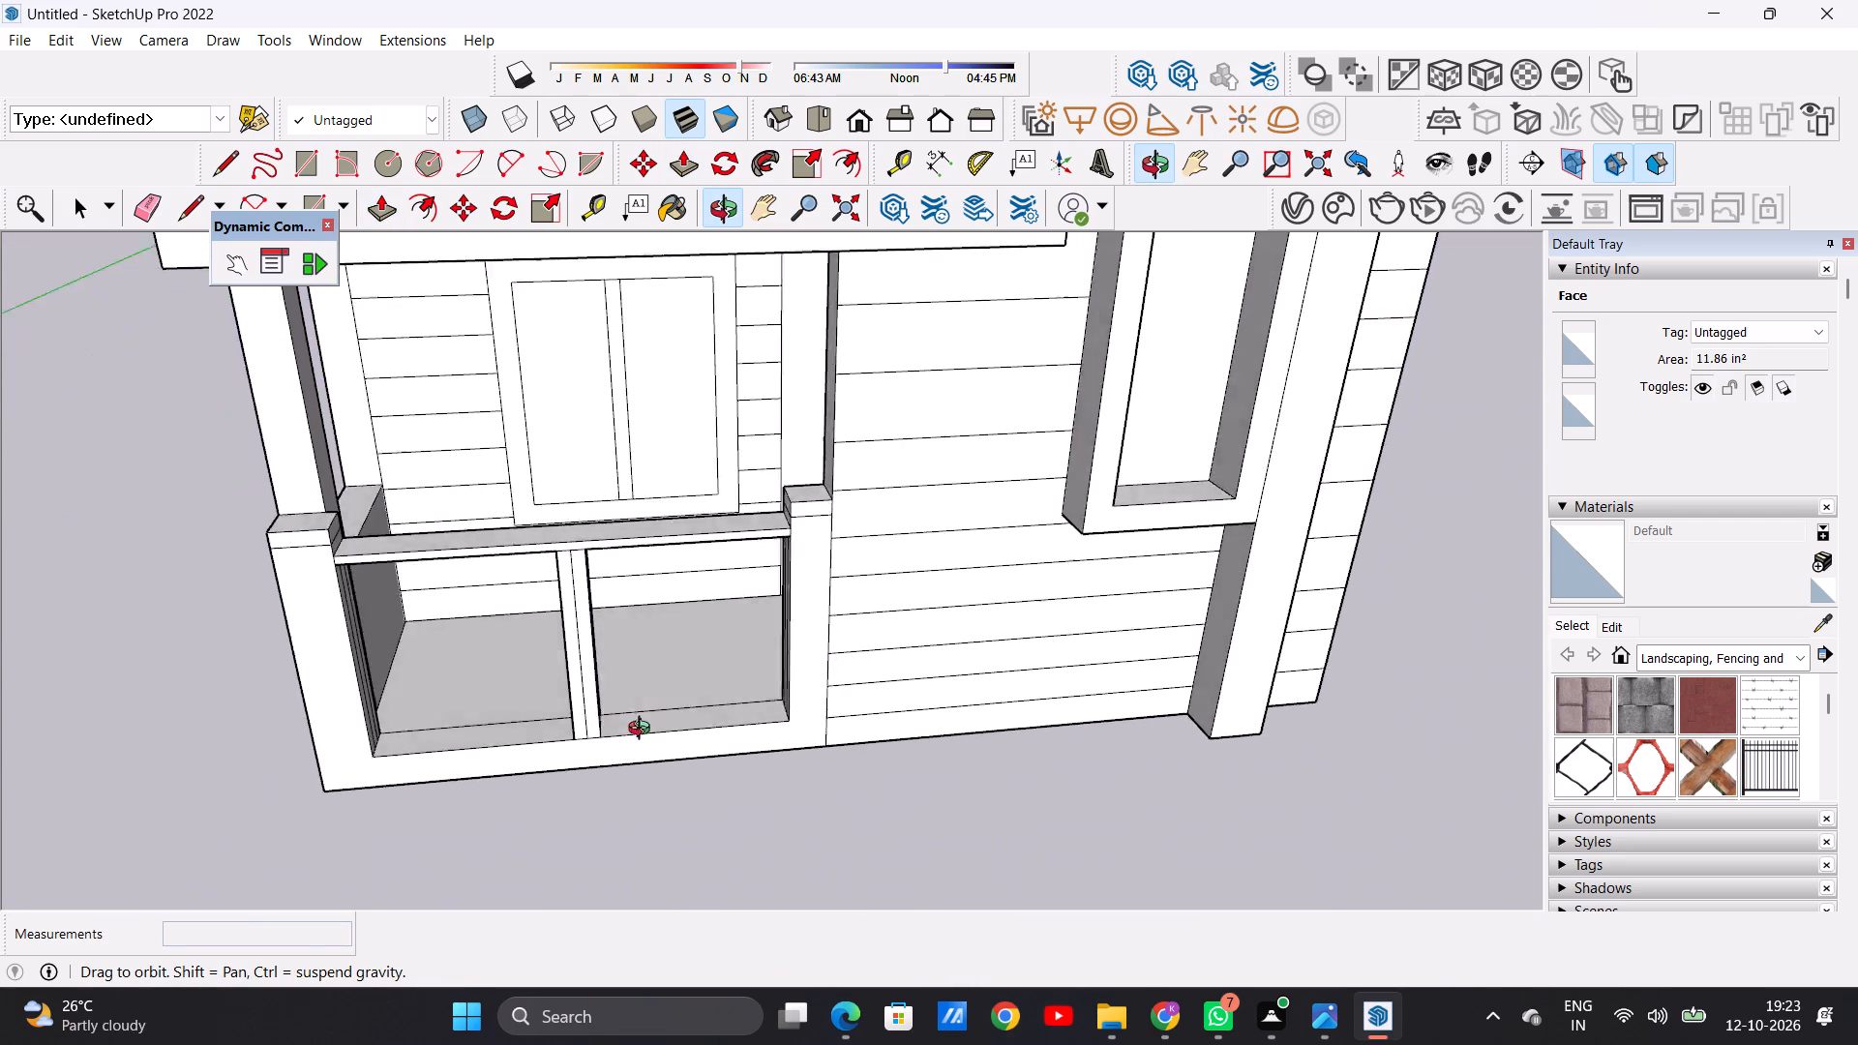
{"action": "middle_click_drag", "start_coordinate": [644, 731], "coordinate": [902, 697]}
{"action": "scroll", "coordinate": [857, 550], "scroll_direction": "up", "scroll_amount": 6}
{"action": "scroll", "coordinate": [858, 544], "scroll_direction": "down", "scroll_amount": 1}
{"action": "scroll", "coordinate": [858, 544], "scroll_direction": "up", "scroll_amount": 1}
{"action": "scroll", "coordinate": [858, 544], "scroll_direction": "down", "scroll_amount": 1}
{"action": "scroll", "coordinate": [858, 544], "scroll_direction": "up", "scroll_amount": 5}
{"action": "left_click", "coordinate": [849, 524]}
{"action": "scroll", "coordinate": [678, 591], "scroll_direction": "down", "scroll_amount": 8}
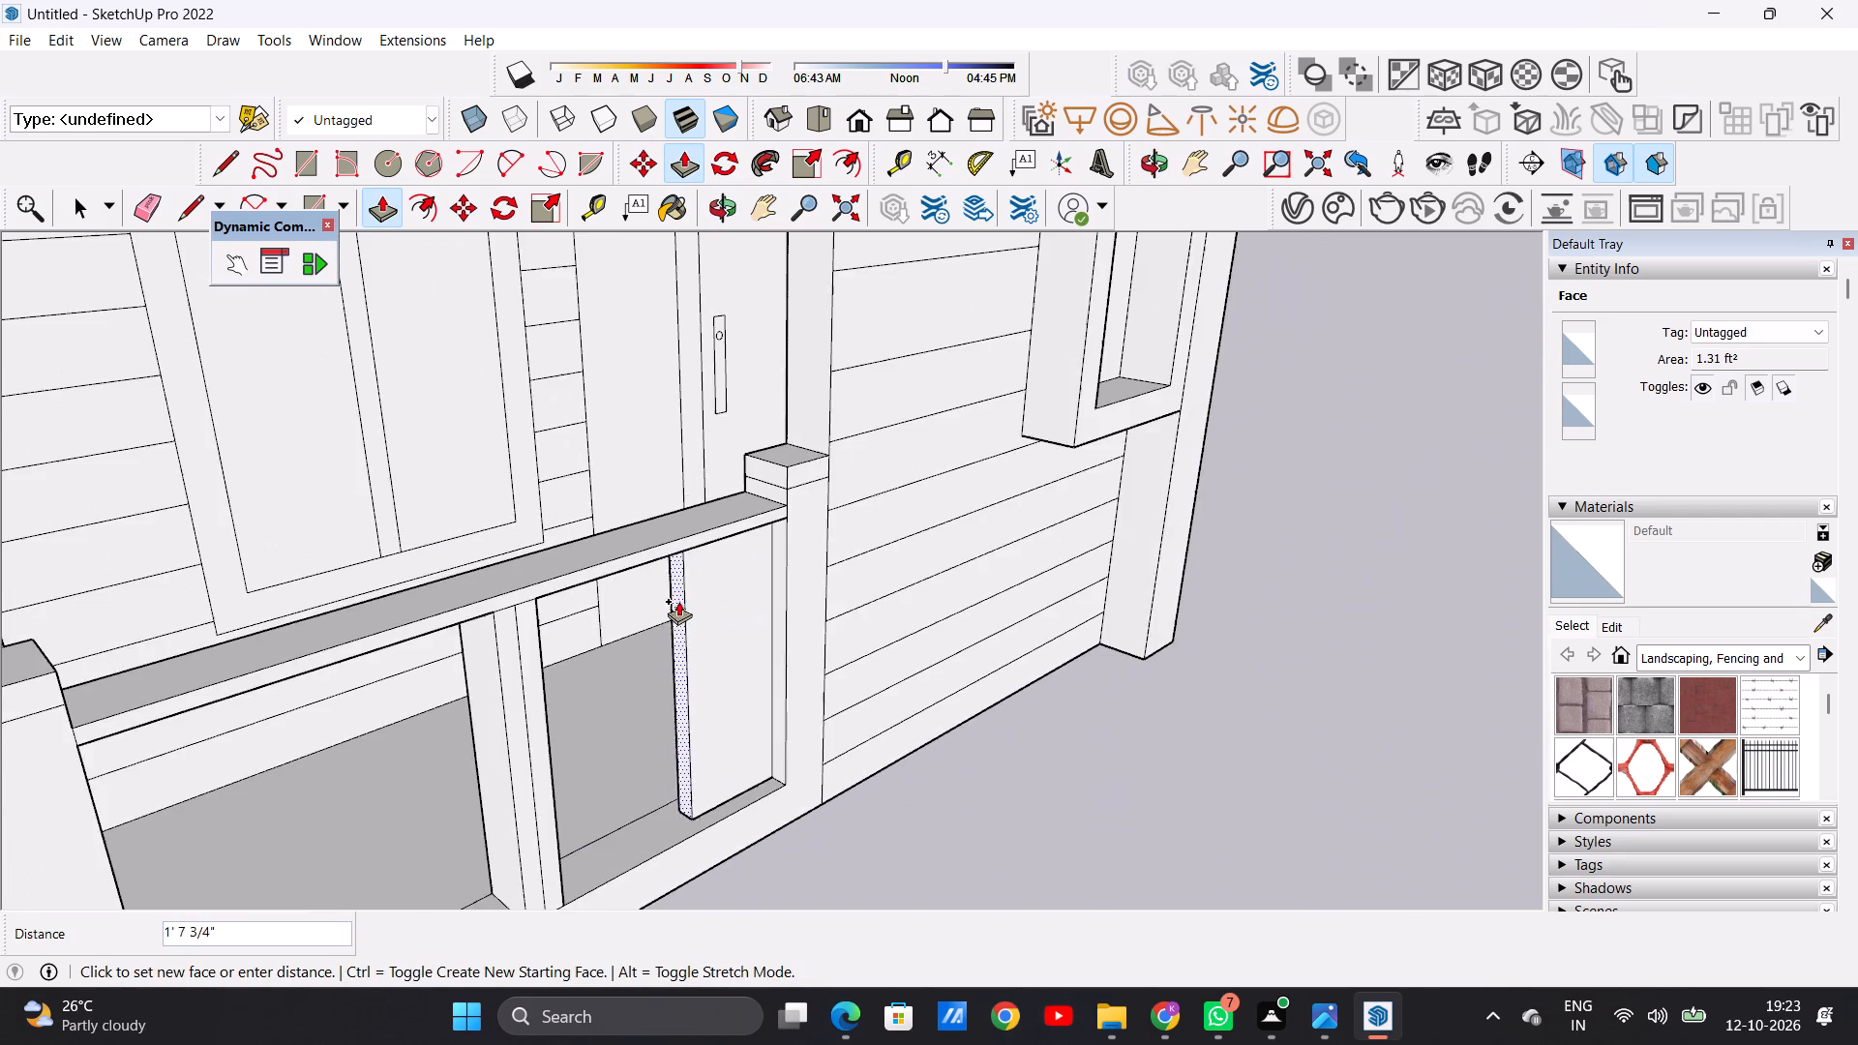
{"action": "middle_click_drag", "start_coordinate": [672, 618], "coordinate": [433, 545]}
{"action": "scroll", "coordinate": [406, 524], "scroll_direction": "up", "scroll_amount": 8}
{"action": "scroll", "coordinate": [428, 520], "scroll_direction": "down", "scroll_amount": 1}
{"action": "scroll", "coordinate": [428, 520], "scroll_direction": "up", "scroll_amount": 4}
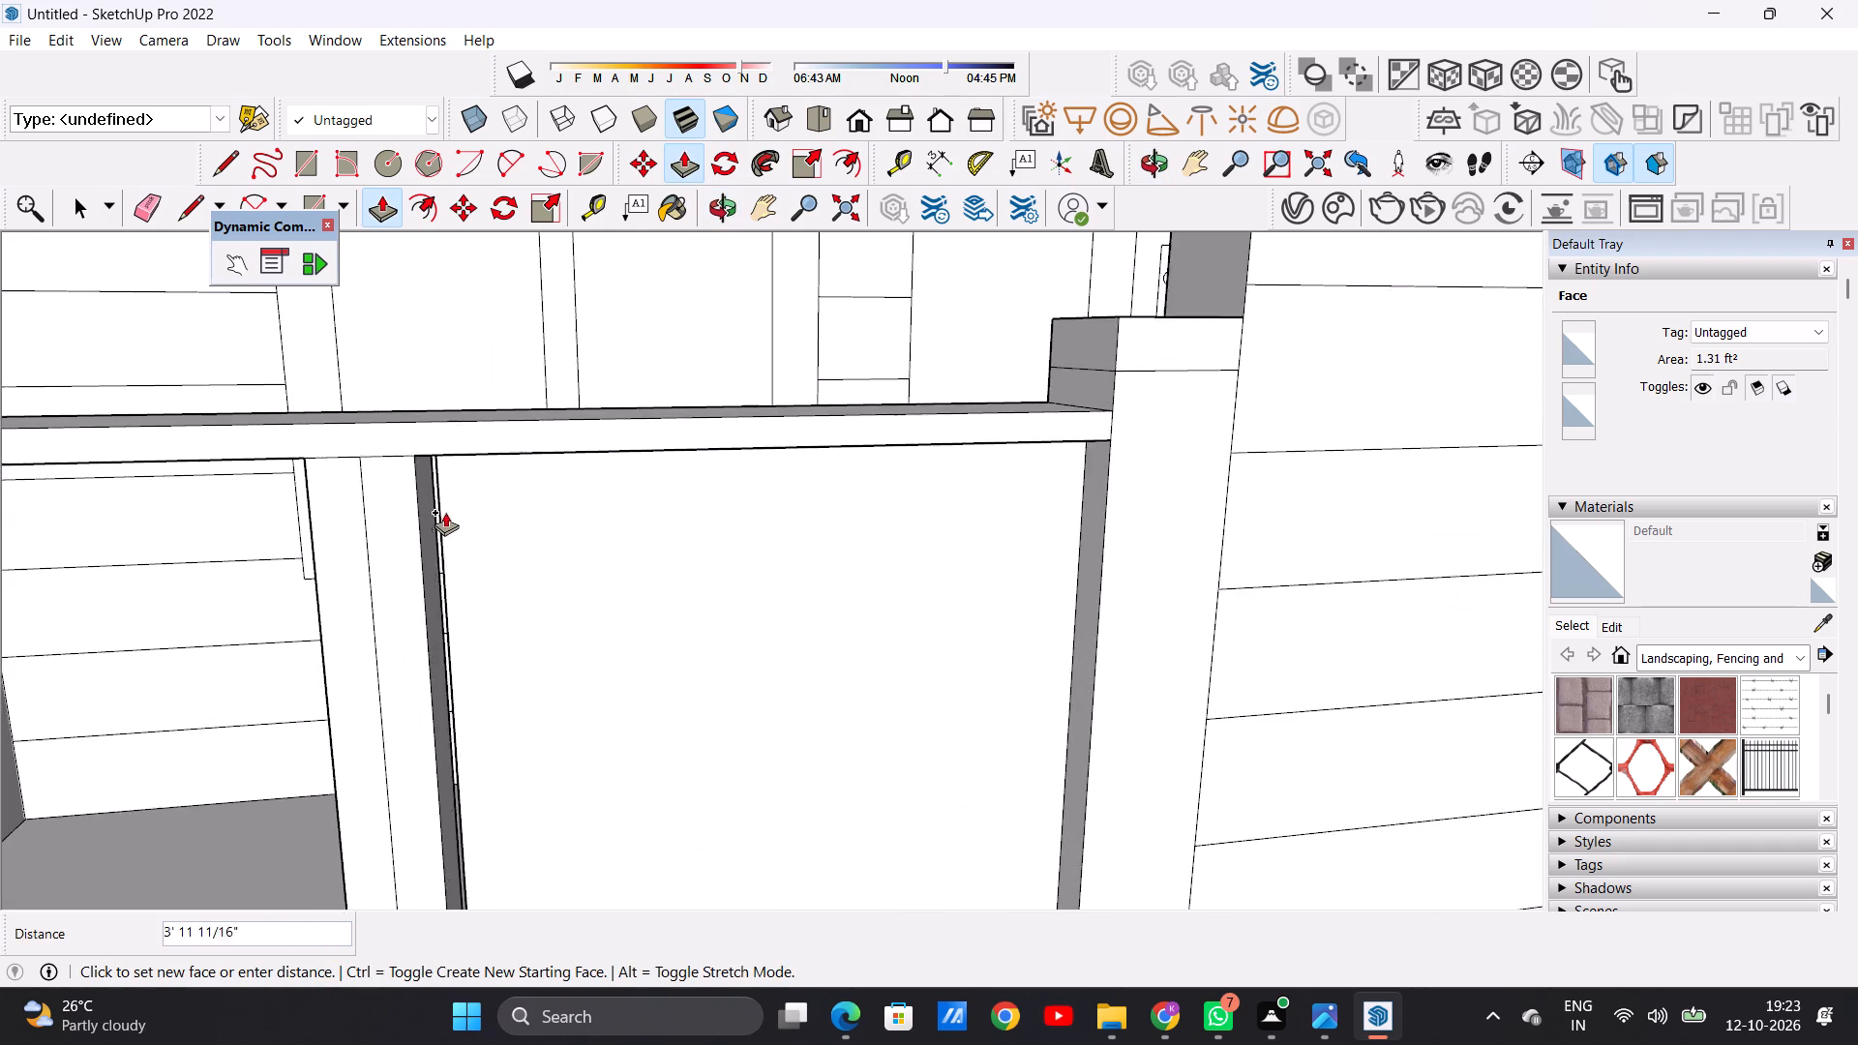
{"action": "scroll", "coordinate": [445, 512], "scroll_direction": "up", "scroll_amount": 3}
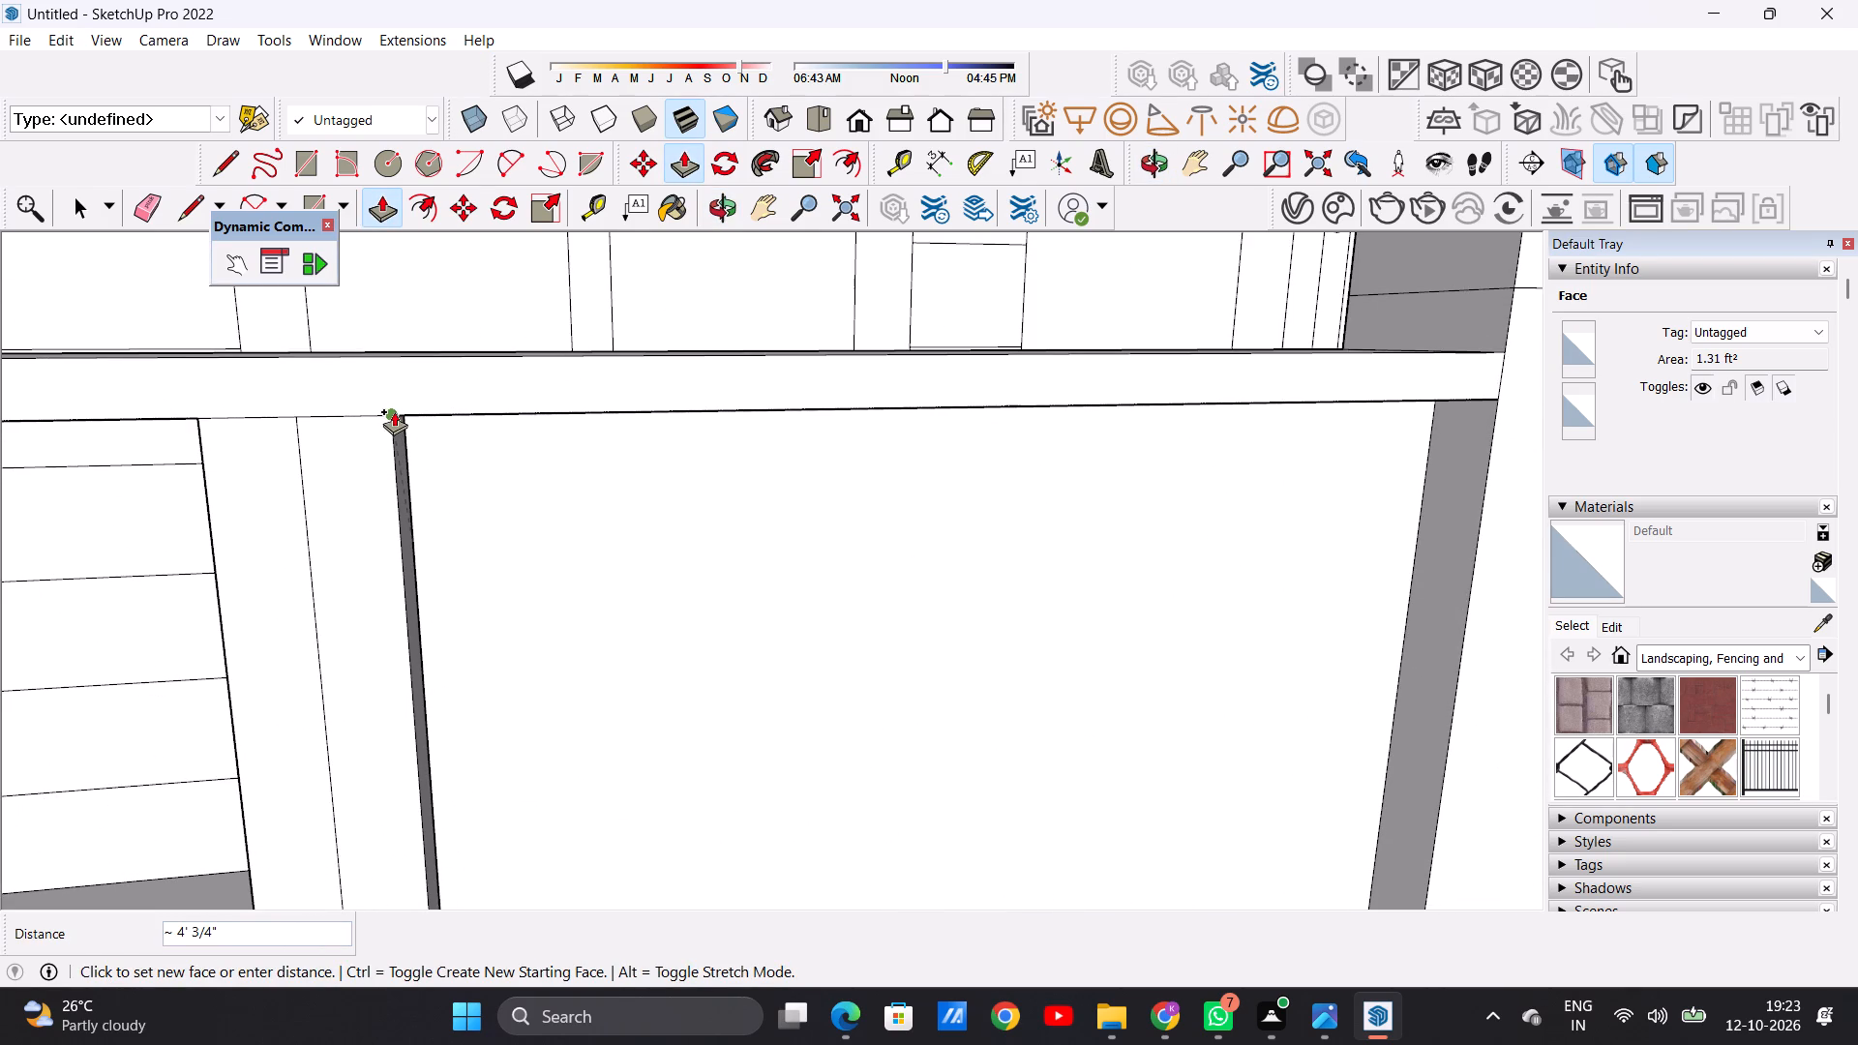
{"action": "left_click", "coordinate": [393, 409]}
Push/Pull the narrow middle vertical strip on the outer post about 4' 1 1/4" to the central railing post as the second infill panel.
{"action": "scroll", "coordinate": [594, 639], "scroll_direction": "down", "scroll_amount": 20}
{"action": "middle_click_drag", "start_coordinate": [729, 828], "coordinate": [510, 824]}
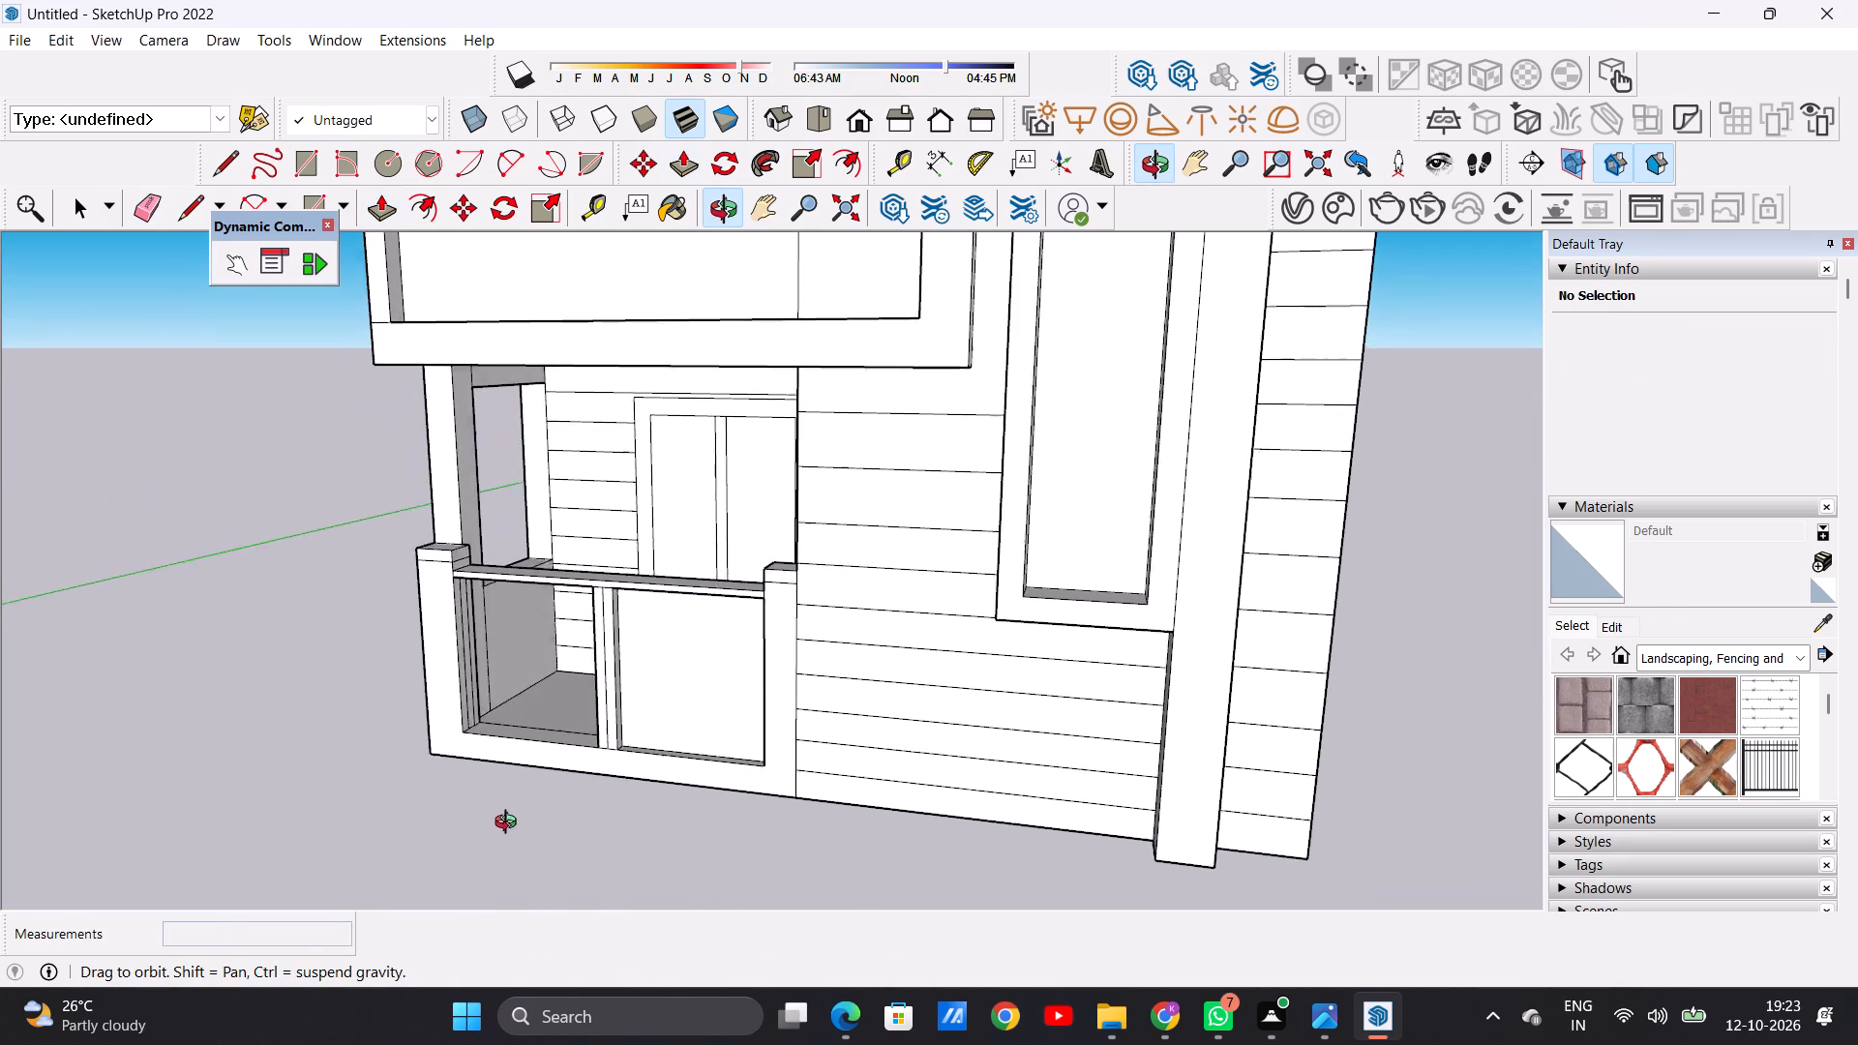
{"action": "middle_click_drag", "start_coordinate": [510, 824], "coordinate": [479, 861]}
{"action": "scroll", "coordinate": [469, 622], "scroll_direction": "up", "scroll_amount": 9}
{"action": "scroll", "coordinate": [479, 621], "scroll_direction": "down", "scroll_amount": 1}
{"action": "scroll", "coordinate": [479, 621], "scroll_direction": "up", "scroll_amount": 8}
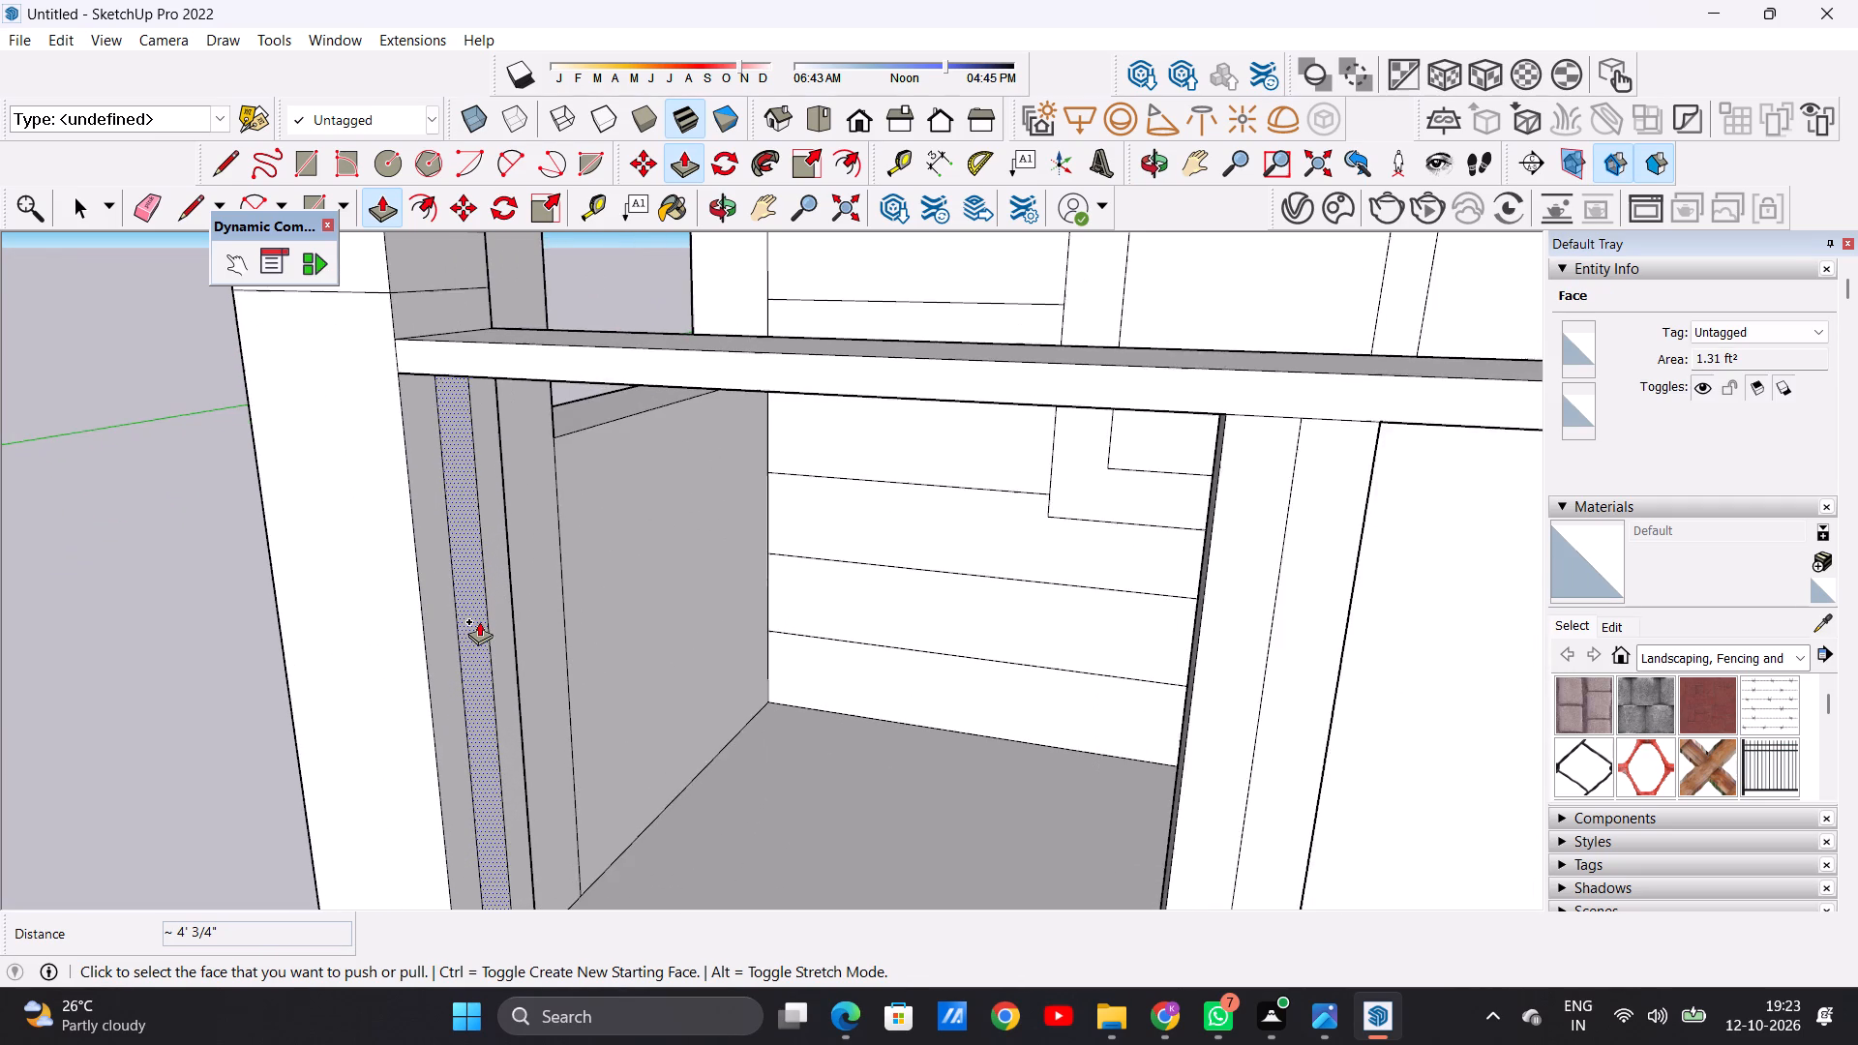
{"action": "left_click", "coordinate": [479, 621]}
{"action": "scroll", "coordinate": [673, 656], "scroll_direction": "down", "scroll_amount": 10}
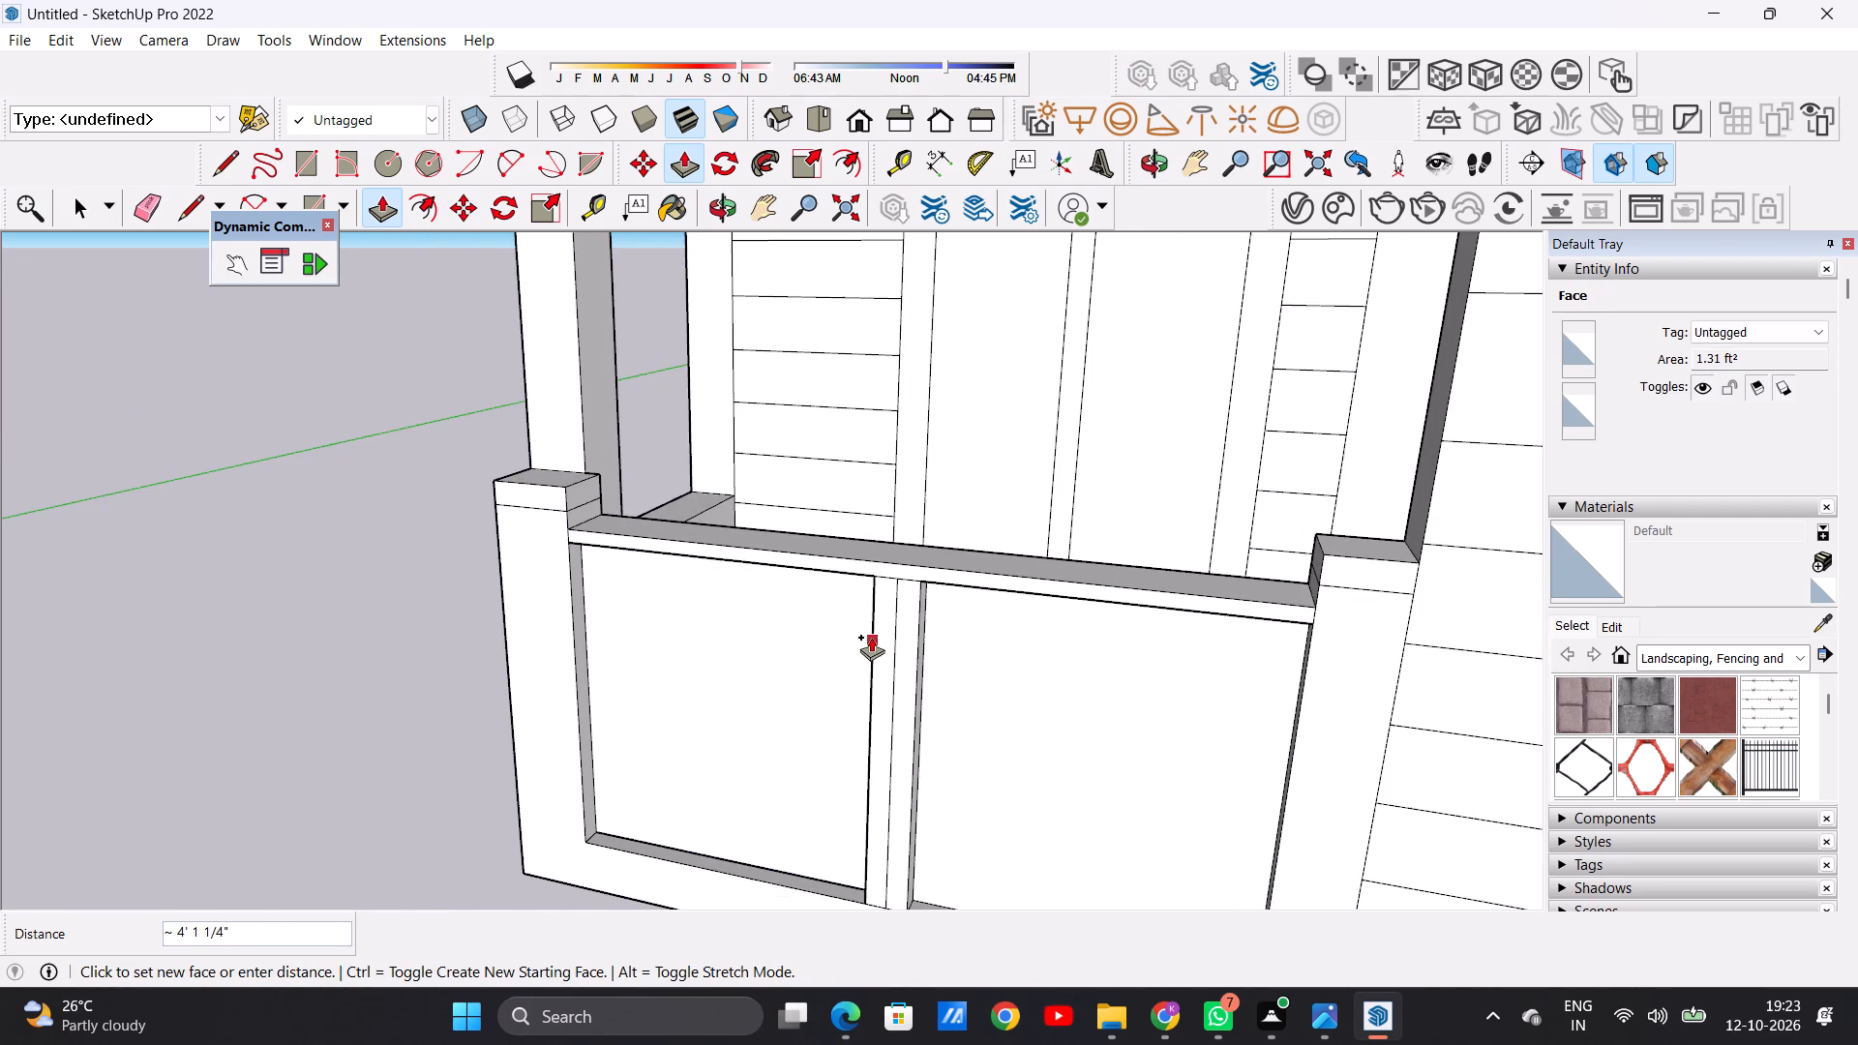
{"action": "scroll", "coordinate": [871, 637], "scroll_direction": "up", "scroll_amount": 9}
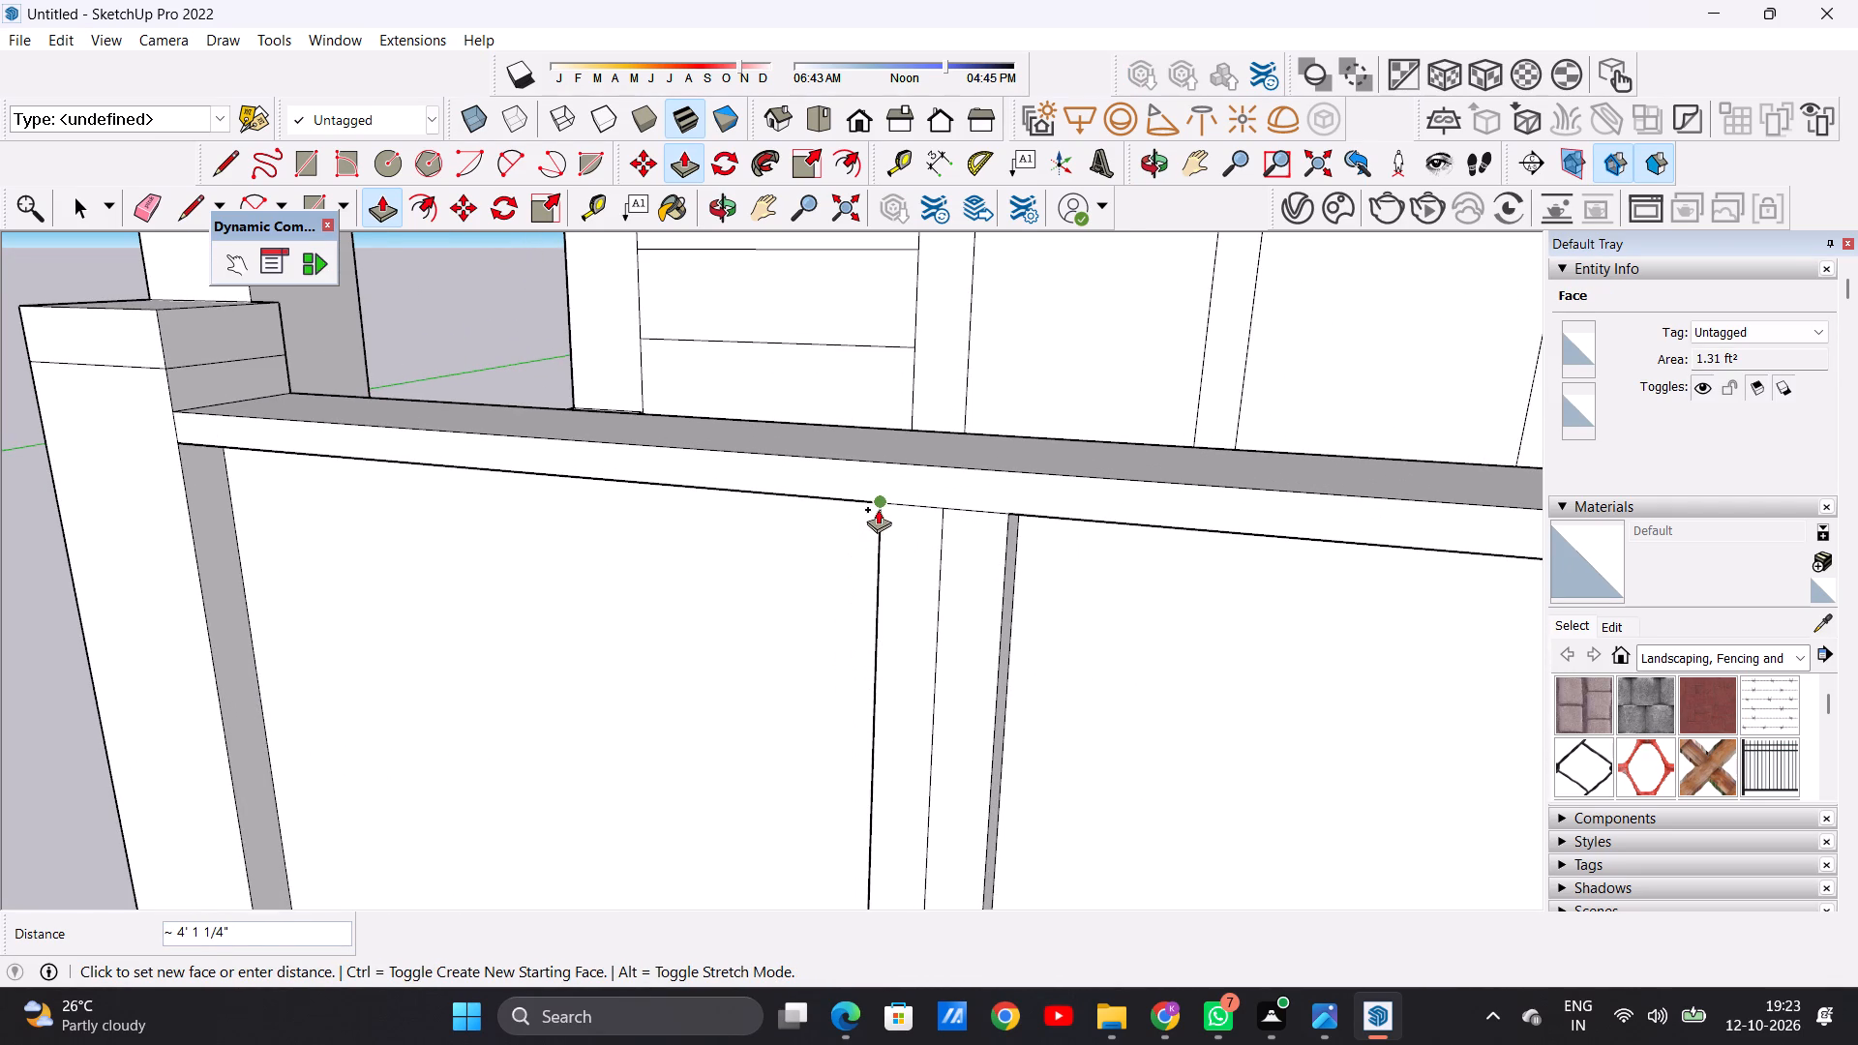
{"action": "left_click", "coordinate": [878, 509]}
{"action": "key", "text": "space"}
Examine the porch railing and the whole house elevation from the front, side and above.
{"action": "scroll", "coordinate": [665, 640], "scroll_direction": "down", "scroll_amount": 12}
{"action": "middle_click_drag", "start_coordinate": [651, 658], "coordinate": [667, 663]}
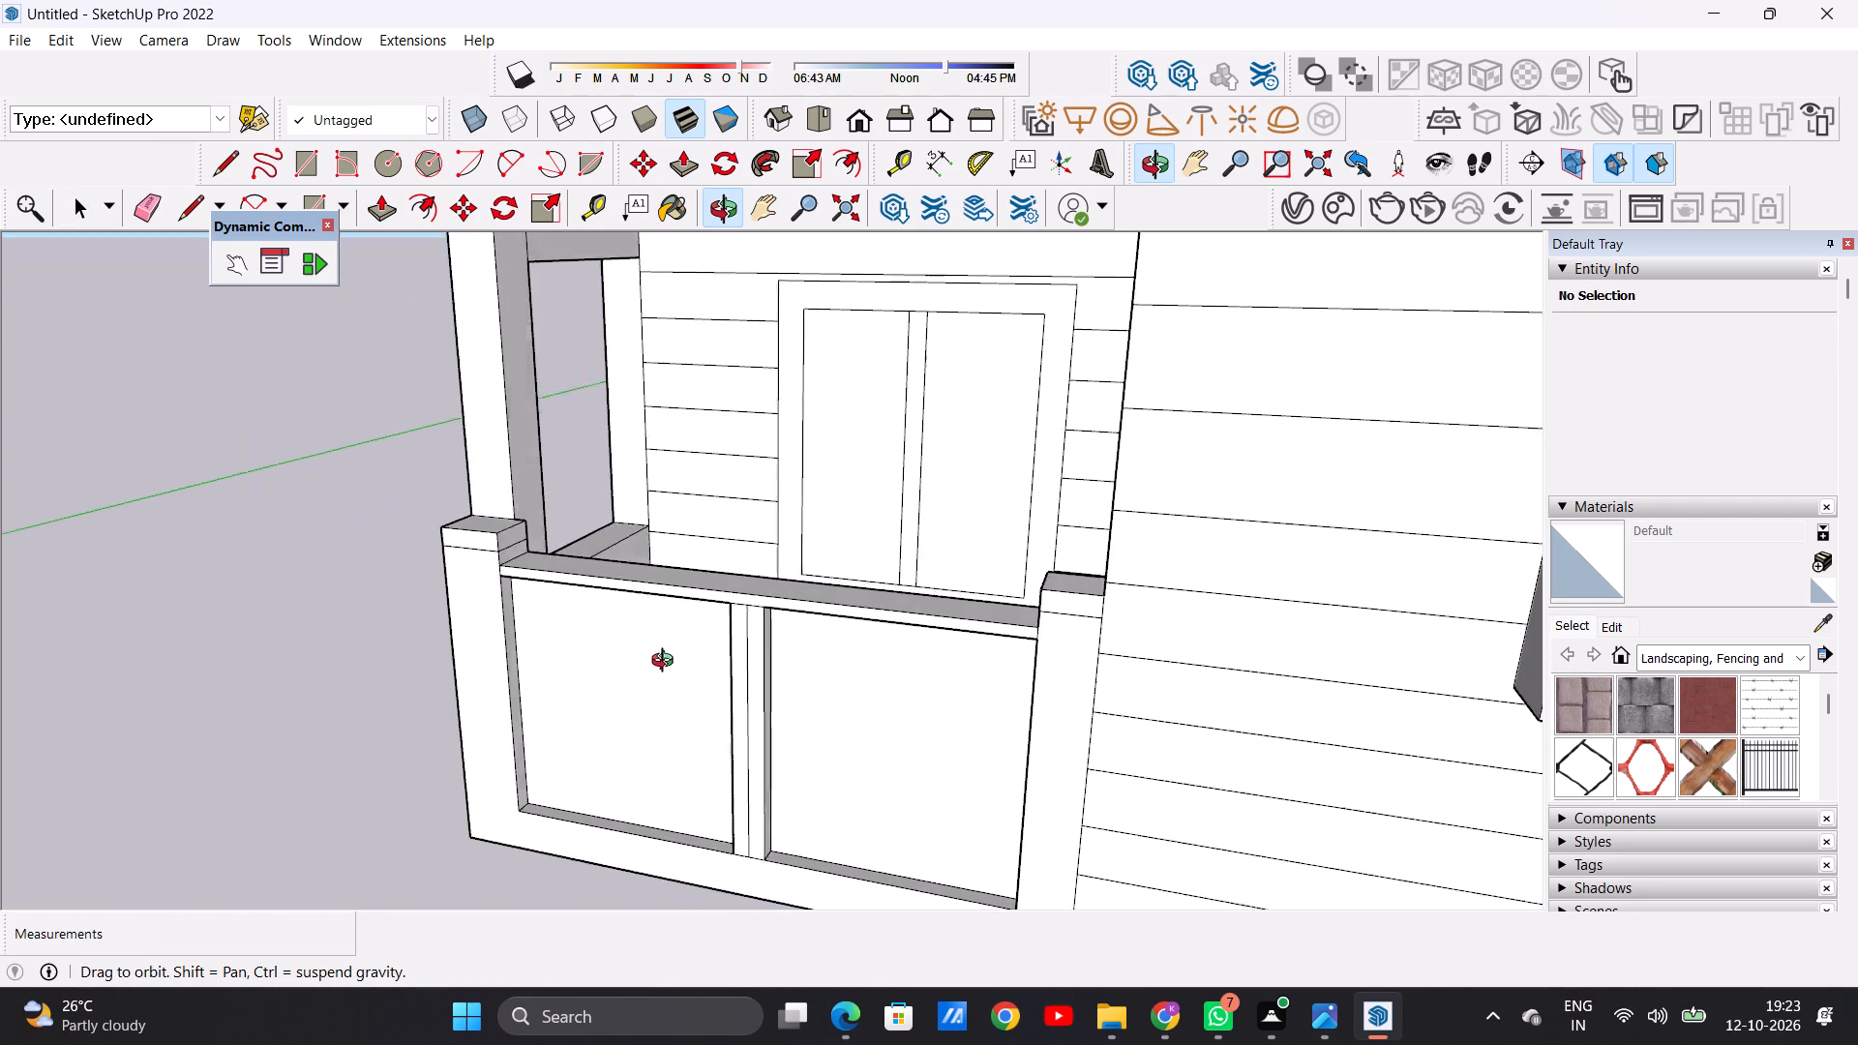
{"action": "middle_click_drag", "start_coordinate": [667, 663], "coordinate": [789, 591]}
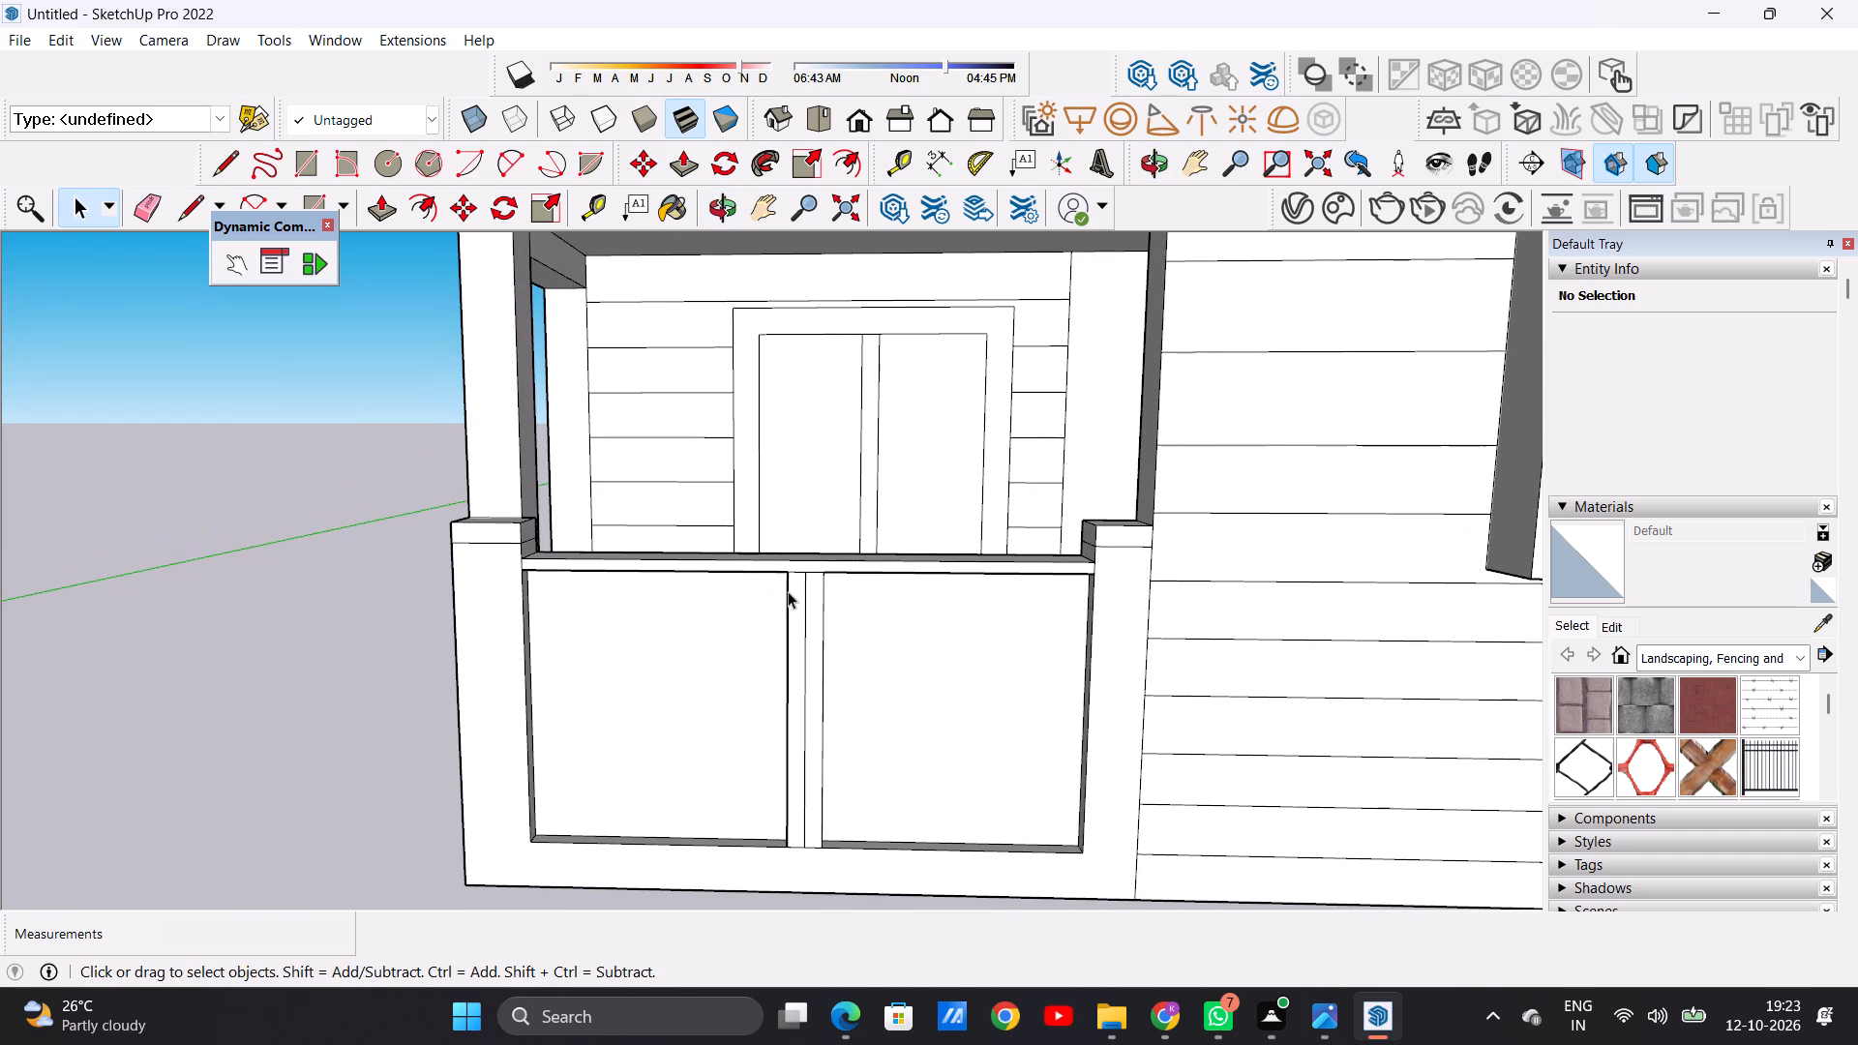
{"action": "scroll", "coordinate": [582, 637], "scroll_direction": "down", "scroll_amount": 9}
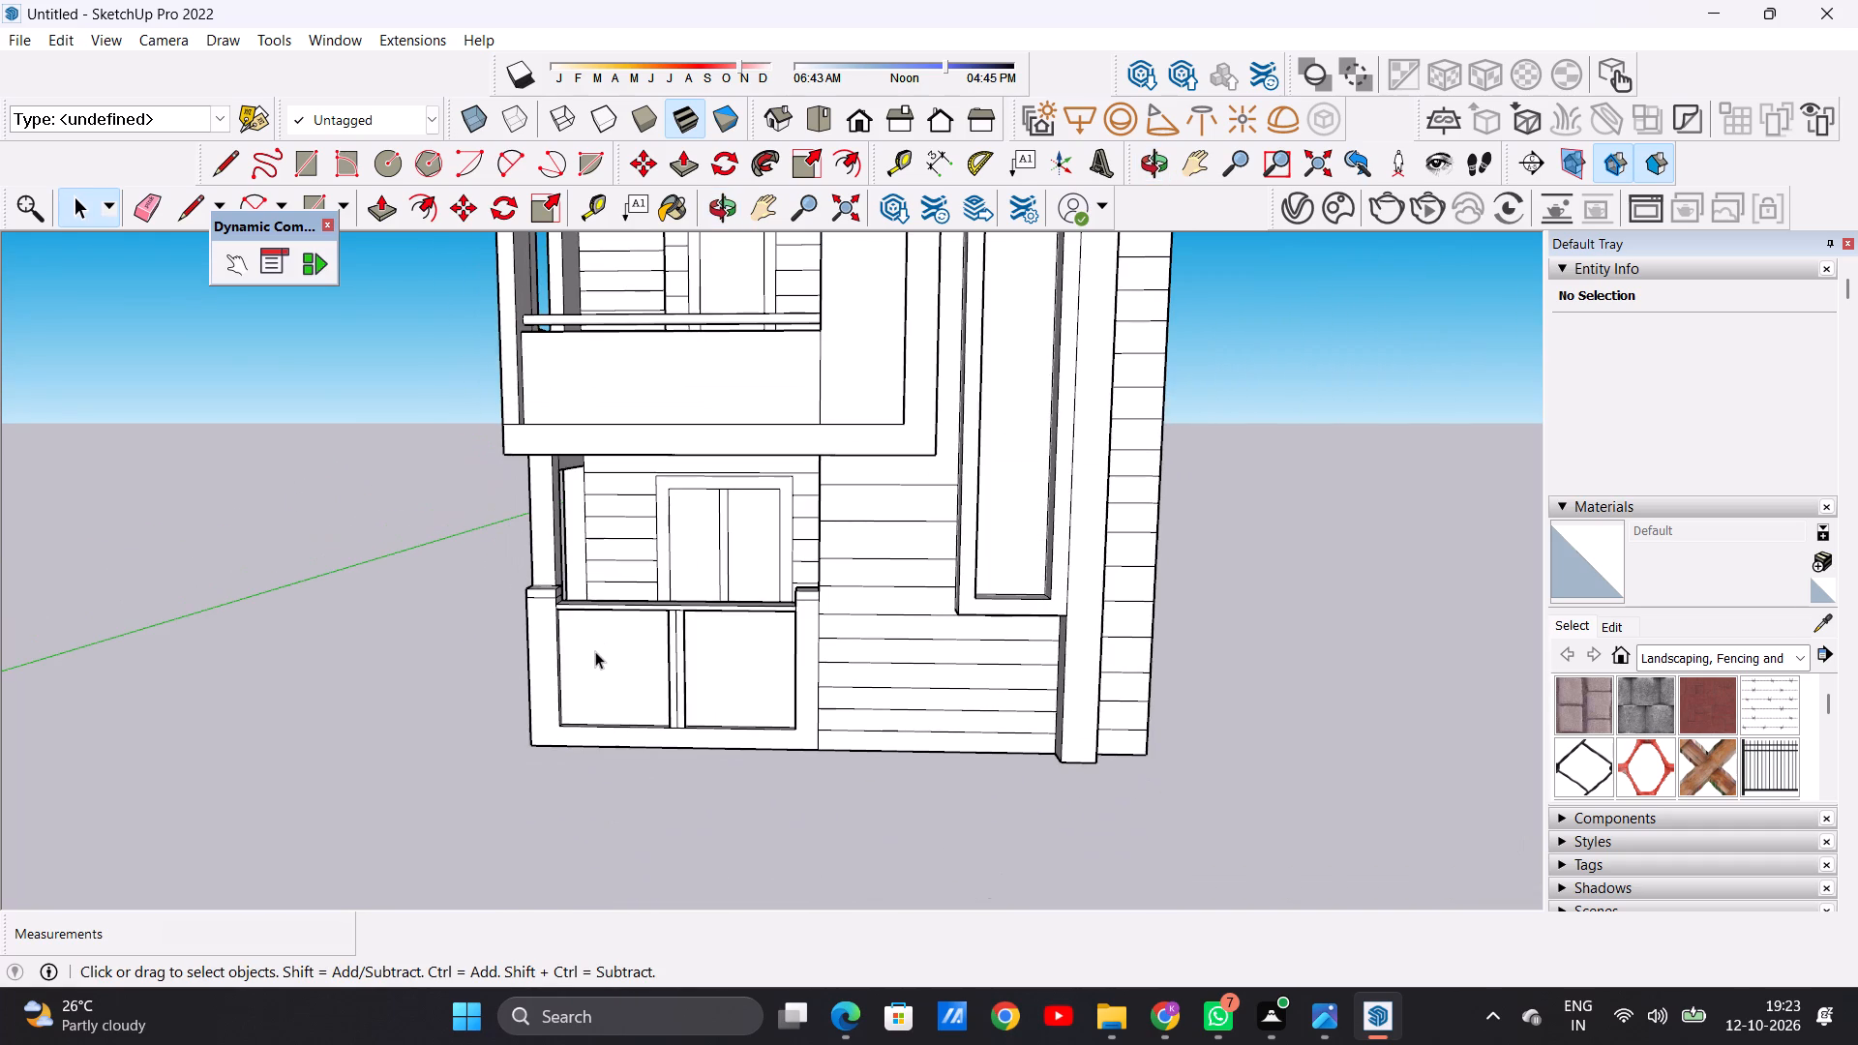
{"action": "scroll", "coordinate": [612, 626], "scroll_direction": "down", "scroll_amount": 12}
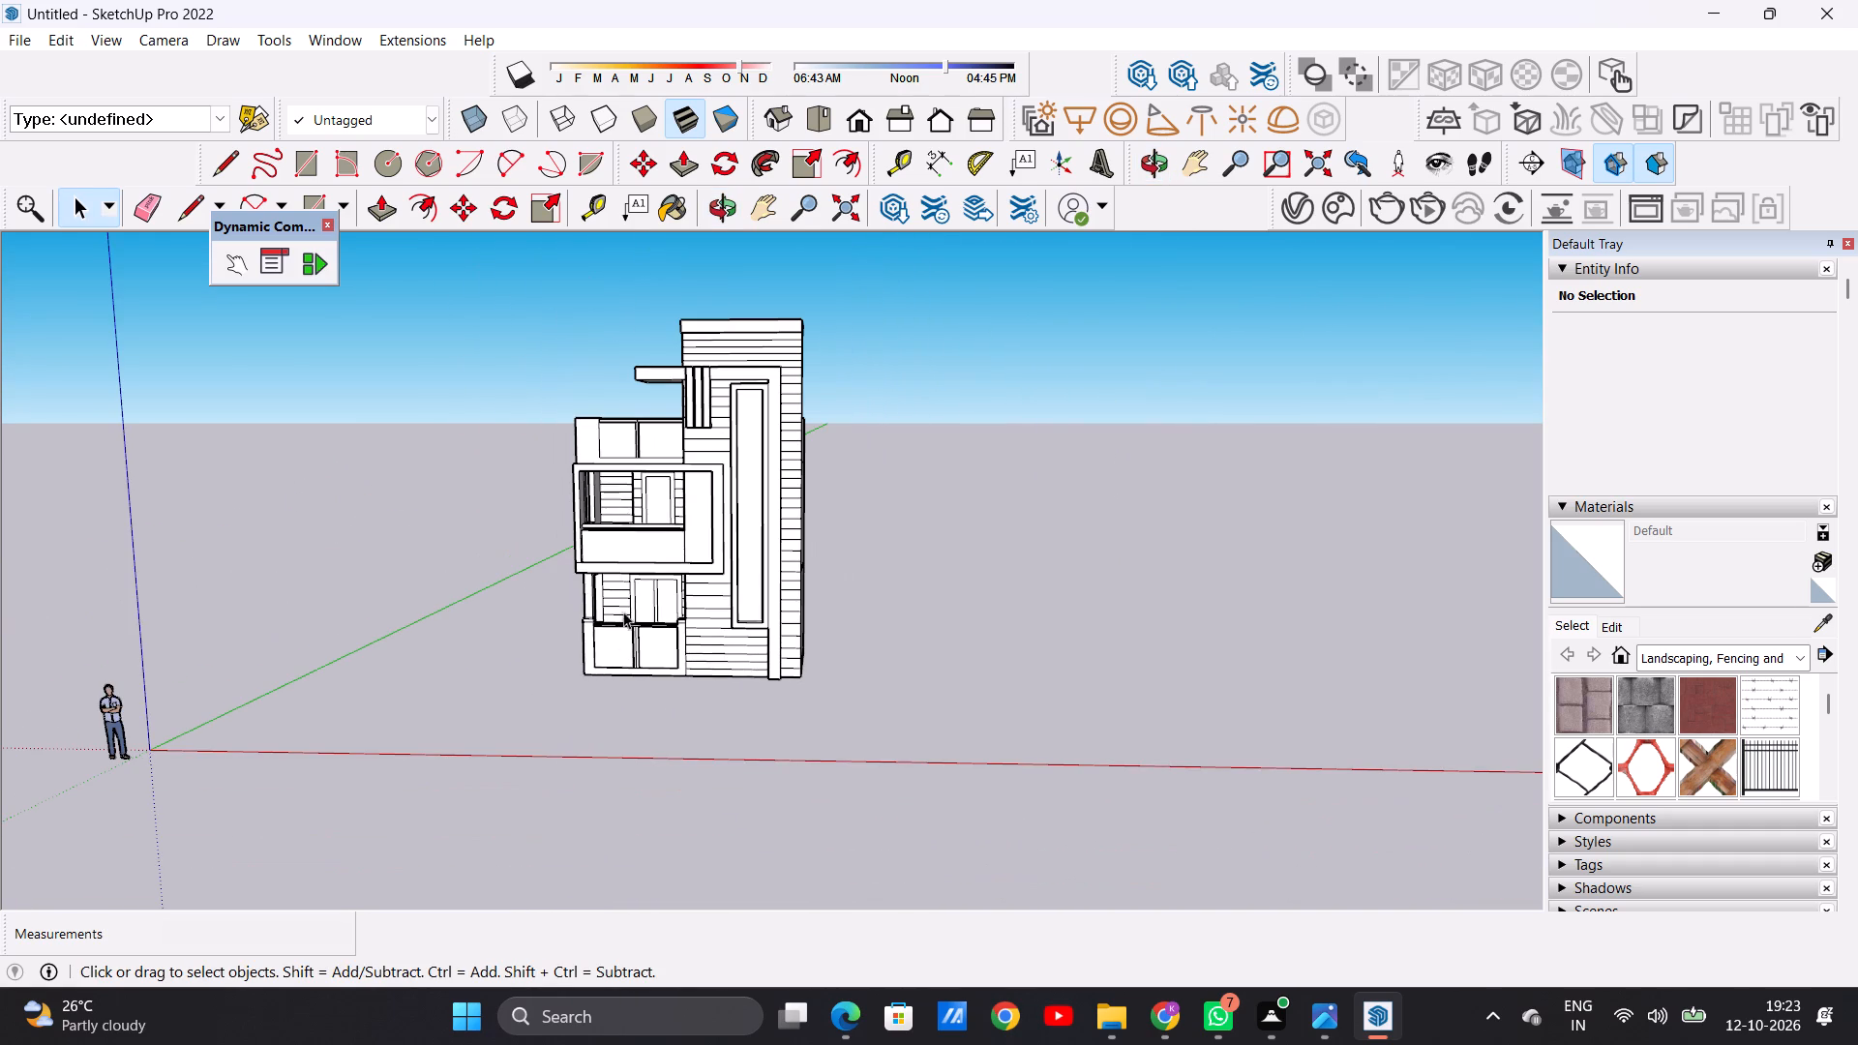
{"action": "scroll", "coordinate": [834, 526], "scroll_direction": "up", "scroll_amount": 2}
{"action": "middle_click_drag", "start_coordinate": [834, 526], "coordinate": [846, 571]}
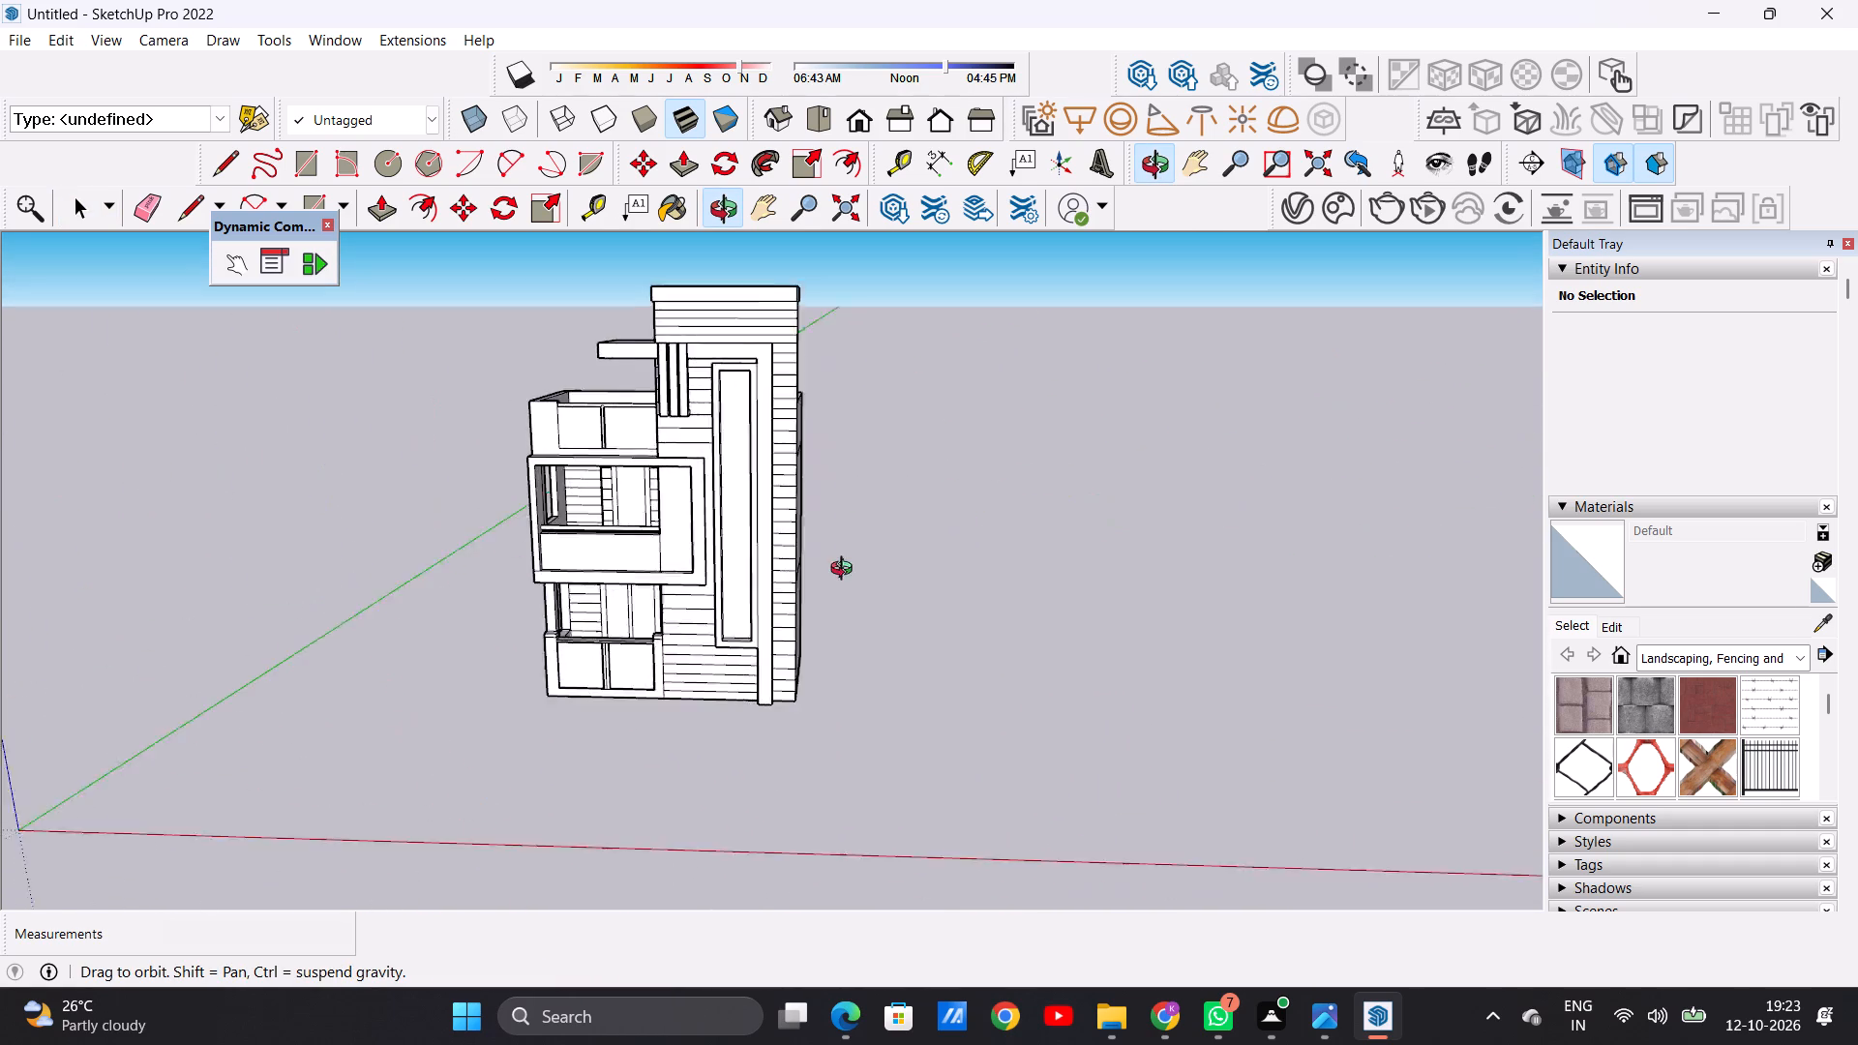
{"action": "middle_click_drag", "start_coordinate": [846, 571], "coordinate": [913, 606]}
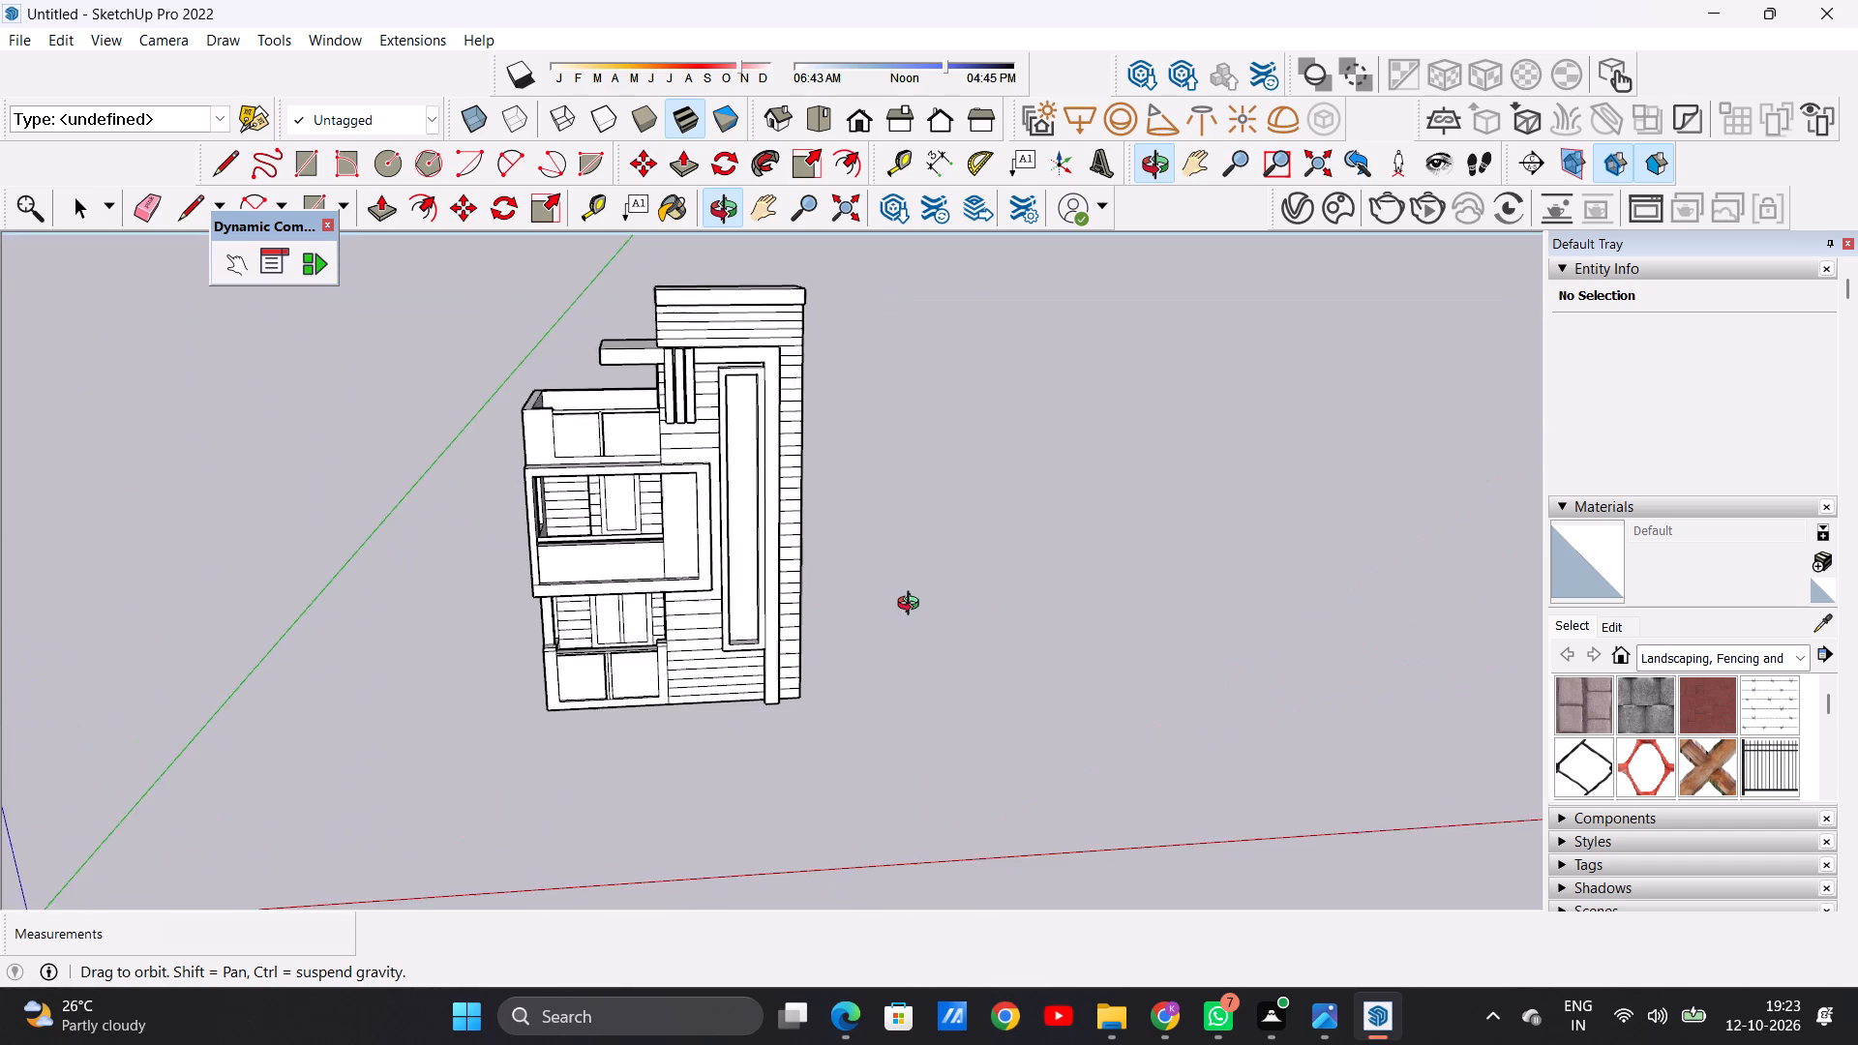
{"action": "middle_click_drag", "start_coordinate": [913, 606], "coordinate": [1303, 553]}
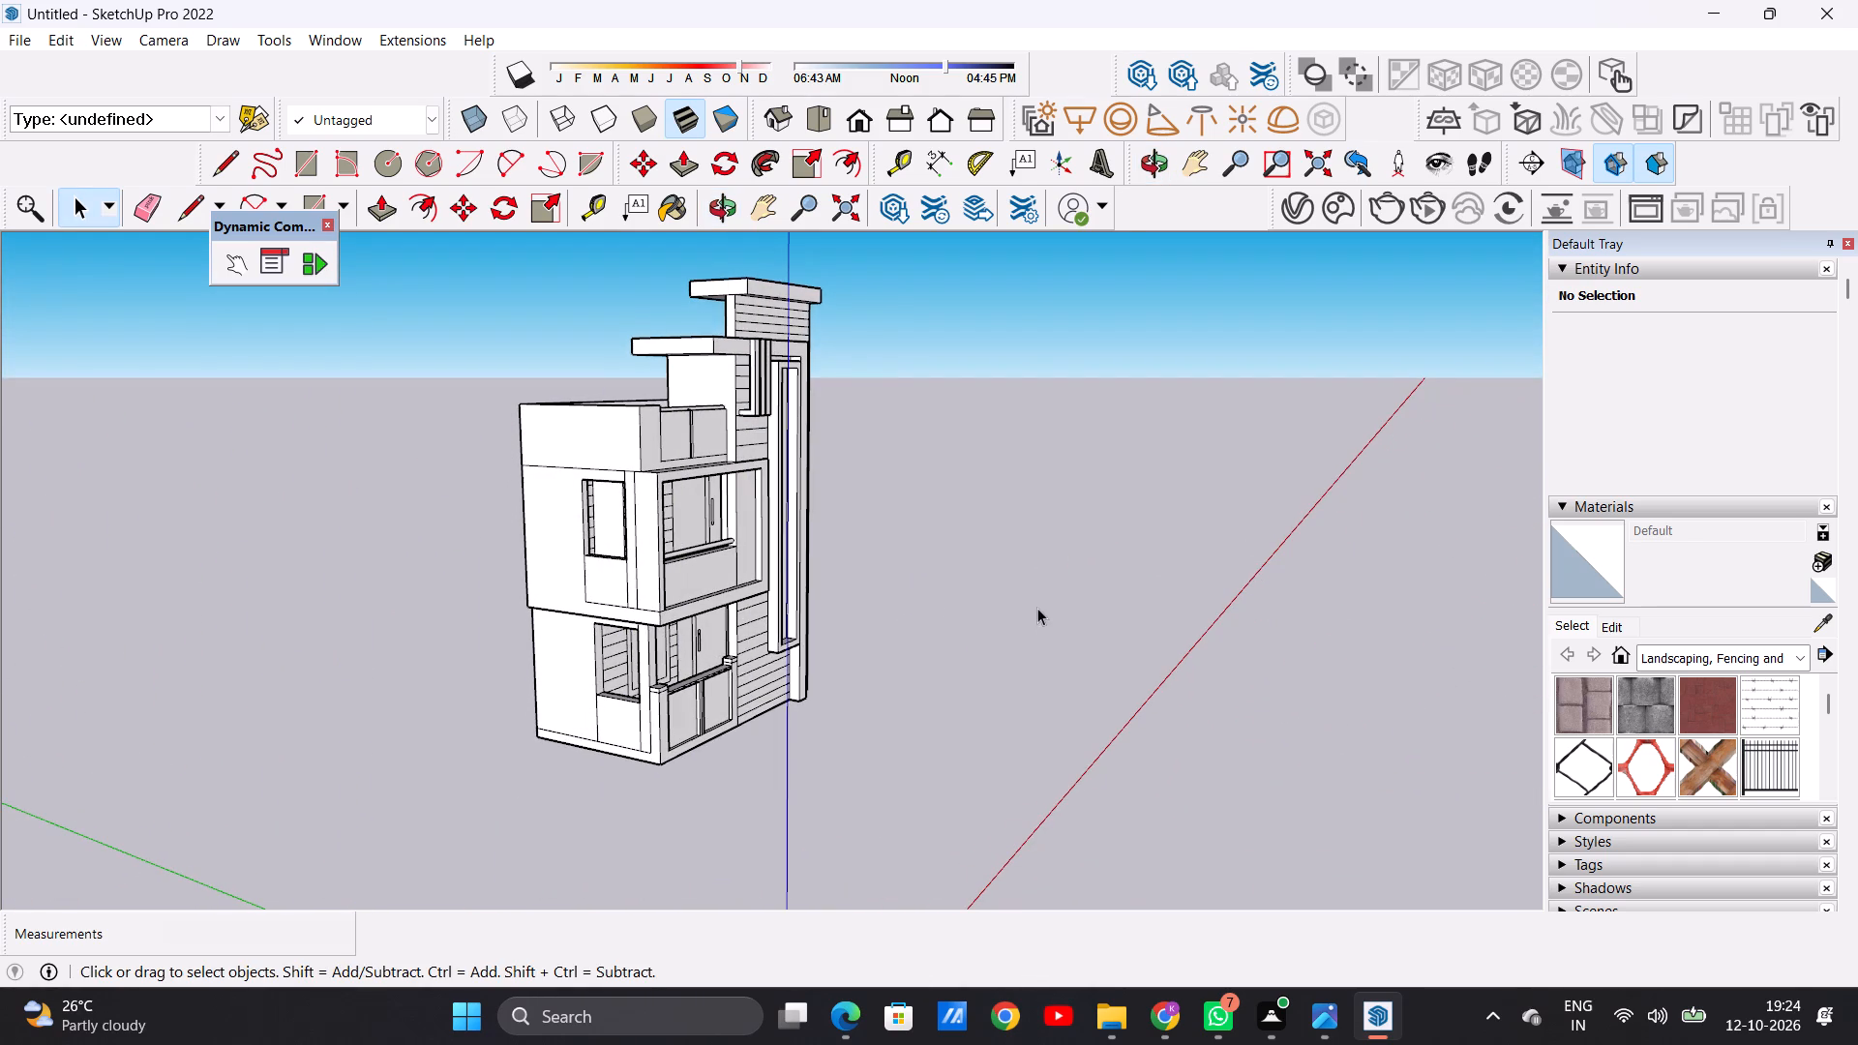
{"action": "middle_click_drag", "start_coordinate": [1066, 649], "coordinate": [576, 632]}
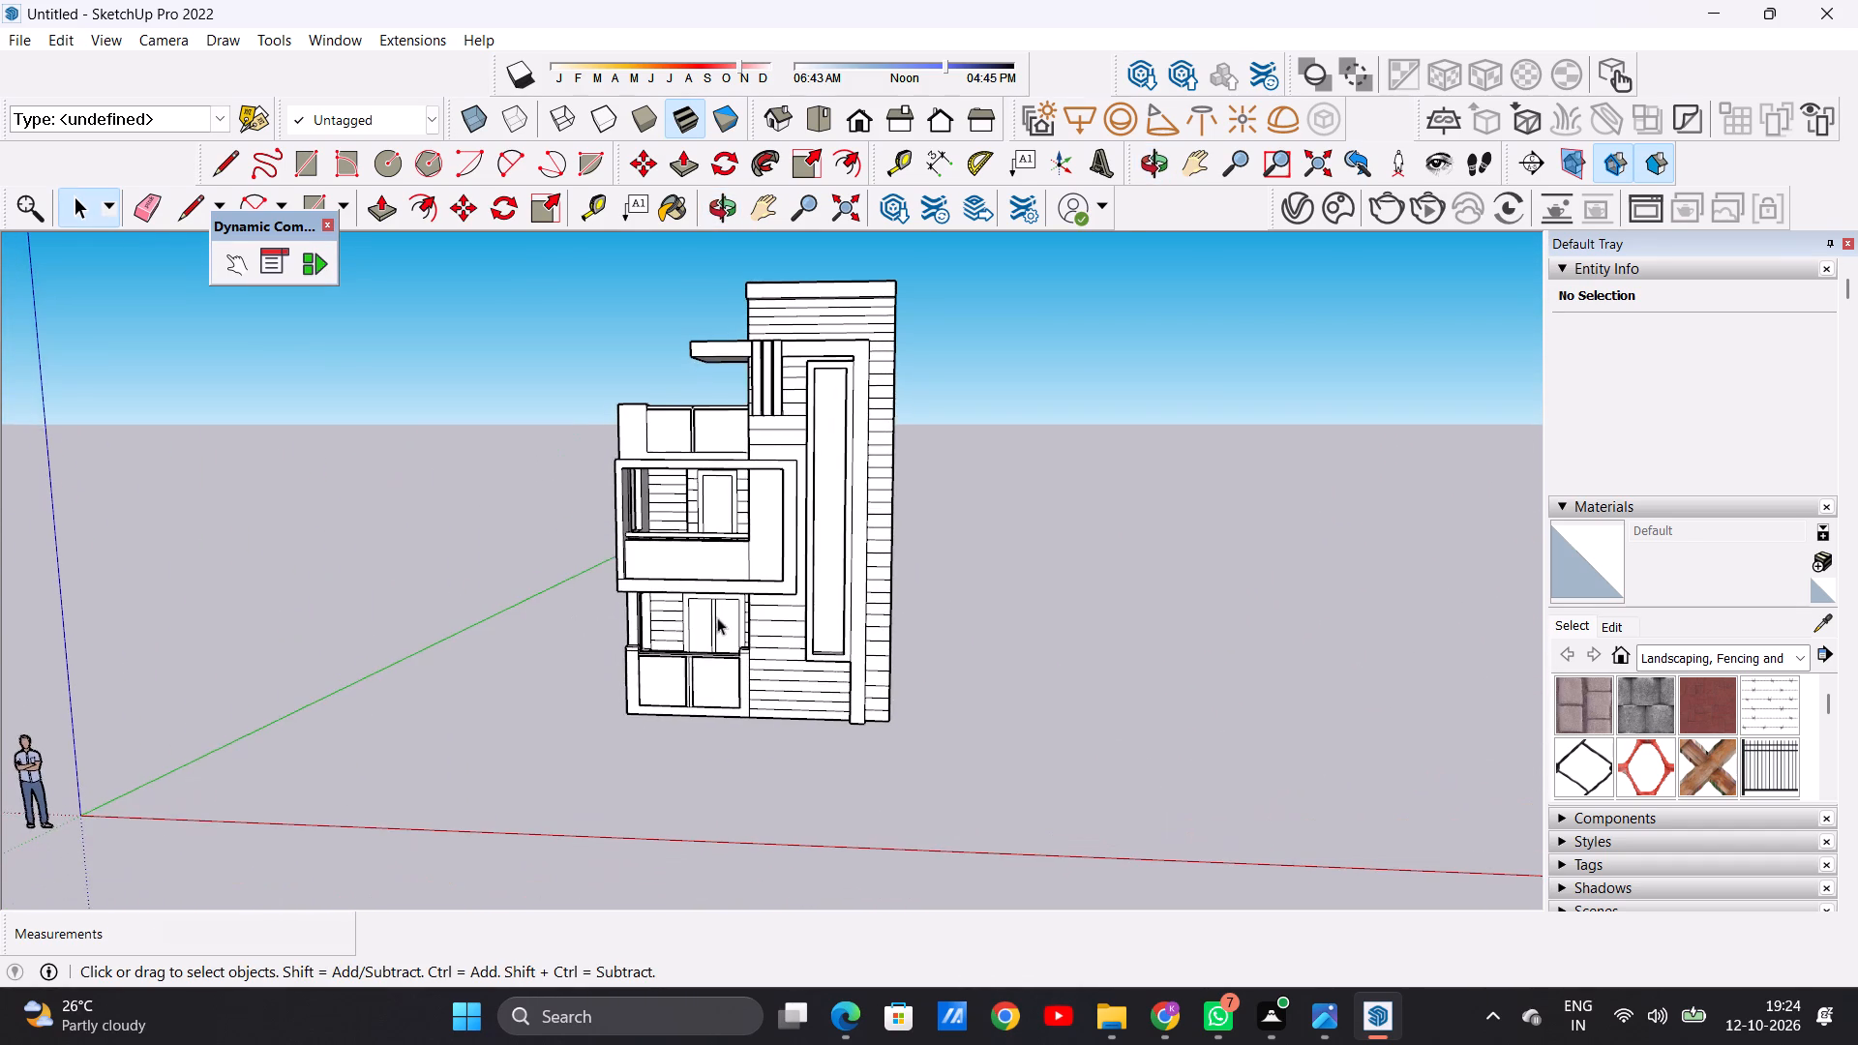
{"action": "scroll", "coordinate": [691, 612], "scroll_direction": "up", "scroll_amount": 5}
{"action": "scroll", "coordinate": [691, 612], "scroll_direction": "down", "scroll_amount": 1}
{"action": "scroll", "coordinate": [691, 612], "scroll_direction": "up", "scroll_amount": 9}
{"action": "scroll", "coordinate": [690, 619], "scroll_direction": "down", "scroll_amount": 9}
{"action": "middle_click_drag", "start_coordinate": [689, 694], "coordinate": [683, 680]}
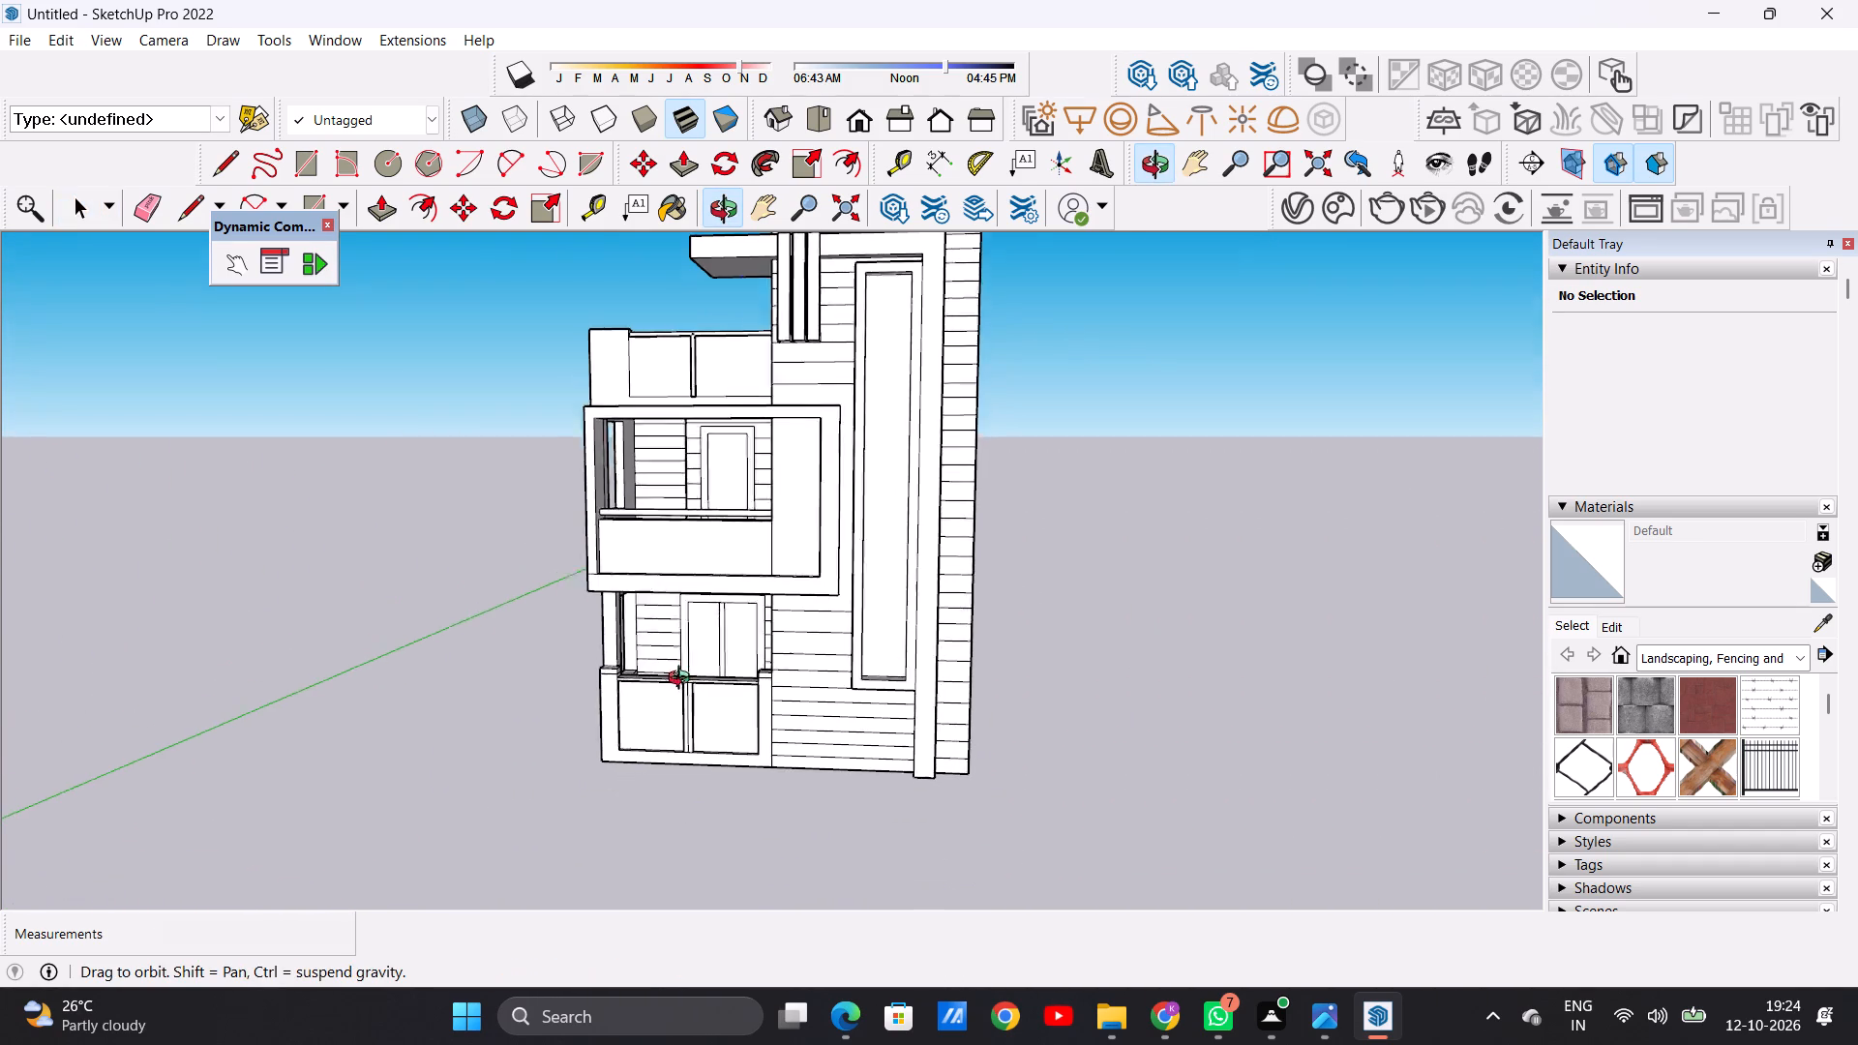
Draw a vertical line about 4' 4 11/16" long on the outer porch railing panel, from its bottom edge to the rail's underside.
{"action": "middle_click_drag", "start_coordinate": [683, 680], "coordinate": [730, 659]}
{"action": "scroll", "coordinate": [709, 646], "scroll_direction": "up", "scroll_amount": 5}
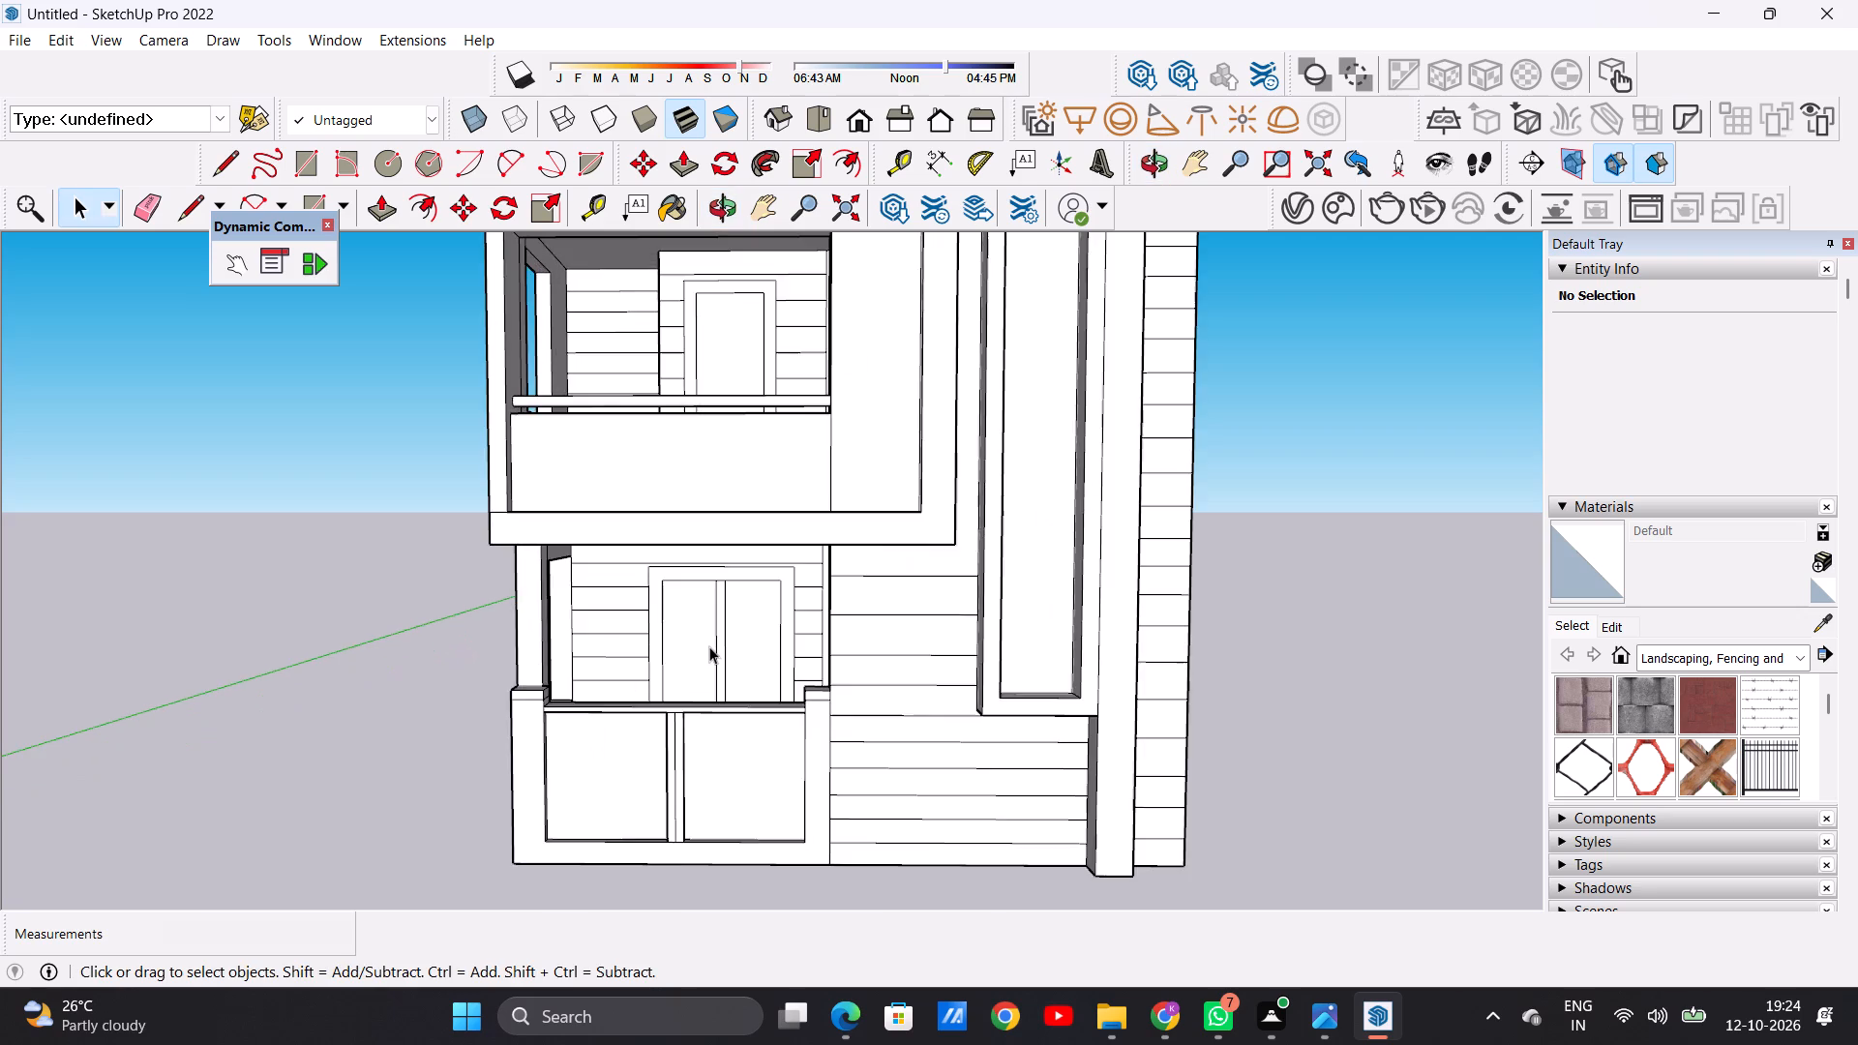
{"action": "scroll", "coordinate": [709, 646], "scroll_direction": "up", "scroll_amount": 5}
{"action": "middle_click_drag", "start_coordinate": [677, 628], "coordinate": [959, 662]}
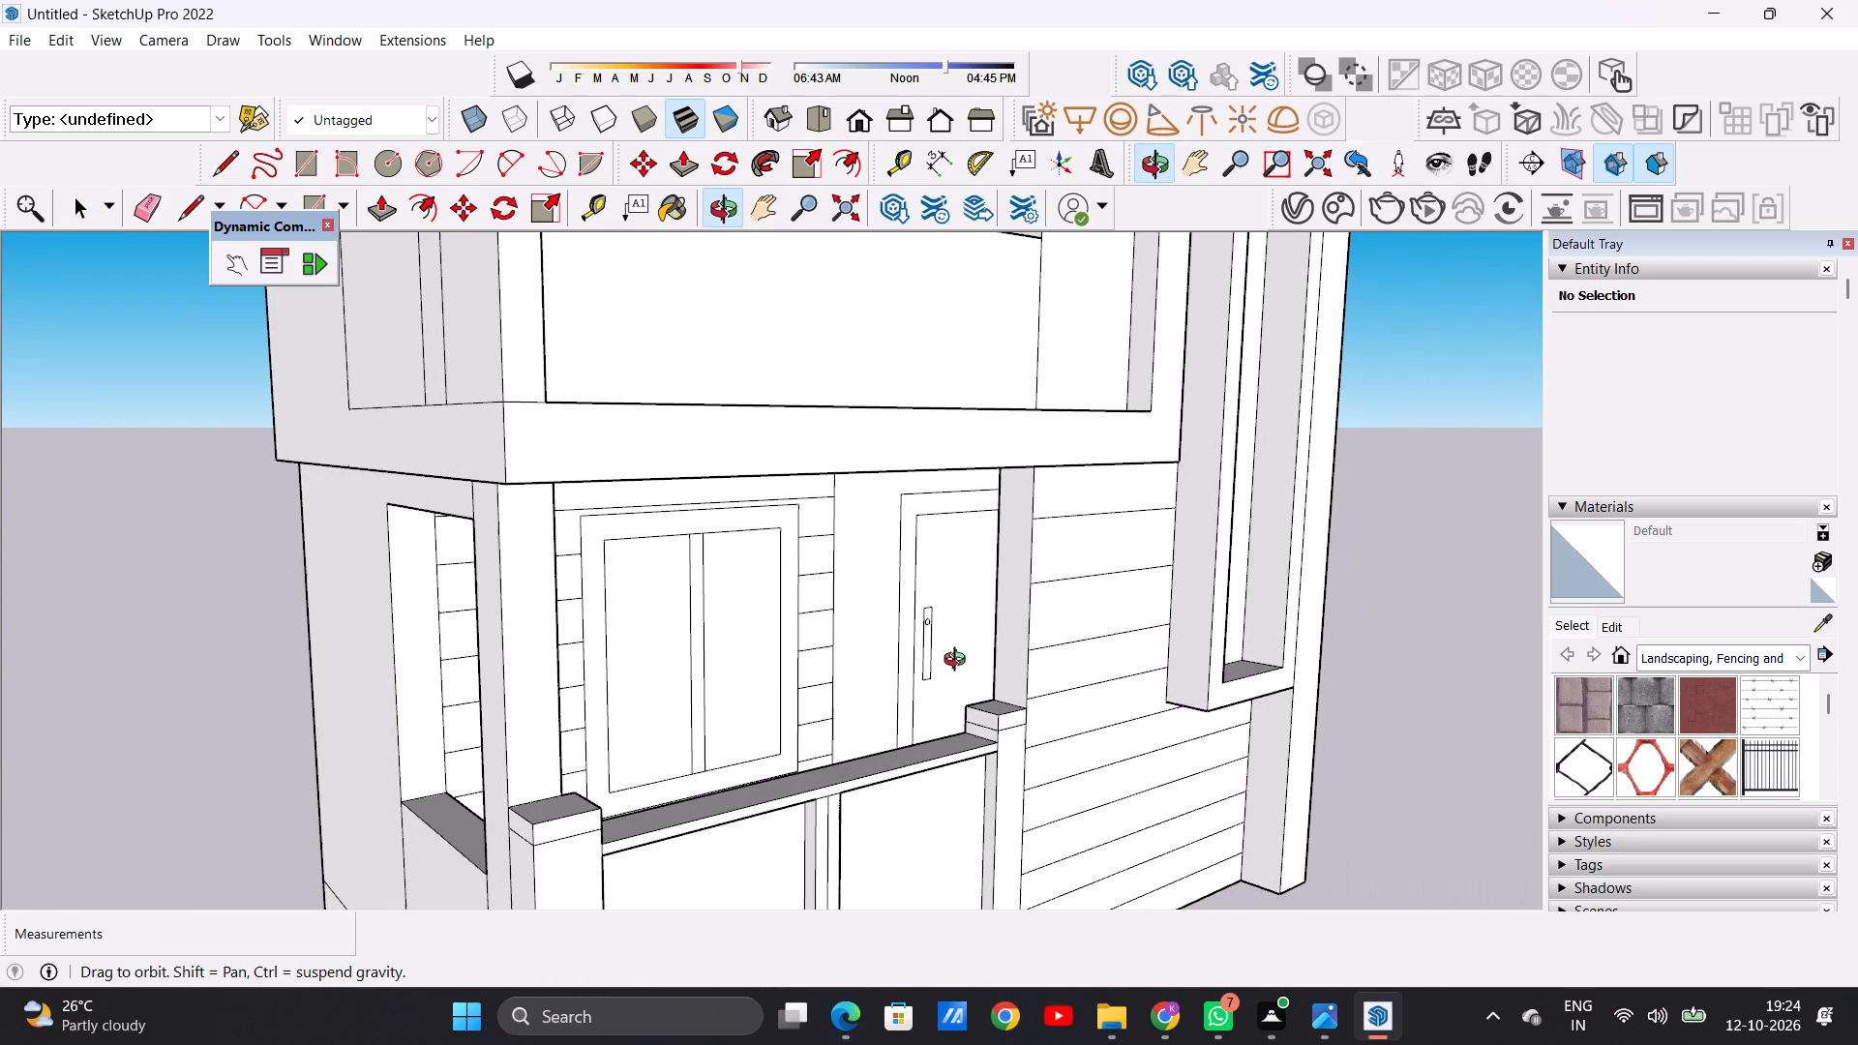
{"action": "middle_click_drag", "start_coordinate": [959, 662], "coordinate": [672, 662]}
{"action": "scroll", "coordinate": [672, 662], "scroll_direction": "down", "scroll_amount": 4}
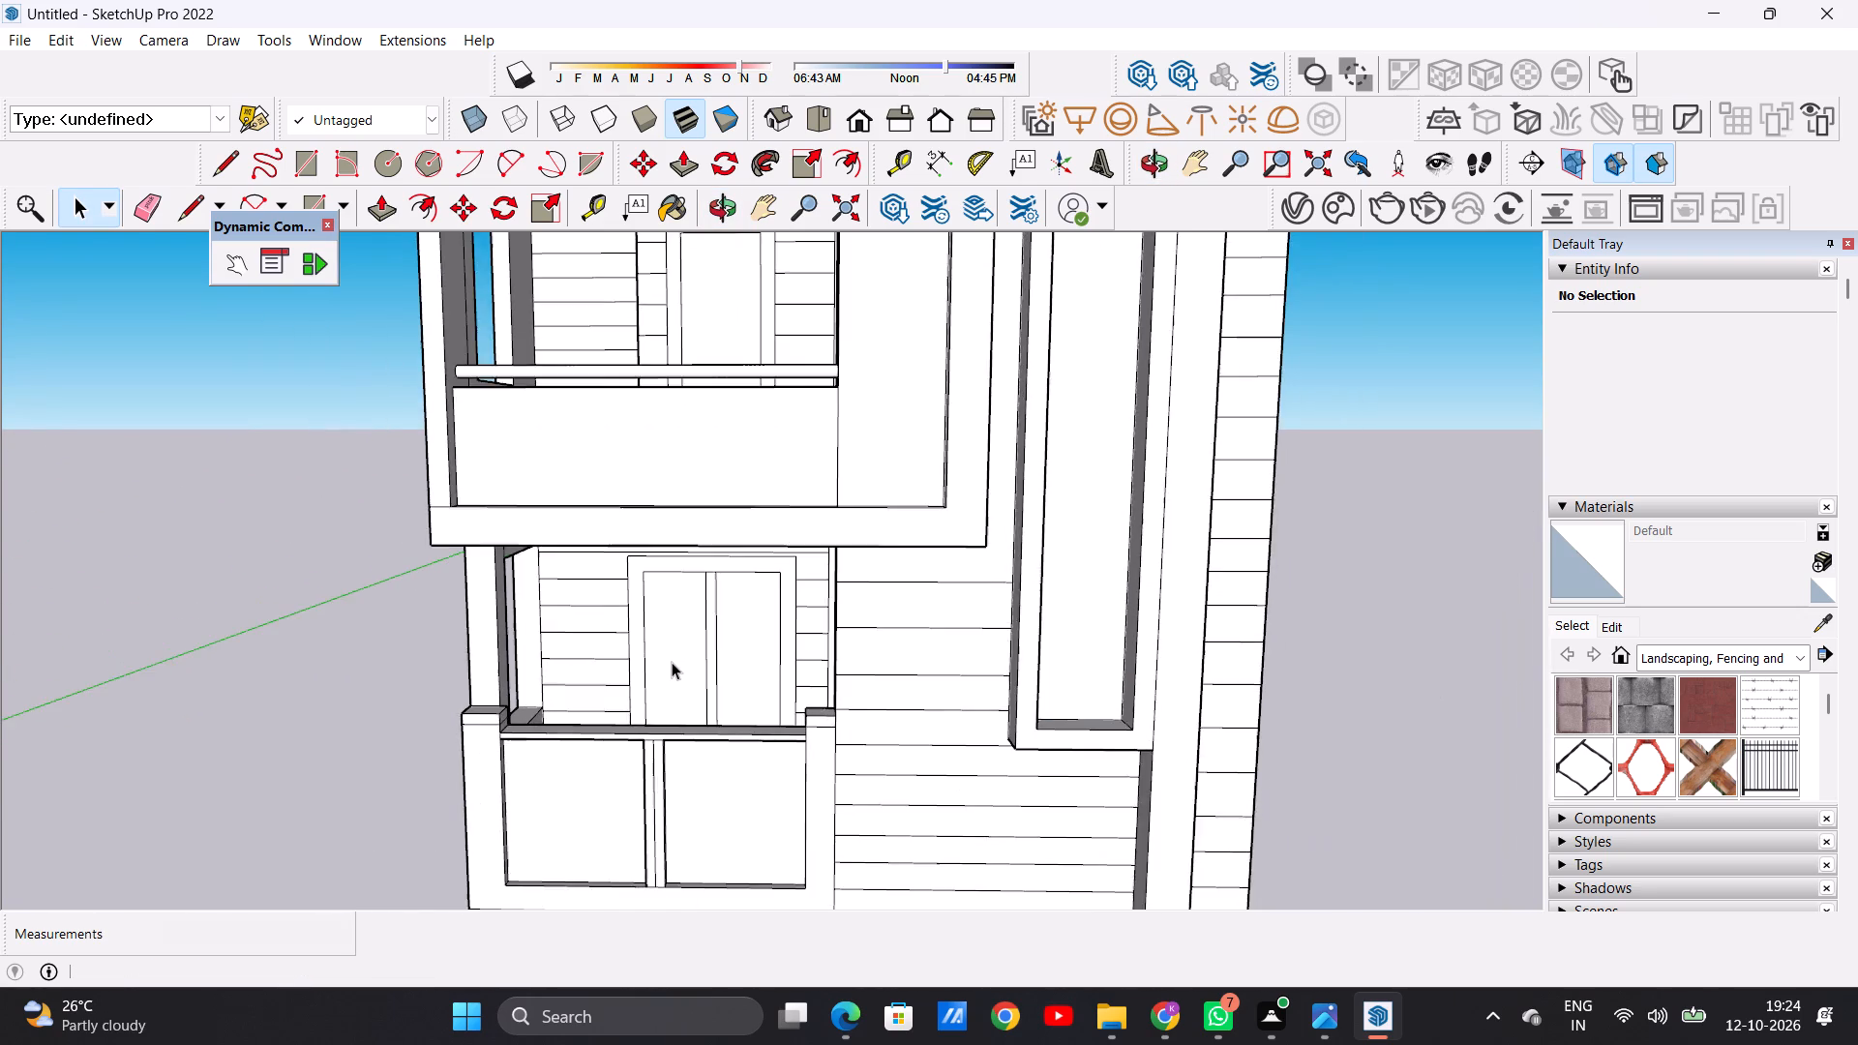
{"action": "scroll", "coordinate": [672, 662], "scroll_direction": "down", "scroll_amount": 2}
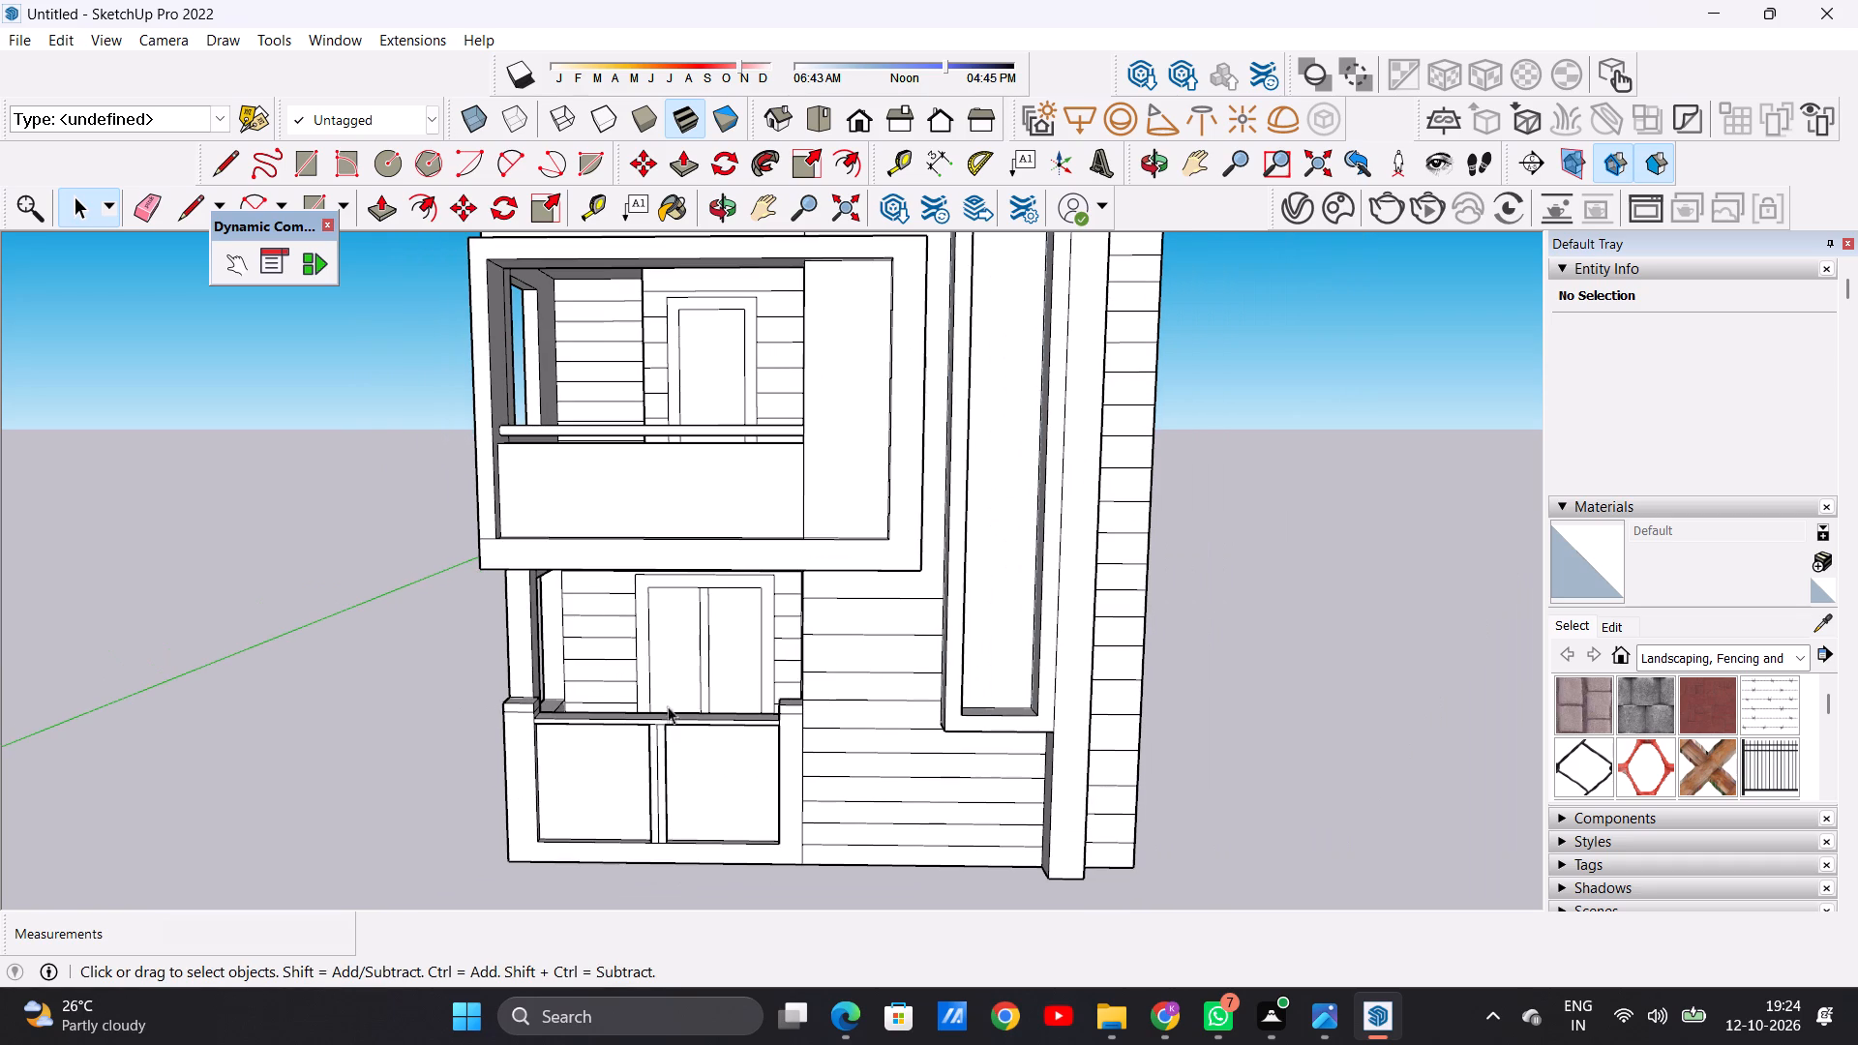
{"action": "scroll", "coordinate": [570, 911], "scroll_direction": "up", "scroll_amount": 6}
{"action": "scroll", "coordinate": [625, 817], "scroll_direction": "up", "scroll_amount": 6}
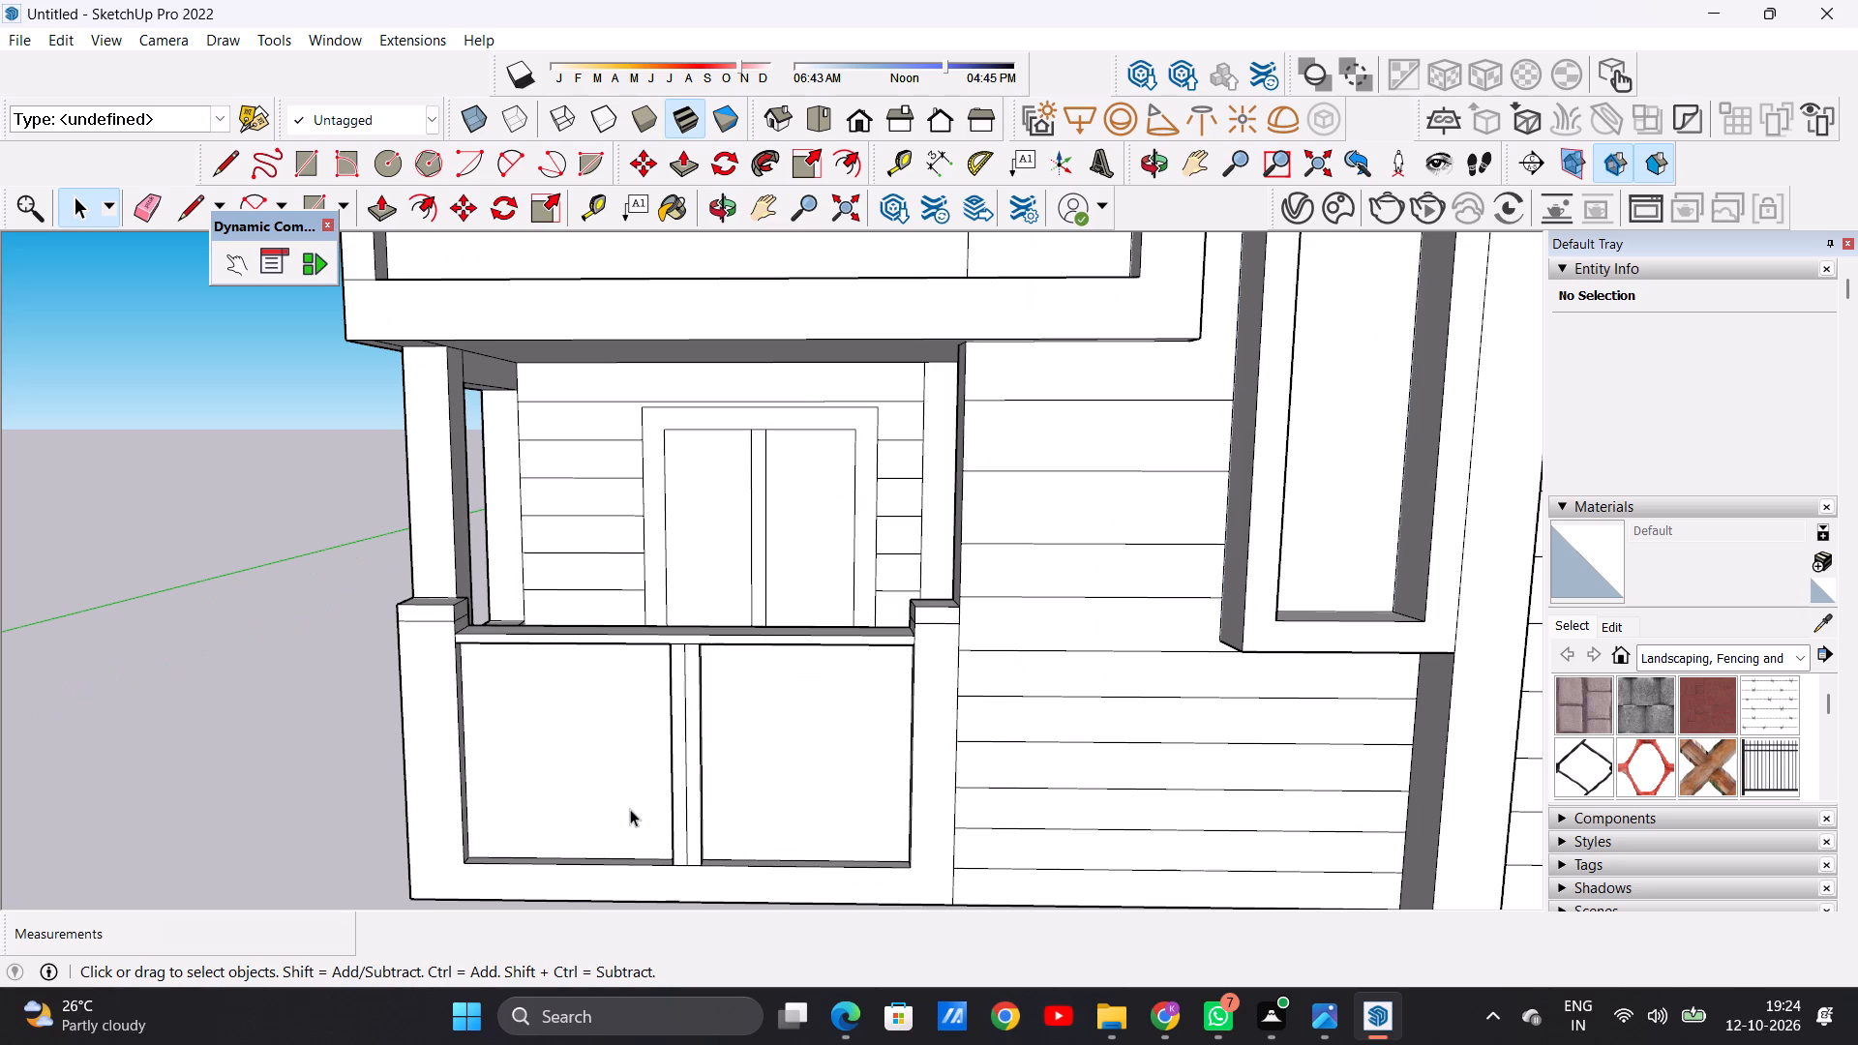
{"action": "key", "text": "l"}
{"action": "scroll", "coordinate": [613, 853], "scroll_direction": "up", "scroll_amount": 6}
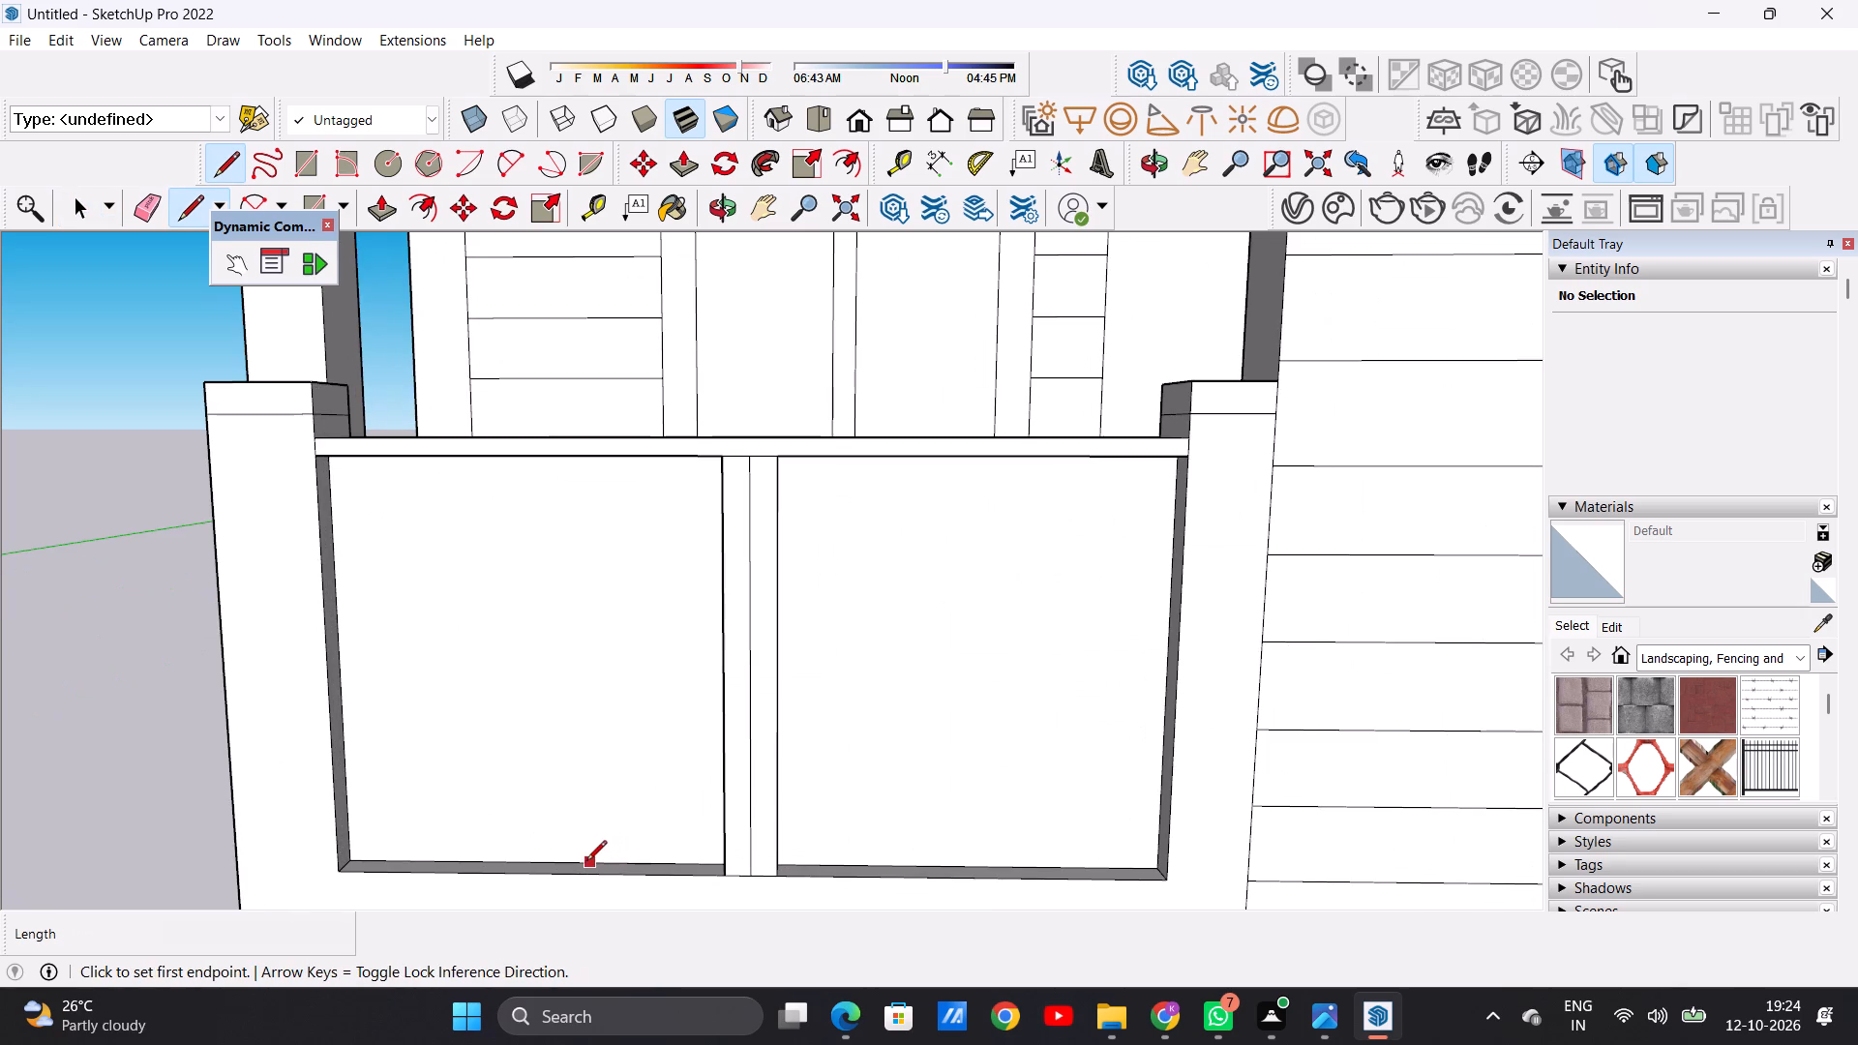
{"action": "left_click", "coordinate": [594, 859]}
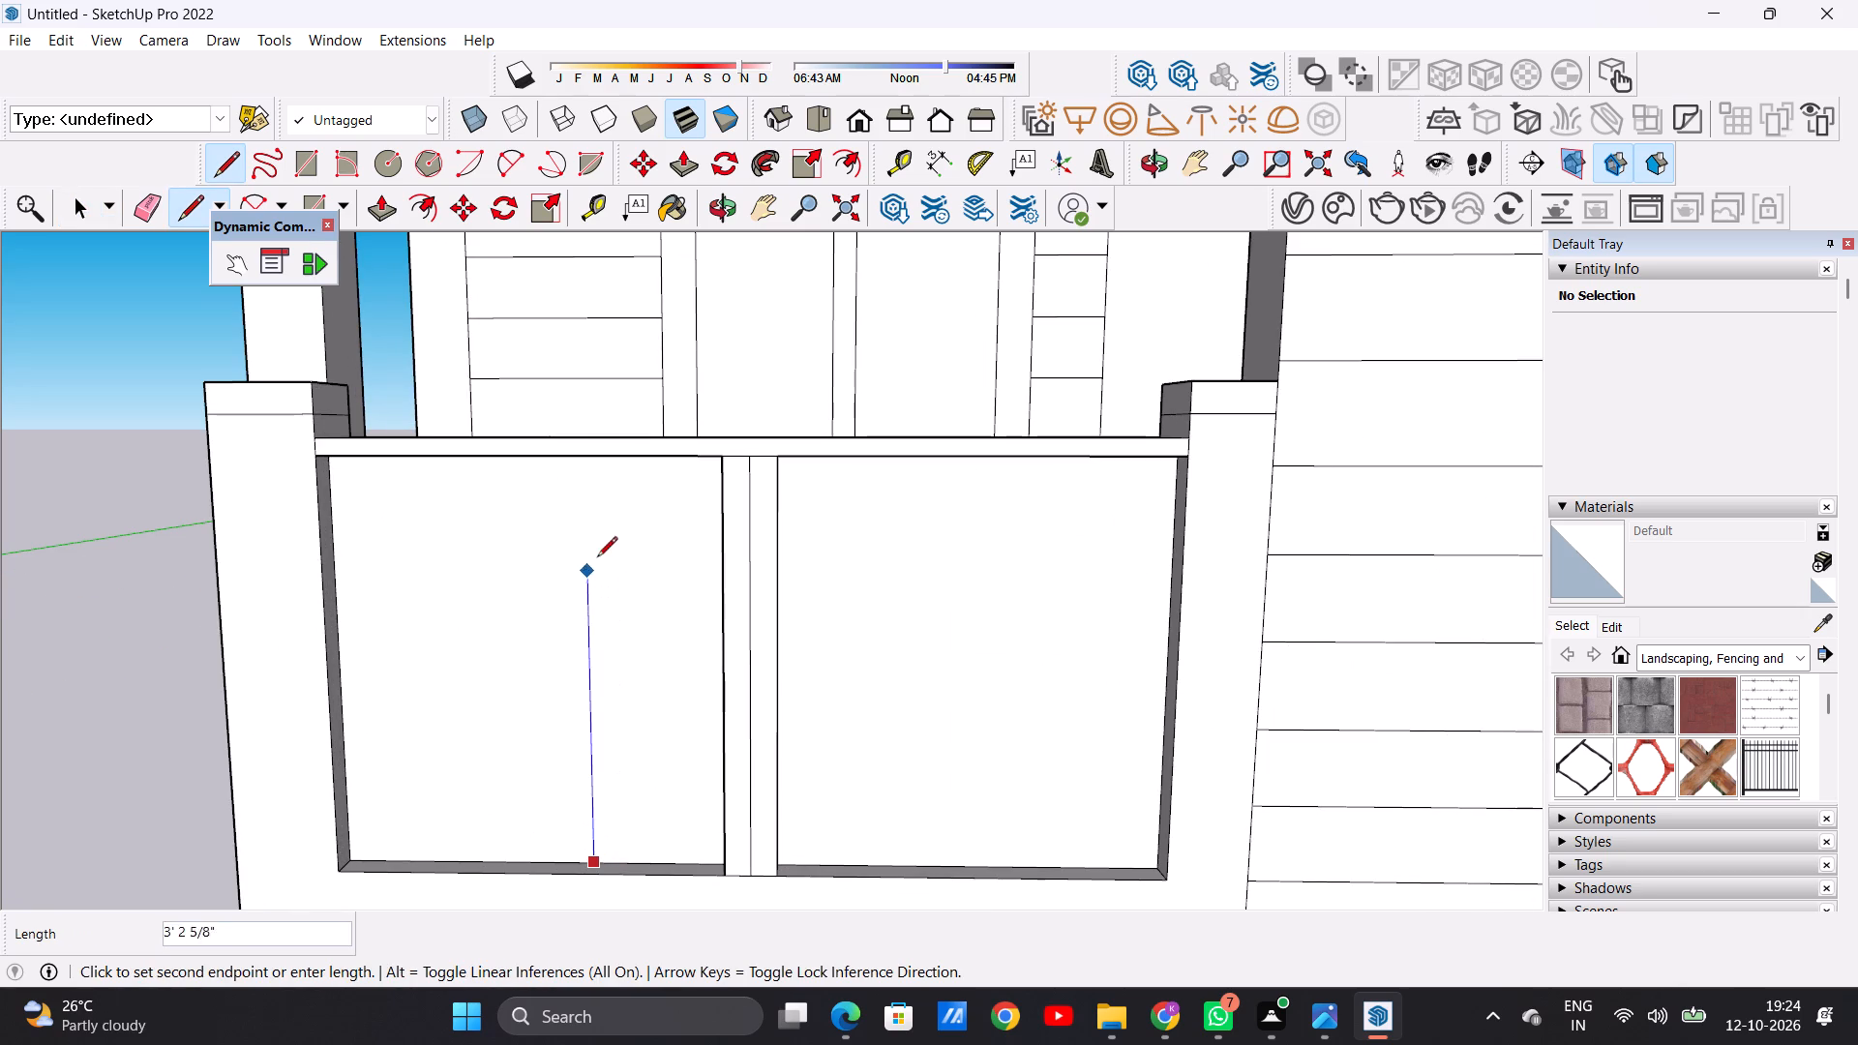
{"action": "middle_click_drag", "start_coordinate": [572, 634], "coordinate": [613, 568]}
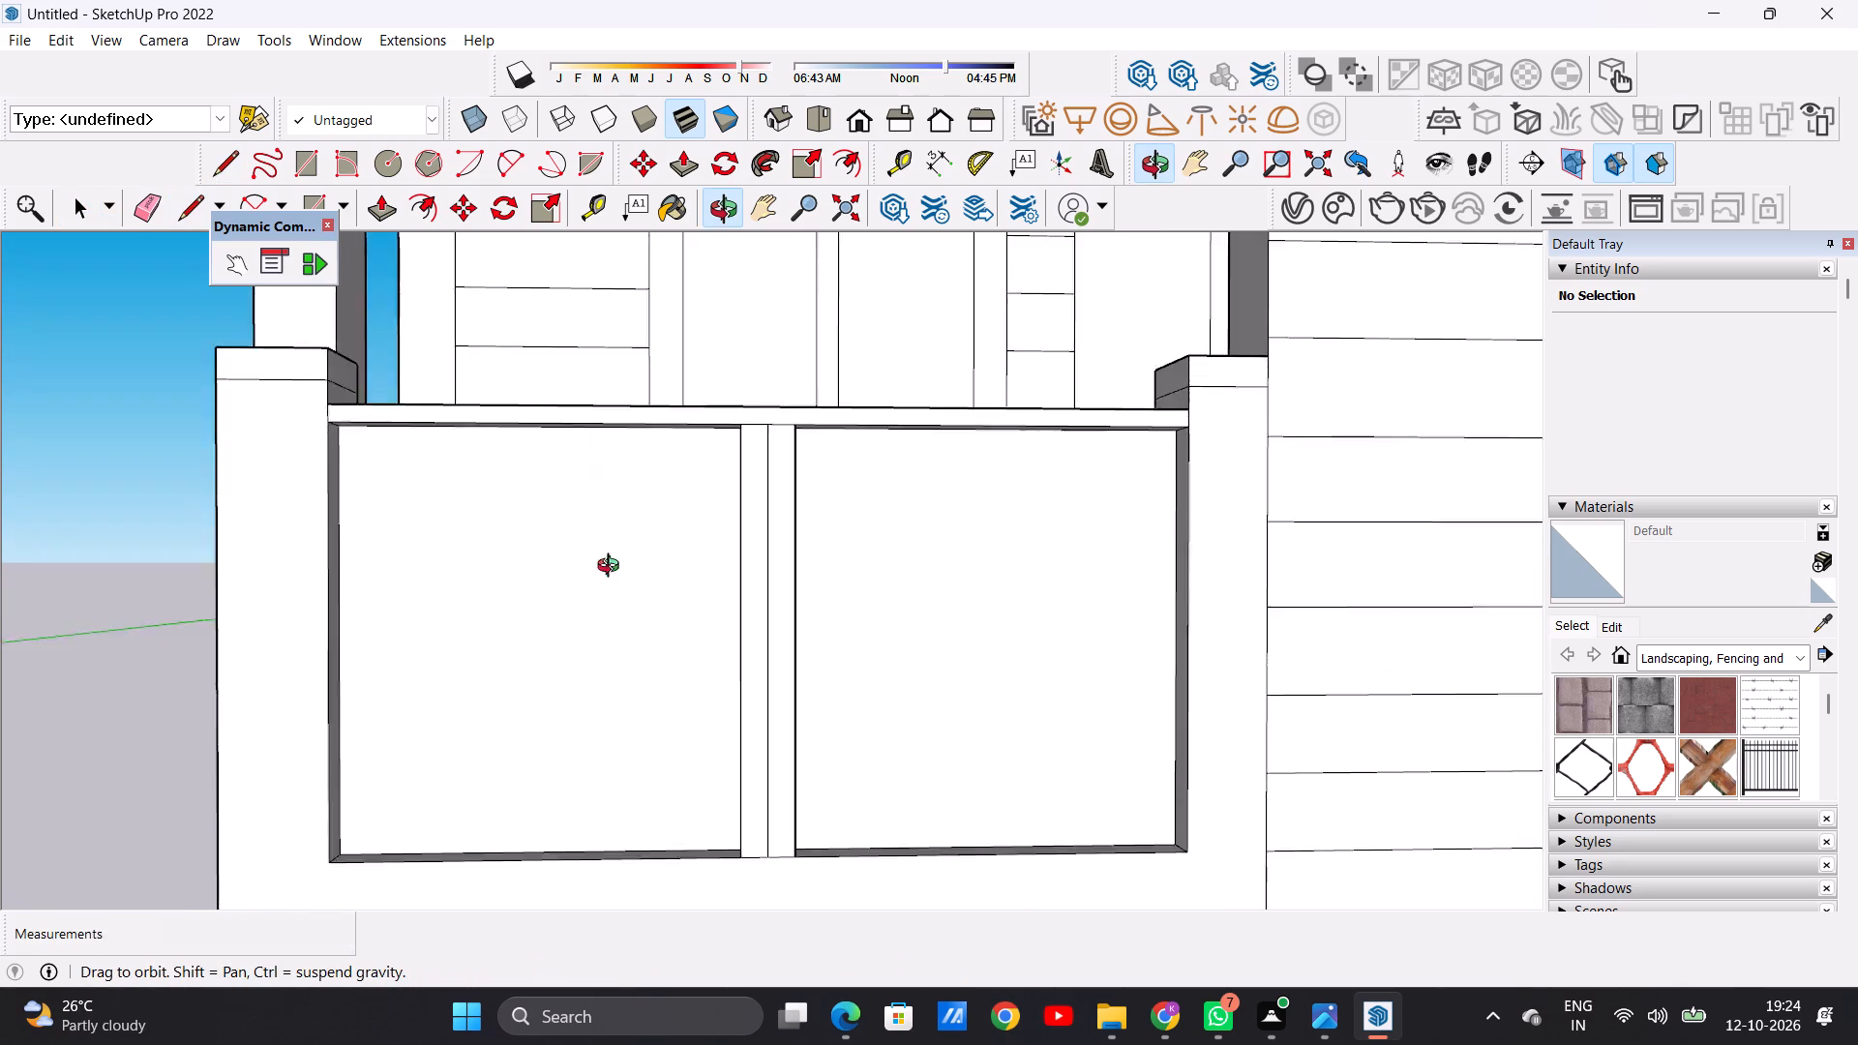
{"action": "middle_click_drag", "start_coordinate": [613, 568], "coordinate": [629, 518]}
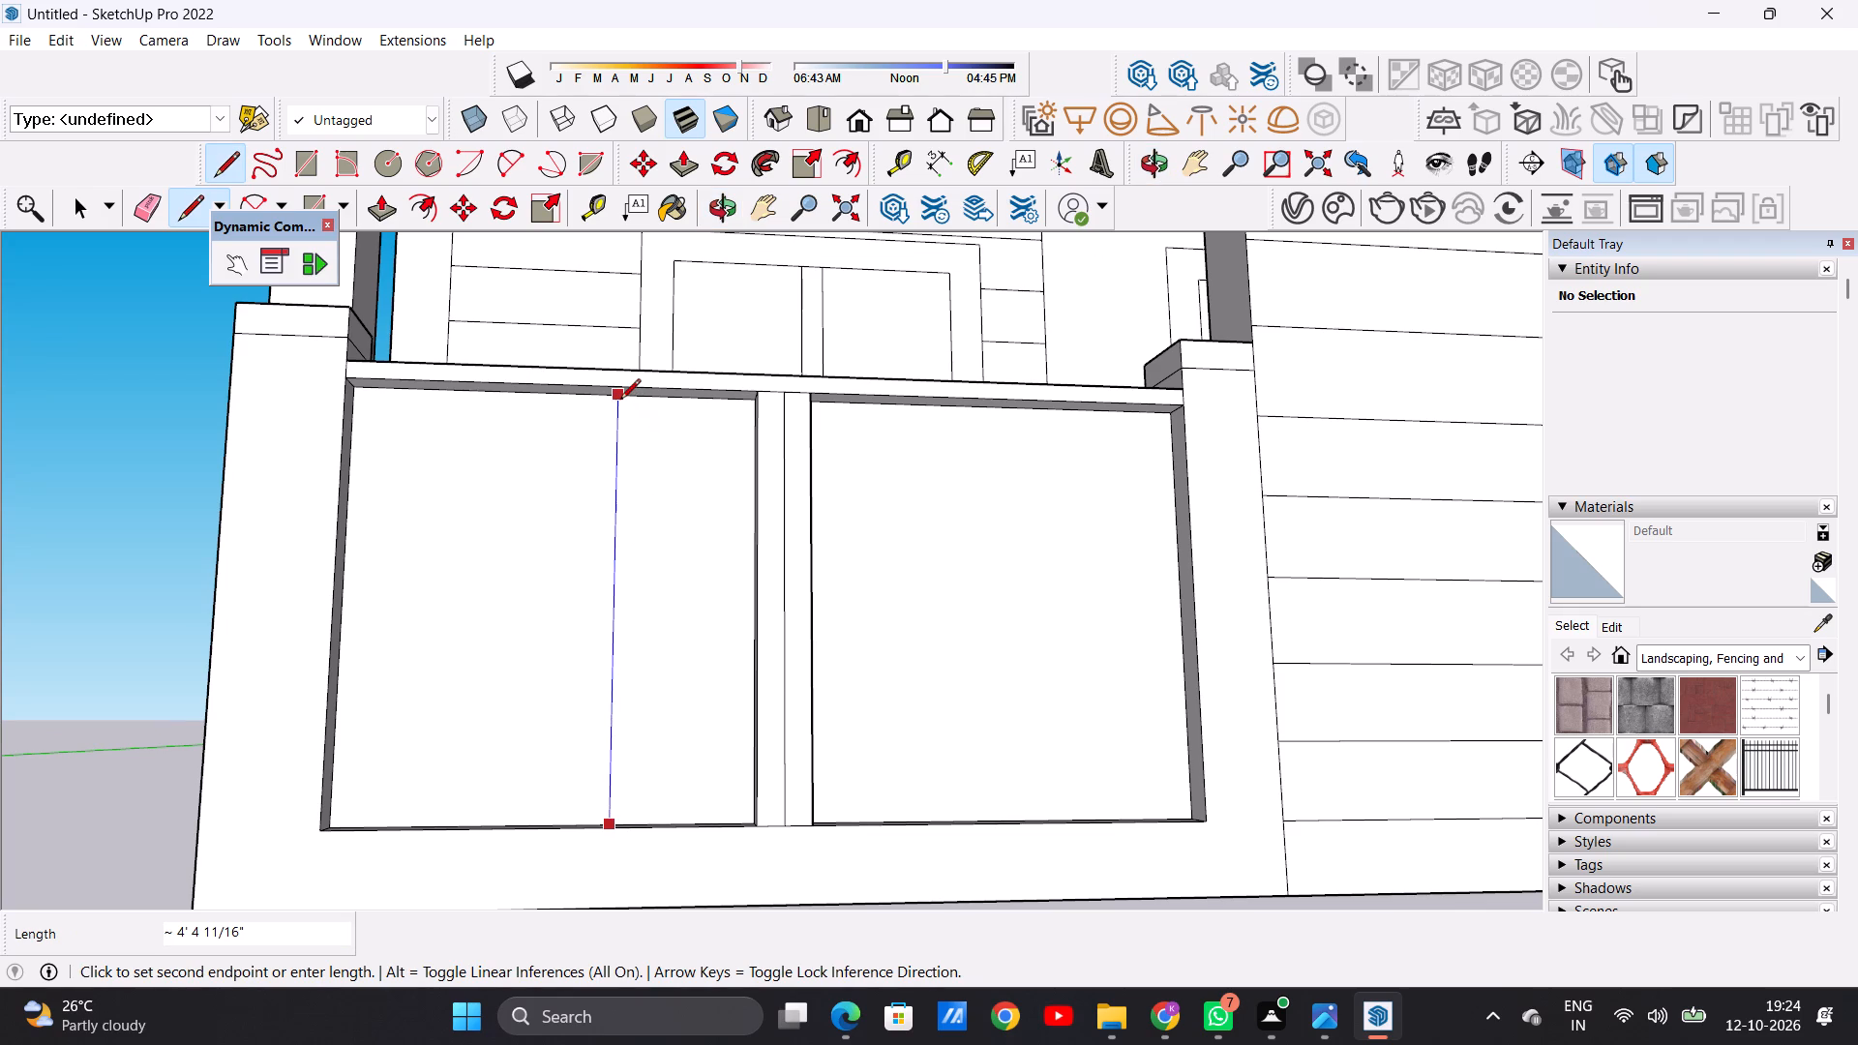
{"action": "left_click", "coordinate": [620, 401]}
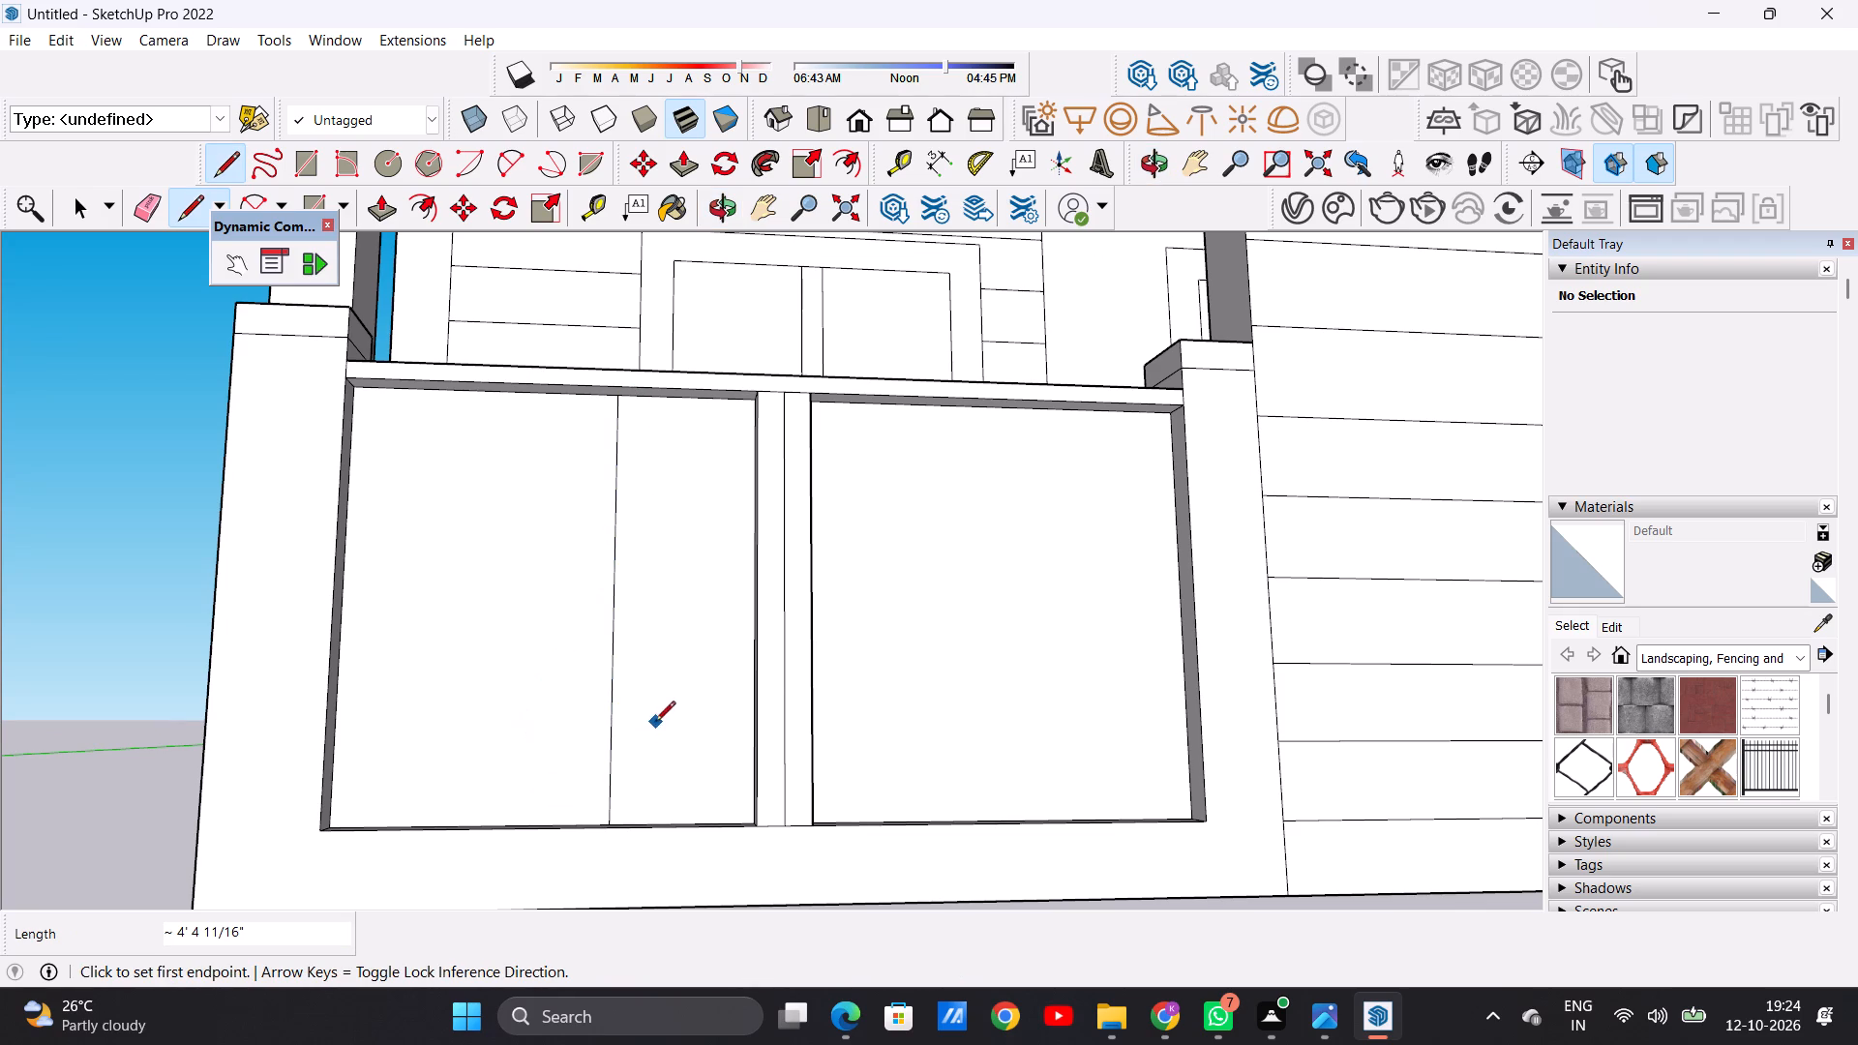
Draw a matching full-height vertical line on the siding-side porch railing panel, from its bottom edge to the rail's underside.
{"action": "middle_click_drag", "start_coordinate": [610, 746], "coordinate": [558, 784]}
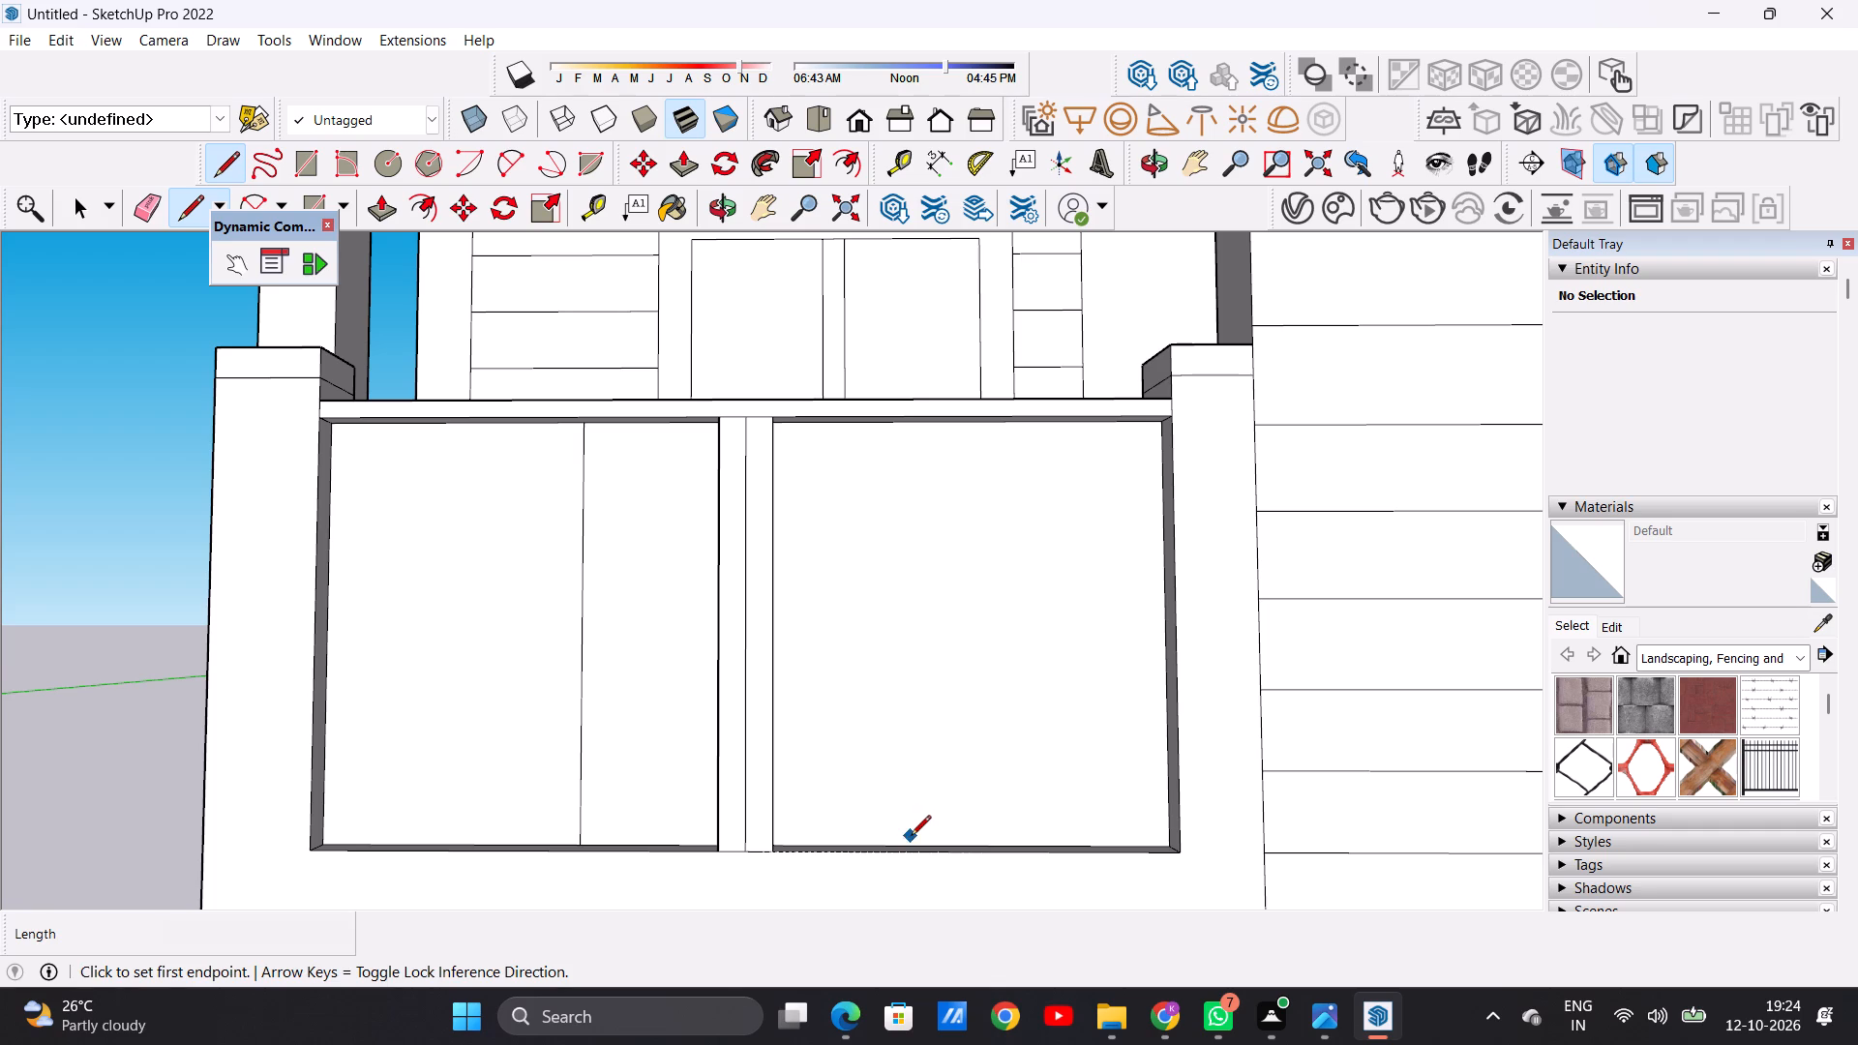
{"action": "left_click", "coordinate": [913, 843]}
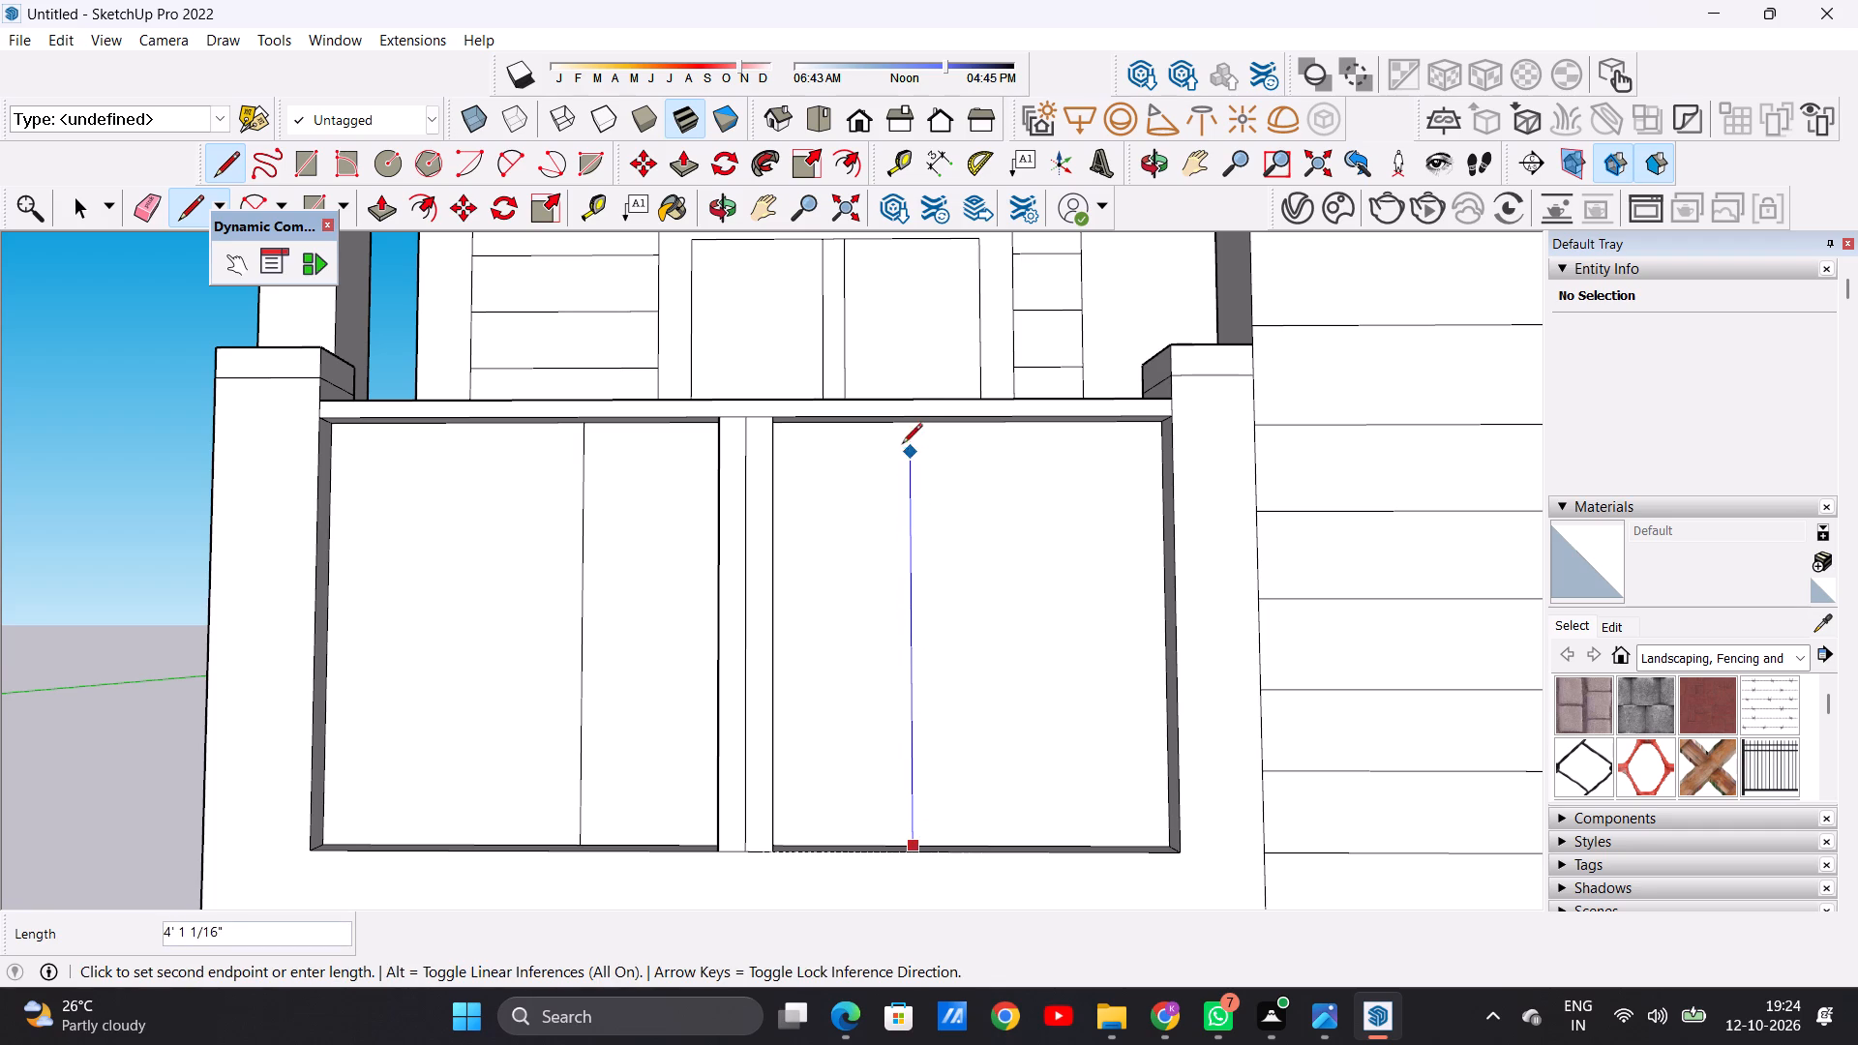
{"action": "left_click", "coordinate": [908, 423]}
{"action": "key", "text": "space"}
Examine the divided porch railing panels up close and in relation to the surrounding facade.
{"action": "scroll", "coordinate": [820, 698], "scroll_direction": "down", "scroll_amount": 3}
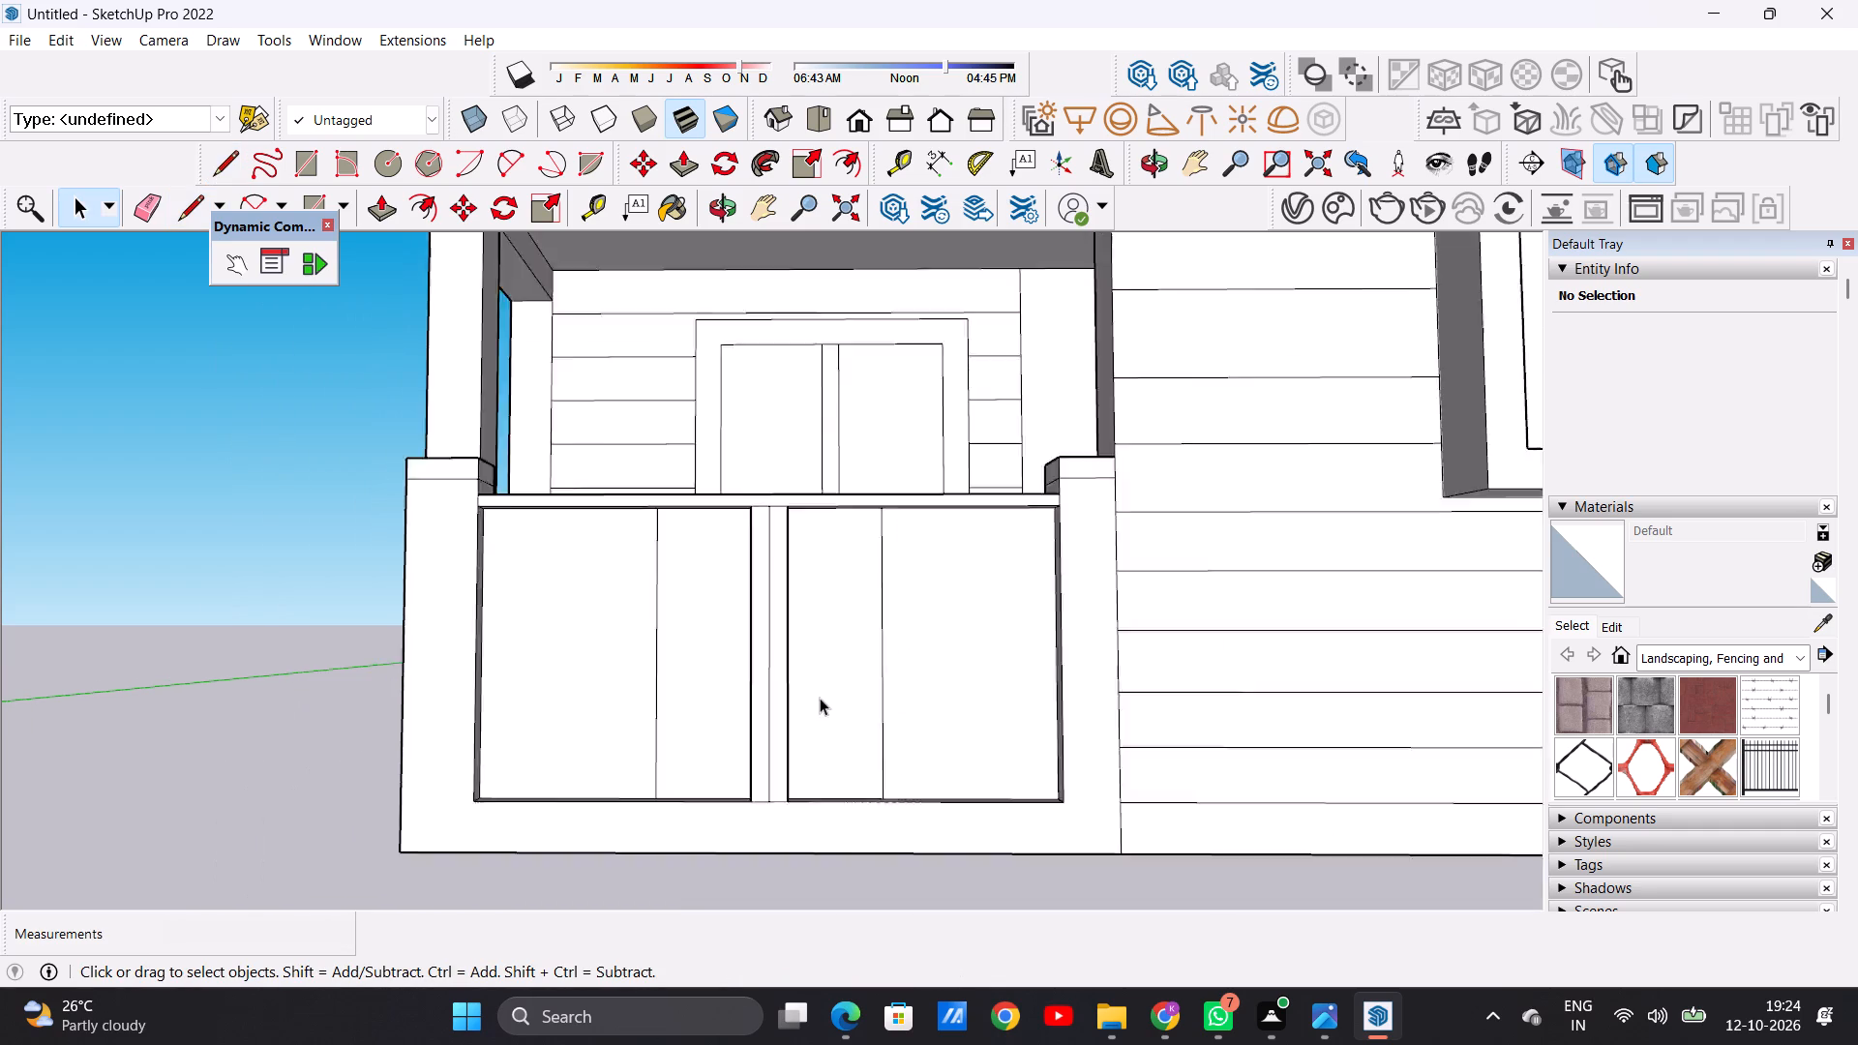
{"action": "scroll", "coordinate": [820, 698], "scroll_direction": "down", "scroll_amount": 9}
{"action": "middle_click_drag", "start_coordinate": [832, 661], "coordinate": [820, 768]}
{"action": "scroll", "coordinate": [786, 717], "scroll_direction": "up", "scroll_amount": 7}
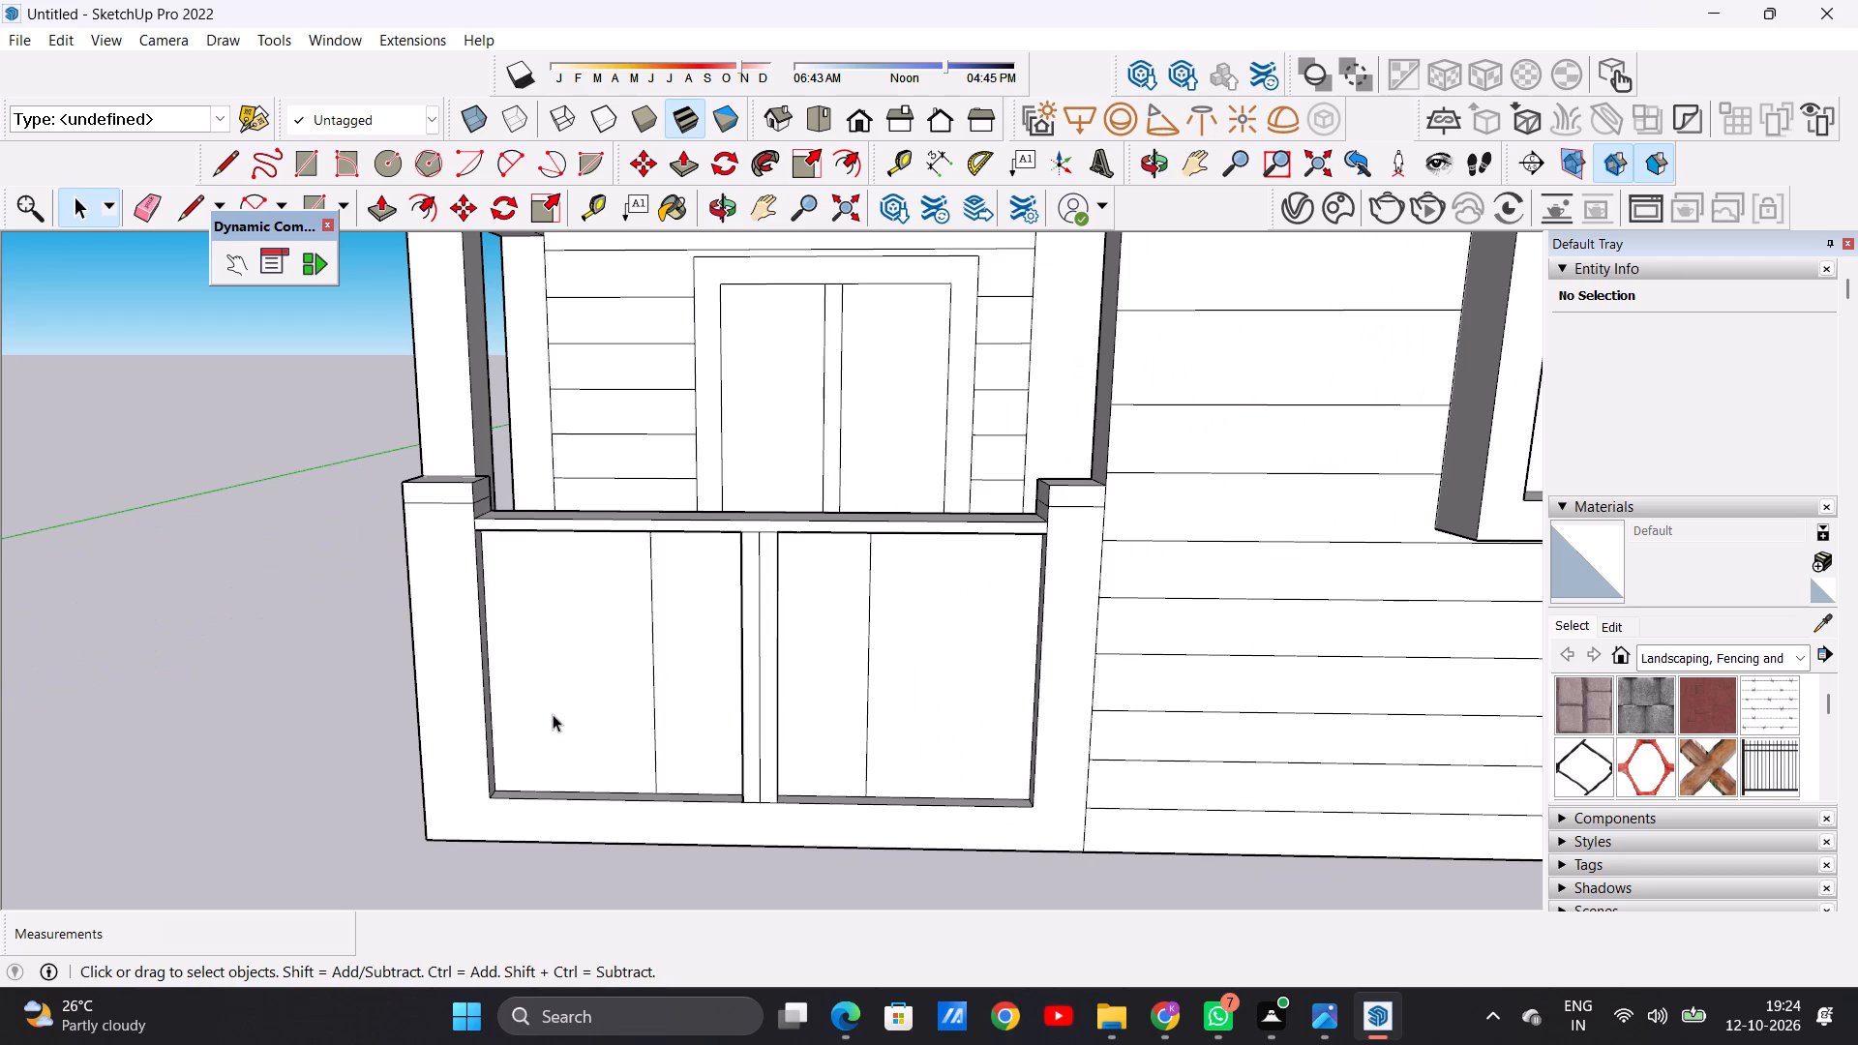
{"action": "middle_click_drag", "start_coordinate": [640, 647], "coordinate": [593, 644]}
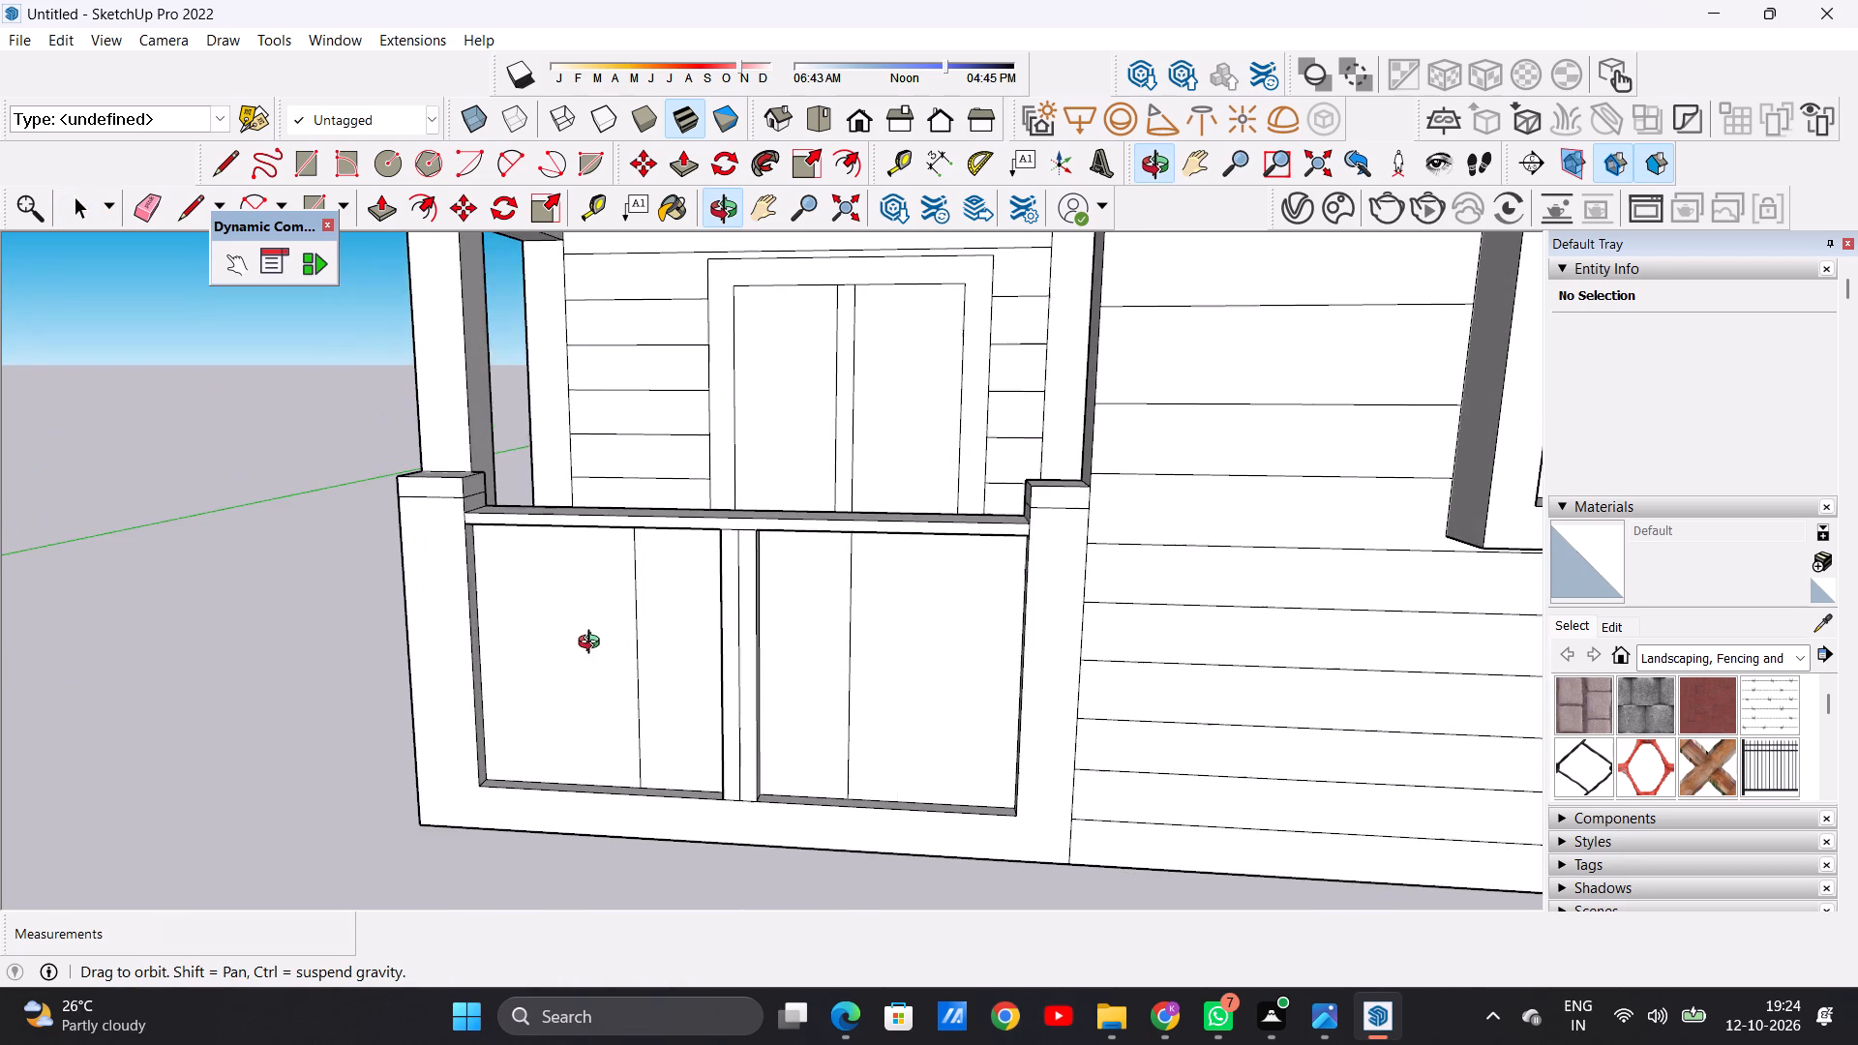
{"action": "middle_click_drag", "start_coordinate": [593, 644], "coordinate": [666, 645]}
{"action": "scroll", "coordinate": [666, 645], "scroll_direction": "down", "scroll_amount": 9}
{"action": "scroll", "coordinate": [666, 645], "scroll_direction": "up", "scroll_amount": 1}
{"action": "scroll", "coordinate": [666, 645], "scroll_direction": "down", "scroll_amount": 1}
{"action": "scroll", "coordinate": [814, 651], "scroll_direction": "up", "scroll_amount": 6}
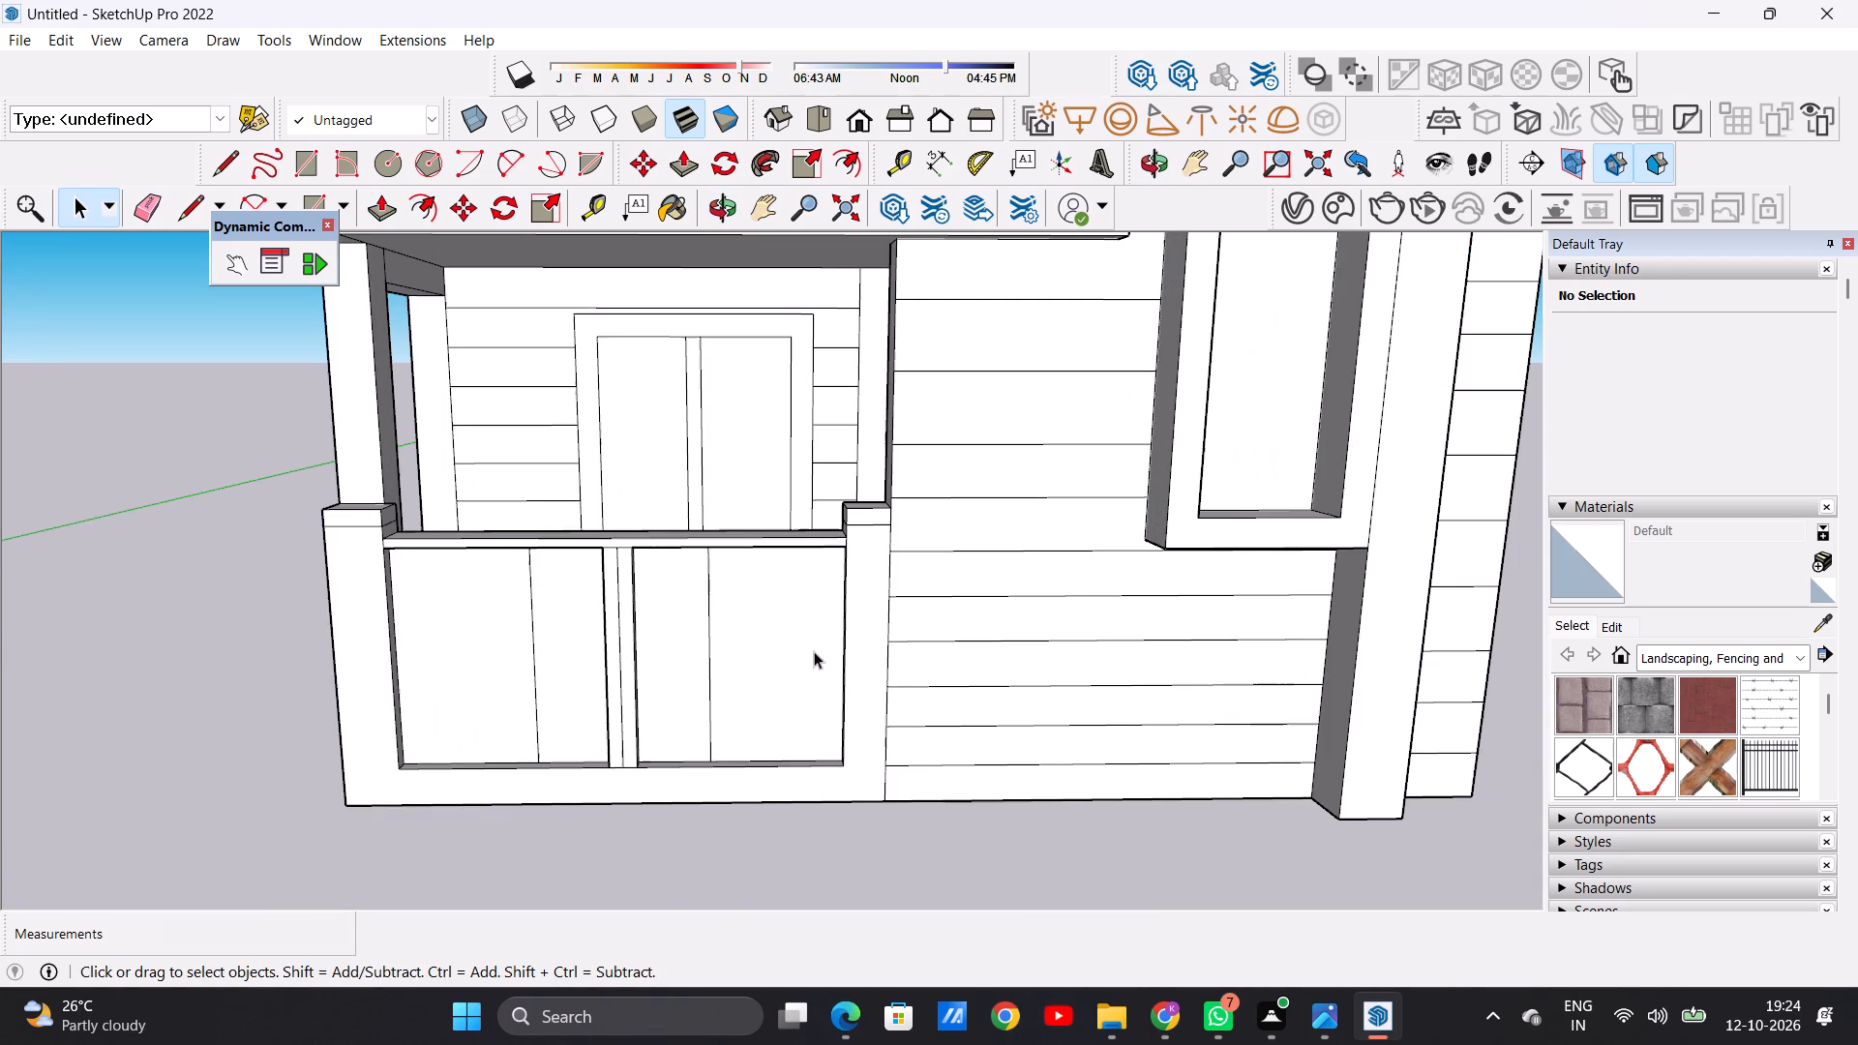
{"action": "scroll", "coordinate": [814, 651], "scroll_direction": "down", "scroll_amount": 4}
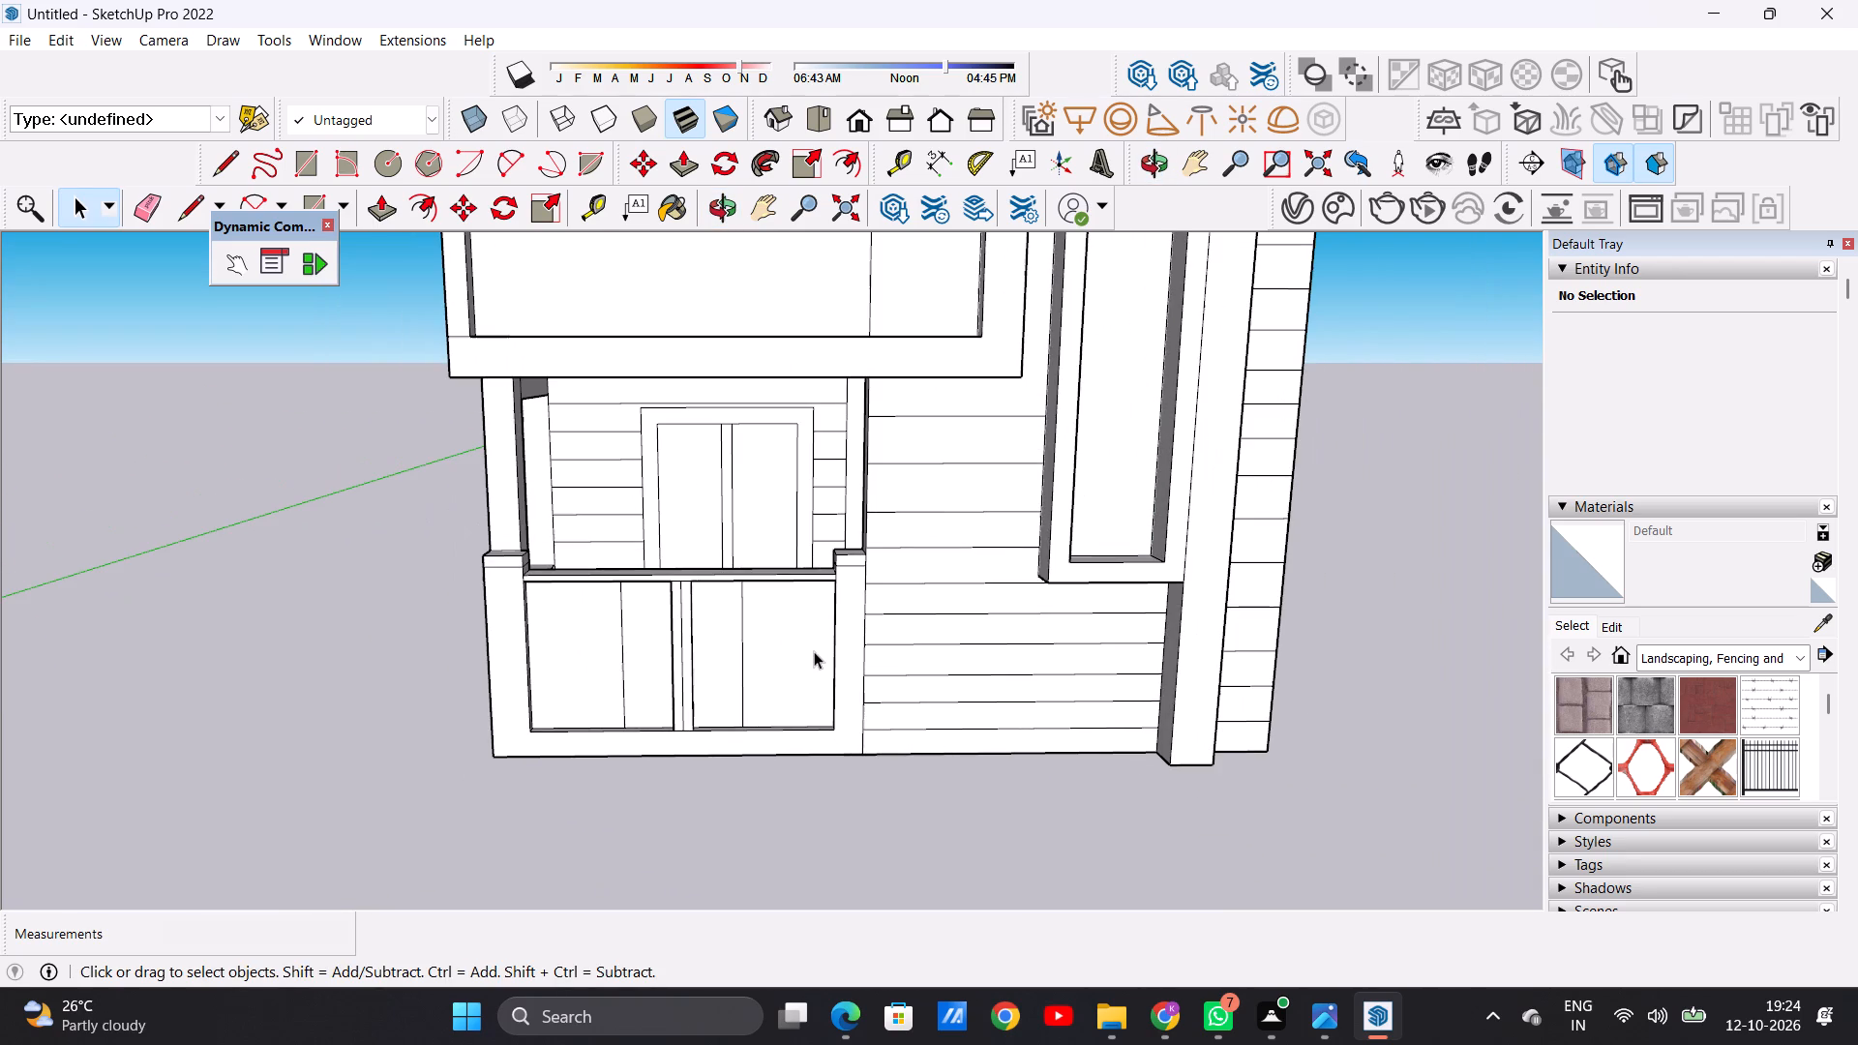
{"action": "scroll", "coordinate": [814, 651], "scroll_direction": "down", "scroll_amount": 17}
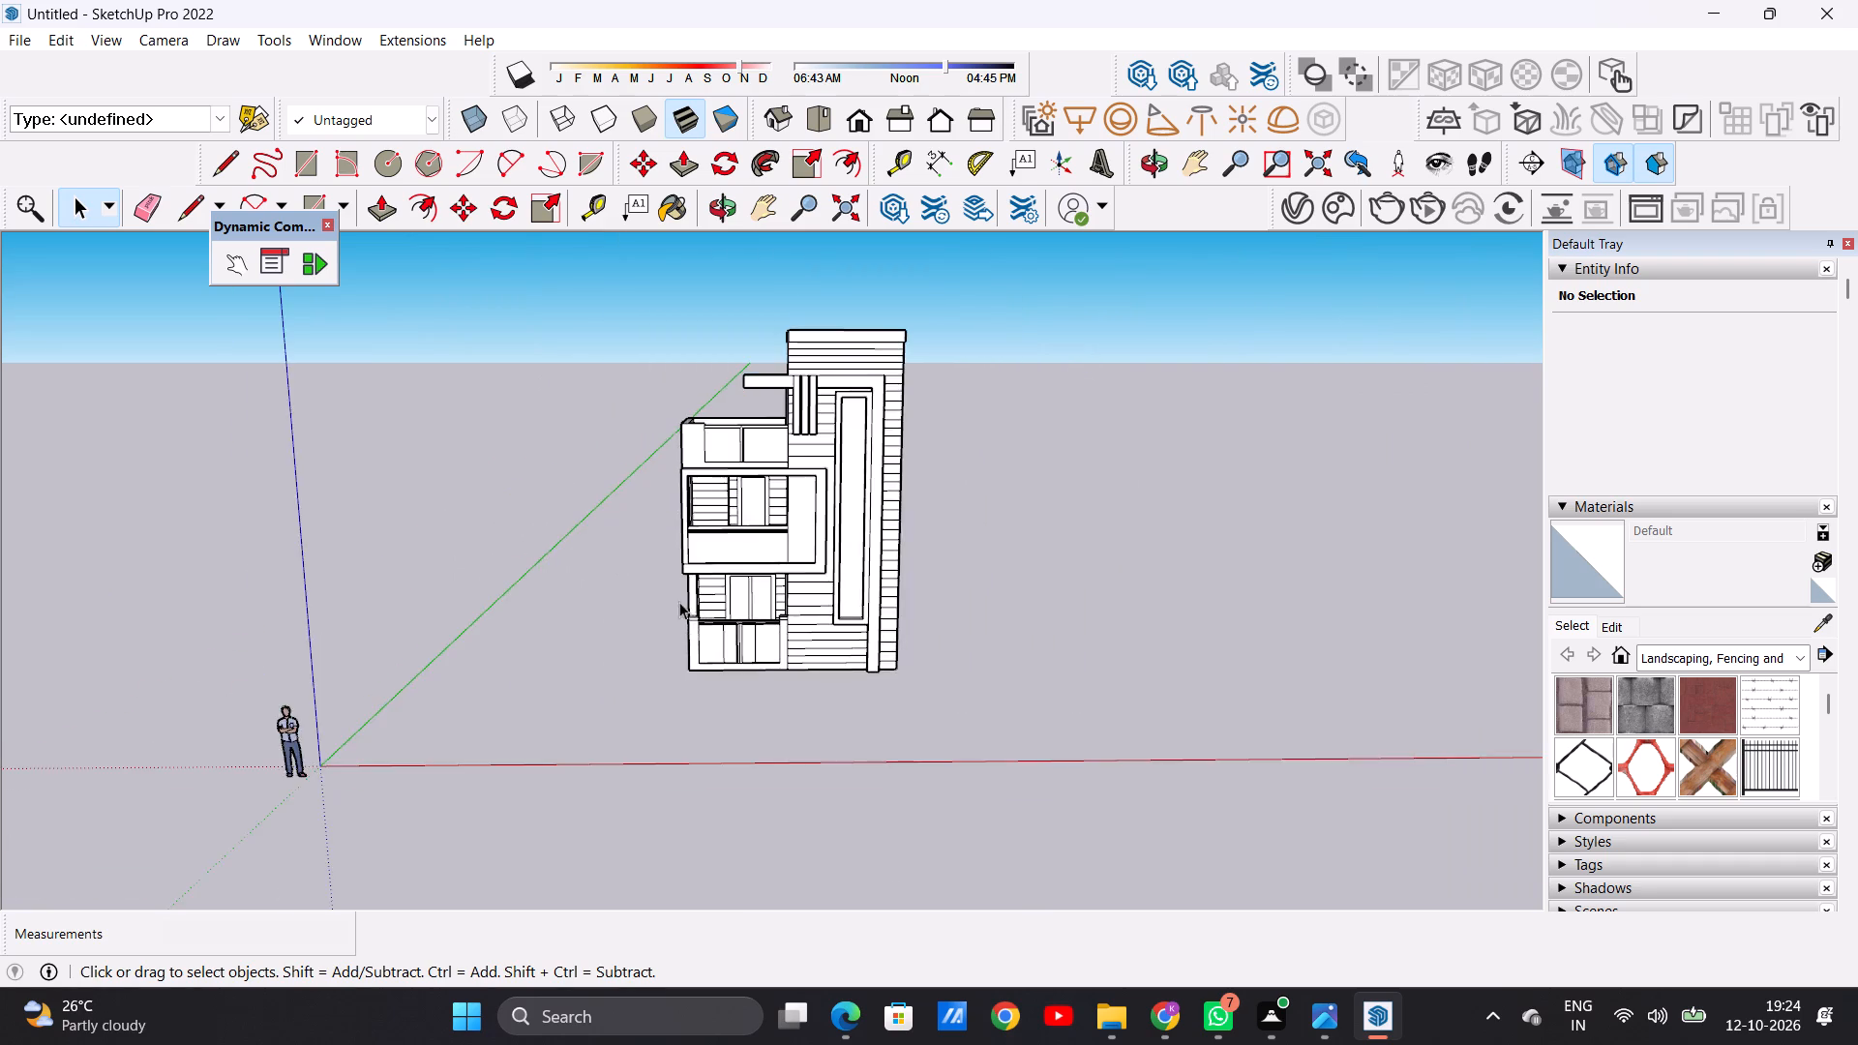
Examine the house from the side and front, including the first-floor balcony recess and its siding wall.
{"action": "scroll", "coordinate": [773, 542], "scroll_direction": "up", "scroll_amount": 7}
{"action": "middle_click_drag", "start_coordinate": [894, 571], "coordinate": [369, 720]}
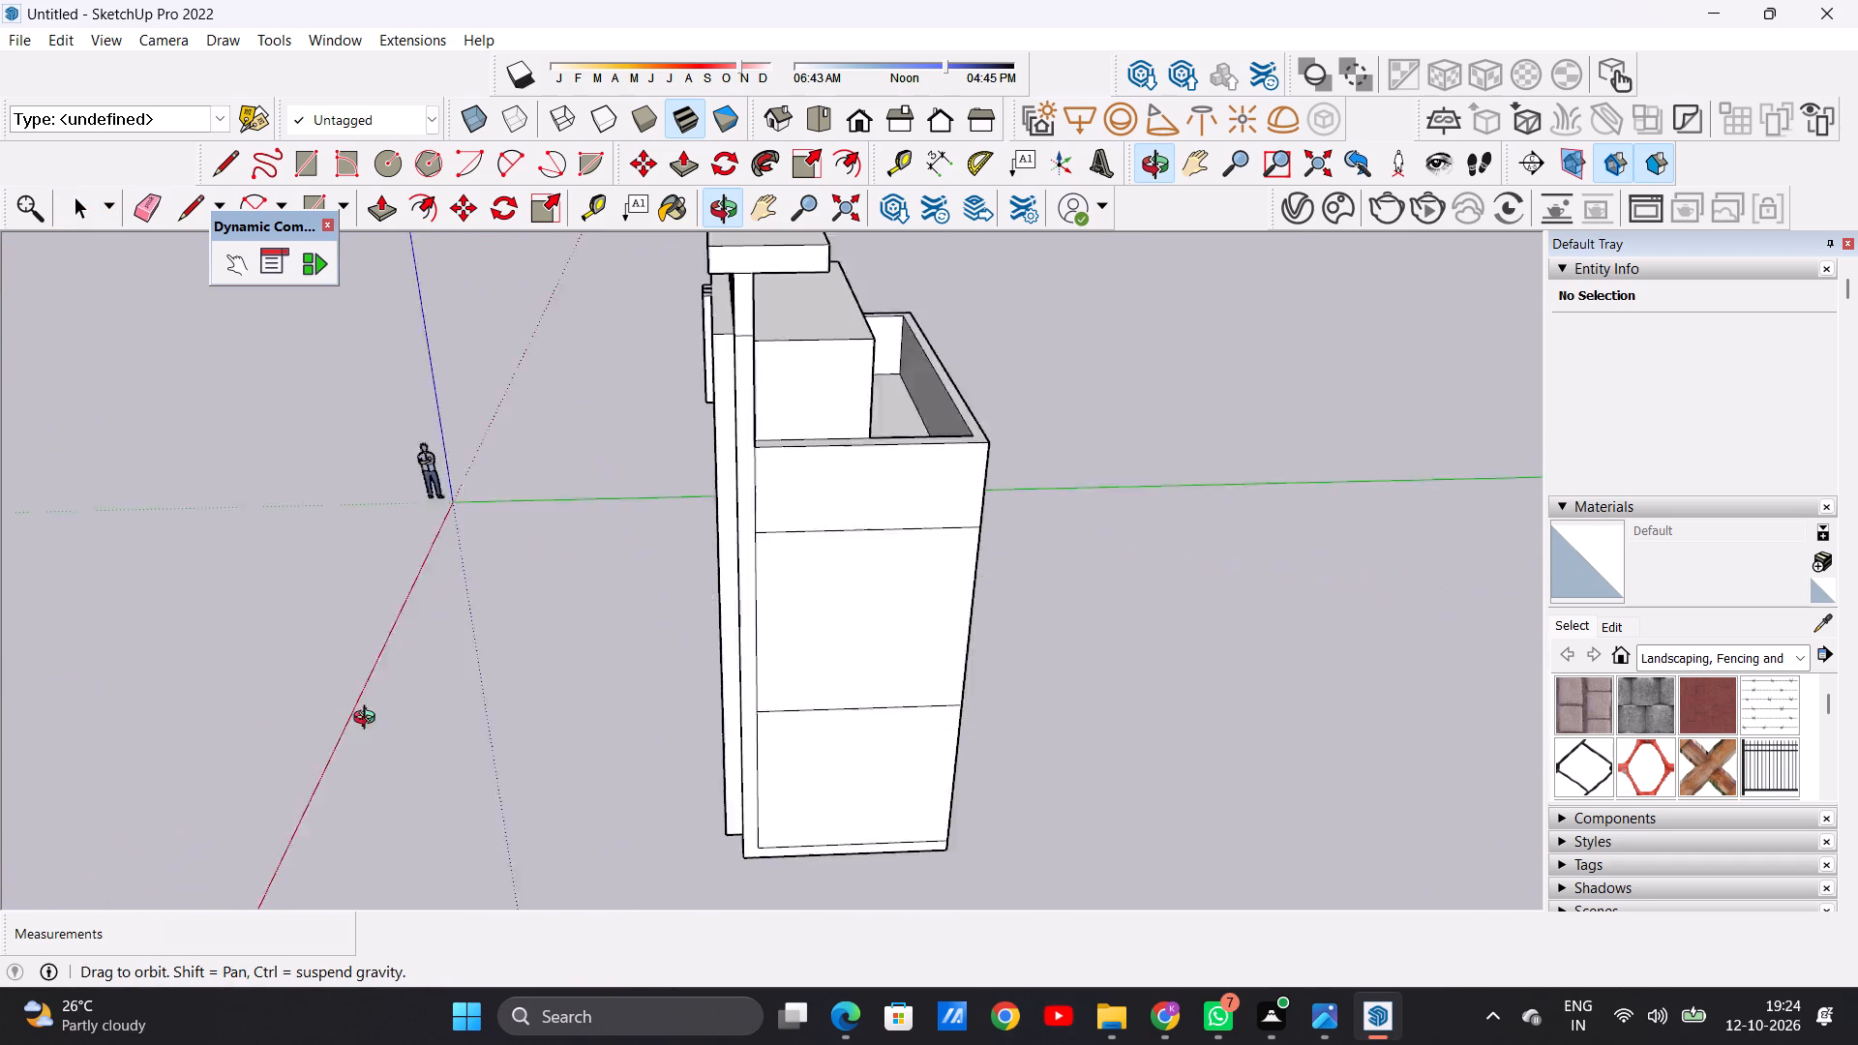
{"action": "middle_click_drag", "start_coordinate": [369, 720], "coordinate": [988, 622]}
{"action": "middle_click_drag", "start_coordinate": [624, 601], "coordinate": [526, 654]}
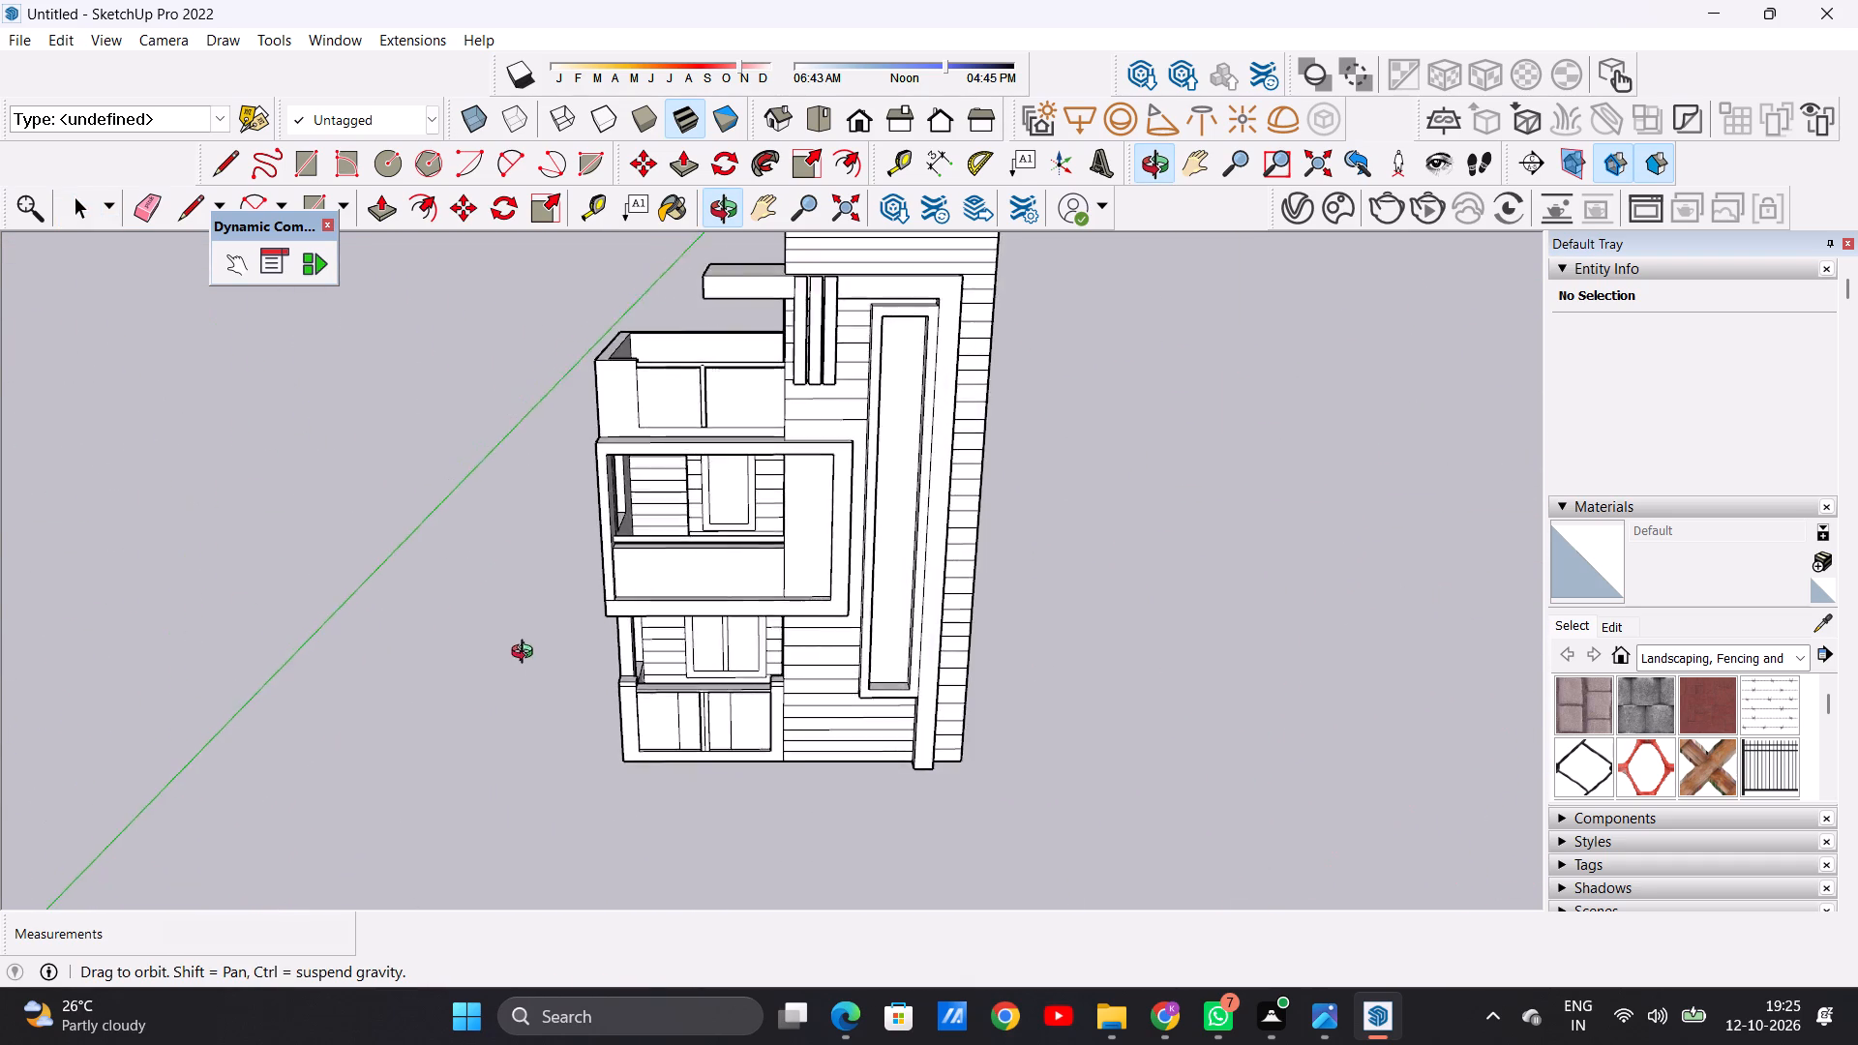
{"action": "middle_click_drag", "start_coordinate": [526, 654], "coordinate": [557, 598]}
{"action": "scroll", "coordinate": [715, 453], "scroll_direction": "up", "scroll_amount": 7}
{"action": "middle_click_drag", "start_coordinate": [729, 612], "coordinate": [714, 506]}
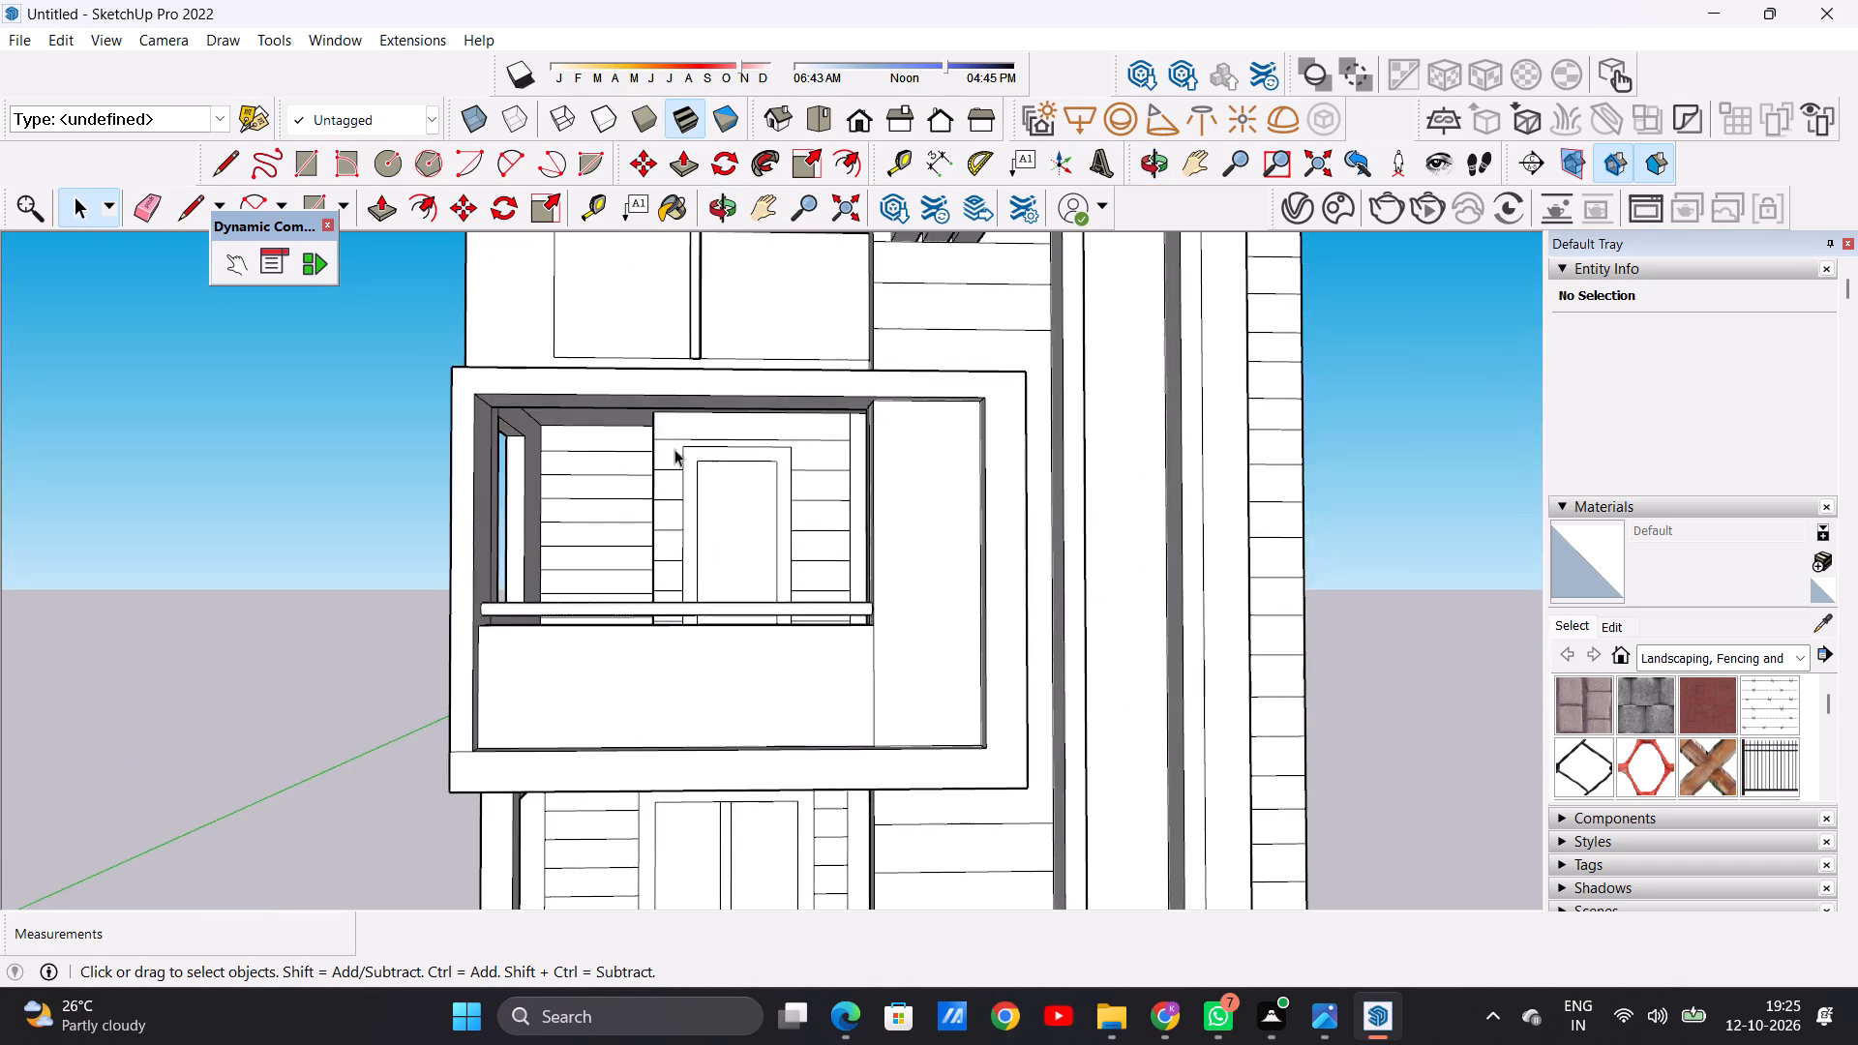
{"action": "scroll", "coordinate": [647, 429], "scroll_direction": "up", "scroll_amount": 7}
{"action": "scroll", "coordinate": [660, 497], "scroll_direction": "down", "scroll_amount": 1}
{"action": "scroll", "coordinate": [660, 497], "scroll_direction": "up", "scroll_amount": 5}
{"action": "middle_click_drag", "start_coordinate": [619, 626], "coordinate": [539, 661]}
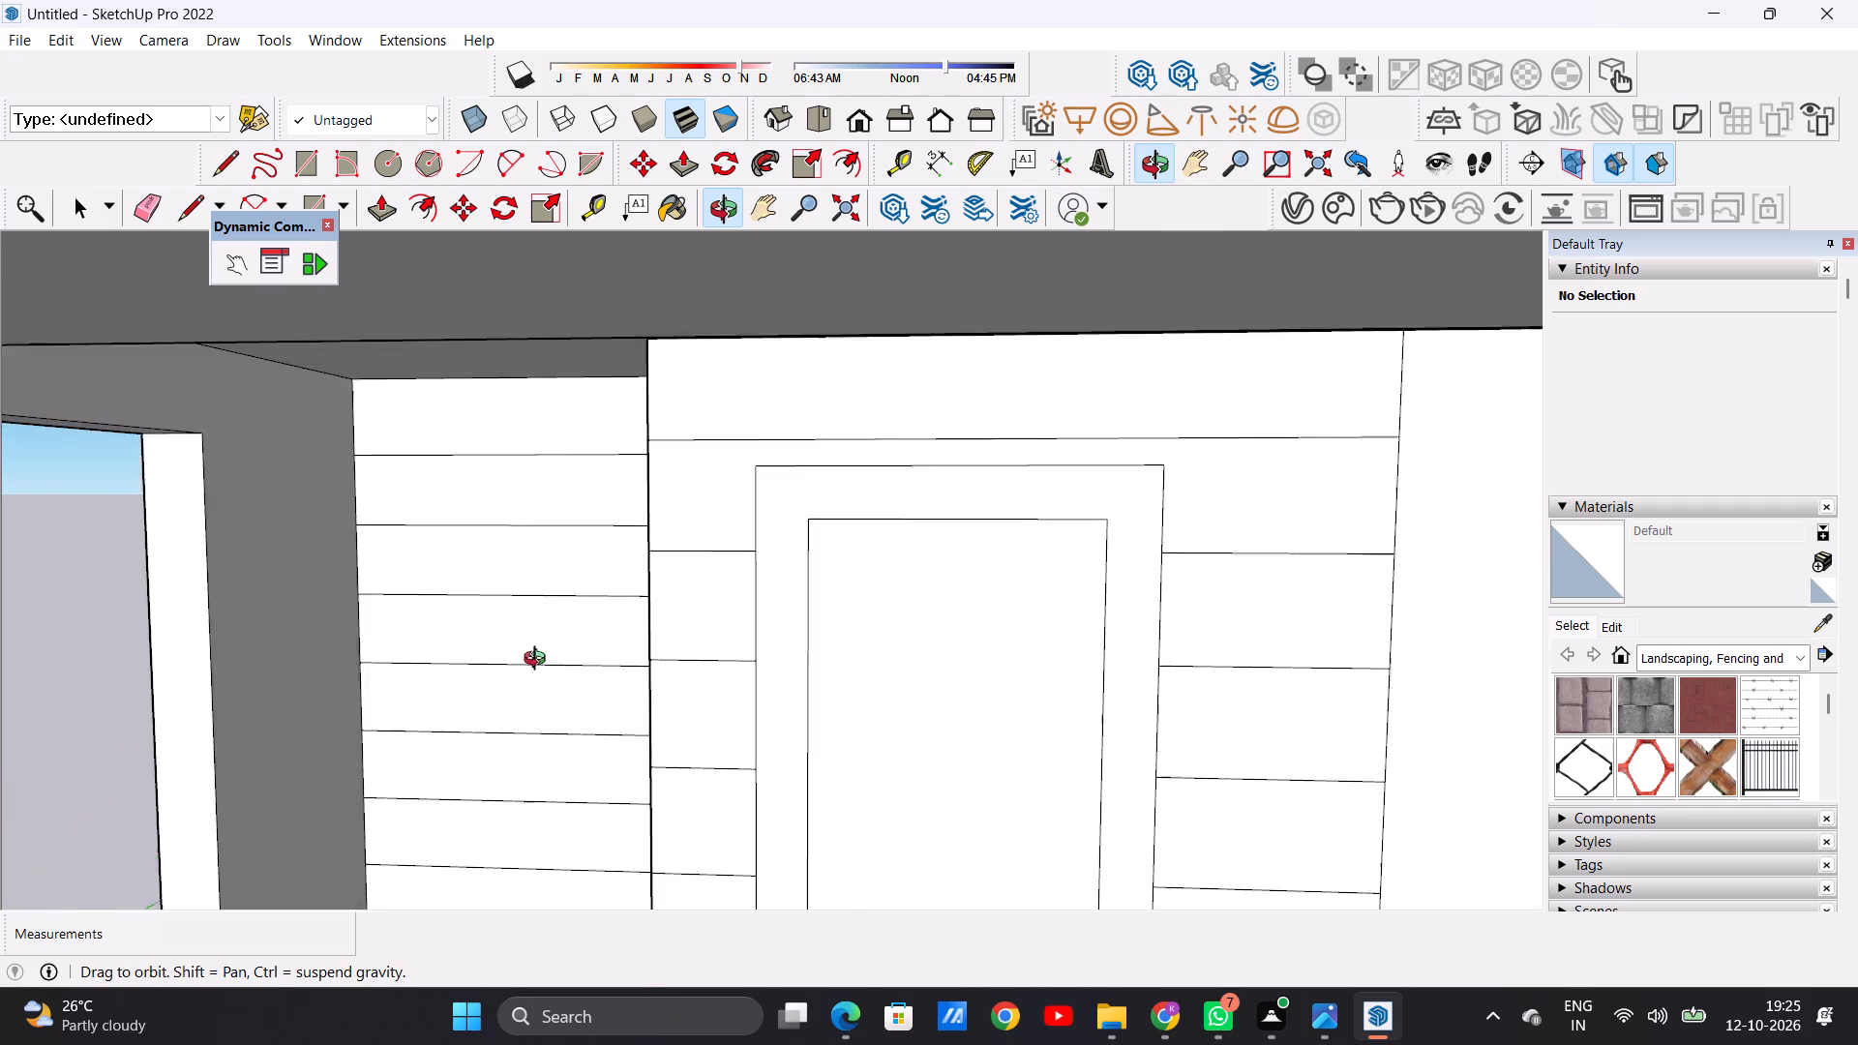
{"action": "middle_click_drag", "start_coordinate": [539, 661], "coordinate": [535, 660]}
{"action": "scroll", "coordinate": [522, 658], "scroll_direction": "down", "scroll_amount": 15}
{"action": "scroll", "coordinate": [691, 675], "scroll_direction": "up", "scroll_amount": 1}
{"action": "scroll", "coordinate": [691, 675], "scroll_direction": "down", "scroll_amount": 18}
{"action": "scroll", "coordinate": [719, 782], "scroll_direction": "up", "scroll_amount": 2}
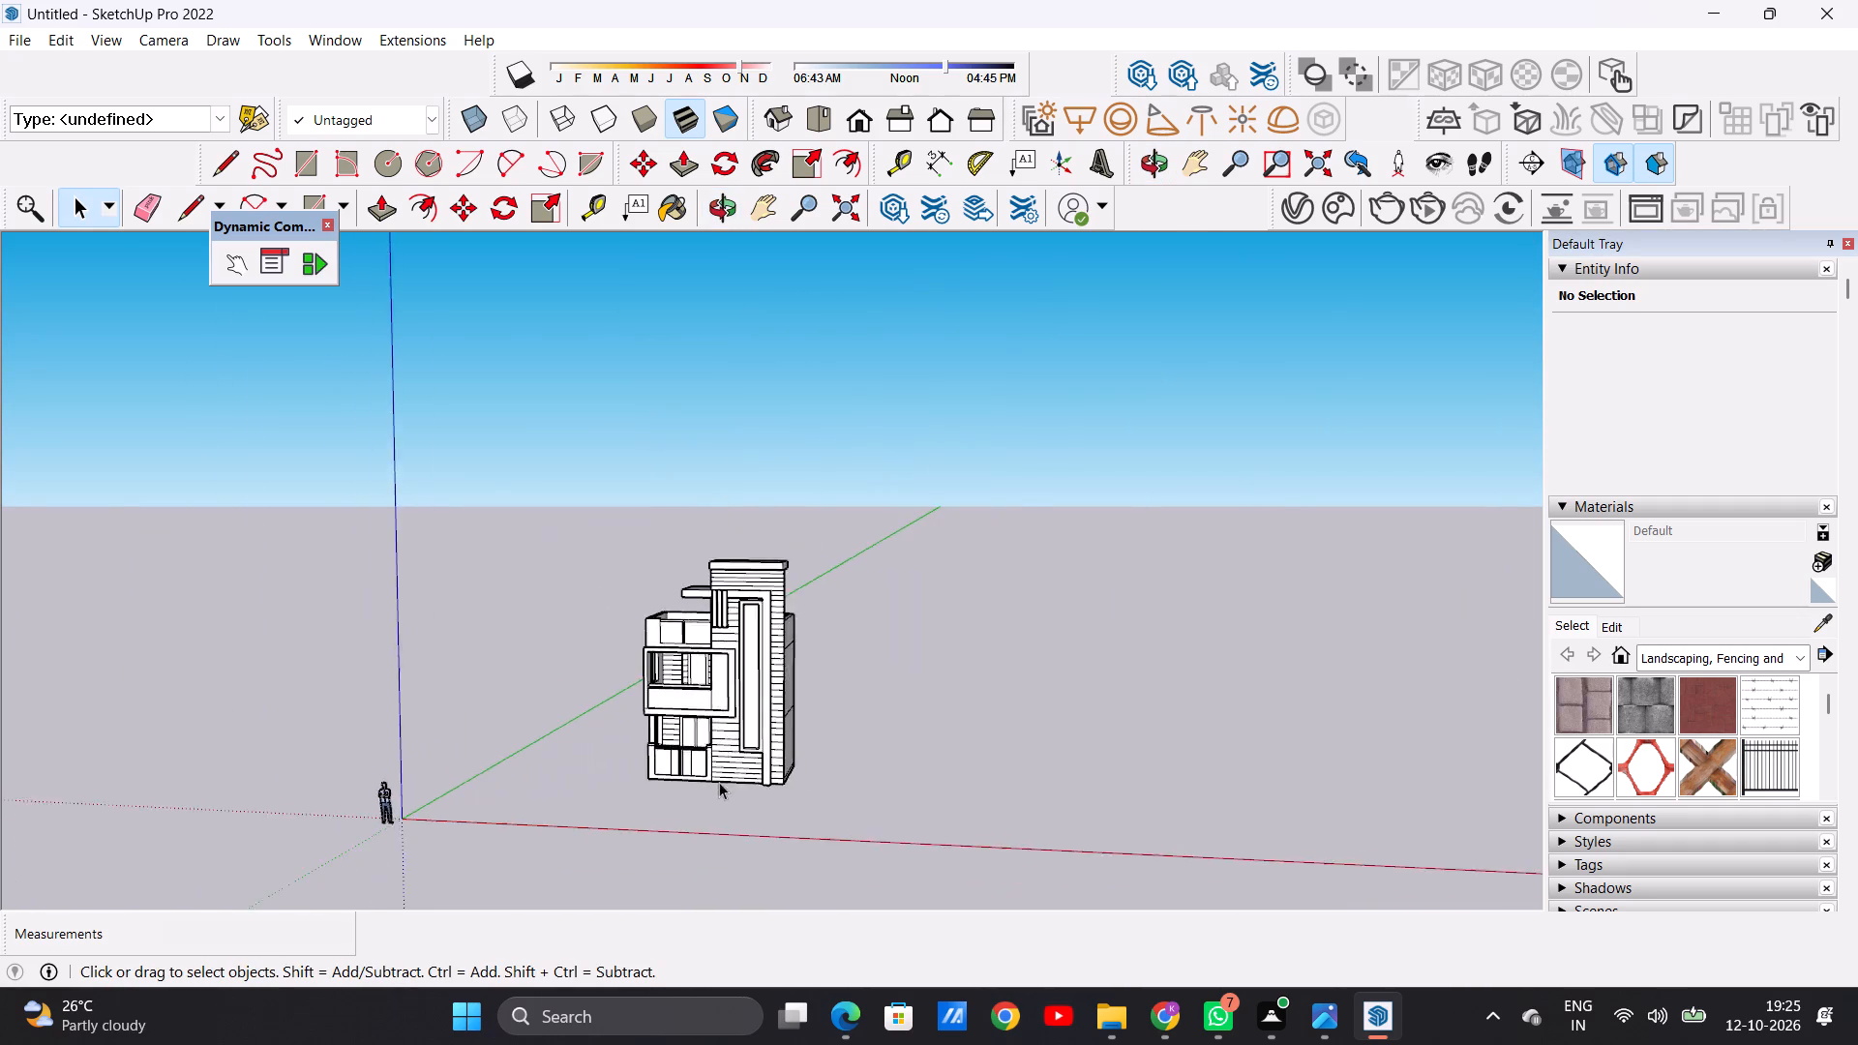
{"action": "scroll", "coordinate": [719, 782], "scroll_direction": "up", "scroll_amount": 13}
{"action": "middle_click_drag", "start_coordinate": [615, 628], "coordinate": [538, 662]}
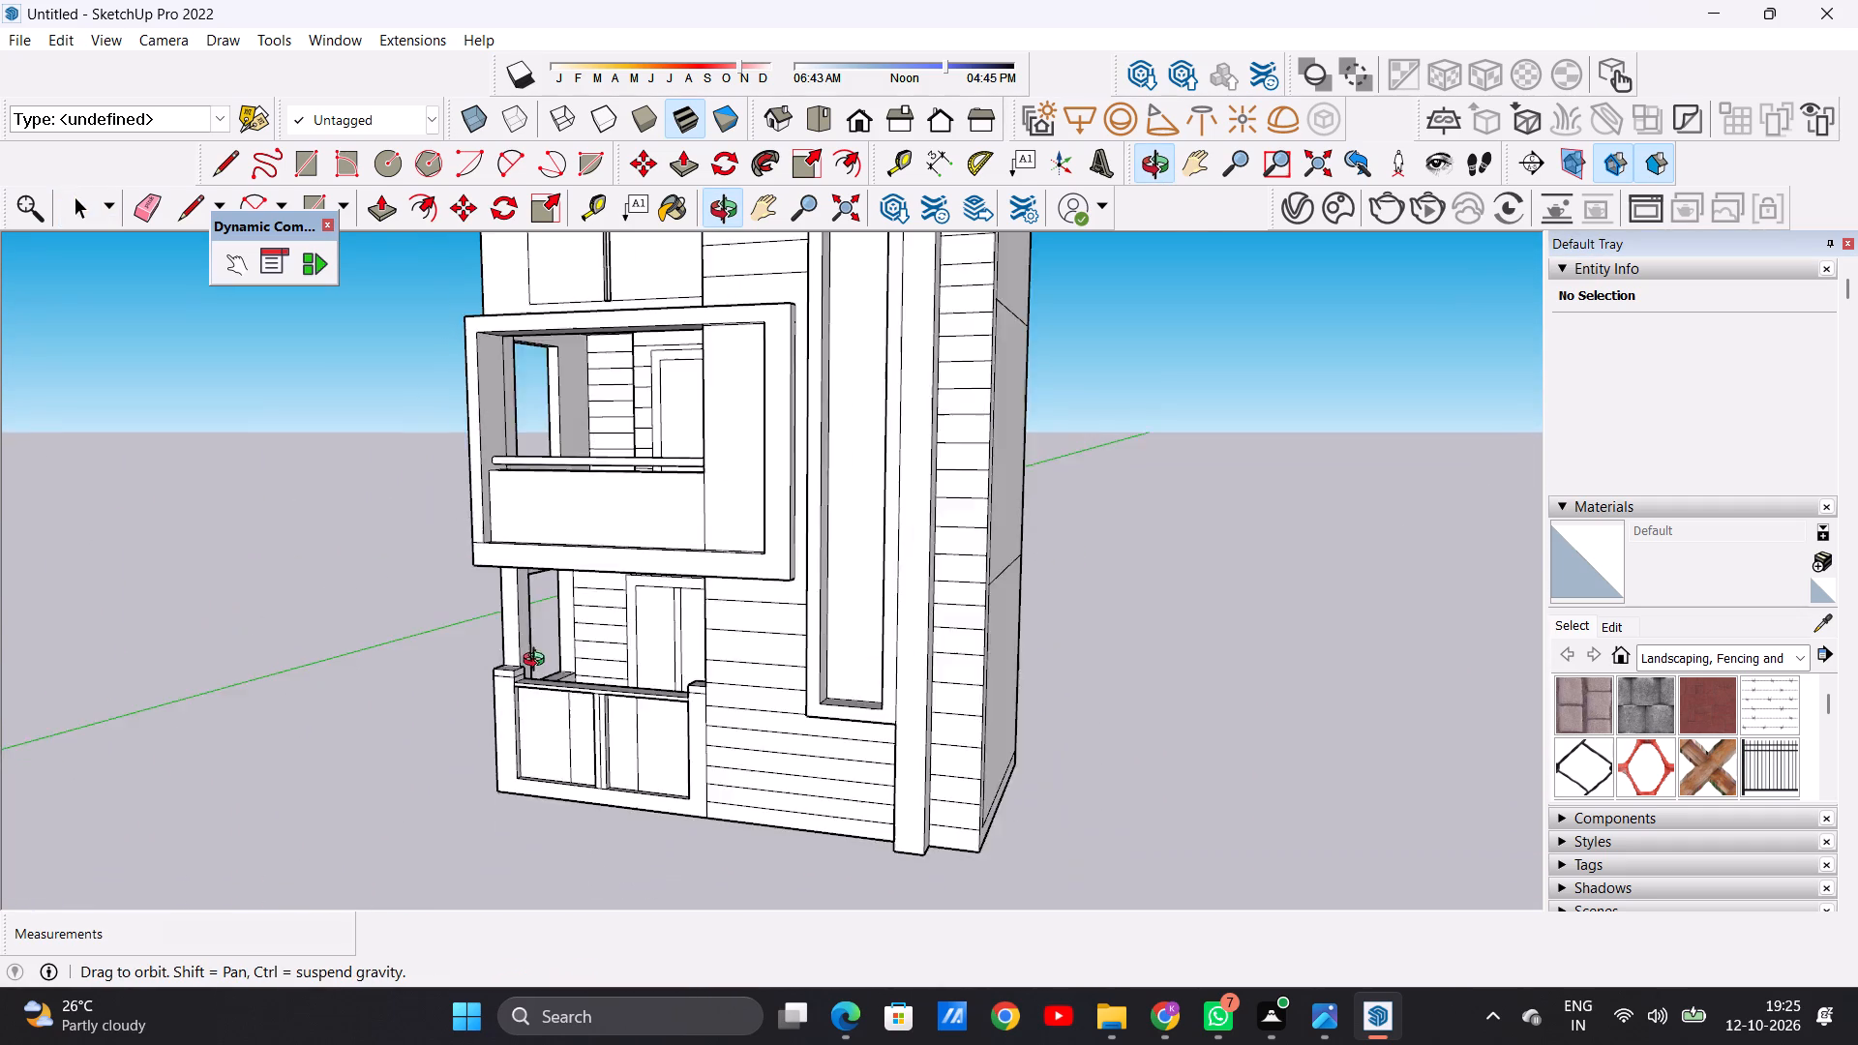
{"action": "middle_click_drag", "start_coordinate": [538, 662], "coordinate": [755, 610]}
{"action": "scroll", "coordinate": [585, 579], "scroll_direction": "down", "scroll_amount": 12}
{"action": "middle_click_drag", "start_coordinate": [778, 565], "coordinate": [723, 687]}
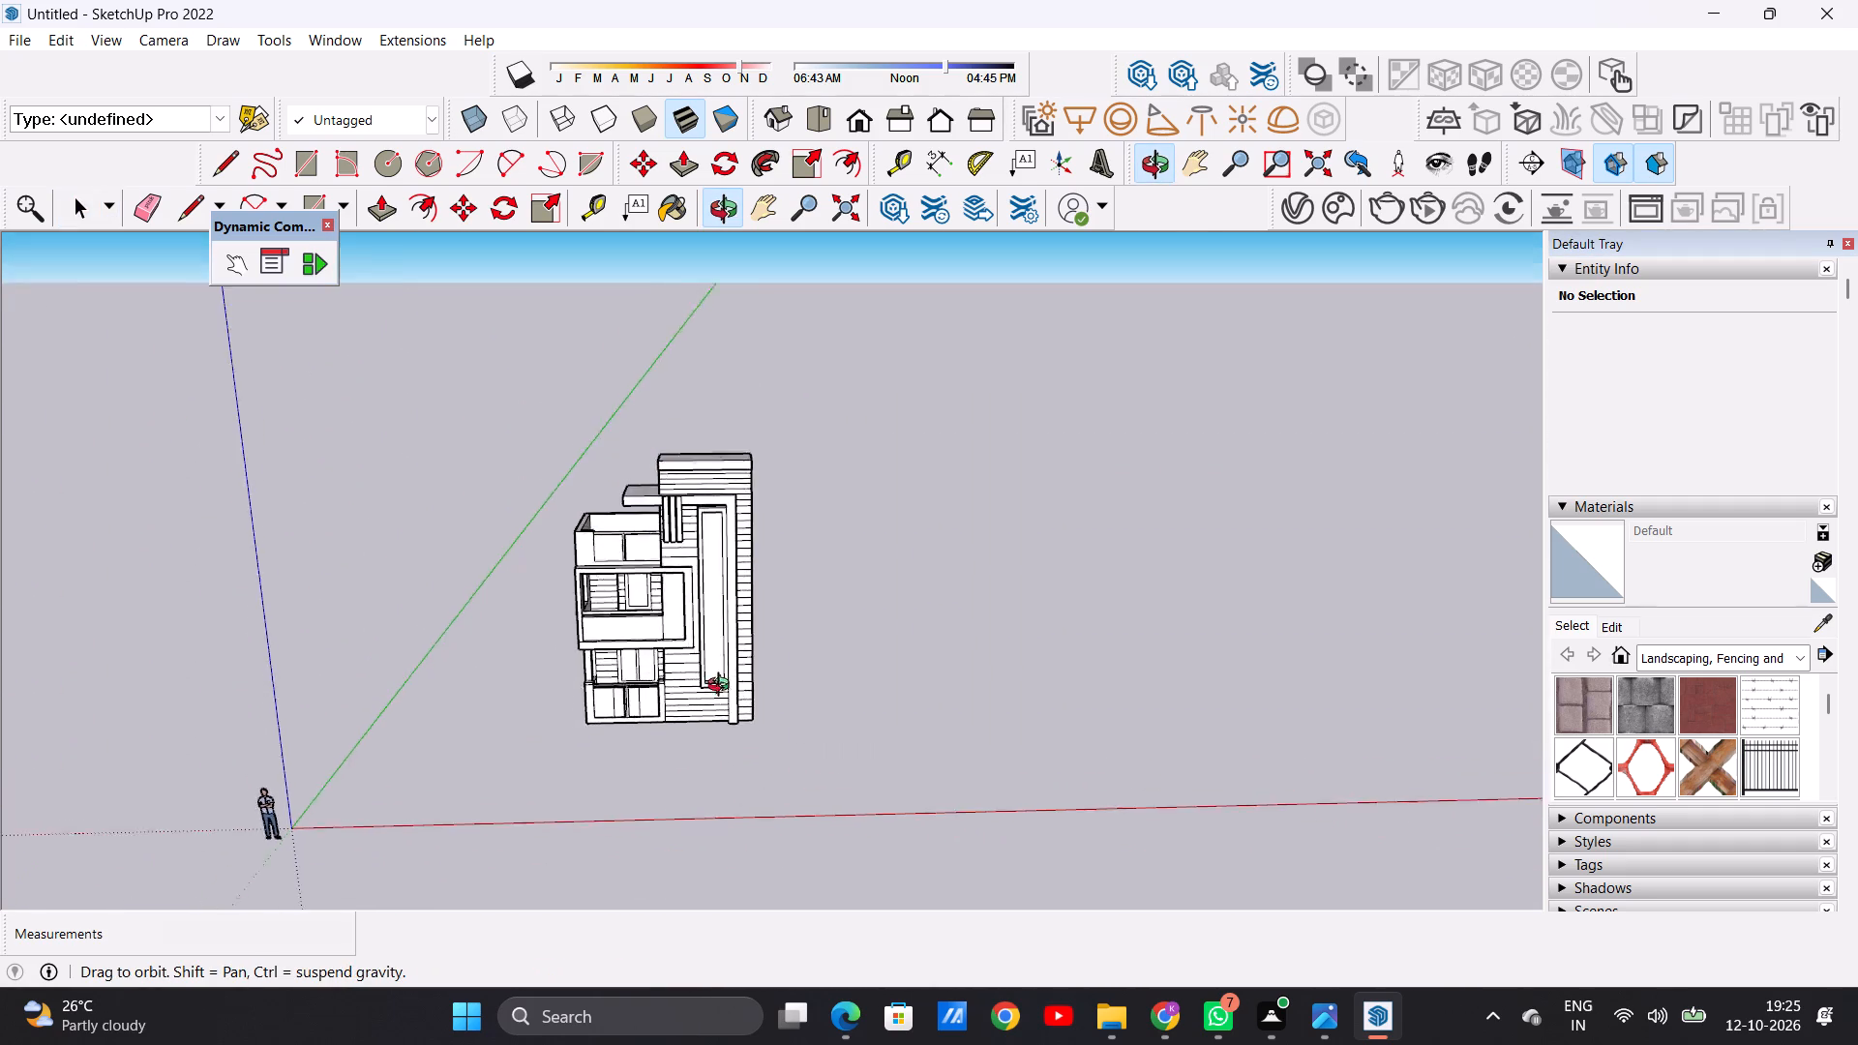
{"action": "middle_click_drag", "start_coordinate": [723, 687], "coordinate": [718, 720]}
{"action": "scroll", "coordinate": [610, 626], "scroll_direction": "up", "scroll_amount": 1}
{"action": "scroll", "coordinate": [610, 626], "scroll_direction": "down", "scroll_amount": 1}
{"action": "scroll", "coordinate": [610, 626], "scroll_direction": "up", "scroll_amount": 4}
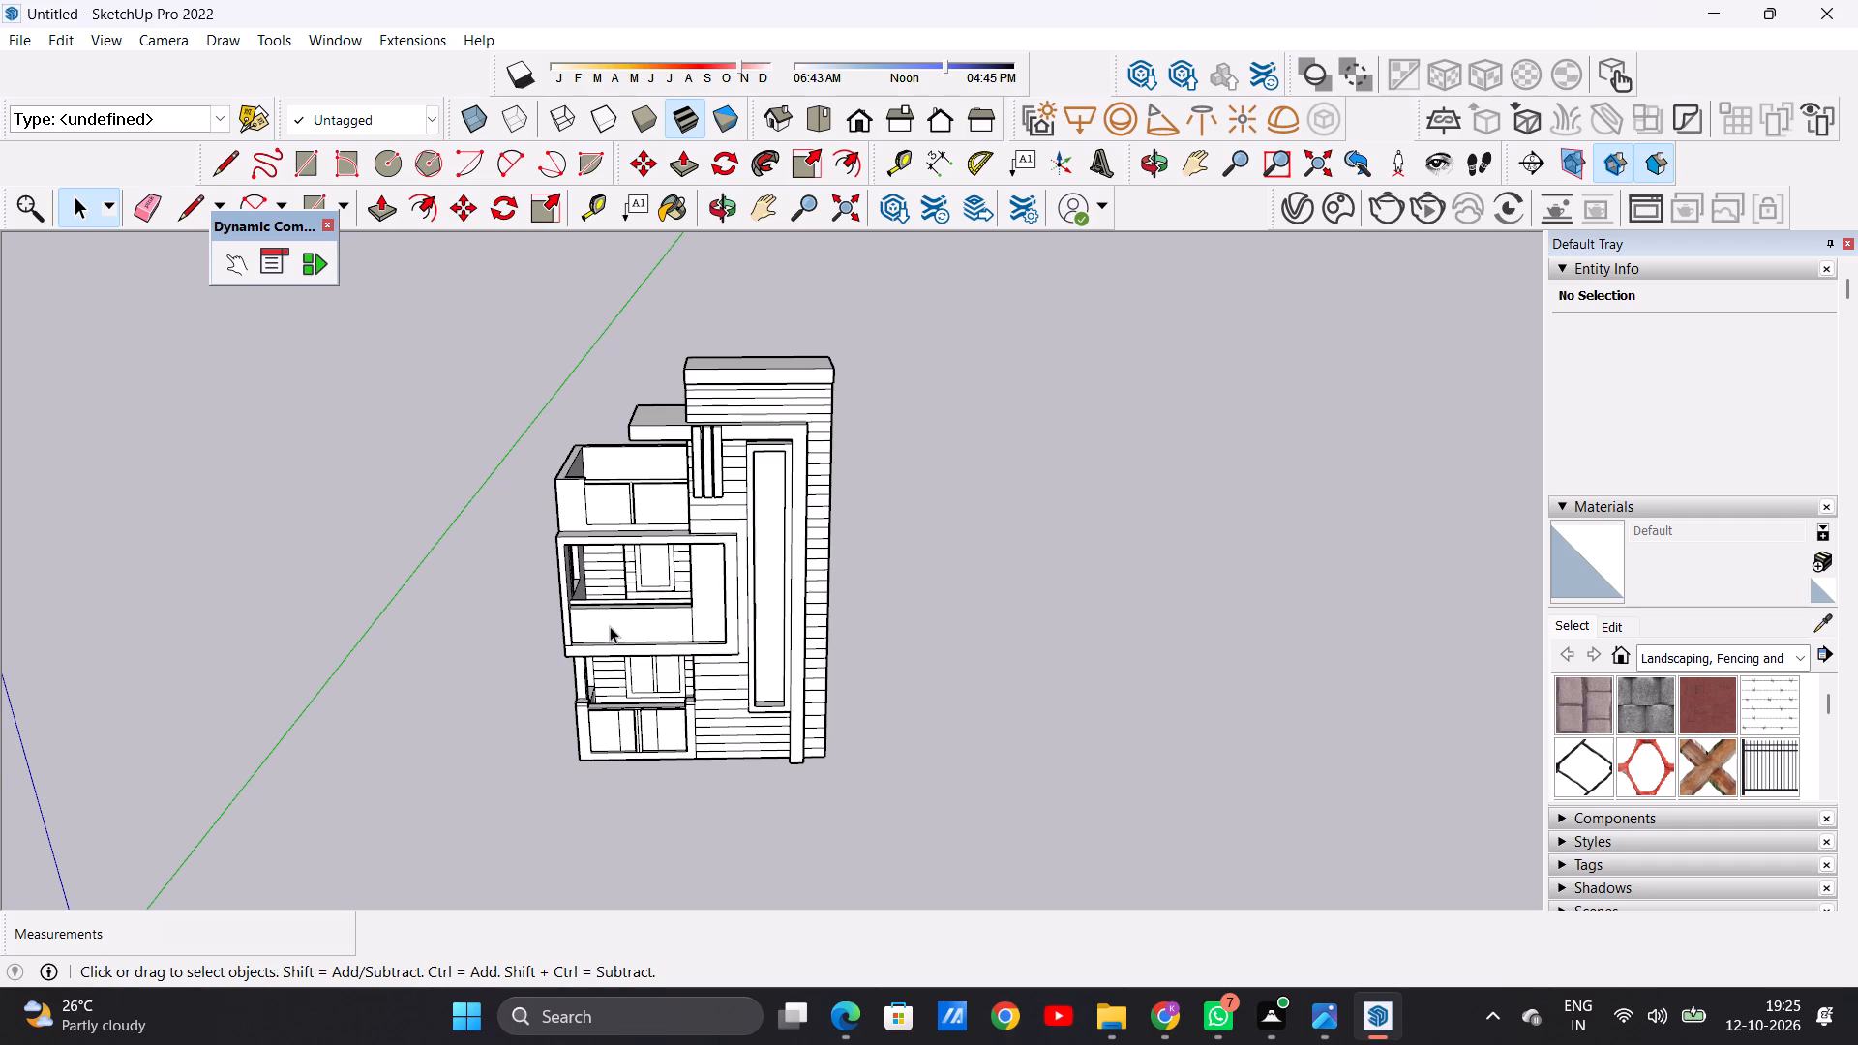
{"action": "scroll", "coordinate": [699, 561], "scroll_direction": "up", "scroll_amount": 1}
{"action": "scroll", "coordinate": [701, 570], "scroll_direction": "down", "scroll_amount": 1}
{"action": "scroll", "coordinate": [703, 580], "scroll_direction": "up", "scroll_amount": 5}
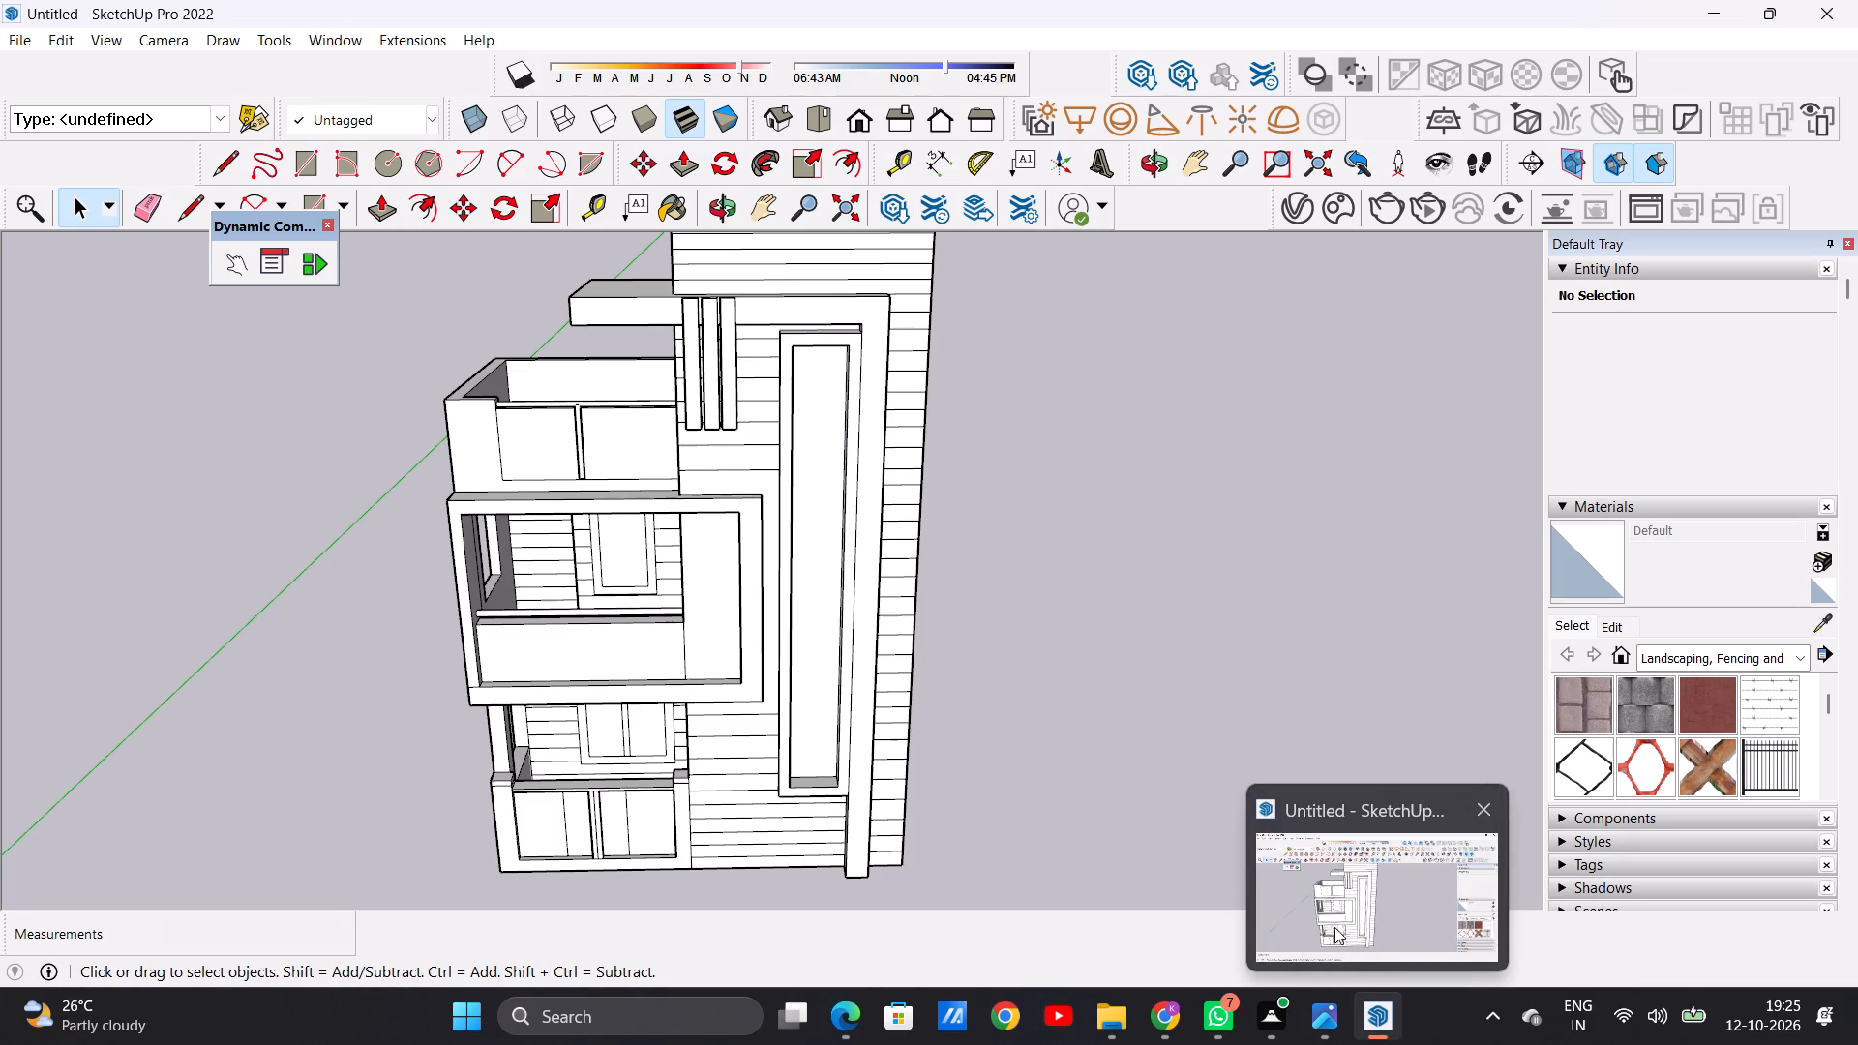
Examine the whole house from the front, both sides and above, with a close check of the ground-floor porch.
{"action": "left_click", "coordinate": [1323, 899]}
{"action": "scroll", "coordinate": [483, 761], "scroll_direction": "down", "scroll_amount": 5}
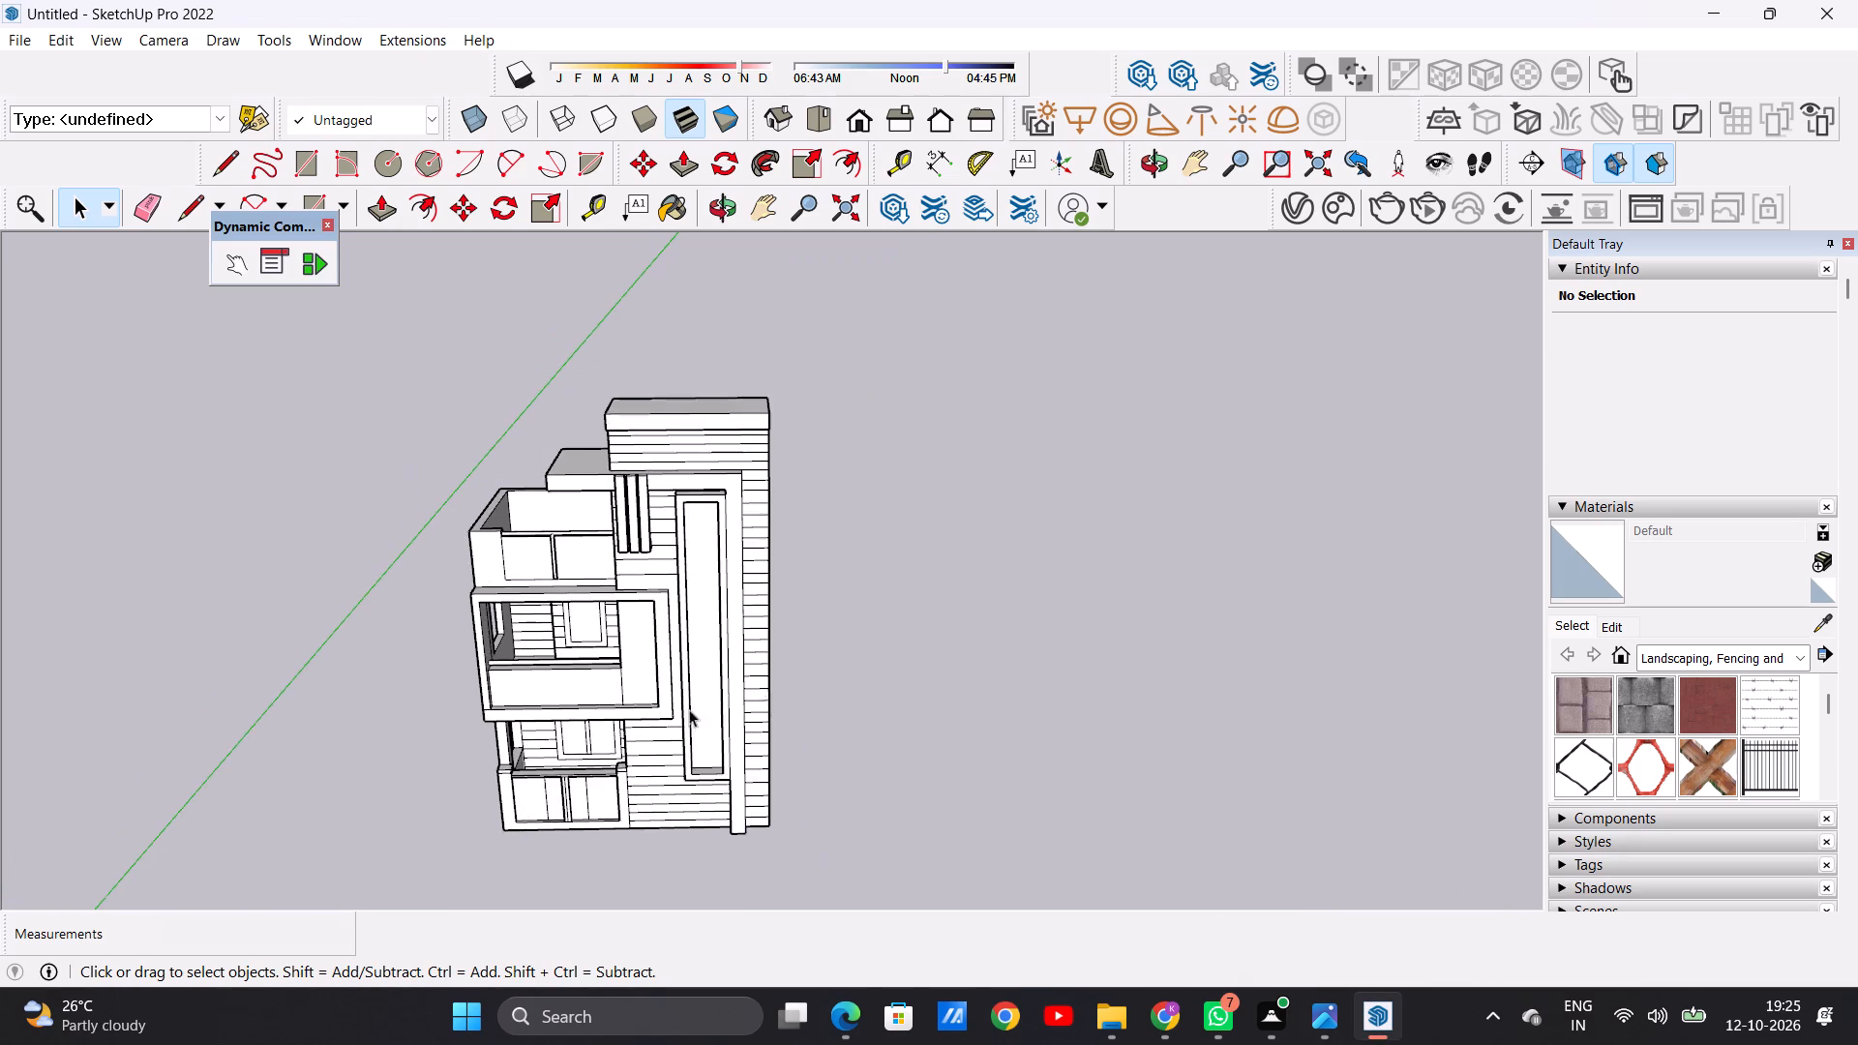
{"action": "middle_click_drag", "start_coordinate": [828, 714], "coordinate": [689, 641]}
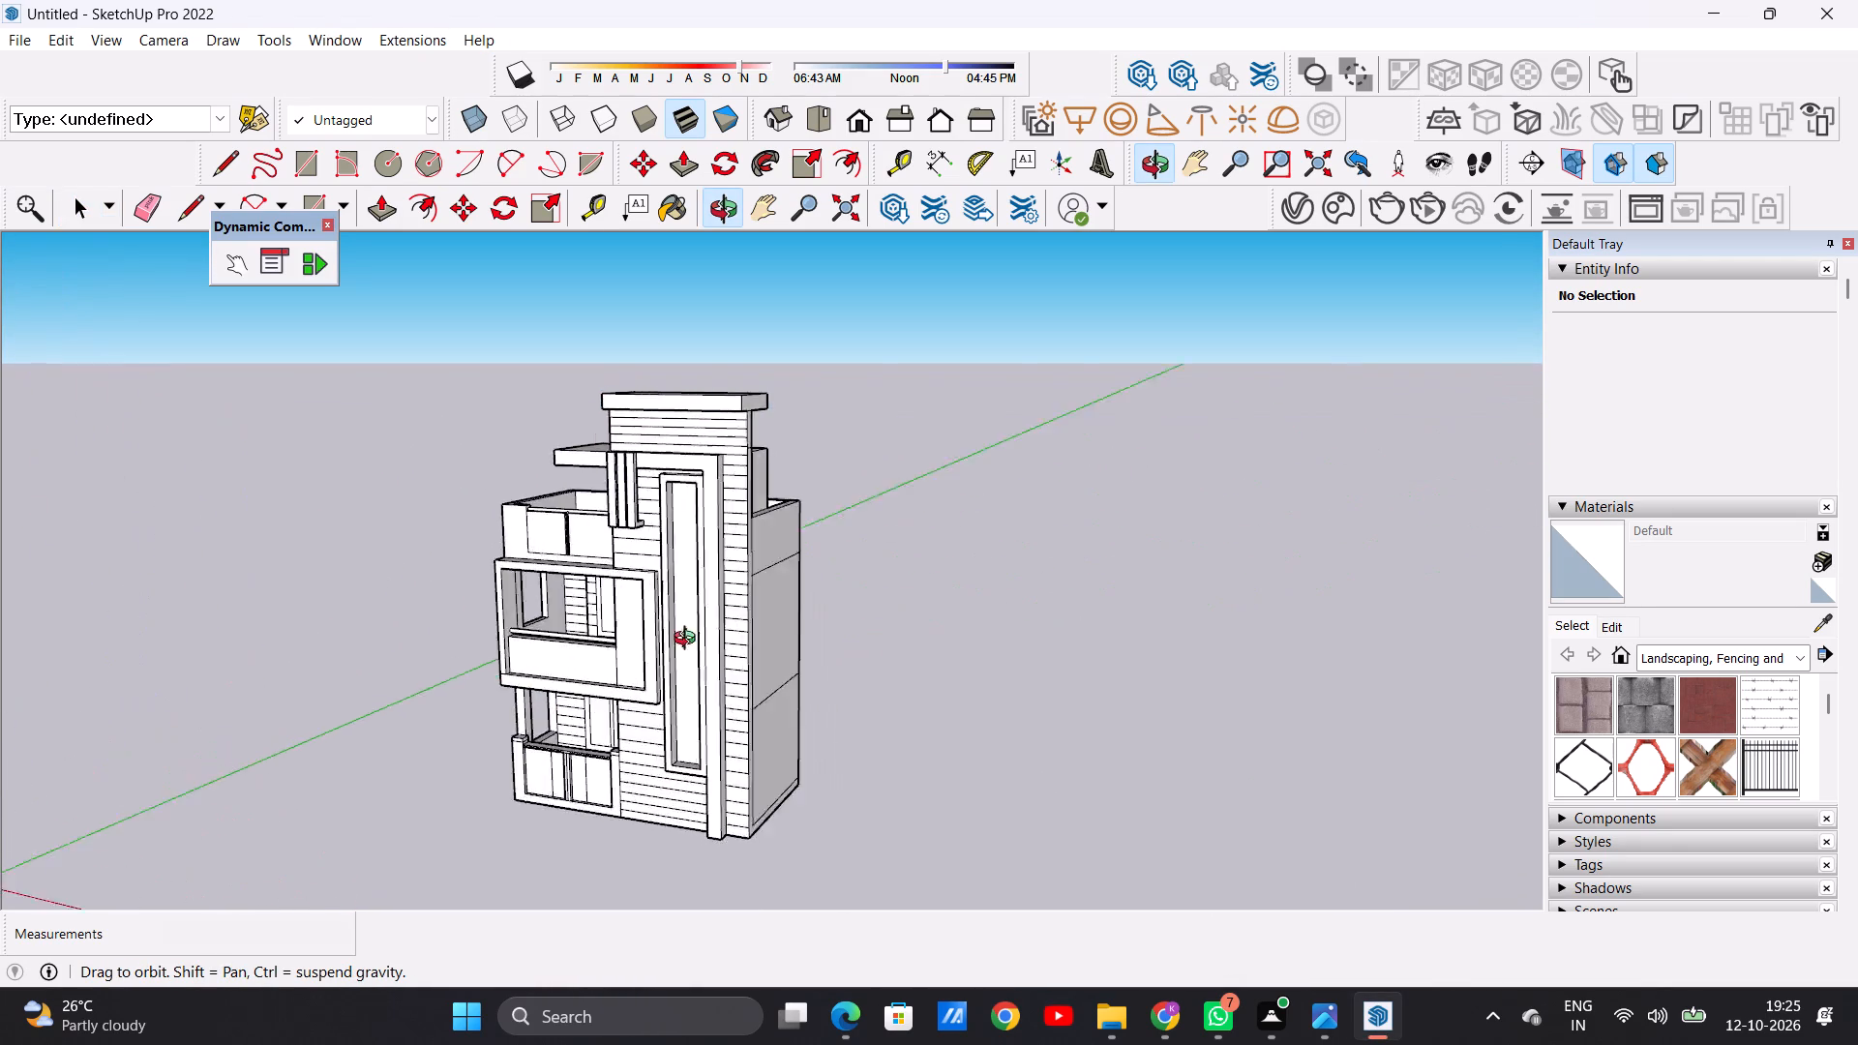
{"action": "middle_click_drag", "start_coordinate": [689, 641], "coordinate": [936, 641]}
{"action": "scroll", "coordinate": [936, 641], "scroll_direction": "down", "scroll_amount": 7}
{"action": "middle_click_drag", "start_coordinate": [411, 662], "coordinate": [941, 691]}
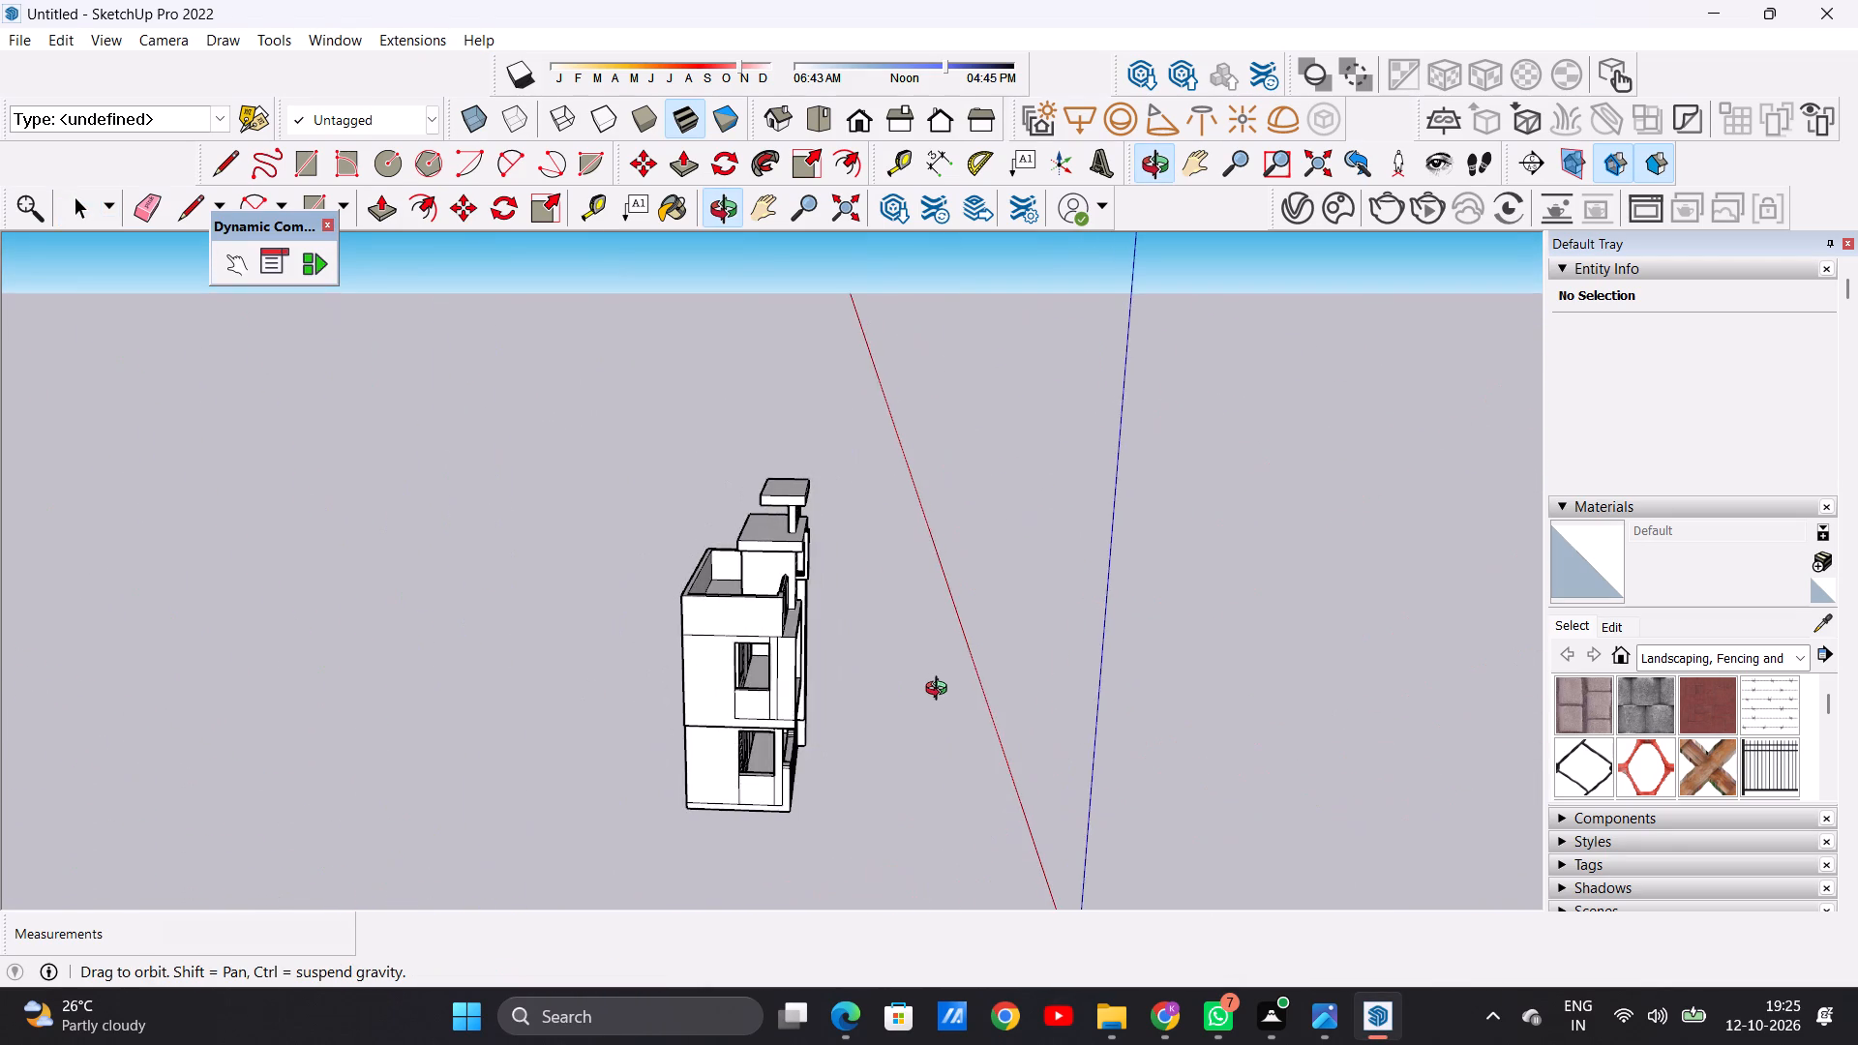
{"action": "middle_click_drag", "start_coordinate": [941, 691], "coordinate": [264, 678]}
{"action": "scroll", "coordinate": [764, 763], "scroll_direction": "up", "scroll_amount": 1}
{"action": "scroll", "coordinate": [764, 754], "scroll_direction": "down", "scroll_amount": 1}
{"action": "scroll", "coordinate": [763, 735], "scroll_direction": "up", "scroll_amount": 1}
{"action": "scroll", "coordinate": [756, 724], "scroll_direction": "down", "scroll_amount": 1}
{"action": "scroll", "coordinate": [756, 722], "scroll_direction": "up", "scroll_amount": 2}
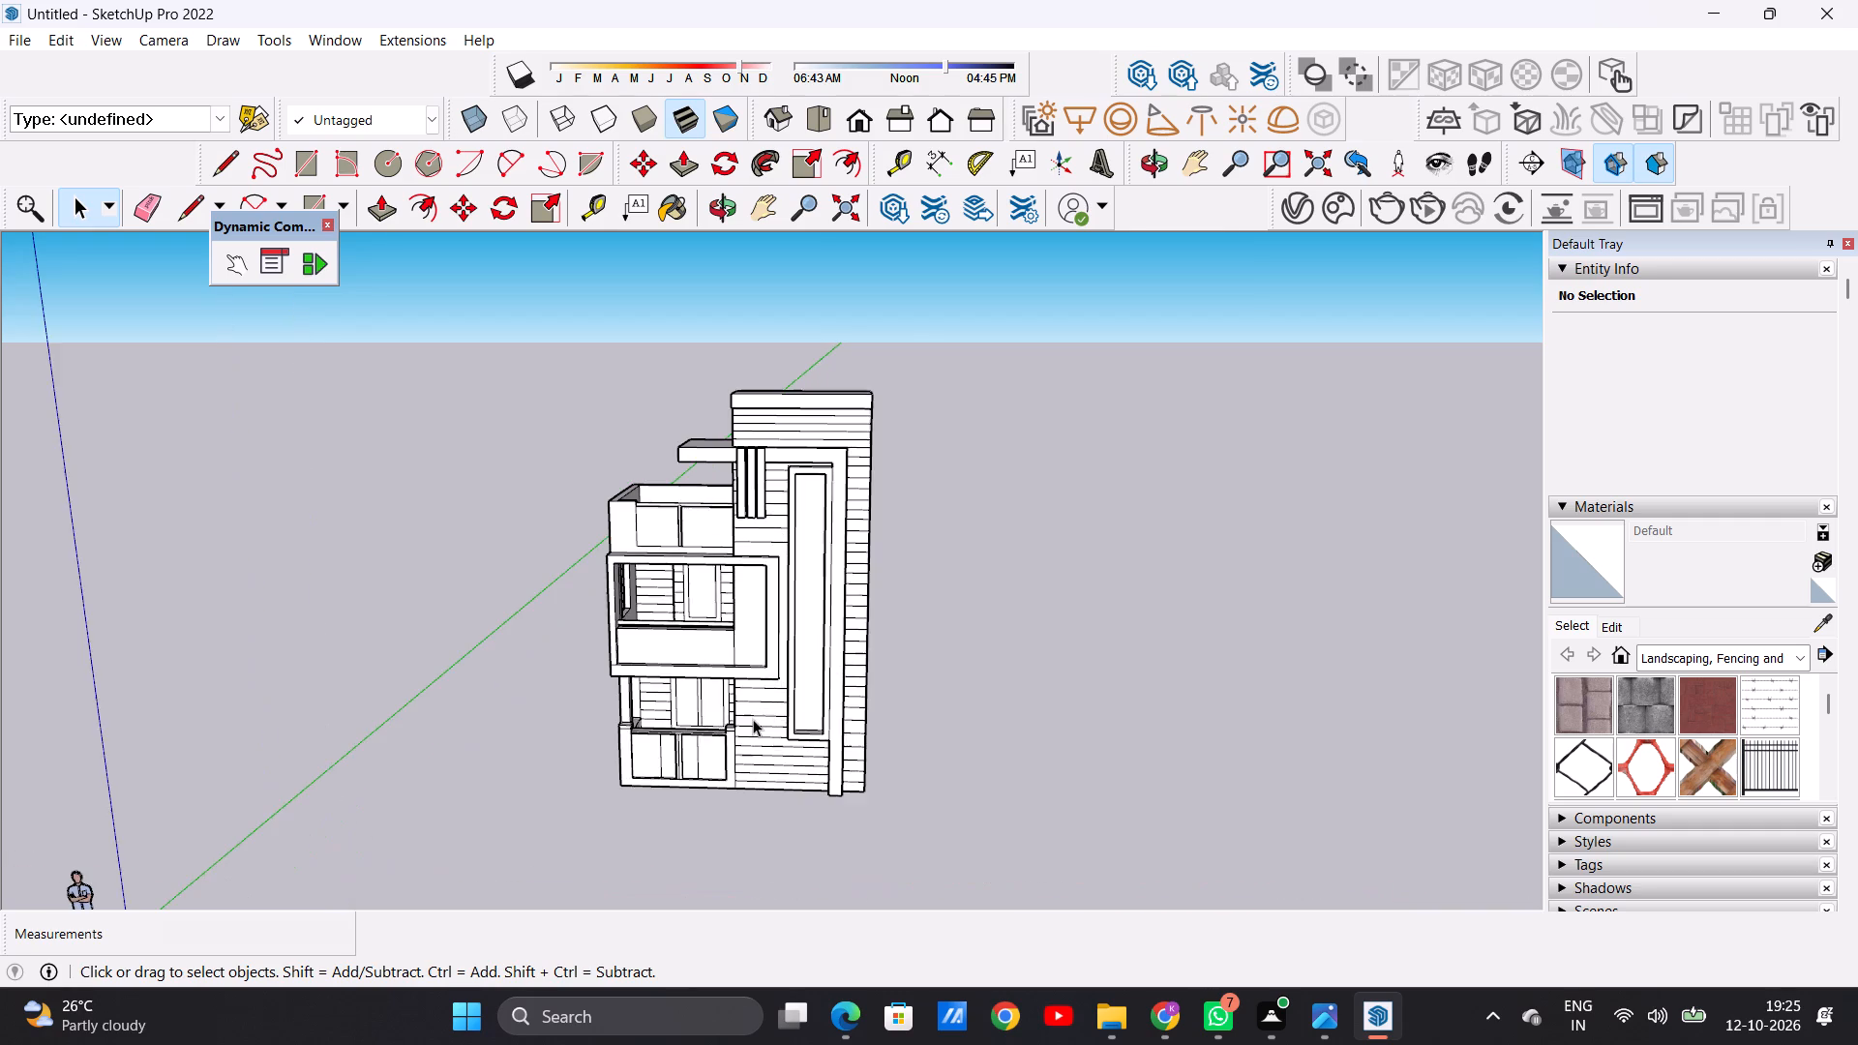
{"action": "scroll", "coordinate": [753, 719], "scroll_direction": "up", "scroll_amount": 1}
{"action": "scroll", "coordinate": [736, 712], "scroll_direction": "up", "scroll_amount": 20}
{"action": "scroll", "coordinate": [736, 712], "scroll_direction": "up", "scroll_amount": 1}
{"action": "middle_click_drag", "start_coordinate": [532, 680], "coordinate": [805, 692]}
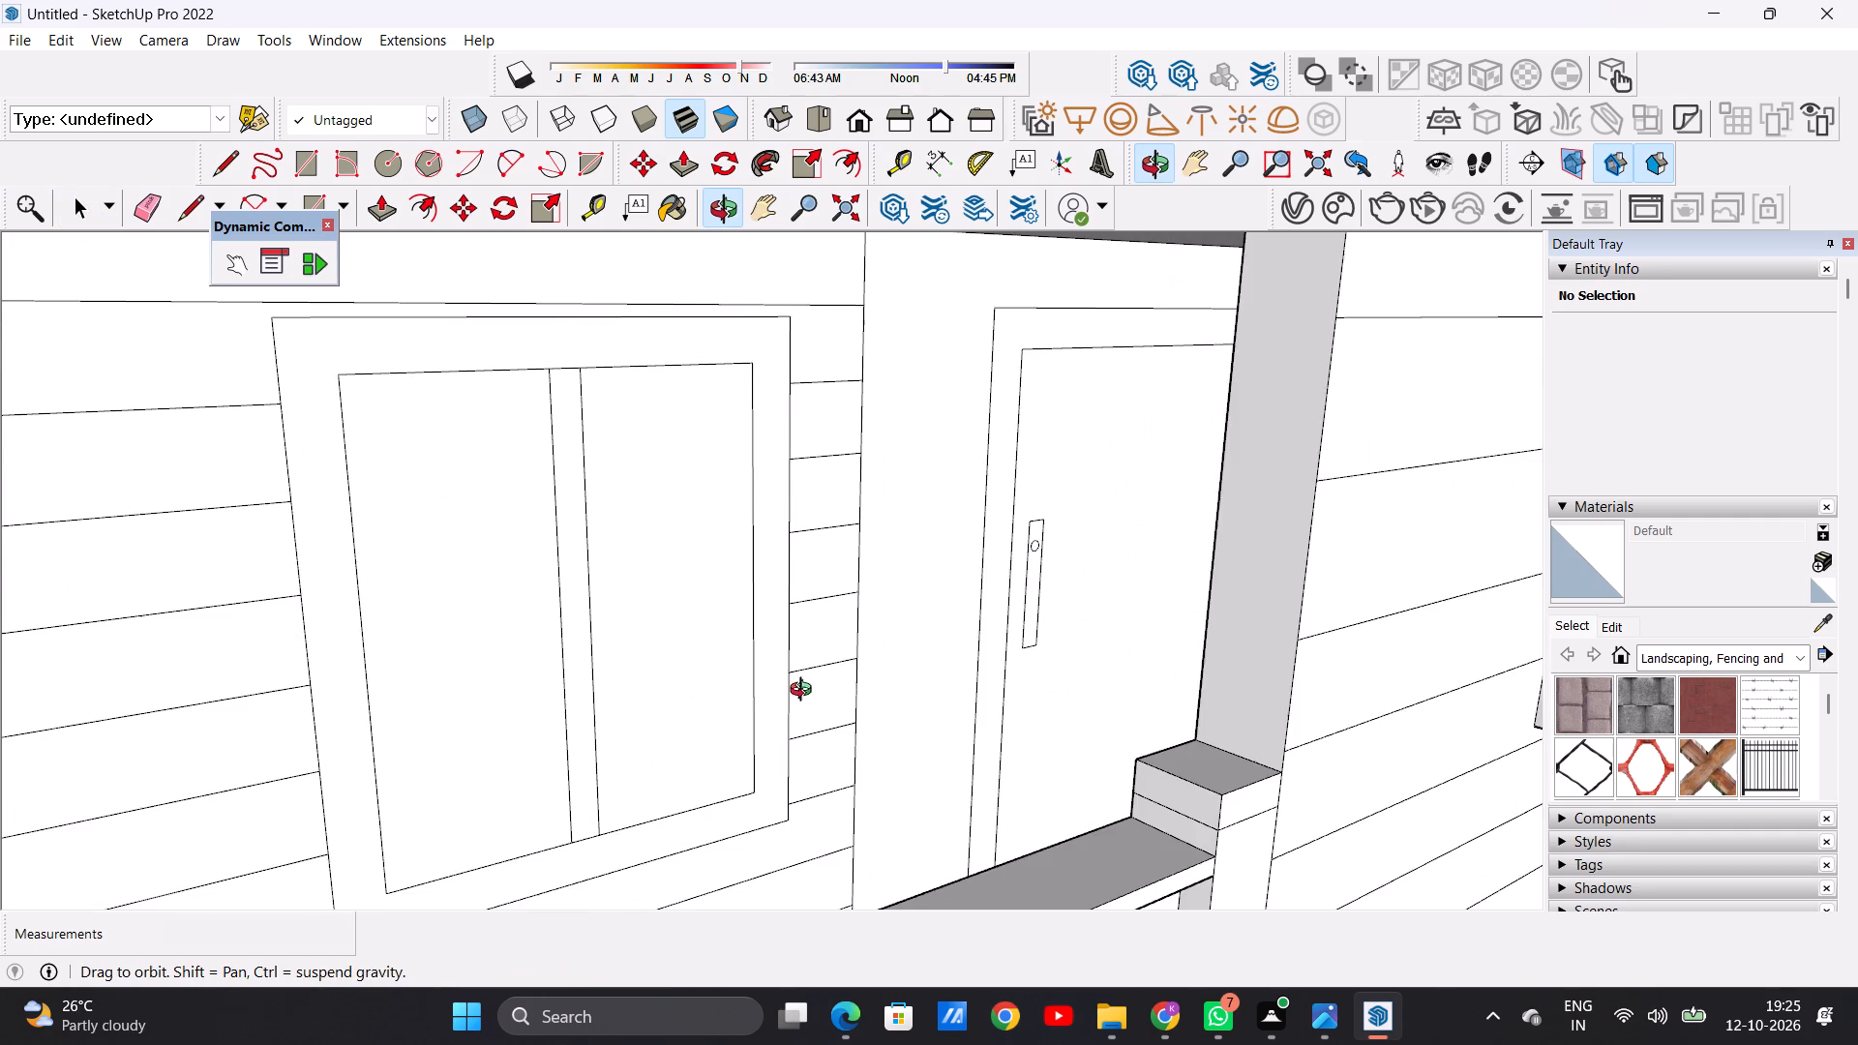
{"action": "middle_click_drag", "start_coordinate": [805, 692], "coordinate": [524, 697]}
{"action": "scroll", "coordinate": [565, 768], "scroll_direction": "down", "scroll_amount": 14}
{"action": "scroll", "coordinate": [595, 732], "scroll_direction": "up", "scroll_amount": 1}
{"action": "scroll", "coordinate": [595, 732], "scroll_direction": "down", "scroll_amount": 4}
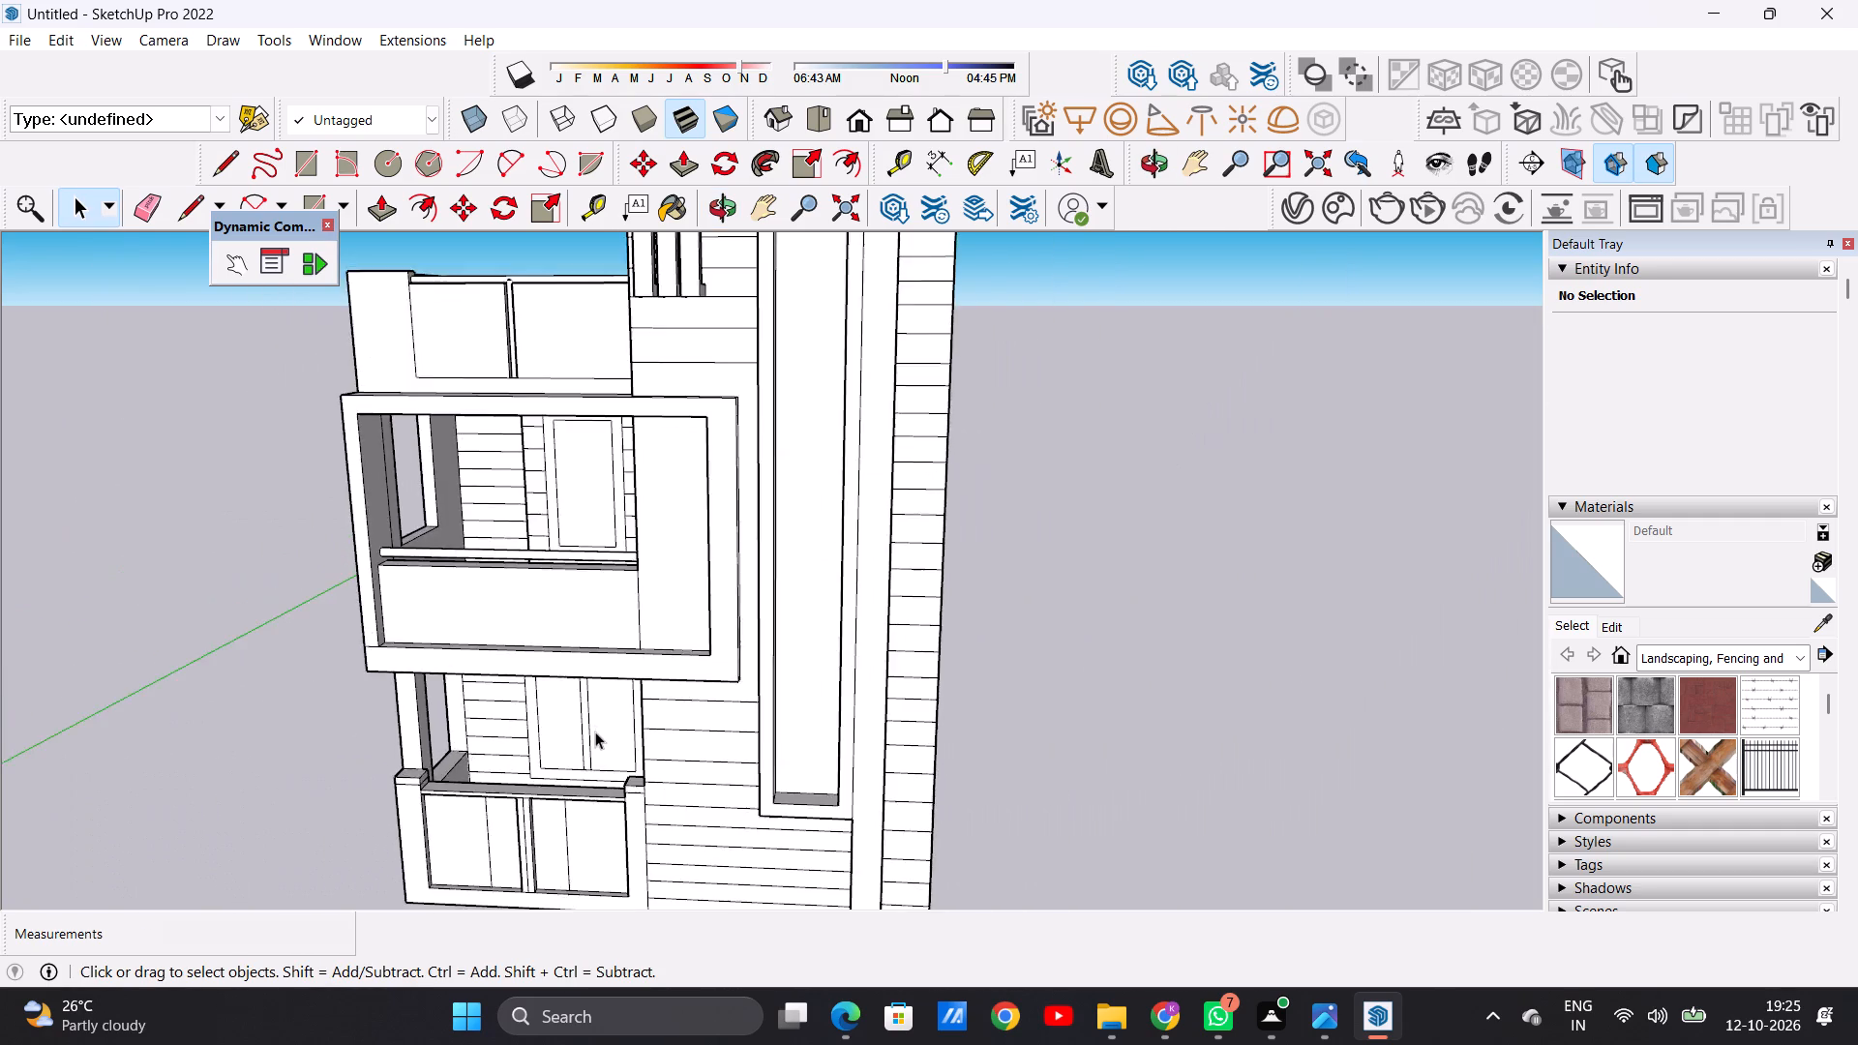
{"action": "scroll", "coordinate": [595, 731], "scroll_direction": "down", "scroll_amount": 8}
{"action": "scroll", "coordinate": [764, 851], "scroll_direction": "up", "scroll_amount": 6}
{"action": "middle_click_drag", "start_coordinate": [793, 709], "coordinate": [814, 825]}
{"action": "scroll", "coordinate": [730, 725], "scroll_direction": "down", "scroll_amount": 4}
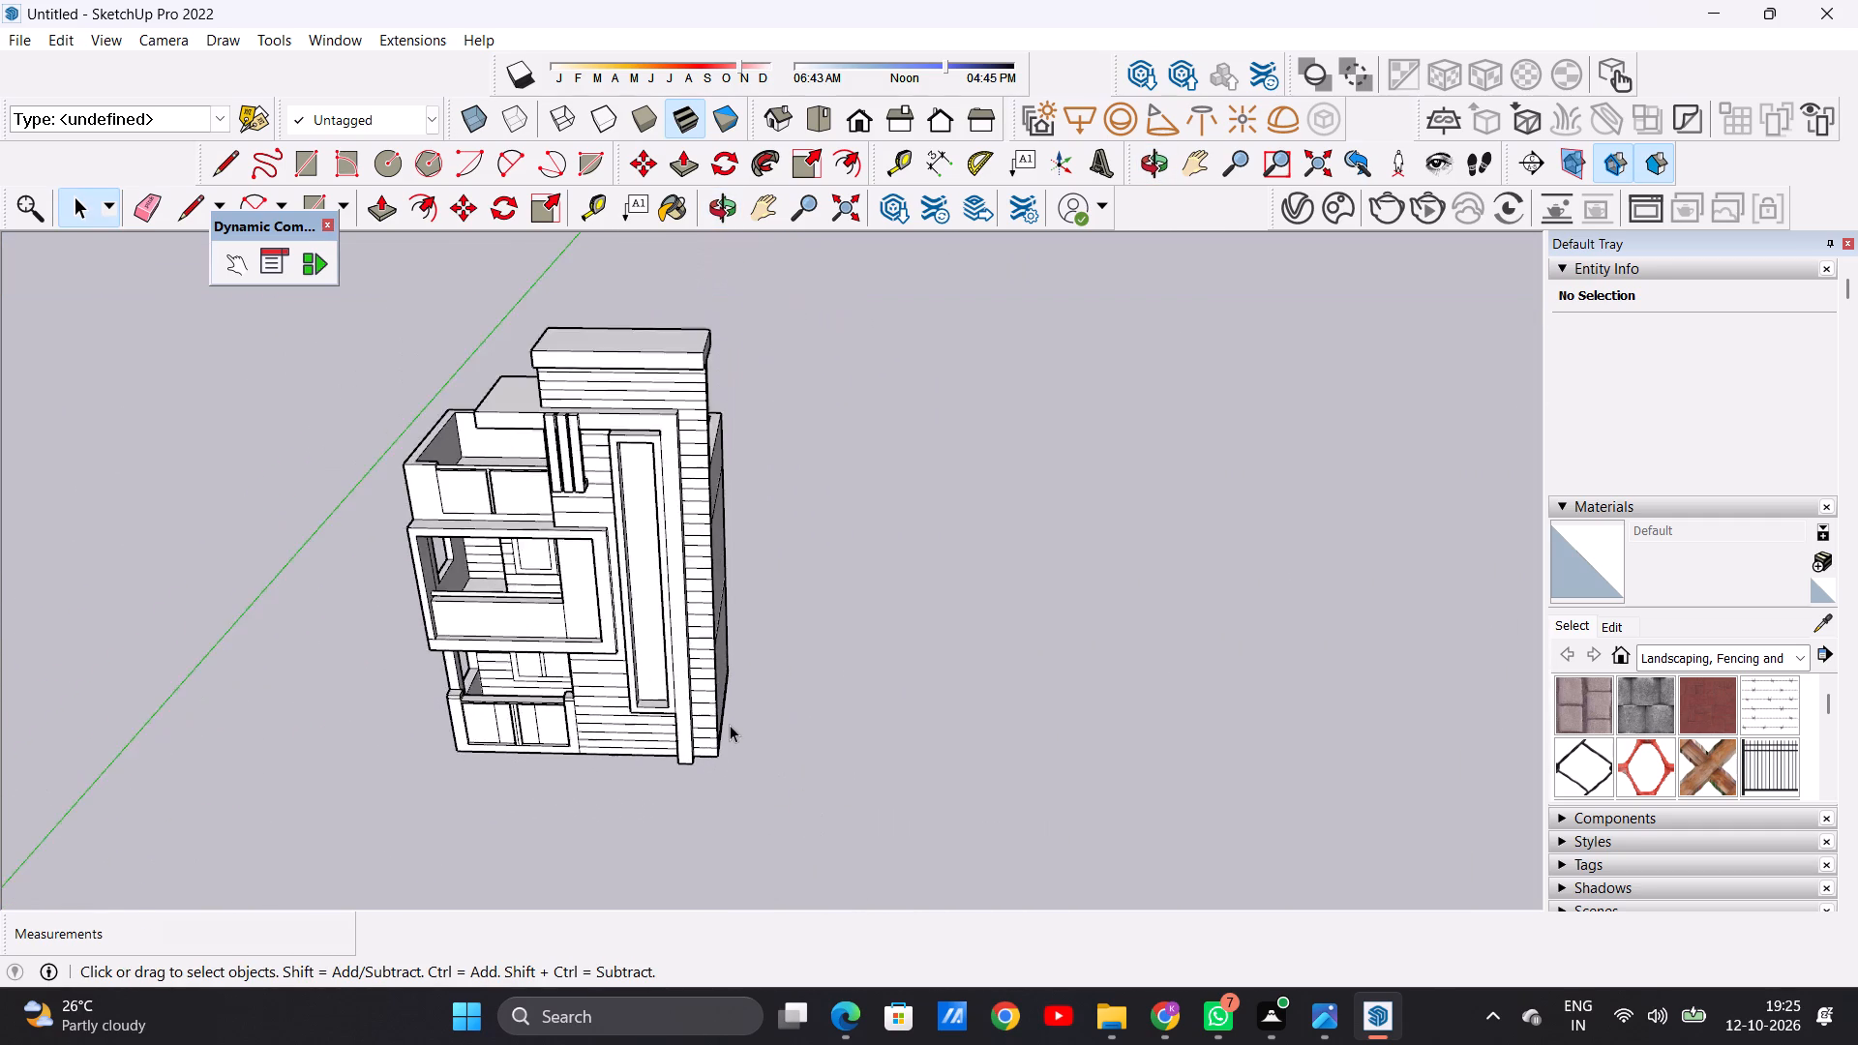
{"action": "scroll", "coordinate": [730, 725], "scroll_direction": "down", "scroll_amount": 9}
{"action": "scroll", "coordinate": [936, 829], "scroll_direction": "up", "scroll_amount": 1}
{"action": "scroll", "coordinate": [936, 829], "scroll_direction": "down", "scroll_amount": 1}
{"action": "scroll", "coordinate": [936, 829], "scroll_direction": "up", "scroll_amount": 3}
{"action": "scroll", "coordinate": [455, 694], "scroll_direction": "down", "scroll_amount": 3}
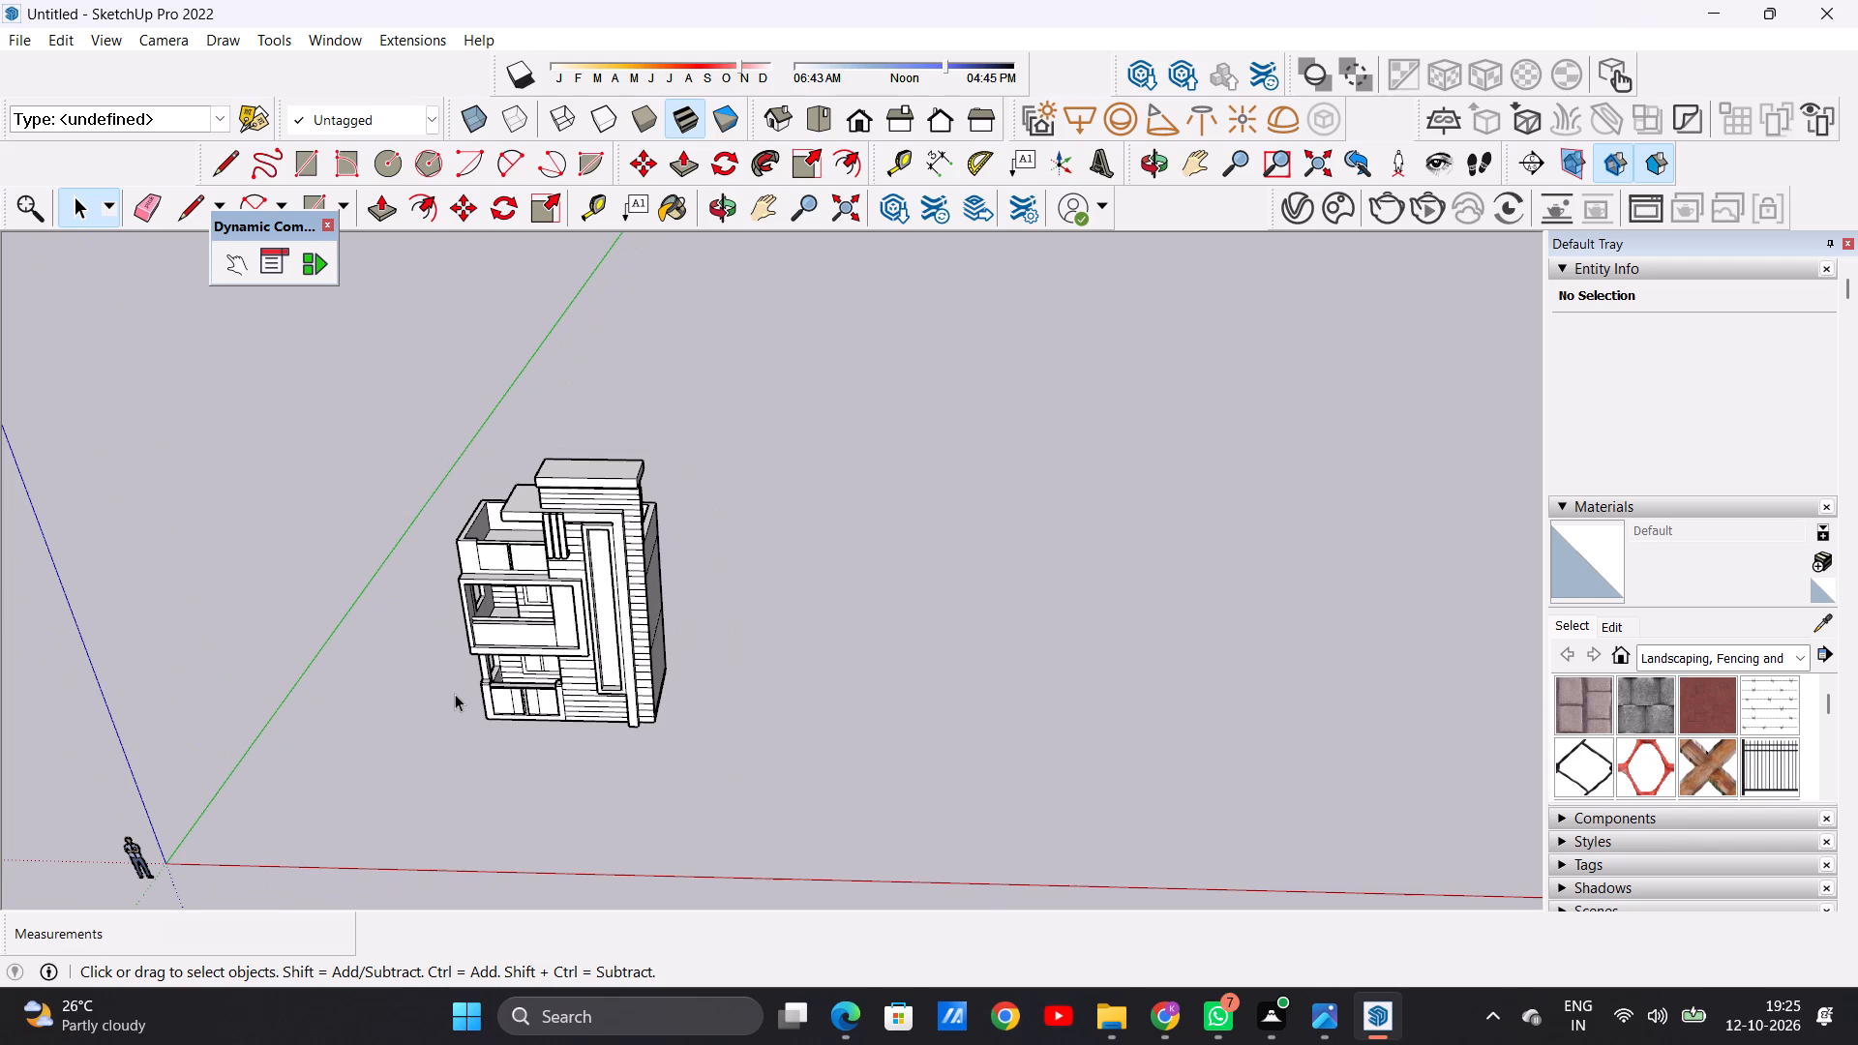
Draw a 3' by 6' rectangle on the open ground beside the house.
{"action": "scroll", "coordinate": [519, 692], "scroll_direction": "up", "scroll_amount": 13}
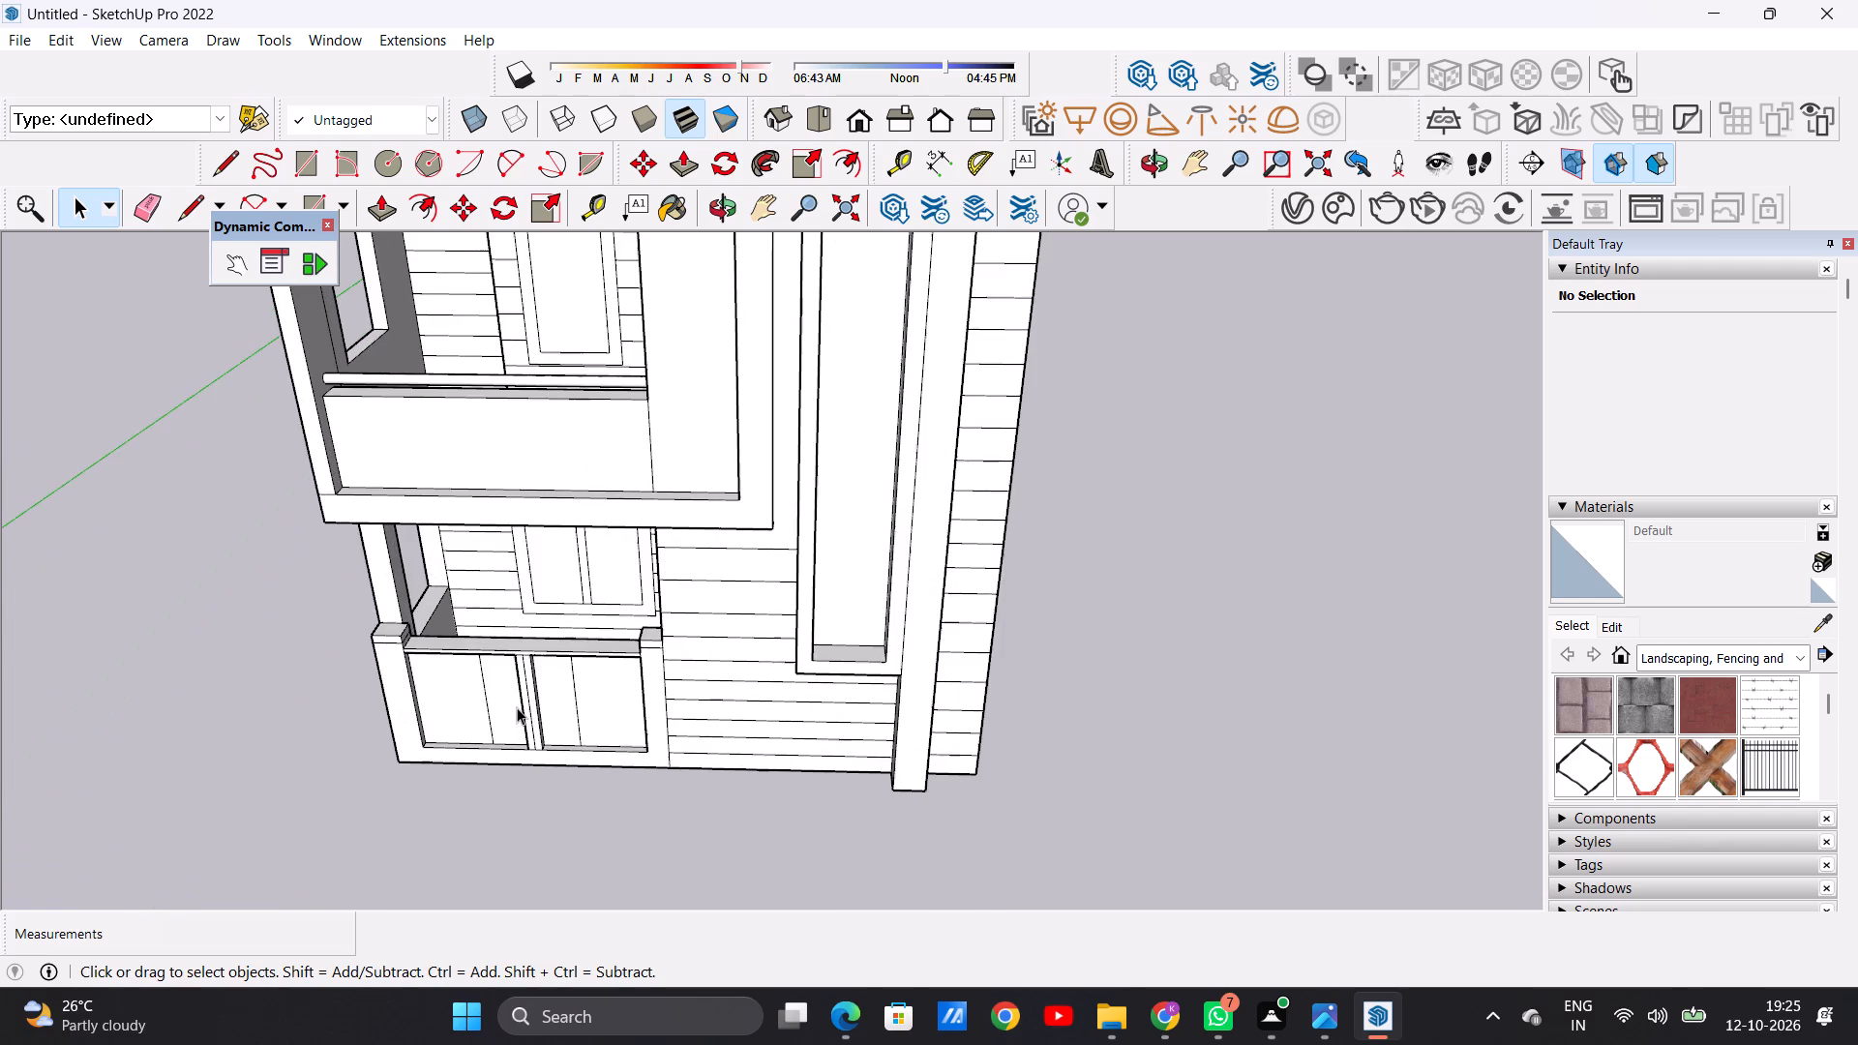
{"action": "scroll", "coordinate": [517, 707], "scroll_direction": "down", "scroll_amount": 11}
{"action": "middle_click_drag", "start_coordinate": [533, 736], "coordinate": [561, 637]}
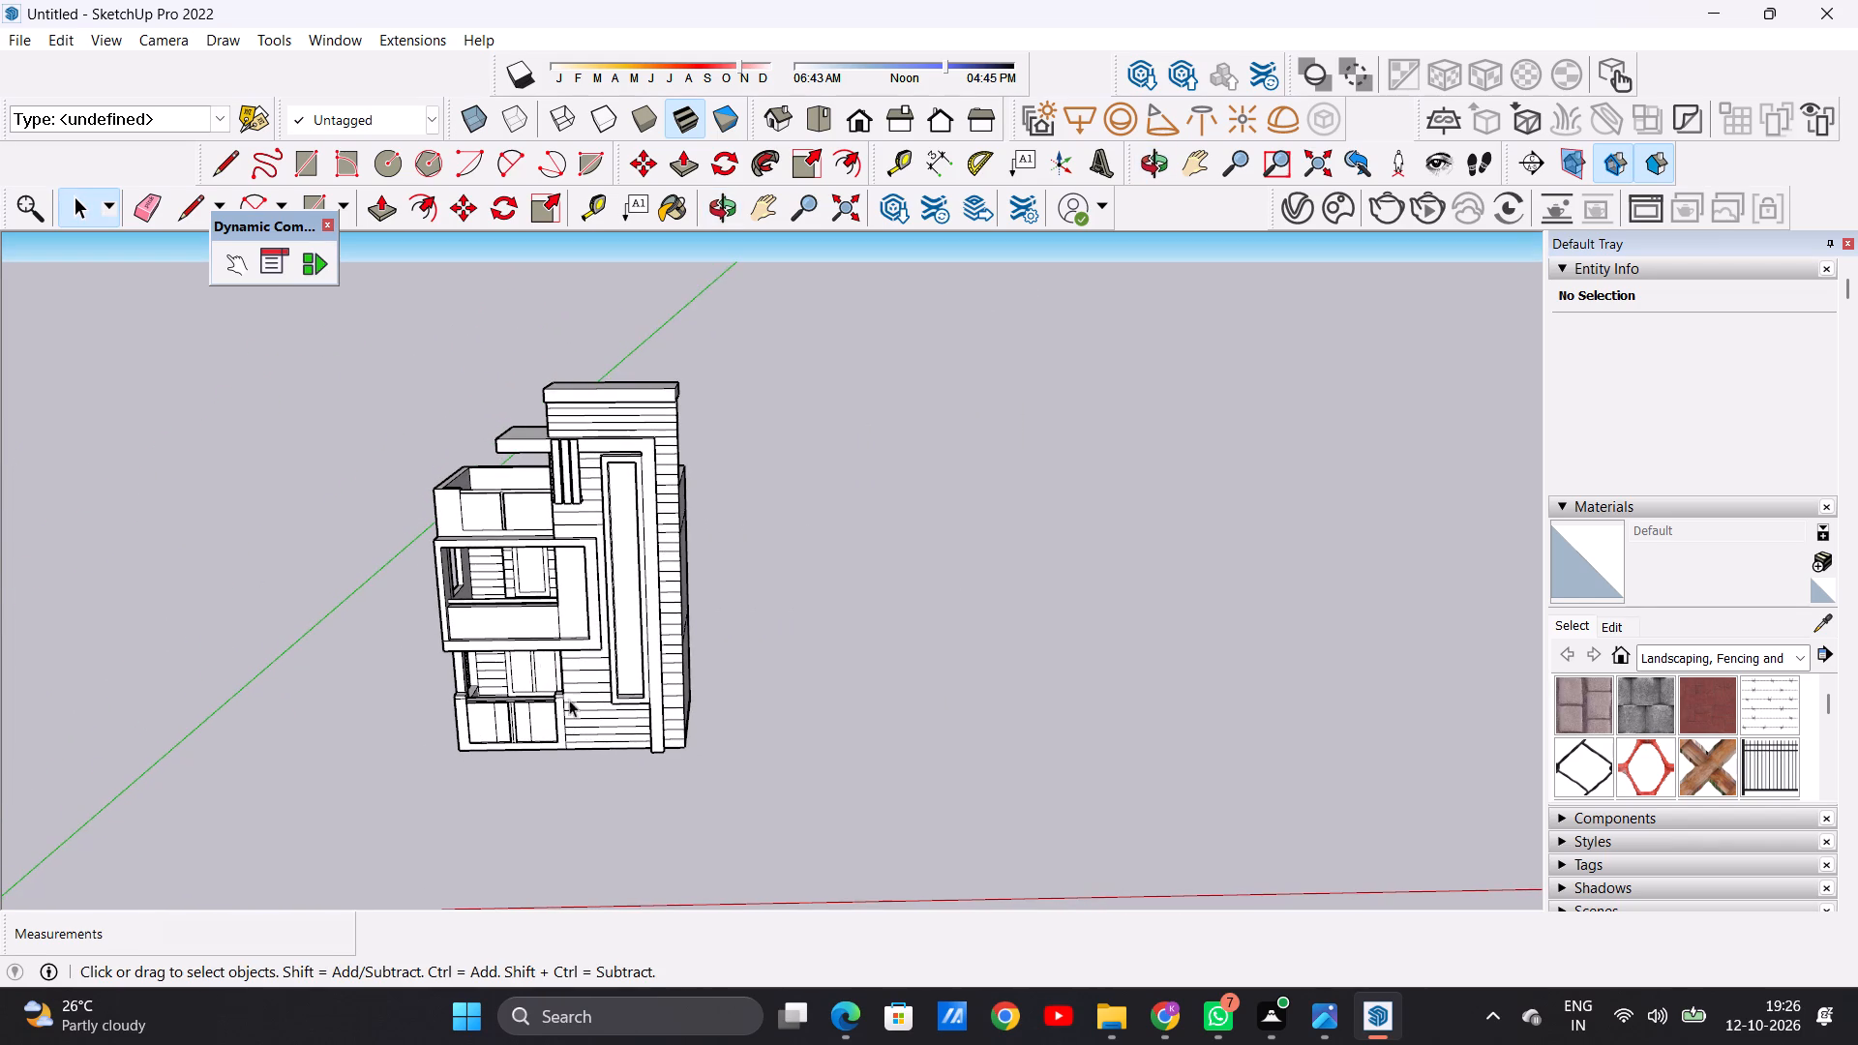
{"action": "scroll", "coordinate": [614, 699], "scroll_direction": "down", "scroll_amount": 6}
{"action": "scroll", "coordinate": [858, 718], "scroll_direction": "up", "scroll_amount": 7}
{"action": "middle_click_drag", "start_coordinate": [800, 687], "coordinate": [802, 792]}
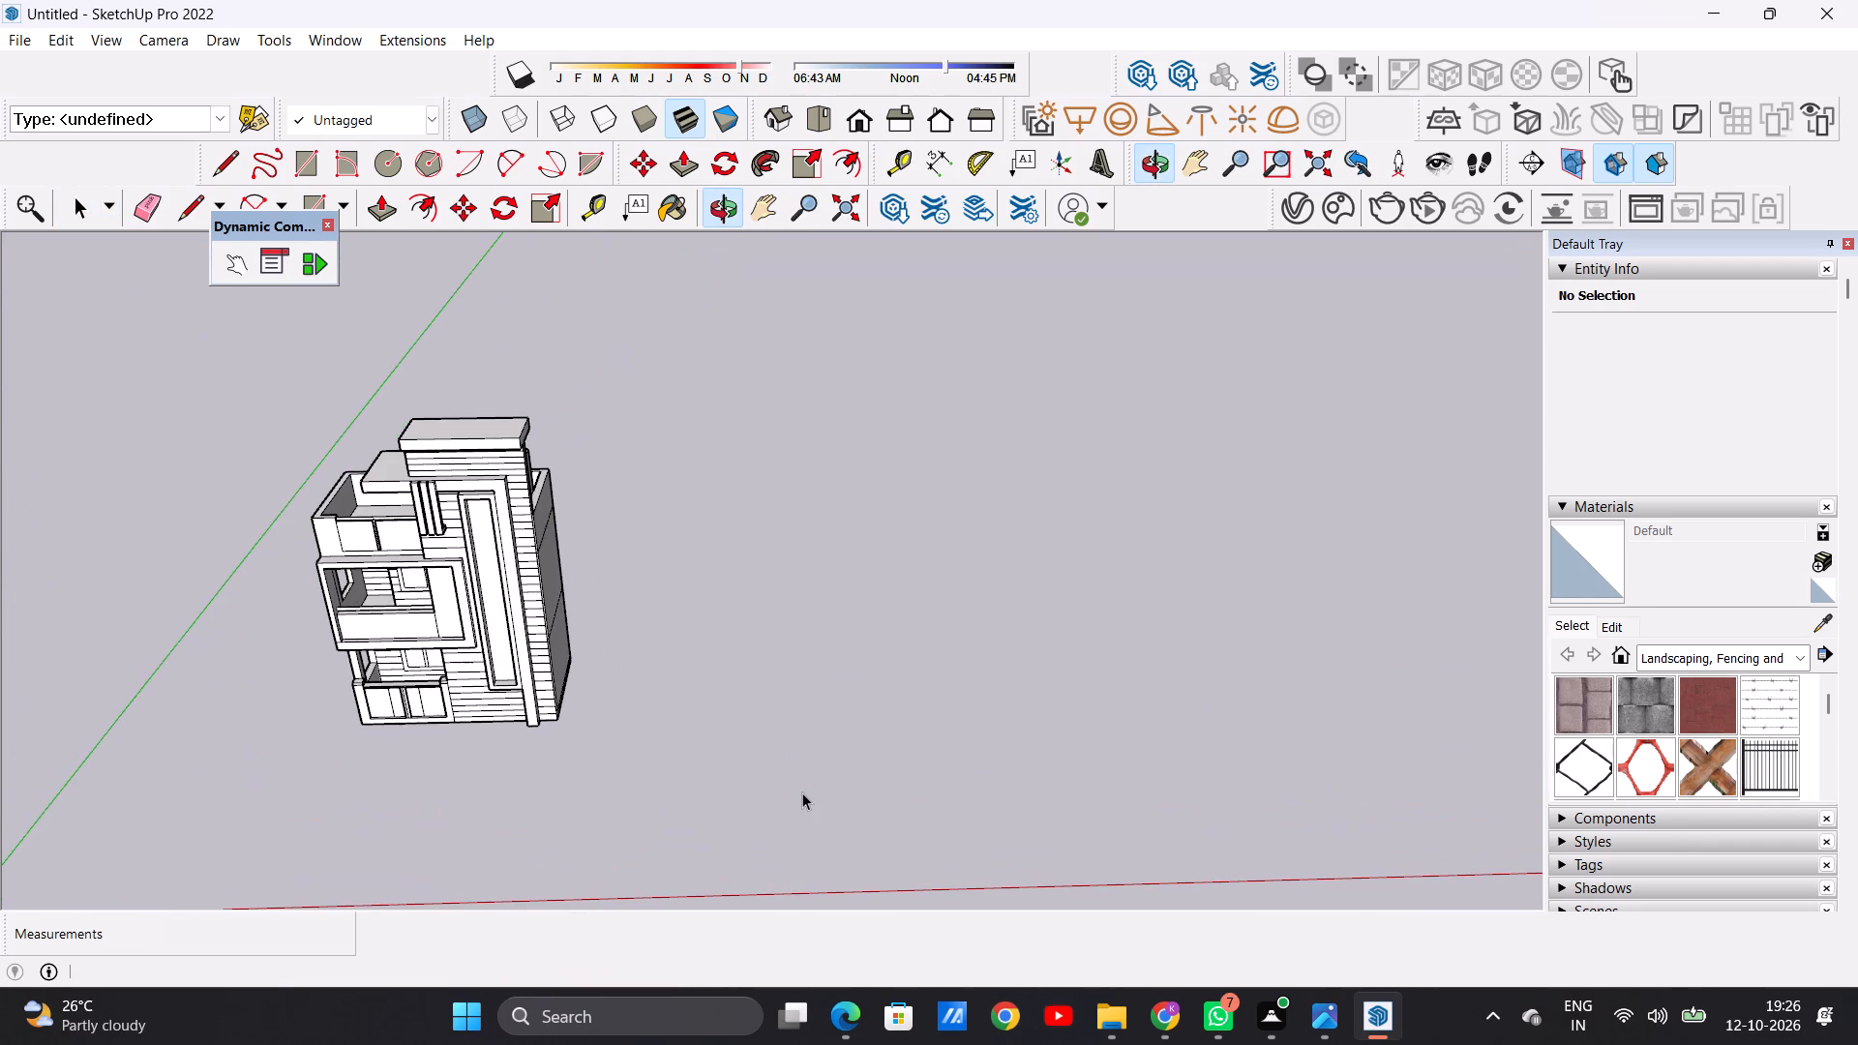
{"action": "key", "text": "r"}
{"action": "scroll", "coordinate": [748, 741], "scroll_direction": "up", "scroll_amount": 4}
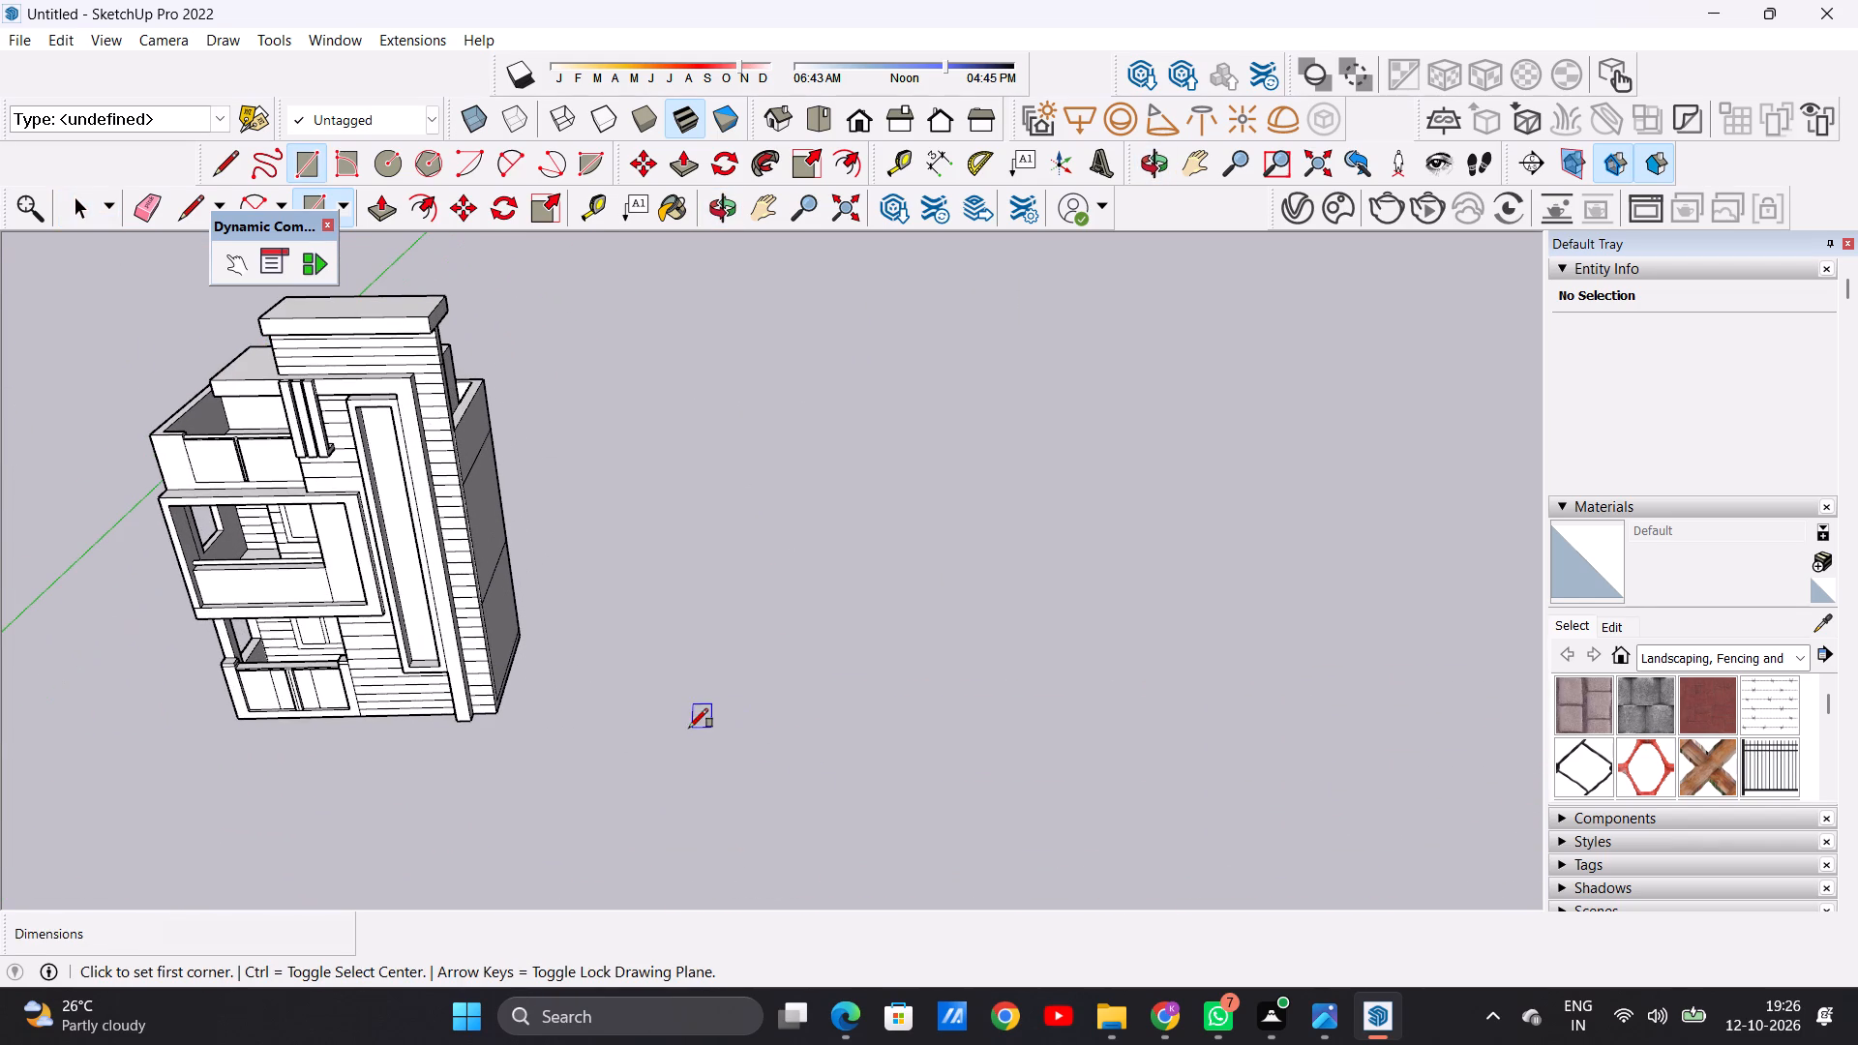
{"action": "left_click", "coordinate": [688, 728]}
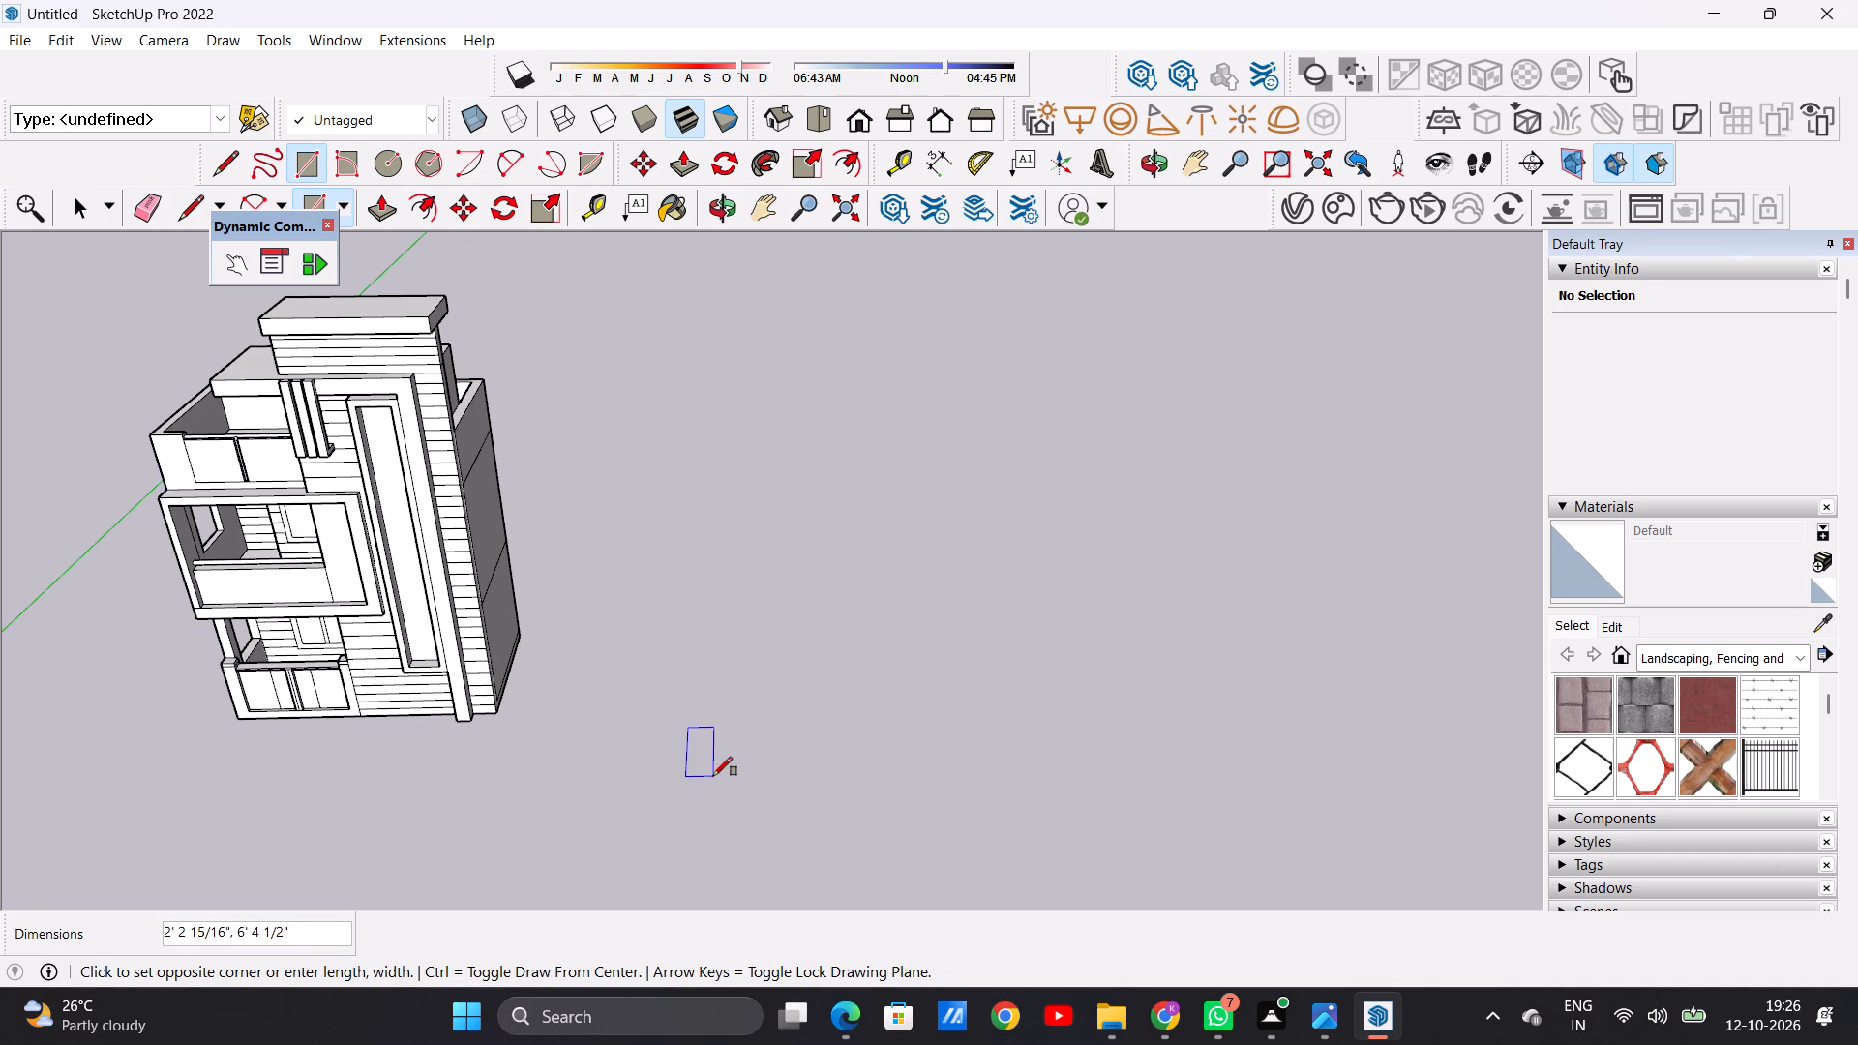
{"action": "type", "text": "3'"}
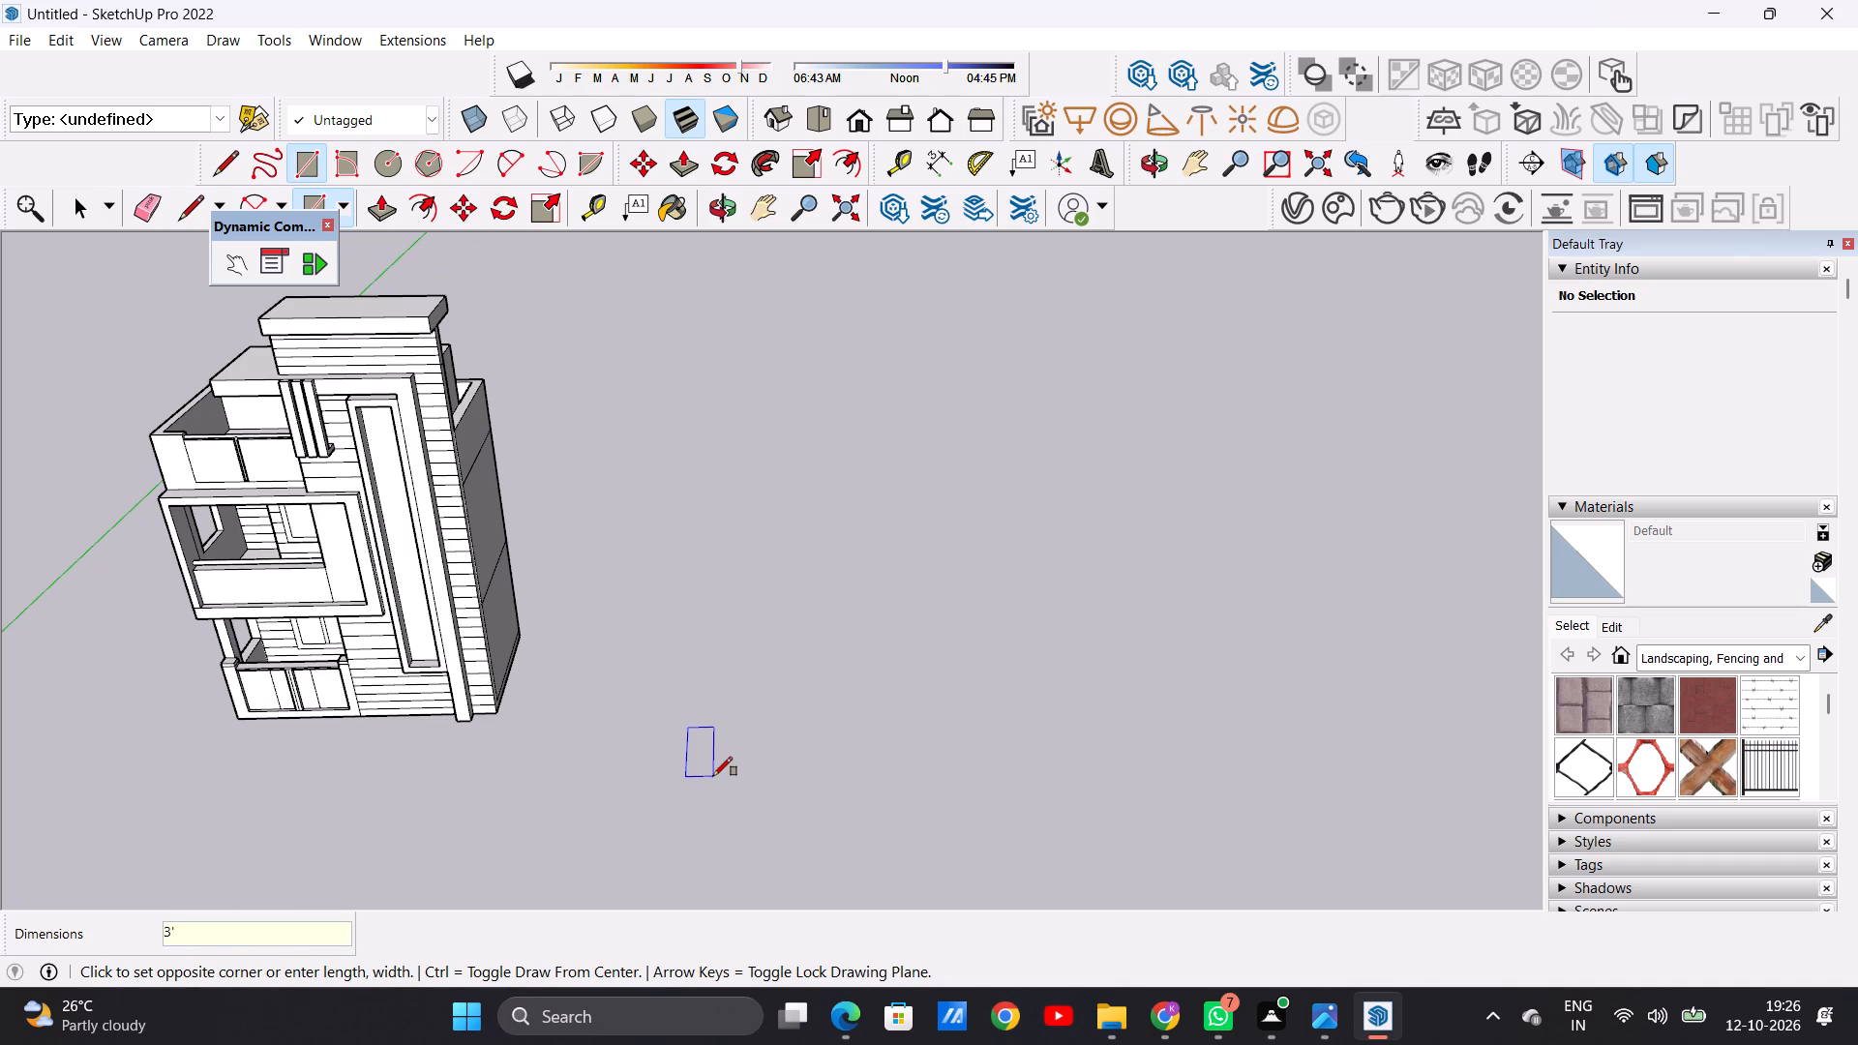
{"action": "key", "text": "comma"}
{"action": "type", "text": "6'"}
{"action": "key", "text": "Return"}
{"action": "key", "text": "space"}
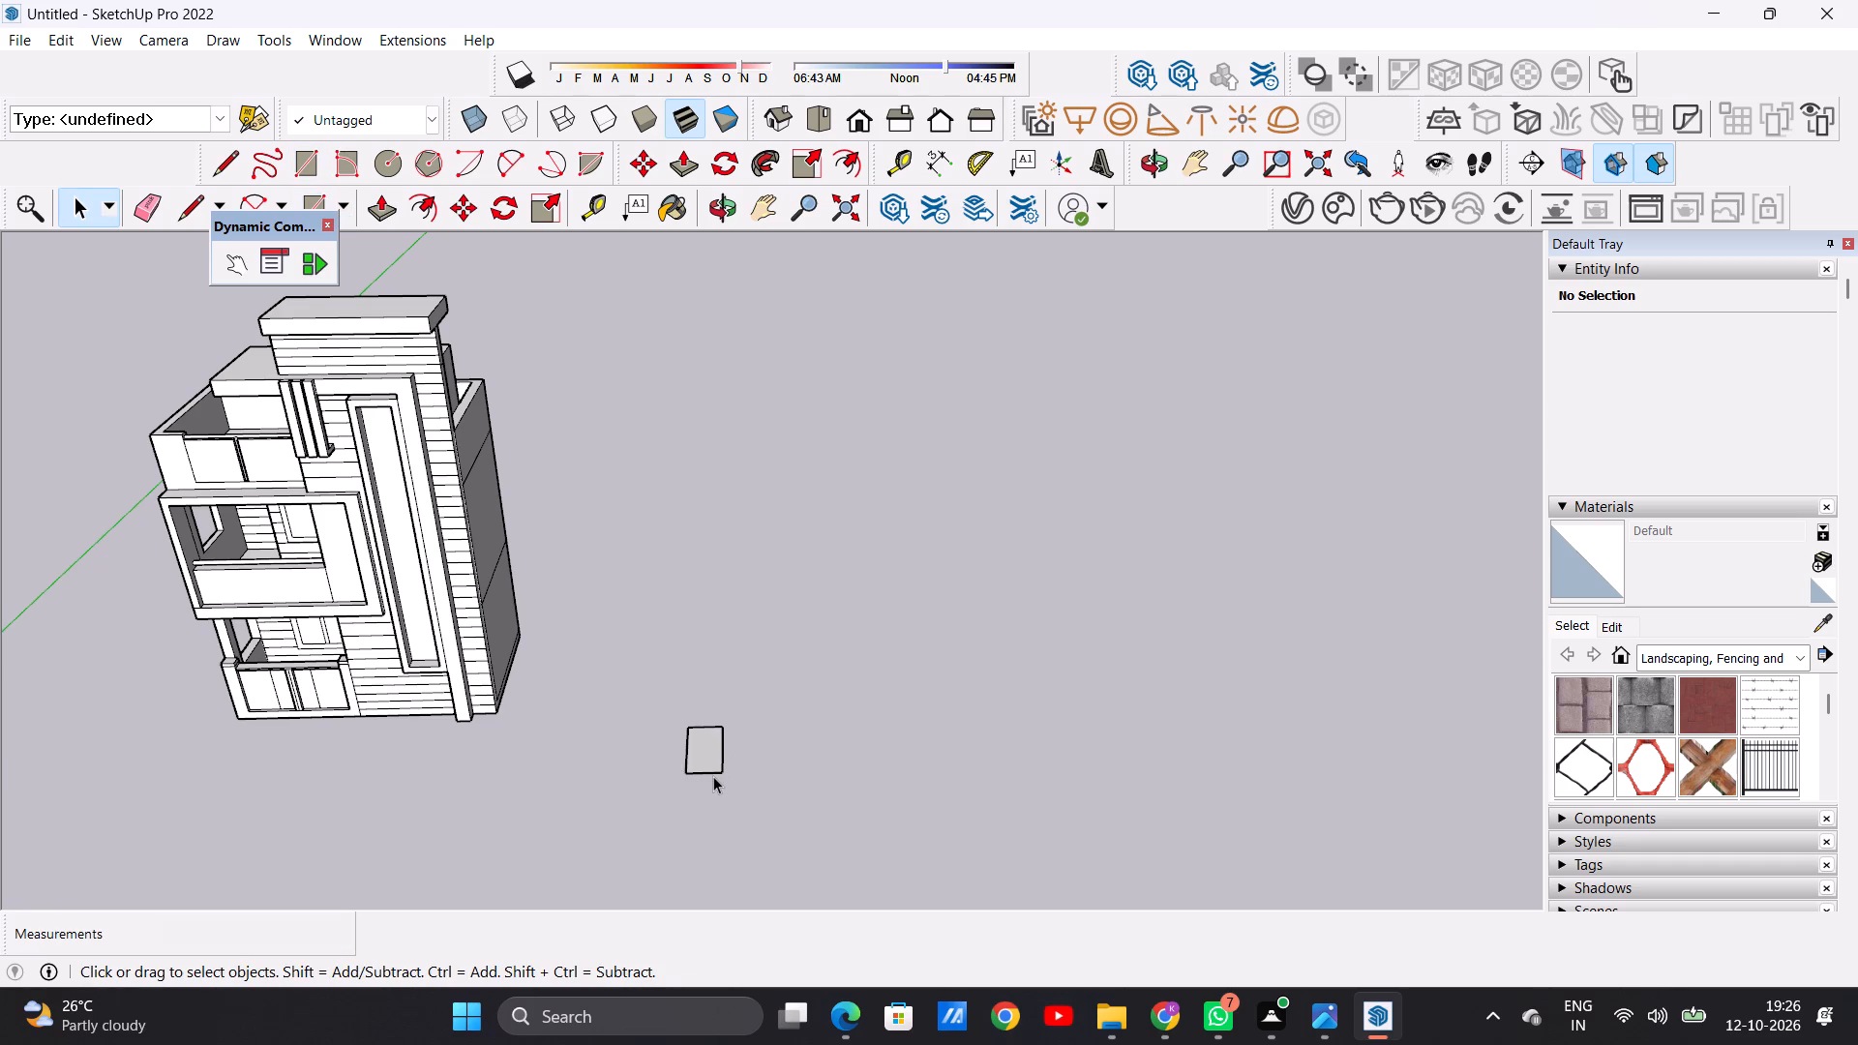
Examine the ground rectangle from above, the front and the side, in relation to the house.
{"action": "scroll", "coordinate": [711, 774], "scroll_direction": "down", "scroll_amount": 5}
{"action": "middle_click_drag", "start_coordinate": [740, 742], "coordinate": [660, 1018]}
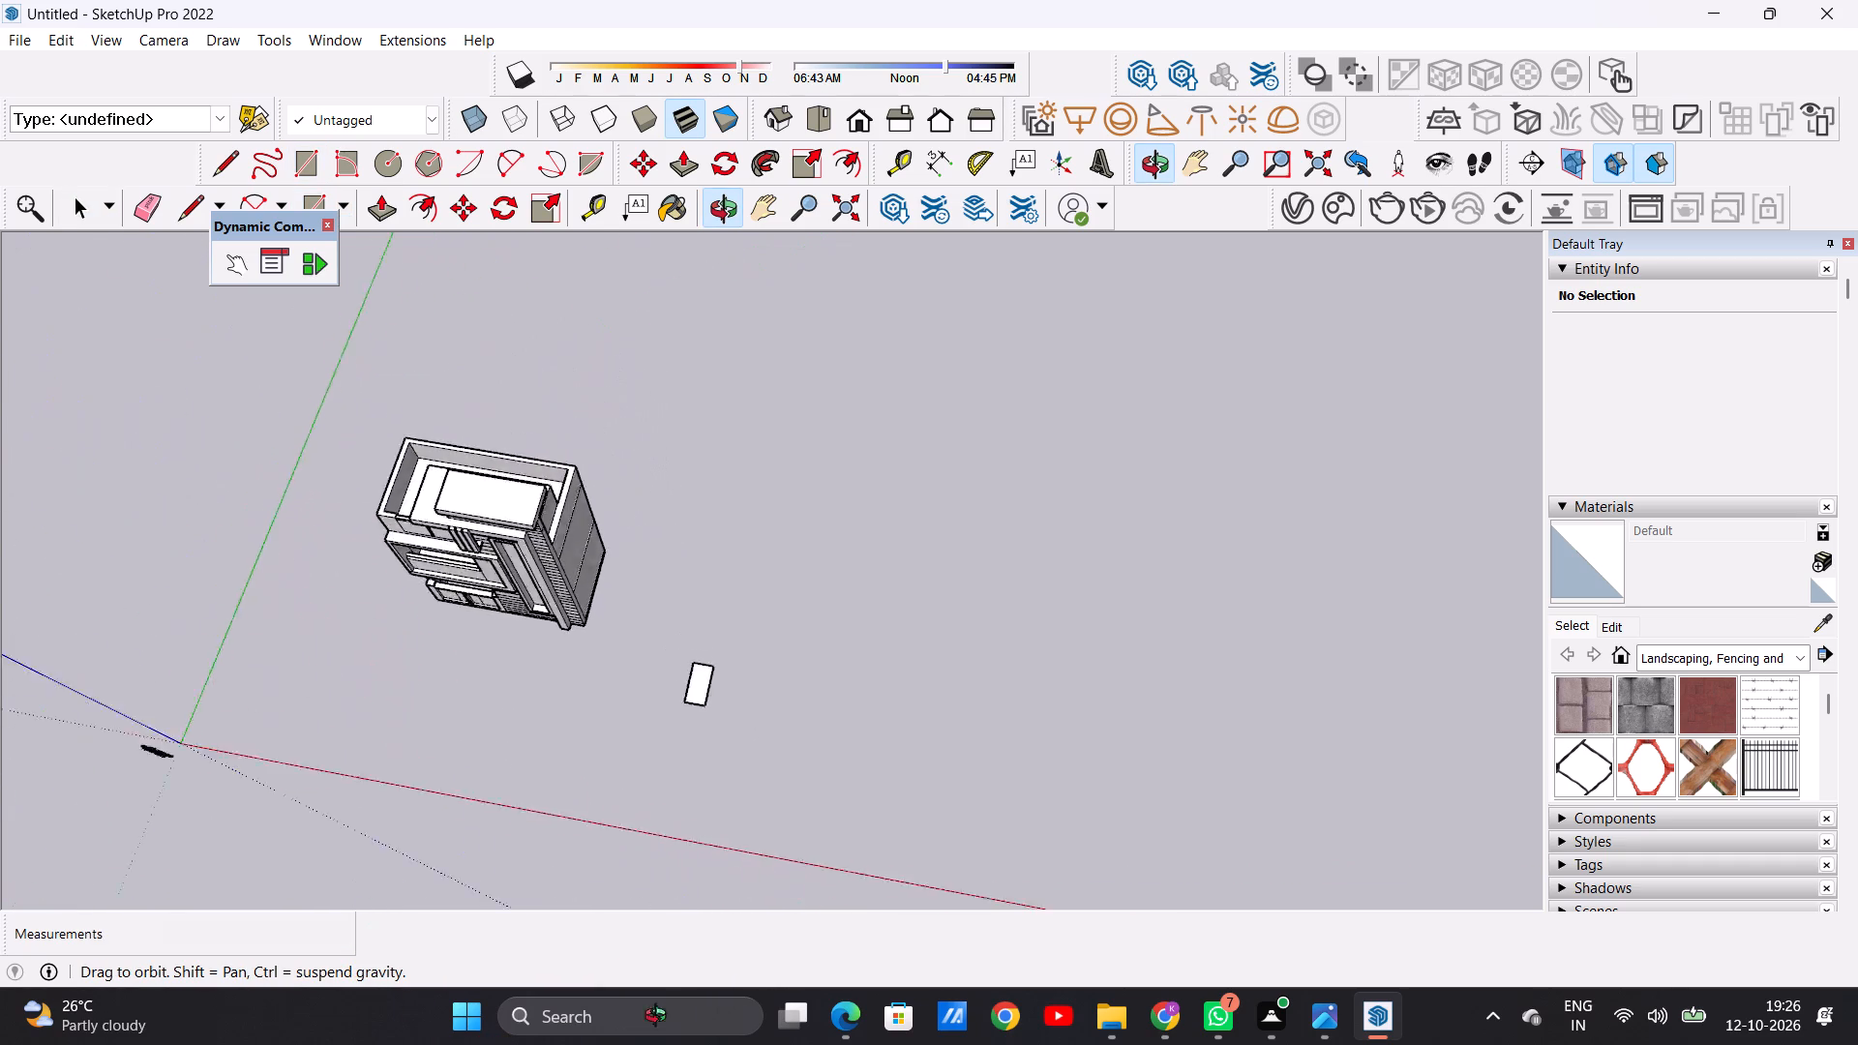
{"action": "middle_click_drag", "start_coordinate": [660, 1018], "coordinate": [1160, 797]}
{"action": "scroll", "coordinate": [889, 727], "scroll_direction": "up", "scroll_amount": 5}
{"action": "scroll", "coordinate": [817, 790], "scroll_direction": "up", "scroll_amount": 3}
{"action": "scroll", "coordinate": [817, 790], "scroll_direction": "down", "scroll_amount": 1}
{"action": "scroll", "coordinate": [817, 790], "scroll_direction": "up", "scroll_amount": 2}
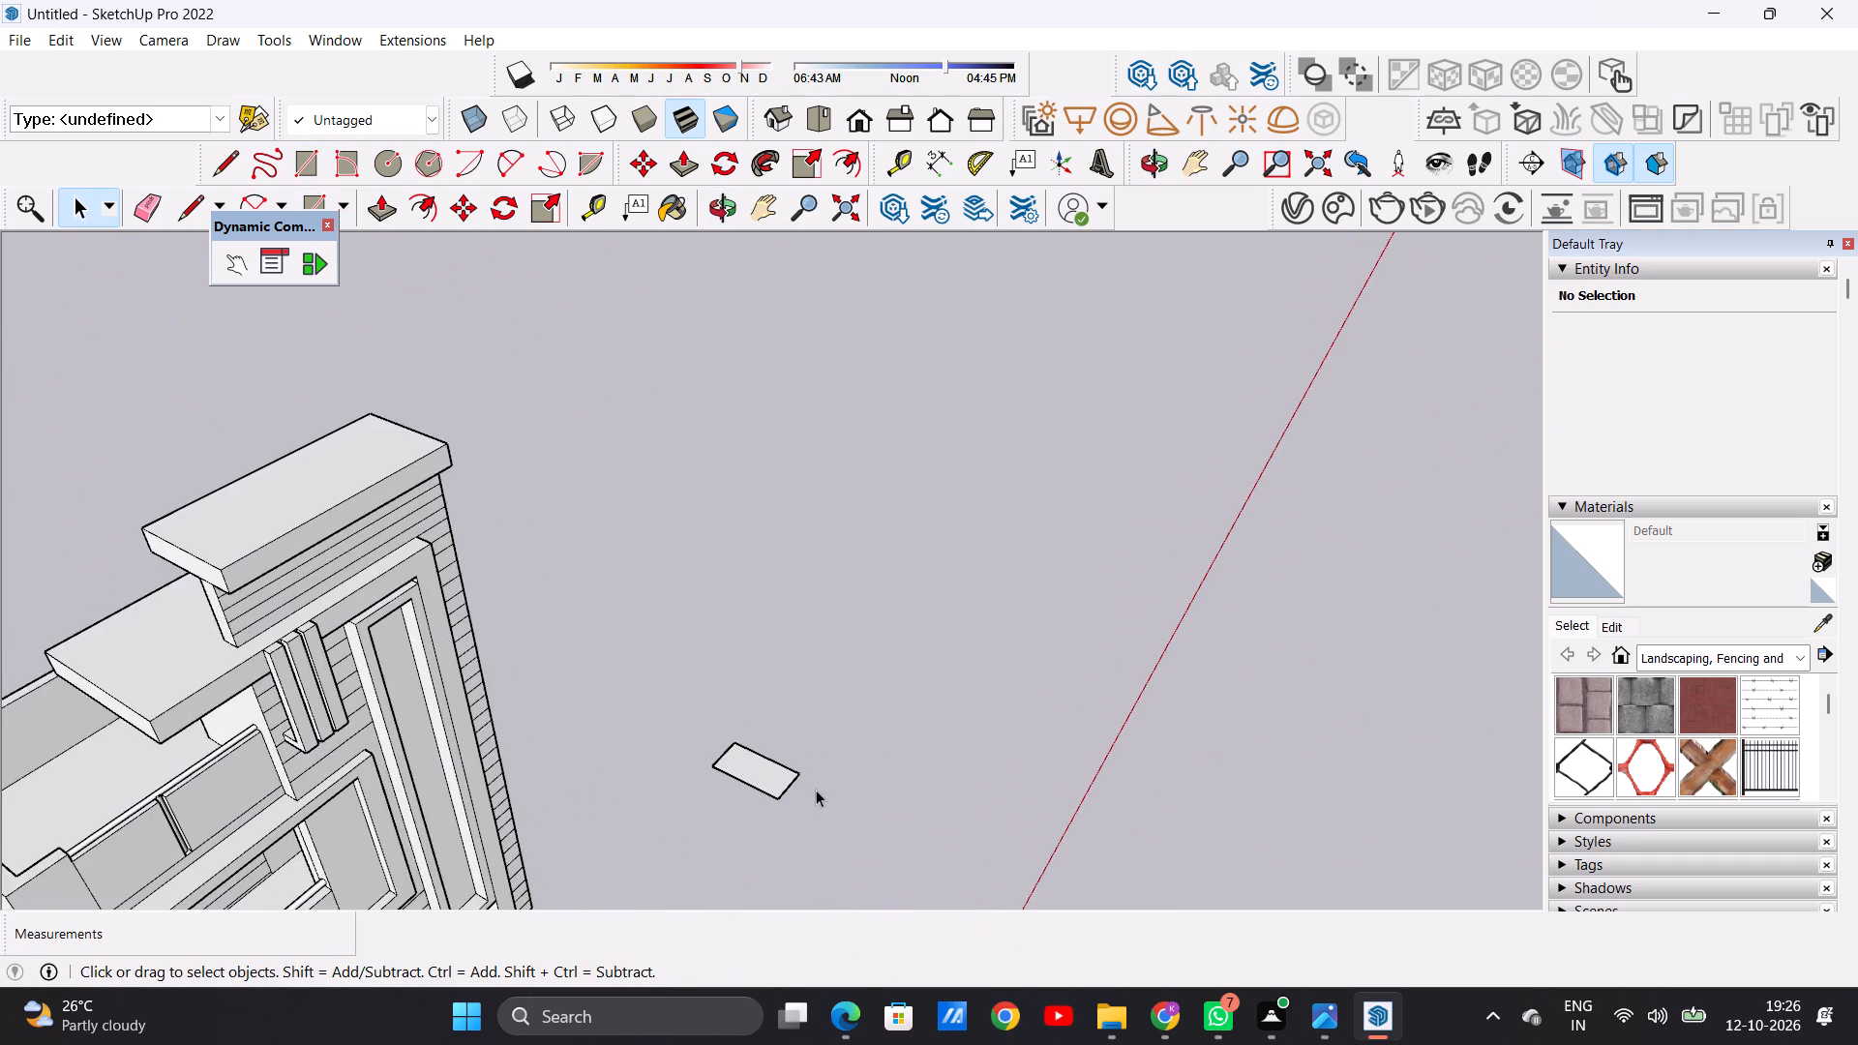
{"action": "scroll", "coordinate": [809, 810], "scroll_direction": "up", "scroll_amount": 1}
{"action": "middle_click_drag", "start_coordinate": [801, 811], "coordinate": [566, 667]}
{"action": "scroll", "coordinate": [566, 667], "scroll_direction": "up", "scroll_amount": 1}
{"action": "scroll", "coordinate": [644, 781], "scroll_direction": "down", "scroll_amount": 11}
{"action": "scroll", "coordinate": [817, 921], "scroll_direction": "up", "scroll_amount": 5}
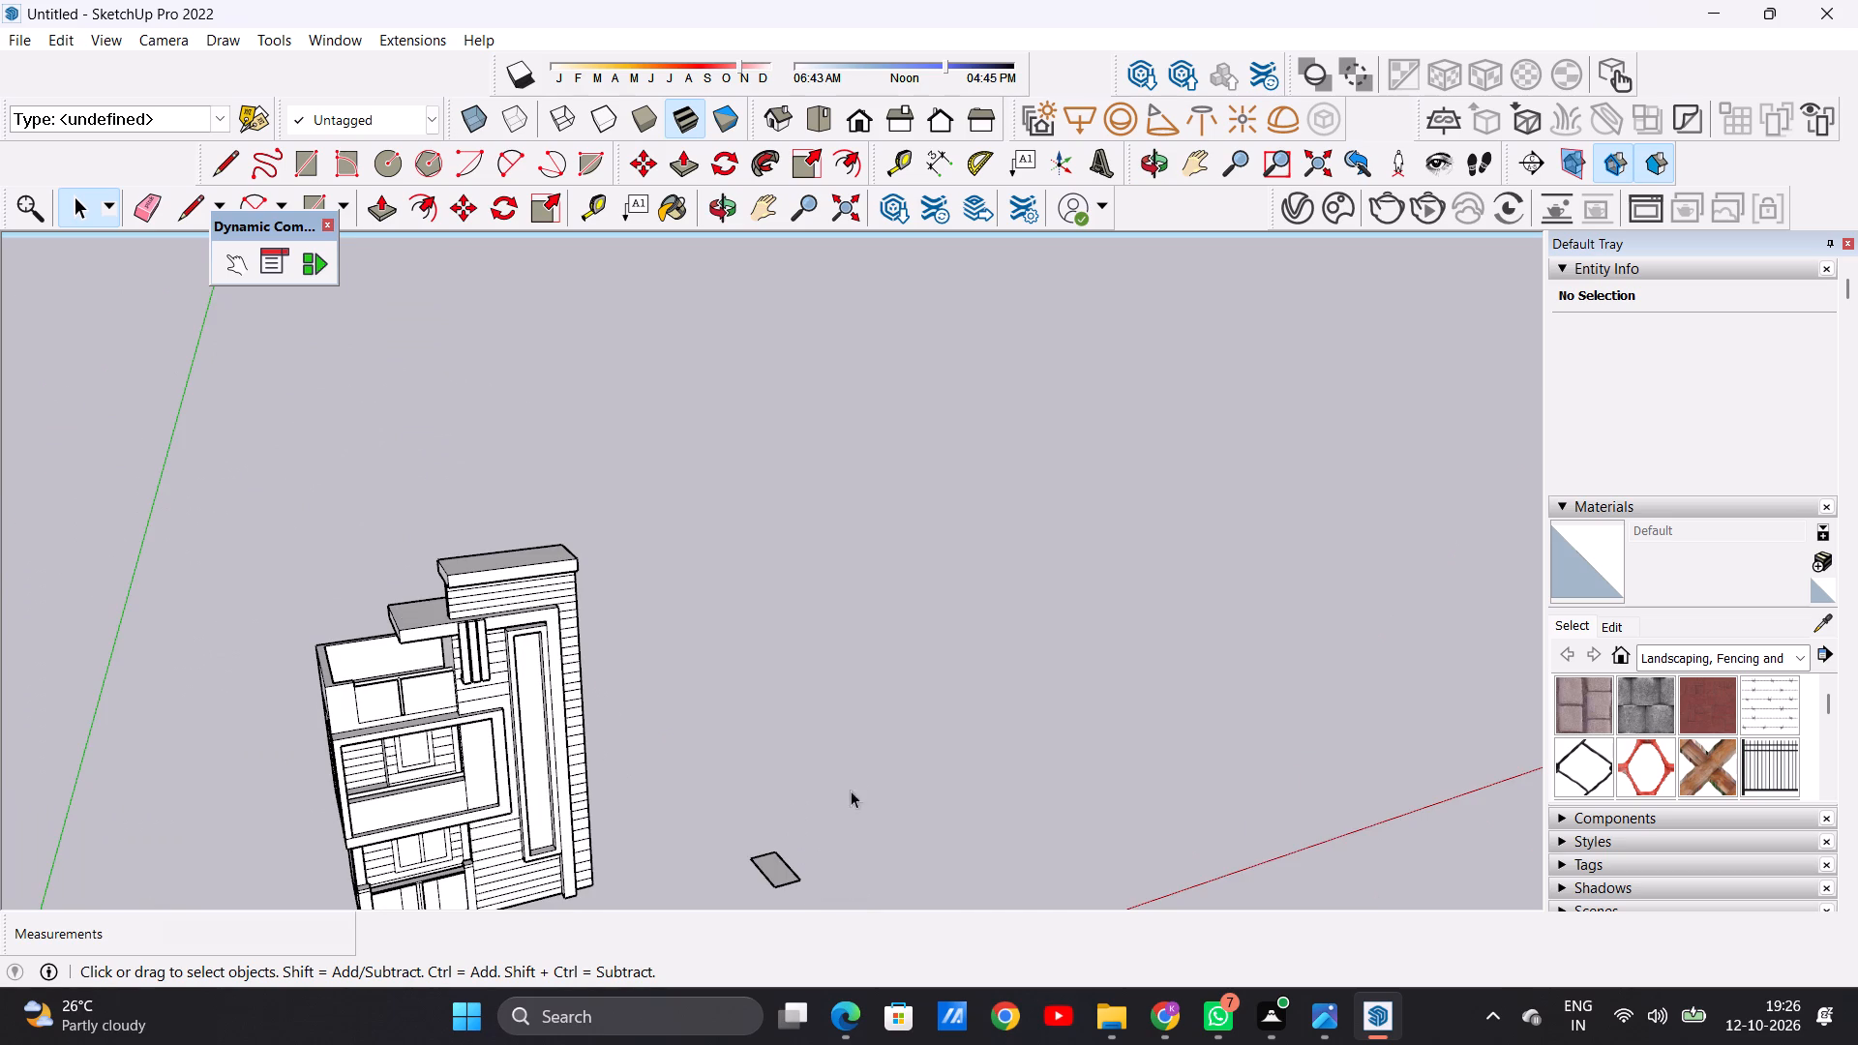
{"action": "scroll", "coordinate": [691, 776], "scroll_direction": "down", "scroll_amount": 3}
{"action": "scroll", "coordinate": [691, 776], "scroll_direction": "up", "scroll_amount": 1}
{"action": "scroll", "coordinate": [691, 774], "scroll_direction": "down", "scroll_amount": 8}
{"action": "scroll", "coordinate": [687, 812], "scroll_direction": "up", "scroll_amount": 20}
{"action": "scroll", "coordinate": [687, 812], "scroll_direction": "up", "scroll_amount": 5}
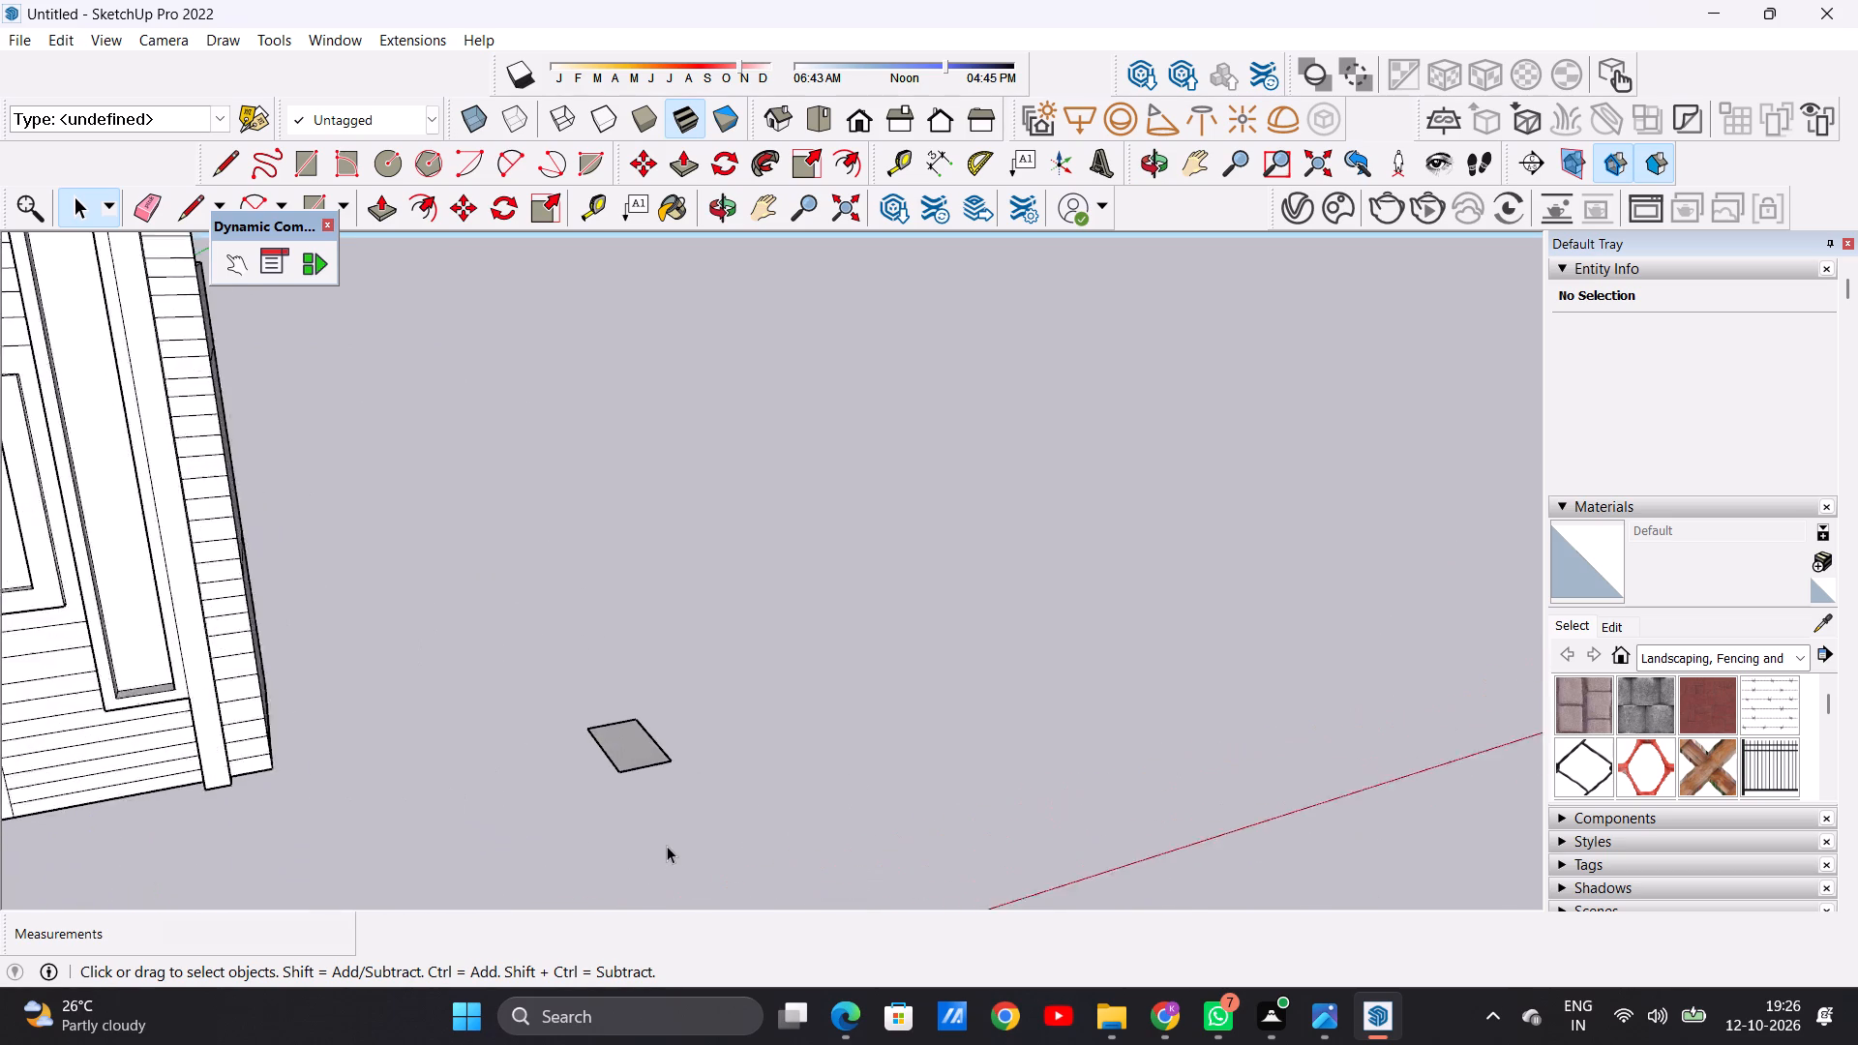
{"action": "scroll", "coordinate": [667, 846], "scroll_direction": "up", "scroll_amount": 2}
{"action": "middle_click_drag", "start_coordinate": [680, 743], "coordinate": [195, 906]}
{"action": "scroll", "coordinate": [459, 515], "scroll_direction": "down", "scroll_amount": 2}
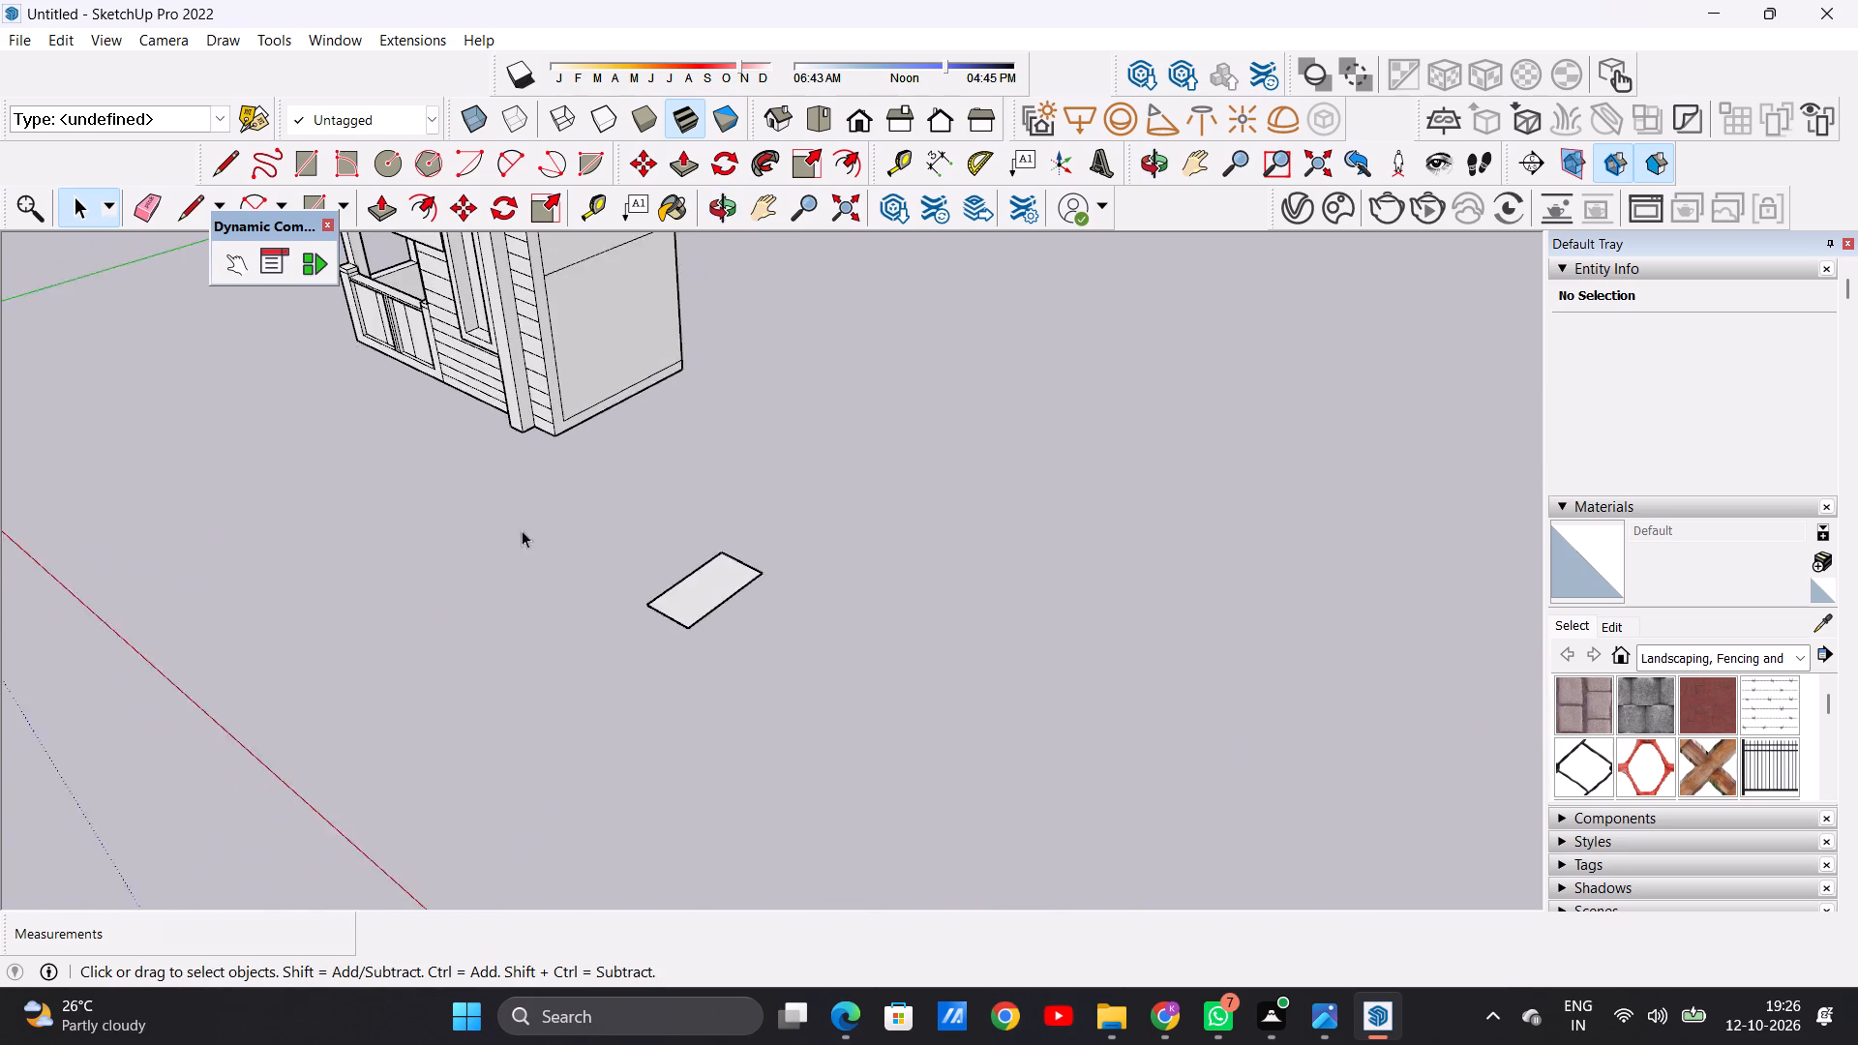
{"action": "scroll", "coordinate": [522, 530], "scroll_direction": "down", "scroll_amount": 3}
{"action": "scroll", "coordinate": [619, 547], "scroll_direction": "up", "scroll_amount": 1}
{"action": "scroll", "coordinate": [619, 547], "scroll_direction": "down", "scroll_amount": 2}
{"action": "scroll", "coordinate": [619, 547], "scroll_direction": "up", "scroll_amount": 11}
{"action": "middle_click_drag", "start_coordinate": [667, 652], "coordinate": [815, 539]}
{"action": "middle_click_drag", "start_coordinate": [782, 624], "coordinate": [776, 634]}
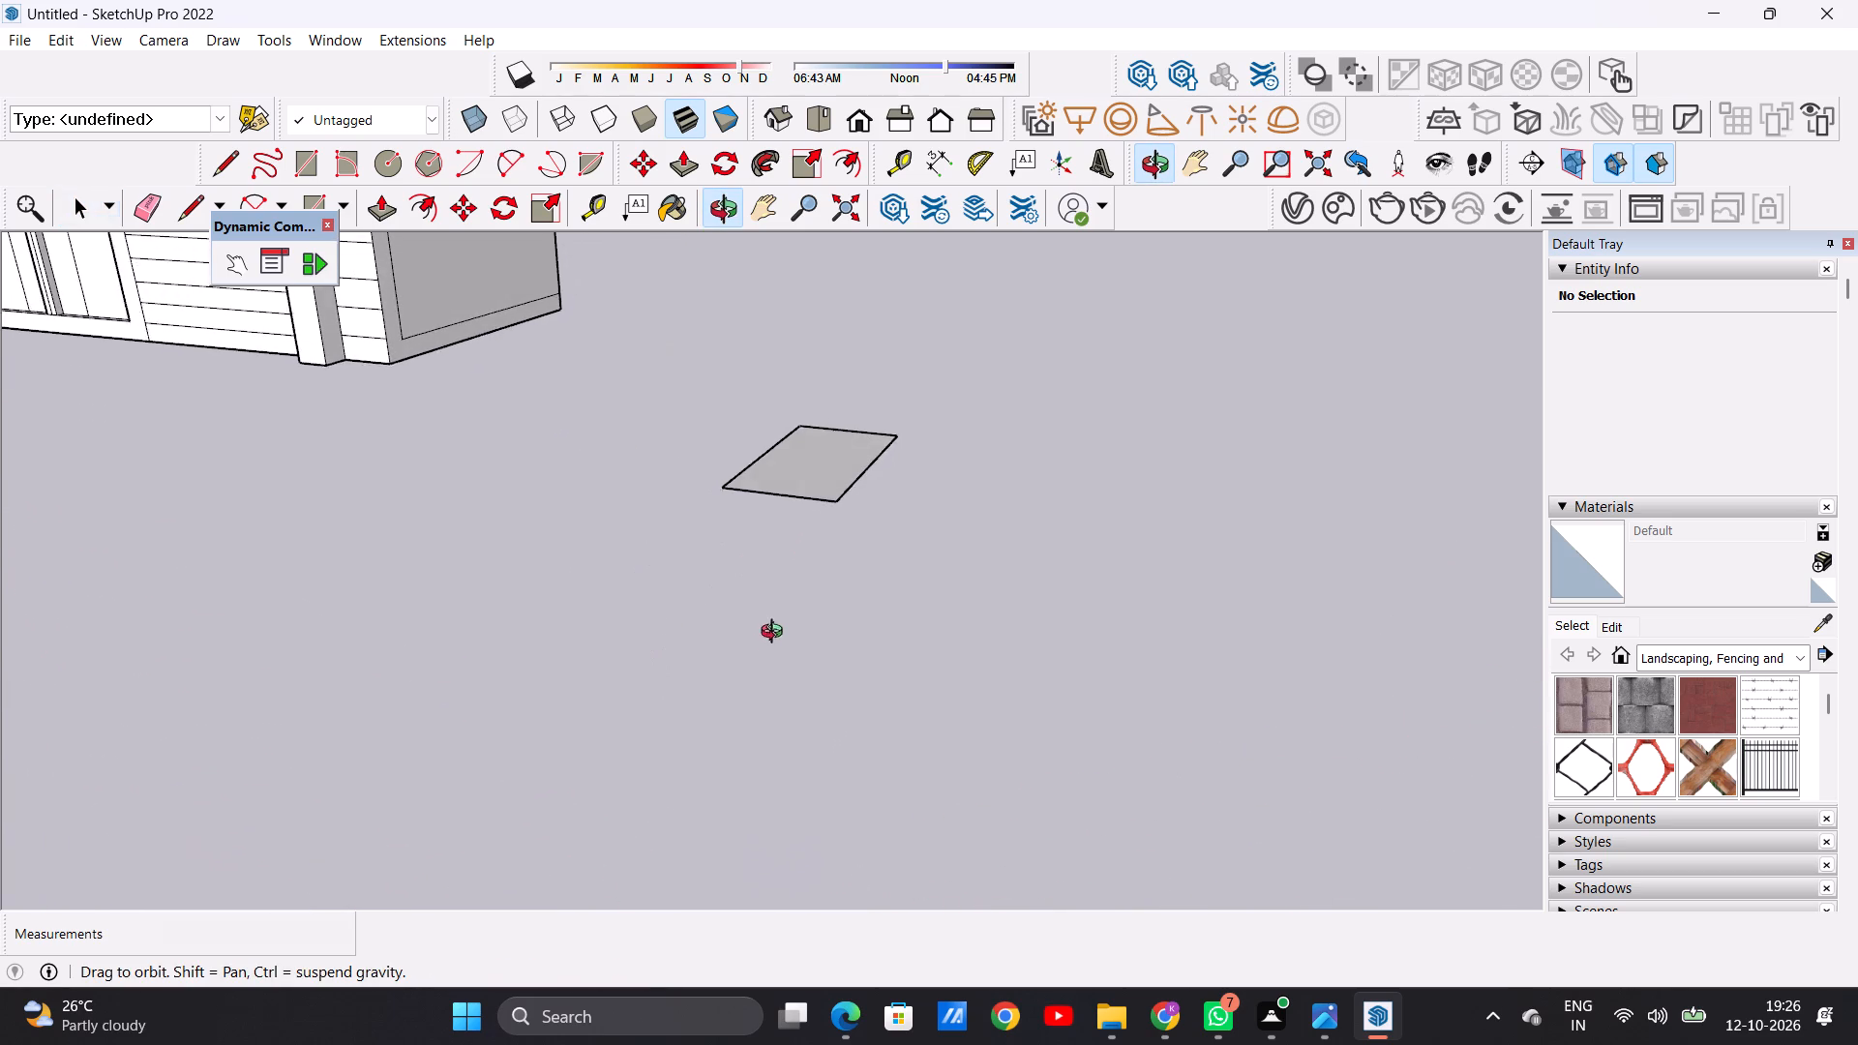
{"action": "middle_click_drag", "start_coordinate": [776, 634], "coordinate": [729, 731]}
{"action": "scroll", "coordinate": [729, 731], "scroll_direction": "down", "scroll_amount": 2}
{"action": "scroll", "coordinate": [748, 571], "scroll_direction": "up", "scroll_amount": 6}
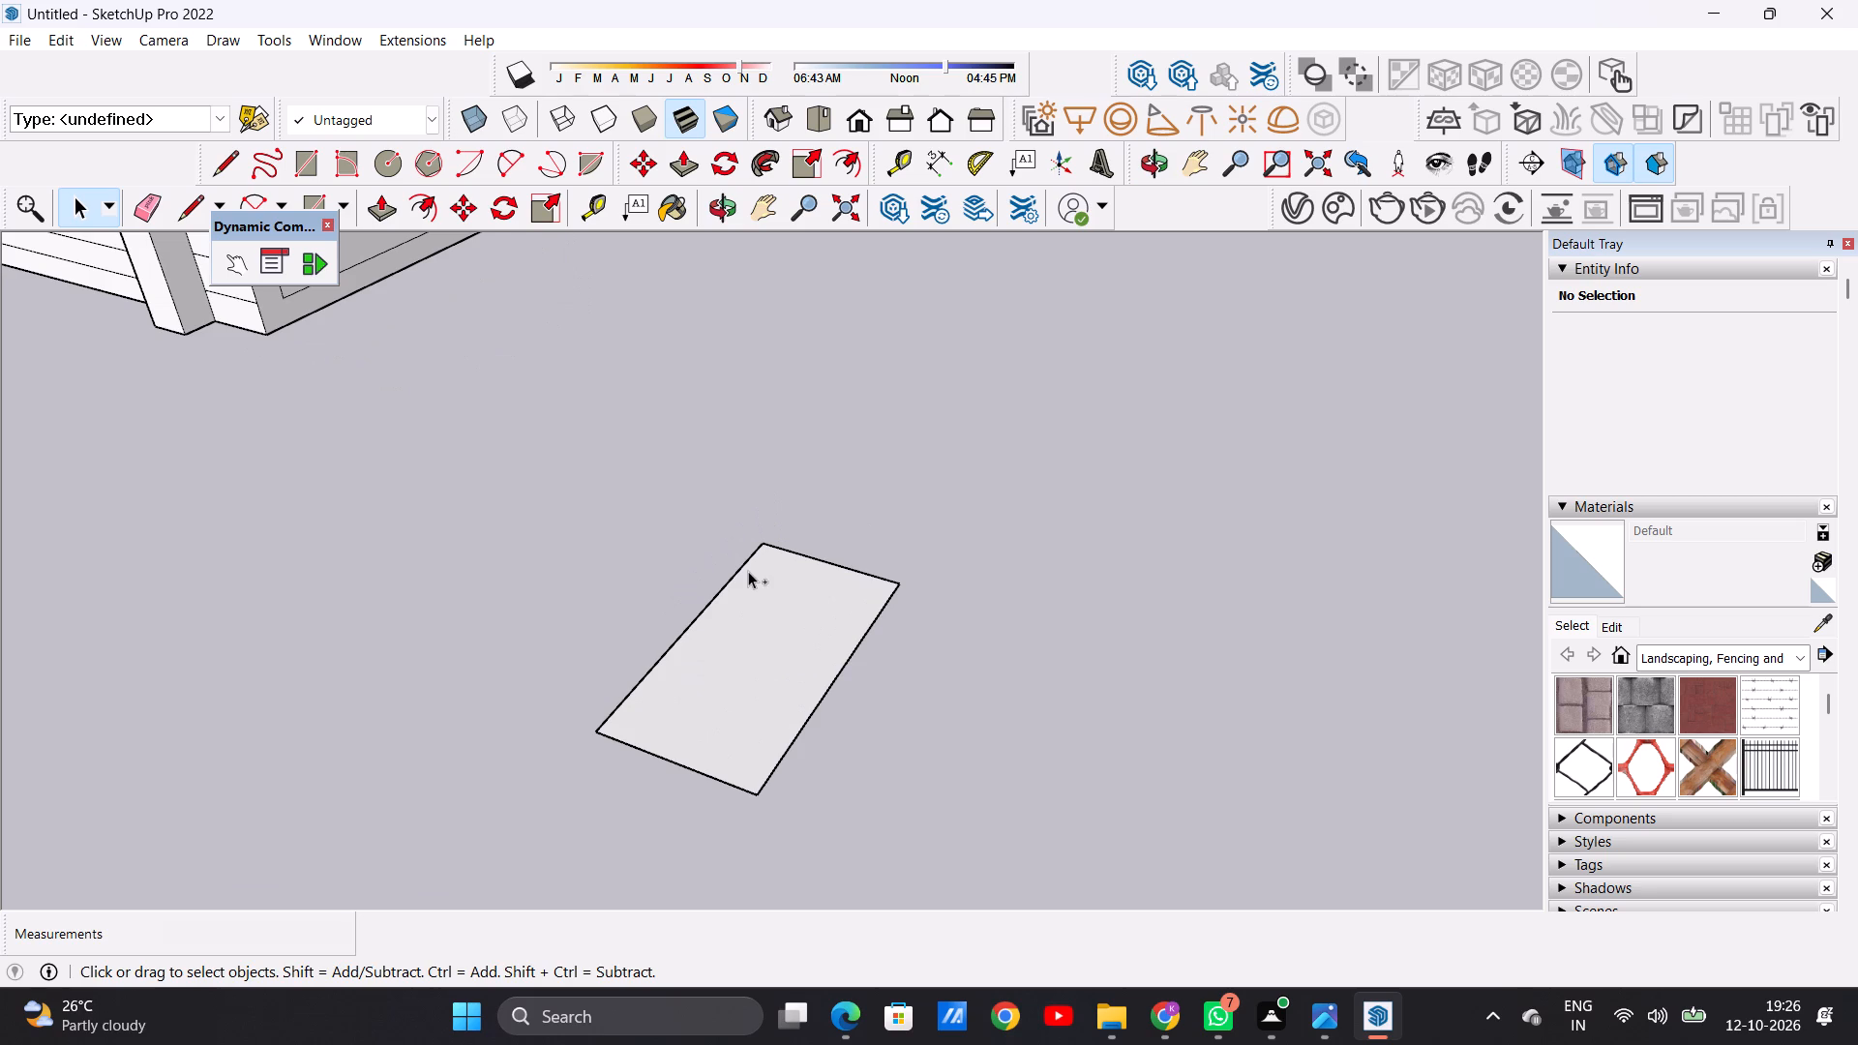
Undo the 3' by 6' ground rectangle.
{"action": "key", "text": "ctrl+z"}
Draw a narrow rectangle about 1' 6" by 5' 3" on the open ground beside the house.
{"action": "key", "text": "r"}
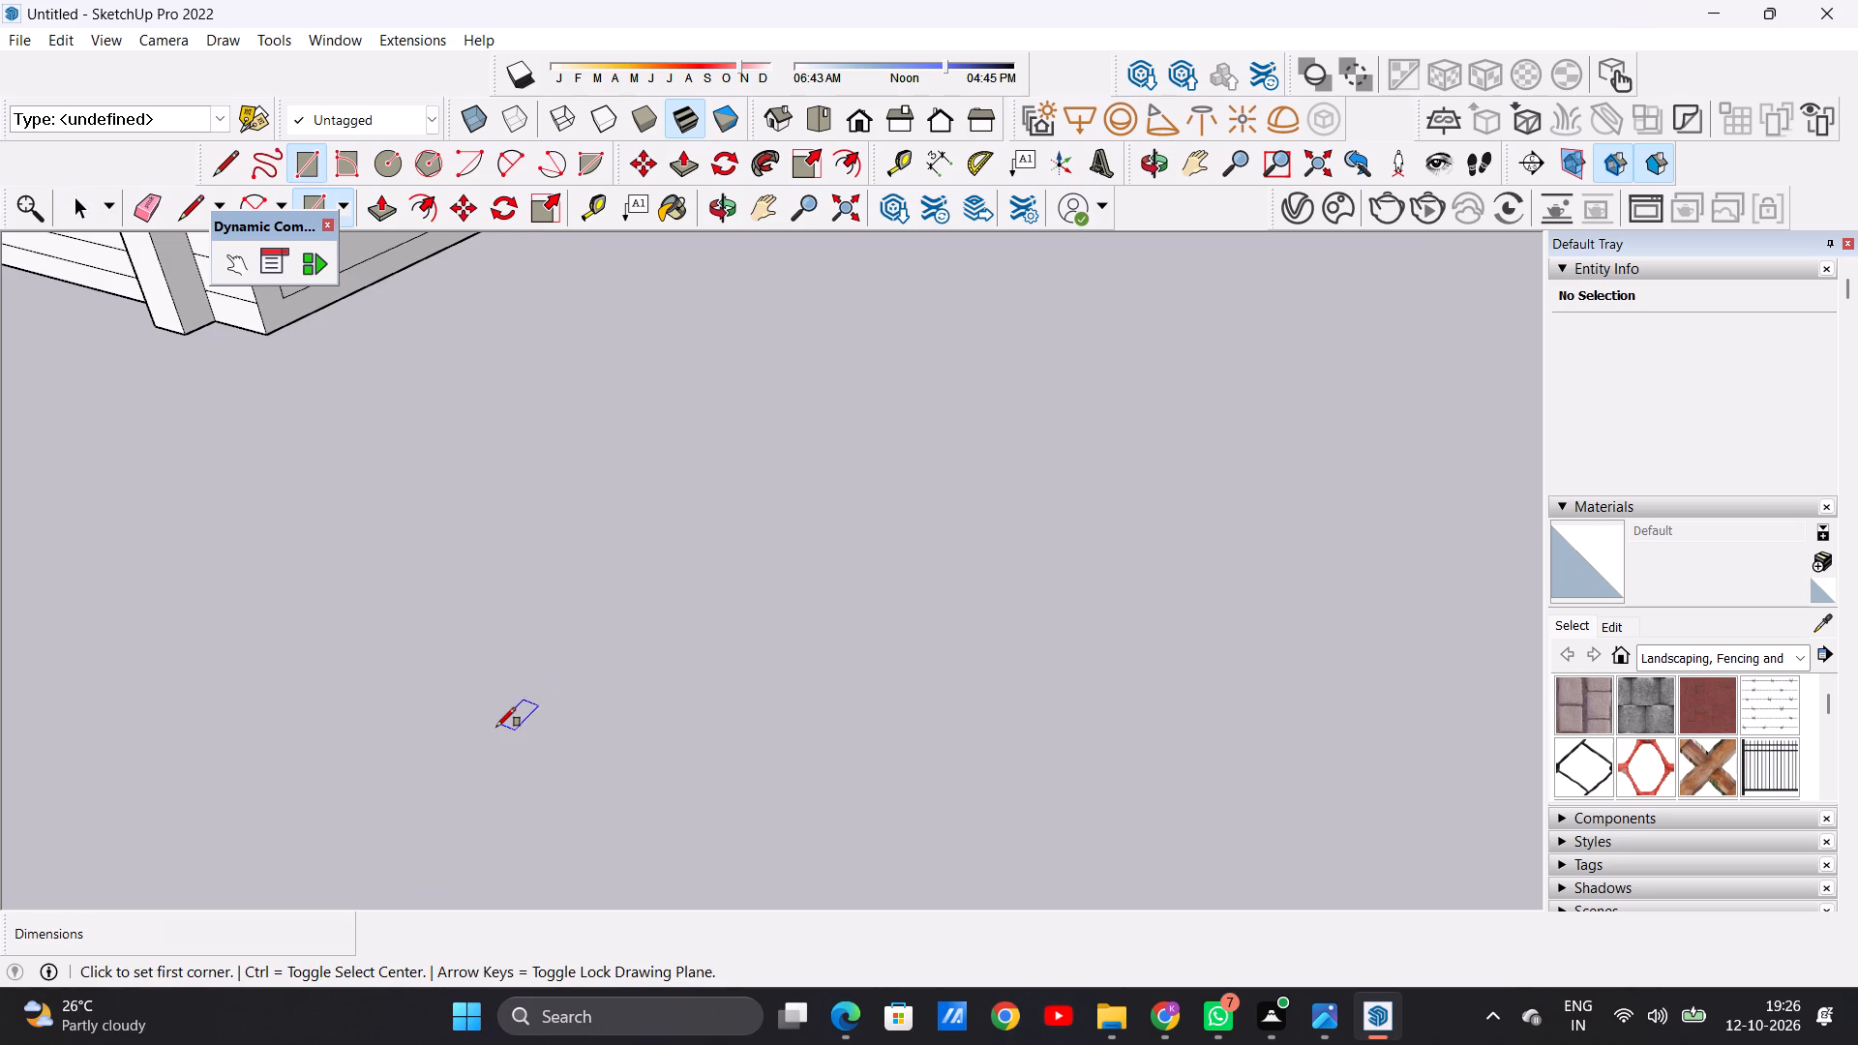
{"action": "left_click", "coordinate": [537, 653]}
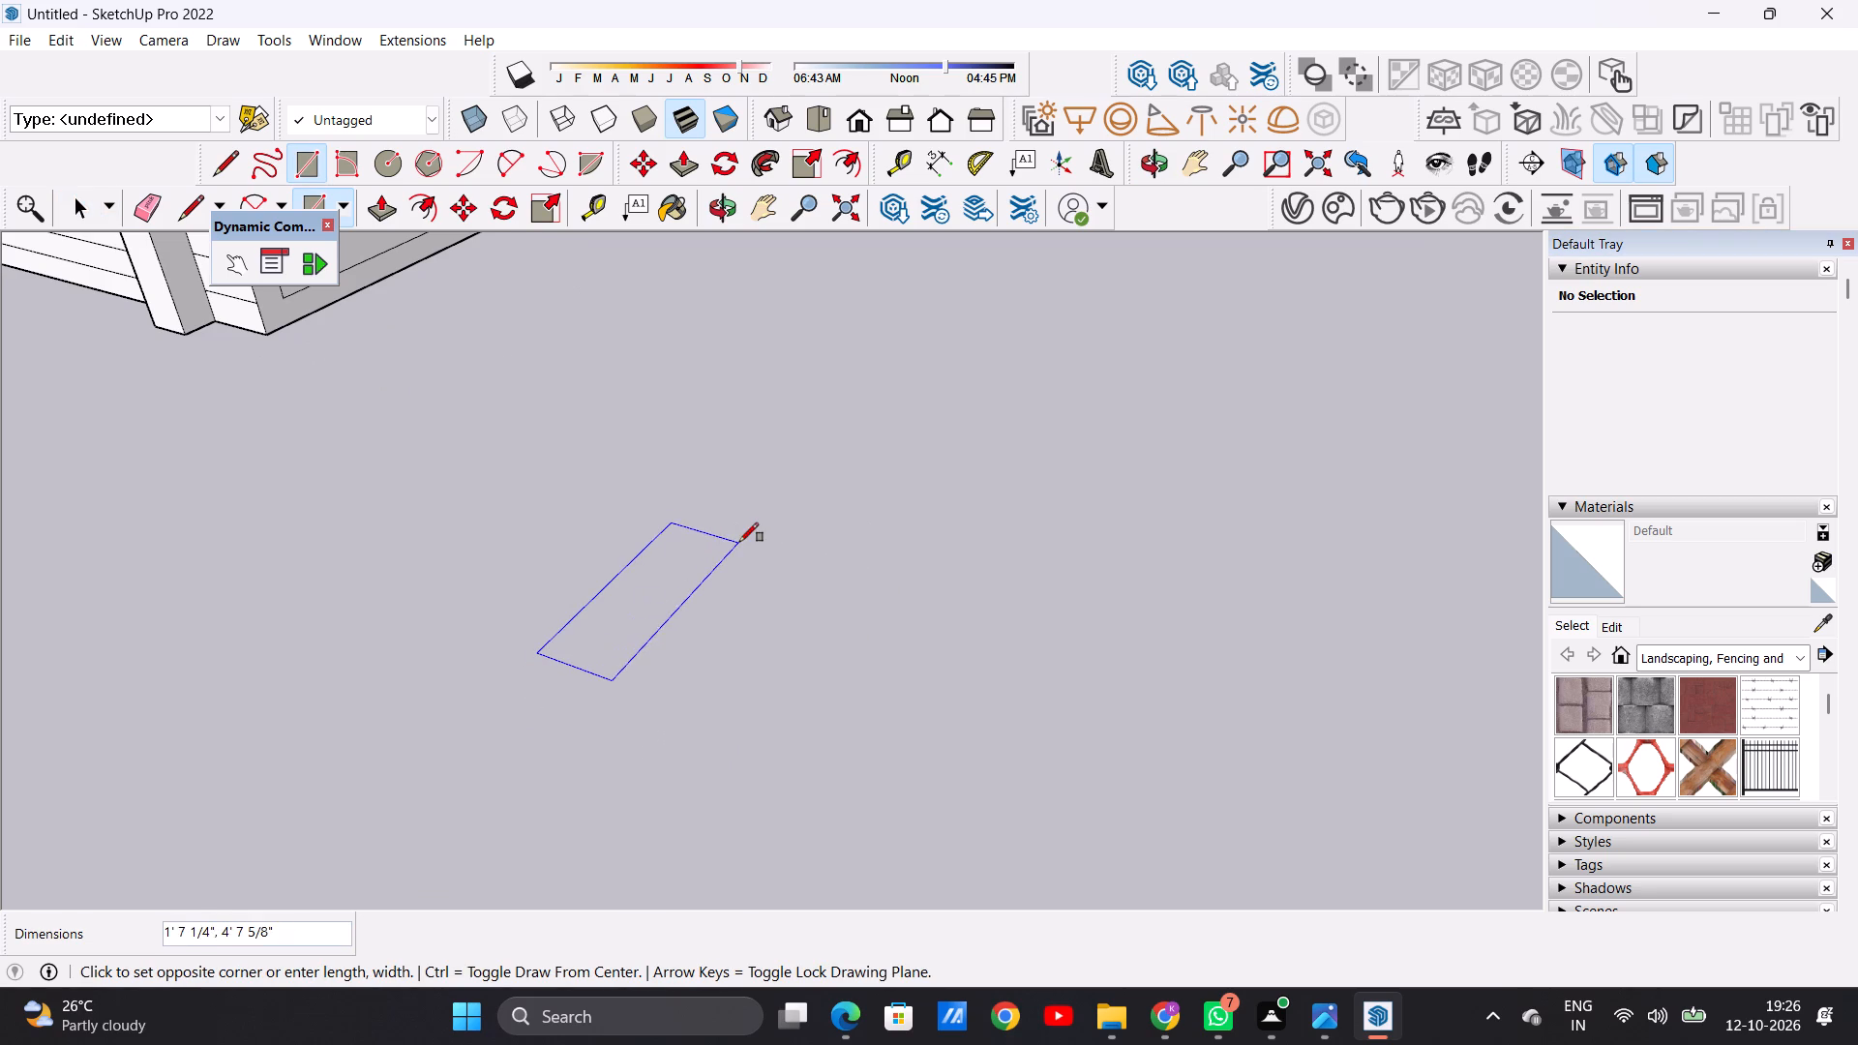
{"action": "left_click", "coordinate": [750, 526]}
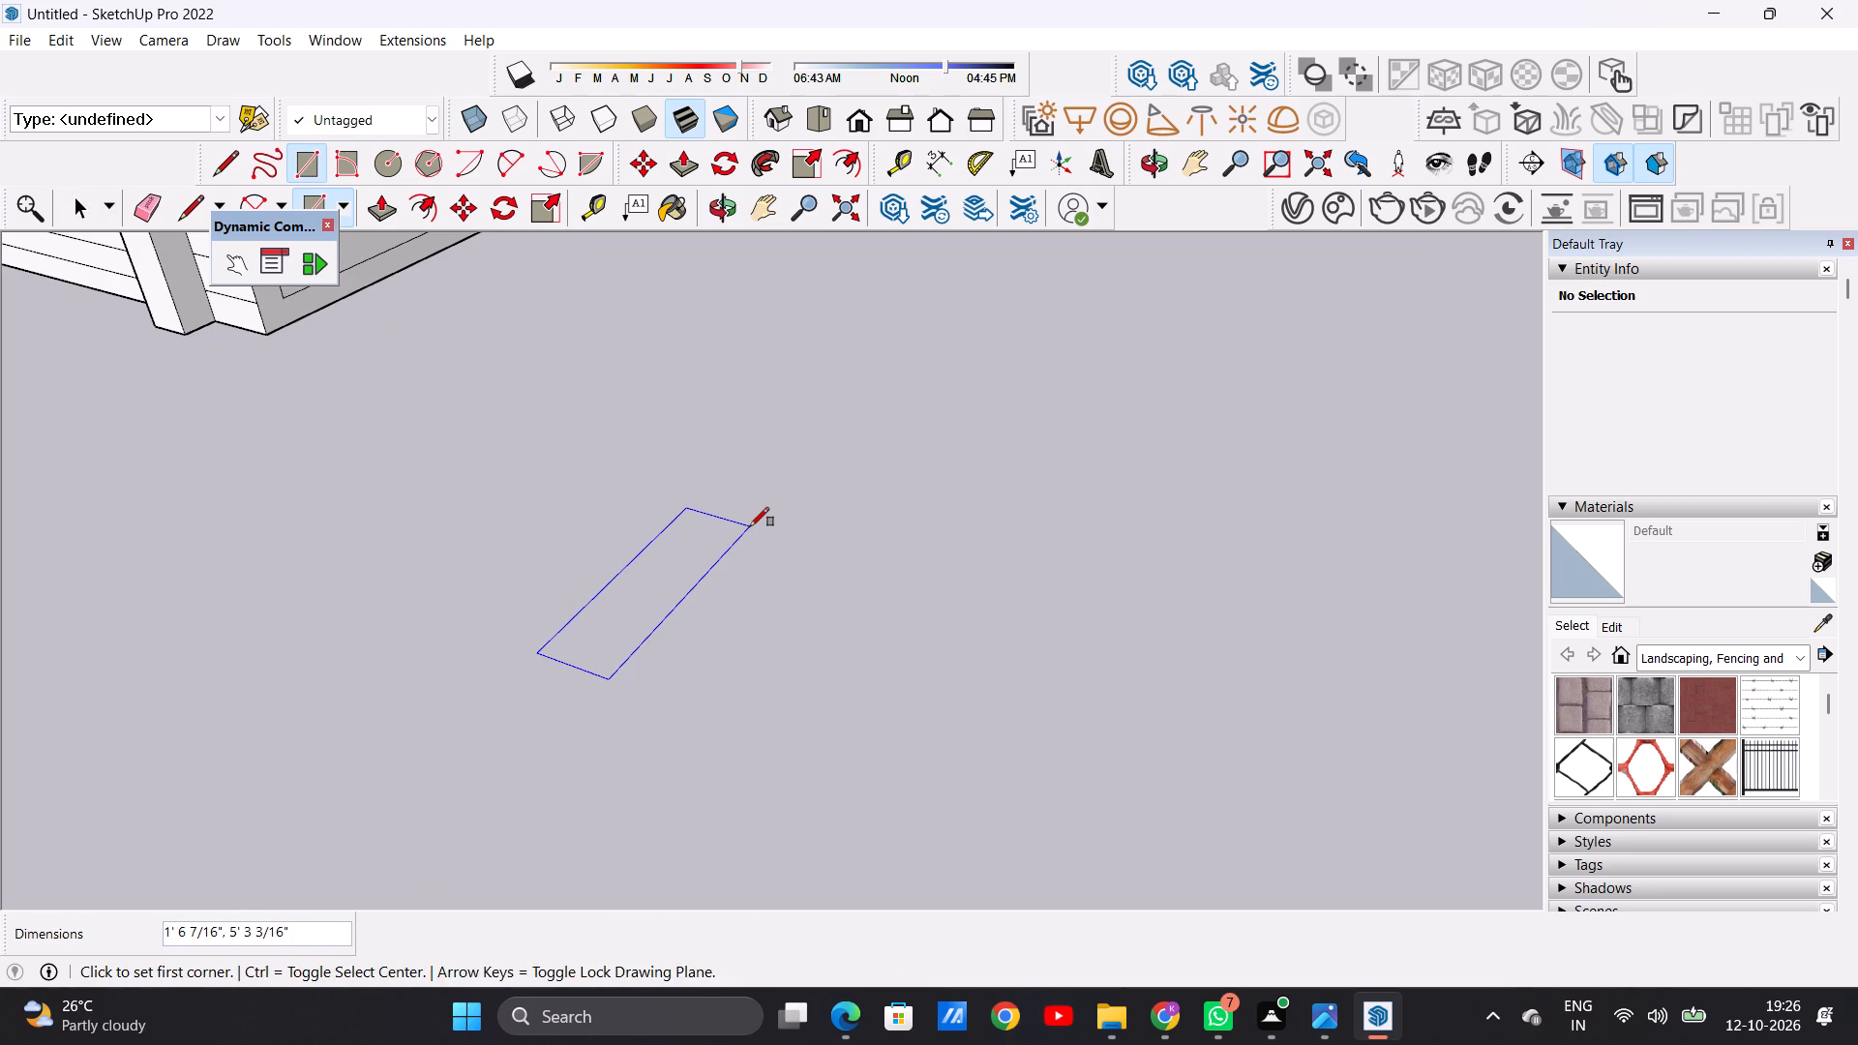
{"action": "key", "text": "space"}
Push/Pull the narrow ground rectangle up about 7 11/16" to form a stair tread block.
{"action": "scroll", "coordinate": [524, 648], "scroll_direction": "down", "scroll_amount": 3}
{"action": "middle_click_drag", "start_coordinate": [475, 712], "coordinate": [640, 683]}
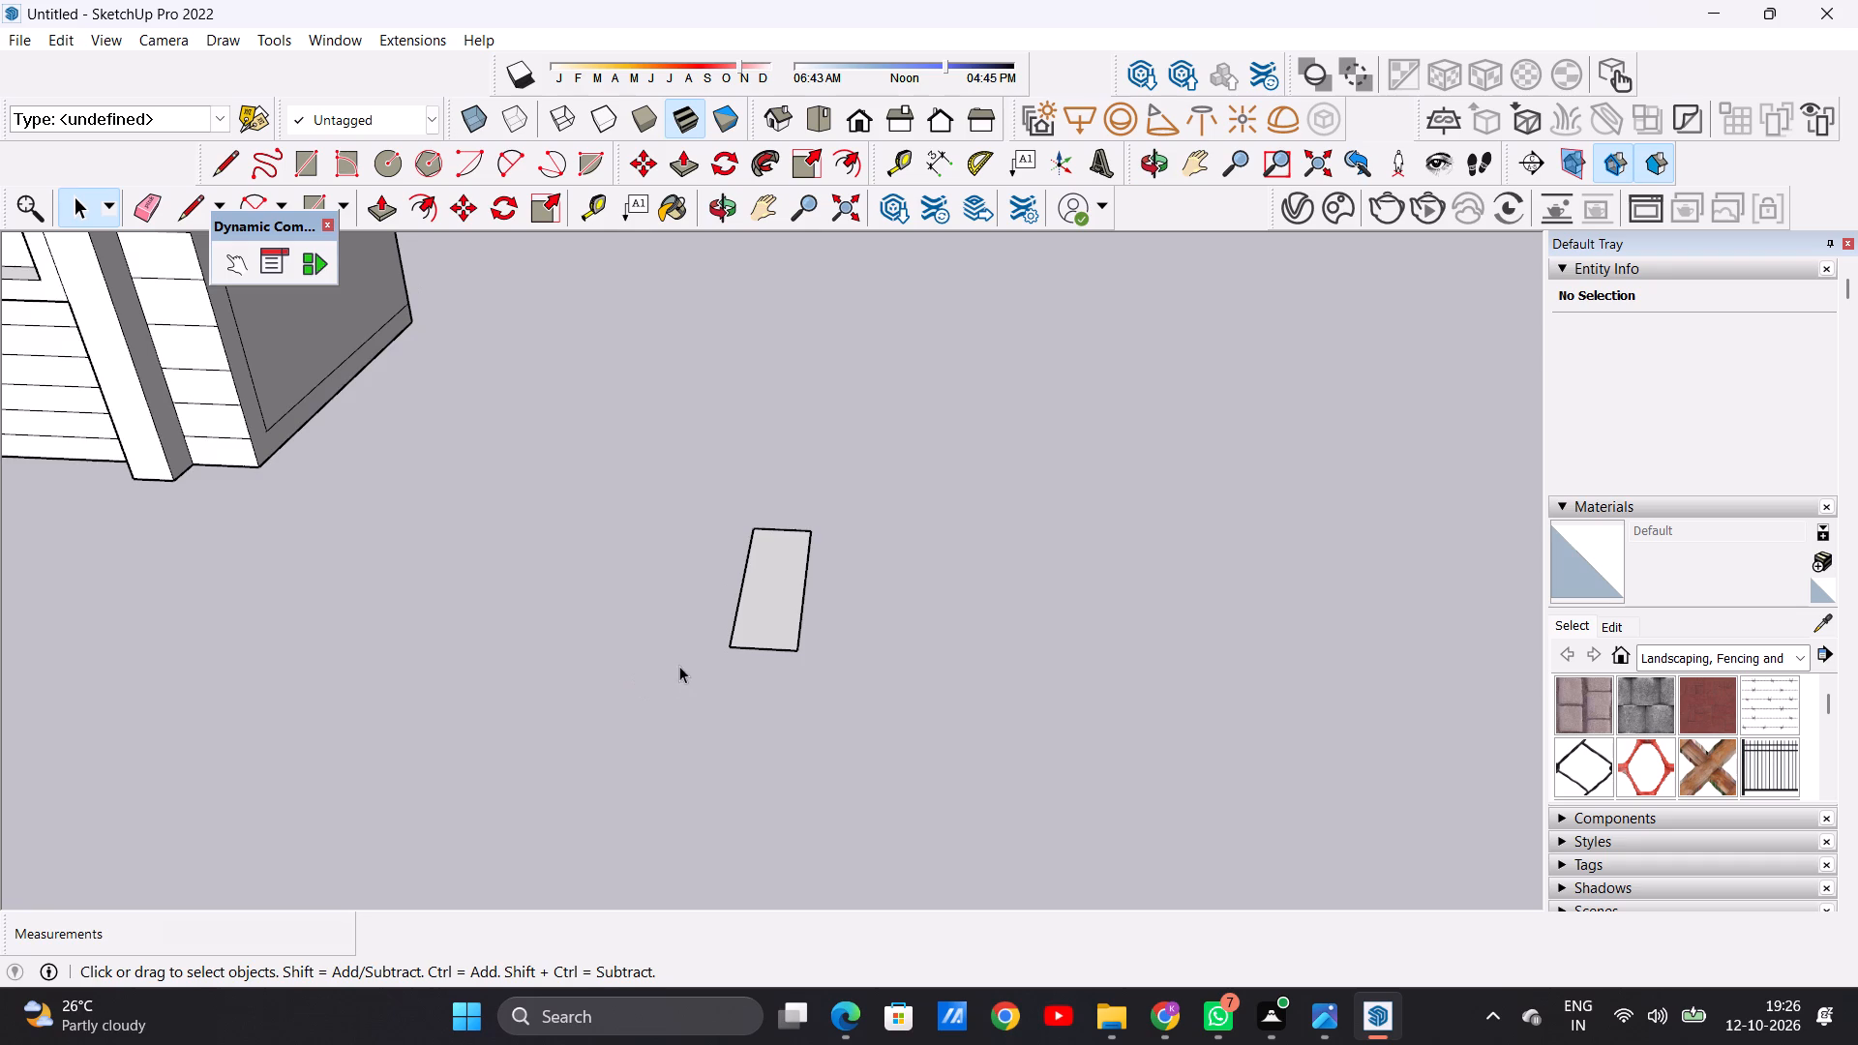
{"action": "scroll", "coordinate": [757, 650], "scroll_direction": "up", "scroll_amount": 6}
{"action": "key", "text": "p"}
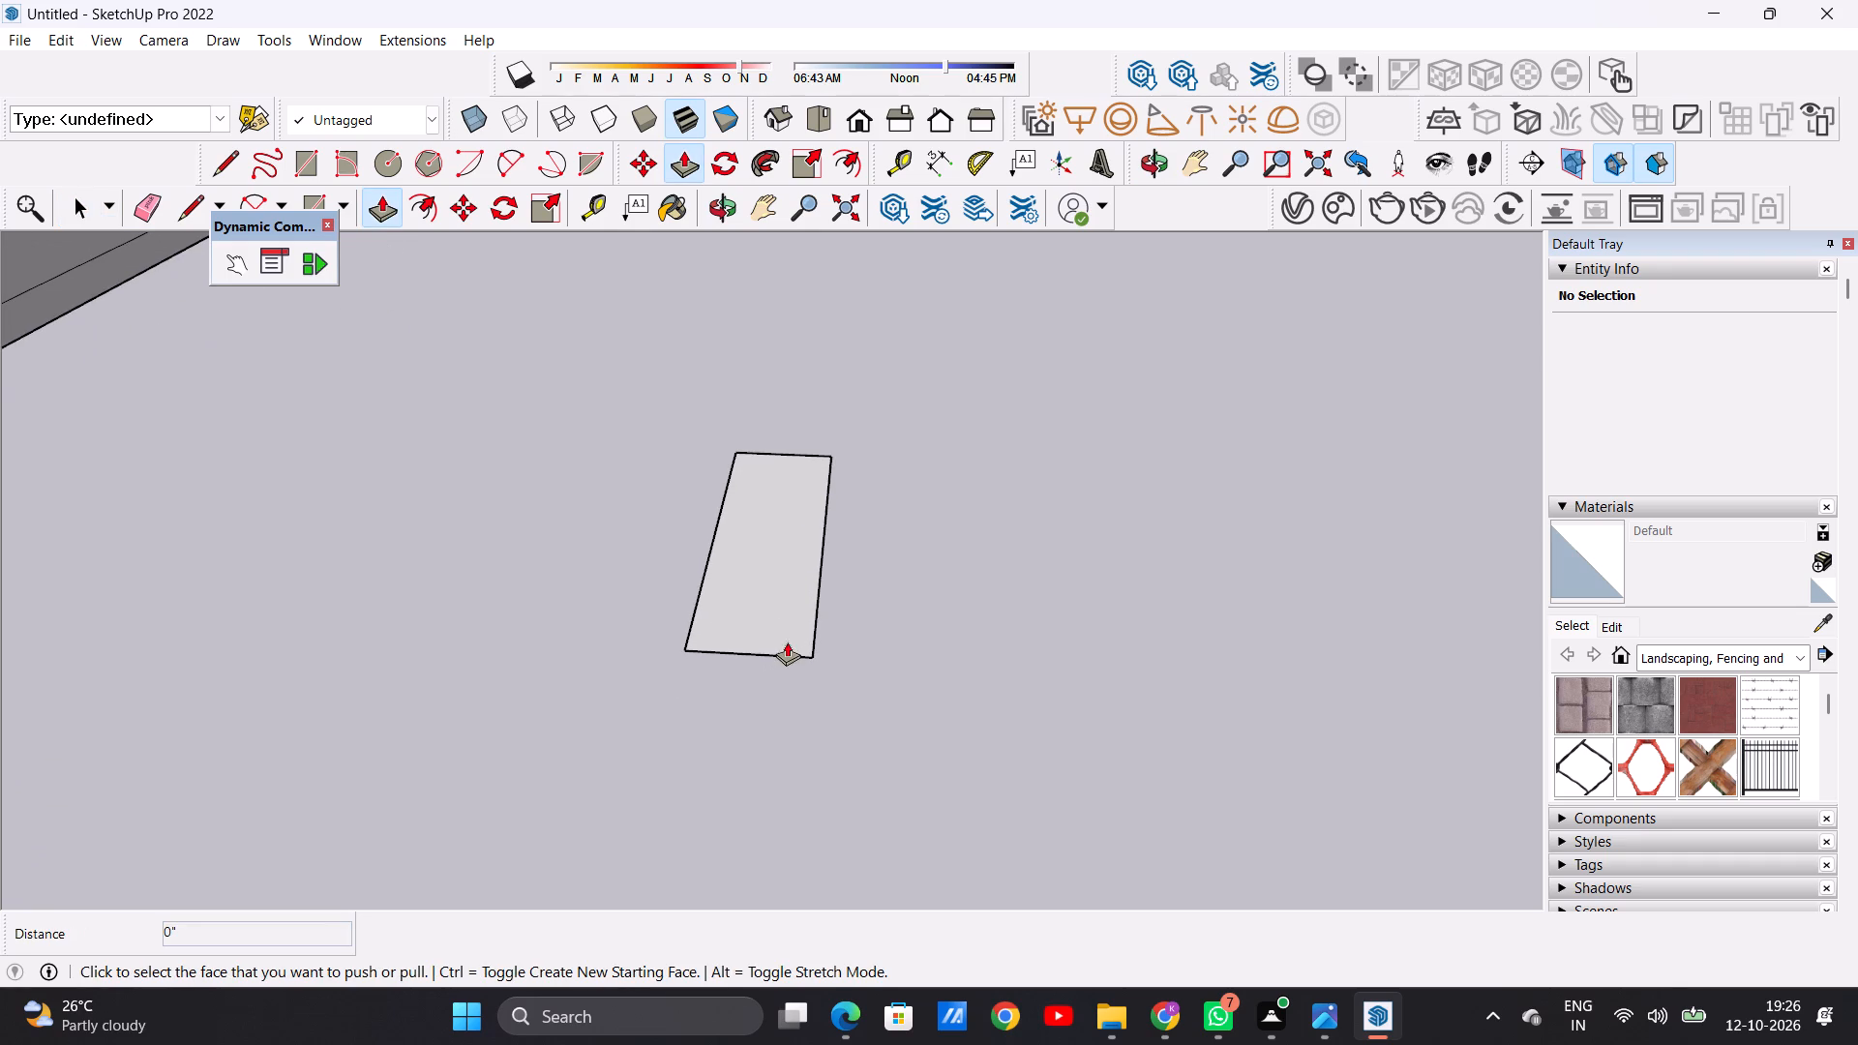
{"action": "left_click", "coordinate": [775, 616]}
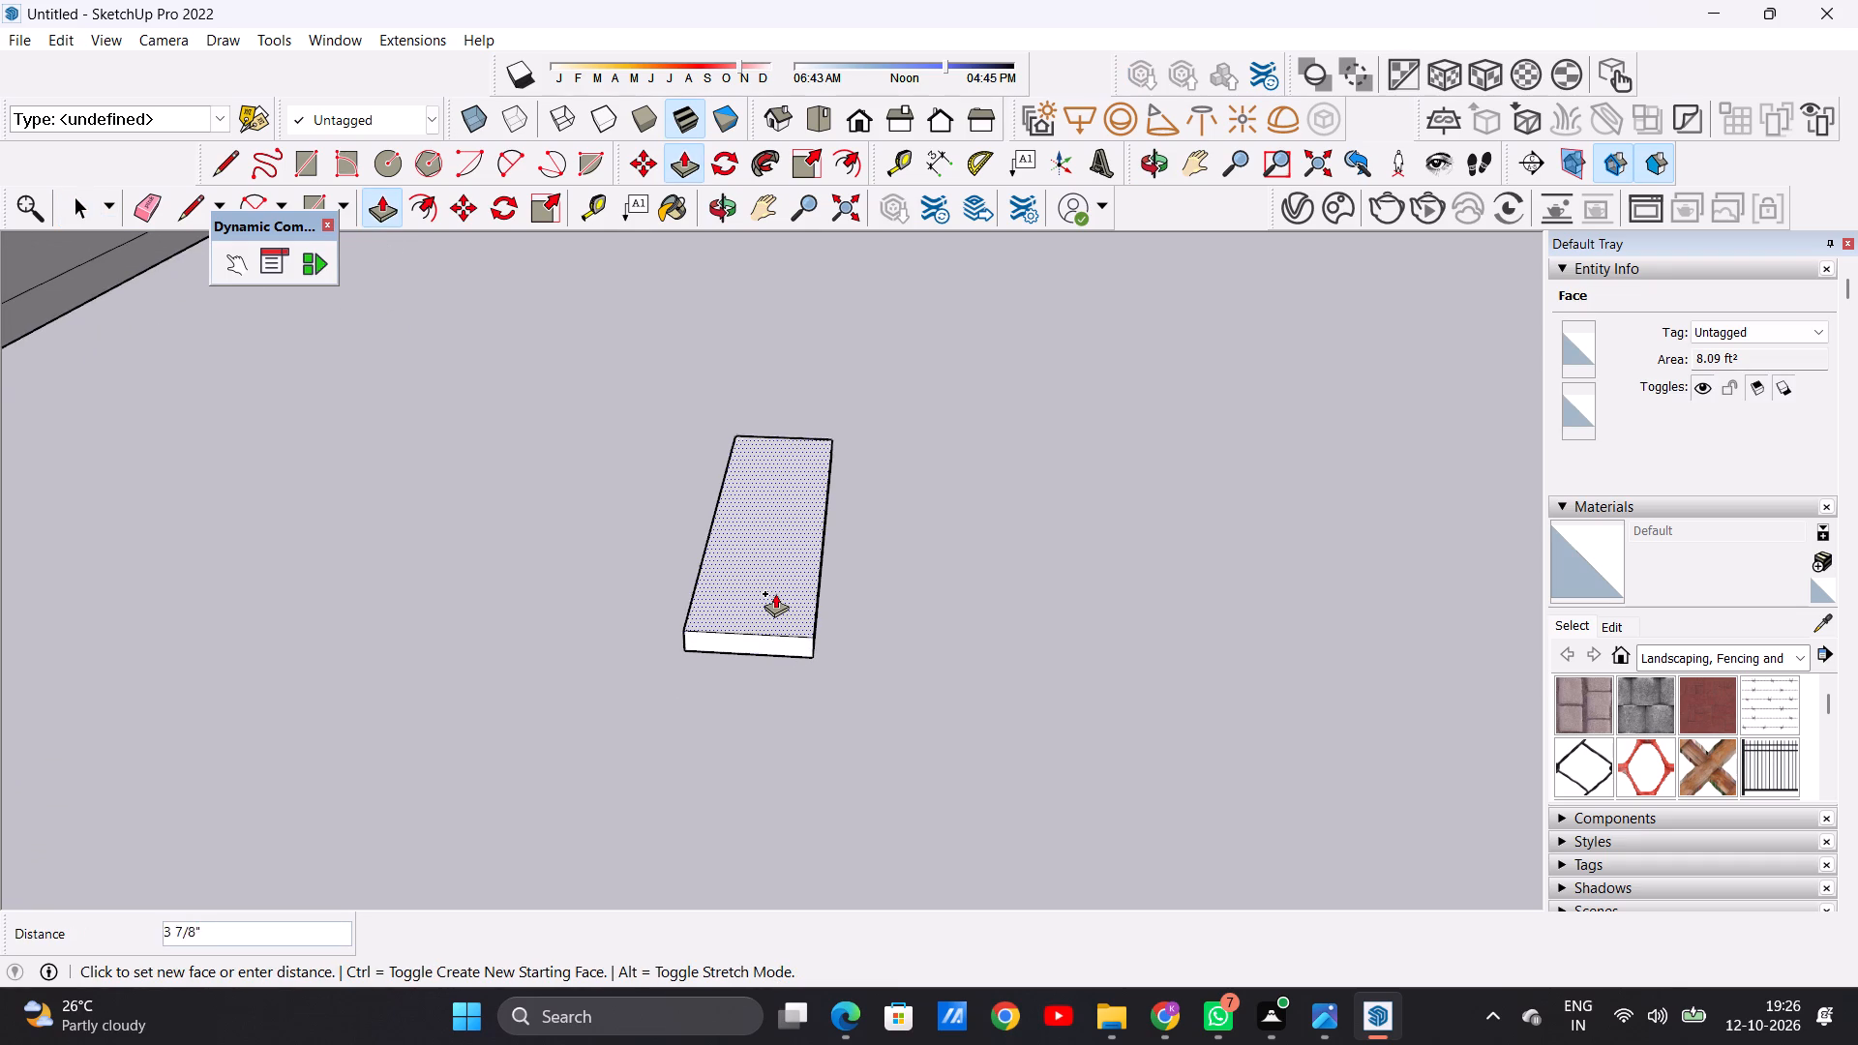
{"action": "left_click", "coordinate": [780, 574]}
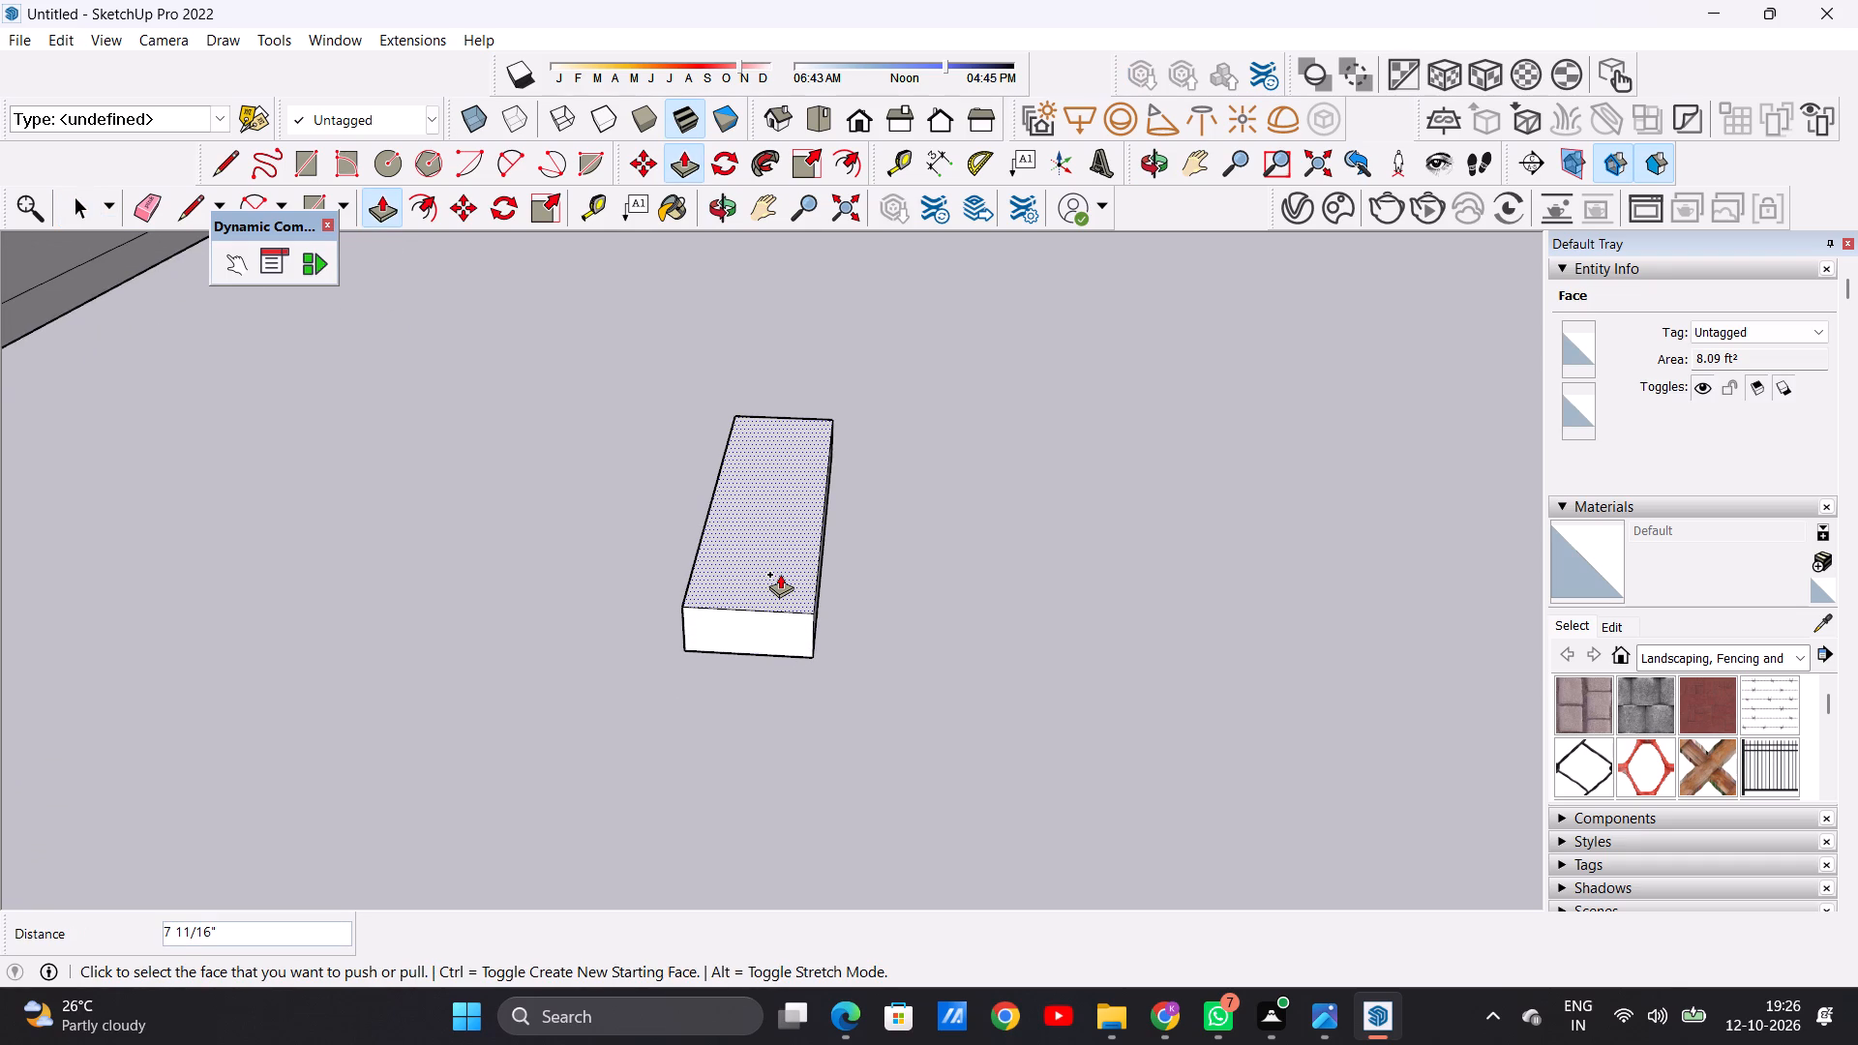
{"action": "key", "text": "space"}
Make the whole stair tread block a group.
{"action": "scroll", "coordinate": [624, 801], "scroll_direction": "down", "scroll_amount": 8}
{"action": "middle_click_drag", "start_coordinate": [626, 770], "coordinate": [665, 707]}
{"action": "double_click", "coordinate": [711, 663]}
{"action": "double_click", "coordinate": [711, 663]}
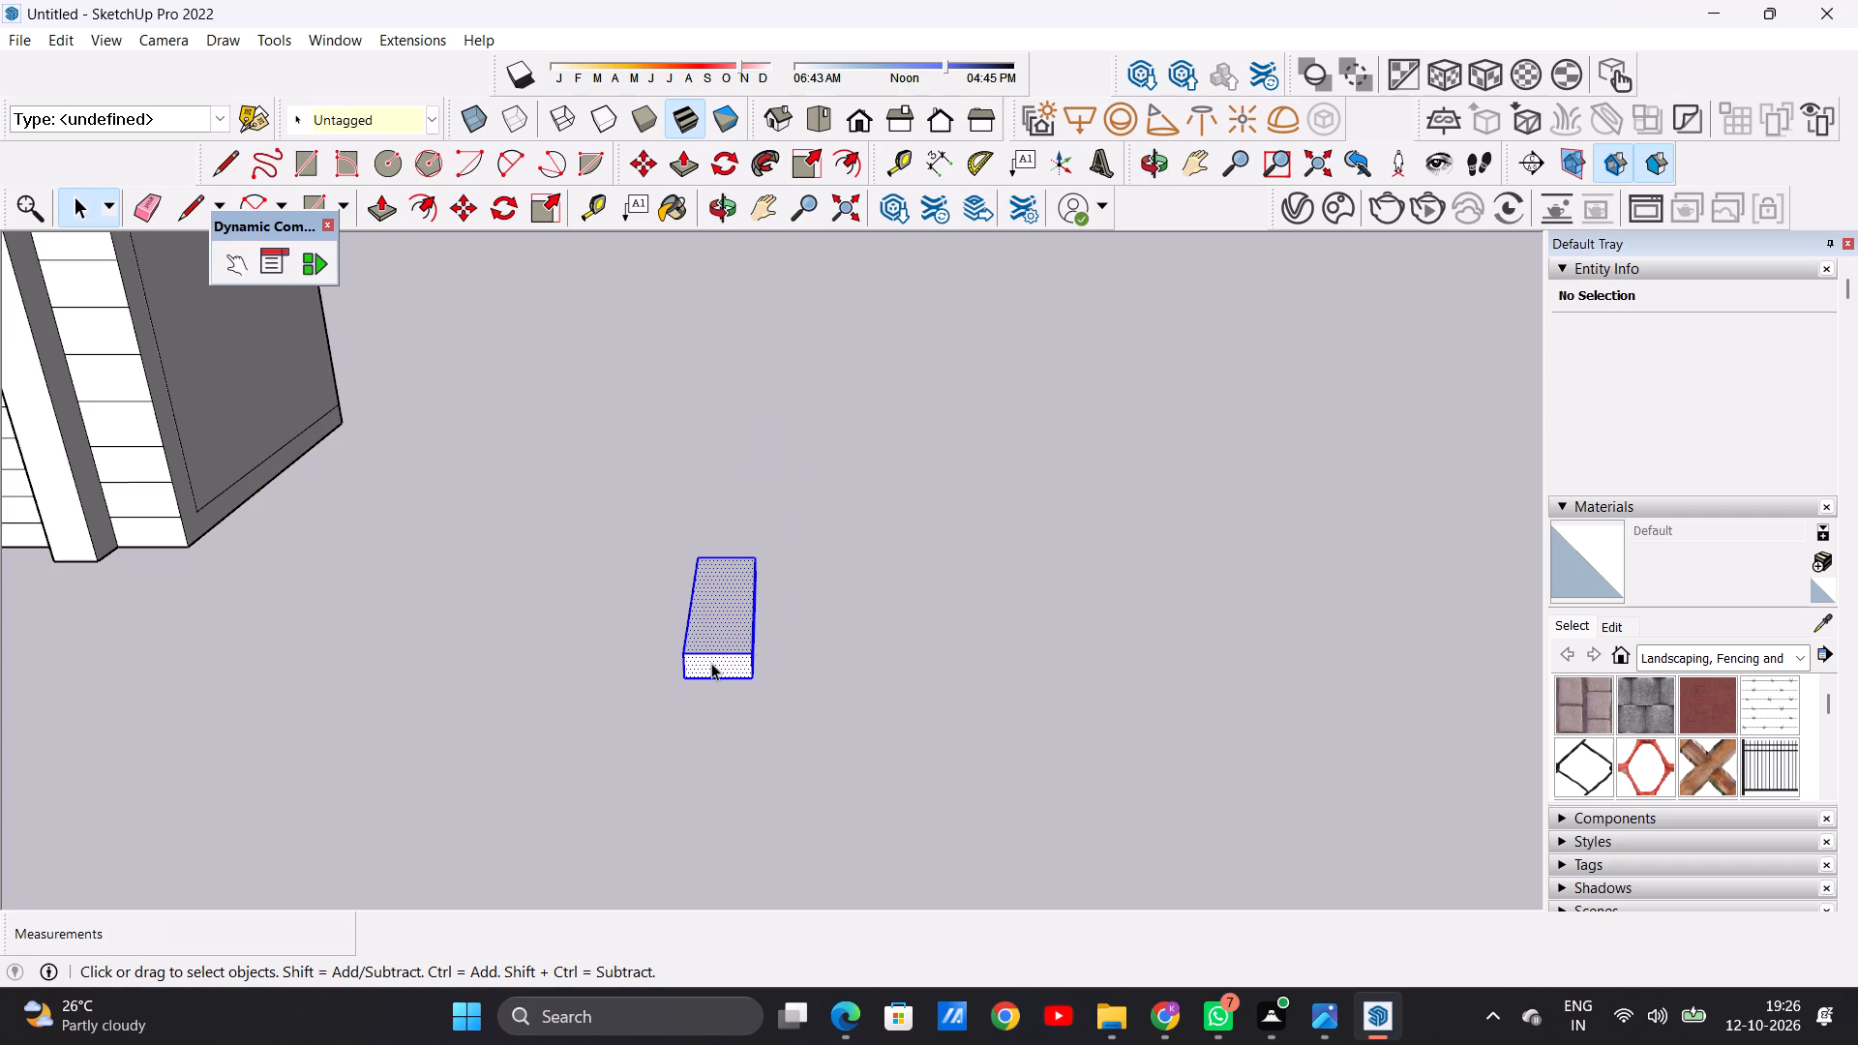
{"action": "triple_click", "coordinate": [711, 663]}
{"action": "triple_click", "coordinate": [711, 663]}
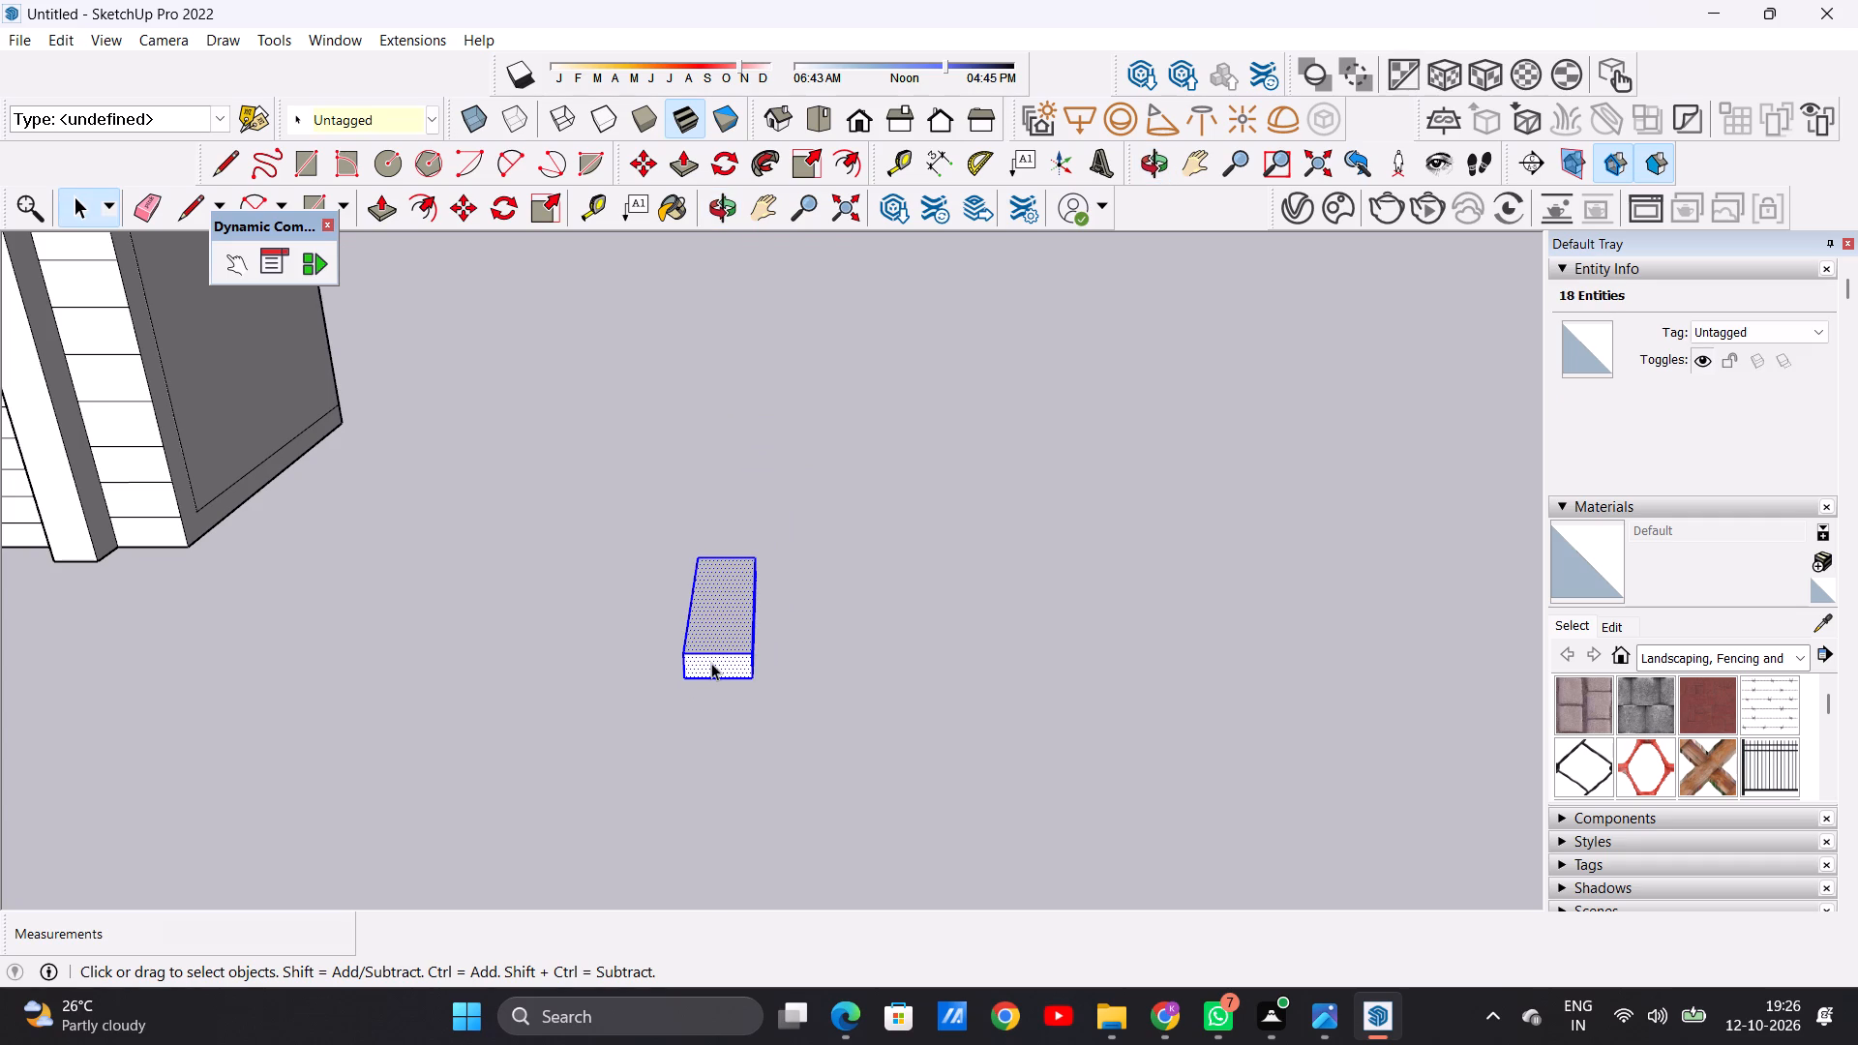
{"action": "scroll", "coordinate": [711, 663], "scroll_direction": "down", "scroll_amount": 3}
{"action": "scroll", "coordinate": [711, 663], "scroll_direction": "up", "scroll_amount": 5}
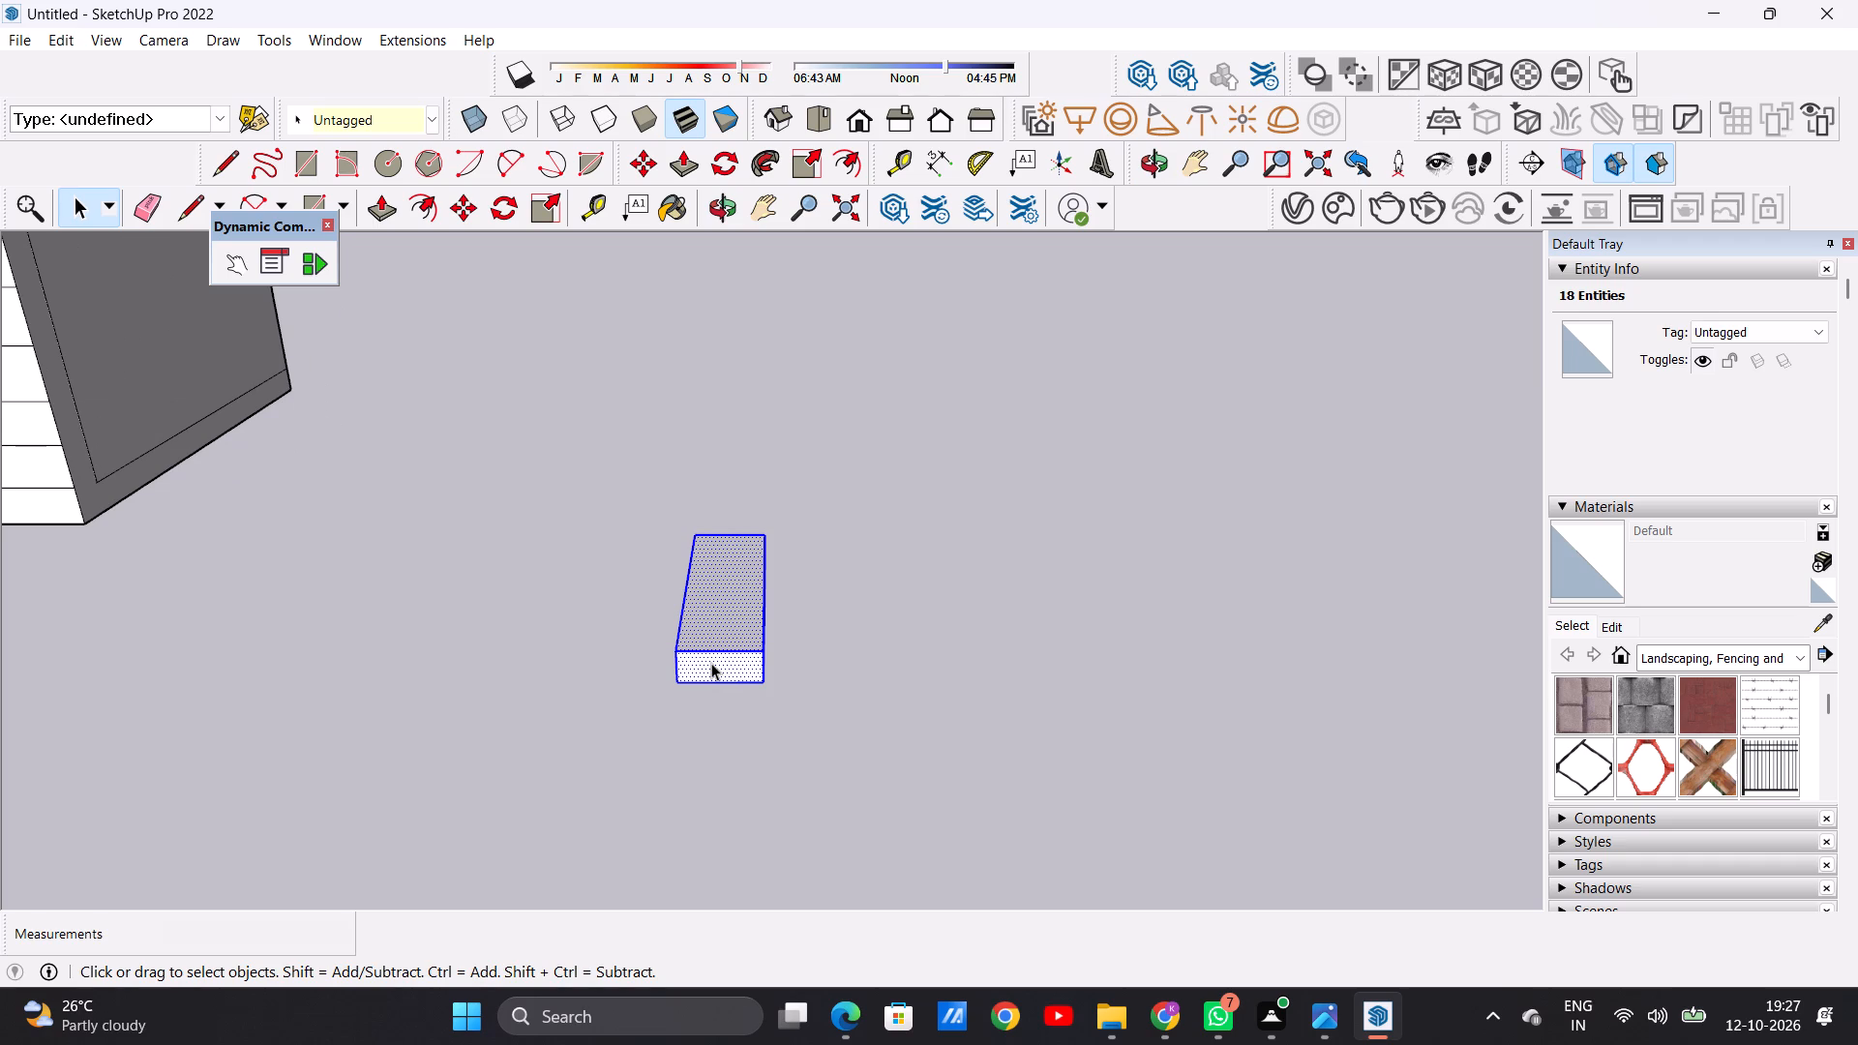
{"action": "right_click", "coordinate": [711, 663]}
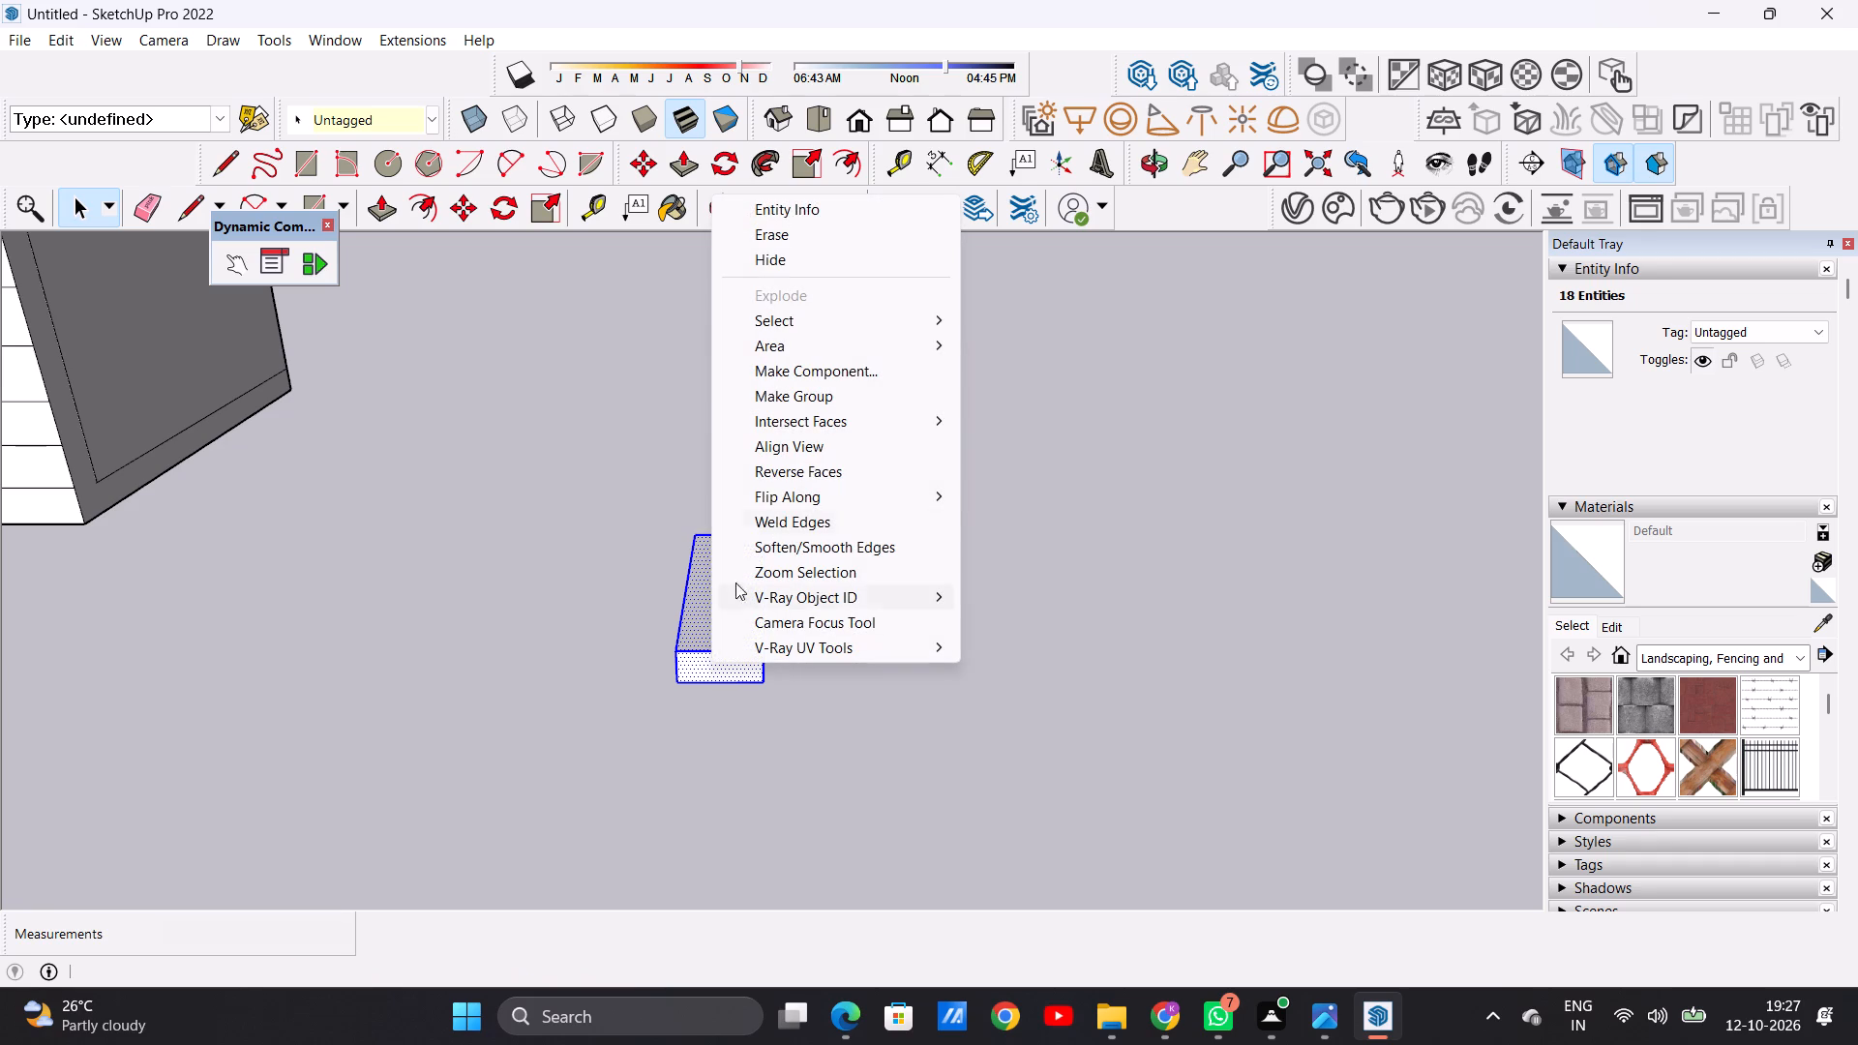
{"action": "left_click", "coordinate": [743, 398]}
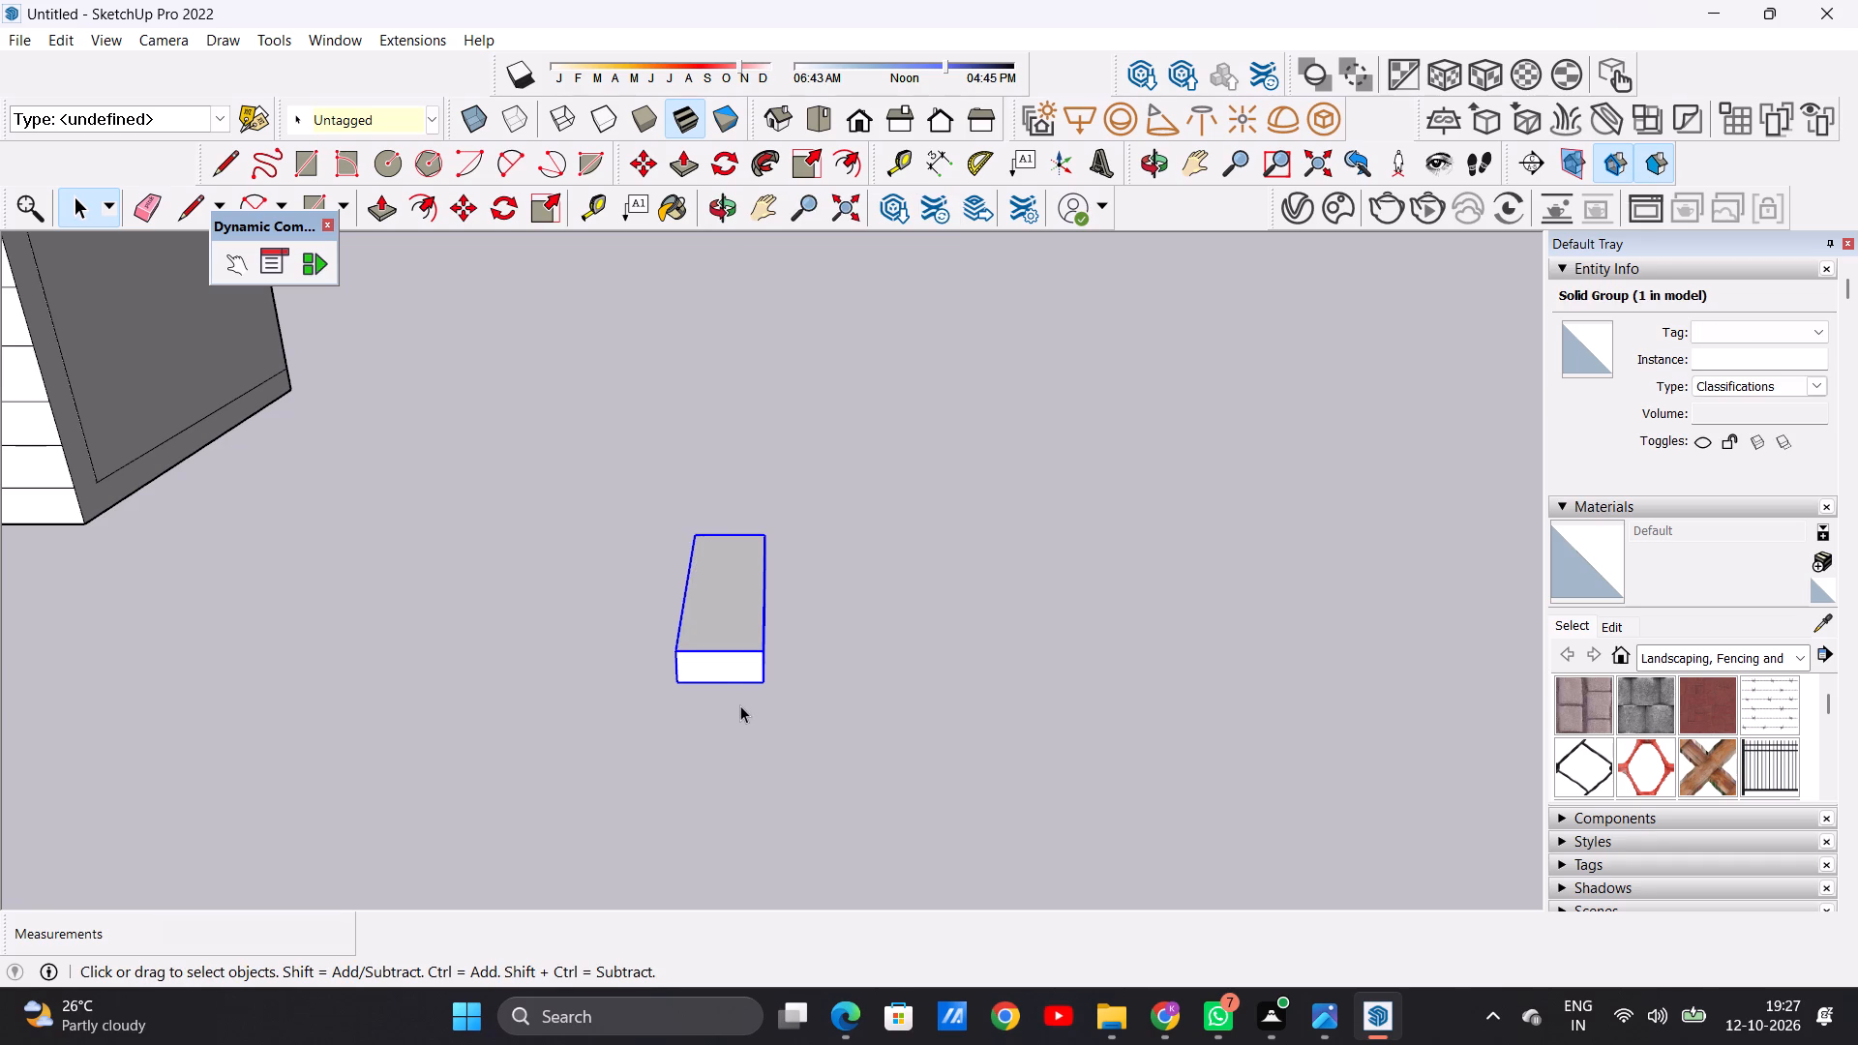
Copy the grouped step block seven times, each about 1' 8" diagonally up from the previous one, forming a rising eight-step flight.
{"action": "key", "text": "m"}
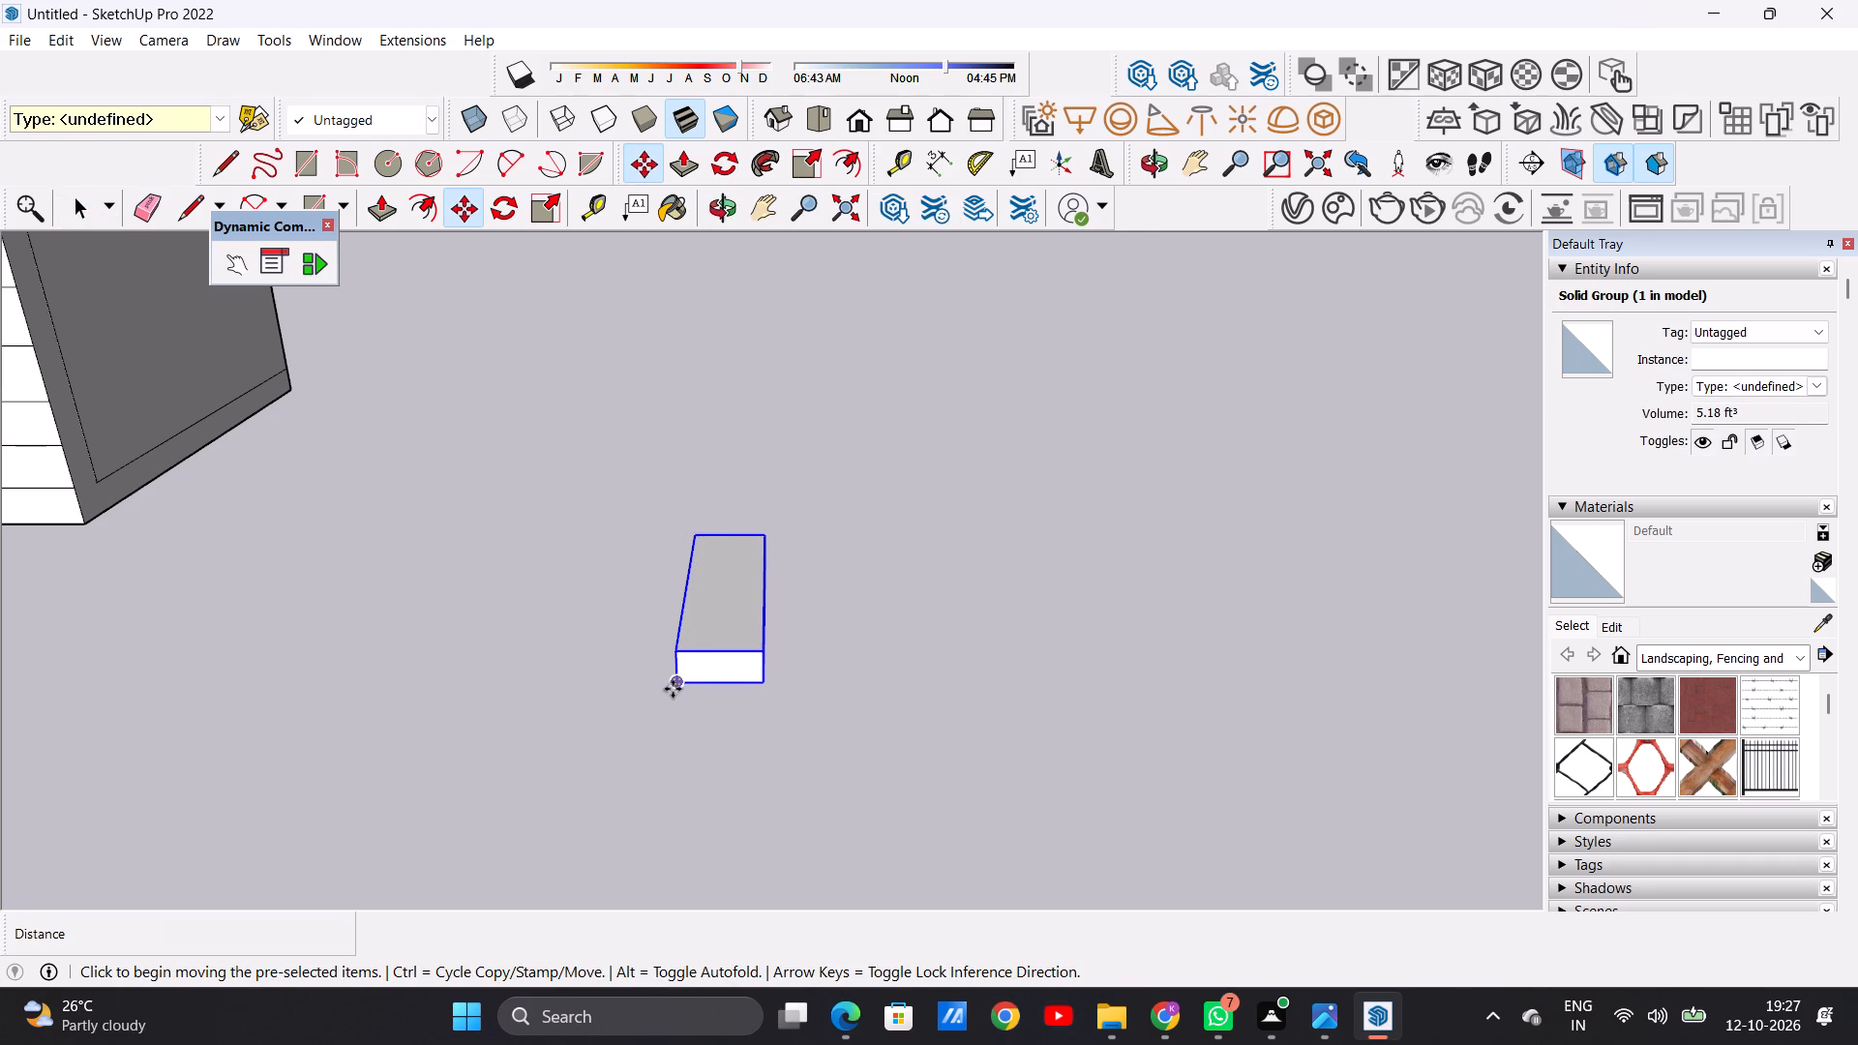
{"action": "left_click", "coordinate": [676, 688]}
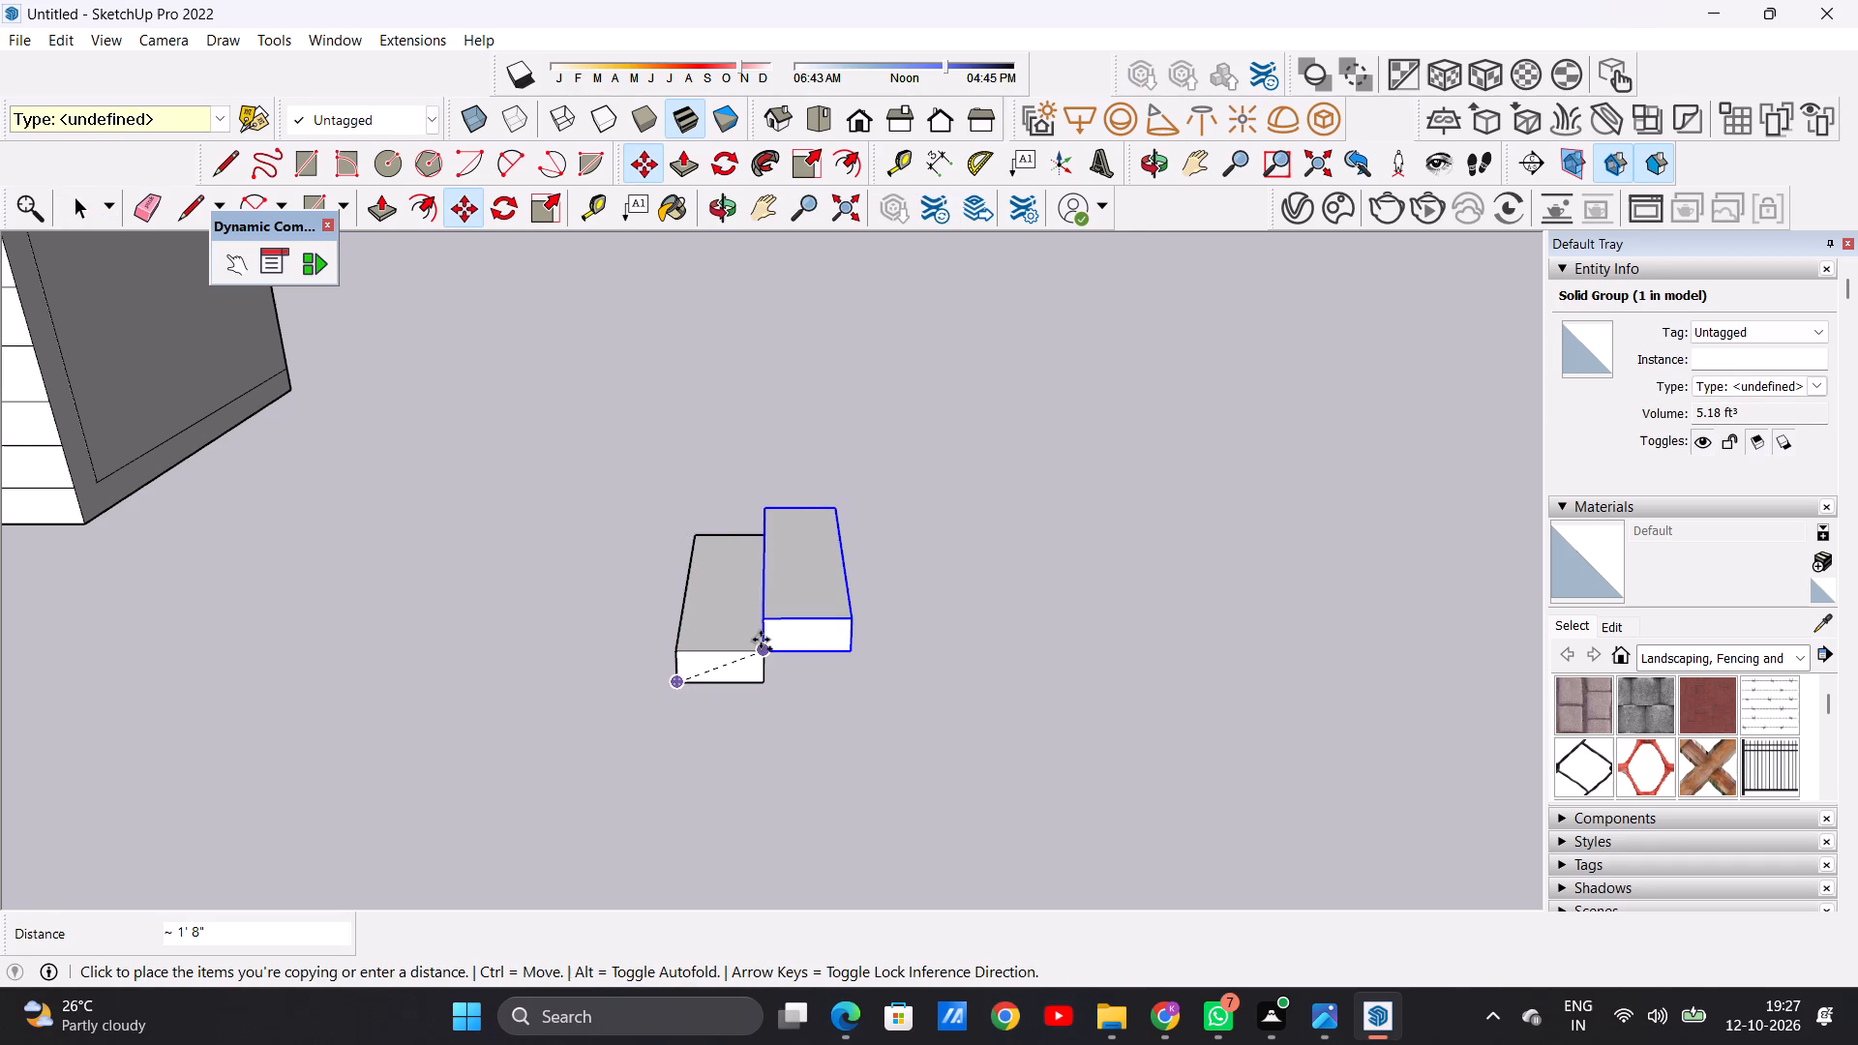
{"action": "left_click", "coordinate": [760, 645]}
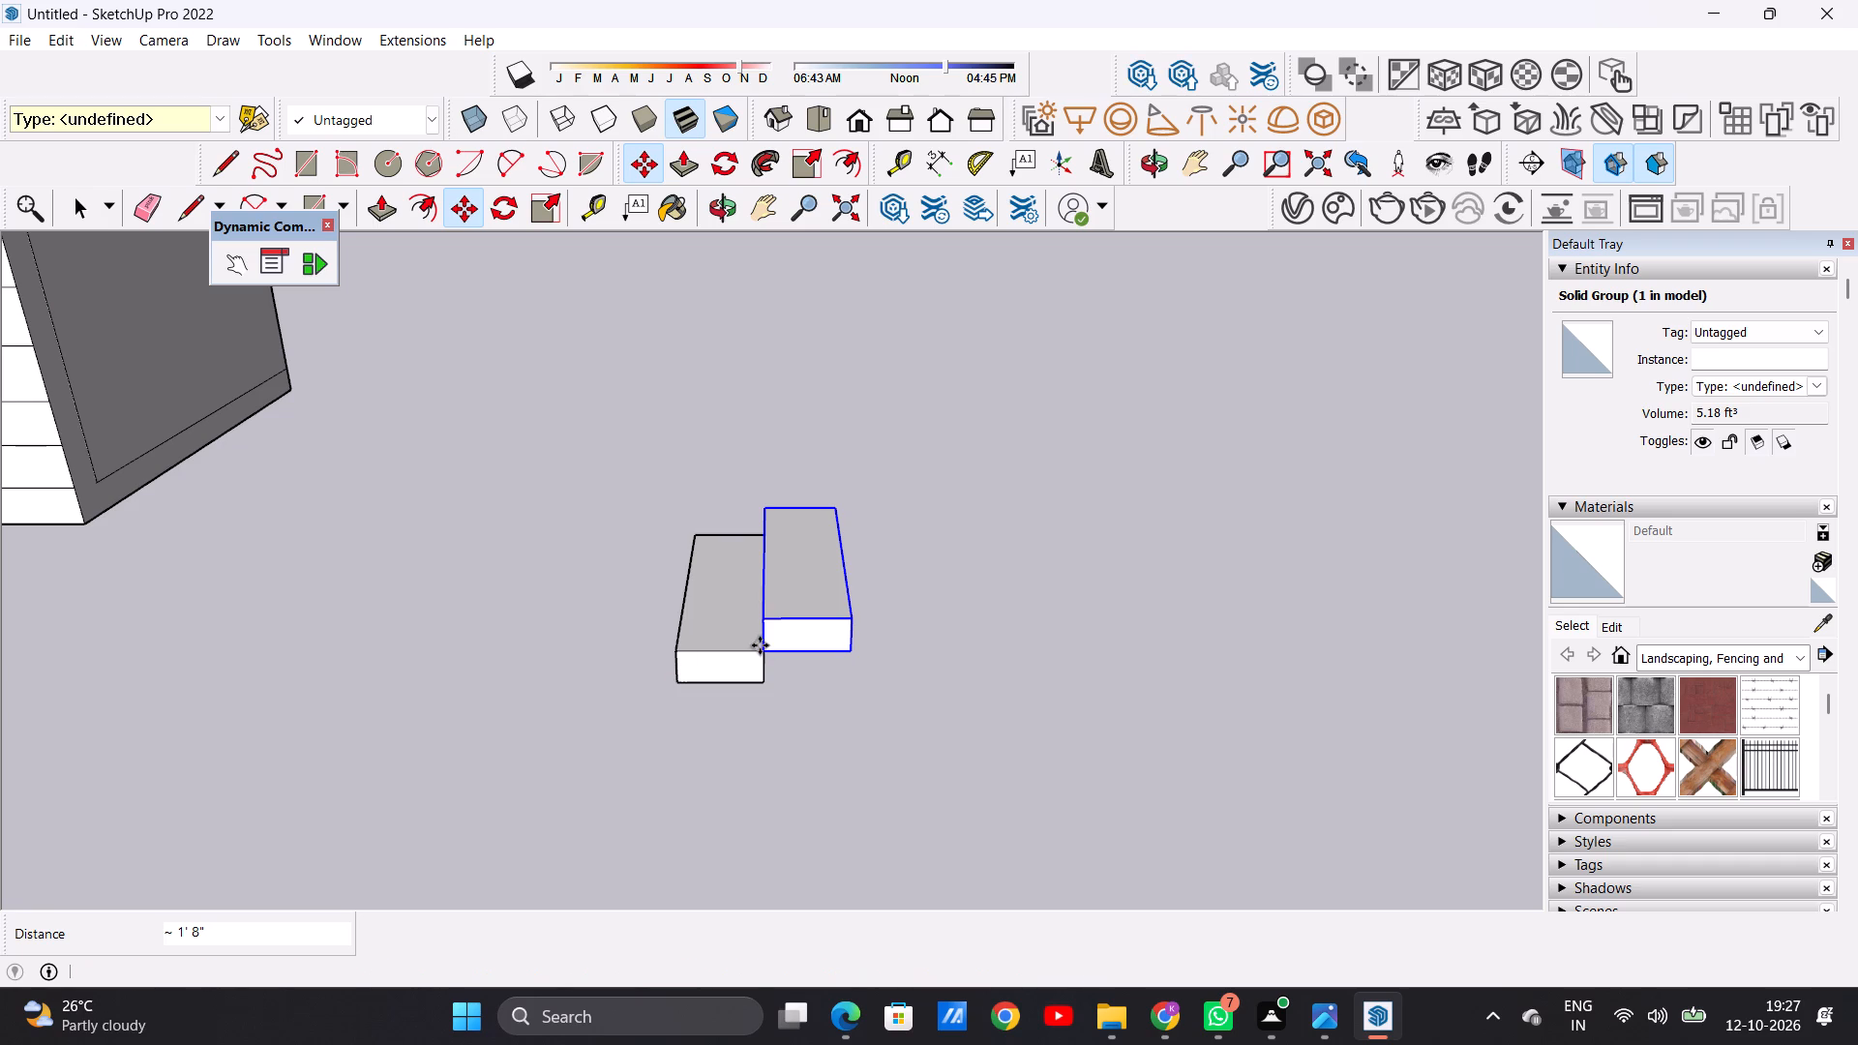
{"action": "left_click", "coordinate": [760, 645]}
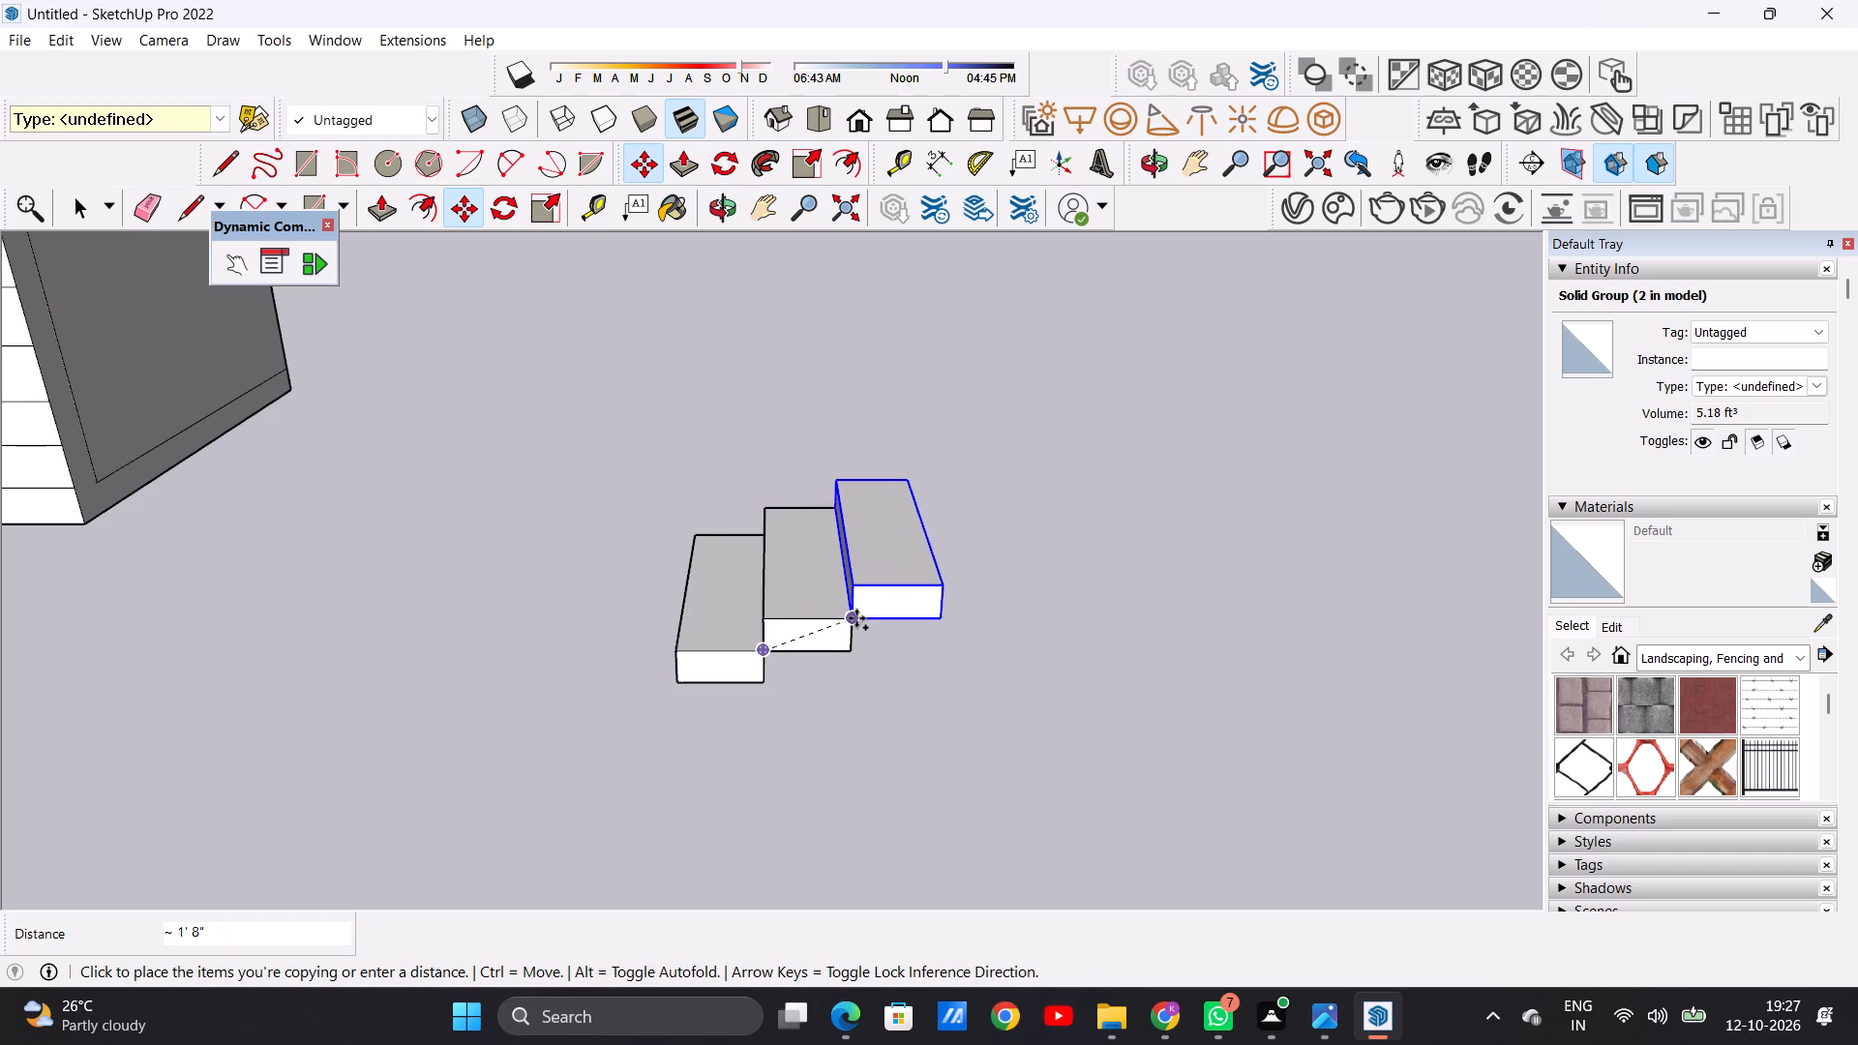
{"action": "left_click", "coordinate": [855, 618]}
{"action": "left_click", "coordinate": [855, 618]}
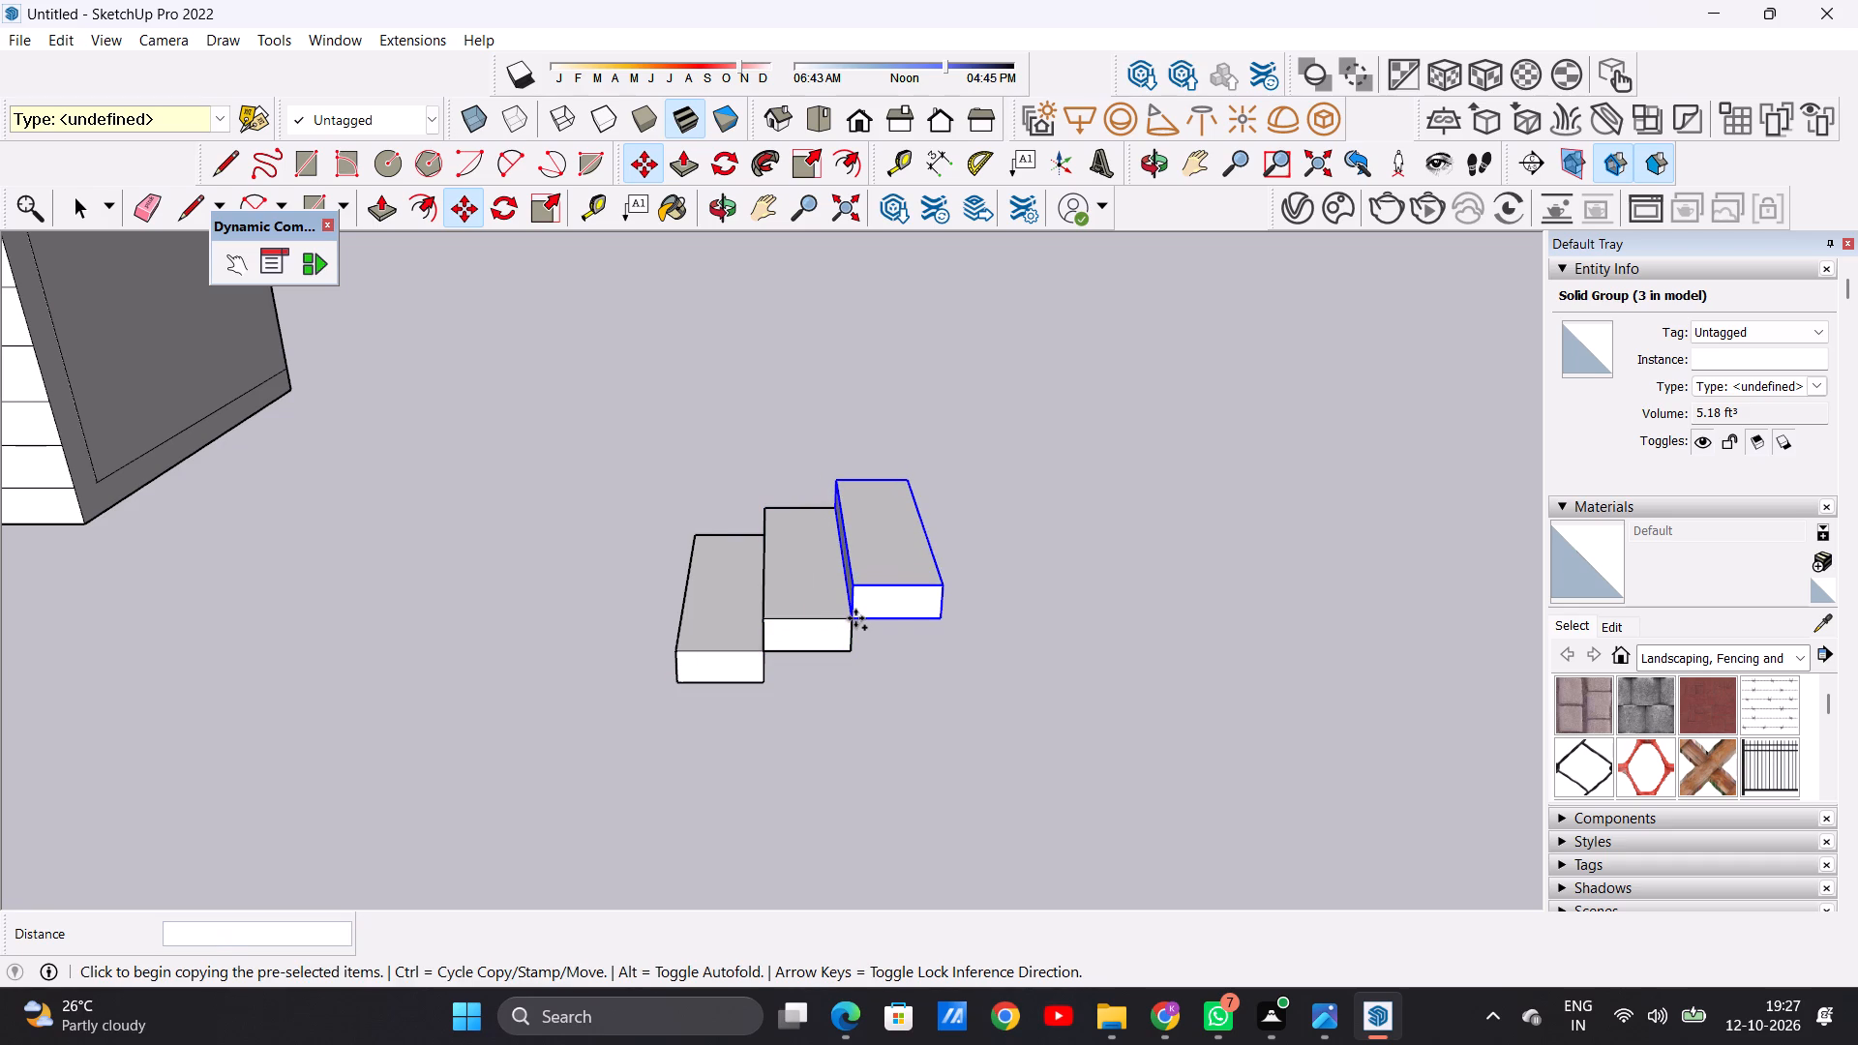
{"action": "left_click", "coordinate": [940, 583]}
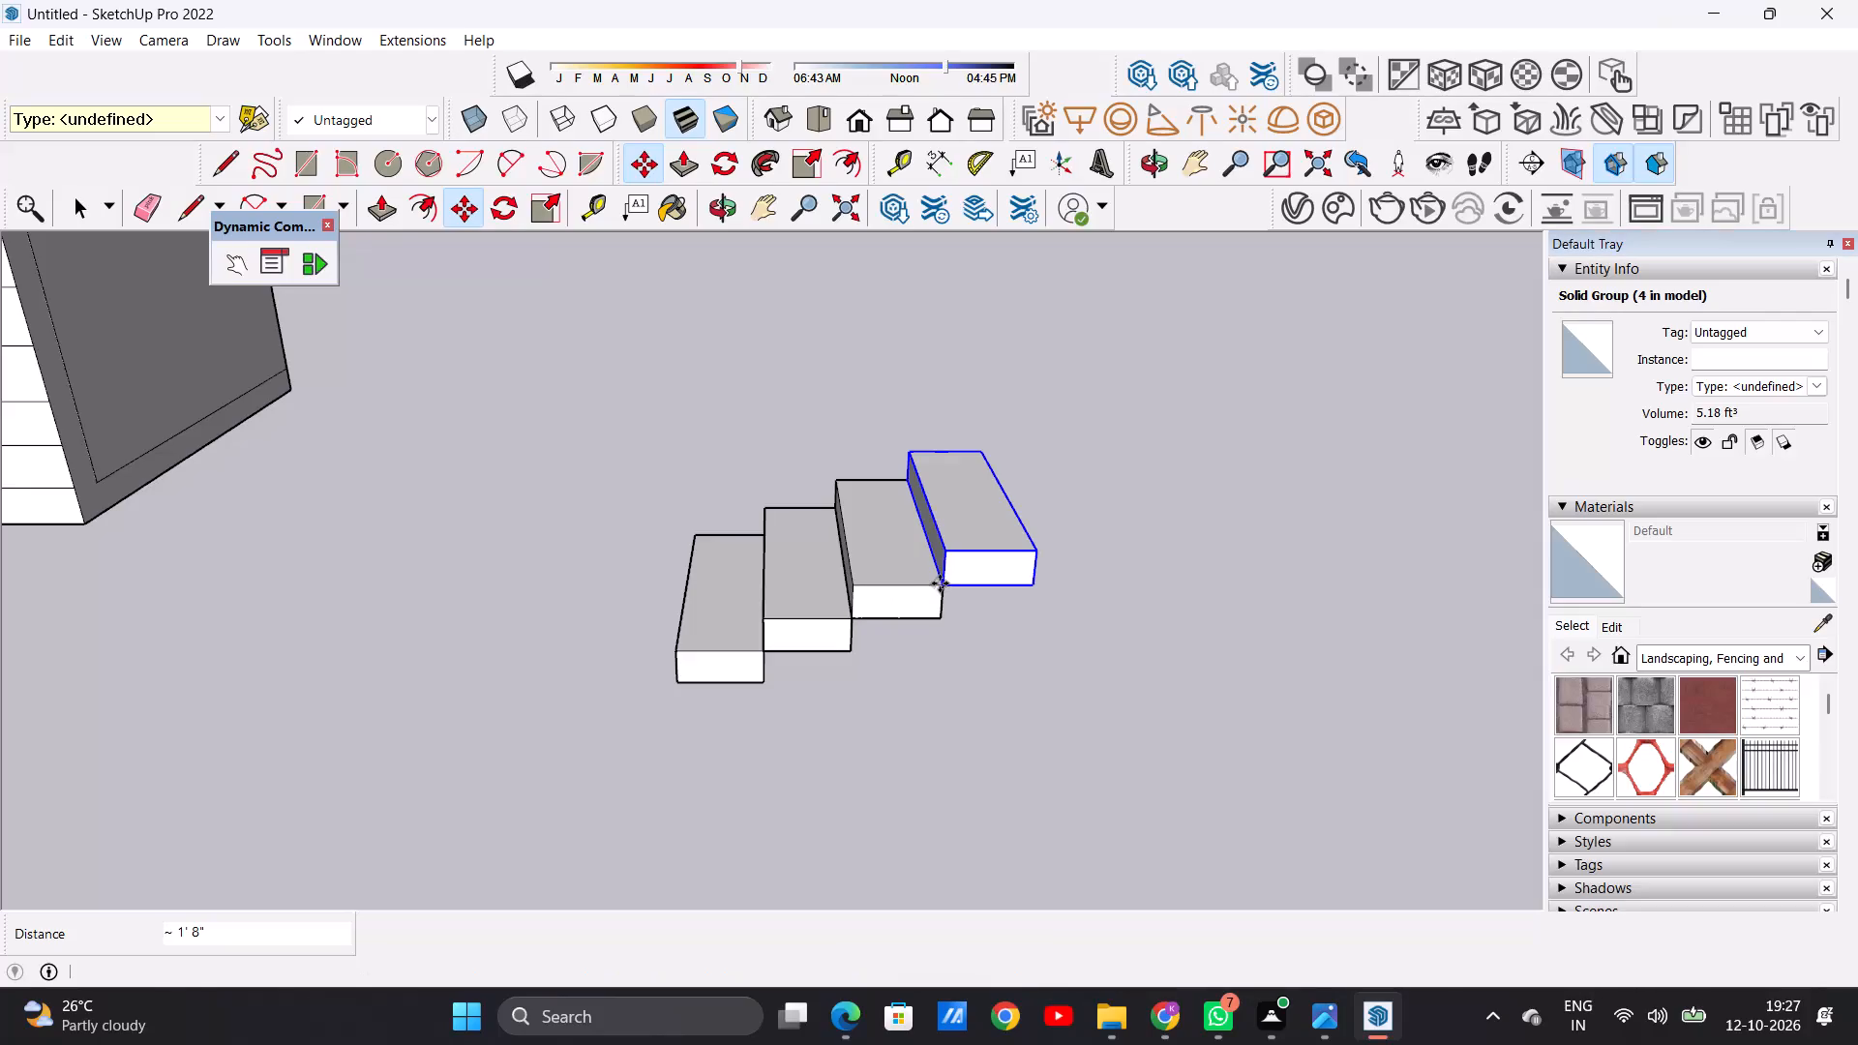
{"action": "left_click", "coordinate": [940, 583]}
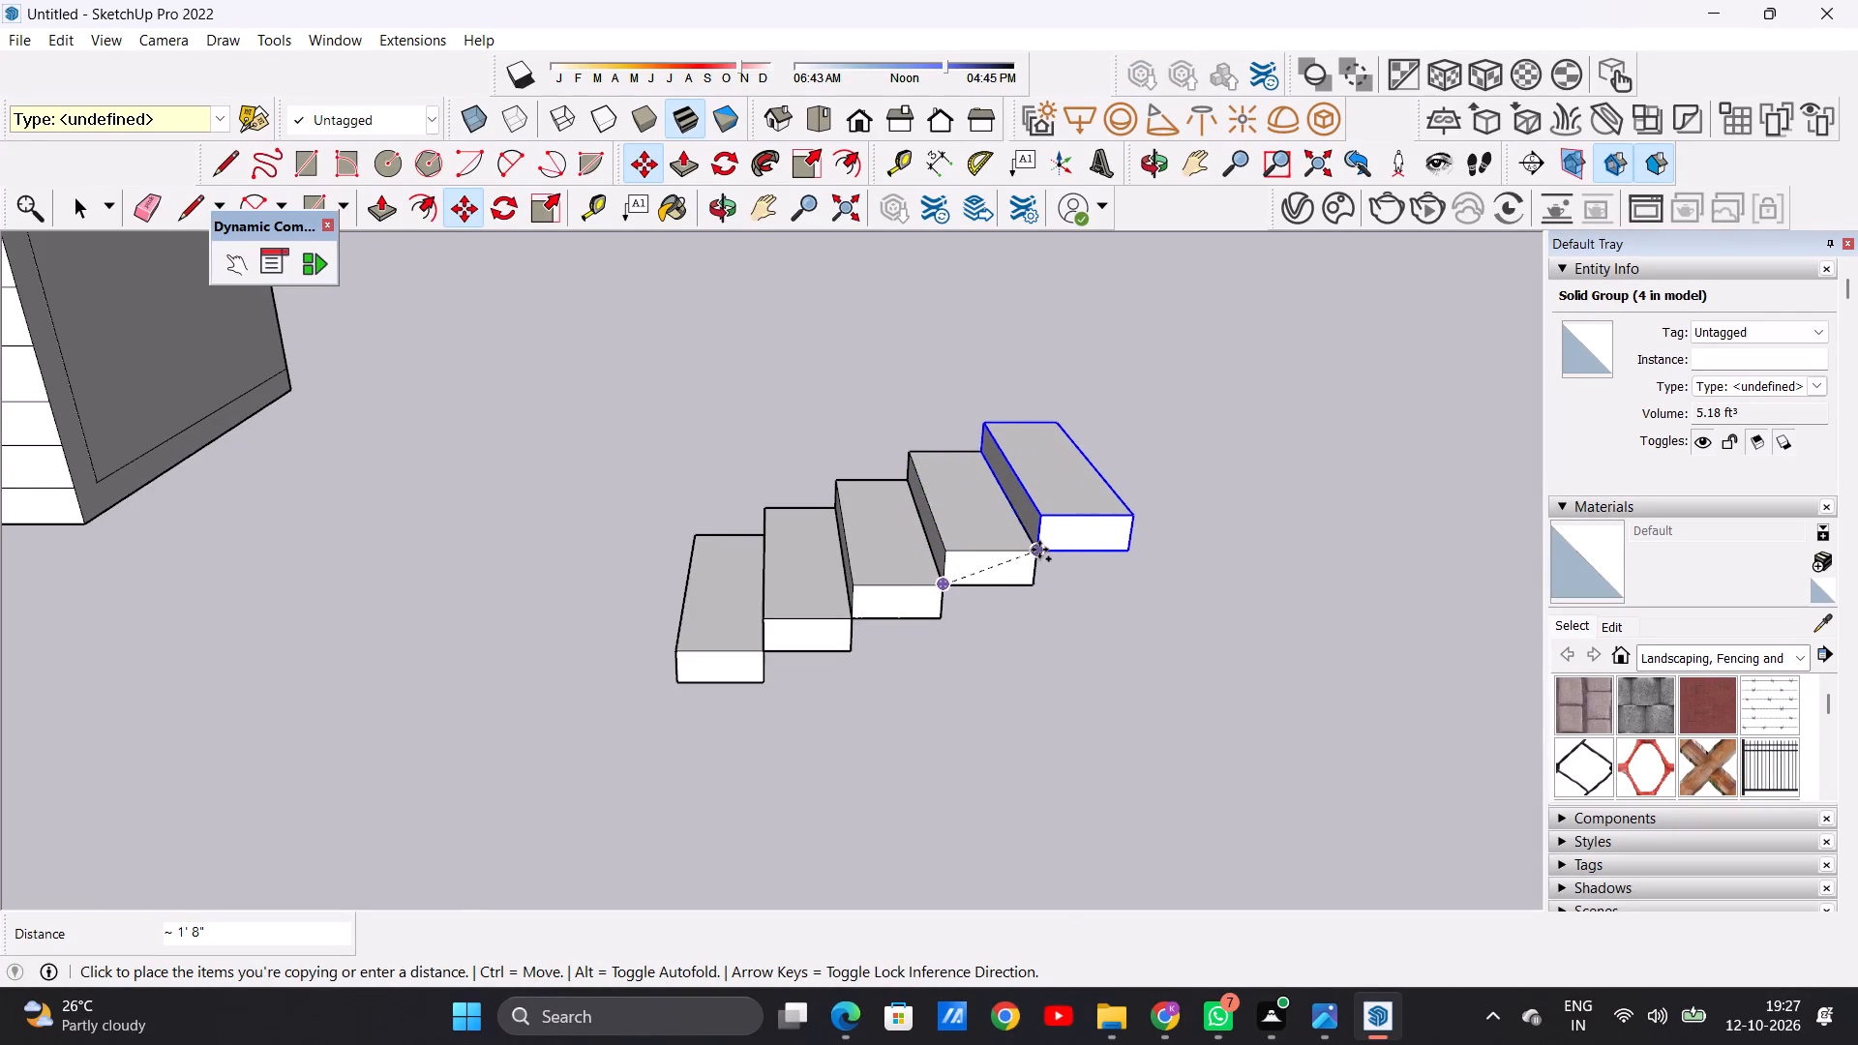
{"action": "left_click", "coordinate": [1039, 550]}
{"action": "left_click", "coordinate": [1039, 550]}
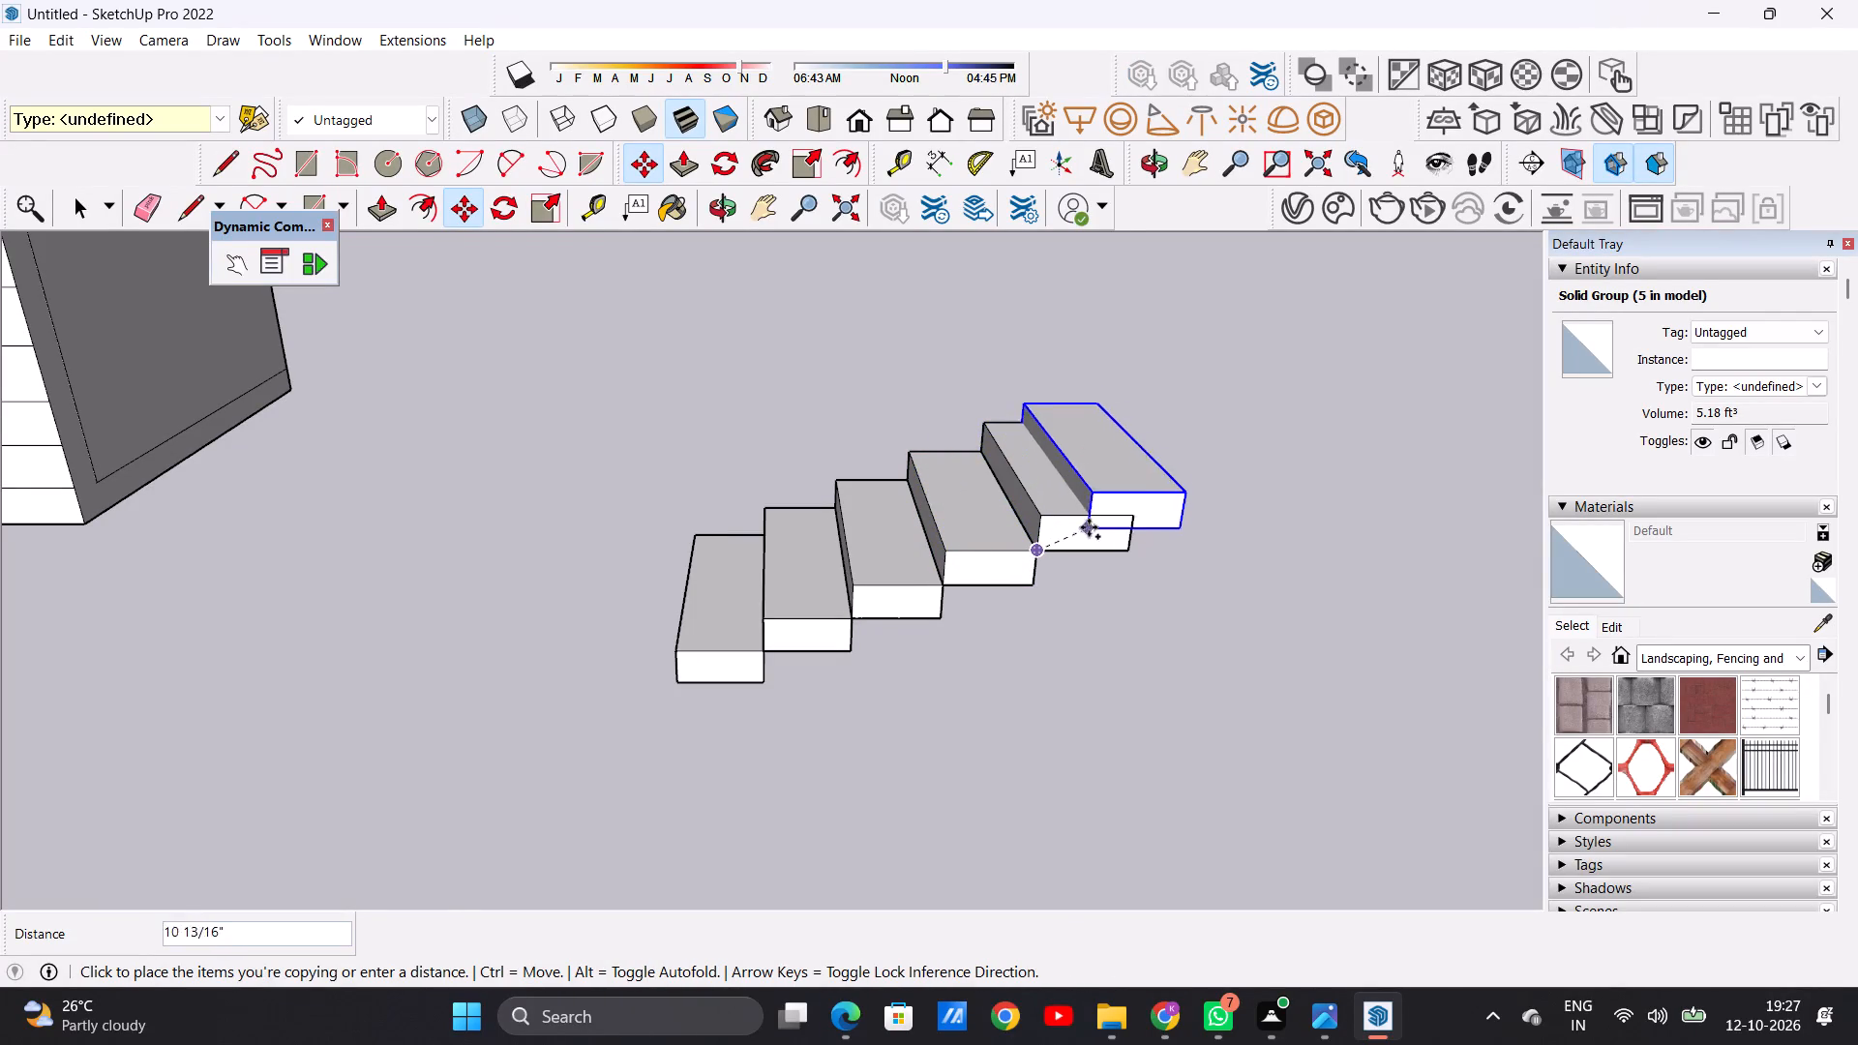
{"action": "left_click", "coordinate": [1124, 513]}
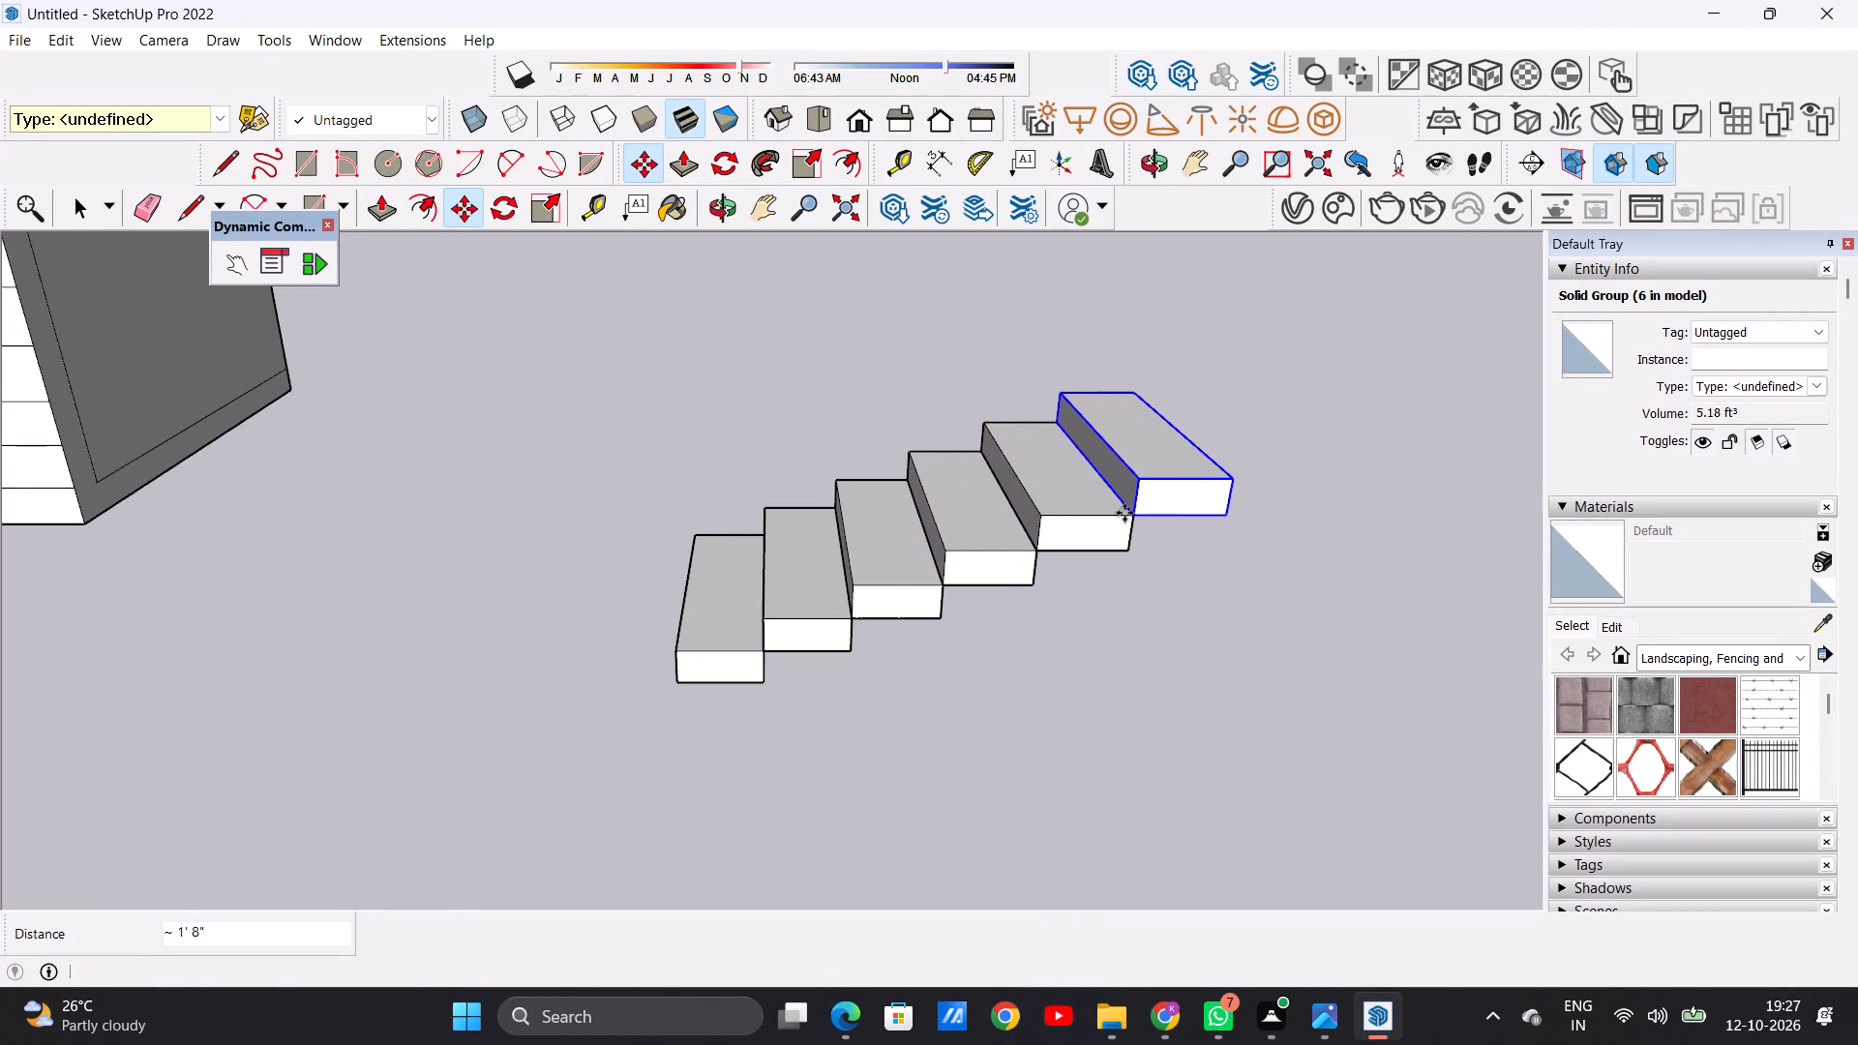
{"action": "left_click", "coordinate": [1124, 513]}
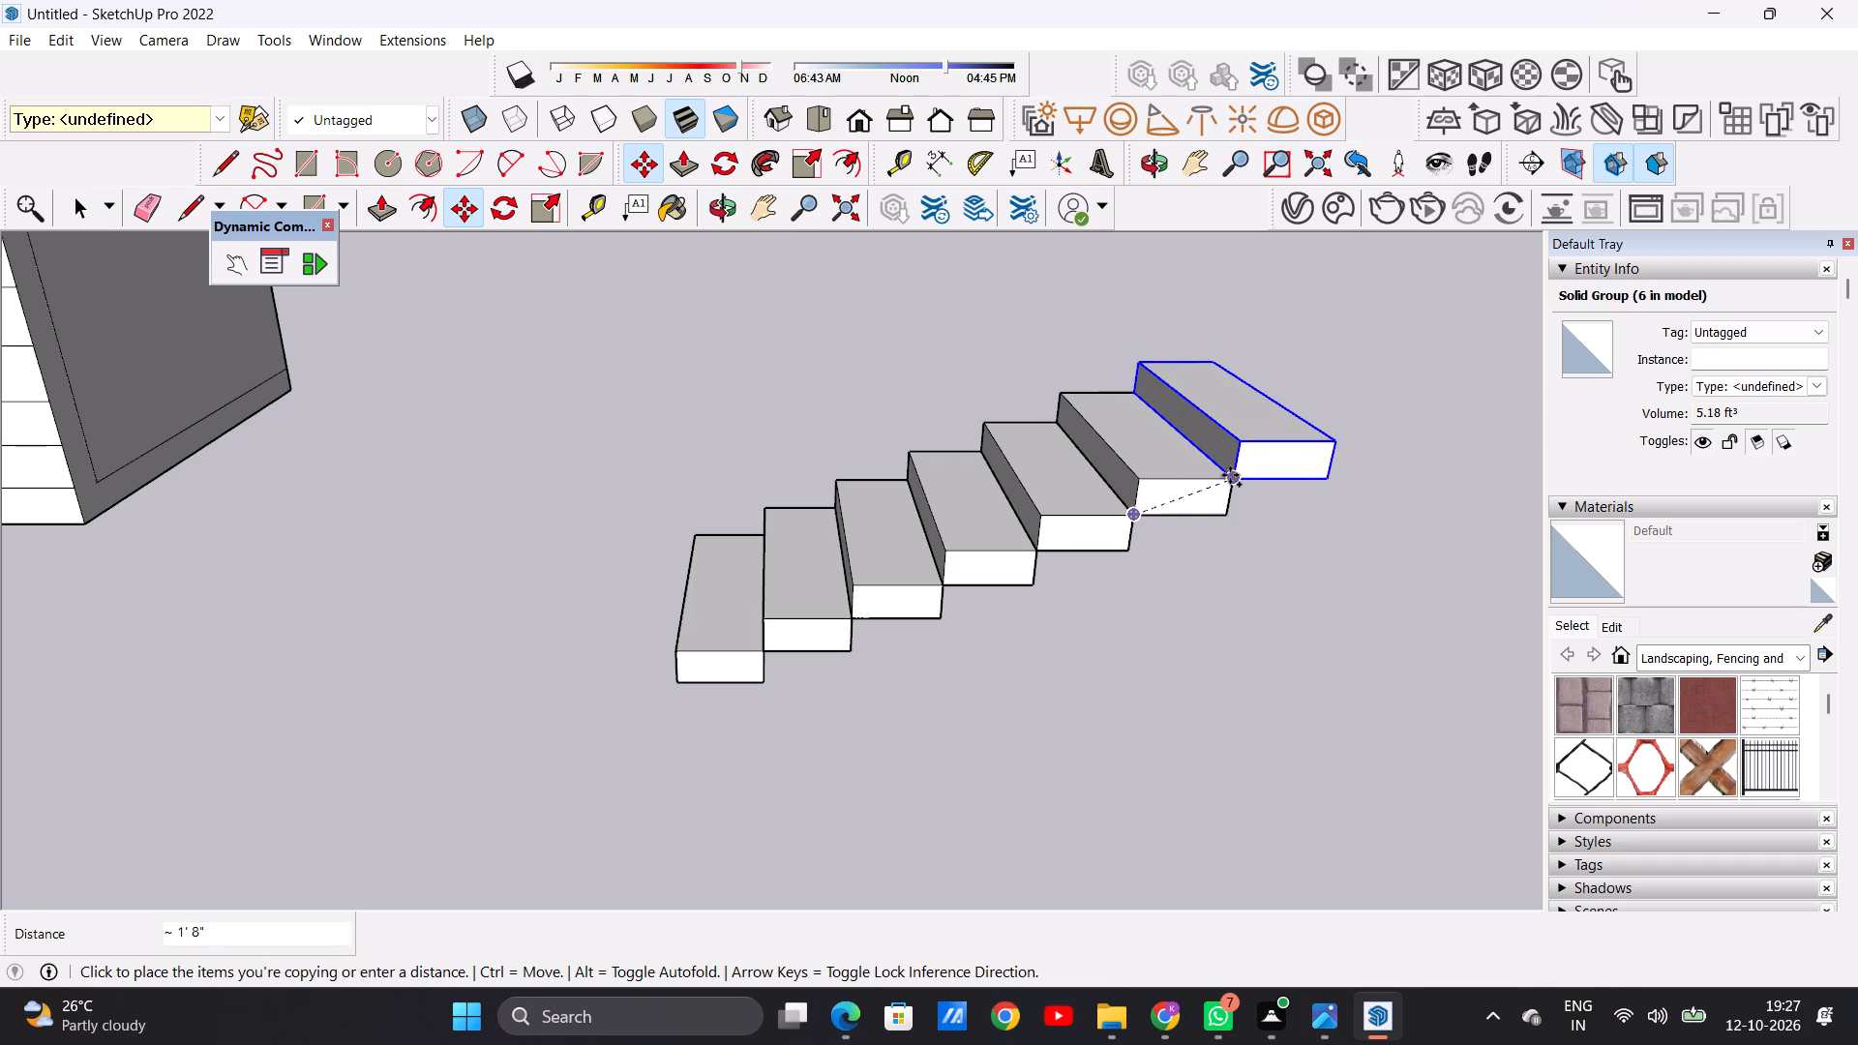
{"action": "left_click", "coordinate": [1230, 475]}
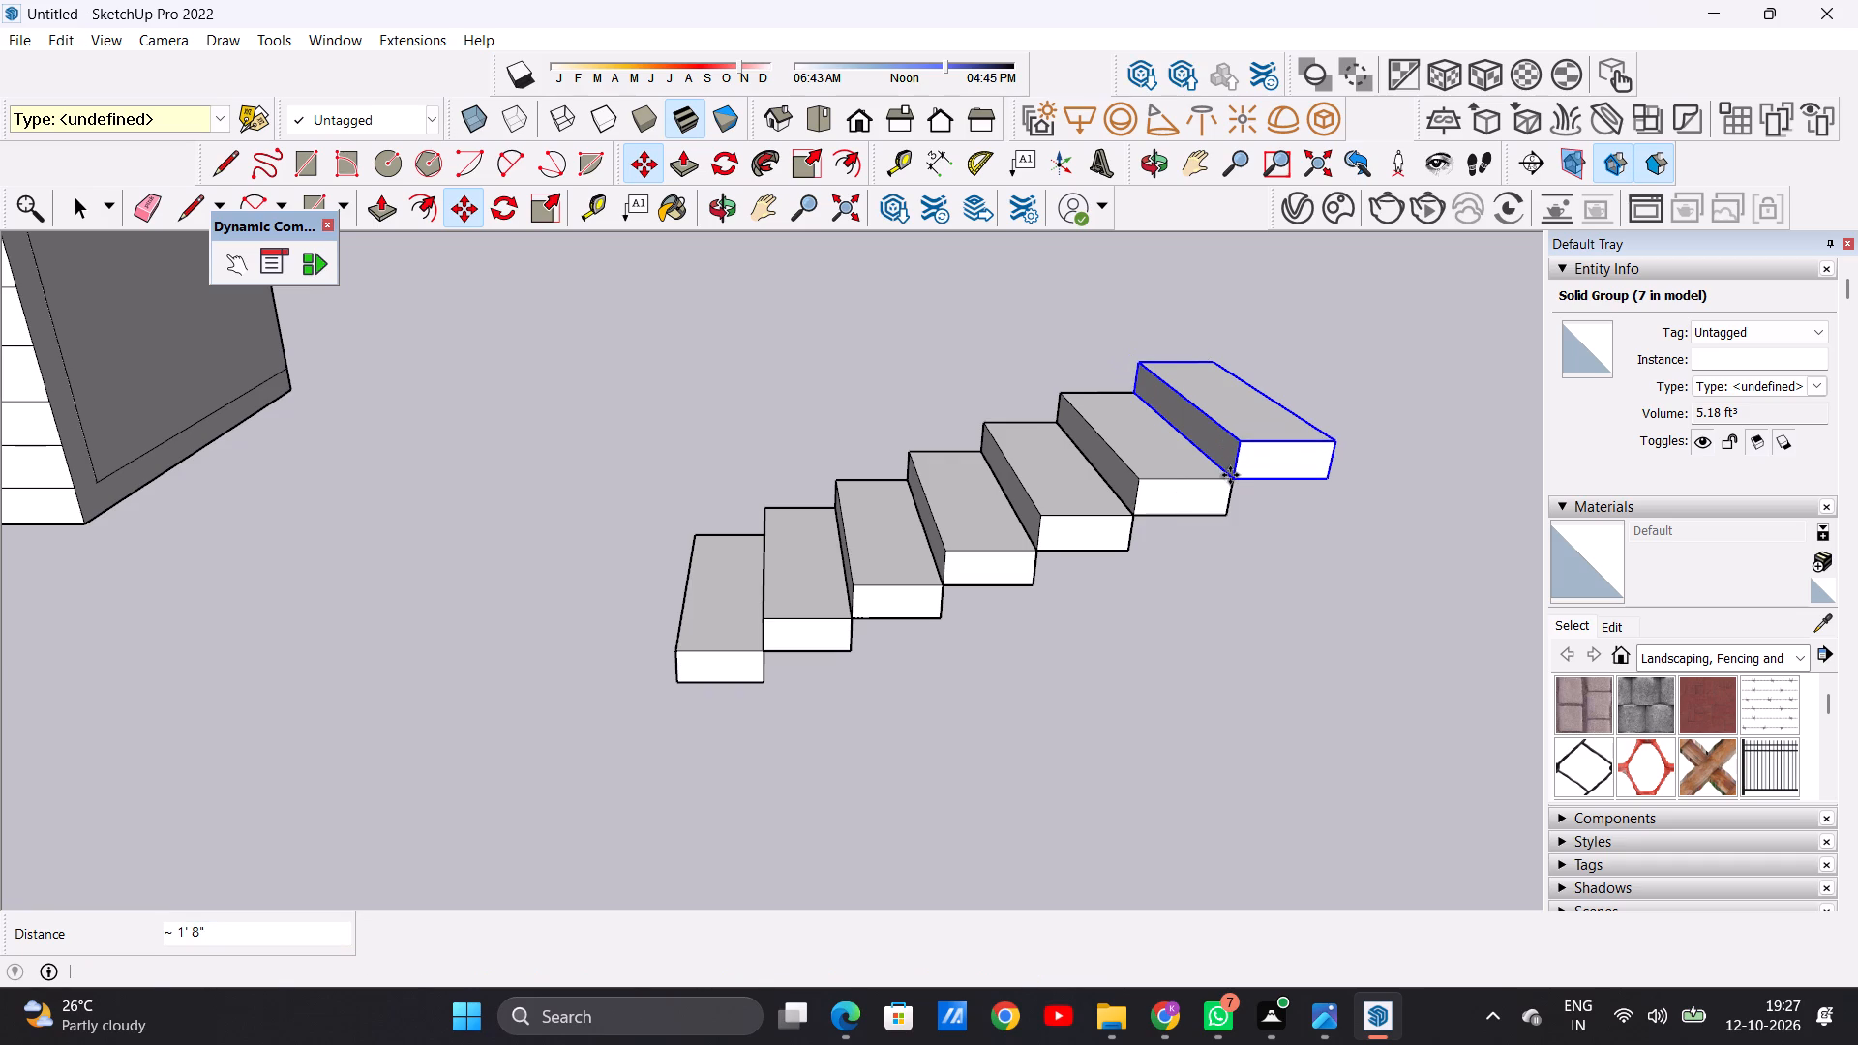
{"action": "left_click", "coordinate": [1230, 475]}
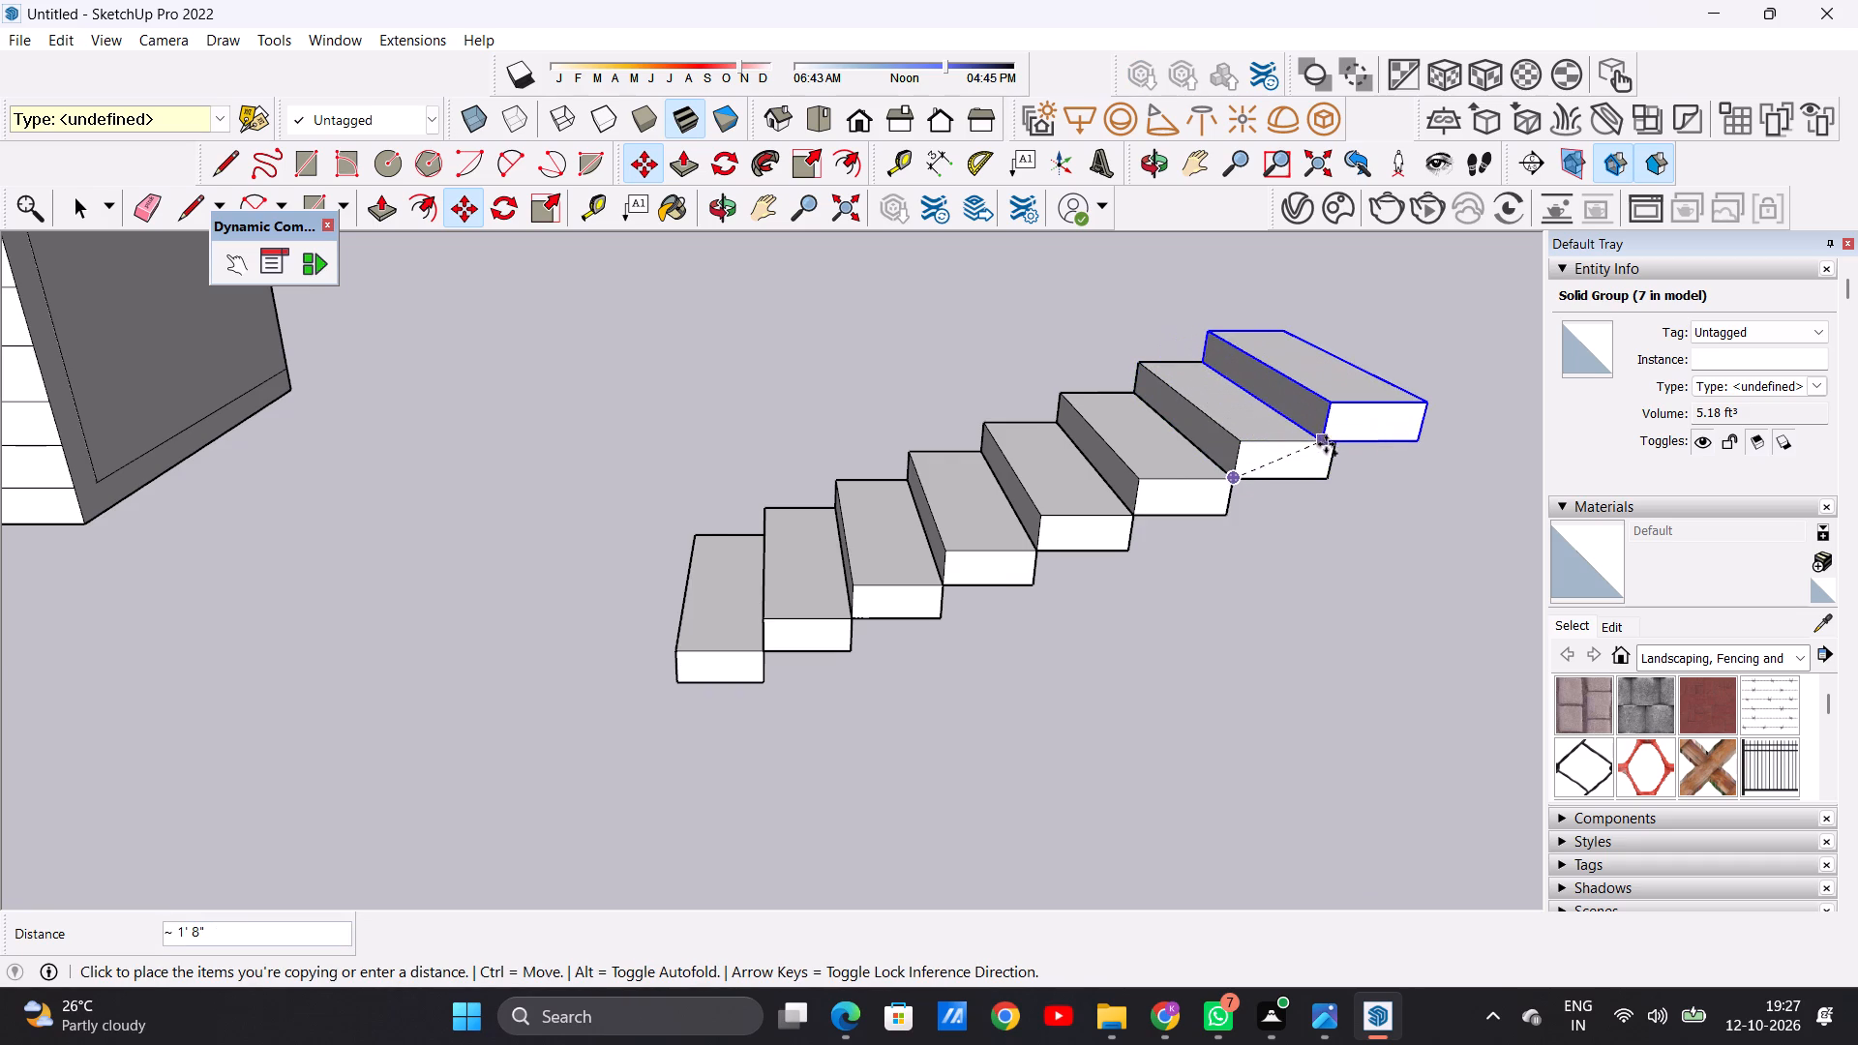
{"action": "left_click", "coordinate": [1332, 444]}
{"action": "key", "text": "space"}
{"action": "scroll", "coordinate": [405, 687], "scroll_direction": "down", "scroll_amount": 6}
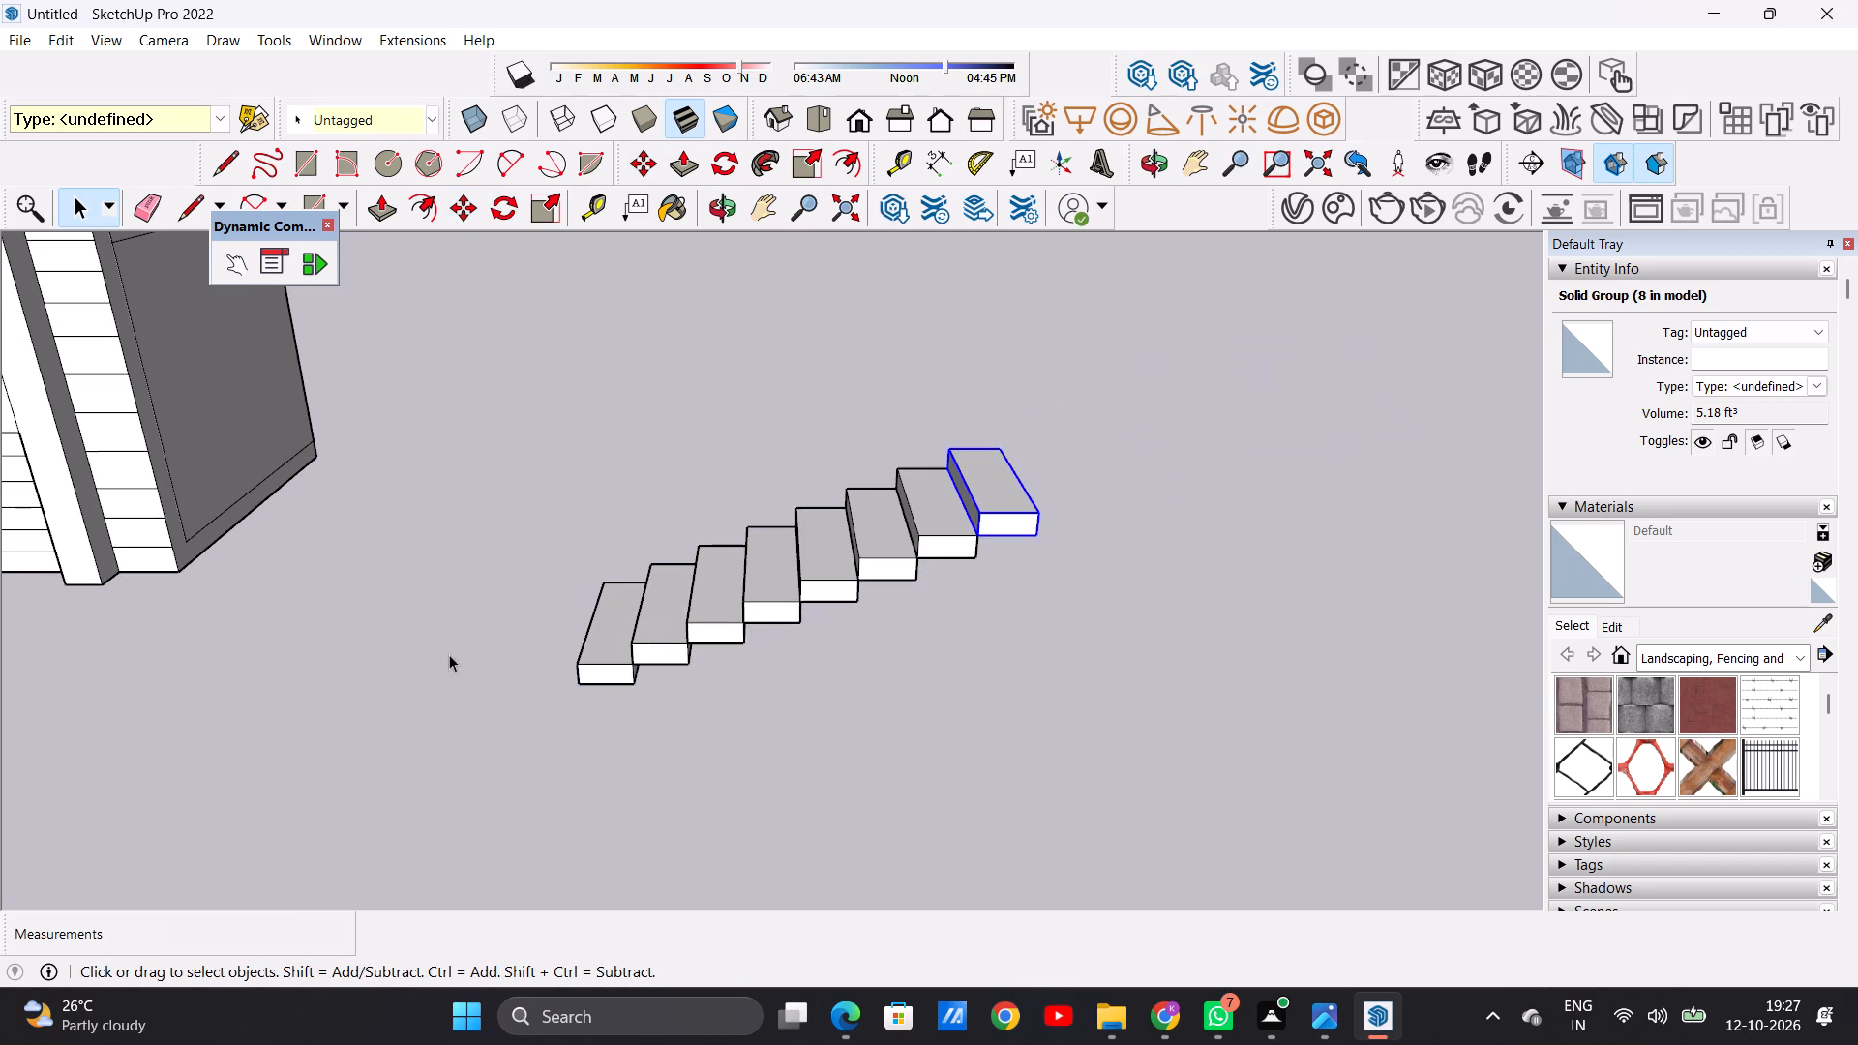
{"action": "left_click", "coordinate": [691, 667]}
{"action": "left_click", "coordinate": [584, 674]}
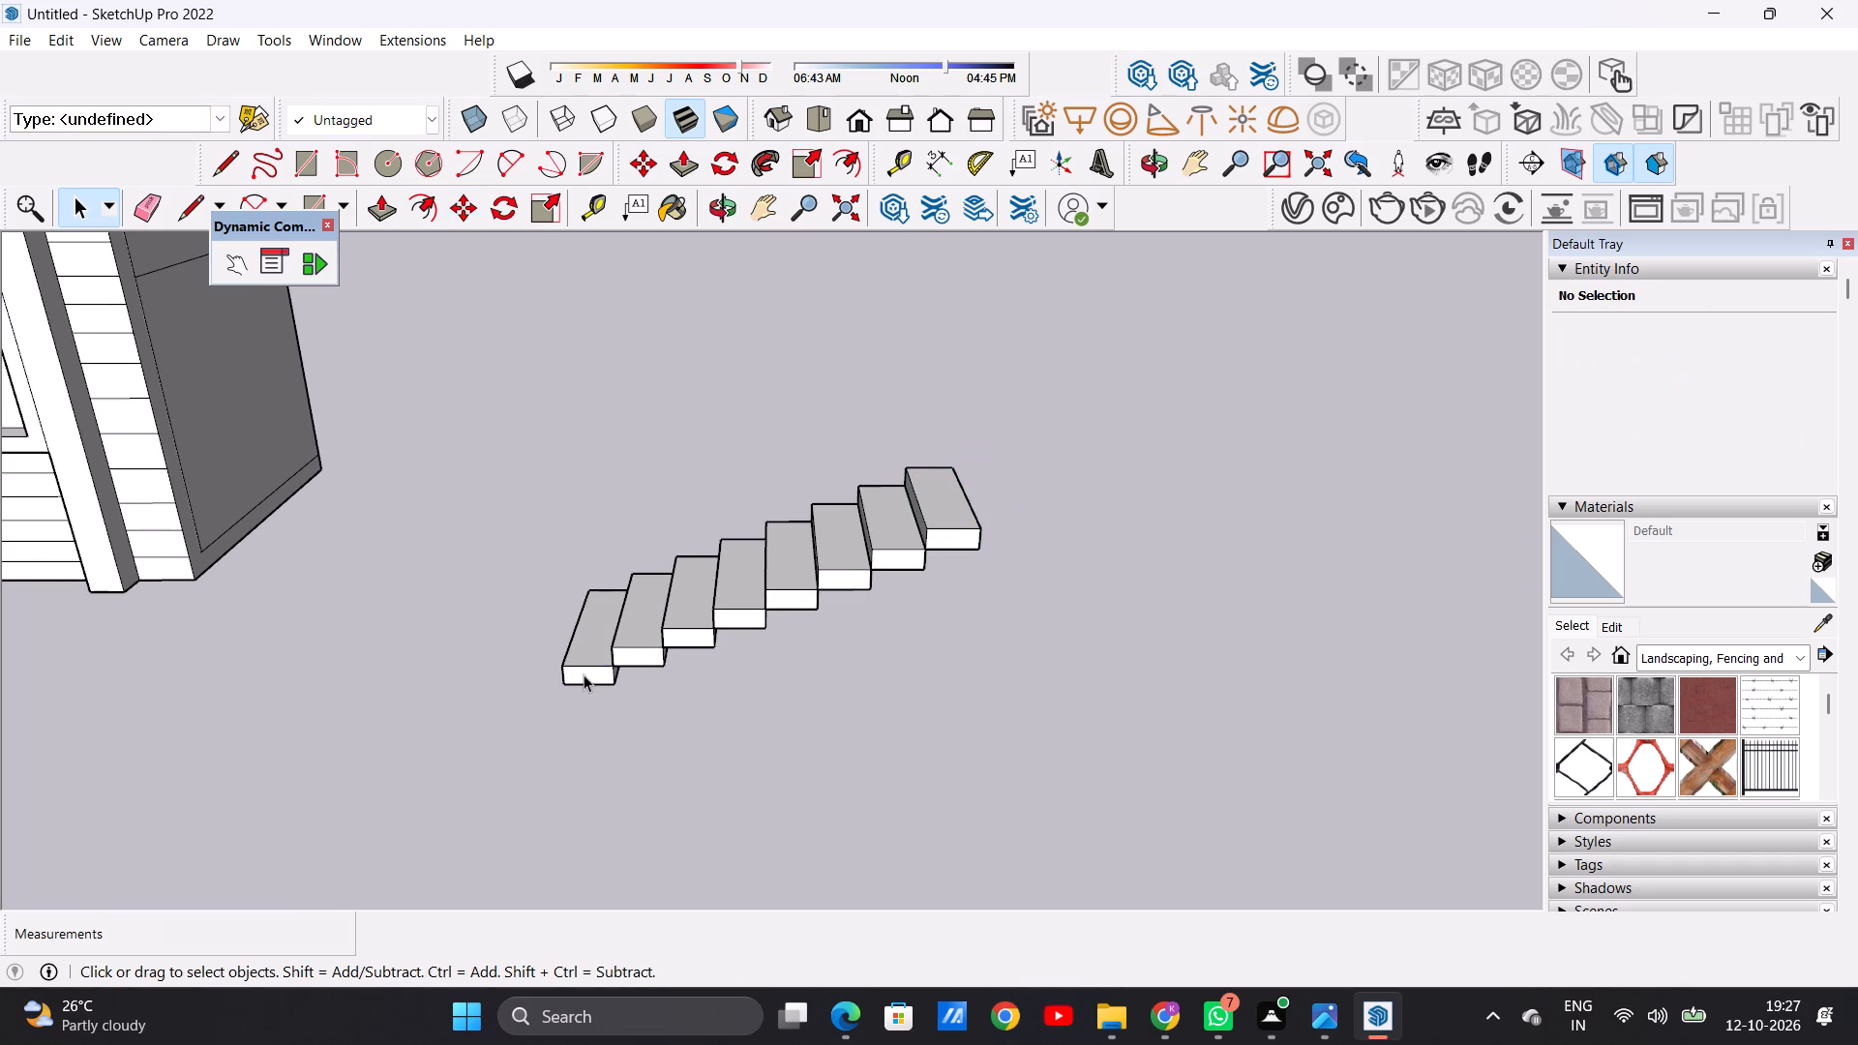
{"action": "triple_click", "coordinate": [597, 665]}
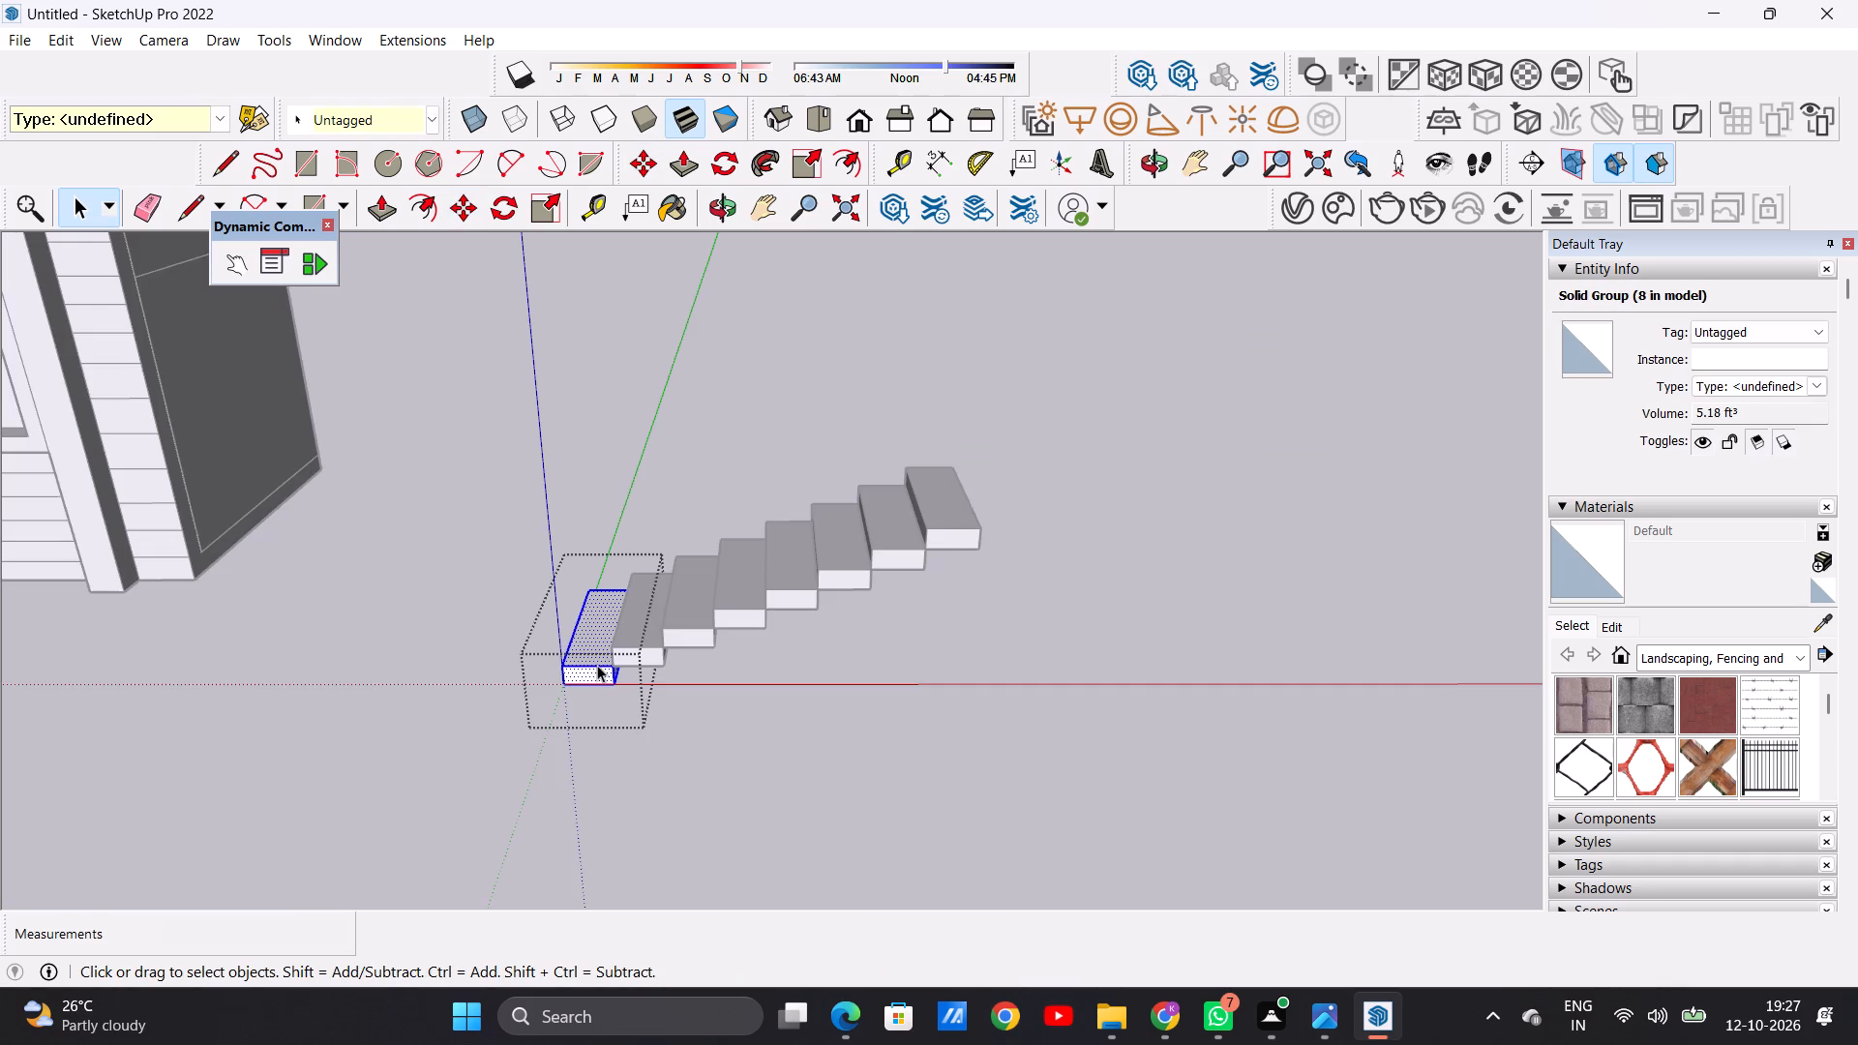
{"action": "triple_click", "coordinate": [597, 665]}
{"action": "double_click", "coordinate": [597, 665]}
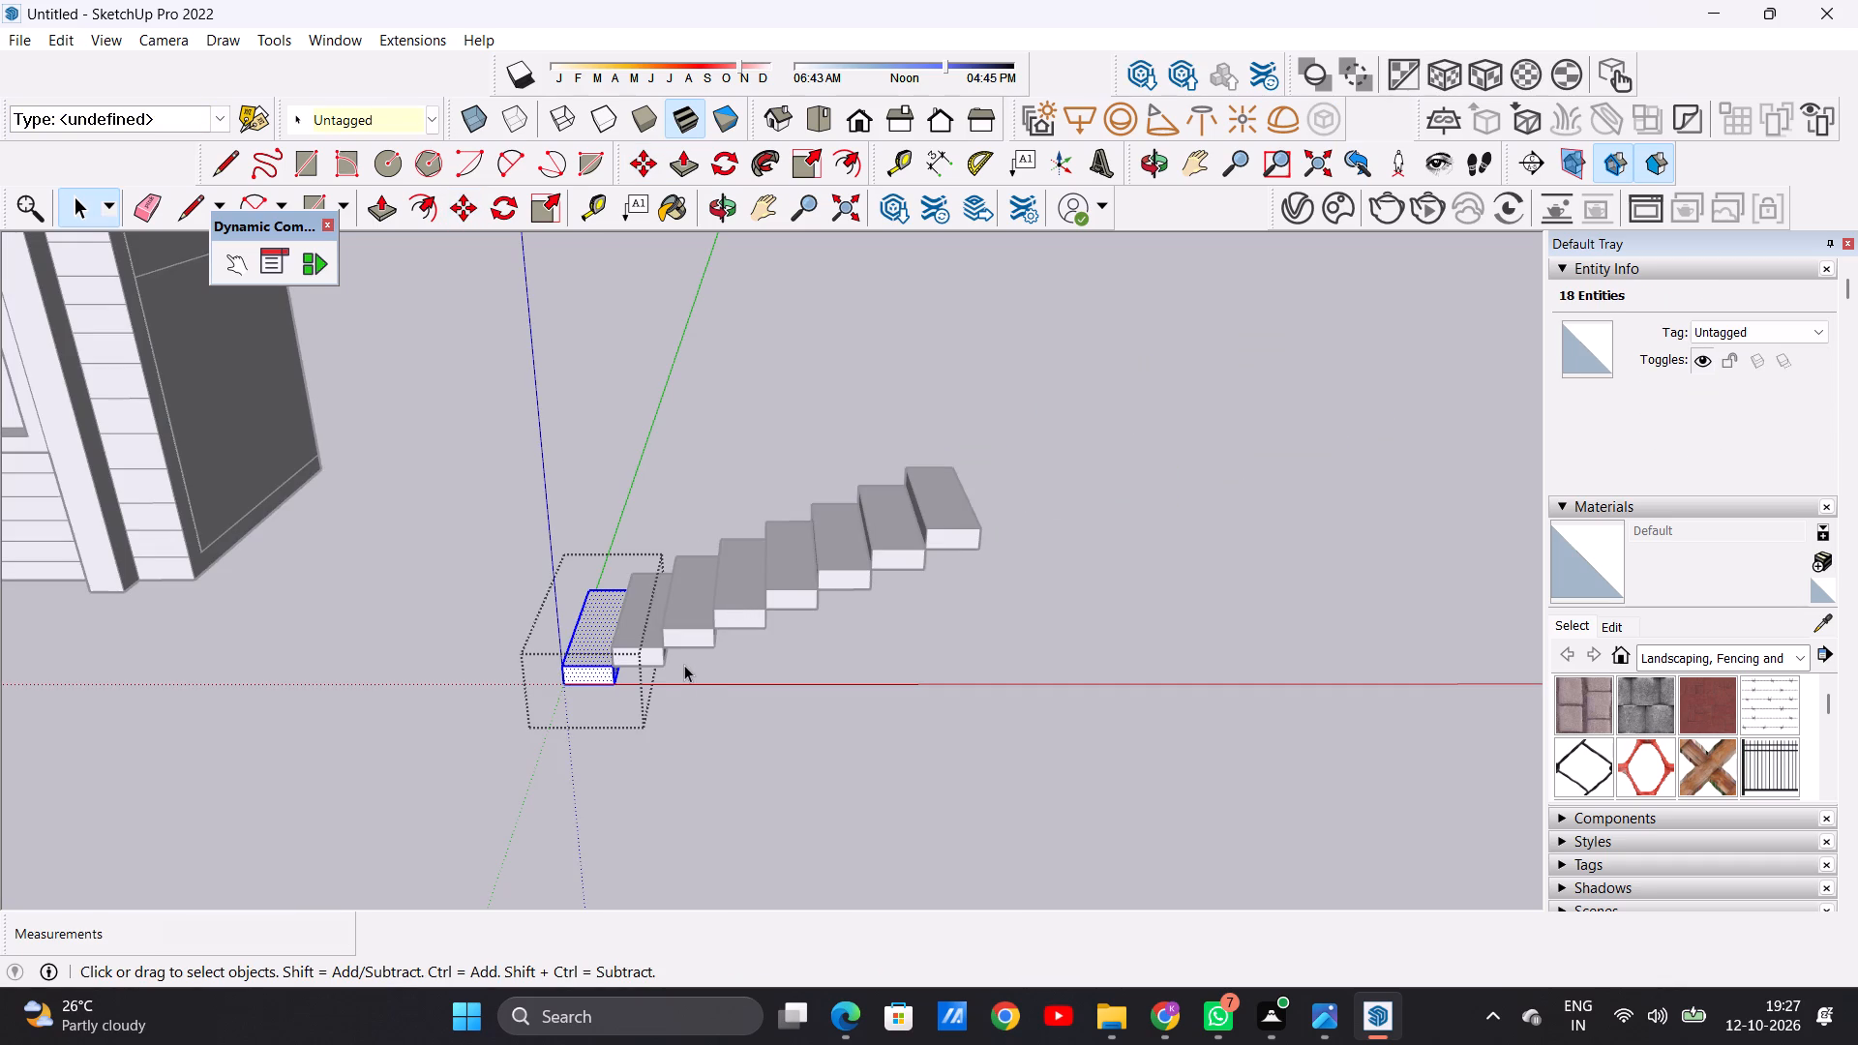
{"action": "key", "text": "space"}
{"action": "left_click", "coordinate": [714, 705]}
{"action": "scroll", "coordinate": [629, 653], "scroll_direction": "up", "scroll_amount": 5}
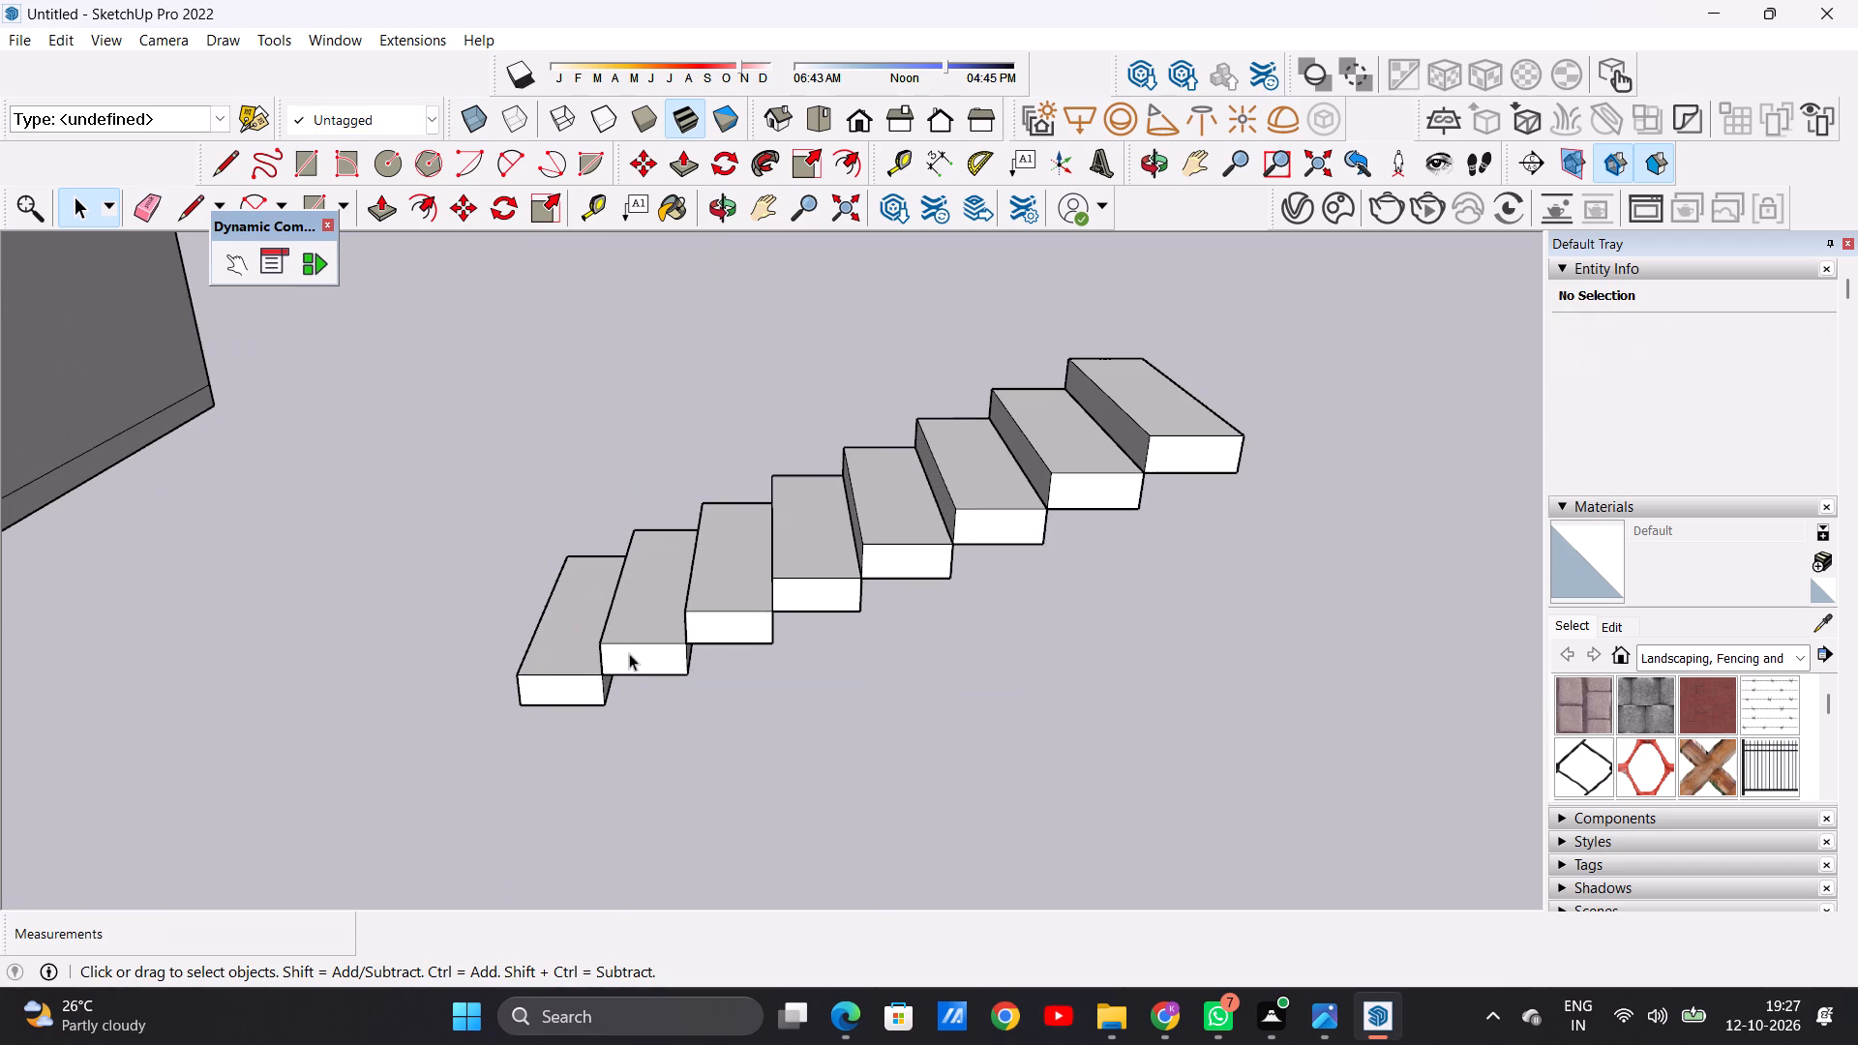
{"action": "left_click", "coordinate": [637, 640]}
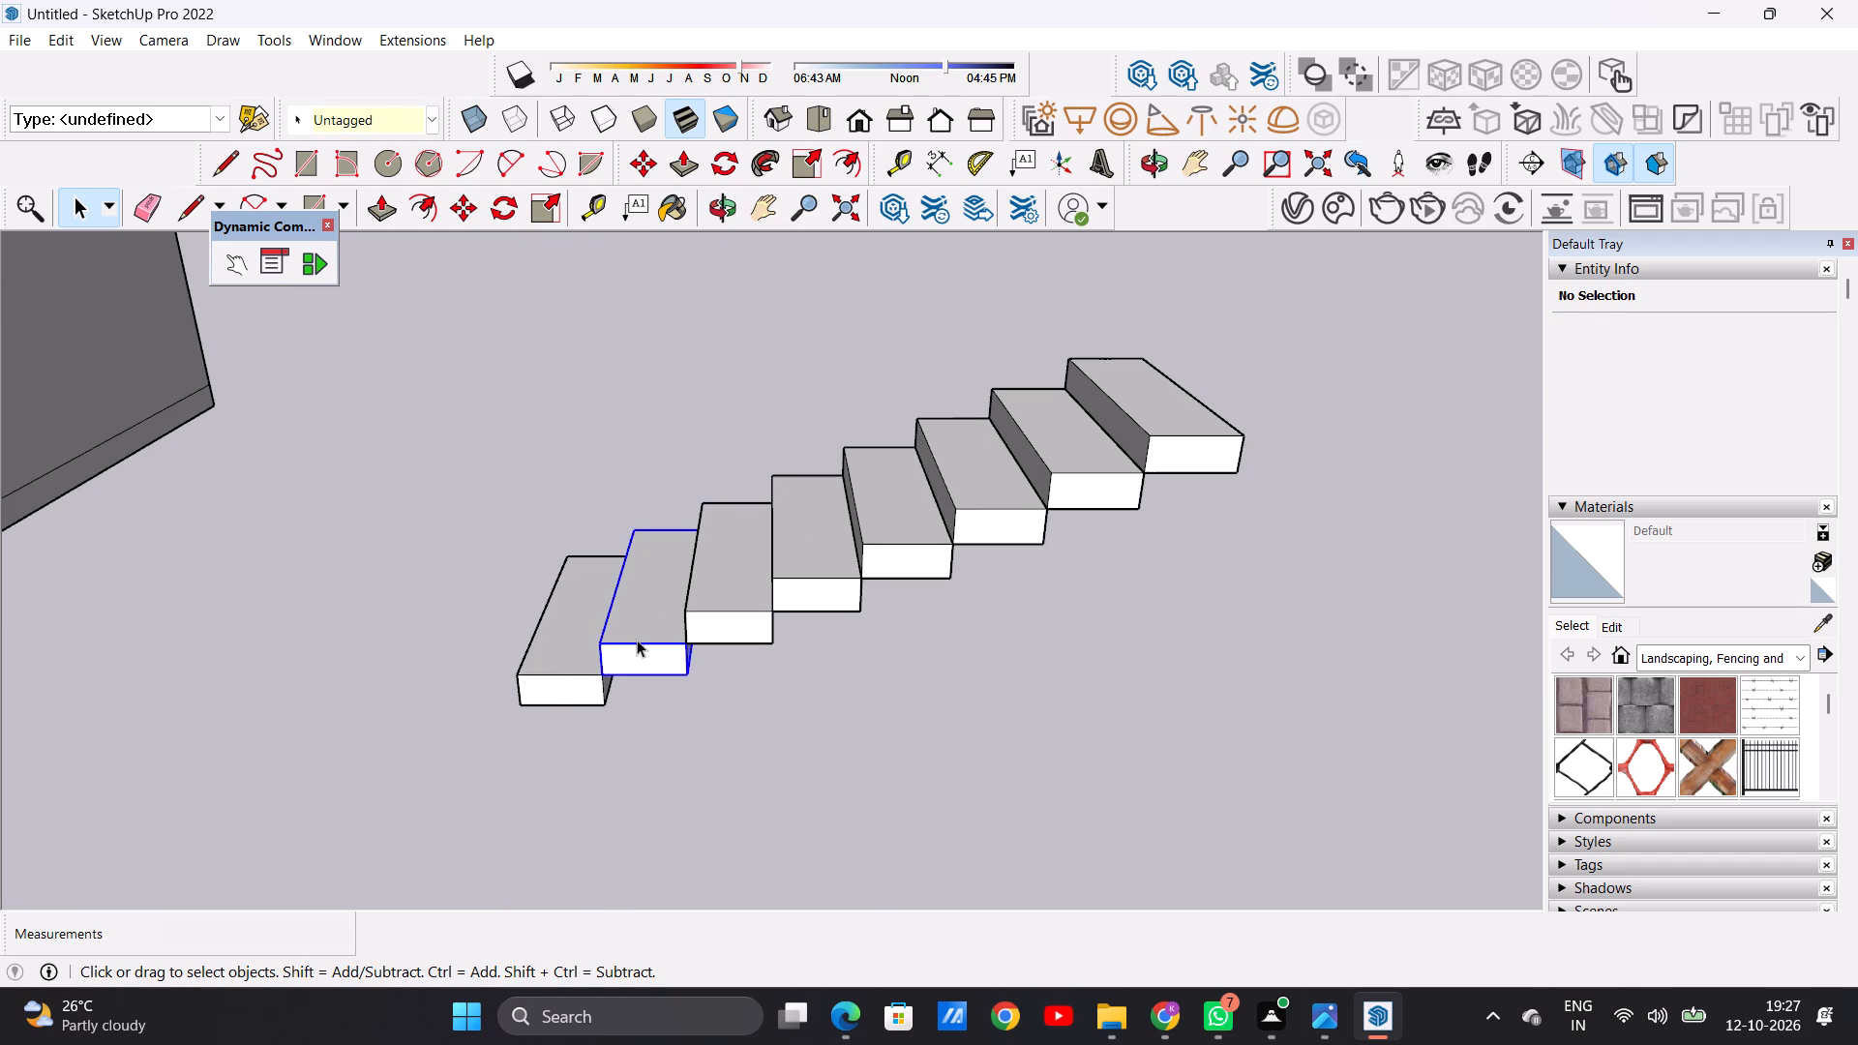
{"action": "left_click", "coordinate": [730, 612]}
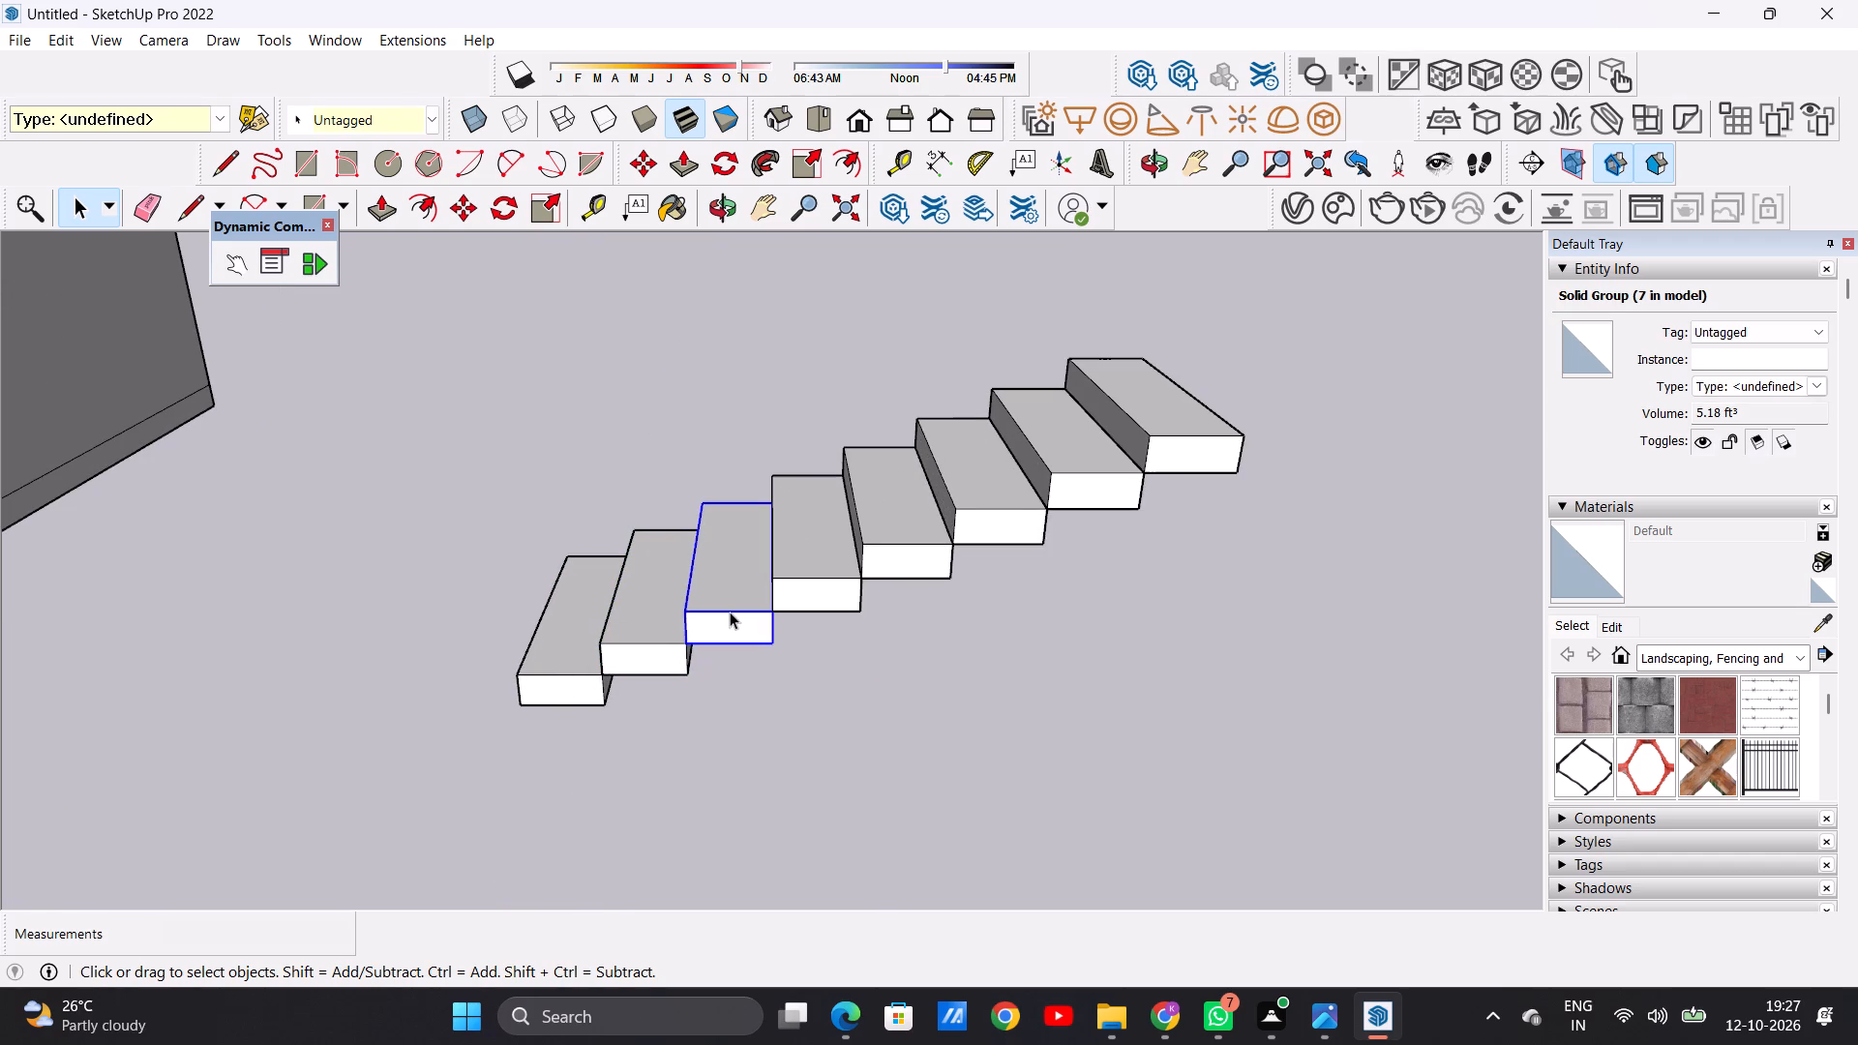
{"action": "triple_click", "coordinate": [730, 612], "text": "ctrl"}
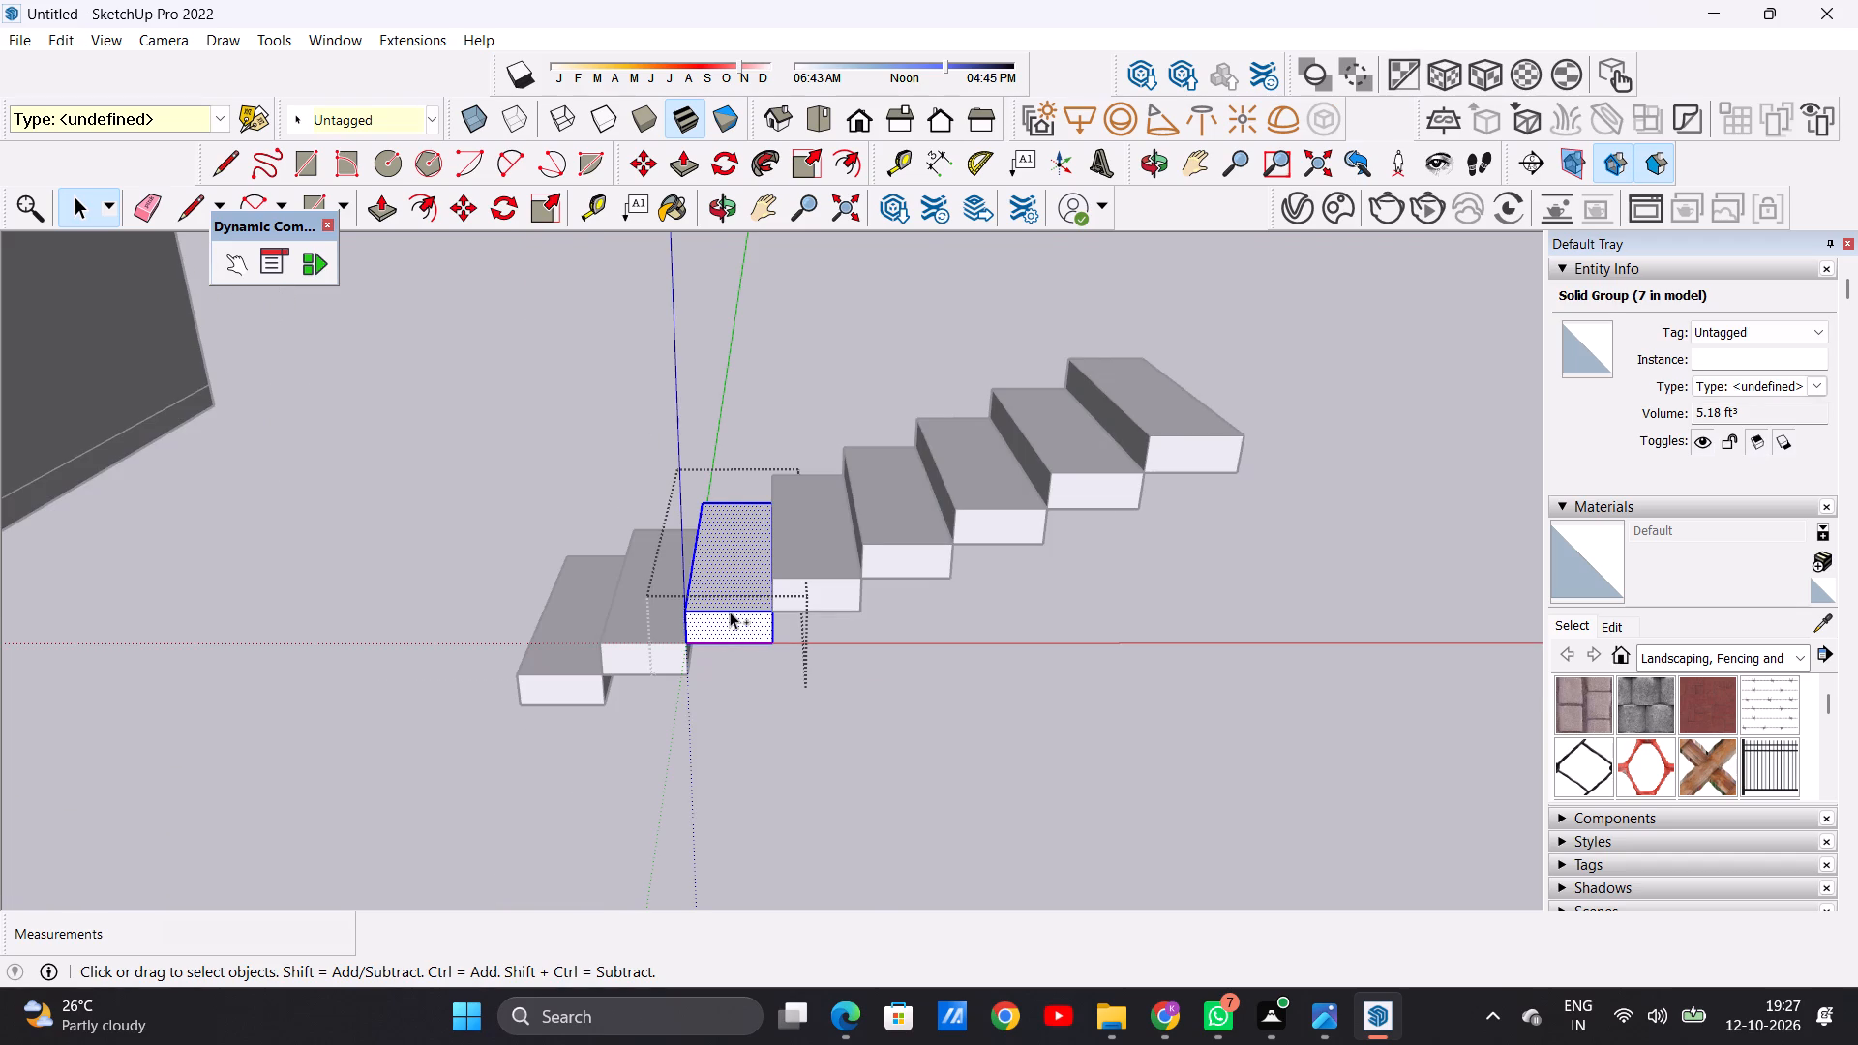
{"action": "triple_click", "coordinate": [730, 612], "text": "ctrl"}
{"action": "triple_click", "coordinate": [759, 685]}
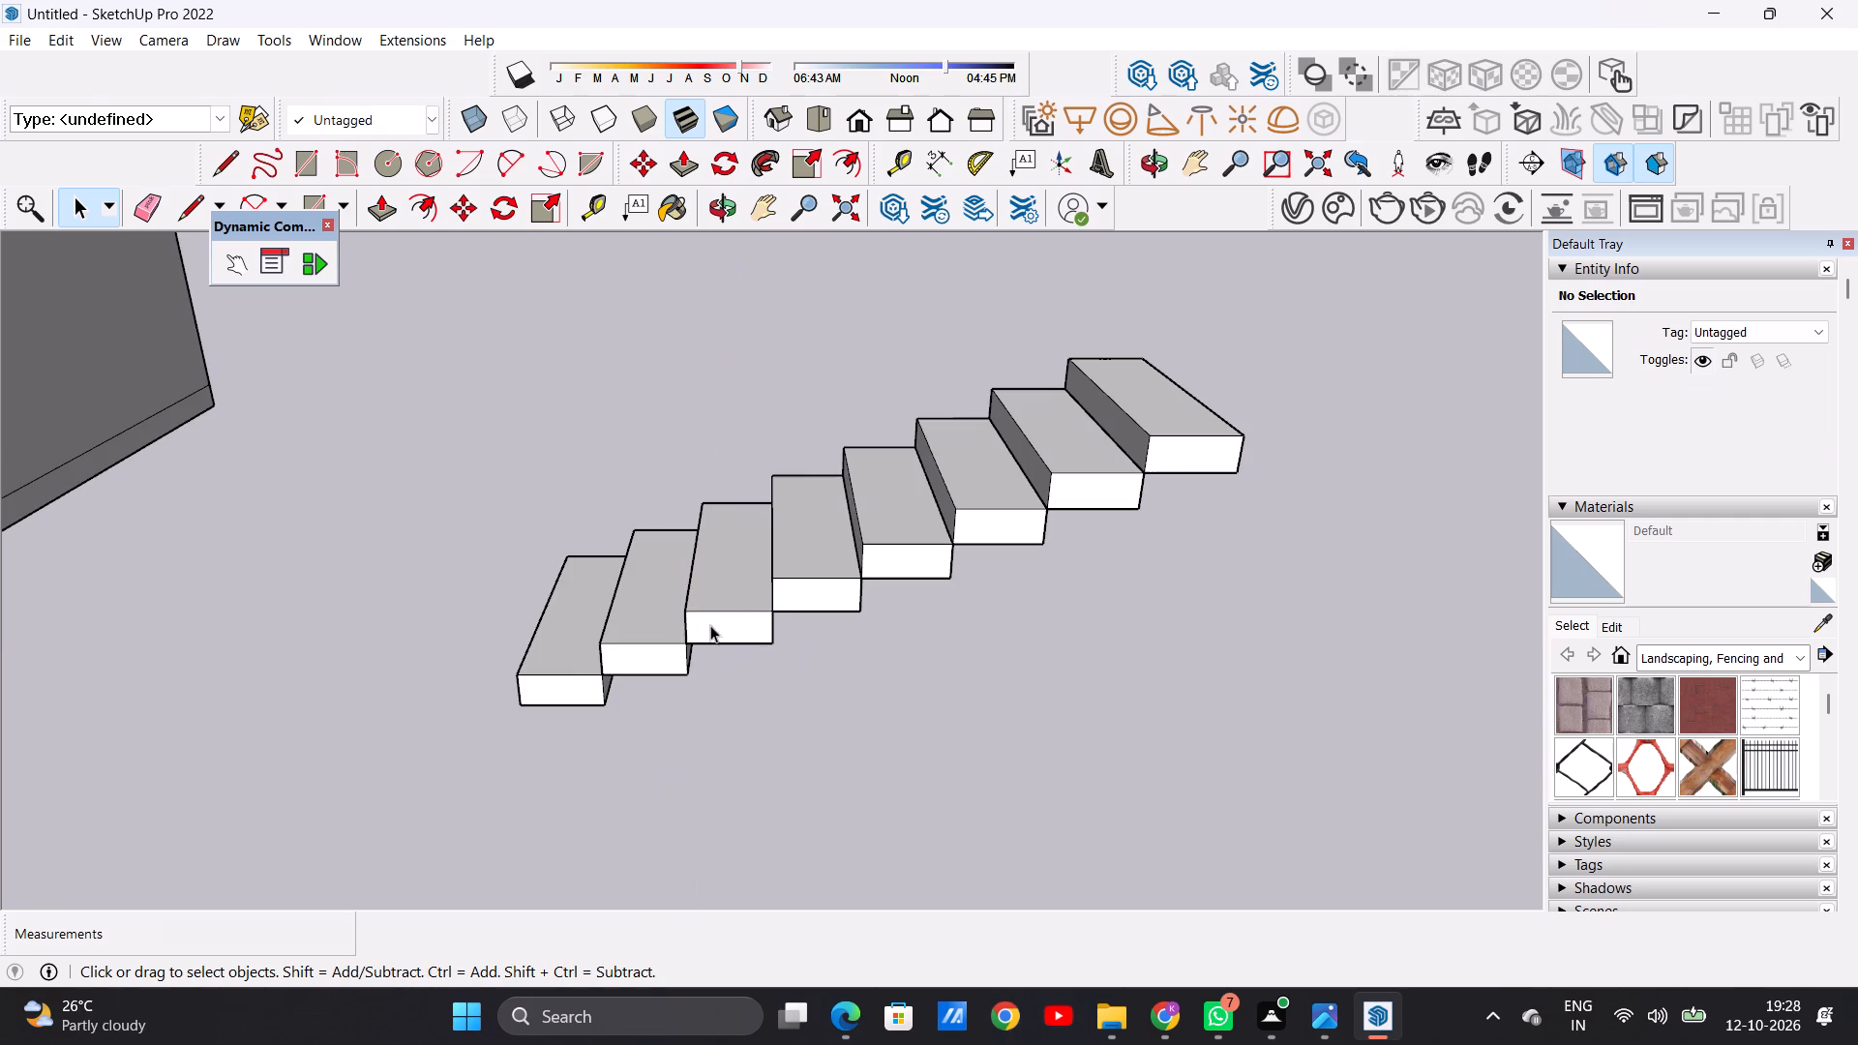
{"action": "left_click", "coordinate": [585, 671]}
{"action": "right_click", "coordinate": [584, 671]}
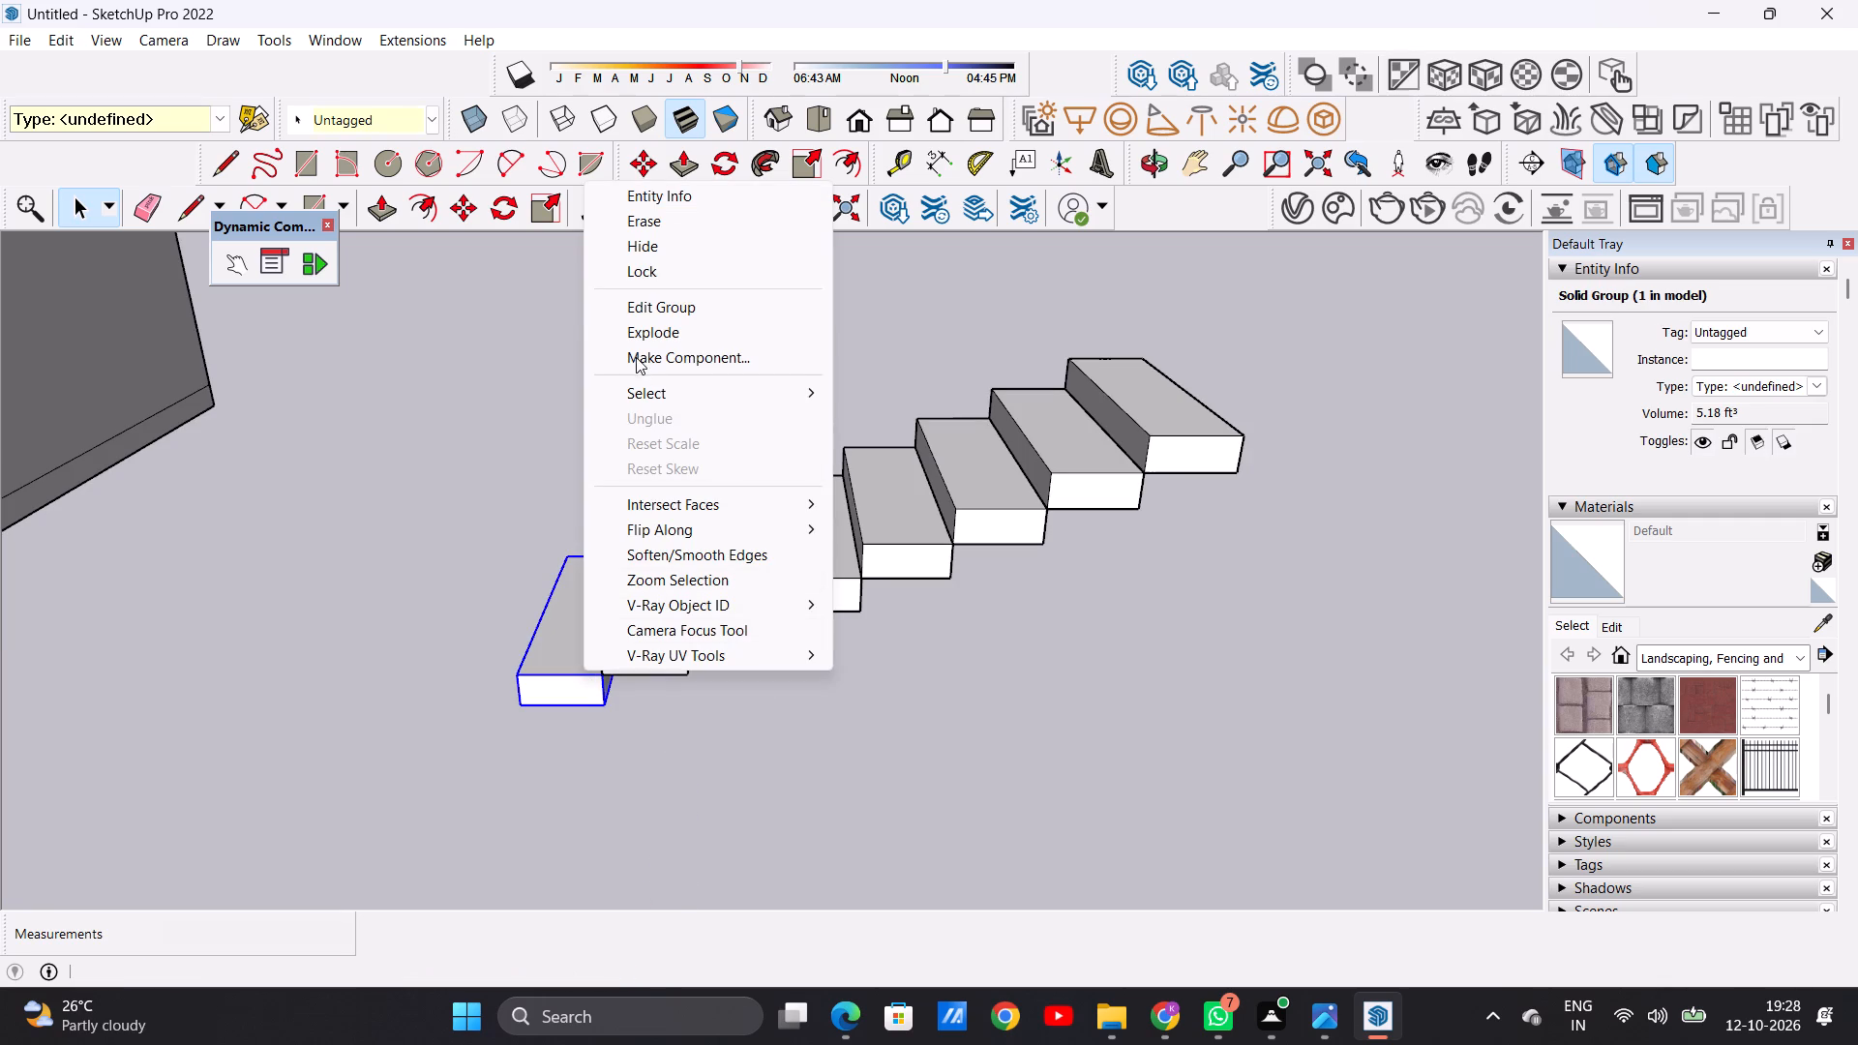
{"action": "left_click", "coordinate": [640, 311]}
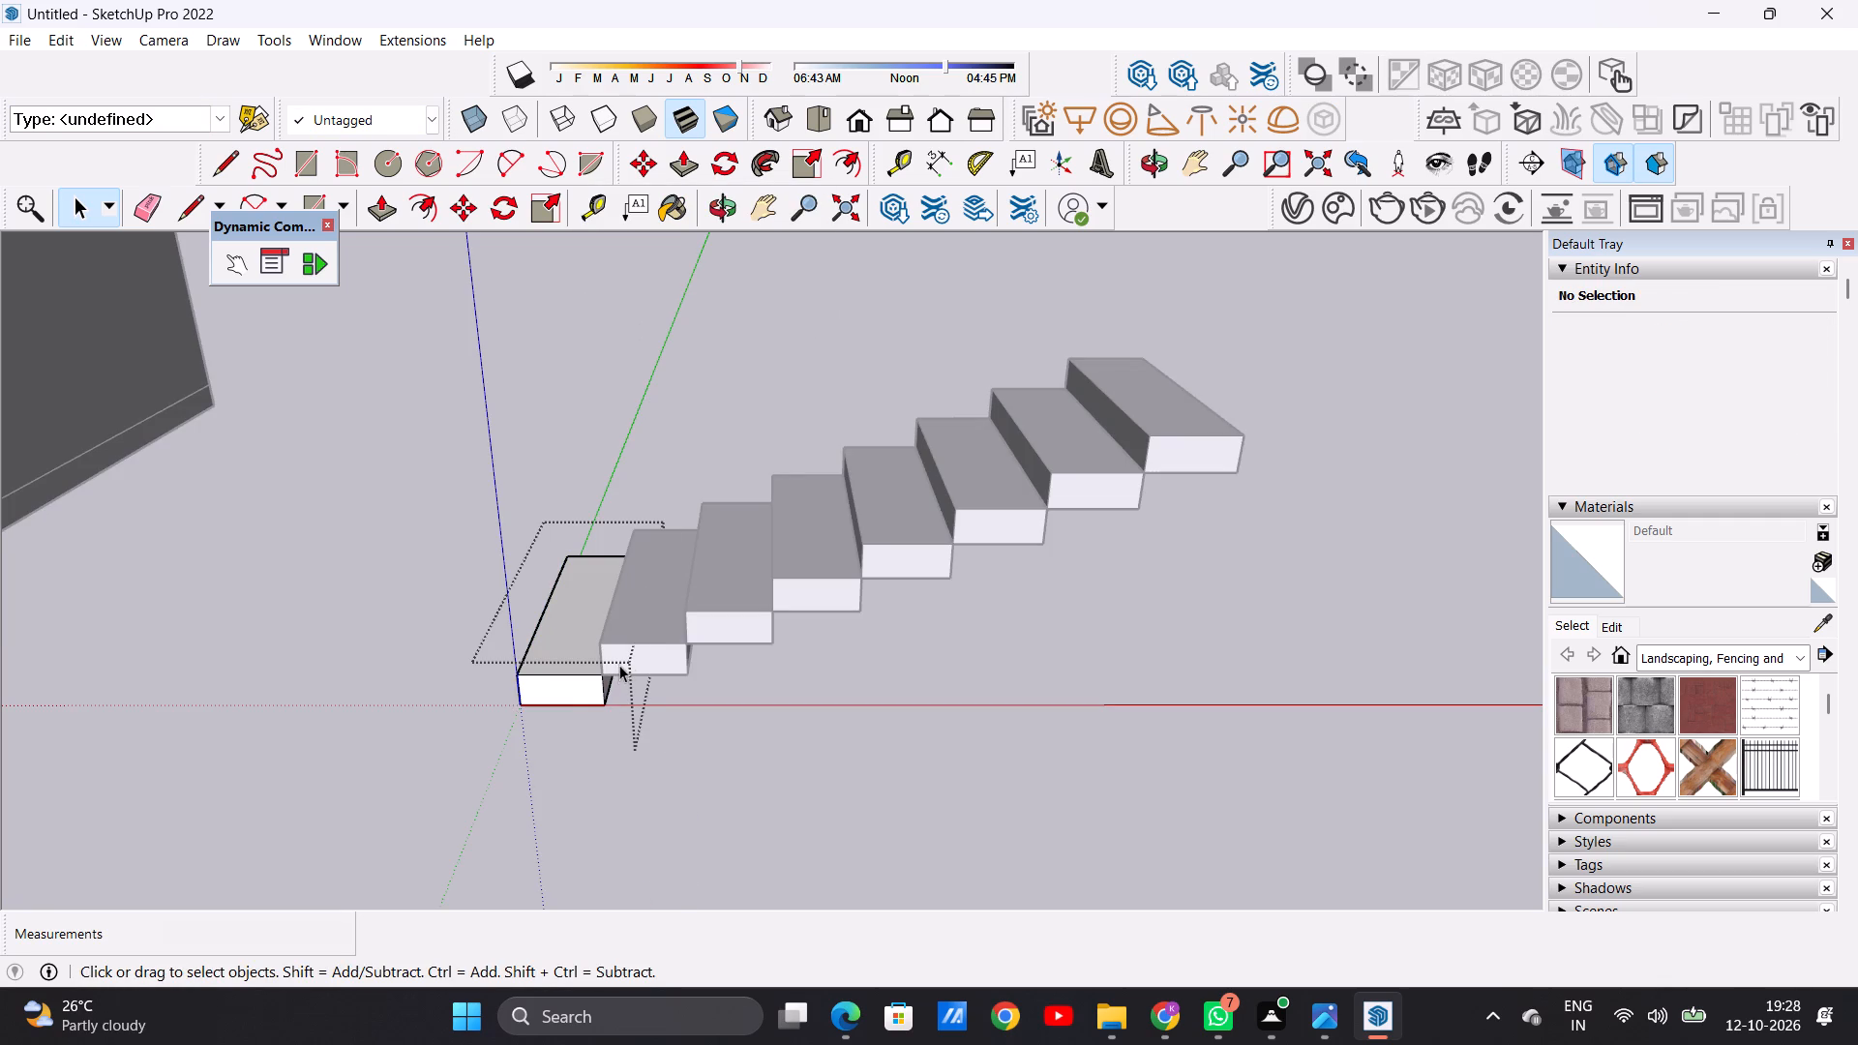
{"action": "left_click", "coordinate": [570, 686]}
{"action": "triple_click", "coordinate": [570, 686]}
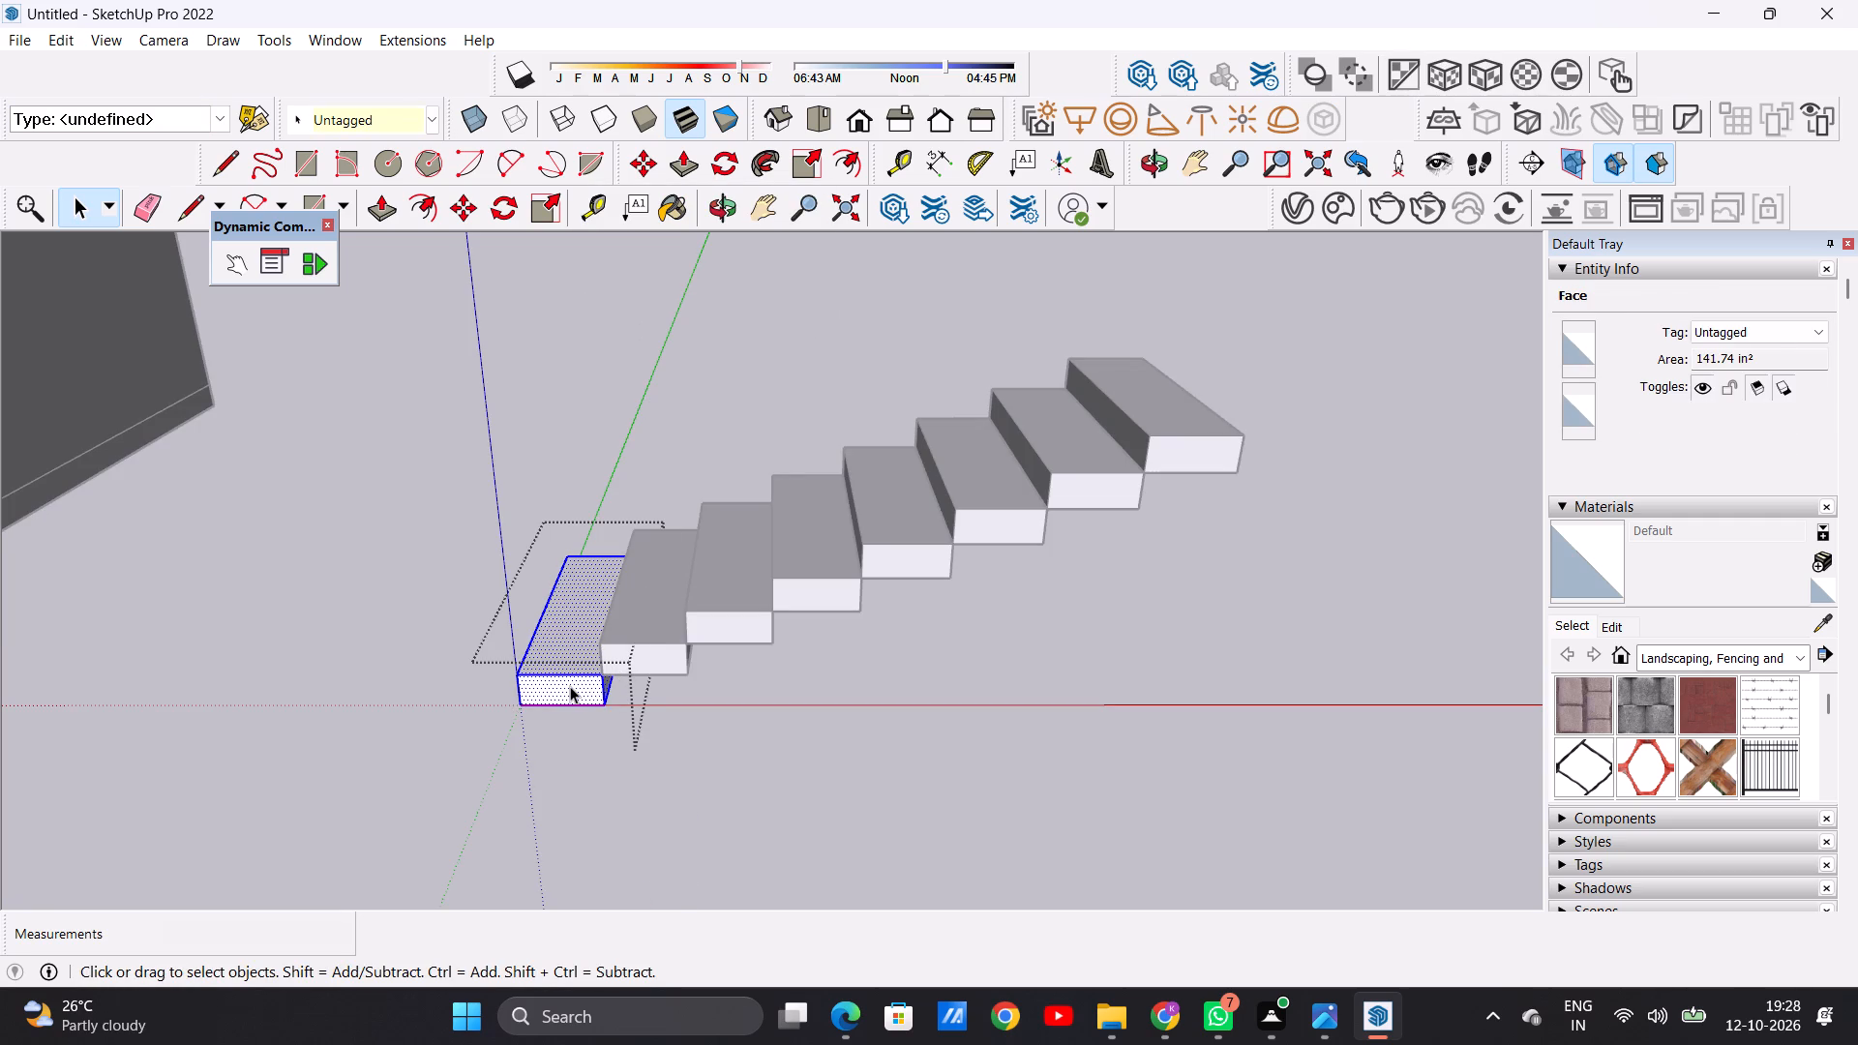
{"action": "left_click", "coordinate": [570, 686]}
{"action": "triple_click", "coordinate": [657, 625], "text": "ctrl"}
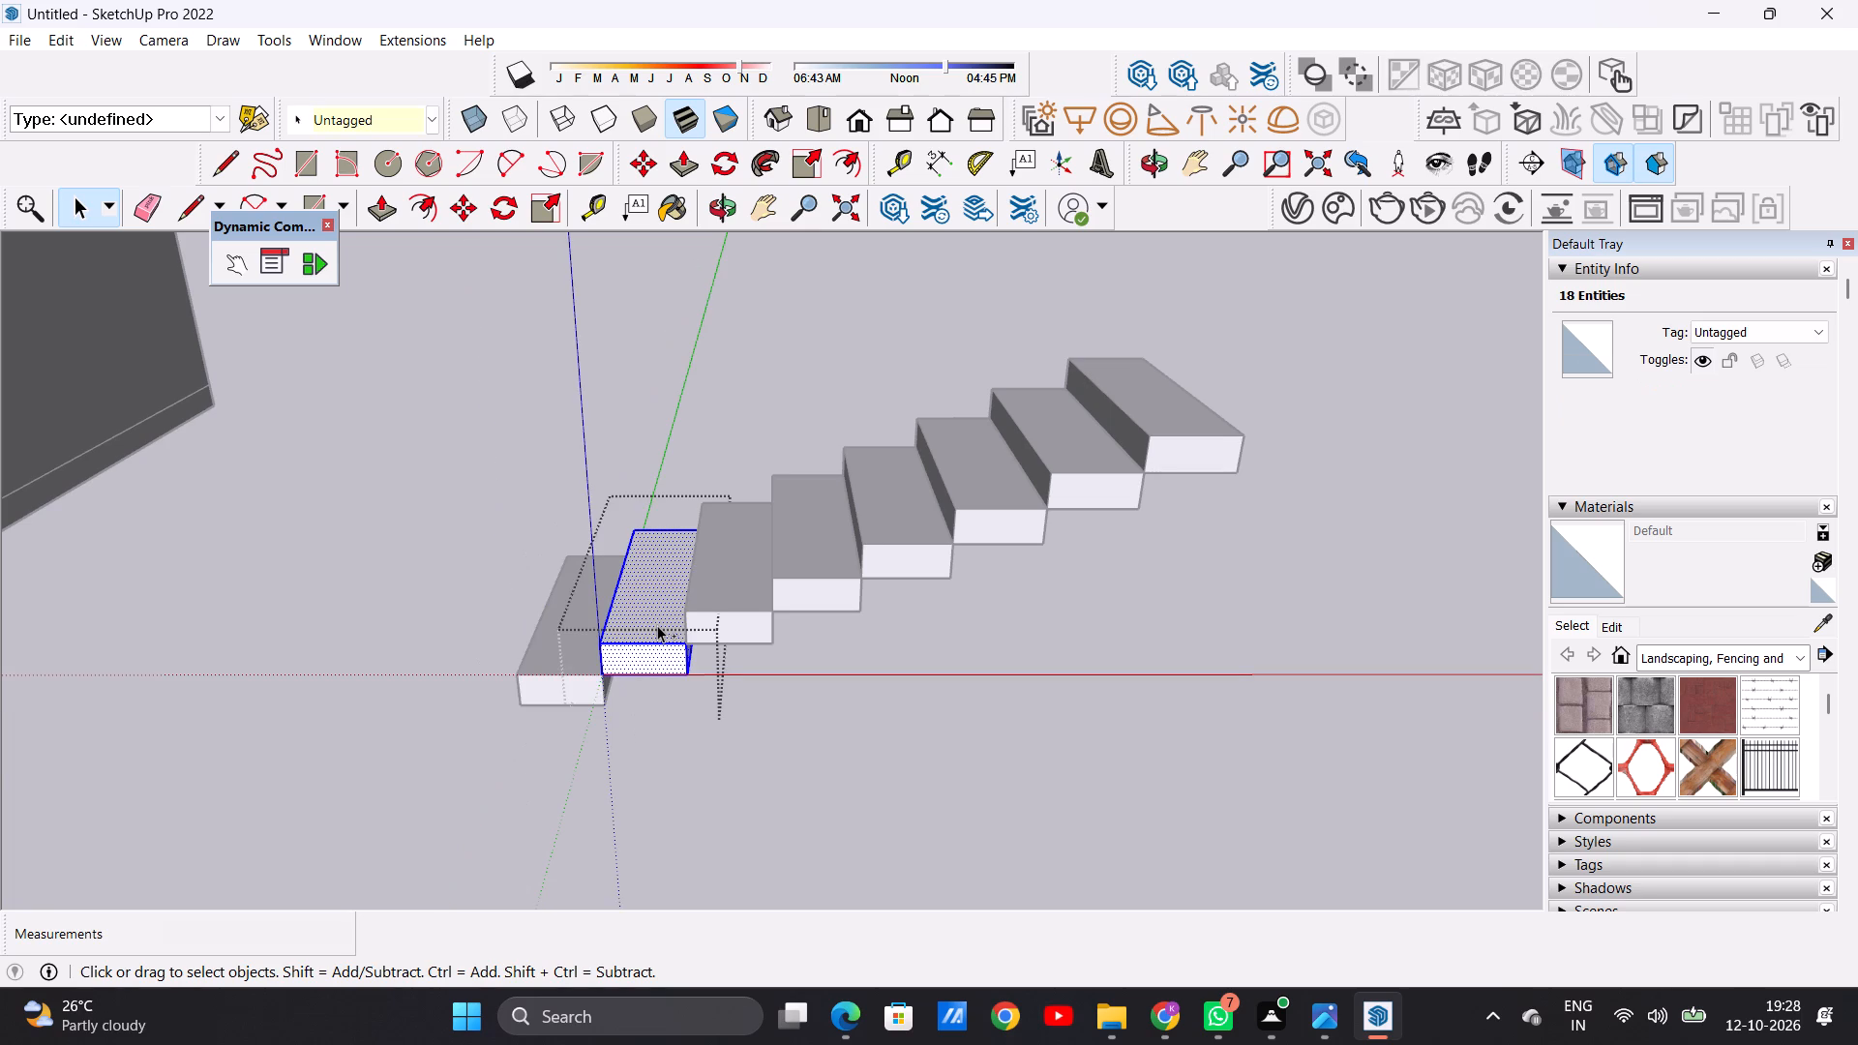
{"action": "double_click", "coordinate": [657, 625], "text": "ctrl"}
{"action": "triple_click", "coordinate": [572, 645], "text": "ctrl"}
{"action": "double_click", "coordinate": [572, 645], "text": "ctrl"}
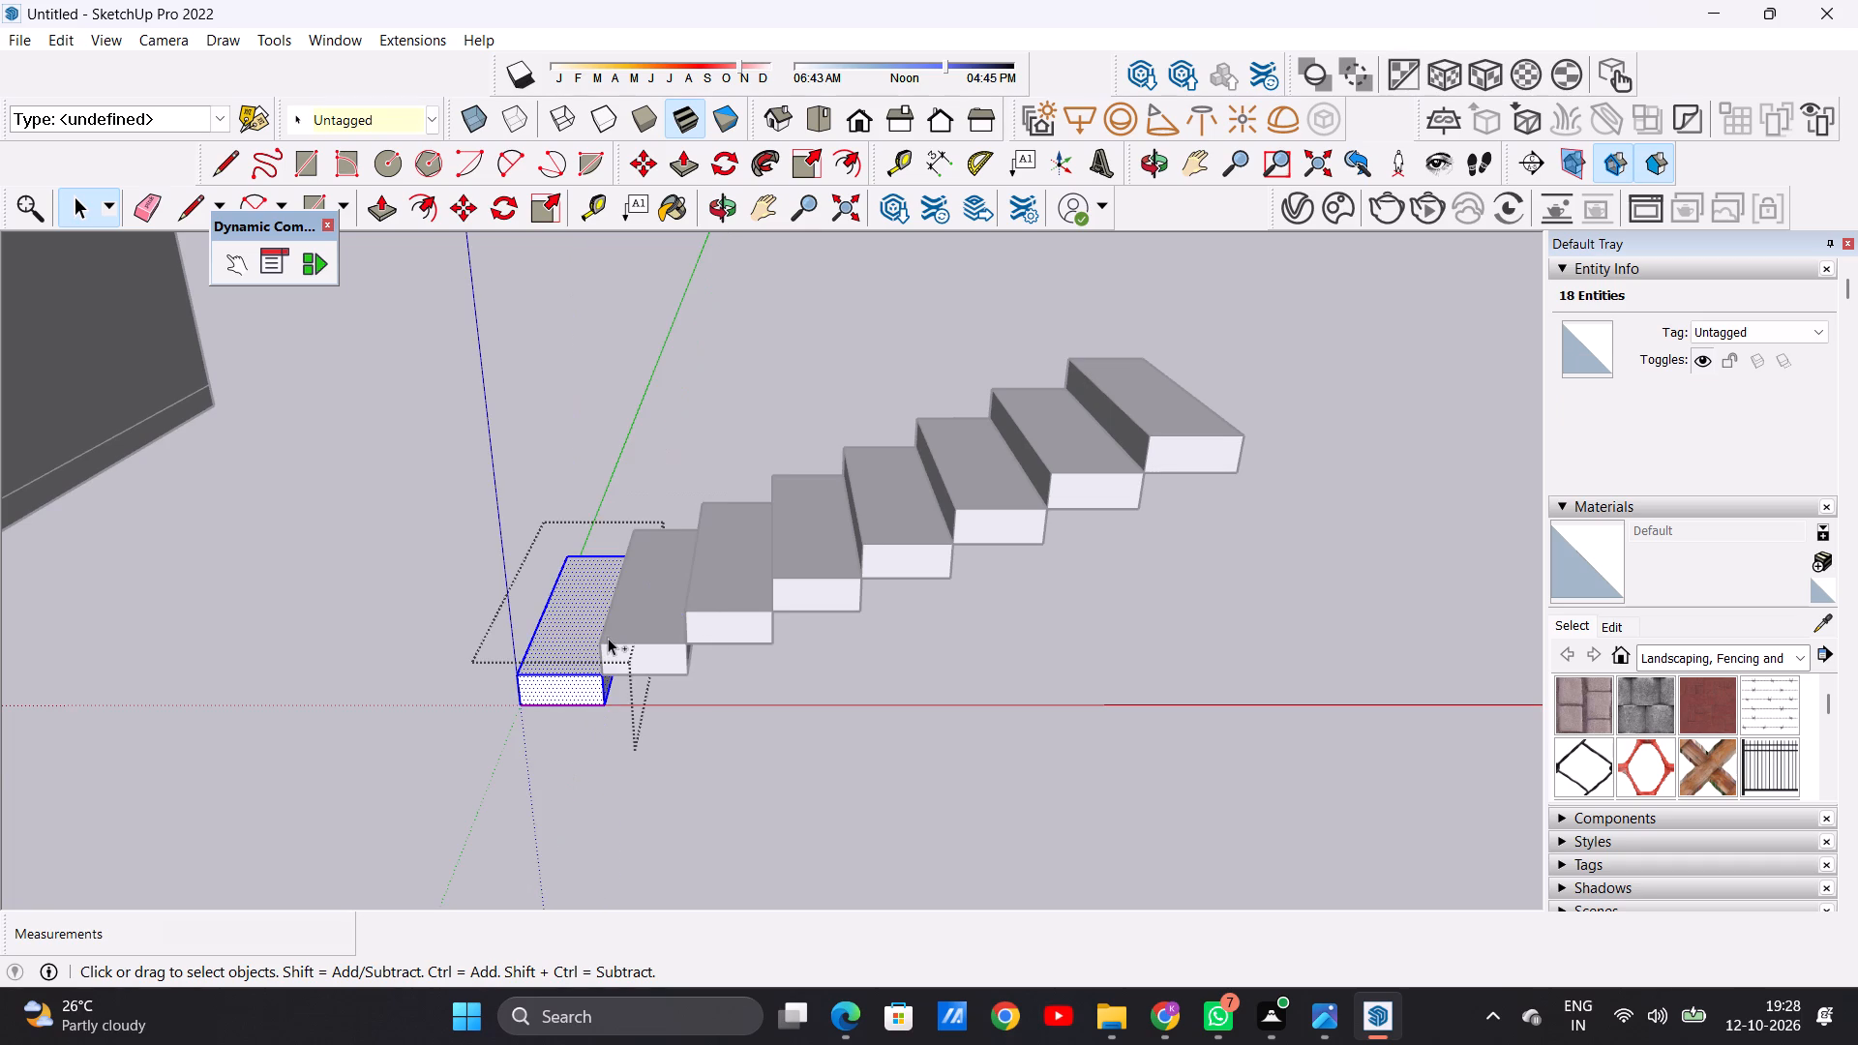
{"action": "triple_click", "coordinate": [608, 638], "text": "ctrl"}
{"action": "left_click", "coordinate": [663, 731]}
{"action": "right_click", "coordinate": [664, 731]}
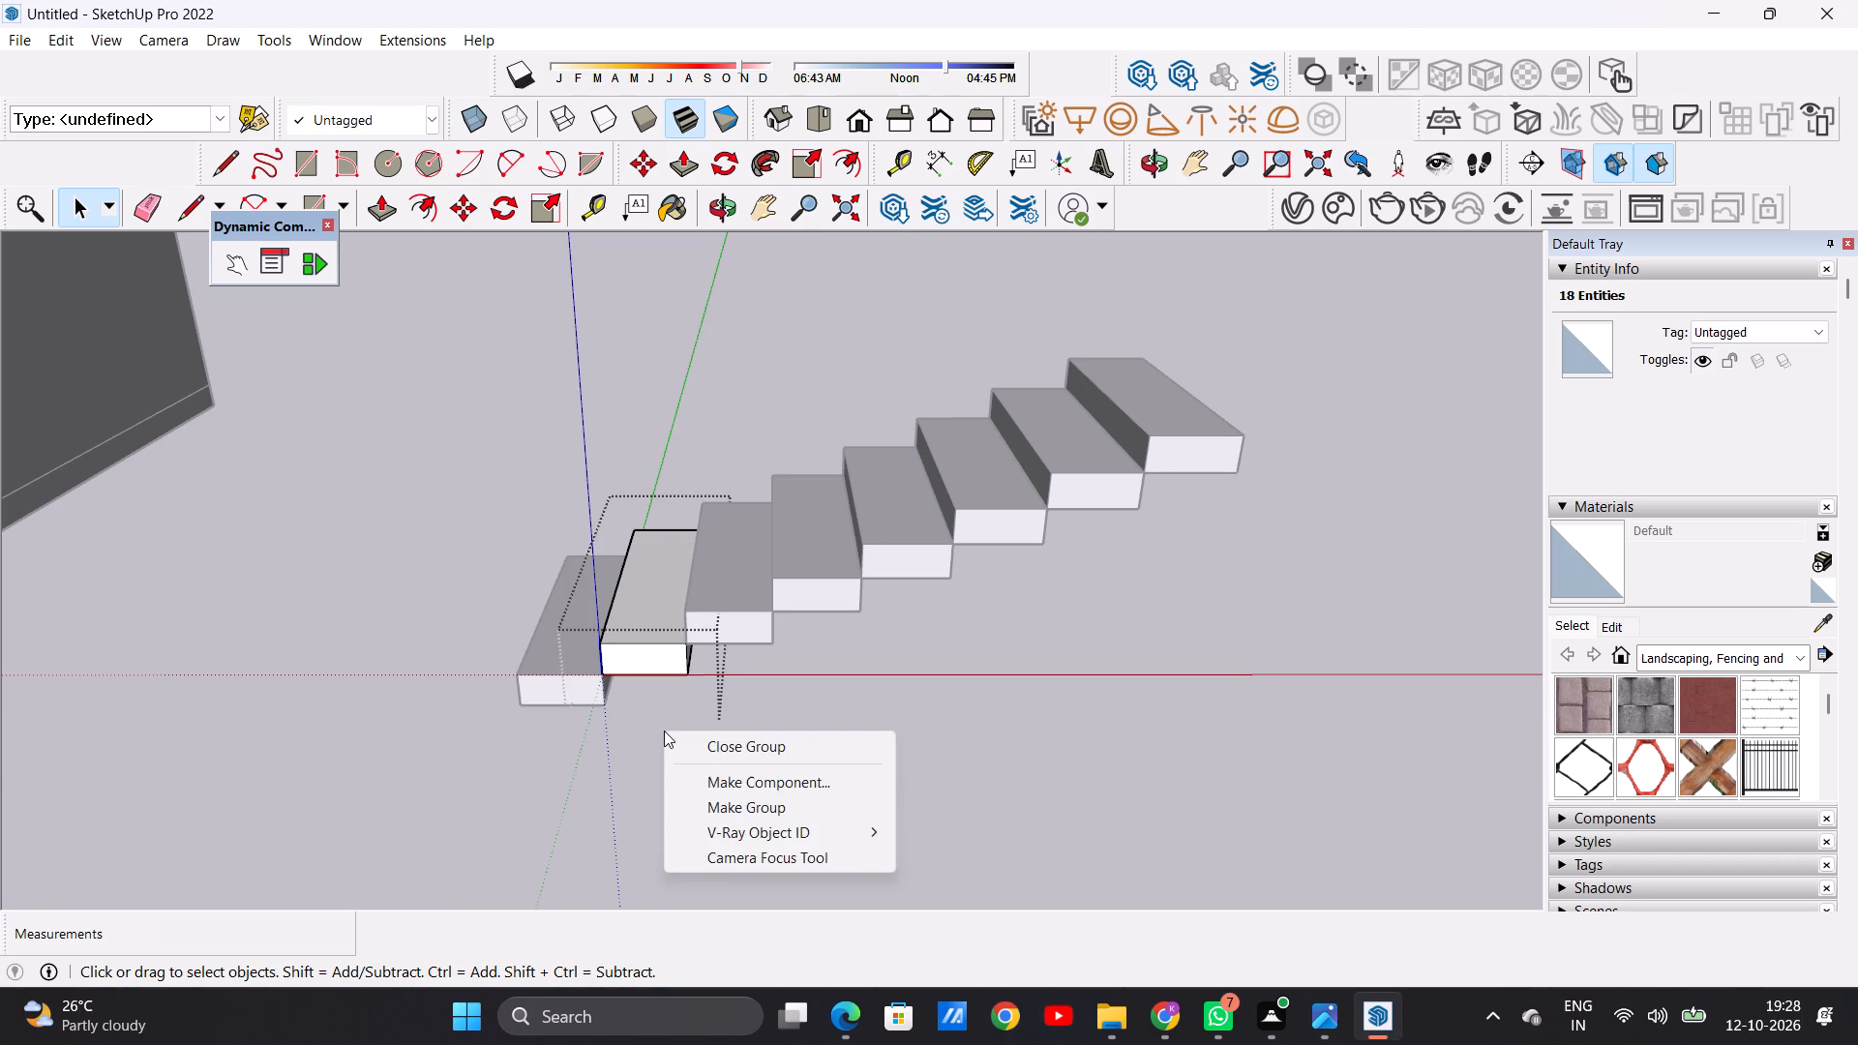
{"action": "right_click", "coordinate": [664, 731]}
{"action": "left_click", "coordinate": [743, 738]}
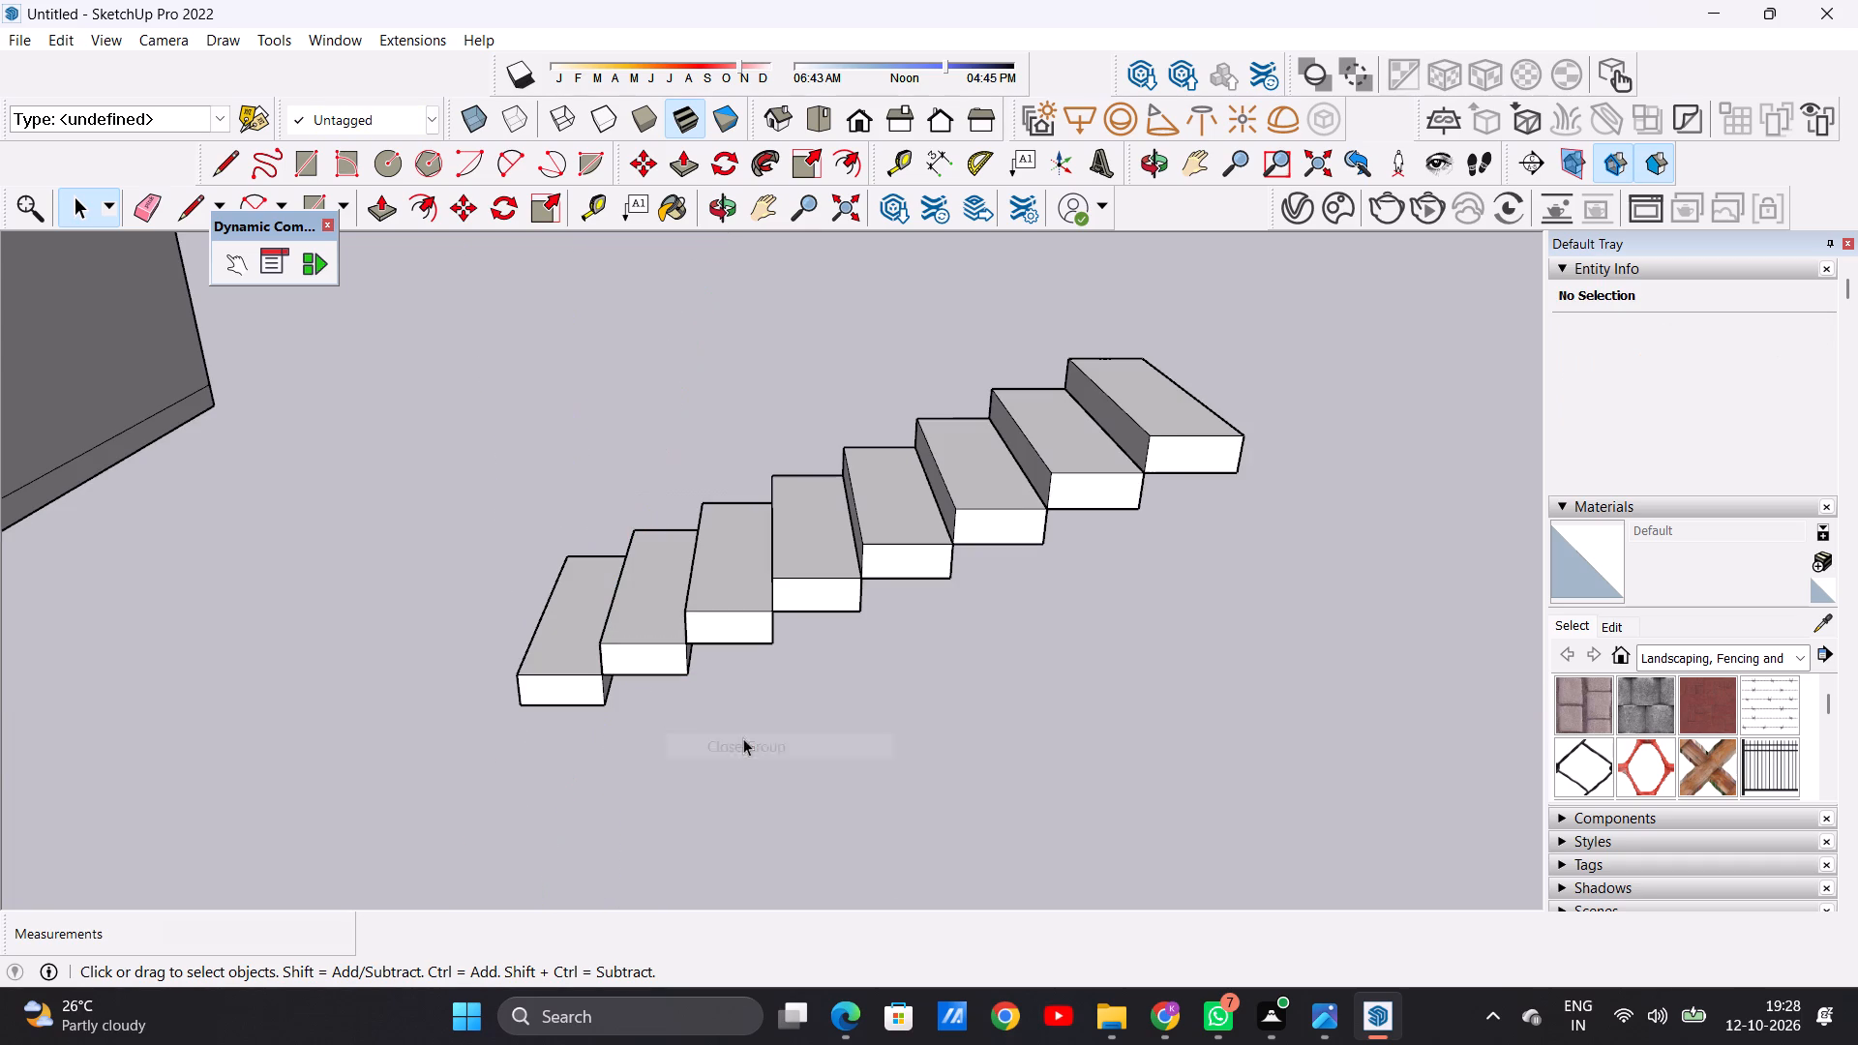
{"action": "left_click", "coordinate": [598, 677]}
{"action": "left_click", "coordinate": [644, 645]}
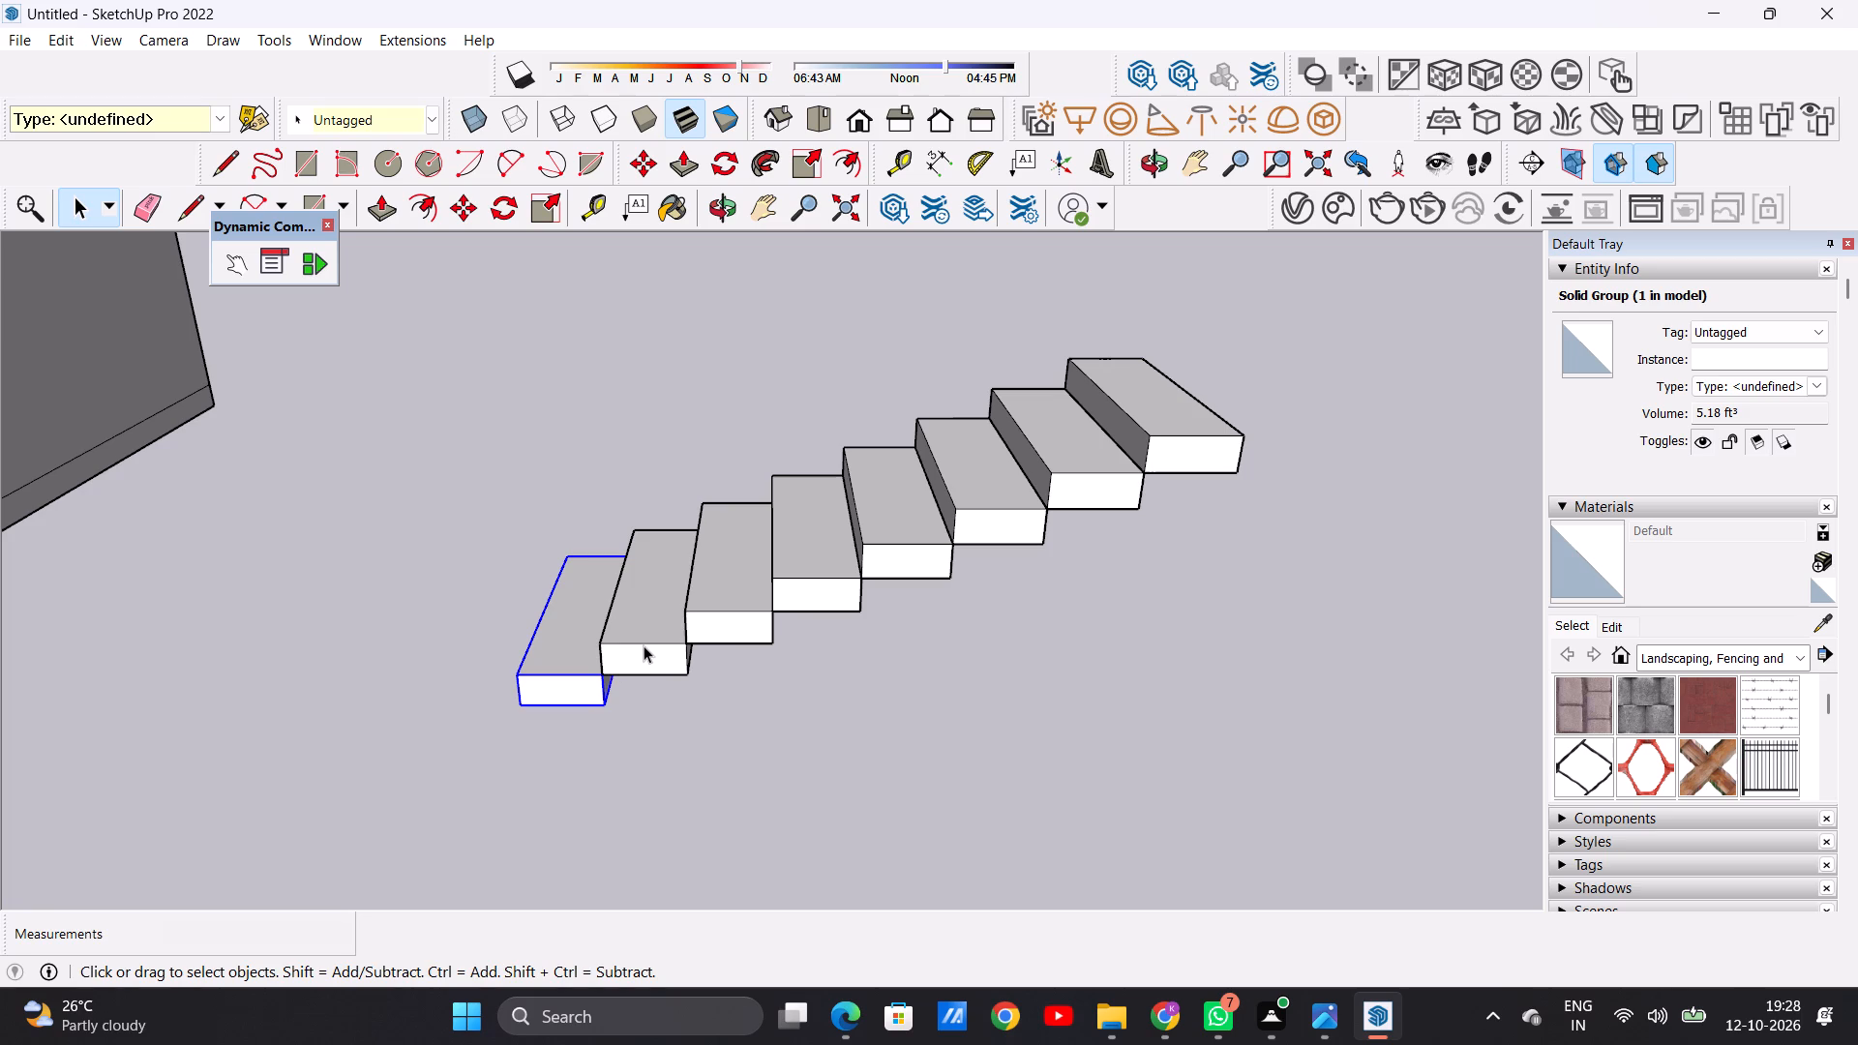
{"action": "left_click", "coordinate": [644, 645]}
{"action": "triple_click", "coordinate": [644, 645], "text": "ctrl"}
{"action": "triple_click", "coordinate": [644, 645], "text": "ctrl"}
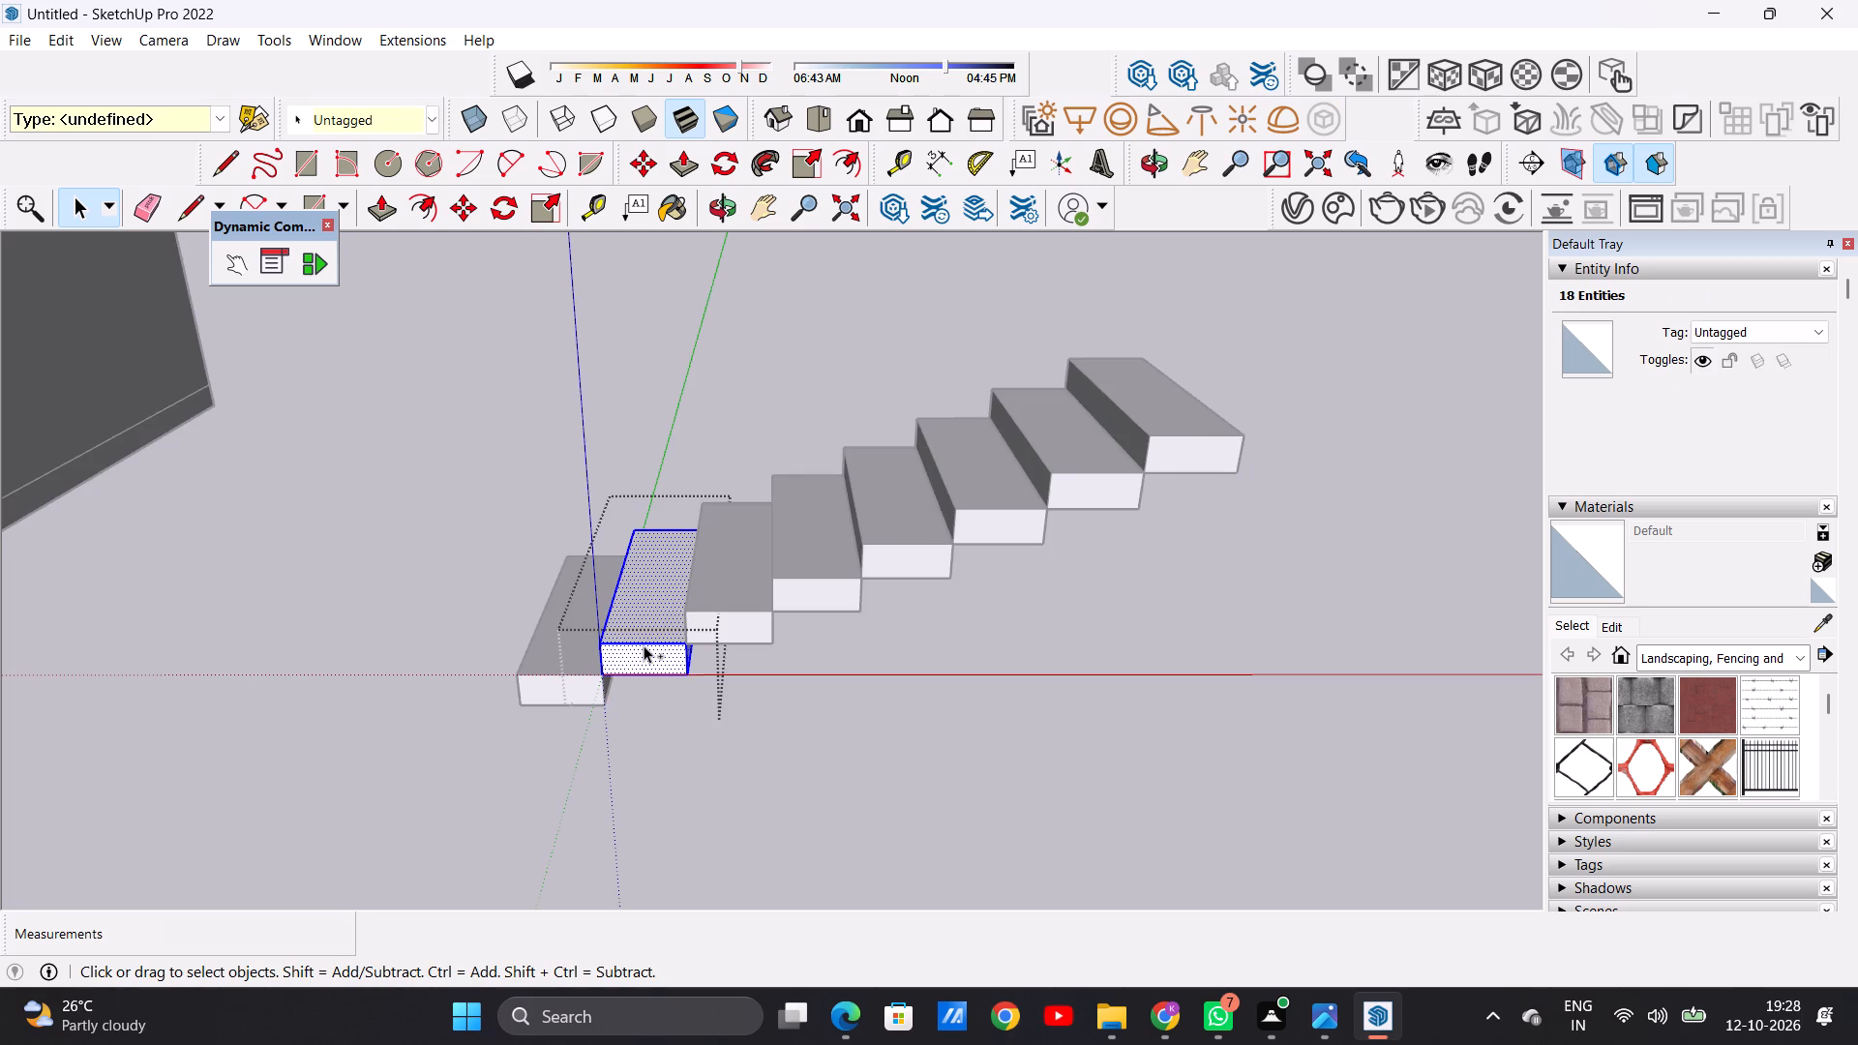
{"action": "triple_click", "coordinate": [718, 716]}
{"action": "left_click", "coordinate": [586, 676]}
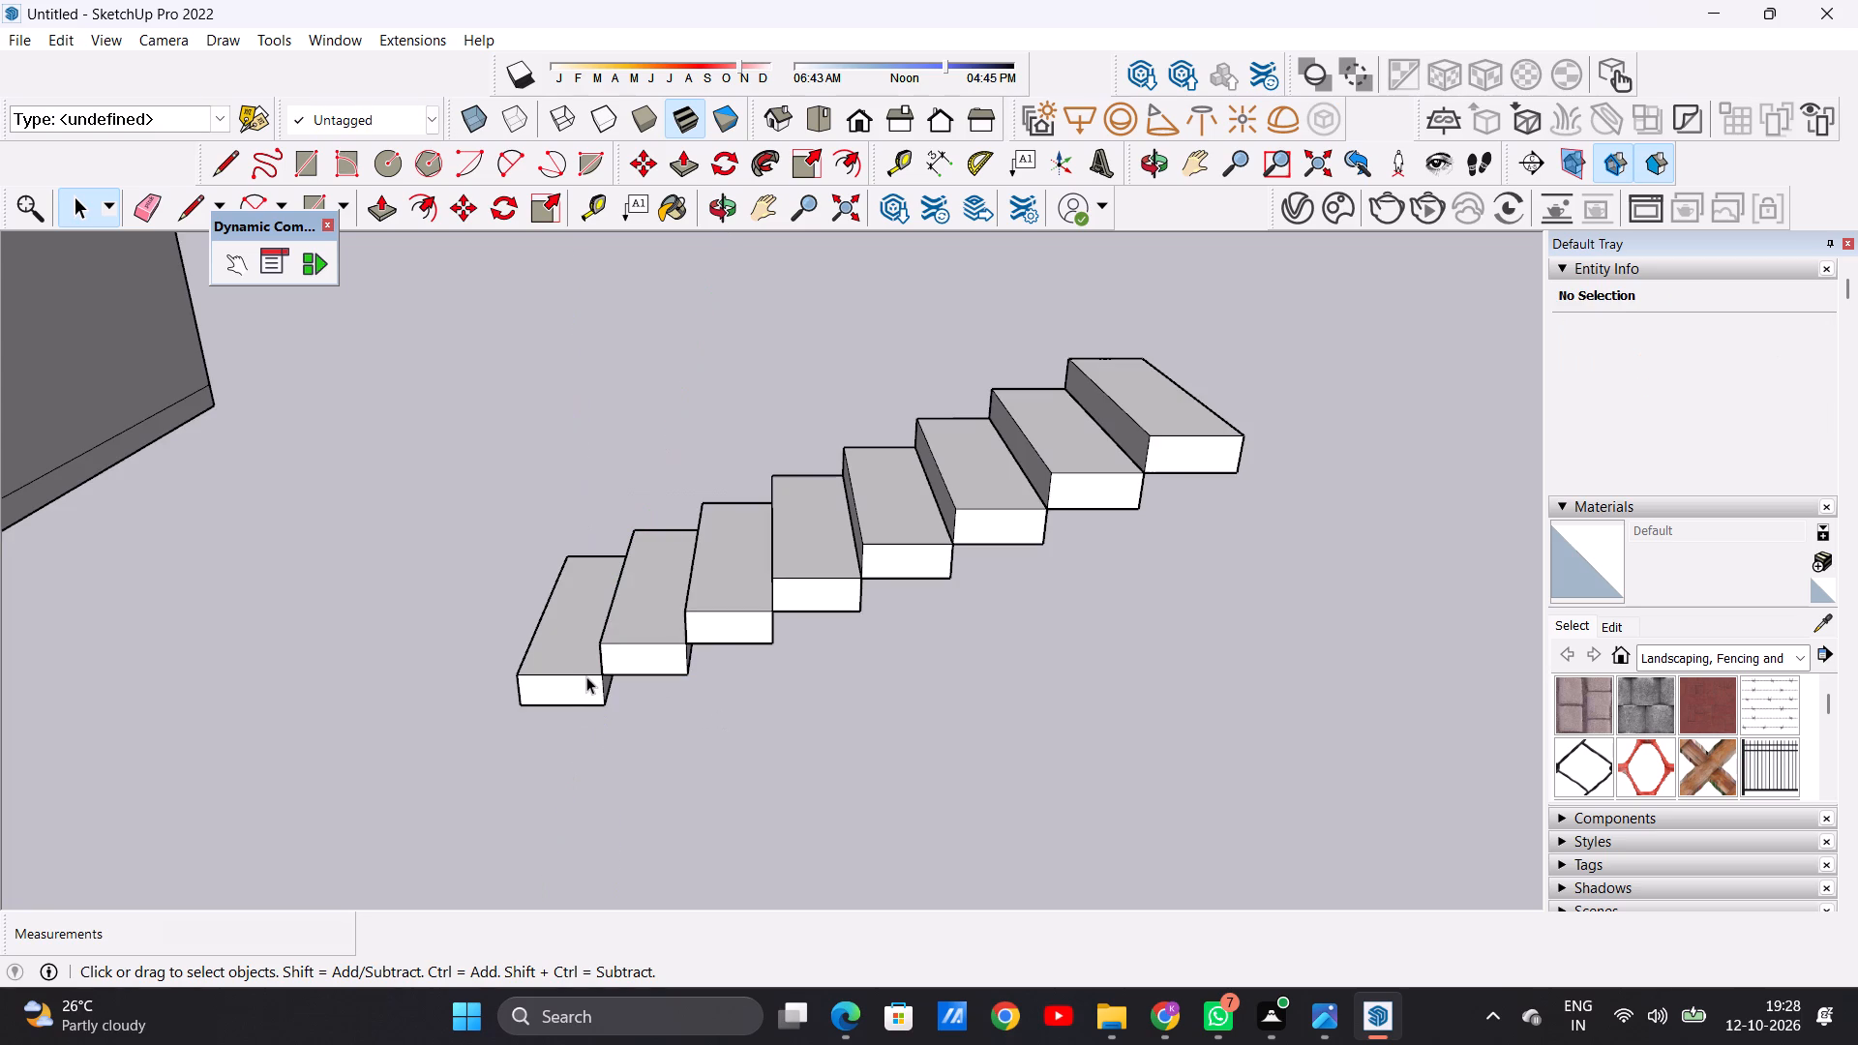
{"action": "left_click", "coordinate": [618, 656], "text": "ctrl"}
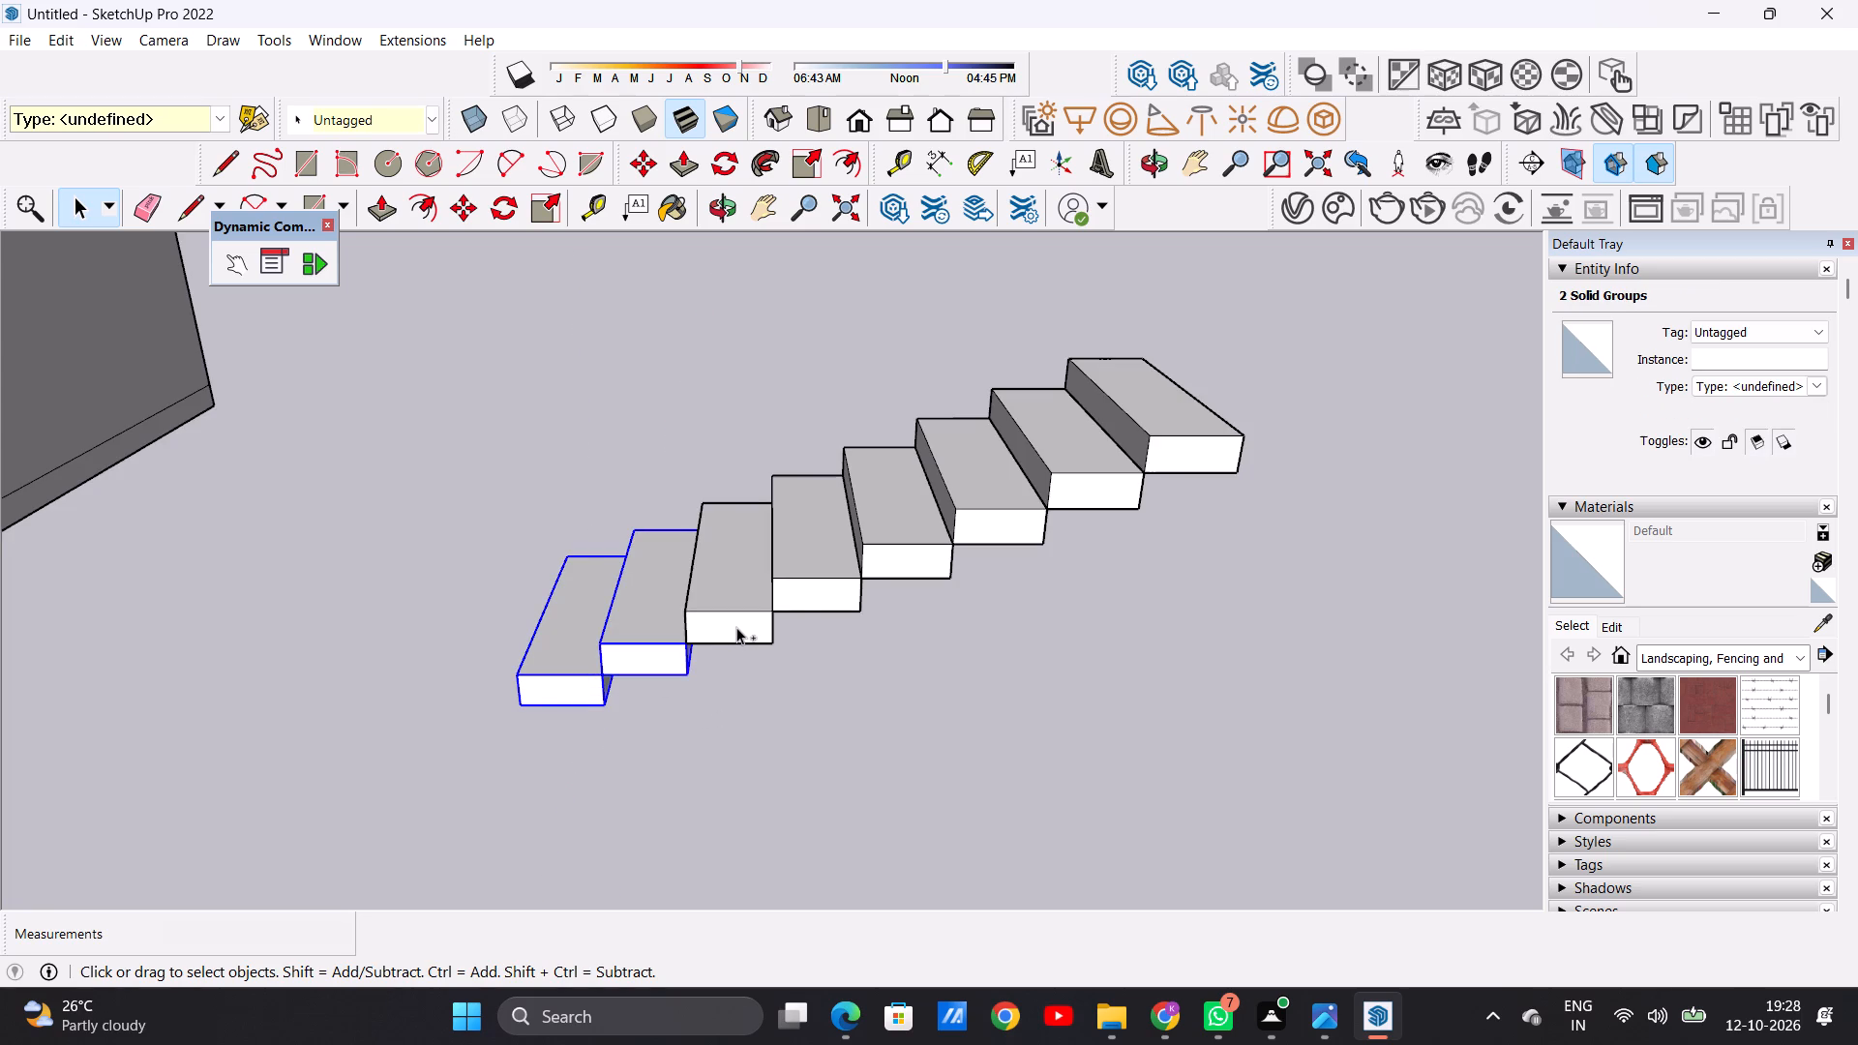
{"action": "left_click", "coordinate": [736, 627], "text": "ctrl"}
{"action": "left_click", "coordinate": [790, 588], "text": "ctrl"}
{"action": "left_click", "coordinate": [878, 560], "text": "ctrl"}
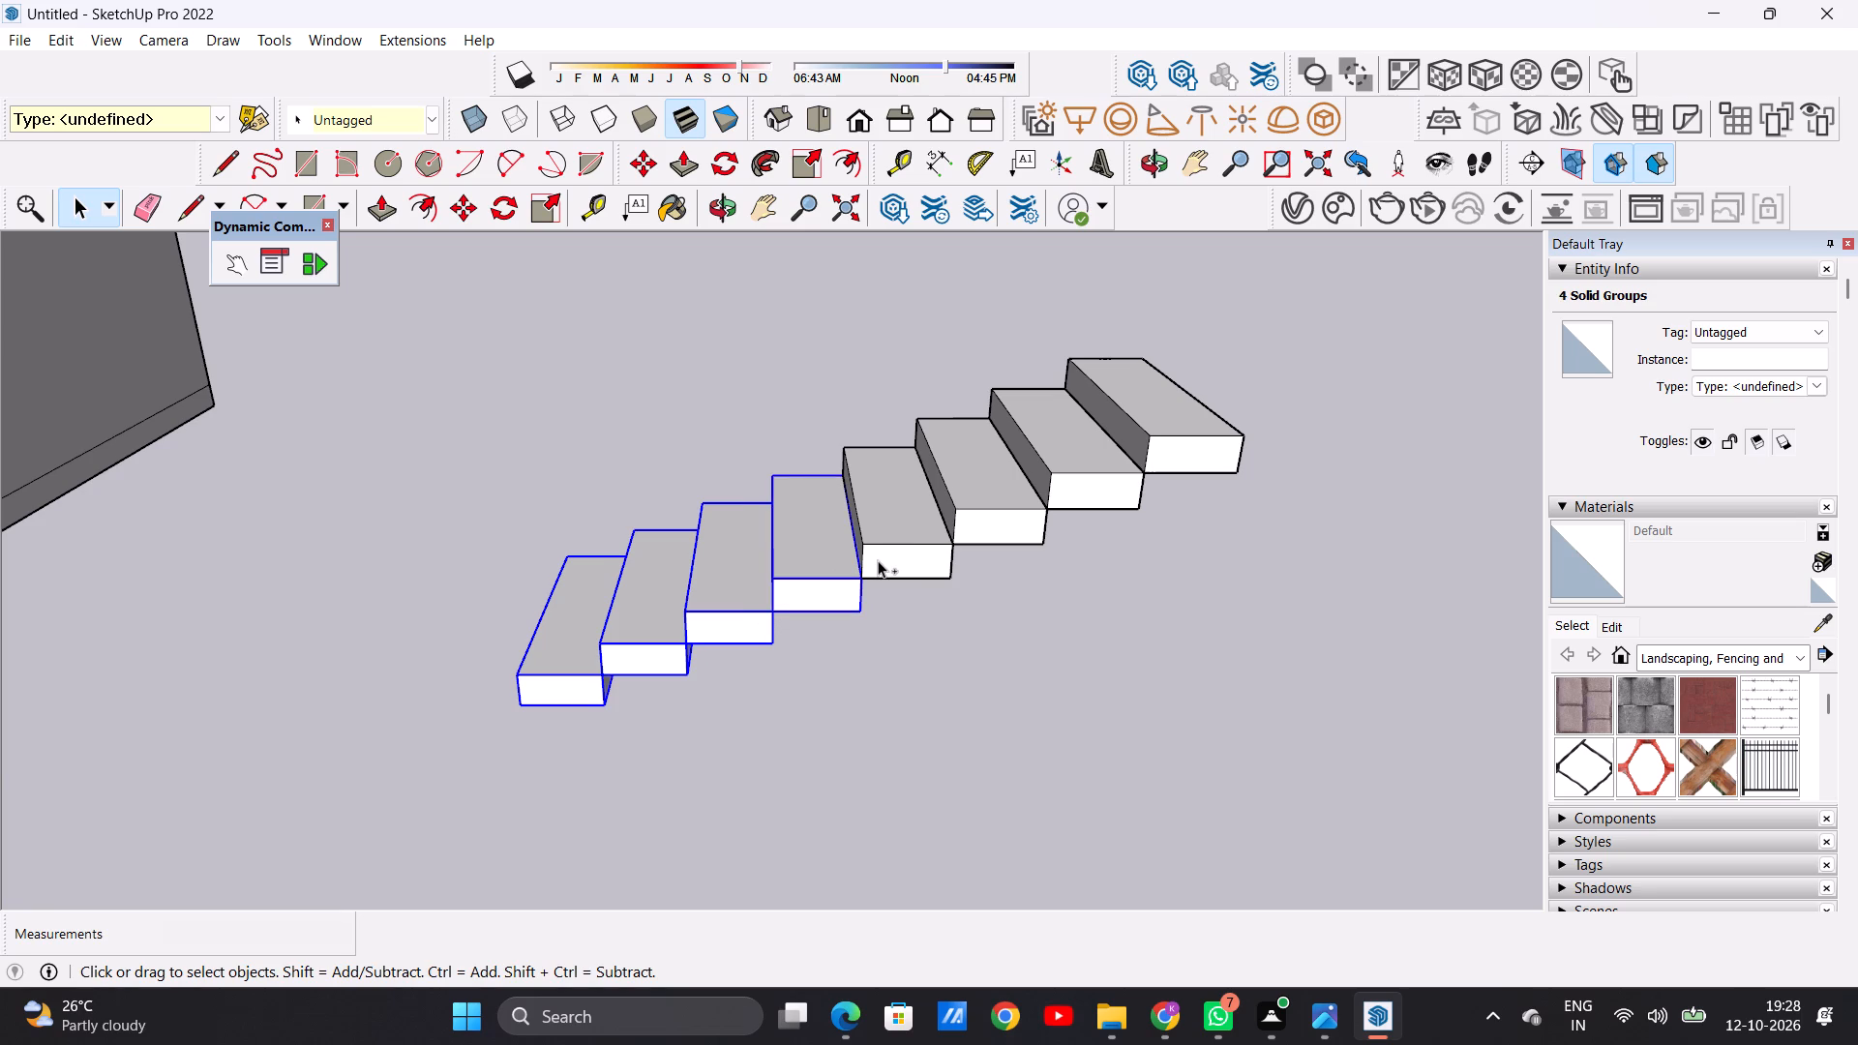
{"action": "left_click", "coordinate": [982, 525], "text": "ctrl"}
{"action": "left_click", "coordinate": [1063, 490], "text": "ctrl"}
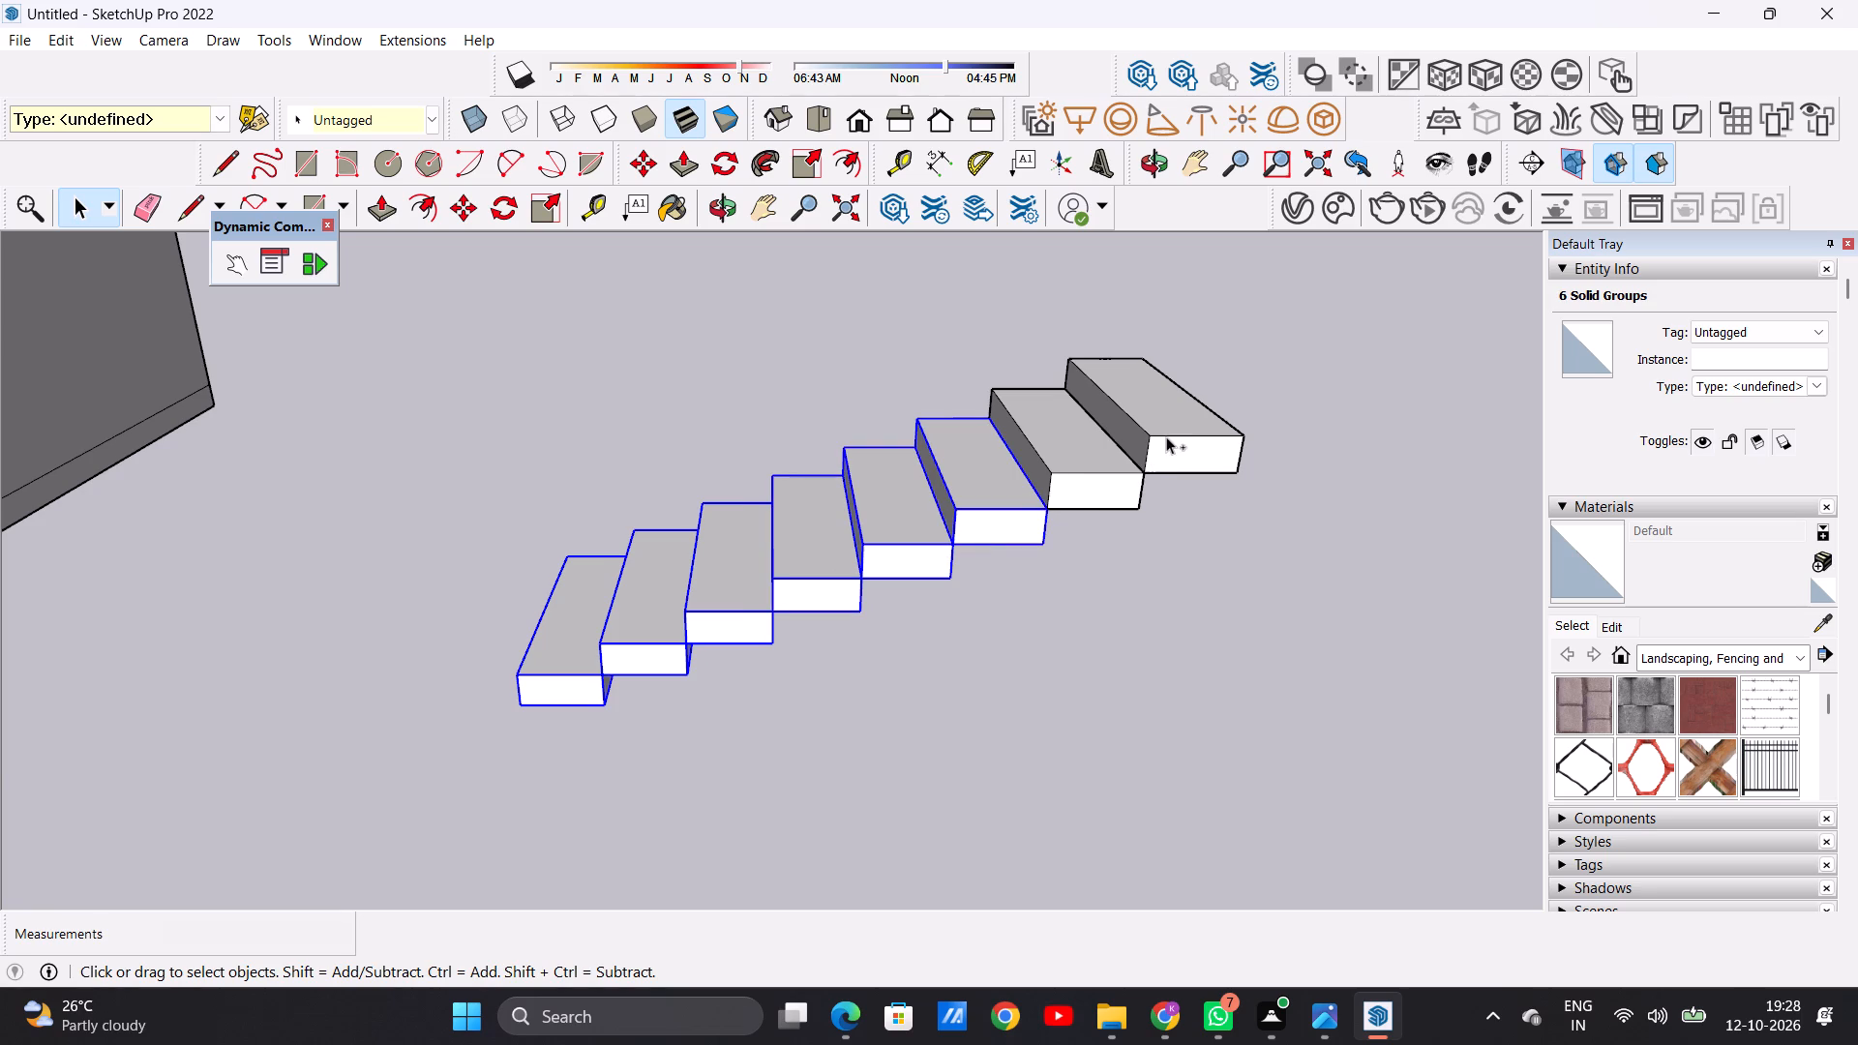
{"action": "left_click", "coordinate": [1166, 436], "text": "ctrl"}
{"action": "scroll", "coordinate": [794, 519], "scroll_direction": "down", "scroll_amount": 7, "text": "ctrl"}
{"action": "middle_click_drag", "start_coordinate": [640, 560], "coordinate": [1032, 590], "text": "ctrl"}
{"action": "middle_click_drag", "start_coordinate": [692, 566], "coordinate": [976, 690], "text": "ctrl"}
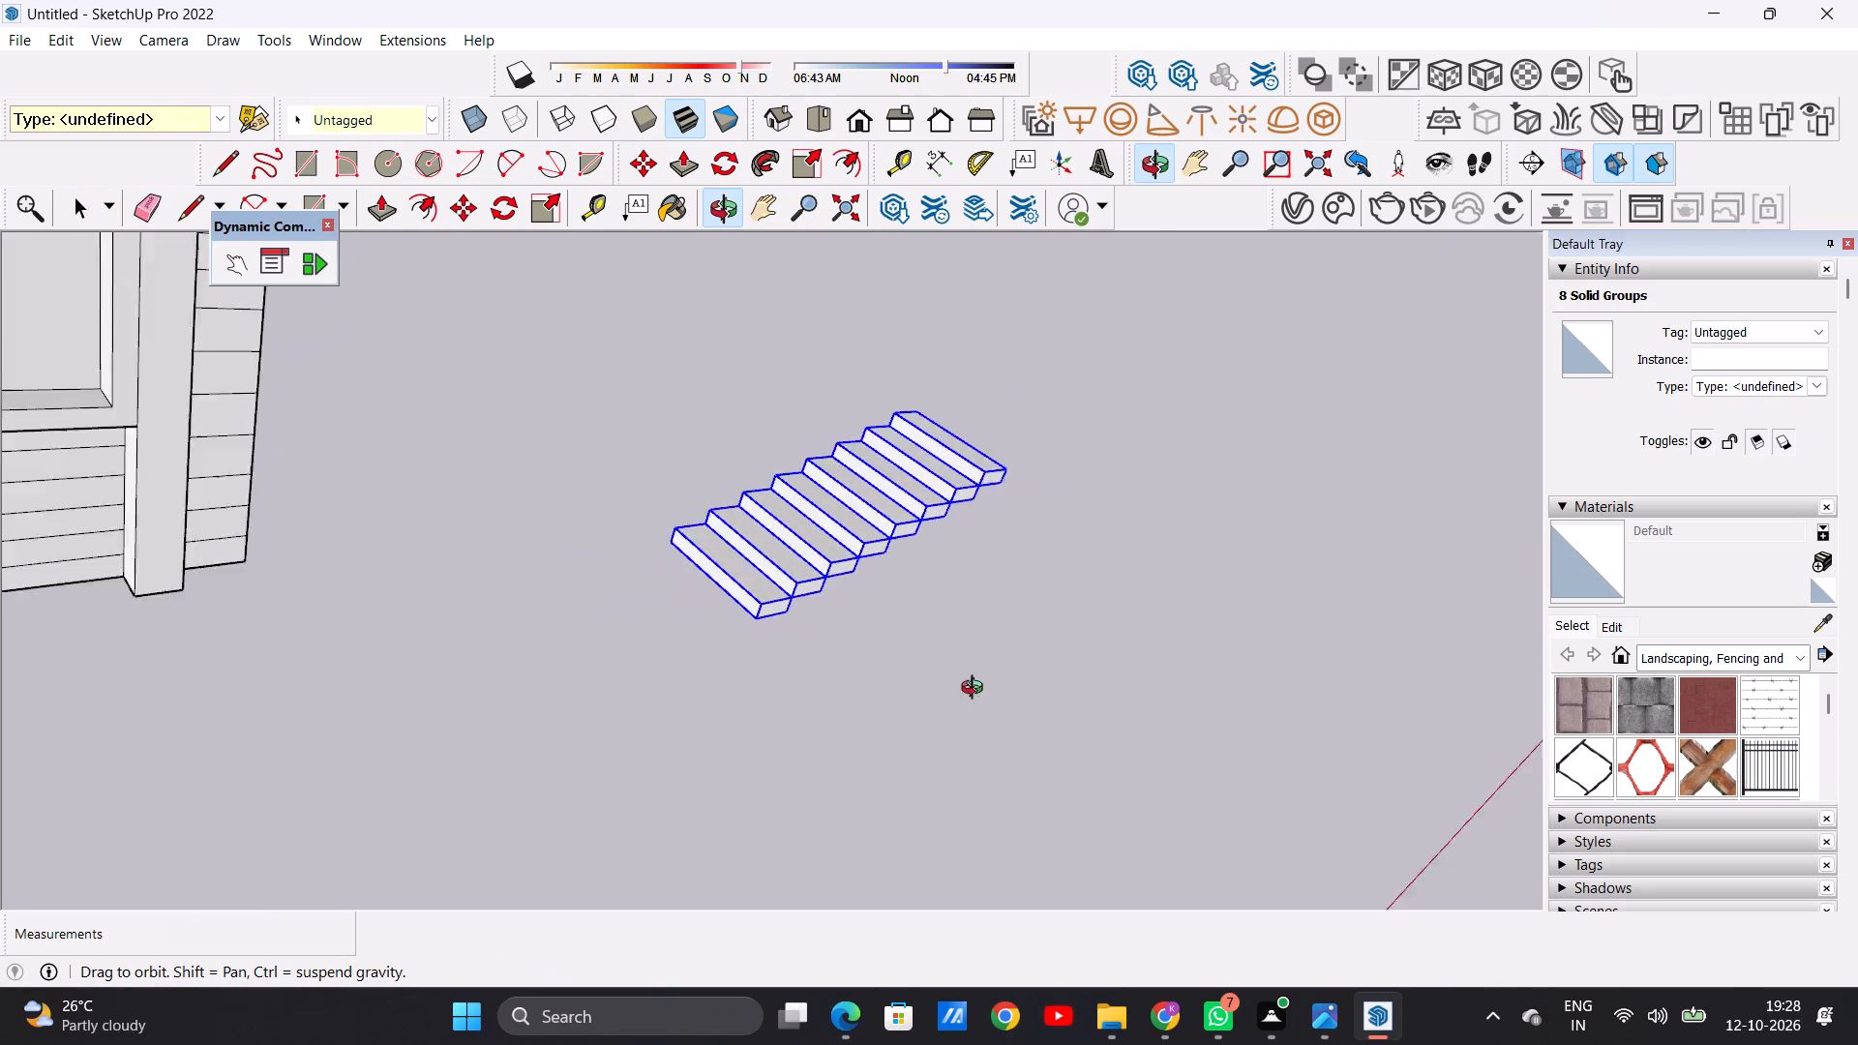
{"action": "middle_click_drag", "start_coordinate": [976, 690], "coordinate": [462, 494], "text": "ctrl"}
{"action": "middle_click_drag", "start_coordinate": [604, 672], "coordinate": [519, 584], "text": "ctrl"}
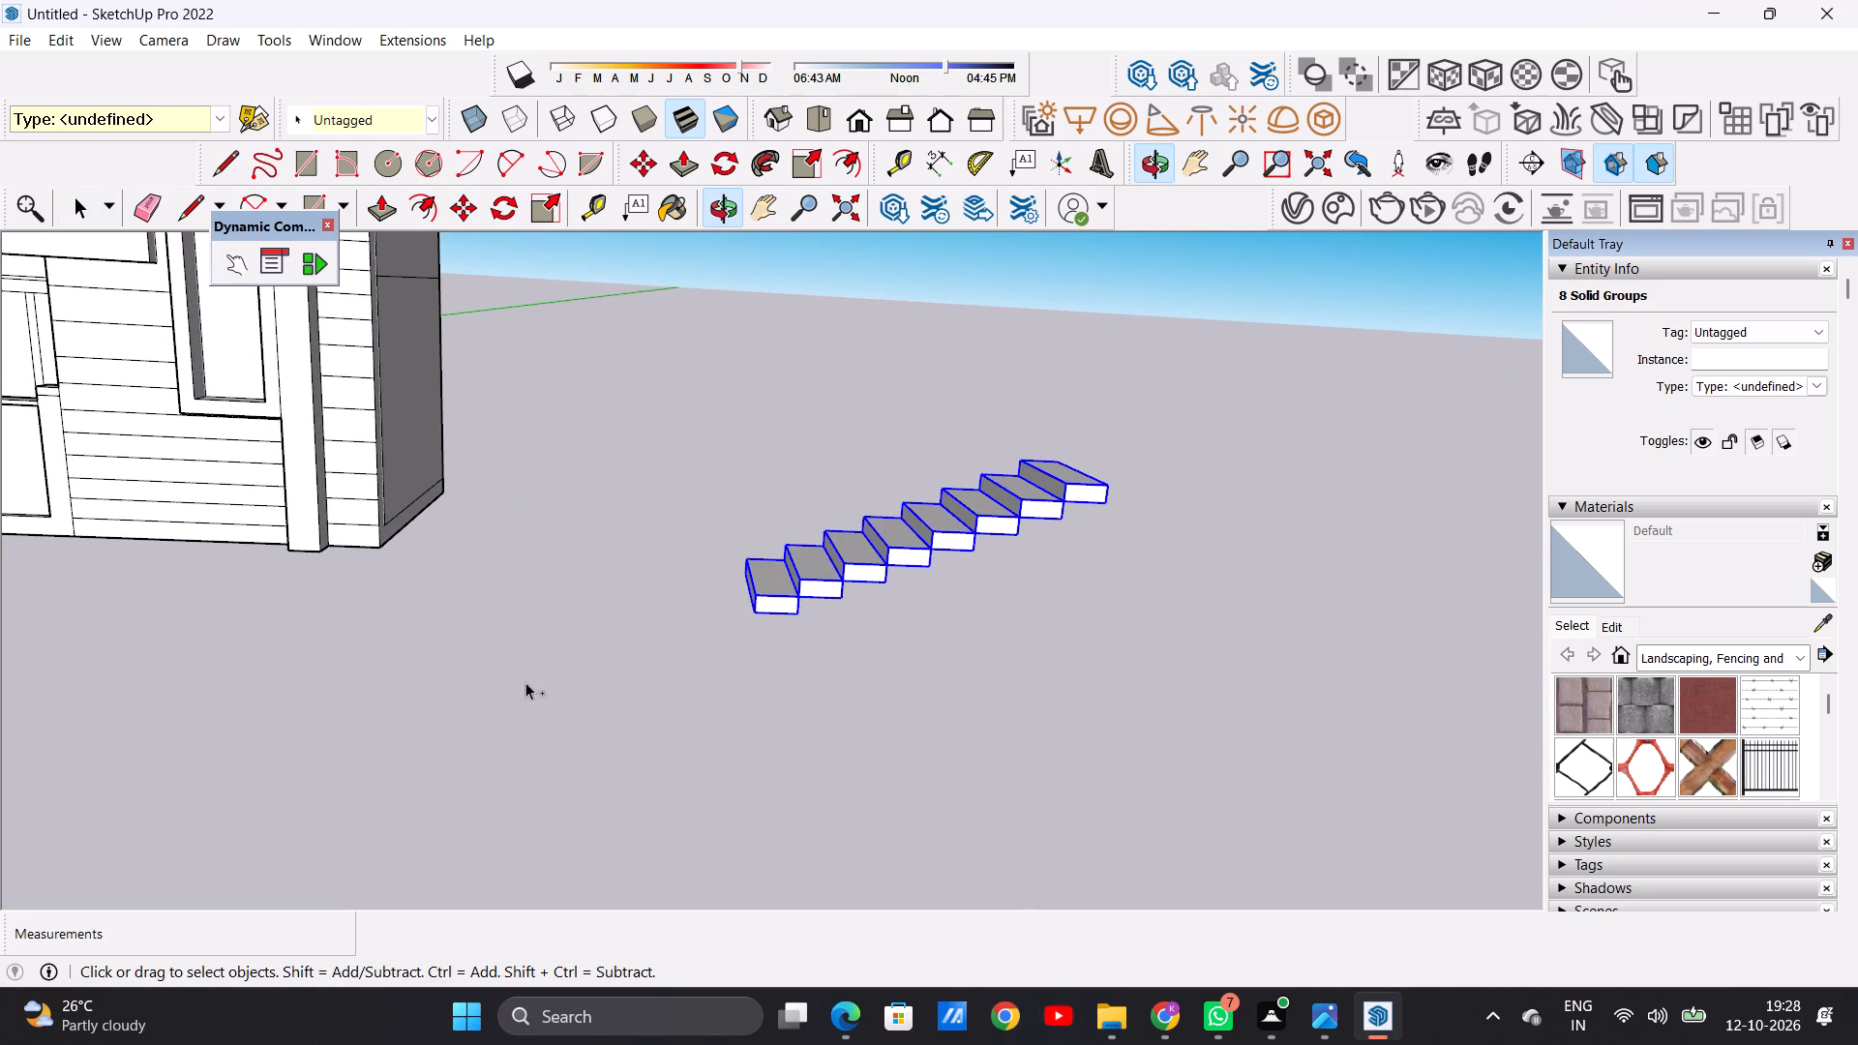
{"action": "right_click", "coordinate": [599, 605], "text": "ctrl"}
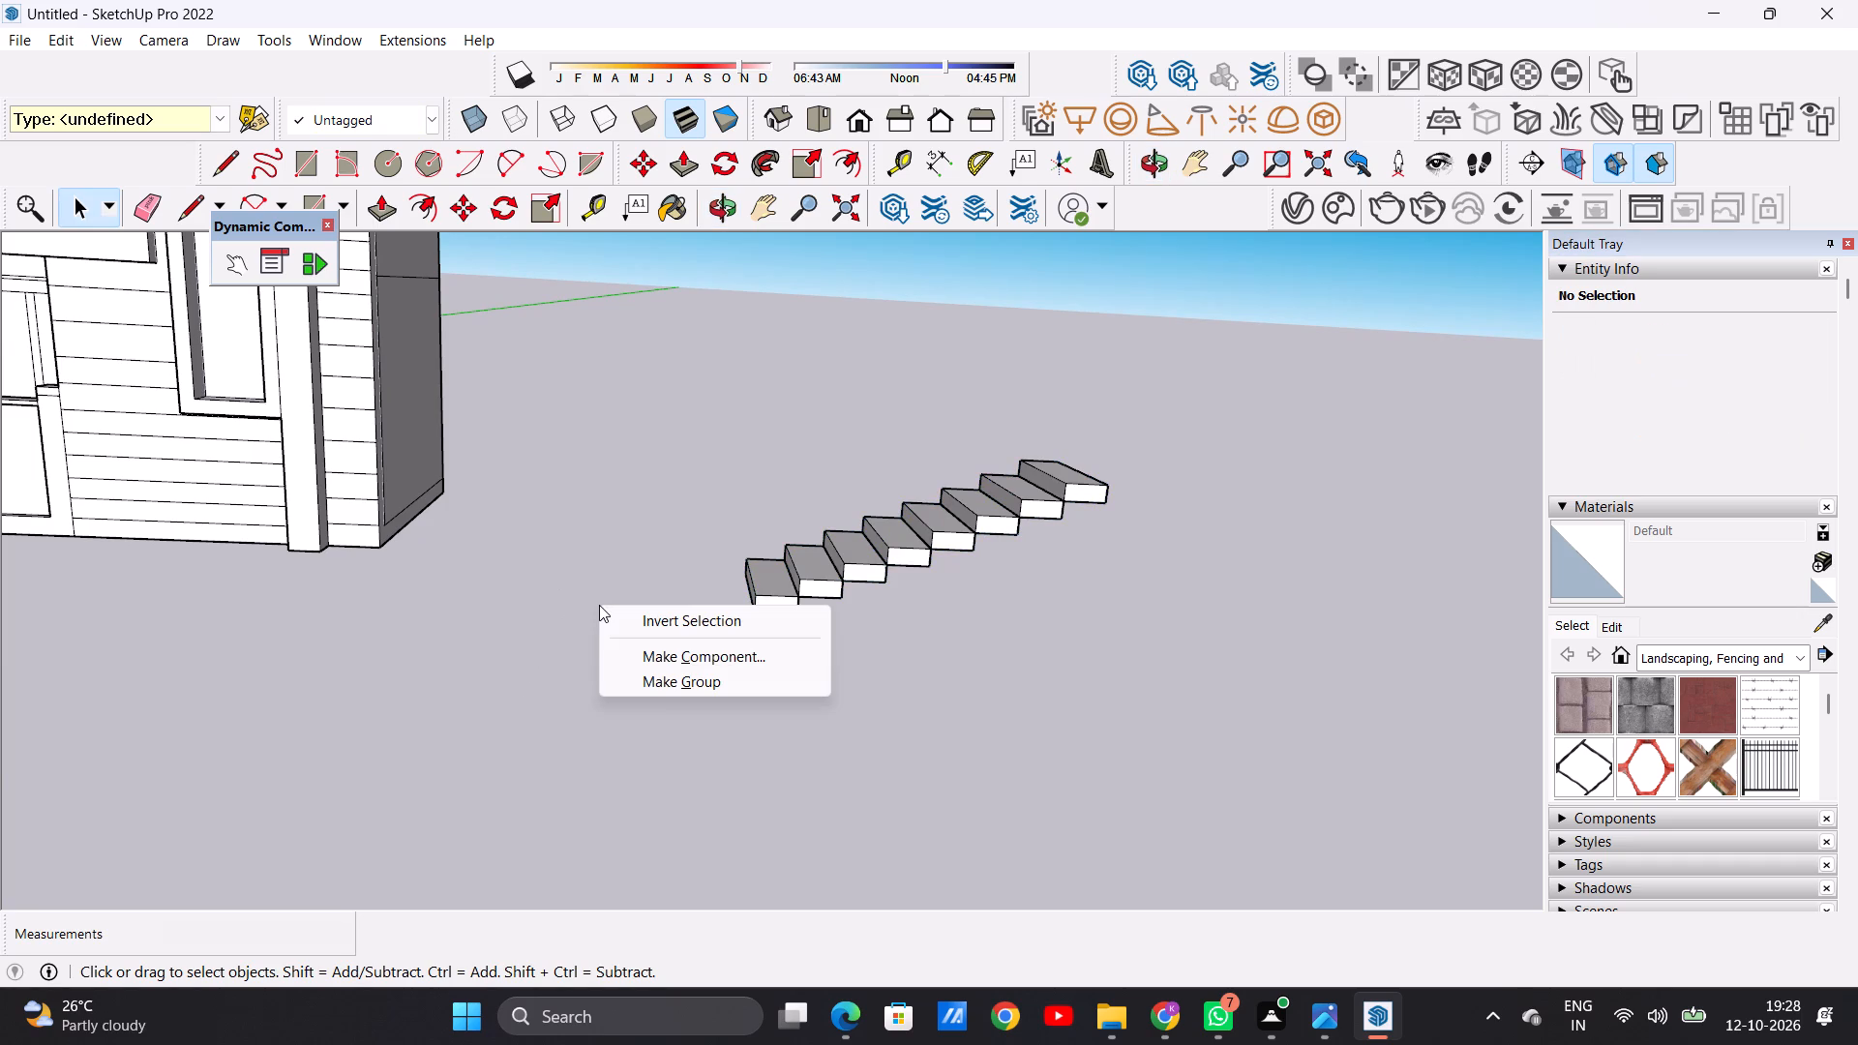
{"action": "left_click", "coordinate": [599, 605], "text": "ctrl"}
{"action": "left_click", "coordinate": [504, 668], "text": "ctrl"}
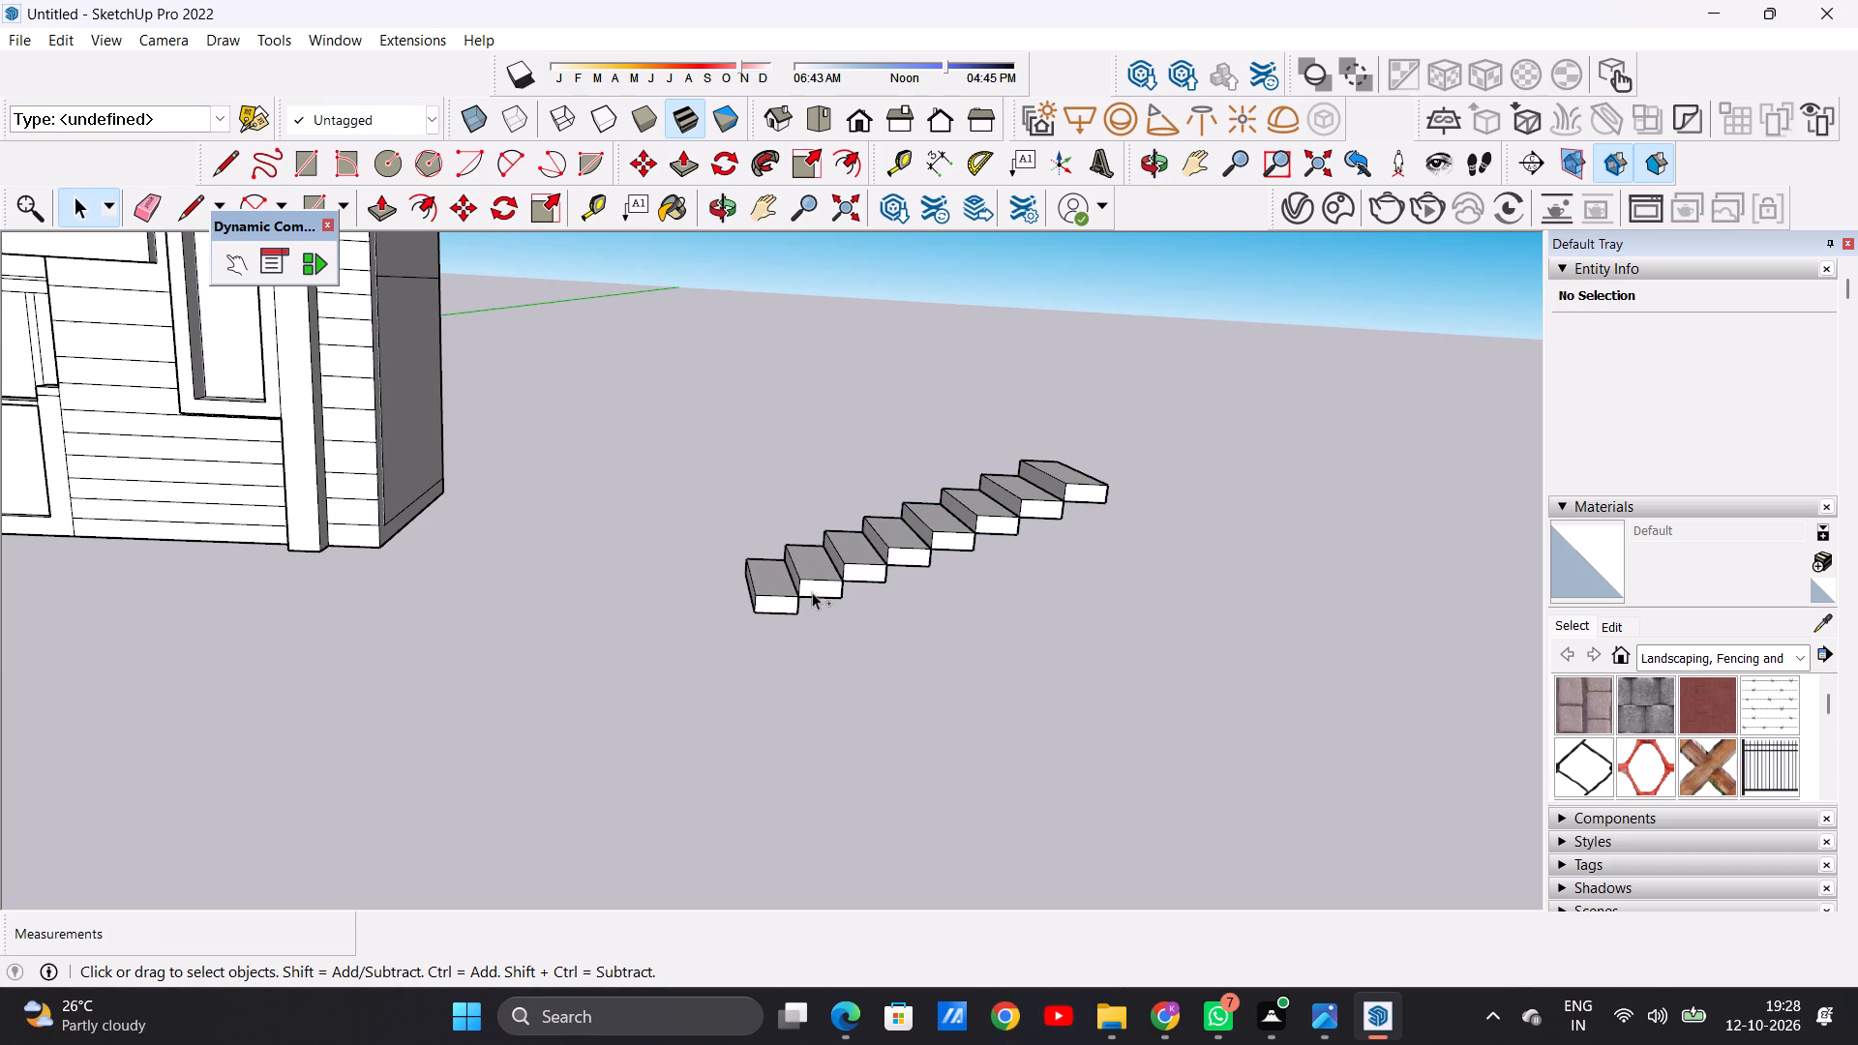
Select all eight step blocks of the stair flight and make them one group.
{"action": "left_click", "coordinate": [776, 603]}
{"action": "left_click", "coordinate": [808, 577], "text": "ctrl"}
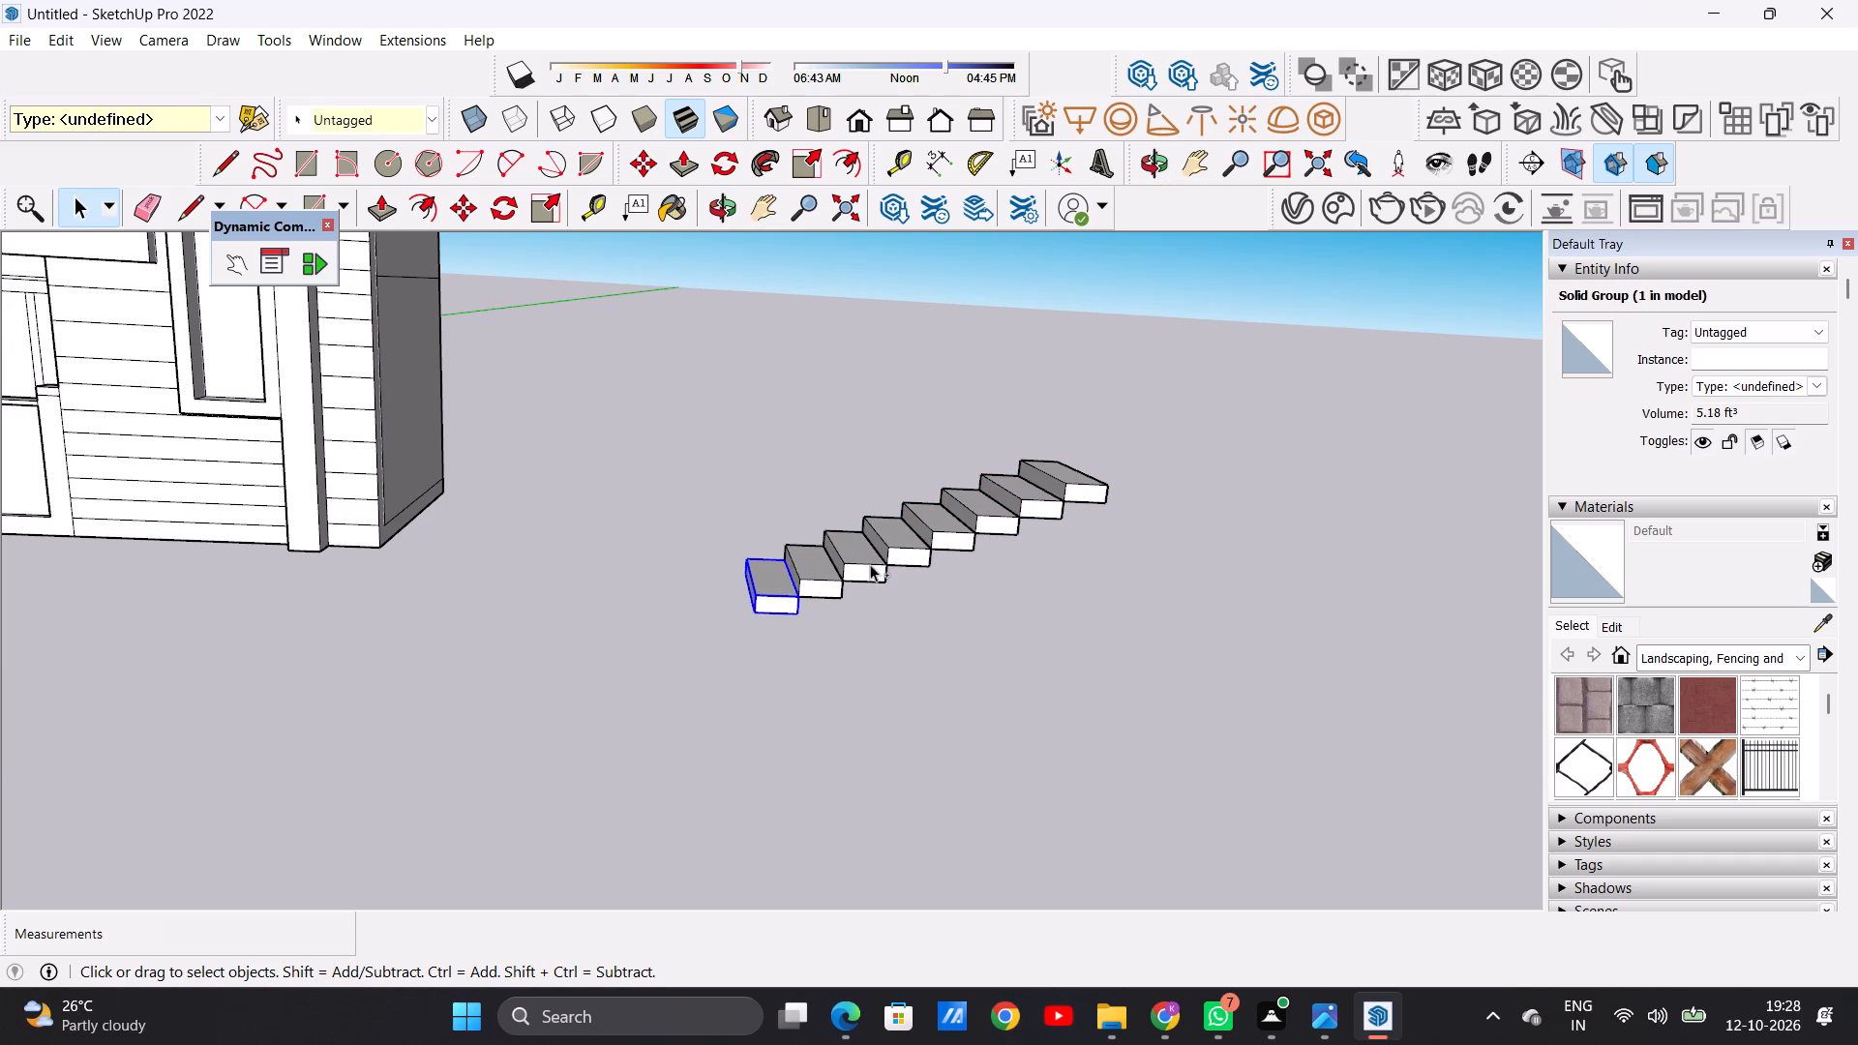
{"action": "left_click", "coordinate": [870, 562], "text": "ctrl"}
{"action": "left_click", "coordinate": [906, 546], "text": "ctrl"}
{"action": "left_click", "coordinate": [941, 532], "text": "ctrl"}
{"action": "left_click", "coordinate": [968, 515], "text": "ctrl"}
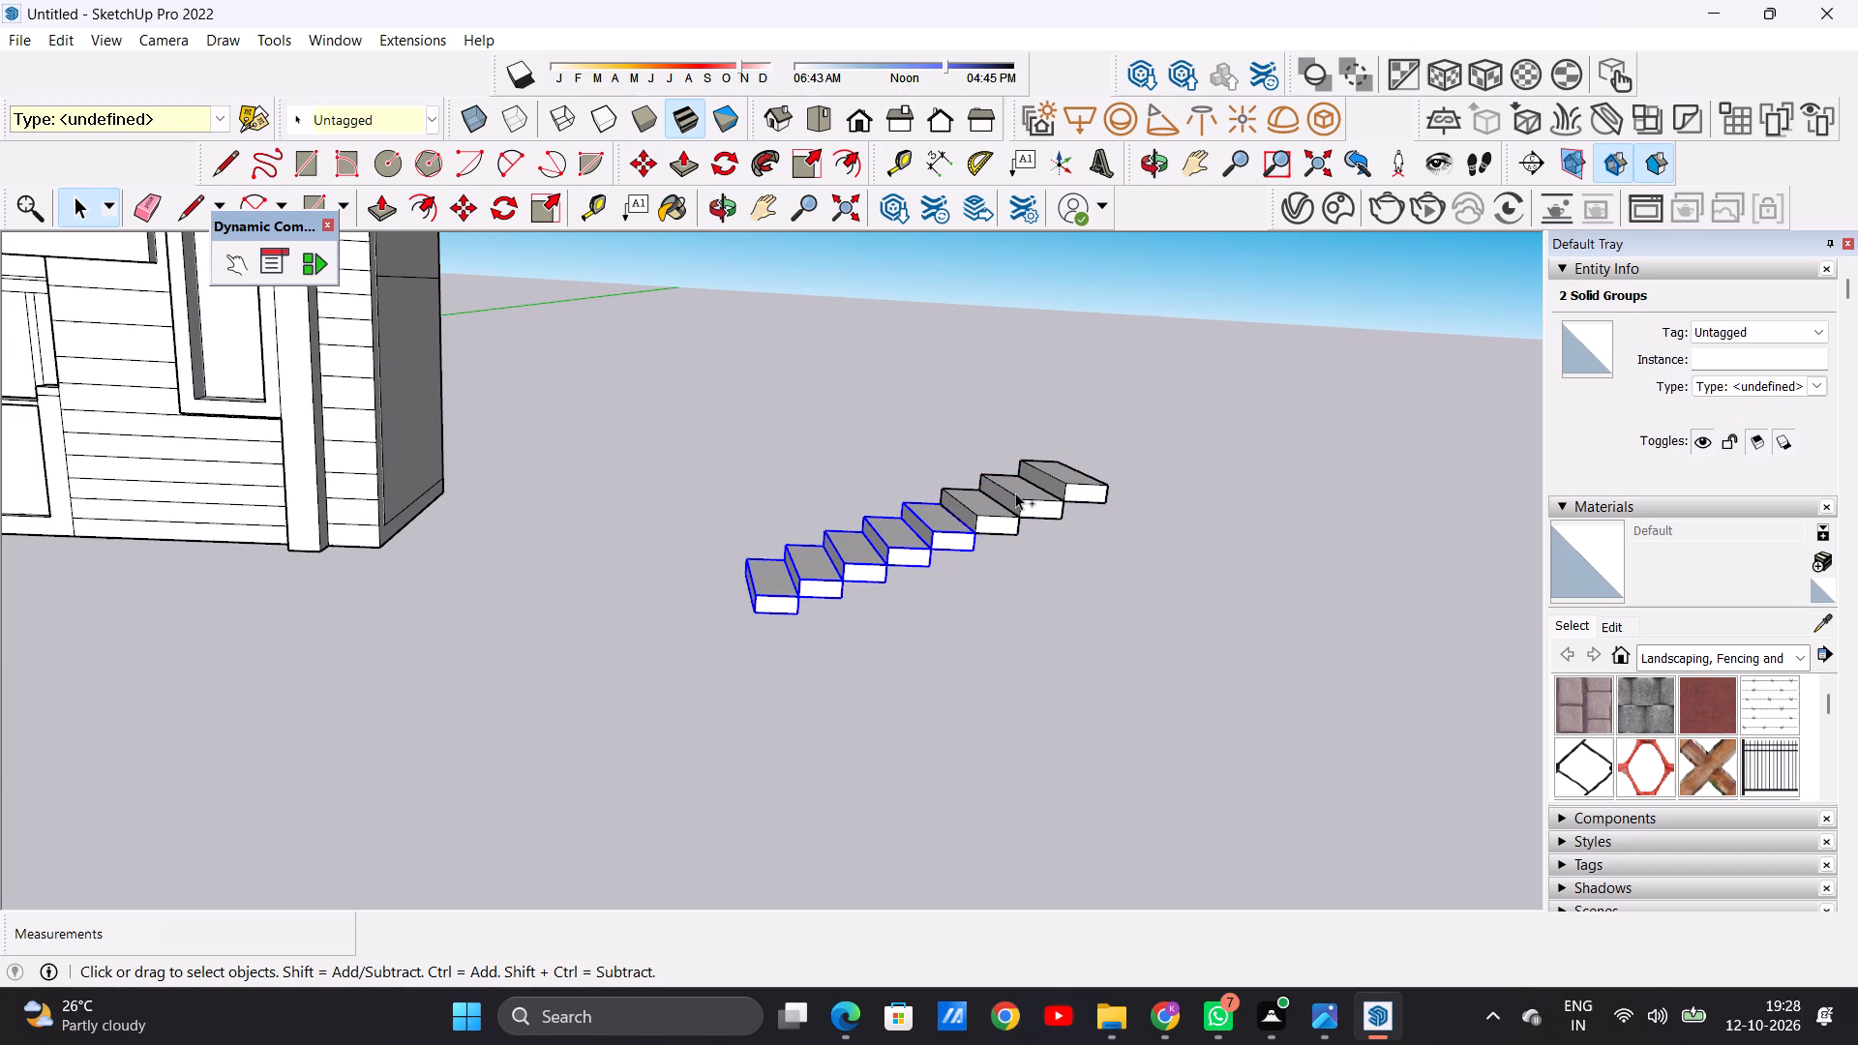
{"action": "left_click", "coordinate": [1015, 493], "text": "ctrl"}
{"action": "left_click", "coordinate": [1045, 476], "text": "ctrl"}
{"action": "right_click", "coordinate": [884, 535], "text": "ctrl"}
{"action": "right_click", "coordinate": [882, 535], "text": "ctrl"}
{"action": "right_click", "coordinate": [882, 535], "text": "ctrl"}
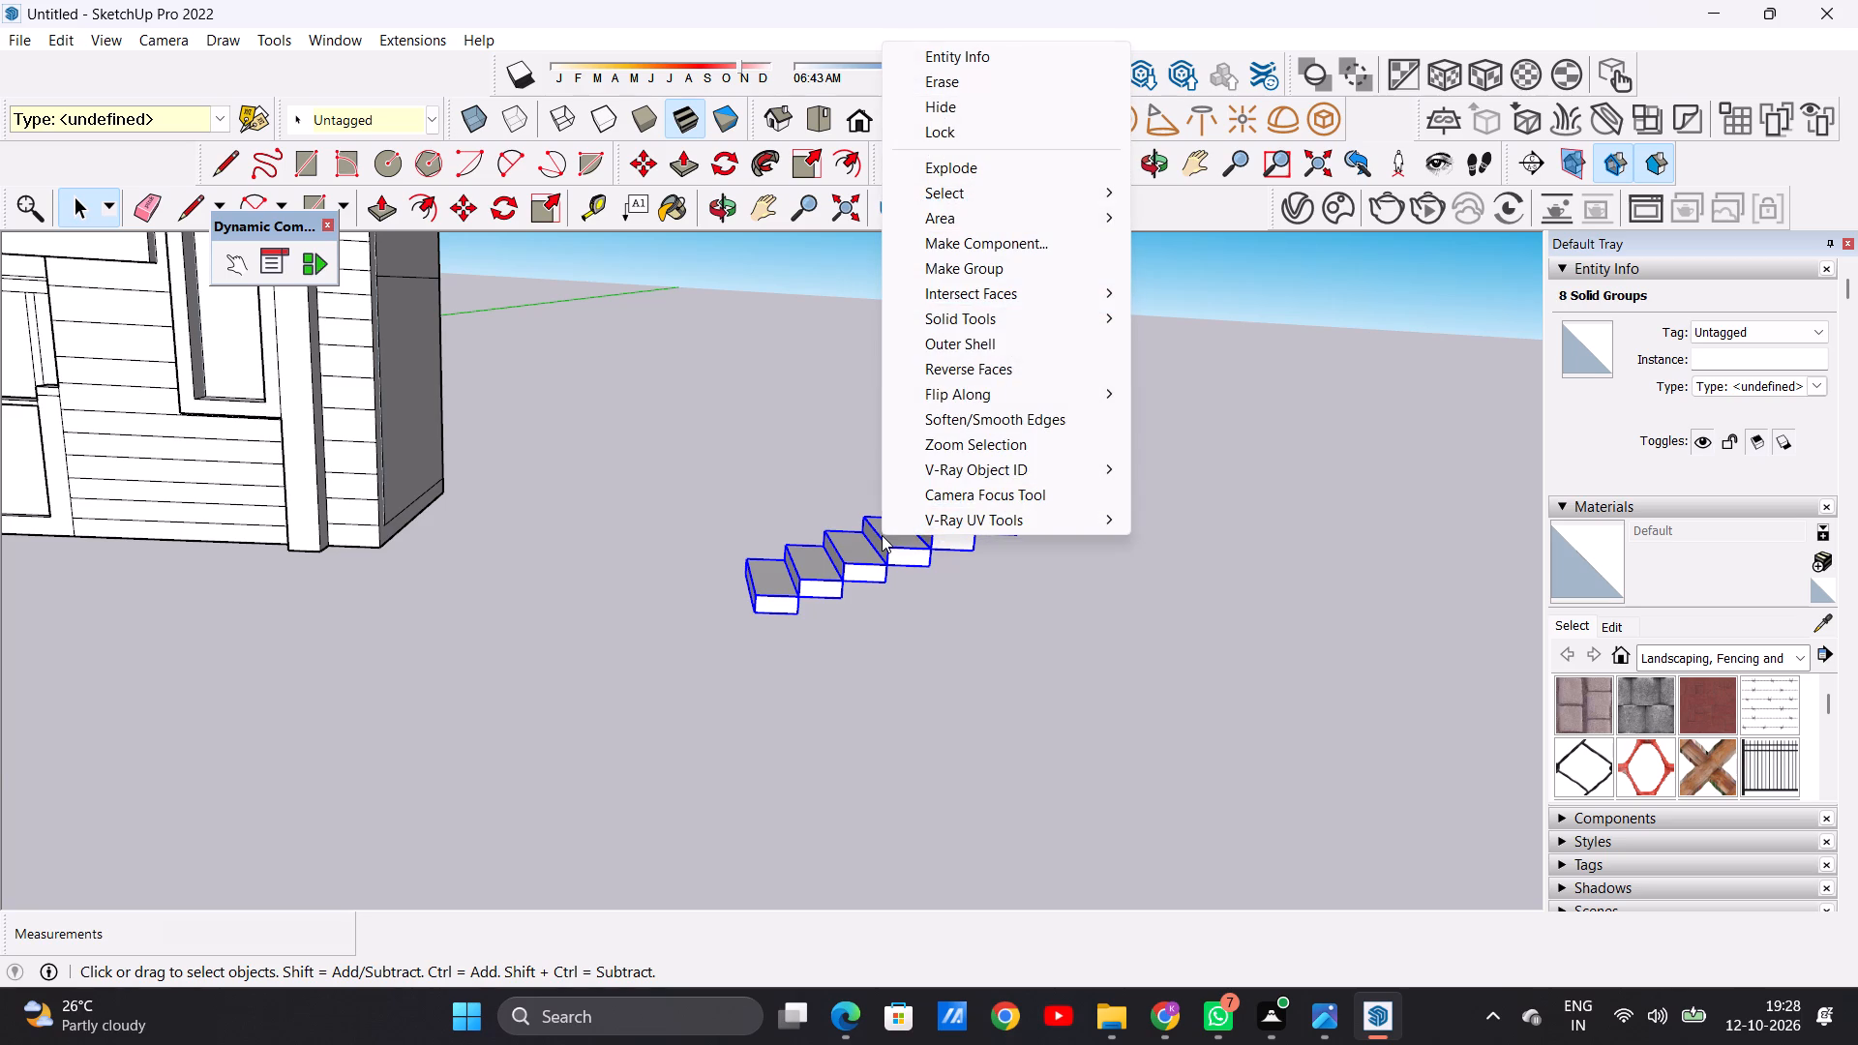
{"action": "left_click", "coordinate": [944, 275]}
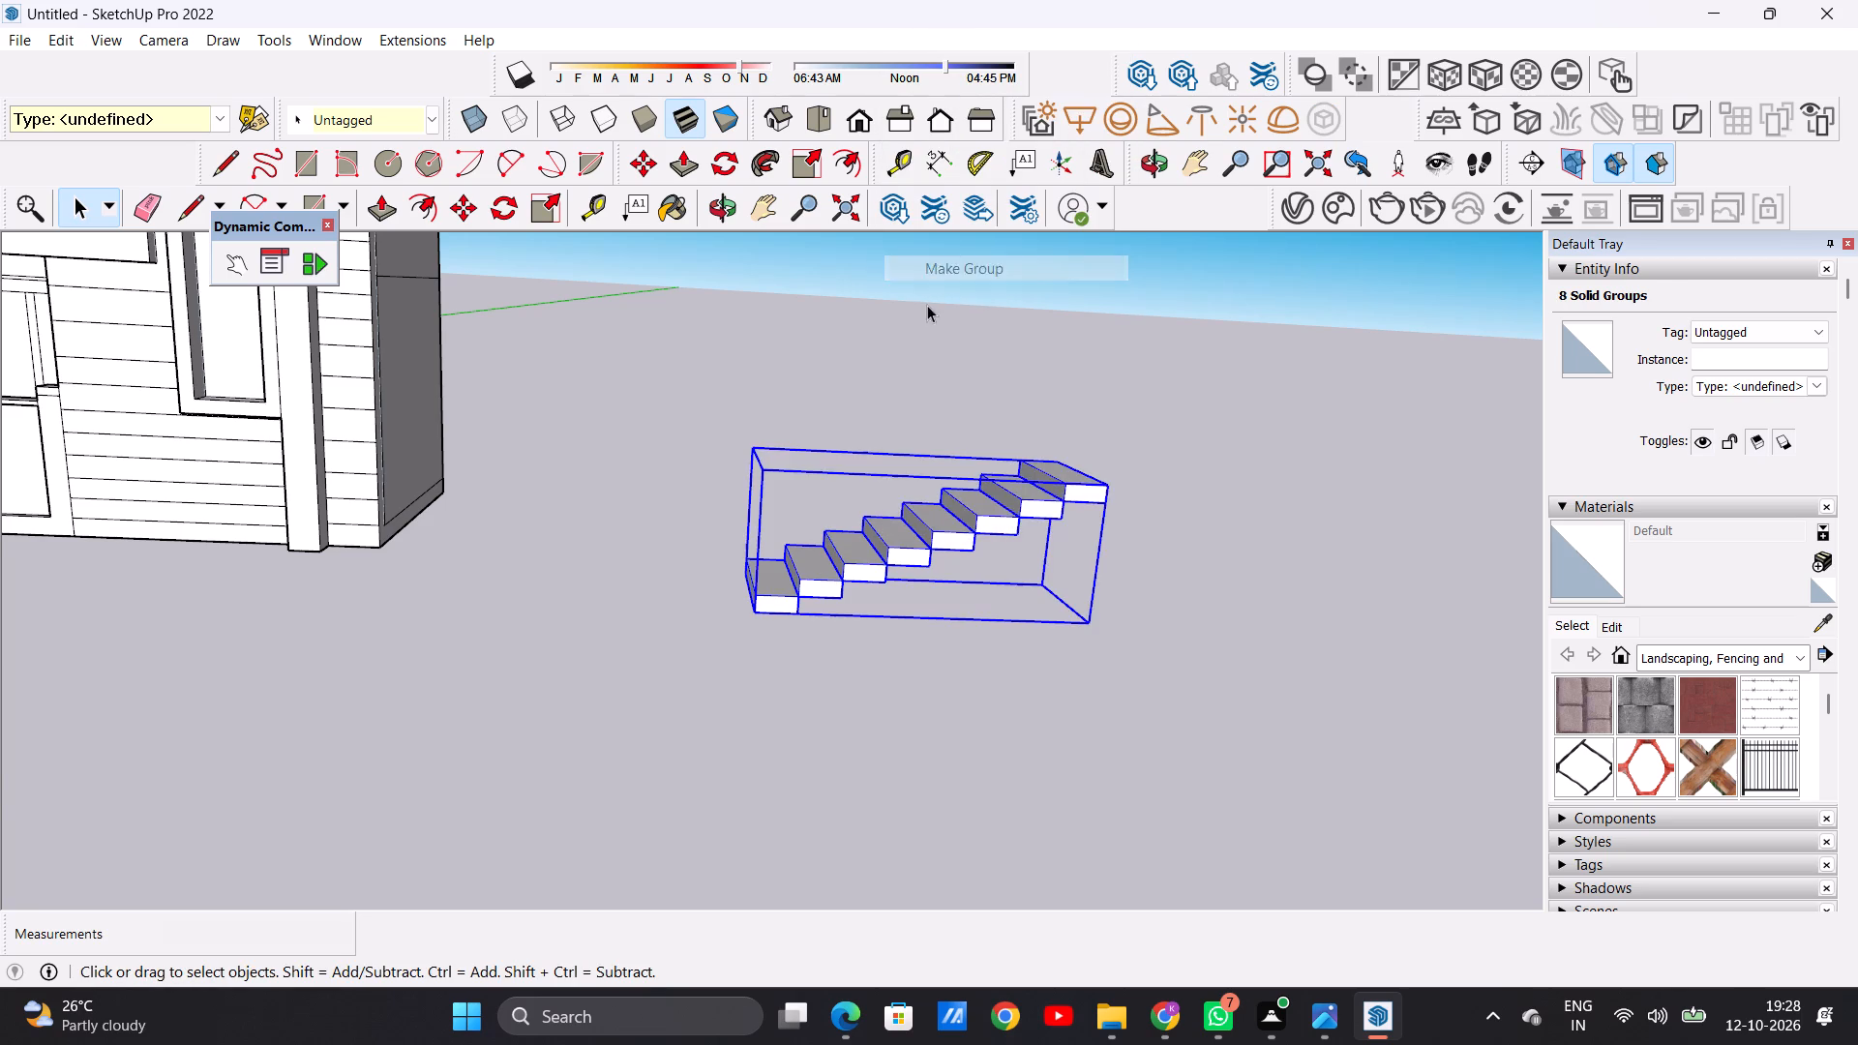
Examine the grouped stair flight and its position beside the house from several angles.
{"action": "scroll", "coordinate": [812, 606], "scroll_direction": "down", "scroll_amount": 3}
{"action": "middle_click_drag", "start_coordinate": [854, 648], "coordinate": [798, 621]}
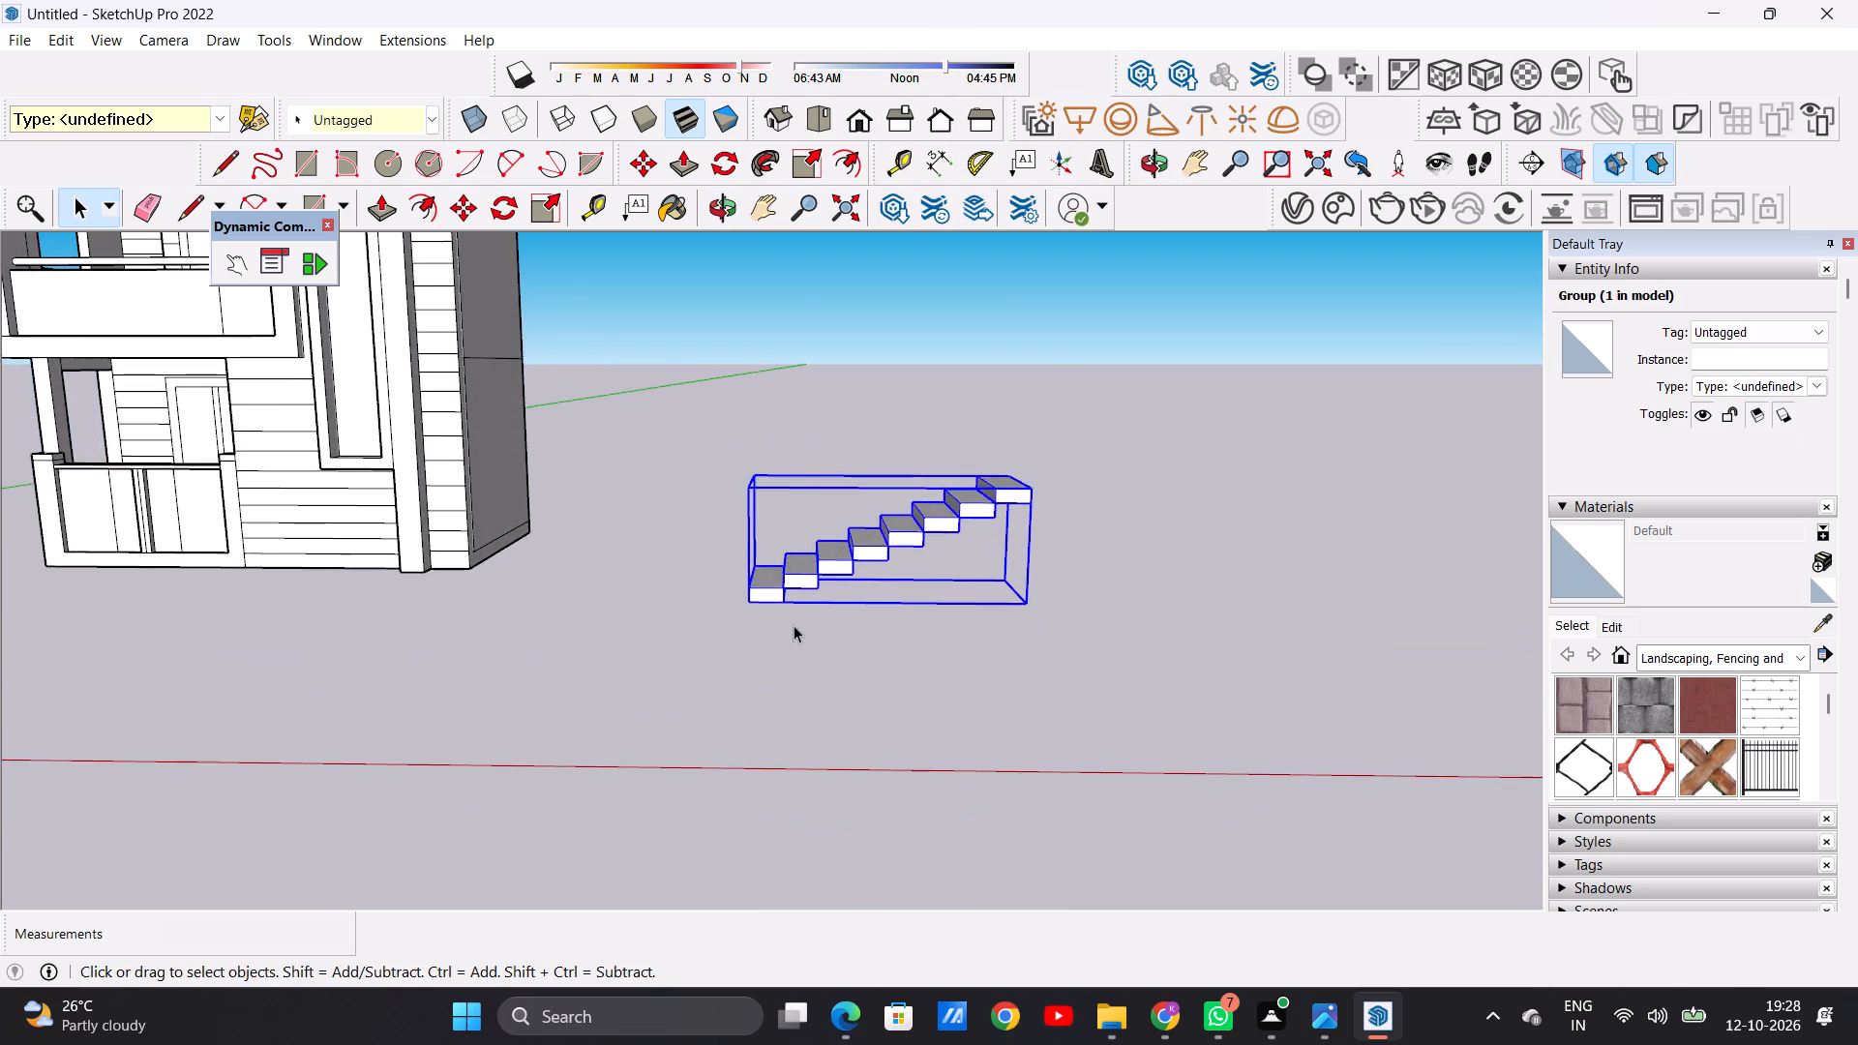
{"action": "scroll", "coordinate": [789, 632], "scroll_direction": "down", "scroll_amount": 9}
{"action": "left_click", "coordinate": [890, 622]}
{"action": "middle_click_drag", "start_coordinate": [967, 584], "coordinate": [778, 622]}
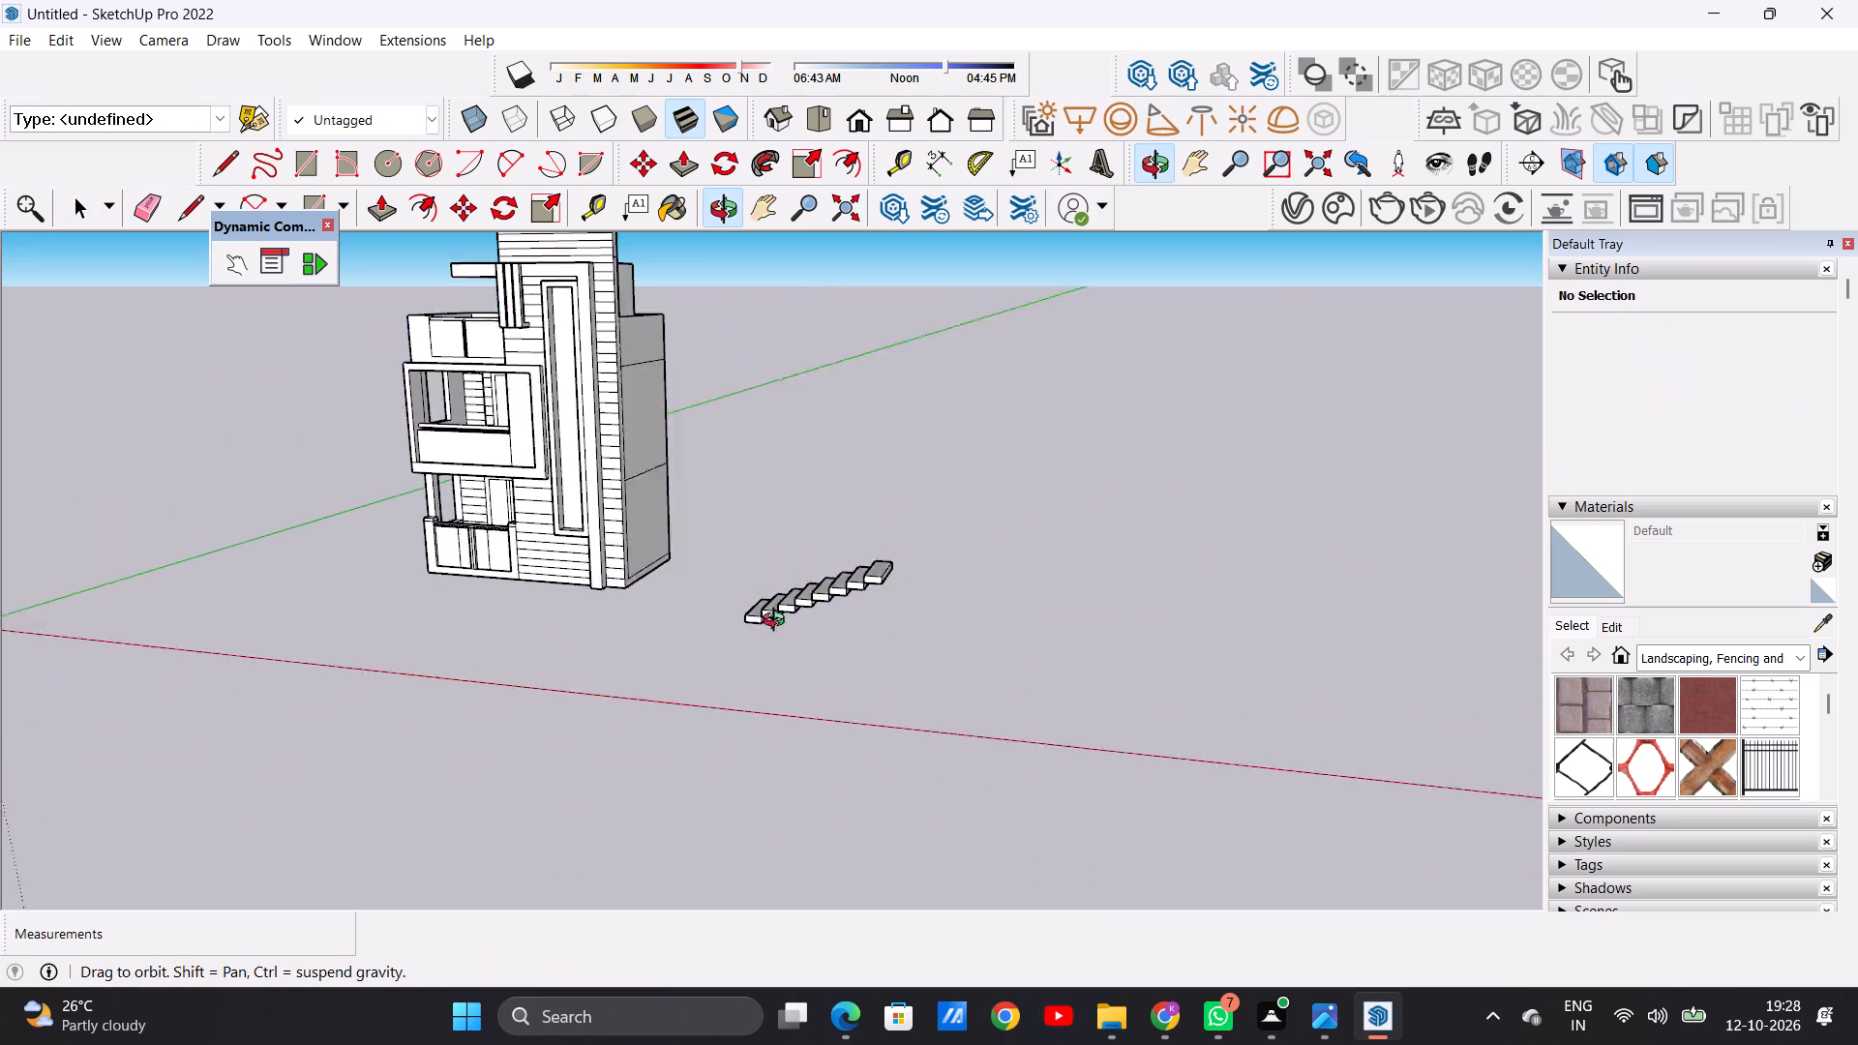
{"action": "middle_click_drag", "start_coordinate": [778, 622], "coordinate": [638, 605]}
{"action": "scroll", "coordinate": [788, 582], "scroll_direction": "up", "scroll_amount": 5}
{"action": "middle_click_drag", "start_coordinate": [801, 644], "coordinate": [816, 740]}
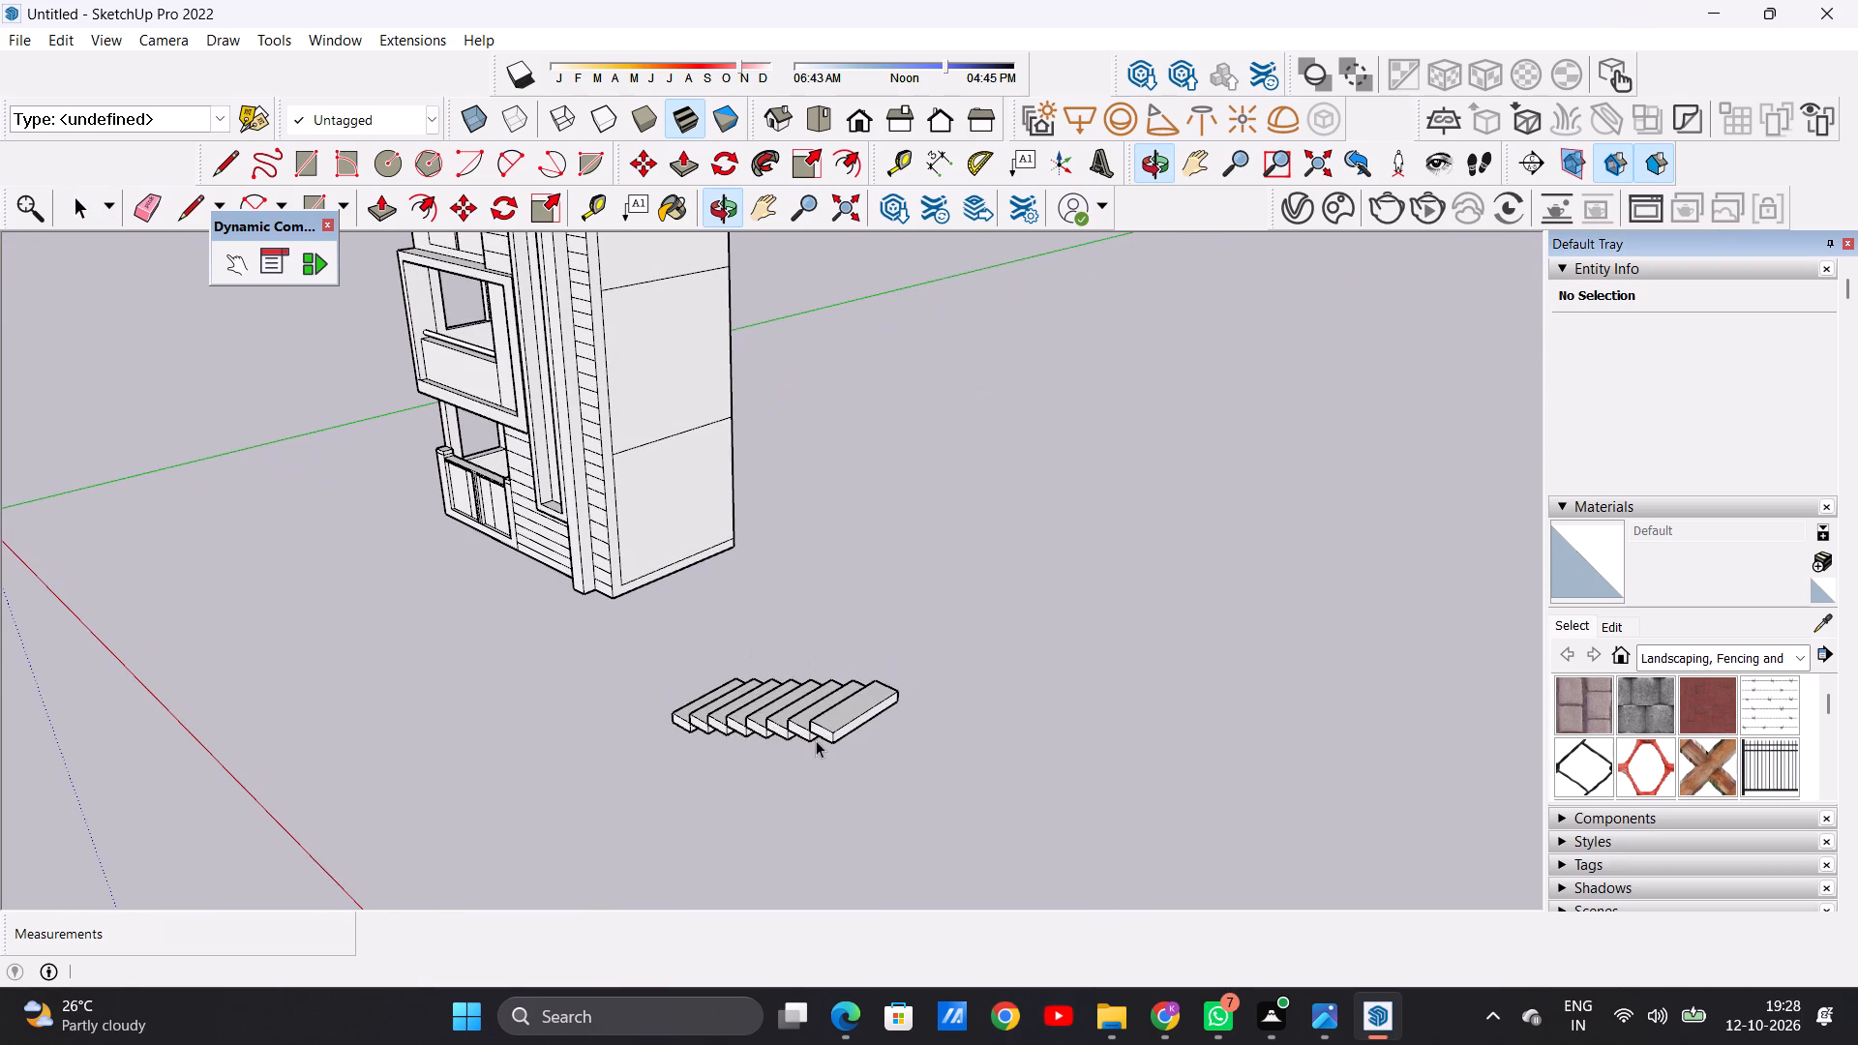
{"action": "scroll", "coordinate": [774, 737], "scroll_direction": "down", "scroll_amount": 4}
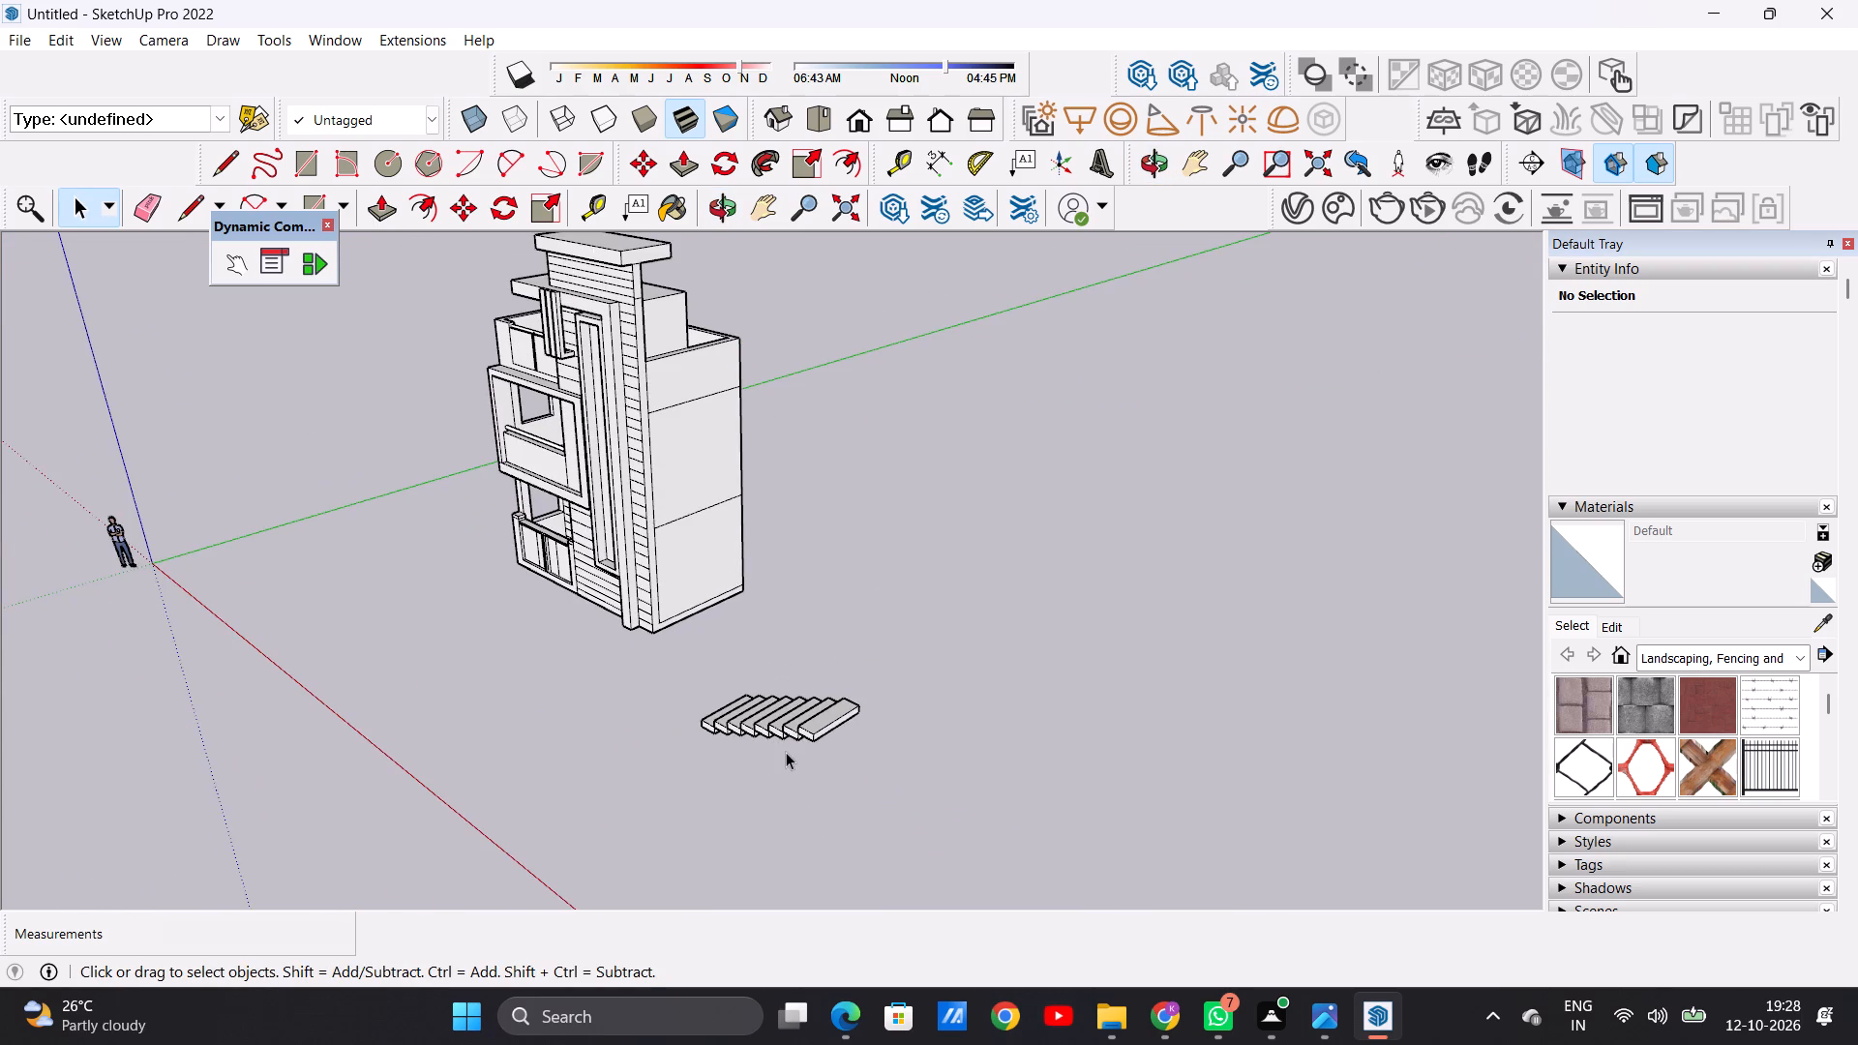
{"action": "middle_click_drag", "start_coordinate": [786, 756], "coordinate": [629, 790]}
{"action": "scroll", "coordinate": [706, 780], "scroll_direction": "up", "scroll_amount": 6}
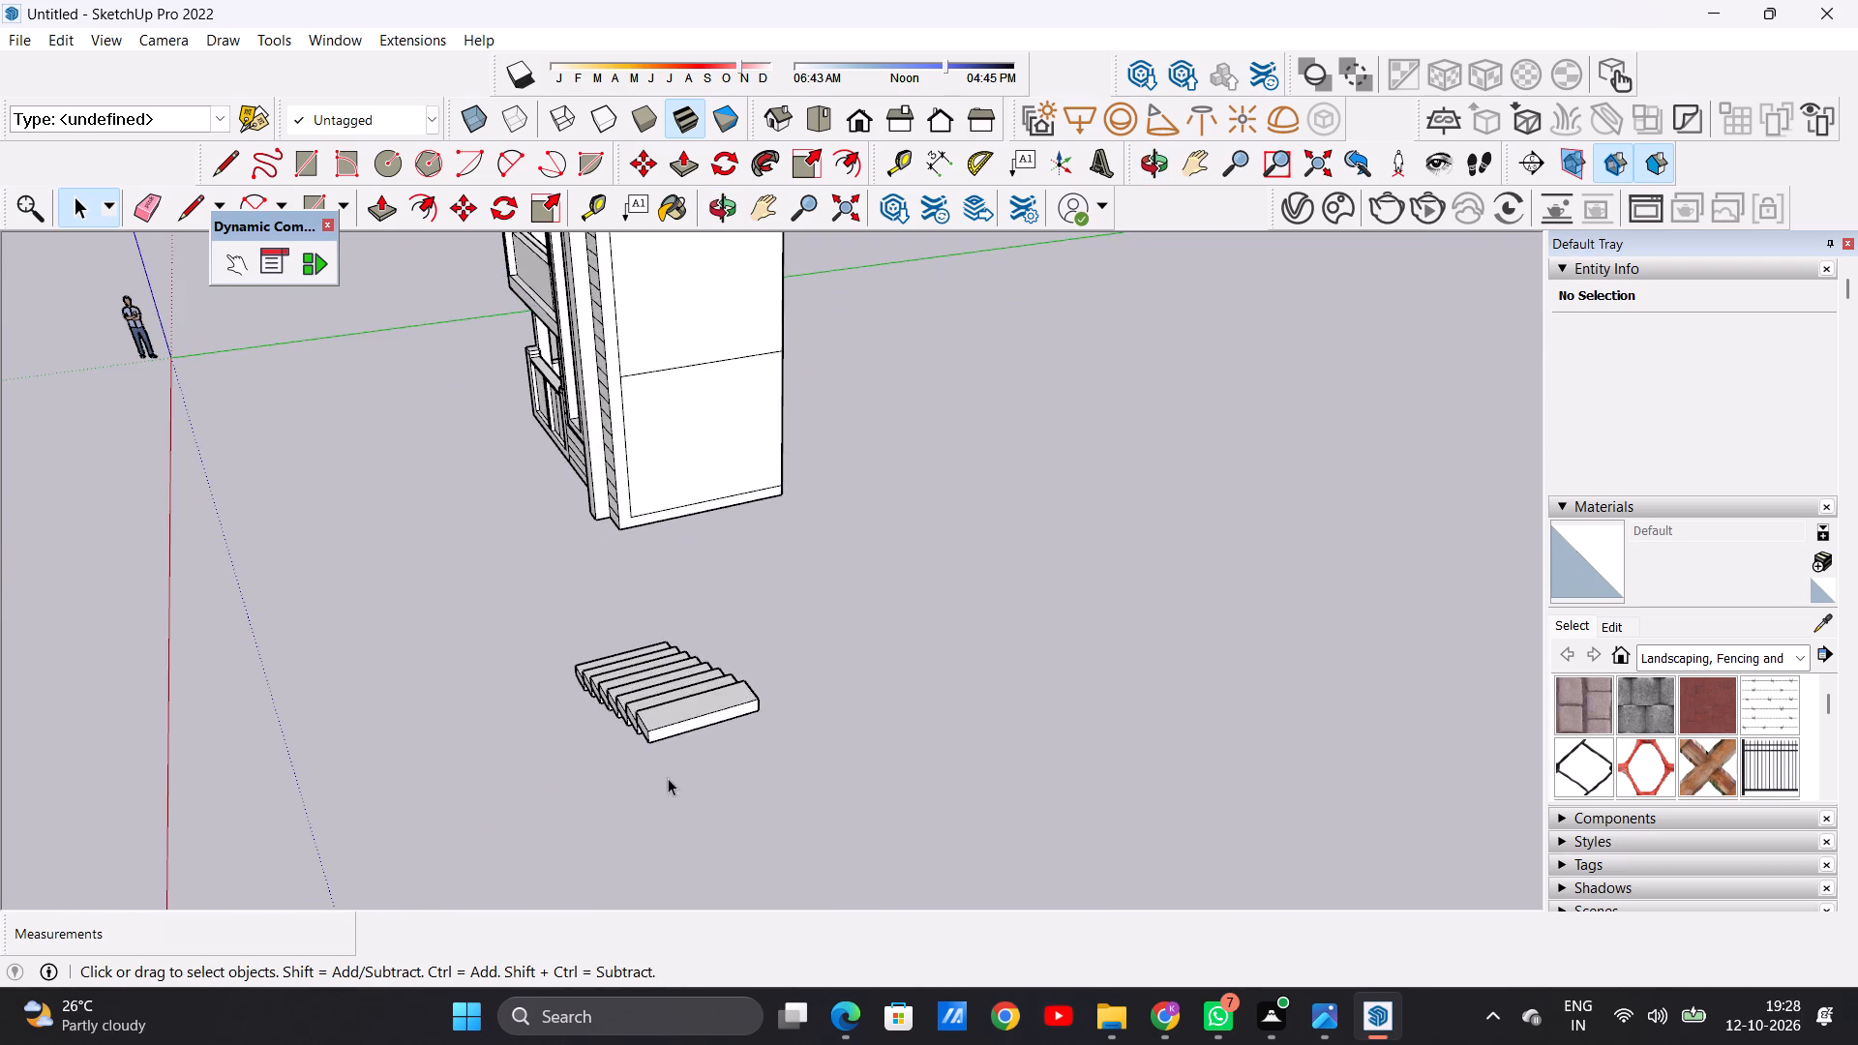
{"action": "middle_click_drag", "start_coordinate": [668, 784], "coordinate": [877, 764]}
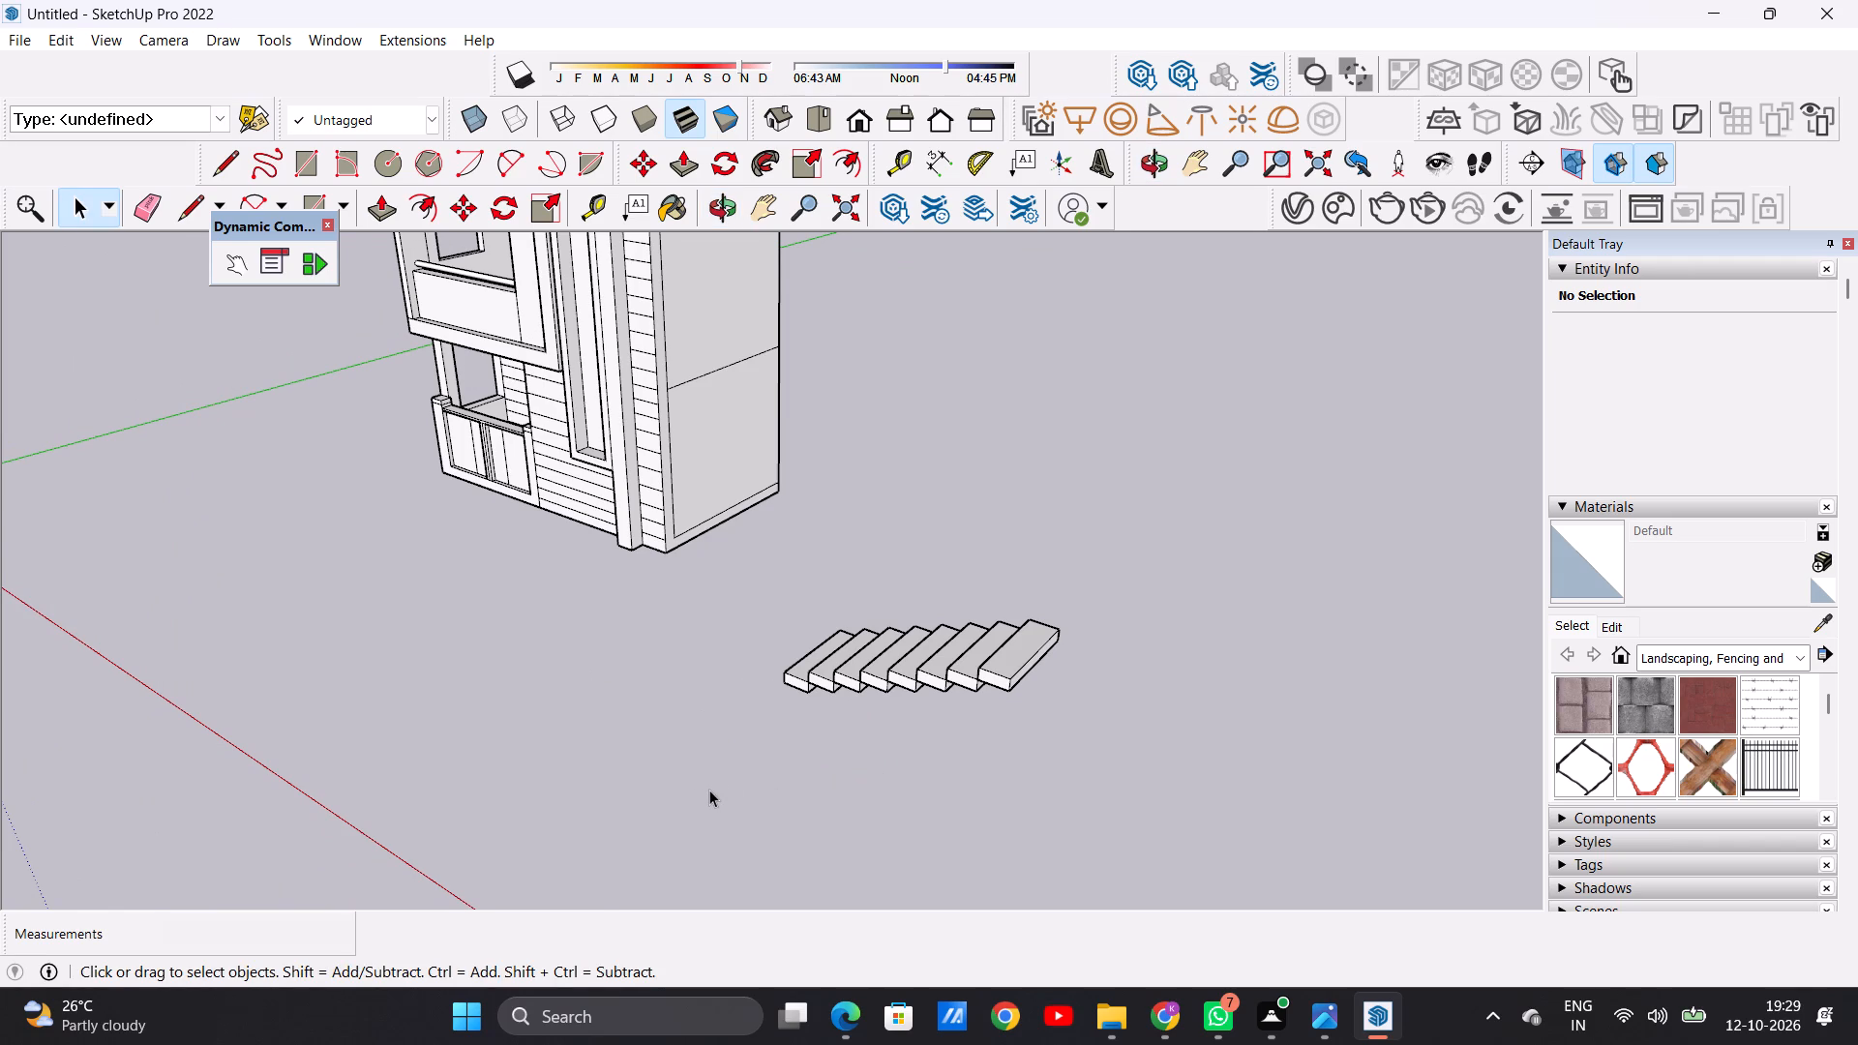
{"action": "scroll", "coordinate": [738, 775], "scroll_direction": "down", "scroll_amount": 3}
{"action": "scroll", "coordinate": [975, 714], "scroll_direction": "up", "scroll_amount": 1}
{"action": "middle_click_drag", "start_coordinate": [928, 792], "coordinate": [990, 639]}
{"action": "scroll", "coordinate": [970, 649], "scroll_direction": "down", "scroll_amount": 4}
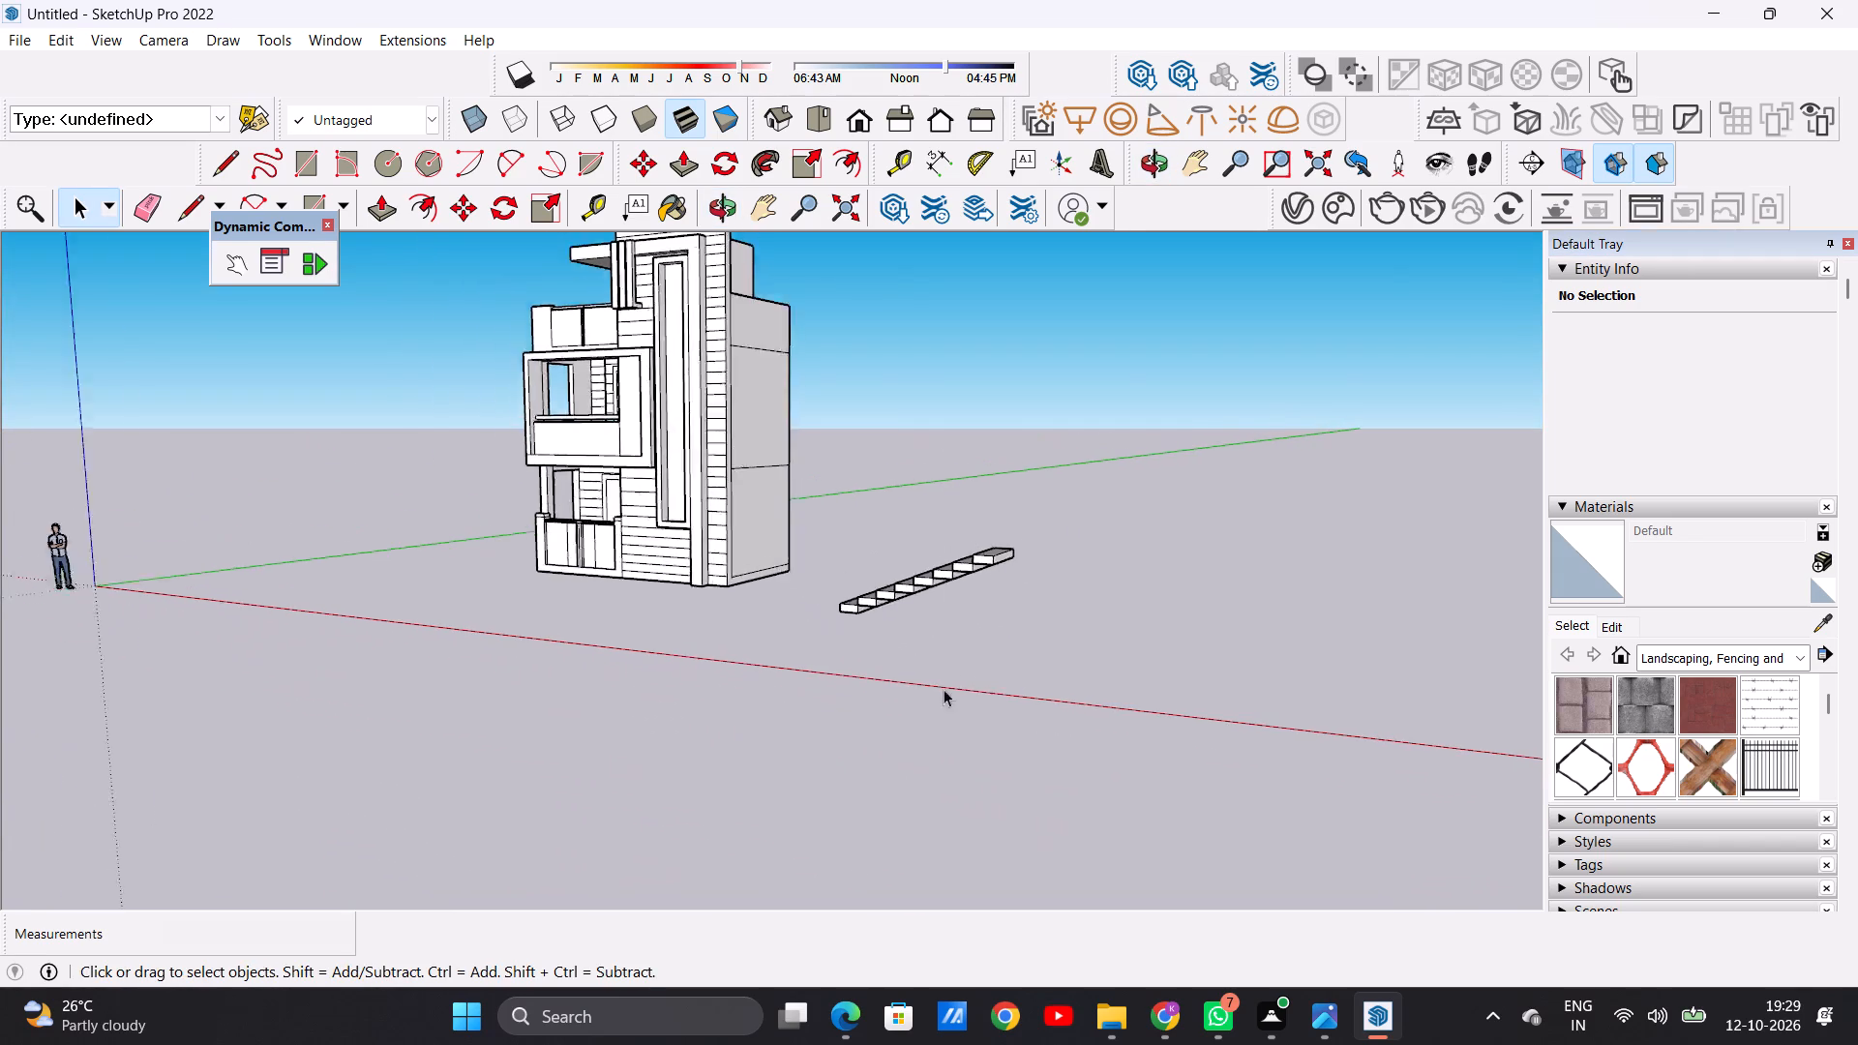
{"action": "scroll", "coordinate": [944, 689], "scroll_direction": "down", "scroll_amount": 2}
{"action": "middle_click_drag", "start_coordinate": [740, 670], "coordinate": [944, 820]}
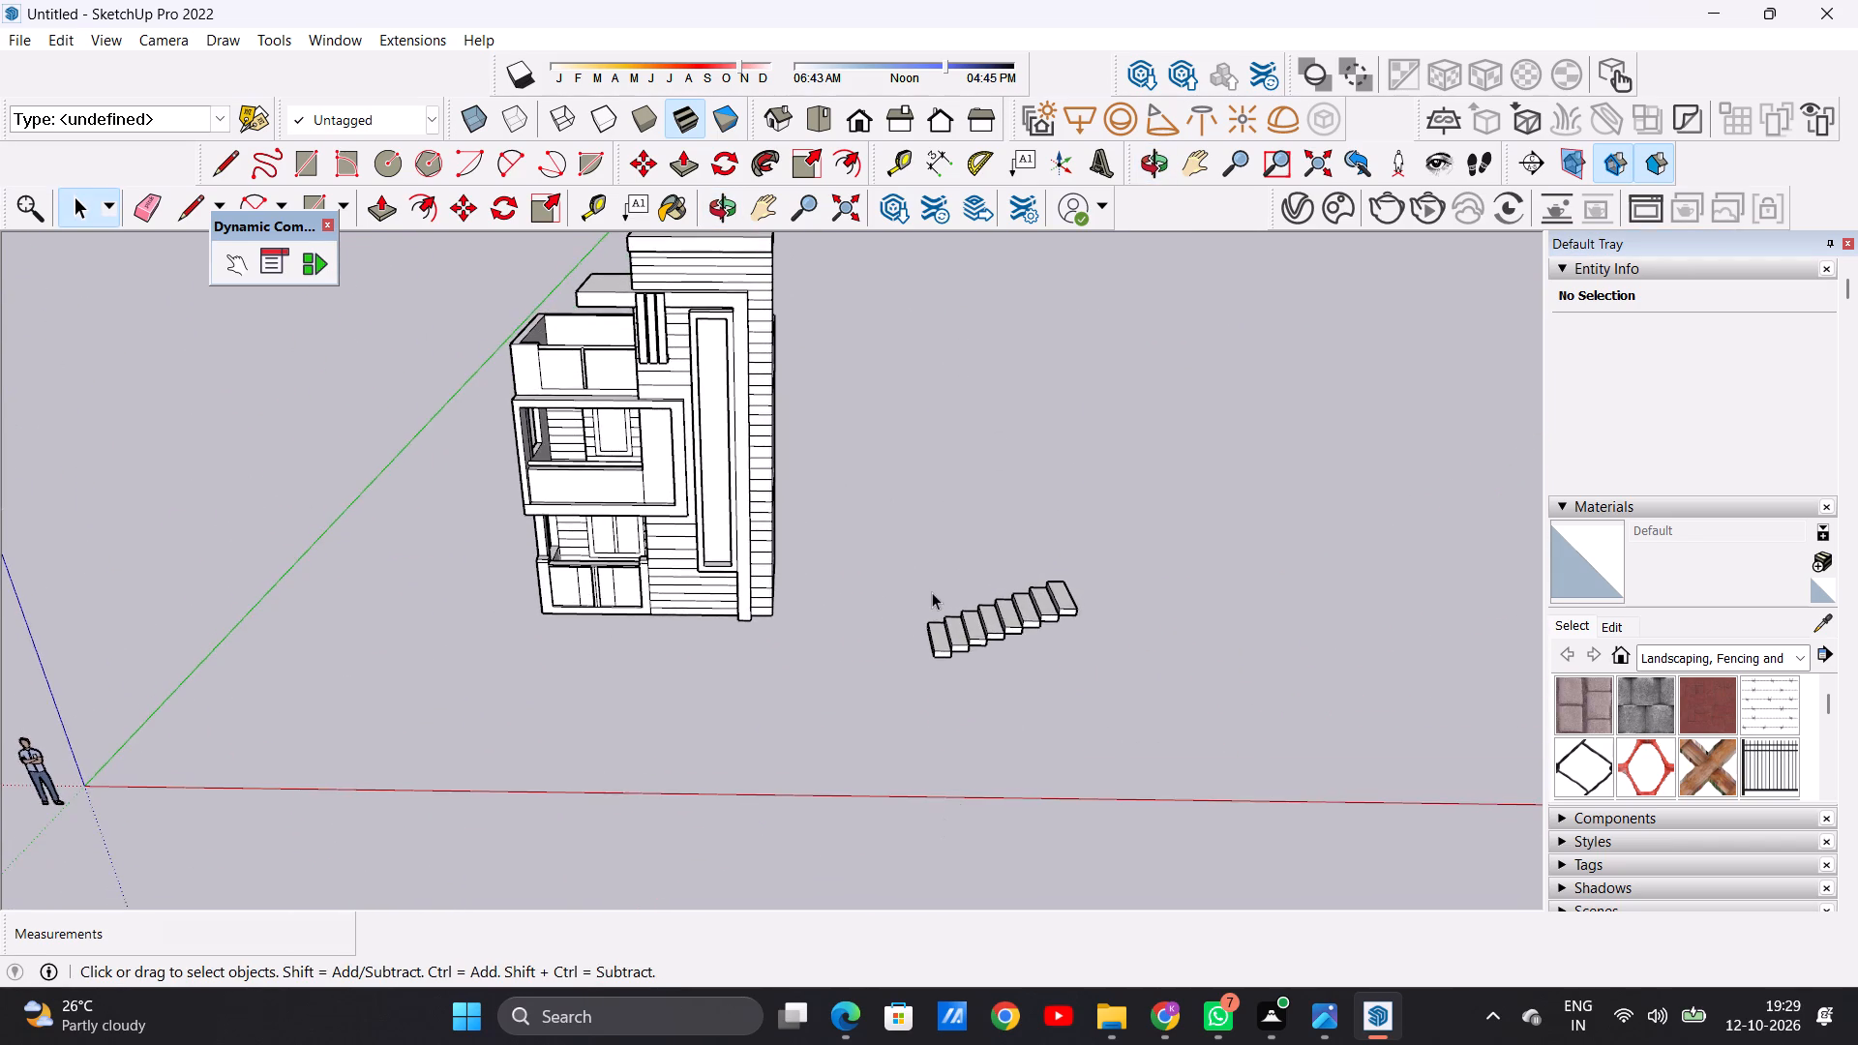
{"action": "scroll", "coordinate": [932, 592], "scroll_direction": "up", "scroll_amount": 9}
{"action": "middle_click_drag", "start_coordinate": [895, 750], "coordinate": [1210, 843]}
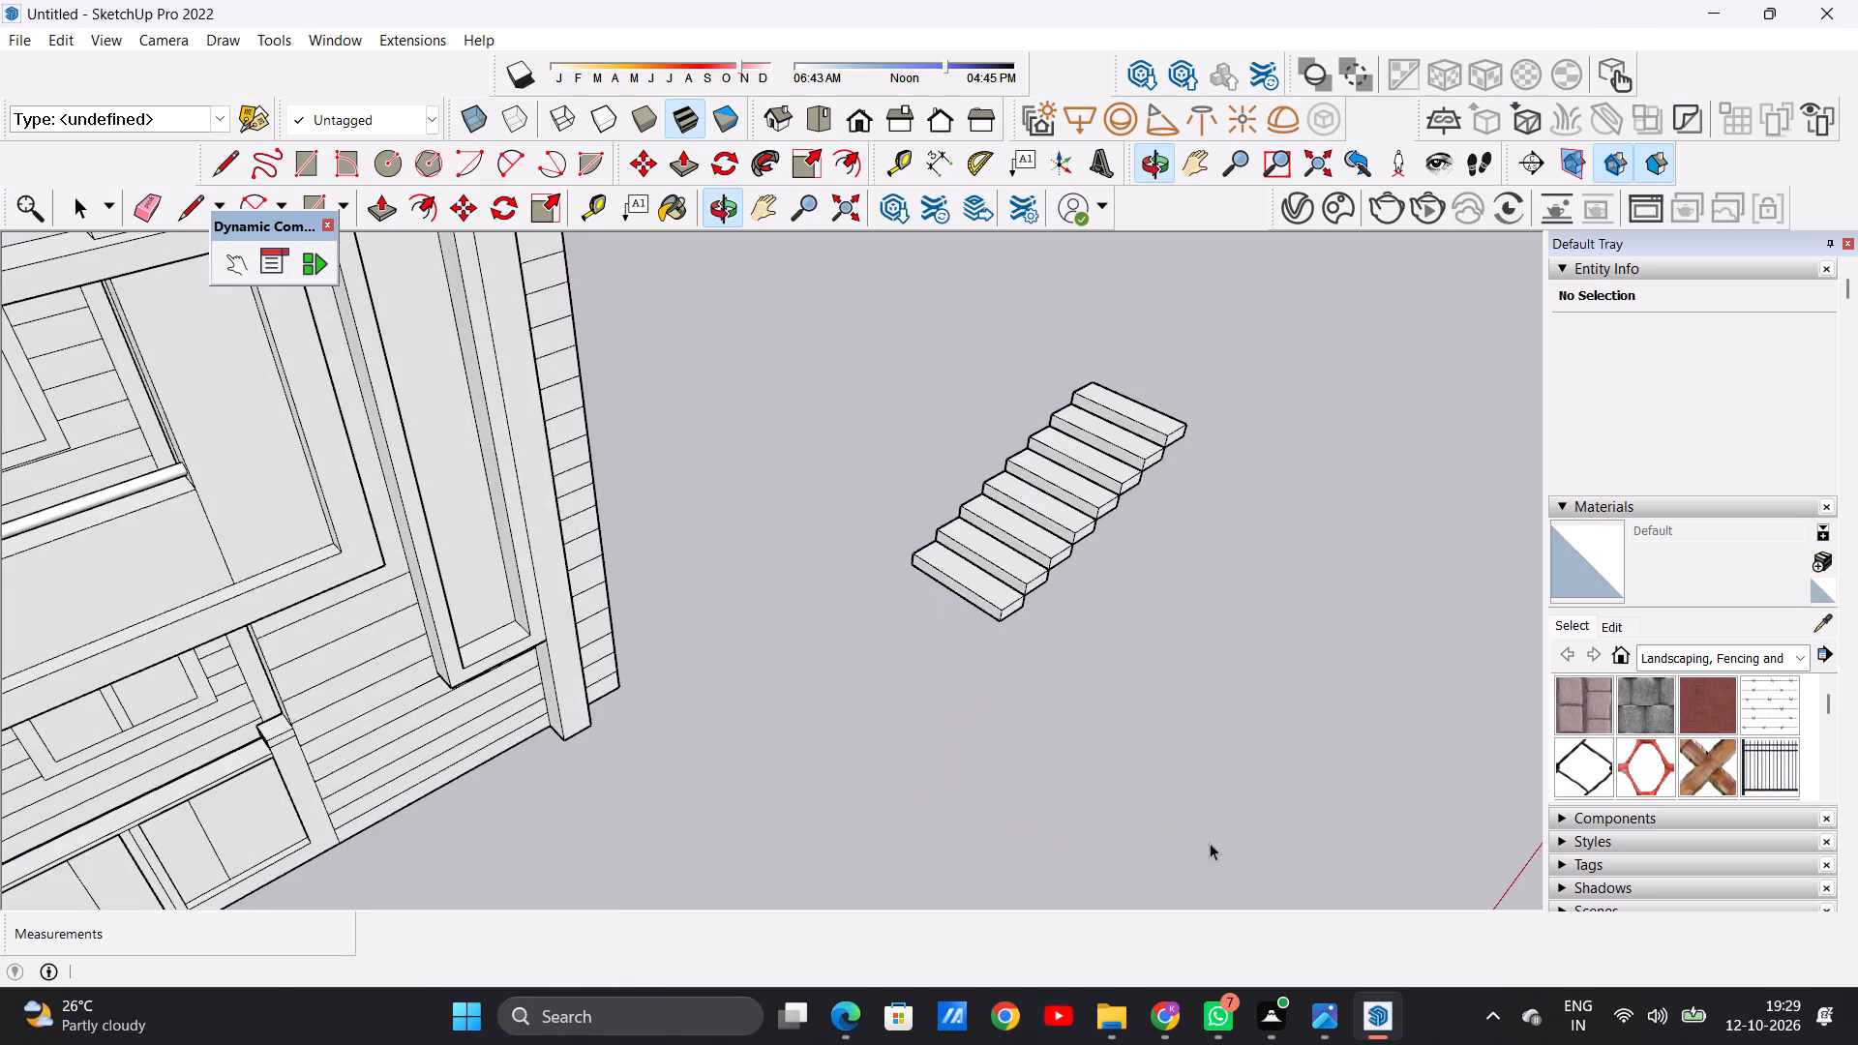
{"action": "scroll", "coordinate": [1013, 634], "scroll_direction": "up", "scroll_amount": 5}
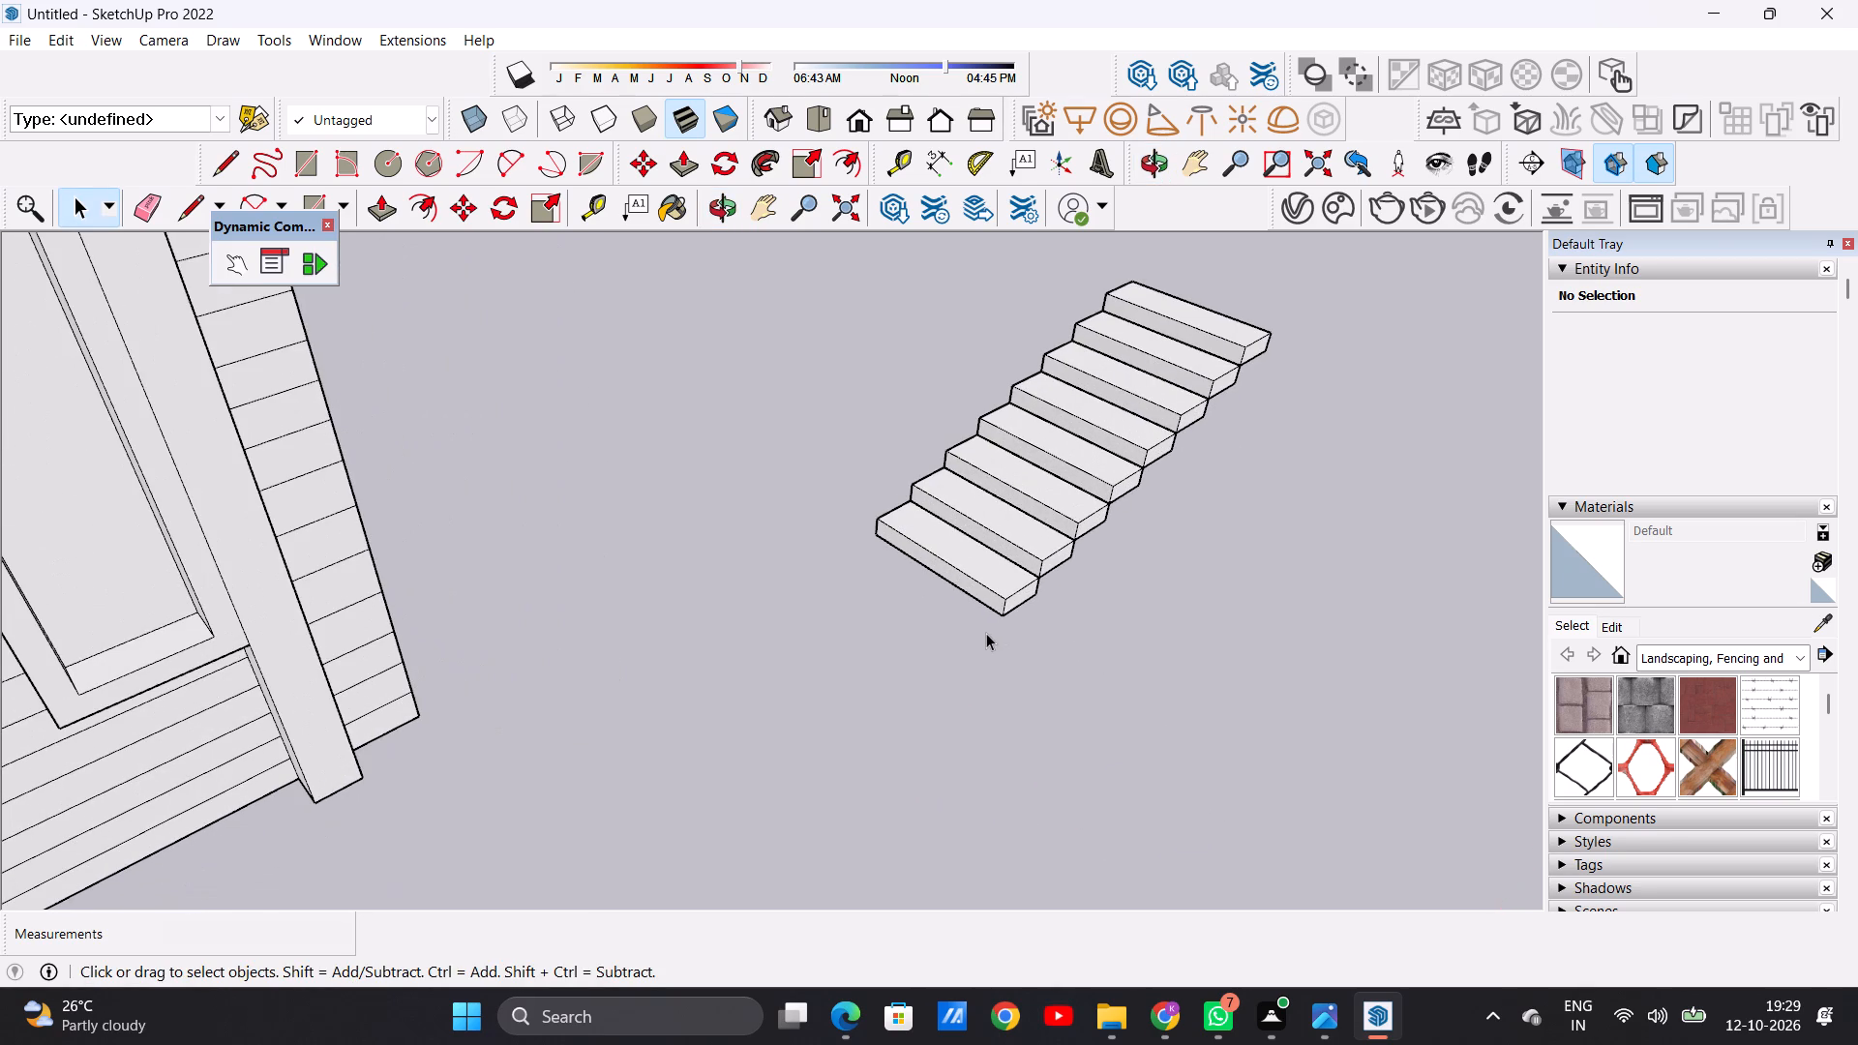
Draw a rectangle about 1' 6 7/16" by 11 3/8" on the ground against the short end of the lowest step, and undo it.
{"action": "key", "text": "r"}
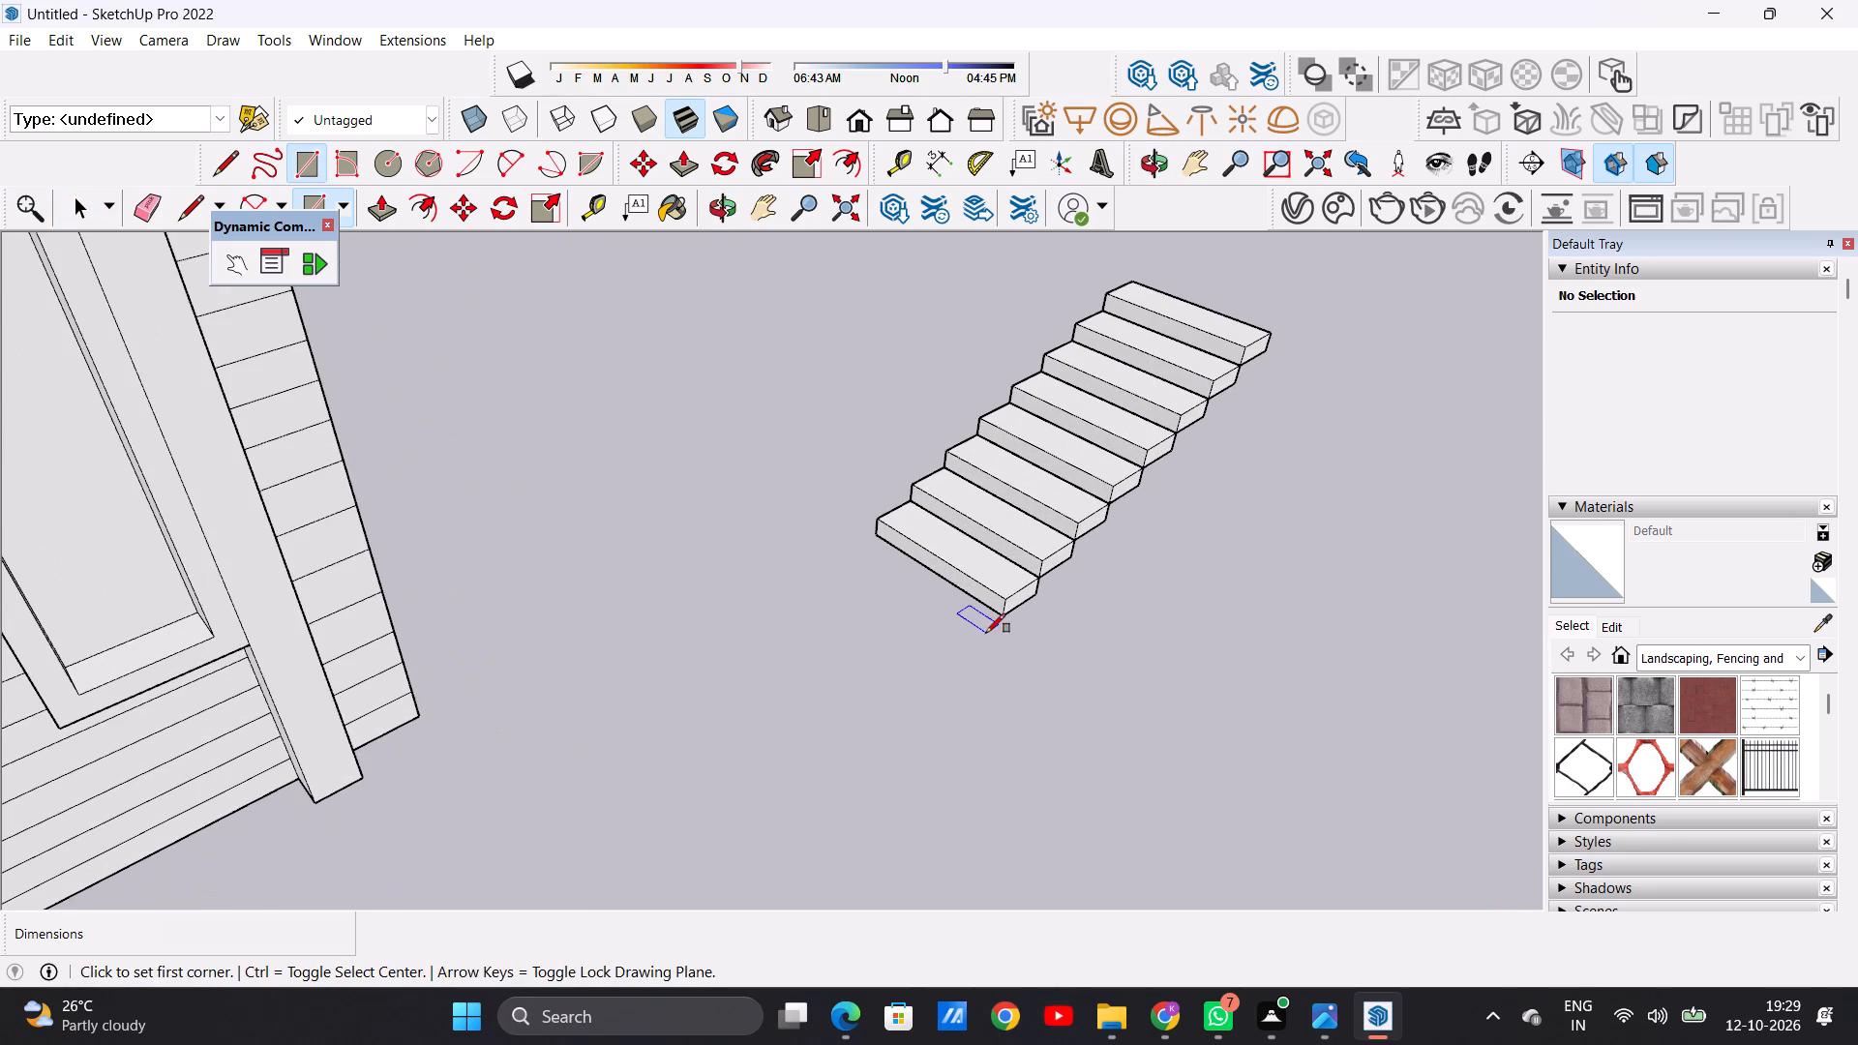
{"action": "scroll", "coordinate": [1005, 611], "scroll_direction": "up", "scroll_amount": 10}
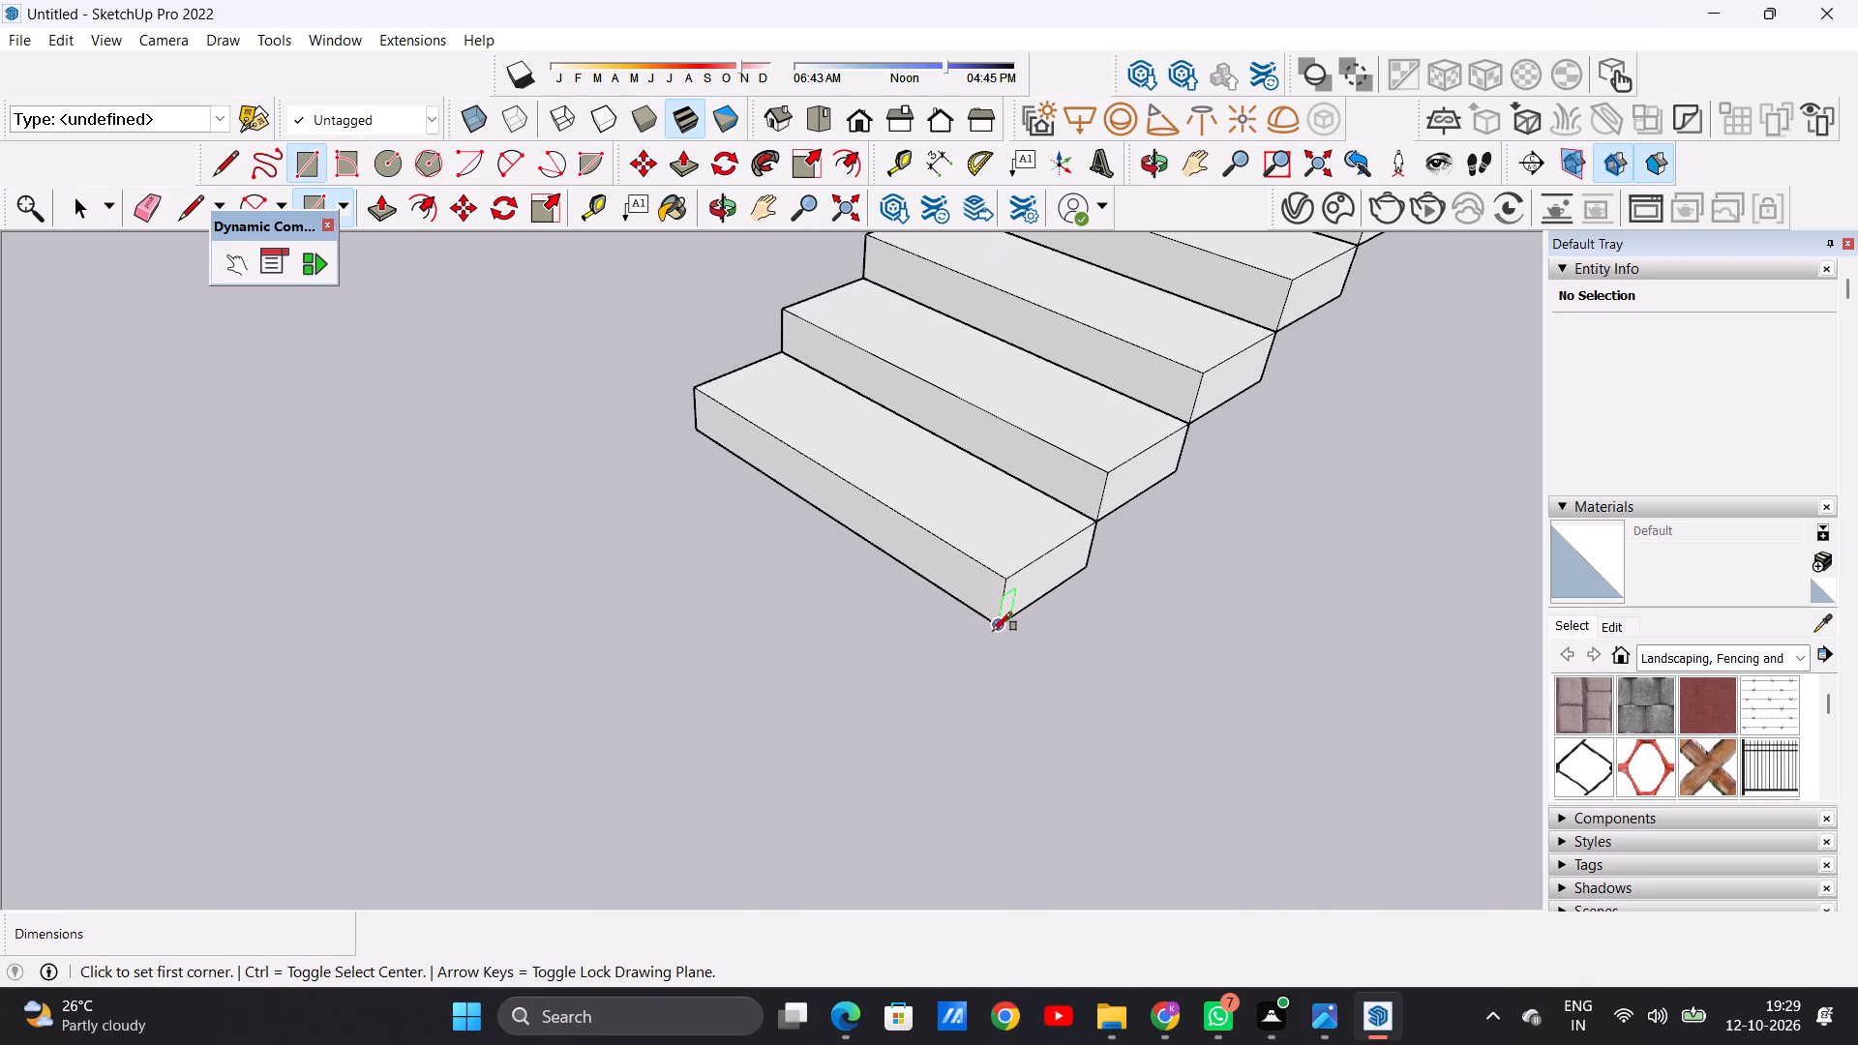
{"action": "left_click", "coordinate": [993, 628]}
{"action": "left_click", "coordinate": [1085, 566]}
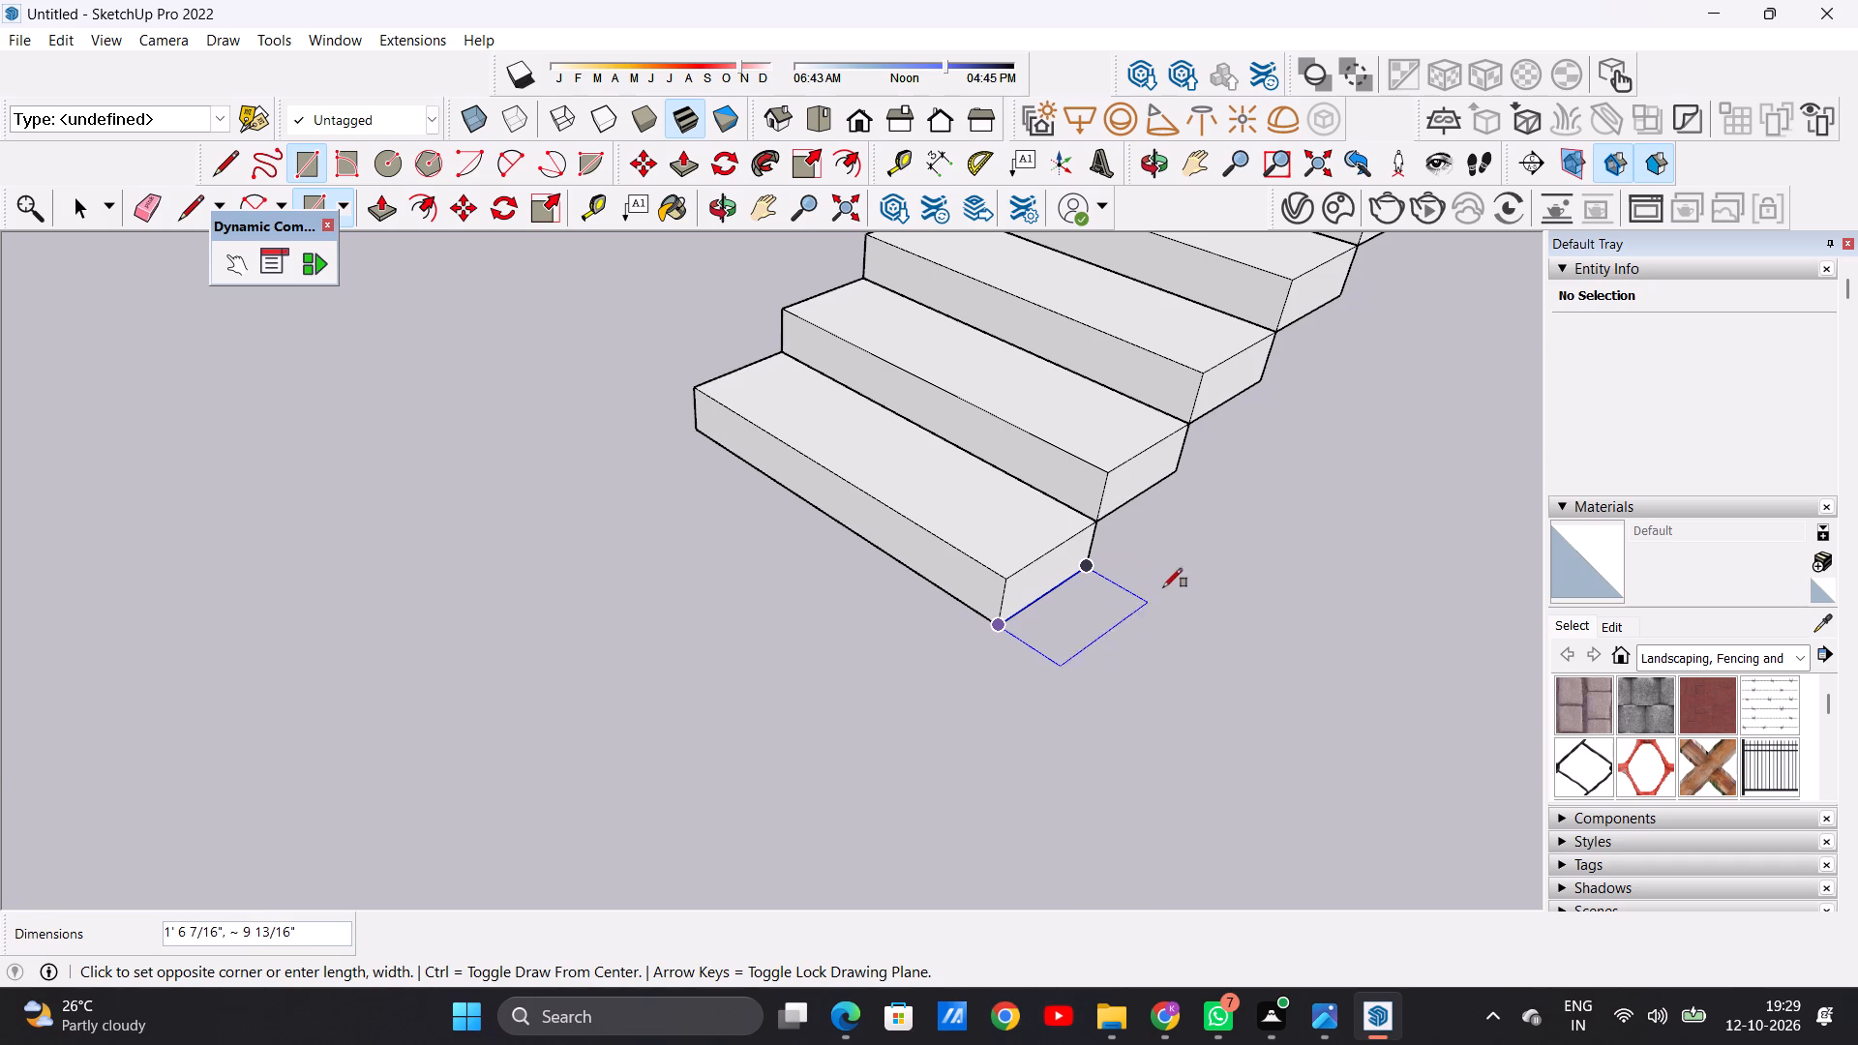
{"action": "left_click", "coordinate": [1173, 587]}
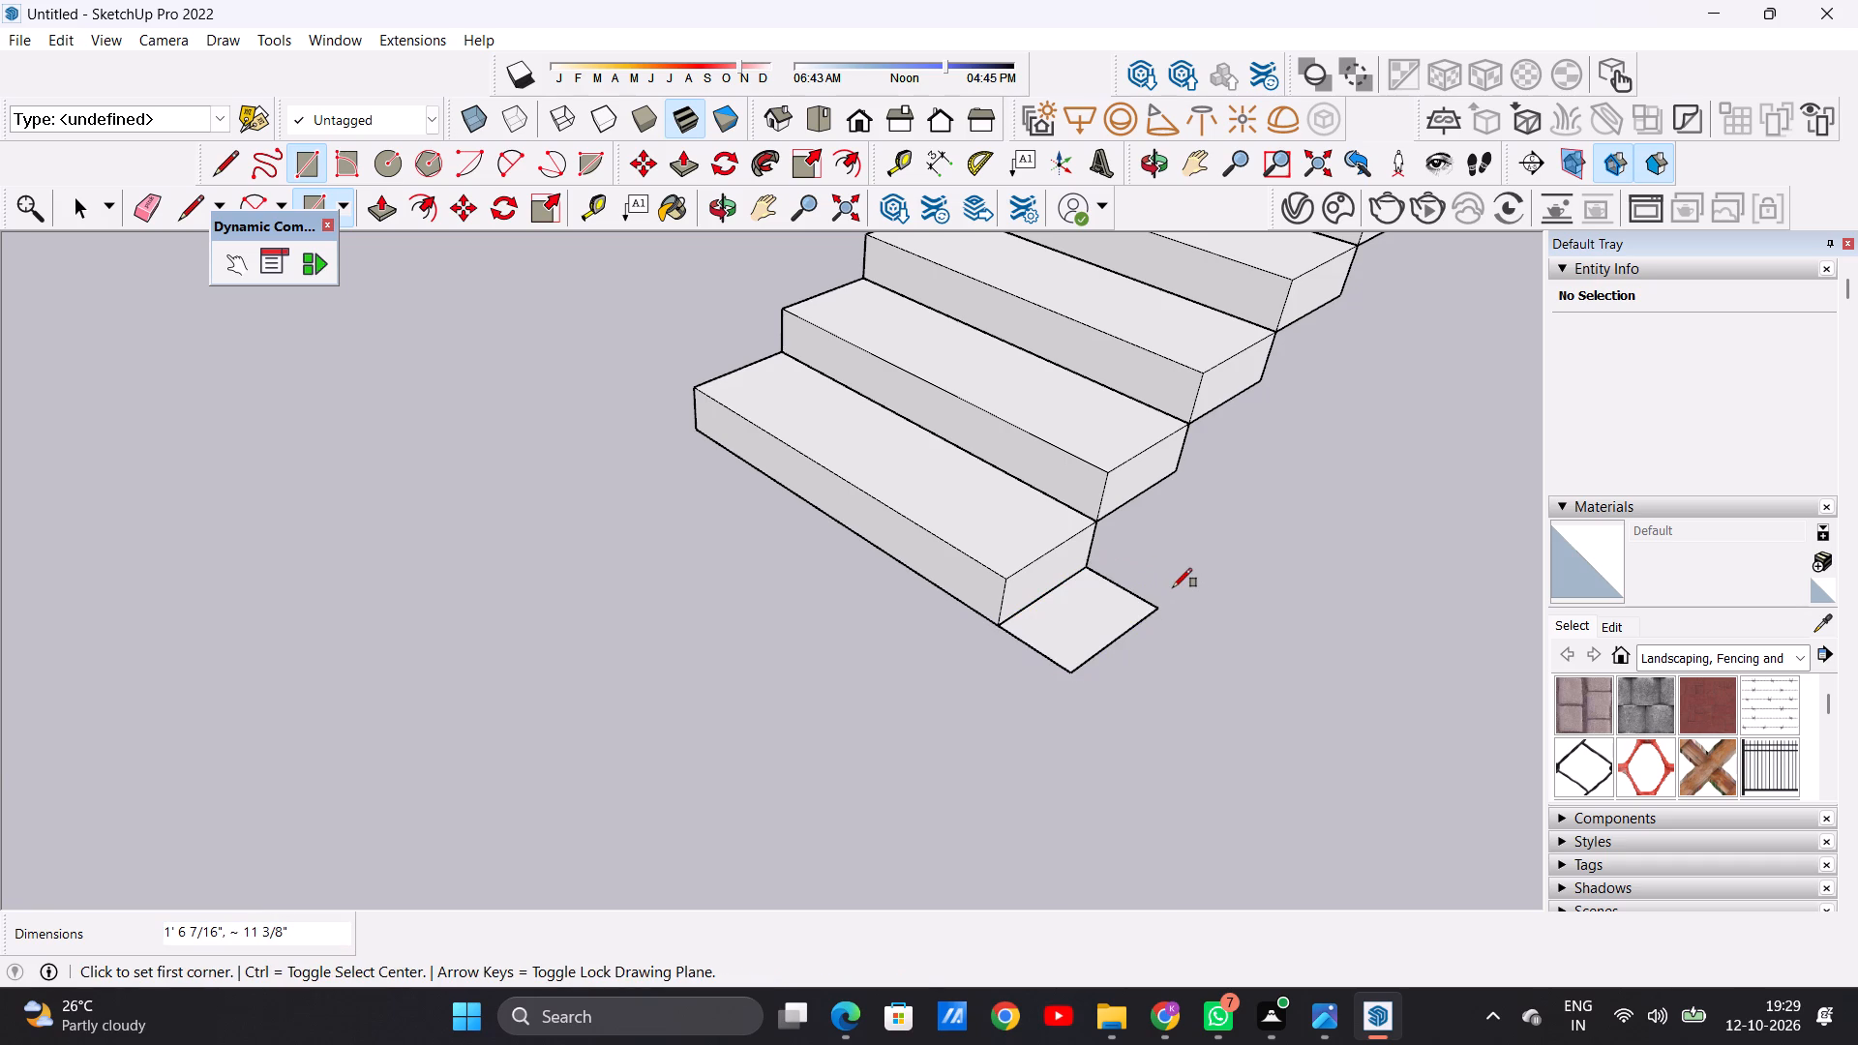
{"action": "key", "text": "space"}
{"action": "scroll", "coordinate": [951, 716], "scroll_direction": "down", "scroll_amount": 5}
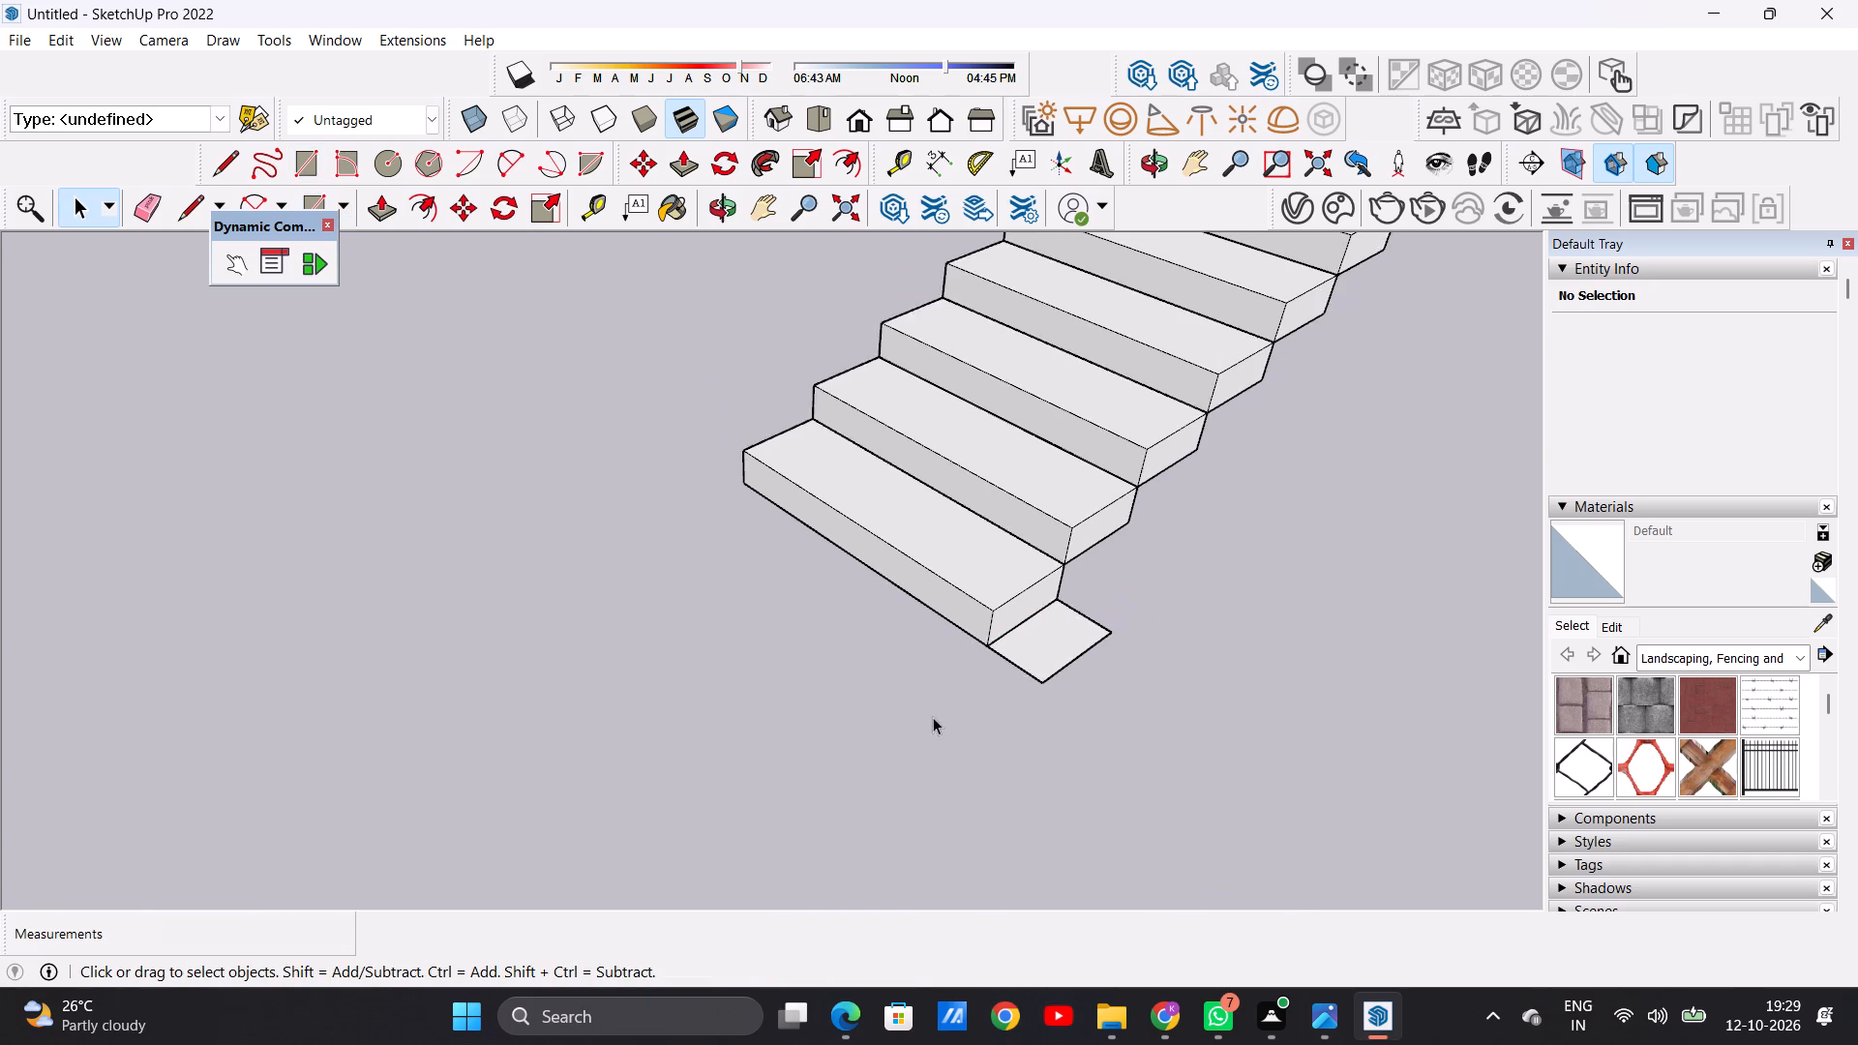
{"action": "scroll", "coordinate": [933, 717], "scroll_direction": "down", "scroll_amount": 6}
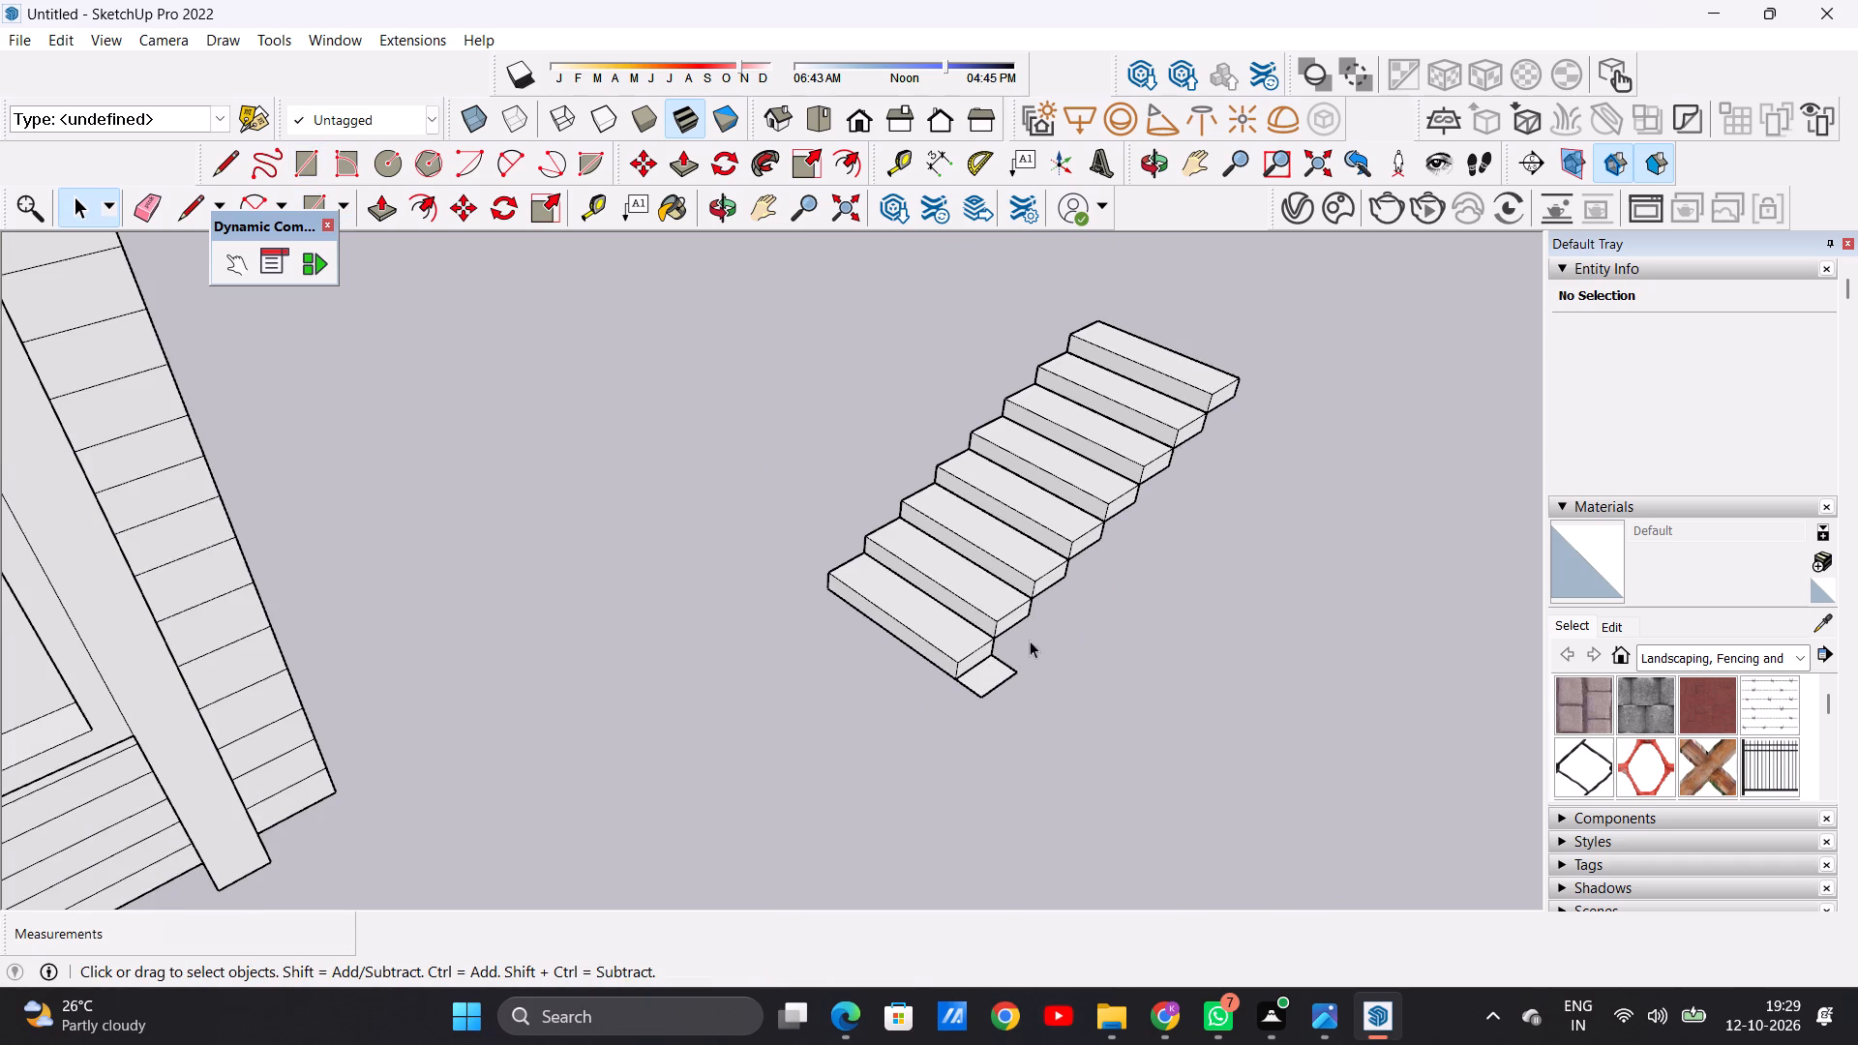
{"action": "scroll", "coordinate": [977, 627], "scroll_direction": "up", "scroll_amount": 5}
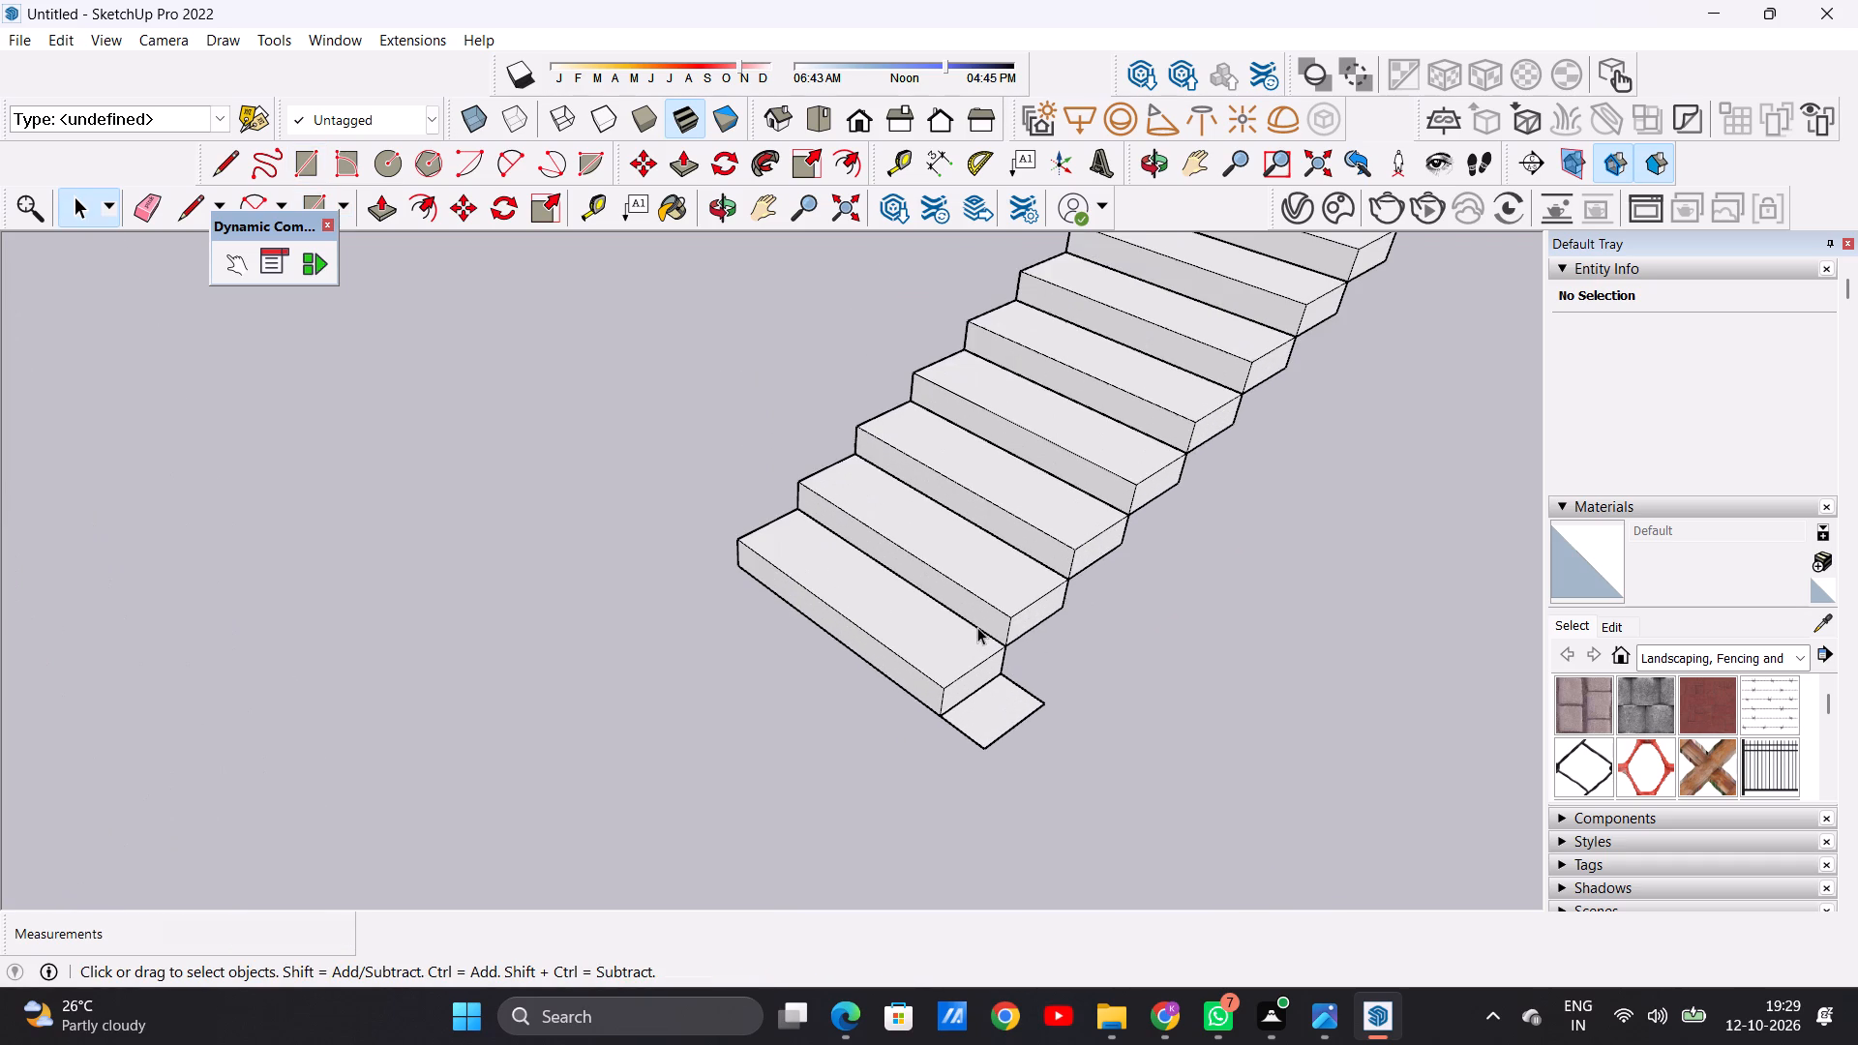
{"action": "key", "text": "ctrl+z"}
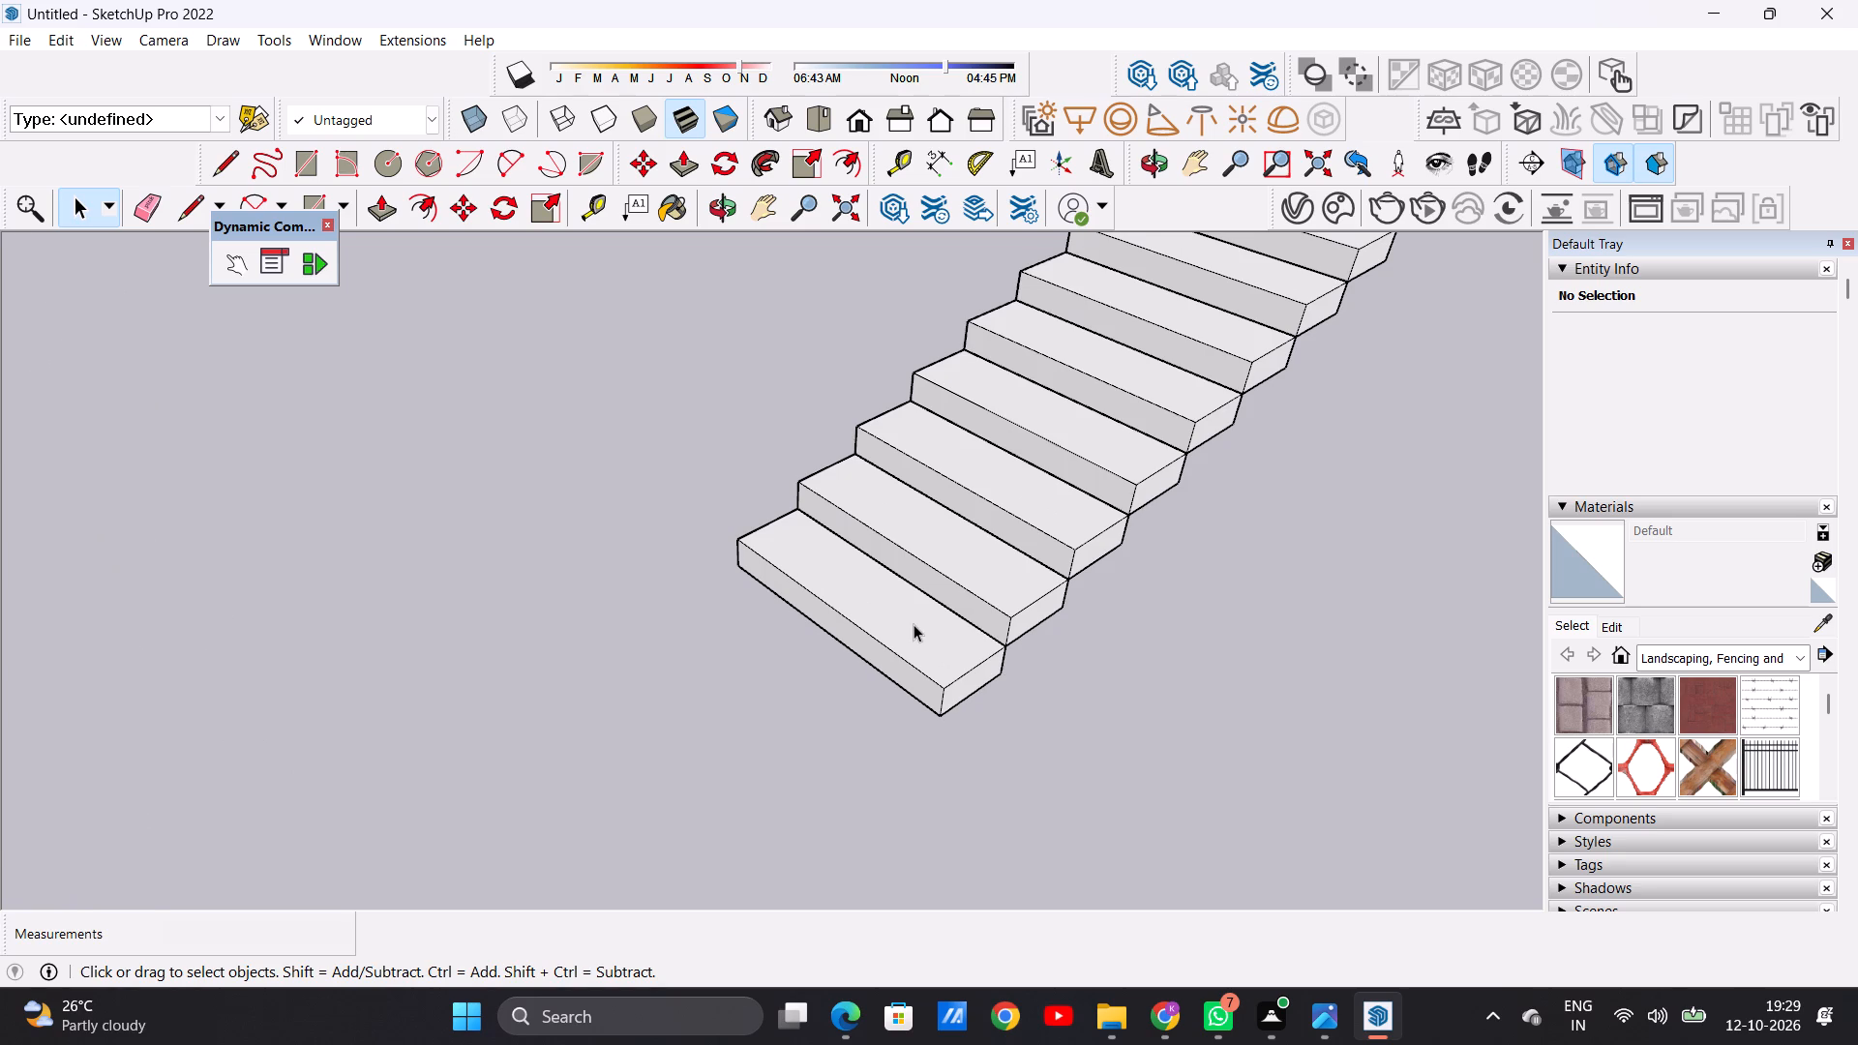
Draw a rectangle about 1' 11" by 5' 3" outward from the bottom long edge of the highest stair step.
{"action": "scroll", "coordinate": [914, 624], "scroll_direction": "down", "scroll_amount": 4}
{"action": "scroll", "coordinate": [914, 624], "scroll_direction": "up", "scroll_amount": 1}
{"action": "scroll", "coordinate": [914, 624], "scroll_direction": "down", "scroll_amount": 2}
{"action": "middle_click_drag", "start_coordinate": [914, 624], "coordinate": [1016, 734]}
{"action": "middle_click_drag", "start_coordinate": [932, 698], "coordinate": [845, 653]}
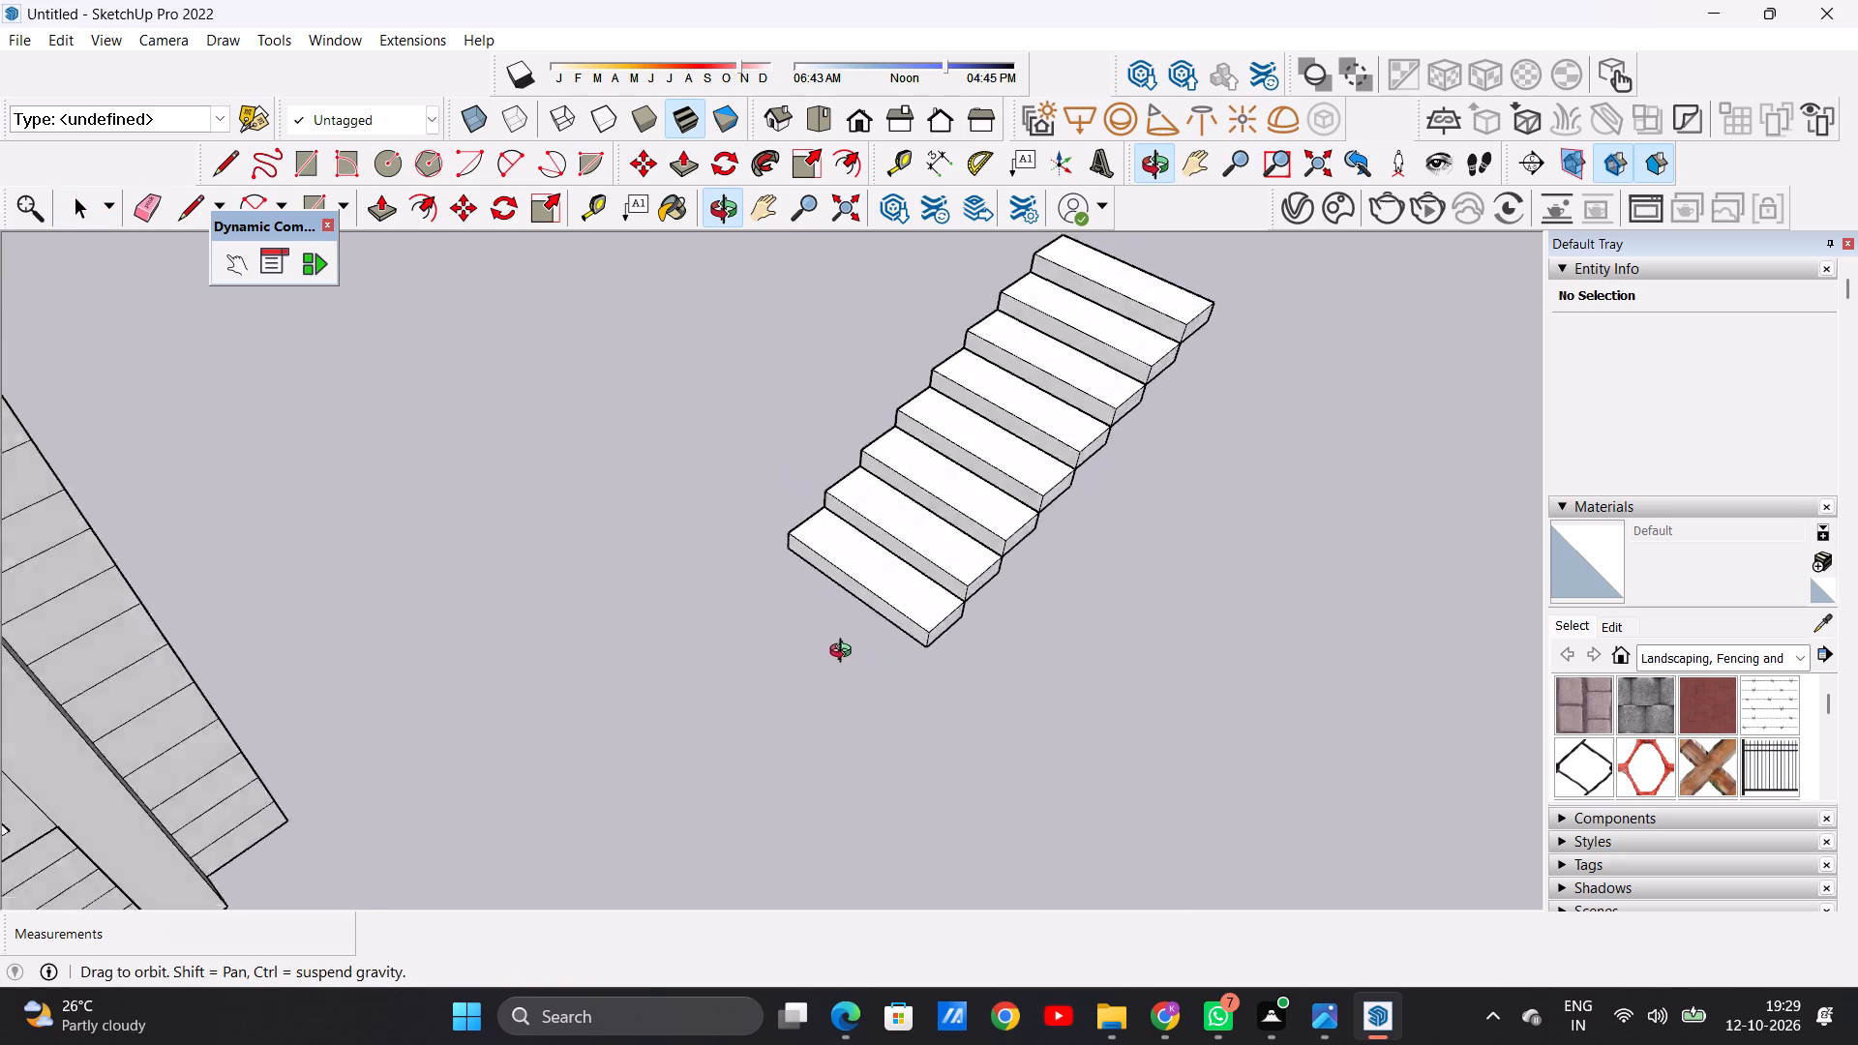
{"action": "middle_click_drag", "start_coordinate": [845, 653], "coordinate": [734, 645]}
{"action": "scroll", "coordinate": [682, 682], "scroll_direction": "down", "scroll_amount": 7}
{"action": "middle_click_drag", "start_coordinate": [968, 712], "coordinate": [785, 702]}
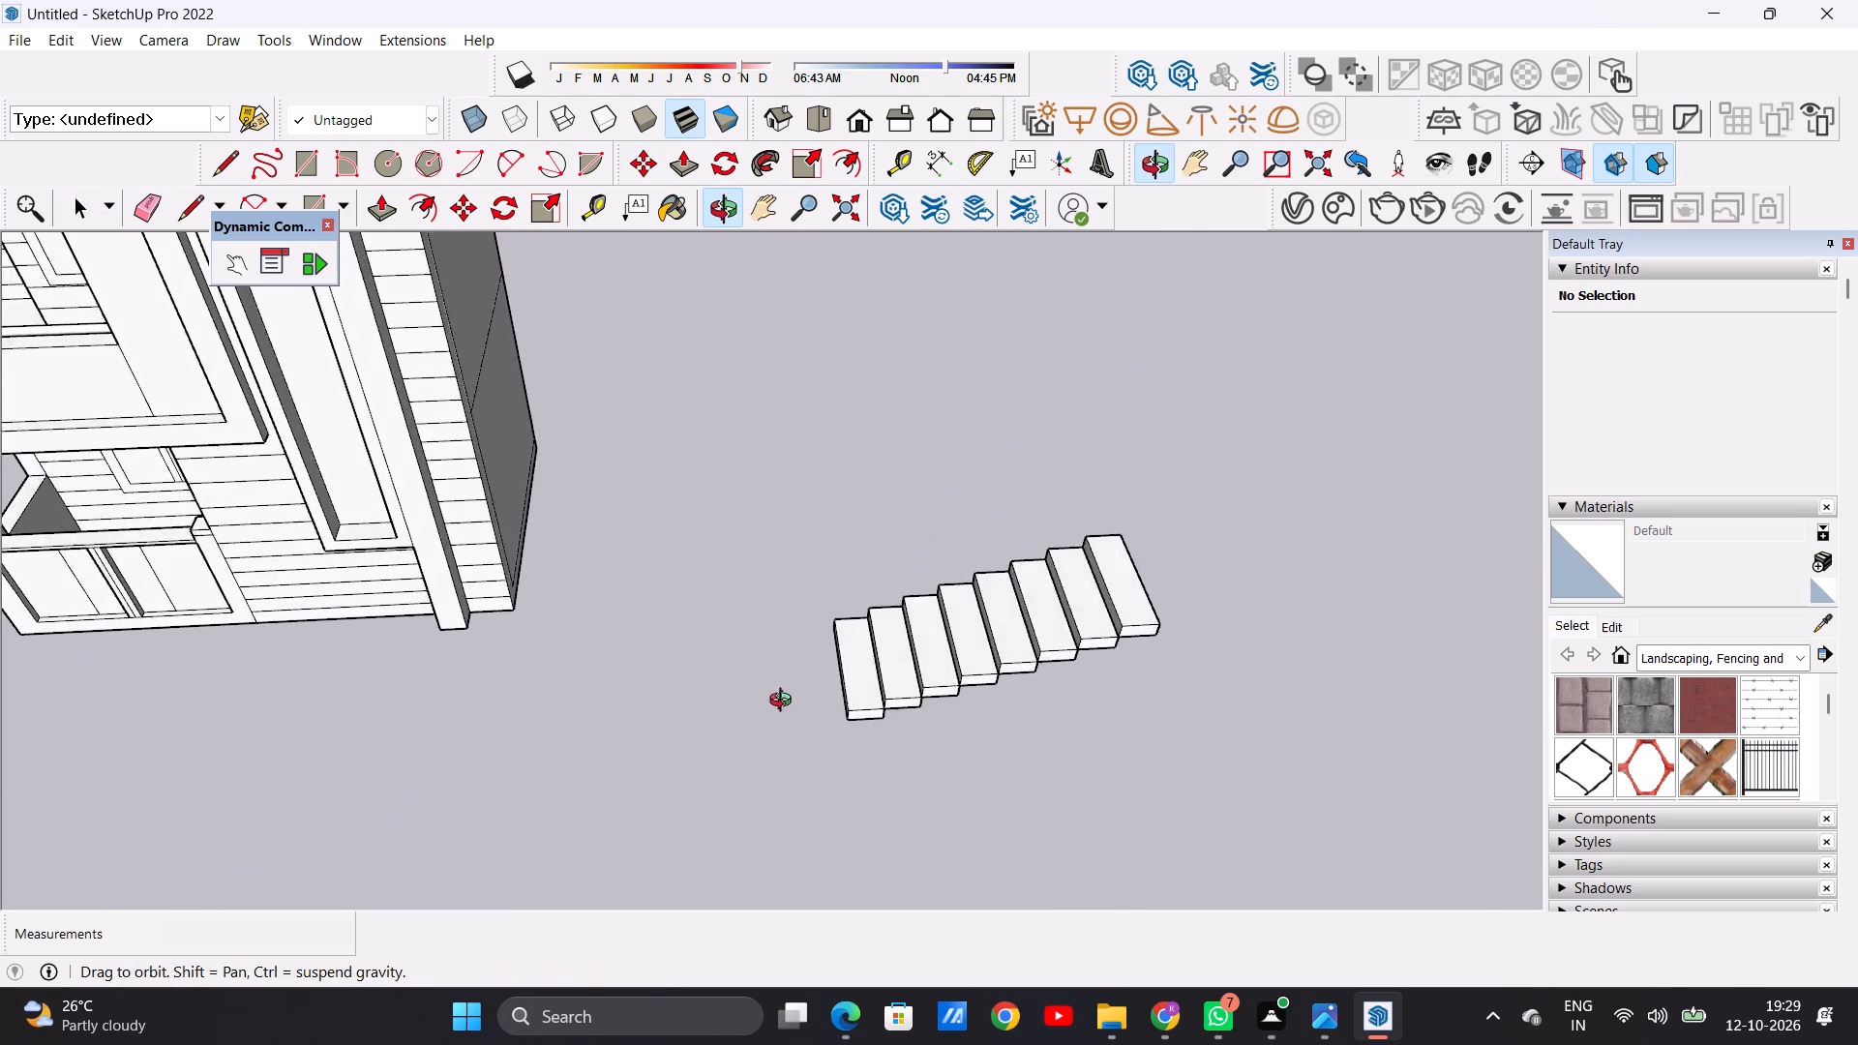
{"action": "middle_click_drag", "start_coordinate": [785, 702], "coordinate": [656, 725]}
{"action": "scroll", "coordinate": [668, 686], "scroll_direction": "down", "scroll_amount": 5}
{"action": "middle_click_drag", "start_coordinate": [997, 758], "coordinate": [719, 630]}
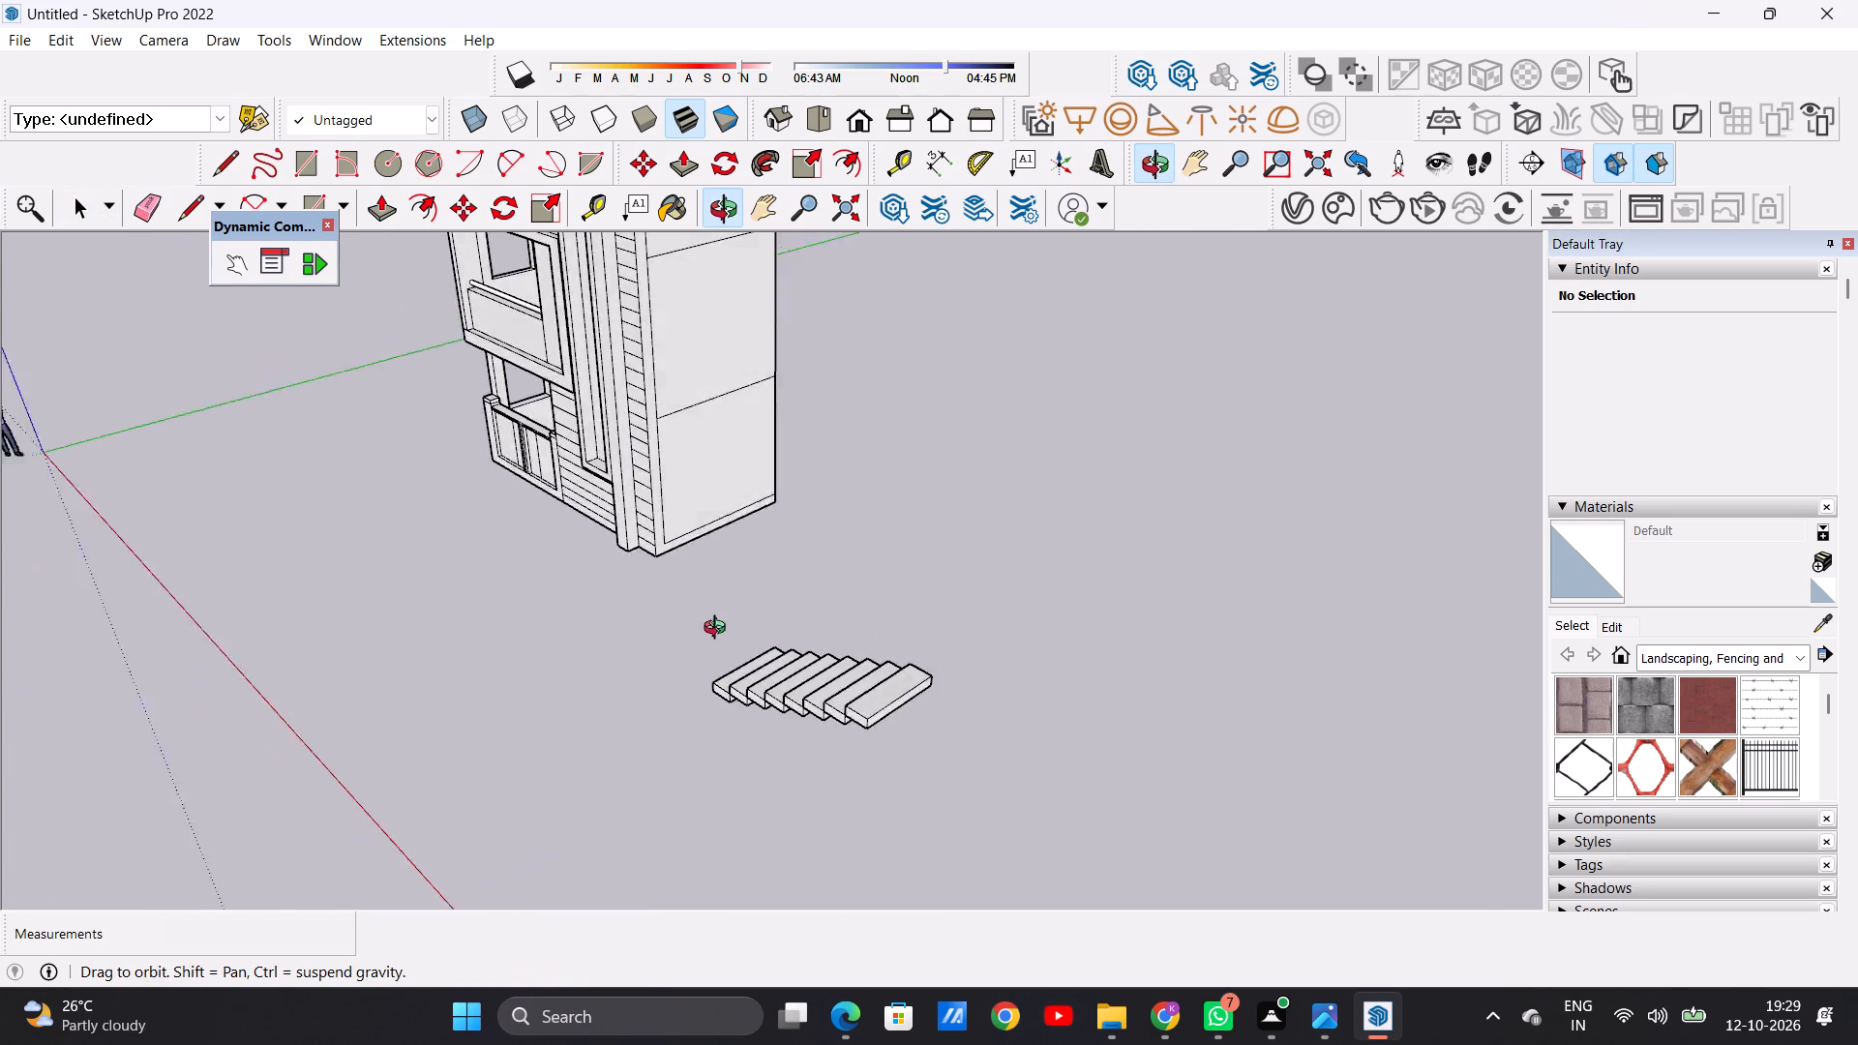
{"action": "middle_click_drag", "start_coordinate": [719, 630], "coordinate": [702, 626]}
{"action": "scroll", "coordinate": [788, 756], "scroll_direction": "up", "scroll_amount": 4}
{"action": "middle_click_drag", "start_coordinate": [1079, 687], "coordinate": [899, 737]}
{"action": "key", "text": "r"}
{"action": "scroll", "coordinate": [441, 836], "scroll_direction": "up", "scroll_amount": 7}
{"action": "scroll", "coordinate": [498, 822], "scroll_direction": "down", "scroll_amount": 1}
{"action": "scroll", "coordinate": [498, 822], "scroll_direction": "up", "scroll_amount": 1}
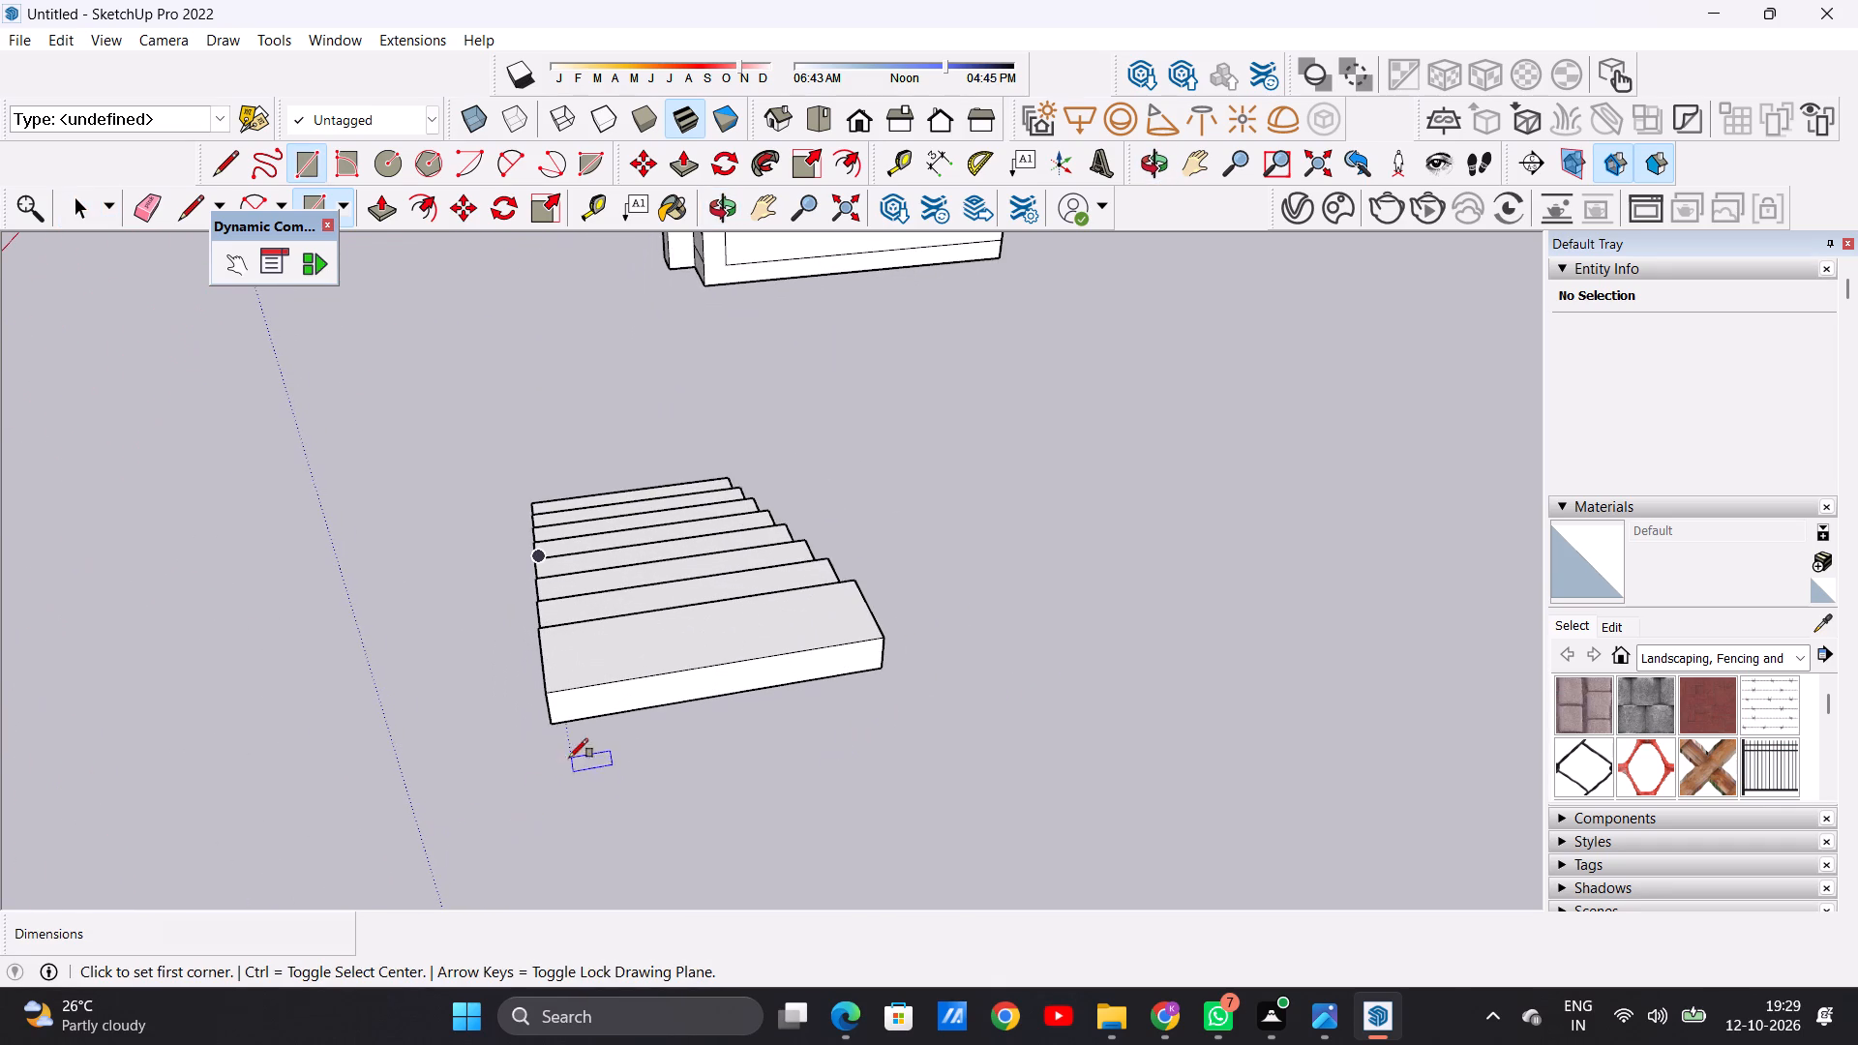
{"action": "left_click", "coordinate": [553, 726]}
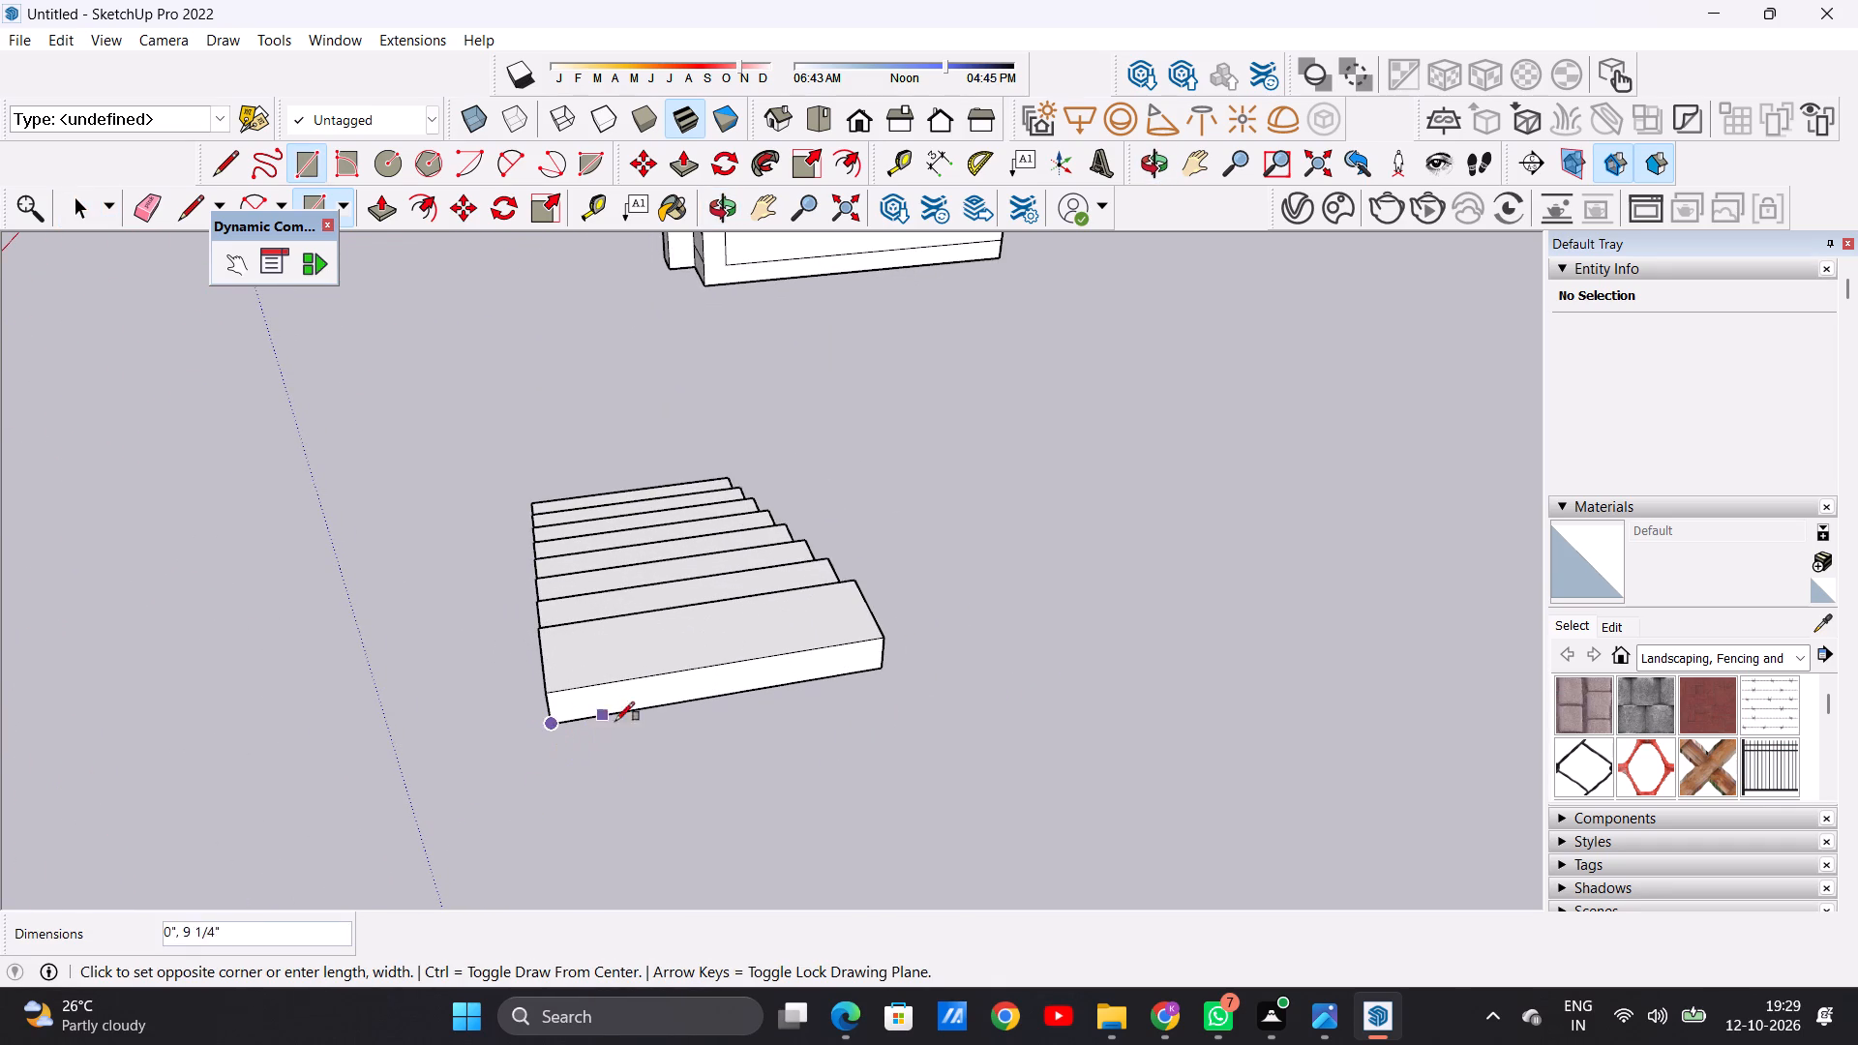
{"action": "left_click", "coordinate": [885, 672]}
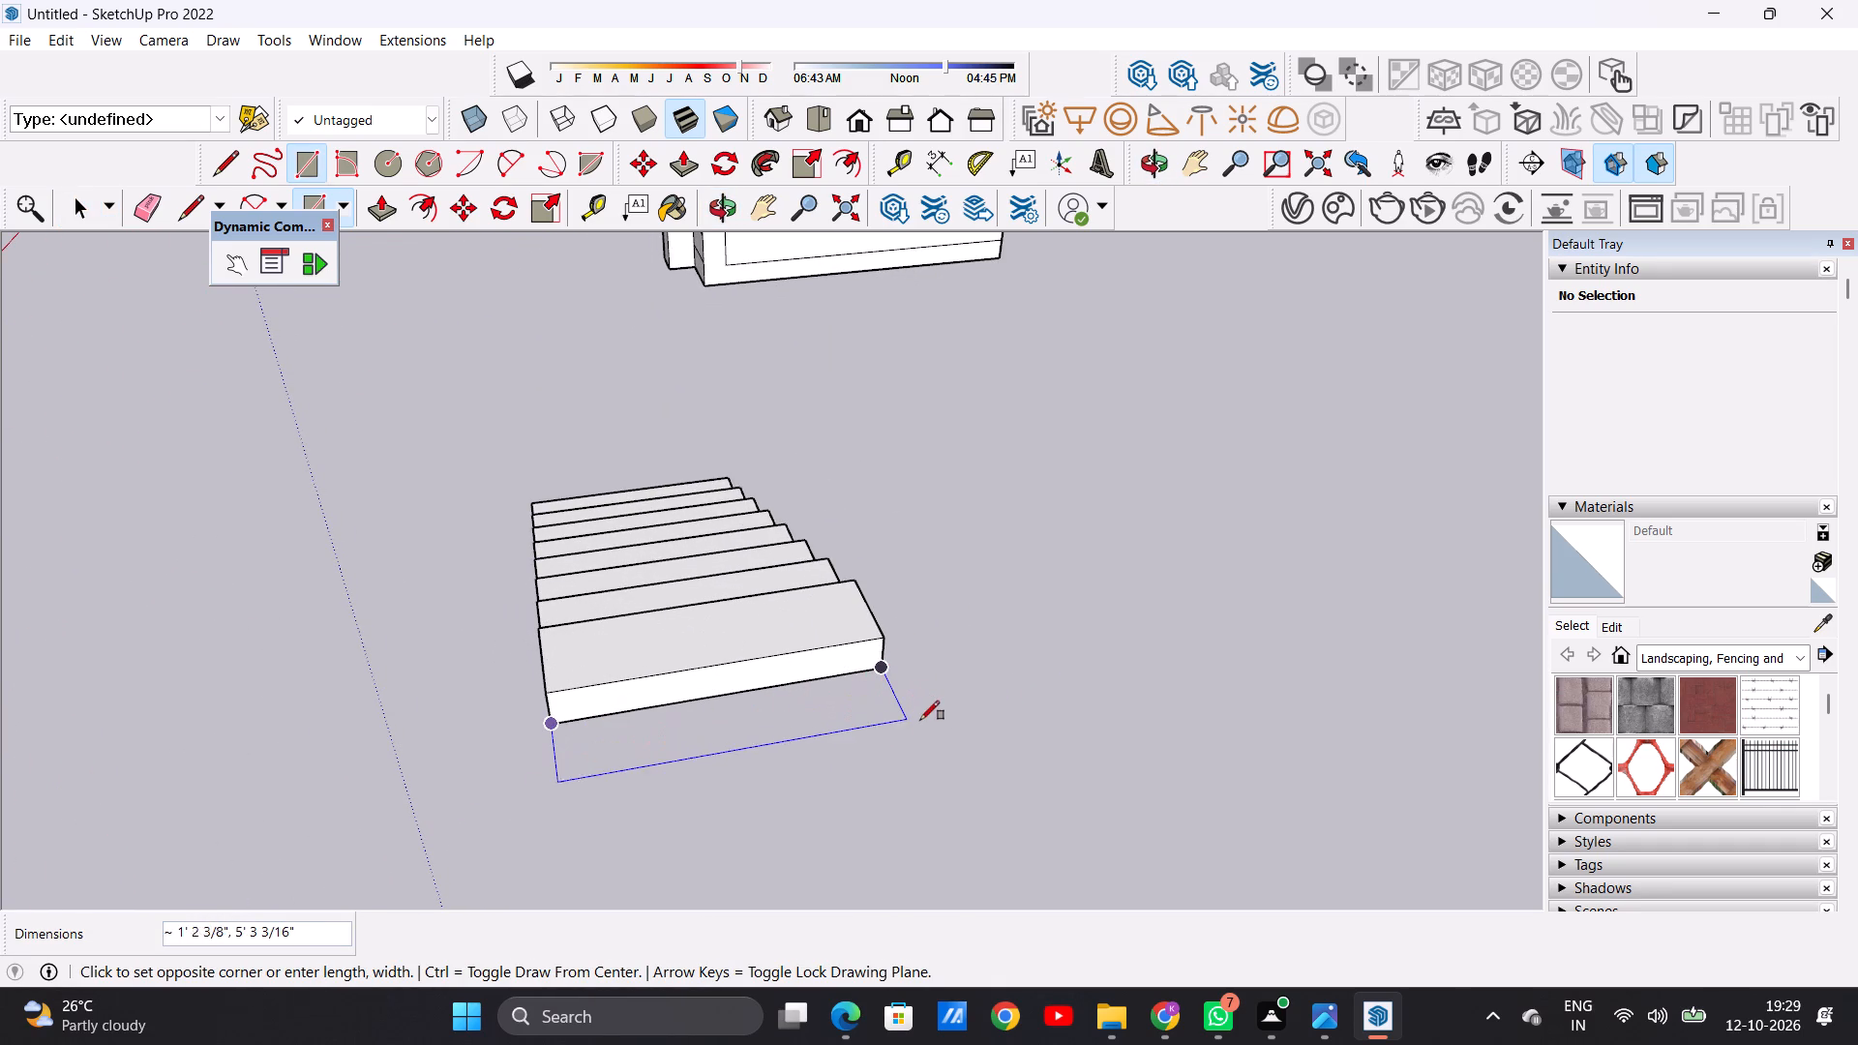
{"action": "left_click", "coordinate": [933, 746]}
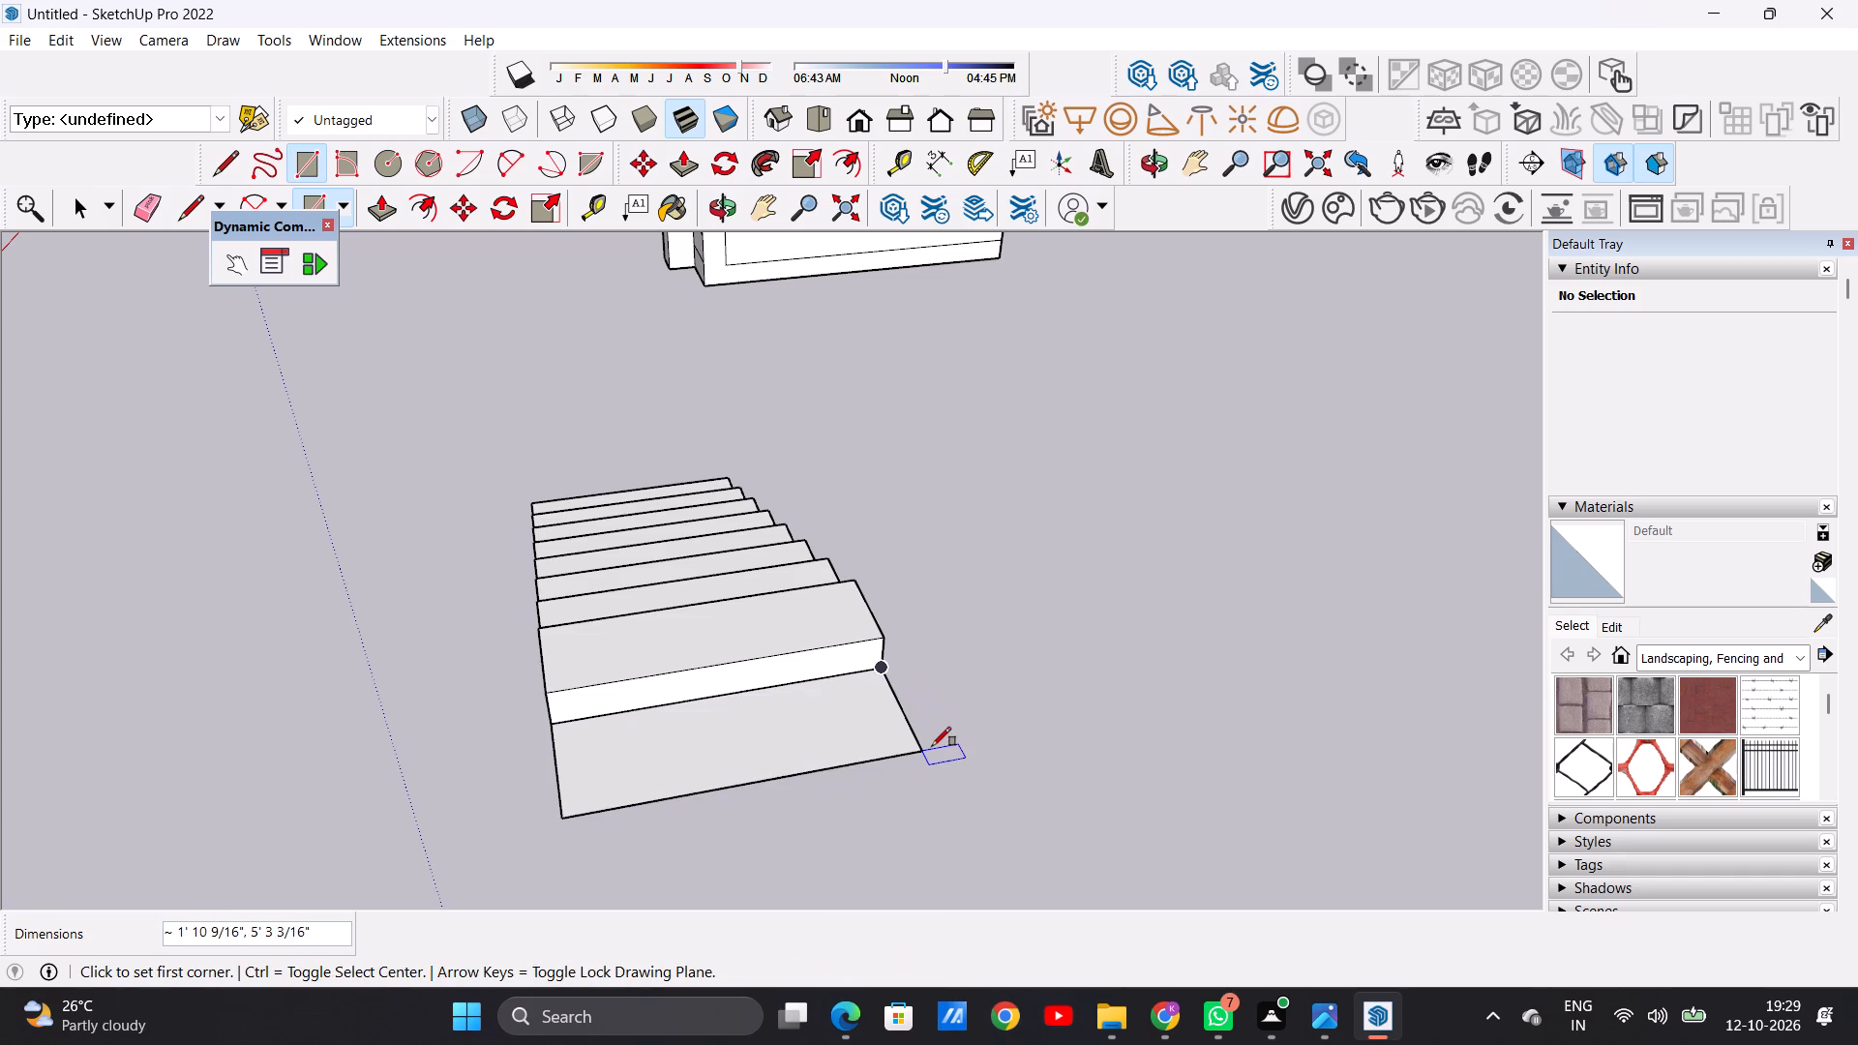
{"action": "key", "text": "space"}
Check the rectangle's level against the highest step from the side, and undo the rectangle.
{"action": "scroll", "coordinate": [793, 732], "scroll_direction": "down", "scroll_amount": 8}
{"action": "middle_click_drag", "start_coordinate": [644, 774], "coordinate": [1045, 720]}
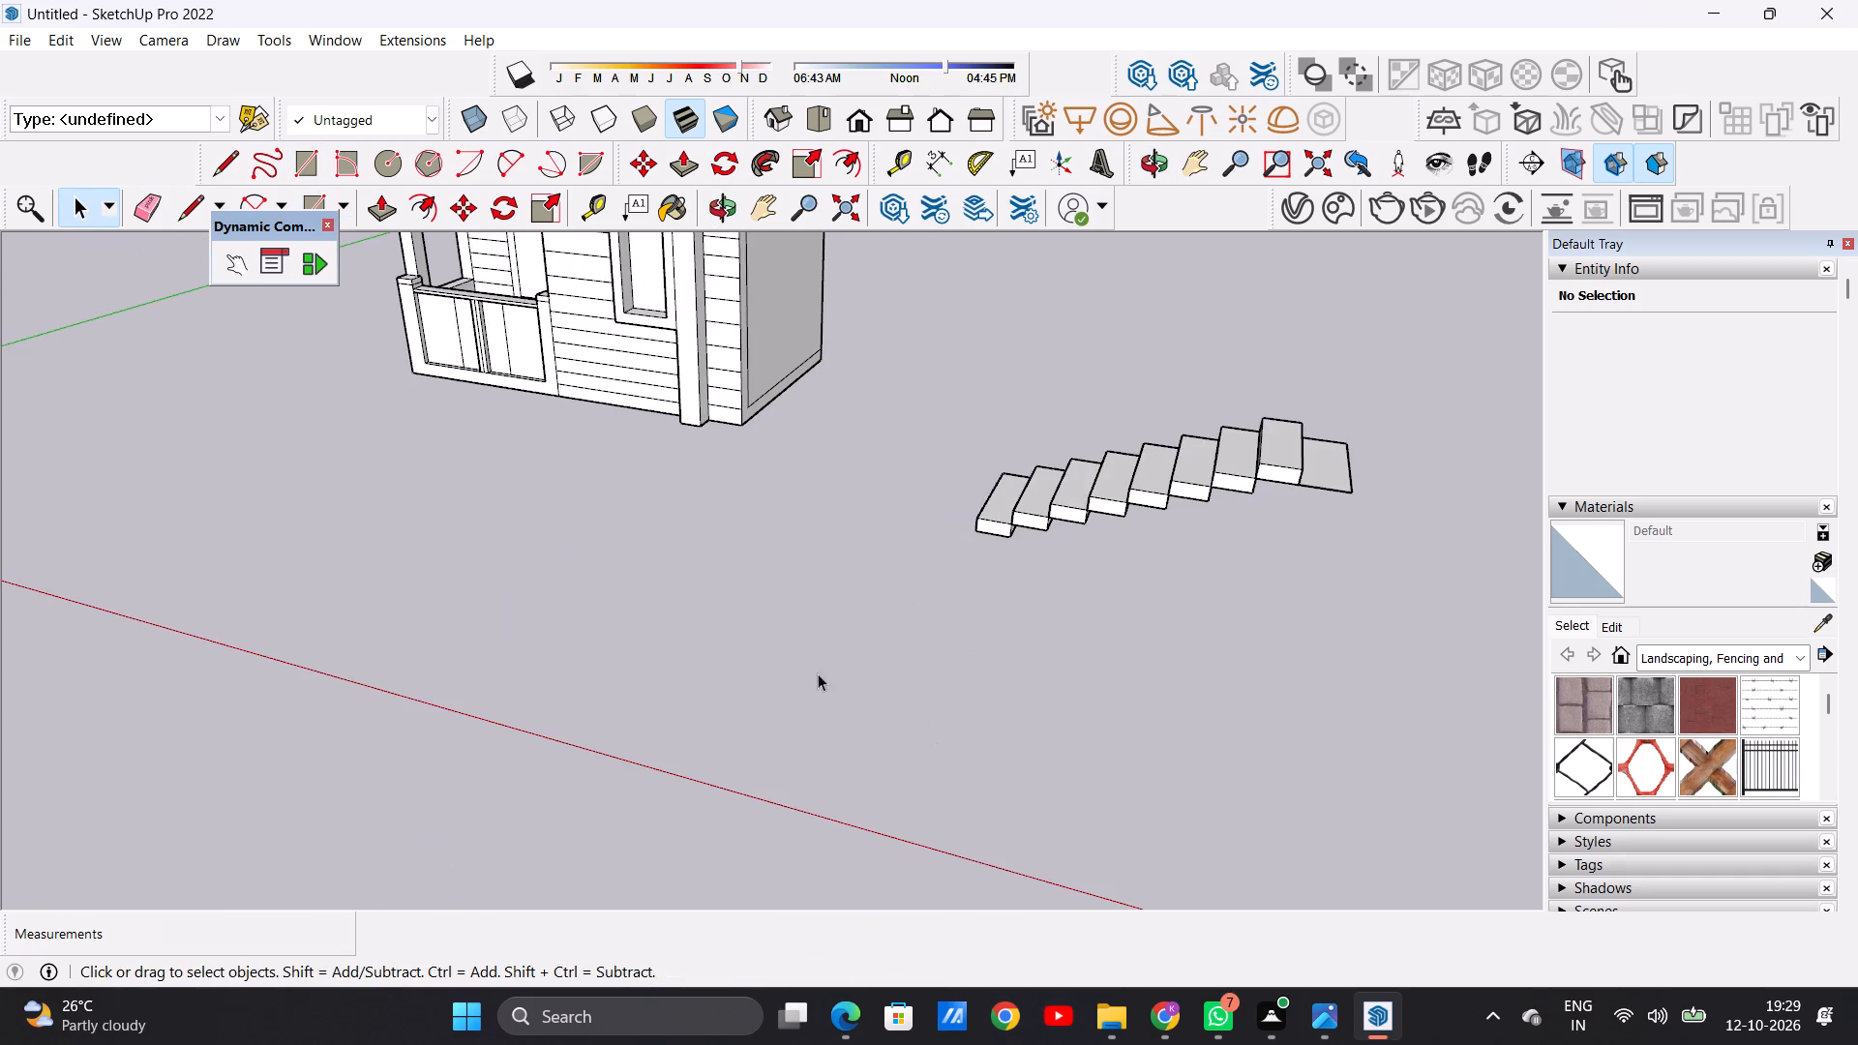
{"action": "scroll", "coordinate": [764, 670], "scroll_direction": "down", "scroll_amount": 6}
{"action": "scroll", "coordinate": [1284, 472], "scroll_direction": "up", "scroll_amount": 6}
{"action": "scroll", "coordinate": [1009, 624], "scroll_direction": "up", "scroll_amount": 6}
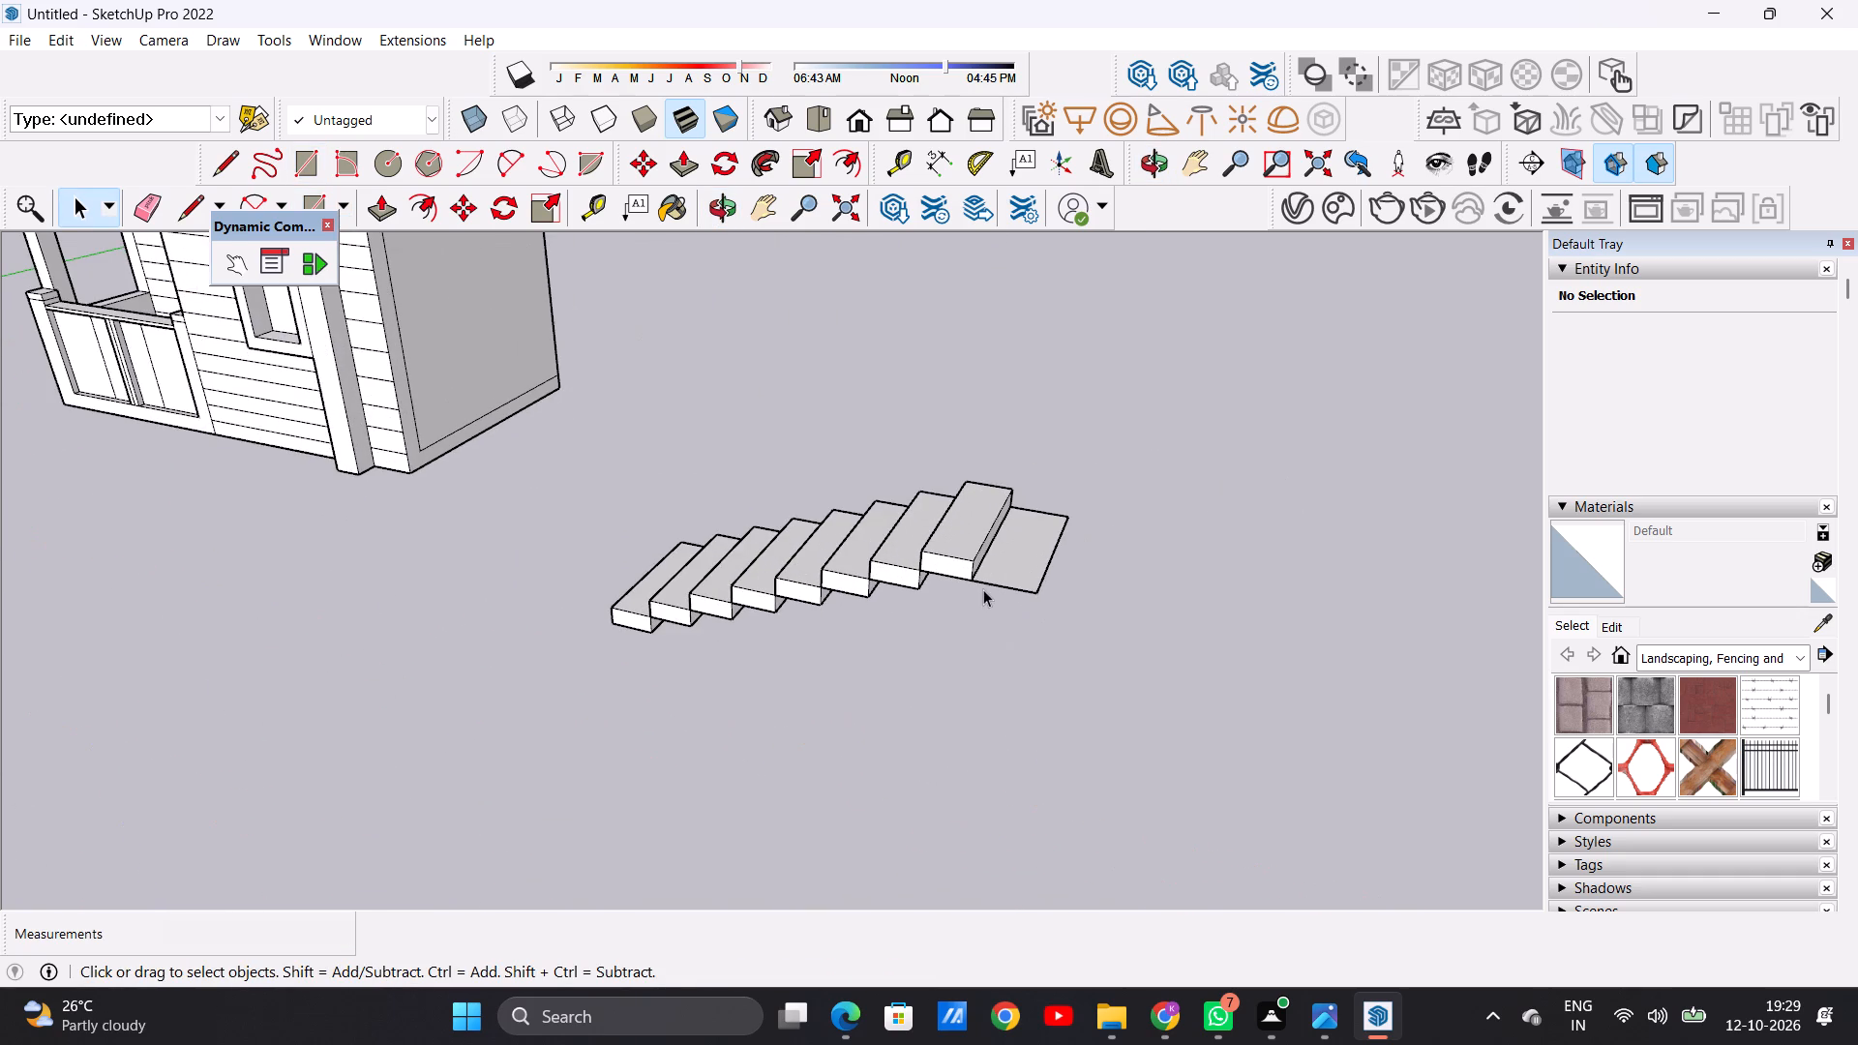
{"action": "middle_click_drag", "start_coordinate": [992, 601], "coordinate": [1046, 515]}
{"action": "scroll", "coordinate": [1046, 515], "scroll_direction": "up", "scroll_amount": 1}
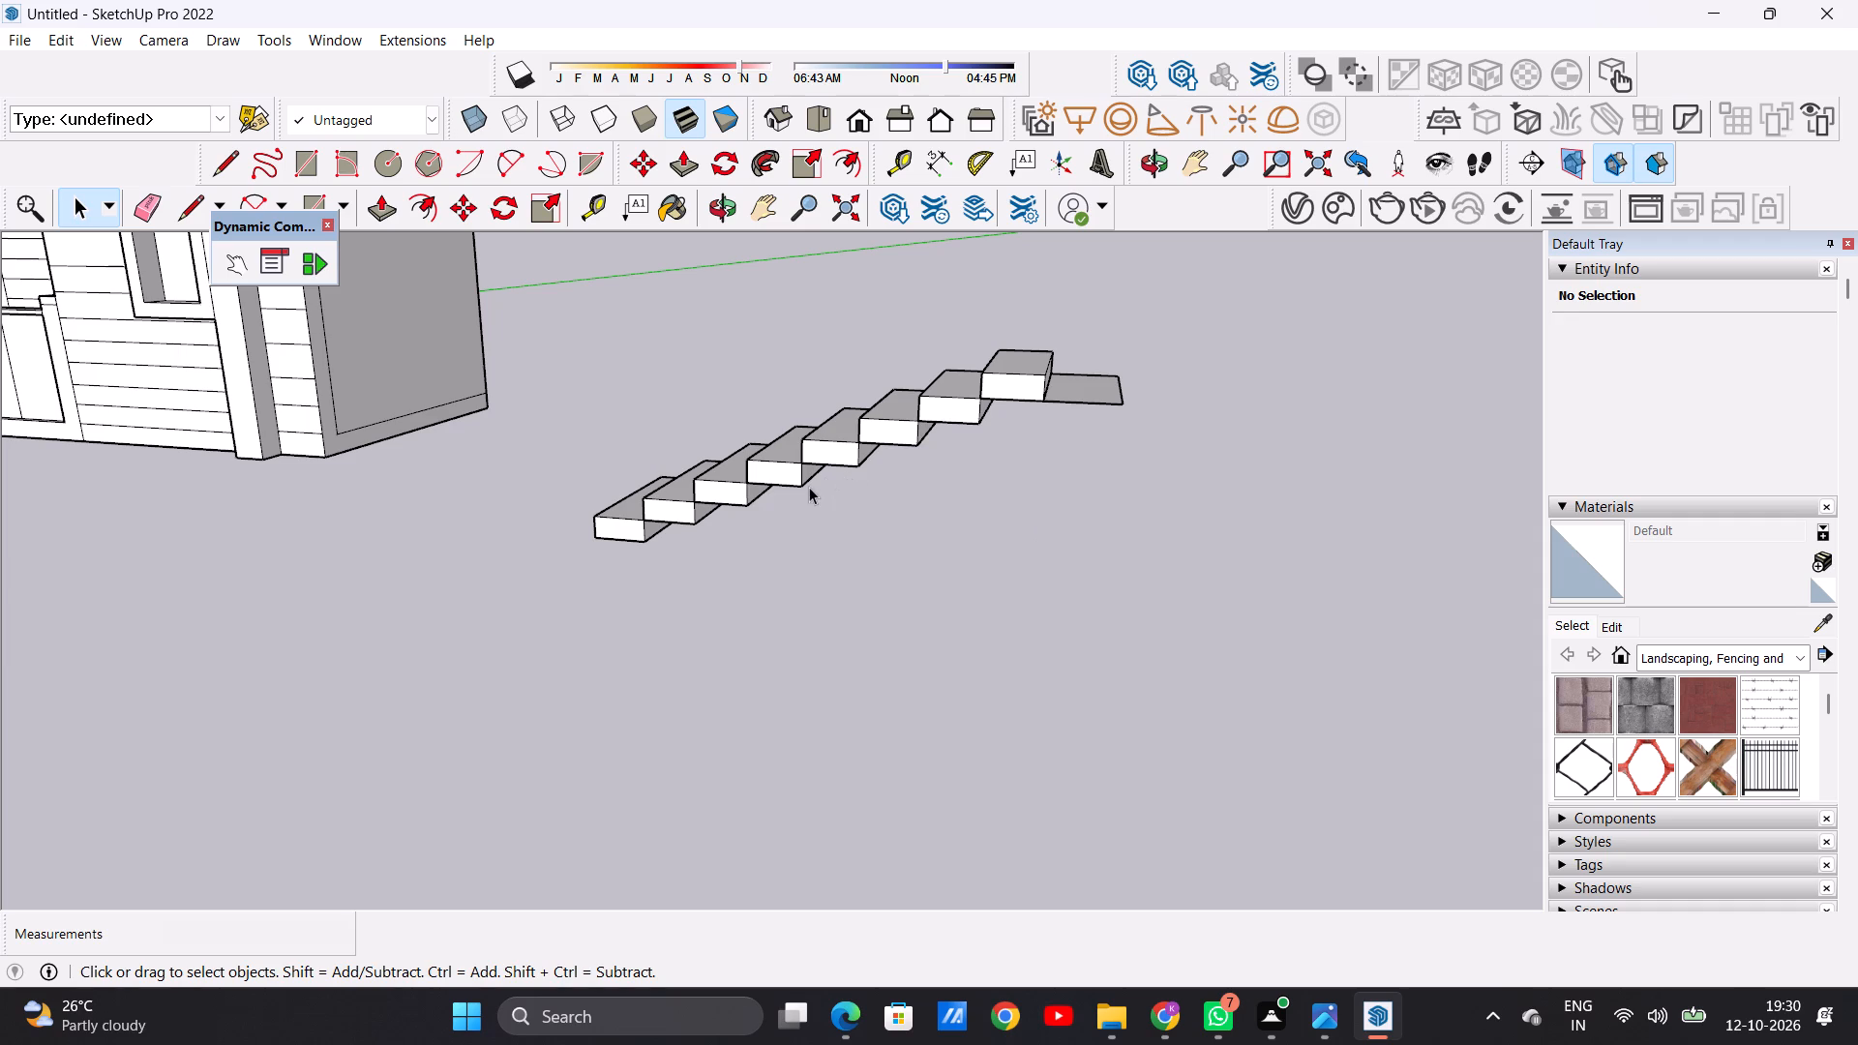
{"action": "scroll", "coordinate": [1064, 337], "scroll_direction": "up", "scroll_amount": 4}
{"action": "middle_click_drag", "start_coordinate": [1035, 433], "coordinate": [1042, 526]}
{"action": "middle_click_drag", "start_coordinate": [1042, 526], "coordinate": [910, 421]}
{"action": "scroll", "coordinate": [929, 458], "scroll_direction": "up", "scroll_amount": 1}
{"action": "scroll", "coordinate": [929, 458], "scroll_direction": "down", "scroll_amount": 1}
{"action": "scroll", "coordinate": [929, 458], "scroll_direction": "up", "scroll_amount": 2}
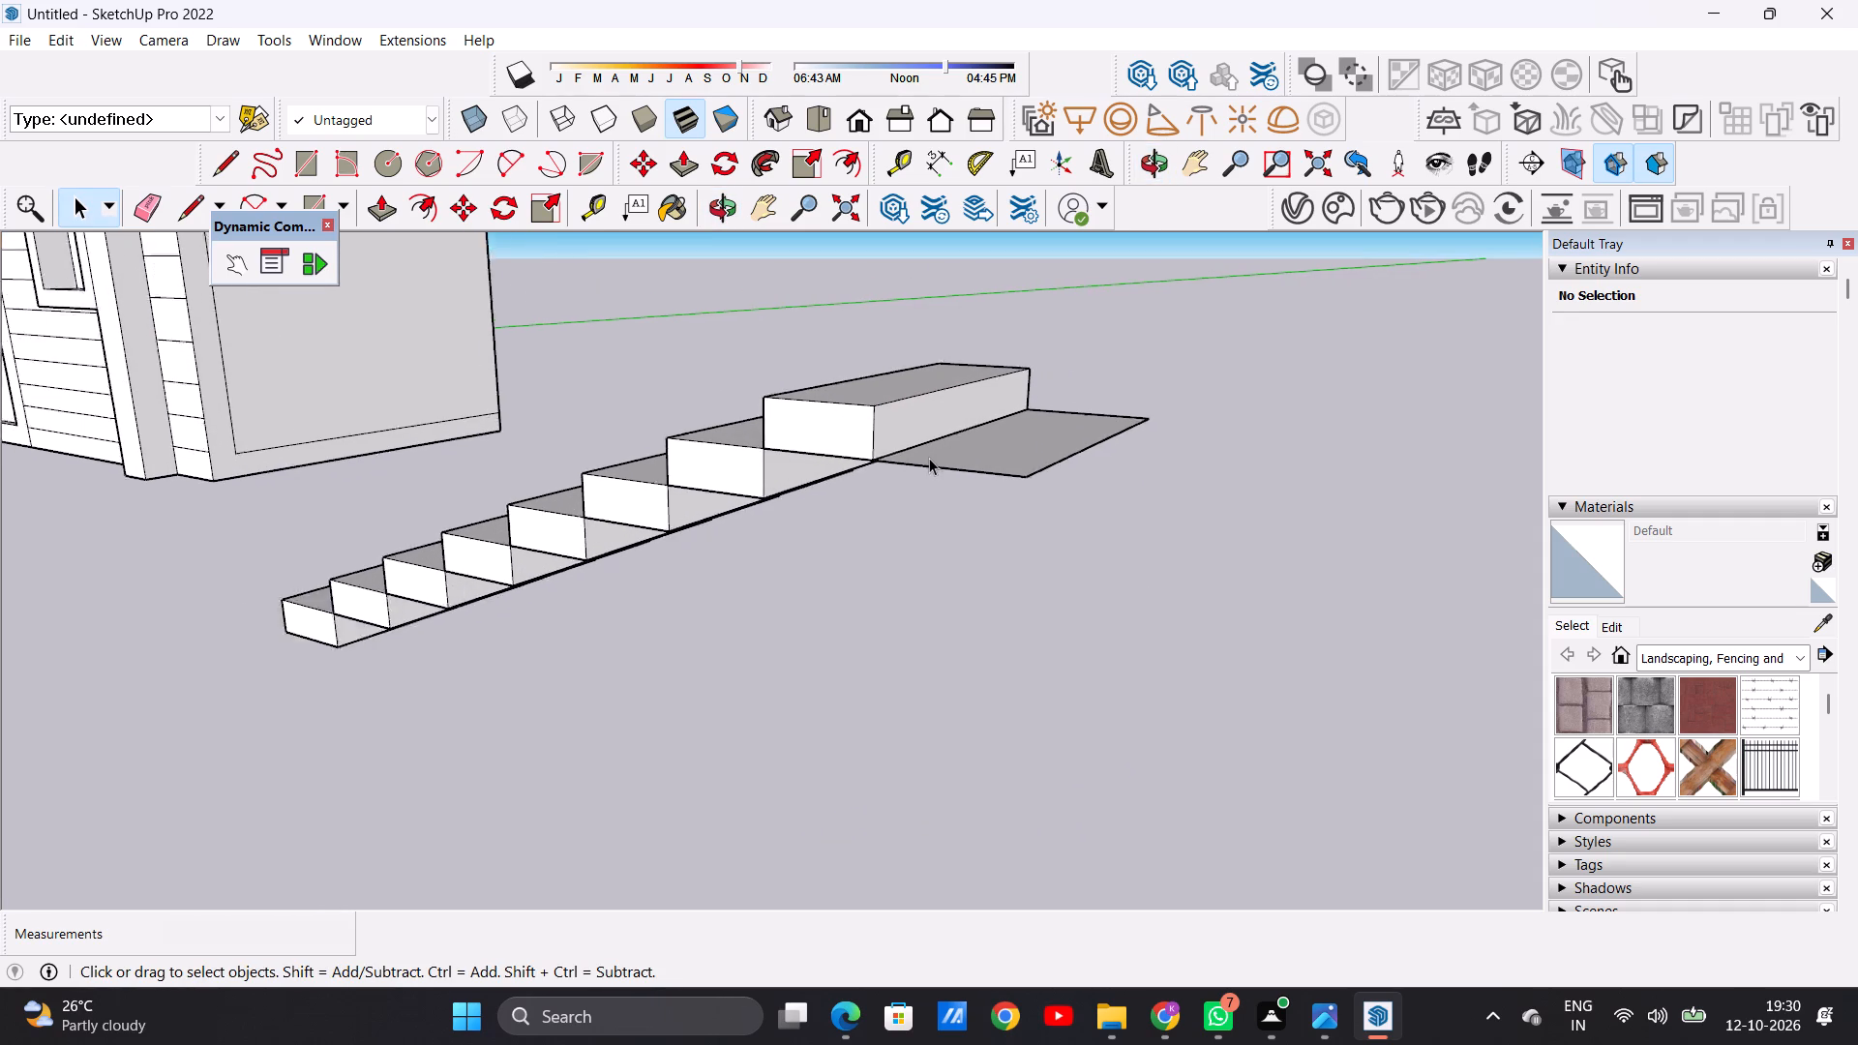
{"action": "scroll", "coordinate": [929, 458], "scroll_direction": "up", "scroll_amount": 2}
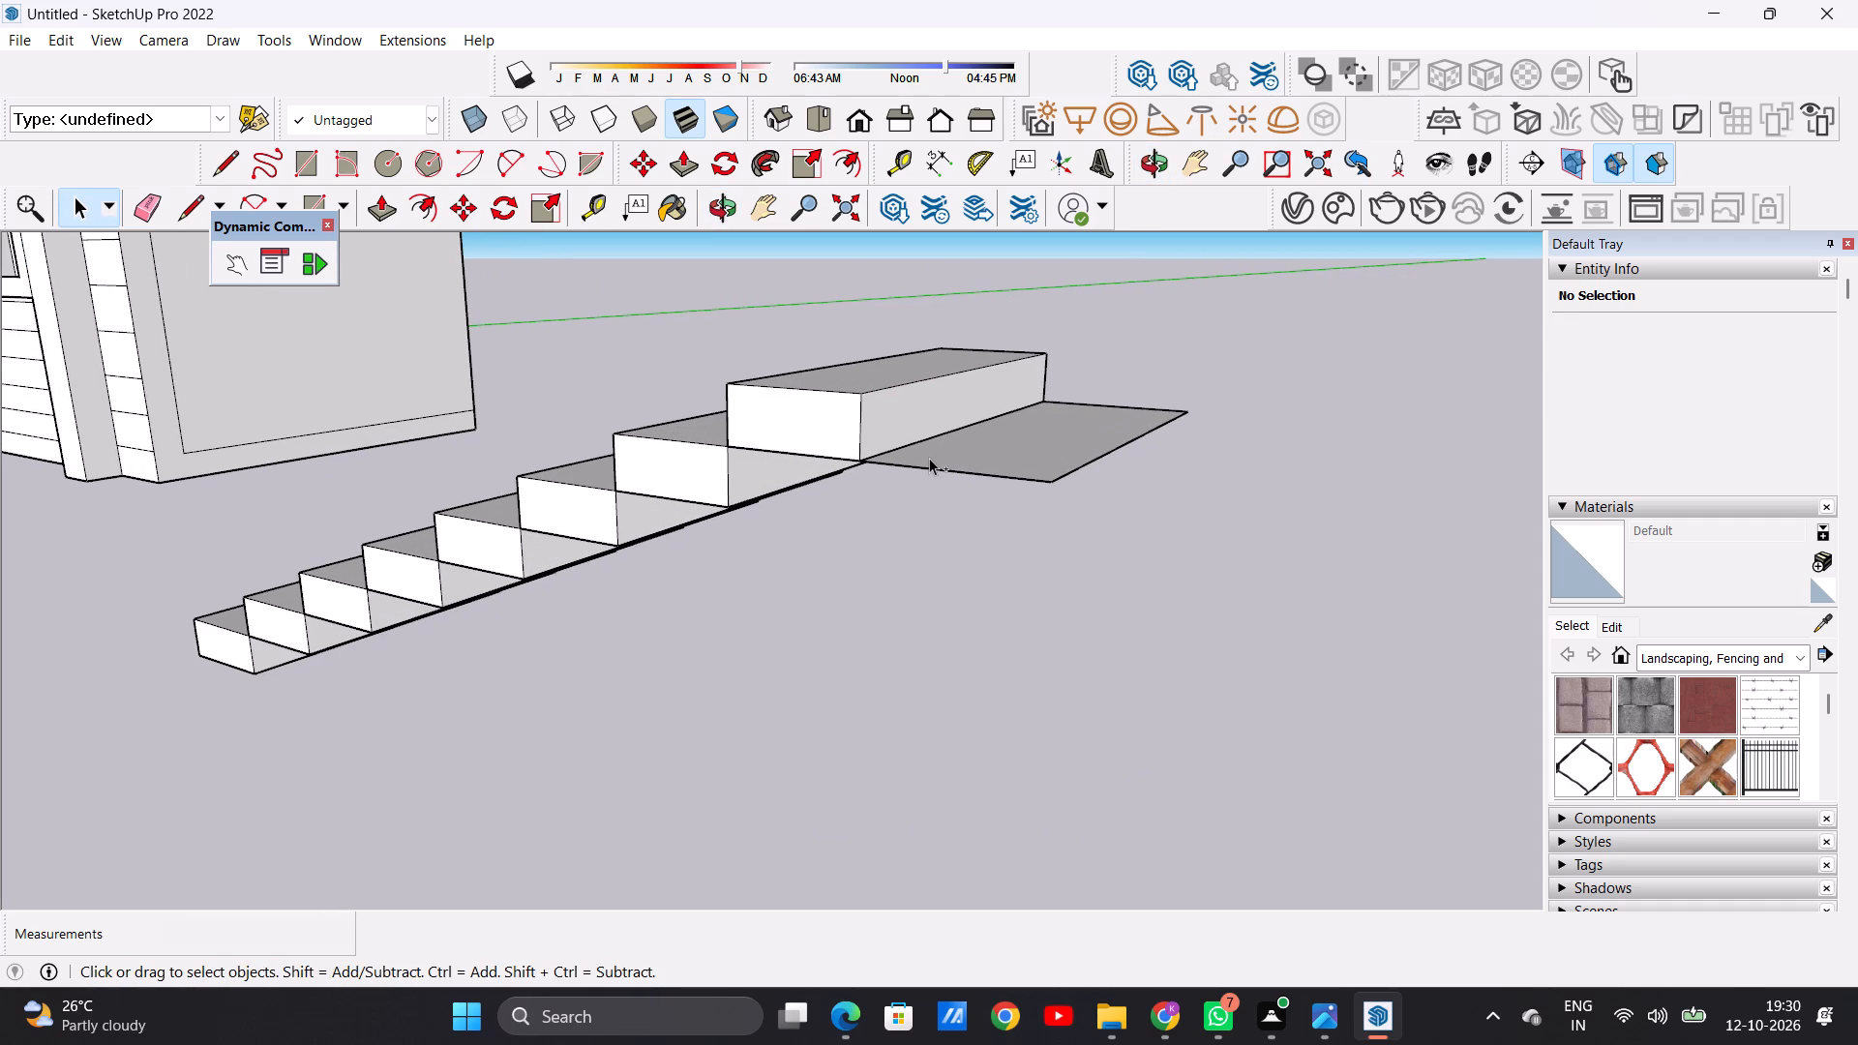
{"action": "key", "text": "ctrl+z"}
Draw a landing rectangle about 2' 5" by 5' 3" outward from the top long edge of the highest step.
{"action": "middle_click_drag", "start_coordinate": [929, 415], "coordinate": [806, 561]}
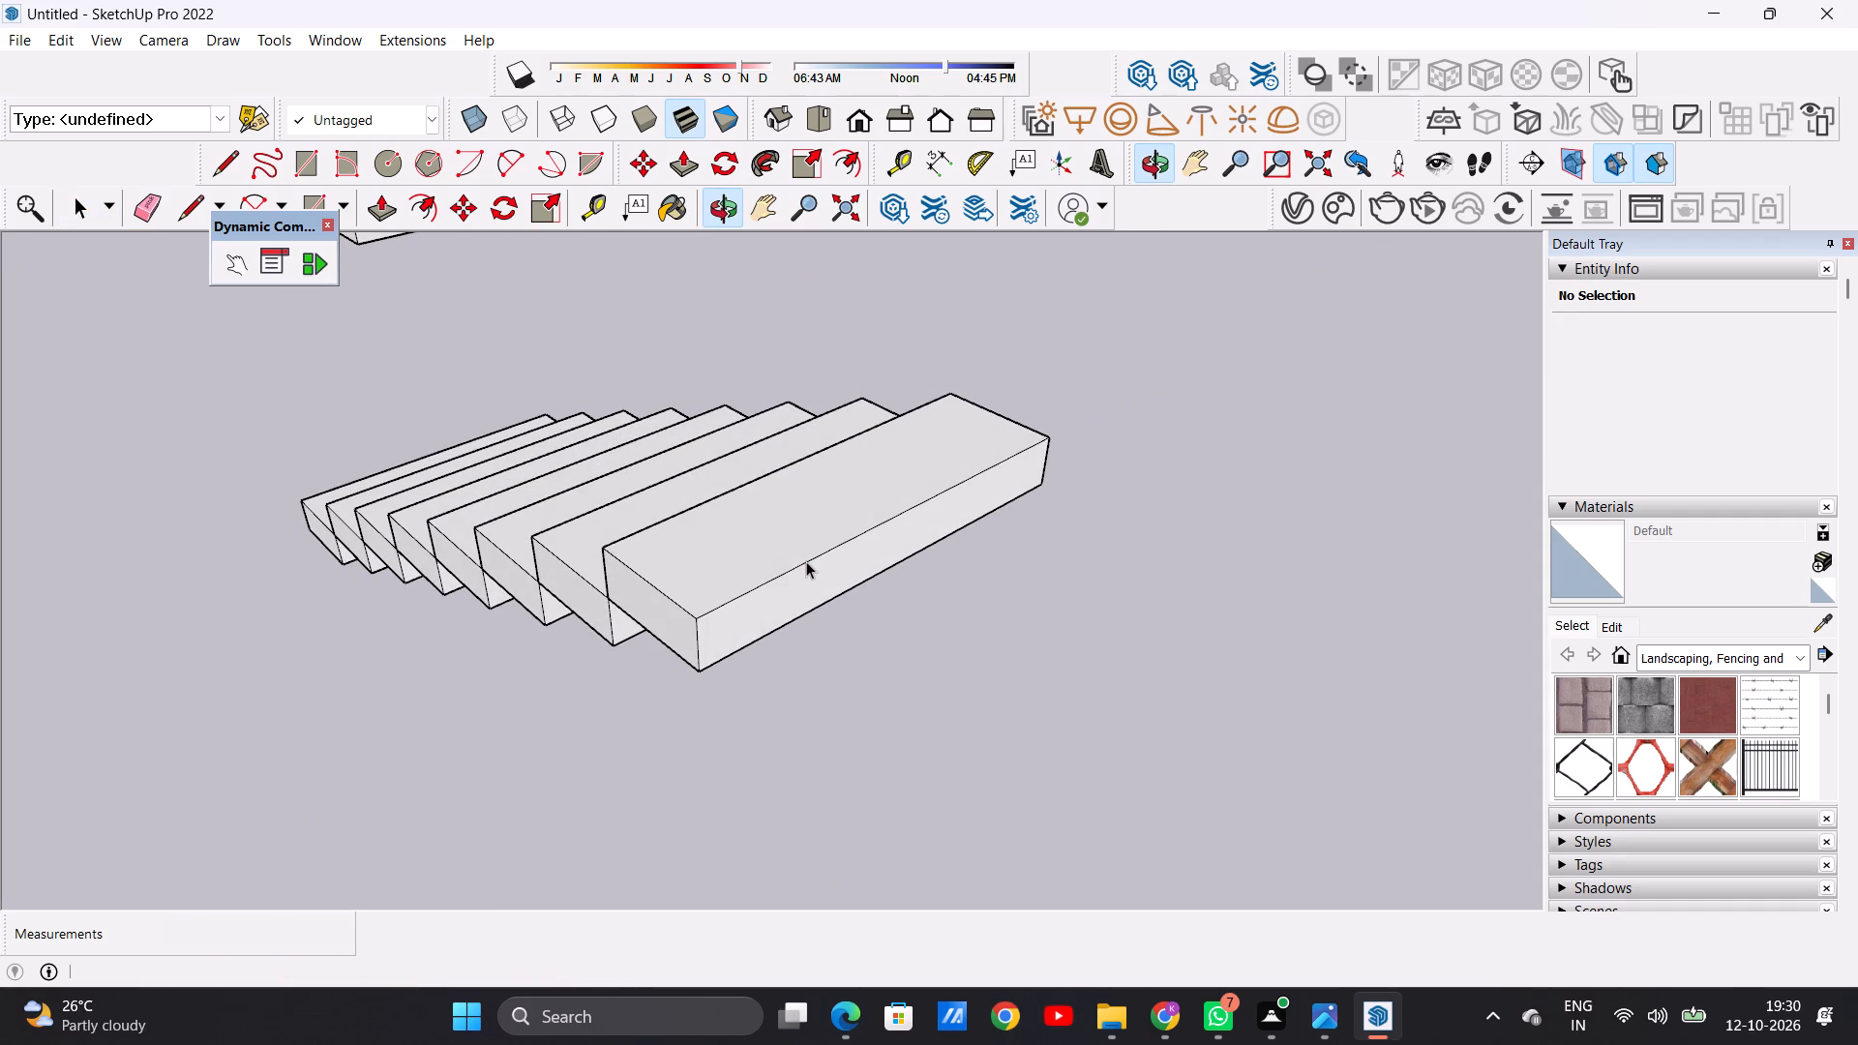
{"action": "key", "text": "r"}
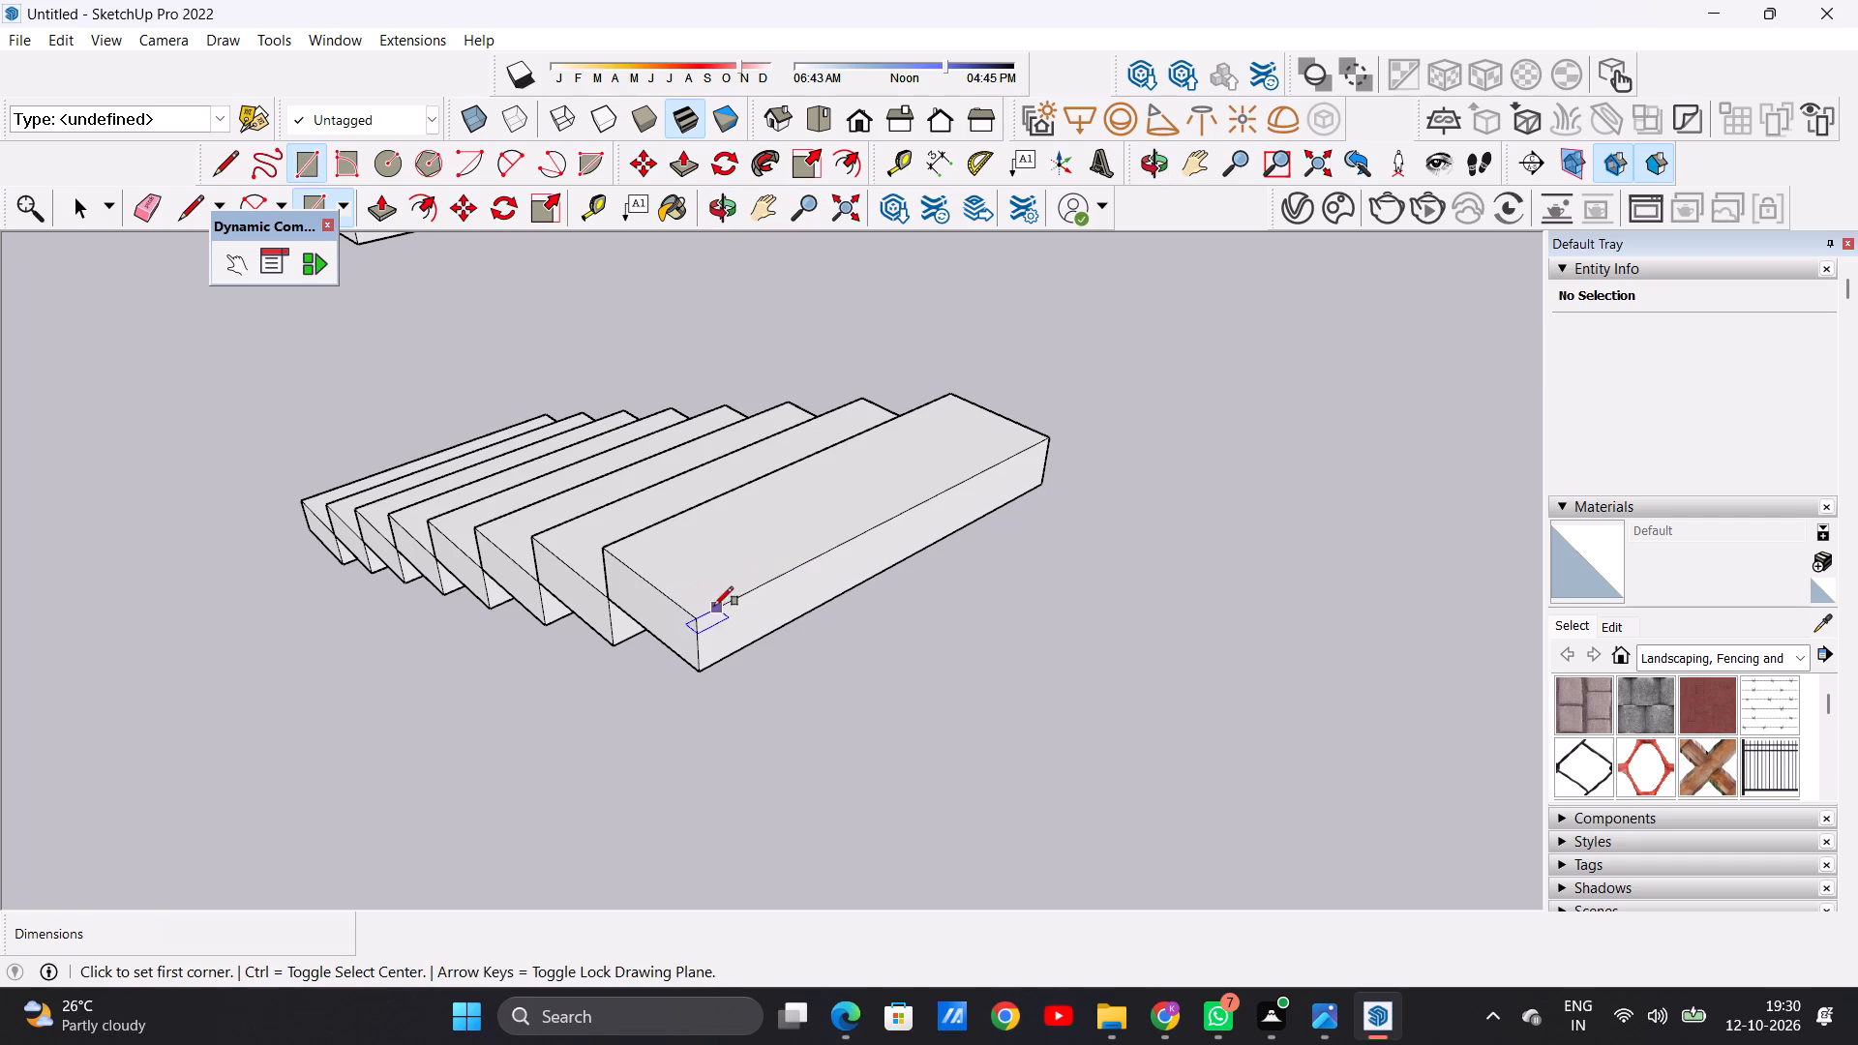
{"action": "left_click", "coordinate": [698, 614]}
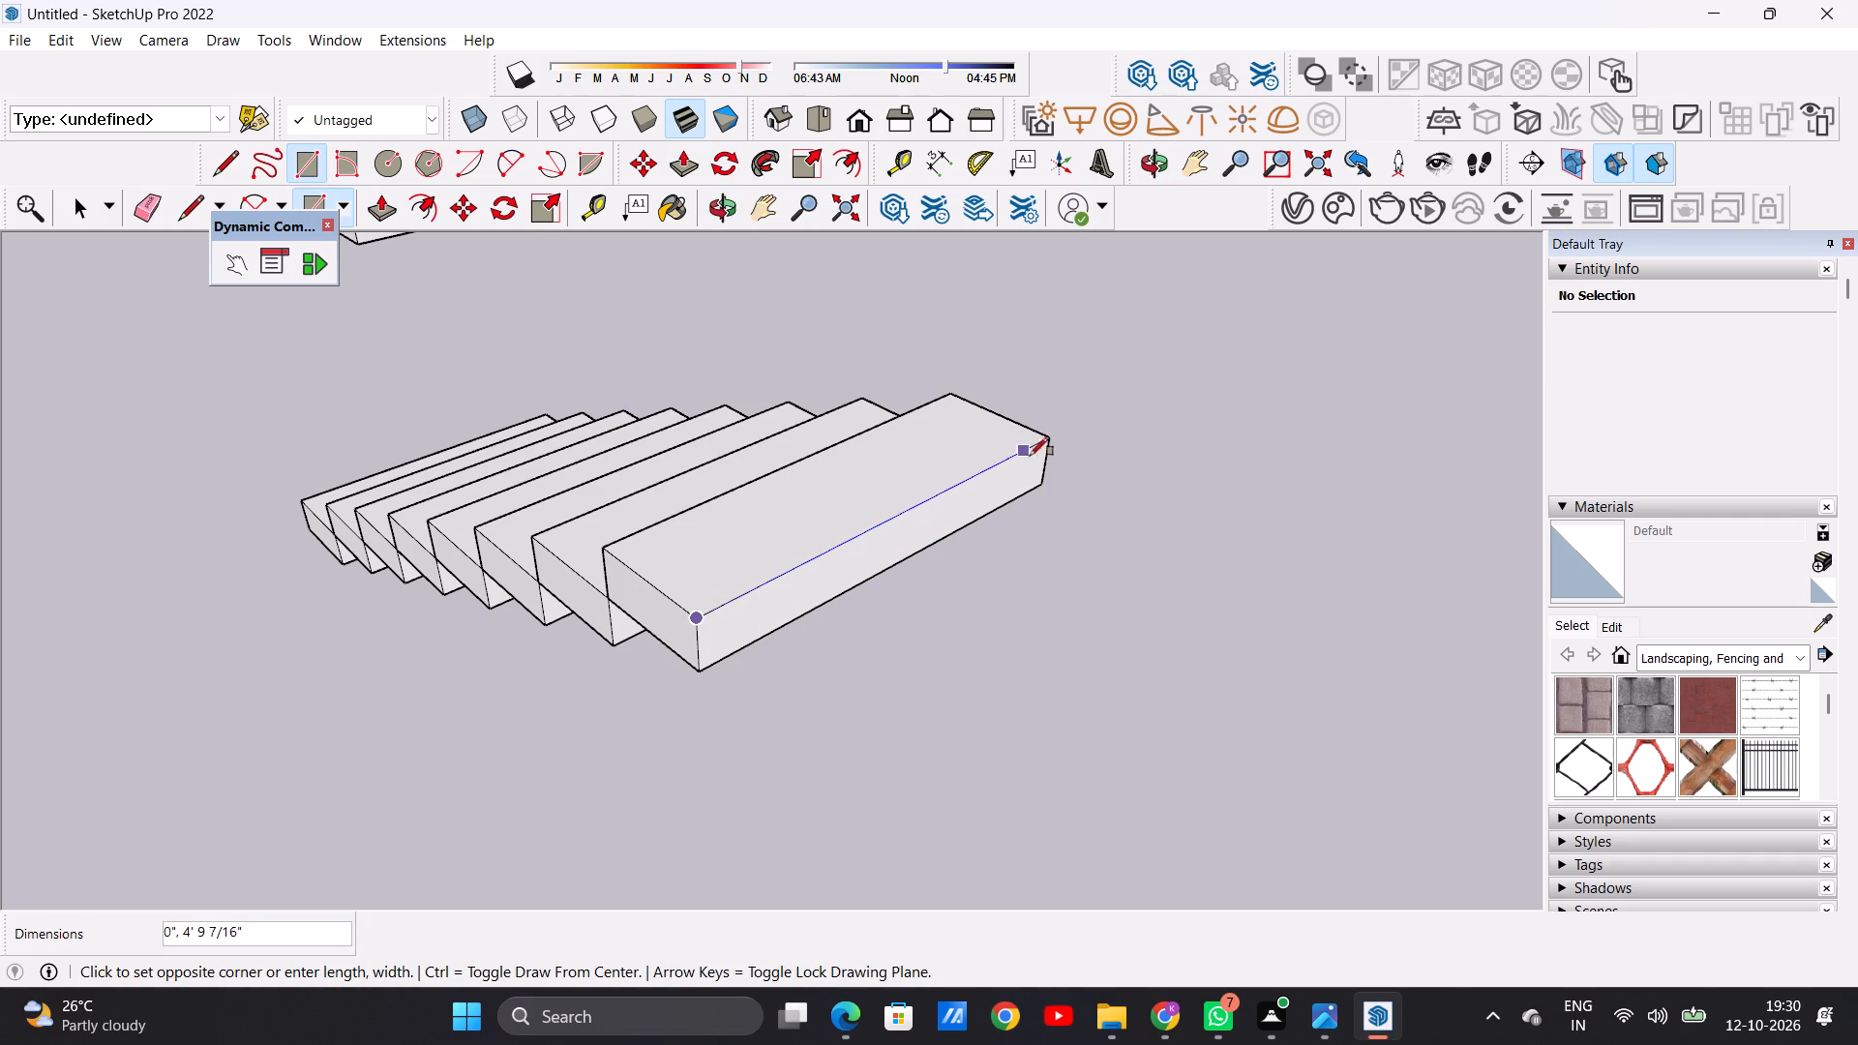
{"action": "left_click", "coordinate": [1046, 444]}
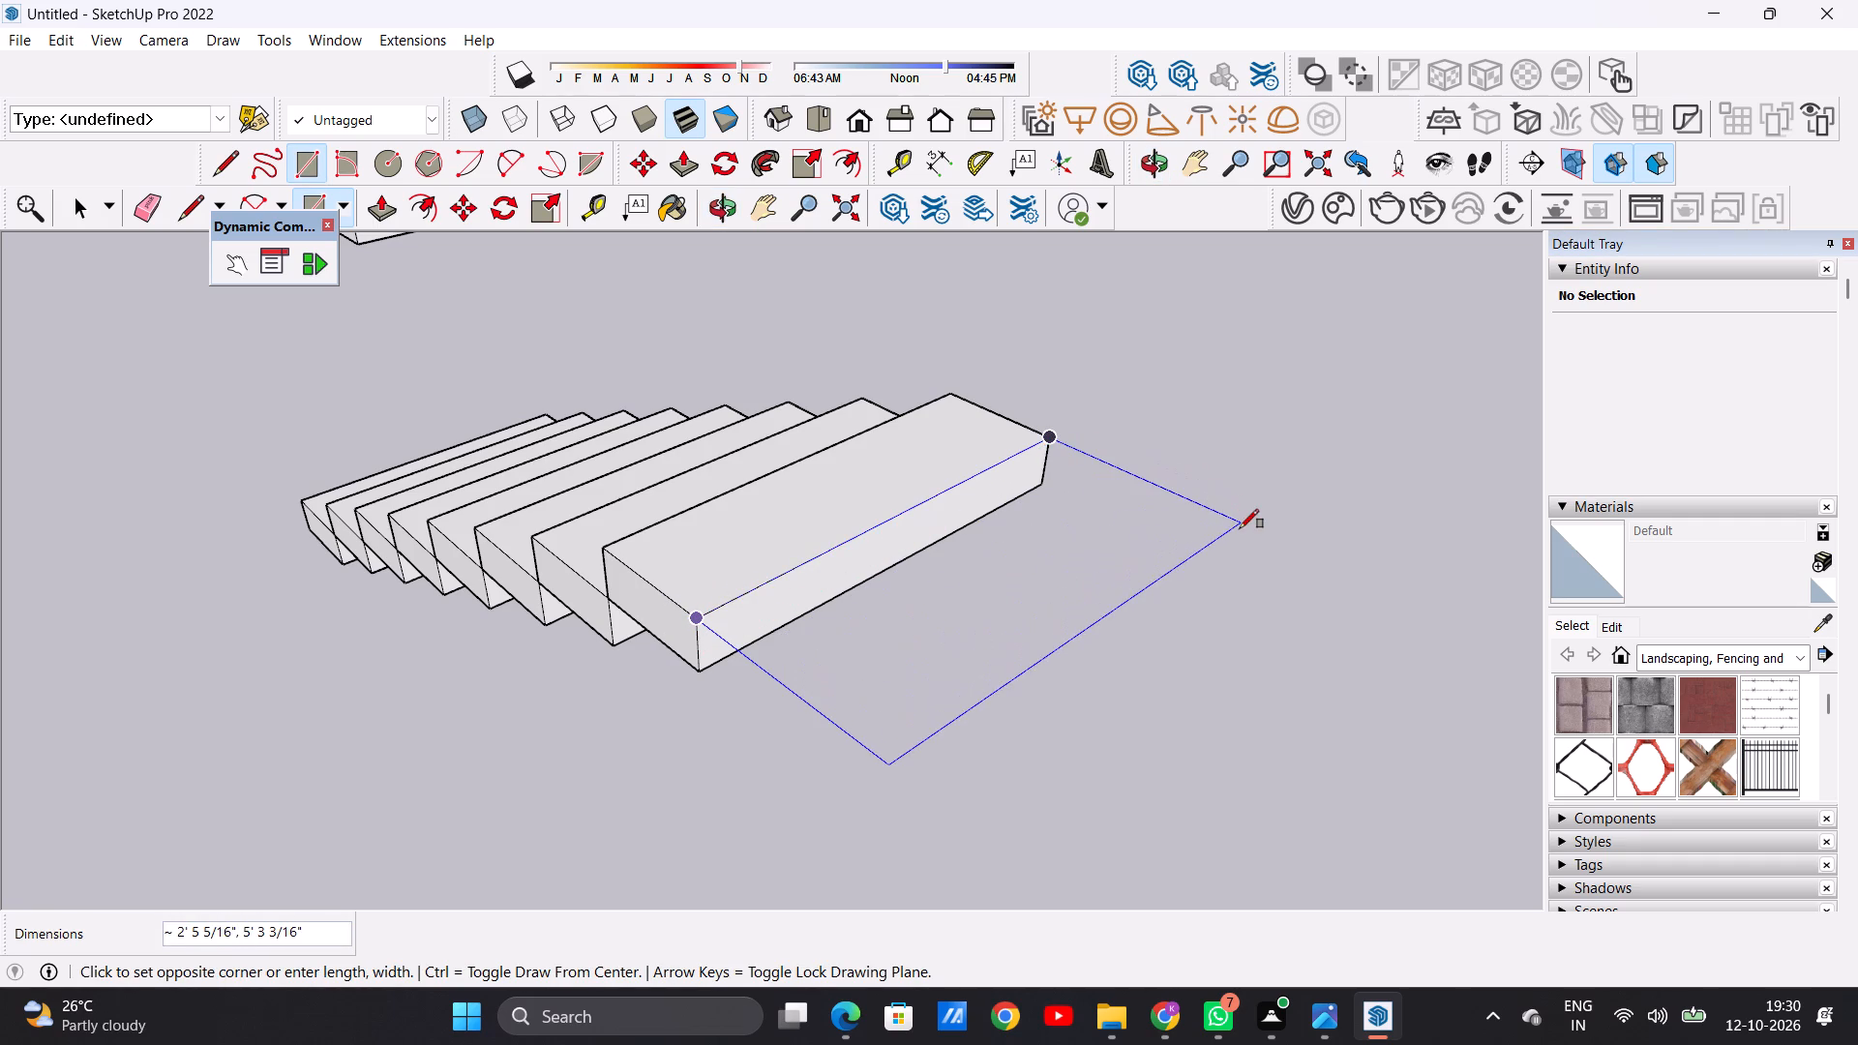
{"action": "left_click", "coordinate": [1241, 530]}
{"action": "key", "text": "space"}
Push/Pull the landing rectangle upward about 5 7/16" to form a slab one riser above the highest step.
{"action": "scroll", "coordinate": [995, 590], "scroll_direction": "down", "scroll_amount": 6}
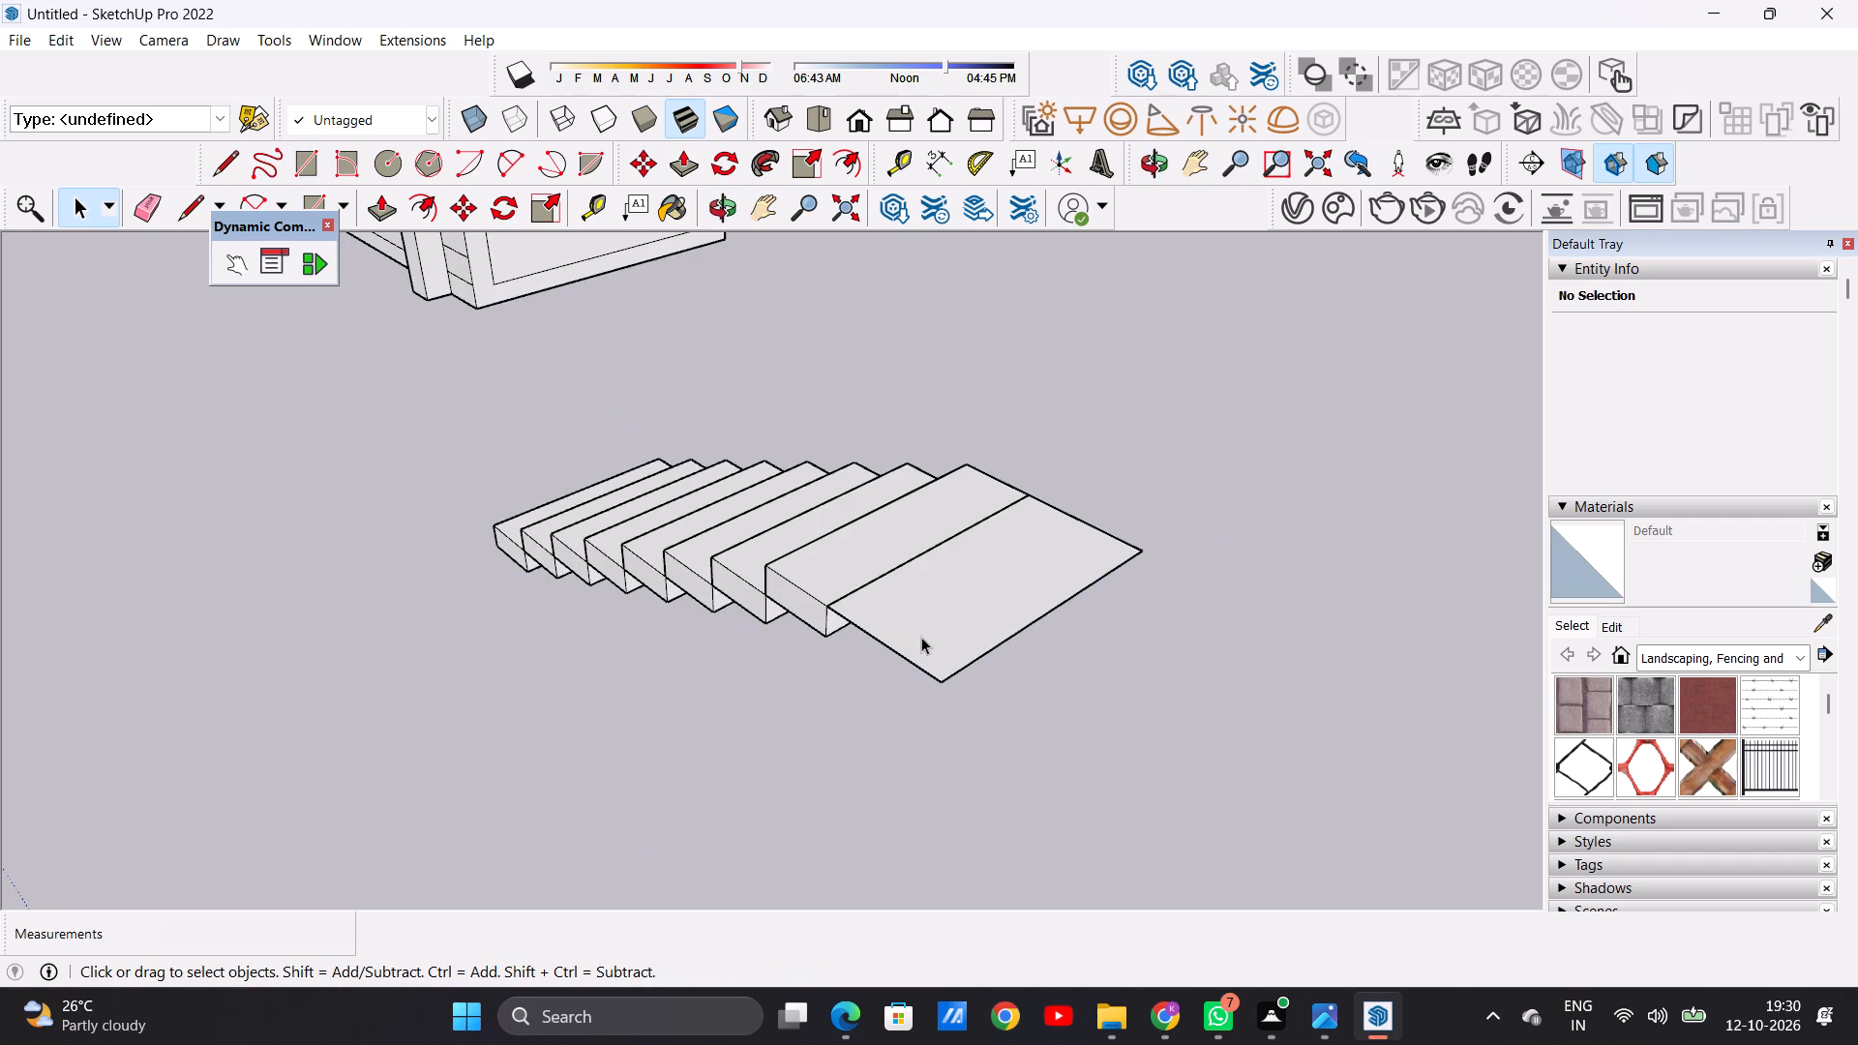
{"action": "middle_click_drag", "start_coordinate": [921, 637], "coordinate": [1173, 553]}
{"action": "scroll", "coordinate": [1023, 543], "scroll_direction": "up", "scroll_amount": 1}
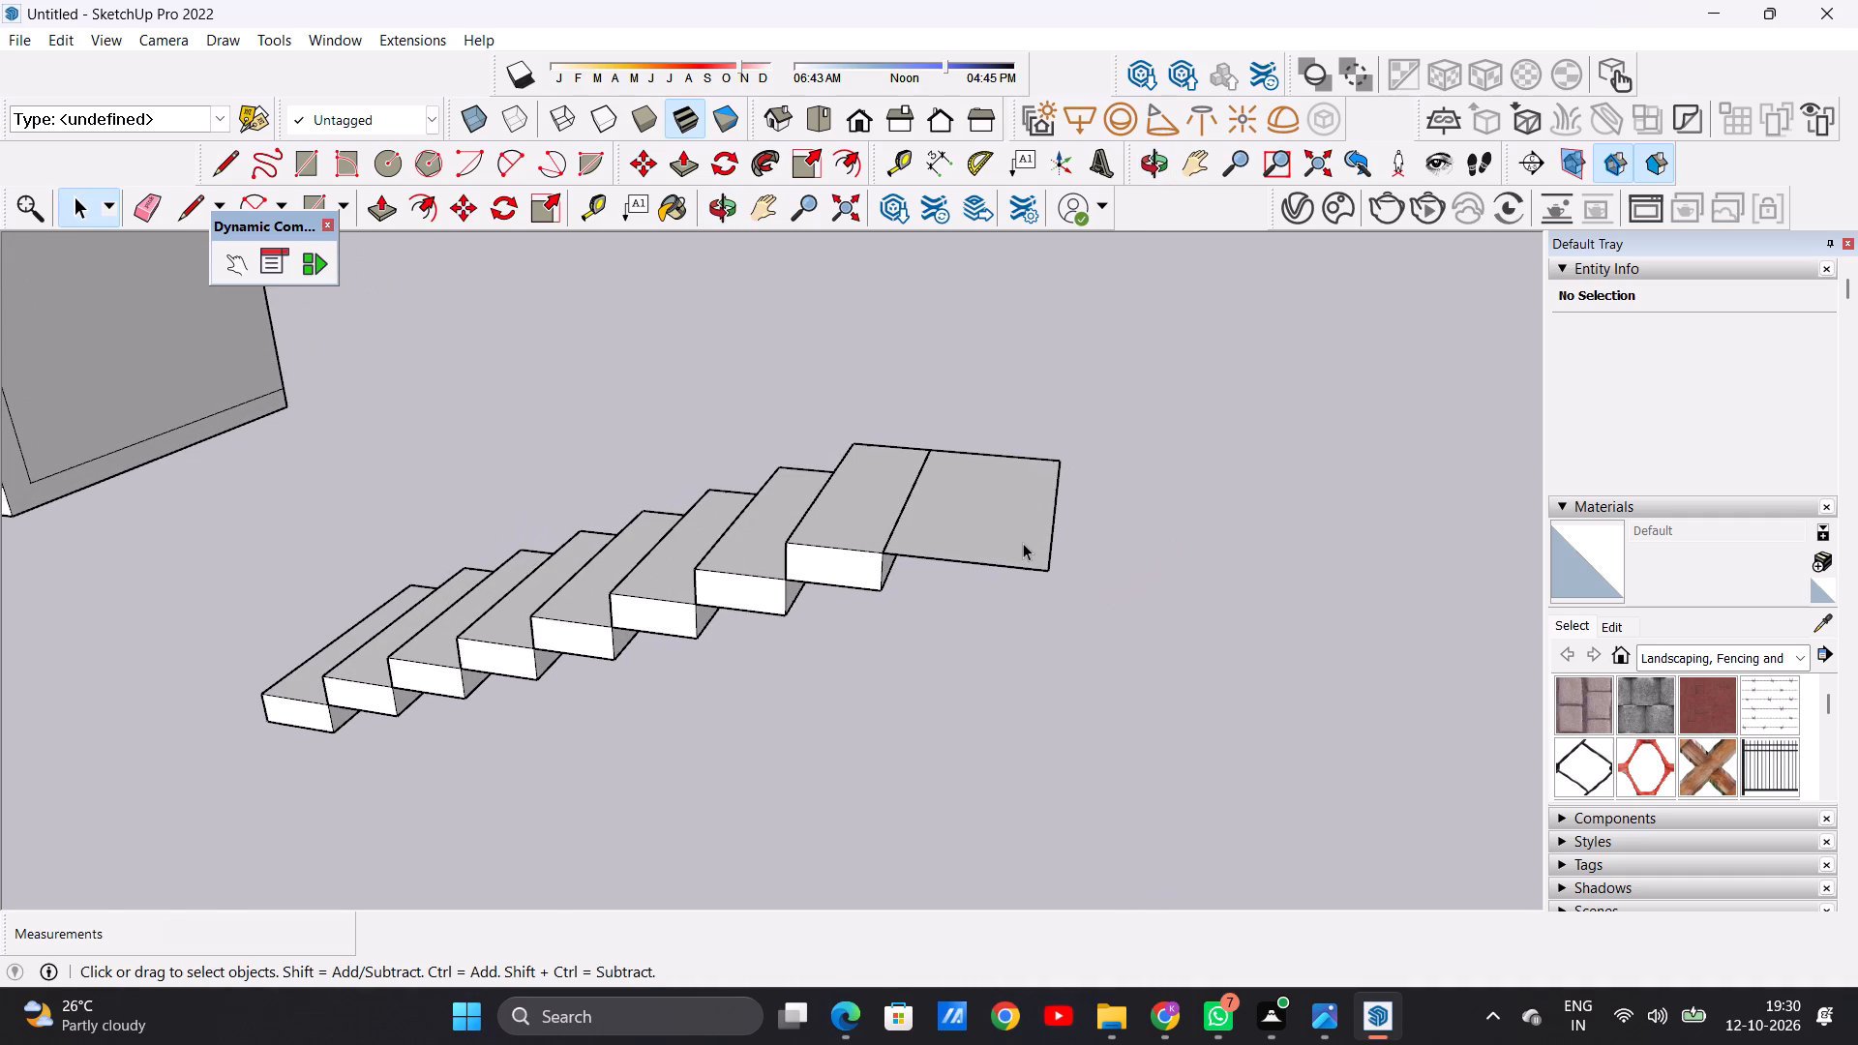
{"action": "key", "text": "p"}
{"action": "left_click", "coordinate": [1002, 515]}
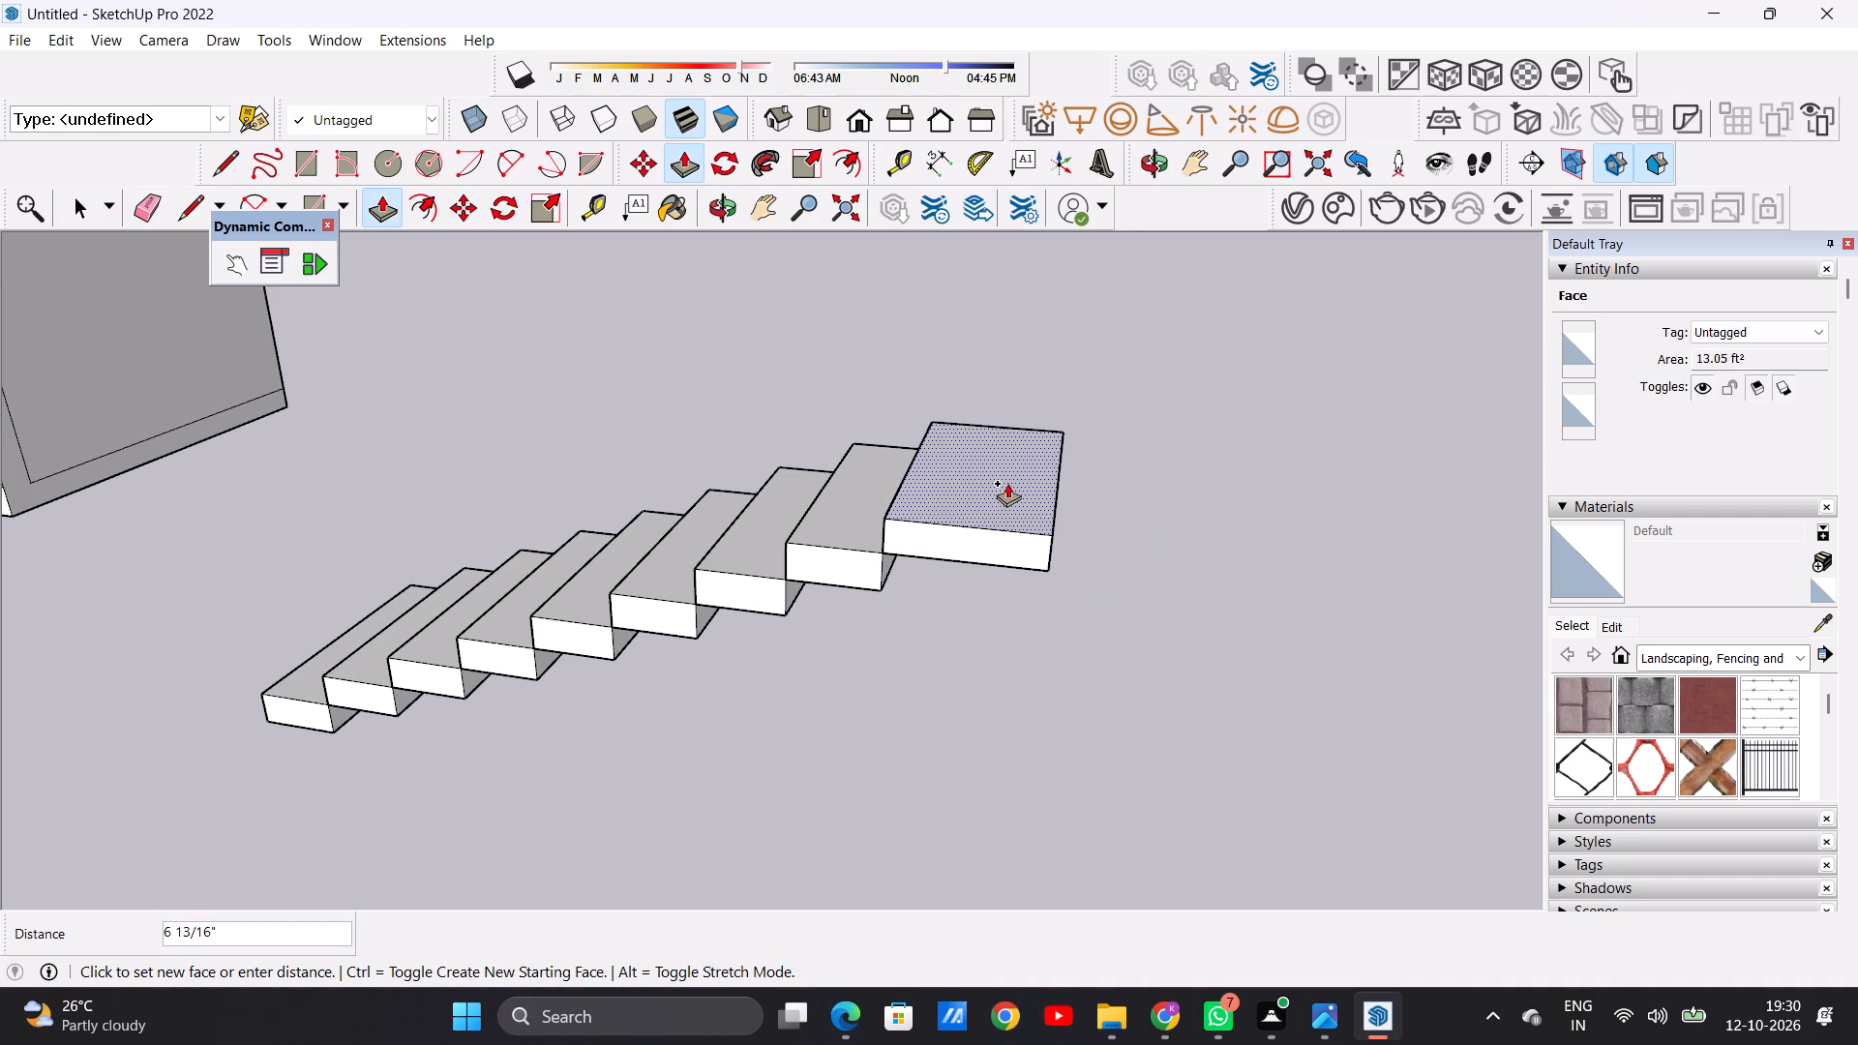
{"action": "left_click", "coordinate": [1007, 490]}
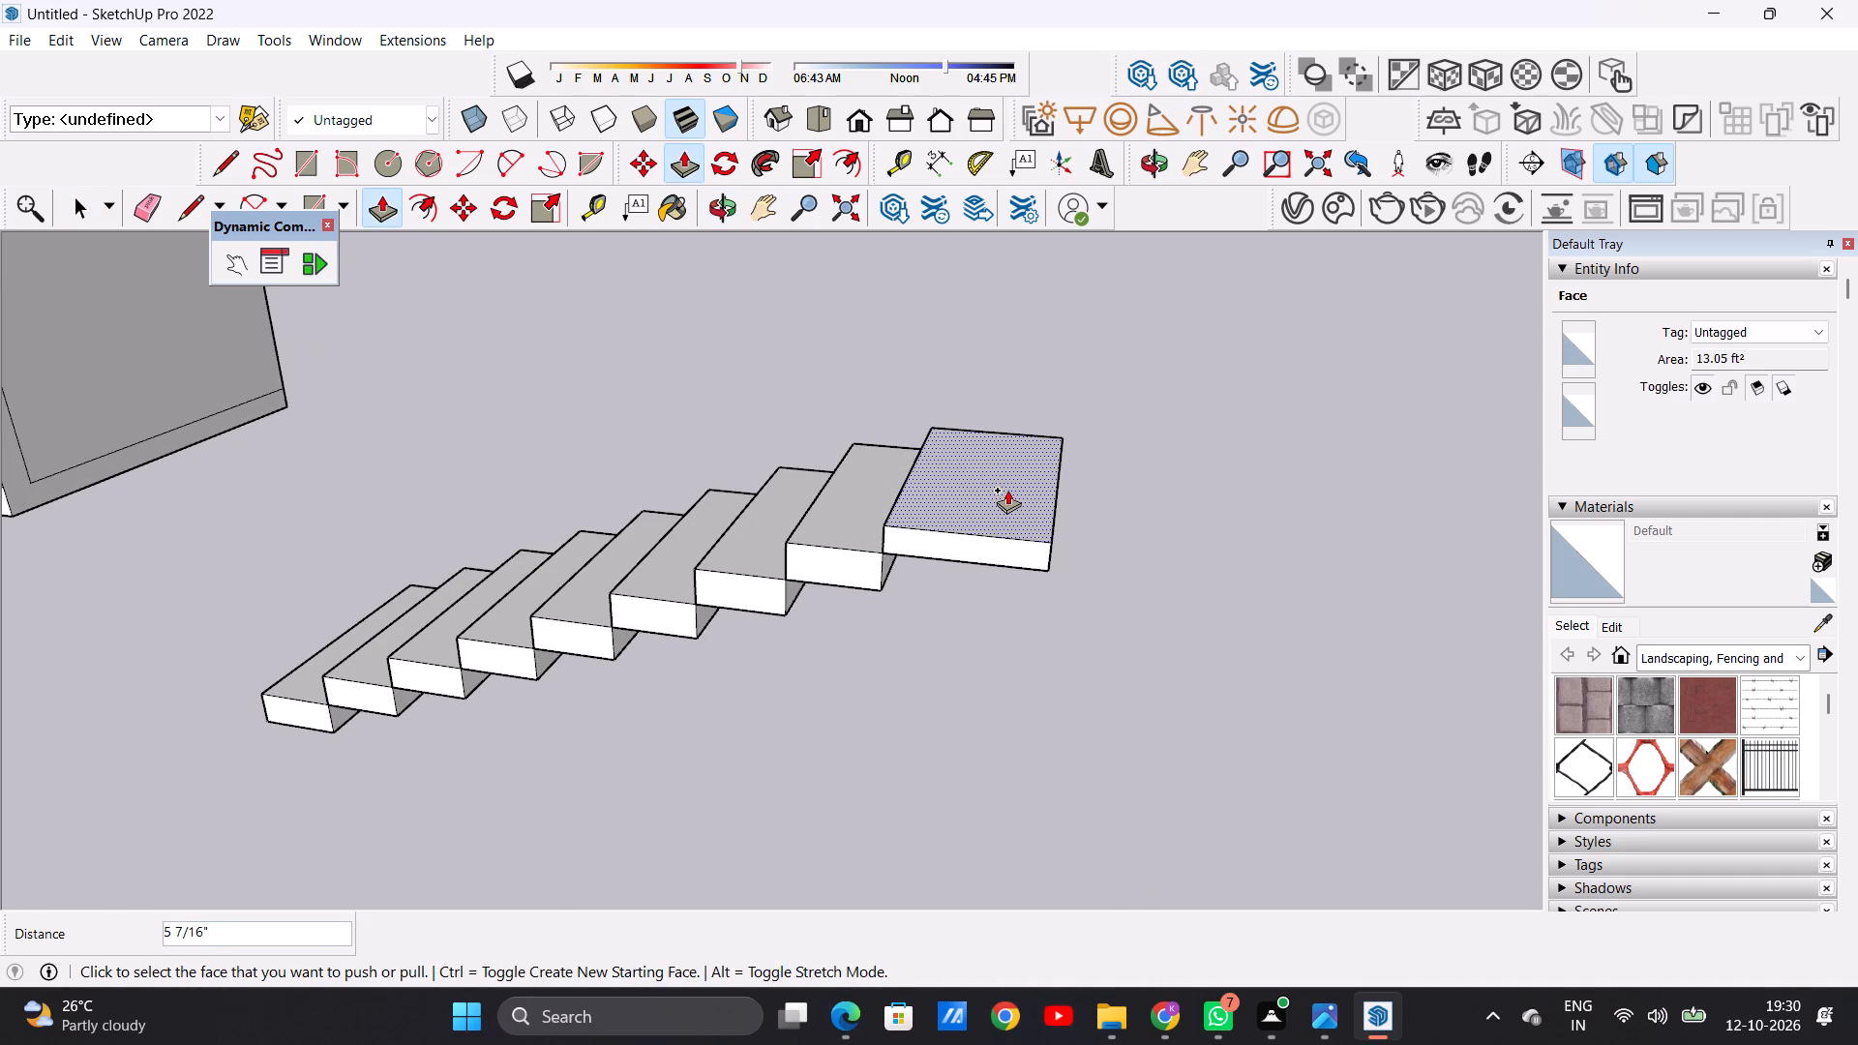
{"action": "key", "text": "space"}
Extend the landing slab about 1' farther from the steps by pulling out its outer end face.
{"action": "middle_click_drag", "start_coordinate": [1032, 642], "coordinate": [764, 592]}
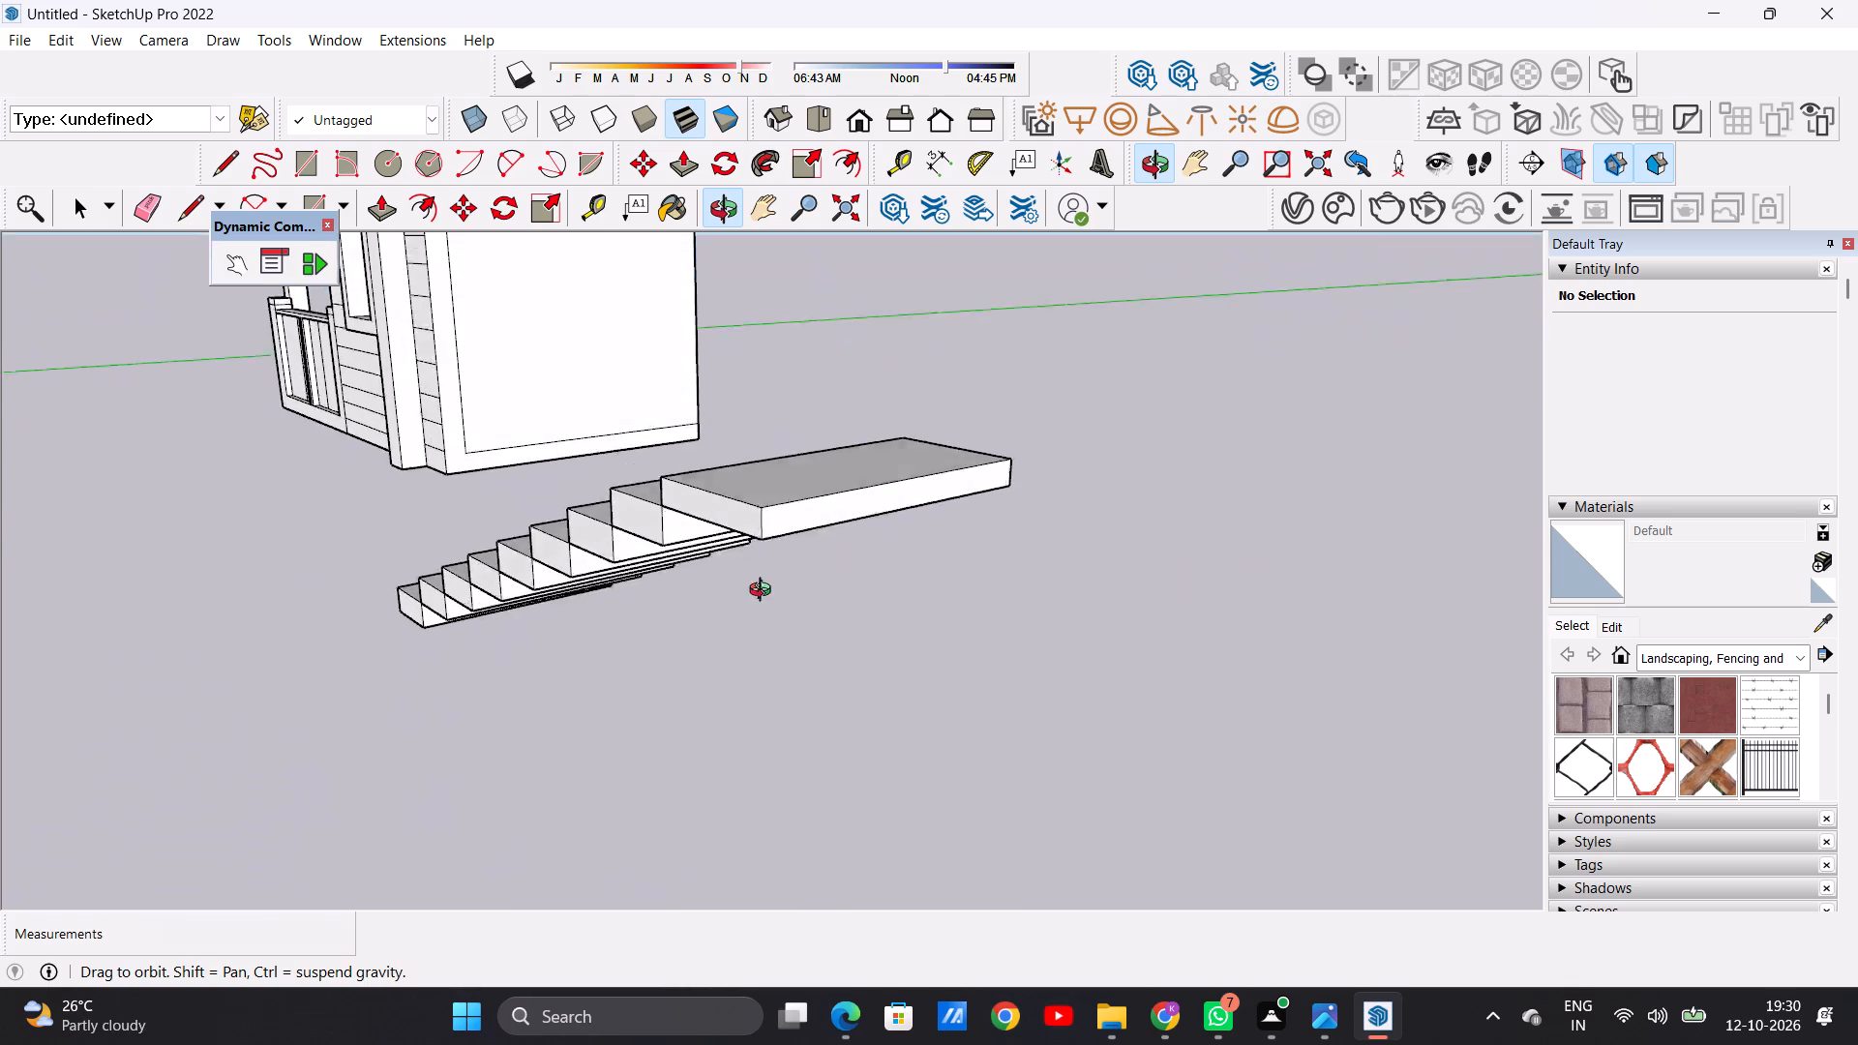
{"action": "middle_click_drag", "start_coordinate": [764, 592], "coordinate": [843, 664]}
{"action": "scroll", "coordinate": [889, 612], "scroll_direction": "up", "scroll_amount": 3}
{"action": "key", "text": "p"}
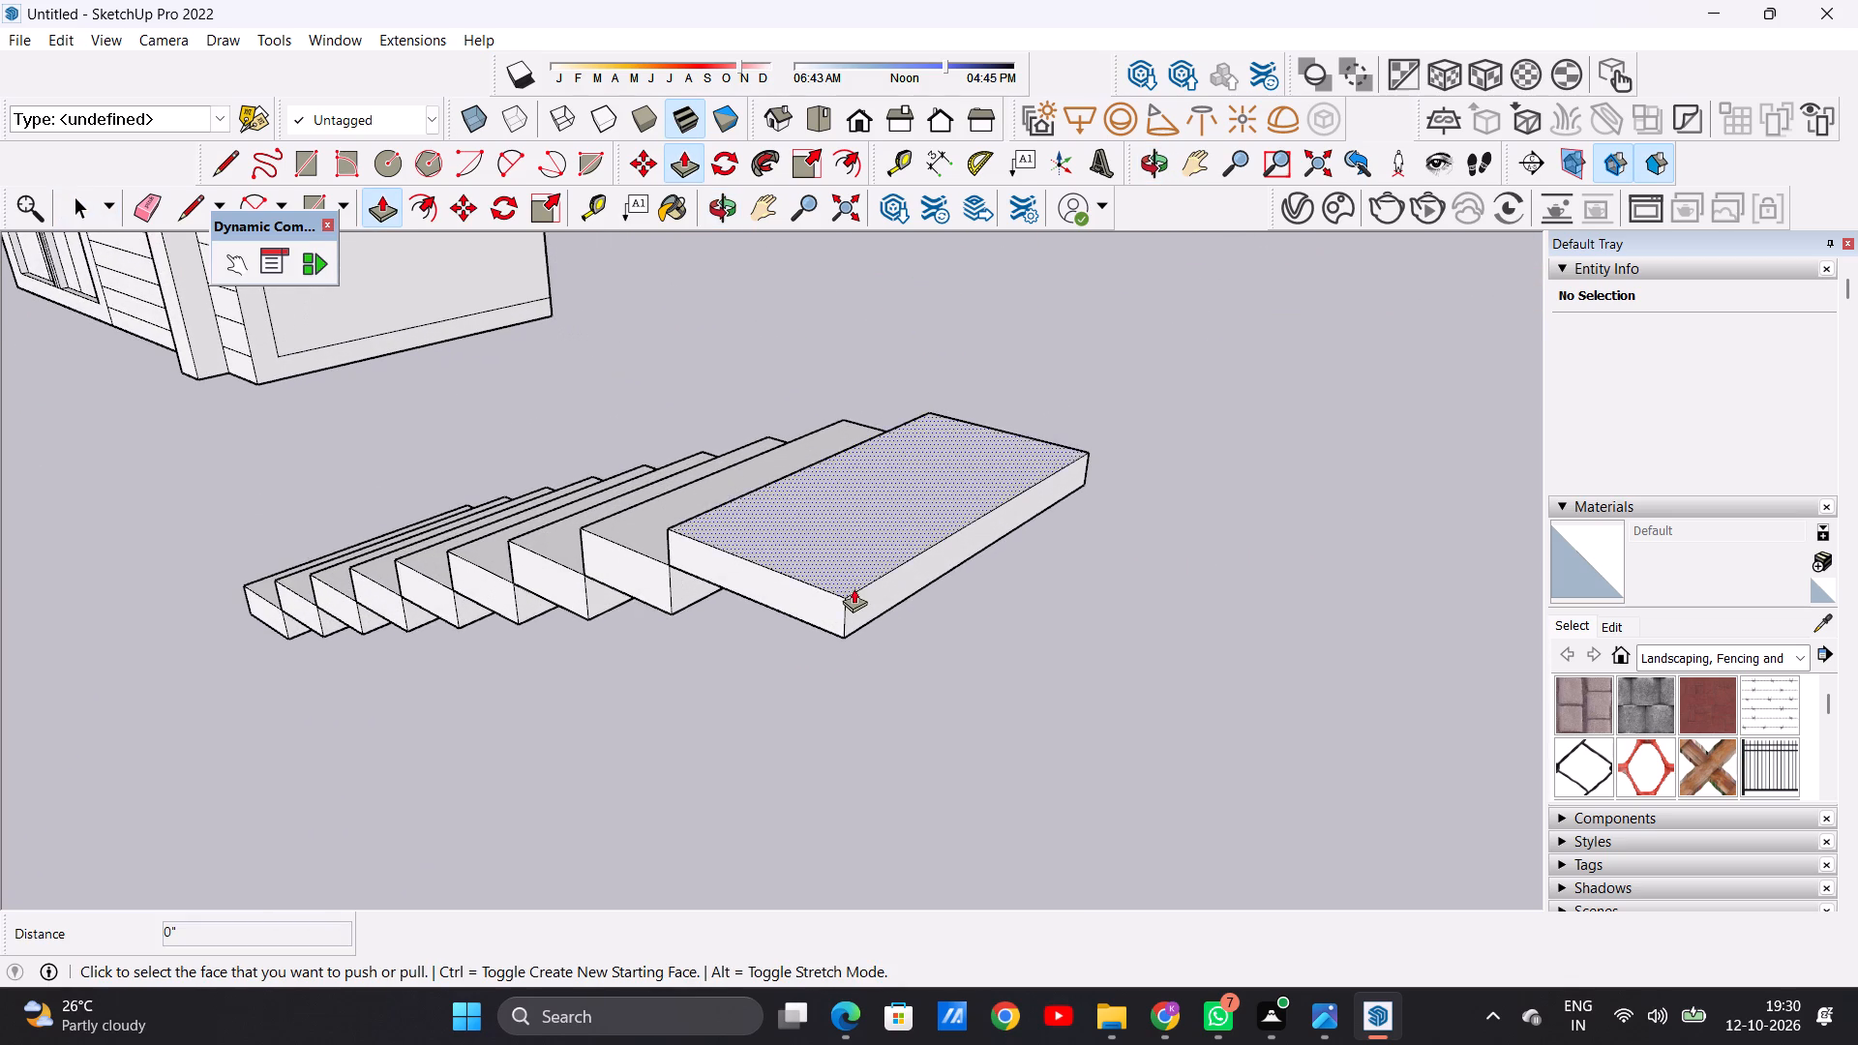
{"action": "scroll", "coordinate": [852, 588], "scroll_direction": "up", "scroll_amount": 3}
{"action": "left_click", "coordinate": [865, 594]}
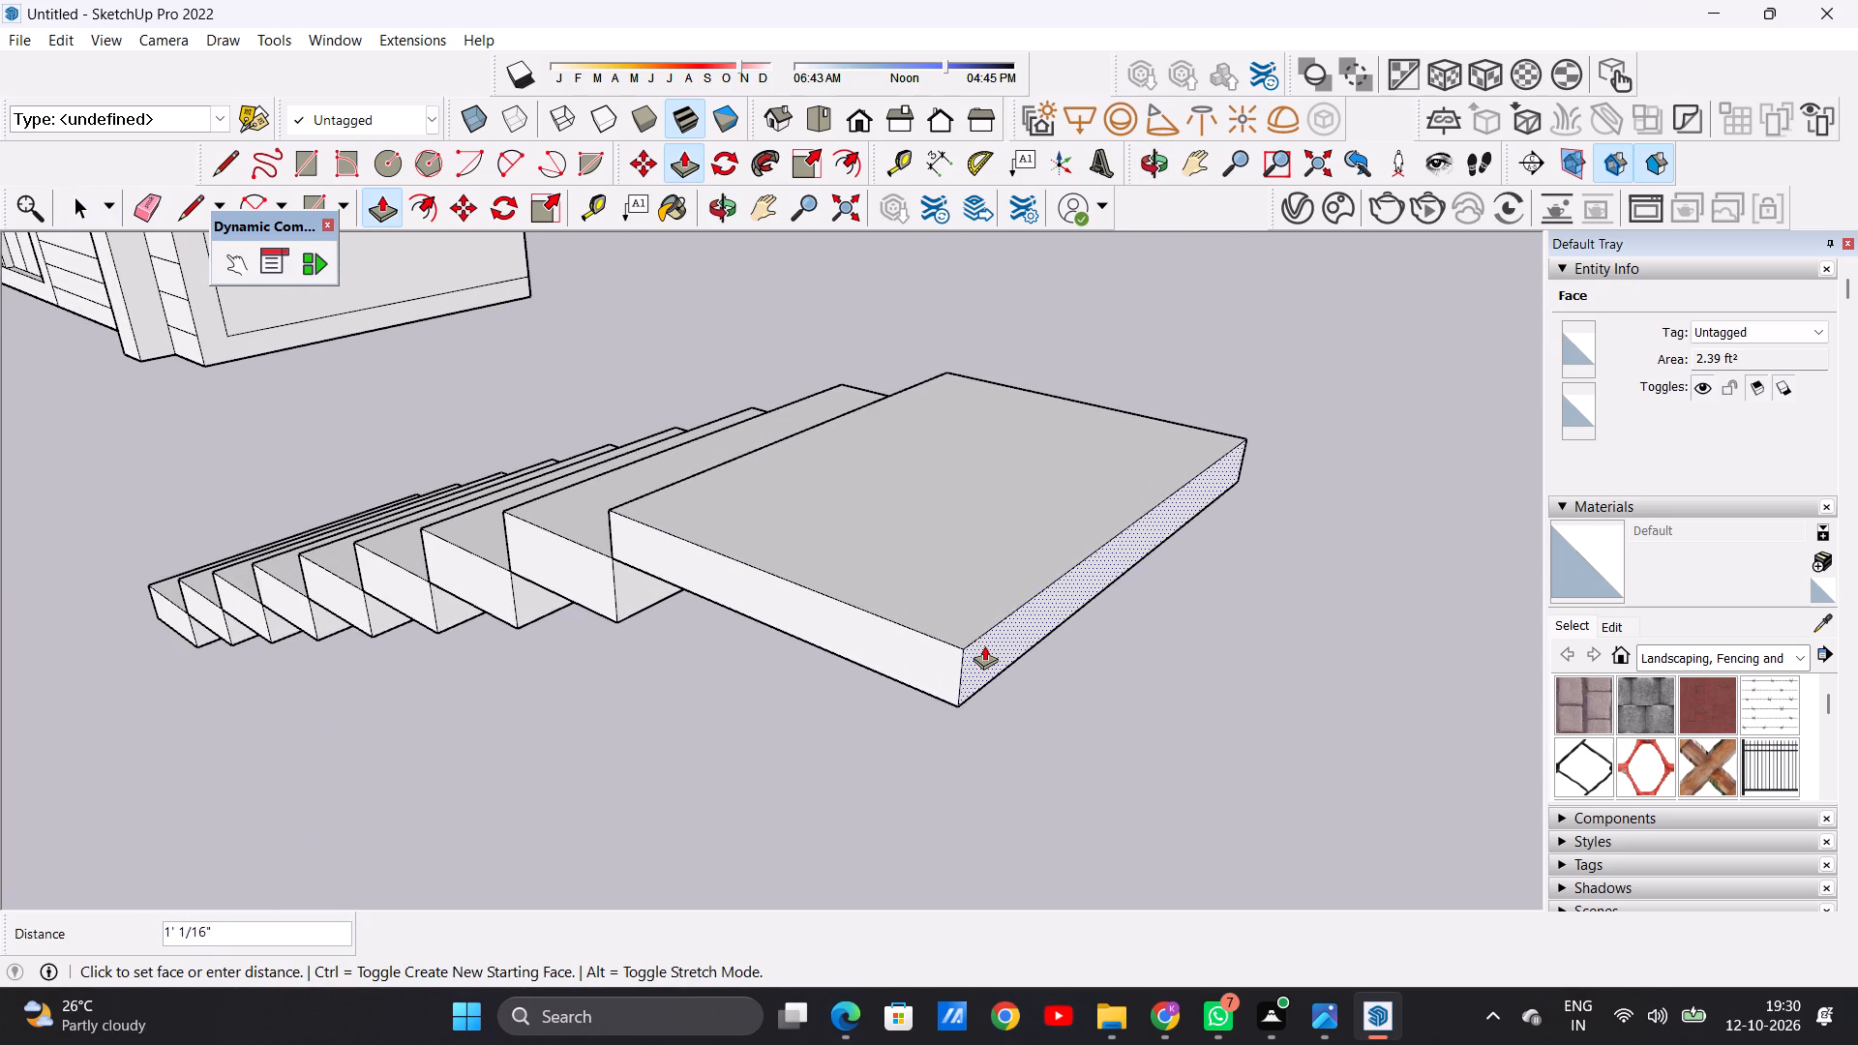
{"action": "left_click", "coordinate": [1007, 652]}
{"action": "key", "text": "space"}
Draw a rectangle about 2' 9" by 1' 8" outward from the landing's top side edge, starting at its outer corner.
{"action": "scroll", "coordinate": [763, 695], "scroll_direction": "down", "scroll_amount": 6}
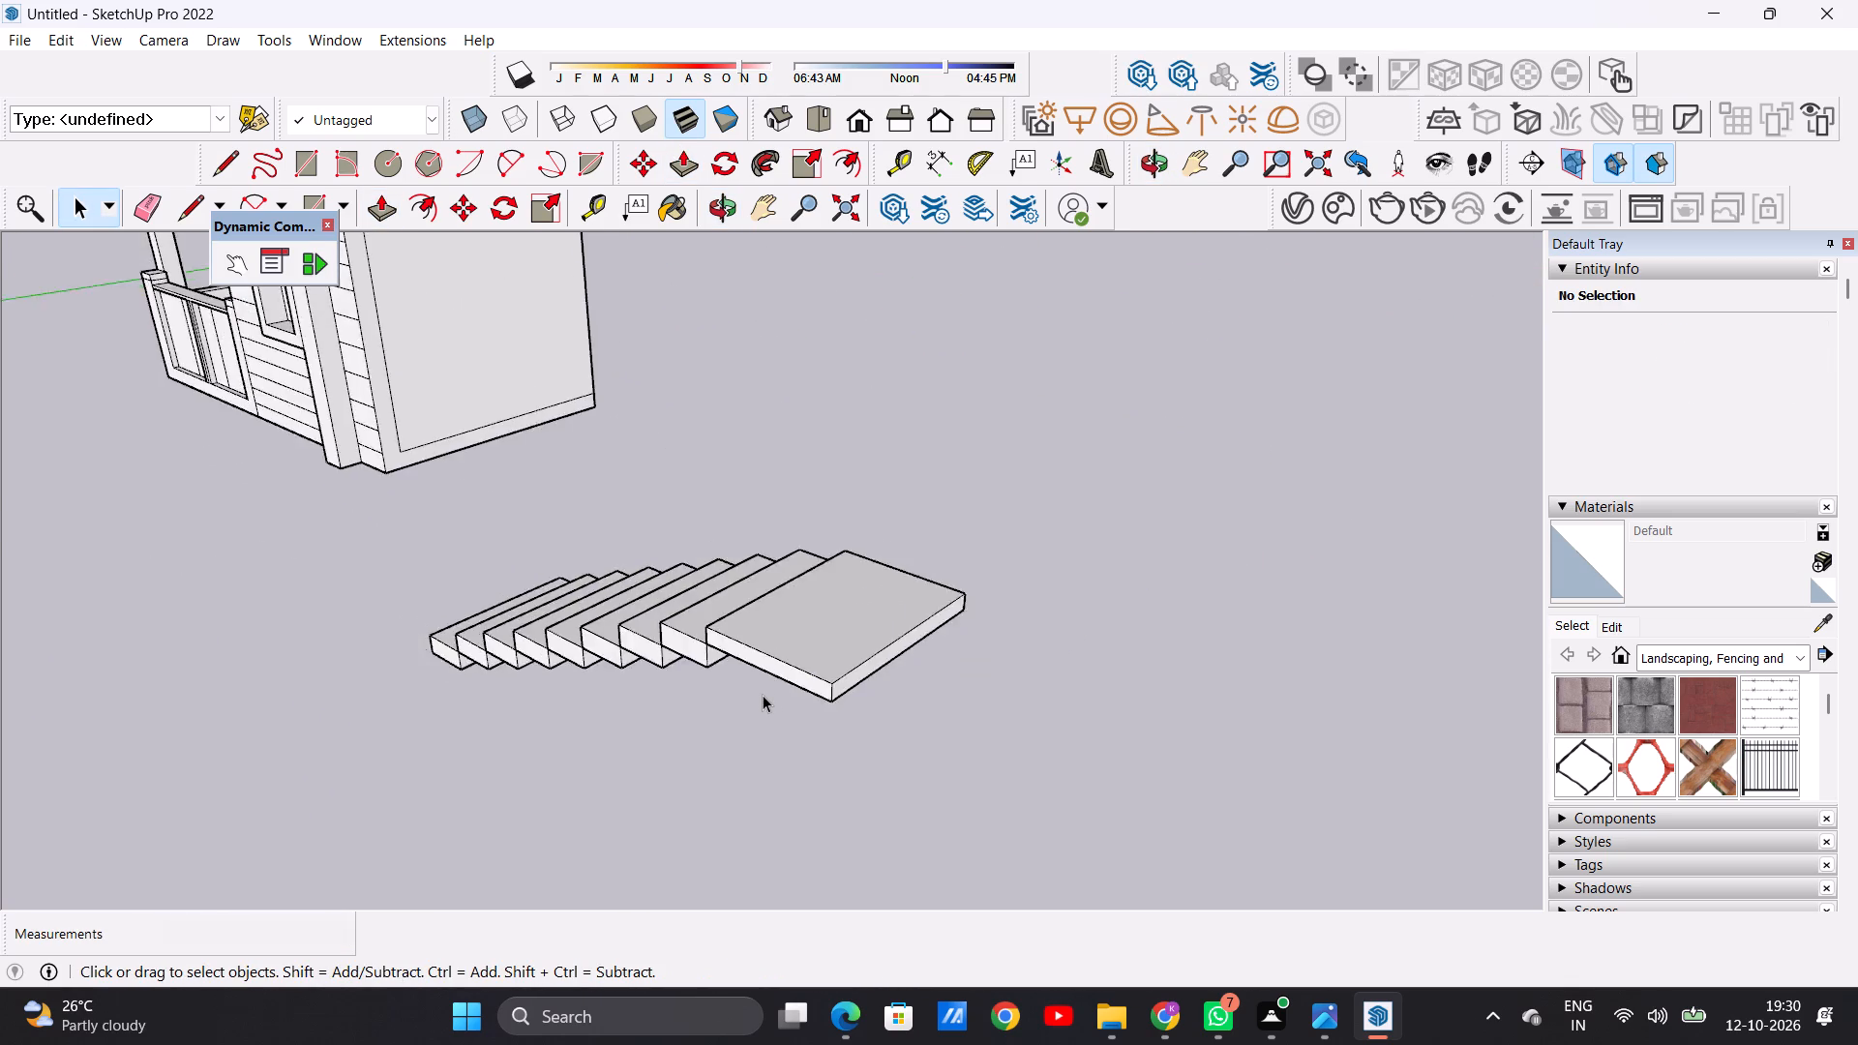
{"action": "scroll", "coordinate": [763, 695], "scroll_direction": "down", "scroll_amount": 10}
{"action": "middle_click_drag", "start_coordinate": [769, 679], "coordinate": [757, 610]}
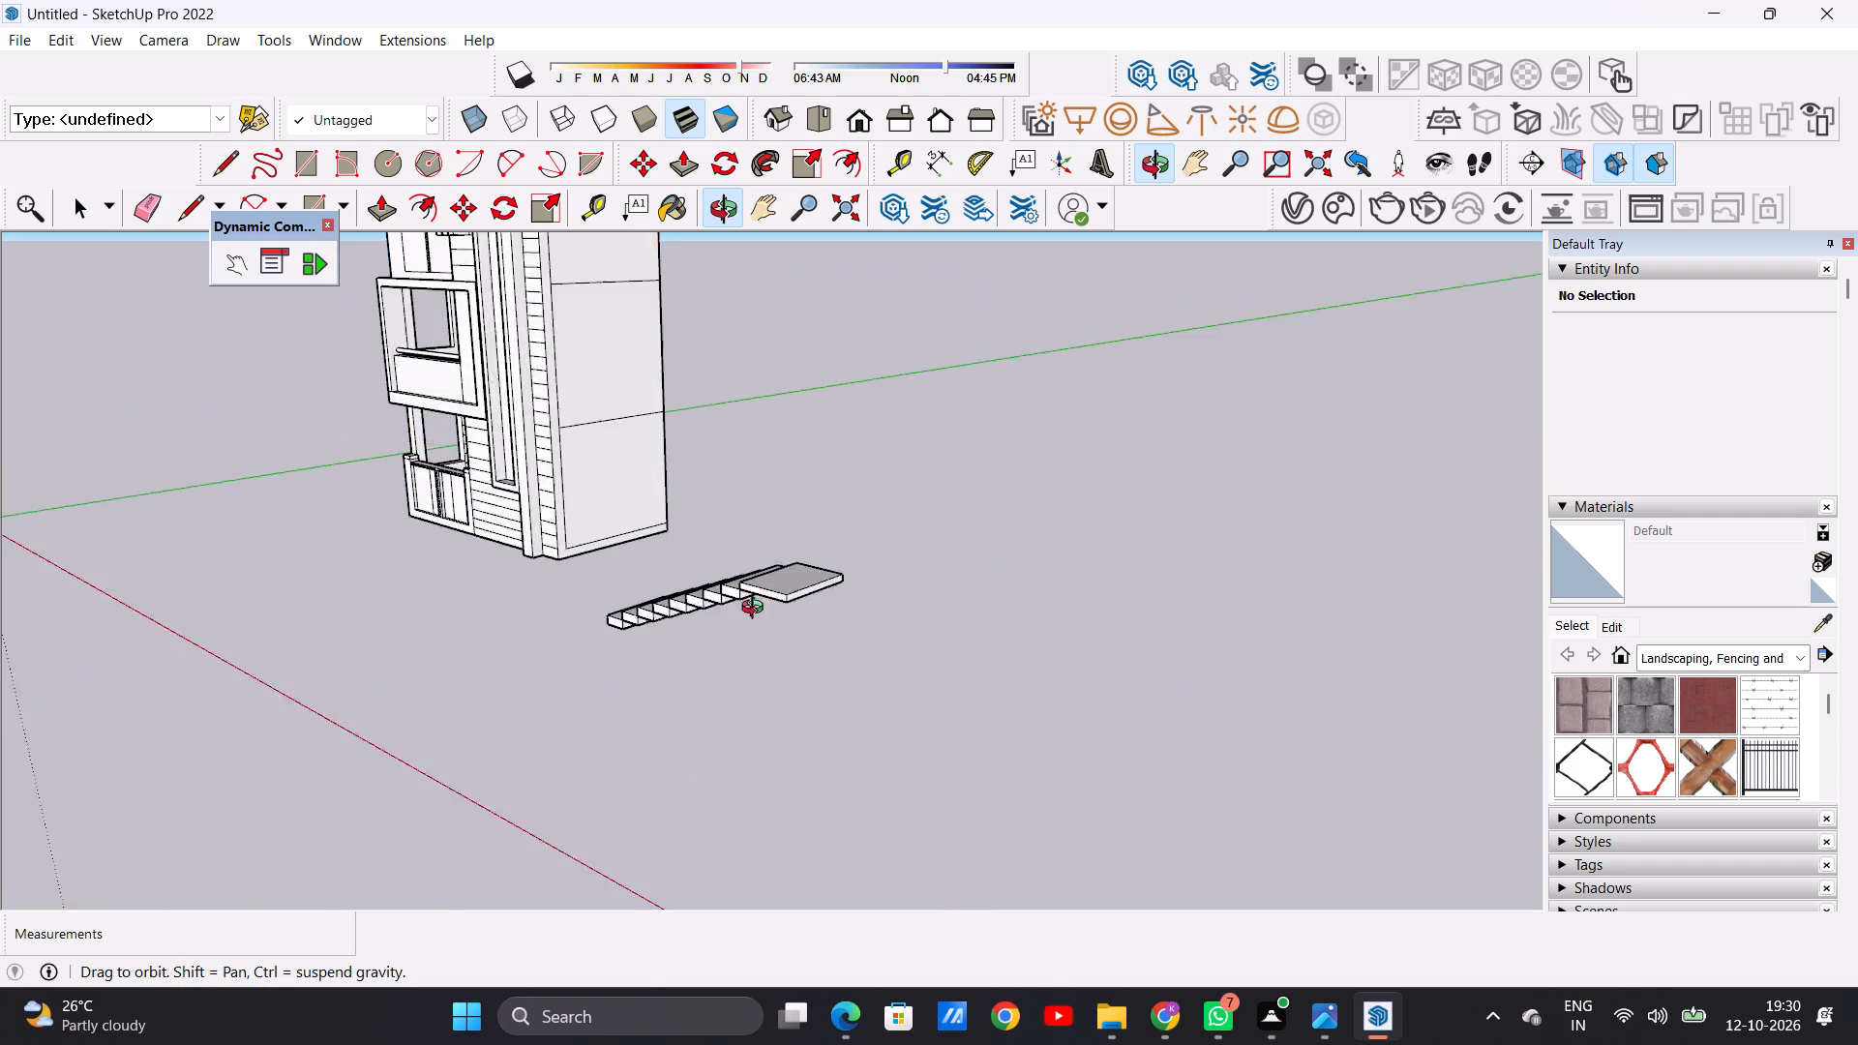
{"action": "middle_click_drag", "start_coordinate": [757, 610], "coordinate": [243, 775]}
{"action": "middle_click_drag", "start_coordinate": [516, 626], "coordinate": [206, 551]}
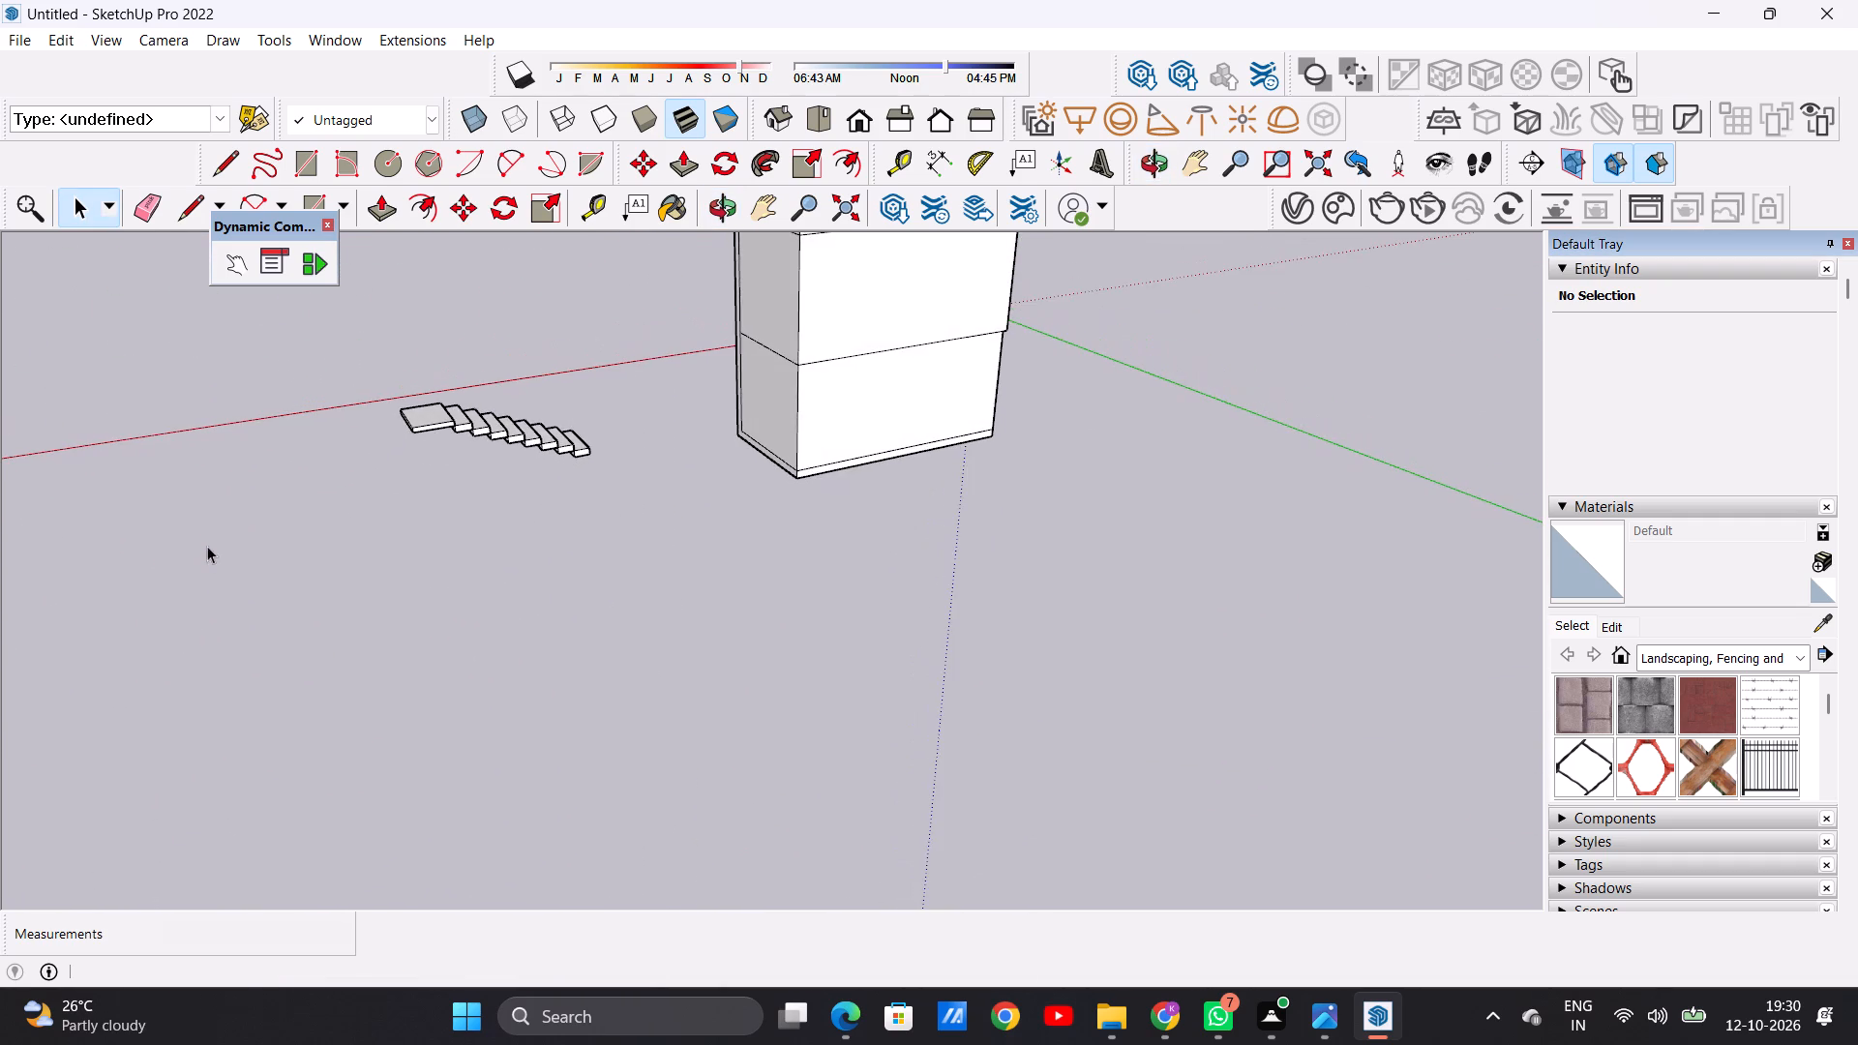
{"action": "scroll", "coordinate": [406, 399], "scroll_direction": "up", "scroll_amount": 12}
{"action": "middle_click_drag", "start_coordinate": [465, 453], "coordinate": [375, 479]}
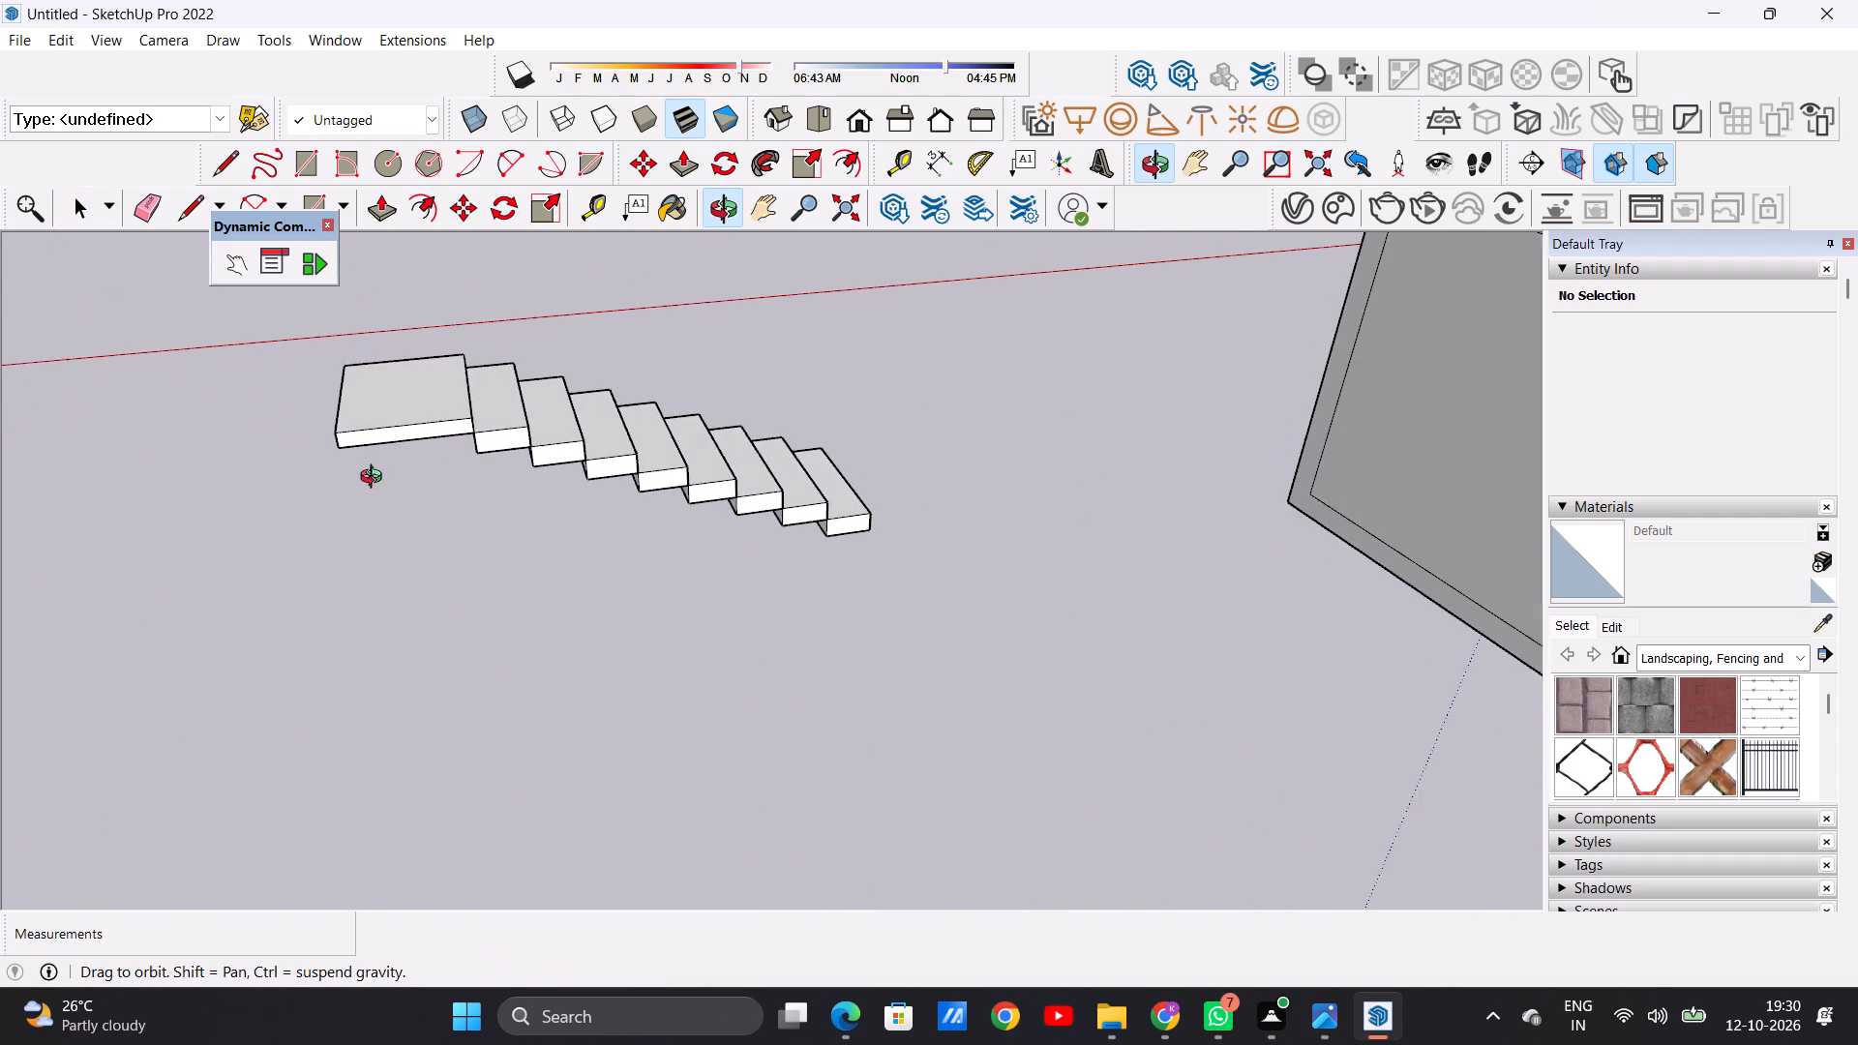
{"action": "middle_click_drag", "start_coordinate": [375, 479], "coordinate": [371, 484]}
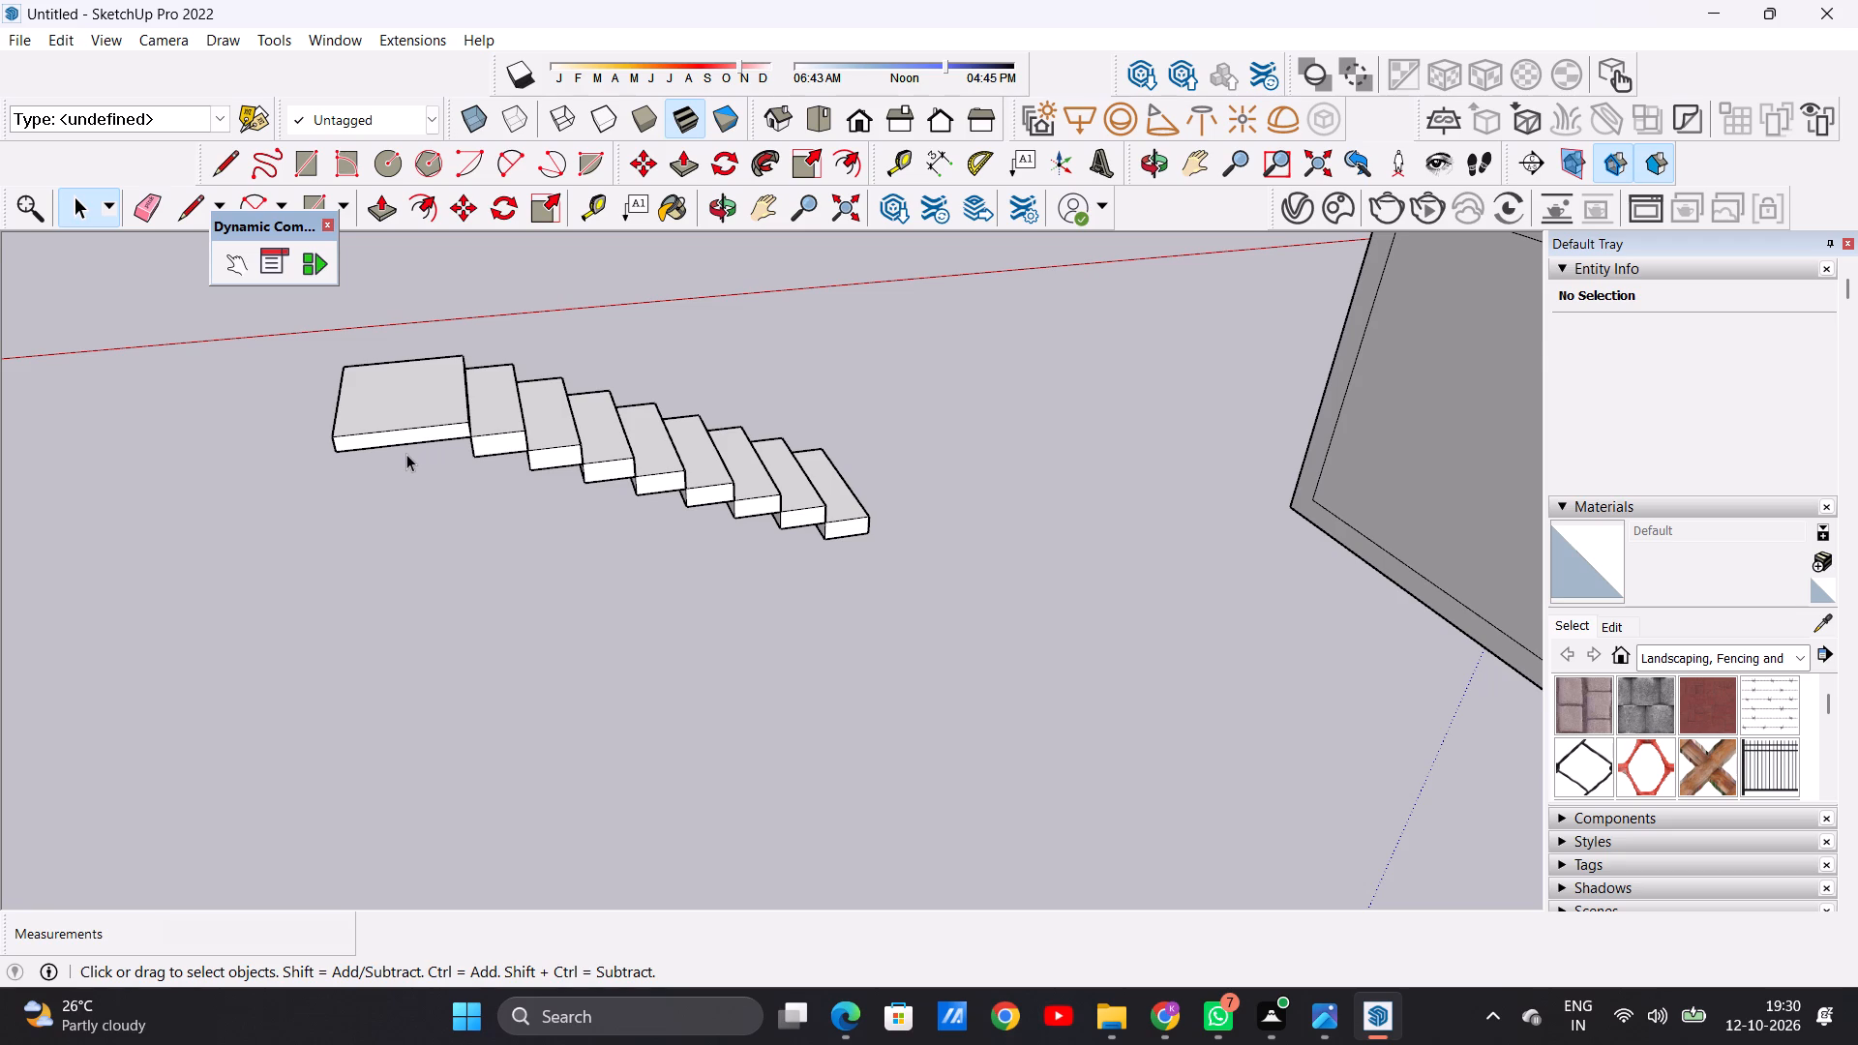
{"action": "scroll", "coordinate": [405, 436], "scroll_direction": "up", "scroll_amount": 2}
{"action": "key", "text": "r"}
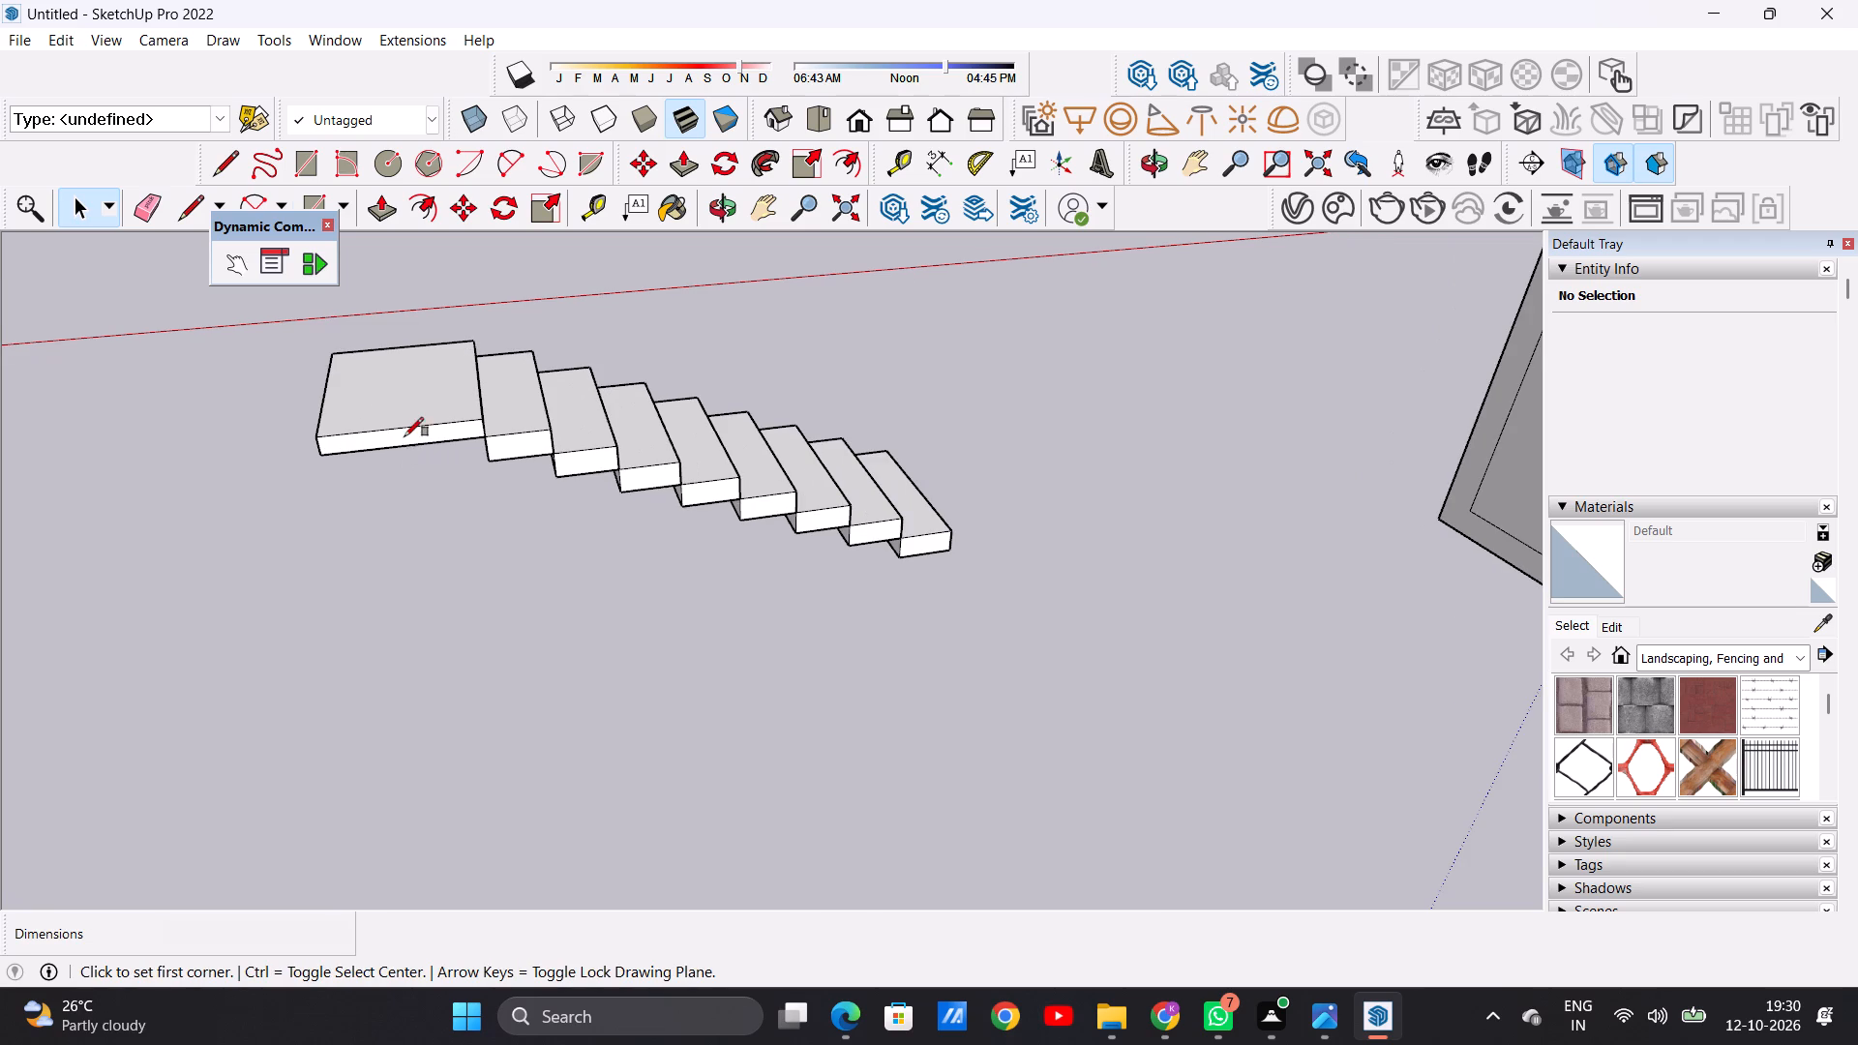
{"action": "scroll", "coordinate": [401, 431], "scroll_direction": "up", "scroll_amount": 5}
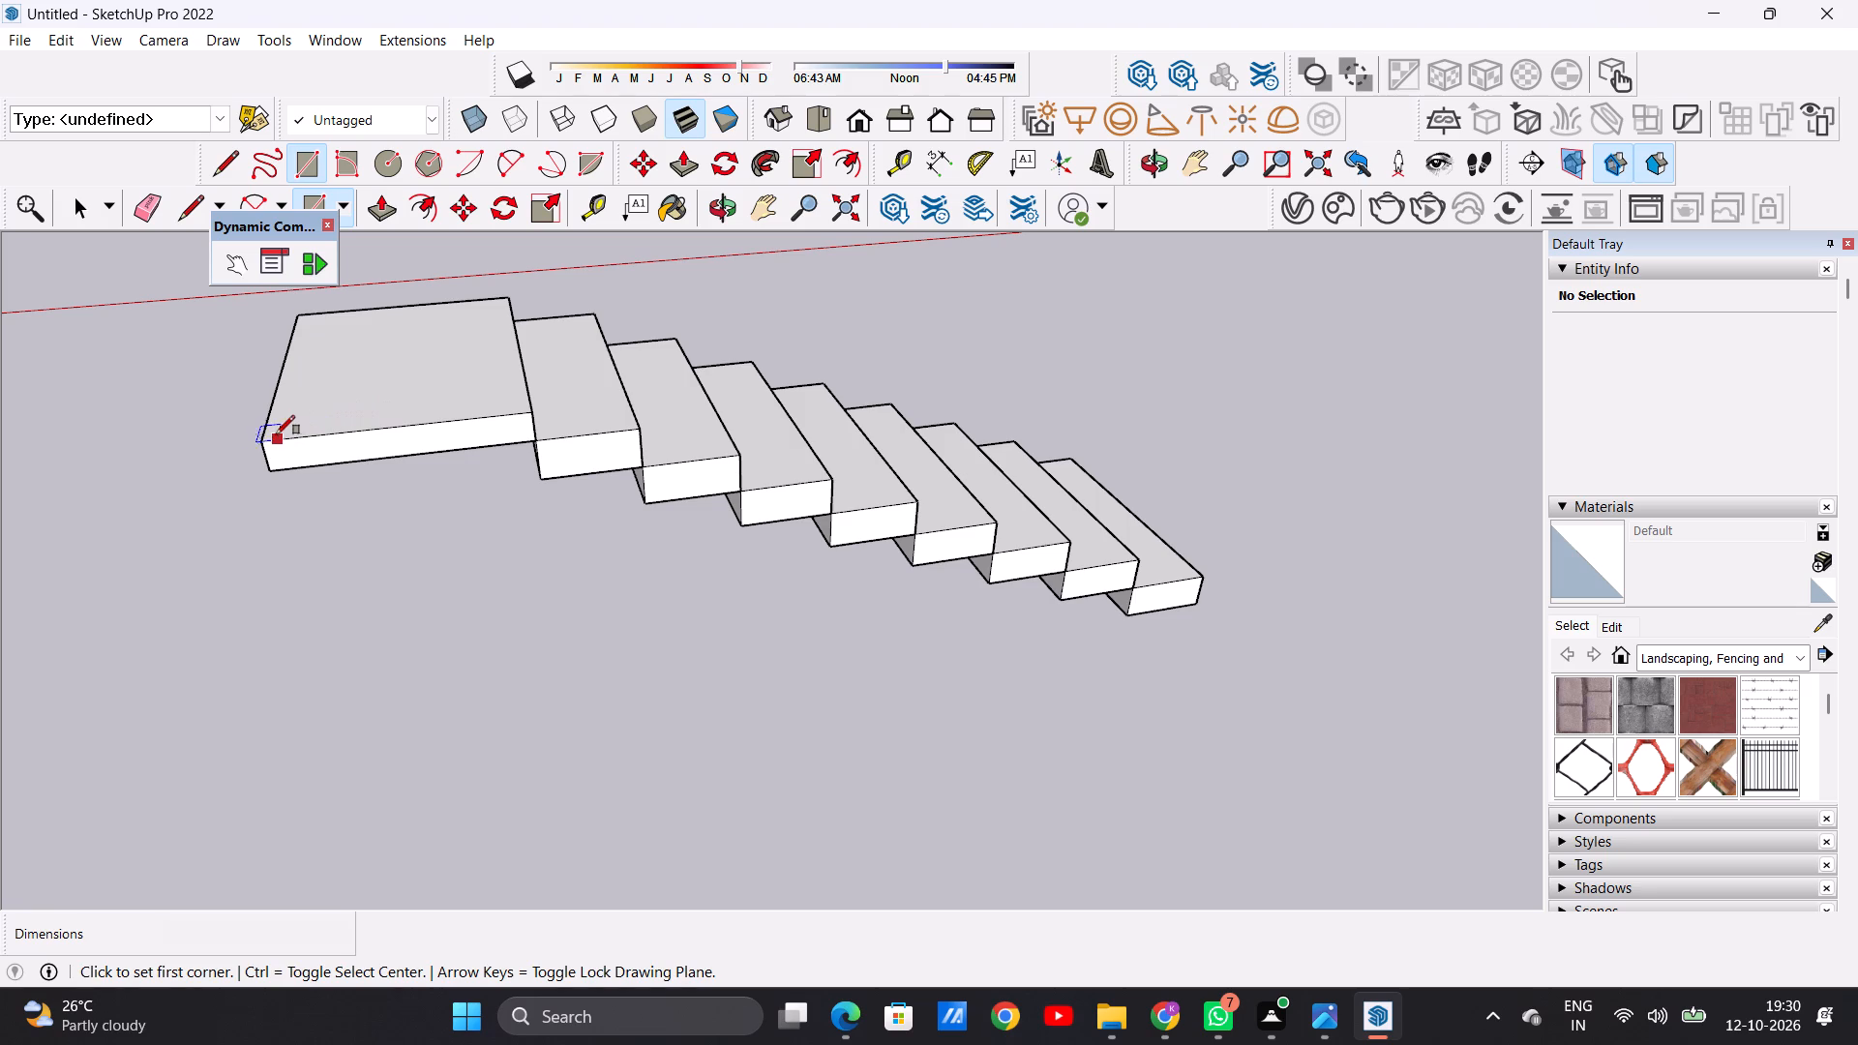
{"action": "left_click", "coordinate": [268, 441]}
{"action": "left_click", "coordinate": [527, 417]}
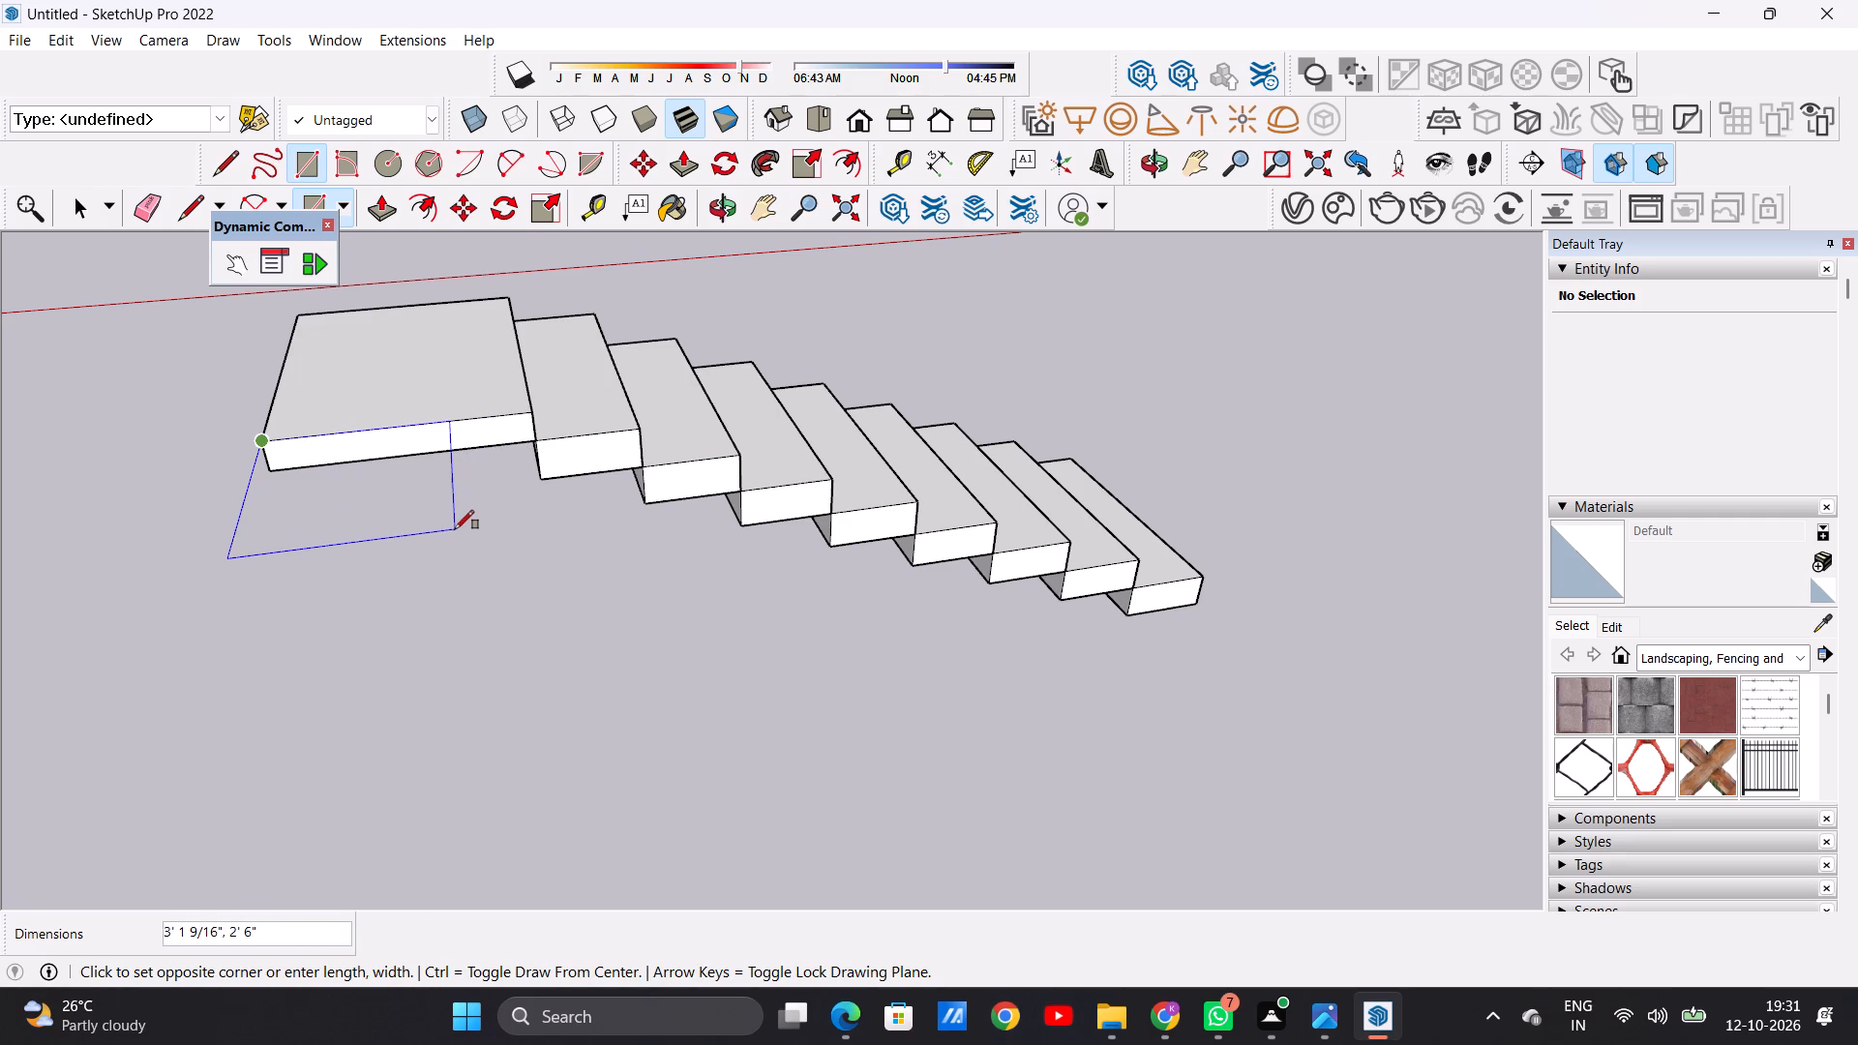
{"action": "left_click", "coordinate": [468, 473]}
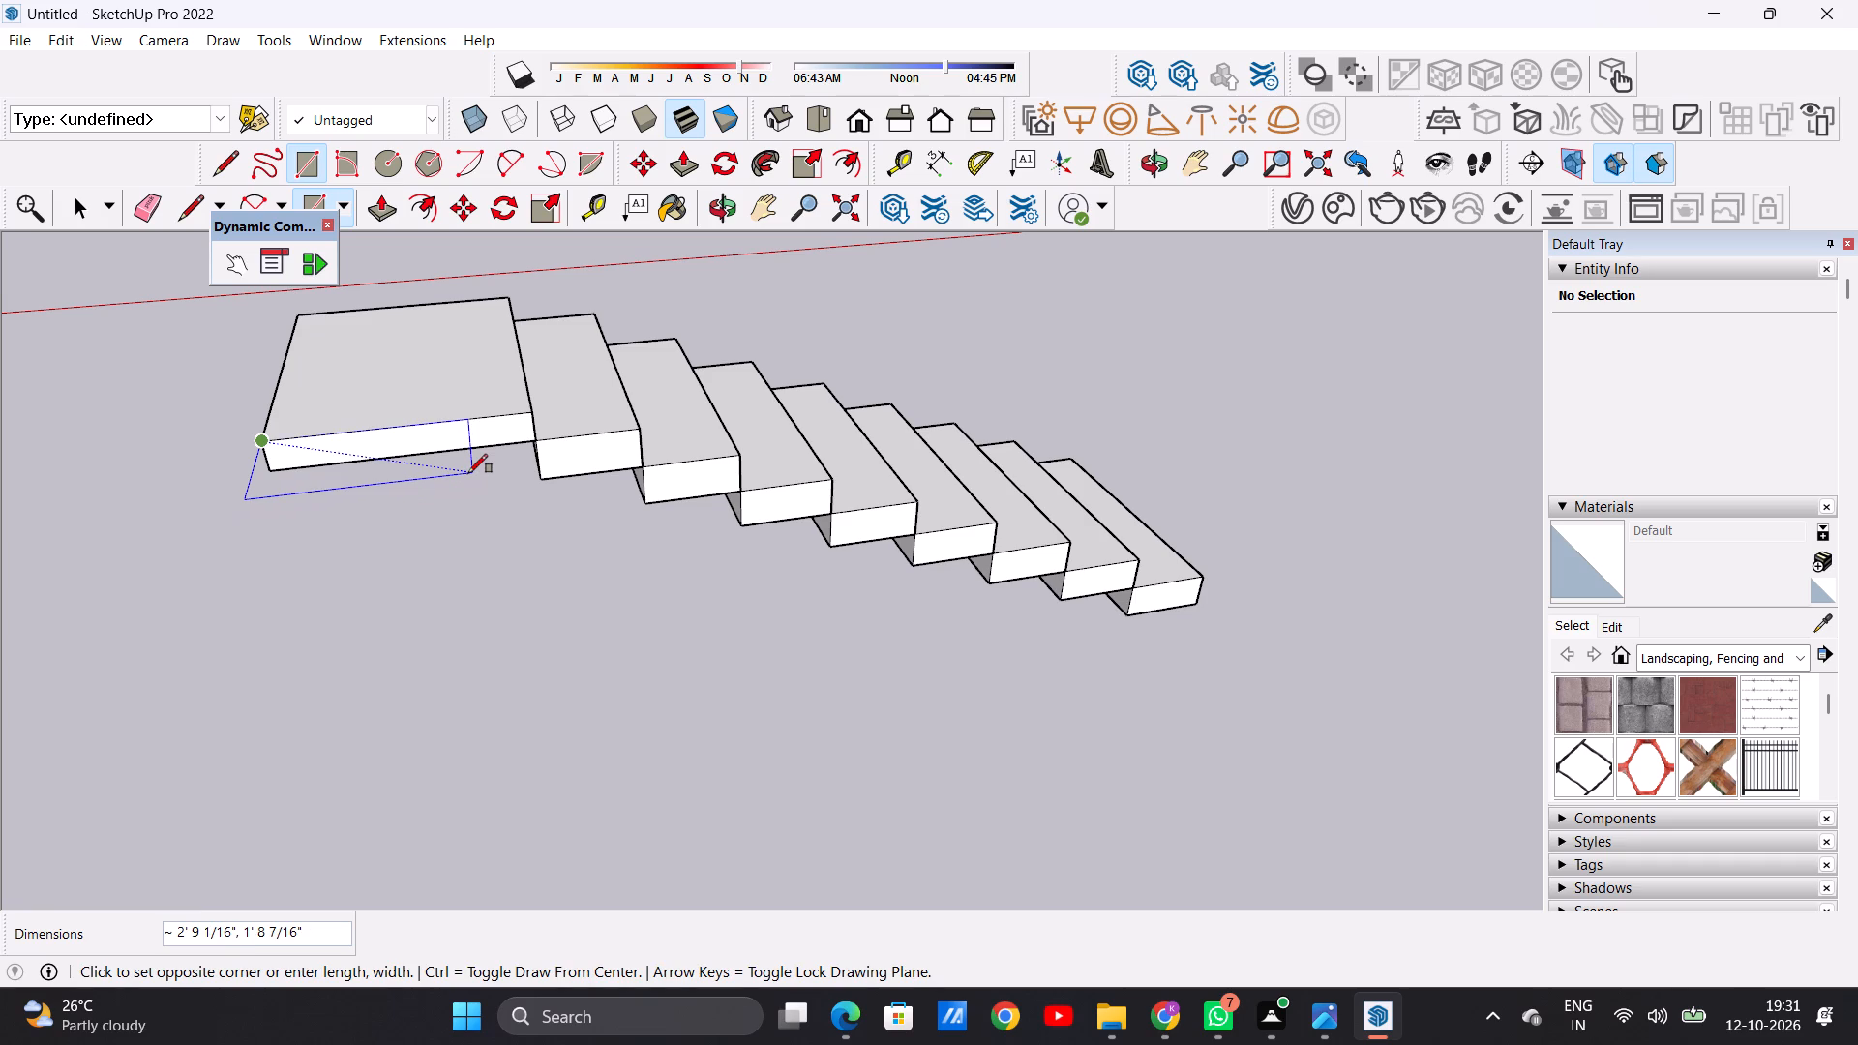
{"action": "key", "text": "space"}
Examine the new rectangle beside the landing and its position relative to the stair flight.
{"action": "scroll", "coordinate": [540, 544], "scroll_direction": "down", "scroll_amount": 6}
{"action": "middle_click_drag", "start_coordinate": [461, 552], "coordinate": [908, 565]}
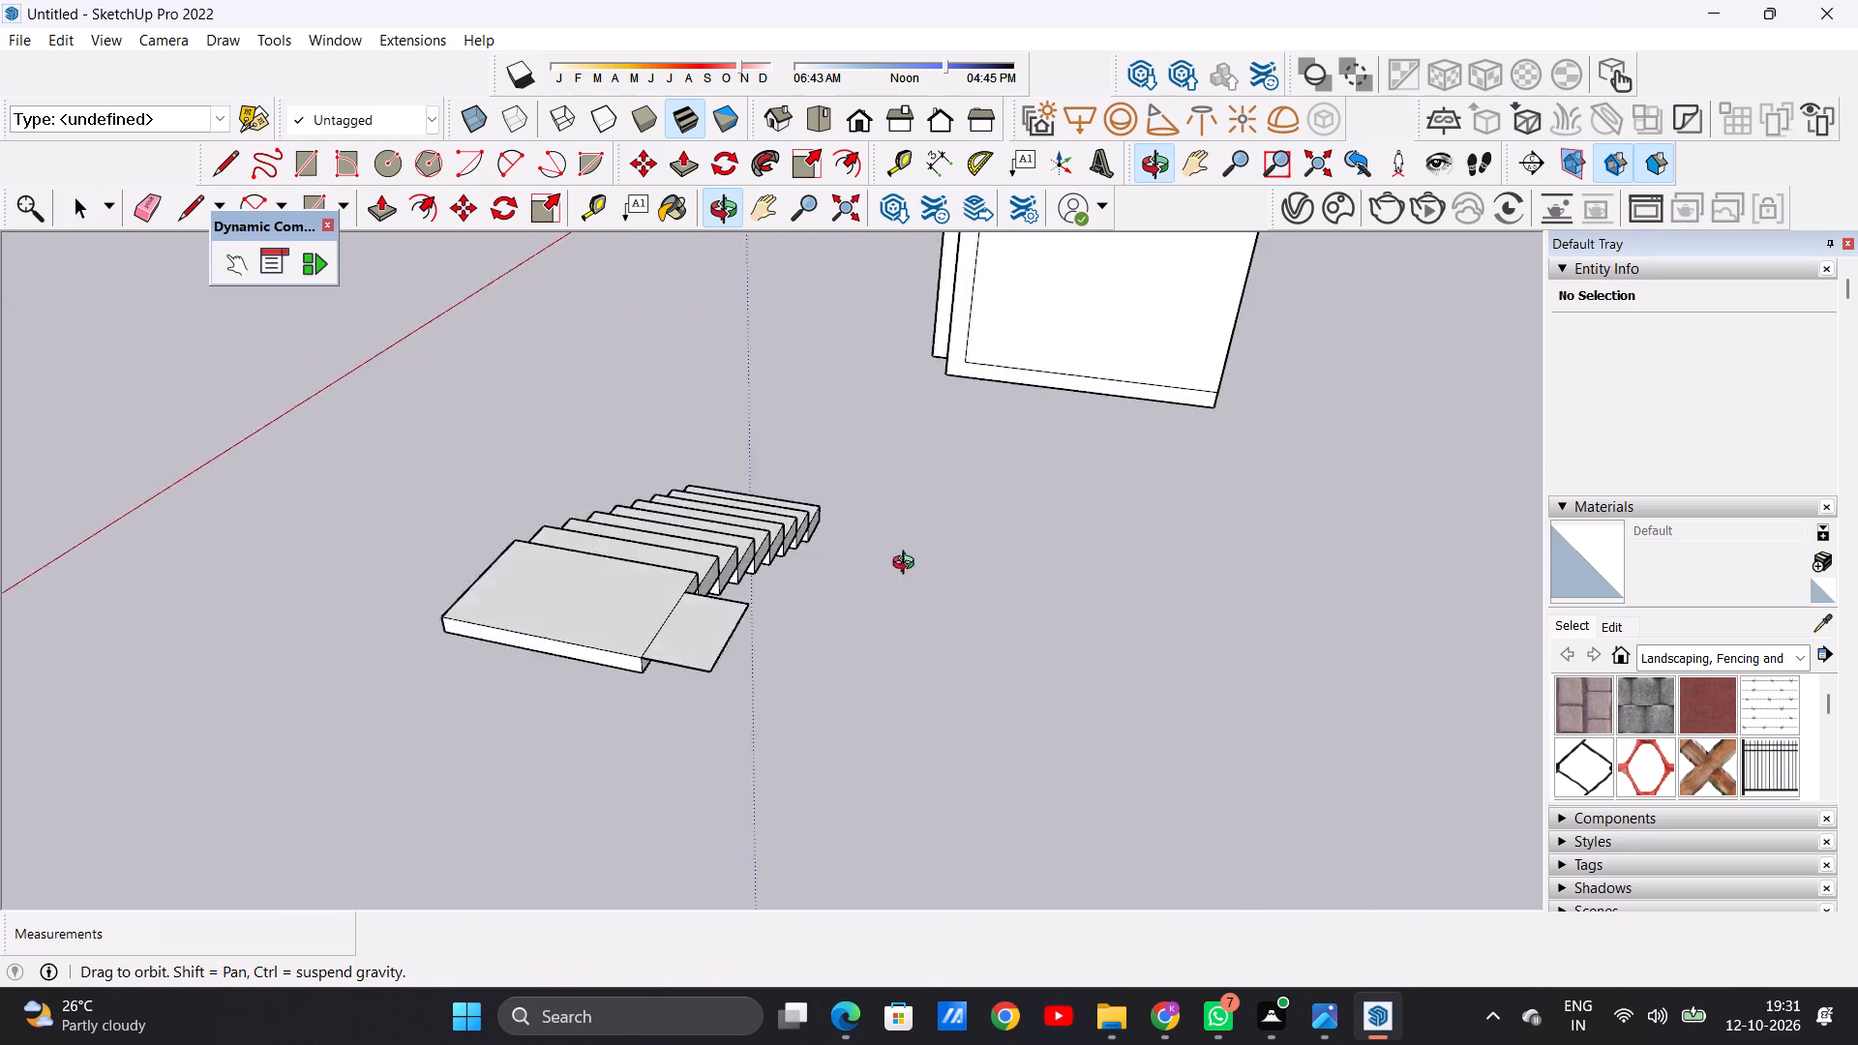
{"action": "middle_click_drag", "start_coordinate": [908, 565], "coordinate": [1072, 515]}
{"action": "scroll", "coordinate": [887, 572], "scroll_direction": "up", "scroll_amount": 2}
{"action": "scroll", "coordinate": [887, 572], "scroll_direction": "down", "scroll_amount": 1}
{"action": "scroll", "coordinate": [887, 572], "scroll_direction": "up", "scroll_amount": 3}
{"action": "middle_click_drag", "start_coordinate": [936, 583], "coordinate": [508, 651]}
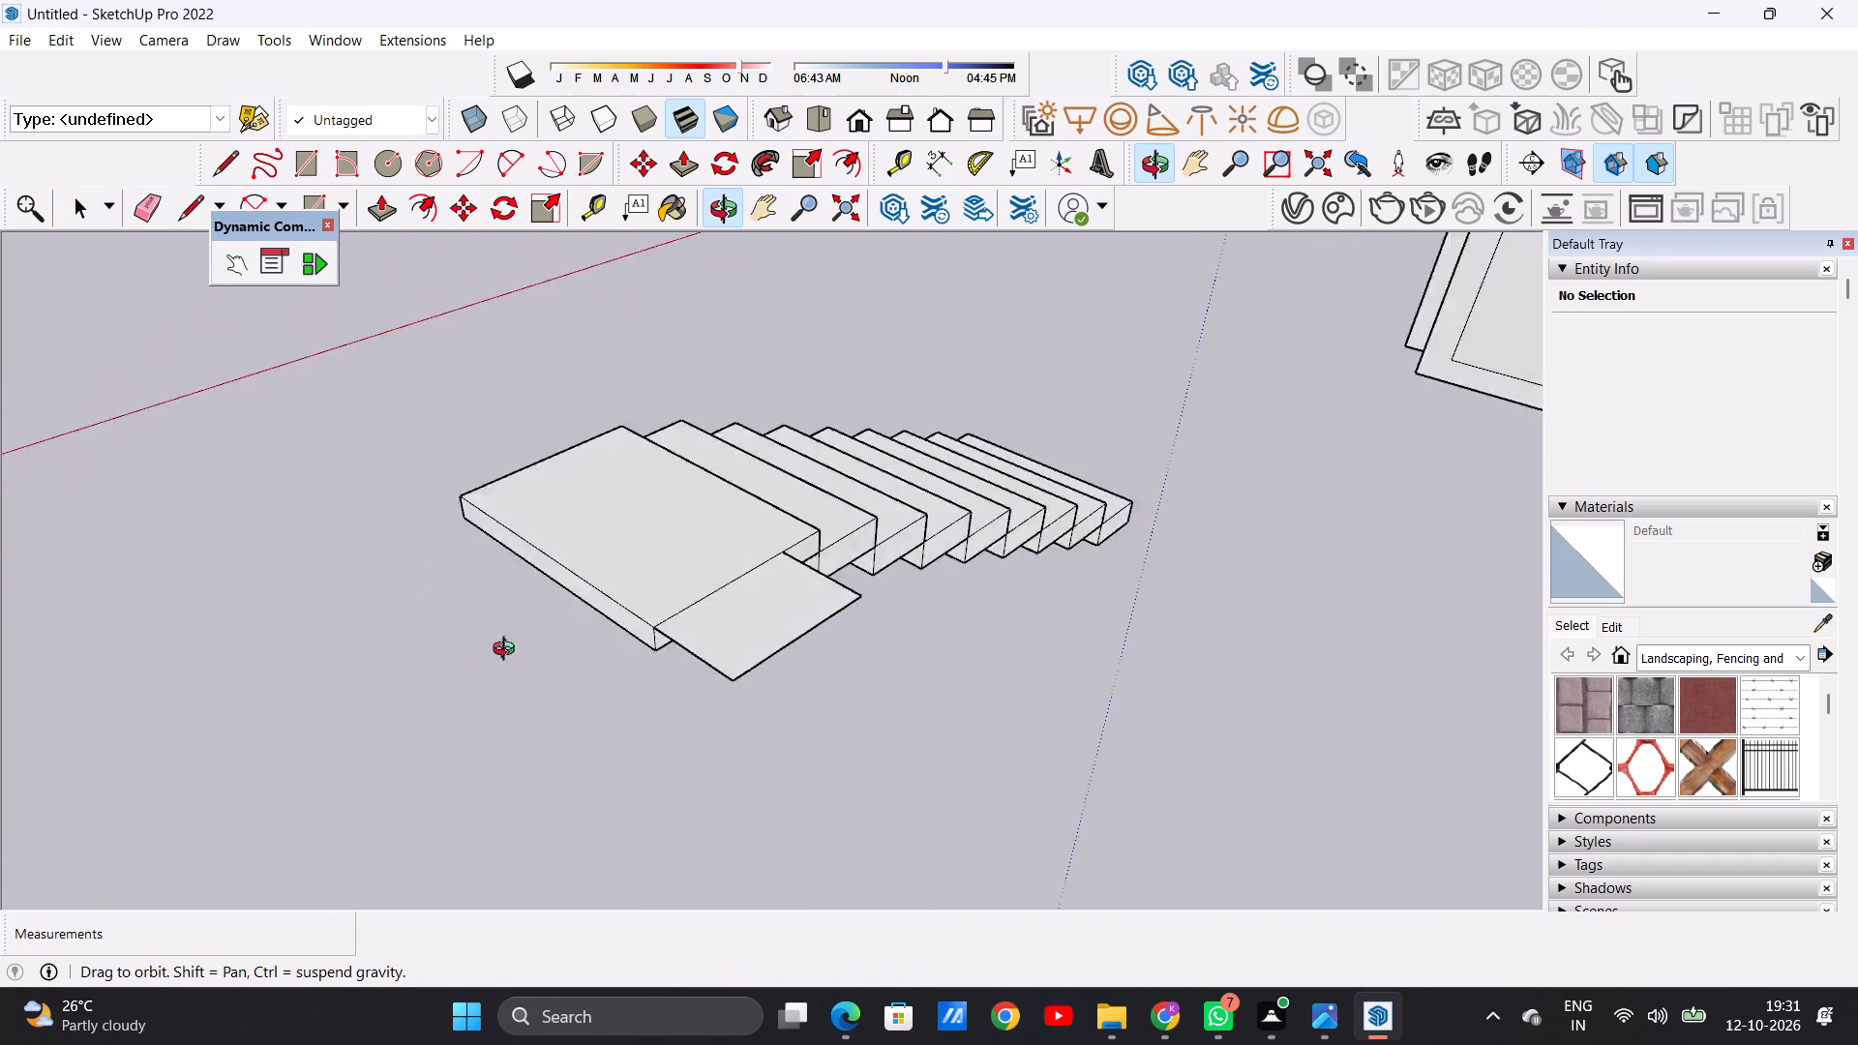
Draw a line about 2' 9" long across the rectangle beside the landing, parallel to the landing edge, splitting it into two strips.
{"action": "middle_click_drag", "start_coordinate": [508, 651], "coordinate": [459, 712]}
{"action": "middle_click_drag", "start_coordinate": [734, 637], "coordinate": [704, 732]}
{"action": "key", "text": "l"}
{"action": "scroll", "coordinate": [701, 690], "scroll_direction": "up", "scroll_amount": 5}
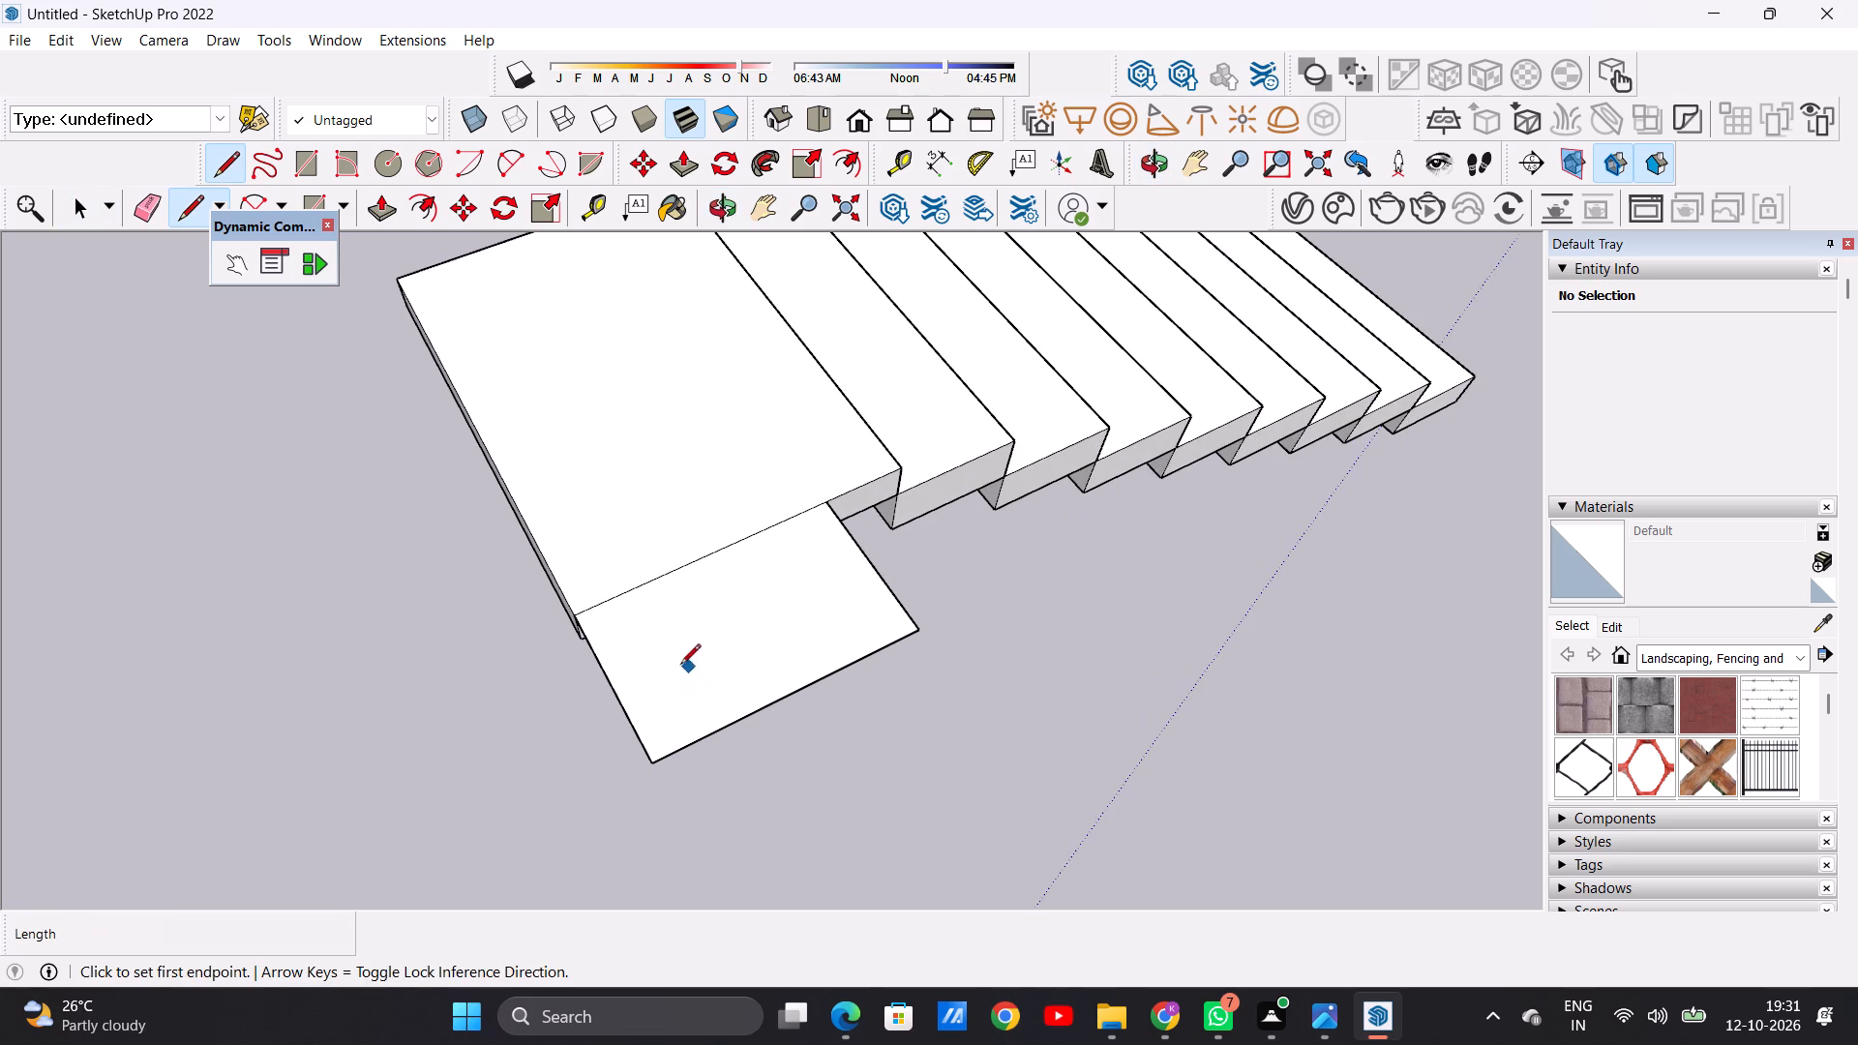
{"action": "left_click", "coordinate": [622, 691]}
{"action": "left_click", "coordinate": [872, 563]}
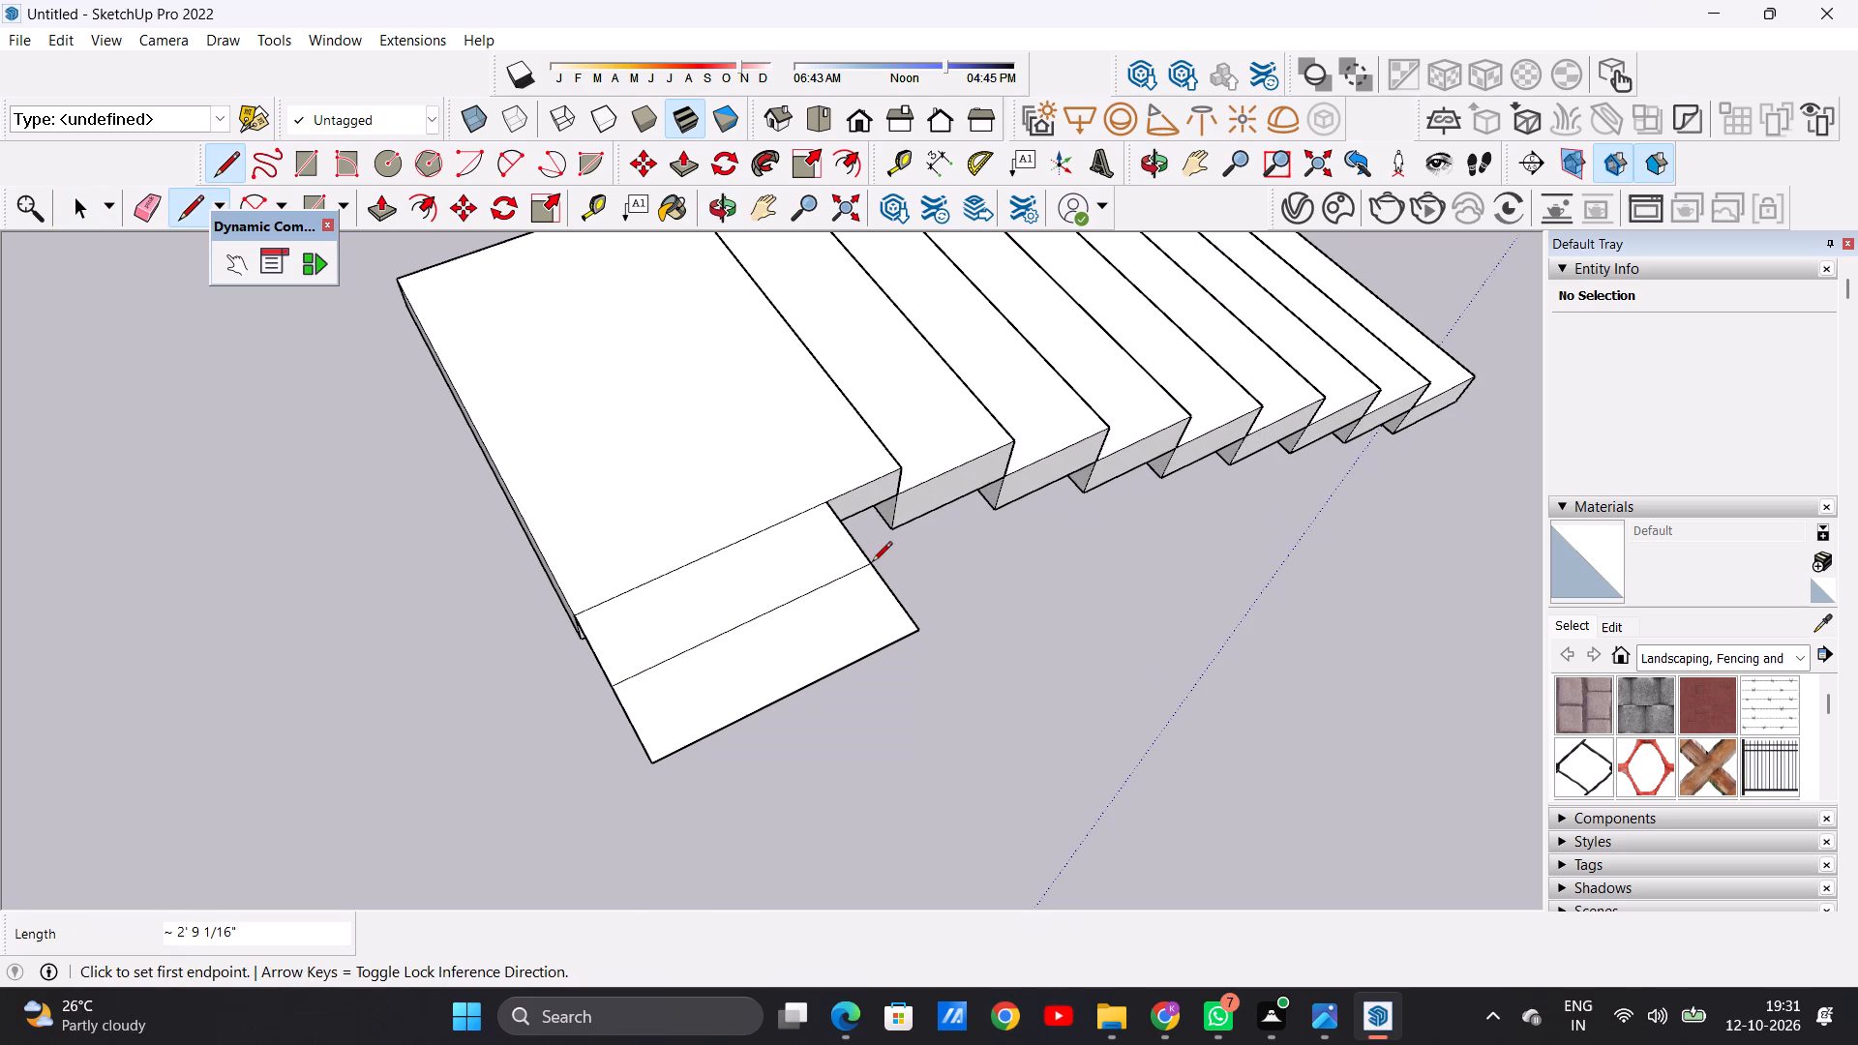
Erase the outer strip's edges, leaving only the strip that adjoins the landing.
{"action": "key", "text": "space"}
{"action": "type", "text": "E"}
{"action": "left_click_drag", "start_coordinate": [889, 587], "coordinate": [886, 626]}
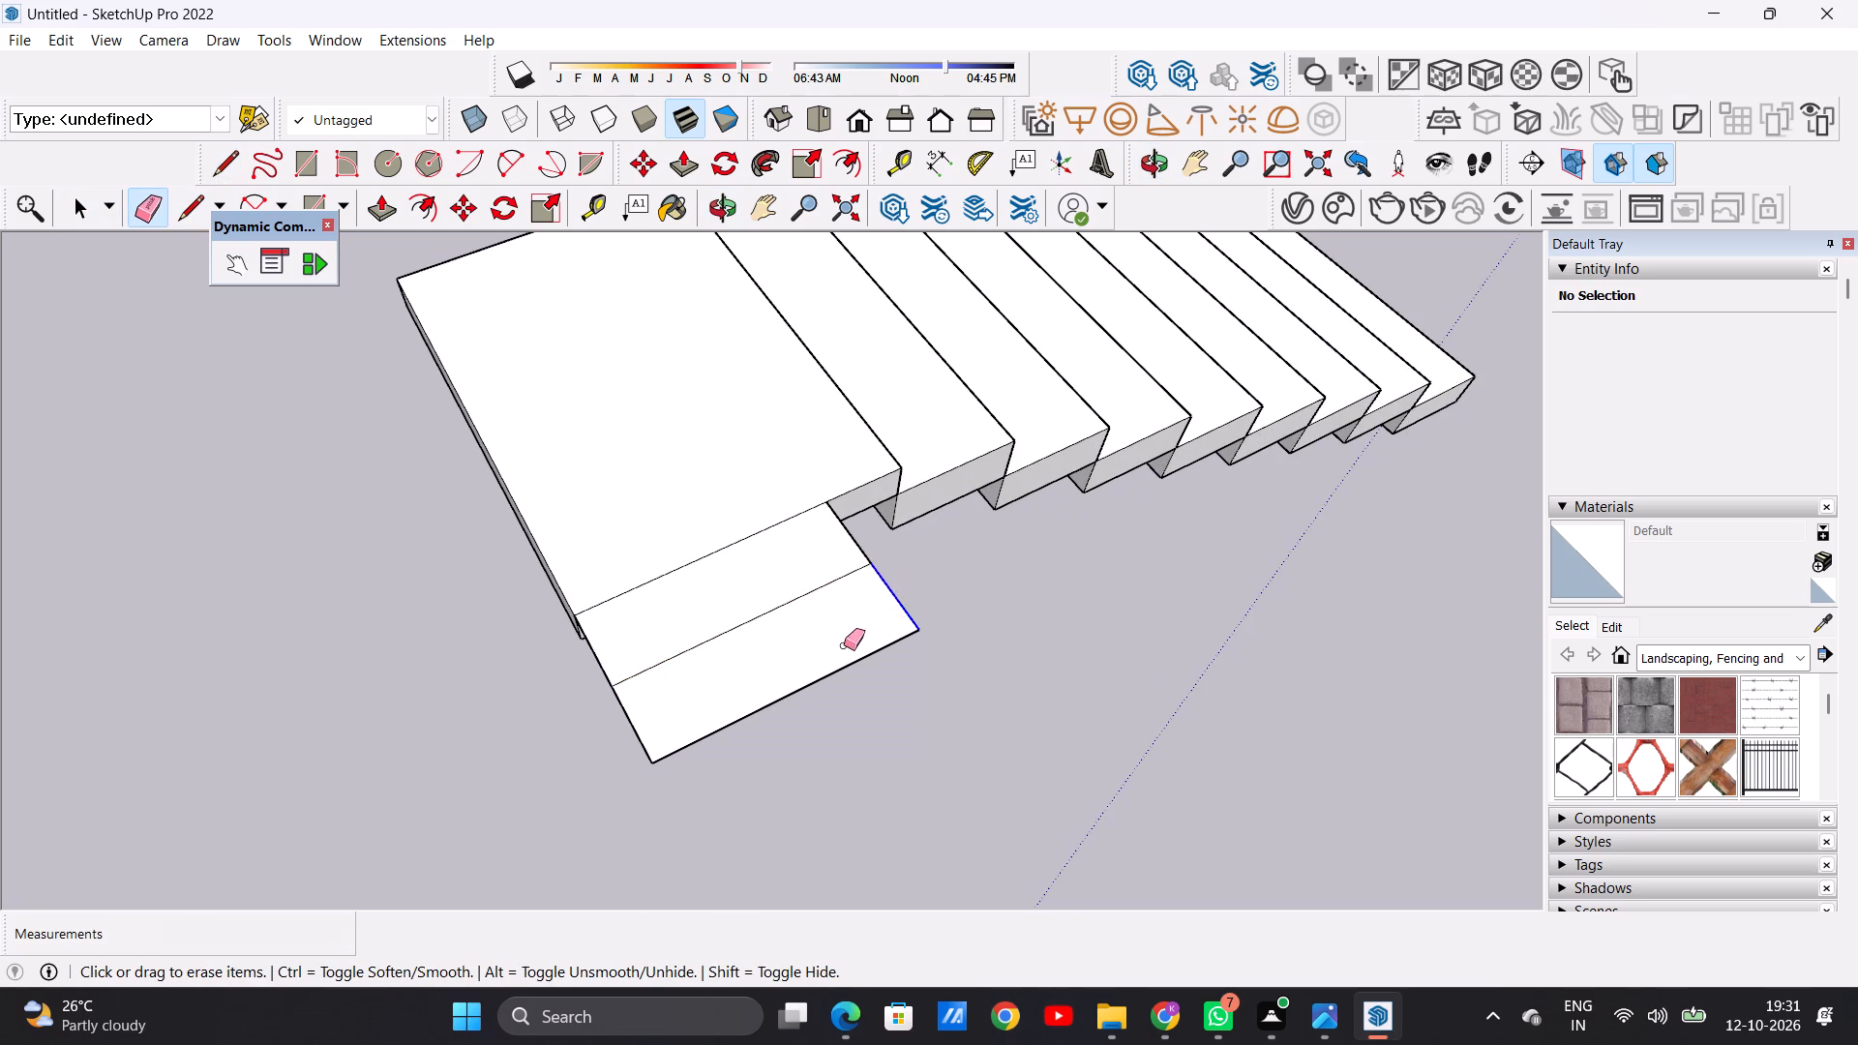
{"action": "left_click_drag", "start_coordinate": [824, 659], "coordinate": [828, 683]}
{"action": "left_click_drag", "start_coordinate": [644, 703], "coordinate": [617, 731]}
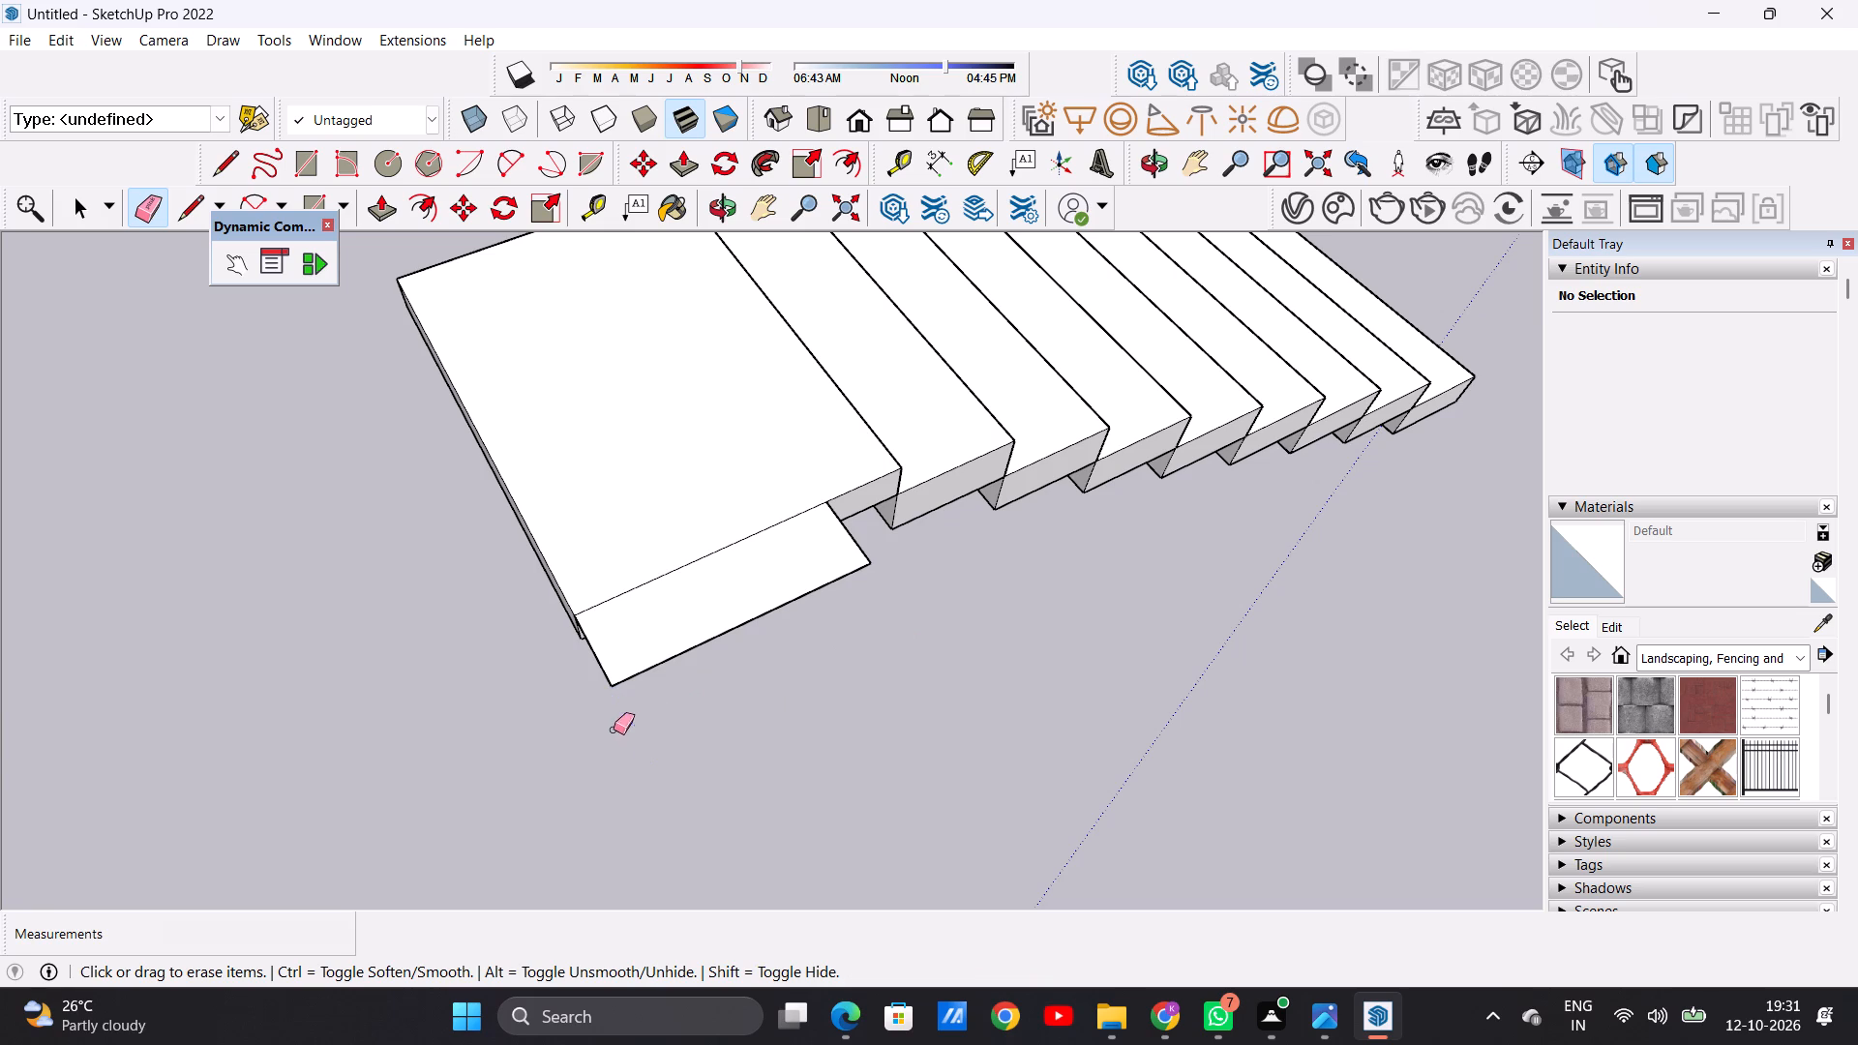
{"action": "key", "text": "space"}
Push/Pull the remaining strip upward about 4 3/4" to form the first step of the turning flight.
{"action": "scroll", "coordinate": [773, 800], "scroll_direction": "down", "scroll_amount": 11}
{"action": "scroll", "coordinate": [746, 775], "scroll_direction": "up", "scroll_amount": 1}
{"action": "middle_click_drag", "start_coordinate": [753, 775], "coordinate": [1099, 589]}
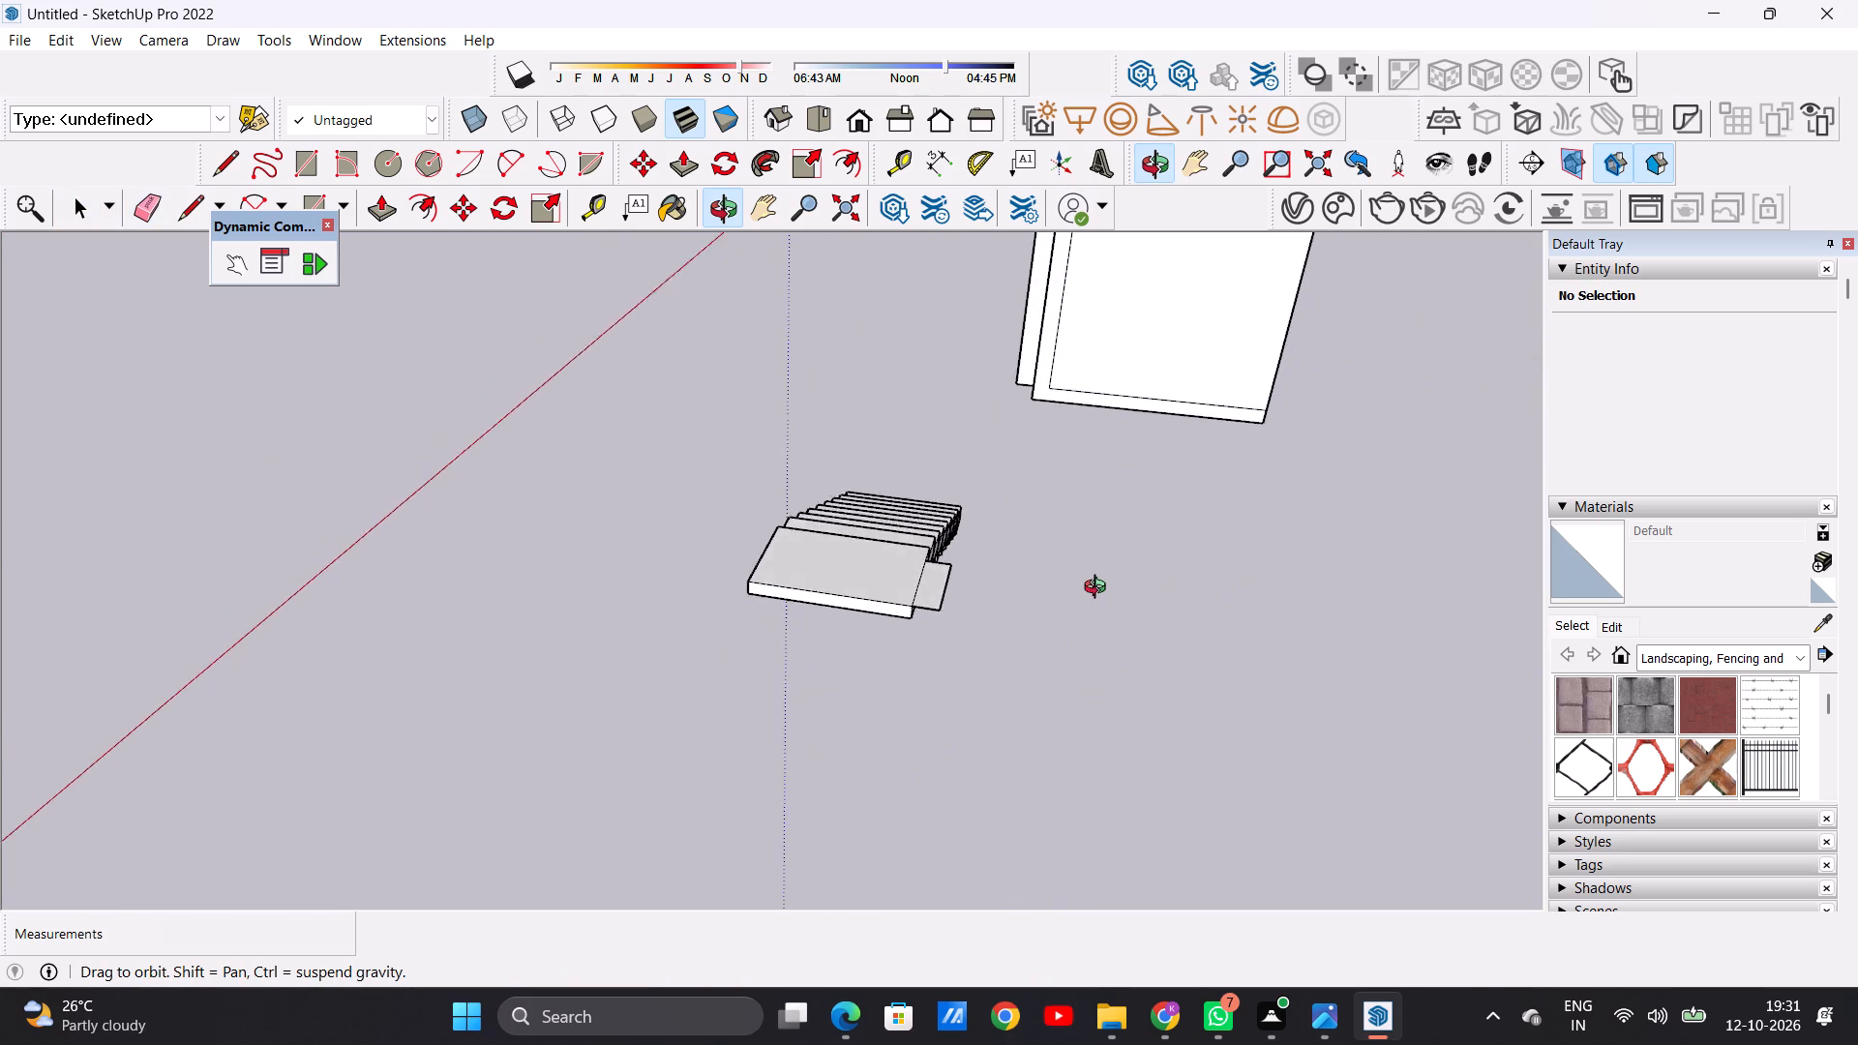
{"action": "middle_click_drag", "start_coordinate": [1099, 589], "coordinate": [1098, 544]}
{"action": "scroll", "coordinate": [936, 563], "scroll_direction": "up", "scroll_amount": 5}
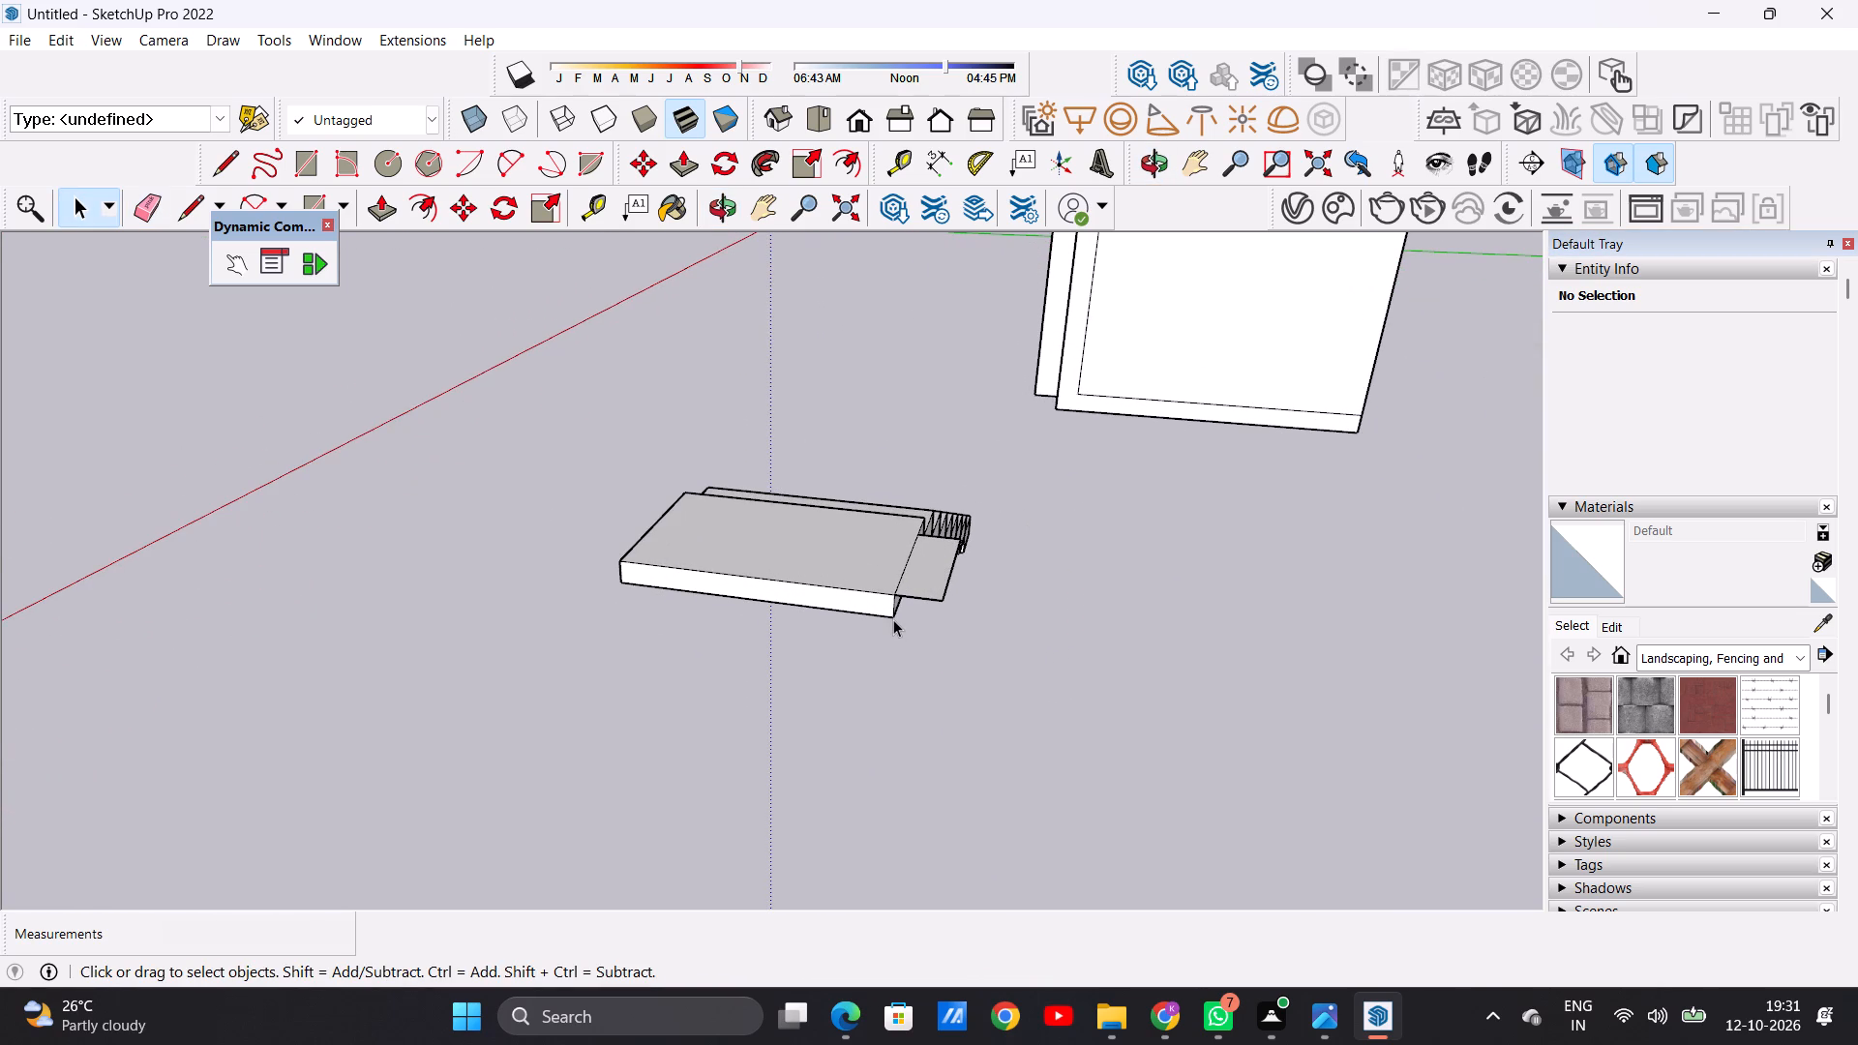
{"action": "key", "text": "p"}
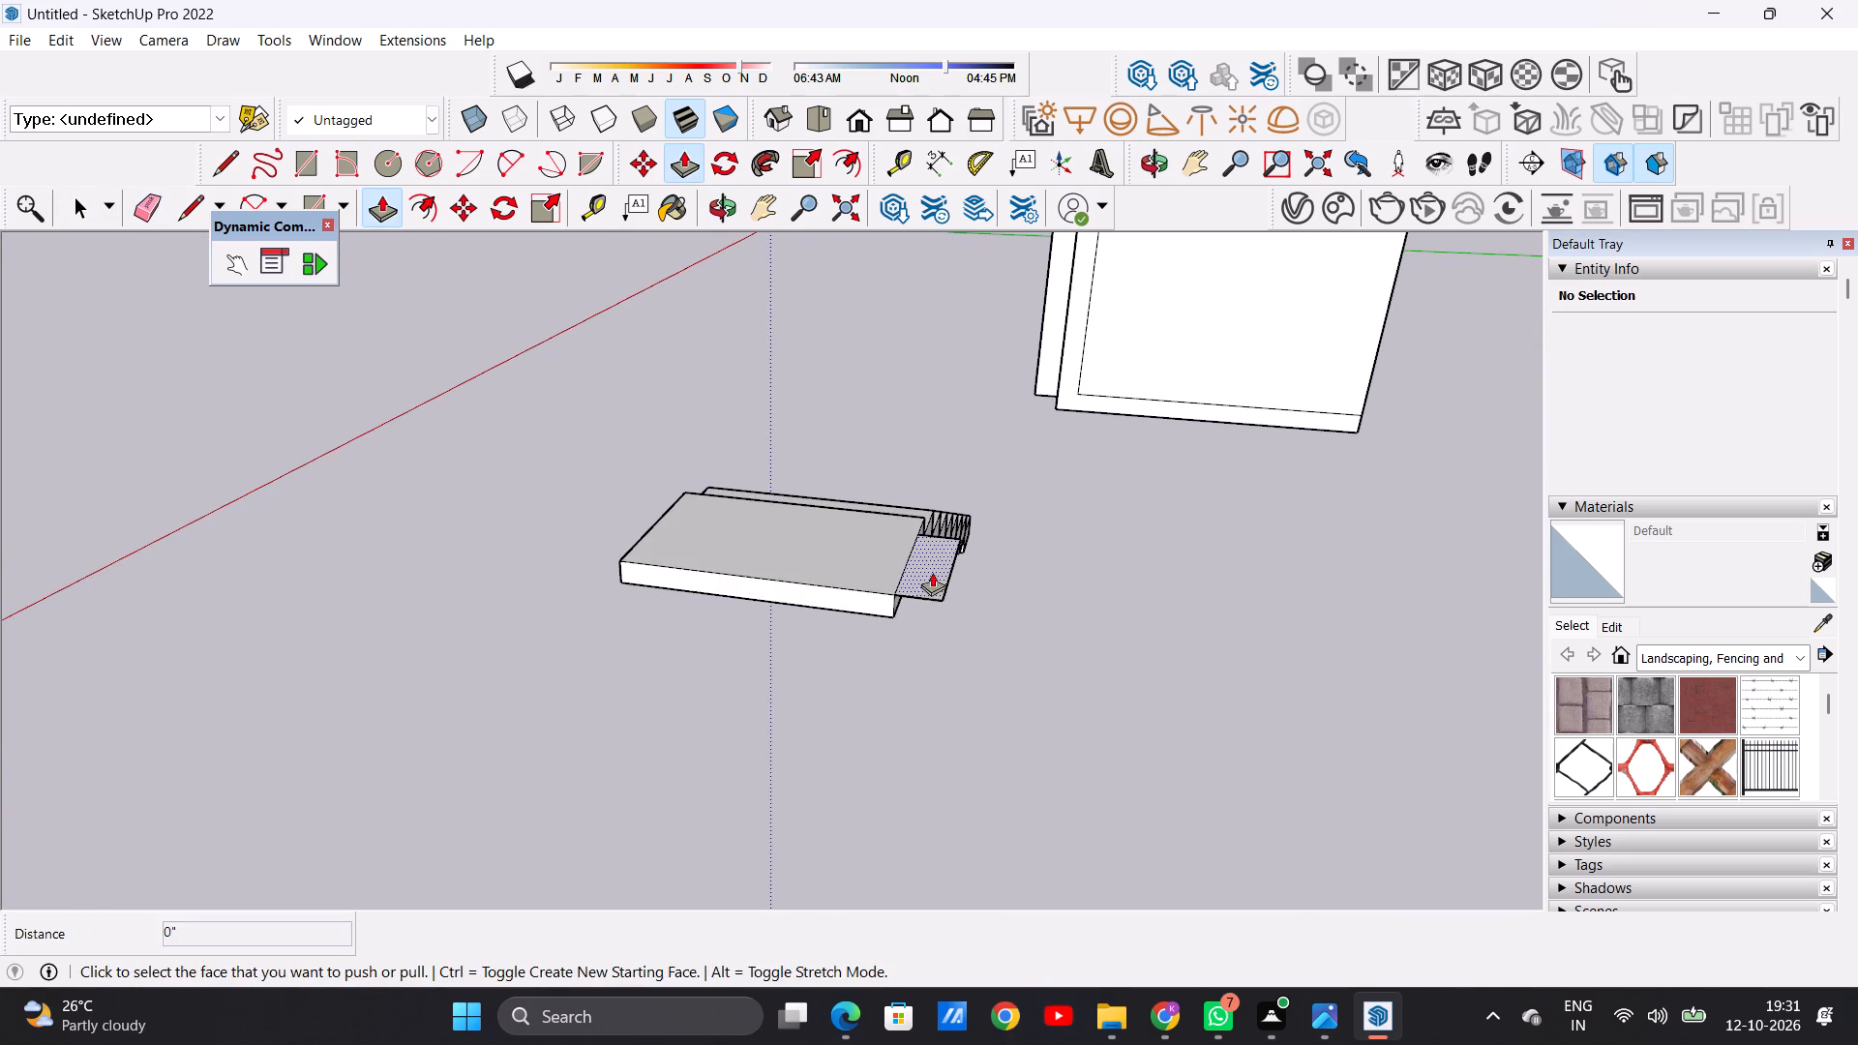
{"action": "middle_click_drag", "start_coordinate": [932, 572], "coordinate": [944, 762]}
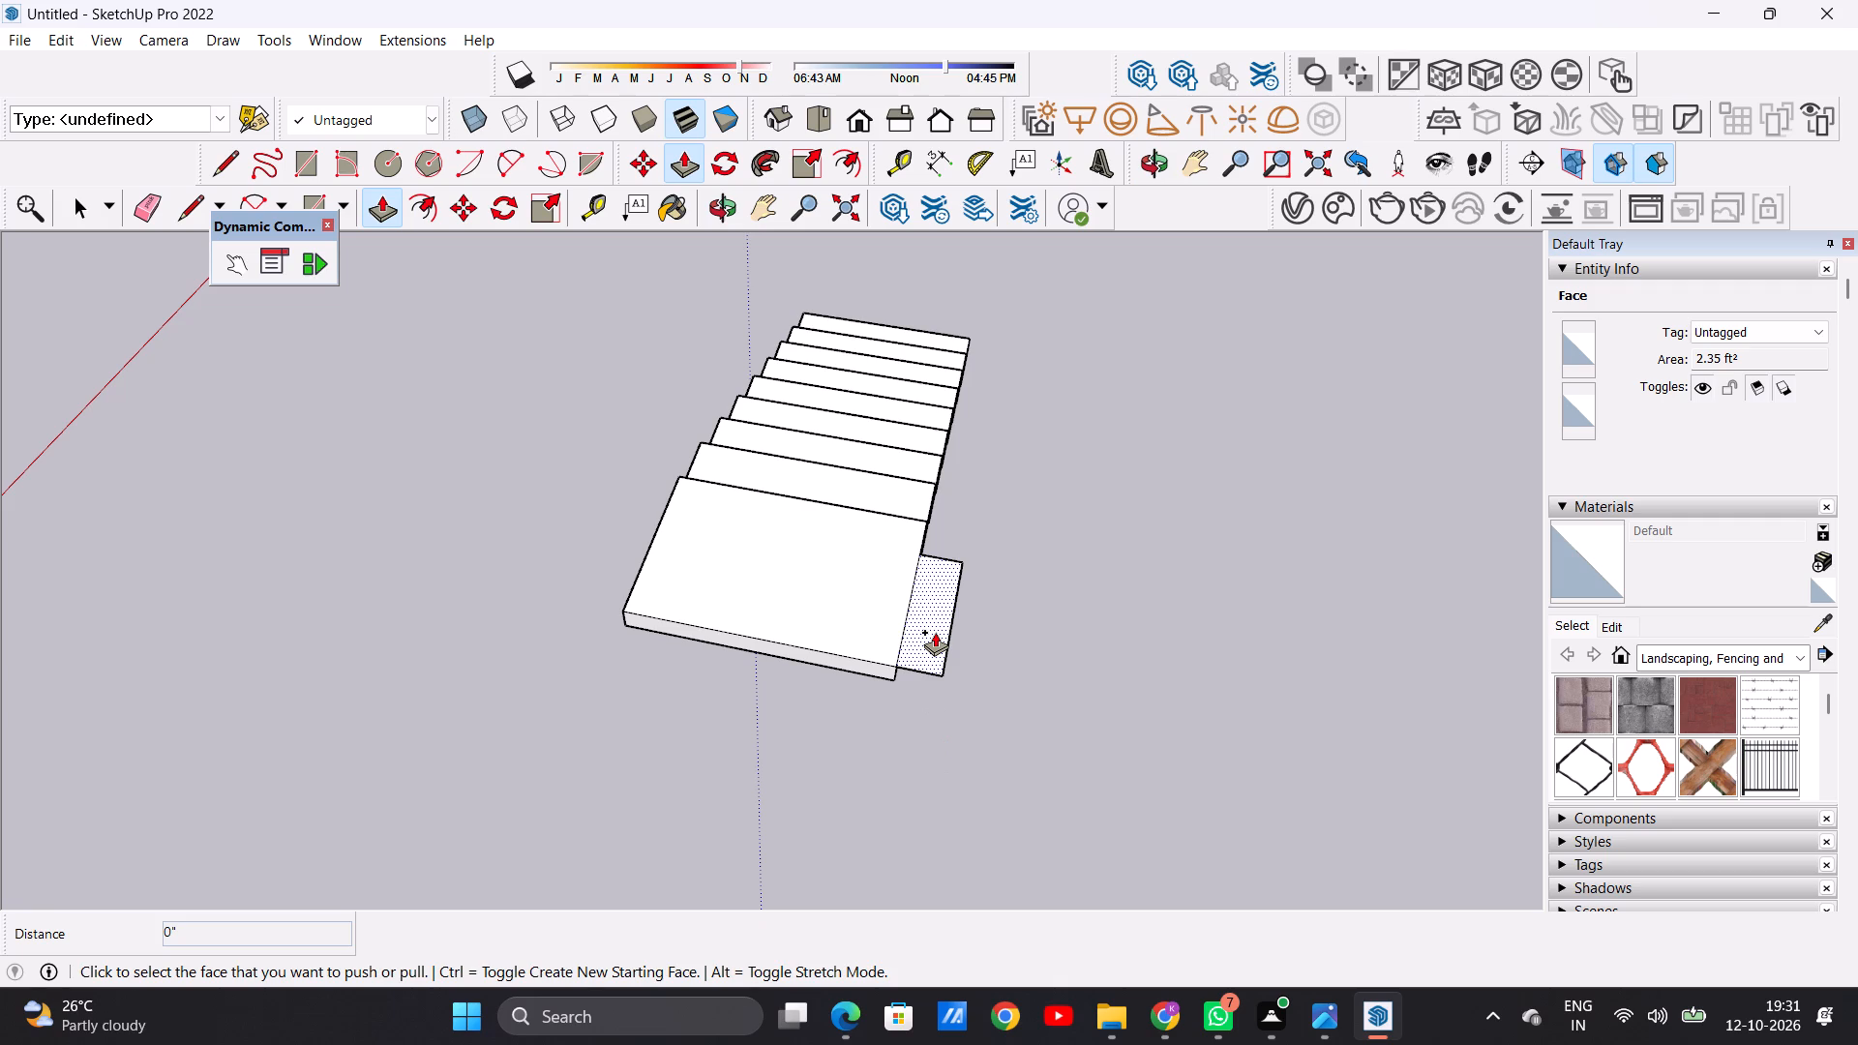
{"action": "left_click", "coordinate": [935, 632]}
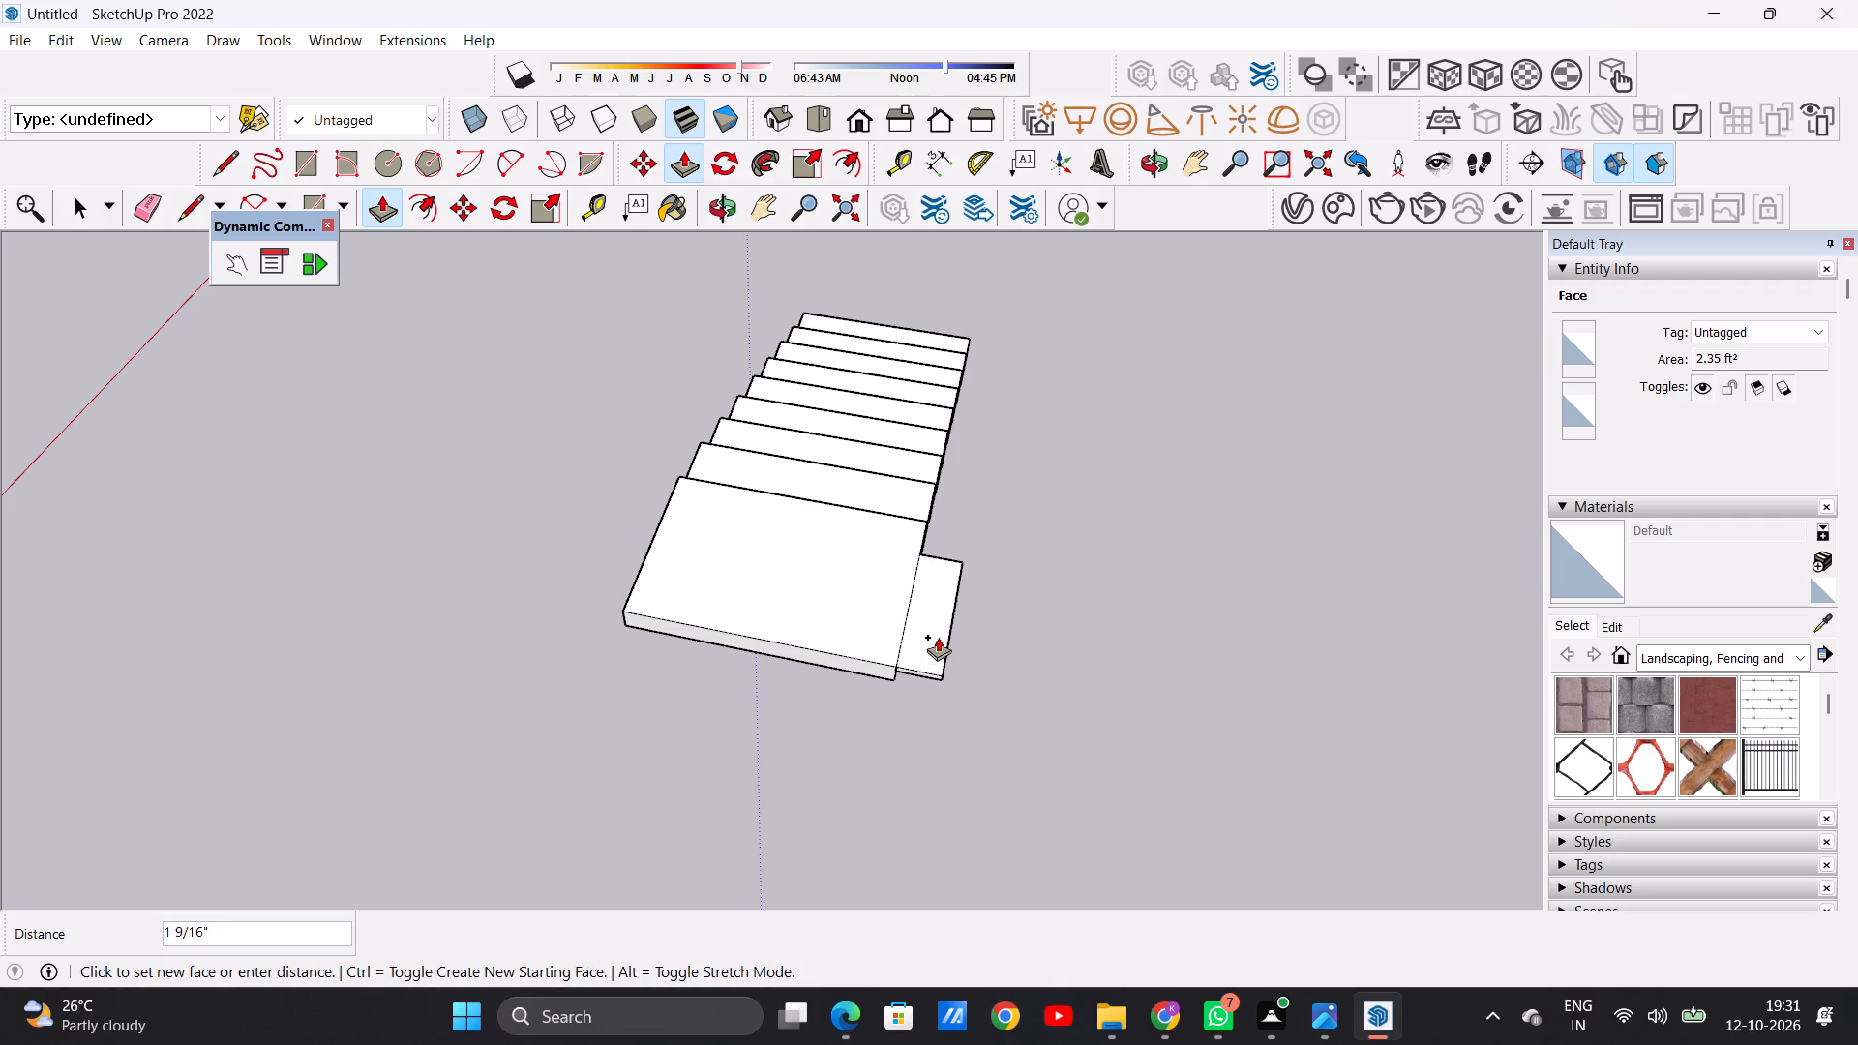
{"action": "middle_click_drag", "start_coordinate": [938, 637], "coordinate": [979, 487]}
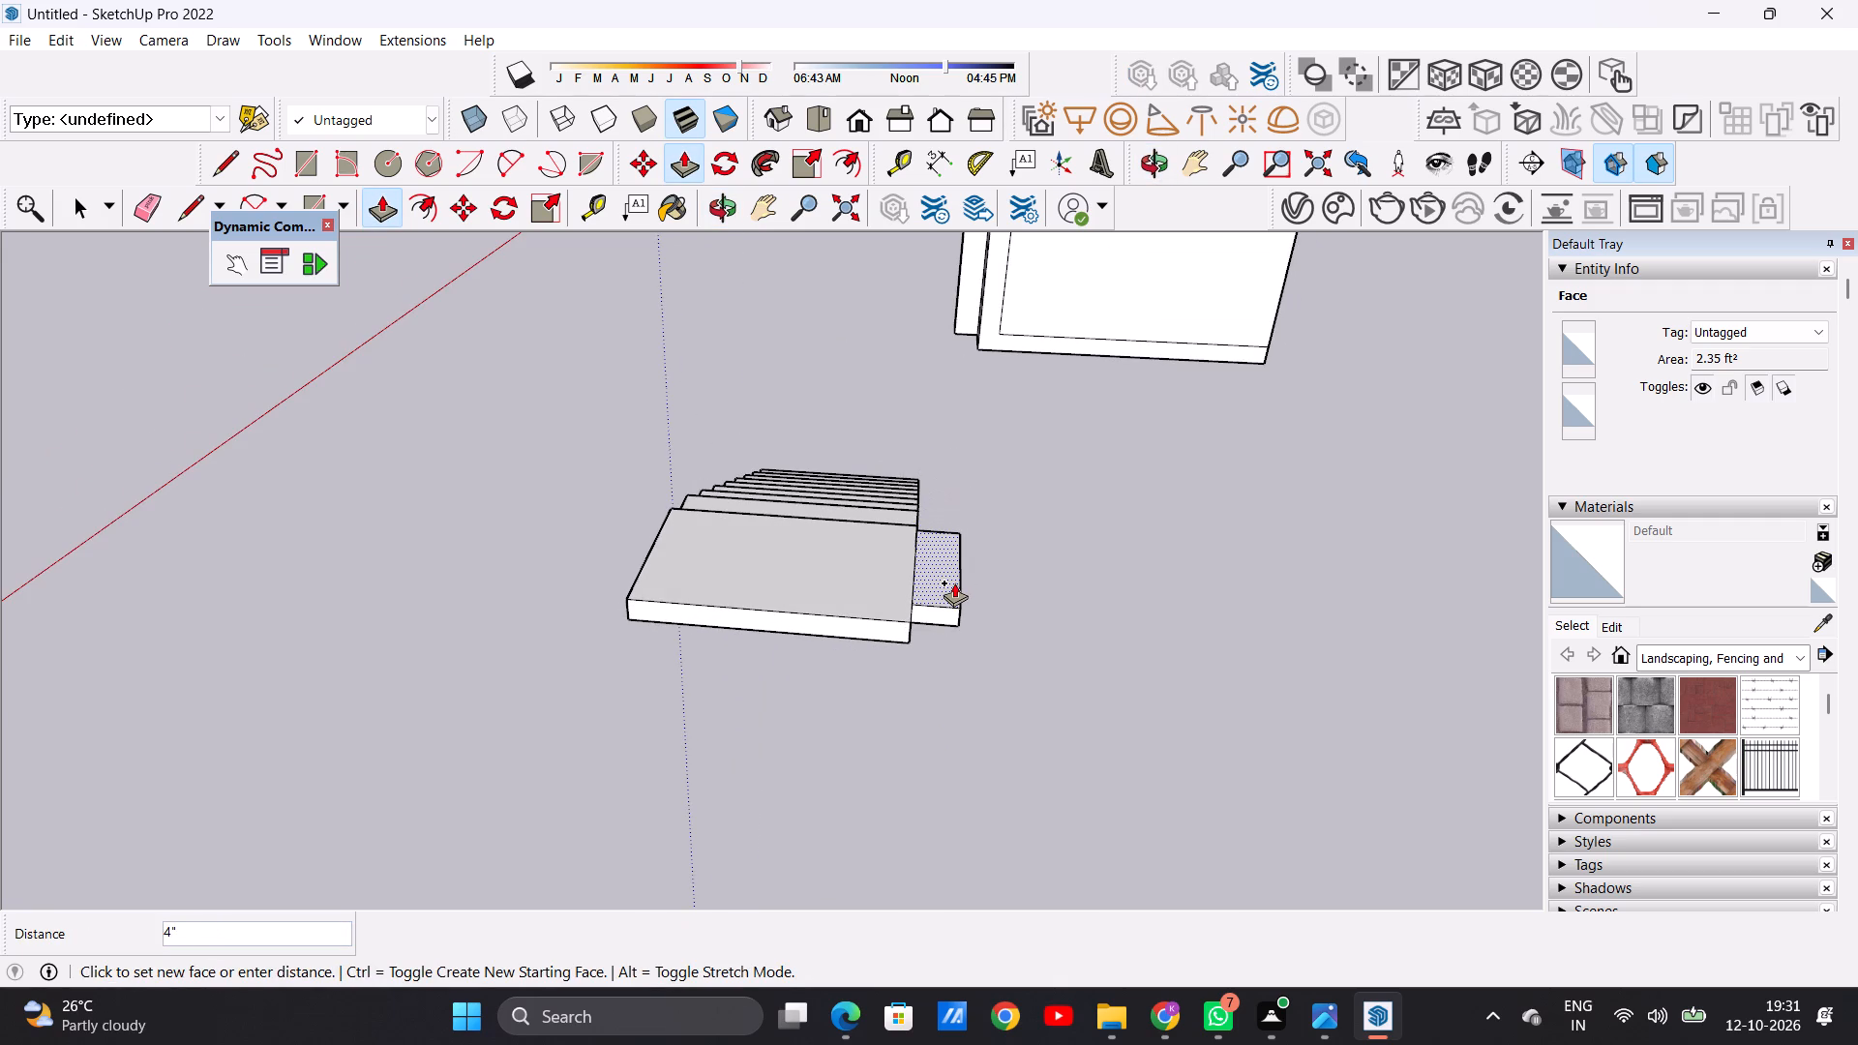
{"action": "left_click", "coordinate": [954, 580]}
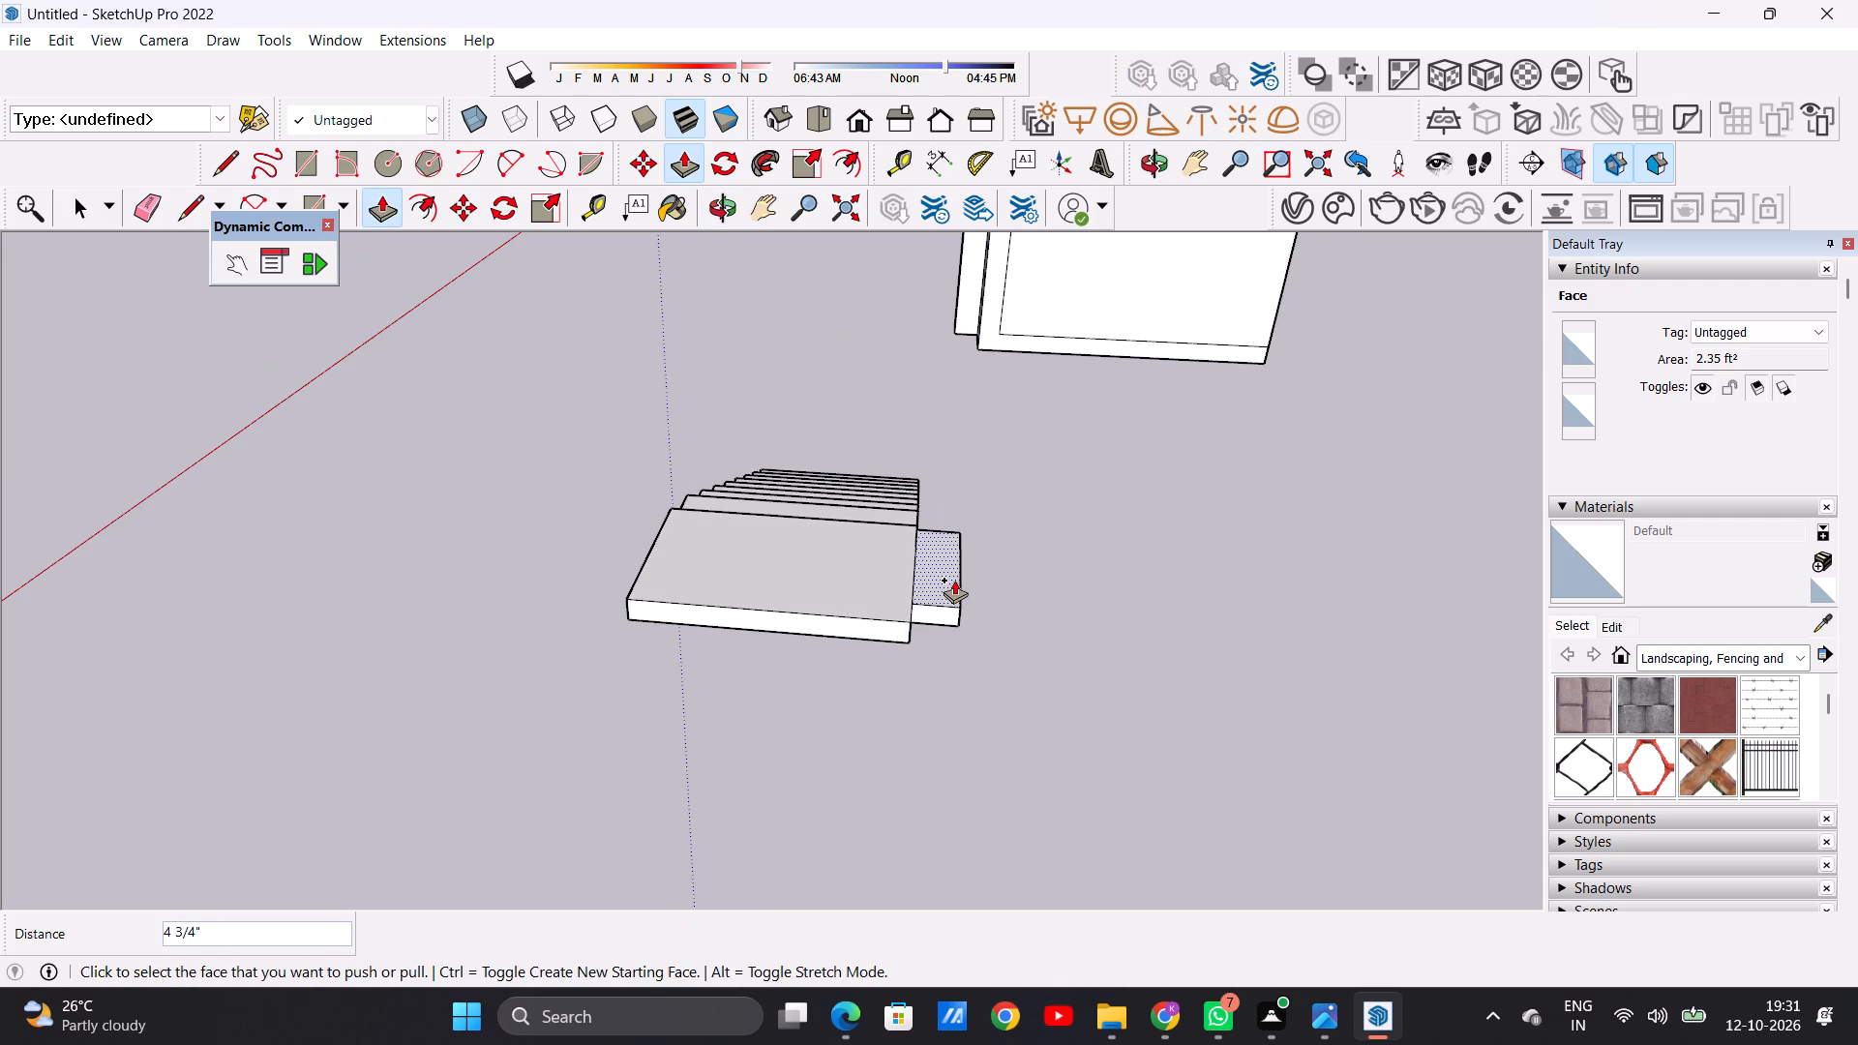
{"action": "key", "text": "space"}
{"action": "scroll", "coordinate": [955, 681], "scroll_direction": "down", "scroll_amount": 4}
Examine the raised step beside the landing, how it joins the landing slab and its position relative to the stair flight.
{"action": "middle_click_drag", "start_coordinate": [1053, 671], "coordinate": [811, 558]}
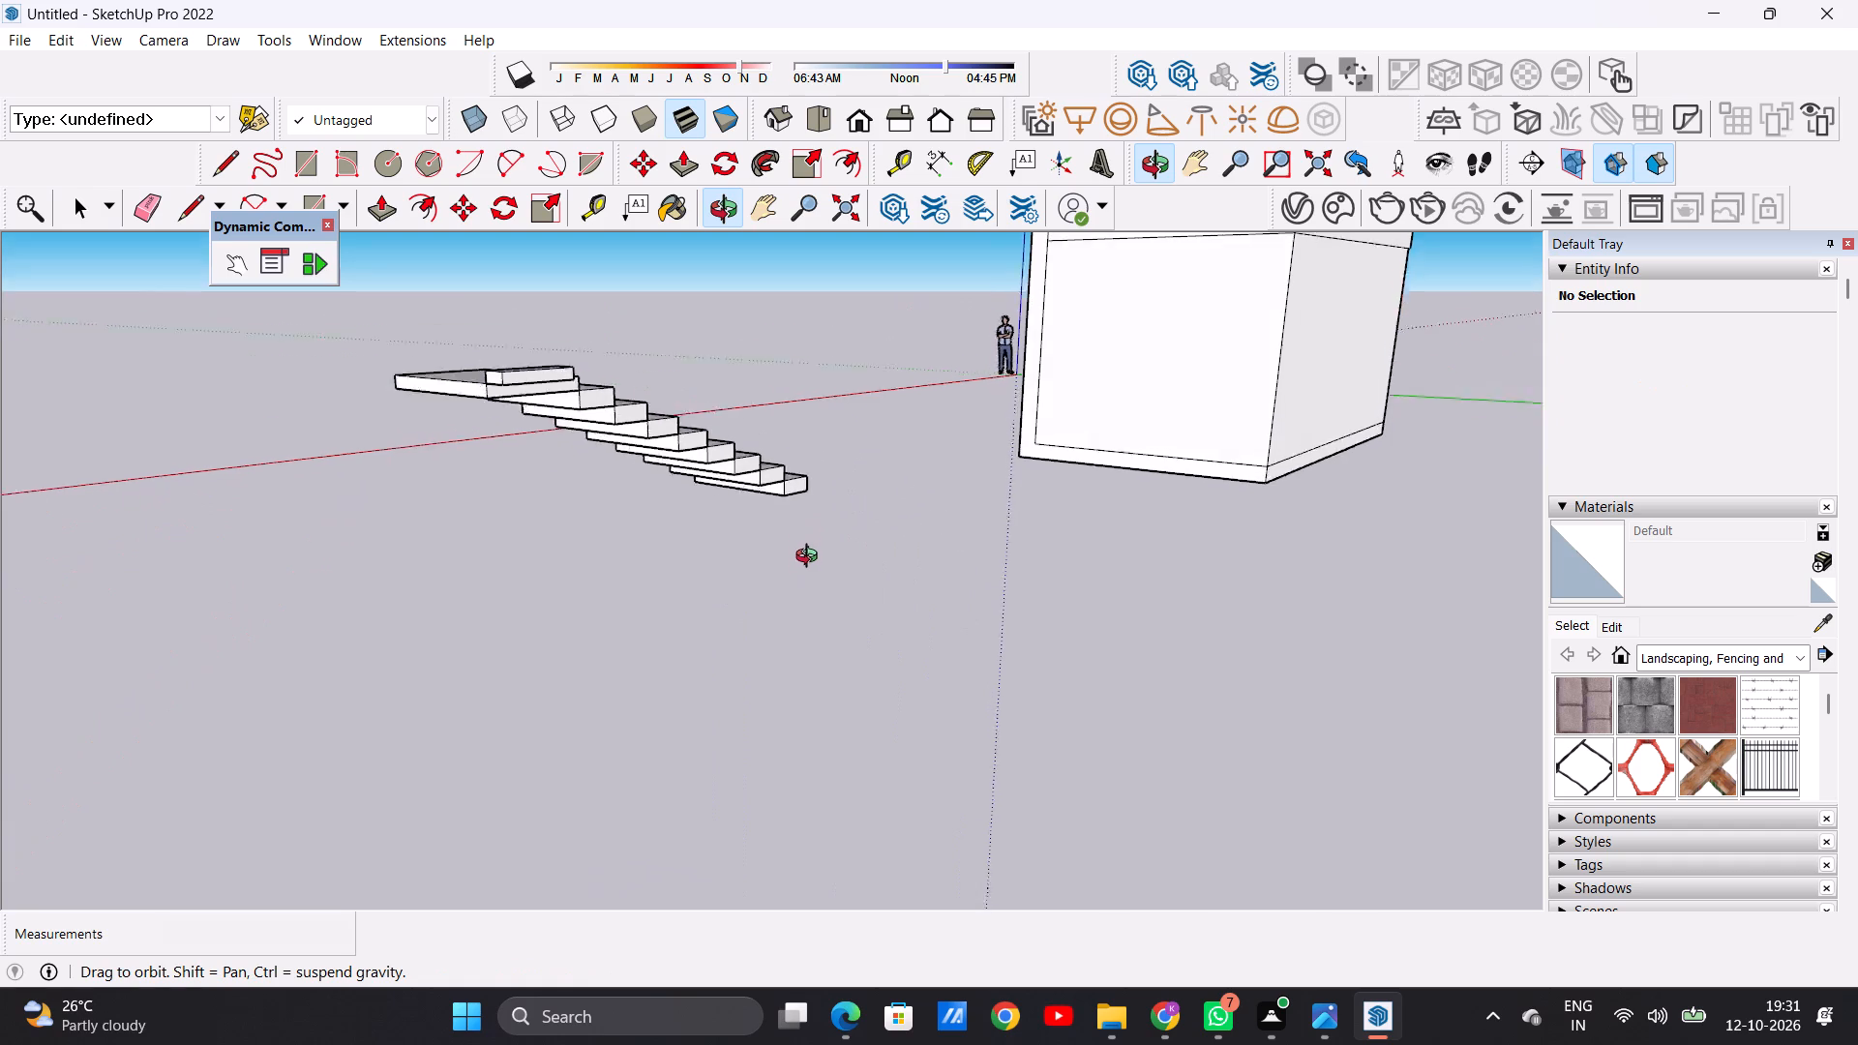
{"action": "middle_click_drag", "start_coordinate": [811, 558], "coordinate": [992, 612]}
{"action": "scroll", "coordinate": [868, 532], "scroll_direction": "up", "scroll_amount": 3}
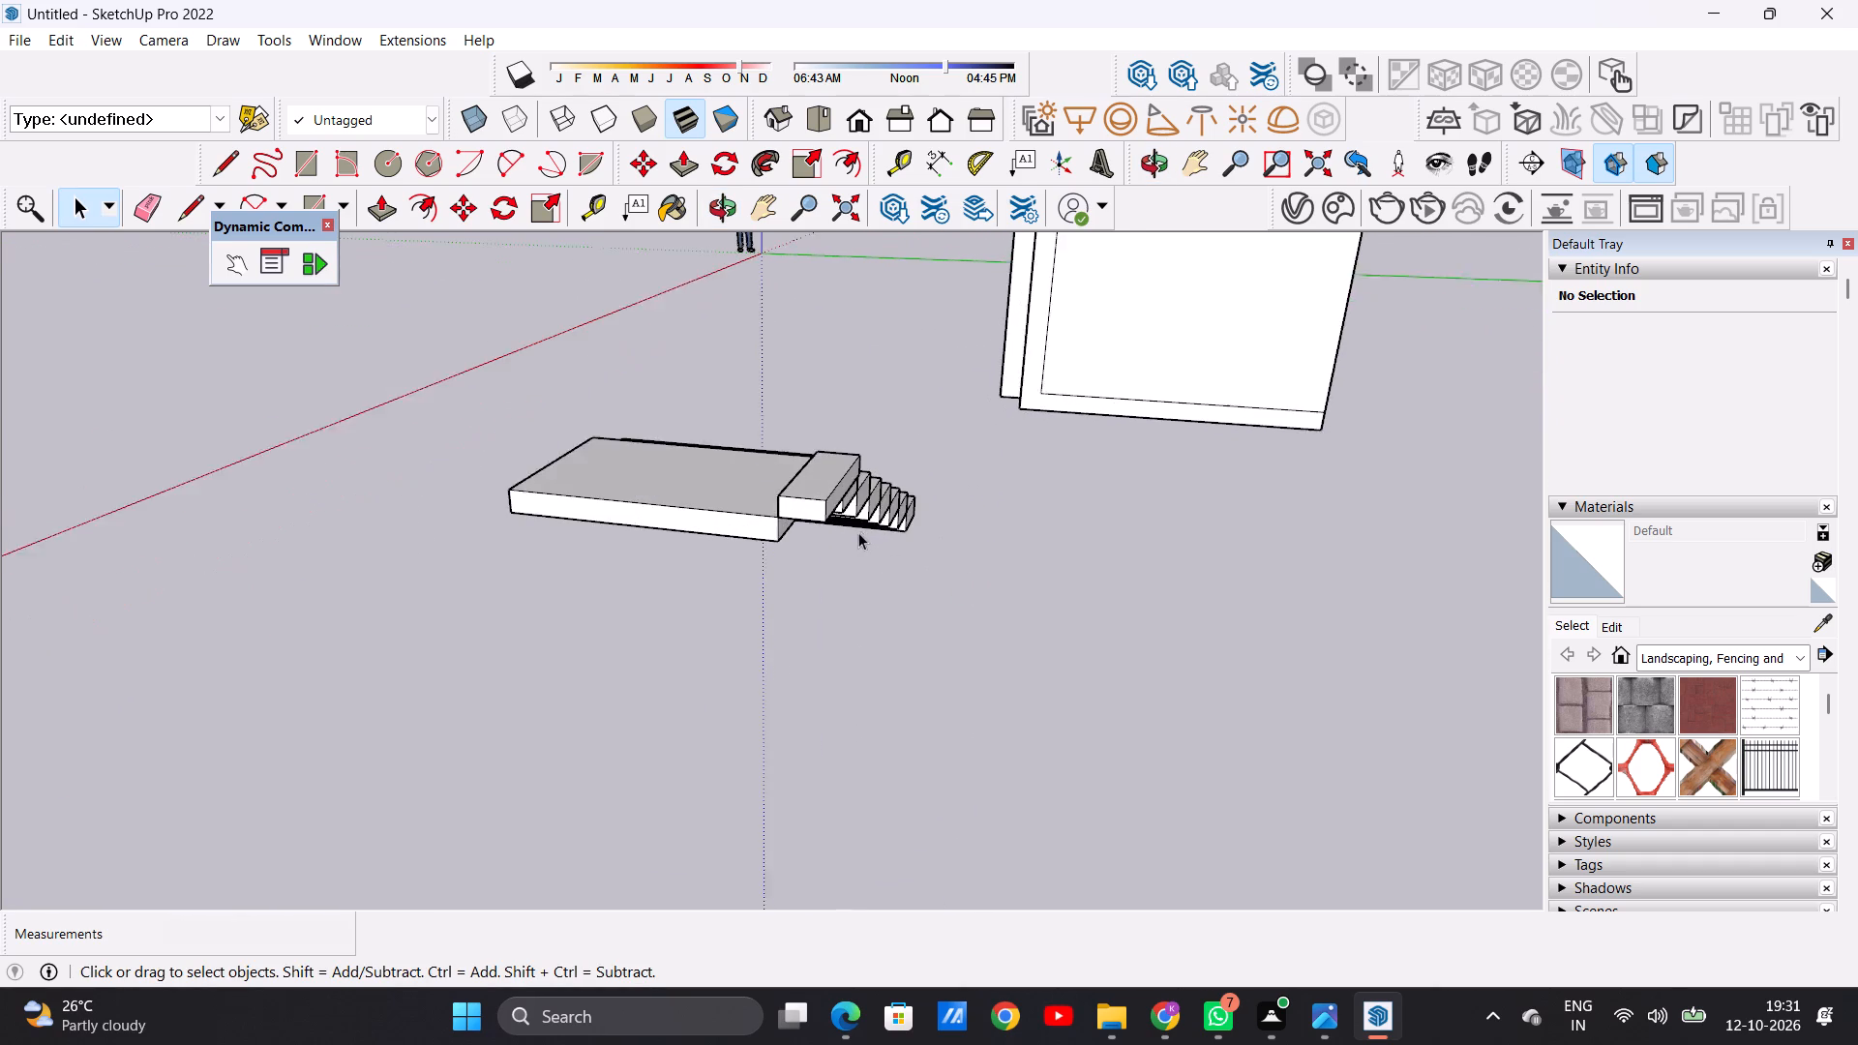
{"action": "scroll", "coordinate": [858, 532], "scroll_direction": "up", "scroll_amount": 1}
{"action": "scroll", "coordinate": [768, 516], "scroll_direction": "up", "scroll_amount": 7}
{"action": "middle_click_drag", "start_coordinate": [779, 551], "coordinate": [823, 642]}
{"action": "scroll", "coordinate": [801, 540], "scroll_direction": "down", "scroll_amount": 10}
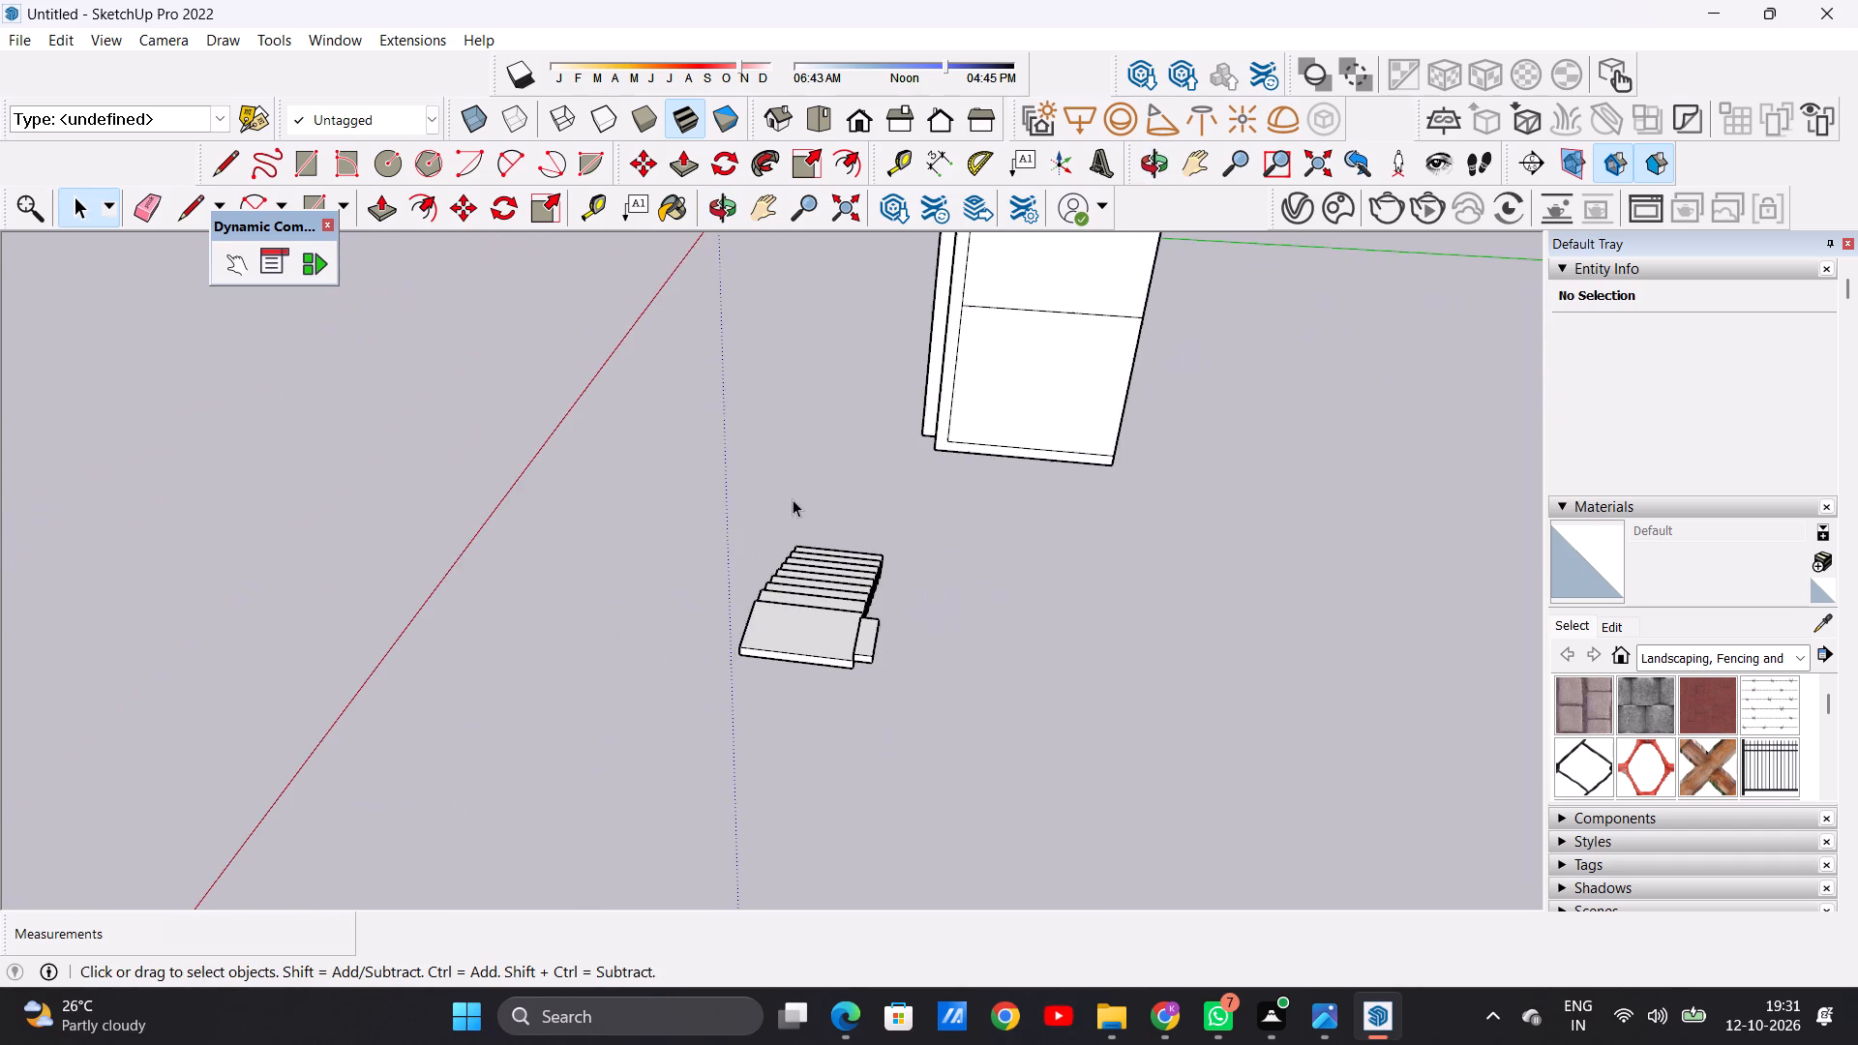
{"action": "scroll", "coordinate": [854, 656], "scroll_direction": "up", "scroll_amount": 7}
{"action": "middle_click_drag", "start_coordinate": [854, 659], "coordinate": [906, 544]}
{"action": "scroll", "coordinate": [886, 546], "scroll_direction": "up", "scroll_amount": 6}
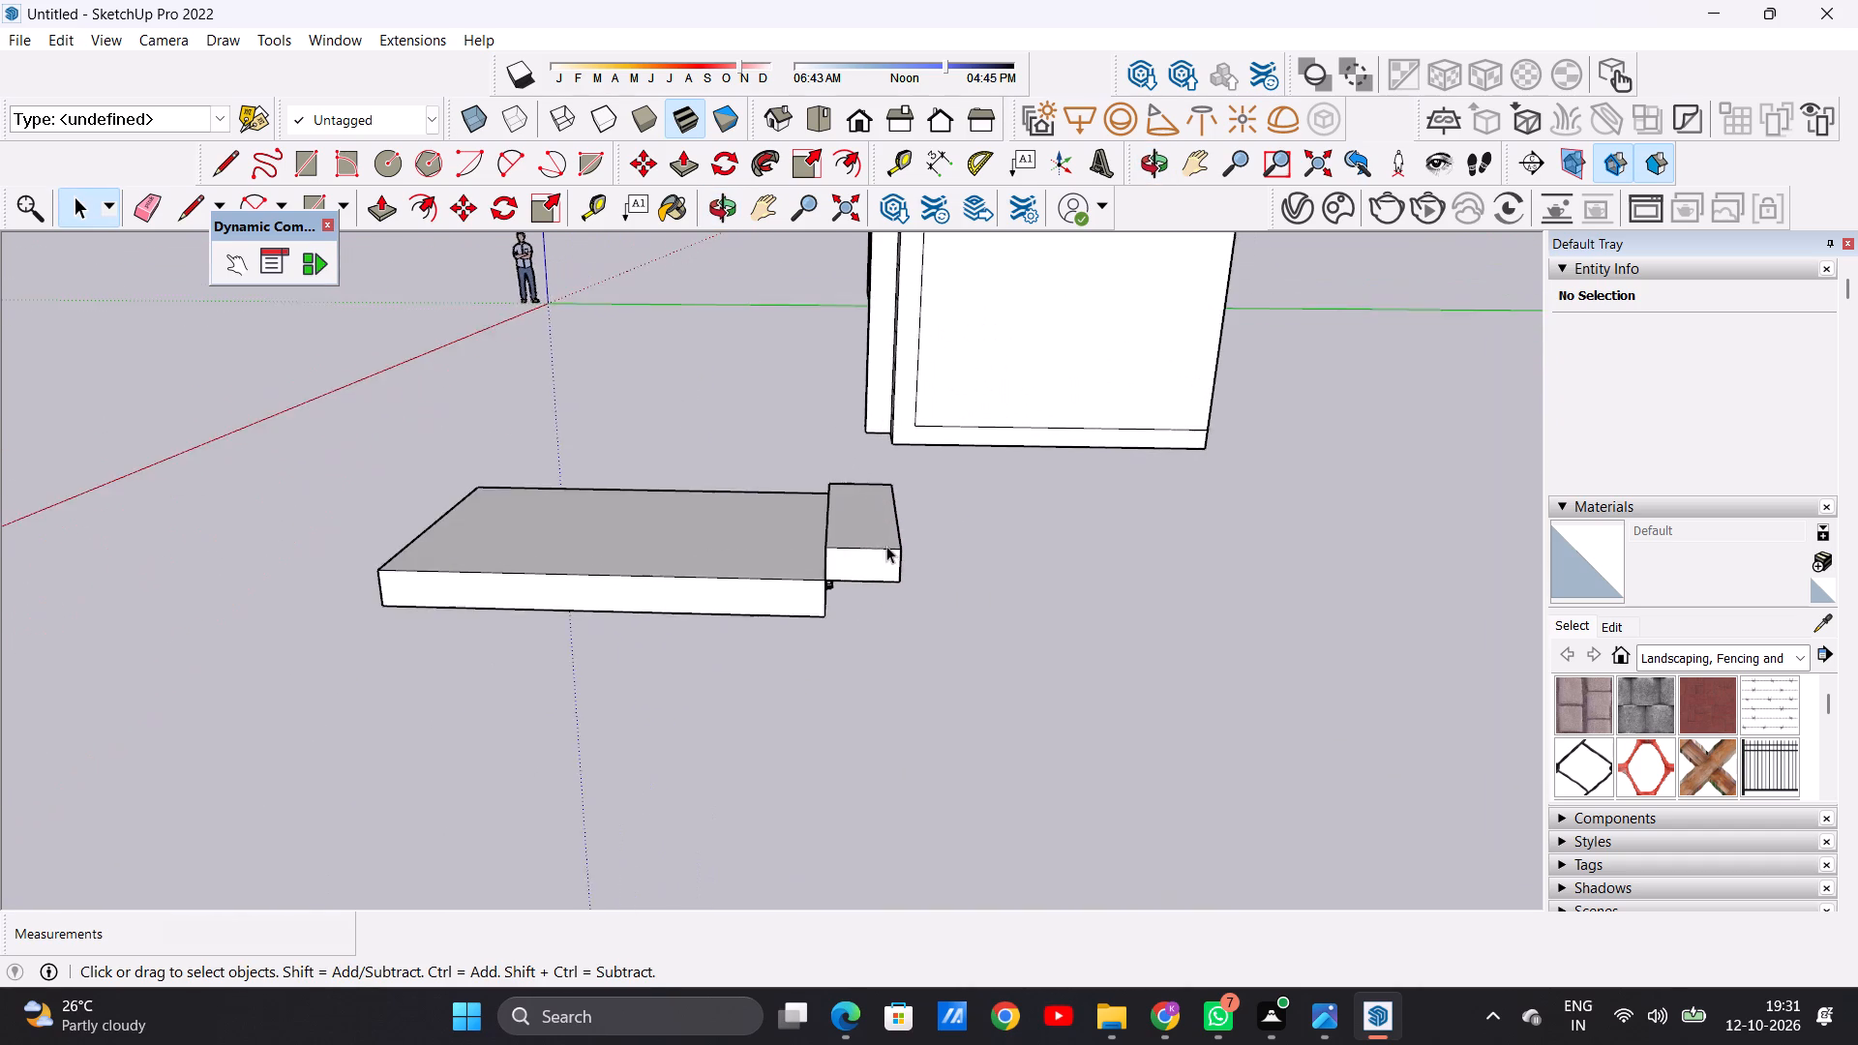
{"action": "scroll", "coordinate": [886, 546], "scroll_direction": "up", "scroll_amount": 5}
{"action": "triple_click", "coordinate": [872, 576]}
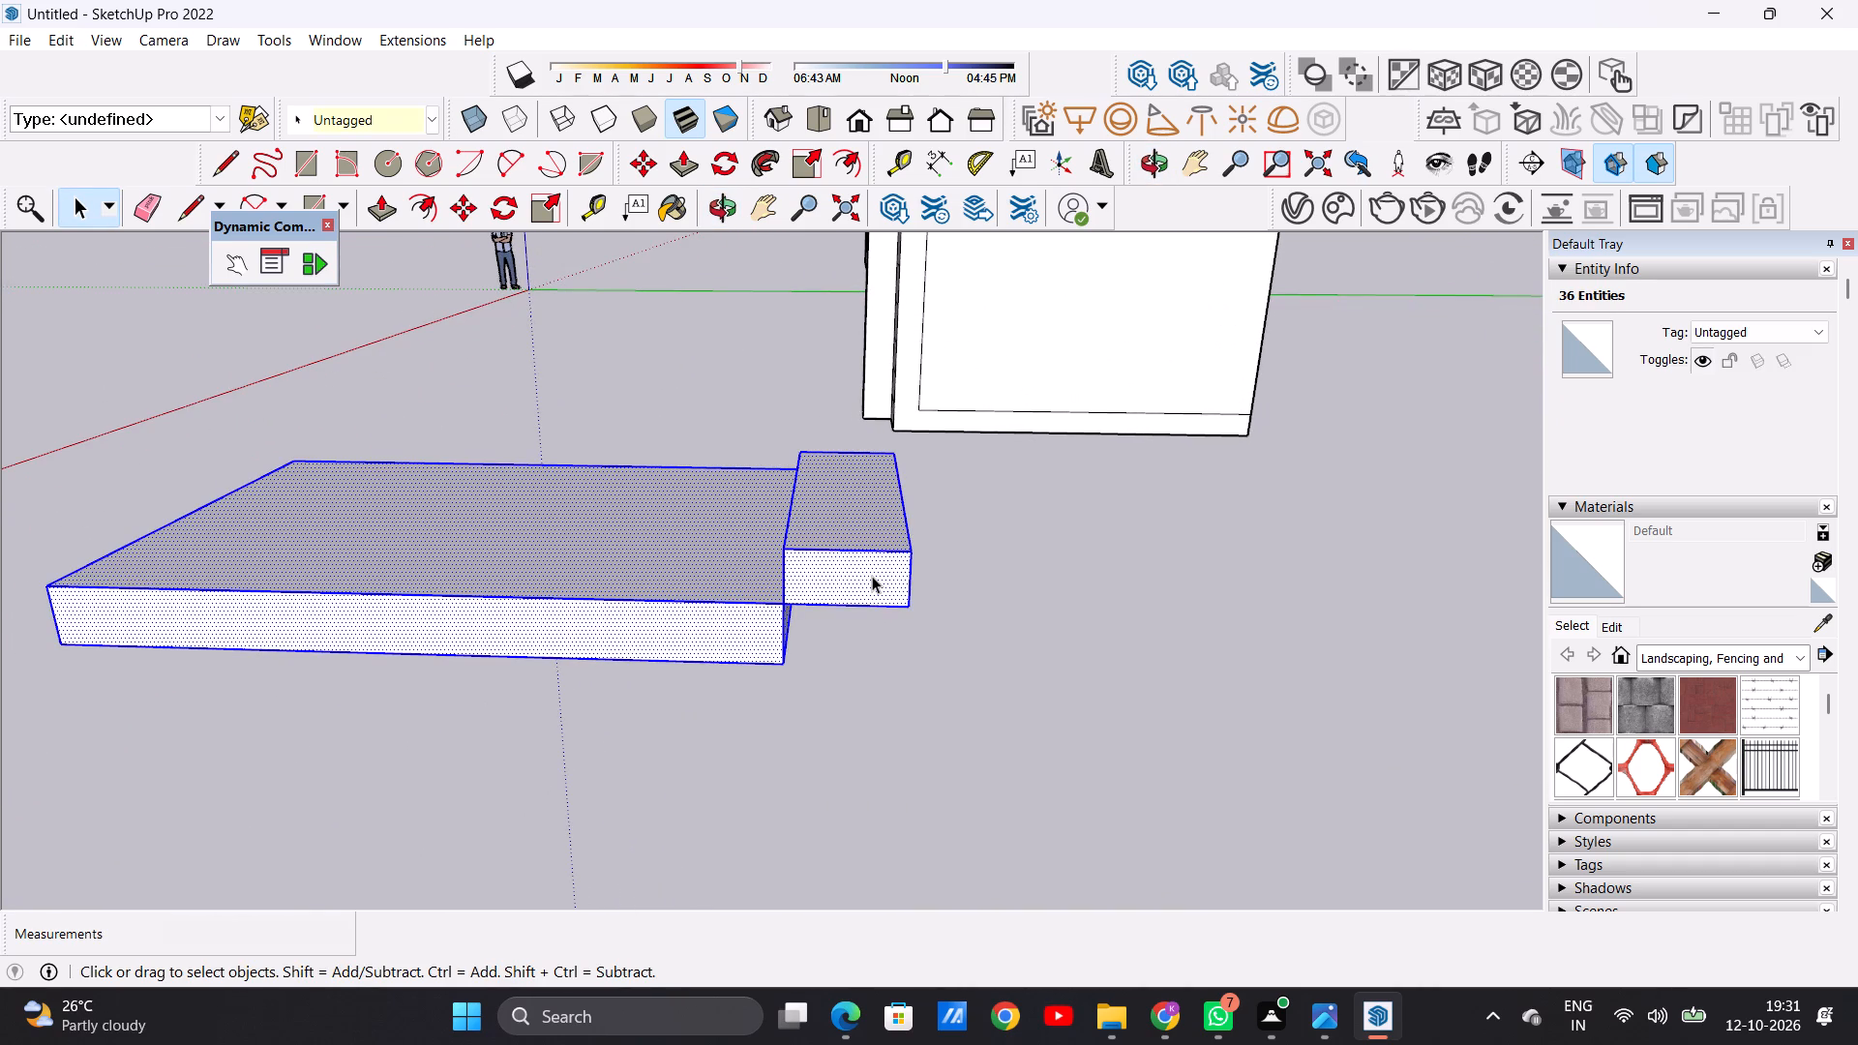
{"action": "middle_click_drag", "start_coordinate": [990, 640], "coordinate": [539, 681]}
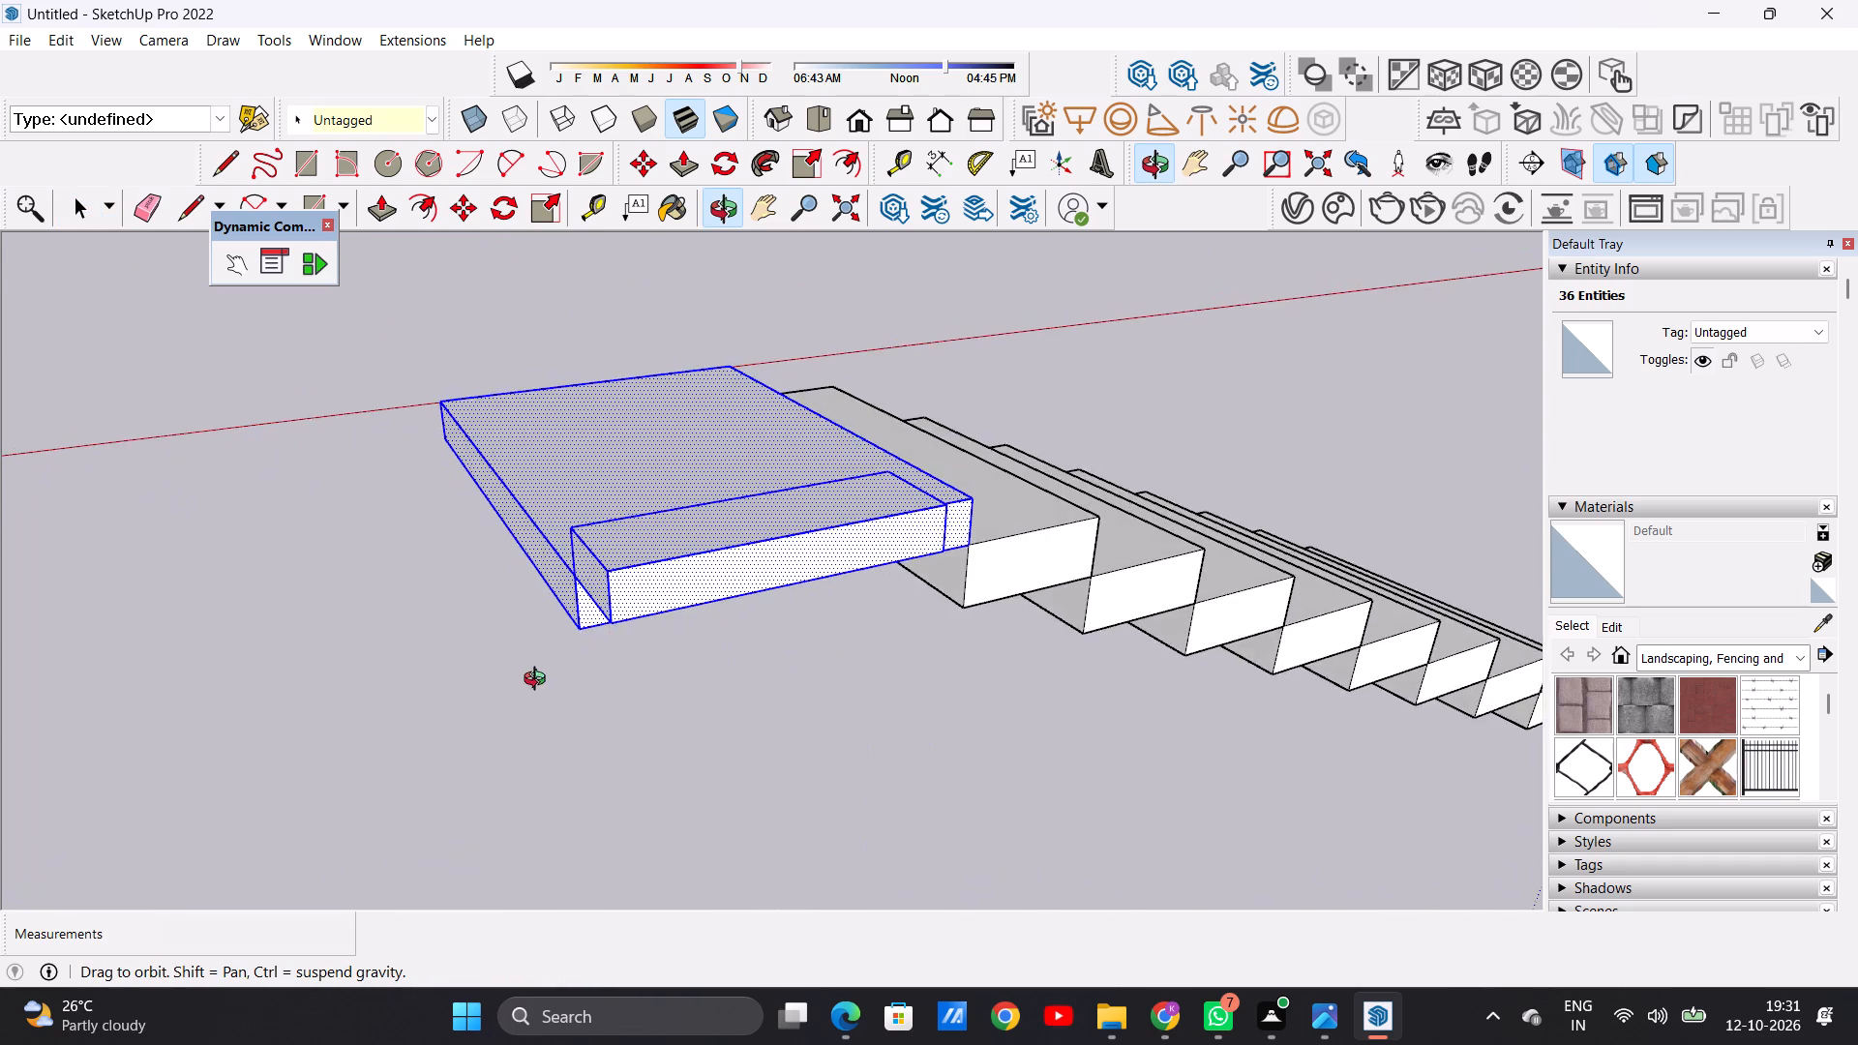
{"action": "middle_click_drag", "start_coordinate": [539, 681], "coordinate": [862, 696]}
{"action": "scroll", "coordinate": [864, 686], "scroll_direction": "down", "scroll_amount": 7}
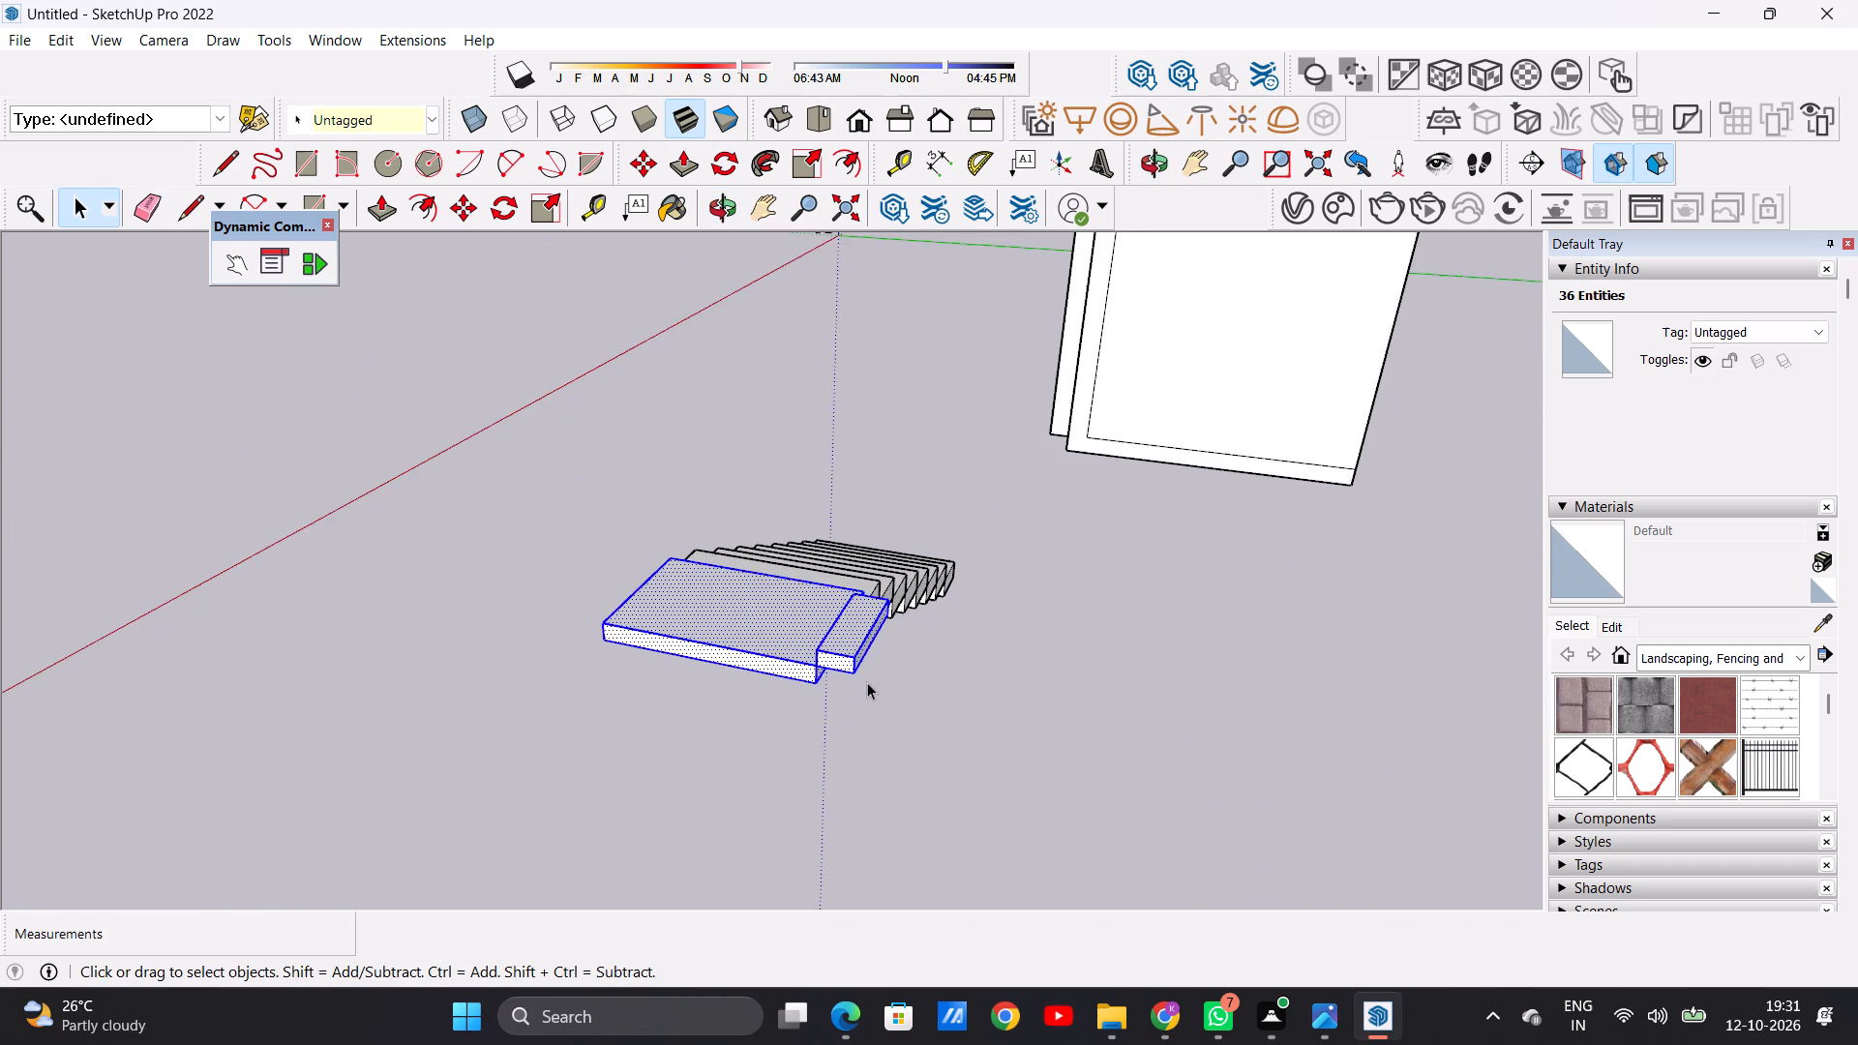
{"action": "middle_click_drag", "start_coordinate": [853, 706], "coordinate": [898, 672]}
{"action": "left_click", "coordinate": [898, 672]}
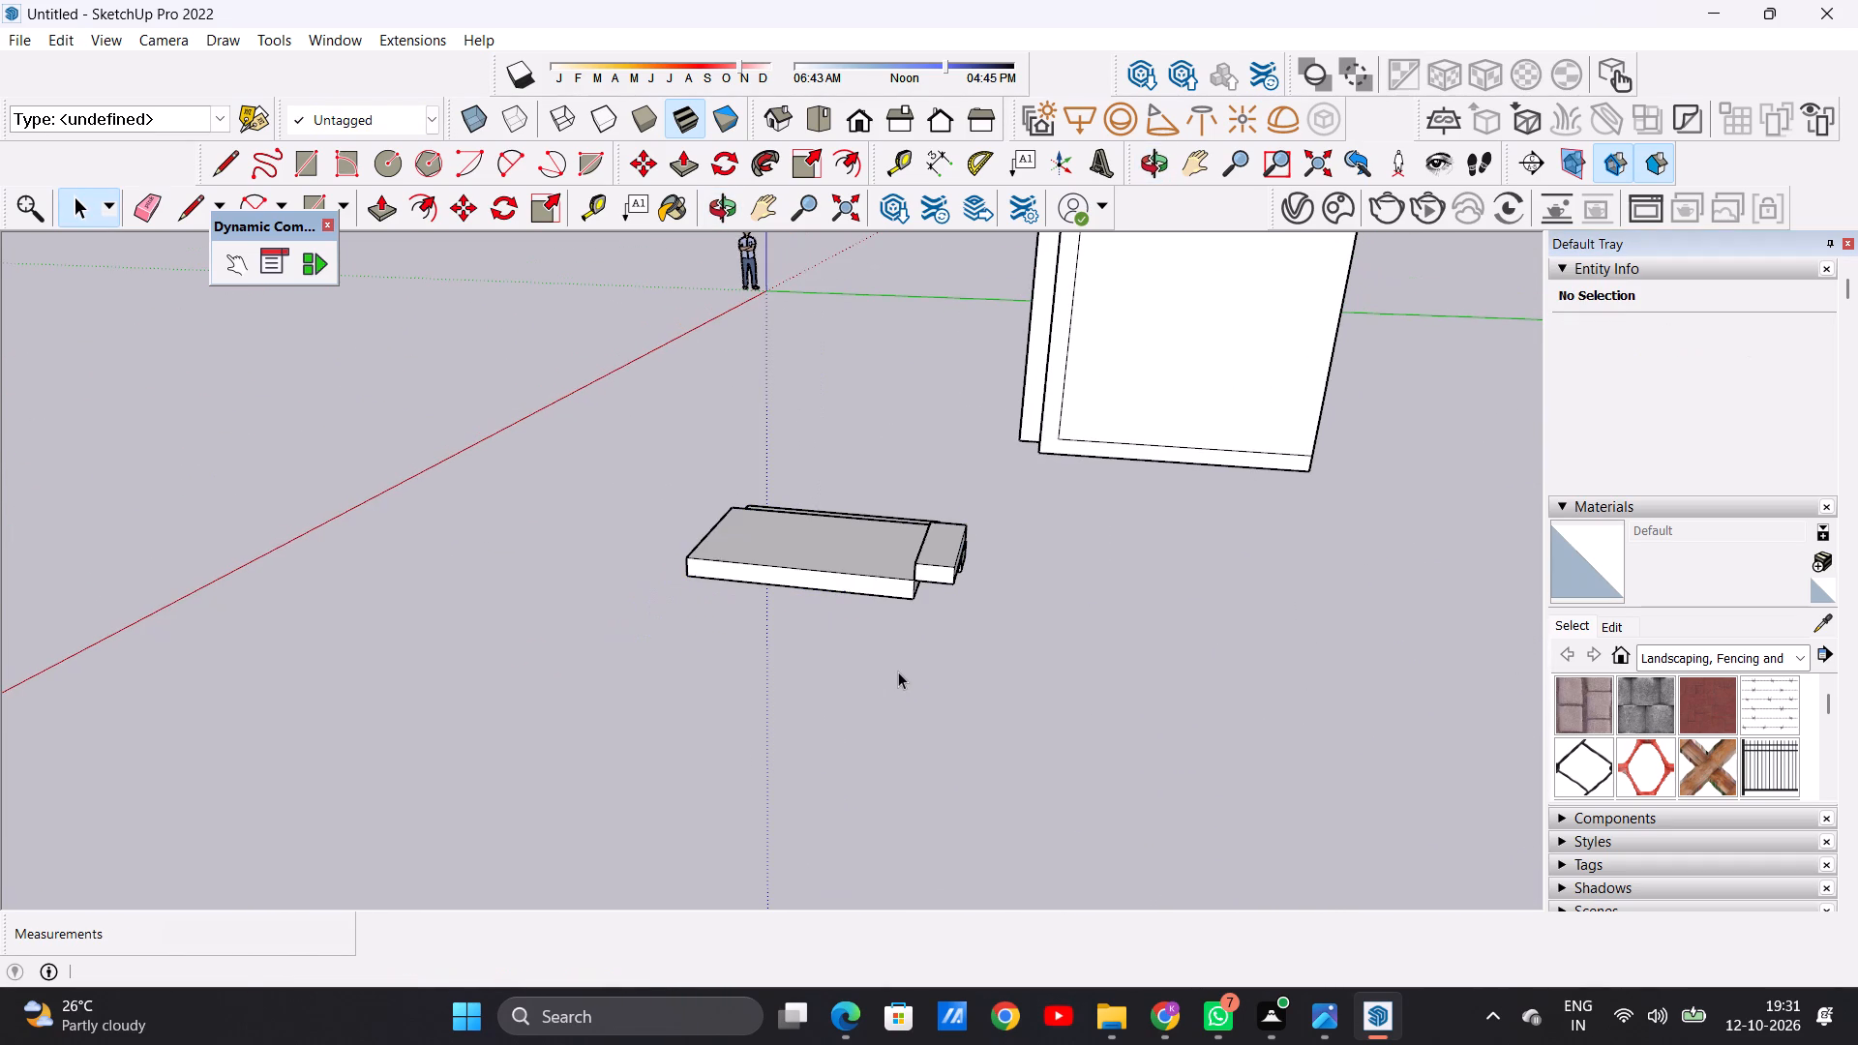
{"action": "middle_click_drag", "start_coordinate": [1034, 672], "coordinate": [922, 726]}
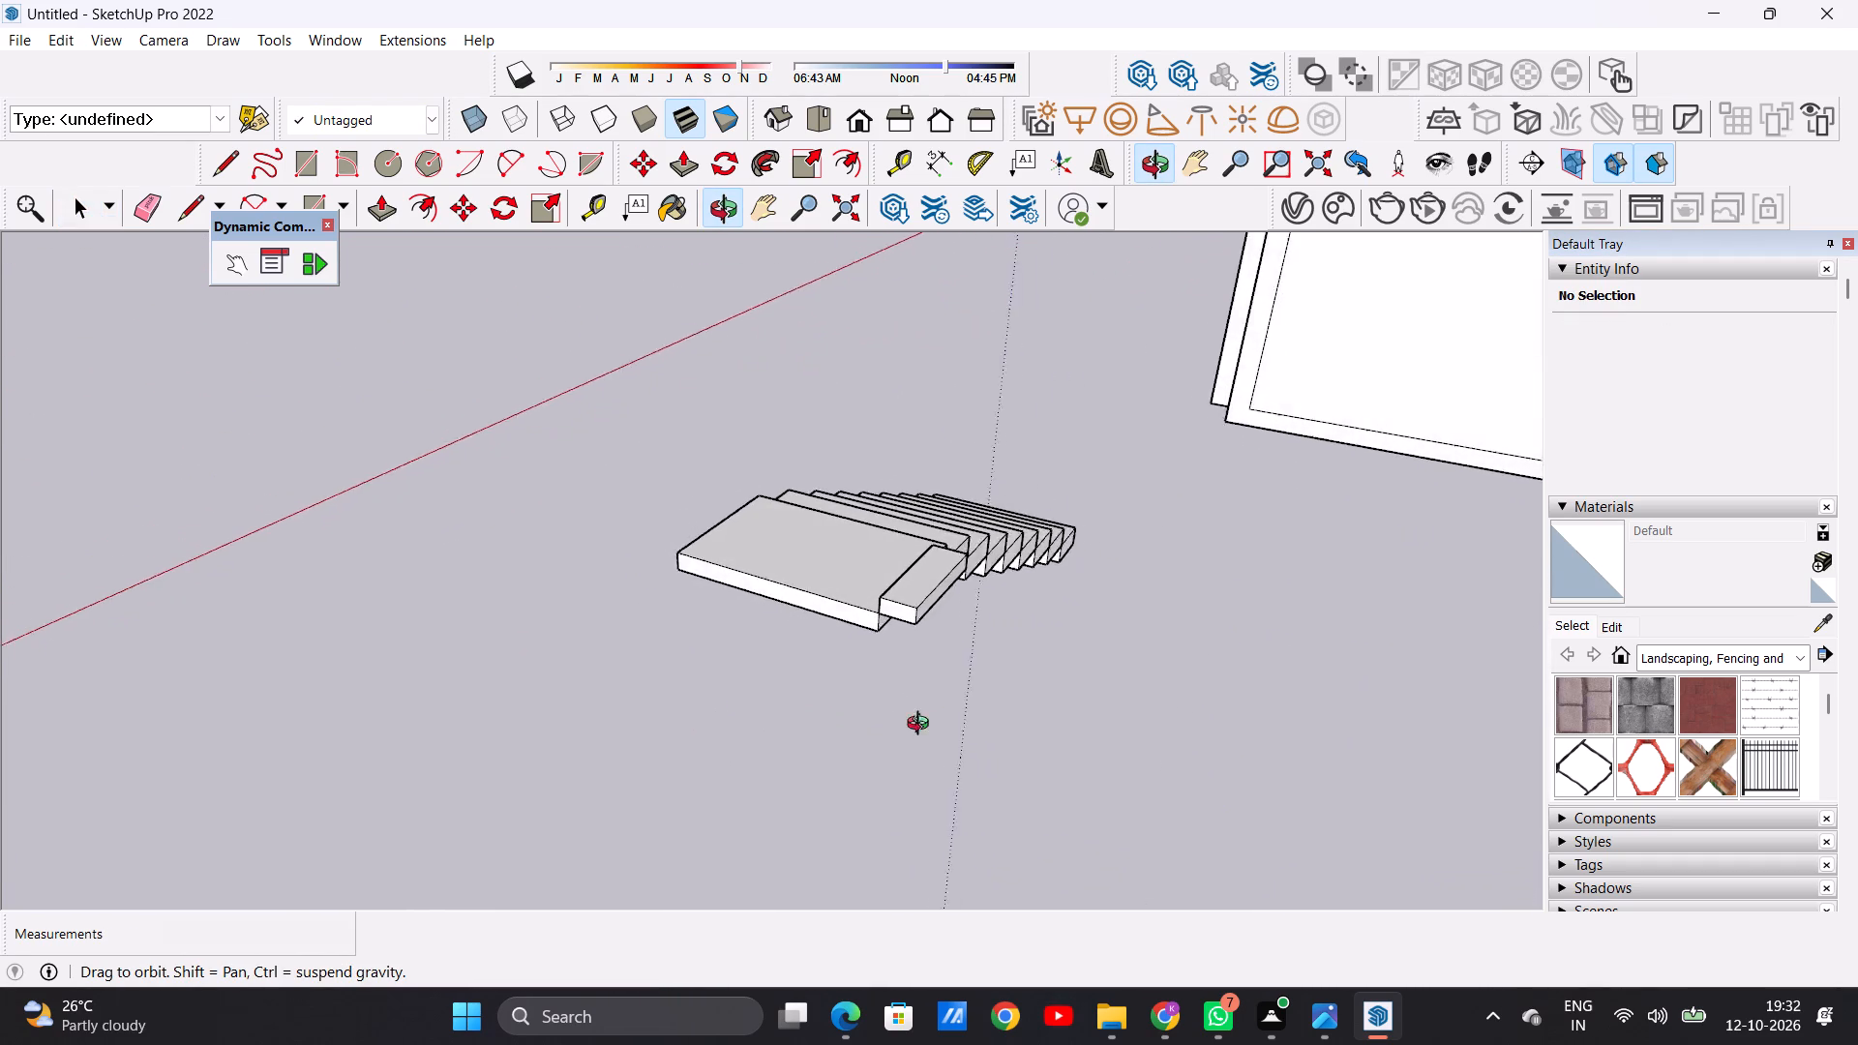
{"action": "middle_click_drag", "start_coordinate": [922, 726], "coordinate": [1001, 732]}
{"action": "middle_click", "coordinate": [1001, 732]}
{"action": "middle_click_drag", "start_coordinate": [1123, 663], "coordinate": [941, 559]}
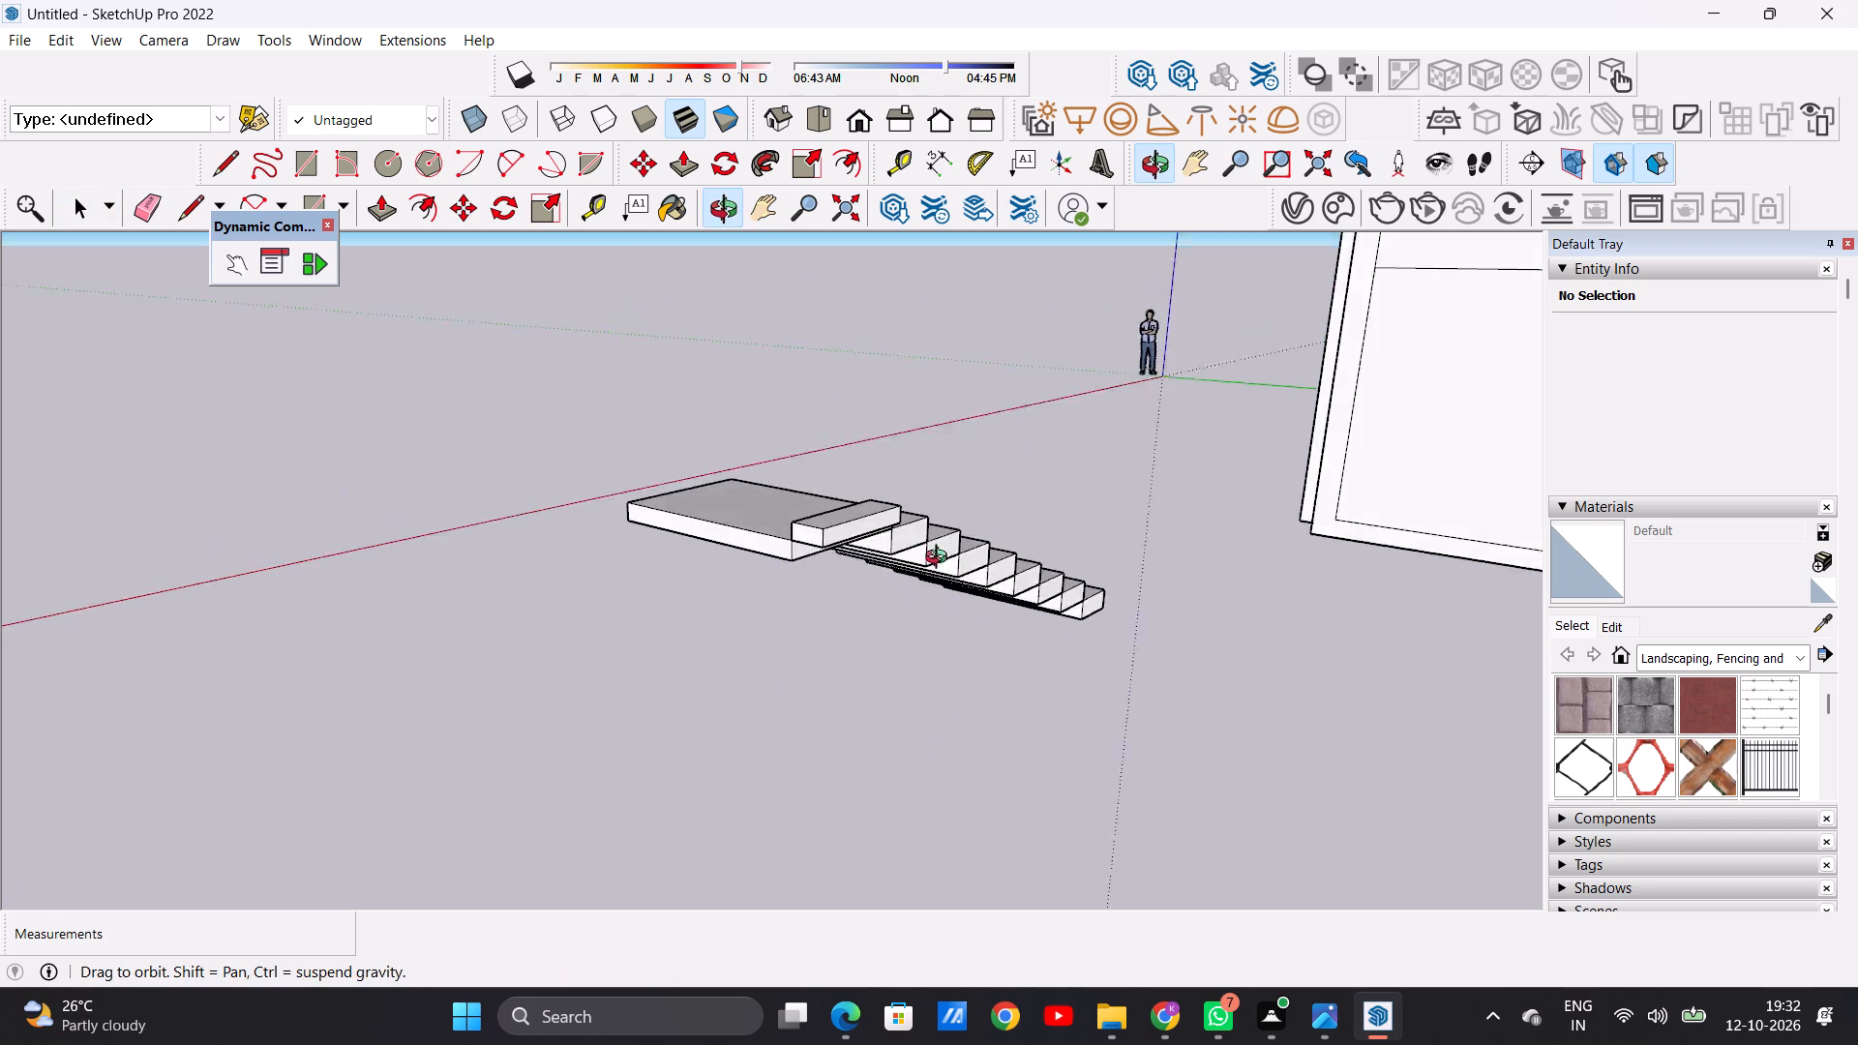
{"action": "middle_click_drag", "start_coordinate": [941, 559], "coordinate": [1049, 636]}
{"action": "scroll", "coordinate": [1041, 635], "scroll_direction": "down", "scroll_amount": 2}
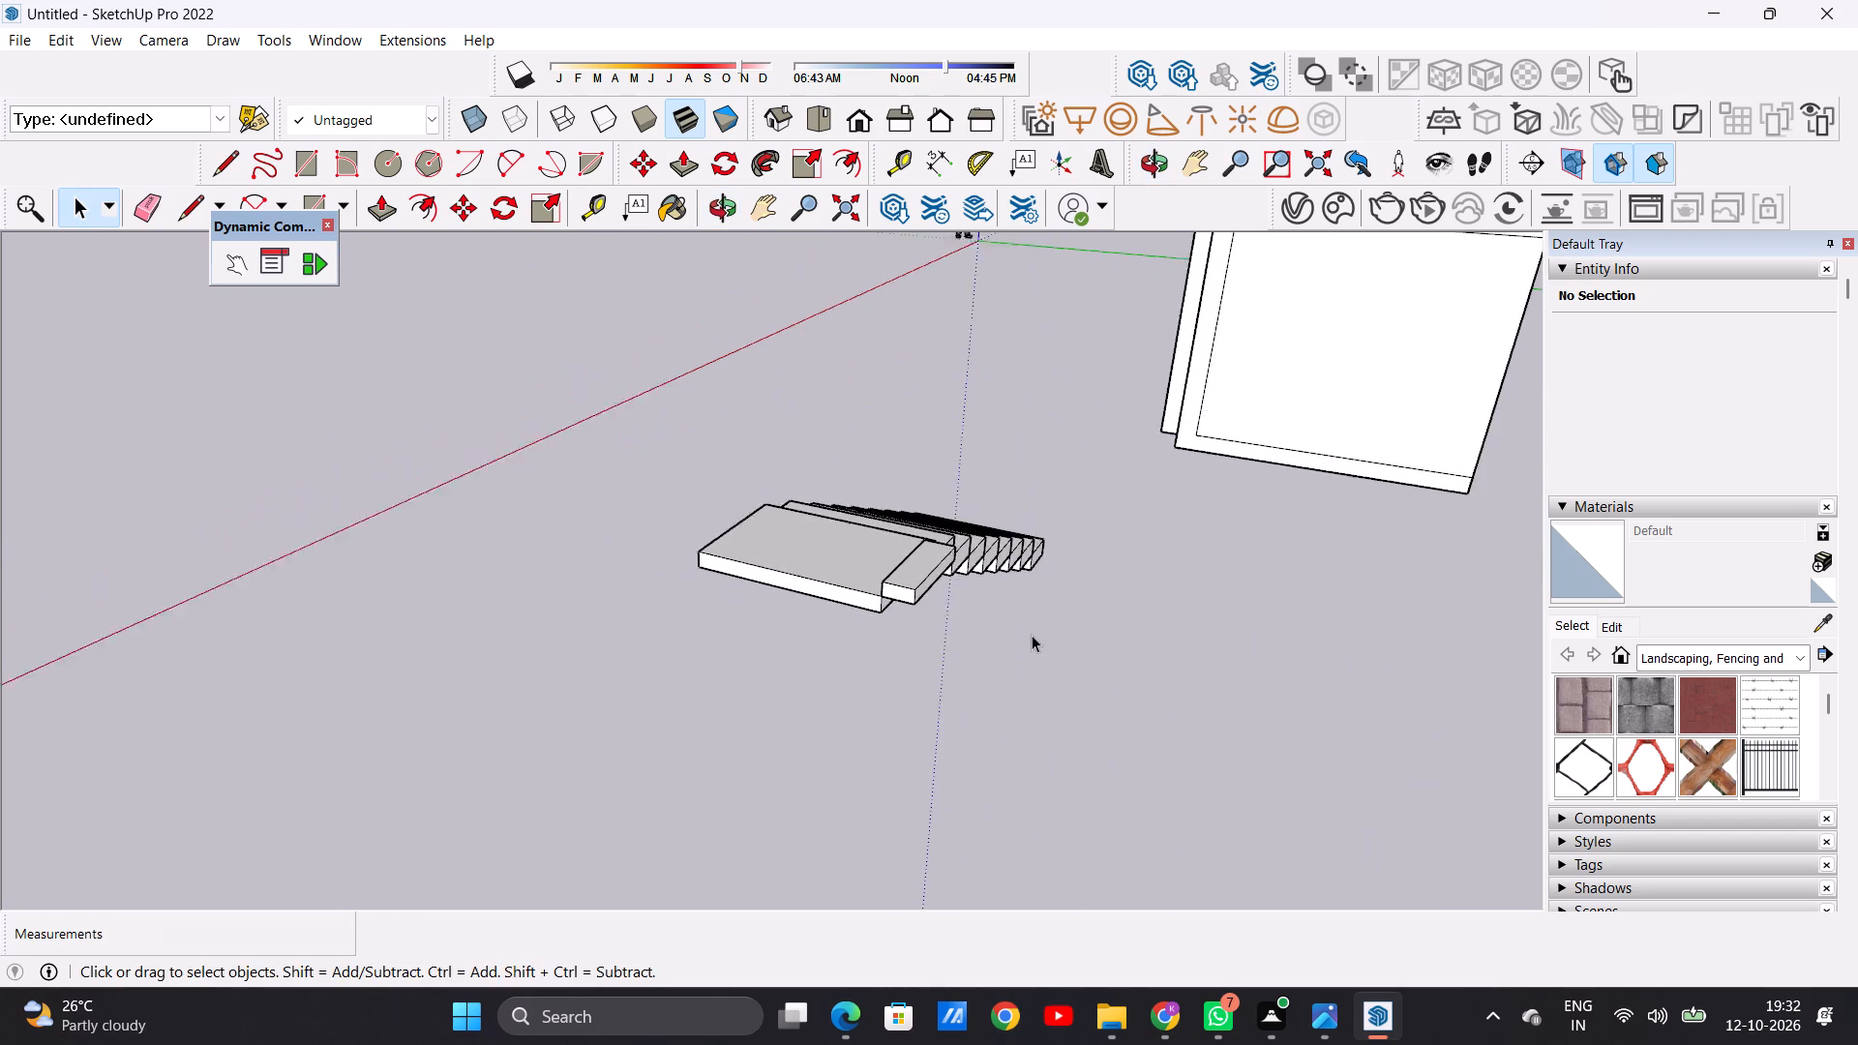
{"action": "scroll", "coordinate": [1032, 635], "scroll_direction": "down", "scroll_amount": 5}
{"action": "scroll", "coordinate": [991, 617], "scroll_direction": "up", "scroll_amount": 4}
{"action": "scroll", "coordinate": [991, 617], "scroll_direction": "down", "scroll_amount": 1}
{"action": "scroll", "coordinate": [991, 617], "scroll_direction": "up", "scroll_amount": 6}
{"action": "scroll", "coordinate": [975, 594], "scroll_direction": "down", "scroll_amount": 1}
{"action": "scroll", "coordinate": [975, 594], "scroll_direction": "up", "scroll_amount": 6}
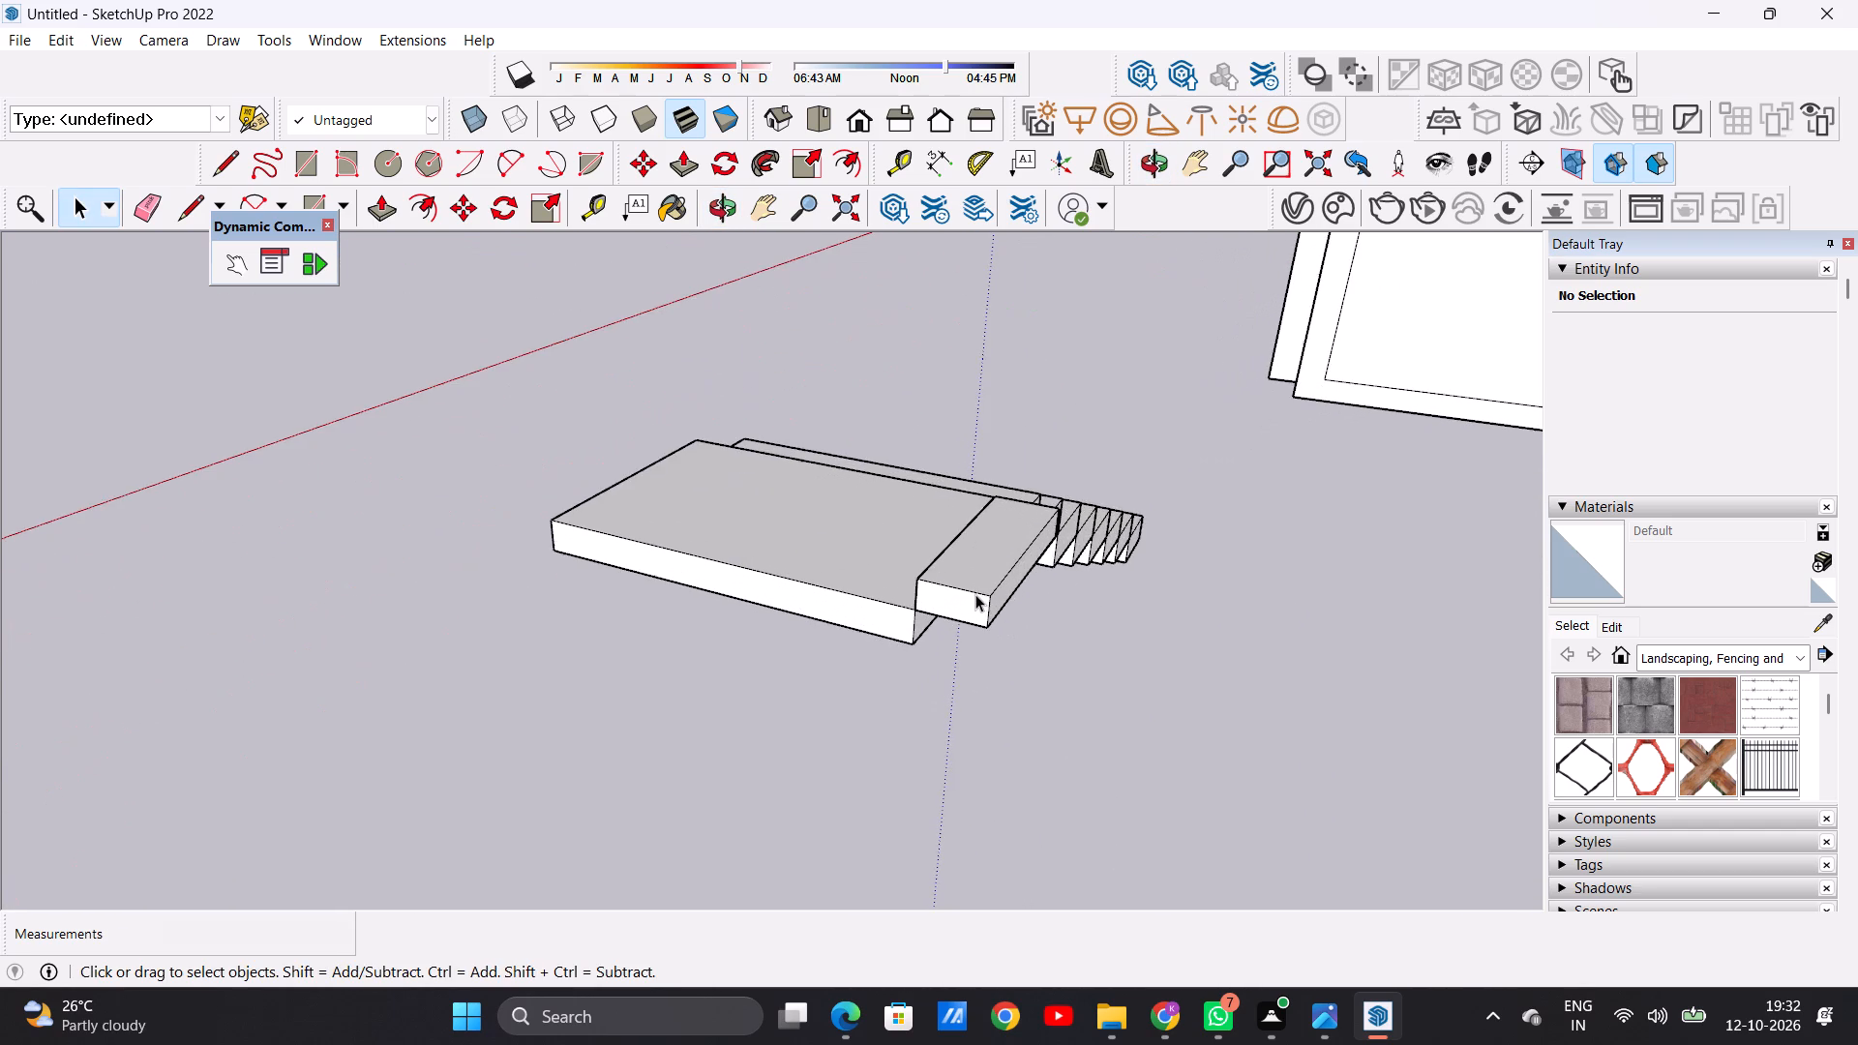
{"action": "scroll", "coordinate": [976, 605], "scroll_direction": "up", "scroll_amount": 5}
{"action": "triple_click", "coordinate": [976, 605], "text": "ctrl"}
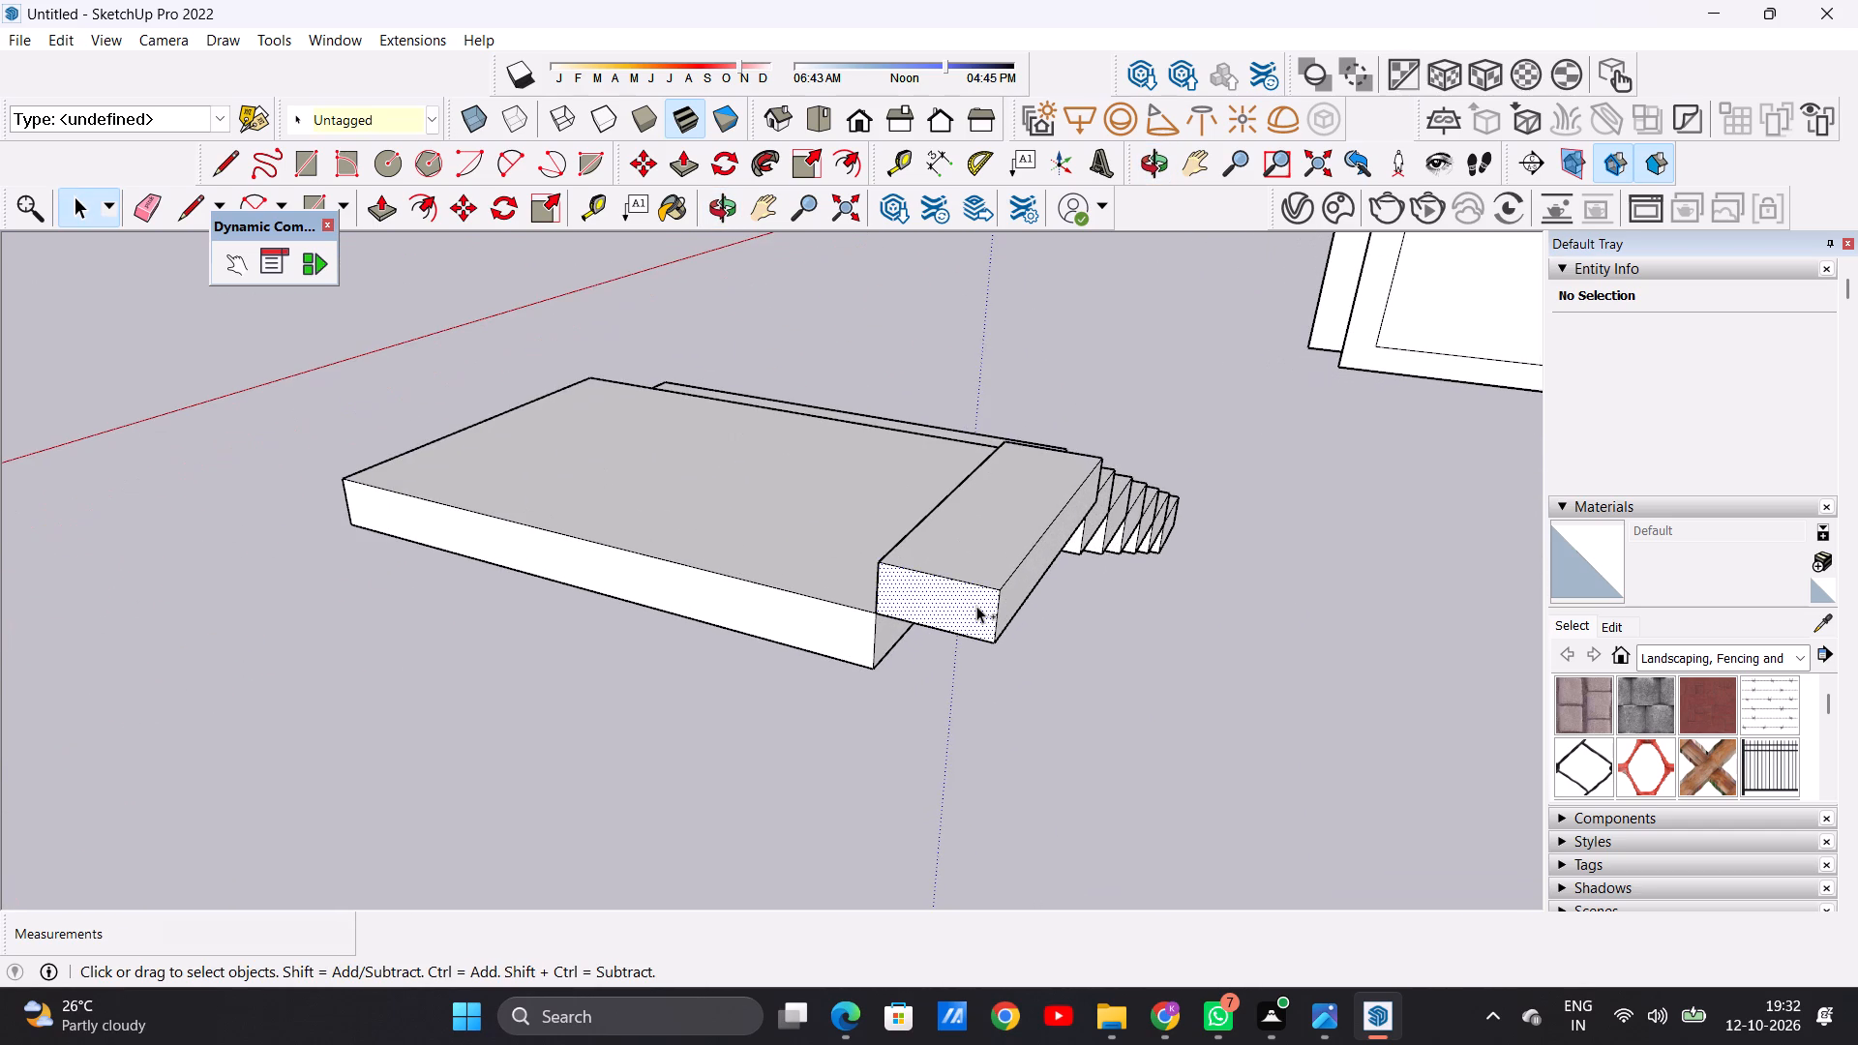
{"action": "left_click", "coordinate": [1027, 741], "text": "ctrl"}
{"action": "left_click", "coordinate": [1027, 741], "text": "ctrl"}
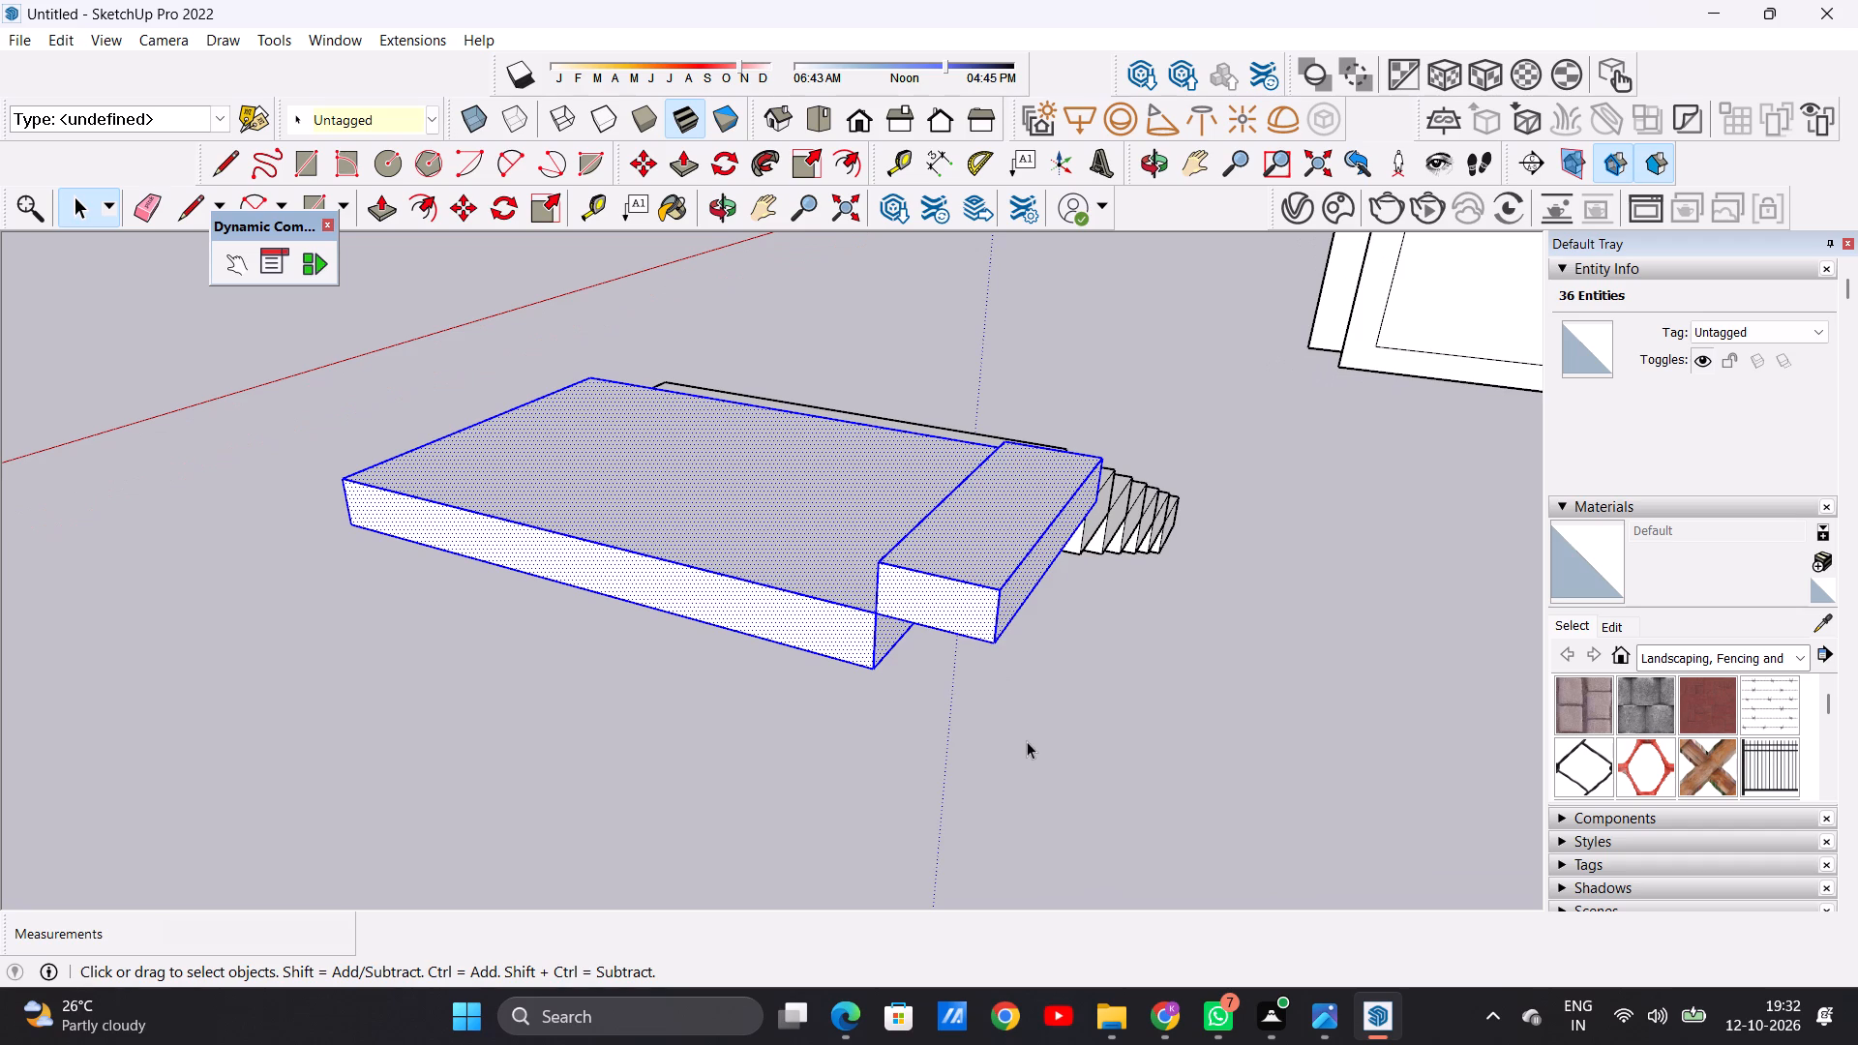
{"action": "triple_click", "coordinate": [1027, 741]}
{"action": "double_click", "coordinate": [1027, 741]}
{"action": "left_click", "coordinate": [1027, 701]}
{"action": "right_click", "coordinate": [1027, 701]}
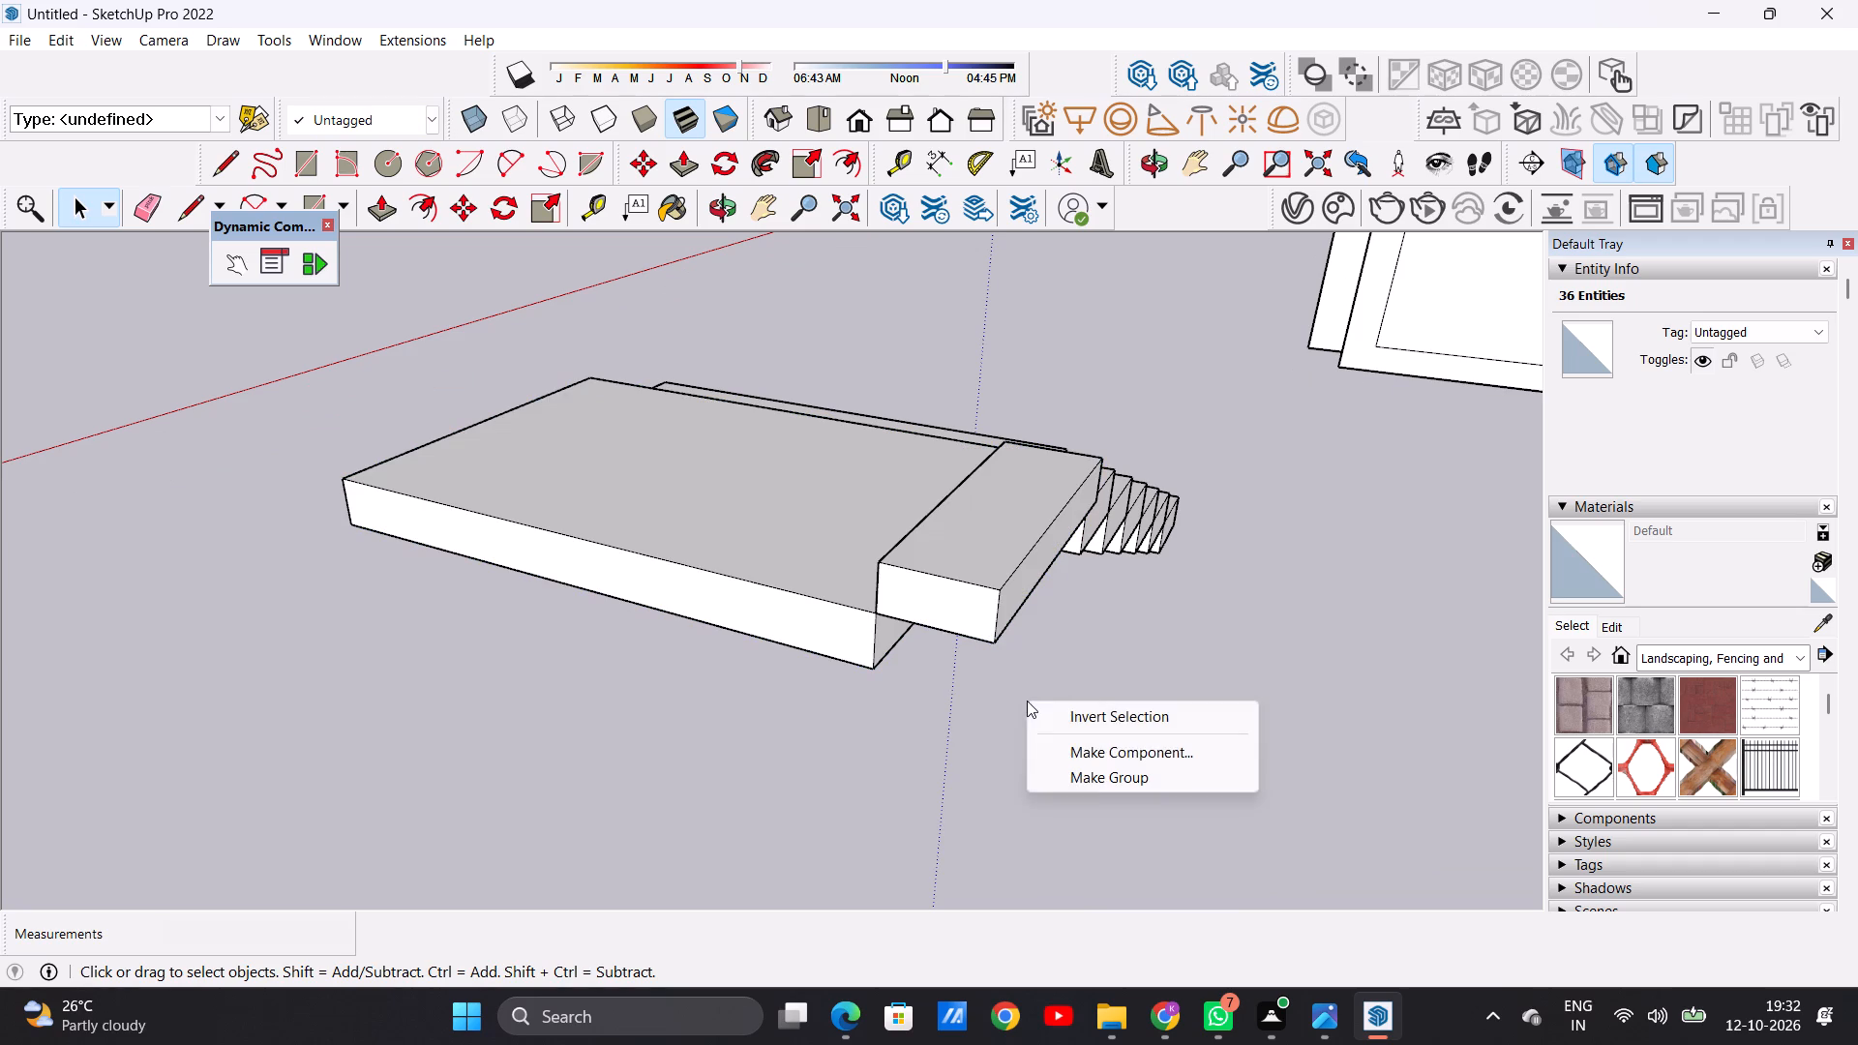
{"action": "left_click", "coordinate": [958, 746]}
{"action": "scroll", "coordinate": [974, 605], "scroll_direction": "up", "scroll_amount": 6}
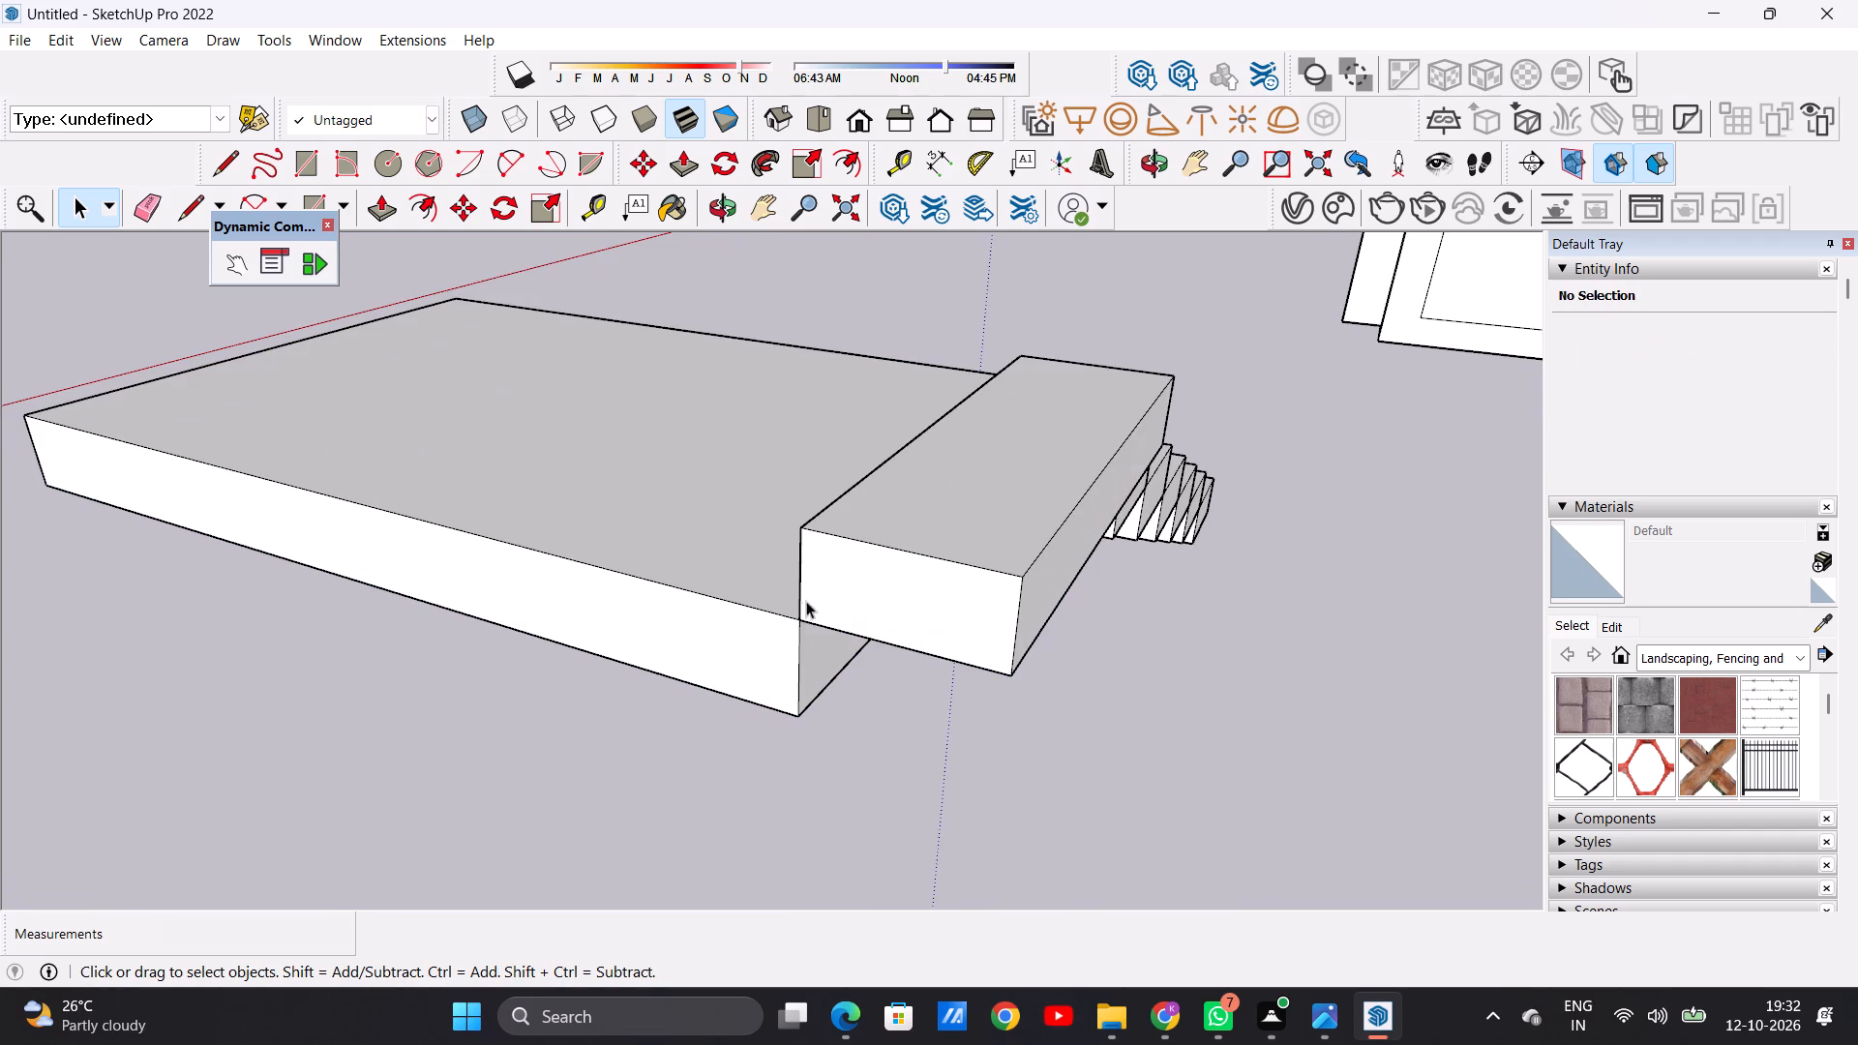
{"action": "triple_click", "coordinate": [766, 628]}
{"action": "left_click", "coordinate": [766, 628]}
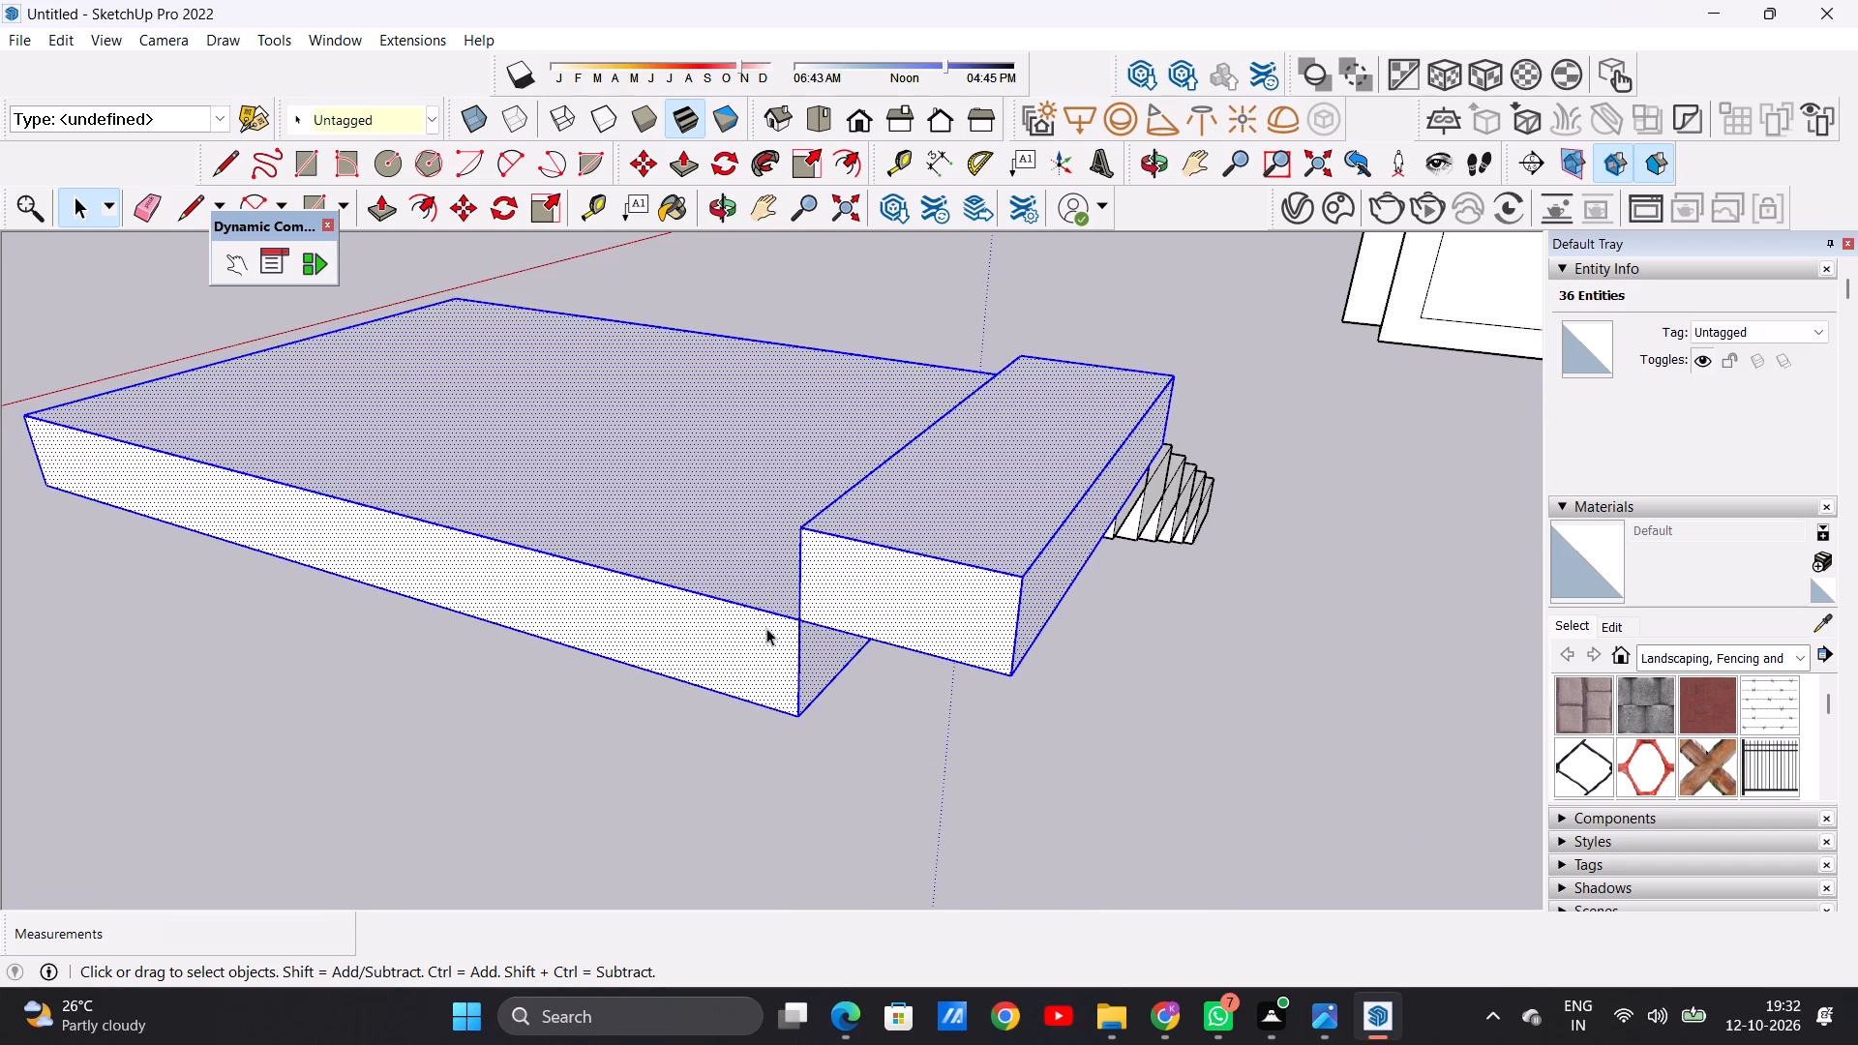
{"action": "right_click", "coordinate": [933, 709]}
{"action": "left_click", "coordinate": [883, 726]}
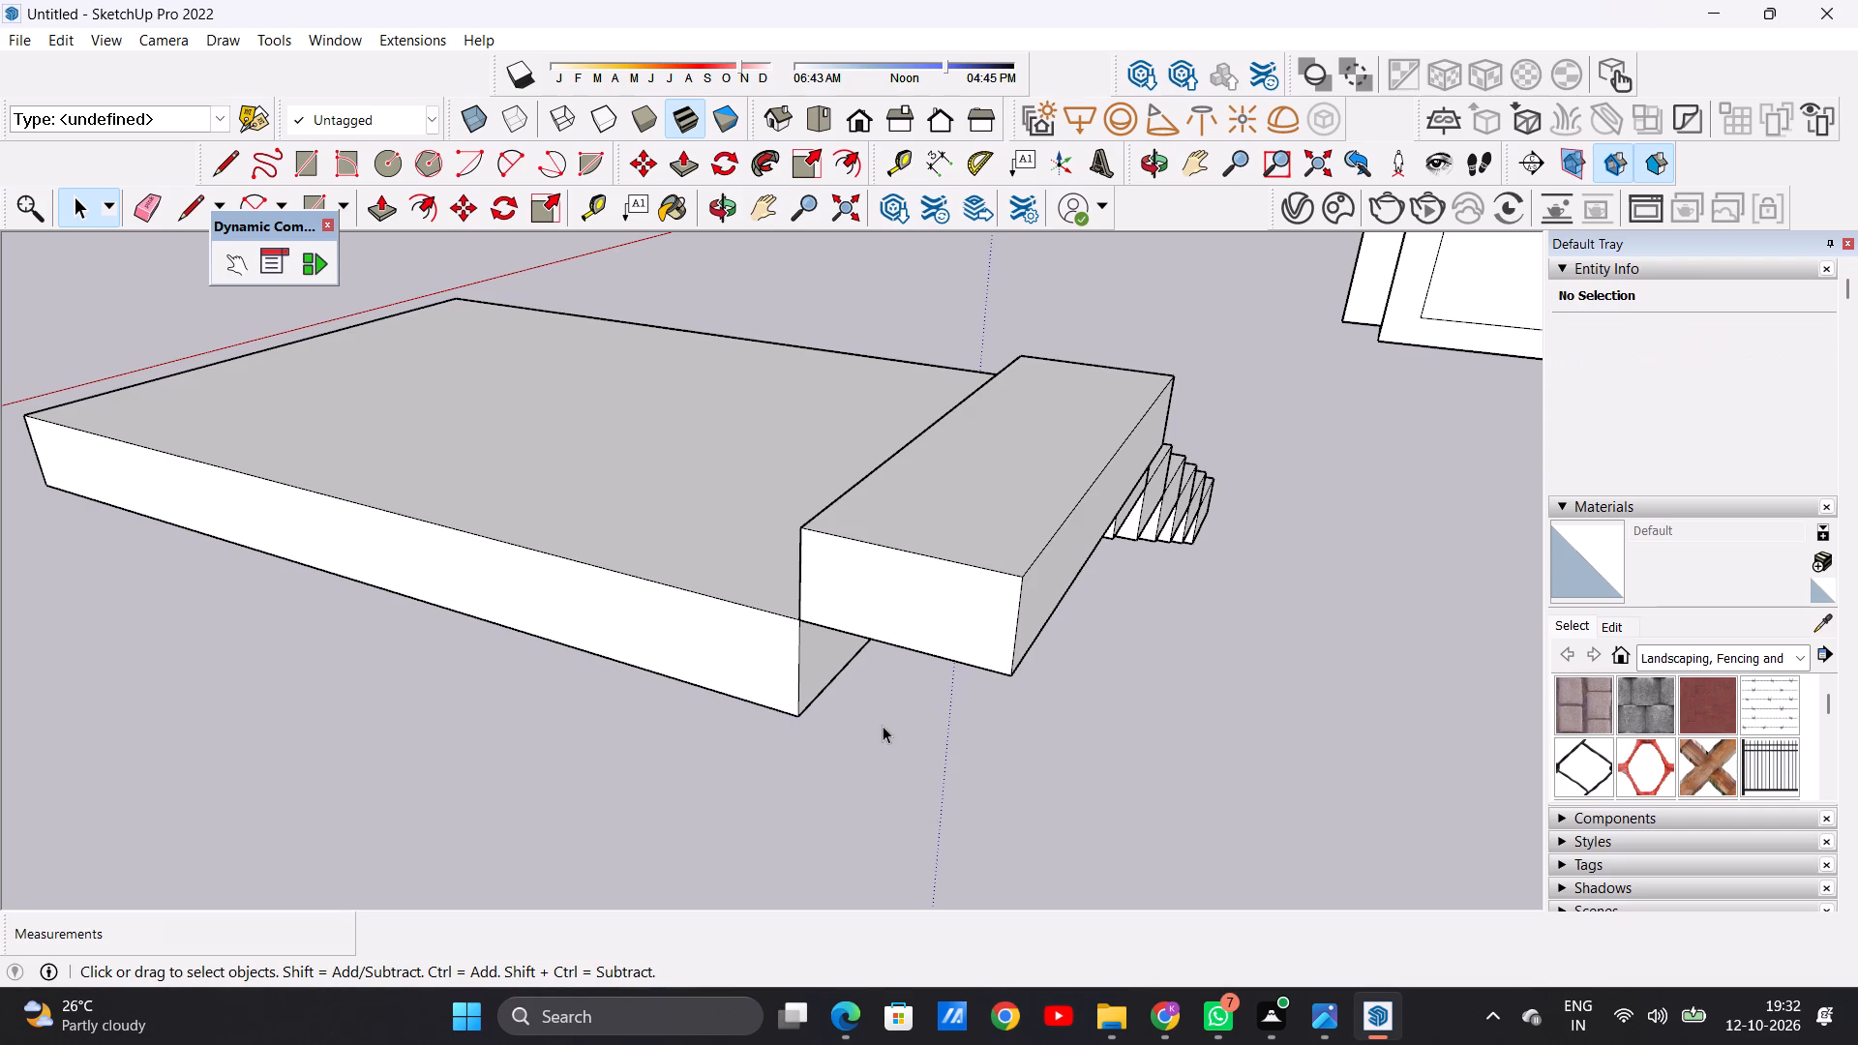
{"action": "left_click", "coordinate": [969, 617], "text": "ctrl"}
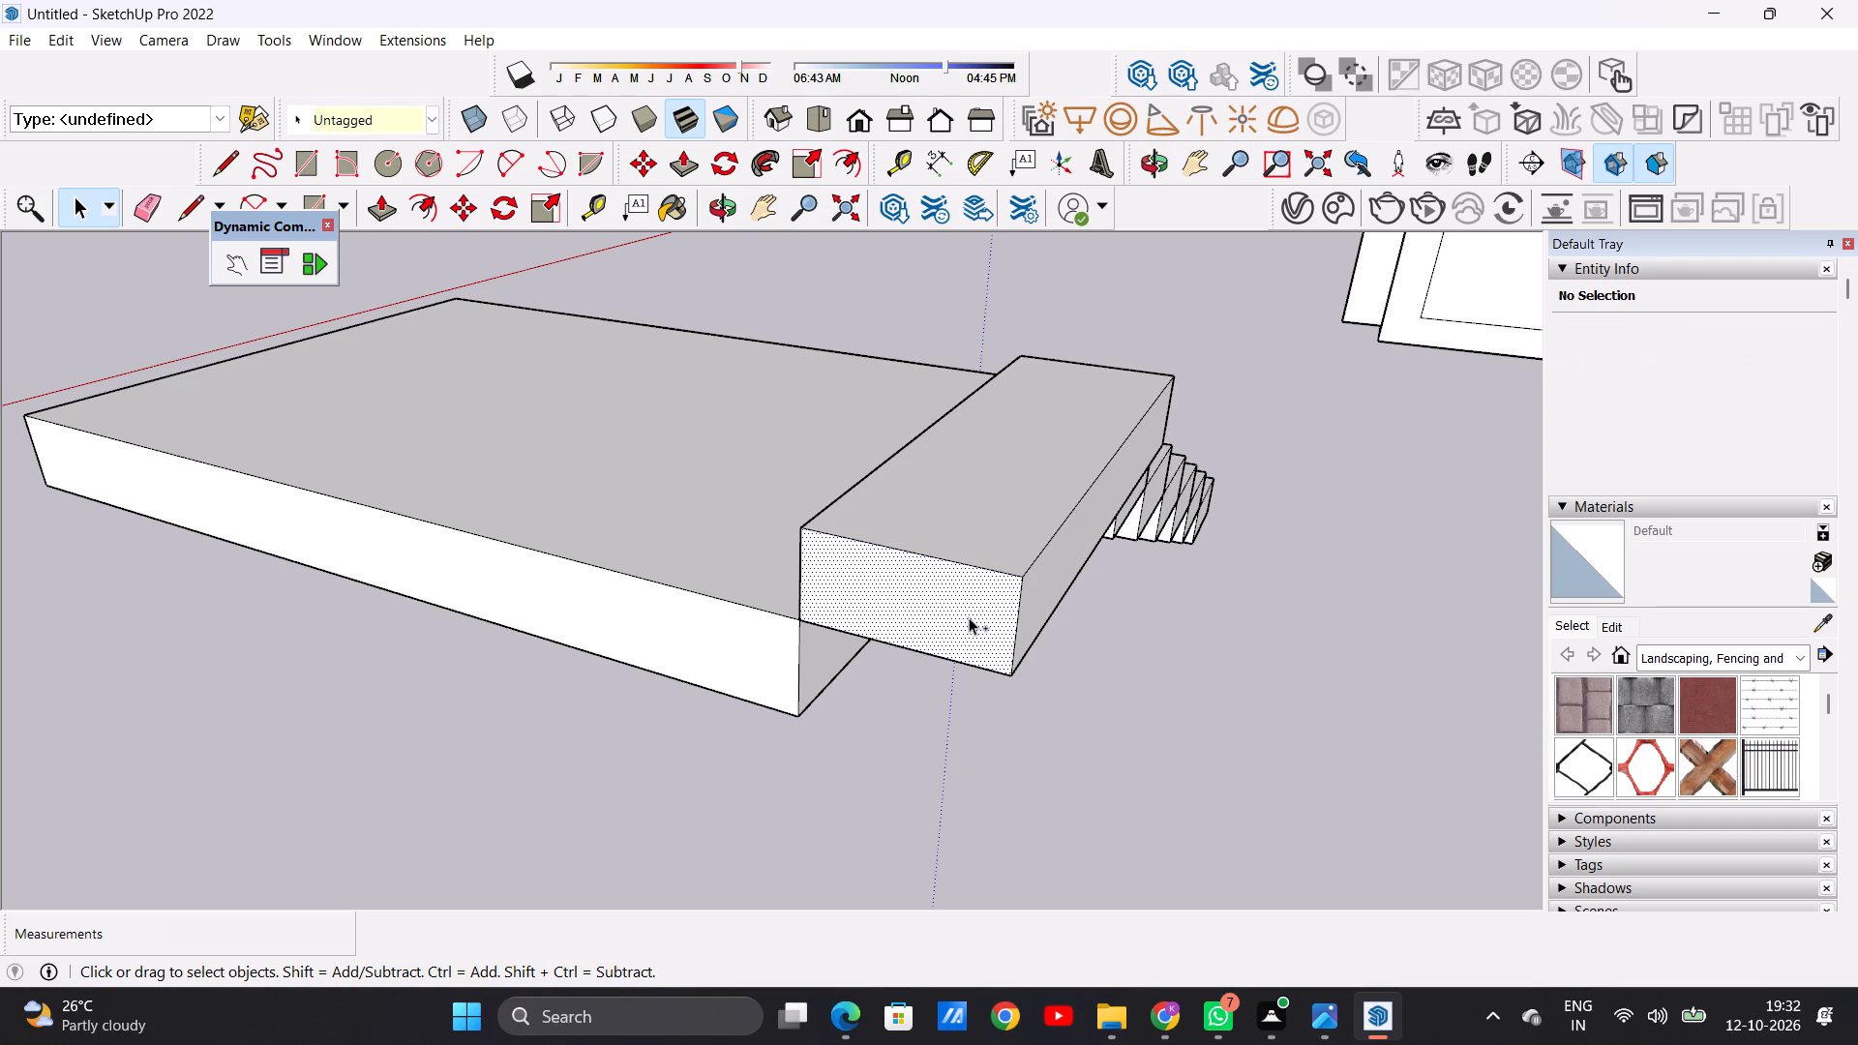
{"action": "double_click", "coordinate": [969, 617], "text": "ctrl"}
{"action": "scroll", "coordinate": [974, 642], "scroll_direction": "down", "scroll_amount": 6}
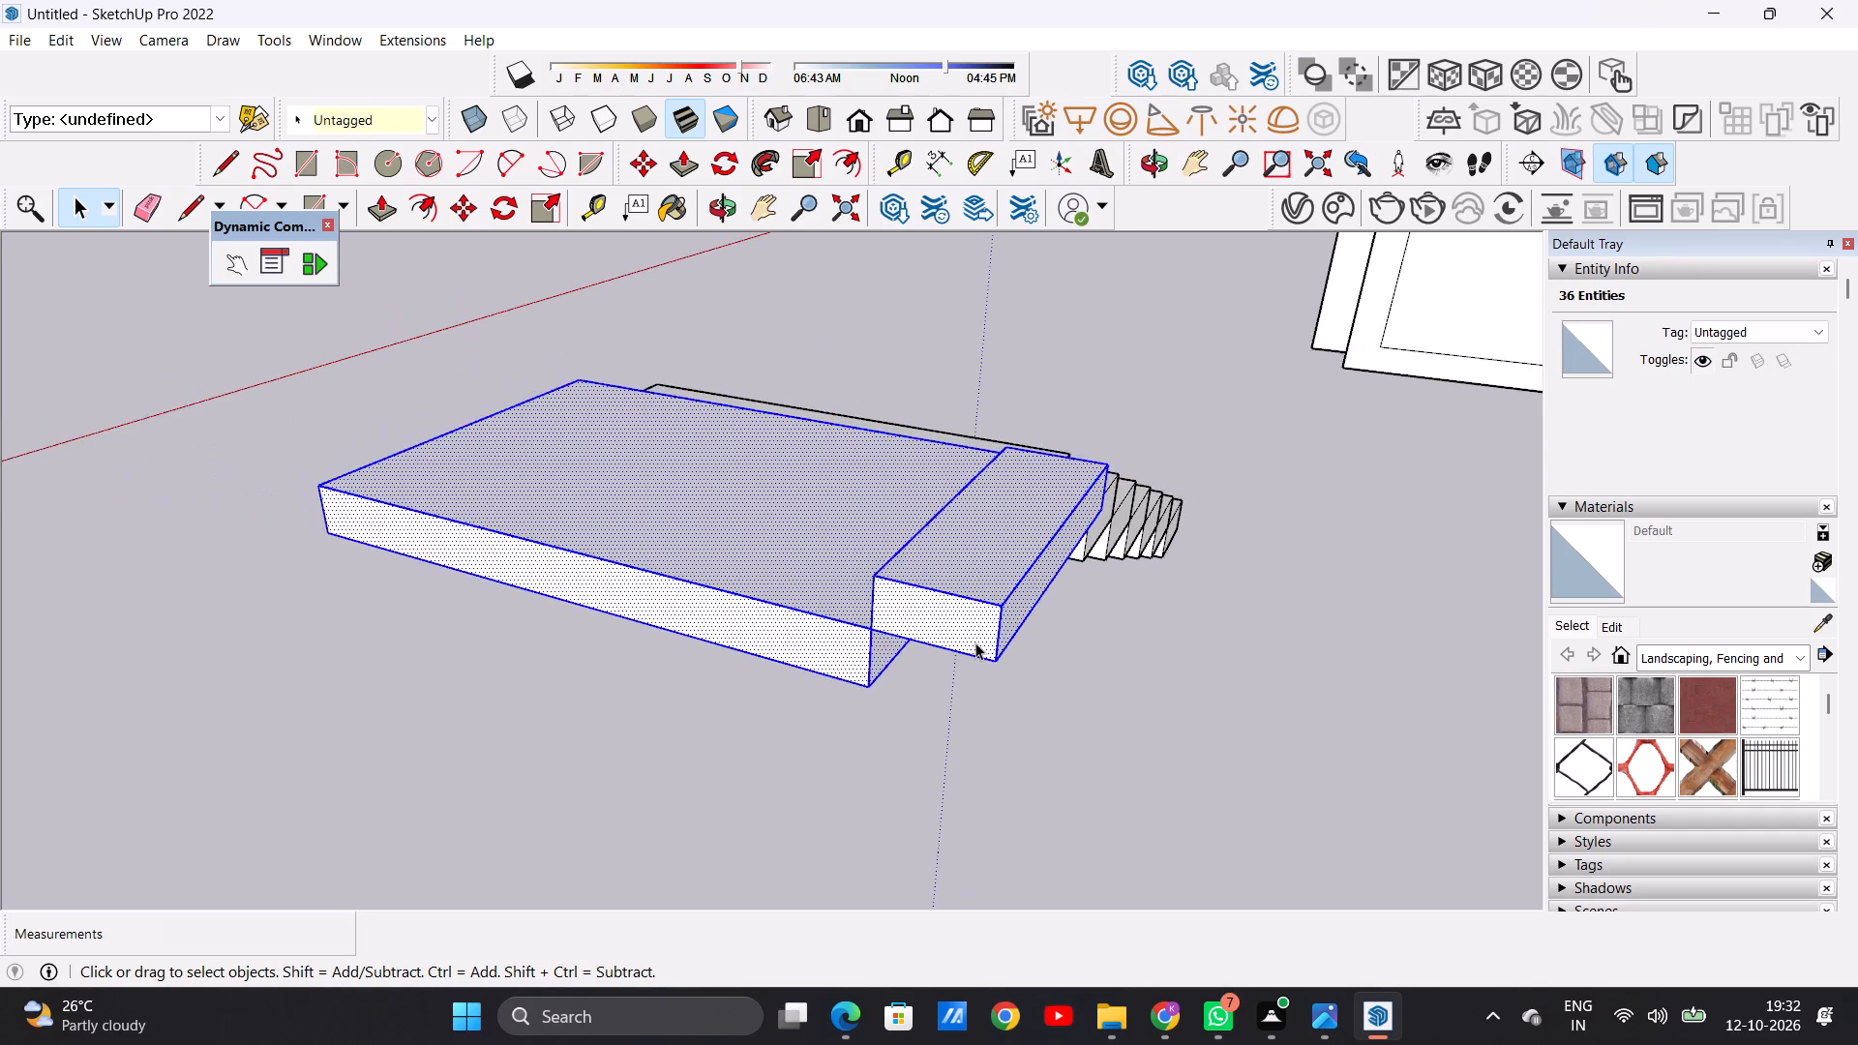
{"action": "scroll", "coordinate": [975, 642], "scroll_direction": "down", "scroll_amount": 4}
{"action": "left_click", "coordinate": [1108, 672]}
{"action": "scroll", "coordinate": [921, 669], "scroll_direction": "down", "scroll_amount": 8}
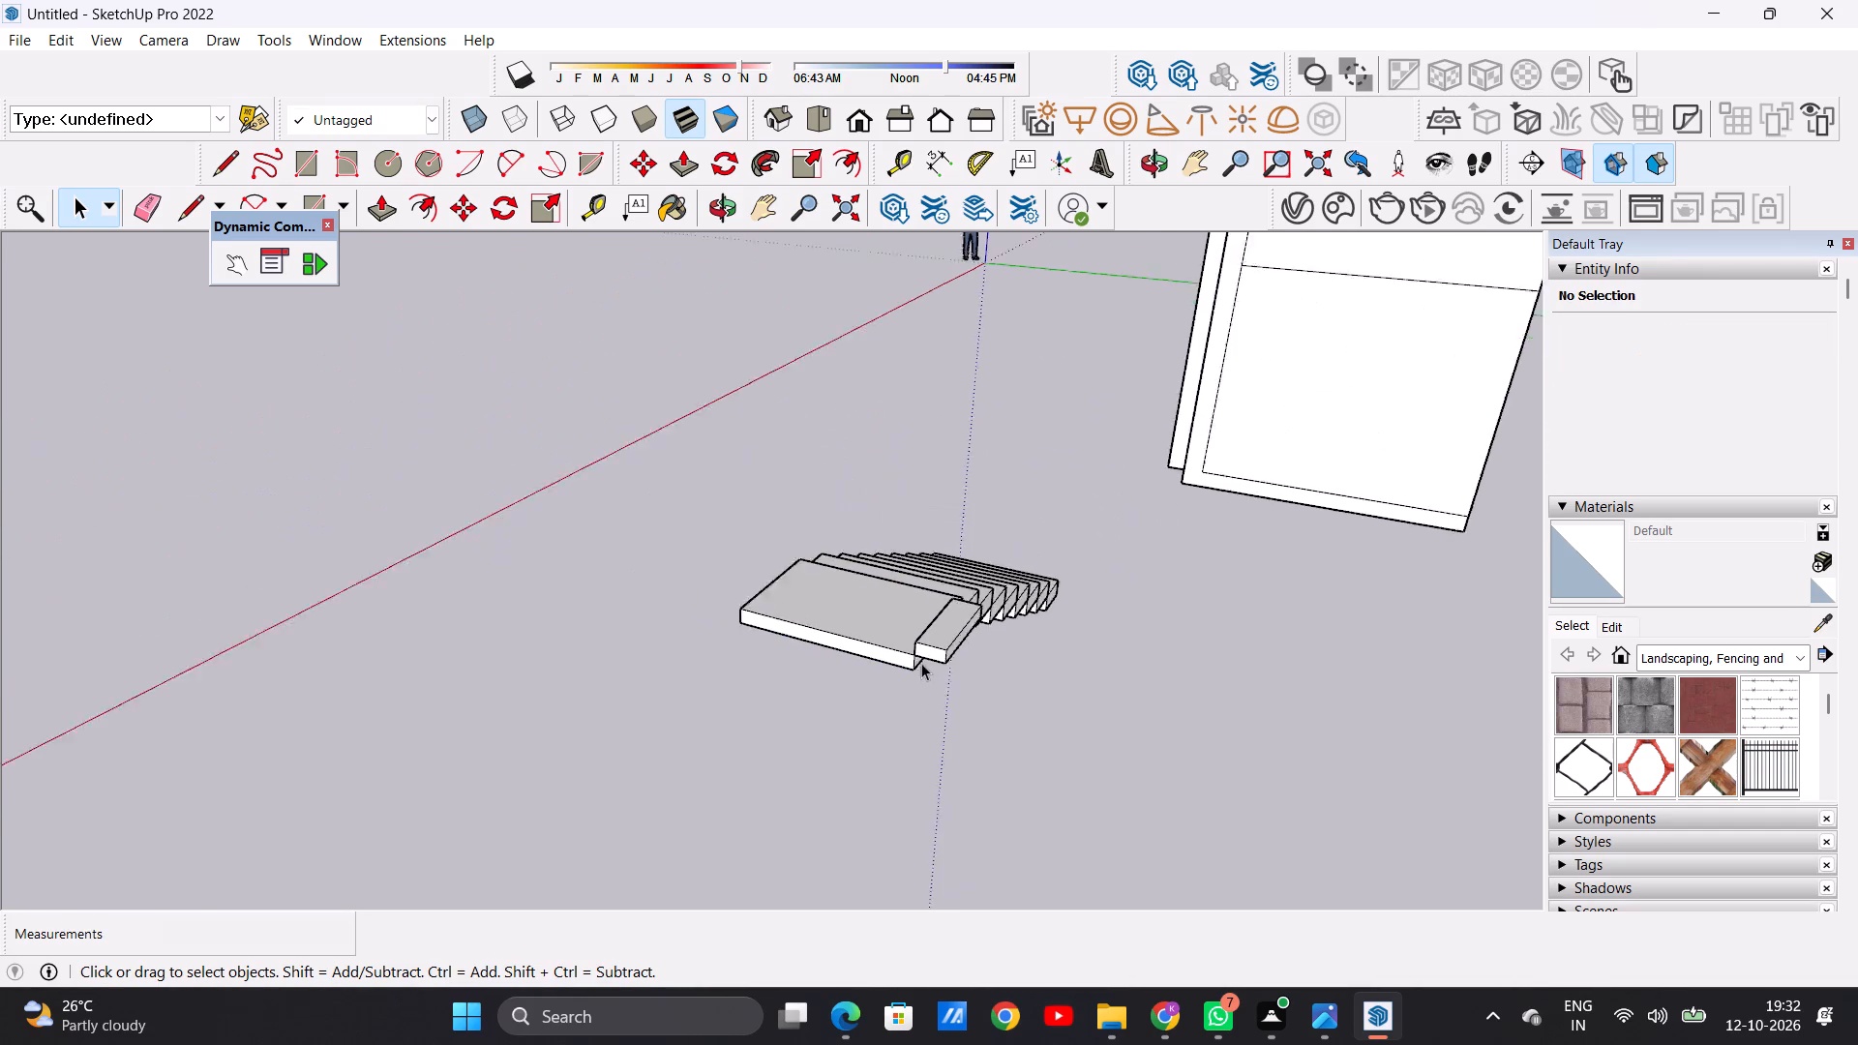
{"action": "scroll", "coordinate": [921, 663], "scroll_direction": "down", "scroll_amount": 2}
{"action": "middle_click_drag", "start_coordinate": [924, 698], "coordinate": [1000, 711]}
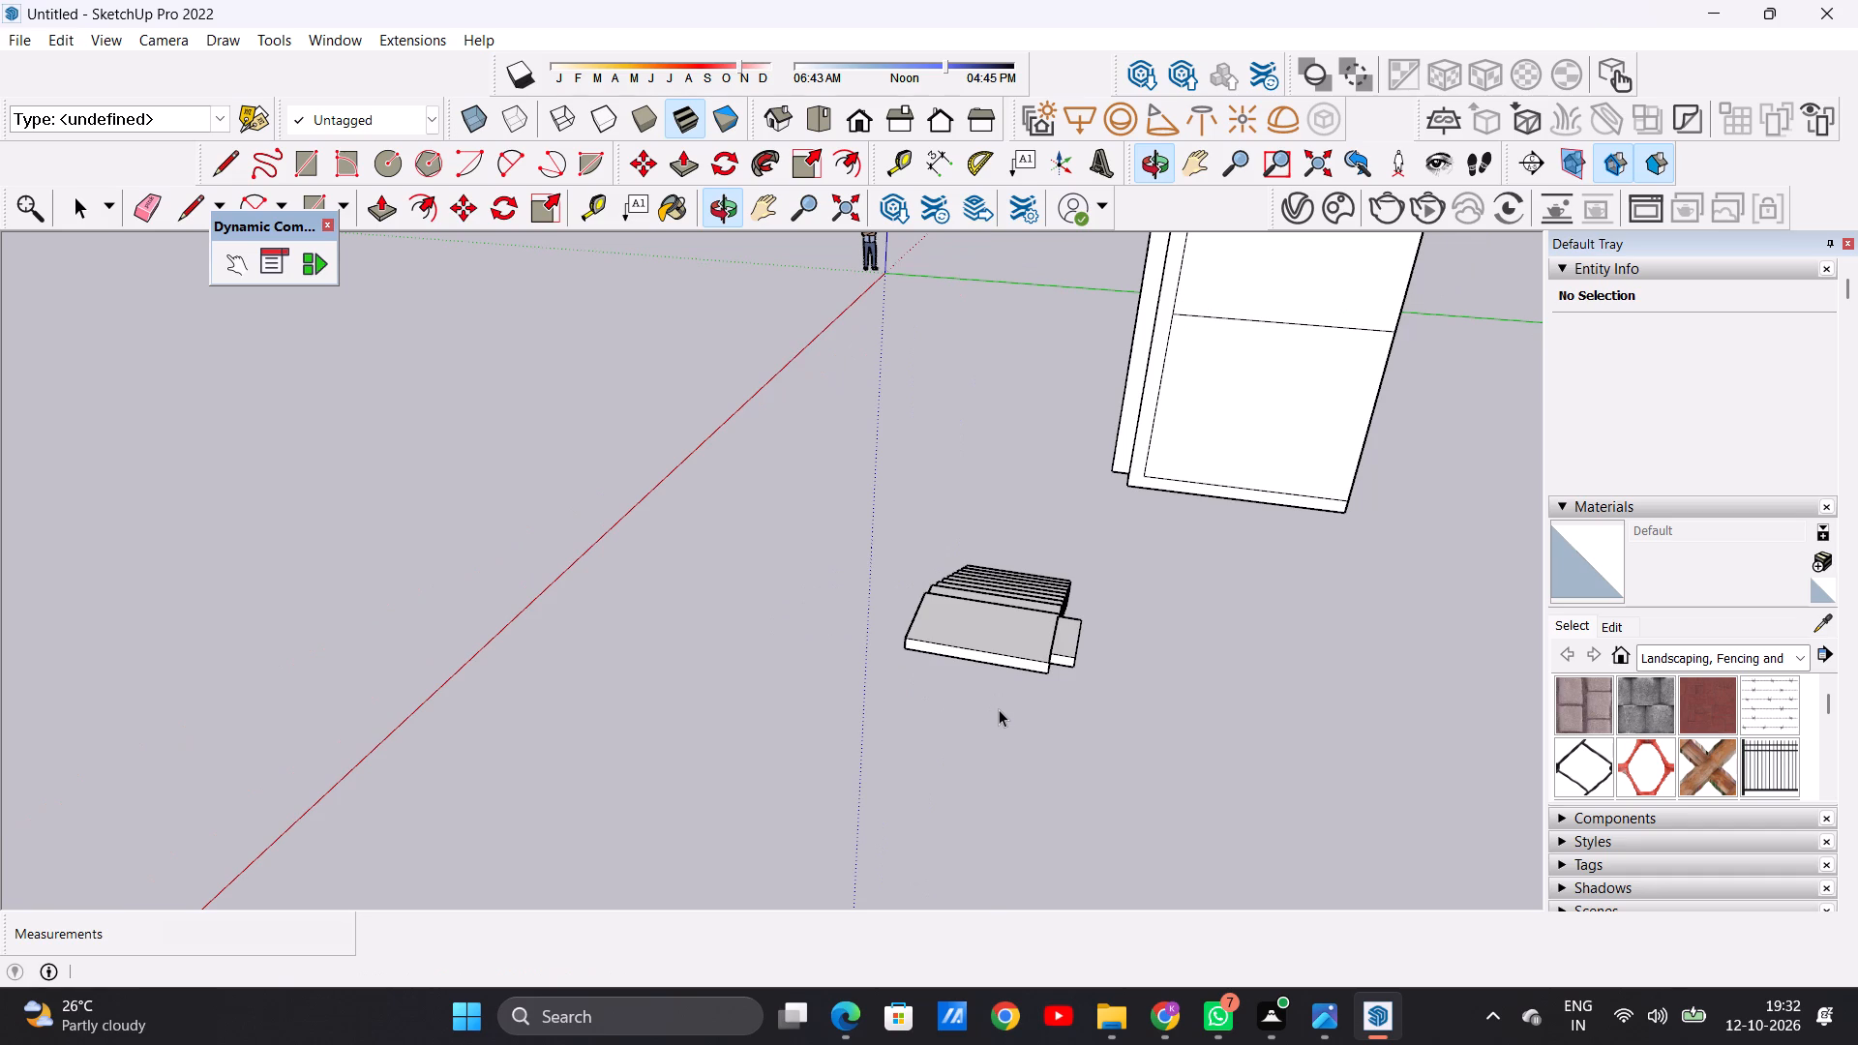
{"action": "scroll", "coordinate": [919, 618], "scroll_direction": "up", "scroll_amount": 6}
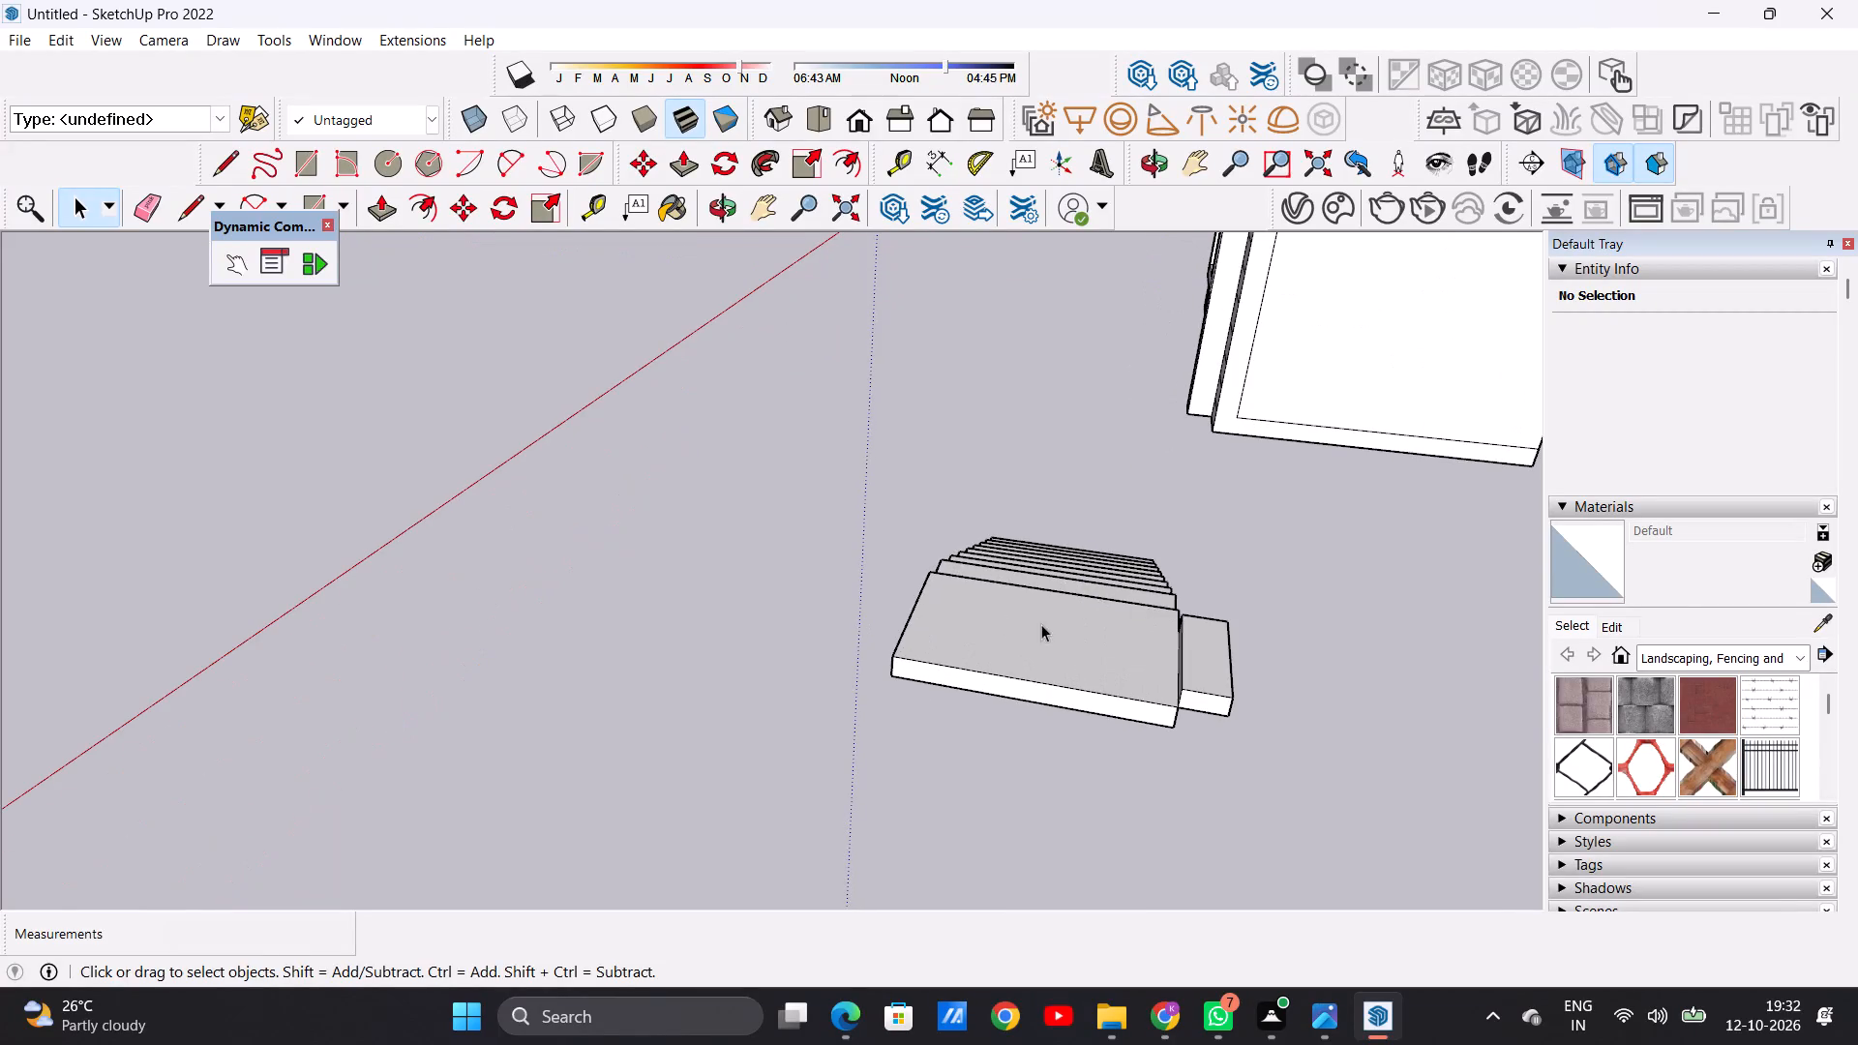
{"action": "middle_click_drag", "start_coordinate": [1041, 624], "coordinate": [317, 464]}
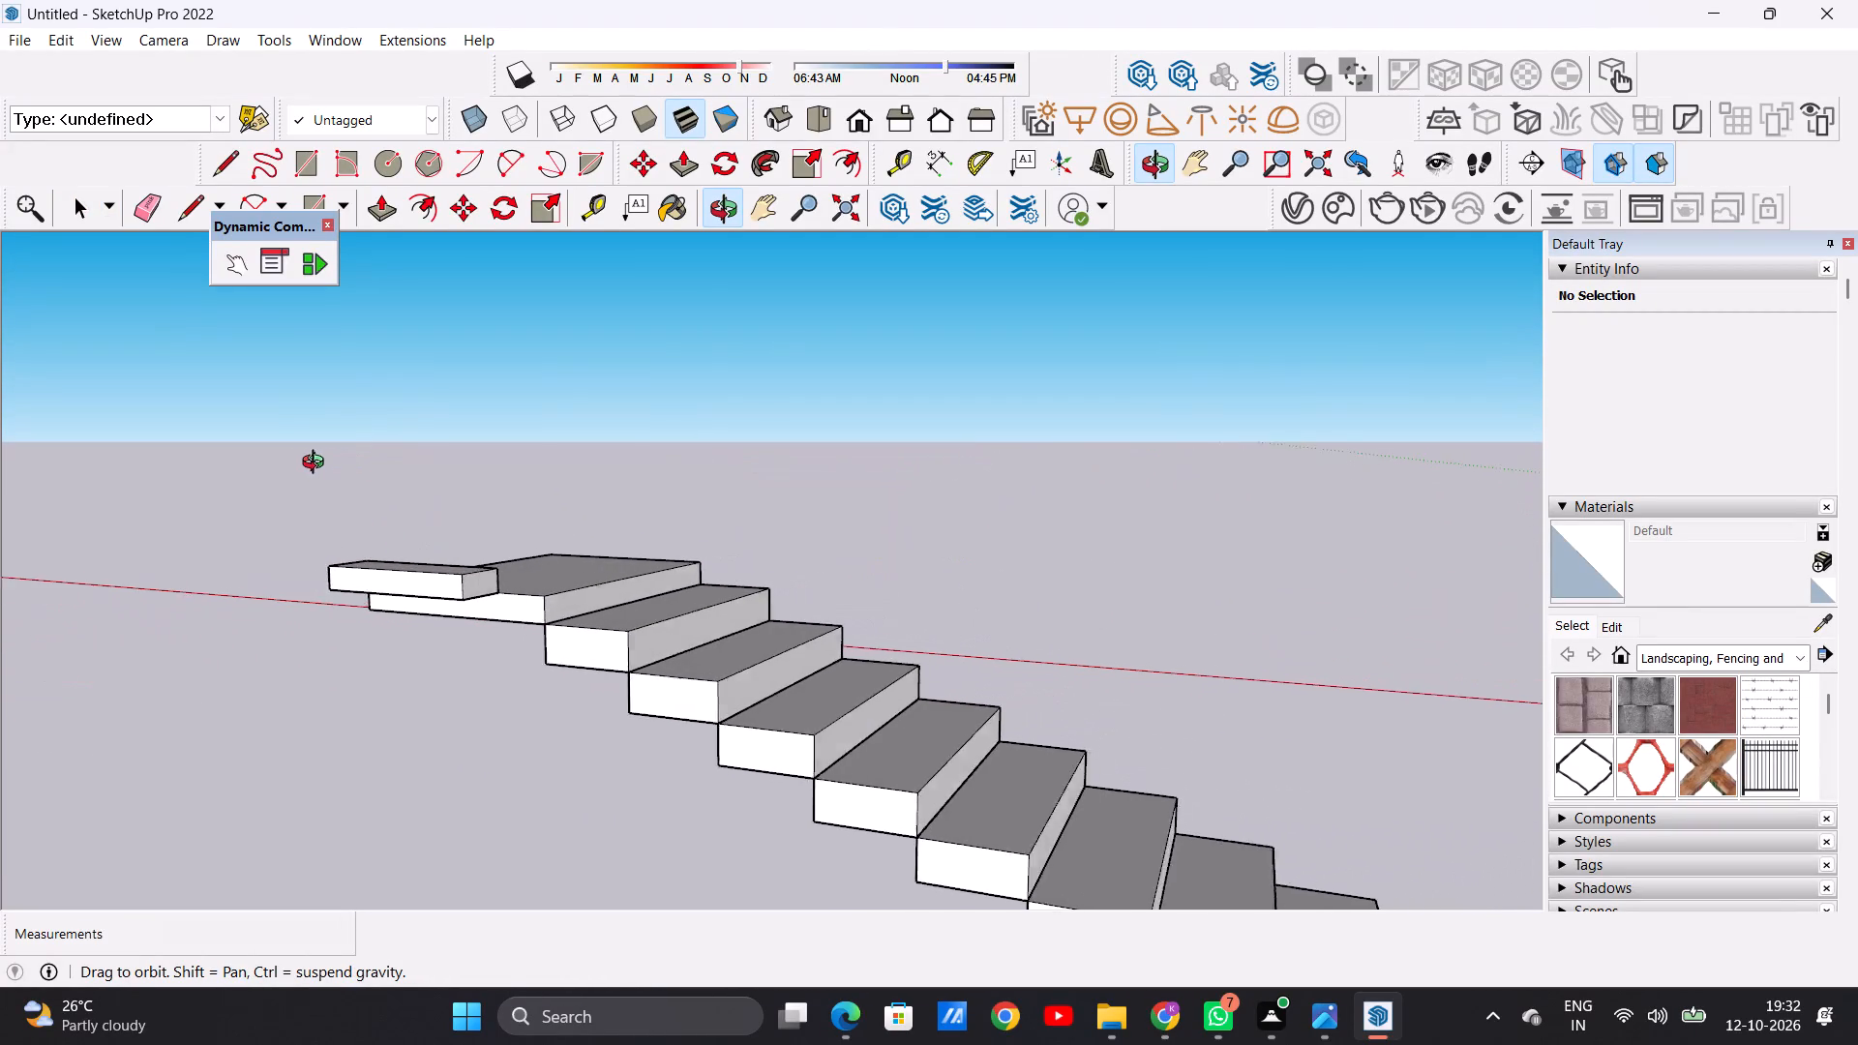
Undo the raised step beside the landing together with its strip edits, dividing line and base rectangle.
{"action": "middle_click_drag", "start_coordinate": [317, 464], "coordinate": [300, 464]}
{"action": "scroll", "coordinate": [725, 572], "scroll_direction": "down", "scroll_amount": 9}
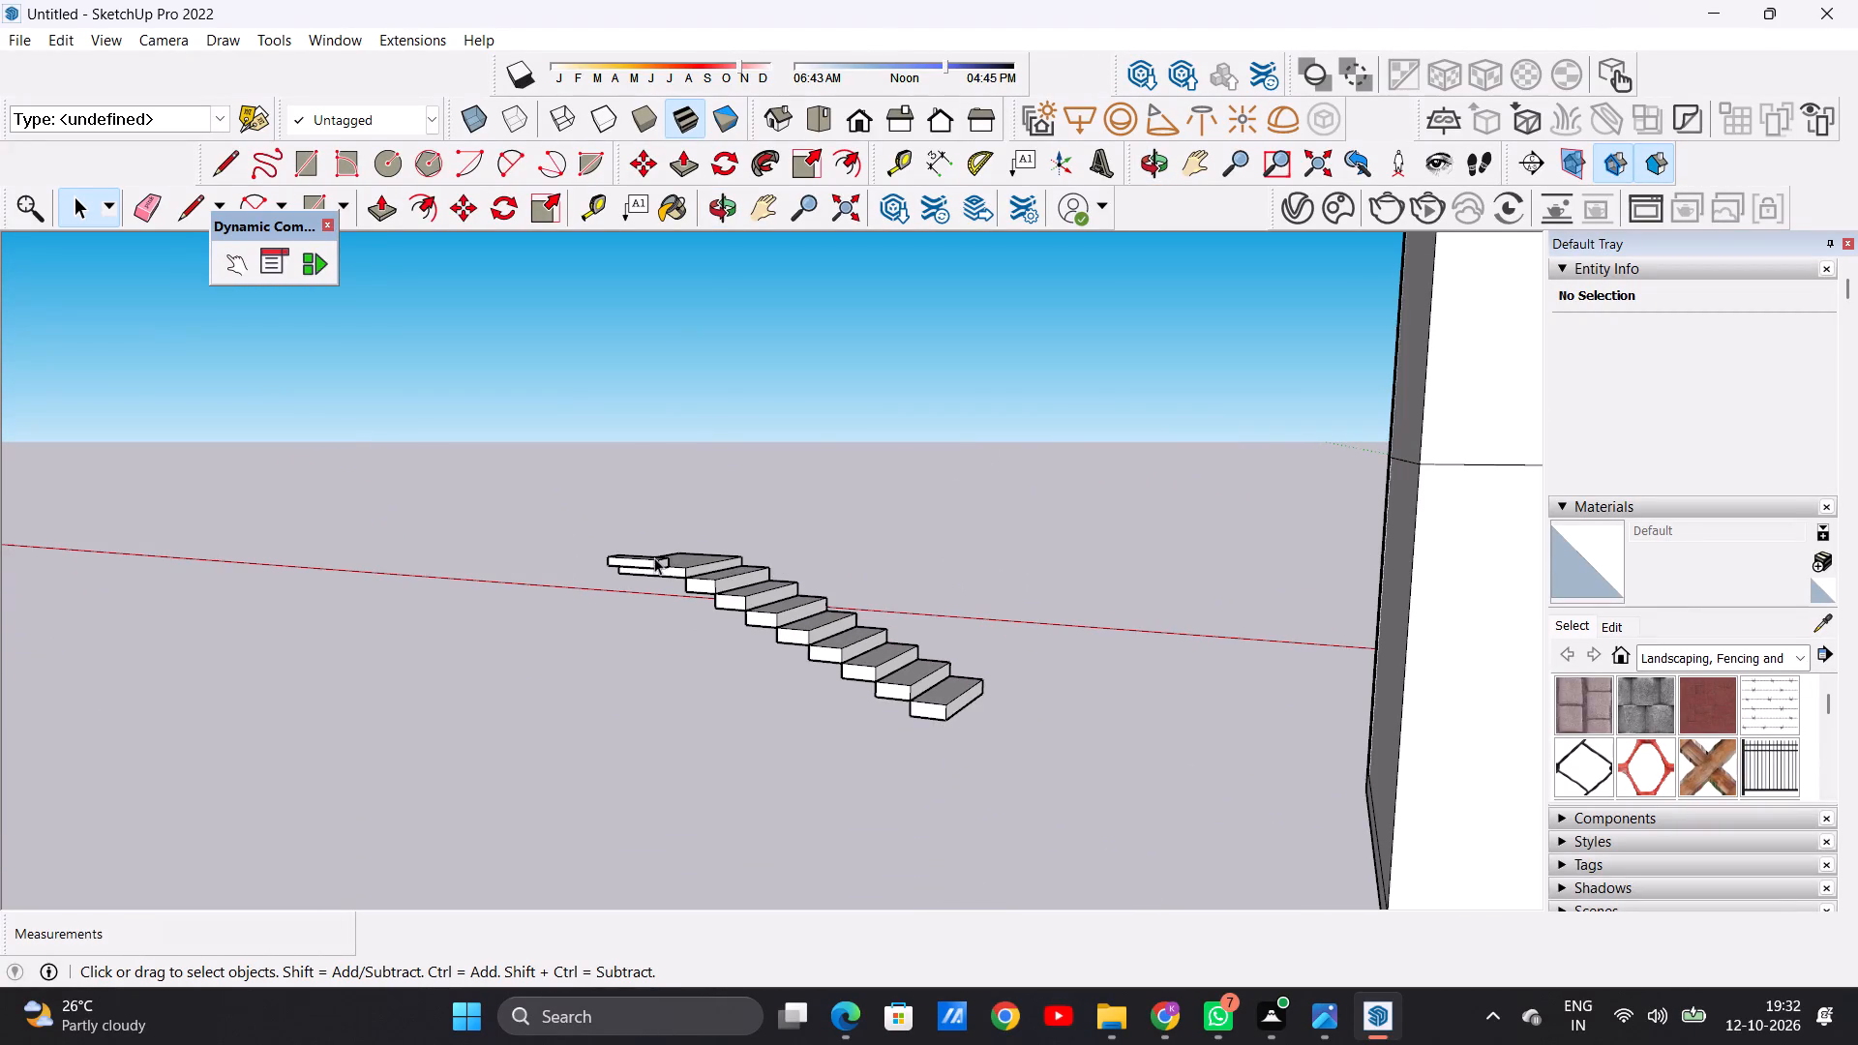
{"action": "scroll", "coordinate": [650, 556], "scroll_direction": "up", "scroll_amount": 11}
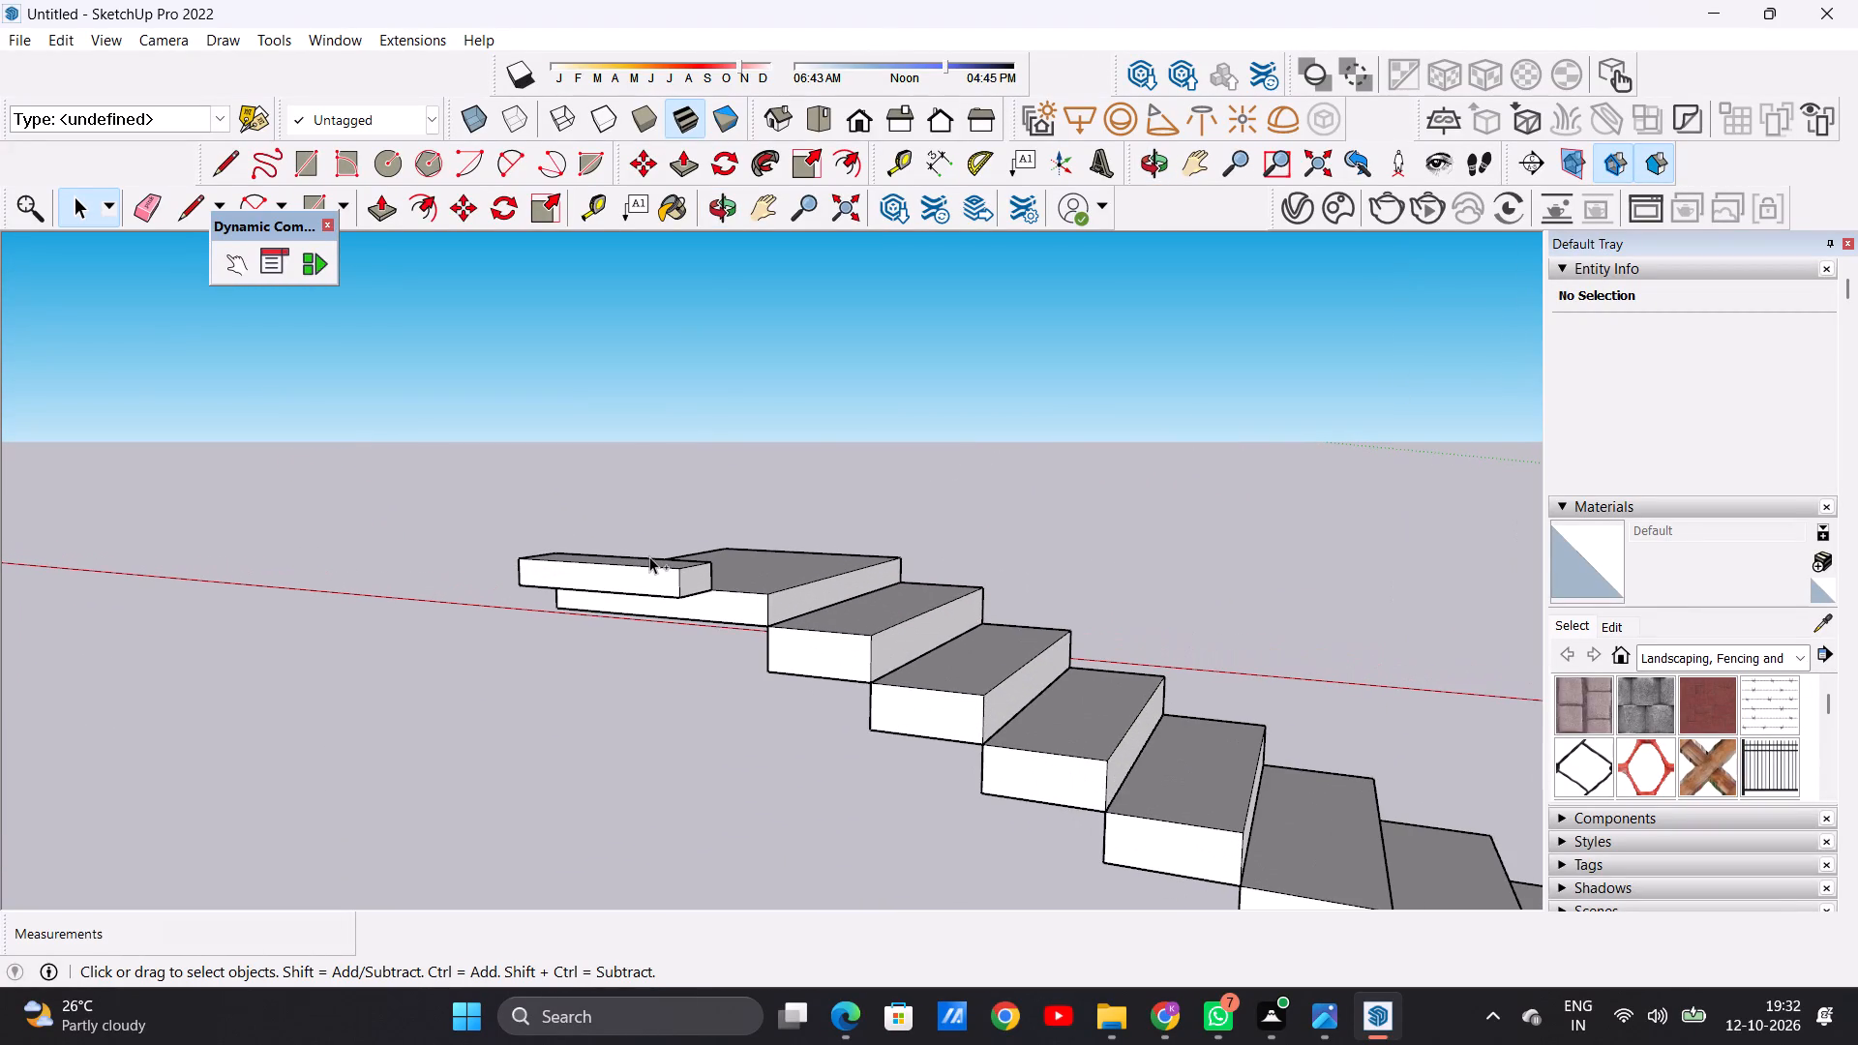
{"action": "key", "text": "ctrl+z"}
{"action": "key", "text": "ctrl+z"}
{"action": "key", "text": "ctrl+z"}
{"action": "key", "text": "ctrl+z"}
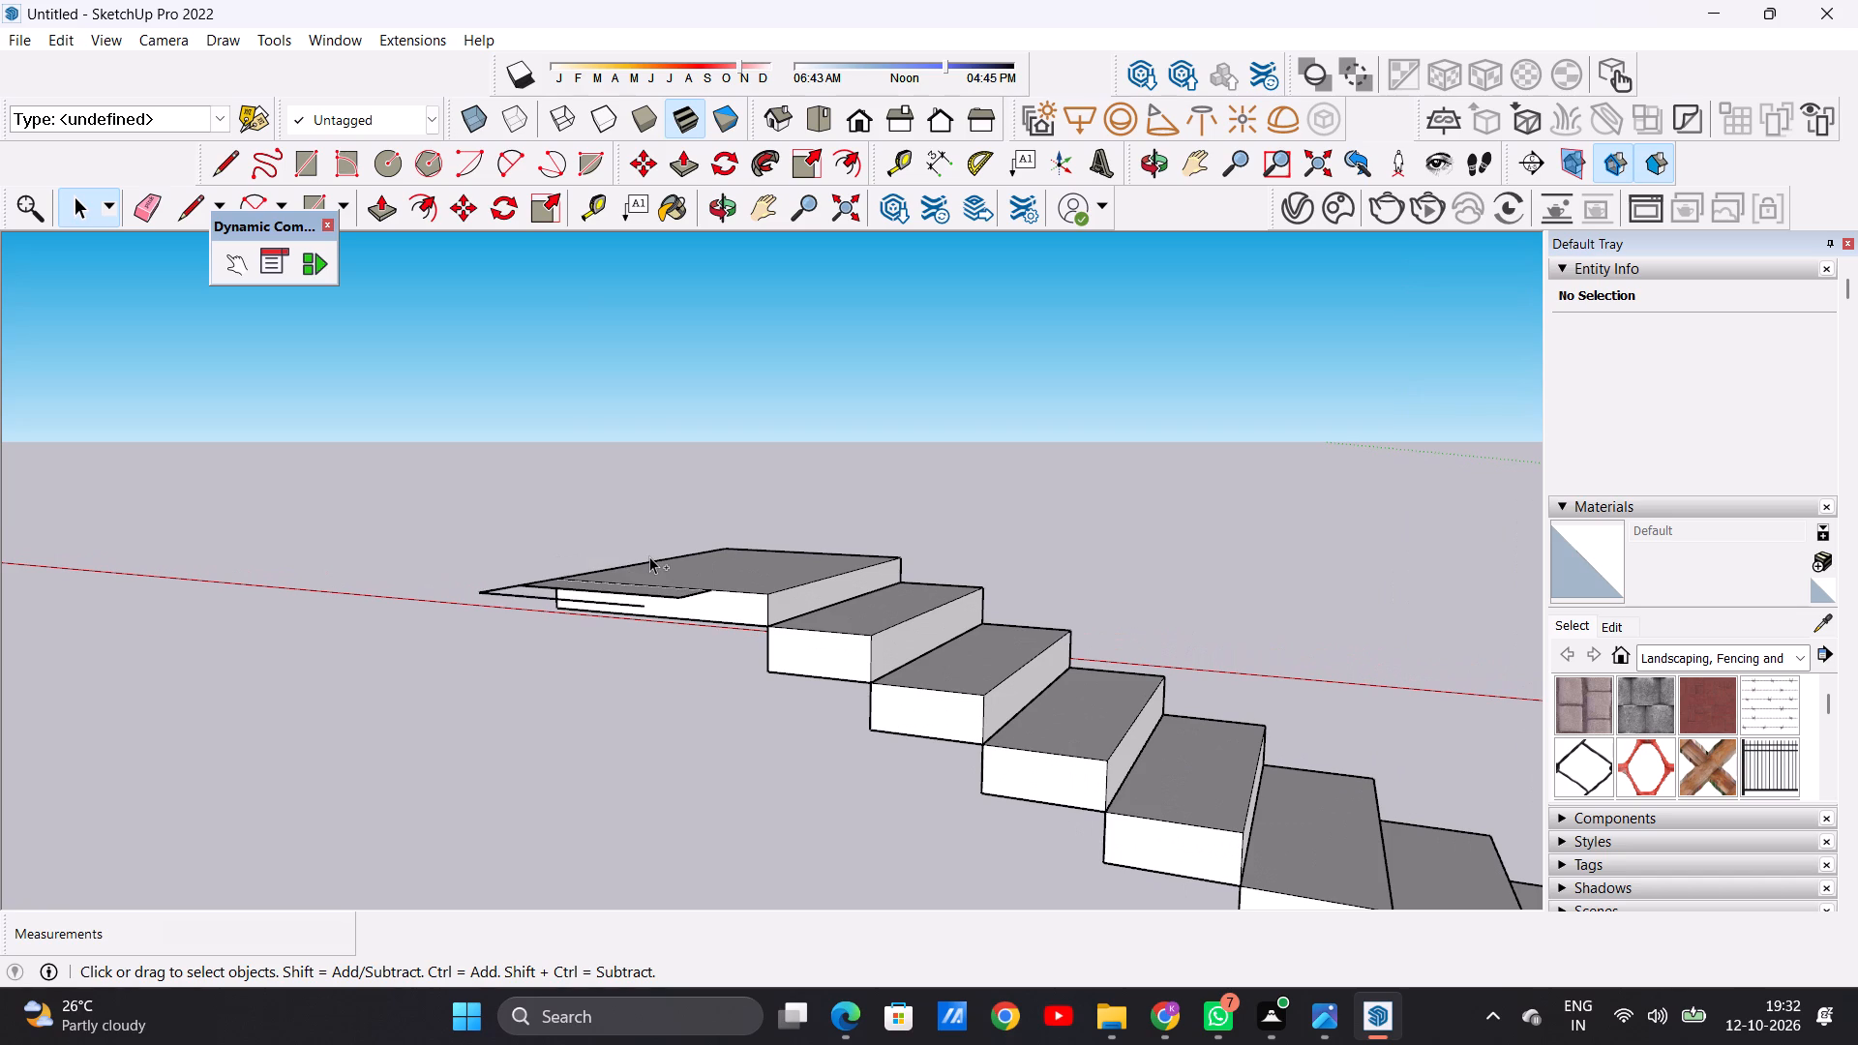
{"action": "key", "text": "ctrl+z"}
{"action": "key", "text": "ctrl+z"}
Examine the stair flight and landing from several sides, including their position relative to the house.
{"action": "scroll", "coordinate": [683, 574], "scroll_direction": "down", "scroll_amount": 11}
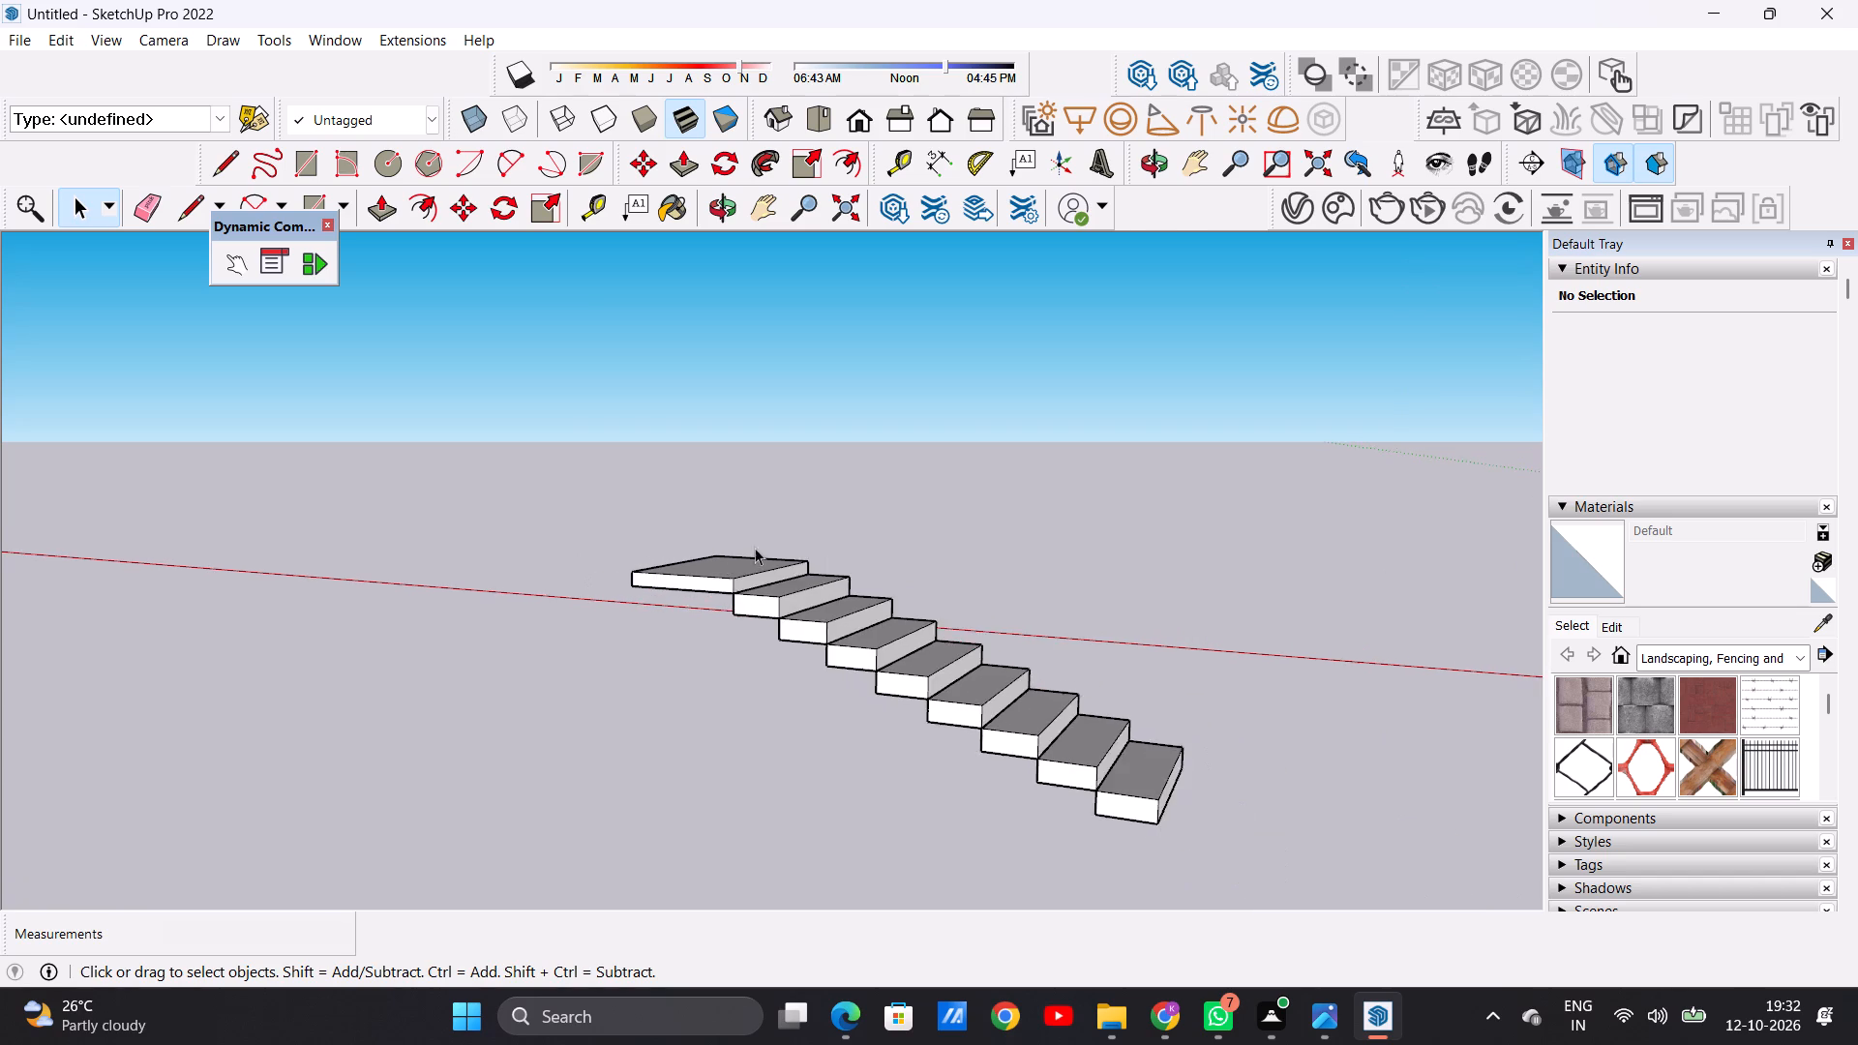
{"action": "scroll", "coordinate": [755, 548], "scroll_direction": "down", "scroll_amount": 3}
{"action": "scroll", "coordinate": [990, 711], "scroll_direction": "up", "scroll_amount": 11}
{"action": "left_click", "coordinate": [955, 674]}
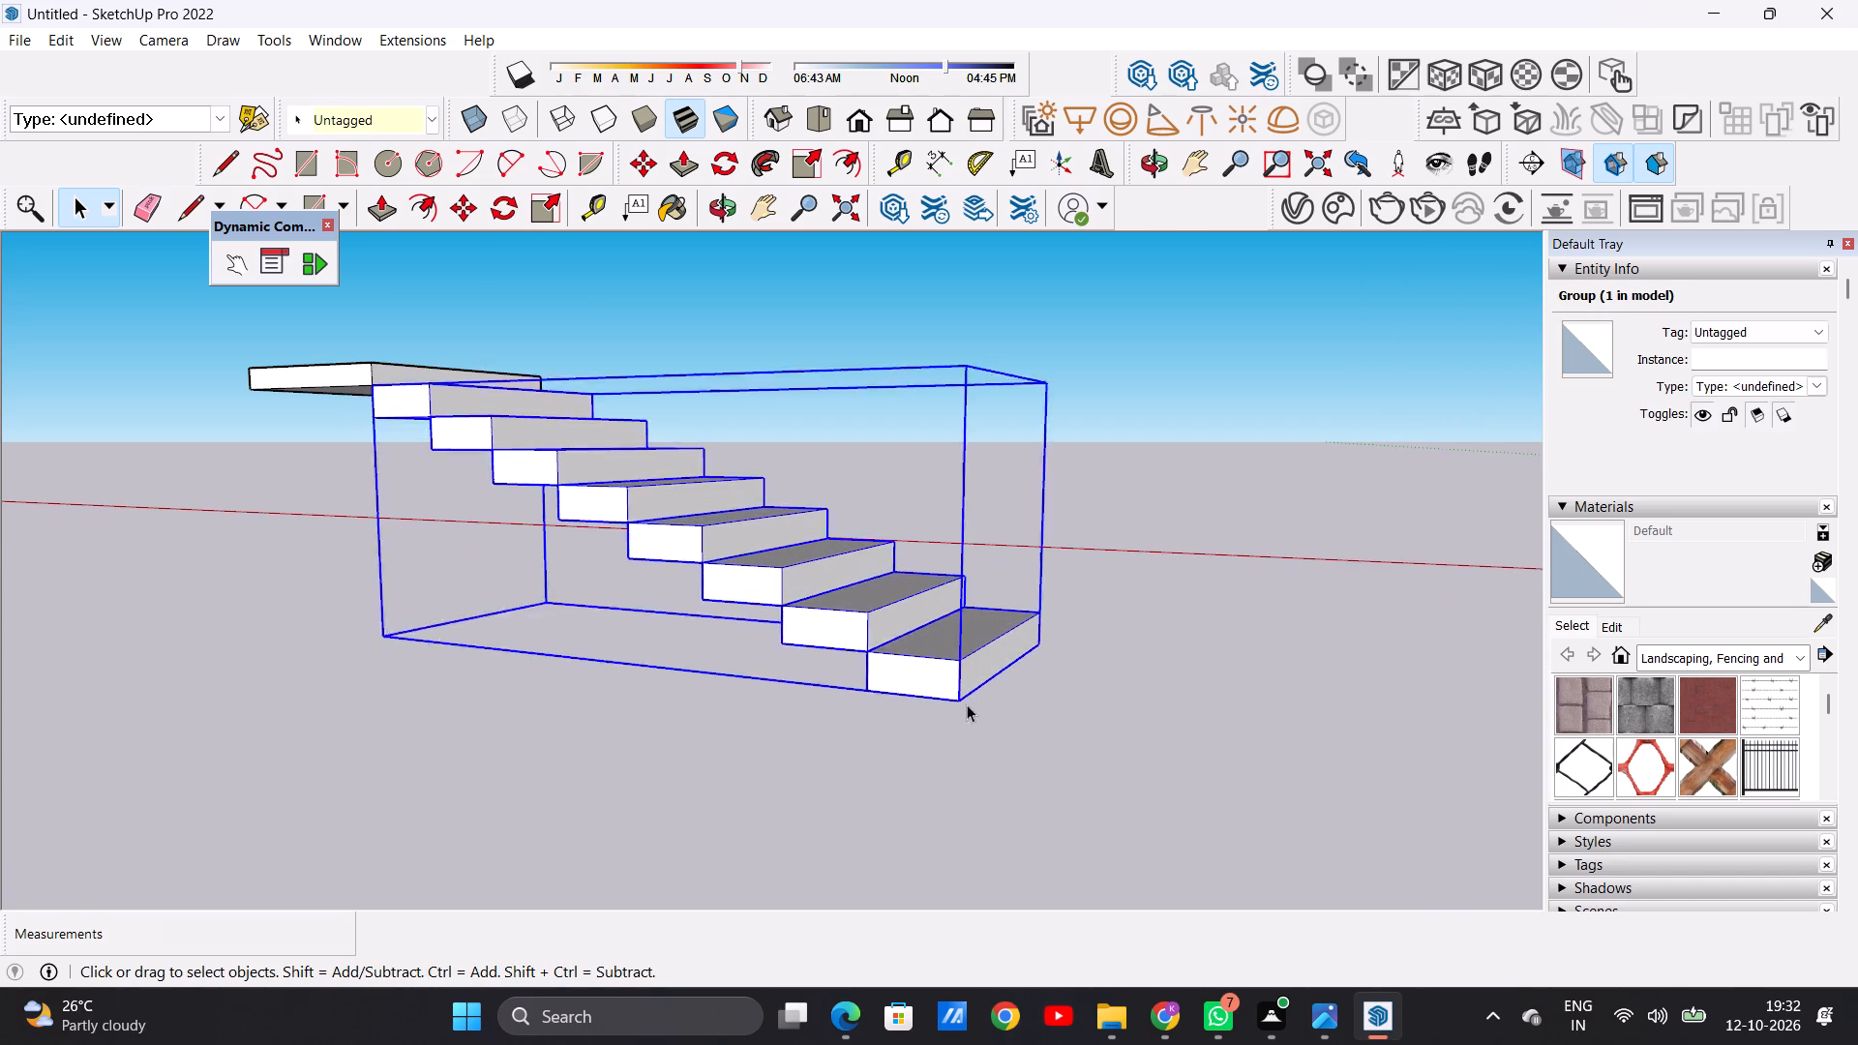
{"action": "scroll", "coordinate": [985, 719], "scroll_direction": "down", "scroll_amount": 8}
{"action": "middle_click_drag", "start_coordinate": [990, 725], "coordinate": [1184, 744]}
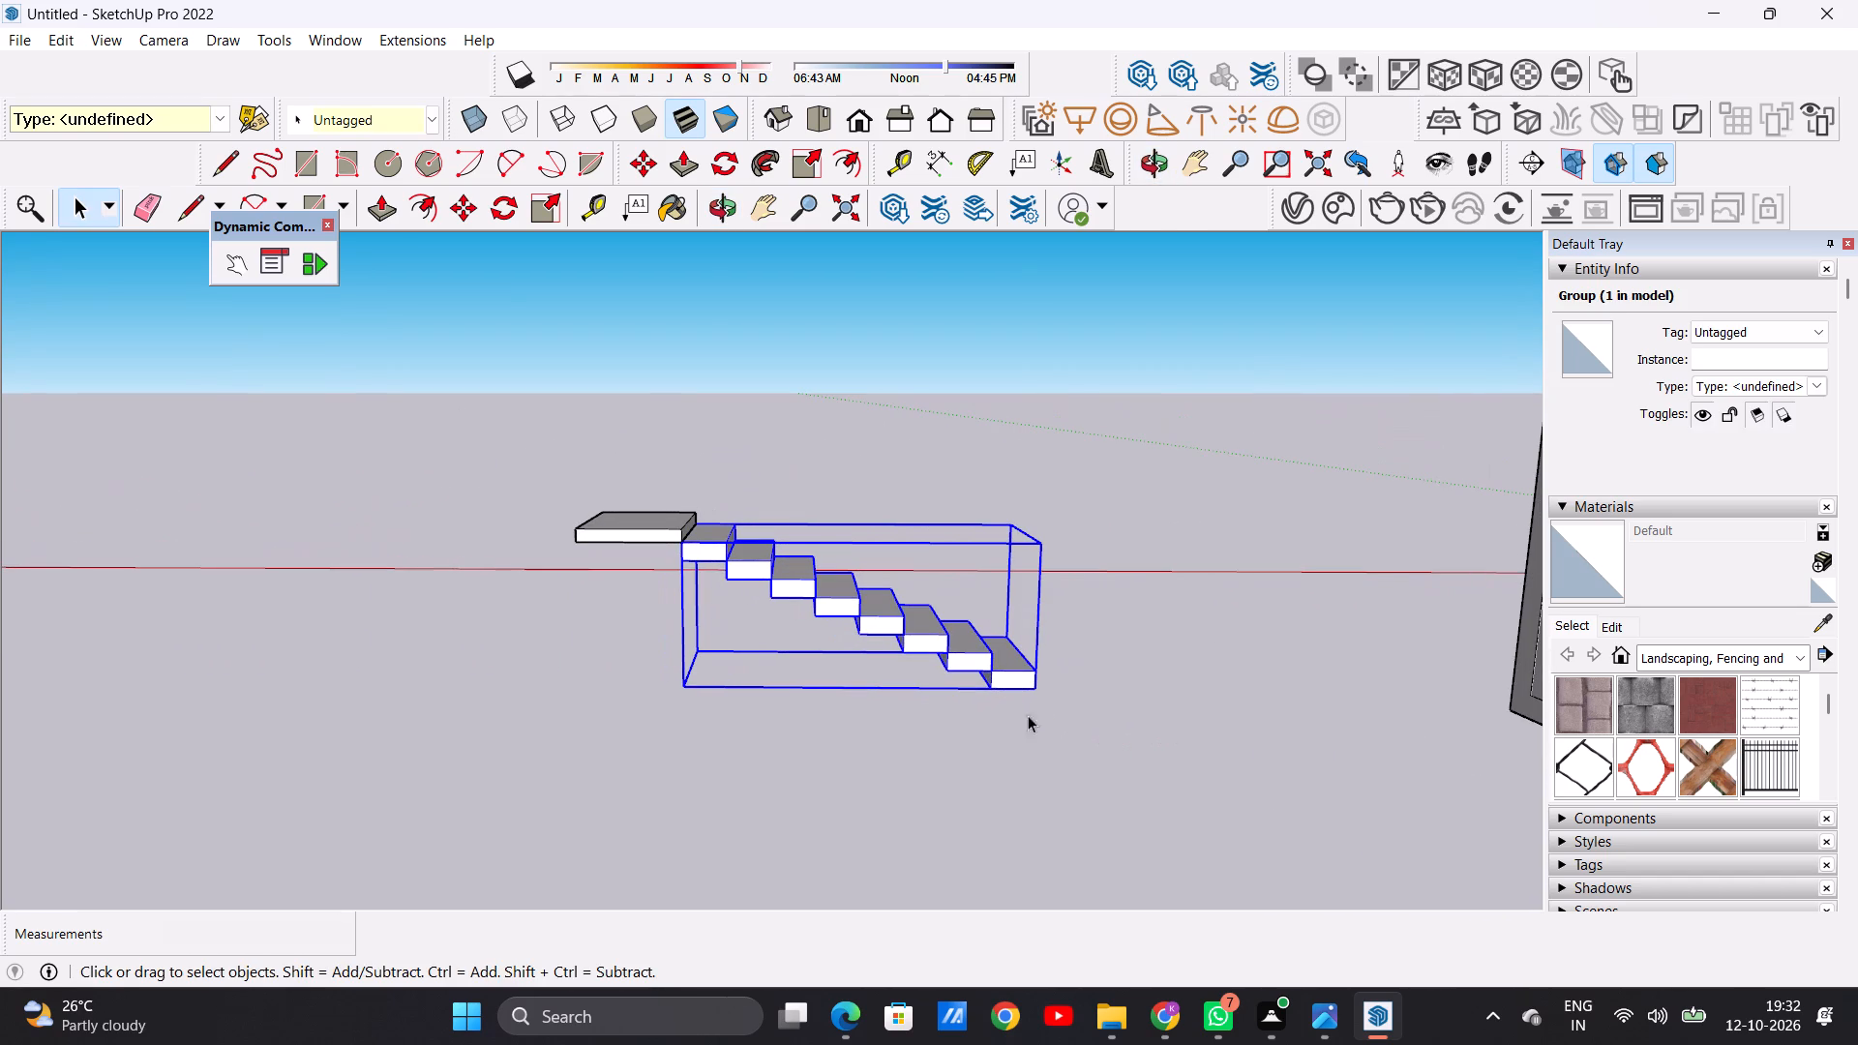
{"action": "left_click", "coordinate": [1001, 736]}
{"action": "scroll", "coordinate": [1092, 612], "scroll_direction": "down", "scroll_amount": 7}
{"action": "middle_click_drag", "start_coordinate": [960, 653], "coordinate": [1154, 778]}
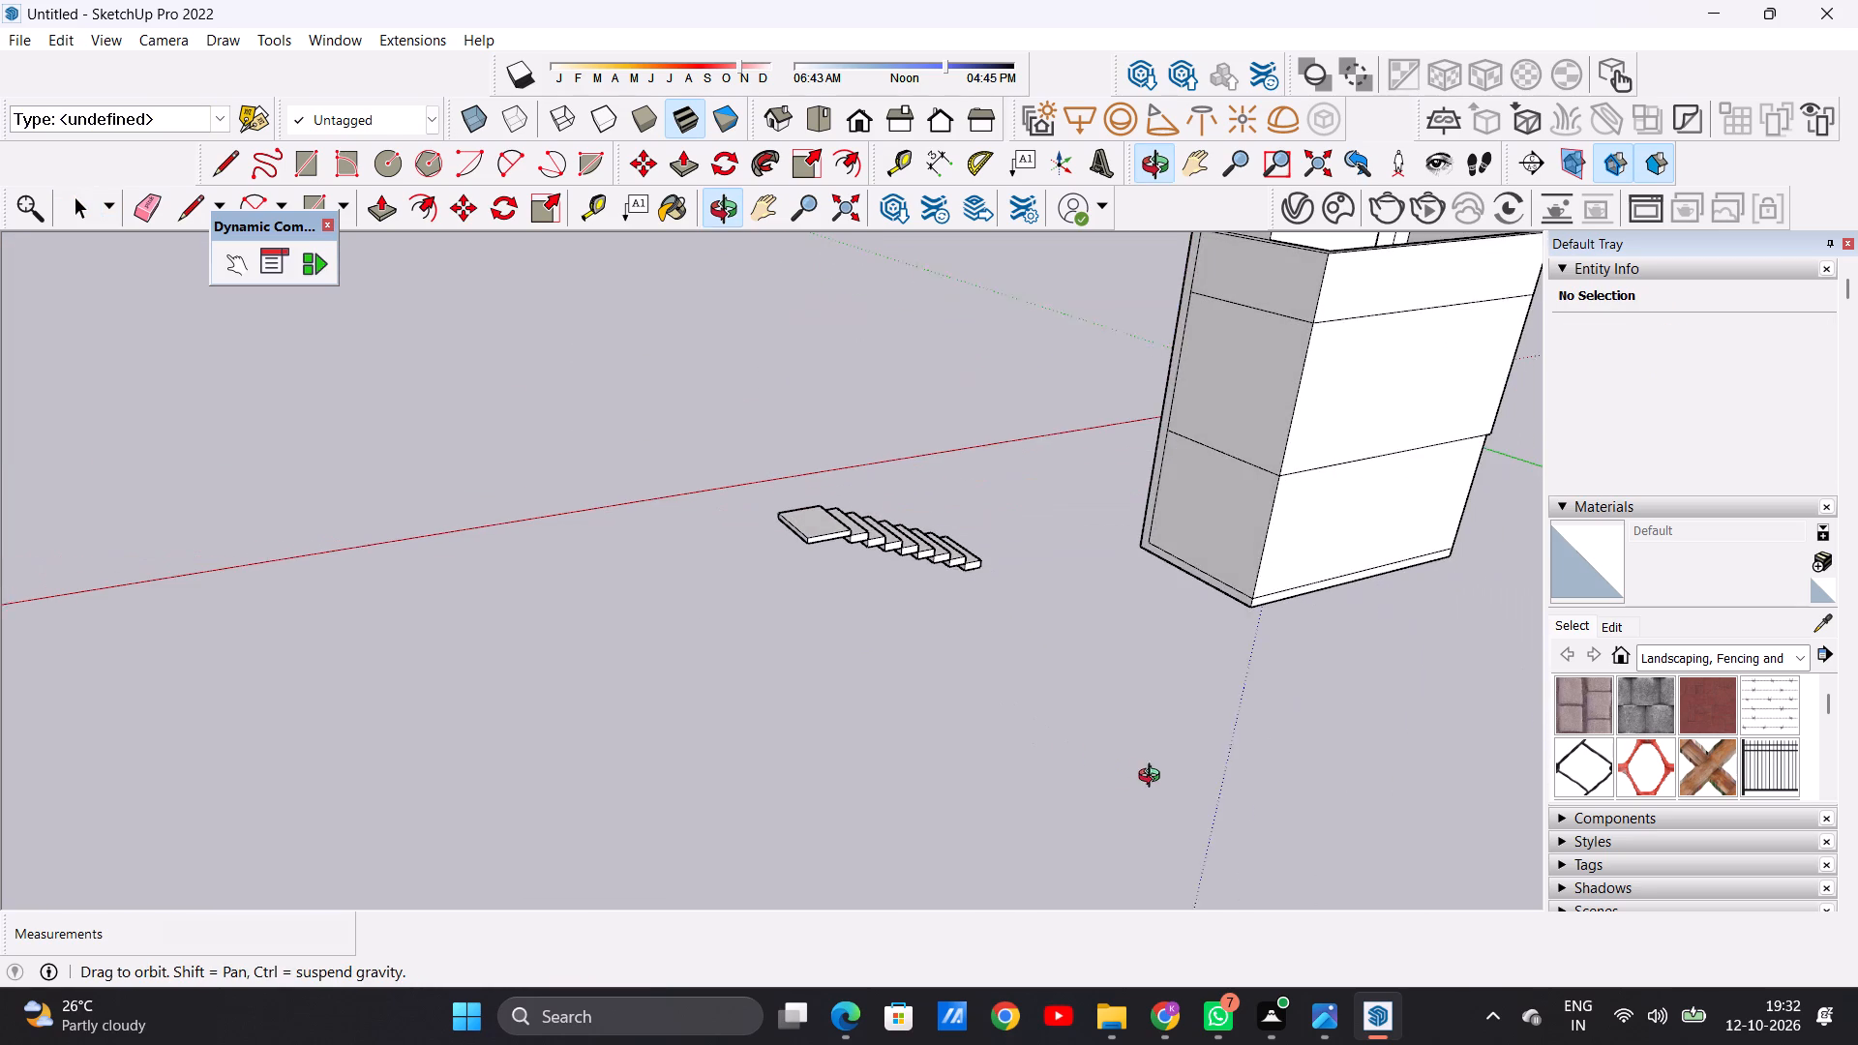
{"action": "middle_click_drag", "start_coordinate": [1154, 778], "coordinate": [1156, 778]}
{"action": "middle_click_drag", "start_coordinate": [733, 605], "coordinate": [1216, 544]}
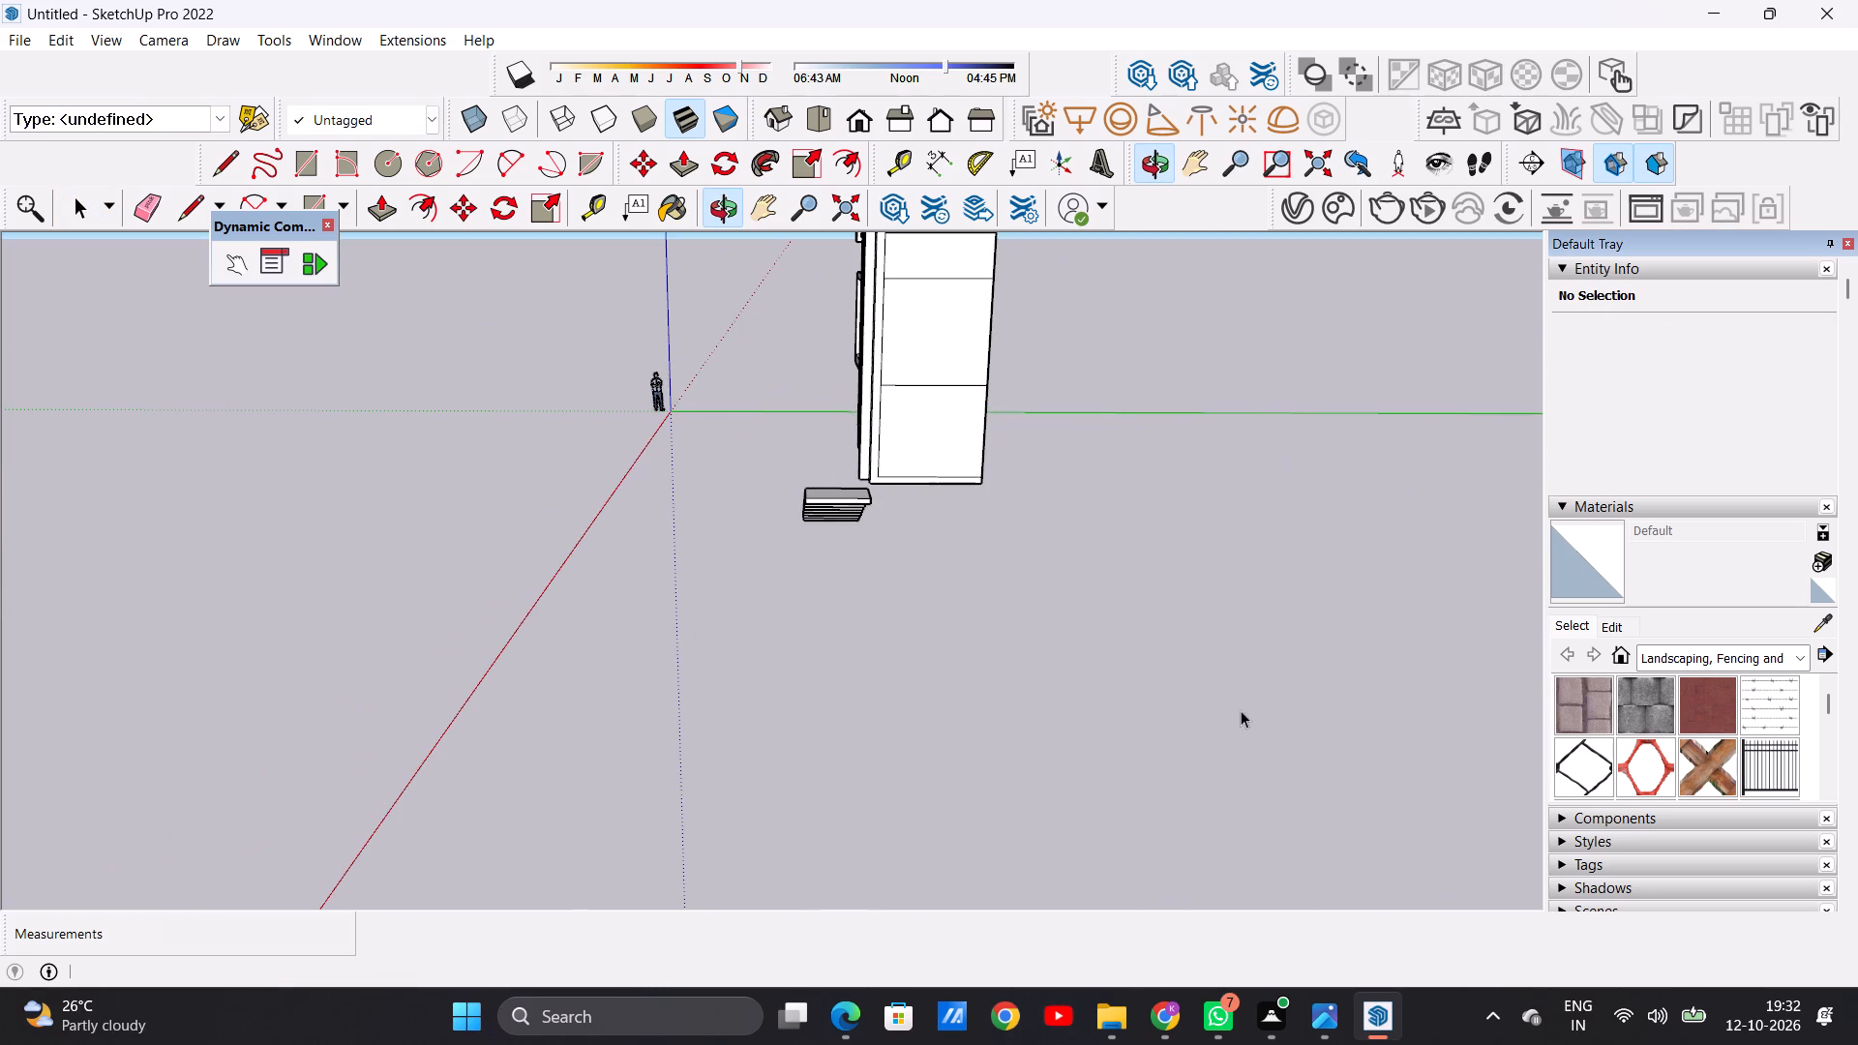
{"action": "middle_click_drag", "start_coordinate": [726, 654], "coordinate": [1184, 737]}
{"action": "scroll", "coordinate": [1077, 597], "scroll_direction": "up", "scroll_amount": 1}
{"action": "scroll", "coordinate": [1077, 596], "scroll_direction": "down", "scroll_amount": 1}
{"action": "scroll", "coordinate": [1077, 596], "scroll_direction": "up", "scroll_amount": 2}
{"action": "middle_click_drag", "start_coordinate": [943, 536], "coordinate": [1024, 639]}
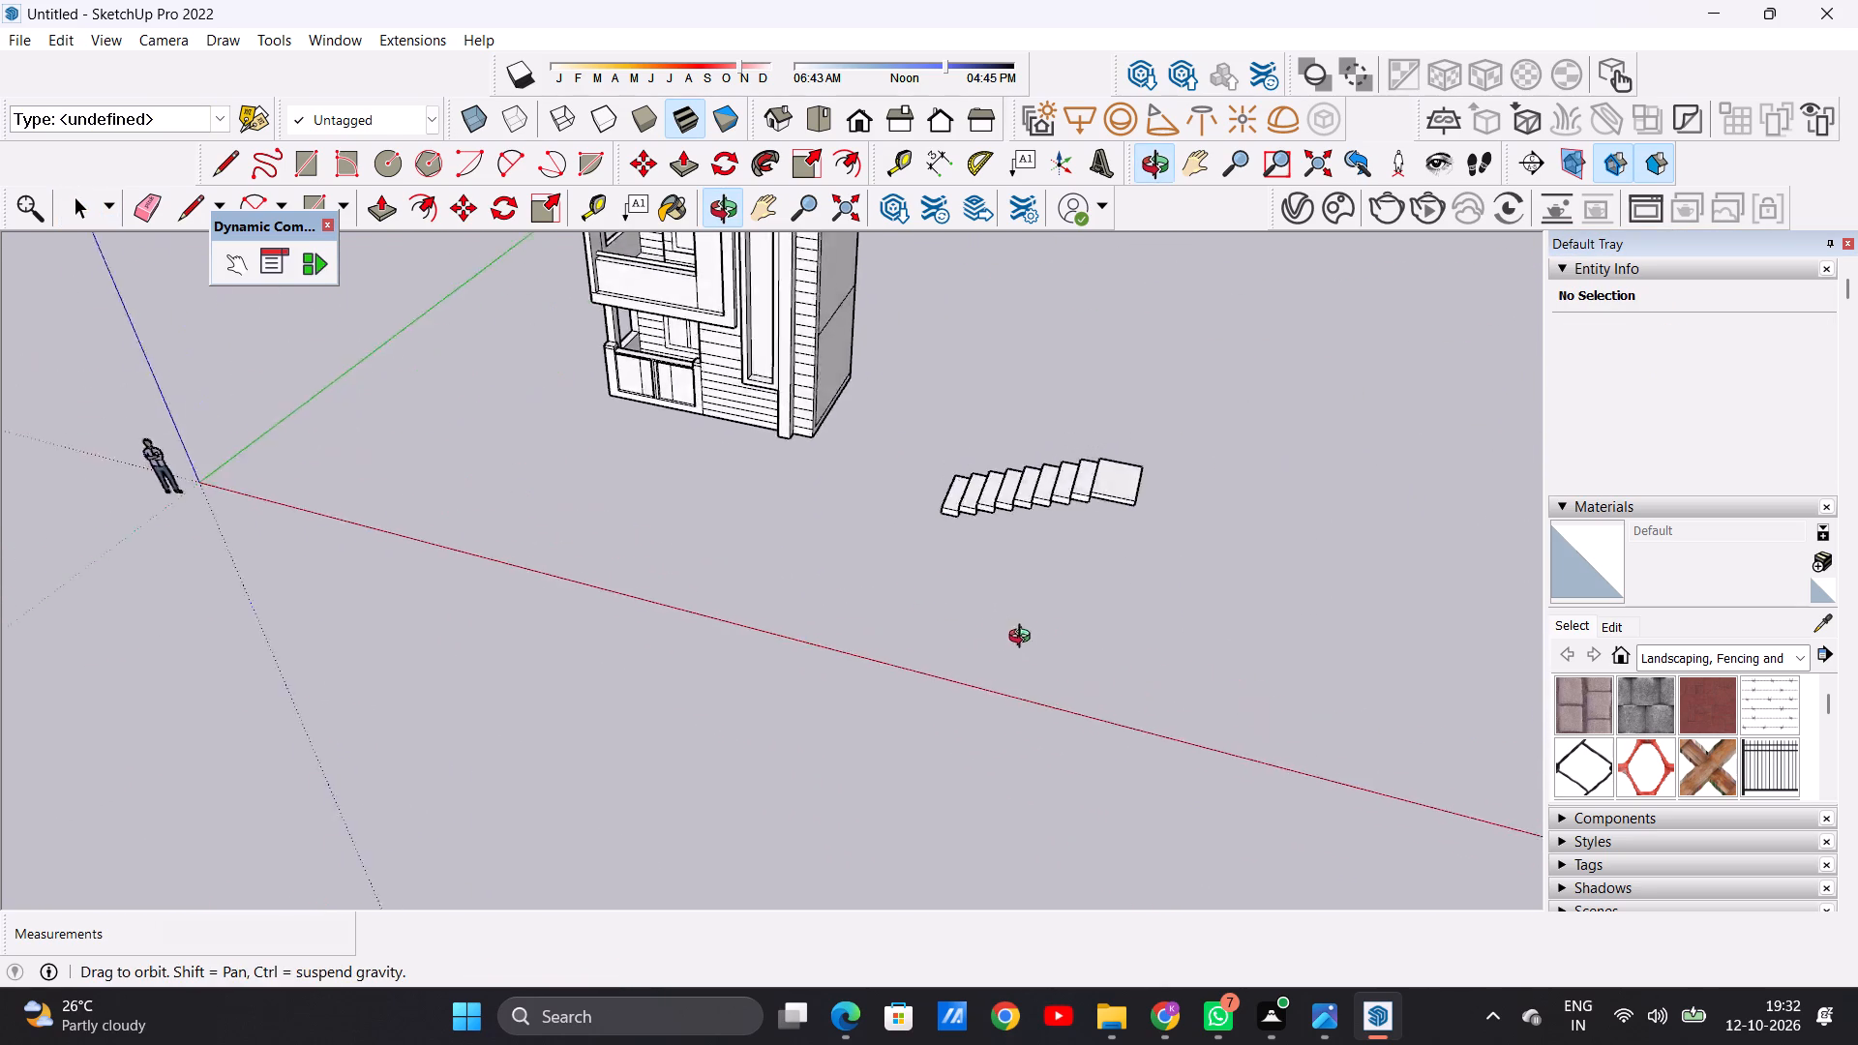
{"action": "middle_click_drag", "start_coordinate": [1024, 639], "coordinate": [1081, 661]}
{"action": "scroll", "coordinate": [1085, 618], "scroll_direction": "up", "scroll_amount": 2}
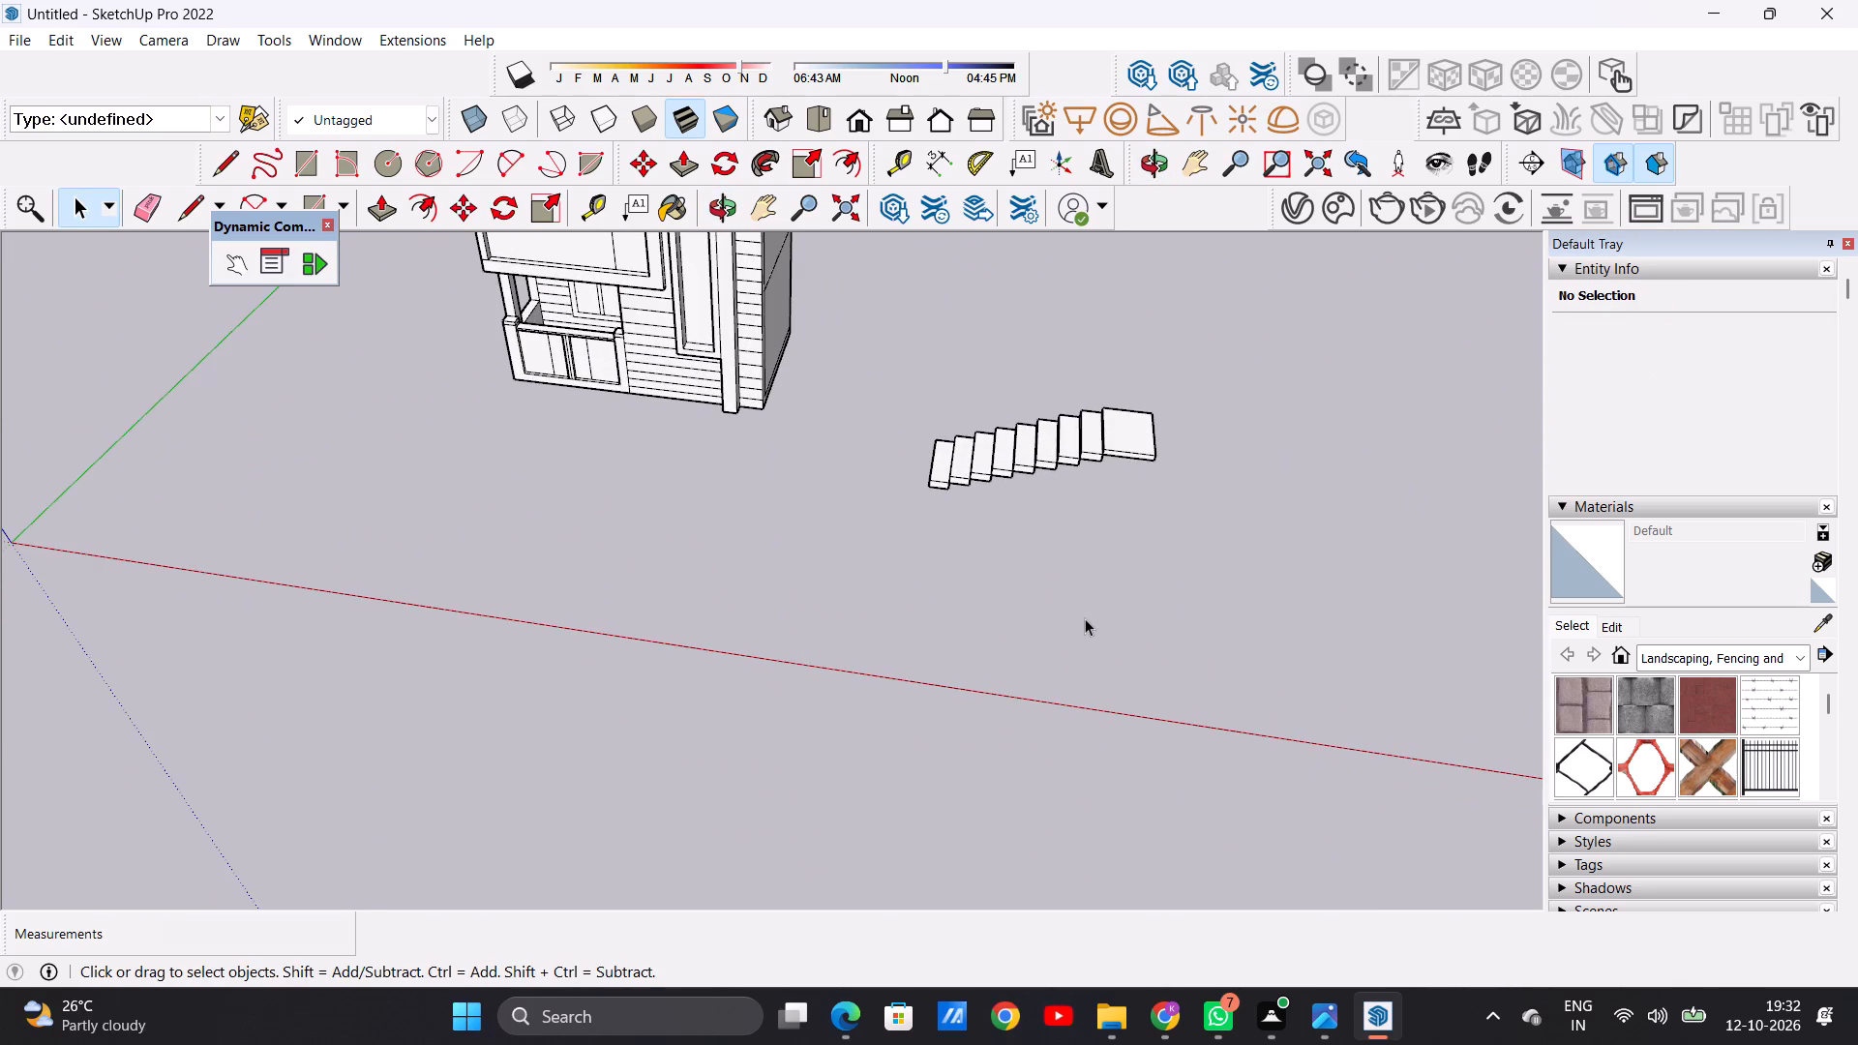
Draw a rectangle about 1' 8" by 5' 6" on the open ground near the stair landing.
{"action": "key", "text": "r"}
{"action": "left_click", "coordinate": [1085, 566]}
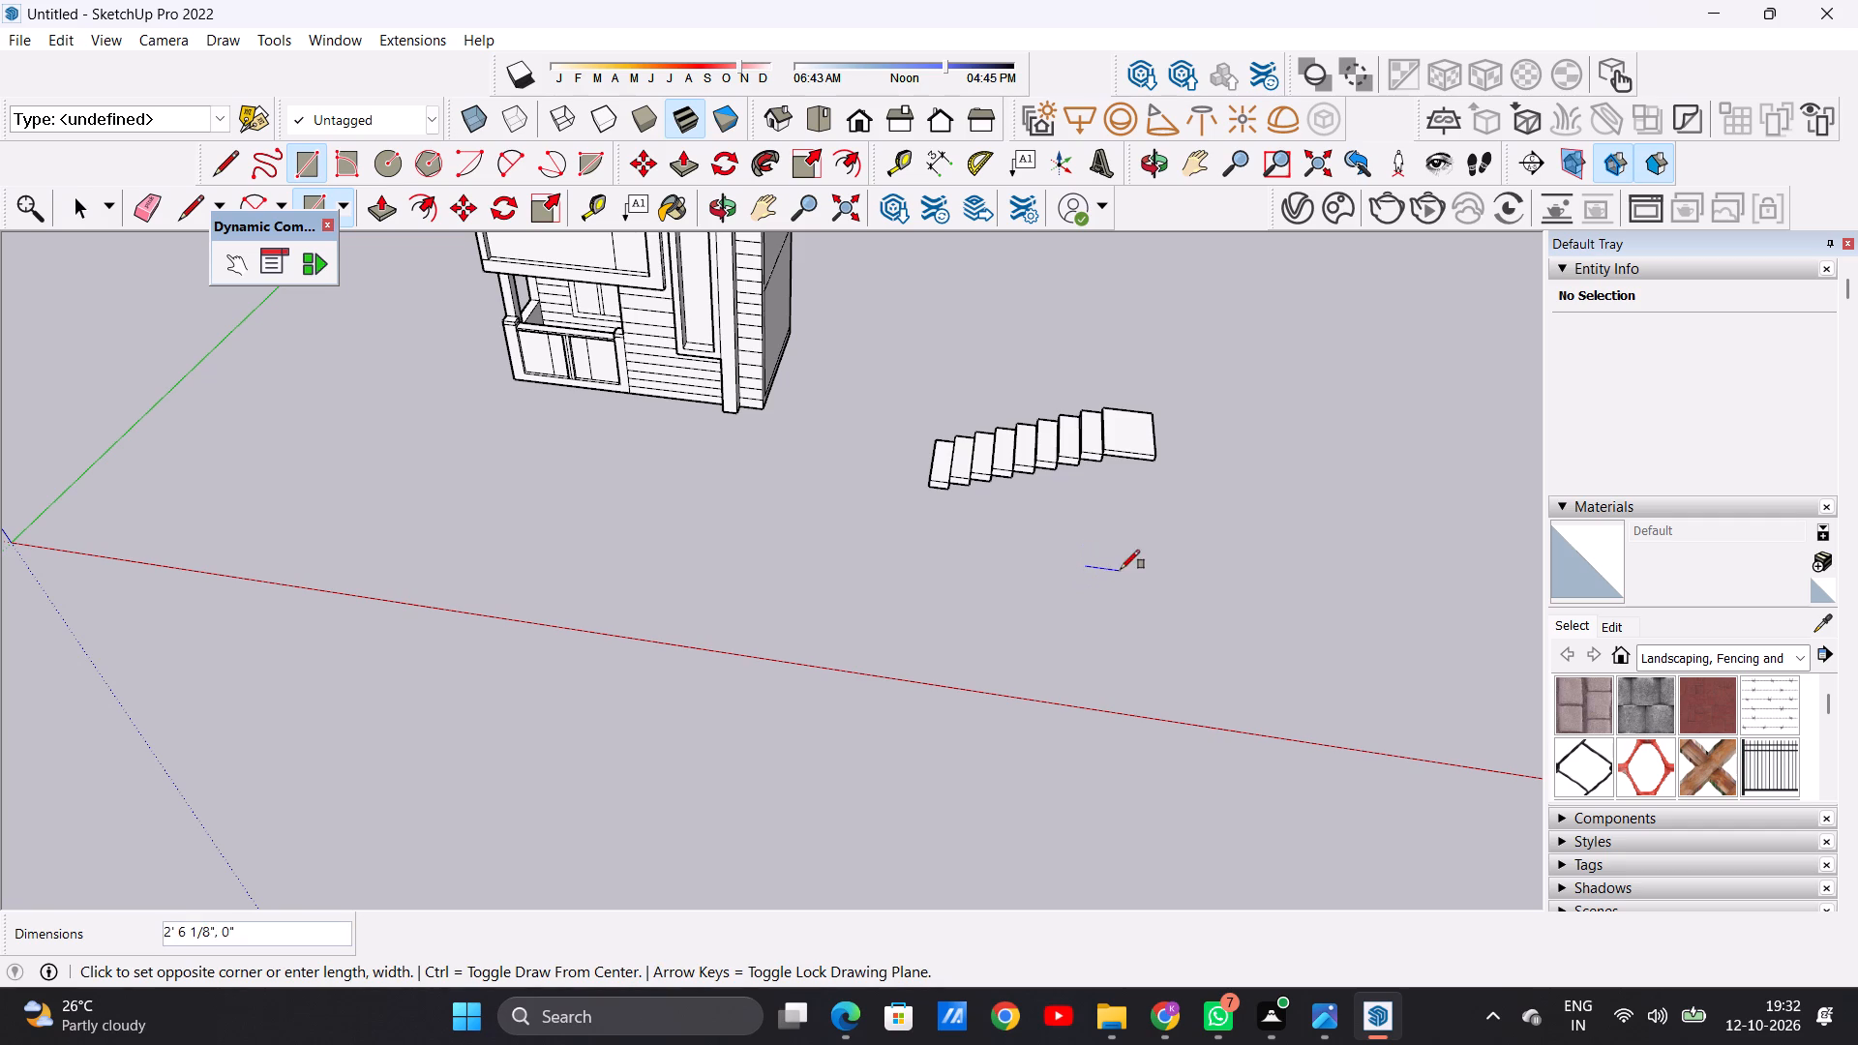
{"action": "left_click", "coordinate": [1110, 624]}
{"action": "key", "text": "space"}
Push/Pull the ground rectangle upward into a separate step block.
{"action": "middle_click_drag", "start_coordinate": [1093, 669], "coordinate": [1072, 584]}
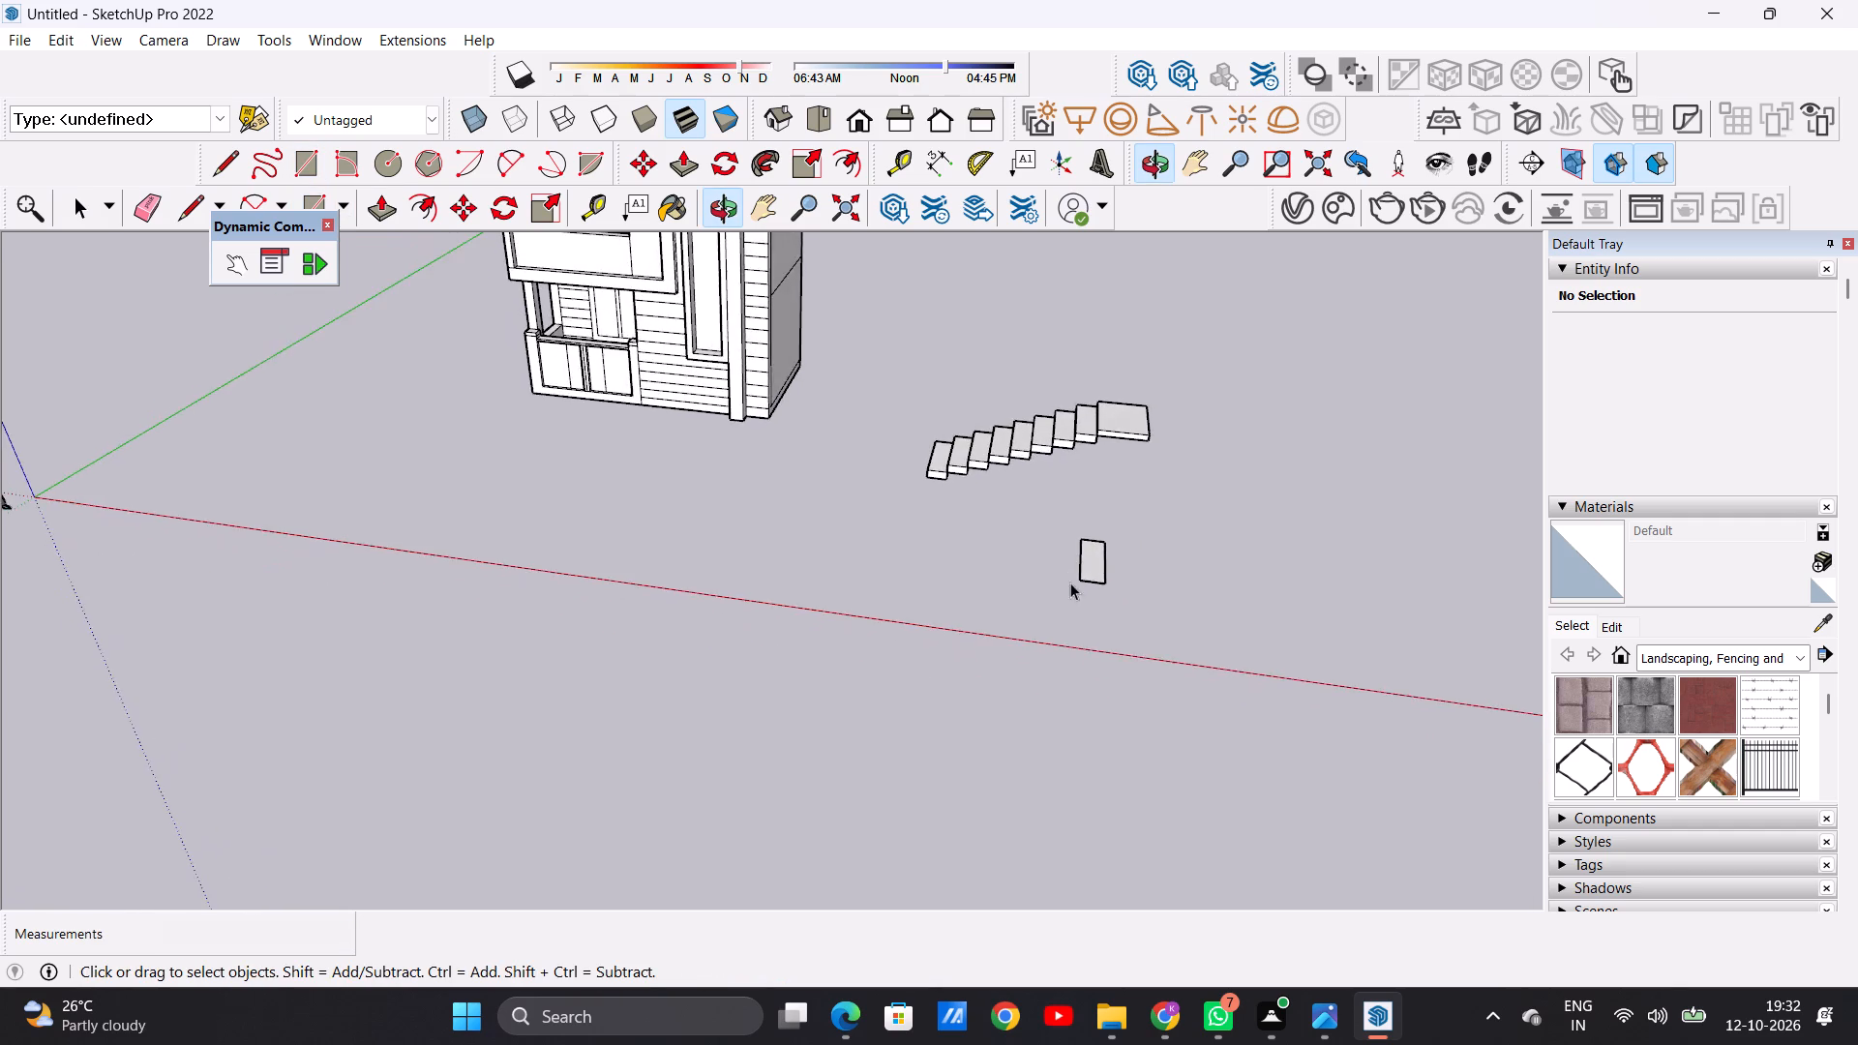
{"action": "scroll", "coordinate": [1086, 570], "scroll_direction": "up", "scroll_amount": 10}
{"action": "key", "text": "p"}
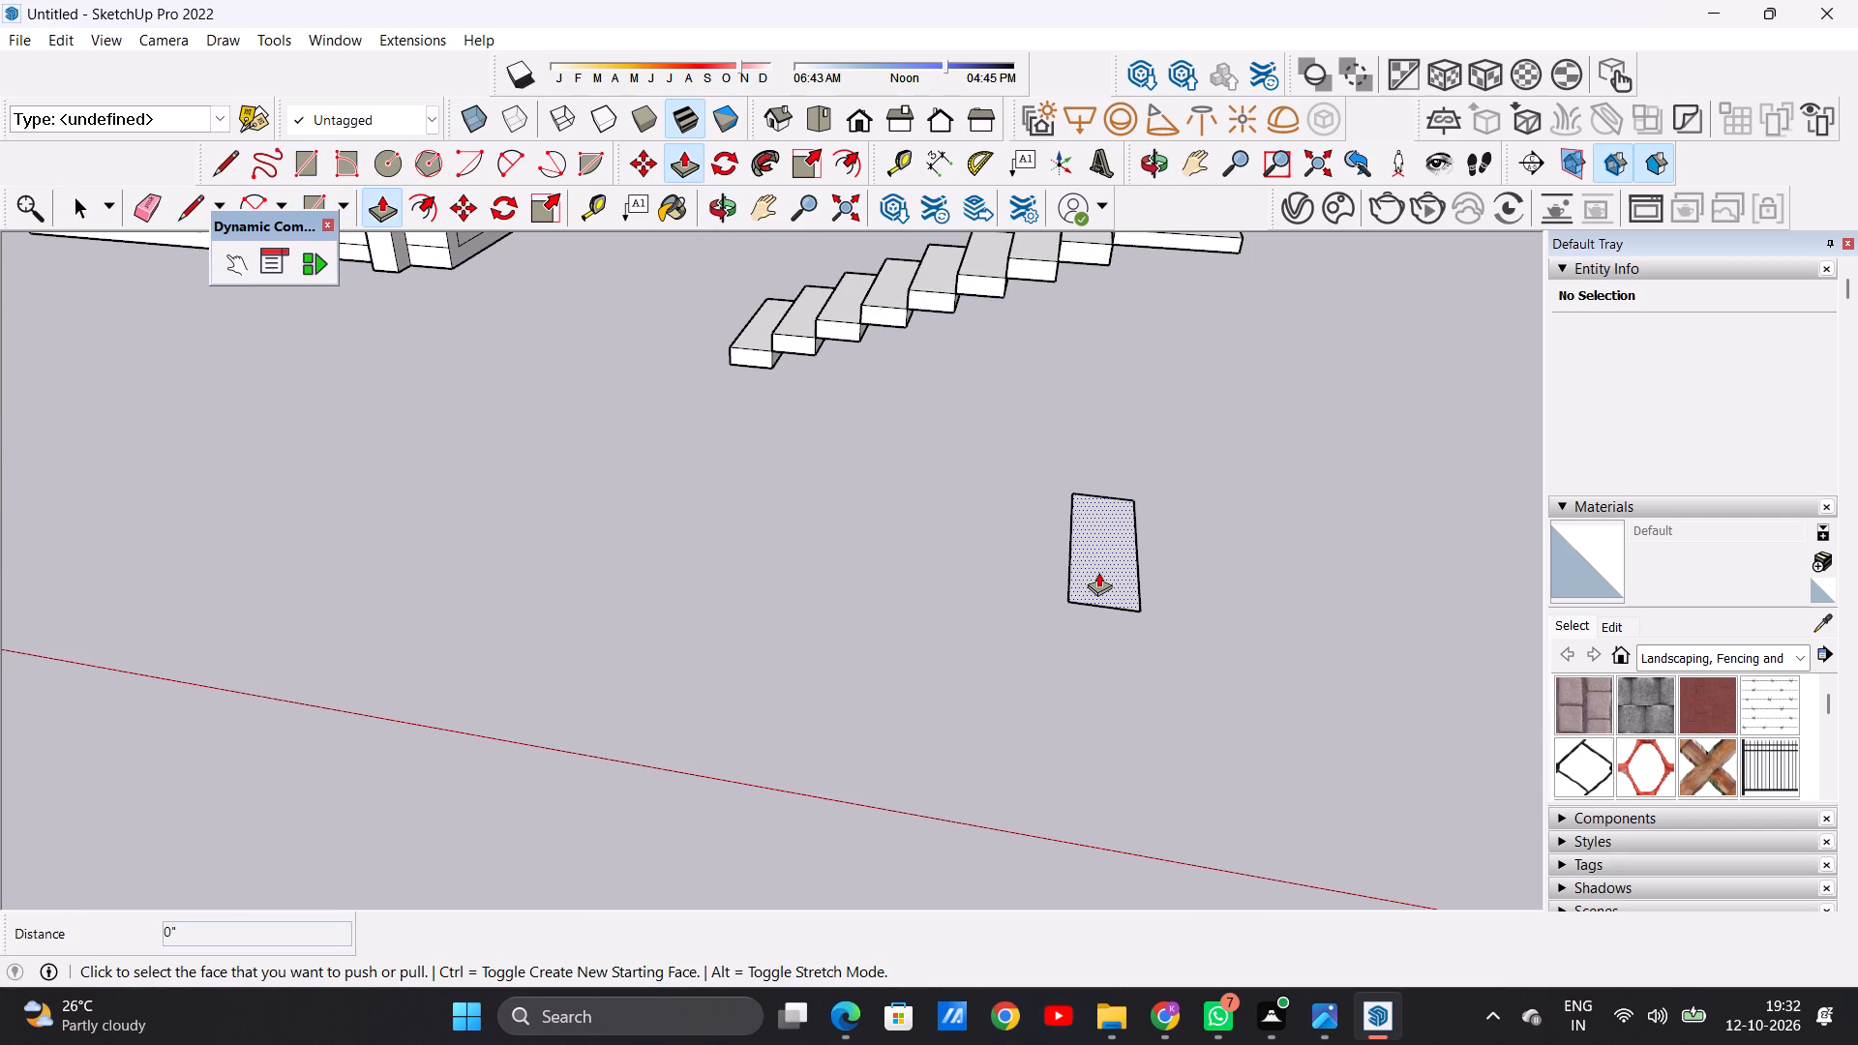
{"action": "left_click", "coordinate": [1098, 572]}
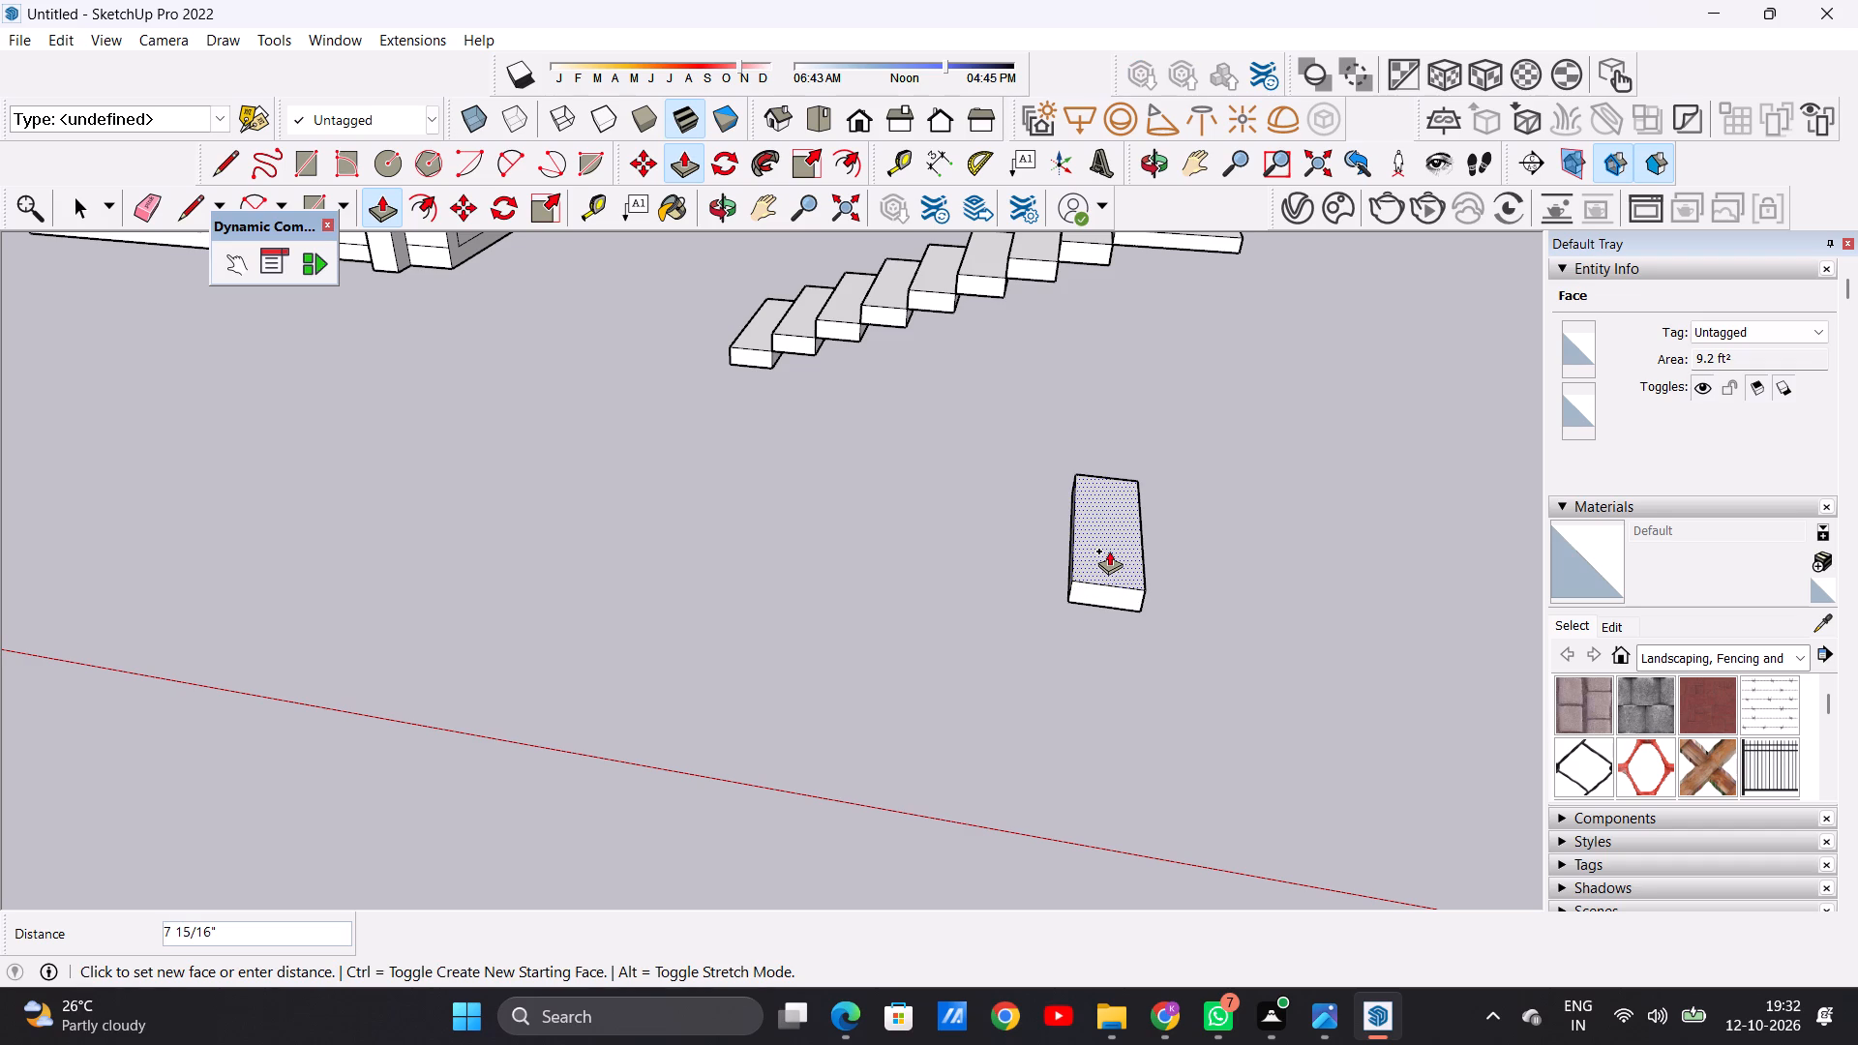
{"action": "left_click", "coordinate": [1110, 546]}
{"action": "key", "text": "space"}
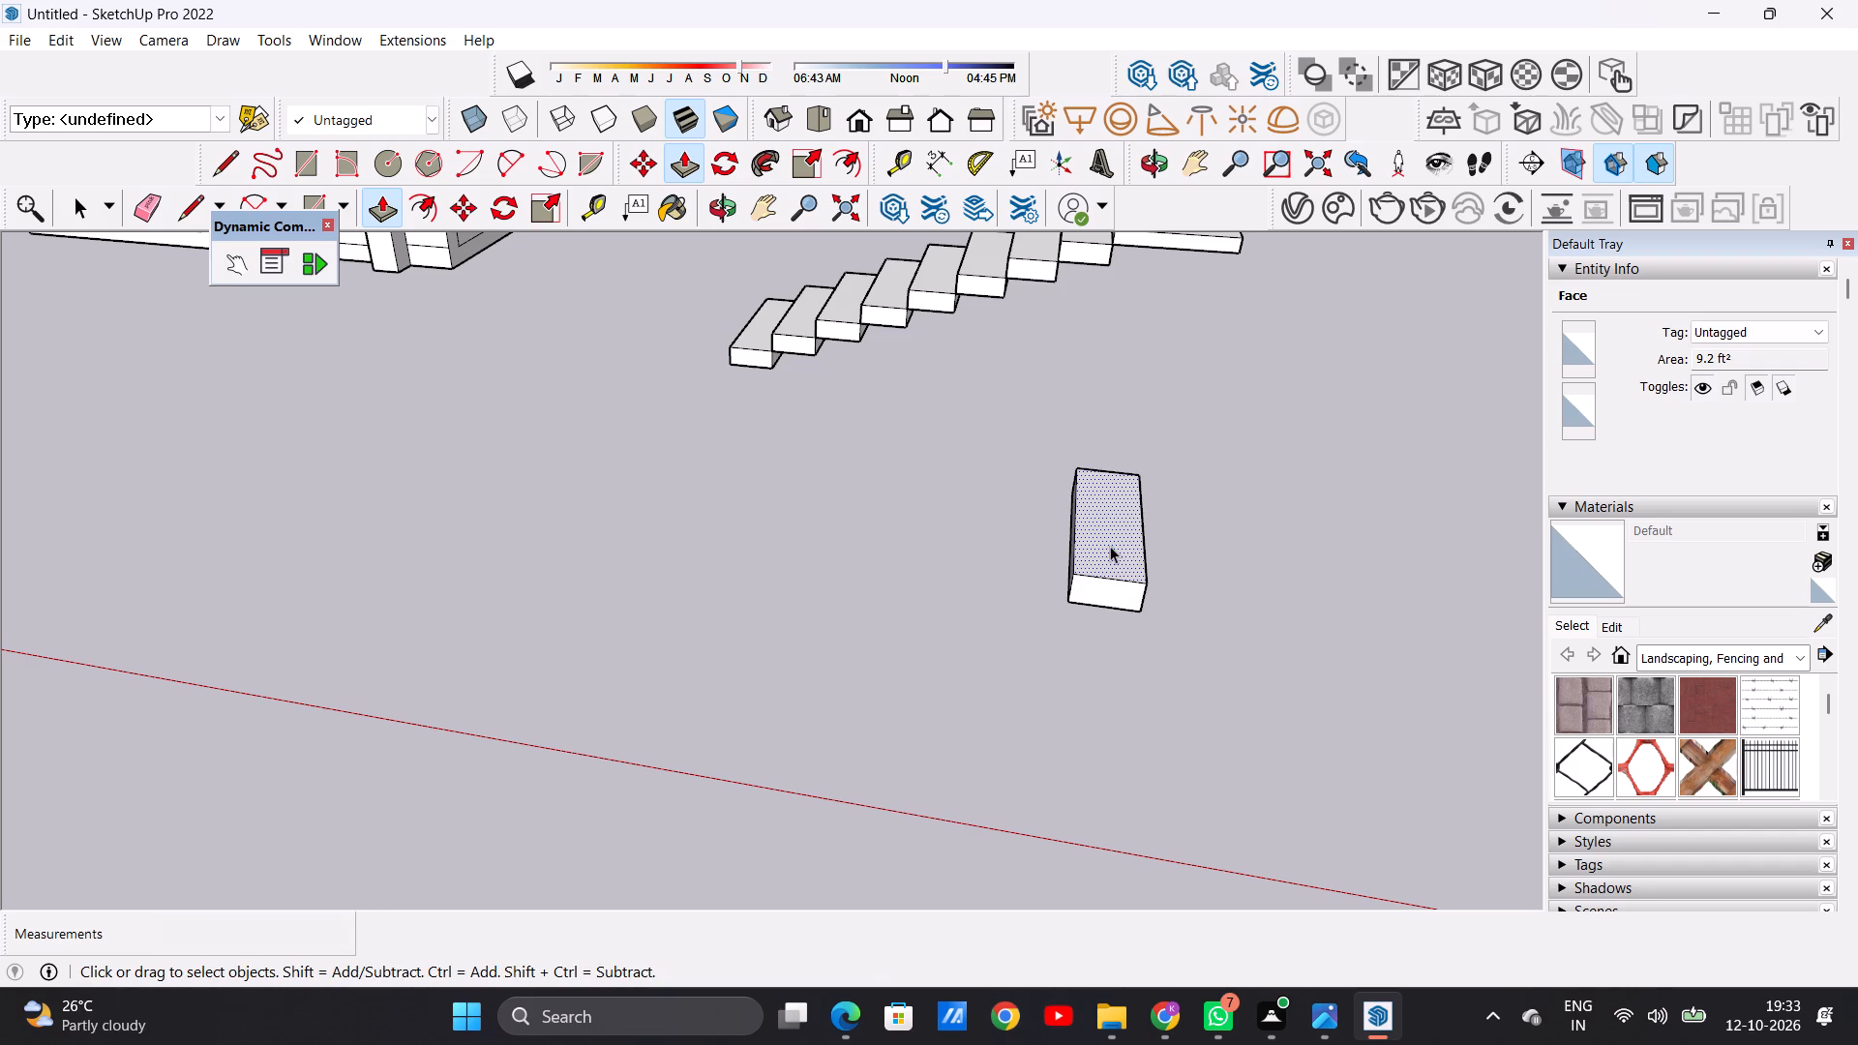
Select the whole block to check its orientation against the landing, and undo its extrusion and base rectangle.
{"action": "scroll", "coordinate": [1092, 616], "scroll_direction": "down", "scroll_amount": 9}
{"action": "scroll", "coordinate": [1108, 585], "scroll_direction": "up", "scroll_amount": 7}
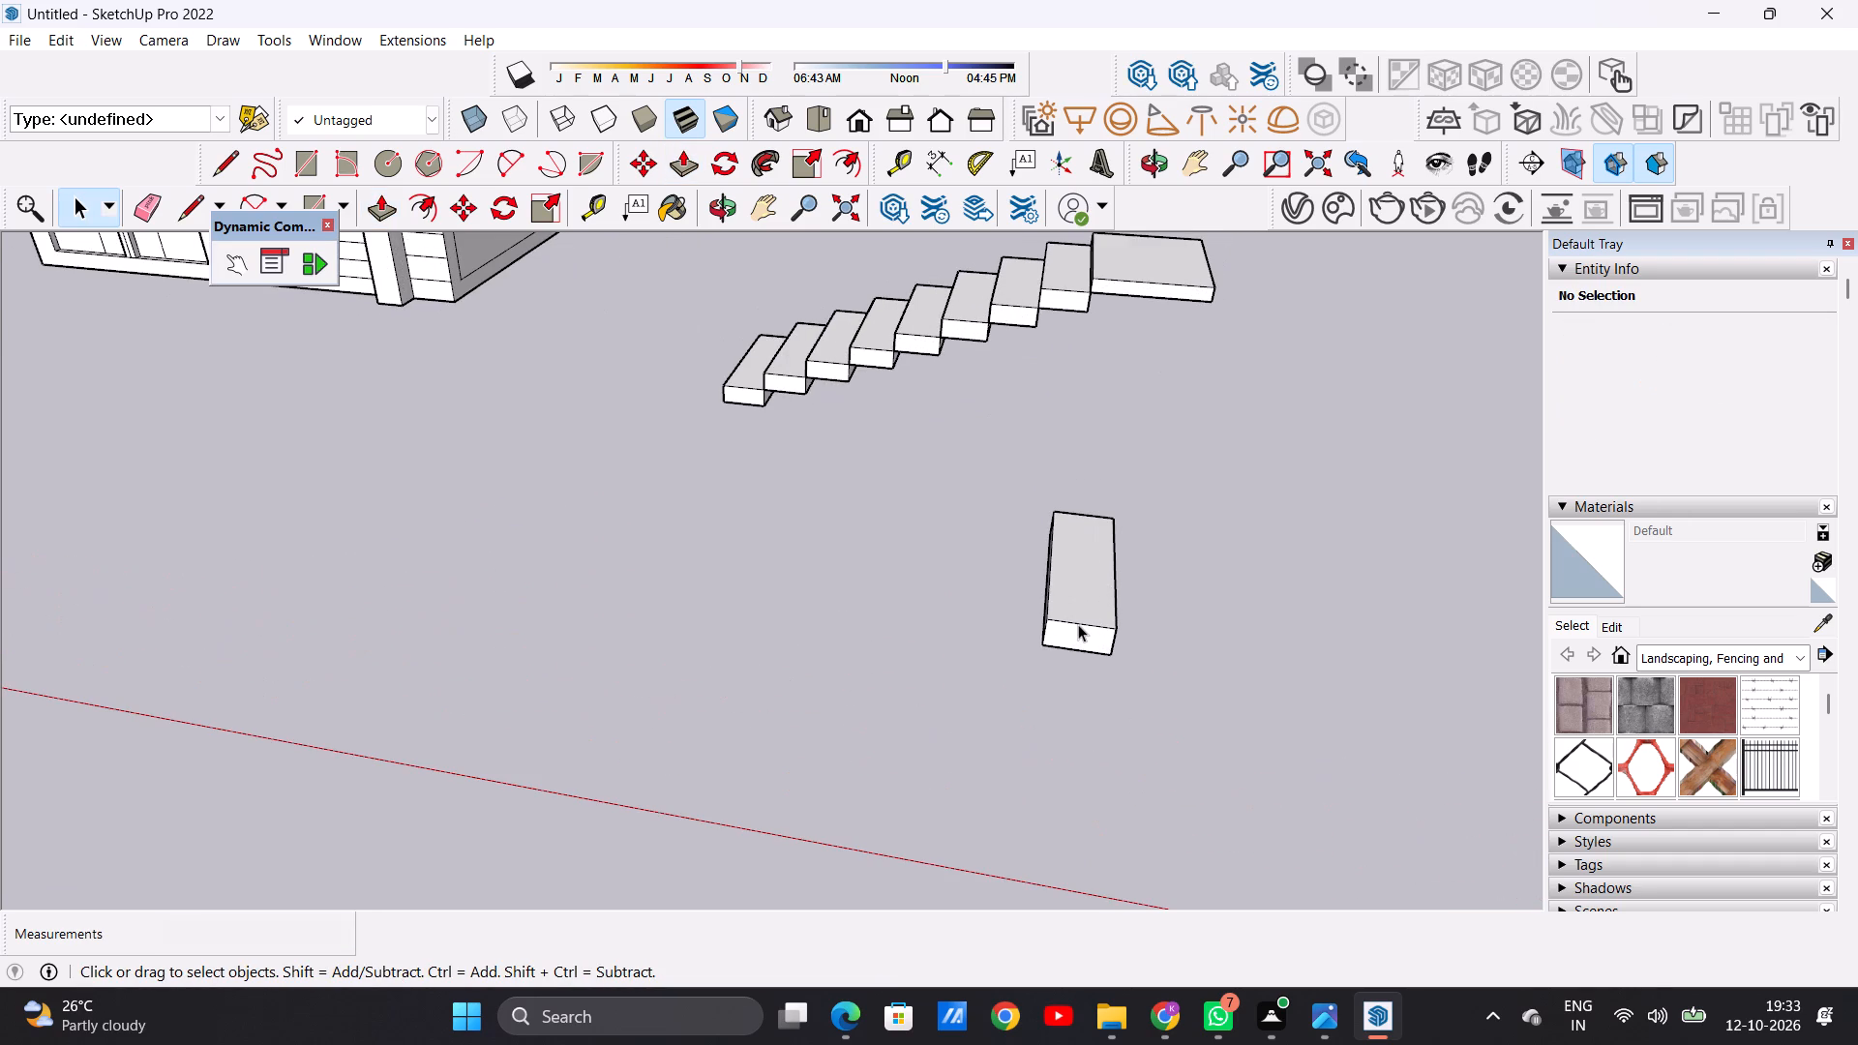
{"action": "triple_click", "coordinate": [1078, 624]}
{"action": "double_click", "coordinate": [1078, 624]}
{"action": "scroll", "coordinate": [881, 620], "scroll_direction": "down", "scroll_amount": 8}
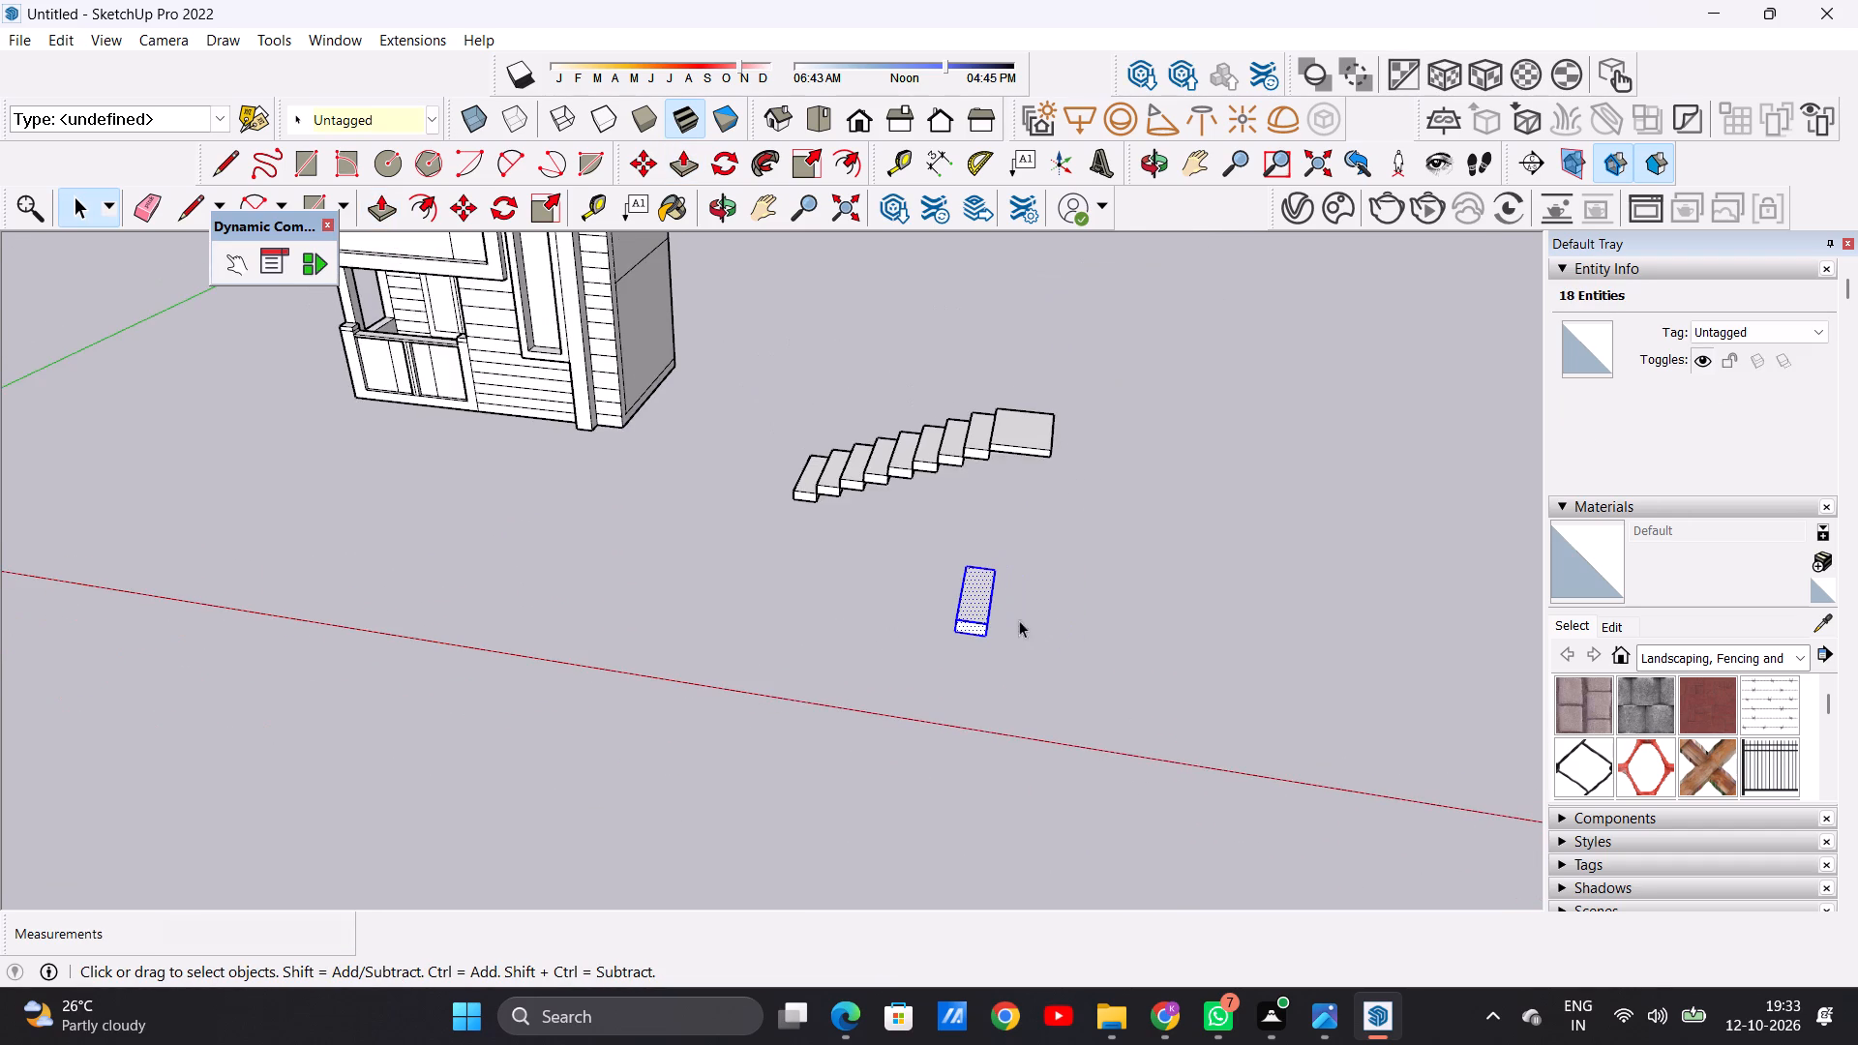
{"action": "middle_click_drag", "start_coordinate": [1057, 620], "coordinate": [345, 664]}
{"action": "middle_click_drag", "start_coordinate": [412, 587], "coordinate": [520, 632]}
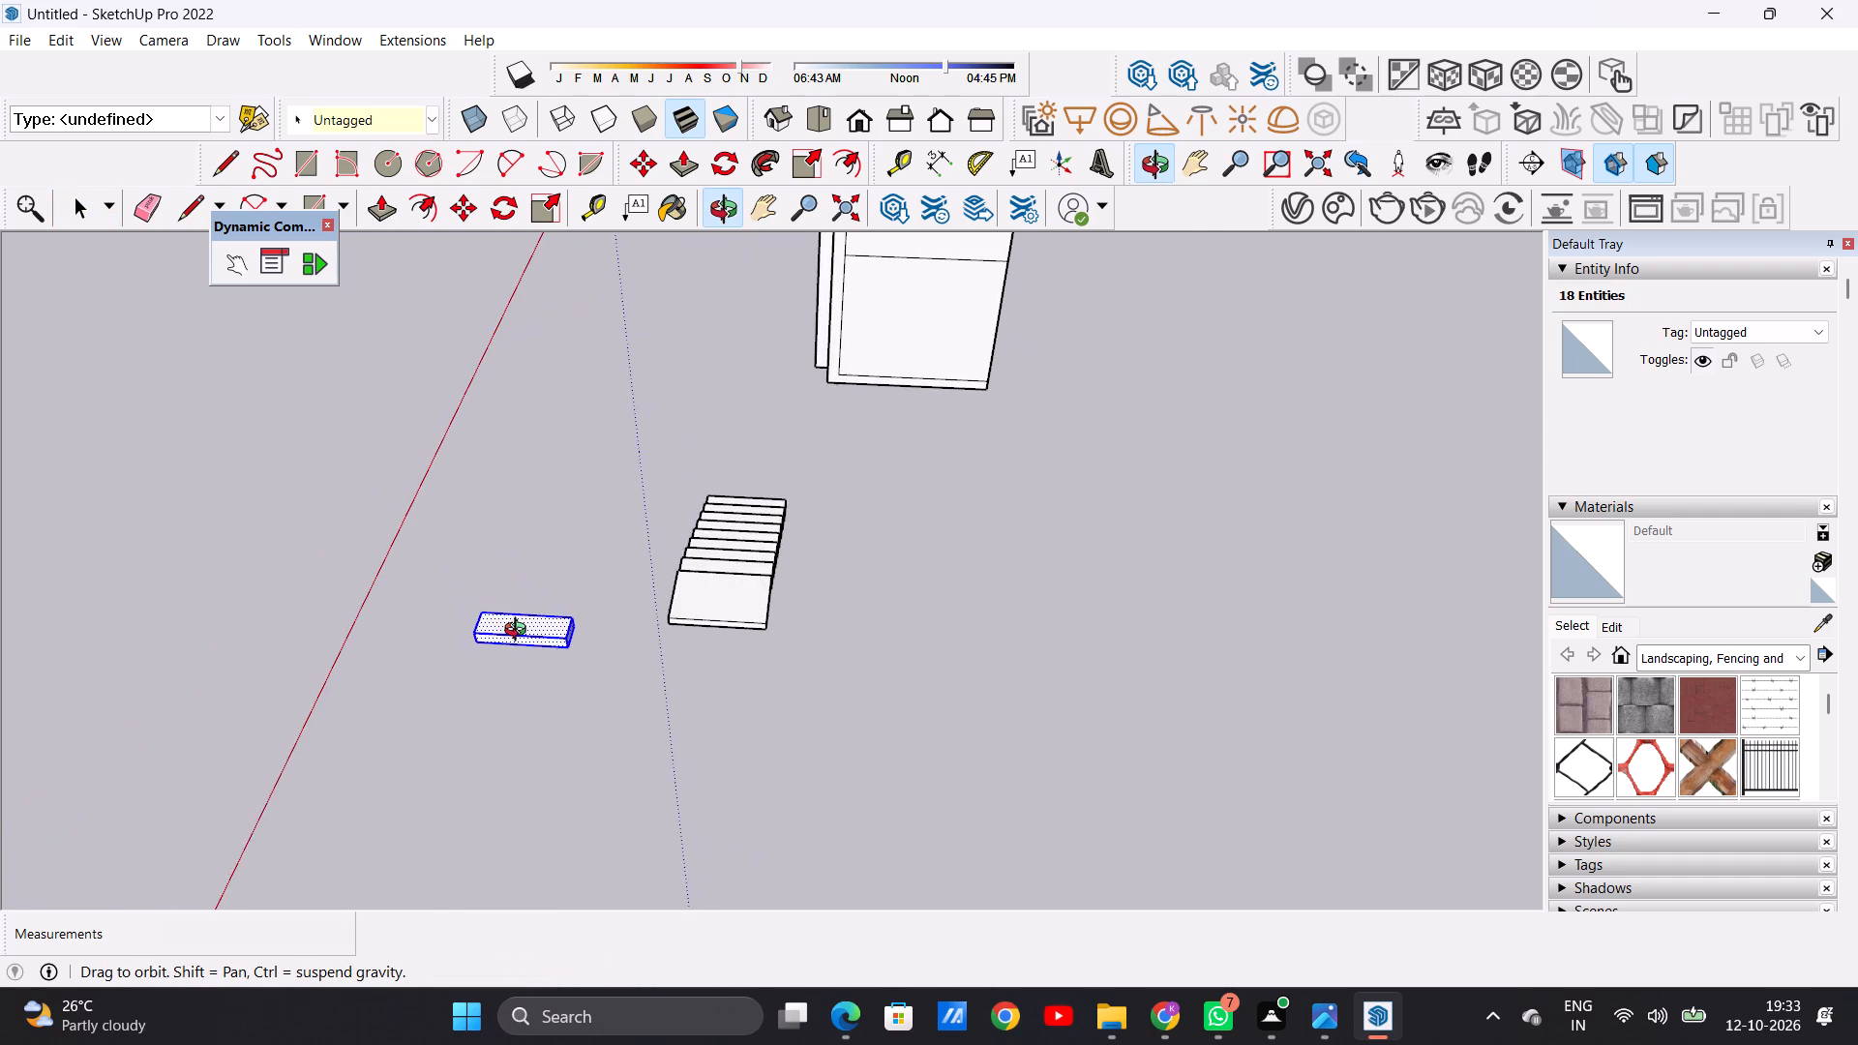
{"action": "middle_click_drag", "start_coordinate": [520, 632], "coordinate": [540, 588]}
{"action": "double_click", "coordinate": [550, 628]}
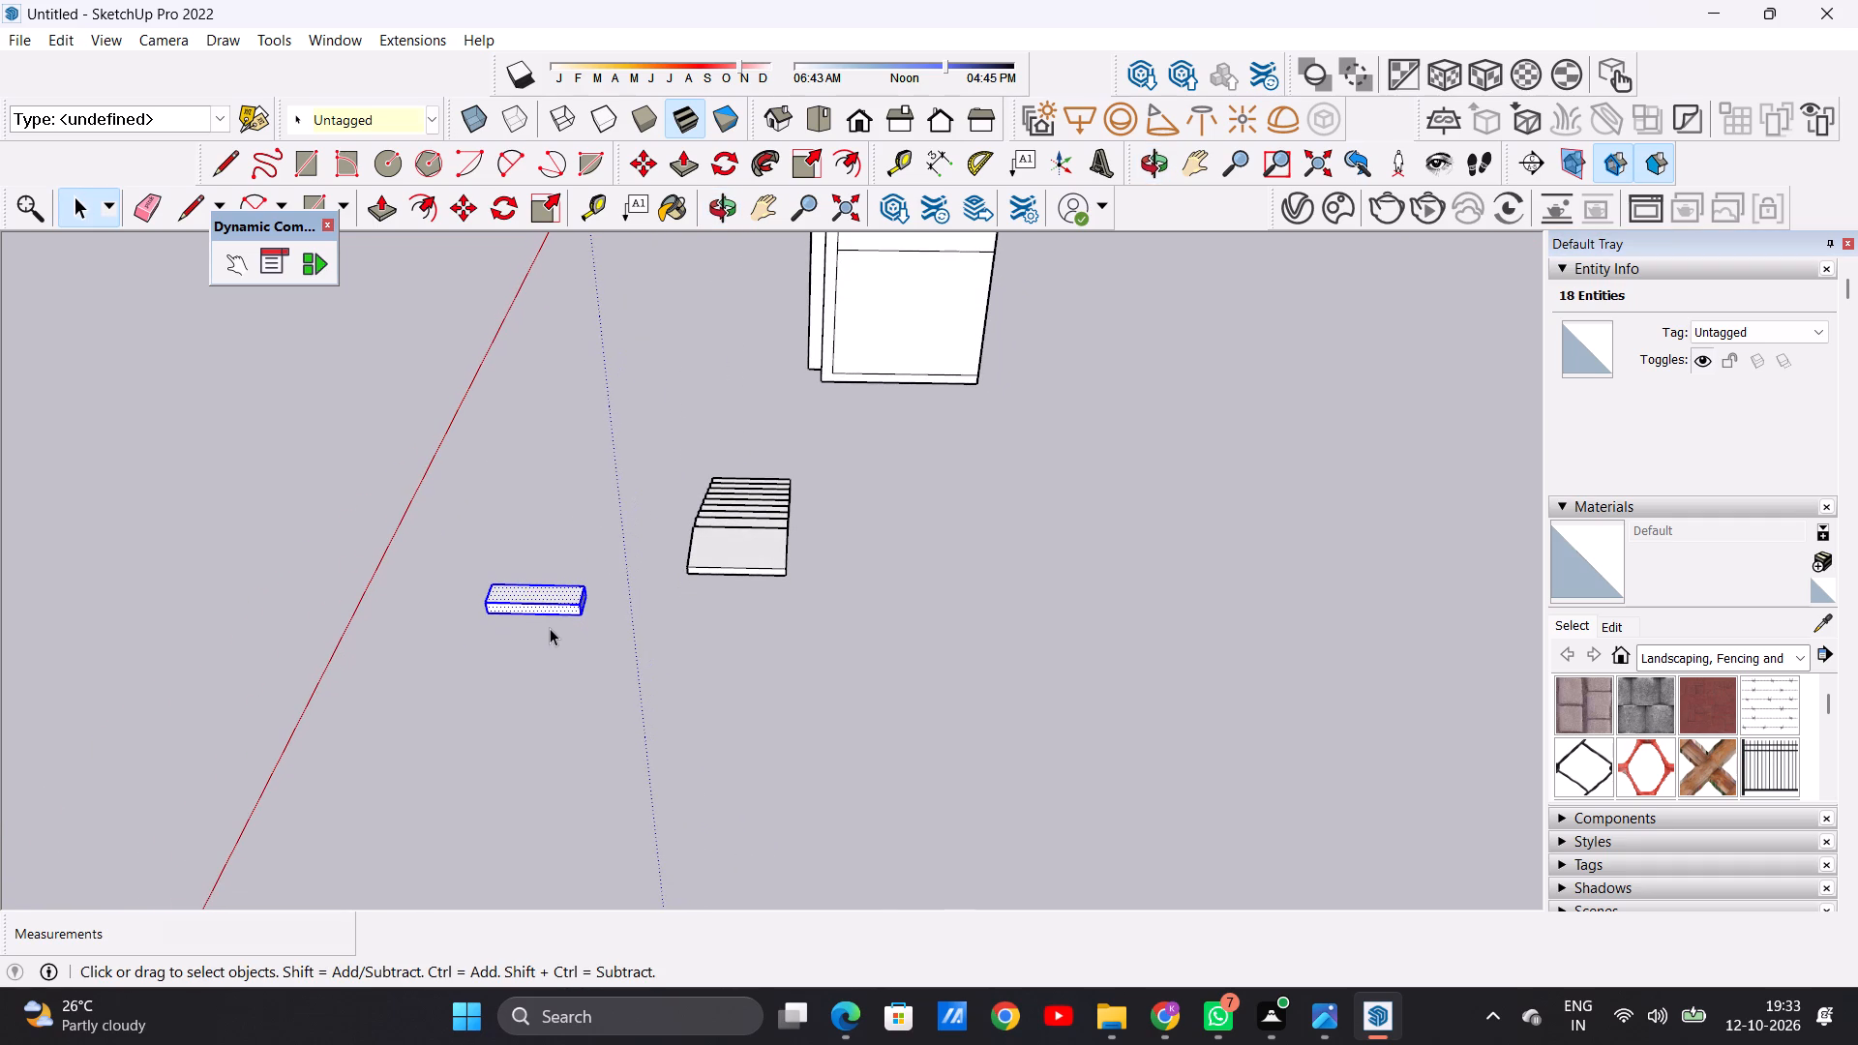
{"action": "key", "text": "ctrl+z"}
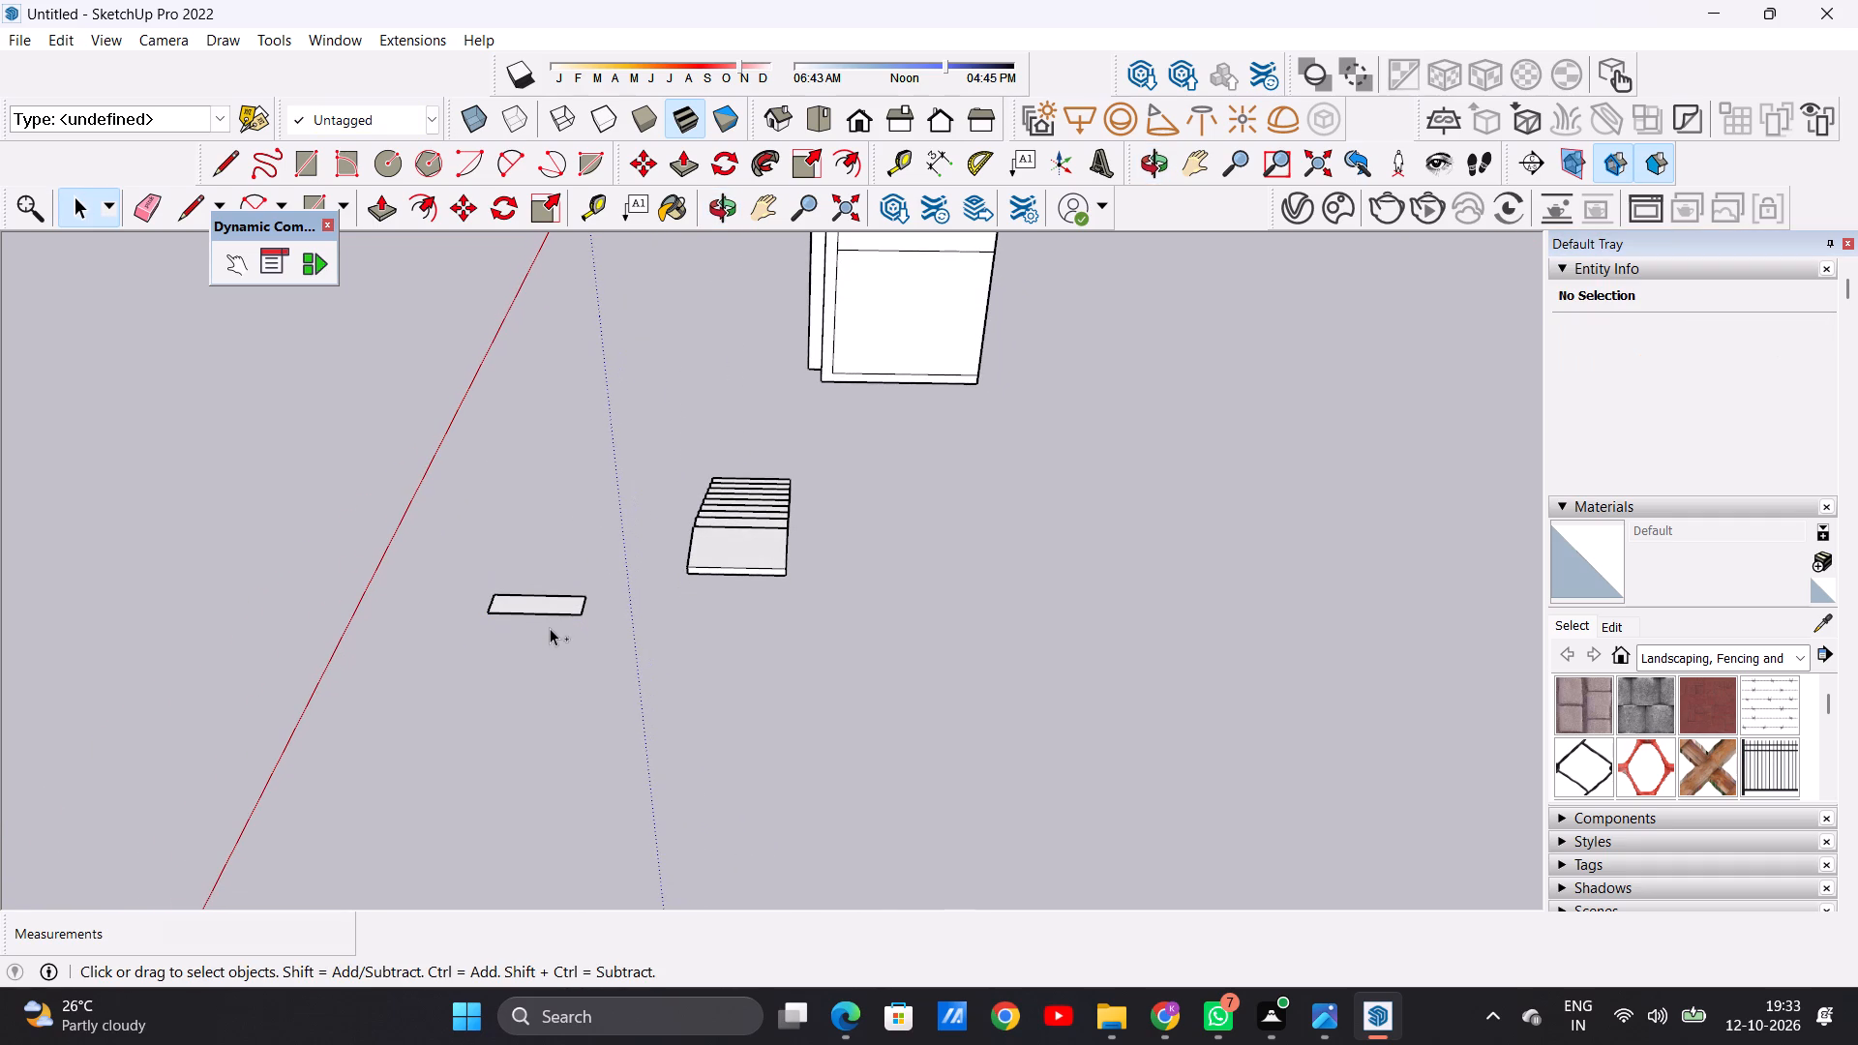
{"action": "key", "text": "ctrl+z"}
Draw a rectangle about 5' by 1' 6 1/2" on the ground beside the landing for the turning step.
{"action": "scroll", "coordinate": [550, 628], "scroll_direction": "down", "scroll_amount": 5}
{"action": "scroll", "coordinate": [822, 618], "scroll_direction": "up", "scroll_amount": 4}
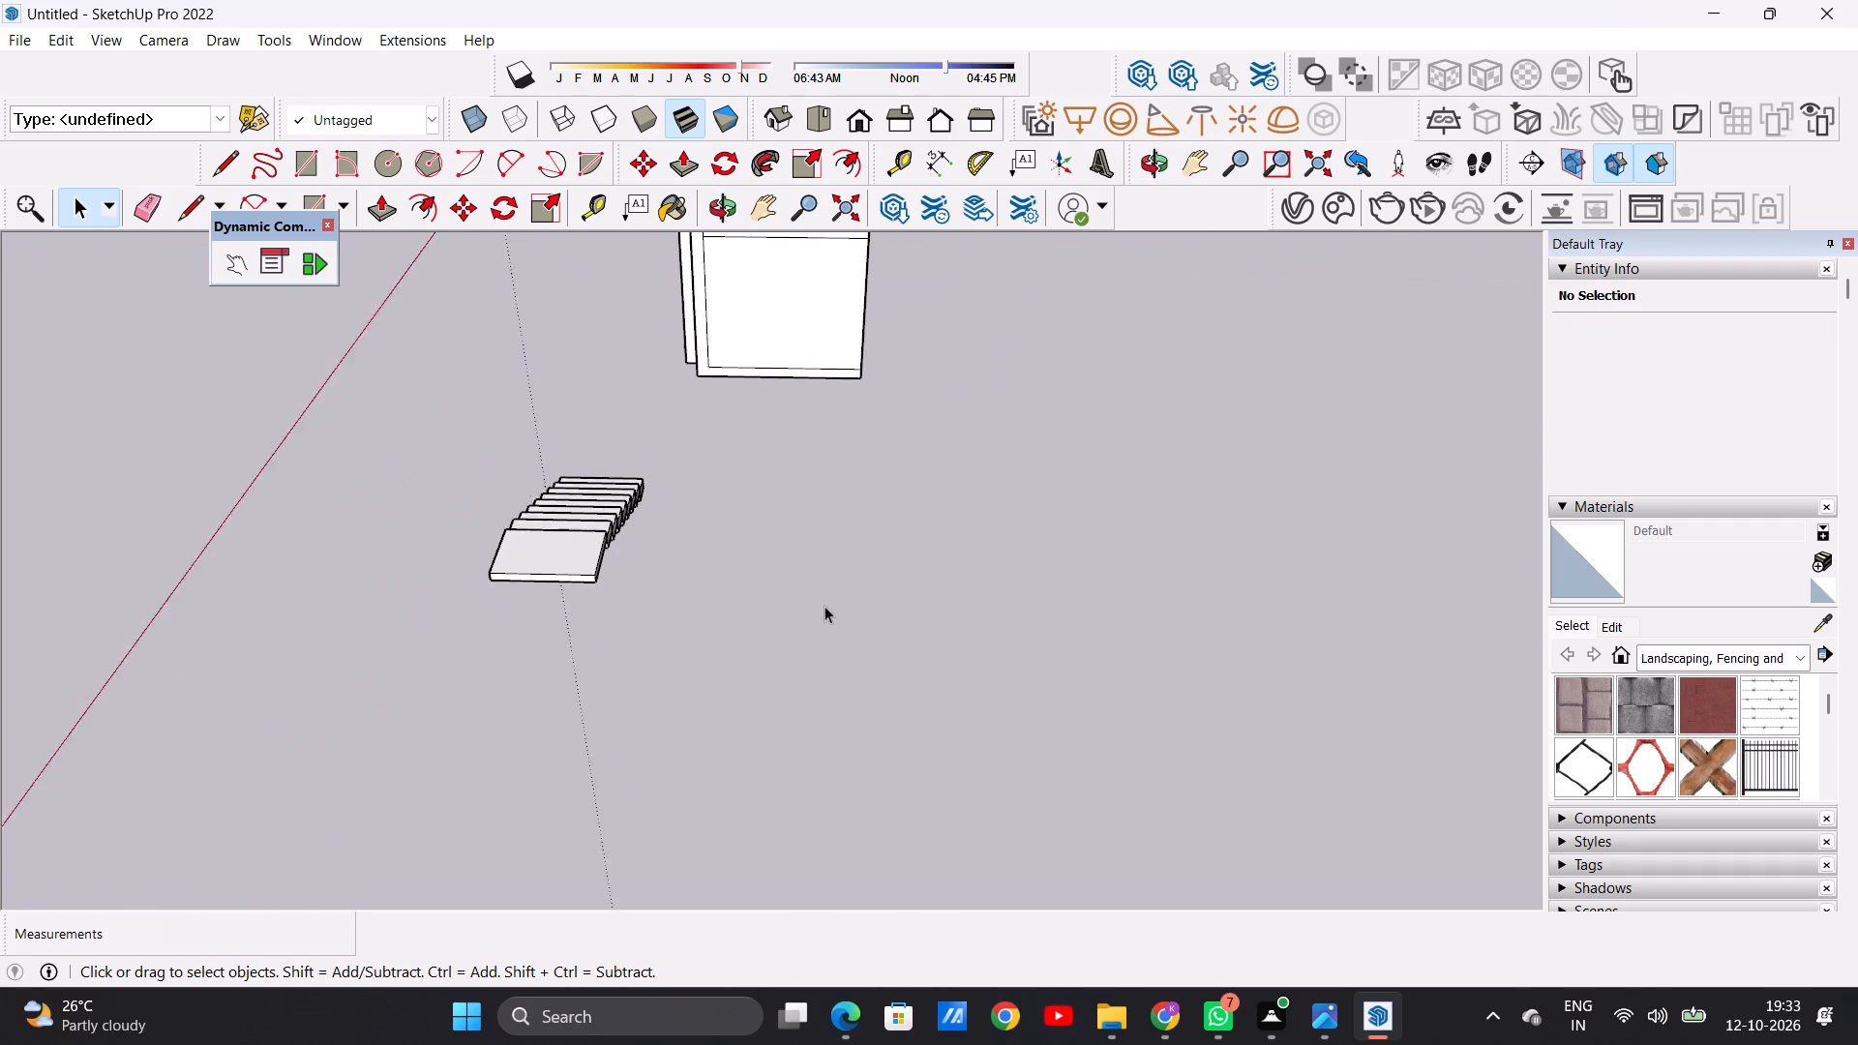
{"action": "scroll", "coordinate": [824, 606], "scroll_direction": "up", "scroll_amount": 2}
{"action": "key", "text": "r"}
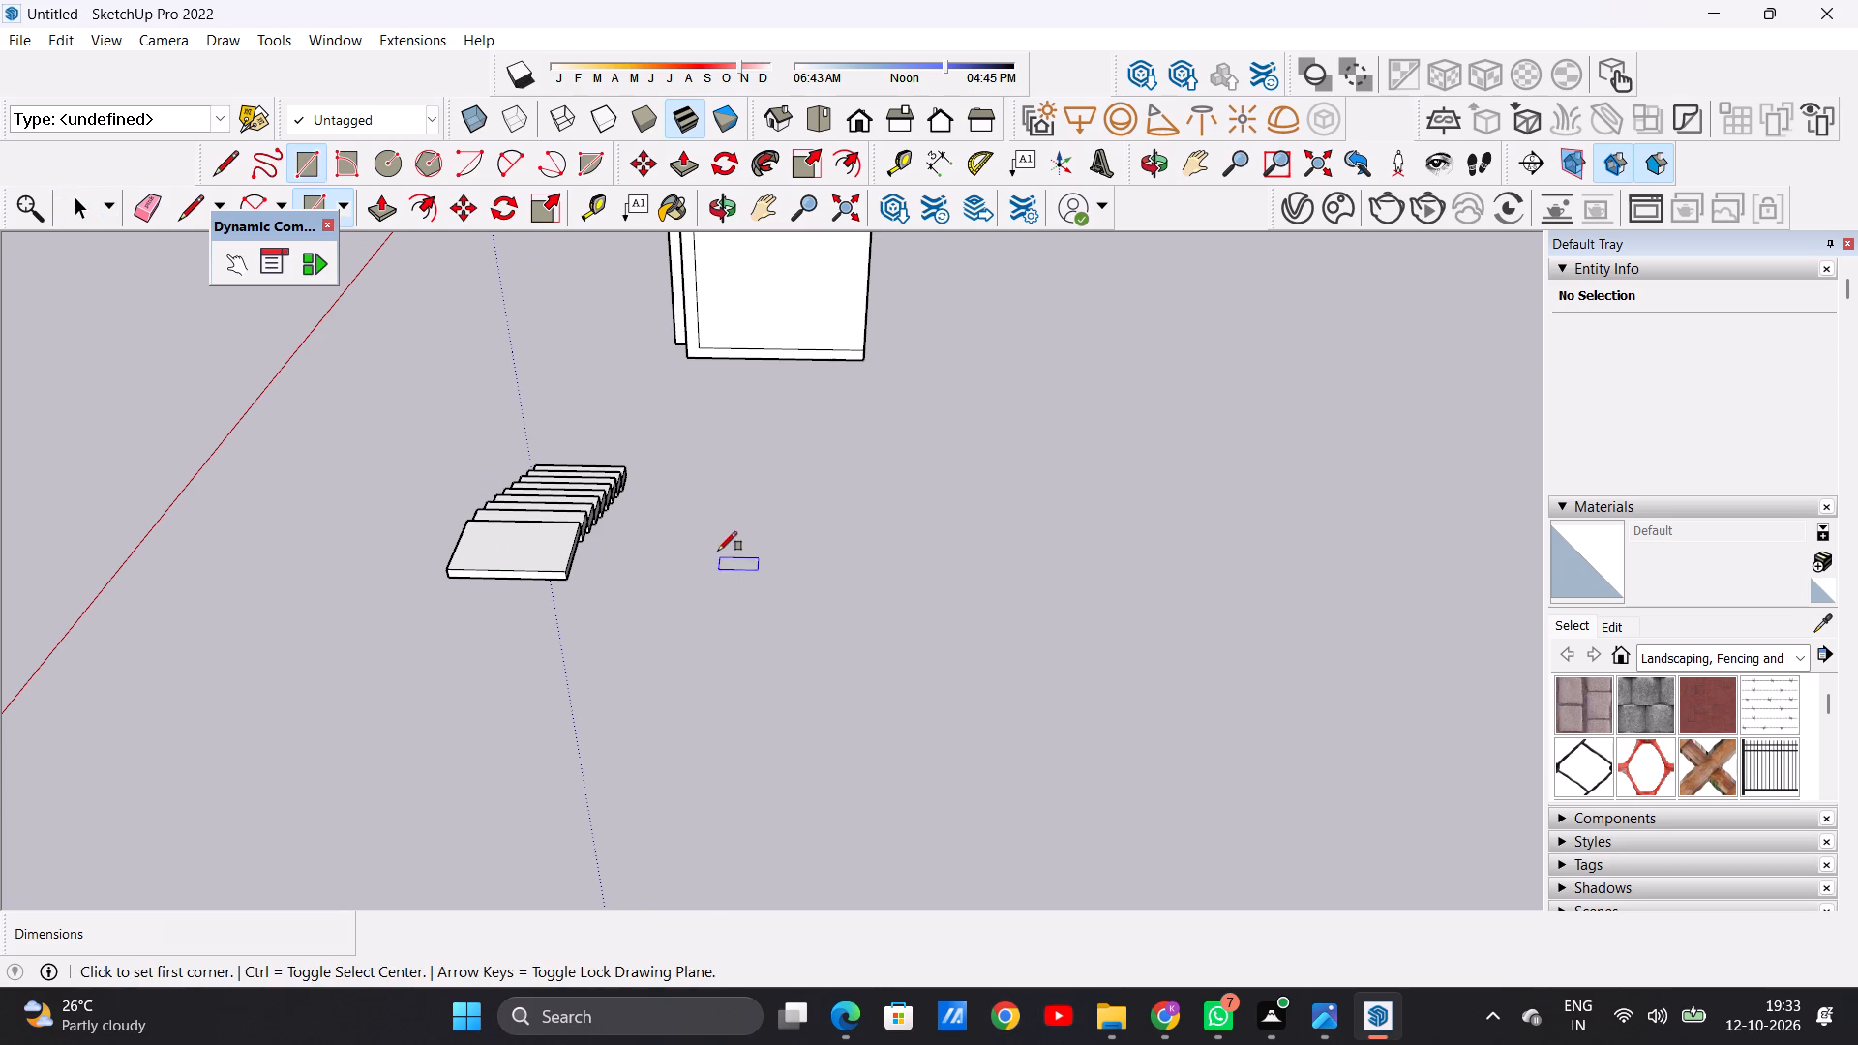
{"action": "left_click", "coordinate": [713, 541]}
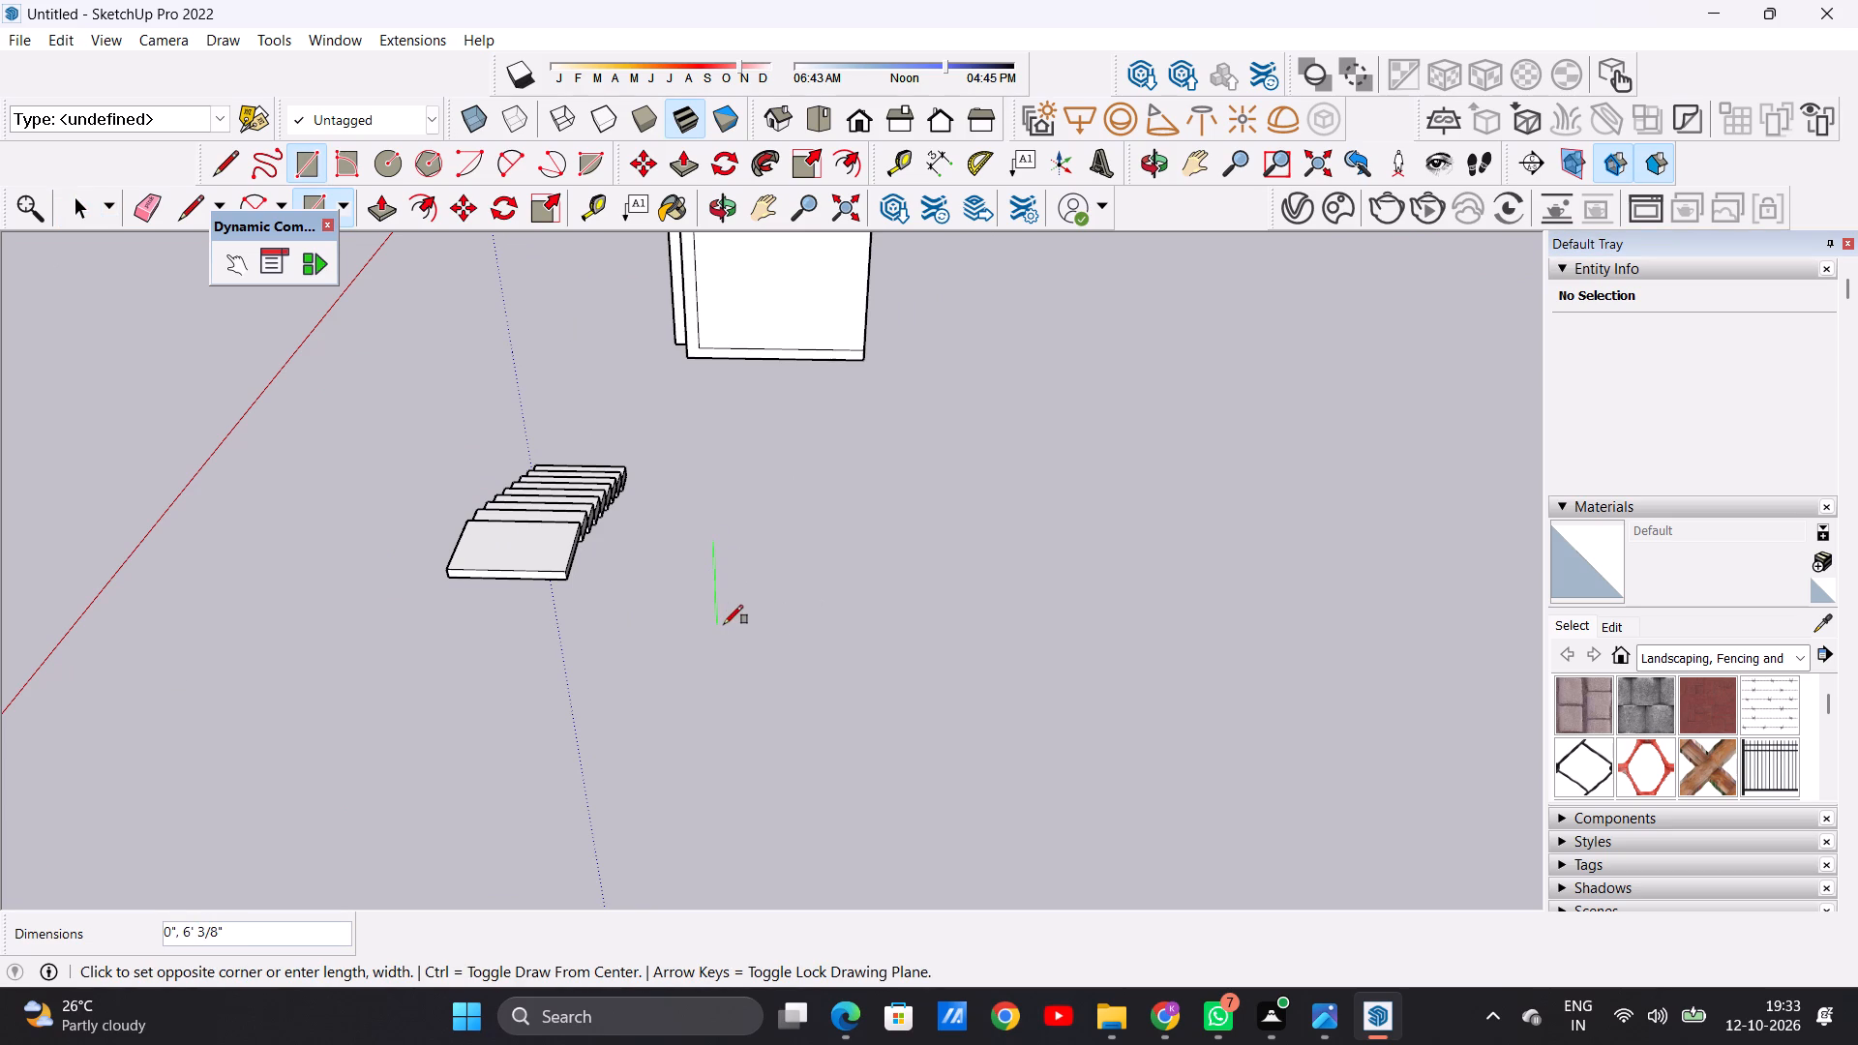
{"action": "left_click", "coordinate": [715, 549]}
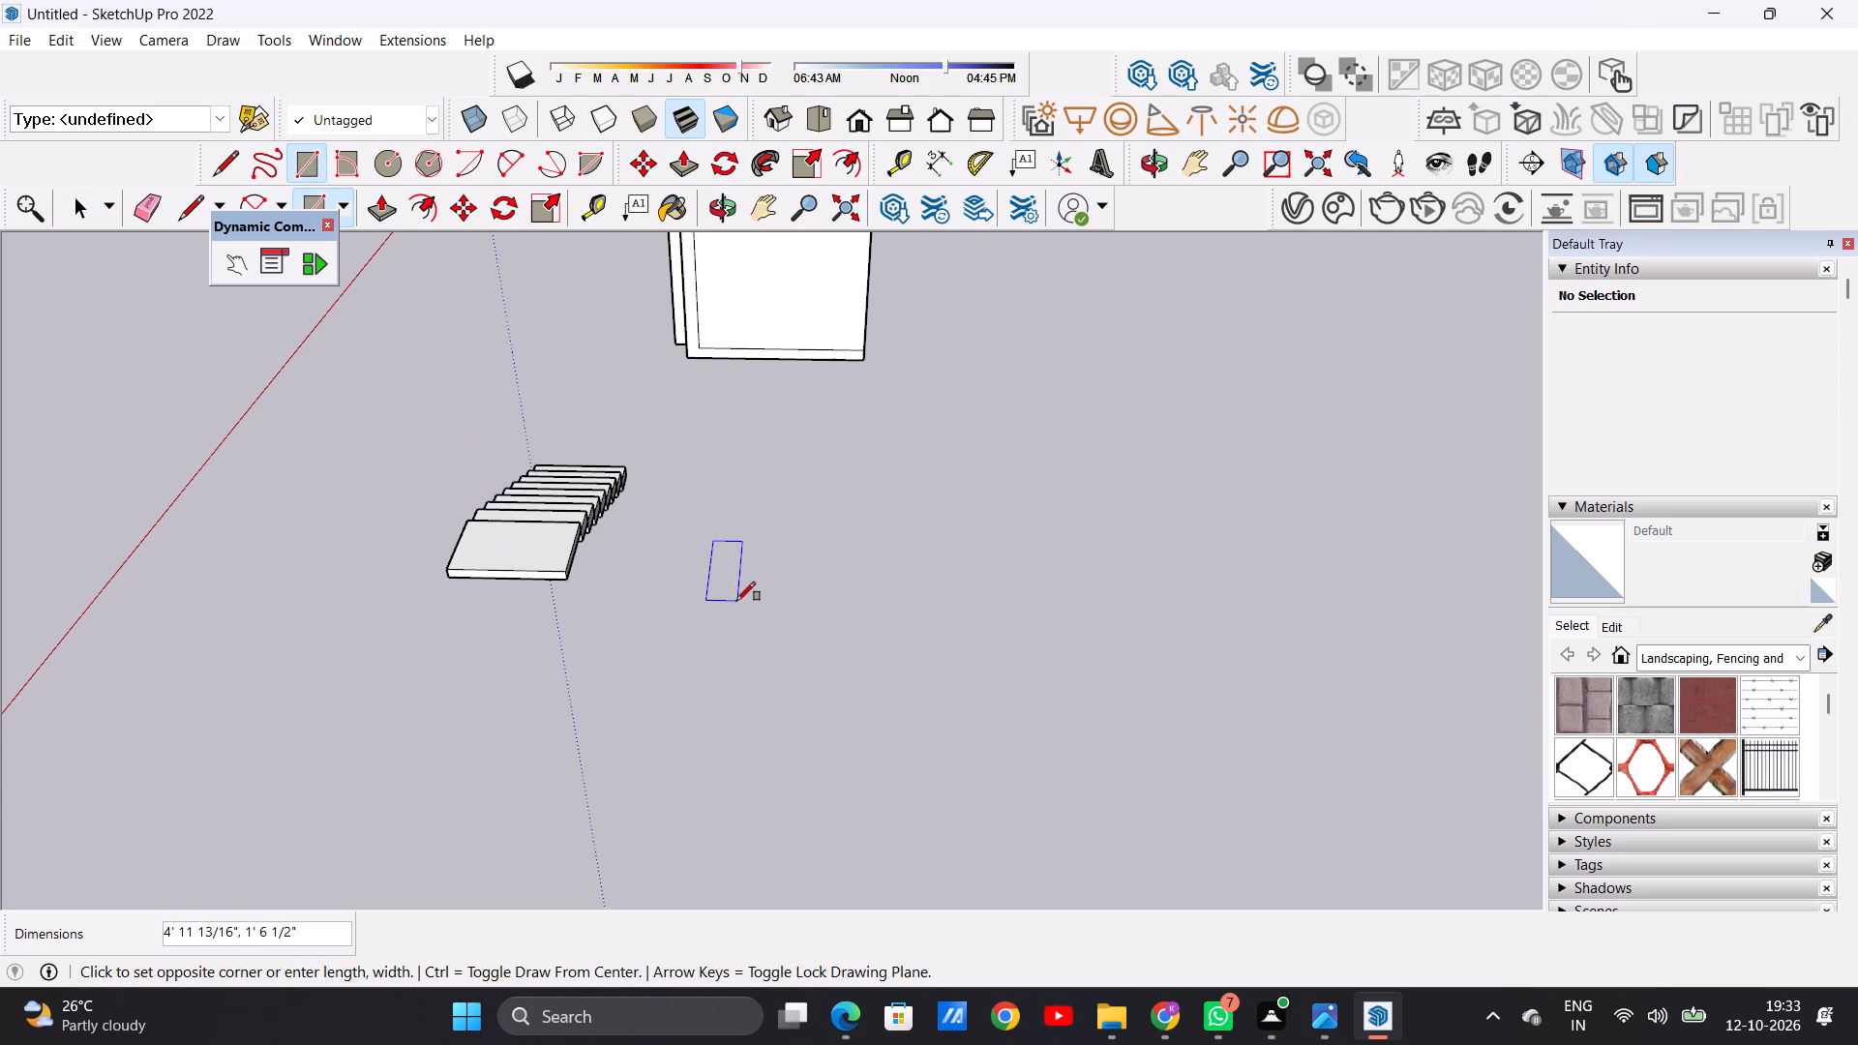
{"action": "left_click", "coordinate": [736, 601]}
{"action": "key", "text": "space"}
Push/Pull the new rectangle upward to form the turning step block.
{"action": "key", "text": "p"}
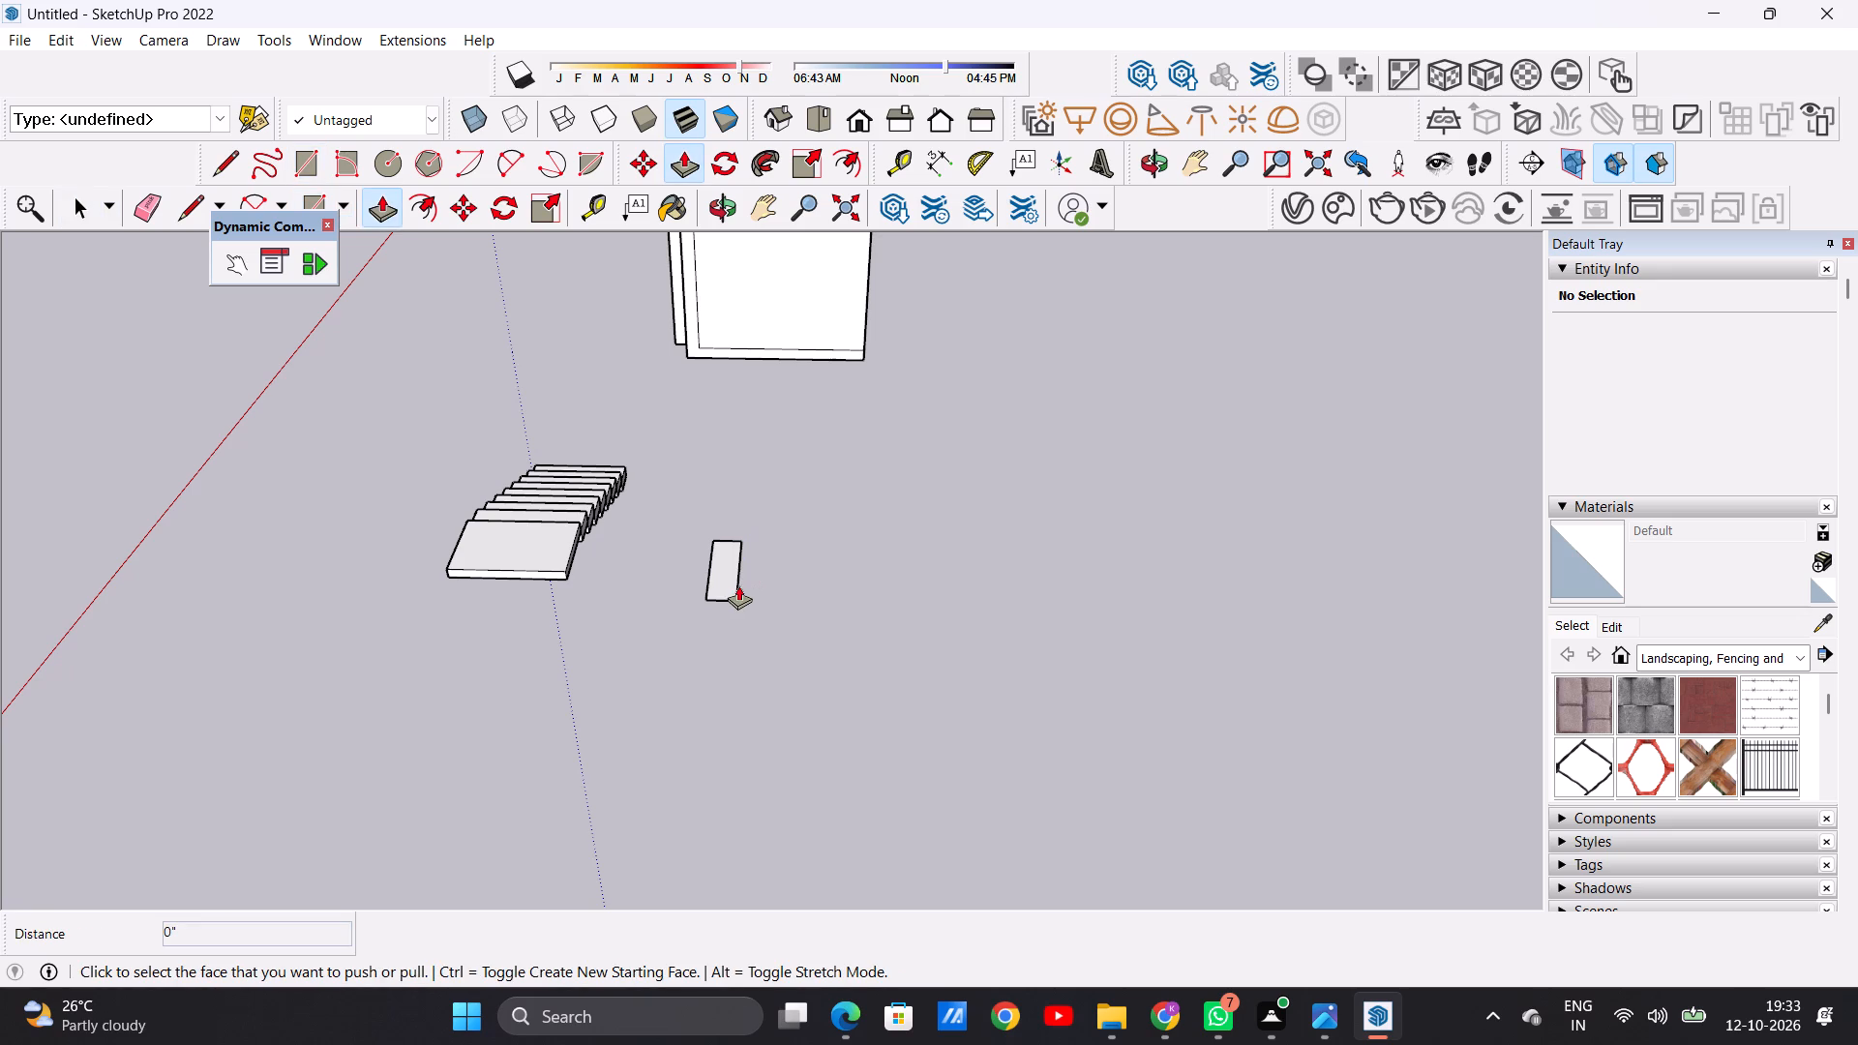
{"action": "left_click", "coordinate": [721, 570]}
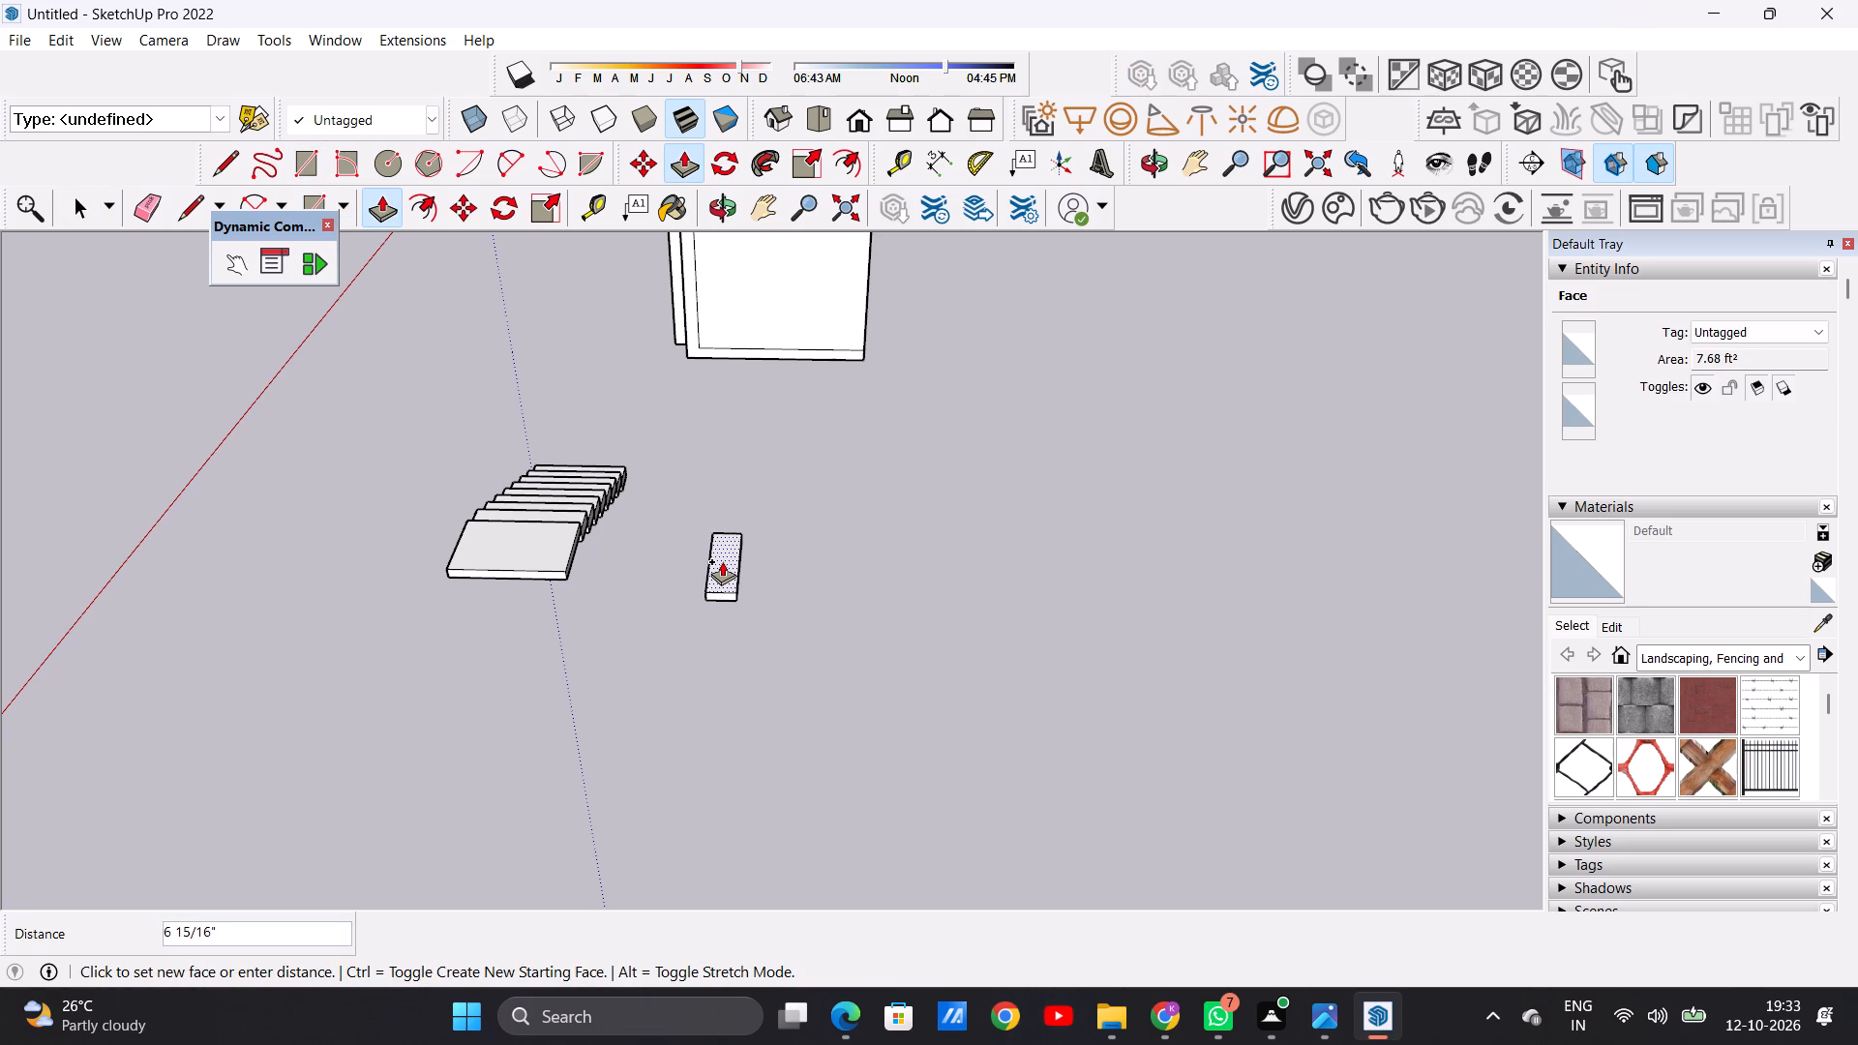
{"action": "left_click", "coordinate": [723, 559]}
{"action": "key", "text": "space"}
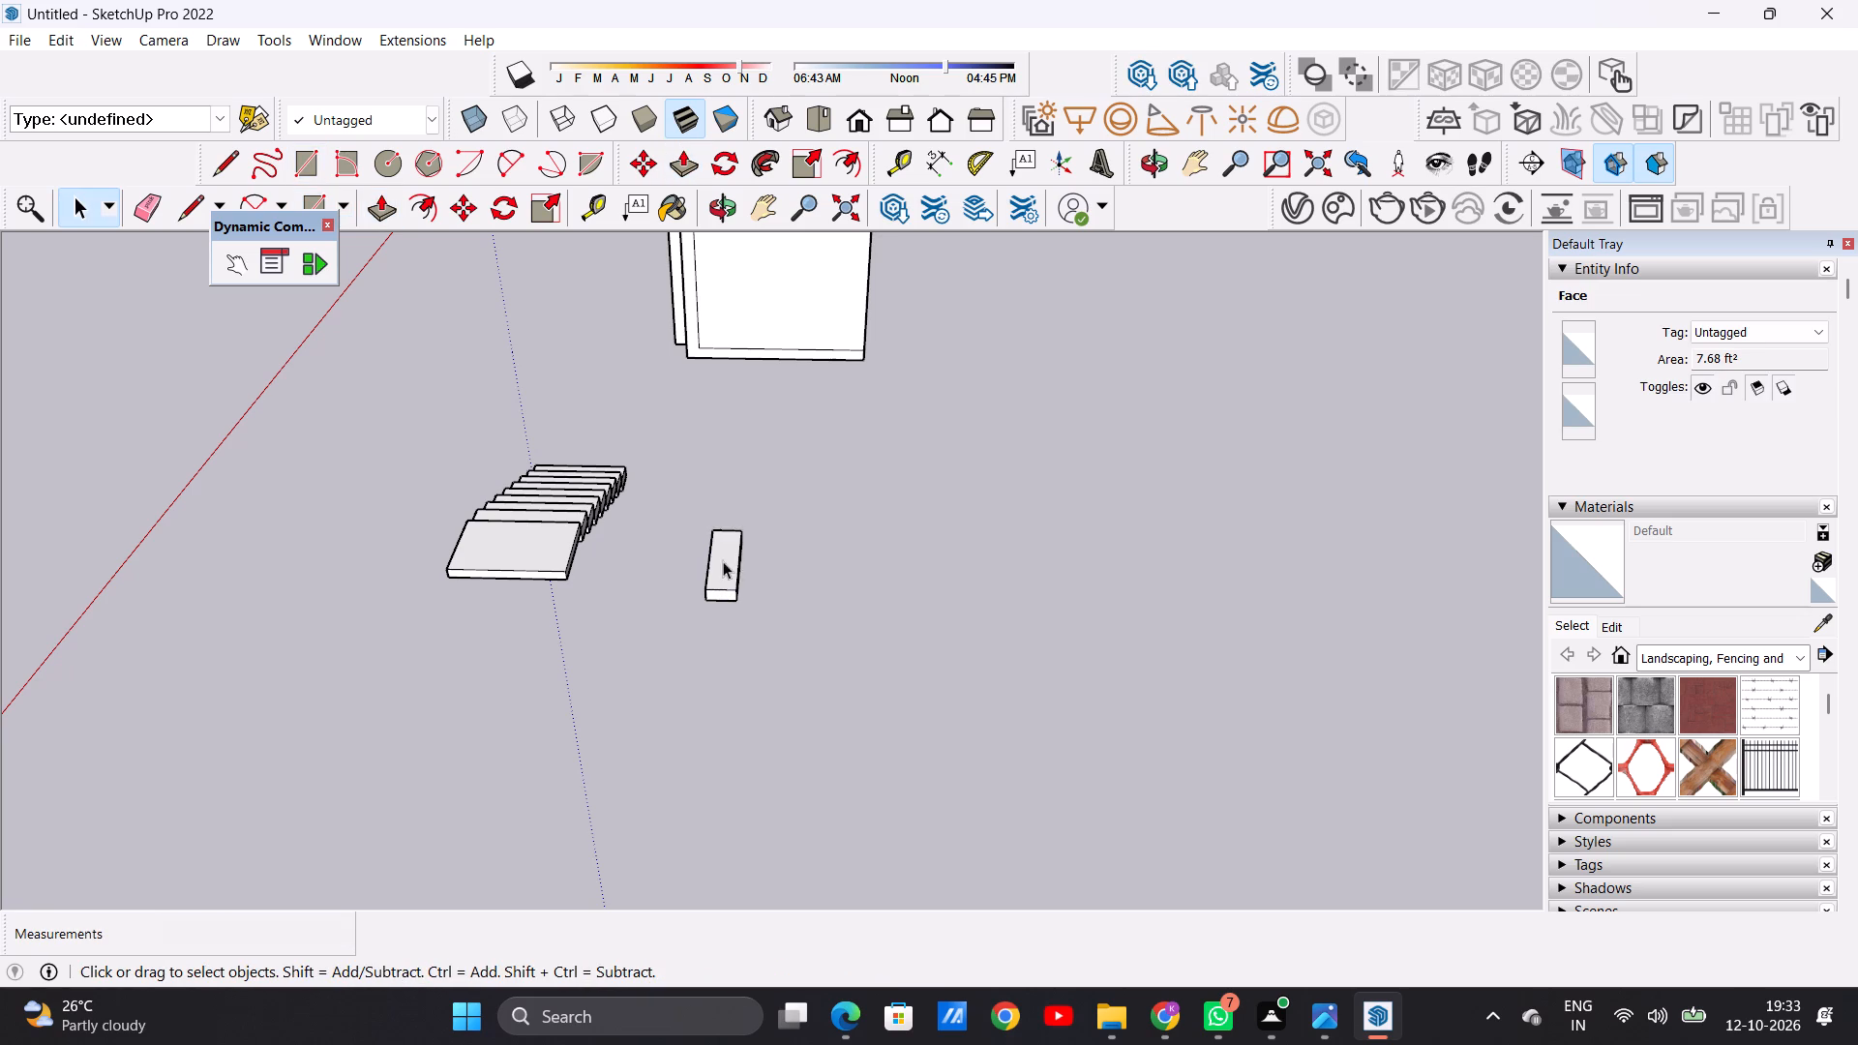
Make the entire turning step block a group.
{"action": "scroll", "coordinate": [734, 600], "scroll_direction": "up", "scroll_amount": 6}
{"action": "triple_click", "coordinate": [717, 576]}
{"action": "left_click", "coordinate": [717, 576]}
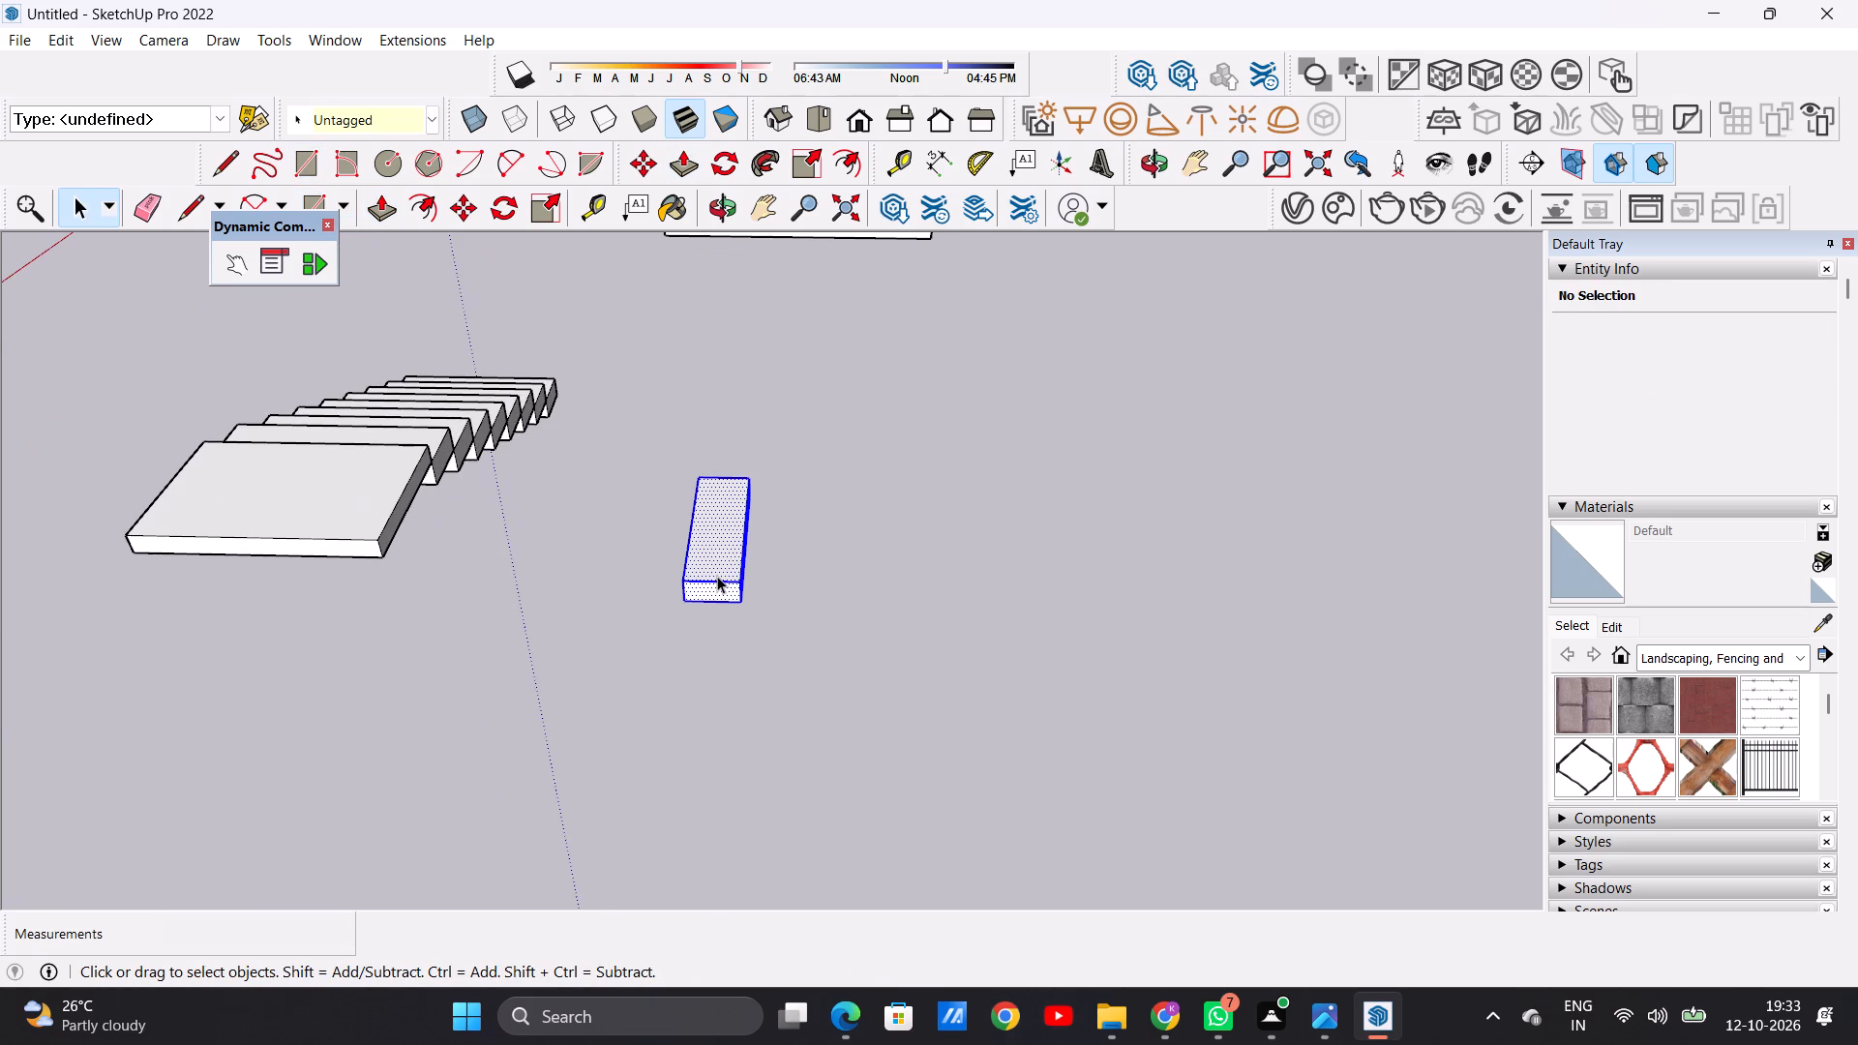
{"action": "right_click", "coordinate": [717, 576]}
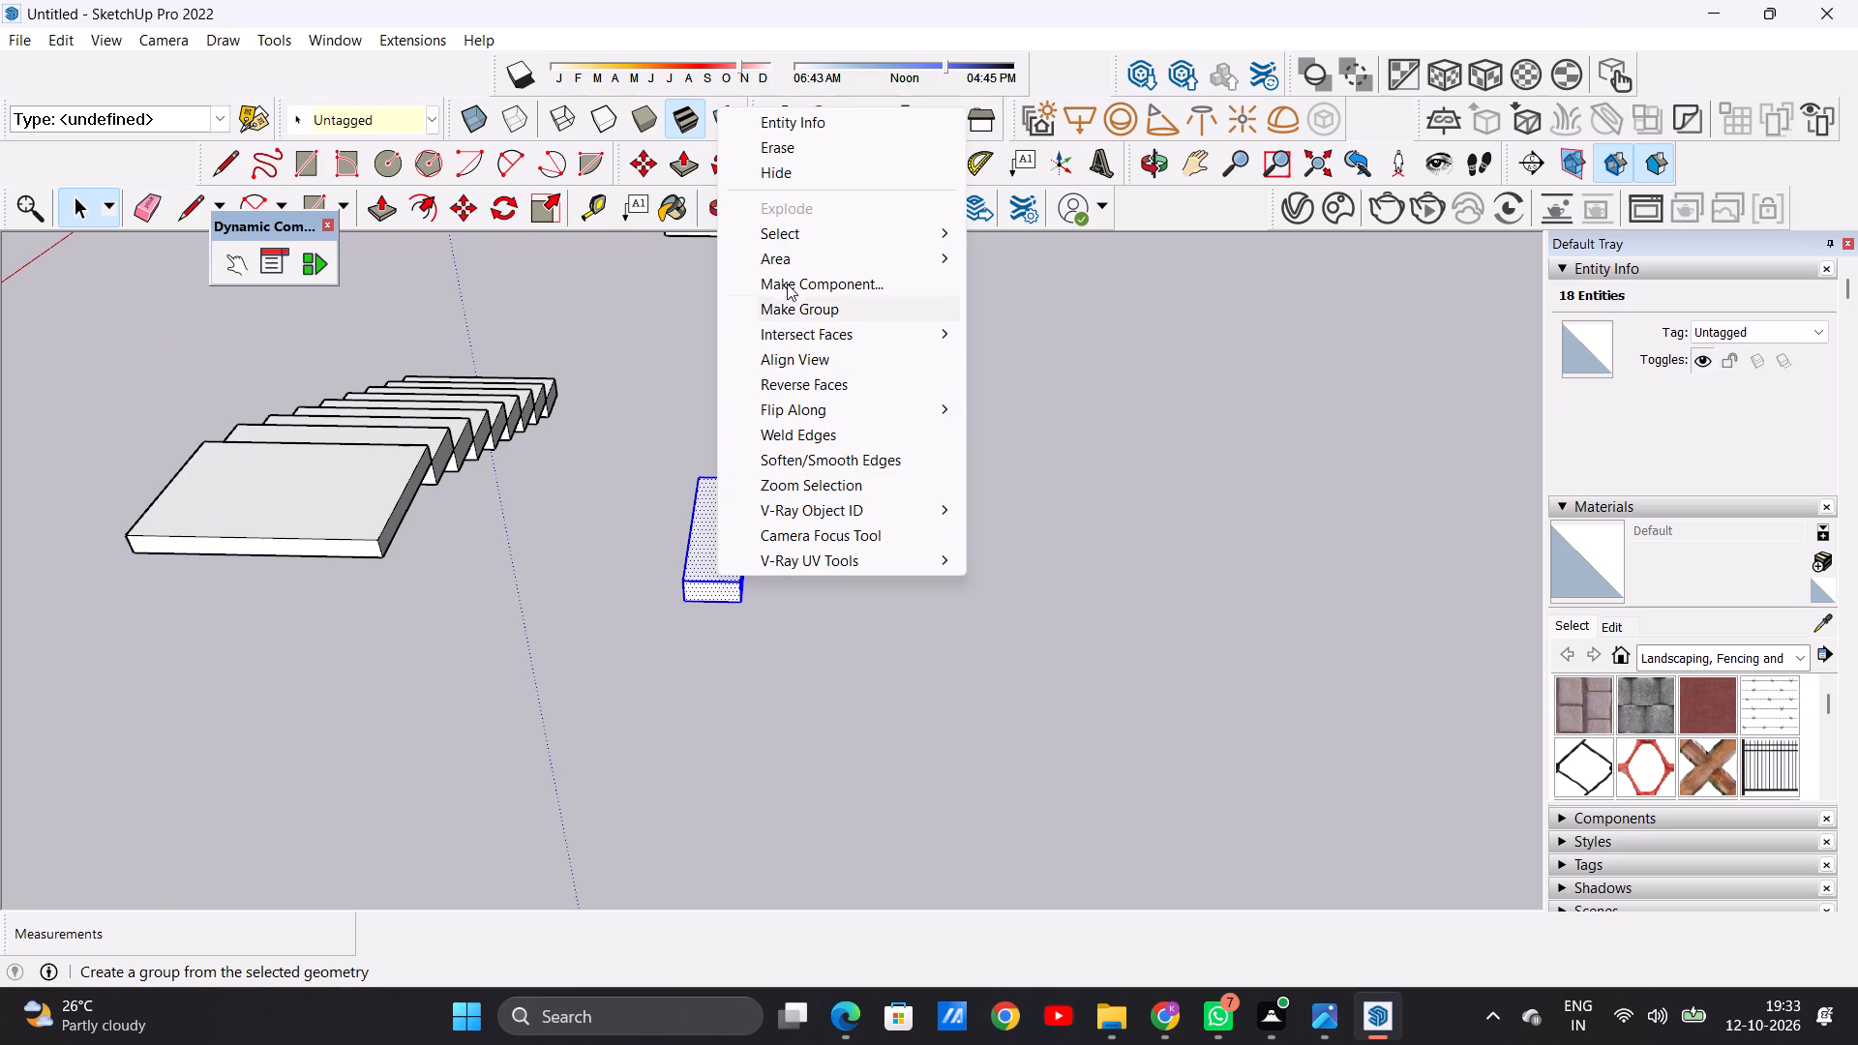
{"action": "left_click", "coordinate": [797, 301]}
Move the step group about 9' 3" by its lower corner onto the landing's top edge, overlapping the landing's side.
{"action": "scroll", "coordinate": [714, 618], "scroll_direction": "up", "scroll_amount": 4}
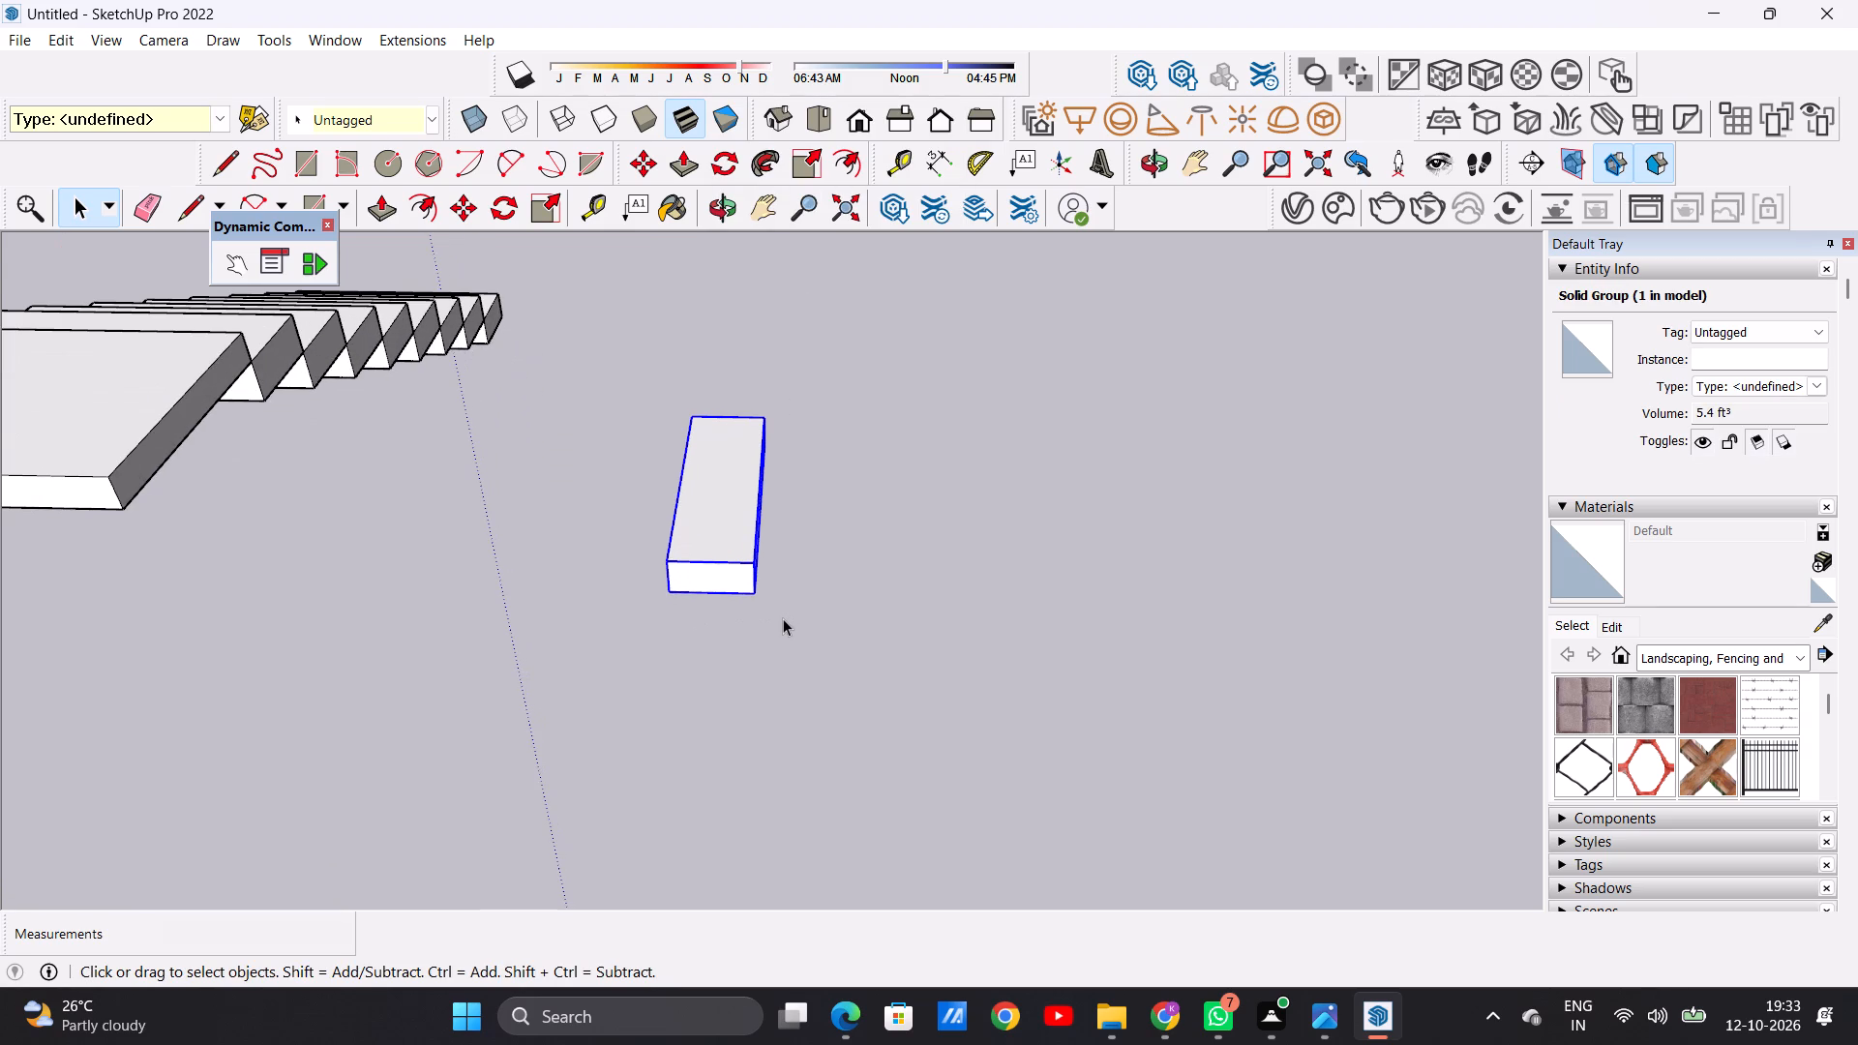
{"action": "key", "text": "m"}
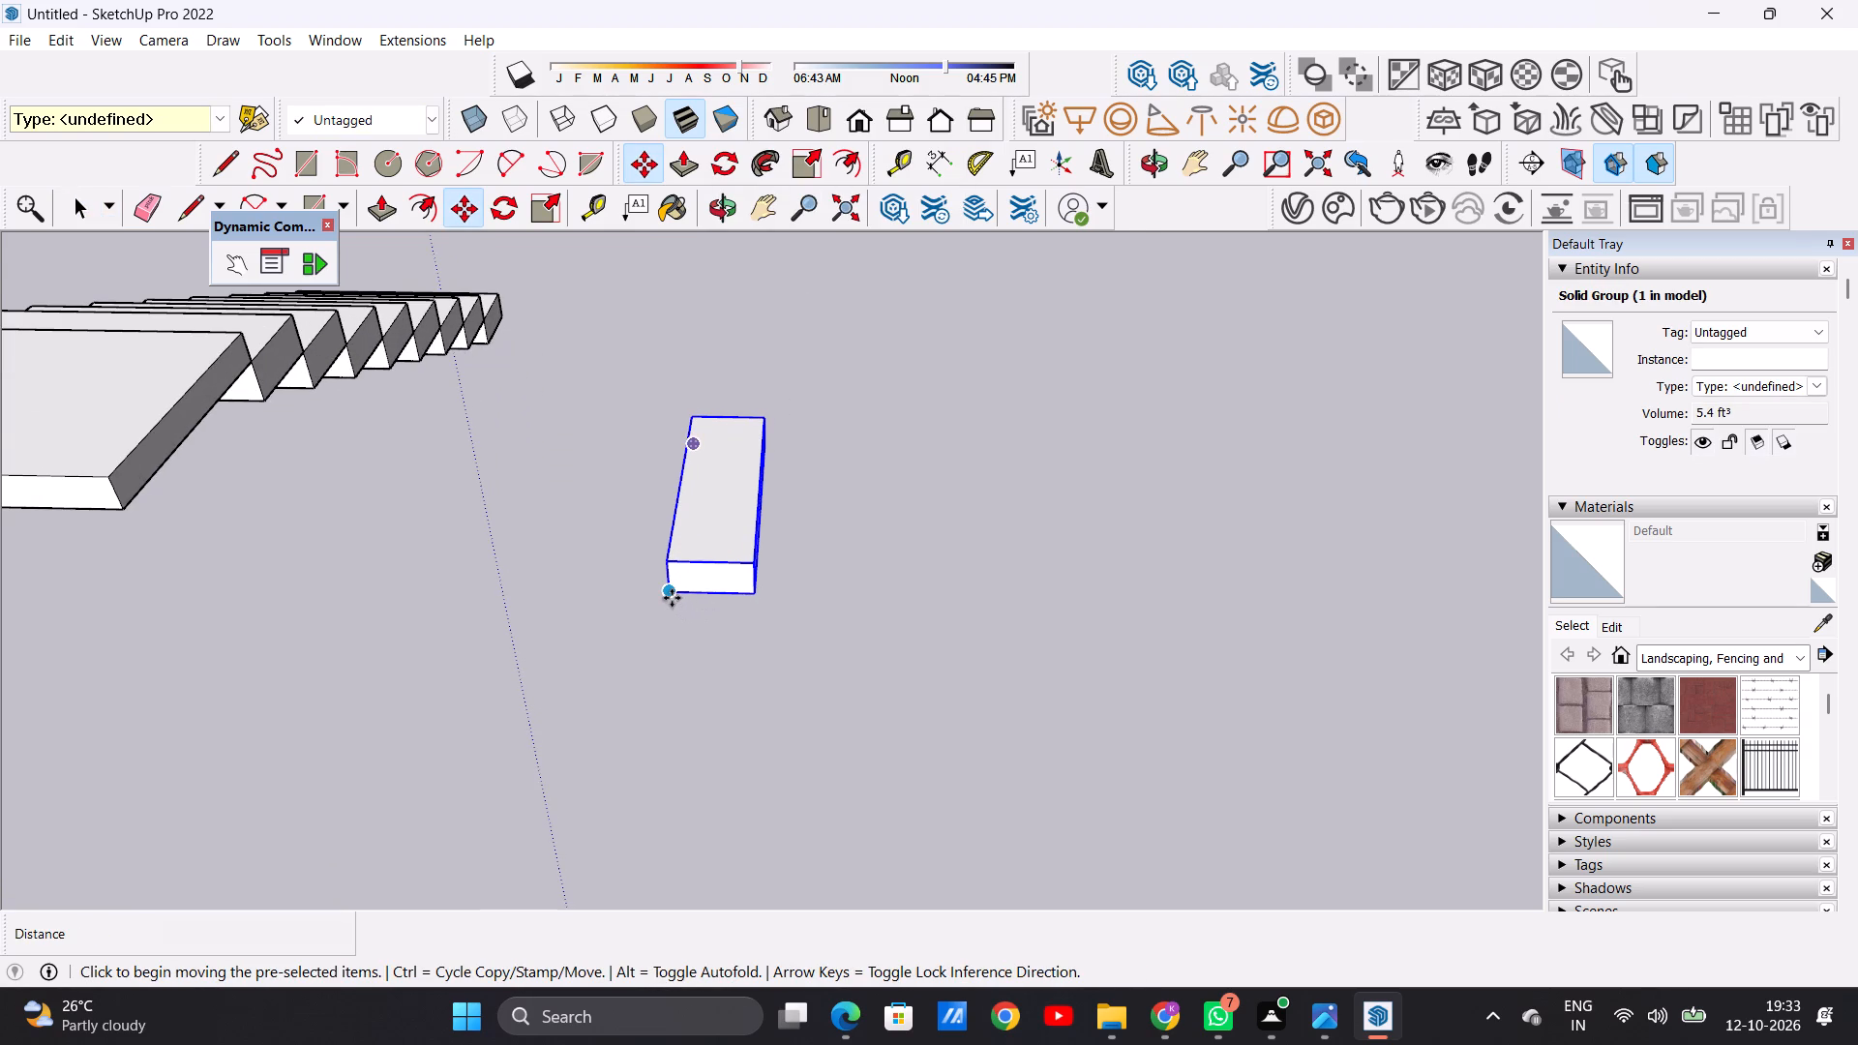
{"action": "left_click", "coordinate": [672, 598]}
{"action": "scroll", "coordinate": [649, 584], "scroll_direction": "down", "scroll_amount": 6}
{"action": "scroll", "coordinate": [415, 537], "scroll_direction": "up", "scroll_amount": 2}
{"action": "scroll", "coordinate": [415, 537], "scroll_direction": "down", "scroll_amount": 1}
{"action": "scroll", "coordinate": [415, 537], "scroll_direction": "up", "scroll_amount": 6}
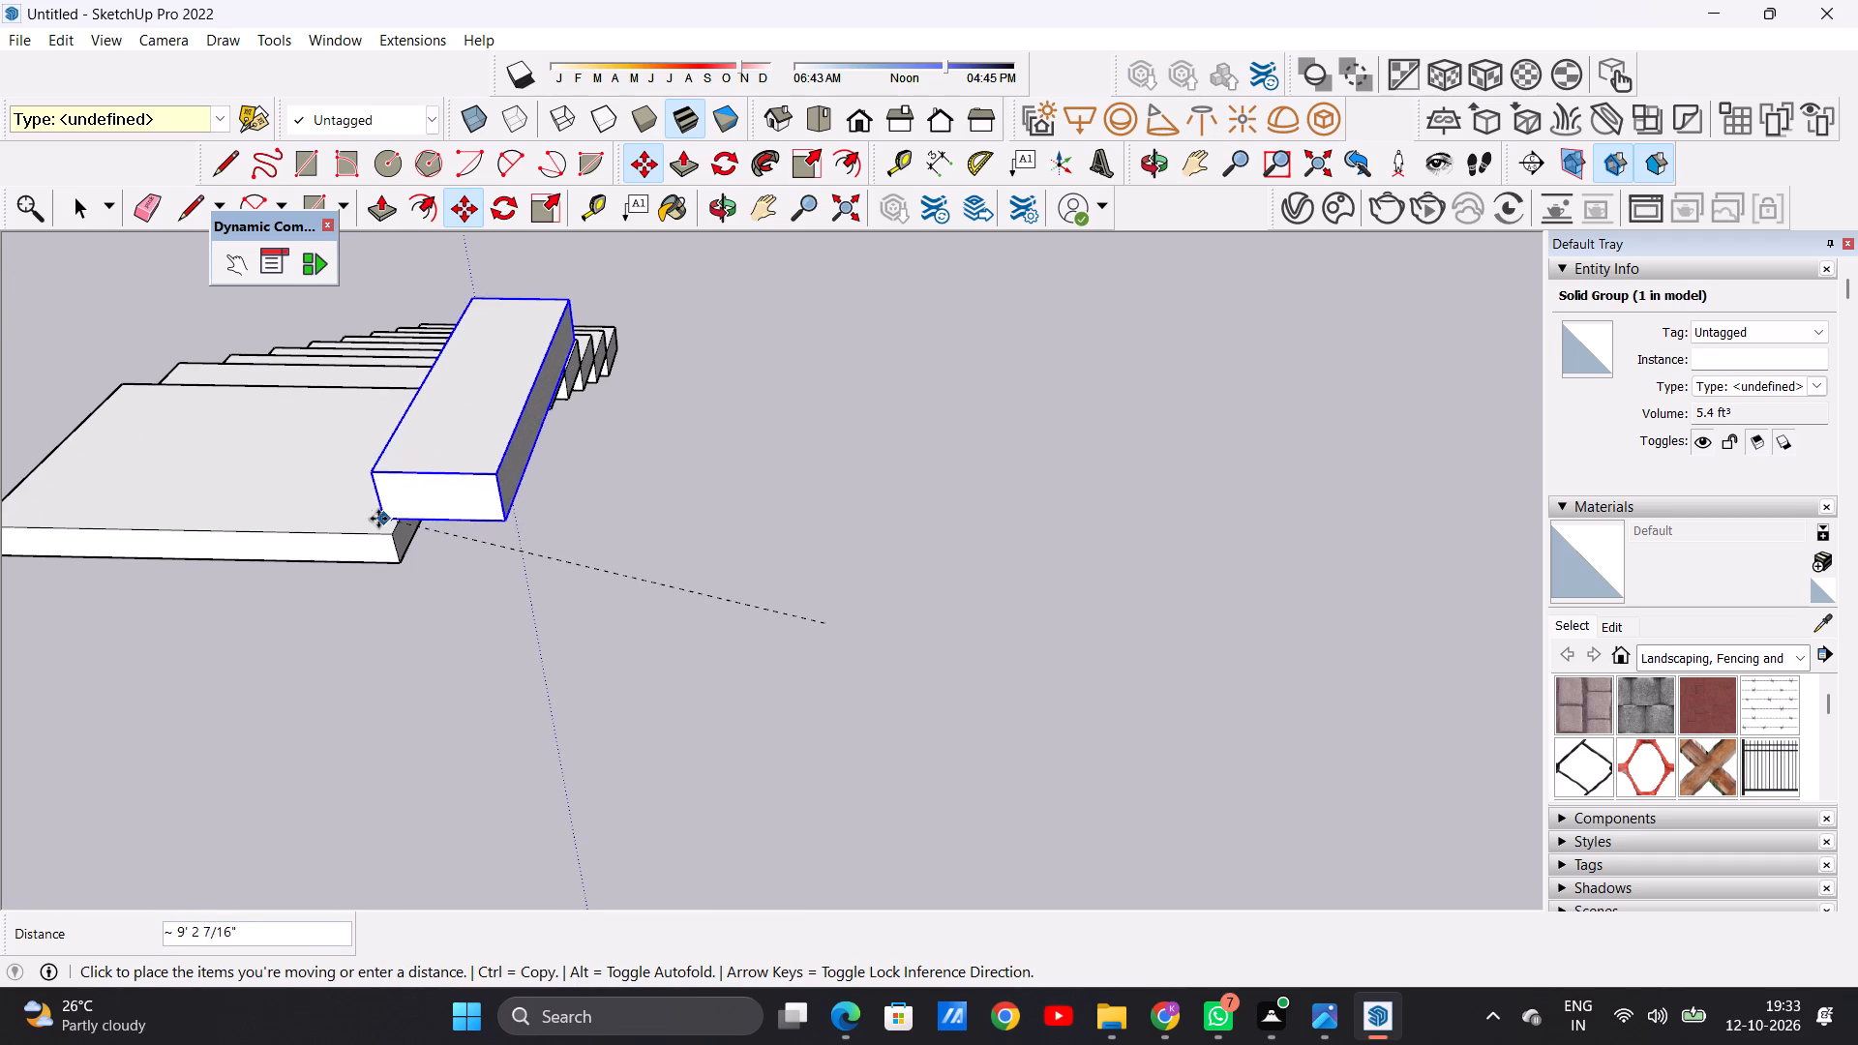
{"action": "left_click", "coordinate": [392, 535]}
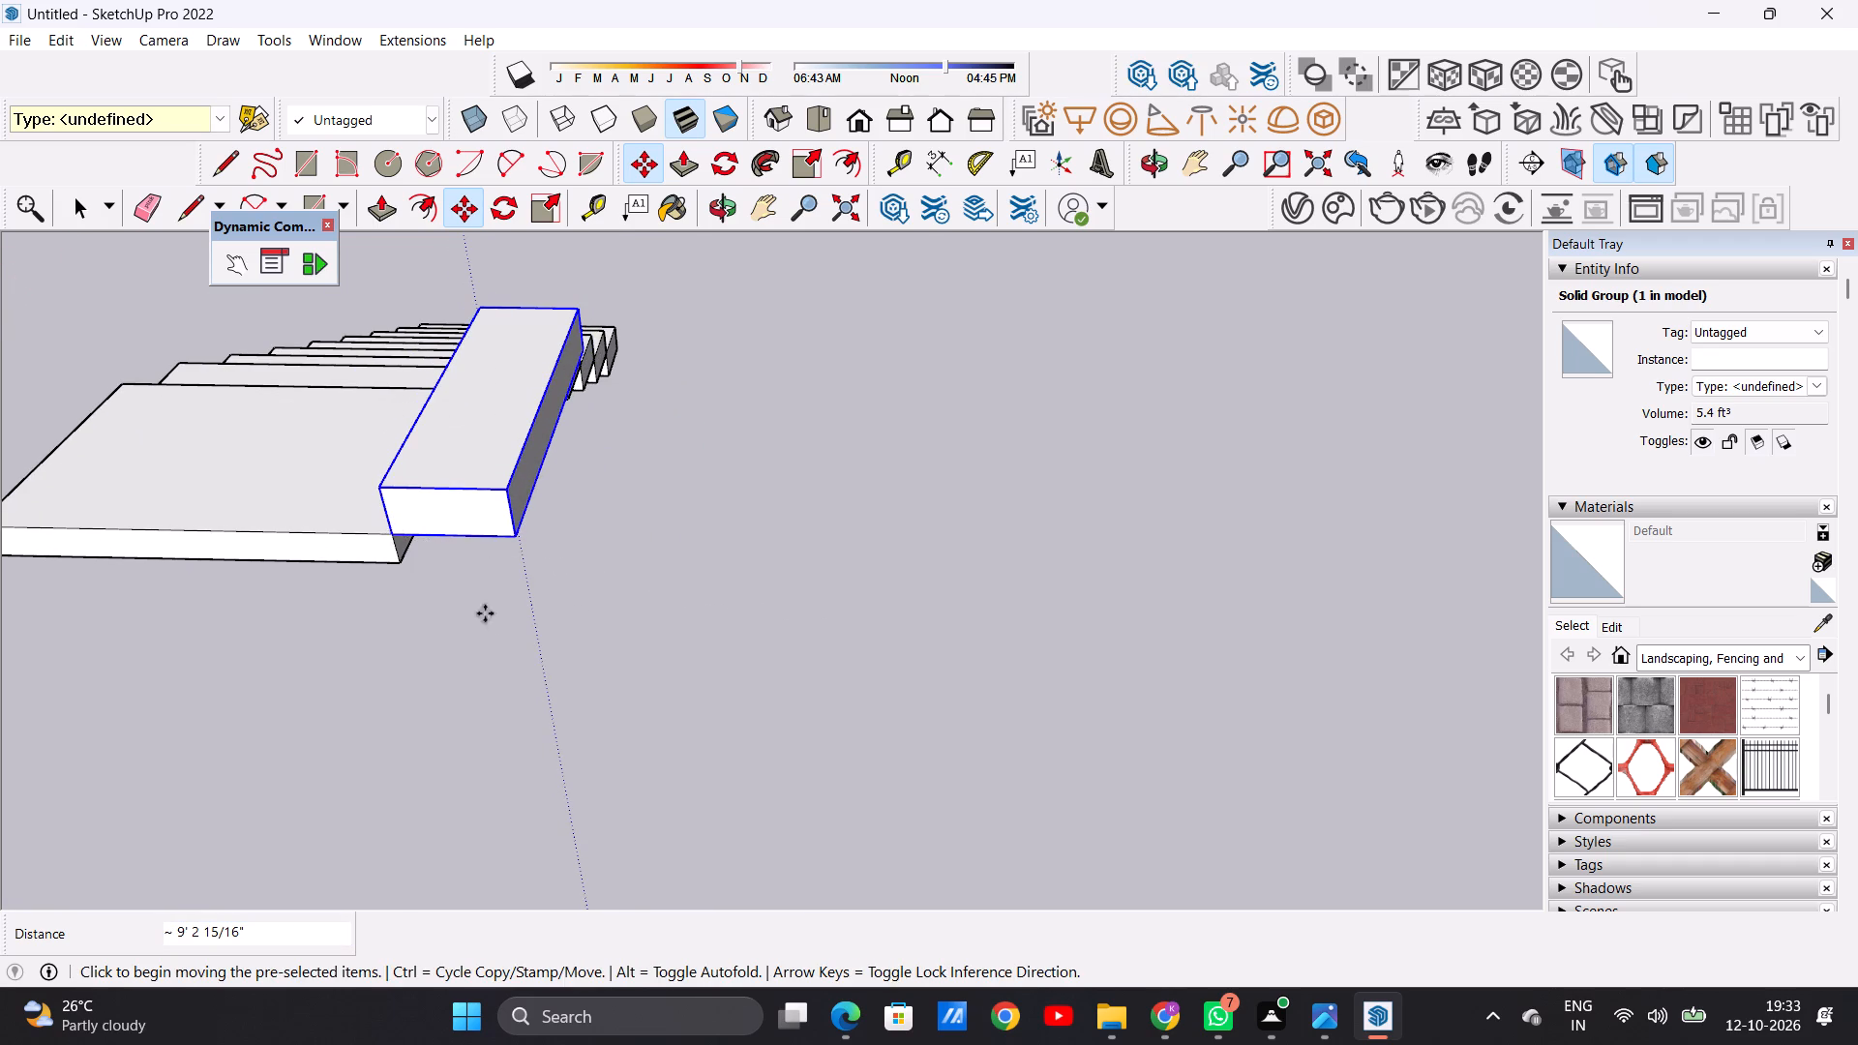
Examine the placed turning step against the landing, the stair flight and the house.
{"action": "scroll", "coordinate": [503, 631], "scroll_direction": "down", "scroll_amount": 9}
{"action": "middle_click_drag", "start_coordinate": [669, 640], "coordinate": [204, 534]}
{"action": "middle_click_drag", "start_coordinate": [607, 521], "coordinate": [404, 764]}
{"action": "scroll", "coordinate": [451, 711], "scroll_direction": "down", "scroll_amount": 6}
{"action": "middle_click_drag", "start_coordinate": [544, 584], "coordinate": [245, 588]}
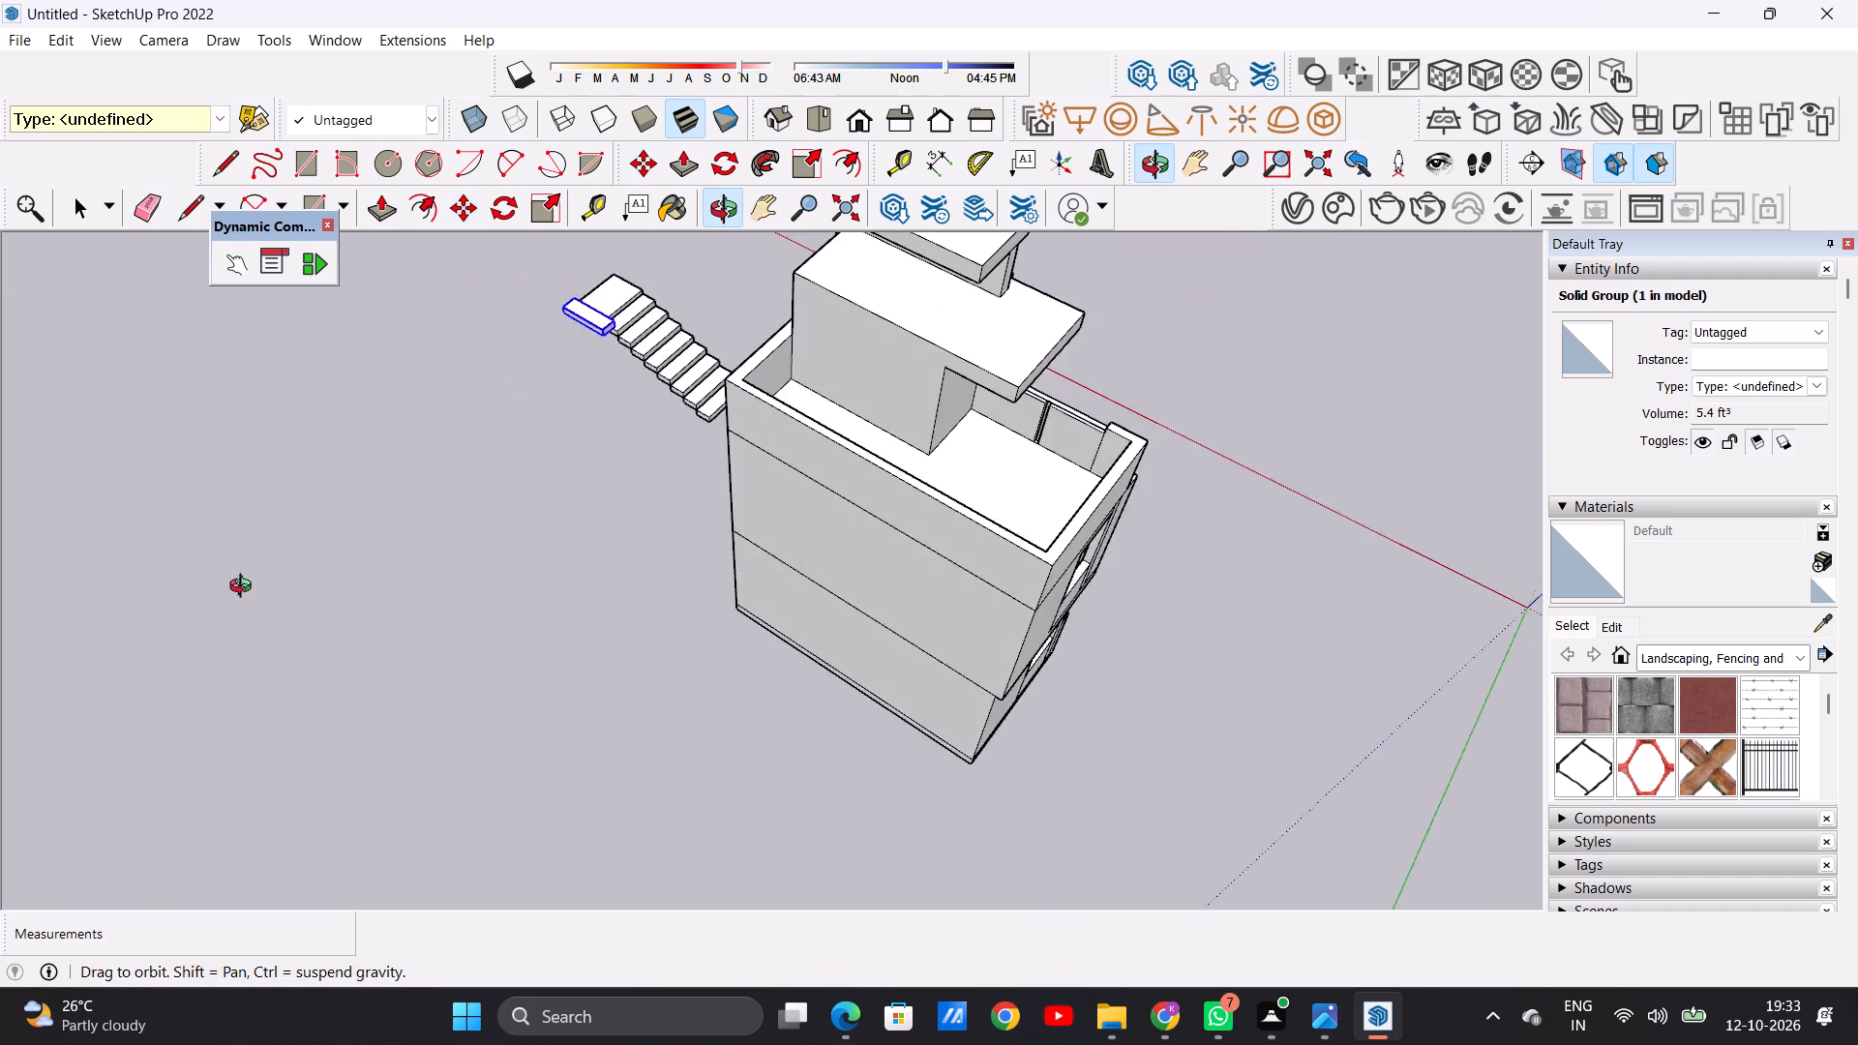
{"action": "middle_click_drag", "start_coordinate": [245, 588], "coordinate": [615, 582]}
{"action": "middle_click_drag", "start_coordinate": [37, 596], "coordinate": [187, 622]}
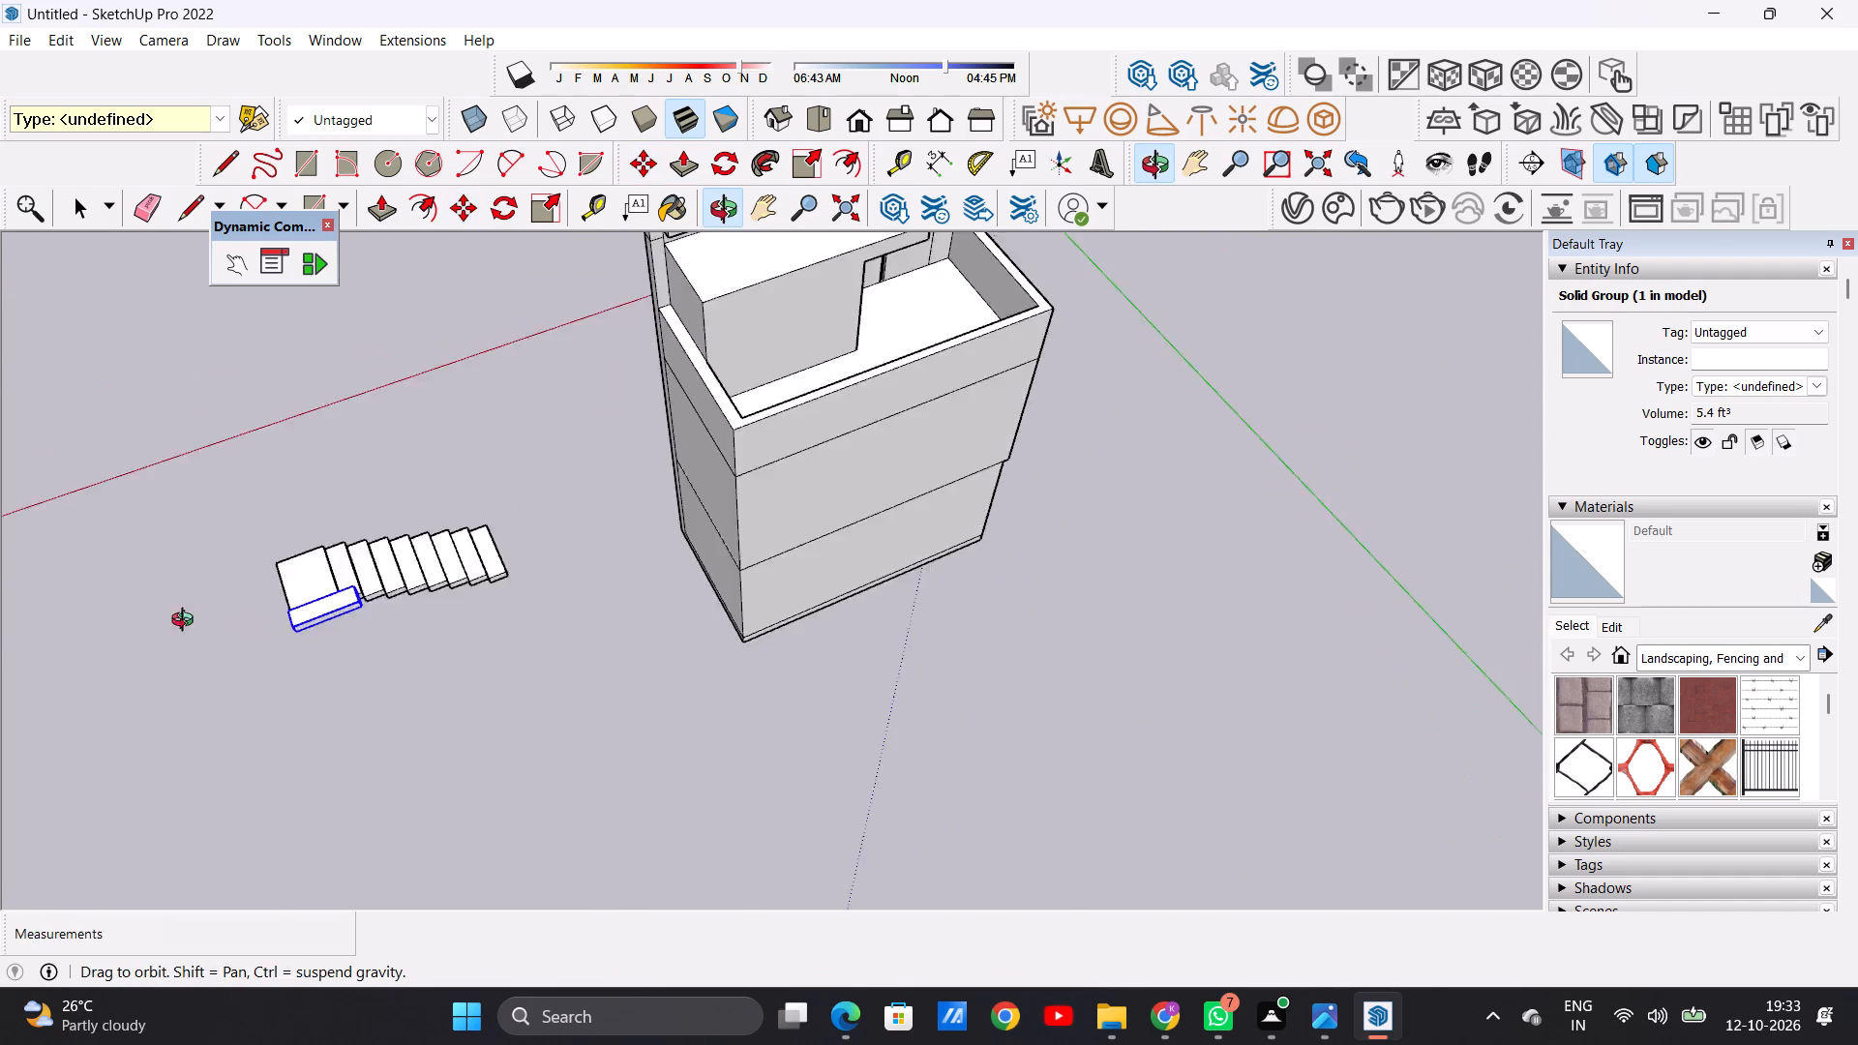
Examine the turning step's size and position against the landing, stair flight and house from several sides.
{"action": "middle_click_drag", "start_coordinate": [187, 622], "coordinate": [706, 648]}
{"action": "scroll", "coordinate": [696, 607], "scroll_direction": "down", "scroll_amount": 10}
{"action": "scroll", "coordinate": [668, 798], "scroll_direction": "up", "scroll_amount": 3}
{"action": "middle_click_drag", "start_coordinate": [713, 791], "coordinate": [804, 665]}
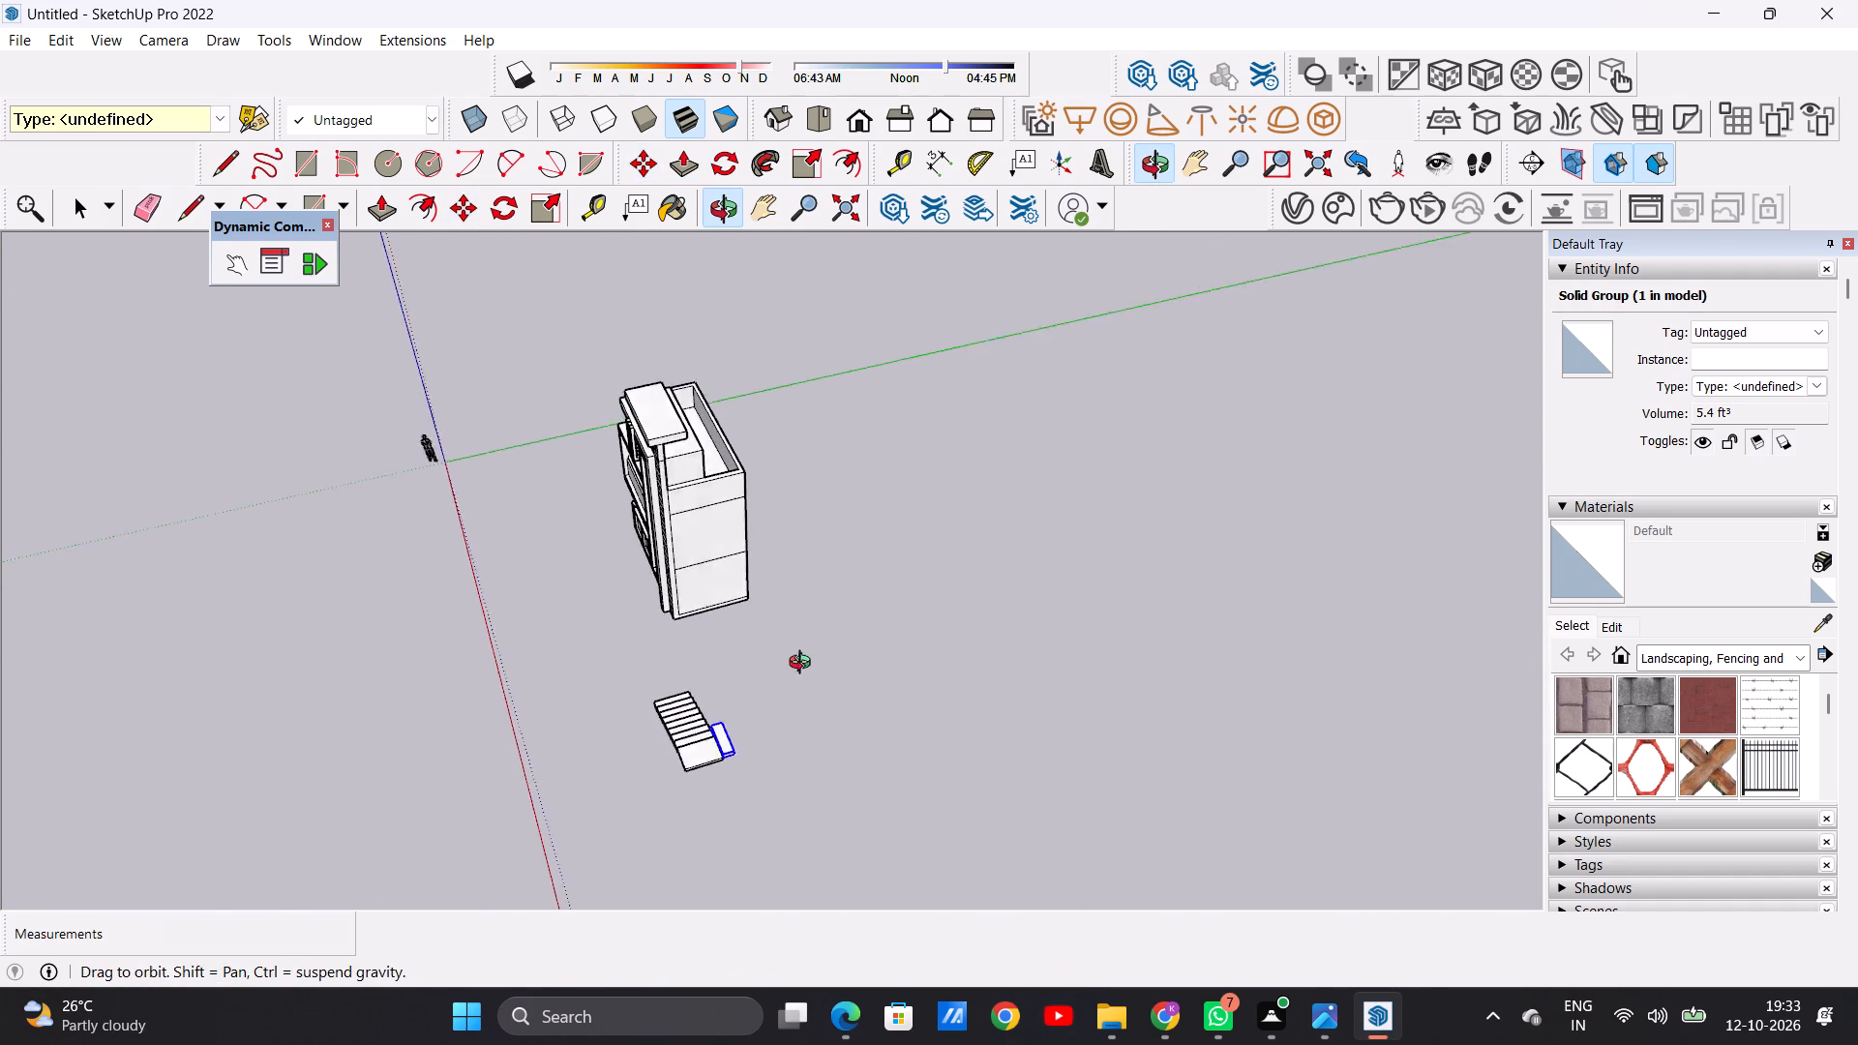
{"action": "middle_click_drag", "start_coordinate": [804, 665], "coordinate": [799, 650]}
{"action": "scroll", "coordinate": [677, 793], "scroll_direction": "up", "scroll_amount": 19}
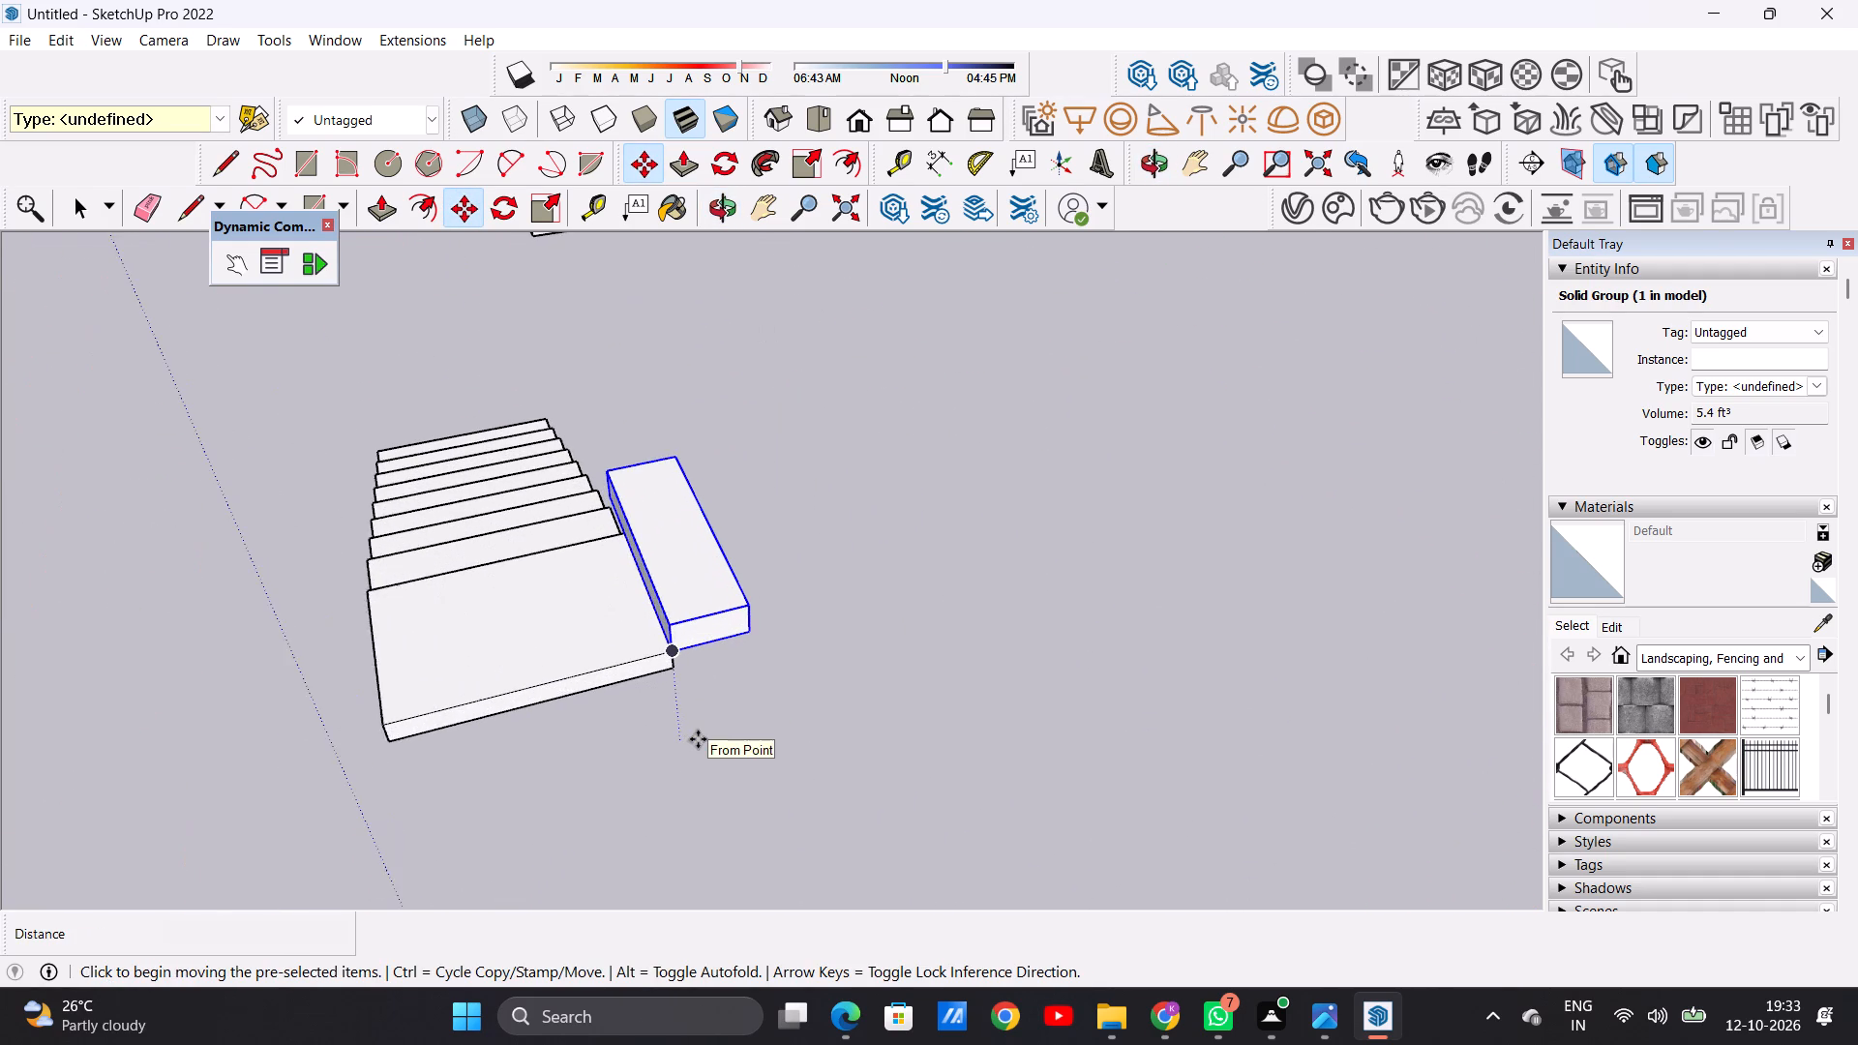
{"action": "key", "text": "space"}
{"action": "left_click", "coordinate": [753, 716]}
{"action": "scroll", "coordinate": [729, 701], "scroll_direction": "down", "scroll_amount": 6}
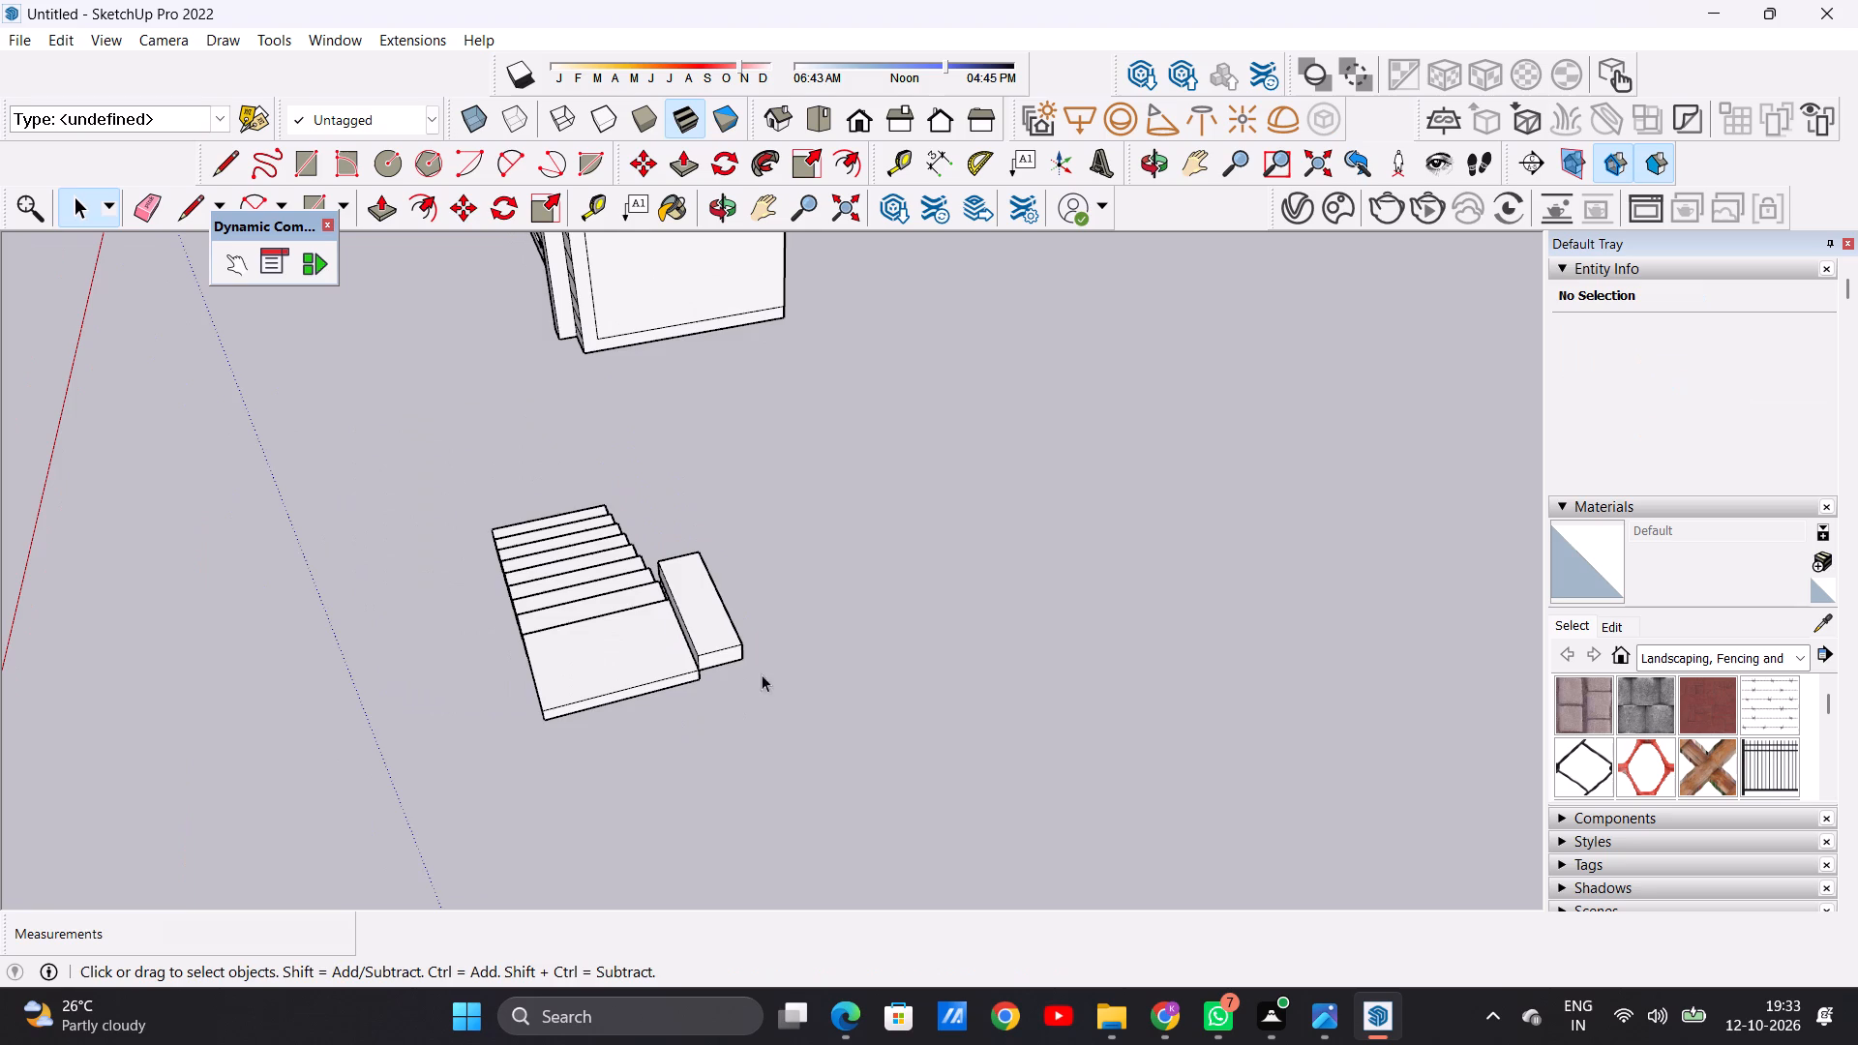
{"action": "middle_click_drag", "start_coordinate": [826, 655], "coordinate": [538, 598]}
{"action": "scroll", "coordinate": [496, 588], "scroll_direction": "down", "scroll_amount": 4}
{"action": "scroll", "coordinate": [496, 588], "scroll_direction": "up", "scroll_amount": 1}
{"action": "scroll", "coordinate": [496, 588], "scroll_direction": "down", "scroll_amount": 2}
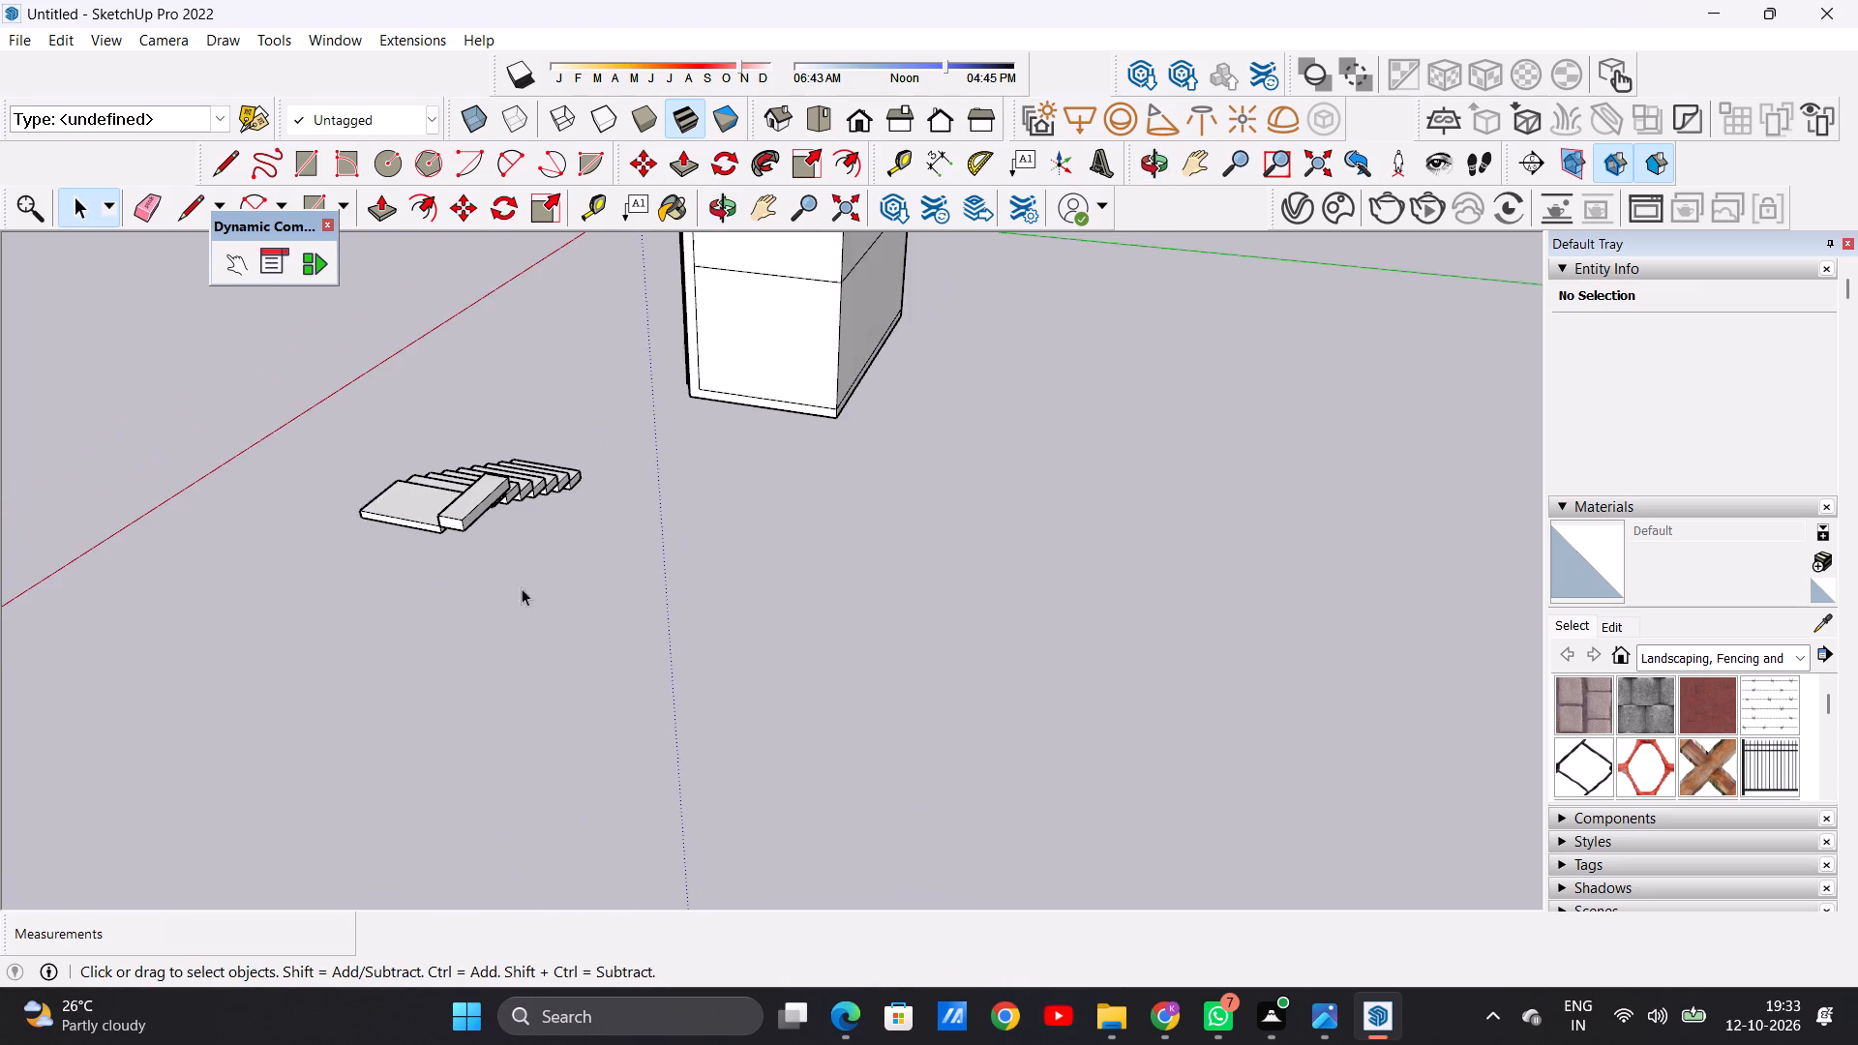
{"action": "middle_click_drag", "start_coordinate": [766, 585], "coordinate": [91, 602]}
{"action": "scroll", "coordinate": [91, 603], "scroll_direction": "down", "scroll_amount": 4}
{"action": "scroll", "coordinate": [583, 174], "scroll_direction": "up", "scroll_amount": 4}
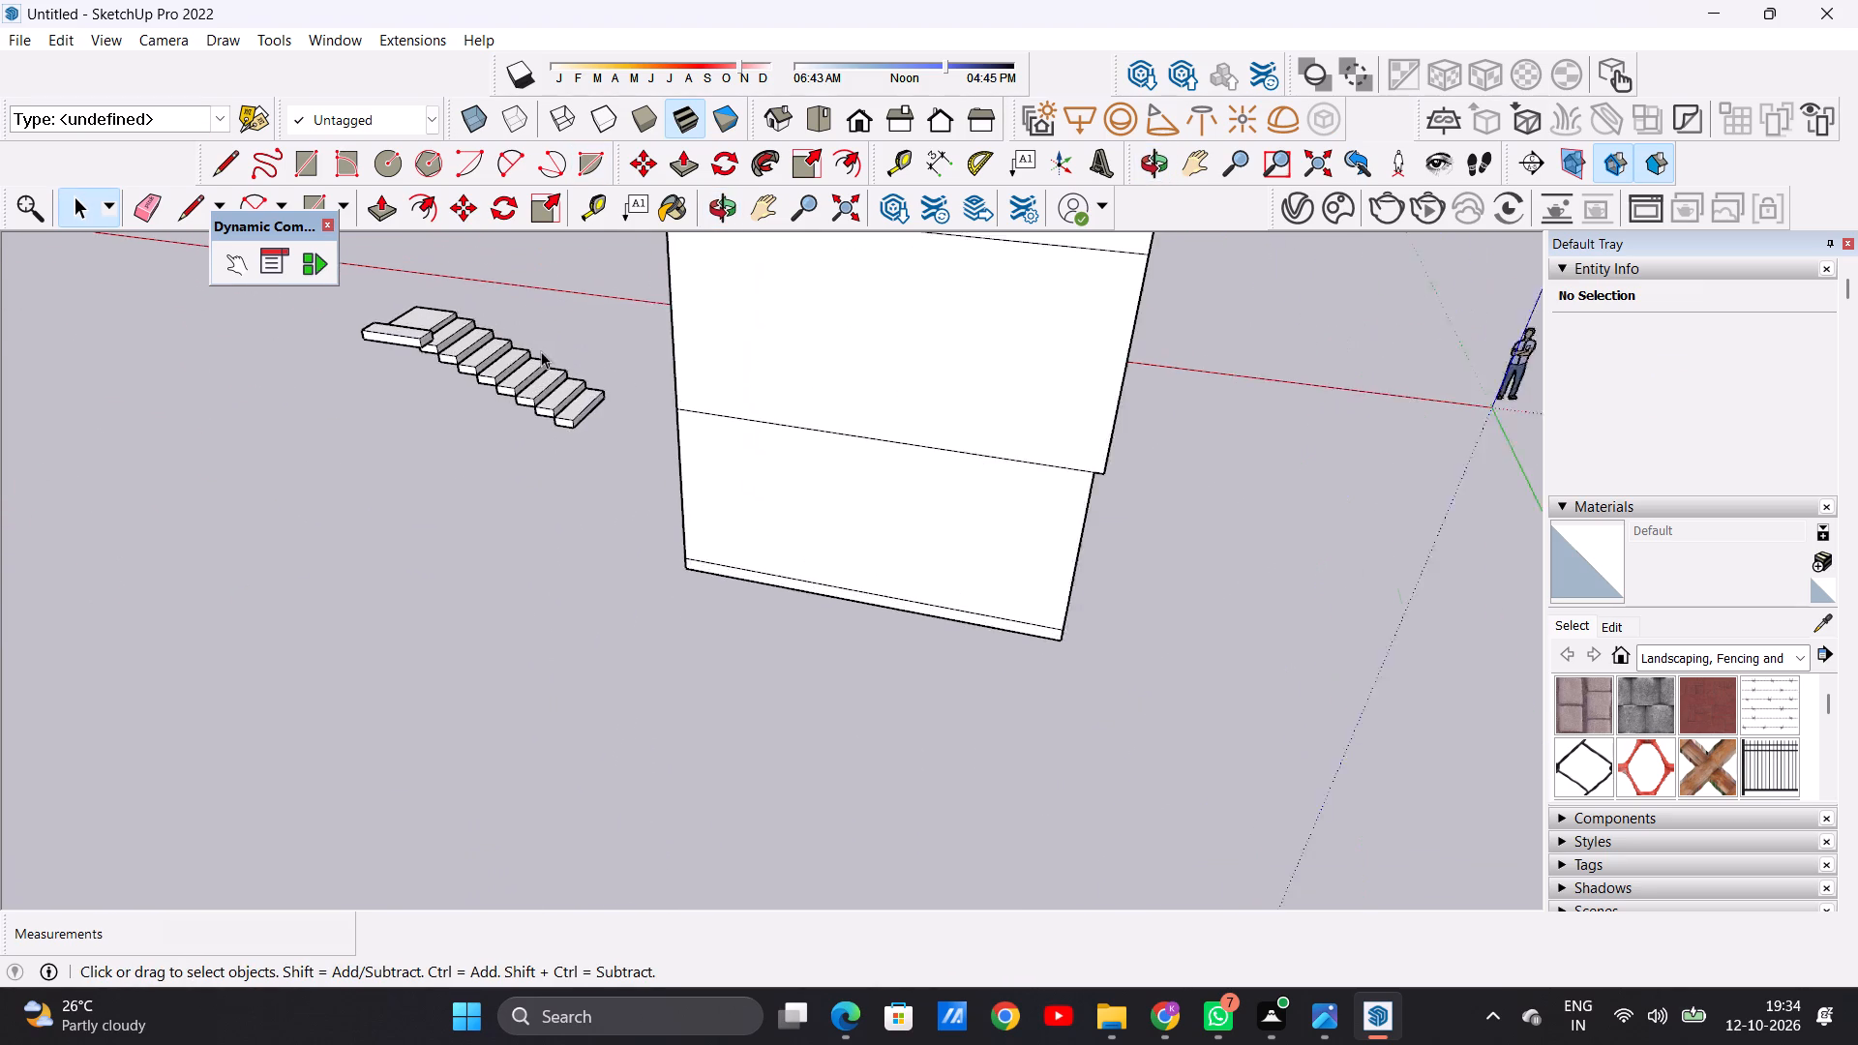
Inside the turning step group, Push/Pull the end face nearest the stair flight 2' 7/16" inward to shorten the step.
{"action": "scroll", "coordinate": [541, 351], "scroll_direction": "up", "scroll_amount": 2}
{"action": "scroll", "coordinate": [312, 300], "scroll_direction": "up", "scroll_amount": 15}
{"action": "middle_click_drag", "start_coordinate": [682, 368], "coordinate": [217, 335]}
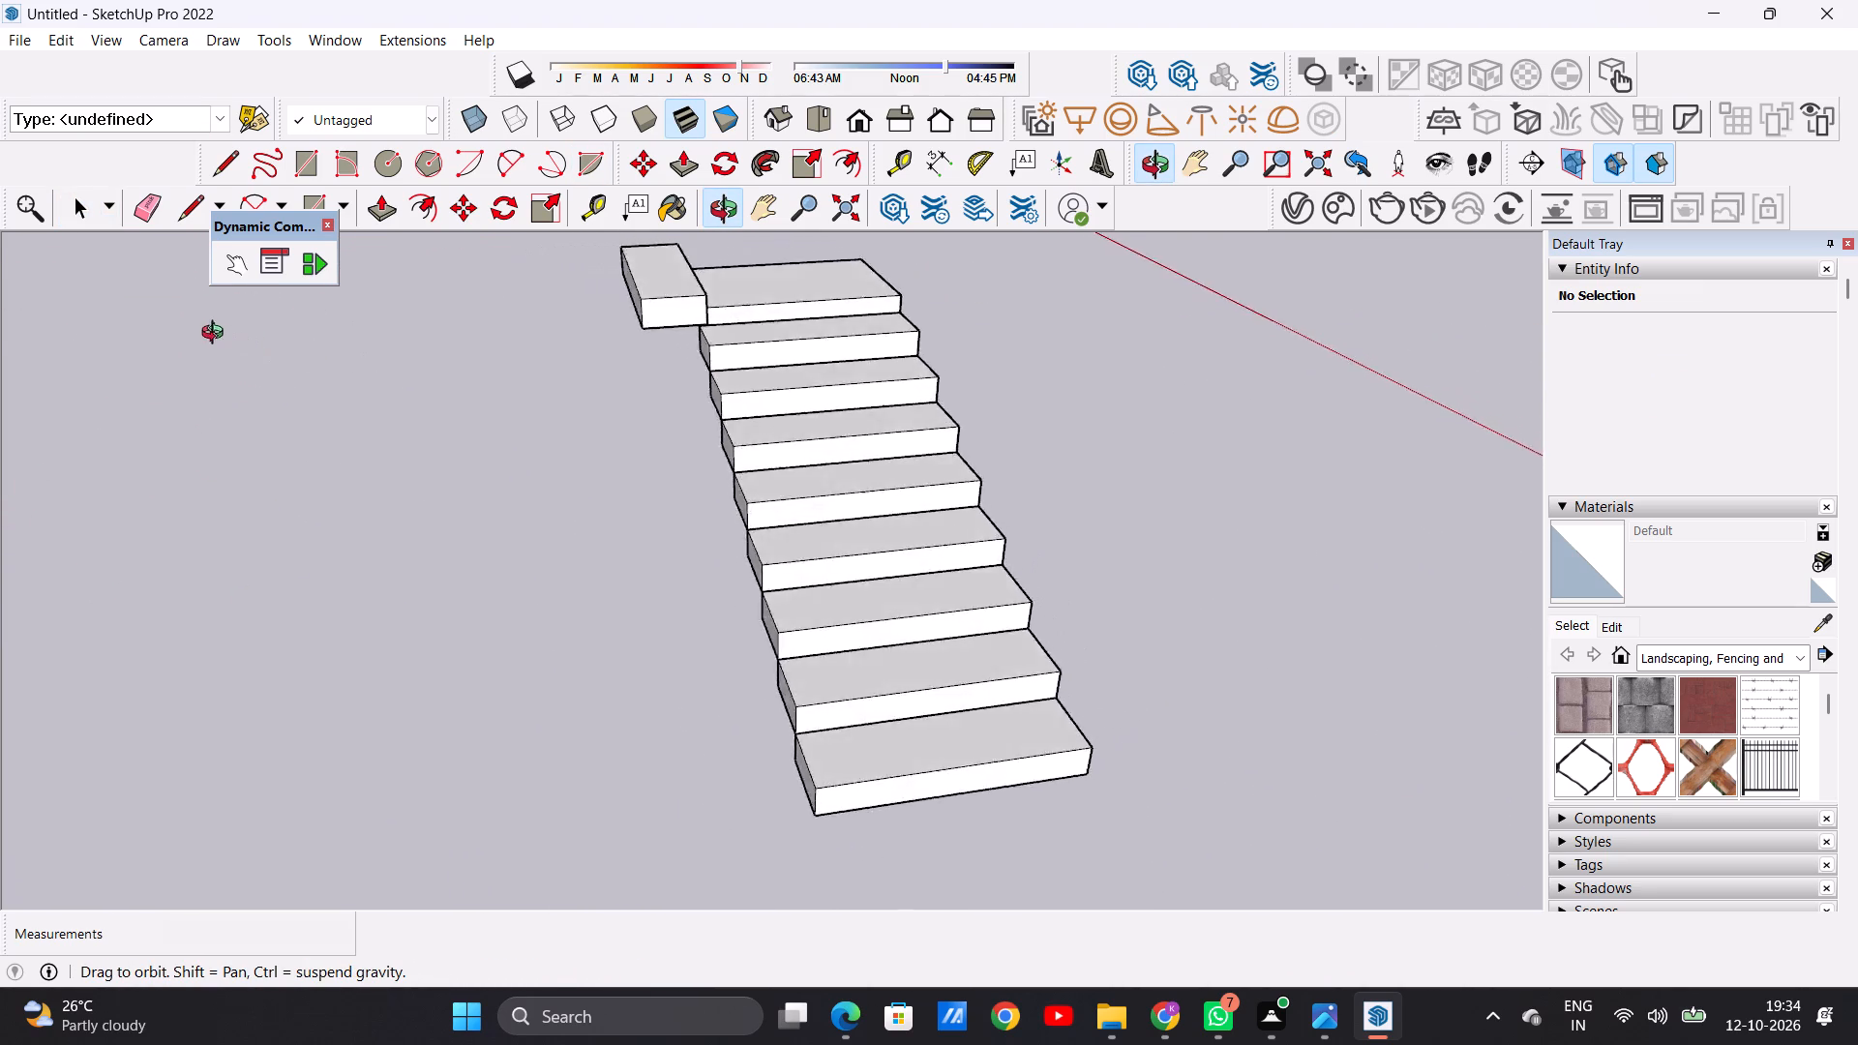
{"action": "middle_click_drag", "start_coordinate": [217, 335], "coordinate": [49, 300]}
{"action": "scroll", "coordinate": [732, 318], "scroll_direction": "up", "scroll_amount": 11}
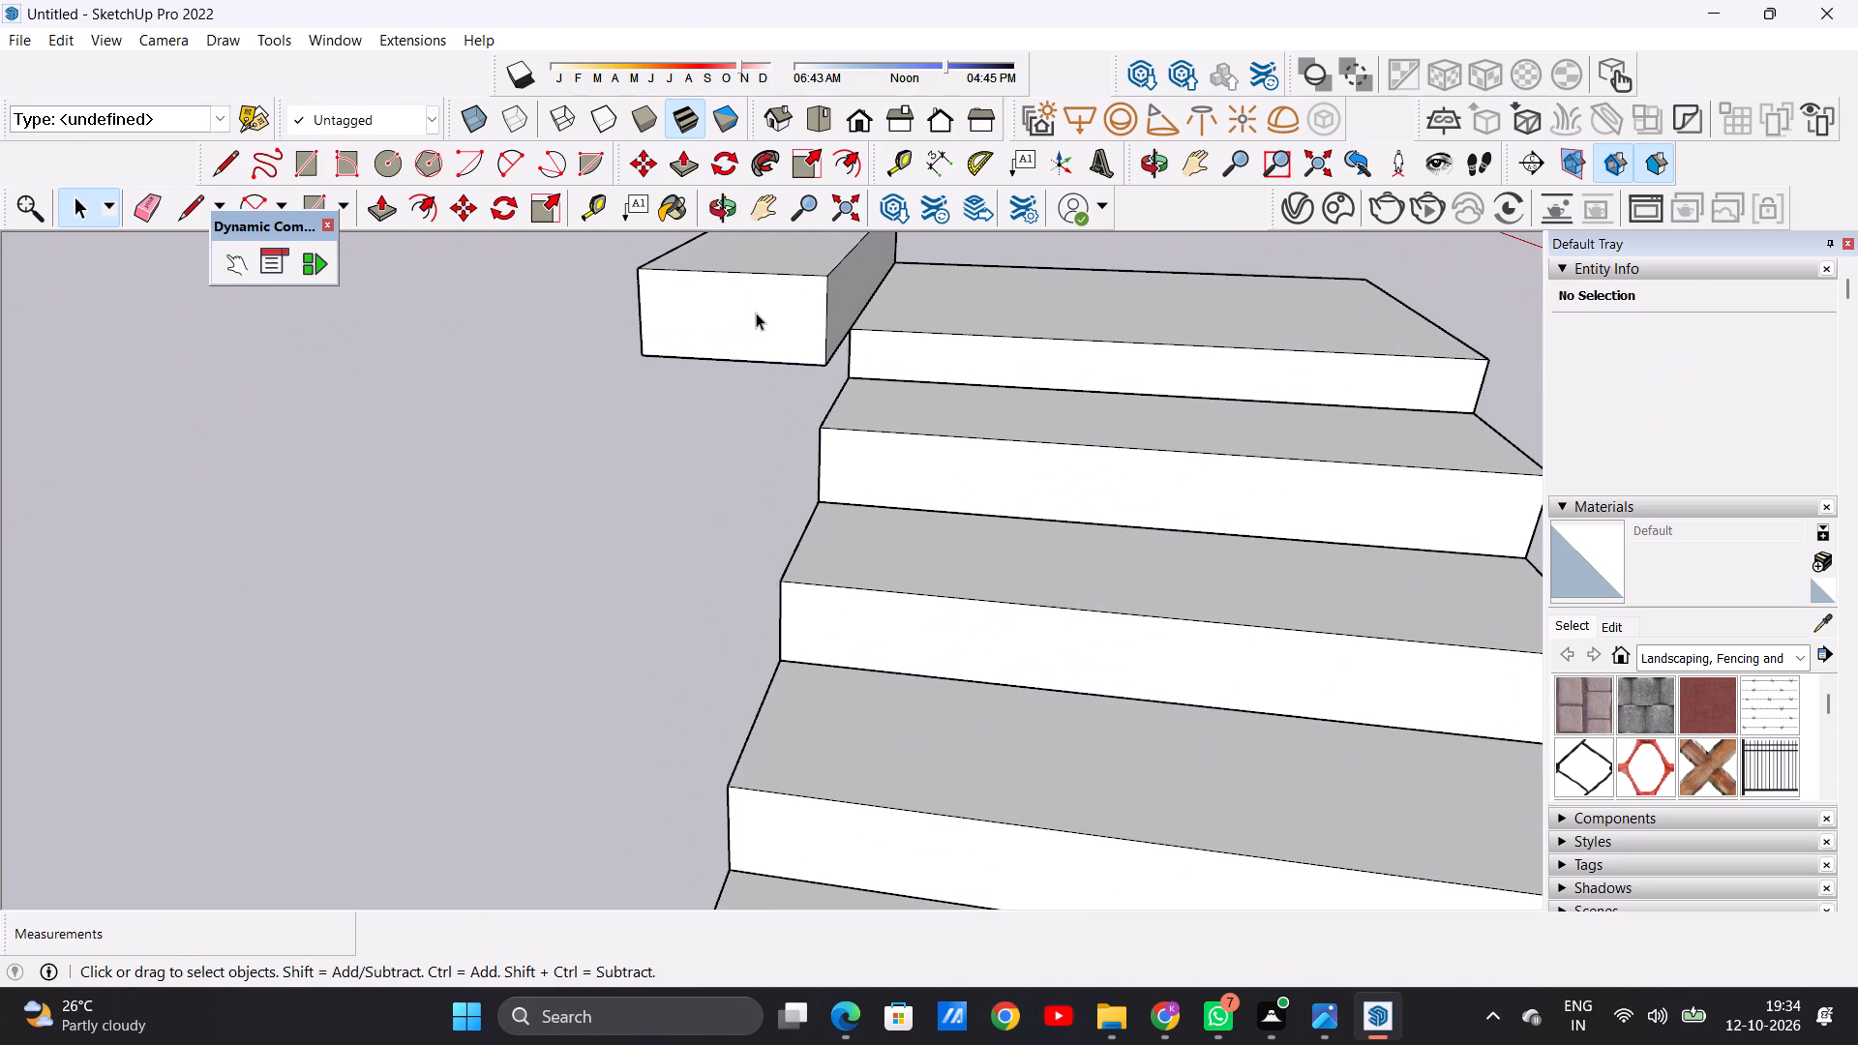
{"action": "left_click", "coordinate": [756, 313]}
{"action": "right_click", "coordinate": [756, 313]}
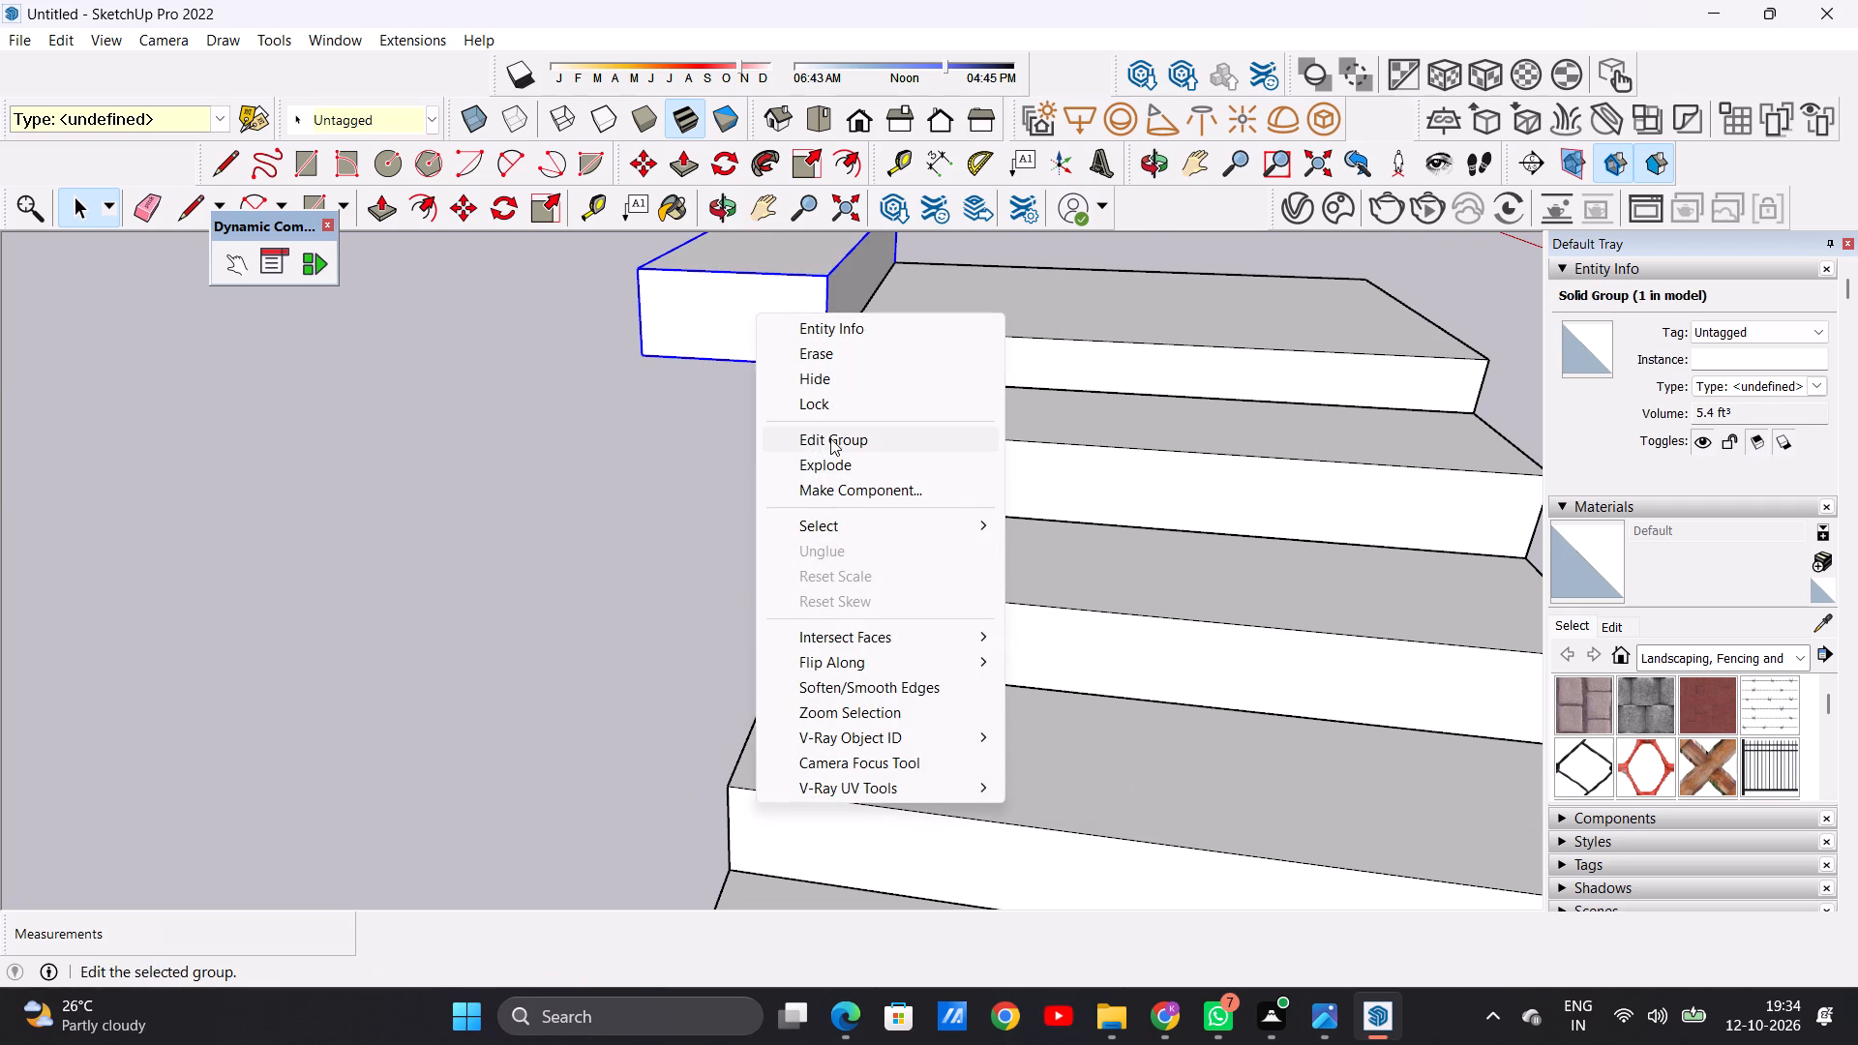
{"action": "left_click", "coordinate": [830, 438]}
{"action": "key", "text": "p"}
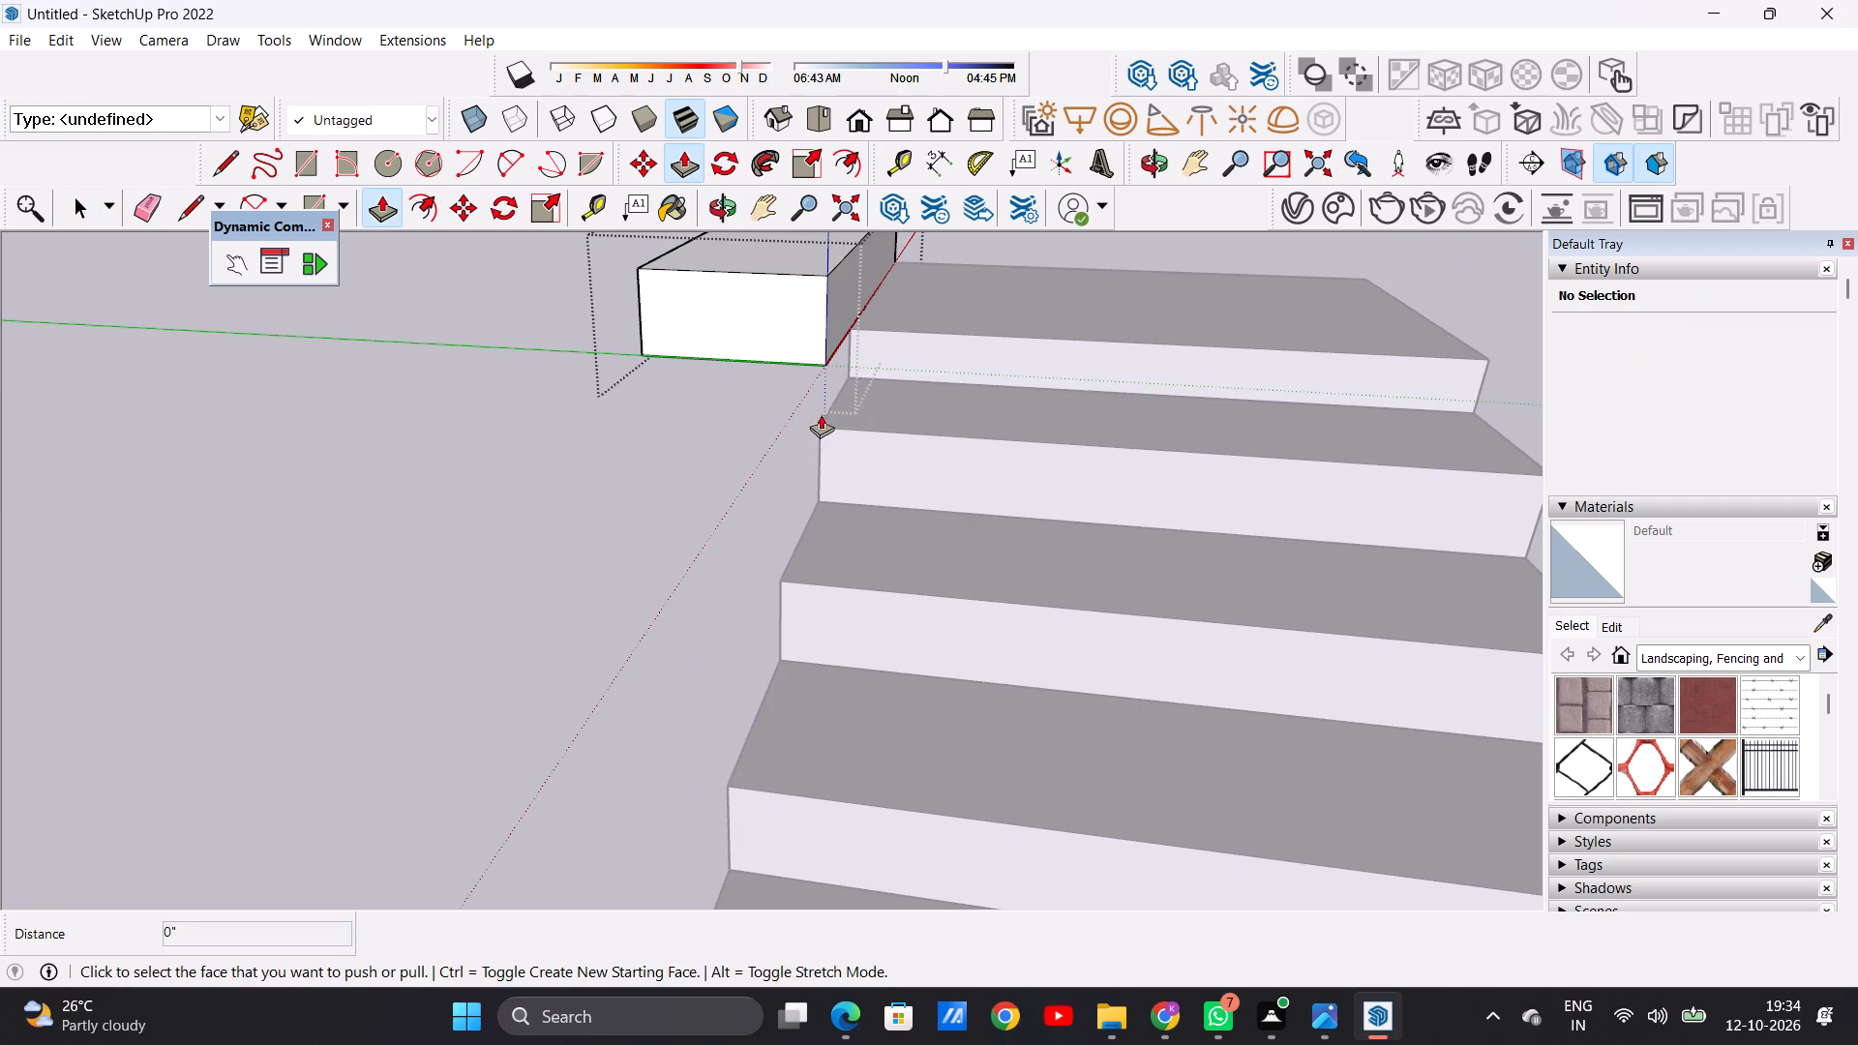
{"action": "left_click", "coordinate": [768, 322]}
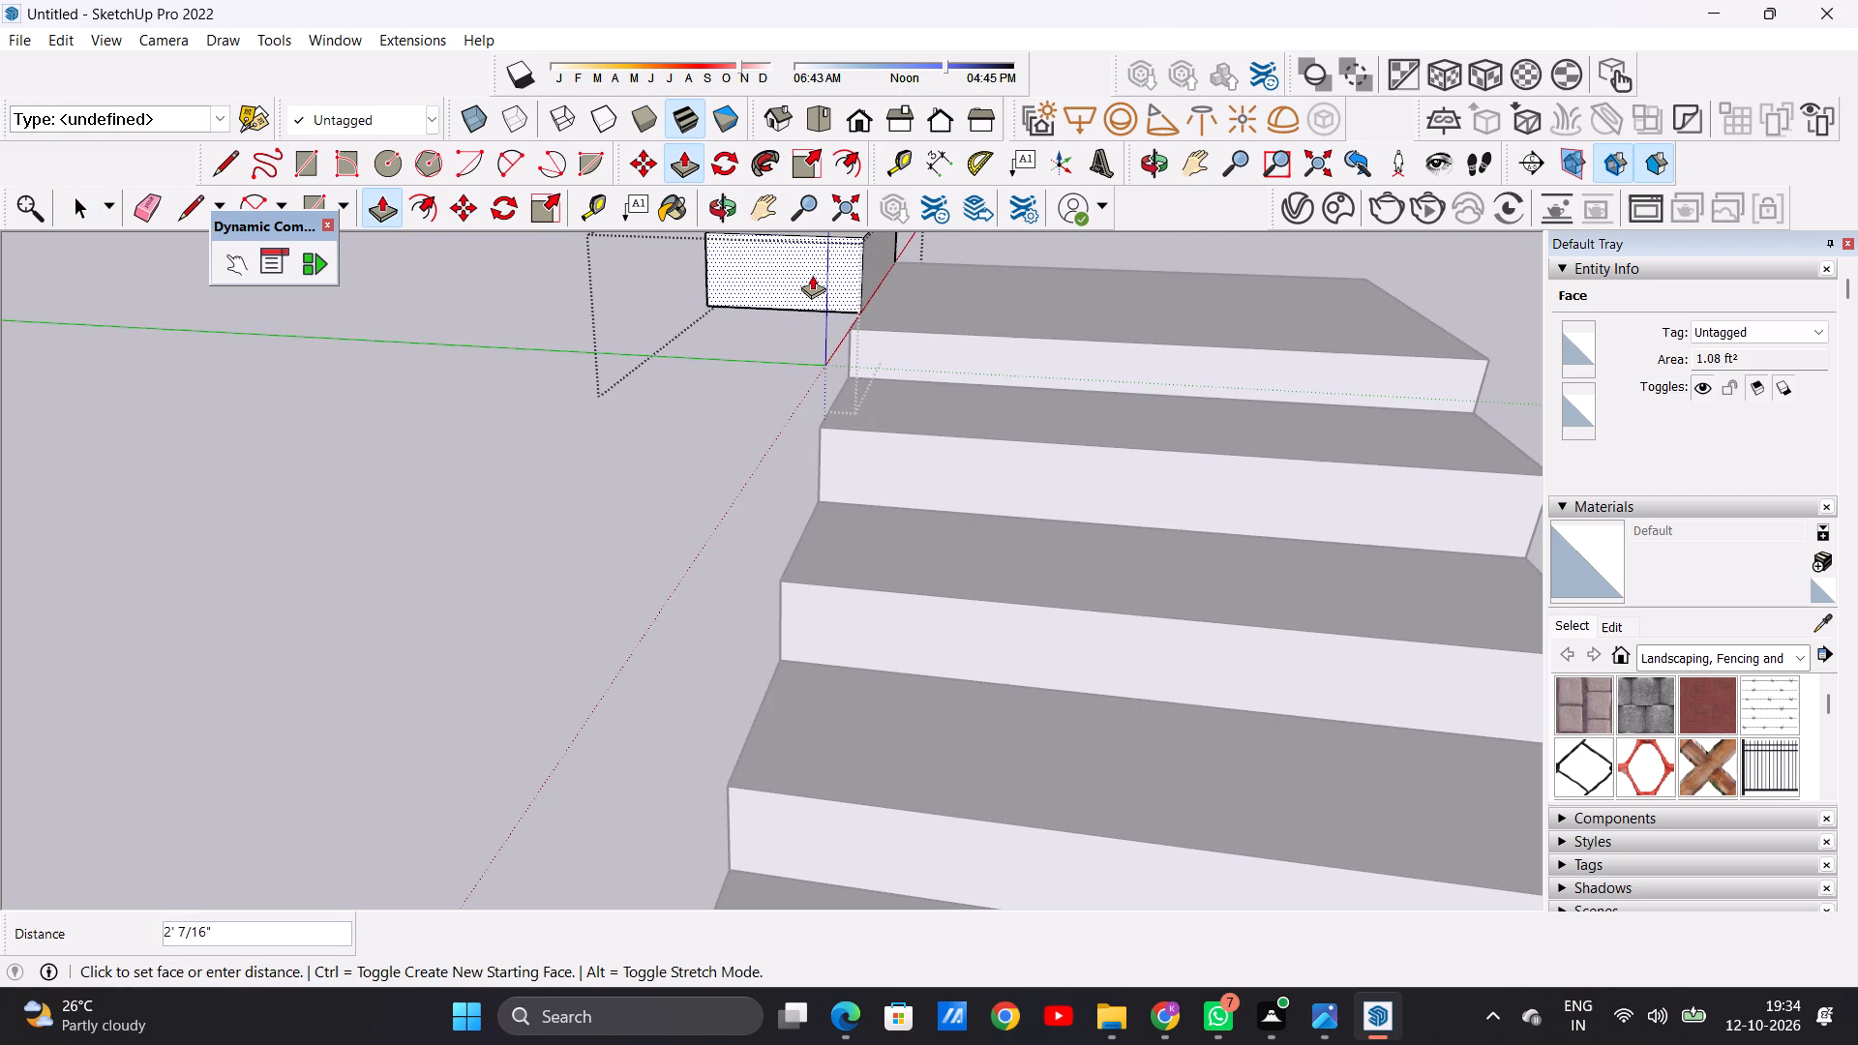
{"action": "left_click", "coordinate": [812, 275]}
Push/Pull the turning step's top face downward to make the block thinner, and leave the group.
{"action": "middle_click_drag", "start_coordinate": [713, 402], "coordinate": [883, 526]}
{"action": "scroll", "coordinate": [836, 526], "scroll_direction": "down", "scroll_amount": 2}
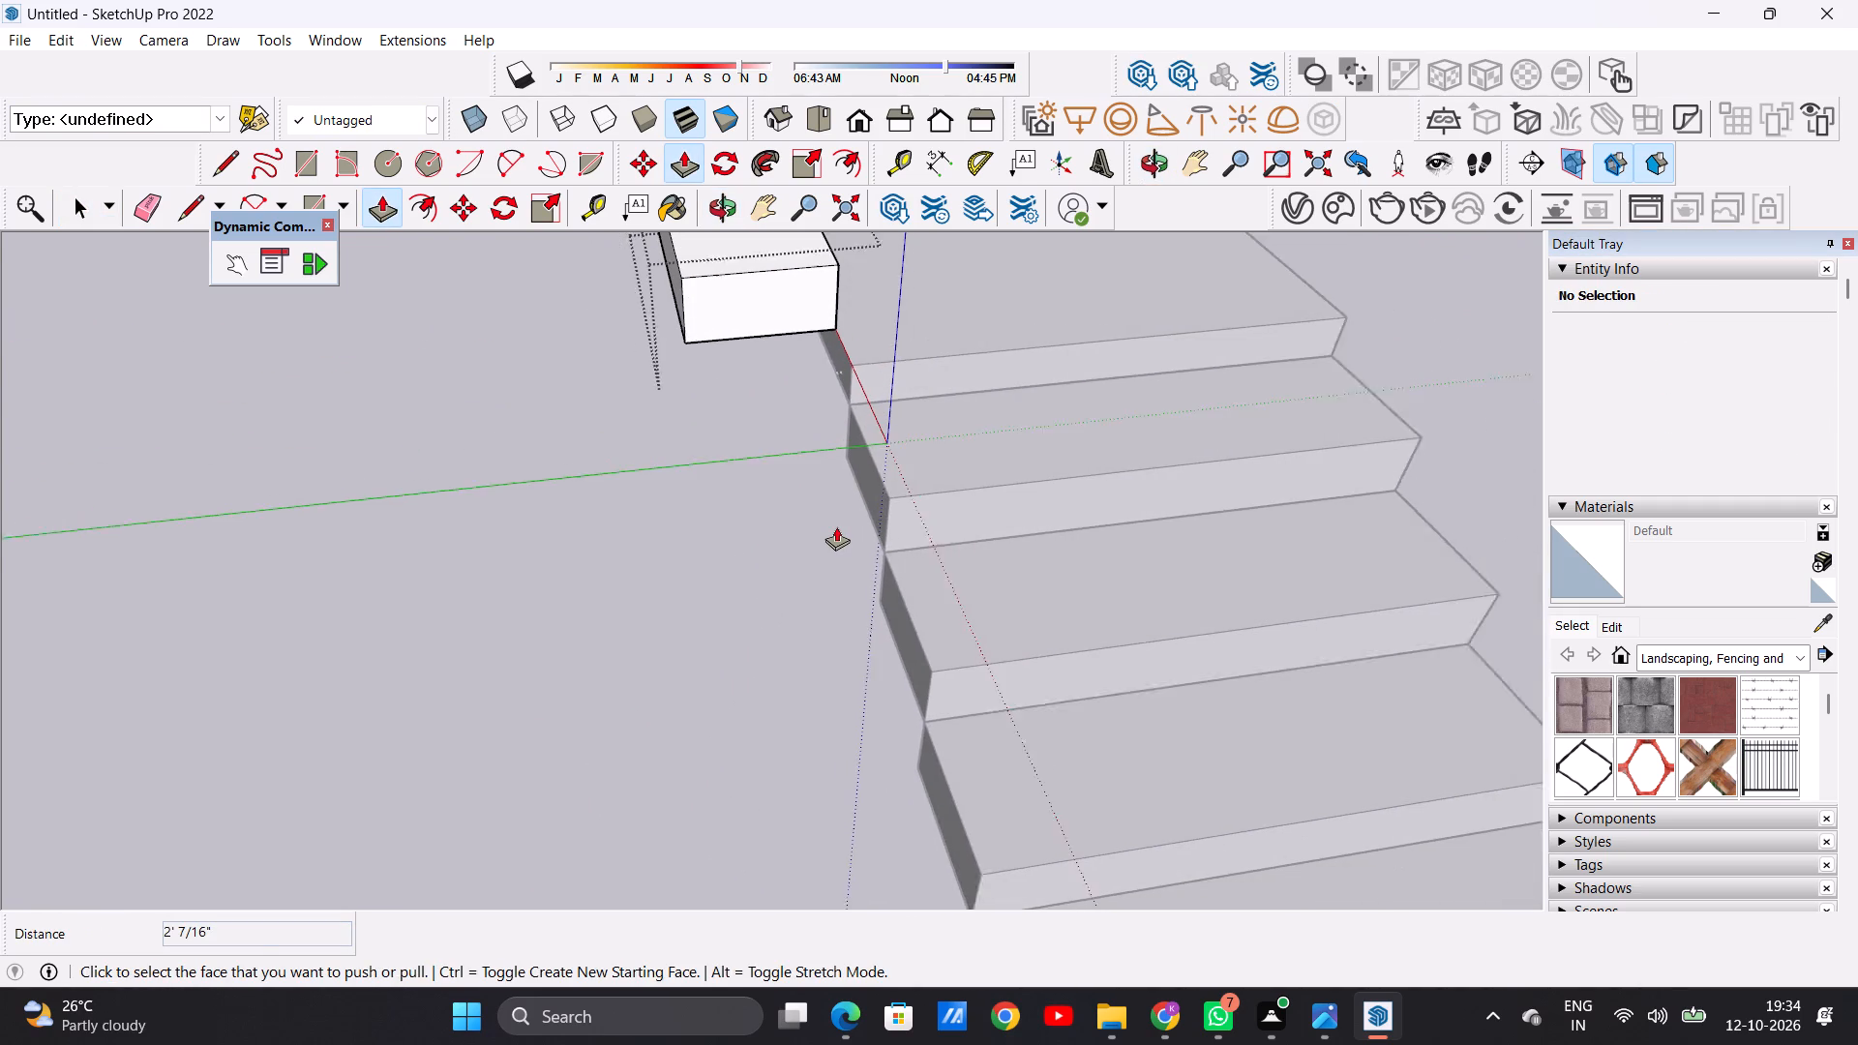
{"action": "scroll", "coordinate": [836, 526], "scroll_direction": "down", "scroll_amount": 12}
{"action": "scroll", "coordinate": [782, 288], "scroll_direction": "up", "scroll_amount": 6}
{"action": "left_click", "coordinate": [782, 288]}
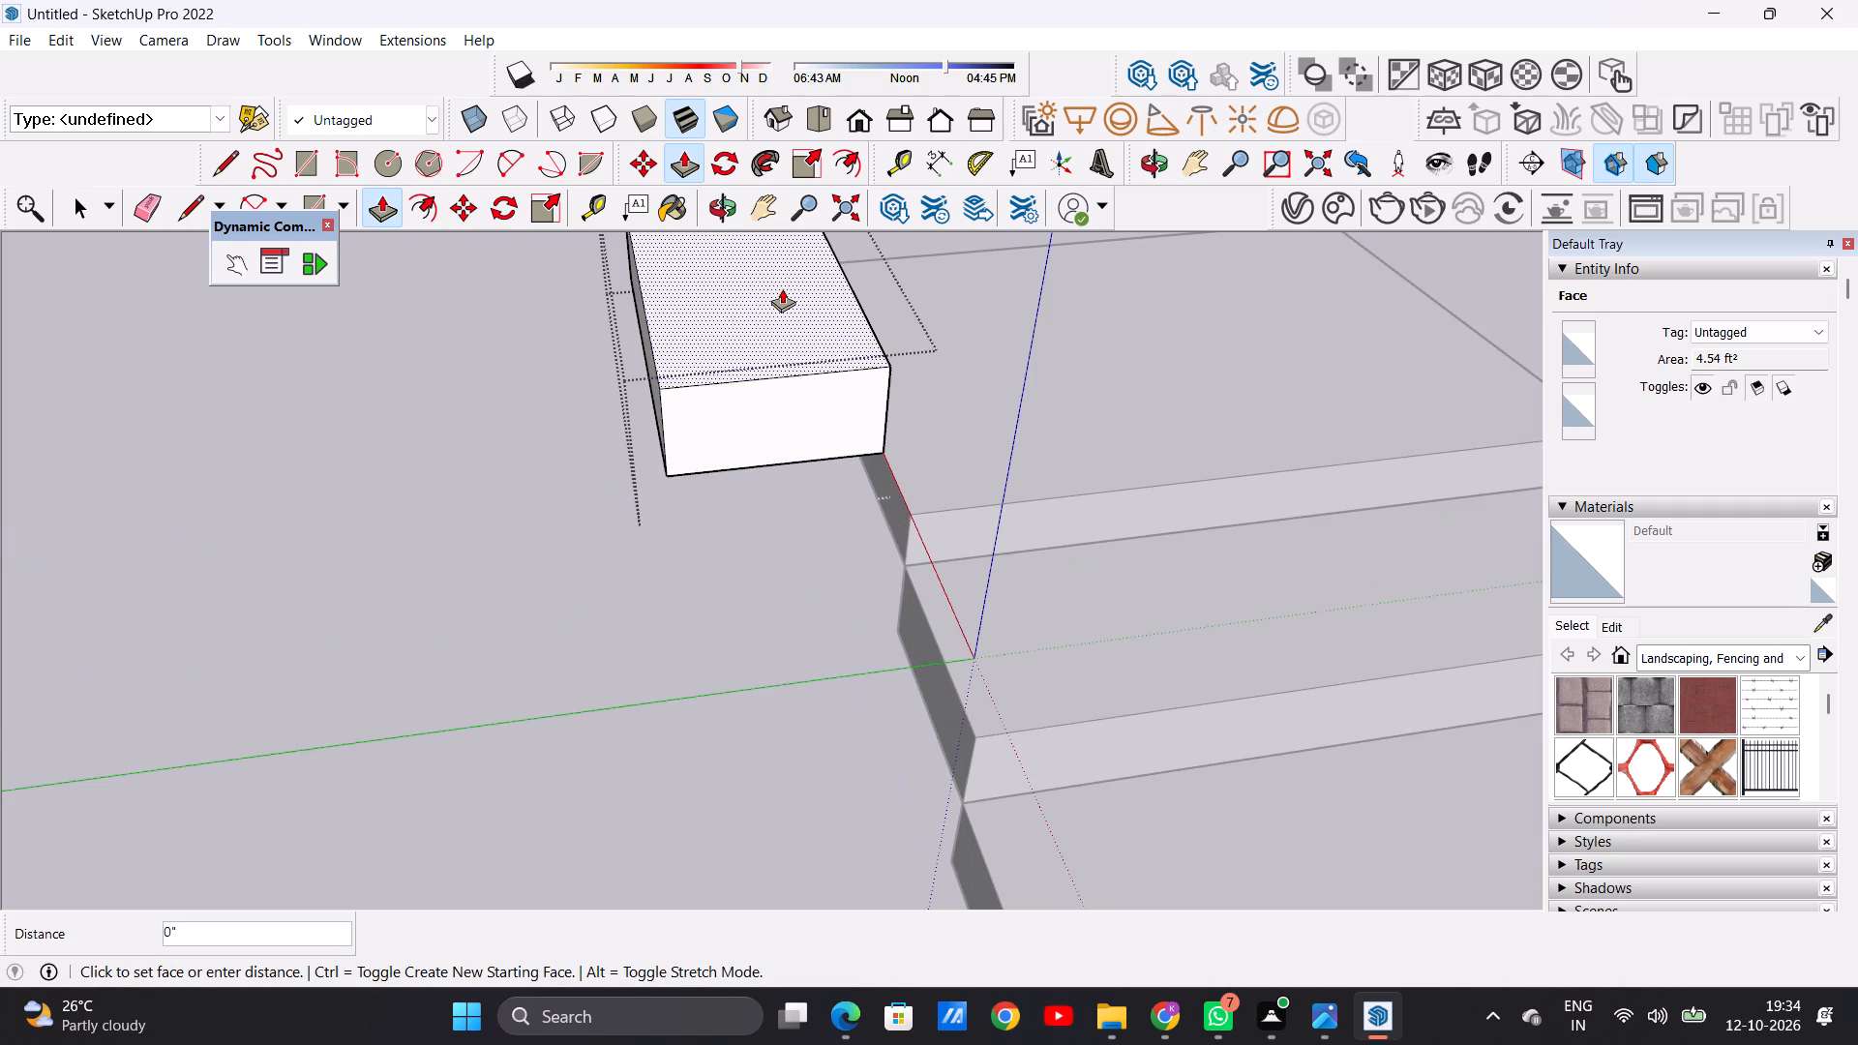
{"action": "left_click", "coordinate": [782, 316]}
{"action": "key", "text": "space"}
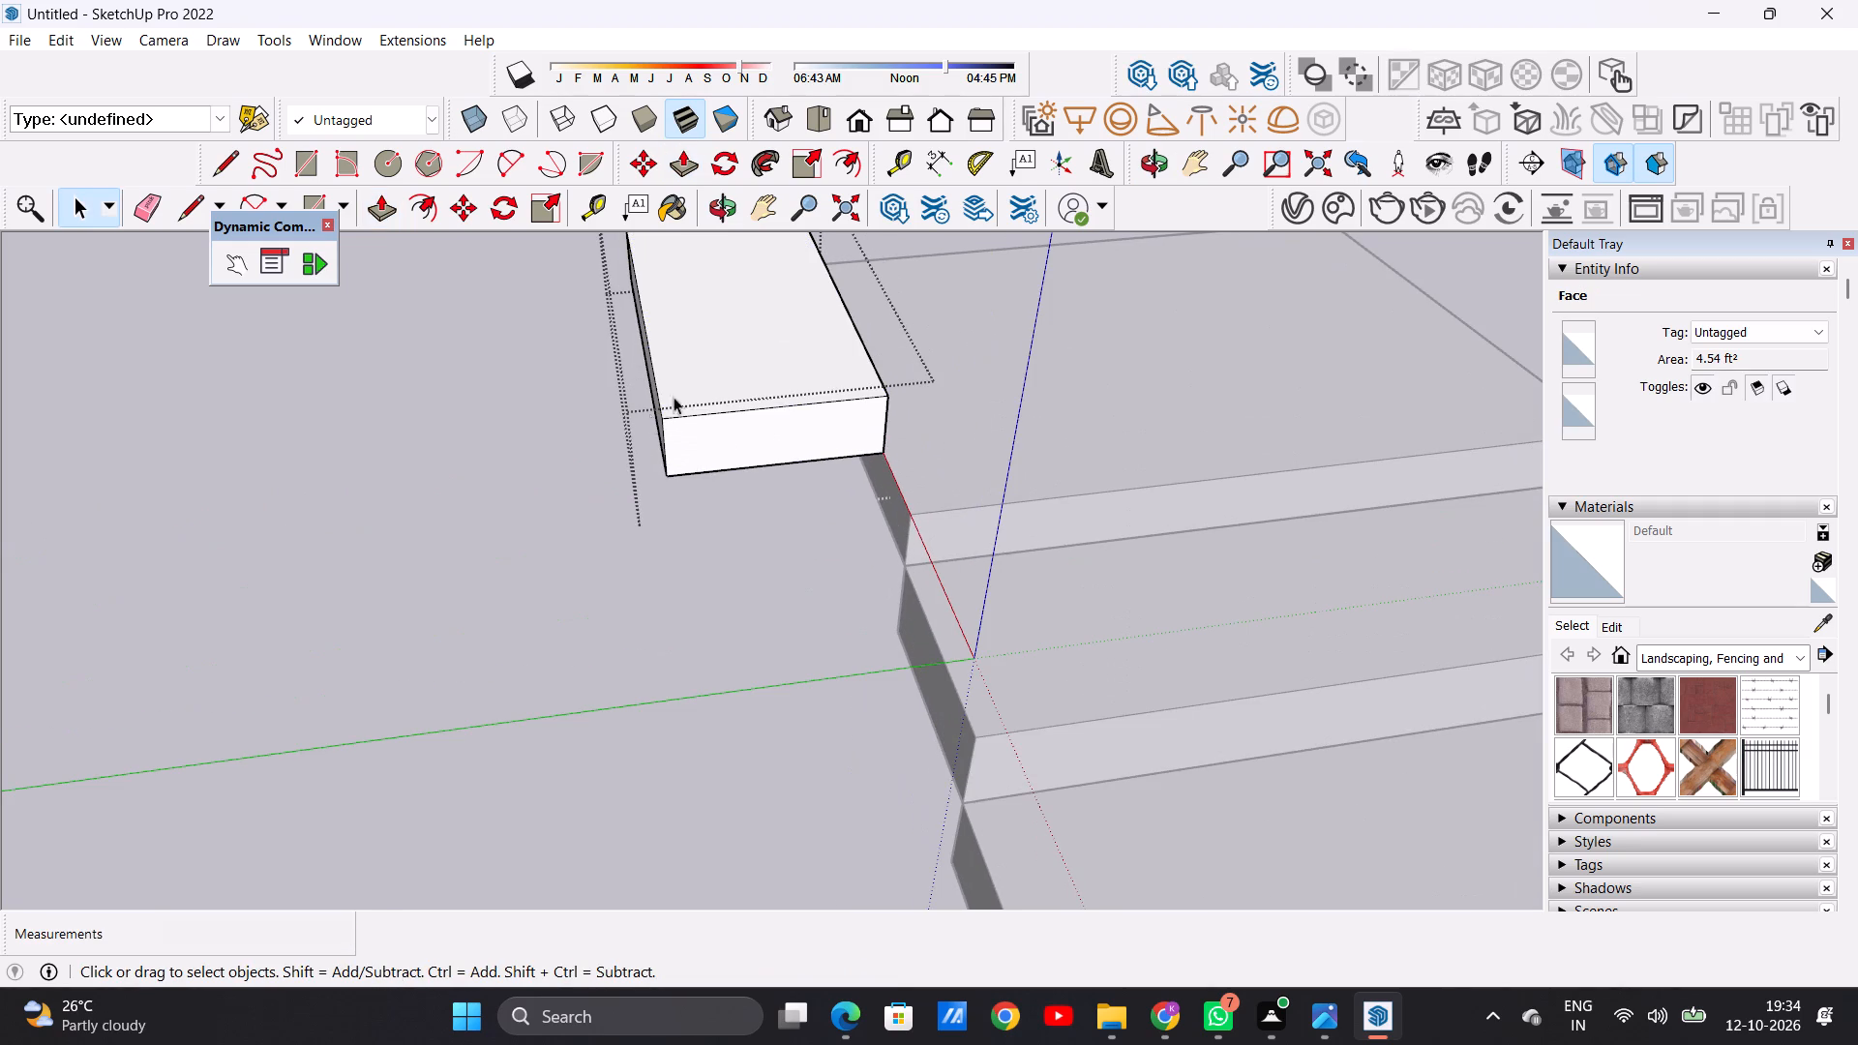
{"action": "left_click", "coordinate": [619, 517]}
Examine the shortened, thinner turning step beside the landing and the stair flight from several sides.
{"action": "scroll", "coordinate": [650, 481], "scroll_direction": "down", "scroll_amount": 11}
{"action": "middle_click_drag", "start_coordinate": [693, 591], "coordinate": [646, 444]}
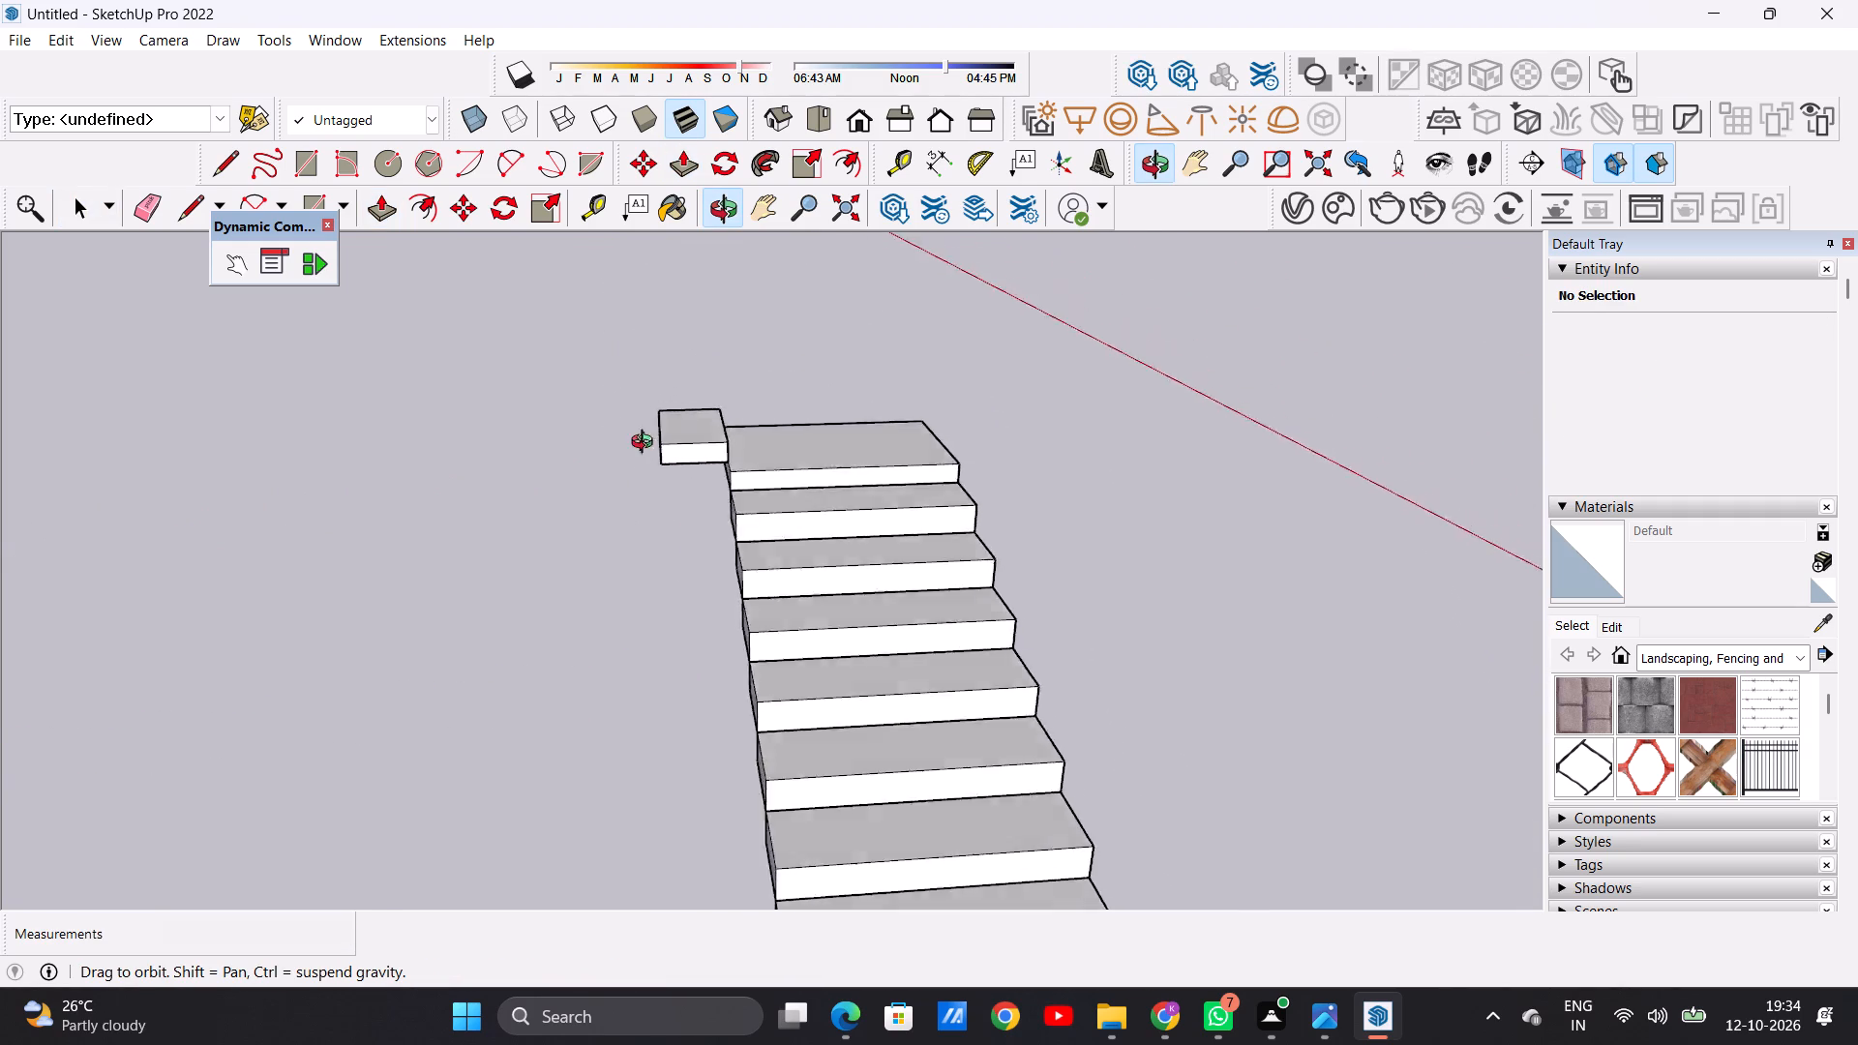
{"action": "middle_click_drag", "start_coordinate": [646, 444], "coordinate": [815, 439]}
{"action": "scroll", "coordinate": [614, 479], "scroll_direction": "up", "scroll_amount": 5}
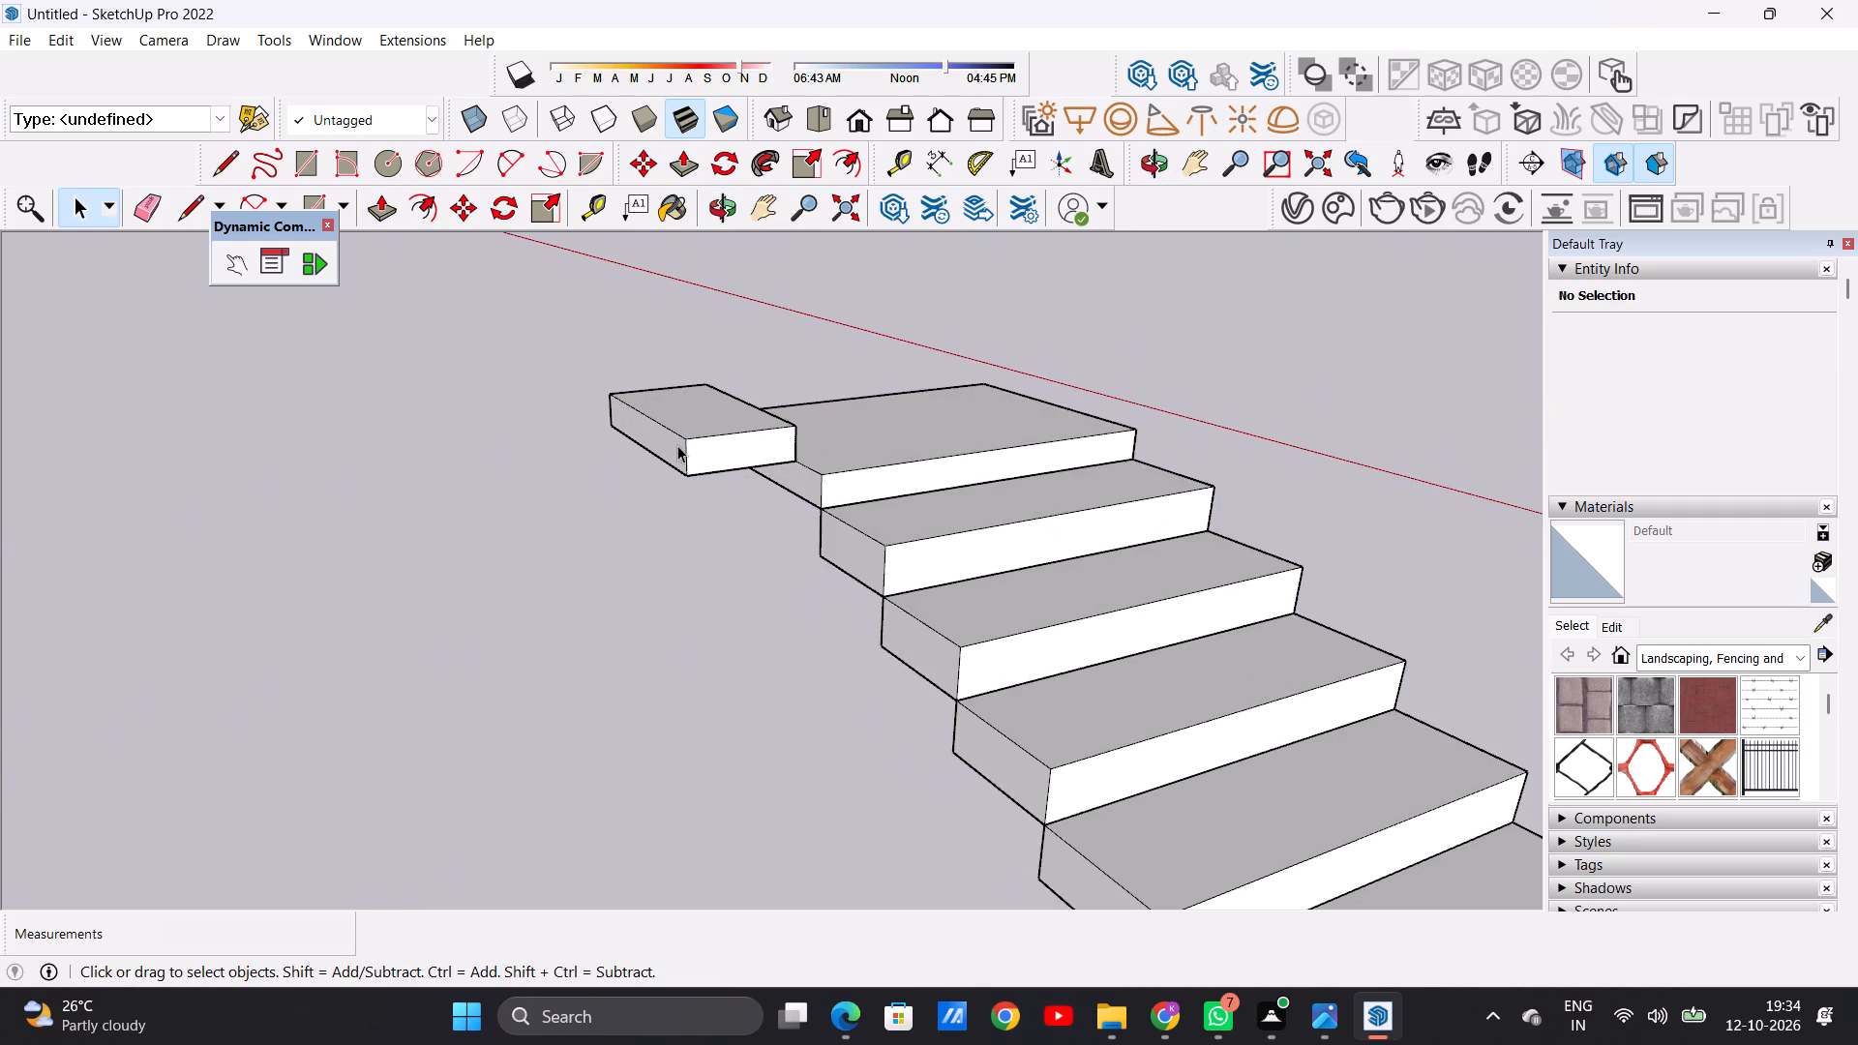
{"action": "scroll", "coordinate": [653, 452], "scroll_direction": "down", "scroll_amount": 6}
{"action": "middle_click_drag", "start_coordinate": [525, 470], "coordinate": [1420, 464]}
{"action": "scroll", "coordinate": [914, 463], "scroll_direction": "down", "scroll_amount": 3}
{"action": "middle_click_drag", "start_coordinate": [999, 538], "coordinate": [1063, 539]}
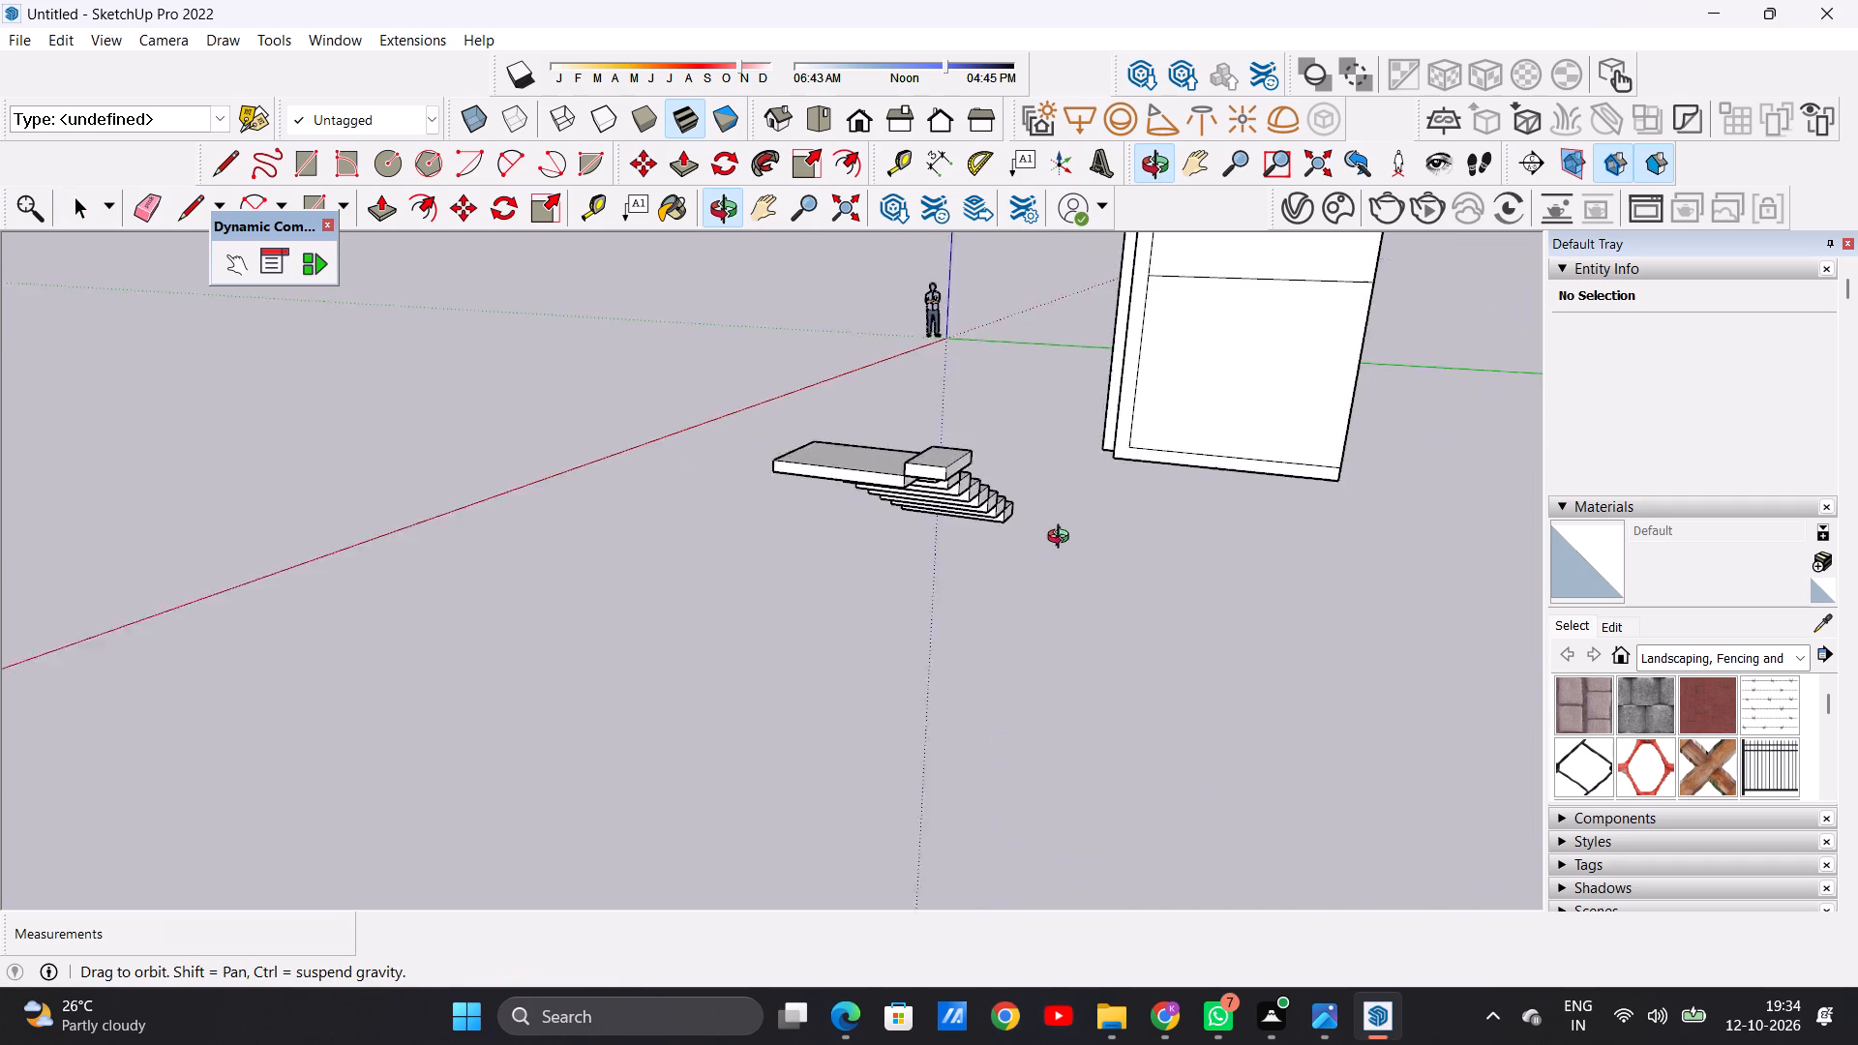
{"action": "middle_click_drag", "start_coordinate": [1063, 539], "coordinate": [1127, 541]}
{"action": "scroll", "coordinate": [1056, 463], "scroll_direction": "up", "scroll_amount": 7}
{"action": "middle_click_drag", "start_coordinate": [1109, 492], "coordinate": [876, 524]}
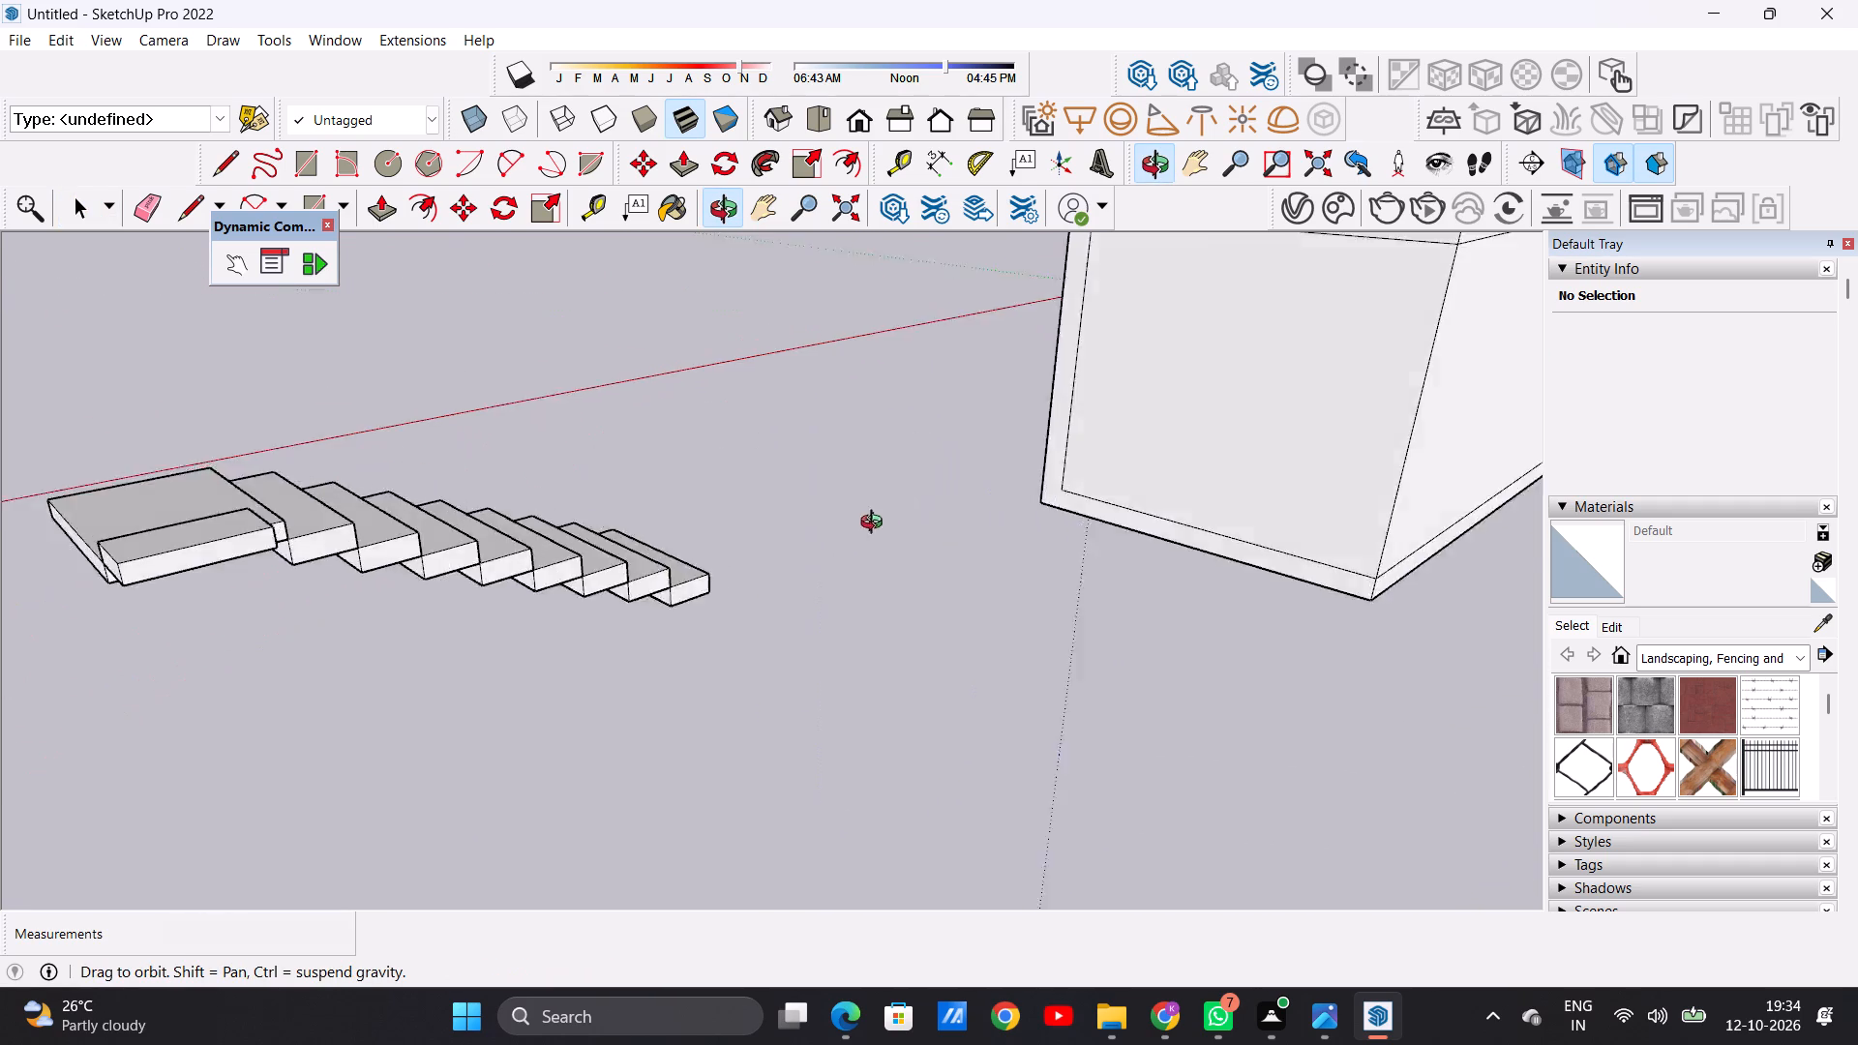
{"action": "middle_click_drag", "start_coordinate": [876, 524], "coordinate": [921, 511]}
{"action": "scroll", "coordinate": [921, 511], "scroll_direction": "down", "scroll_amount": 4}
{"action": "middle_click_drag", "start_coordinate": [646, 552], "coordinate": [656, 552]}
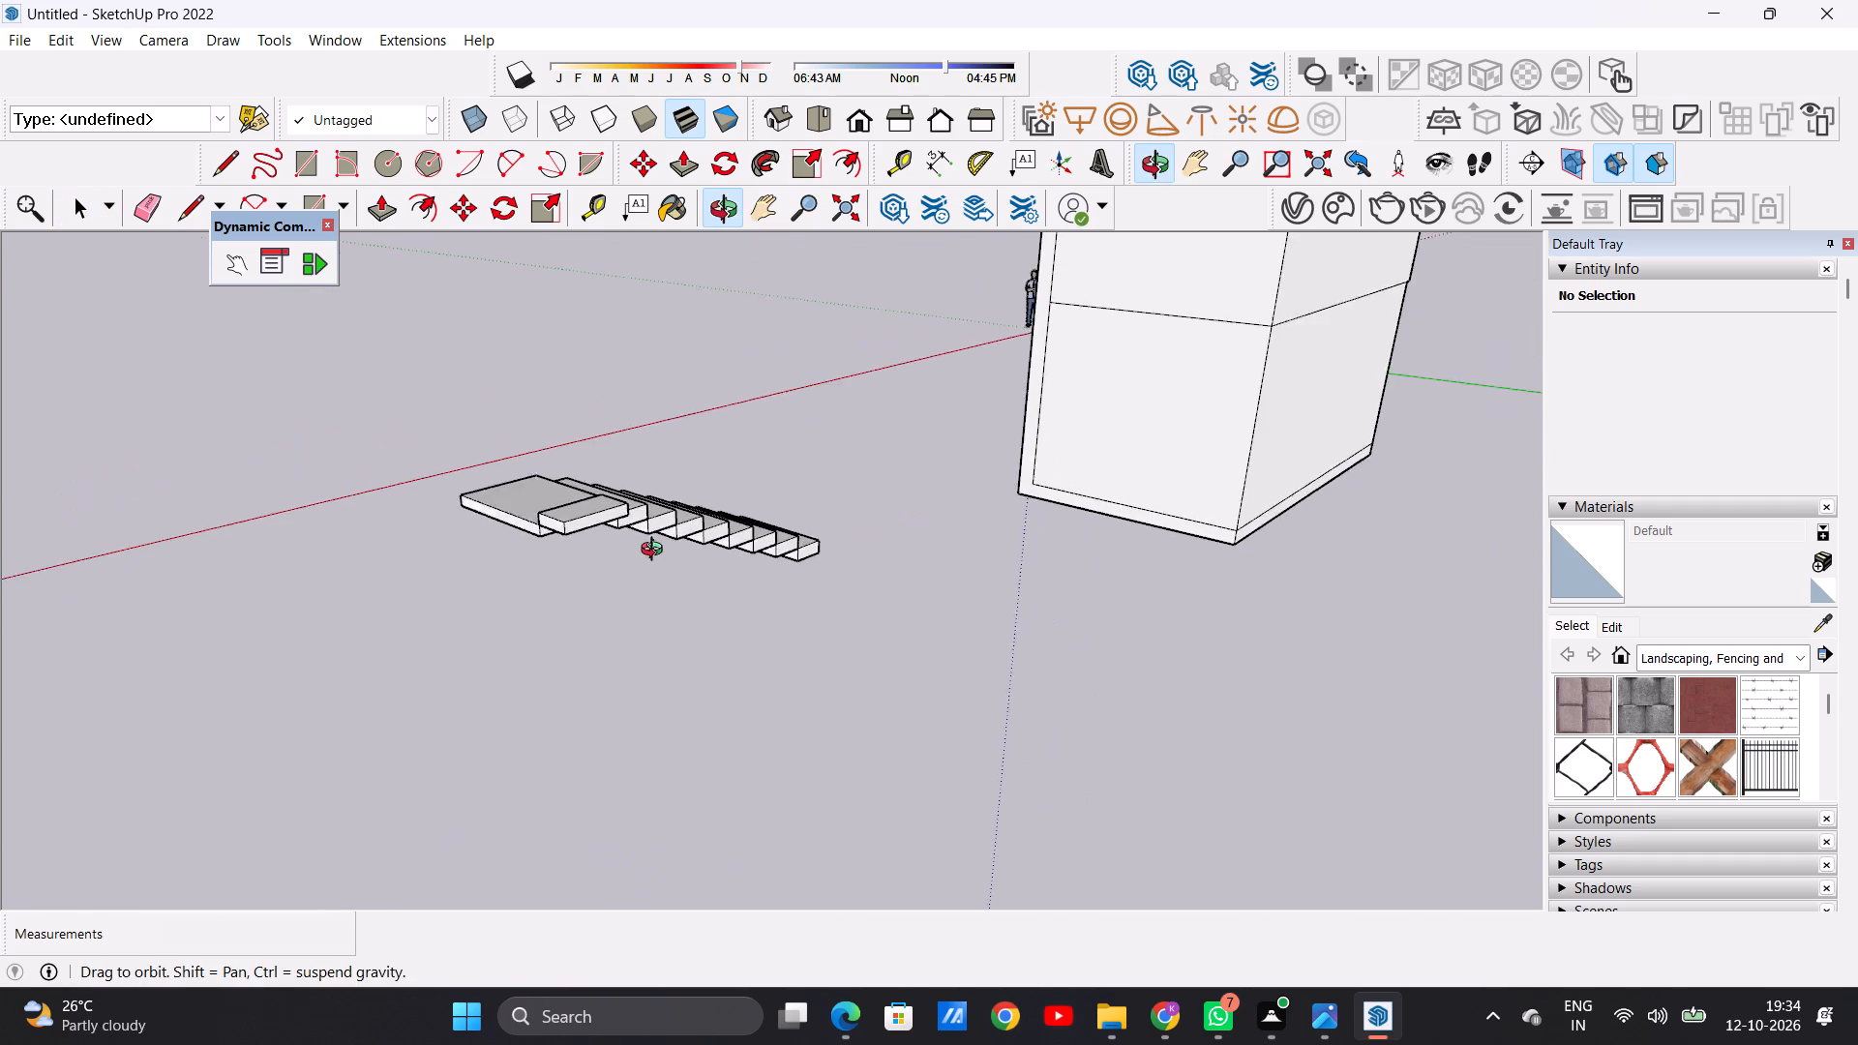
{"action": "middle_click_drag", "start_coordinate": [656, 552], "coordinate": [845, 518]}
Inside the turning step group, Push/Pull the long side face away from the landing inward to narrow the tread.
{"action": "scroll", "coordinate": [875, 473], "scroll_direction": "up", "scroll_amount": 14}
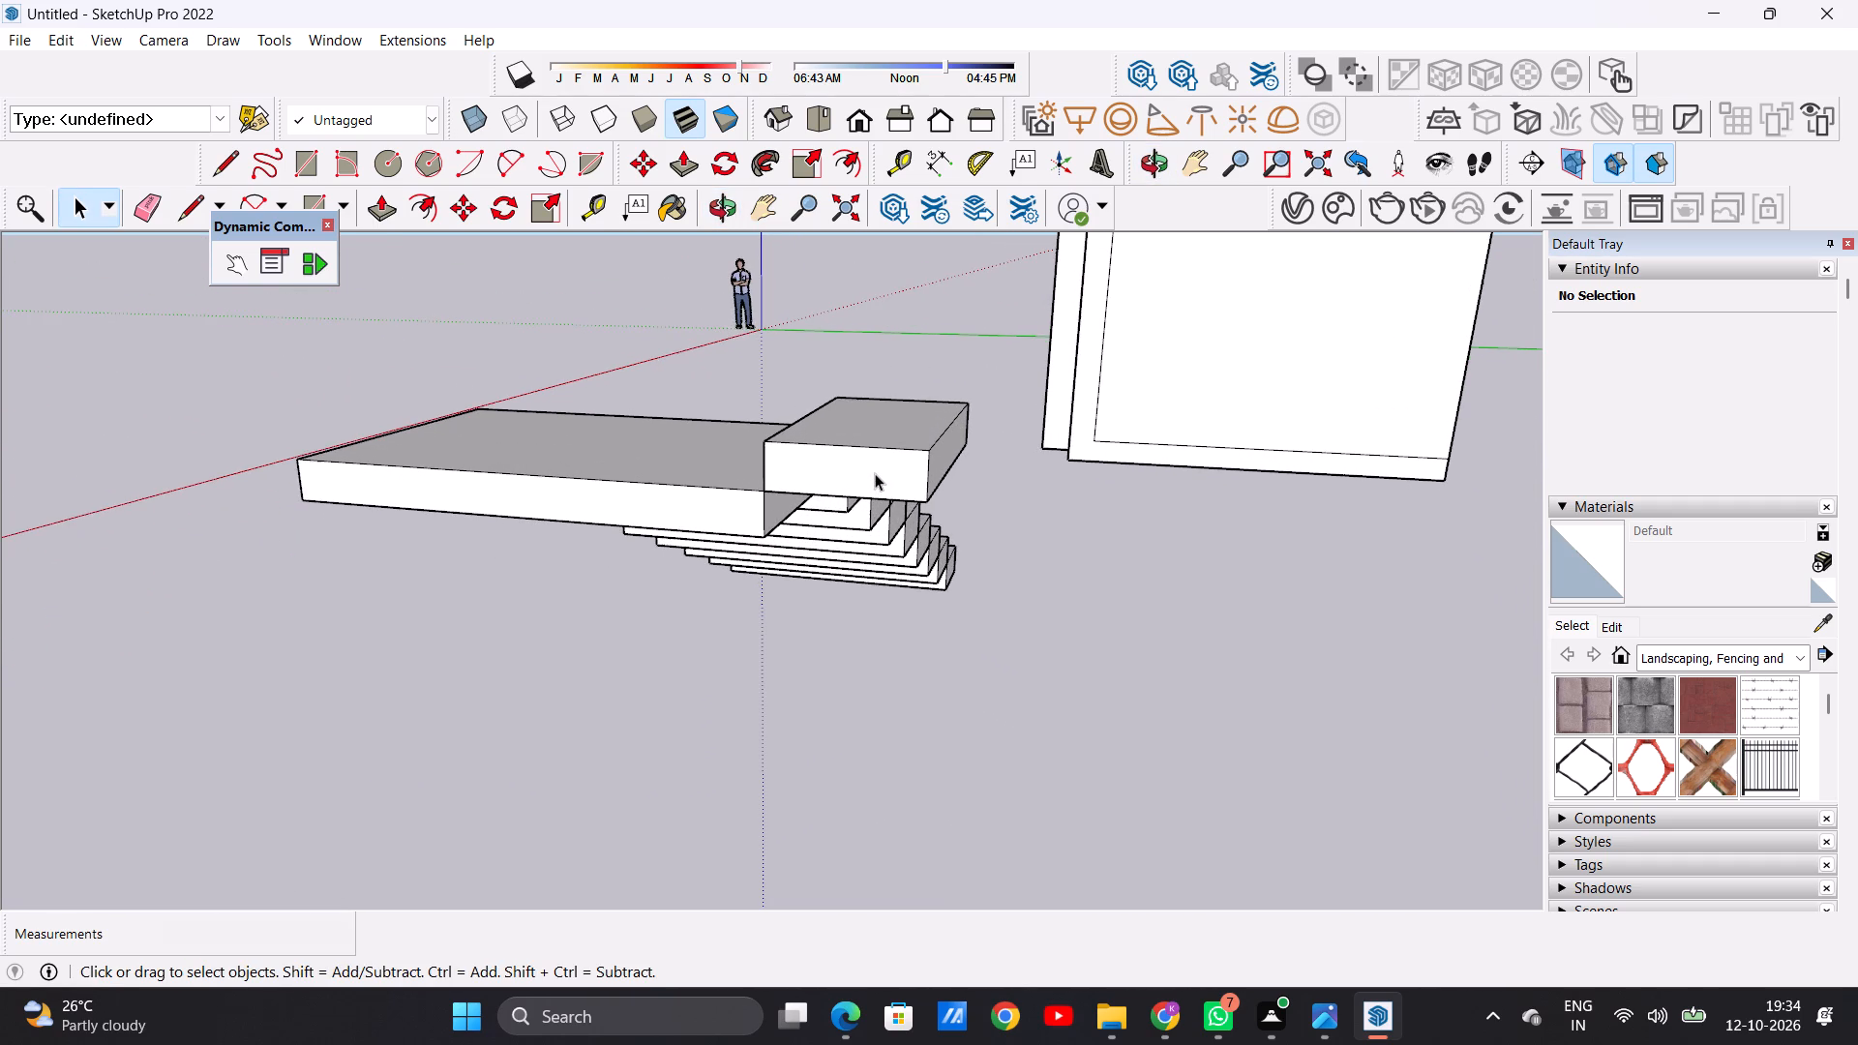
{"action": "left_click", "coordinate": [875, 473]}
{"action": "right_click", "coordinate": [875, 473]}
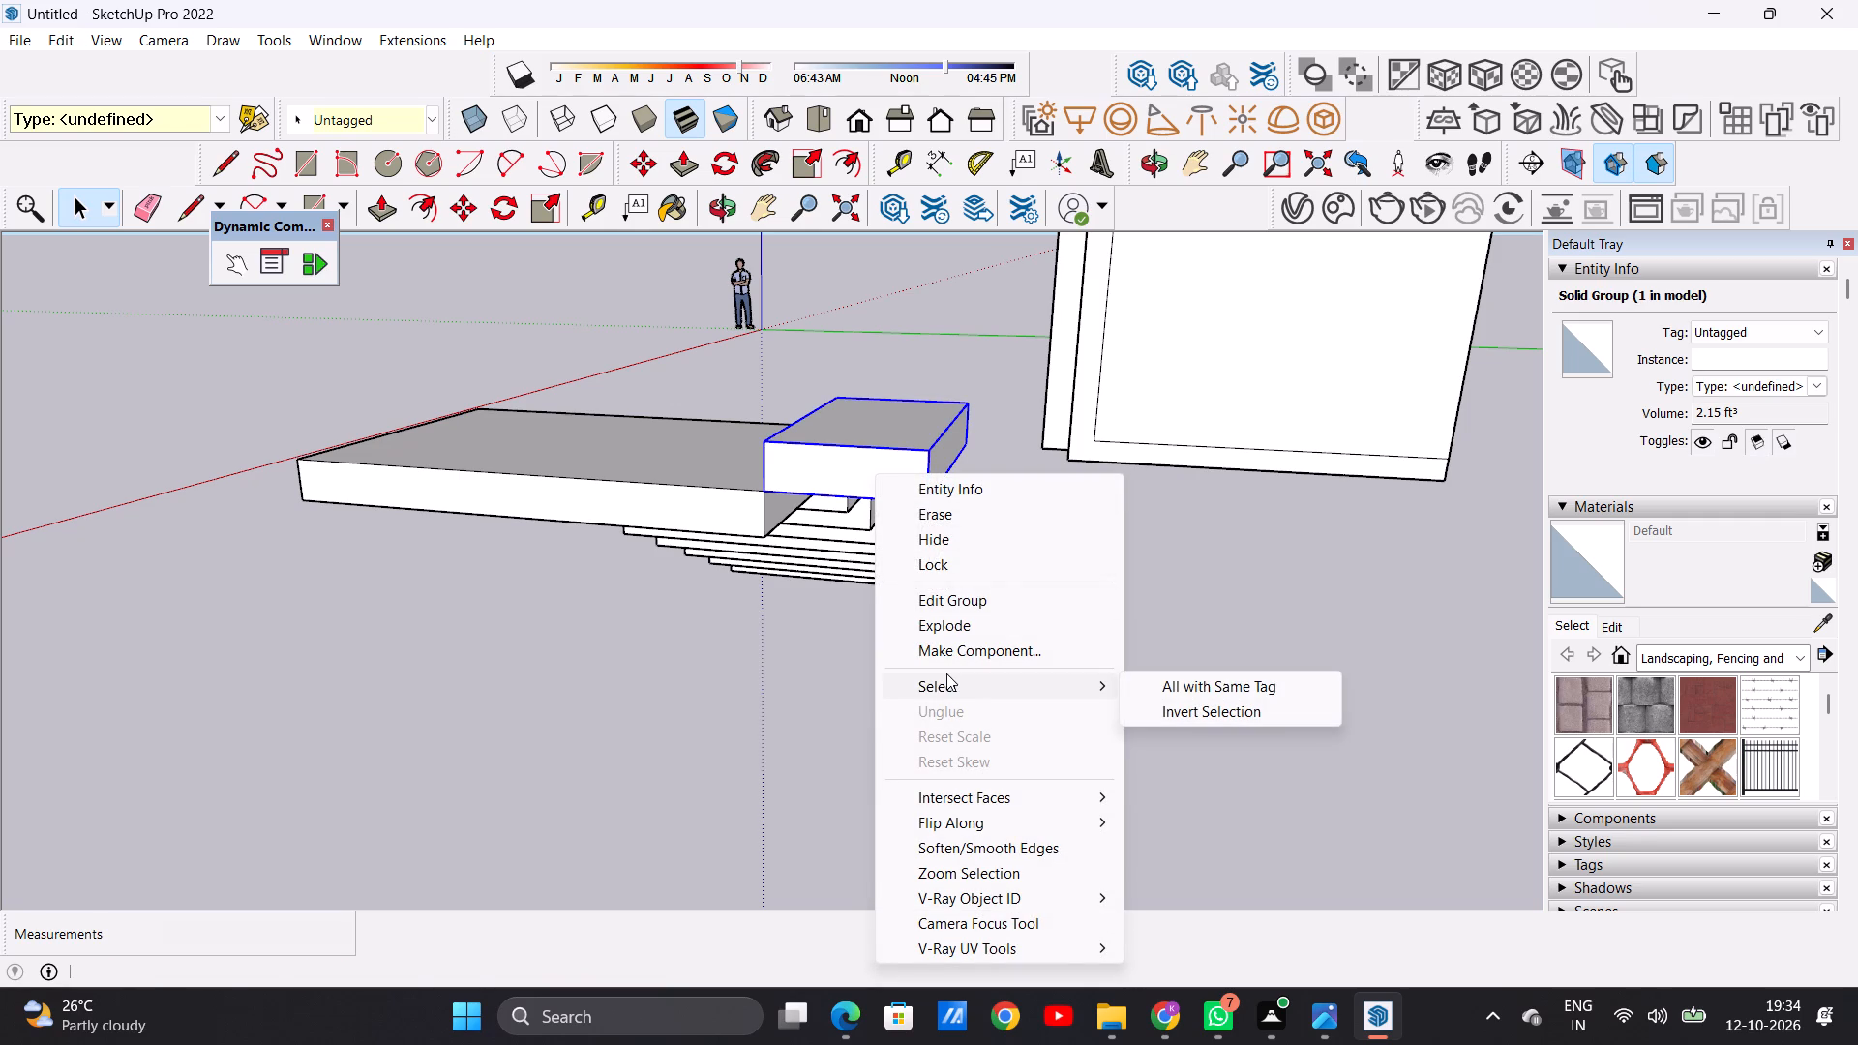
{"action": "left_click", "coordinate": [946, 596]}
{"action": "middle_click_drag", "start_coordinate": [948, 481], "coordinate": [865, 495]}
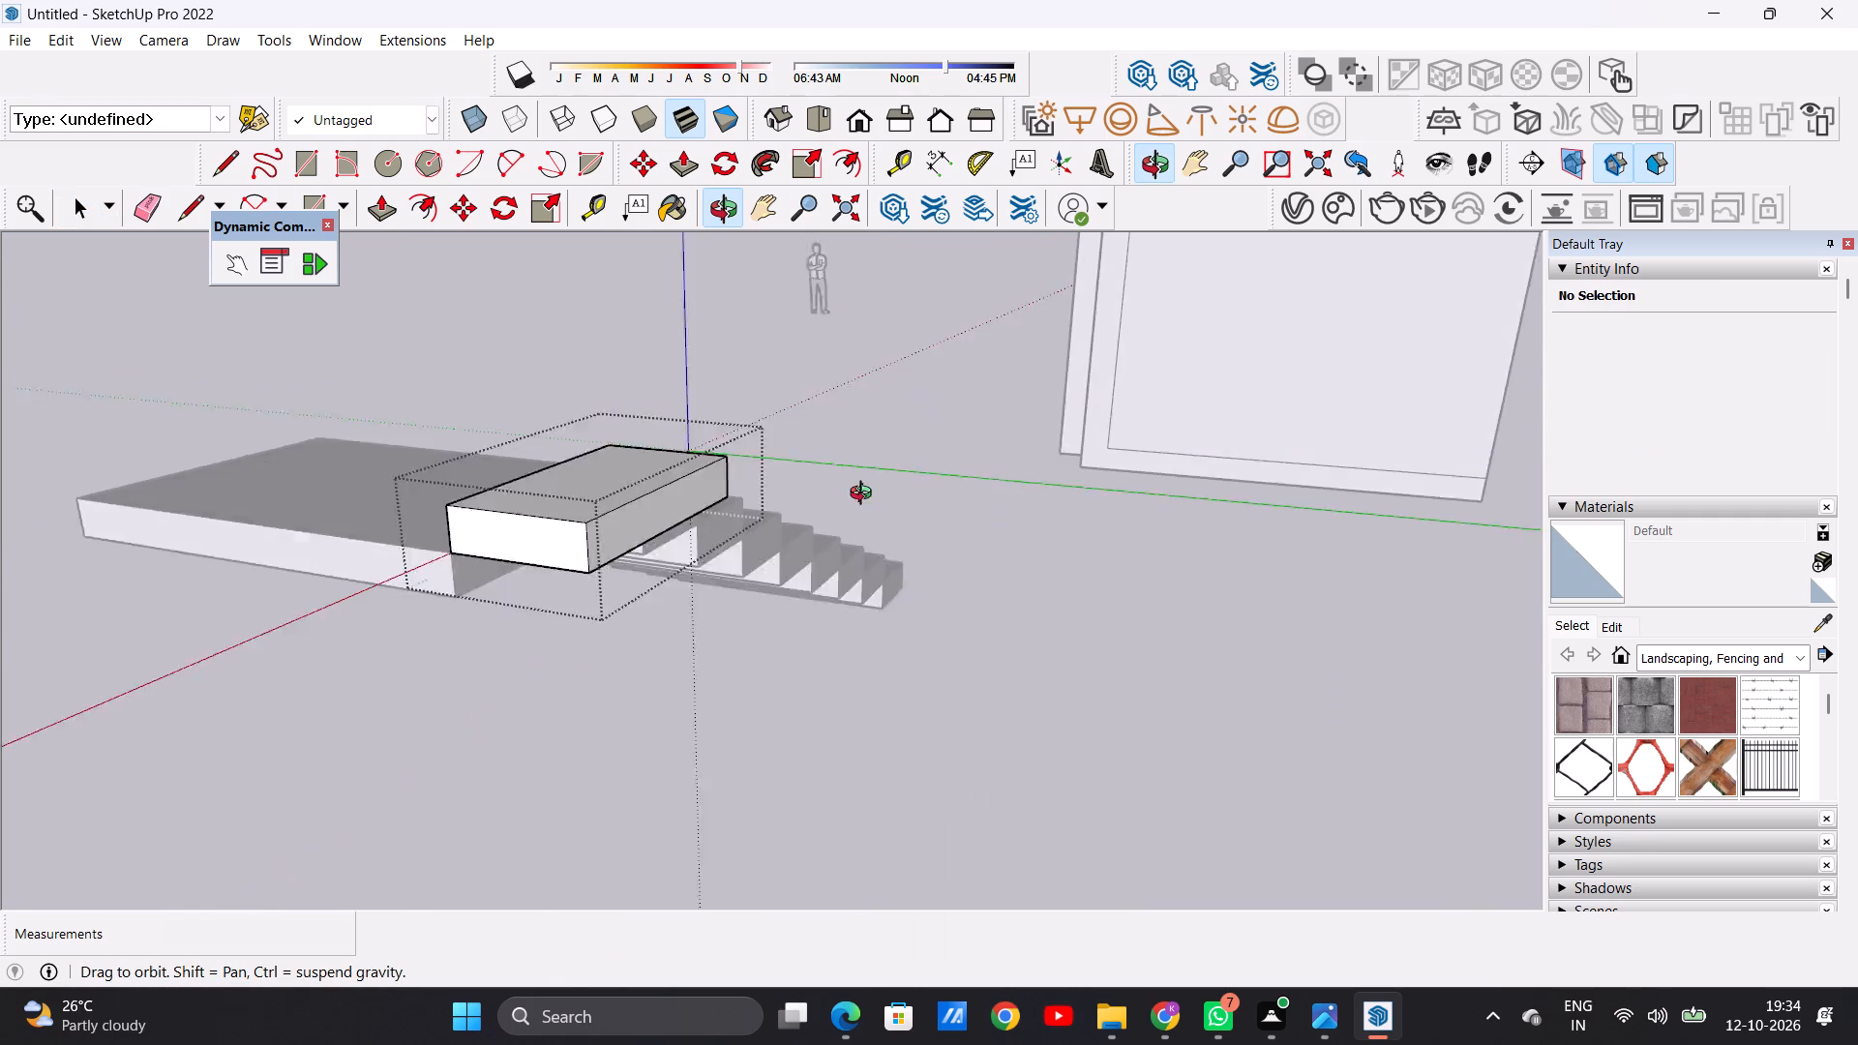
{"action": "middle_click_drag", "start_coordinate": [865, 495], "coordinate": [909, 485]}
{"action": "key", "text": "p"}
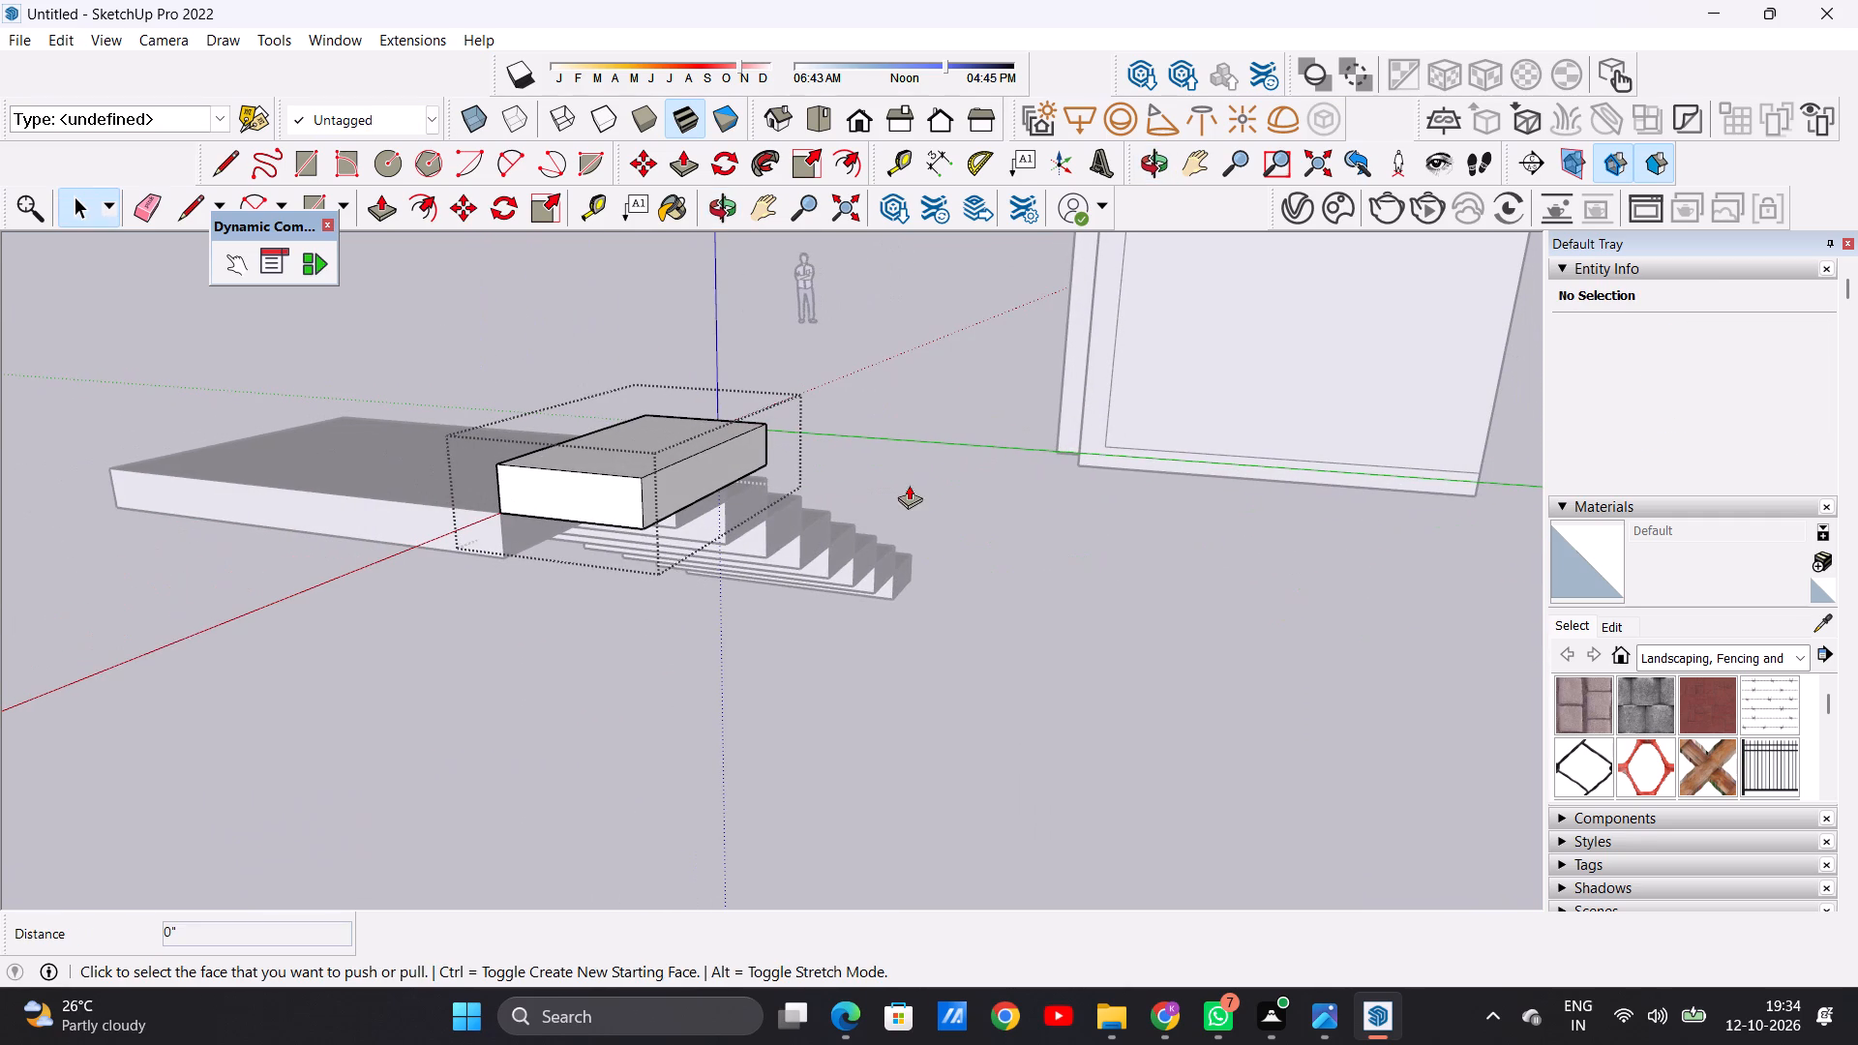
{"action": "left_click", "coordinate": [674, 484]}
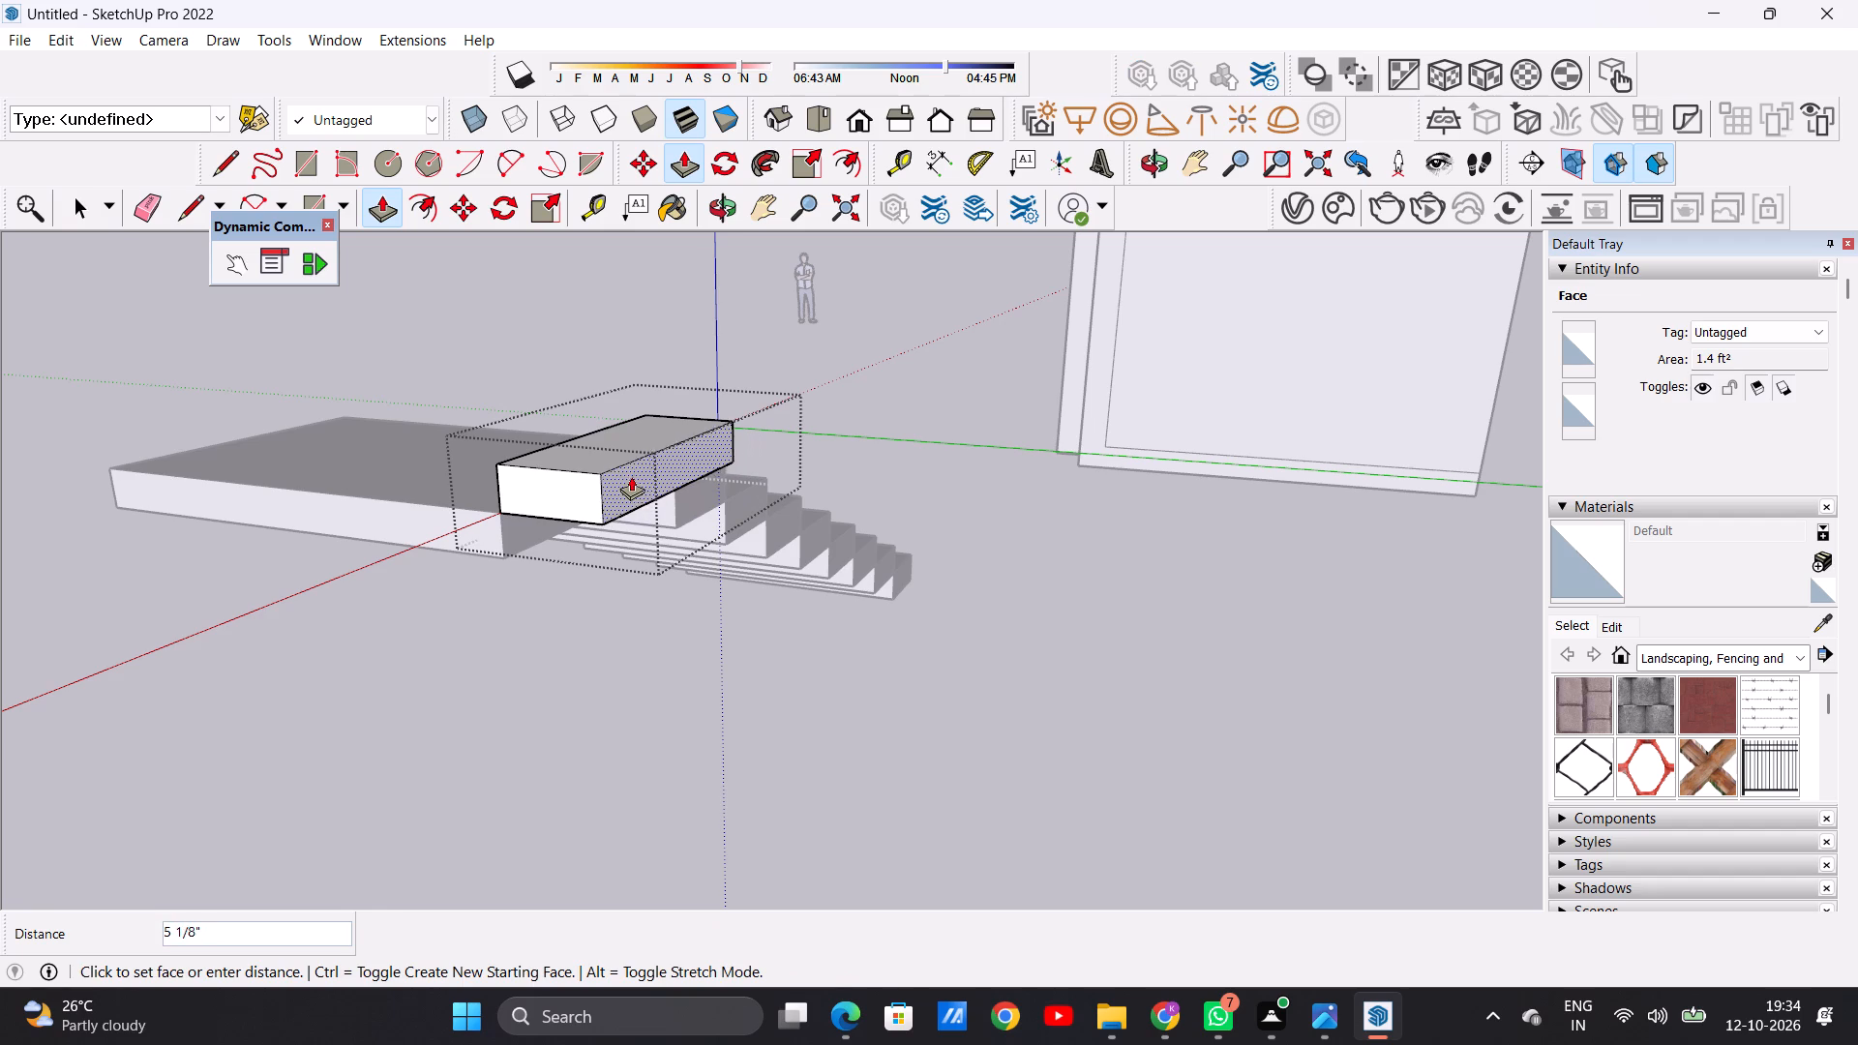
{"action": "left_click", "coordinate": [629, 474]}
{"action": "key", "text": "space"}
{"action": "left_click", "coordinate": [640, 673]}
Copy the turning step four times in succession, placing each copy's lower corner at the previous step's upper outer corner, about 1' 1 7/8" apart.
{"action": "scroll", "coordinate": [684, 681], "scroll_direction": "down", "scroll_amount": 3}
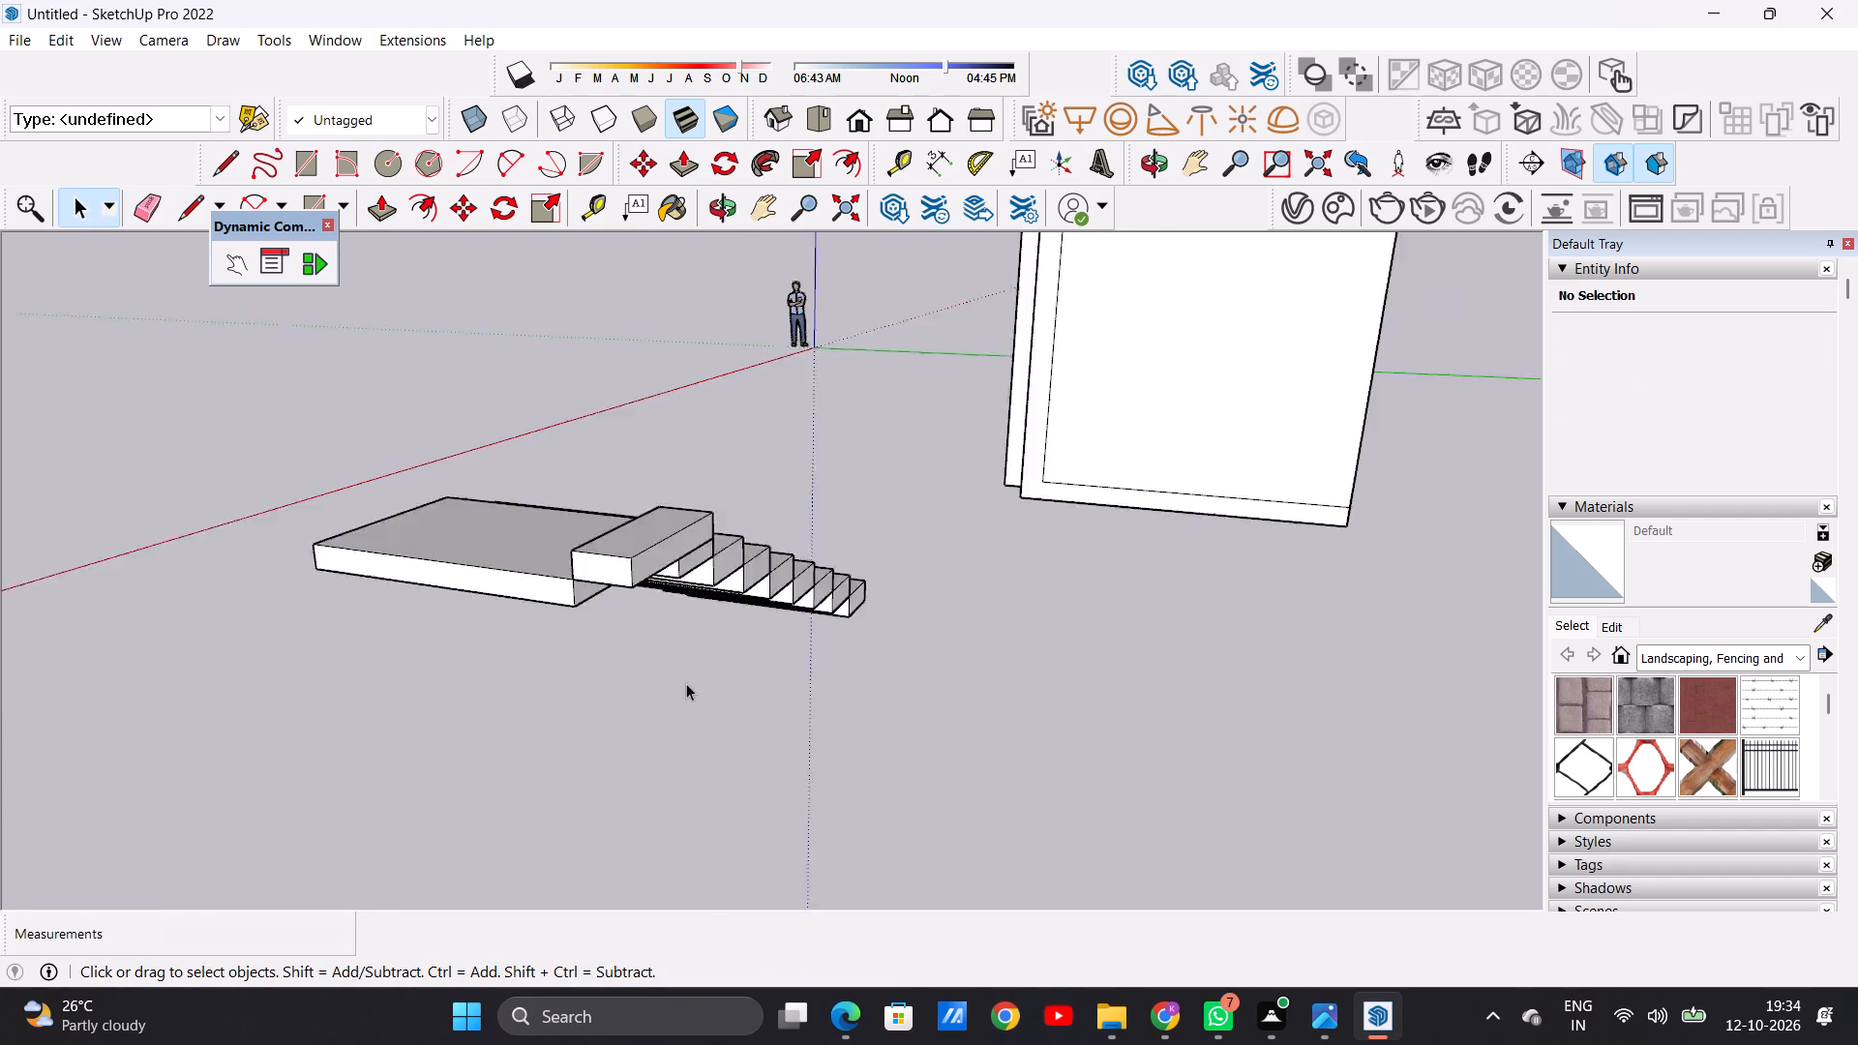
{"action": "scroll", "coordinate": [686, 683], "scroll_direction": "down", "scroll_amount": 3}
{"action": "middle_click_drag", "start_coordinate": [640, 672], "coordinate": [745, 663]}
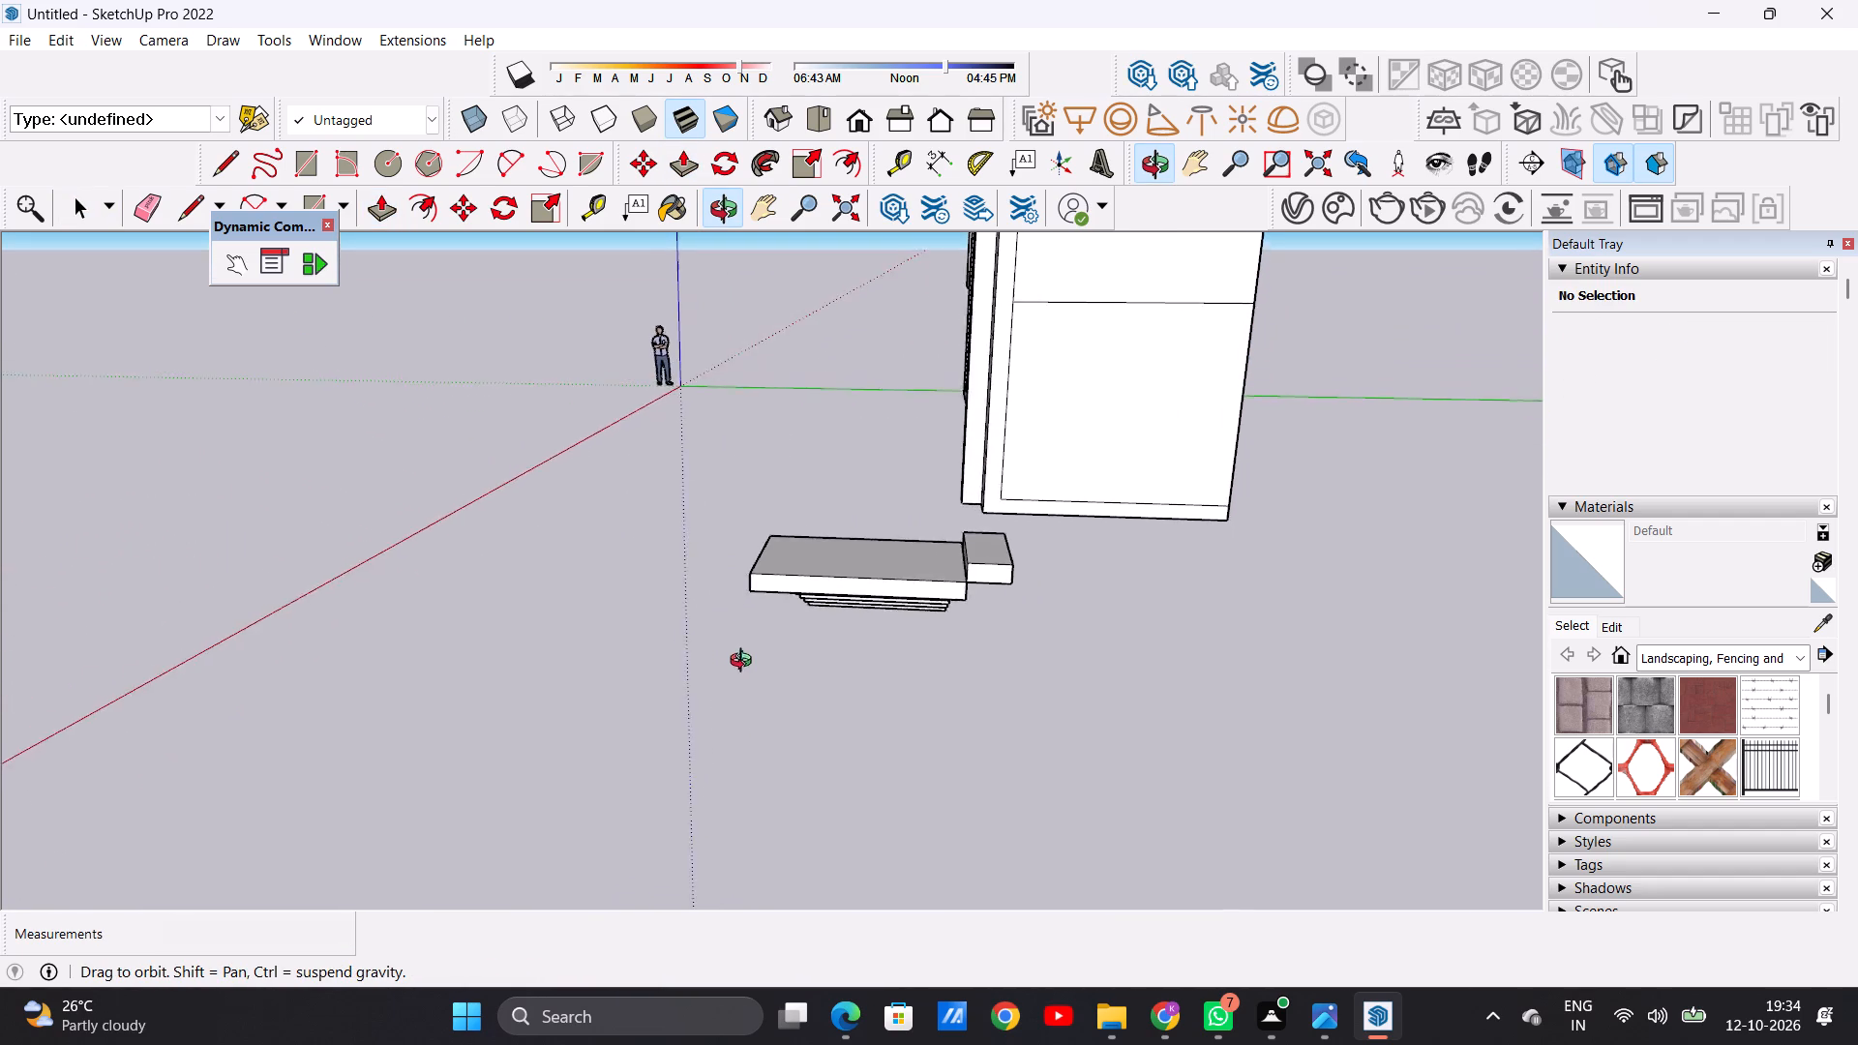
{"action": "middle_click_drag", "start_coordinate": [745, 663], "coordinate": [718, 663]}
{"action": "scroll", "coordinate": [872, 567], "scroll_direction": "up", "scroll_amount": 7}
{"action": "left_click", "coordinate": [906, 583]}
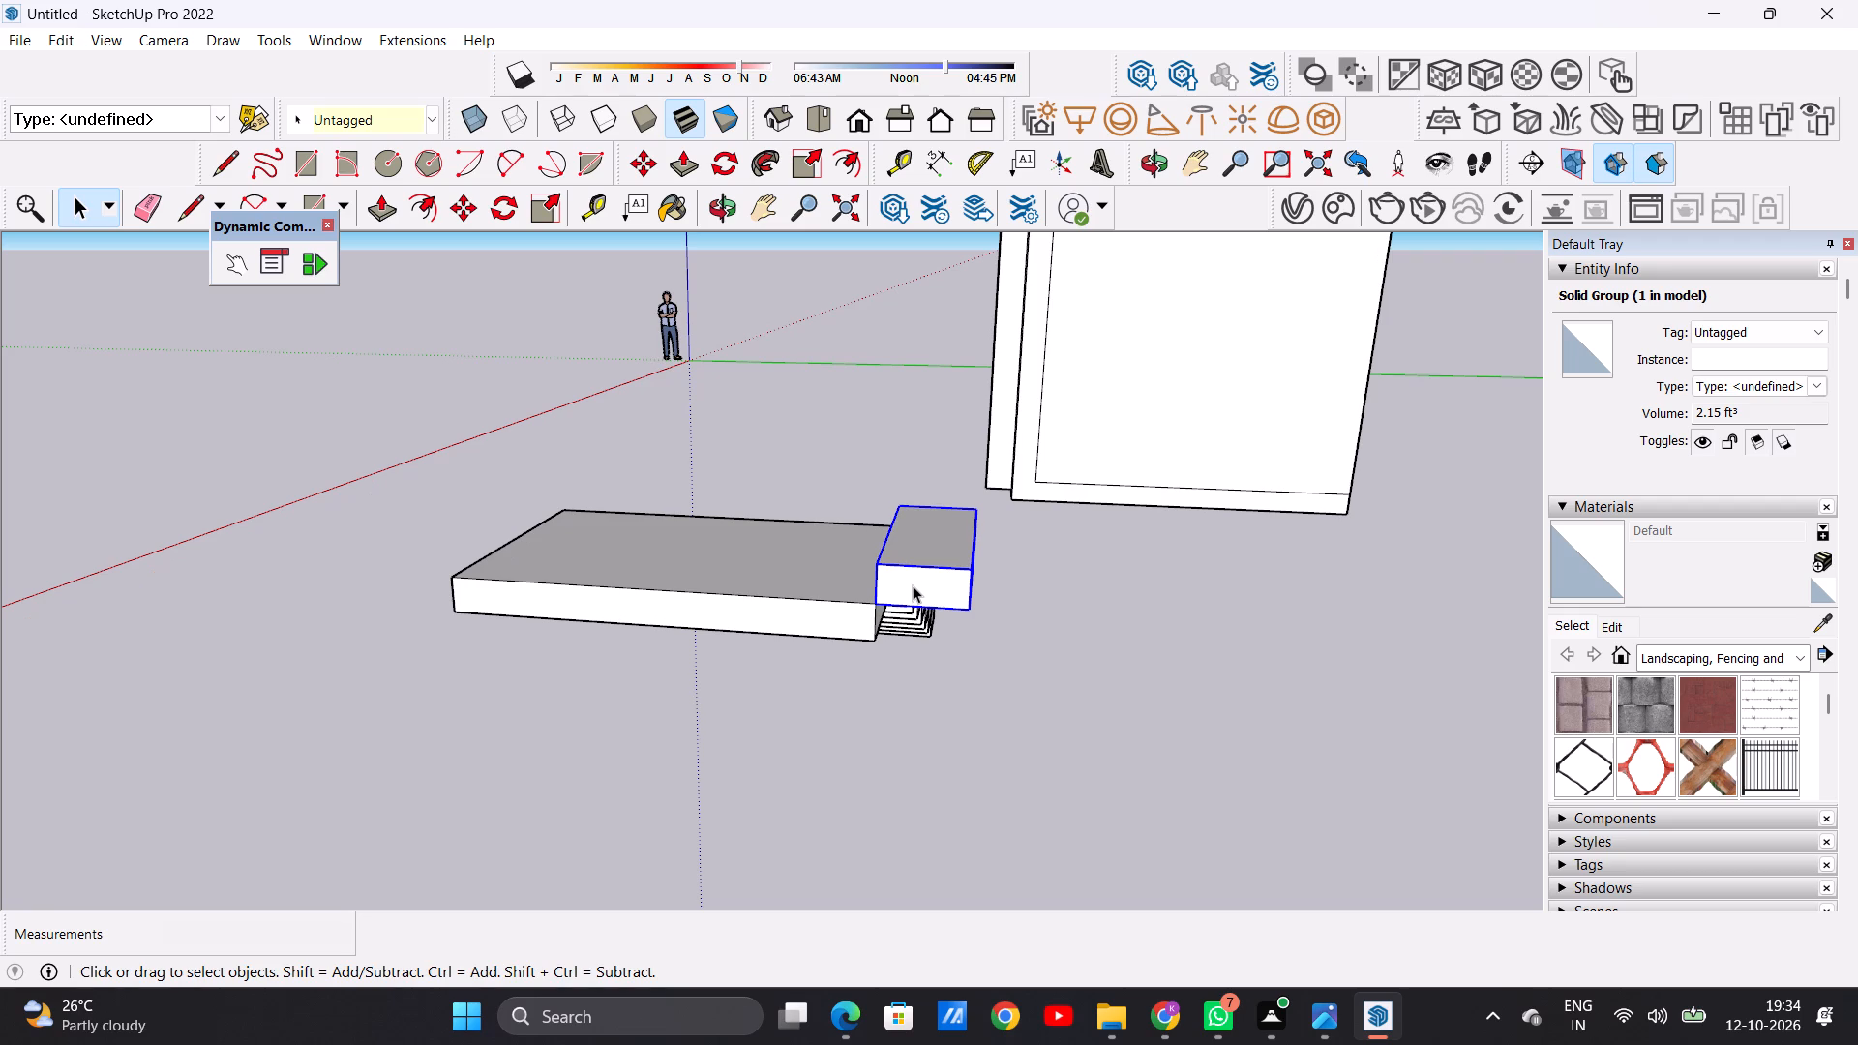
{"action": "key", "text": "m"}
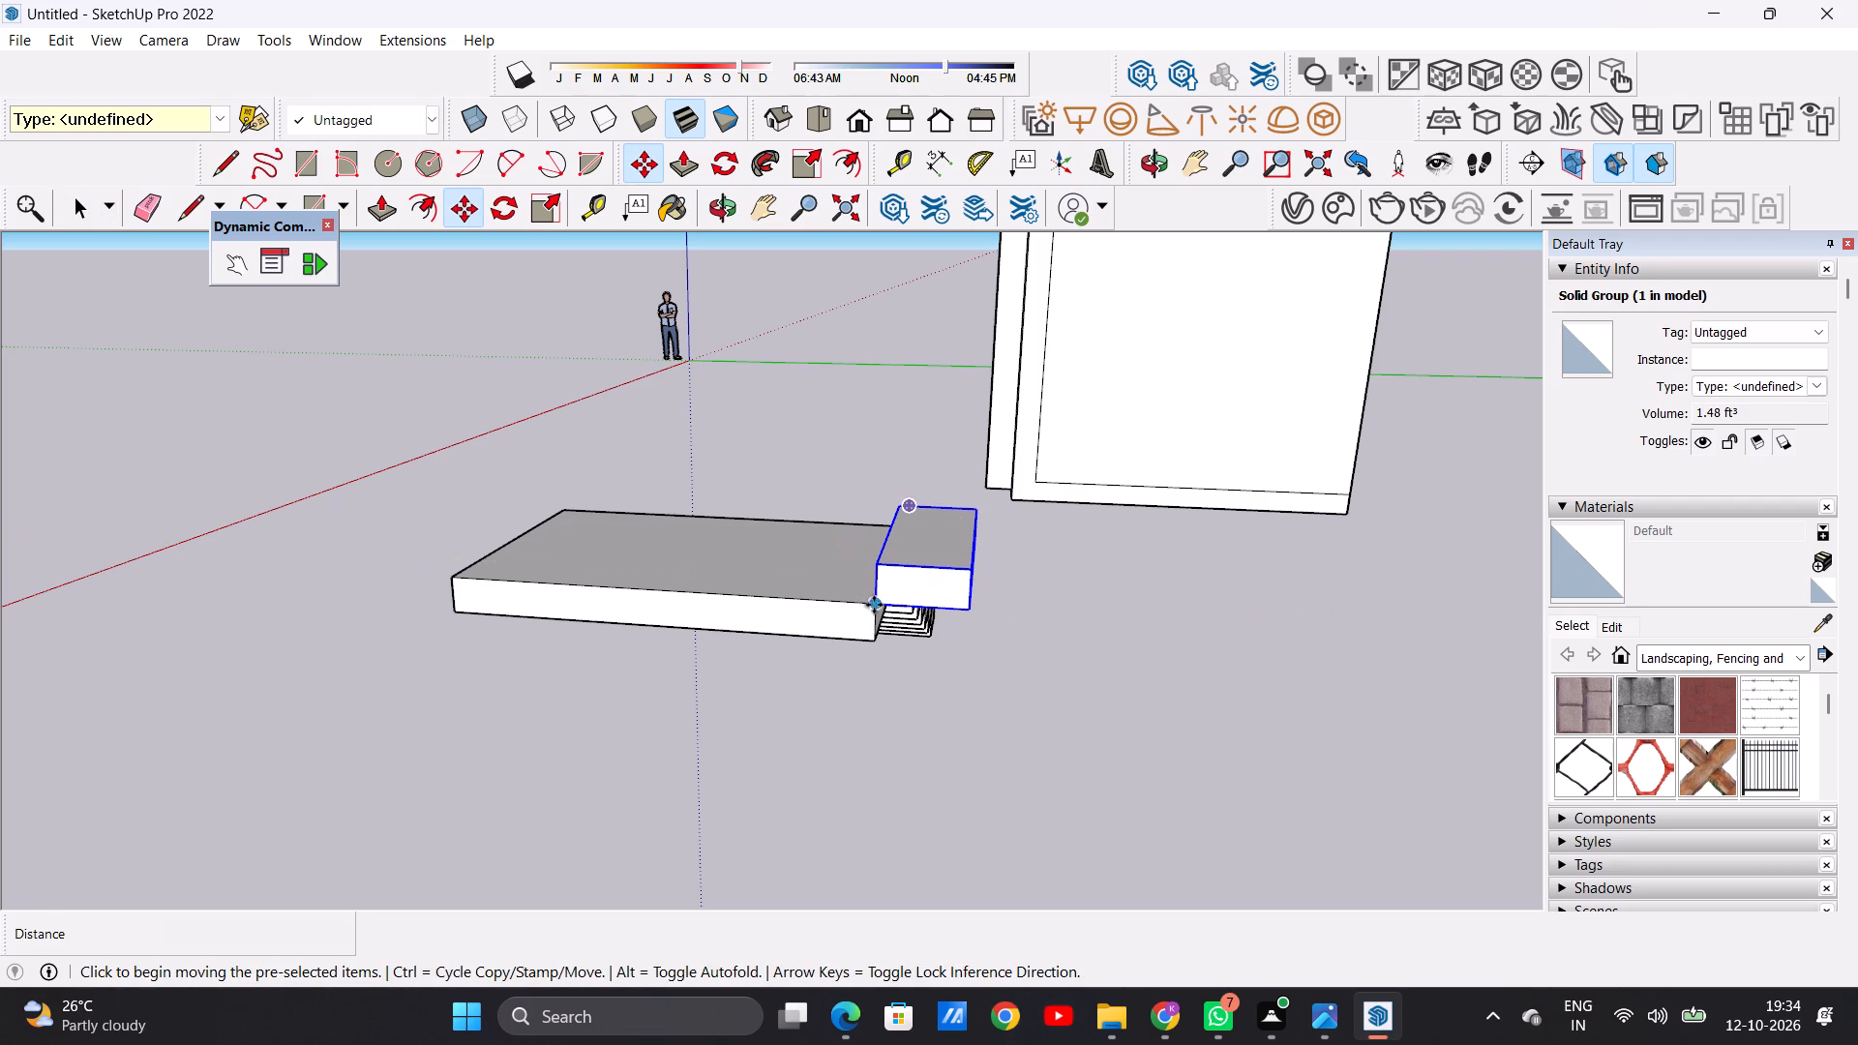
{"action": "left_click", "coordinate": [877, 602]}
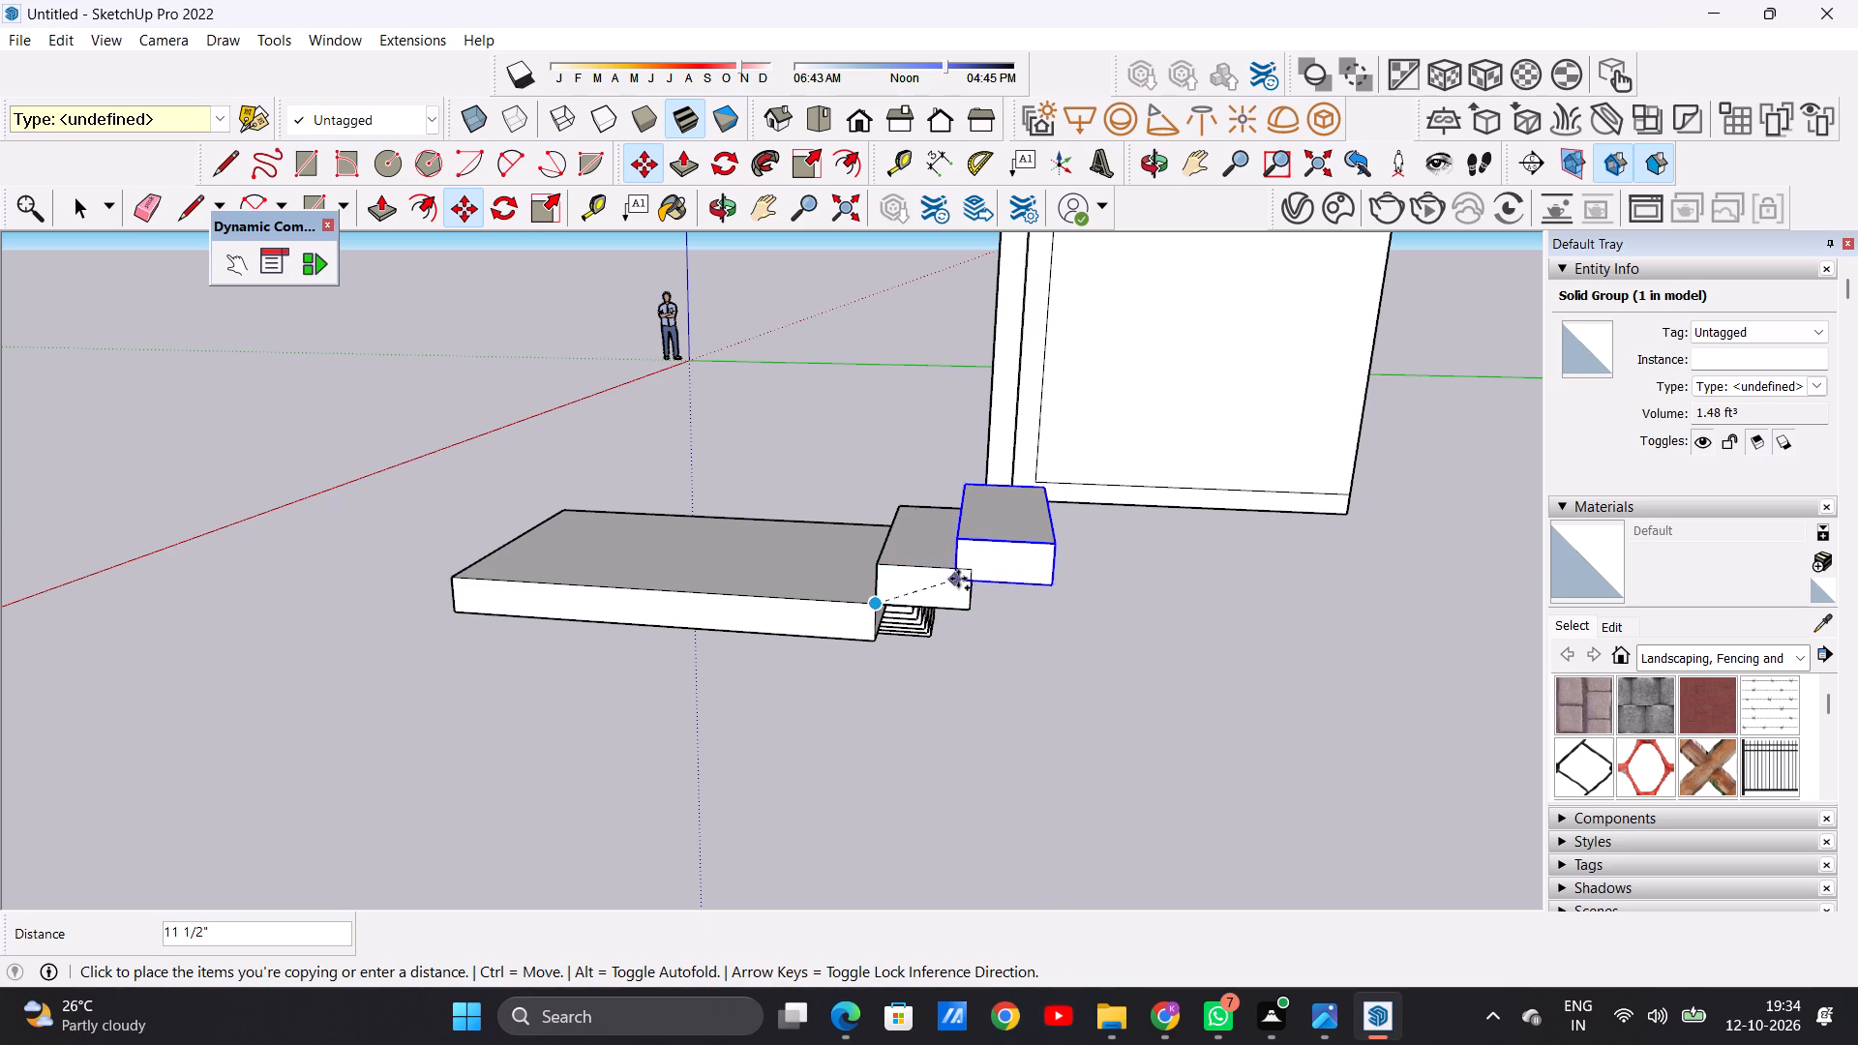
{"action": "left_click", "coordinate": [973, 573]}
{"action": "left_click", "coordinate": [973, 573]}
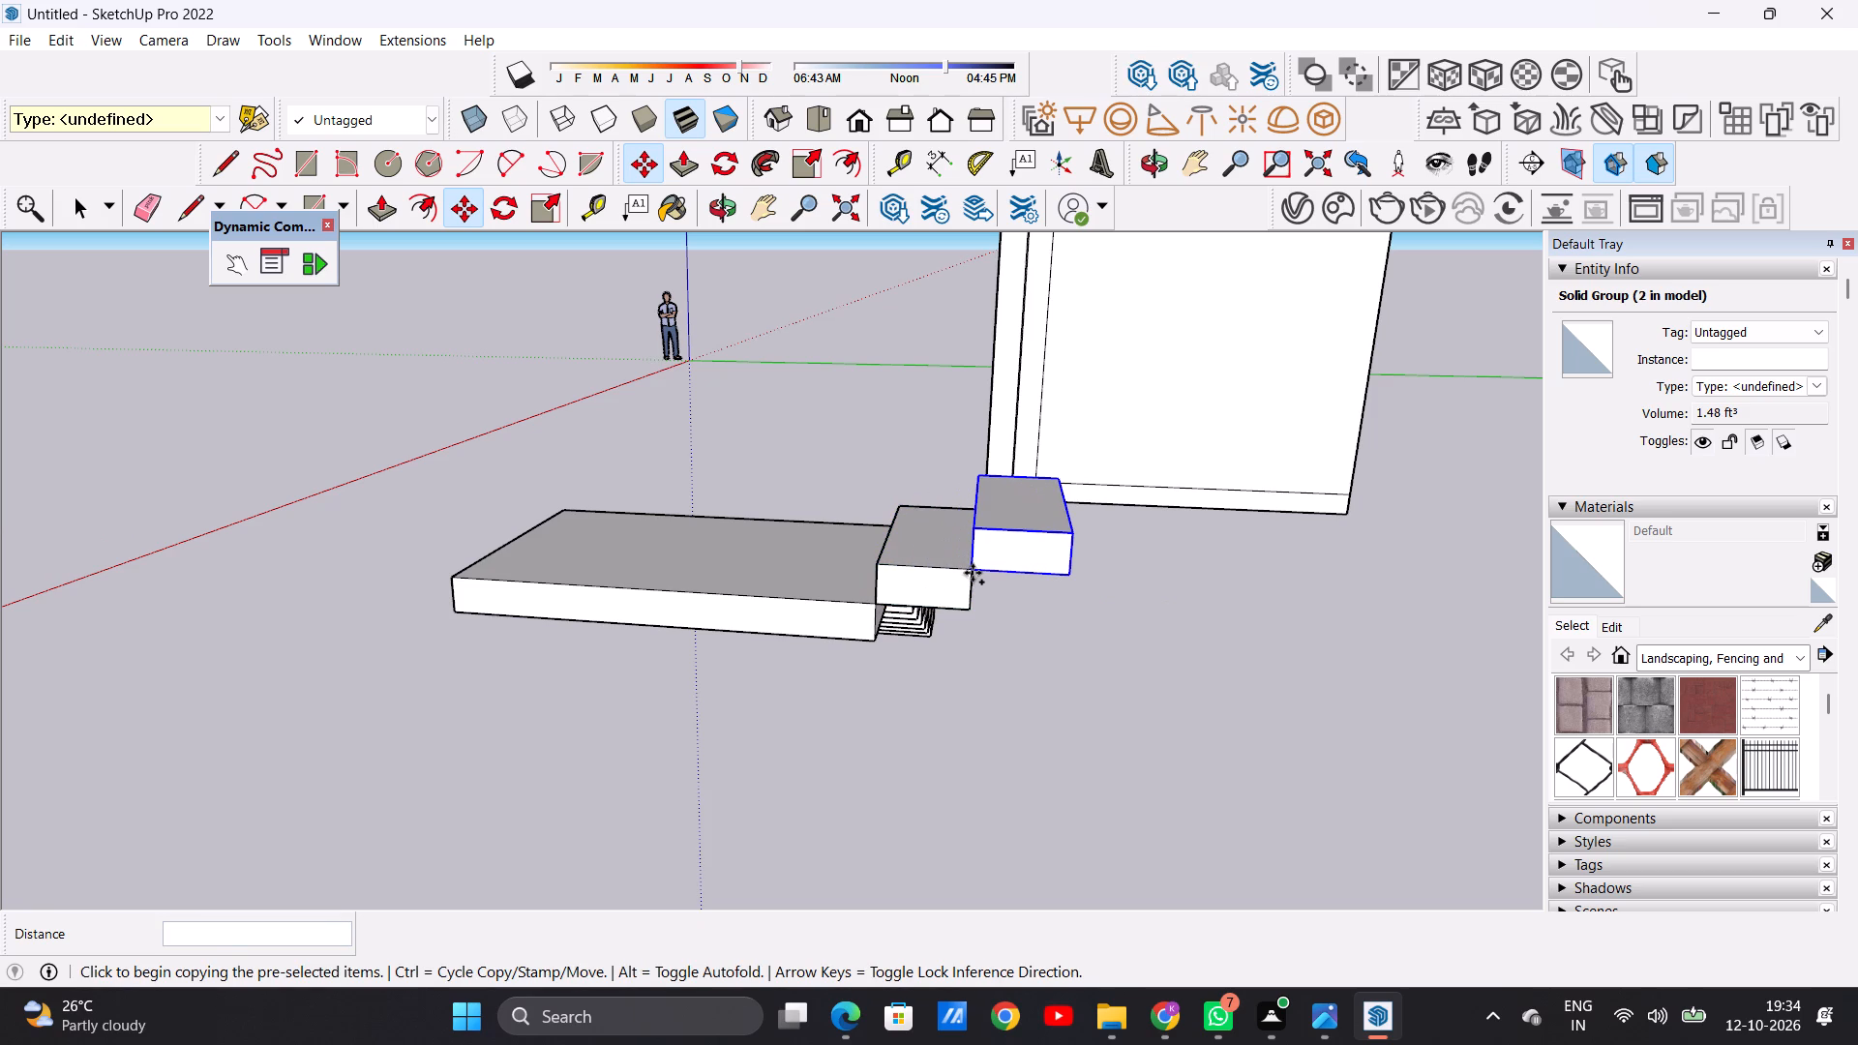
{"action": "left_click", "coordinate": [1077, 529]}
{"action": "left_click", "coordinate": [1077, 529]}
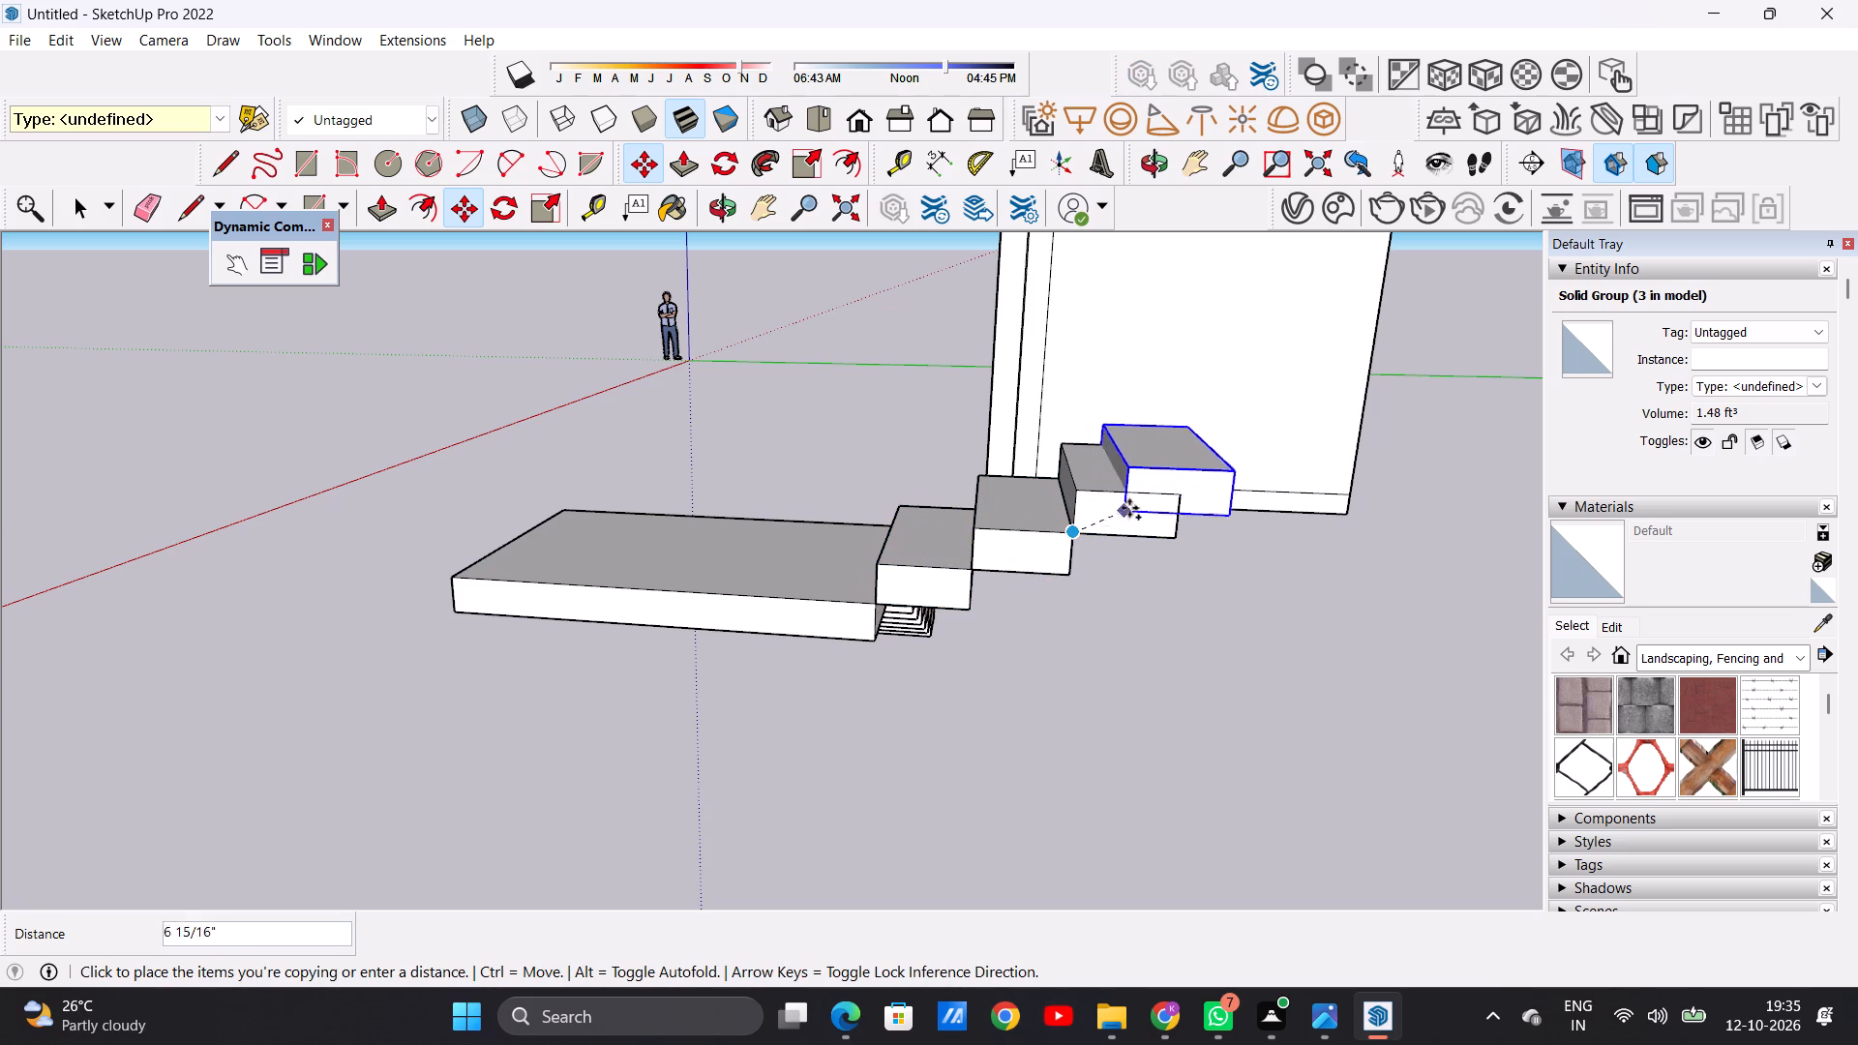
{"action": "left_click", "coordinate": [1179, 486]}
{"action": "left_click", "coordinate": [1179, 486]}
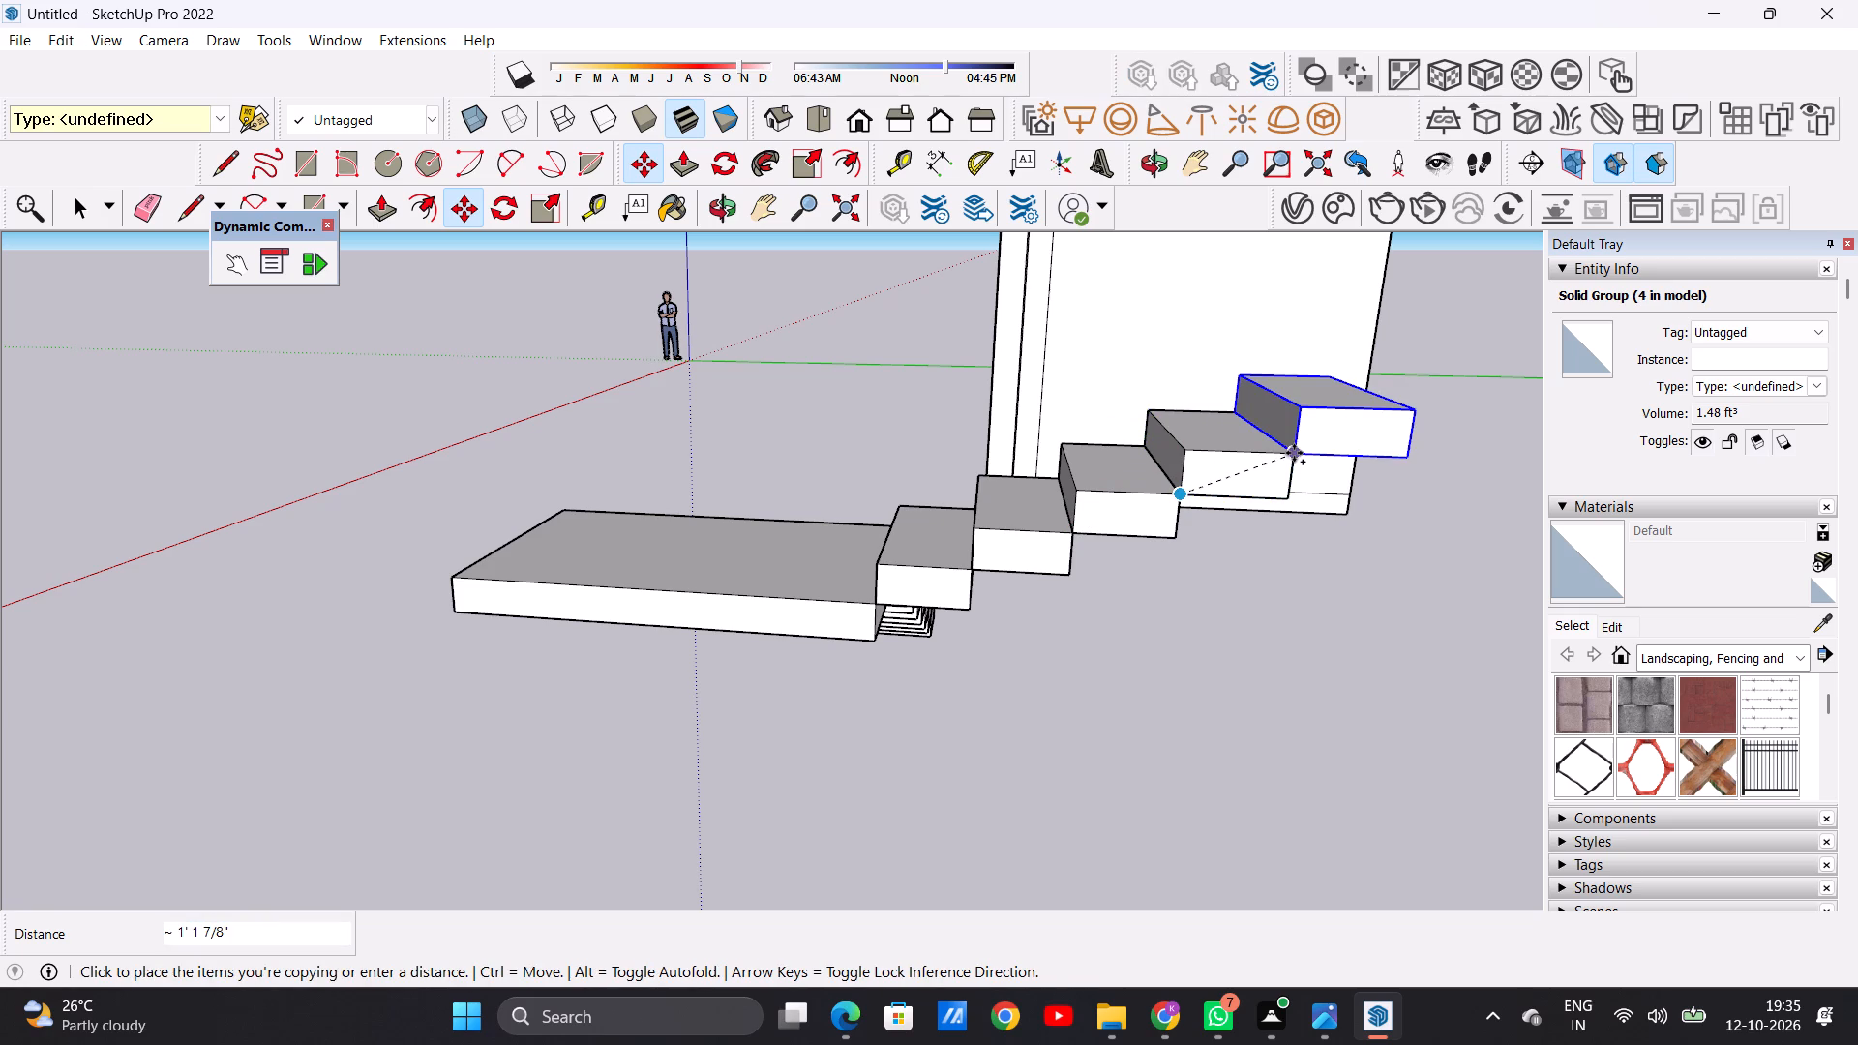
{"action": "left_click", "coordinate": [1294, 454]}
{"action": "key", "text": "space"}
Examine the second run of steps together with the landing, the lower stair flight and the house.
{"action": "scroll", "coordinate": [675, 651], "scroll_direction": "down", "scroll_amount": 13}
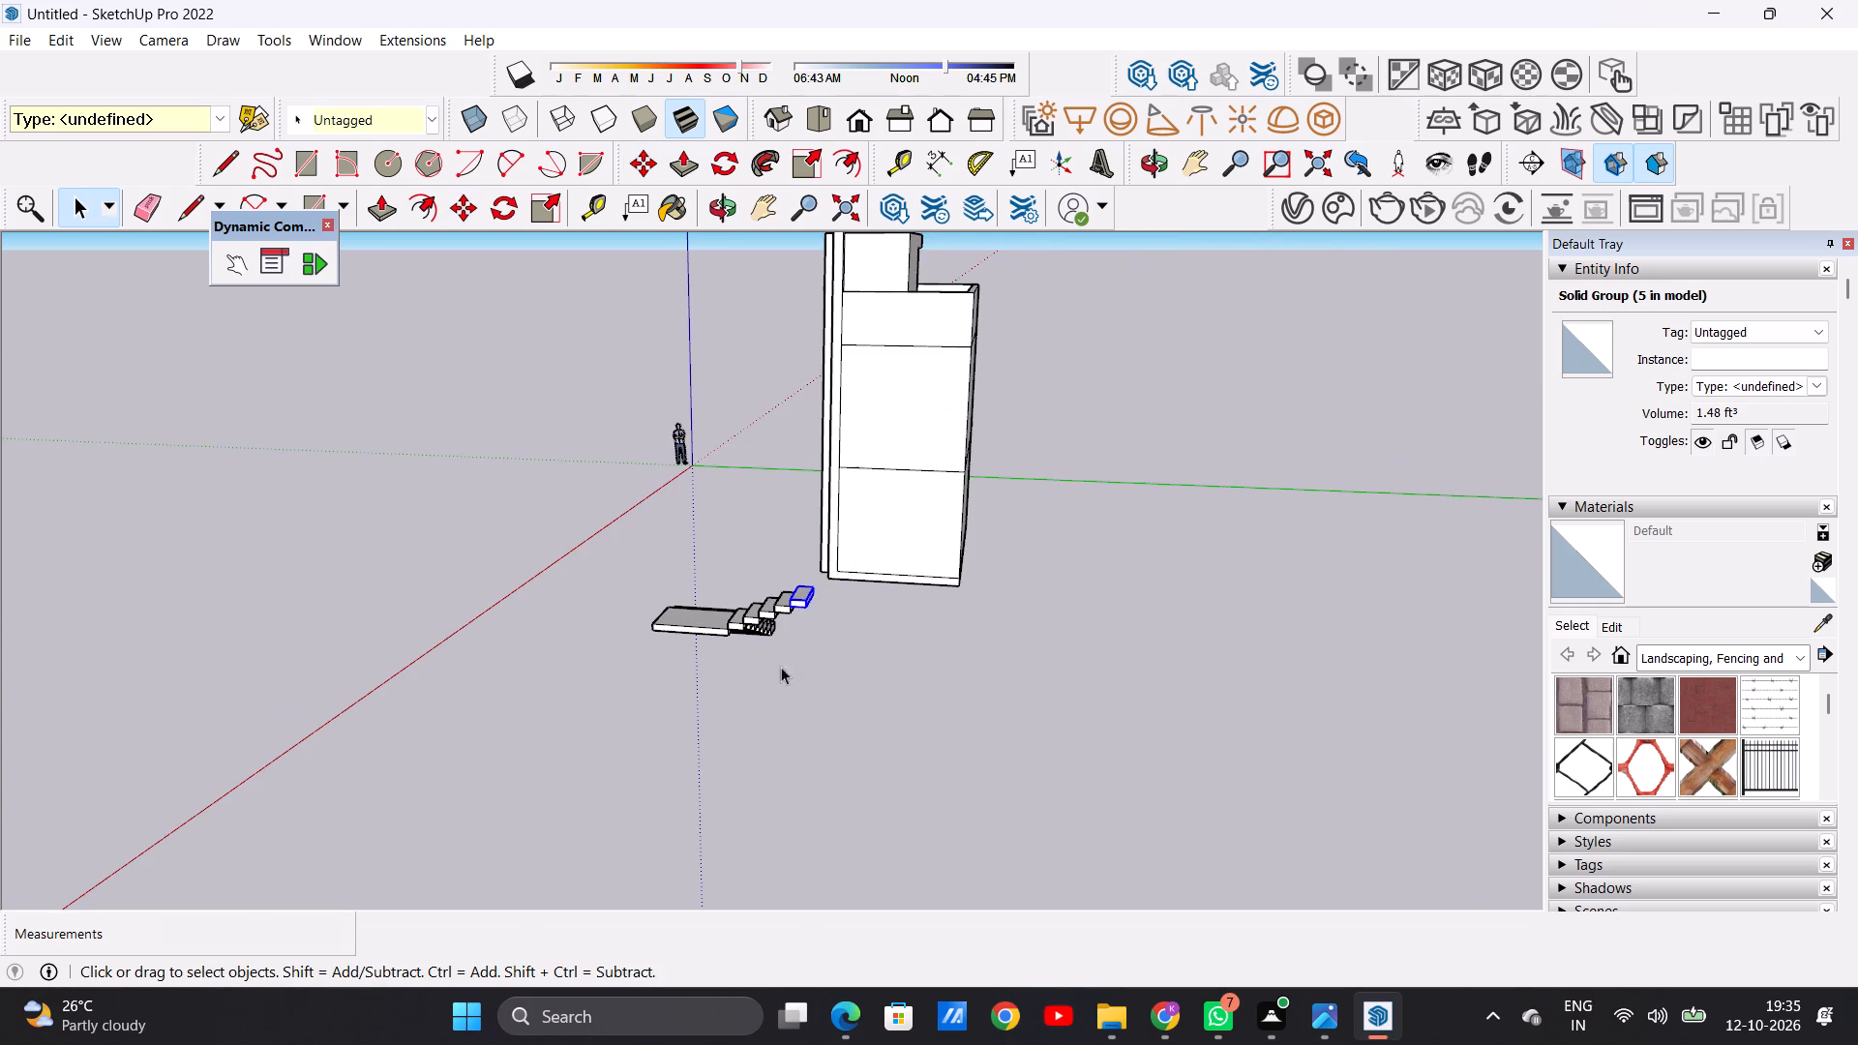
{"action": "left_click", "coordinate": [761, 693]}
{"action": "middle_click_drag", "start_coordinate": [984, 644], "coordinate": [132, 603]}
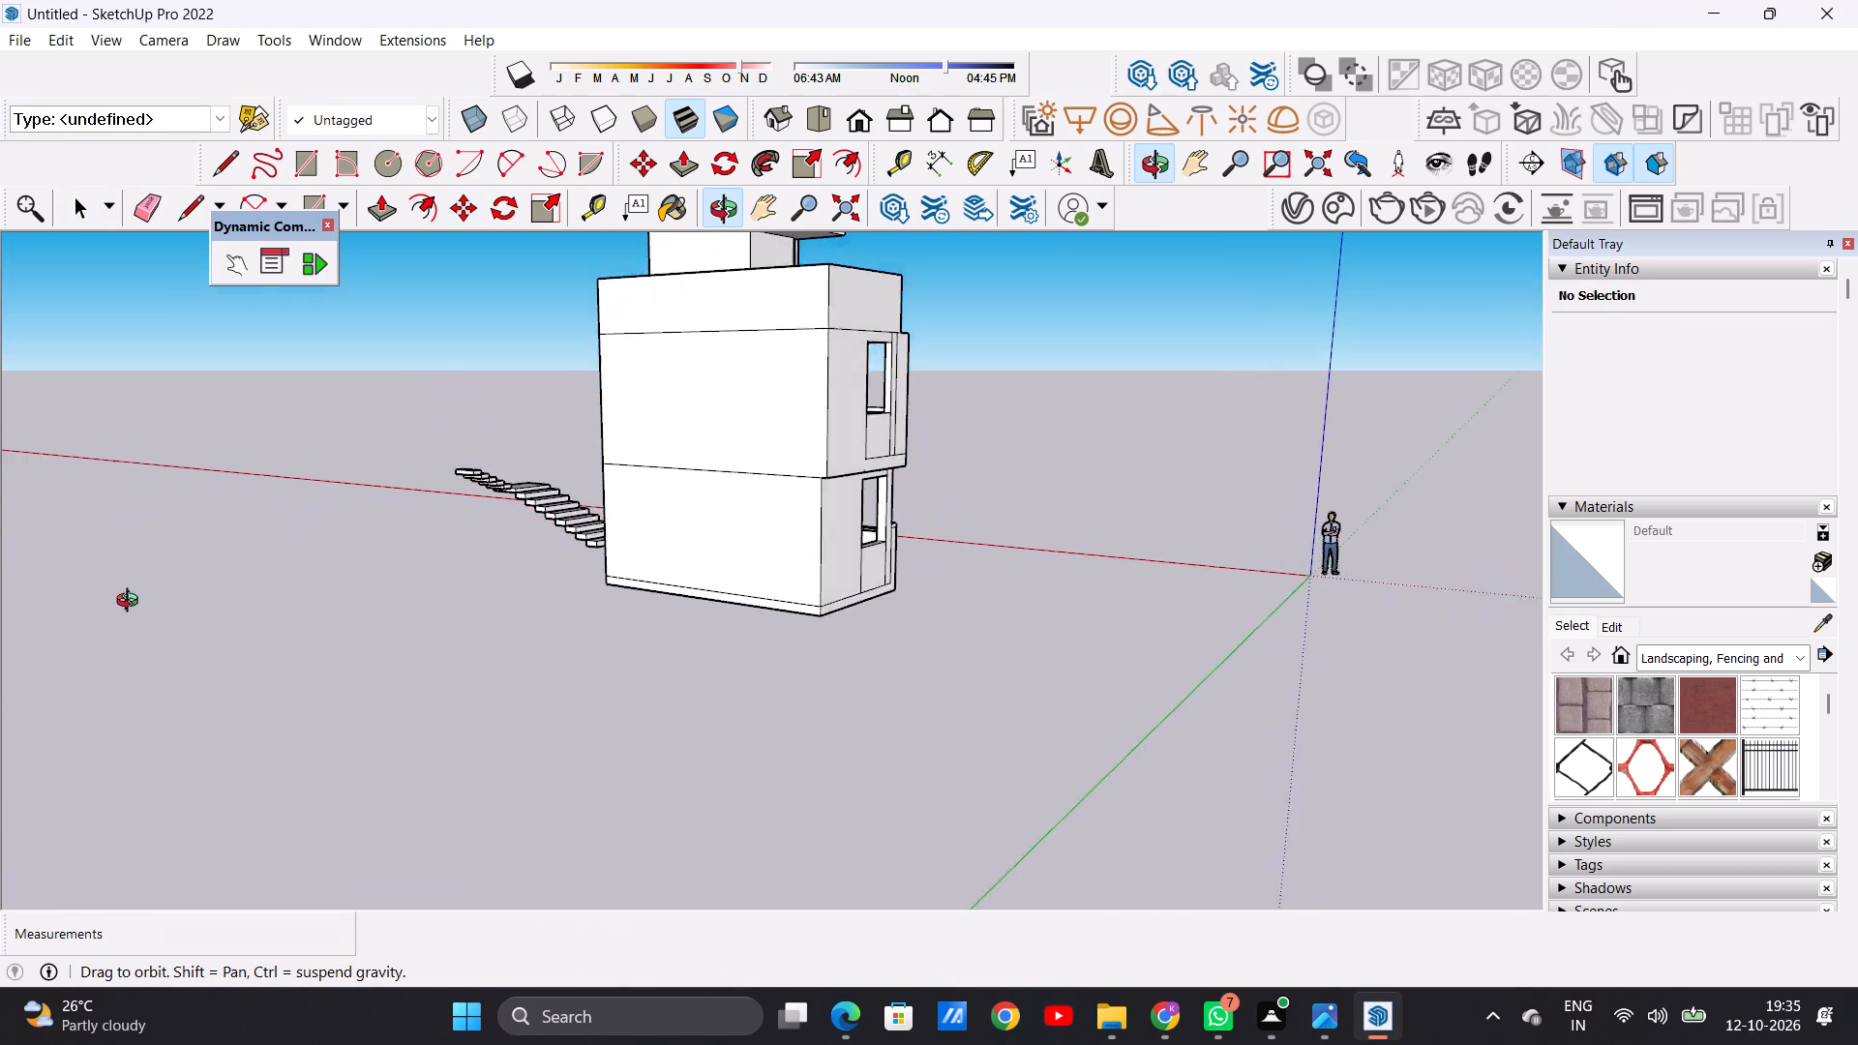
{"action": "middle_click_drag", "start_coordinate": [132, 603], "coordinate": [681, 642]}
{"action": "middle_click_drag", "start_coordinate": [377, 707], "coordinate": [813, 711]}
{"action": "middle_click_drag", "start_coordinate": [736, 731], "coordinate": [774, 747]}
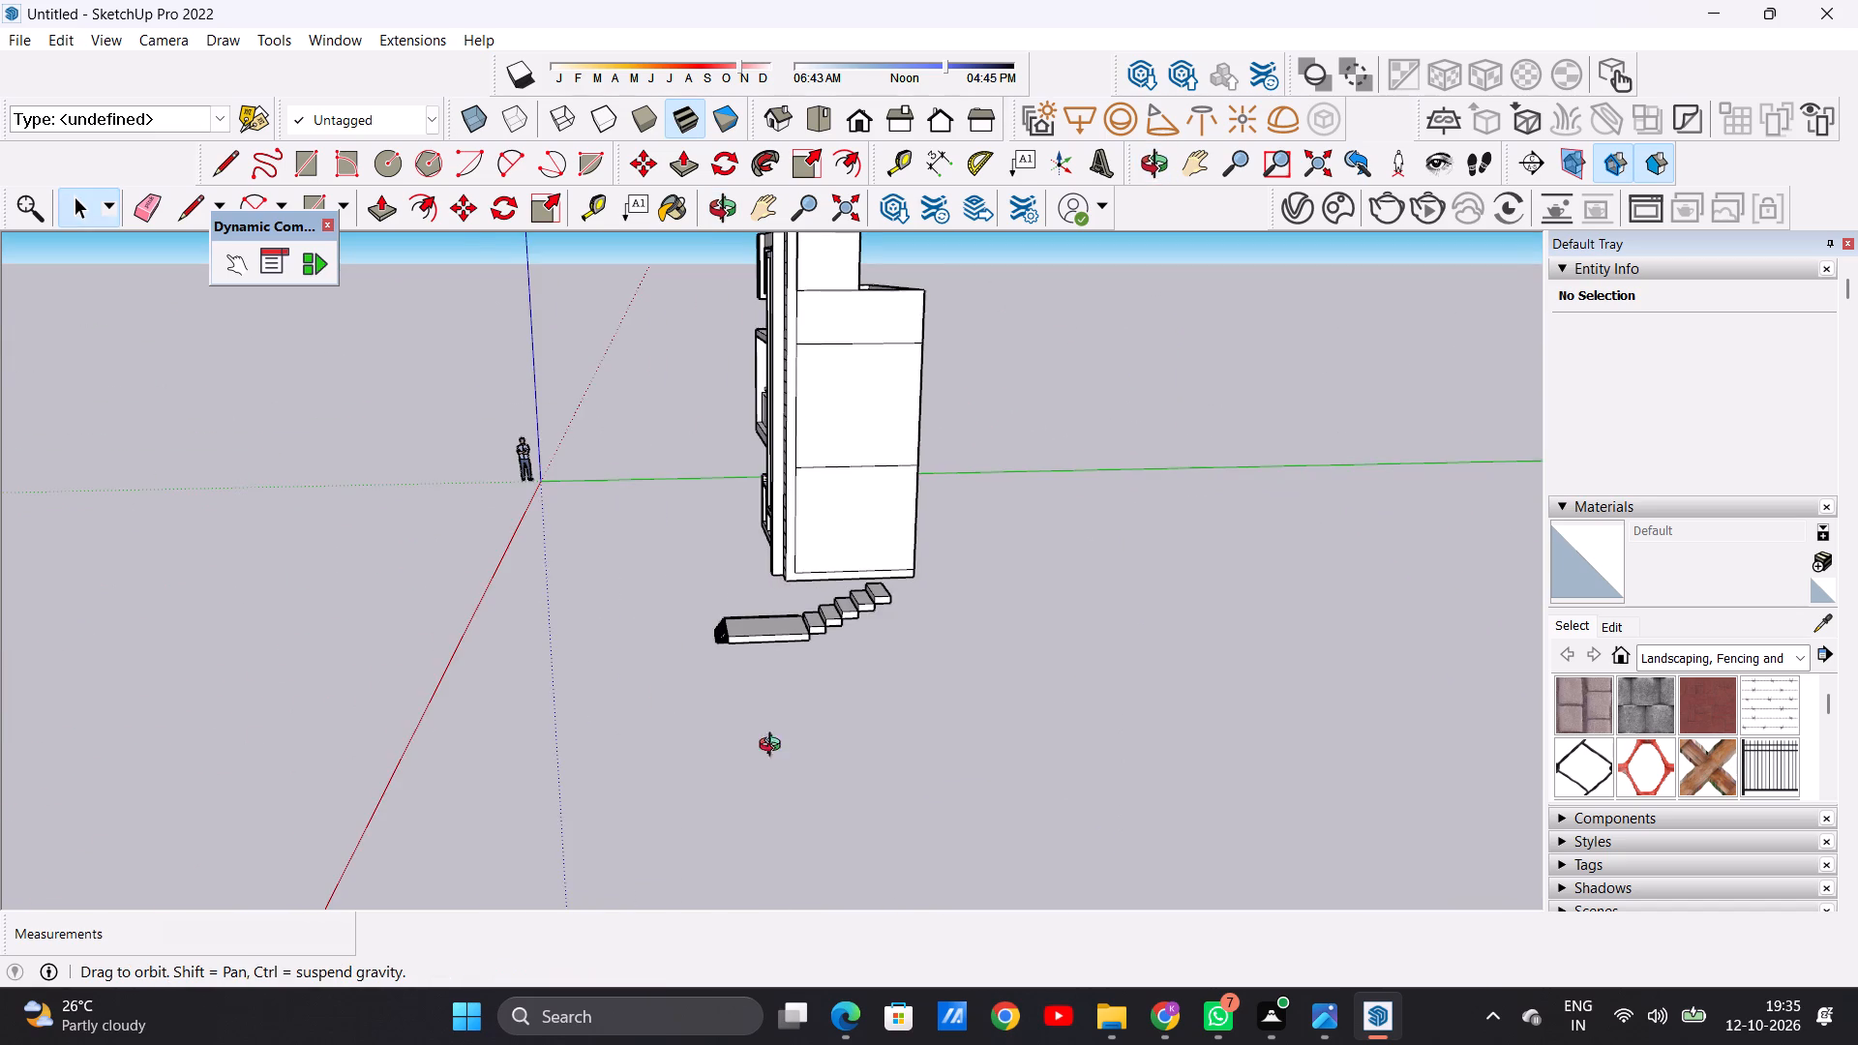
{"action": "middle_click_drag", "start_coordinate": [774, 747], "coordinate": [1122, 702]}
{"action": "middle_click_drag", "start_coordinate": [1060, 676], "coordinate": [1216, 658]}
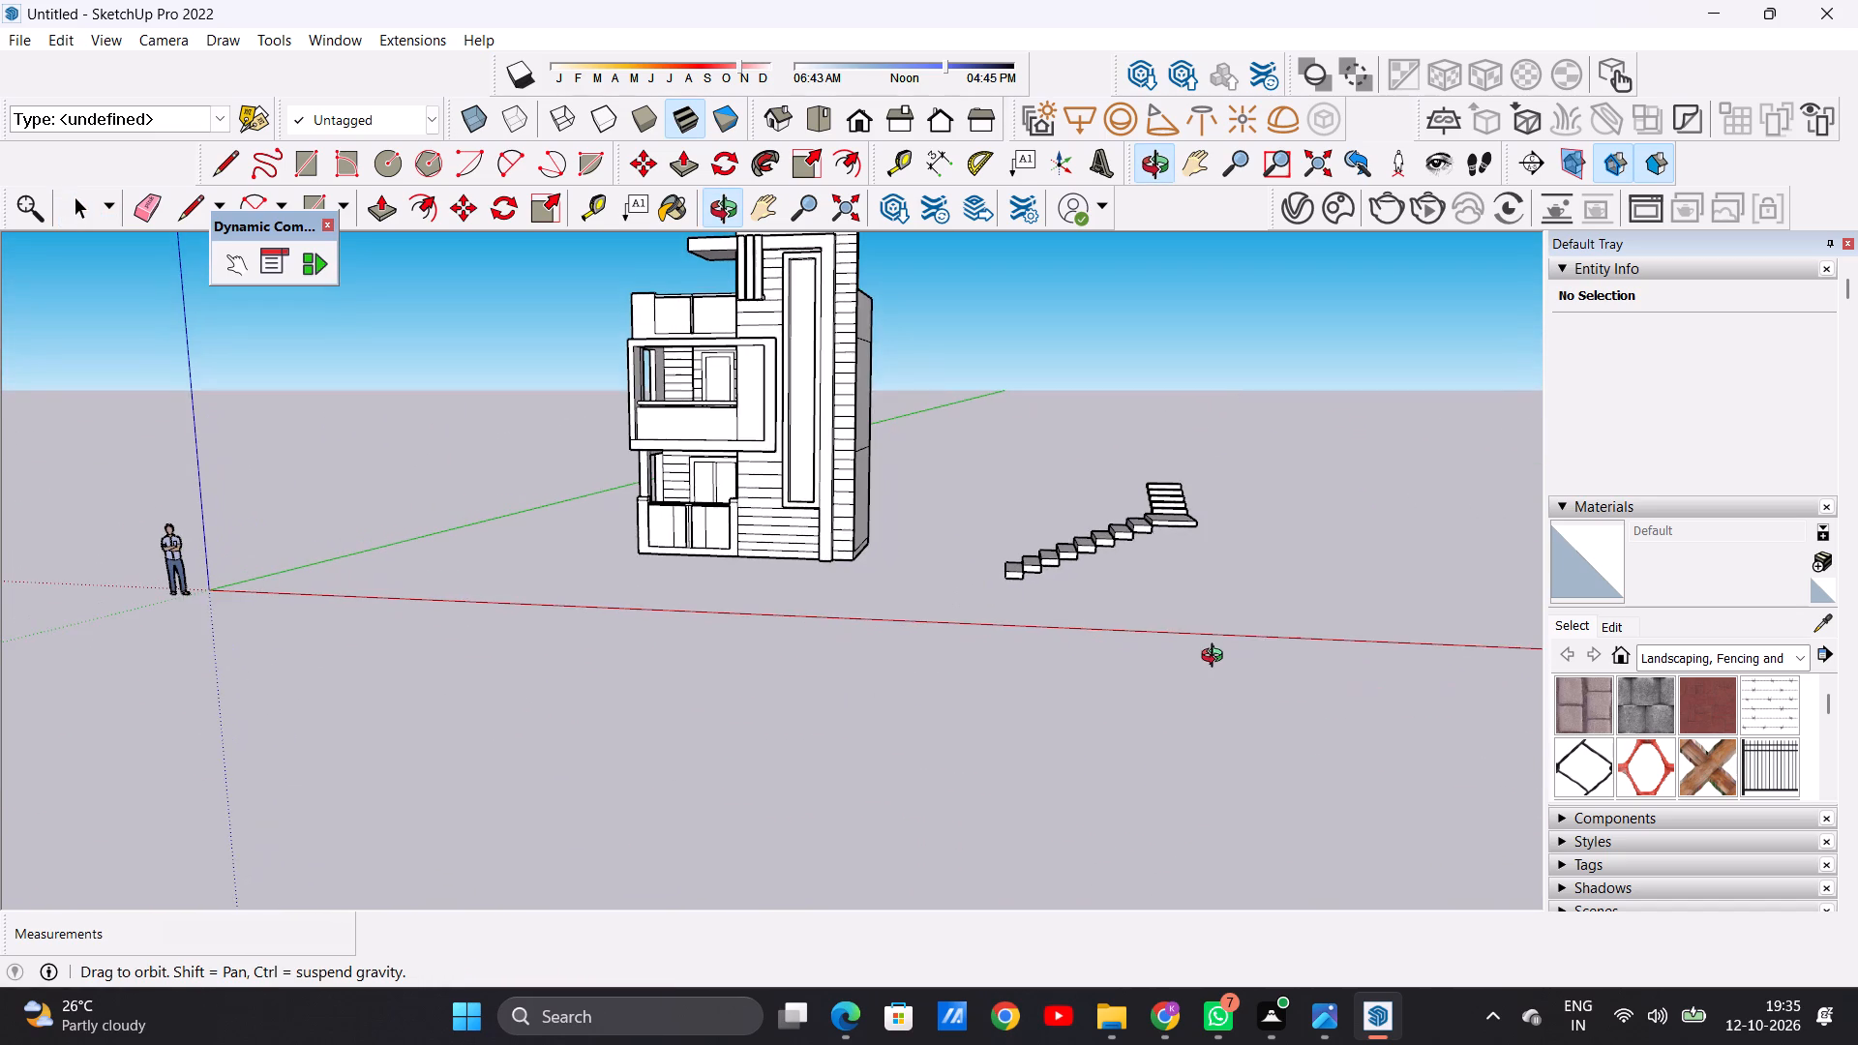
Copy the top step of the second flight twice more, continuing the run upward at about 1' 1 7/8" per step.
{"action": "middle_click_drag", "start_coordinate": [1216, 658], "coordinate": [537, 800]}
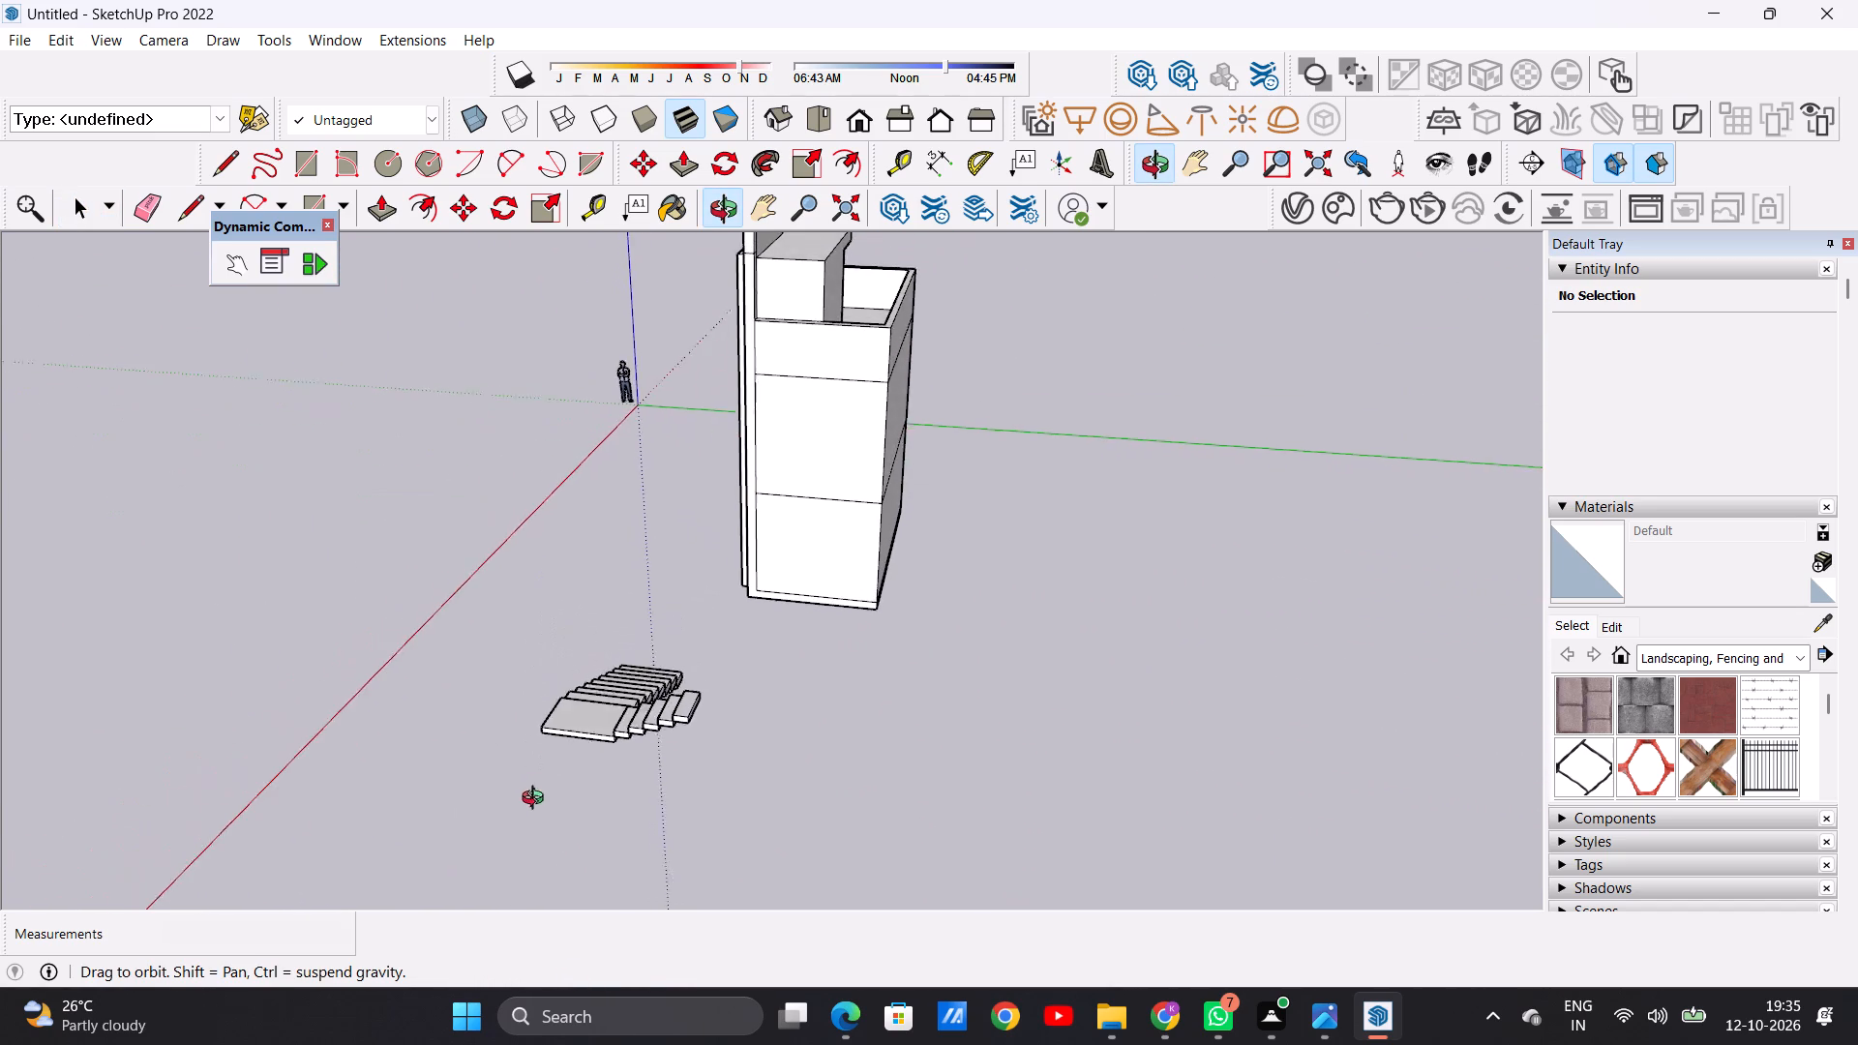
{"action": "middle_click_drag", "start_coordinate": [537, 800], "coordinate": [536, 802]}
{"action": "scroll", "coordinate": [622, 717], "scroll_direction": "up", "scroll_amount": 12}
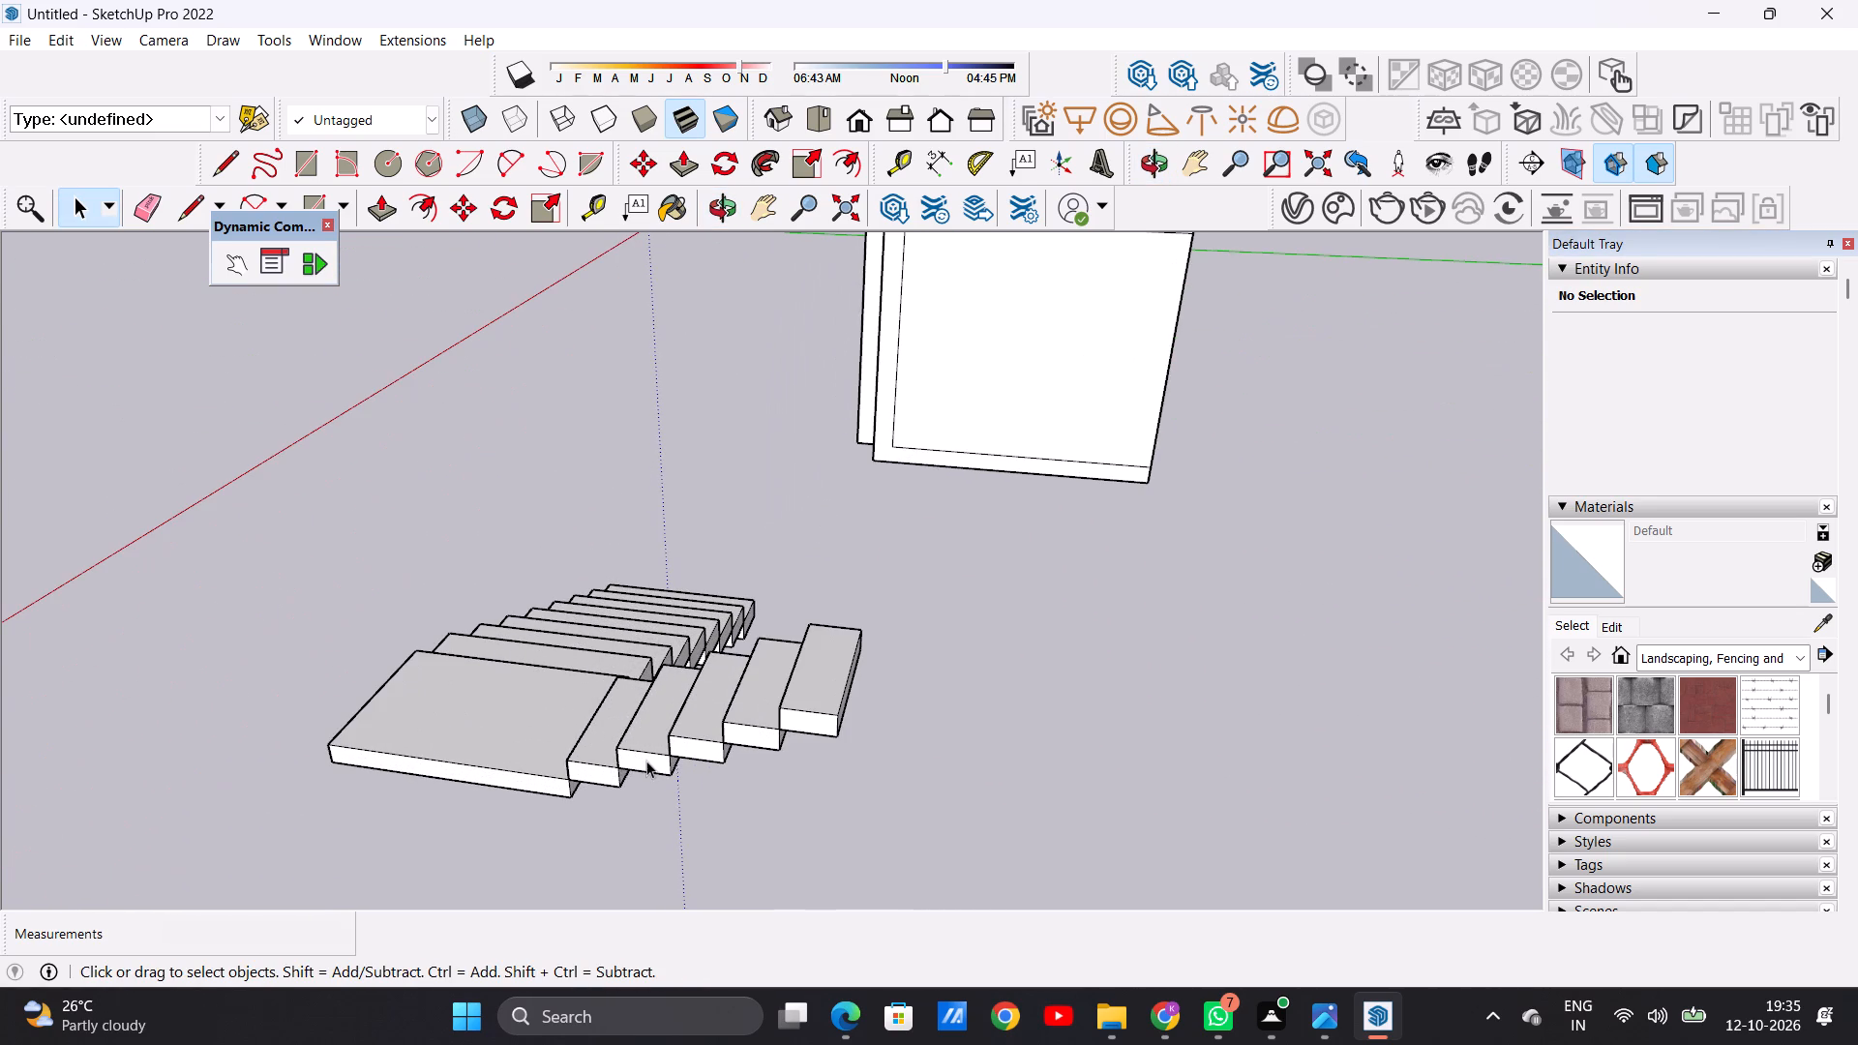
{"action": "middle_click_drag", "start_coordinate": [801, 753], "coordinate": [829, 674]}
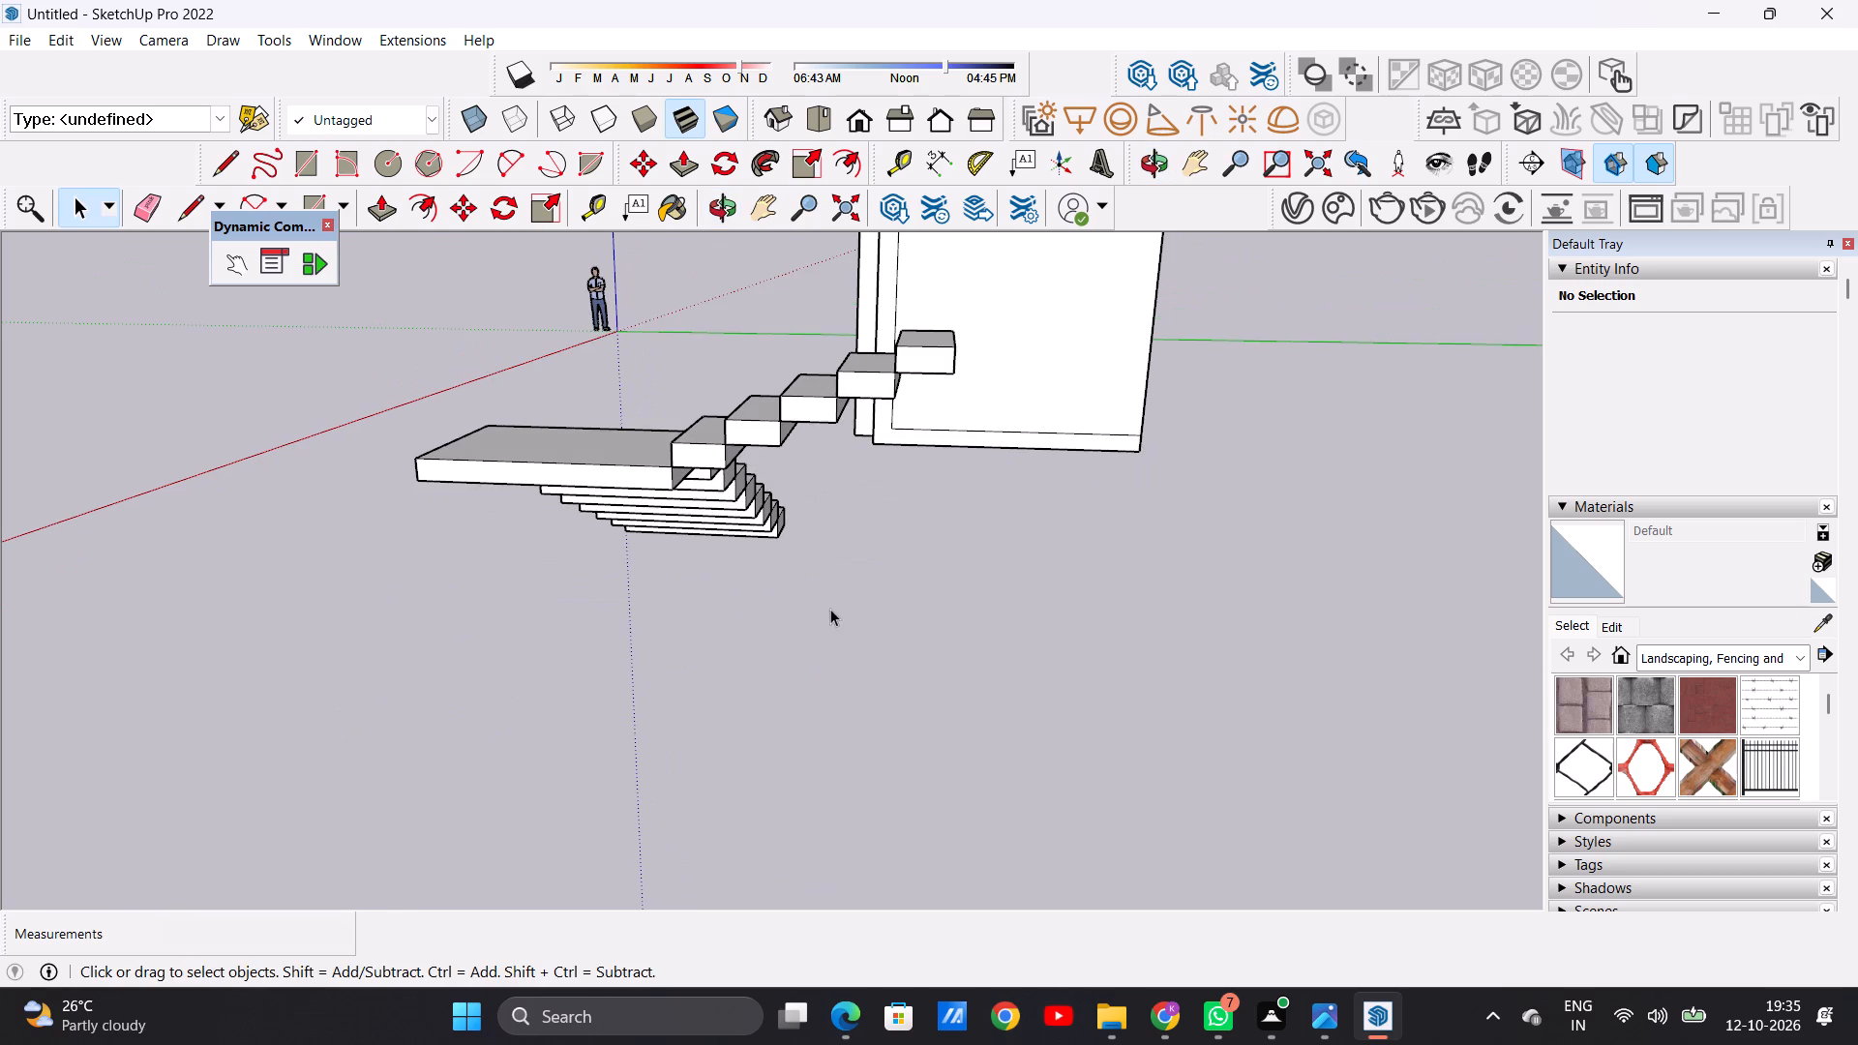
{"action": "scroll", "coordinate": [821, 652], "scroll_direction": "down", "scroll_amount": 6}
{"action": "scroll", "coordinate": [809, 682], "scroll_direction": "up", "scroll_amount": 1}
{"action": "scroll", "coordinate": [809, 682], "scroll_direction": "down", "scroll_amount": 4}
{"action": "scroll", "coordinate": [858, 497], "scroll_direction": "up", "scroll_amount": 10}
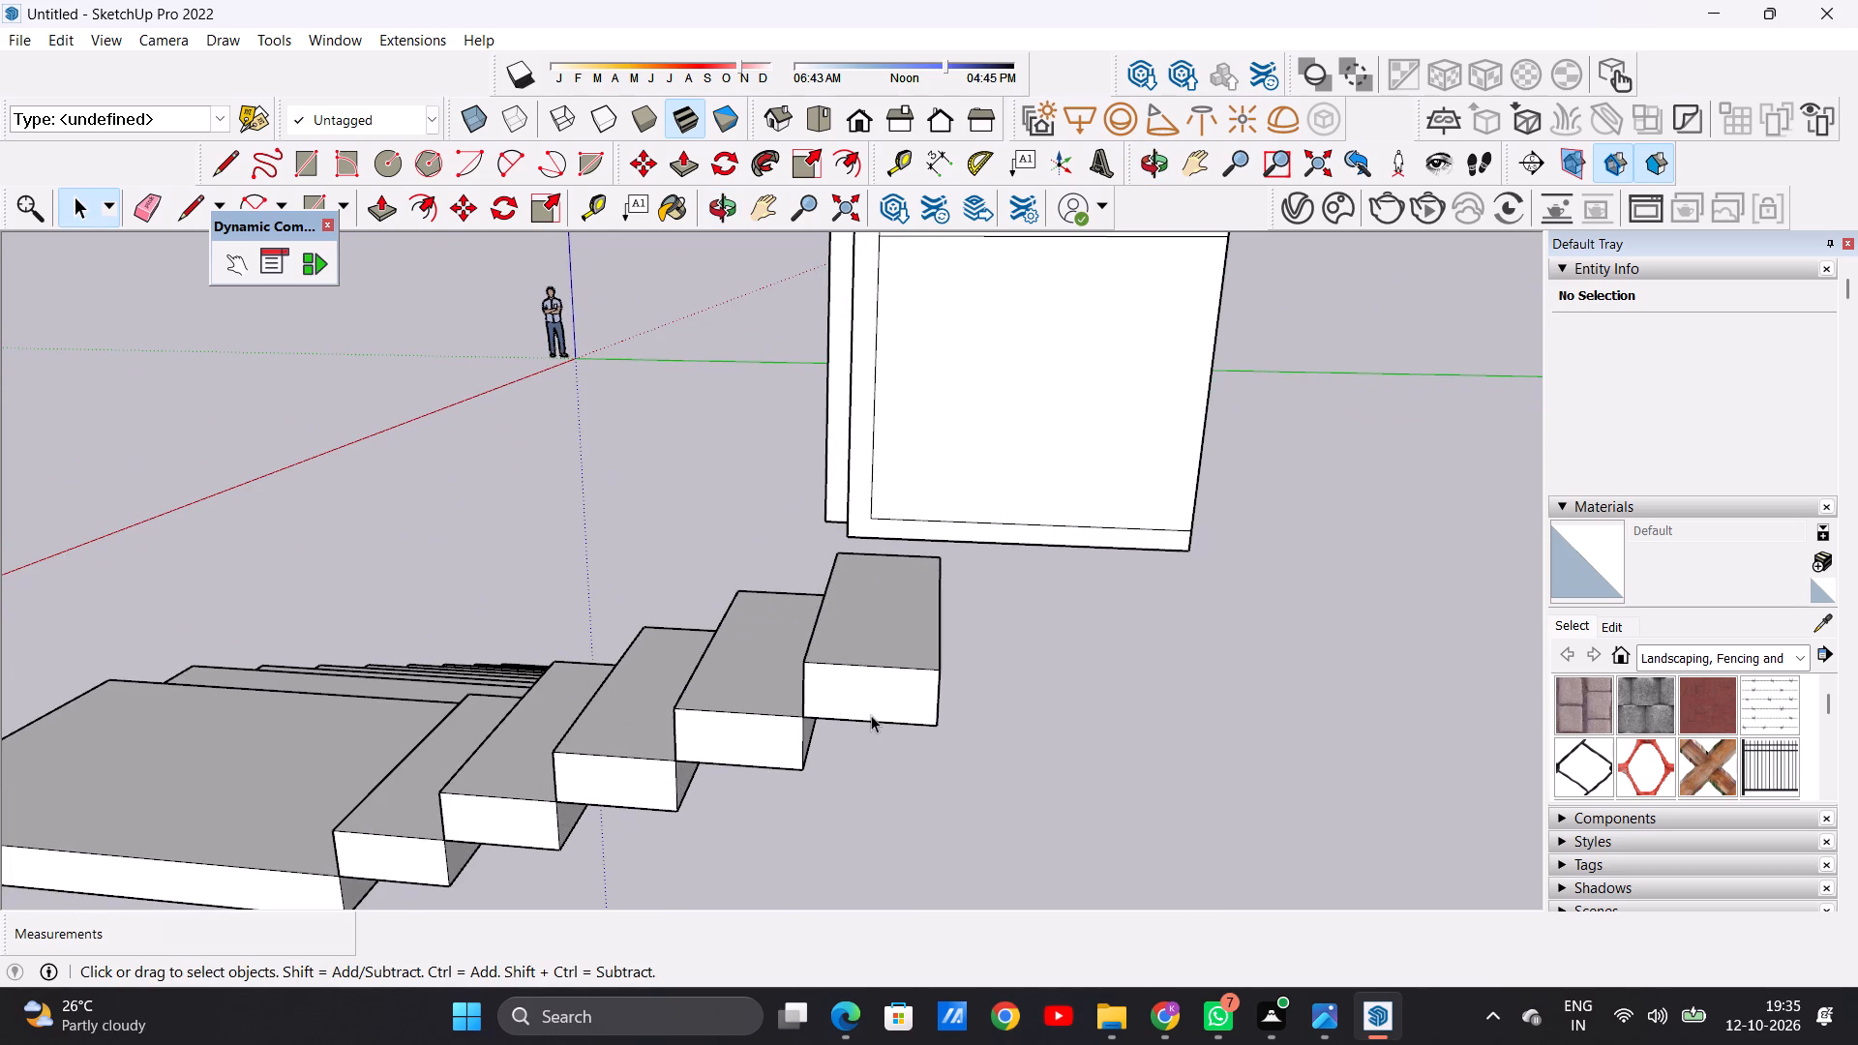
{"action": "left_click", "coordinate": [871, 715]}
{"action": "key", "text": "m"}
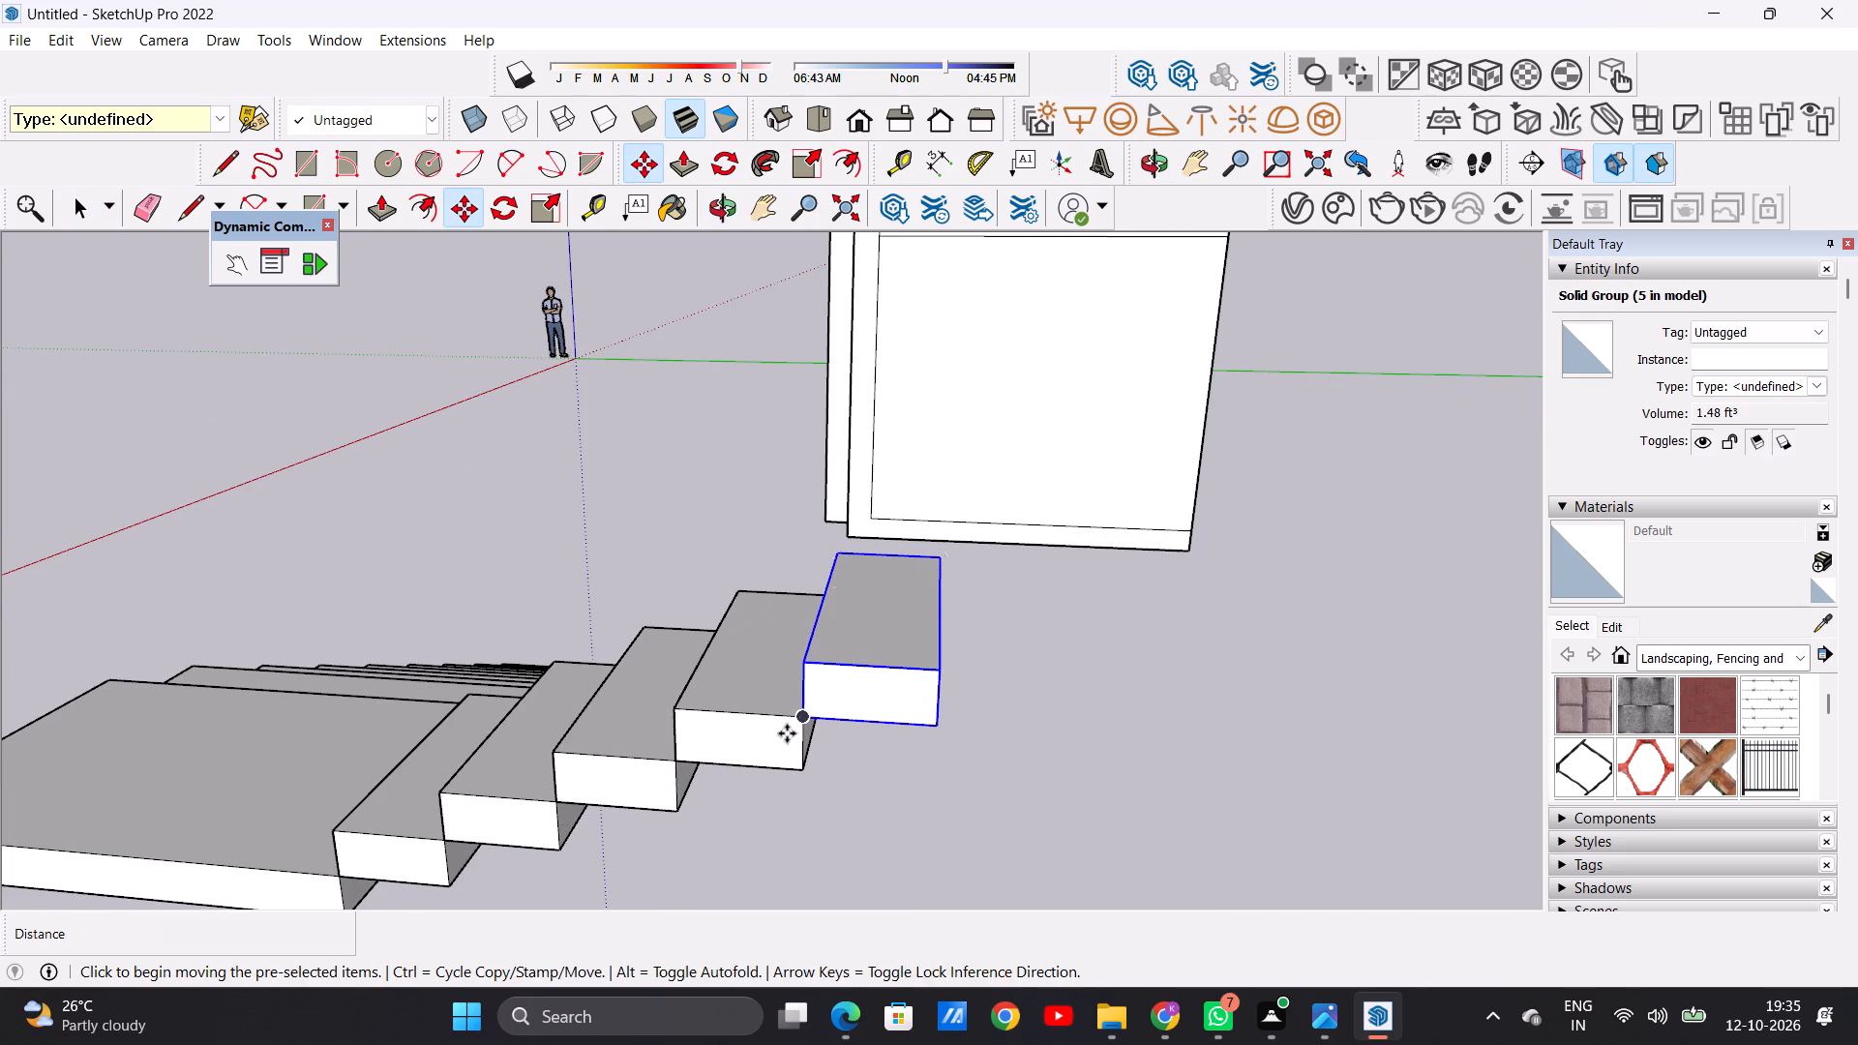
{"action": "left_click", "coordinate": [800, 717]}
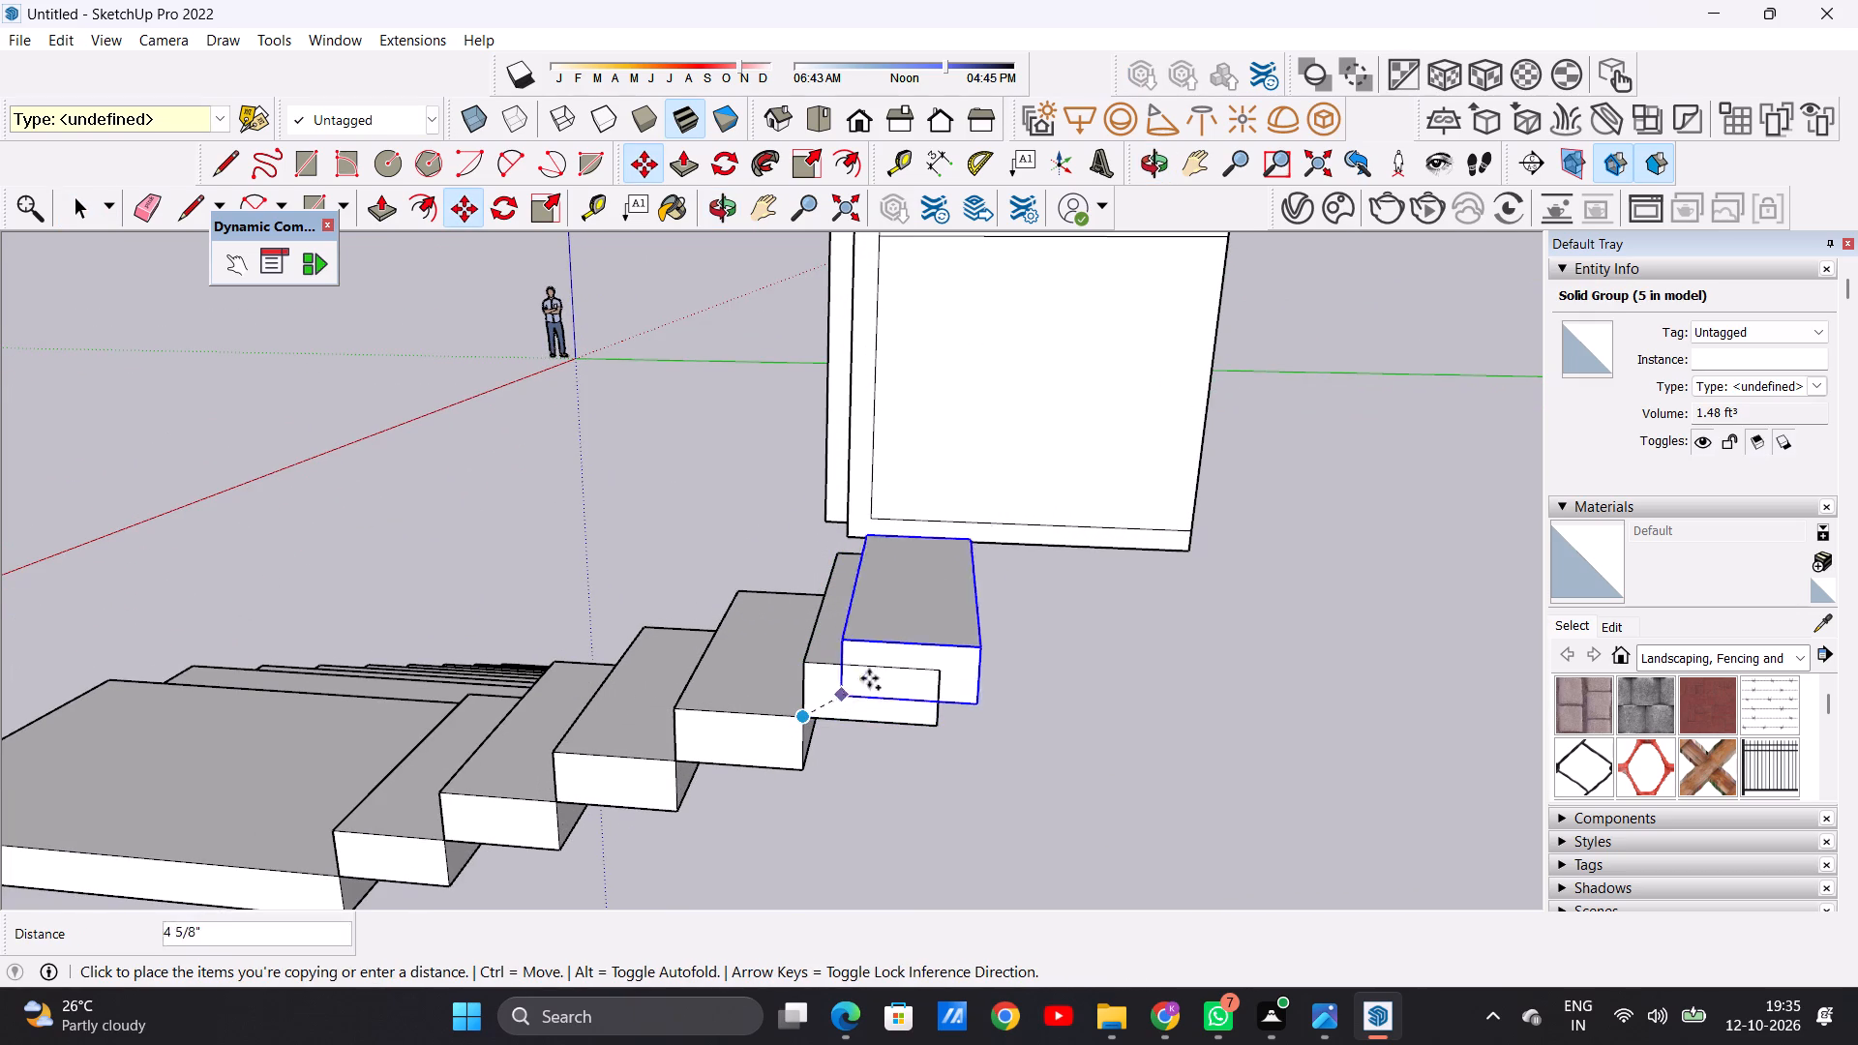
{"action": "left_click", "coordinate": [944, 662]}
{"action": "left_click", "coordinate": [944, 662]}
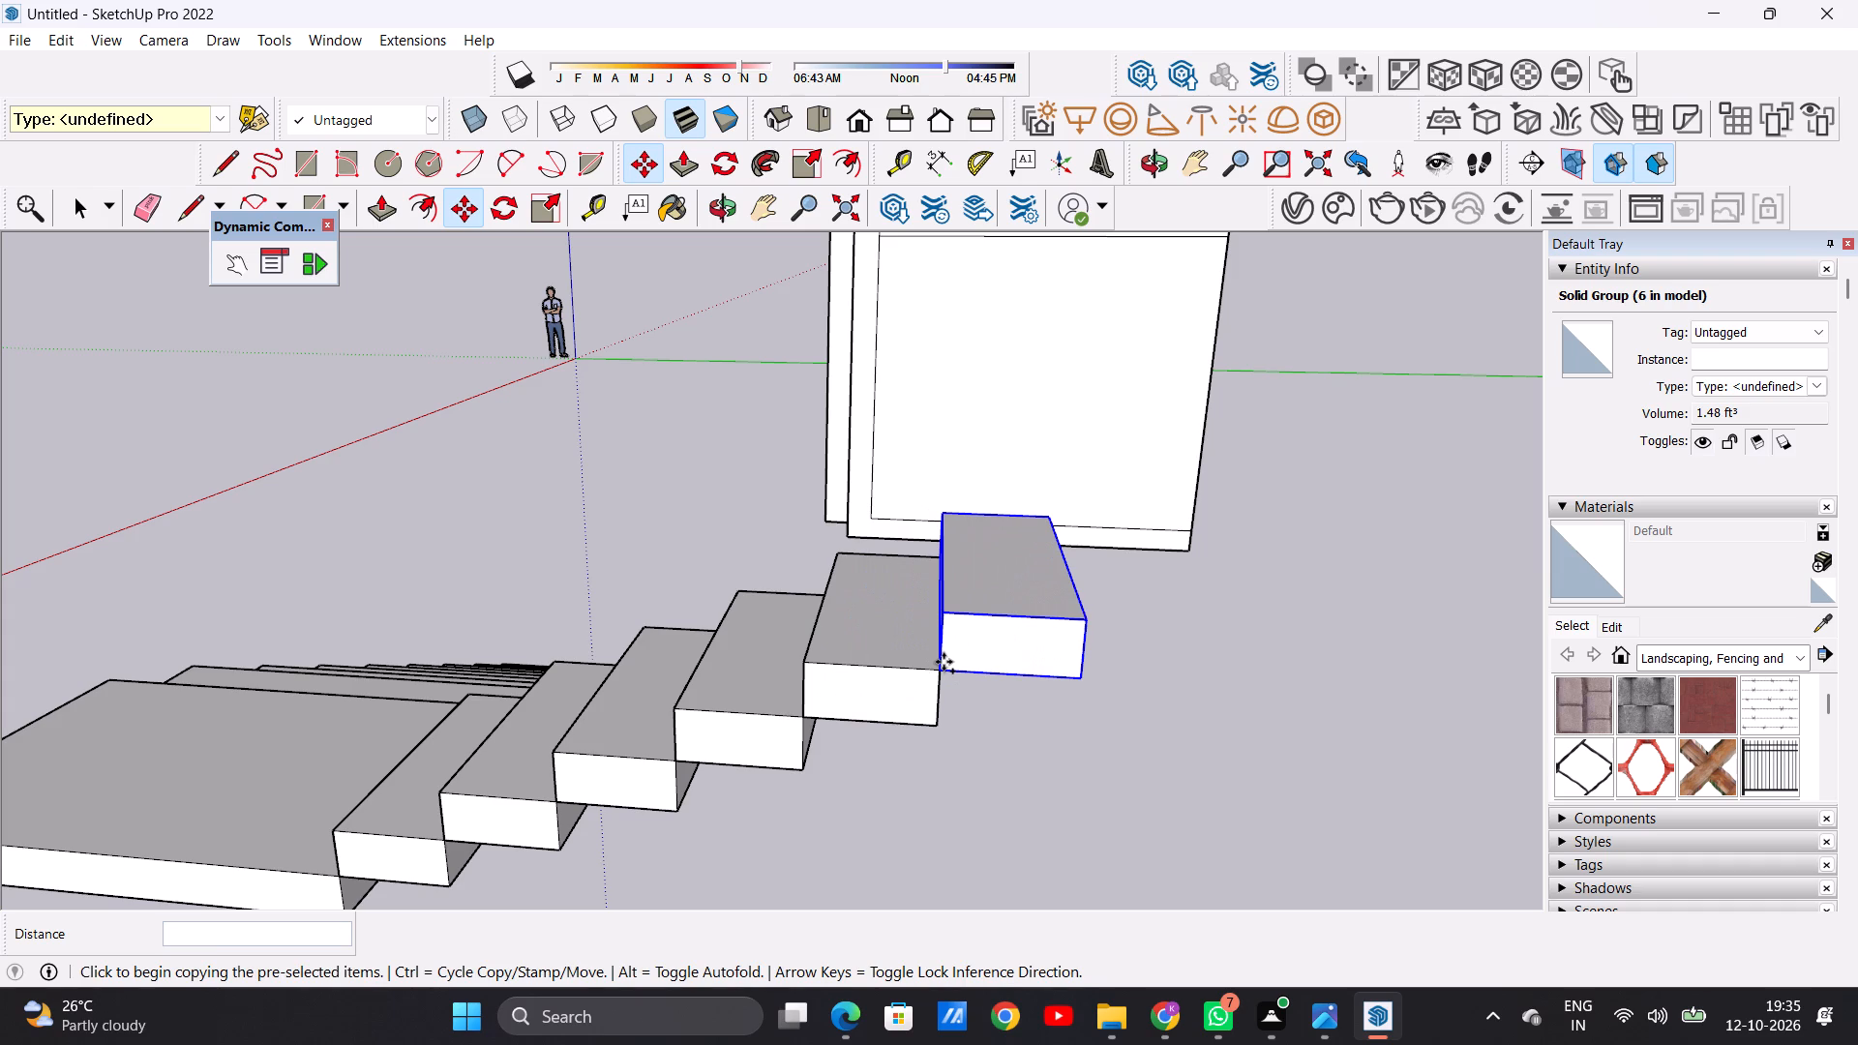
{"action": "left_click", "coordinate": [1080, 623]}
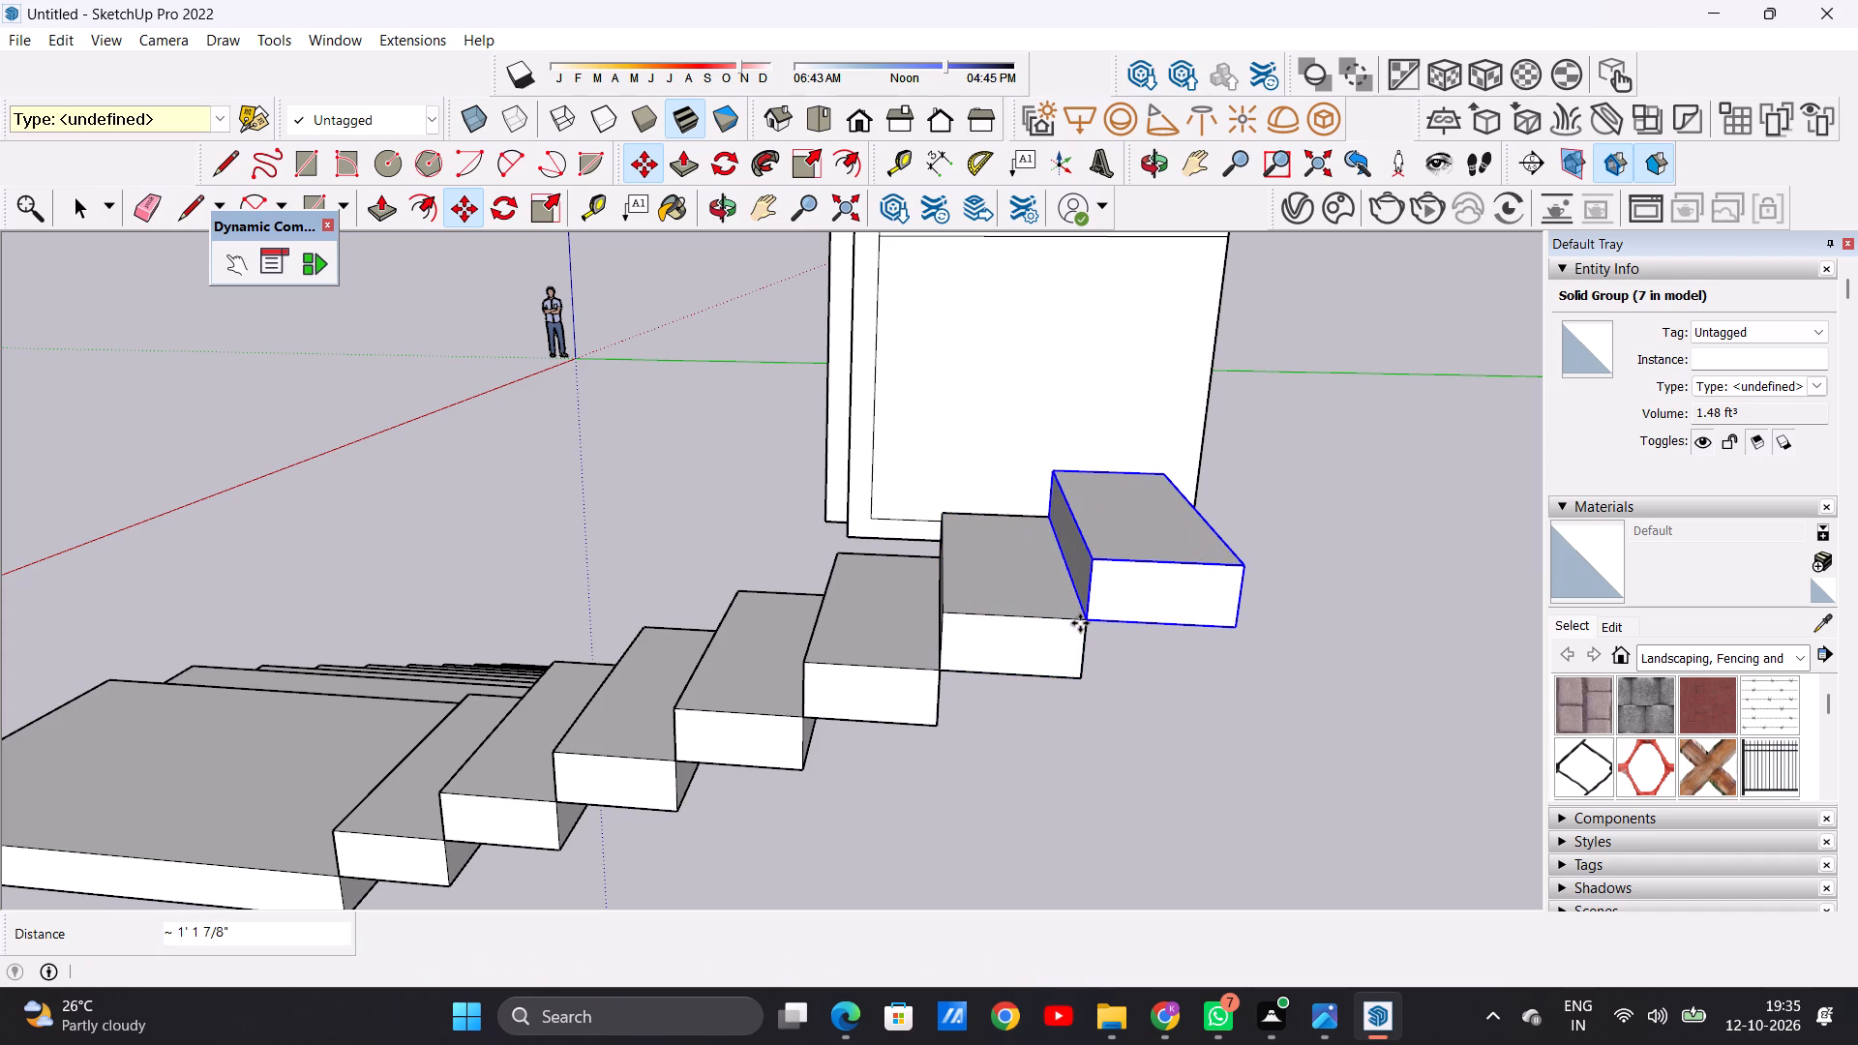
{"action": "key", "text": "space"}
{"action": "left_click", "coordinate": [1091, 694]}
Examine the extended staircase with its landing and both flights beside the house from several sides.
{"action": "scroll", "coordinate": [984, 668], "scroll_direction": "down", "scroll_amount": 13}
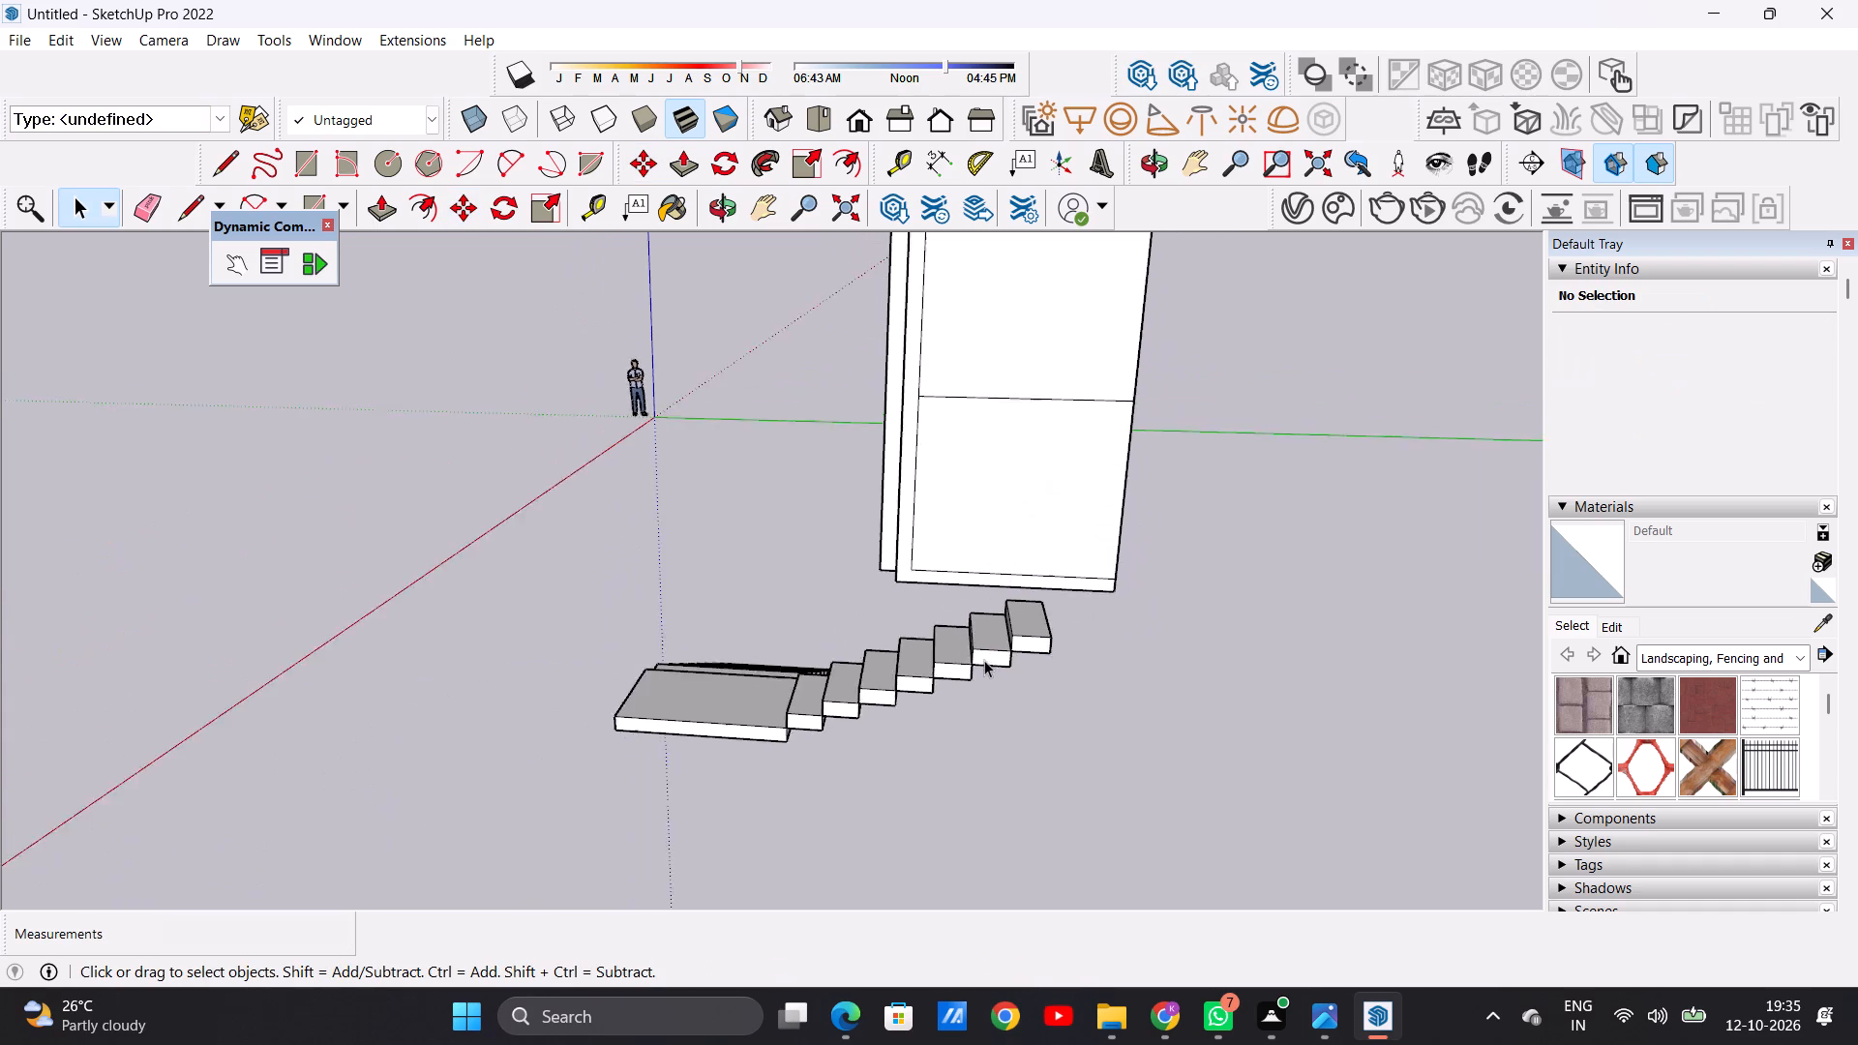
{"action": "scroll", "coordinate": [984, 660], "scroll_direction": "down", "scroll_amount": 4}
{"action": "middle_click_drag", "start_coordinate": [1011, 699], "coordinate": [783, 750]}
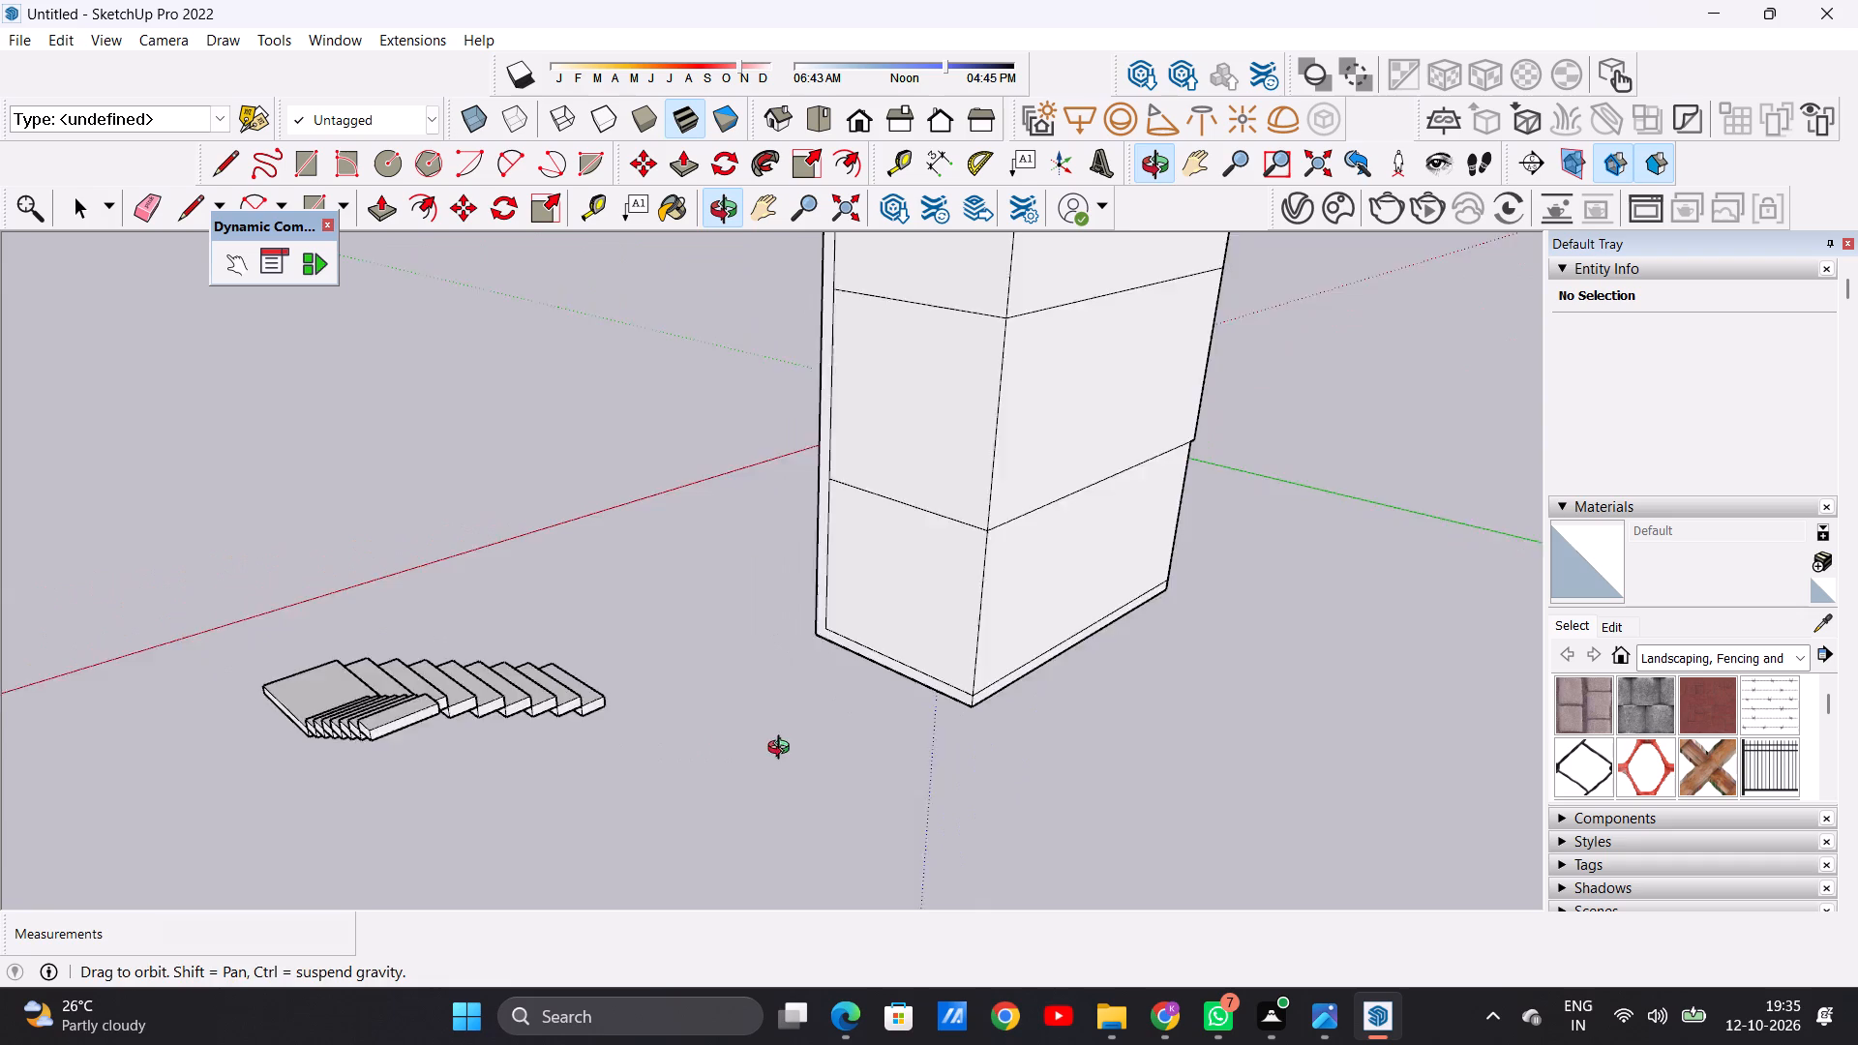
{"action": "middle_click_drag", "start_coordinate": [783, 750], "coordinate": [894, 750]}
{"action": "middle_click_drag", "start_coordinate": [655, 766], "coordinate": [1140, 730]}
{"action": "middle_click_drag", "start_coordinate": [928, 720], "coordinate": [1240, 754]}
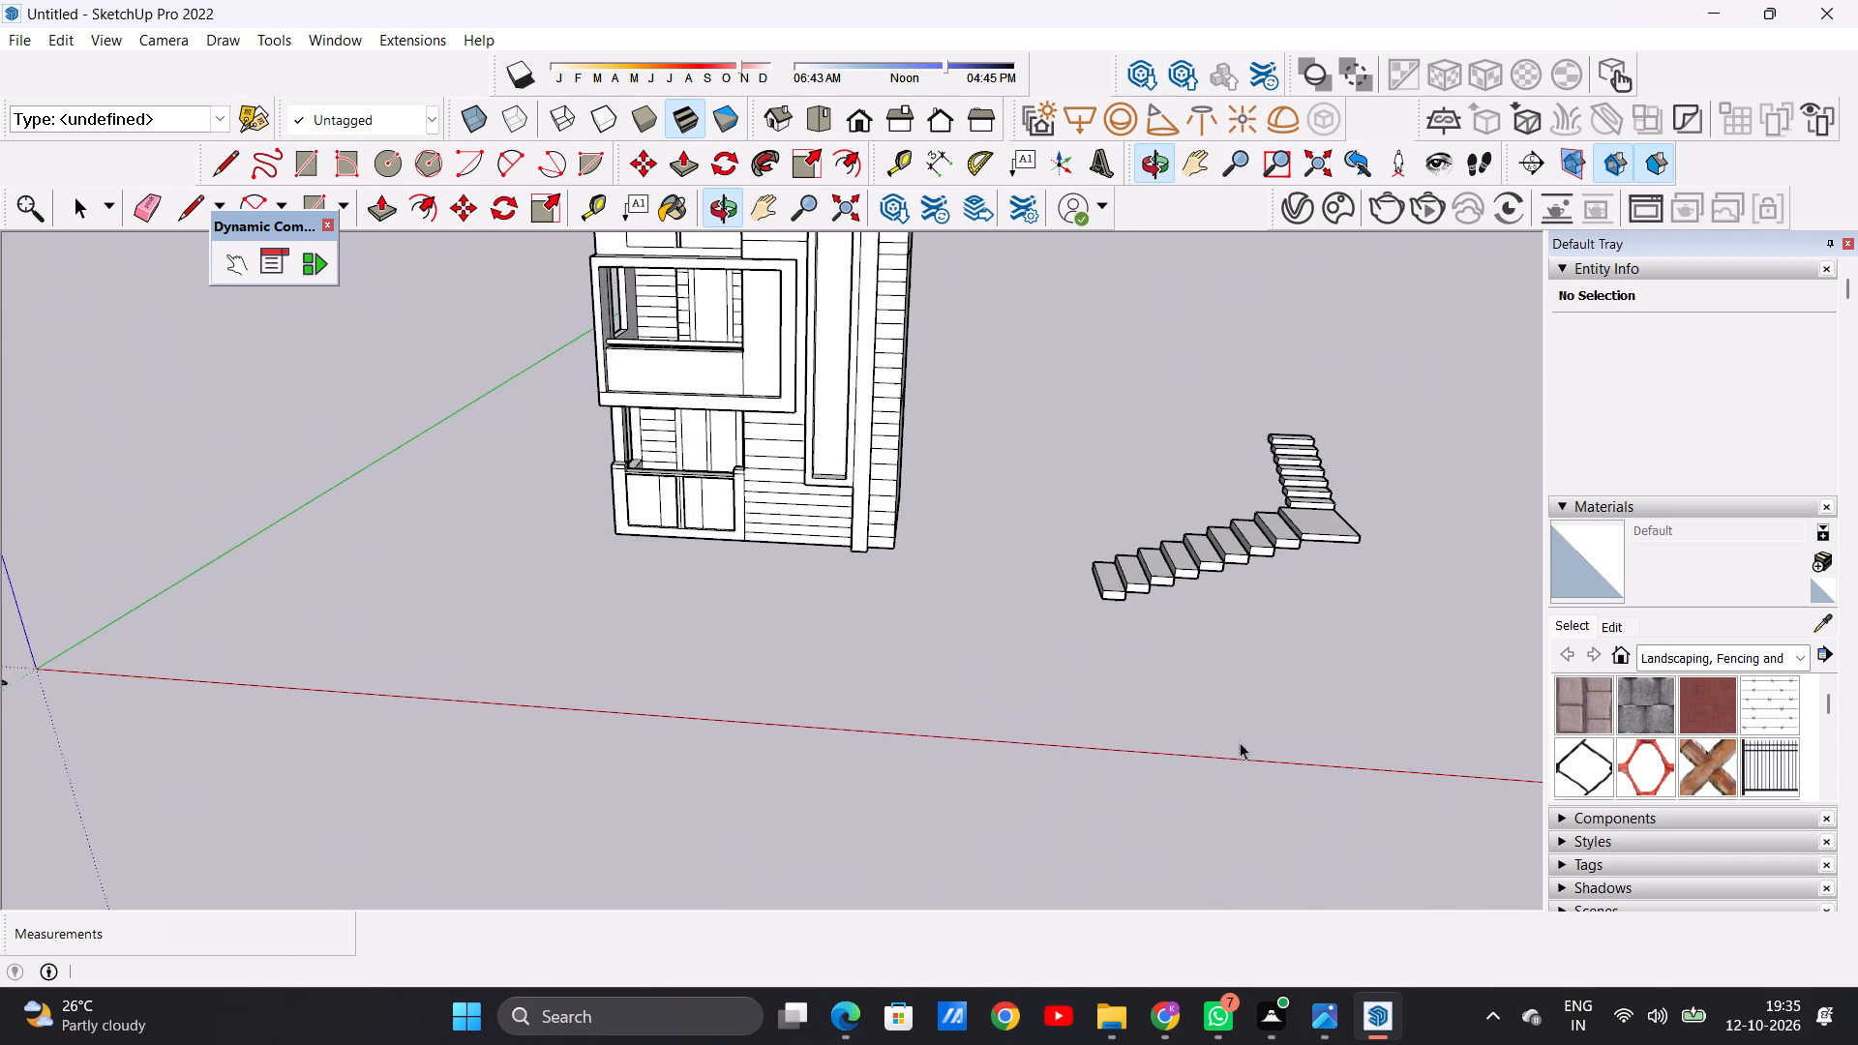
{"action": "scroll", "coordinate": [1157, 521], "scroll_direction": "up", "scroll_amount": 3}
{"action": "middle_click_drag", "start_coordinate": [1076, 563], "coordinate": [1241, 684]}
{"action": "scroll", "coordinate": [1173, 505], "scroll_direction": "up", "scroll_amount": 2}
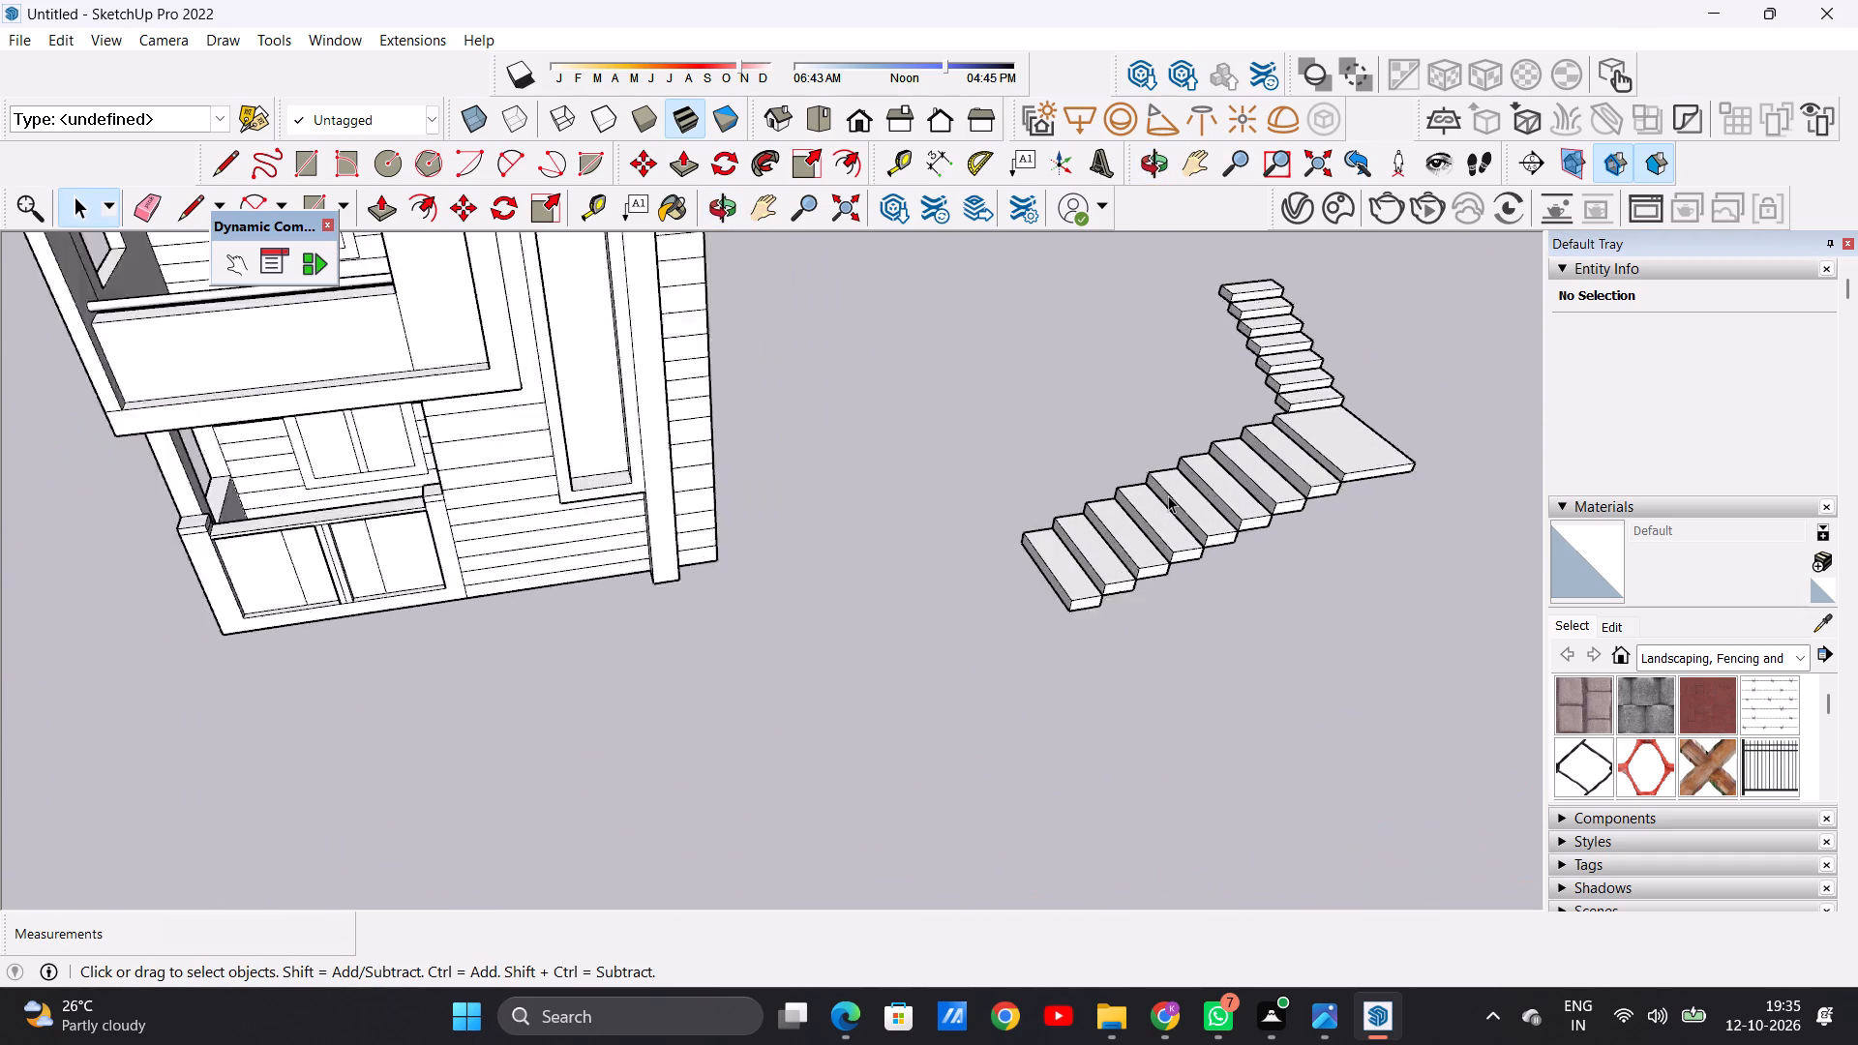
{"action": "scroll", "coordinate": [1168, 495], "scroll_direction": "up", "scroll_amount": 5}
{"action": "scroll", "coordinate": [1085, 497], "scroll_direction": "down", "scroll_amount": 1}
{"action": "scroll", "coordinate": [1085, 497], "scroll_direction": "up", "scroll_amount": 5}
{"action": "middle_click_drag", "start_coordinate": [822, 555], "coordinate": [799, 623]}
{"action": "scroll", "coordinate": [796, 625], "scroll_direction": "down", "scroll_amount": 6}
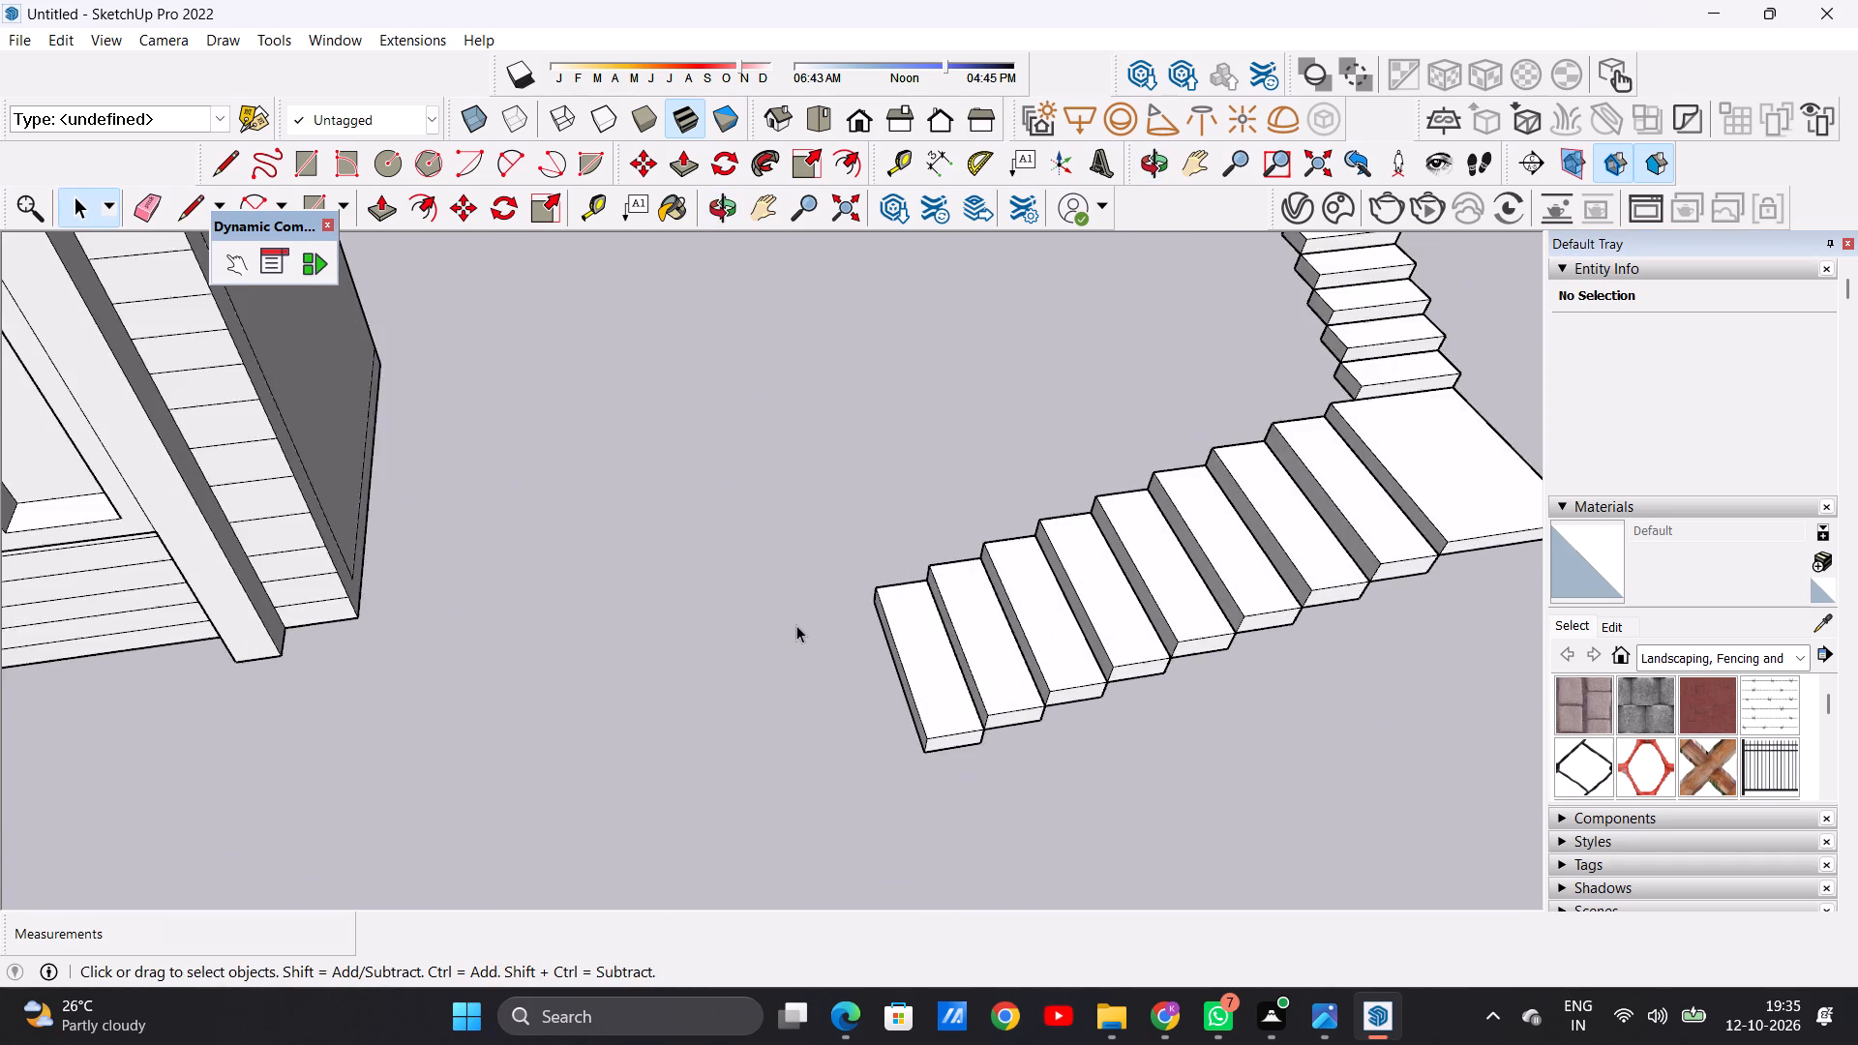
Draw a circle of about 2" radius on the lowest tread of the first flight, near its house-side end.
{"action": "scroll", "coordinate": [796, 625], "scroll_direction": "down", "scroll_amount": 3}
{"action": "scroll", "coordinate": [1106, 505], "scroll_direction": "up", "scroll_amount": 7}
{"action": "scroll", "coordinate": [527, 684], "scroll_direction": "up", "scroll_amount": 1}
{"action": "scroll", "coordinate": [656, 719], "scroll_direction": "up", "scroll_amount": 4}
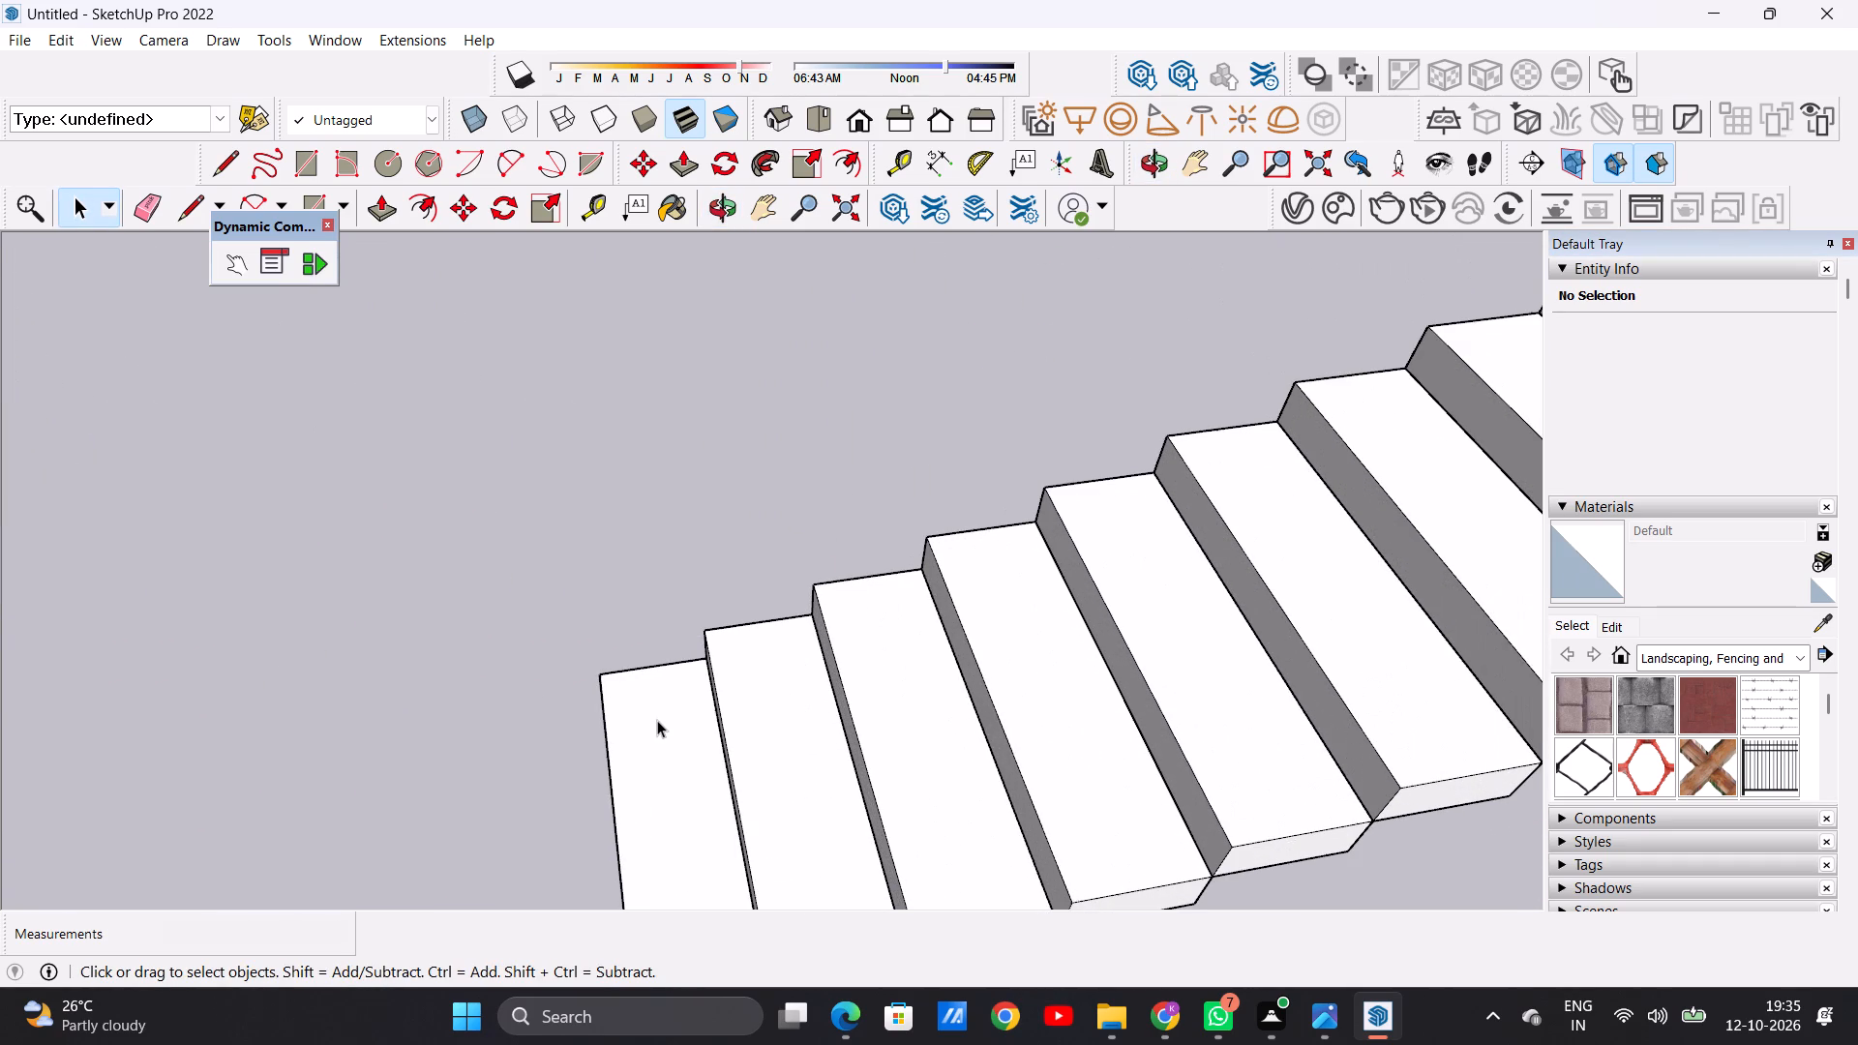
{"action": "key", "text": "c"}
{"action": "scroll", "coordinate": [658, 720], "scroll_direction": "up", "scroll_amount": 5}
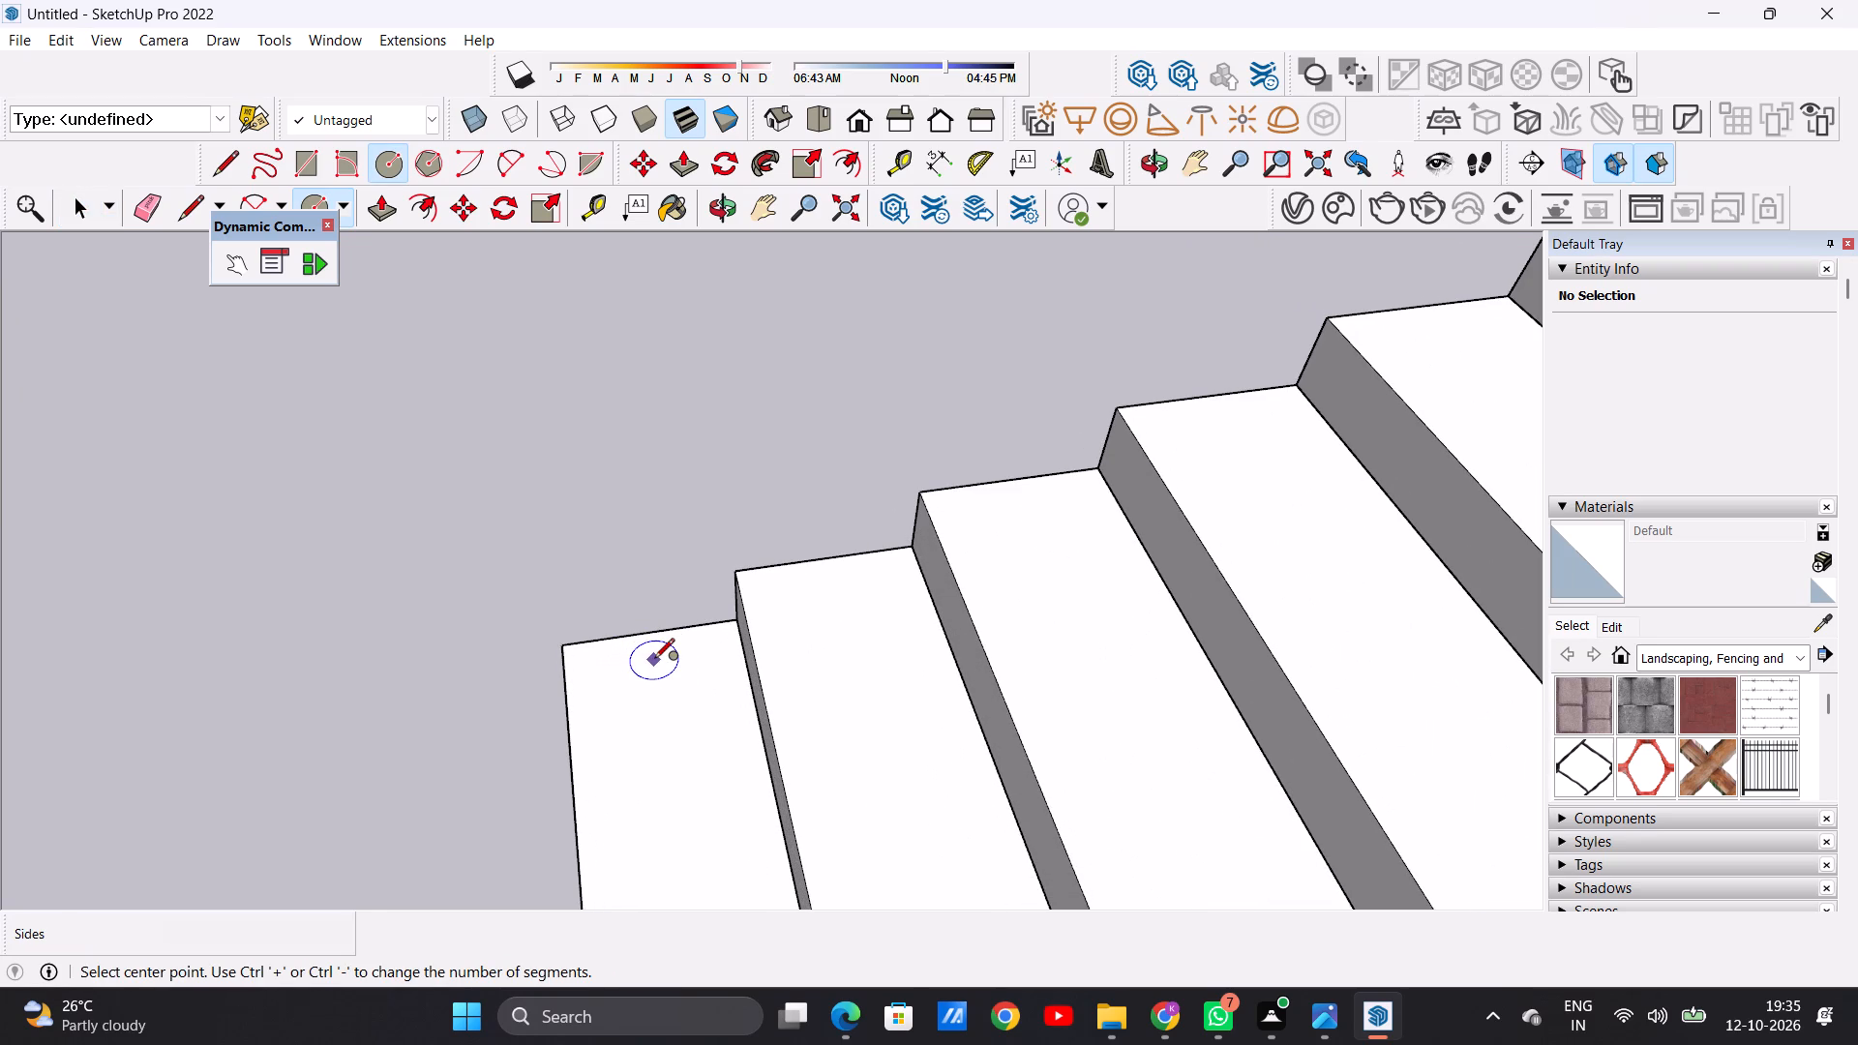
{"action": "left_click", "coordinate": [654, 660]}
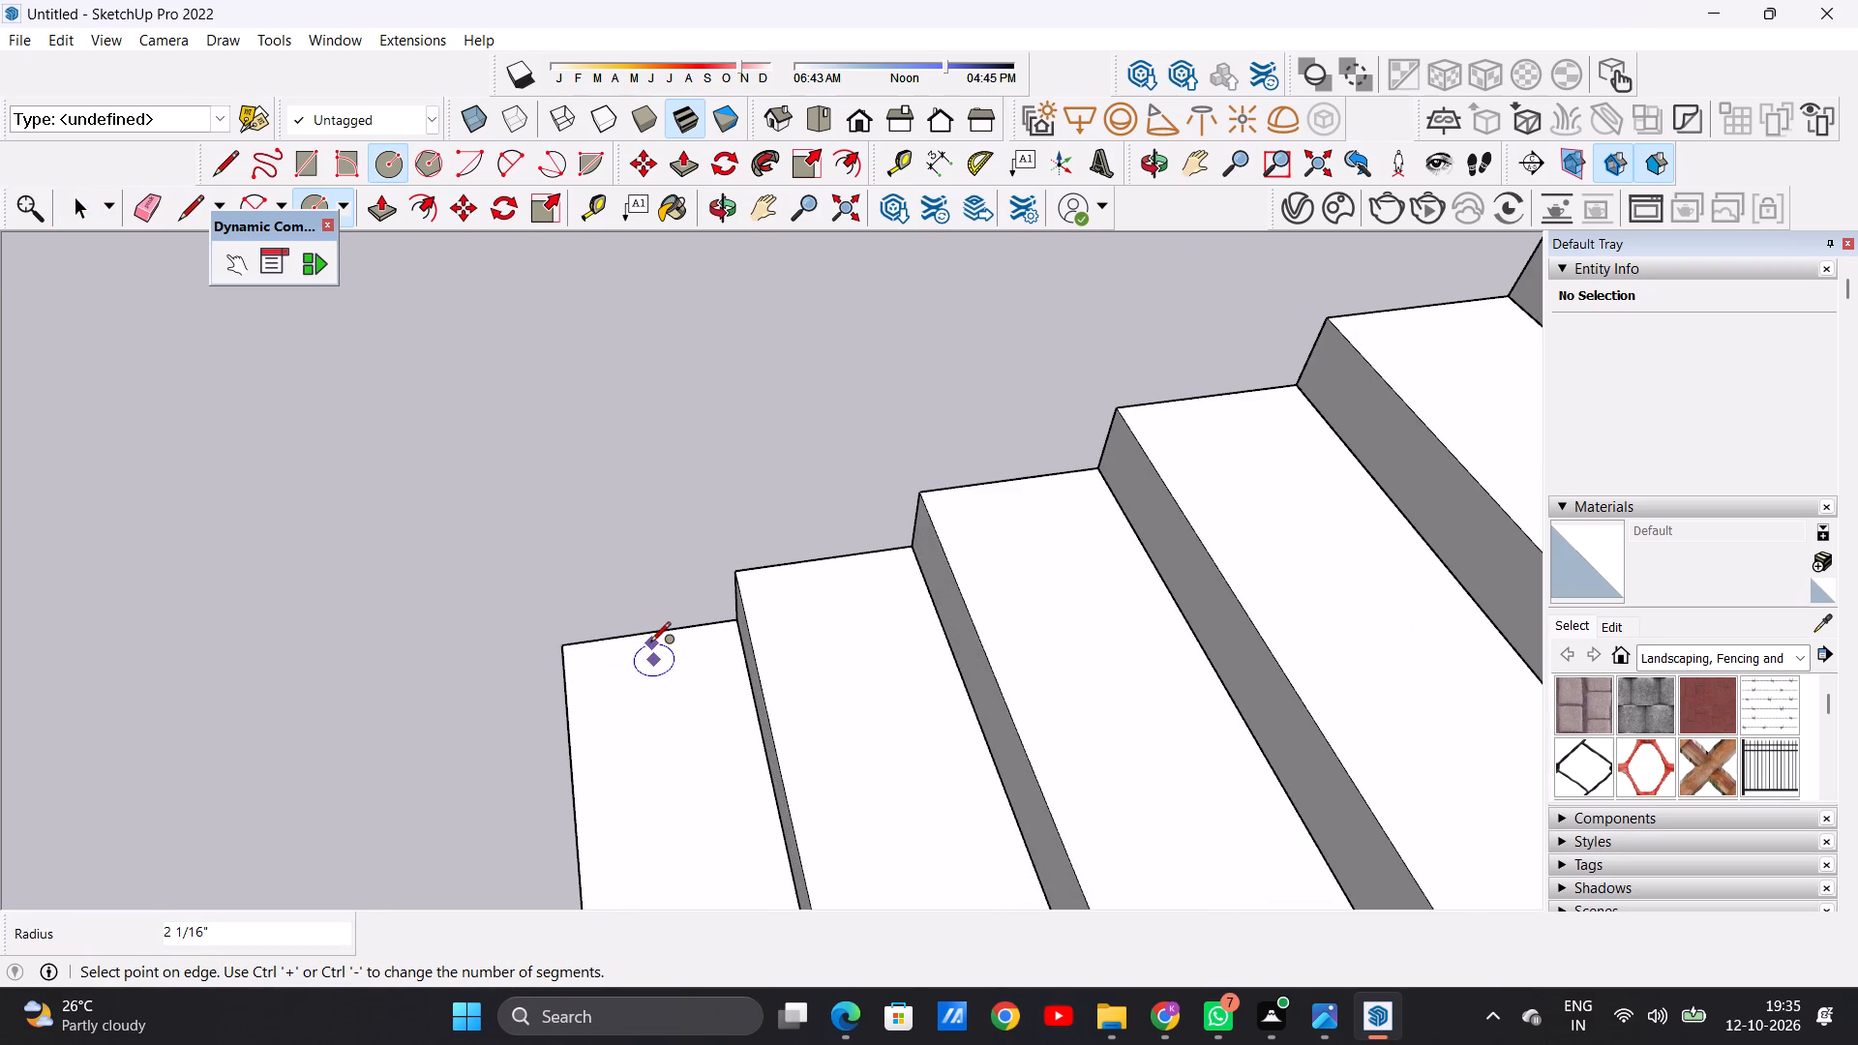
{"action": "left_click", "coordinate": [650, 642]}
{"action": "key", "text": "space"}
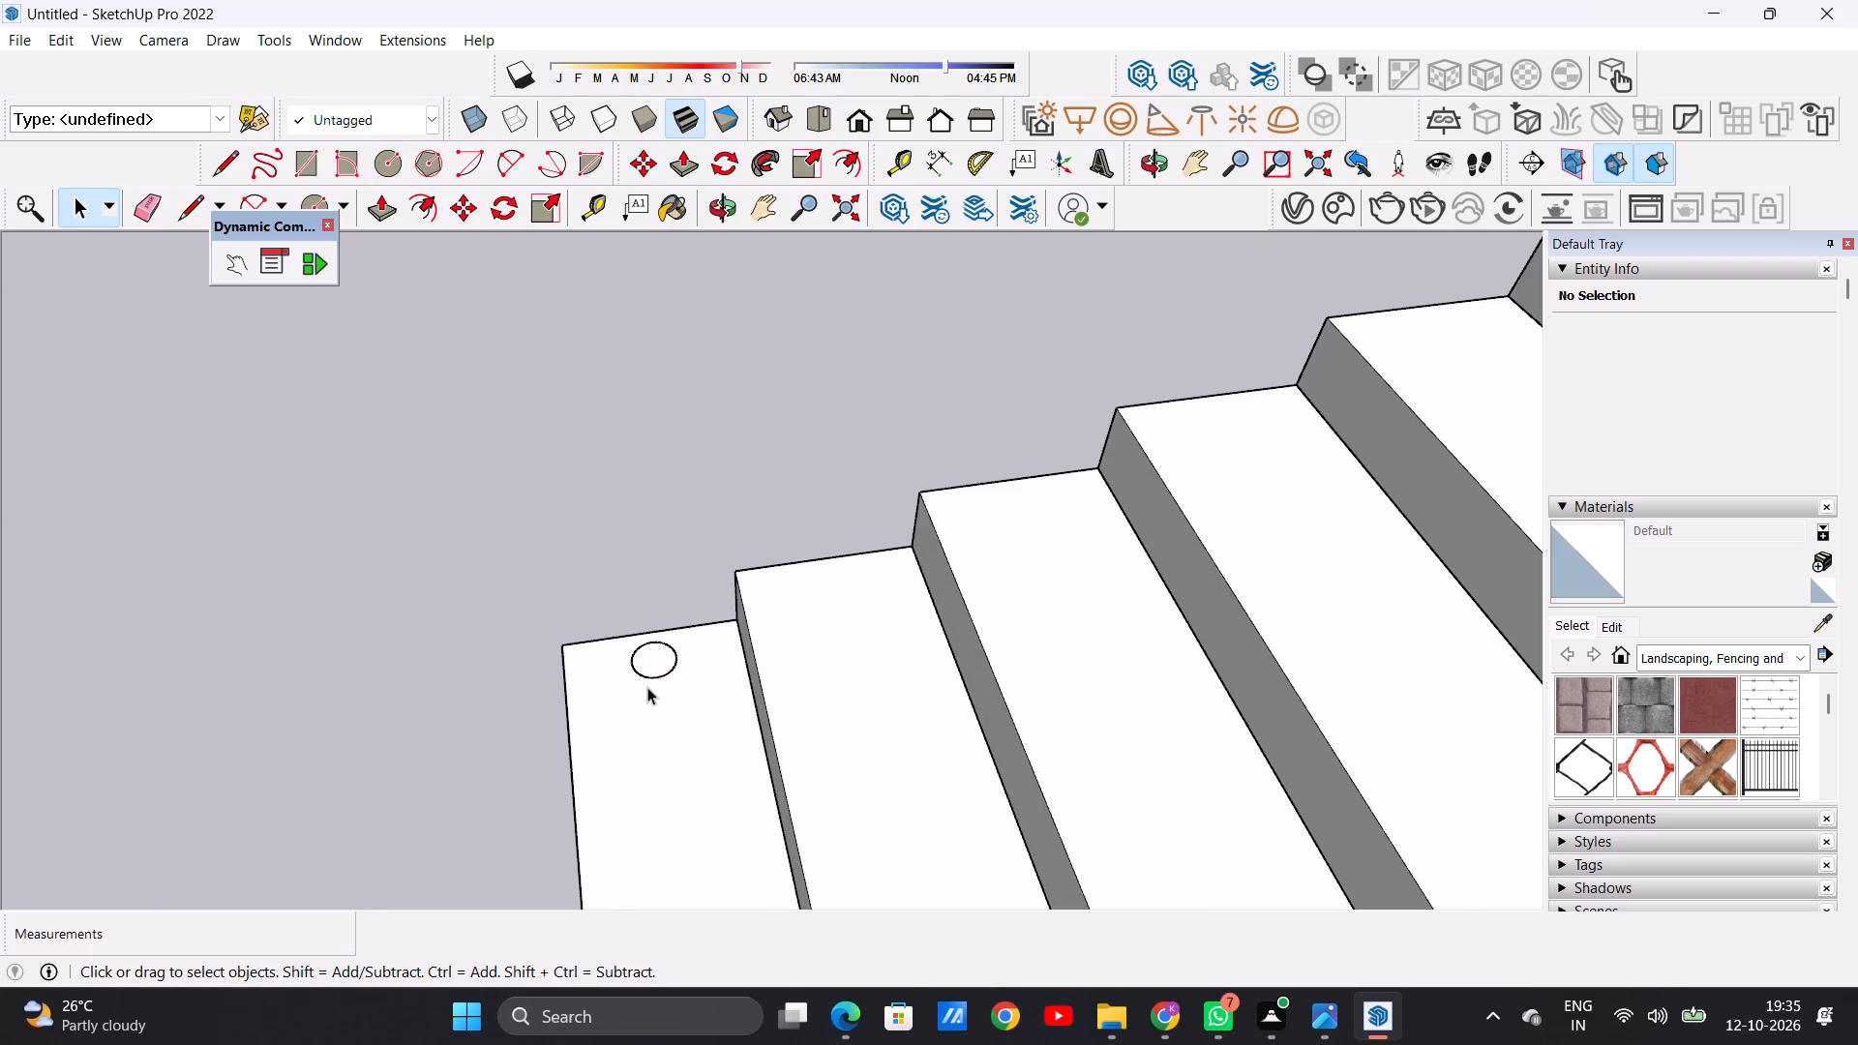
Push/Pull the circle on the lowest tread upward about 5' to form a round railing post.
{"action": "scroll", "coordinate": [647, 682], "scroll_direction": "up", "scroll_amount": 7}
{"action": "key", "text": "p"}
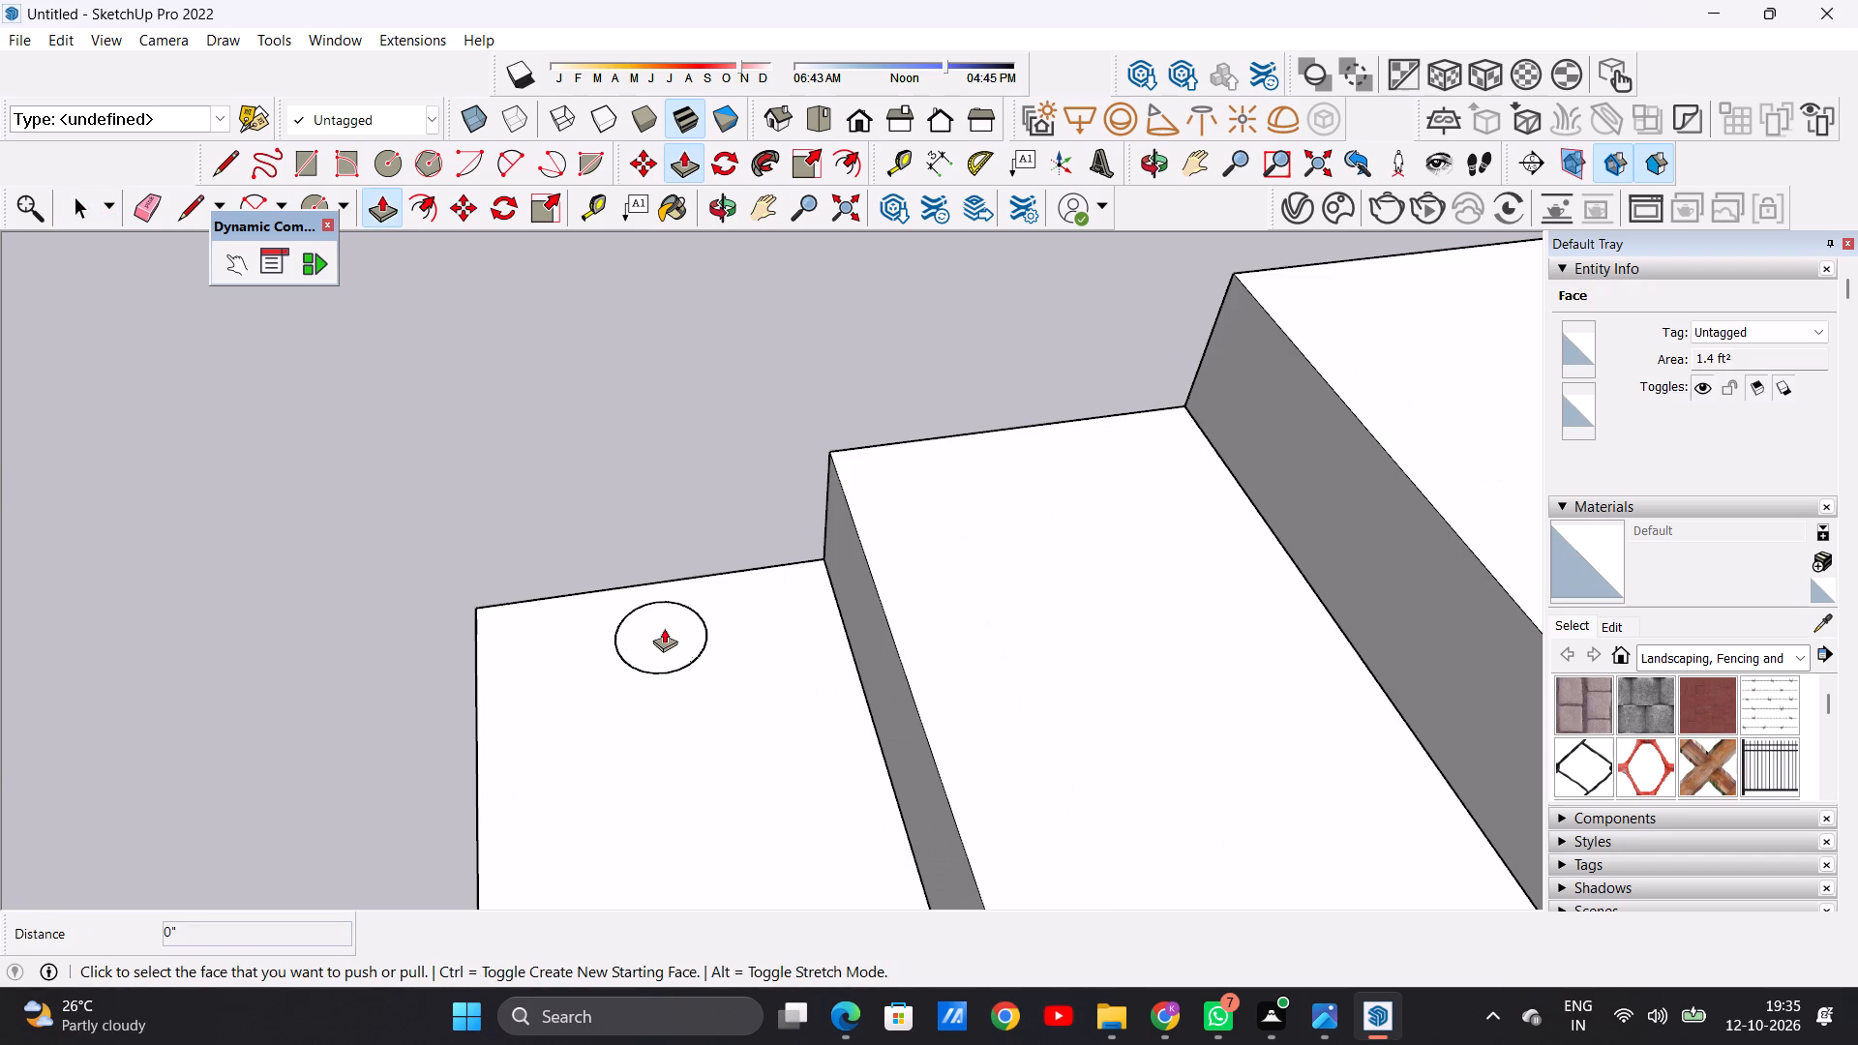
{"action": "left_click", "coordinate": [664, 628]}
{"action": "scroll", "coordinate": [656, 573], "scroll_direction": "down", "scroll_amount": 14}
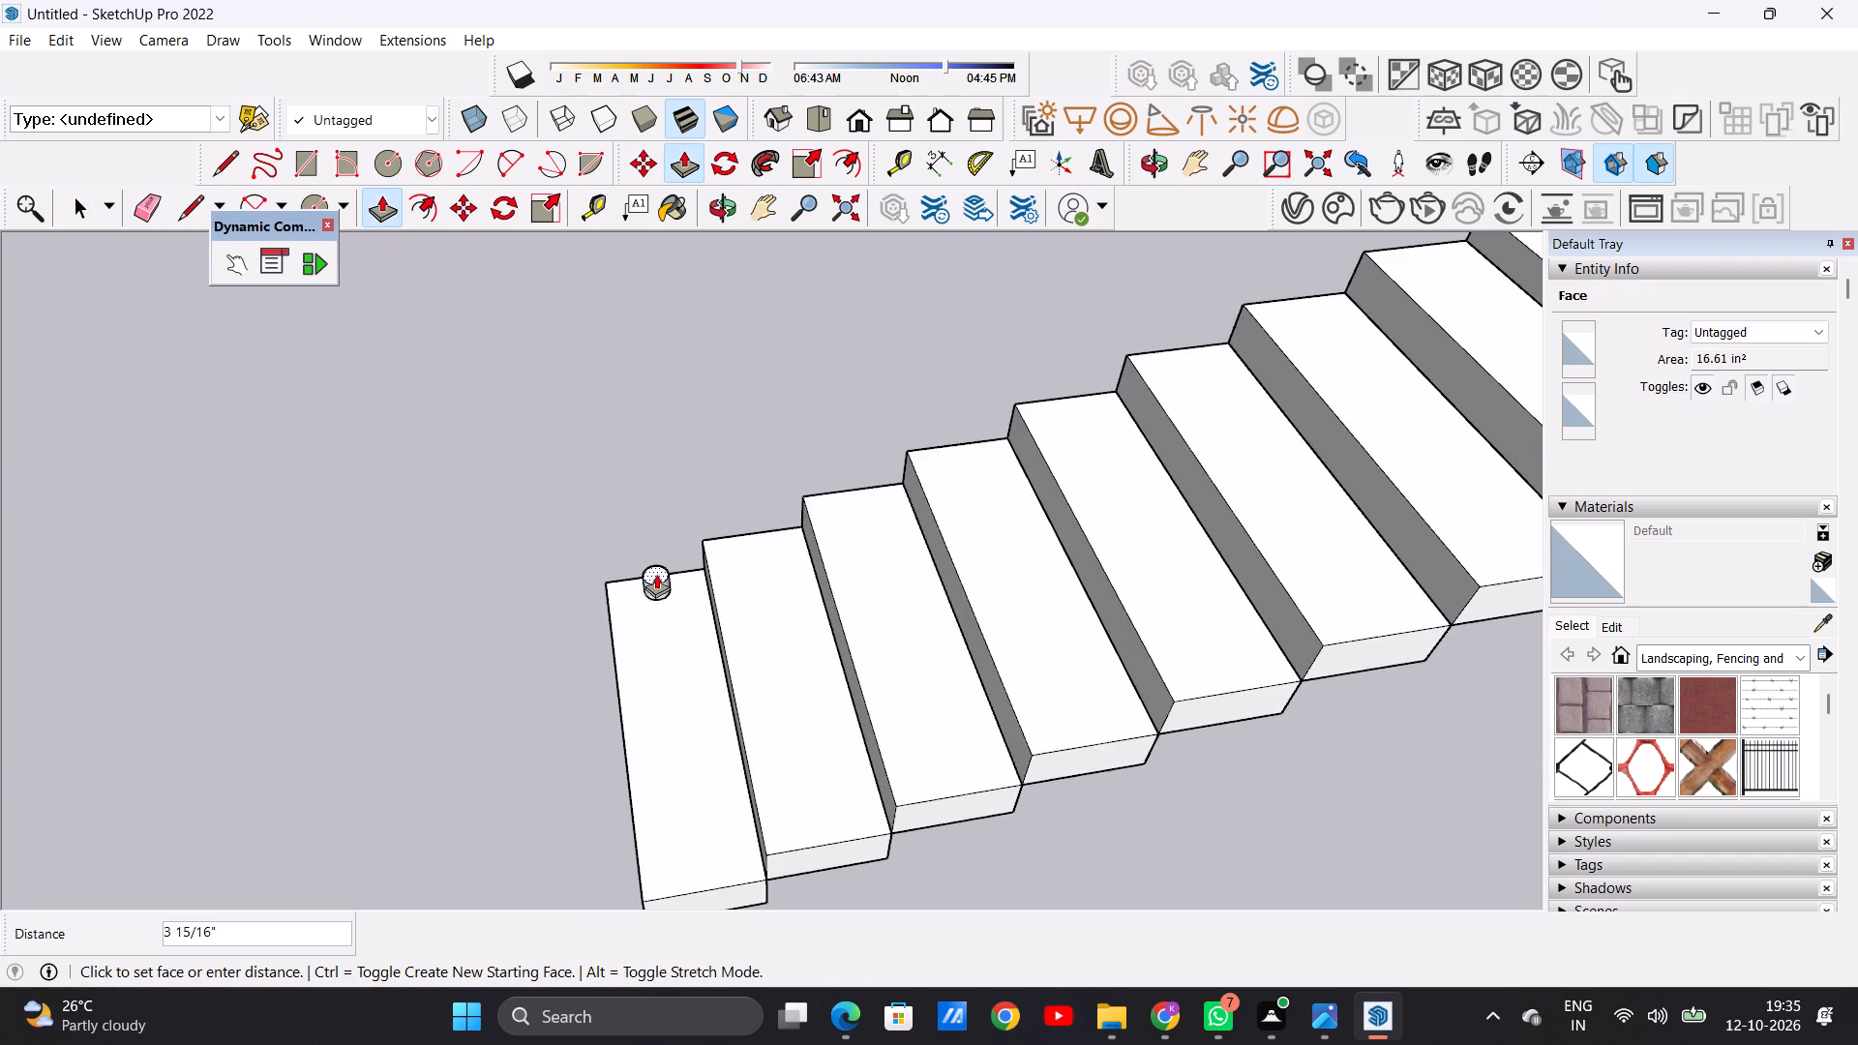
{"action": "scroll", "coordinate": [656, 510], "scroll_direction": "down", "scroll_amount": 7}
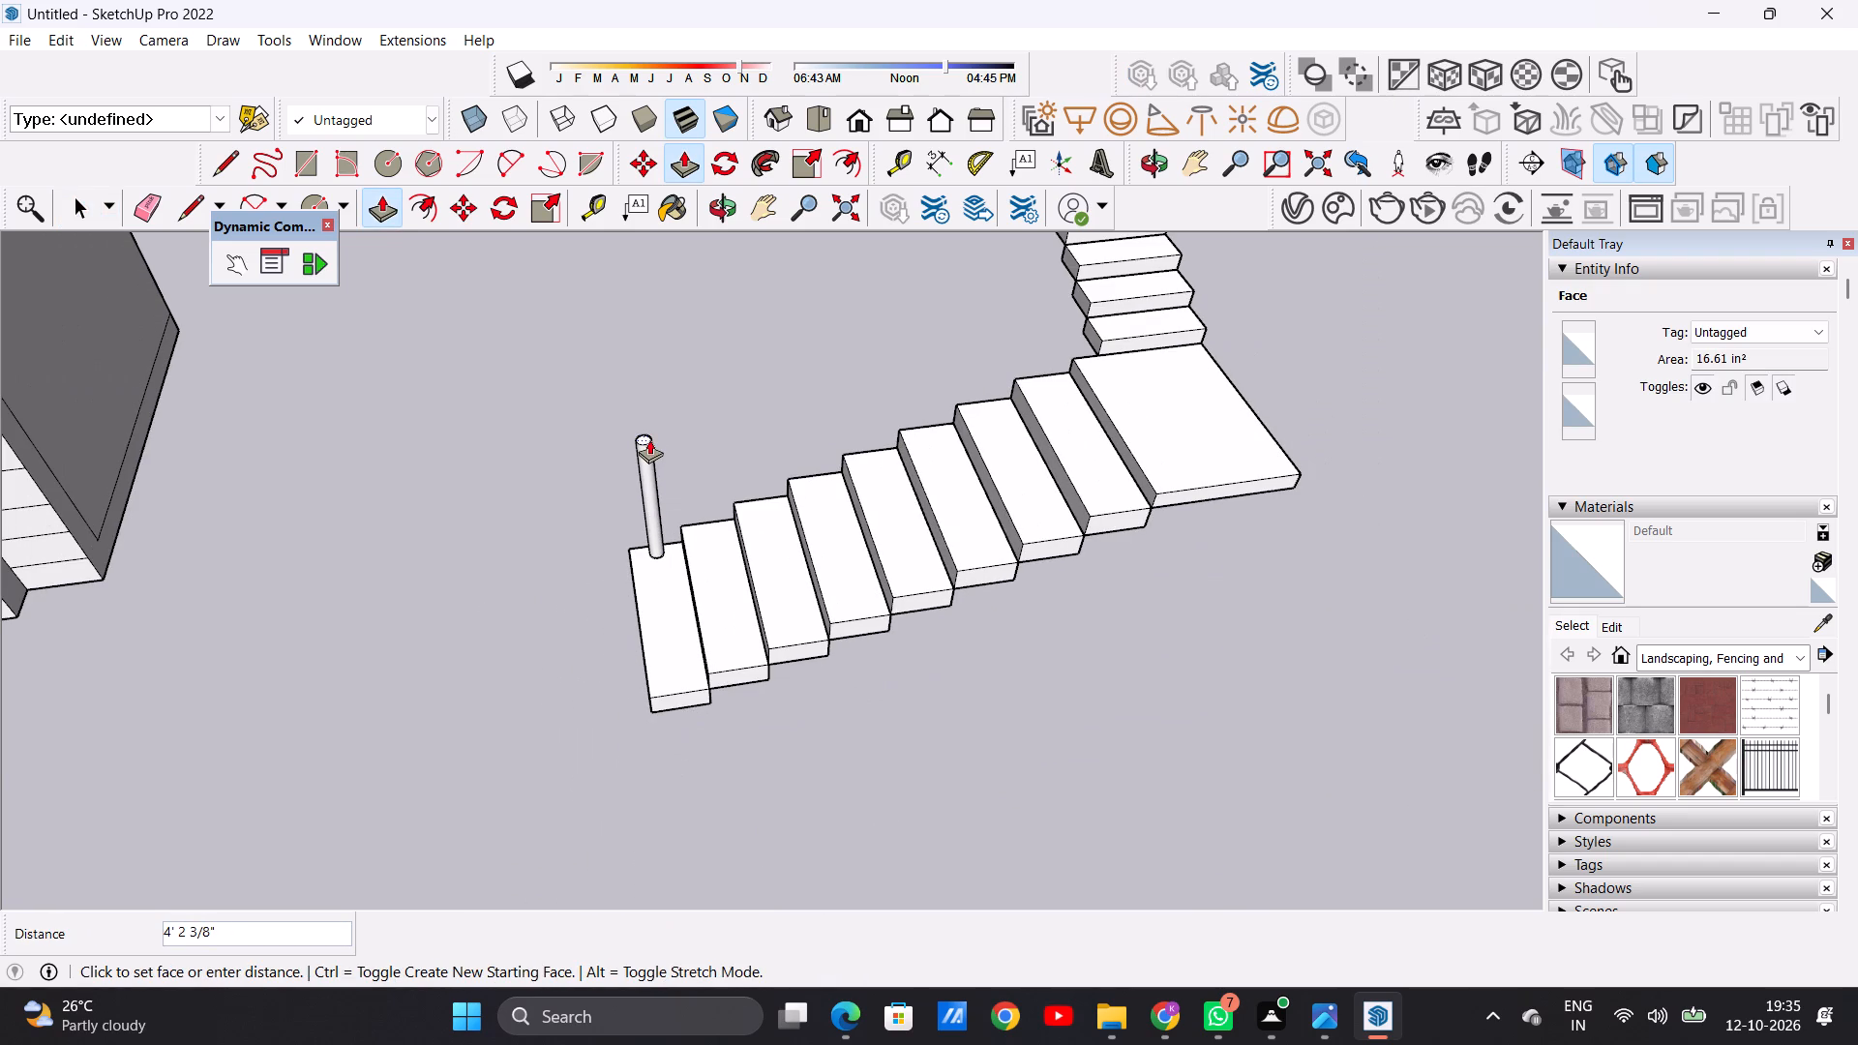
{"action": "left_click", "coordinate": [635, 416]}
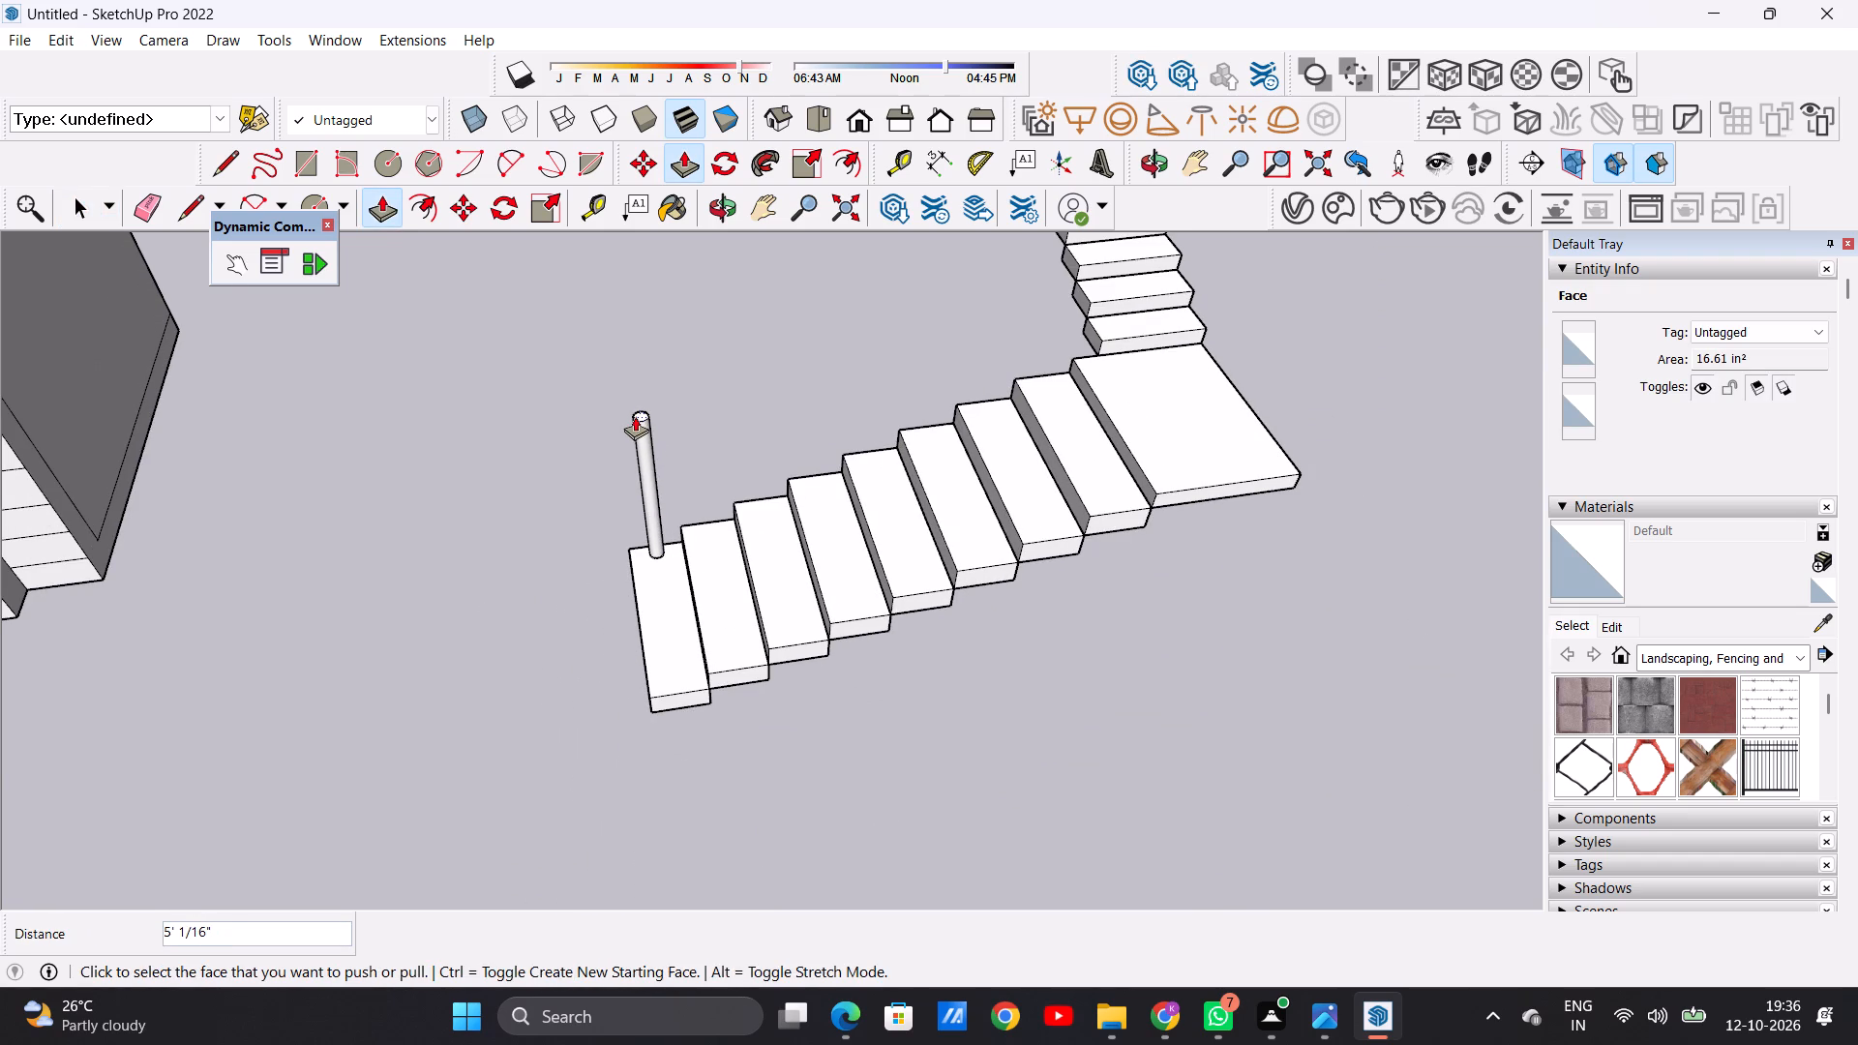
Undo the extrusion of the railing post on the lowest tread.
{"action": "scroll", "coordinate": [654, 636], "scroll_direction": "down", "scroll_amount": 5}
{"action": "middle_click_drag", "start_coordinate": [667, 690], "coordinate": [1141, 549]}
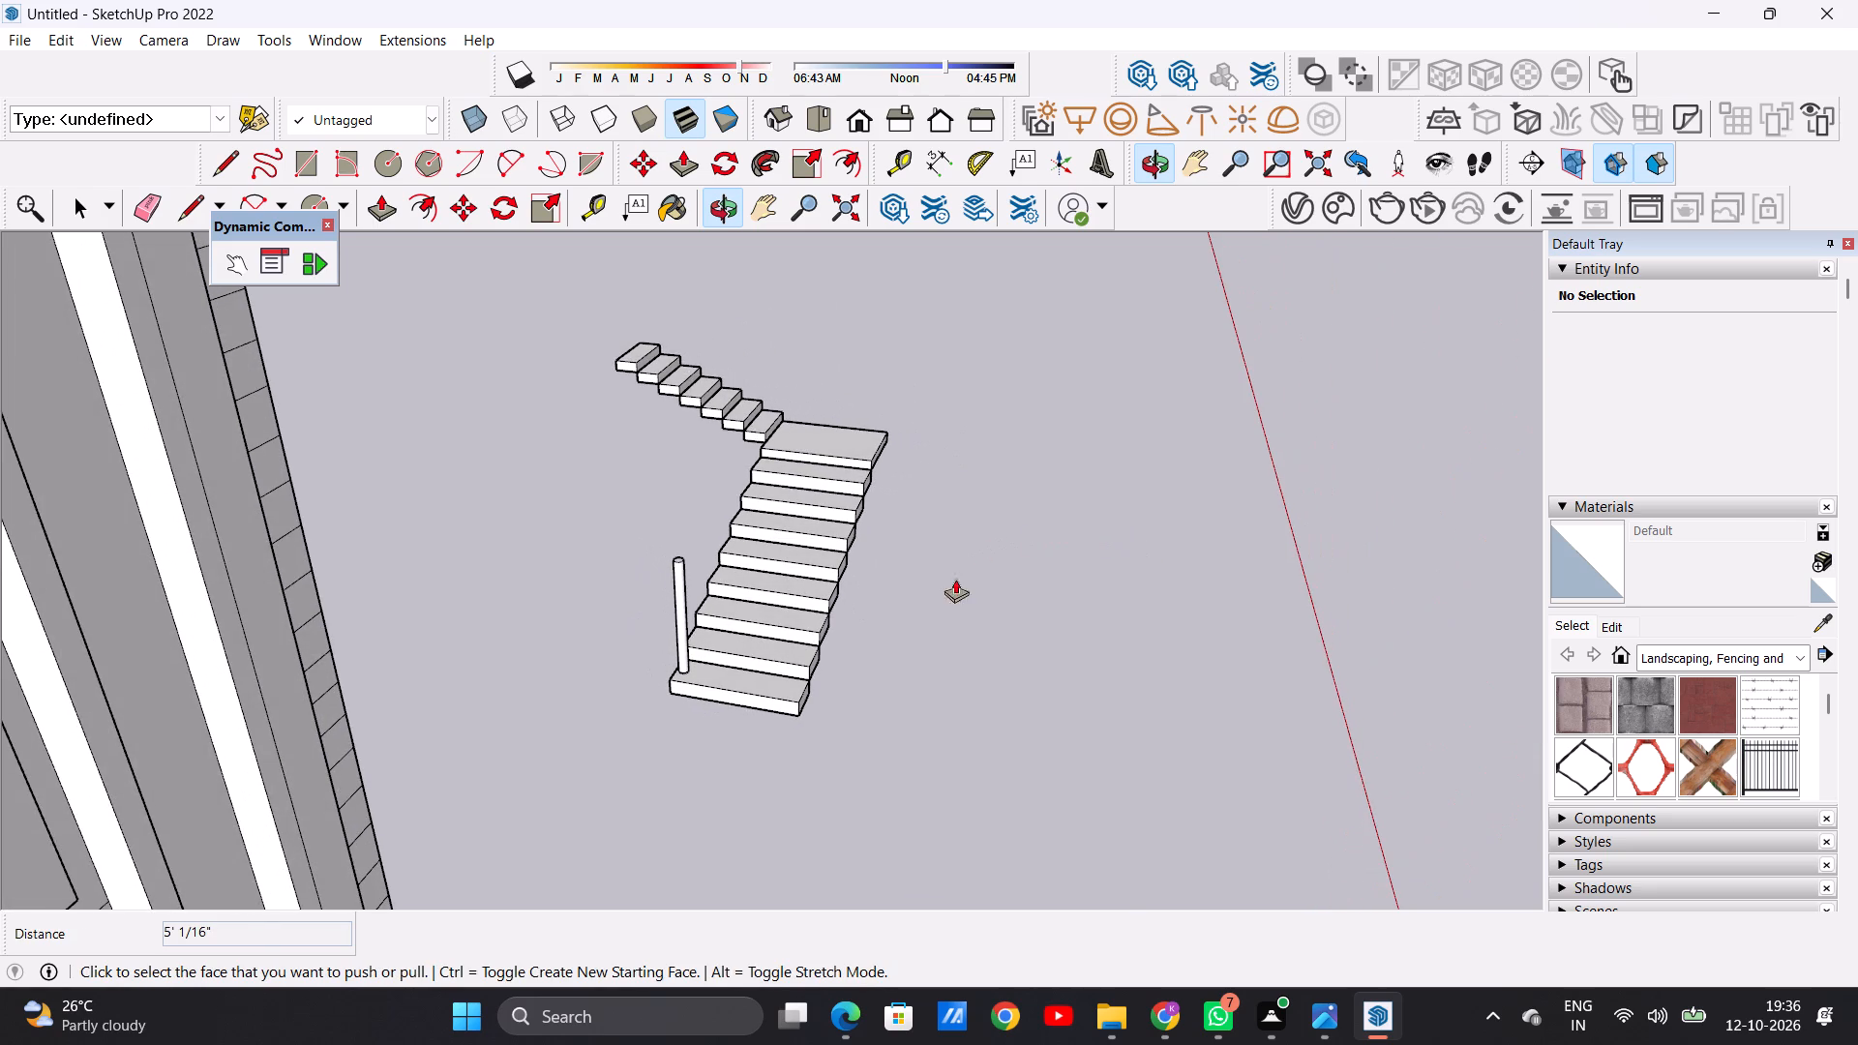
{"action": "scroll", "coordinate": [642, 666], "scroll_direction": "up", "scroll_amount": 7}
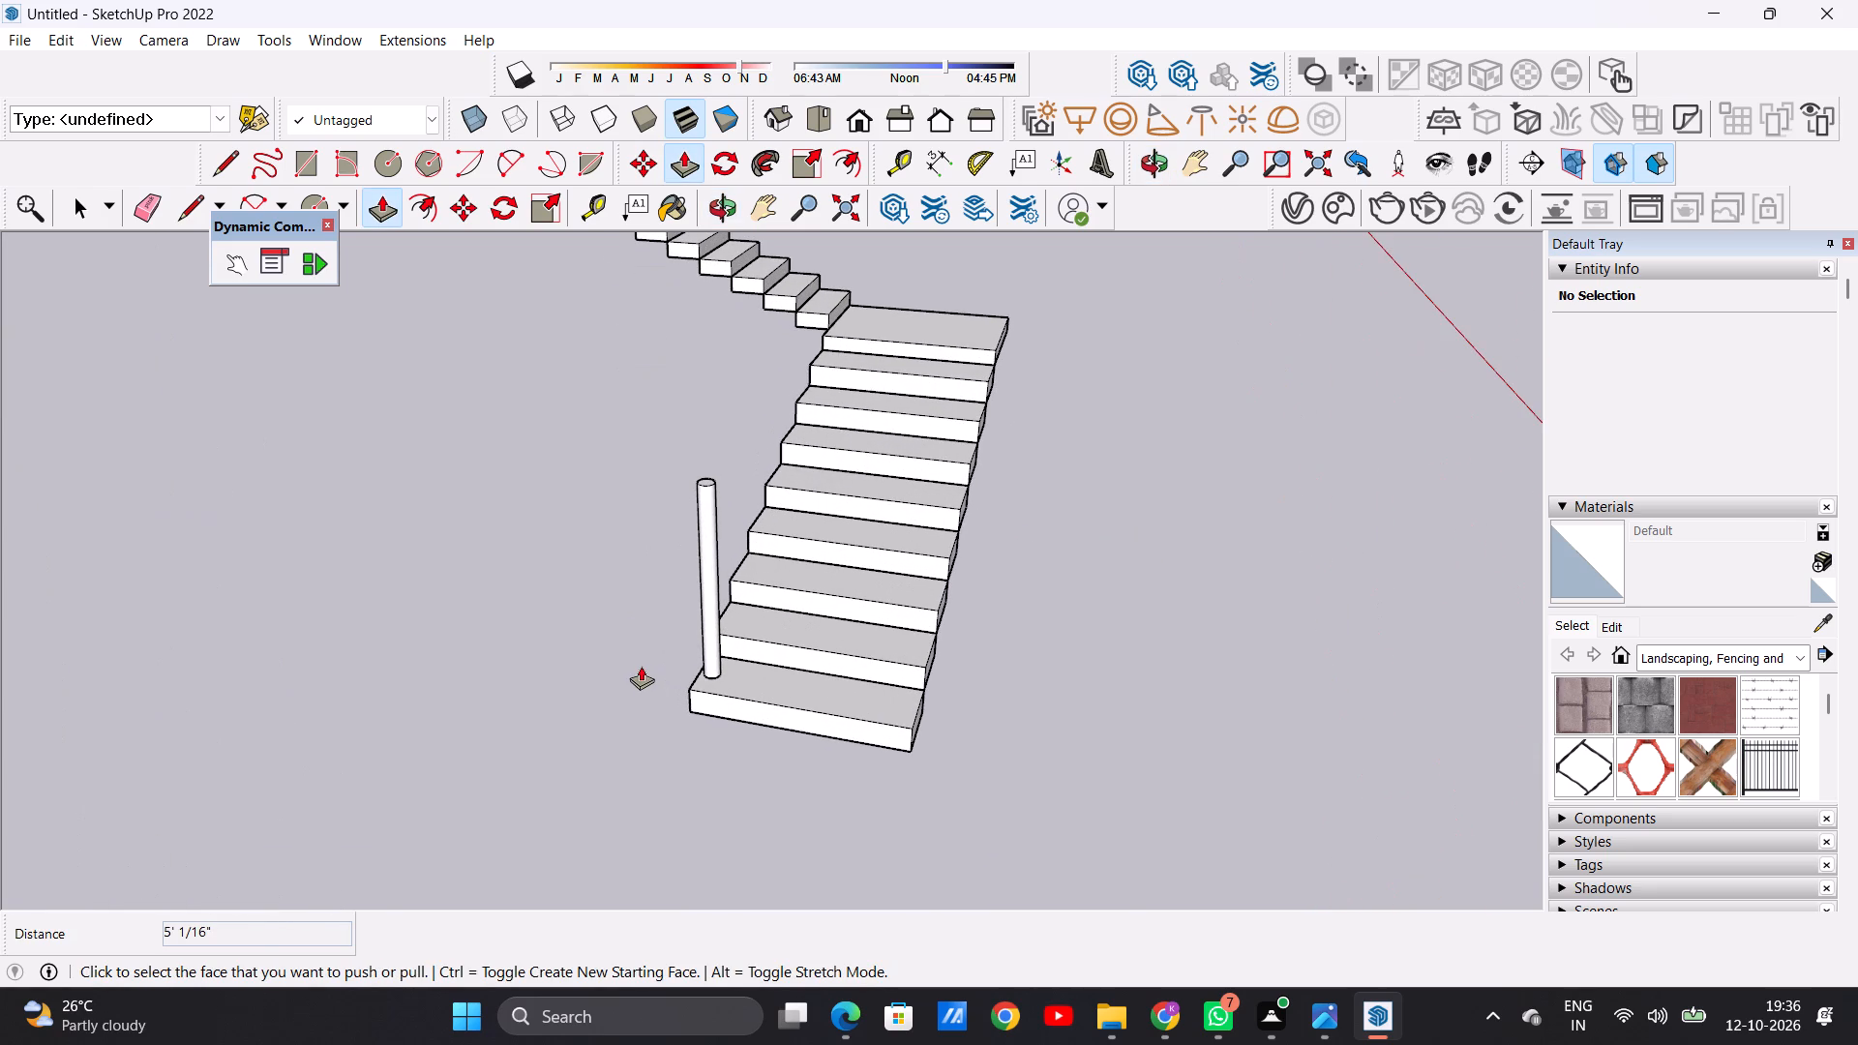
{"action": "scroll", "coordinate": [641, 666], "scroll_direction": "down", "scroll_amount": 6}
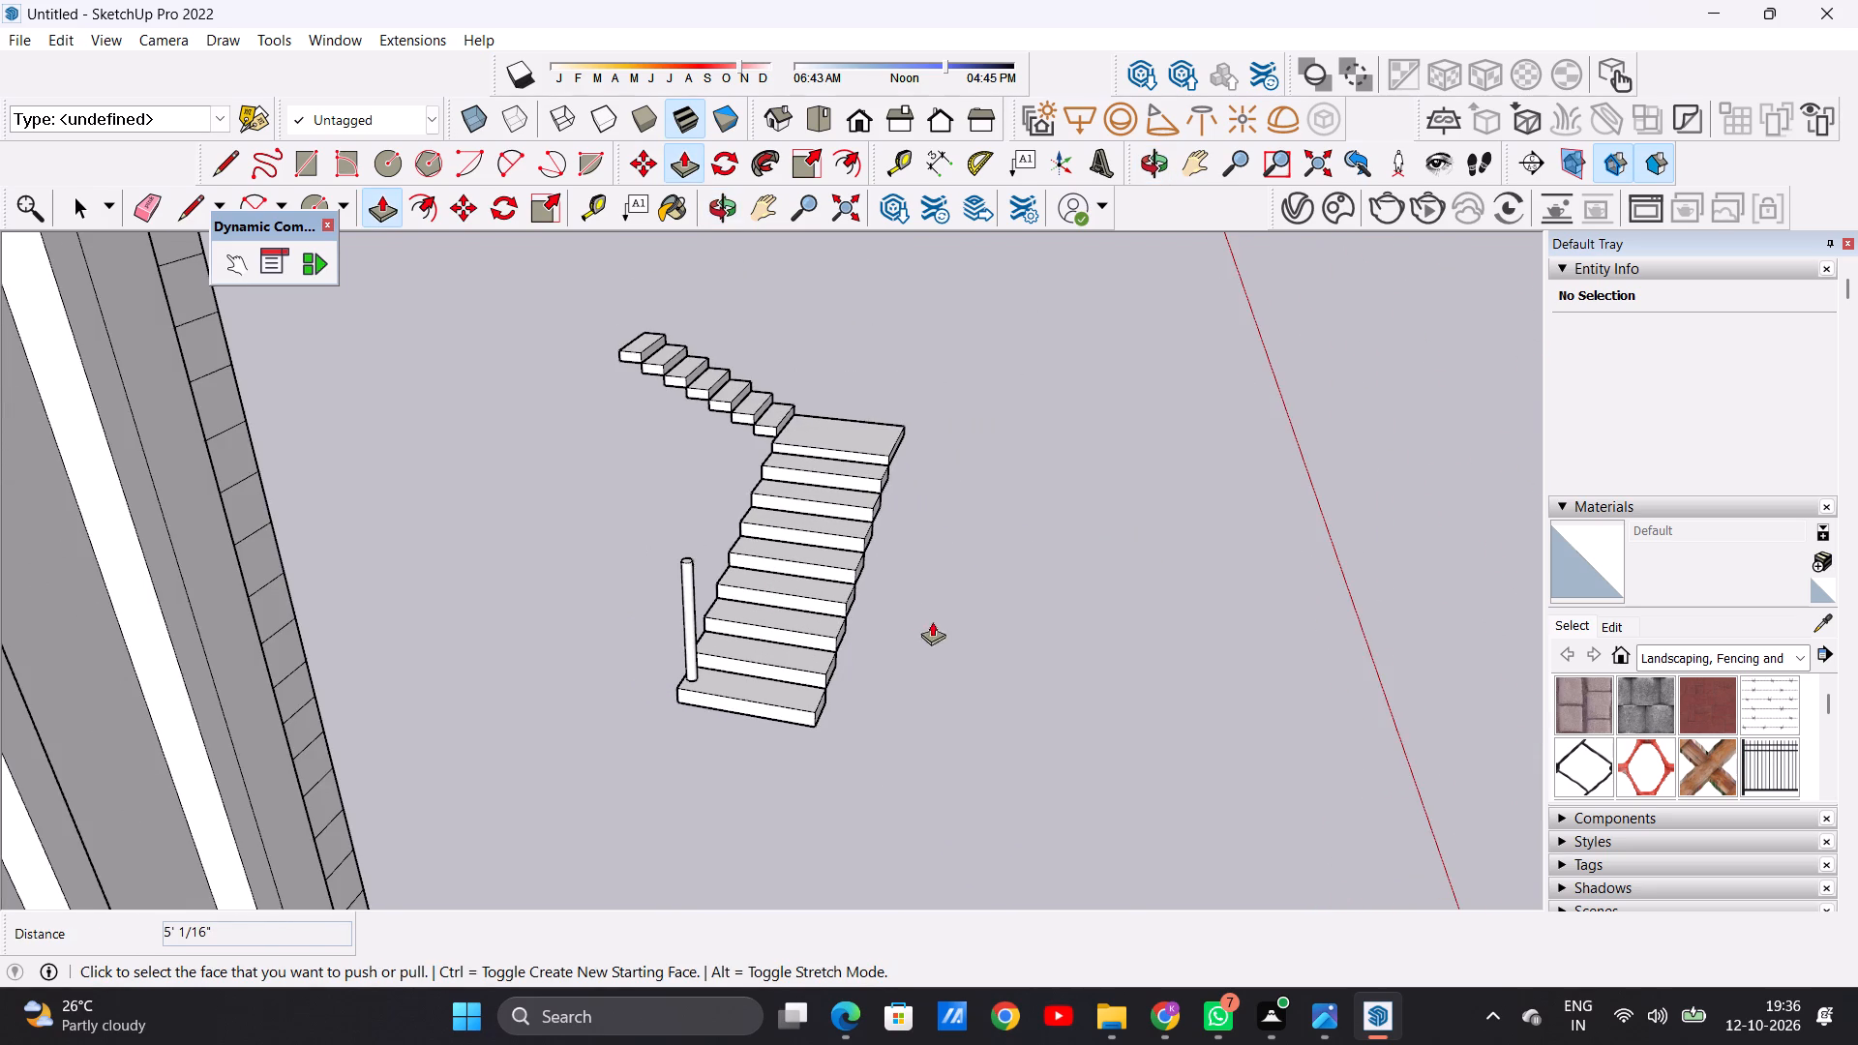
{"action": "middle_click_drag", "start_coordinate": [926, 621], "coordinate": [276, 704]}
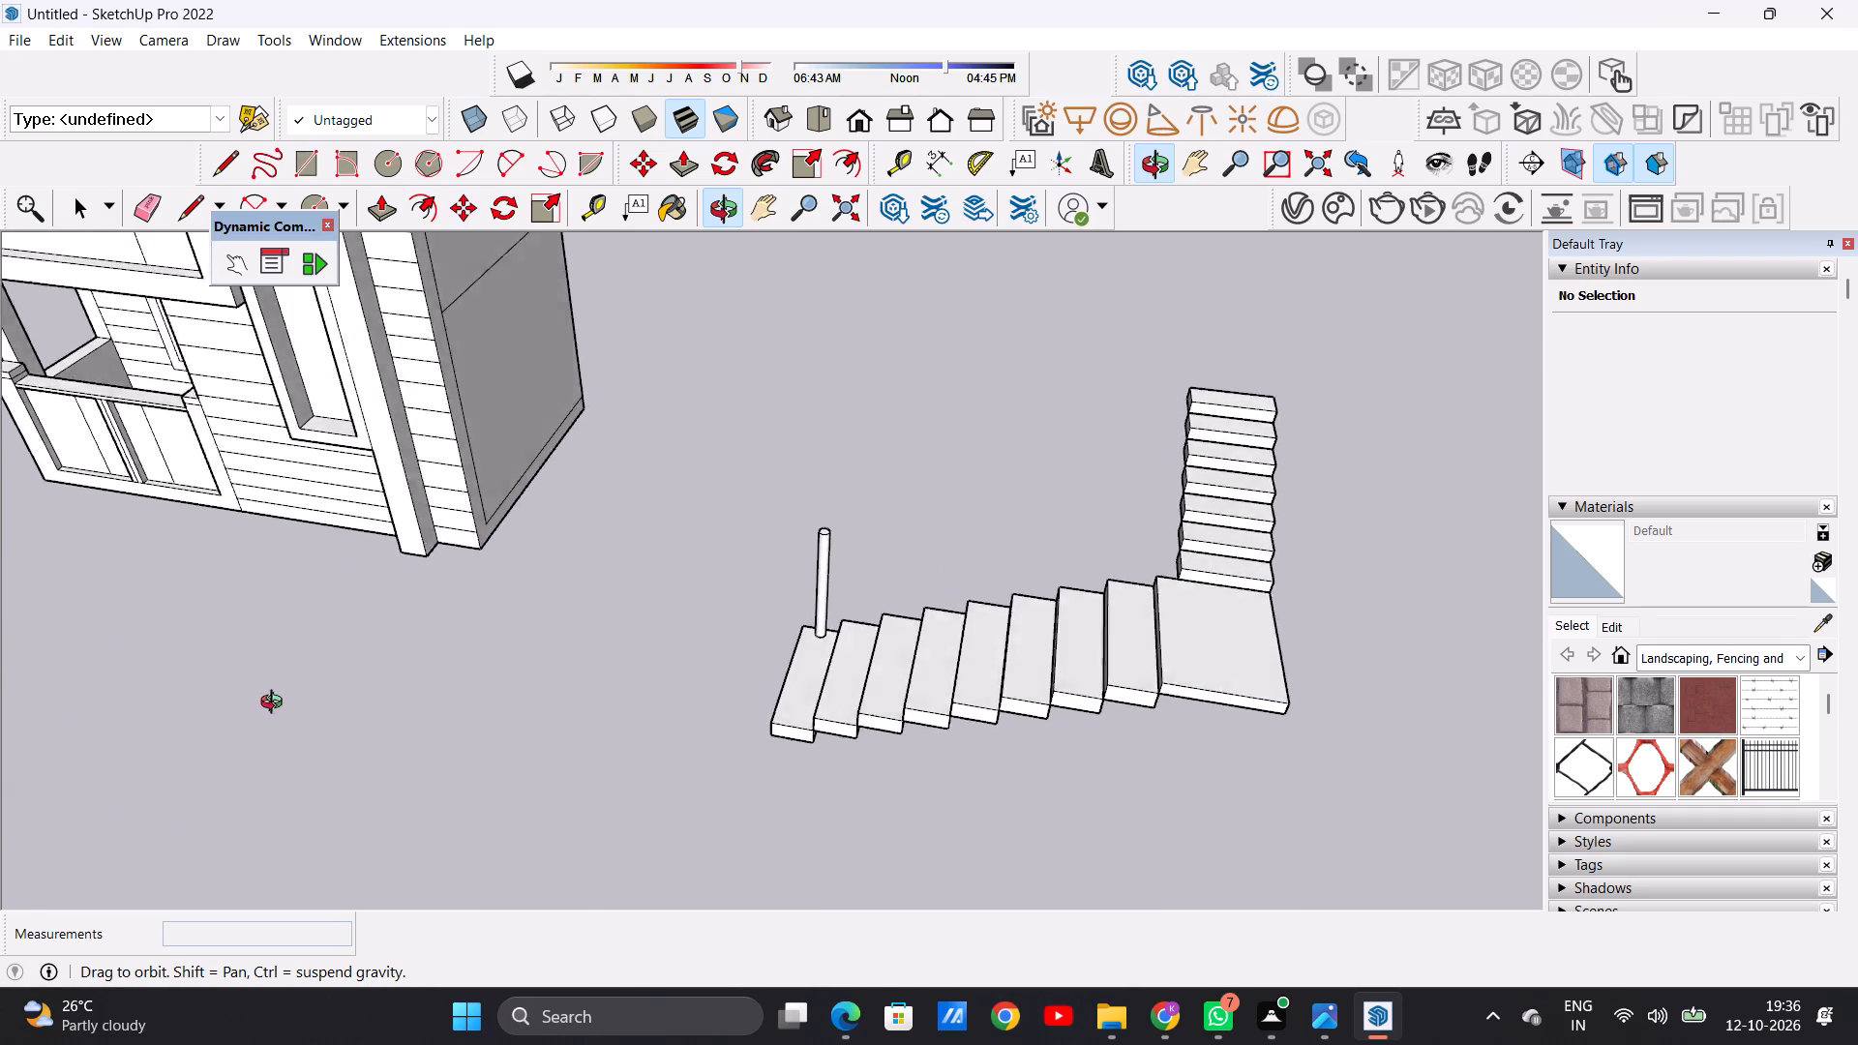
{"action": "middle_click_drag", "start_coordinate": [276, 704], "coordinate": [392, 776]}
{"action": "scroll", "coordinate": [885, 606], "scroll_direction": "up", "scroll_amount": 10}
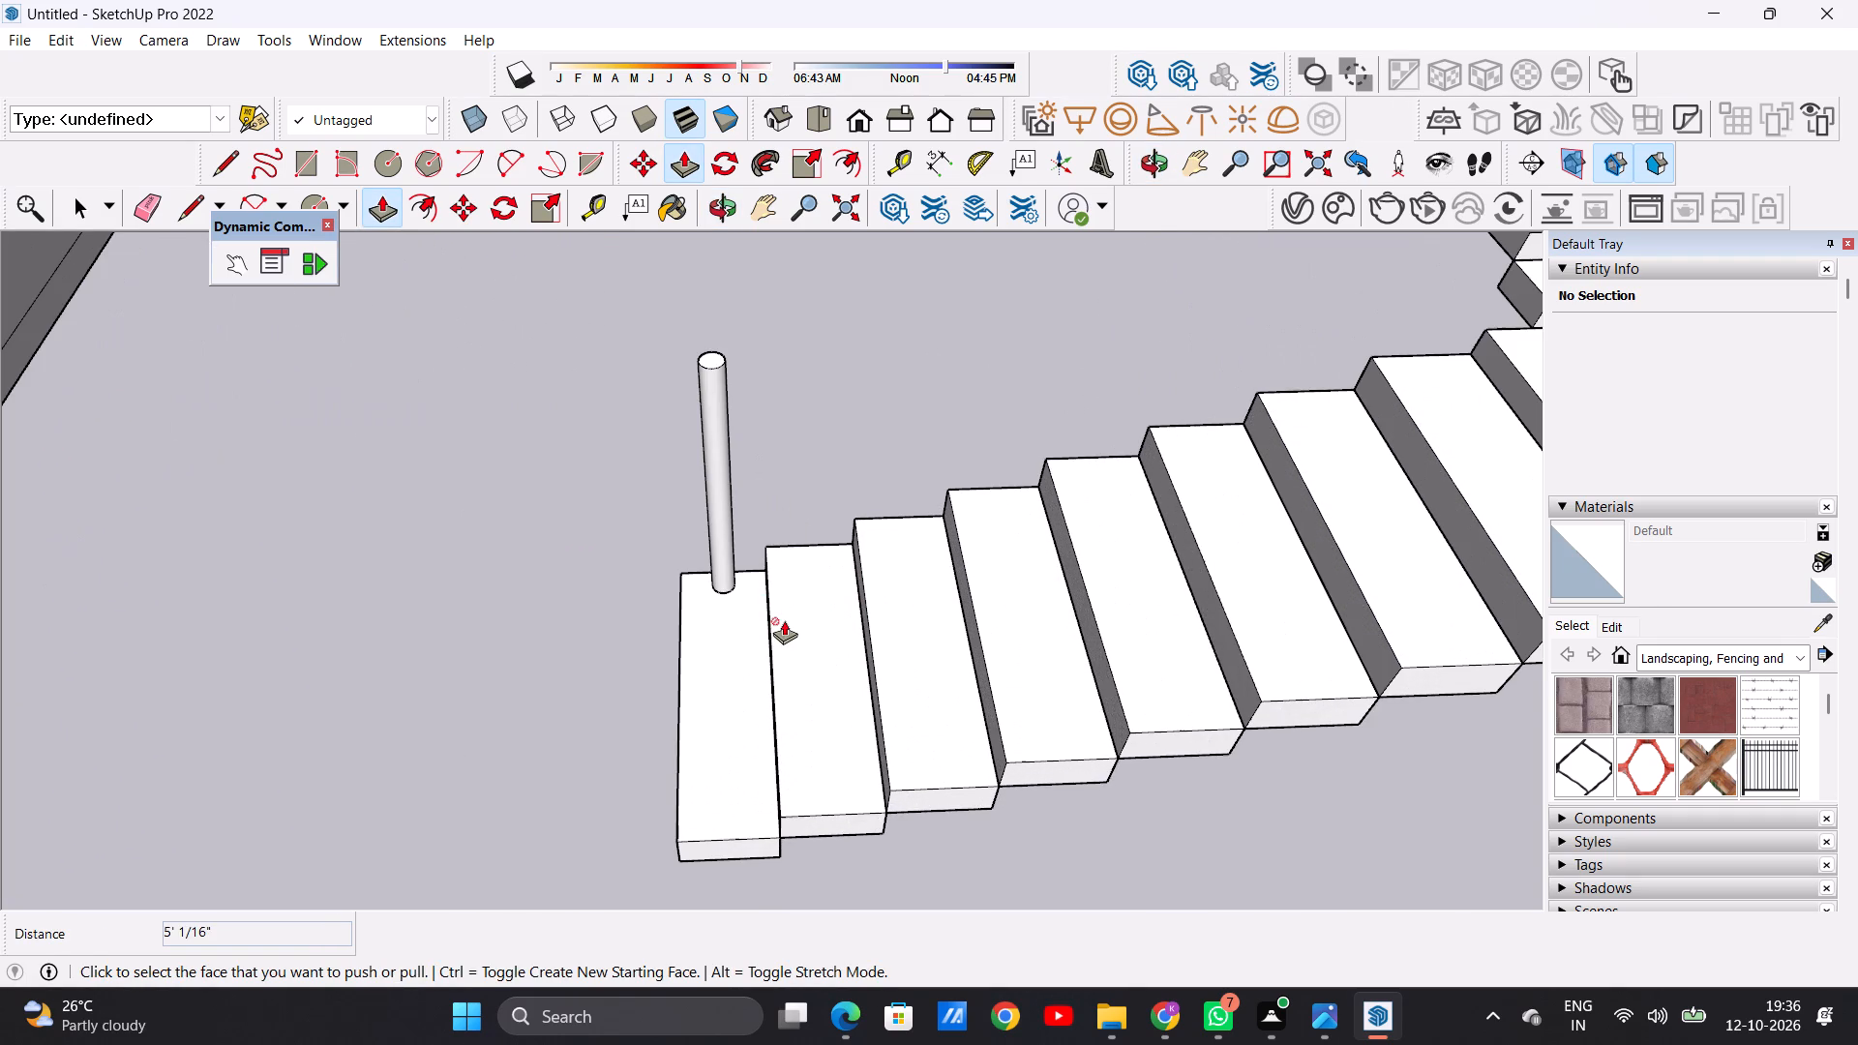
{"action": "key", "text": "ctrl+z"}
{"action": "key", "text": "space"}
Copy the circle from the lowest tread onto the second and third treads, offset about 1' 9" and 1' 7" respectively.
{"action": "scroll", "coordinate": [738, 568], "scroll_direction": "up", "scroll_amount": 2}
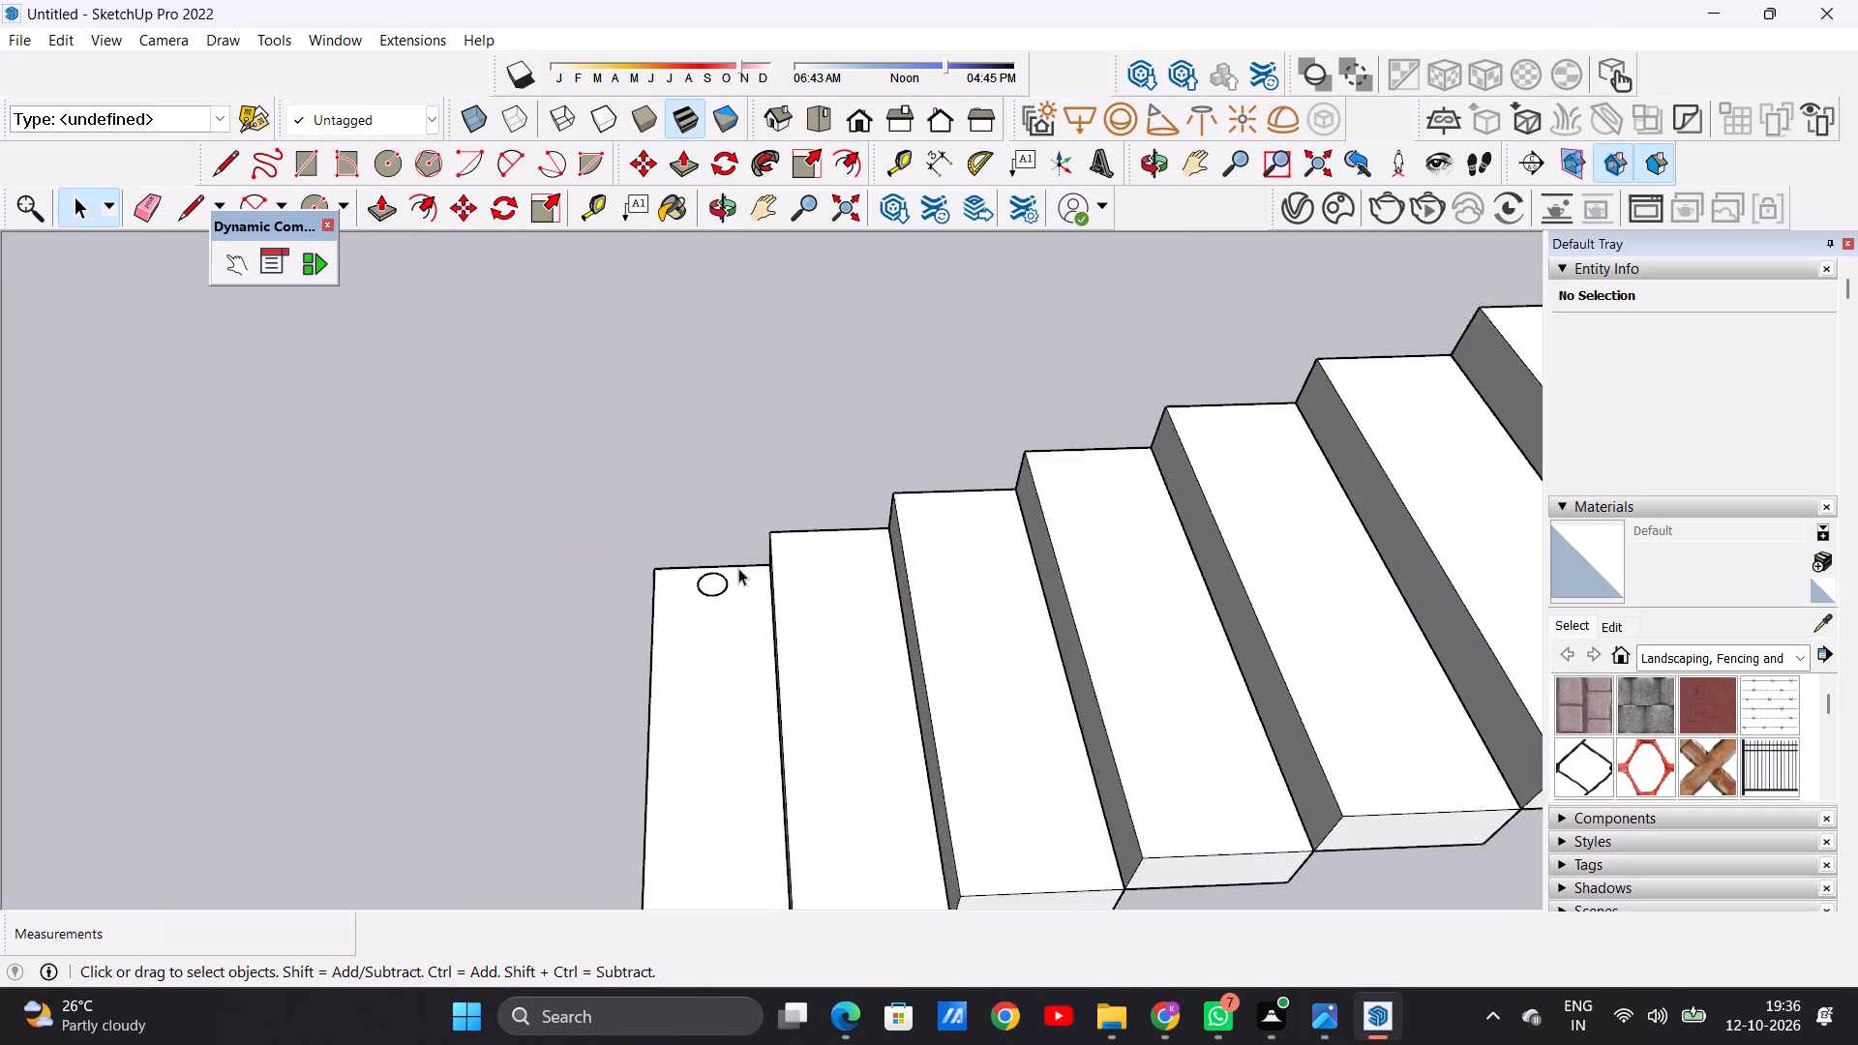
{"action": "scroll", "coordinate": [738, 568], "scroll_direction": "up", "scroll_amount": 11}
{"action": "double_click", "coordinate": [736, 605]}
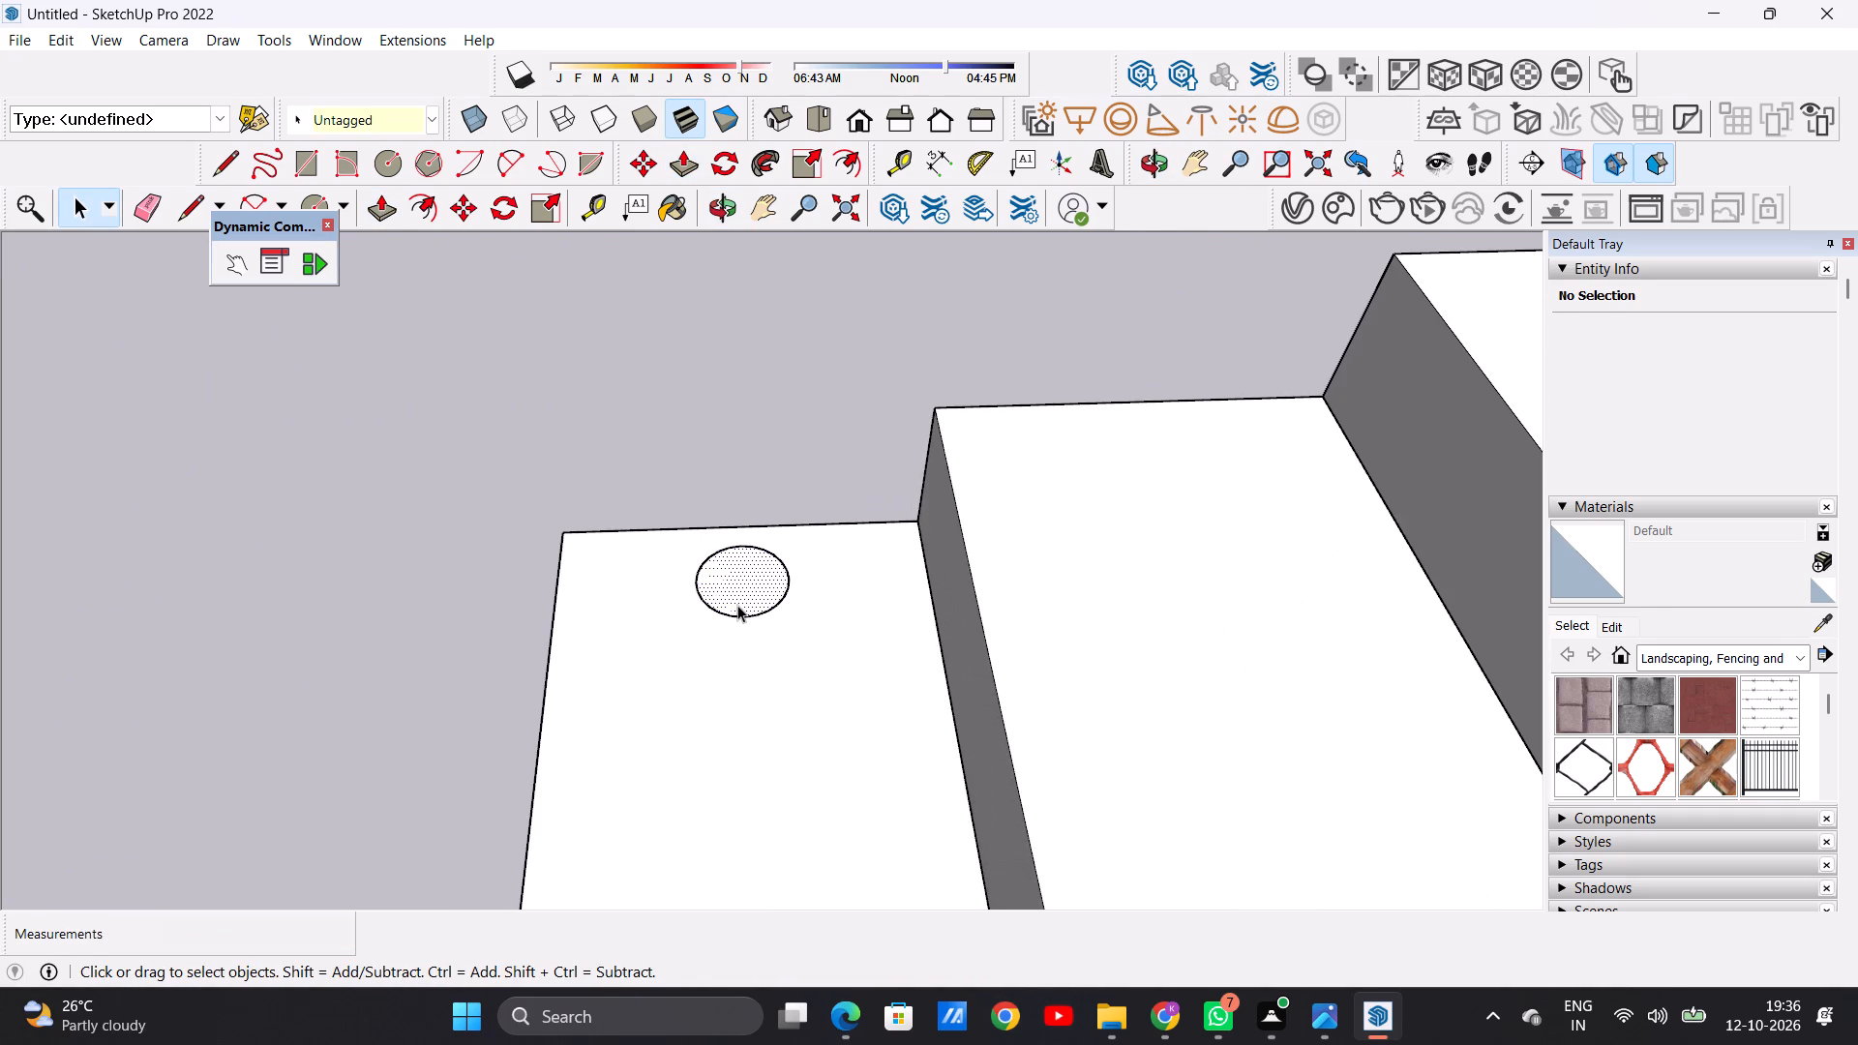
{"action": "key", "text": "m"}
{"action": "left_click", "coordinate": [746, 618]}
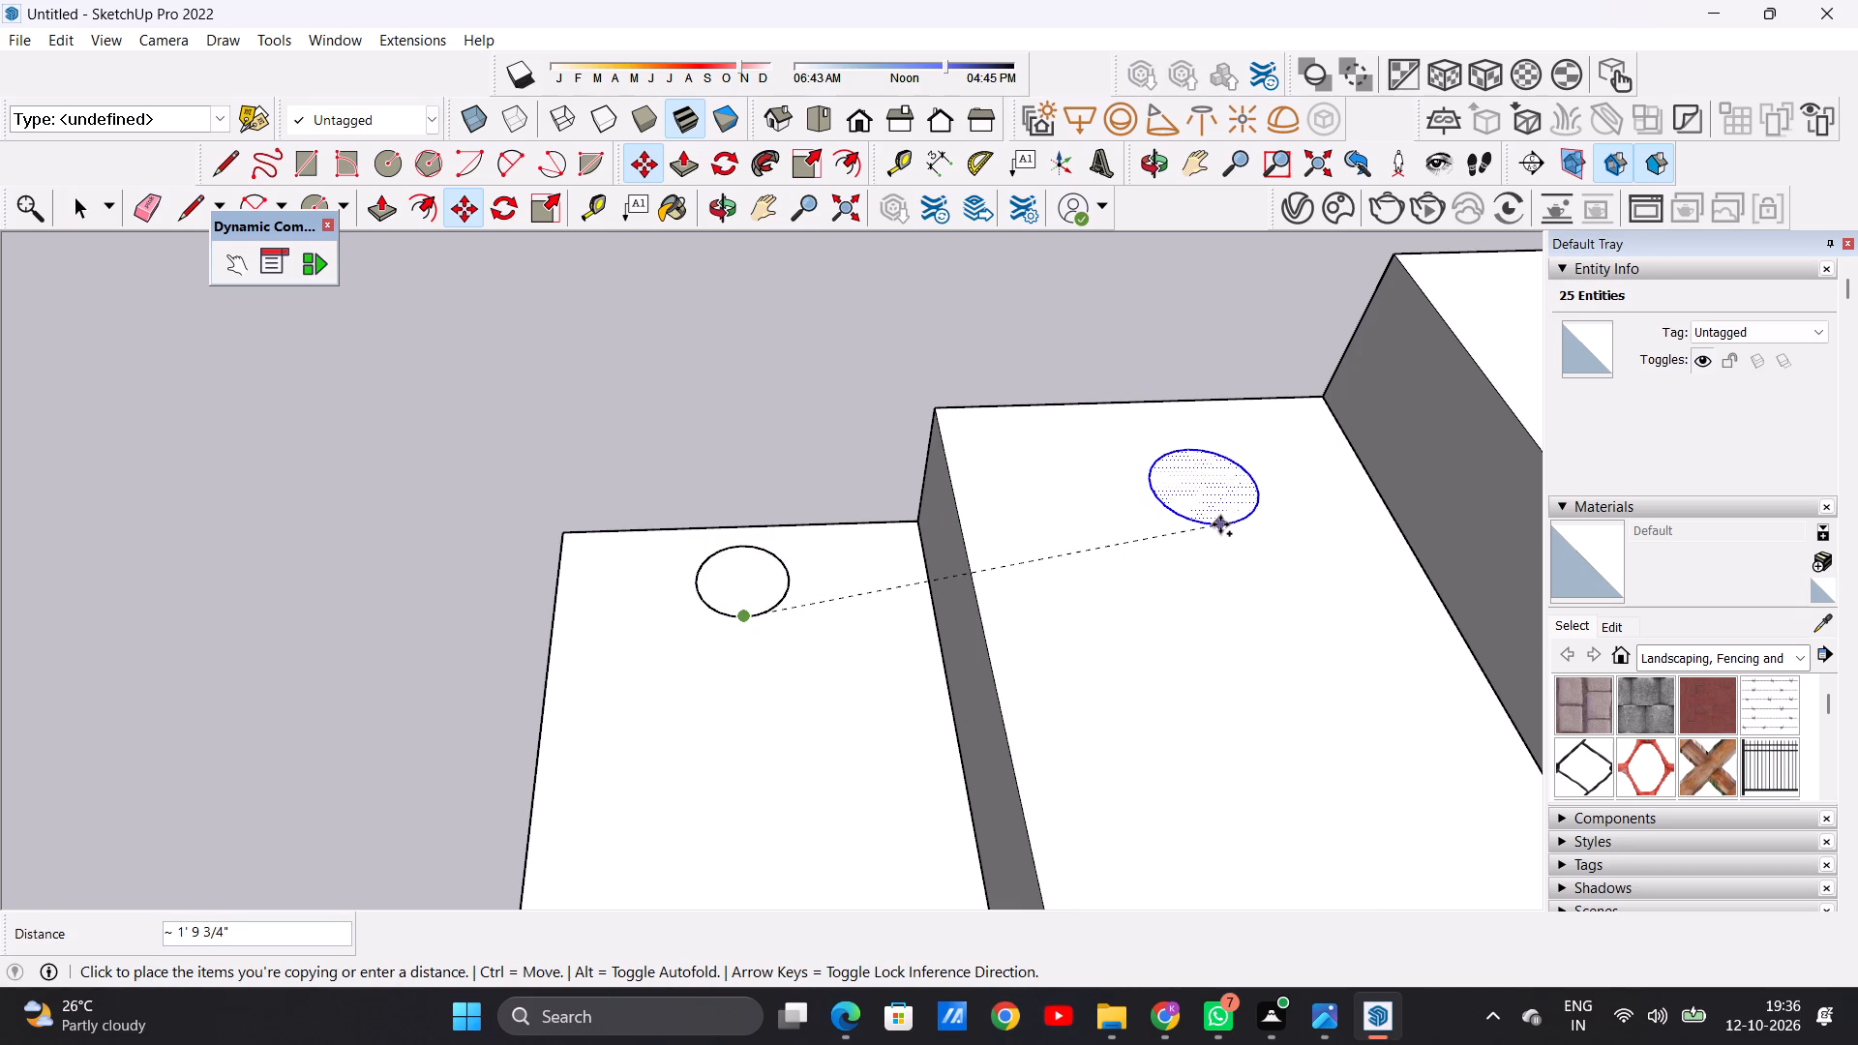
{"action": "left_click", "coordinate": [1207, 525]}
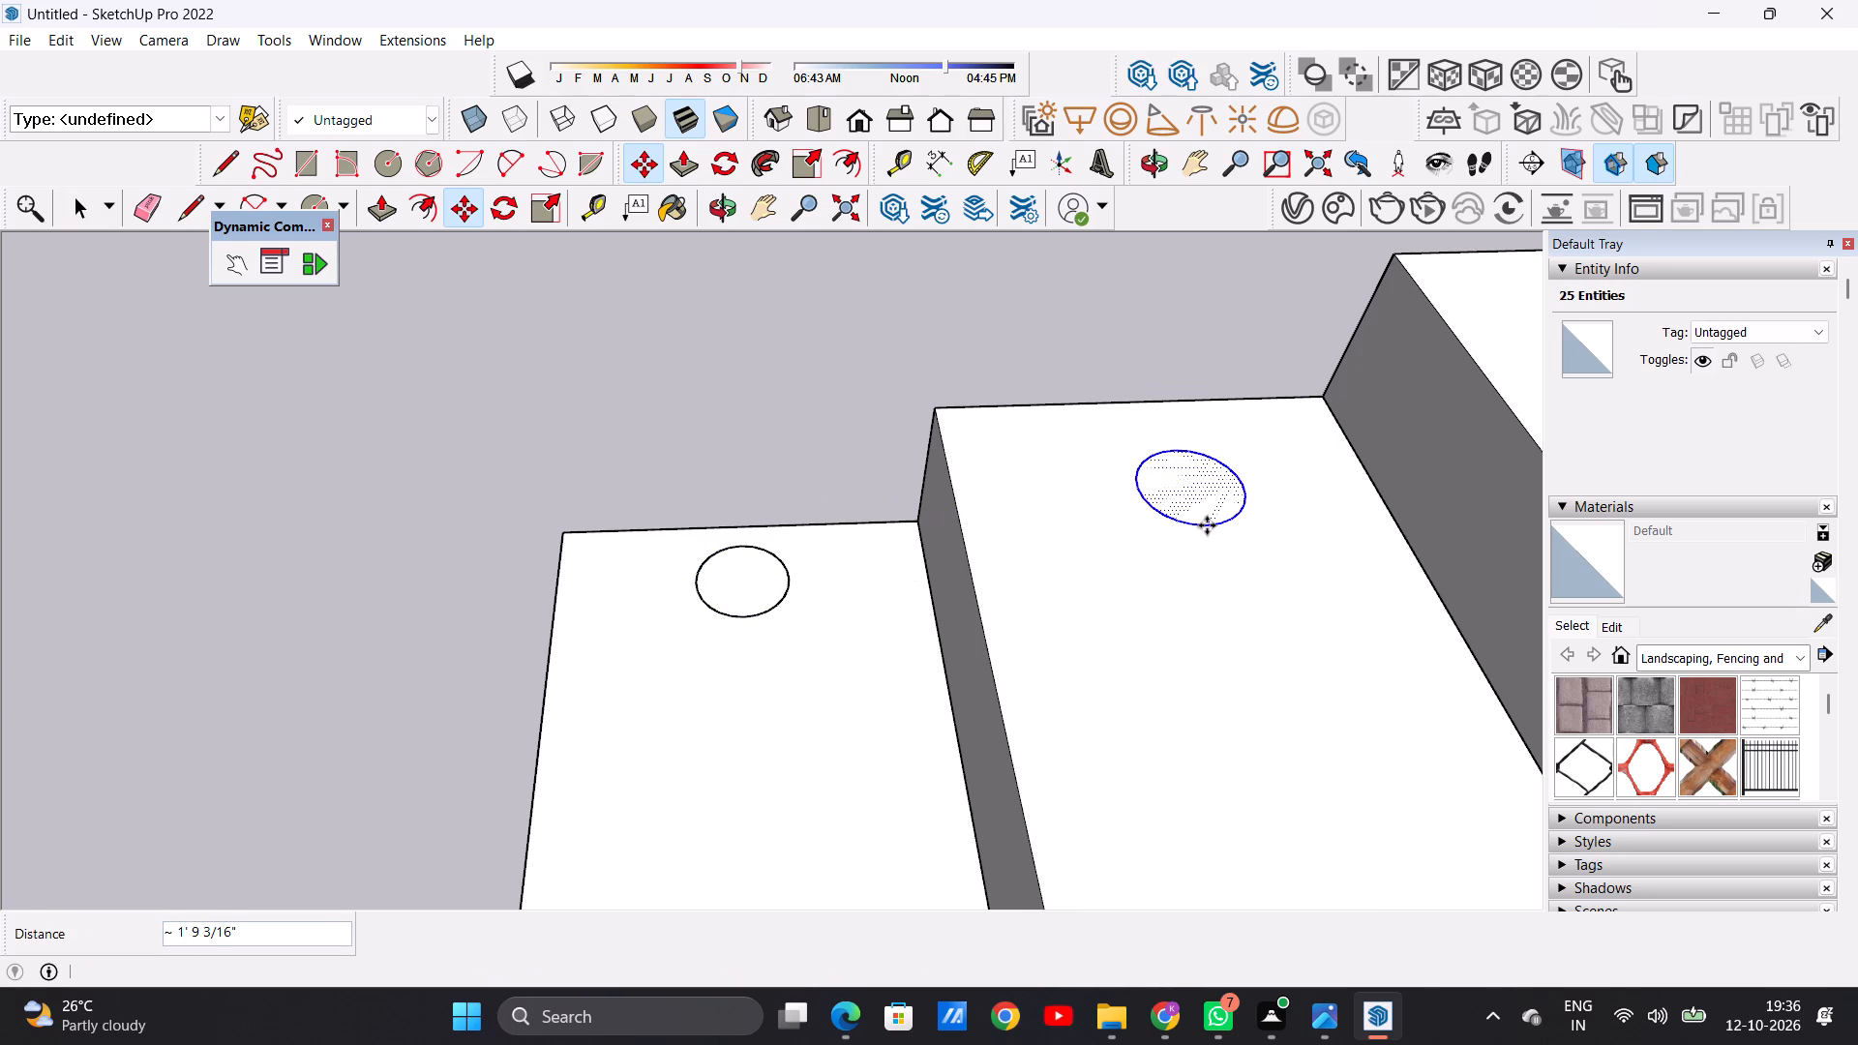
{"action": "left_click", "coordinate": [1207, 525]}
{"action": "scroll", "coordinate": [1203, 529], "scroll_direction": "down", "scroll_amount": 7}
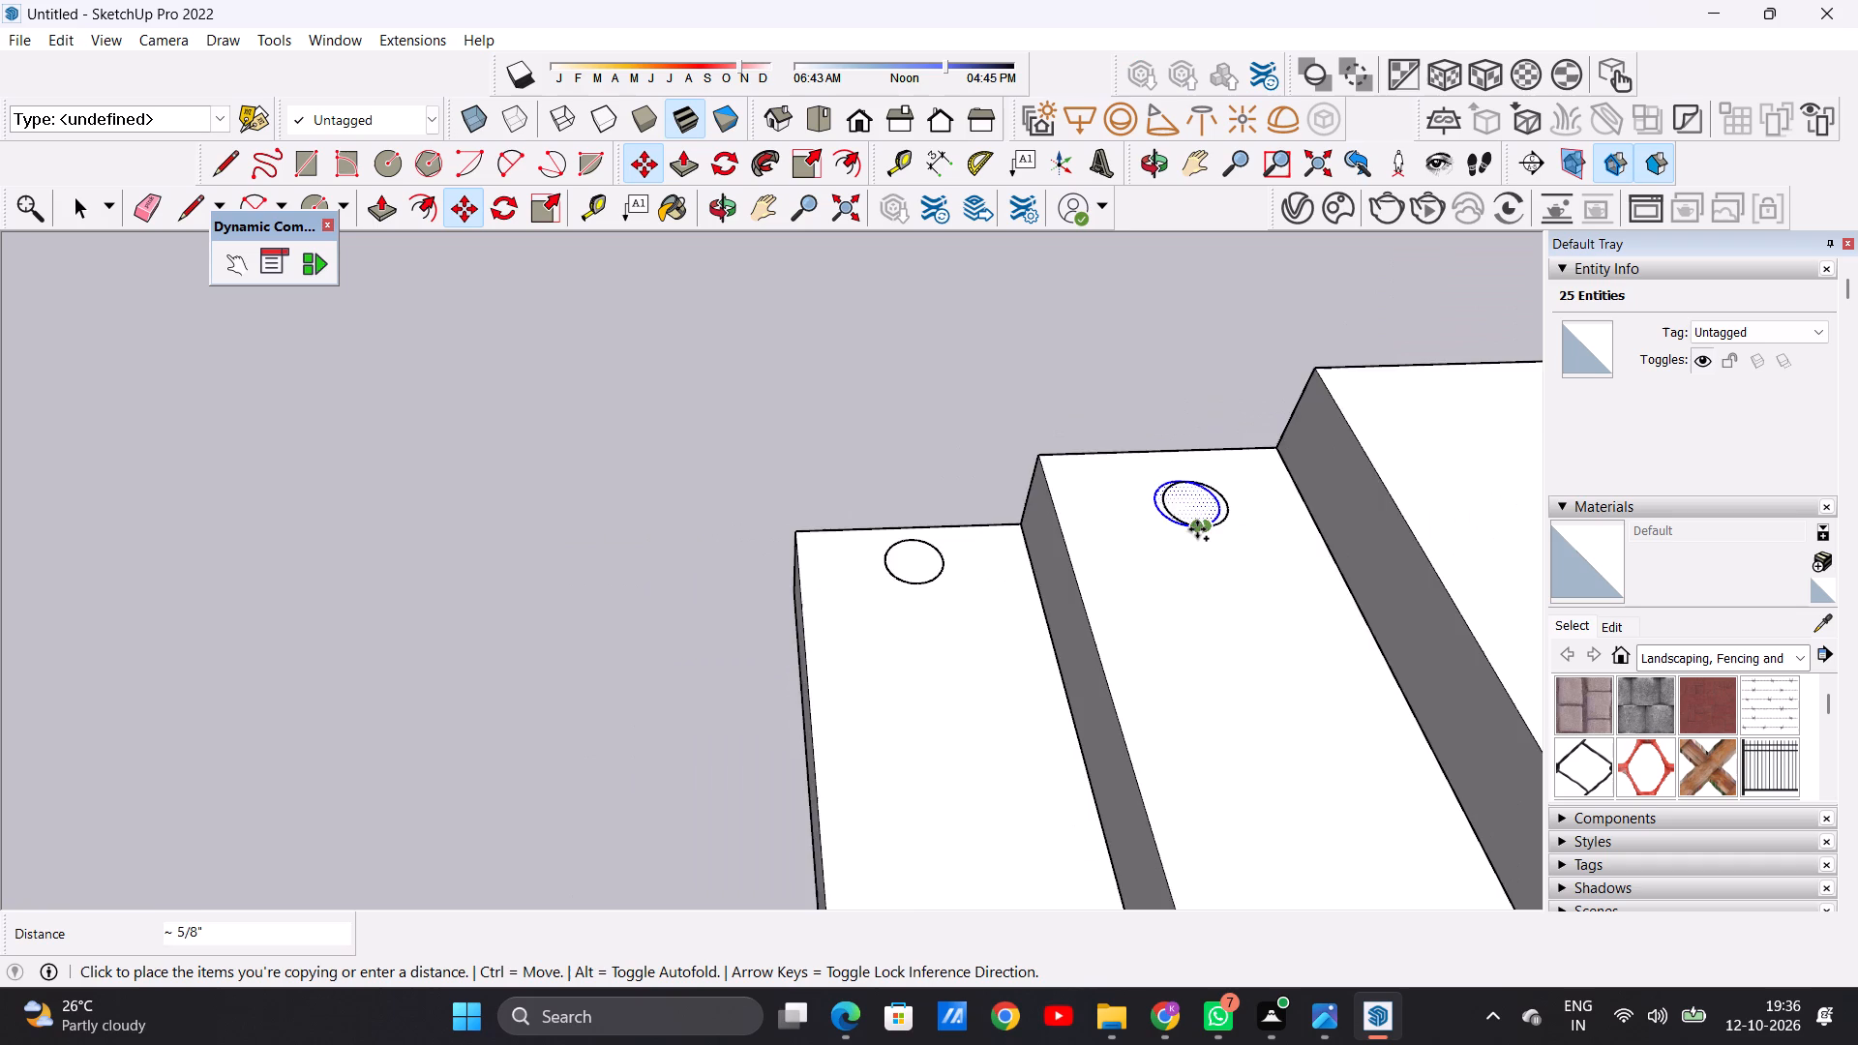
{"action": "scroll", "coordinate": [1197, 529], "scroll_direction": "down", "scroll_amount": 3}
{"action": "scroll", "coordinate": [1426, 462], "scroll_direction": "up", "scroll_amount": 1}
{"action": "scroll", "coordinate": [1423, 463], "scroll_direction": "down", "scroll_amount": 1}
{"action": "scroll", "coordinate": [1423, 466], "scroll_direction": "up", "scroll_amount": 2}
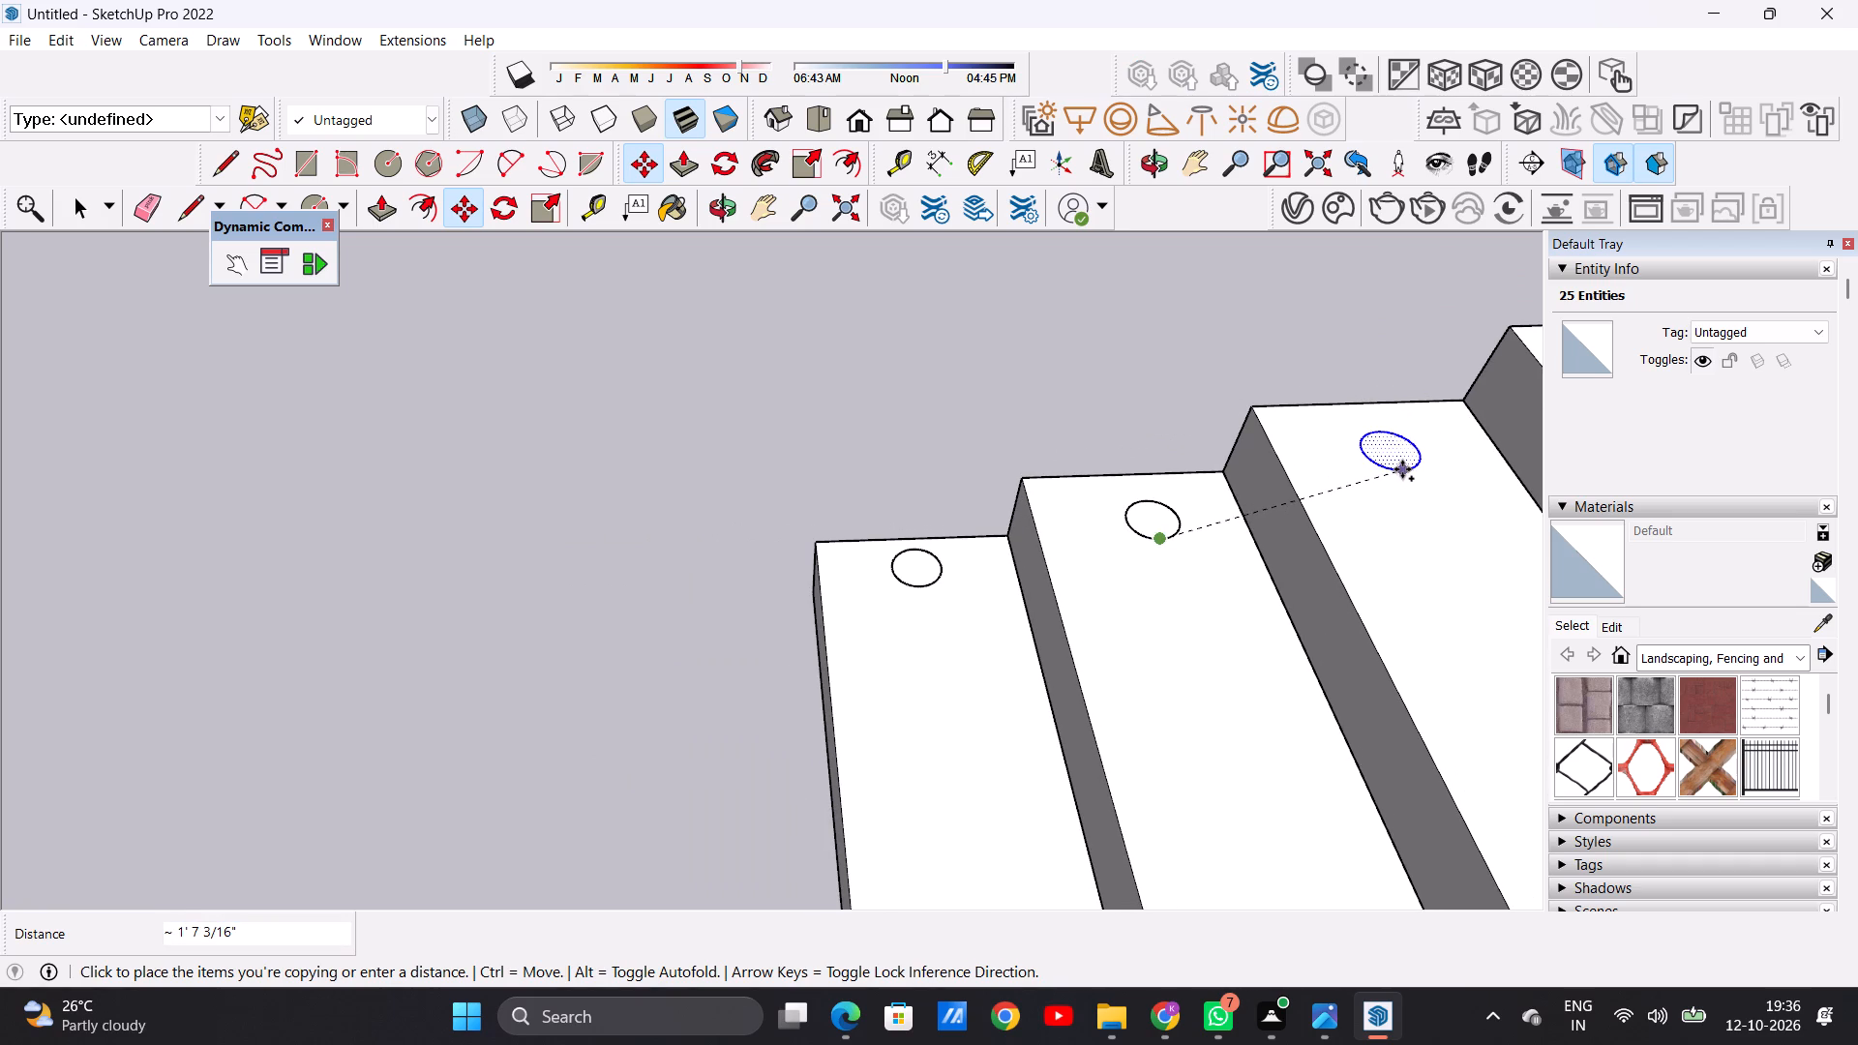
{"action": "left_click", "coordinate": [1402, 471]}
Copy the circle from the third tread onto the fourth and fifth treads, each offset about 1' 7 1/2".
{"action": "scroll", "coordinate": [1189, 582], "scroll_direction": "down", "scroll_amount": 10}
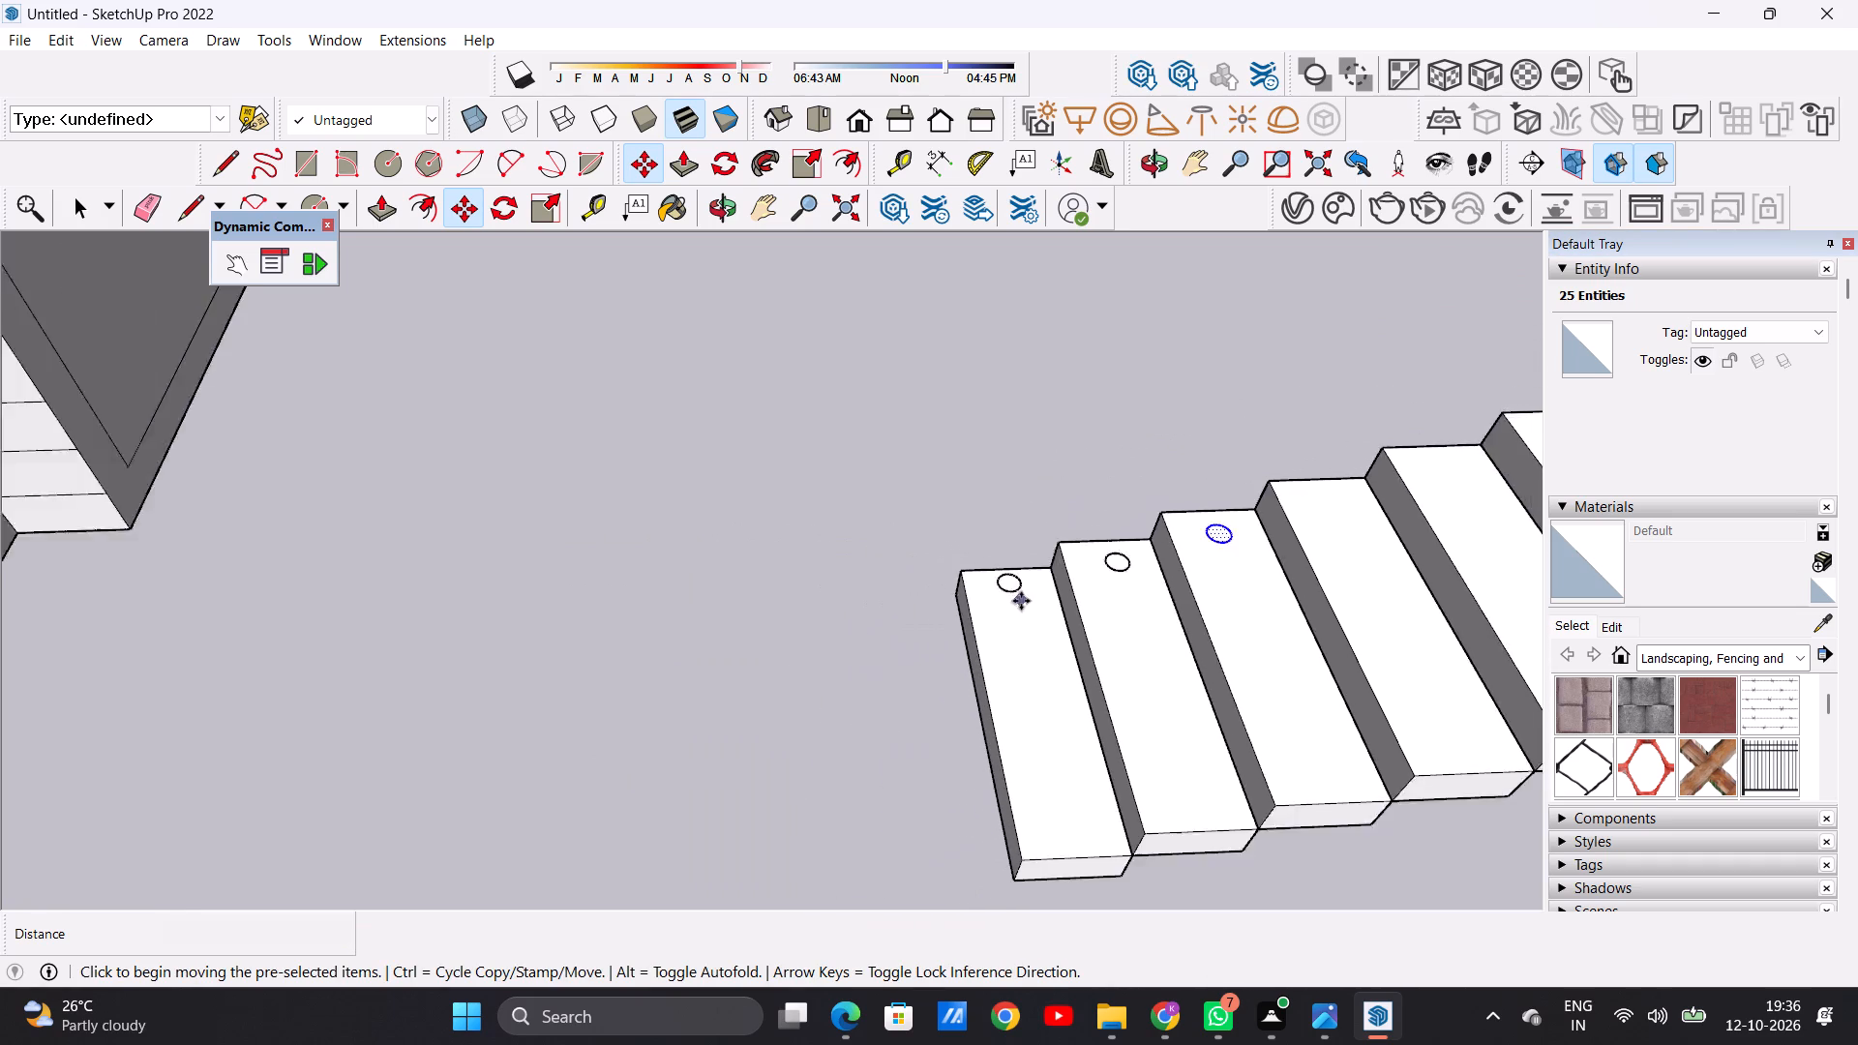
{"action": "scroll", "coordinate": [1021, 601], "scroll_direction": "down", "scroll_amount": 6}
{"action": "scroll", "coordinate": [1282, 529], "scroll_direction": "up", "scroll_amount": 5}
{"action": "scroll", "coordinate": [1282, 529], "scroll_direction": "down", "scroll_amount": 1}
{"action": "scroll", "coordinate": [1257, 529], "scroll_direction": "up", "scroll_amount": 1}
{"action": "scroll", "coordinate": [1257, 529], "scroll_direction": "down", "scroll_amount": 1}
{"action": "scroll", "coordinate": [1257, 529], "scroll_direction": "up", "scroll_amount": 9}
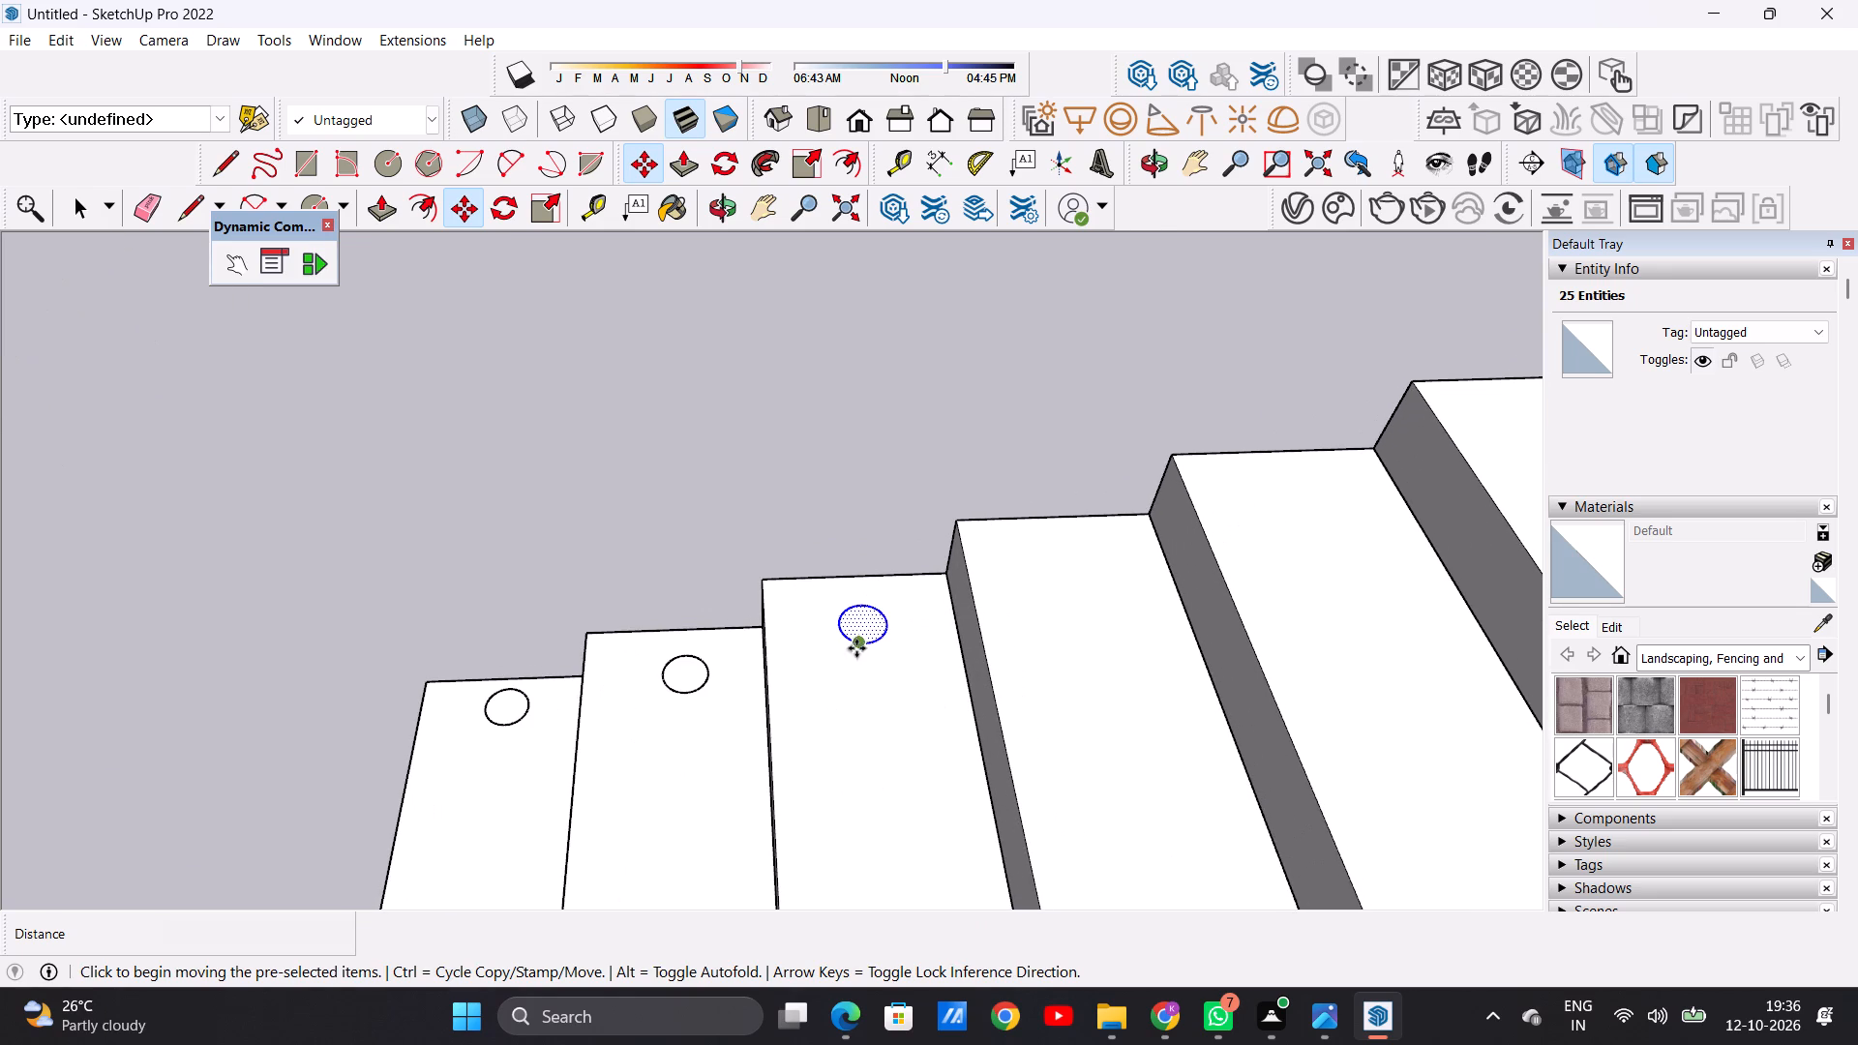
{"action": "left_click", "coordinate": [864, 646]}
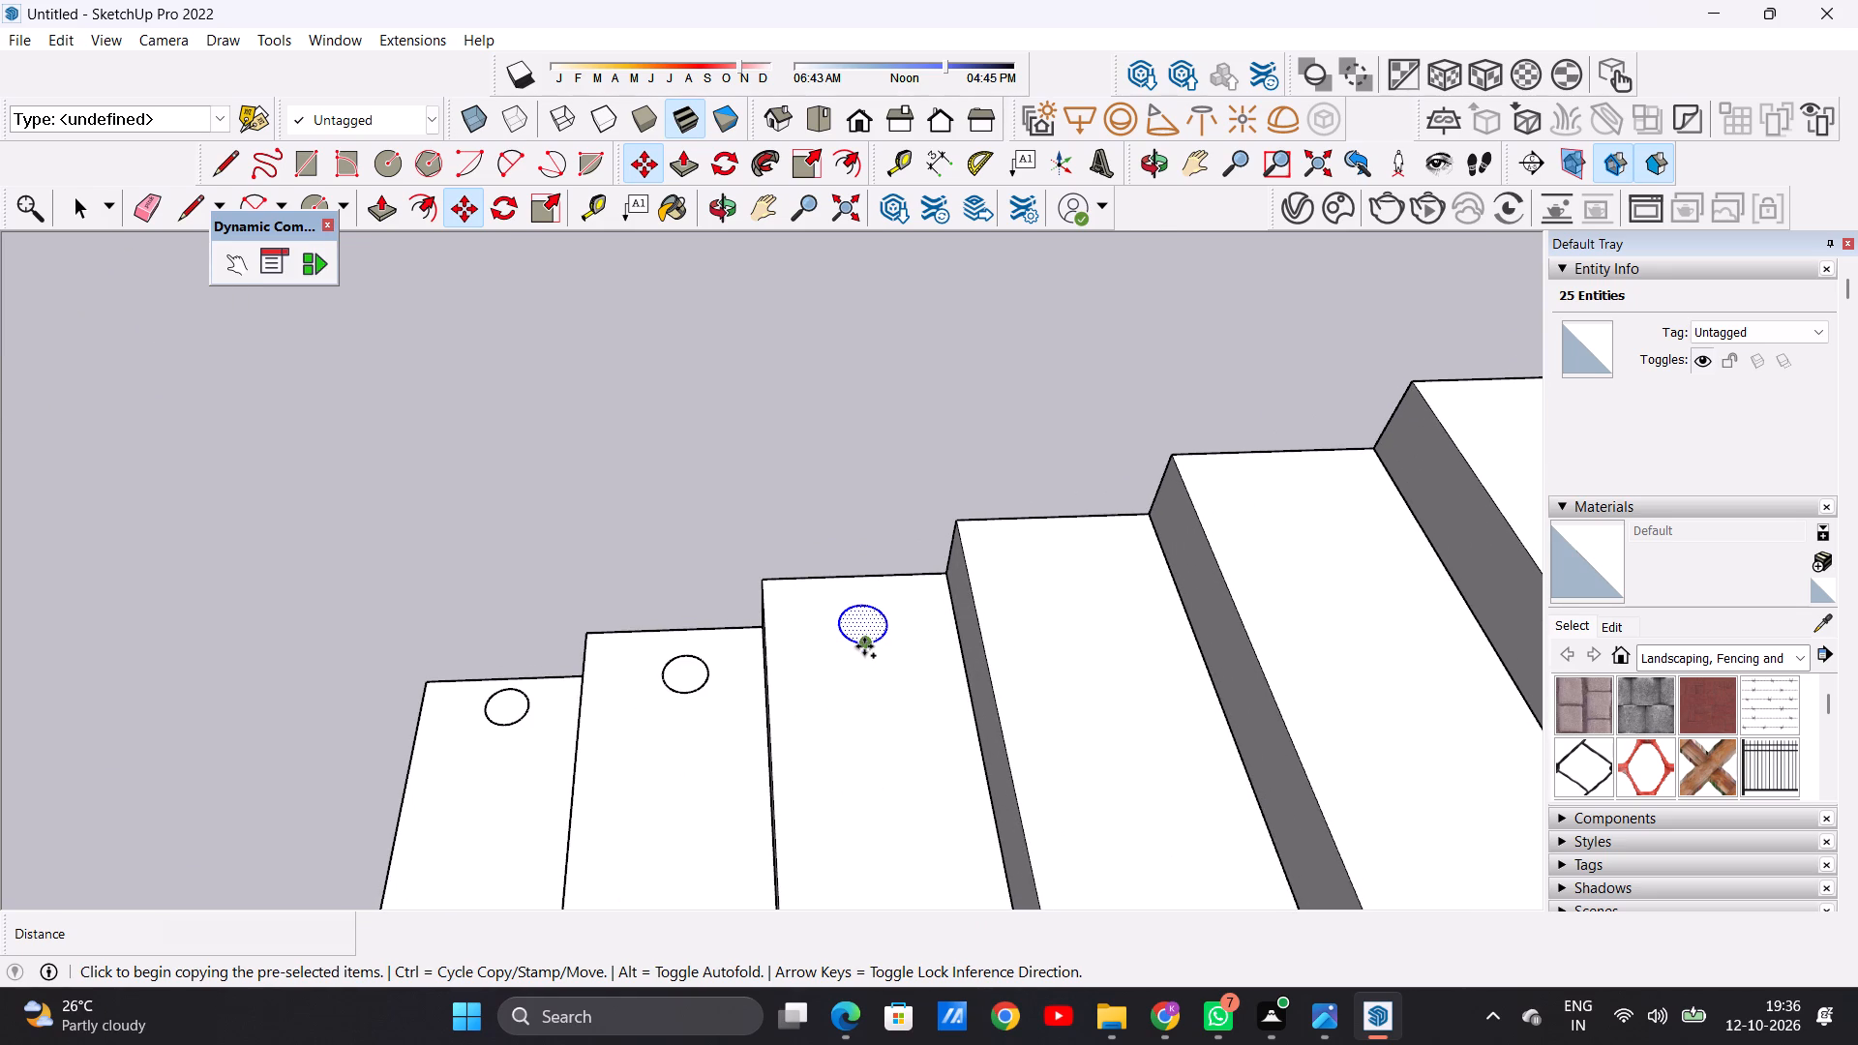
{"action": "left_click", "coordinate": [1074, 603]}
{"action": "left_click", "coordinate": [1074, 603]}
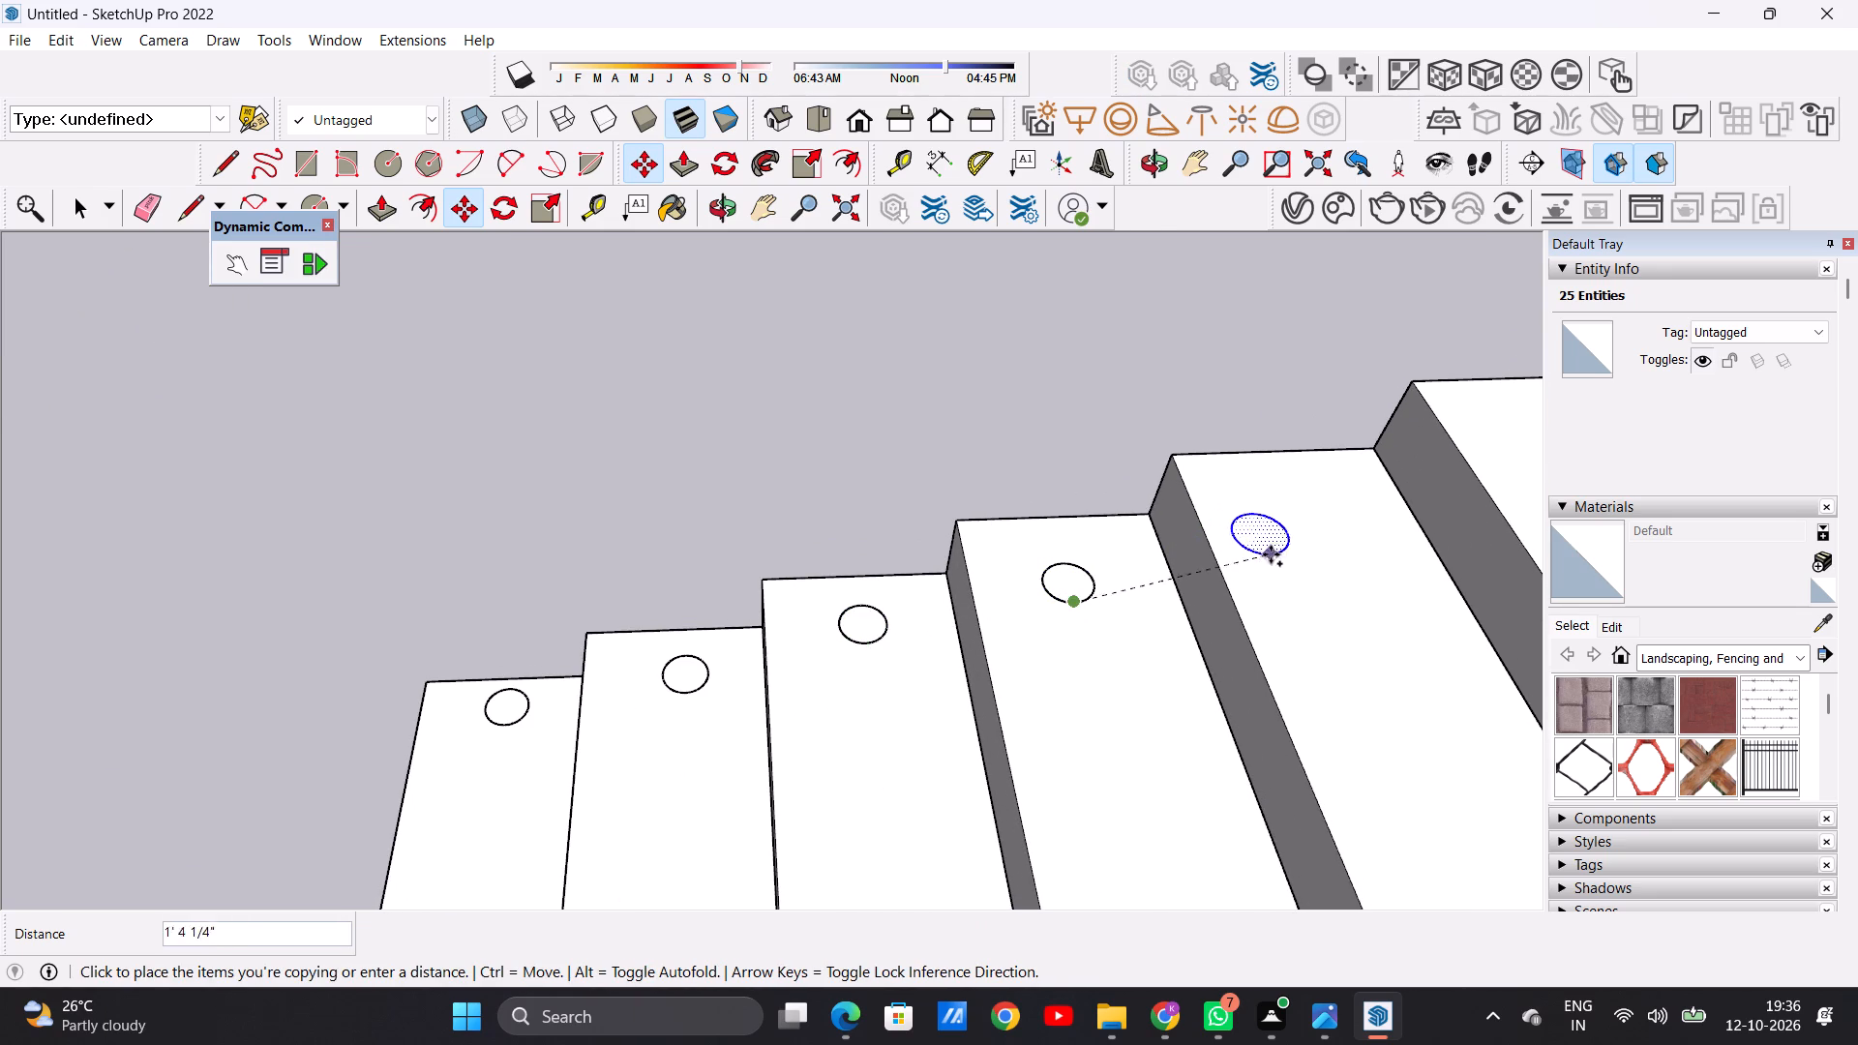
{"action": "left_click", "coordinate": [1310, 551]}
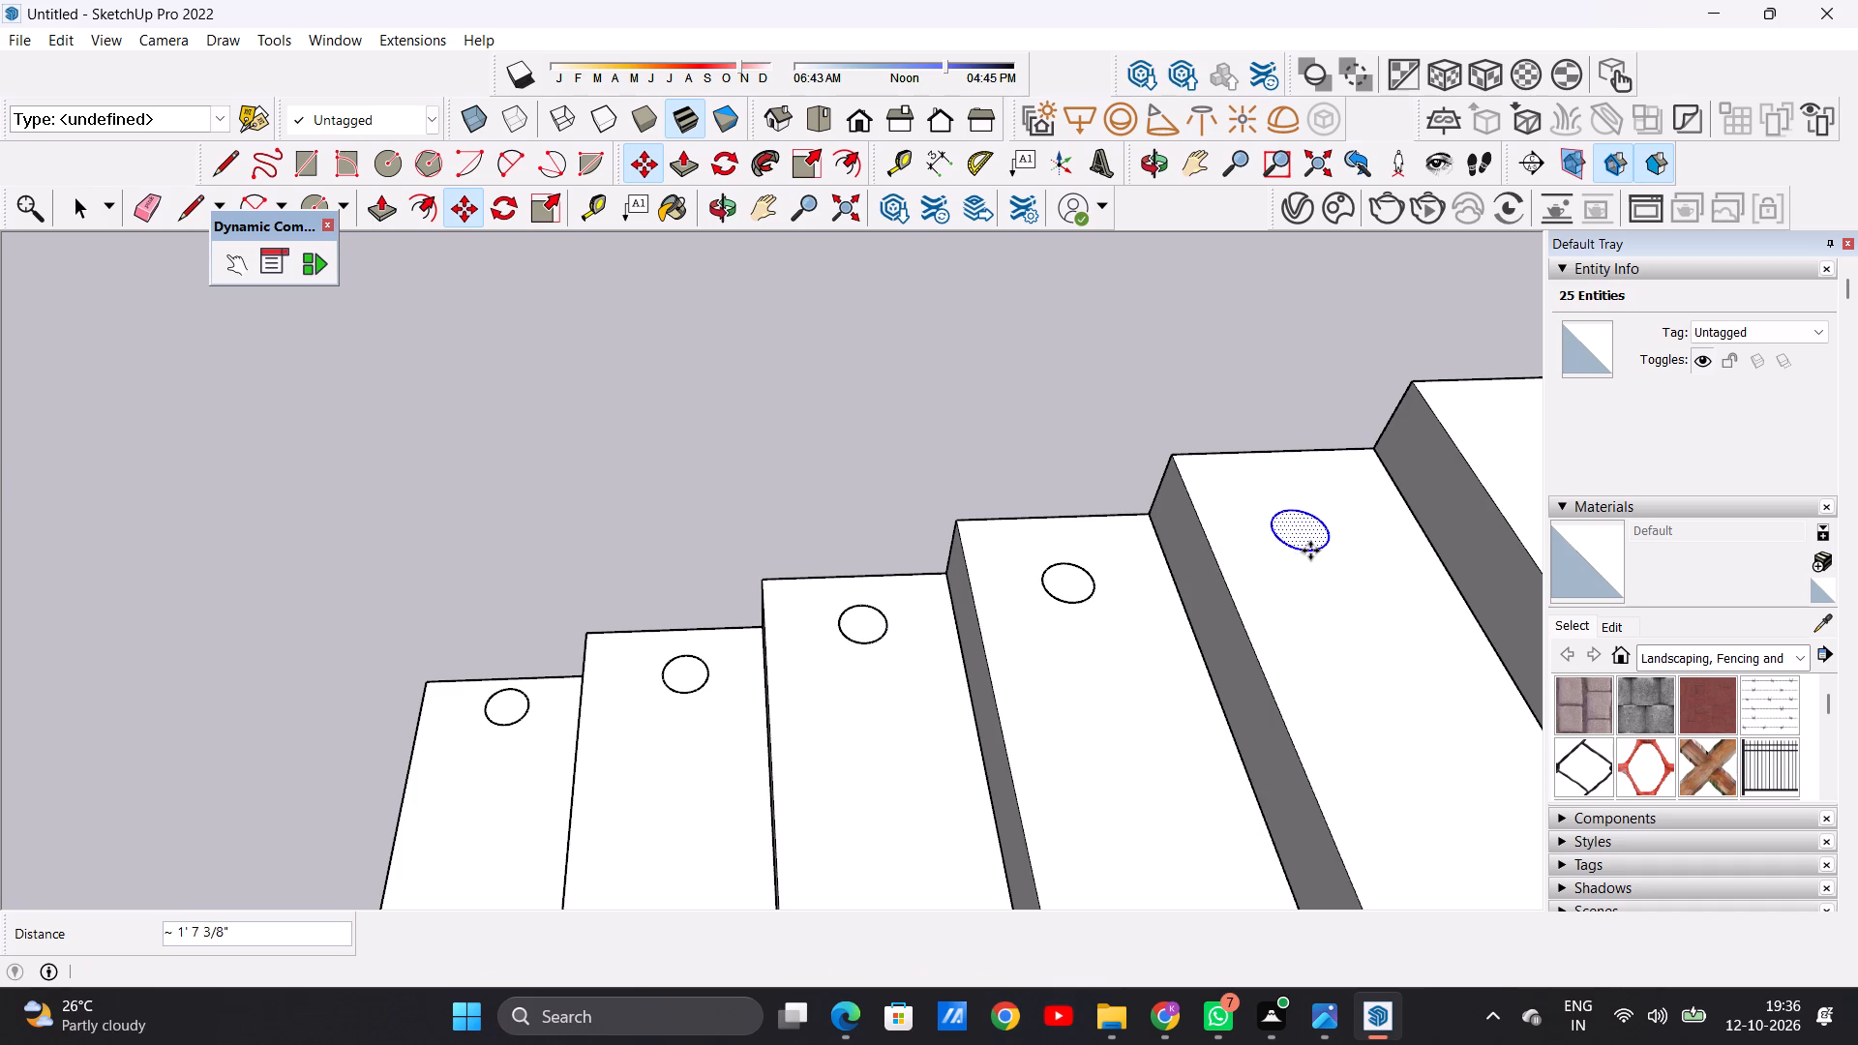
Copy the circle onto the sixth, seventh and eighth treads of the first flight, offset about 1' 10", 1' 7" and 1' 7" respectively.
{"action": "scroll", "coordinate": [1304, 550], "scroll_direction": "down", "scroll_amount": 20}
{"action": "scroll", "coordinate": [1304, 550], "scroll_direction": "down", "scroll_amount": 3}
{"action": "scroll", "coordinate": [1361, 532], "scroll_direction": "up", "scroll_amount": 5}
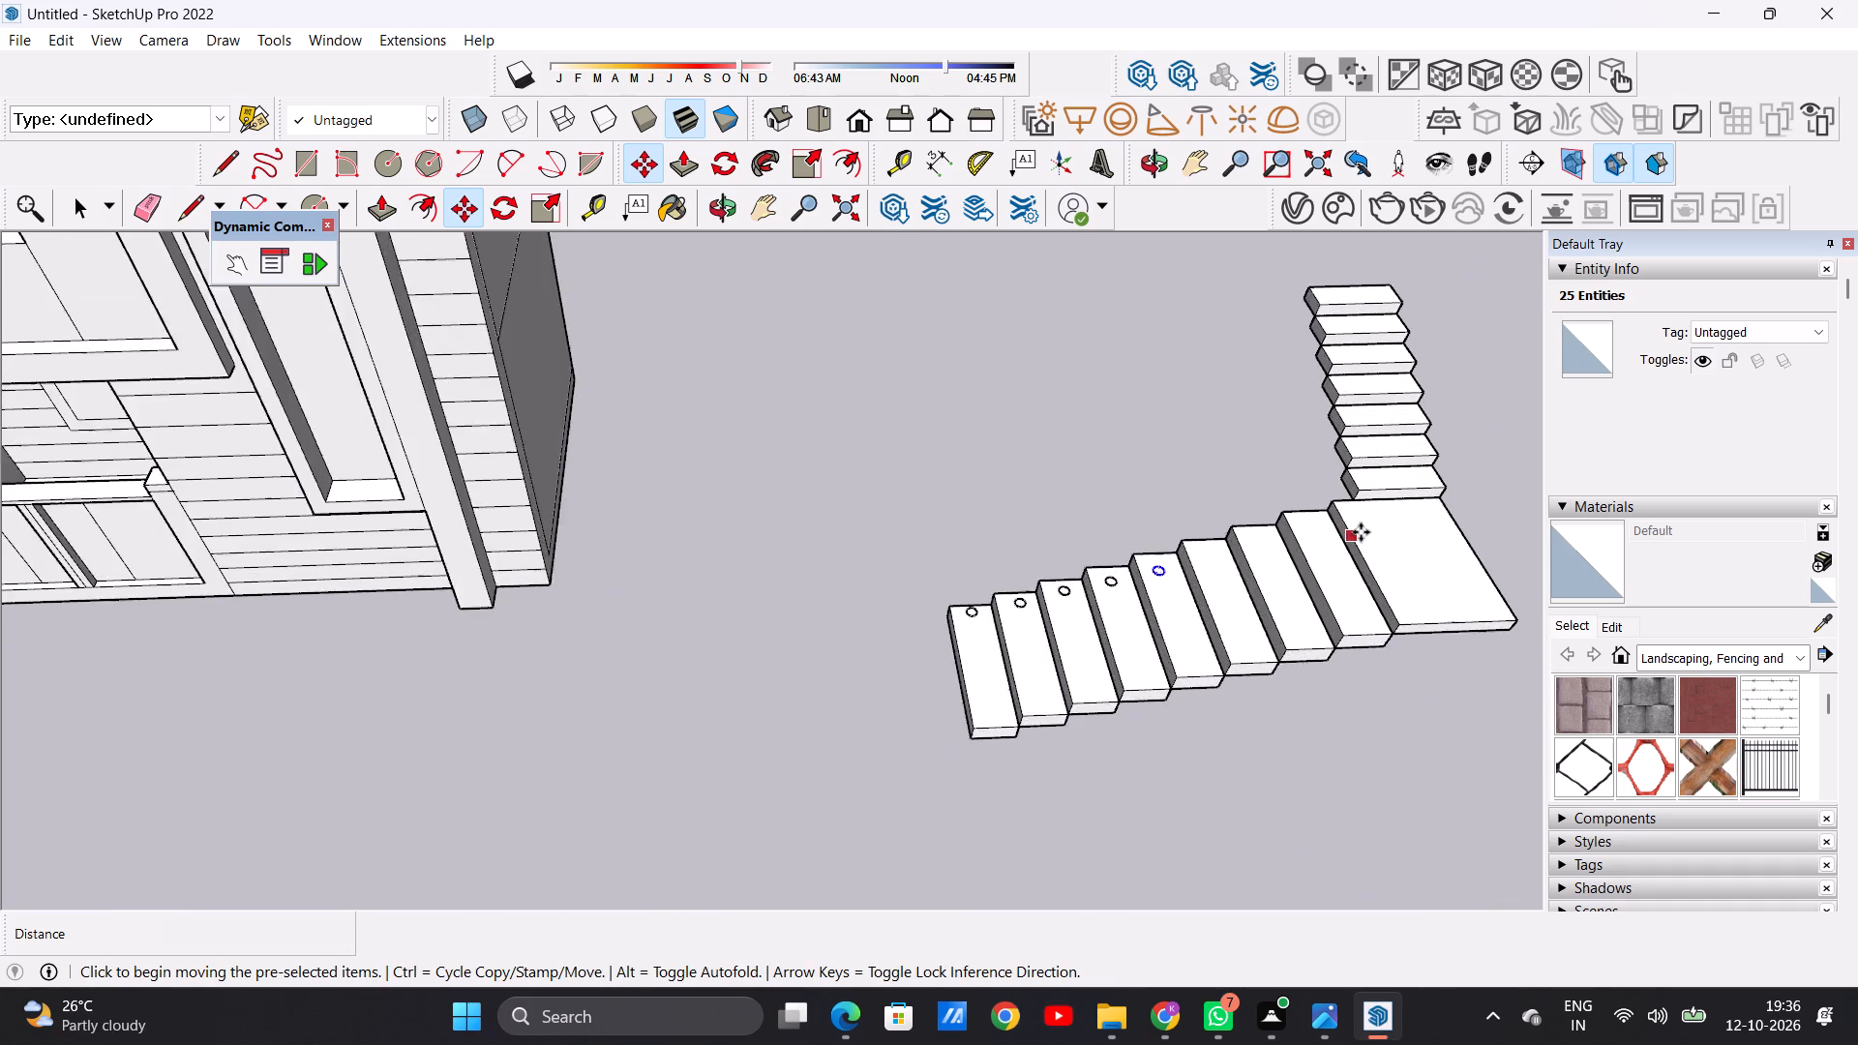
{"action": "scroll", "coordinate": [1361, 532], "scroll_direction": "up", "scroll_amount": 7}
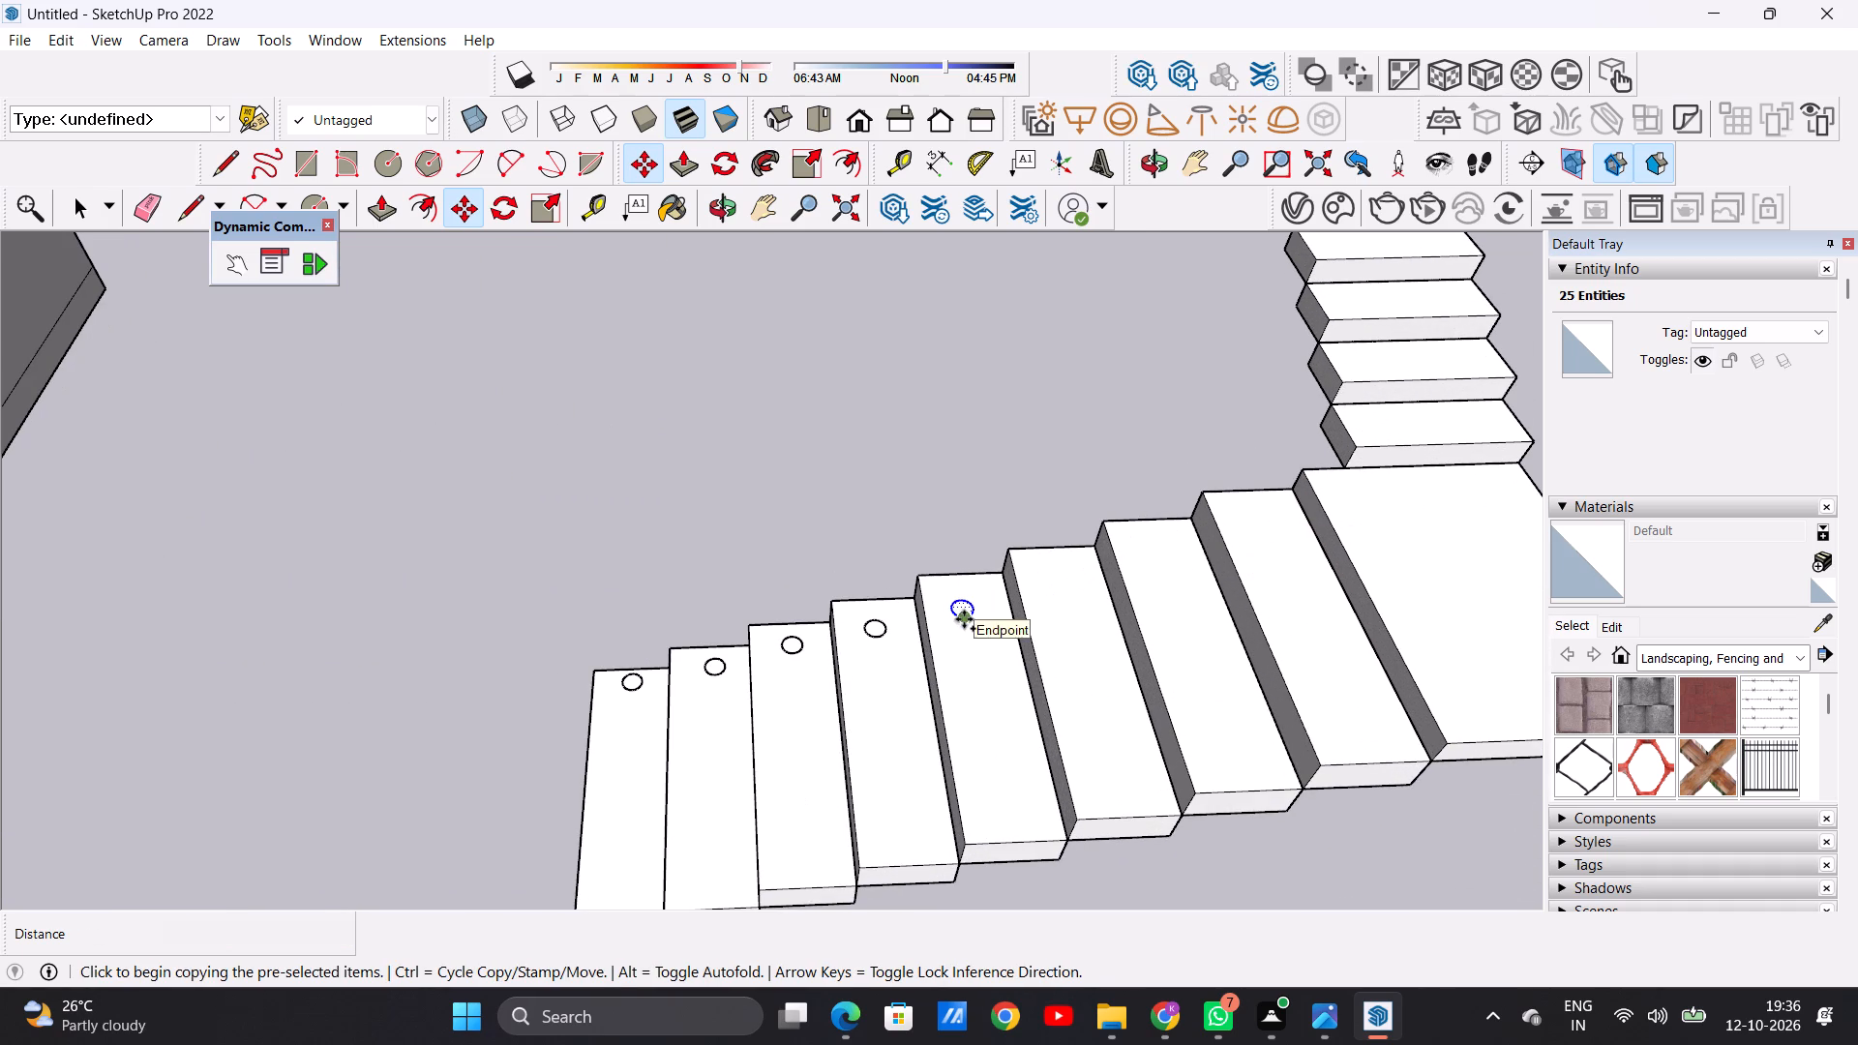
{"action": "left_click", "coordinate": [964, 619]}
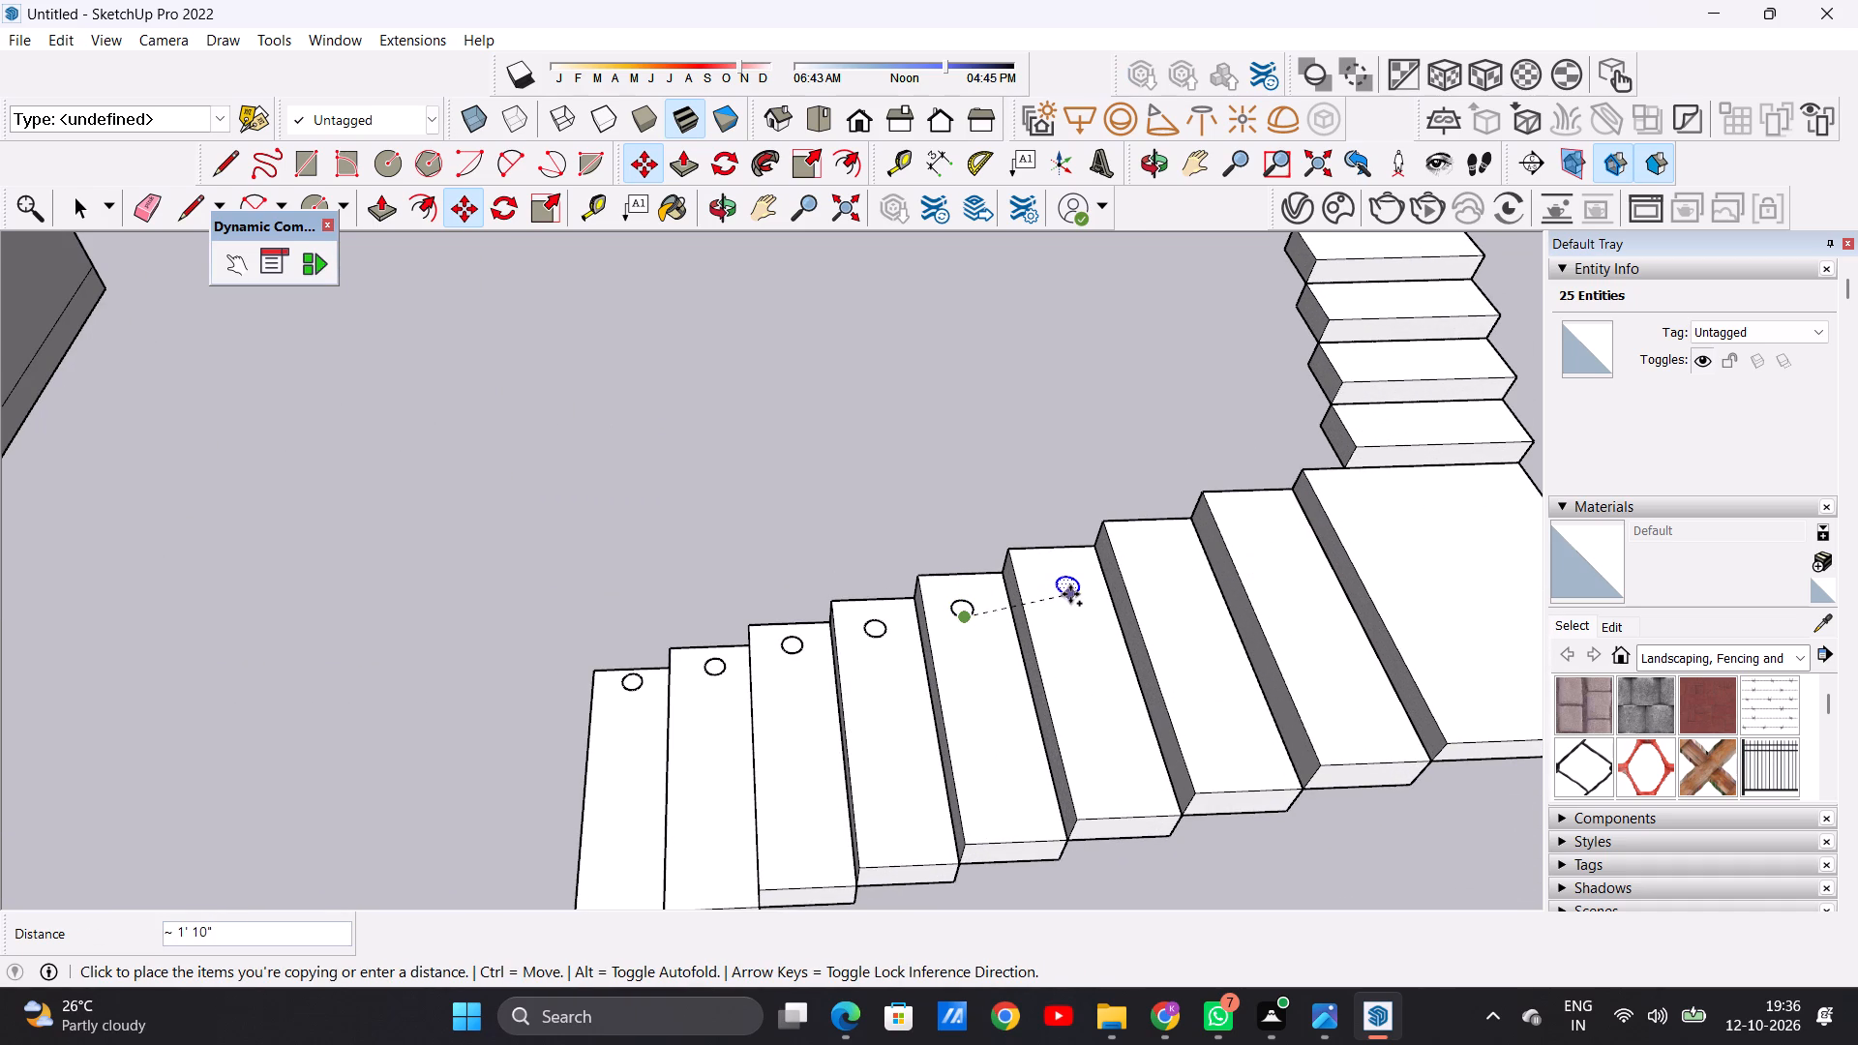
{"action": "left_click", "coordinate": [1070, 594]}
{"action": "left_click", "coordinate": [1070, 594]}
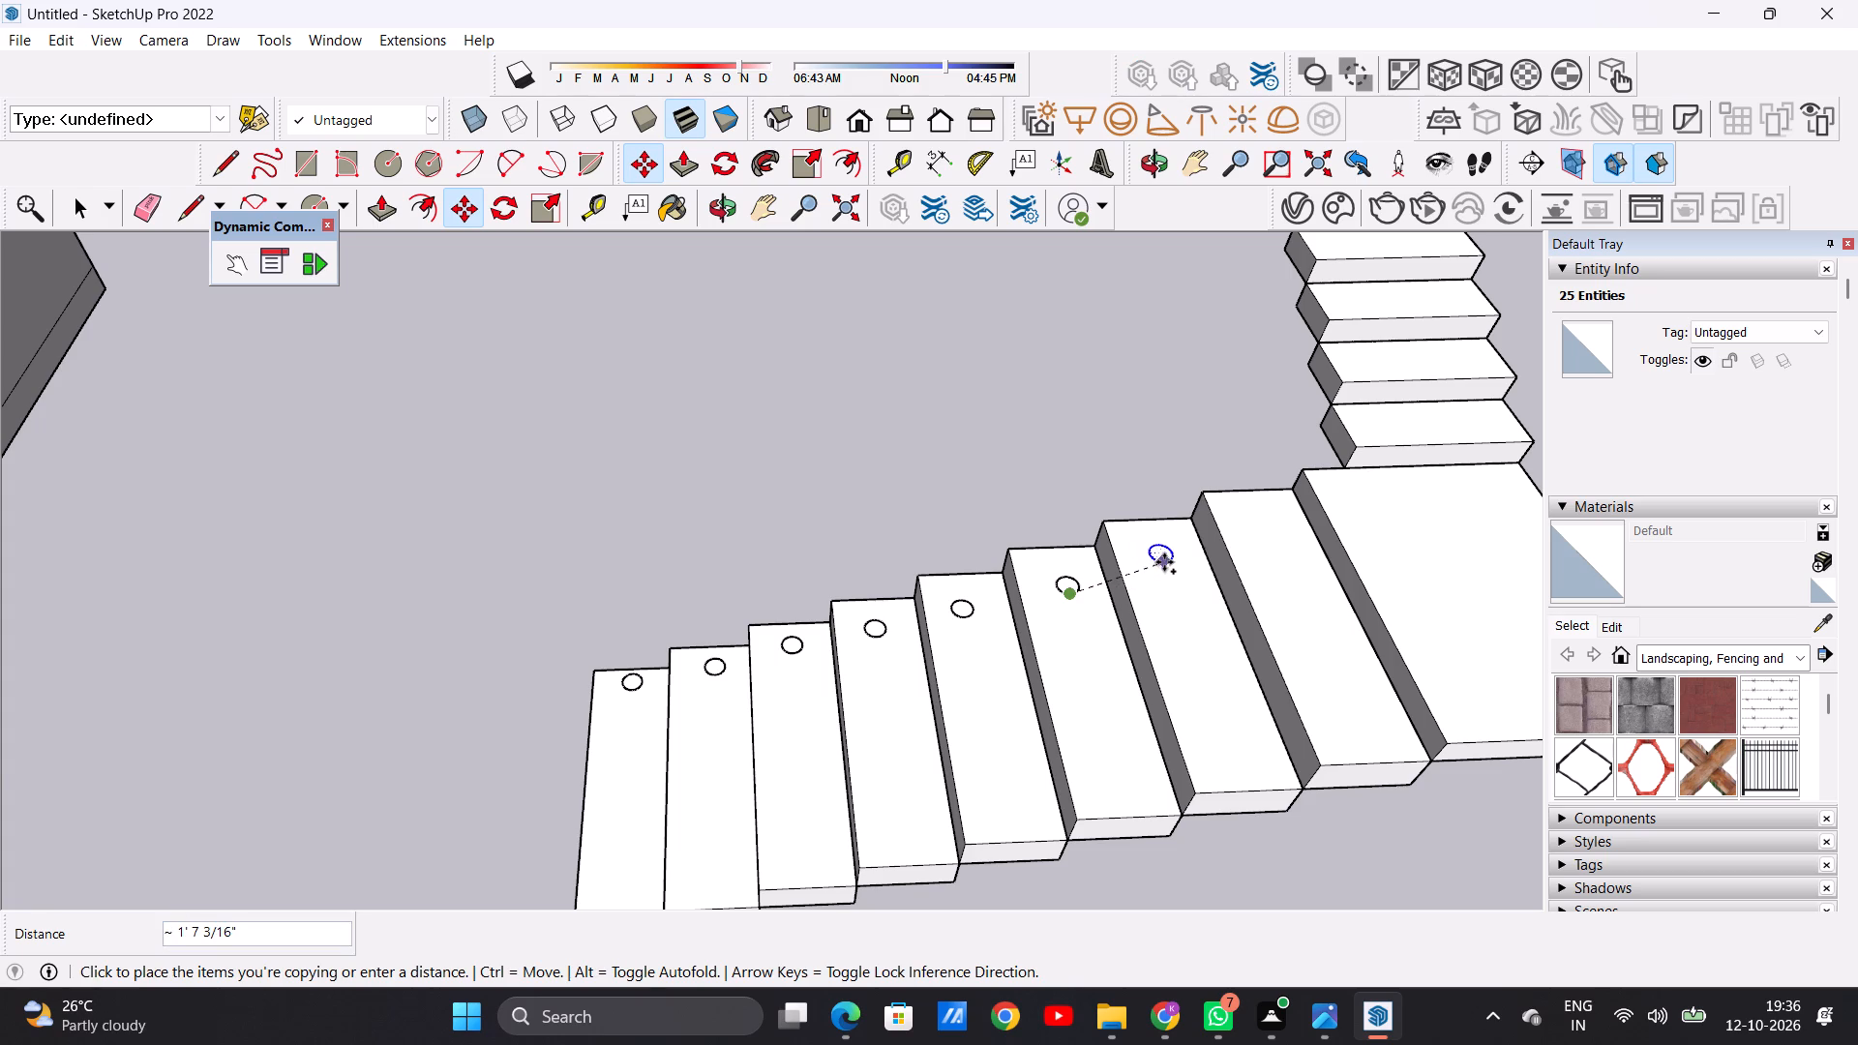
{"action": "left_click", "coordinate": [1164, 562]}
{"action": "left_click", "coordinate": [1164, 562]}
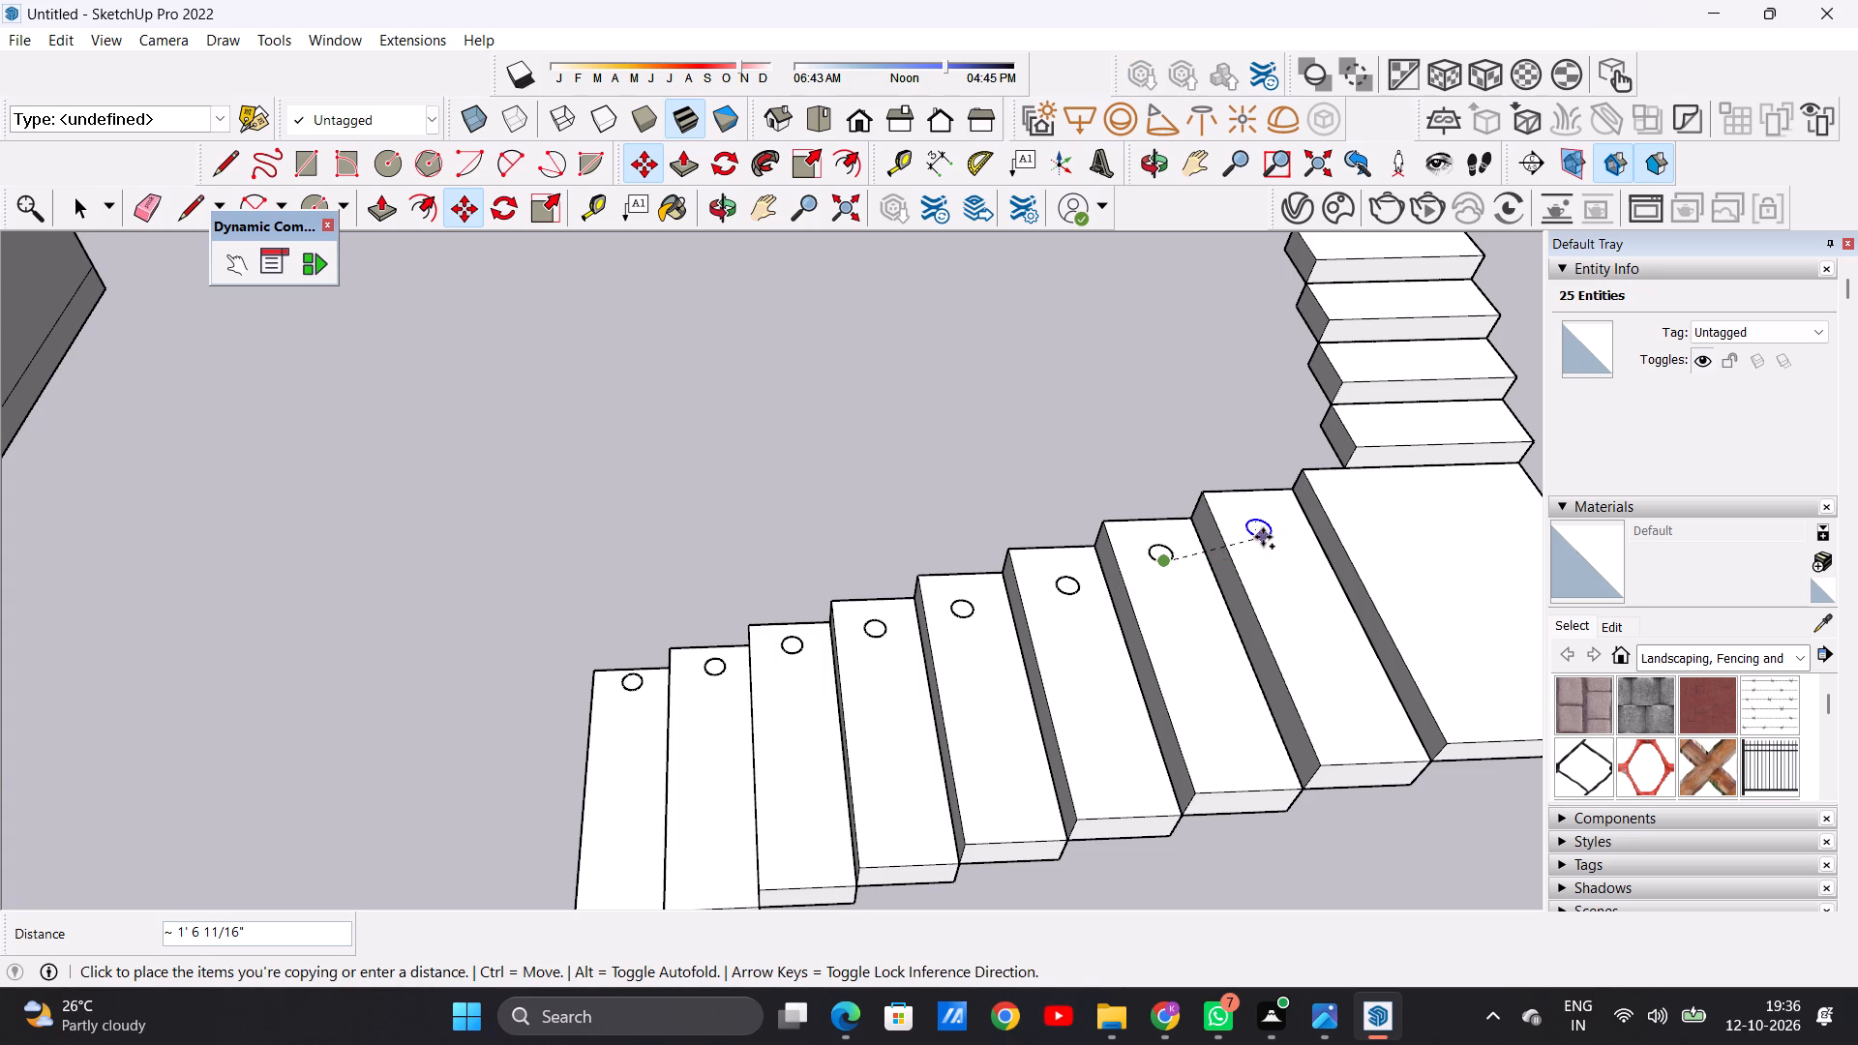
{"action": "left_click", "coordinate": [1264, 536]}
{"action": "key", "text": "space"}
{"action": "type", "text": "B"}
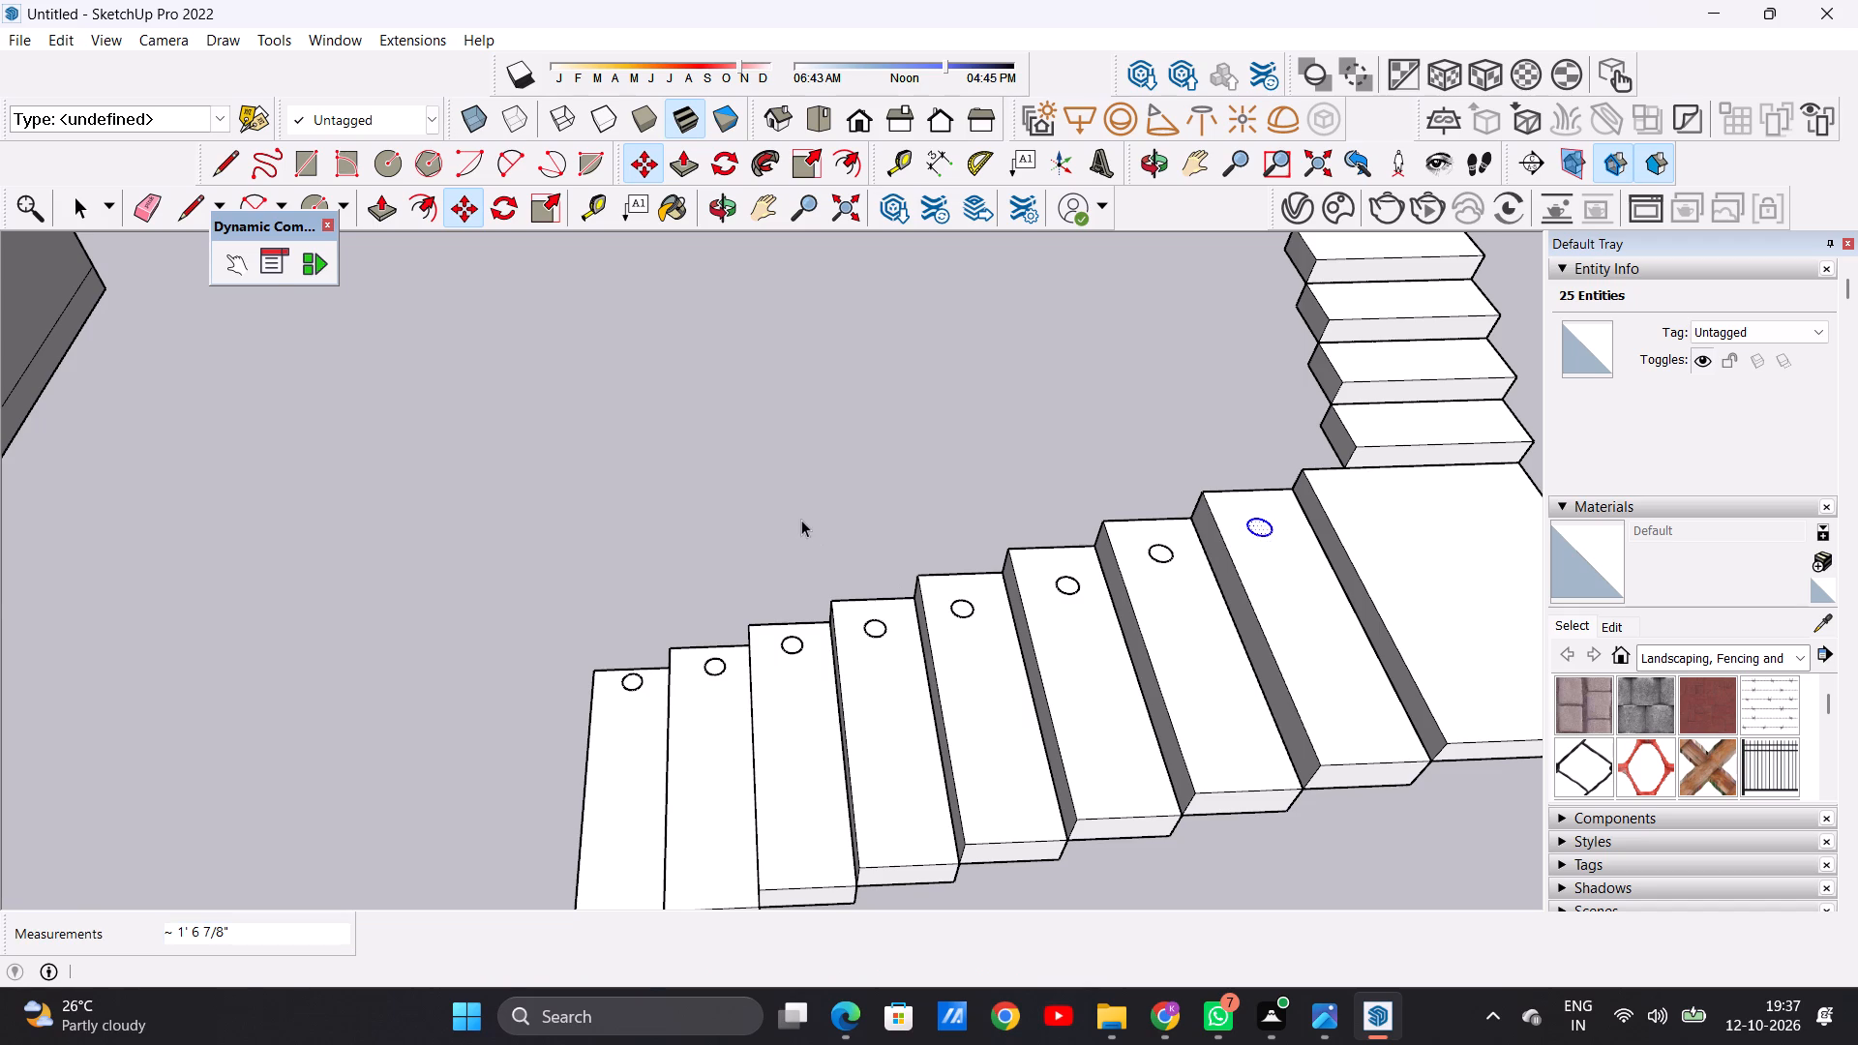
{"action": "left_click", "coordinate": [801, 520]}
Examine the alignment of the circles along the first flight's treads from above and from the front.
{"action": "scroll", "coordinate": [801, 520], "scroll_direction": "down", "scroll_amount": 7}
{"action": "middle_click_drag", "start_coordinate": [669, 607], "coordinate": [1129, 652]}
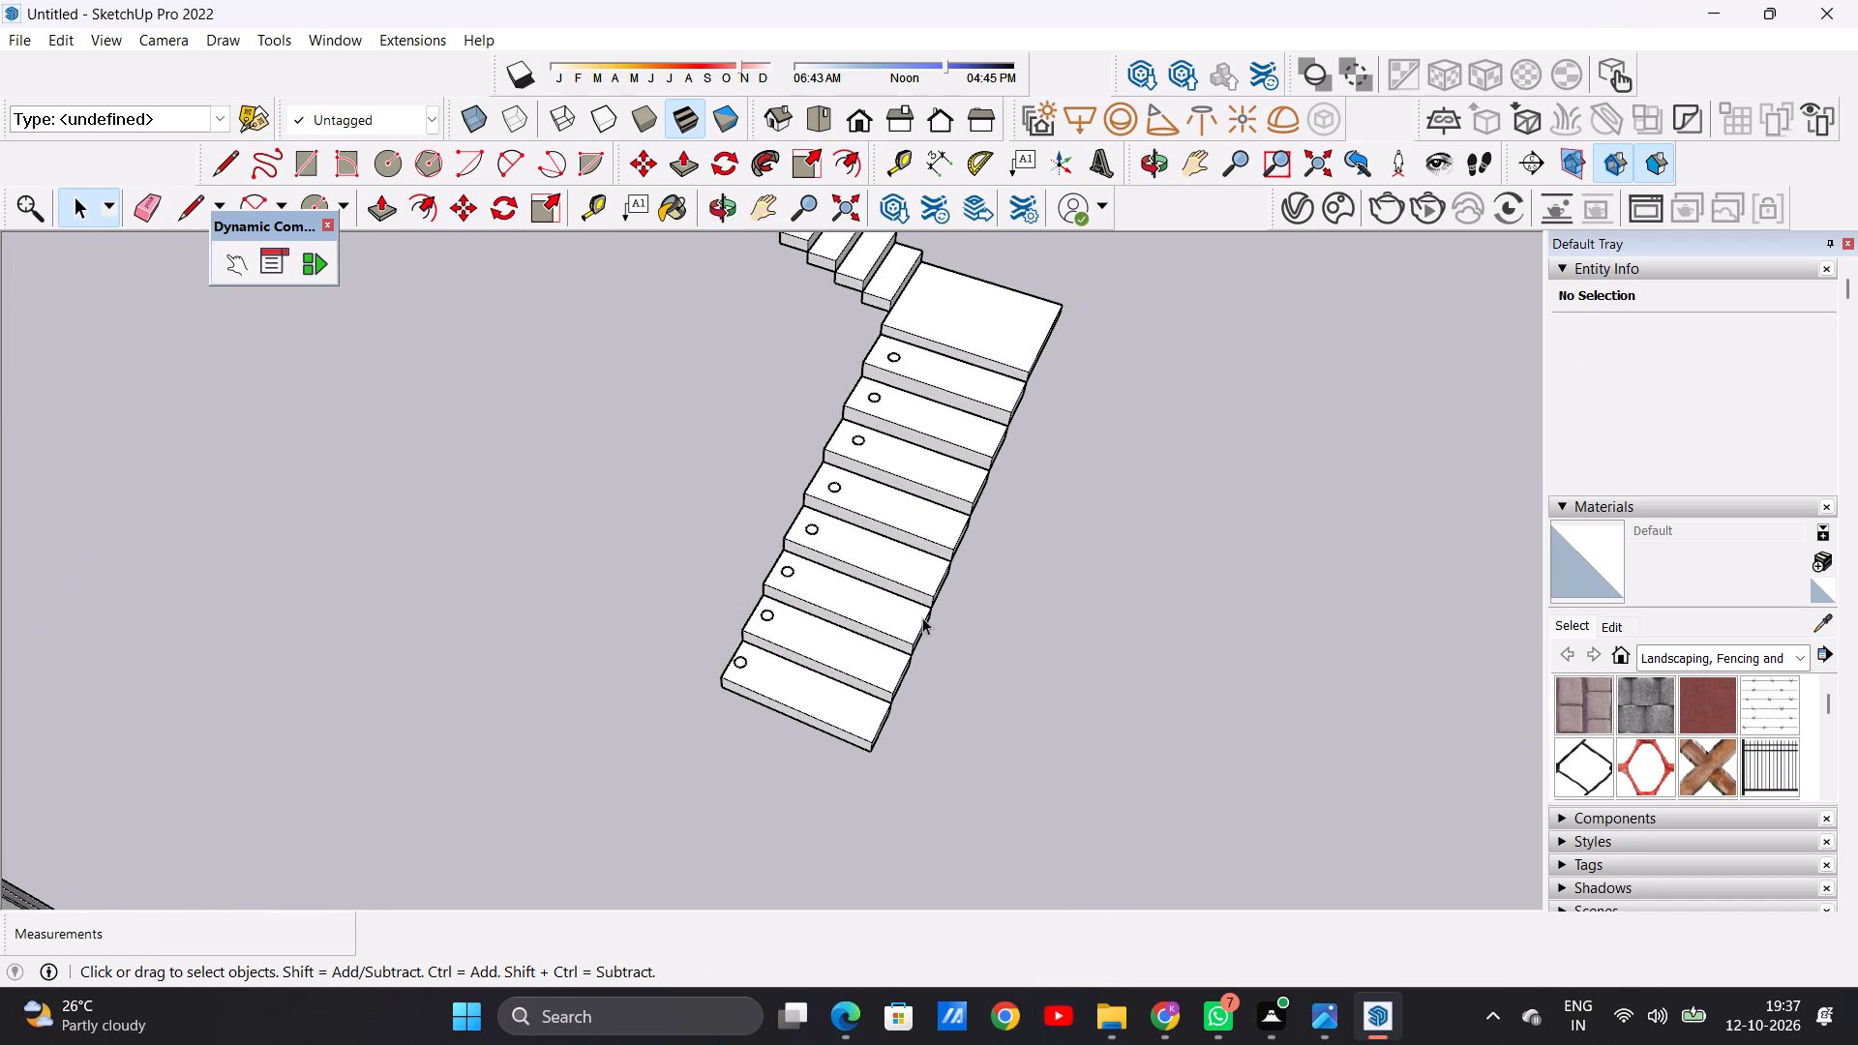
{"action": "scroll", "coordinate": [752, 657], "scroll_direction": "up", "scroll_amount": 1}
{"action": "scroll", "coordinate": [752, 657], "scroll_direction": "down", "scroll_amount": 1}
{"action": "scroll", "coordinate": [752, 657], "scroll_direction": "up", "scroll_amount": 4}
{"action": "scroll", "coordinate": [752, 657], "scroll_direction": "down", "scroll_amount": 5}
{"action": "middle_click_drag", "start_coordinate": [709, 658], "coordinate": [772, 691]}
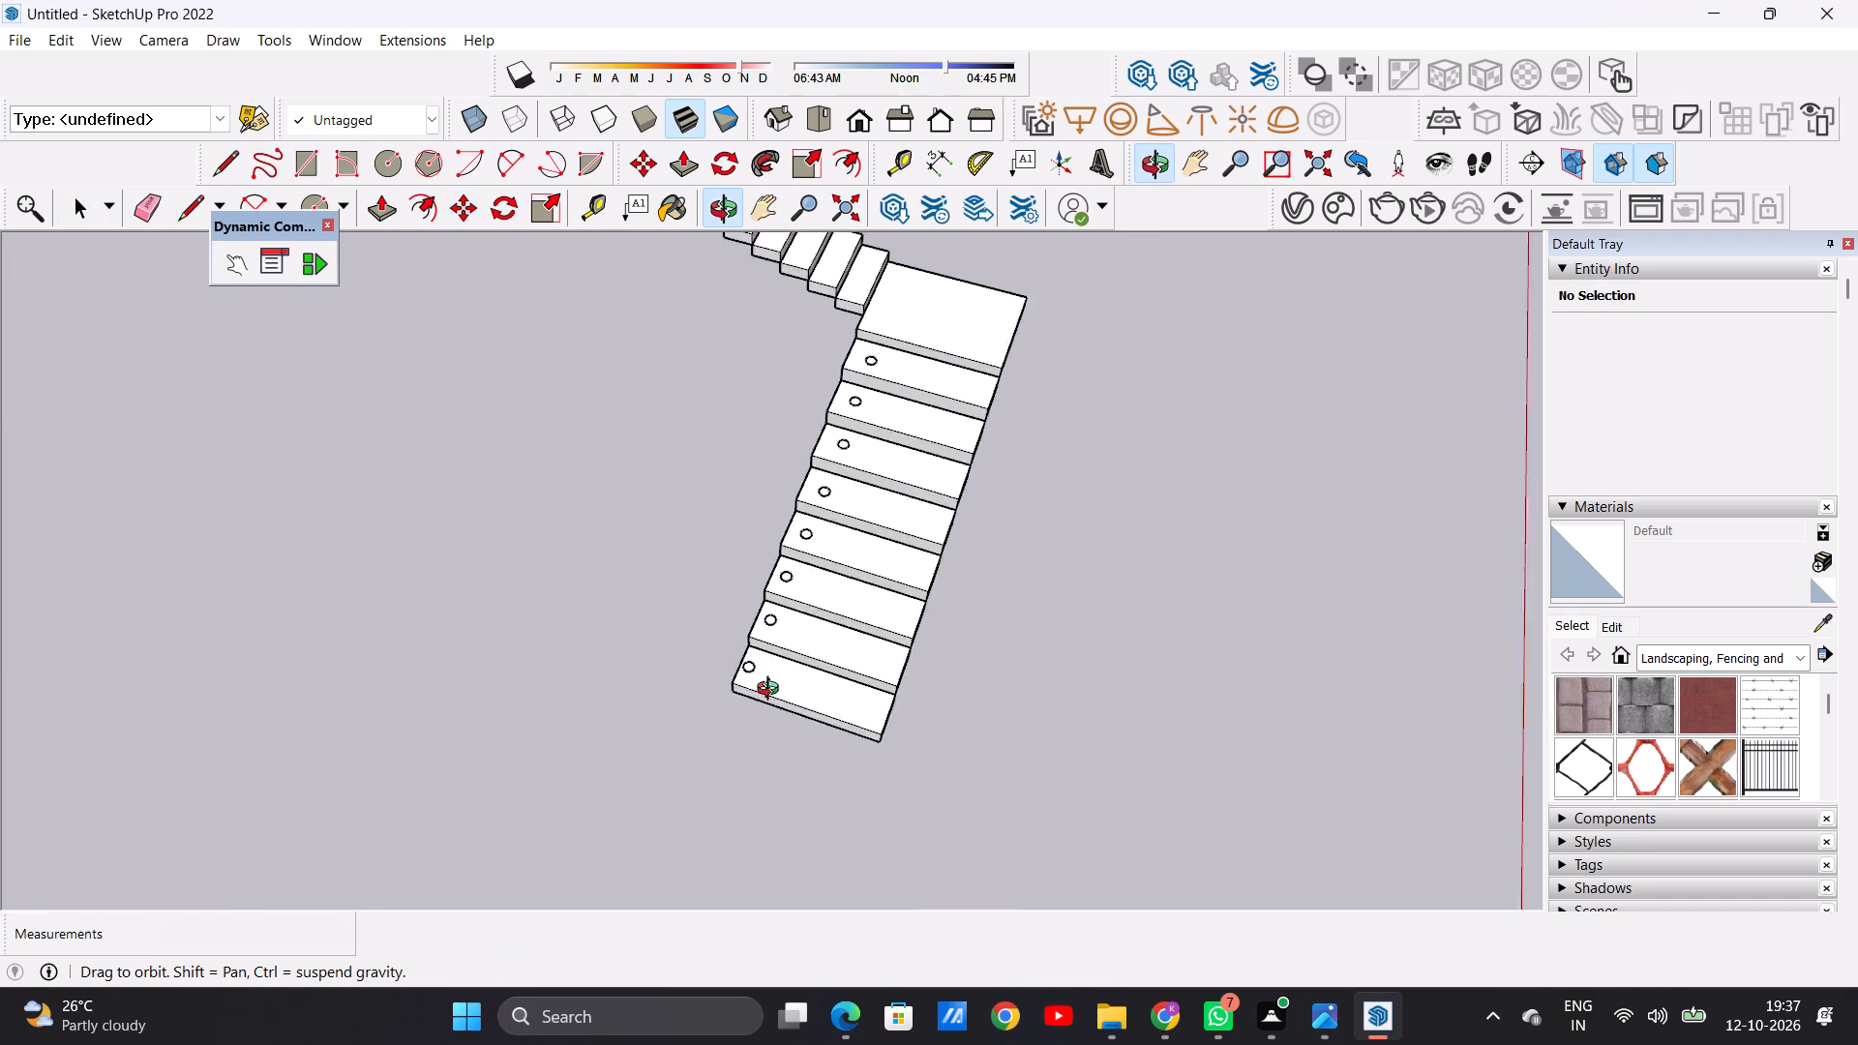
{"action": "middle_click_drag", "start_coordinate": [772, 691], "coordinate": [1021, 648]}
{"action": "scroll", "coordinate": [811, 666], "scroll_direction": "down", "scroll_amount": 4}
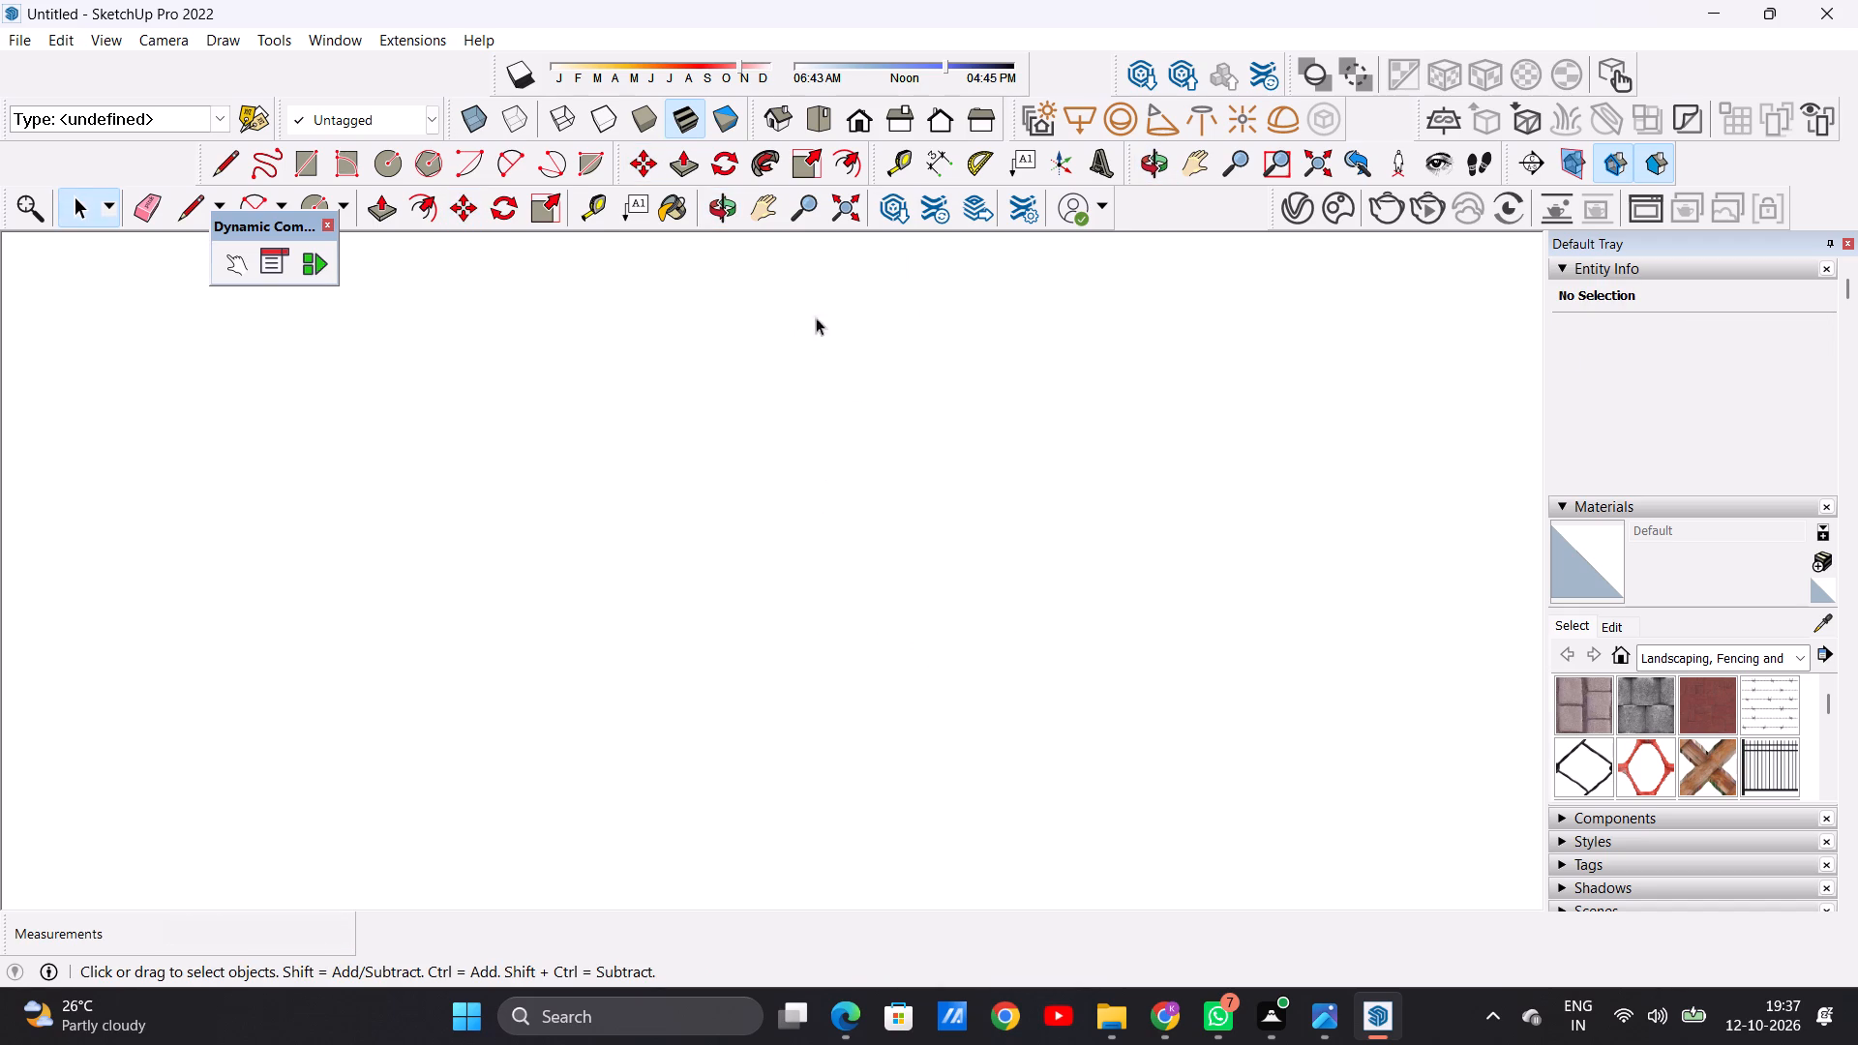
{"action": "left_click", "coordinate": [848, 126]}
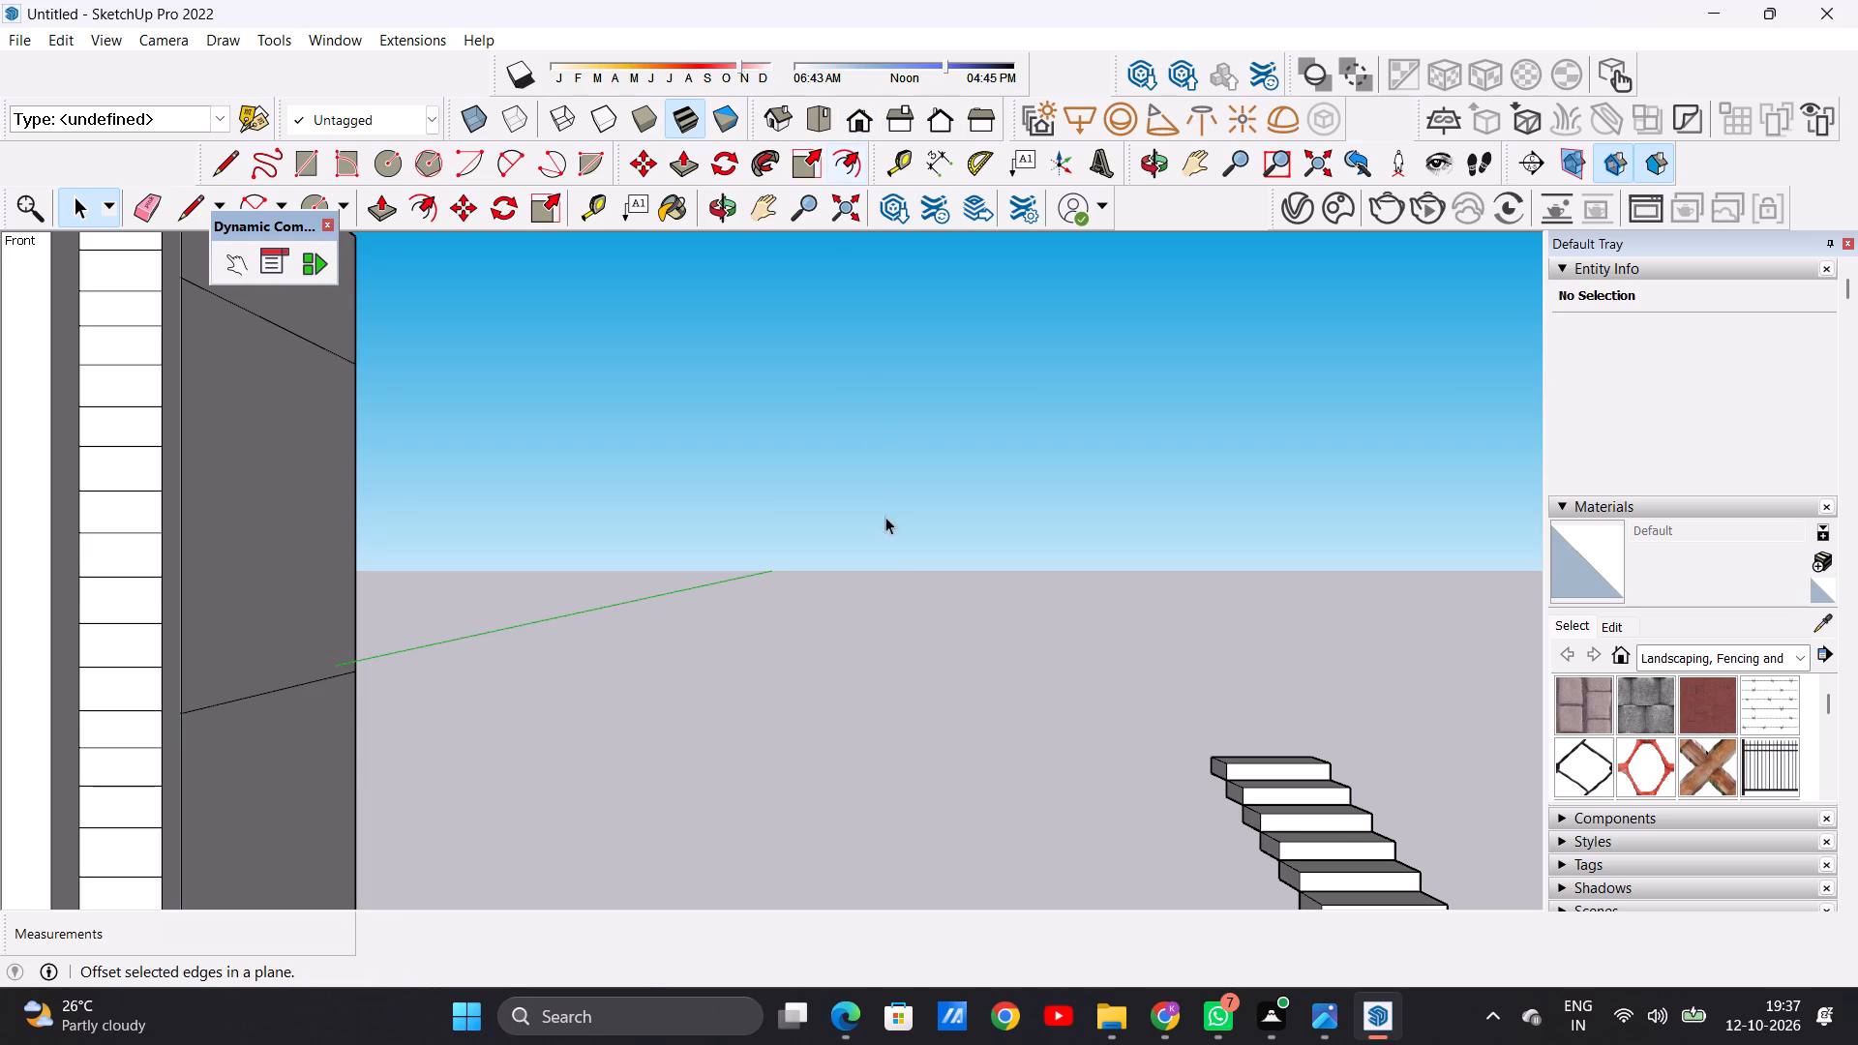
{"action": "scroll", "coordinate": [925, 668], "scroll_direction": "down", "scroll_amount": 9}
{"action": "middle_click_drag", "start_coordinate": [1127, 705], "coordinate": [1066, 754]}
{"action": "scroll", "coordinate": [1038, 686], "scroll_direction": "down", "scroll_amount": 9}
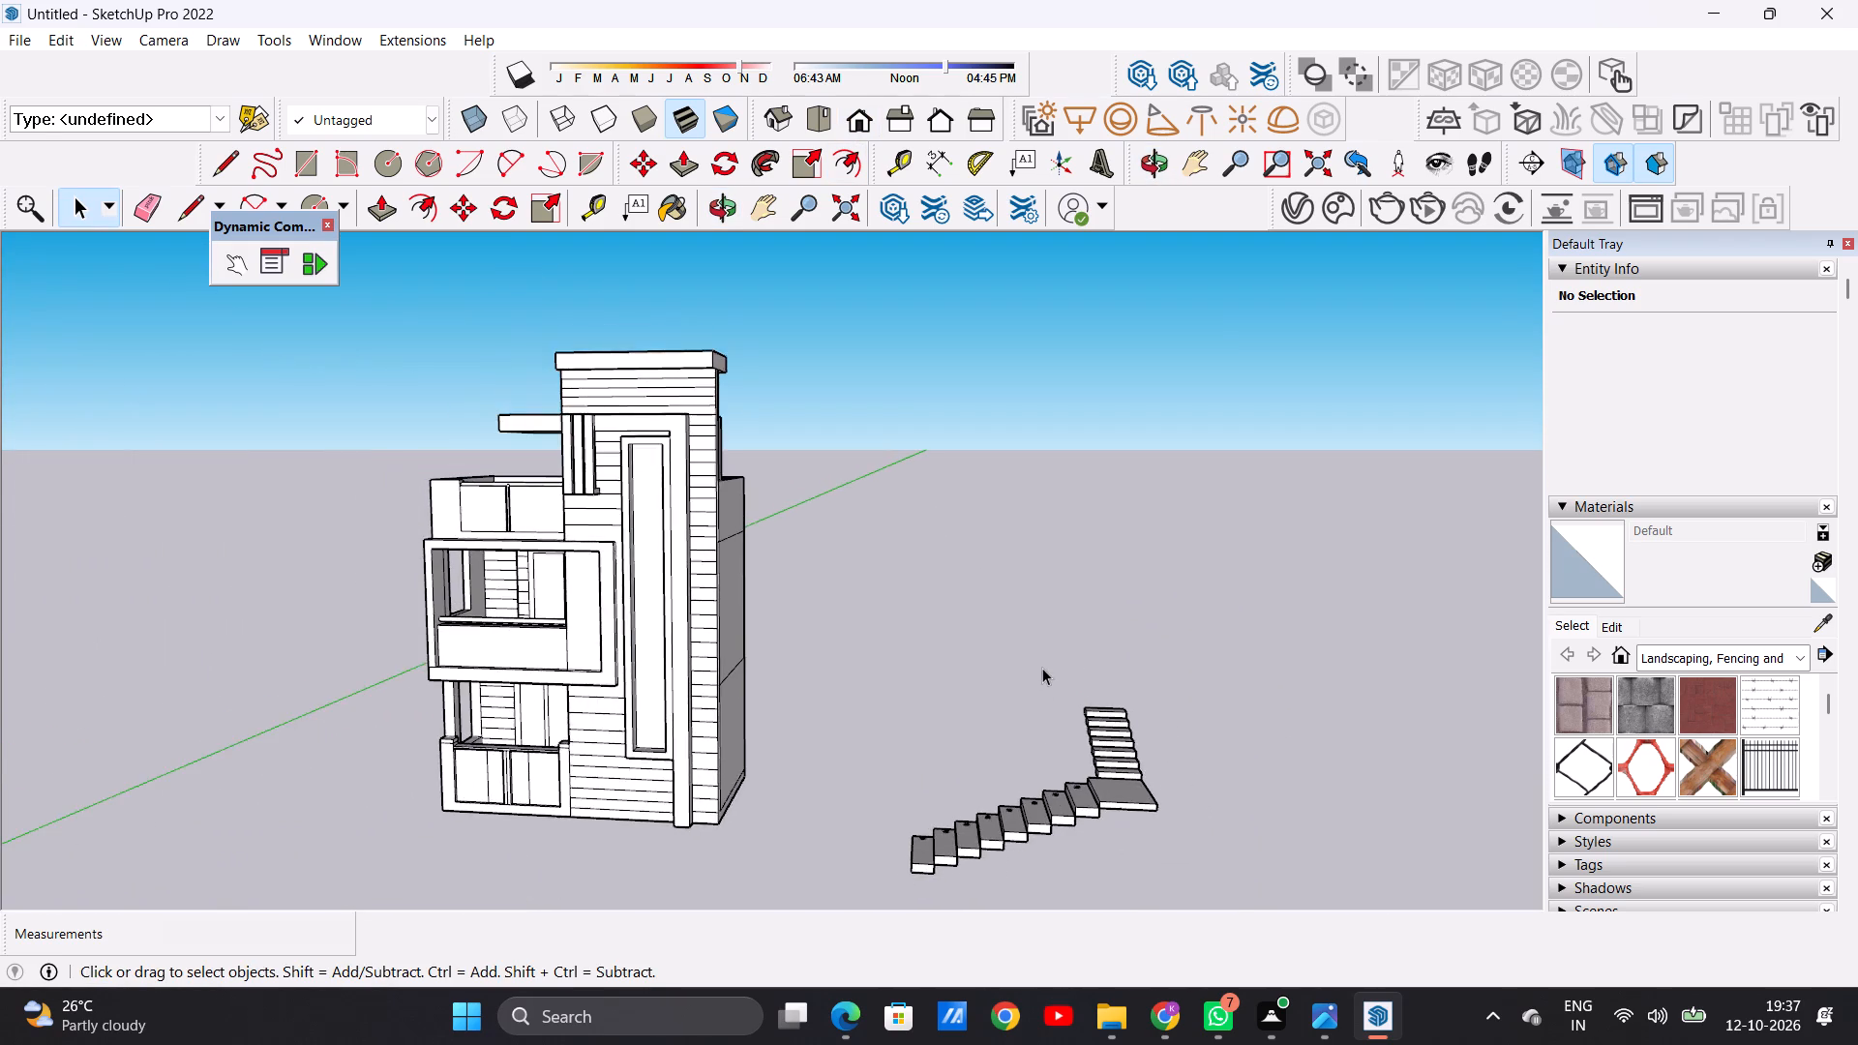
{"action": "middle_click_drag", "start_coordinate": [1038, 747], "coordinate": [1071, 932]}
{"action": "scroll", "coordinate": [1004, 792], "scroll_direction": "up", "scroll_amount": 10}
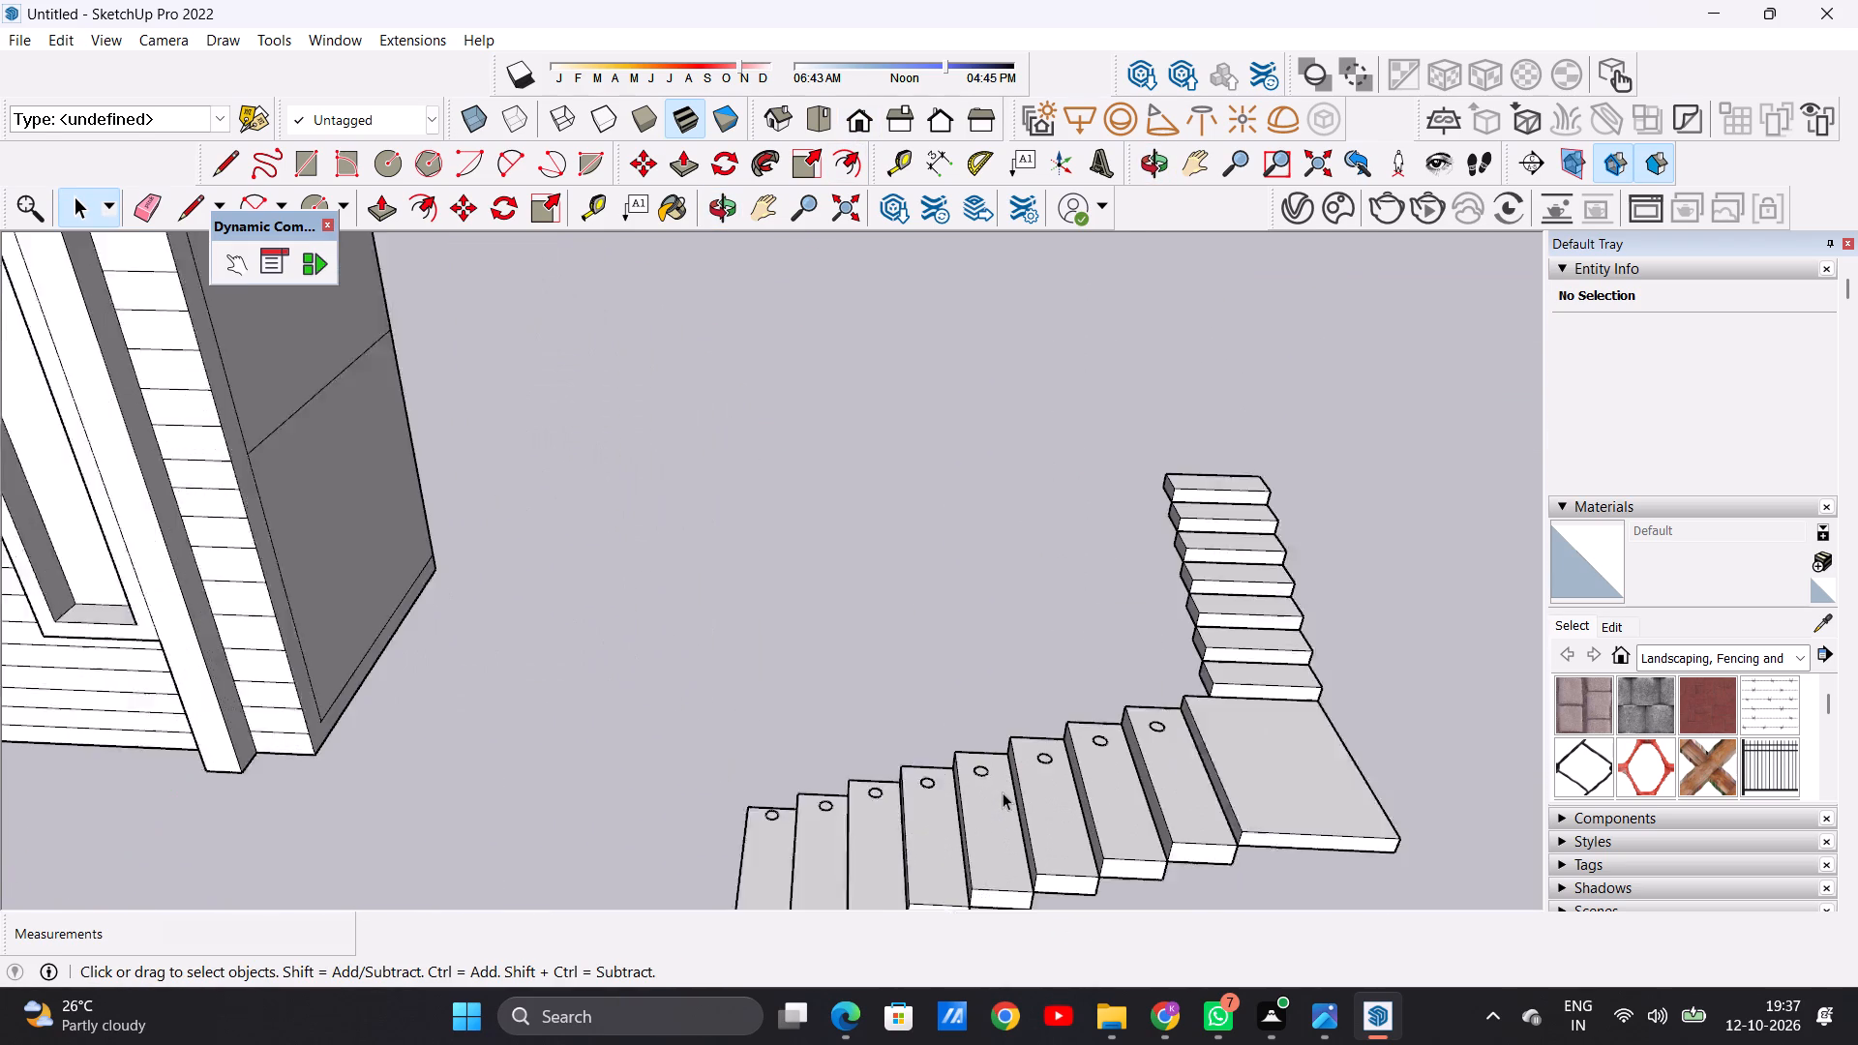
{"action": "scroll", "coordinate": [1003, 792], "scroll_direction": "up", "scroll_amount": 9}
{"action": "scroll", "coordinate": [922, 678], "scroll_direction": "down", "scroll_amount": 14}
{"action": "middle_click_drag", "start_coordinate": [912, 670], "coordinate": [951, 800]}
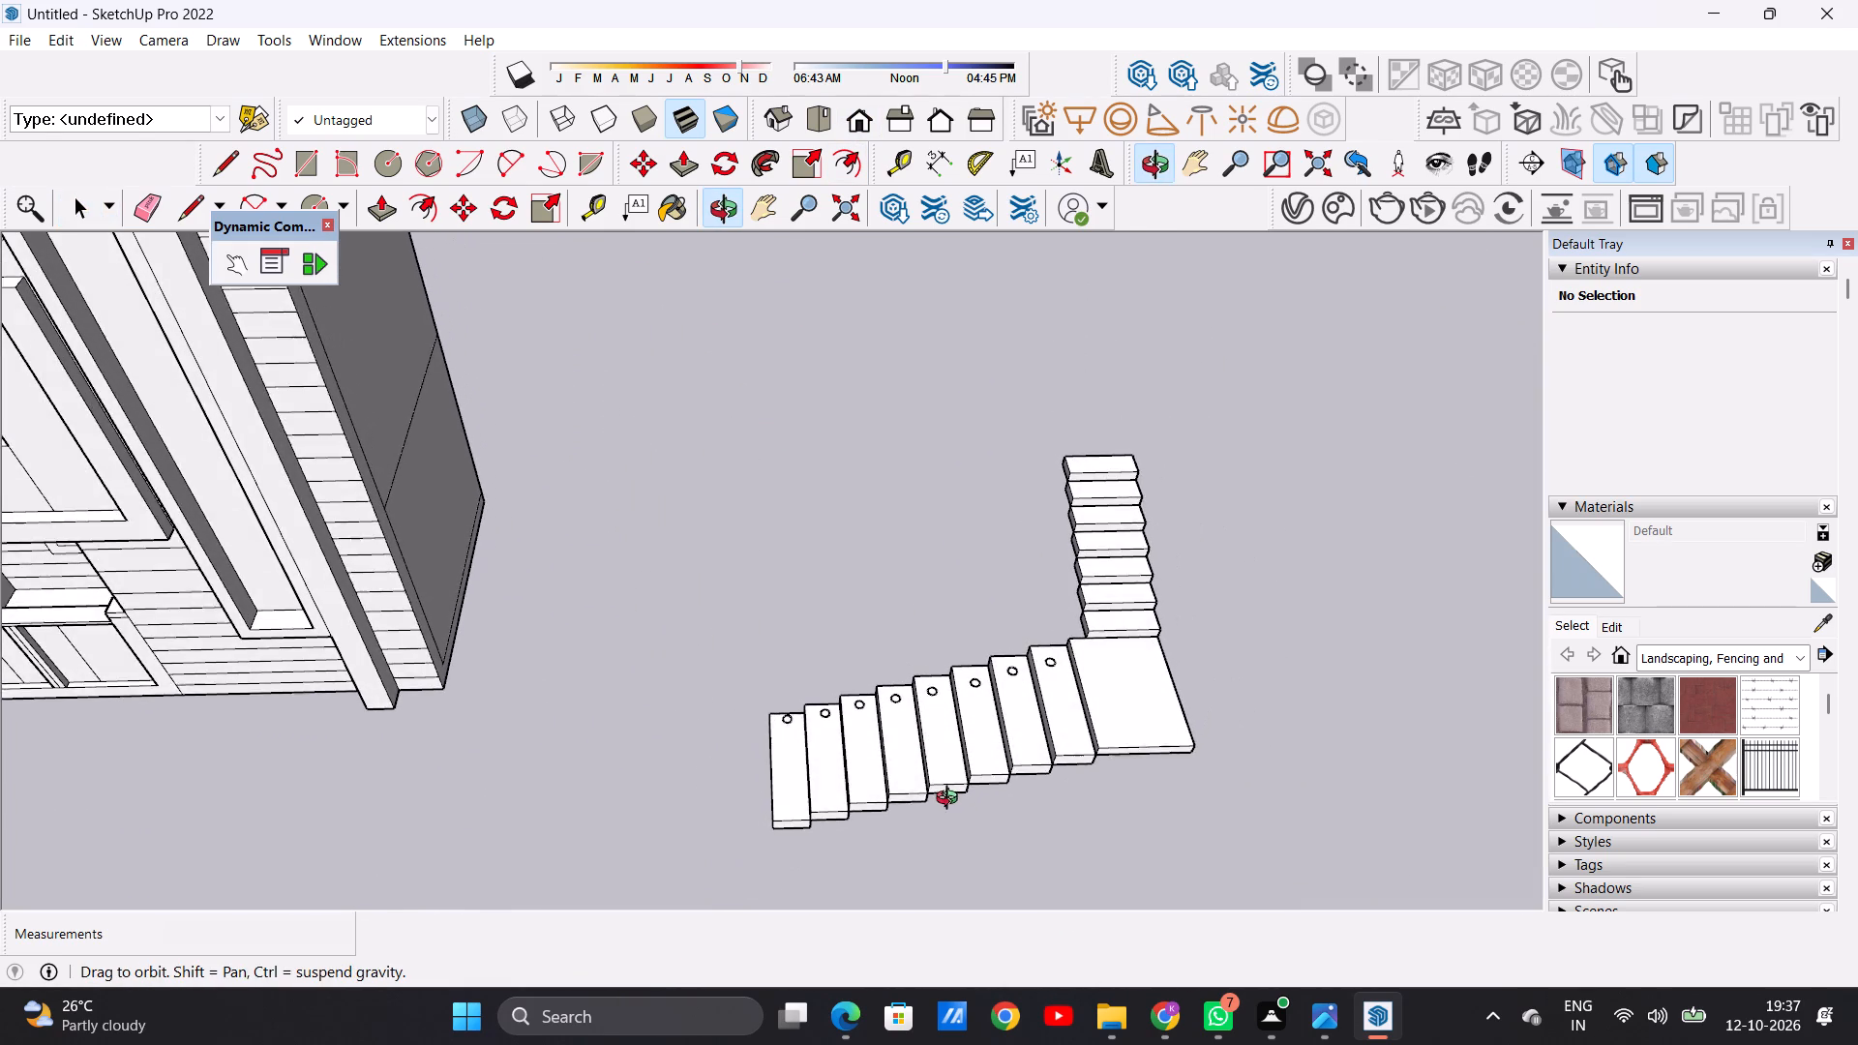
{"action": "middle_click_drag", "start_coordinate": [951, 800], "coordinate": [951, 801]}
{"action": "scroll", "coordinate": [946, 709], "scroll_direction": "up", "scroll_amount": 1}
{"action": "scroll", "coordinate": [946, 709], "scroll_direction": "down", "scroll_amount": 1}
{"action": "scroll", "coordinate": [946, 707], "scroll_direction": "up", "scroll_amount": 4}
{"action": "middle_click_drag", "start_coordinate": [704, 741], "coordinate": [707, 742]}
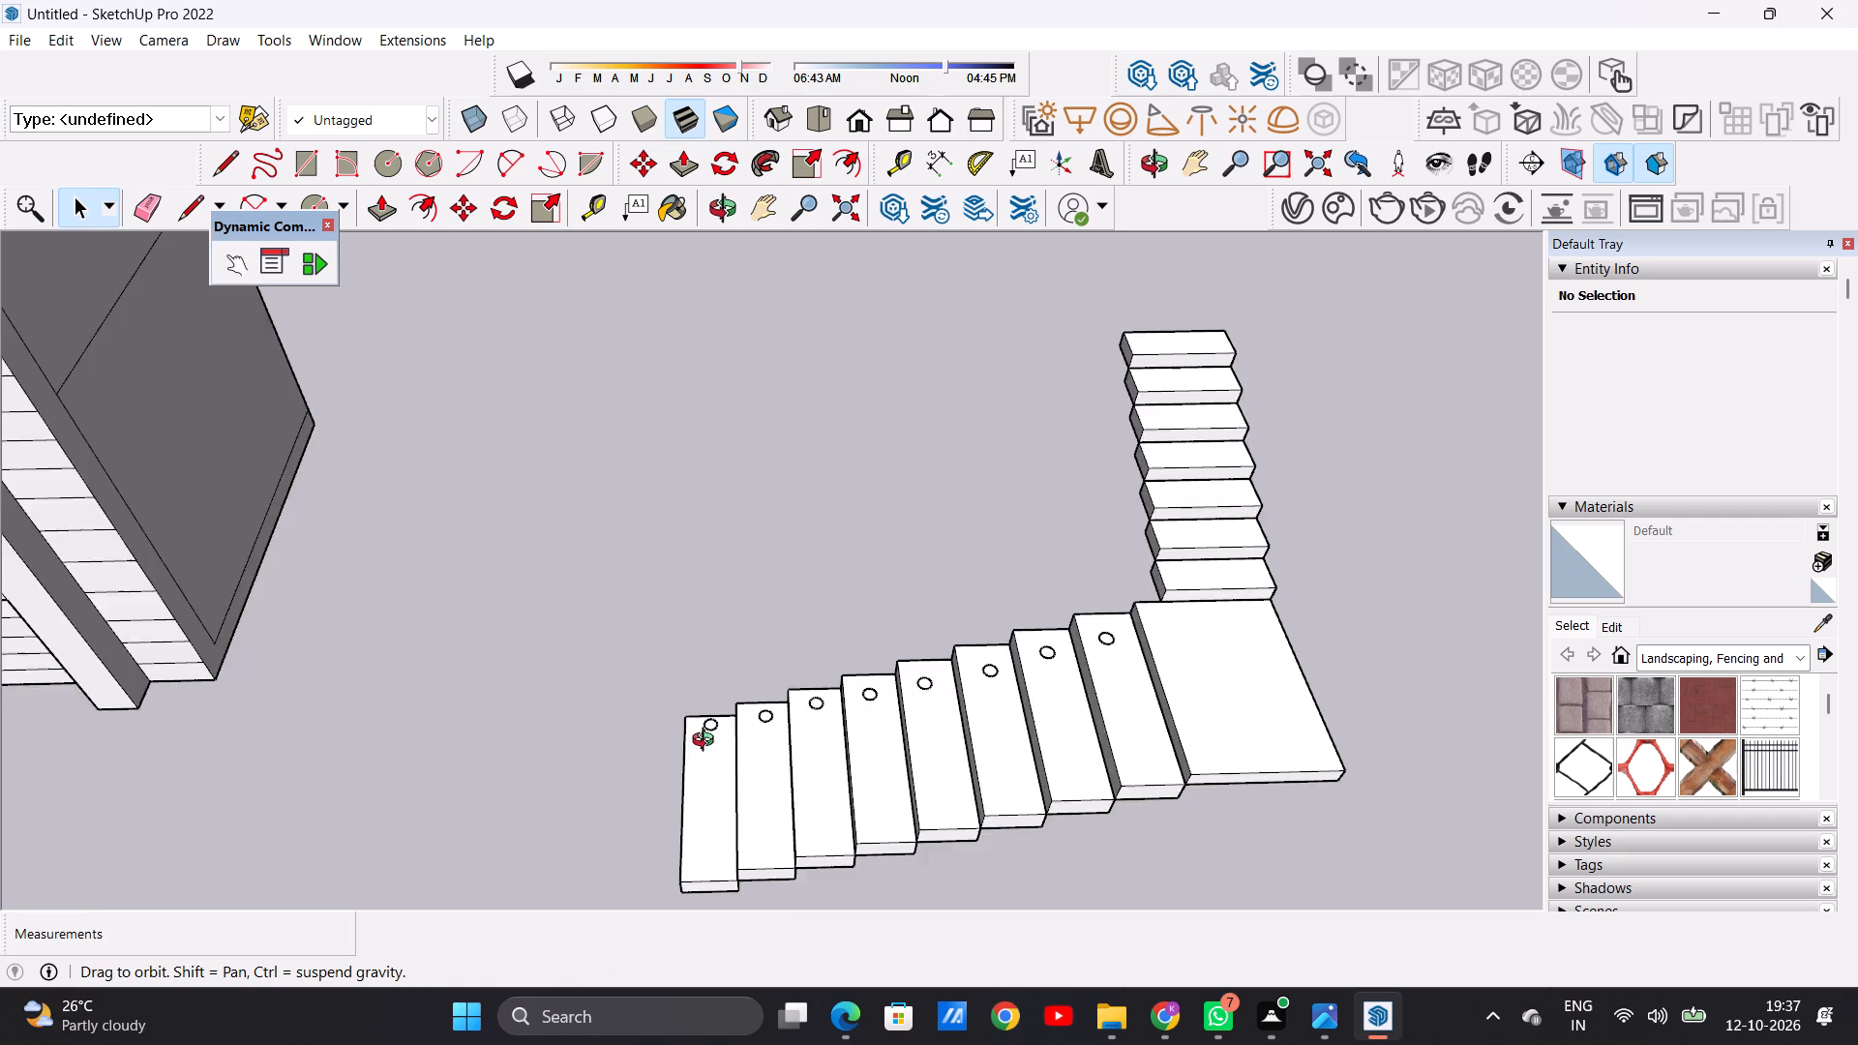
Move the circle on the second tread about 4" closer to the tread's house-side end.
{"action": "middle_click_drag", "start_coordinate": [707, 742], "coordinate": [1080, 725]}
{"action": "scroll", "coordinate": [834, 719], "scroll_direction": "up", "scroll_amount": 6}
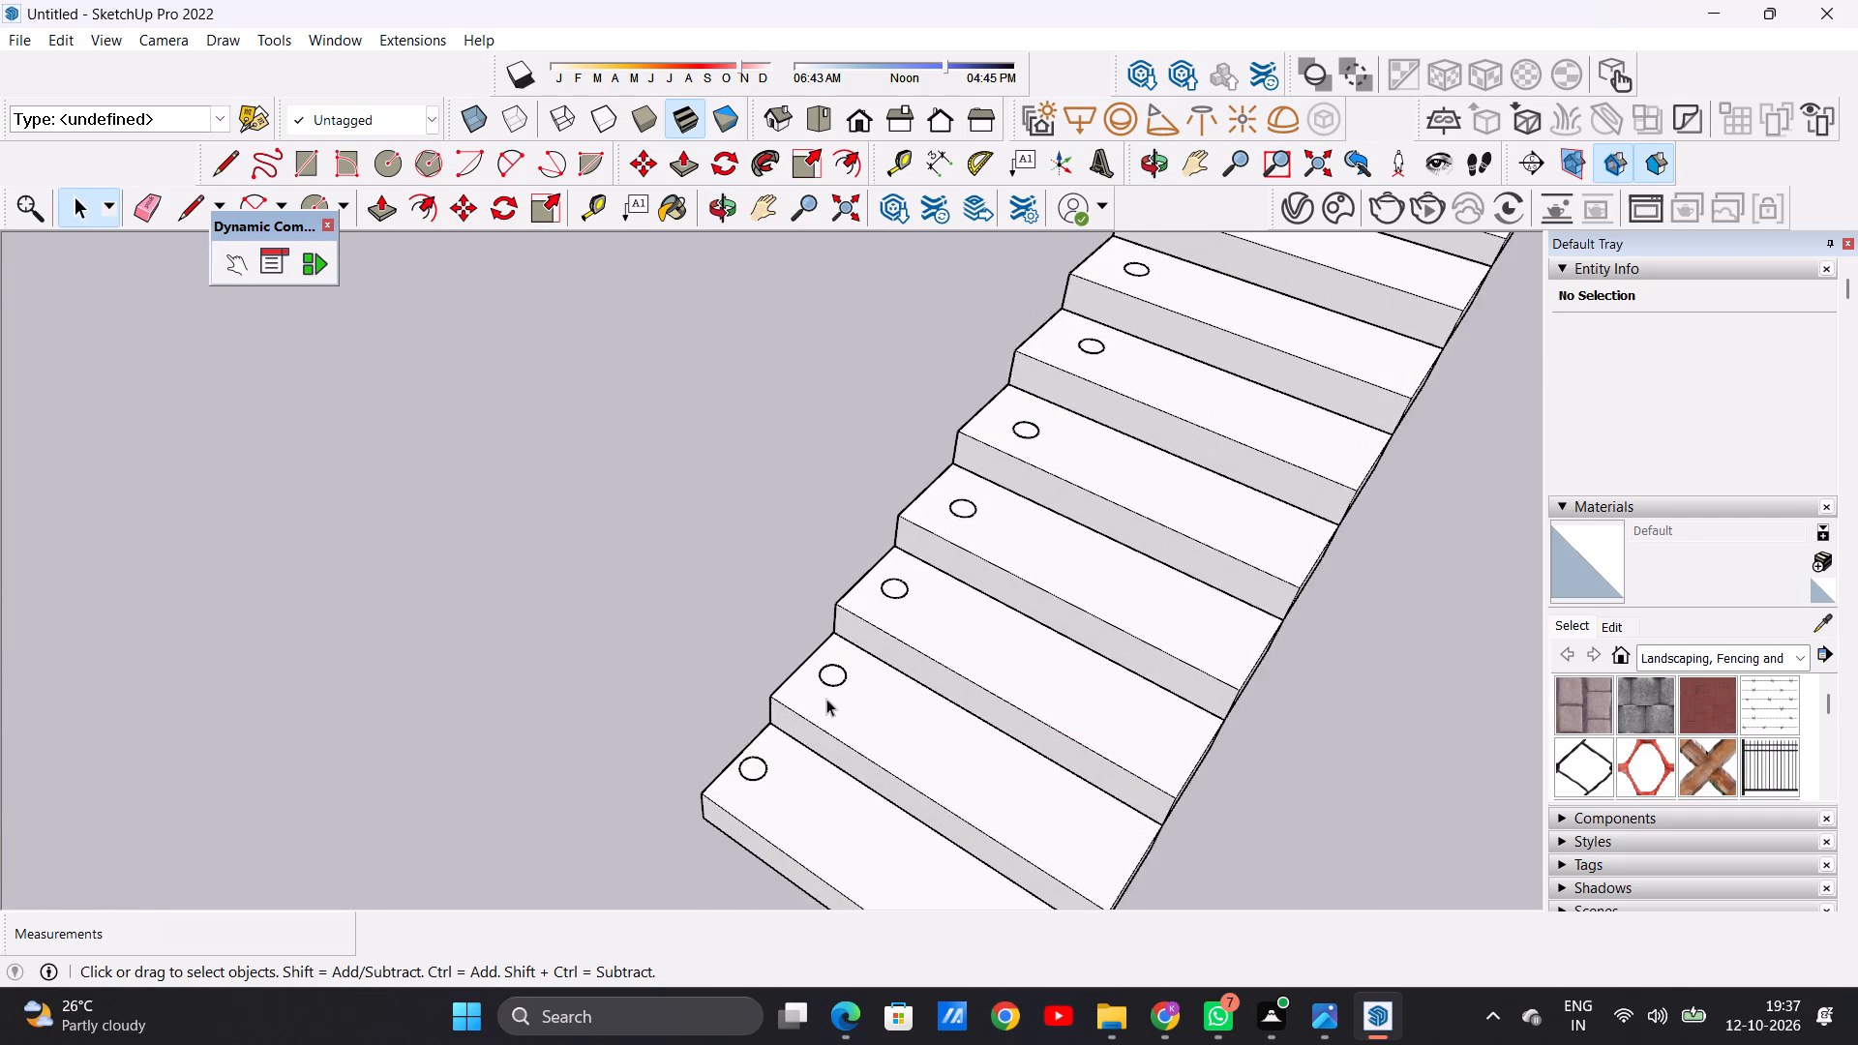
{"action": "scroll", "coordinate": [826, 699], "scroll_direction": "up", "scroll_amount": 4}
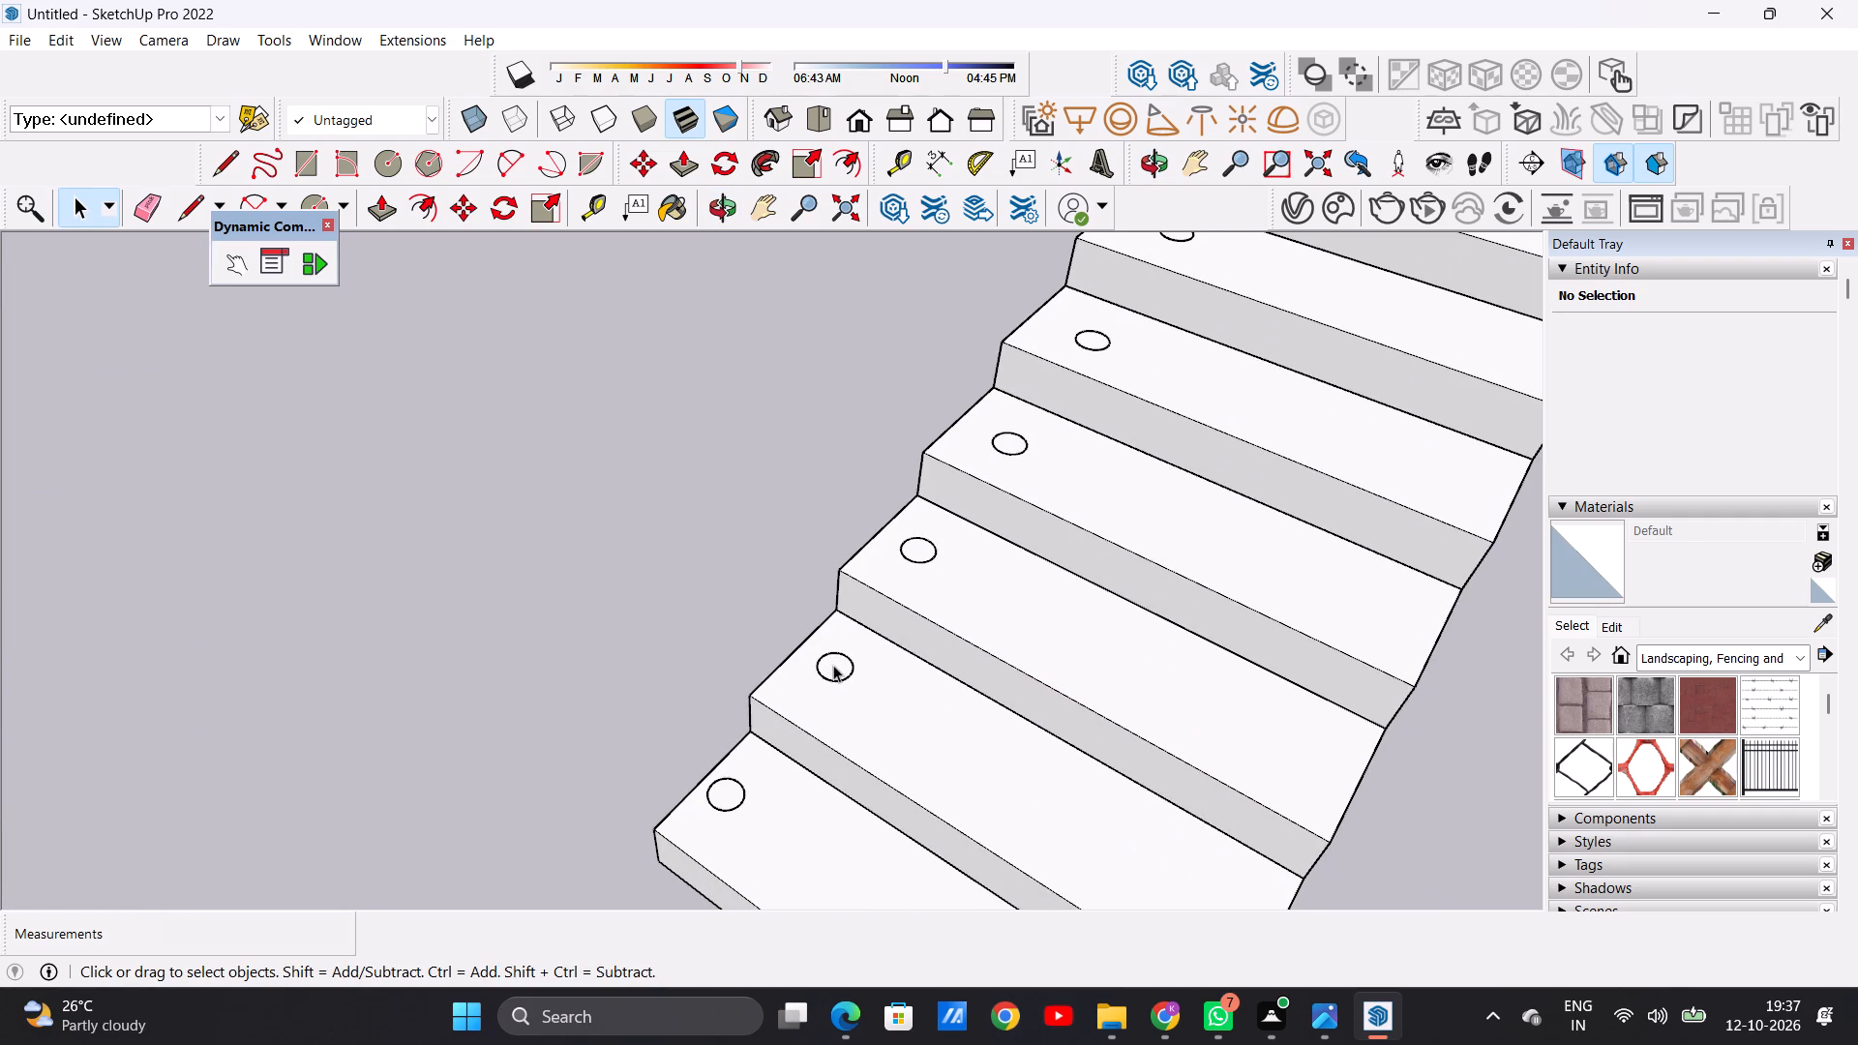
{"action": "double_click", "coordinate": [833, 665]}
{"action": "key", "text": "m"}
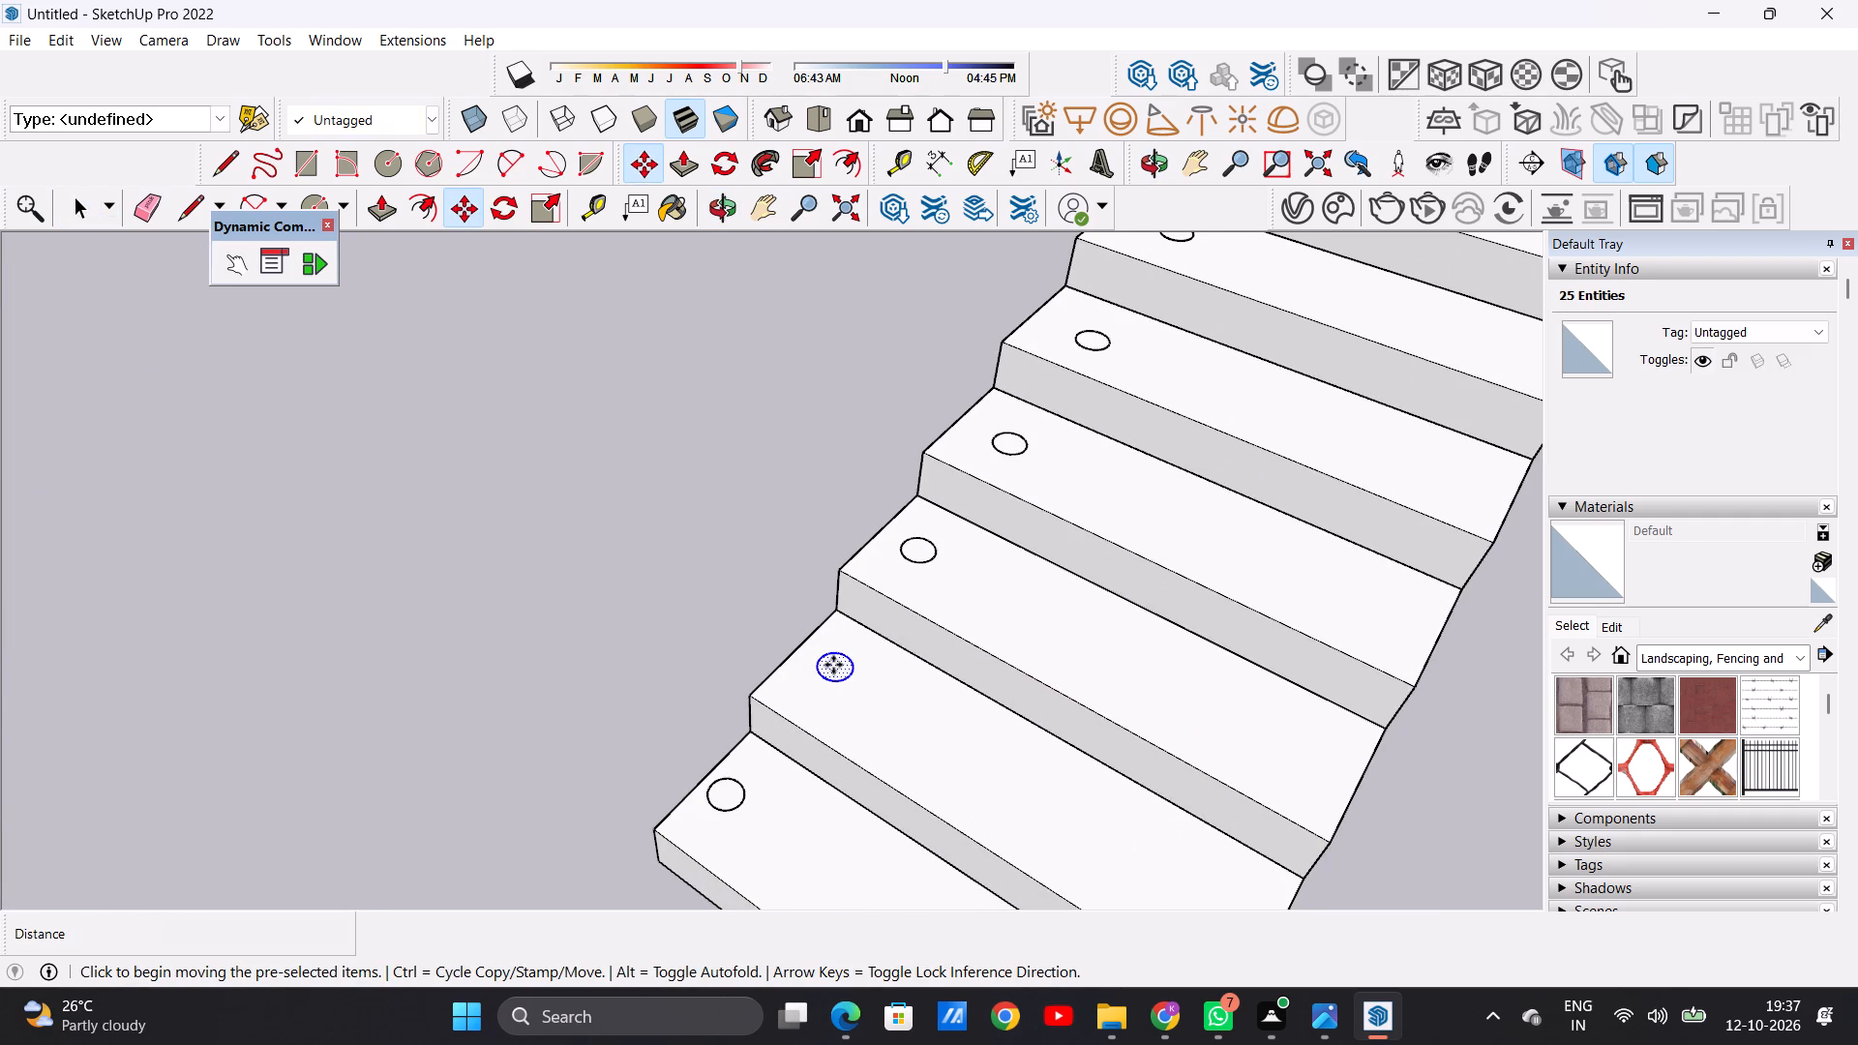
{"action": "left_click", "coordinate": [828, 676]}
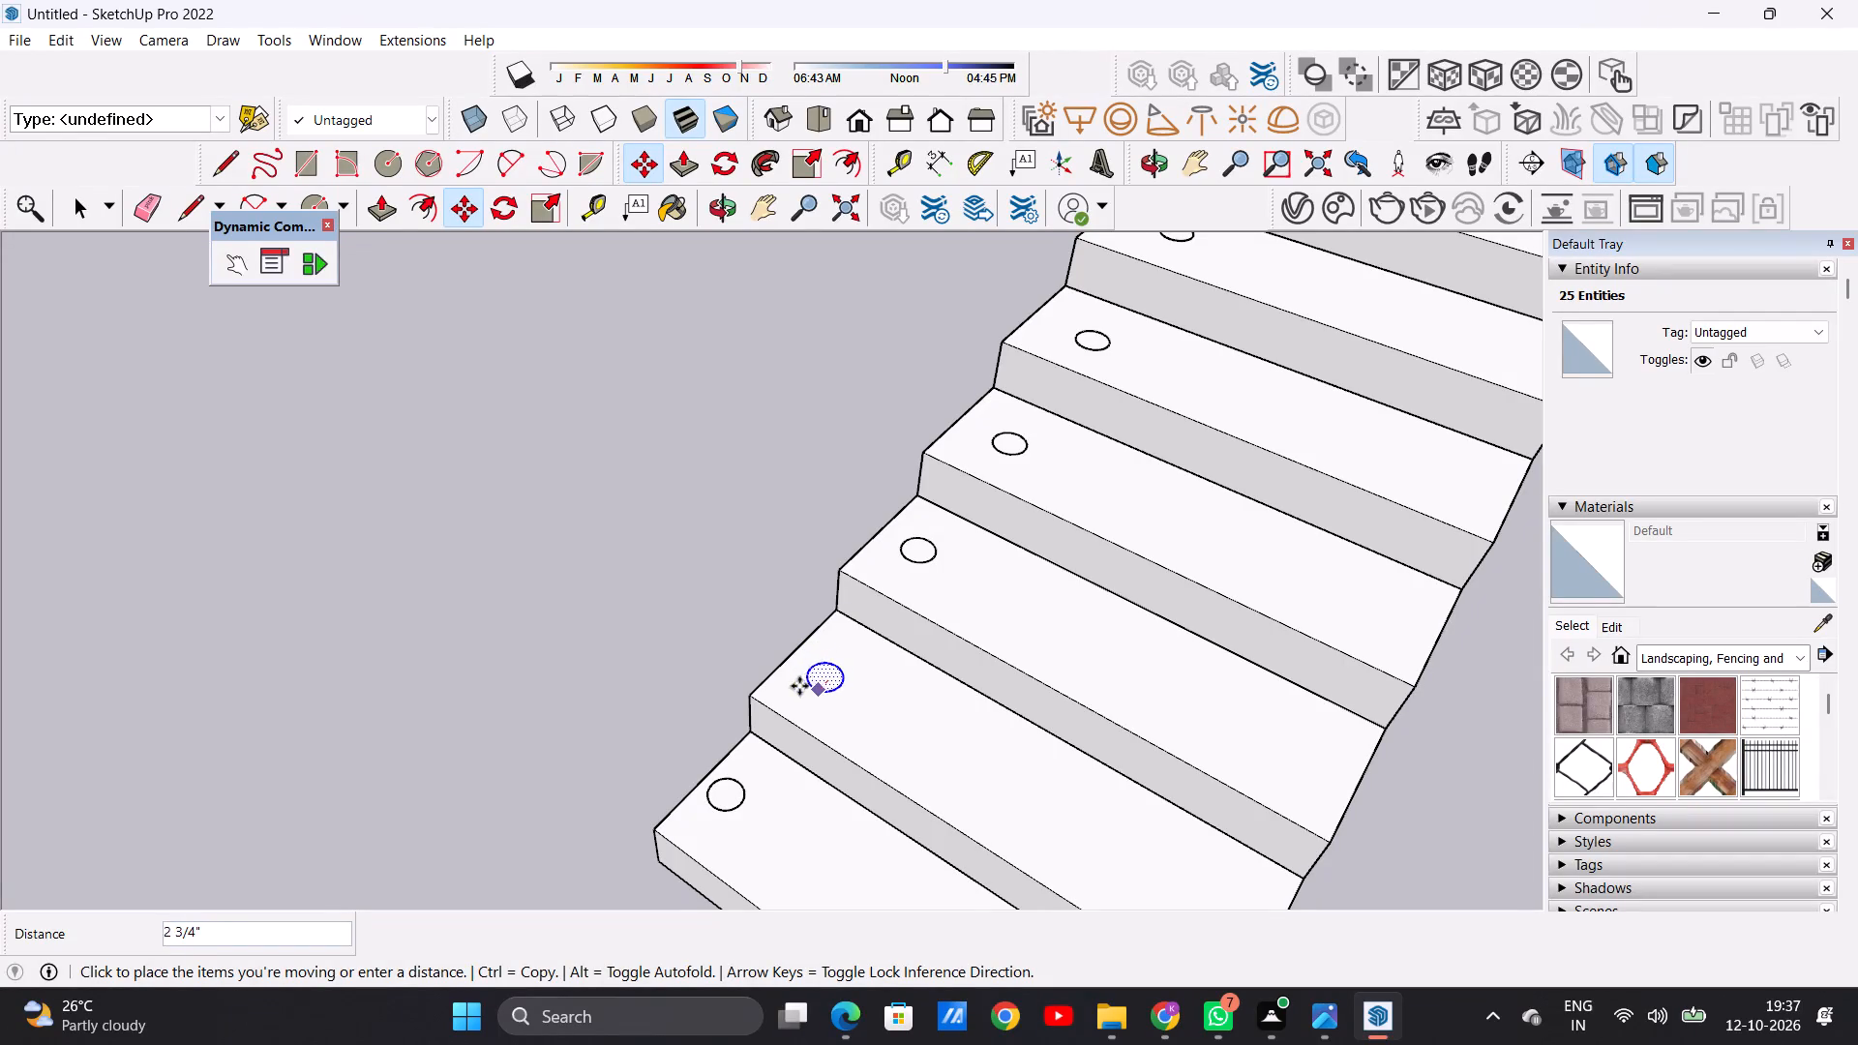
{"action": "middle_click_drag", "start_coordinate": [782, 691], "coordinate": [860, 692]}
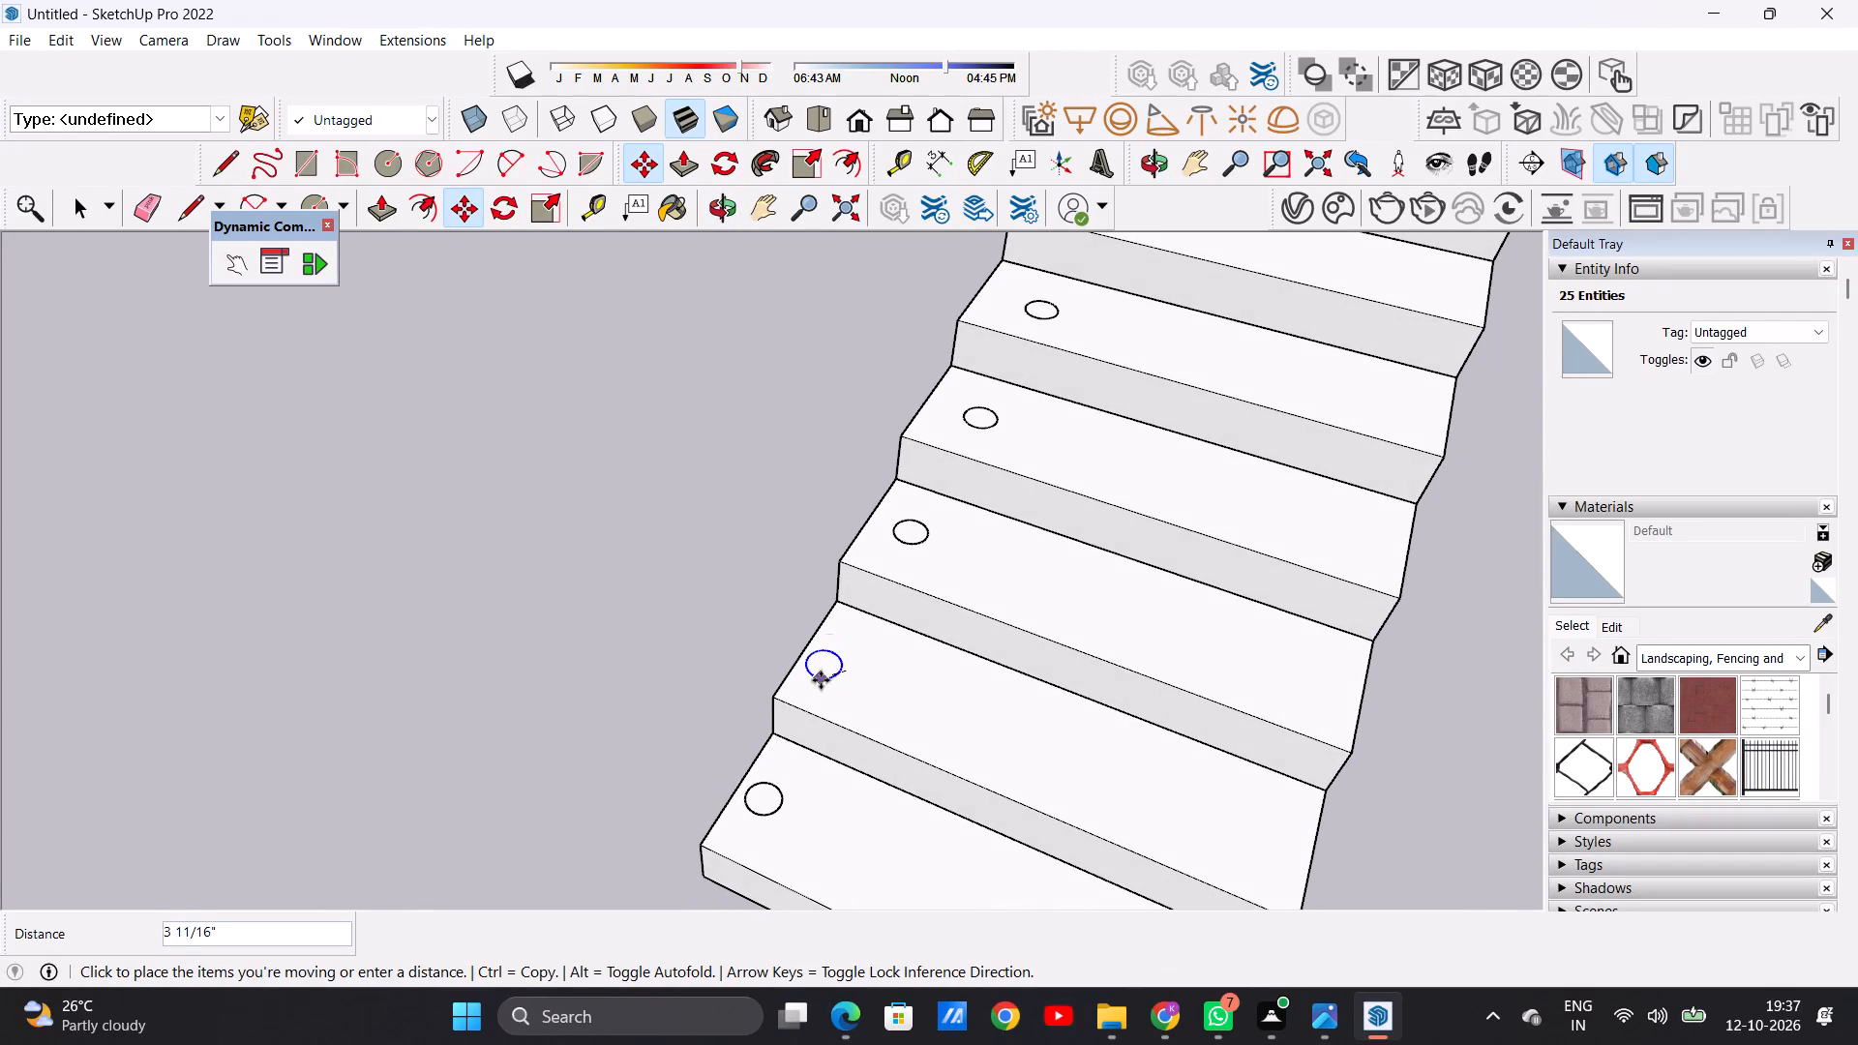
{"action": "left_click", "coordinate": [820, 682]}
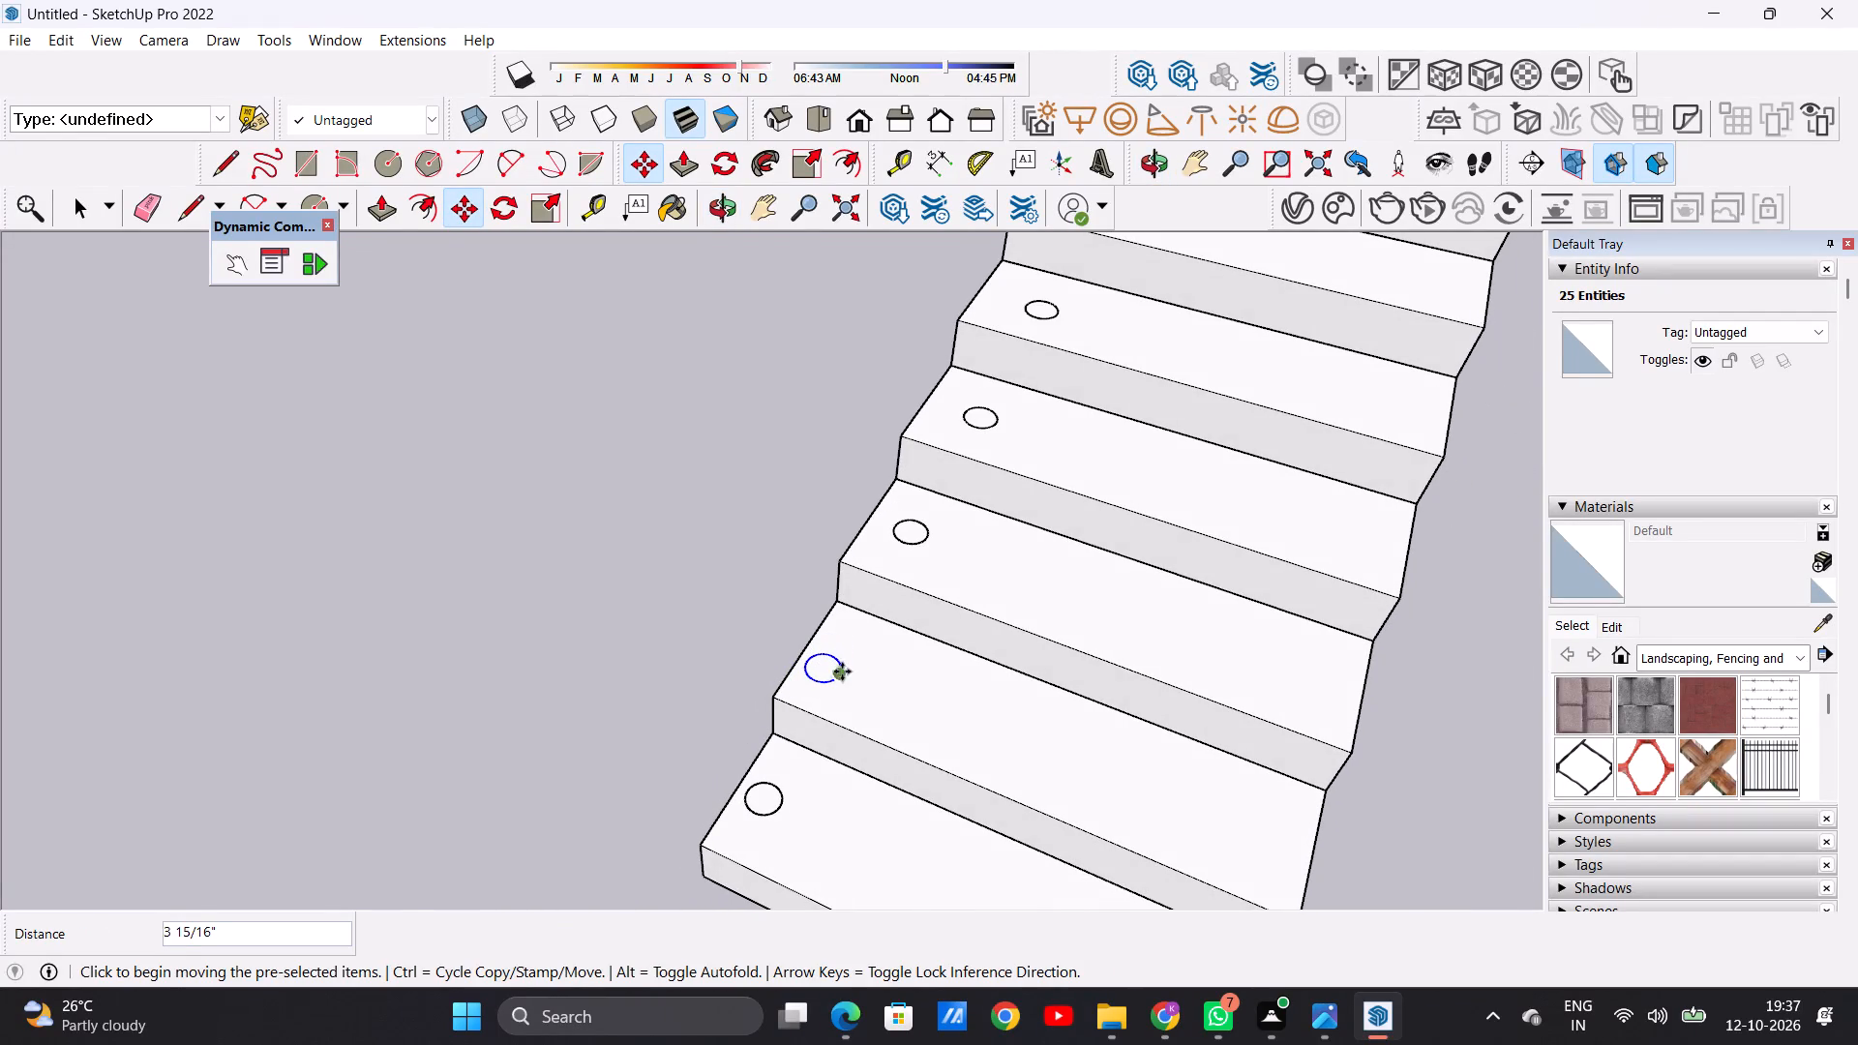
Move the circle on the third tread about 2" closer to the tread's house-side end.
{"action": "scroll", "coordinate": [936, 525], "scroll_direction": "up", "scroll_amount": 10}
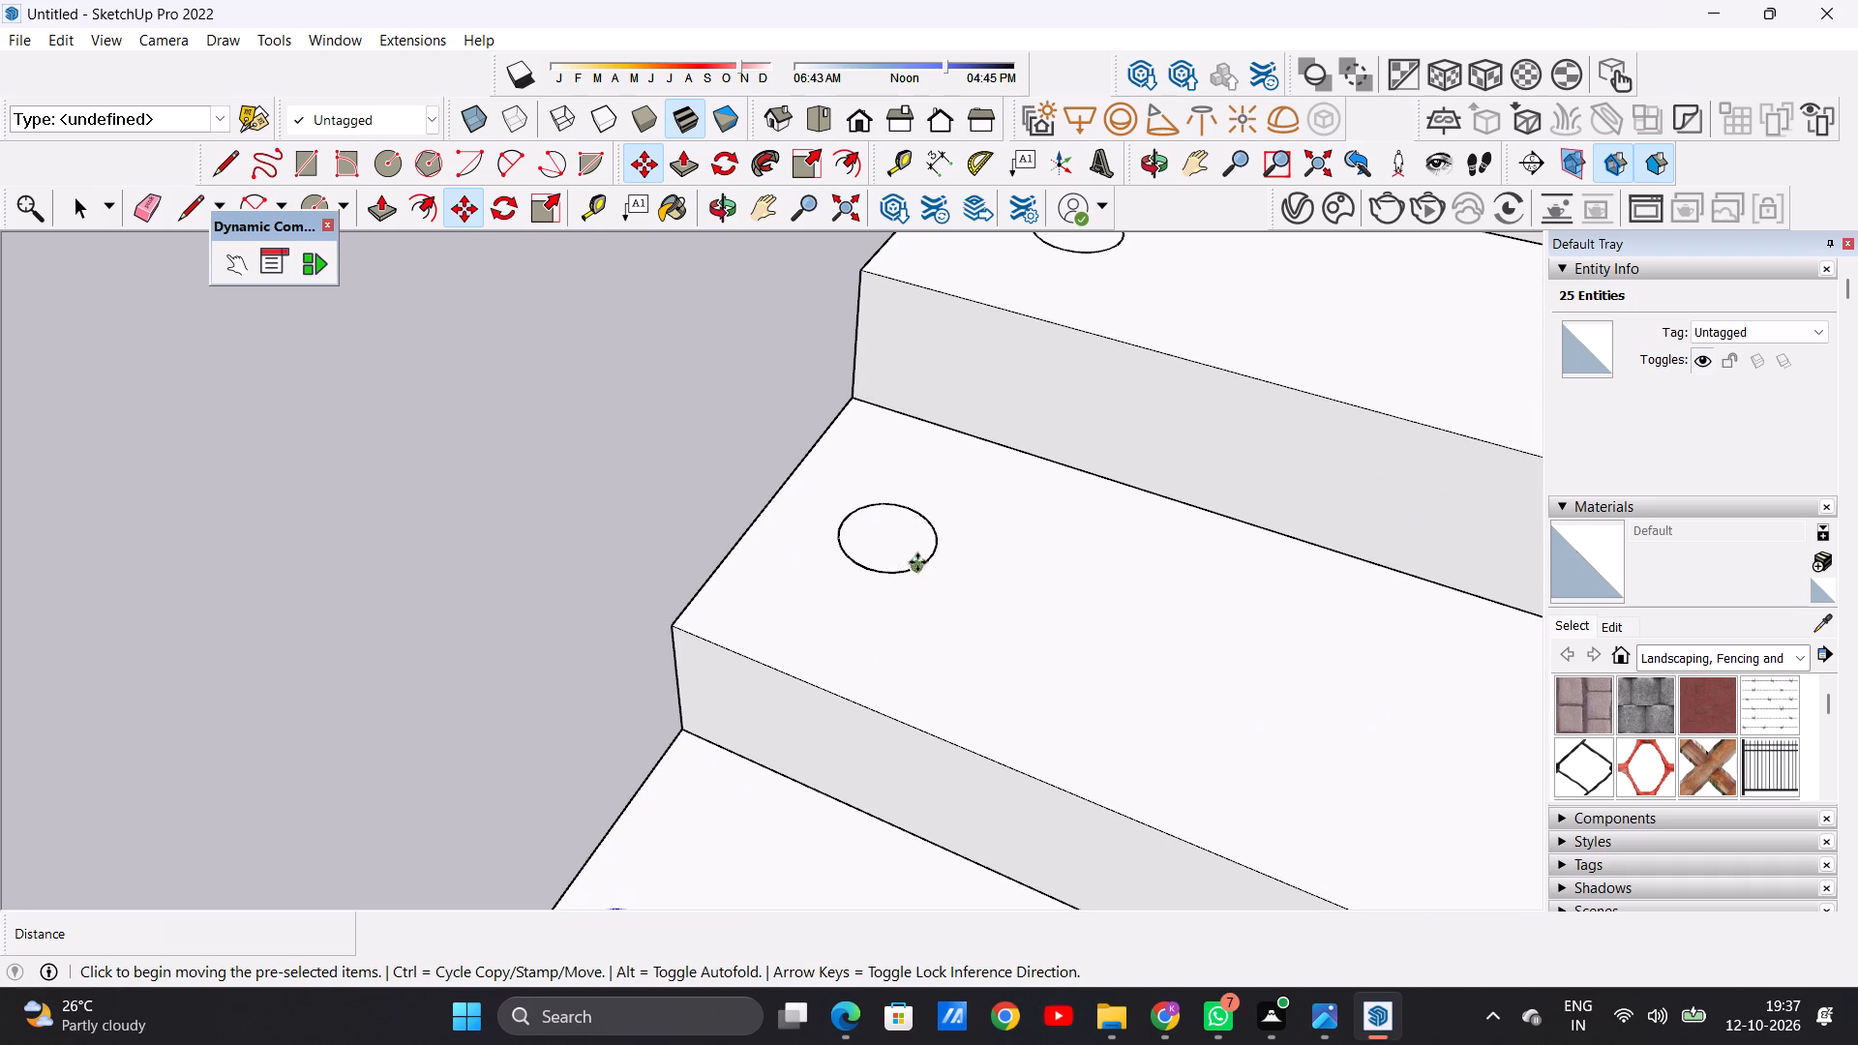
{"action": "left_click", "coordinate": [919, 566]}
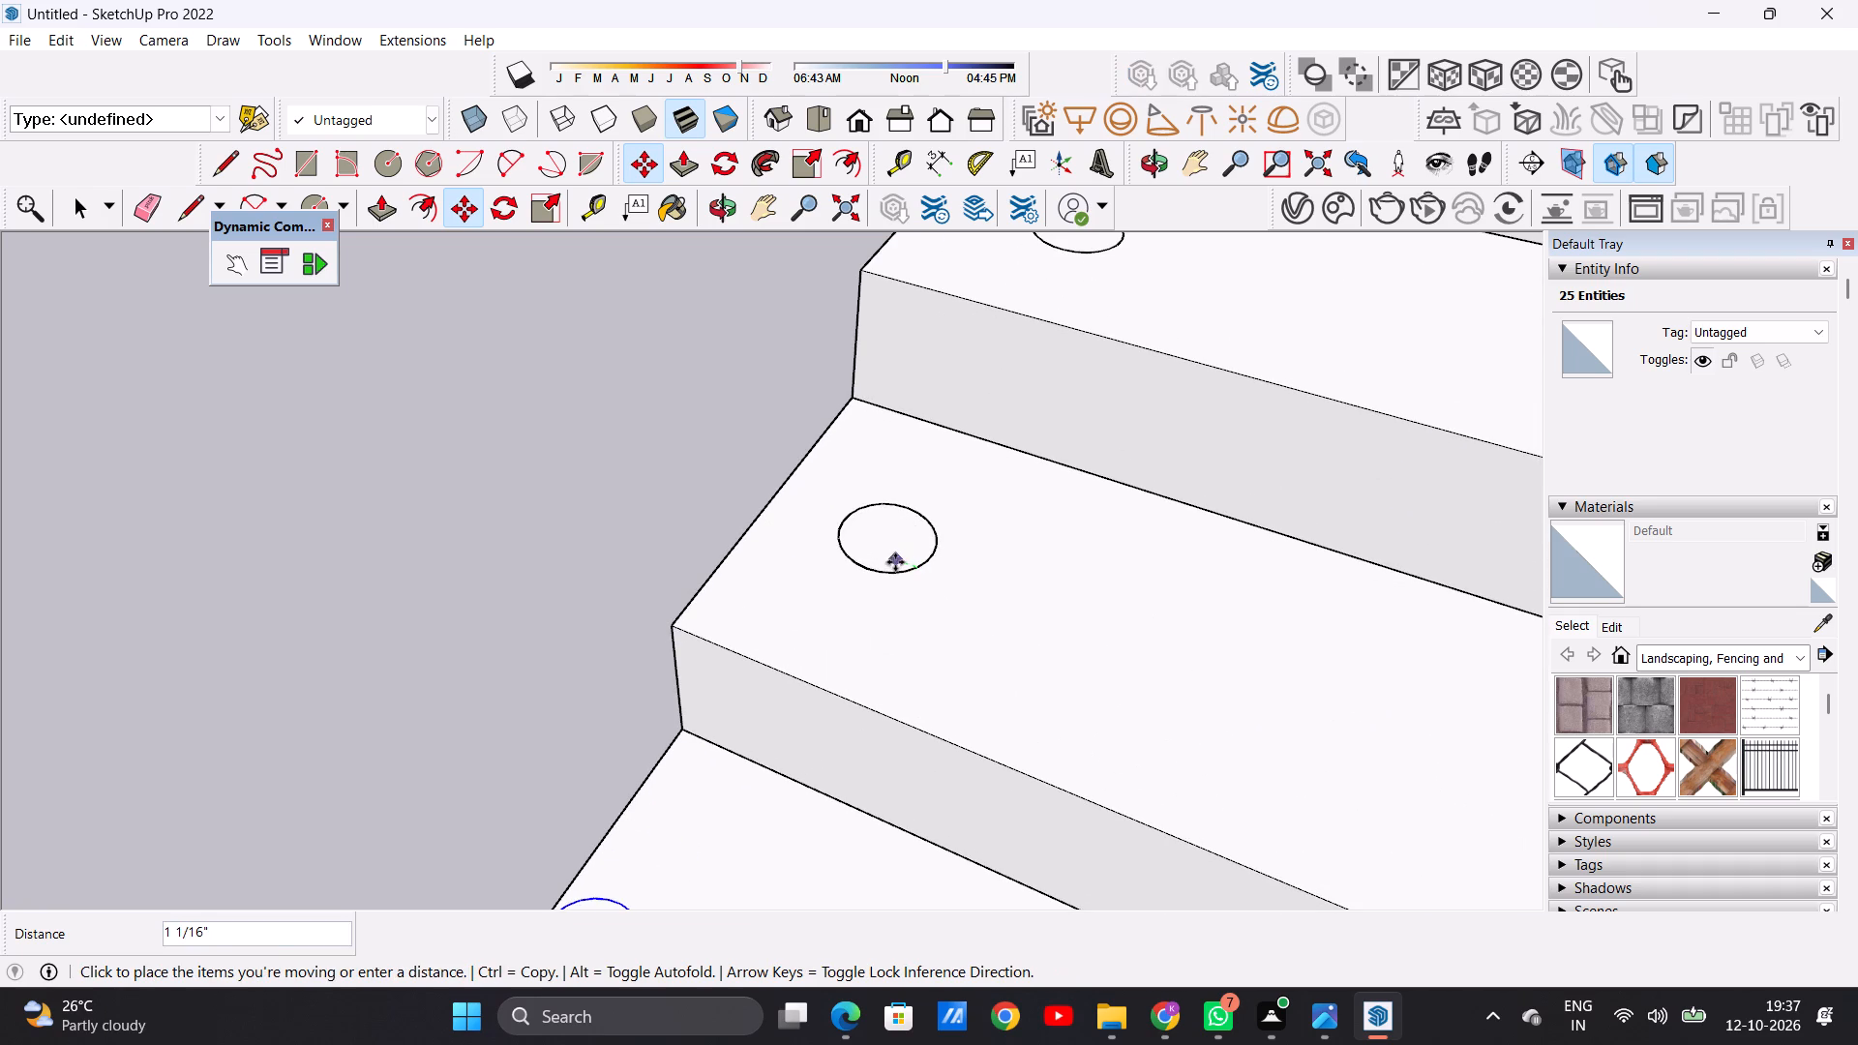
{"action": "key", "text": "space"}
{"action": "double_click", "coordinate": [883, 545]}
{"action": "key", "text": "m"}
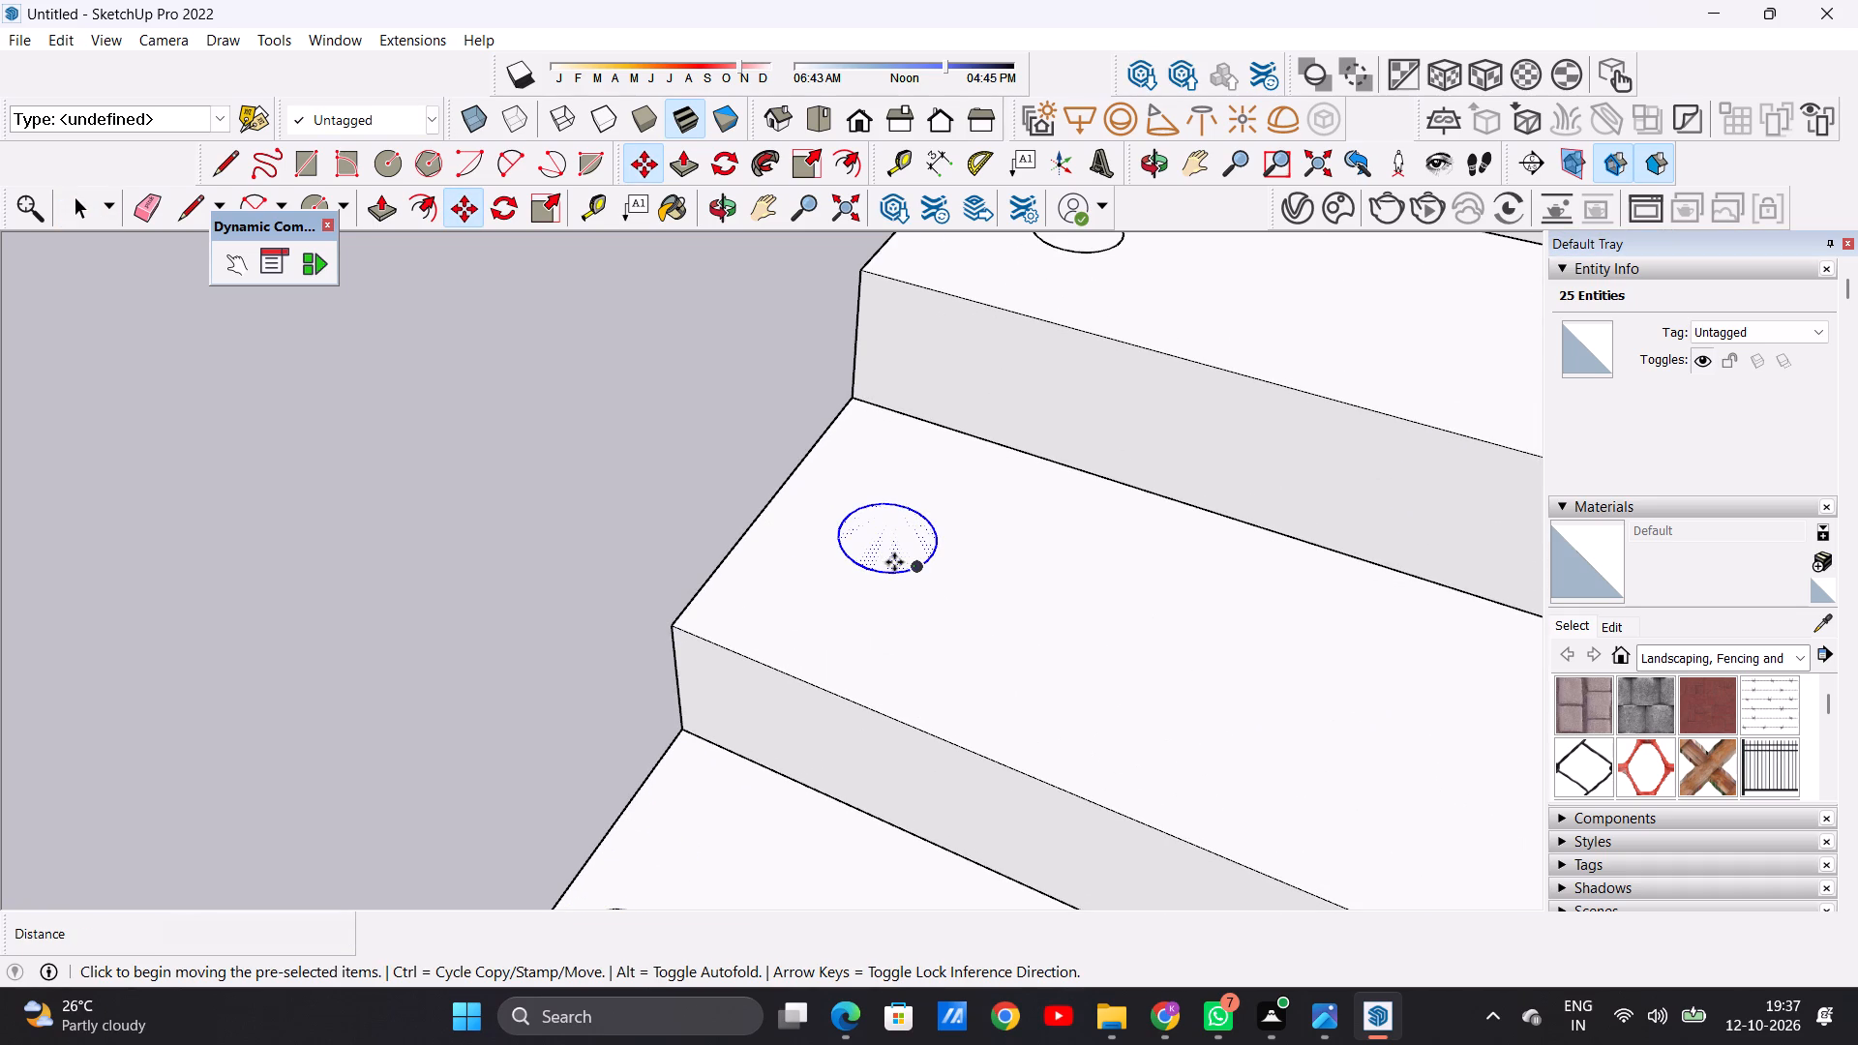
{"action": "left_click", "coordinate": [899, 573]}
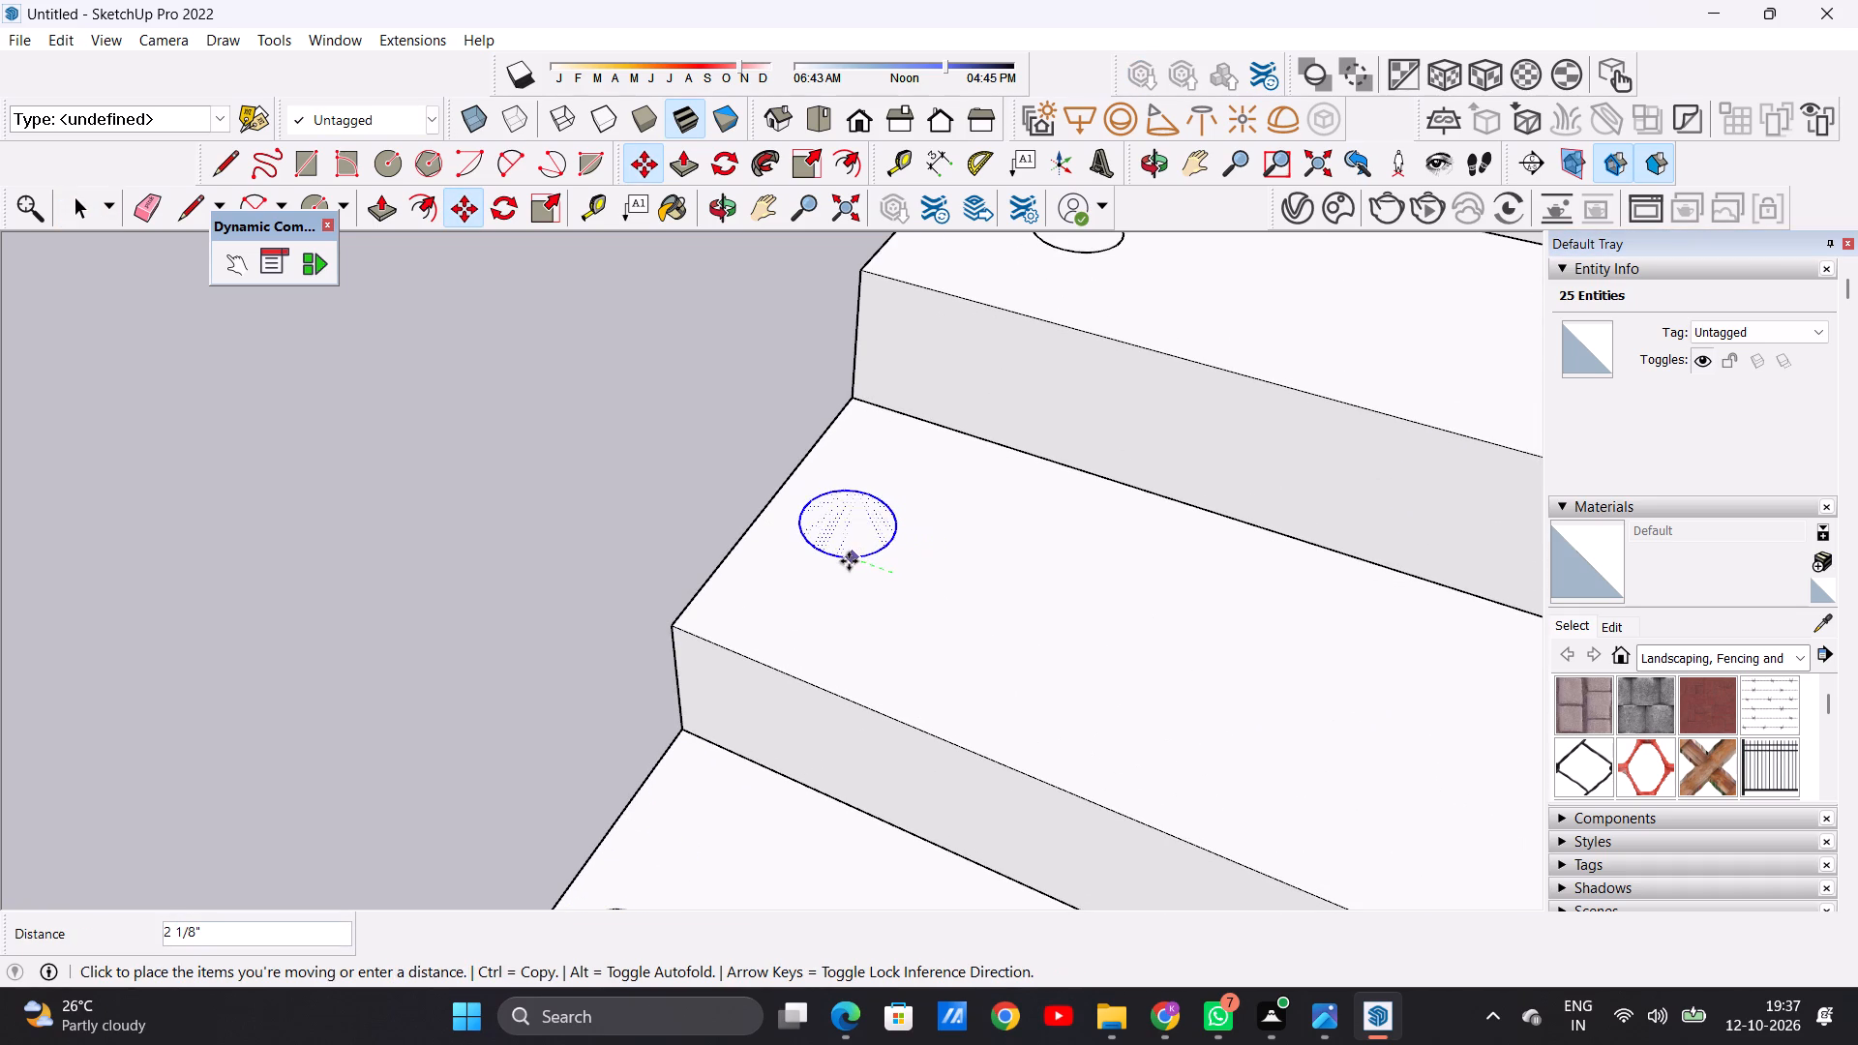
{"action": "left_click", "coordinate": [849, 561]}
Move the circle on the fourth tread about 2 1/2" toward the tread's house-side end, plus a slight further shift the same way.
{"action": "scroll", "coordinate": [855, 585], "scroll_direction": "down", "scroll_amount": 15}
{"action": "scroll", "coordinate": [856, 586], "scroll_direction": "up", "scroll_amount": 1}
{"action": "scroll", "coordinate": [856, 589], "scroll_direction": "down", "scroll_amount": 2}
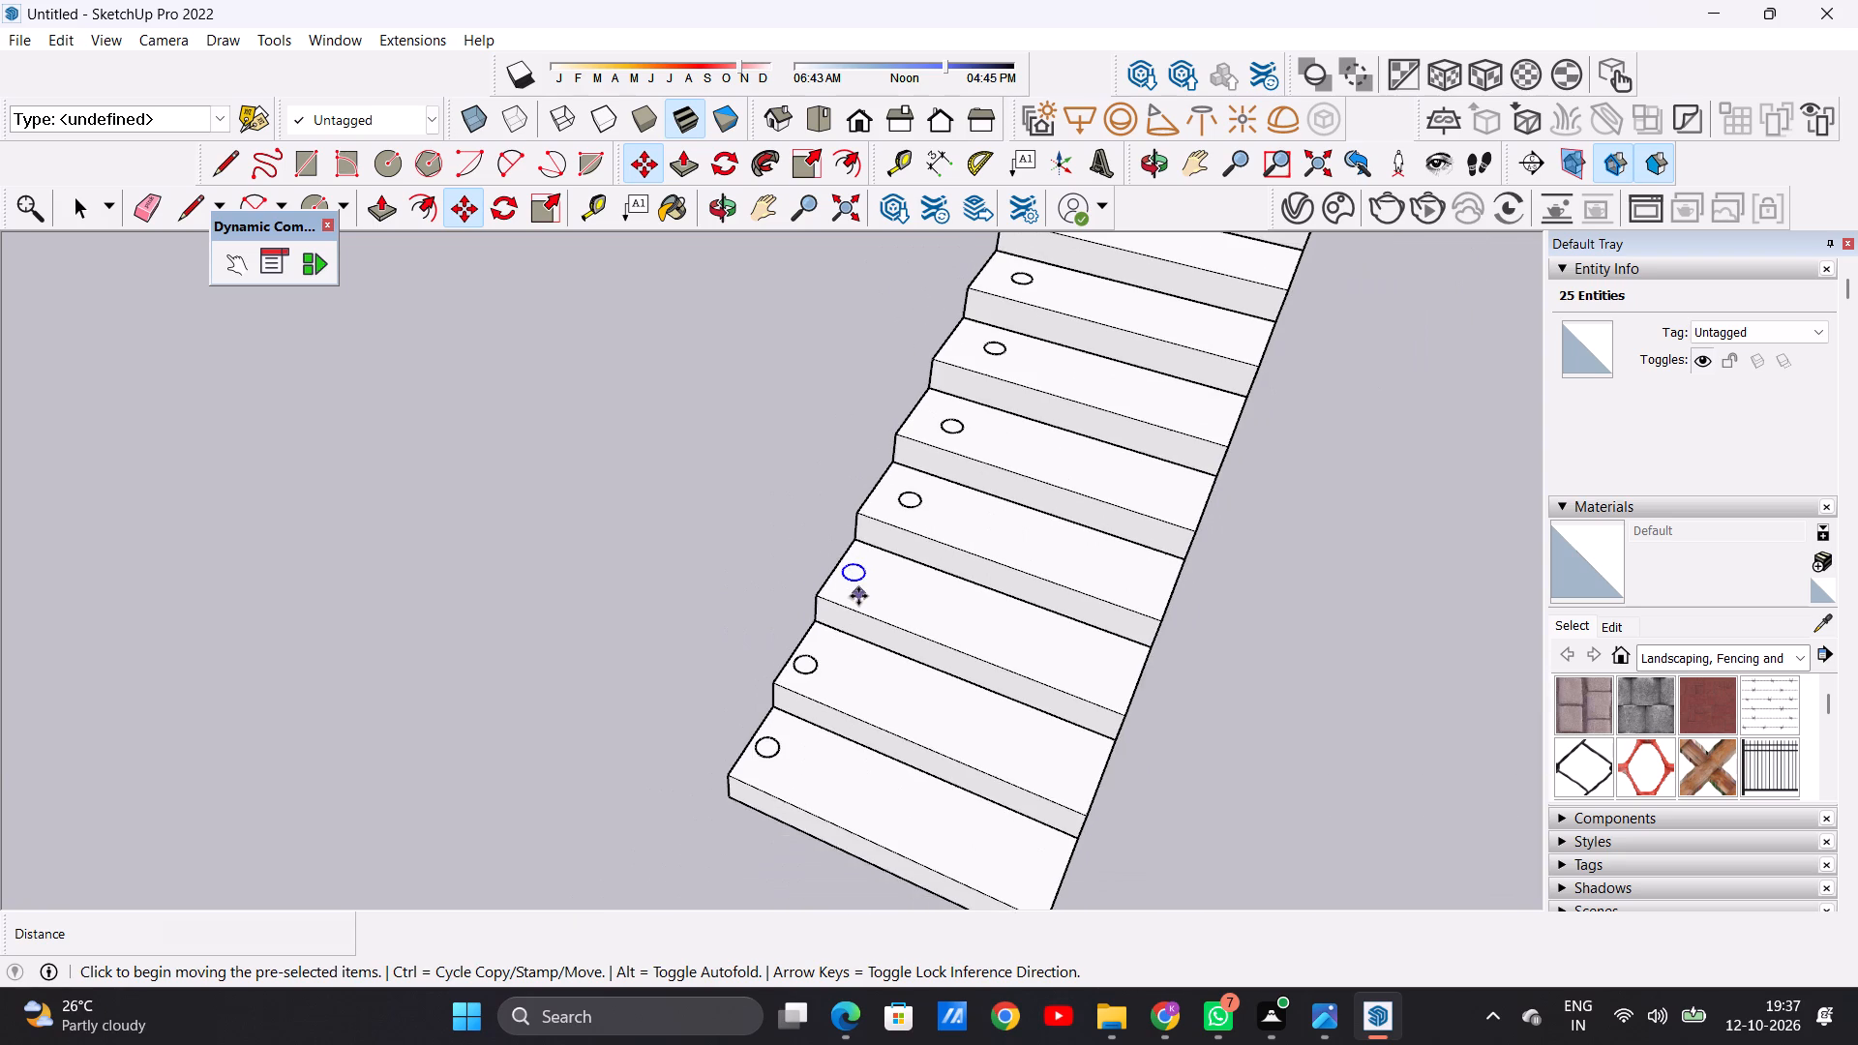
{"action": "scroll", "coordinate": [930, 489], "scroll_direction": "up", "scroll_amount": 2}
{"action": "scroll", "coordinate": [930, 489], "scroll_direction": "down", "scroll_amount": 1}
{"action": "scroll", "coordinate": [930, 489], "scroll_direction": "up", "scroll_amount": 1}
{"action": "scroll", "coordinate": [930, 489], "scroll_direction": "down", "scroll_amount": 1}
{"action": "scroll", "coordinate": [930, 489], "scroll_direction": "up", "scroll_amount": 1}
{"action": "key", "text": "space"}
{"action": "scroll", "coordinate": [886, 466], "scroll_direction": "up", "scroll_amount": 3}
{"action": "scroll", "coordinate": [888, 486], "scroll_direction": "down", "scroll_amount": 1}
{"action": "scroll", "coordinate": [889, 488], "scroll_direction": "up", "scroll_amount": 6}
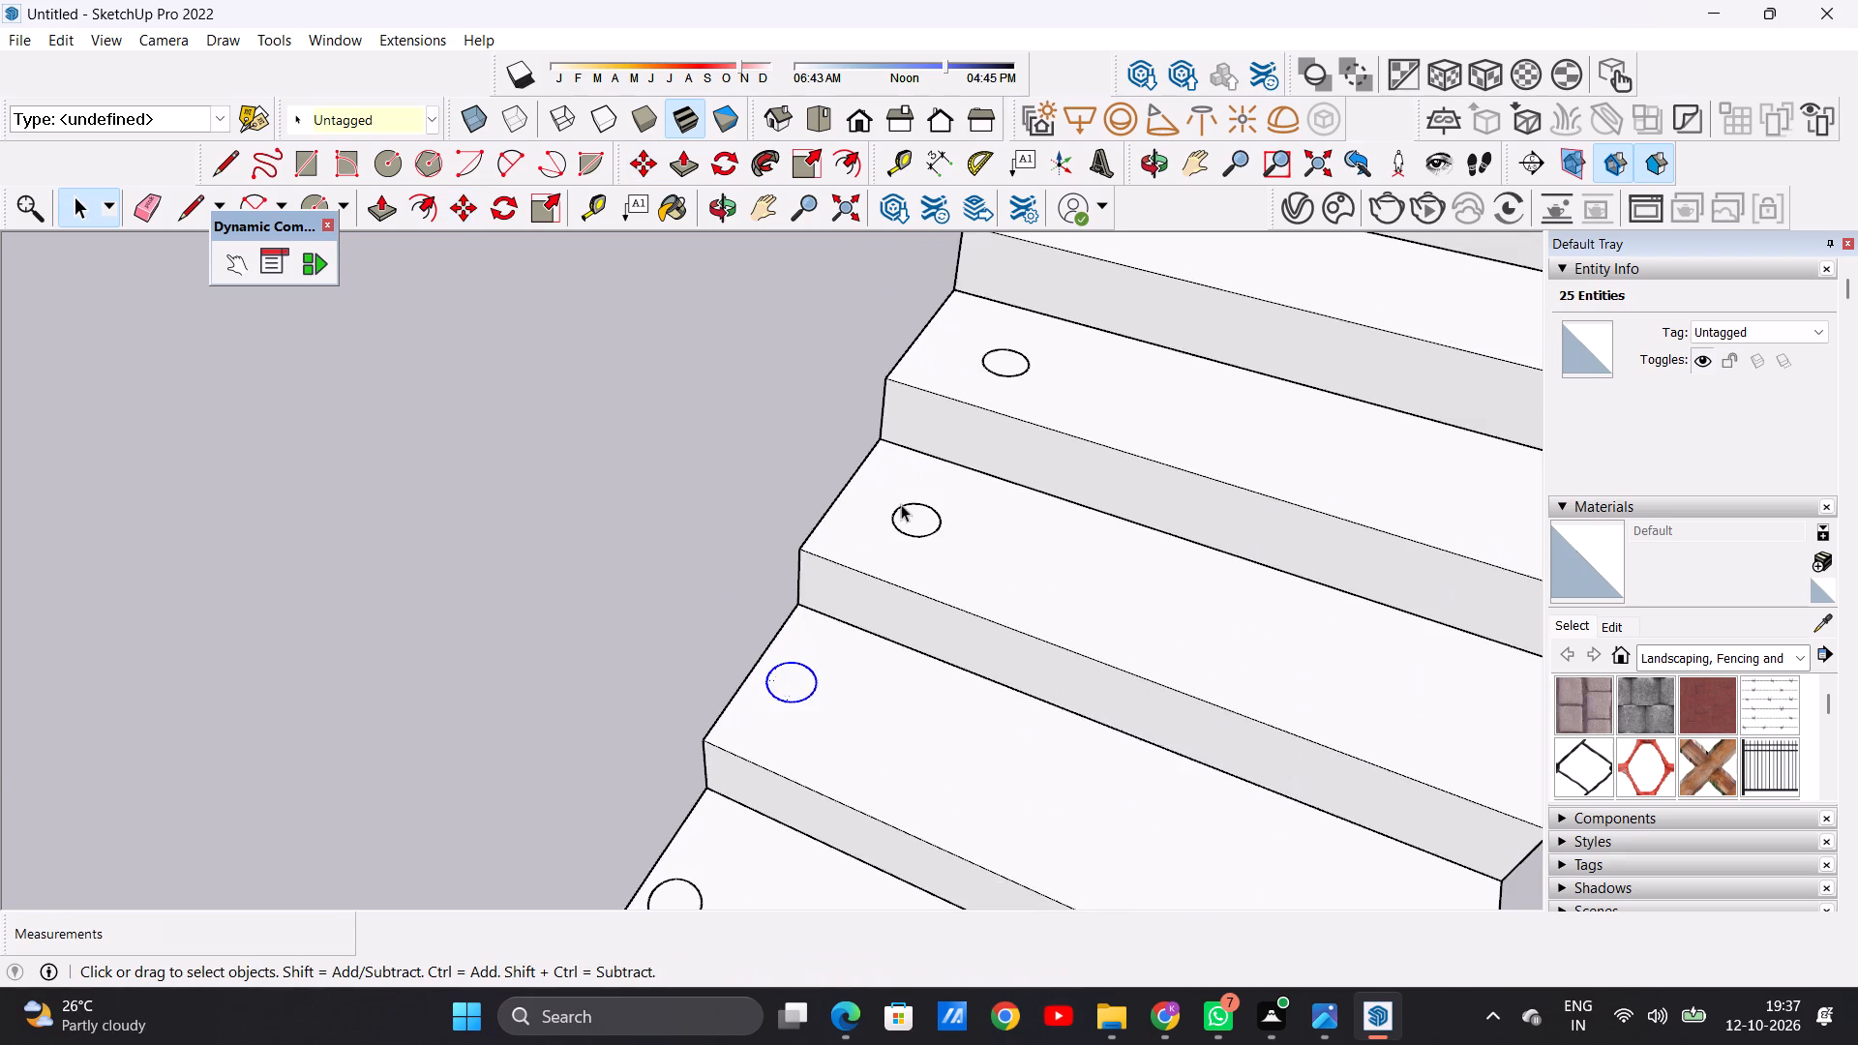
{"action": "scroll", "coordinate": [901, 504], "scroll_direction": "up", "scroll_amount": 6}
{"action": "scroll", "coordinate": [924, 536], "scroll_direction": "down", "scroll_amount": 1}
{"action": "scroll", "coordinate": [924, 536], "scroll_direction": "up", "scroll_amount": 2}
{"action": "double_click", "coordinate": [924, 536]}
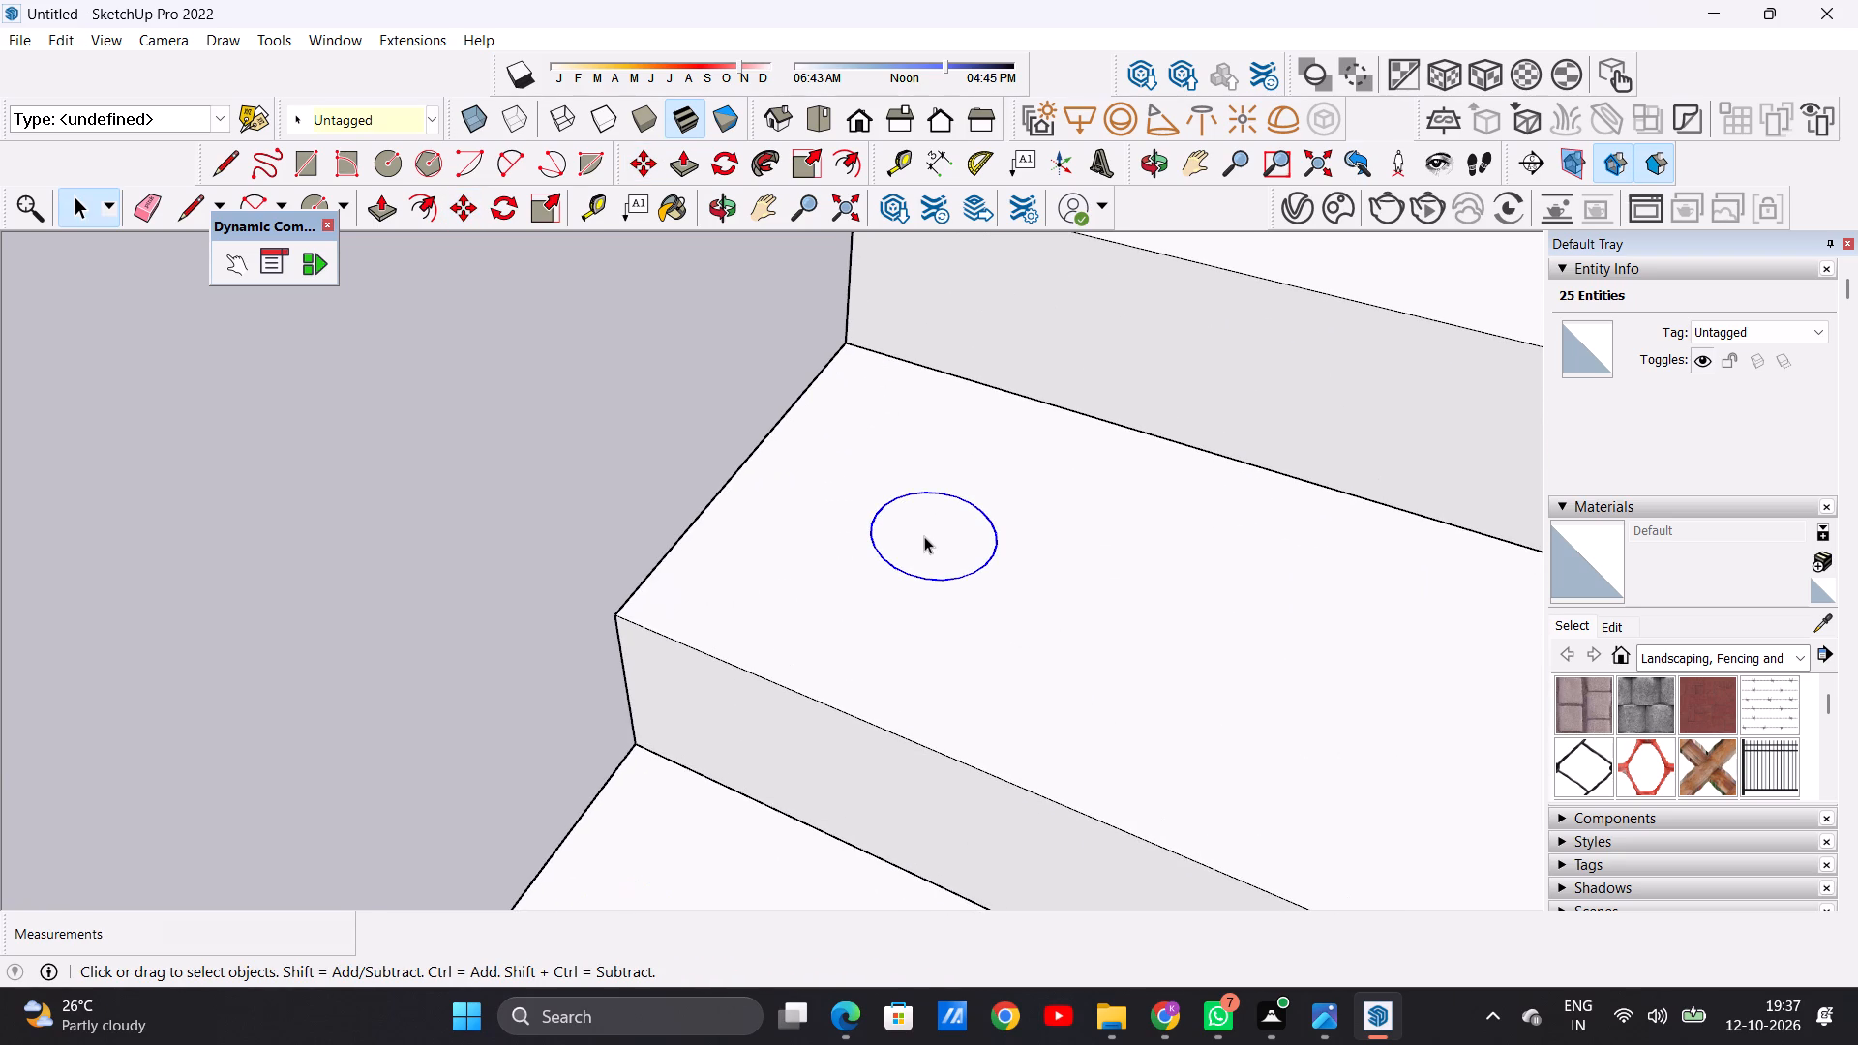
{"action": "key", "text": "m"}
{"action": "left_click", "coordinate": [931, 585]}
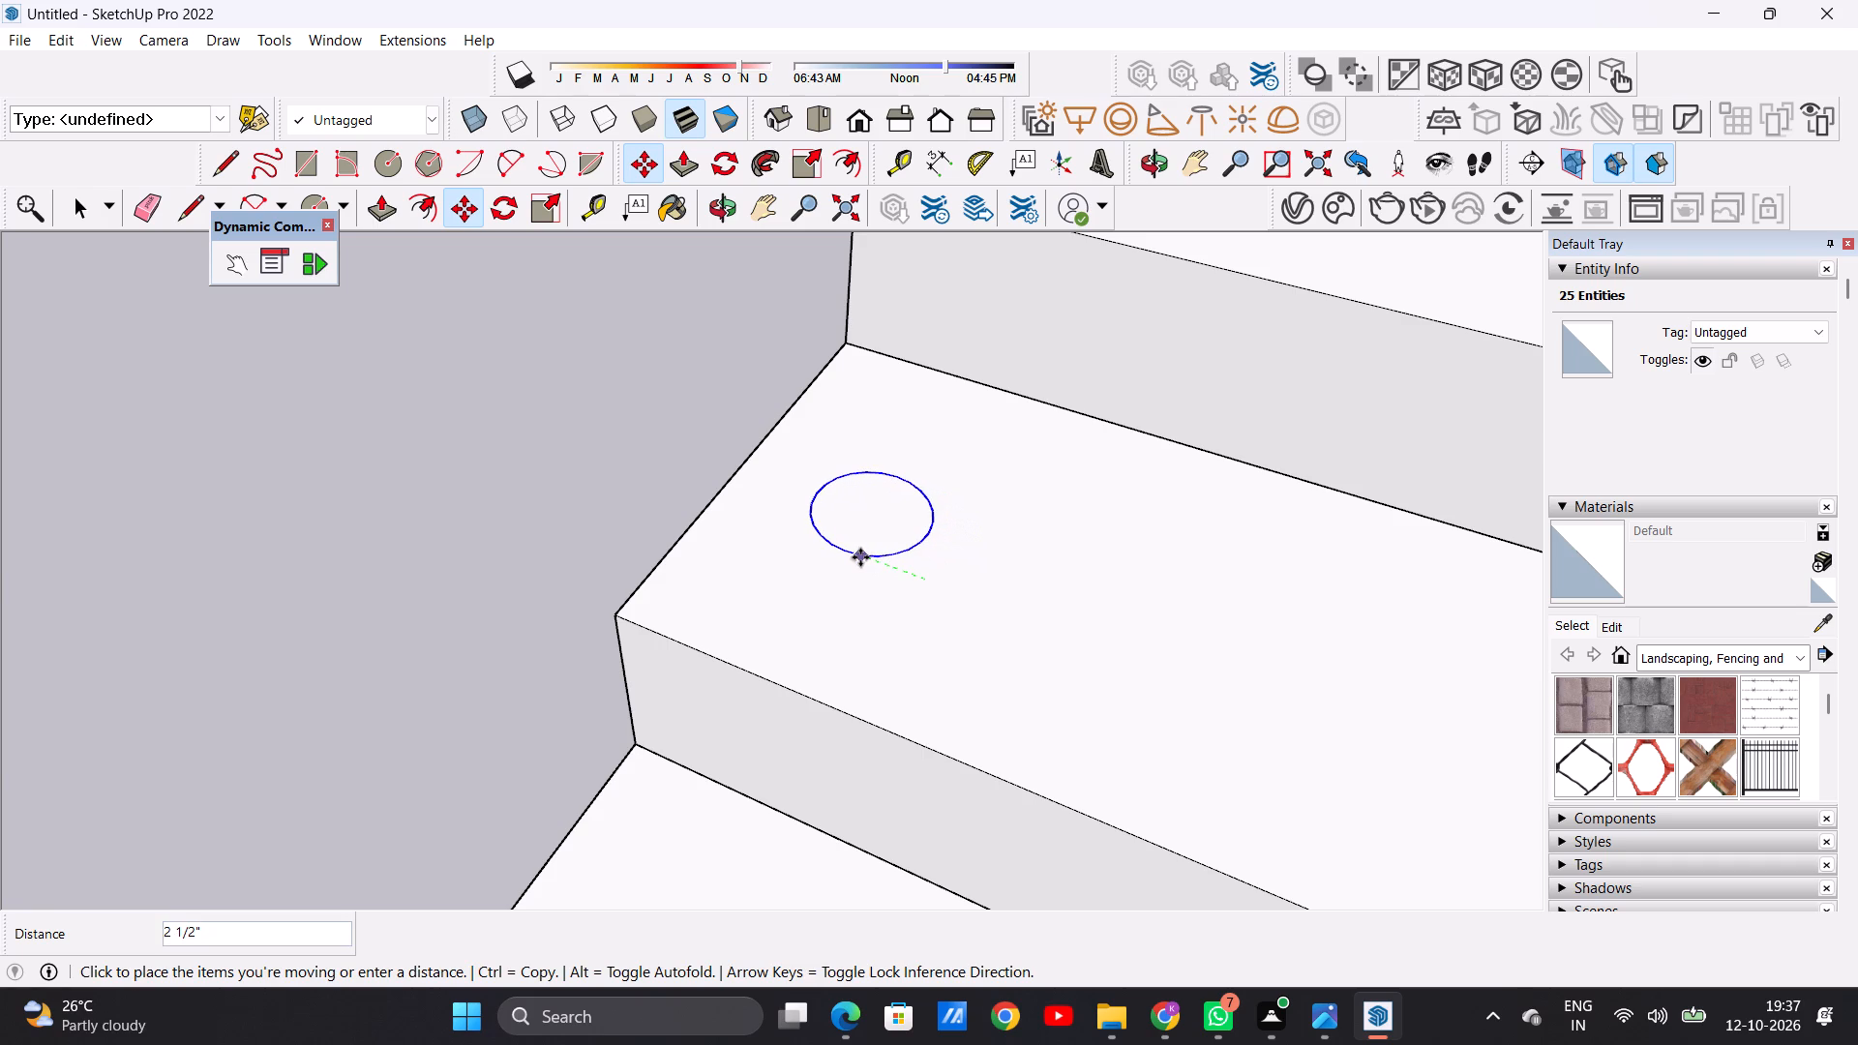
{"action": "left_click", "coordinate": [860, 557]}
{"action": "left_click", "coordinate": [860, 554]}
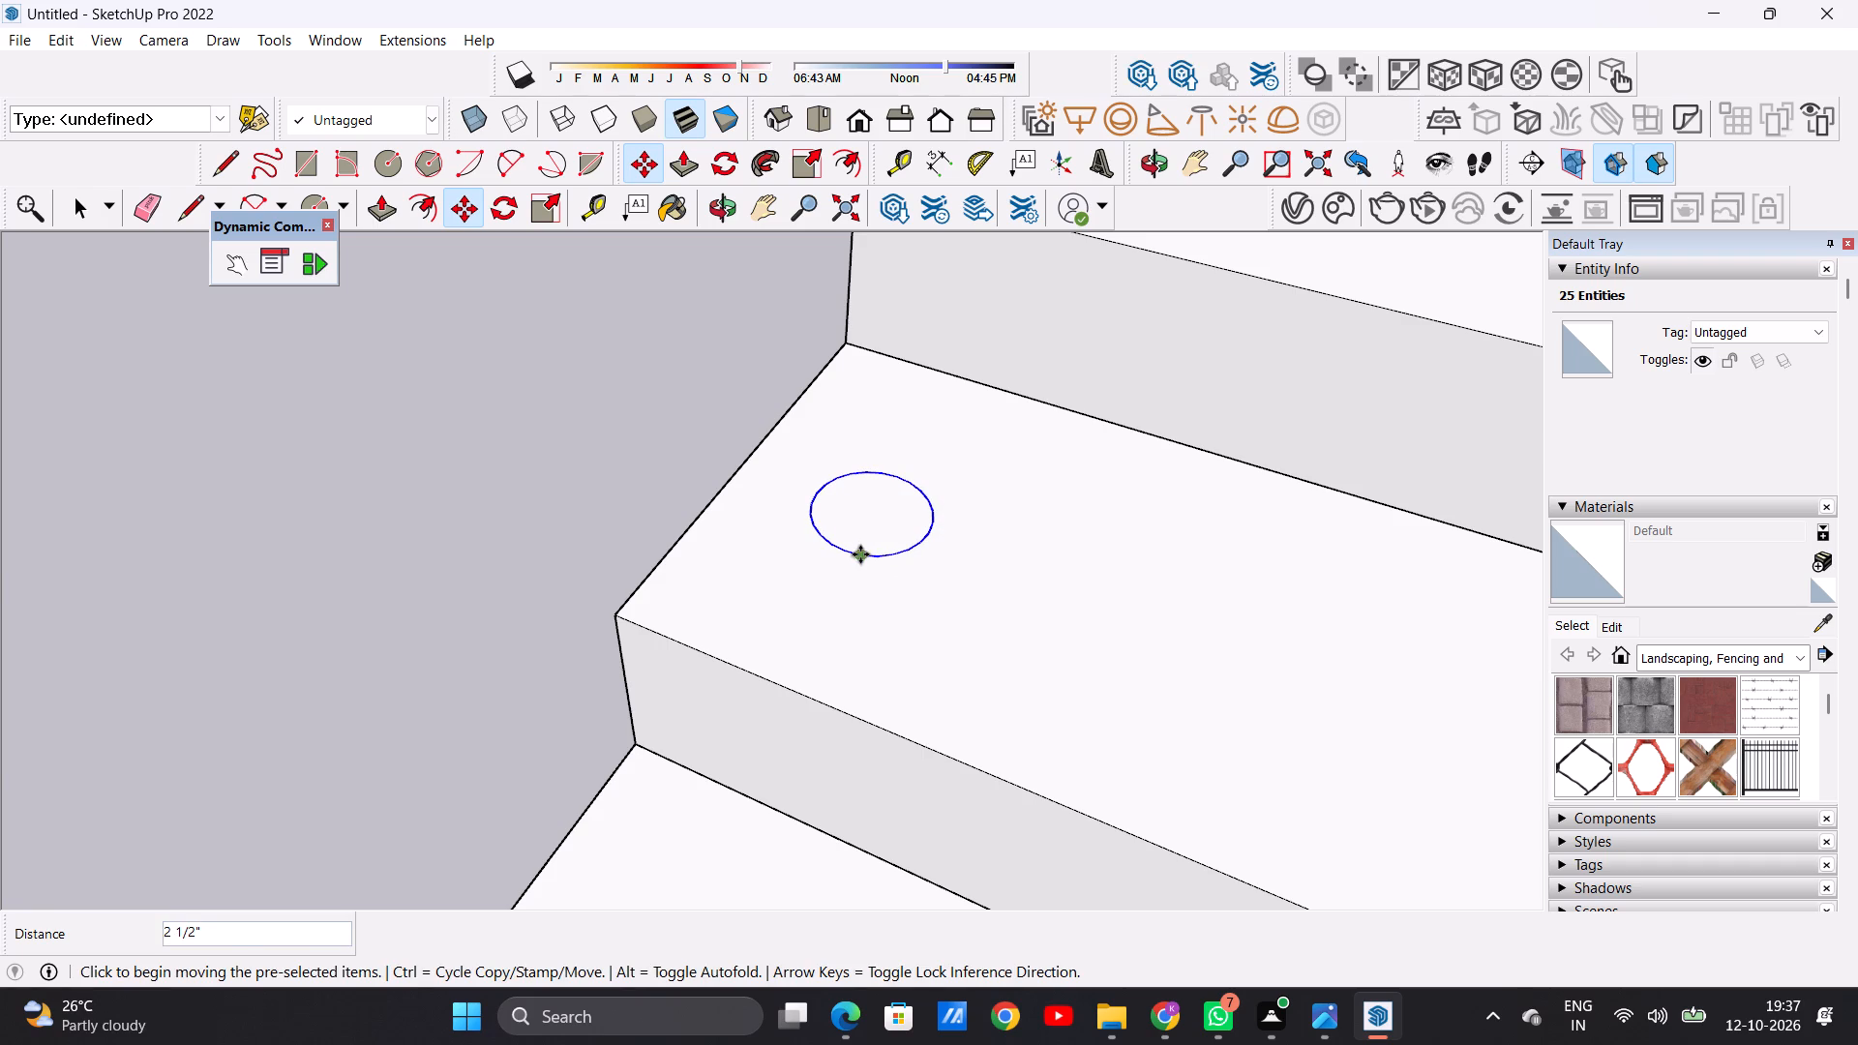
{"action": "left_click", "coordinate": [823, 545]}
{"action": "key", "text": "space"}
{"action": "key", "text": "space"}
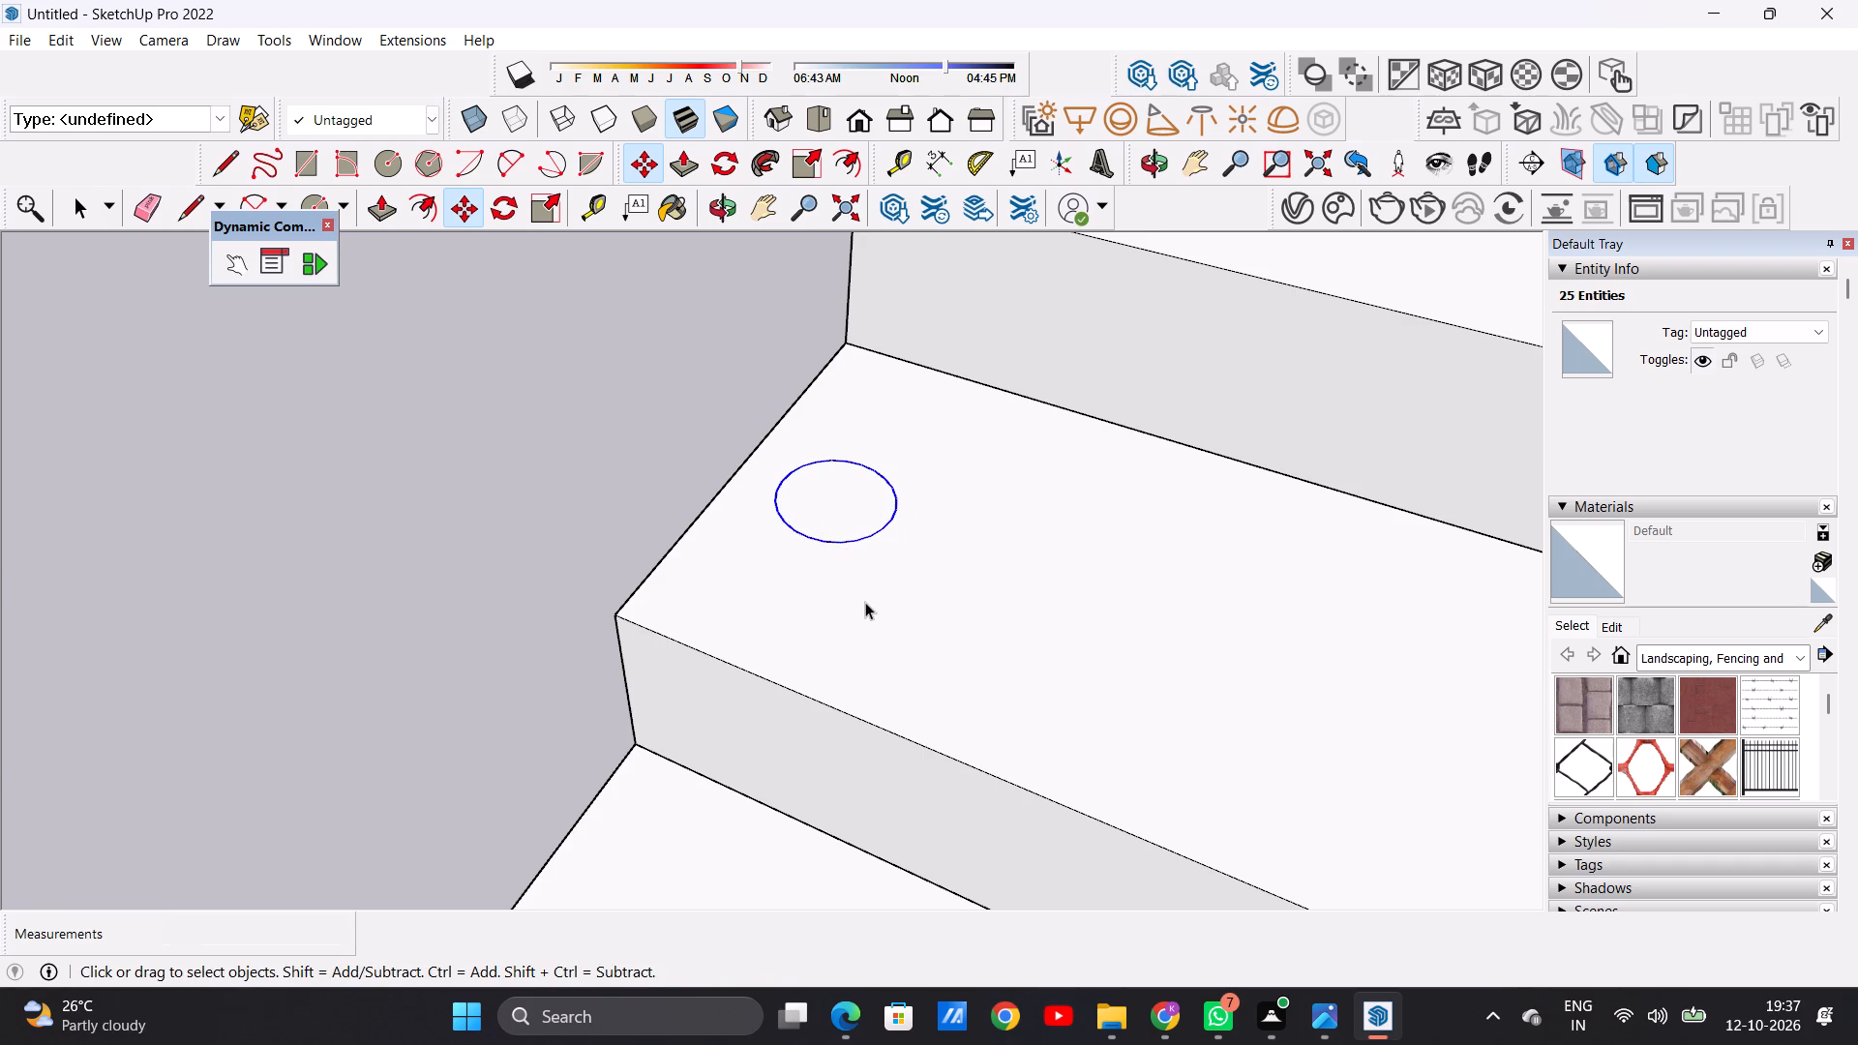
Extrude the circle on the first flight's lowest tread upward about 6' 1" into a round railing post.
{"action": "scroll", "coordinate": [866, 604], "scroll_direction": "down", "scroll_amount": 20}
{"action": "scroll", "coordinate": [866, 604], "scroll_direction": "down", "scroll_amount": 9}
{"action": "middle_click_drag", "start_coordinate": [884, 587], "coordinate": [794, 587]}
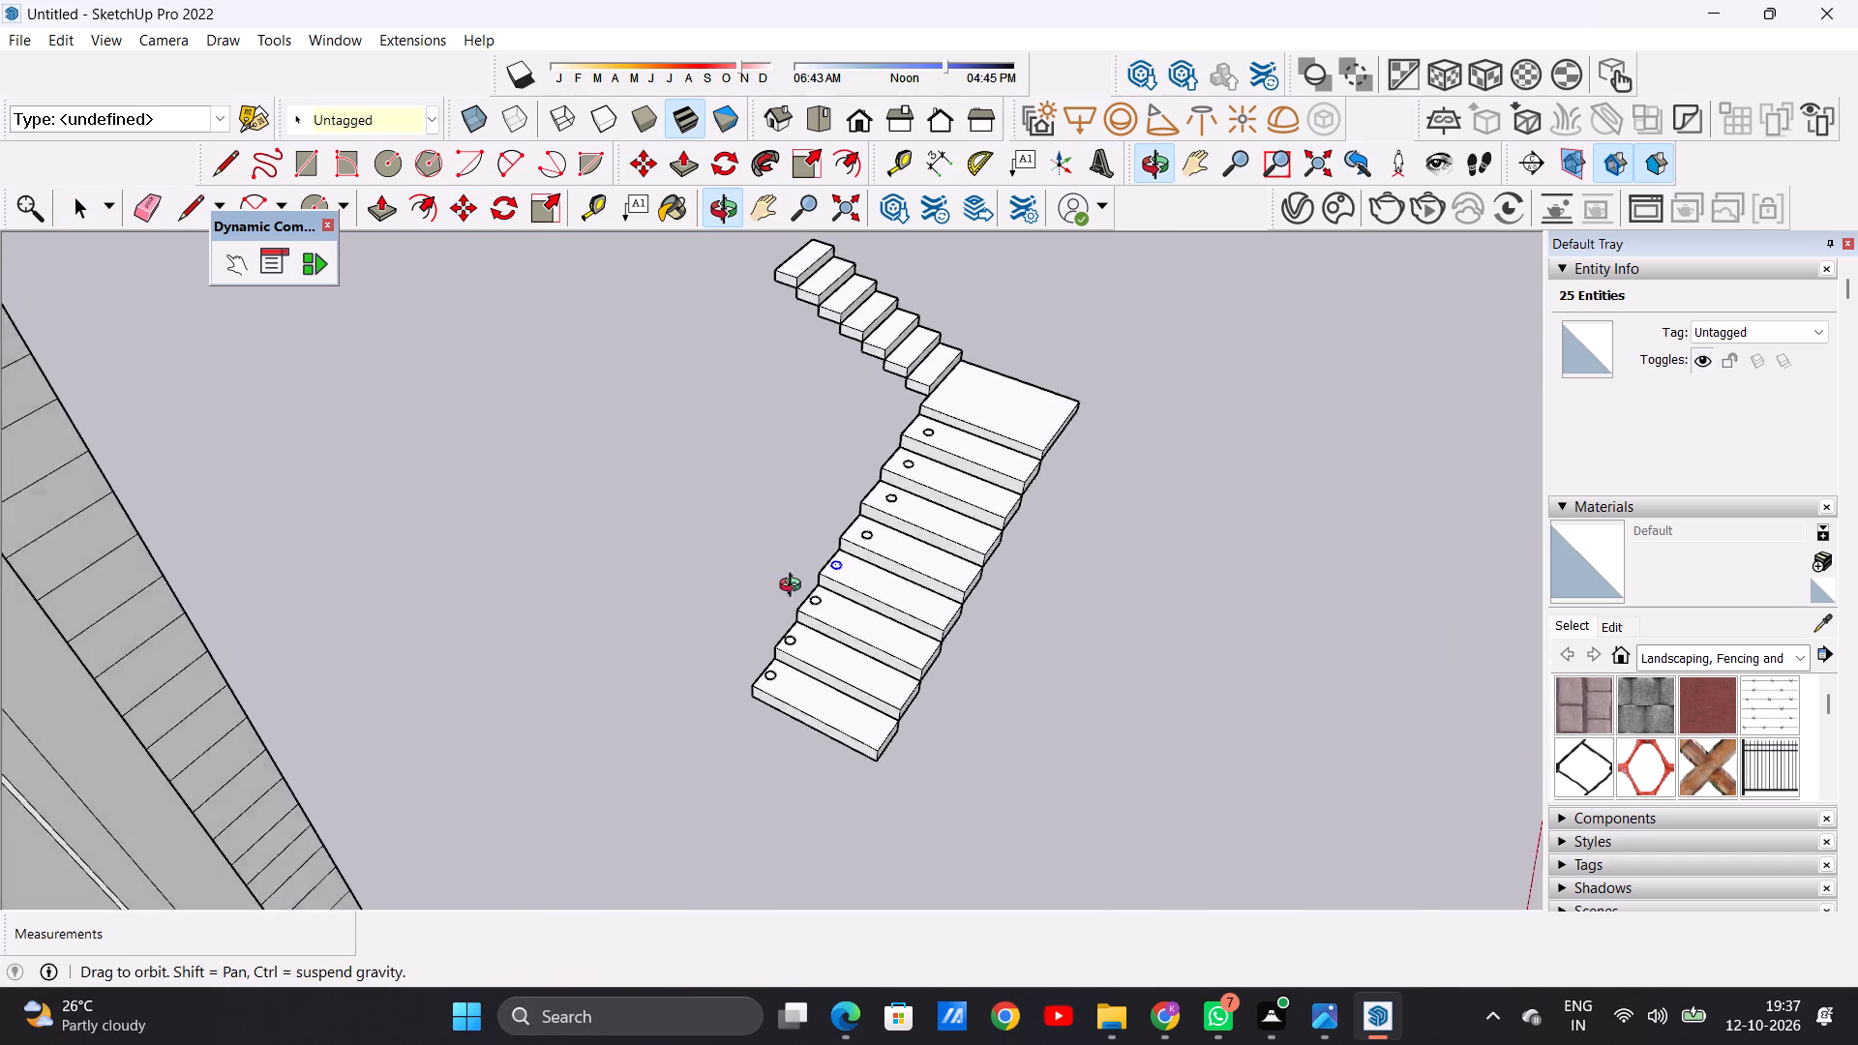
{"action": "middle_click_drag", "start_coordinate": [794, 587], "coordinate": [504, 596]}
{"action": "scroll", "coordinate": [856, 596], "scroll_direction": "up", "scroll_amount": 7}
{"action": "left_click", "coordinate": [845, 524]}
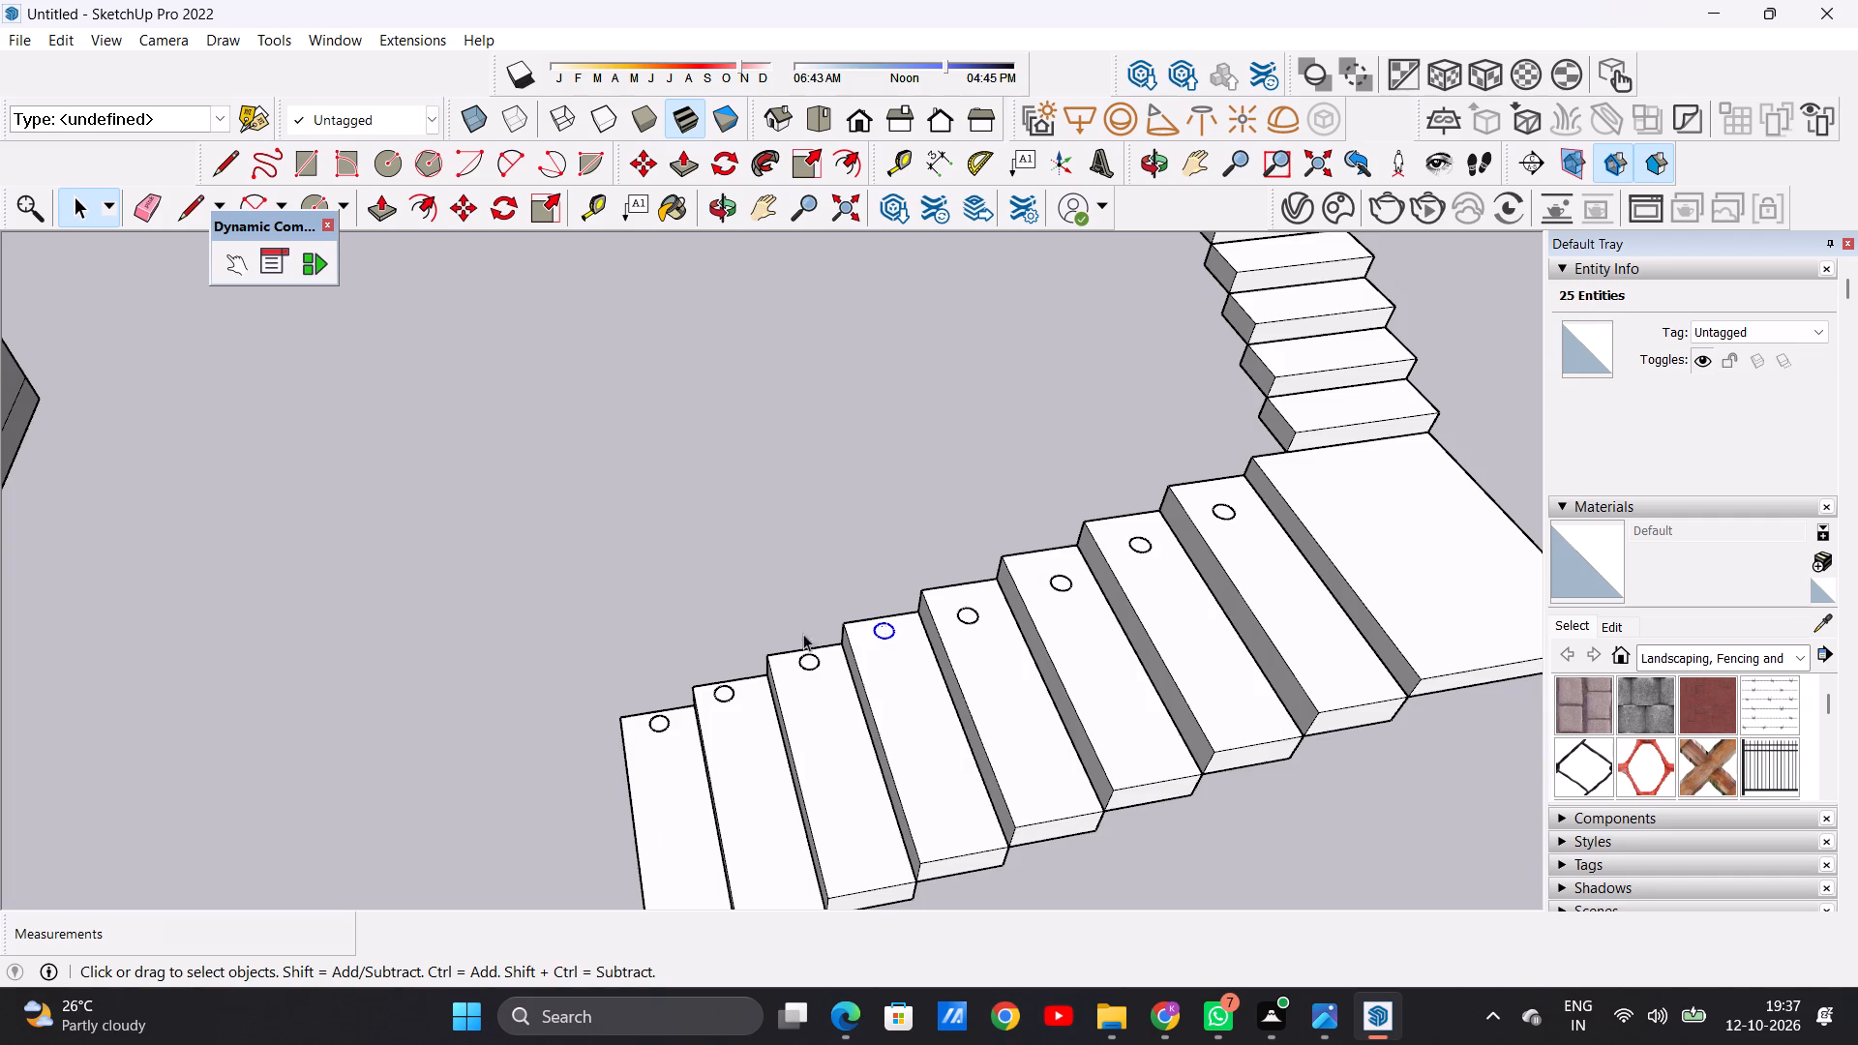
{"action": "scroll", "coordinate": [736, 678], "scroll_direction": "up", "scroll_amount": 9}
{"action": "key", "text": "p"}
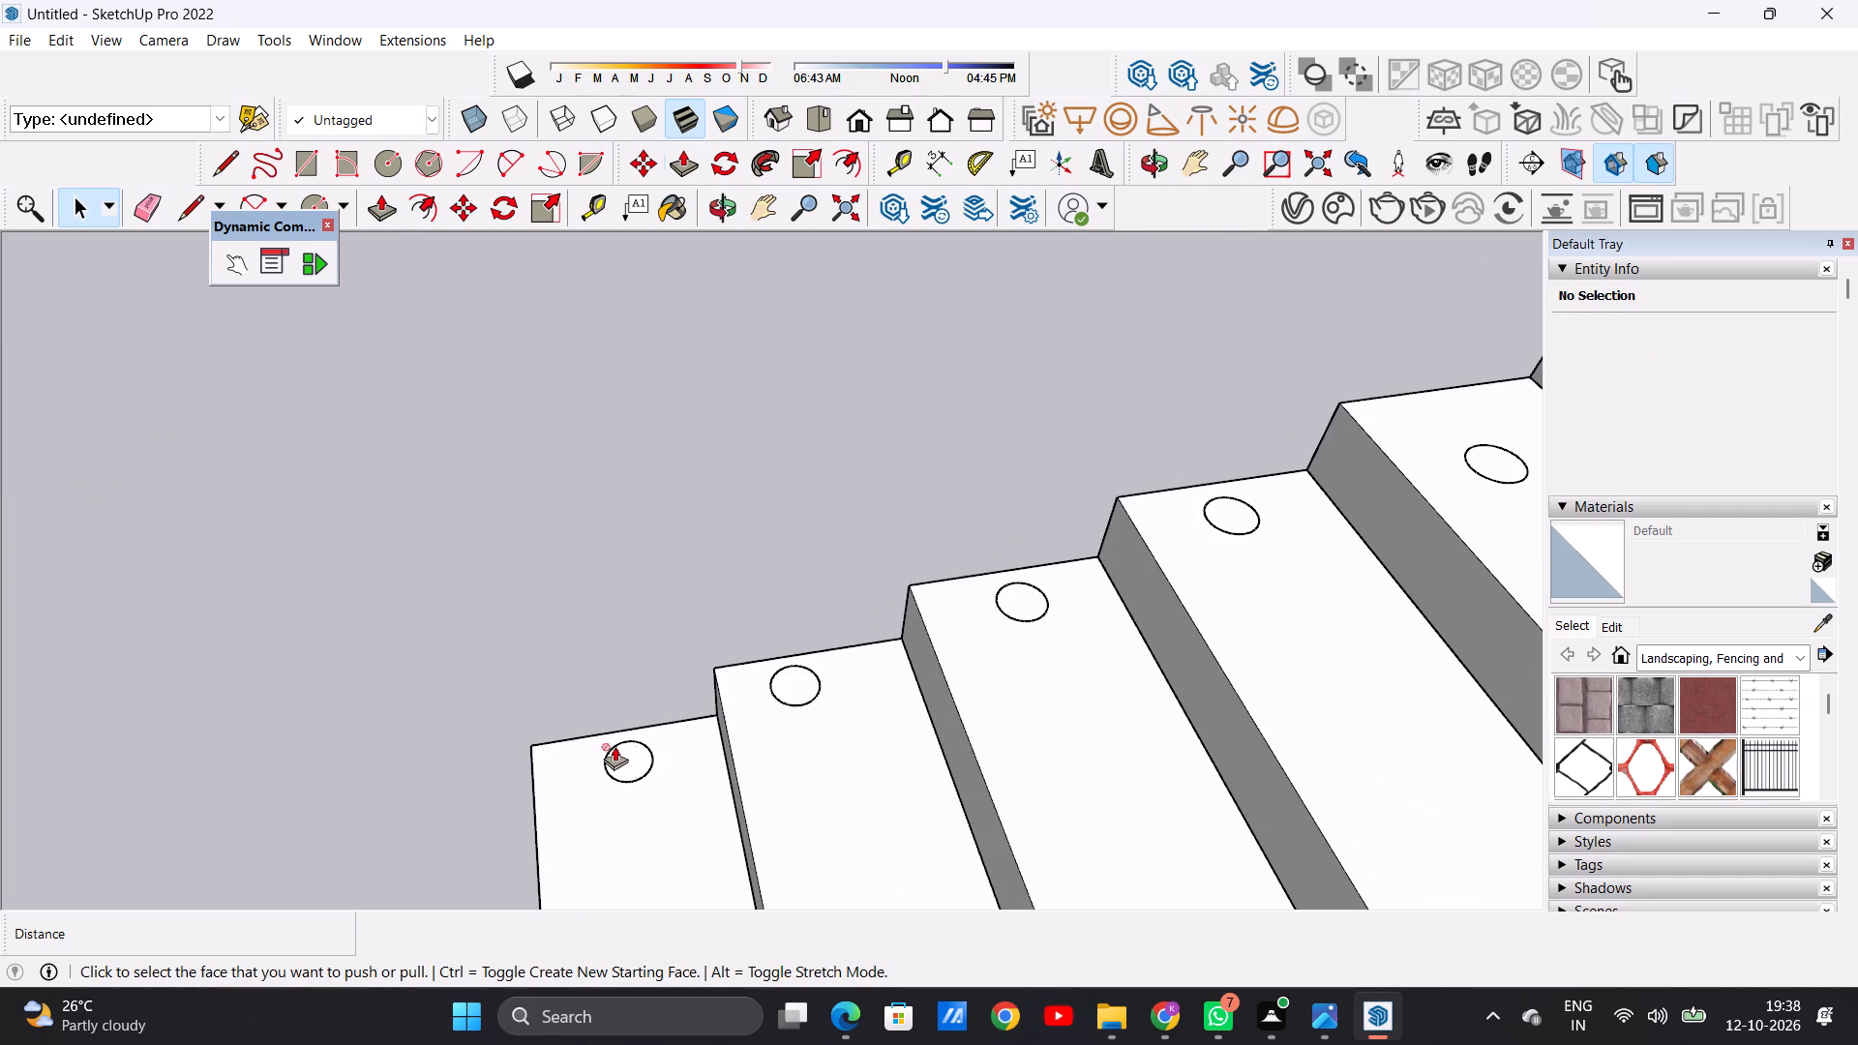
{"action": "scroll", "coordinate": [616, 746], "scroll_direction": "up", "scroll_amount": 7}
{"action": "left_click", "coordinate": [639, 770]}
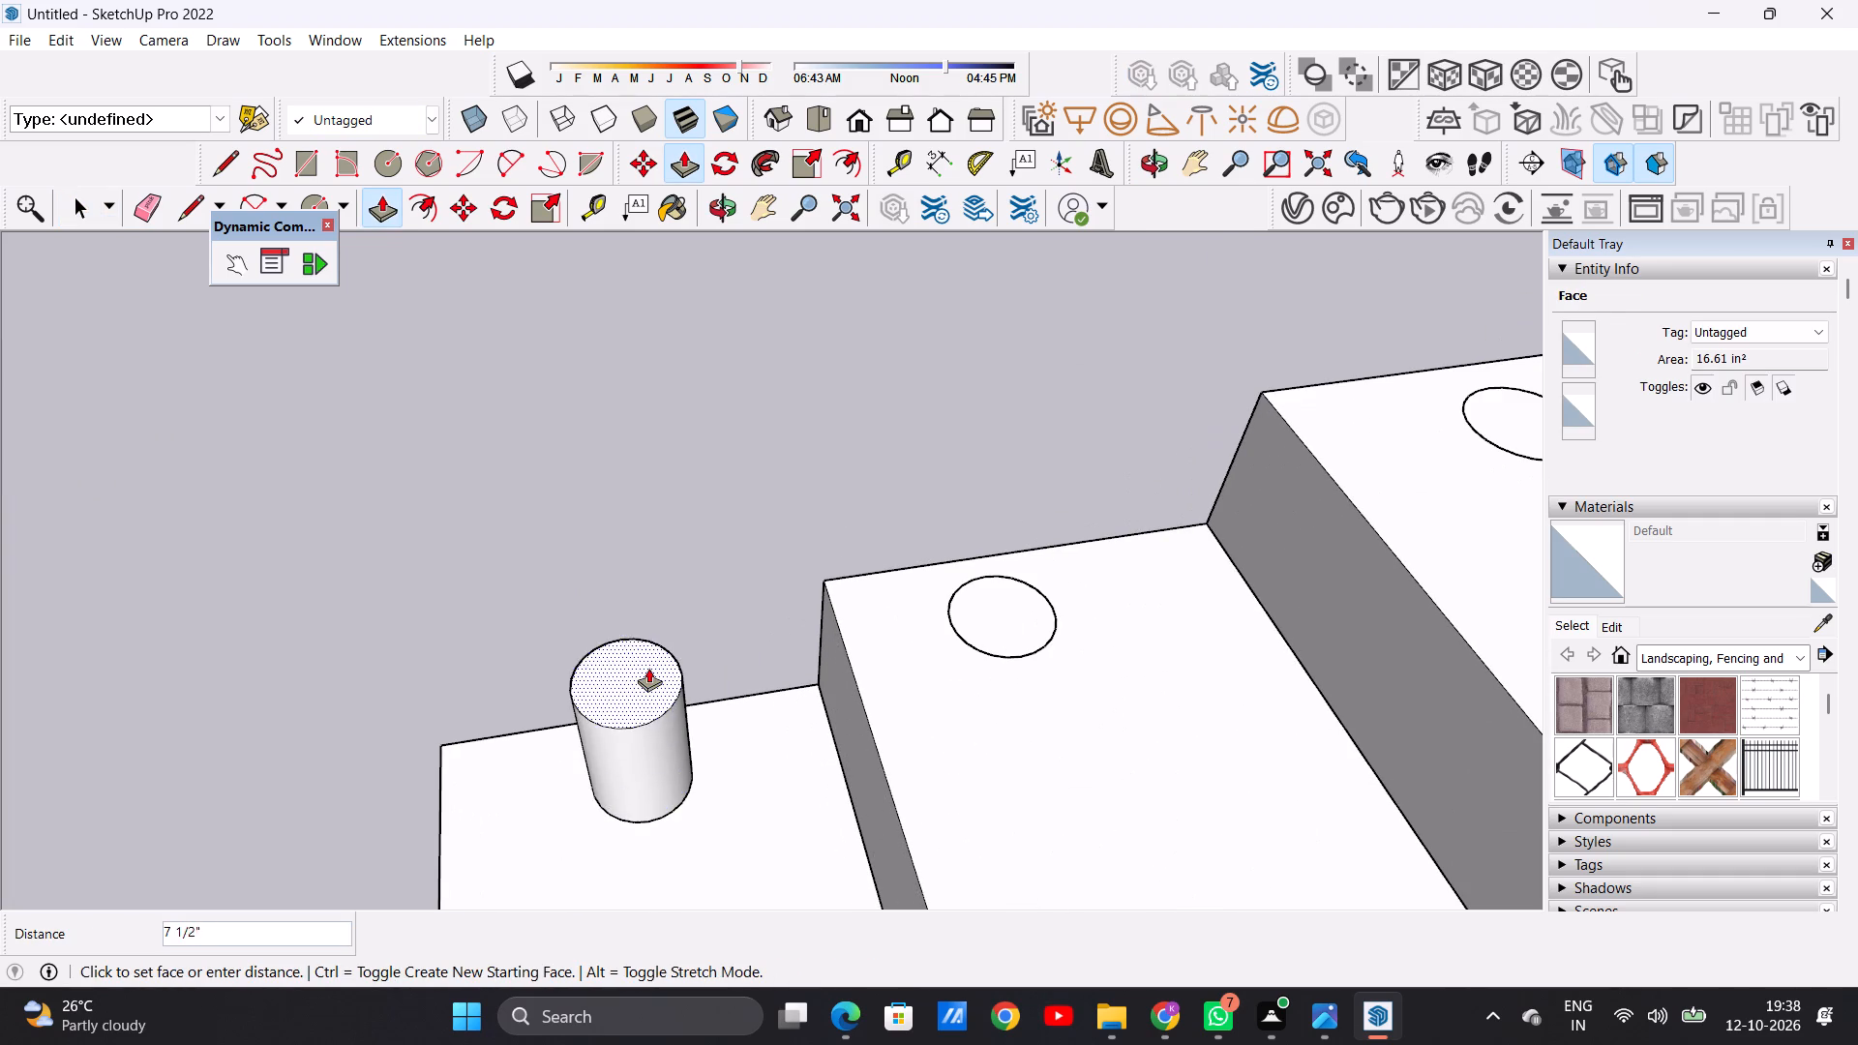
{"action": "scroll", "coordinate": [648, 668], "scroll_direction": "down", "scroll_amount": 17}
{"action": "left_click", "coordinate": [609, 387]}
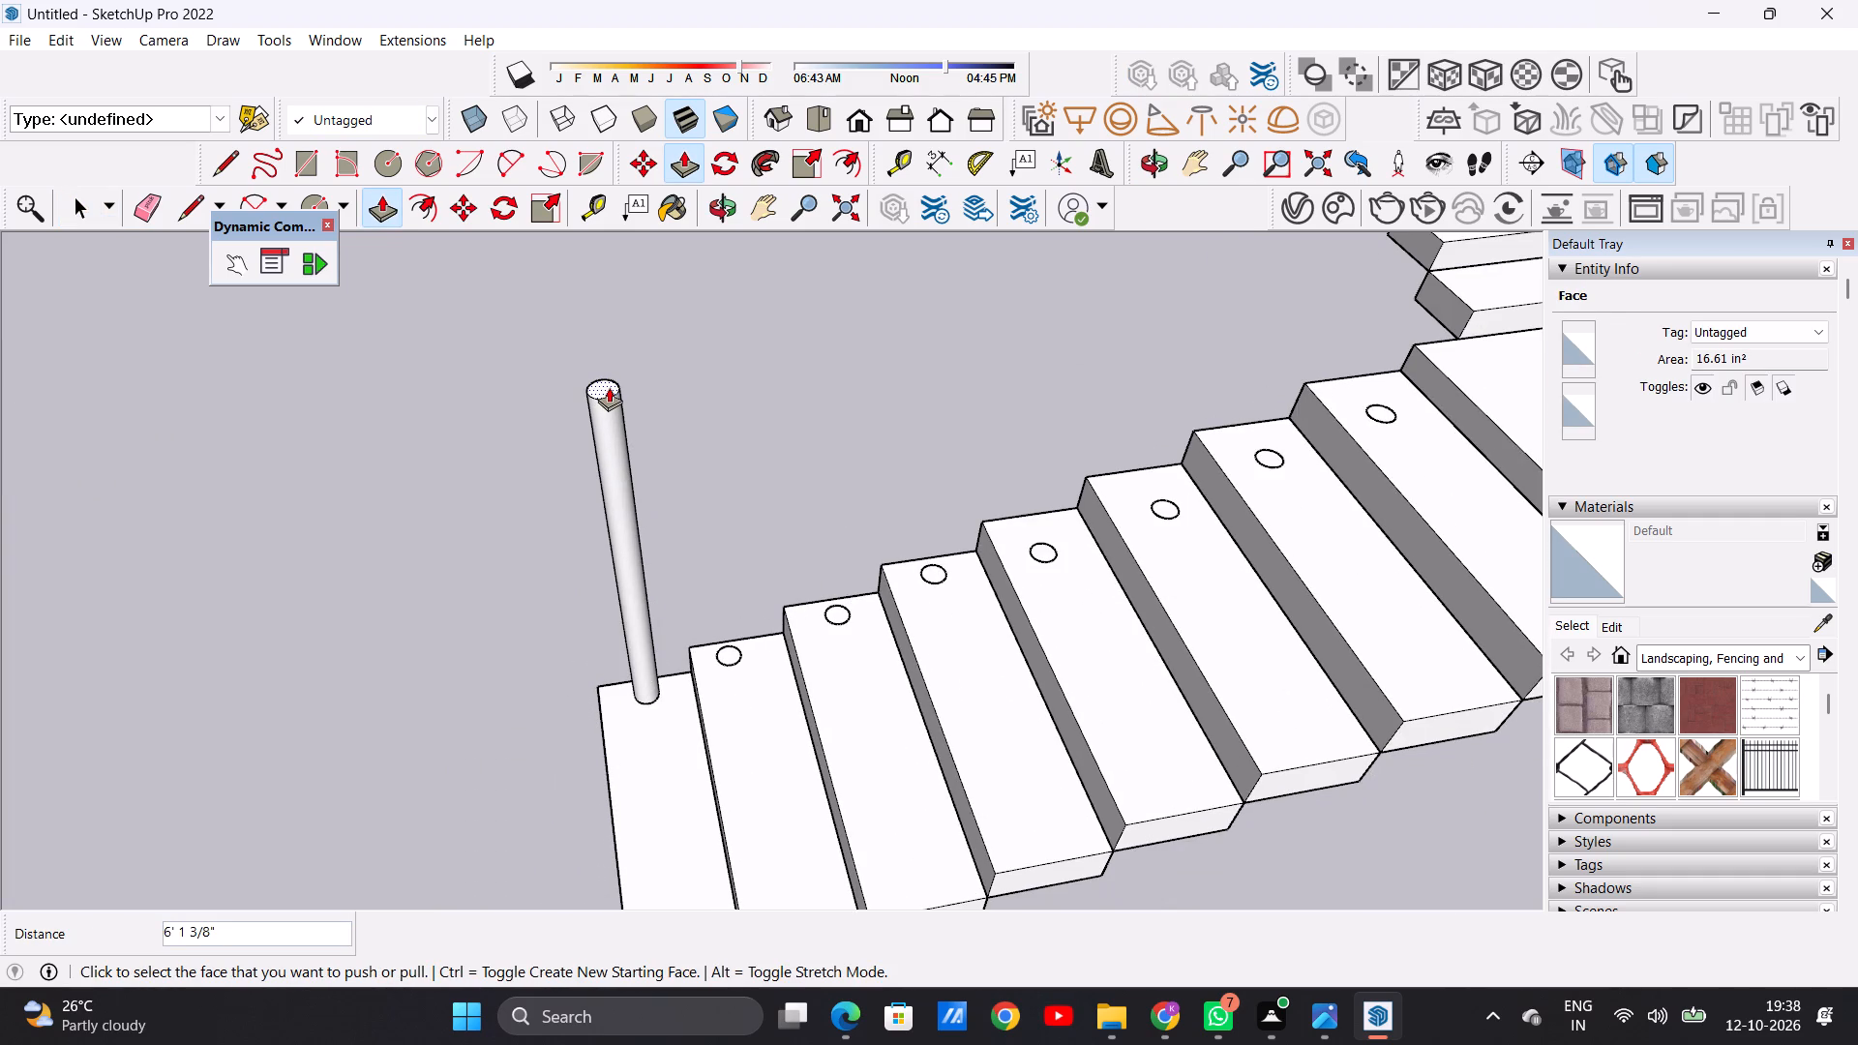
Extrude the circle on the second tread upward about 5' 6", level with the top of the first post.
{"action": "scroll", "coordinate": [733, 640], "scroll_direction": "up", "scroll_amount": 12}
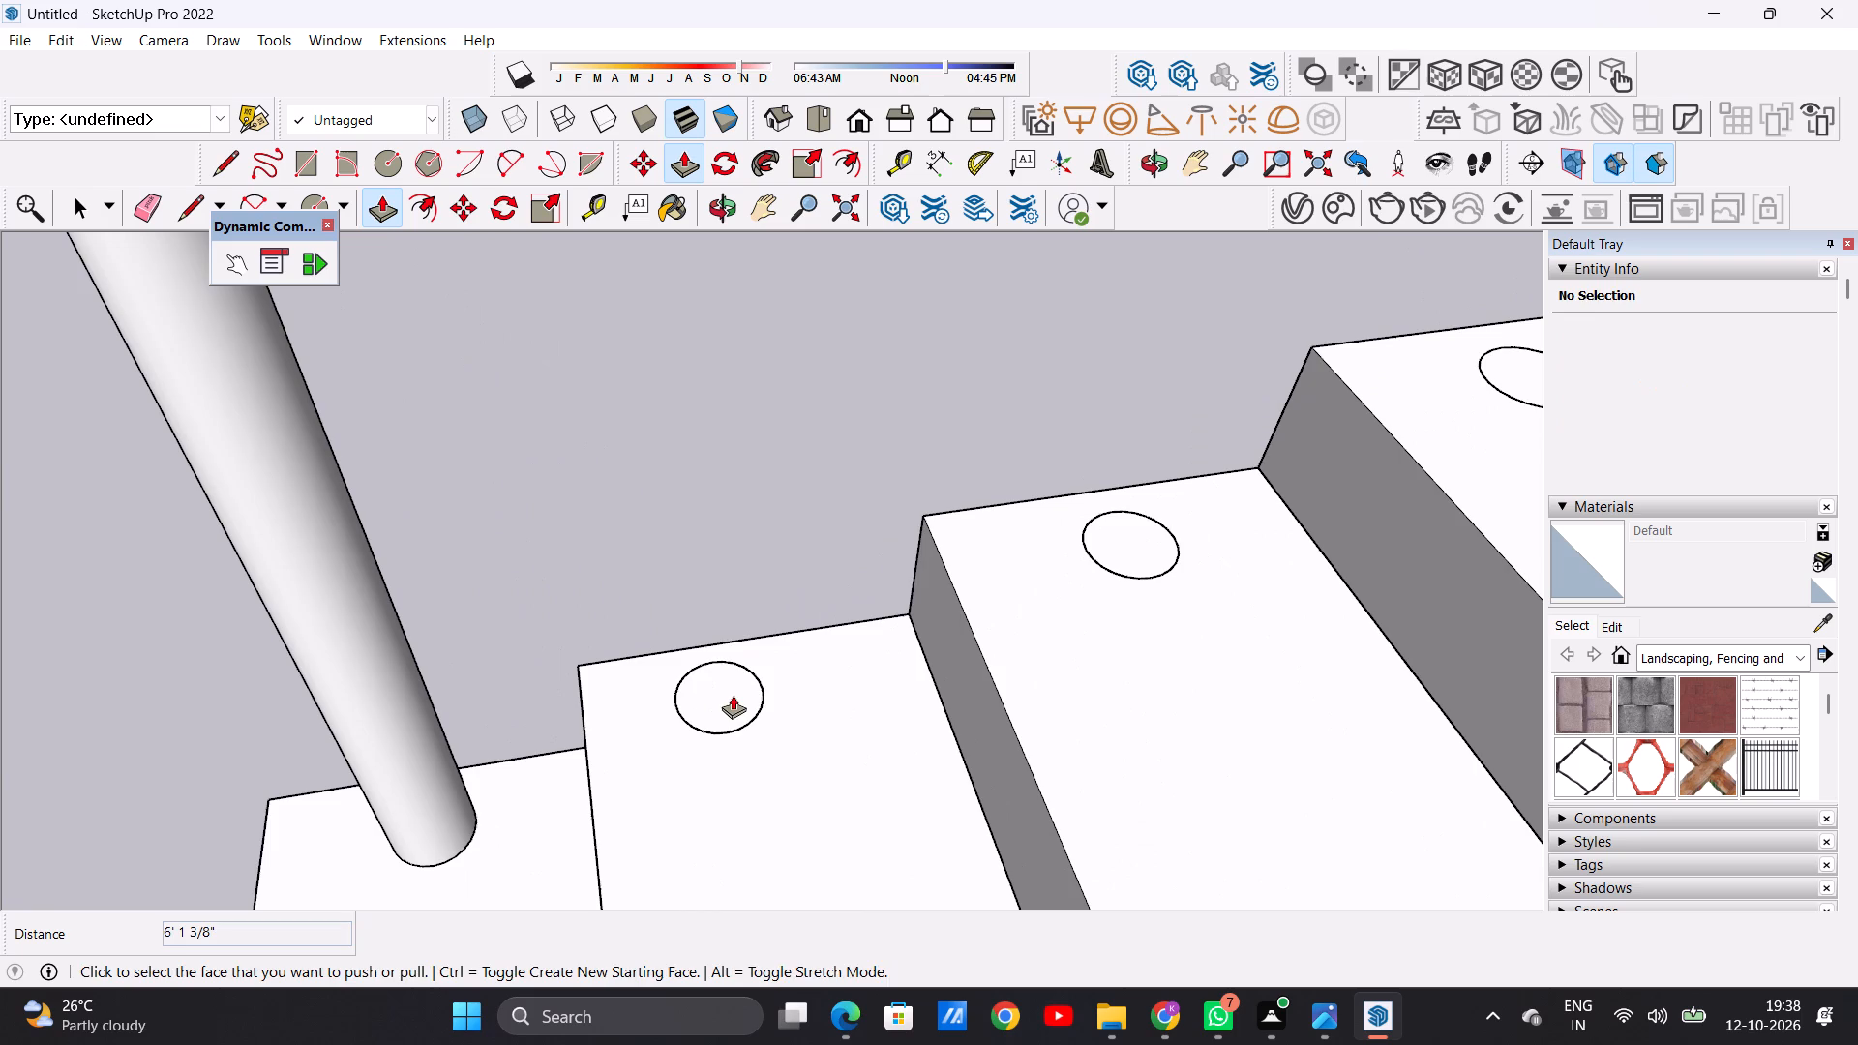
{"action": "left_click", "coordinate": [732, 694]}
{"action": "scroll", "coordinate": [714, 488], "scroll_direction": "down", "scroll_amount": 15}
{"action": "scroll", "coordinate": [714, 489], "scroll_direction": "up", "scroll_amount": 1}
{"action": "scroll", "coordinate": [705, 422], "scroll_direction": "down", "scroll_amount": 7}
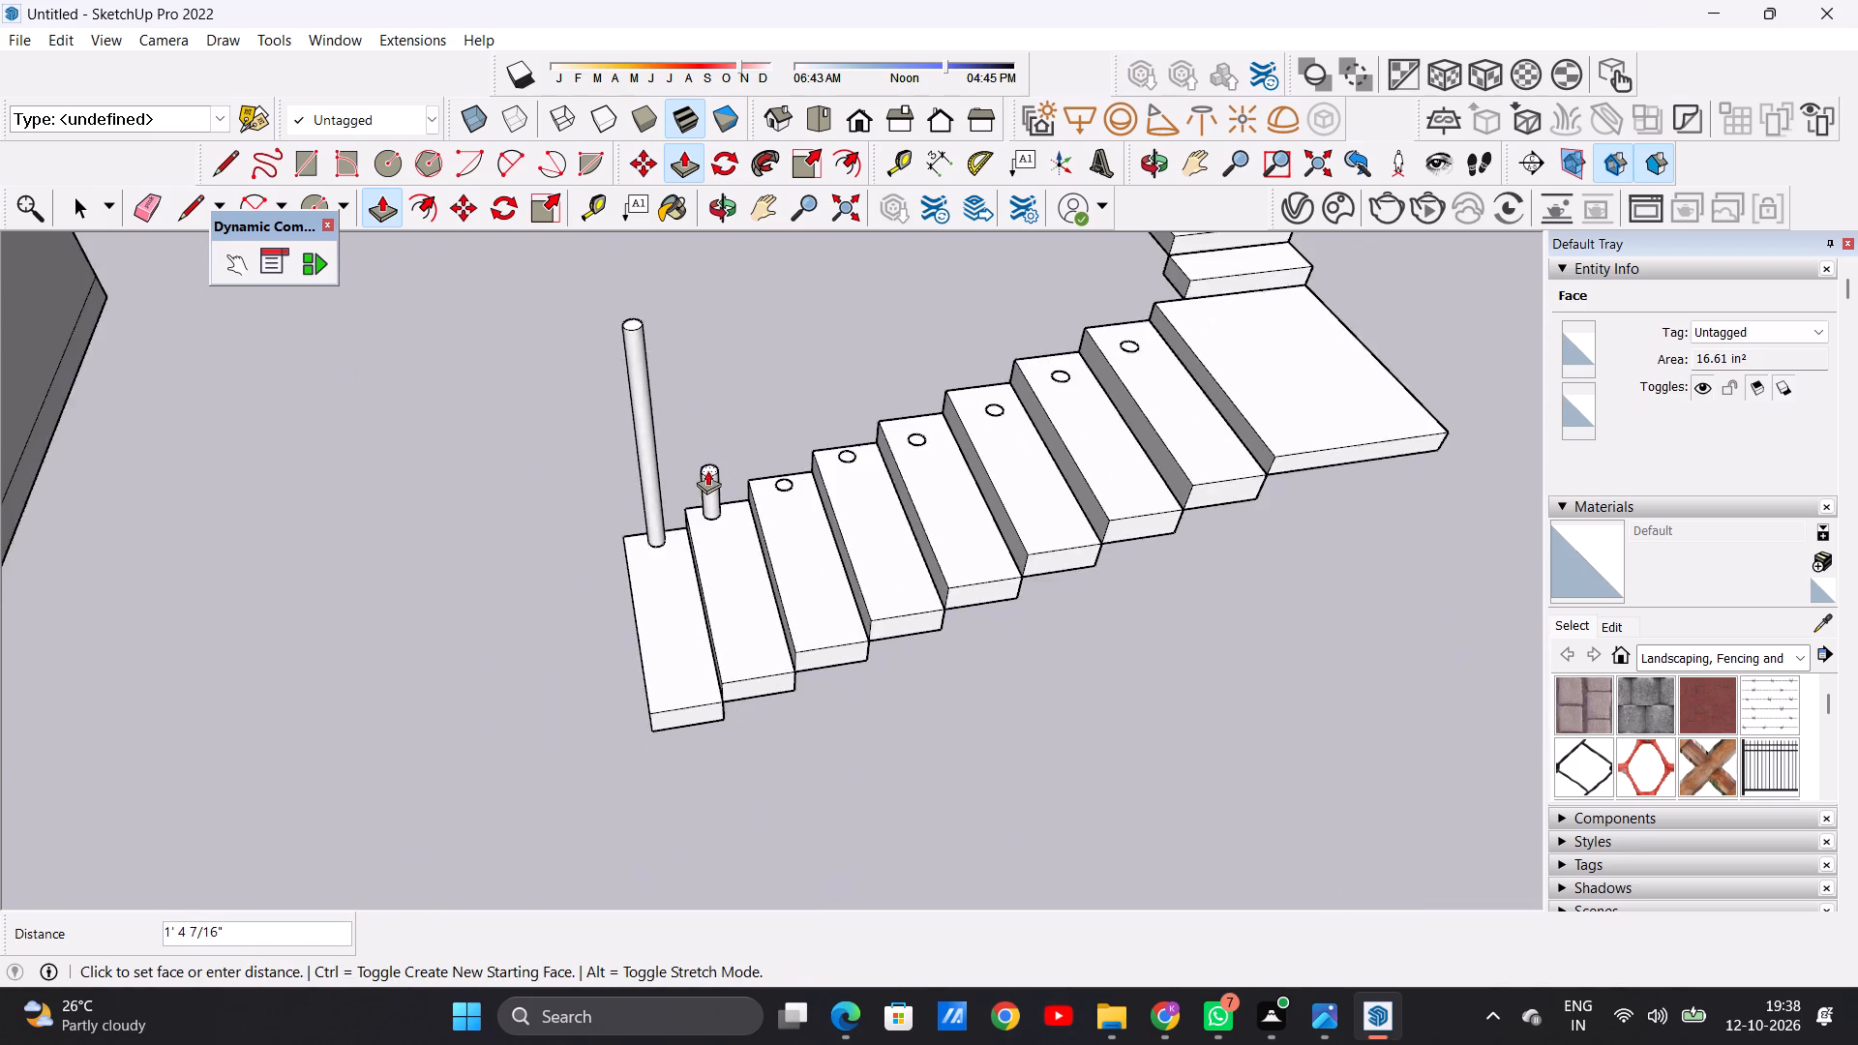
{"action": "scroll", "coordinate": [707, 470], "scroll_direction": "down", "scroll_amount": 2}
{"action": "scroll", "coordinate": [707, 470], "scroll_direction": "up", "scroll_amount": 1}
{"action": "scroll", "coordinate": [707, 470], "scroll_direction": "down", "scroll_amount": 3}
{"action": "scroll", "coordinate": [719, 365], "scroll_direction": "up", "scroll_amount": 5}
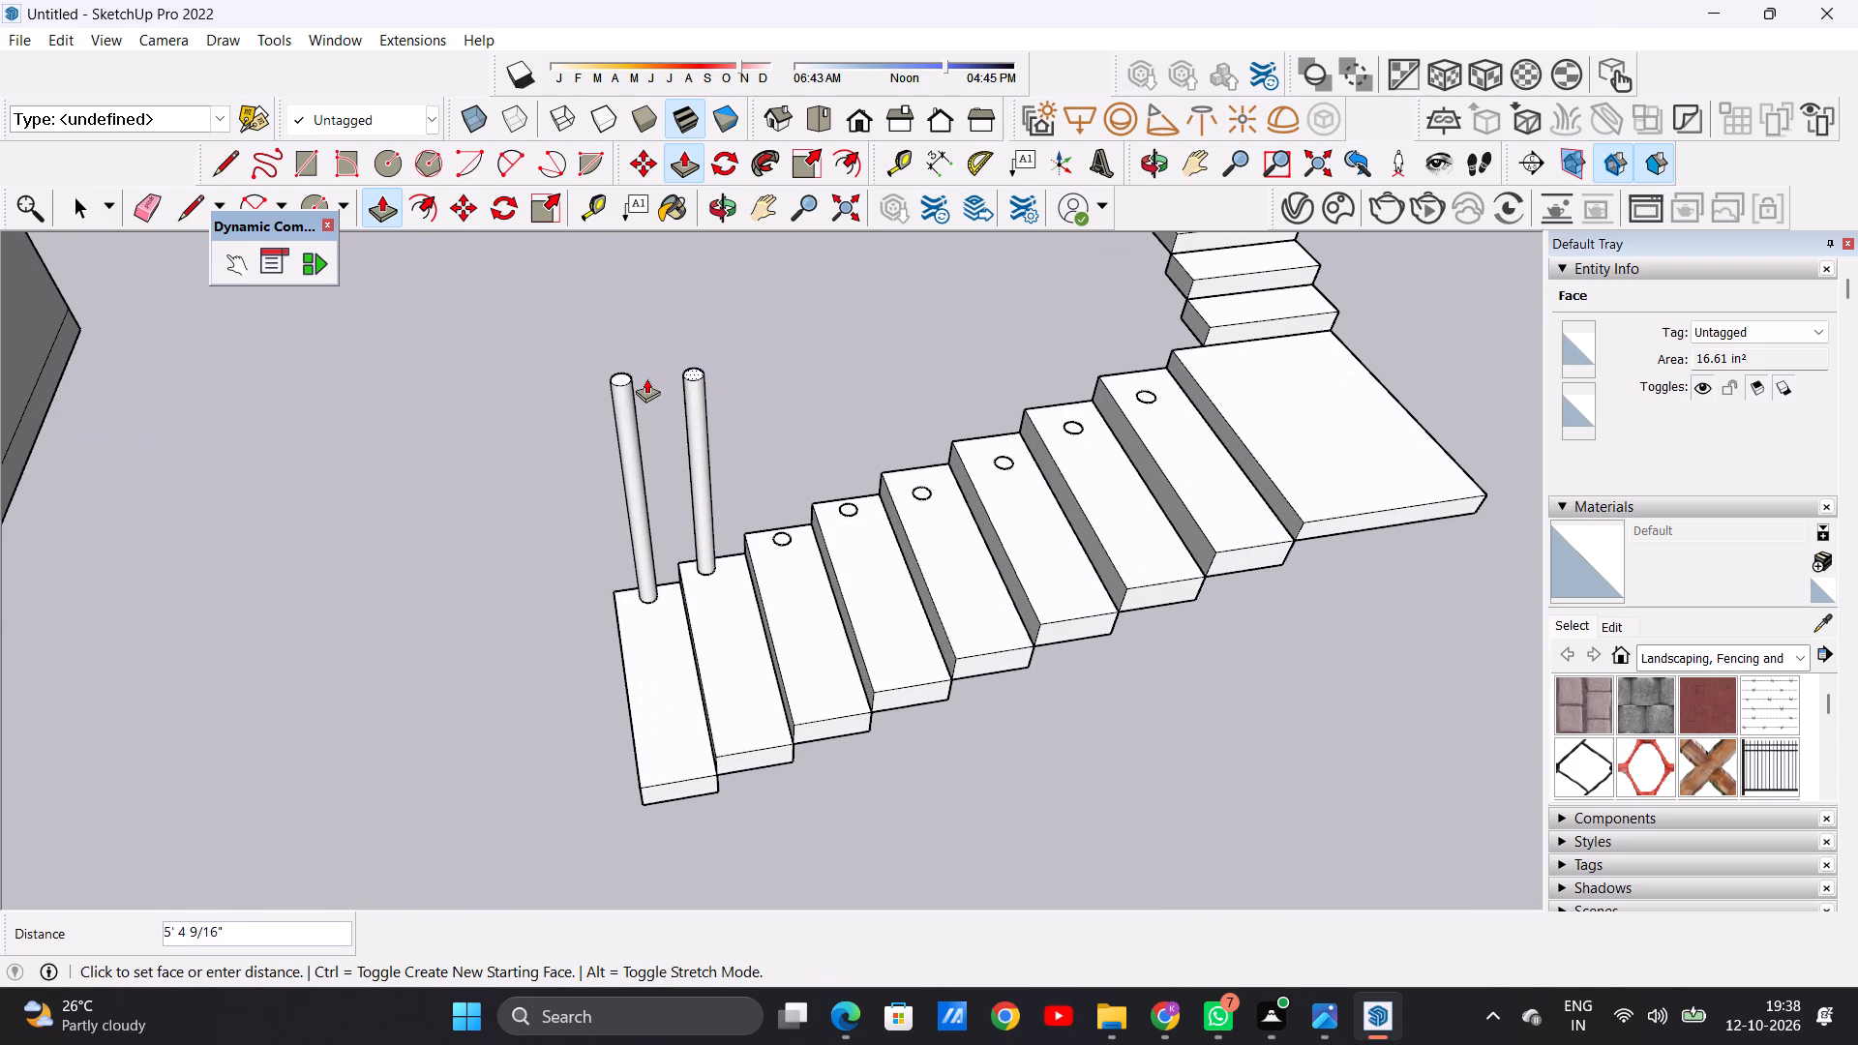
{"action": "left_click", "coordinate": [633, 379]}
Extrude the circle on the third tread upward about 4' 10", level with the top of the second post.
{"action": "scroll", "coordinate": [746, 504], "scroll_direction": "up", "scroll_amount": 5}
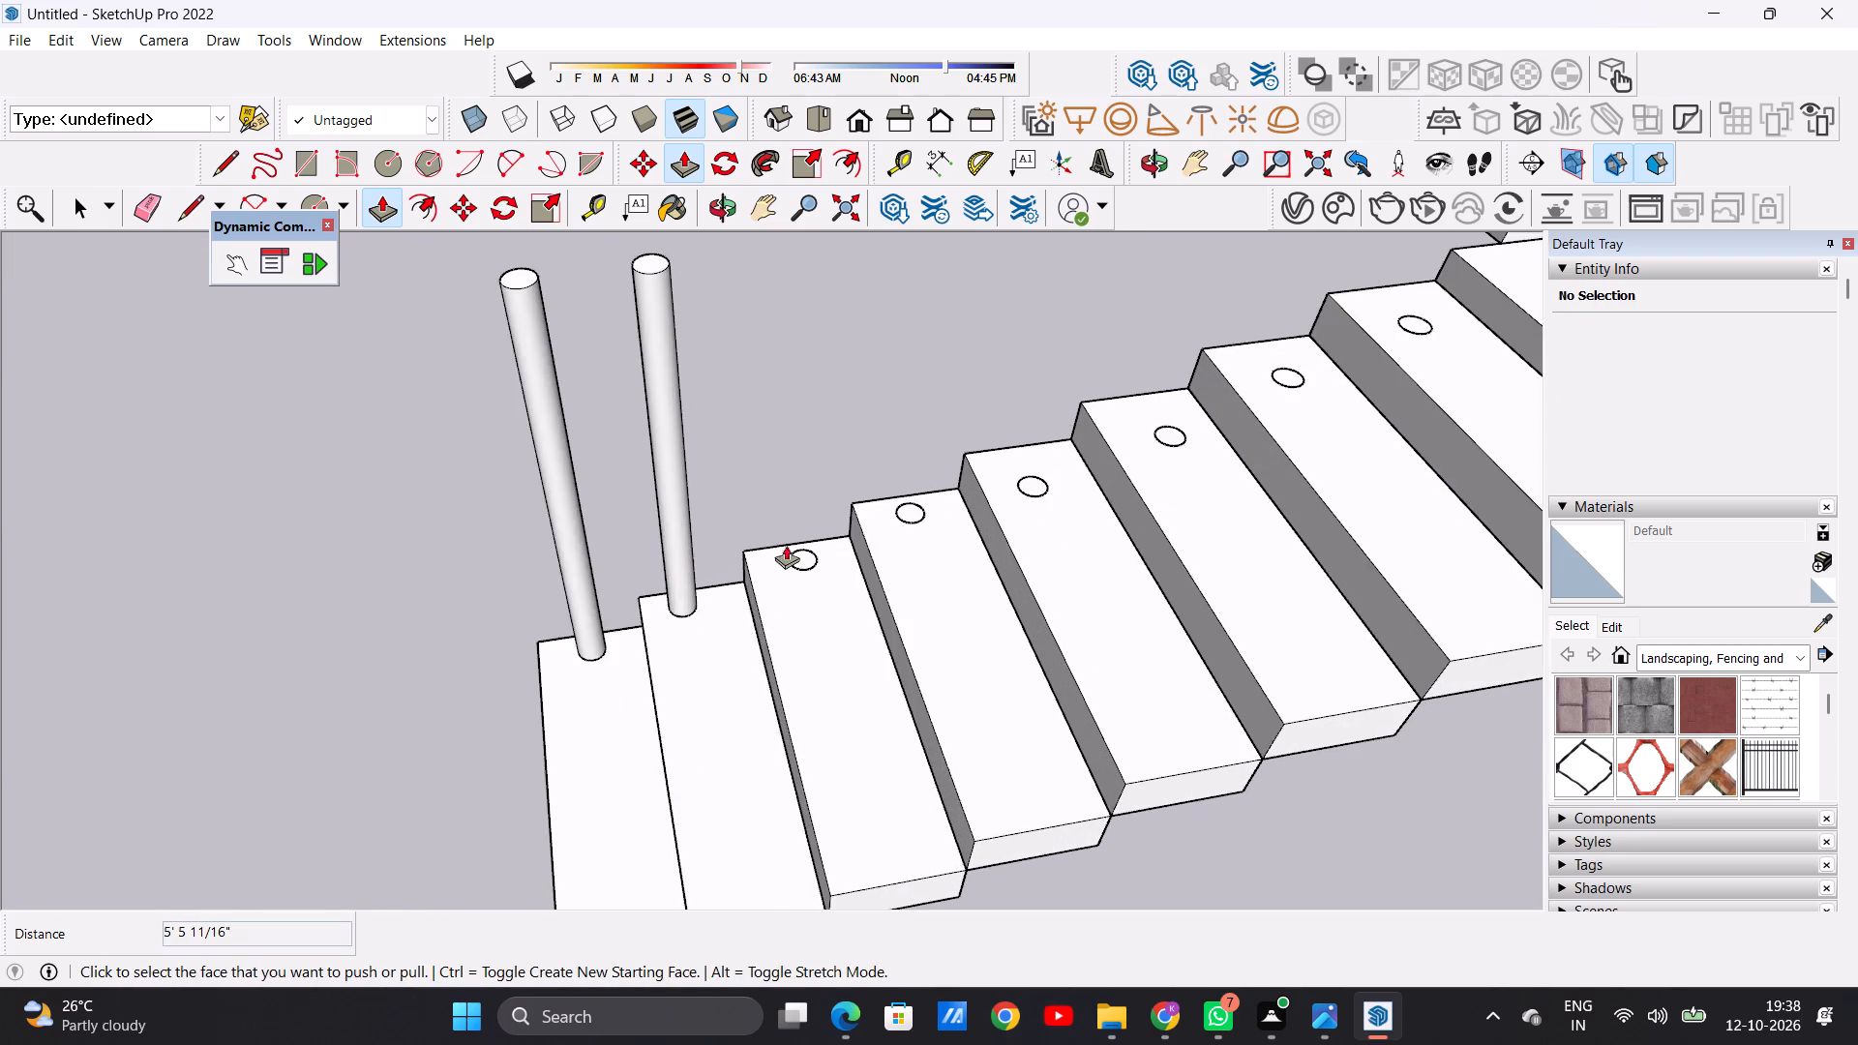
{"action": "scroll", "coordinate": [786, 545], "scroll_direction": "up", "scroll_amount": 5}
{"action": "scroll", "coordinate": [811, 561], "scroll_direction": "down", "scroll_amount": 1}
{"action": "scroll", "coordinate": [811, 561], "scroll_direction": "up", "scroll_amount": 4}
{"action": "left_click", "coordinate": [815, 567]}
{"action": "scroll", "coordinate": [813, 410], "scroll_direction": "down", "scroll_amount": 12}
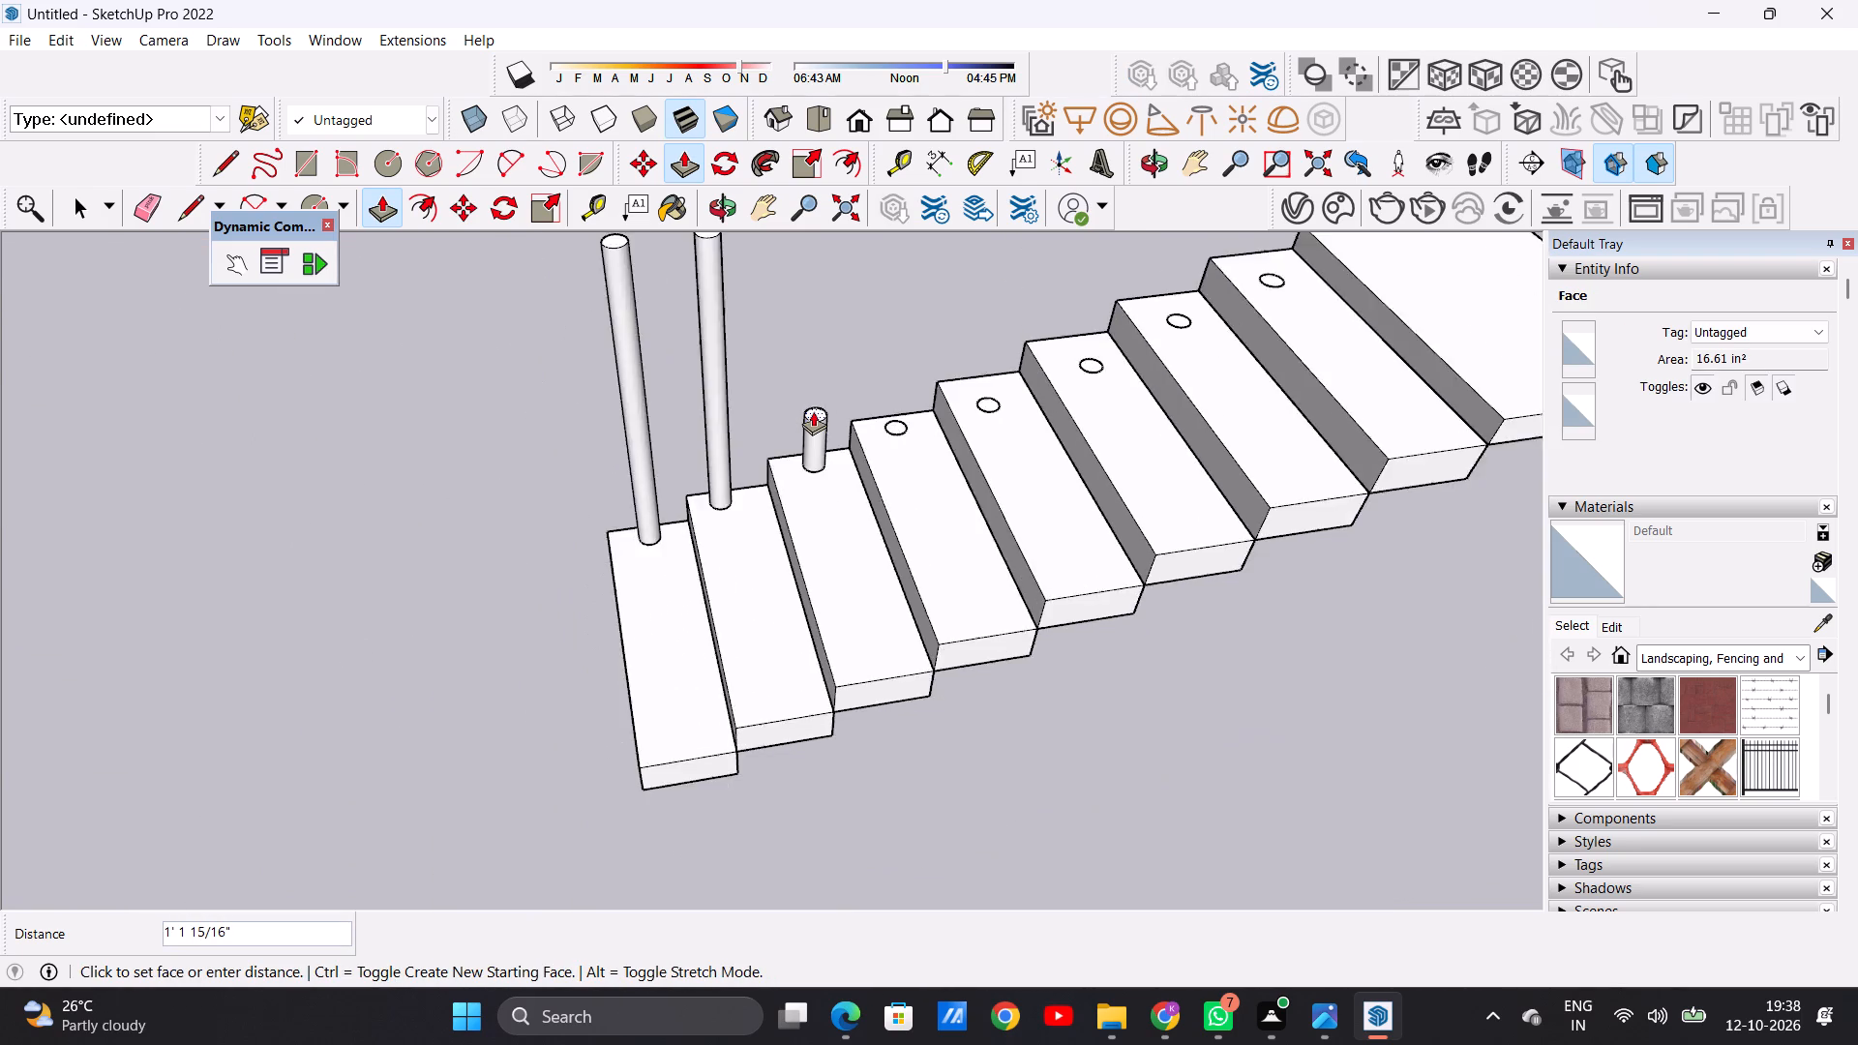
{"action": "scroll", "coordinate": [813, 411], "scroll_direction": "down", "scroll_amount": 8}
{"action": "scroll", "coordinate": [794, 307], "scroll_direction": "up", "scroll_amount": 5}
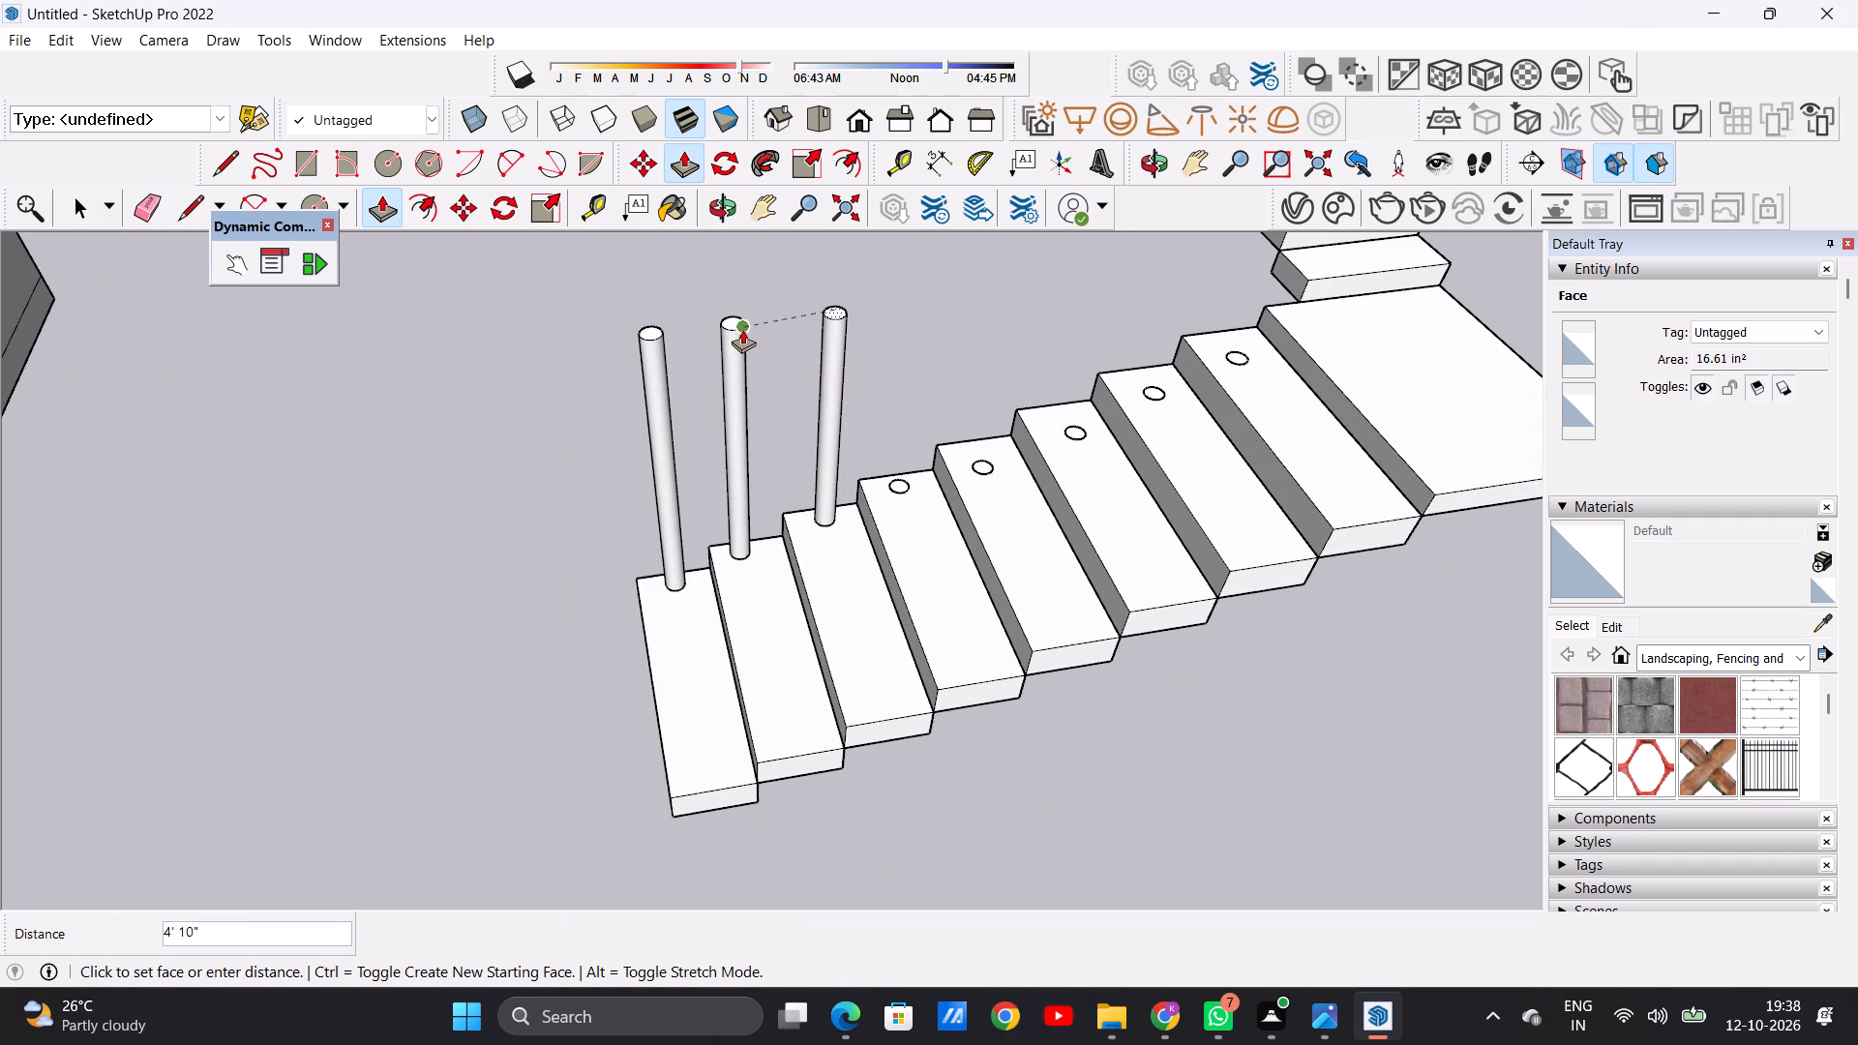
{"action": "left_click", "coordinate": [742, 329]}
Extrude the circle on the fourth tread upward about 4' 2", level with the top of the third post.
{"action": "scroll", "coordinate": [897, 456], "scroll_direction": "up", "scroll_amount": 2}
{"action": "scroll", "coordinate": [897, 456], "scroll_direction": "down", "scroll_amount": 1}
{"action": "scroll", "coordinate": [898, 456], "scroll_direction": "up", "scroll_amount": 11}
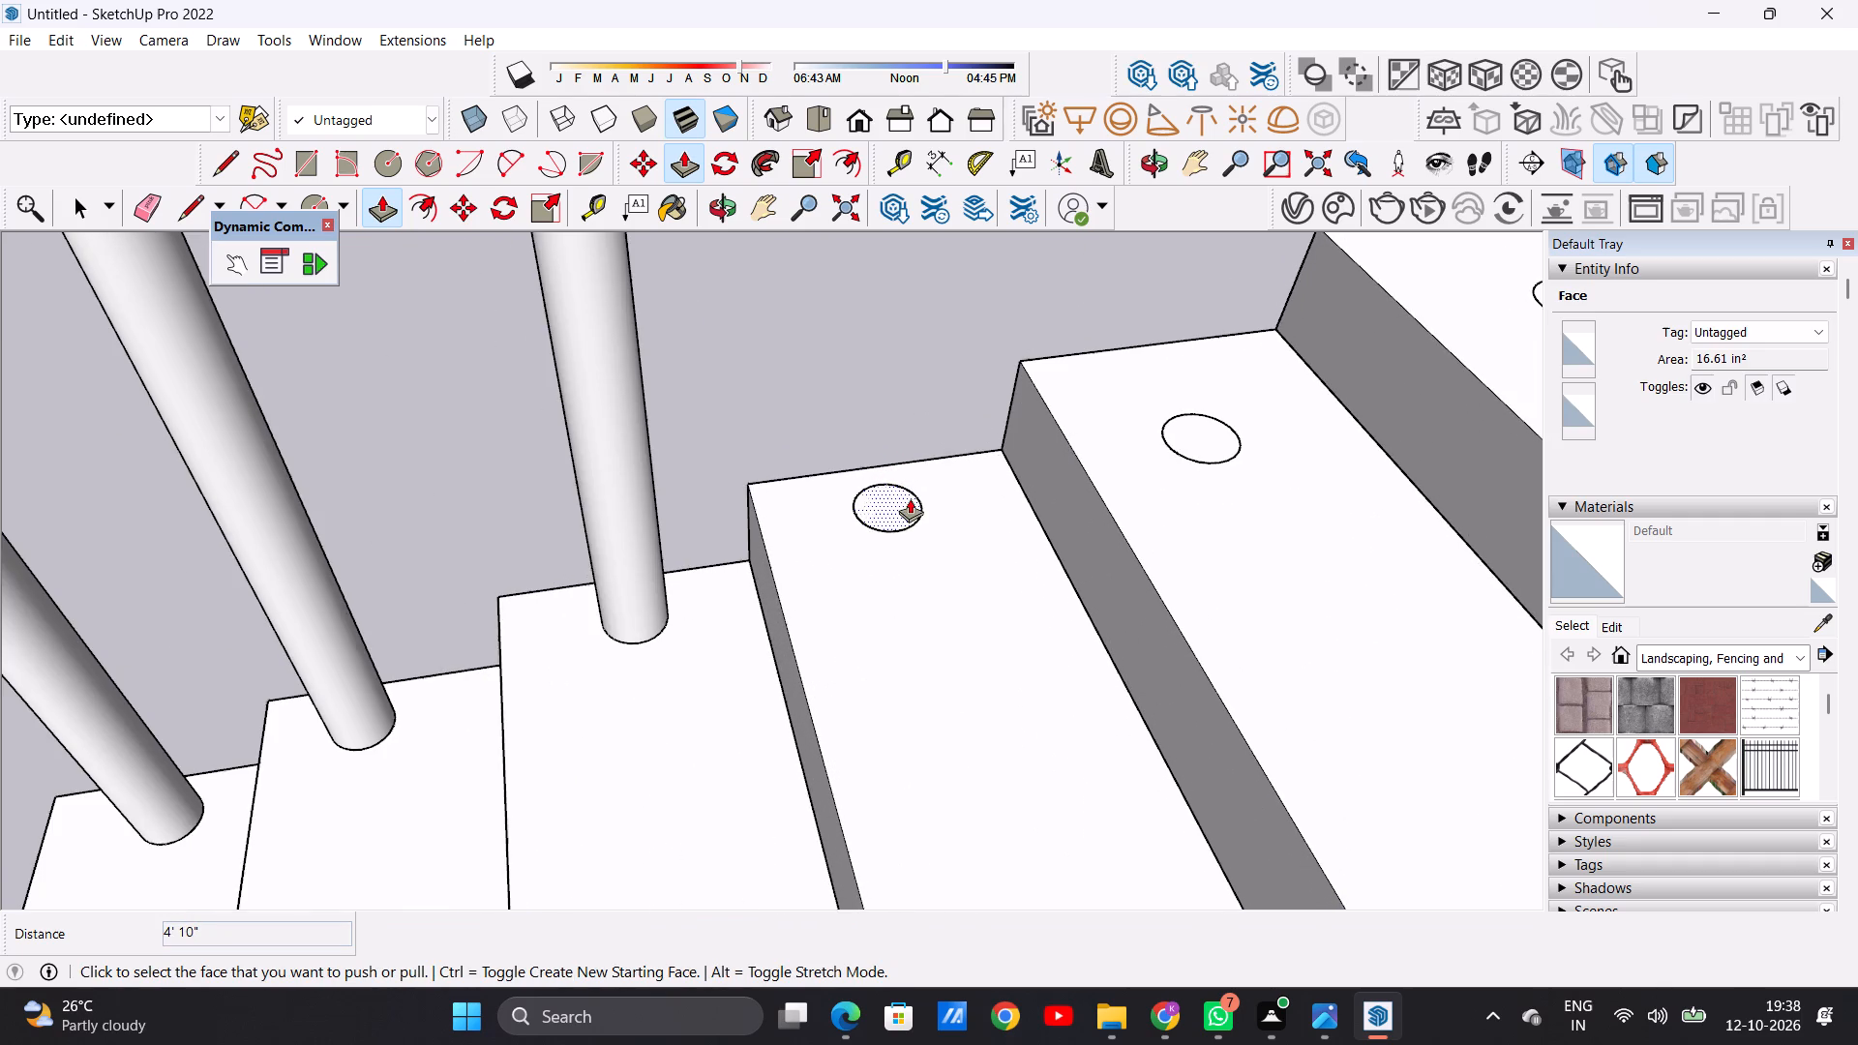
{"action": "scroll", "coordinate": [910, 498], "scroll_direction": "up", "scroll_amount": 1}
{"action": "left_click", "coordinate": [882, 498]}
{"action": "scroll", "coordinate": [879, 345], "scroll_direction": "down", "scroll_amount": 20}
{"action": "scroll", "coordinate": [879, 345], "scroll_direction": "down", "scroll_amount": 1}
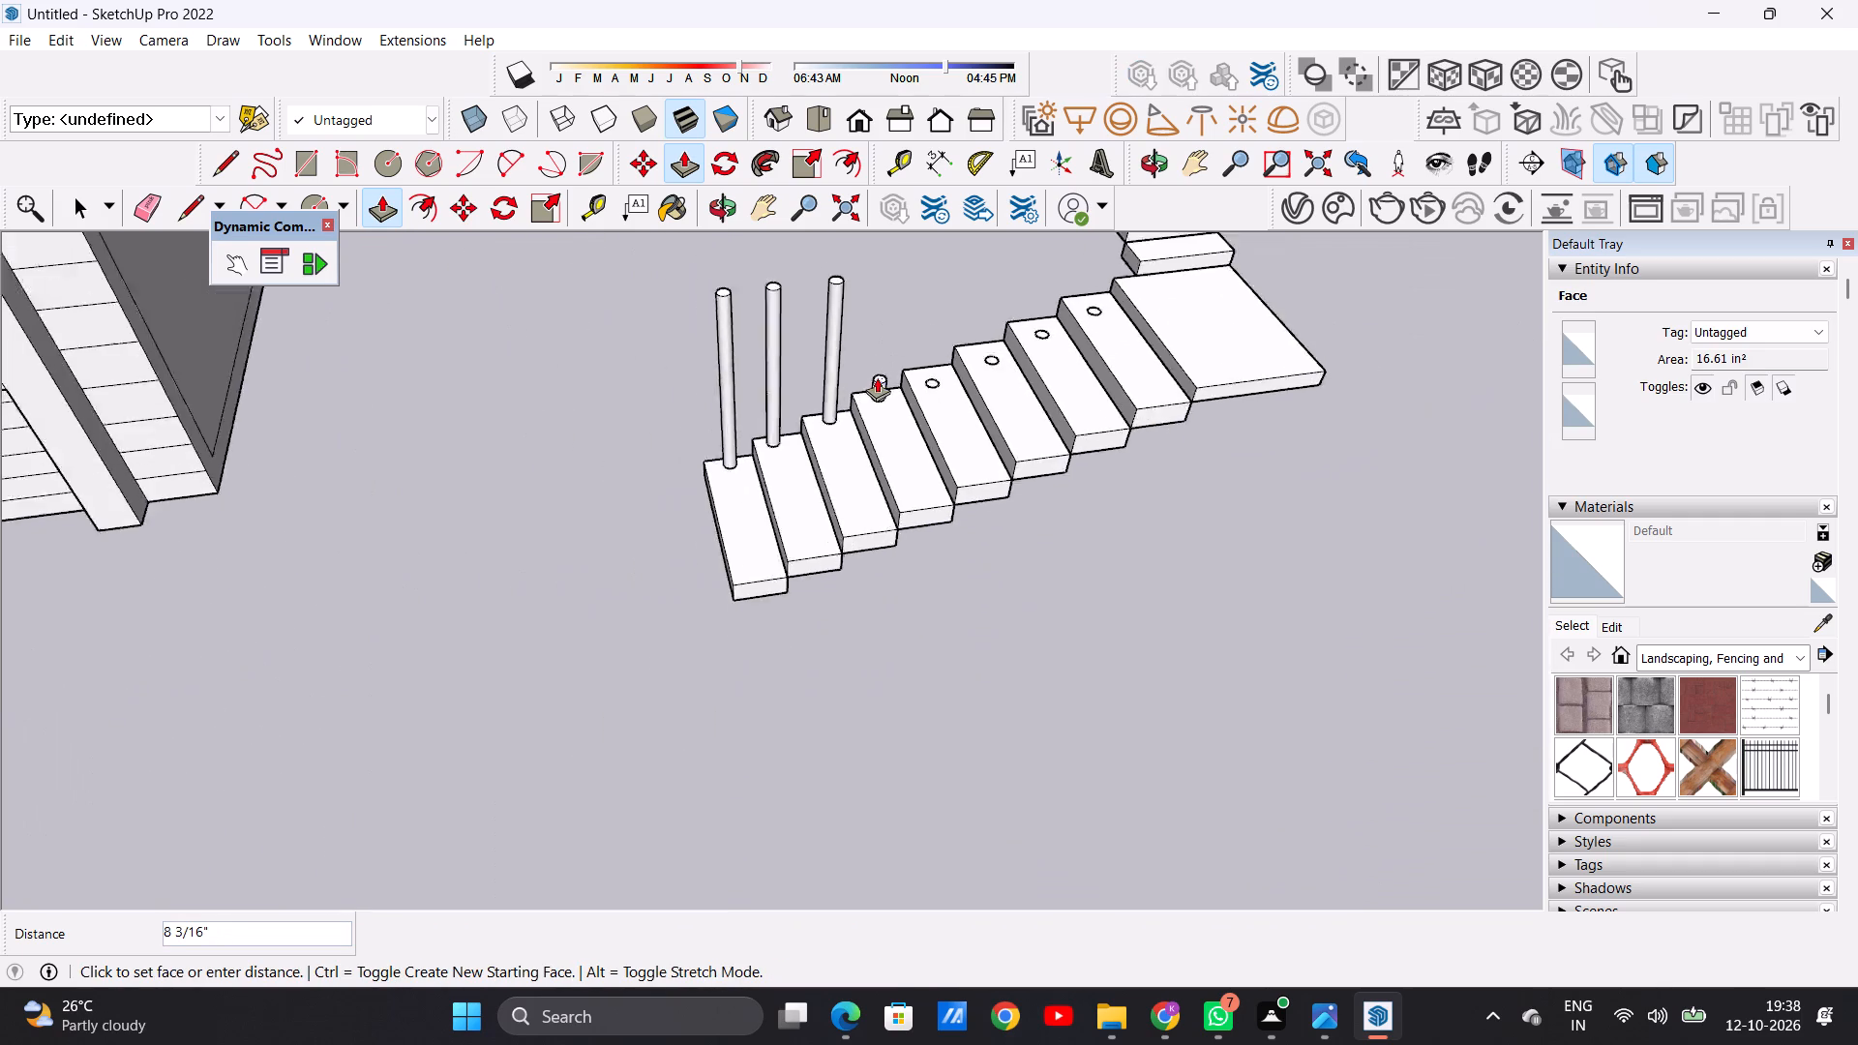
{"action": "scroll", "coordinate": [877, 377], "scroll_direction": "down", "scroll_amount": 2}
{"action": "scroll", "coordinate": [877, 377], "scroll_direction": "up", "scroll_amount": 1}
{"action": "scroll", "coordinate": [877, 377], "scroll_direction": "down", "scroll_amount": 4}
{"action": "scroll", "coordinate": [875, 321], "scroll_direction": "up", "scroll_amount": 11}
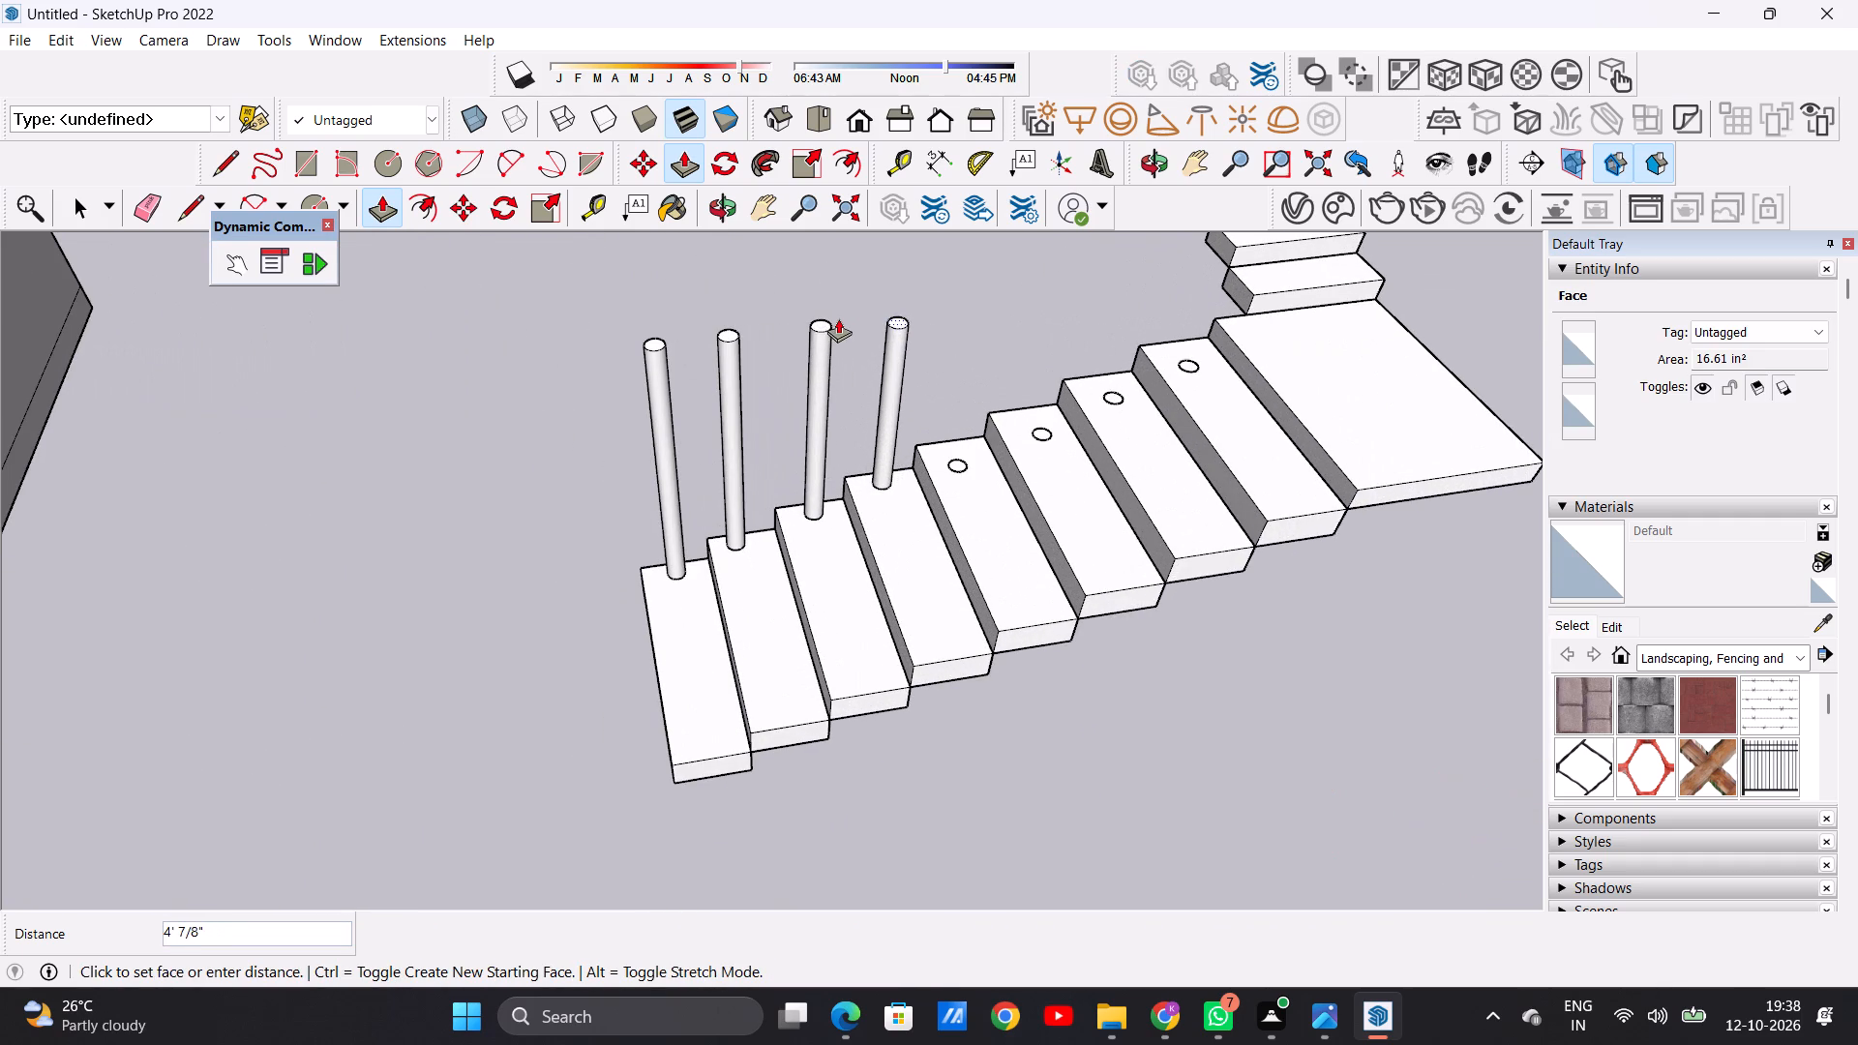
{"action": "left_click", "coordinate": [822, 334]}
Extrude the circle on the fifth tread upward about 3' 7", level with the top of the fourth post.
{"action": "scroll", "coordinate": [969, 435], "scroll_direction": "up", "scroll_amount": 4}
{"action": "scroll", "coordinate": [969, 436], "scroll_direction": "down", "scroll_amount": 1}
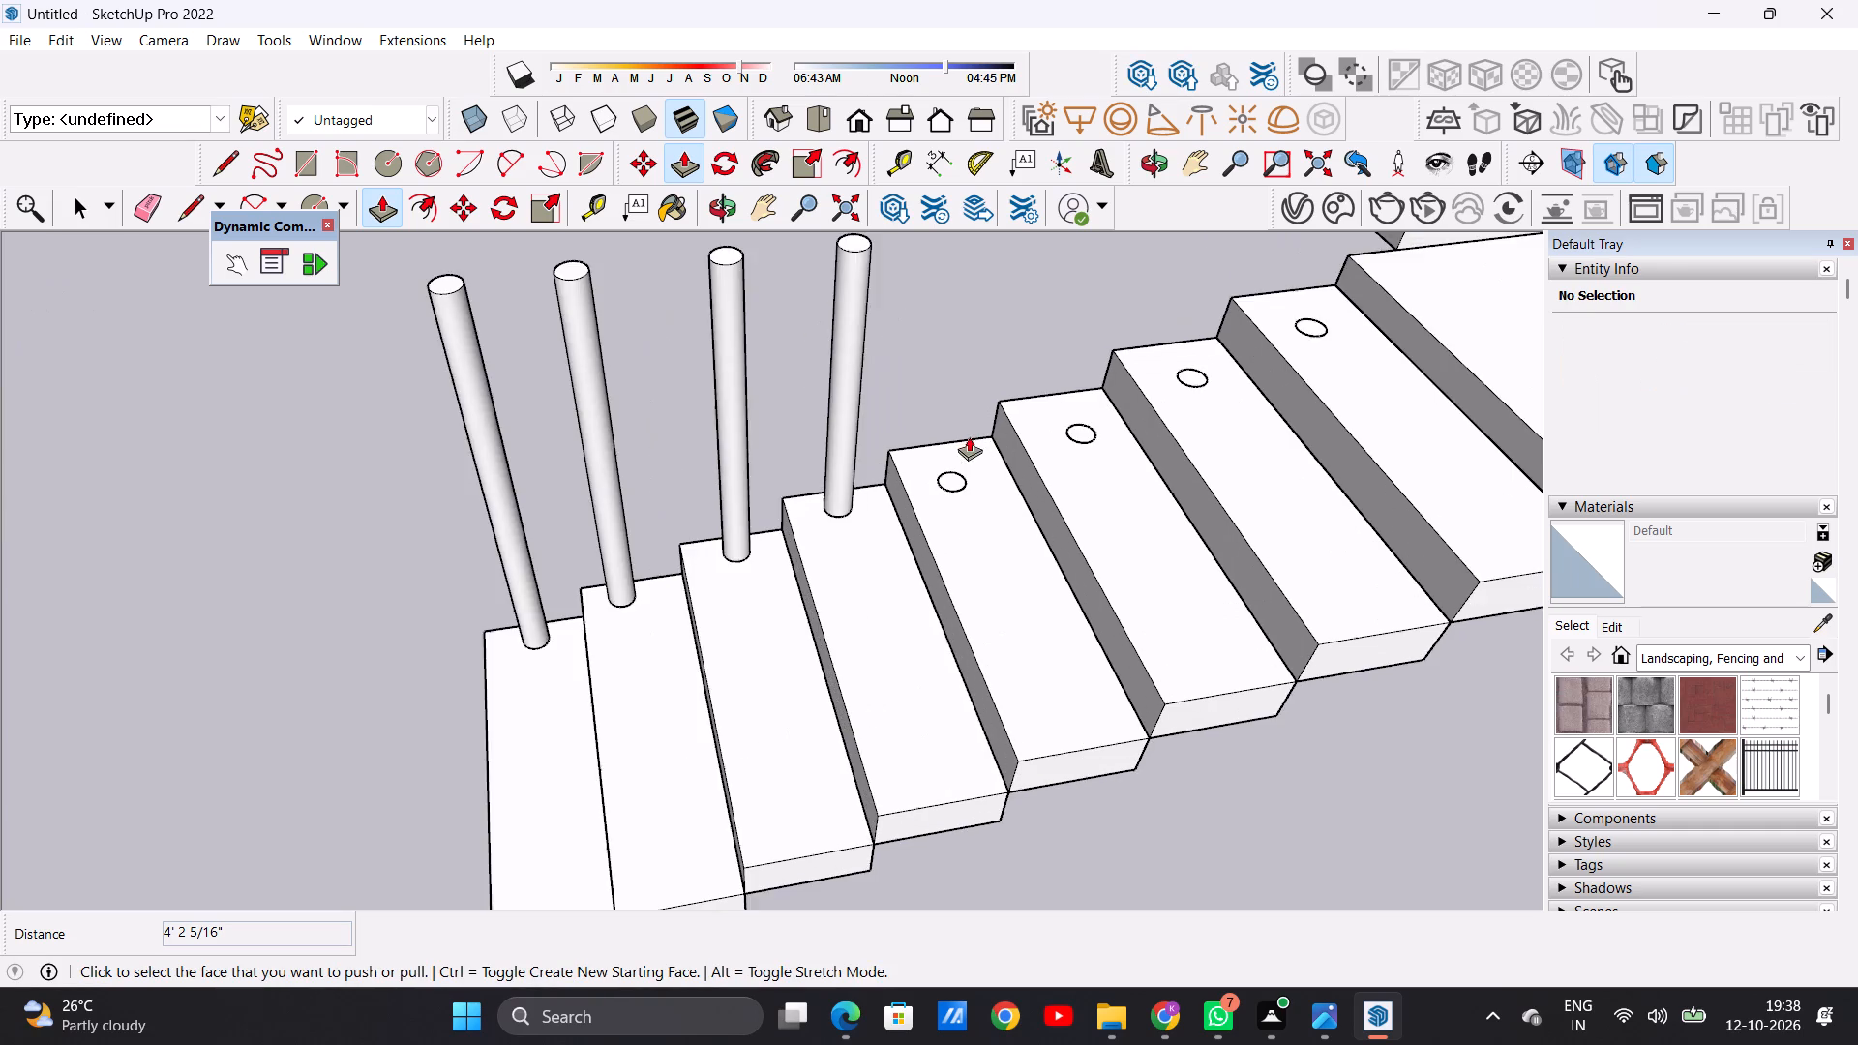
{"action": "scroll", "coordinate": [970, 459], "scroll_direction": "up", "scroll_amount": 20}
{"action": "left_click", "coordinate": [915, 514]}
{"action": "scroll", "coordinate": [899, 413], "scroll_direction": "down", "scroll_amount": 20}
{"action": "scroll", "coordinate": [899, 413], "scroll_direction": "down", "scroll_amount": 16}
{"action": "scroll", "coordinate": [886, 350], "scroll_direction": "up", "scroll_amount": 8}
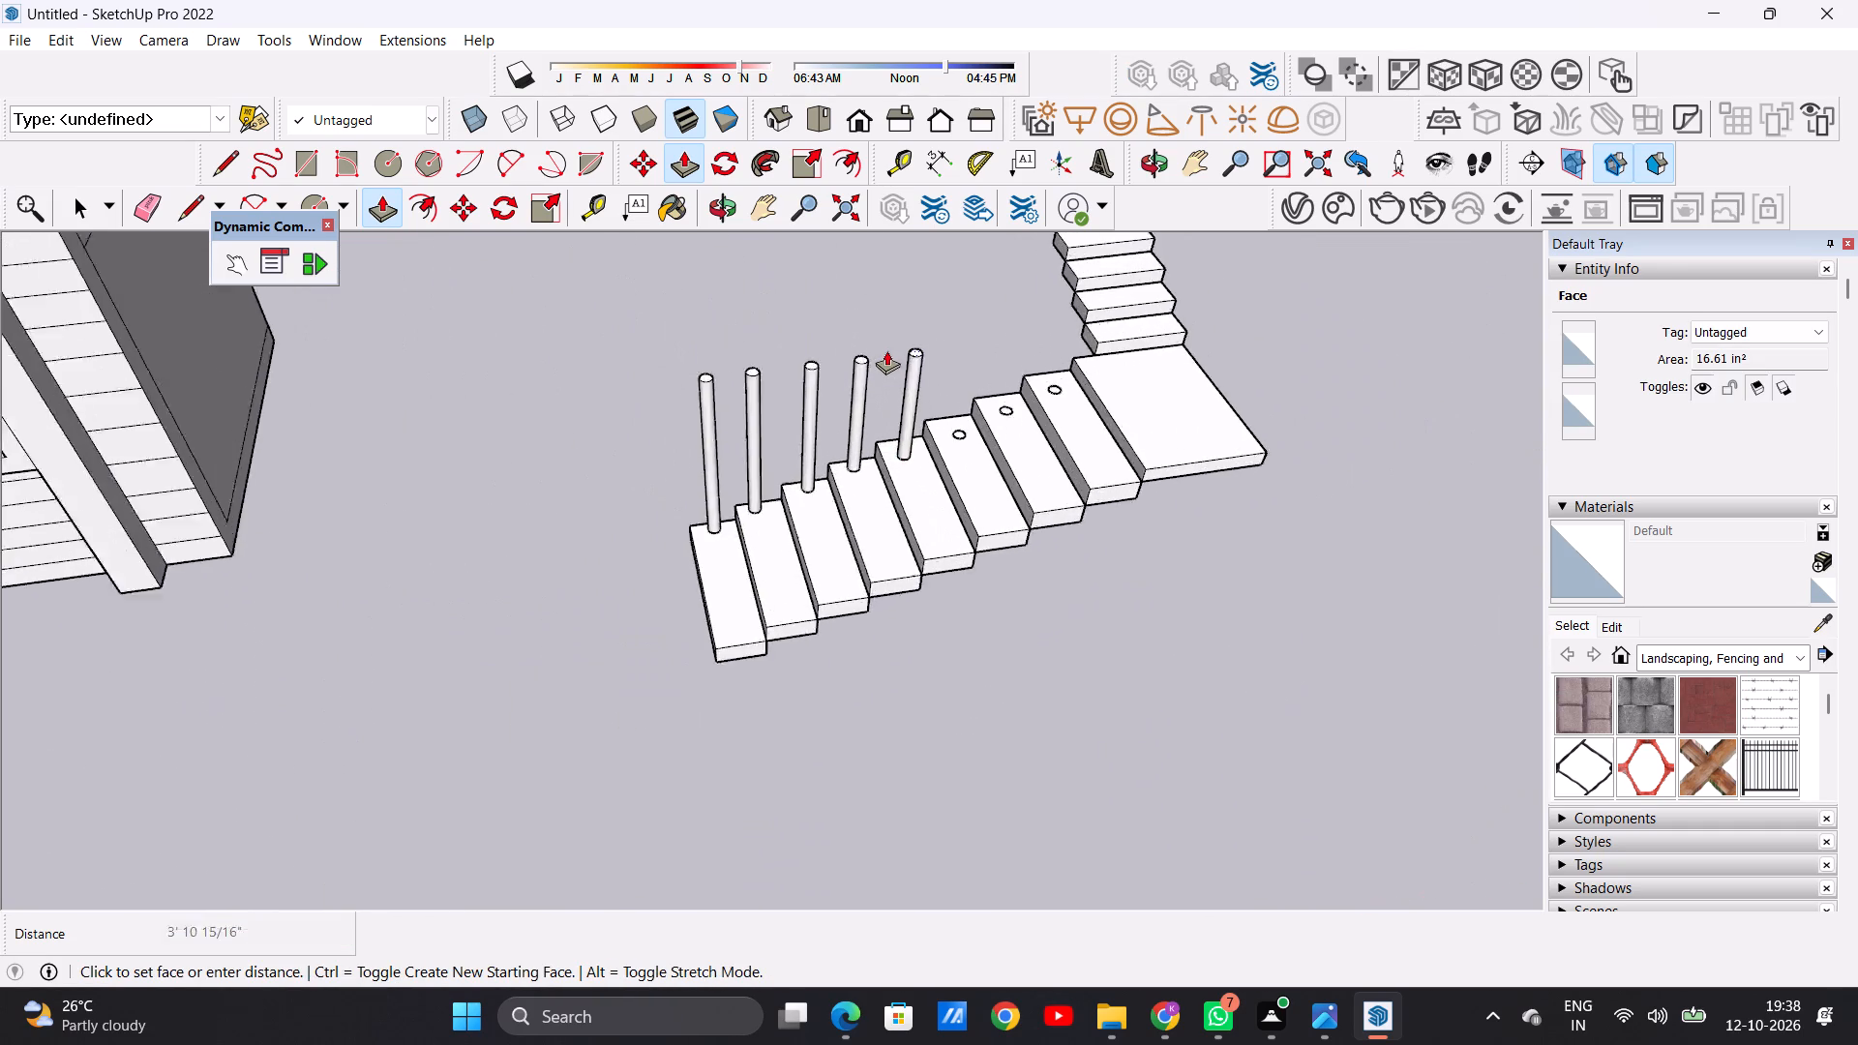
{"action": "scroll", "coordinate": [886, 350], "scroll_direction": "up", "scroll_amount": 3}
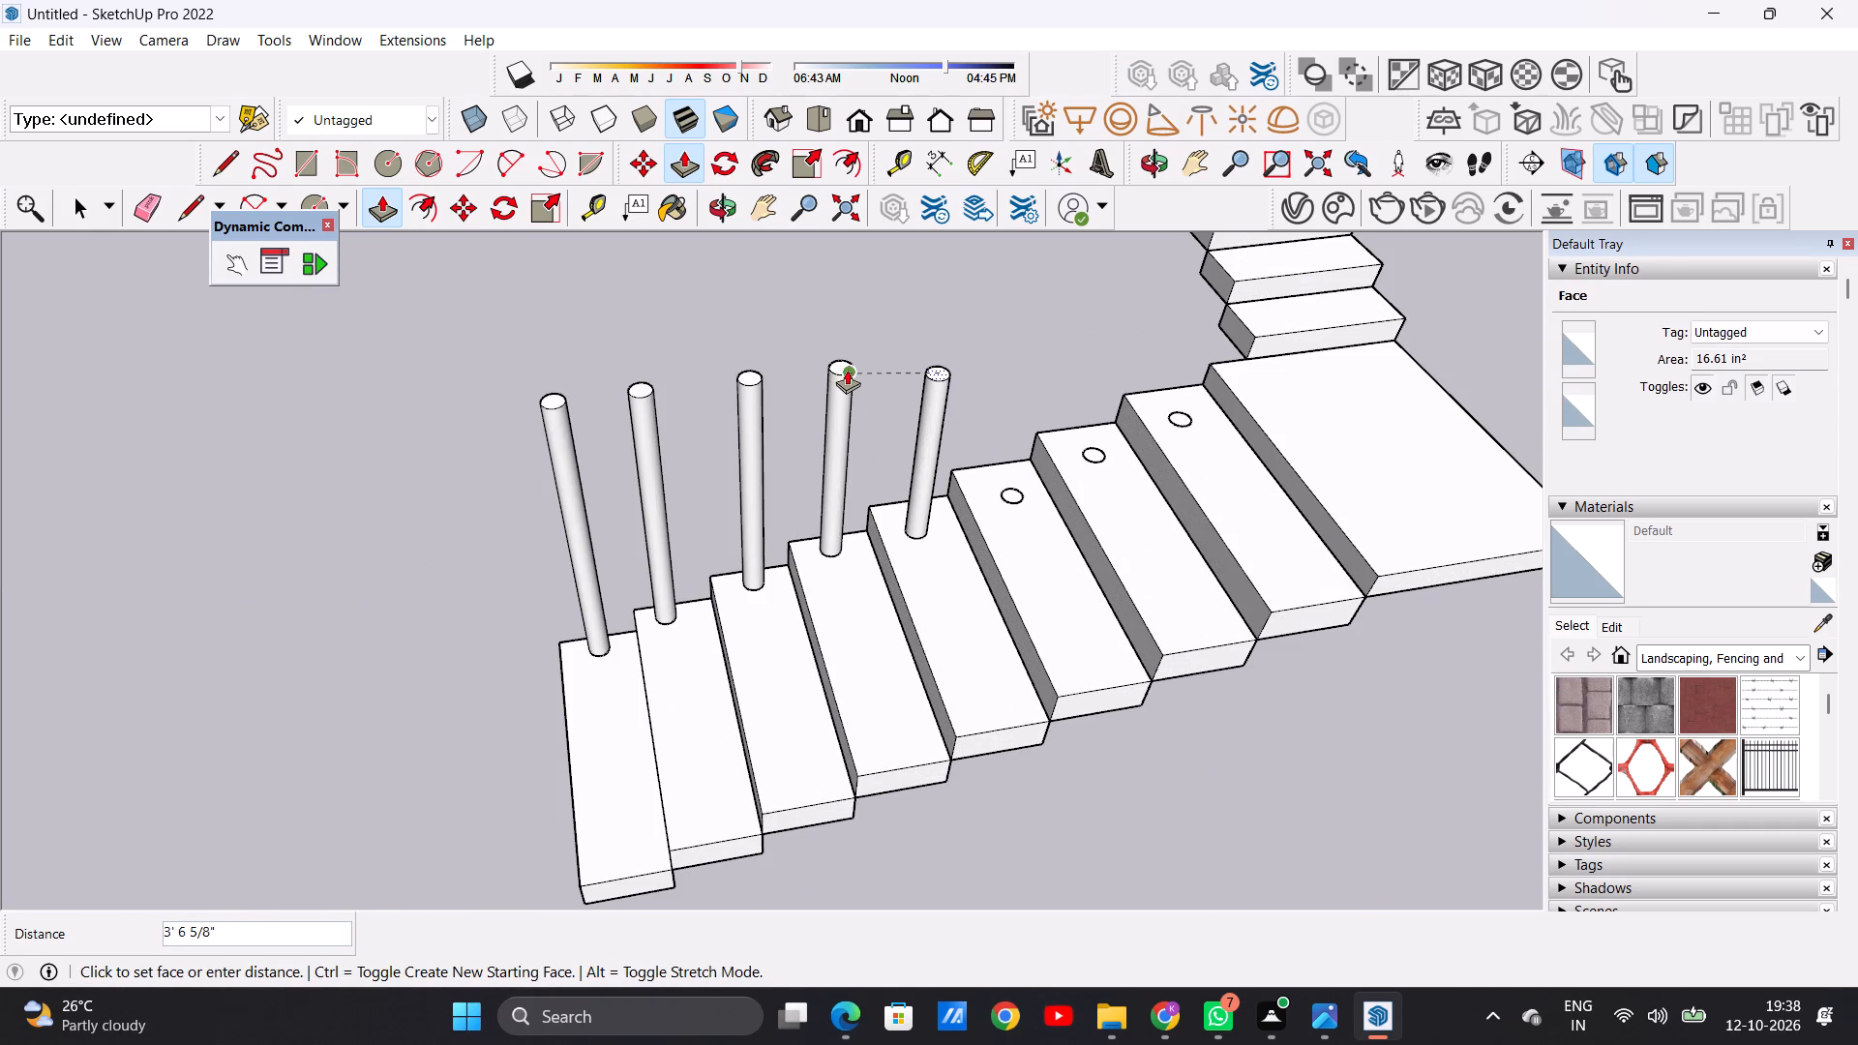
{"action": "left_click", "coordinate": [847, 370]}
Examine the alignment of the five railing posts along the first flight from the front and both sides.
{"action": "scroll", "coordinate": [912, 545], "scroll_direction": "down", "scroll_amount": 6}
{"action": "middle_click_drag", "start_coordinate": [753, 563], "coordinate": [1235, 473]}
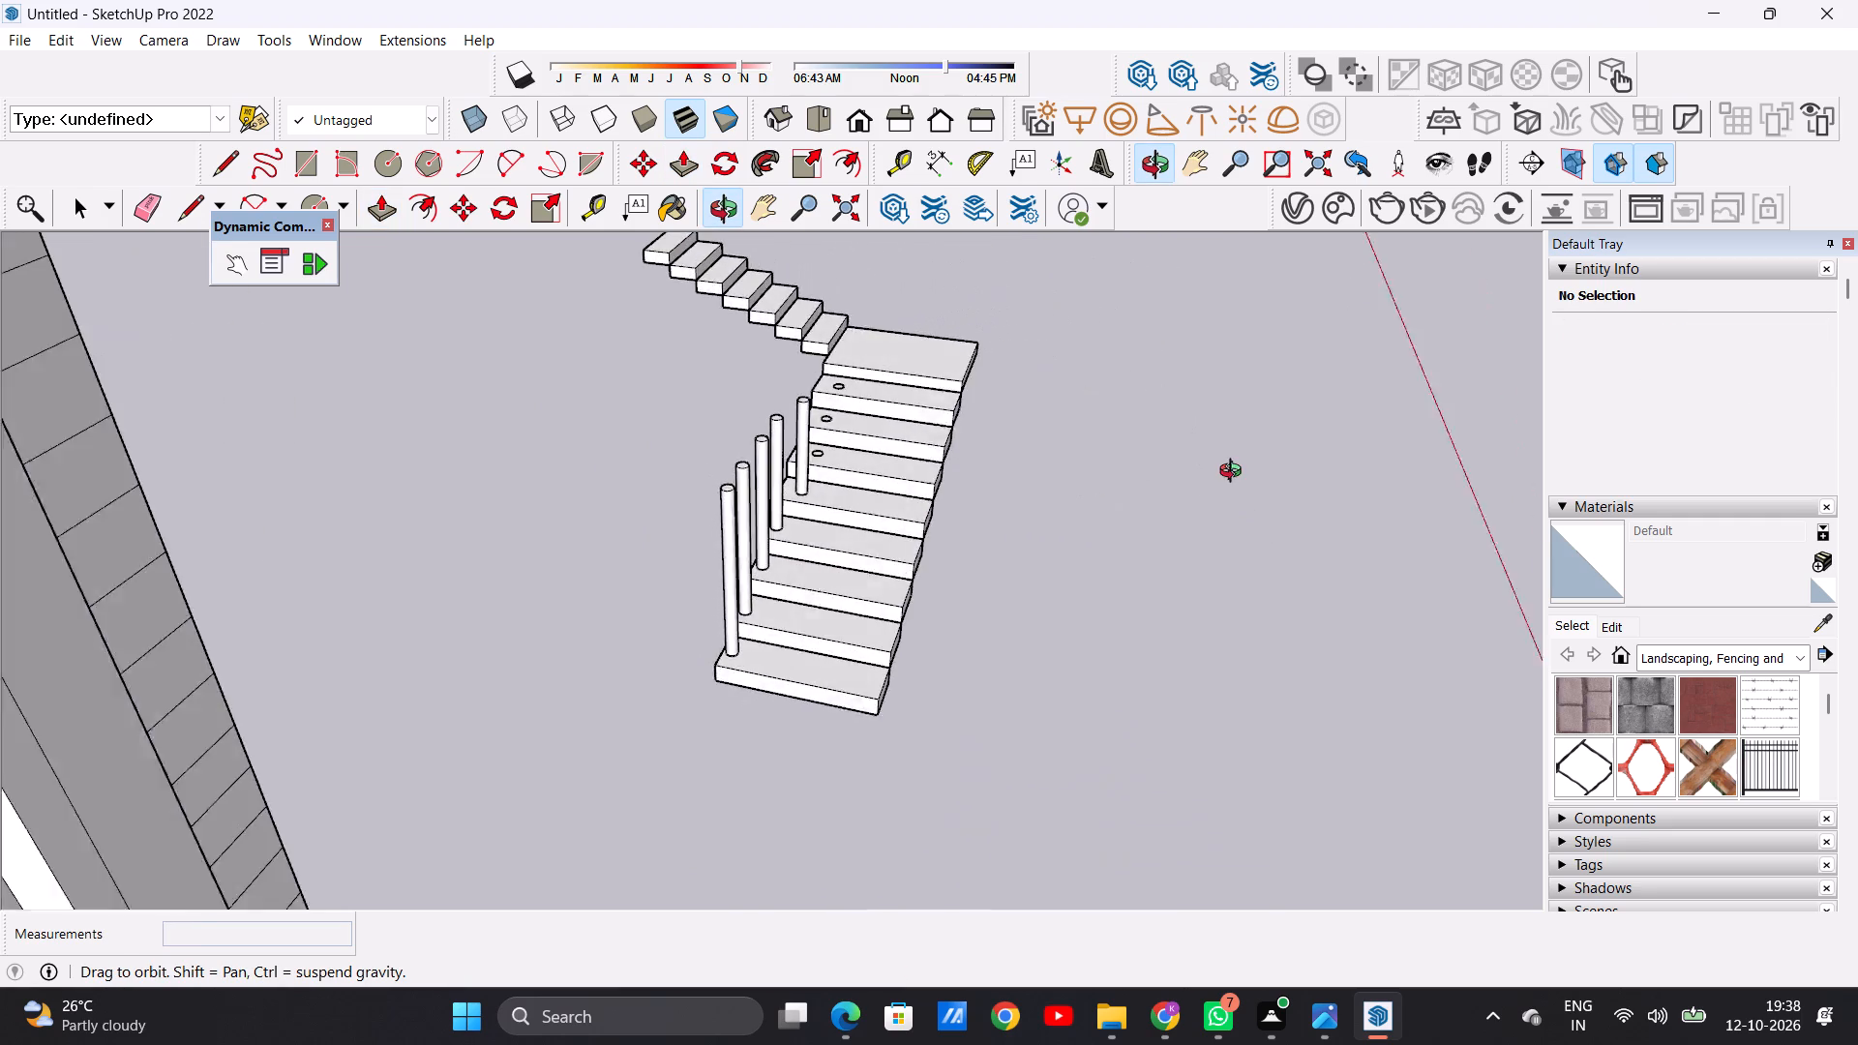
{"action": "middle_click_drag", "start_coordinate": [1235, 473], "coordinate": [382, 585]}
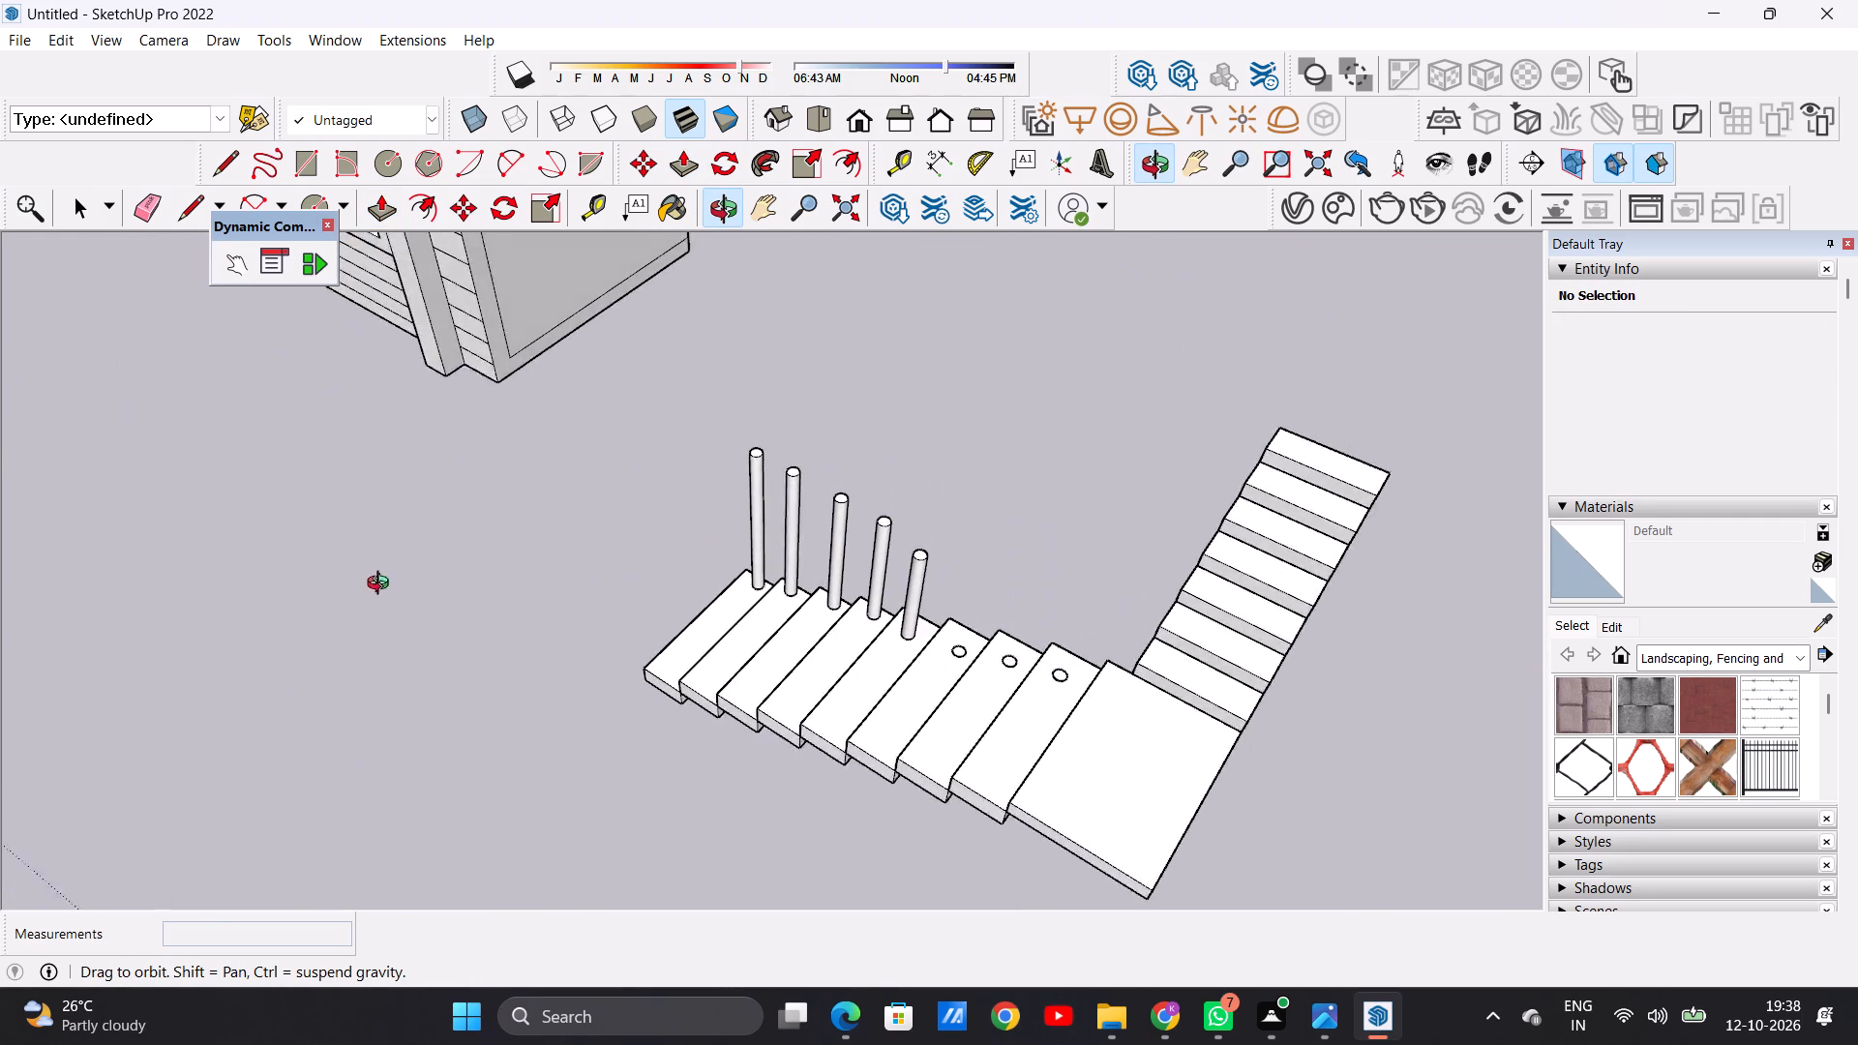
{"action": "middle_click_drag", "start_coordinate": [382, 585], "coordinate": [328, 591]}
{"action": "scroll", "coordinate": [892, 656], "scroll_direction": "up", "scroll_amount": 13}
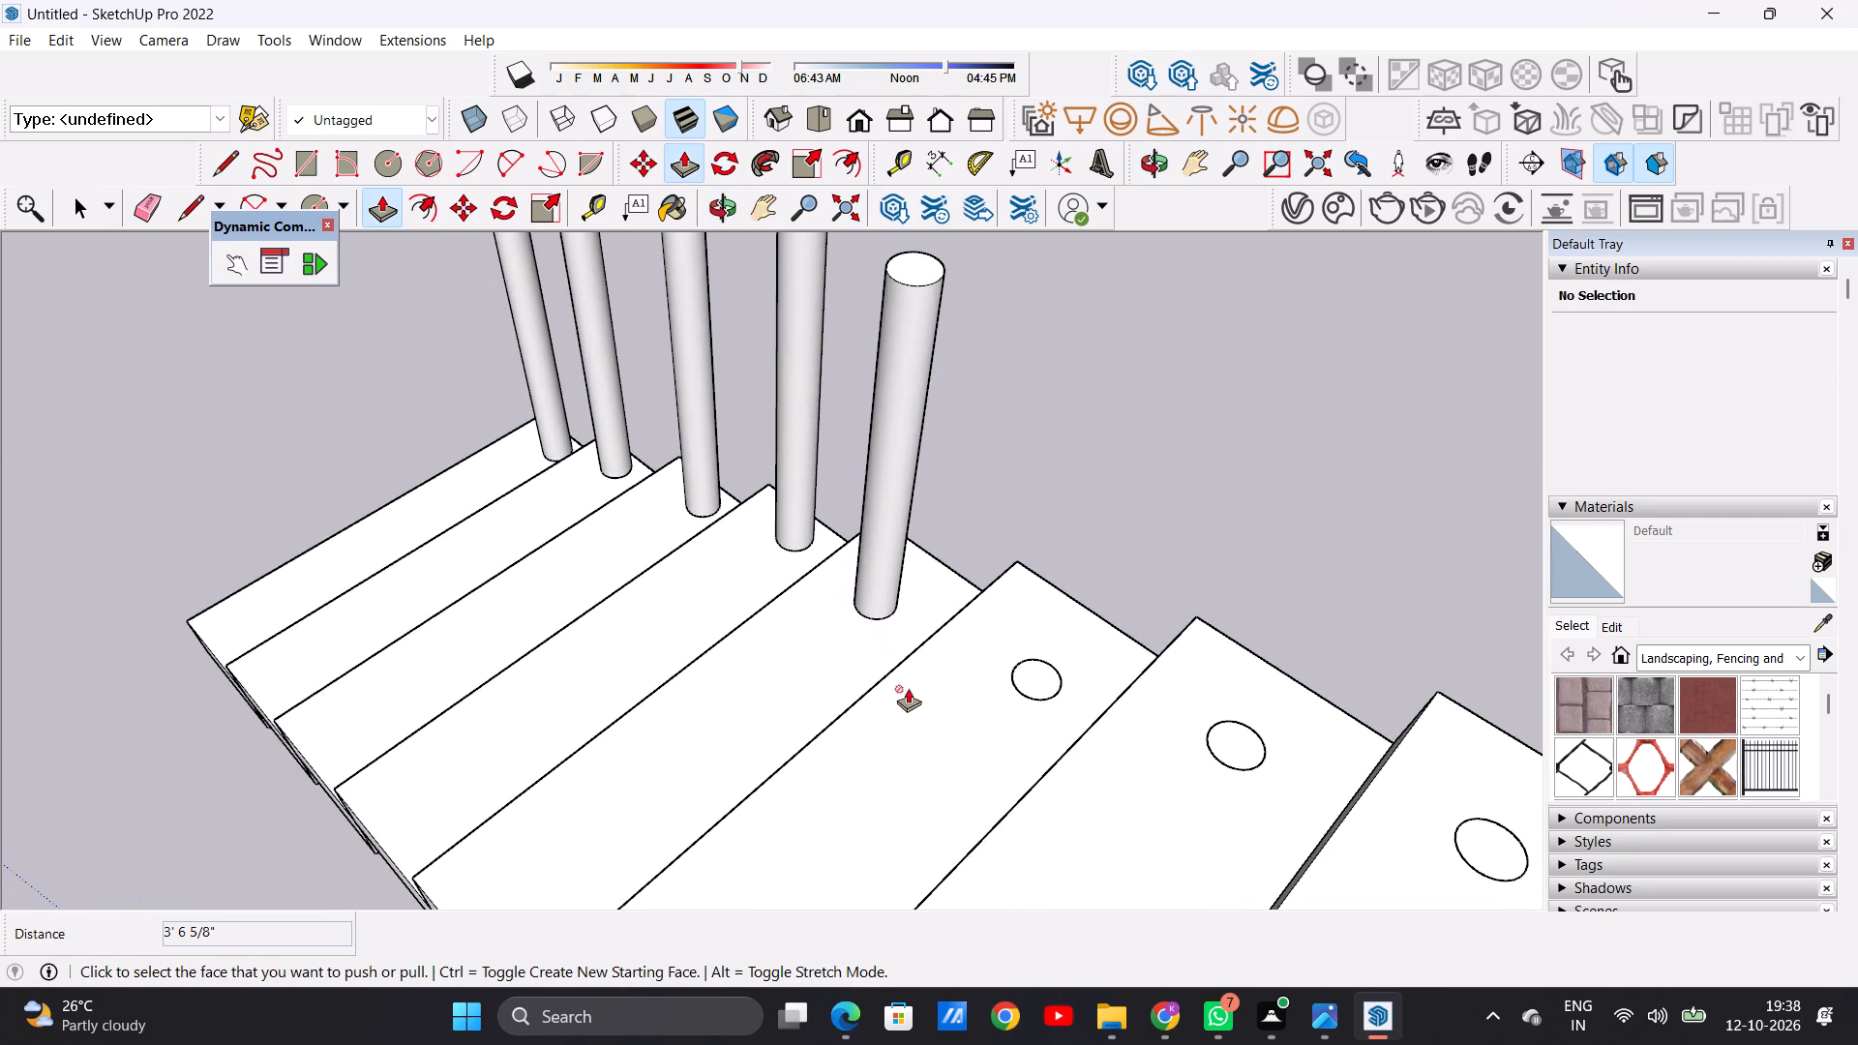
{"action": "middle_click_drag", "start_coordinate": [859, 661], "coordinate": [1042, 631]}
{"action": "scroll", "coordinate": [1023, 626], "scroll_direction": "down", "scroll_amount": 14}
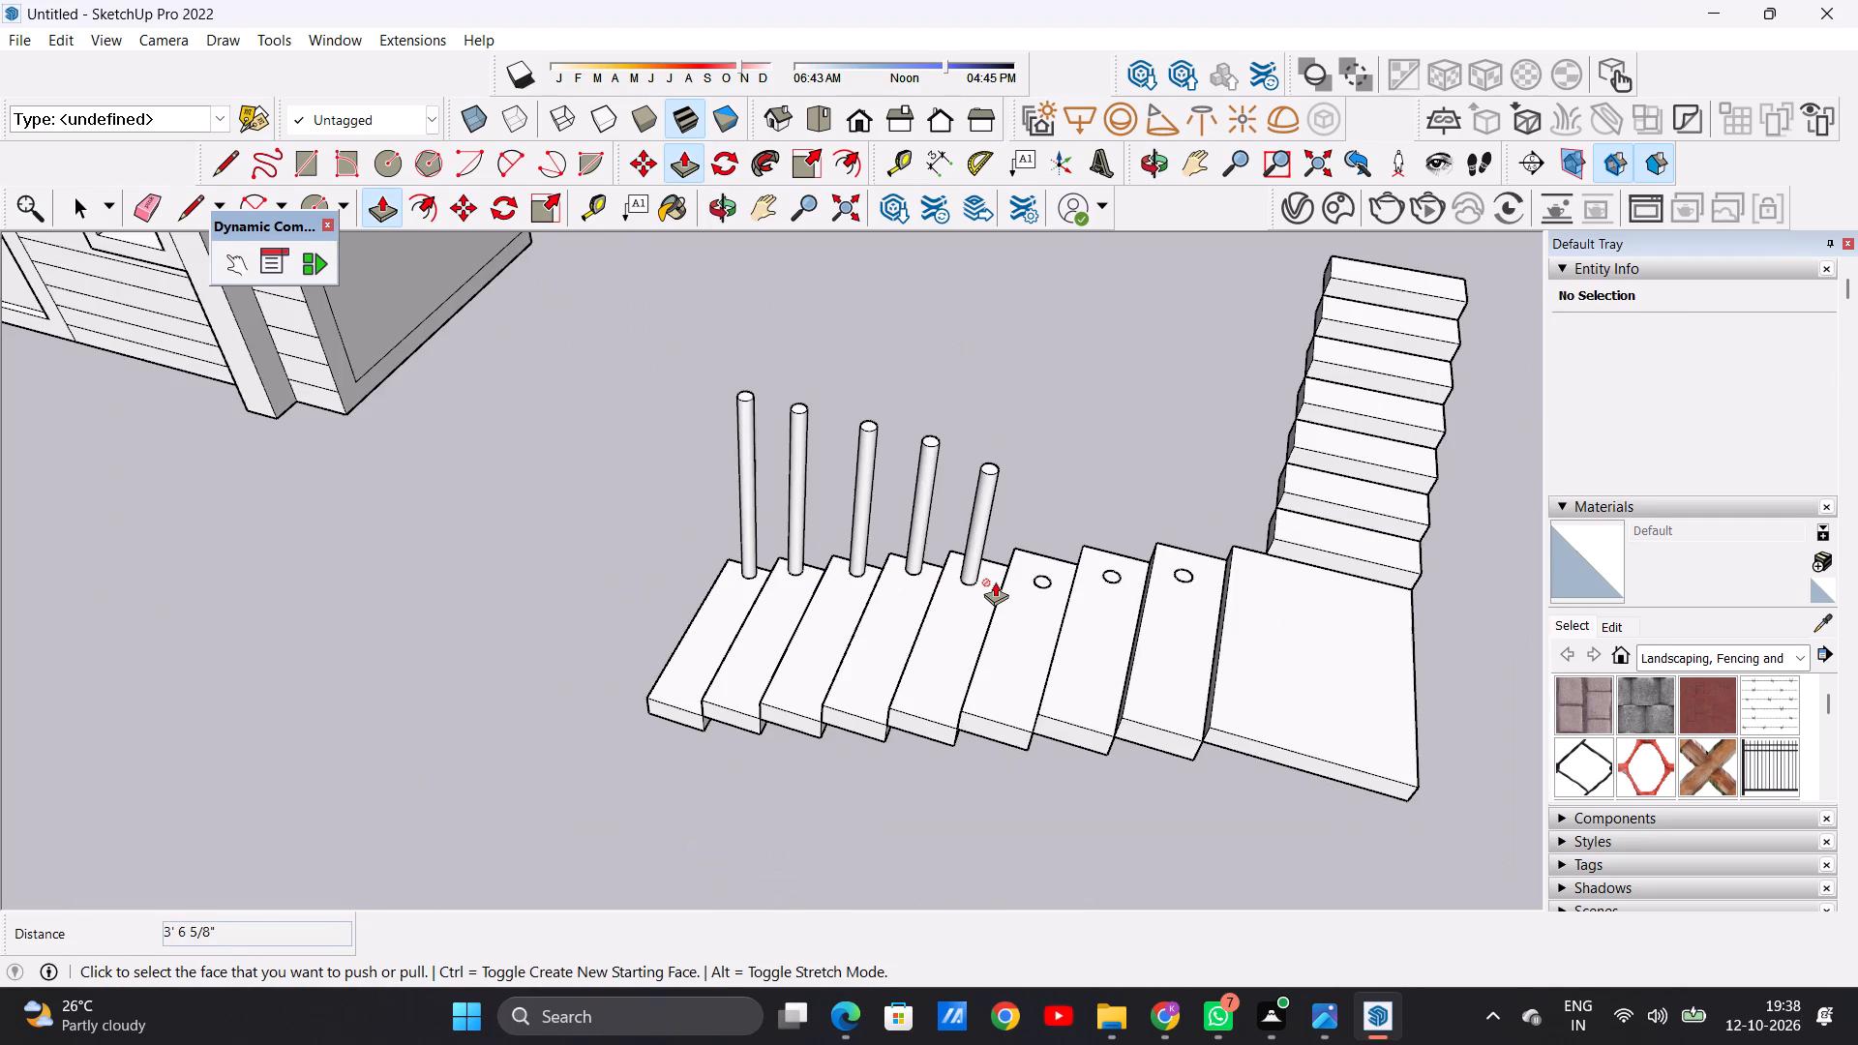
{"action": "key", "text": "space"}
{"action": "scroll", "coordinate": [923, 568], "scroll_direction": "down", "scroll_amount": 8}
{"action": "middle_click_drag", "start_coordinate": [909, 588], "coordinate": [1272, 532]}
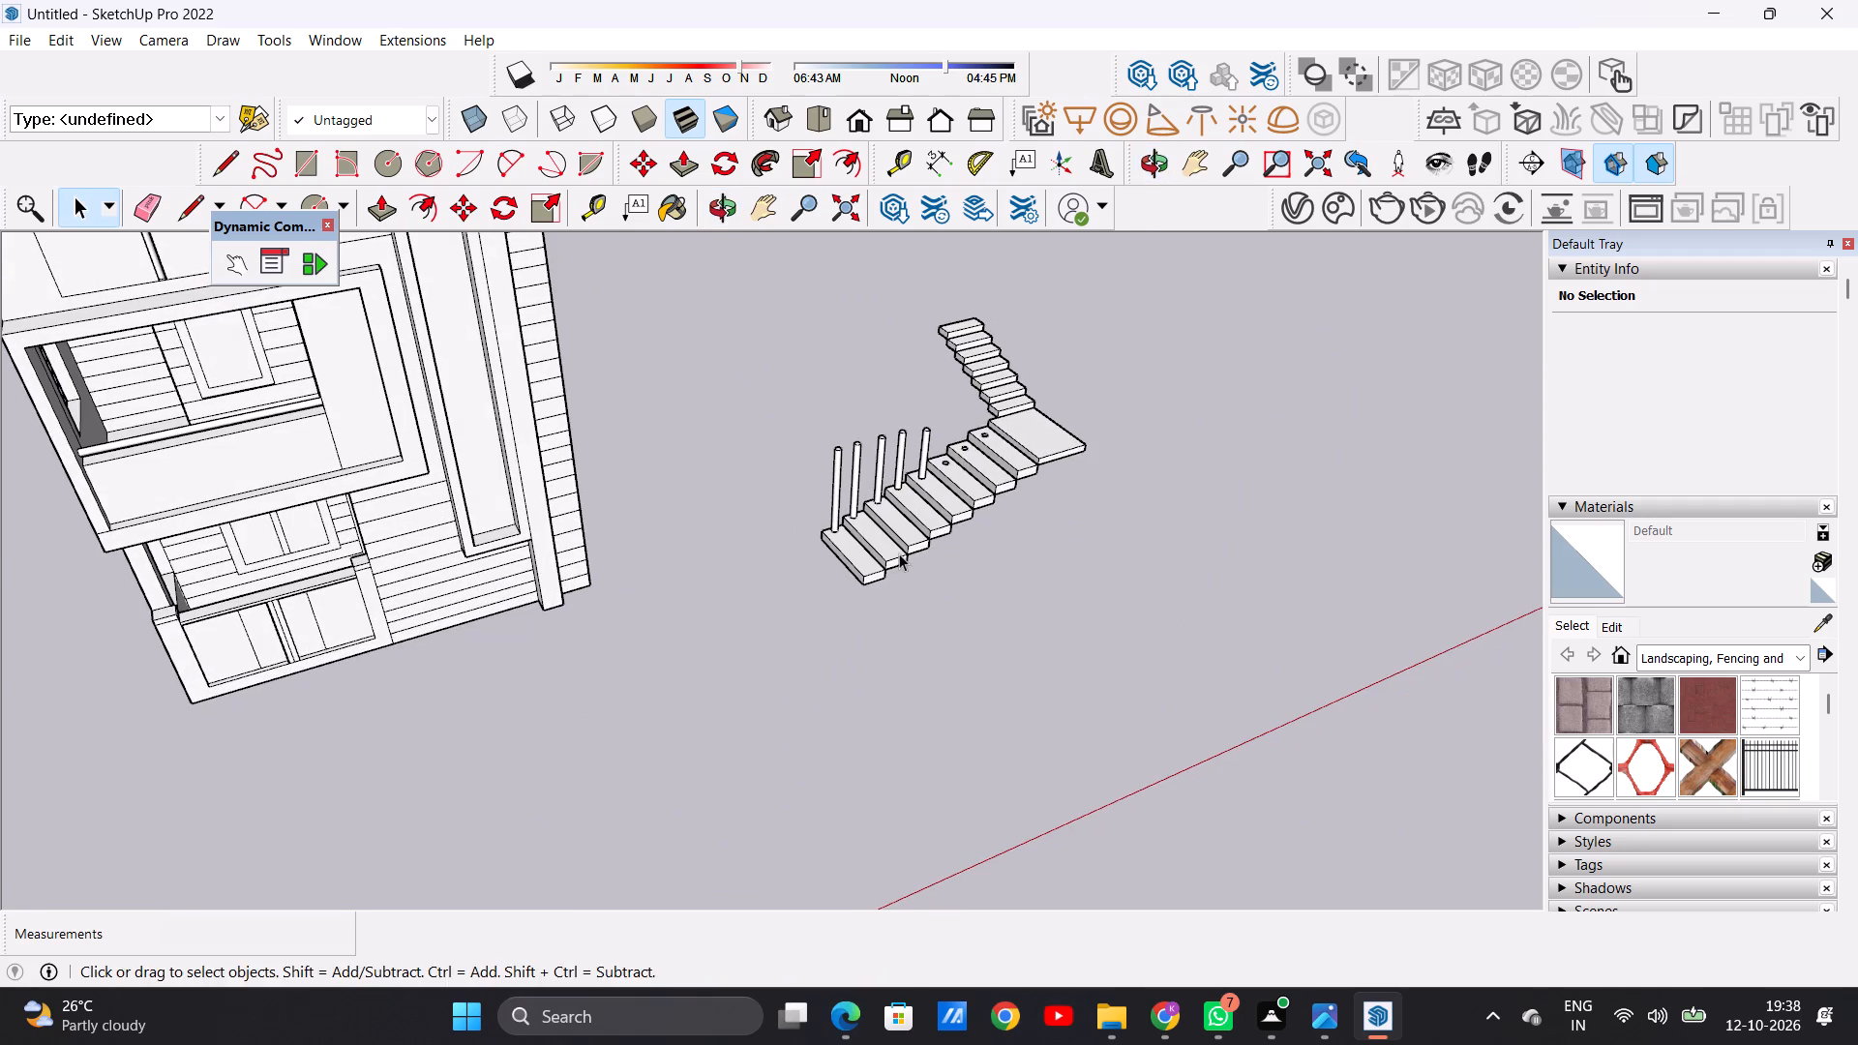
{"action": "middle_click_drag", "start_coordinate": [899, 553], "coordinate": [1350, 493]}
{"action": "scroll", "coordinate": [790, 507], "scroll_direction": "up", "scroll_amount": 5}
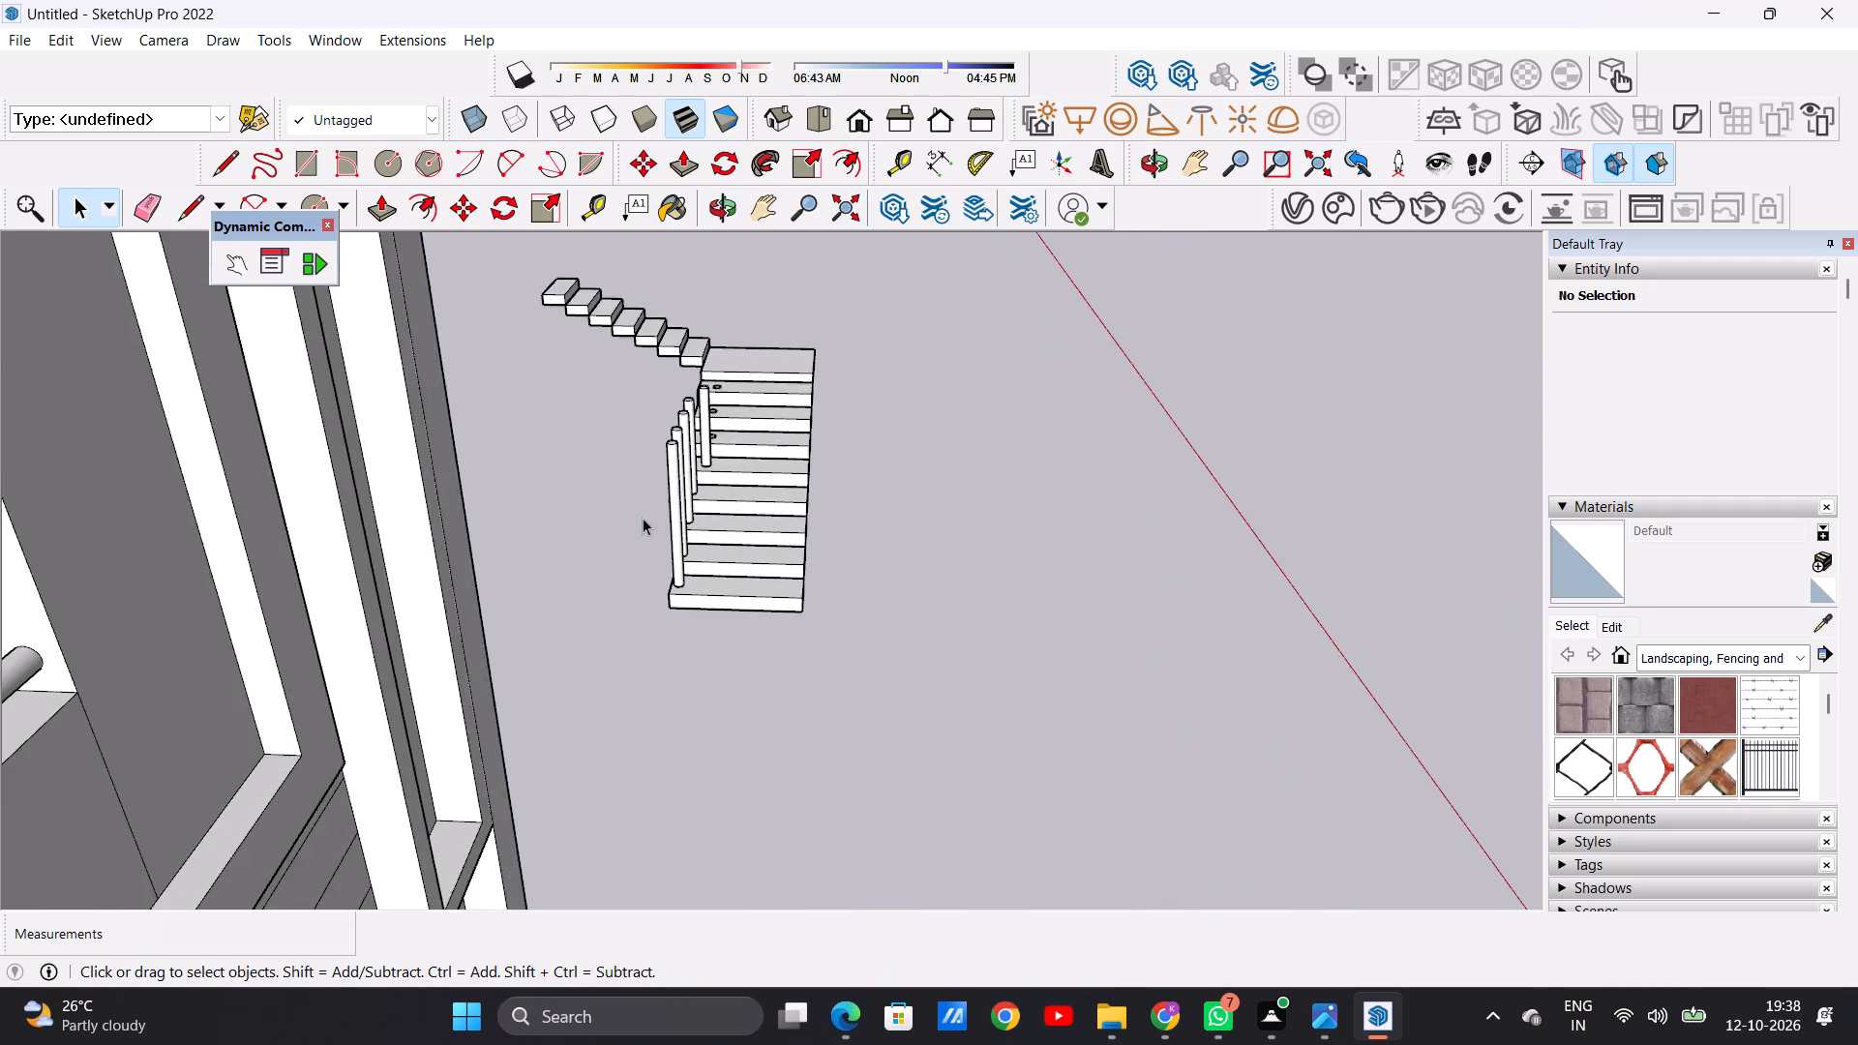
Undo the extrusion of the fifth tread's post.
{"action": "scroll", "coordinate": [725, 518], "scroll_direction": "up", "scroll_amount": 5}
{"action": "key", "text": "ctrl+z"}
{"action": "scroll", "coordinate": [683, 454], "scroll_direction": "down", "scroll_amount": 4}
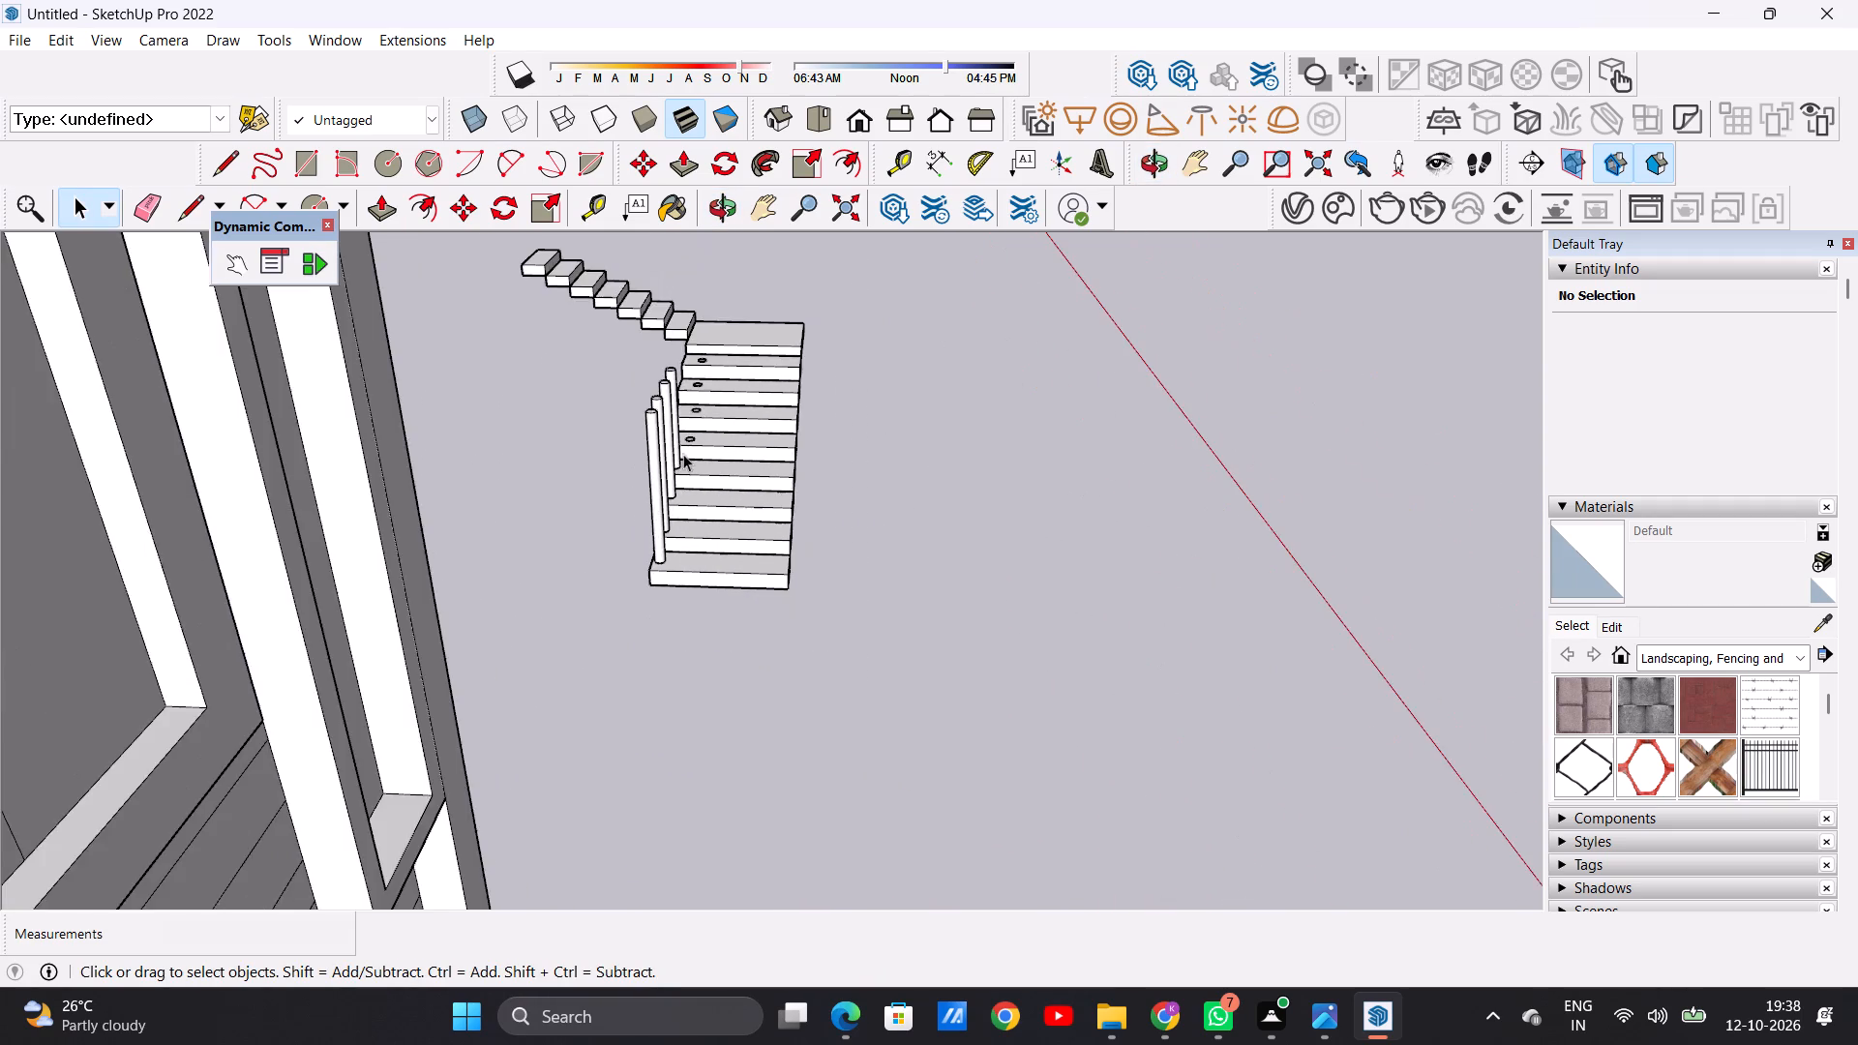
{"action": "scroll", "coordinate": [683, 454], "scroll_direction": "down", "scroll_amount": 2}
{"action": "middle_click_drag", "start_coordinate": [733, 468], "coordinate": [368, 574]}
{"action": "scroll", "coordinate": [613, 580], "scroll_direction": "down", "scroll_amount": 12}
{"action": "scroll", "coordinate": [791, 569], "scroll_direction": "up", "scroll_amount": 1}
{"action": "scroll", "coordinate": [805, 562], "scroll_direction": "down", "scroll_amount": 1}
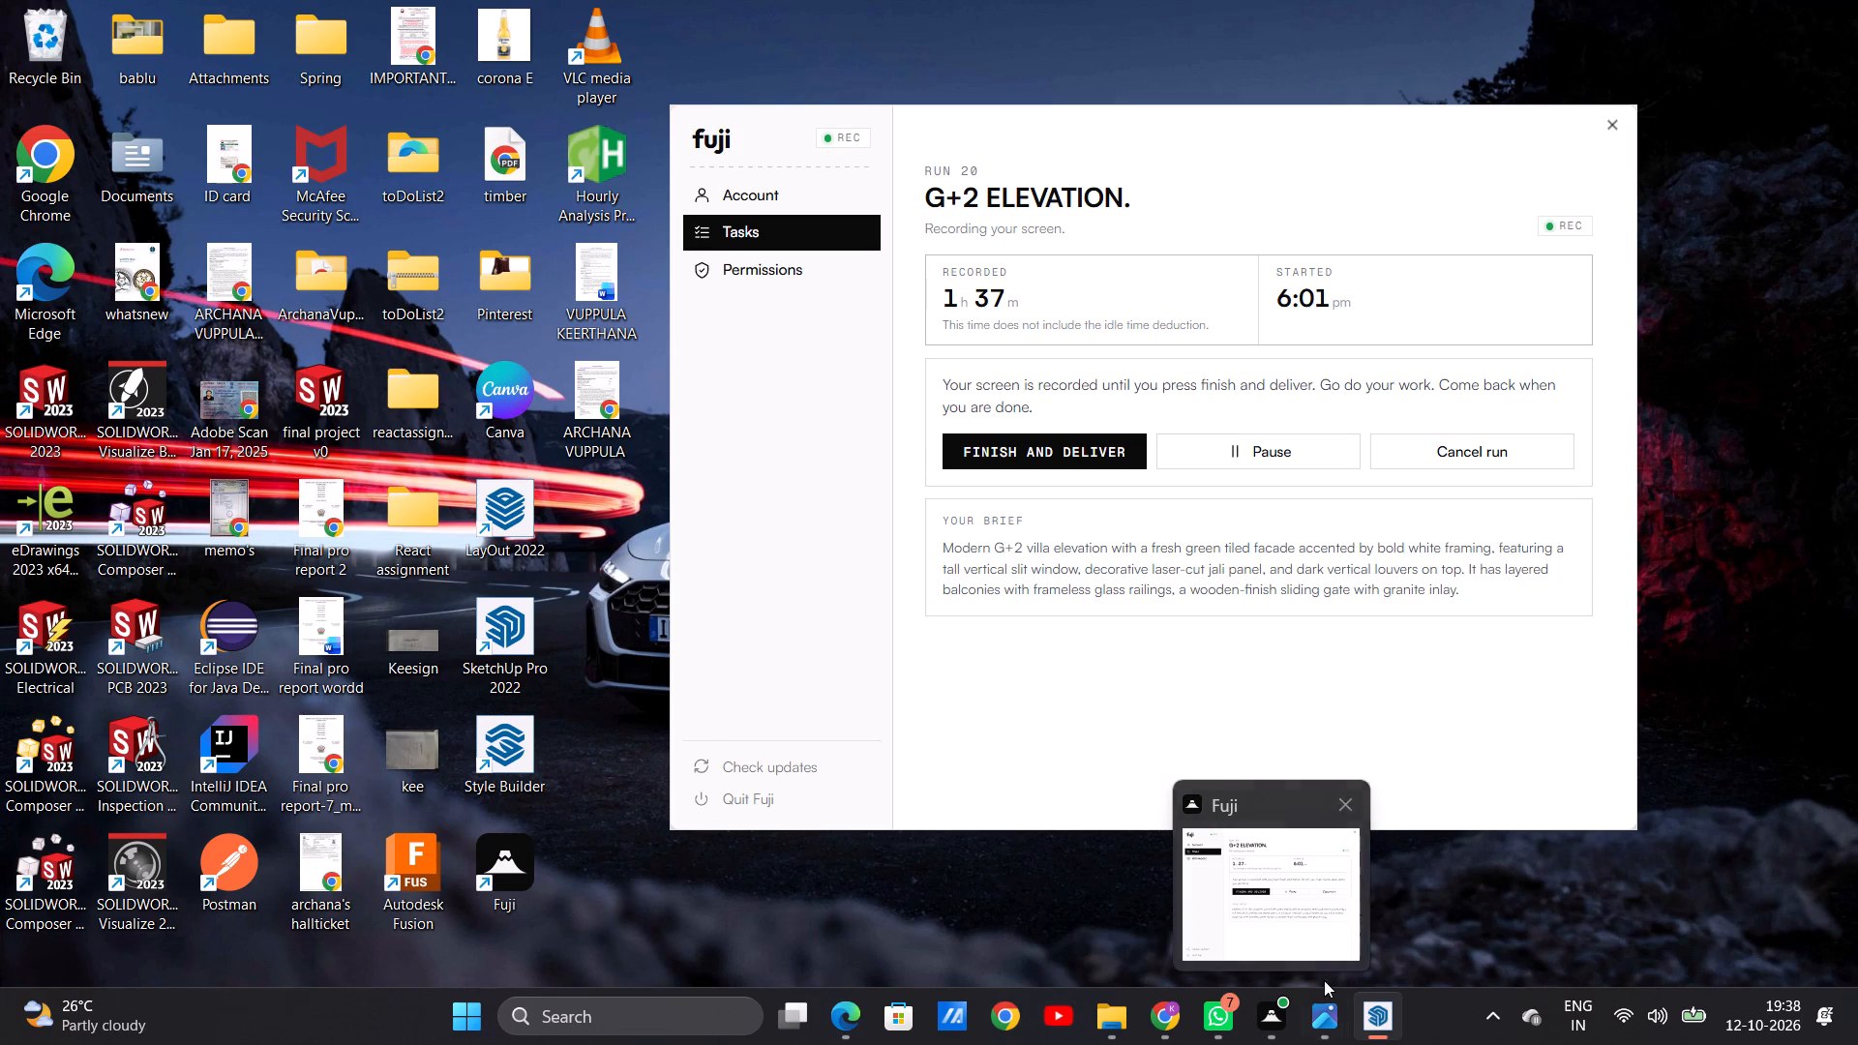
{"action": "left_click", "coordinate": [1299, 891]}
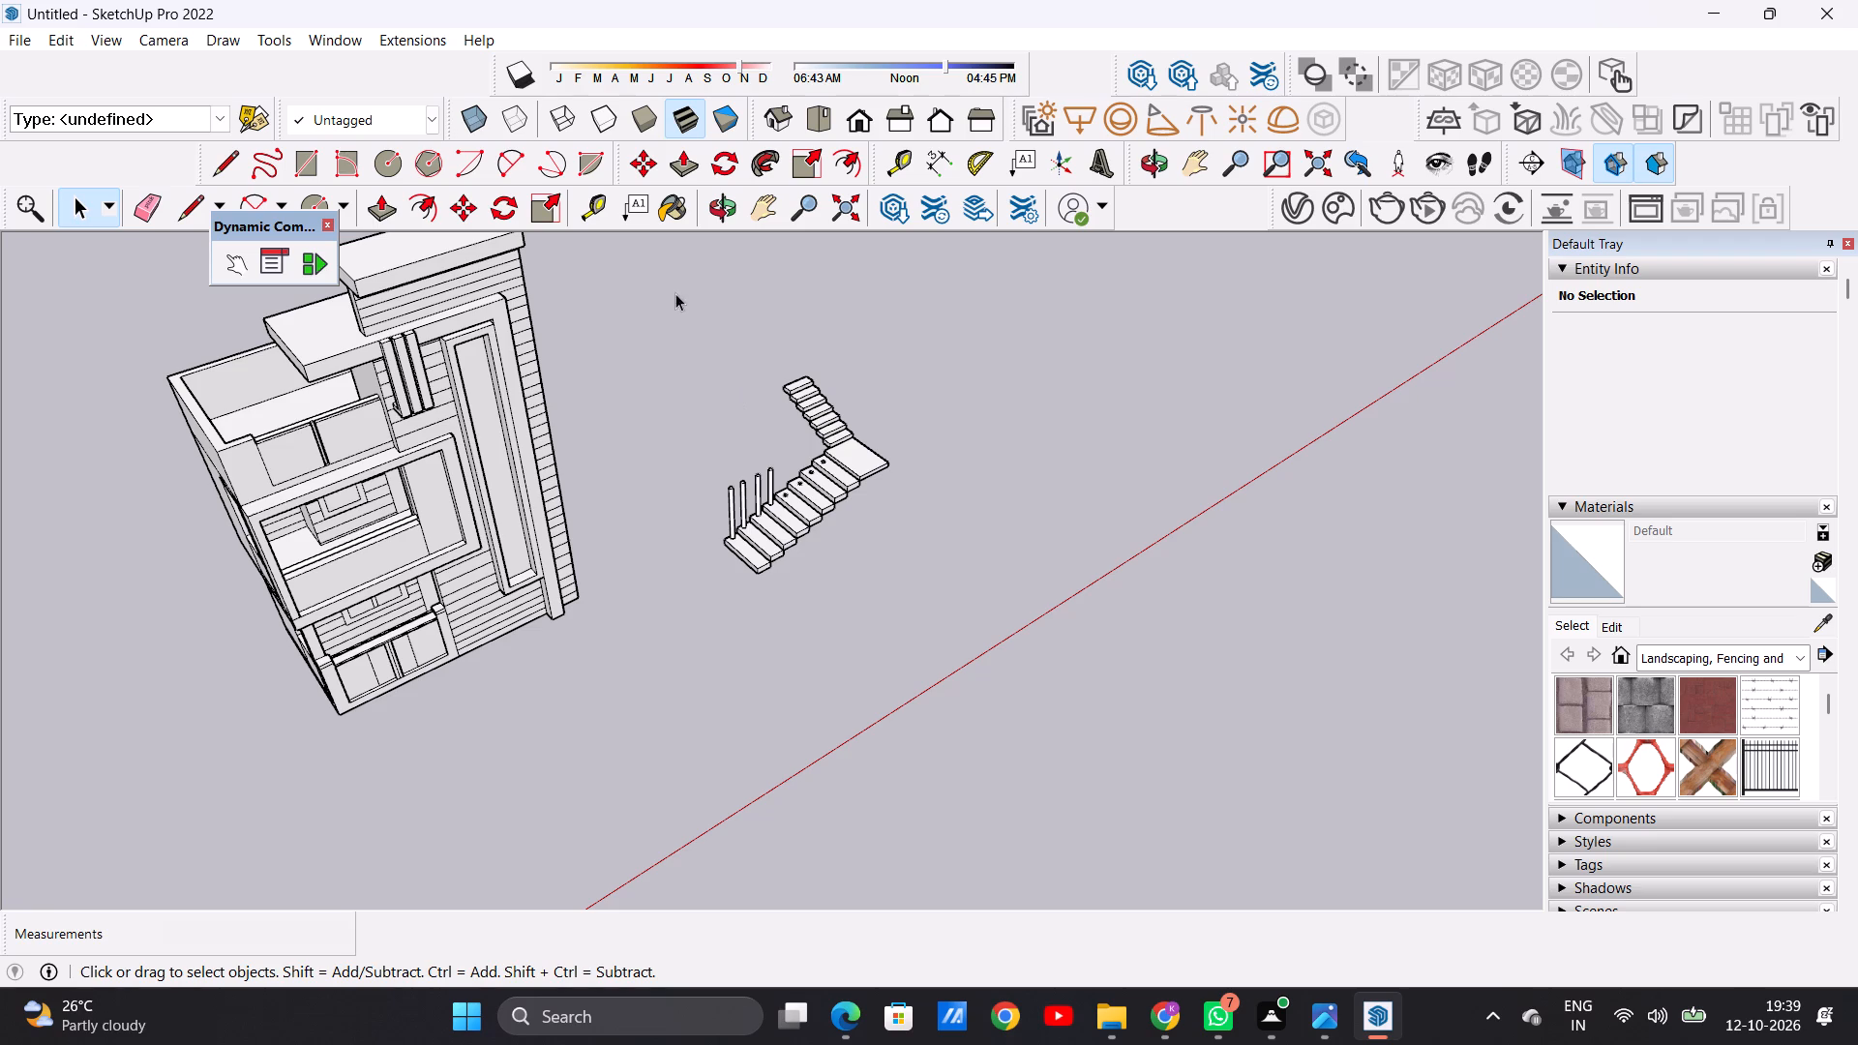
Move the circle on the fifth tread about 5 1/4" closer to the tread's house-side end.
{"action": "scroll", "coordinate": [832, 556], "scroll_direction": "up", "scroll_amount": 8}
{"action": "scroll", "coordinate": [634, 433], "scroll_direction": "down", "scroll_amount": 1}
{"action": "scroll", "coordinate": [634, 433], "scroll_direction": "up", "scroll_amount": 4}
{"action": "middle_click_drag", "start_coordinate": [787, 460], "coordinate": [526, 583]}
{"action": "scroll", "coordinate": [820, 555], "scroll_direction": "up", "scroll_amount": 7}
{"action": "scroll", "coordinate": [964, 474], "scroll_direction": "up", "scroll_amount": 10}
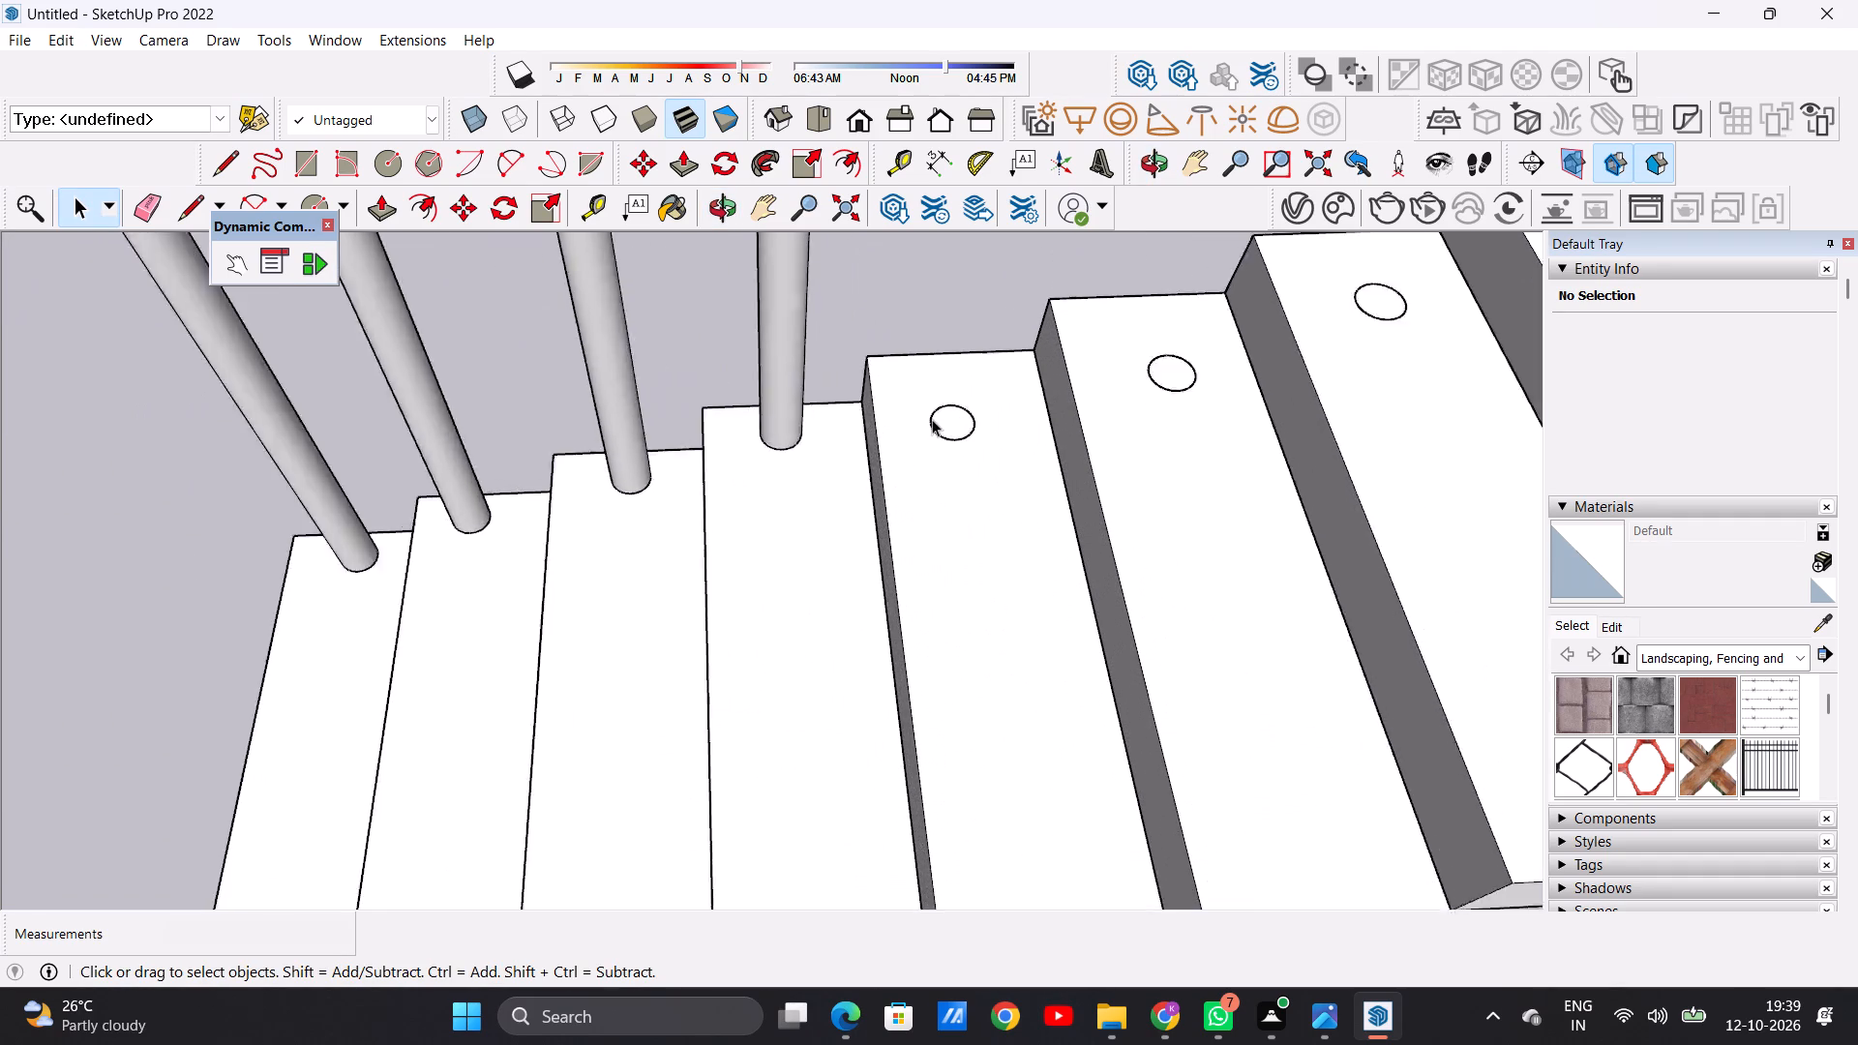
{"action": "scroll", "coordinate": [932, 419], "scroll_direction": "up", "scroll_amount": 2}
{"action": "double_click", "coordinate": [962, 424]}
{"action": "key", "text": "m"}
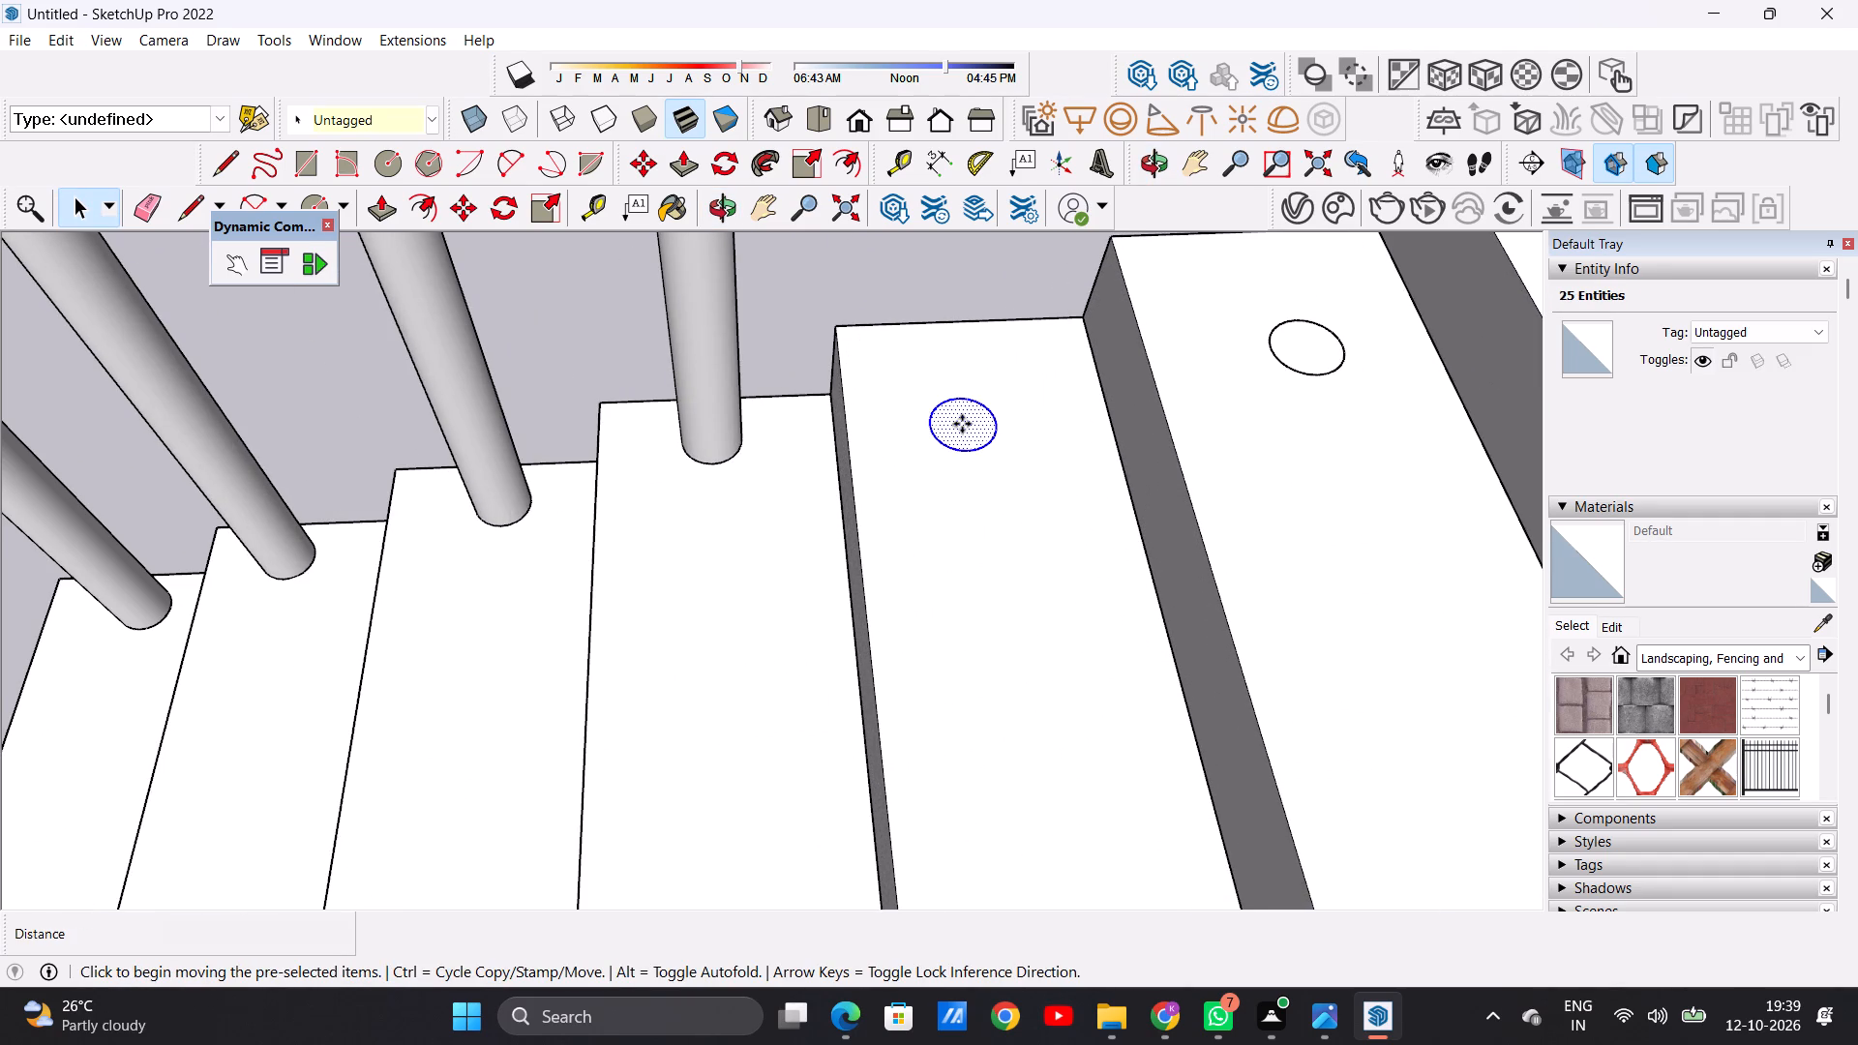
{"action": "left_click", "coordinate": [962, 458]}
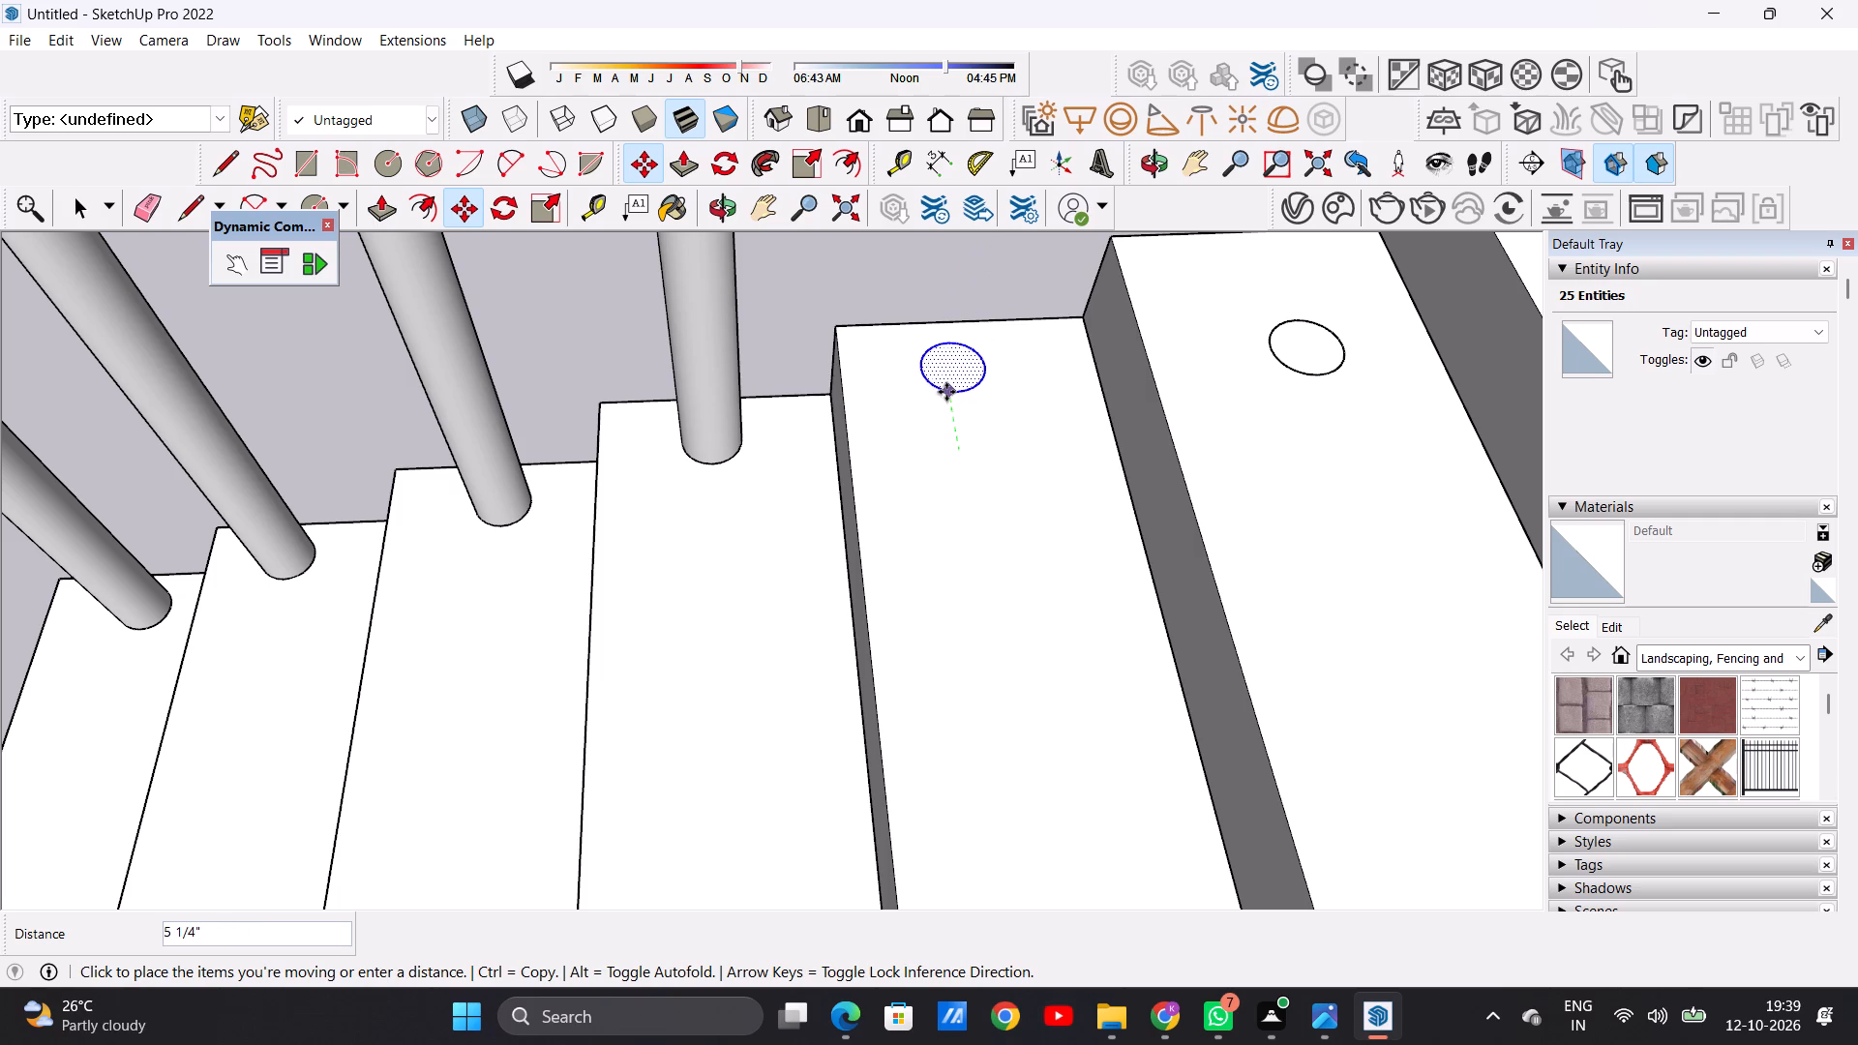
{"action": "left_click", "coordinate": [946, 392]}
{"action": "key", "text": "space"}
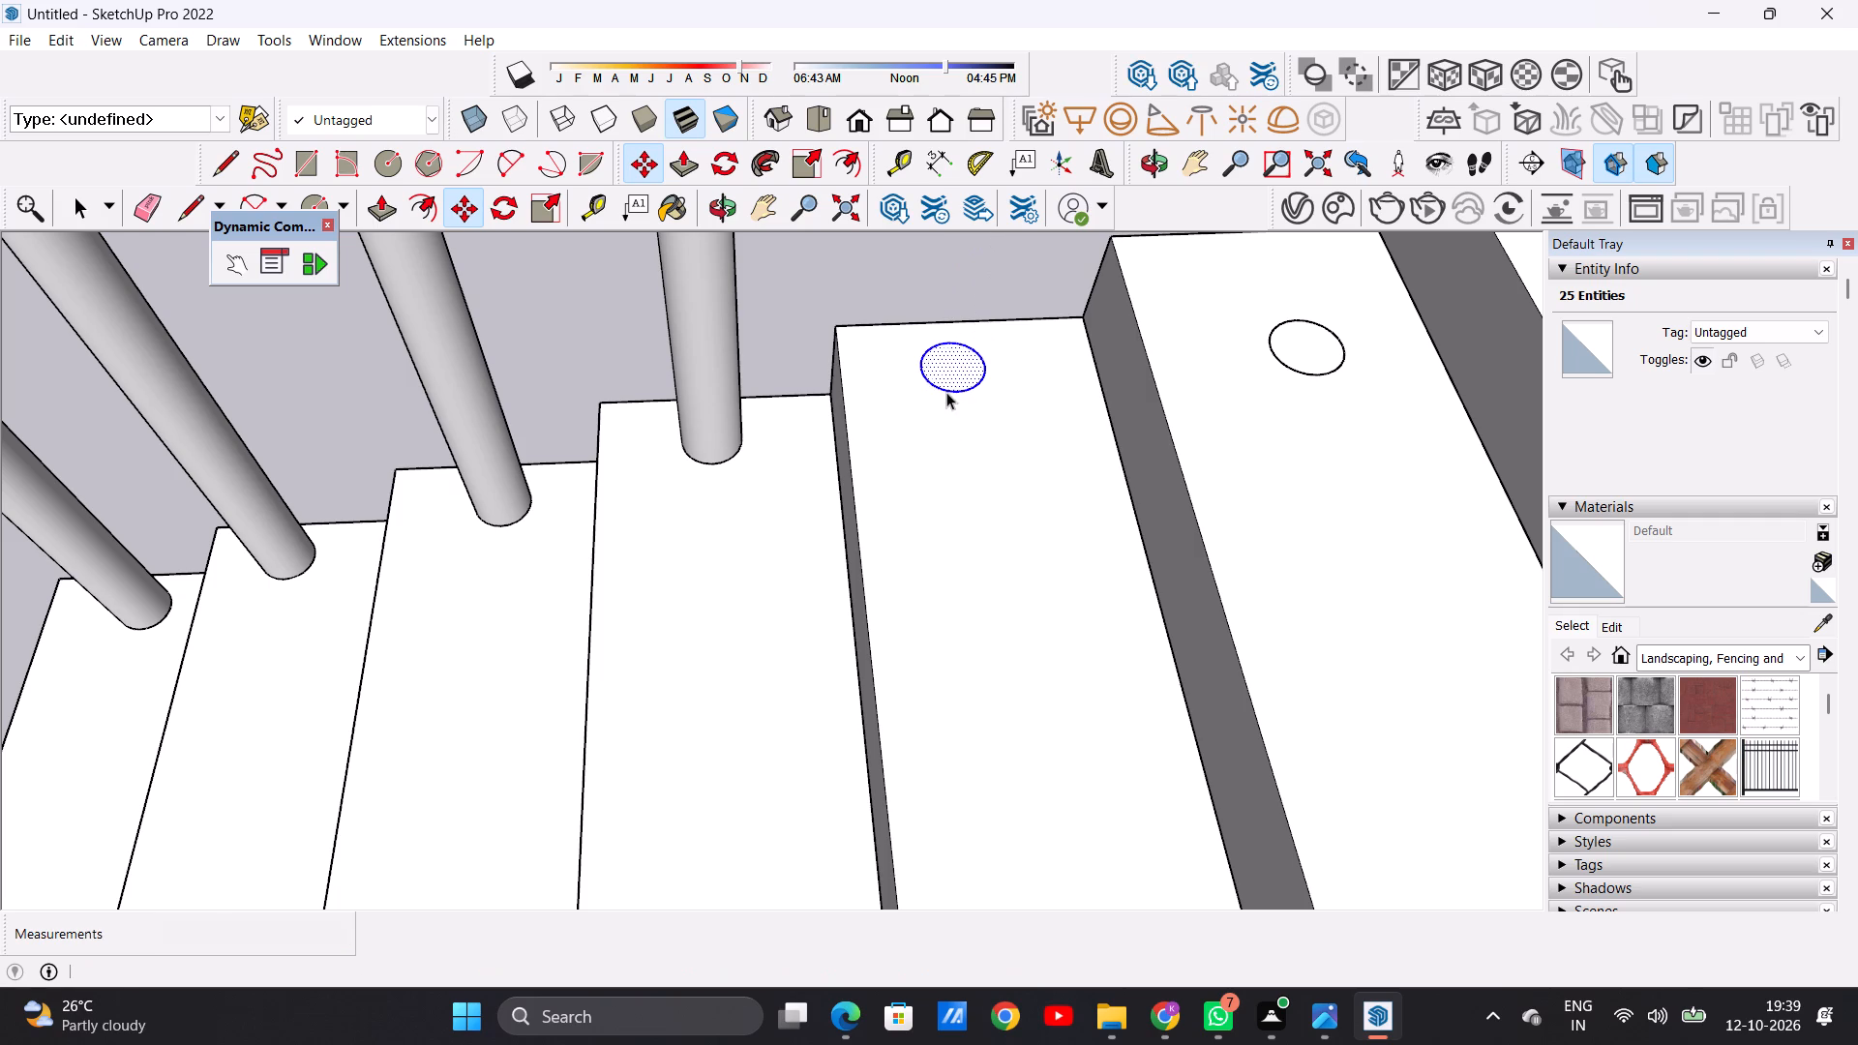
{"action": "left_click", "coordinate": [941, 301]}
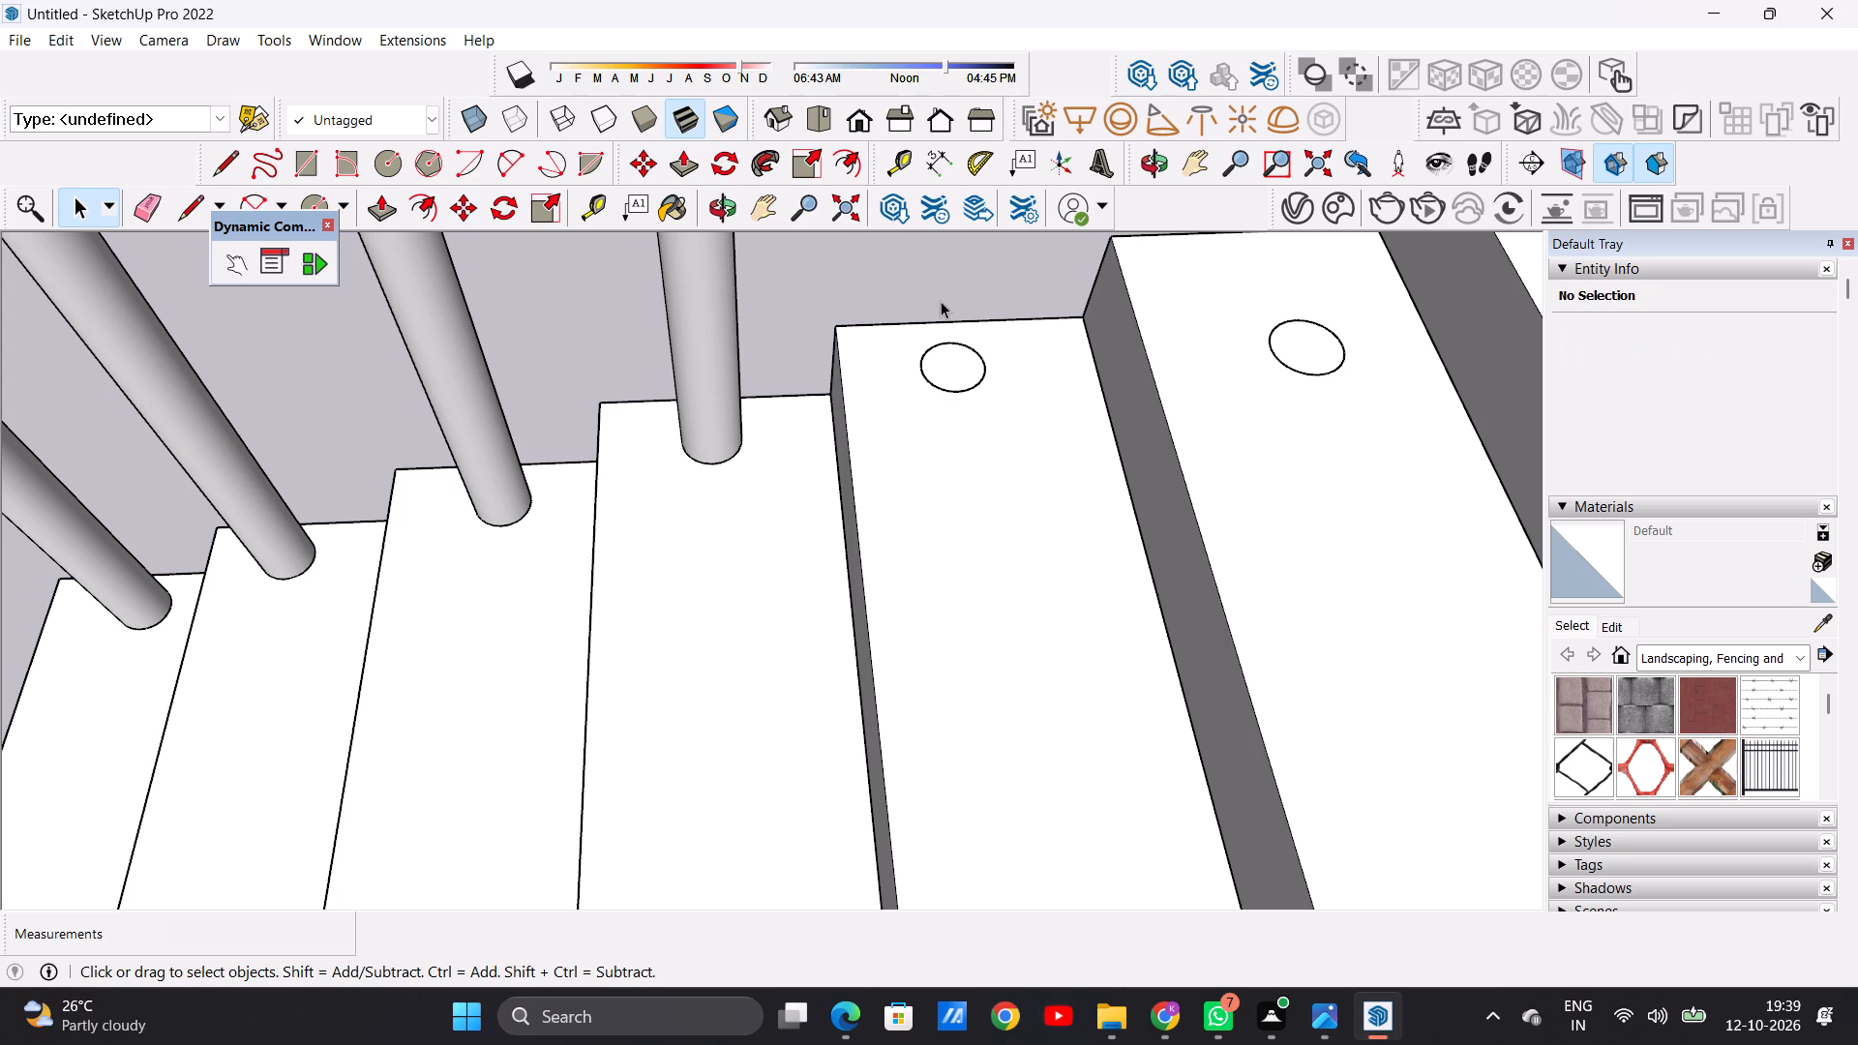
Move the circle on the sixth tread about 6 11/16" closer to the tread's house-side end.
{"action": "scroll", "coordinate": [1030, 435], "scroll_direction": "down", "scroll_amount": 4}
{"action": "scroll", "coordinate": [1179, 382], "scroll_direction": "up", "scroll_amount": 12}
{"action": "double_click", "coordinate": [1249, 377]}
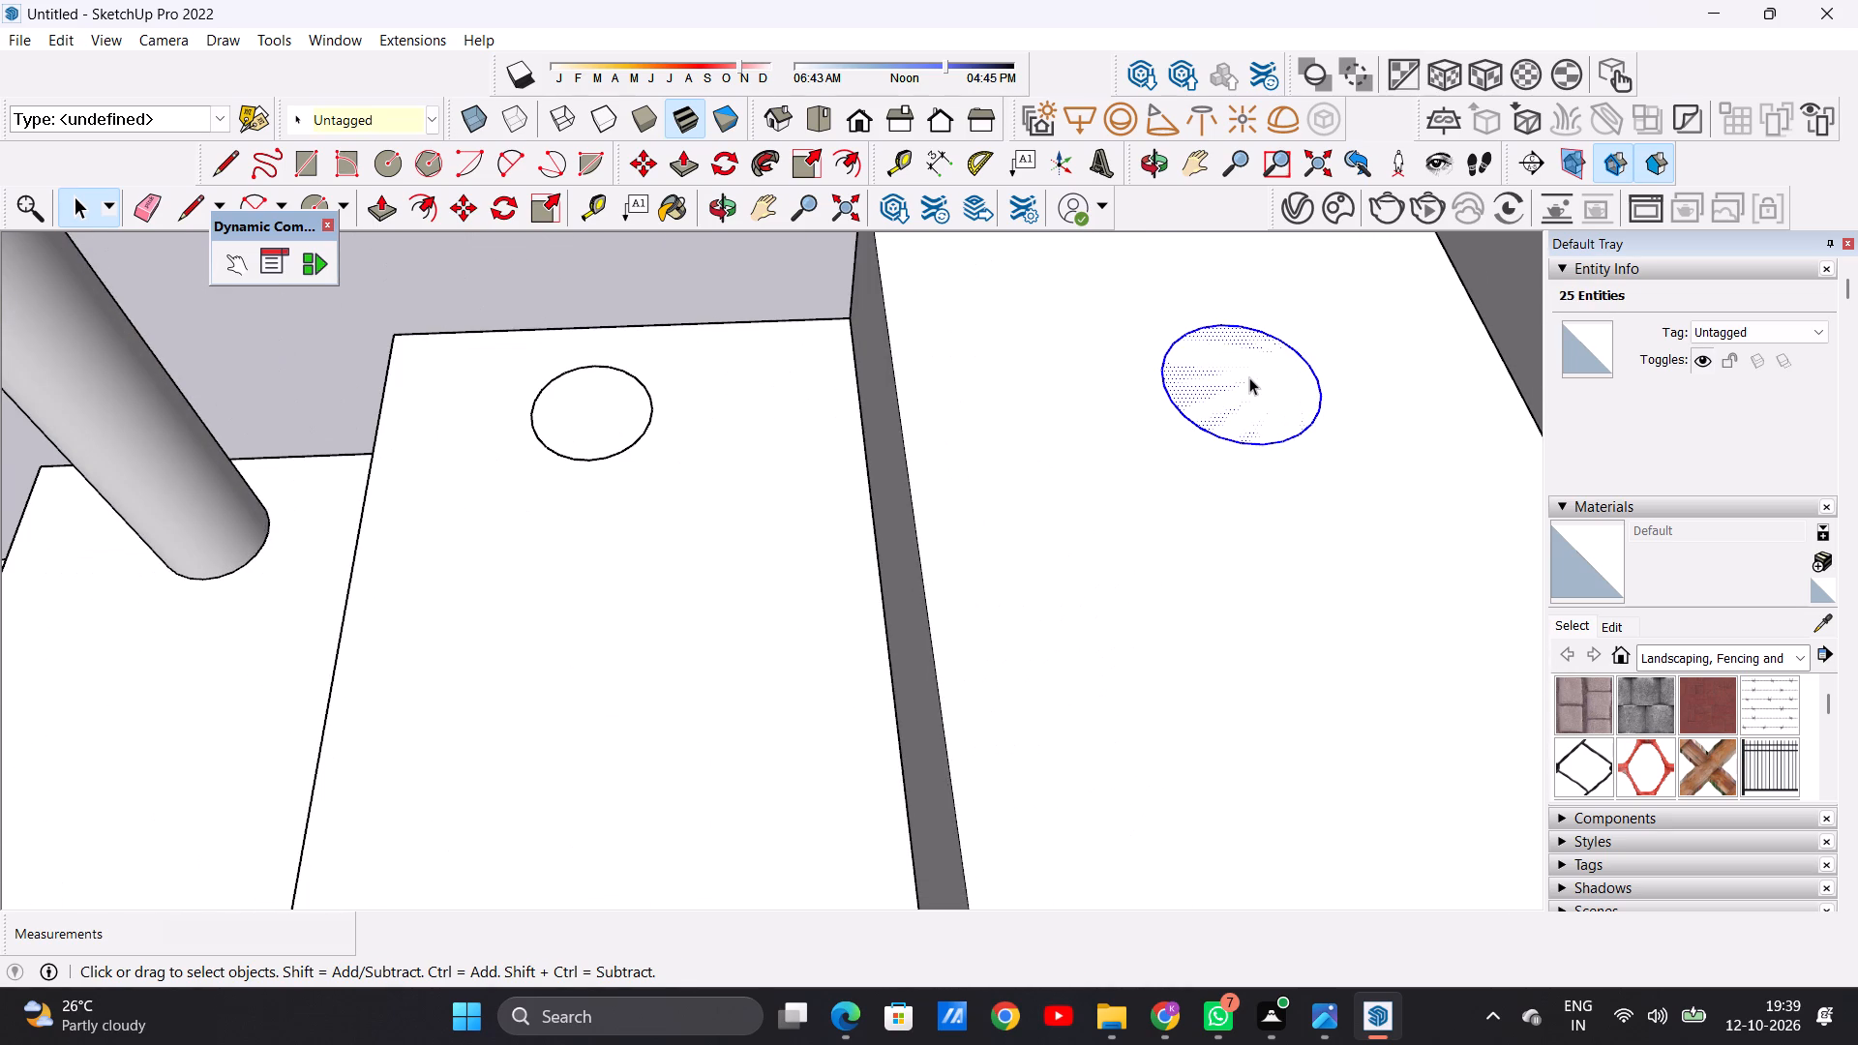
{"action": "key", "text": "m"}
{"action": "left_click", "coordinate": [1255, 447]}
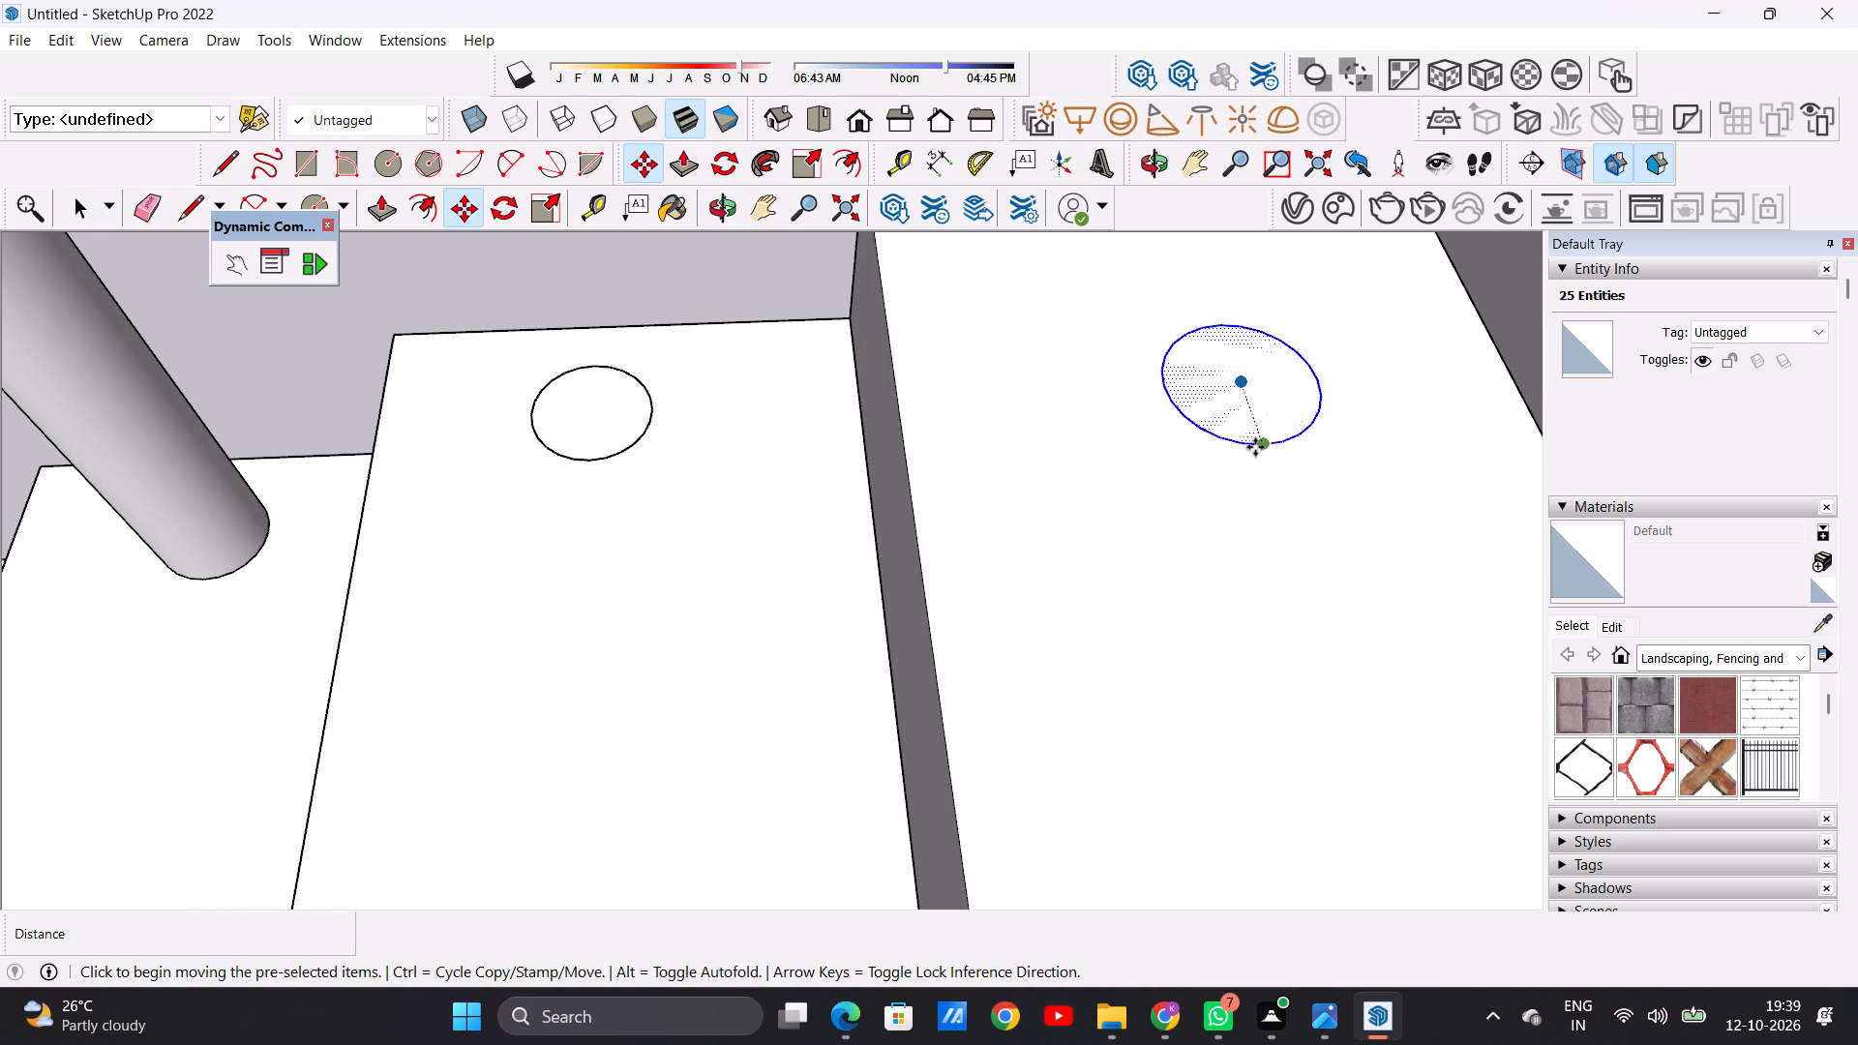
{"action": "scroll", "coordinate": [1248, 501], "scroll_direction": "down", "scroll_amount": 7}
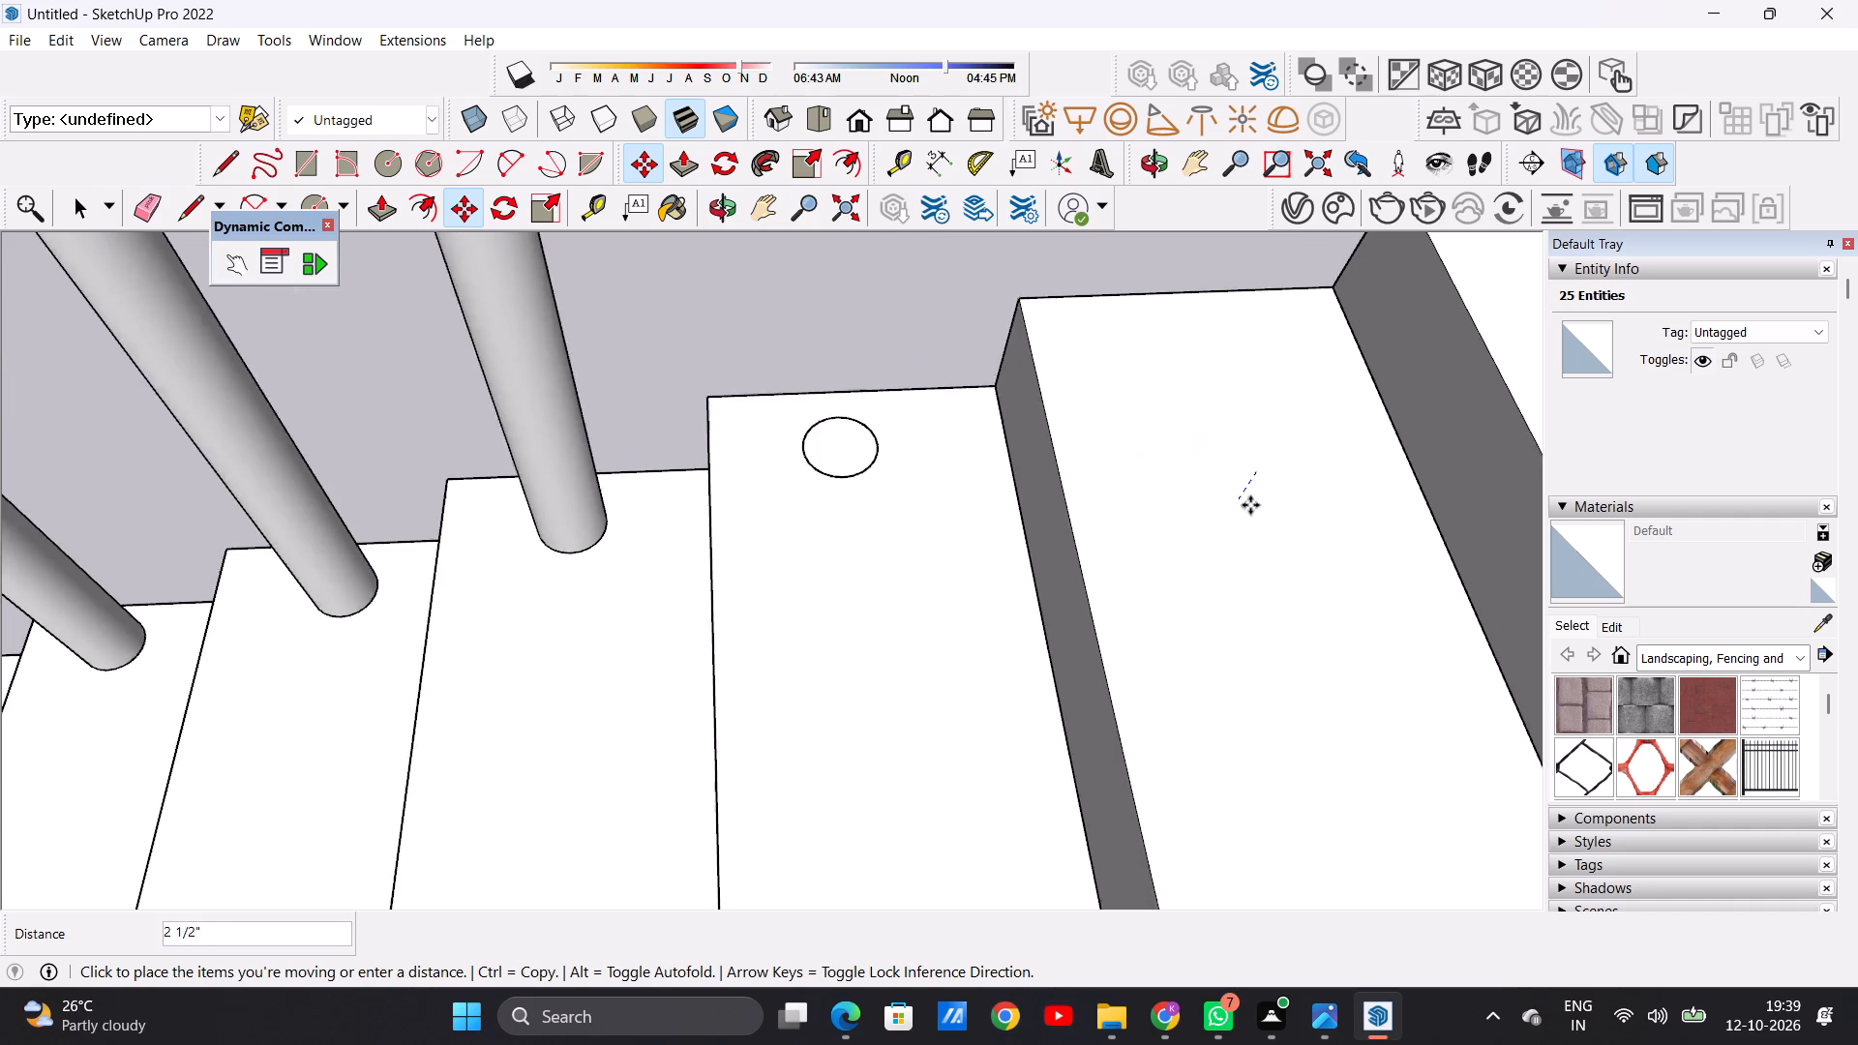
{"action": "scroll", "coordinate": [1250, 505], "scroll_direction": "down", "scroll_amount": 3}
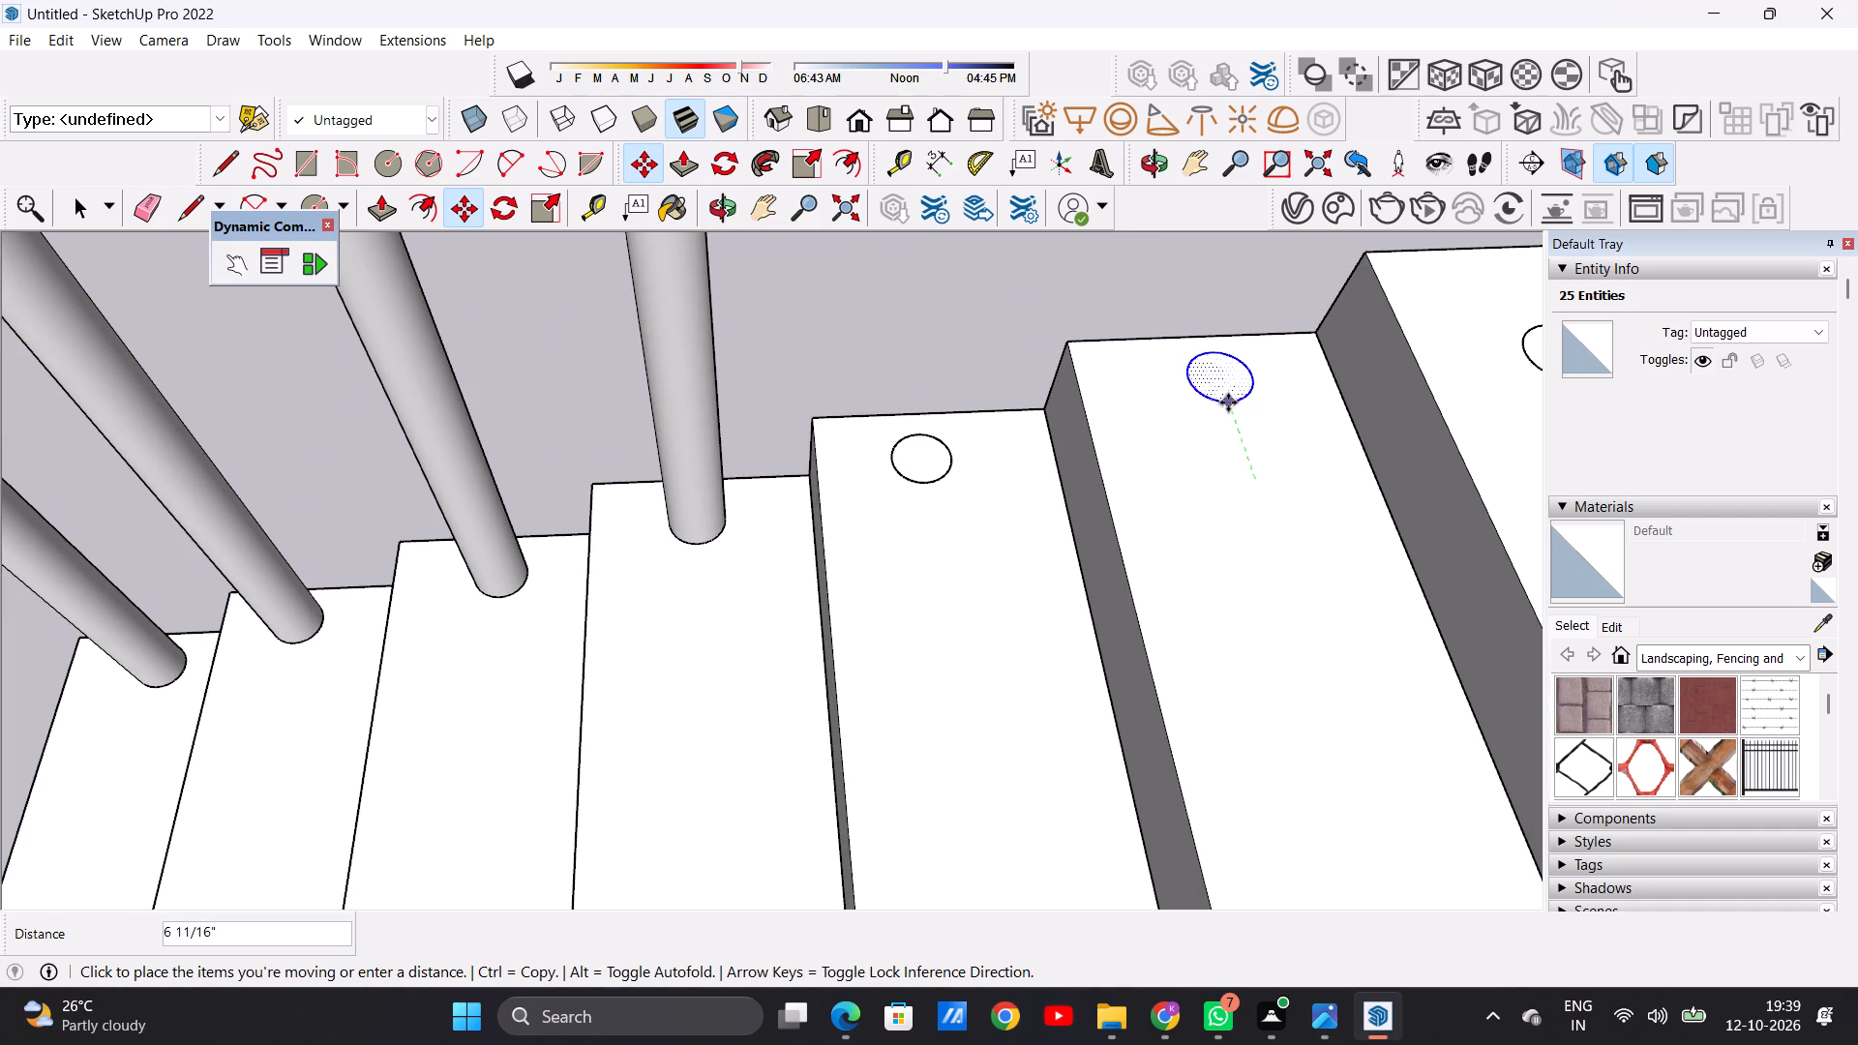
{"action": "left_click", "coordinate": [1228, 403]}
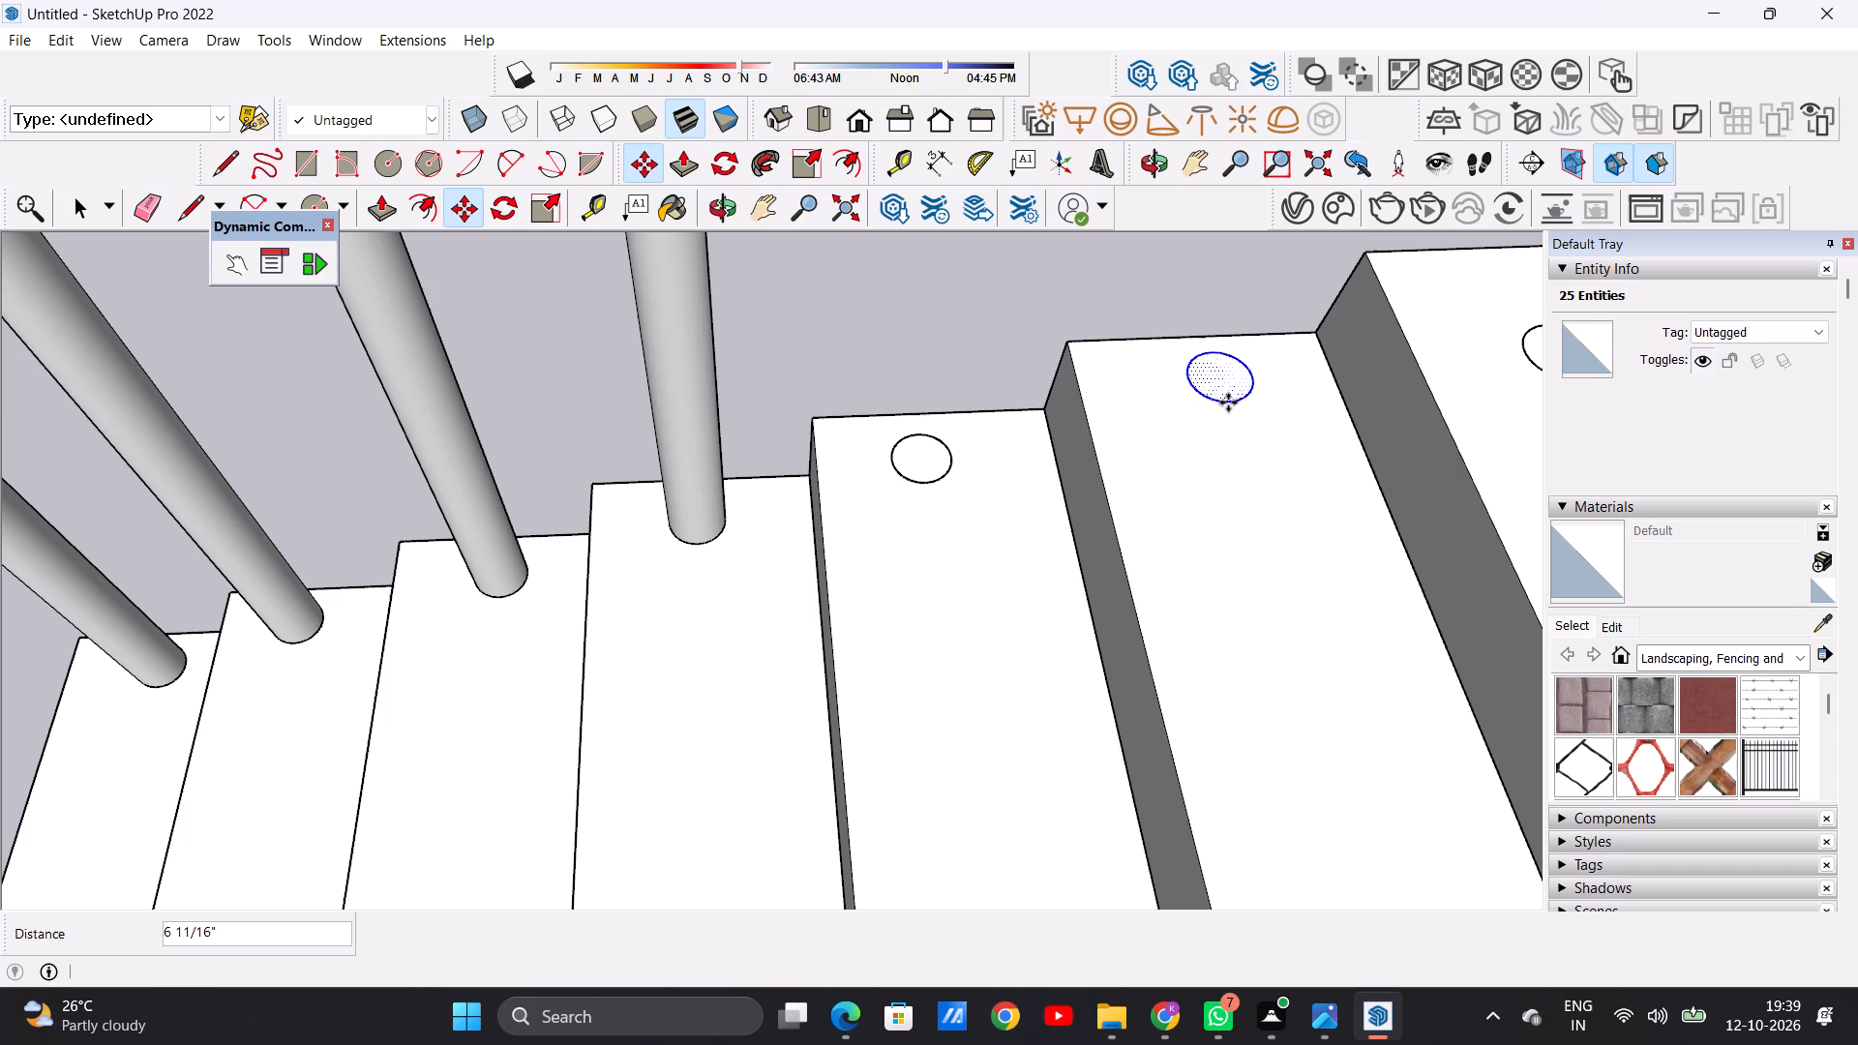
{"action": "key", "text": "space"}
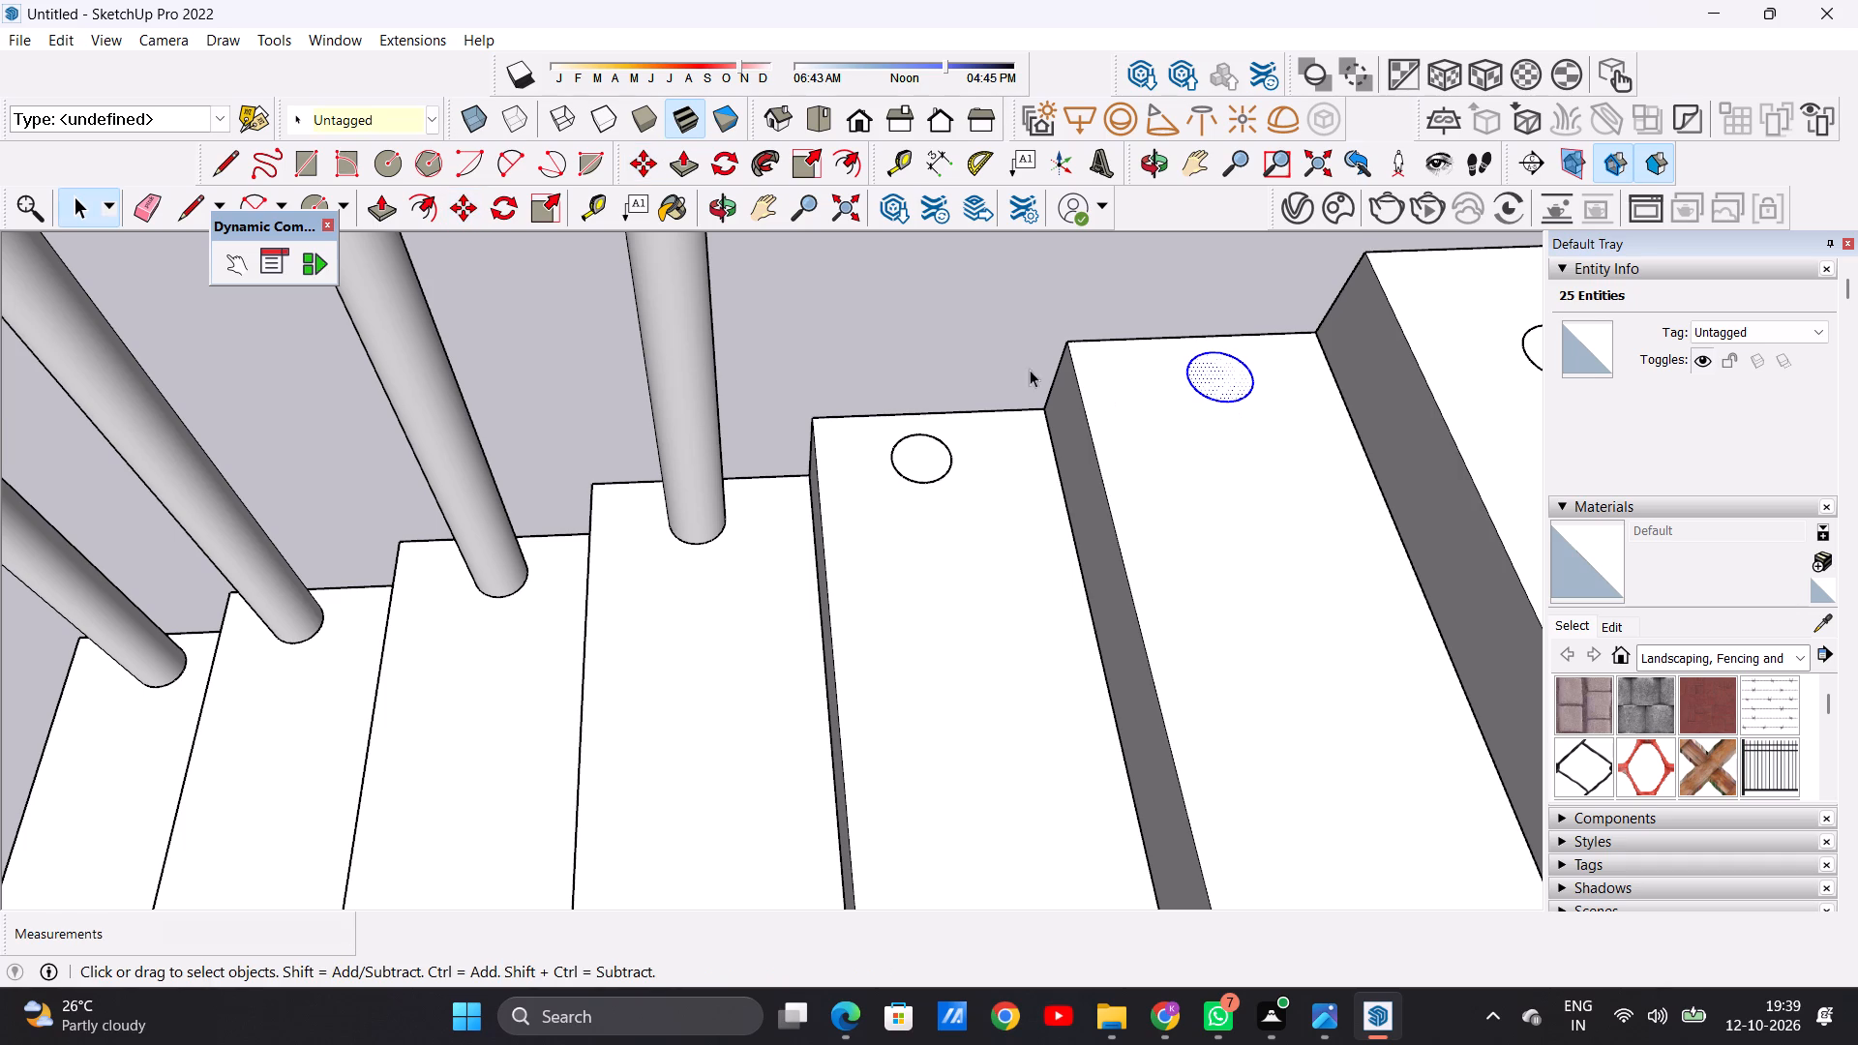
{"action": "left_click", "coordinate": [935, 350]}
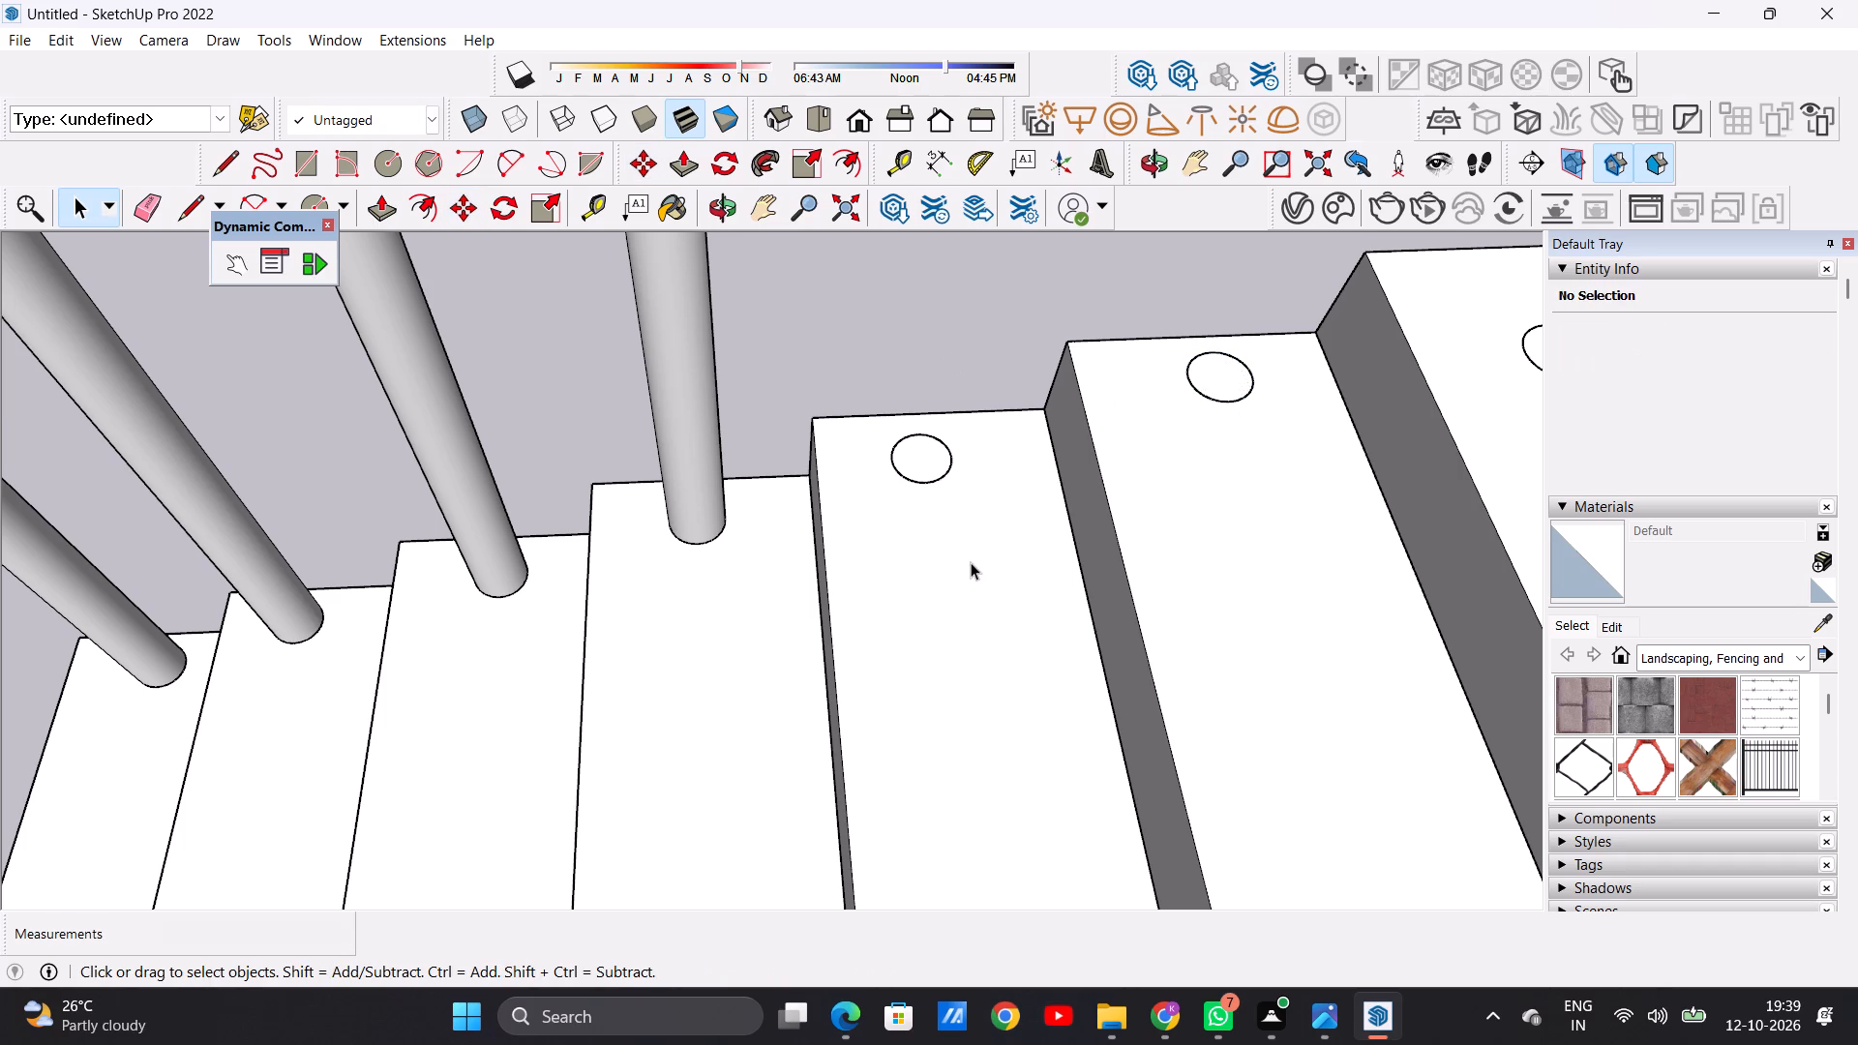
Move the circle on the seventh tread about 5 3/8" closer to the tread's house-side end.
{"action": "scroll", "coordinate": [971, 565], "scroll_direction": "down", "scroll_amount": 11}
{"action": "scroll", "coordinate": [1218, 511], "scroll_direction": "up", "scroll_amount": 15}
{"action": "scroll", "coordinate": [1178, 479], "scroll_direction": "down", "scroll_amount": 1}
{"action": "scroll", "coordinate": [1178, 479], "scroll_direction": "up", "scroll_amount": 1}
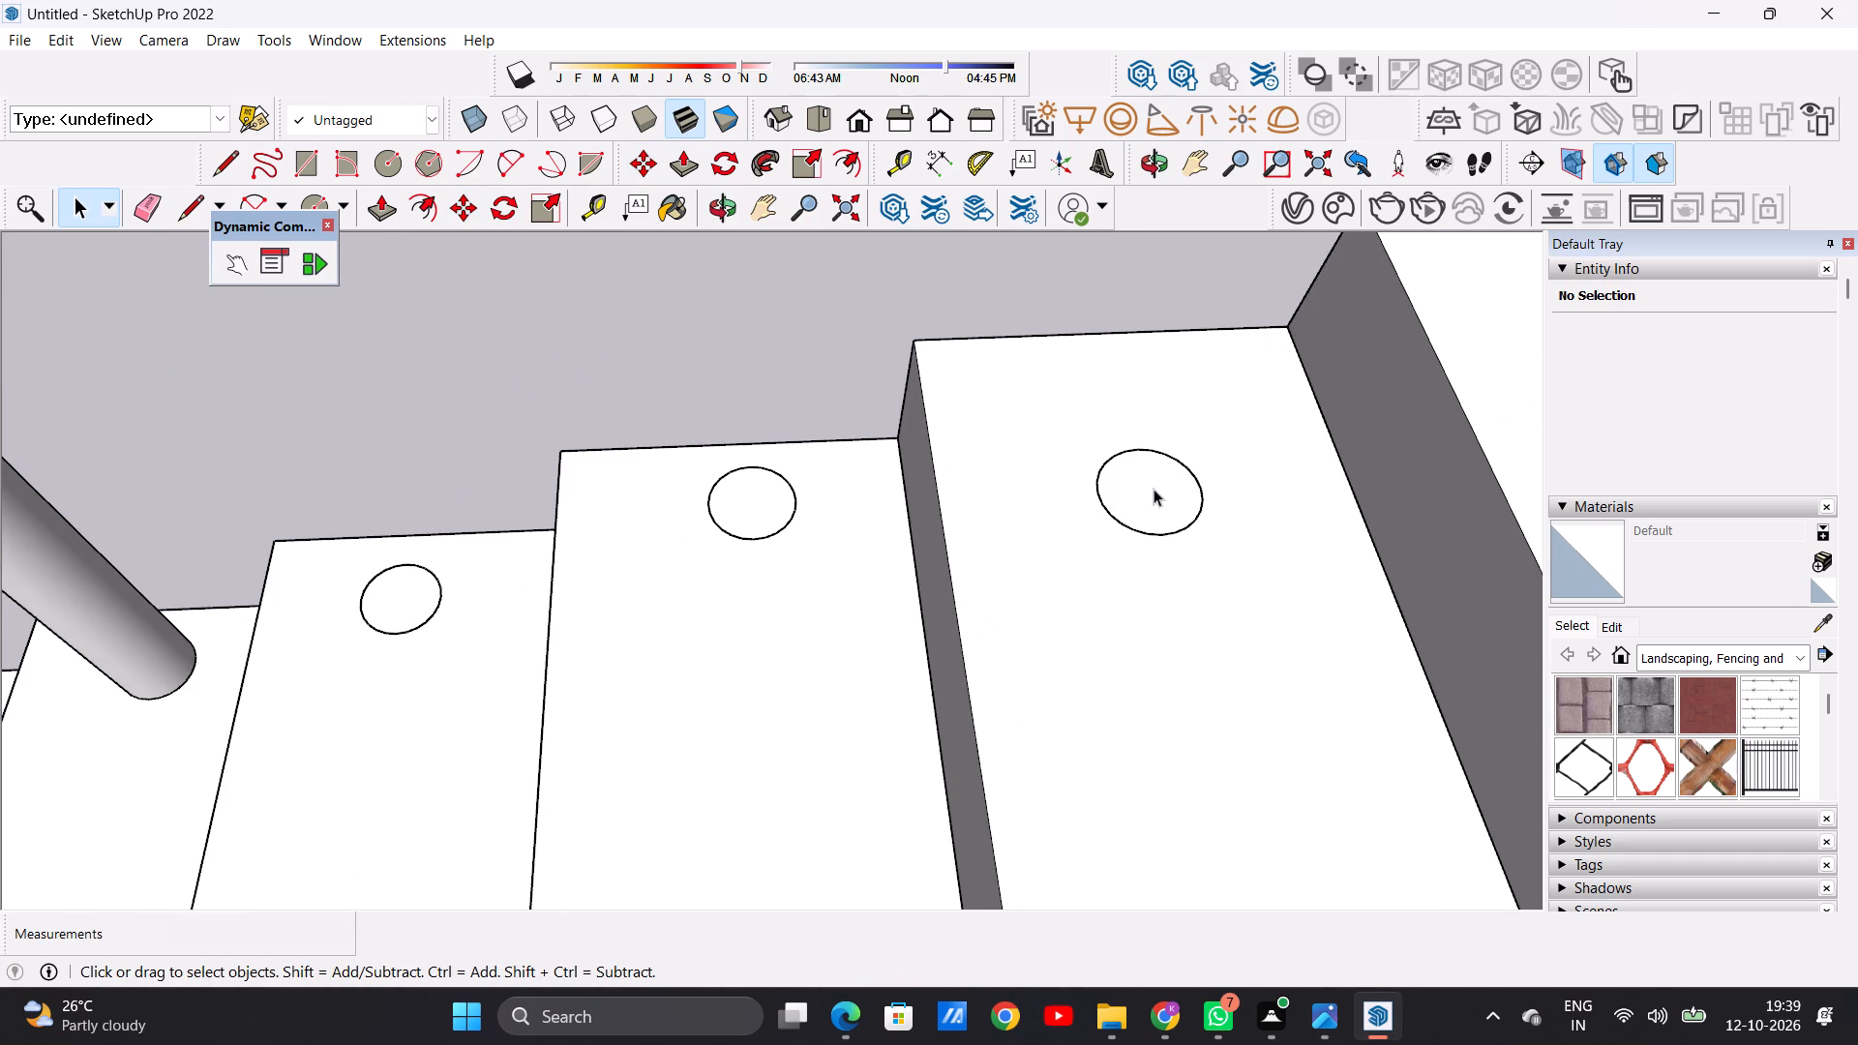
{"action": "double_click", "coordinate": [1146, 493]}
{"action": "key", "text": "m"}
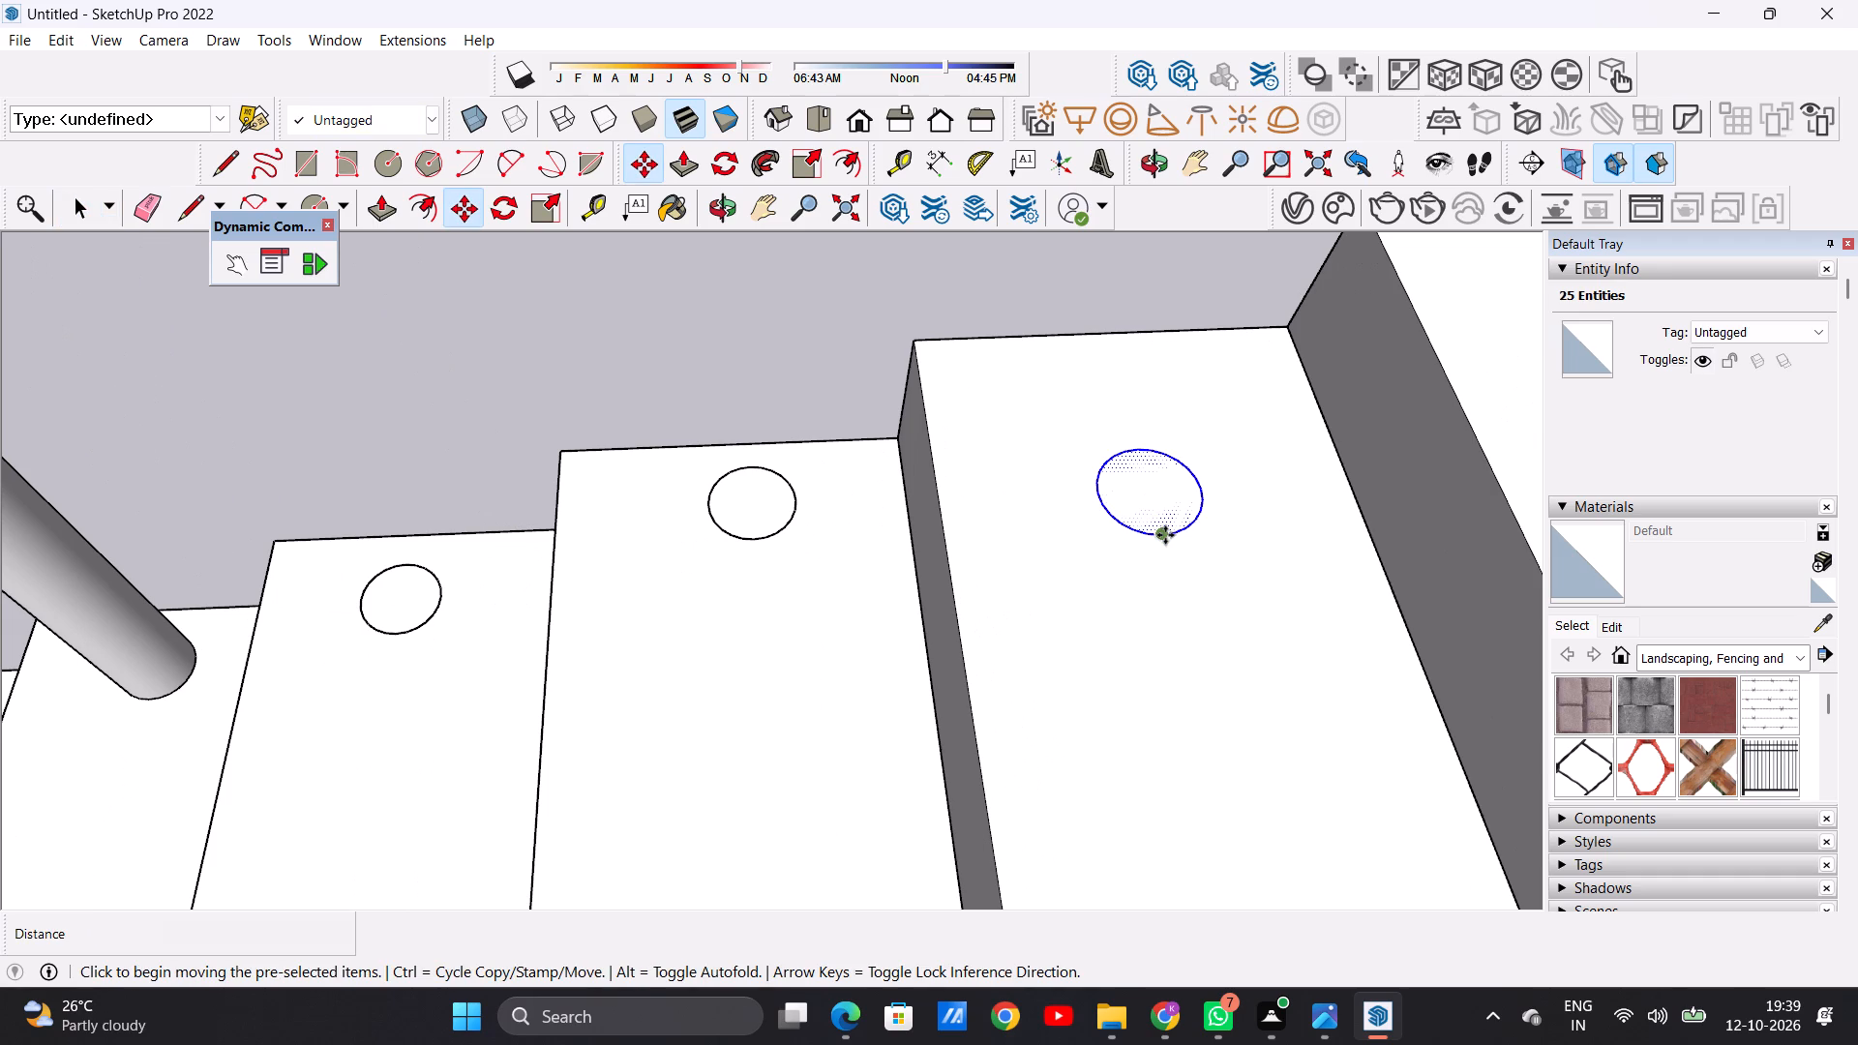
{"action": "left_click", "coordinate": [1165, 535]}
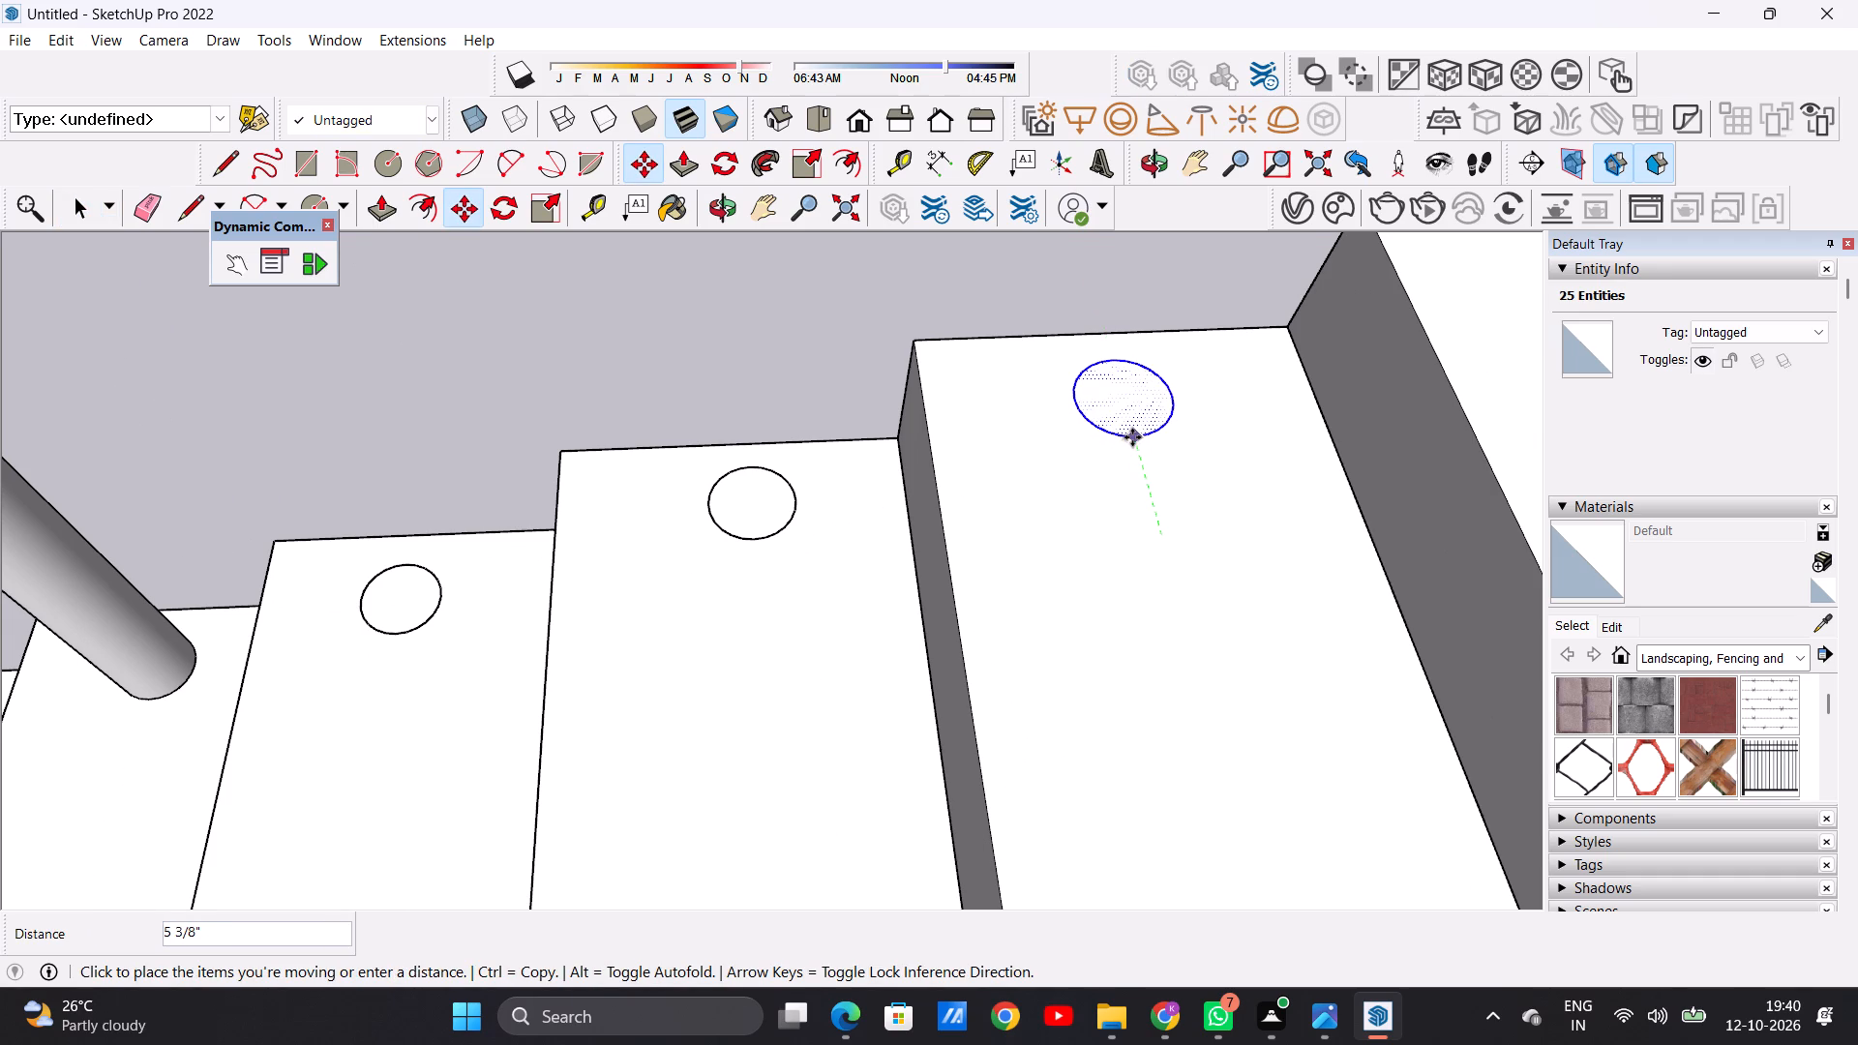
{"action": "left_click", "coordinate": [1132, 437]}
{"action": "scroll", "coordinate": [1034, 505], "scroll_direction": "down", "scroll_amount": 9}
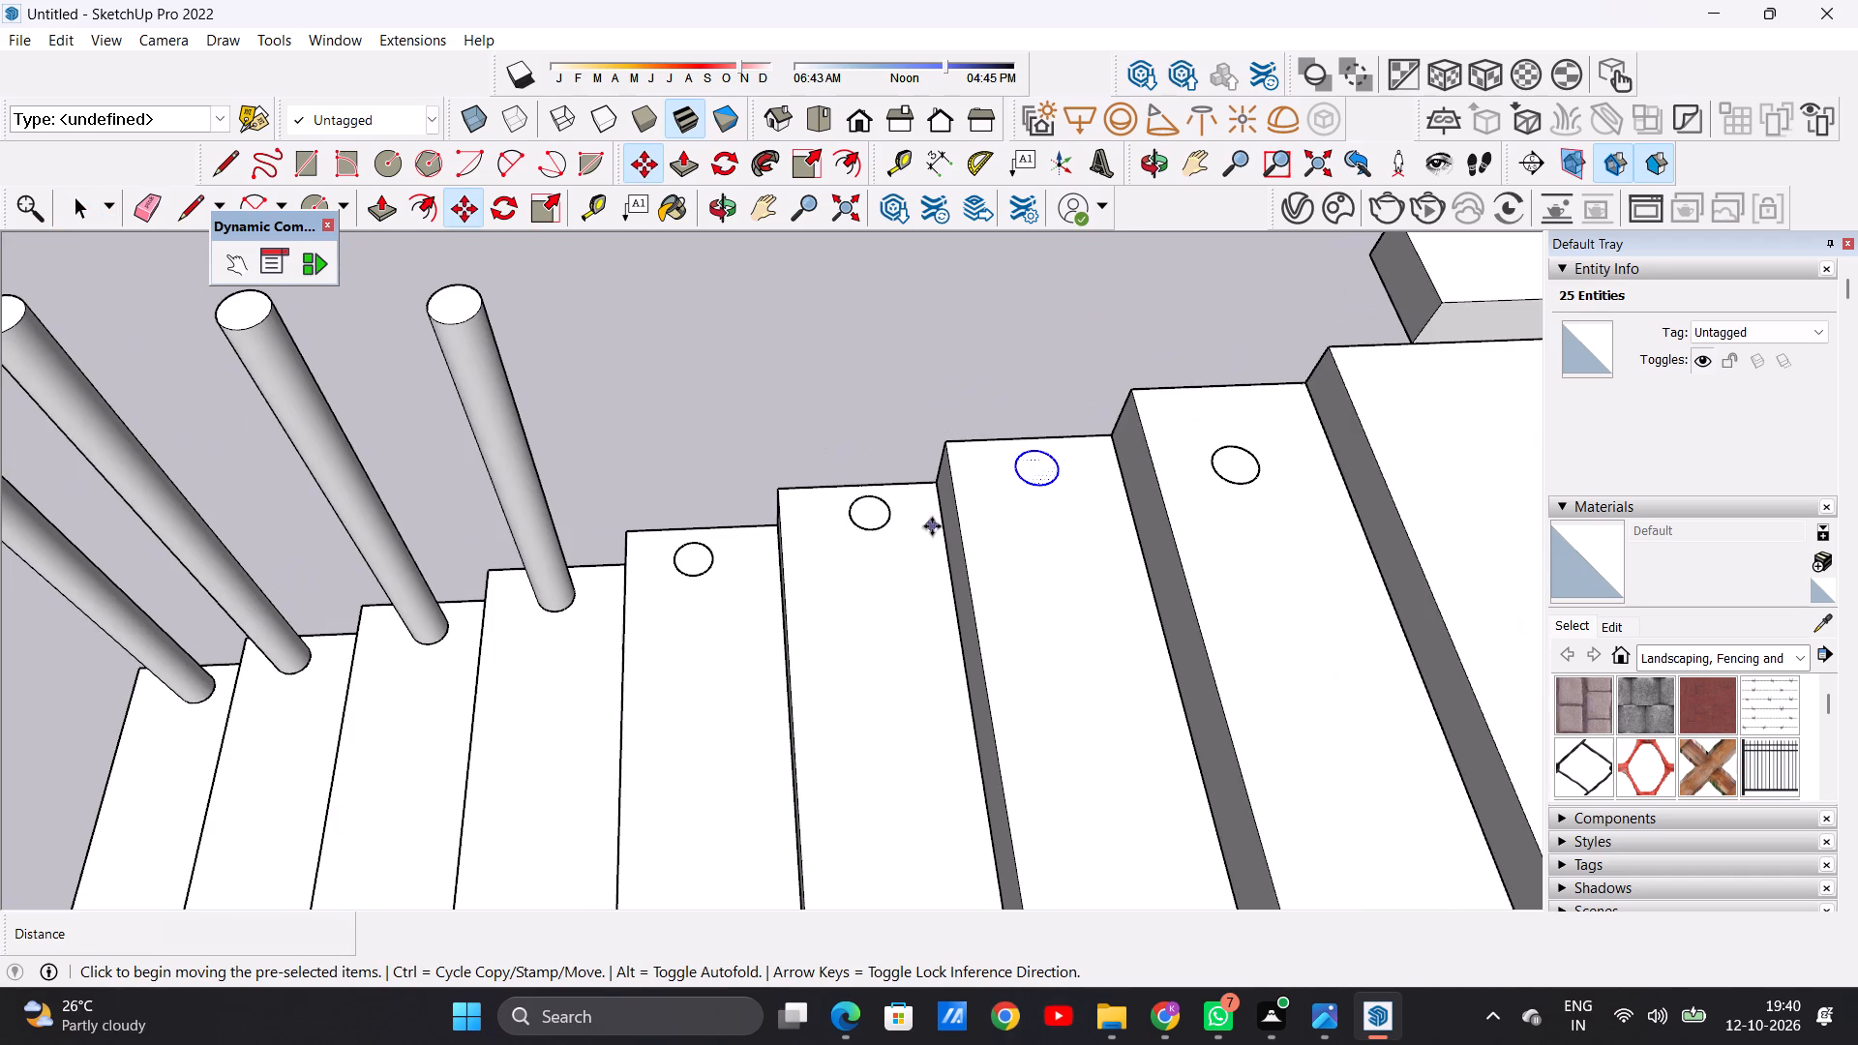
{"action": "key", "text": "space"}
Move the circle on the eighth tread, just below the landing, about 6 11/16" closer to the tread's house-side end.
{"action": "scroll", "coordinate": [1244, 428], "scroll_direction": "up", "scroll_amount": 11}
{"action": "double_click", "coordinate": [1234, 478]}
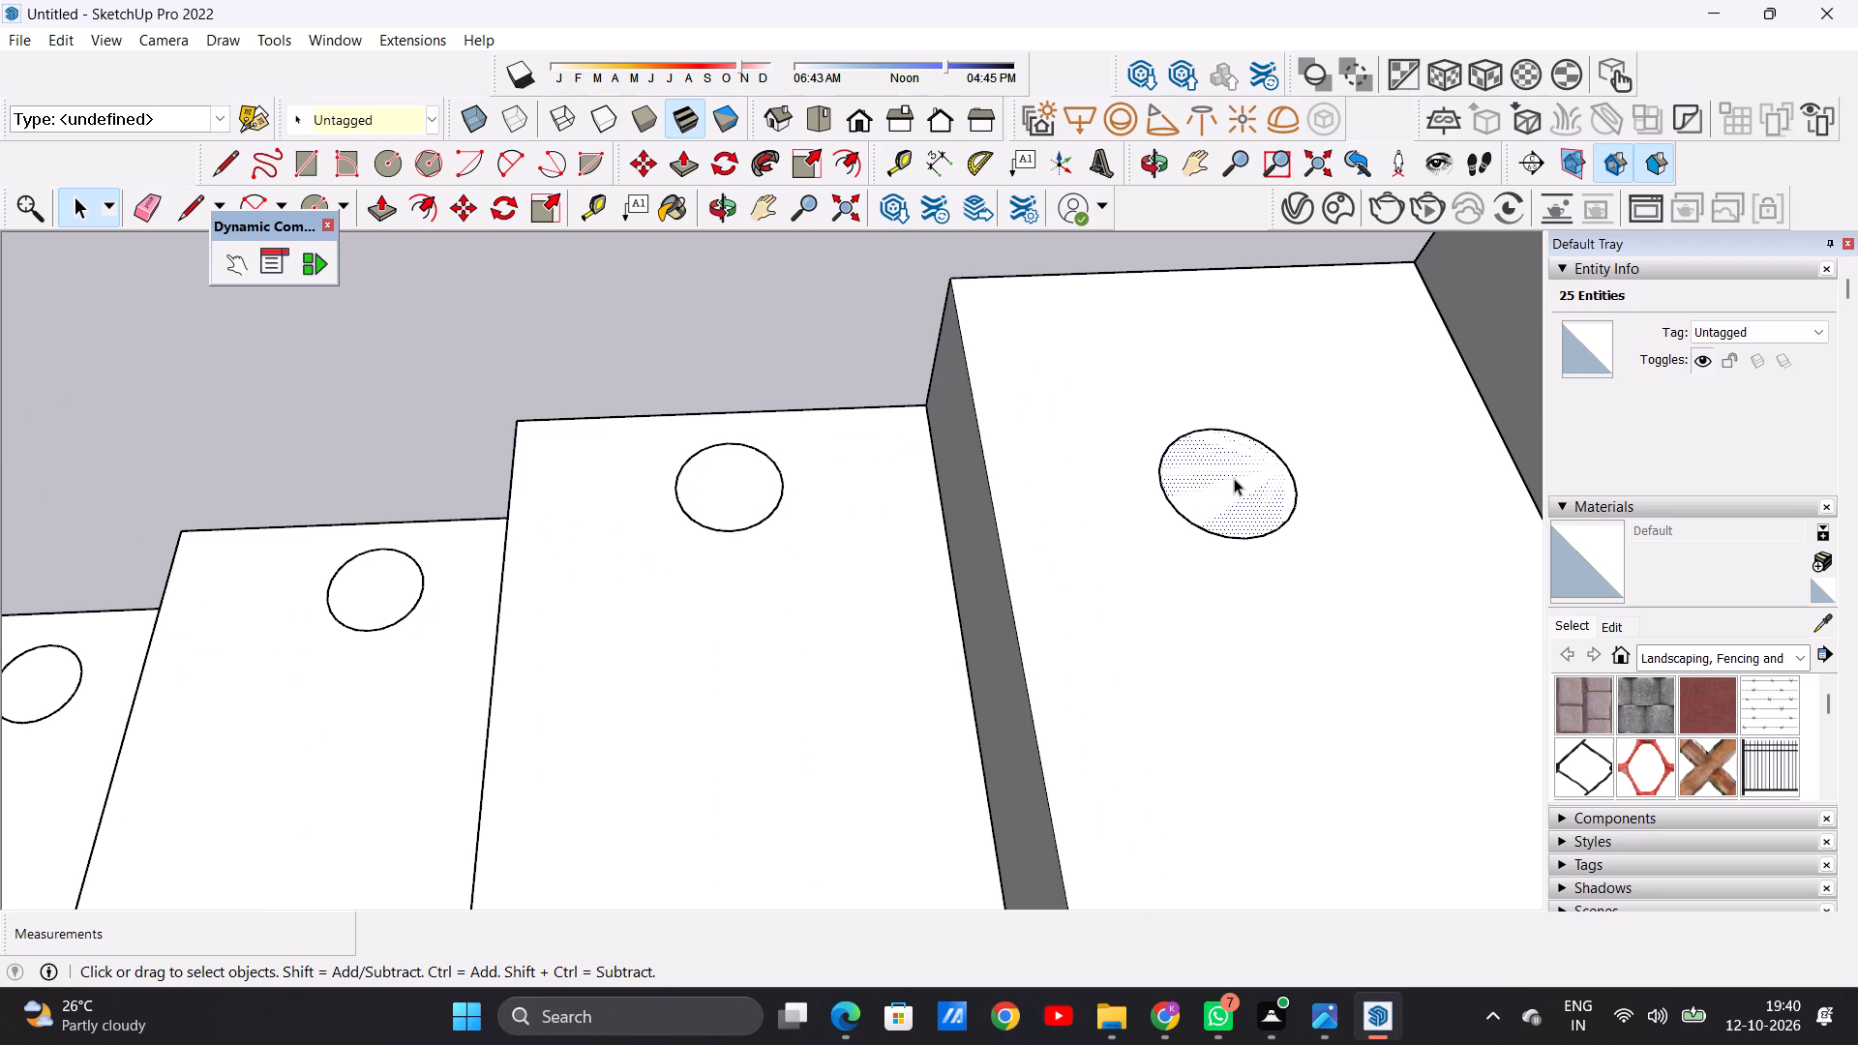
{"action": "key", "text": "m"}
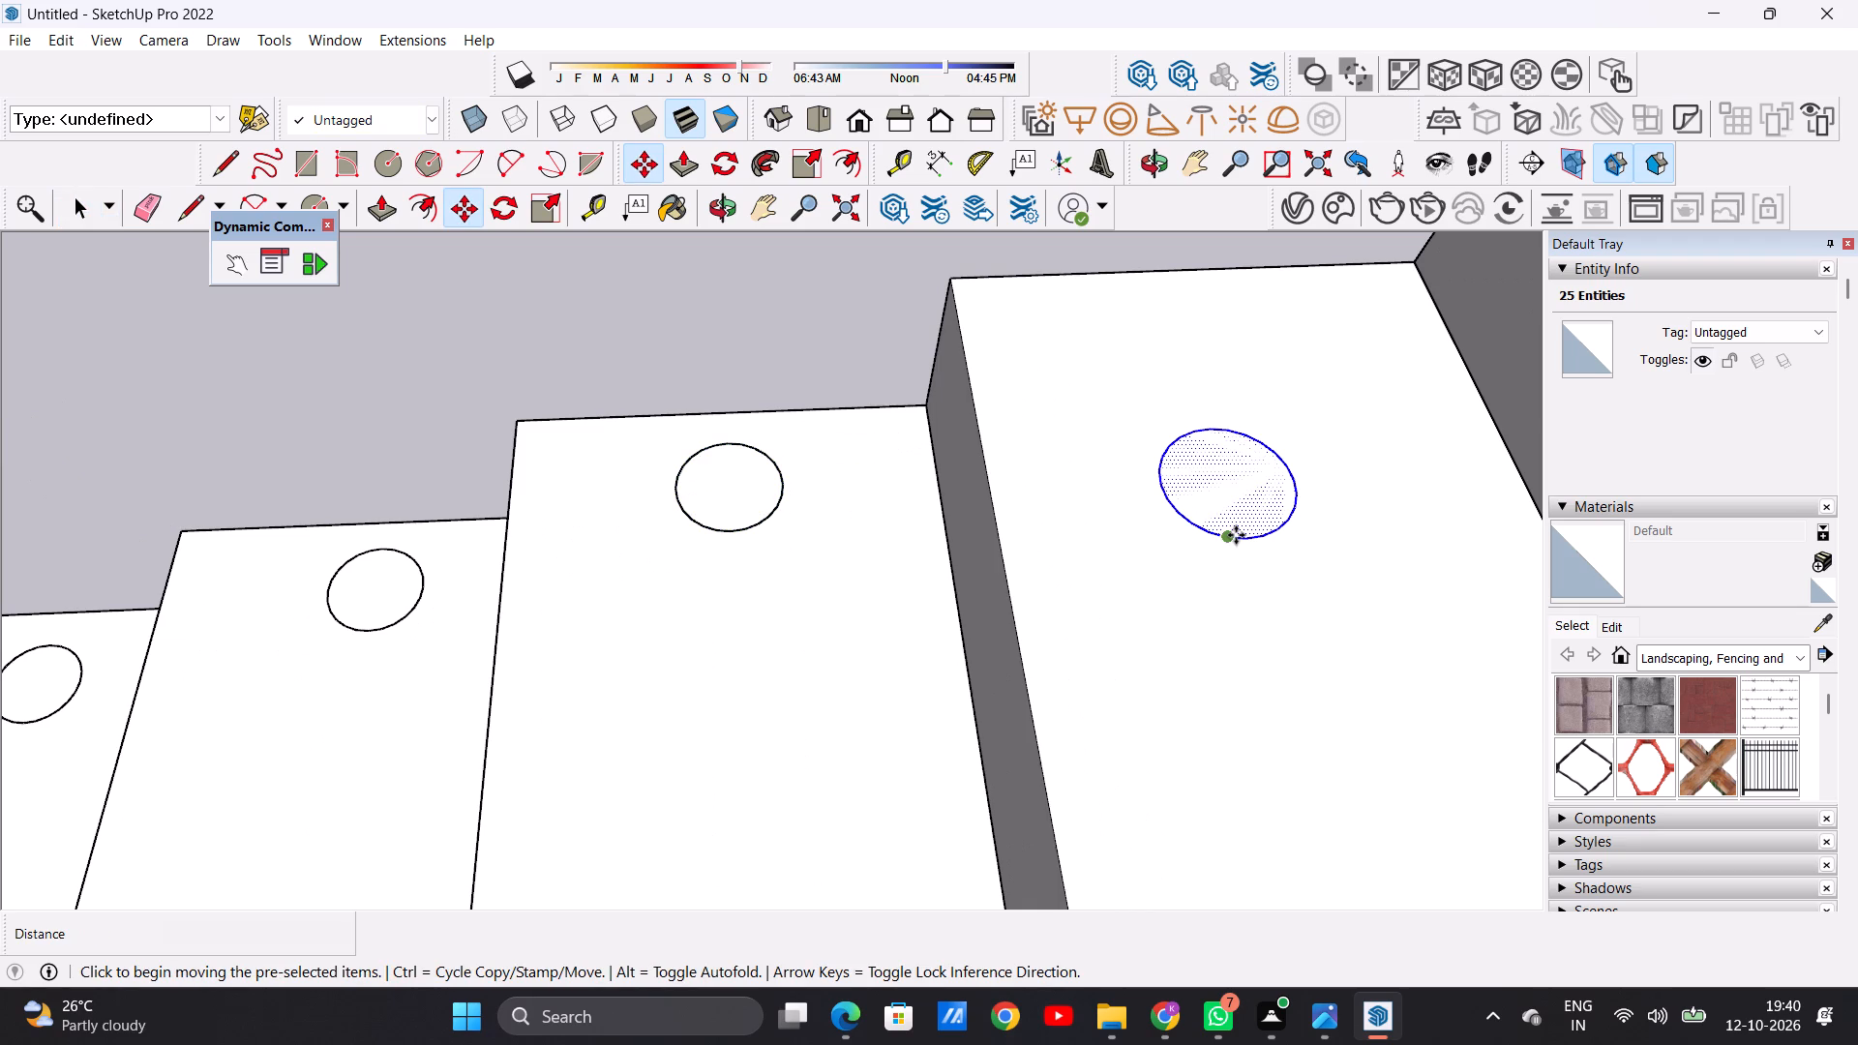
{"action": "left_click", "coordinate": [1236, 535]}
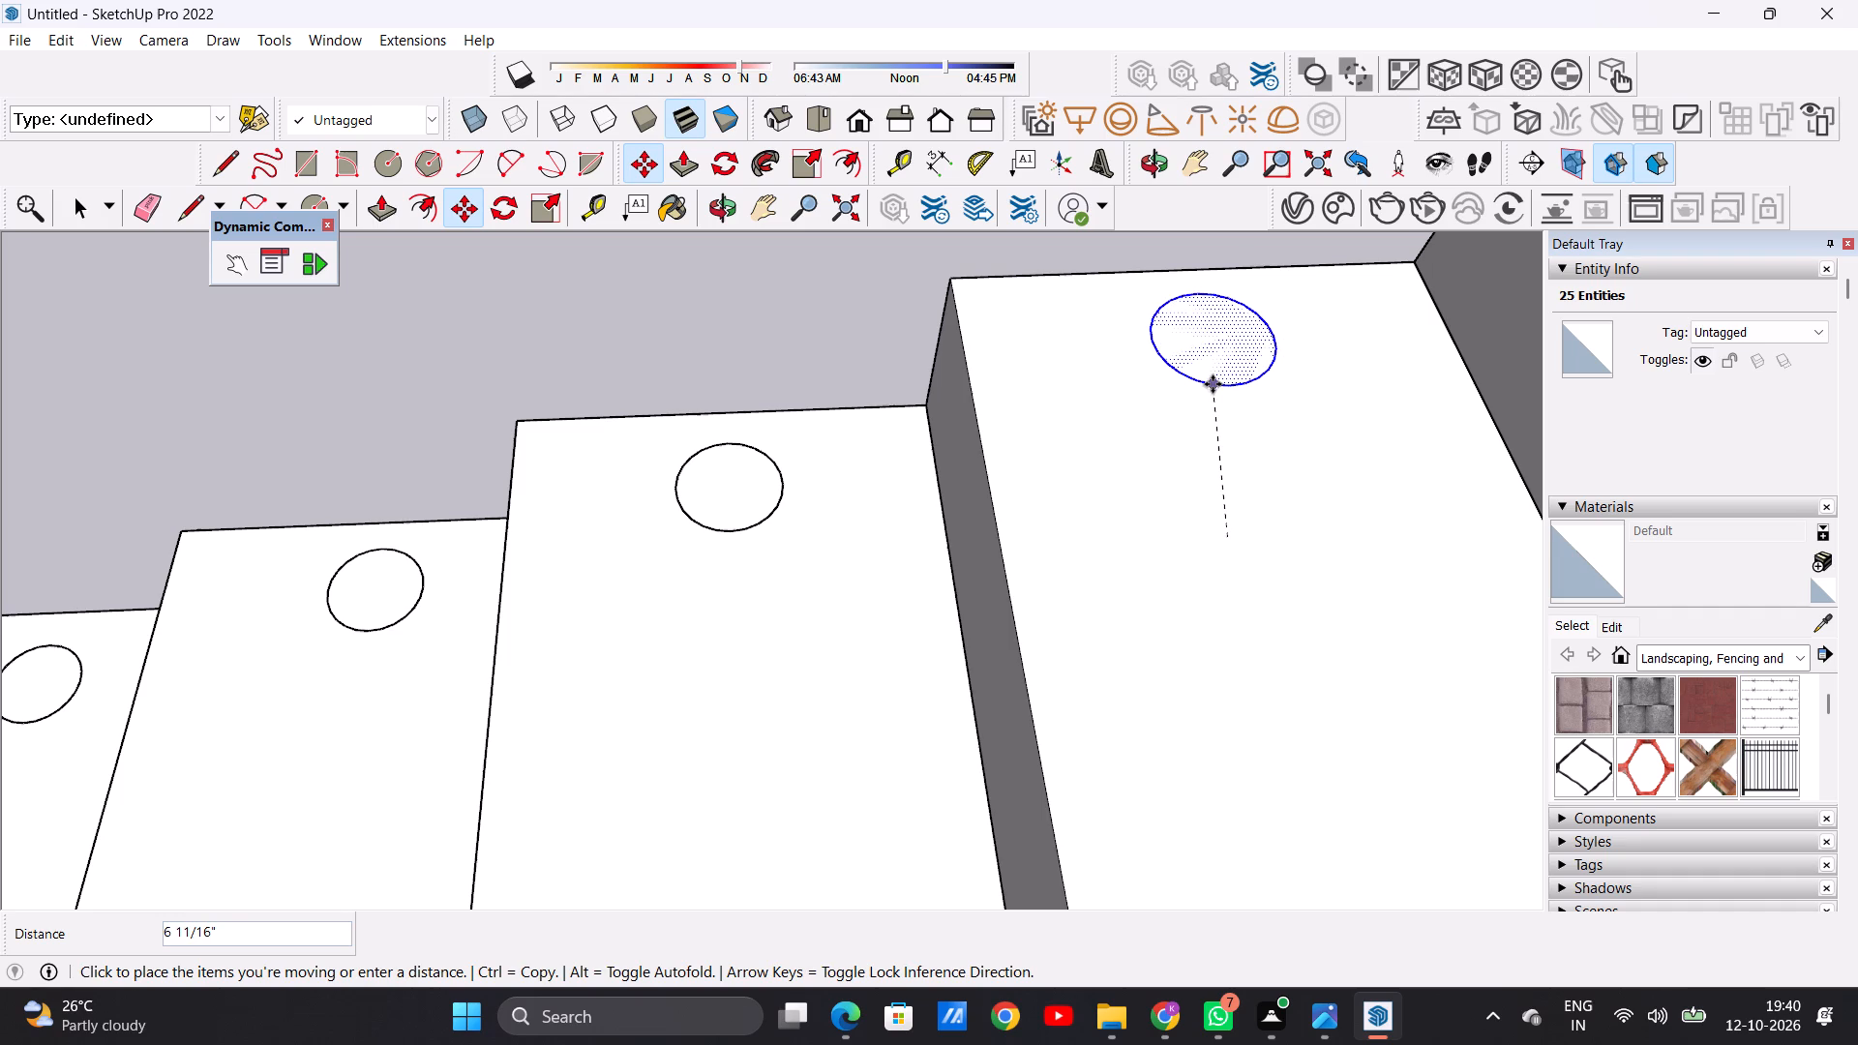
{"action": "left_click", "coordinate": [1213, 384]}
{"action": "key", "text": "space"}
{"action": "scroll", "coordinate": [714, 540], "scroll_direction": "down", "scroll_amount": 13}
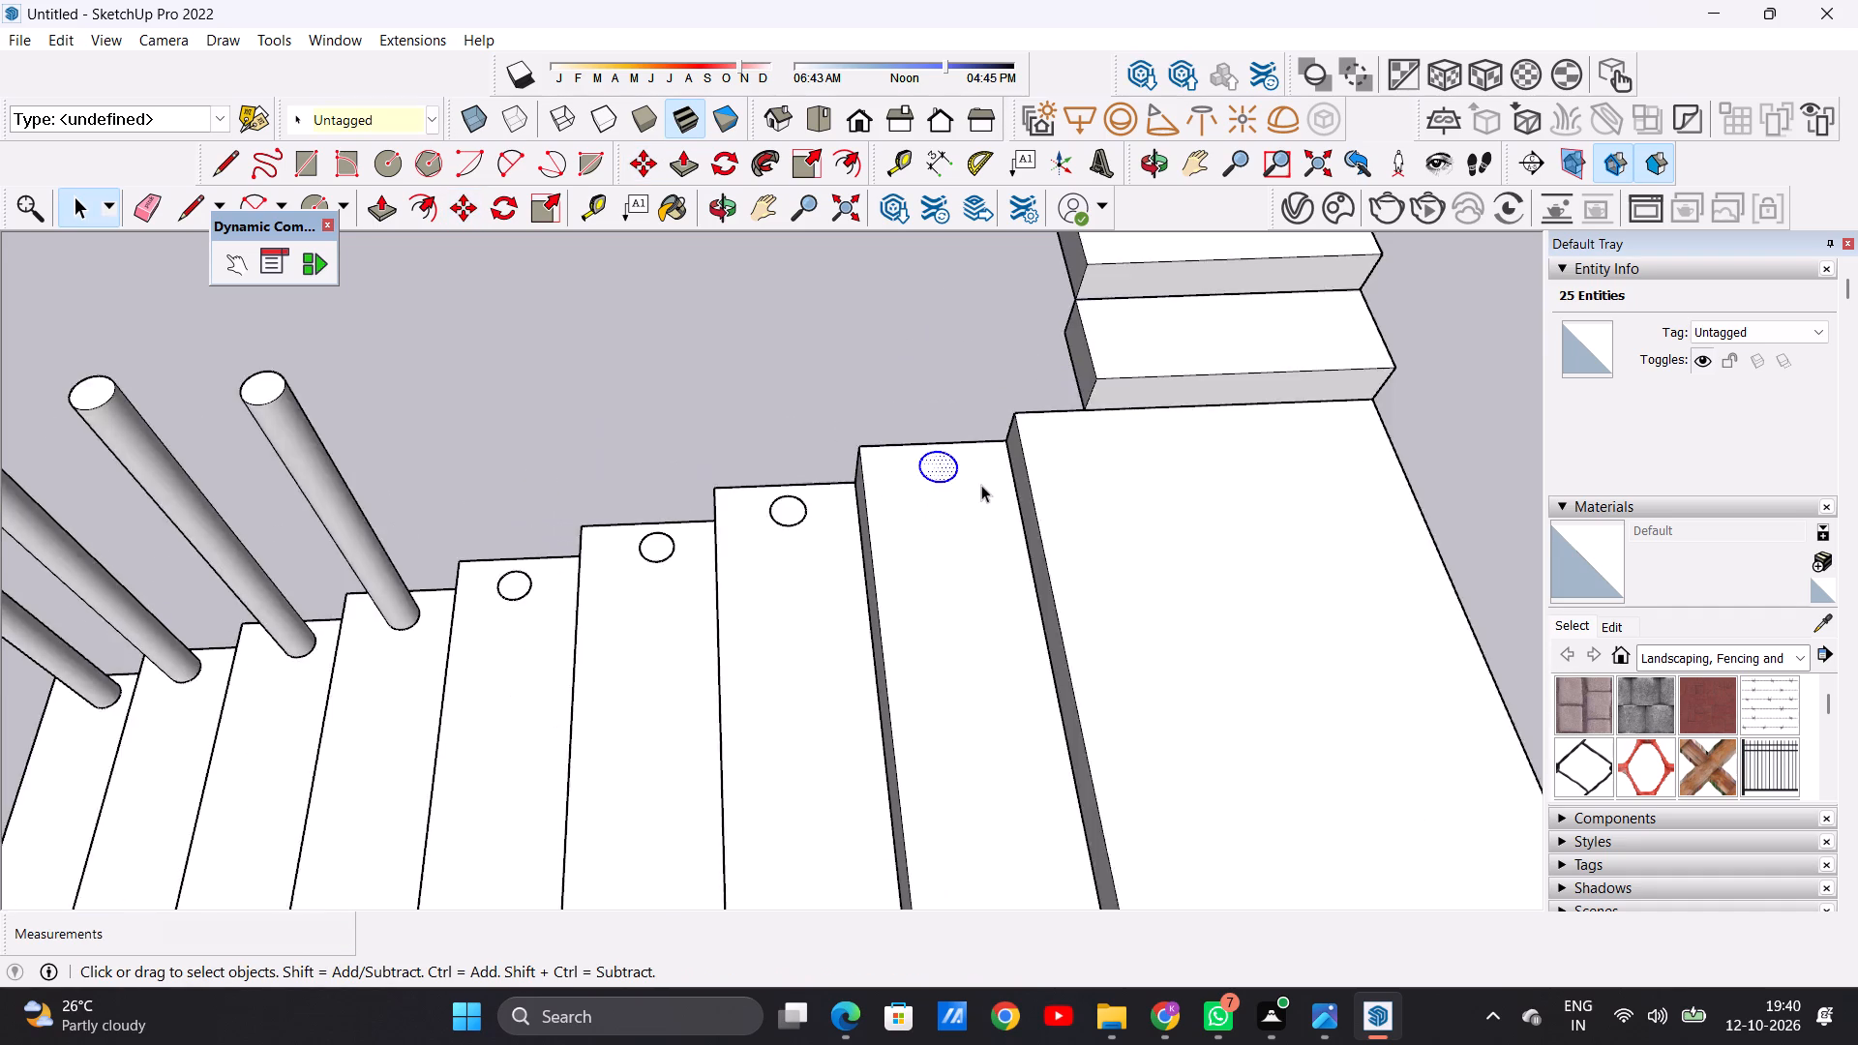
{"action": "scroll", "coordinate": [981, 485], "scroll_direction": "down", "scroll_amount": 10}
{"action": "left_click", "coordinate": [862, 429]}
Extrude the circle on the fifth tread upward about 3' 6 5/8", level with the top of the fourth post.
{"action": "scroll", "coordinate": [825, 496], "scroll_direction": "up", "scroll_amount": 6}
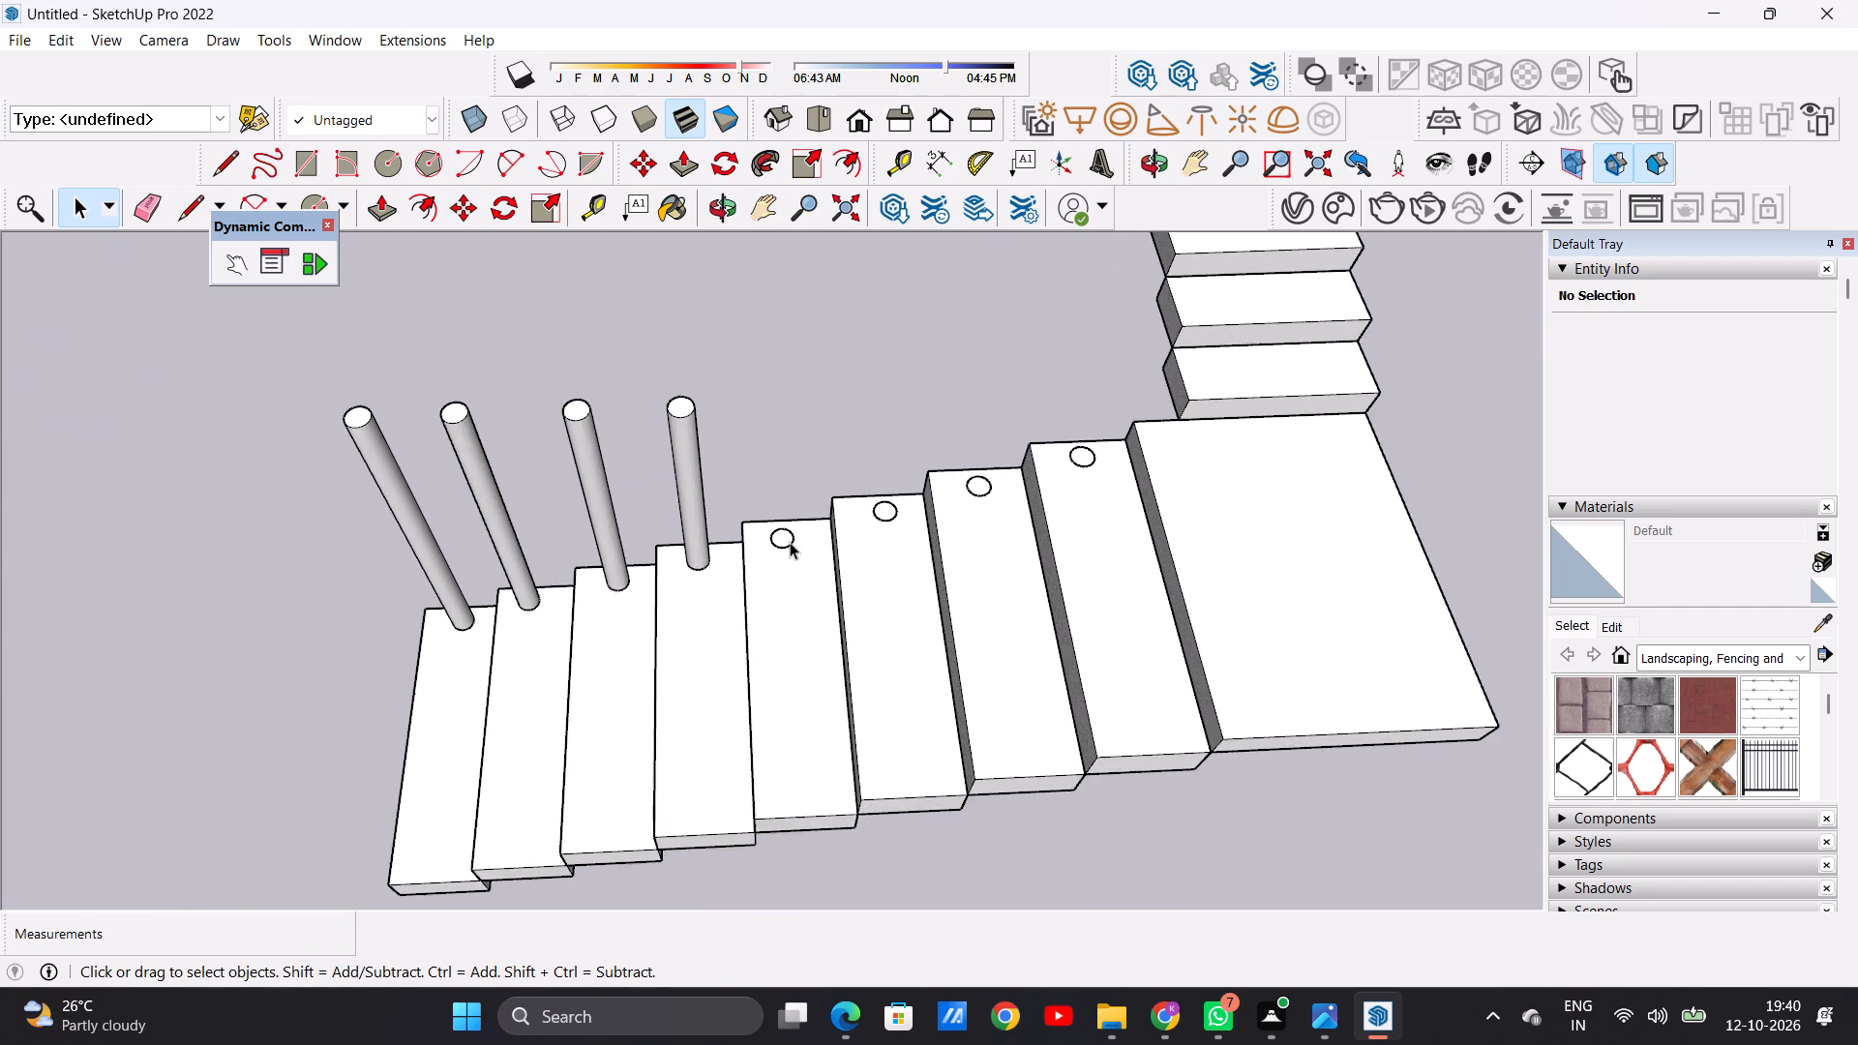
{"action": "scroll", "coordinate": [790, 542], "scroll_direction": "up", "scroll_amount": 4}
{"action": "middle_click_drag", "start_coordinate": [773, 588], "coordinate": [775, 466]}
{"action": "scroll", "coordinate": [775, 552], "scroll_direction": "down", "scroll_amount": 4}
{"action": "middle_click_drag", "start_coordinate": [760, 657], "coordinate": [758, 534]}
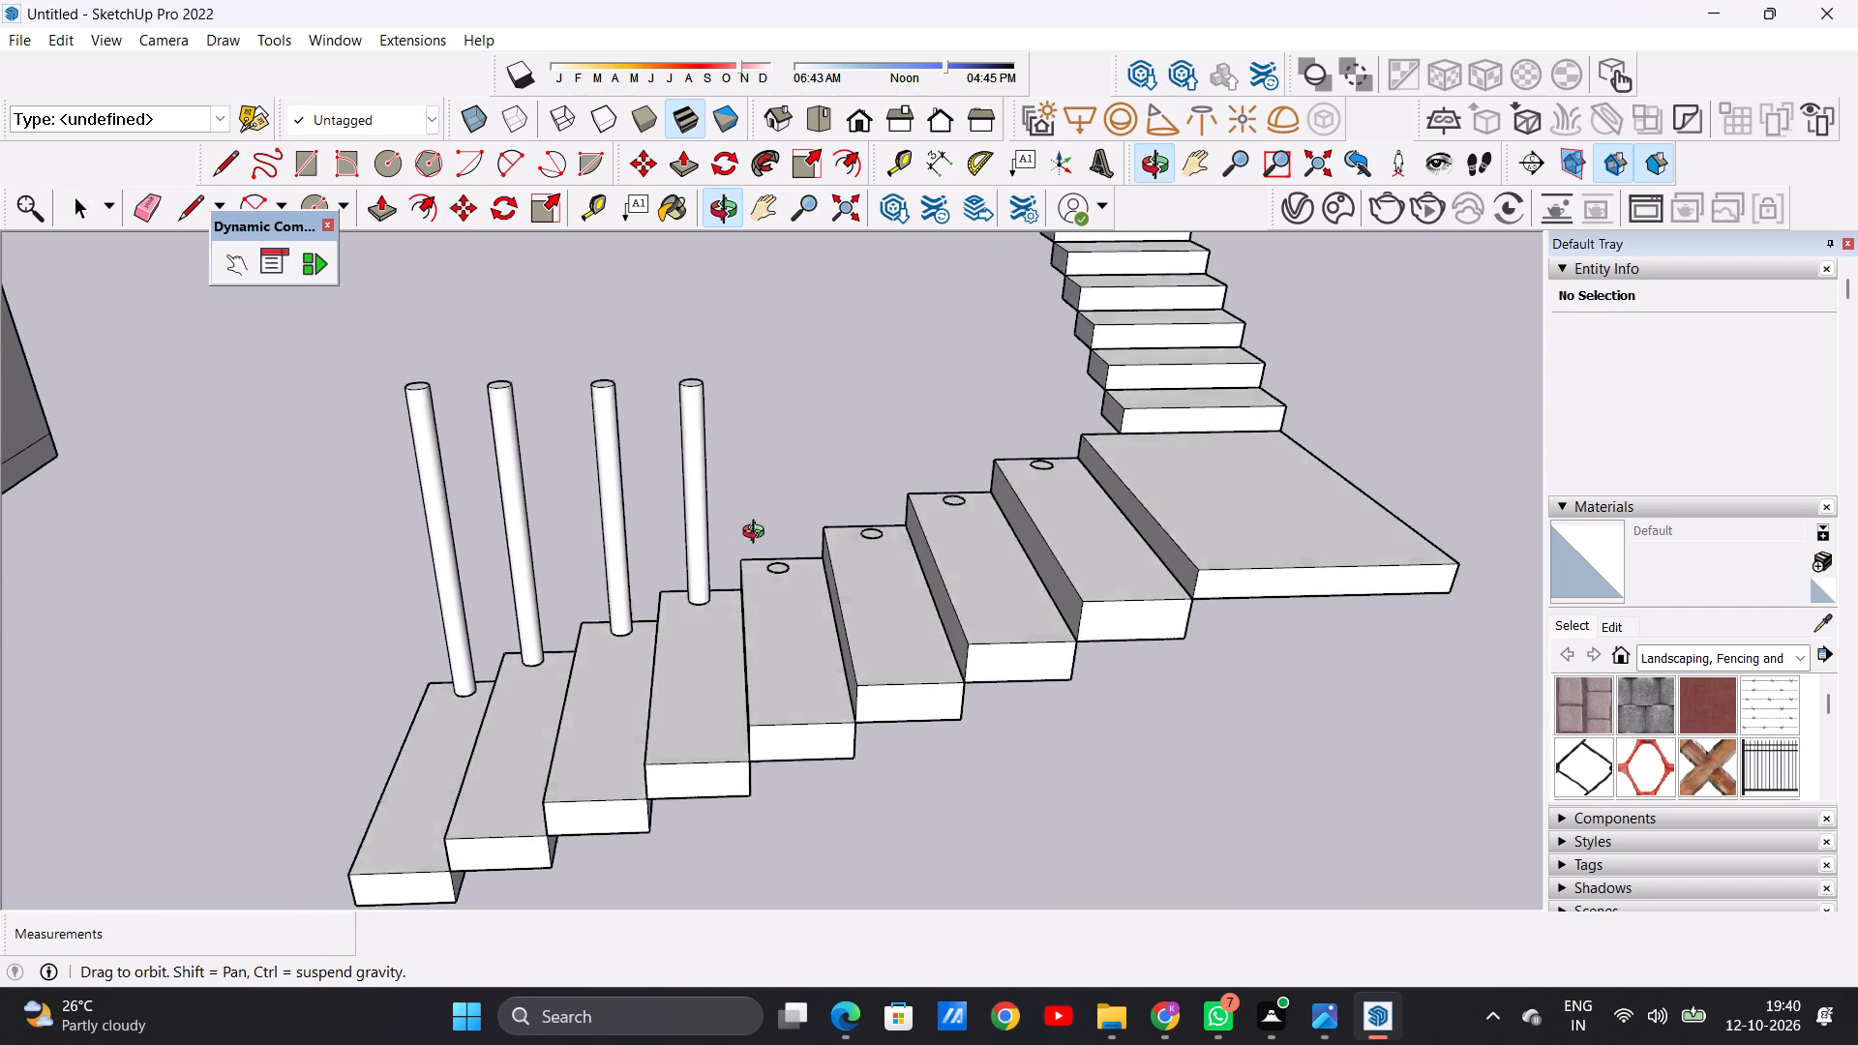
{"action": "middle_click_drag", "start_coordinate": [758, 534], "coordinate": [757, 482]}
{"action": "scroll", "coordinate": [761, 507], "scroll_direction": "up", "scroll_amount": 5}
{"action": "scroll", "coordinate": [763, 607], "scroll_direction": "down", "scroll_amount": 5}
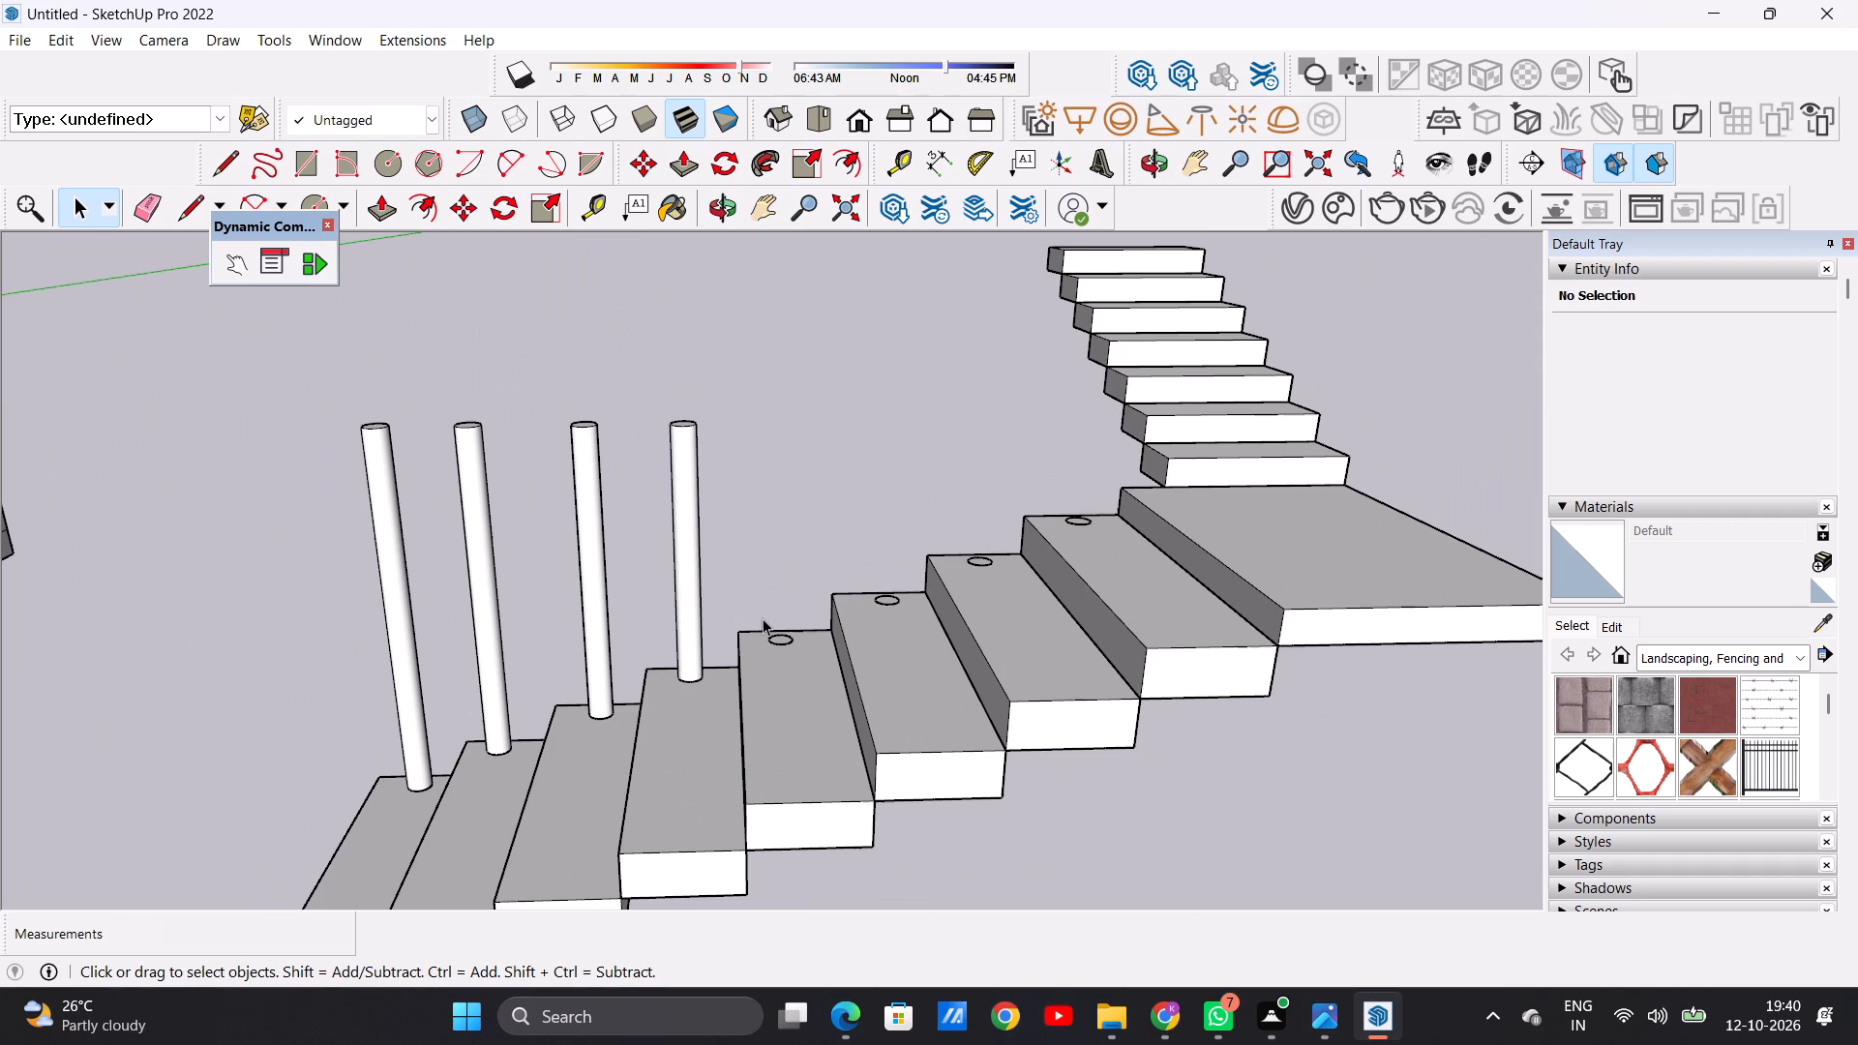
{"action": "key", "text": "p"}
{"action": "scroll", "coordinate": [771, 632], "scroll_direction": "up", "scroll_amount": 7}
{"action": "scroll", "coordinate": [778, 634], "scroll_direction": "down", "scroll_amount": 1}
{"action": "scroll", "coordinate": [778, 634], "scroll_direction": "up", "scroll_amount": 2}
{"action": "left_click", "coordinate": [797, 633]}
{"action": "scroll", "coordinate": [805, 637], "scroll_direction": "up", "scroll_amount": 6}
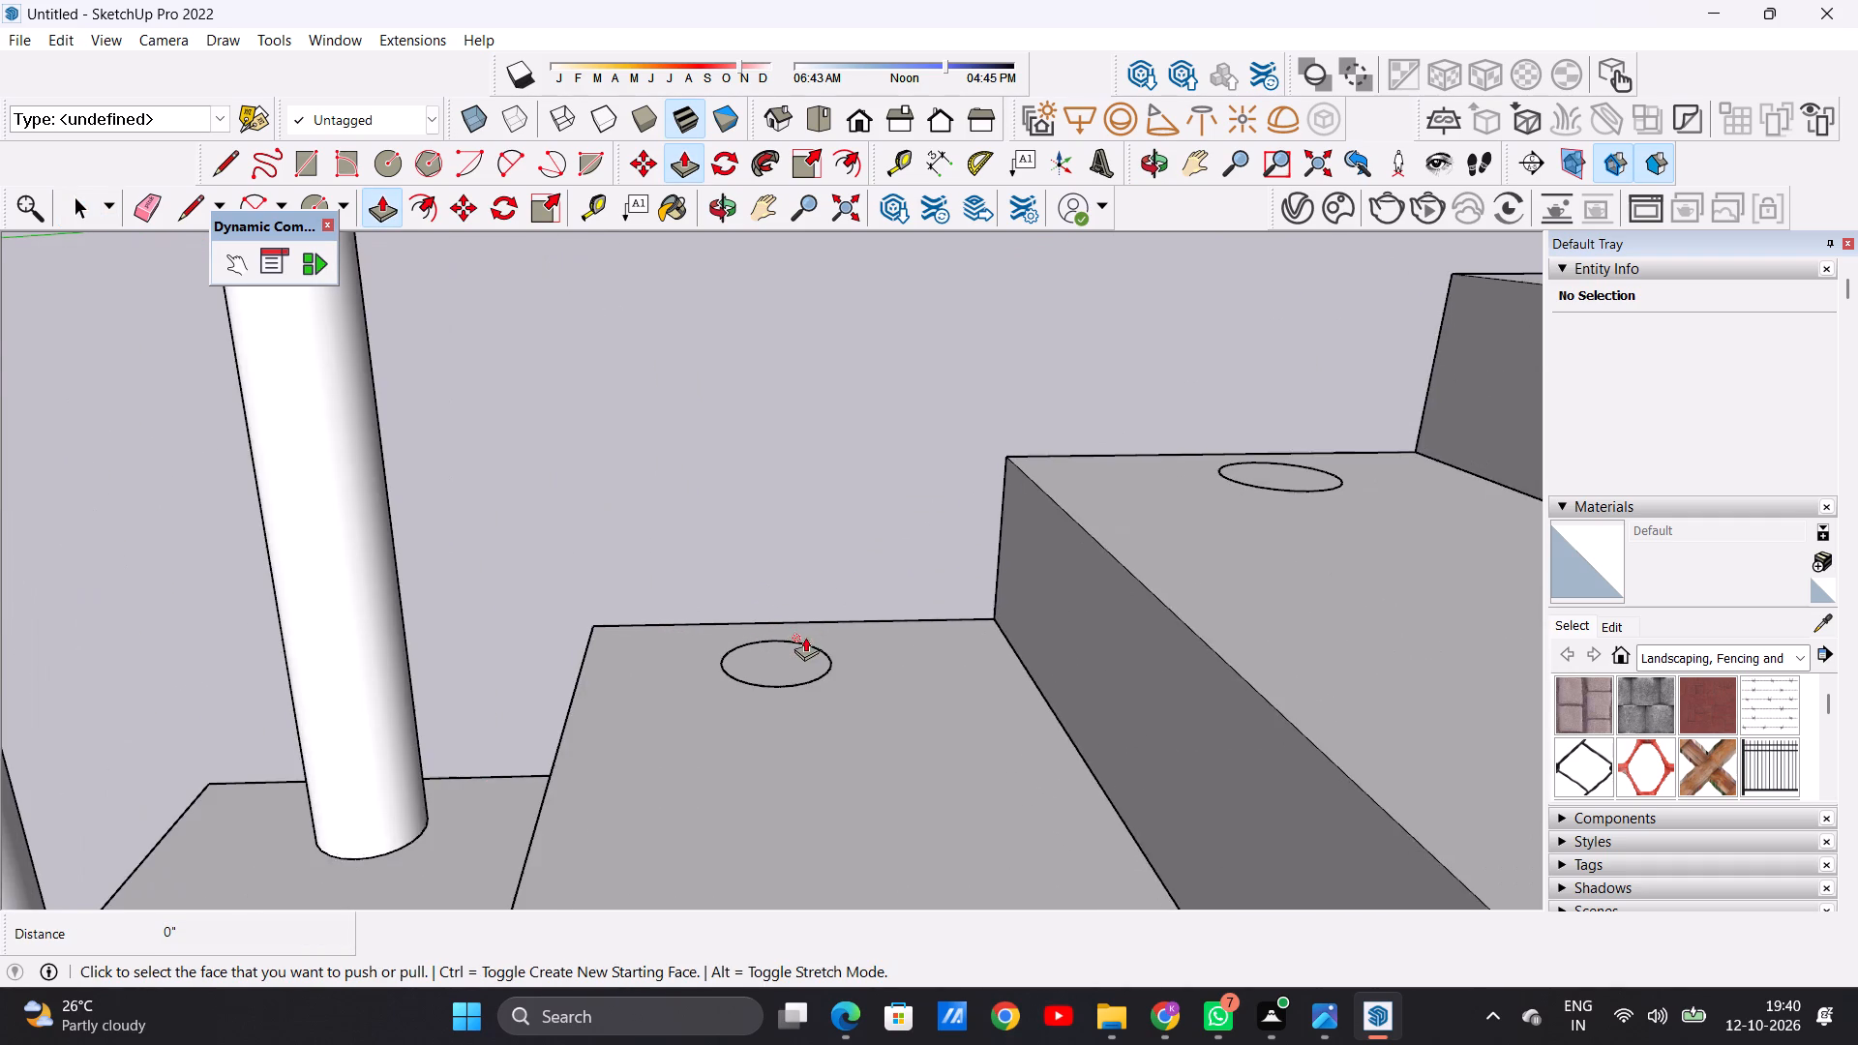
{"action": "middle_click_drag", "start_coordinate": [807, 688], "coordinate": [807, 777]}
{"action": "scroll", "coordinate": [796, 656], "scroll_direction": "up", "scroll_amount": 5}
{"action": "left_click", "coordinate": [784, 649]}
{"action": "scroll", "coordinate": [784, 492], "scroll_direction": "down", "scroll_amount": 20}
{"action": "scroll", "coordinate": [784, 492], "scroll_direction": "down", "scroll_amount": 2}
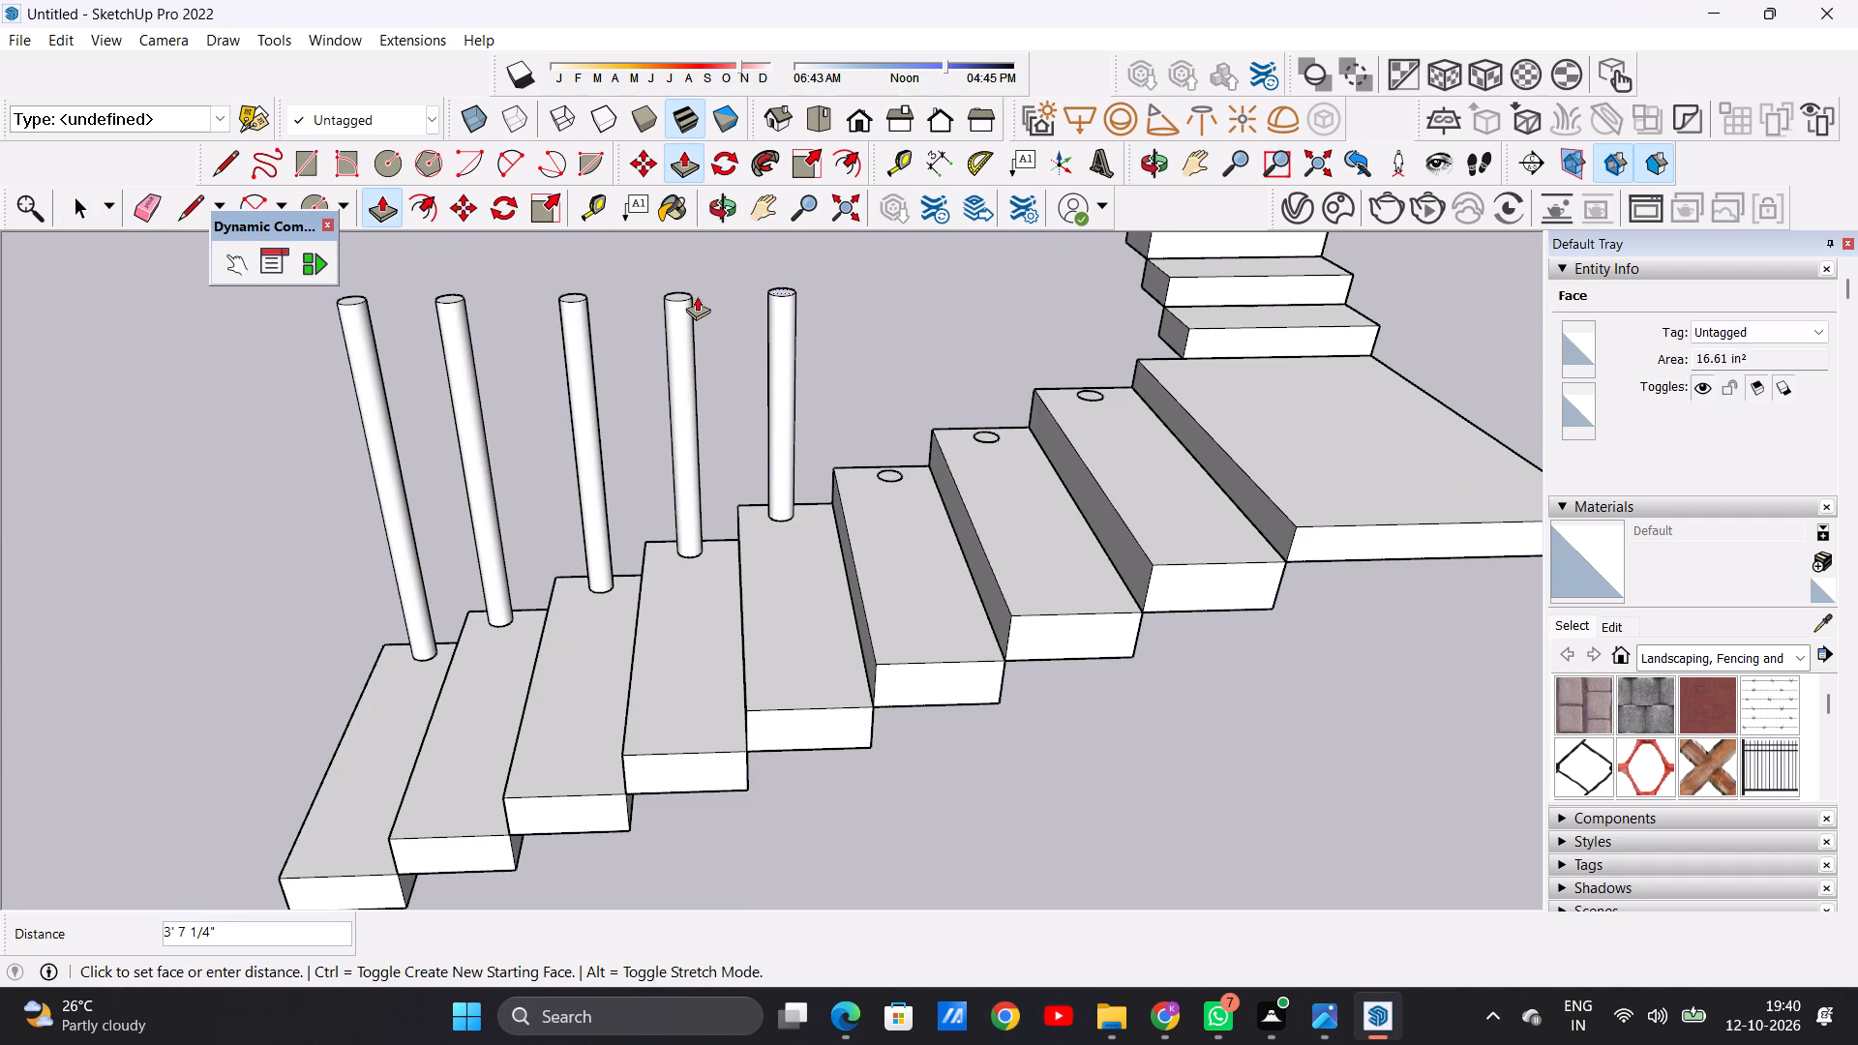
{"action": "left_click", "coordinate": [697, 297]}
Extrude the circle on the sixth tread upward about 2' 10 15/16", level with the top of the fifth post.
{"action": "scroll", "coordinate": [868, 432], "scroll_direction": "up", "scroll_amount": 8}
{"action": "scroll", "coordinate": [894, 544], "scroll_direction": "down", "scroll_amount": 1}
{"action": "scroll", "coordinate": [894, 544], "scroll_direction": "up", "scroll_amount": 4}
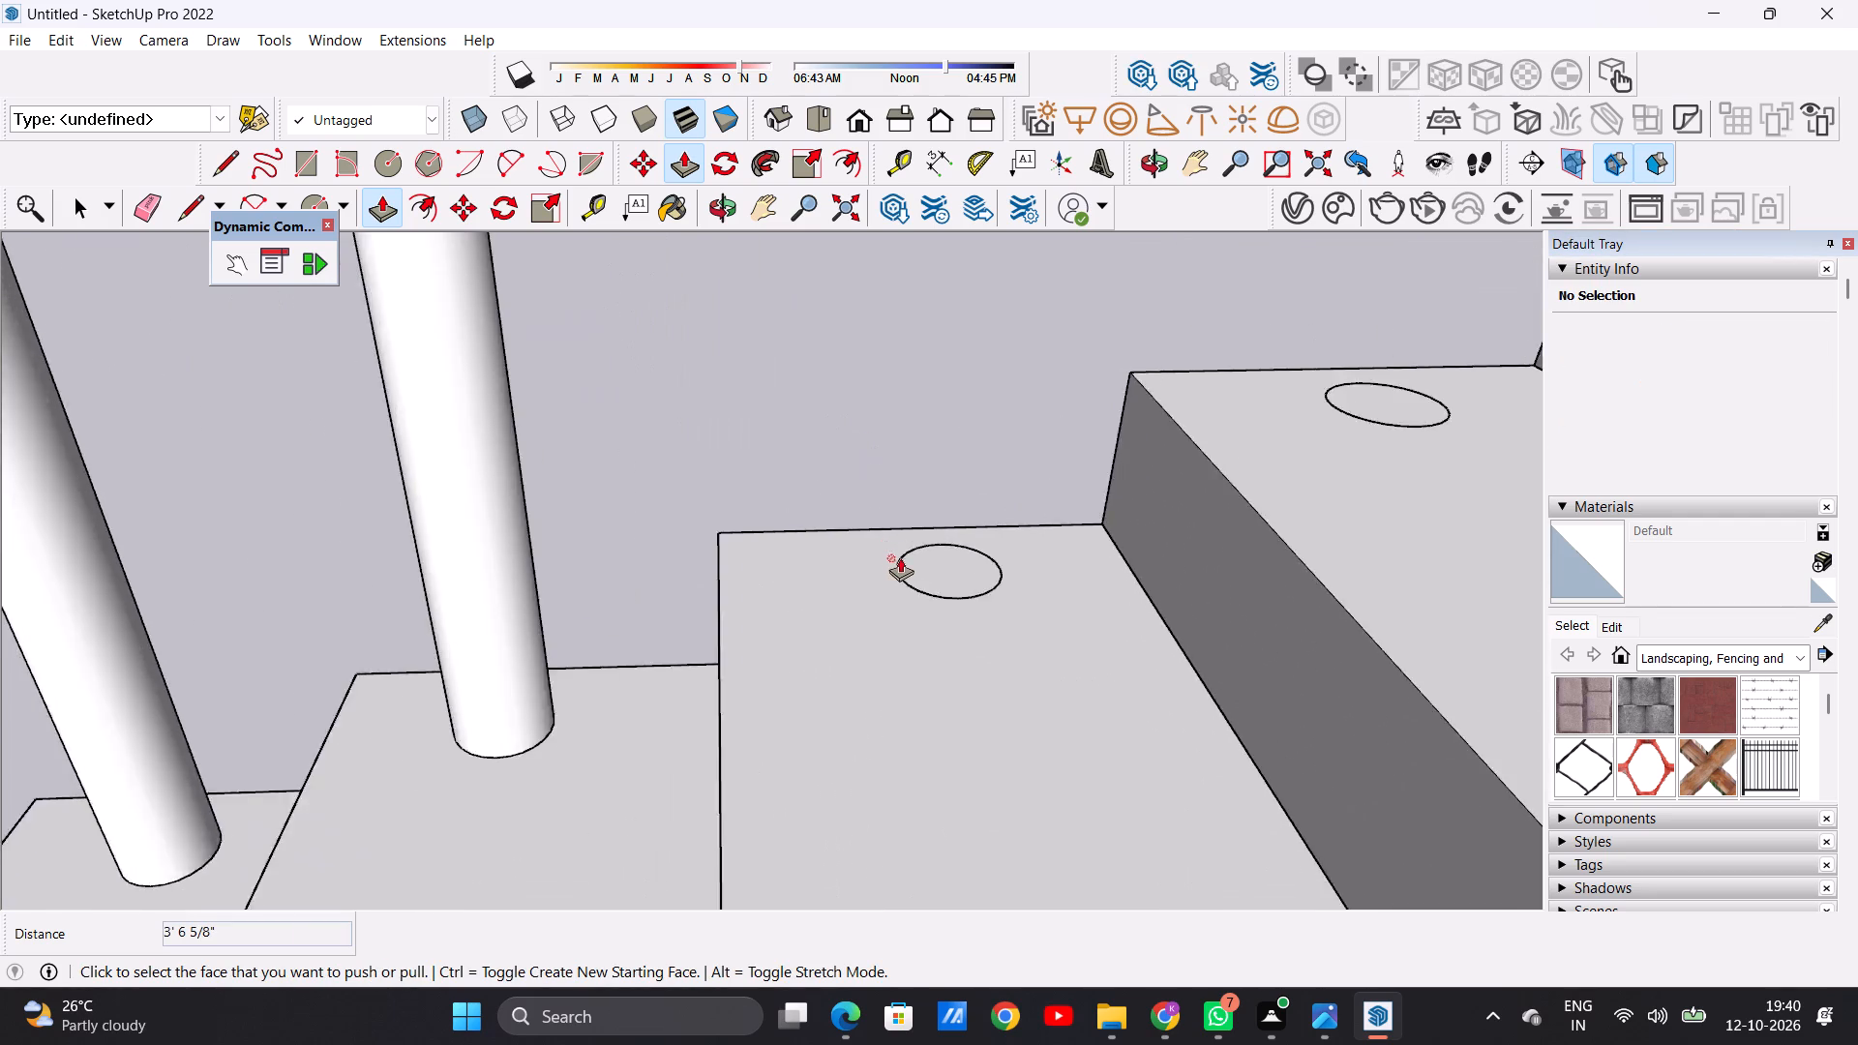
{"action": "scroll", "coordinate": [900, 557], "scroll_direction": "up", "scroll_amount": 5}
{"action": "left_click", "coordinate": [975, 586]}
{"action": "scroll", "coordinate": [956, 383], "scroll_direction": "down", "scroll_amount": 19}
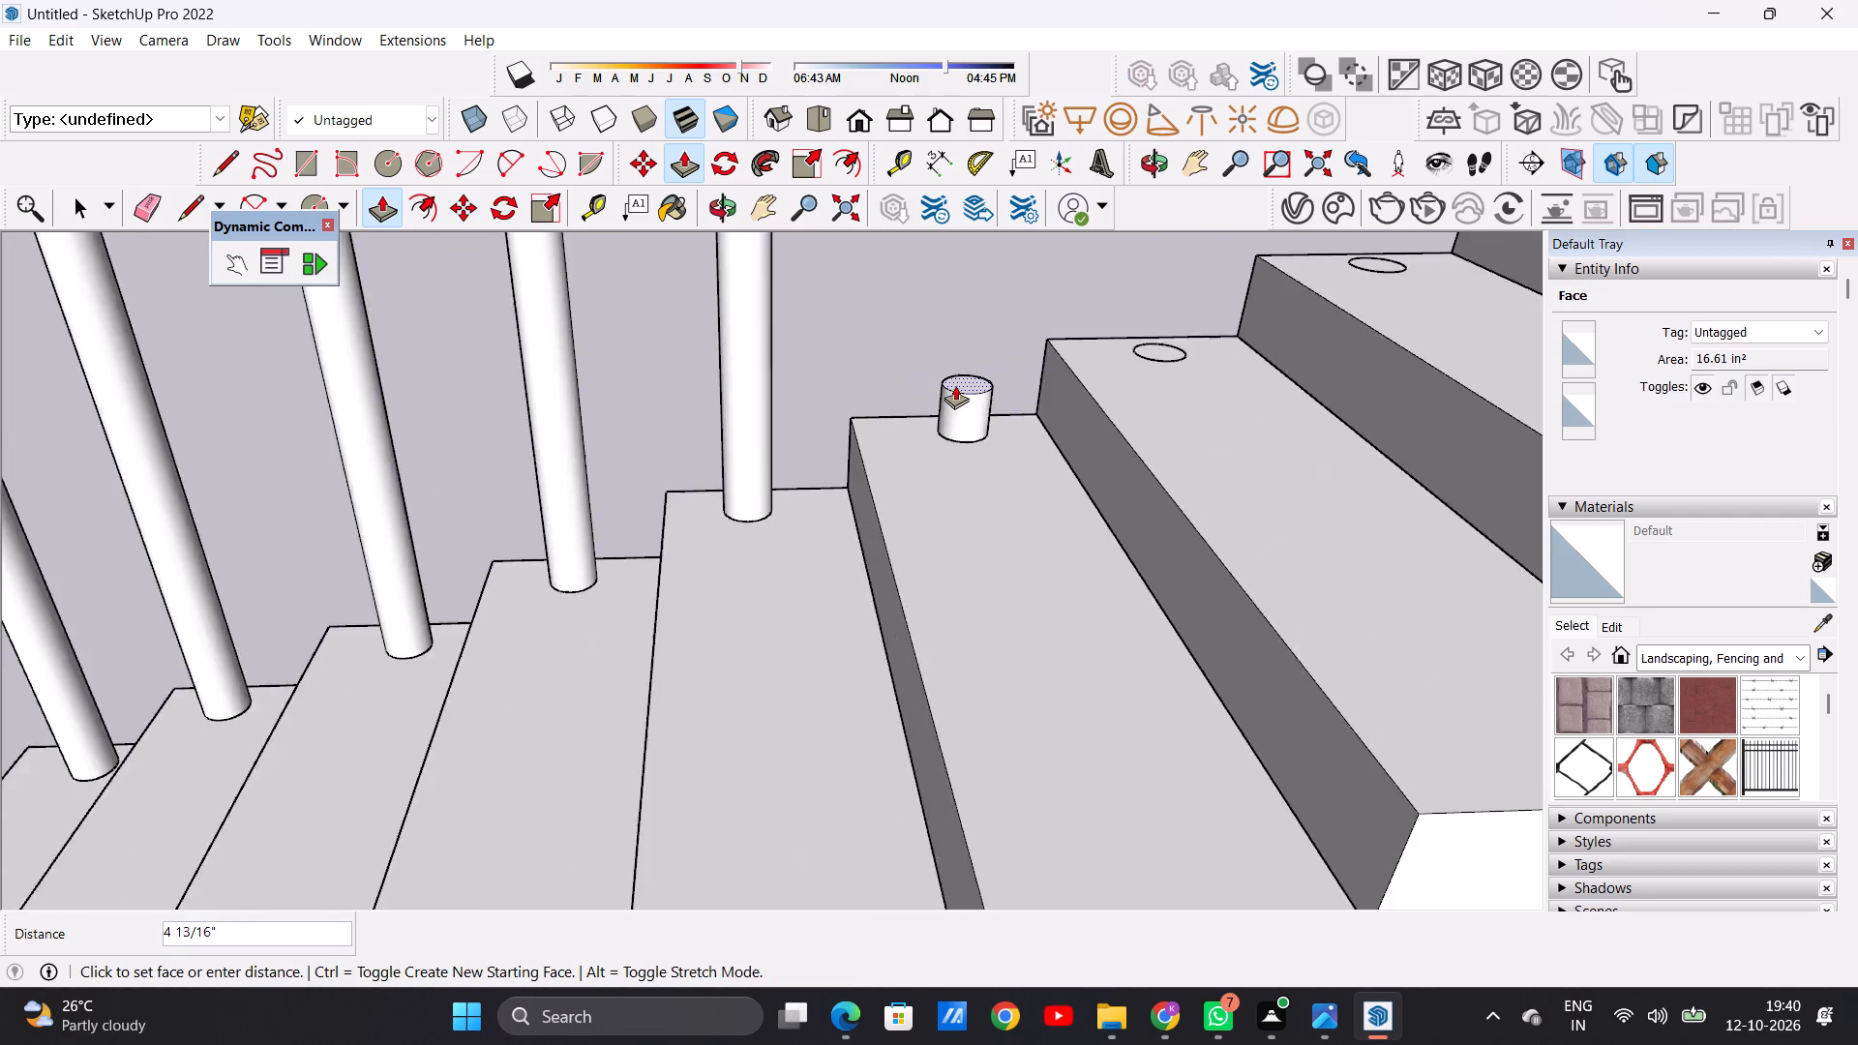
{"action": "scroll", "coordinate": [955, 385], "scroll_direction": "down", "scroll_amount": 16}
{"action": "scroll", "coordinate": [929, 287], "scroll_direction": "up", "scroll_amount": 13}
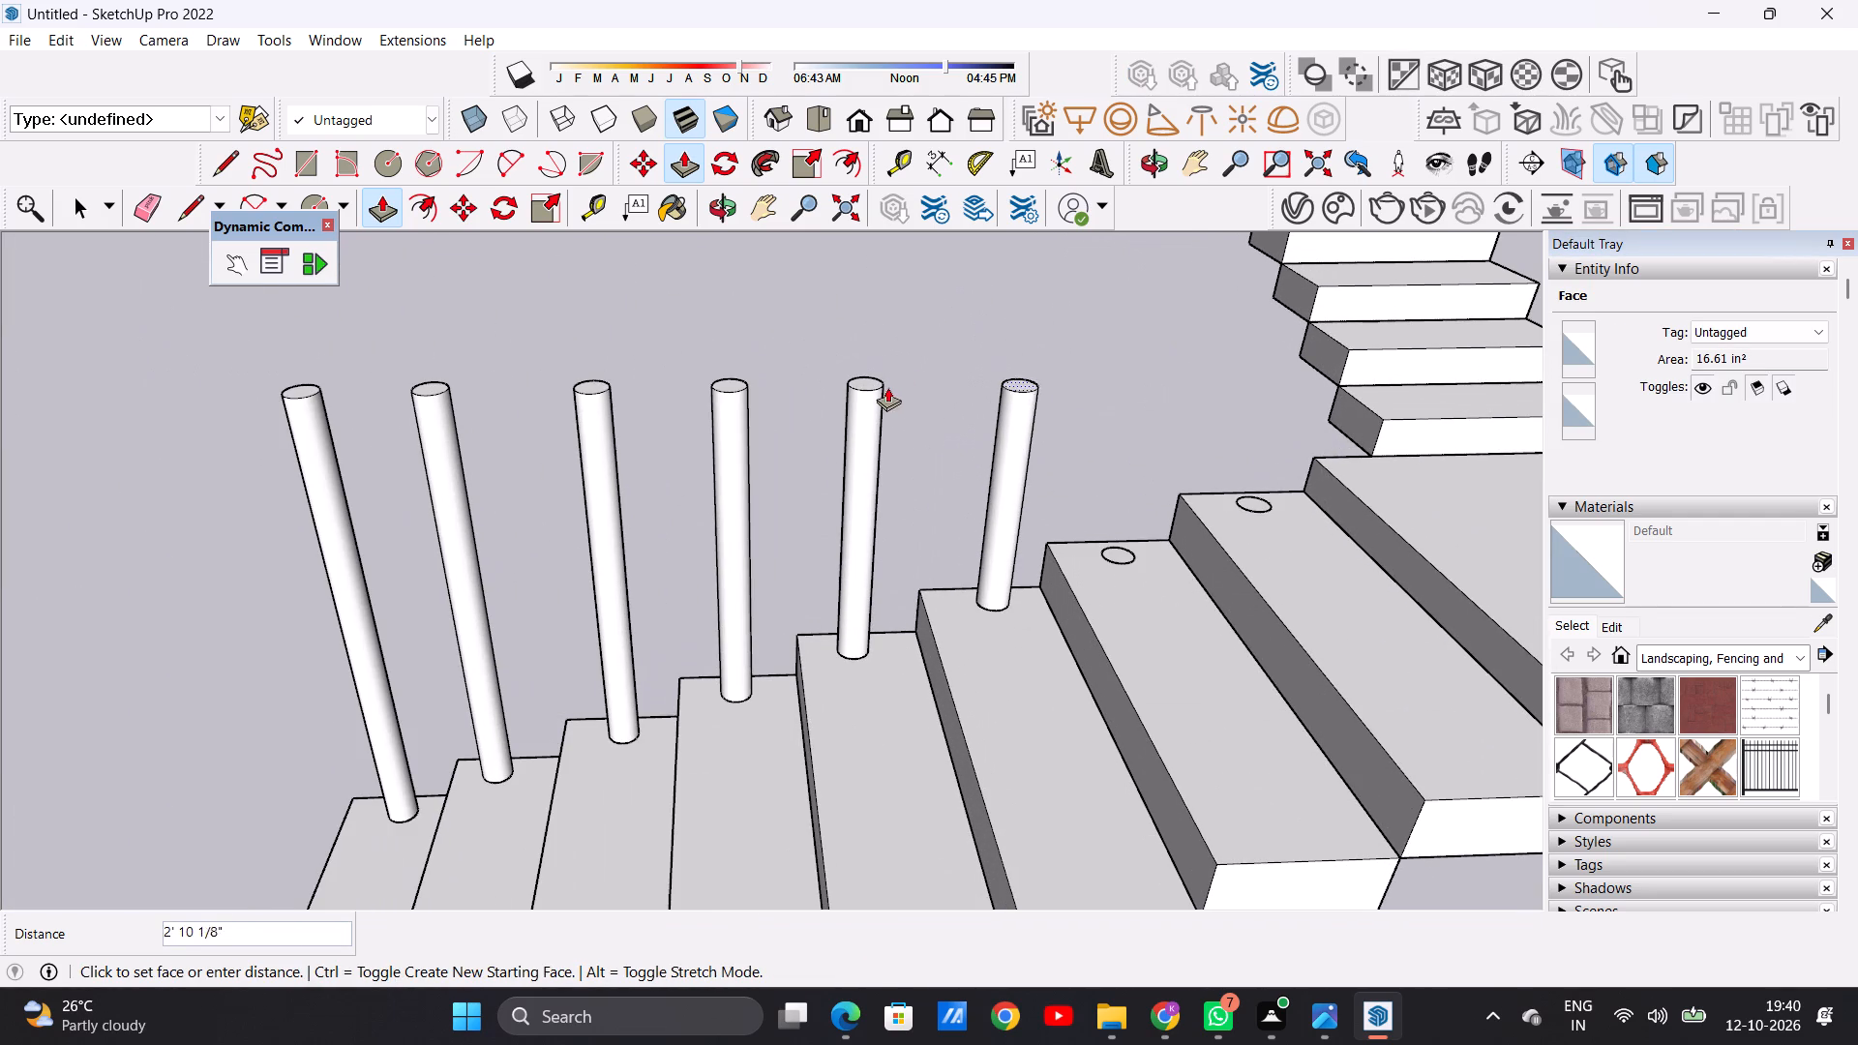
{"action": "left_click", "coordinate": [880, 391]}
Extrude the circle on the seventh tread upward about 2' 3 1/4", level with the top of the sixth post.
{"action": "scroll", "coordinate": [653, 517], "scroll_direction": "down", "scroll_amount": 6}
{"action": "middle_click_drag", "start_coordinate": [1045, 543], "coordinate": [1005, 543]}
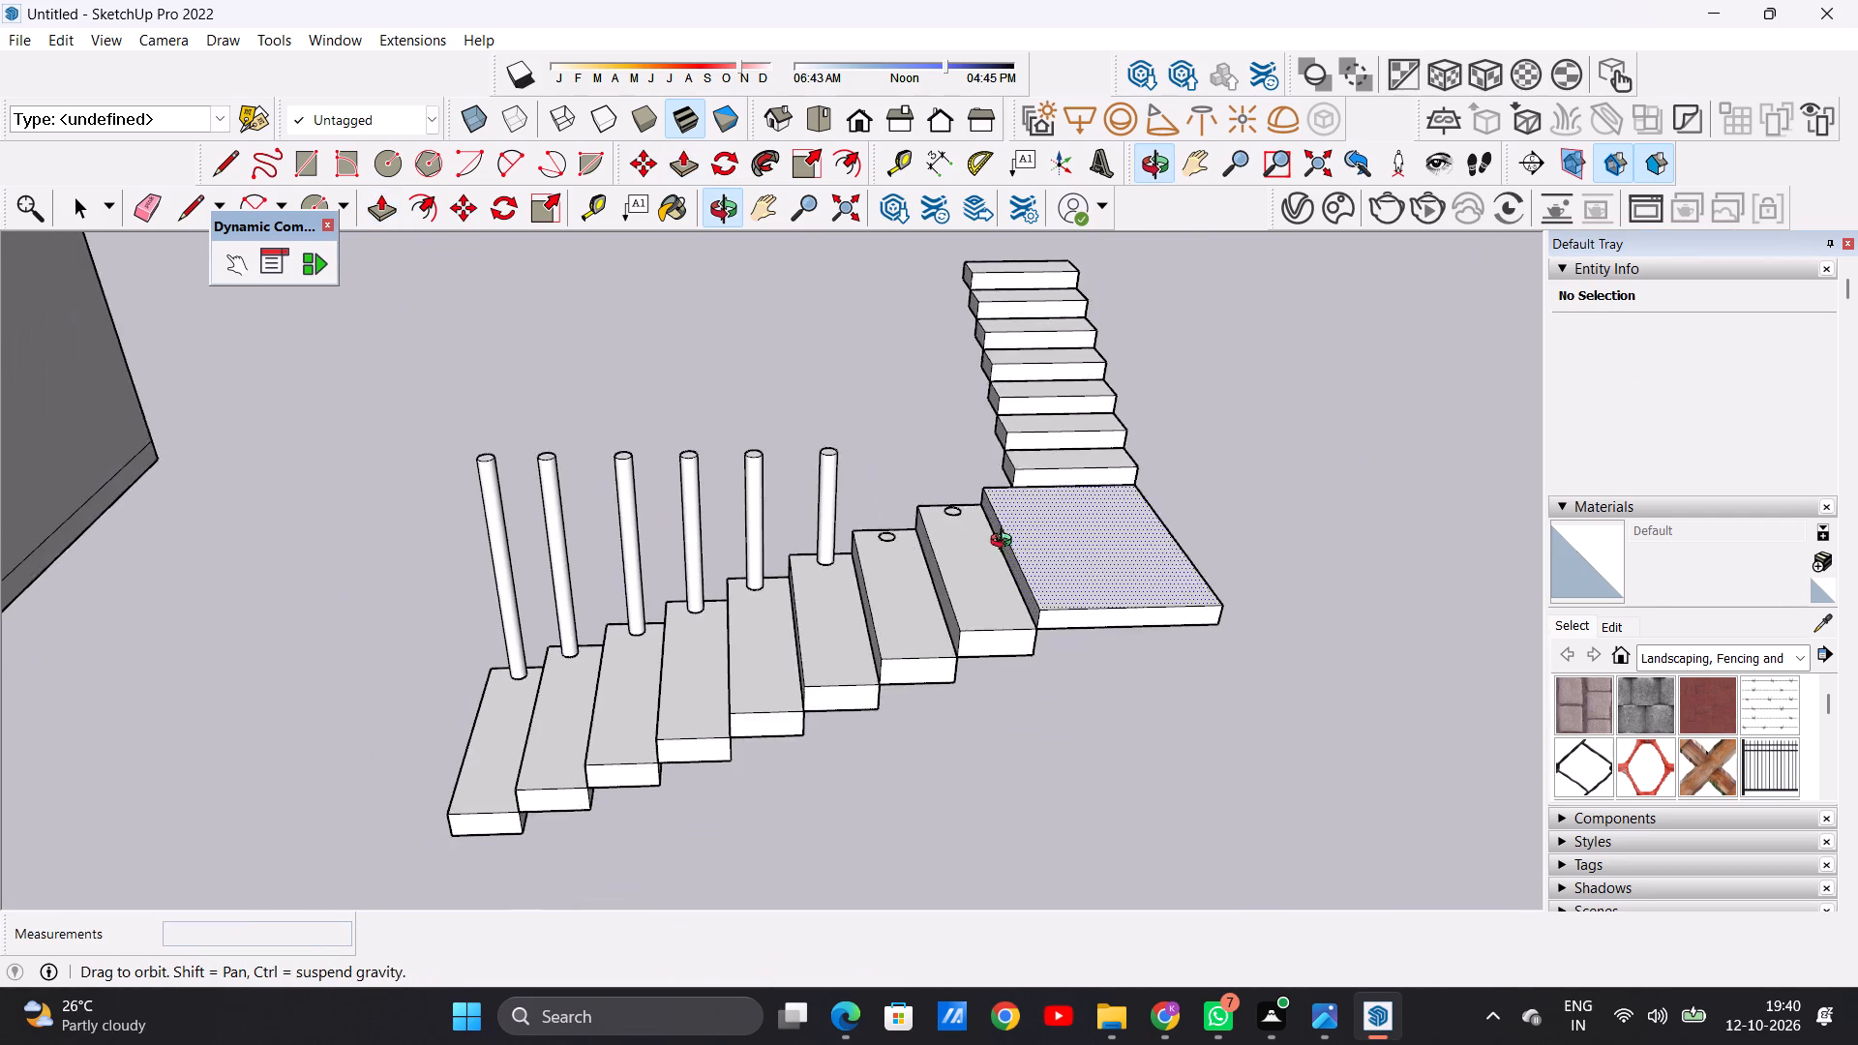
{"action": "middle_click_drag", "start_coordinate": [1005, 543], "coordinate": [834, 576]}
{"action": "scroll", "coordinate": [867, 556], "scroll_direction": "up", "scroll_amount": 18}
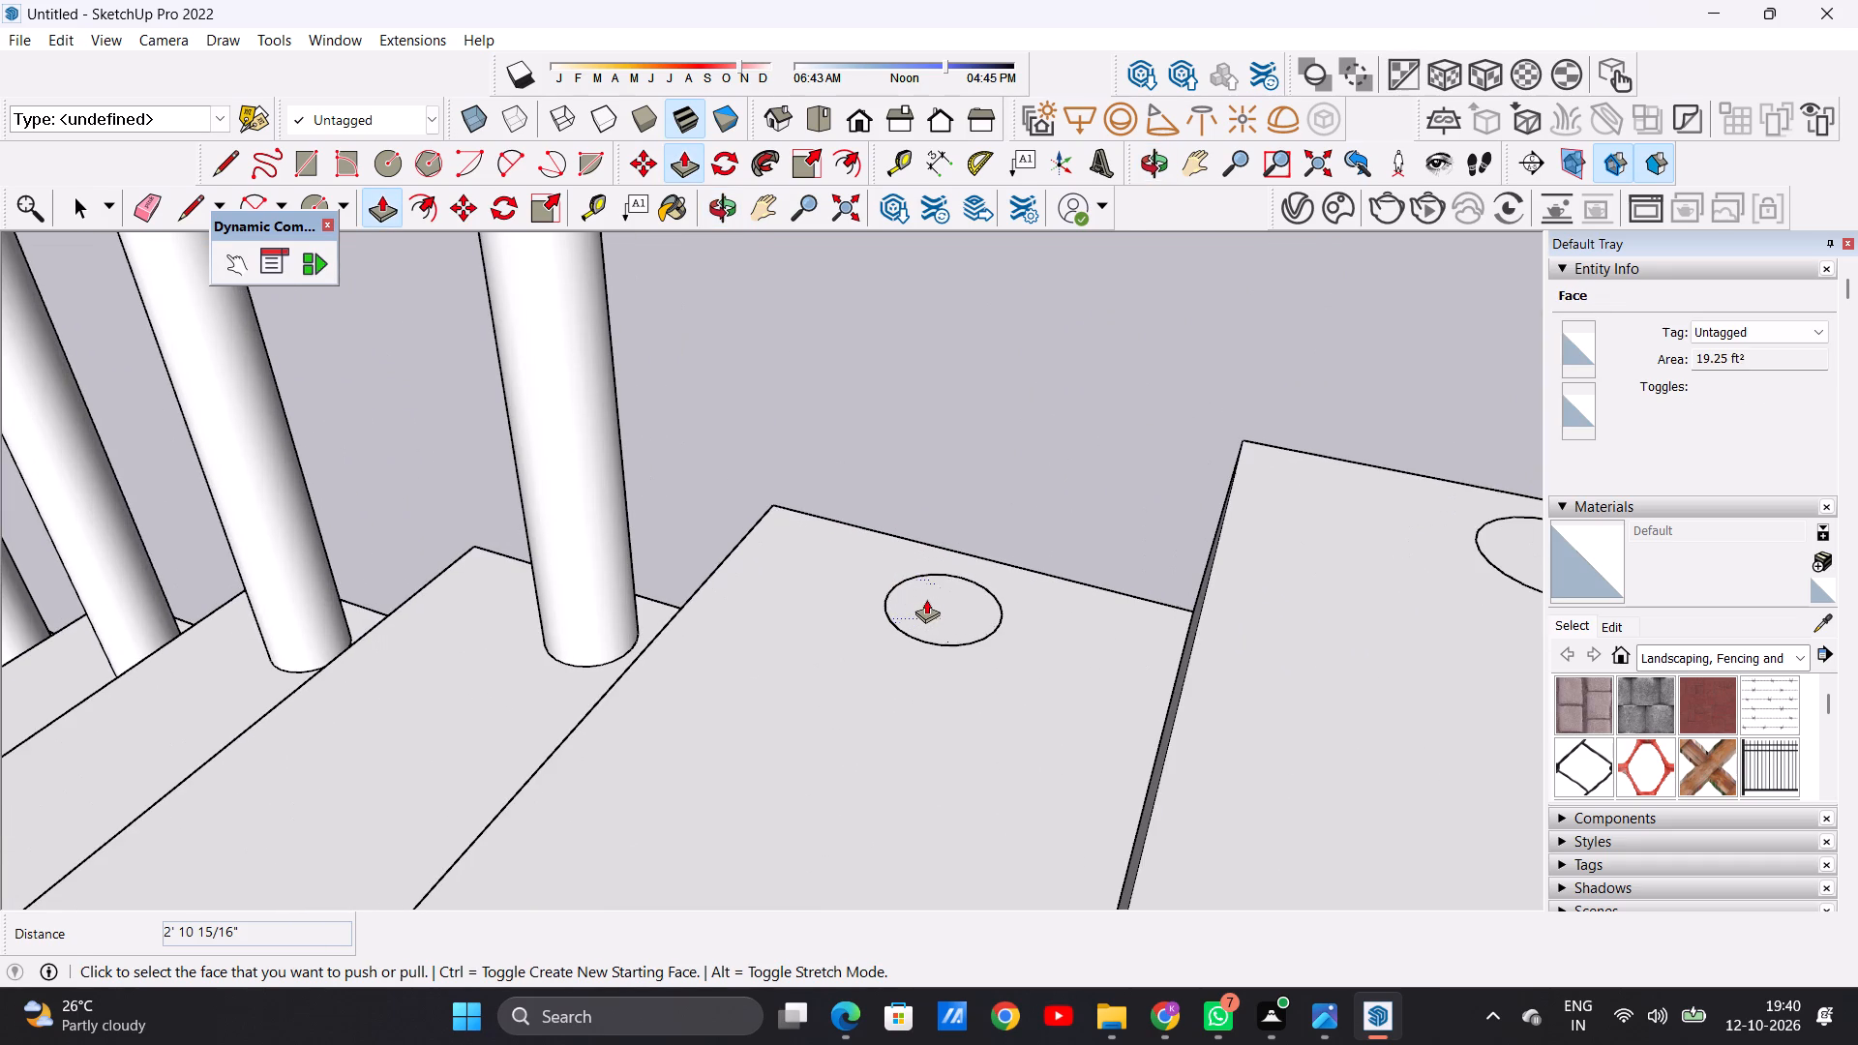
{"action": "left_click", "coordinate": [926, 599]}
{"action": "scroll", "coordinate": [926, 497], "scroll_direction": "down", "scroll_amount": 15}
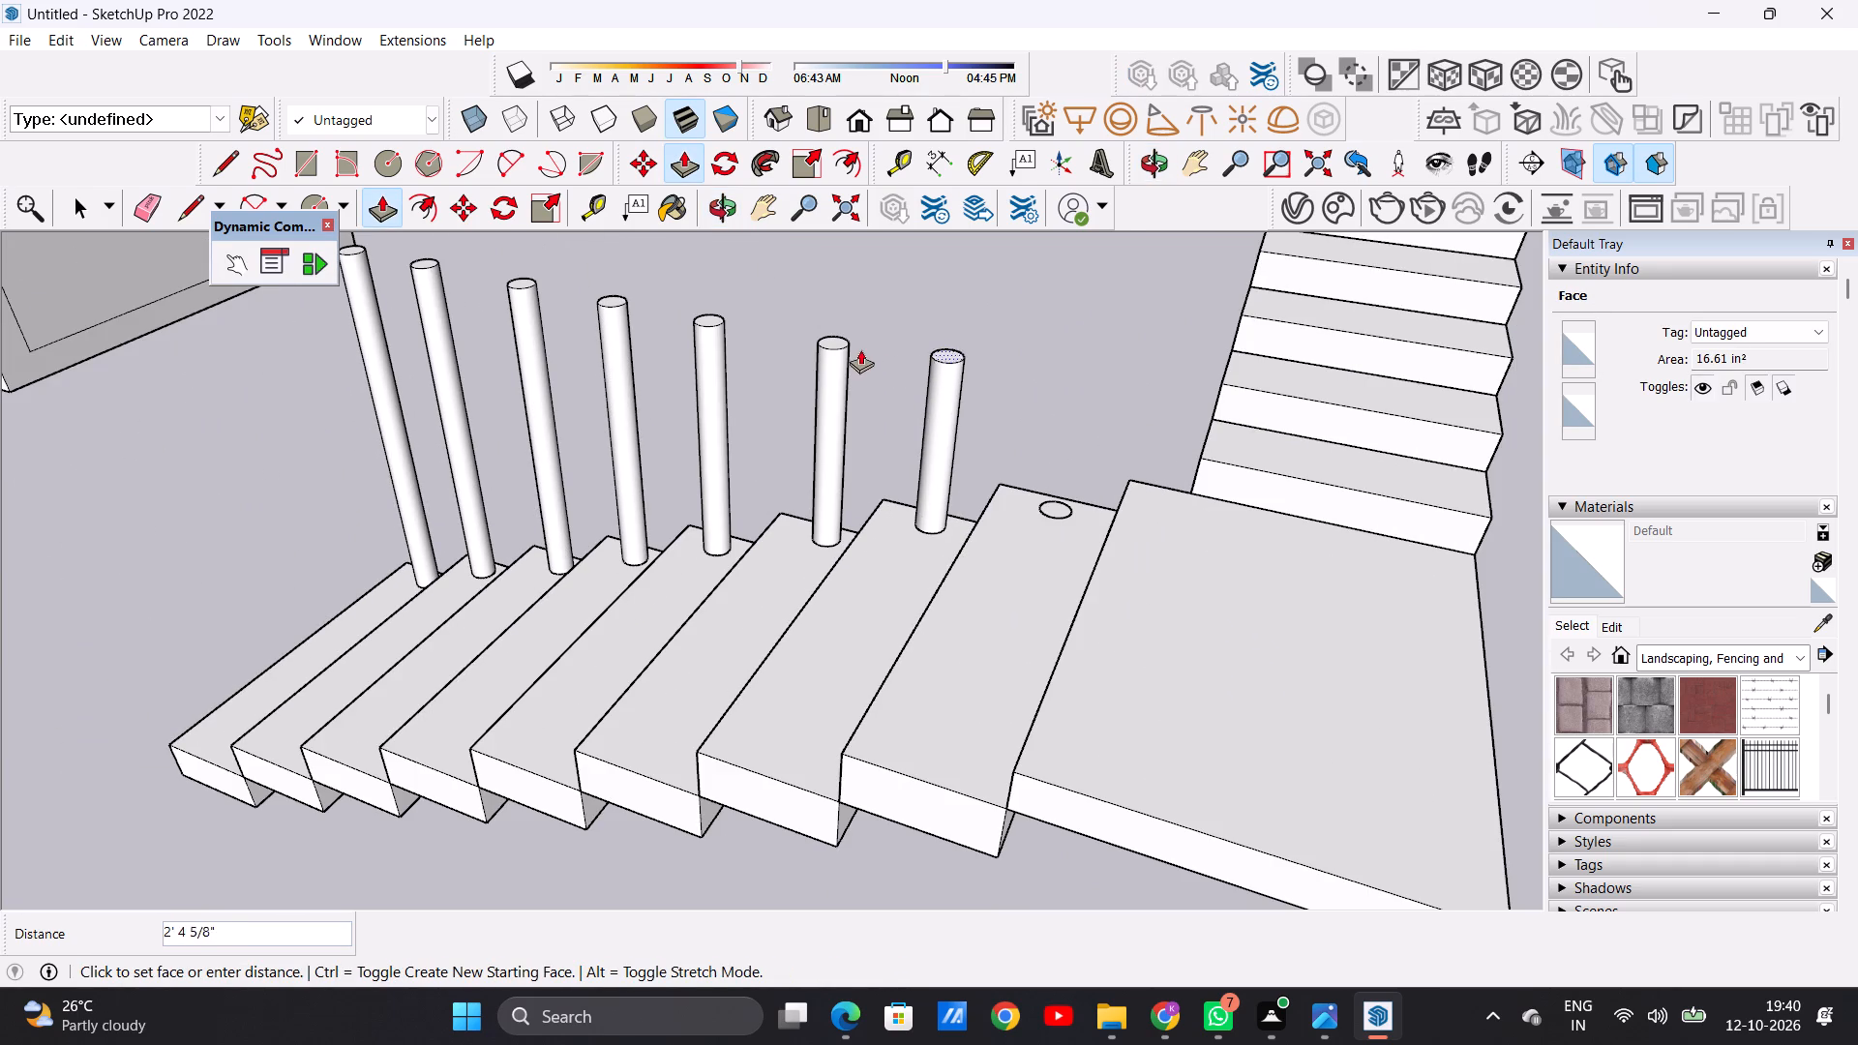
{"action": "left_click", "coordinate": [849, 345]}
Extrude the circle on the eighth tread upward about 1' 7 9/16", level with the top of the seventh post.
{"action": "scroll", "coordinate": [1034, 477], "scroll_direction": "up", "scroll_amount": 12}
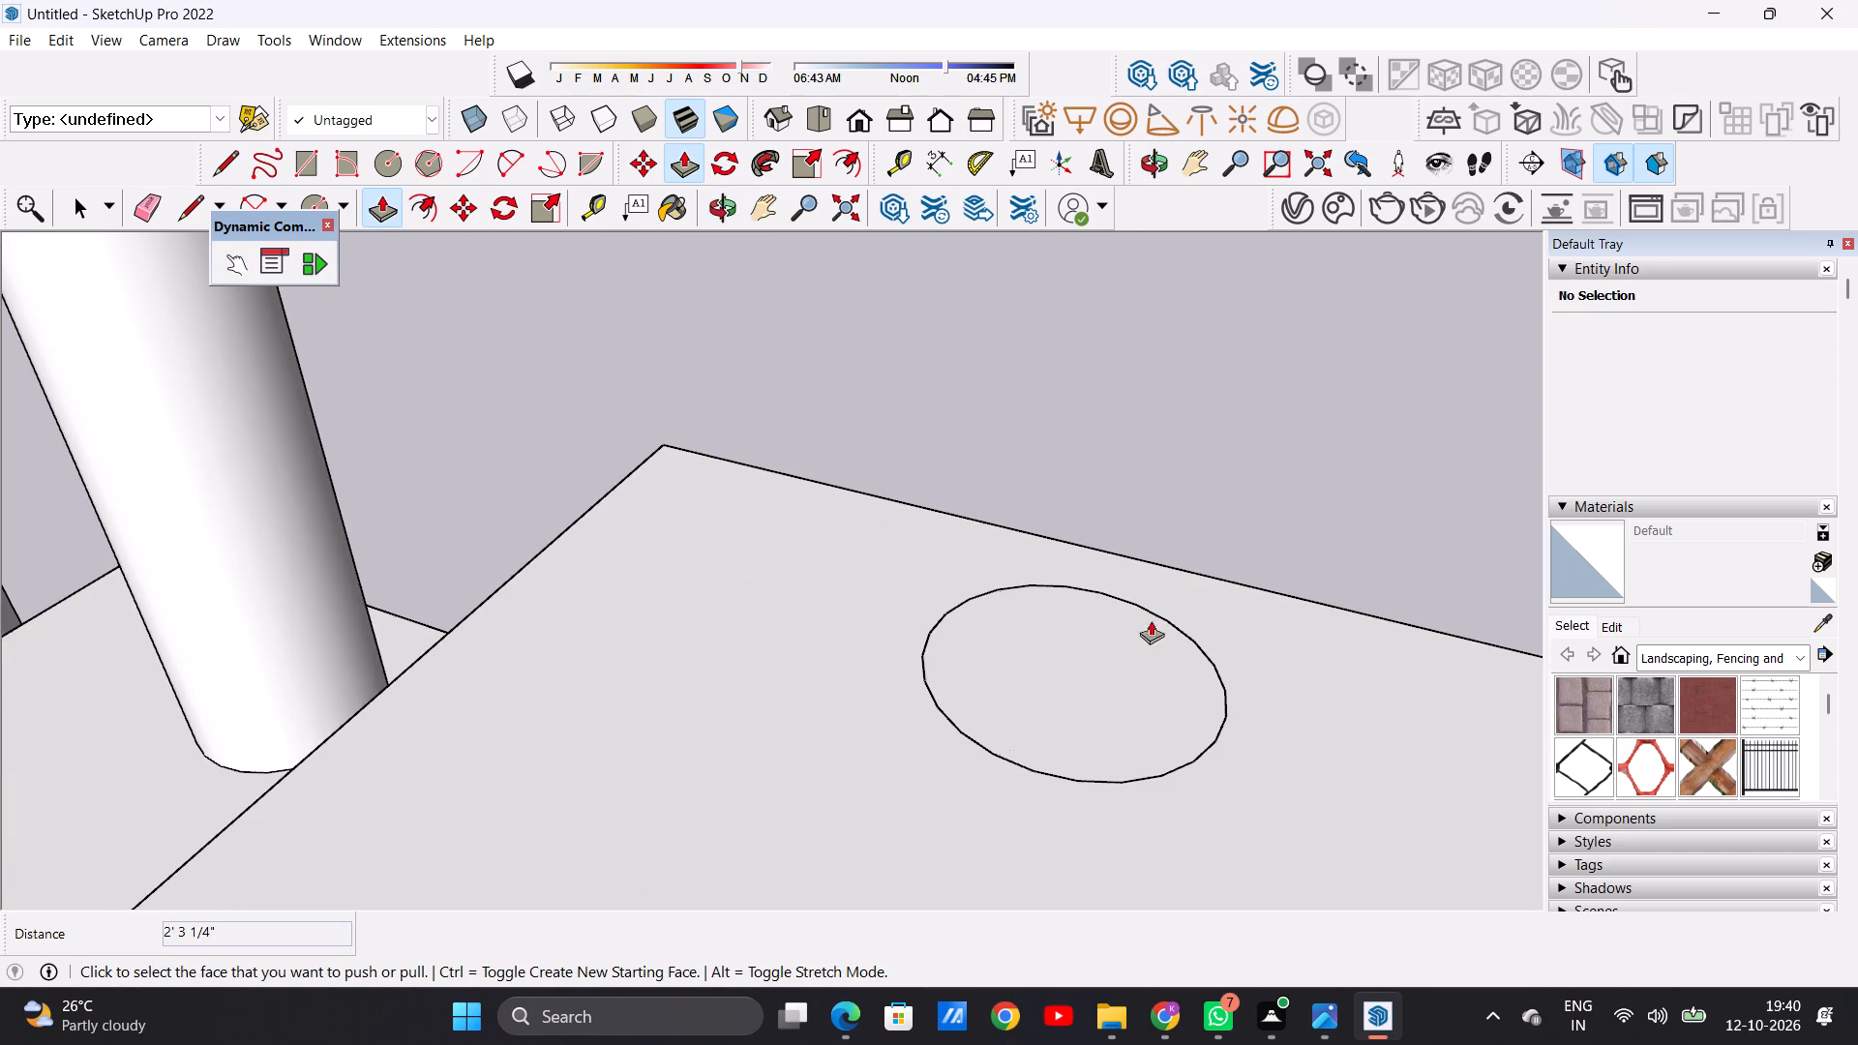
{"action": "left_click", "coordinate": [1094, 681]}
{"action": "scroll", "coordinate": [1111, 524], "scroll_direction": "down", "scroll_amount": 20}
{"action": "scroll", "coordinate": [1111, 524], "scroll_direction": "down", "scroll_amount": 6}
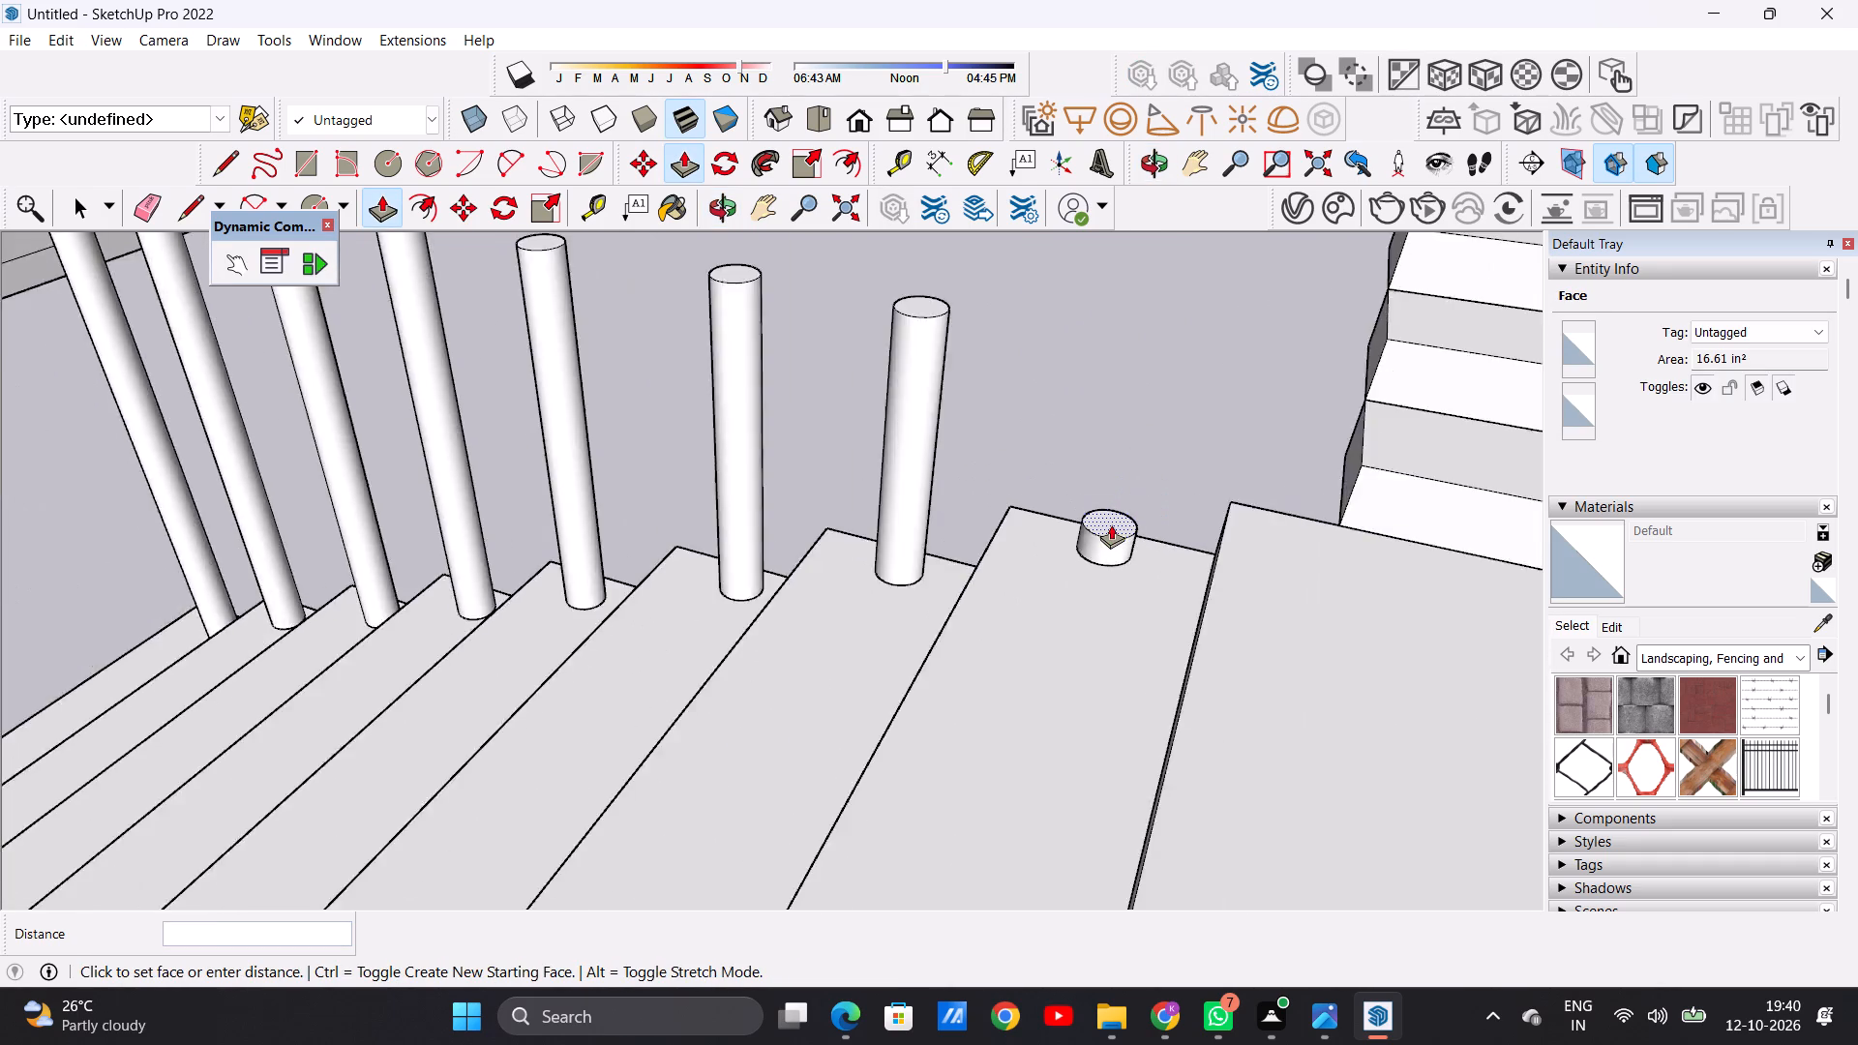
{"action": "scroll", "coordinate": [1111, 524], "scroll_direction": "down", "scroll_amount": 5}
{"action": "left_click", "coordinate": [1030, 438]}
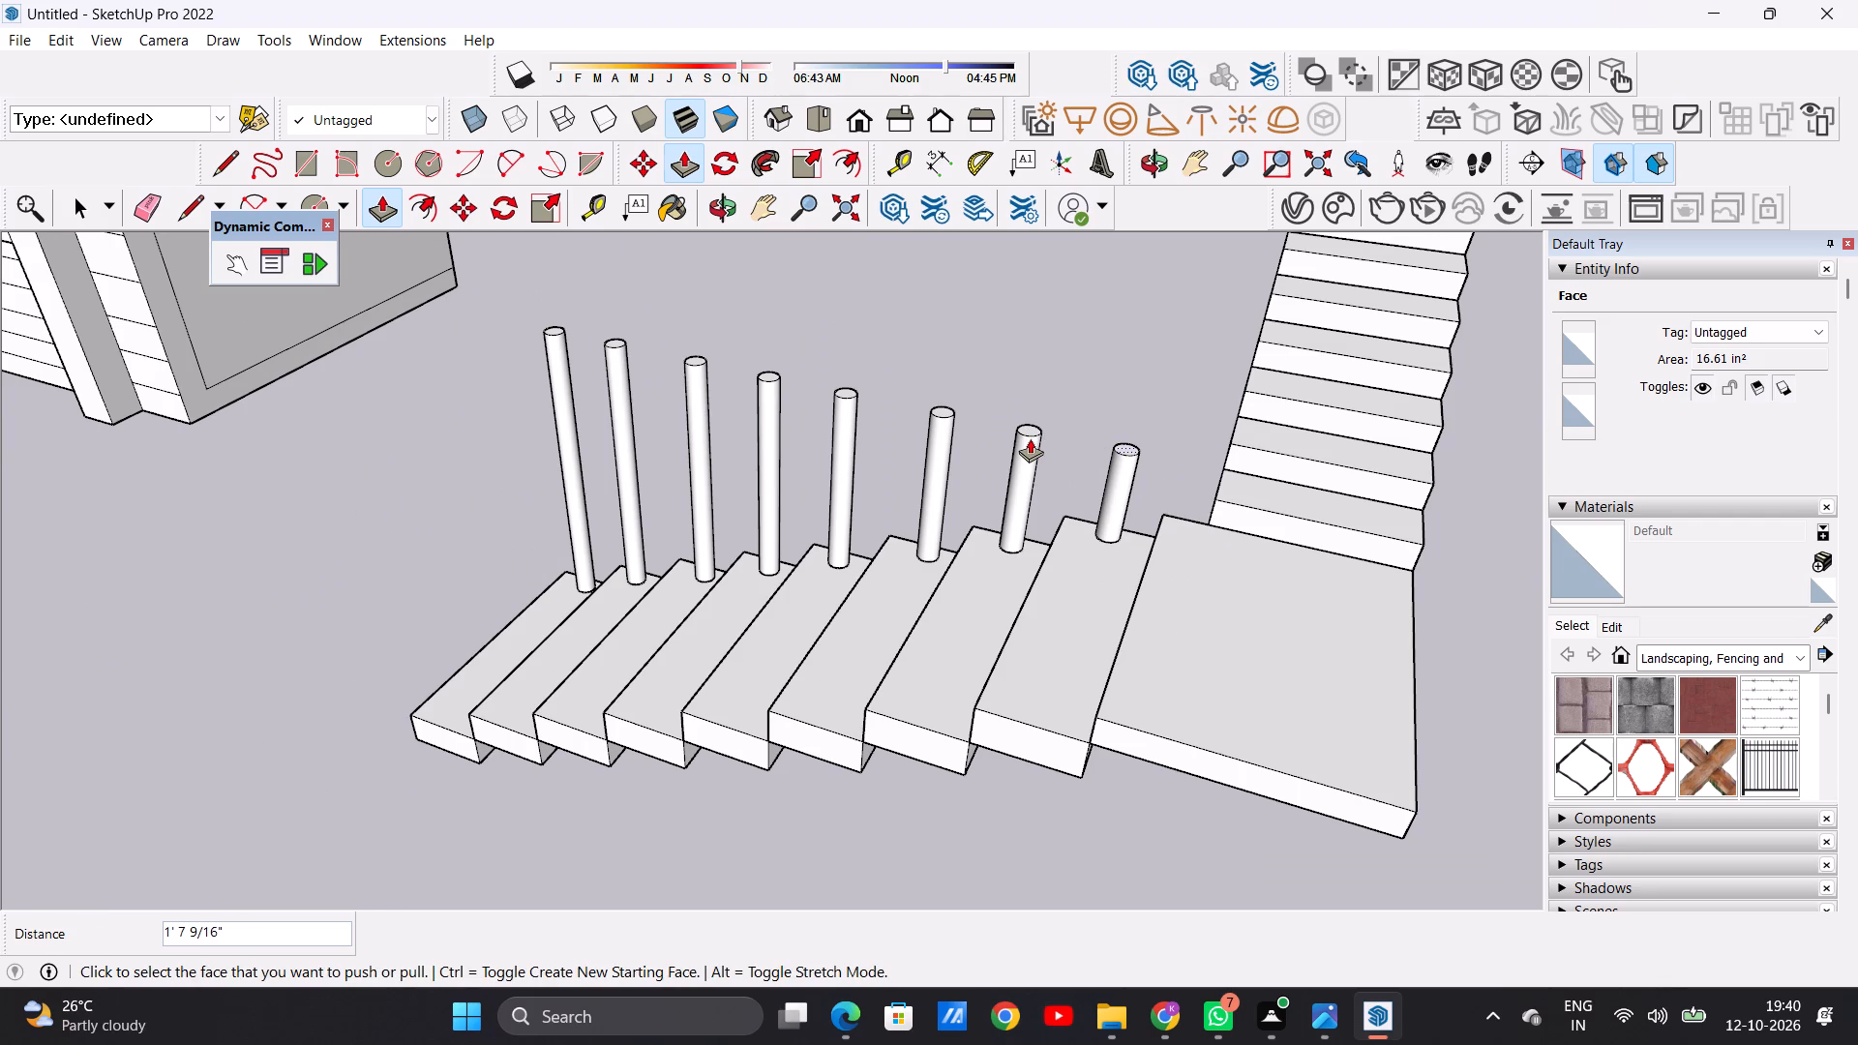
{"action": "key", "text": "space"}
Examine the alignment and heights of the eight railing posts along the first flight from several sides.
{"action": "scroll", "coordinate": [857, 496], "scroll_direction": "down", "scroll_amount": 12}
{"action": "middle_click_drag", "start_coordinate": [760, 539], "coordinate": [1358, 391]}
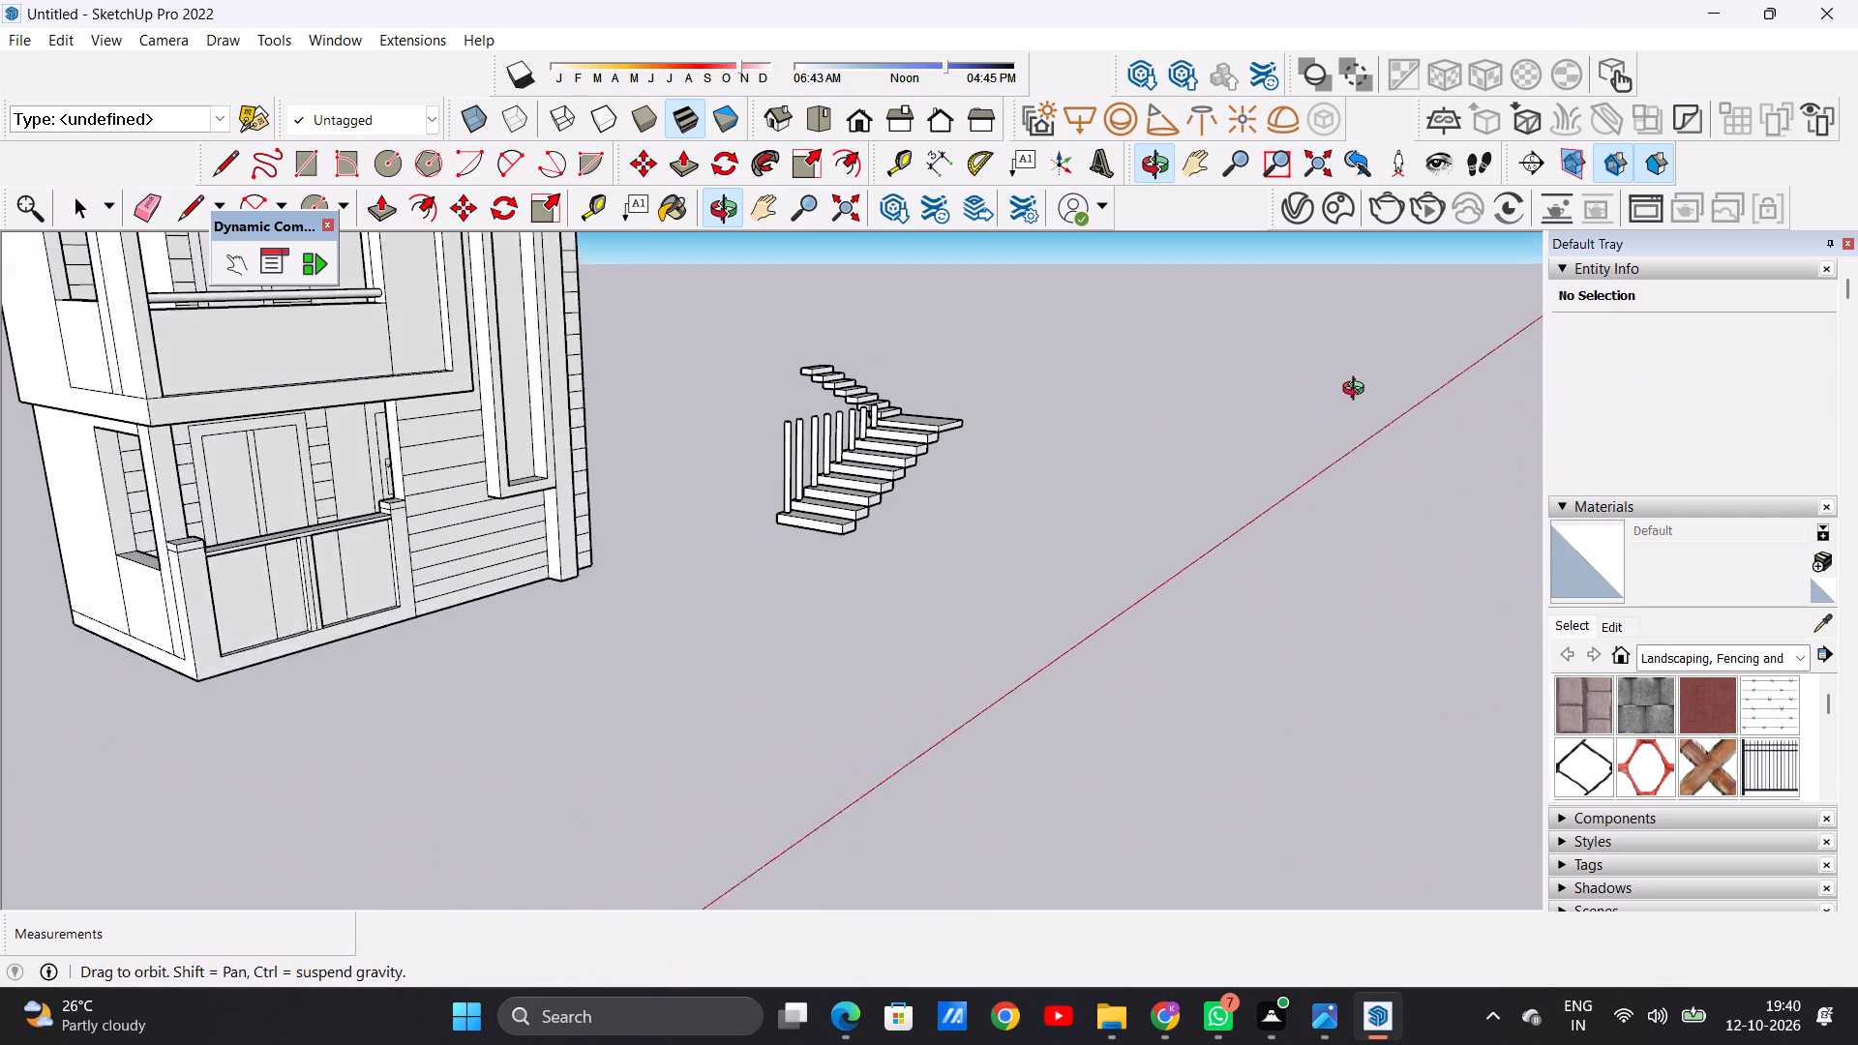
{"action": "middle_click_drag", "start_coordinate": [1358, 391], "coordinate": [1377, 391]}
{"action": "scroll", "coordinate": [916, 475], "scroll_direction": "up", "scroll_amount": 2}
{"action": "scroll", "coordinate": [901, 464], "scroll_direction": "down", "scroll_amount": 1}
{"action": "scroll", "coordinate": [899, 464], "scroll_direction": "up", "scroll_amount": 4}
{"action": "middle_click_drag", "start_coordinate": [723, 451], "coordinate": [1121, 593]}
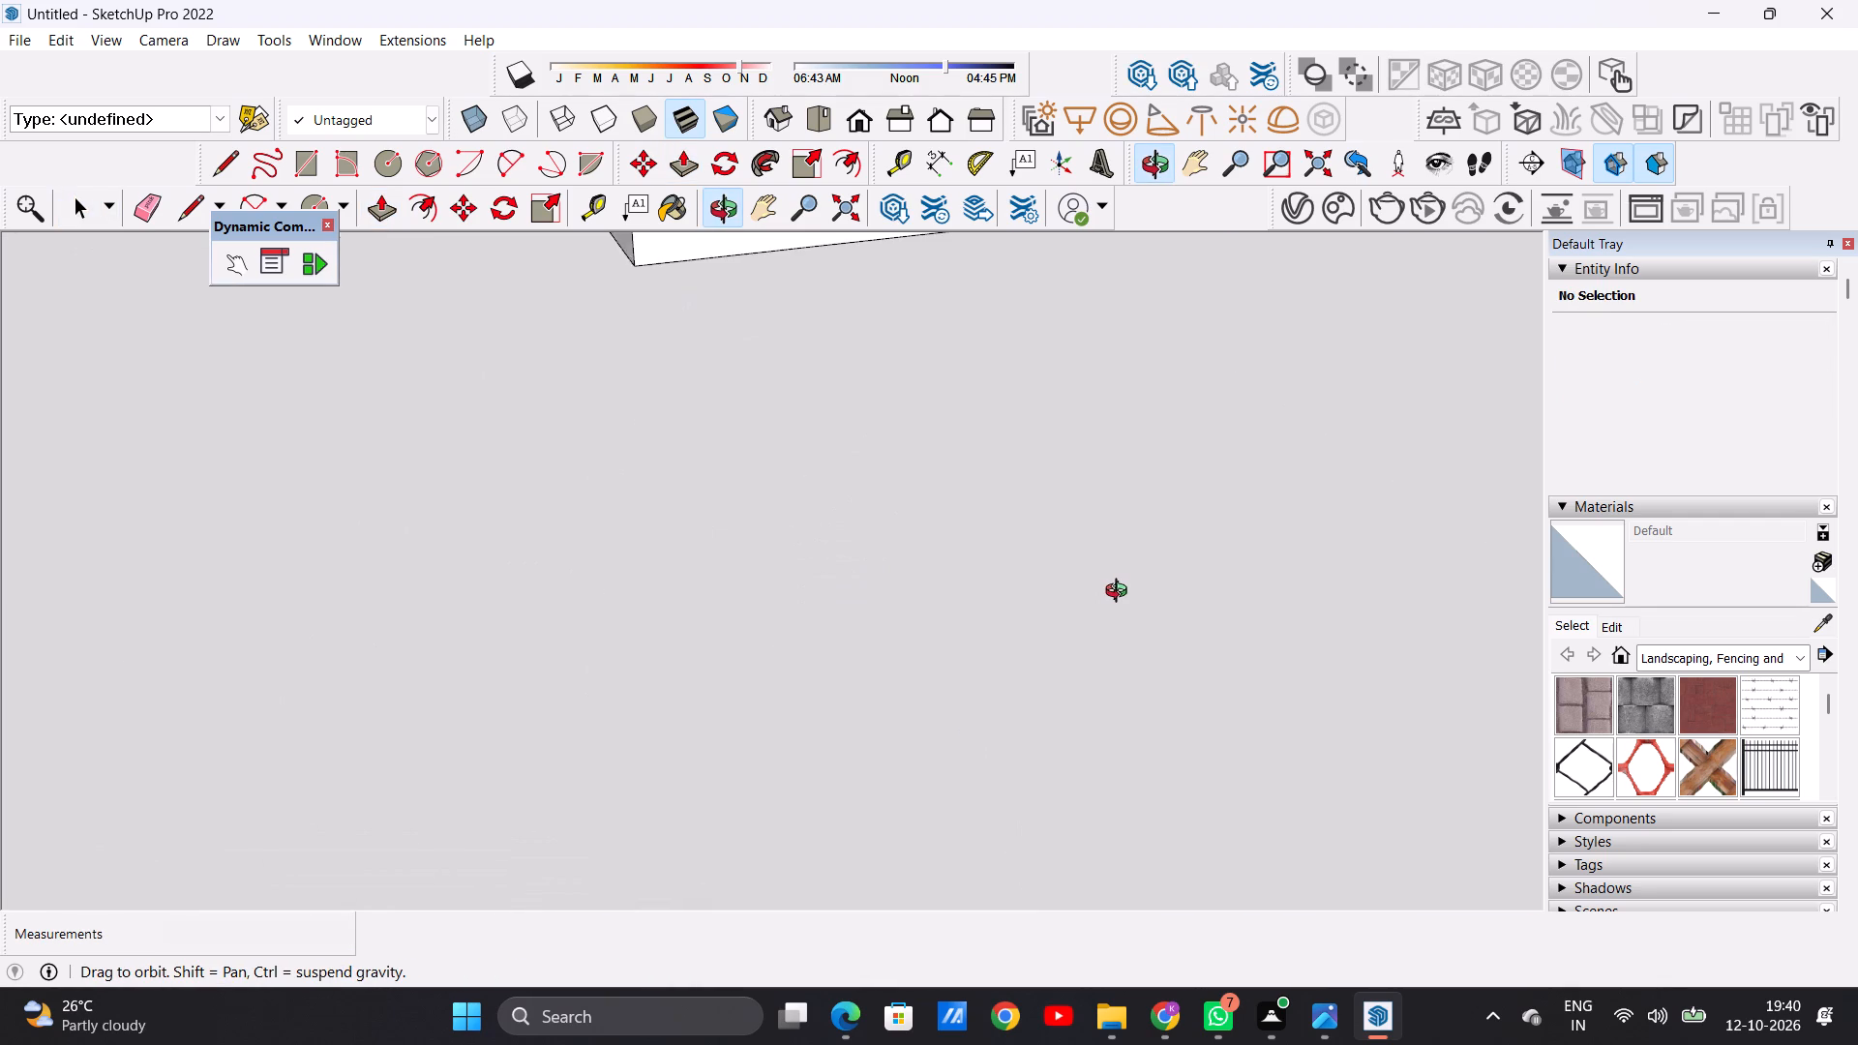
{"action": "middle_click_drag", "start_coordinate": [1121, 593], "coordinate": [833, 664]}
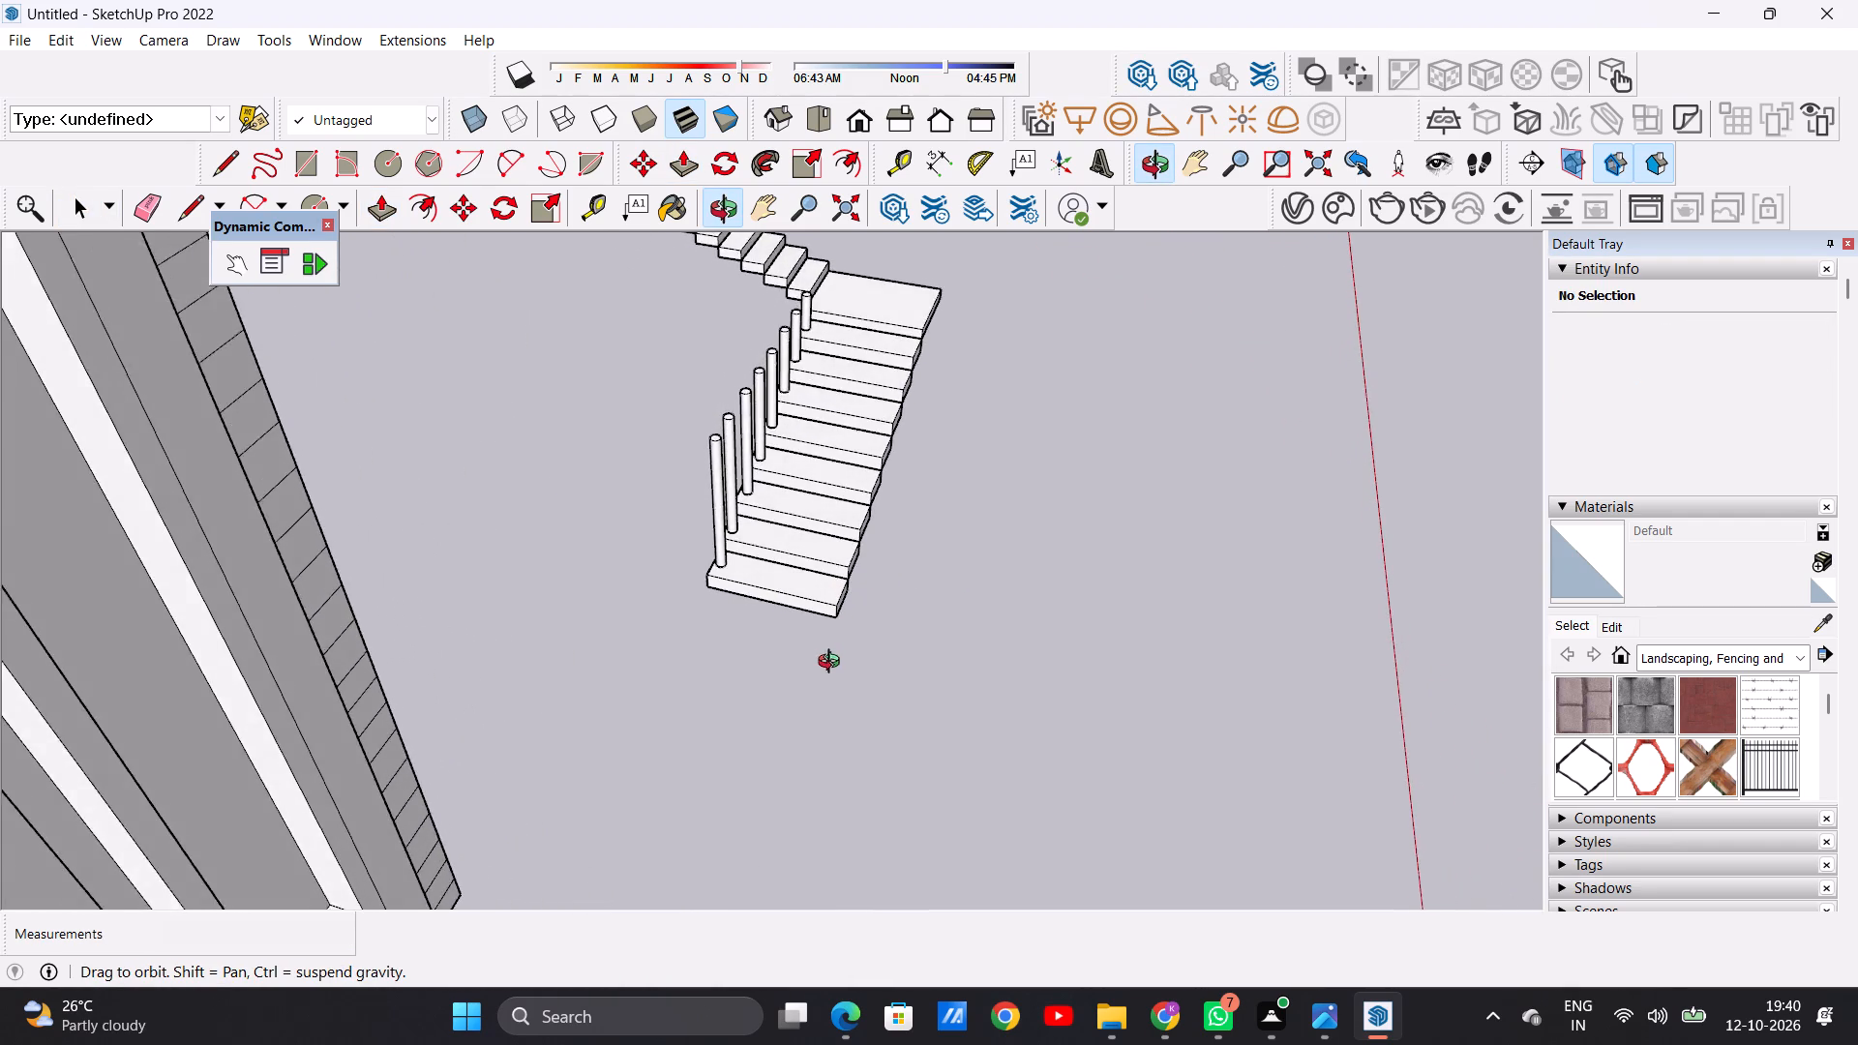
{"action": "middle_click_drag", "start_coordinate": [833, 664], "coordinate": [854, 696]}
{"action": "scroll", "coordinate": [725, 485], "scroll_direction": "up", "scroll_amount": 7}
{"action": "scroll", "coordinate": [725, 485], "scroll_direction": "down", "scroll_amount": 8}
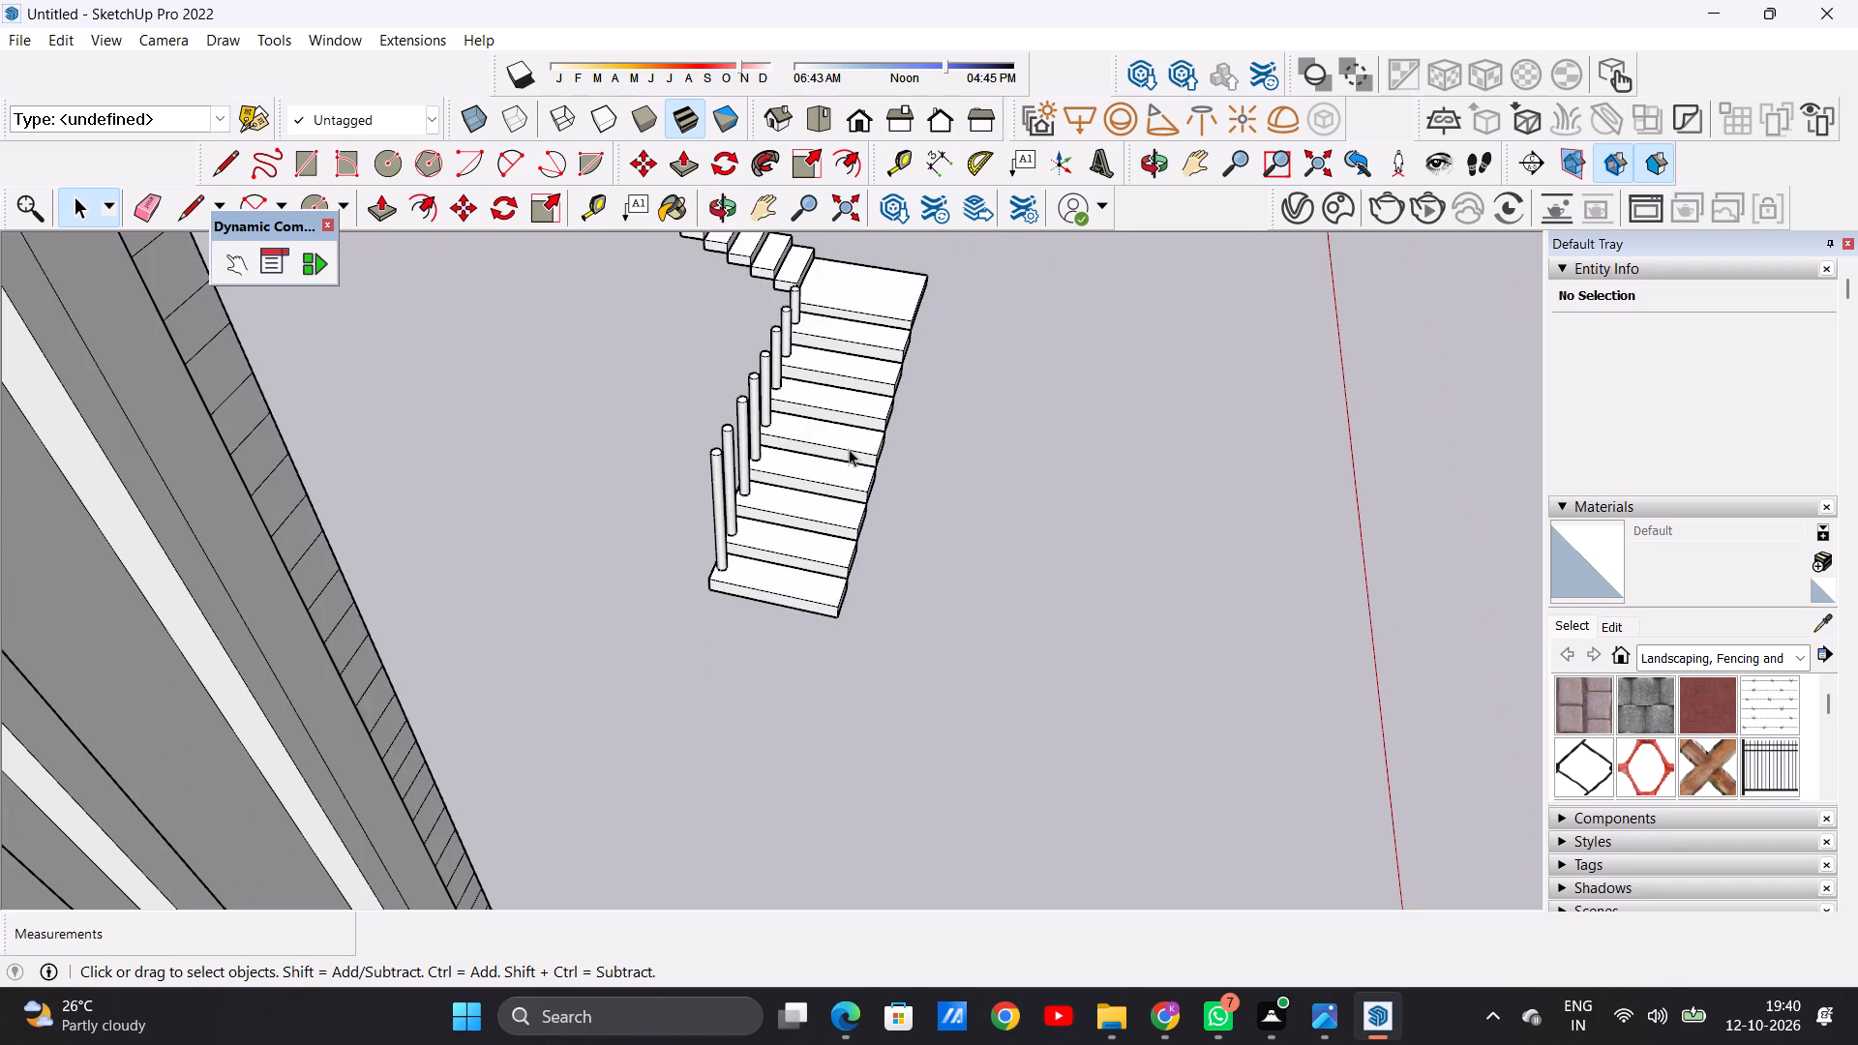
{"action": "middle_click_drag", "start_coordinate": [718, 443], "coordinate": [181, 282]}
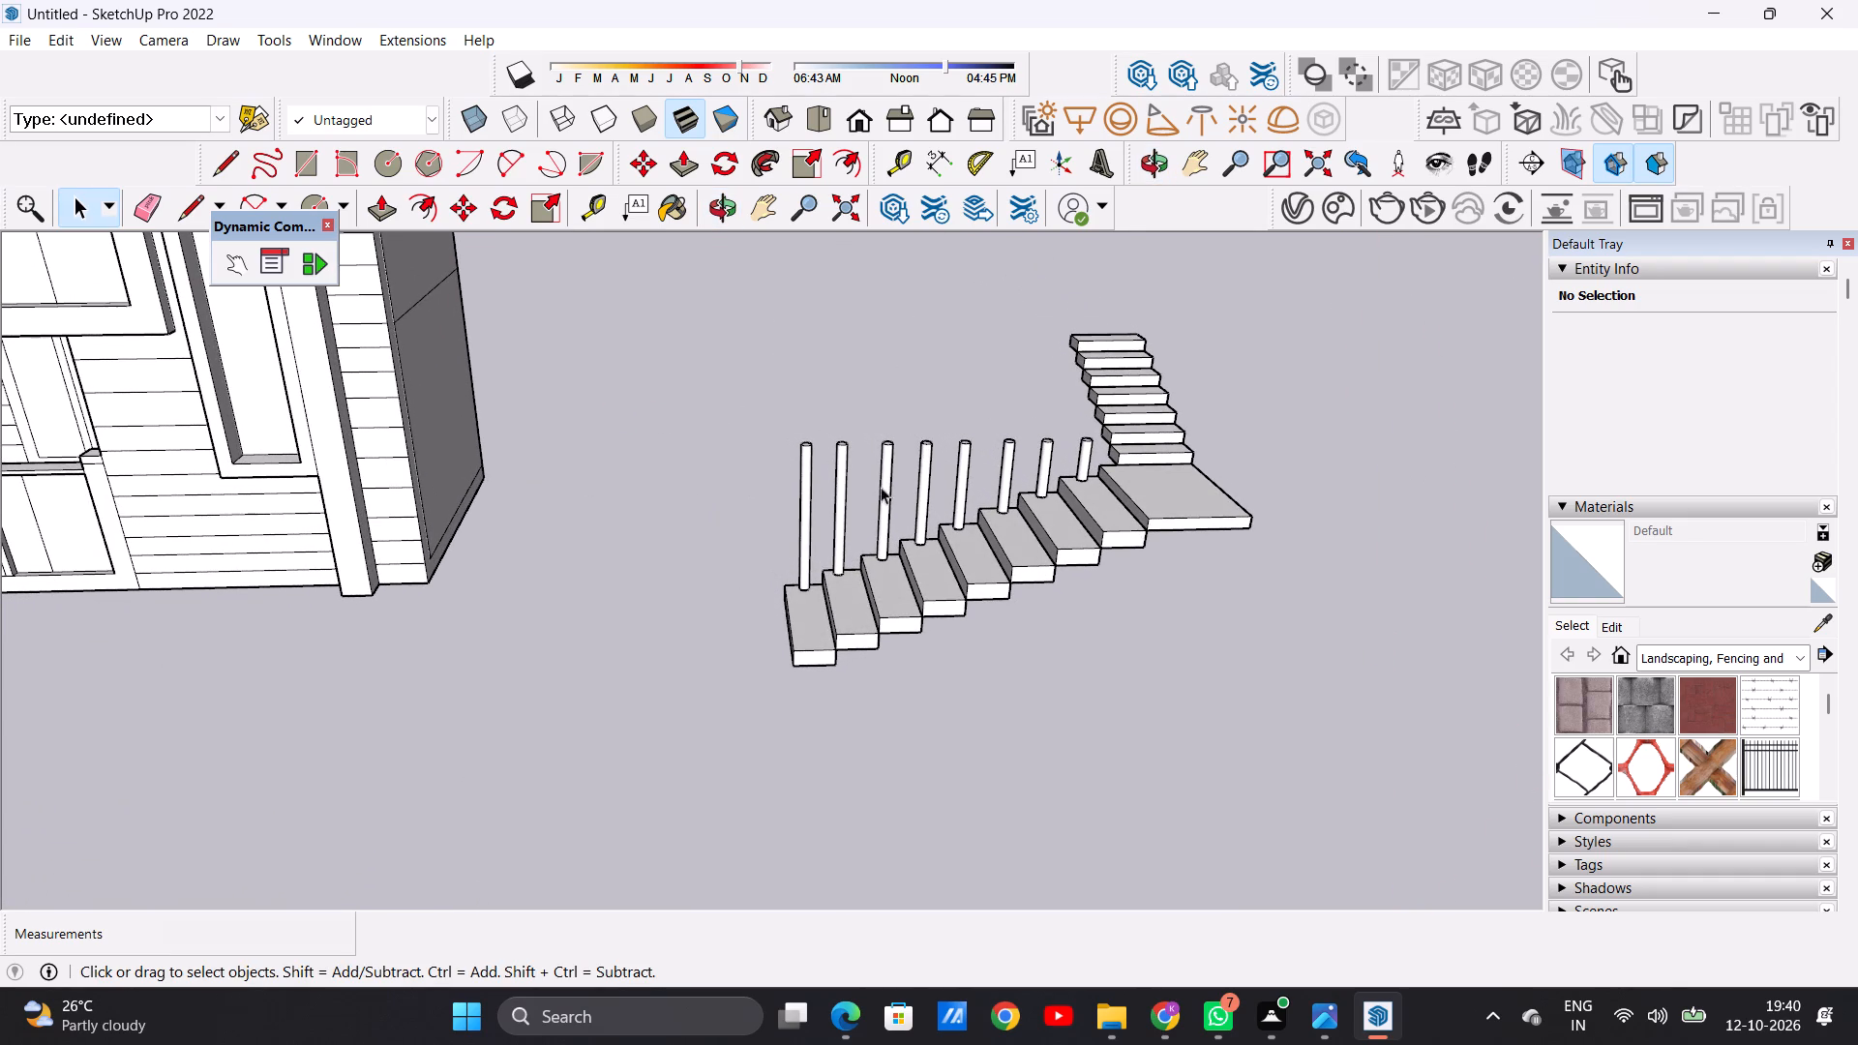
{"action": "scroll", "coordinate": [1172, 398], "scroll_direction": "up", "scroll_amount": 3}
{"action": "scroll", "coordinate": [1119, 553], "scroll_direction": "up", "scroll_amount": 6}
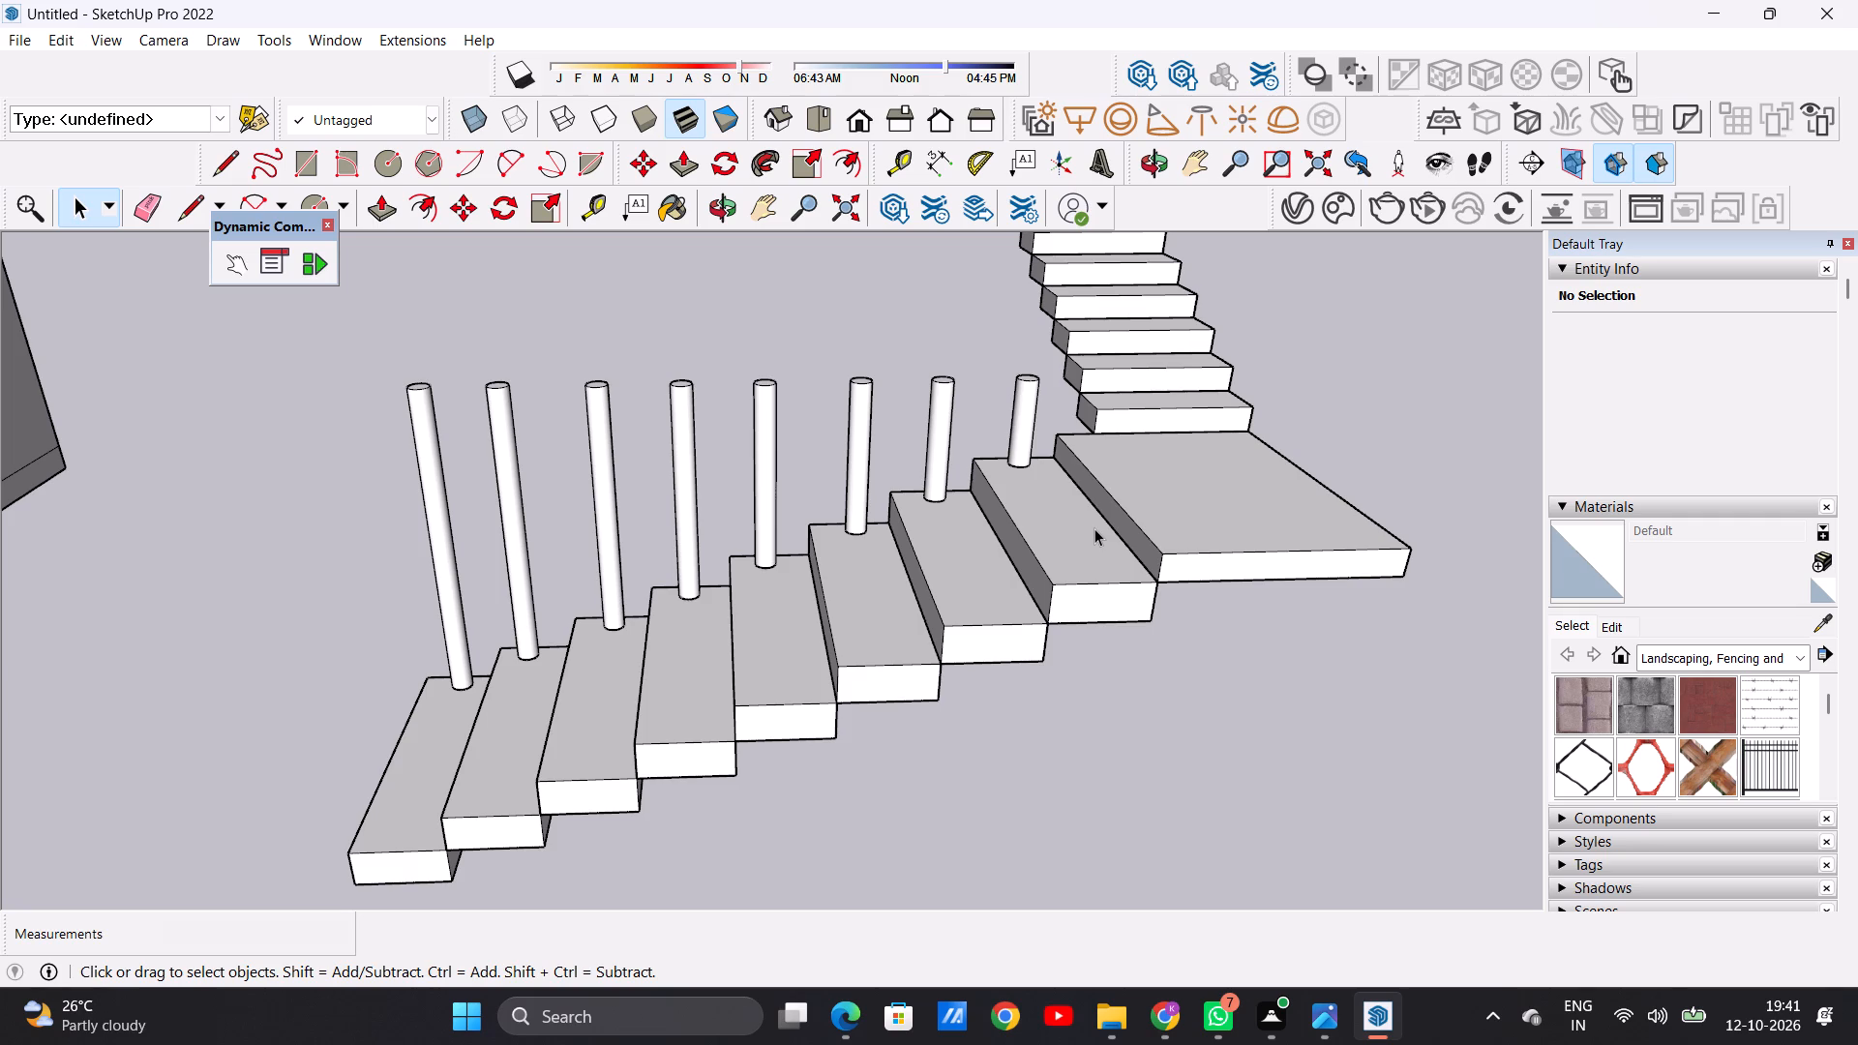
Undo the extrusions of all eight railing posts on the first flight, back to the circles on the treads.
{"action": "key", "text": "ctrl+z"}
{"action": "key", "text": "ctrl+z"}
{"action": "key", "text": "ctrl+z"}
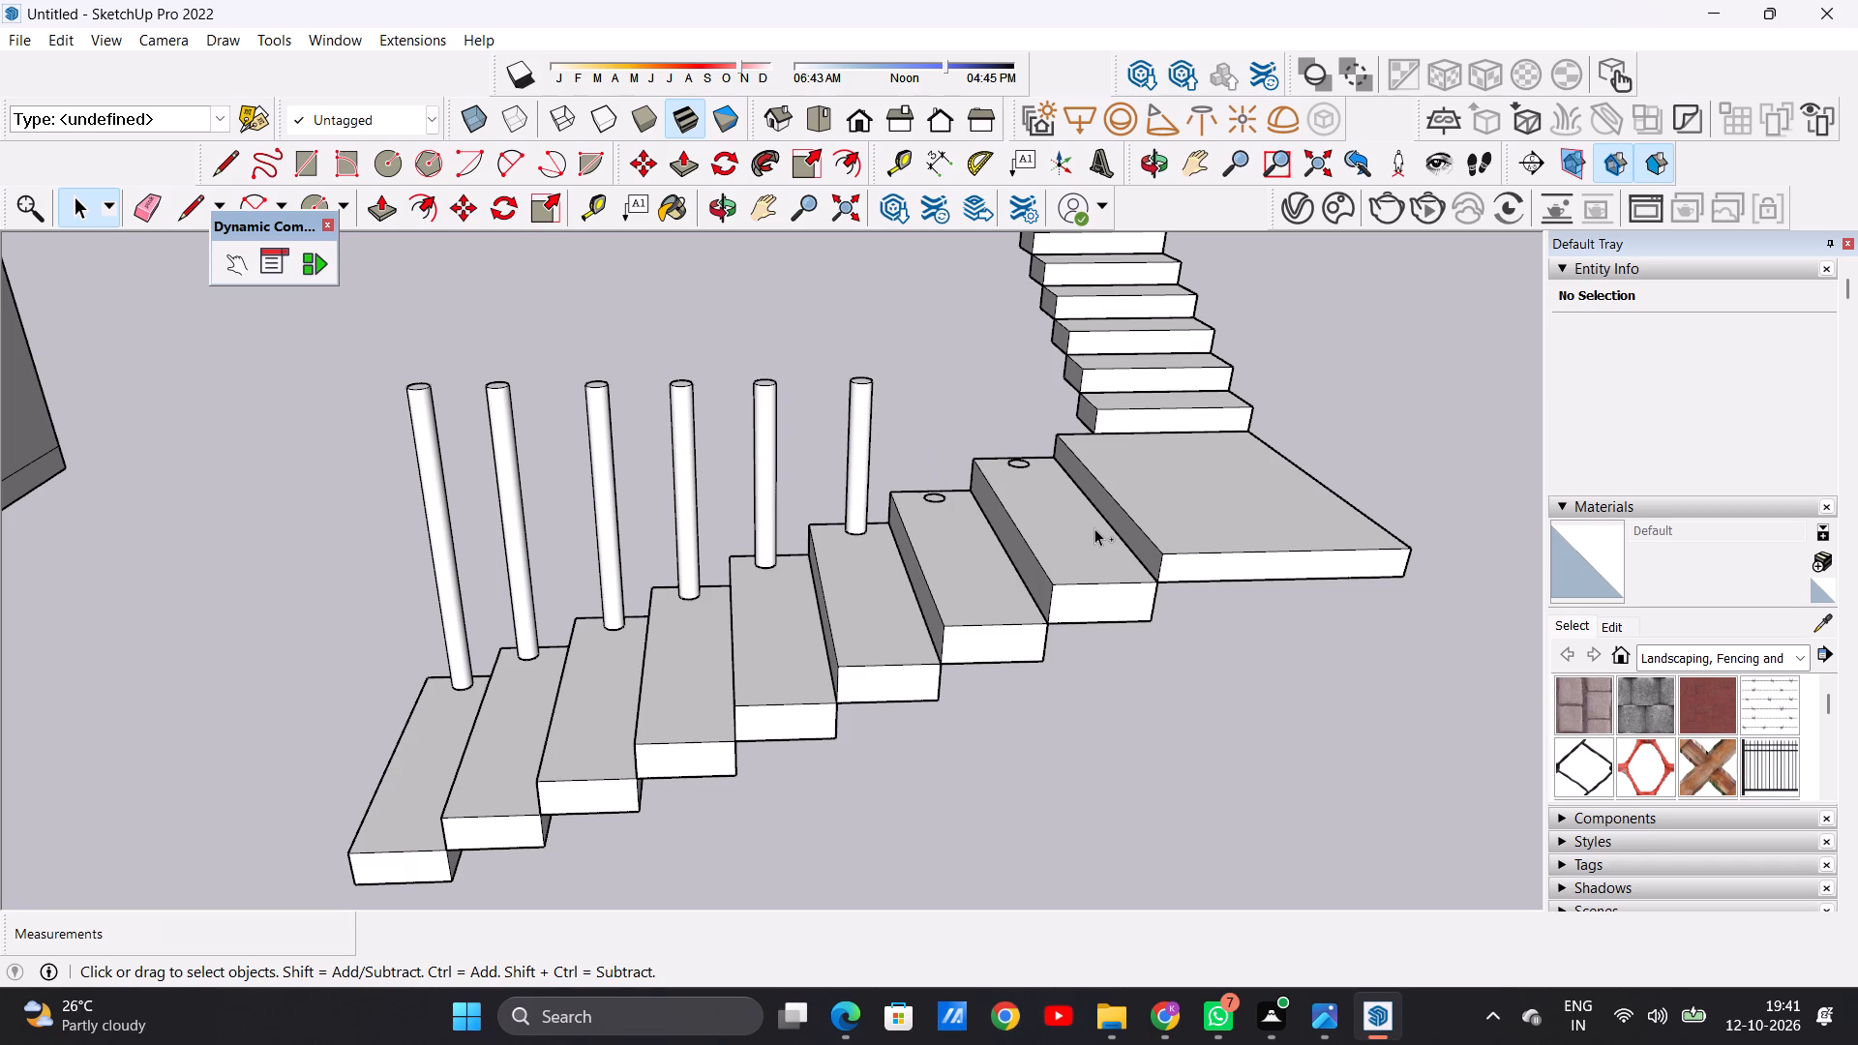
{"action": "key", "text": "ctrl+z"}
{"action": "key", "text": "ctrl+z"}
{"action": "key", "text": "ctrl+z"}
{"action": "key", "text": "ctrl+z"}
{"action": "key", "text": "ctrl+z"}
{"action": "key", "text": "ctrl+z"}
{"action": "key", "text": "ctrl+z"}
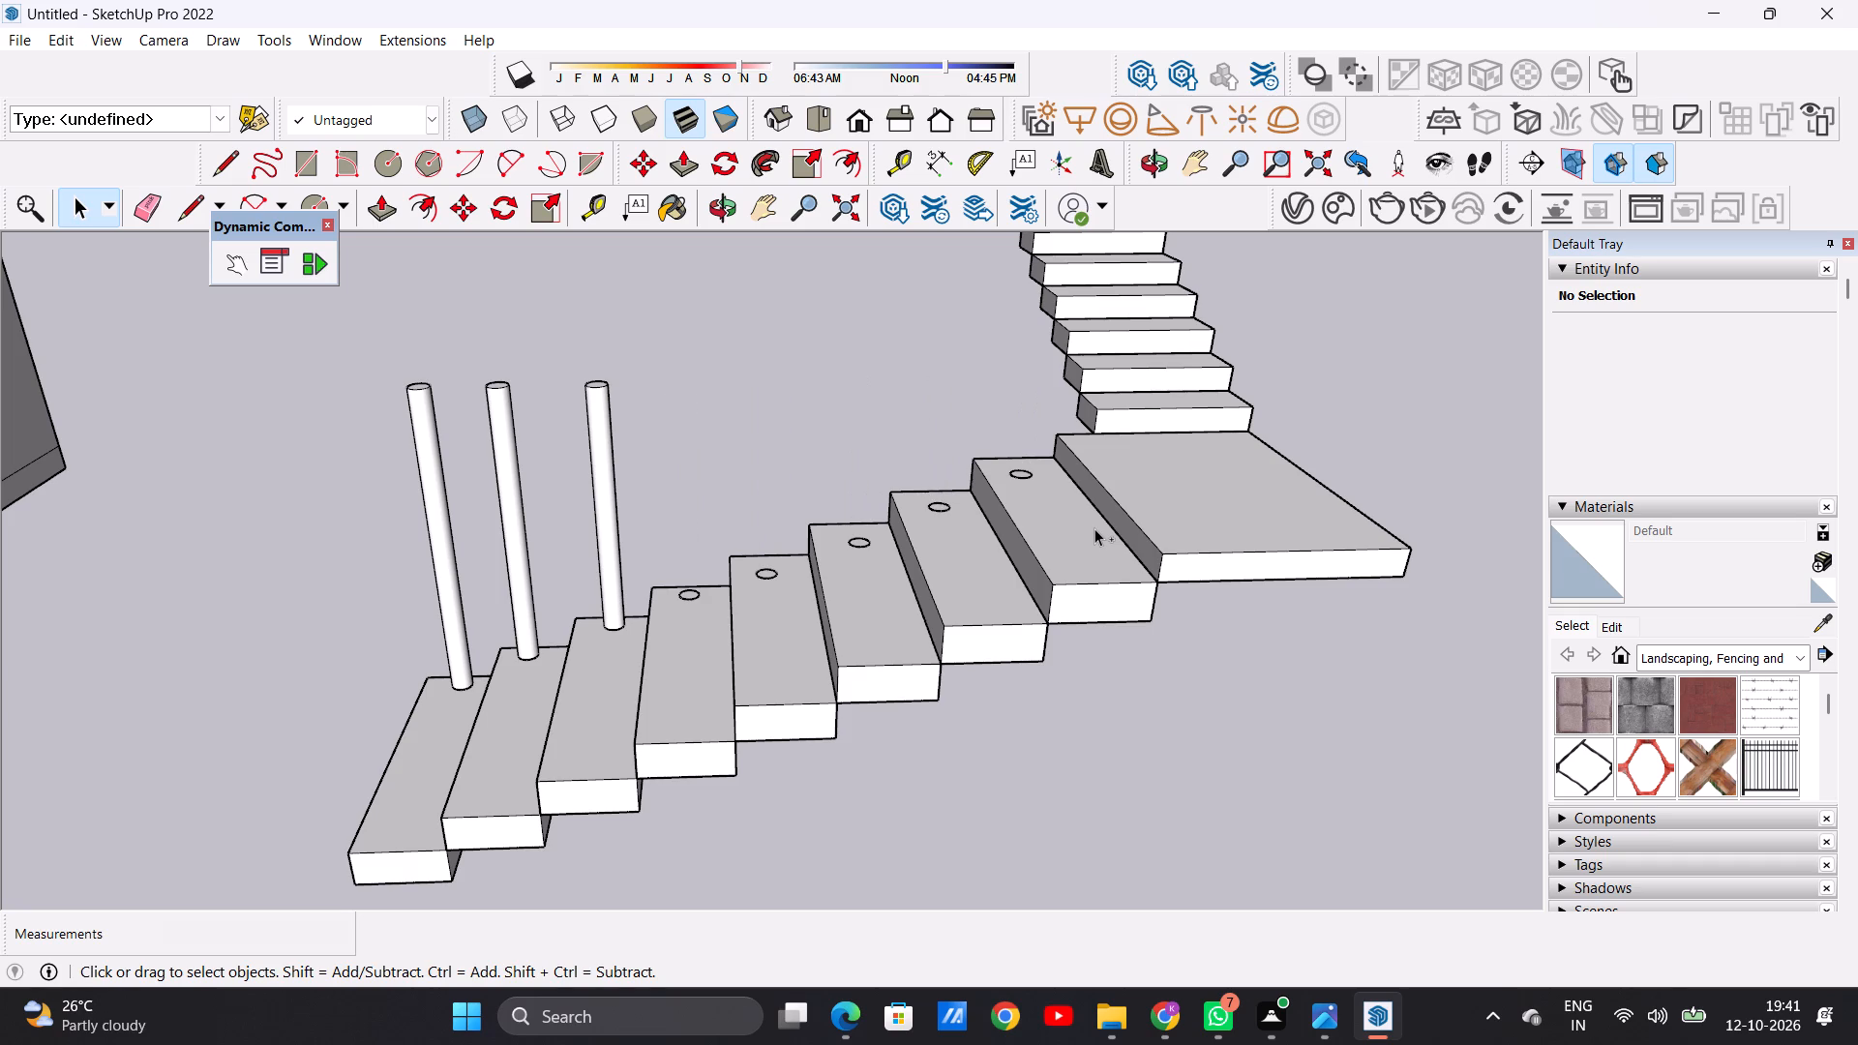
{"action": "key", "text": "ctrl+z"}
{"action": "key", "text": "ctrl+z"}
{"action": "key", "text": "ctrl+z"}
{"action": "key", "text": "ctrl+z"}
{"action": "key", "text": "ctrl+z"}
{"action": "key", "text": "ctrl+z"}
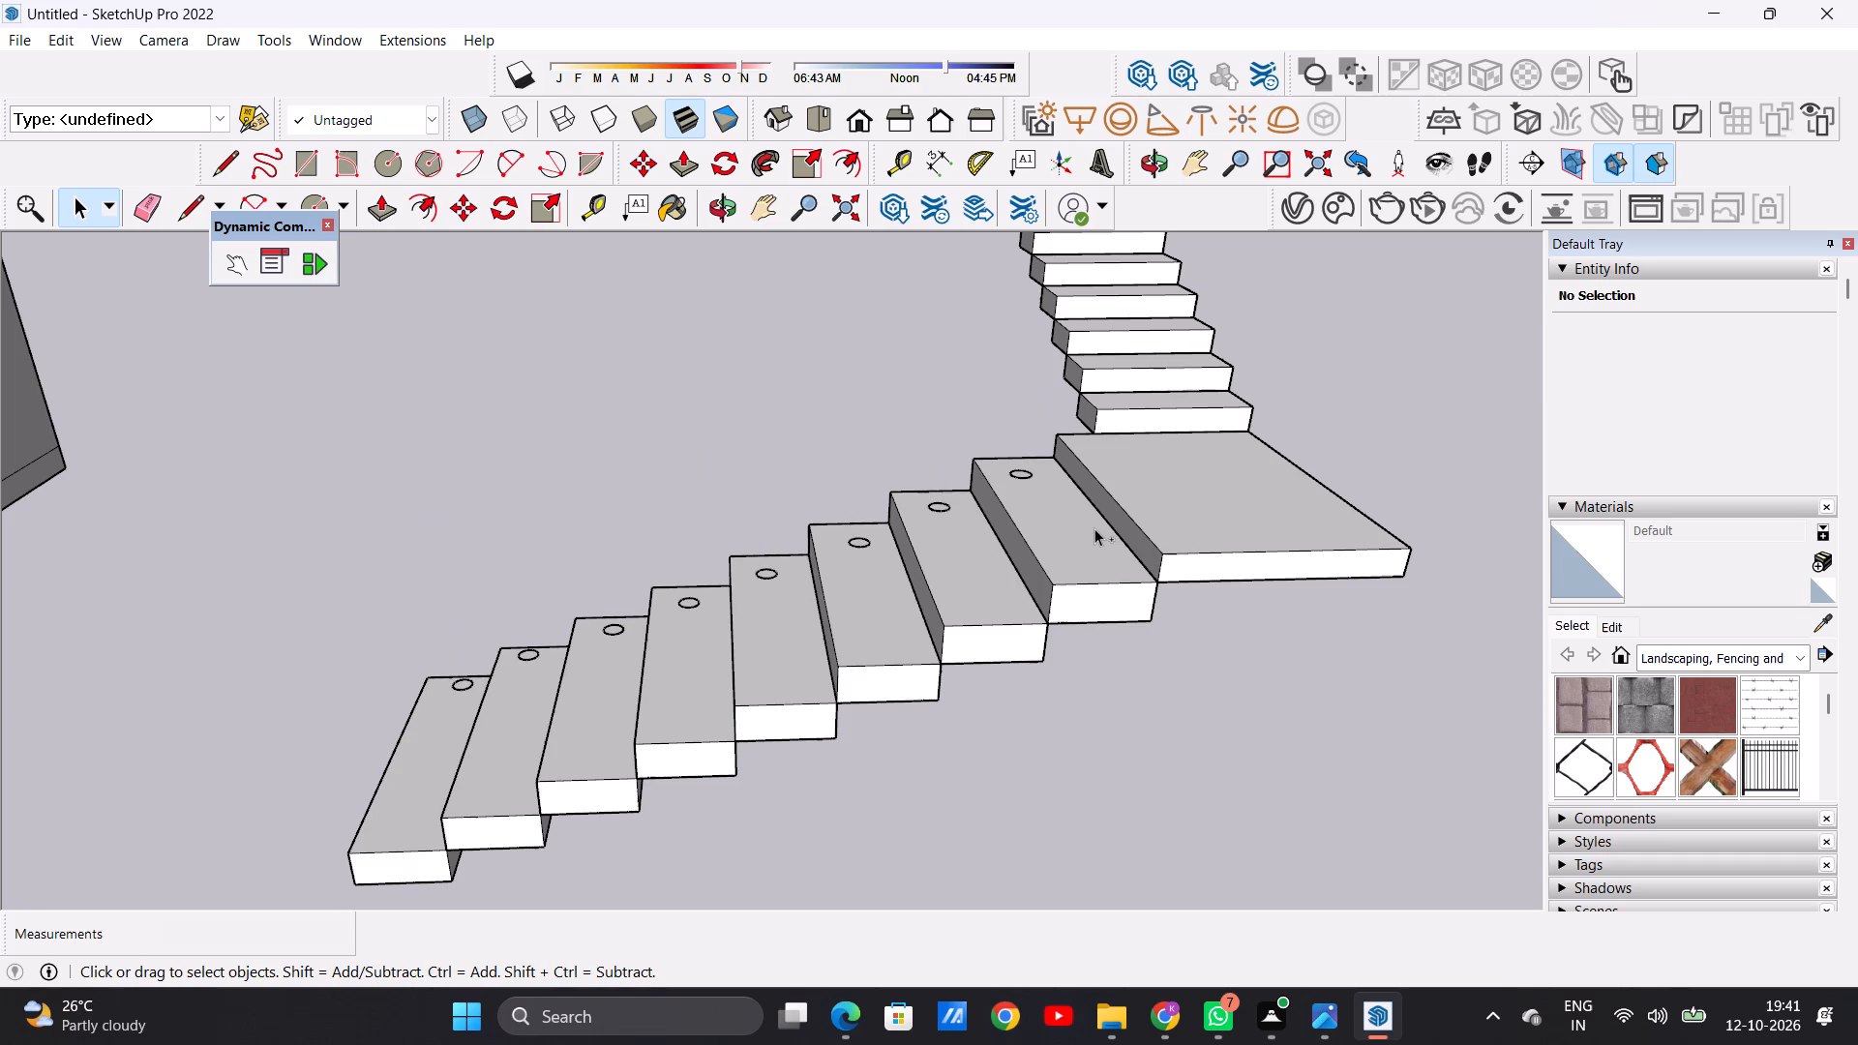
Undo the post circles on the first flight, back to the bare treads.
{"action": "key", "text": "ctrl+z"}
{"action": "key", "text": "ctrl+z"}
{"action": "key", "text": "ctrl+z"}
{"action": "key", "text": "ctrl+z"}
{"action": "key", "text": "ctrl+z"}
{"action": "key", "text": "ctrl+z"}
{"action": "key", "text": "ctrl+z"}
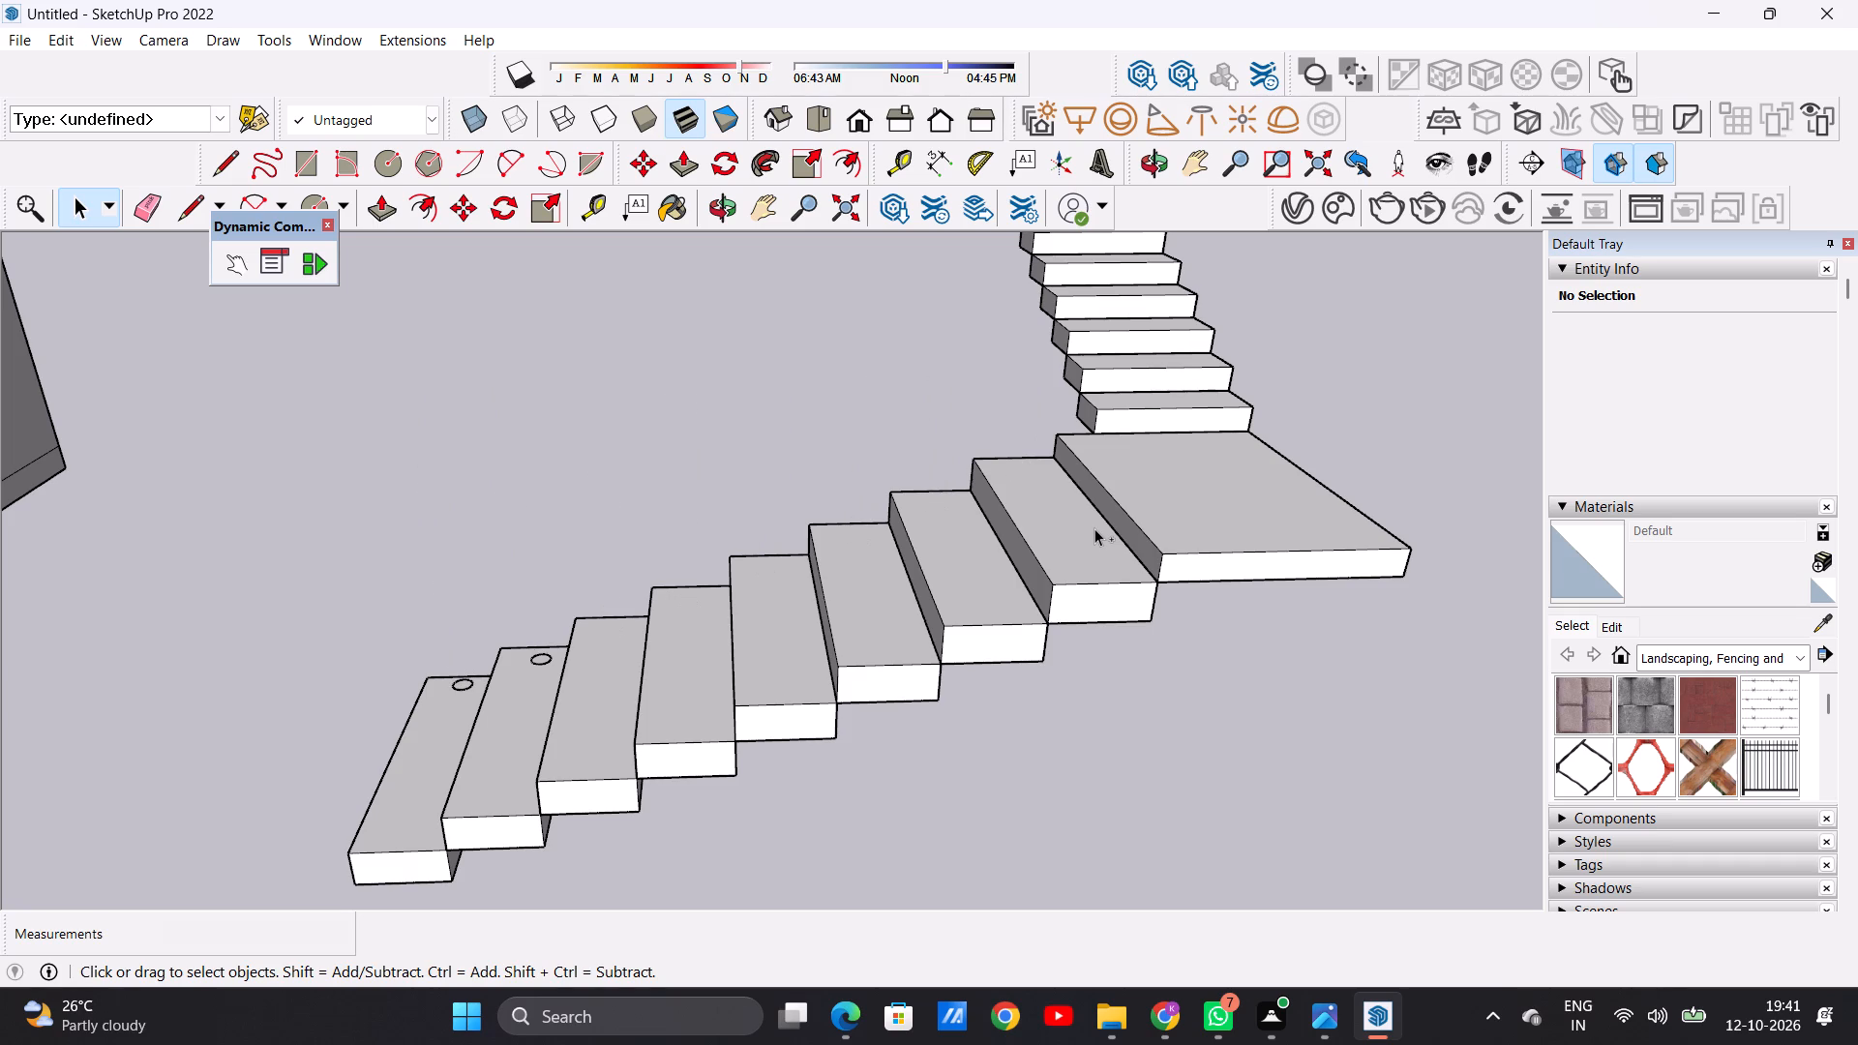
{"action": "key", "text": "ctrl+z"}
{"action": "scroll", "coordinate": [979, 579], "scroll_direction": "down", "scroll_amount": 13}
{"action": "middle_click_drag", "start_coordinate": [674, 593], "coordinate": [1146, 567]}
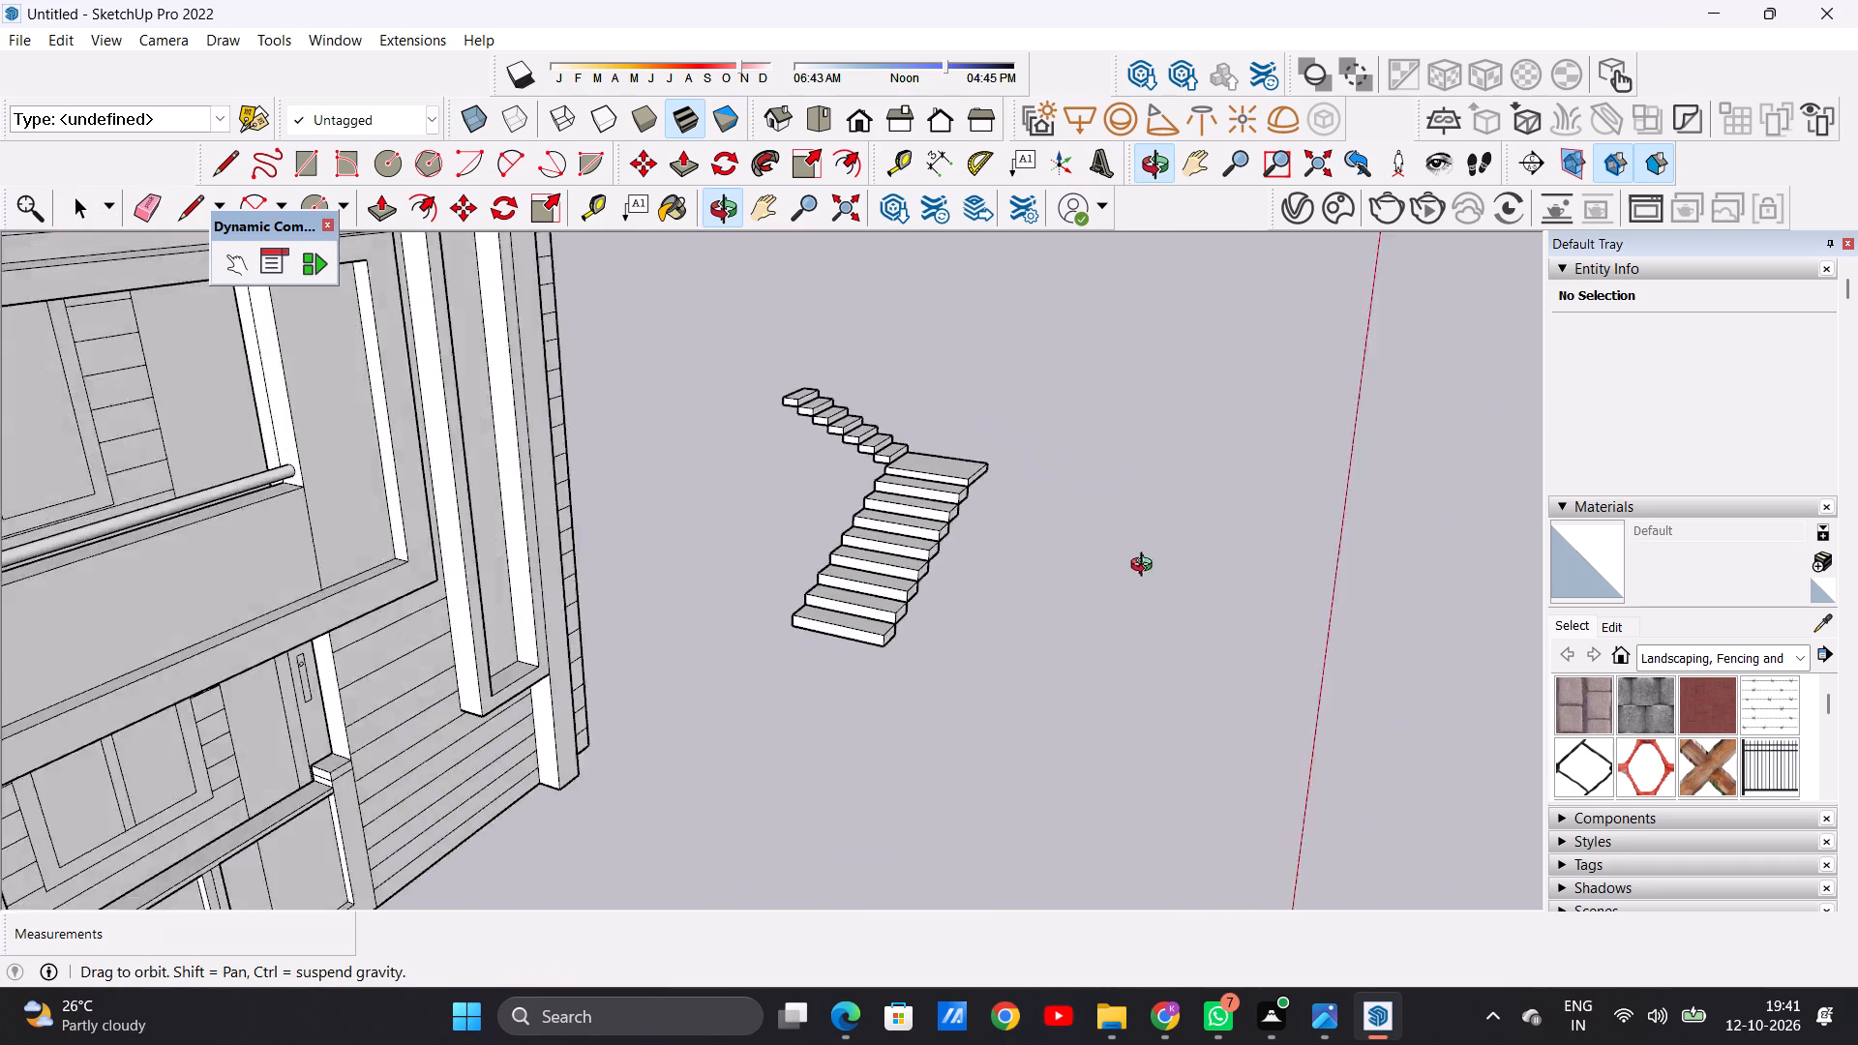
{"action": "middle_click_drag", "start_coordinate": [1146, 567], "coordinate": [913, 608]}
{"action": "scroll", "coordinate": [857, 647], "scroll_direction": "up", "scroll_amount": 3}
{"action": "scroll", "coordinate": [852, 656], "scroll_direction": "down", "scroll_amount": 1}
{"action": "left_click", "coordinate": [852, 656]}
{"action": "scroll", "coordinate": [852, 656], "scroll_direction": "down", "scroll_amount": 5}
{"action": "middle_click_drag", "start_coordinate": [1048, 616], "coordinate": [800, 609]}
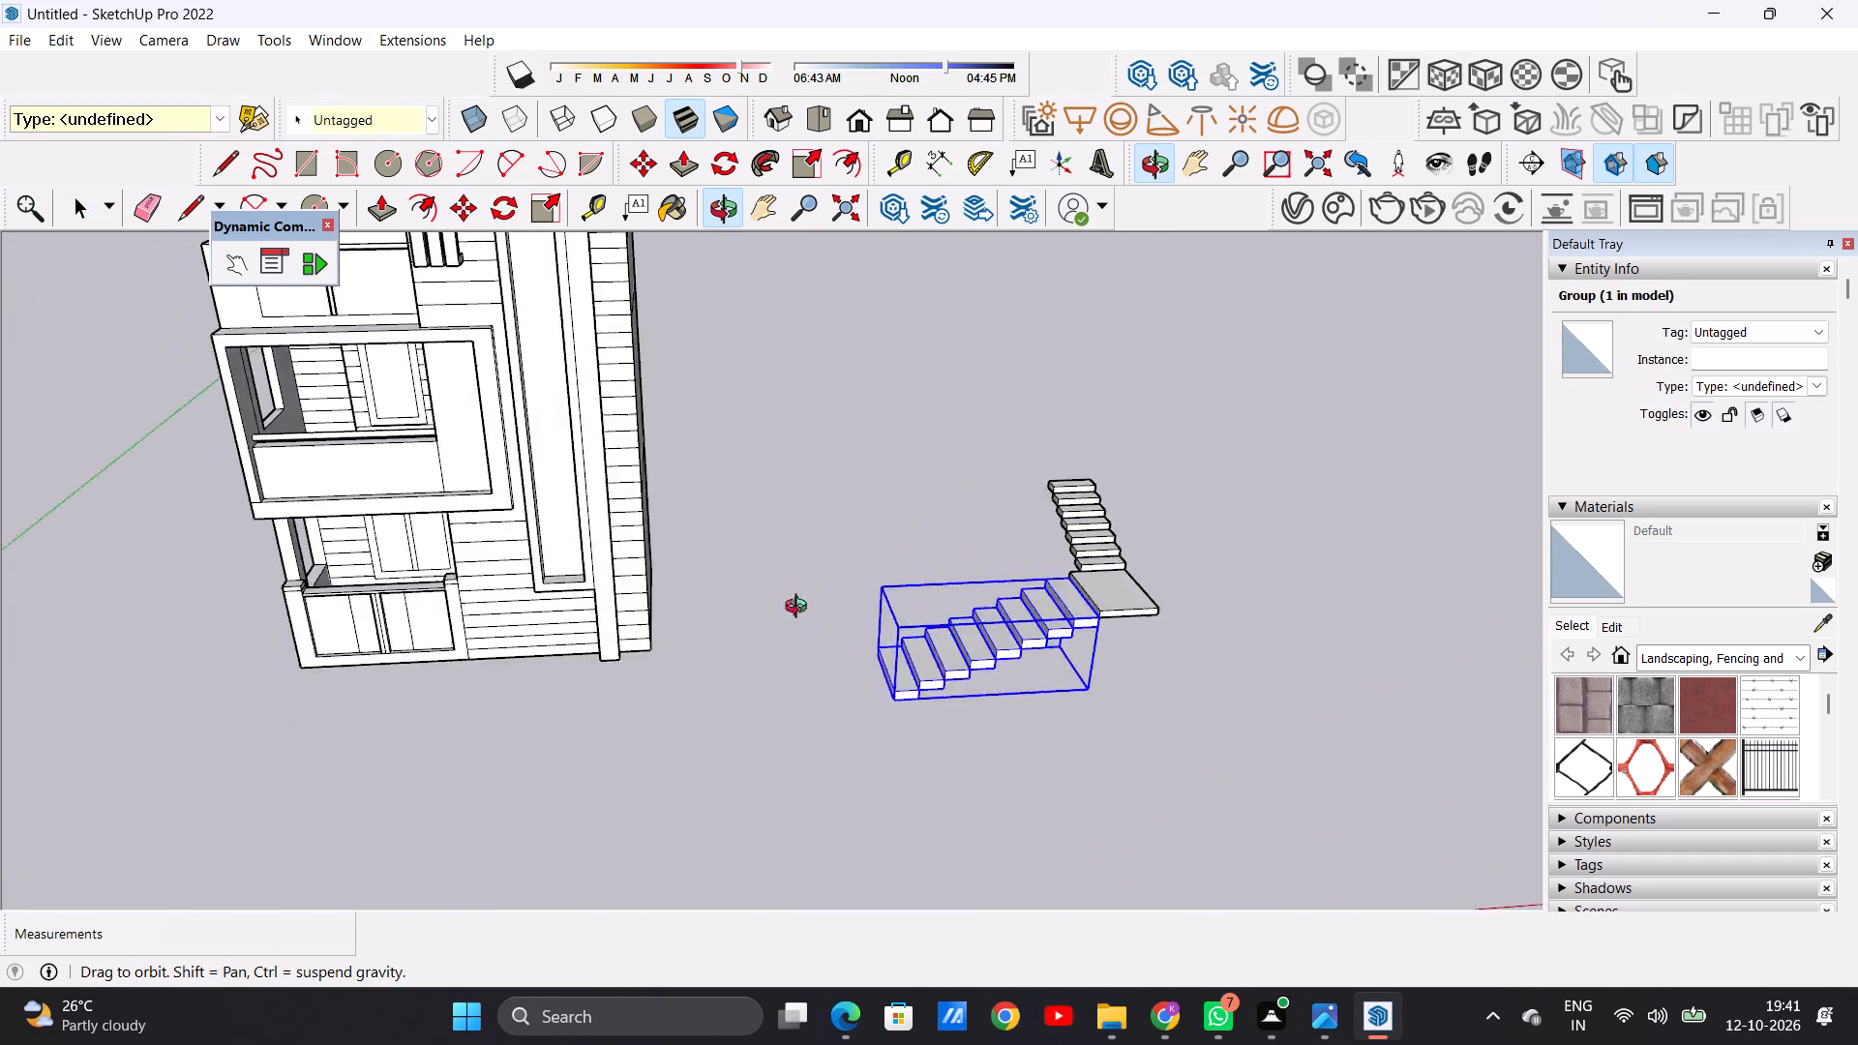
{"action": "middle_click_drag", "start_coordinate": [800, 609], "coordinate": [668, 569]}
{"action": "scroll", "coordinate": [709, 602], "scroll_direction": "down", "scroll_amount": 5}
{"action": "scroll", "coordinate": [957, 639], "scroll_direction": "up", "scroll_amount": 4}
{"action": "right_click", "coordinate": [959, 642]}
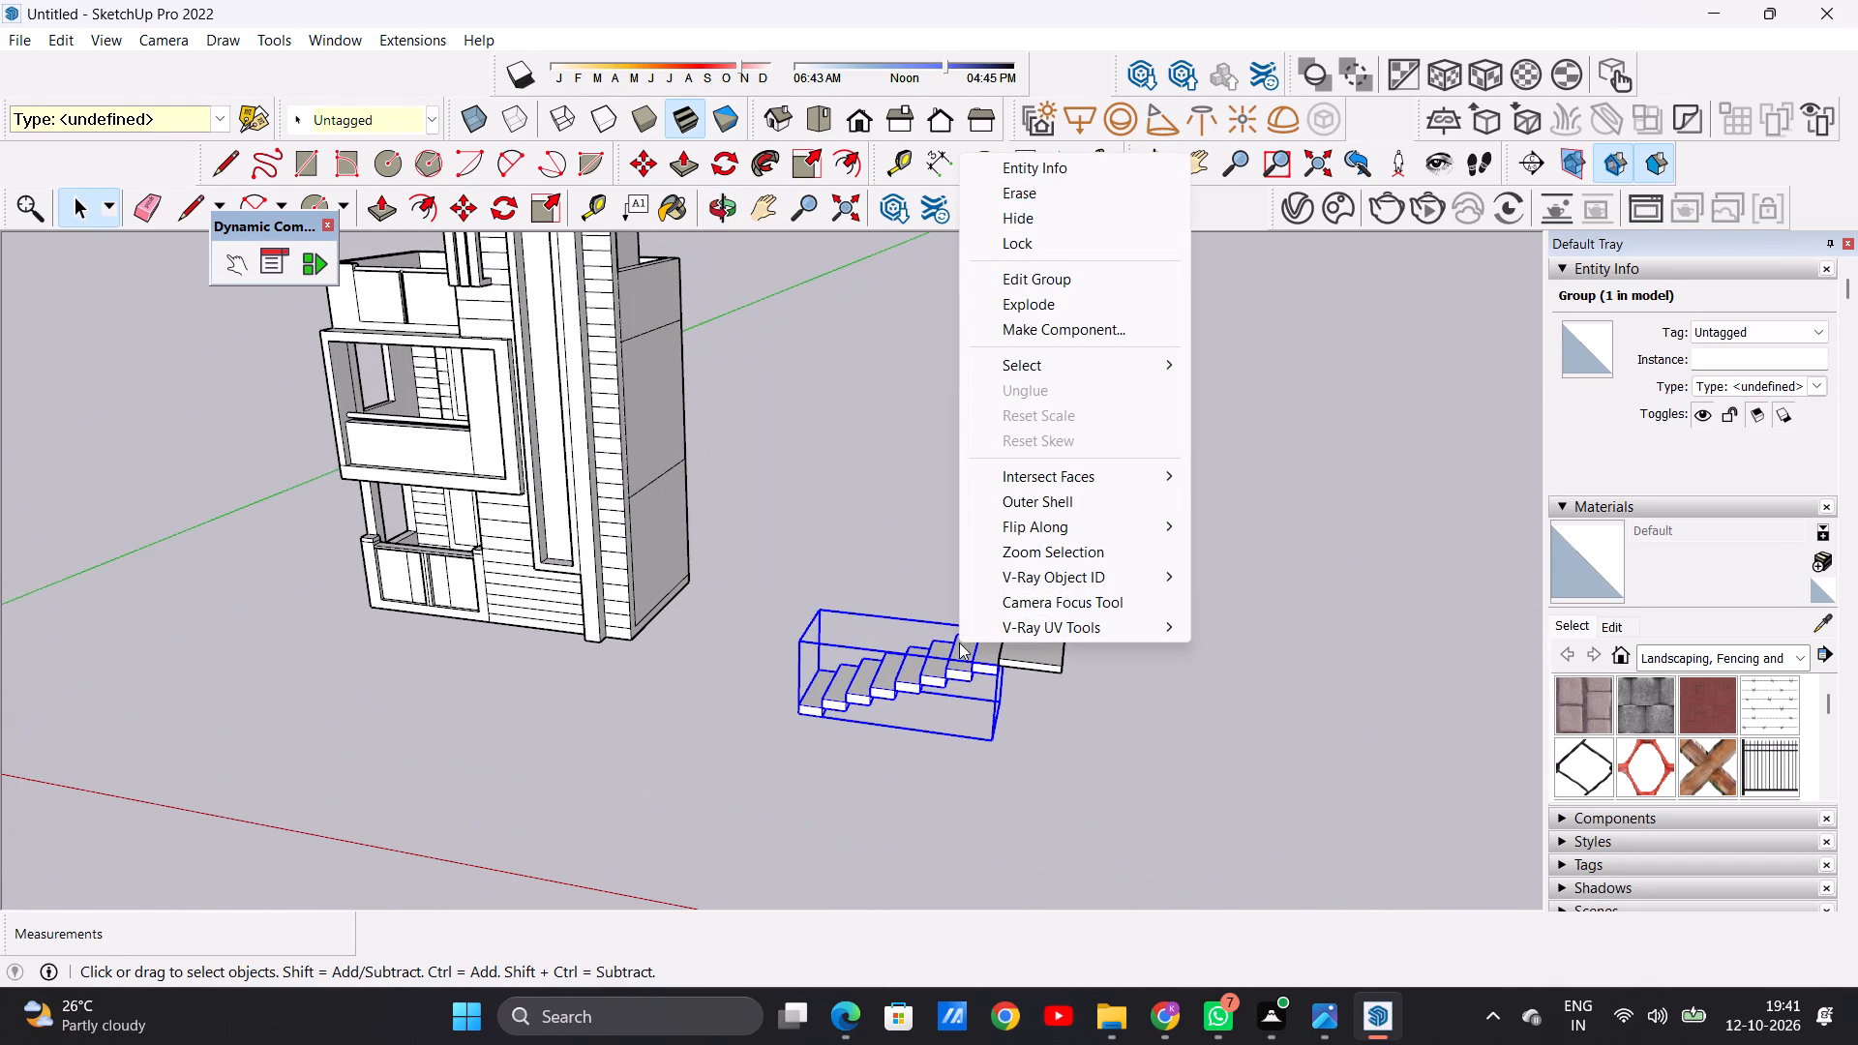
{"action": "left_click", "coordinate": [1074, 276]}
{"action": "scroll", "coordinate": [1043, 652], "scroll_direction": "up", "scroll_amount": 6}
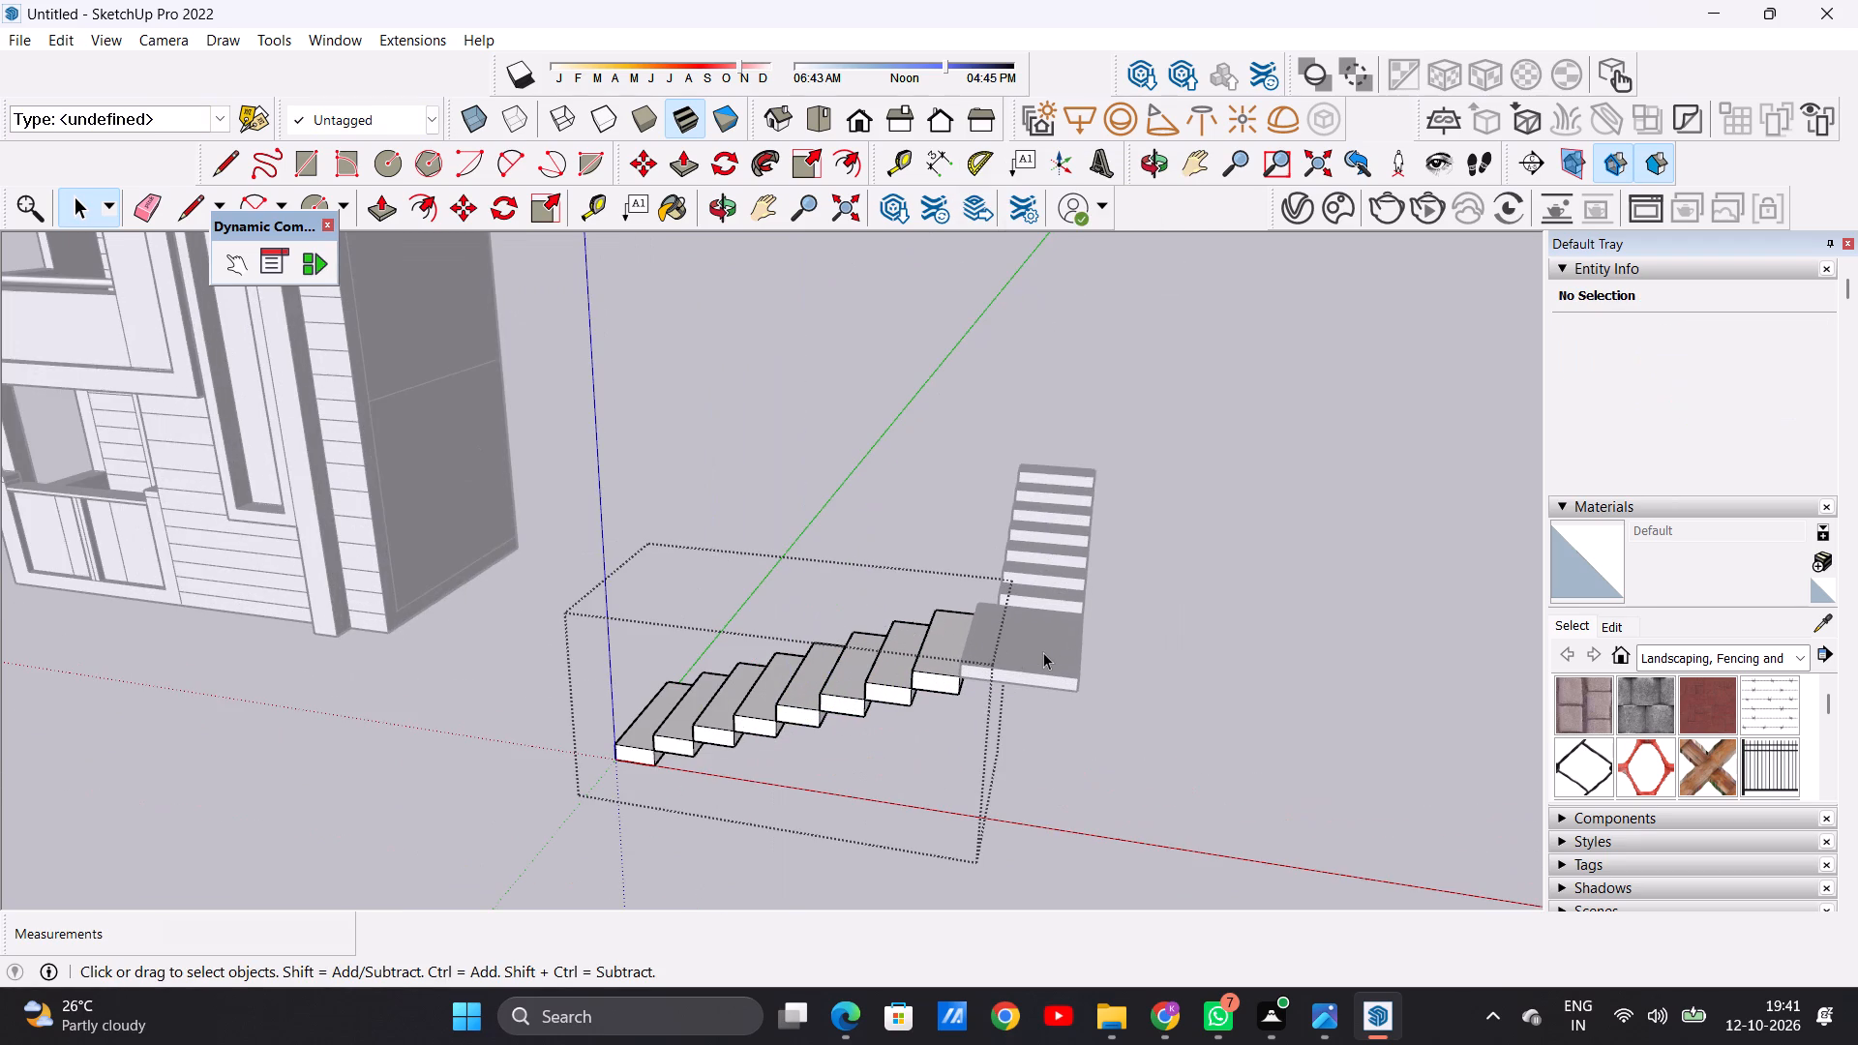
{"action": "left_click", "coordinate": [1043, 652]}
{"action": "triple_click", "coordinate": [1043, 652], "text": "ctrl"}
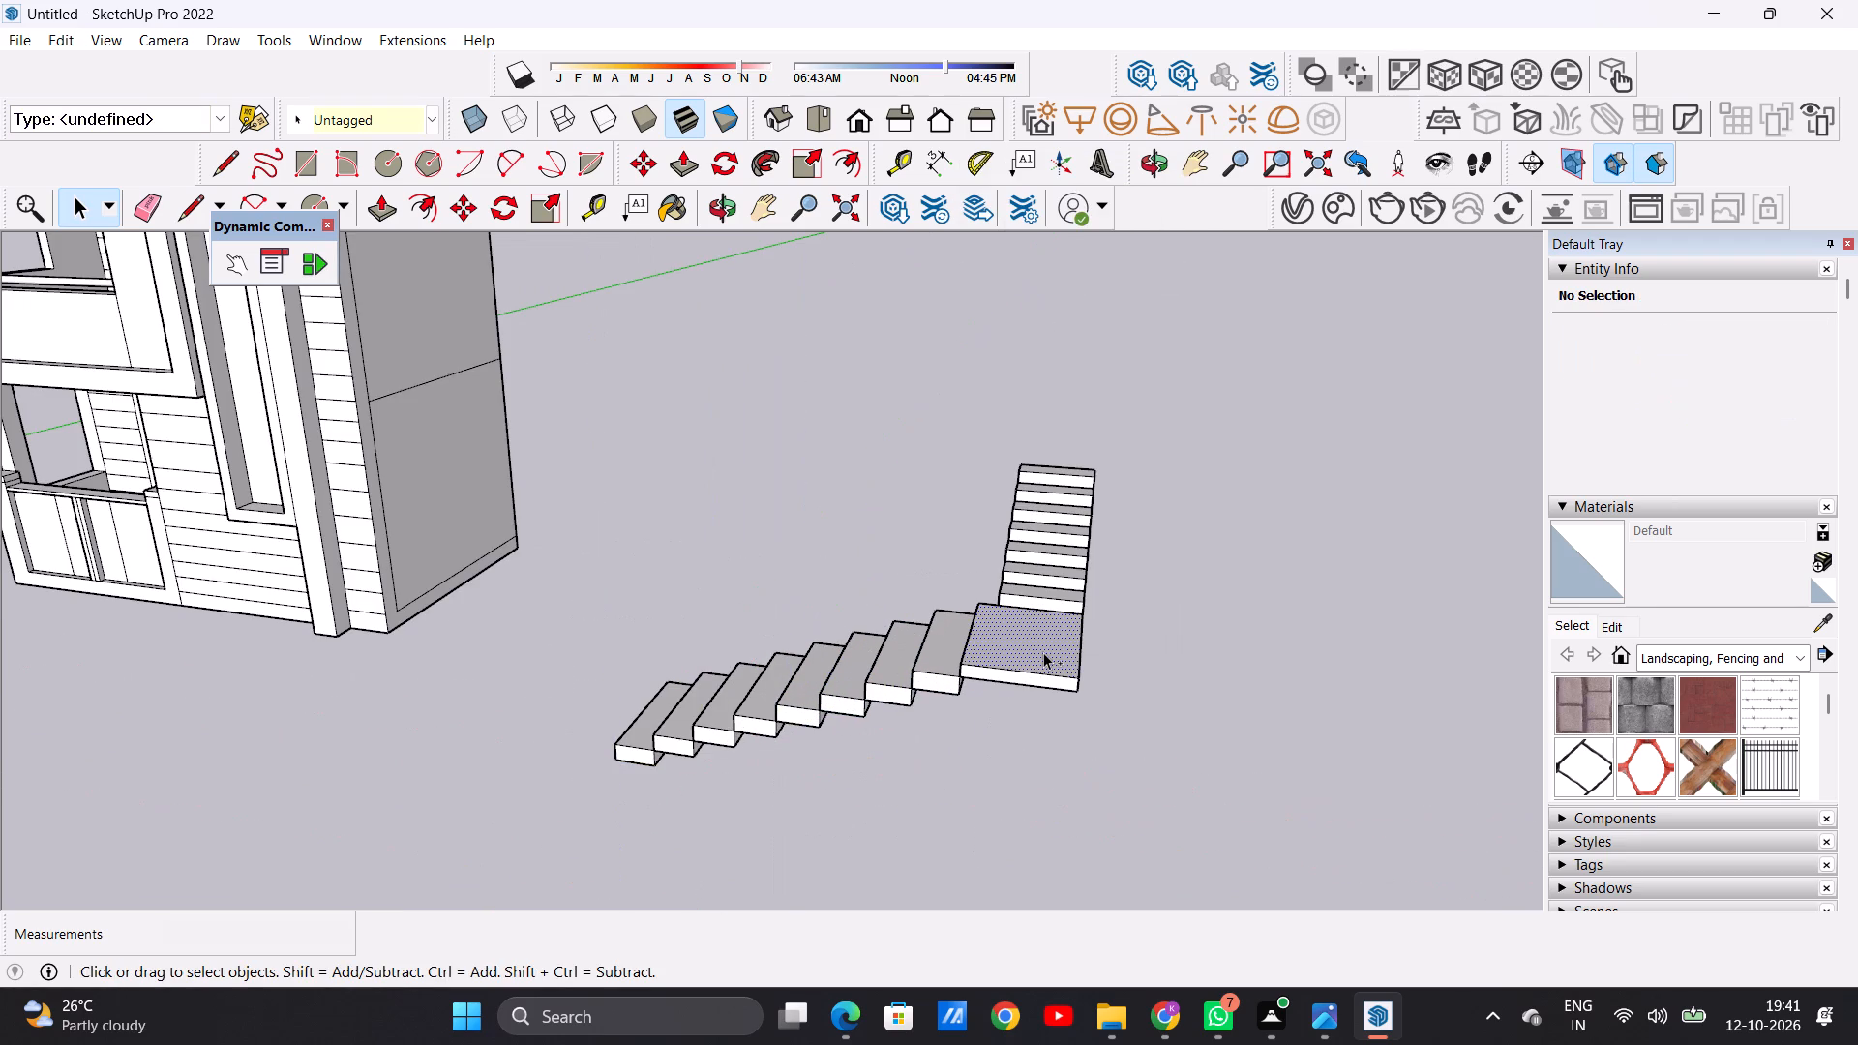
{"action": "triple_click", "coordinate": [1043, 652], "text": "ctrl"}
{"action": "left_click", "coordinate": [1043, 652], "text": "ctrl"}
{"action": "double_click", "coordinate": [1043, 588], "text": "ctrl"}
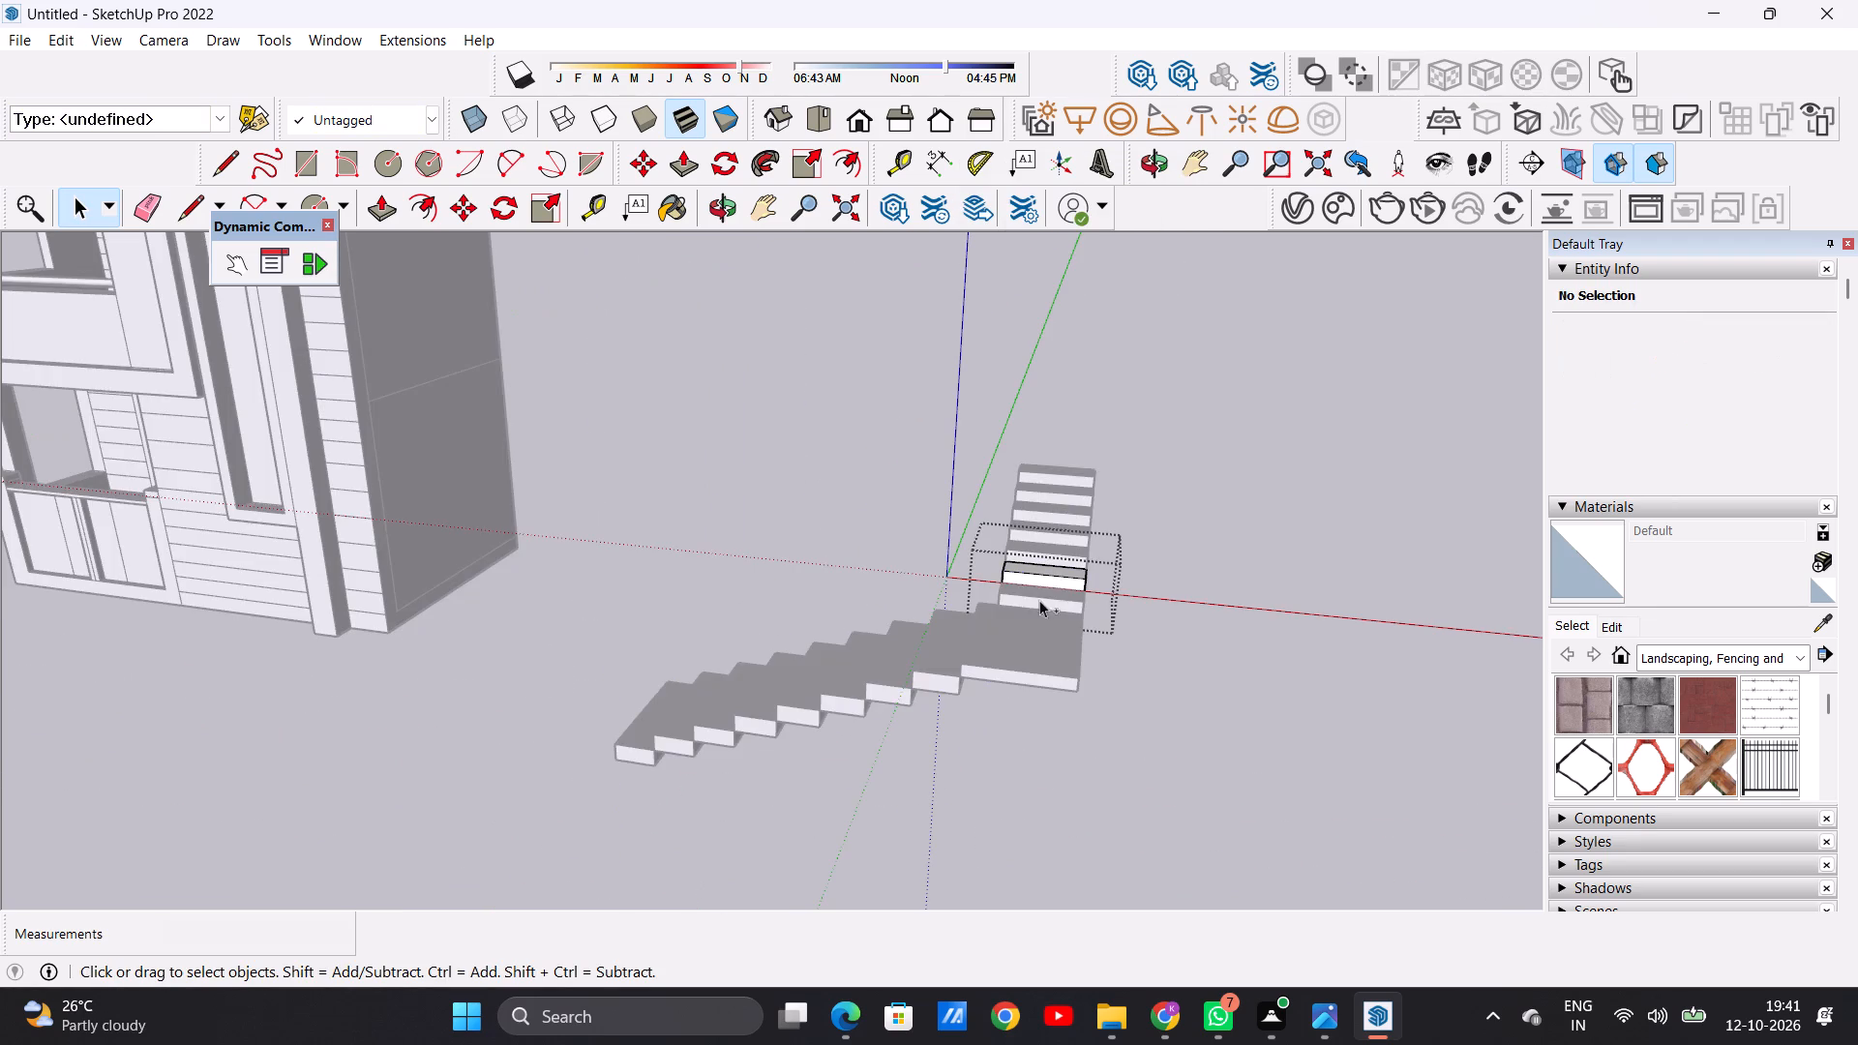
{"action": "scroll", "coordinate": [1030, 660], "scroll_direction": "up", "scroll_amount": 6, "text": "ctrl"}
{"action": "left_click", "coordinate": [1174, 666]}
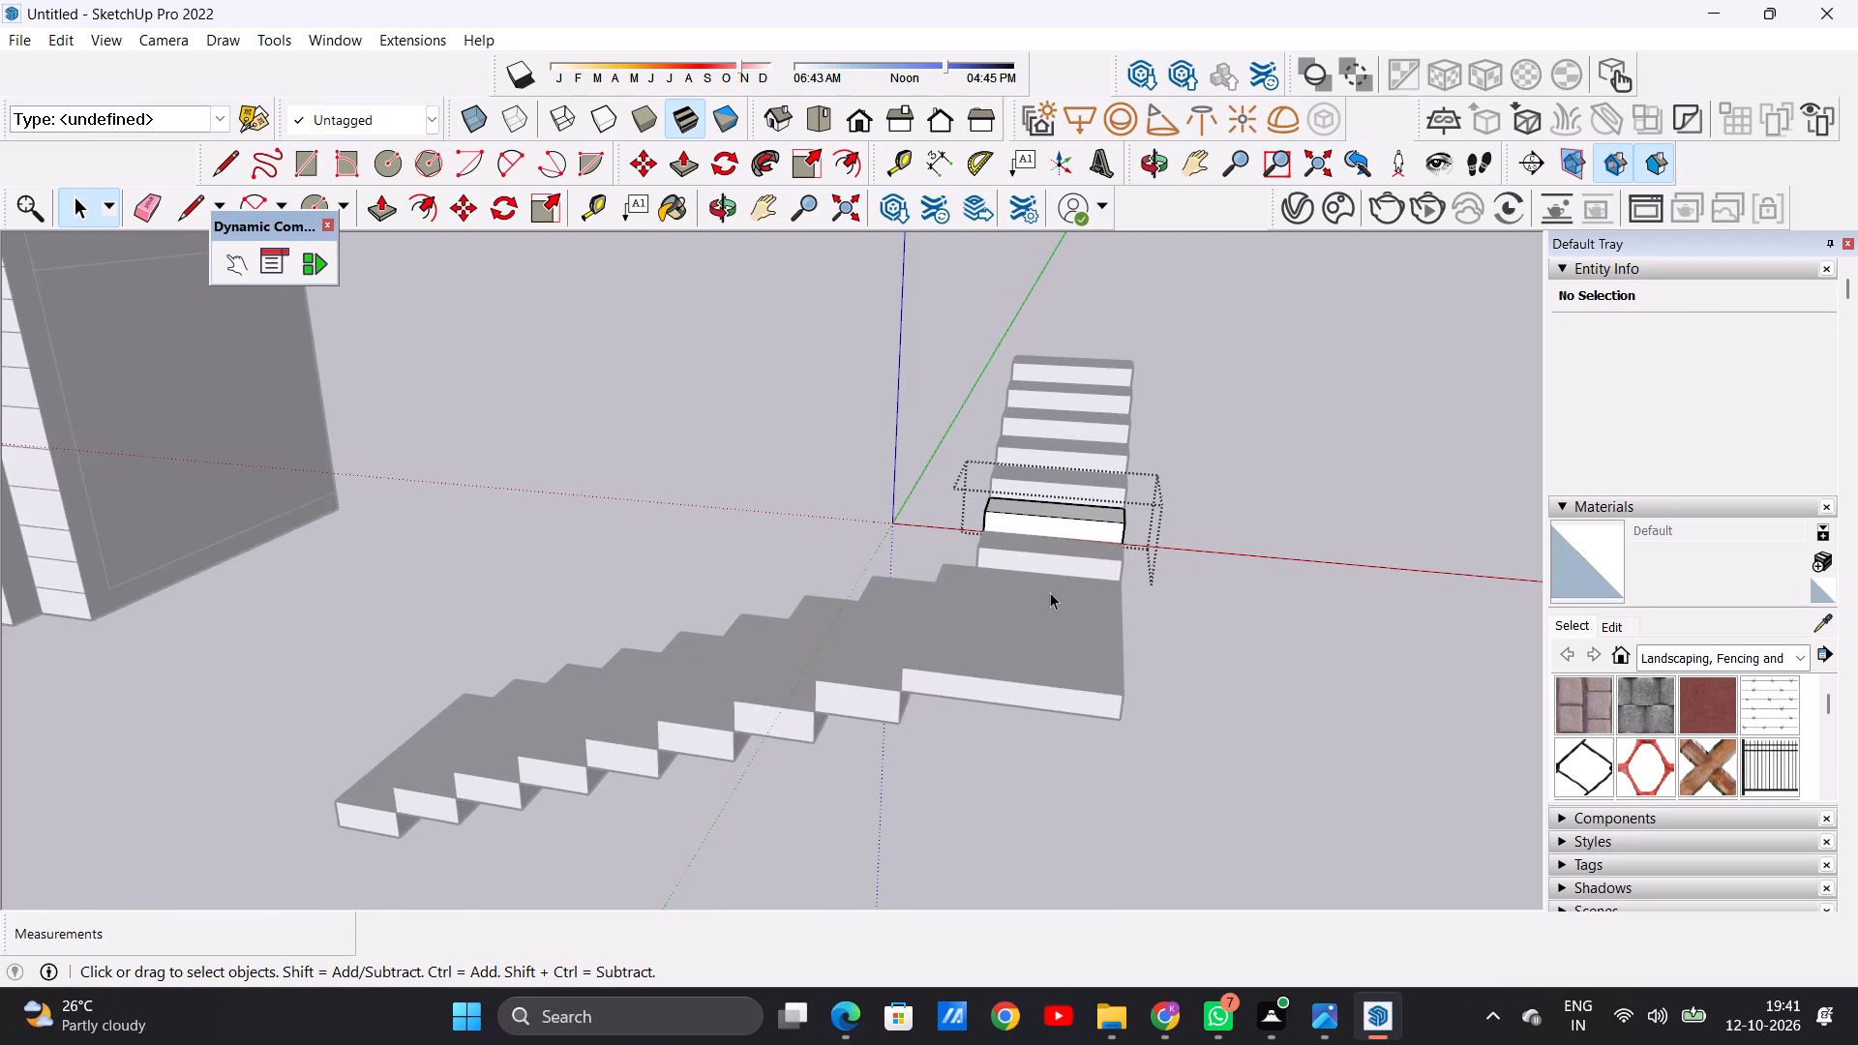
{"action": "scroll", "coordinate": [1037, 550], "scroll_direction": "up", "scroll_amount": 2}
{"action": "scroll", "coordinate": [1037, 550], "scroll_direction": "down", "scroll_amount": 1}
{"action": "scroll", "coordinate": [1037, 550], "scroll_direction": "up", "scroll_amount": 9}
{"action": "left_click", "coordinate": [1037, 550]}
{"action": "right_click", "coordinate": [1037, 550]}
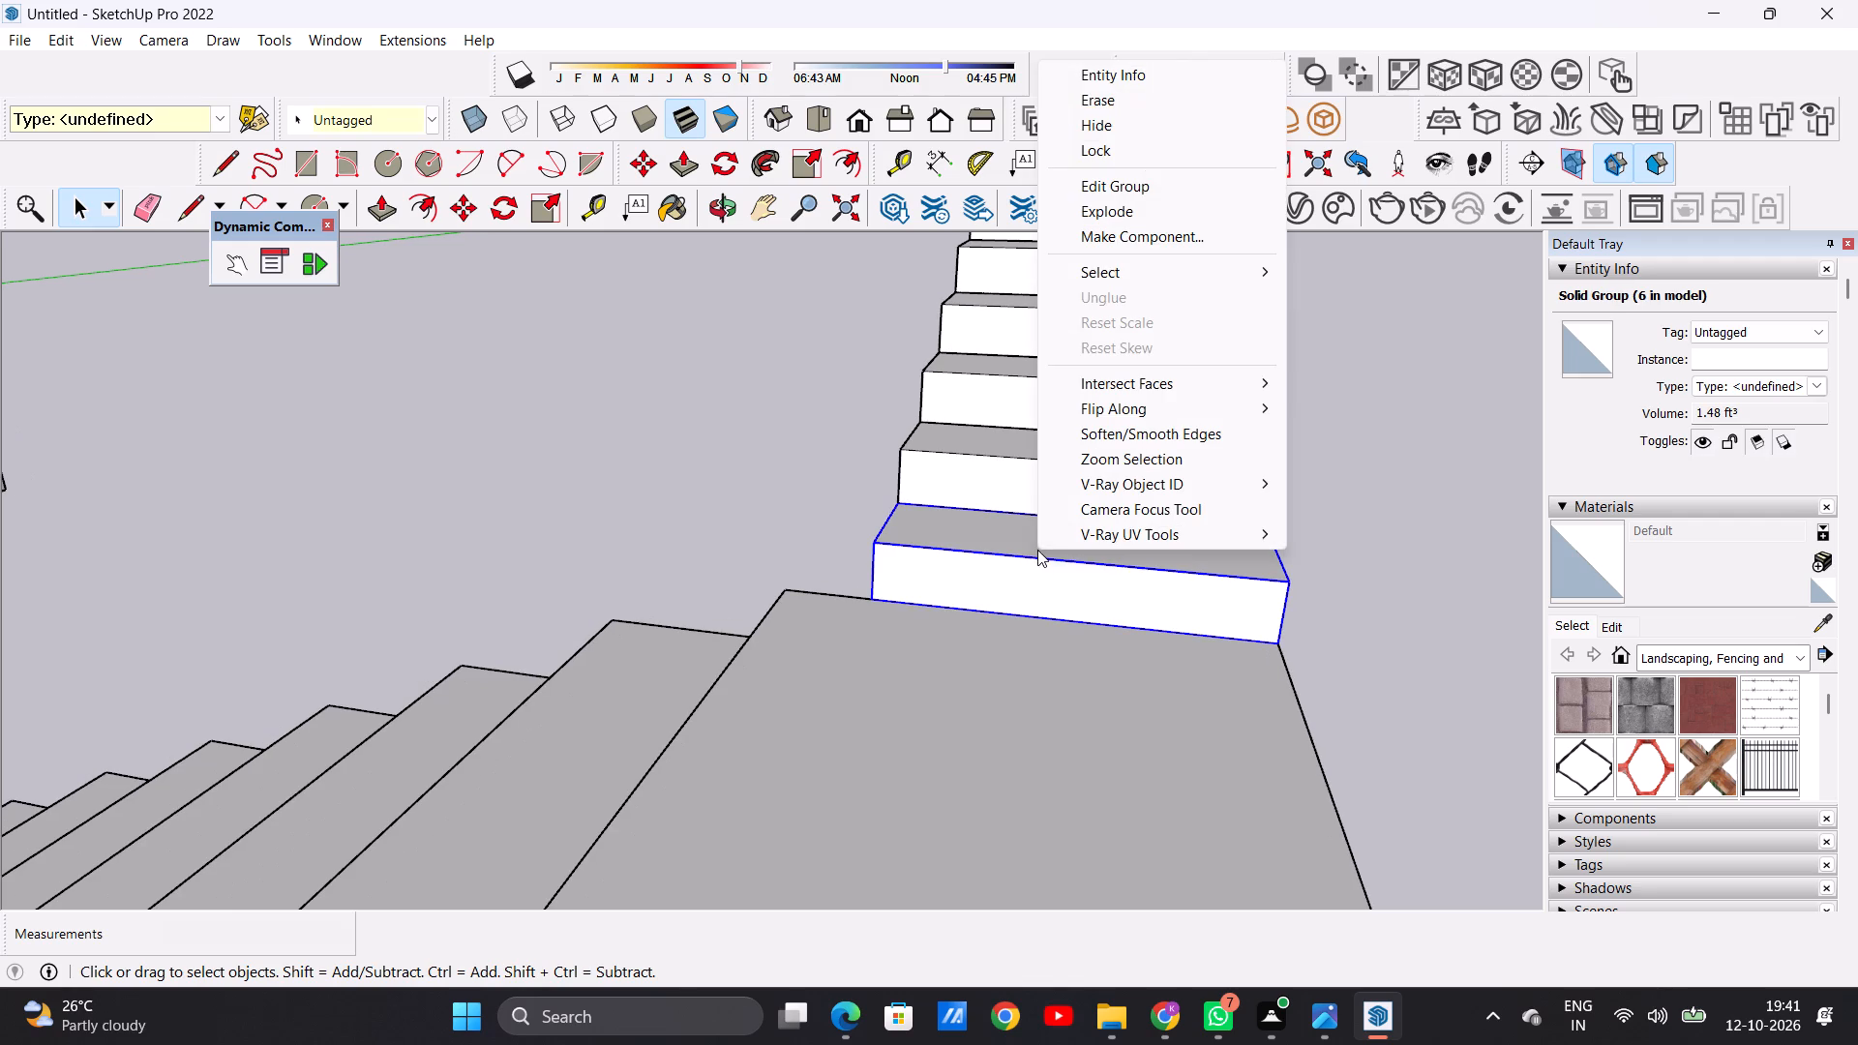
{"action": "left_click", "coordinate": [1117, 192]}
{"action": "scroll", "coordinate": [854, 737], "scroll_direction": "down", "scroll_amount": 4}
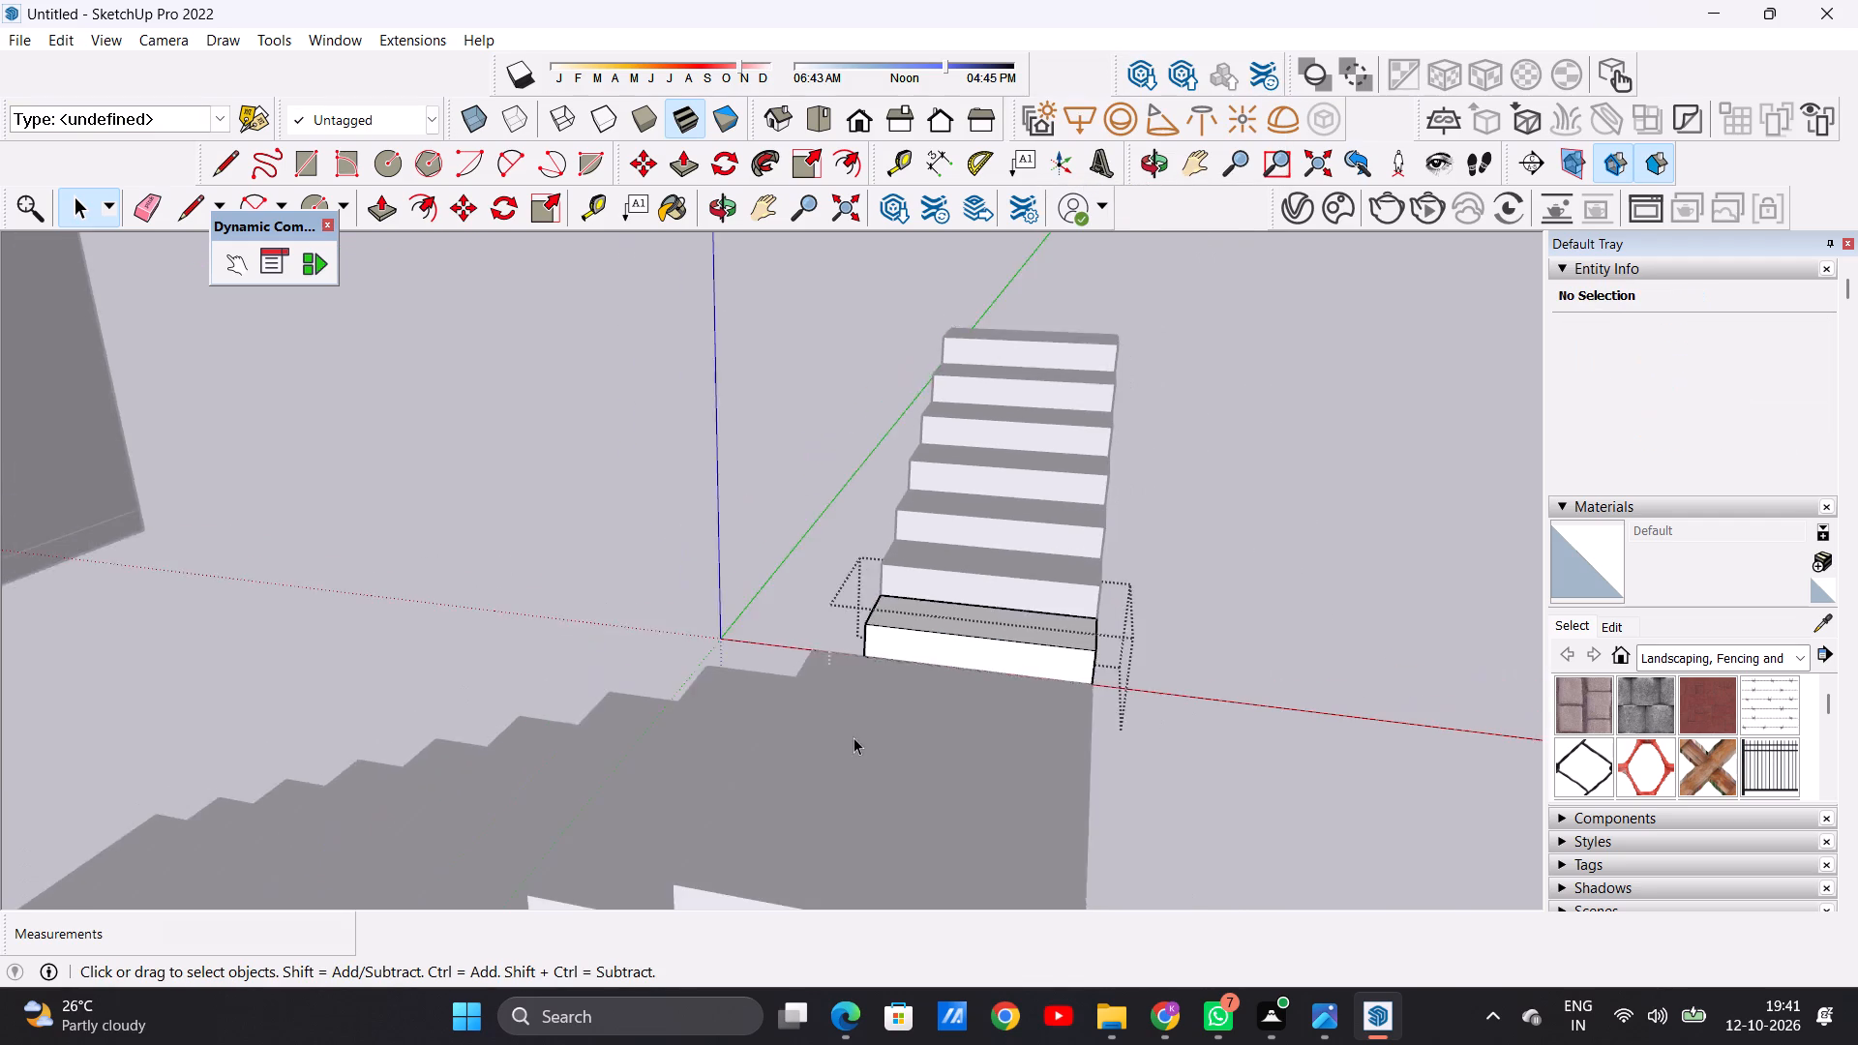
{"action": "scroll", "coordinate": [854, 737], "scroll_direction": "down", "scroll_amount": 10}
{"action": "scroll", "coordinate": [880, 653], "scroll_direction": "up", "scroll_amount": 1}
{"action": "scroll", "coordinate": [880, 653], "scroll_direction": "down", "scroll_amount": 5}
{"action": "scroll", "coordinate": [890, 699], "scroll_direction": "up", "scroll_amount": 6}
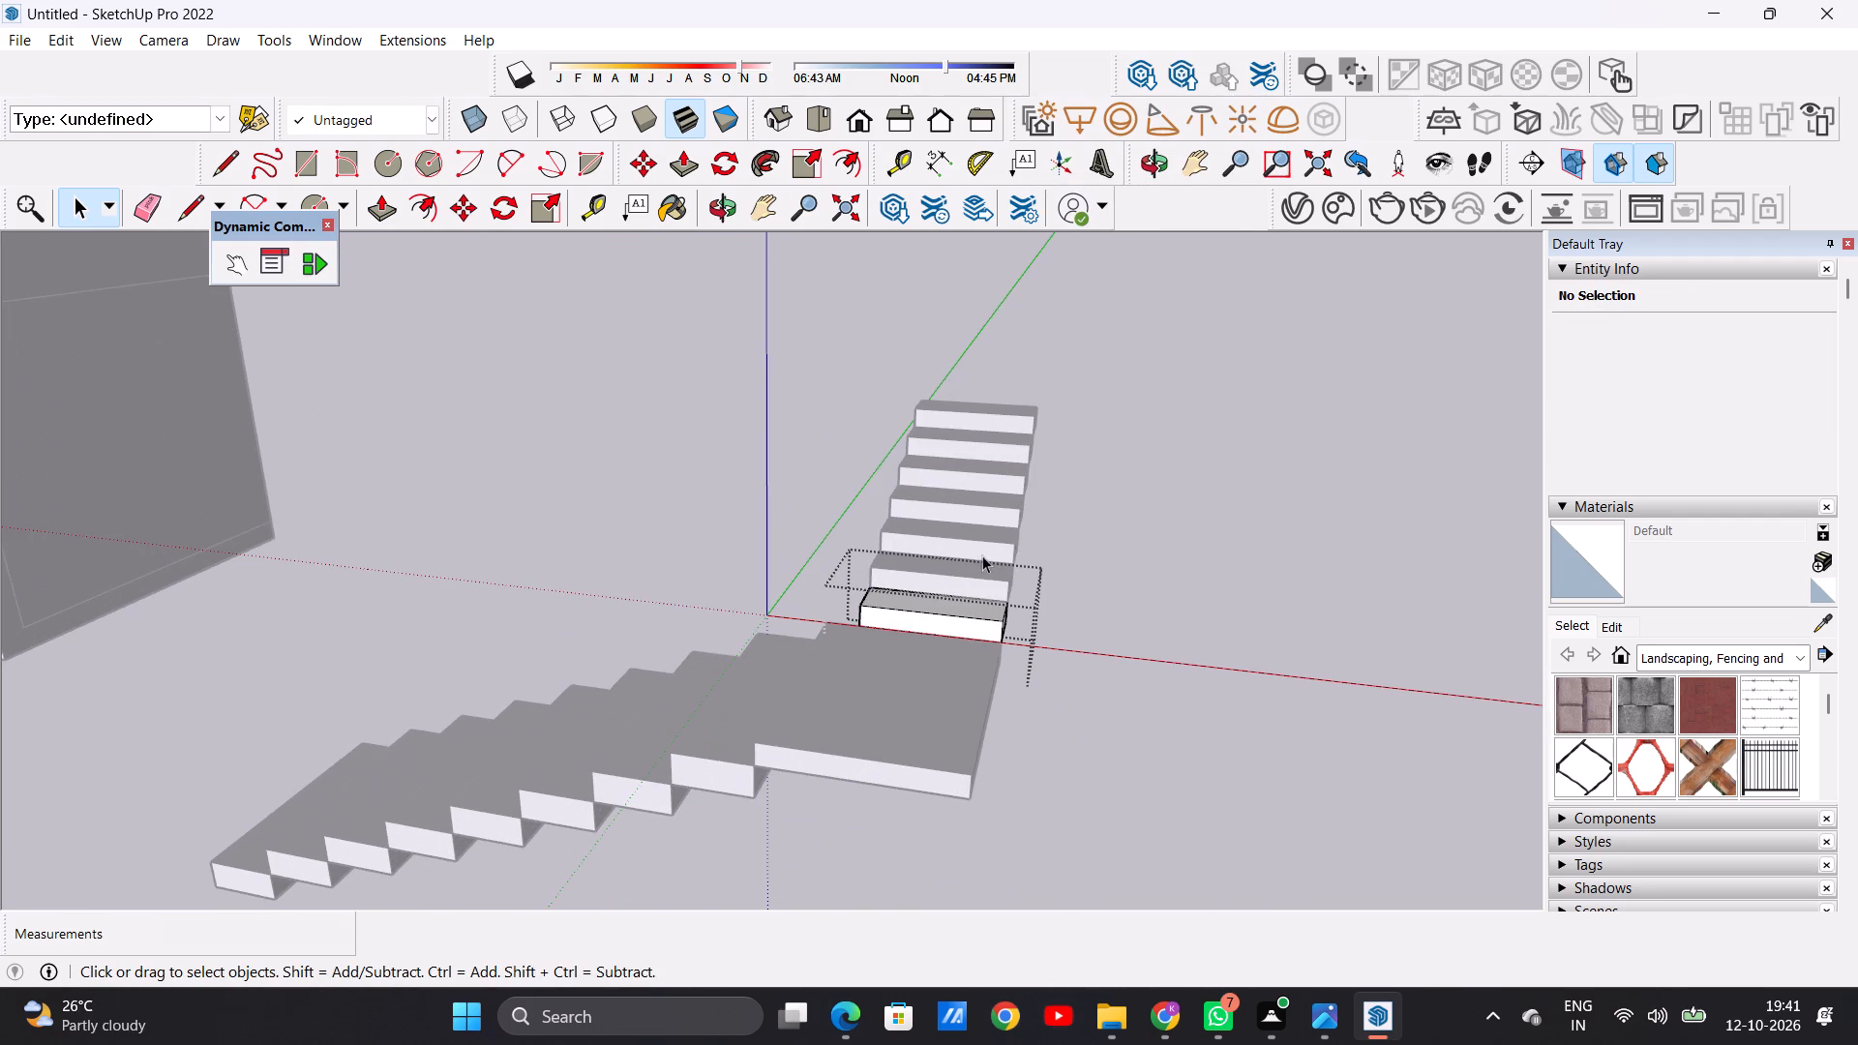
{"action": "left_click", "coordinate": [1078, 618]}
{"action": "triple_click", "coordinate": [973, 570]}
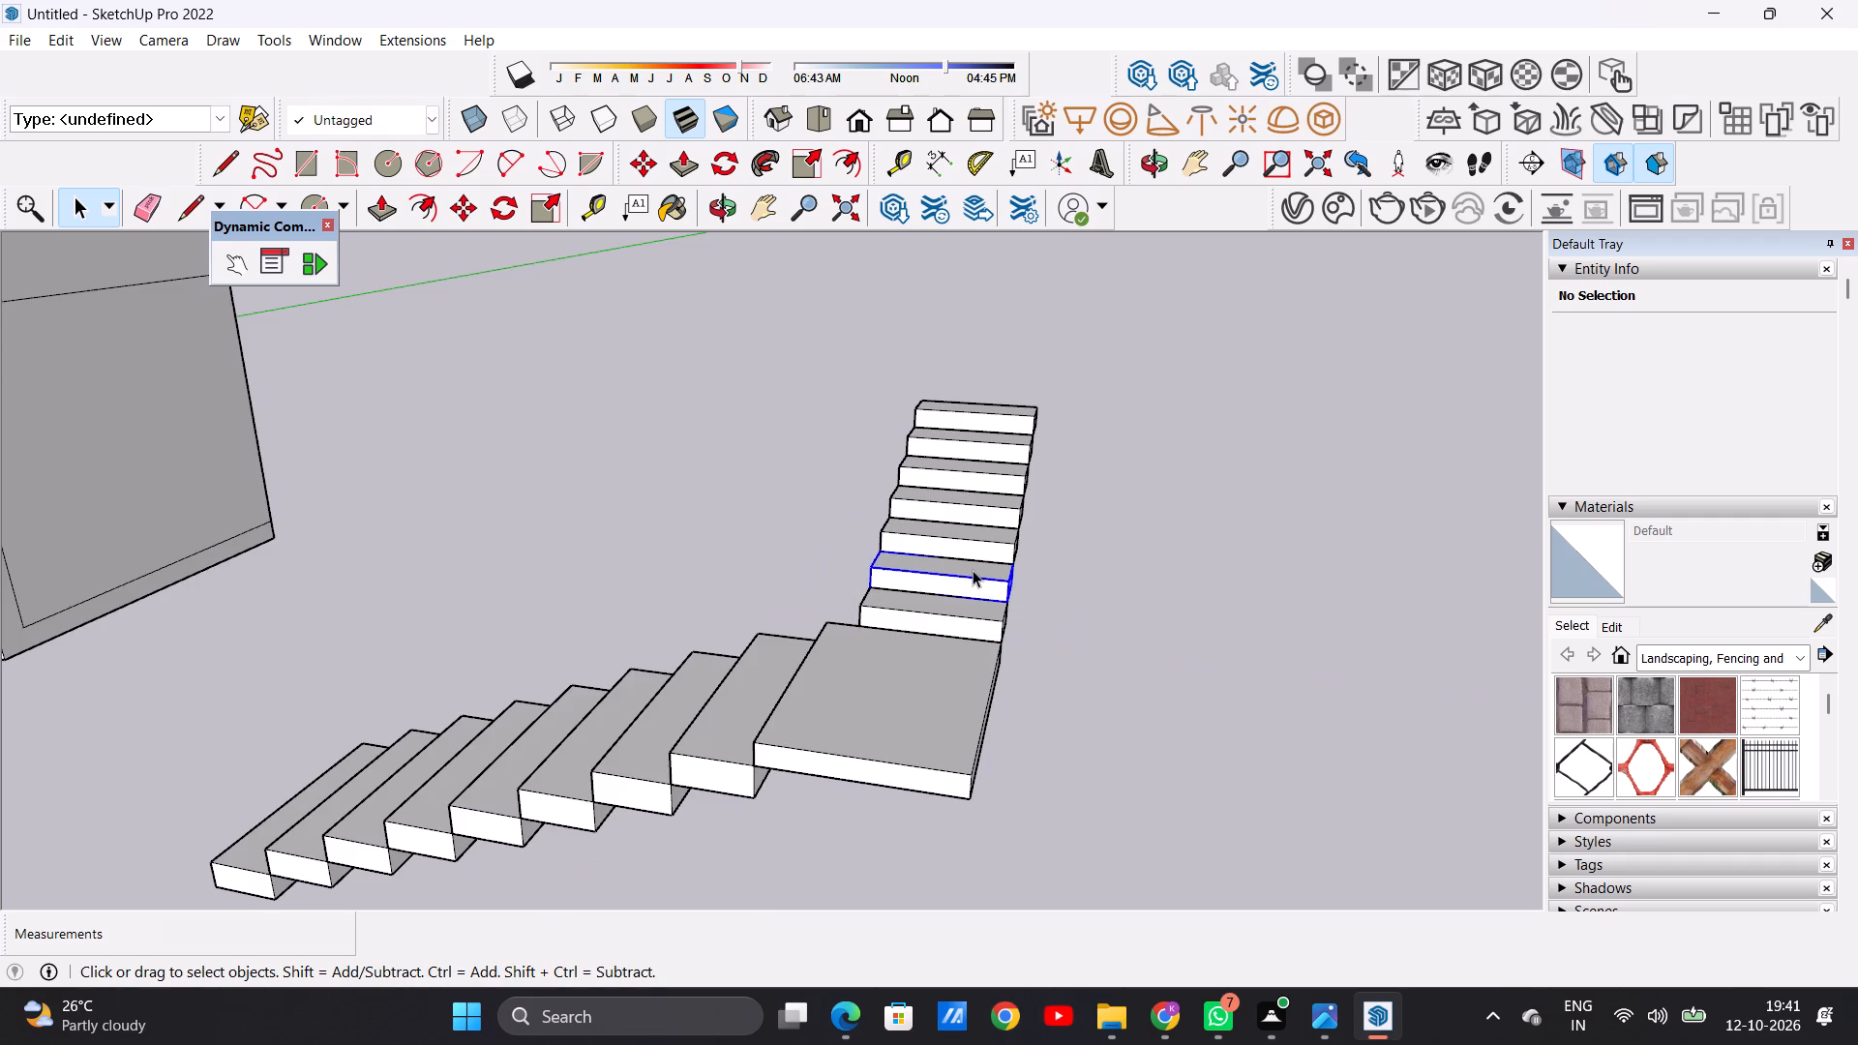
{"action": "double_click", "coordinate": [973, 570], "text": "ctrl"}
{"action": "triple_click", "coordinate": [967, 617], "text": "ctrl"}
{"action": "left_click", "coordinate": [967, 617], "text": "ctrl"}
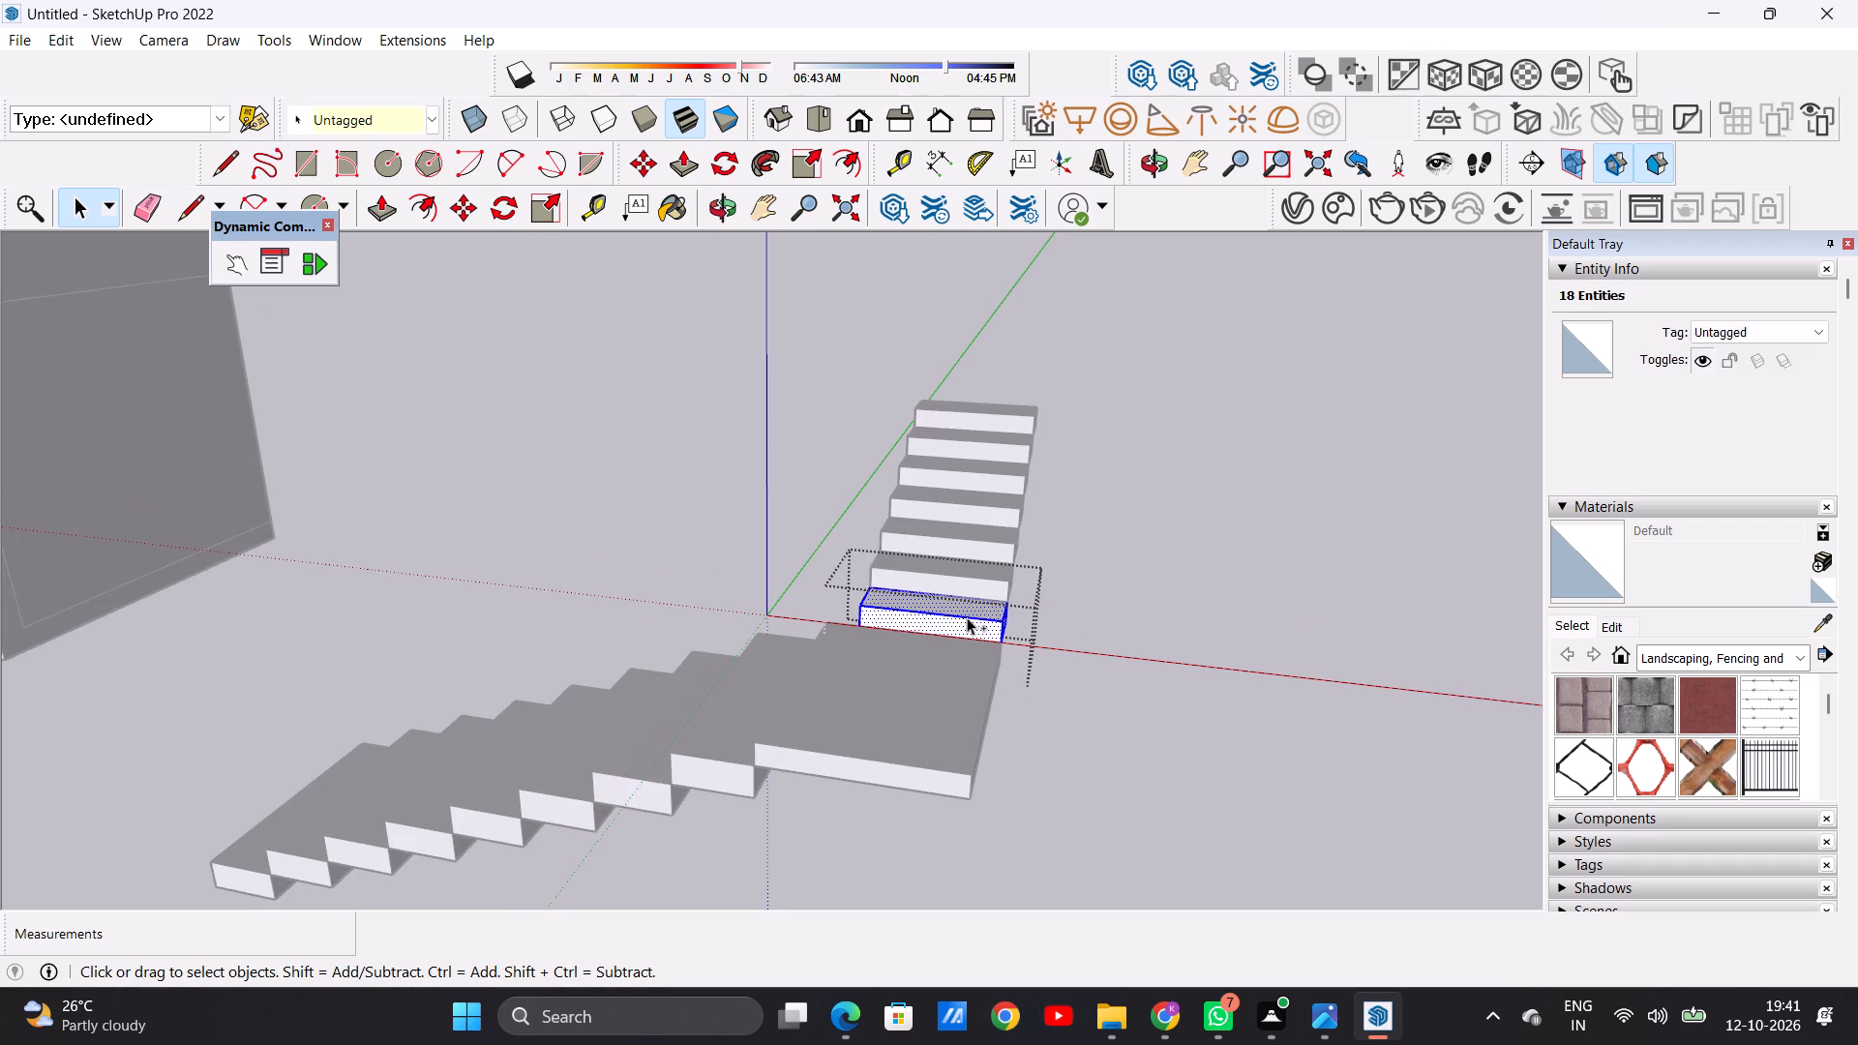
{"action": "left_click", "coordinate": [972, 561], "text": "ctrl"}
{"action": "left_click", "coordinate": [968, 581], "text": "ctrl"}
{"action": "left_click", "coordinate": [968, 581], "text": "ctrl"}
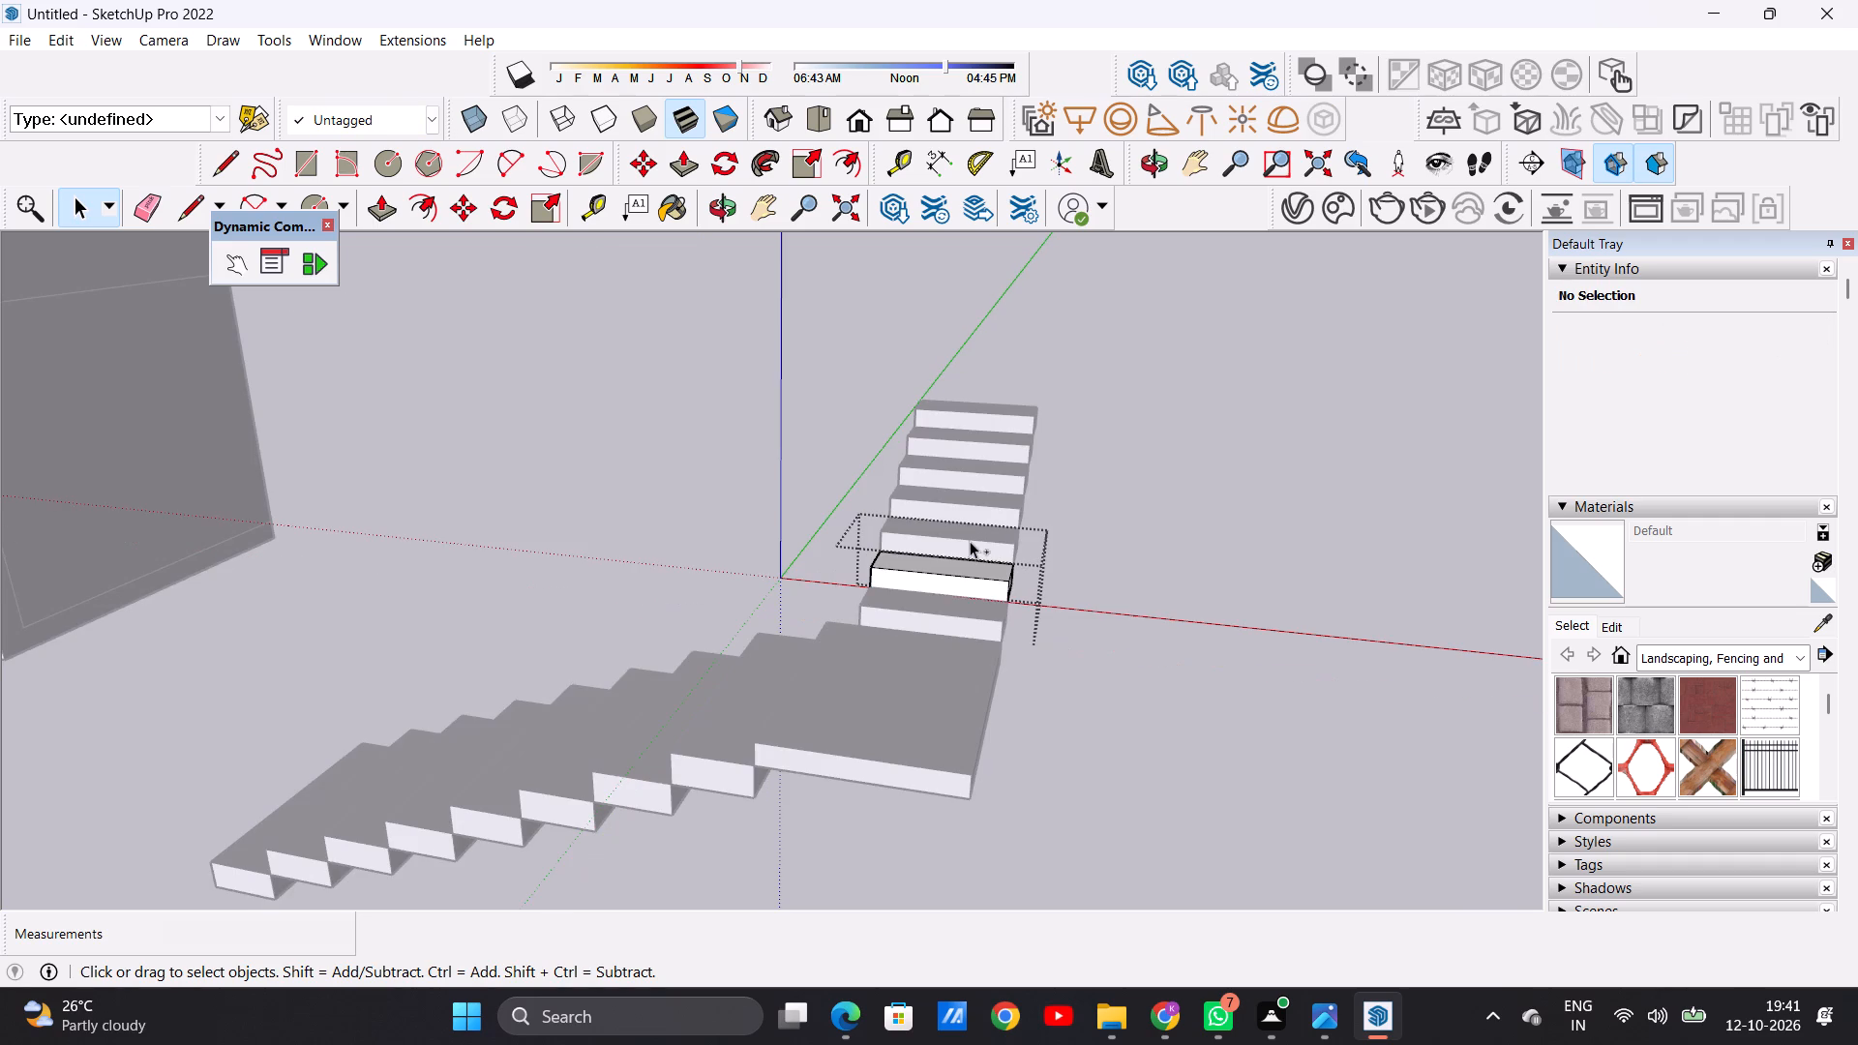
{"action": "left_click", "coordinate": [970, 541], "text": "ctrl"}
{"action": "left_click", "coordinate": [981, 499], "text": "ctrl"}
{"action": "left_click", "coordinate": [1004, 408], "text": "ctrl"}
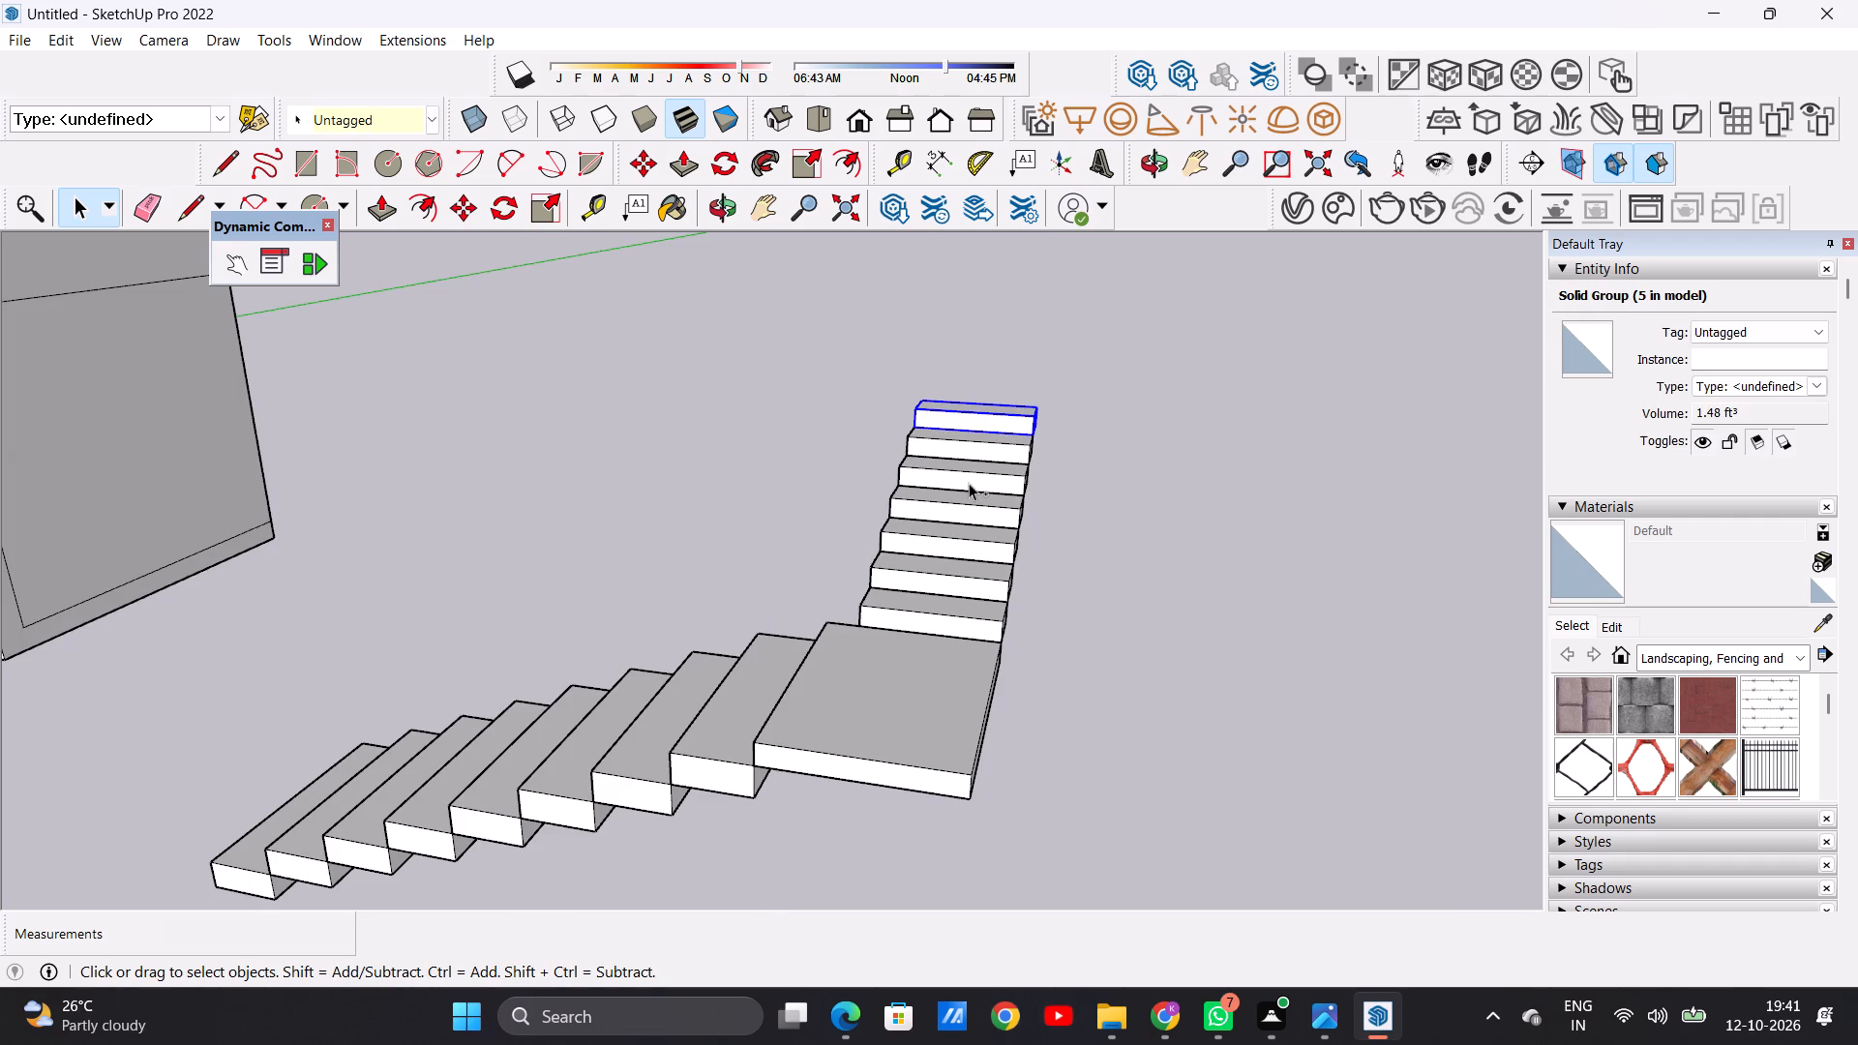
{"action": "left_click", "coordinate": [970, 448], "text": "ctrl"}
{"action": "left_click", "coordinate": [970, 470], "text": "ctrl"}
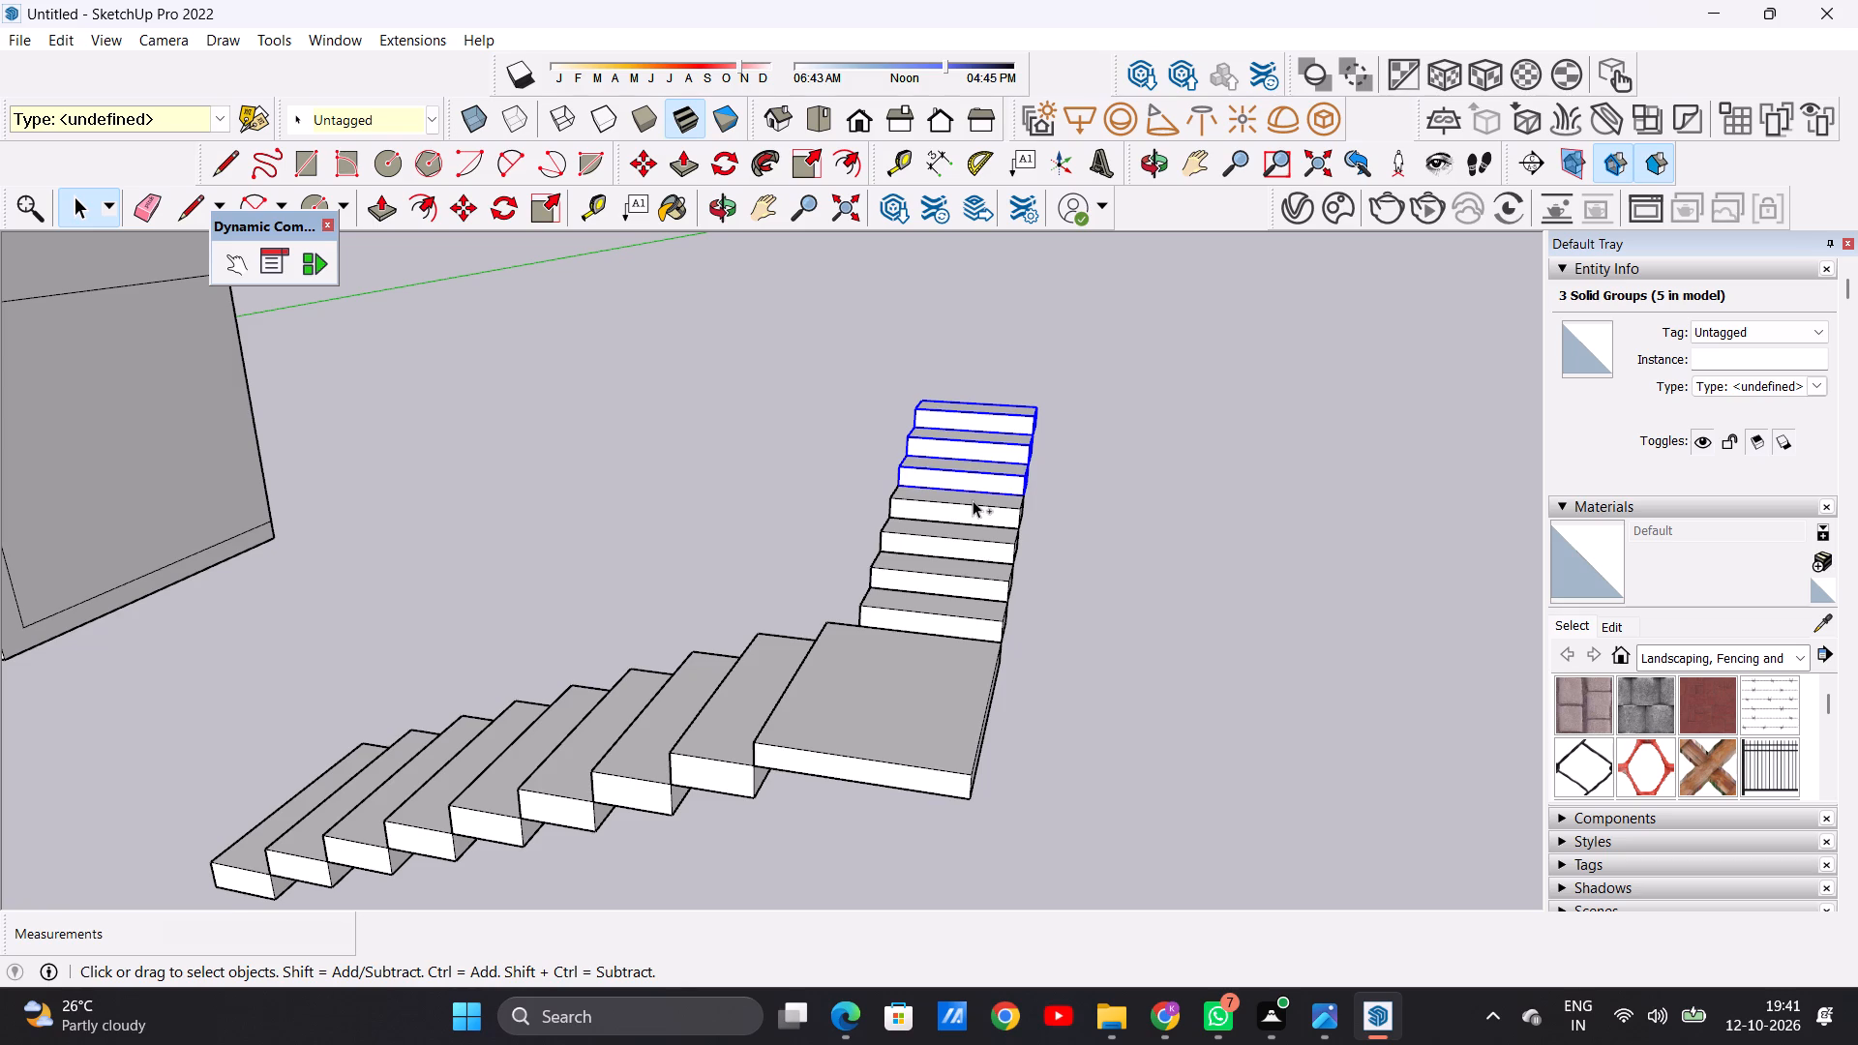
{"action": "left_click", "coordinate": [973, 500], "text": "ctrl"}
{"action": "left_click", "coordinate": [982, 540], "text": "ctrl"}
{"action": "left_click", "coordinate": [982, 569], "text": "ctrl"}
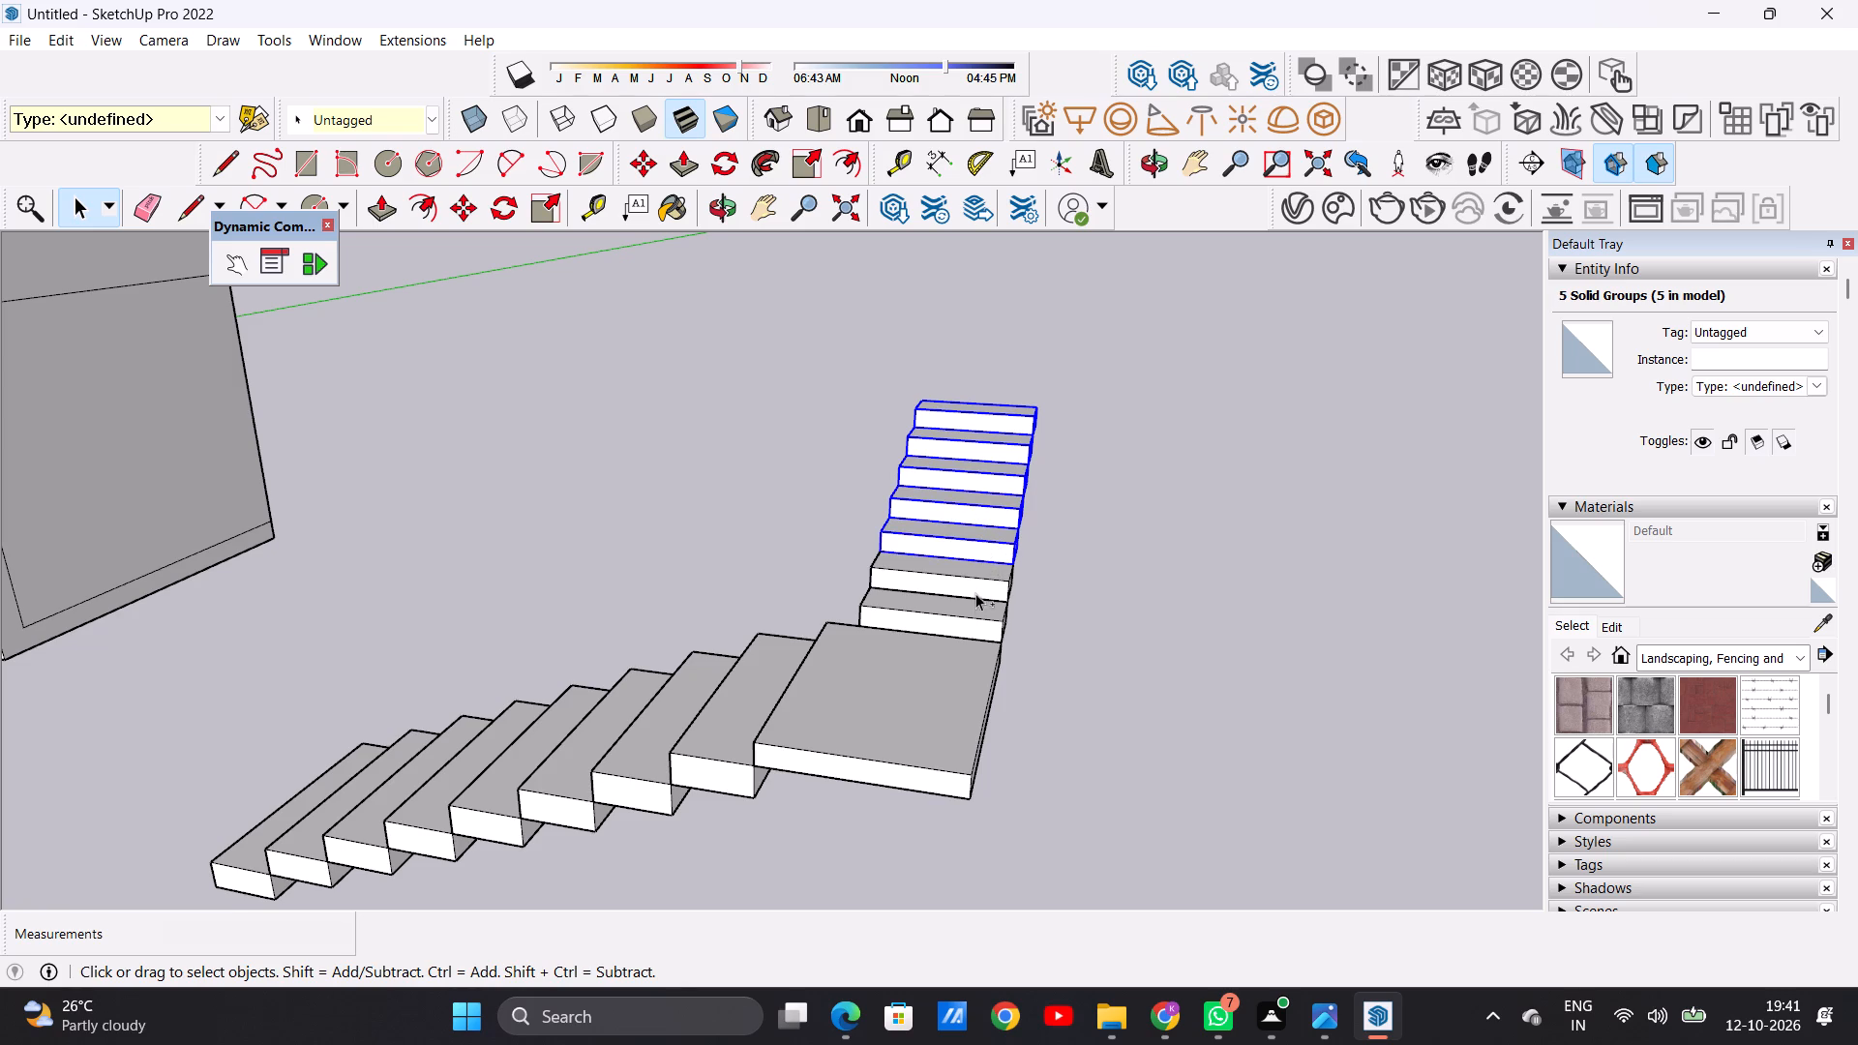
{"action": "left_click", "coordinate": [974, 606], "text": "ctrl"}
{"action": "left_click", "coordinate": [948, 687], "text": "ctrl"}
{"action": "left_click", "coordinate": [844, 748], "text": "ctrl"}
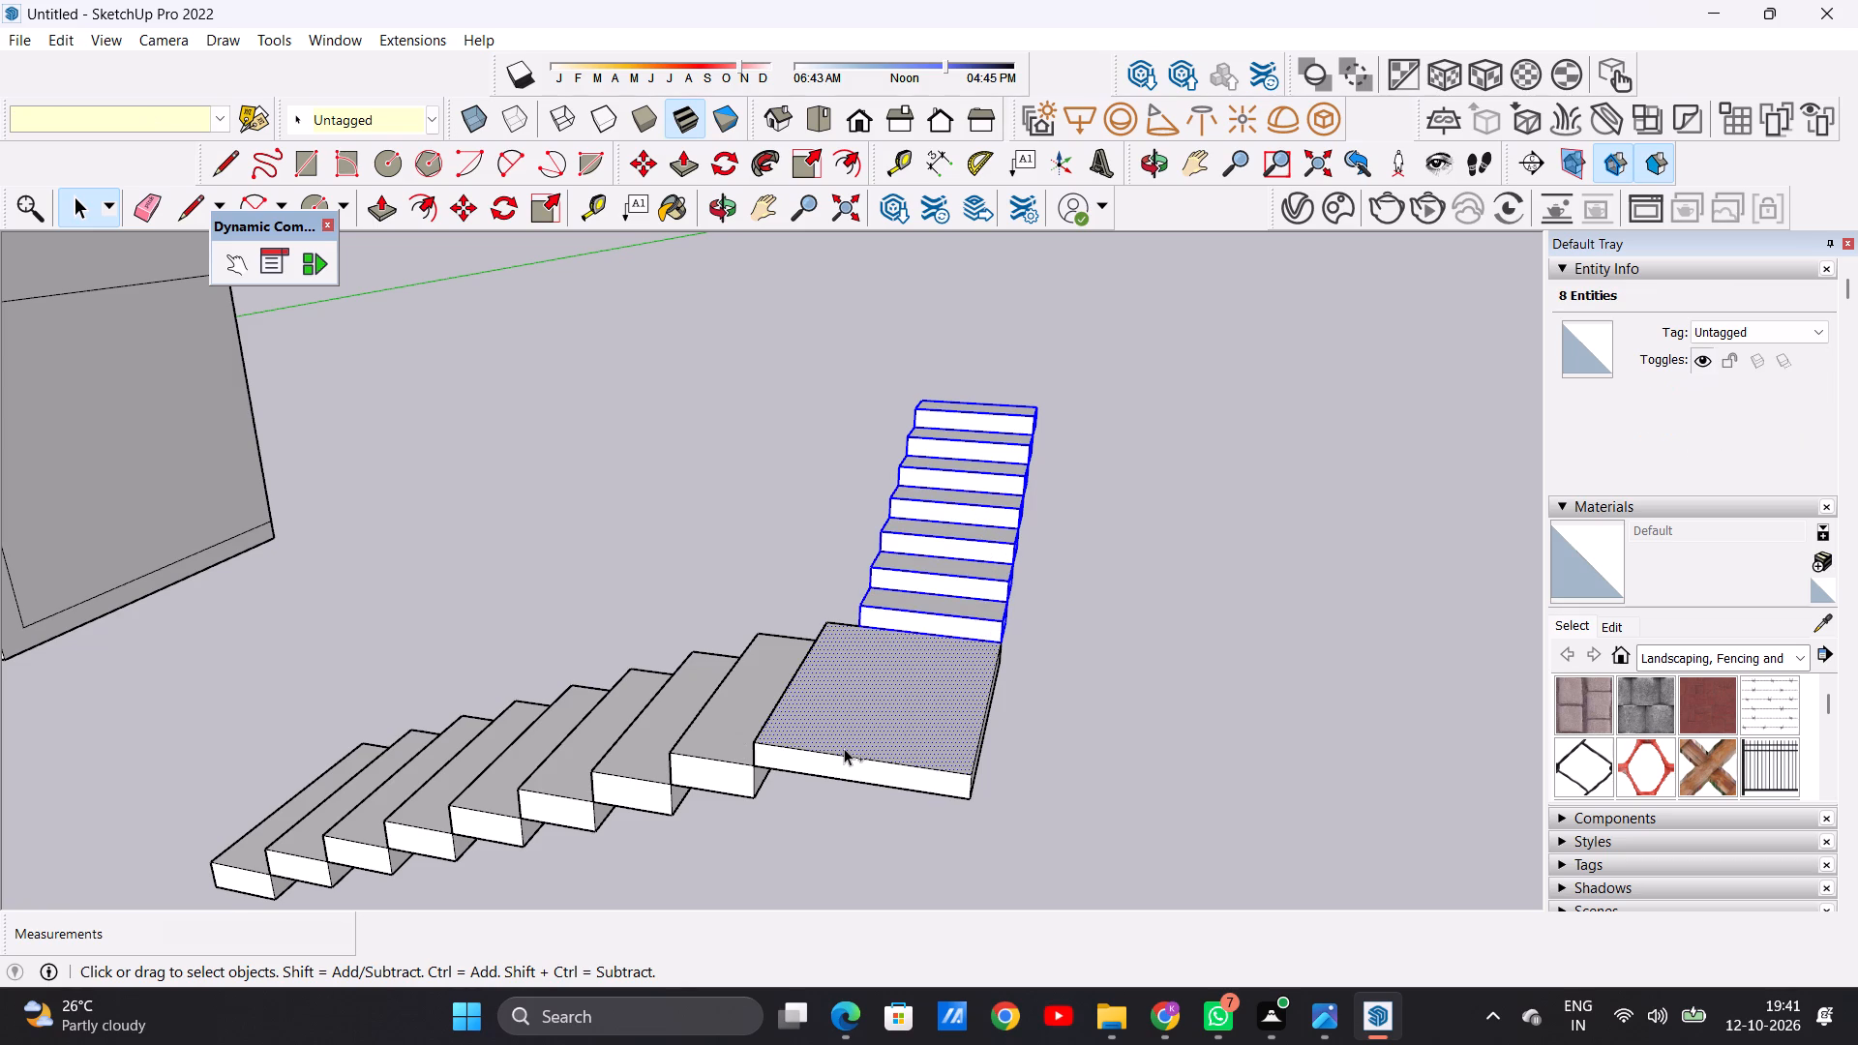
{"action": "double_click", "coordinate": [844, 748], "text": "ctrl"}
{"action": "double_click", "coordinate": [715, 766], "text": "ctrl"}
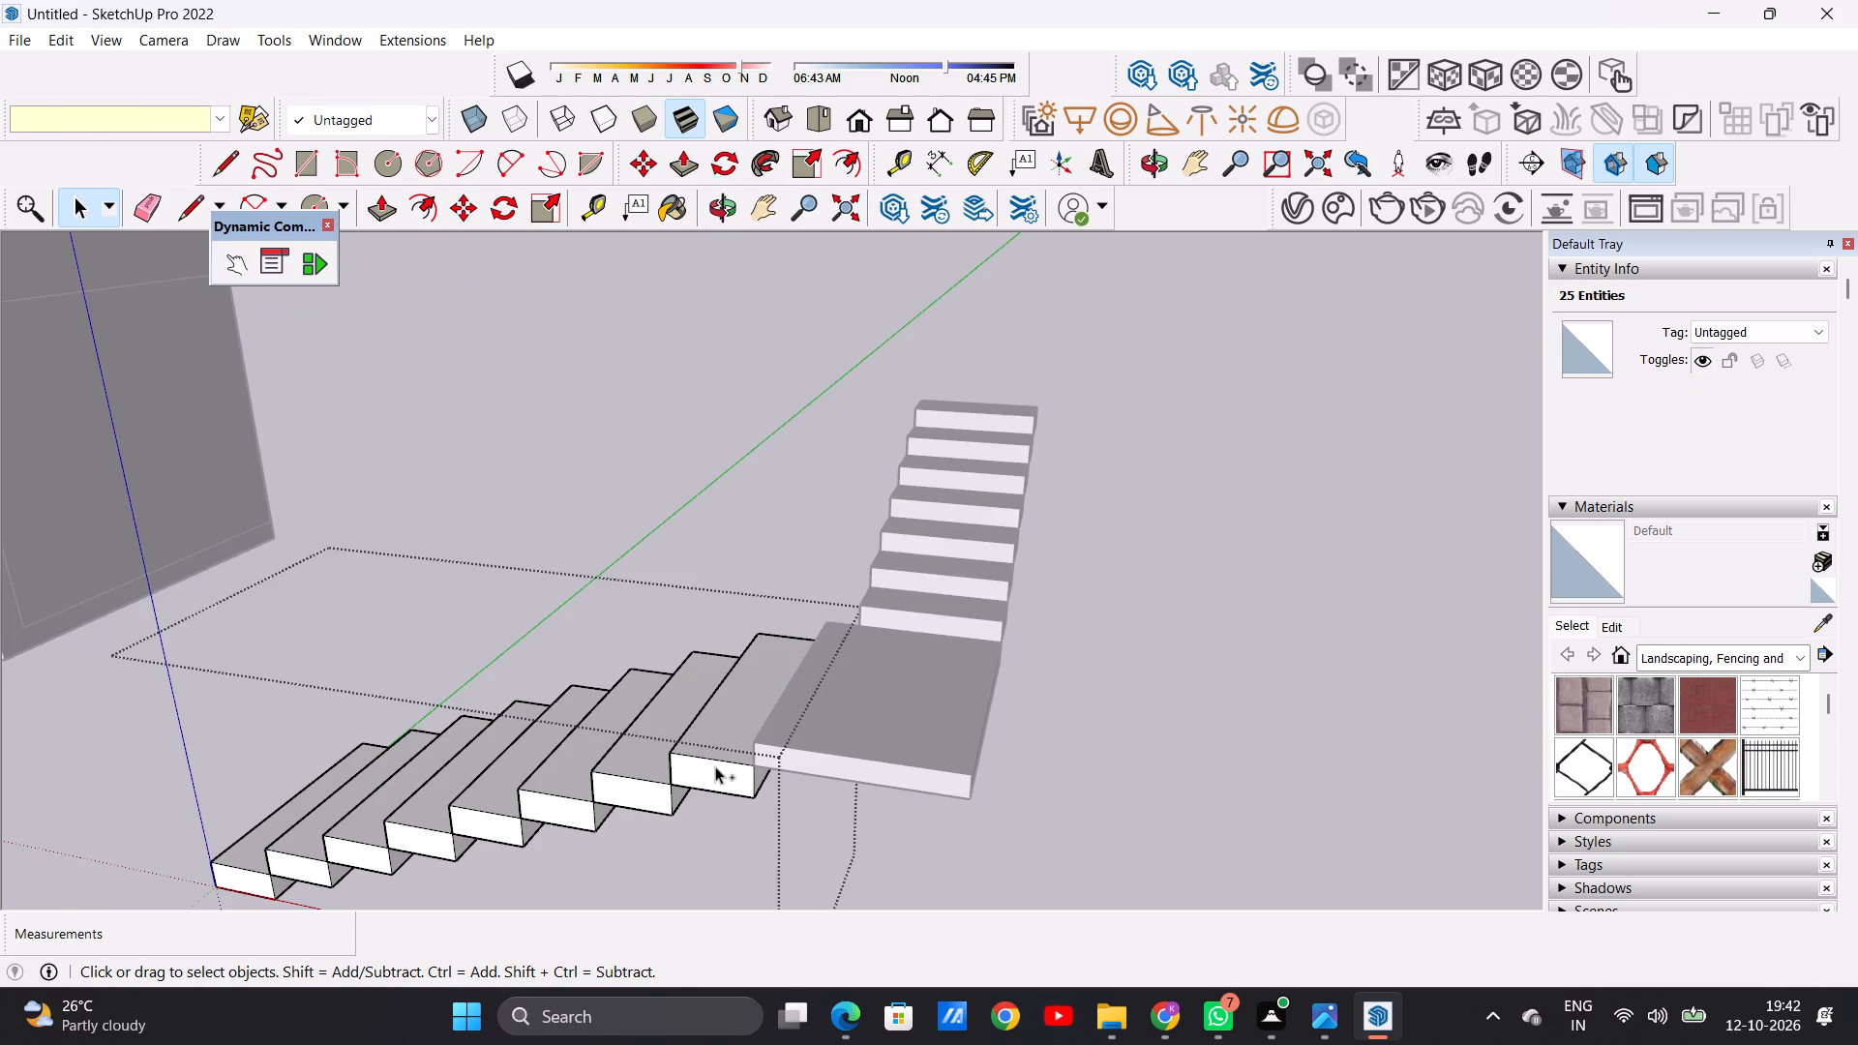
Combine the landing, the upper flight's seven treads and the first flight's group into one staircase group.
{"action": "triple_click", "coordinate": [912, 731], "text": "ctrl"}
{"action": "left_click", "coordinate": [912, 731], "text": "ctrl"}
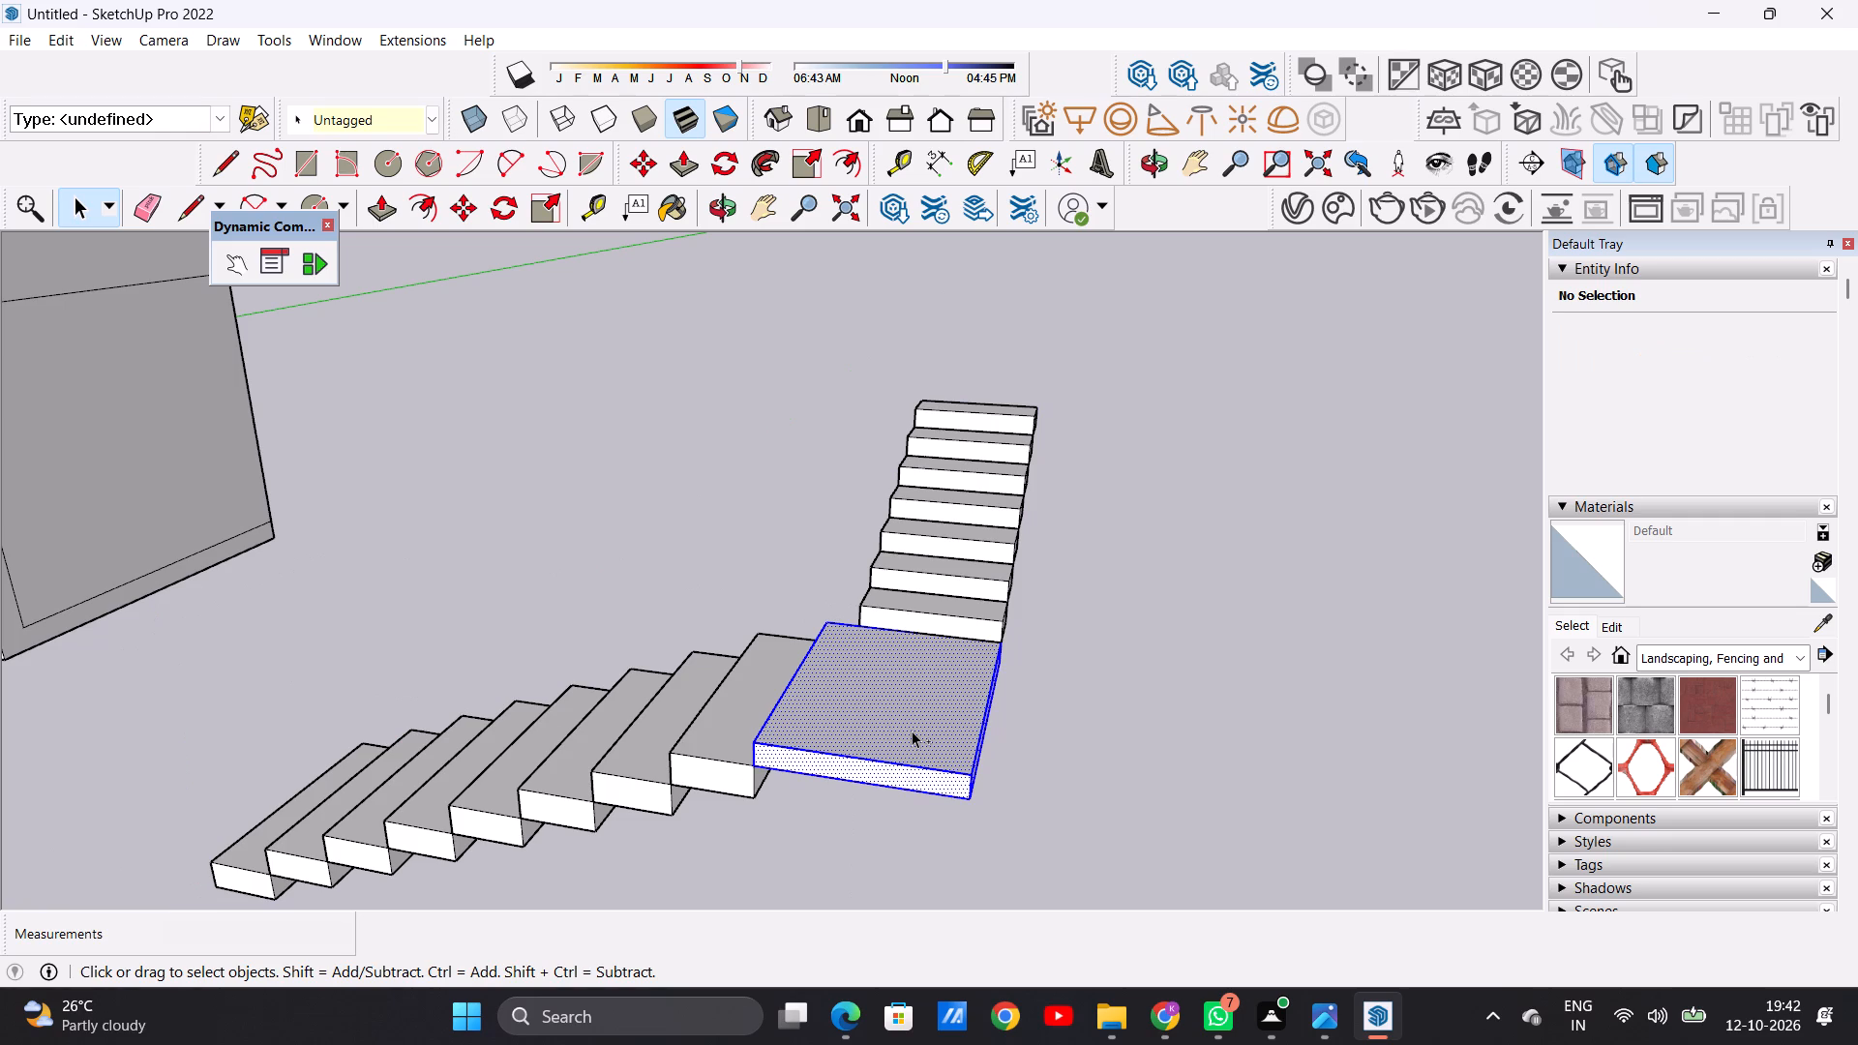
{"action": "left_click", "coordinate": [912, 731], "text": "ctrl"}
{"action": "left_click", "coordinate": [937, 618], "text": "ctrl"}
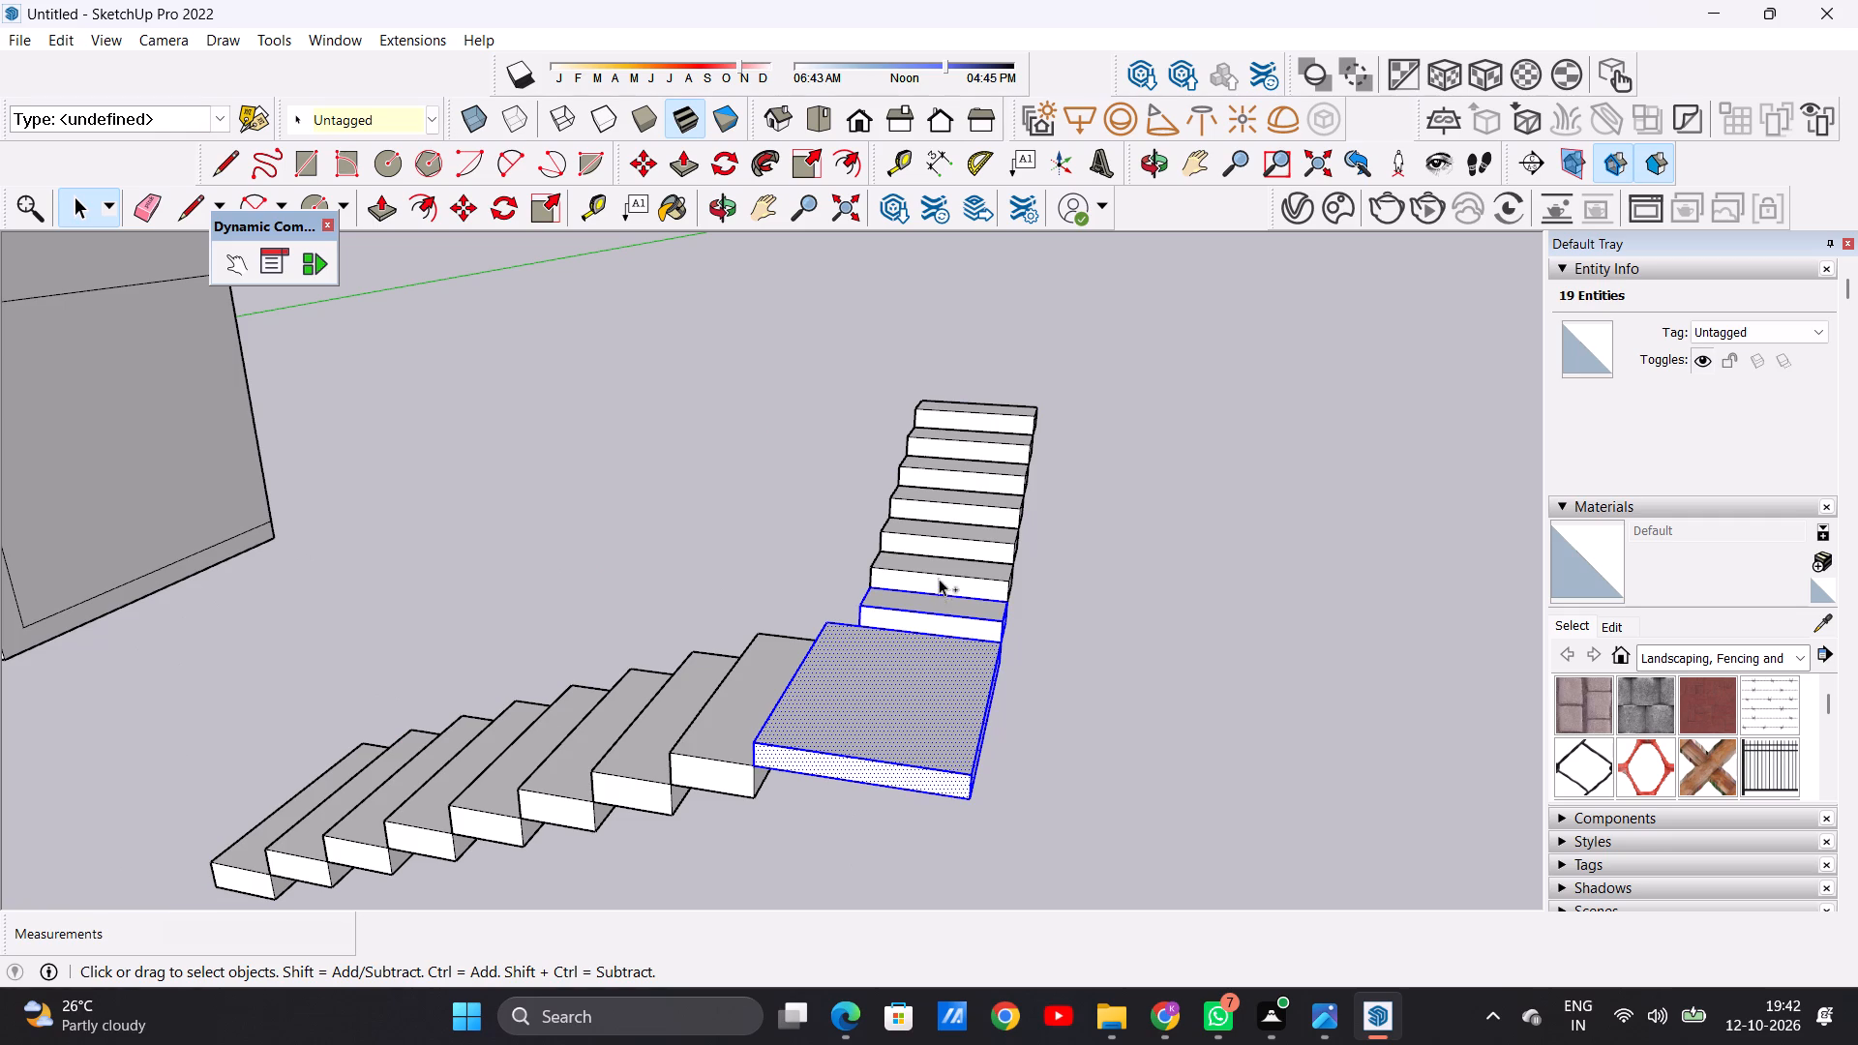
{"action": "left_click", "coordinate": [941, 577], "text": "ctrl"}
{"action": "left_click", "coordinate": [942, 570], "text": "ctrl"}
{"action": "left_click", "coordinate": [945, 543], "text": "ctrl"}
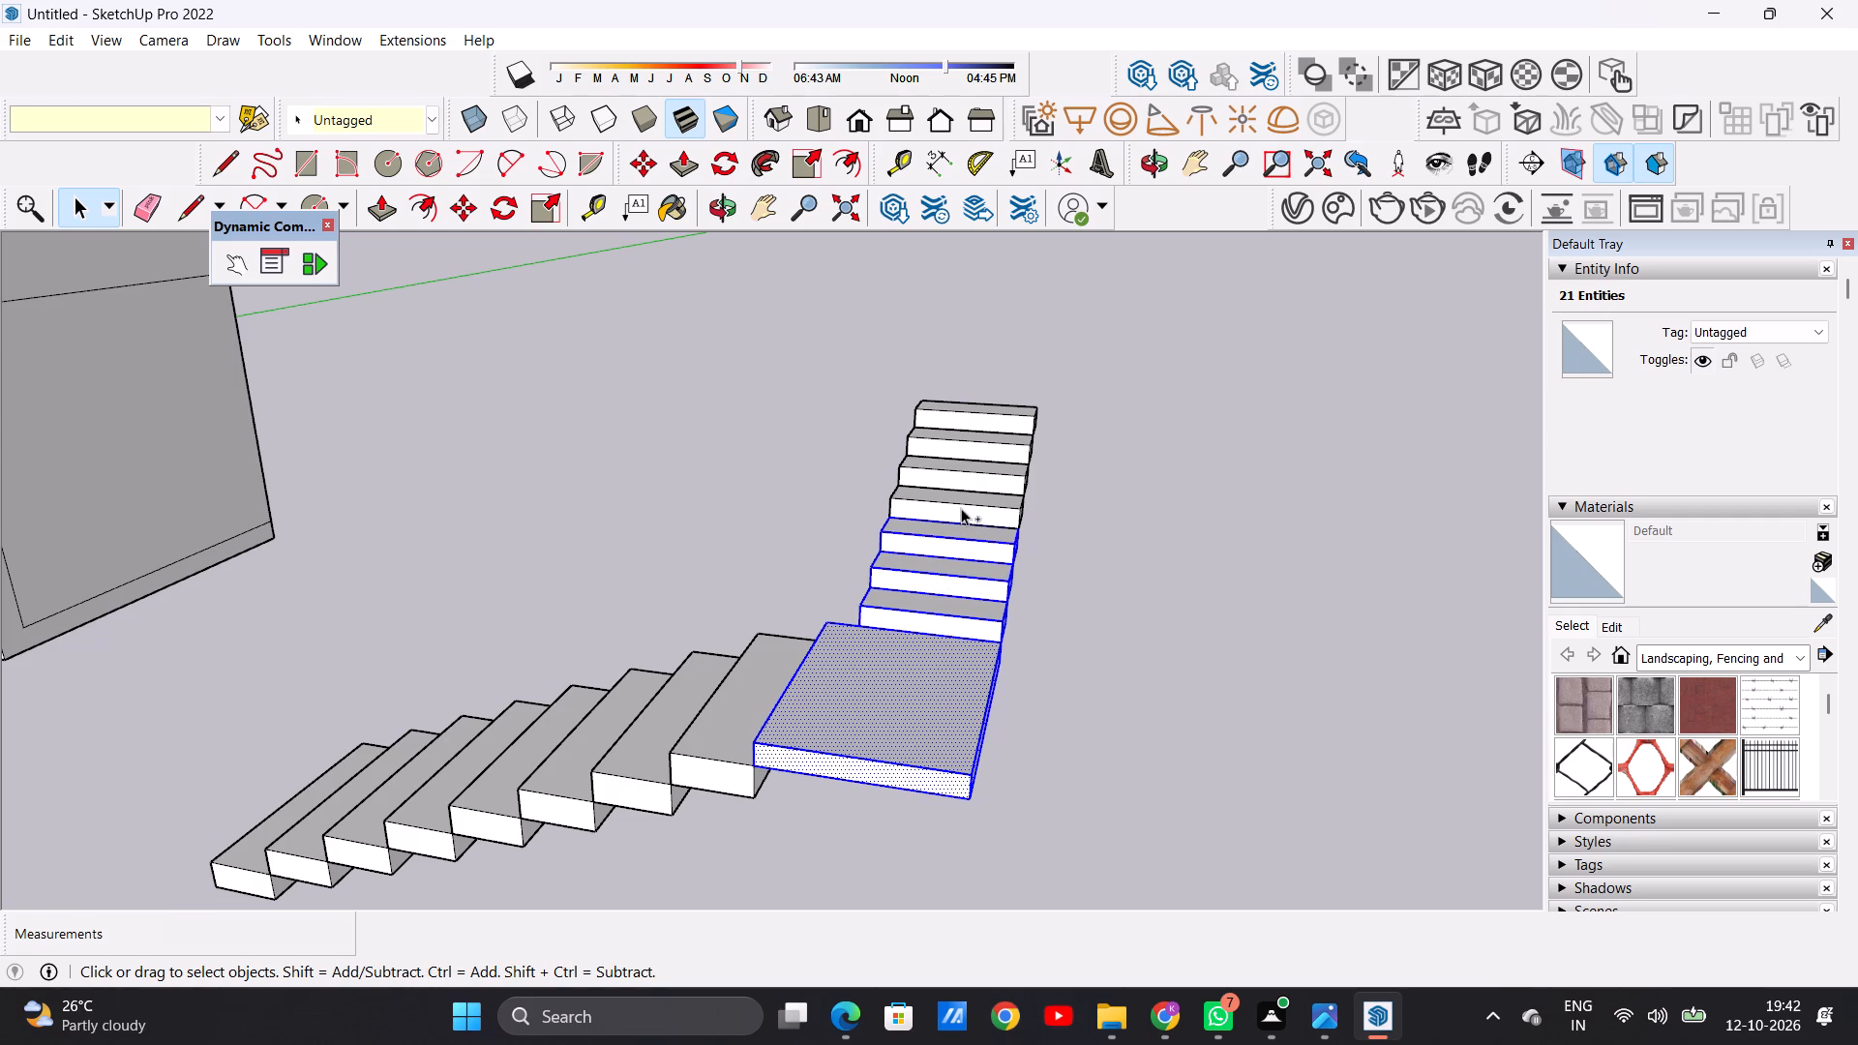
{"action": "left_click", "coordinate": [961, 508], "text": "ctrl"}
{"action": "left_click", "coordinate": [967, 476], "text": "ctrl"}
{"action": "left_click", "coordinate": [970, 448], "text": "ctrl"}
{"action": "left_click", "coordinate": [976, 415], "text": "ctrl"}
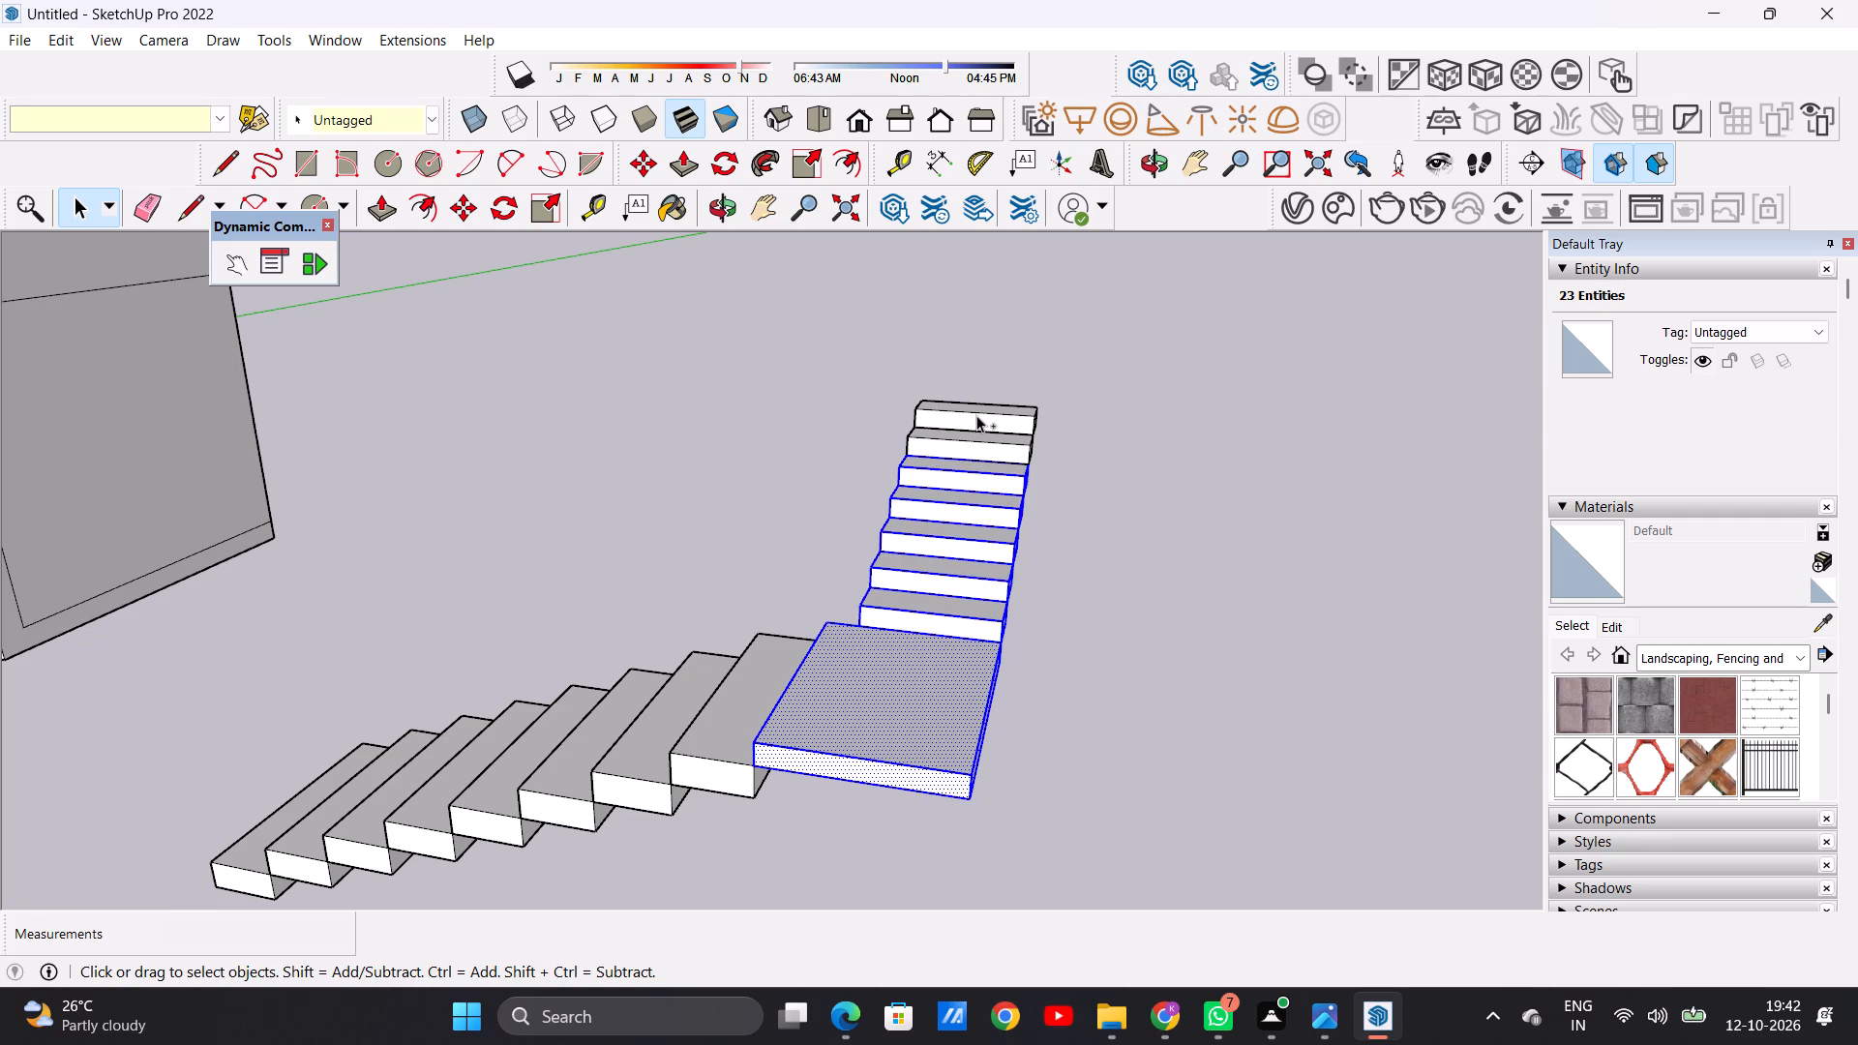
{"action": "left_click", "coordinate": [719, 779], "text": "ctrl"}
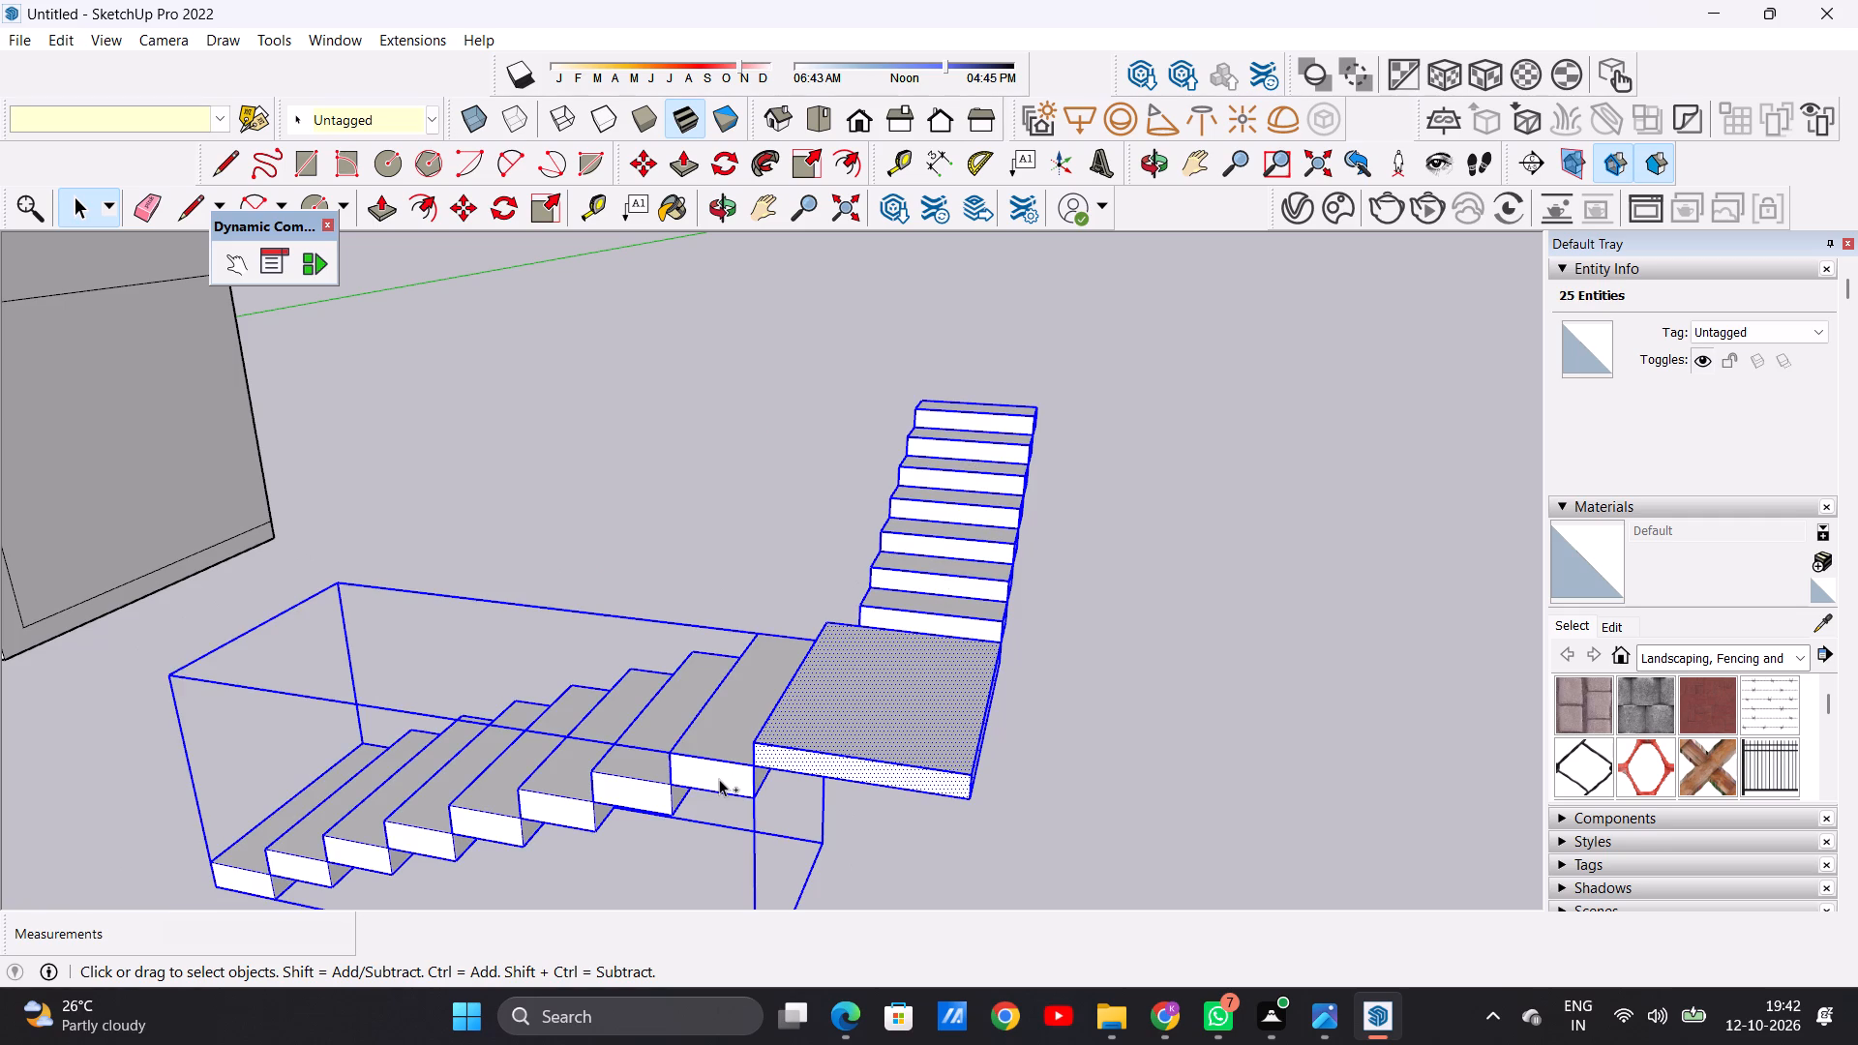
{"action": "right_click", "coordinate": [719, 779], "text": "ctrl"}
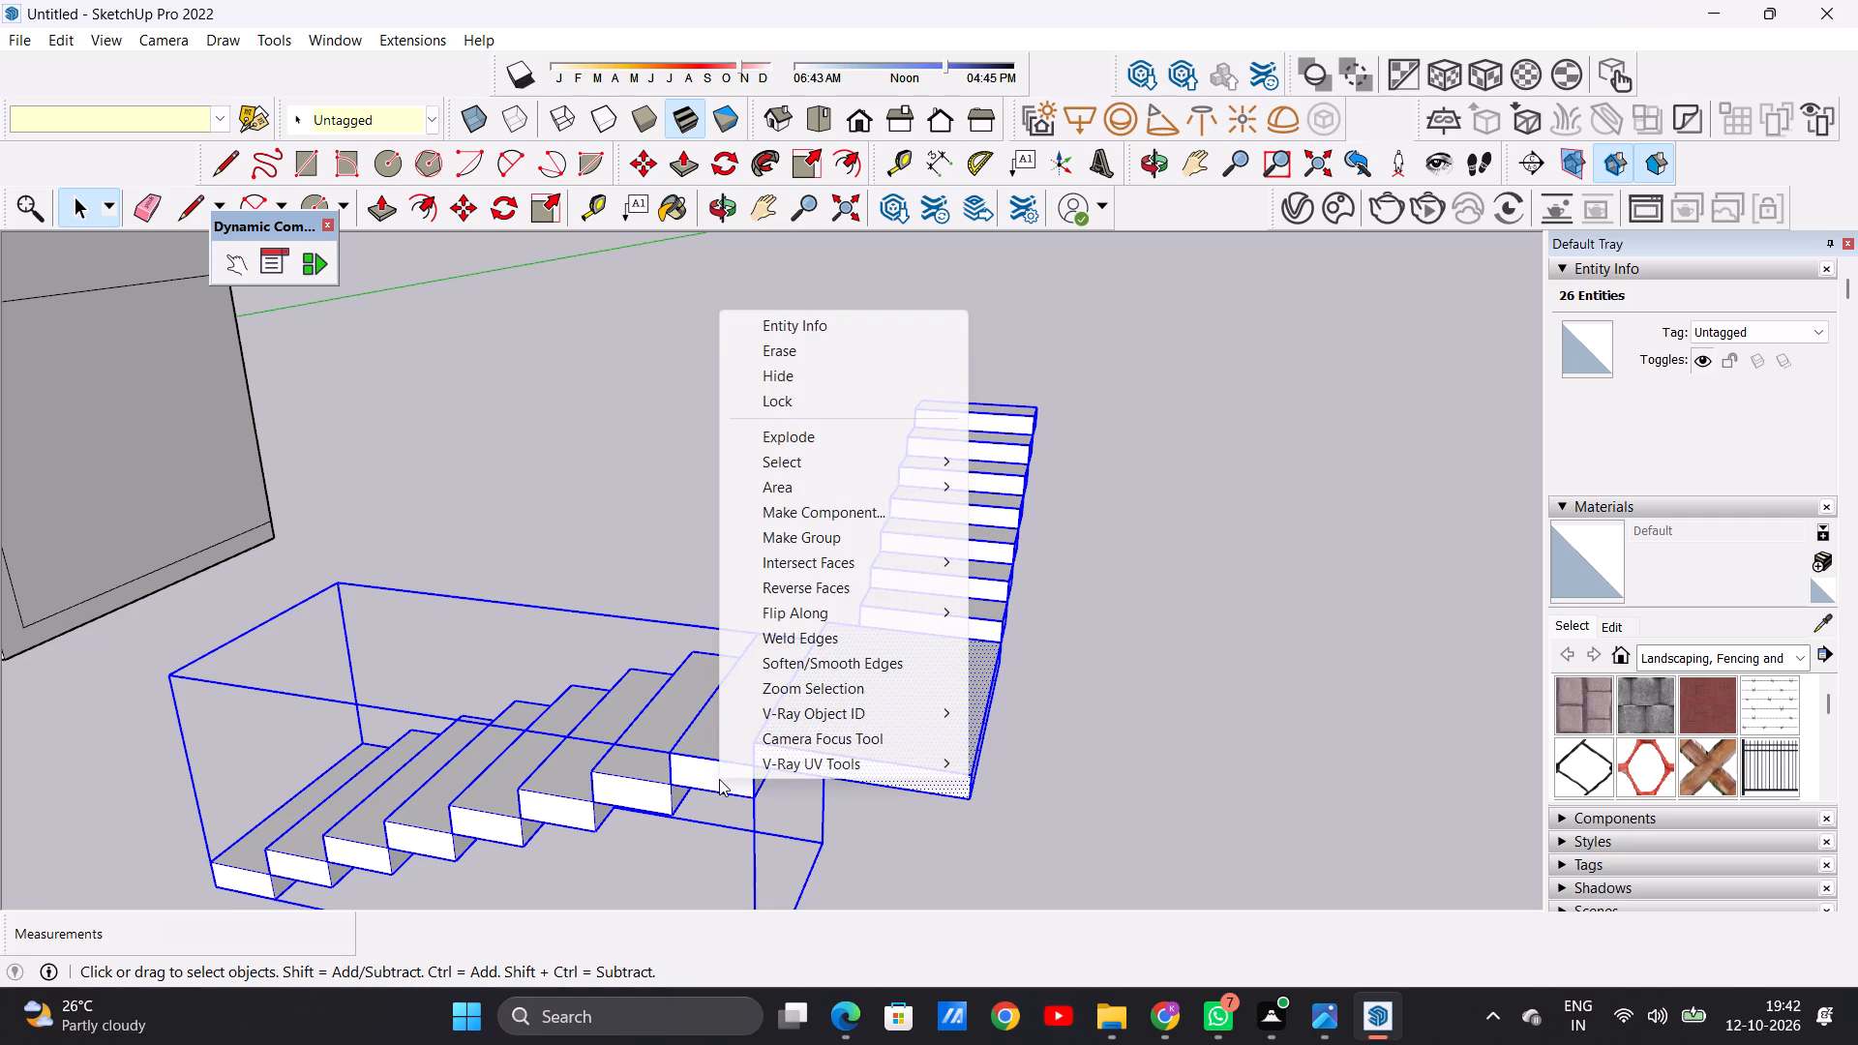
{"action": "left_click", "coordinate": [813, 543]}
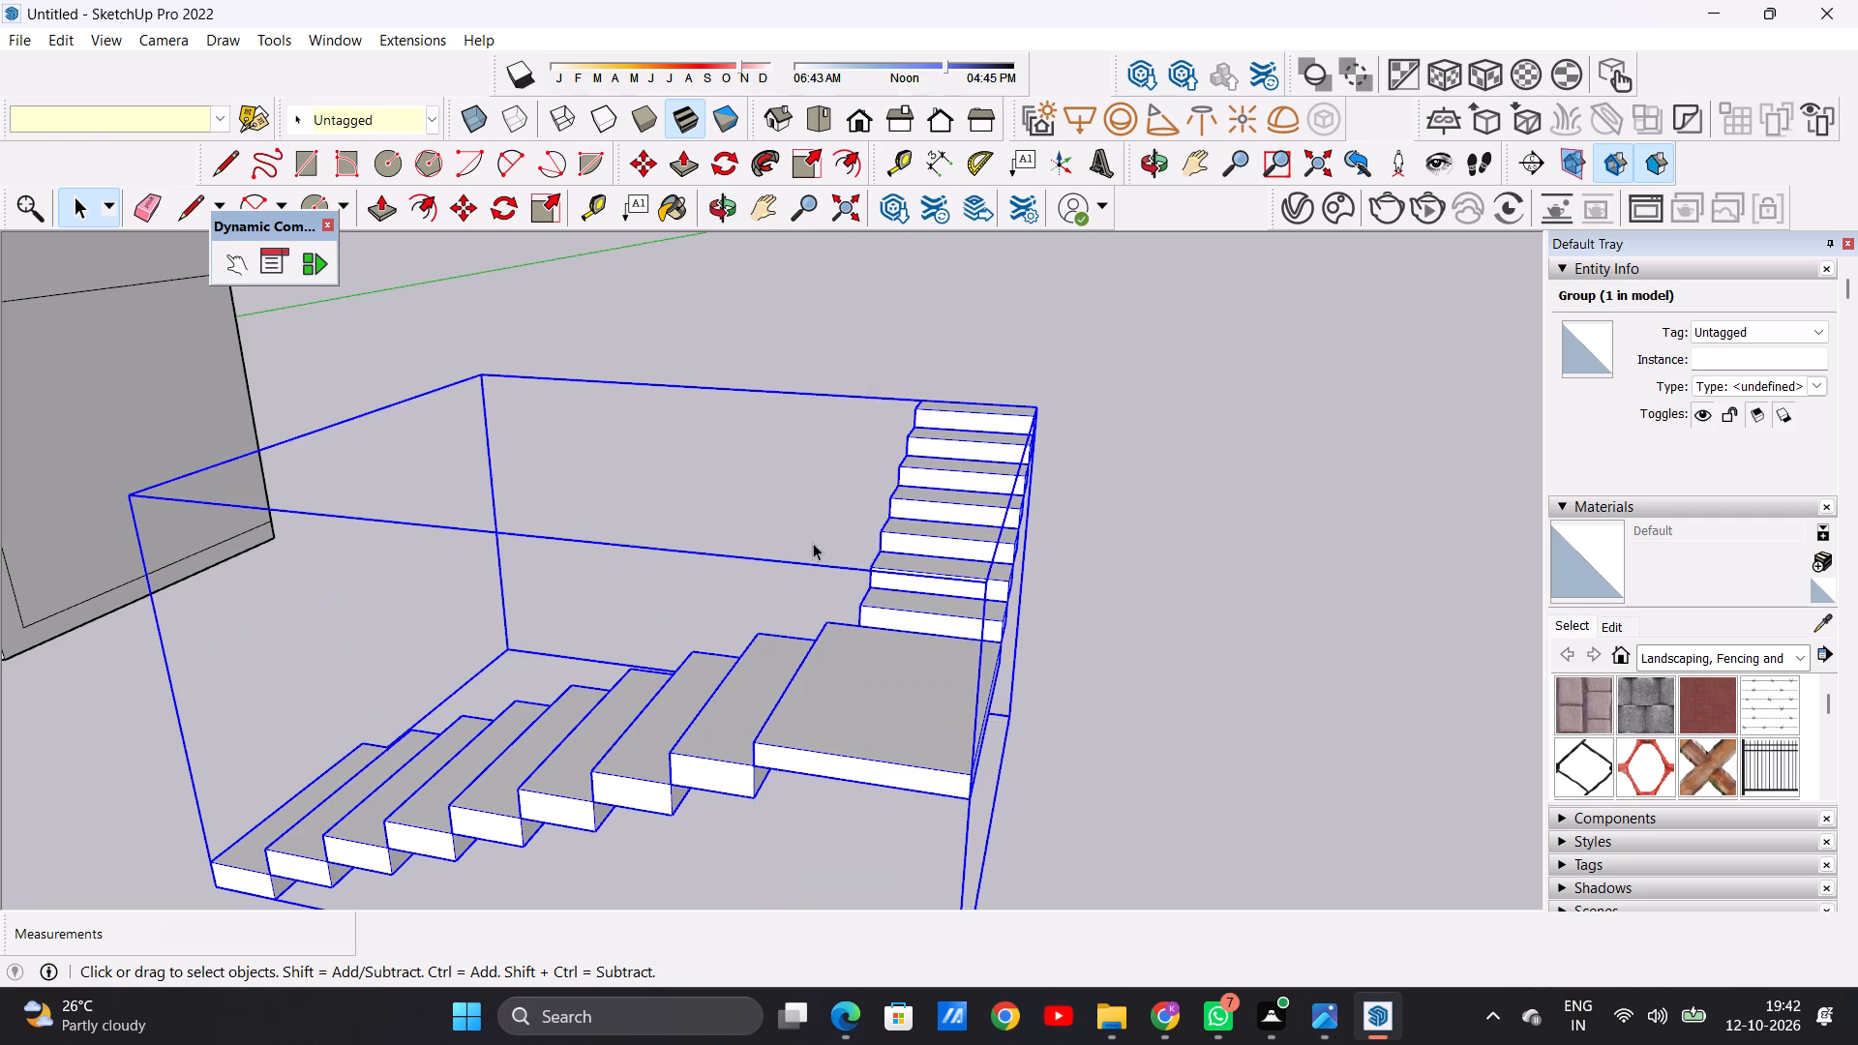
Examine the grouped staircase beside the house from several sides, and look closely at the front facade's balcony.
{"action": "scroll", "coordinate": [927, 617], "scroll_direction": "down", "scroll_amount": 13}
{"action": "middle_click_drag", "start_coordinate": [979, 634], "coordinate": [404, 670]}
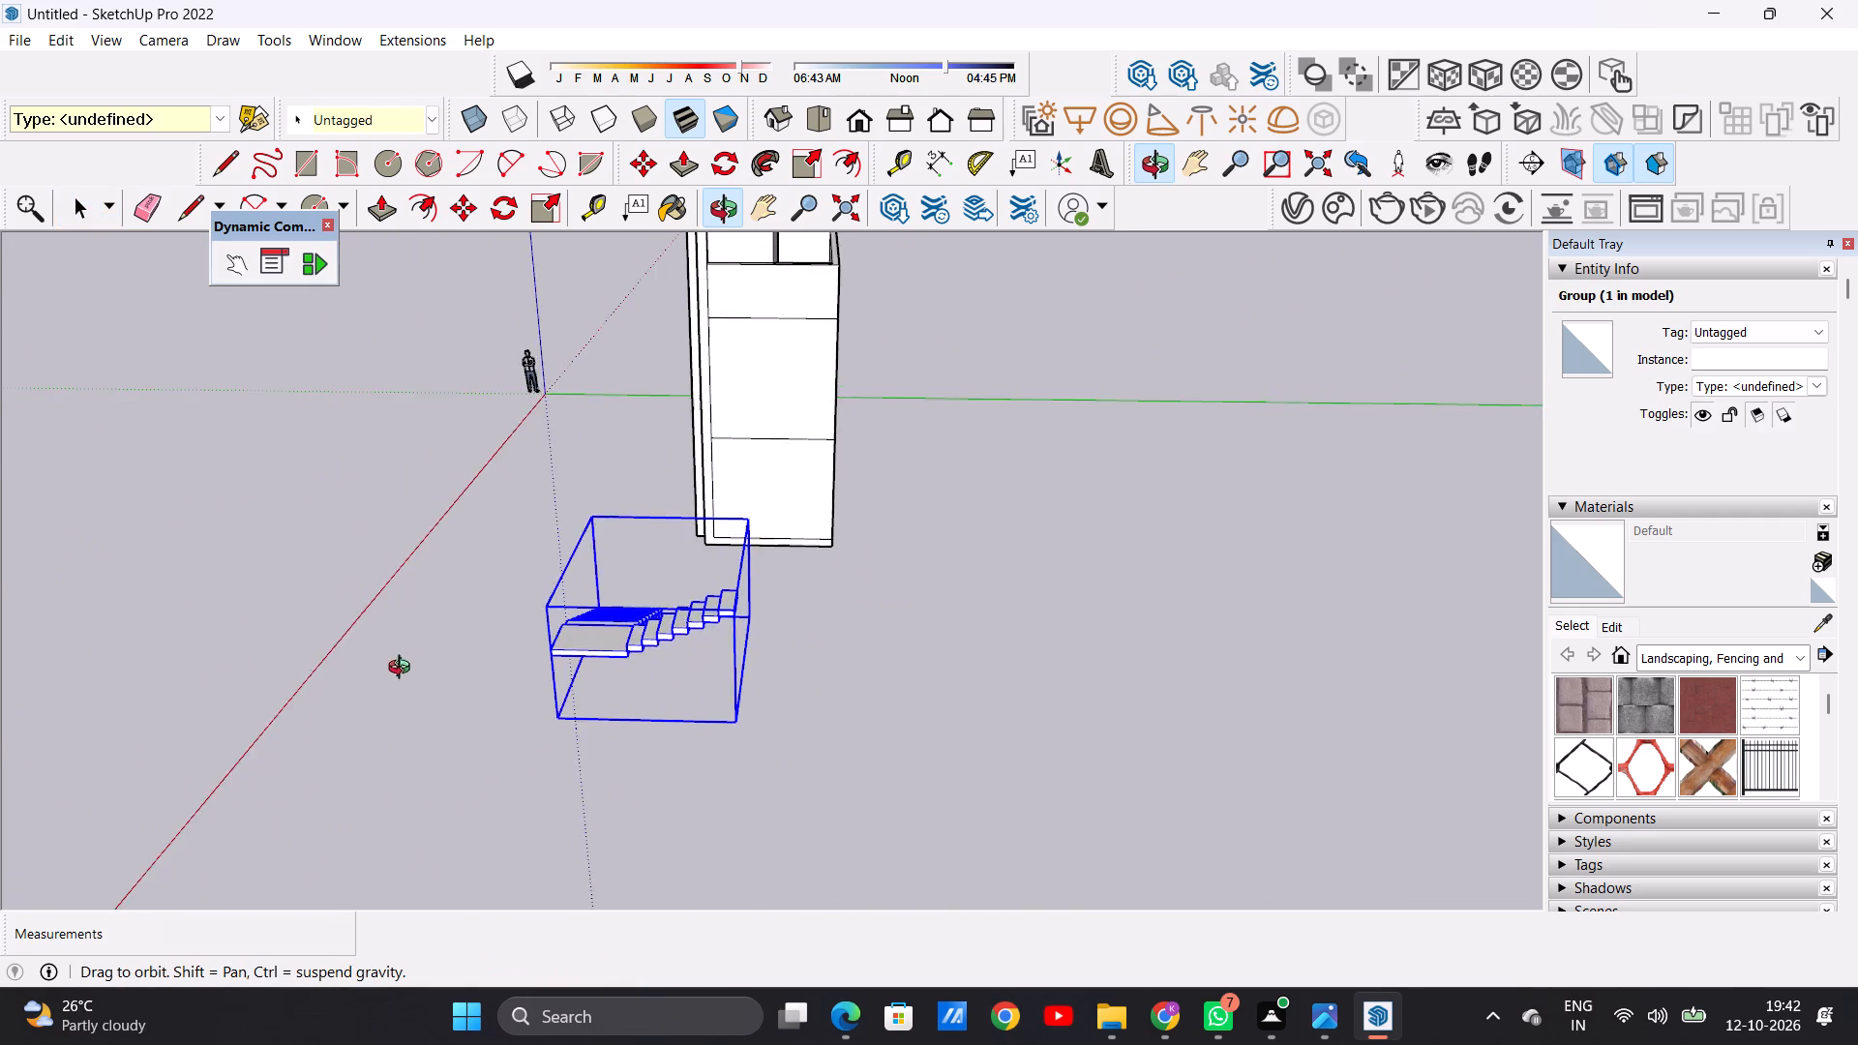
{"action": "middle_click_drag", "start_coordinate": [404, 670], "coordinate": [1178, 534]}
{"action": "scroll", "coordinate": [834, 732], "scroll_direction": "down", "scroll_amount": 5}
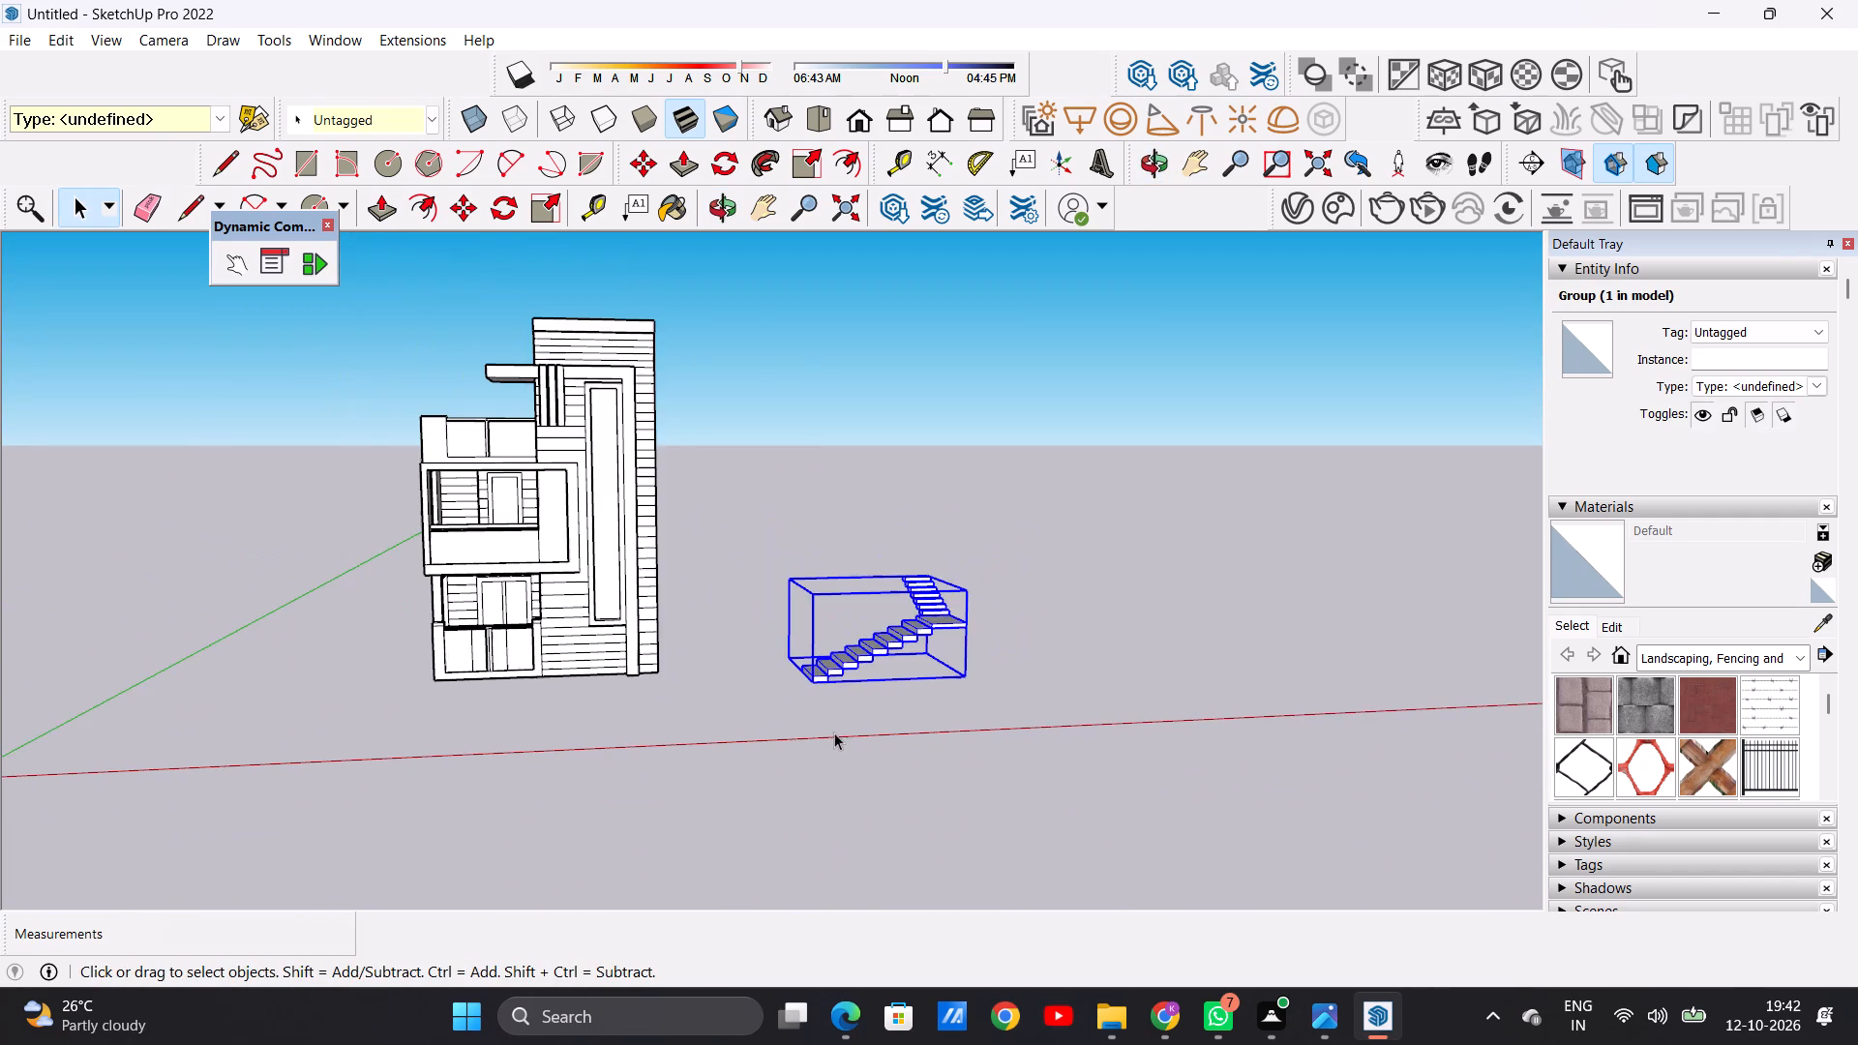
{"action": "middle_click_drag", "start_coordinate": [730, 637], "coordinate": [734, 755]}
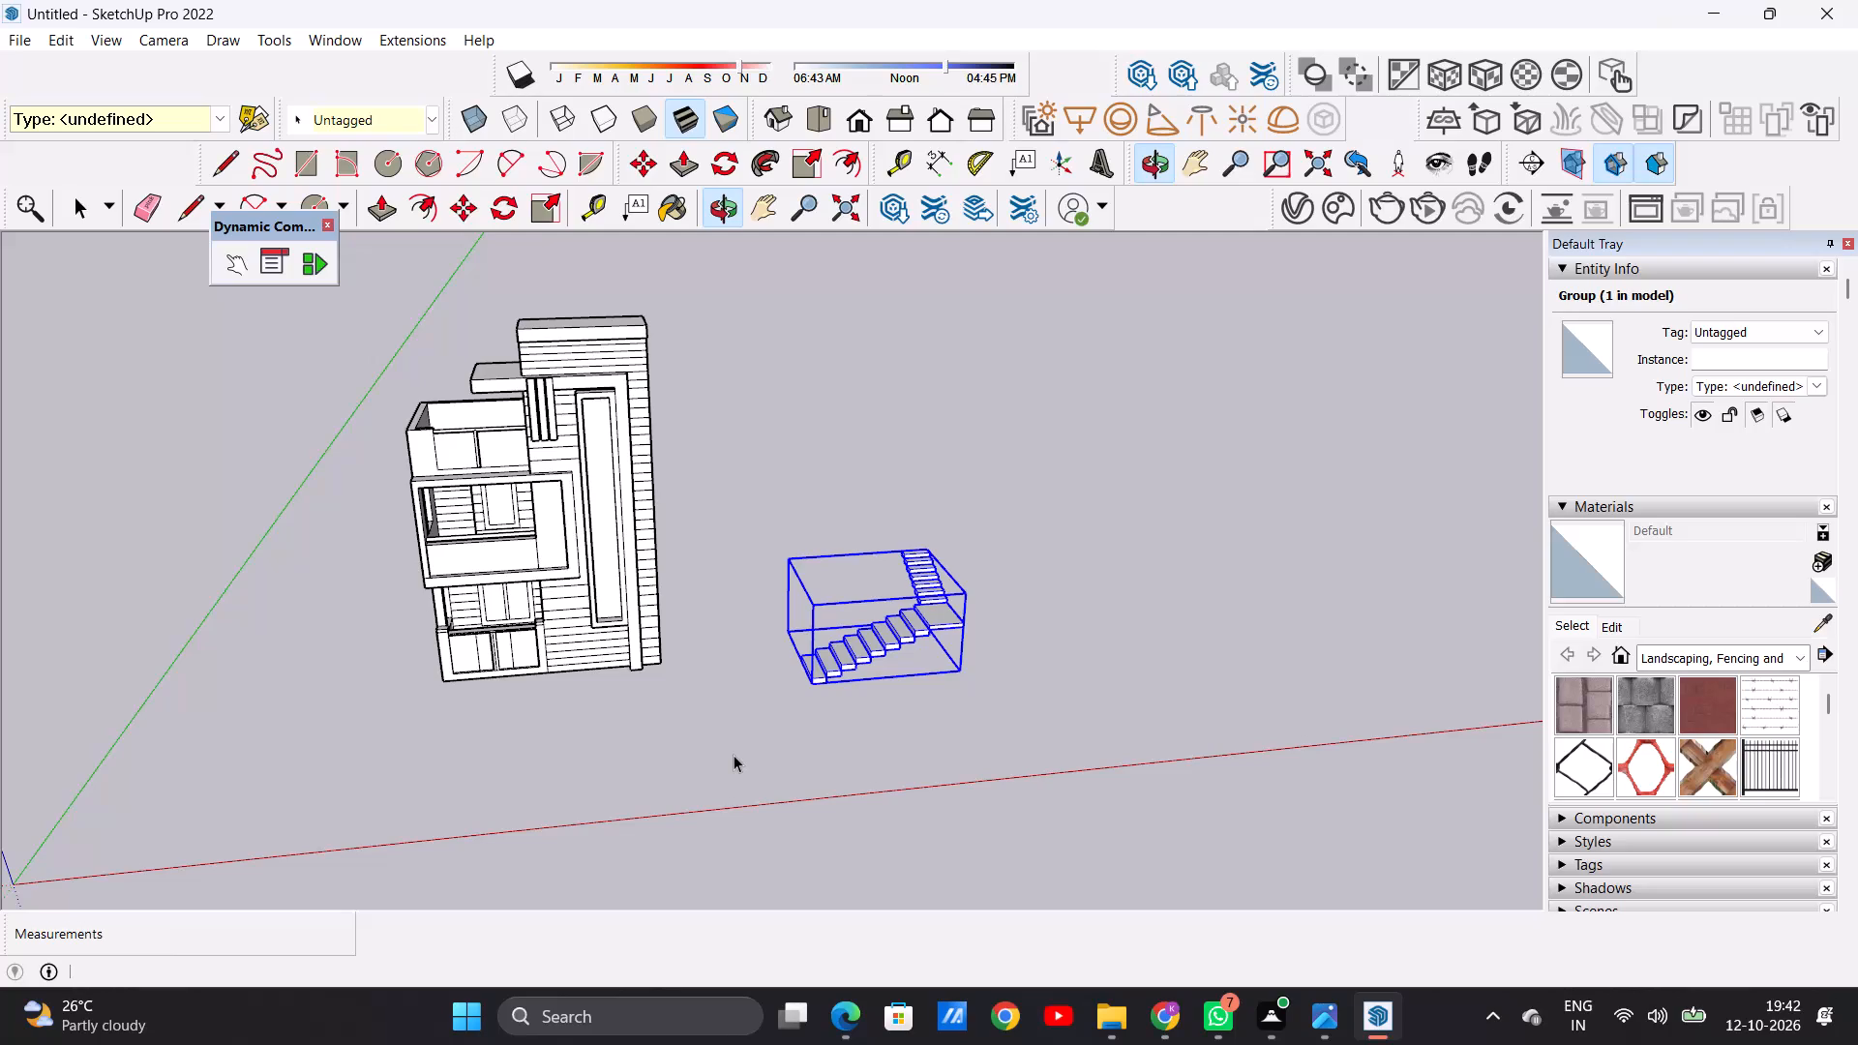
{"action": "scroll", "coordinate": [682, 685], "scroll_direction": "down", "scroll_amount": 7}
{"action": "middle_click_drag", "start_coordinate": [709, 697], "coordinate": [482, 560]}
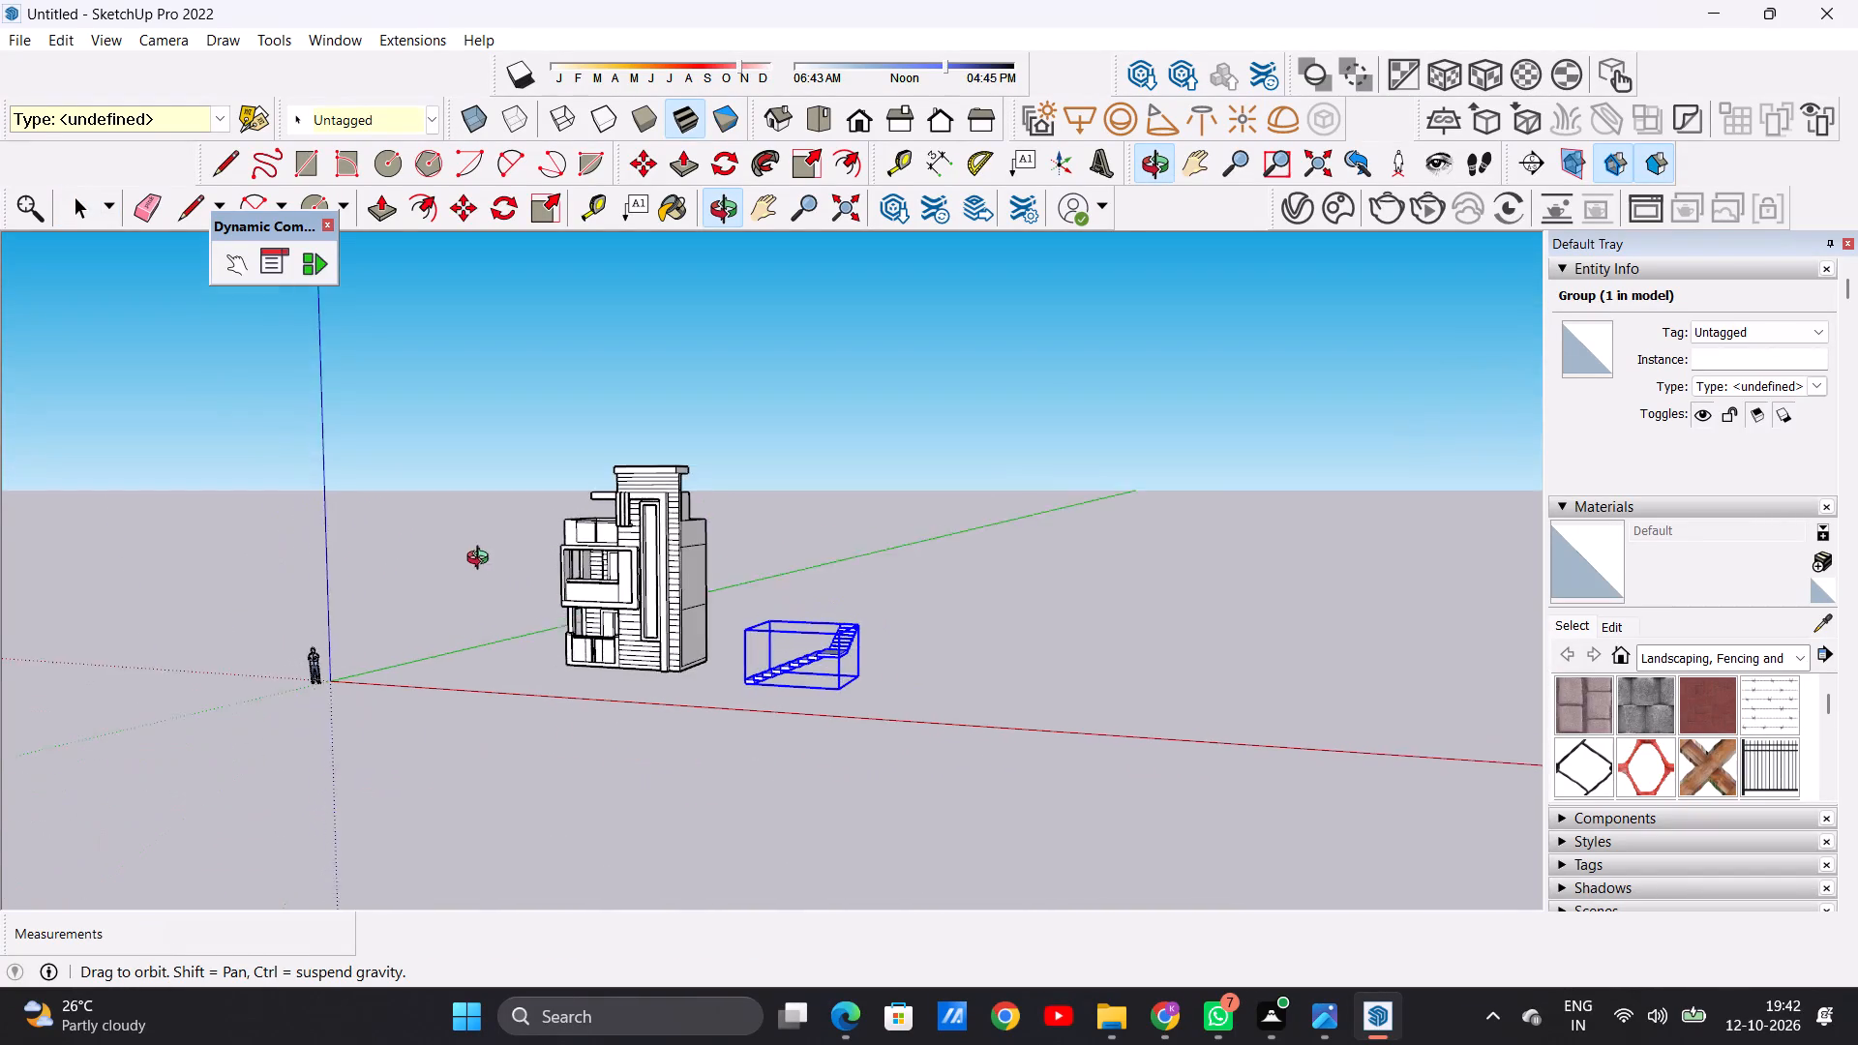
{"action": "middle_click_drag", "start_coordinate": [482, 560], "coordinate": [621, 552]}
{"action": "scroll", "coordinate": [569, 578], "scroll_direction": "up", "scroll_amount": 12}
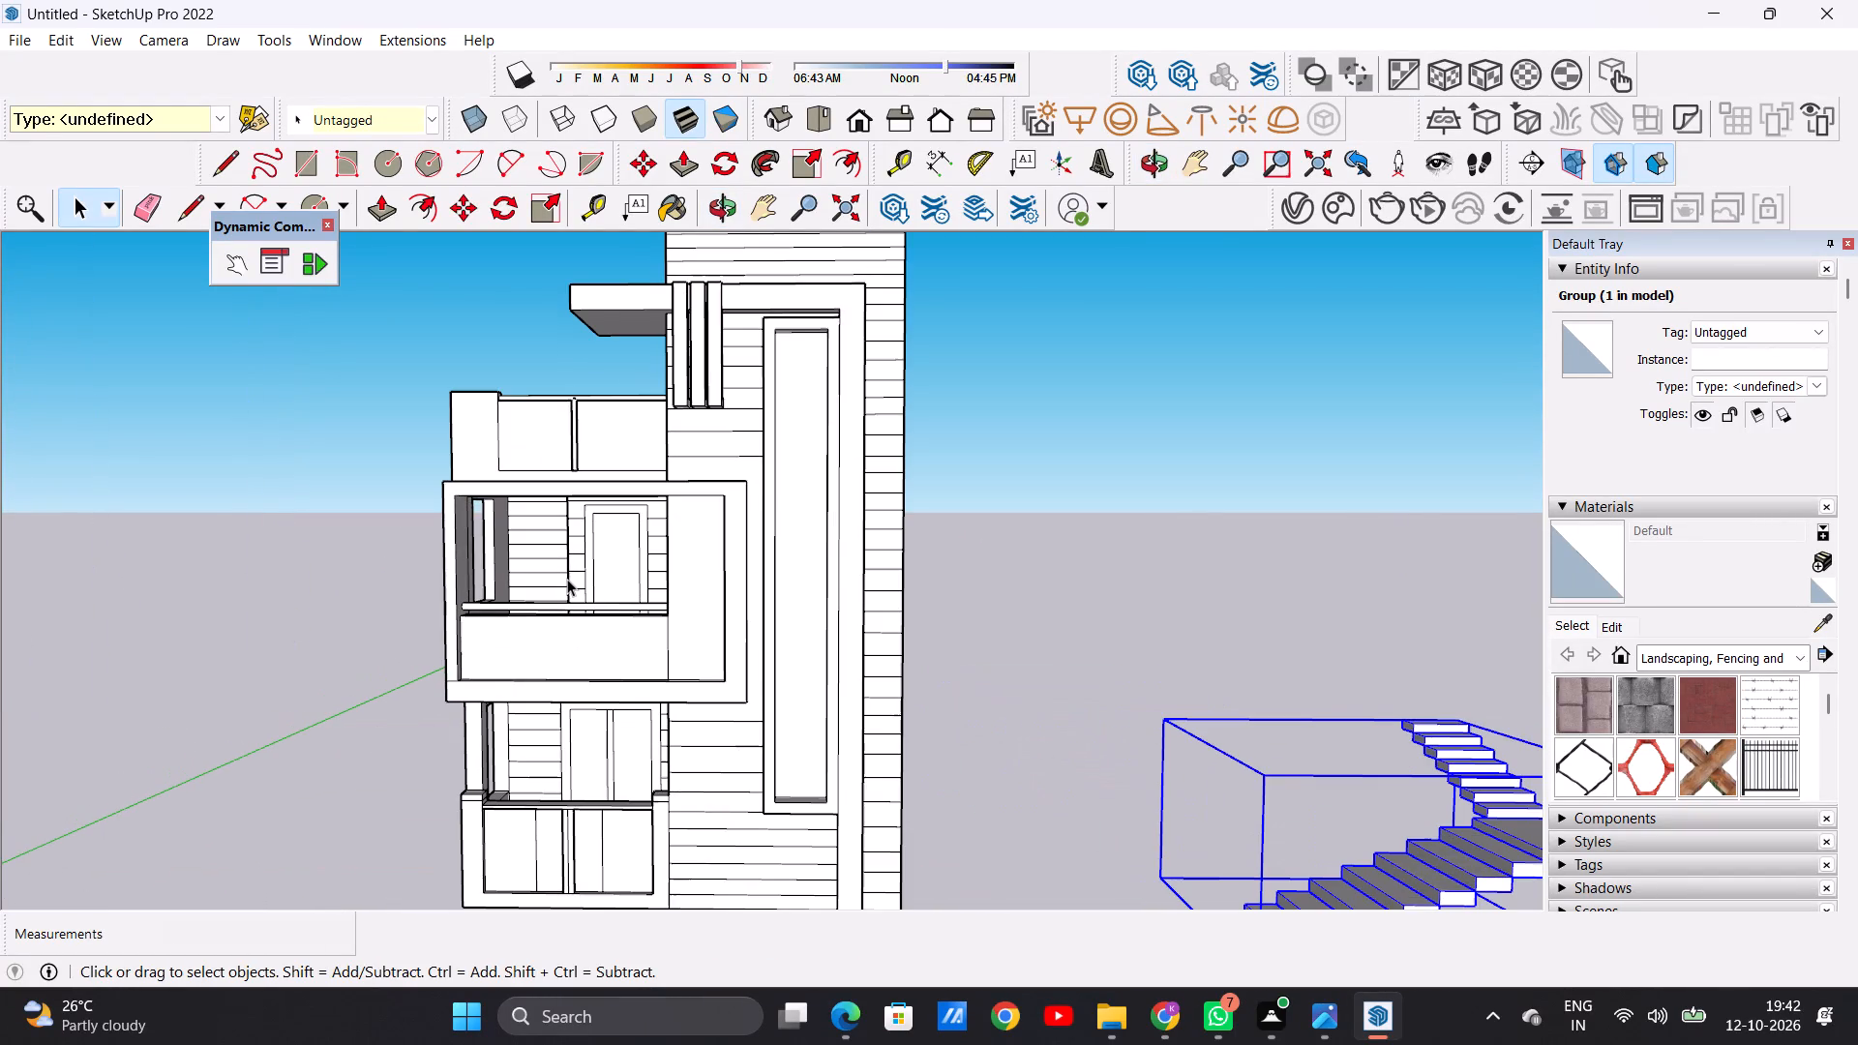
Examine the front facade's projecting balcony from above and below, together with the whole house and staircase.
{"action": "middle_click_drag", "start_coordinate": [556, 578], "coordinate": [536, 438]}
{"action": "scroll", "coordinate": [555, 549], "scroll_direction": "up", "scroll_amount": 8}
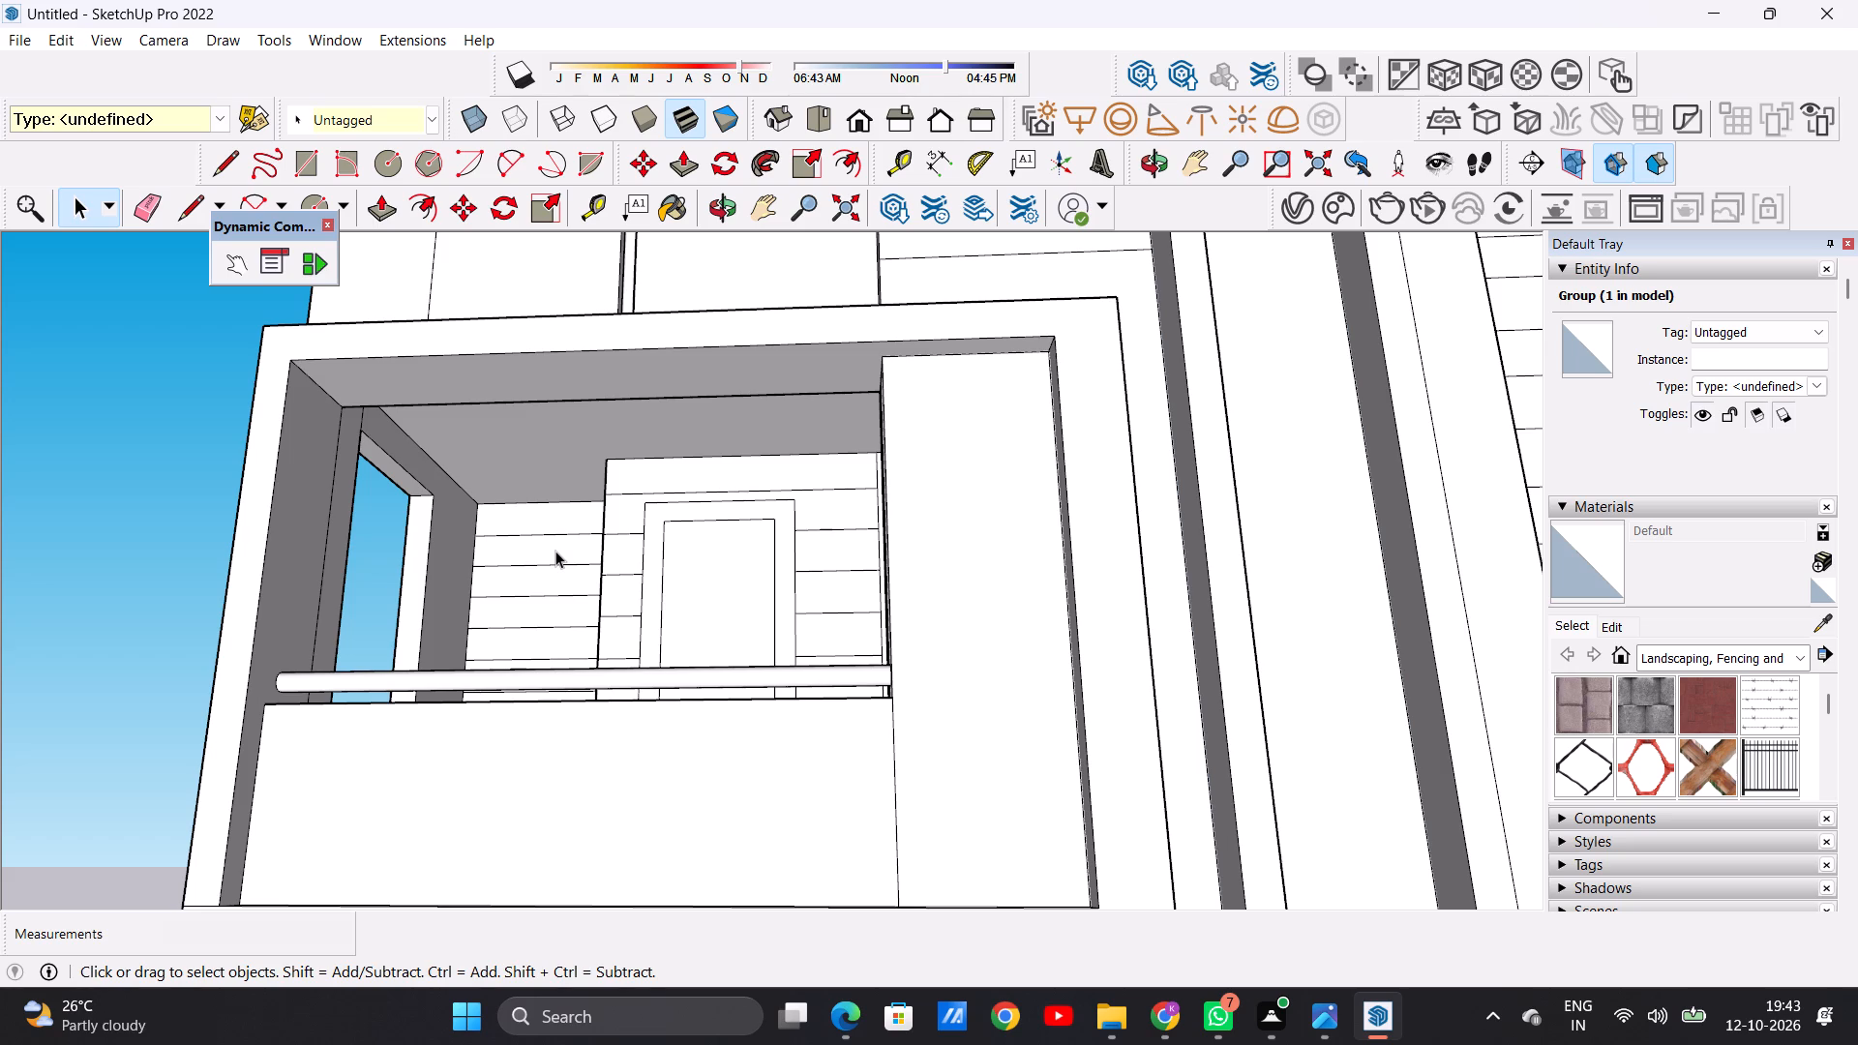
{"action": "scroll", "coordinate": [556, 557], "scroll_direction": "down", "scroll_amount": 4}
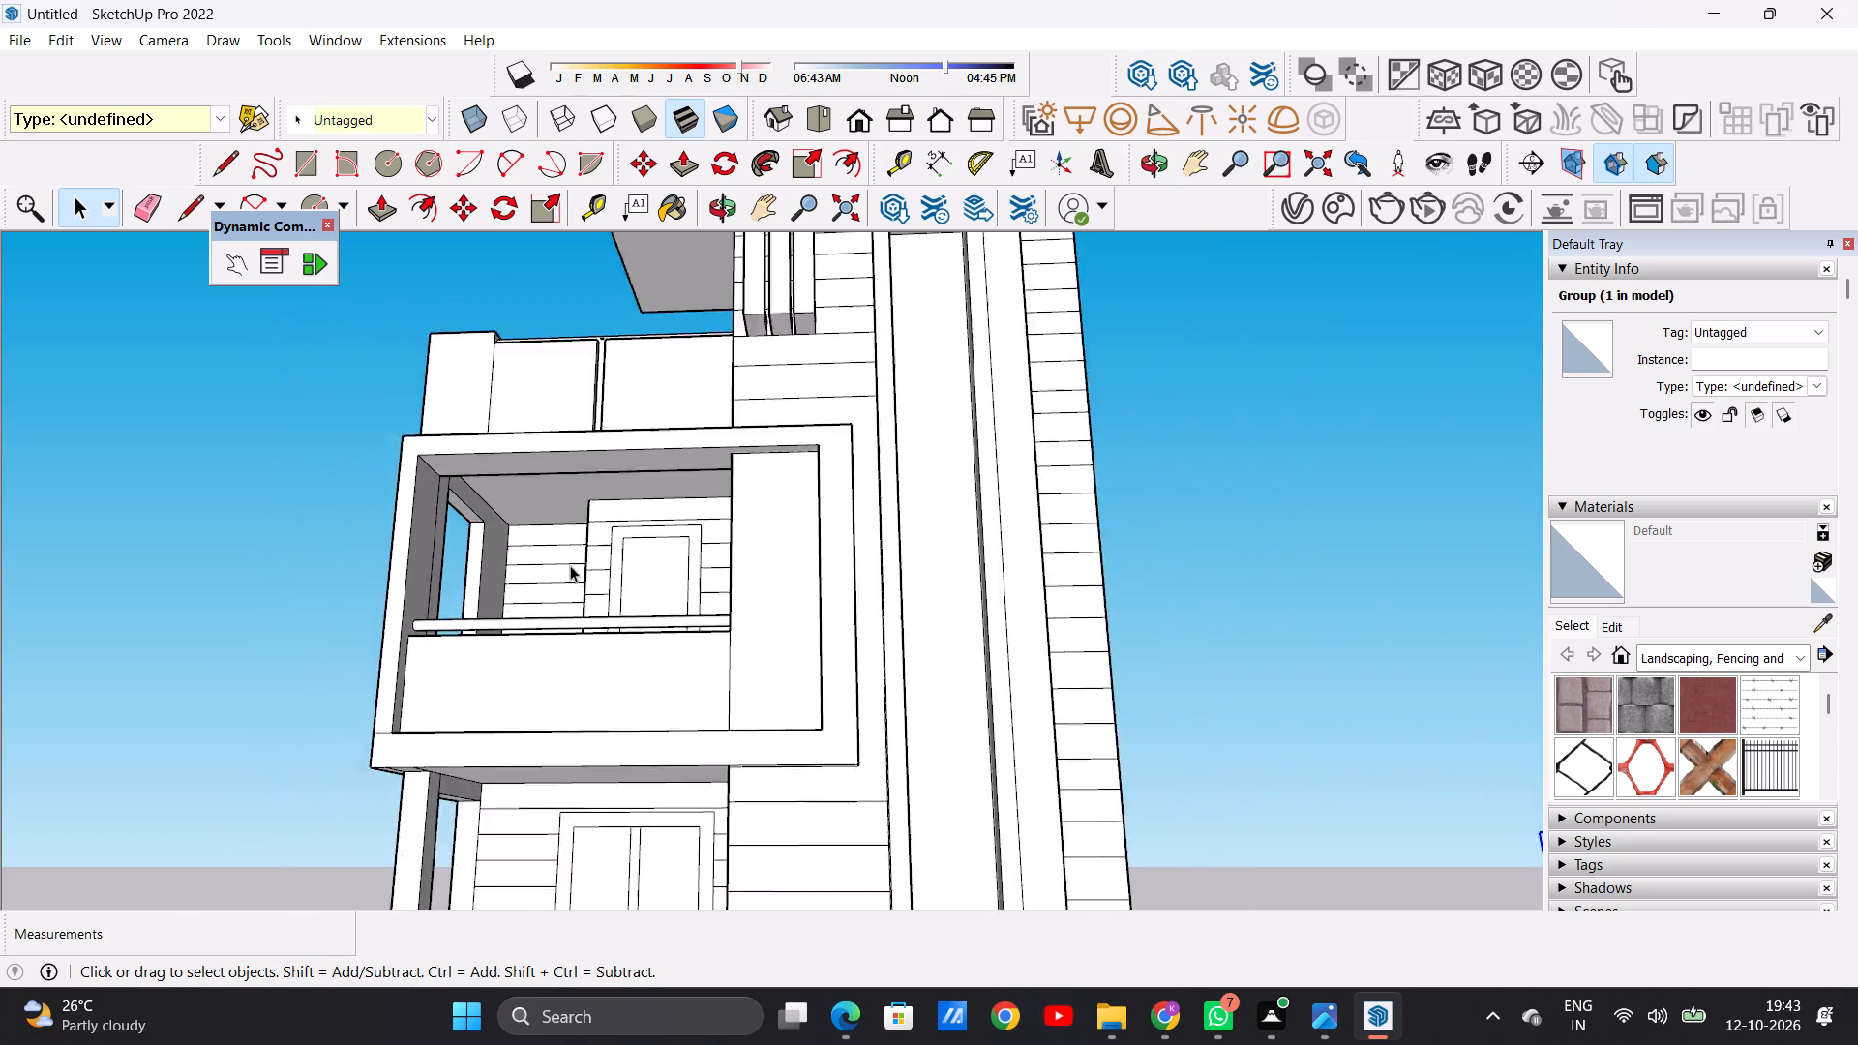
{"action": "scroll", "coordinate": [570, 565], "scroll_direction": "down", "scroll_amount": 4}
{"action": "middle_click_drag", "start_coordinate": [670, 501], "coordinate": [721, 908]}
{"action": "scroll", "coordinate": [569, 741], "scroll_direction": "up", "scroll_amount": 5}
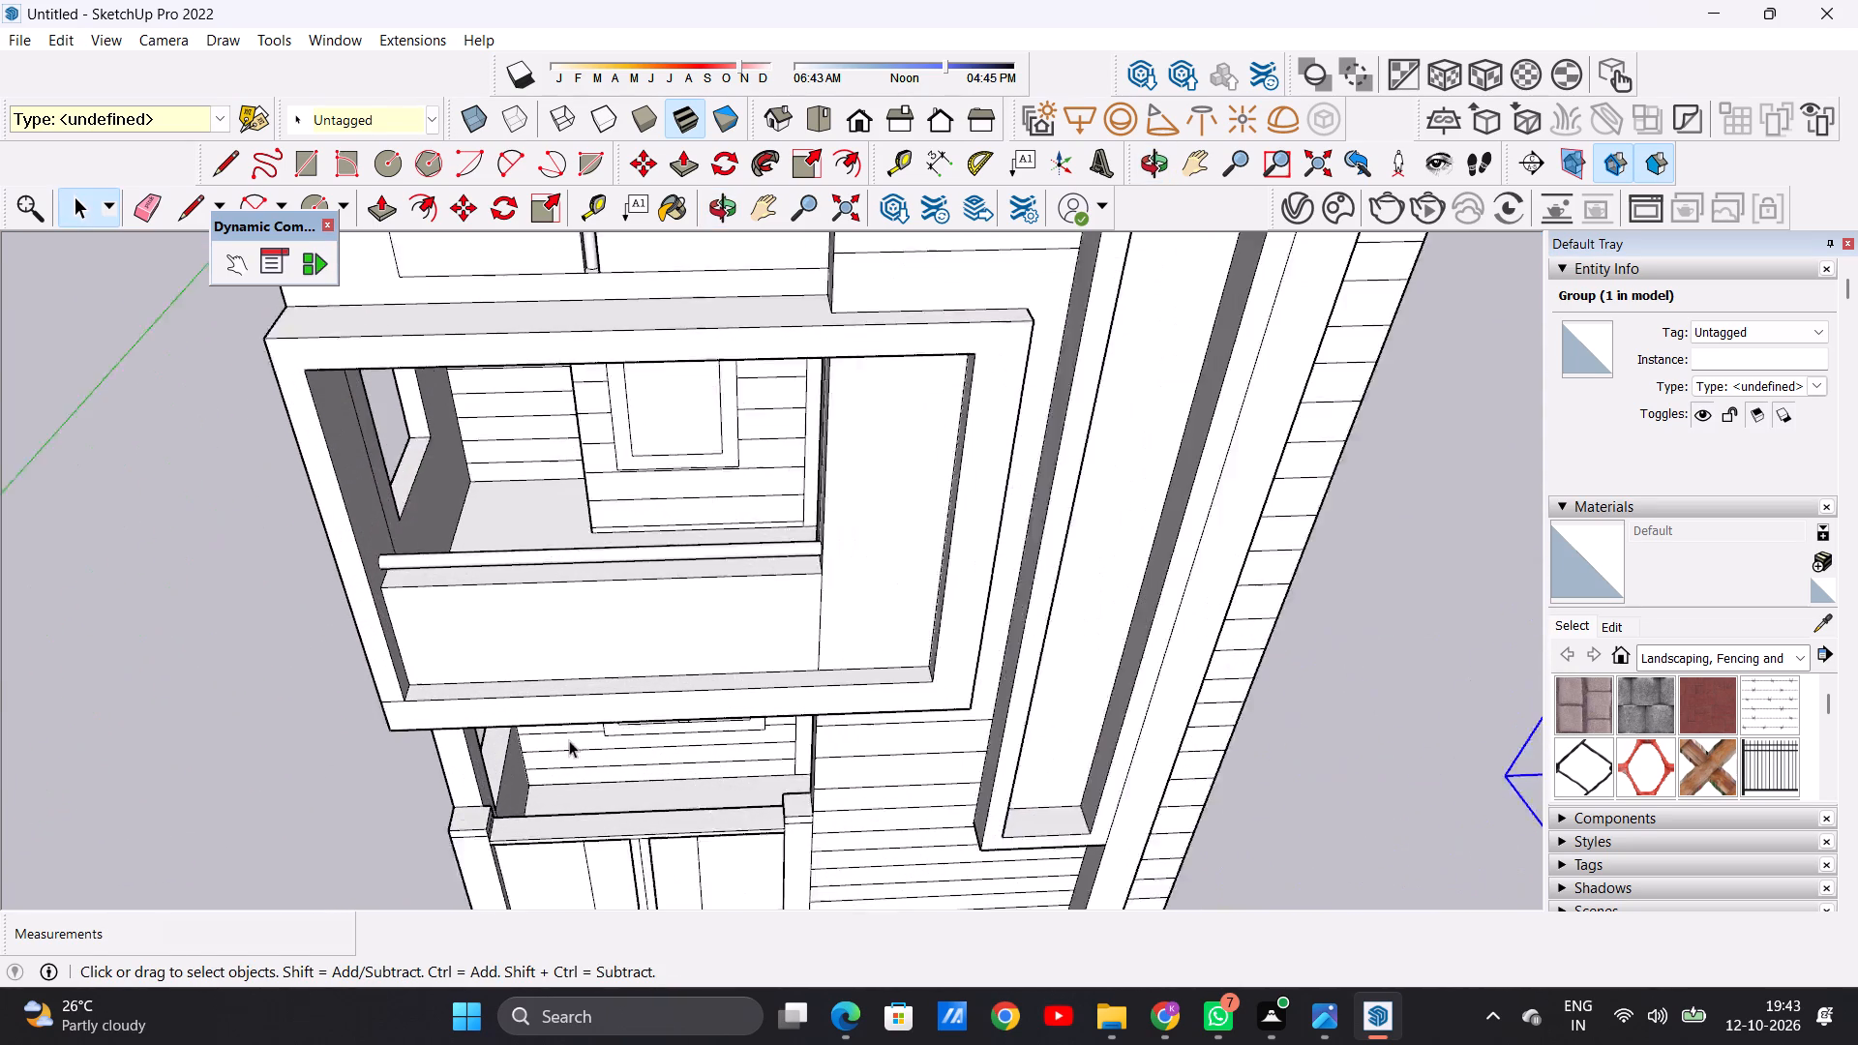
{"action": "scroll", "coordinate": [569, 740], "scroll_direction": "up", "scroll_amount": 2}
{"action": "middle_click_drag", "start_coordinate": [589, 561], "coordinate": [704, 578]}
{"action": "scroll", "coordinate": [697, 579], "scroll_direction": "down", "scroll_amount": 14}
{"action": "middle_click_drag", "start_coordinate": [852, 599], "coordinate": [828, 582]}
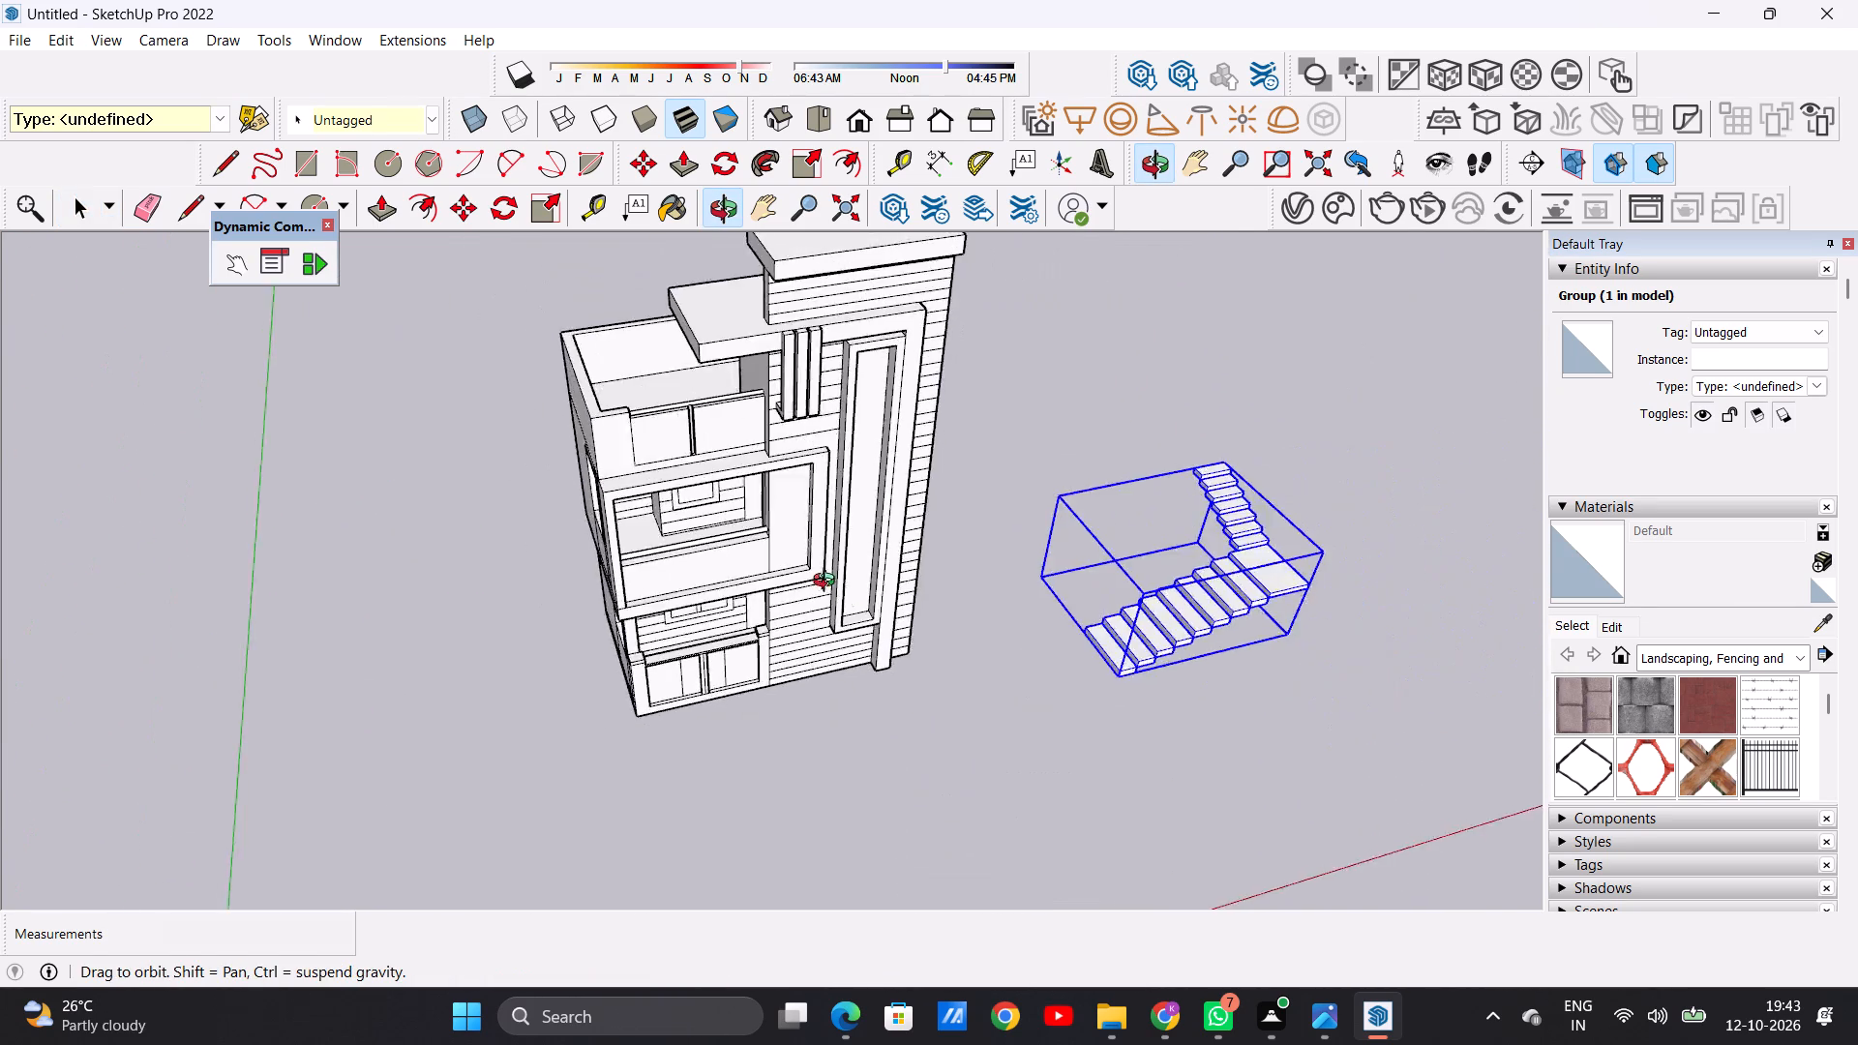
{"action": "middle_click_drag", "start_coordinate": [828, 582], "coordinate": [771, 414]}
Check the staircase group on its own and examine it beside the house from the side, front and above.
{"action": "left_click", "coordinate": [1005, 810]}
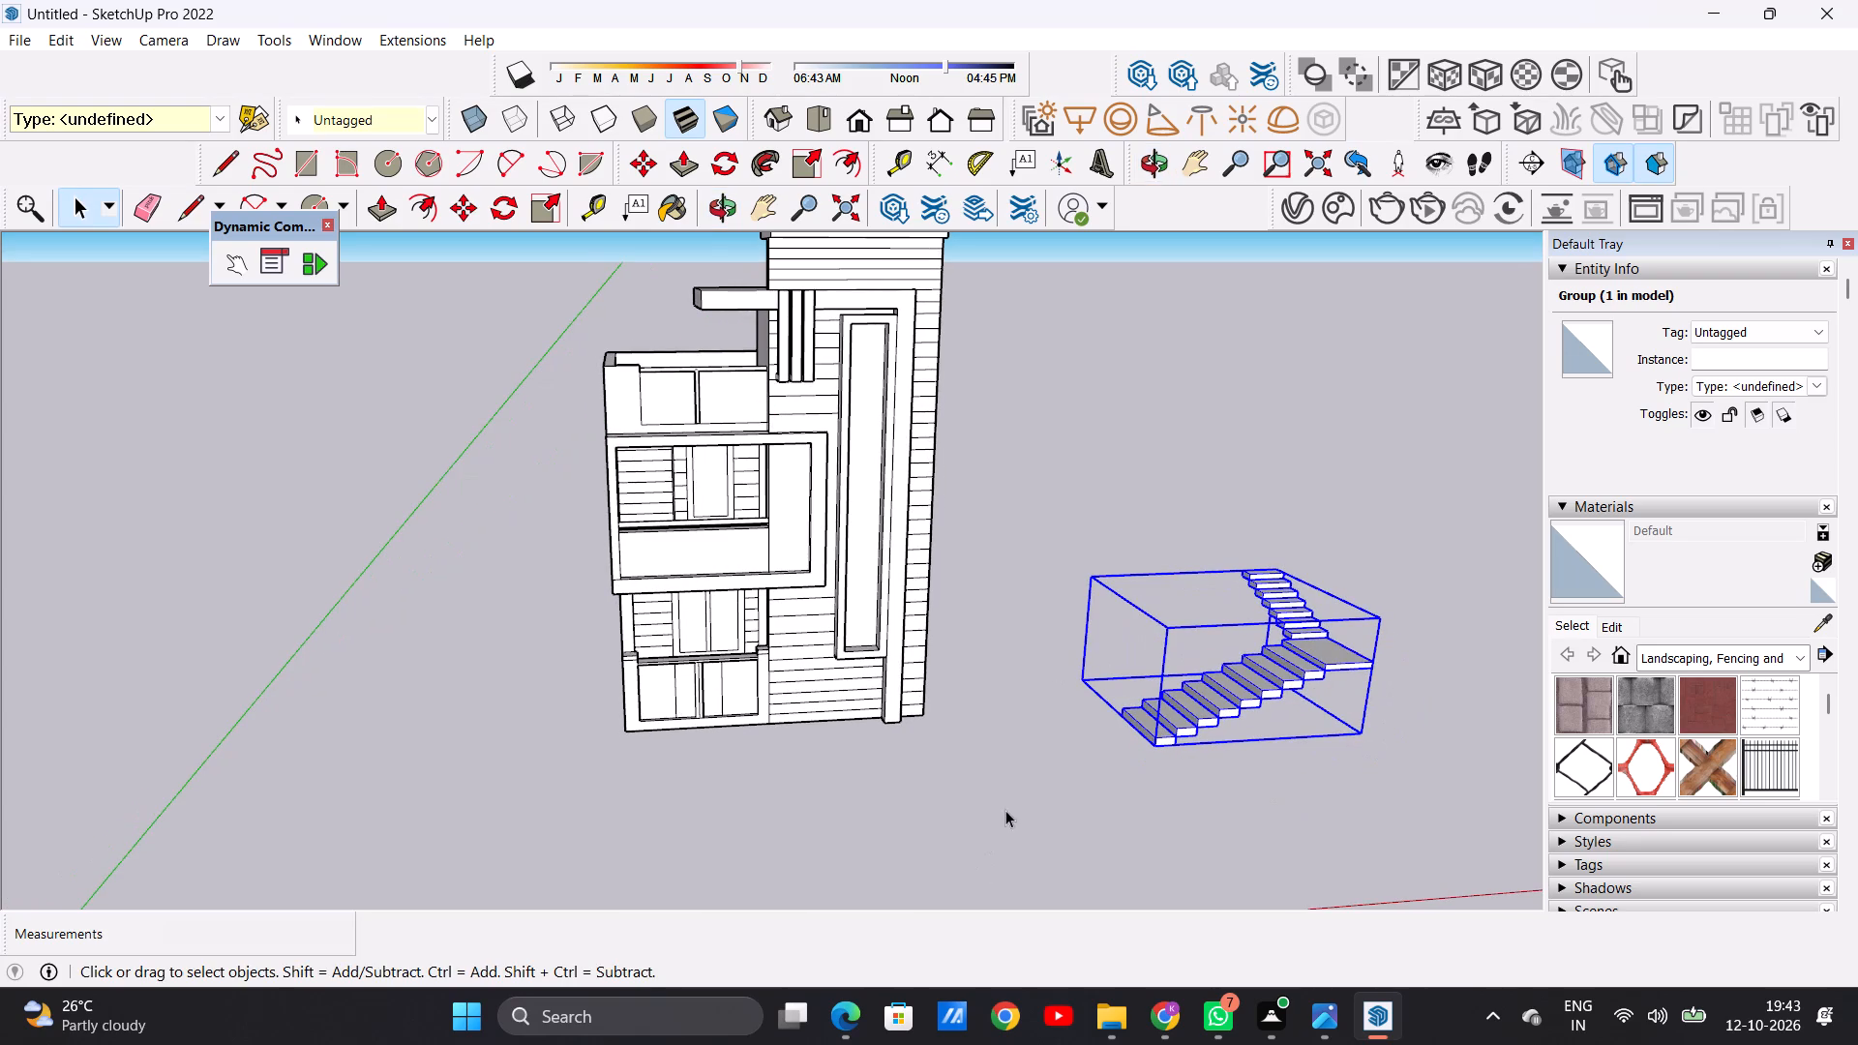
{"action": "scroll", "coordinate": [1168, 694], "scroll_direction": "up", "scroll_amount": 7}
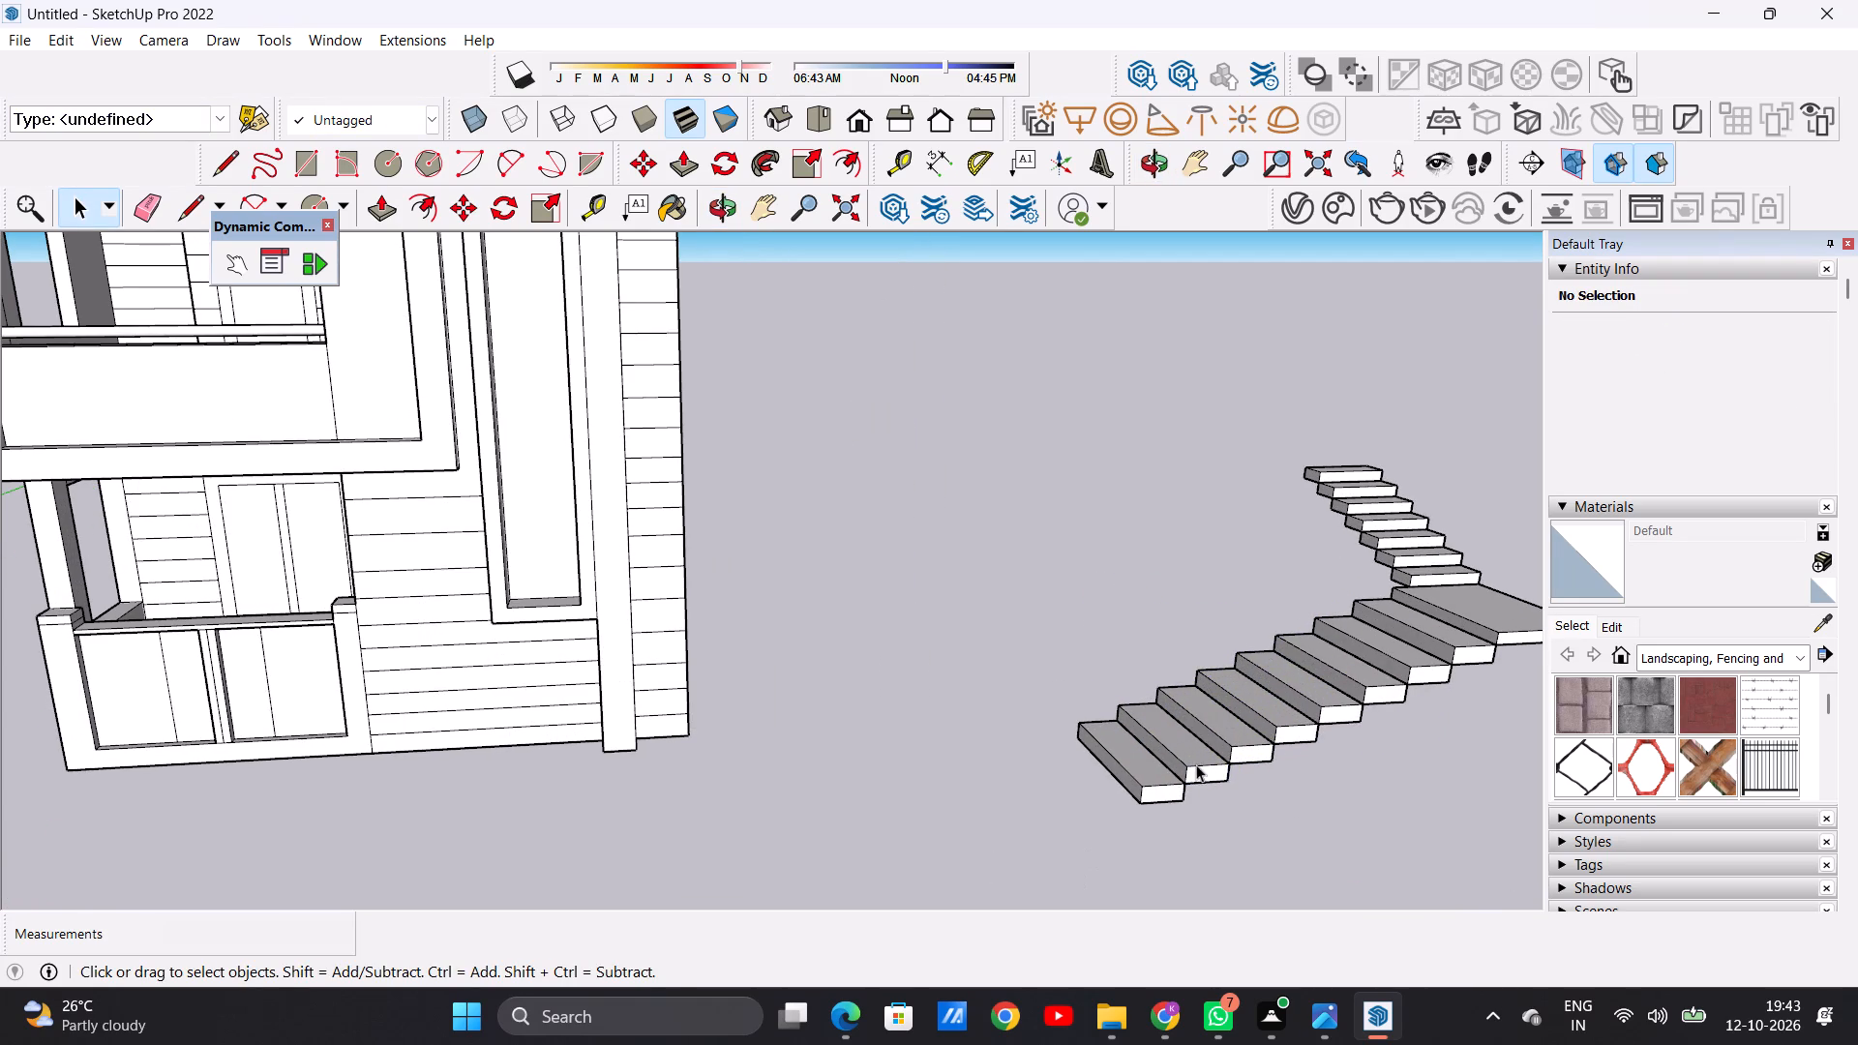
{"action": "left_click", "coordinate": [1161, 778]}
{"action": "scroll", "coordinate": [973, 781], "scroll_direction": "down", "scroll_amount": 7}
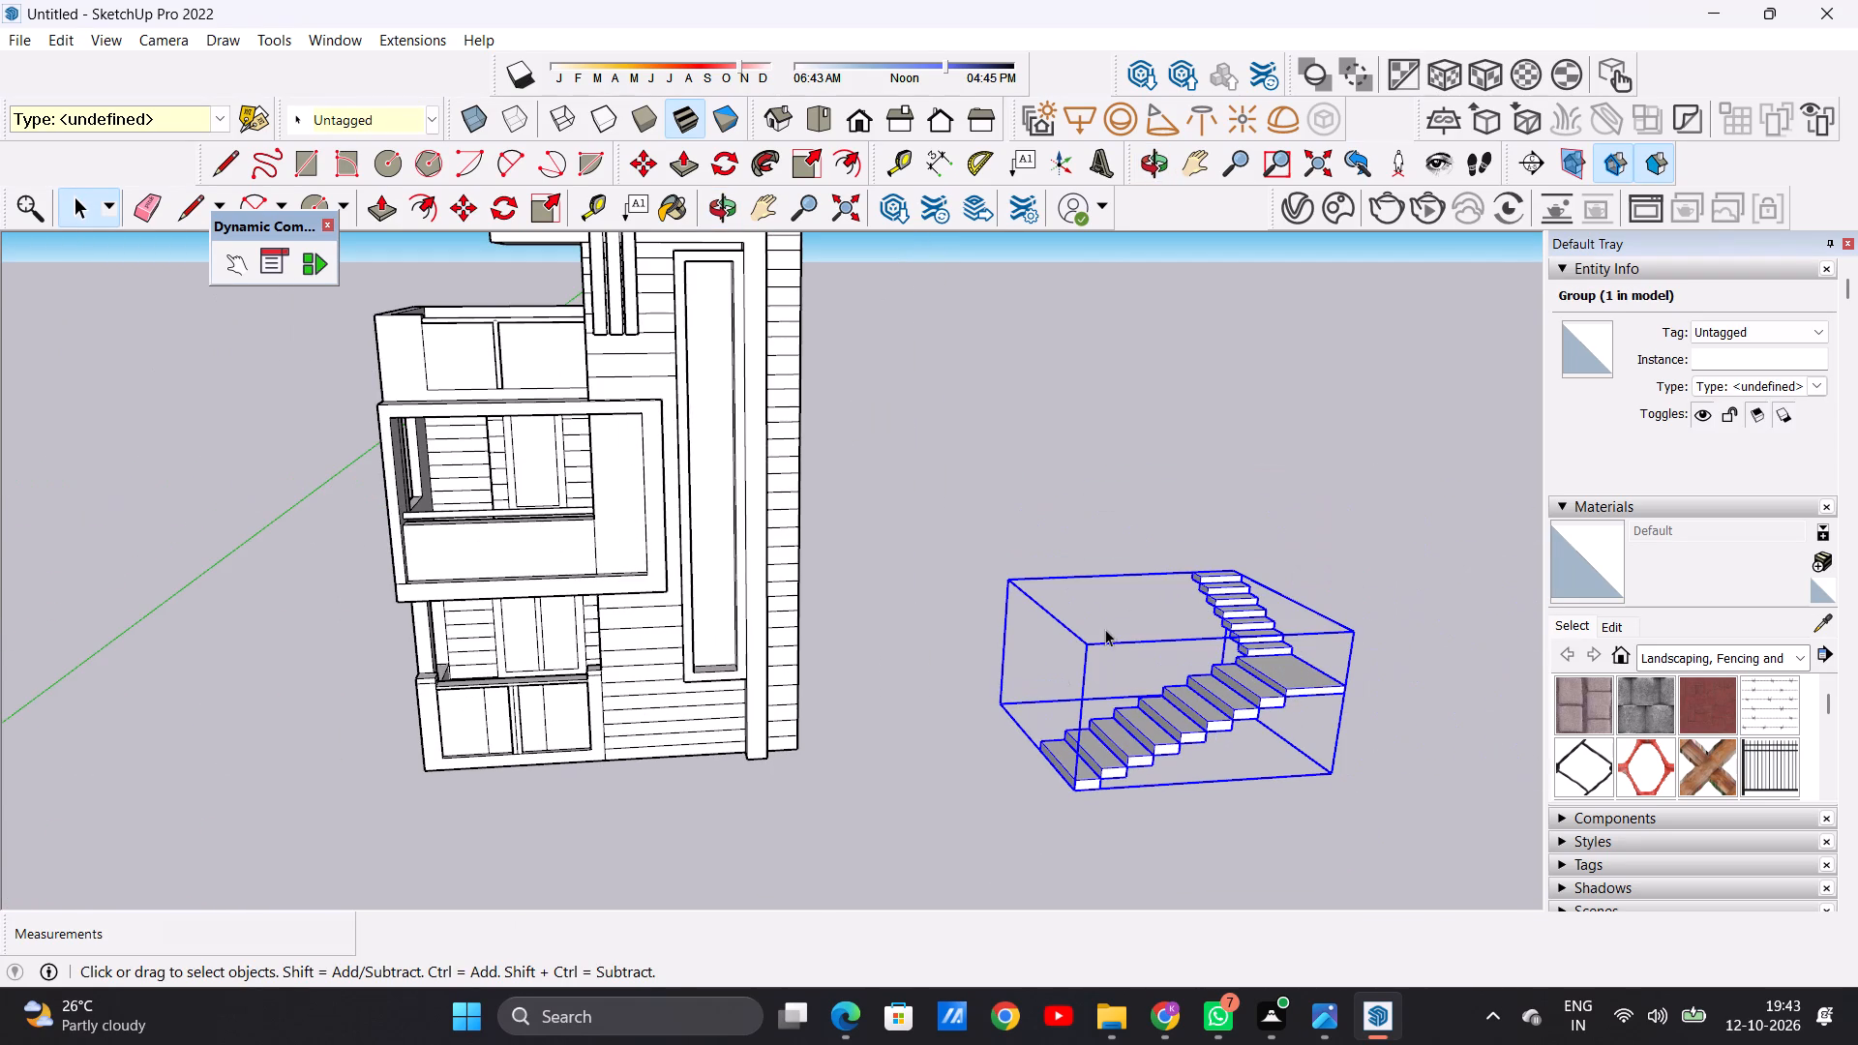
{"action": "left_click", "coordinate": [865, 867]}
{"action": "scroll", "coordinate": [1183, 505], "scroll_direction": "down", "scroll_amount": 6}
{"action": "middle_click_drag", "start_coordinate": [1201, 594], "coordinate": [725, 576]}
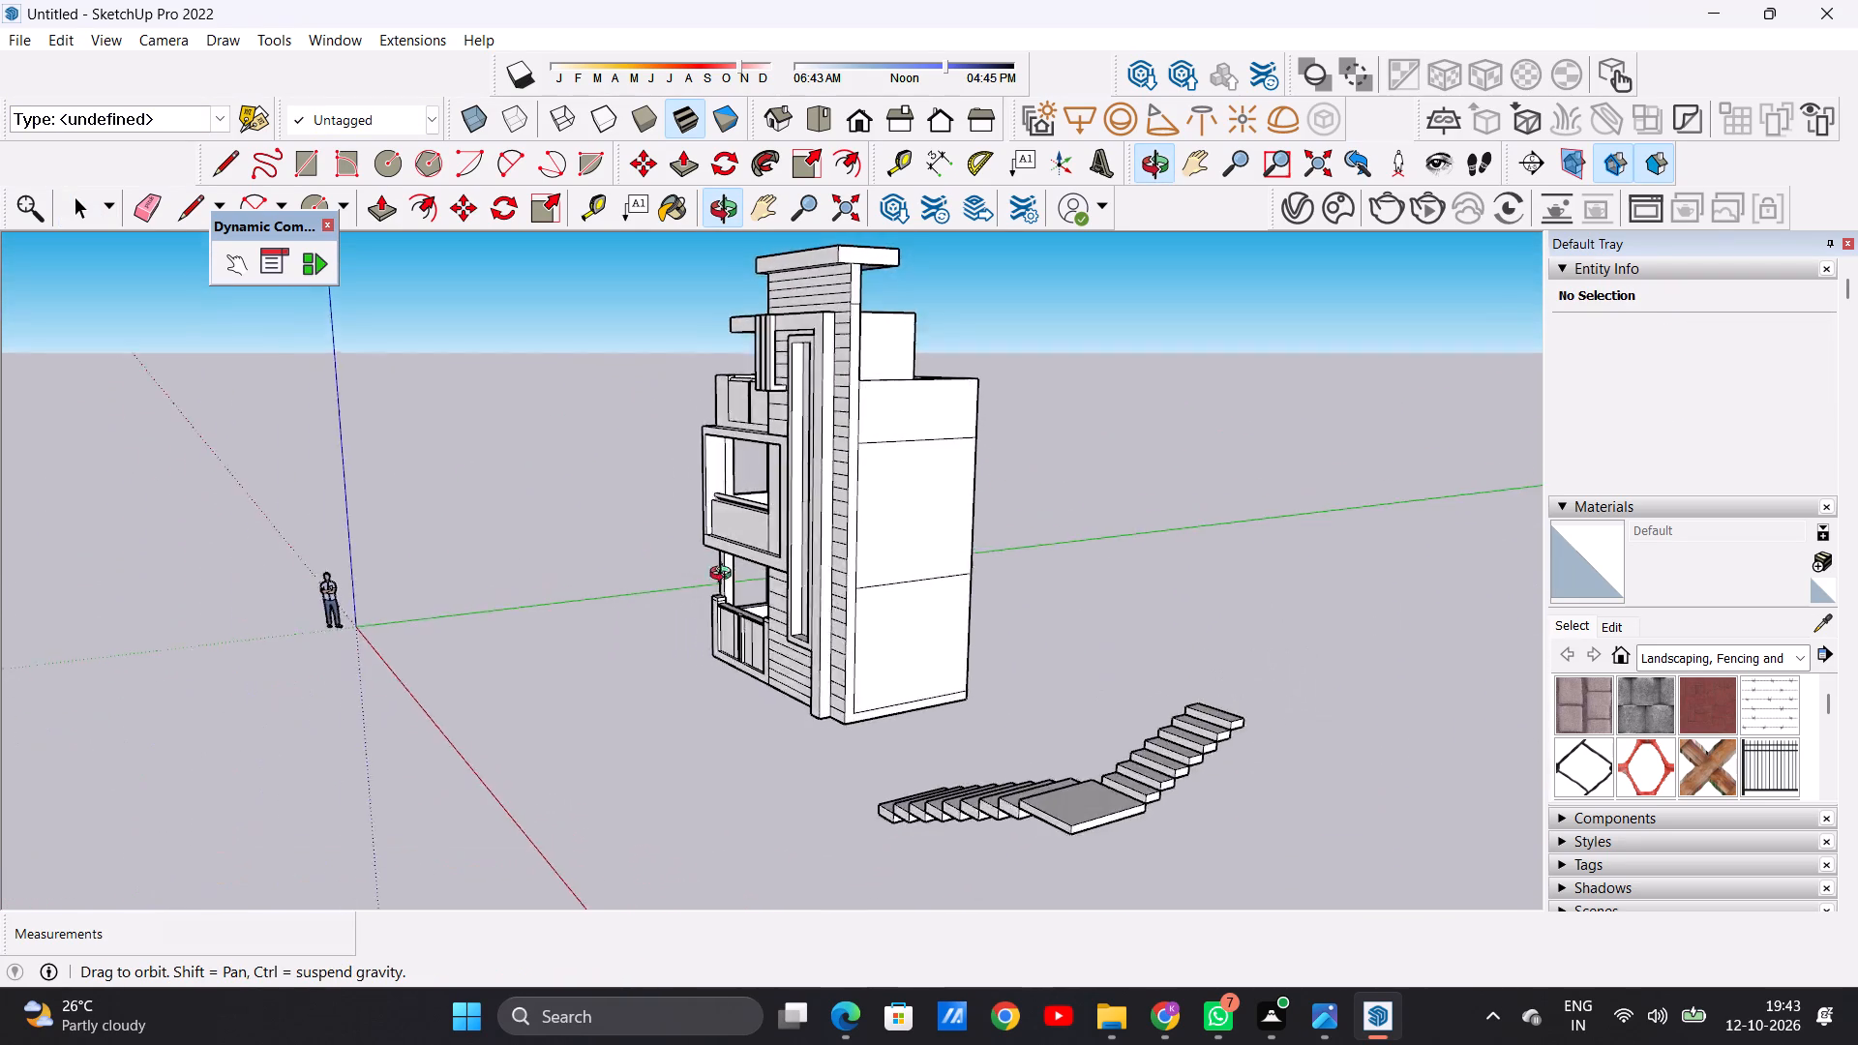
{"action": "middle_click_drag", "start_coordinate": [725, 576], "coordinate": [1111, 482]}
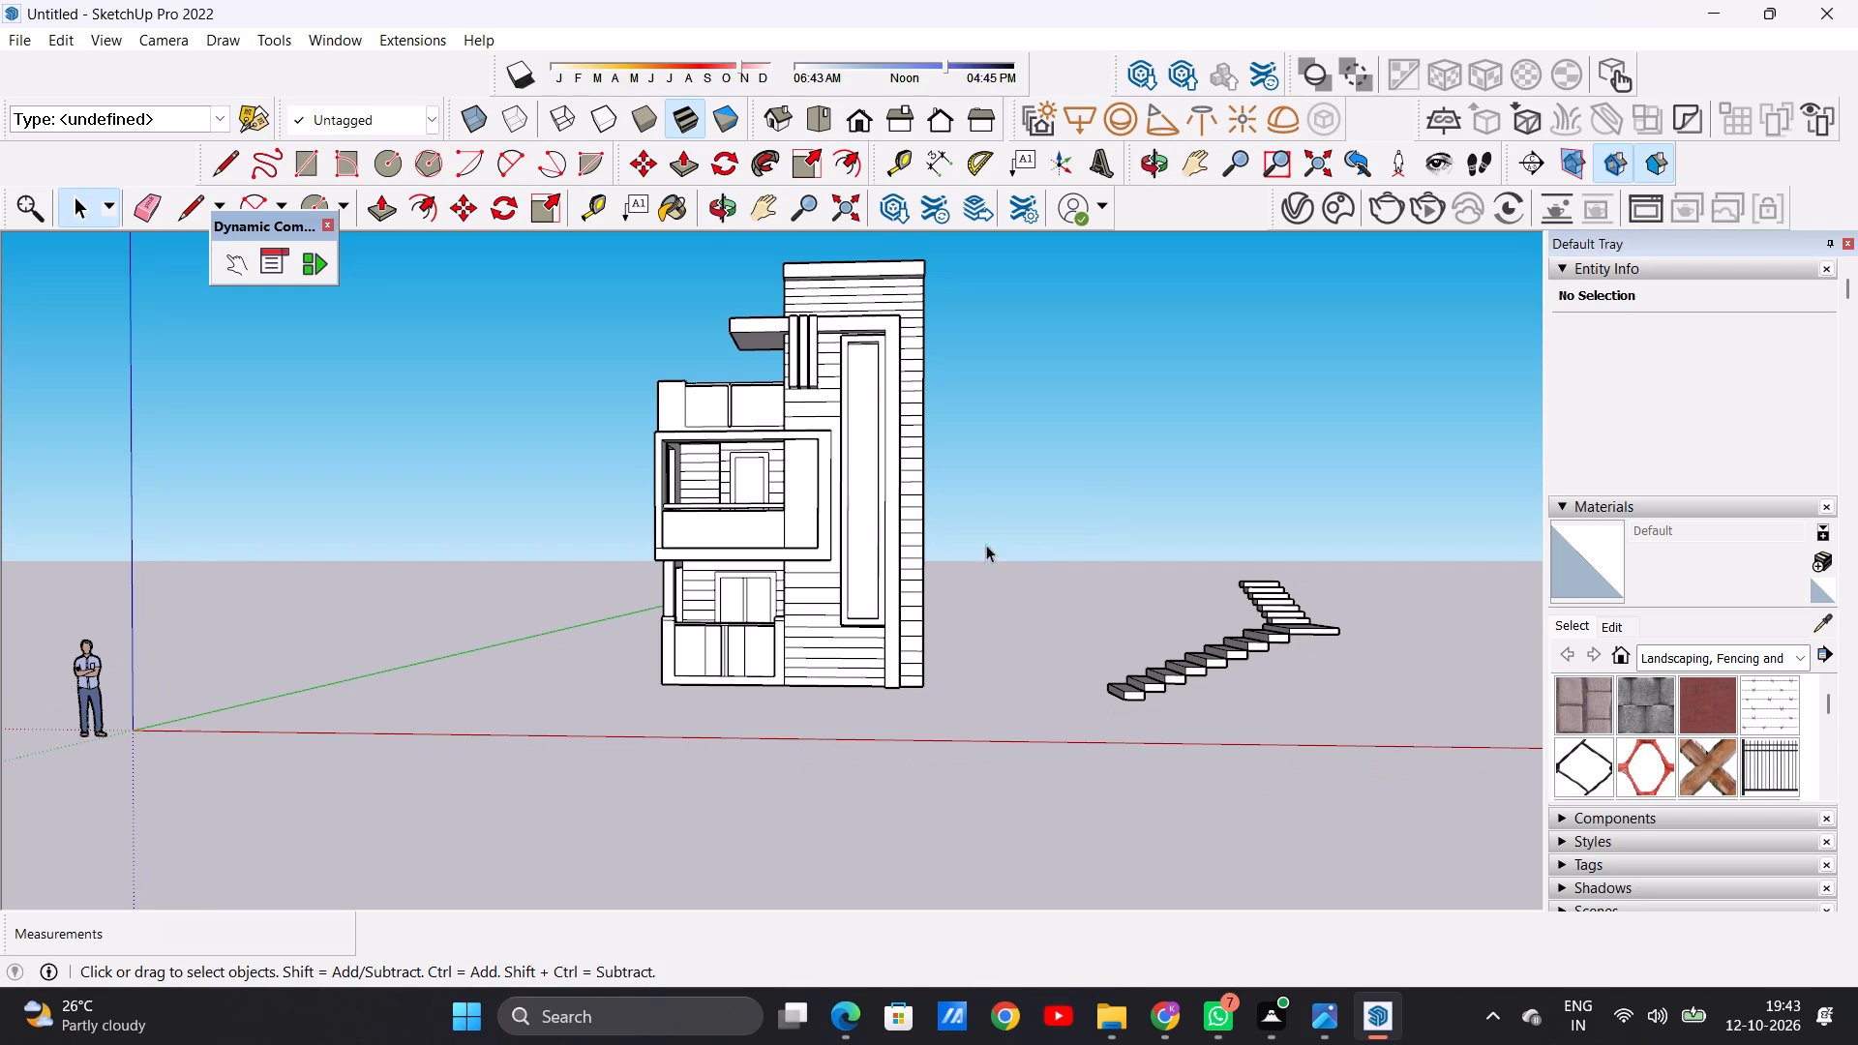
{"action": "scroll", "coordinate": [971, 490], "scroll_direction": "down", "scroll_amount": 5}
{"action": "middle_click_drag", "start_coordinate": [909, 436], "coordinate": [861, 734]}
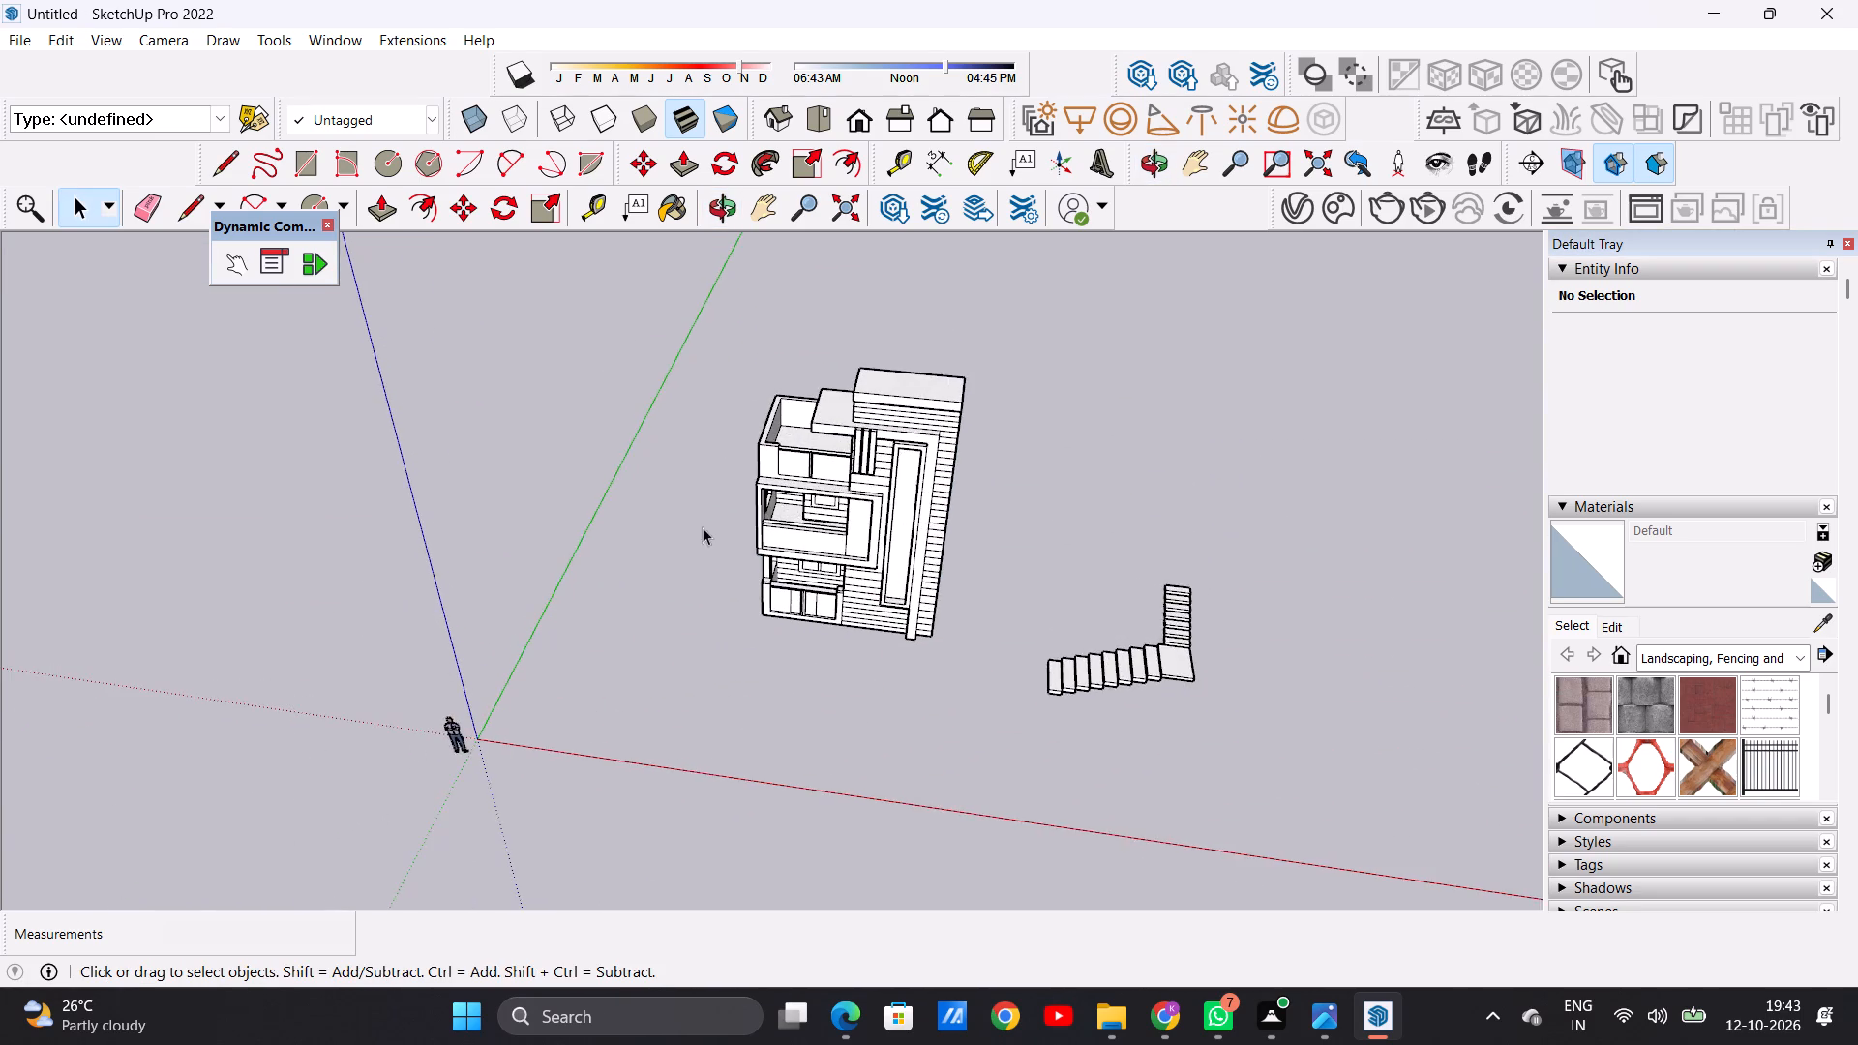
Inspect the house's front facade up close and from a distance, including its balcony, porch and horizontal wall cladding.
{"action": "scroll", "coordinate": [708, 510], "scroll_direction": "up", "scroll_amount": 13}
{"action": "middle_click_drag", "start_coordinate": [754, 501], "coordinate": [801, 454]}
{"action": "scroll", "coordinate": [756, 529], "scroll_direction": "down", "scroll_amount": 4}
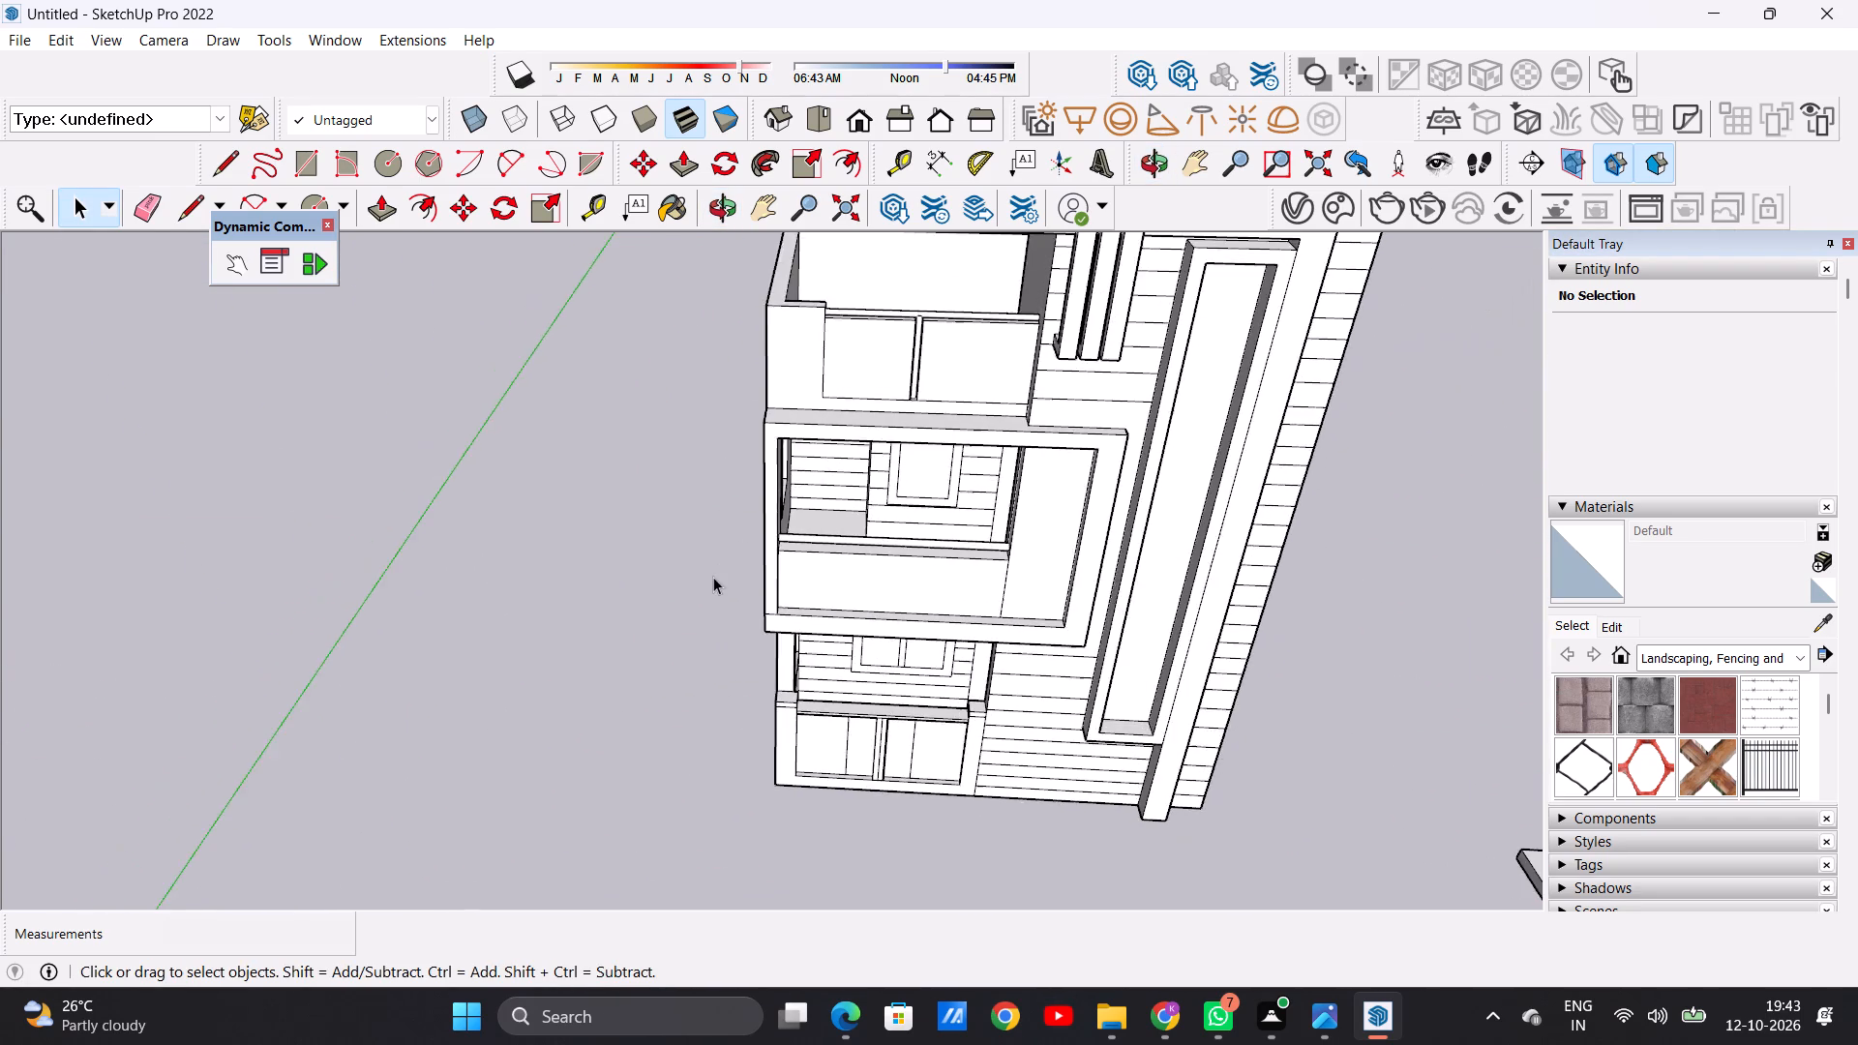
{"action": "scroll", "coordinate": [713, 577], "scroll_direction": "down", "scroll_amount": 10}
{"action": "middle_click_drag", "start_coordinate": [1102, 474], "coordinate": [394, 470]}
{"action": "middle_click_drag", "start_coordinate": [864, 513], "coordinate": [1006, 436]}
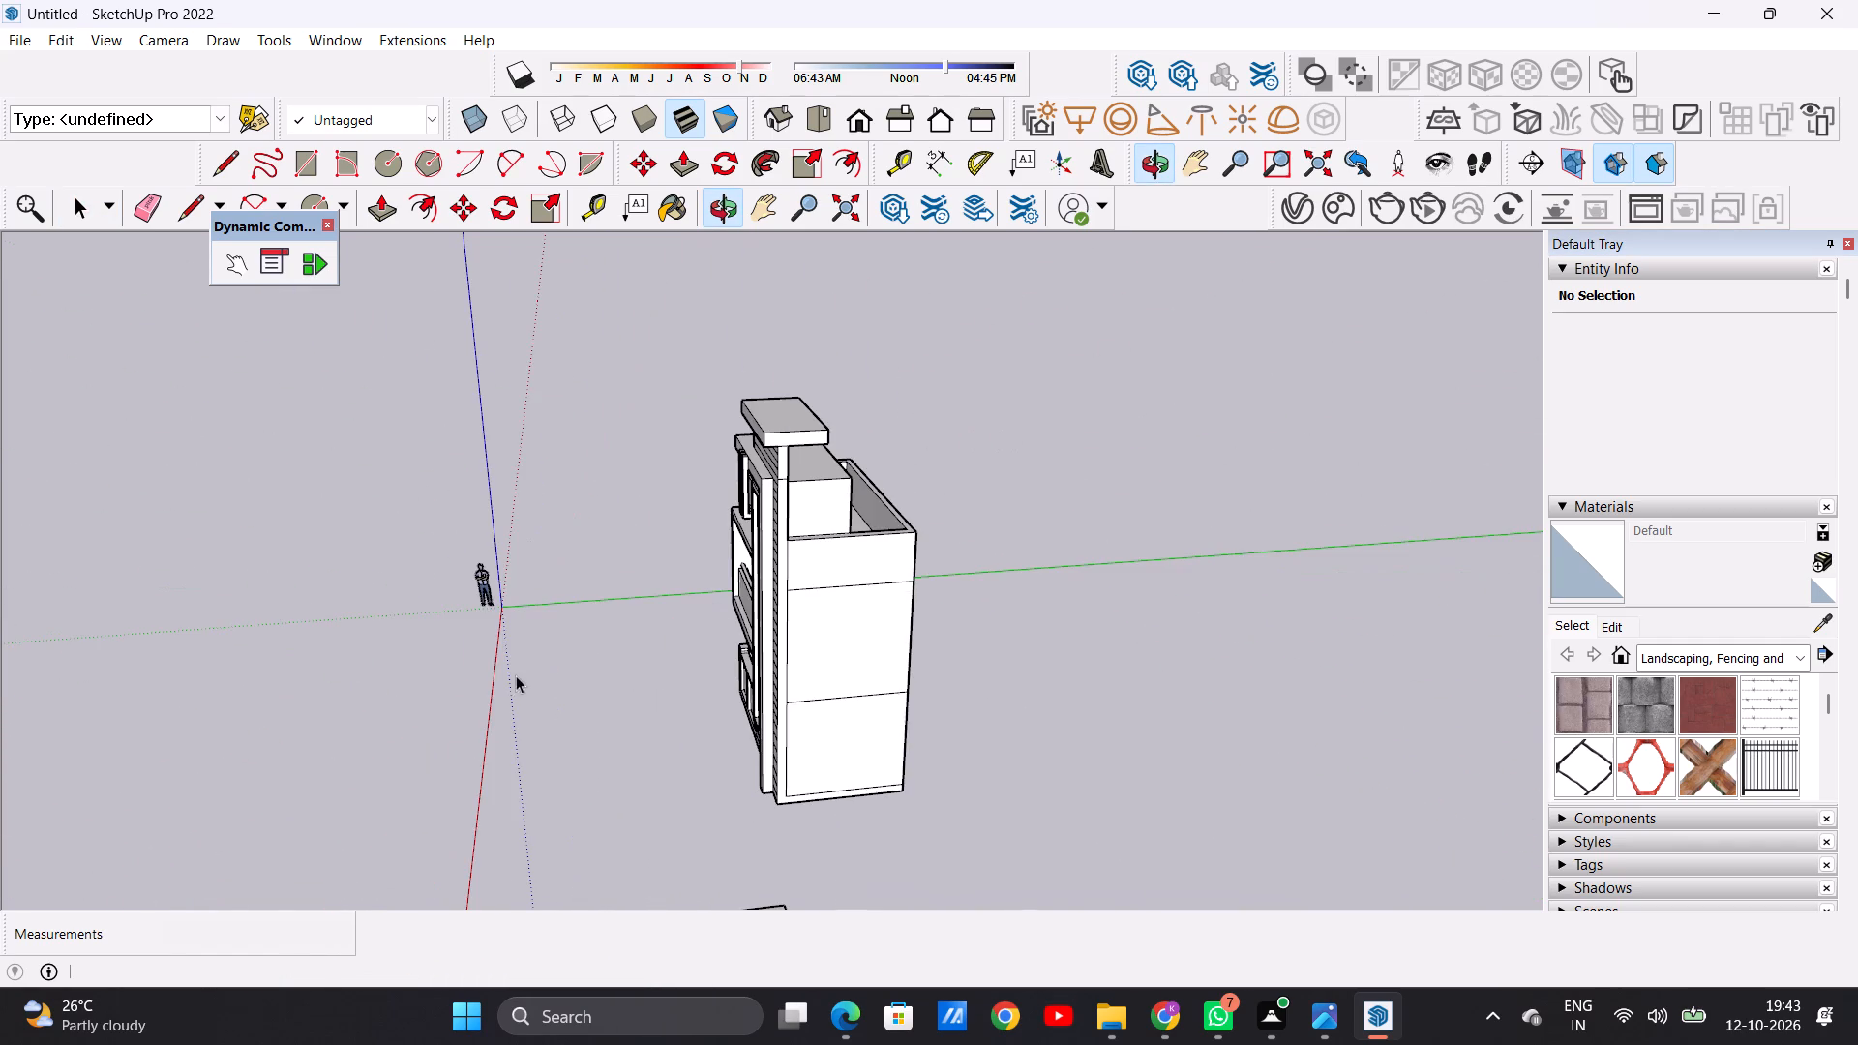
{"action": "middle_click_drag", "start_coordinate": [774, 675], "coordinate": [1288, 589]}
{"action": "scroll", "coordinate": [880, 685], "scroll_direction": "down", "scroll_amount": 4}
{"action": "scroll", "coordinate": [818, 758], "scroll_direction": "up", "scroll_amount": 6}
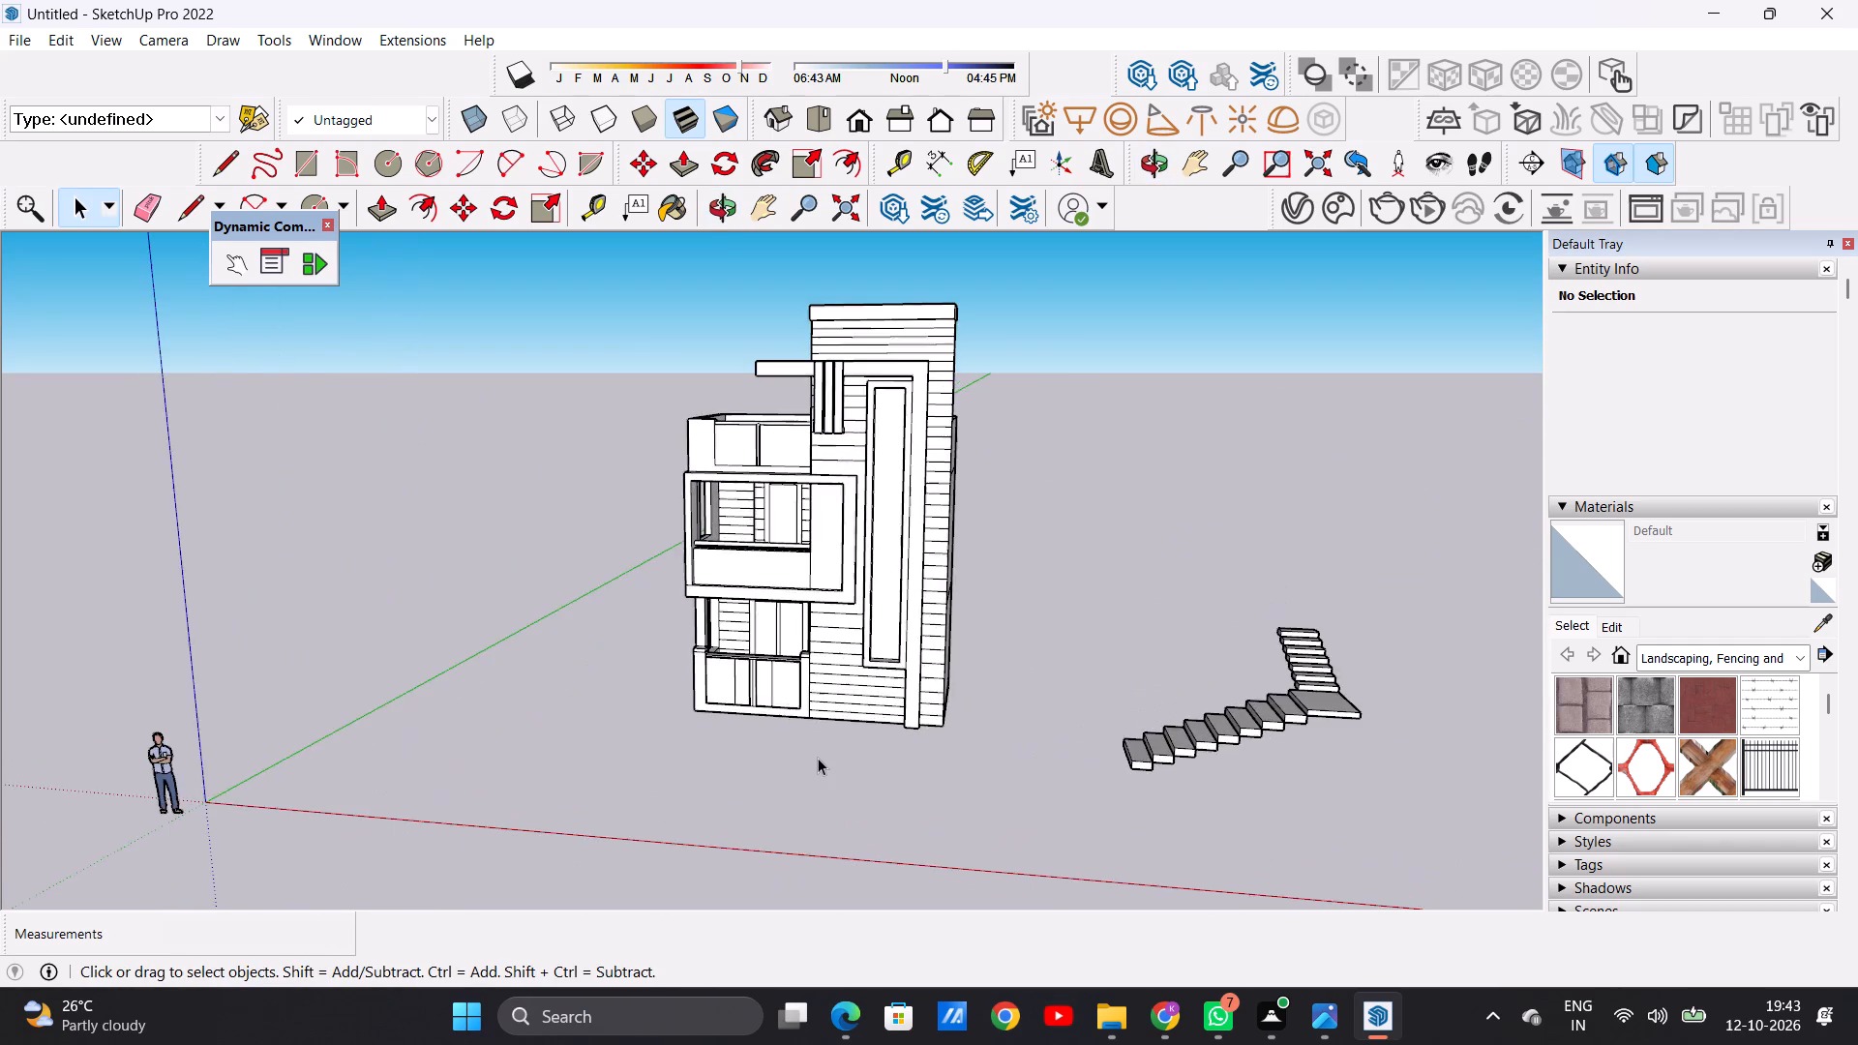
{"action": "scroll", "coordinate": [818, 758], "scroll_direction": "up", "scroll_amount": 6}
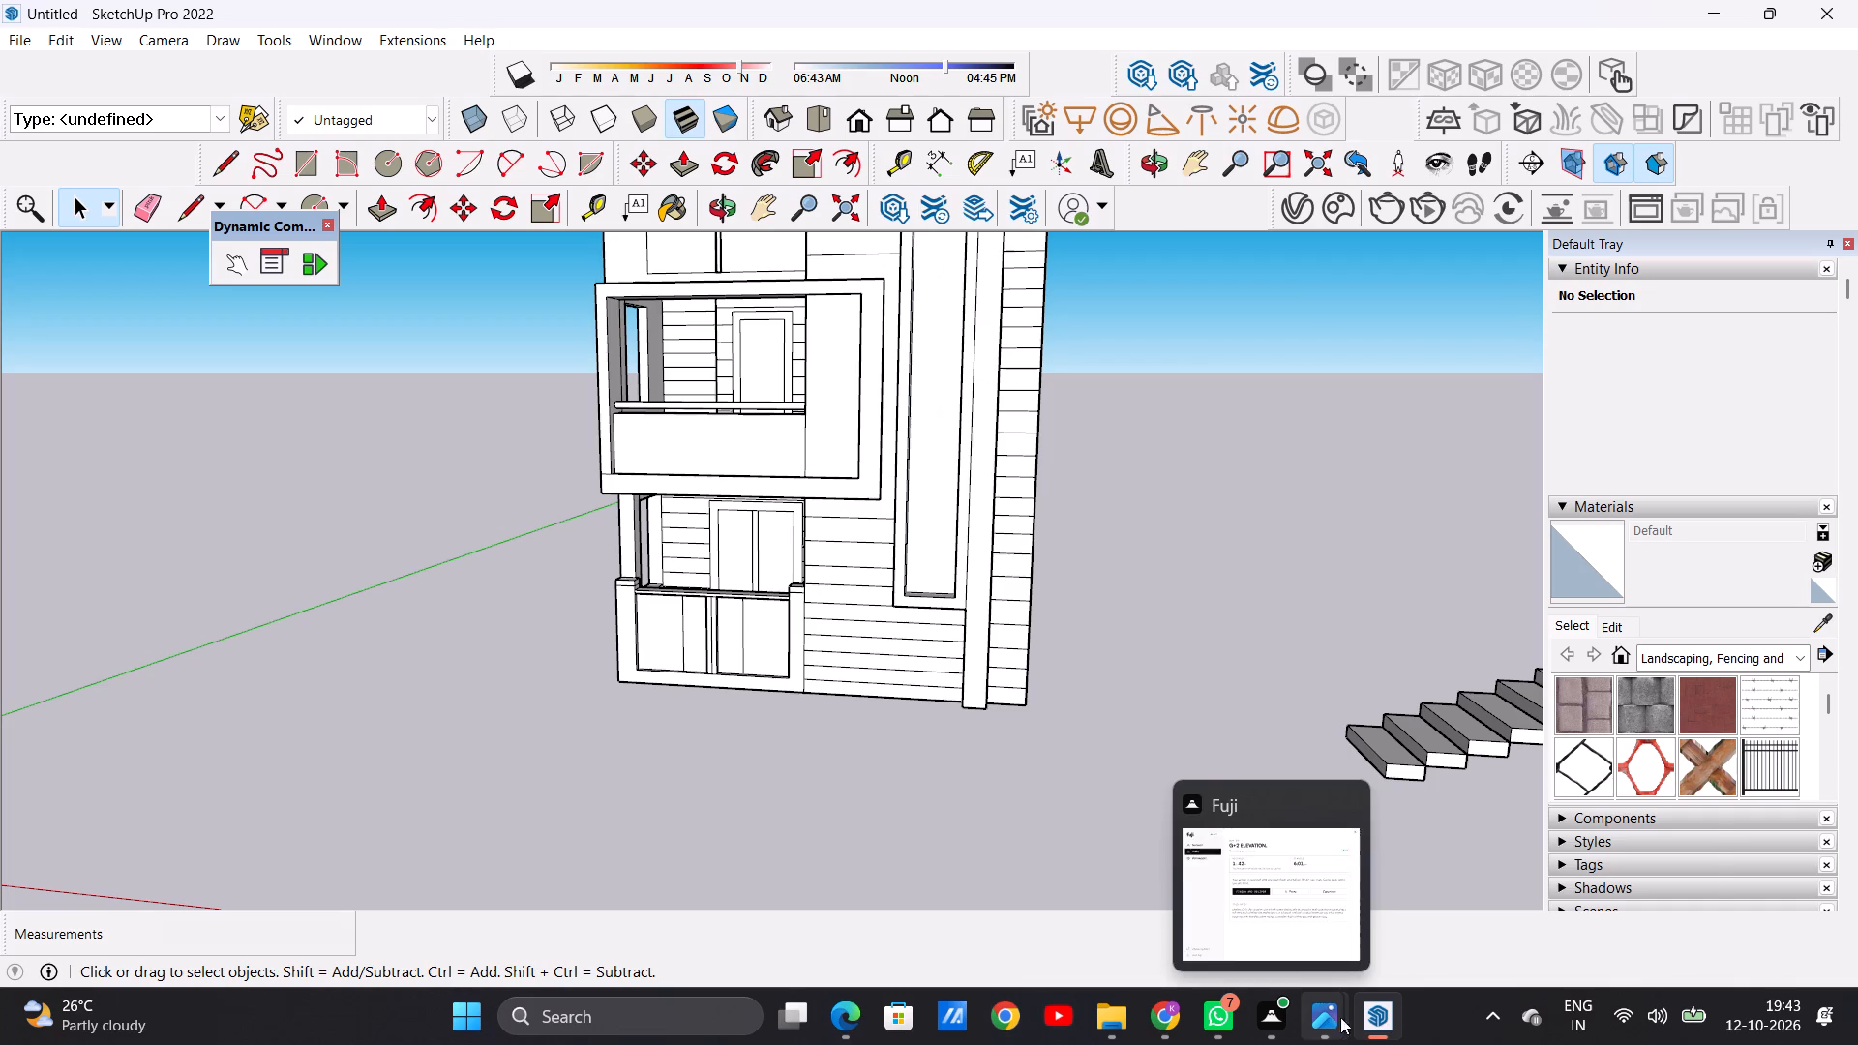
{"action": "left_click", "coordinate": [1322, 872]}
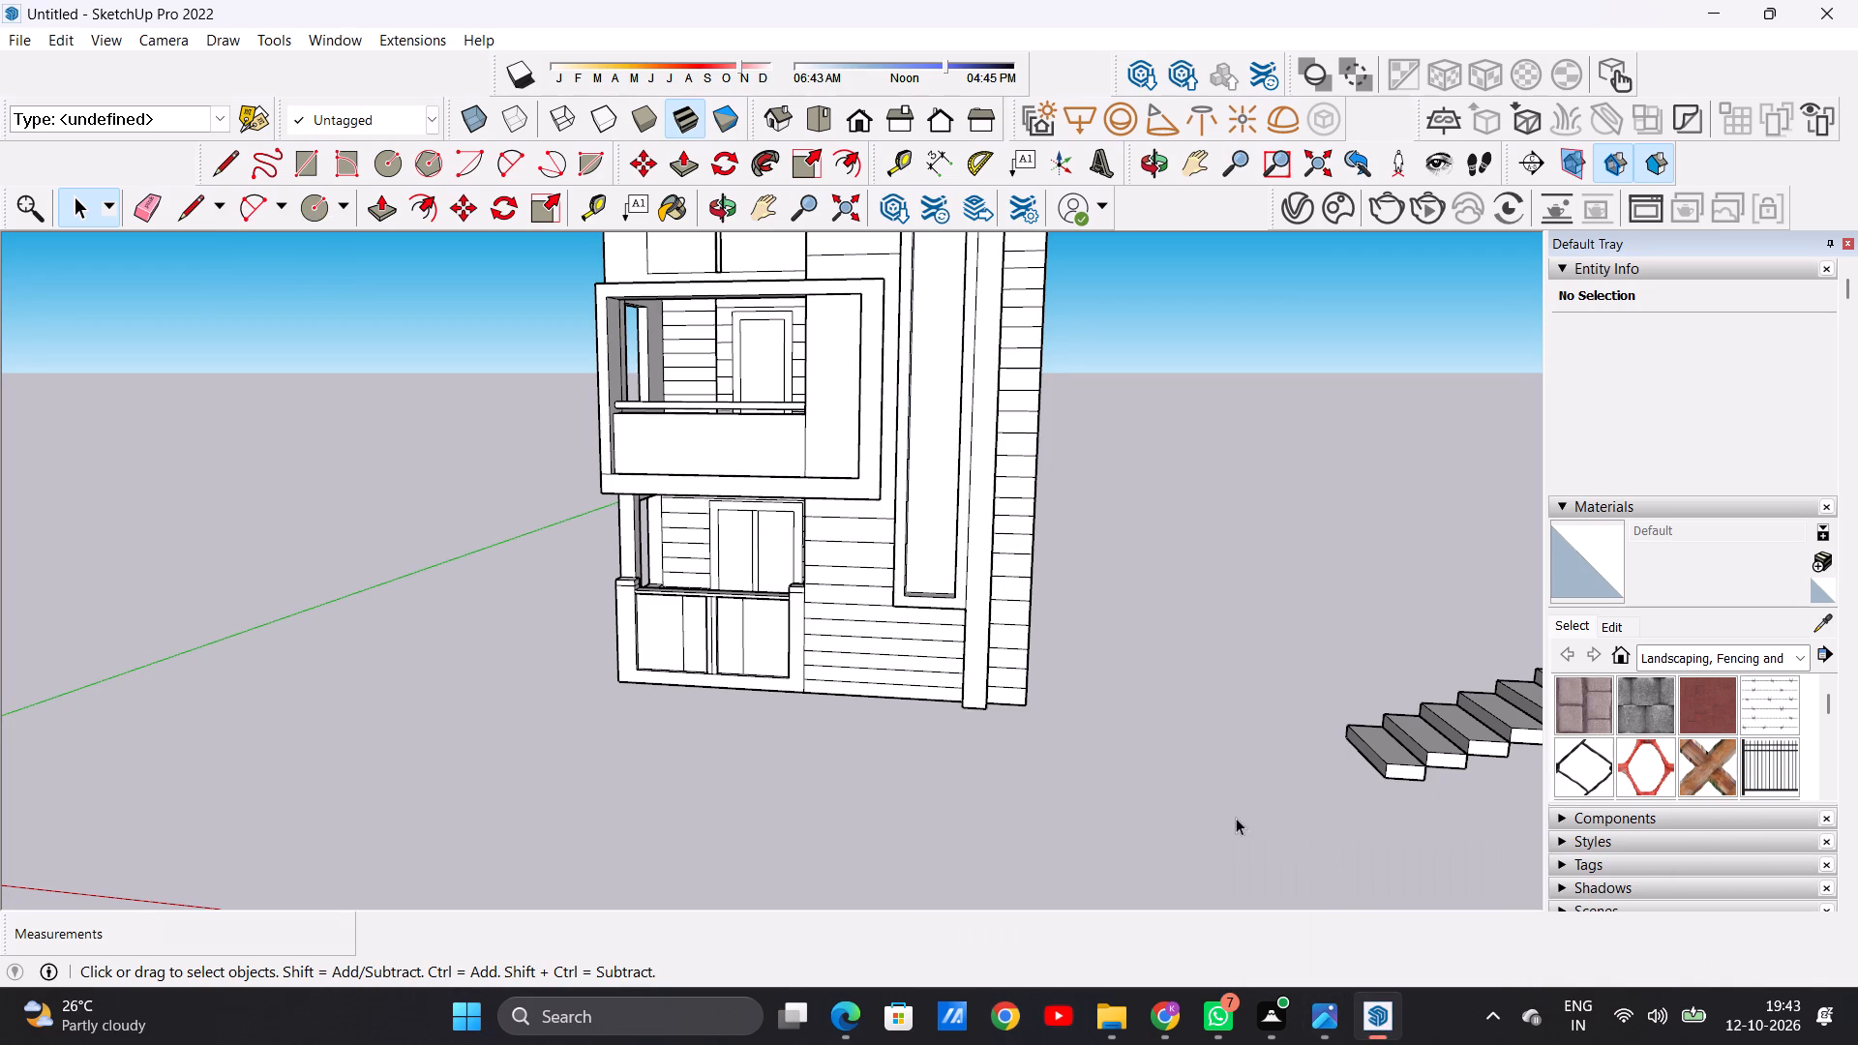
{"action": "scroll", "coordinate": [1002, 746], "scroll_direction": "down", "scroll_amount": 12}
{"action": "scroll", "coordinate": [949, 681], "scroll_direction": "up", "scroll_amount": 8}
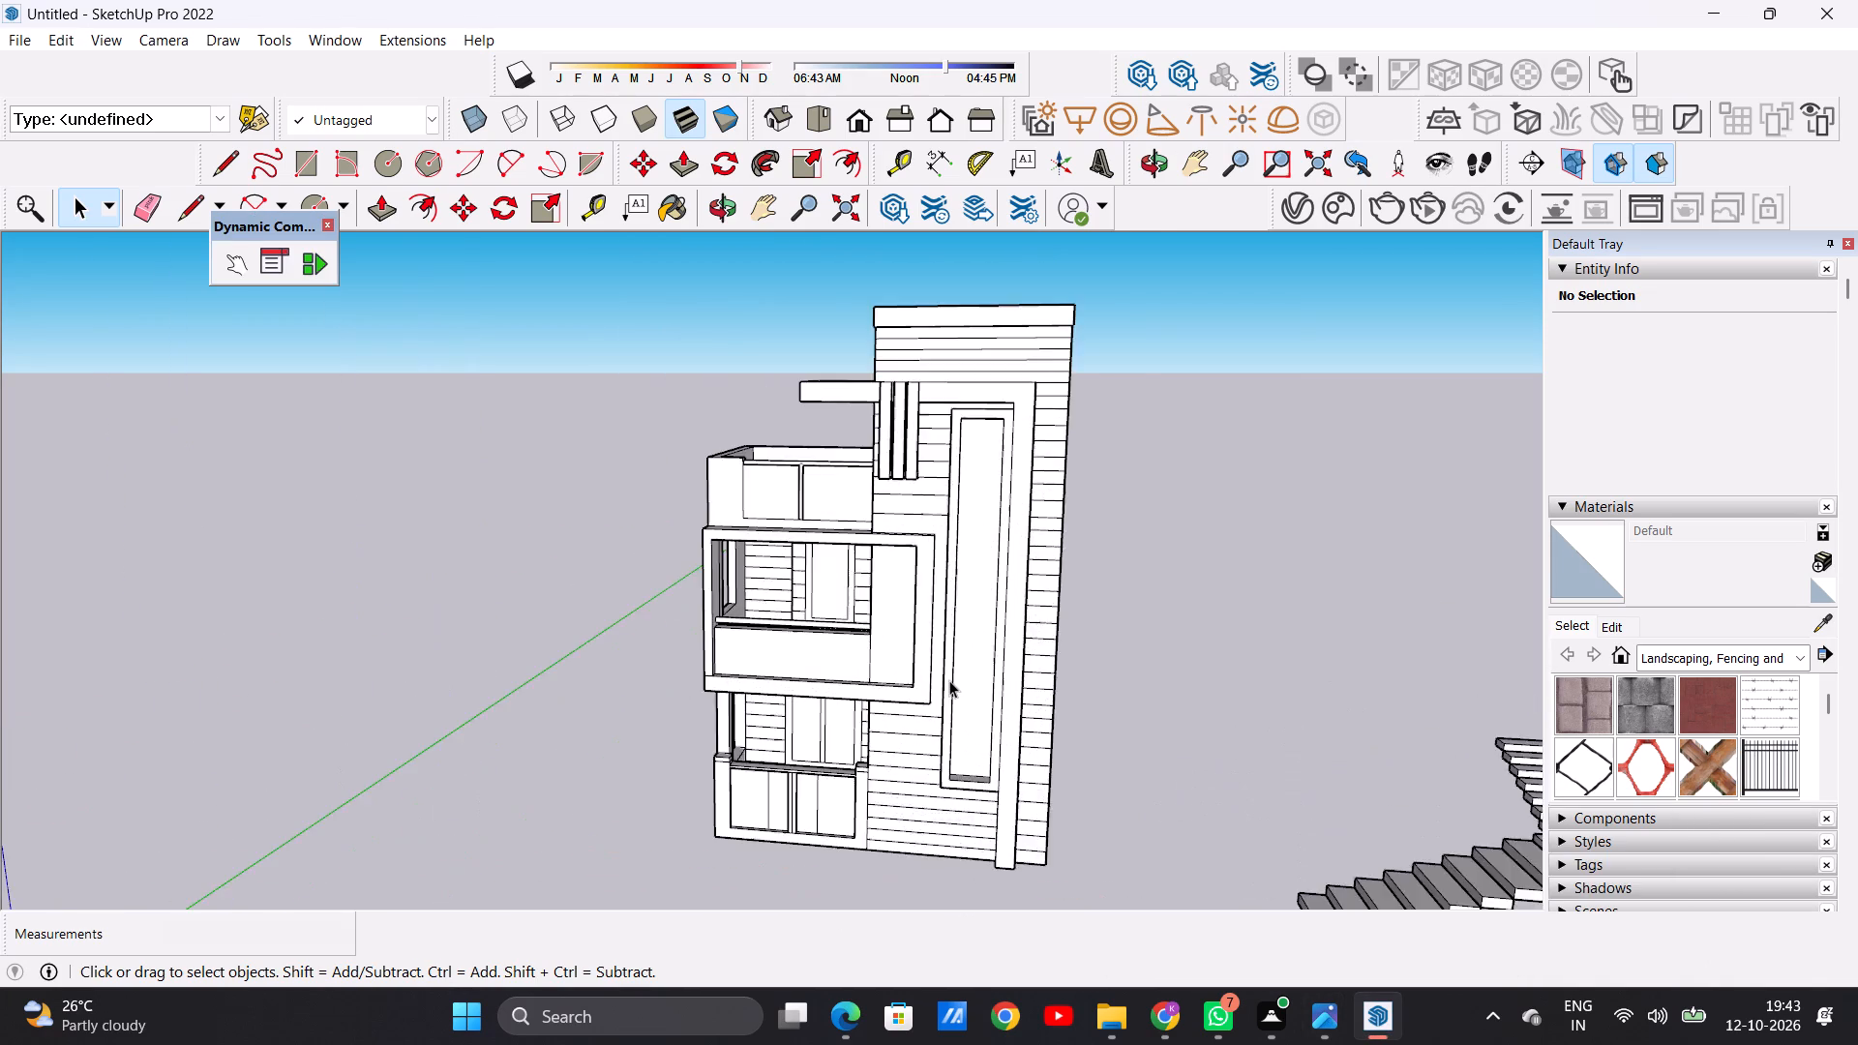
{"action": "scroll", "coordinate": [949, 680], "scroll_direction": "up", "scroll_amount": 3}
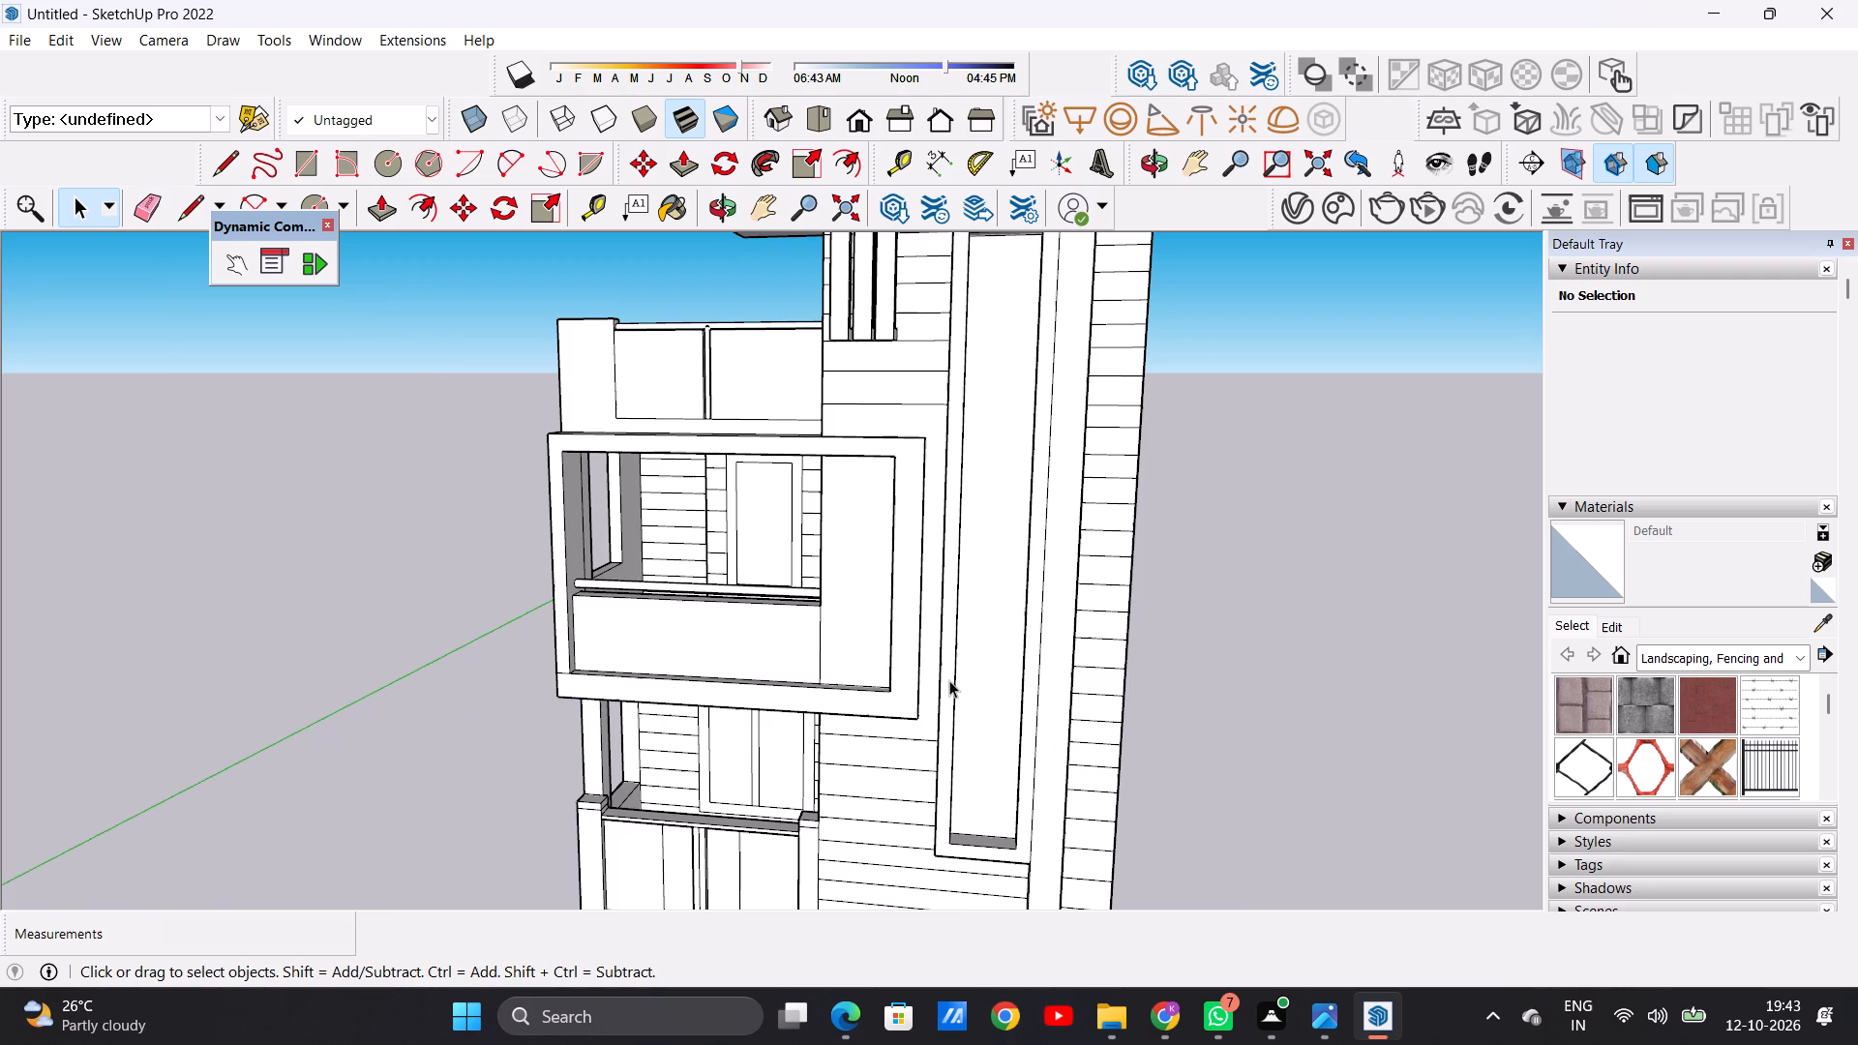
{"action": "scroll", "coordinate": [822, 669], "scroll_direction": "down", "scroll_amount": 8}
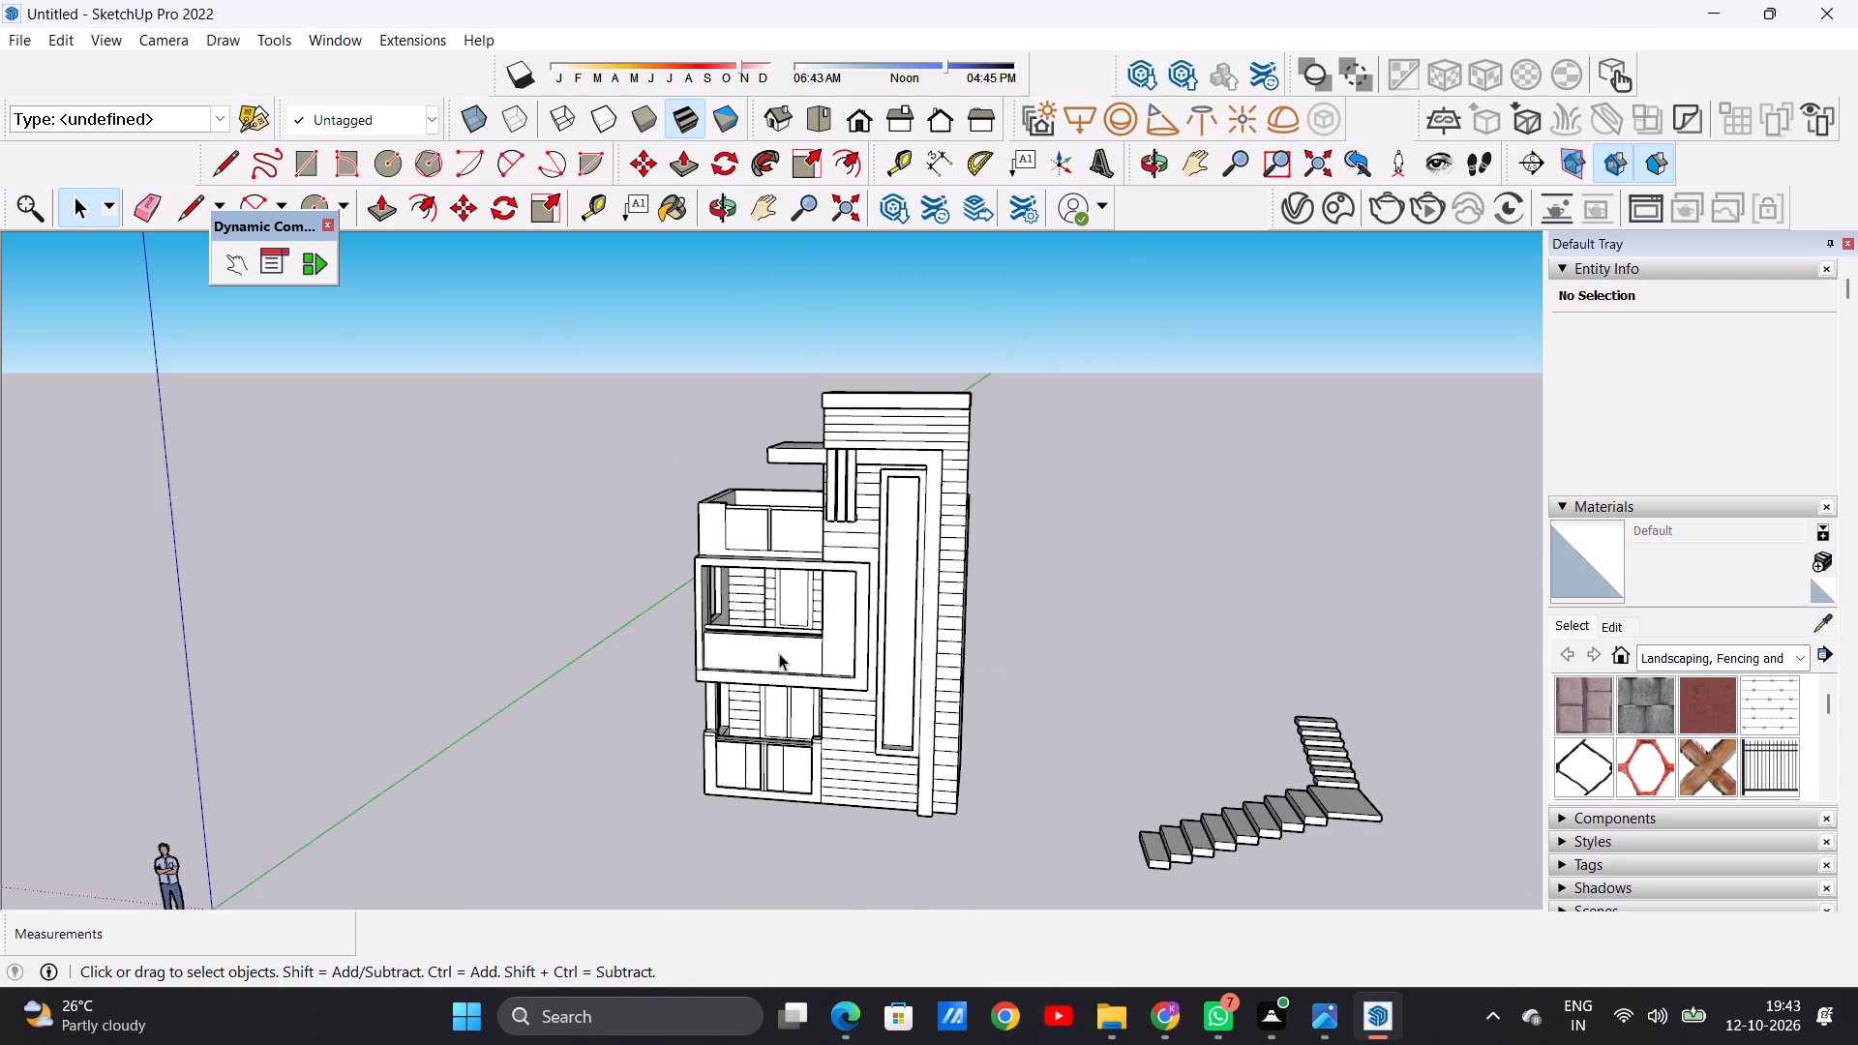
{"action": "middle_click_drag", "start_coordinate": [779, 653], "coordinate": [852, 632]}
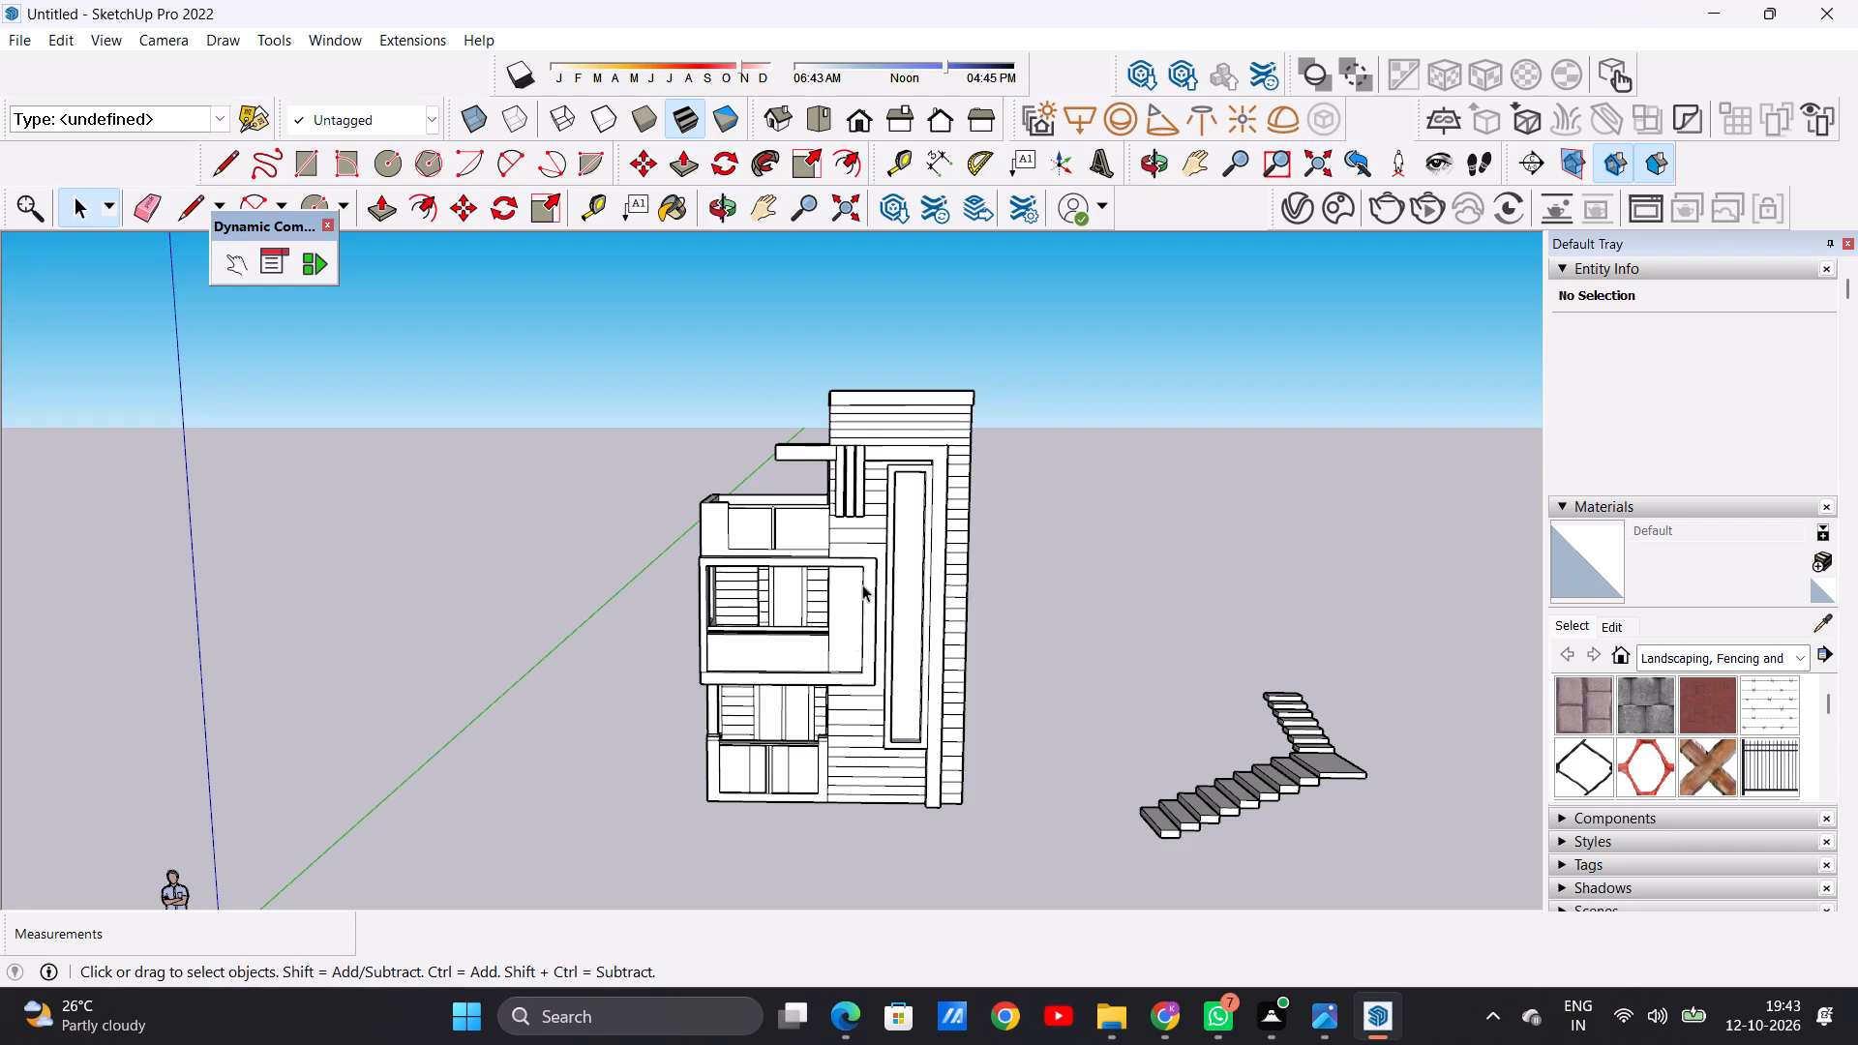
{"action": "scroll", "coordinate": [862, 584], "scroll_direction": "up", "scroll_amount": 6}
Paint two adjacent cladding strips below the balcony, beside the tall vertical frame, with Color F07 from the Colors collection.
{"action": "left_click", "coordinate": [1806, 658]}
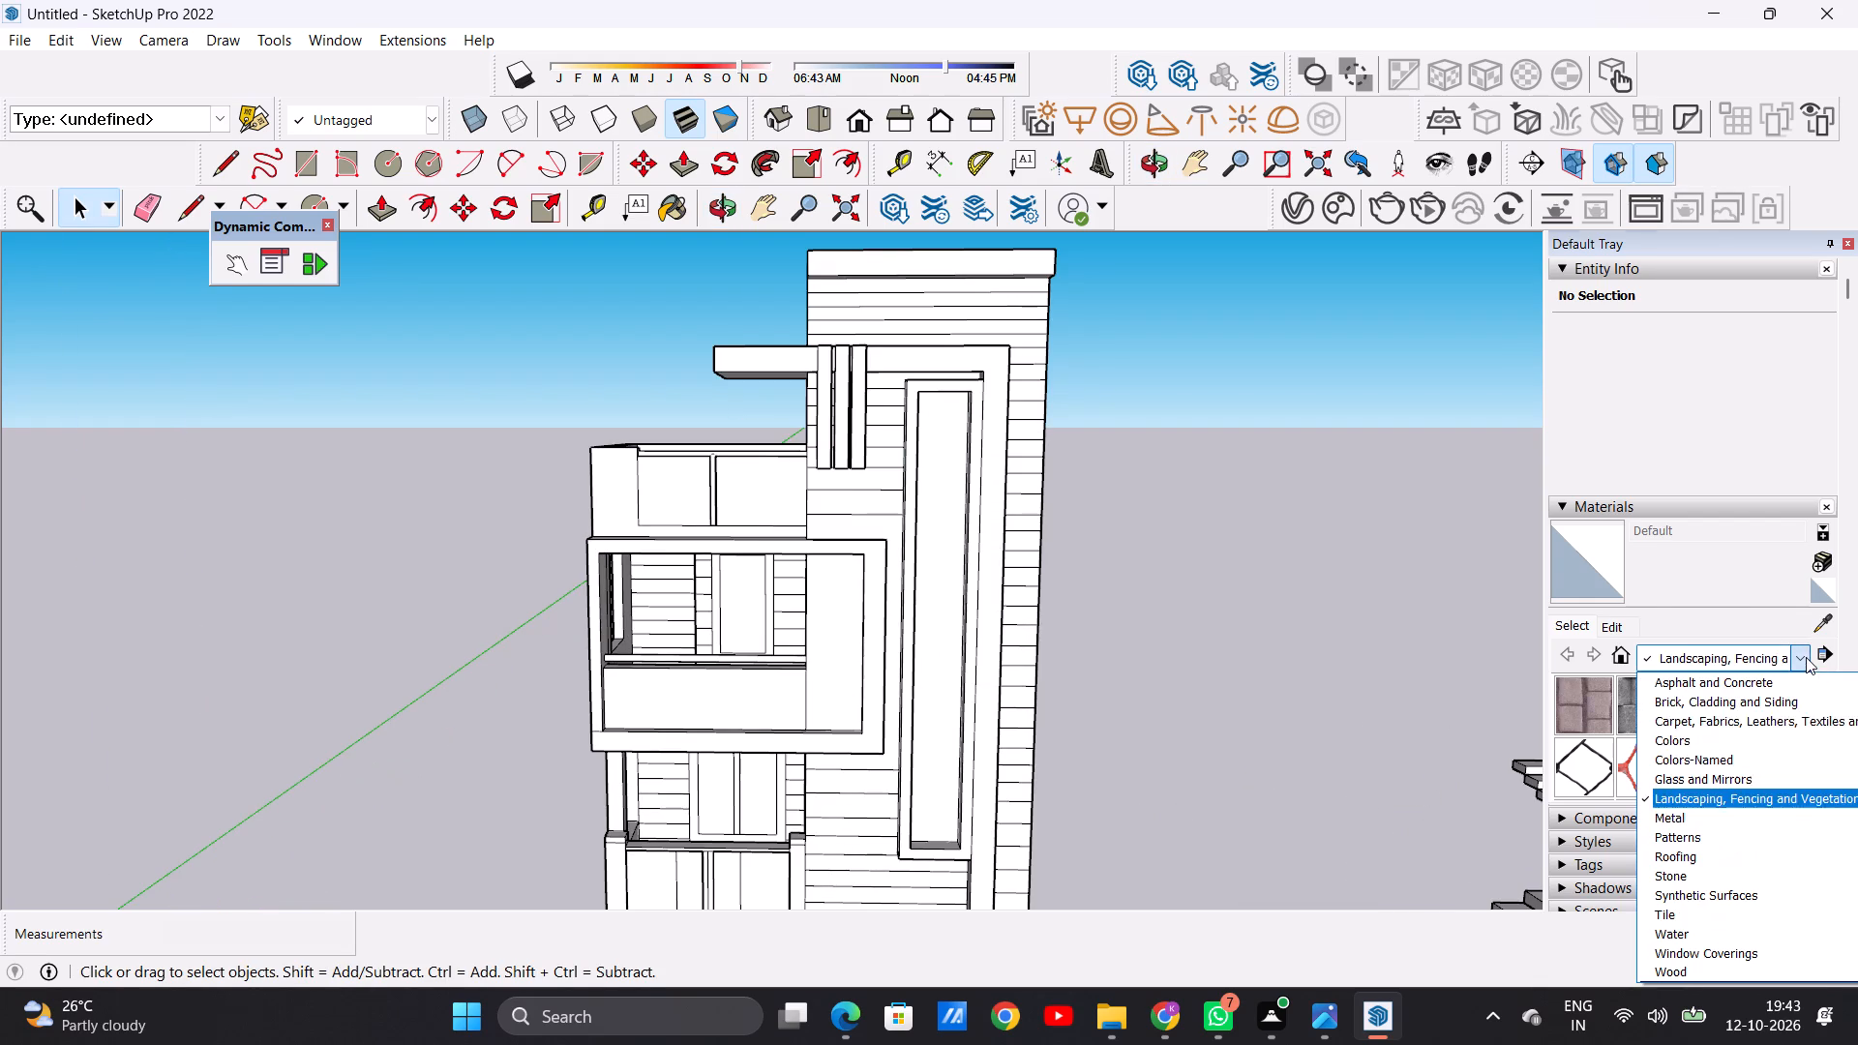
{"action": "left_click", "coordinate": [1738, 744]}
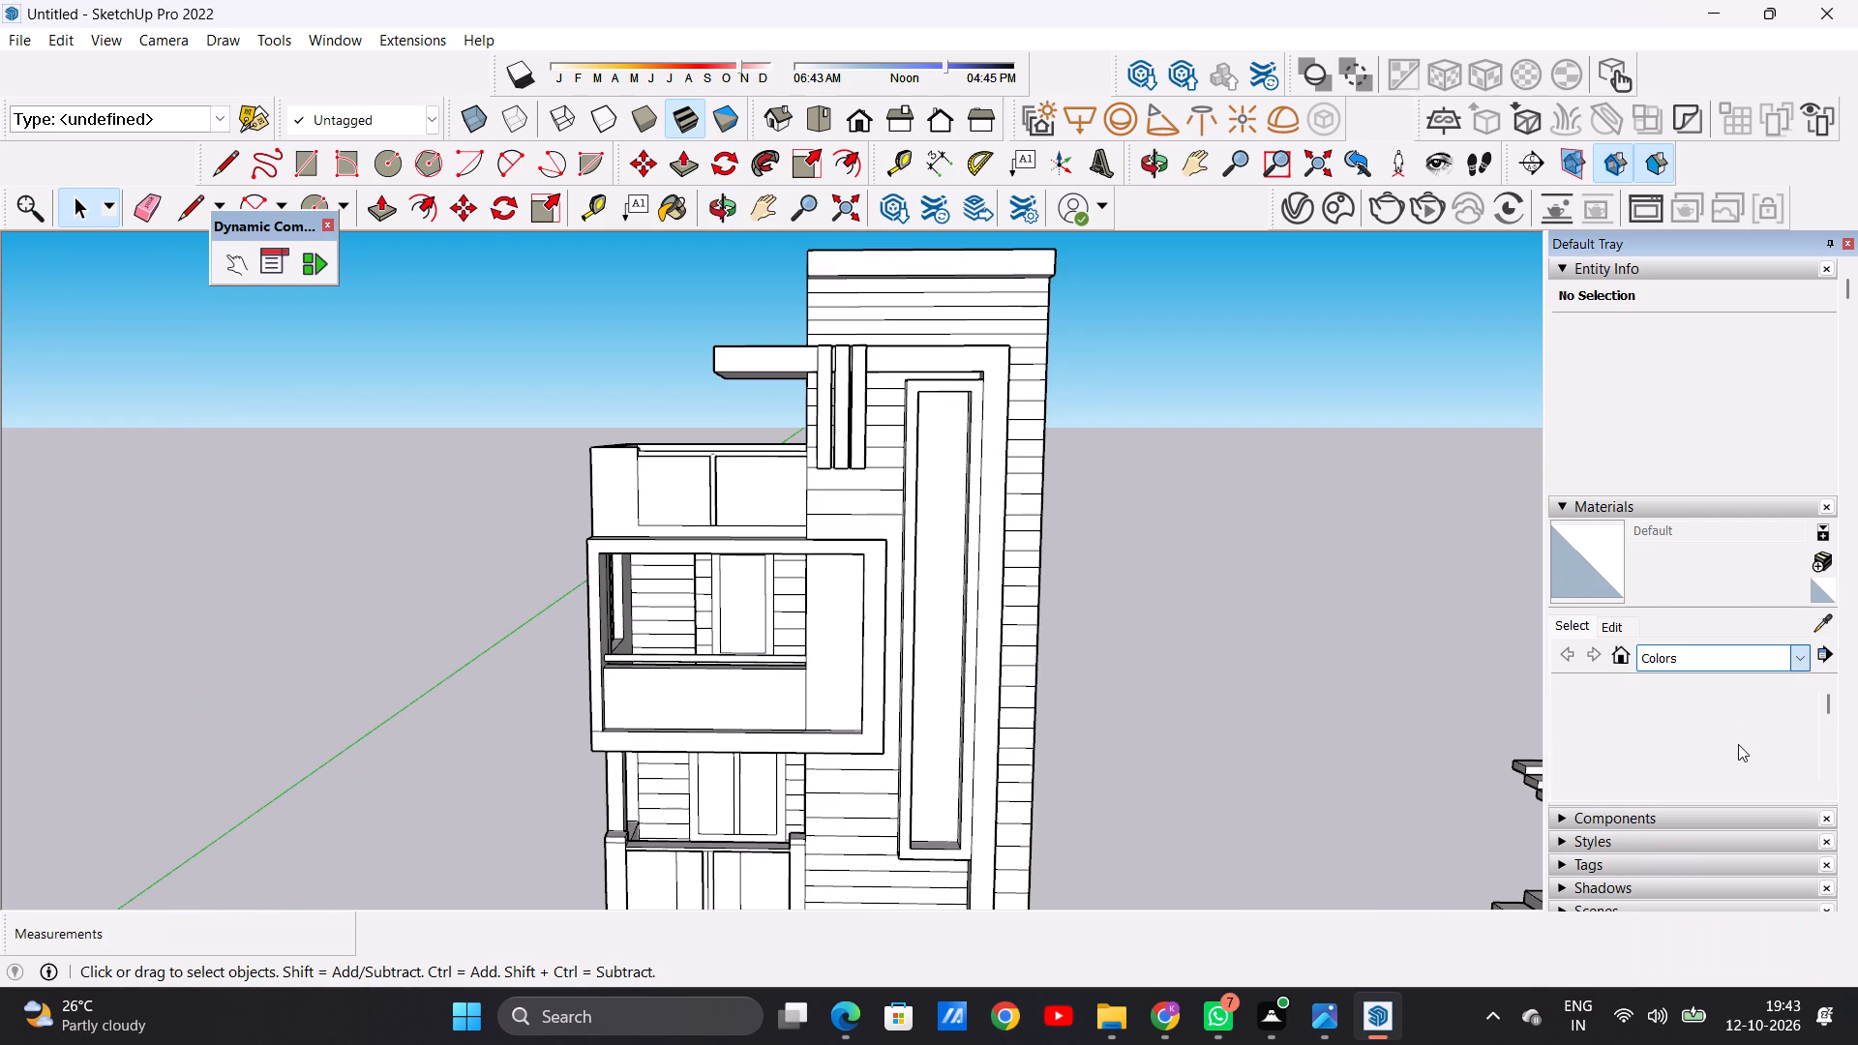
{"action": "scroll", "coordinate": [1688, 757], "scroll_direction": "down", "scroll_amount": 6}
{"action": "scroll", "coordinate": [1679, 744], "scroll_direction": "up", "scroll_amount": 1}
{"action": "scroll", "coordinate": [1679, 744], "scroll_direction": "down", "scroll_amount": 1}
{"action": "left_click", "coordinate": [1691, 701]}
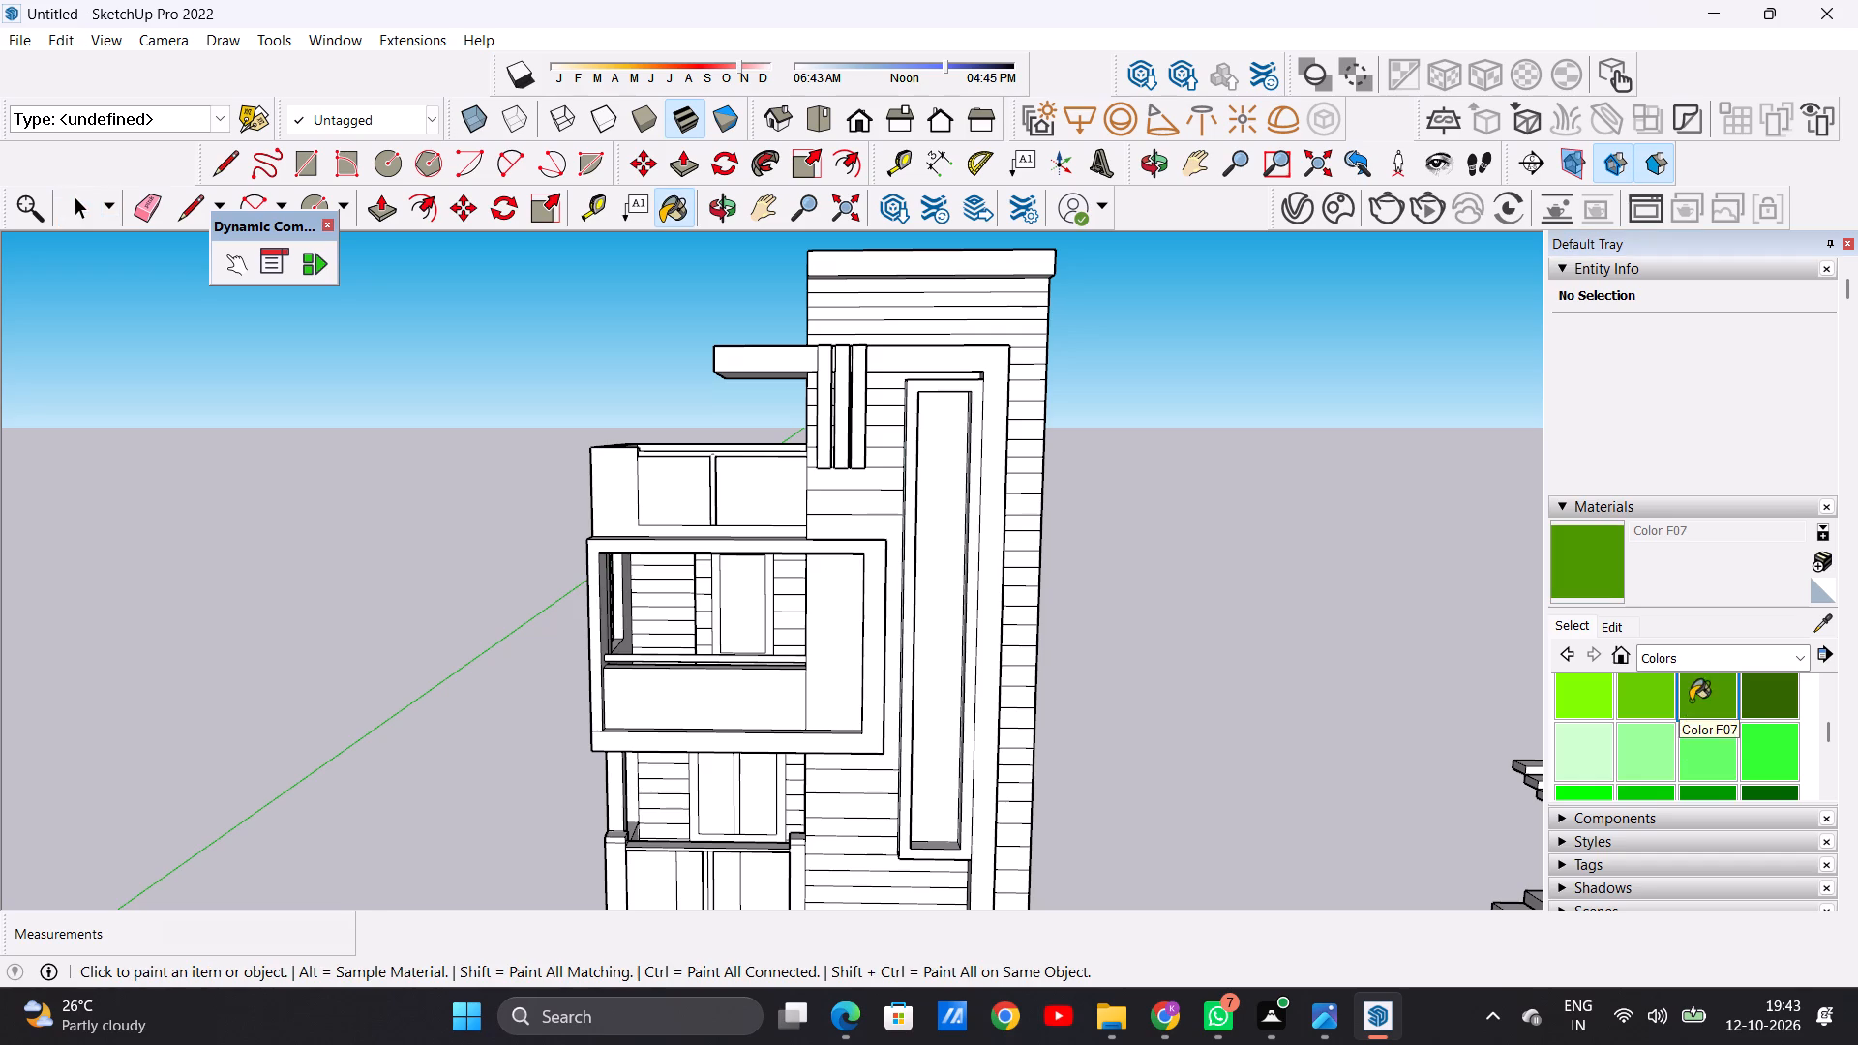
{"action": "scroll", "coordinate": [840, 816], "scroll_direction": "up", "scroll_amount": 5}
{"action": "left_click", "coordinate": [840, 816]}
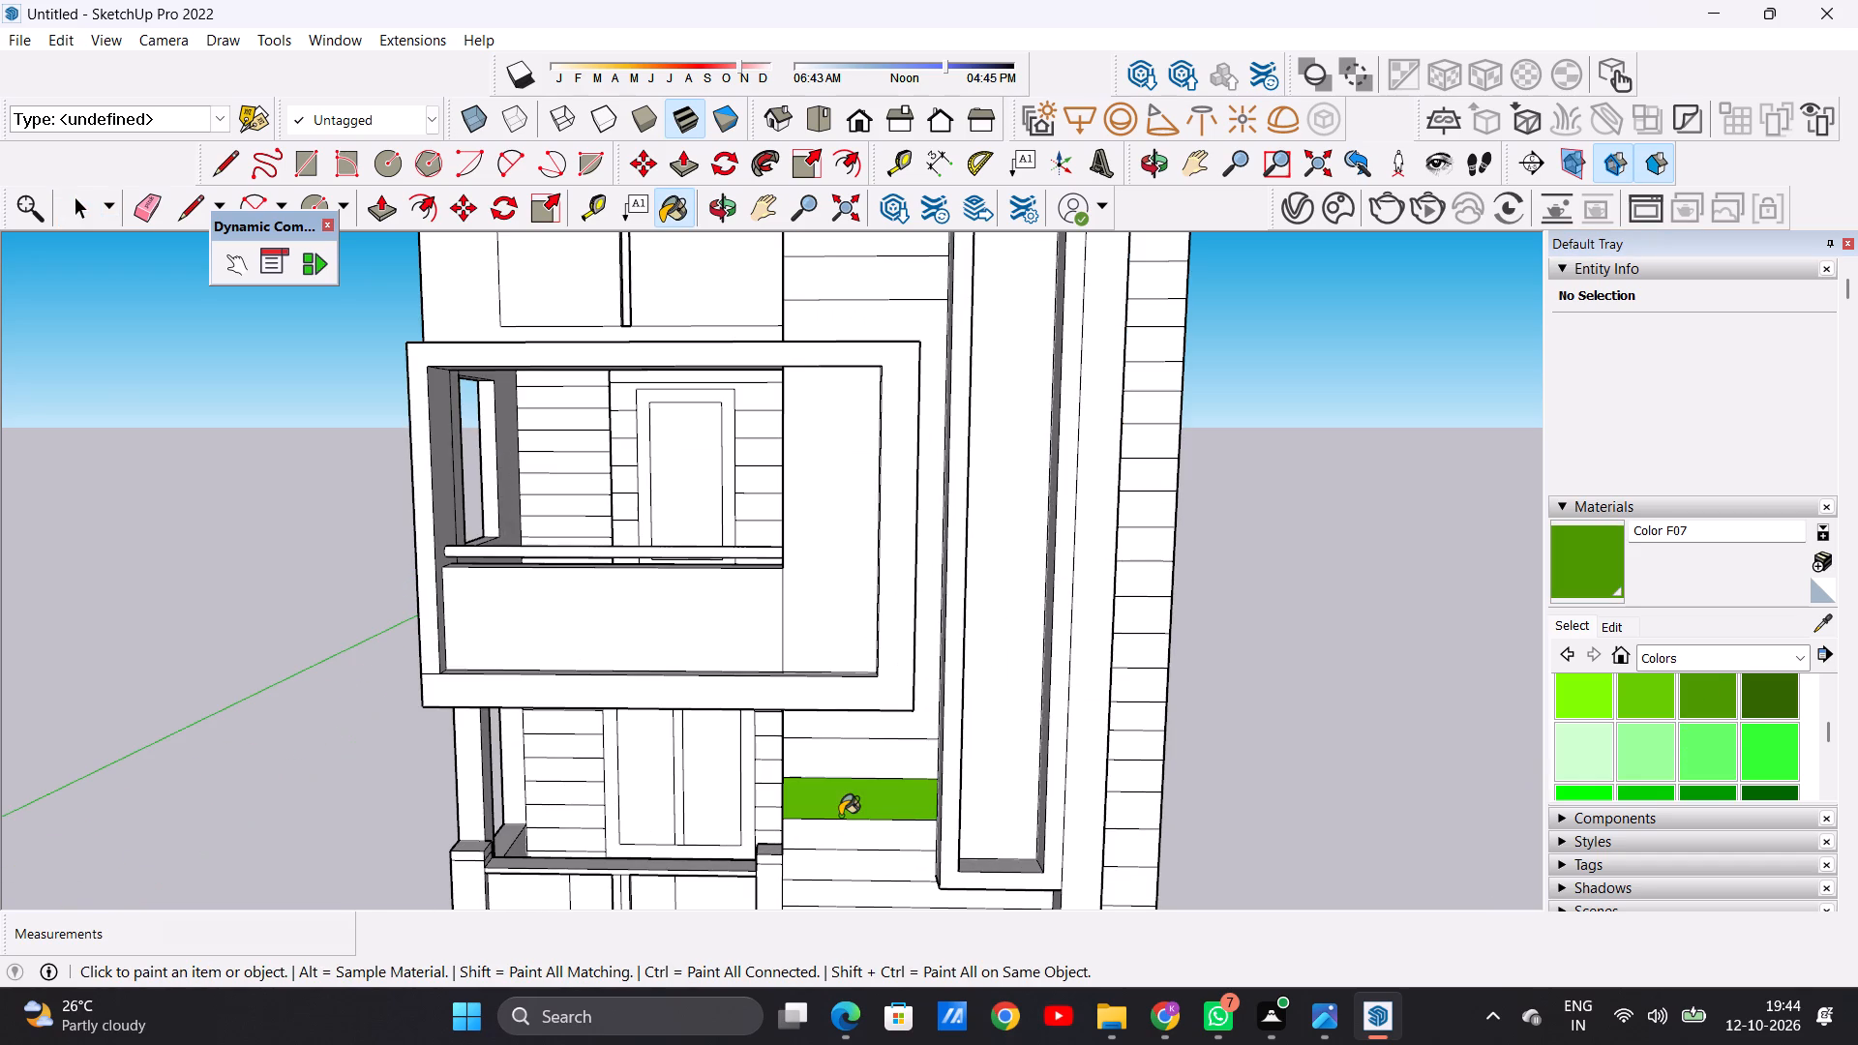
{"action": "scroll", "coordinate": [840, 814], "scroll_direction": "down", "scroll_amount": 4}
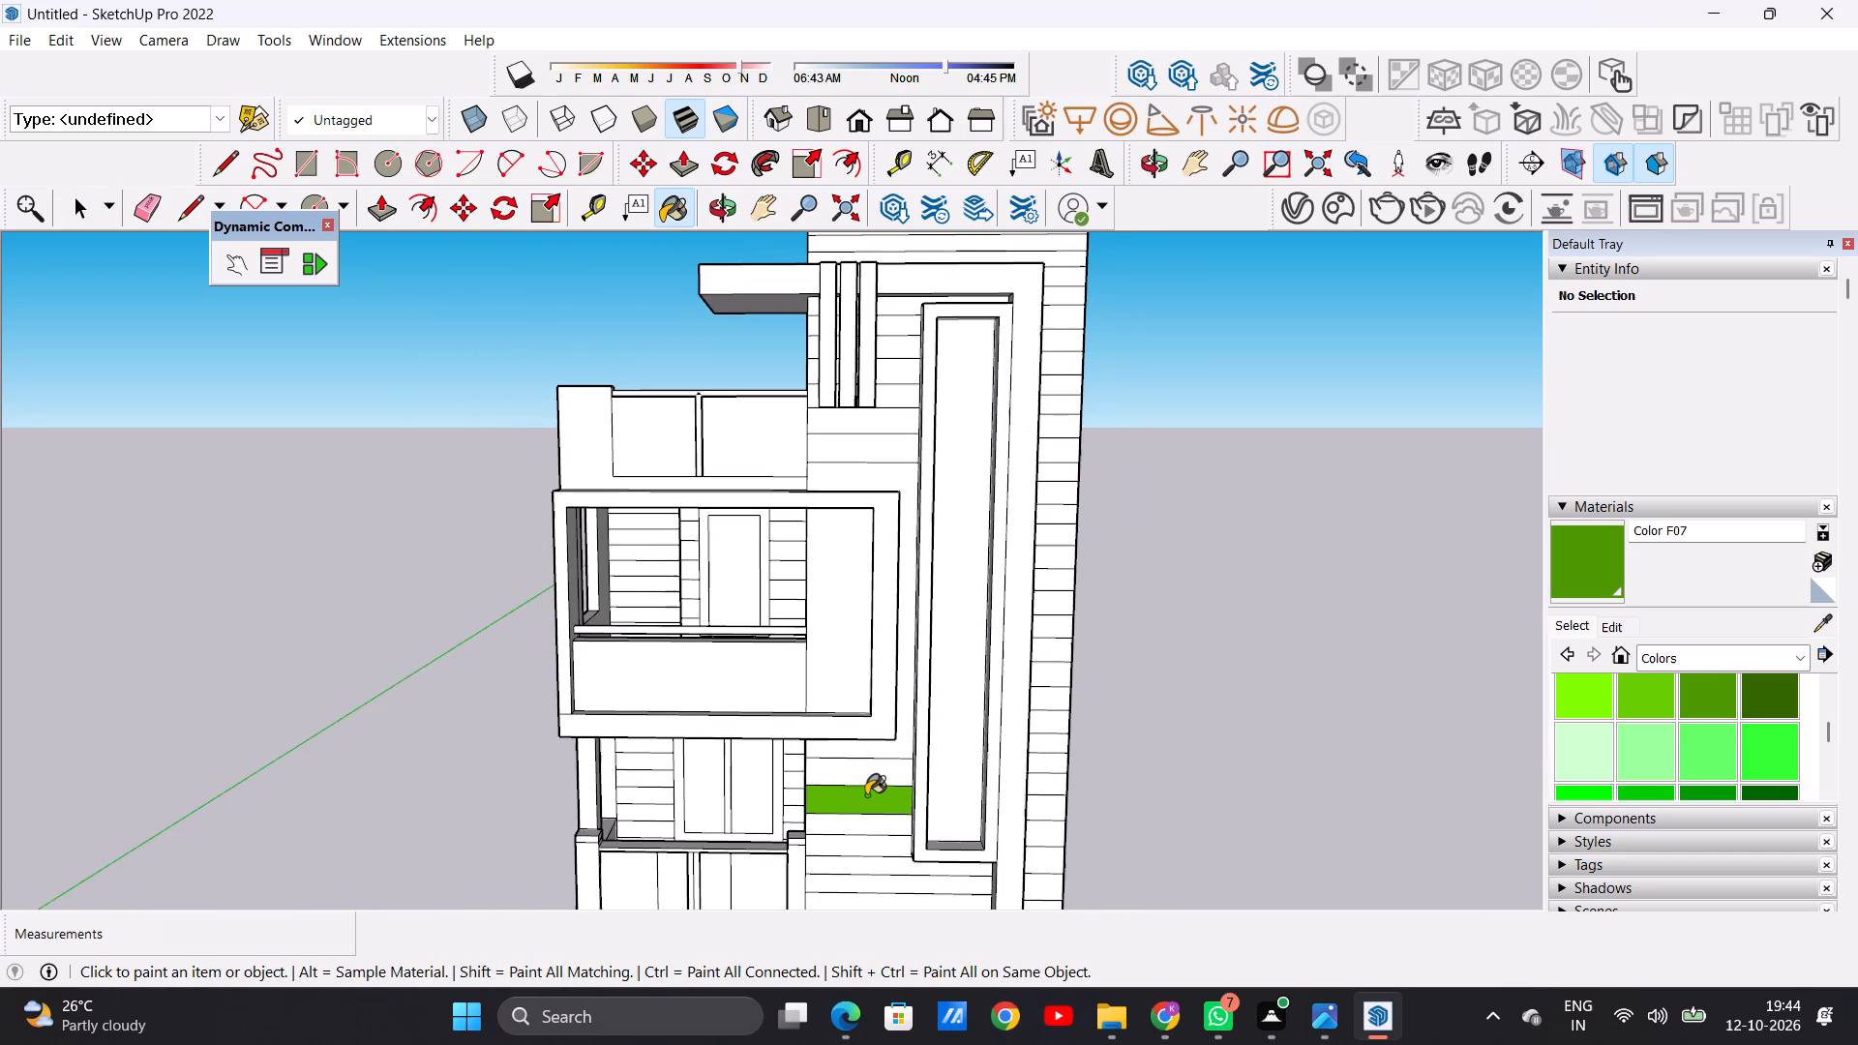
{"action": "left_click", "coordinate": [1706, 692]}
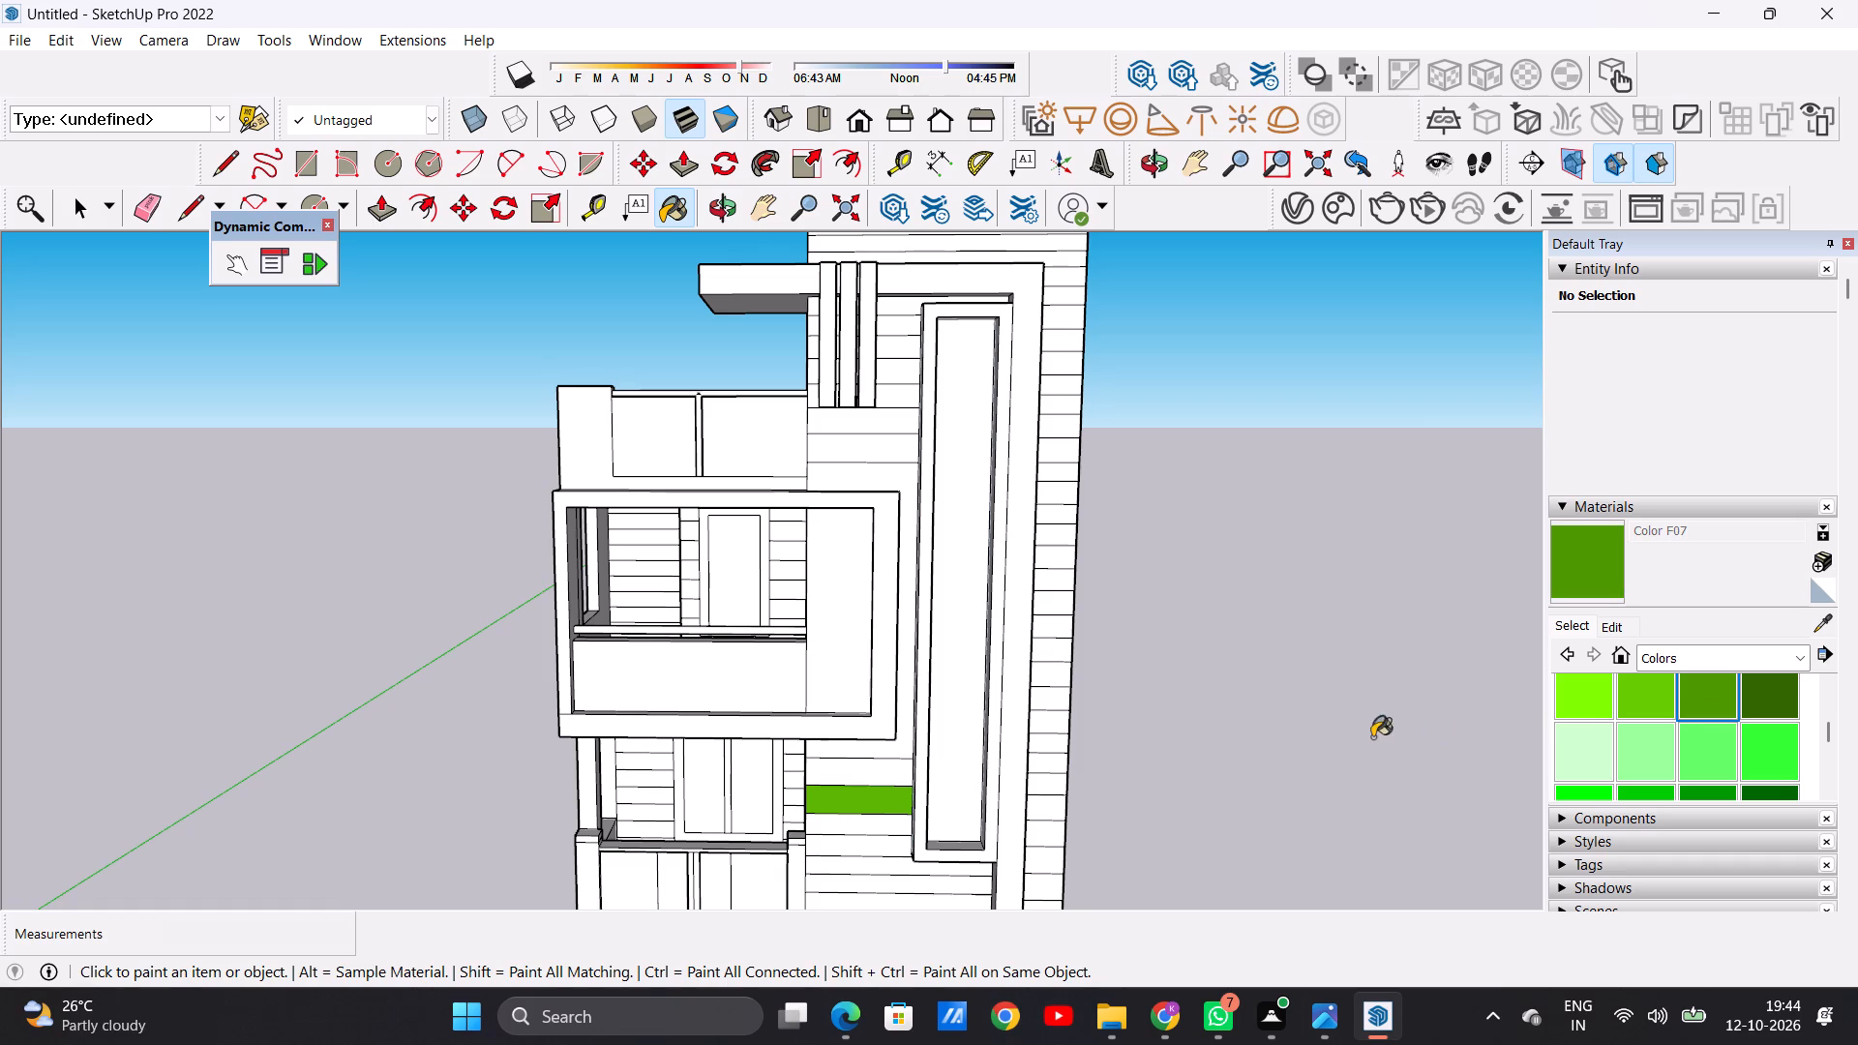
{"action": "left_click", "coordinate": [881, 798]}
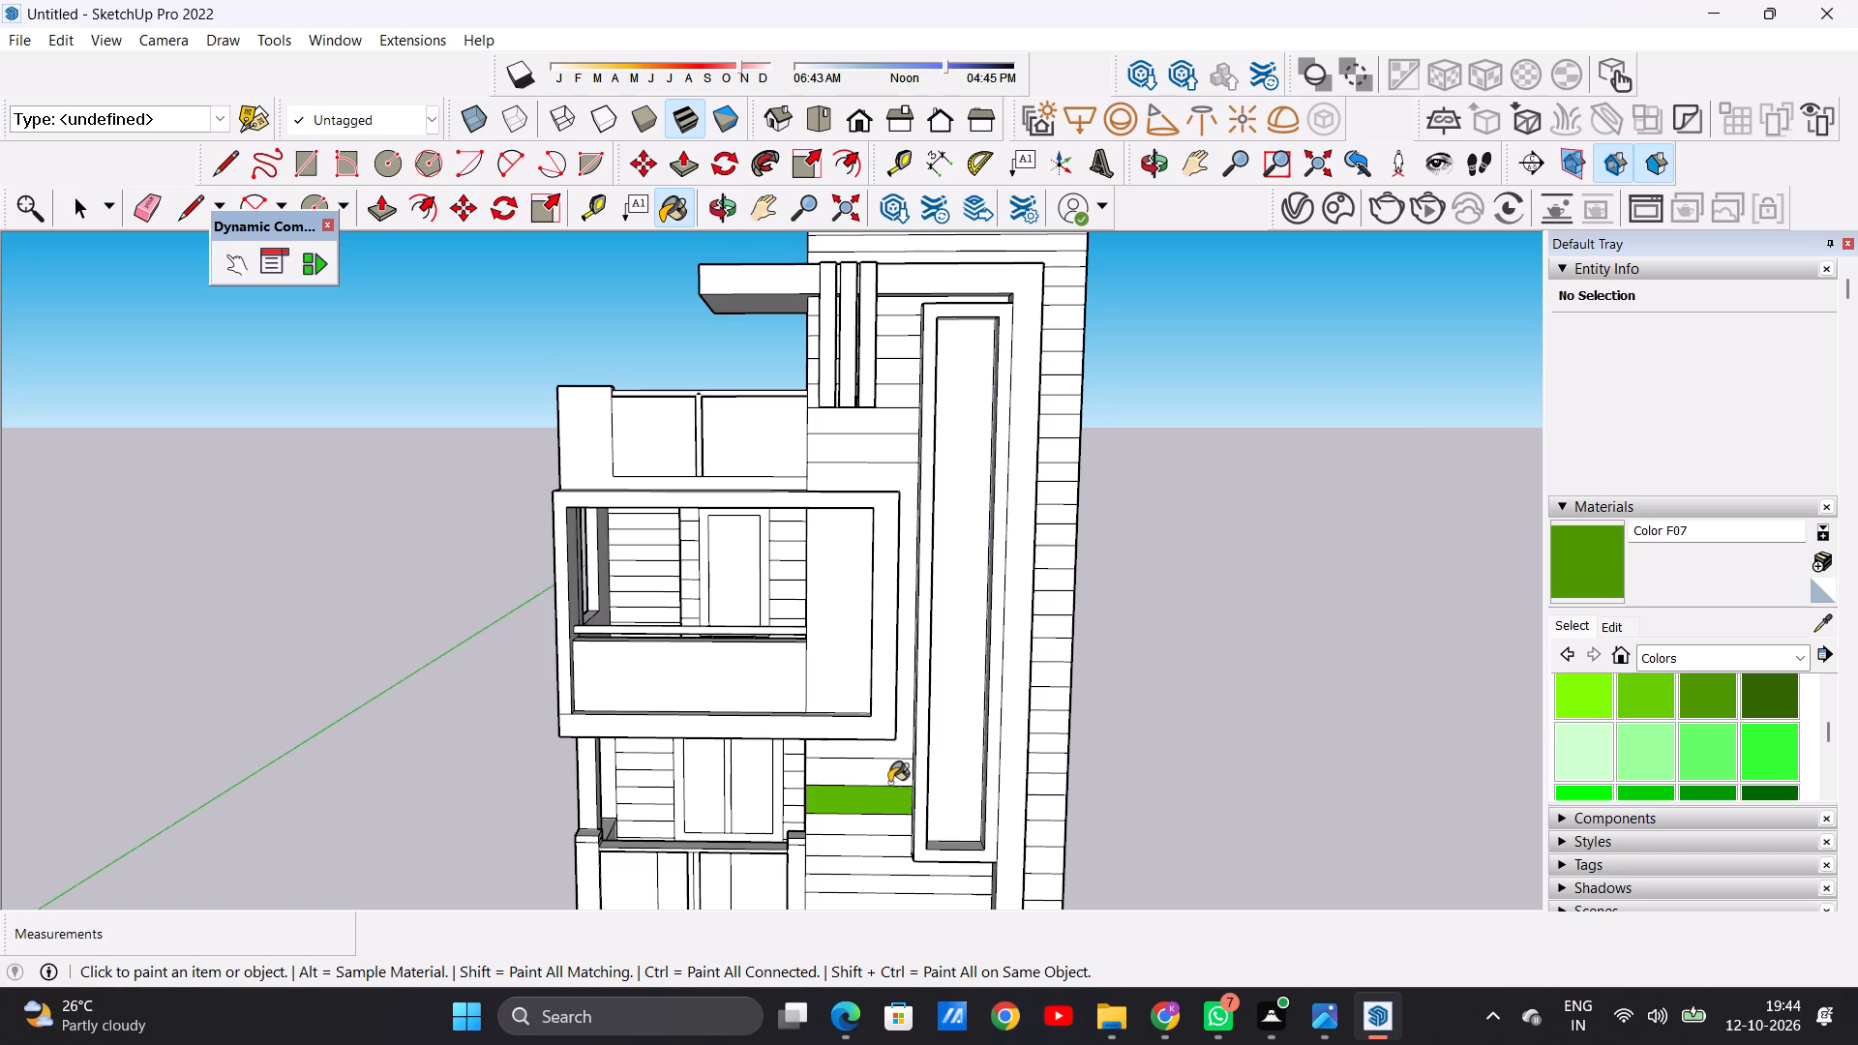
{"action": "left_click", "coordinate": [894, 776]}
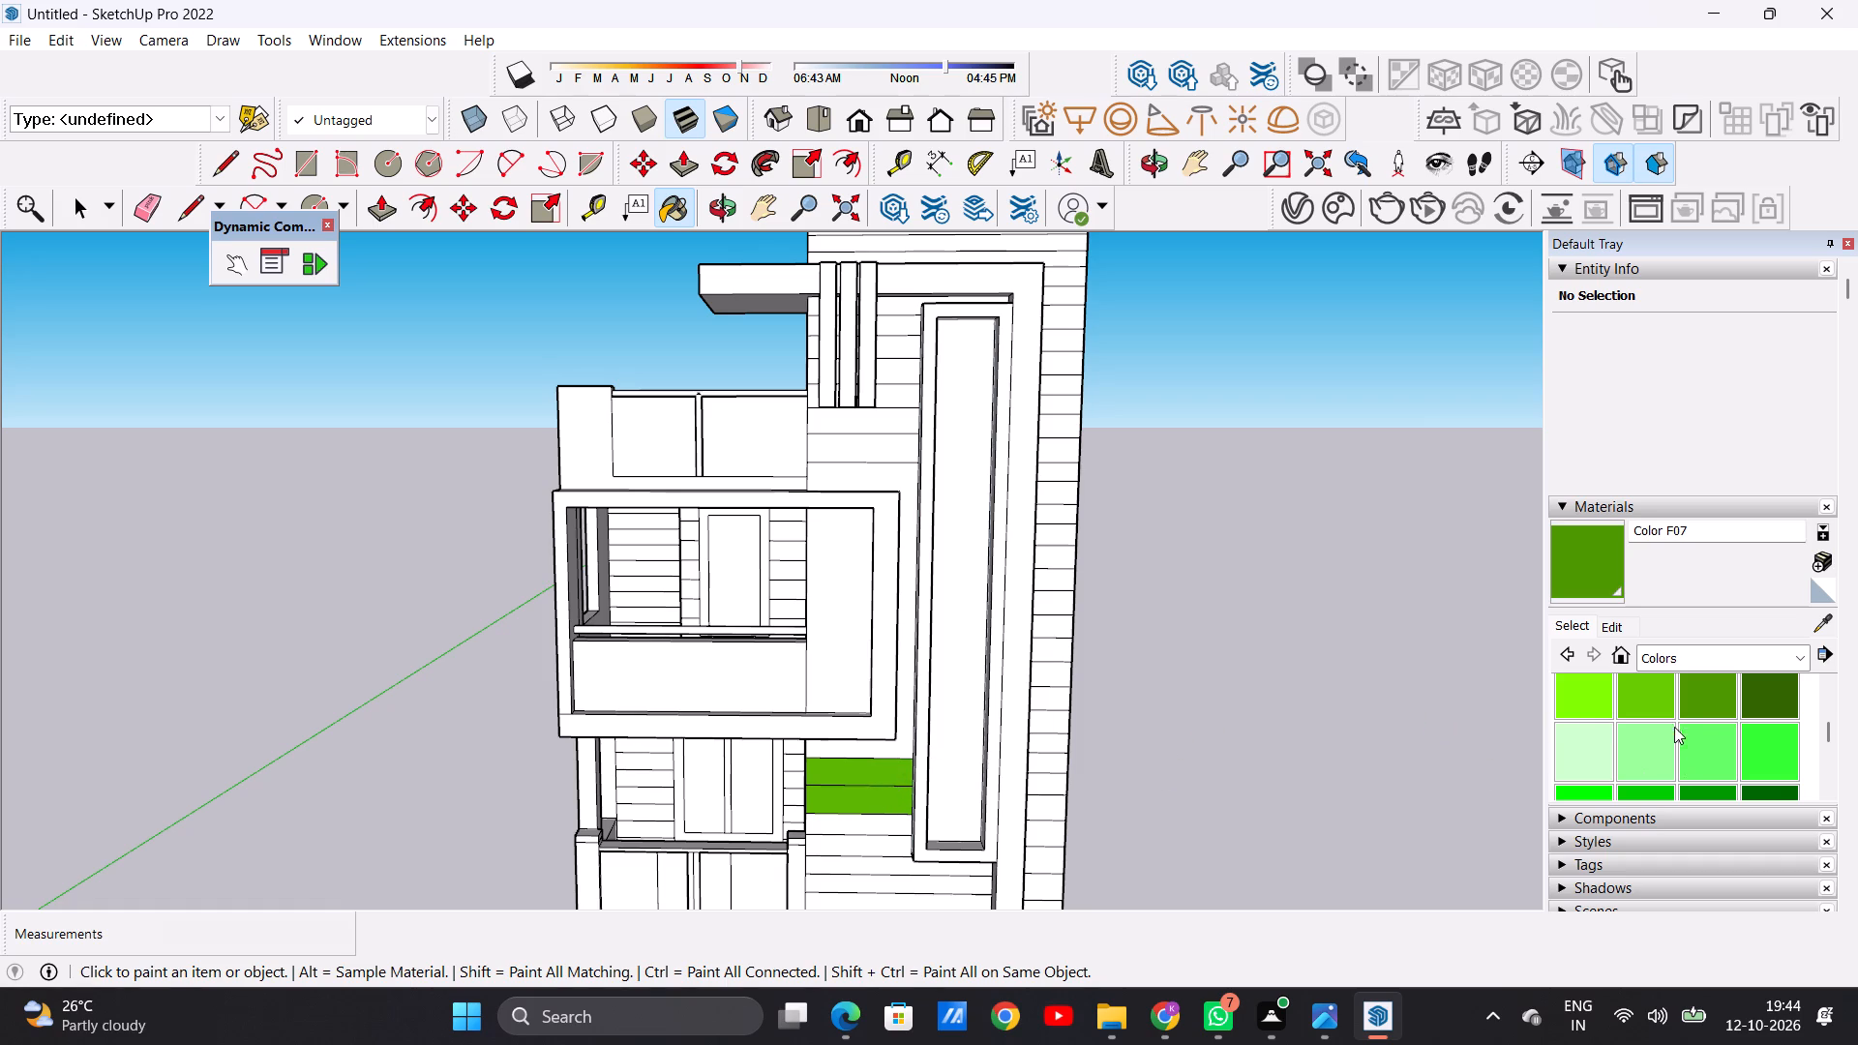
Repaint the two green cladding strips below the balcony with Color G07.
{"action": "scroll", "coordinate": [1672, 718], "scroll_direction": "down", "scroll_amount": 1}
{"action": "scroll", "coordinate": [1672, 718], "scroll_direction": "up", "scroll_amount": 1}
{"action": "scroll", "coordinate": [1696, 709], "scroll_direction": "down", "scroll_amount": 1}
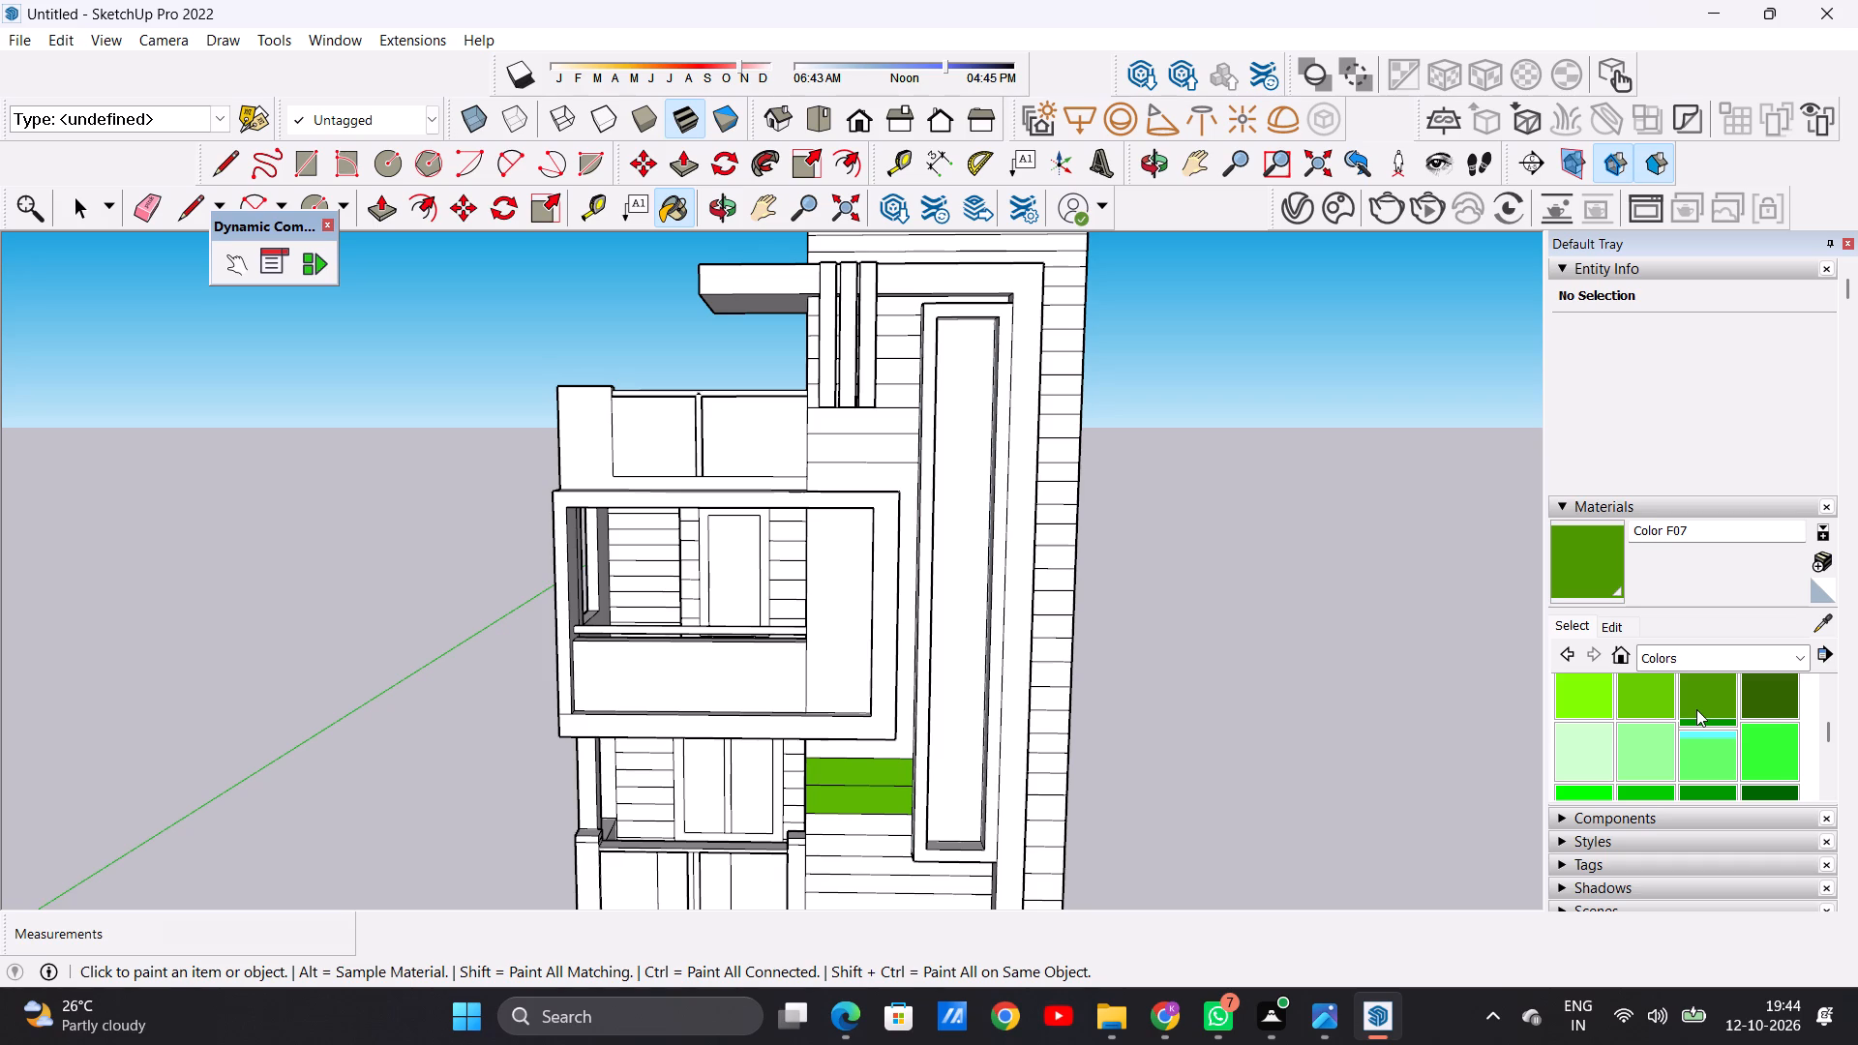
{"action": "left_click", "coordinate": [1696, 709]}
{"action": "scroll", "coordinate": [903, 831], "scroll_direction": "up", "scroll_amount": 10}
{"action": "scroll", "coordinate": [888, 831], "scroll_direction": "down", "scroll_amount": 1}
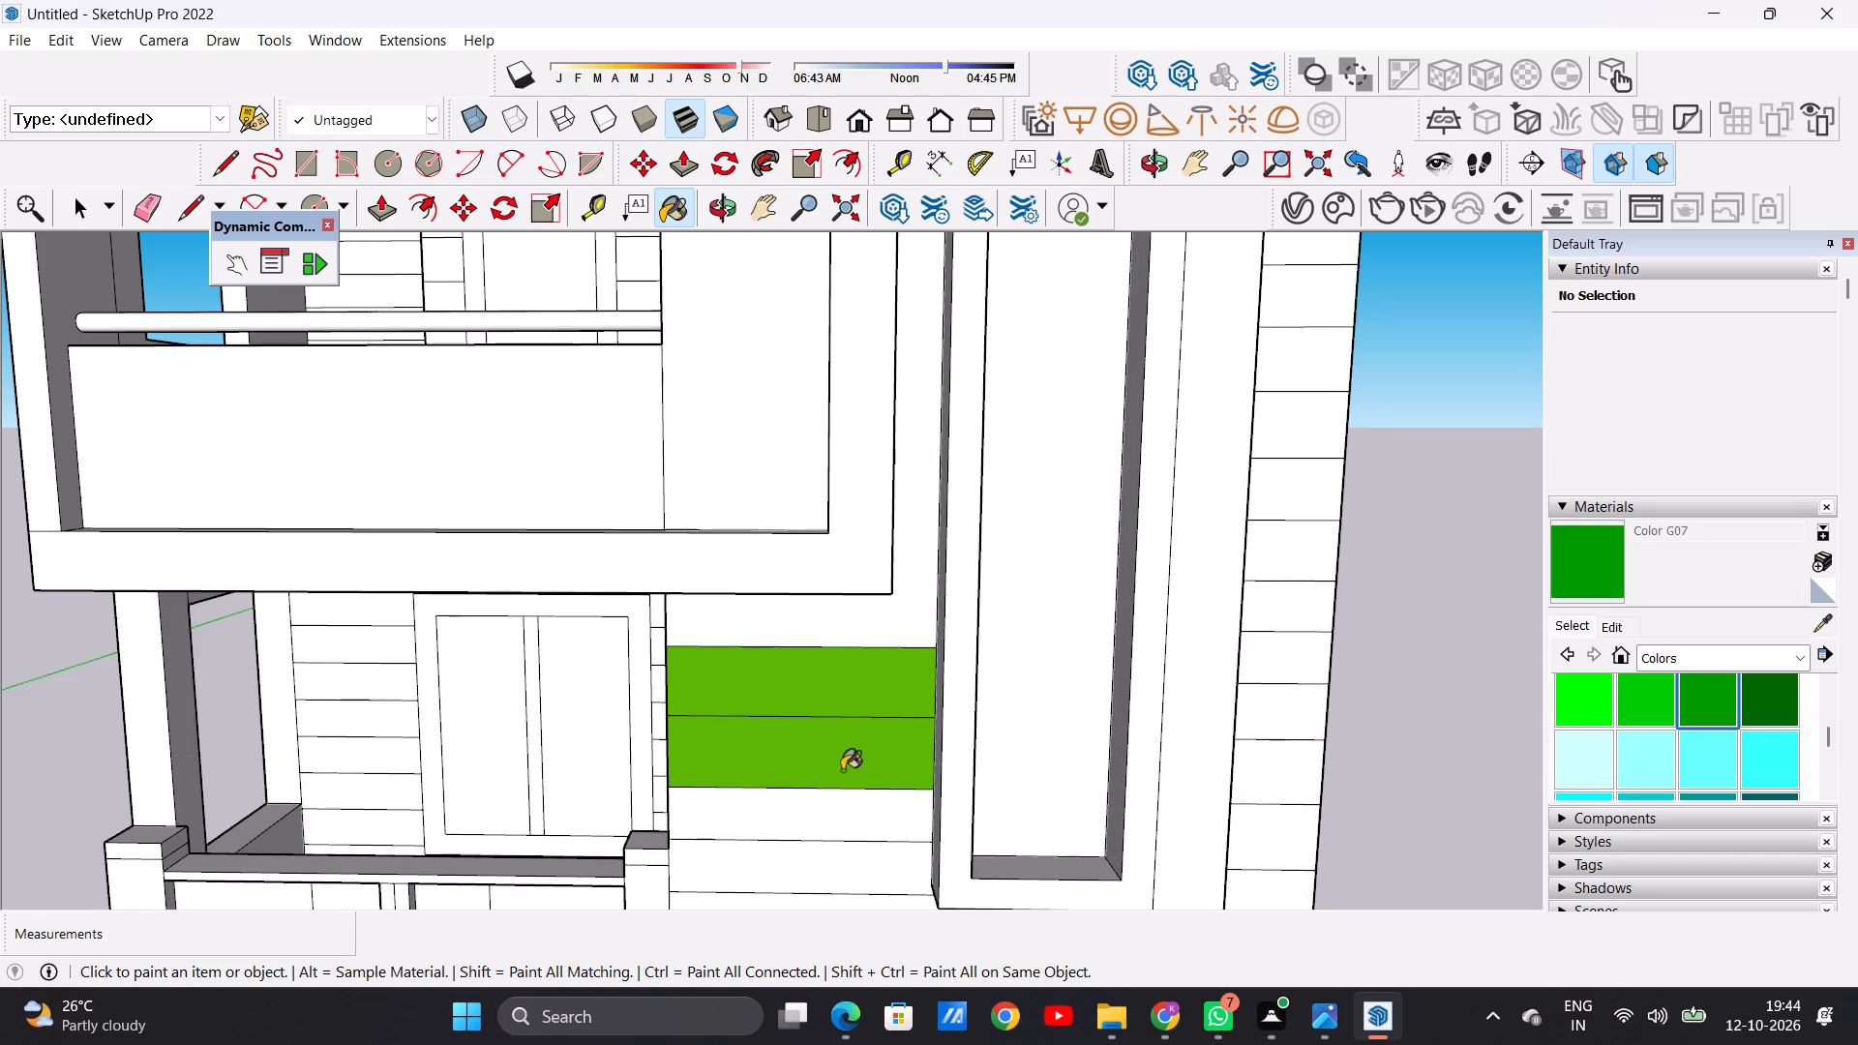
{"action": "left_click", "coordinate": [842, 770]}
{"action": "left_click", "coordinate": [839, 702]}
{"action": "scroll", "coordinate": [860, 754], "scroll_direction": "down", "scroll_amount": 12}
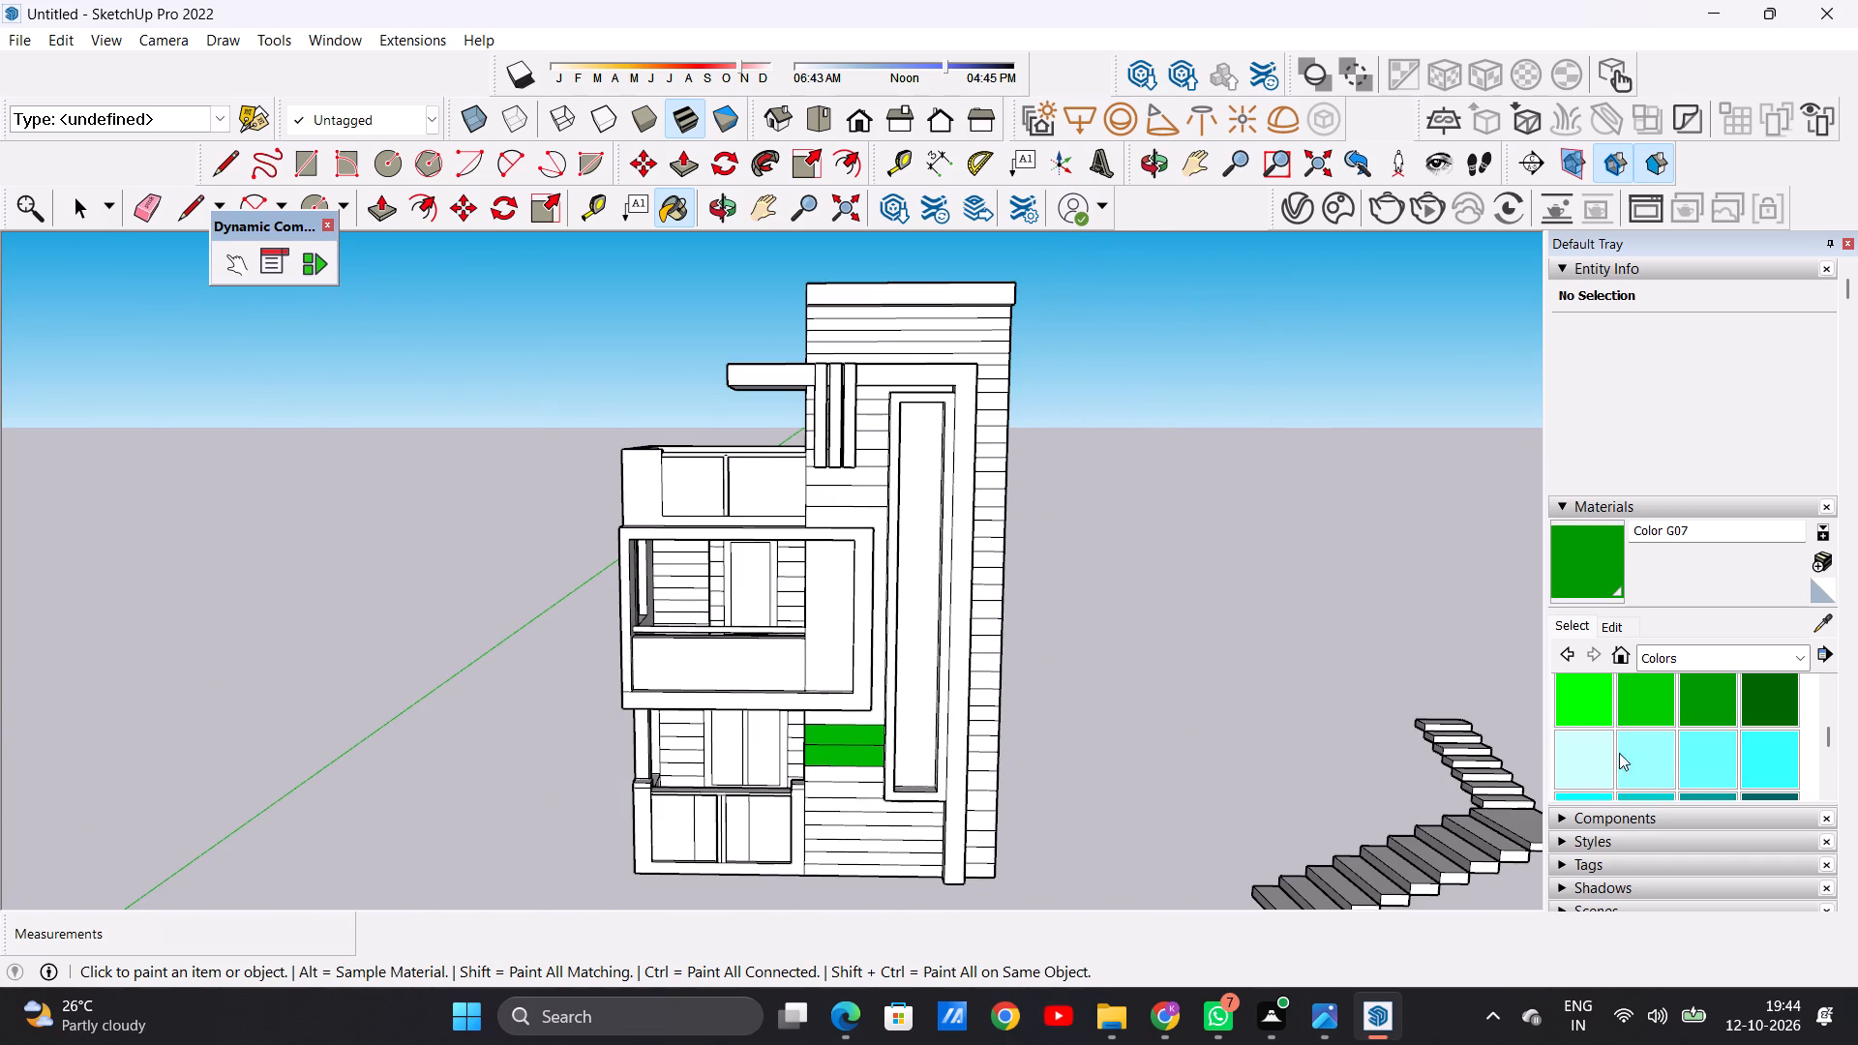
Repaint the same two cladding strips below the balcony with Color F04 from the Colors collection.
{"action": "scroll", "coordinate": [1640, 756], "scroll_direction": "up", "scroll_amount": 2}
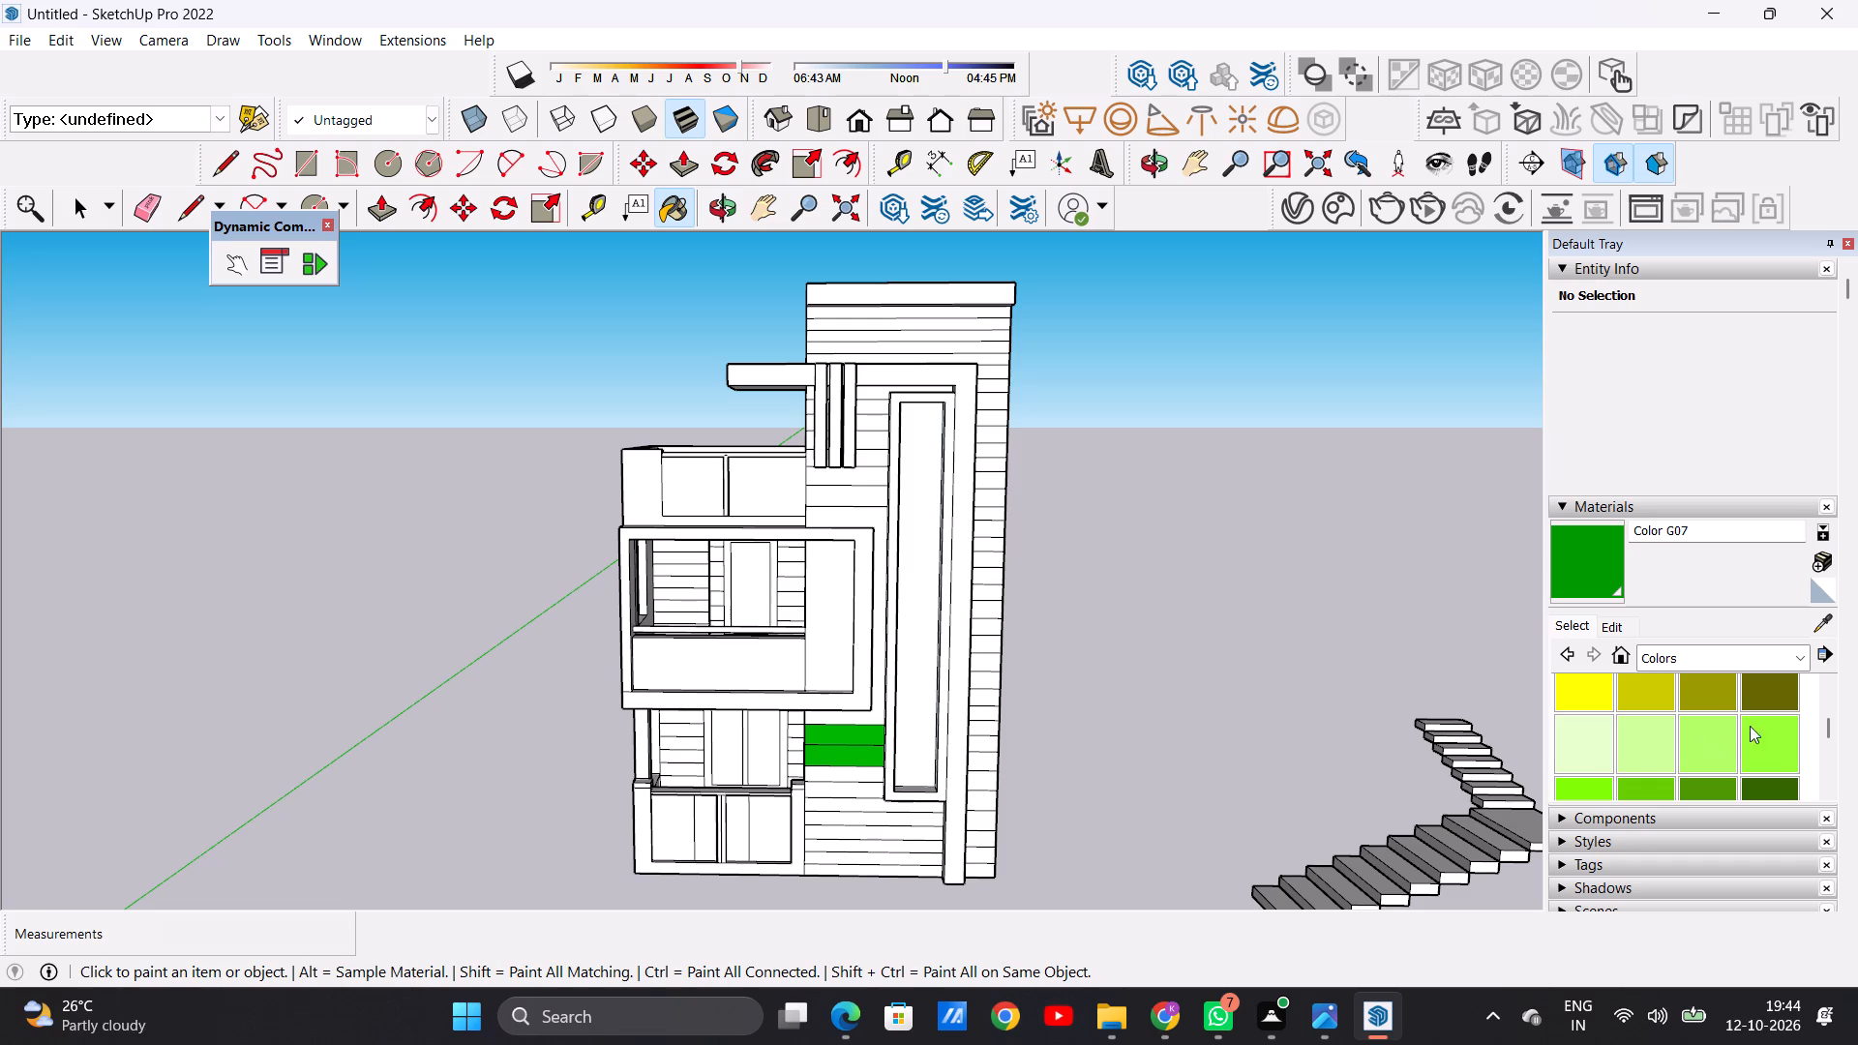
{"action": "left_click", "coordinate": [1758, 723]}
{"action": "scroll", "coordinate": [825, 740], "scroll_direction": "up", "scroll_amount": 1}
{"action": "scroll", "coordinate": [825, 740], "scroll_direction": "down", "scroll_amount": 1}
{"action": "scroll", "coordinate": [825, 740], "scroll_direction": "up", "scroll_amount": 8}
{"action": "scroll", "coordinate": [843, 762], "scroll_direction": "down", "scroll_amount": 1}
{"action": "scroll", "coordinate": [843, 762], "scroll_direction": "up", "scroll_amount": 1}
{"action": "left_click", "coordinate": [843, 762]}
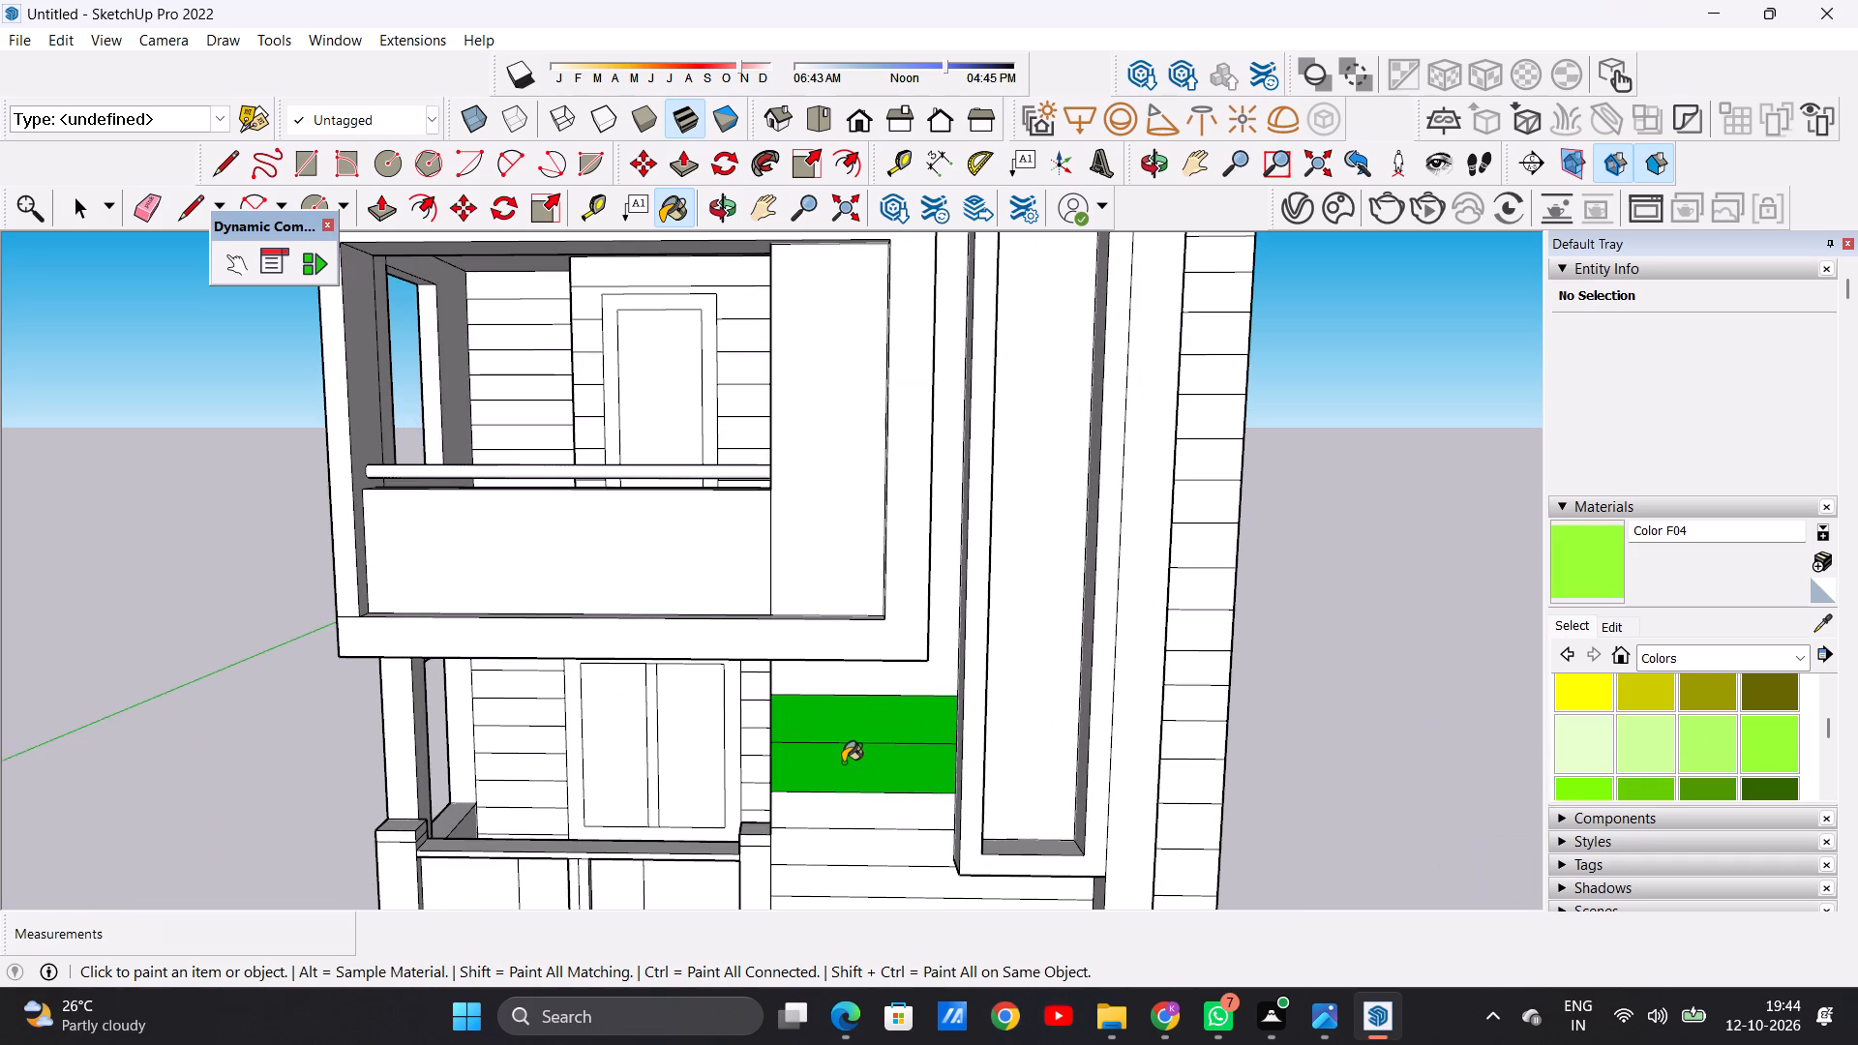
{"action": "left_click", "coordinate": [845, 722]}
{"action": "scroll", "coordinate": [888, 748], "scroll_direction": "down", "scroll_amount": 8}
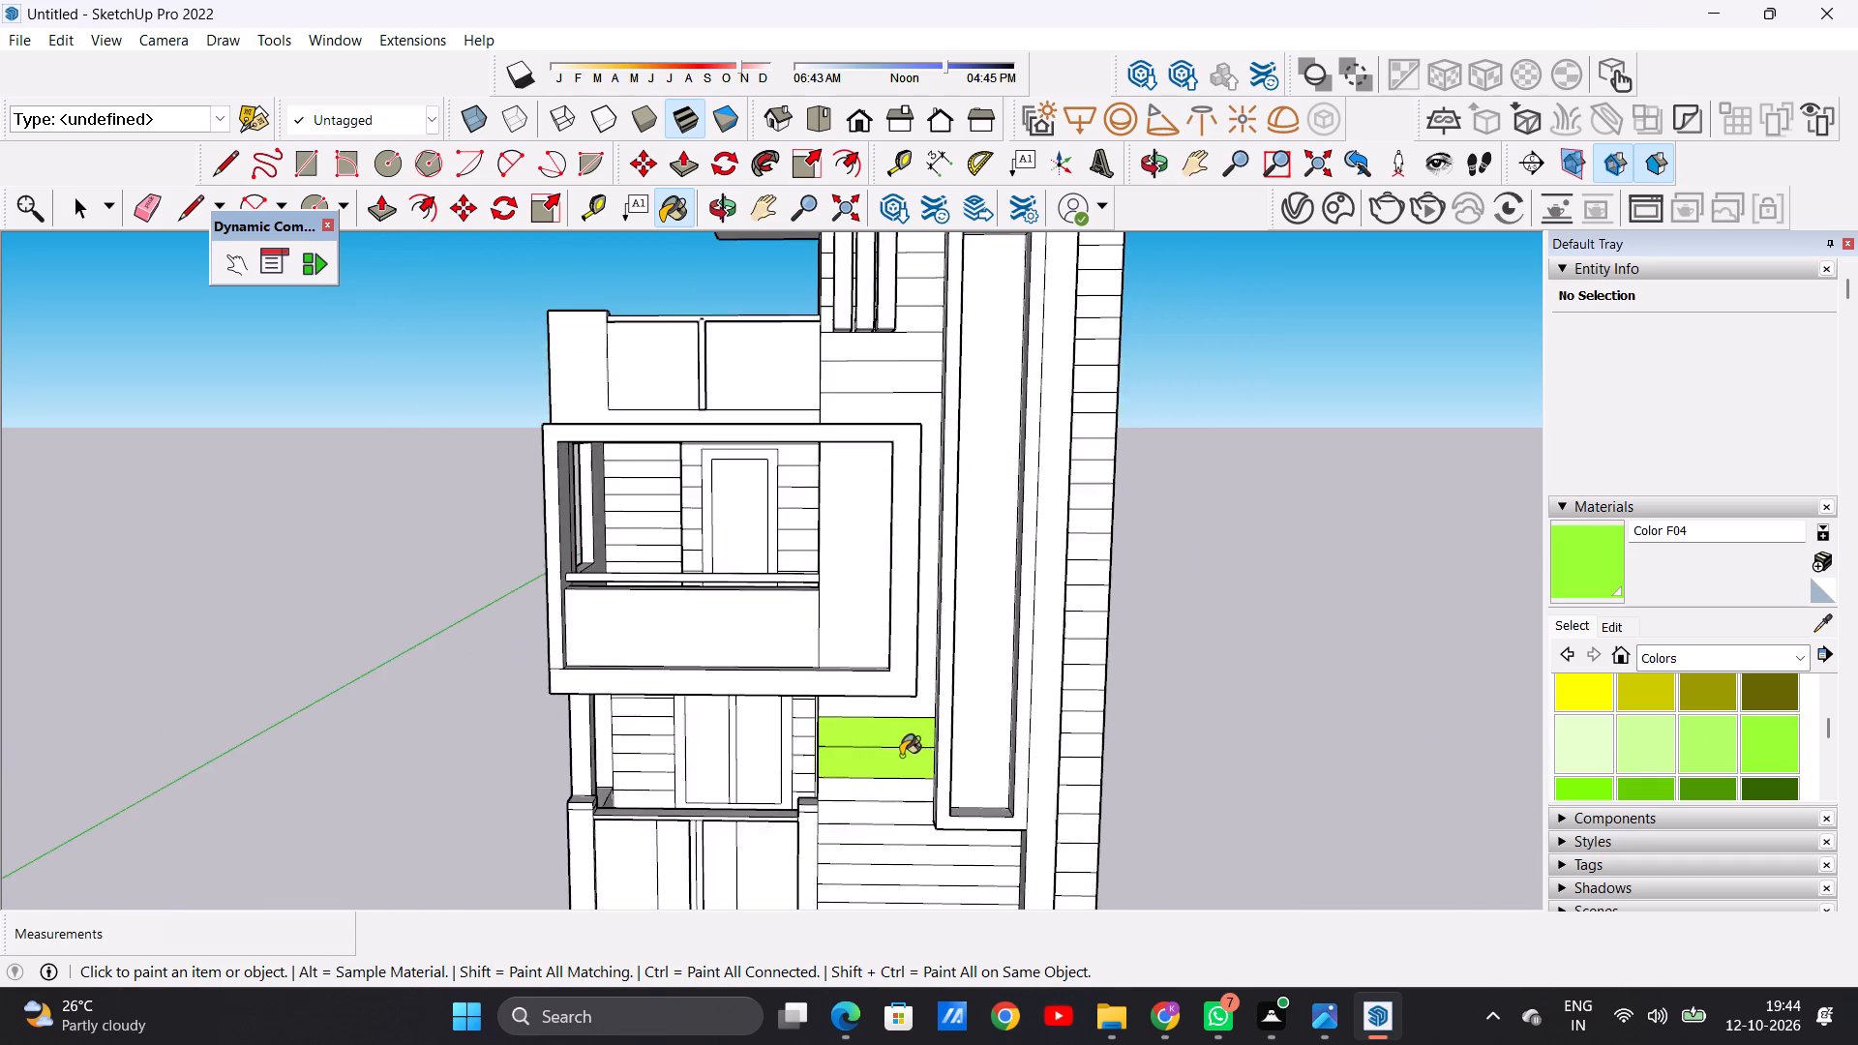
{"action": "scroll", "coordinate": [901, 756], "scroll_direction": "down", "scroll_amount": 3}
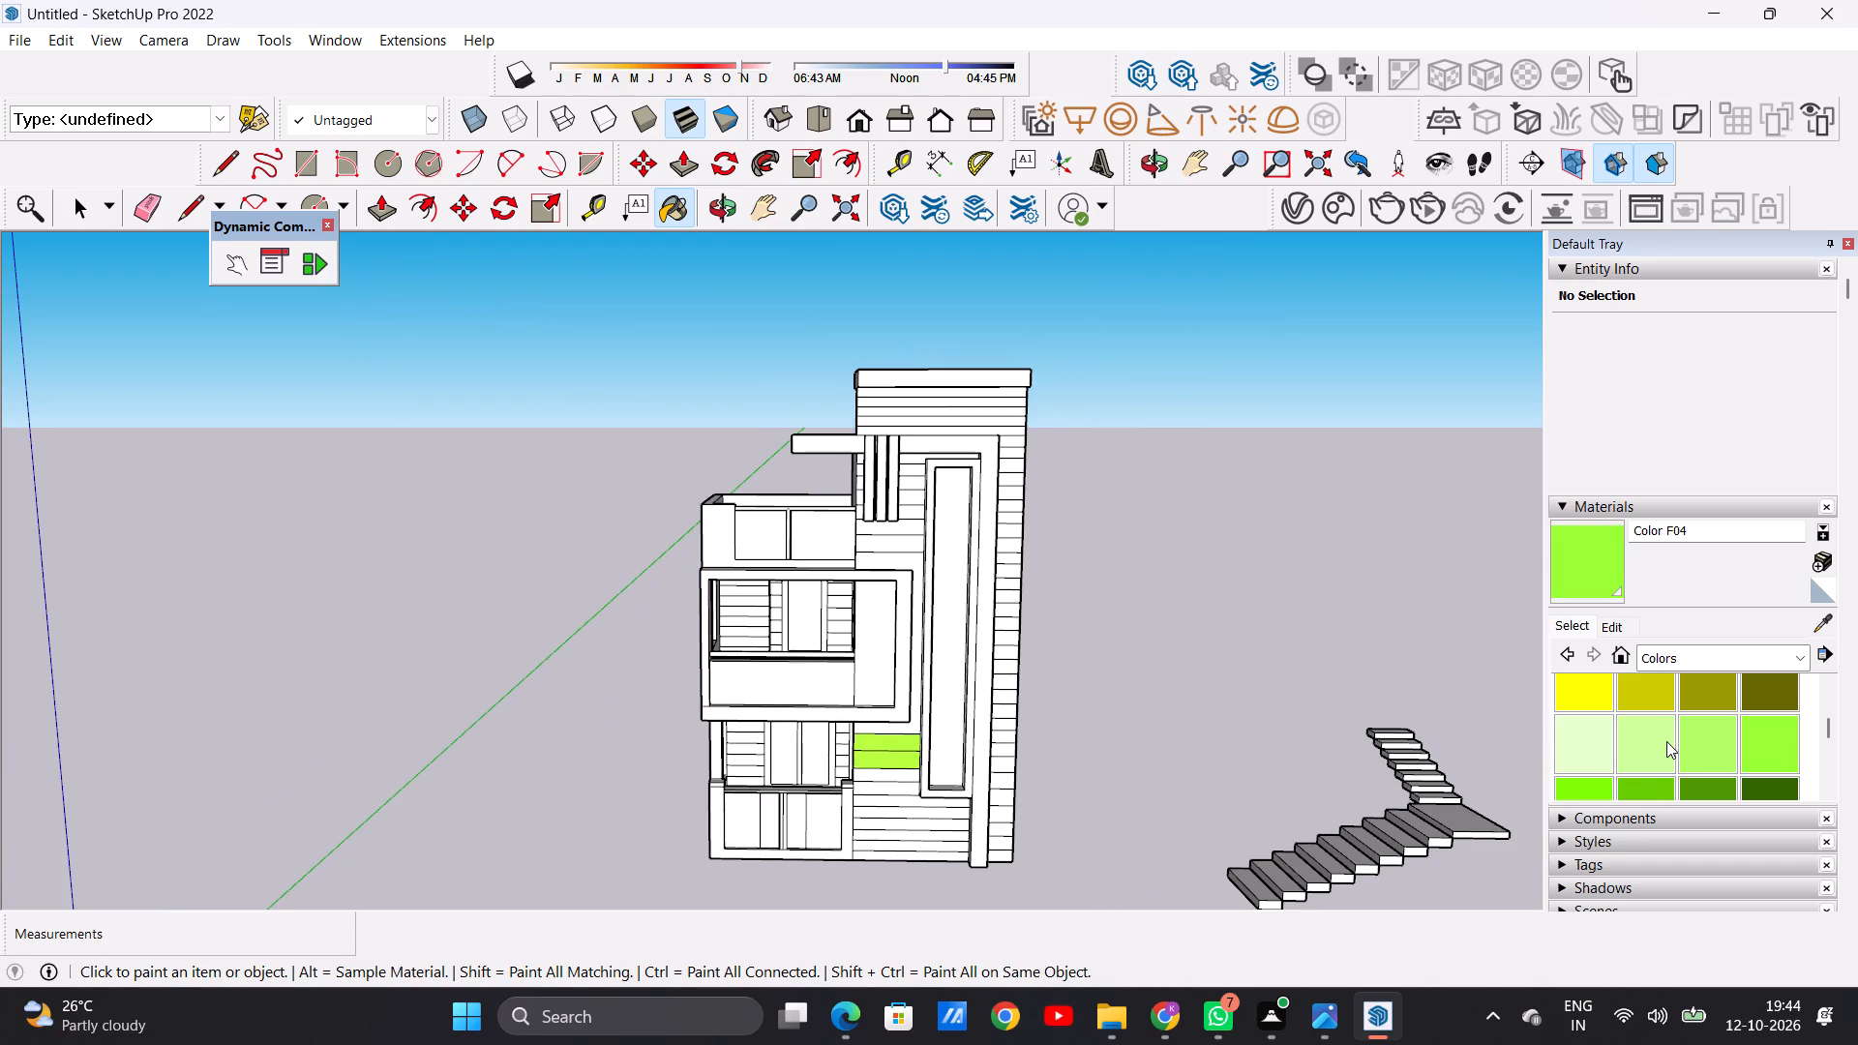
Repaint the two light green cladding strips below the balcony with Color F07 from the Colors collection.
{"action": "scroll", "coordinate": [1666, 741], "scroll_direction": "down", "scroll_amount": 2}
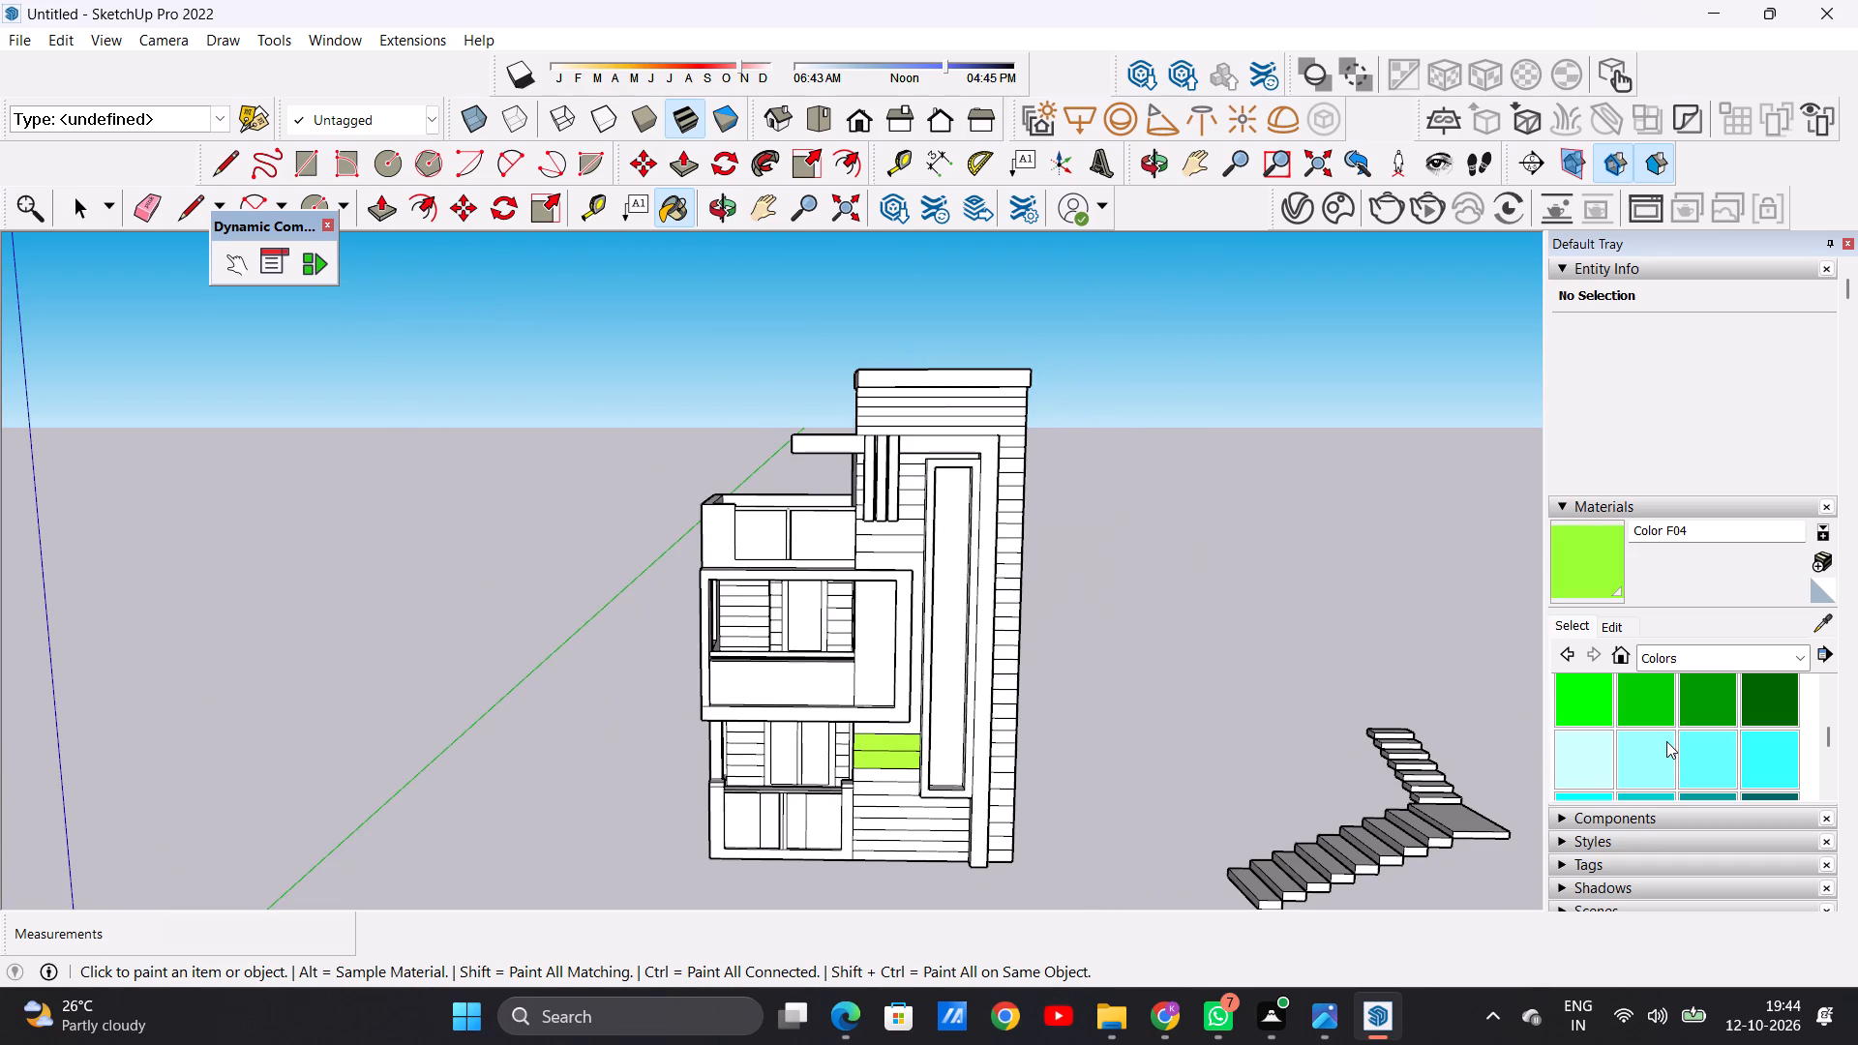
{"action": "scroll", "coordinate": [1666, 741], "scroll_direction": "up", "scroll_amount": 1}
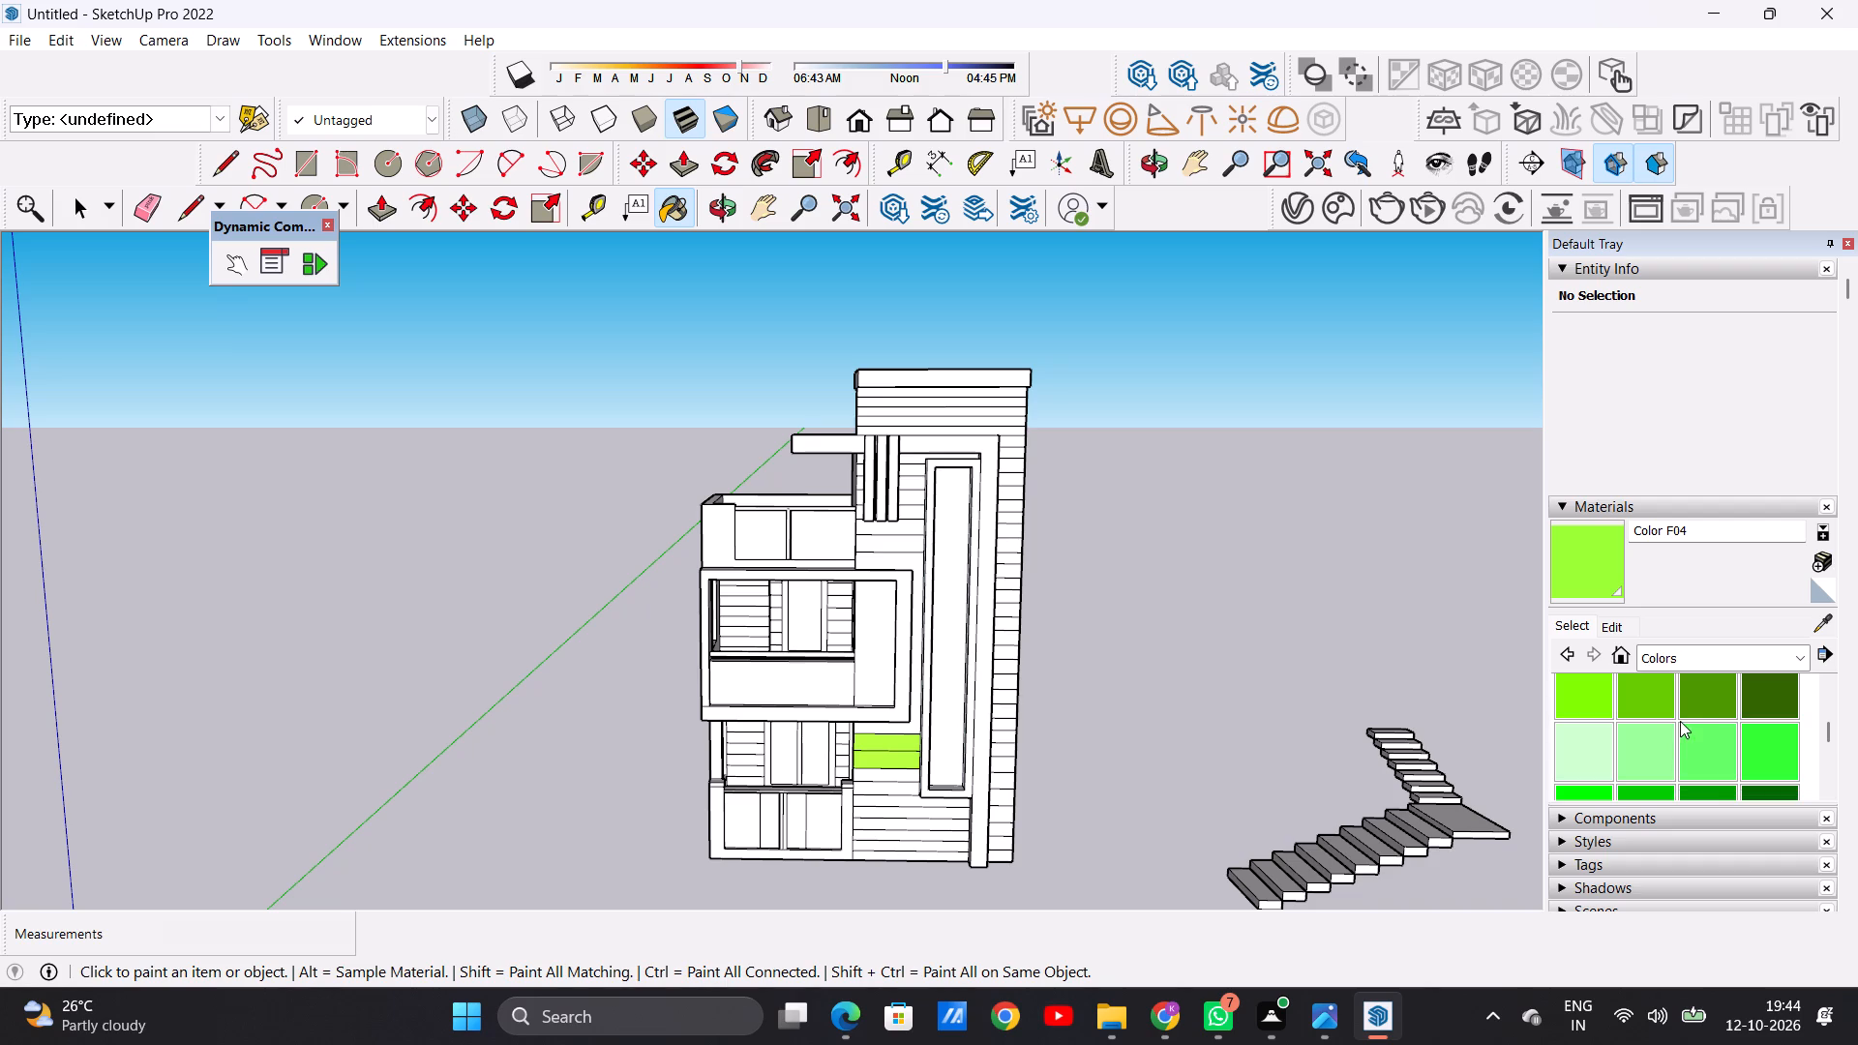
{"action": "left_click", "coordinate": [1691, 693]}
{"action": "scroll", "coordinate": [936, 752], "scroll_direction": "up", "scroll_amount": 8}
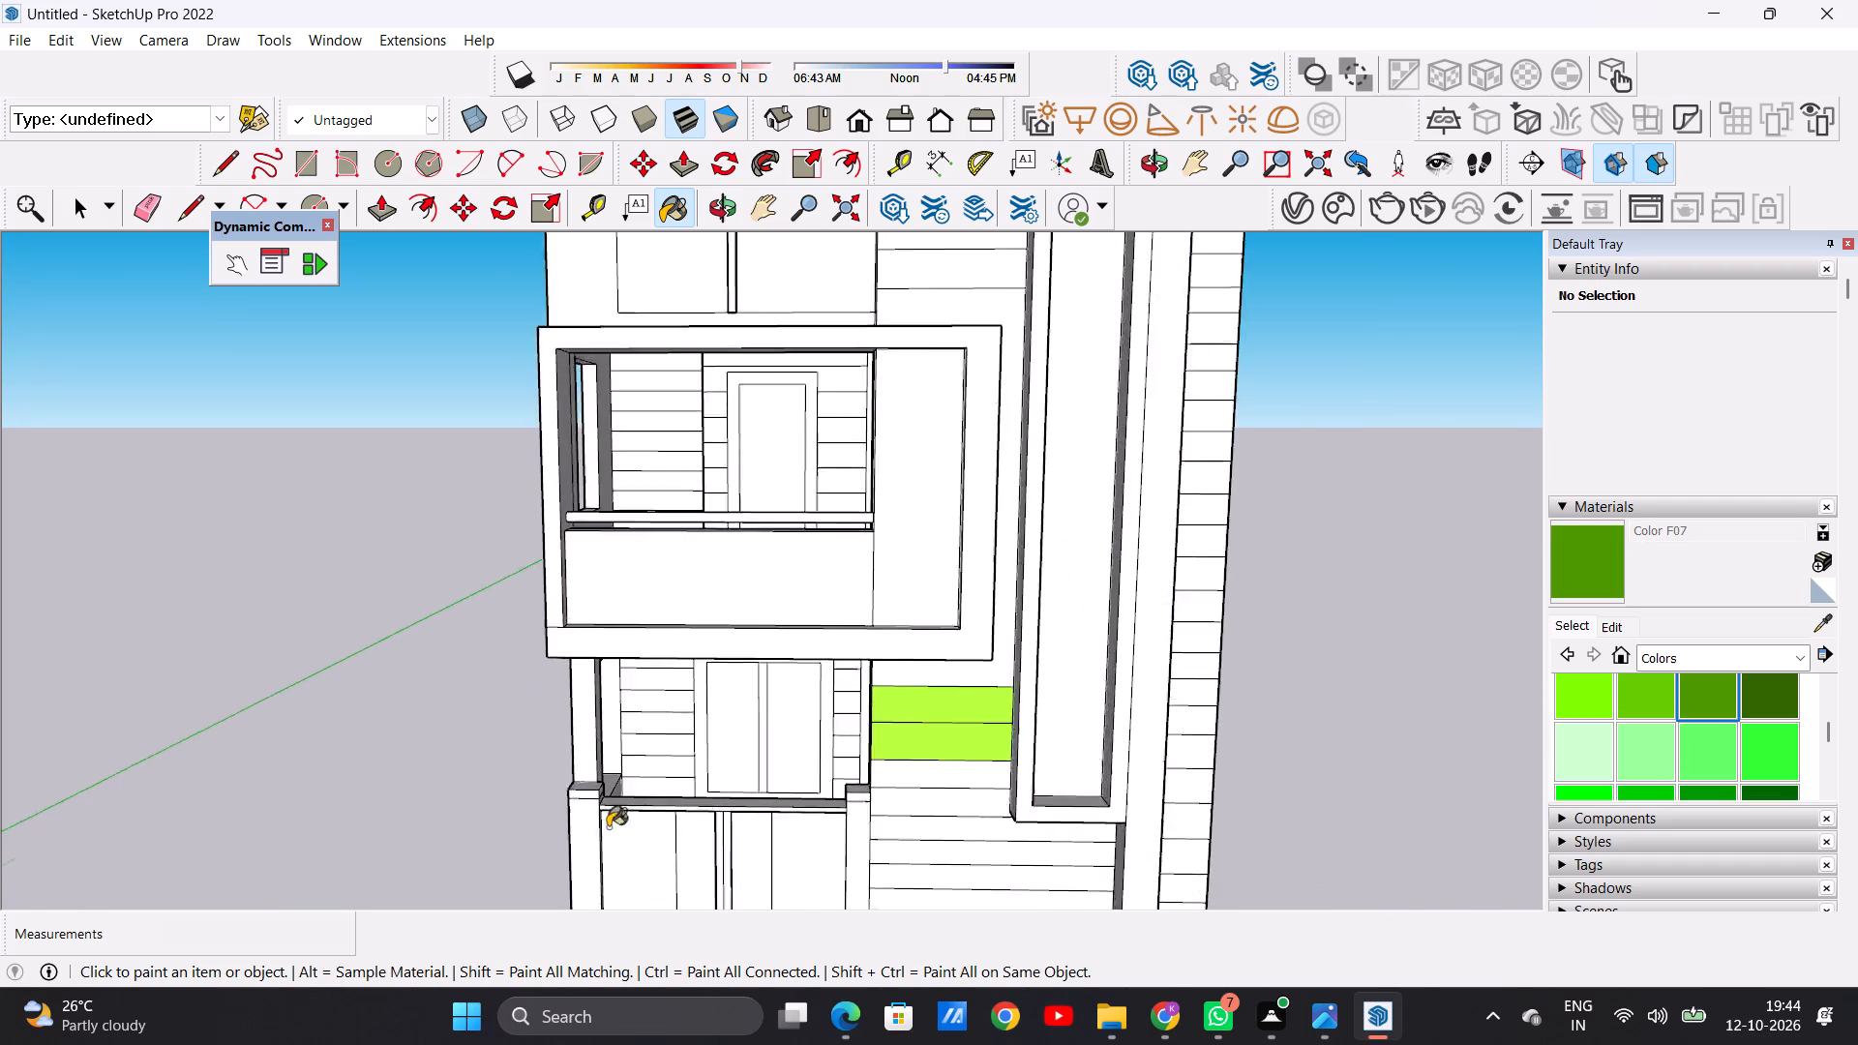
{"action": "scroll", "coordinate": [608, 827], "scroll_direction": "up", "scroll_amount": 7}
{"action": "left_click", "coordinate": [869, 675]}
{"action": "left_click", "coordinate": [929, 586]}
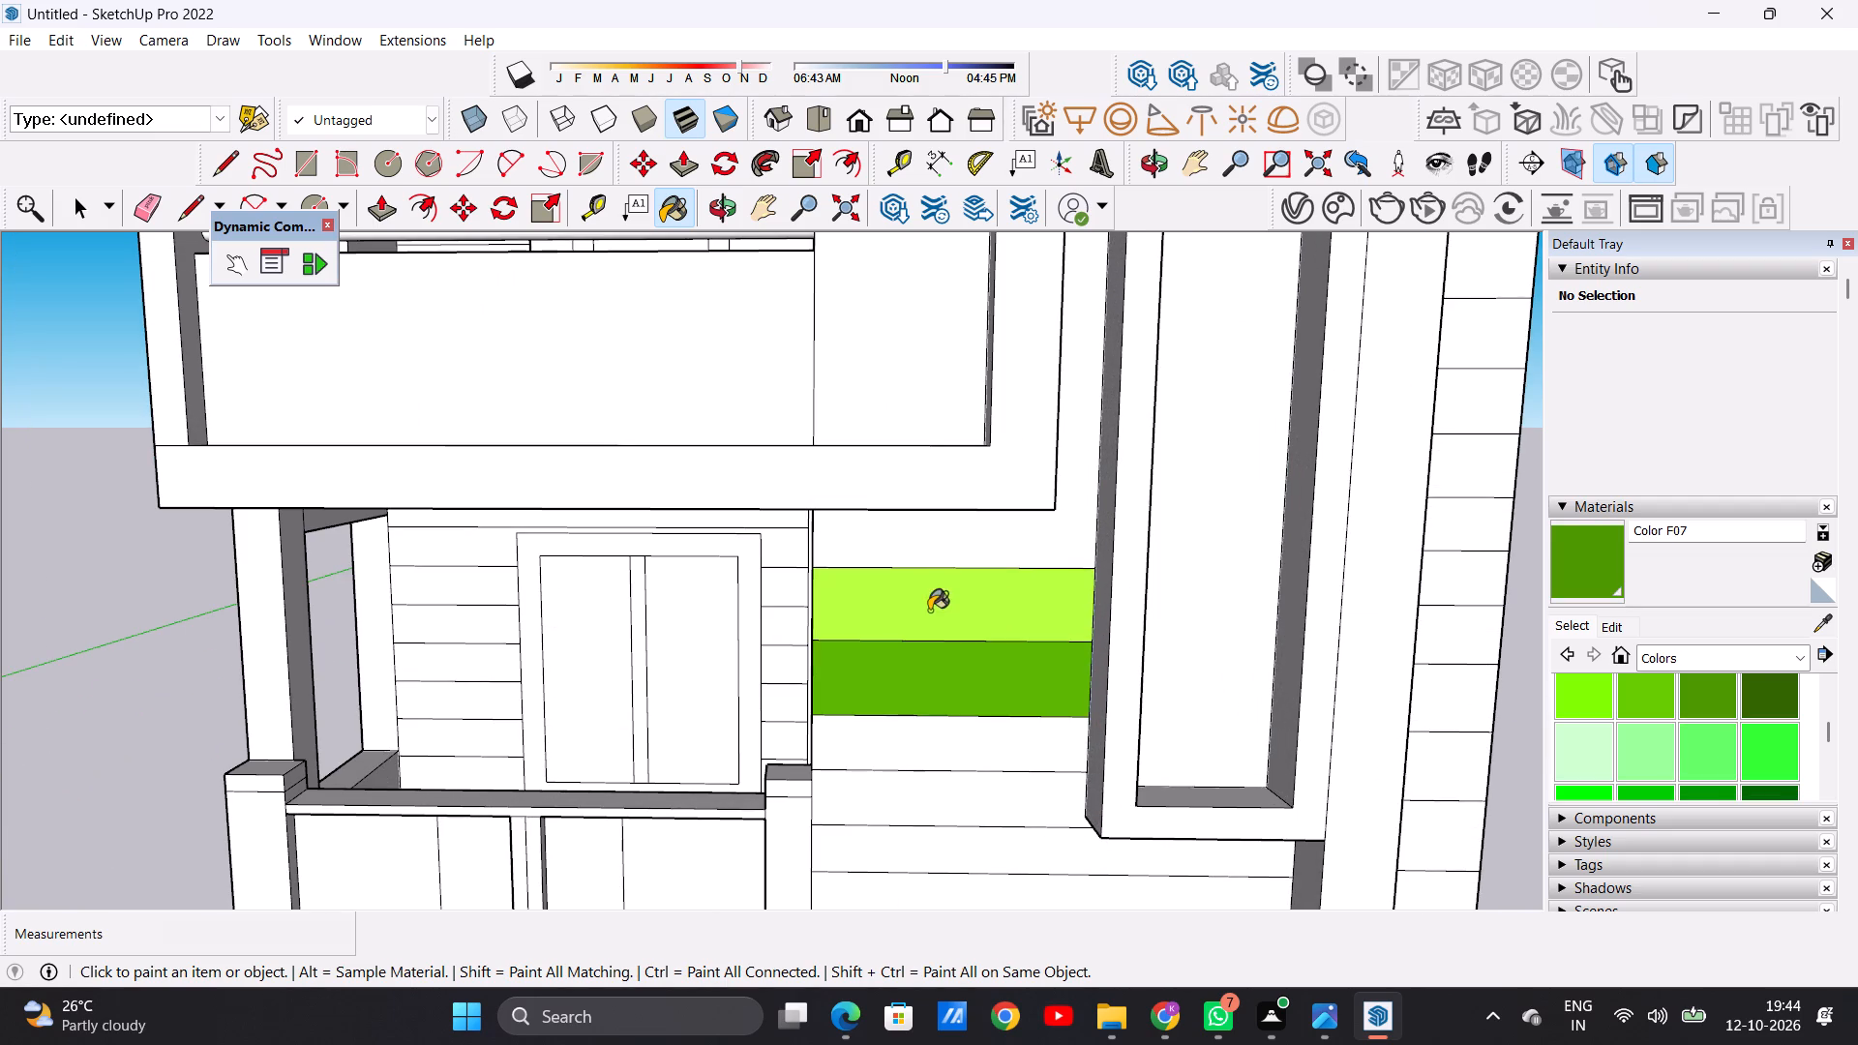
{"action": "scroll", "coordinate": [962, 705], "scroll_direction": "down", "scroll_amount": 16}
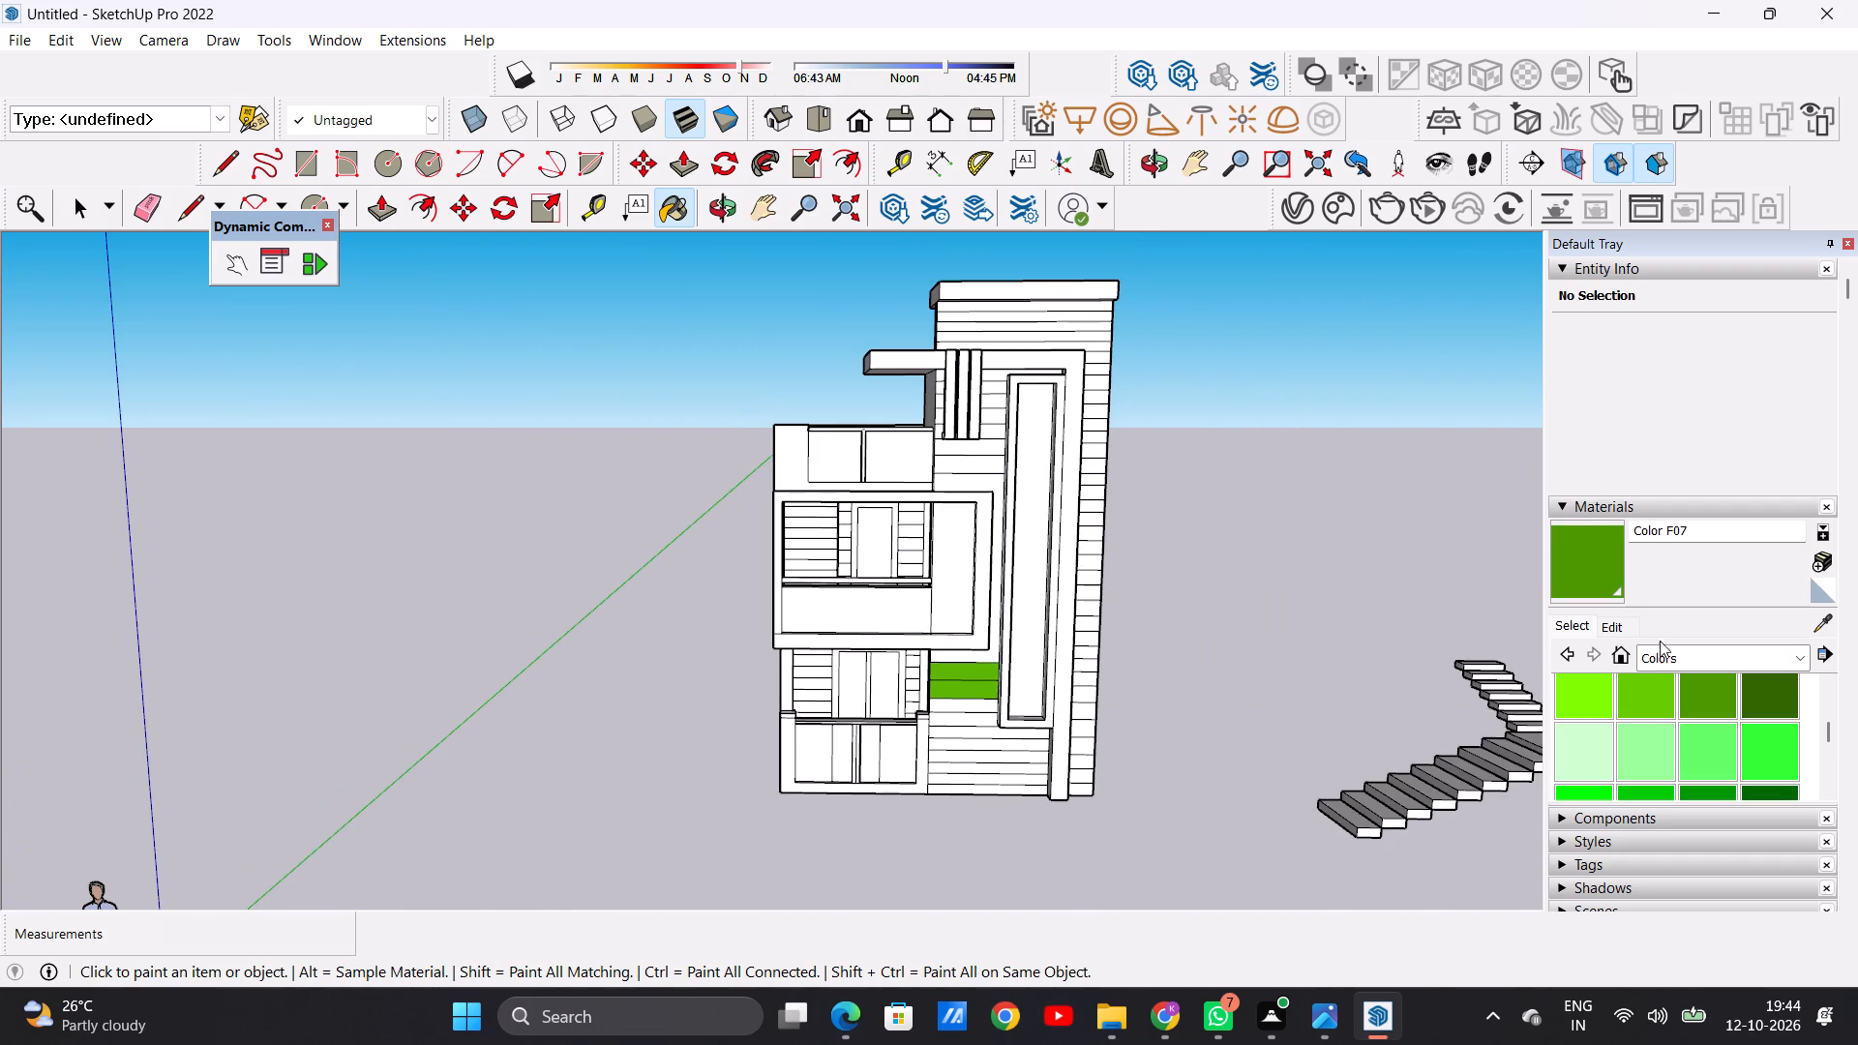
Brighten Color F07 and paint the three cladding strips directly beneath the two green ones with it.
{"action": "left_click", "coordinate": [1610, 627]}
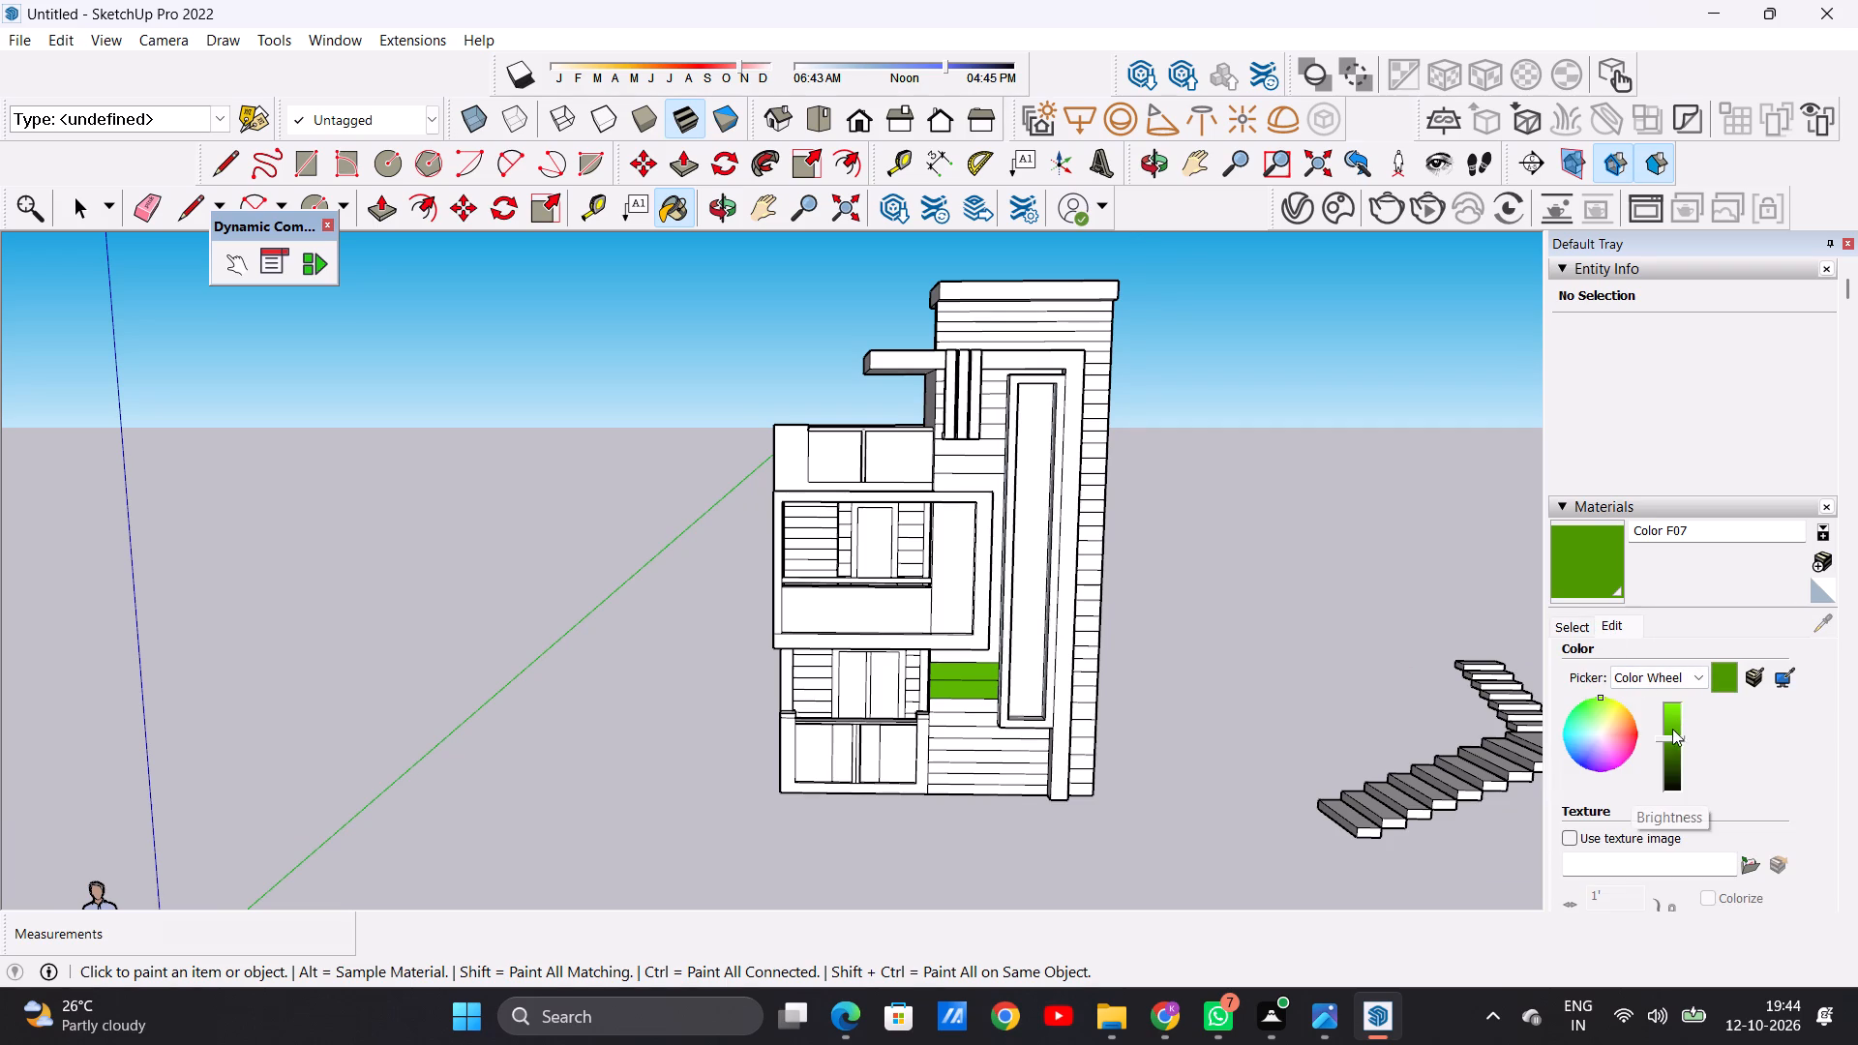
{"action": "left_click", "coordinate": [1669, 727]}
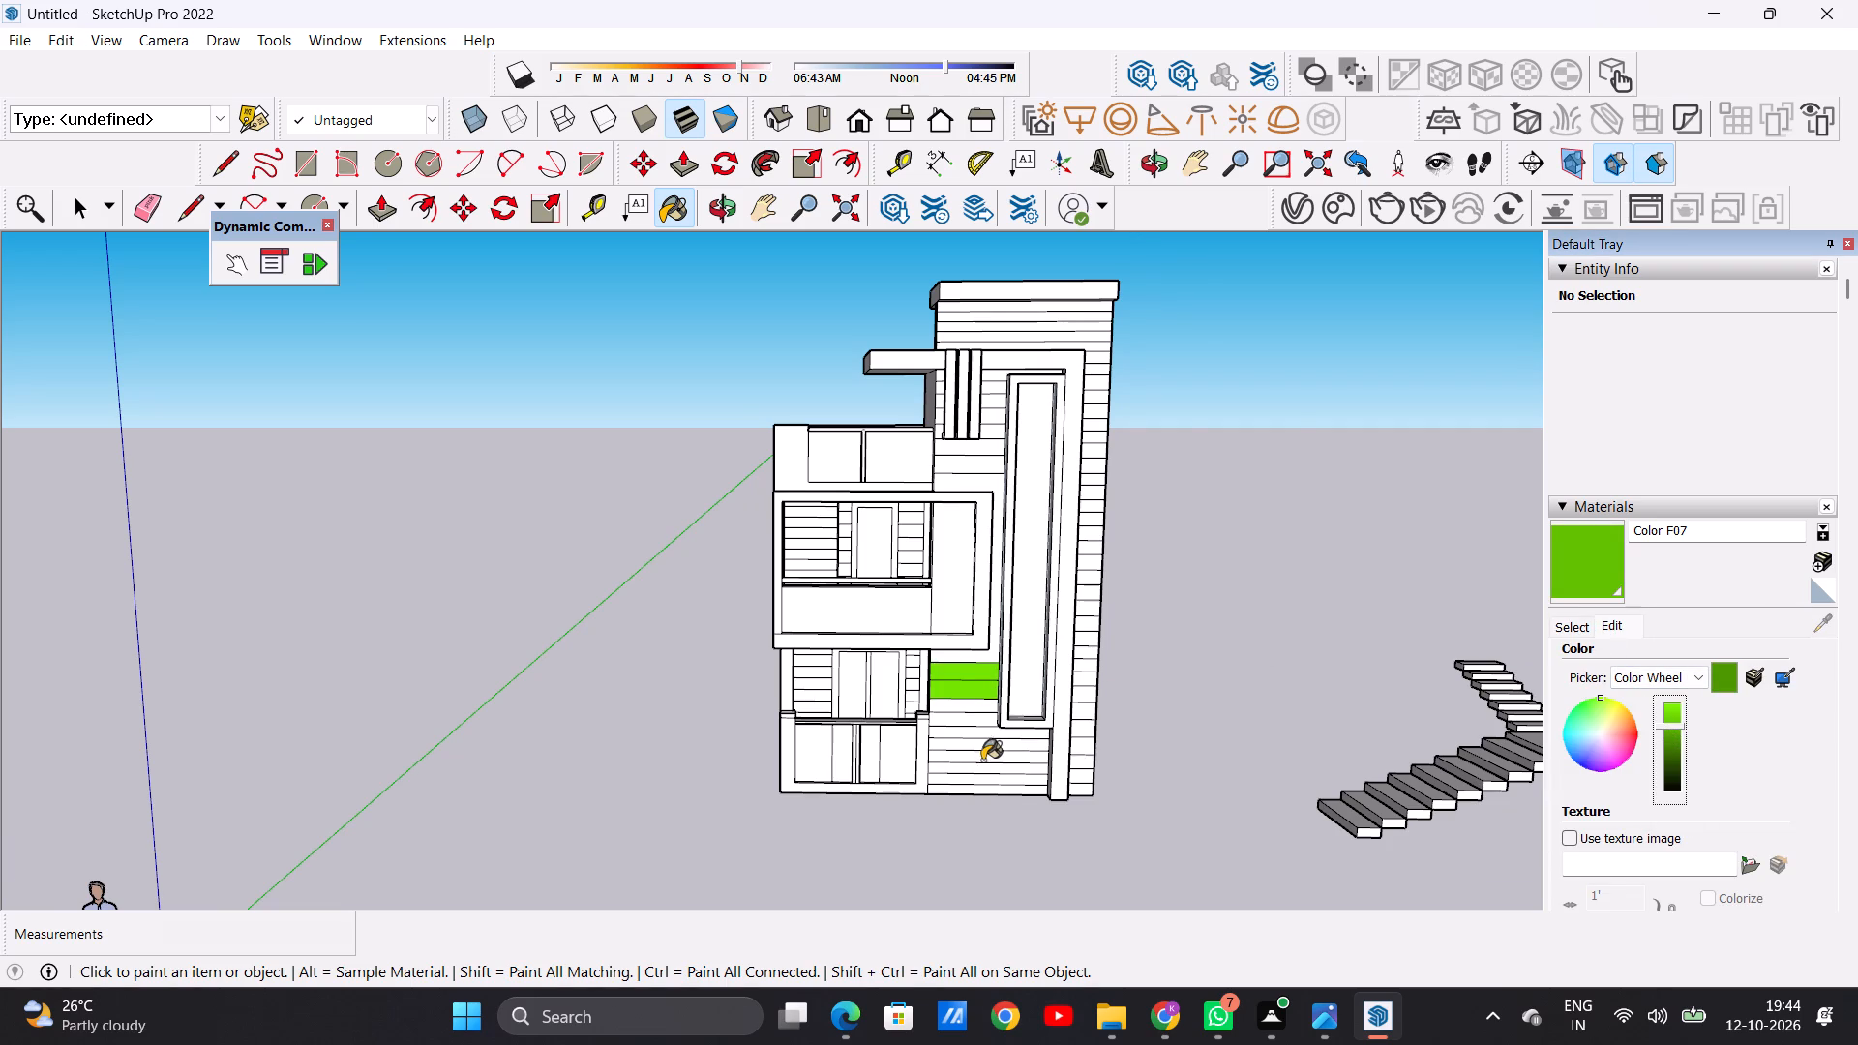
{"action": "scroll", "coordinate": [981, 752], "scroll_direction": "up", "scroll_amount": 2}
{"action": "scroll", "coordinate": [979, 752], "scroll_direction": "down", "scroll_amount": 1}
{"action": "scroll", "coordinate": [979, 752], "scroll_direction": "up", "scroll_amount": 9}
{"action": "scroll", "coordinate": [979, 752], "scroll_direction": "down", "scroll_amount": 1}
{"action": "scroll", "coordinate": [979, 752], "scroll_direction": "up", "scroll_amount": 9}
{"action": "left_click", "coordinate": [942, 593]}
{"action": "left_click", "coordinate": [947, 632]}
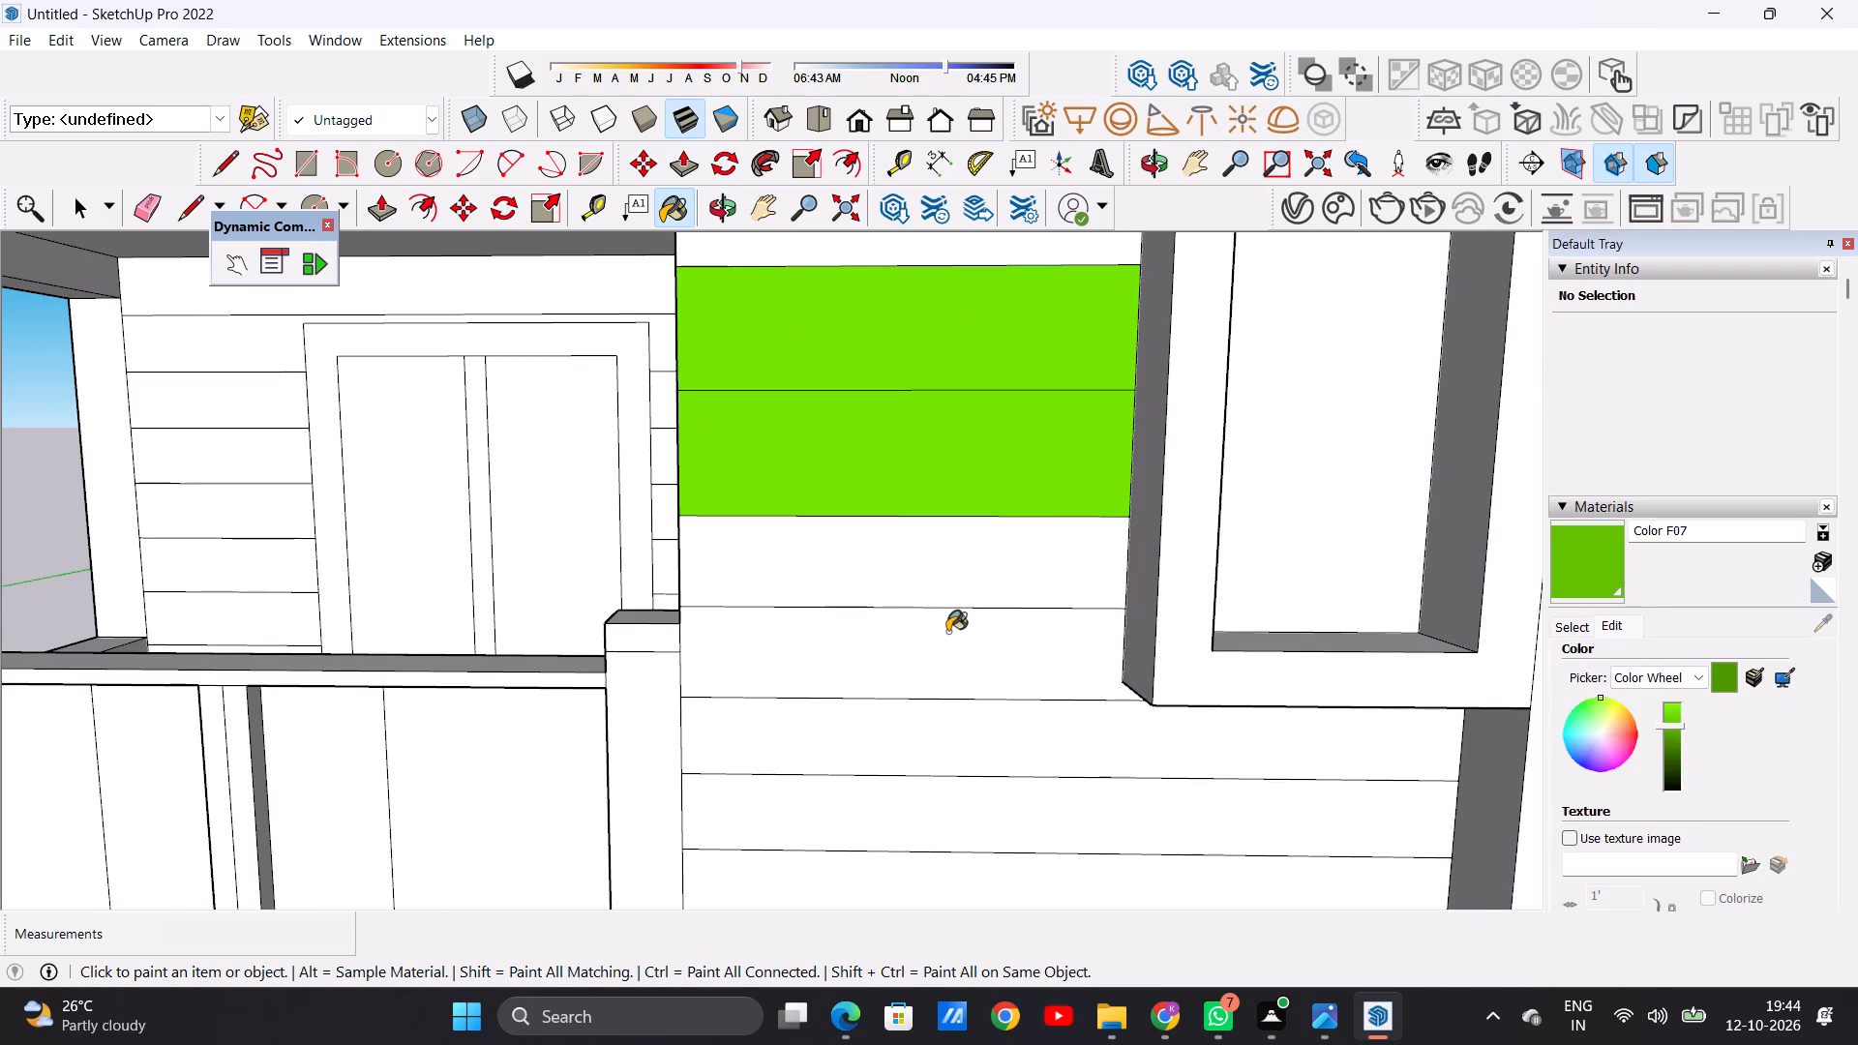
{"action": "left_click", "coordinate": [947, 713]}
{"action": "scroll", "coordinate": [948, 731], "scroll_direction": "down", "scroll_amount": 17}
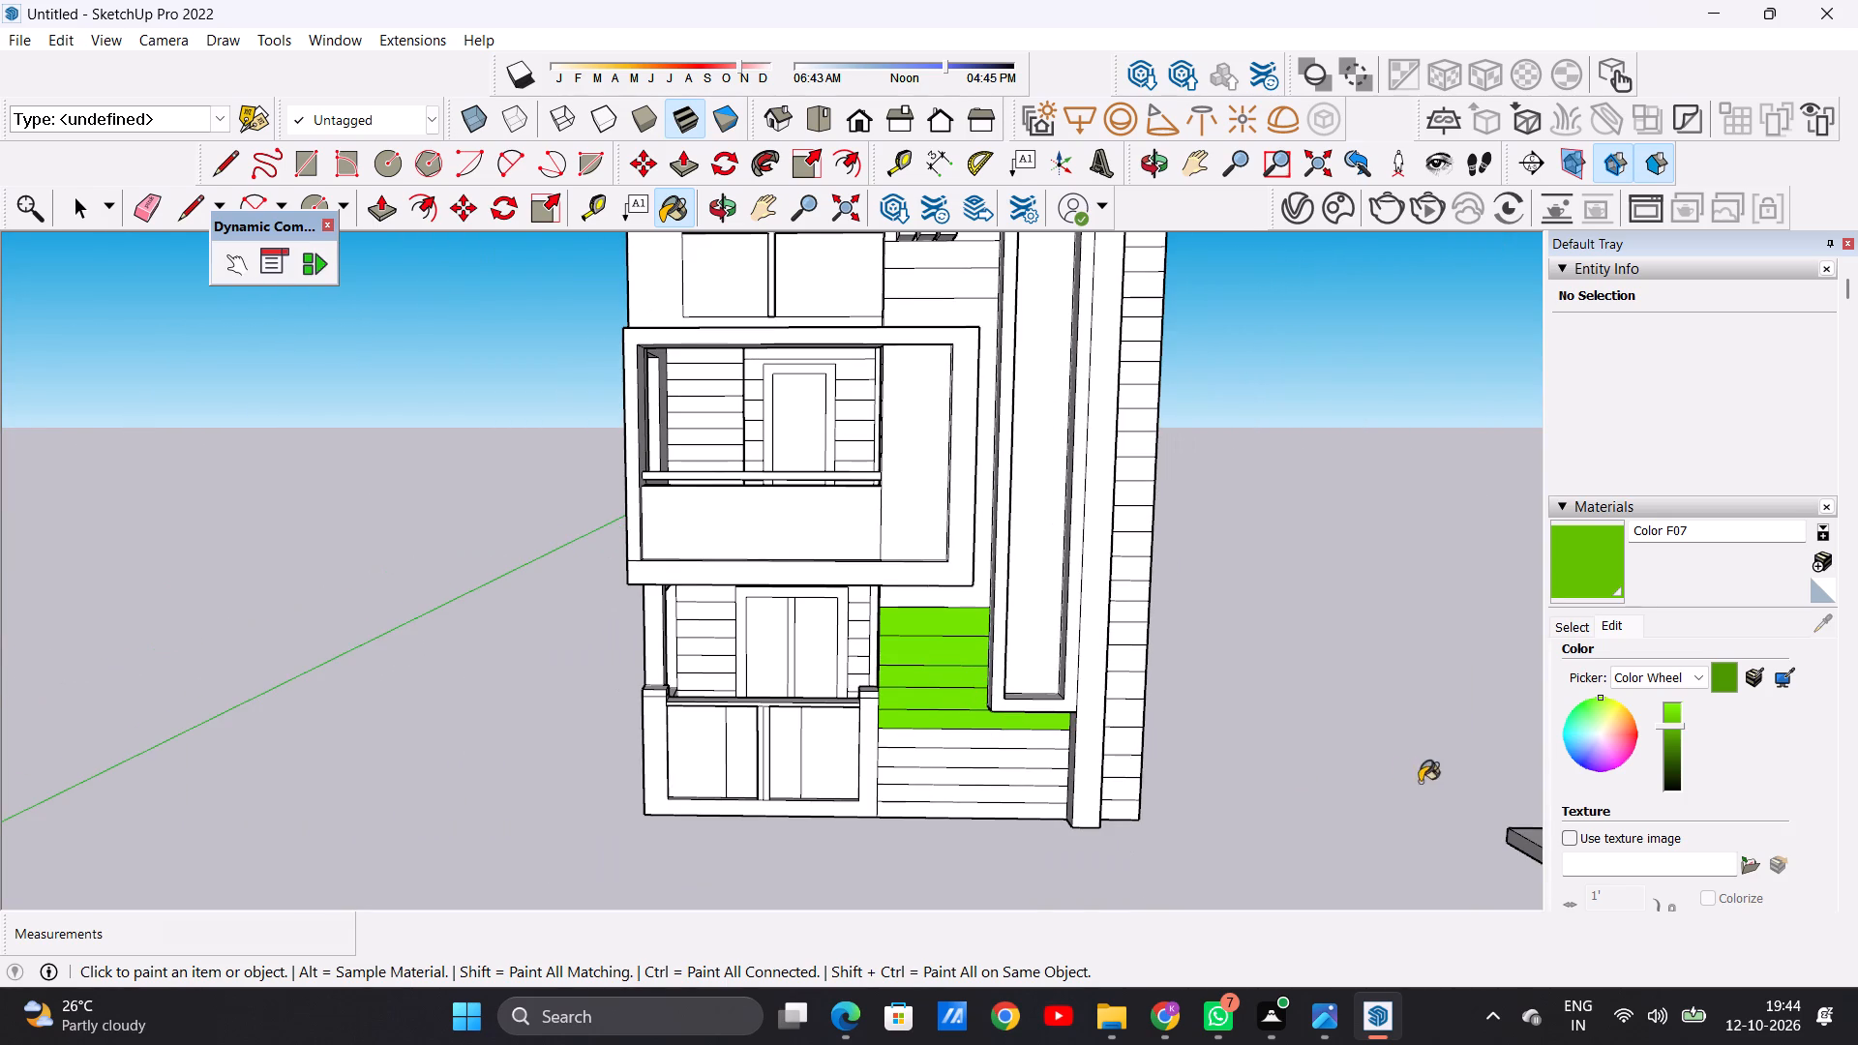
Darken Color F07 to a medium green and paint the remaining five cladding strips down to the wall's base.
{"action": "left_click", "coordinate": [1666, 732]}
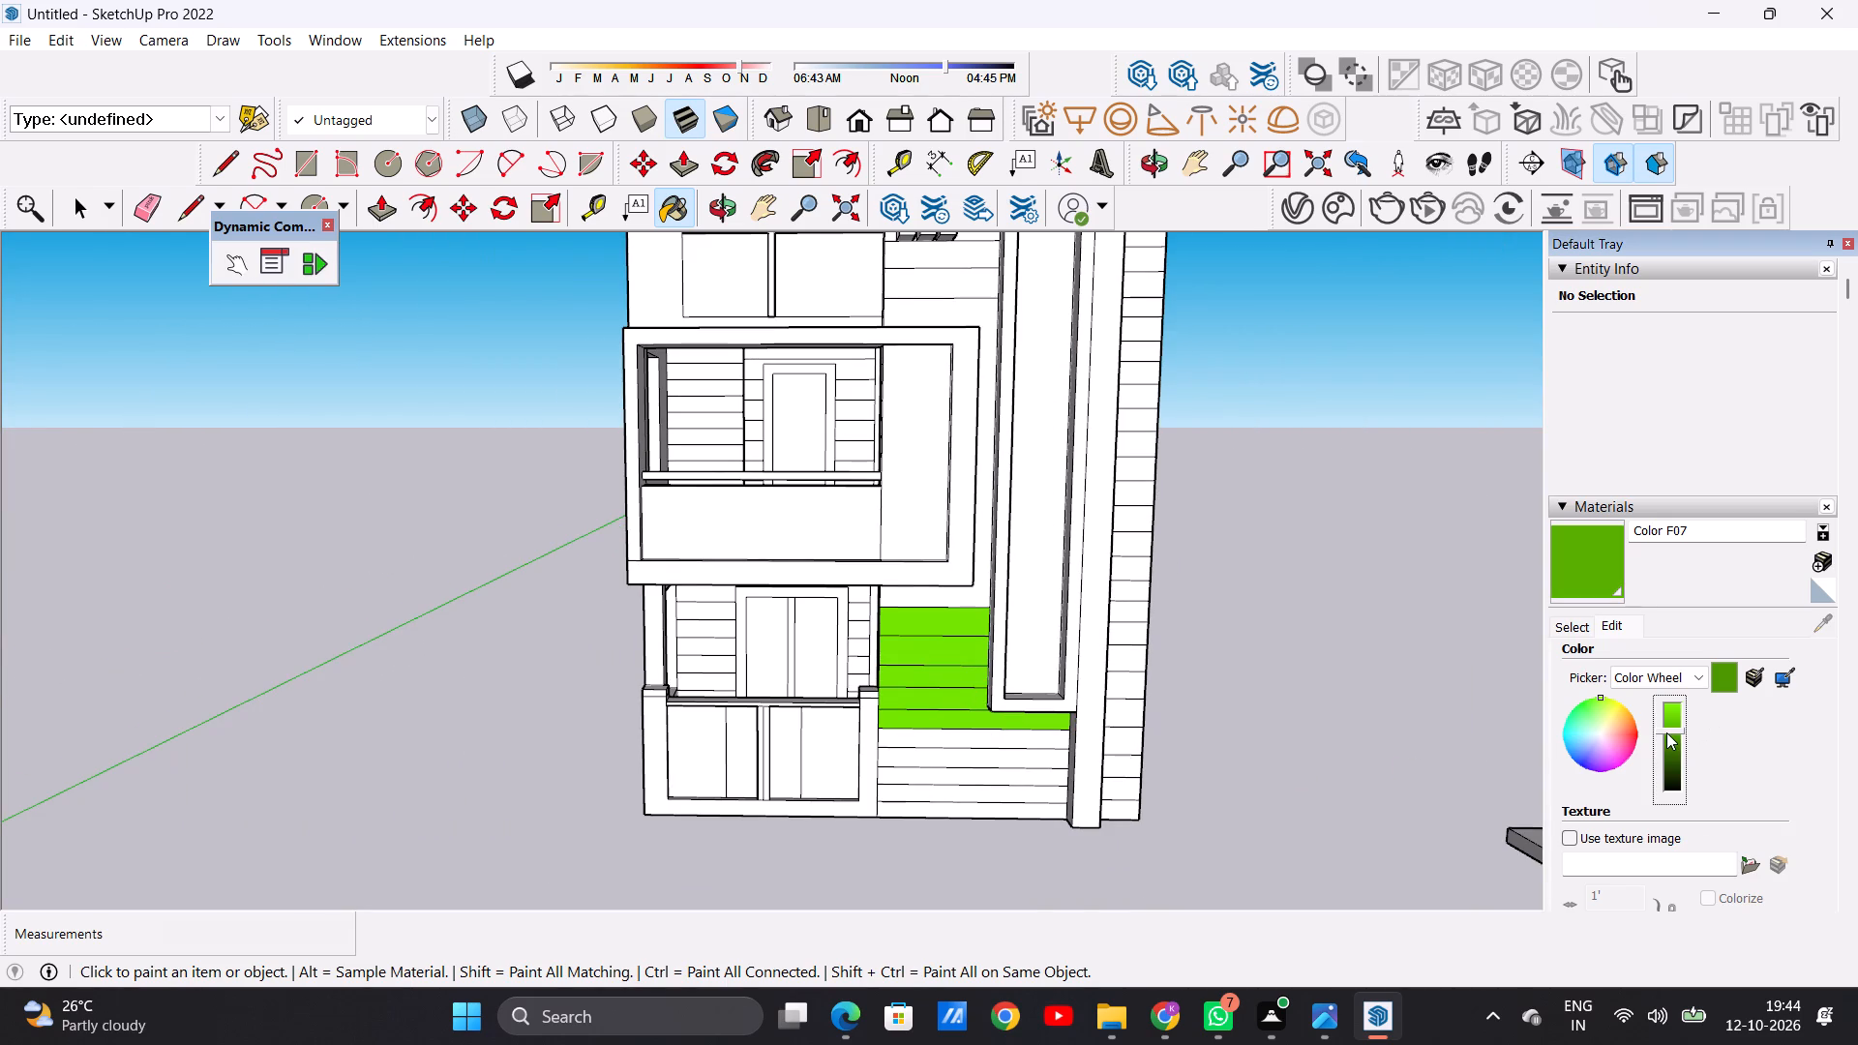
{"action": "left_click", "coordinate": [1669, 742]}
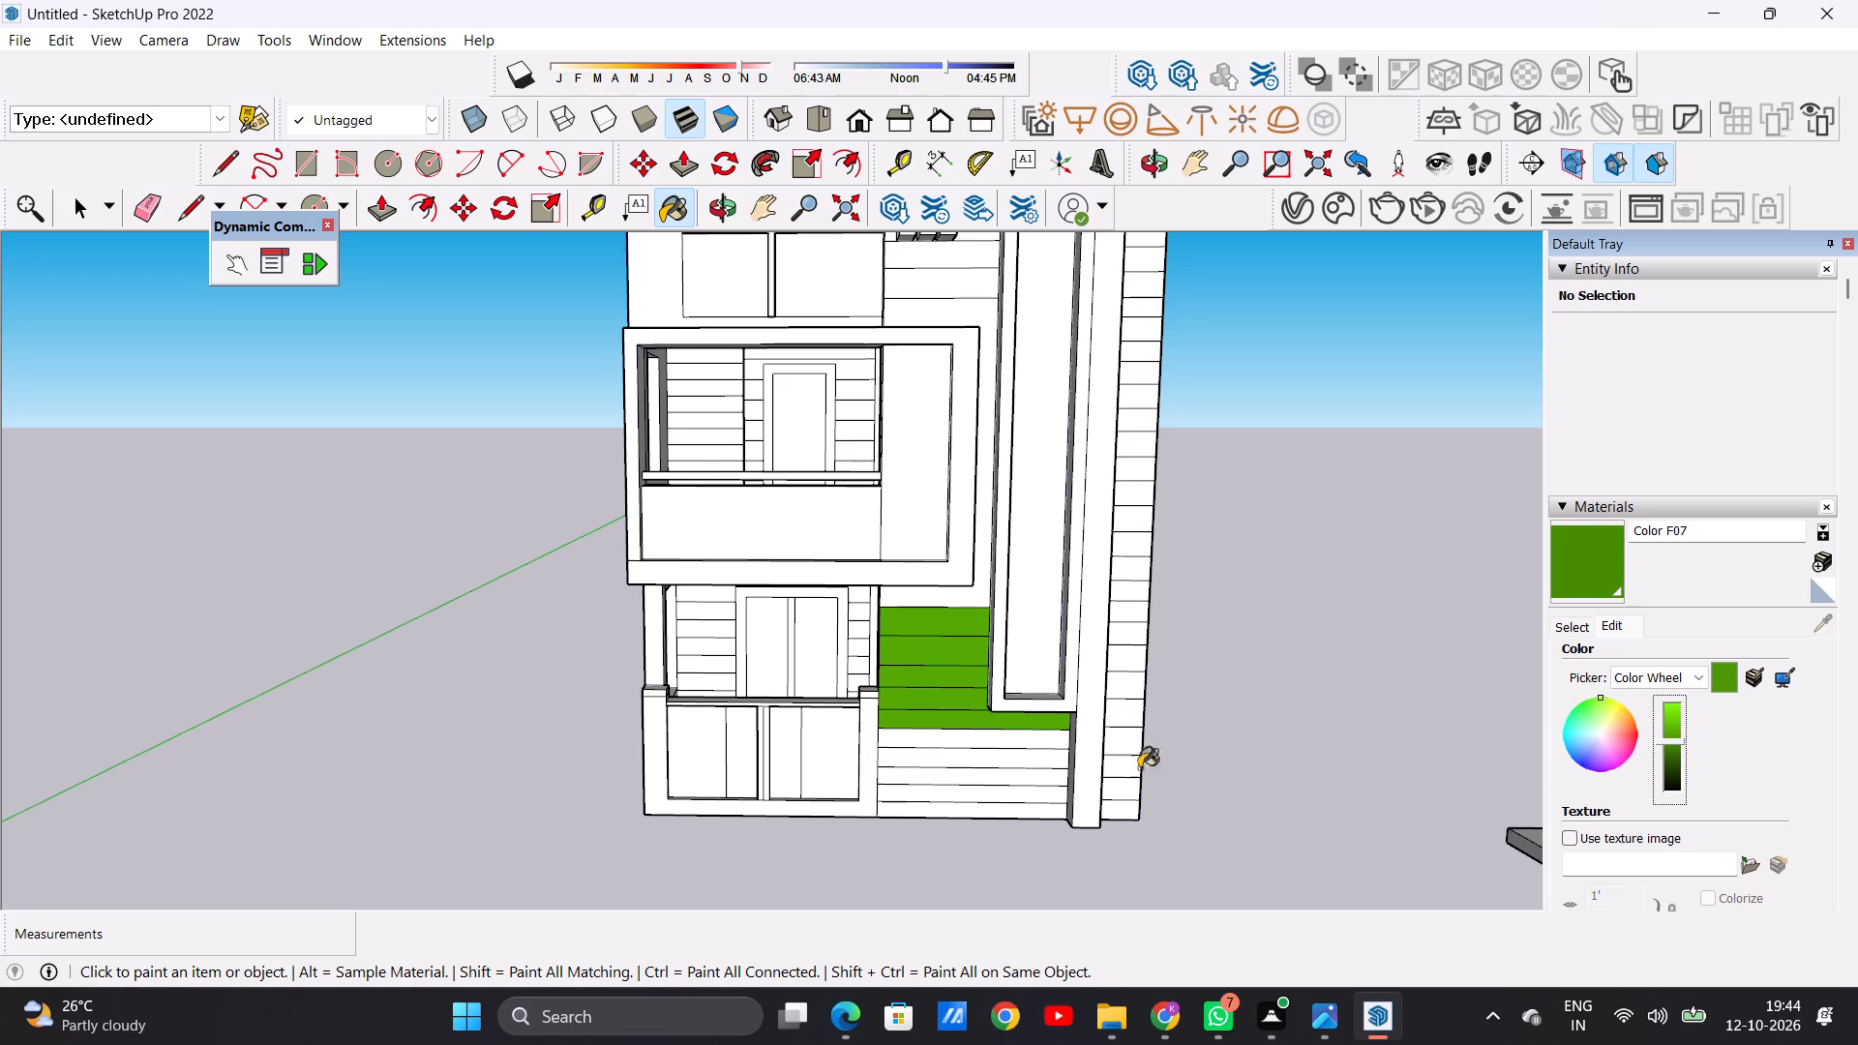
{"action": "scroll", "coordinate": [970, 767], "scroll_direction": "up", "scroll_amount": 12}
{"action": "left_click", "coordinate": [956, 684]}
{"action": "left_click", "coordinate": [956, 730]}
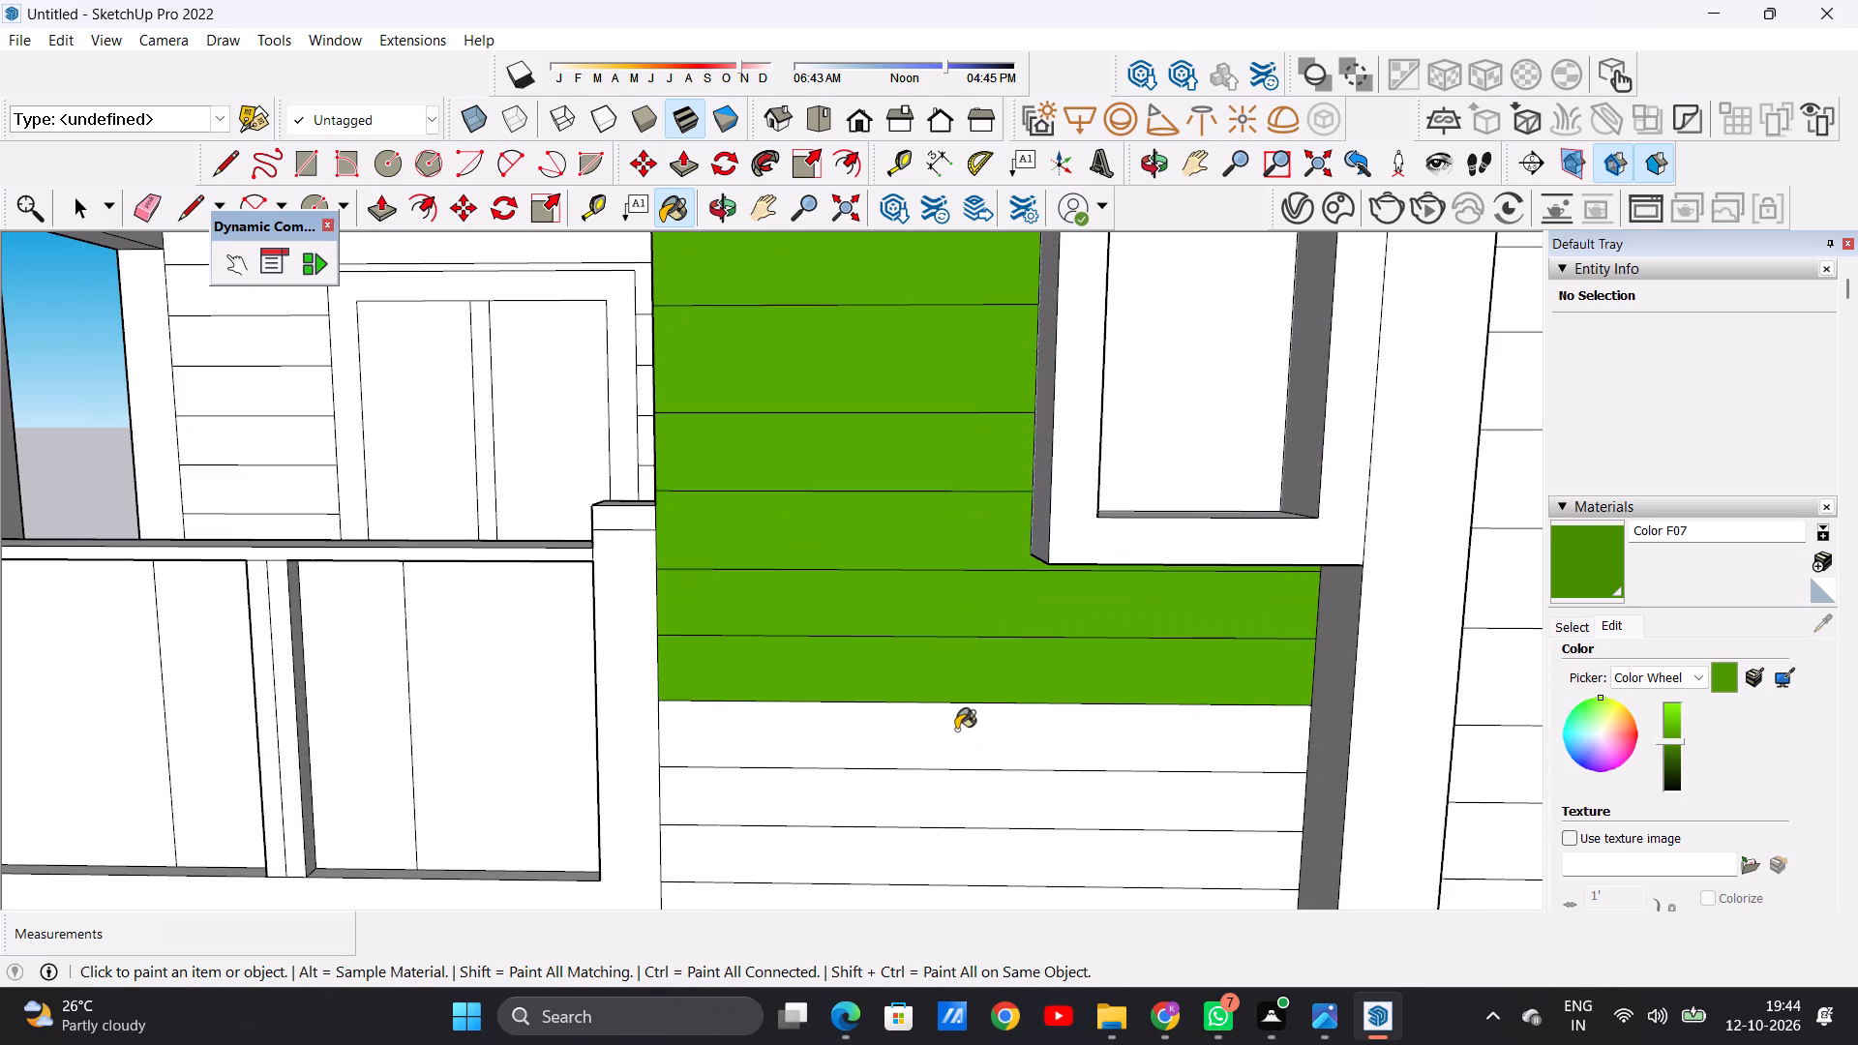
{"action": "left_click", "coordinate": [971, 791]}
{"action": "left_click", "coordinate": [980, 853]}
{"action": "scroll", "coordinate": [993, 741], "scroll_direction": "down", "scroll_amount": 8}
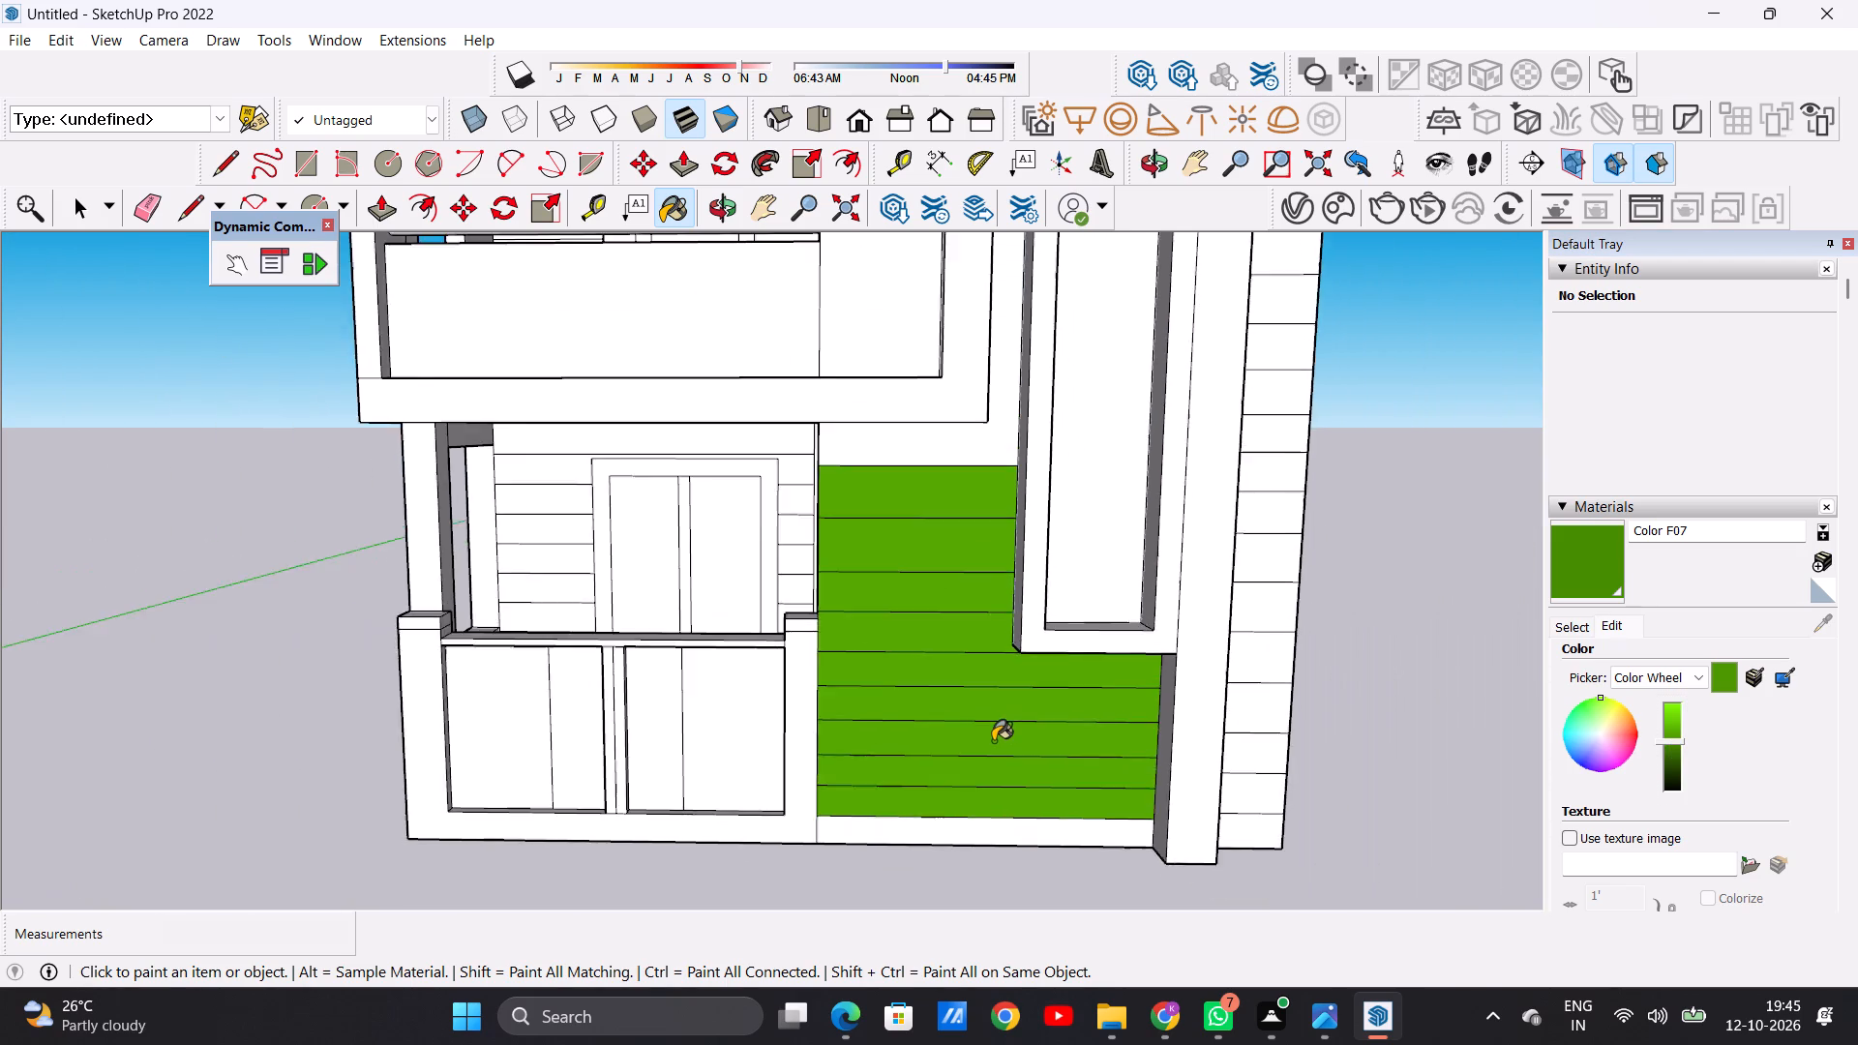
{"action": "scroll", "coordinate": [993, 741], "scroll_direction": "down", "scroll_amount": 3}
{"action": "scroll", "coordinate": [981, 811], "scroll_direction": "up", "scroll_amount": 9}
{"action": "left_click", "coordinate": [981, 796]}
{"action": "scroll", "coordinate": [959, 833], "scroll_direction": "down", "scroll_amount": 2}
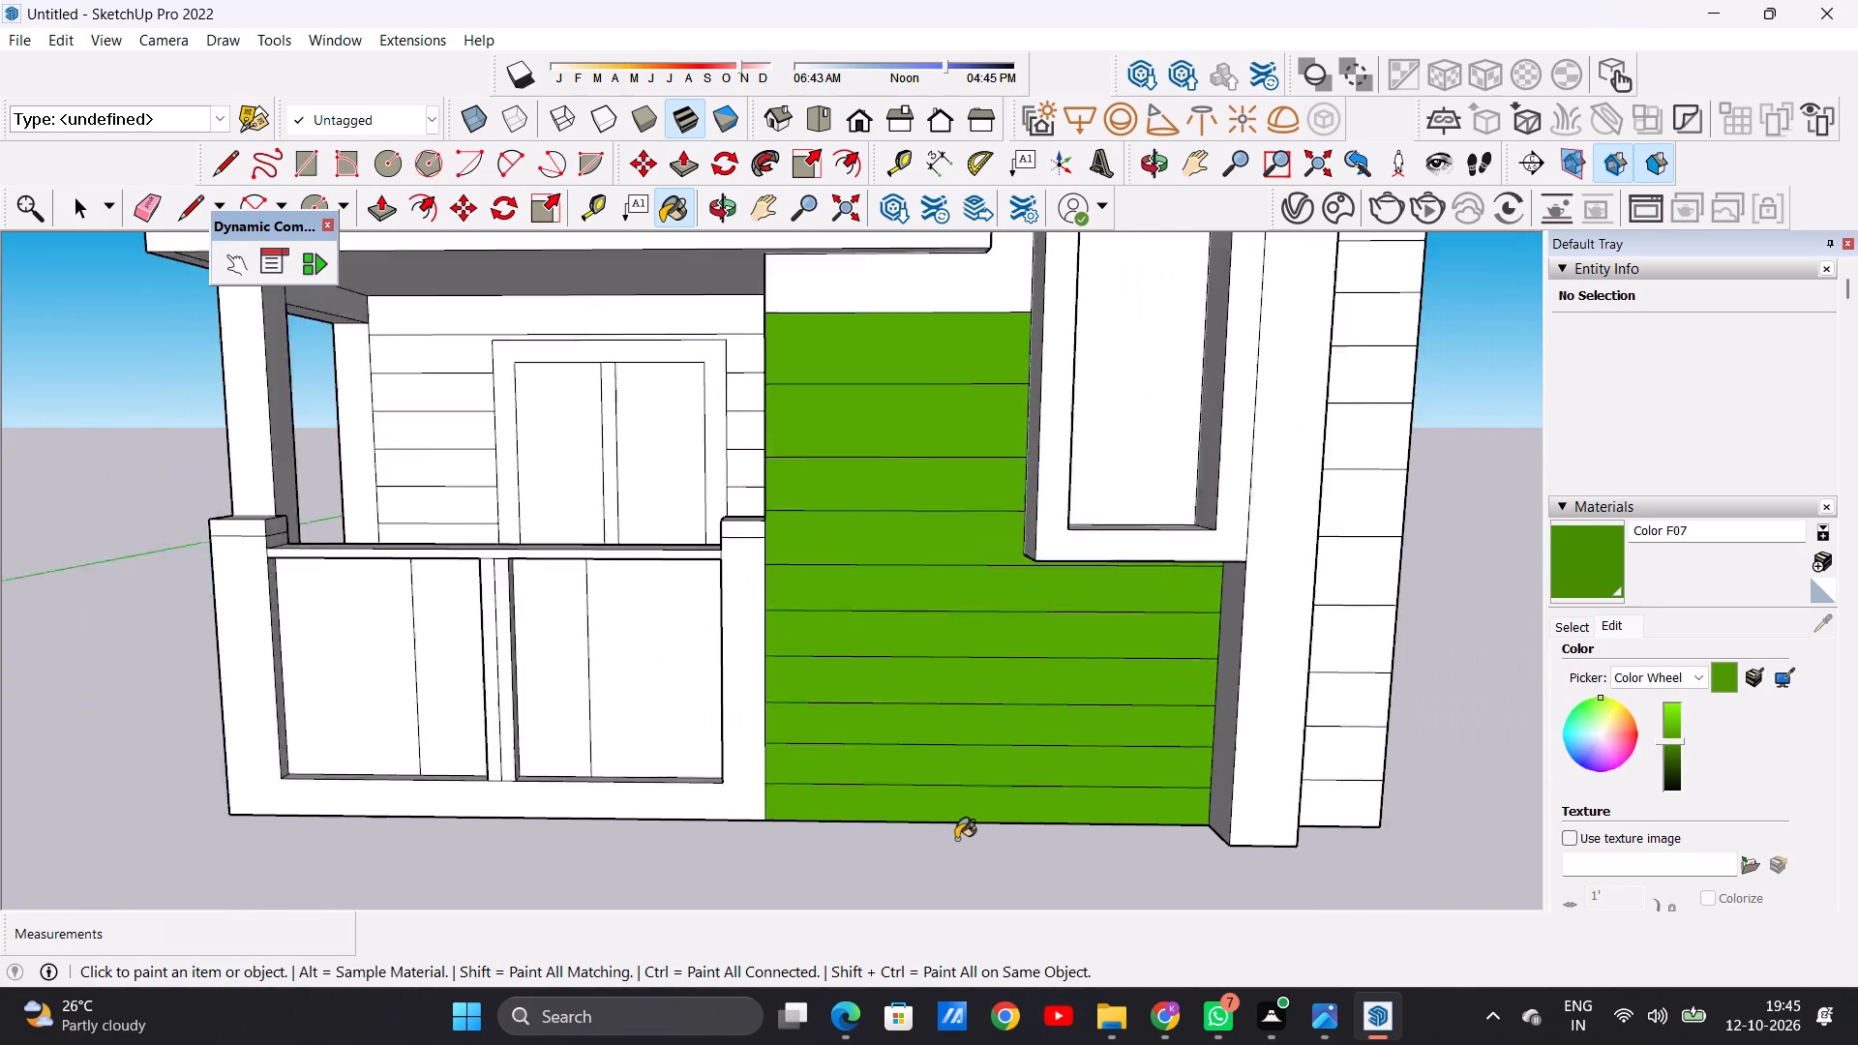
{"action": "scroll", "coordinate": [956, 839], "scroll_direction": "down", "scroll_amount": 18}
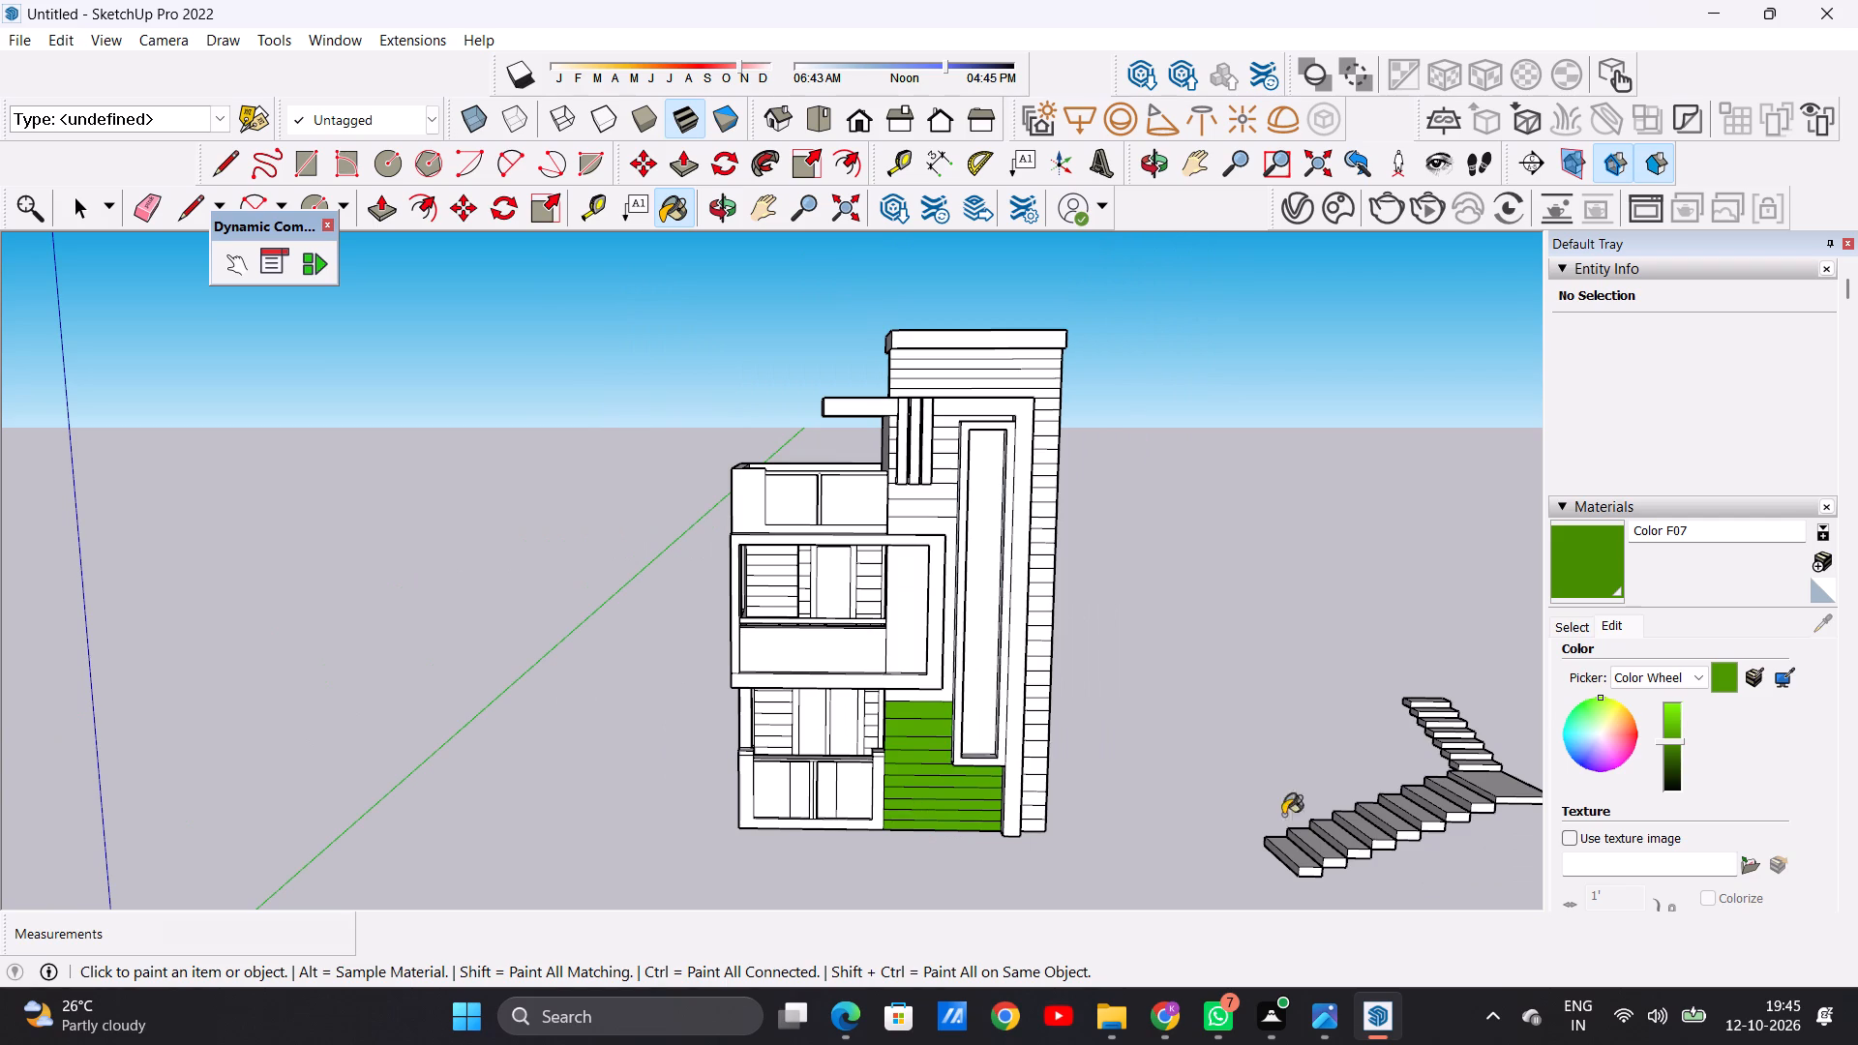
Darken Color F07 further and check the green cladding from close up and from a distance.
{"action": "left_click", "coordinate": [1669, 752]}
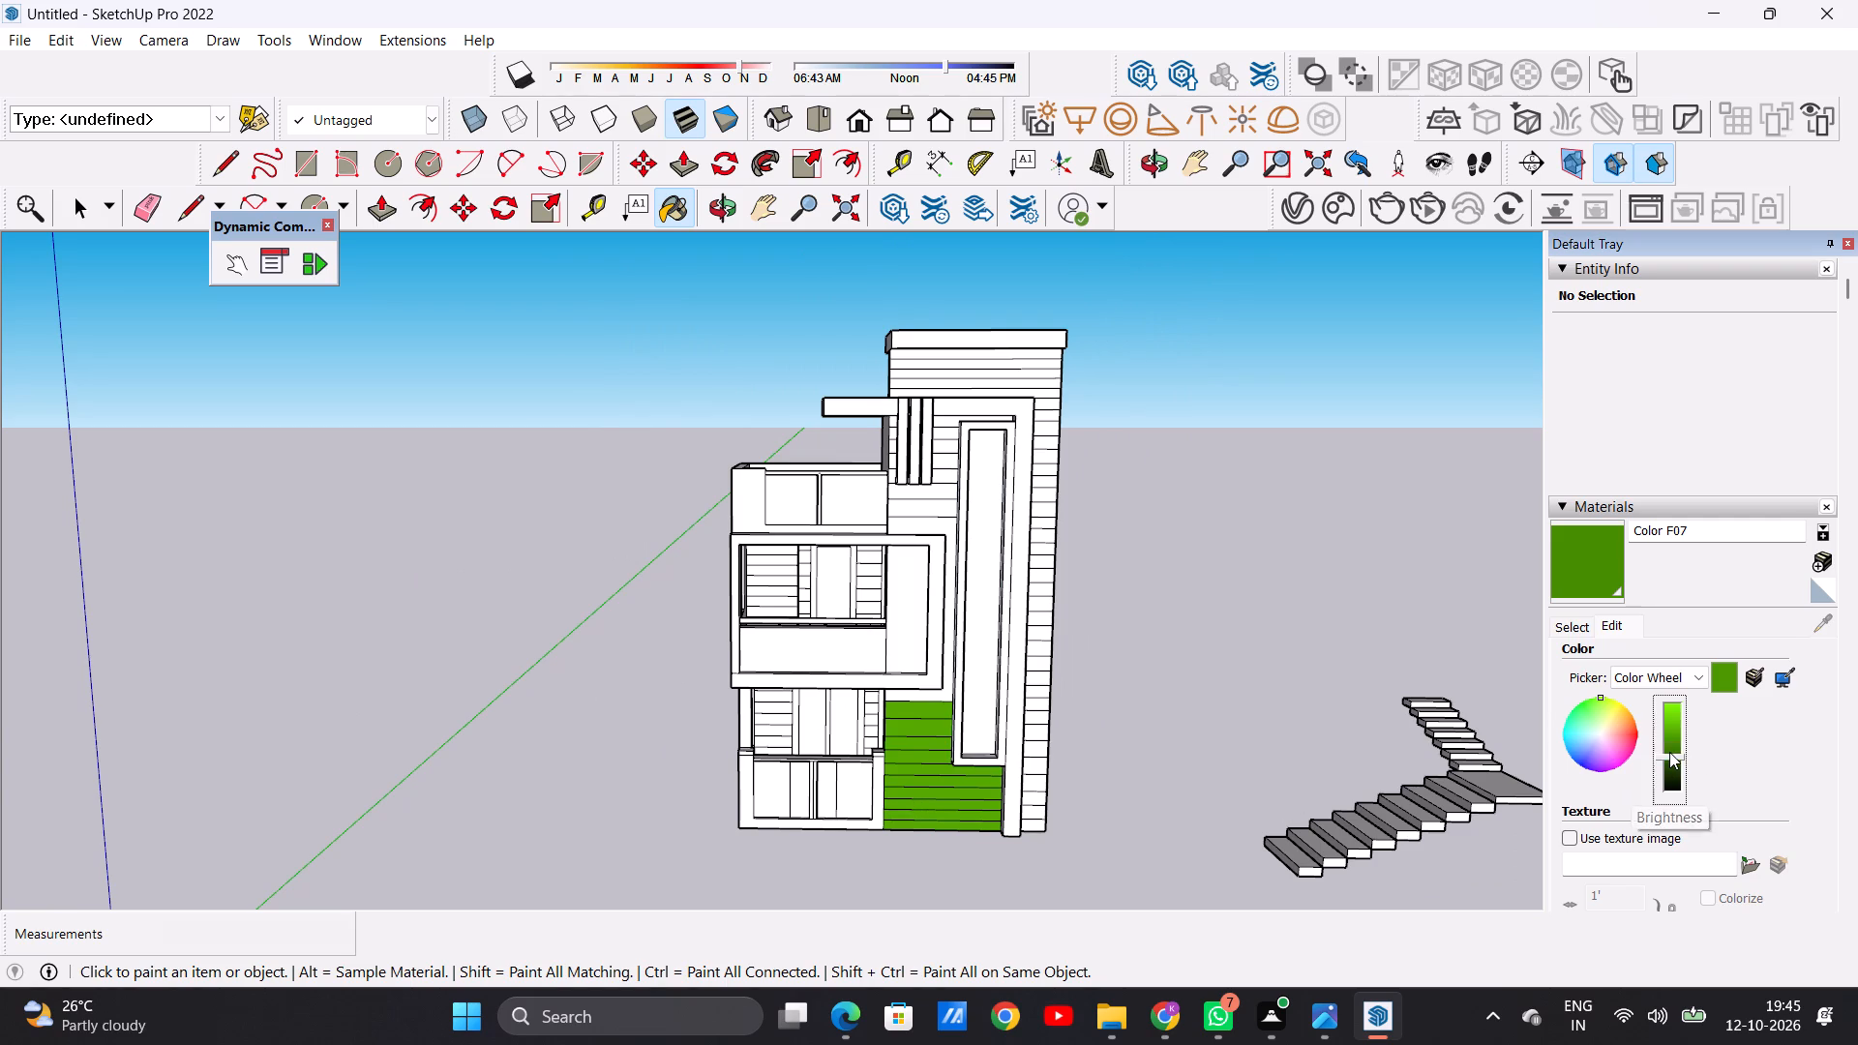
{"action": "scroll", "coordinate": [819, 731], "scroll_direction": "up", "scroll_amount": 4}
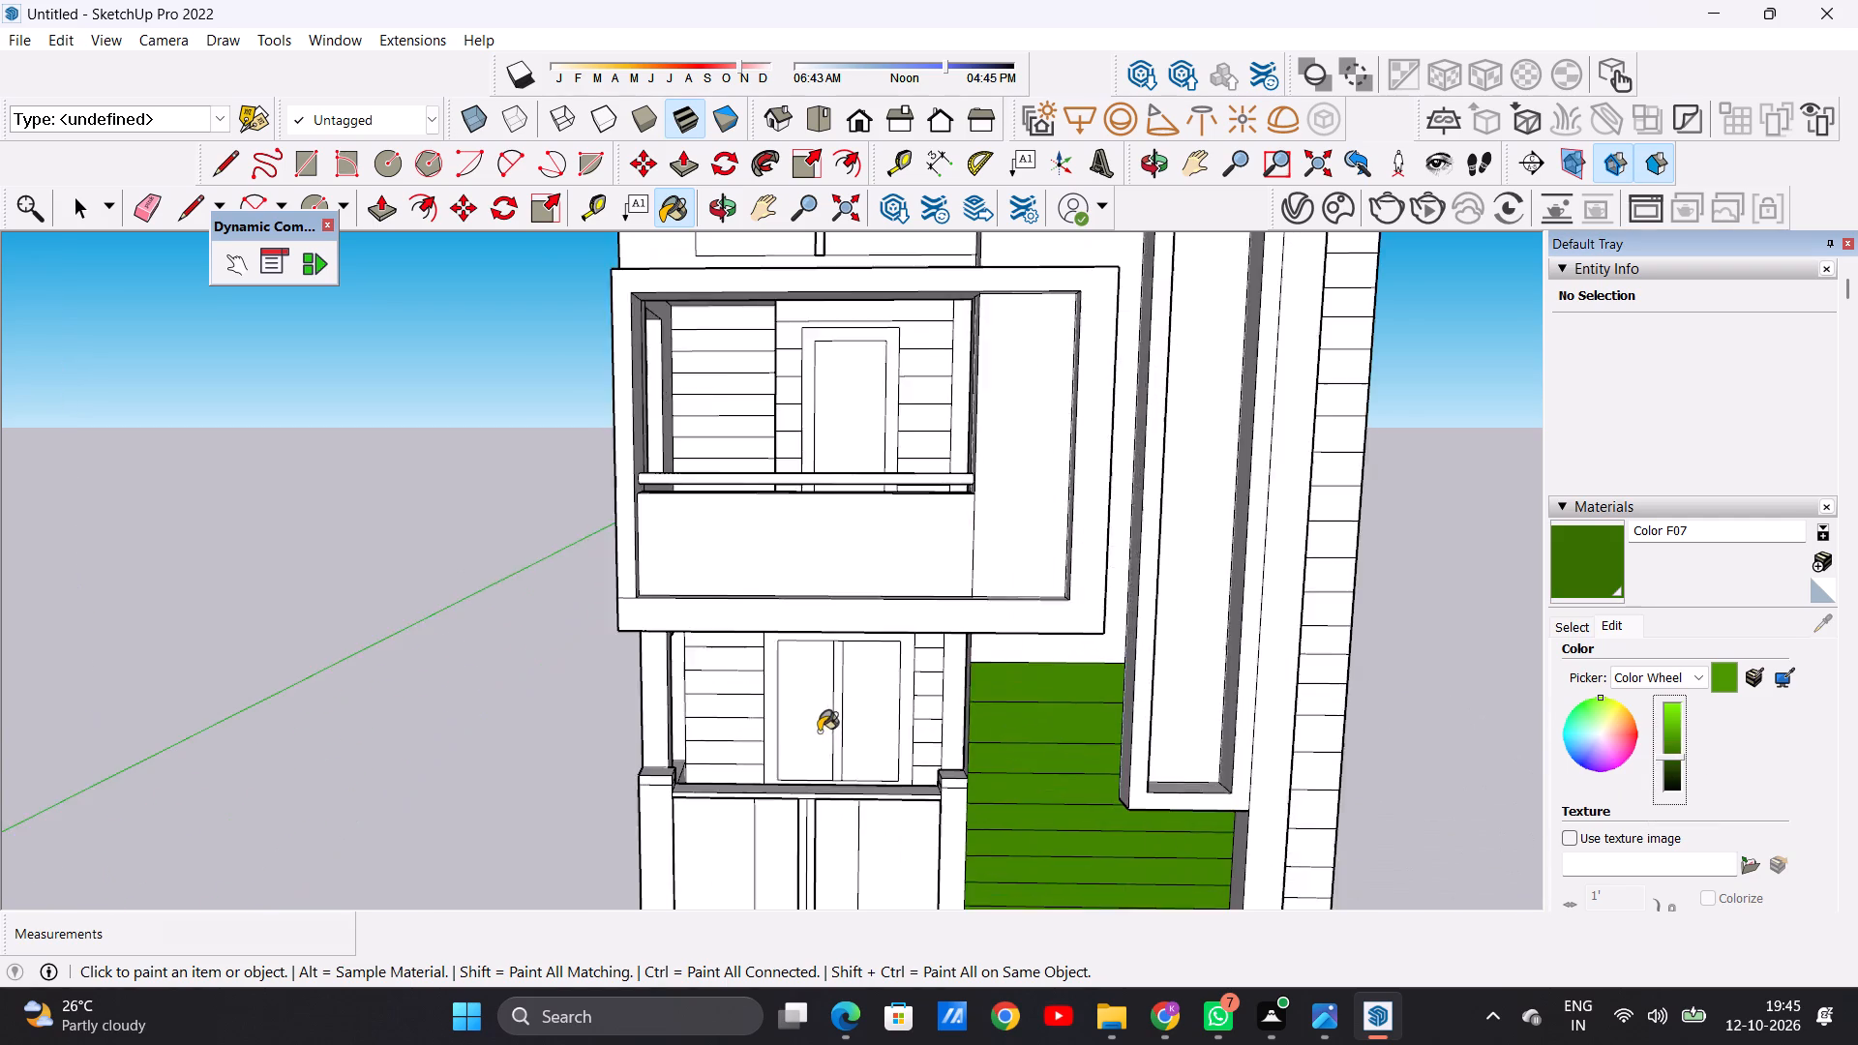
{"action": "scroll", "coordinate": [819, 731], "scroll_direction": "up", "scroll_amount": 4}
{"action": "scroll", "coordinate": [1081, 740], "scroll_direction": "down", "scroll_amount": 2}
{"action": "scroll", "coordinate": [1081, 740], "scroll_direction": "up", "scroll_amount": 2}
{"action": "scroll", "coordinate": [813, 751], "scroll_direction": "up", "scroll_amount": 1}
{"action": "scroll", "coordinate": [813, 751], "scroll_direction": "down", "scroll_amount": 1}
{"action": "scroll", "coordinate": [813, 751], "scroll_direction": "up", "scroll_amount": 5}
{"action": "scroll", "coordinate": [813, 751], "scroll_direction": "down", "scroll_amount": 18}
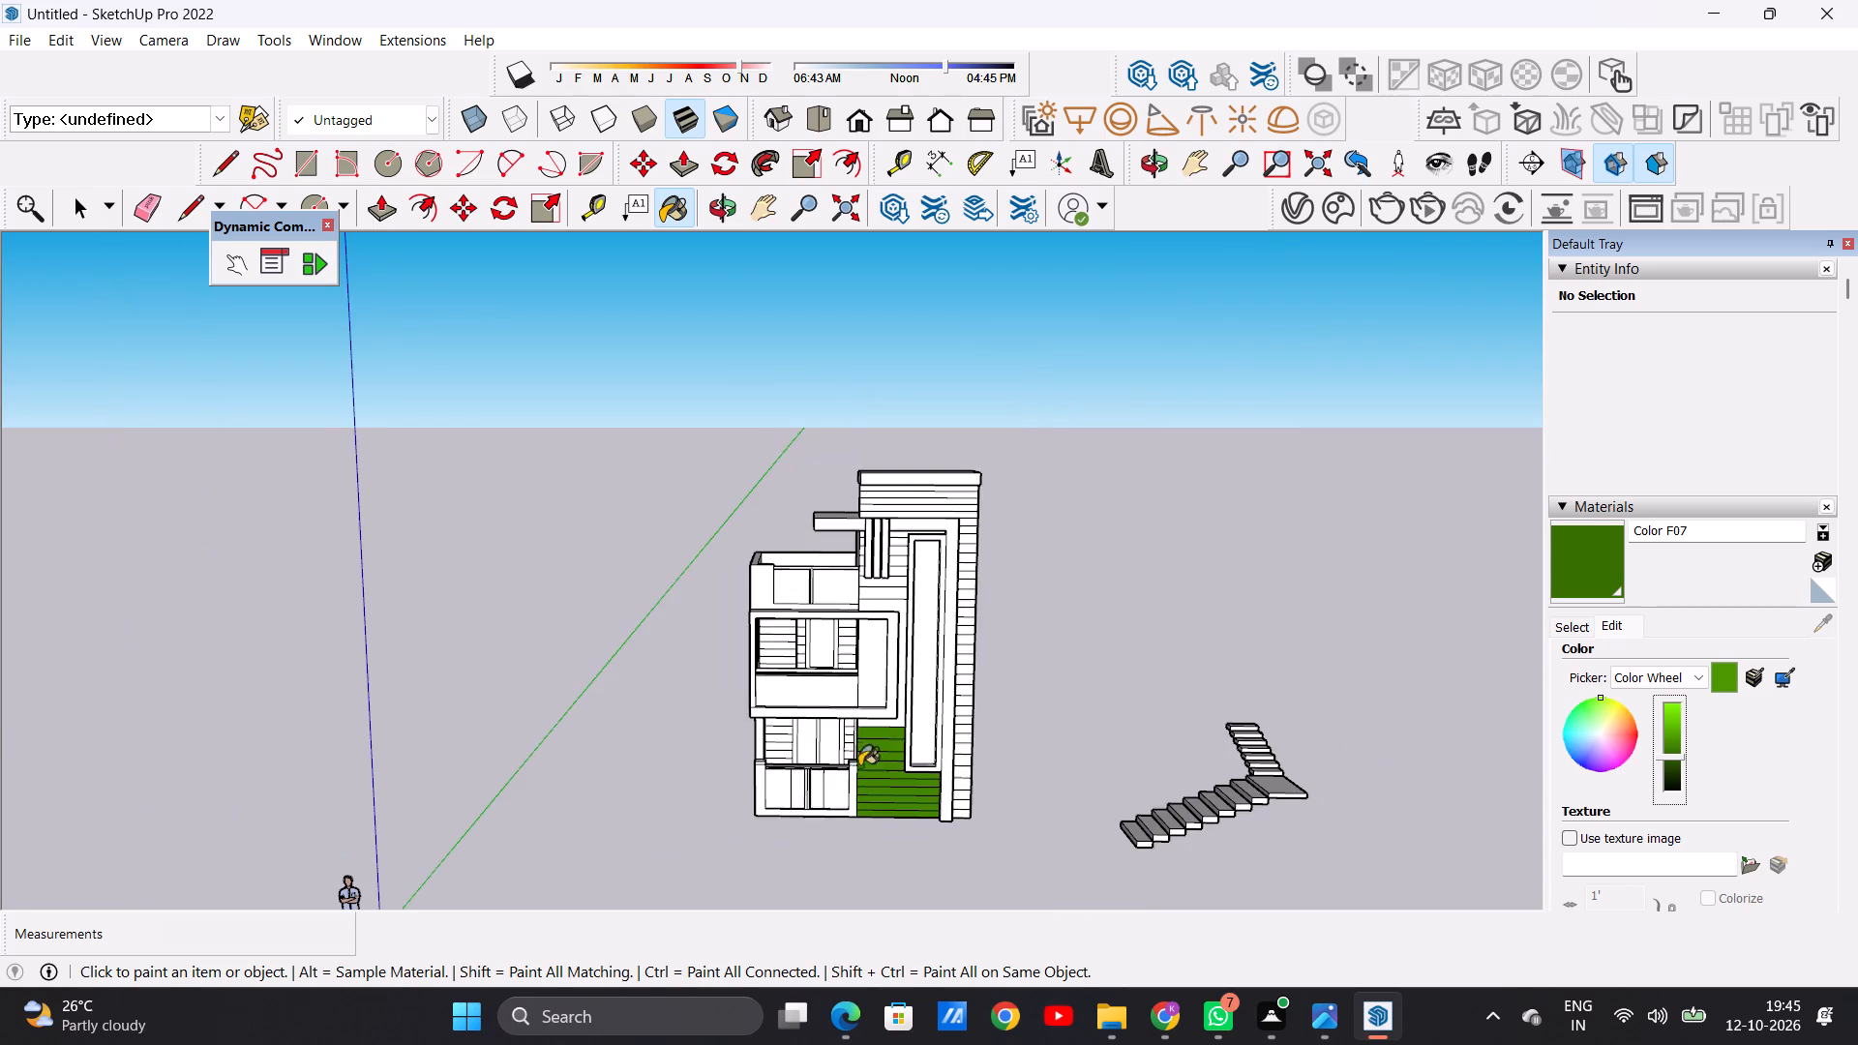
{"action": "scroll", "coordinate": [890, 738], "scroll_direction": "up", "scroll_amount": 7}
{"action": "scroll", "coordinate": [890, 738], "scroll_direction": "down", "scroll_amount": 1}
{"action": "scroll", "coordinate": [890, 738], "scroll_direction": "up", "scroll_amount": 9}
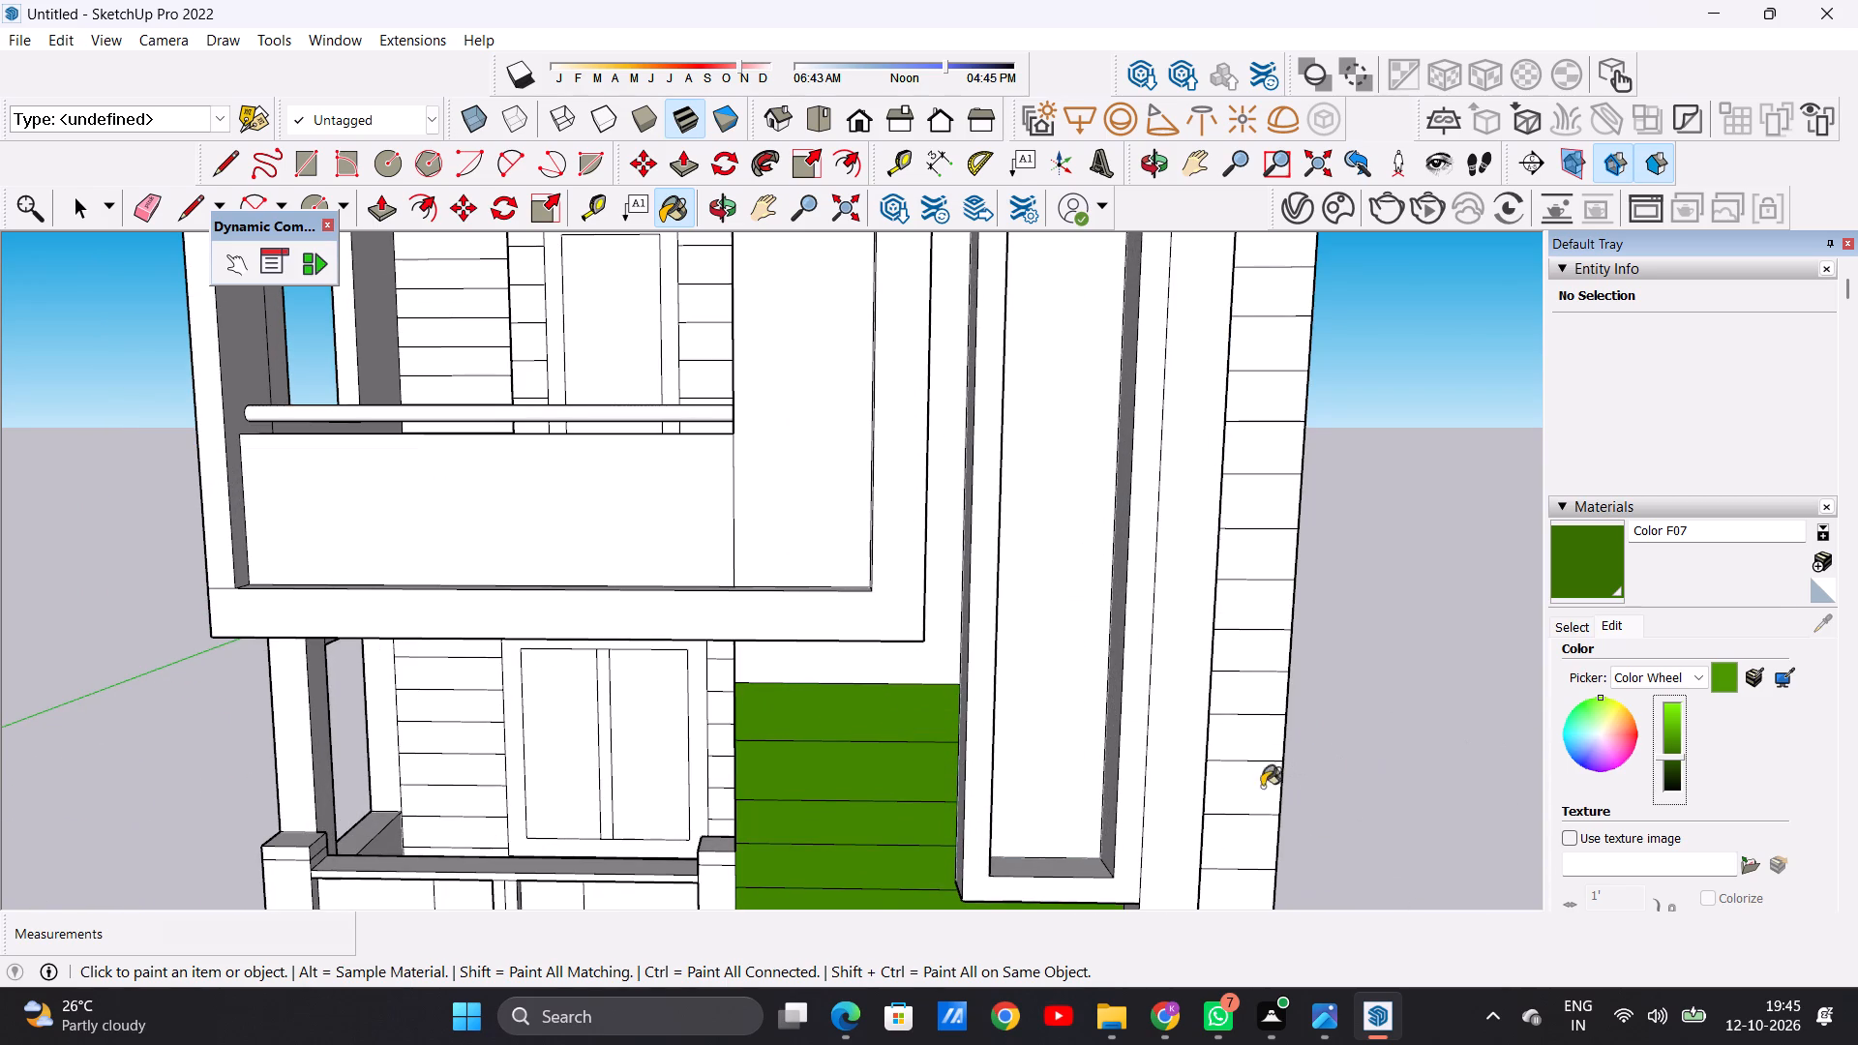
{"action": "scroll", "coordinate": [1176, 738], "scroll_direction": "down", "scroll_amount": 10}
Try brighter and darker shades of Color F07 on the cladding, settling on a medium green.
{"action": "scroll", "coordinate": [1740, 729], "scroll_direction": "up", "scroll_amount": 5}
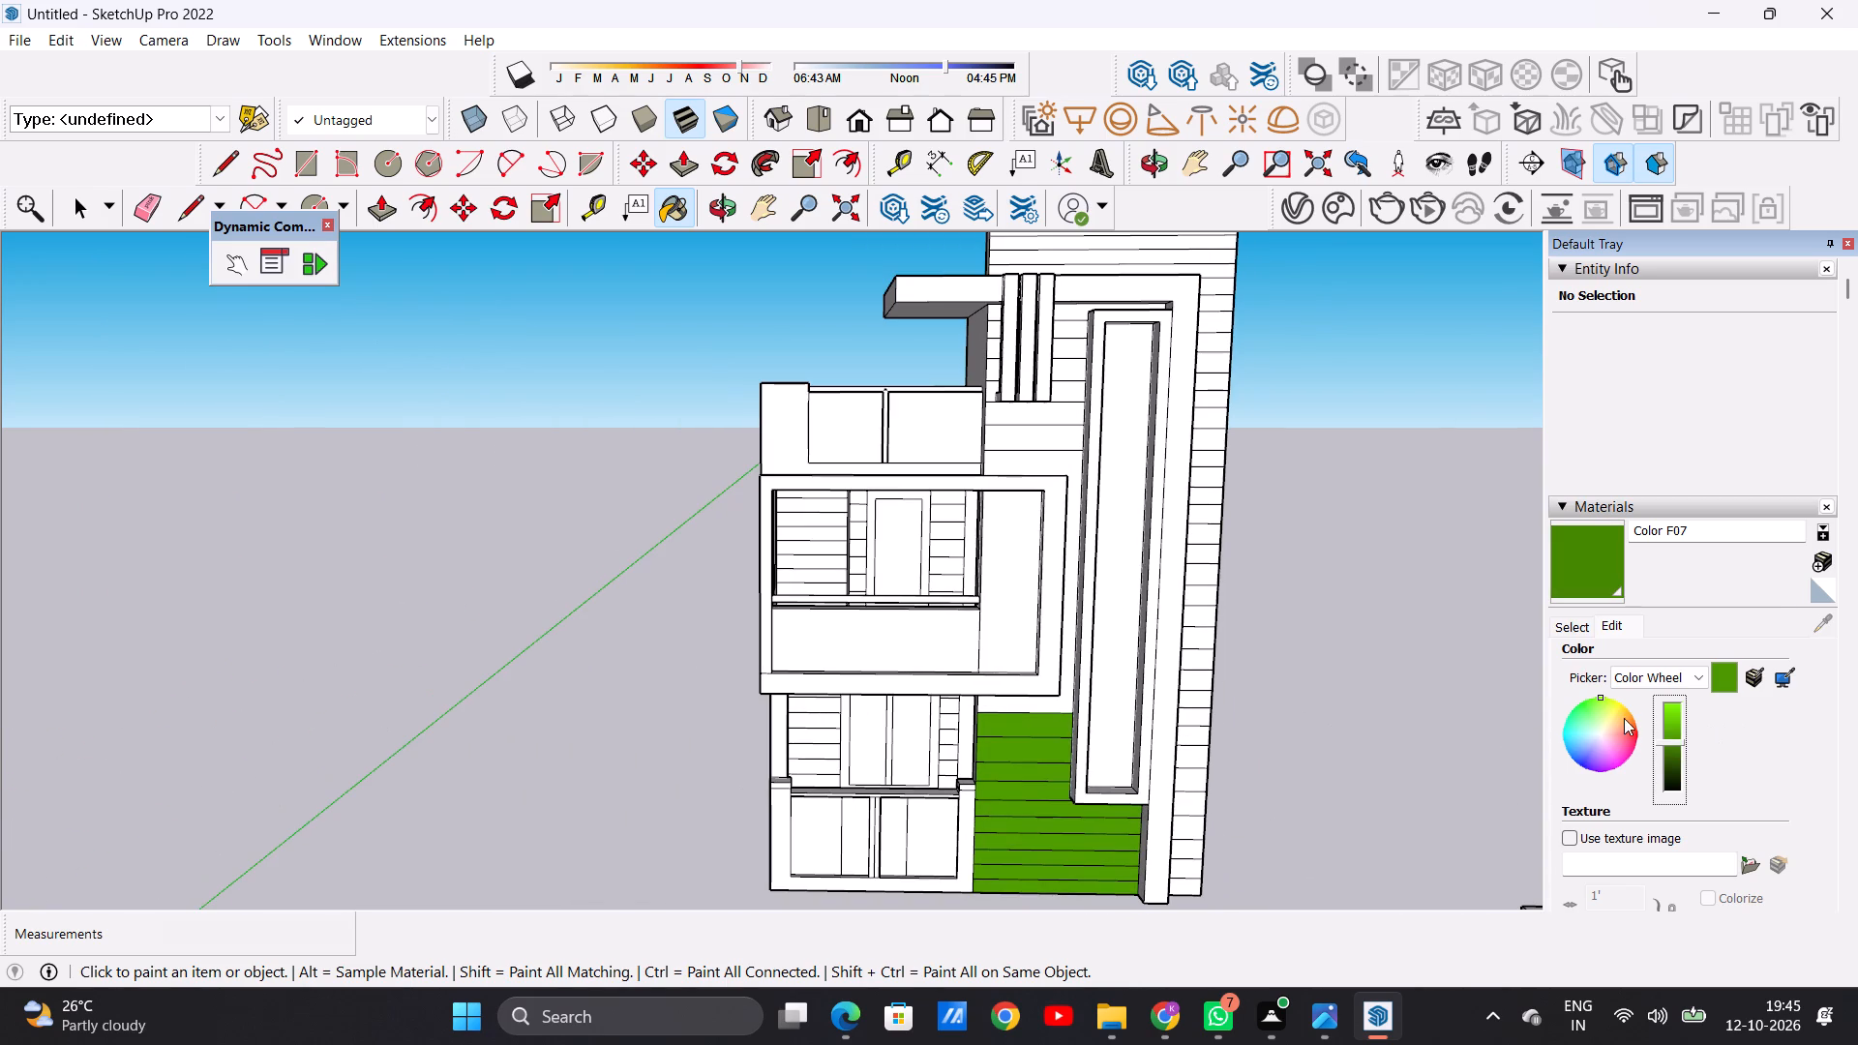
{"action": "scroll", "coordinate": [1675, 733], "scroll_direction": "up", "scroll_amount": 13}
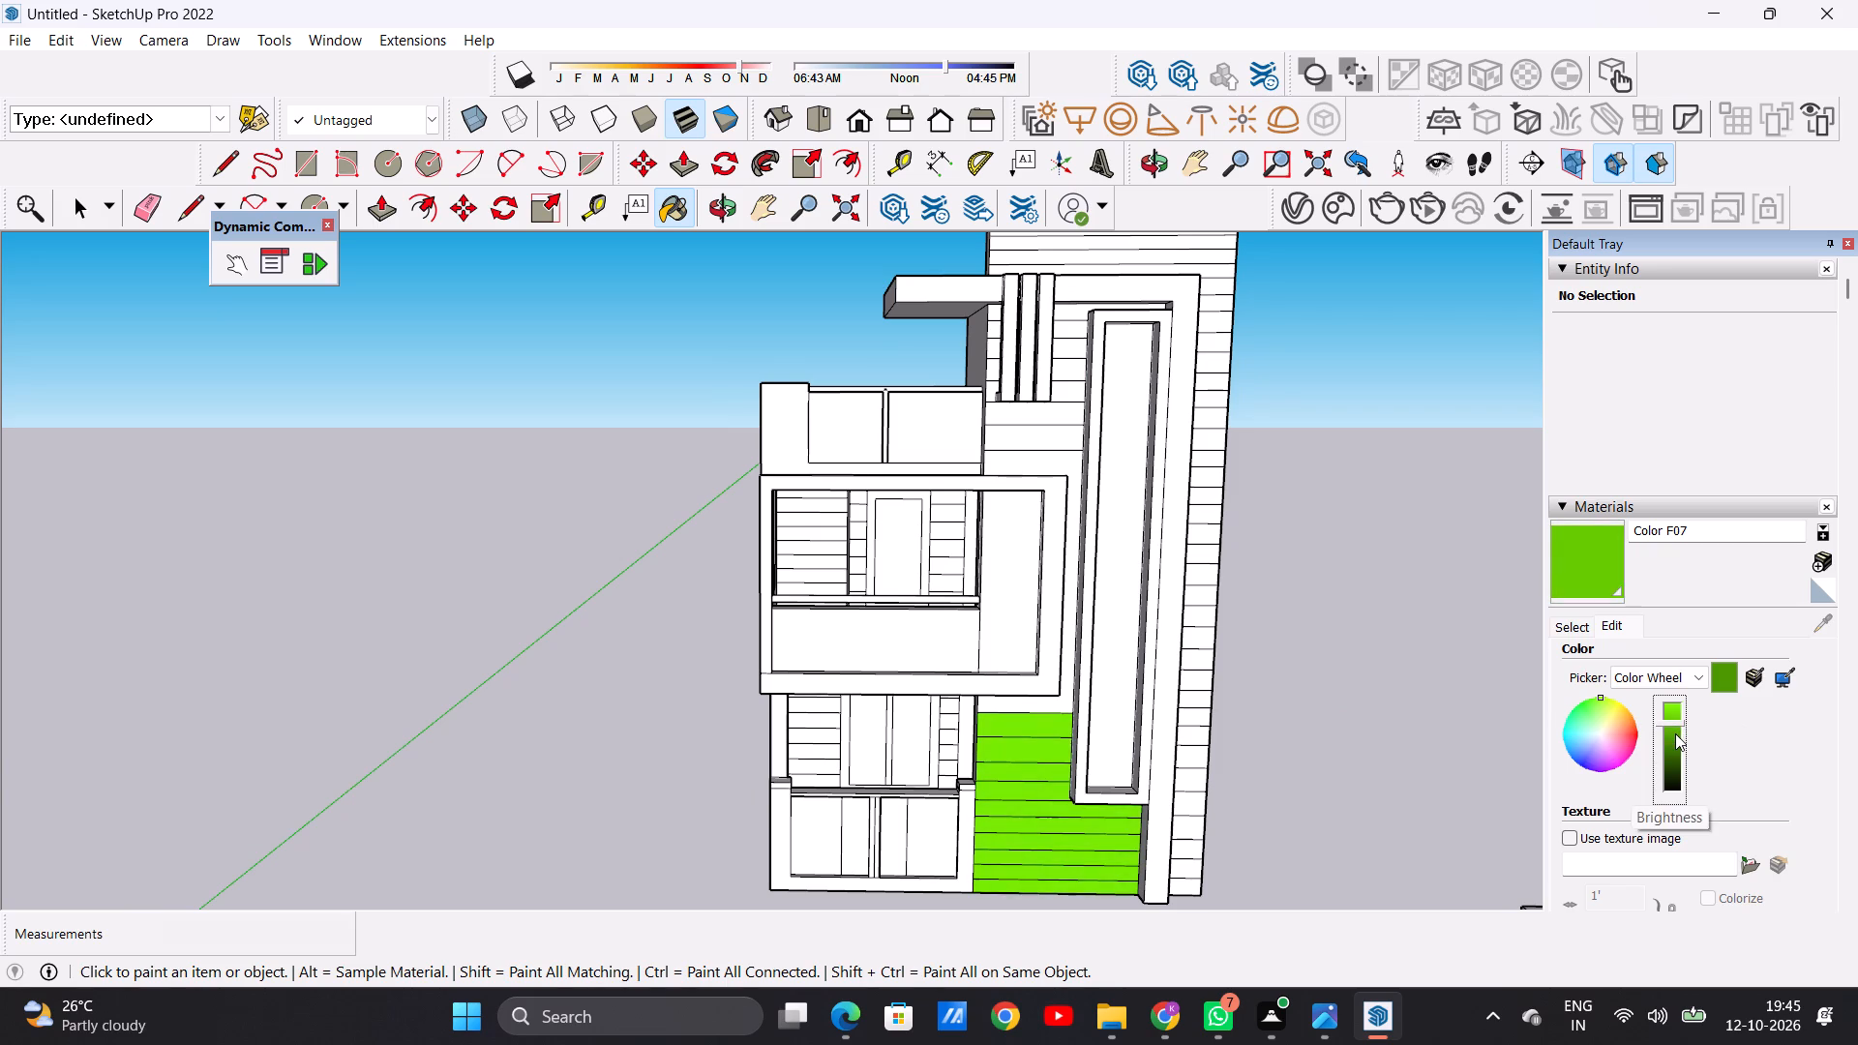
{"action": "scroll", "coordinate": [1675, 733], "scroll_direction": "up", "scroll_amount": 10}
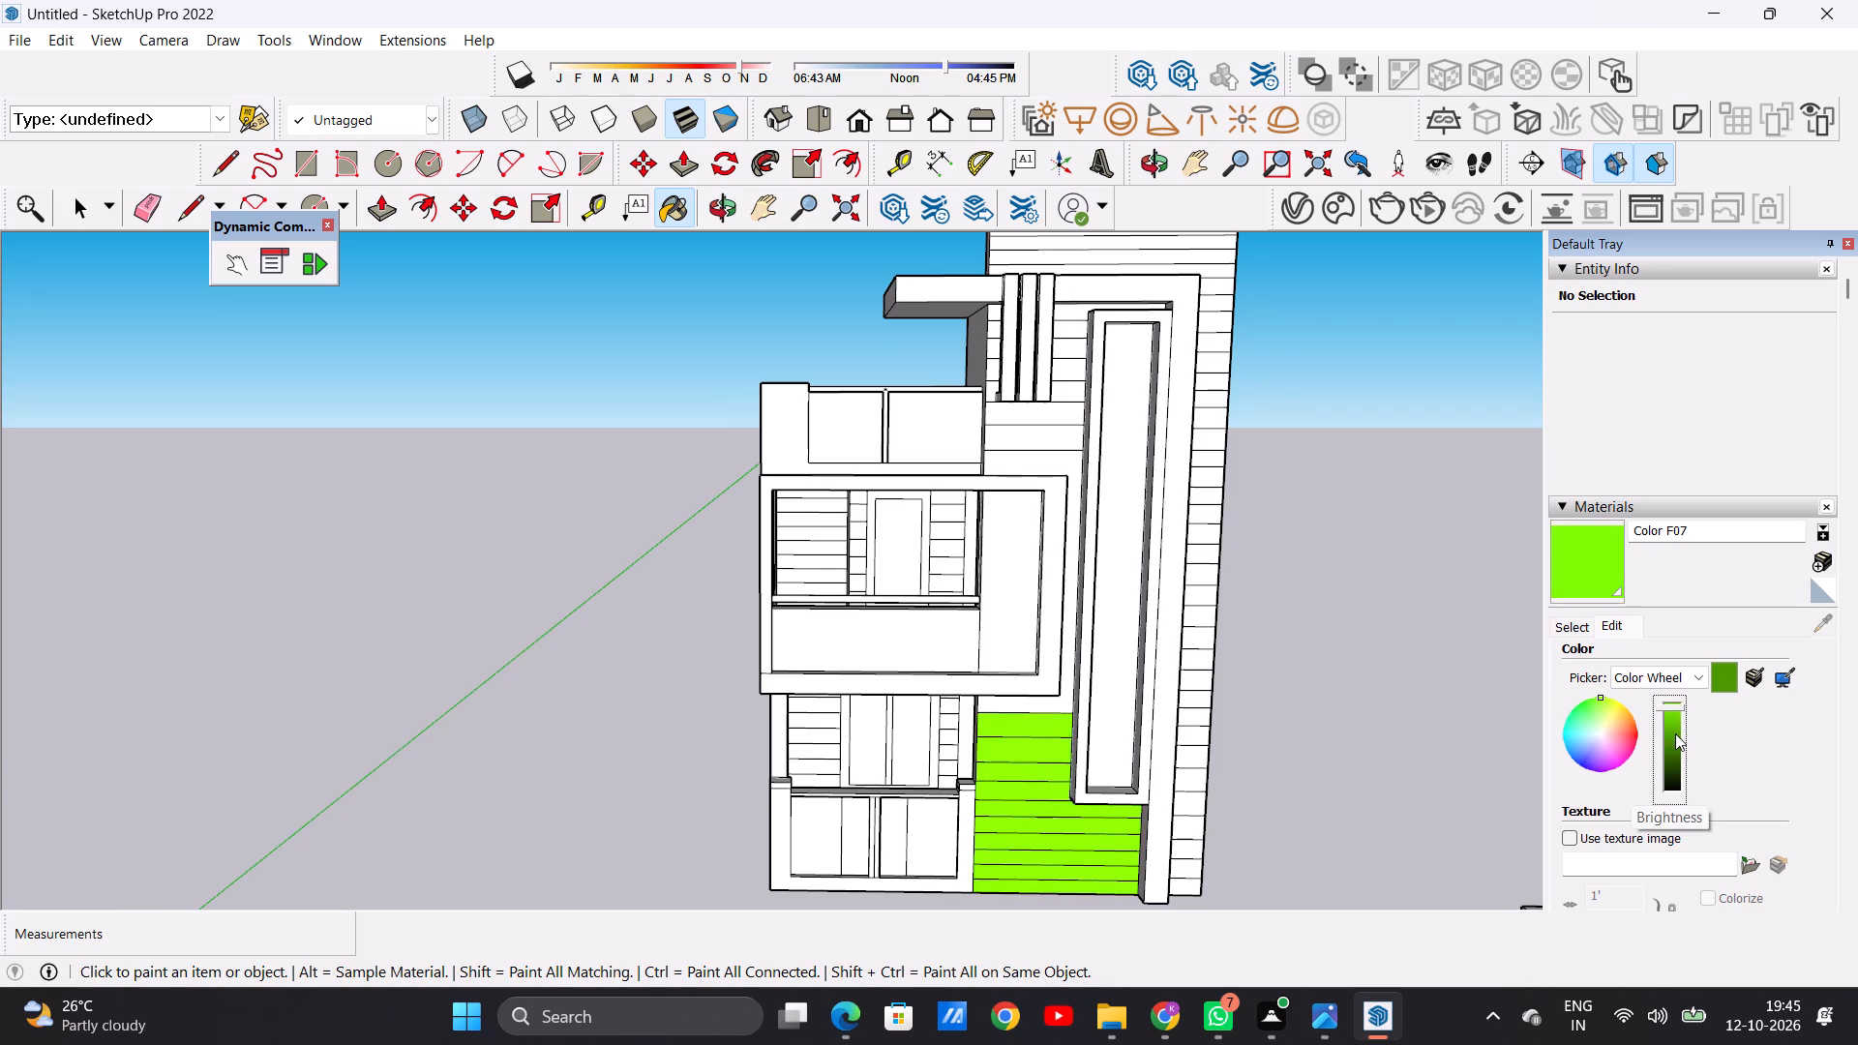
{"action": "scroll", "coordinate": [1675, 733], "scroll_direction": "down", "scroll_amount": 6}
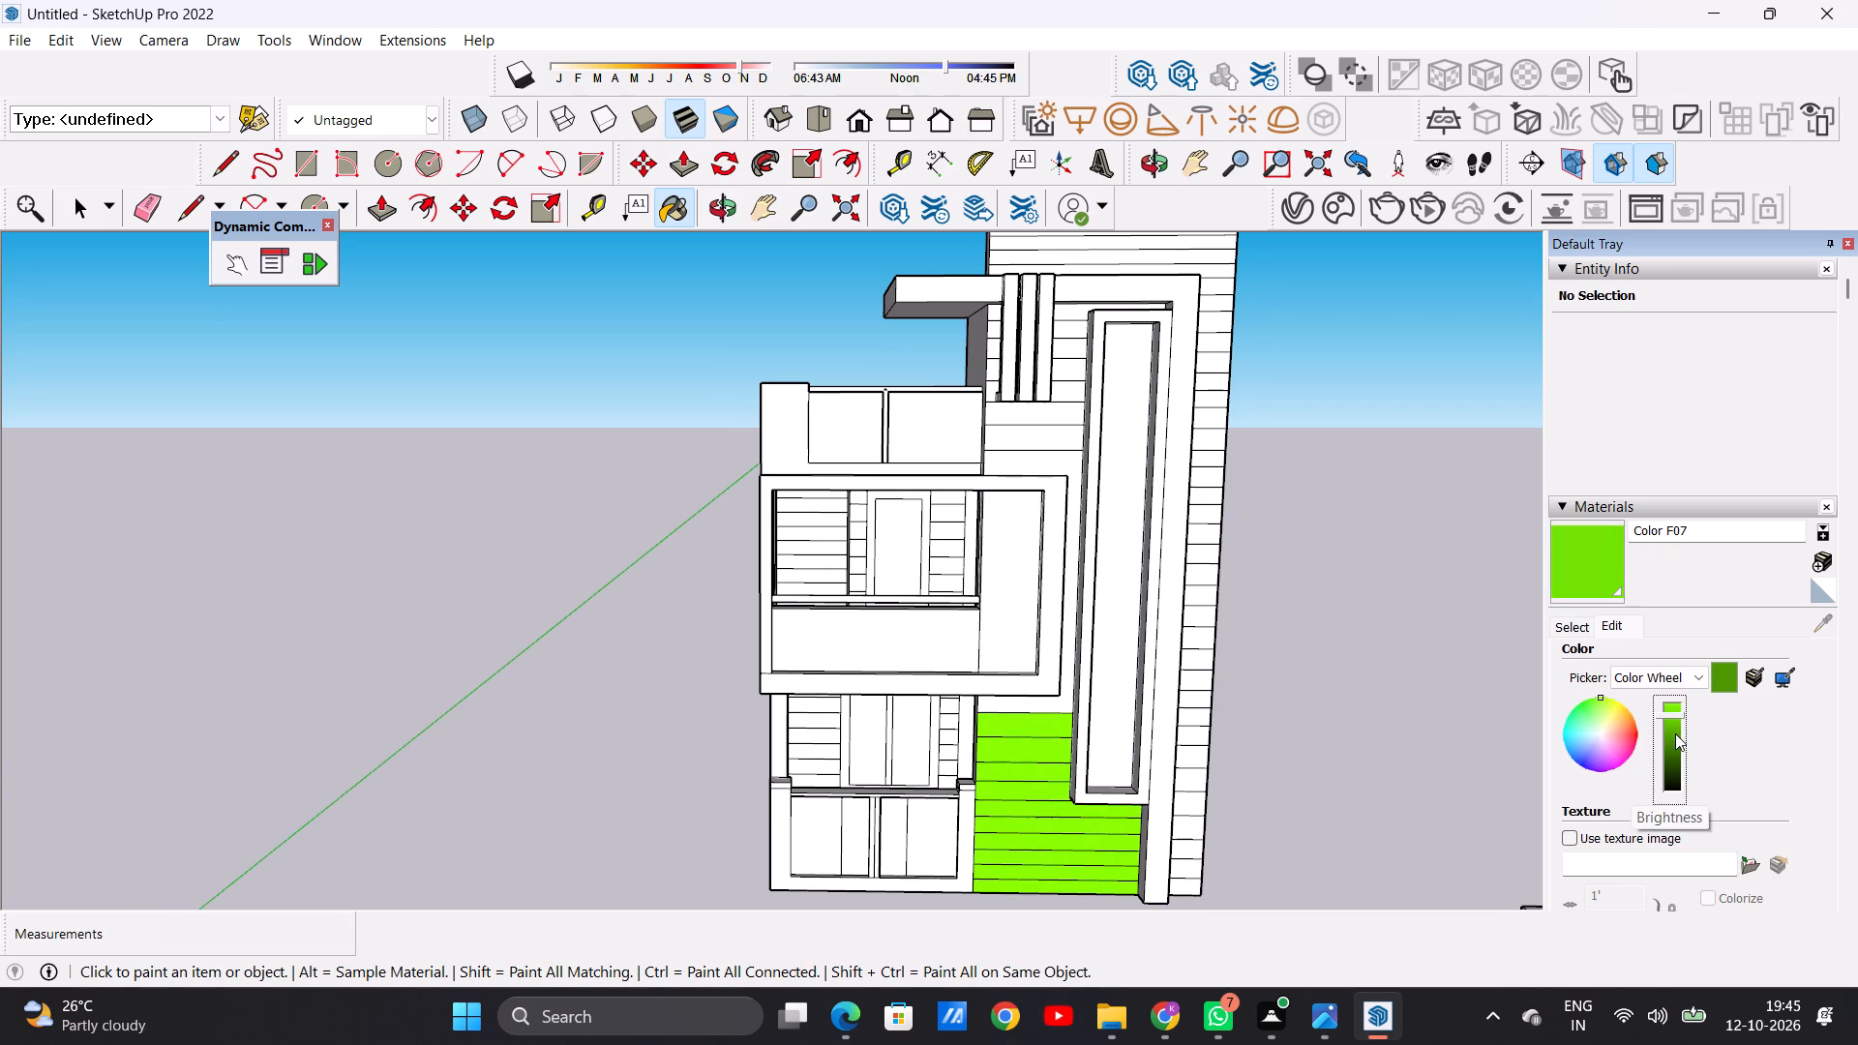
{"action": "scroll", "coordinate": [1675, 733], "scroll_direction": "down", "scroll_amount": 7}
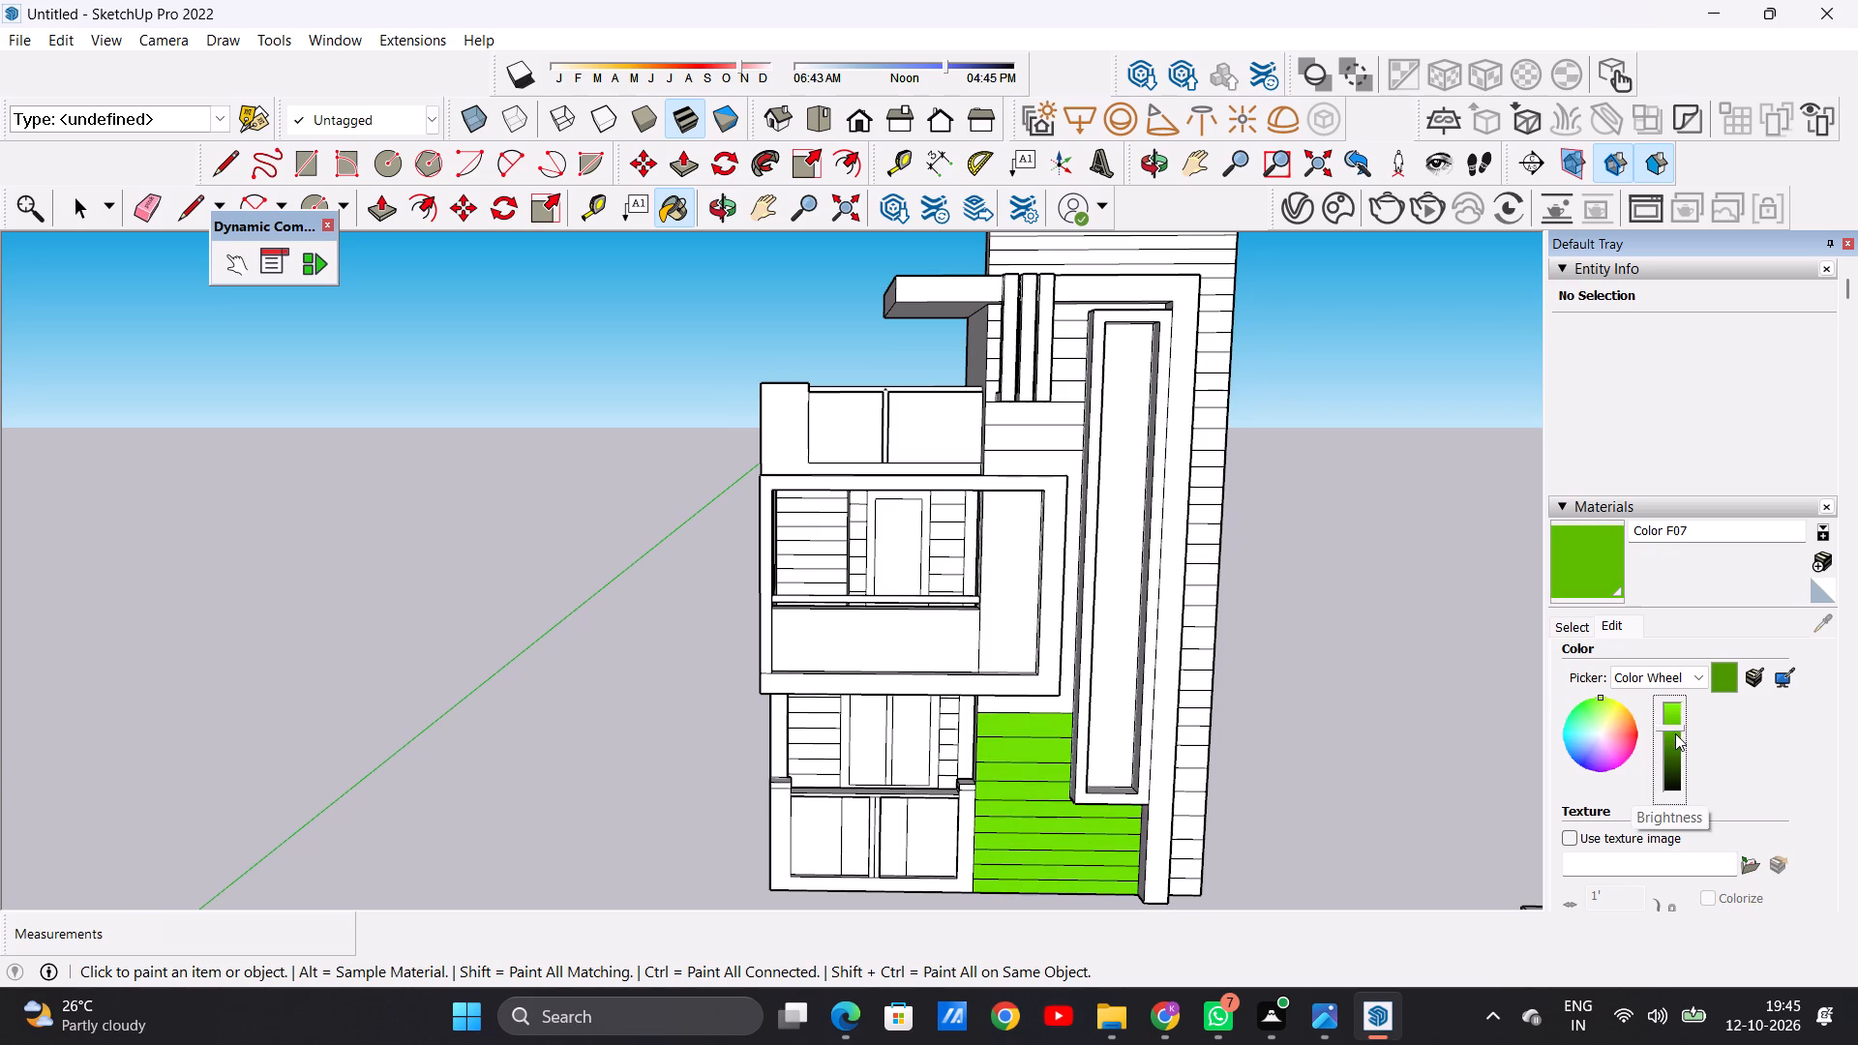
{"action": "scroll", "coordinate": [1675, 733], "scroll_direction": "down", "scroll_amount": 7}
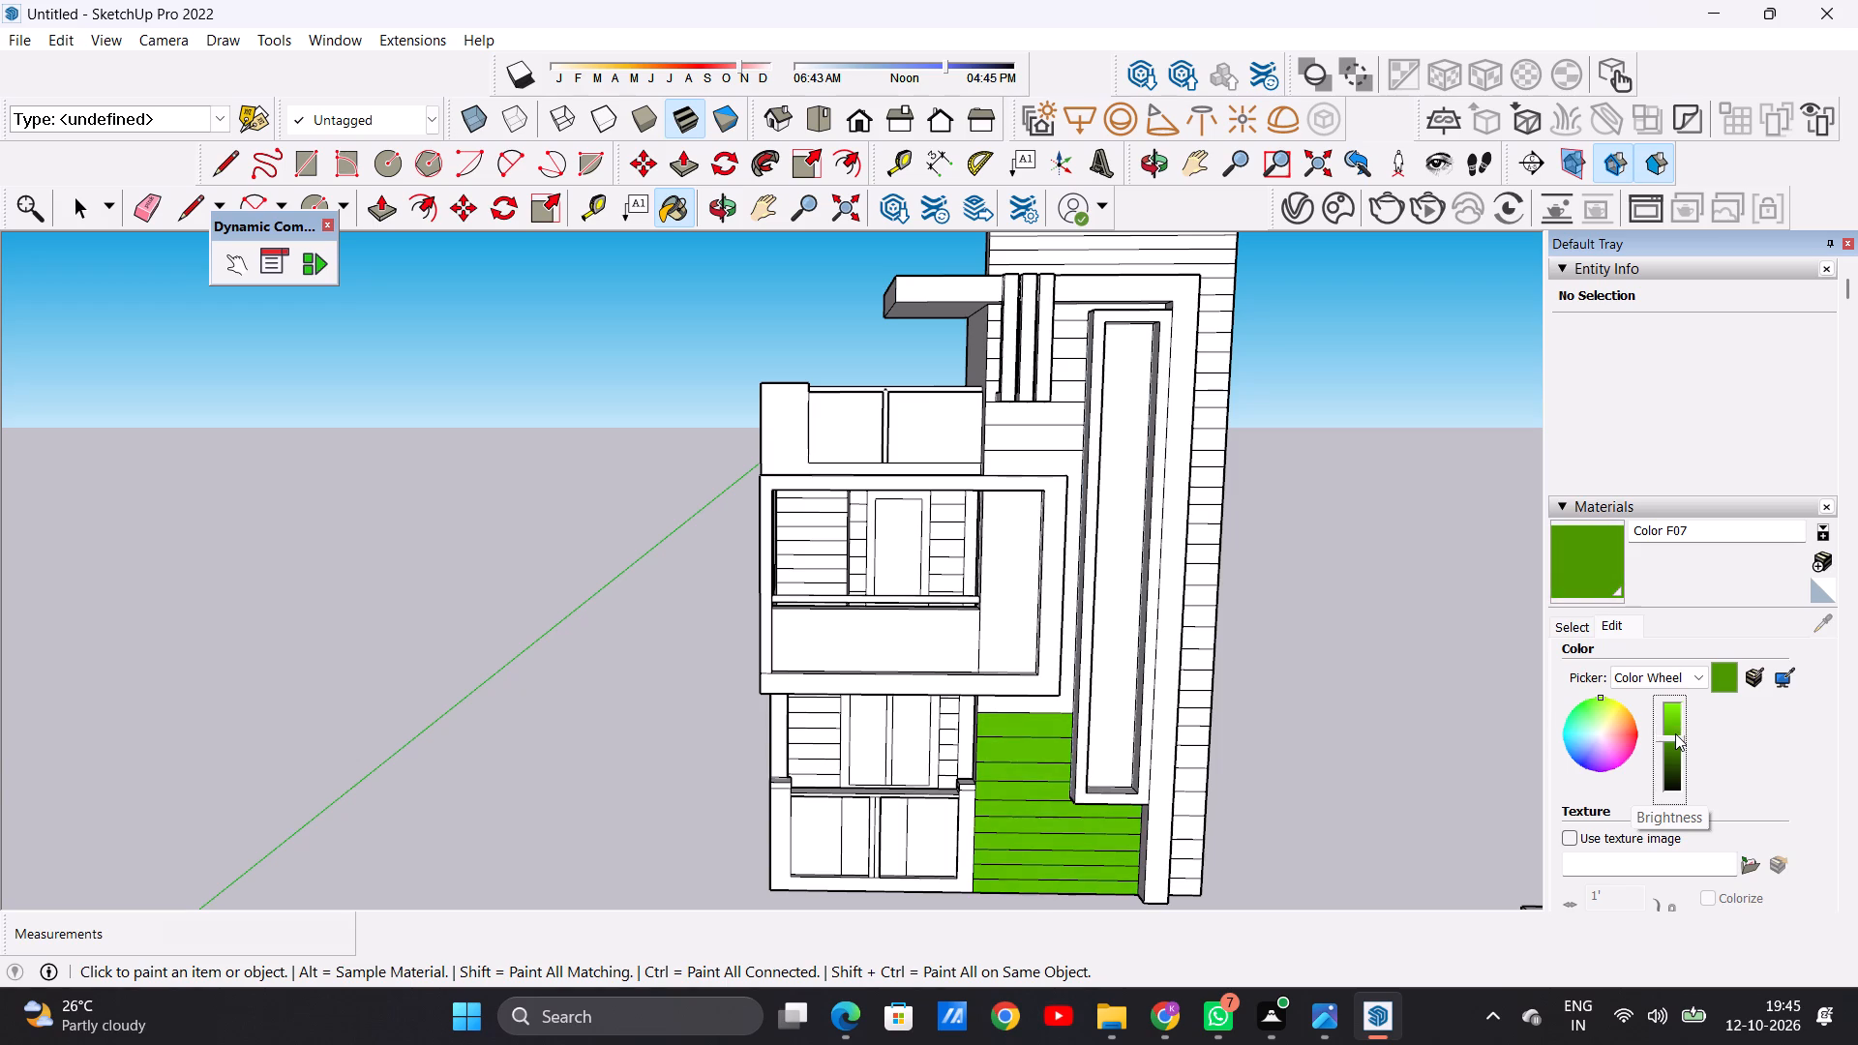
{"action": "scroll", "coordinate": [1675, 733], "scroll_direction": "down", "scroll_amount": 5}
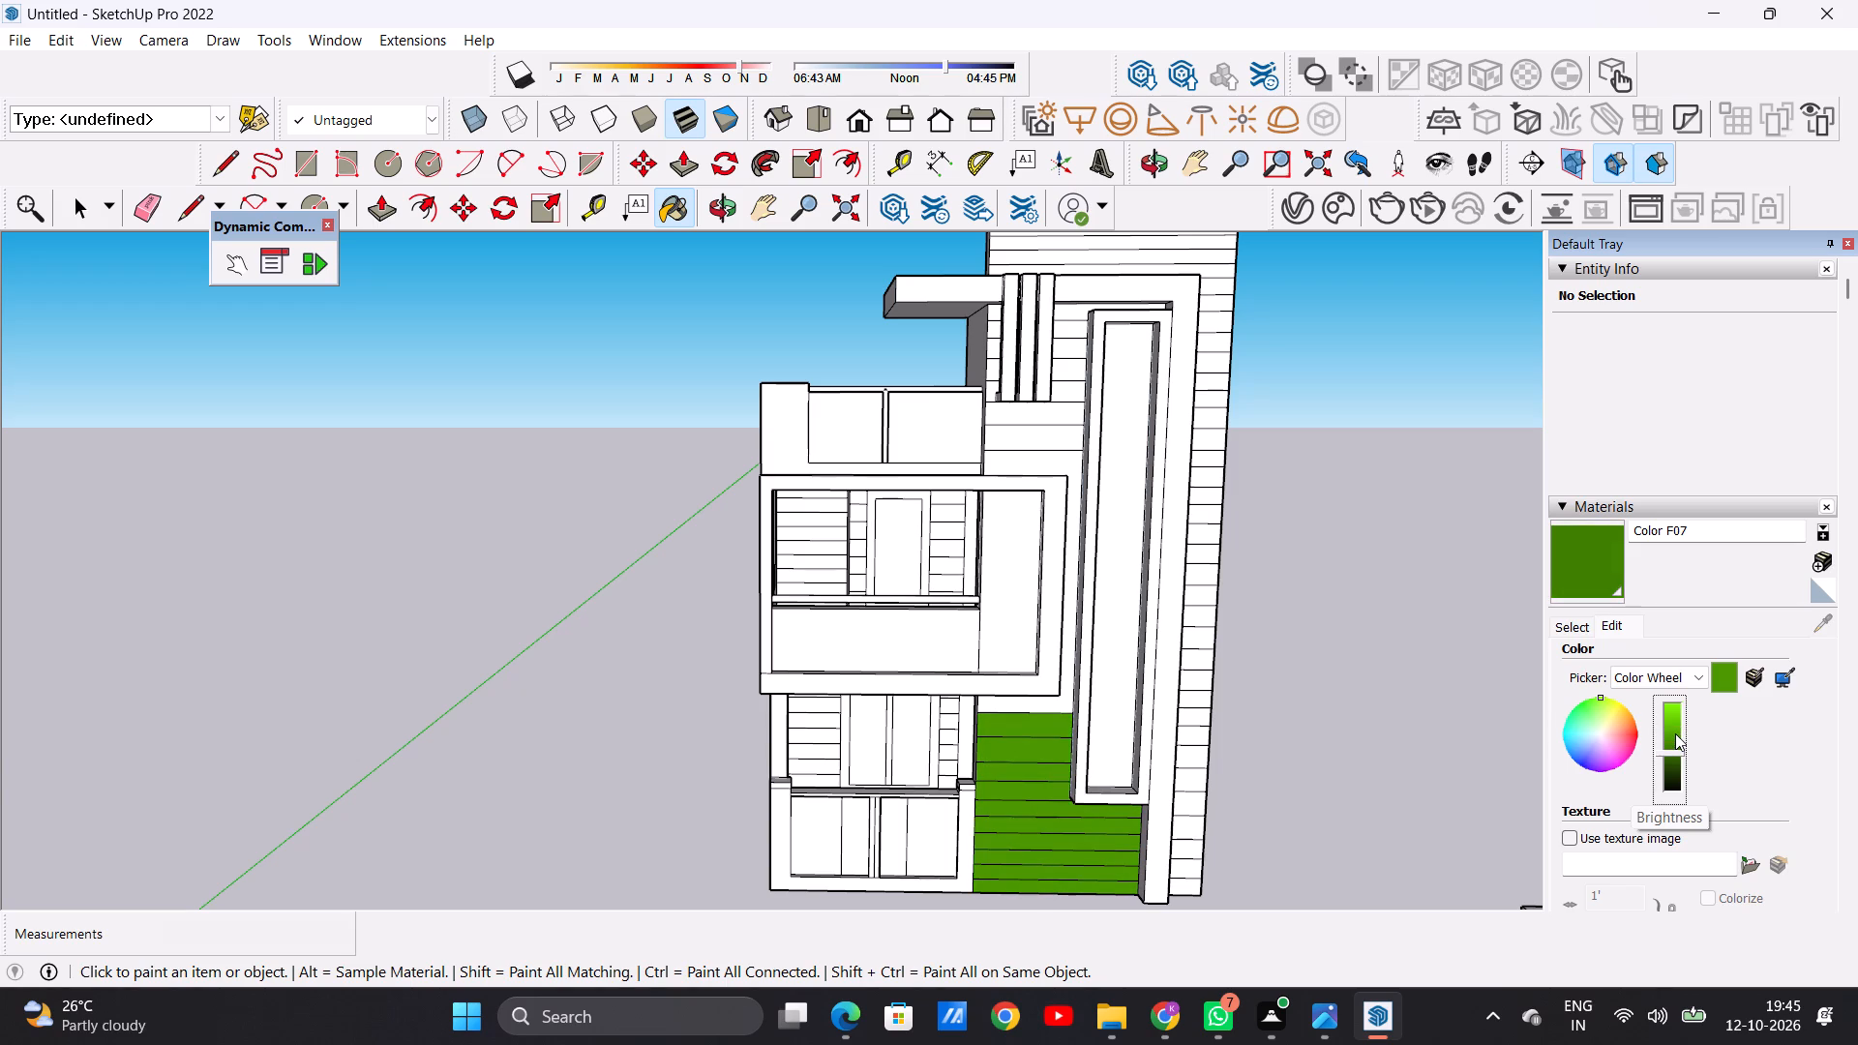
{"action": "scroll", "coordinate": [1675, 733], "scroll_direction": "up", "scroll_amount": 4}
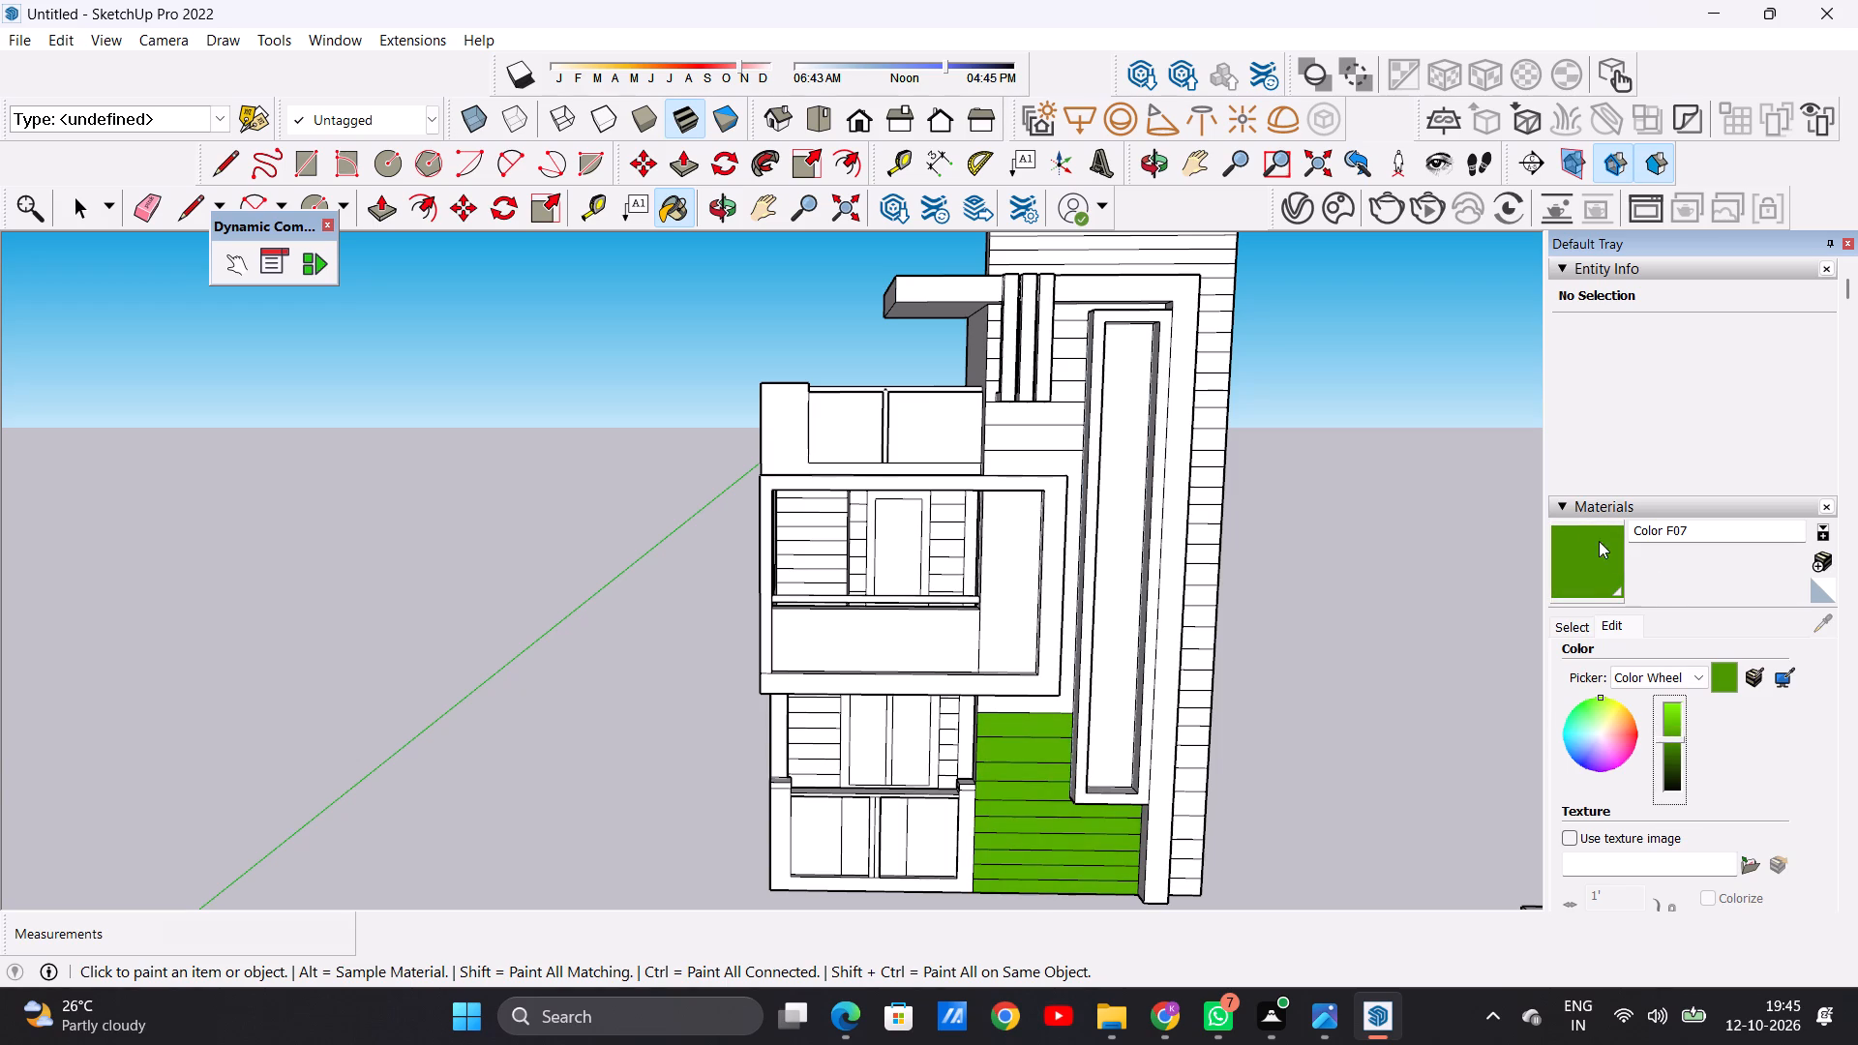
Repaint the upper six green cladding strips below the balcony with Color G02 from the Colors collection.
{"action": "left_click", "coordinate": [1573, 636]}
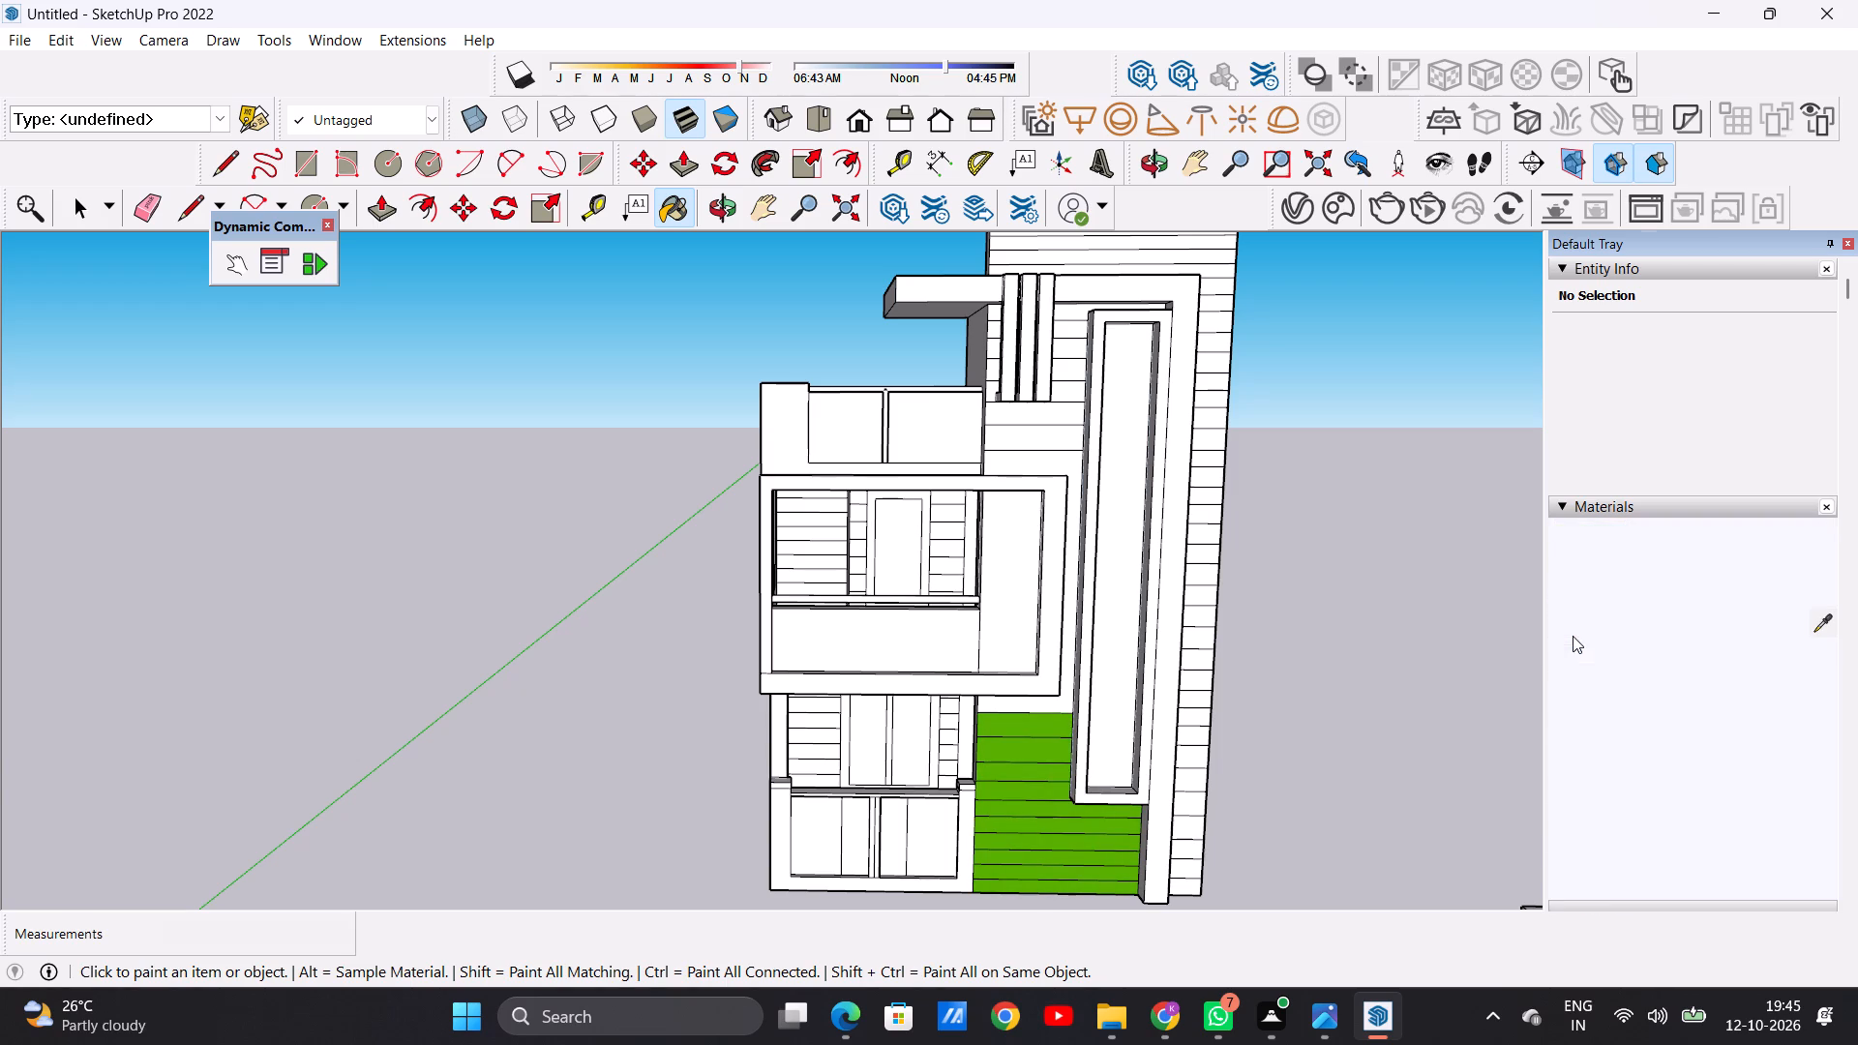
{"action": "scroll", "coordinate": [1651, 743], "scroll_direction": "down", "scroll_amount": 1}
{"action": "scroll", "coordinate": [1651, 743], "scroll_direction": "up", "scroll_amount": 1}
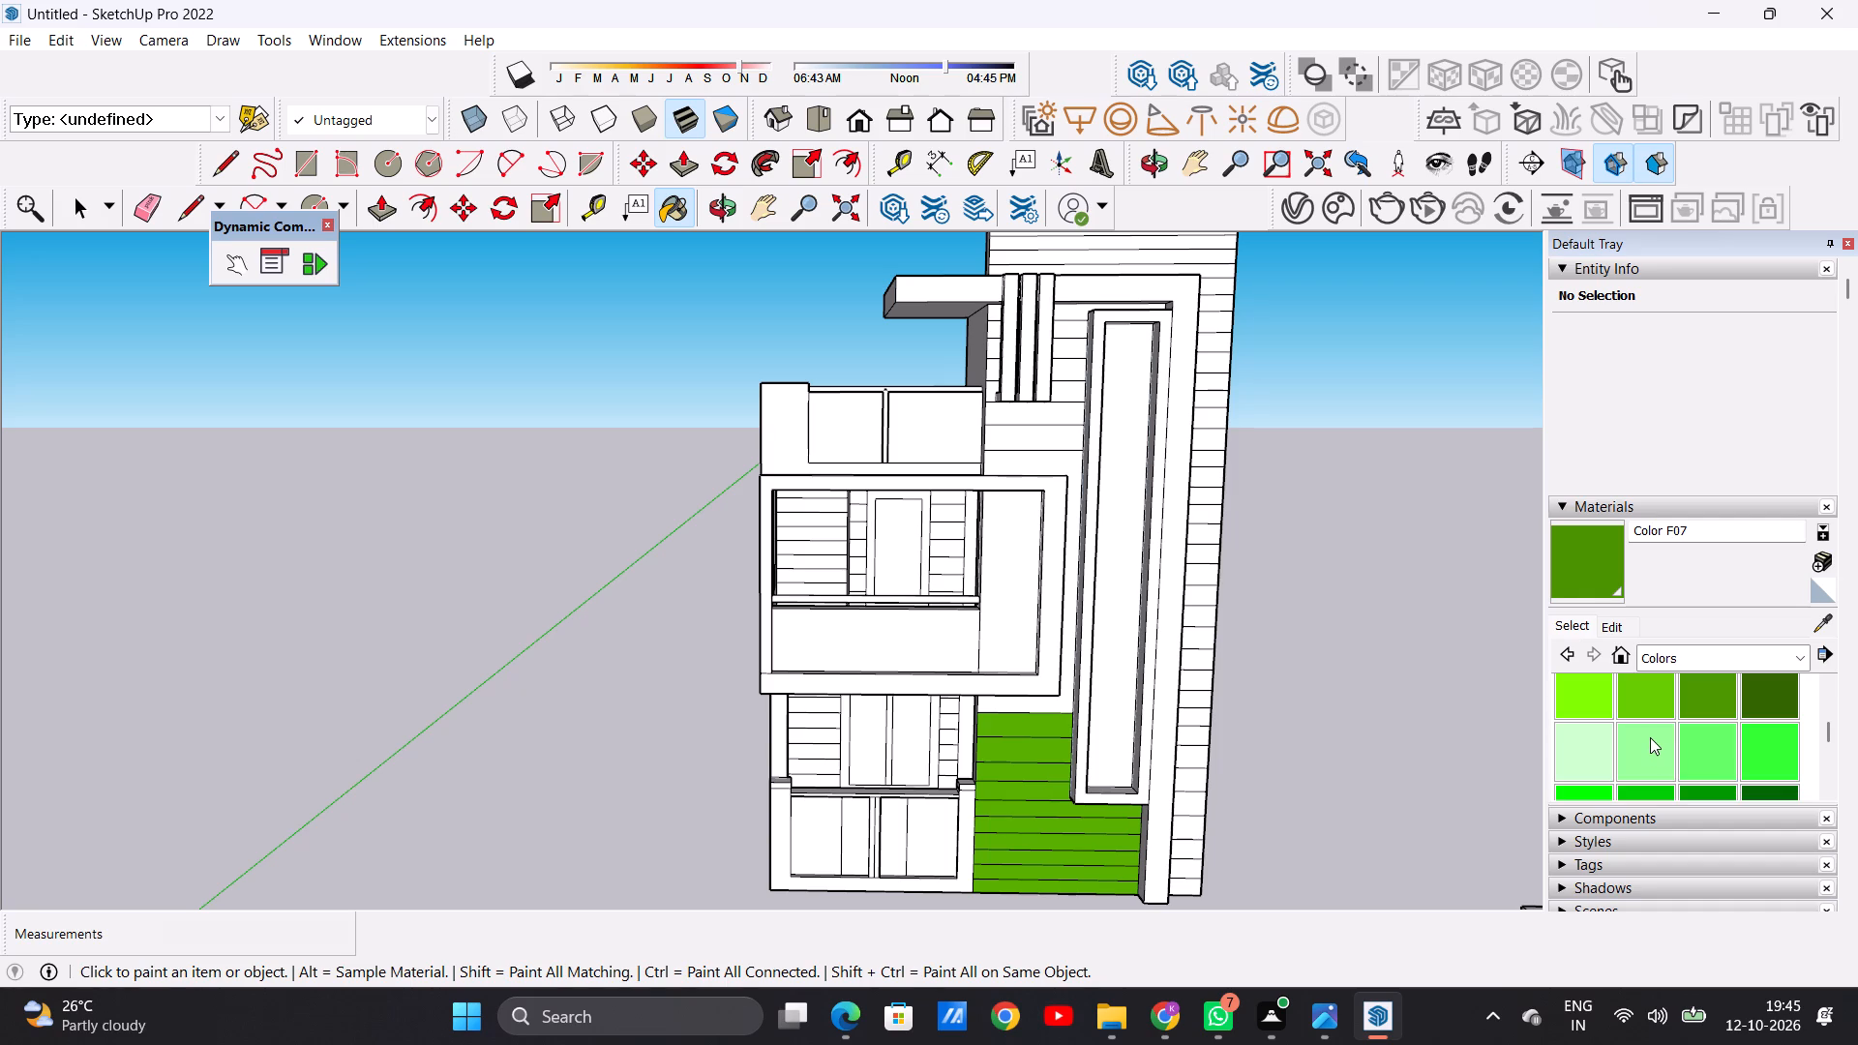
{"action": "left_click", "coordinate": [1650, 737]}
{"action": "scroll", "coordinate": [985, 795], "scroll_direction": "up", "scroll_amount": 12}
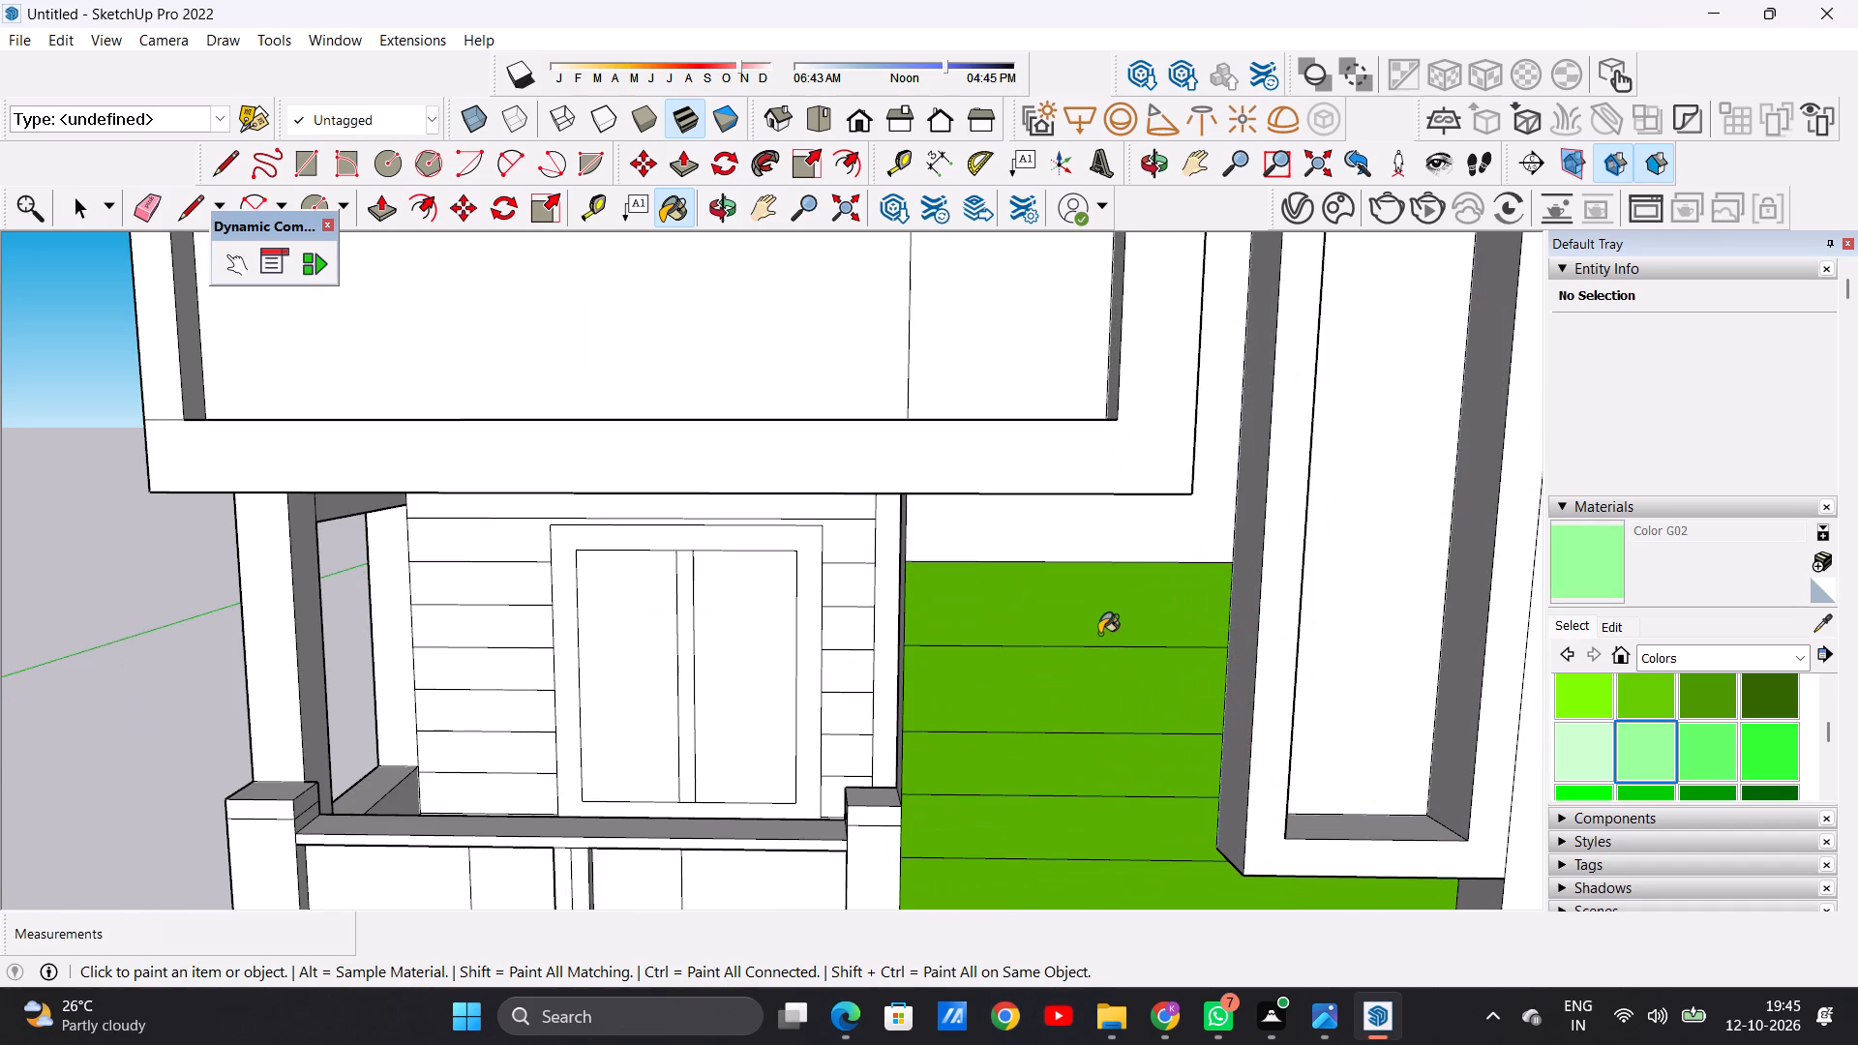
{"action": "left_click", "coordinate": [1099, 634]}
{"action": "left_click", "coordinate": [1093, 679]}
{"action": "left_click", "coordinate": [1081, 767]}
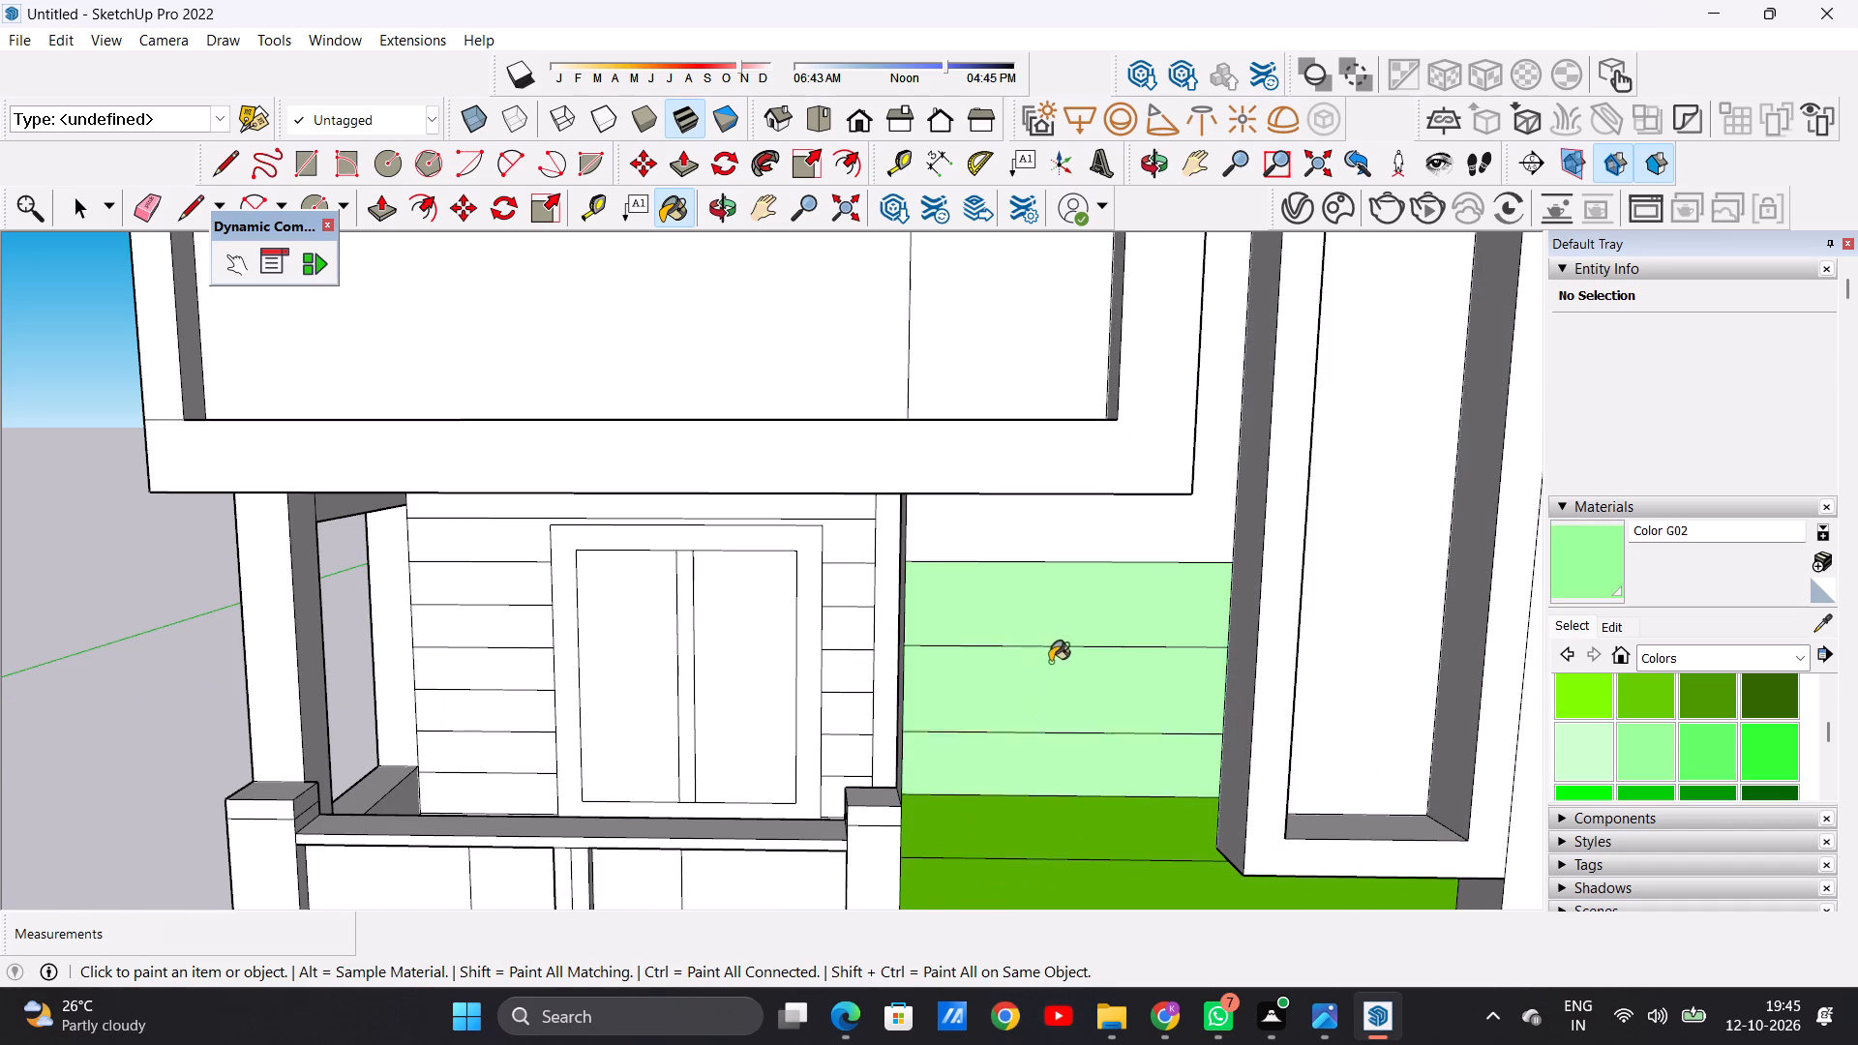
{"action": "scroll", "coordinate": [1050, 662], "scroll_direction": "down", "scroll_amount": 11}
{"action": "scroll", "coordinate": [1052, 758], "scroll_direction": "up", "scroll_amount": 4}
{"action": "scroll", "coordinate": [1052, 758], "scroll_direction": "down", "scroll_amount": 2}
{"action": "scroll", "coordinate": [1052, 758], "scroll_direction": "up", "scroll_amount": 15}
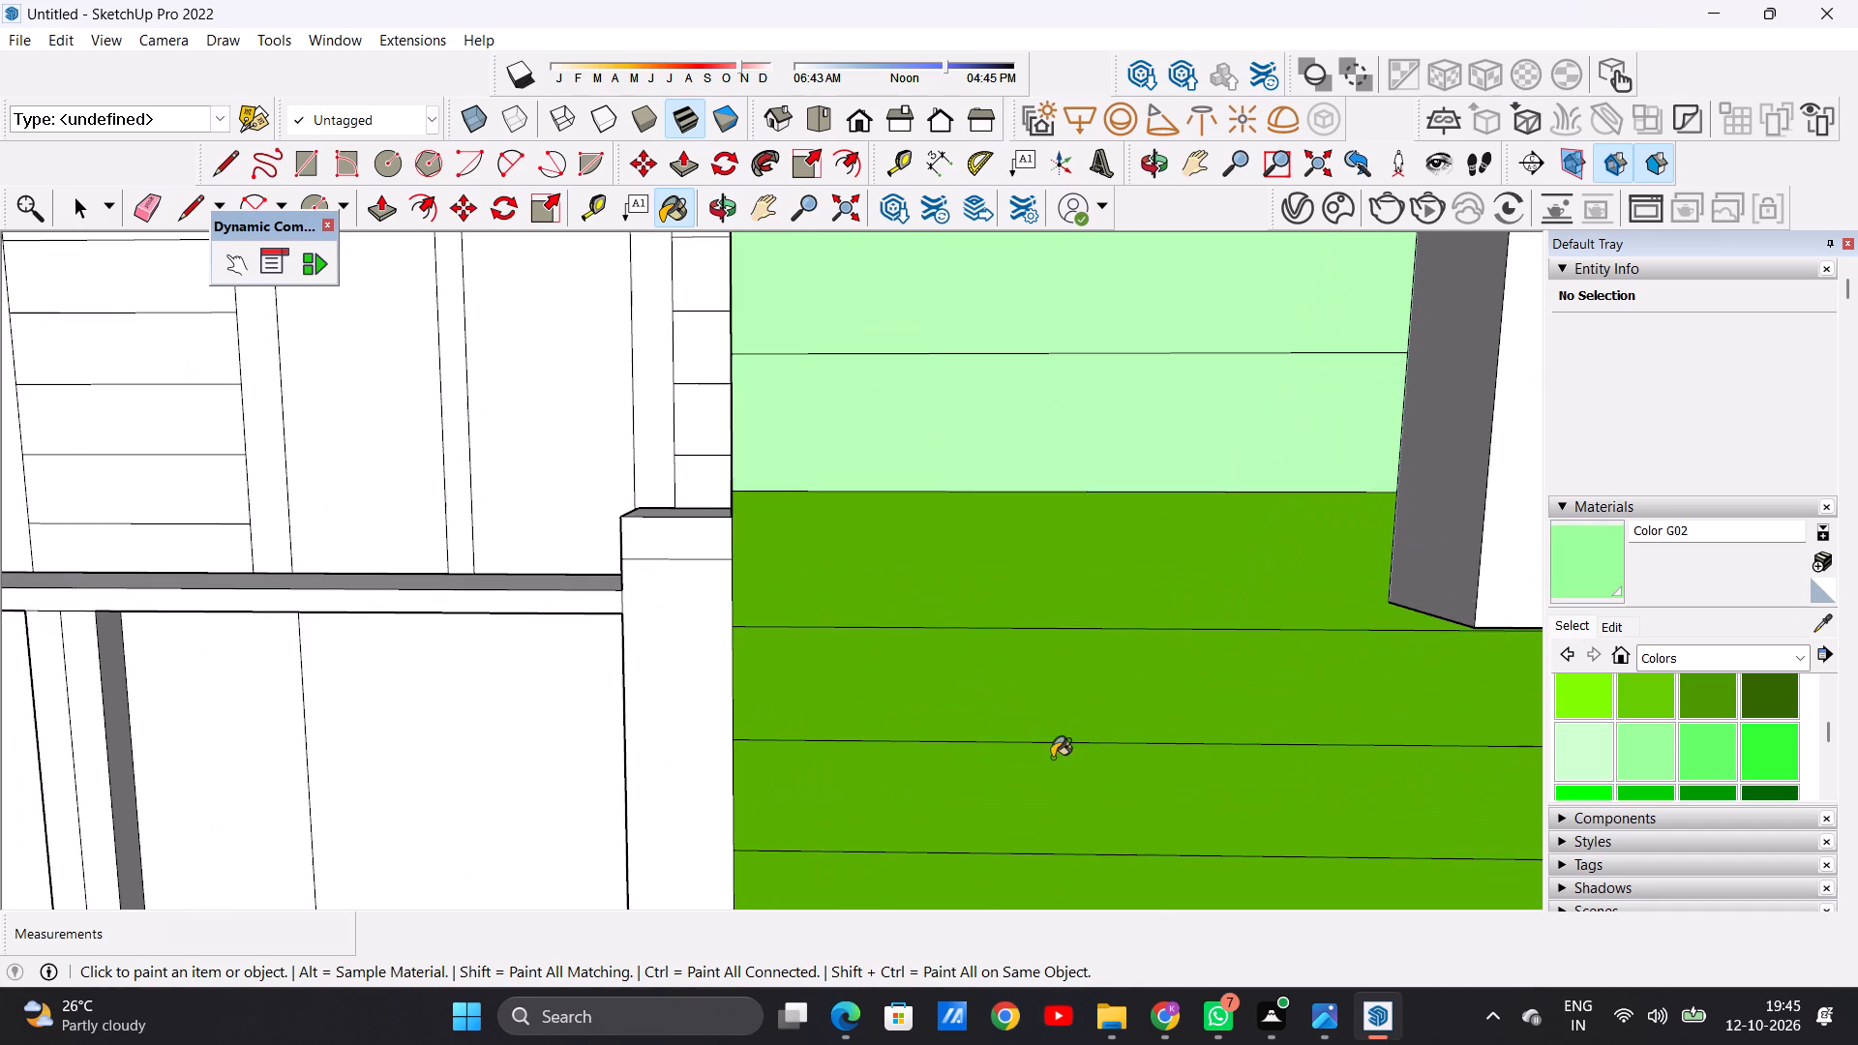
{"action": "left_click", "coordinate": [1062, 595]}
{"action": "left_click", "coordinate": [1064, 675]}
{"action": "left_click", "coordinate": [1064, 764]}
{"action": "scroll", "coordinate": [1020, 719], "scroll_direction": "down", "scroll_amount": 11}
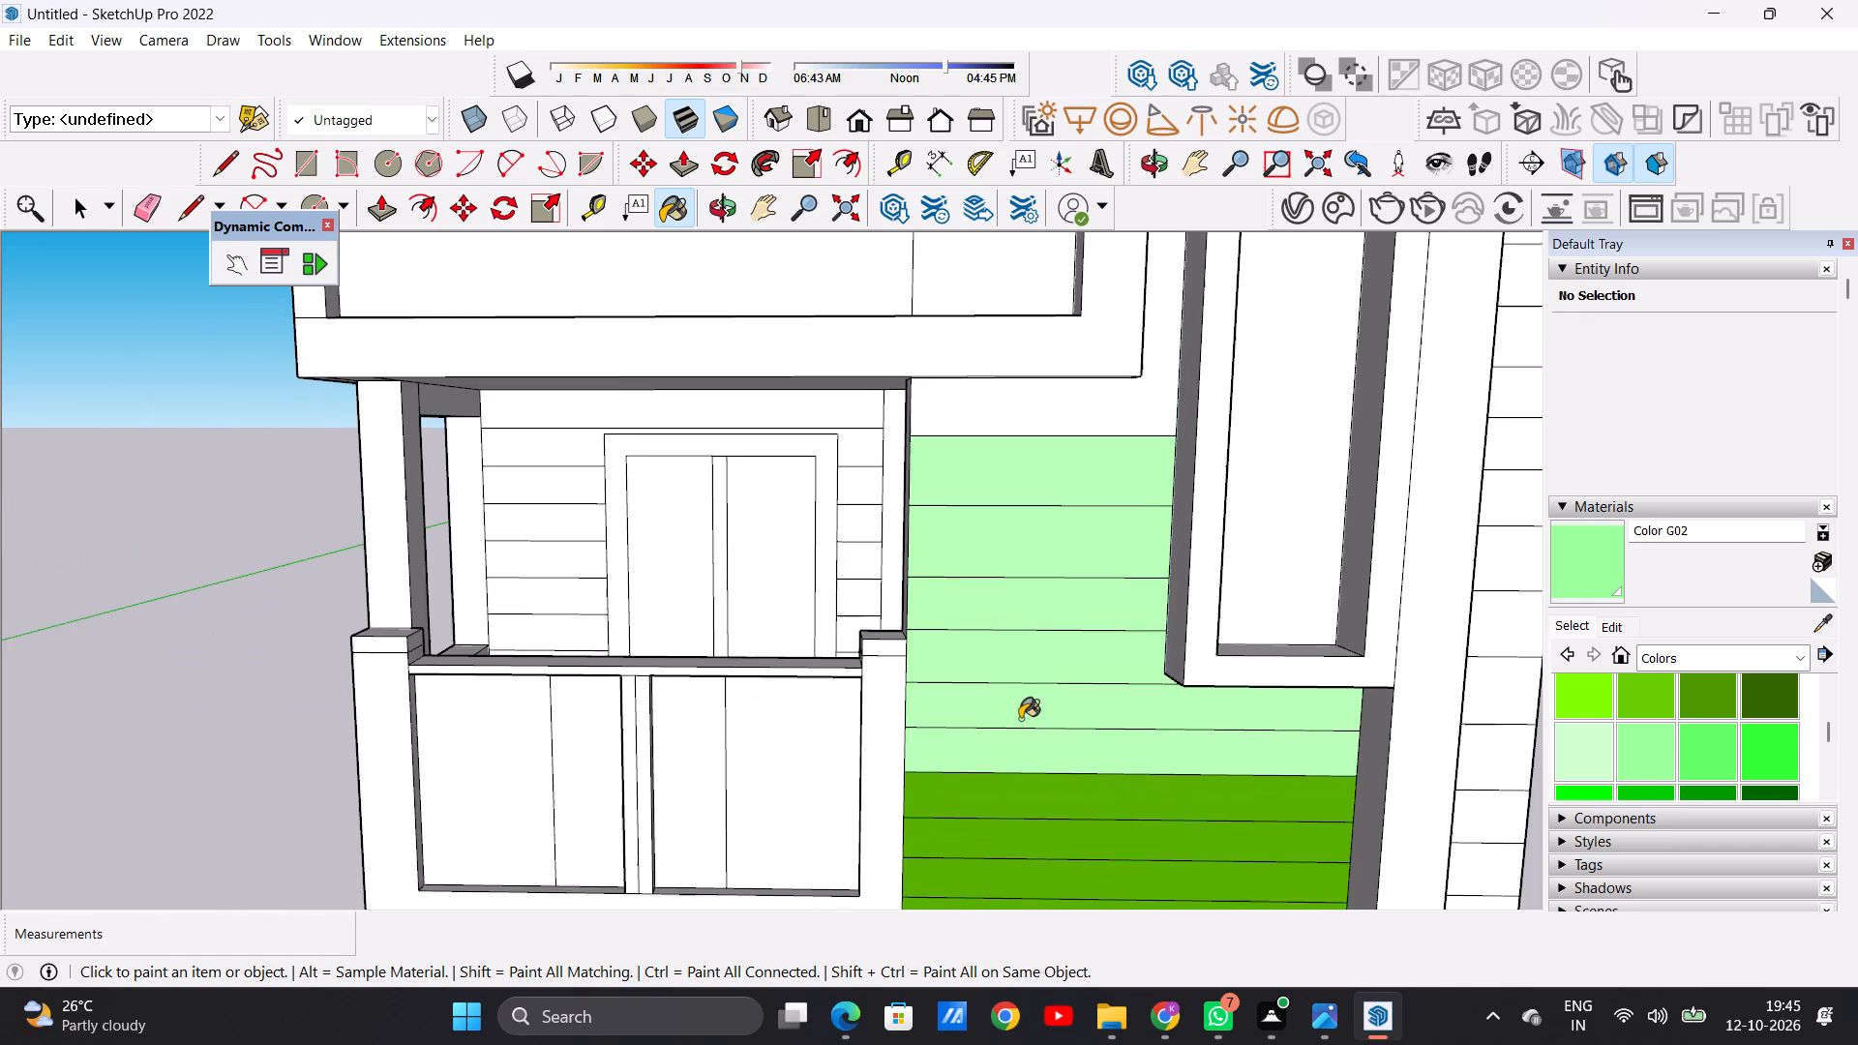
Darken Color G02 in stages to a medium green and check the cladding from a distance.
{"action": "left_click", "coordinate": [1598, 623]}
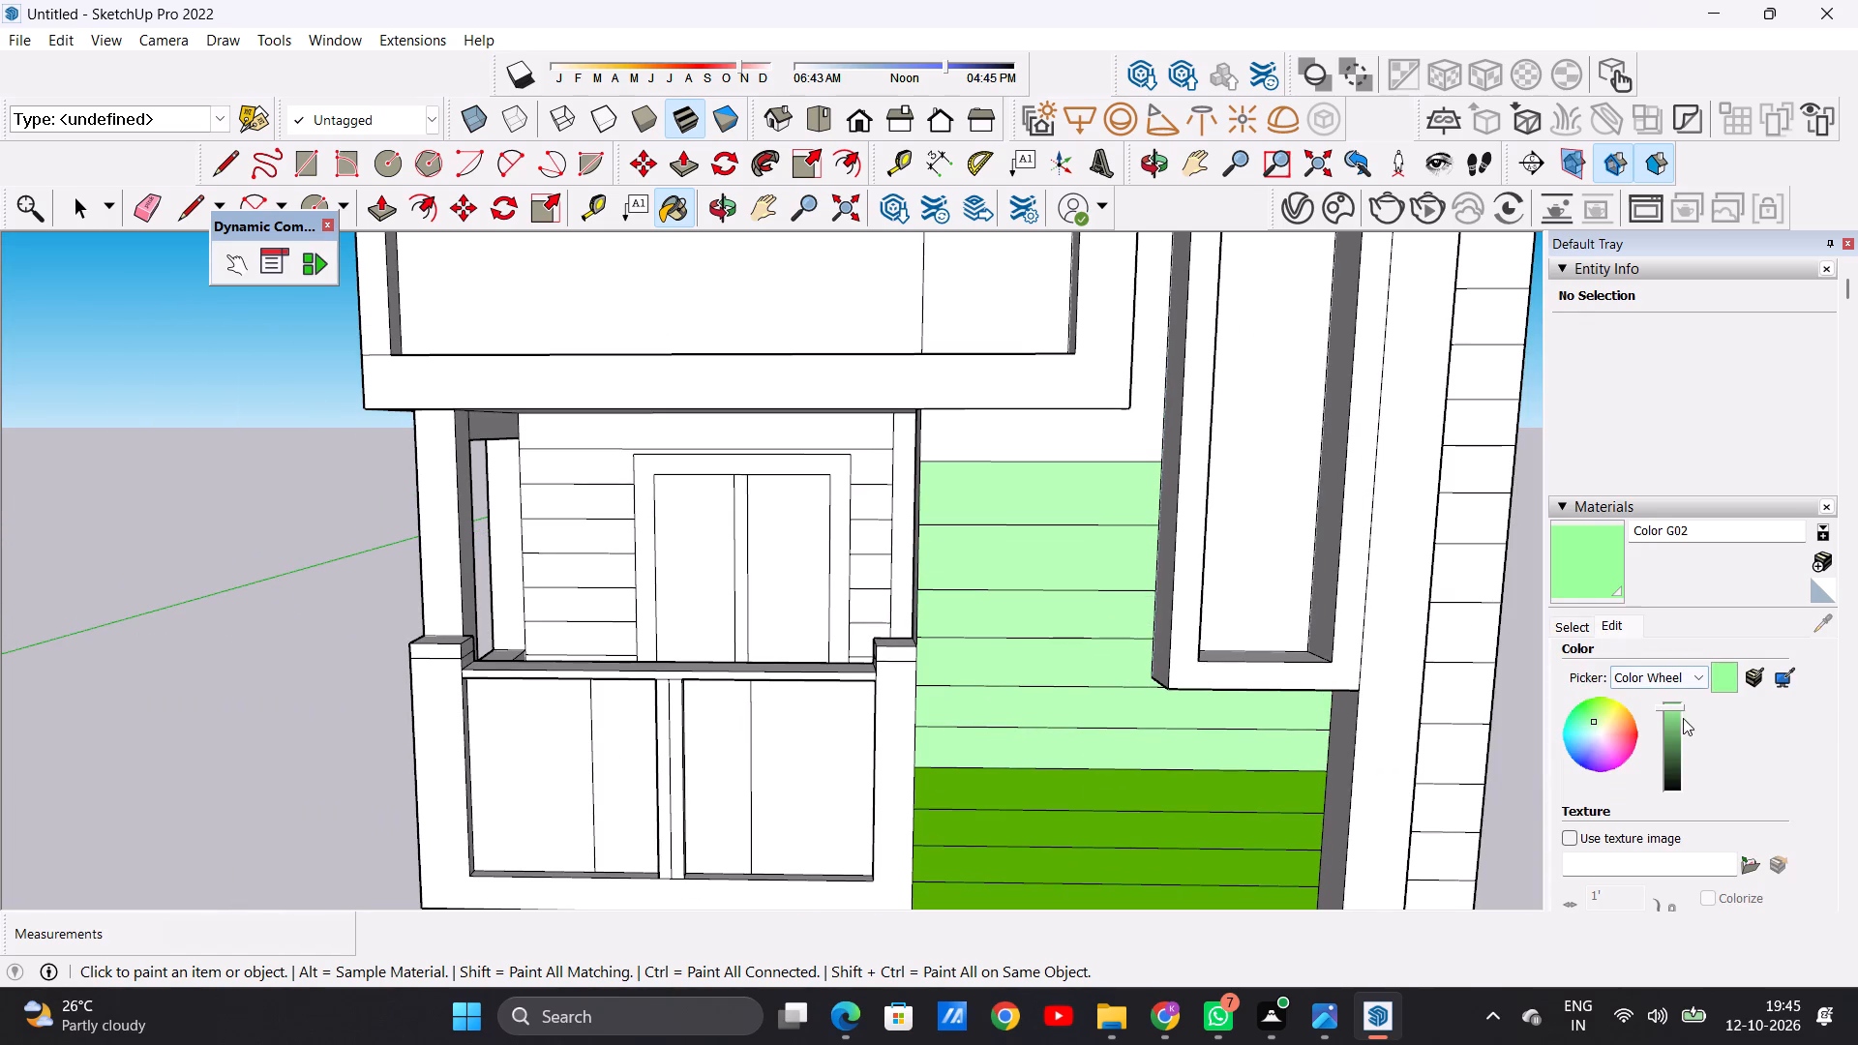
{"action": "left_click", "coordinate": [1670, 714]}
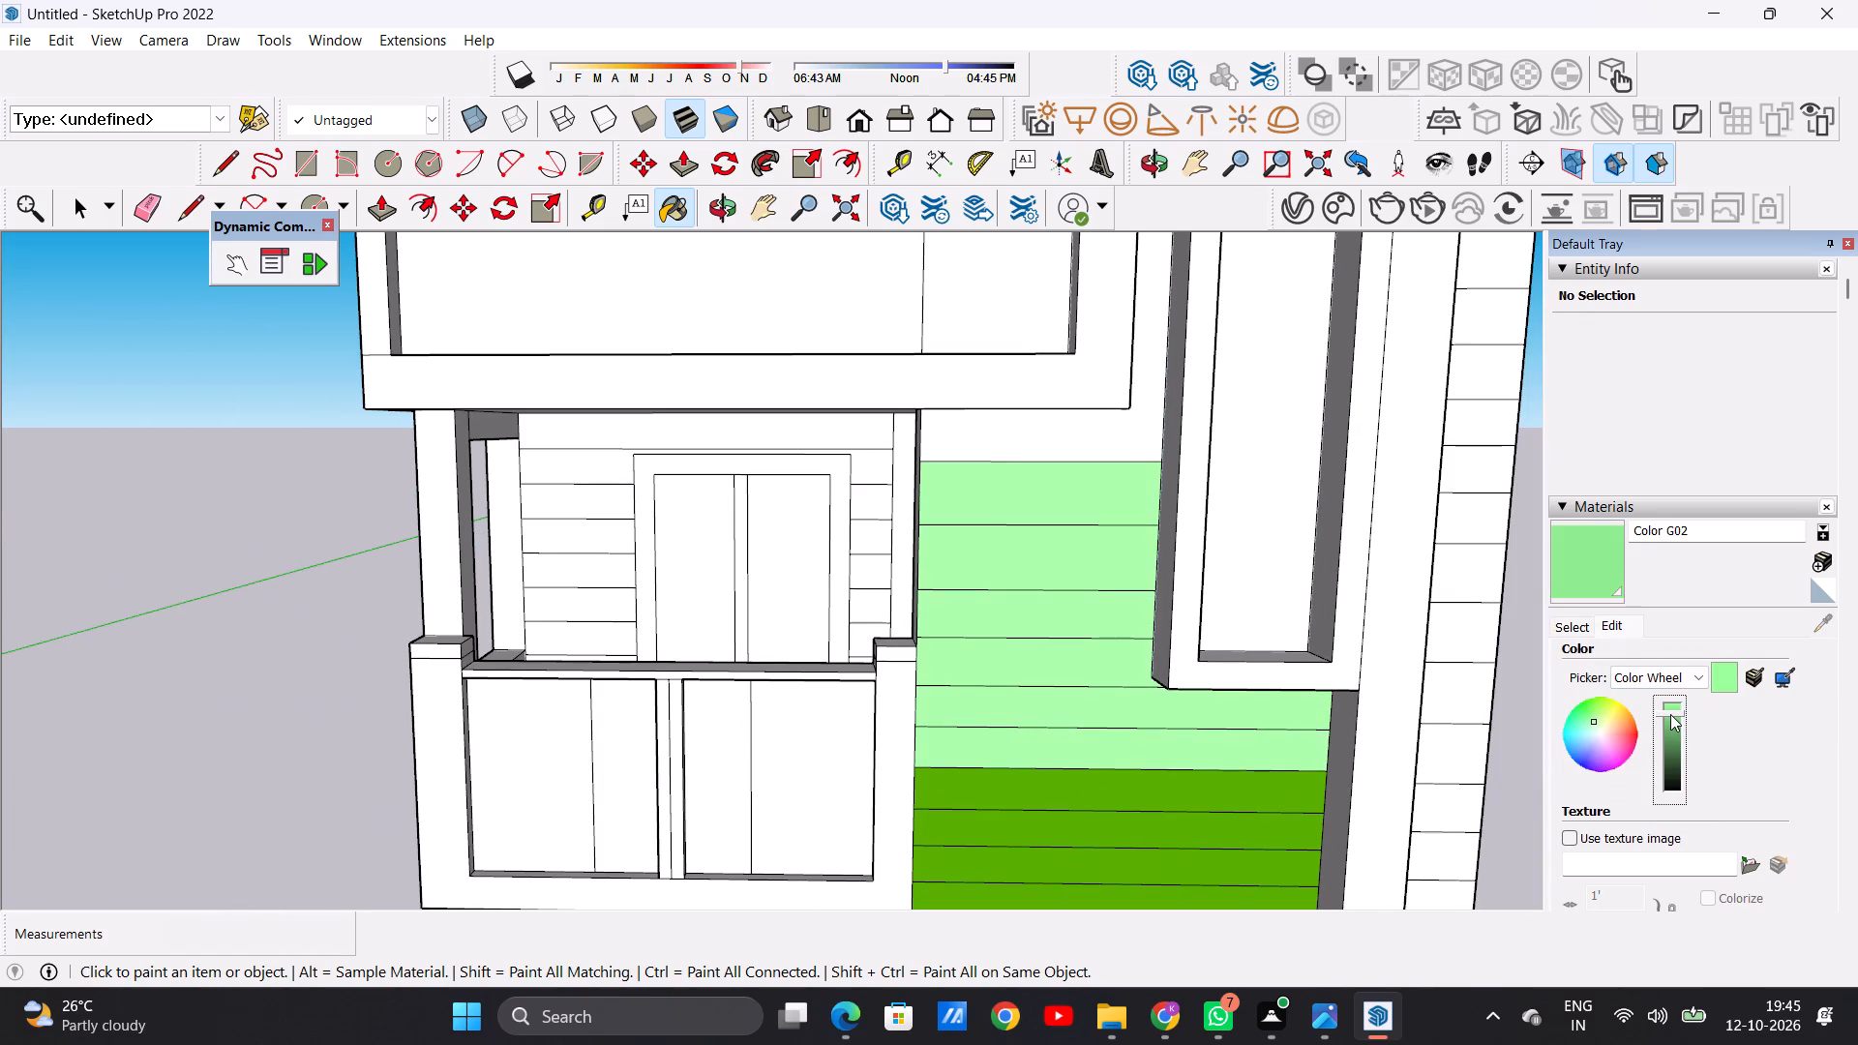
{"action": "left_click", "coordinate": [1670, 722]}
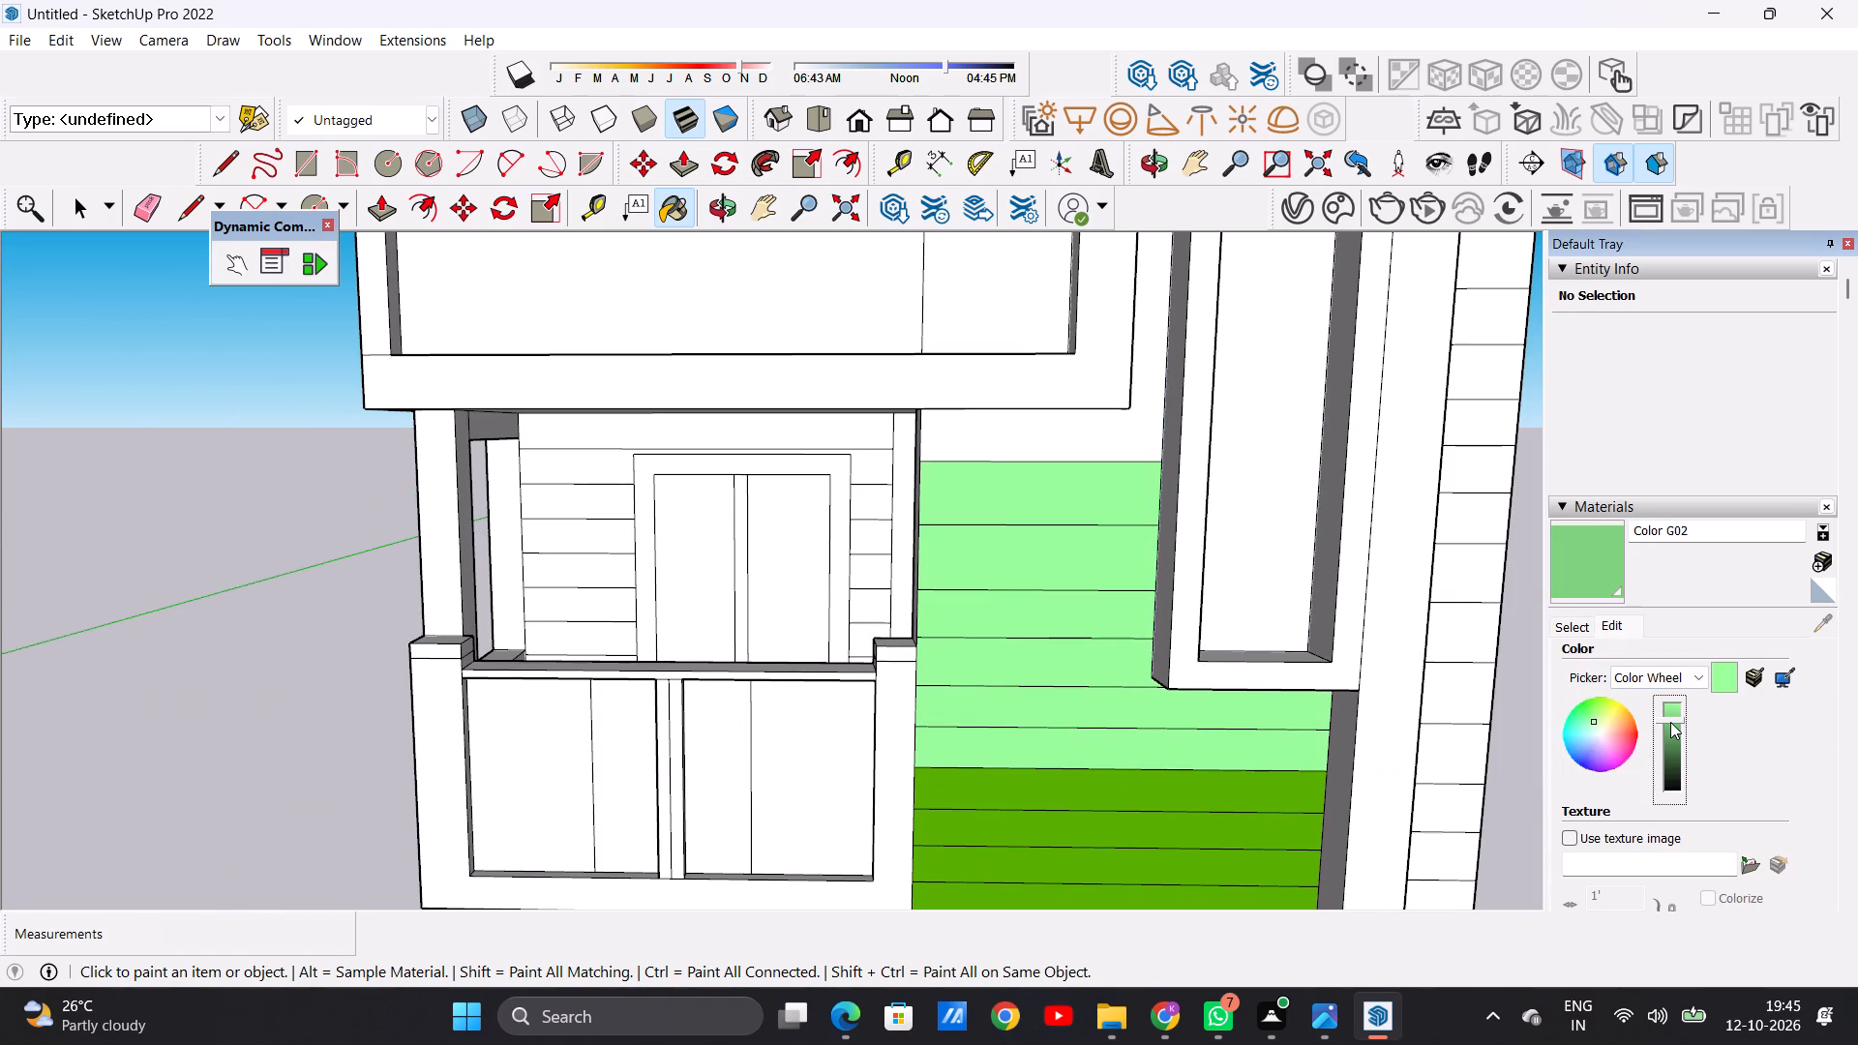
{"action": "left_click", "coordinate": [1671, 733]}
{"action": "scroll", "coordinate": [1069, 731], "scroll_direction": "down", "scroll_amount": 7}
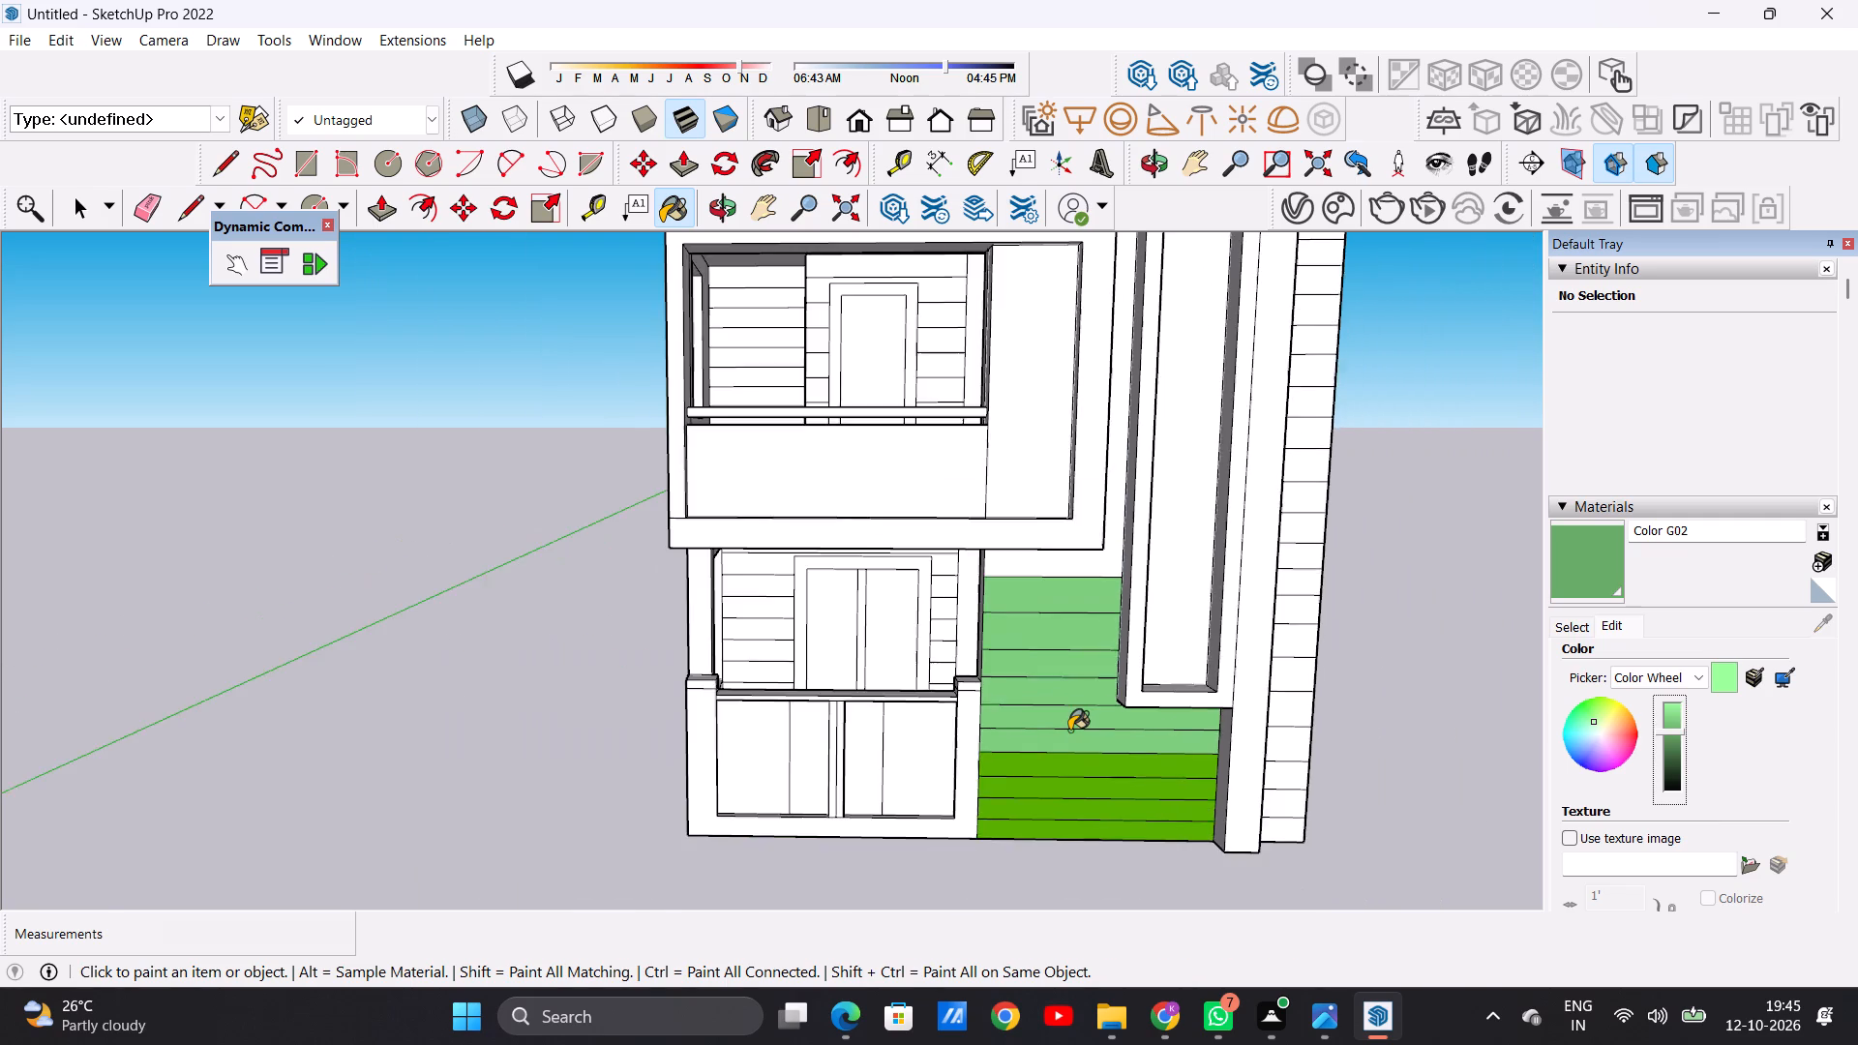
{"action": "scroll", "coordinate": [1068, 731], "scroll_direction": "down", "scroll_amount": 8}
Repaint the remaining darker green cladding strips down to the wall's base with the darkened Color G02.
{"action": "scroll", "coordinate": [1116, 711], "scroll_direction": "up", "scroll_amount": 6}
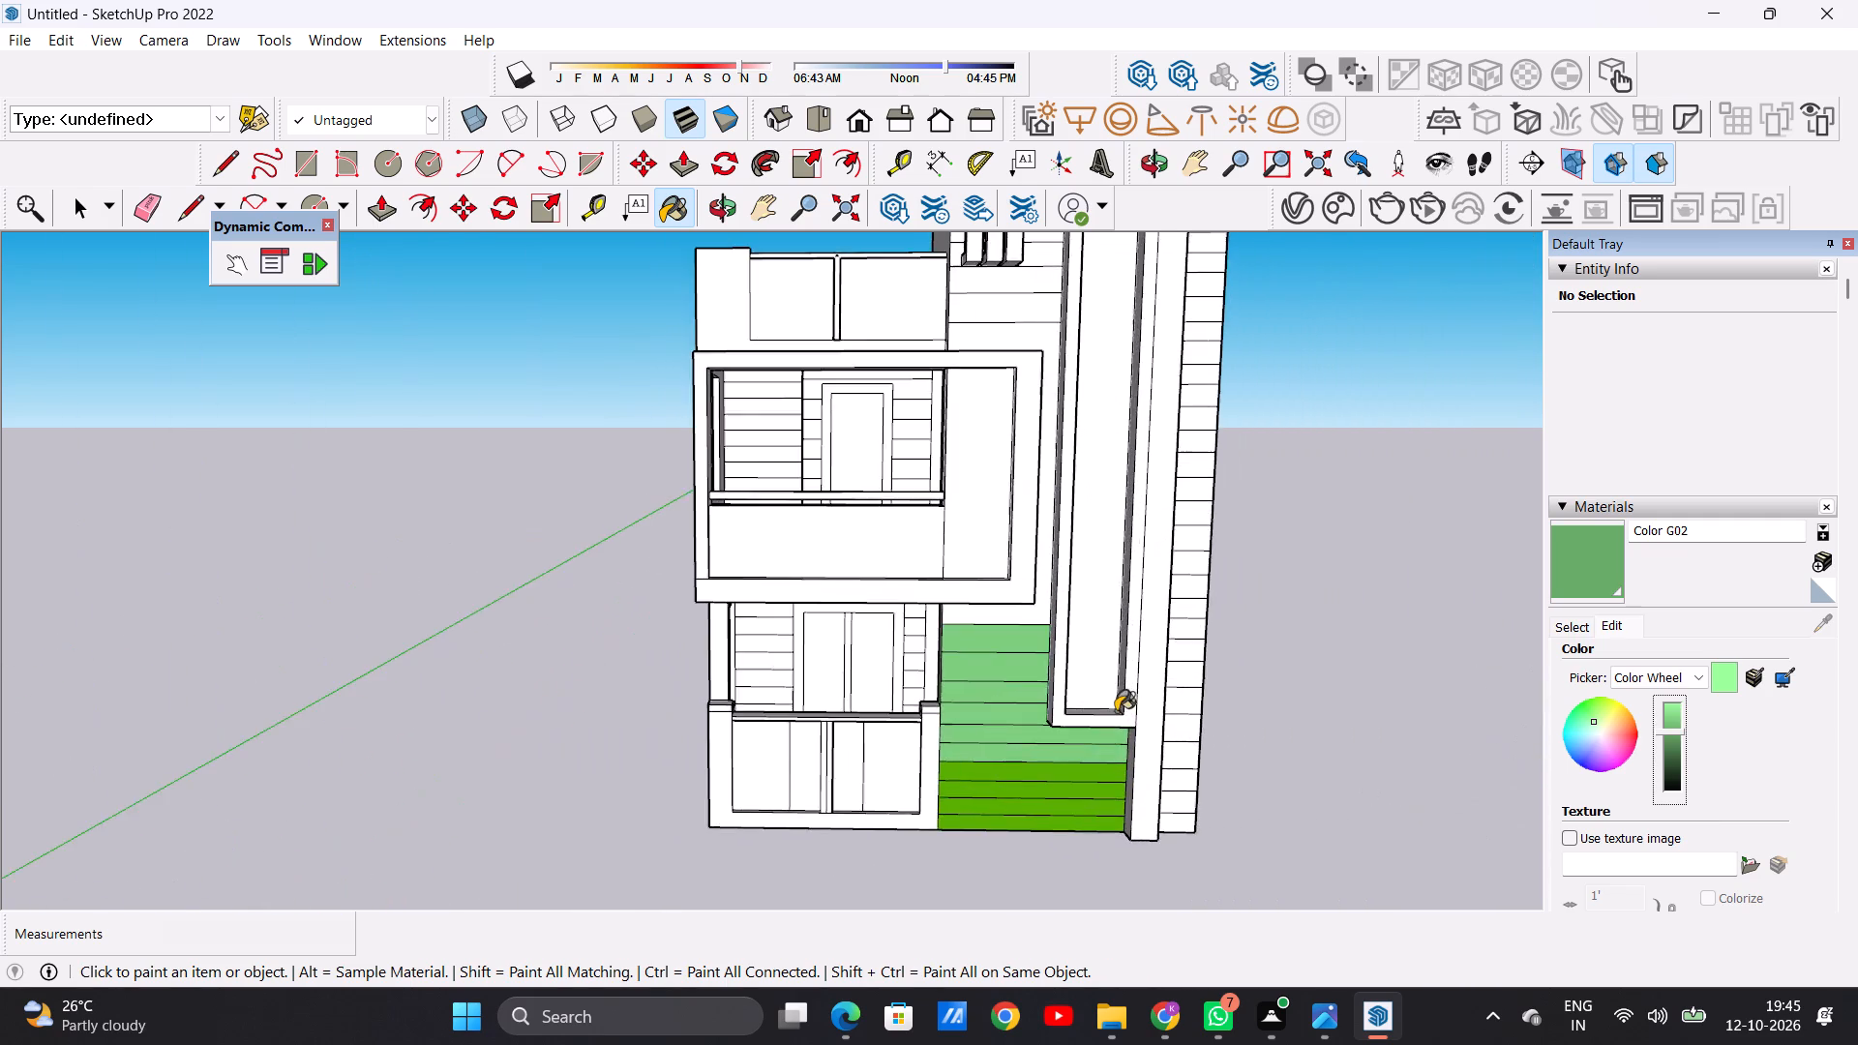
{"action": "scroll", "coordinate": [1106, 718], "scroll_direction": "up", "scroll_amount": 9}
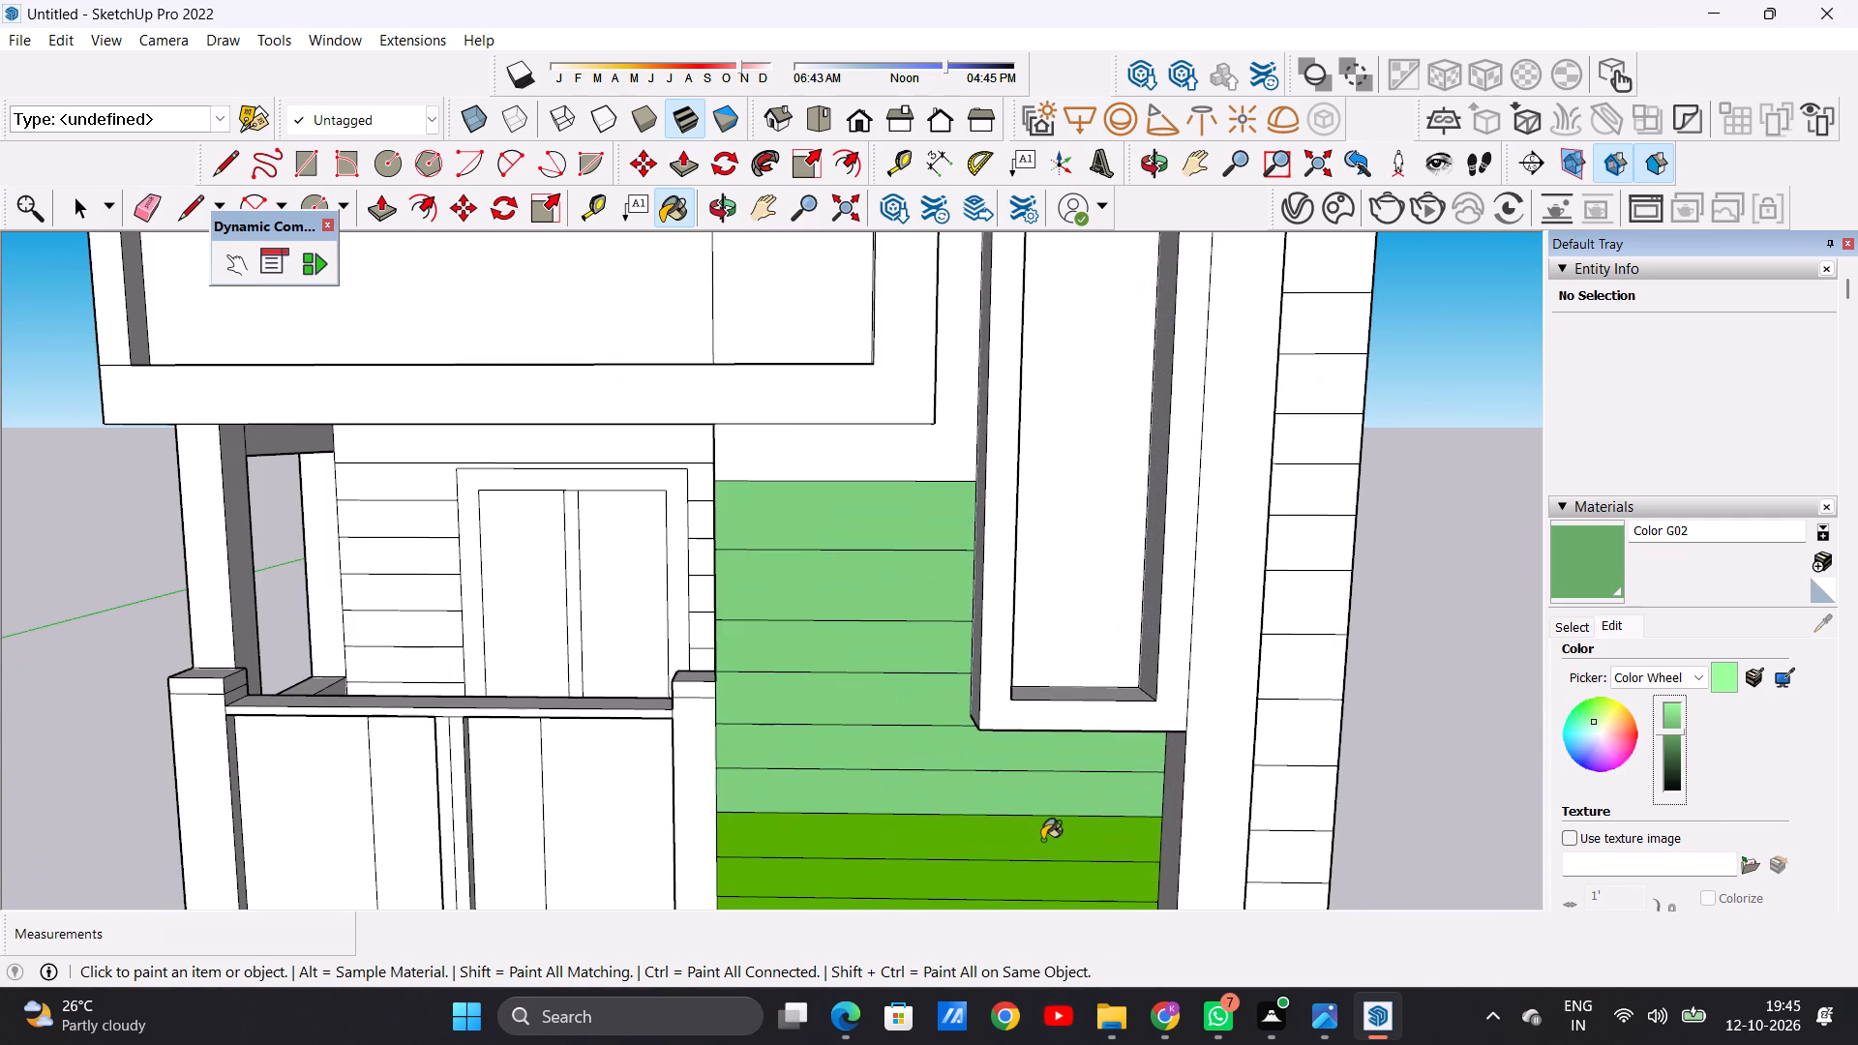
{"action": "left_click", "coordinate": [1042, 839]}
{"action": "left_click", "coordinate": [1052, 877]}
{"action": "scroll", "coordinate": [1063, 775], "scroll_direction": "down", "scroll_amount": 12}
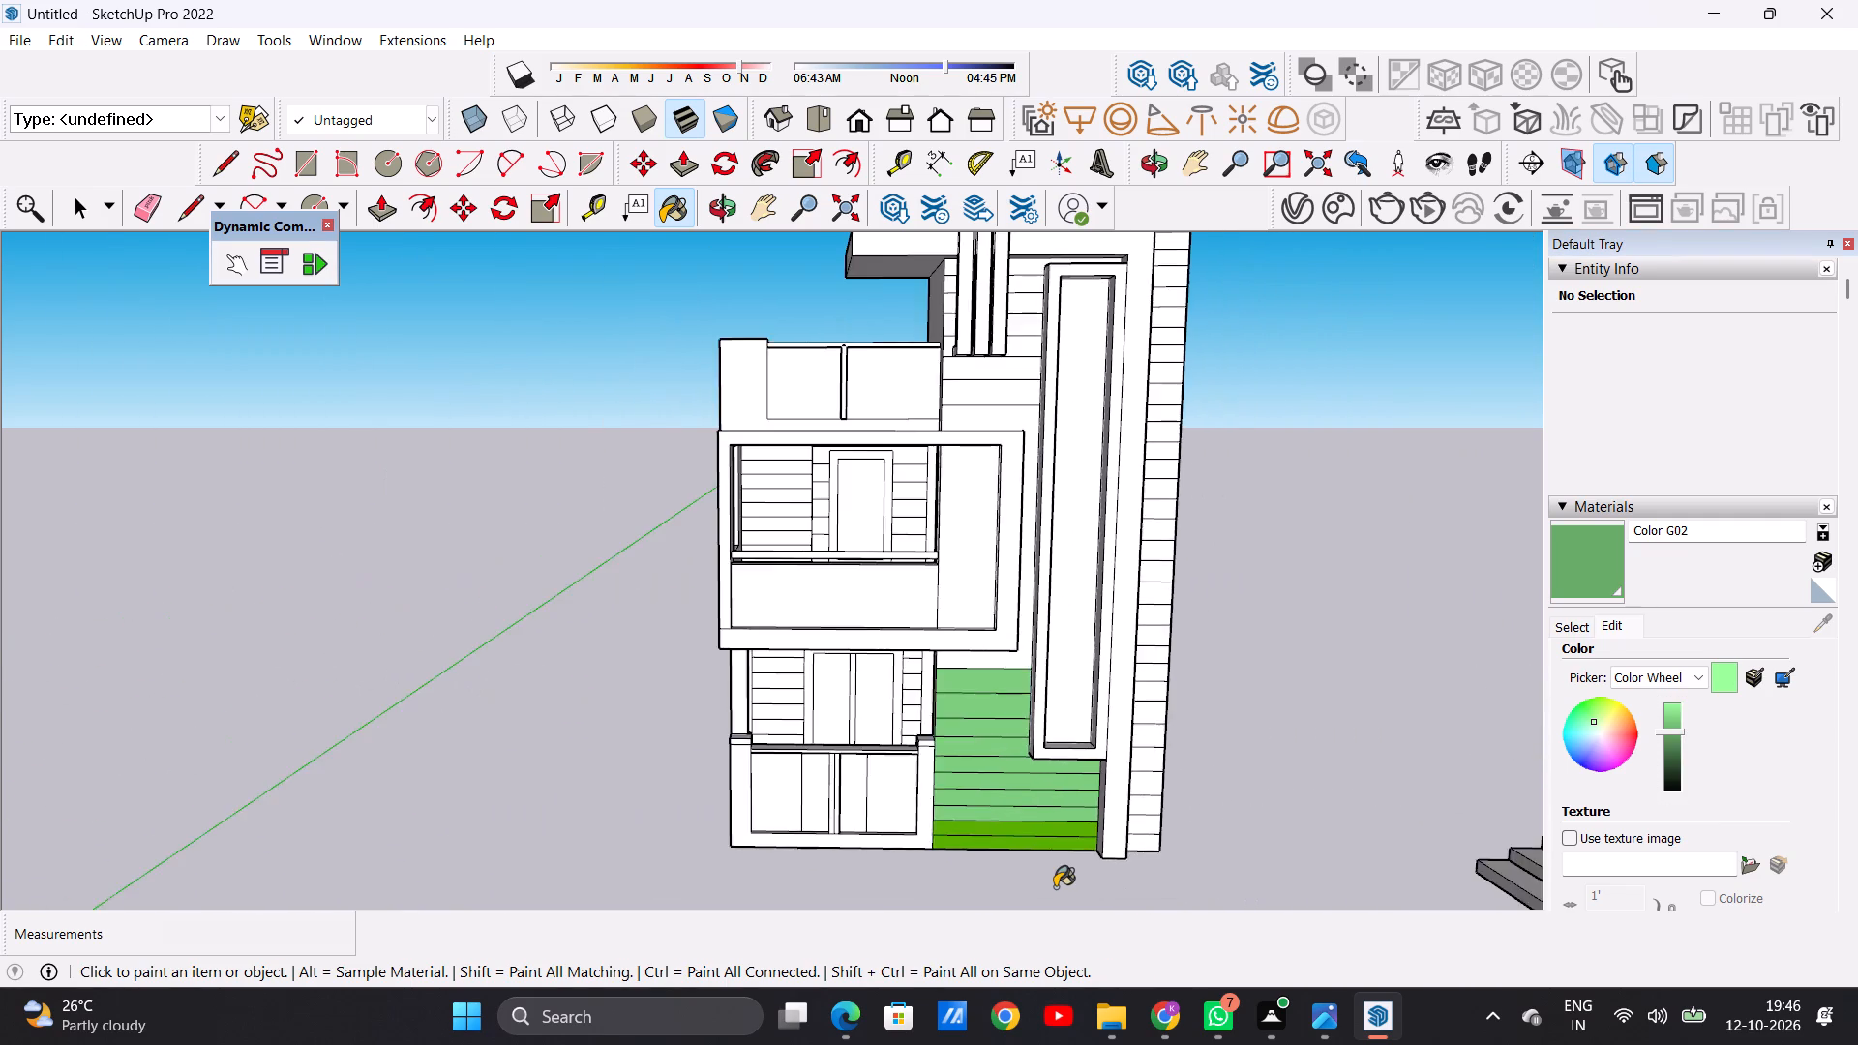
{"action": "scroll", "coordinate": [1055, 887], "scroll_direction": "up", "scroll_amount": 9}
{"action": "scroll", "coordinate": [1034, 767], "scroll_direction": "down", "scroll_amount": 1}
{"action": "scroll", "coordinate": [1034, 767], "scroll_direction": "up", "scroll_amount": 1}
{"action": "scroll", "coordinate": [1034, 767], "scroll_direction": "down", "scroll_amount": 1}
{"action": "scroll", "coordinate": [1034, 767], "scroll_direction": "up", "scroll_amount": 15}
{"action": "left_click", "coordinate": [1043, 838]}
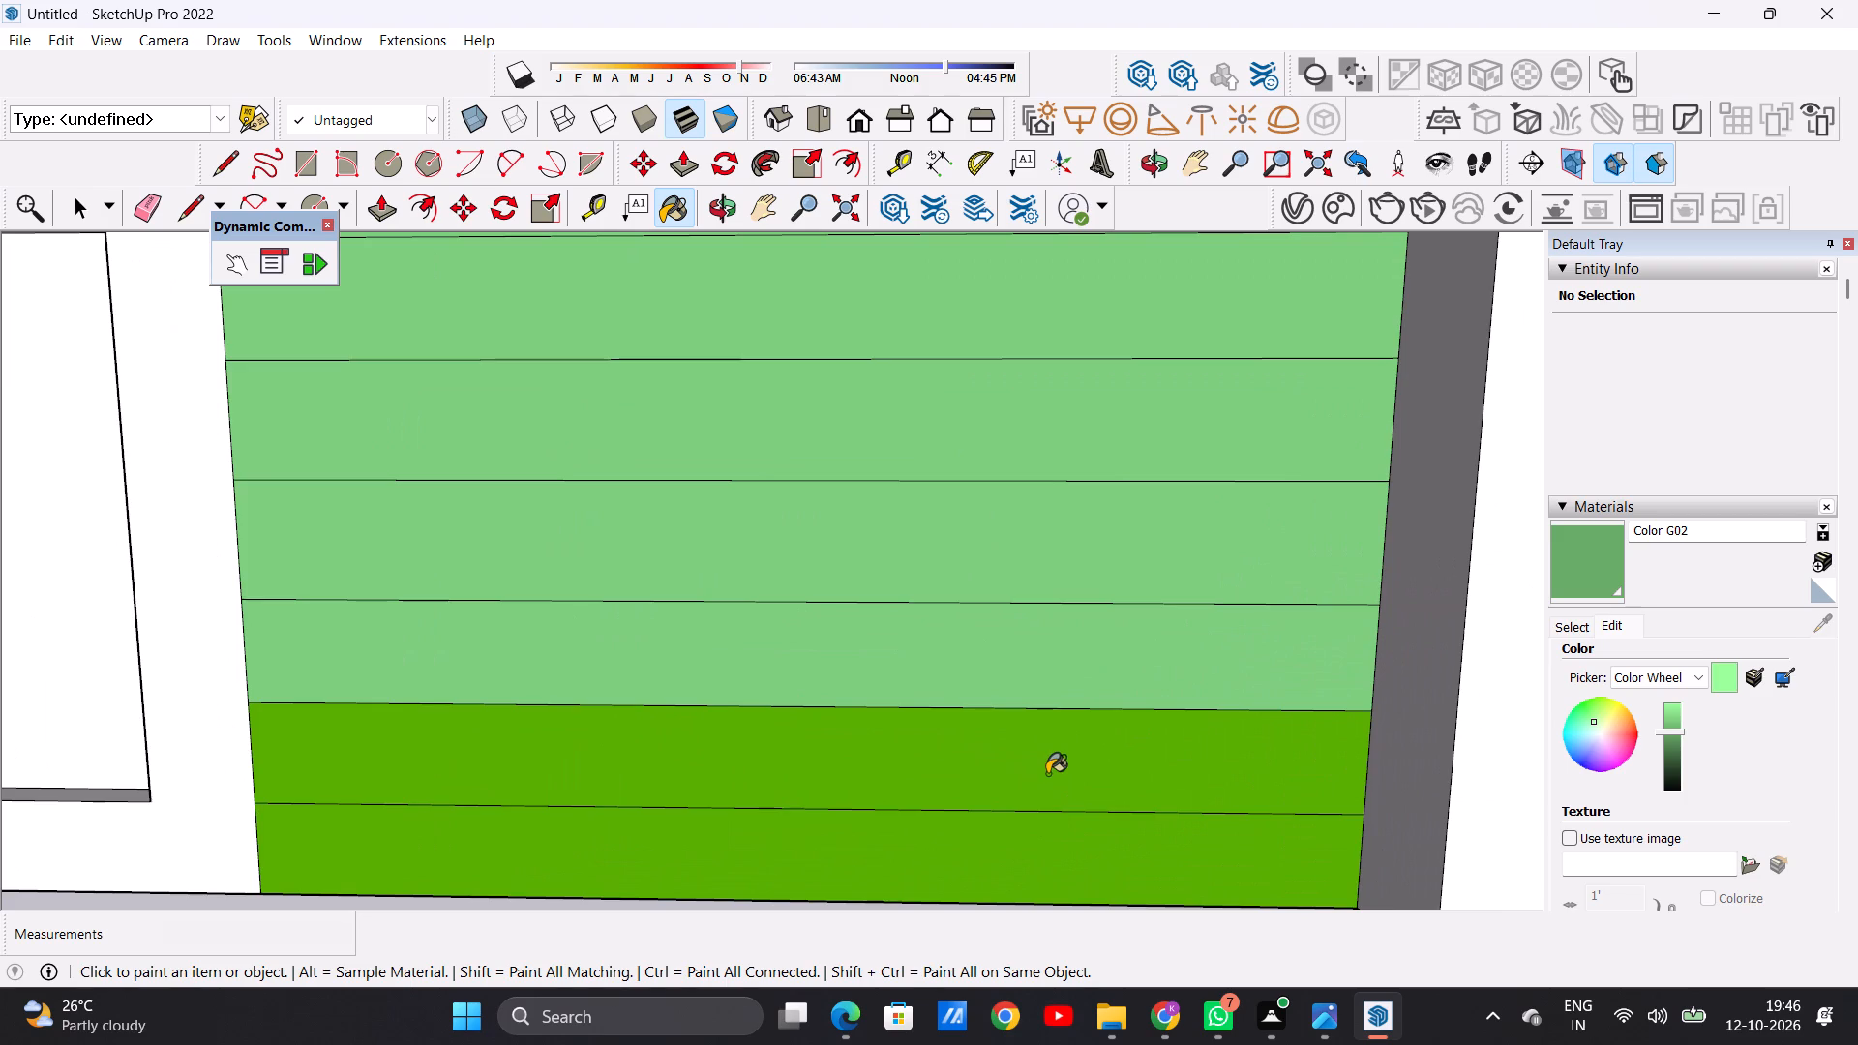
{"action": "left_click", "coordinate": [1047, 774]}
Paint the white wall face directly above the green strips, behind the balcony frame, with Color G02.
{"action": "scroll", "coordinate": [1047, 778], "scroll_direction": "down", "scroll_amount": 20}
{"action": "scroll", "coordinate": [1047, 778], "scroll_direction": "down", "scroll_amount": 2}
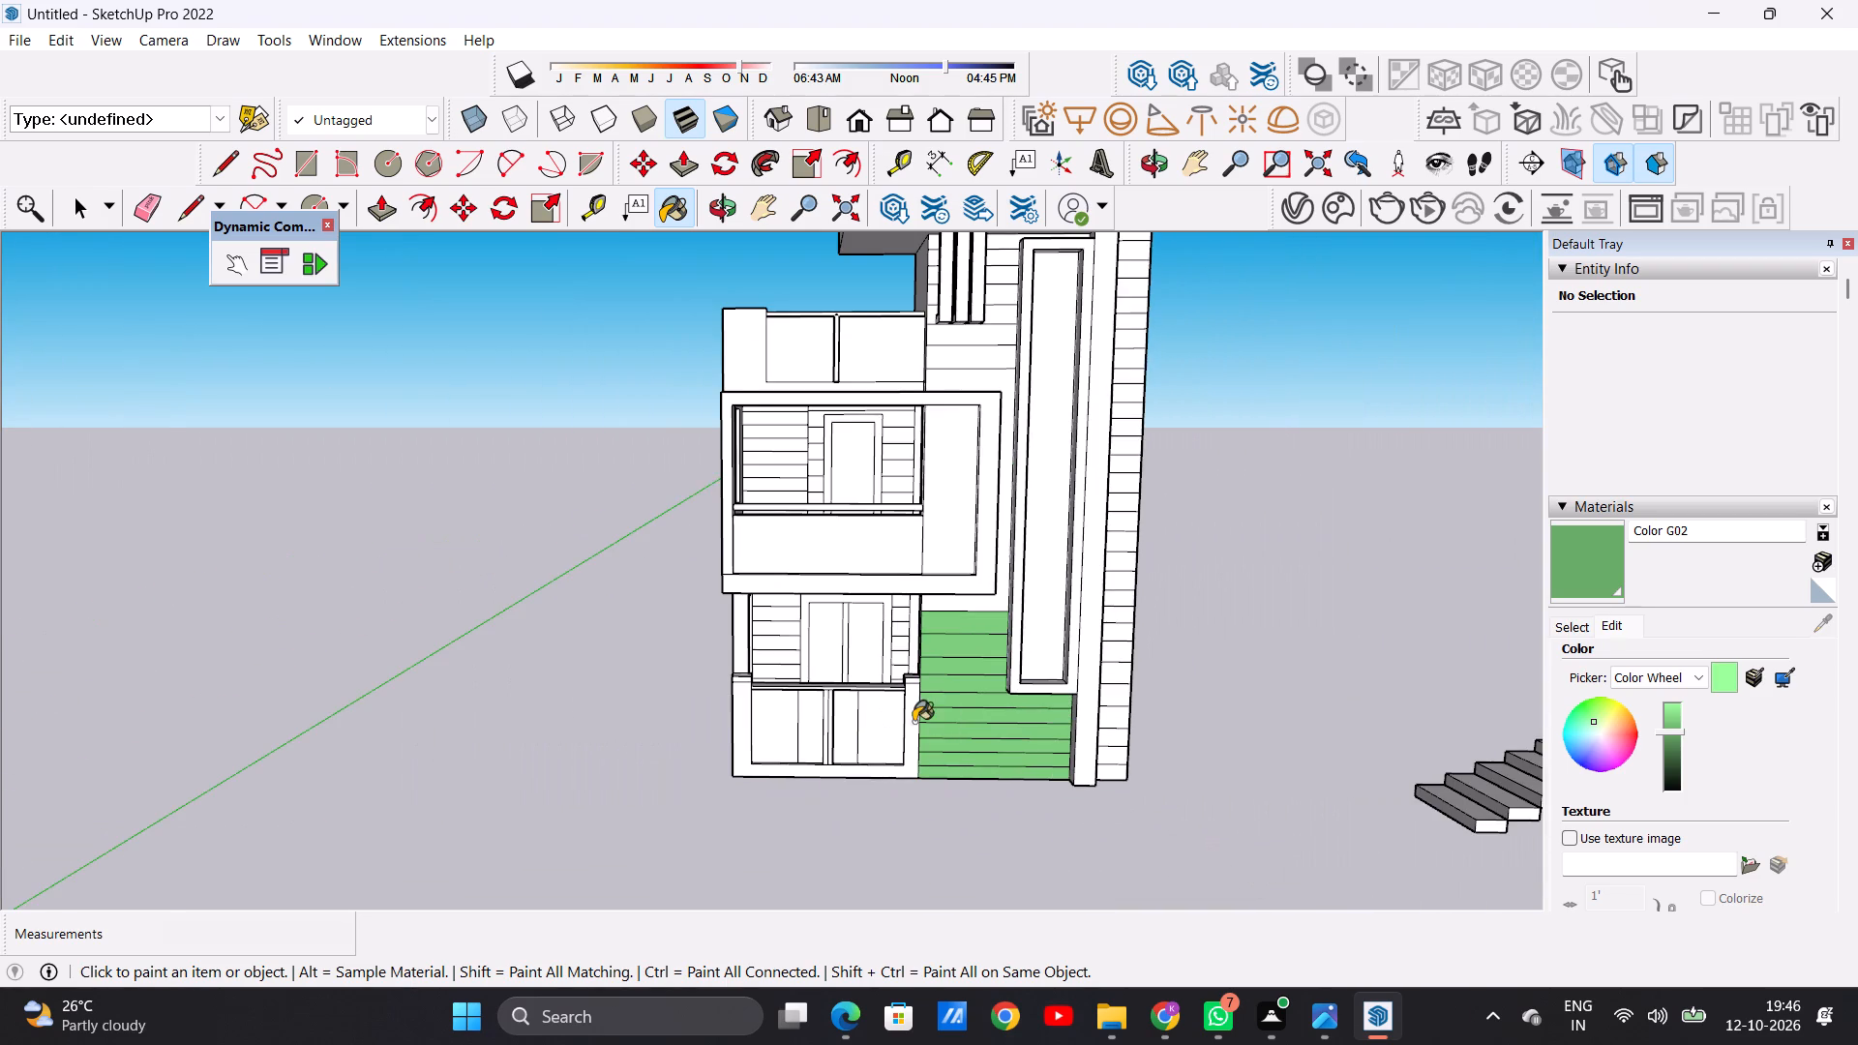
{"action": "scroll", "coordinate": [925, 720], "scroll_direction": "down", "scroll_amount": 4}
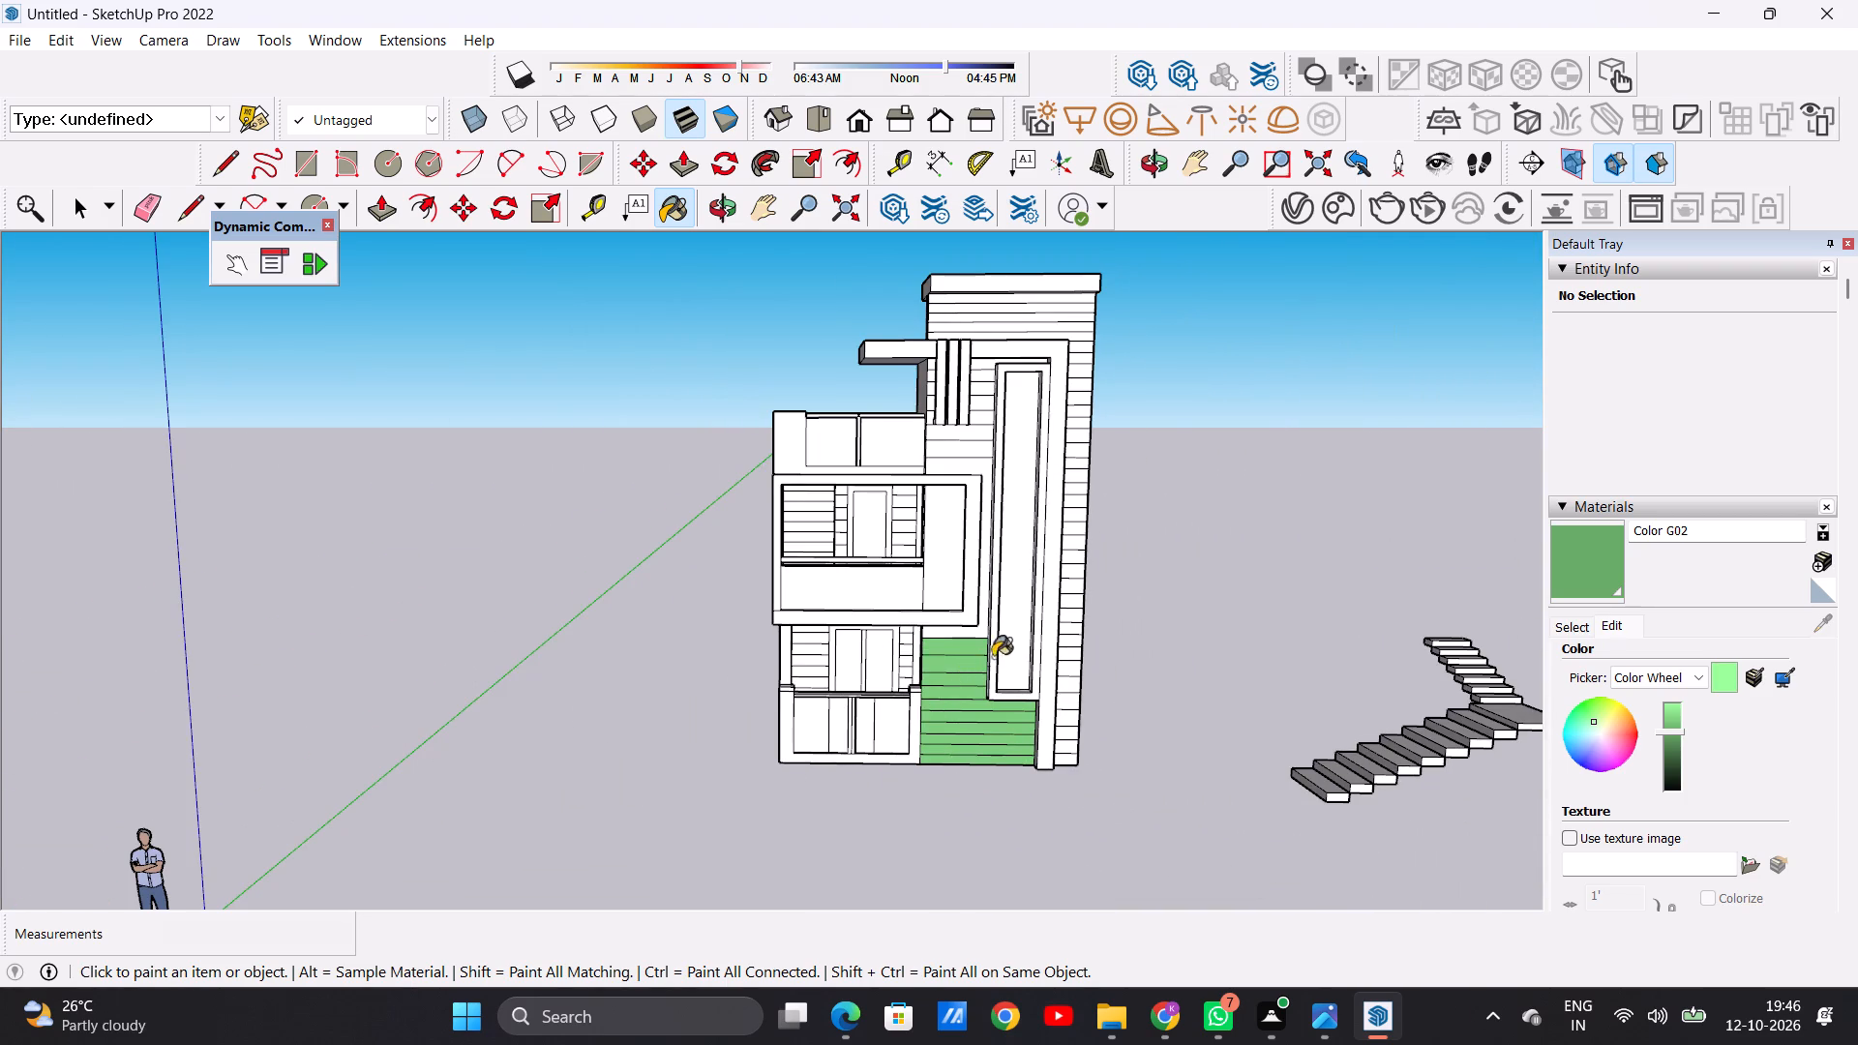
{"action": "scroll", "coordinate": [981, 638], "scroll_direction": "up", "scroll_amount": 3}
{"action": "scroll", "coordinate": [981, 638], "scroll_direction": "down", "scroll_amount": 1}
{"action": "scroll", "coordinate": [981, 638], "scroll_direction": "up", "scroll_amount": 8}
{"action": "scroll", "coordinate": [979, 638], "scroll_direction": "down", "scroll_amount": 1}
{"action": "scroll", "coordinate": [979, 638], "scroll_direction": "up", "scroll_amount": 7}
{"action": "left_click", "coordinate": [958, 642]}
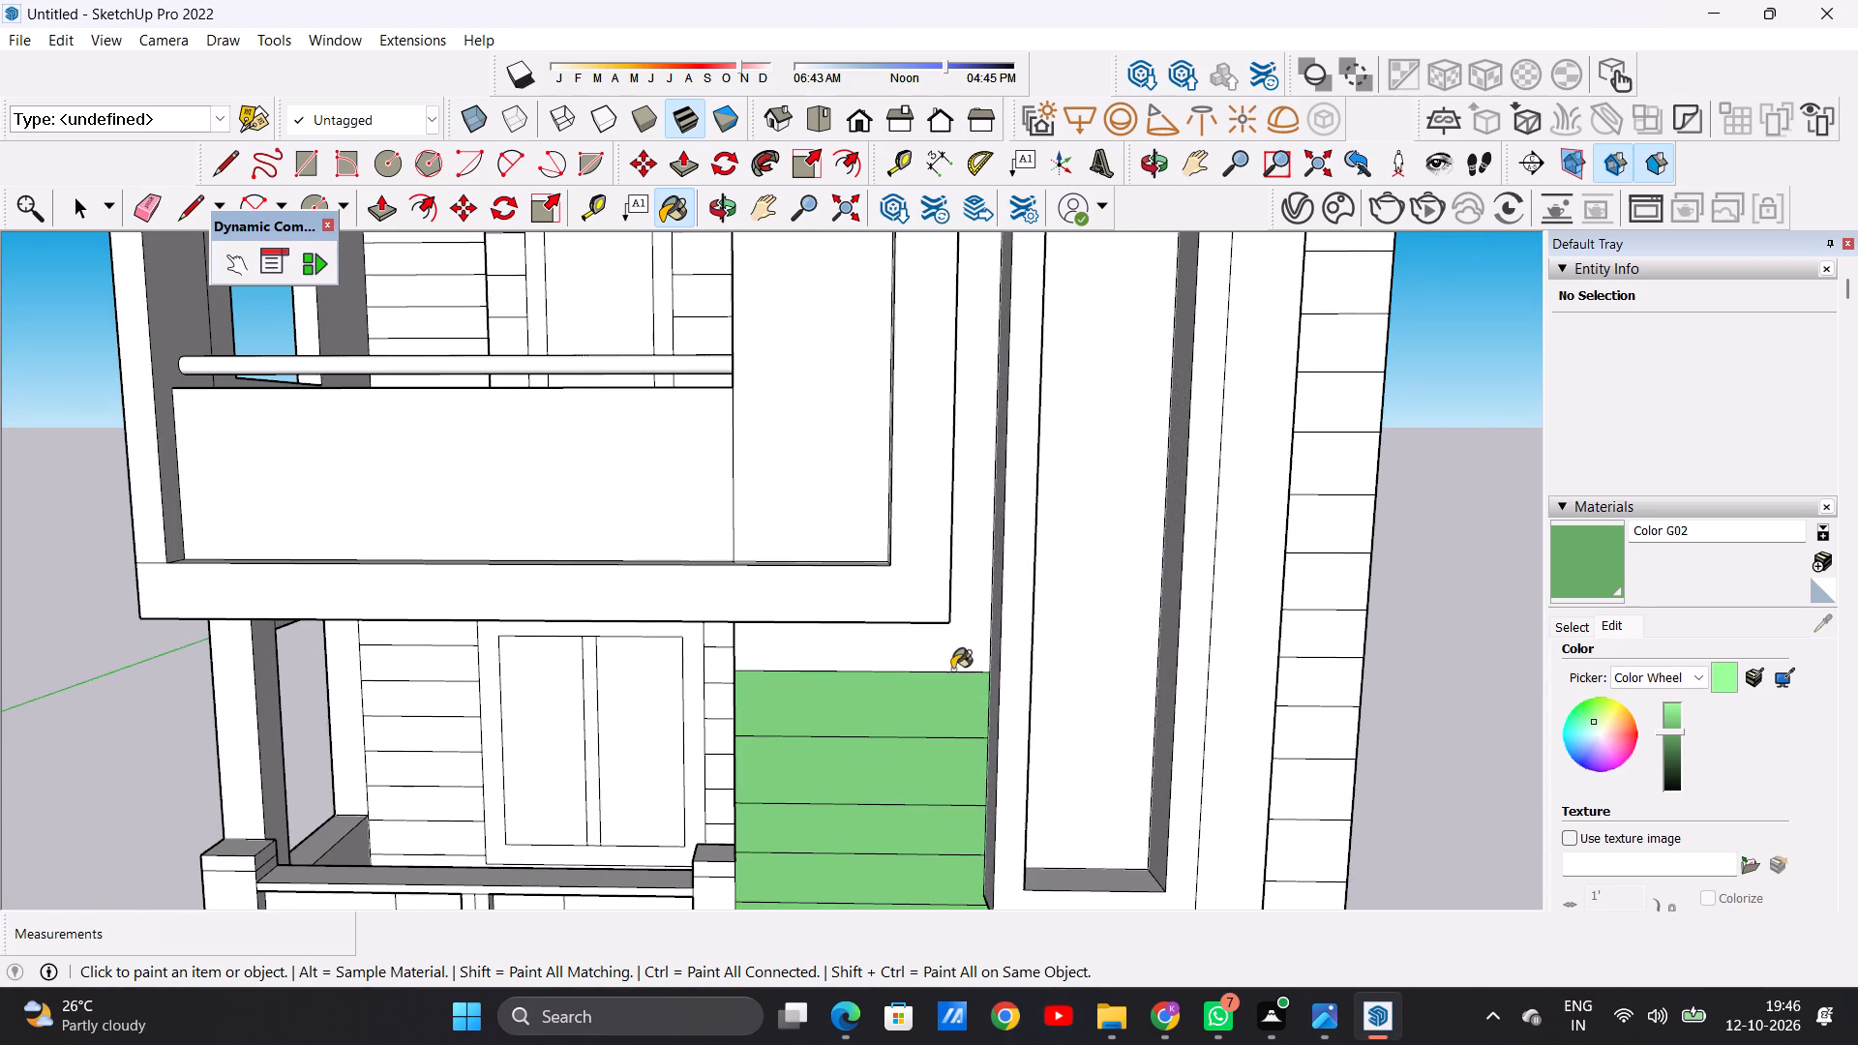
Paint the lowest five strips of the narrow cladding column beyond the tall framed panel with Color G02.
{"action": "scroll", "coordinate": [944, 705], "scroll_direction": "down", "scroll_amount": 17}
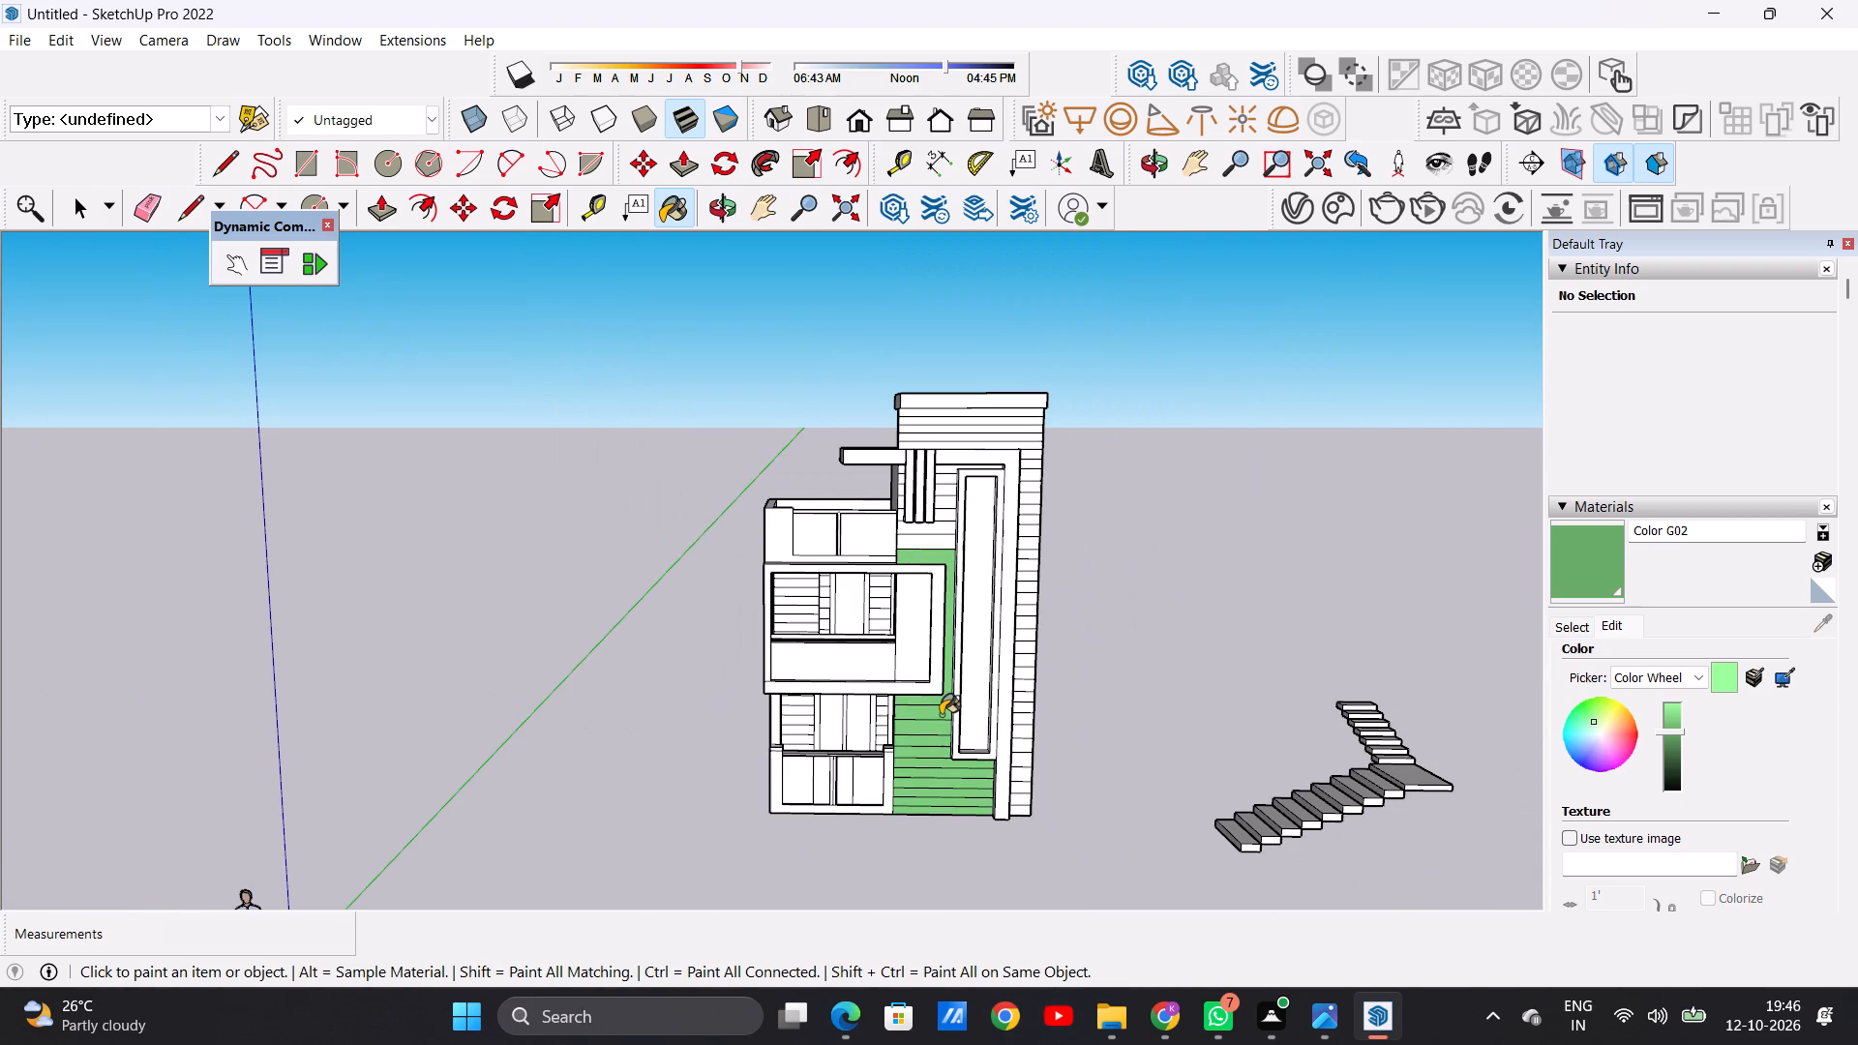
{"action": "scroll", "coordinate": [1026, 783], "scroll_direction": "up", "scroll_amount": 6}
{"action": "scroll", "coordinate": [1026, 783], "scroll_direction": "down", "scroll_amount": 1}
{"action": "scroll", "coordinate": [1025, 794], "scroll_direction": "up", "scroll_amount": 18}
{"action": "left_click", "coordinate": [1019, 870]}
{"action": "left_click", "coordinate": [1007, 826]}
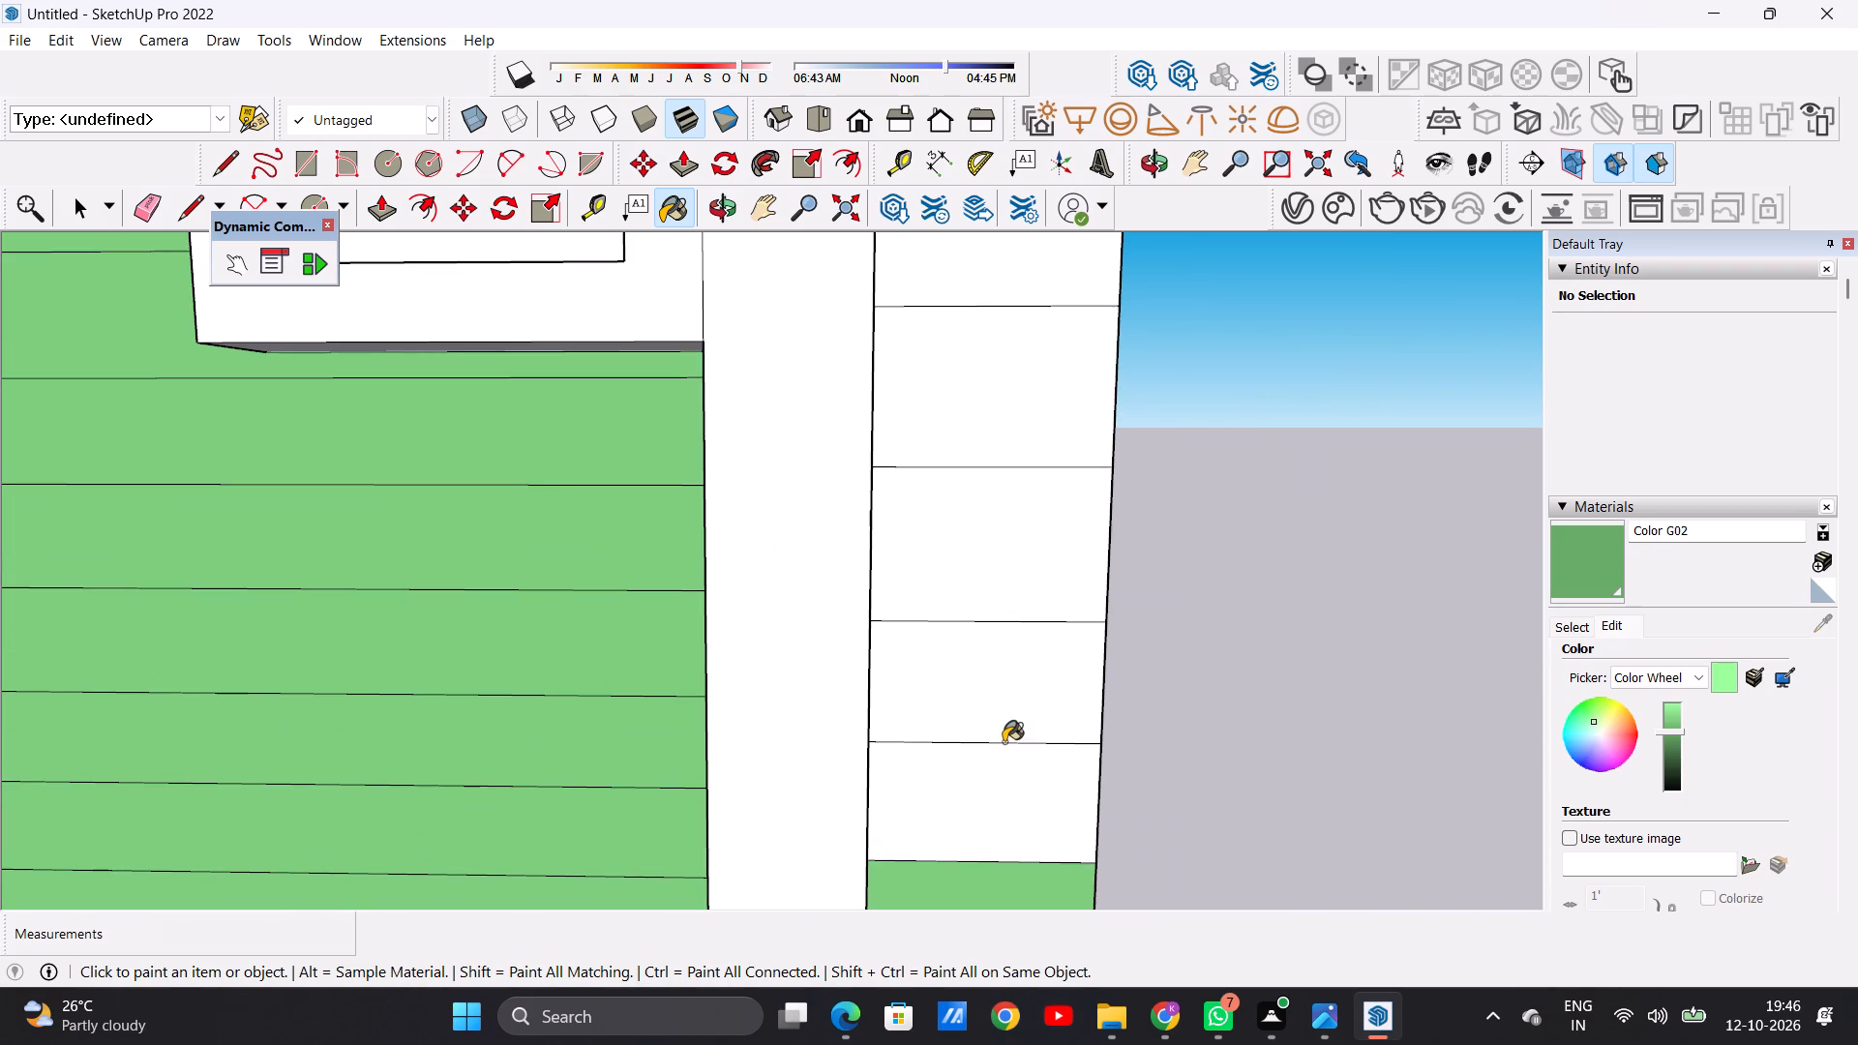
{"action": "left_click", "coordinate": [1004, 729]}
{"action": "scroll", "coordinate": [1004, 729], "scroll_direction": "down", "scroll_amount": 15}
{"action": "scroll", "coordinate": [995, 684], "scroll_direction": "up", "scroll_amount": 7}
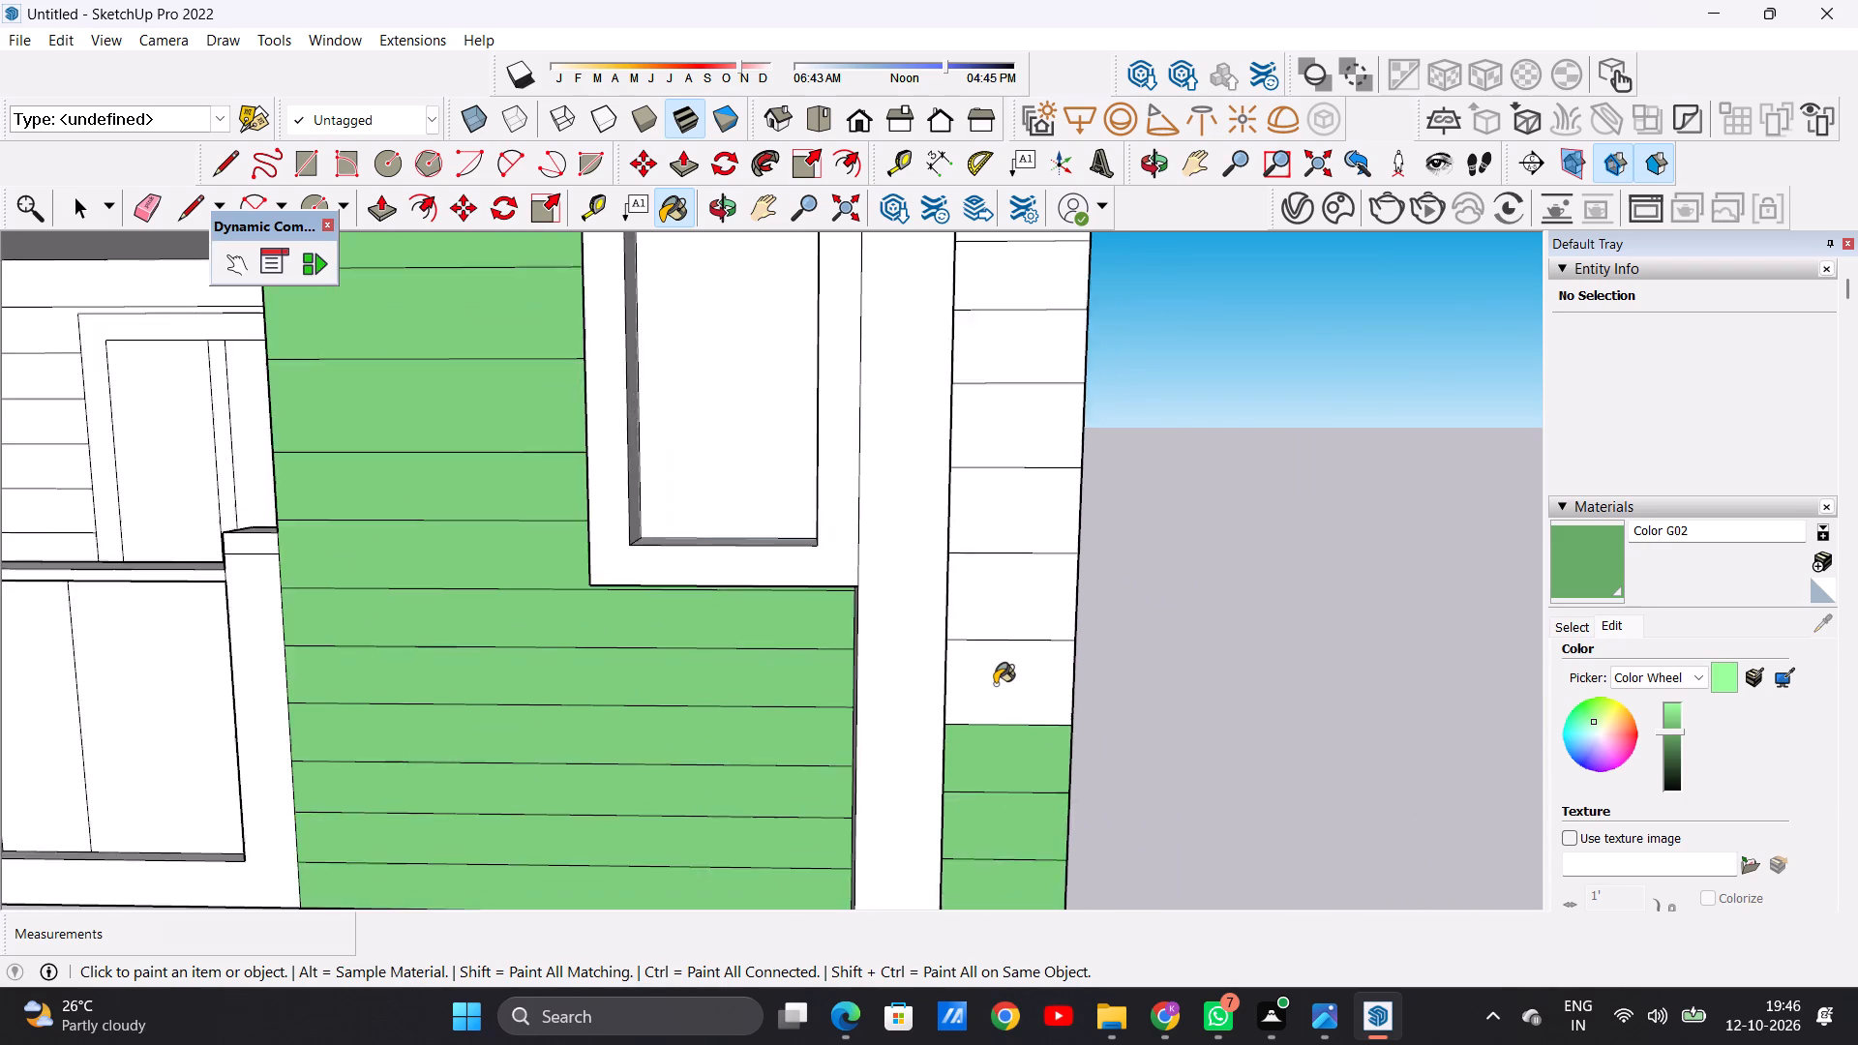
{"action": "scroll", "coordinate": [995, 684], "scroll_direction": "up", "scroll_amount": 7}
{"action": "left_click", "coordinate": [995, 684]}
{"action": "left_click", "coordinate": [1010, 551]}
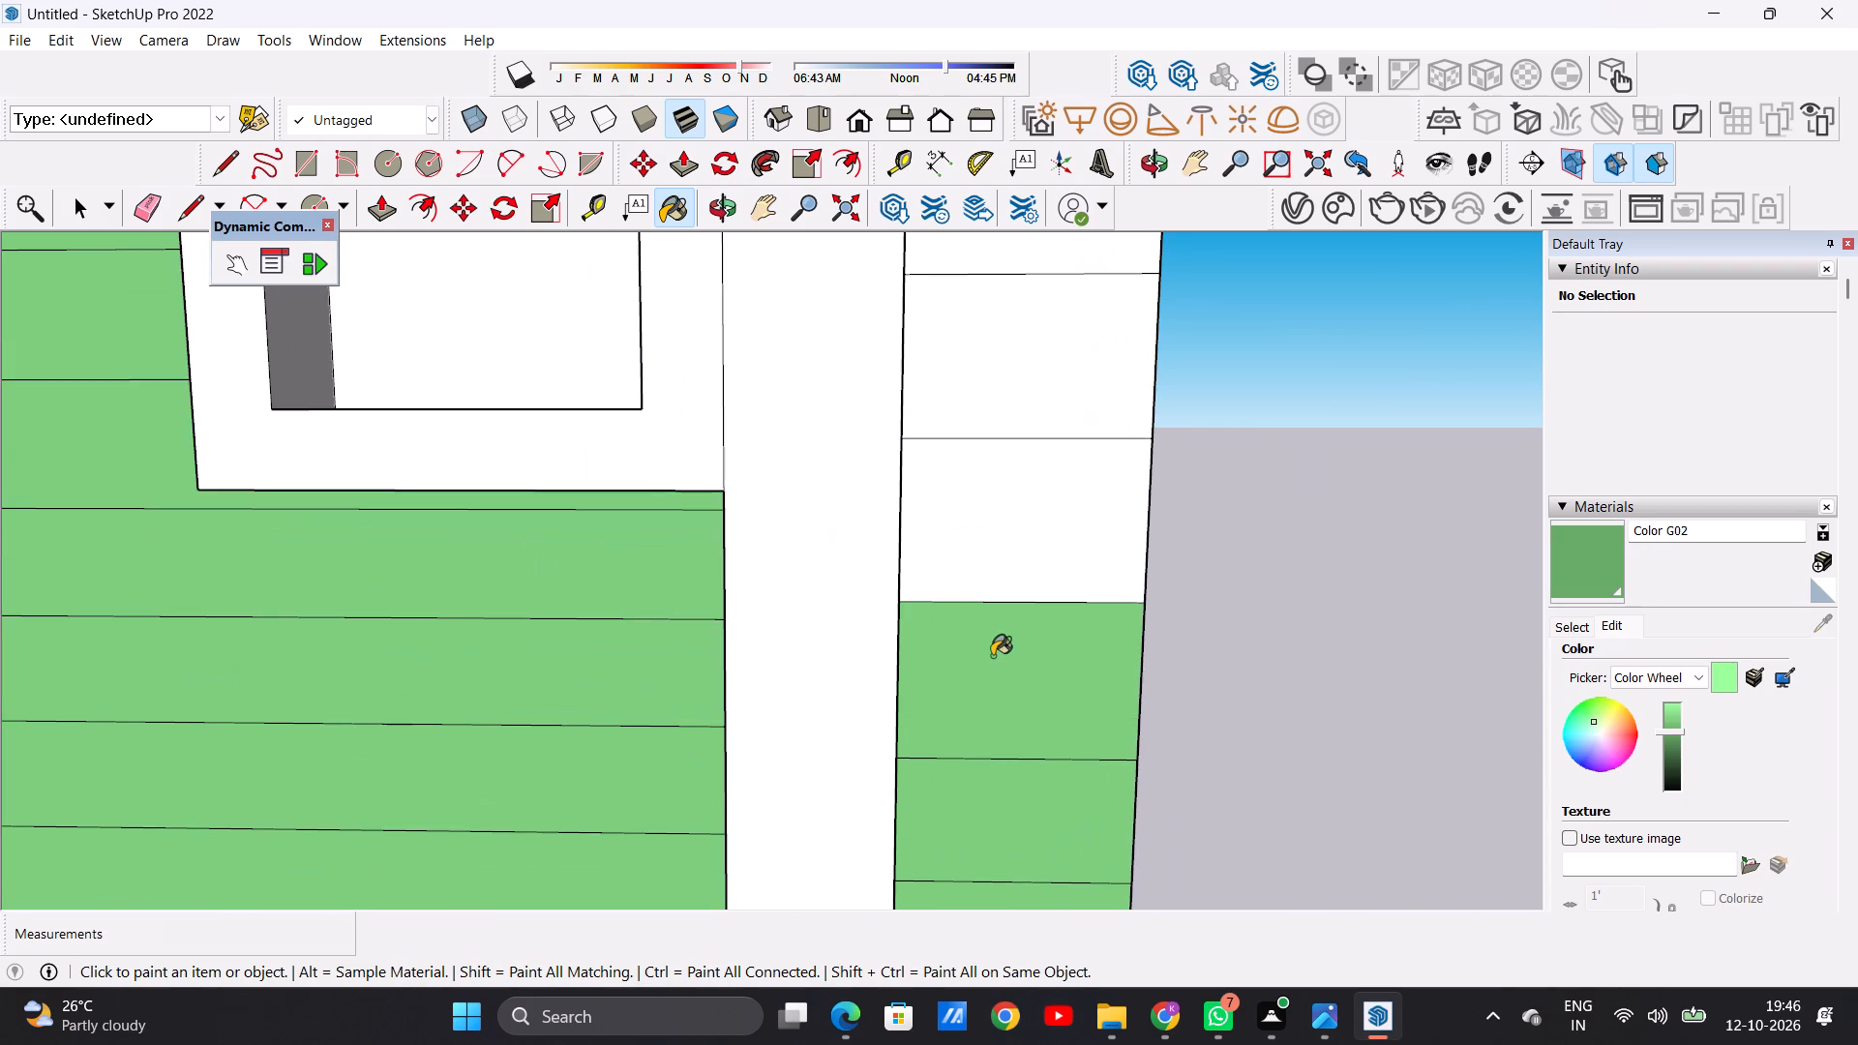
Paint the next three strips up the narrow cladding column with Color G02.
{"action": "scroll", "coordinate": [992, 662], "scroll_direction": "down", "scroll_amount": 7}
{"action": "scroll", "coordinate": [979, 672], "scroll_direction": "up", "scroll_amount": 2}
{"action": "scroll", "coordinate": [979, 672], "scroll_direction": "down", "scroll_amount": 2}
{"action": "scroll", "coordinate": [1030, 529], "scroll_direction": "up", "scroll_amount": 13}
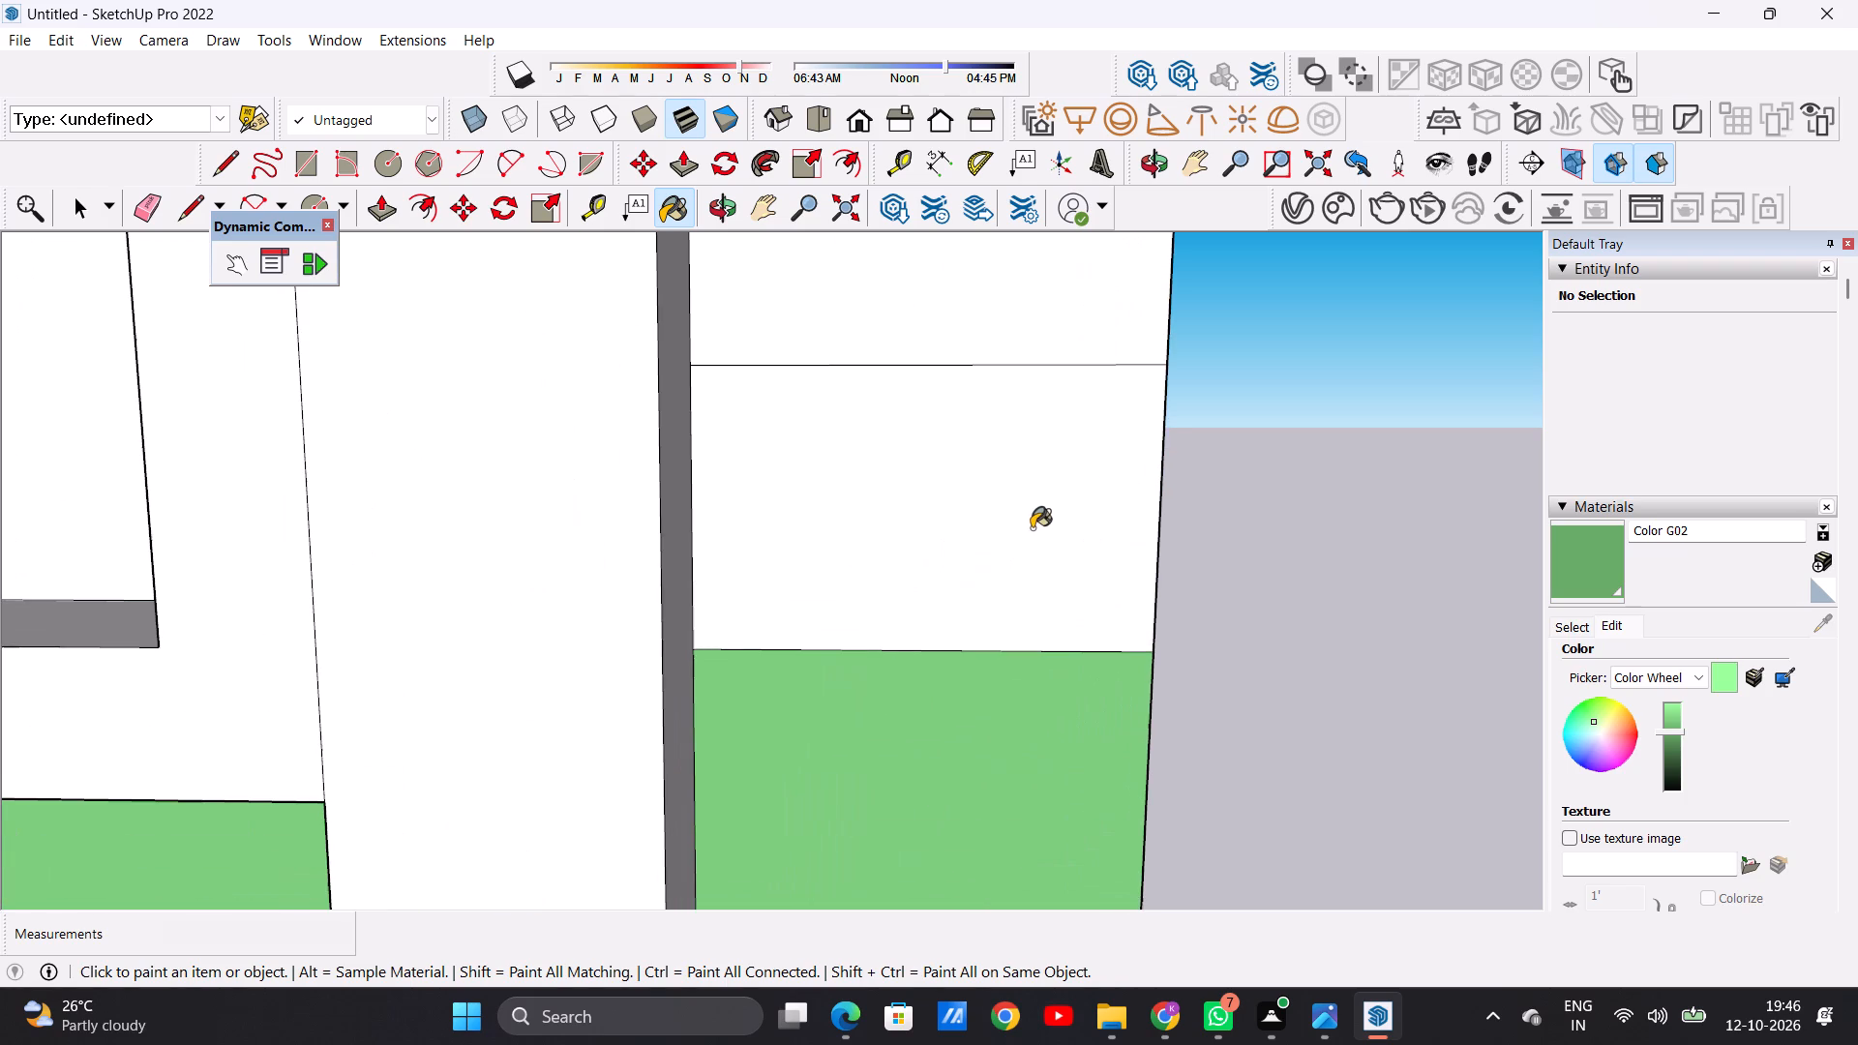
{"action": "left_click", "coordinate": [1032, 528]}
{"action": "scroll", "coordinate": [852, 675], "scroll_direction": "down", "scroll_amount": 20}
{"action": "scroll", "coordinate": [852, 675], "scroll_direction": "down", "scroll_amount": 4}
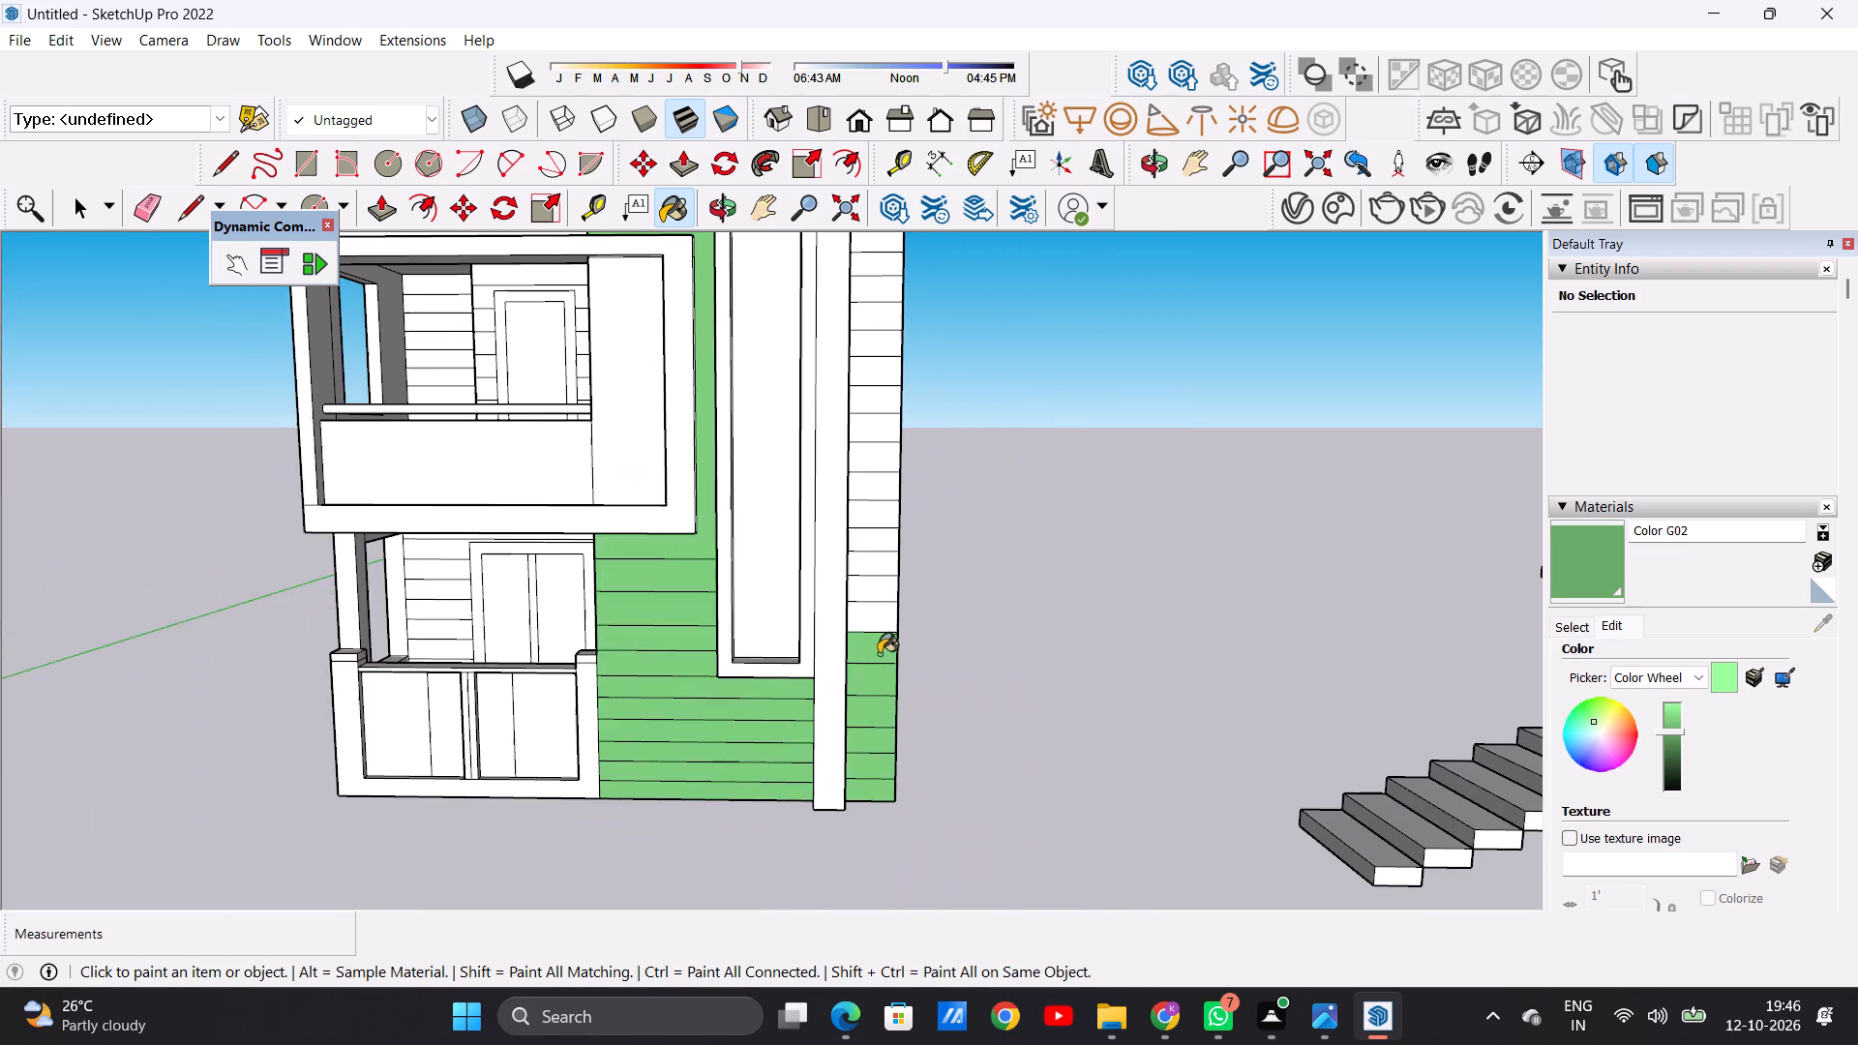
{"action": "scroll", "coordinate": [879, 622], "scroll_direction": "up", "scroll_amount": 15}
{"action": "scroll", "coordinate": [878, 622], "scroll_direction": "down", "scroll_amount": 1}
{"action": "scroll", "coordinate": [878, 622], "scroll_direction": "up", "scroll_amount": 5}
{"action": "left_click", "coordinate": [878, 622]}
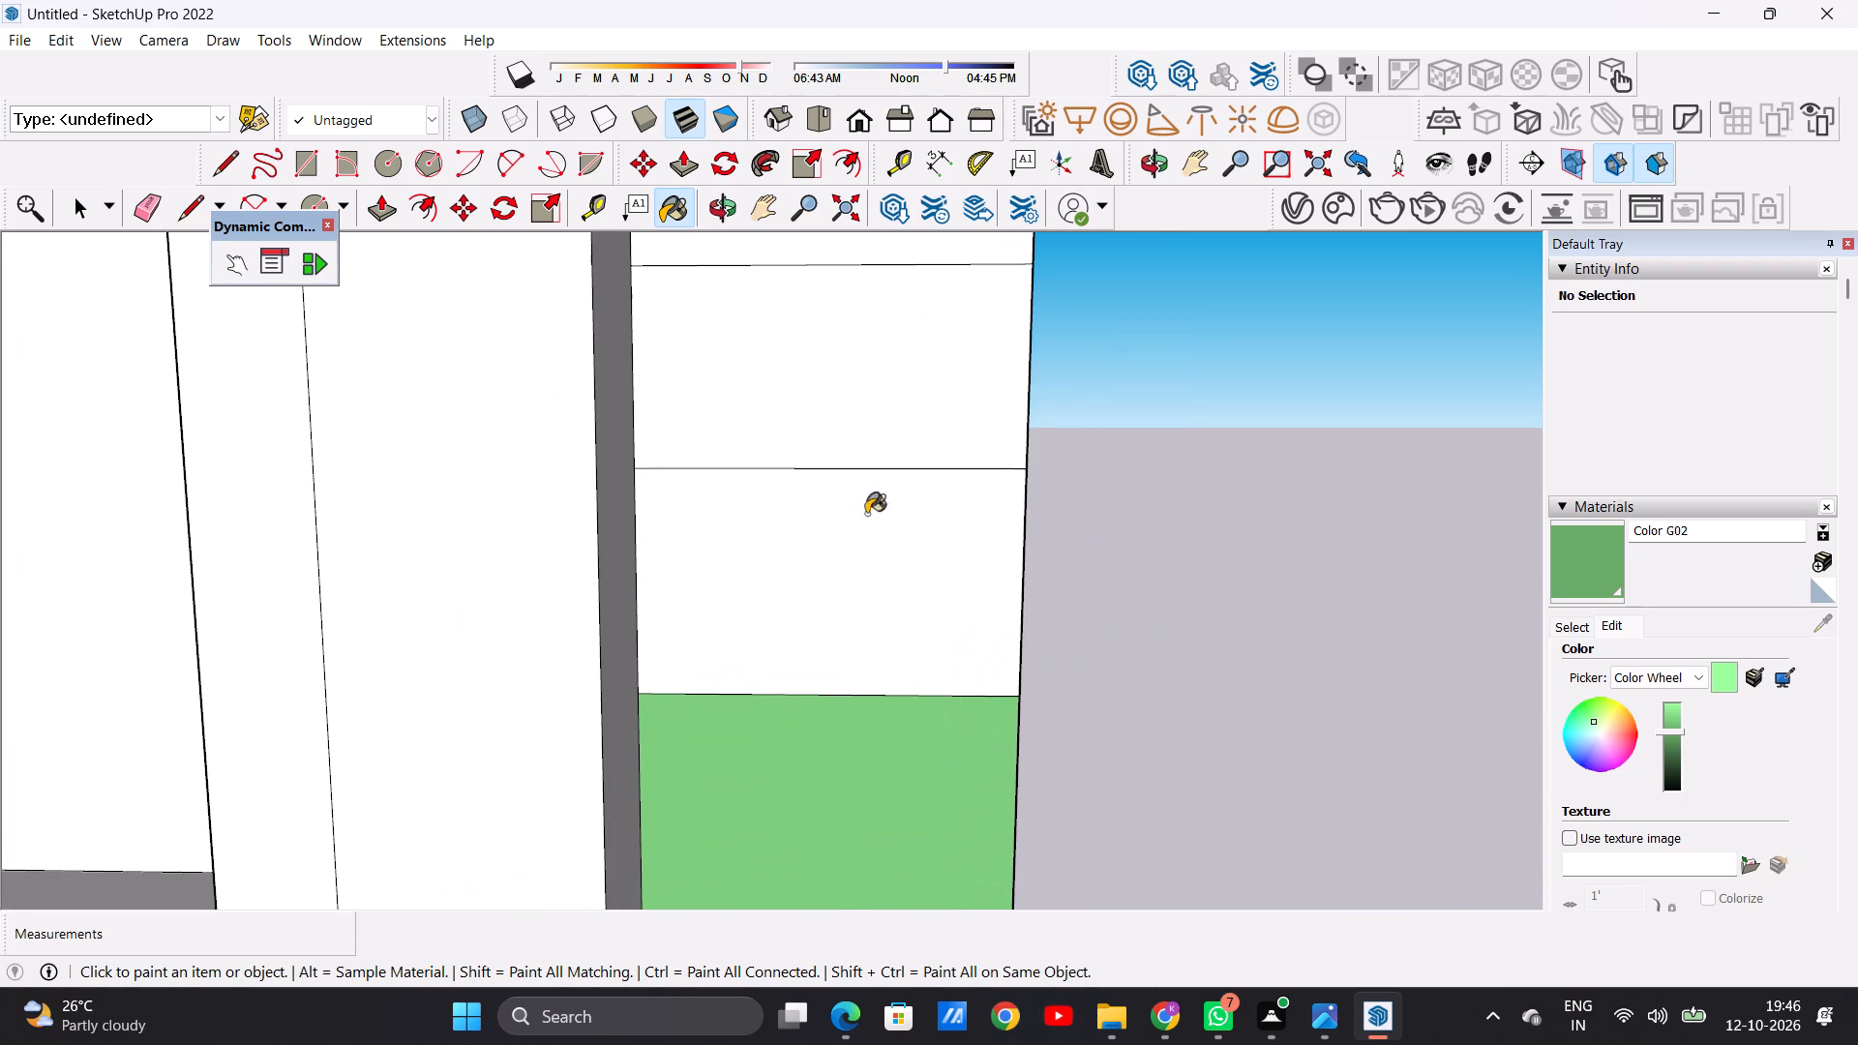
{"action": "left_click", "coordinate": [876, 383]}
Continue Color G02 up the narrow cladding column over the next four white strips.
{"action": "scroll", "coordinate": [806, 711], "scroll_direction": "down", "scroll_amount": 18}
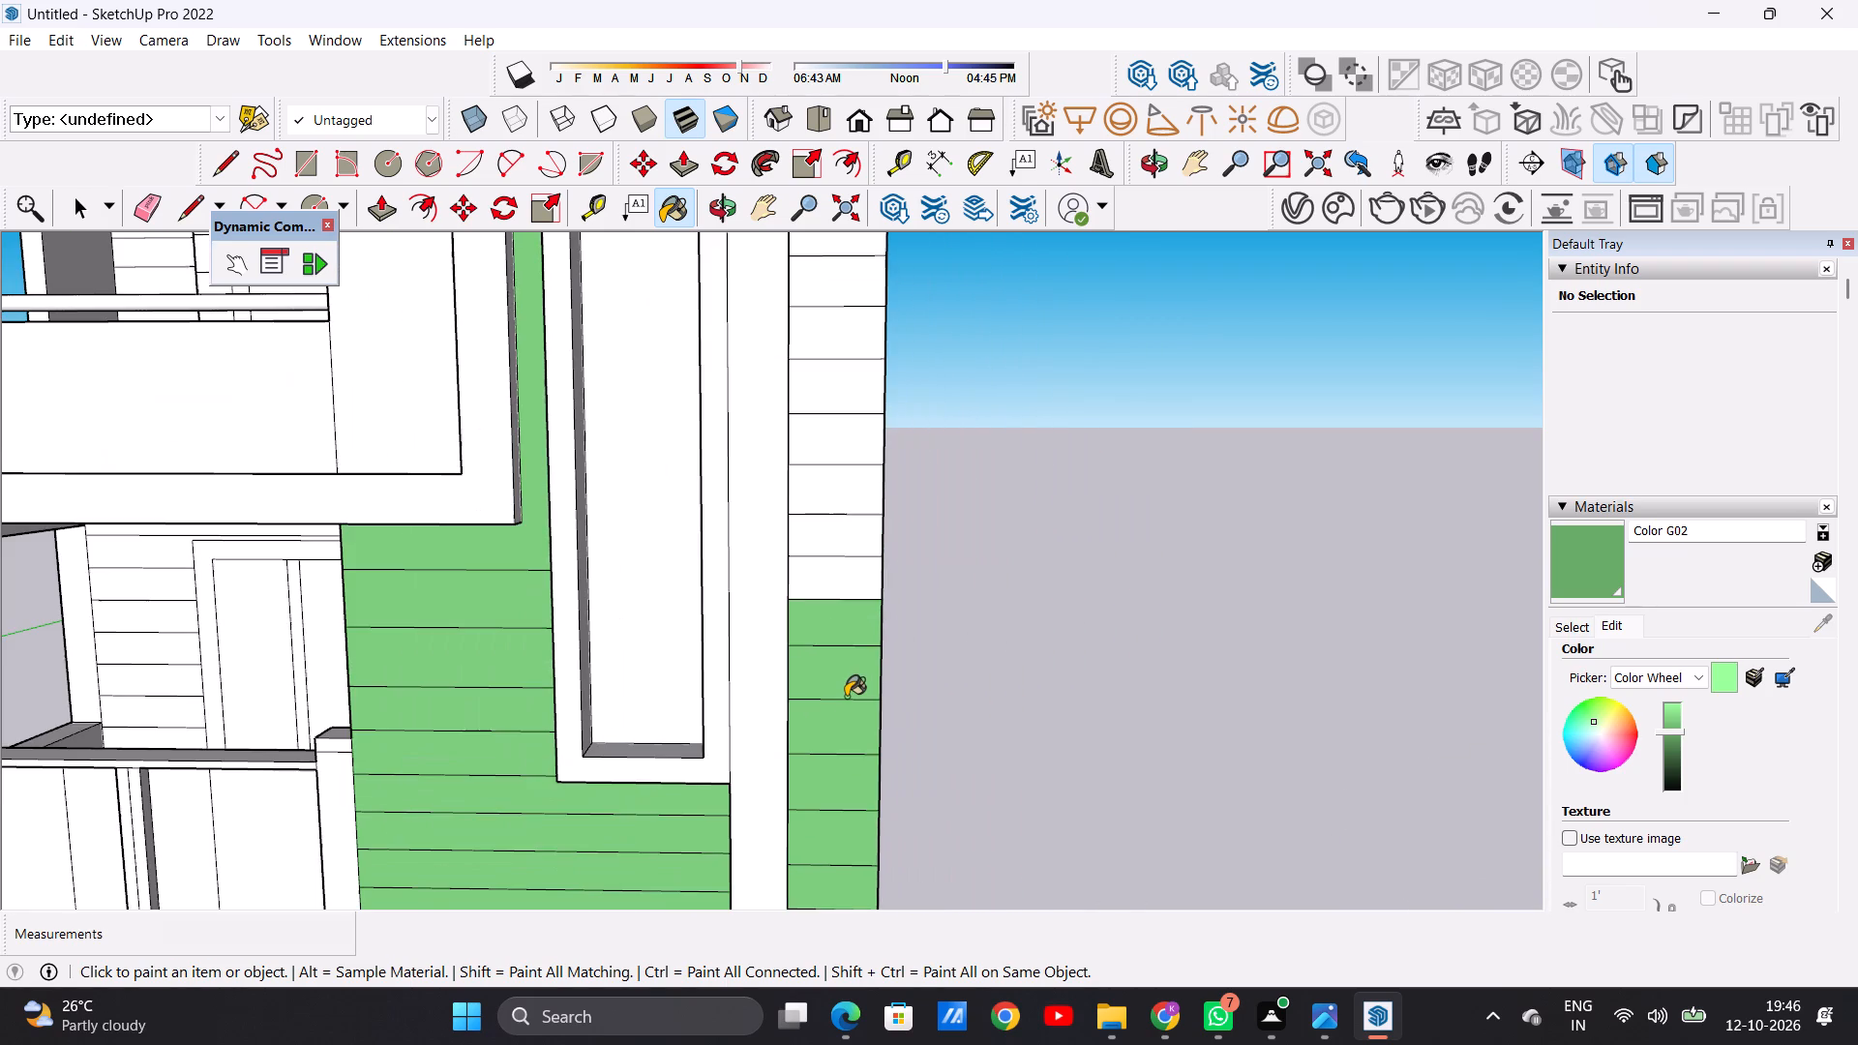
{"action": "scroll", "coordinate": [862, 575], "scroll_direction": "up", "scroll_amount": 1}
{"action": "scroll", "coordinate": [862, 575], "scroll_direction": "down", "scroll_amount": 1}
{"action": "scroll", "coordinate": [862, 575], "scroll_direction": "up", "scroll_amount": 19}
{"action": "left_click", "coordinate": [844, 642]}
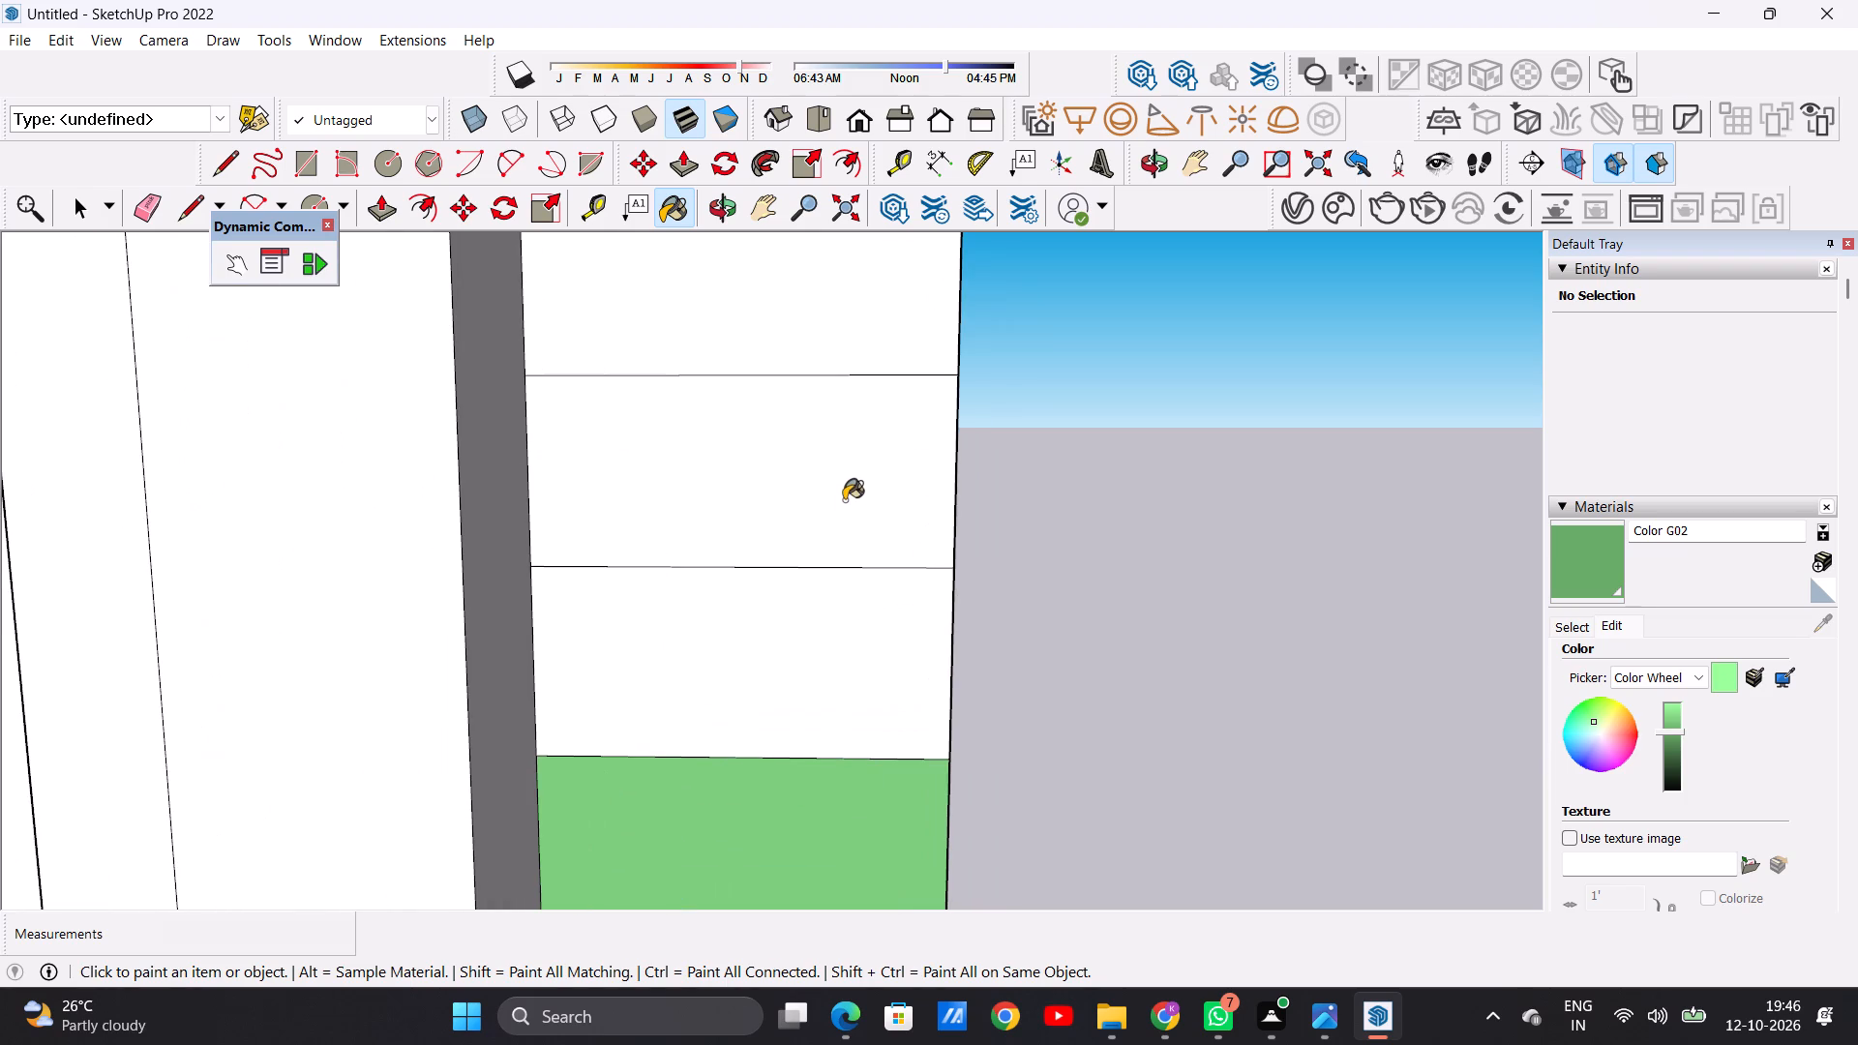
{"action": "left_click", "coordinate": [848, 480]}
{"action": "scroll", "coordinate": [702, 655], "scroll_direction": "down", "scroll_amount": 5}
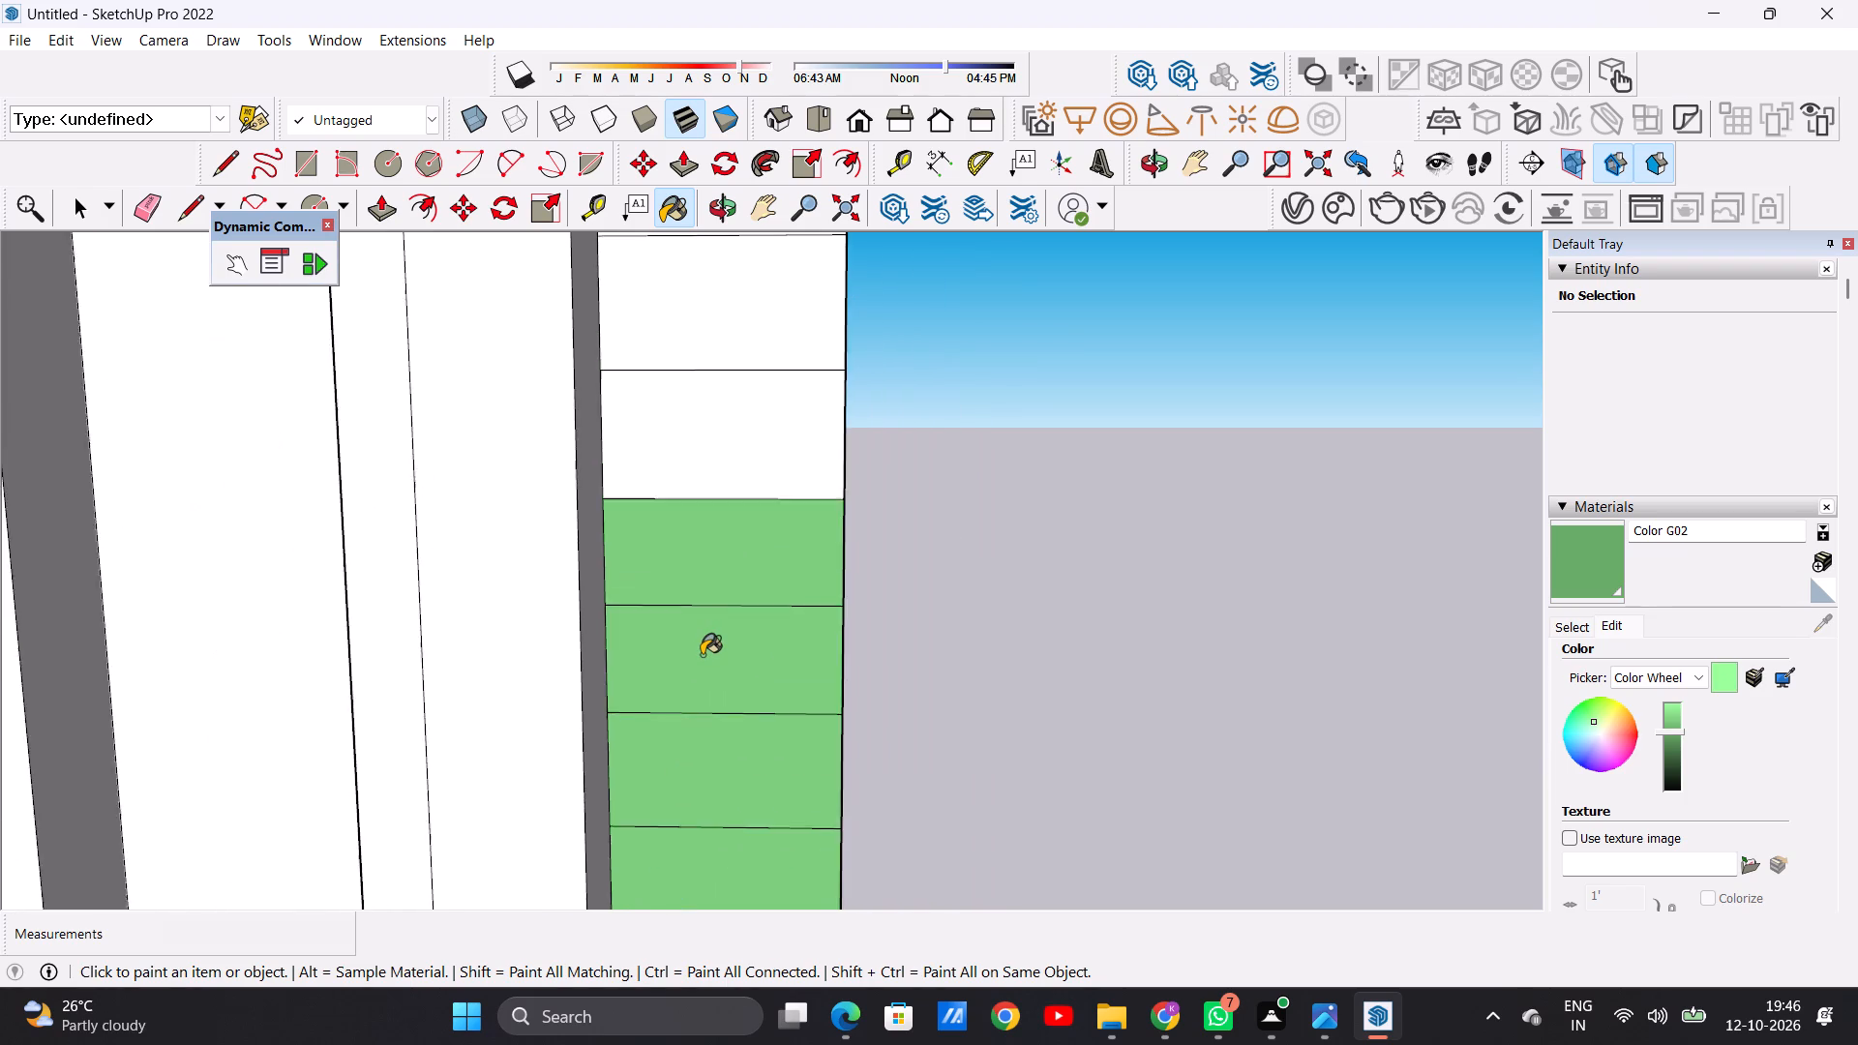
{"action": "scroll", "coordinate": [702, 655], "scroll_direction": "down", "scroll_amount": 20}
{"action": "scroll", "coordinate": [702, 655], "scroll_direction": "down", "scroll_amount": 5}
{"action": "scroll", "coordinate": [717, 586], "scroll_direction": "up", "scroll_amount": 3}
{"action": "scroll", "coordinate": [717, 586], "scroll_direction": "down", "scroll_amount": 1}
{"action": "scroll", "coordinate": [717, 586], "scroll_direction": "up", "scroll_amount": 1}
{"action": "scroll", "coordinate": [717, 586], "scroll_direction": "down", "scroll_amount": 1}
{"action": "scroll", "coordinate": [717, 586], "scroll_direction": "up", "scroll_amount": 2}
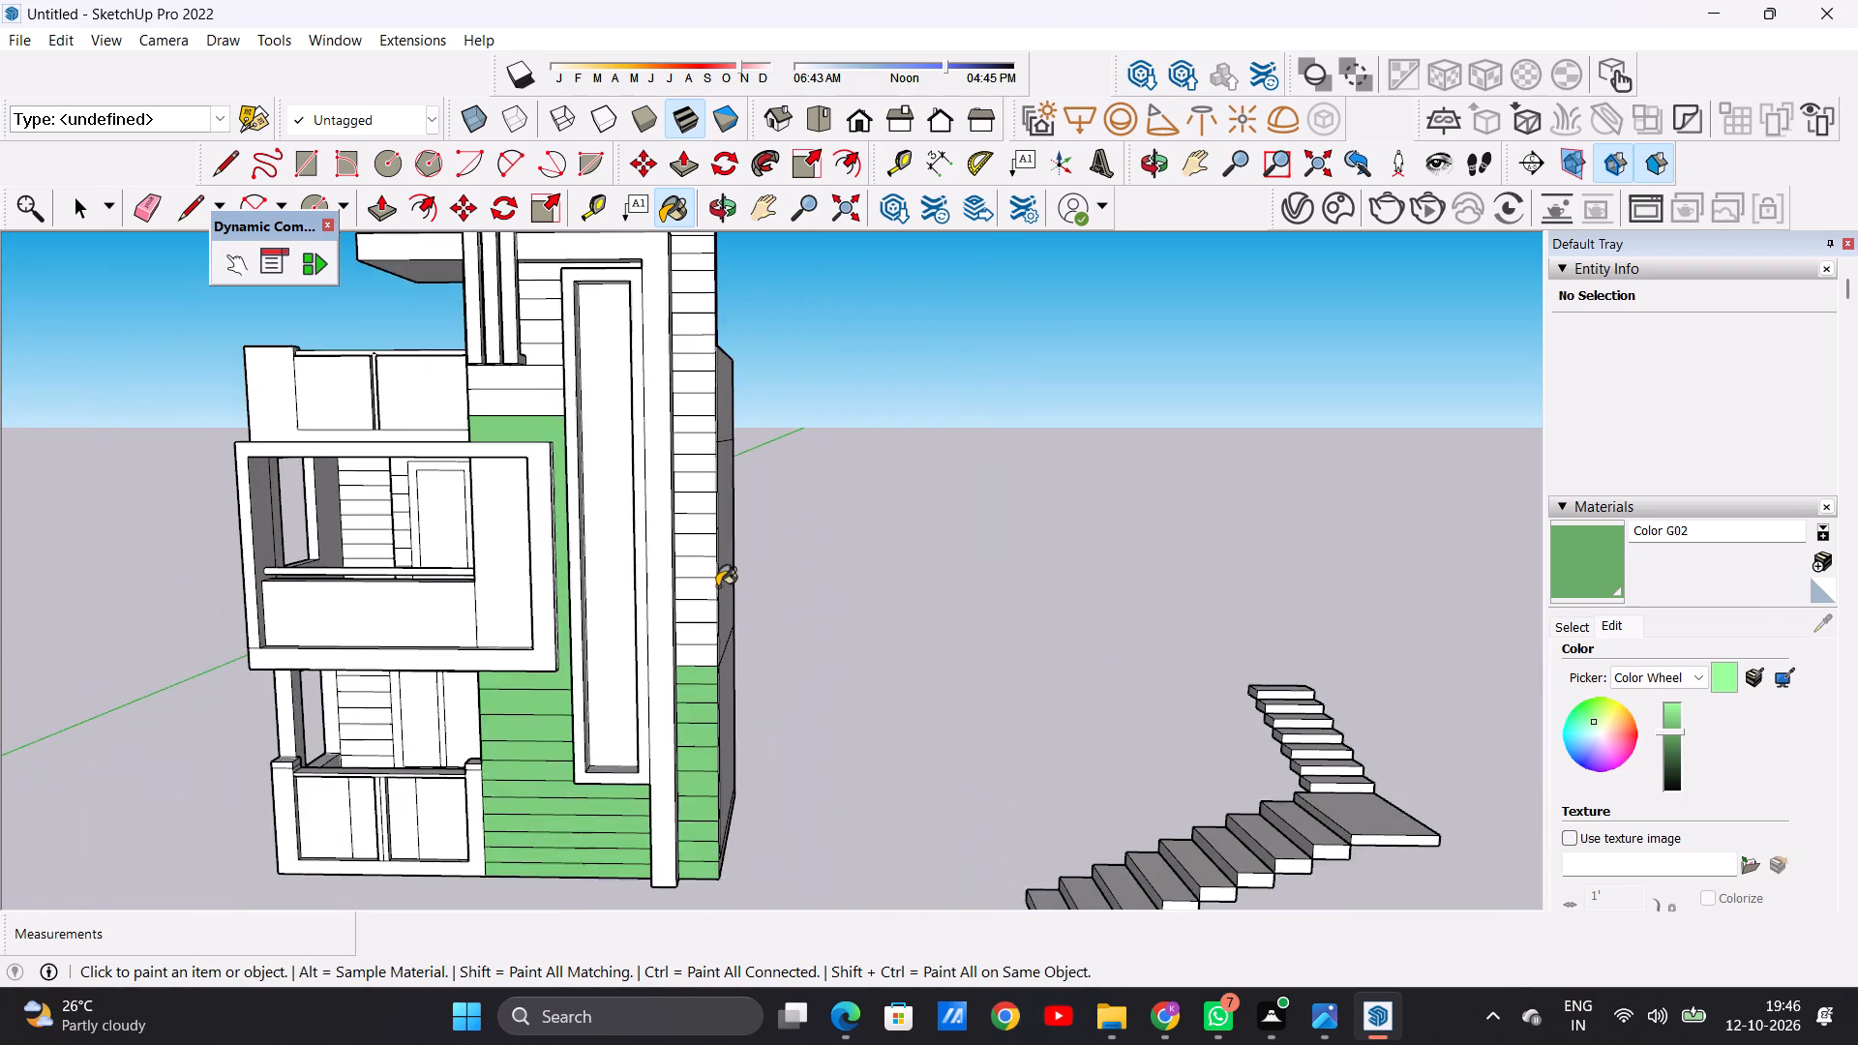
{"action": "scroll", "coordinate": [717, 586], "scroll_direction": "up", "scroll_amount": 13}
{"action": "scroll", "coordinate": [673, 719], "scroll_direction": "up", "scroll_amount": 13}
{"action": "left_click", "coordinate": [670, 756]}
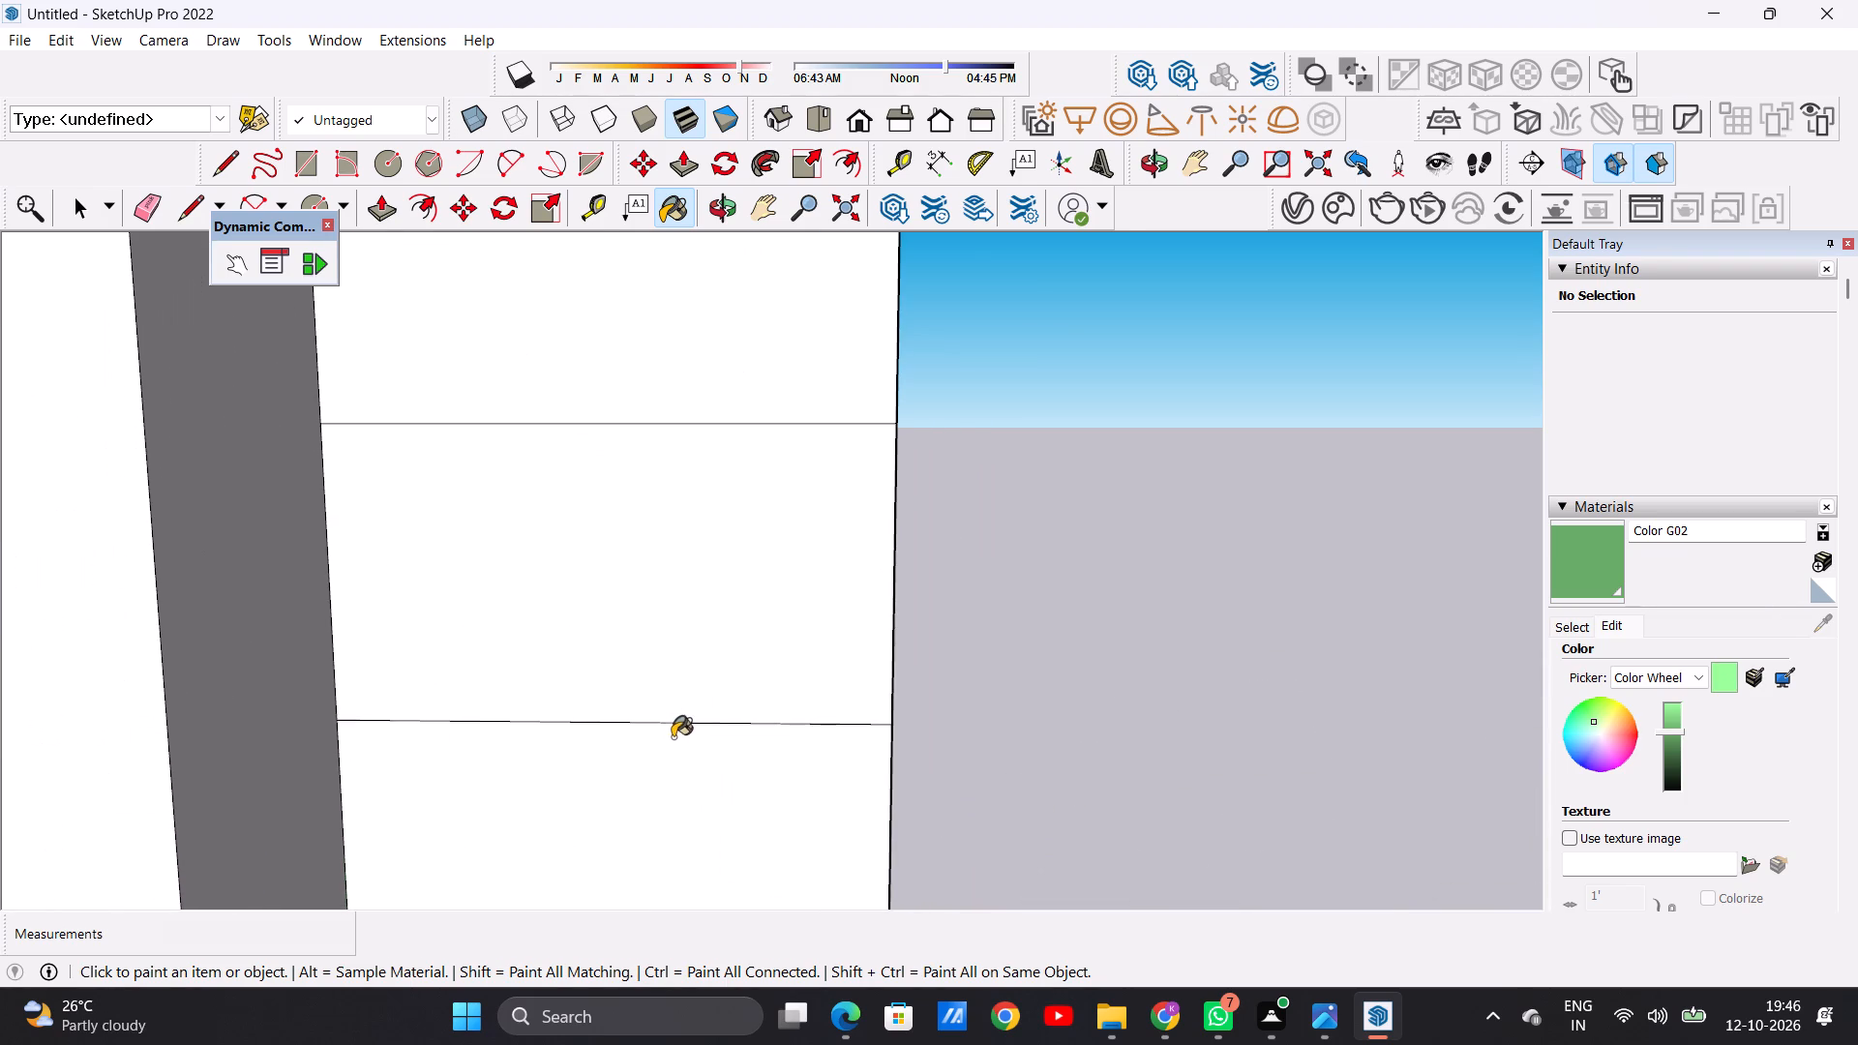
{"action": "left_click", "coordinate": [698, 661]}
Paint two more strips above the green part of the narrow cladding column with Color G02.
{"action": "scroll", "coordinate": [698, 661], "scroll_direction": "down", "scroll_amount": 20}
{"action": "scroll", "coordinate": [698, 661], "scroll_direction": "down", "scroll_amount": 4}
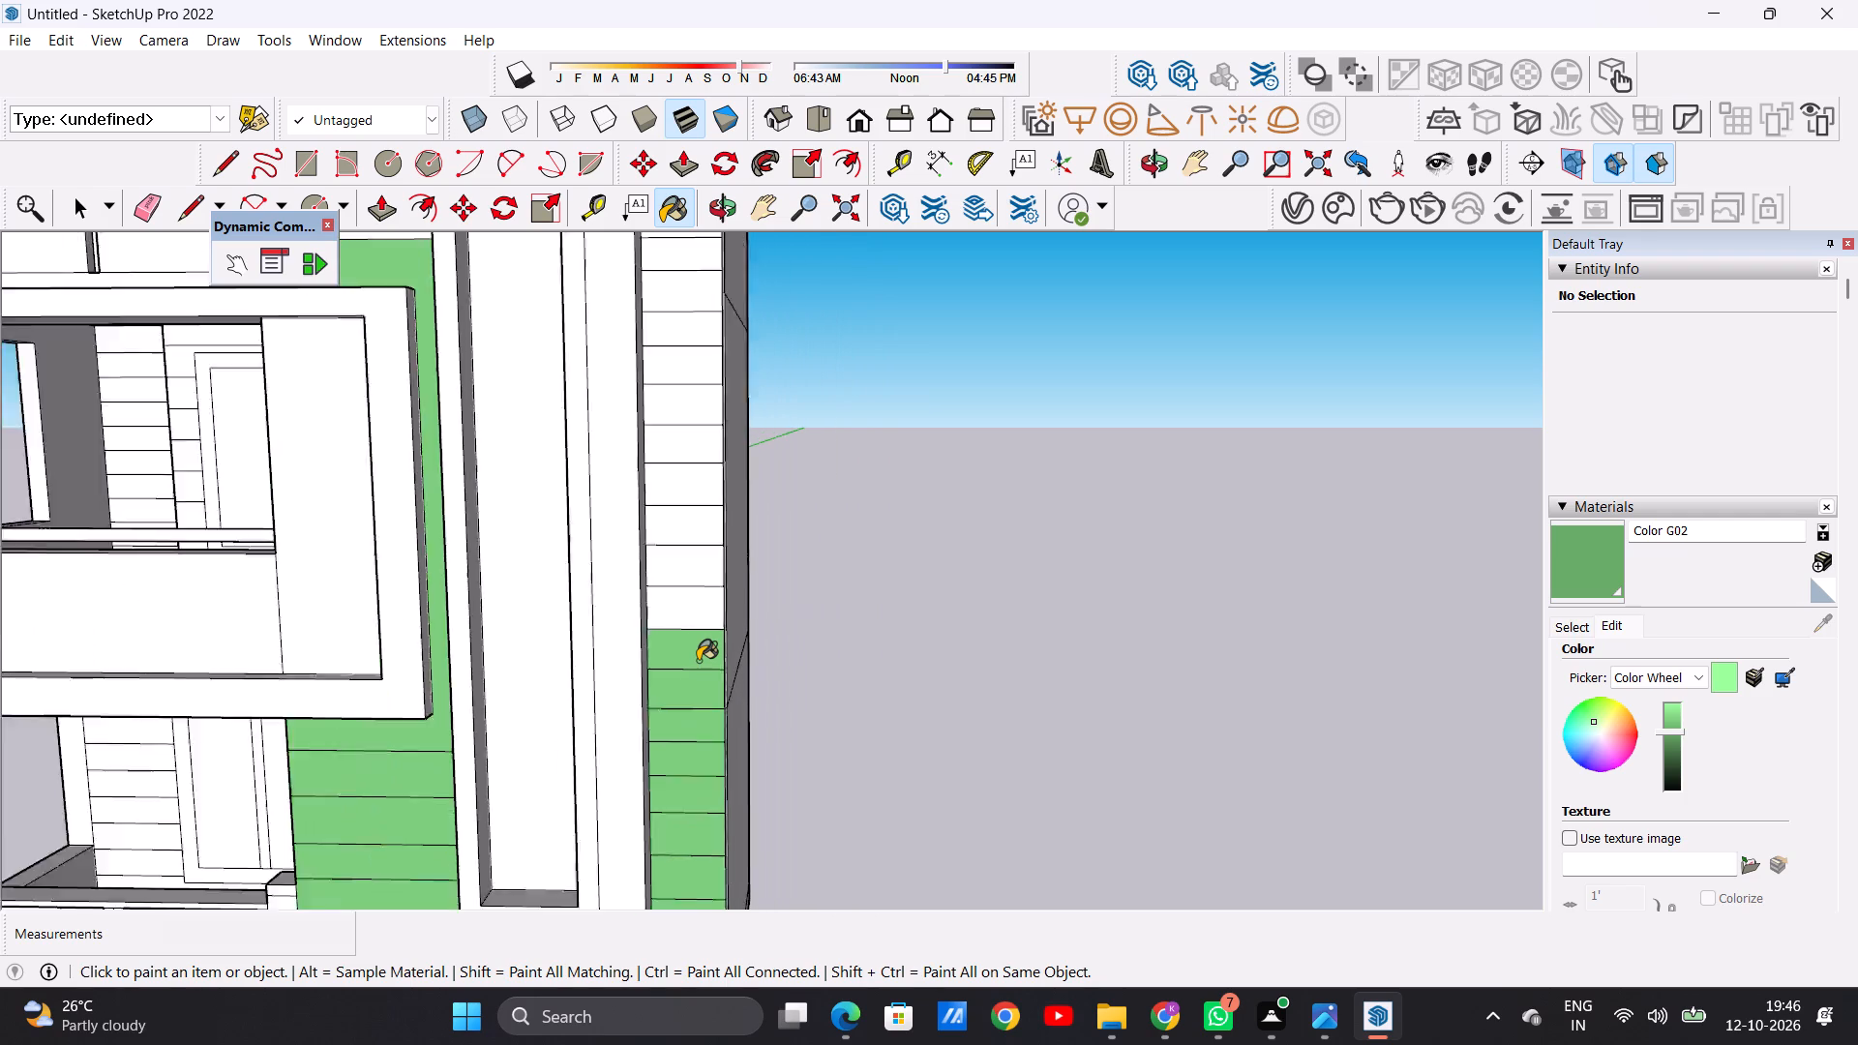
{"action": "scroll", "coordinate": [698, 661], "scroll_direction": "down", "scroll_amount": 11}
{"action": "scroll", "coordinate": [699, 654], "scroll_direction": "up", "scroll_amount": 1}
{"action": "scroll", "coordinate": [699, 654], "scroll_direction": "down", "scroll_amount": 1}
{"action": "scroll", "coordinate": [699, 654], "scroll_direction": "up", "scroll_amount": 1}
{"action": "scroll", "coordinate": [699, 654], "scroll_direction": "down", "scroll_amount": 1}
{"action": "scroll", "coordinate": [699, 654], "scroll_direction": "up", "scroll_amount": 1}
{"action": "scroll", "coordinate": [699, 654], "scroll_direction": "down", "scroll_amount": 1}
{"action": "scroll", "coordinate": [698, 646], "scroll_direction": "up", "scroll_amount": 4}
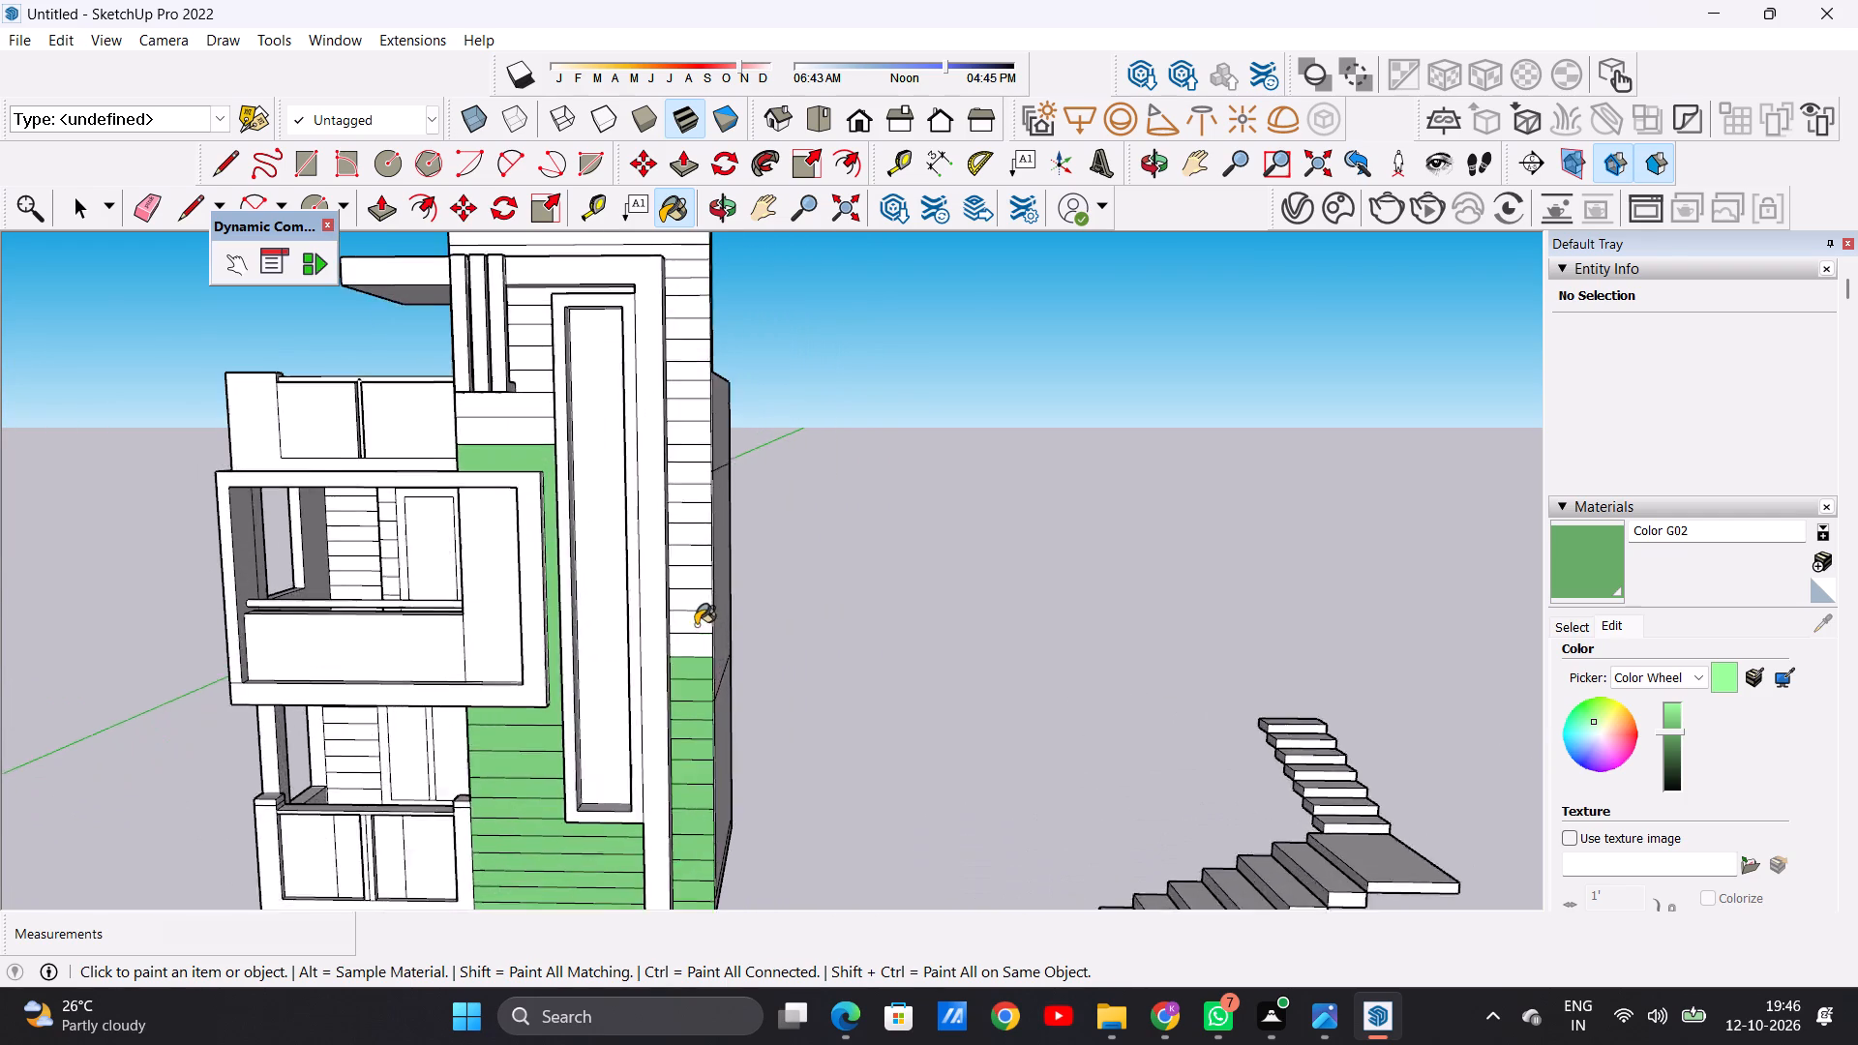
{"action": "scroll", "coordinate": [696, 625], "scroll_direction": "up", "scroll_amount": 18}
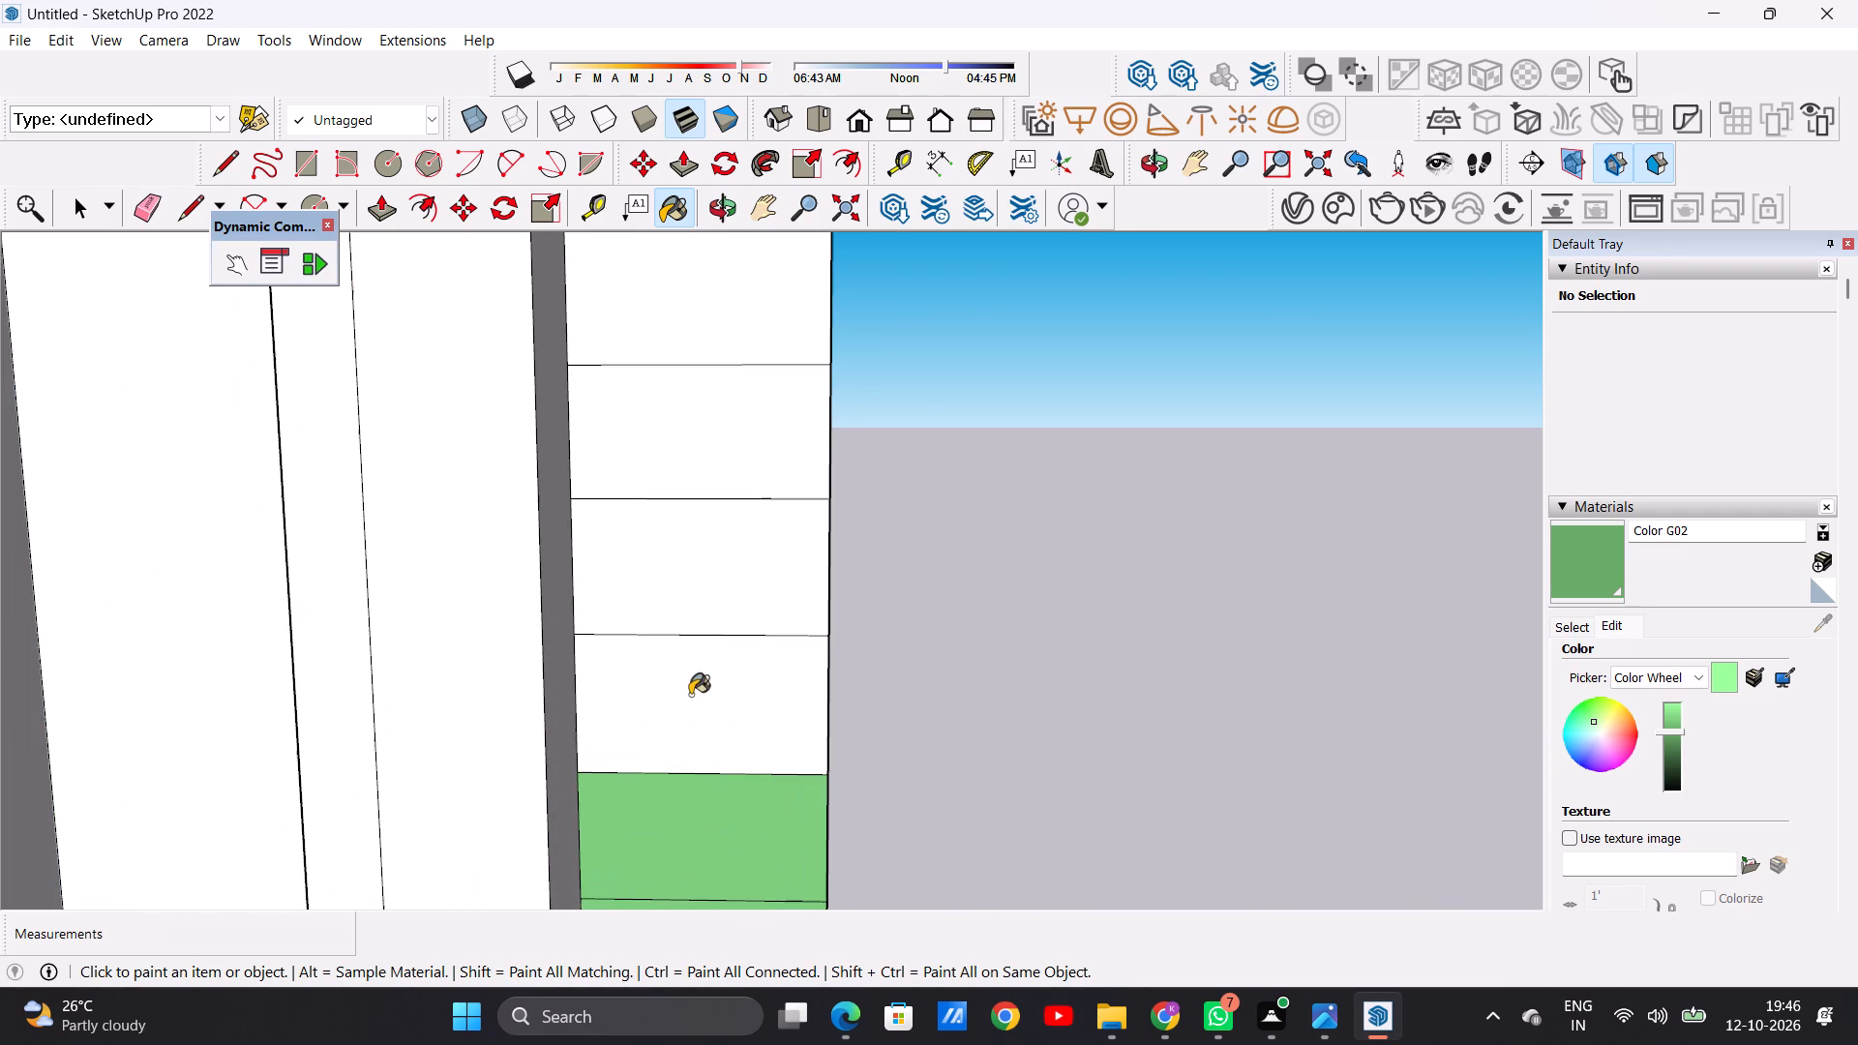
{"action": "left_click", "coordinate": [690, 695]}
{"action": "left_click", "coordinate": [701, 591]}
Paint the following four strips of the narrow cladding column, beside the upper balcony level, with Color G02.
{"action": "scroll", "coordinate": [647, 689], "scroll_direction": "down", "scroll_amount": 13}
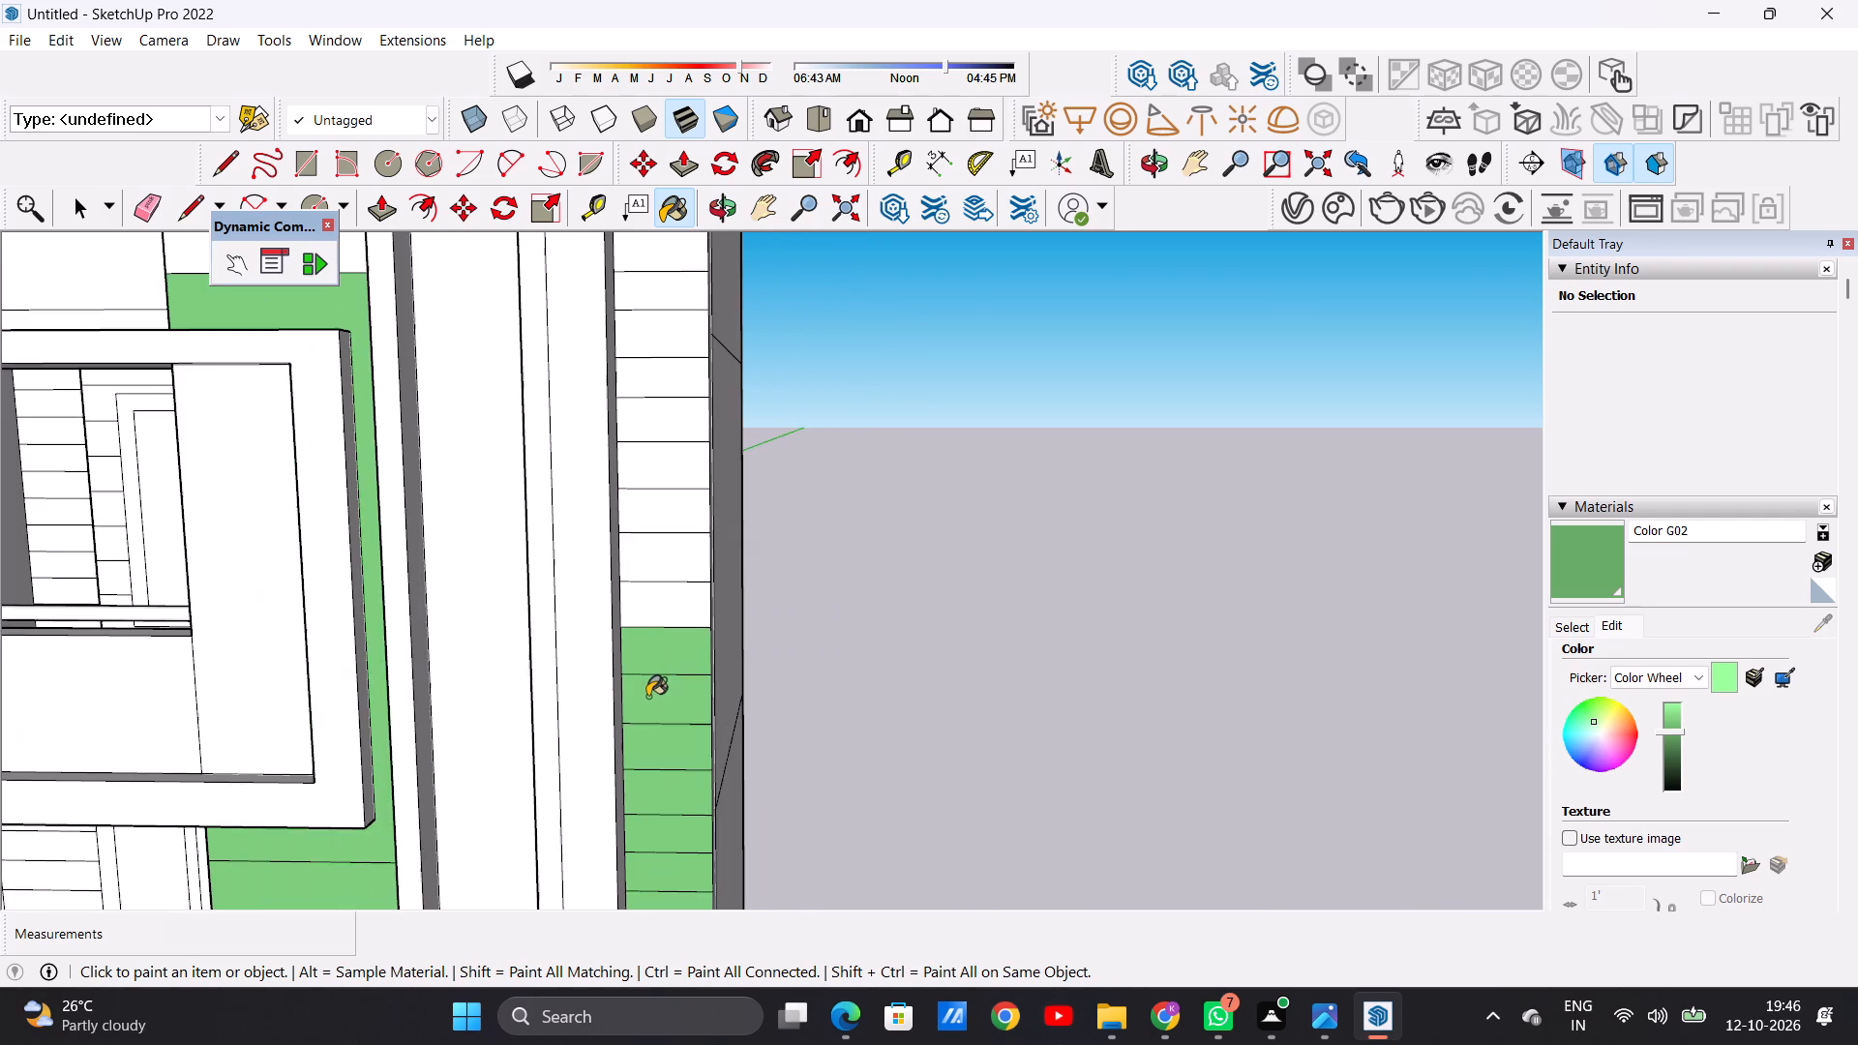
{"action": "scroll", "coordinate": [654, 661], "scroll_direction": "up", "scroll_amount": 4}
{"action": "scroll", "coordinate": [654, 661], "scroll_direction": "down", "scroll_amount": 1}
{"action": "scroll", "coordinate": [654, 661], "scroll_direction": "up", "scroll_amount": 7}
{"action": "left_click", "coordinate": [686, 628]}
{"action": "left_click", "coordinate": [737, 508]}
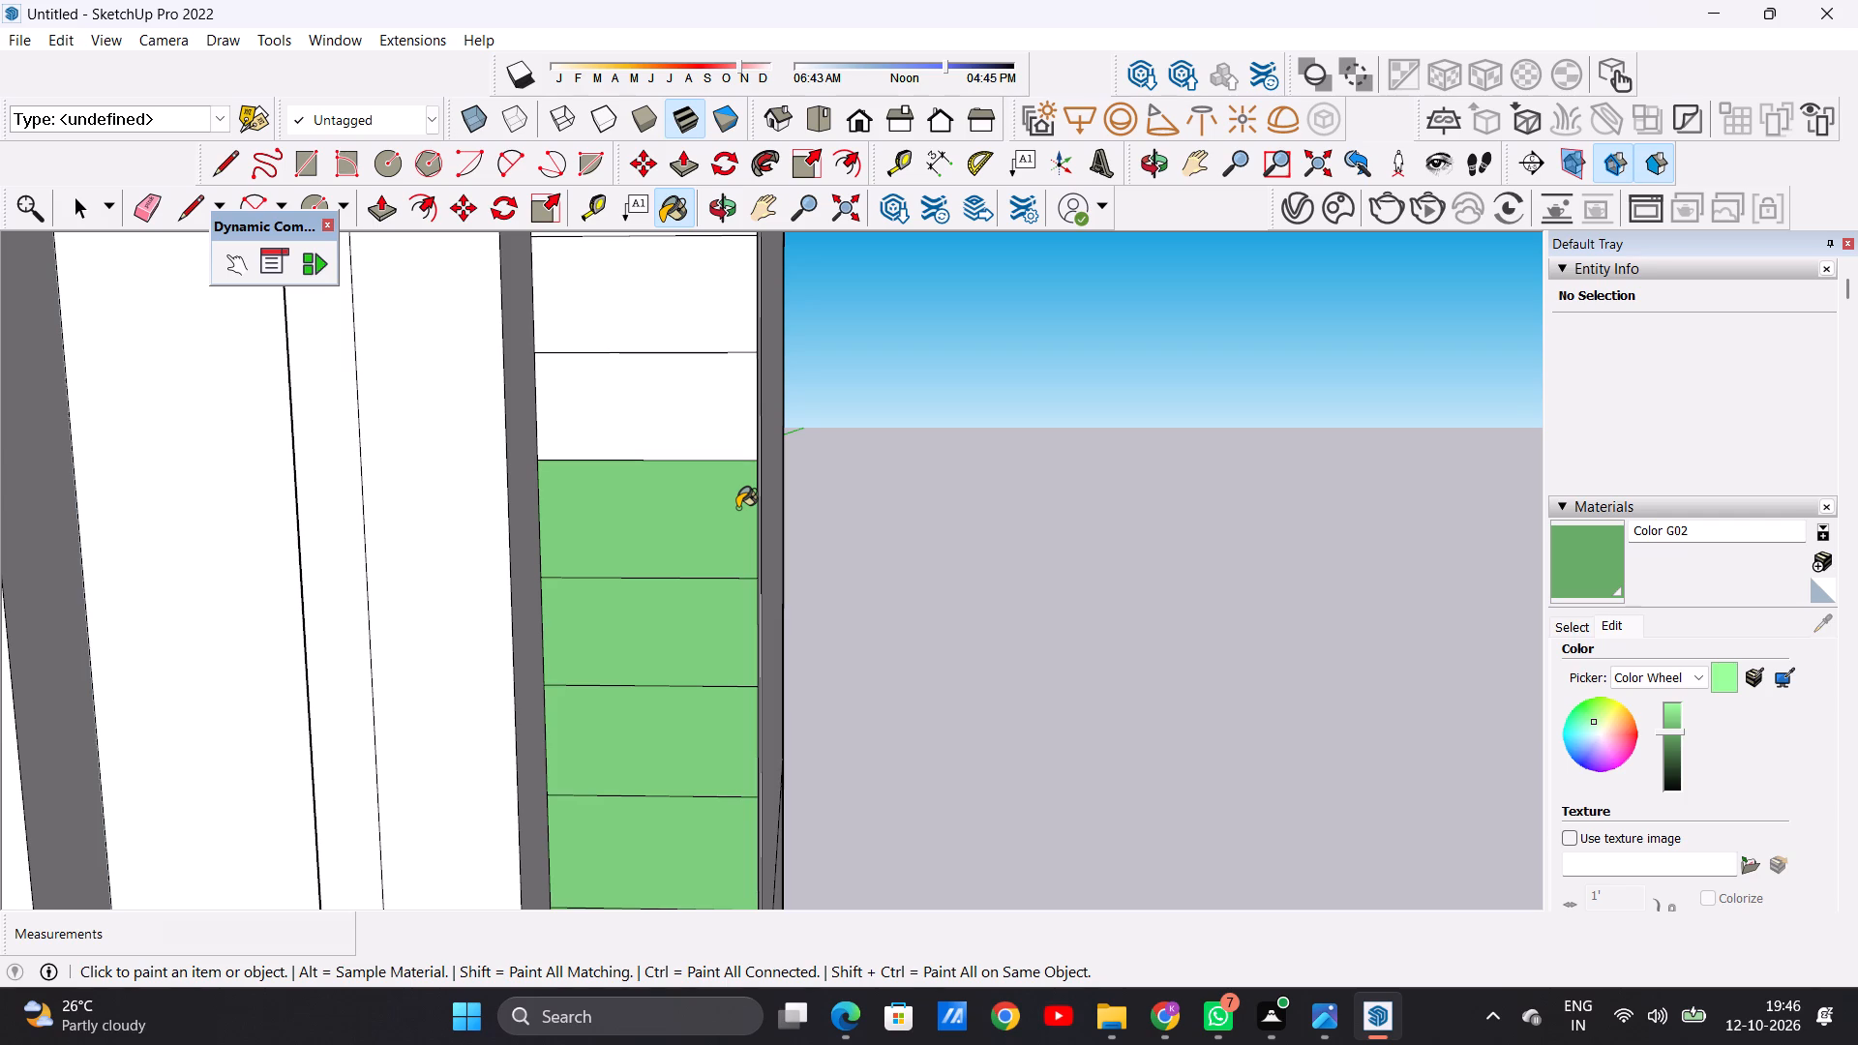
{"action": "middle_click_drag", "start_coordinate": [801, 494], "coordinate": [700, 538]}
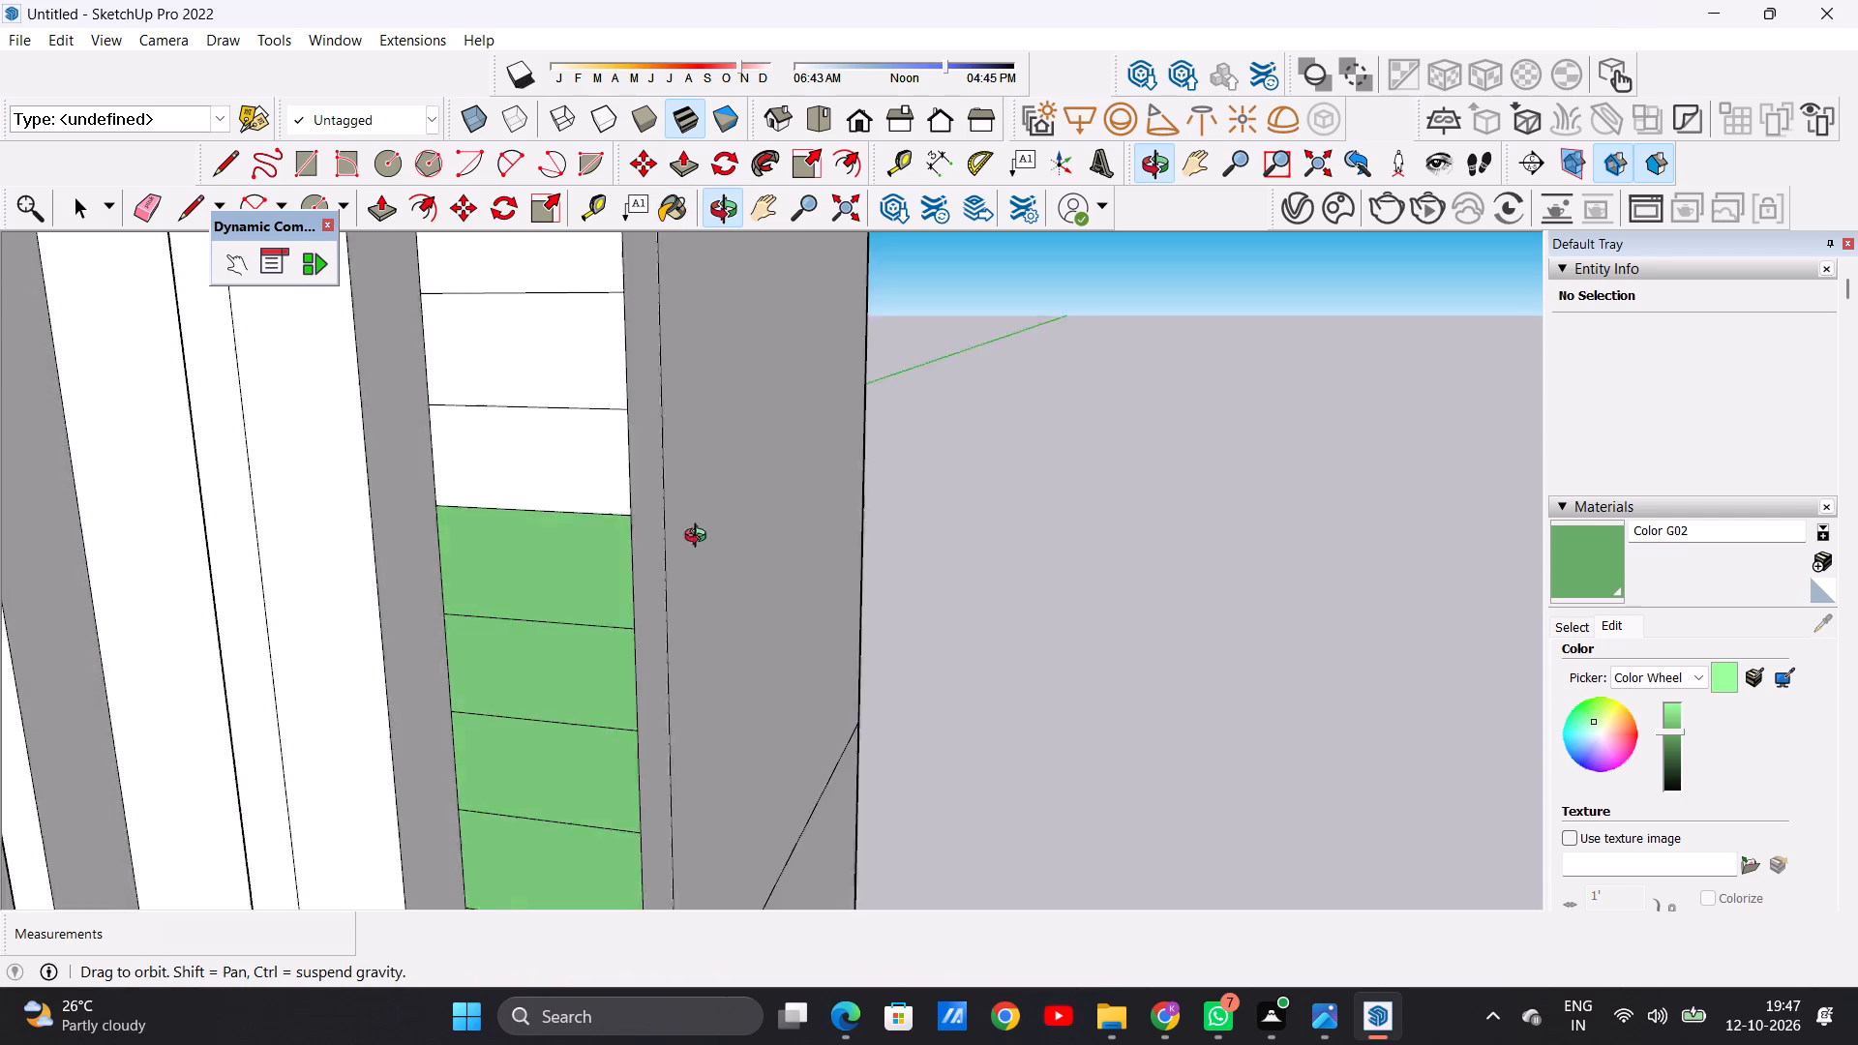
{"action": "middle_click_drag", "start_coordinate": [700, 538], "coordinate": [703, 555]}
{"action": "scroll", "coordinate": [703, 555], "scroll_direction": "down", "scroll_amount": 4}
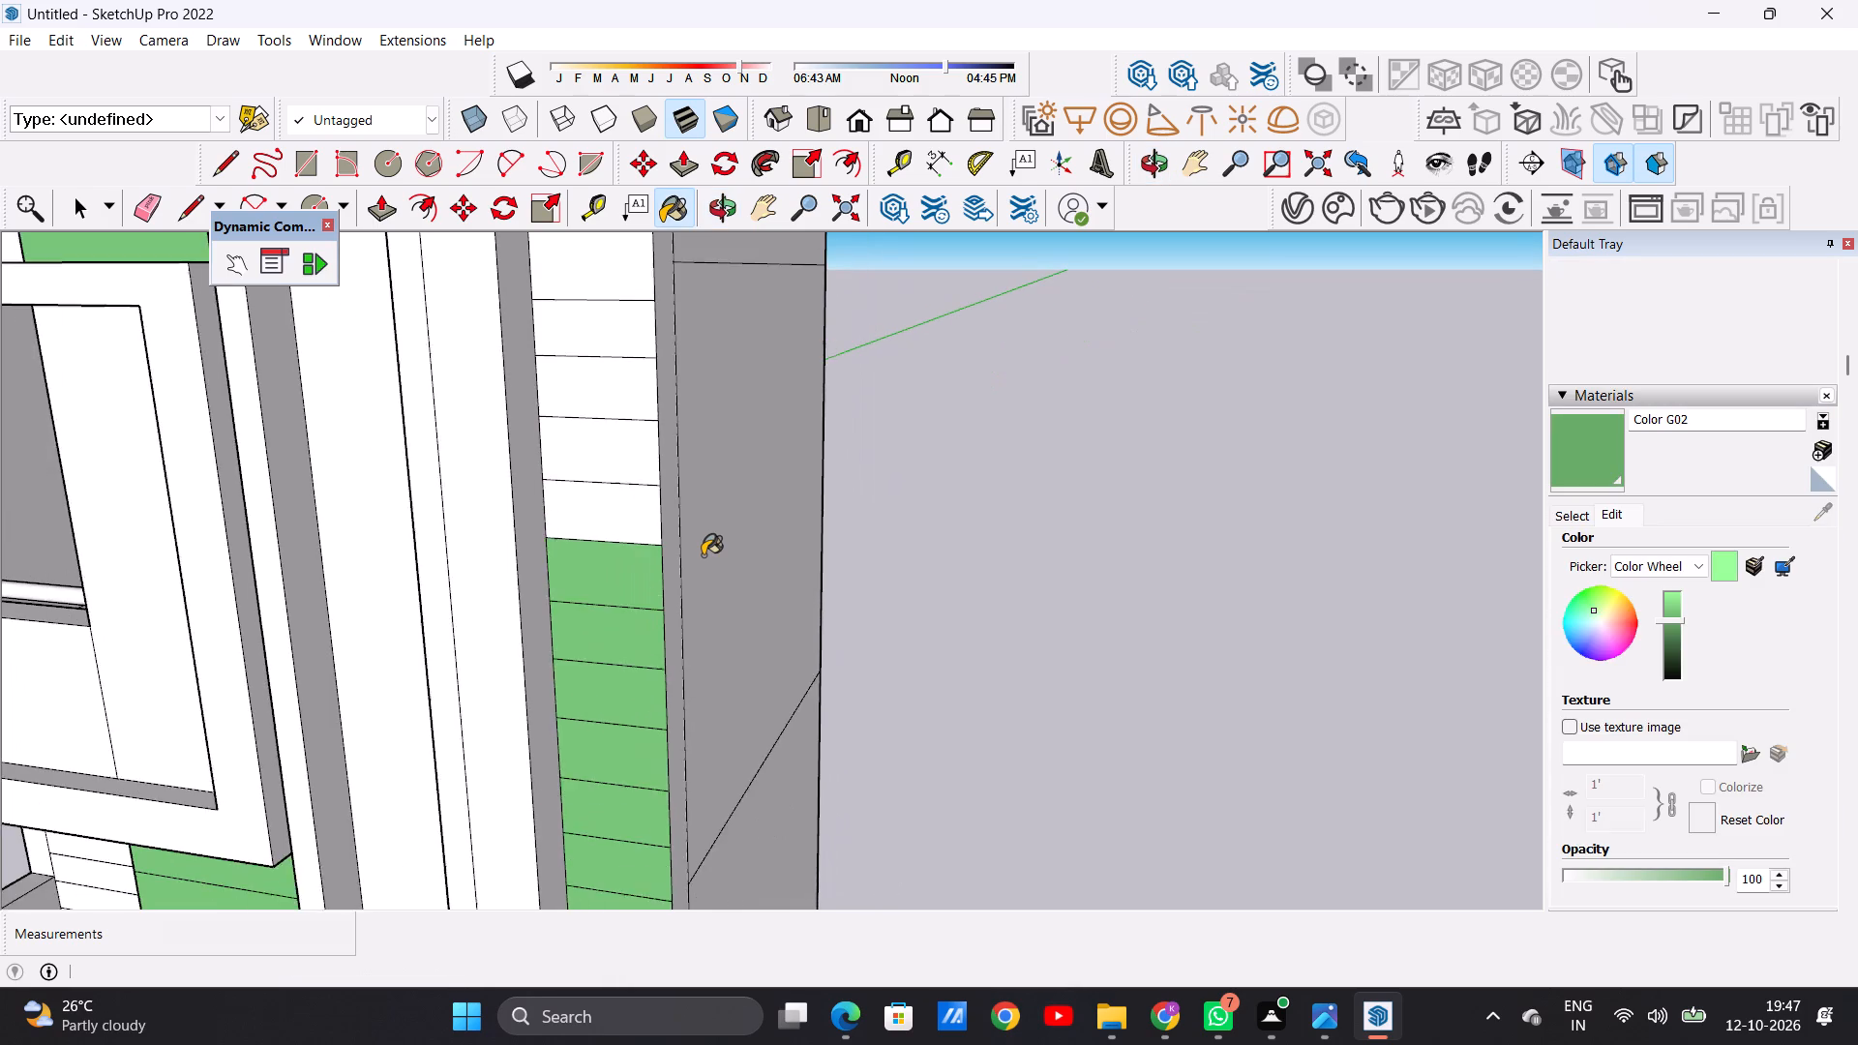
{"action": "scroll", "coordinate": [703, 555], "scroll_direction": "down", "scroll_amount": 5}
{"action": "scroll", "coordinate": [620, 529], "scroll_direction": "up", "scroll_amount": 16}
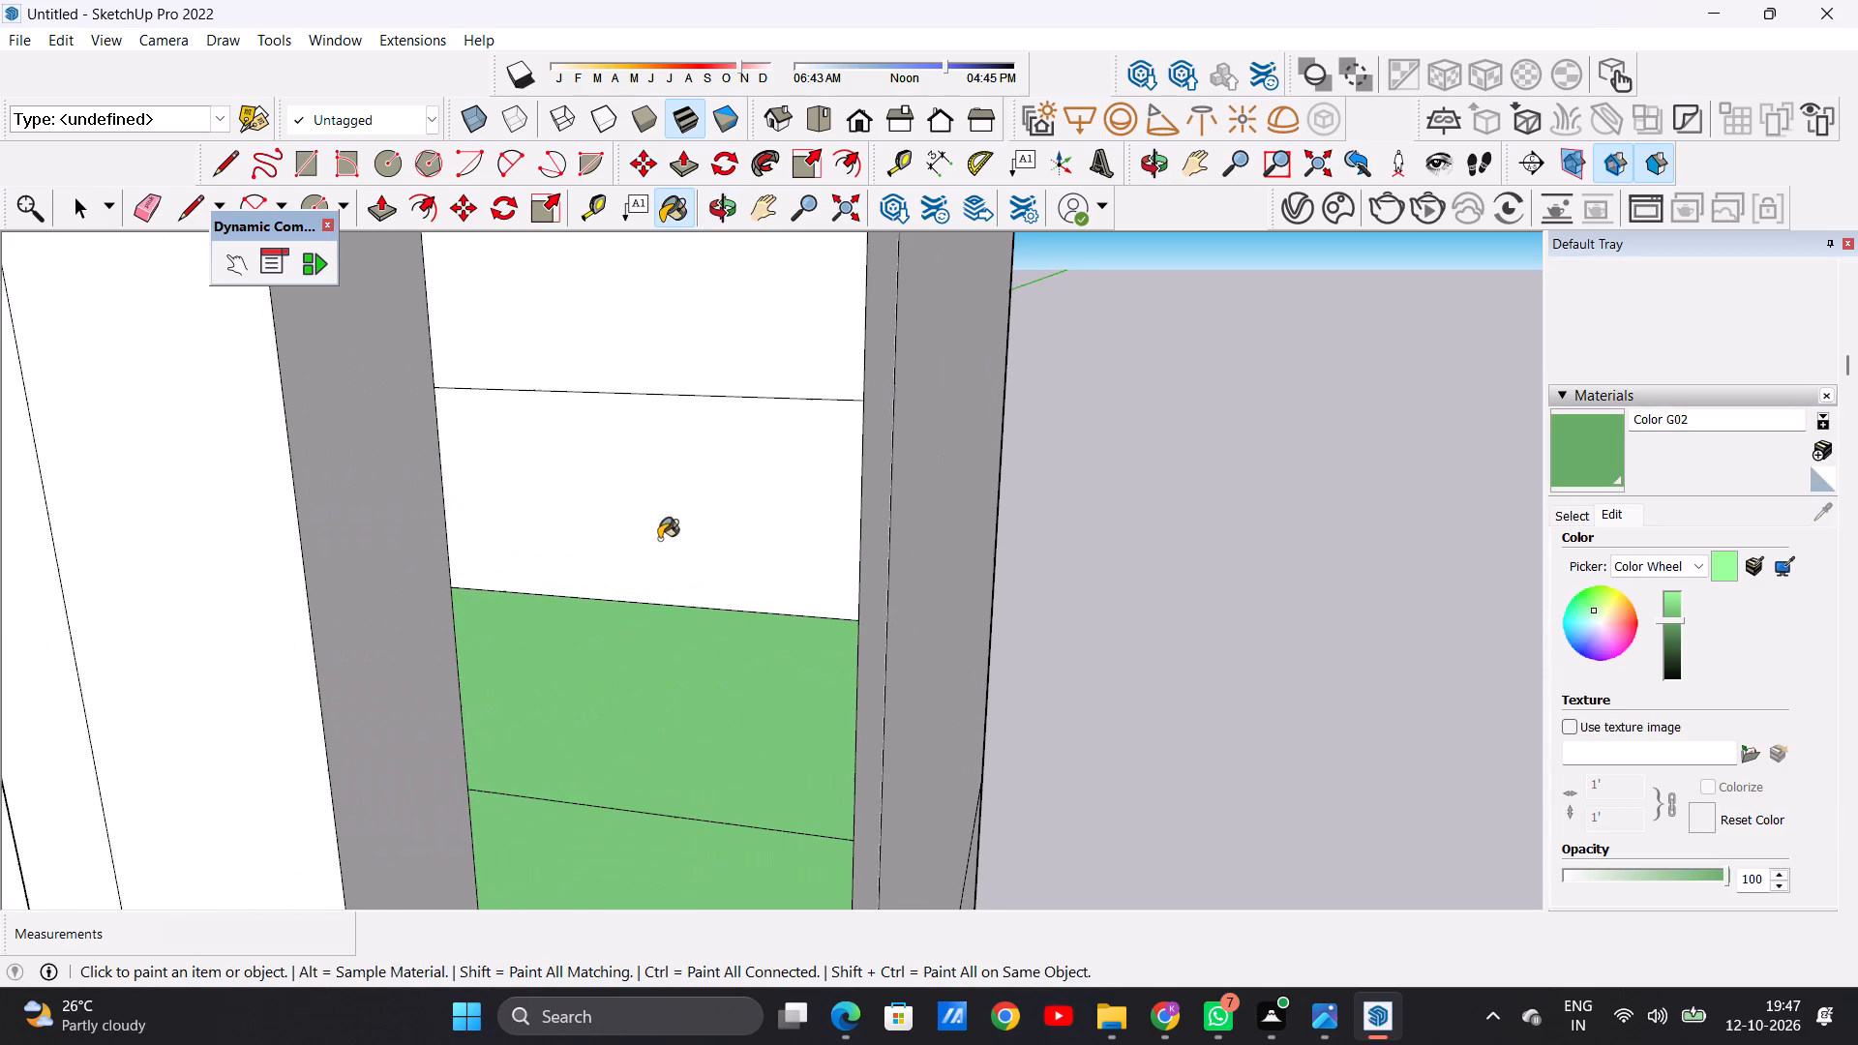
{"action": "left_click", "coordinate": [659, 539]}
{"action": "left_click", "coordinate": [675, 348]}
Paint the next two white strips above the green part of the narrow cladding column with Color G02.
{"action": "scroll", "coordinate": [687, 548], "scroll_direction": "down", "scroll_amount": 14}
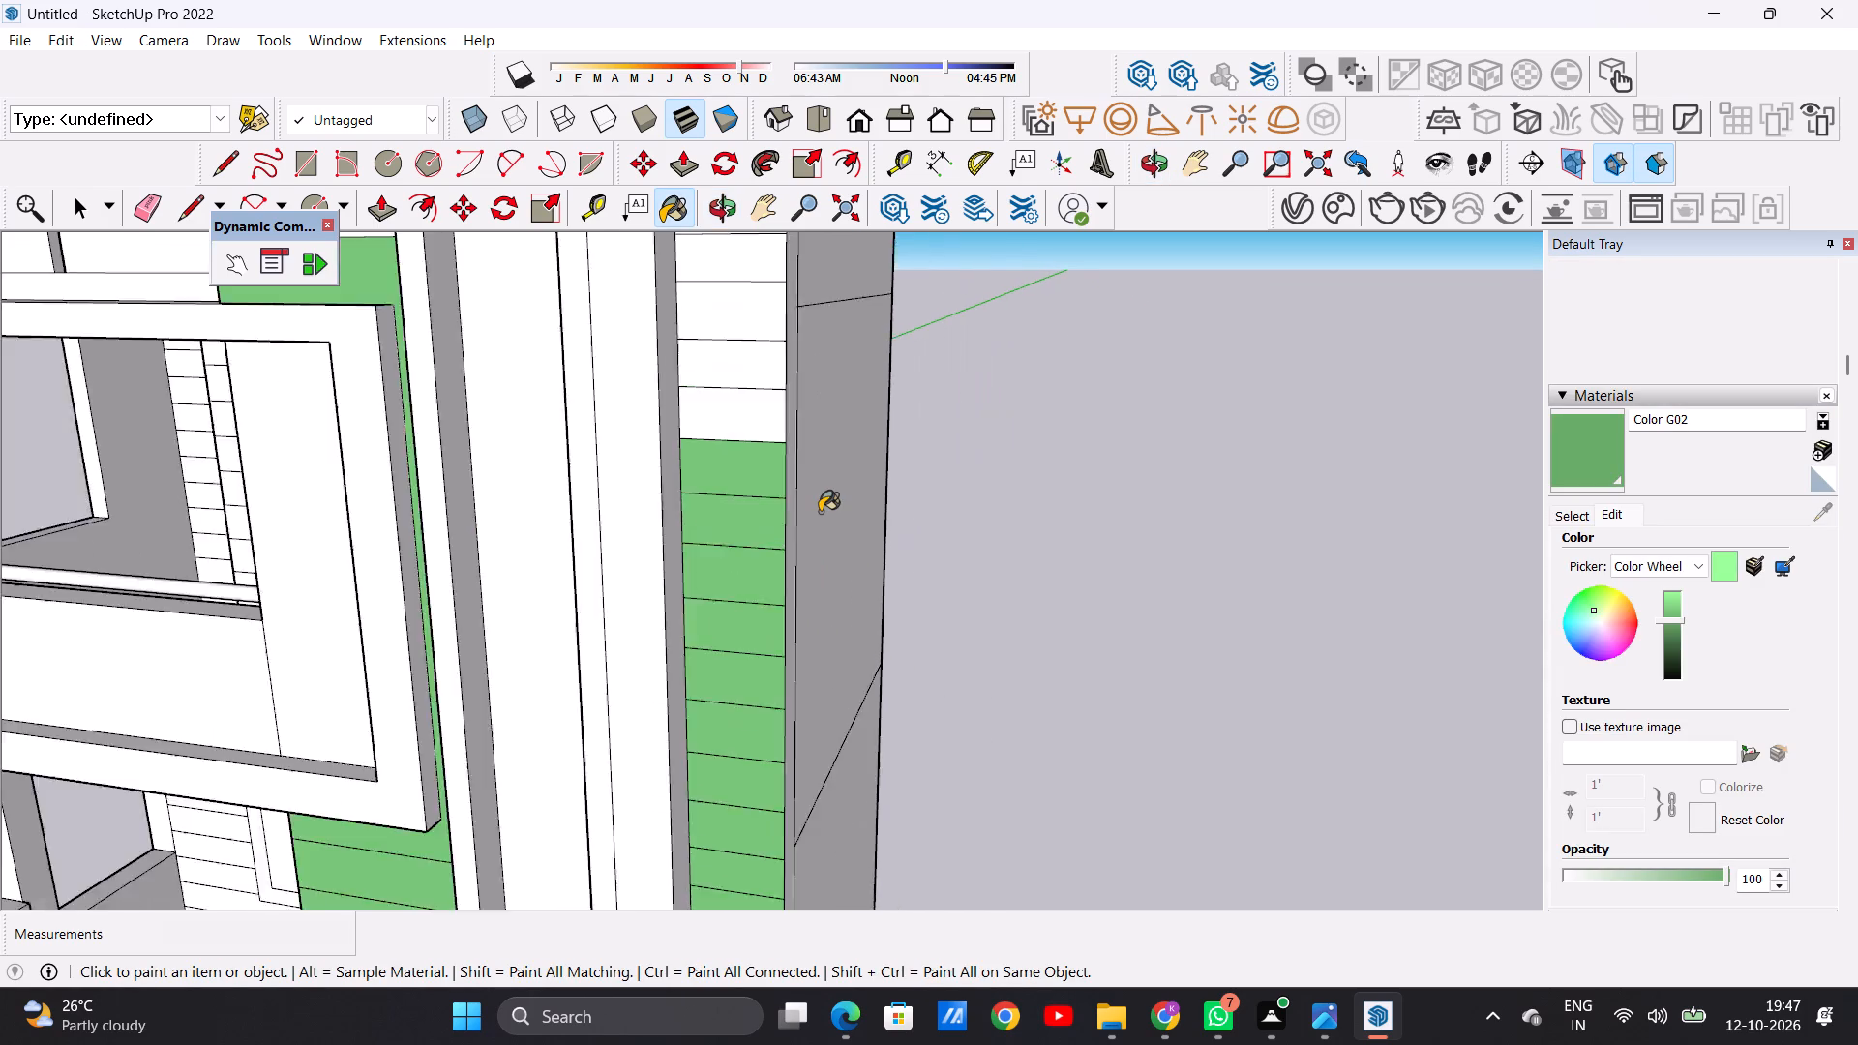
{"action": "scroll", "coordinate": [820, 512], "scroll_direction": "down", "scroll_amount": 17}
{"action": "middle_click_drag", "start_coordinate": [769, 528], "coordinate": [802, 502]}
{"action": "scroll", "coordinate": [806, 469], "scroll_direction": "up", "scroll_amount": 5}
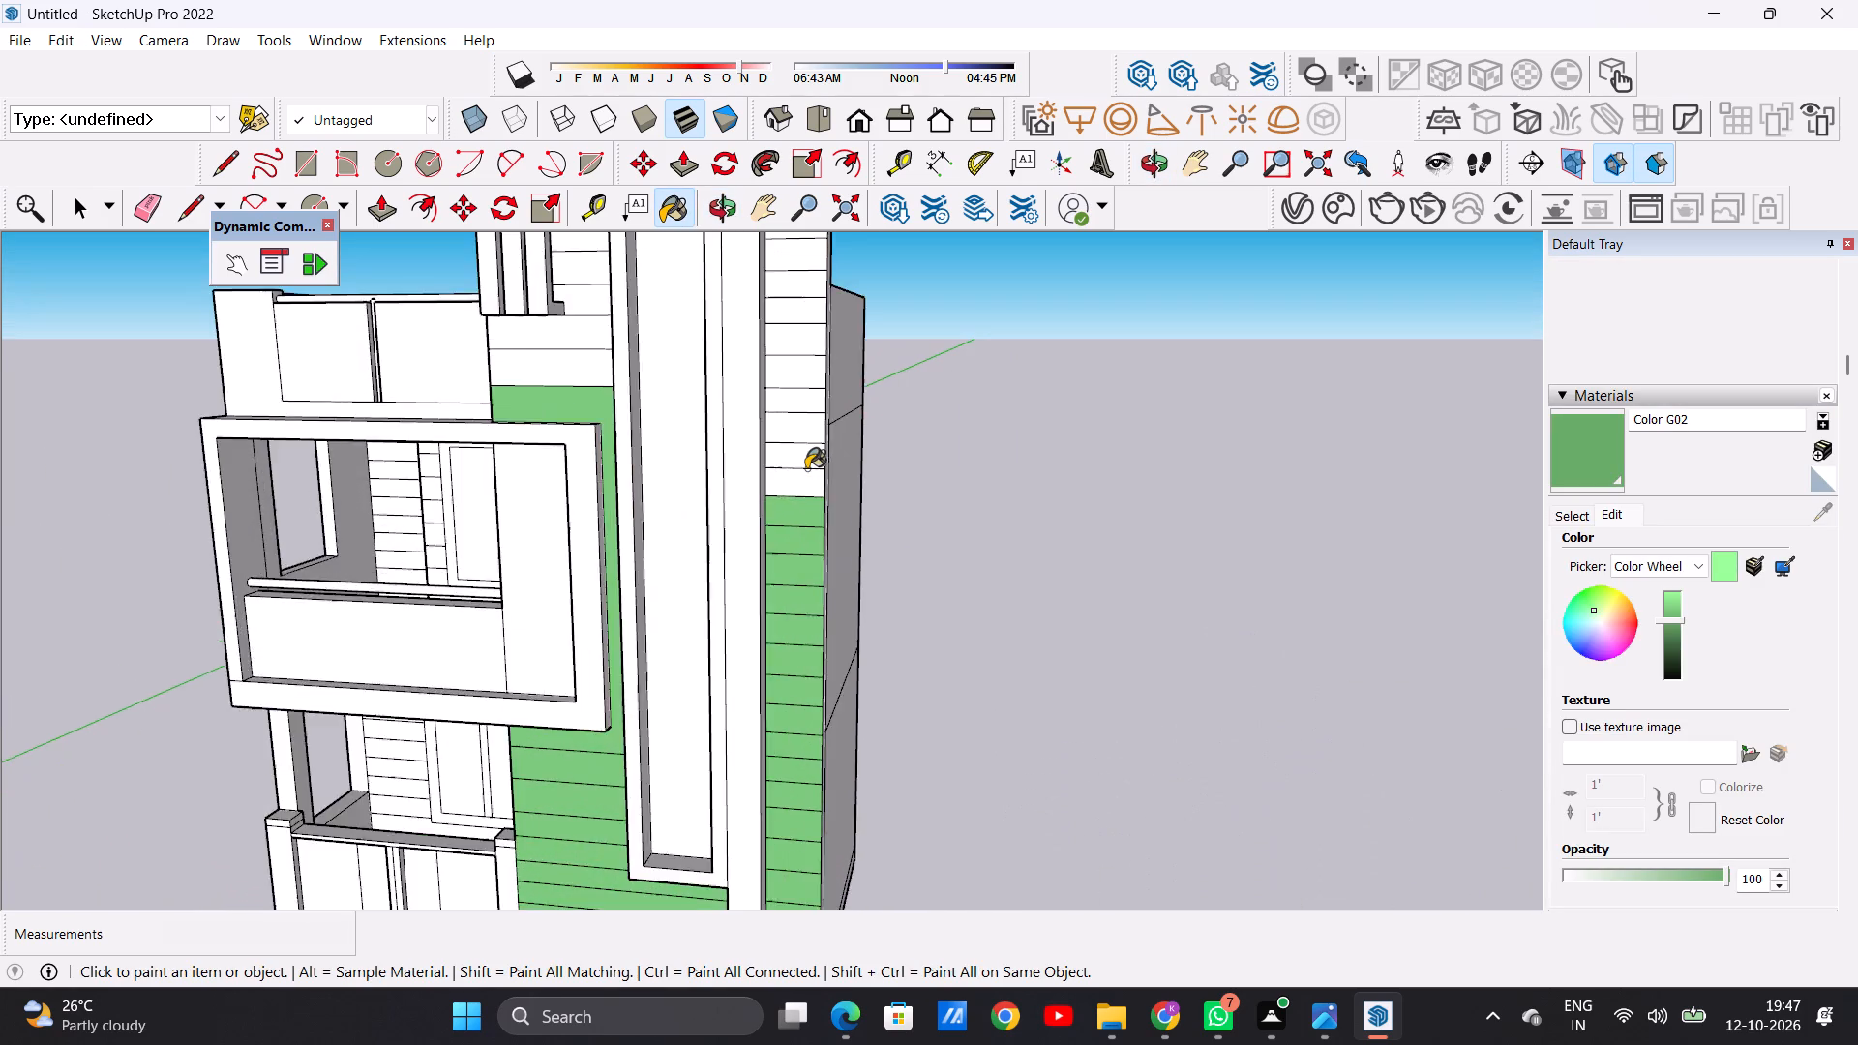
{"action": "scroll", "coordinate": [806, 469], "scroll_direction": "up", "scroll_amount": 15}
{"action": "left_click", "coordinate": [793, 481]}
{"action": "left_click", "coordinate": [765, 395]}
Continue Color G02 up the narrow cladding column over the following three strips.
{"action": "scroll", "coordinate": [766, 435], "scroll_direction": "down", "scroll_amount": 2}
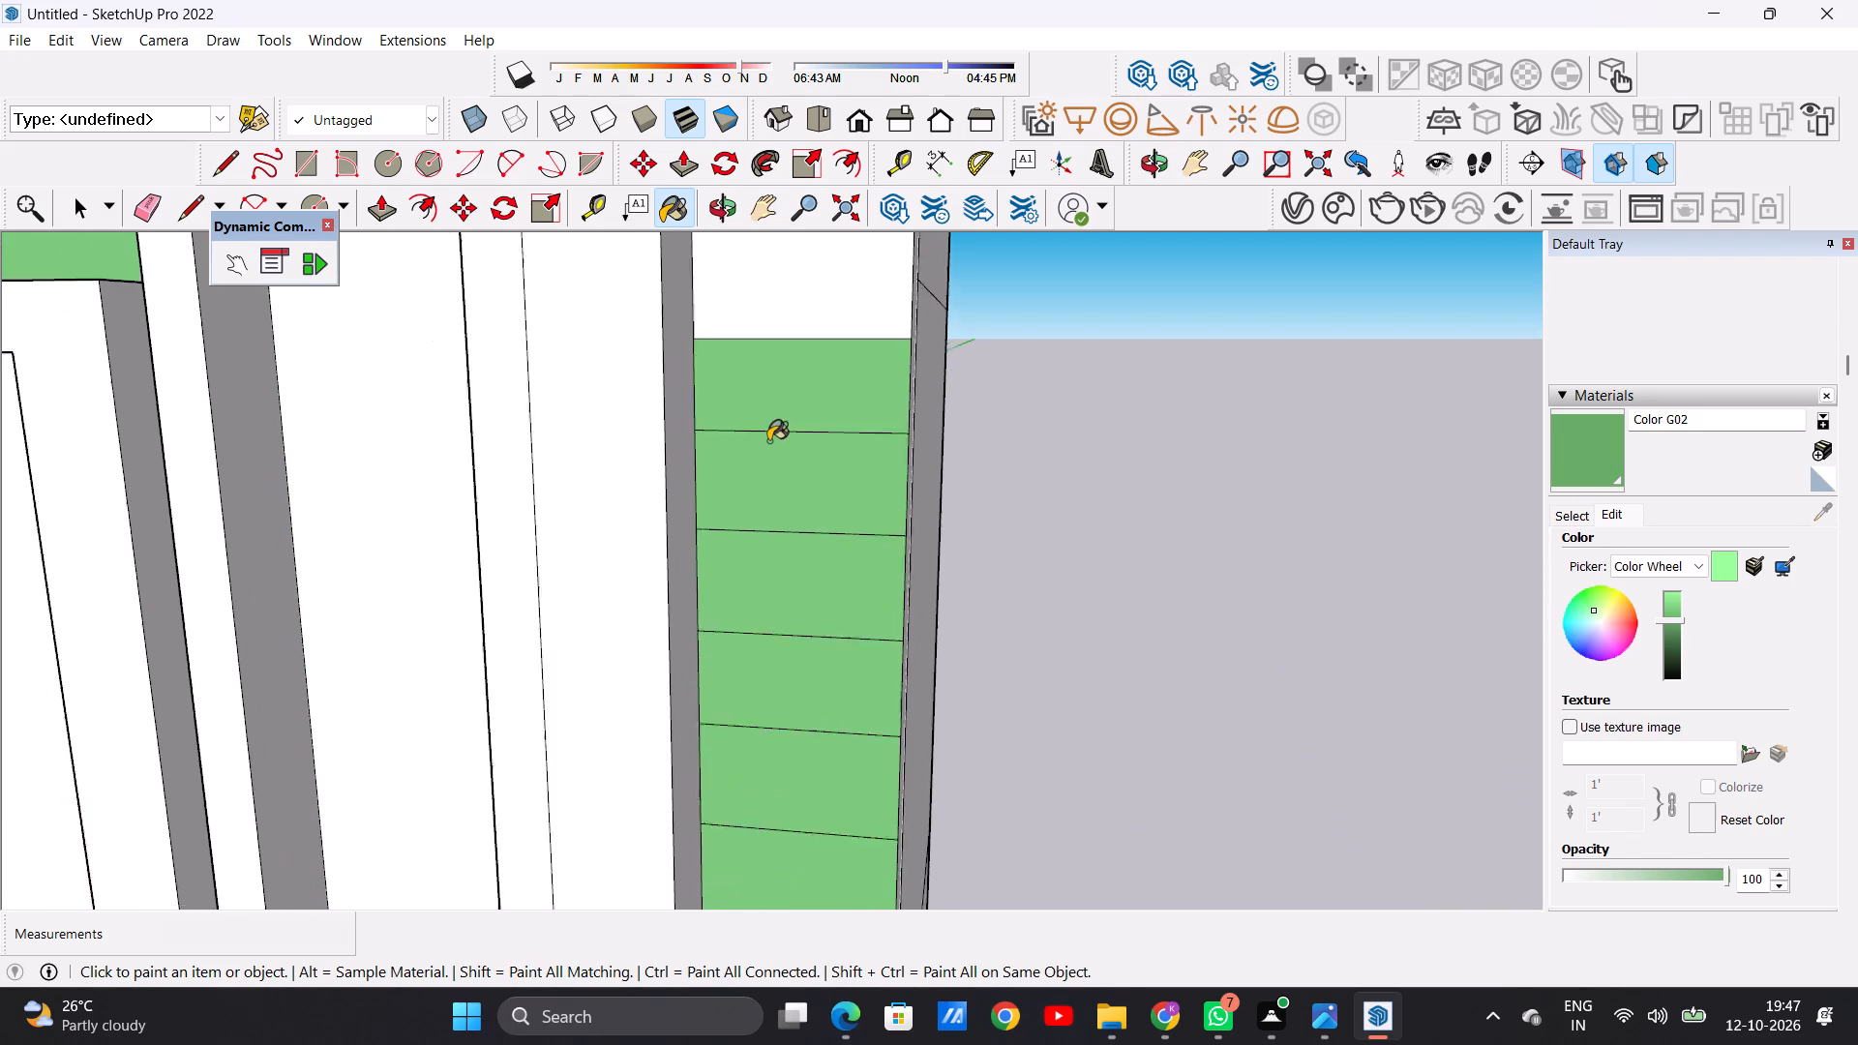
{"action": "scroll", "coordinate": [768, 441], "scroll_direction": "down", "scroll_amount": 20}
{"action": "scroll", "coordinate": [785, 372], "scroll_direction": "up", "scroll_amount": 10}
{"action": "scroll", "coordinate": [784, 374], "scroll_direction": "down", "scroll_amount": 1}
{"action": "scroll", "coordinate": [784, 374], "scroll_direction": "up", "scroll_amount": 1}
{"action": "scroll", "coordinate": [784, 374], "scroll_direction": "down", "scroll_amount": 1}
{"action": "scroll", "coordinate": [784, 374], "scroll_direction": "up", "scroll_amount": 2}
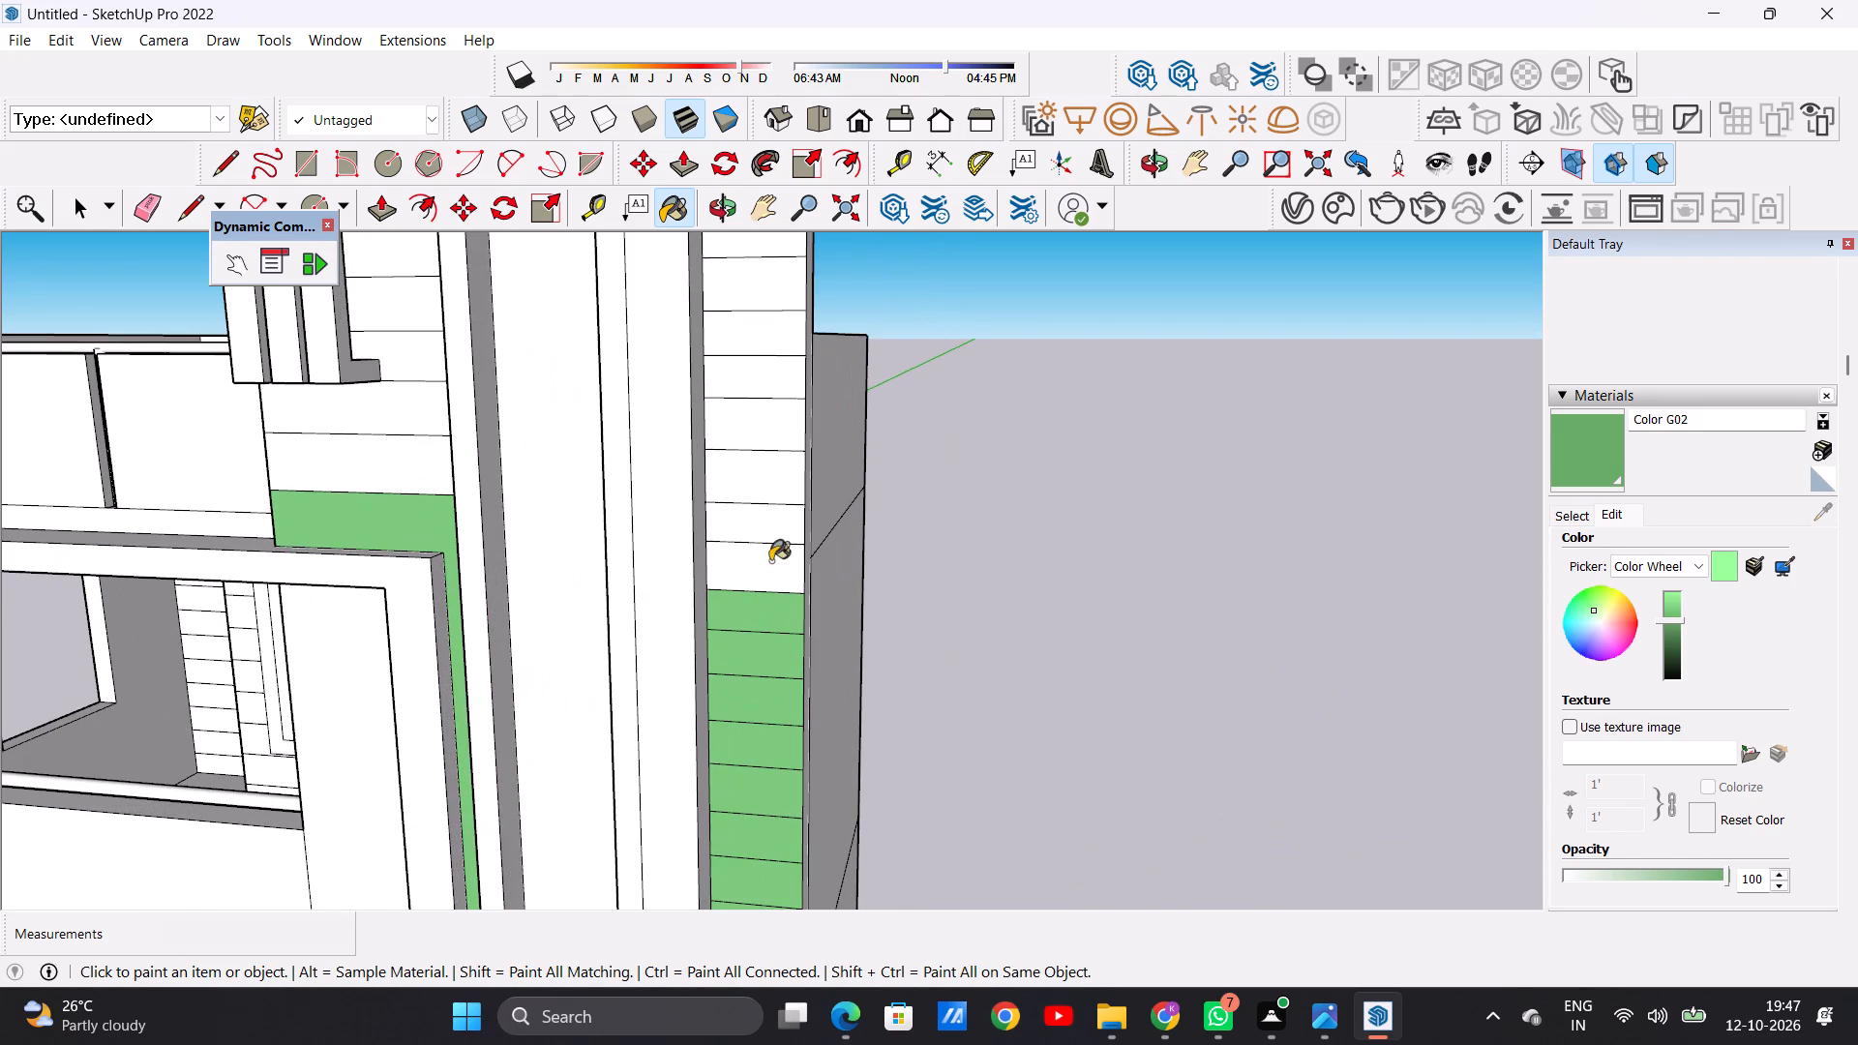
{"action": "left_click", "coordinate": [775, 566]}
{"action": "left_click", "coordinate": [768, 537]}
{"action": "left_click", "coordinate": [762, 497]}
Paint two further white strips of the narrow cladding column, above the balcony frame's level, with Color G02.
{"action": "scroll", "coordinate": [764, 556], "scroll_direction": "down", "scroll_amount": 3}
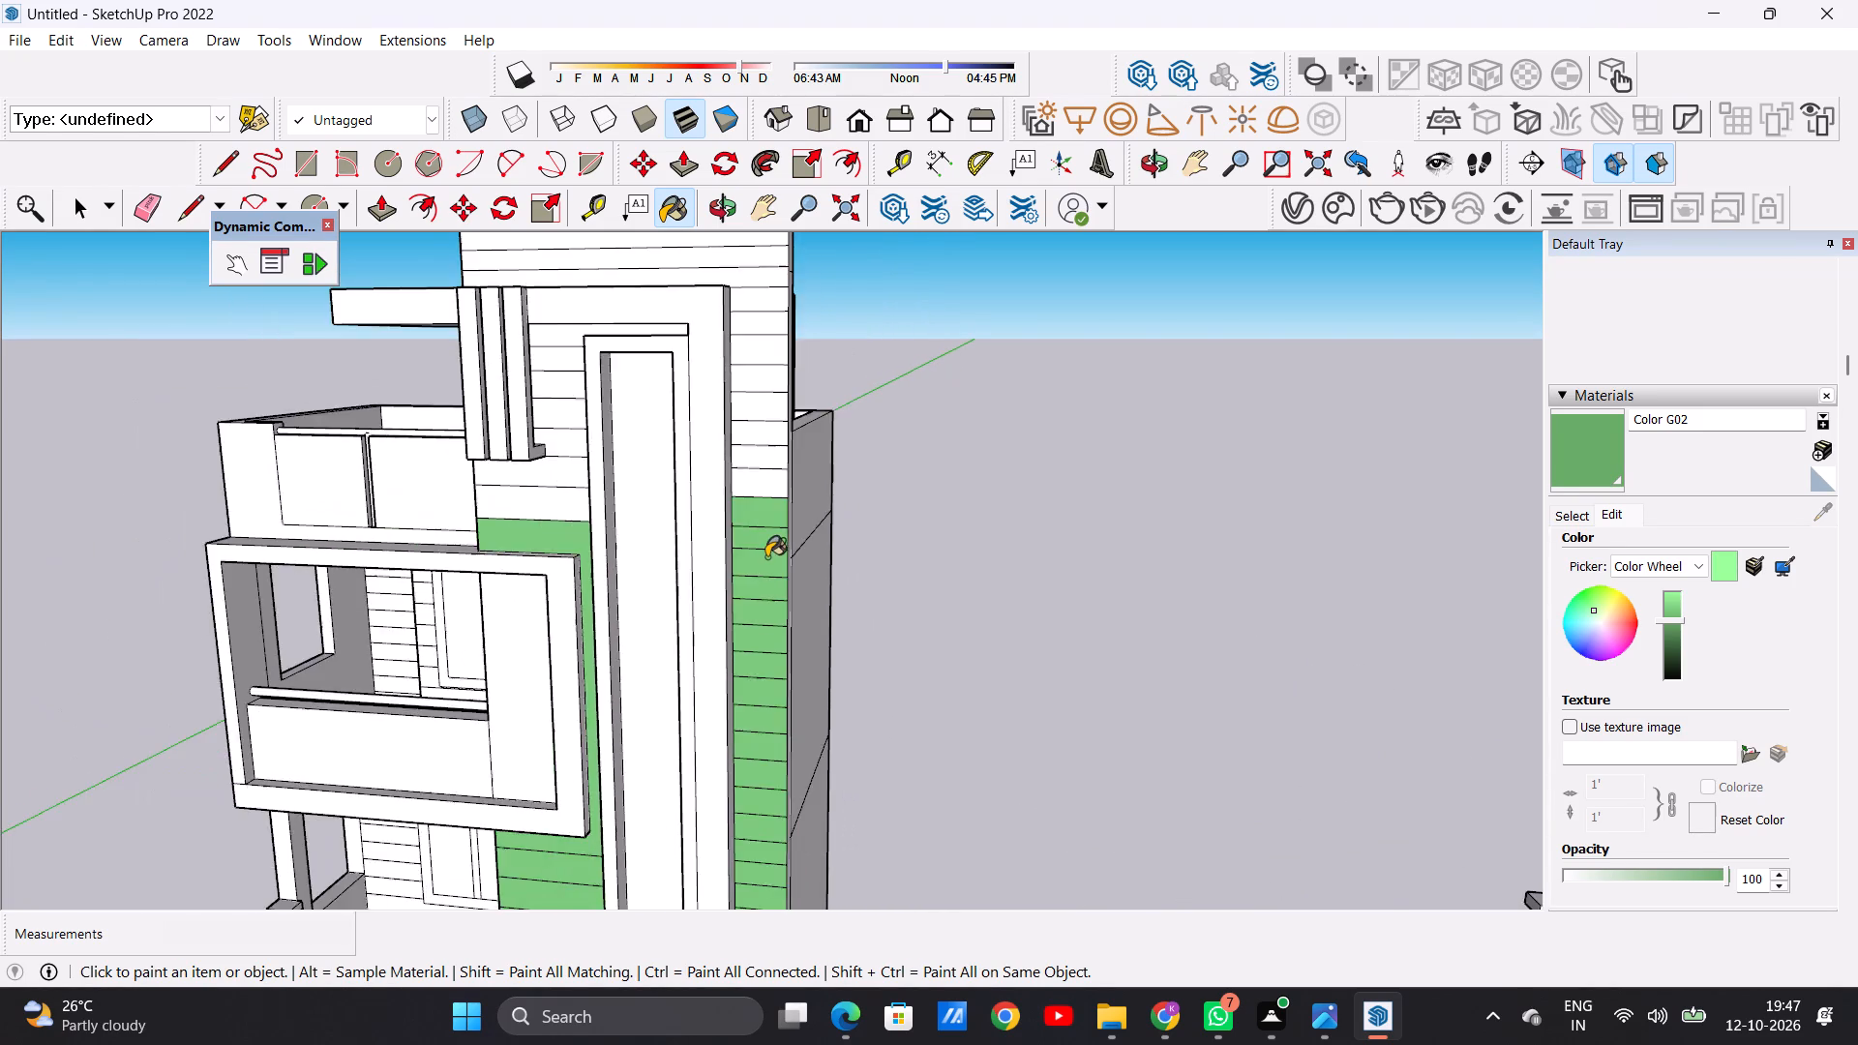
{"action": "scroll", "coordinate": [766, 557], "scroll_direction": "down", "scroll_amount": 12}
{"action": "scroll", "coordinate": [760, 526], "scroll_direction": "up", "scroll_amount": 6}
{"action": "scroll", "coordinate": [760, 526], "scroll_direction": "down", "scroll_amount": 1}
{"action": "scroll", "coordinate": [760, 526], "scroll_direction": "up", "scroll_amount": 5}
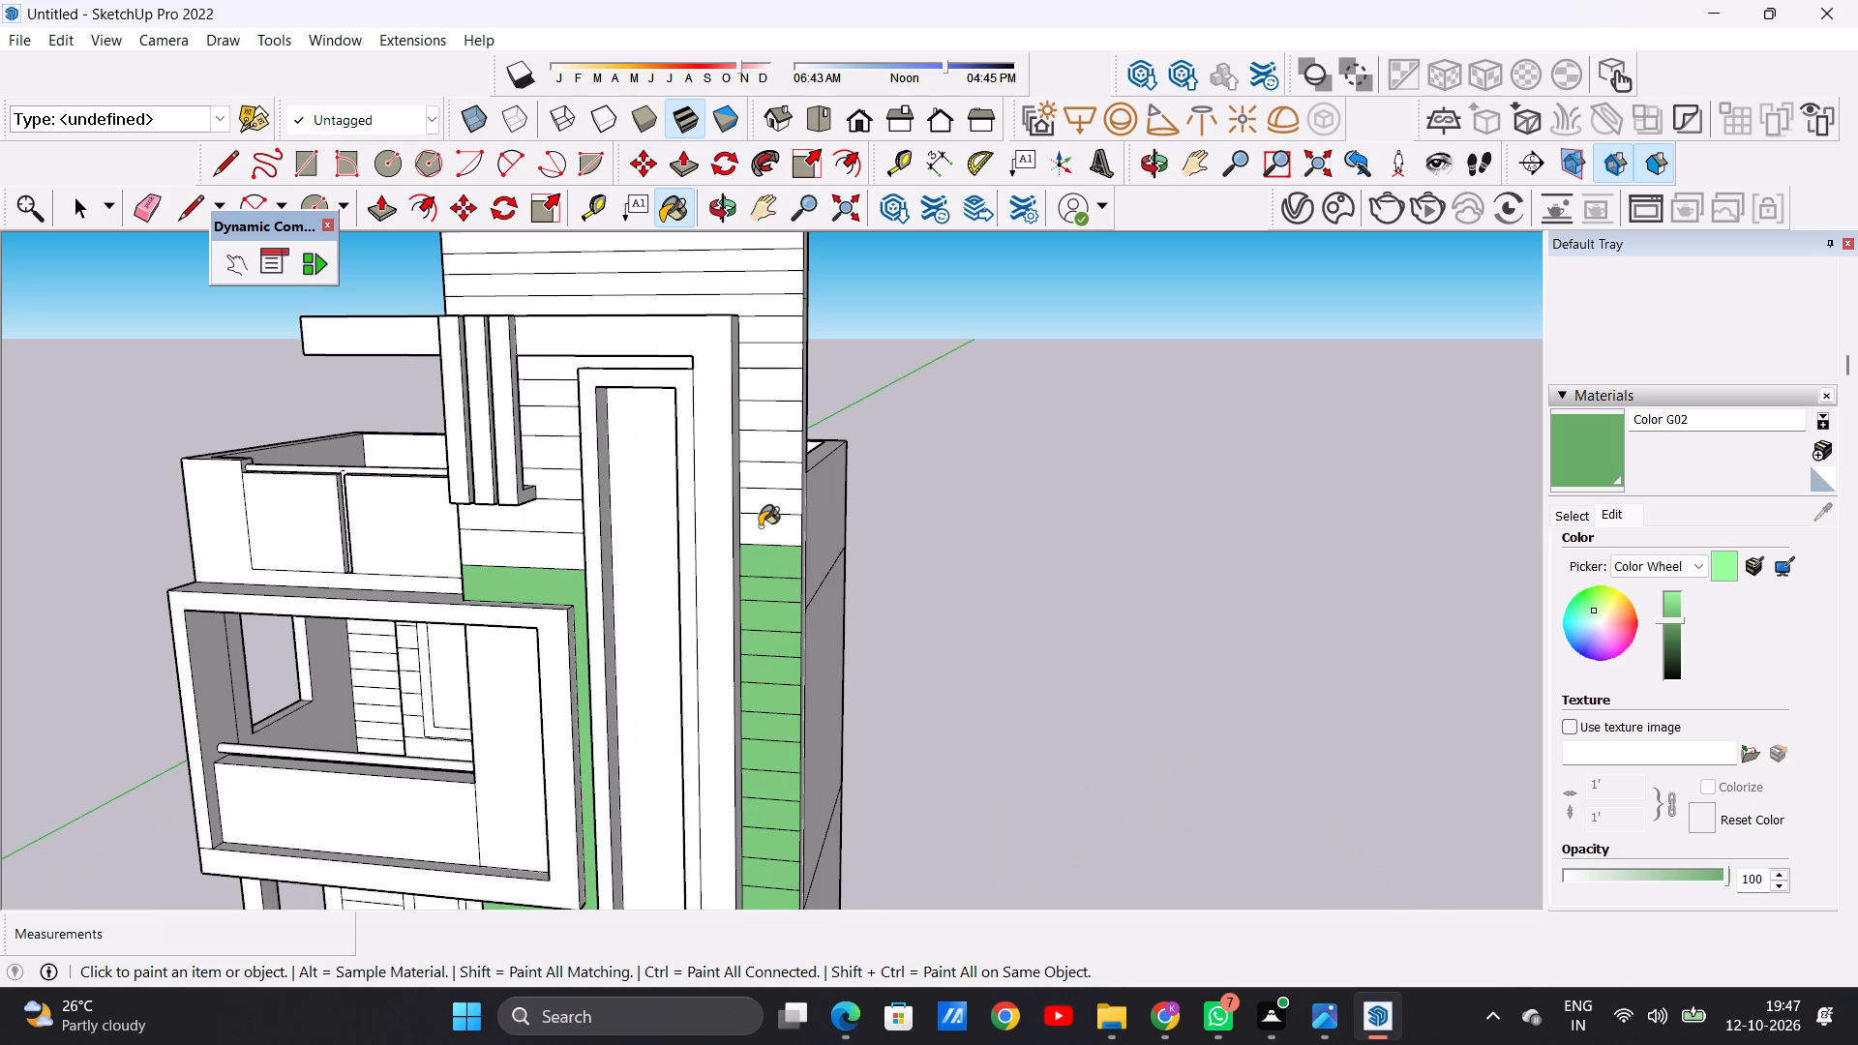
{"action": "scroll", "coordinate": [760, 526], "scroll_direction": "up", "scroll_amount": 9}
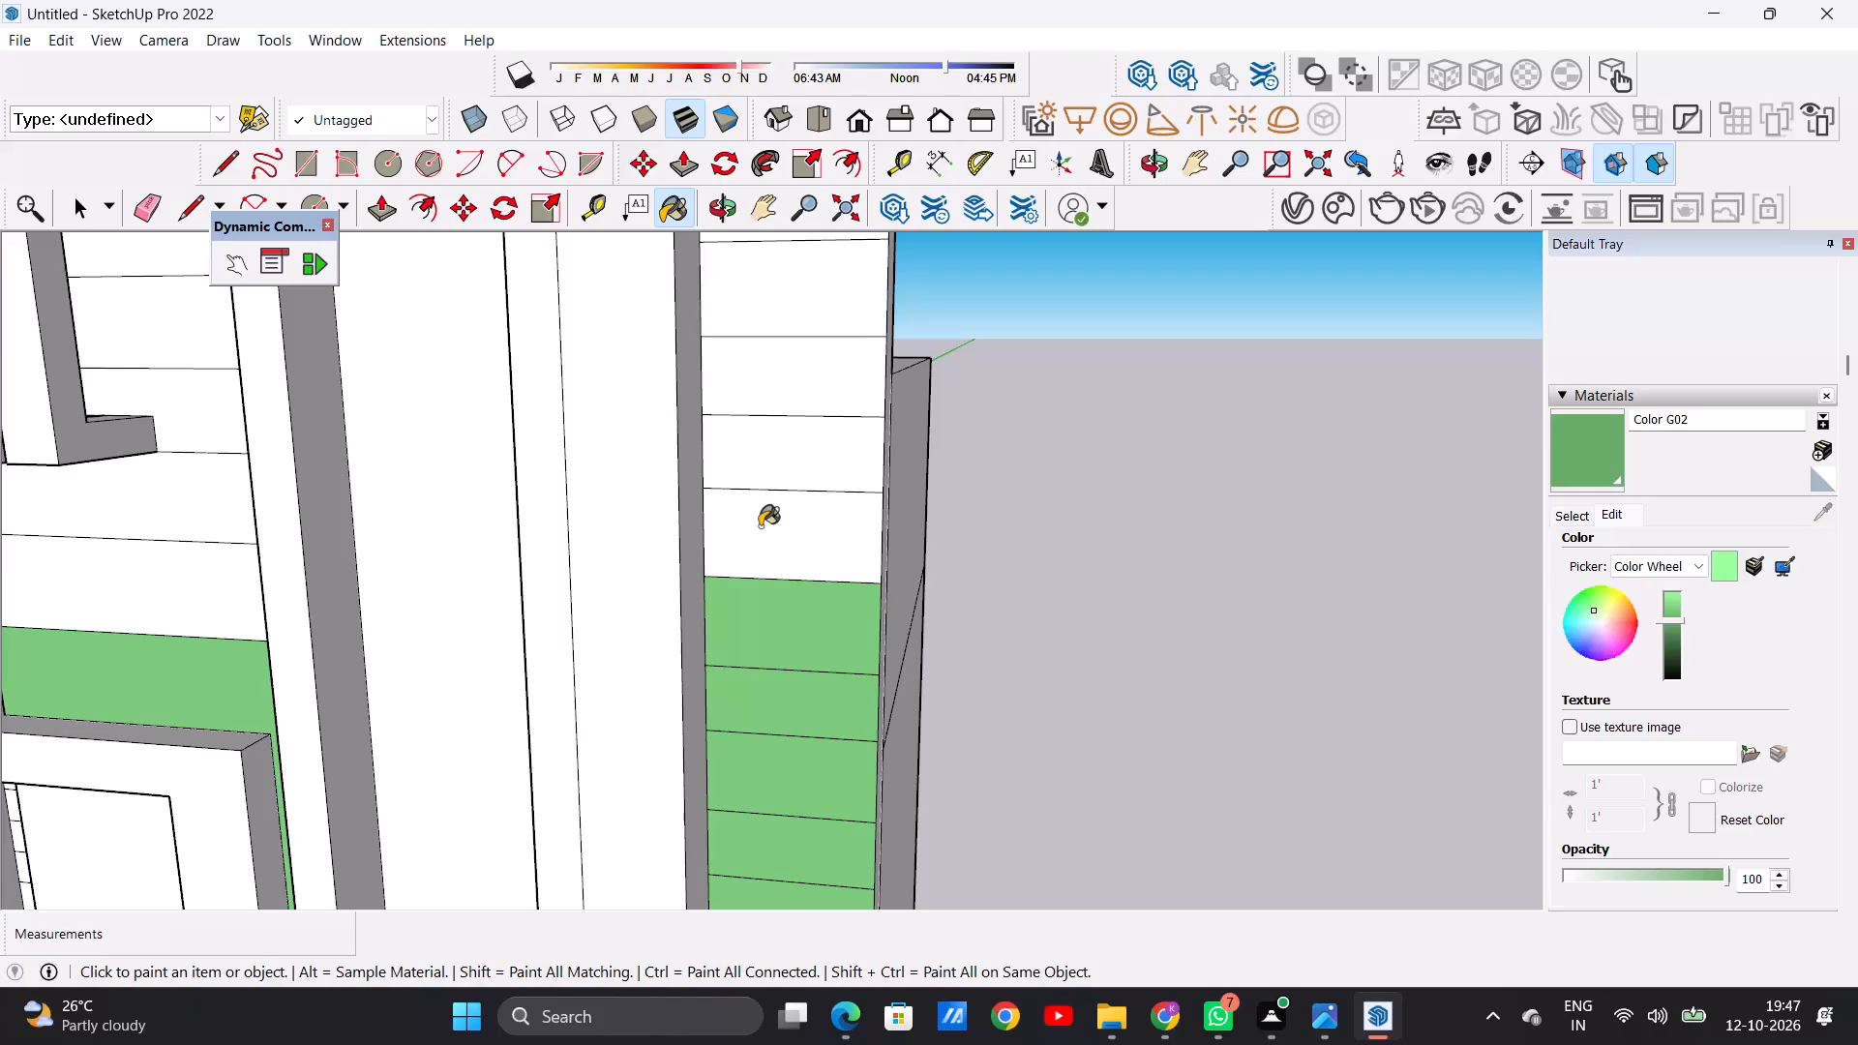
{"action": "scroll", "coordinate": [760, 526], "scroll_direction": "up", "scroll_amount": 6}
{"action": "left_click", "coordinate": [760, 526]}
{"action": "left_click", "coordinate": [809, 442]}
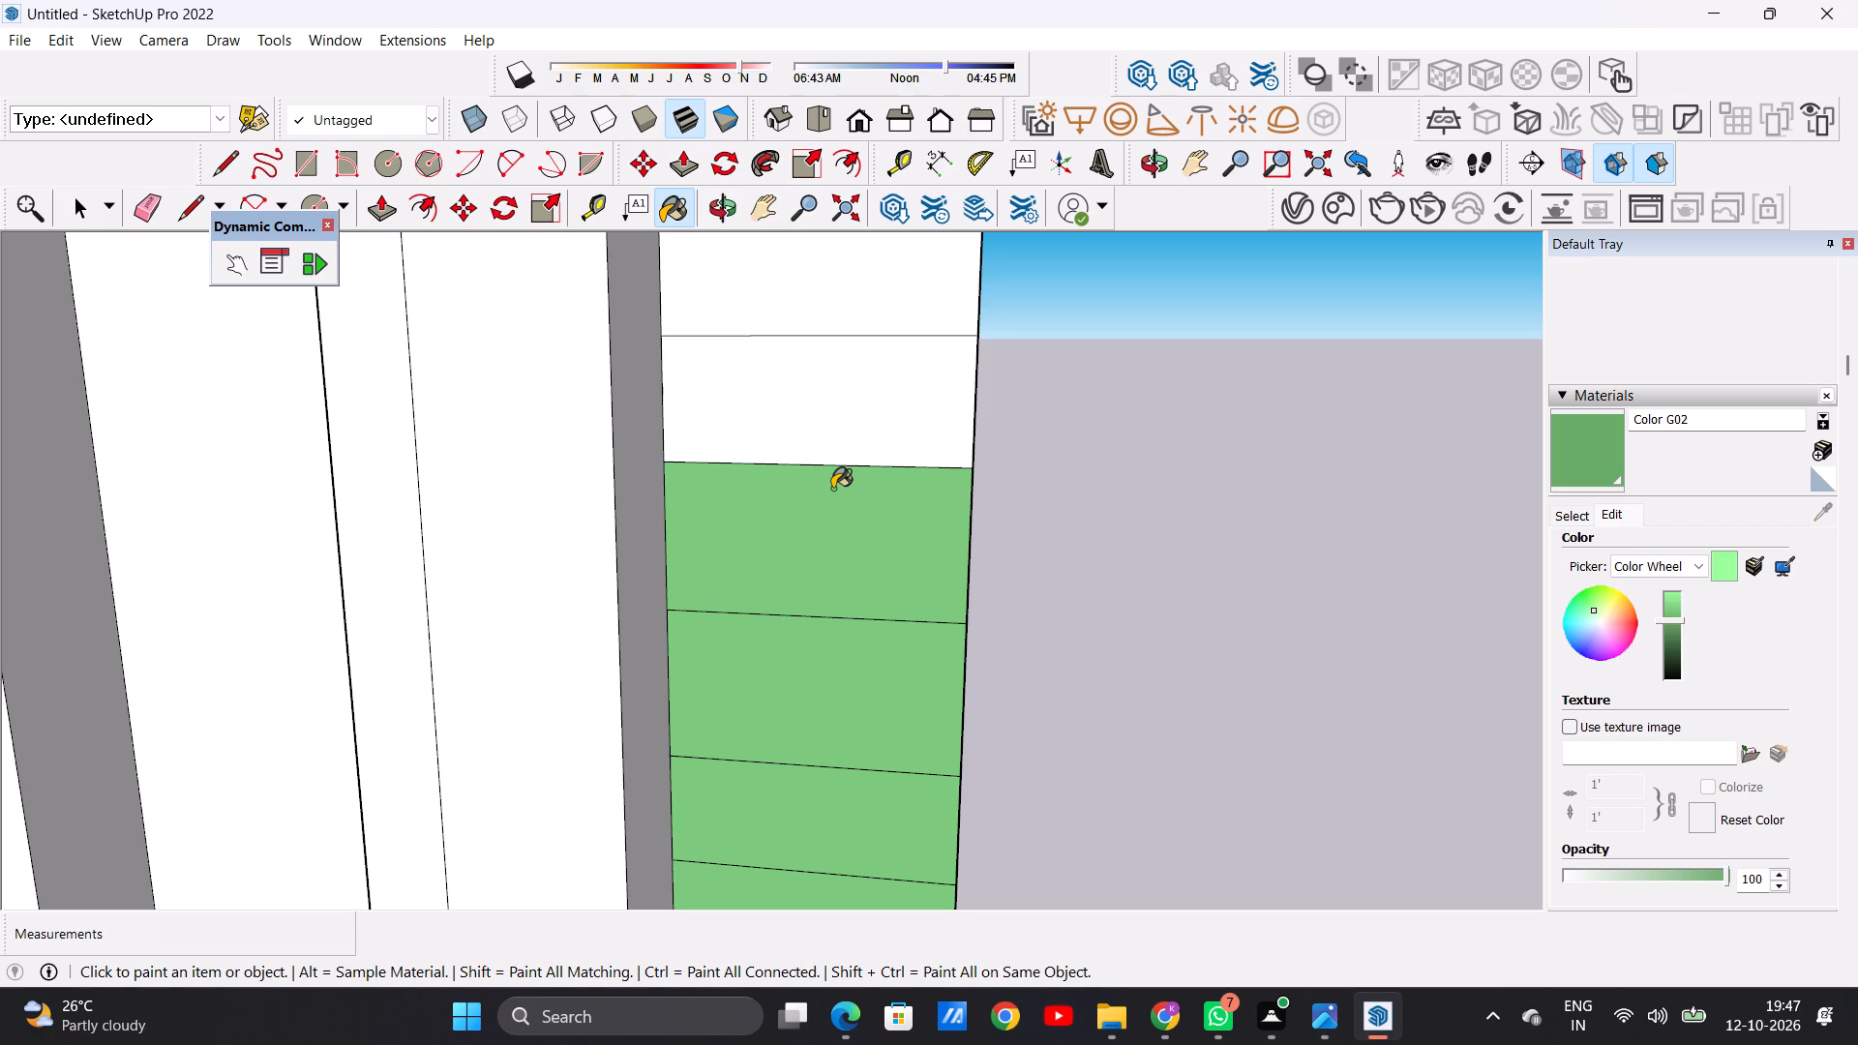
Paint another two strips up the narrow cladding column with Color G02.
{"action": "scroll", "coordinate": [832, 489], "scroll_direction": "down", "scroll_amount": 14}
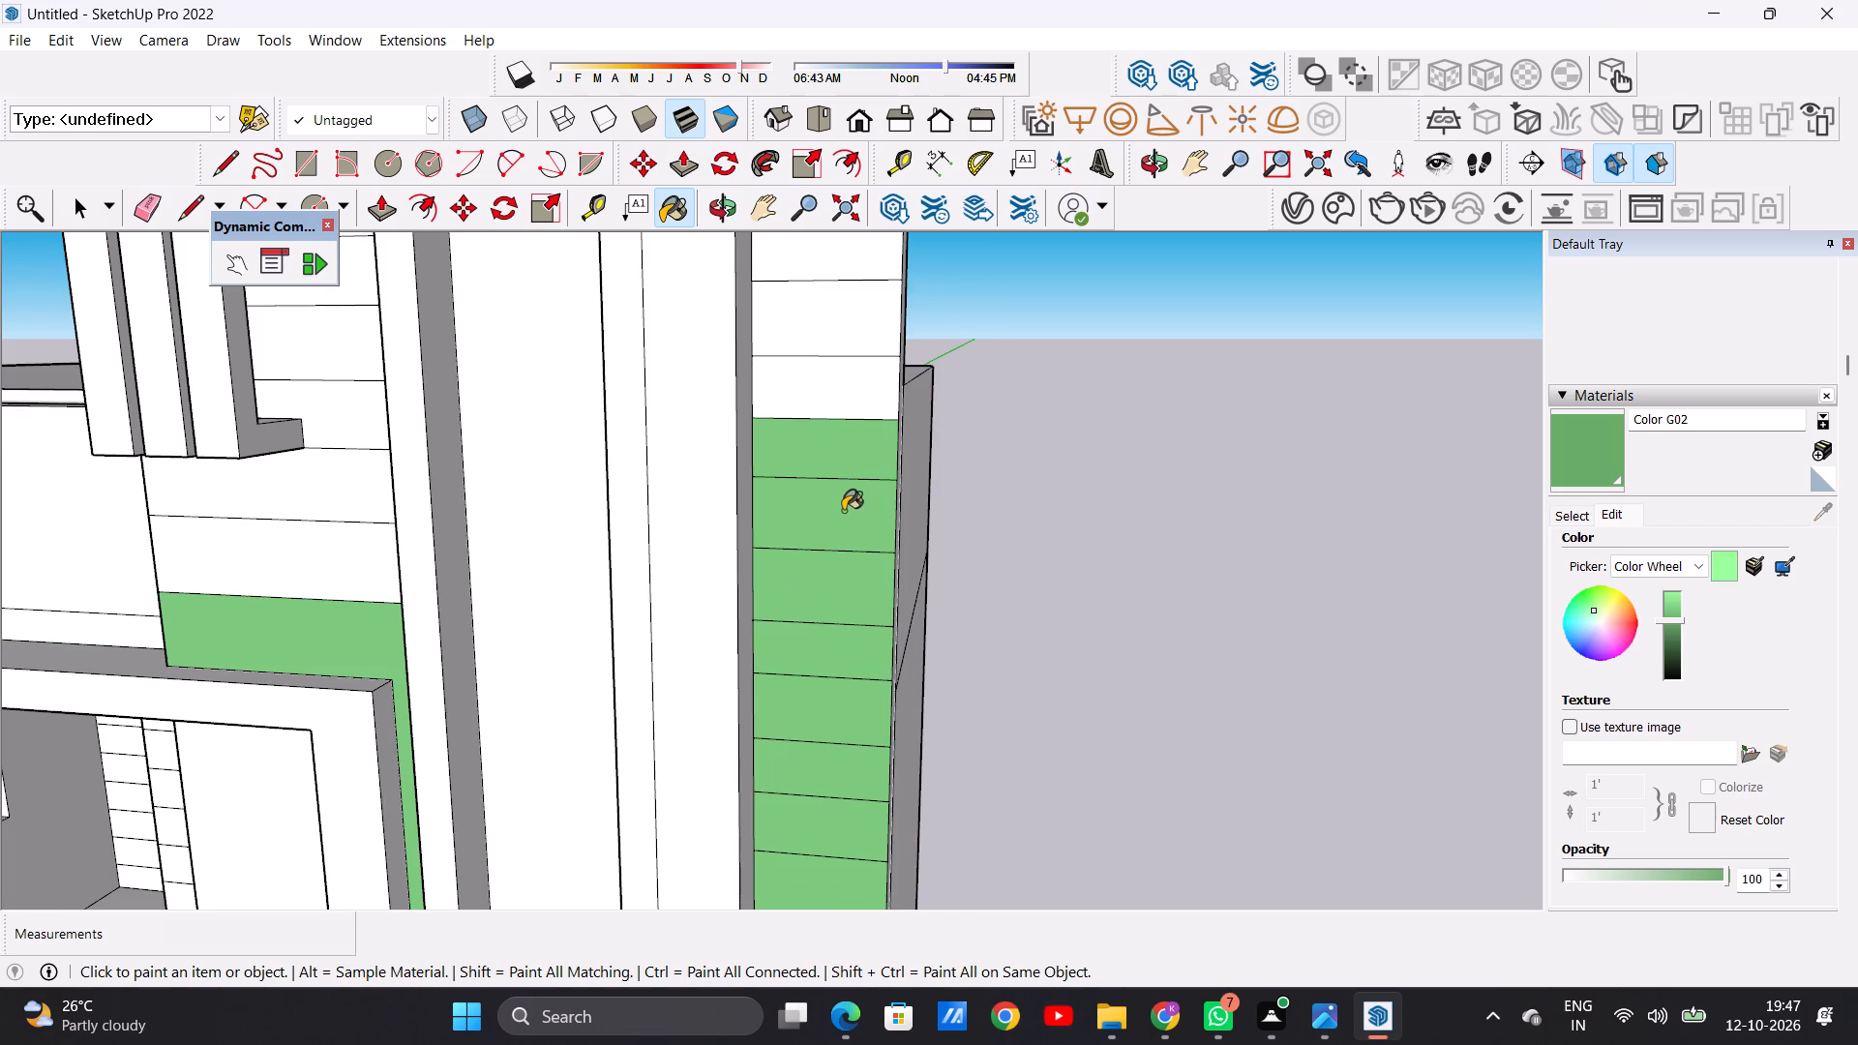
{"action": "scroll", "coordinate": [860, 552], "scroll_direction": "down", "scroll_amount": 7}
{"action": "scroll", "coordinate": [832, 461], "scroll_direction": "up", "scroll_amount": 18}
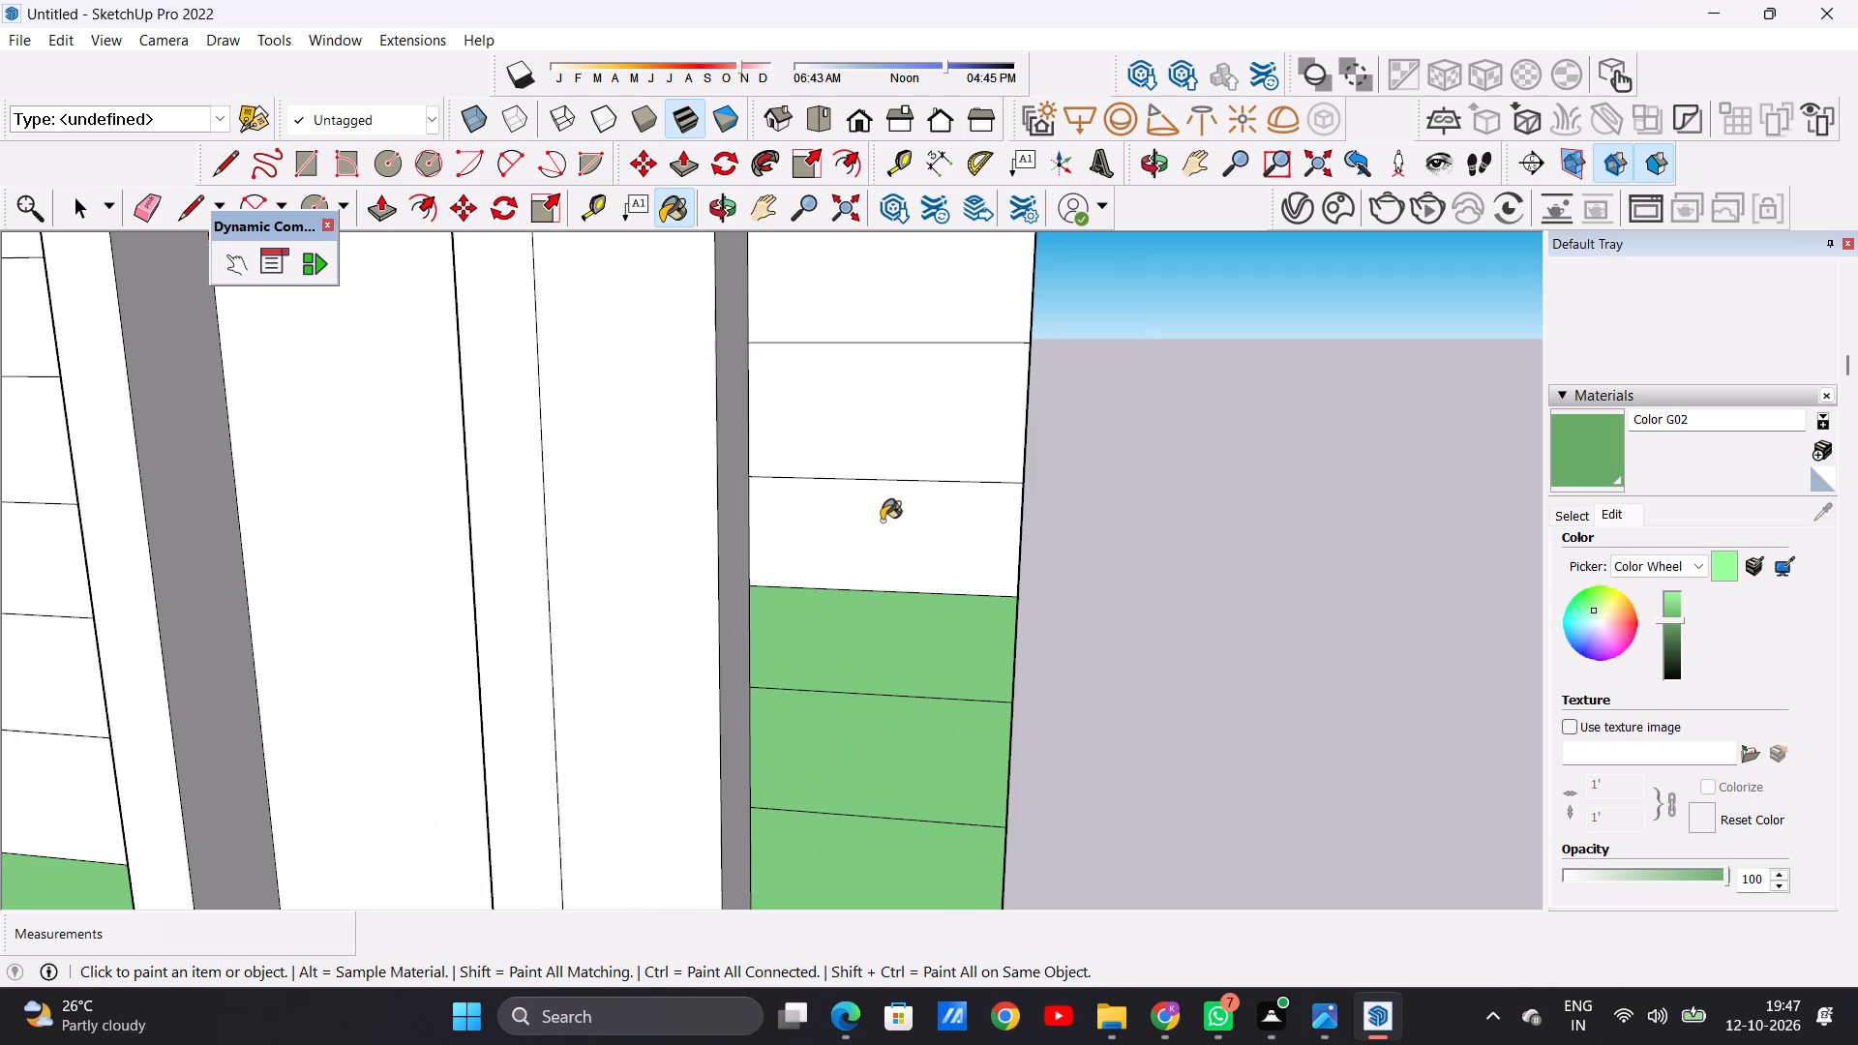
{"action": "scroll", "coordinate": [882, 521], "scroll_direction": "up", "scroll_amount": 3}
{"action": "scroll", "coordinate": [883, 521], "scroll_direction": "down", "scroll_amount": 1}
{"action": "left_click", "coordinate": [883, 521]}
{"action": "left_click", "coordinate": [861, 392]}
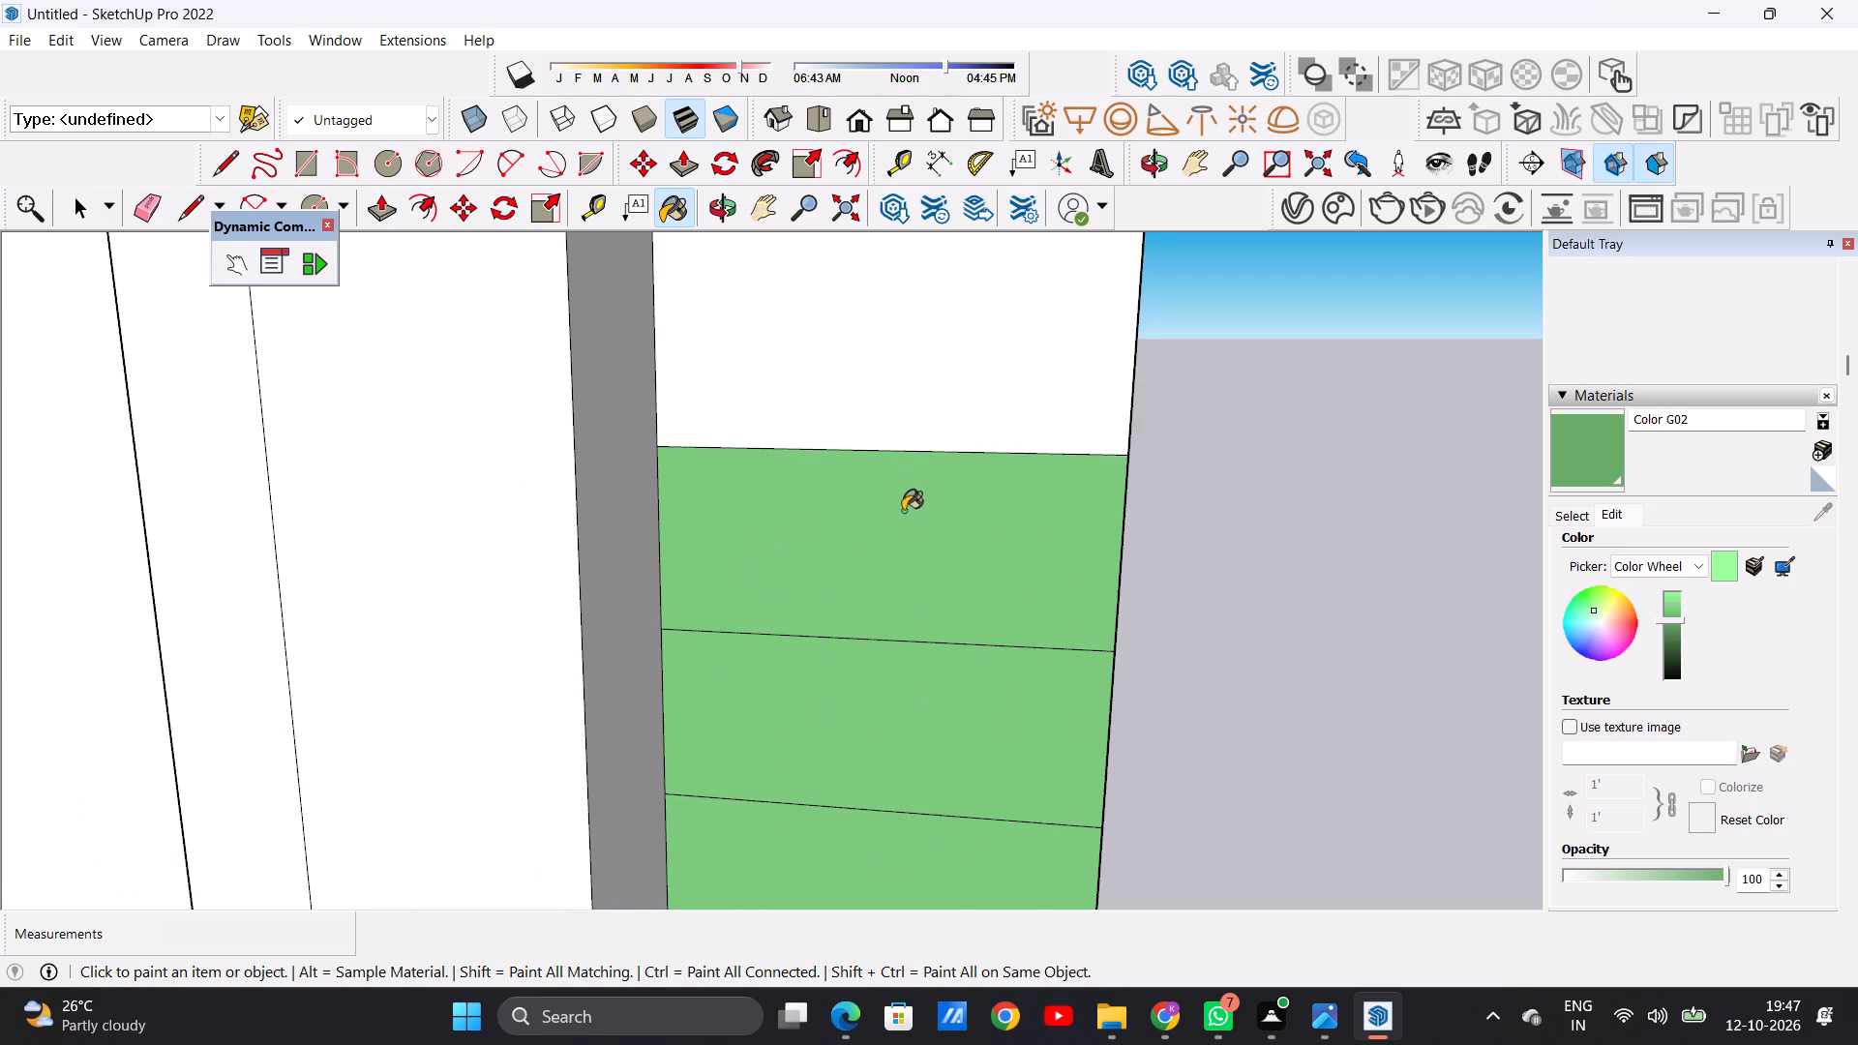
Paint the column's last four strips and the first full-width strip above the tall projecting frame with Color G02.
{"action": "scroll", "coordinate": [940, 558], "scroll_direction": "down", "scroll_amount": 5}
{"action": "scroll", "coordinate": [954, 563], "scroll_direction": "down", "scroll_amount": 16}
{"action": "scroll", "coordinate": [957, 561], "scroll_direction": "down", "scroll_amount": 5}
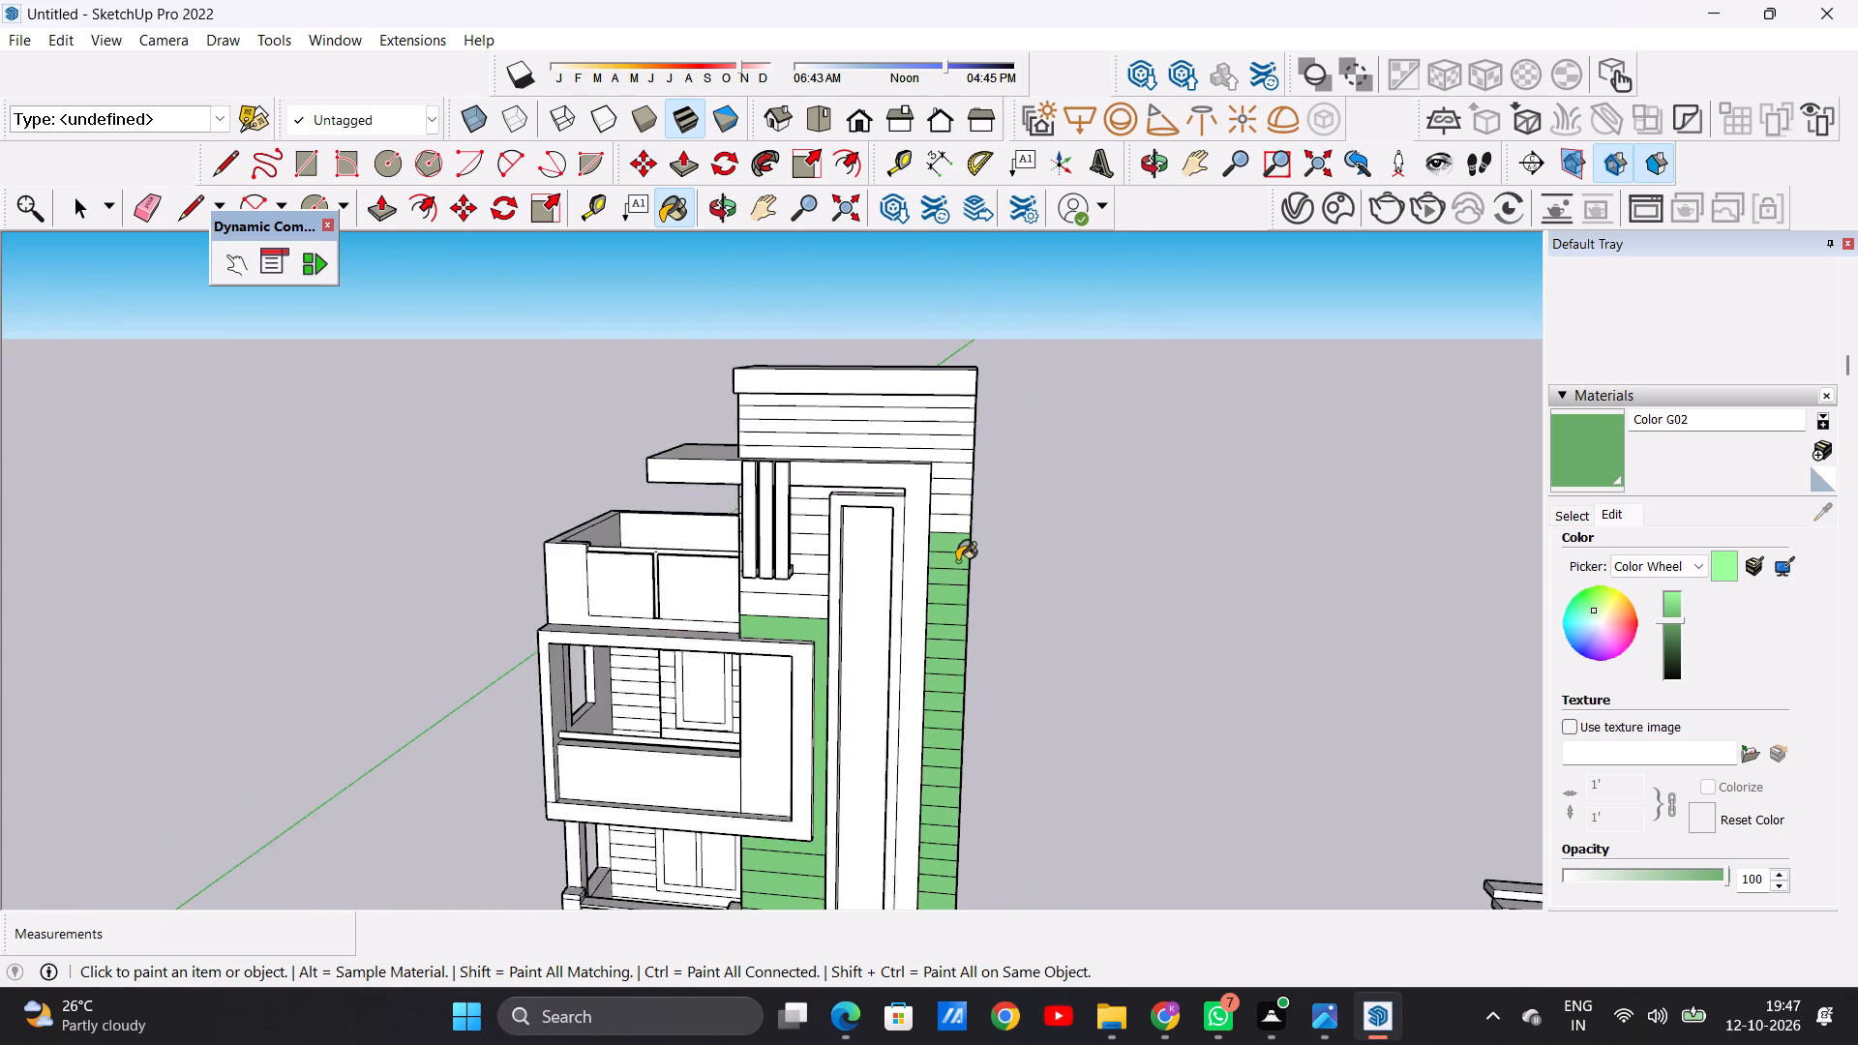
{"action": "scroll", "coordinate": [951, 449], "scroll_direction": "up", "scroll_amount": 14}
{"action": "left_click", "coordinate": [964, 716]}
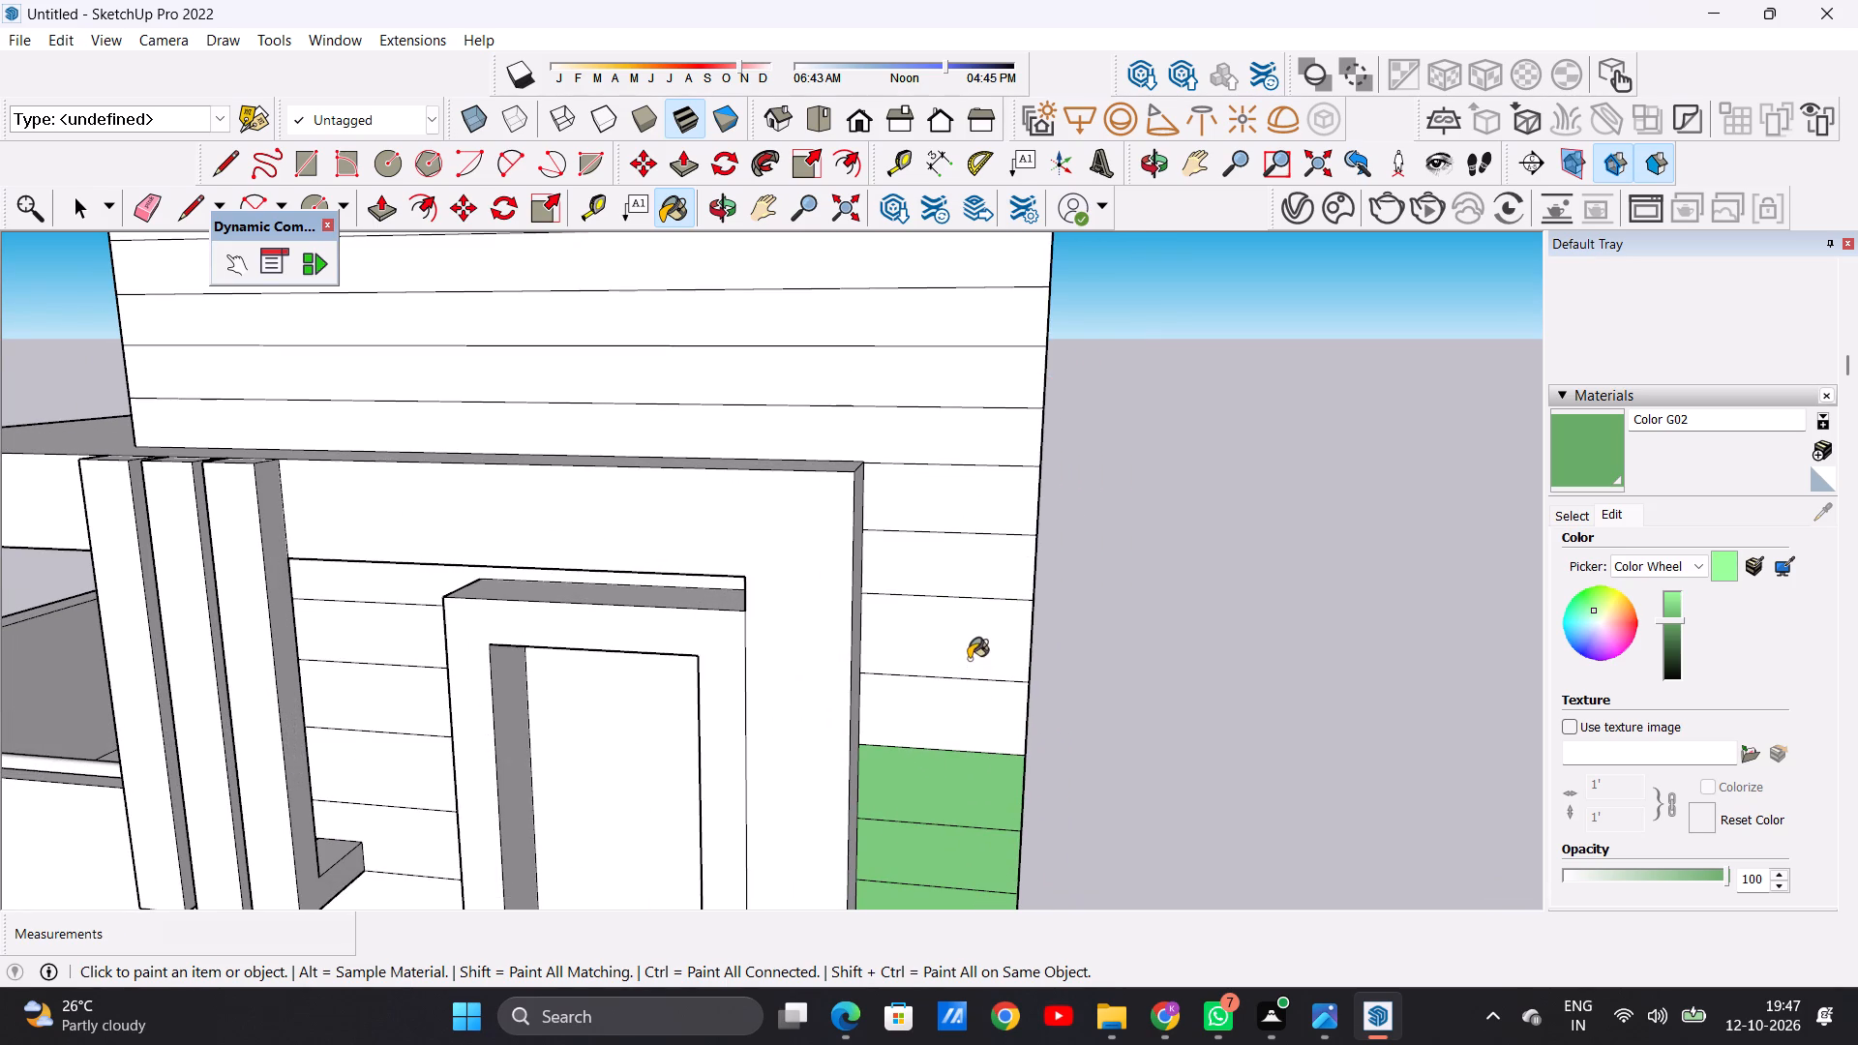
{"action": "left_click", "coordinate": [969, 659]}
{"action": "left_click", "coordinate": [948, 540]}
{"action": "left_click", "coordinate": [953, 494]}
{"action": "left_click", "coordinate": [969, 457]}
Paint the three cladding strips above the green area around the lower ends of the vertical fins with Color G02.
{"action": "scroll", "coordinate": [970, 473], "scroll_direction": "down", "scroll_amount": 9}
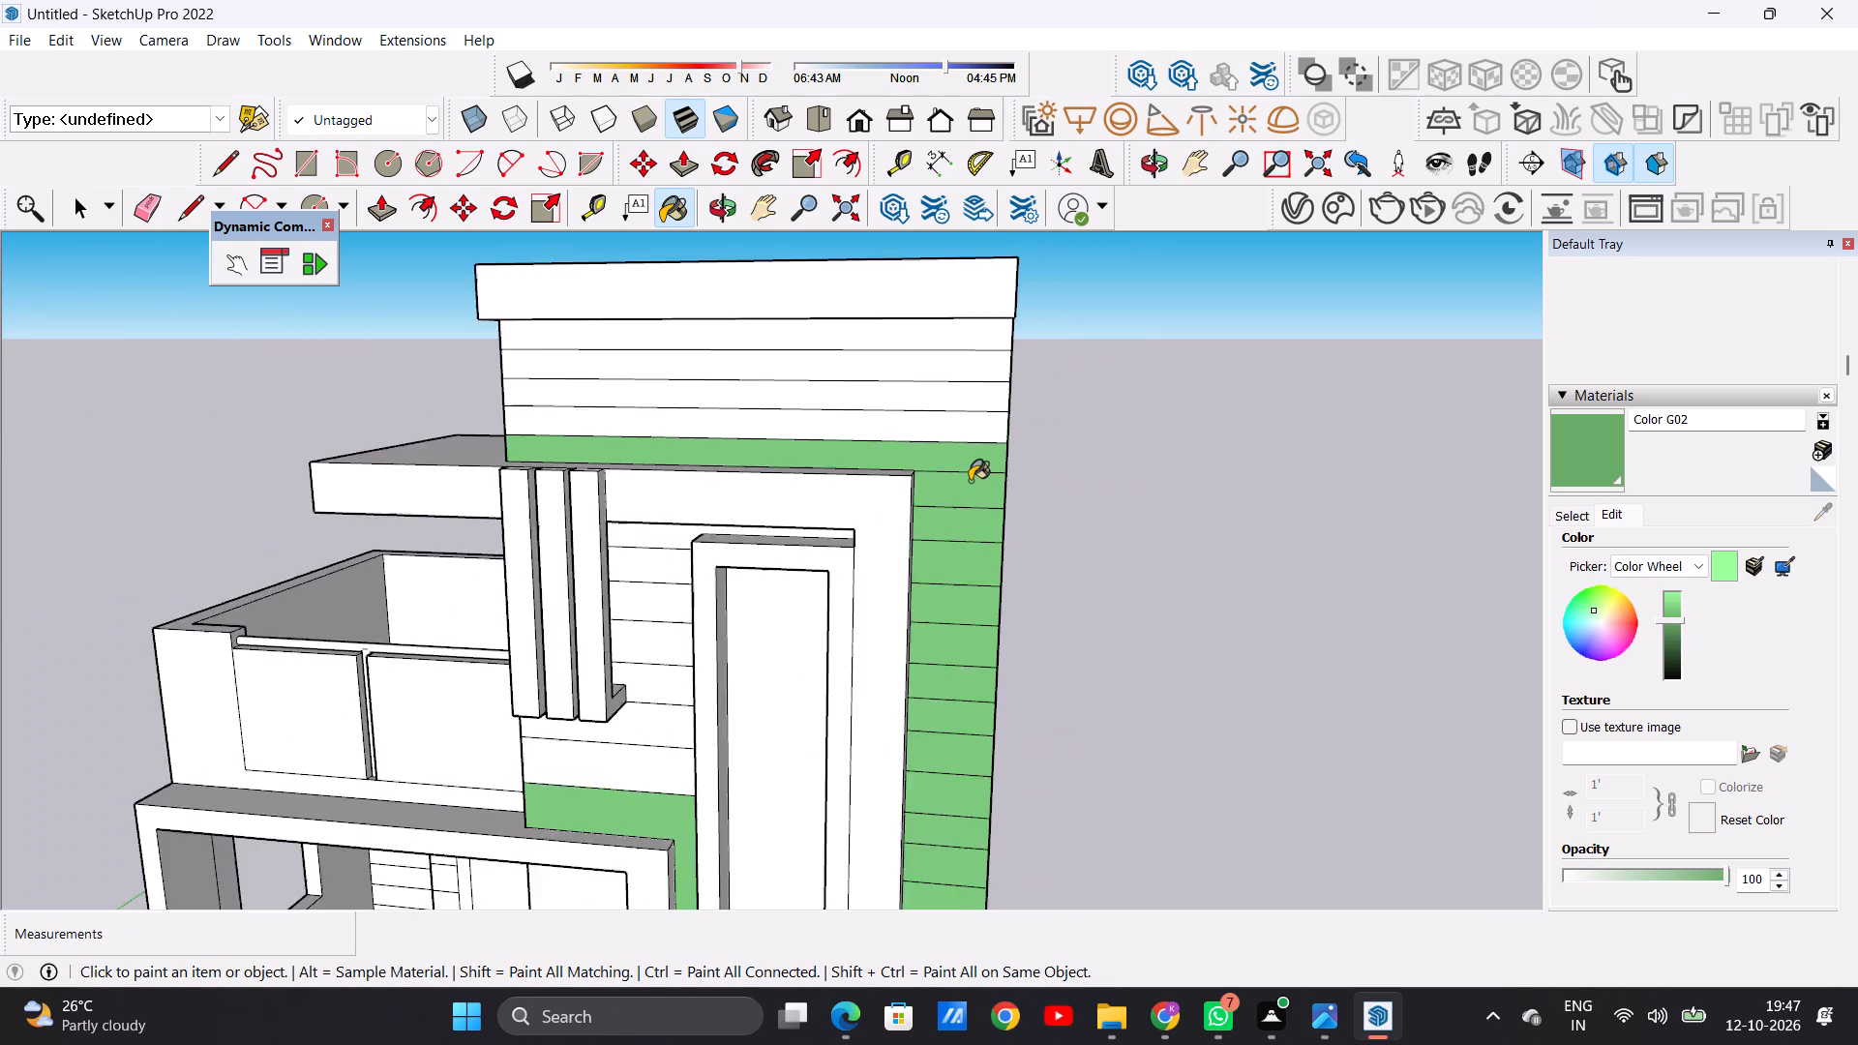
{"action": "scroll", "coordinate": [970, 481], "scroll_direction": "down", "scroll_amount": 3}
{"action": "scroll", "coordinate": [763, 638], "scroll_direction": "up", "scroll_amount": 2}
{"action": "scroll", "coordinate": [763, 638], "scroll_direction": "down", "scroll_amount": 1}
{"action": "scroll", "coordinate": [763, 638], "scroll_direction": "up", "scroll_amount": 12}
{"action": "left_click", "coordinate": [749, 703]}
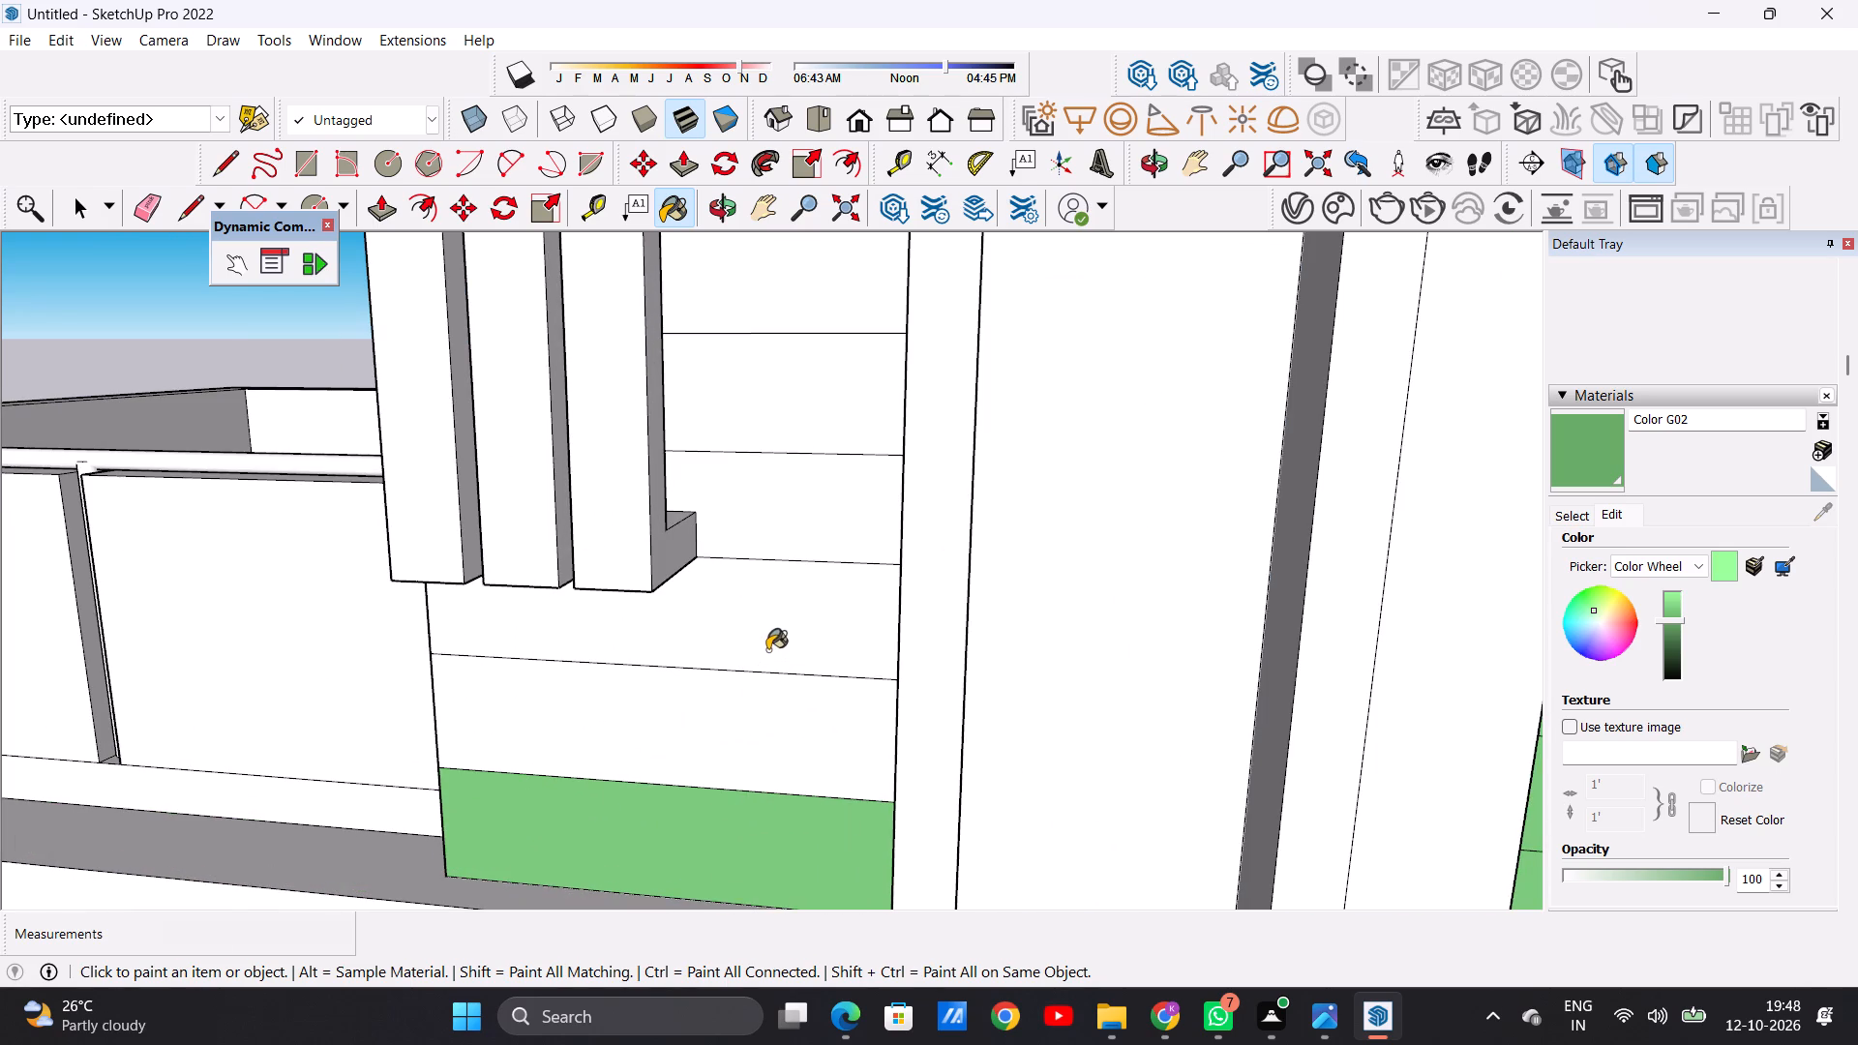
{"action": "left_click", "coordinate": [768, 643]}
{"action": "left_click", "coordinate": [789, 546]}
Paint the remaining four strips between the vertical fins and the tall window frame with Color G02.
{"action": "scroll", "coordinate": [766, 606], "scroll_direction": "down", "scroll_amount": 11}
{"action": "scroll", "coordinate": [781, 515], "scroll_direction": "up", "scroll_amount": 6}
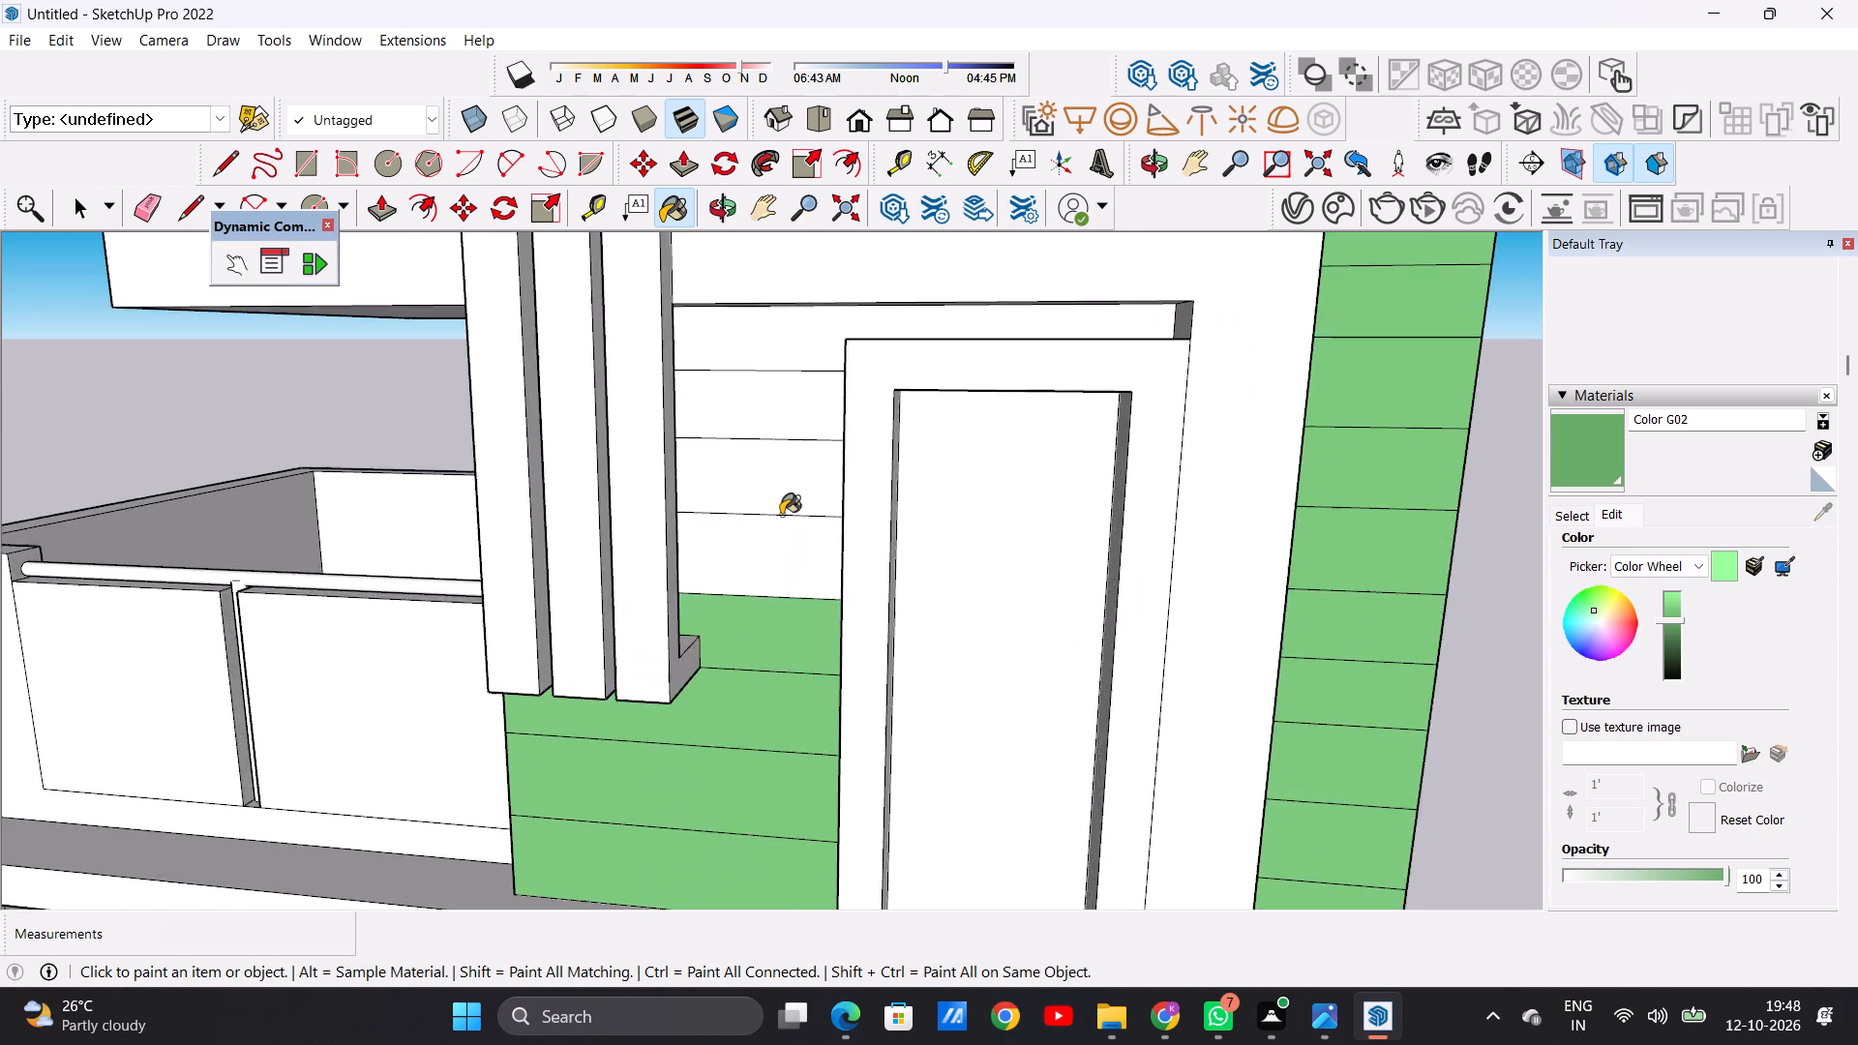
{"action": "scroll", "coordinate": [781, 515], "scroll_direction": "up", "scroll_amount": 9}
{"action": "left_click", "coordinate": [779, 543]}
{"action": "left_click", "coordinate": [791, 385]}
{"action": "scroll", "coordinate": [737, 537], "scroll_direction": "down", "scroll_amount": 14}
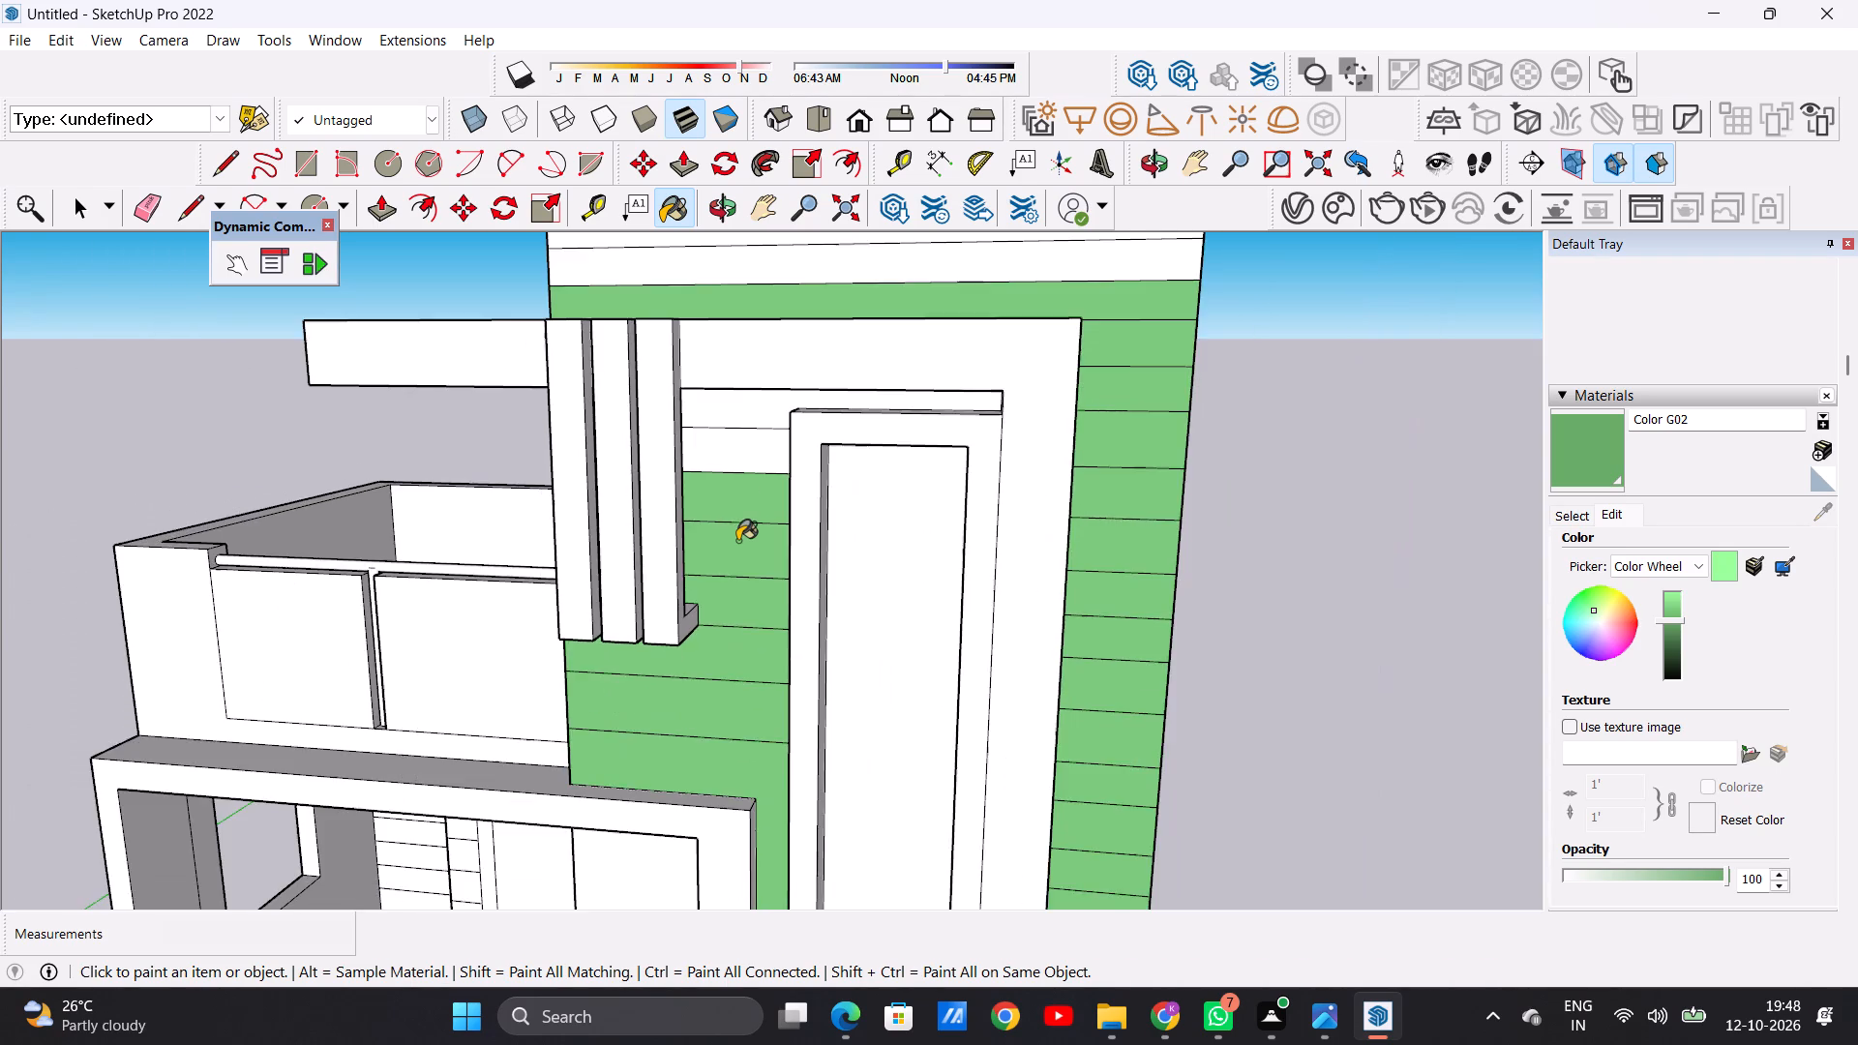
{"action": "scroll", "coordinate": [740, 461], "scroll_direction": "up", "scroll_amount": 7}
{"action": "left_click", "coordinate": [741, 456]}
{"action": "scroll", "coordinate": [756, 469], "scroll_direction": "down", "scroll_amount": 2}
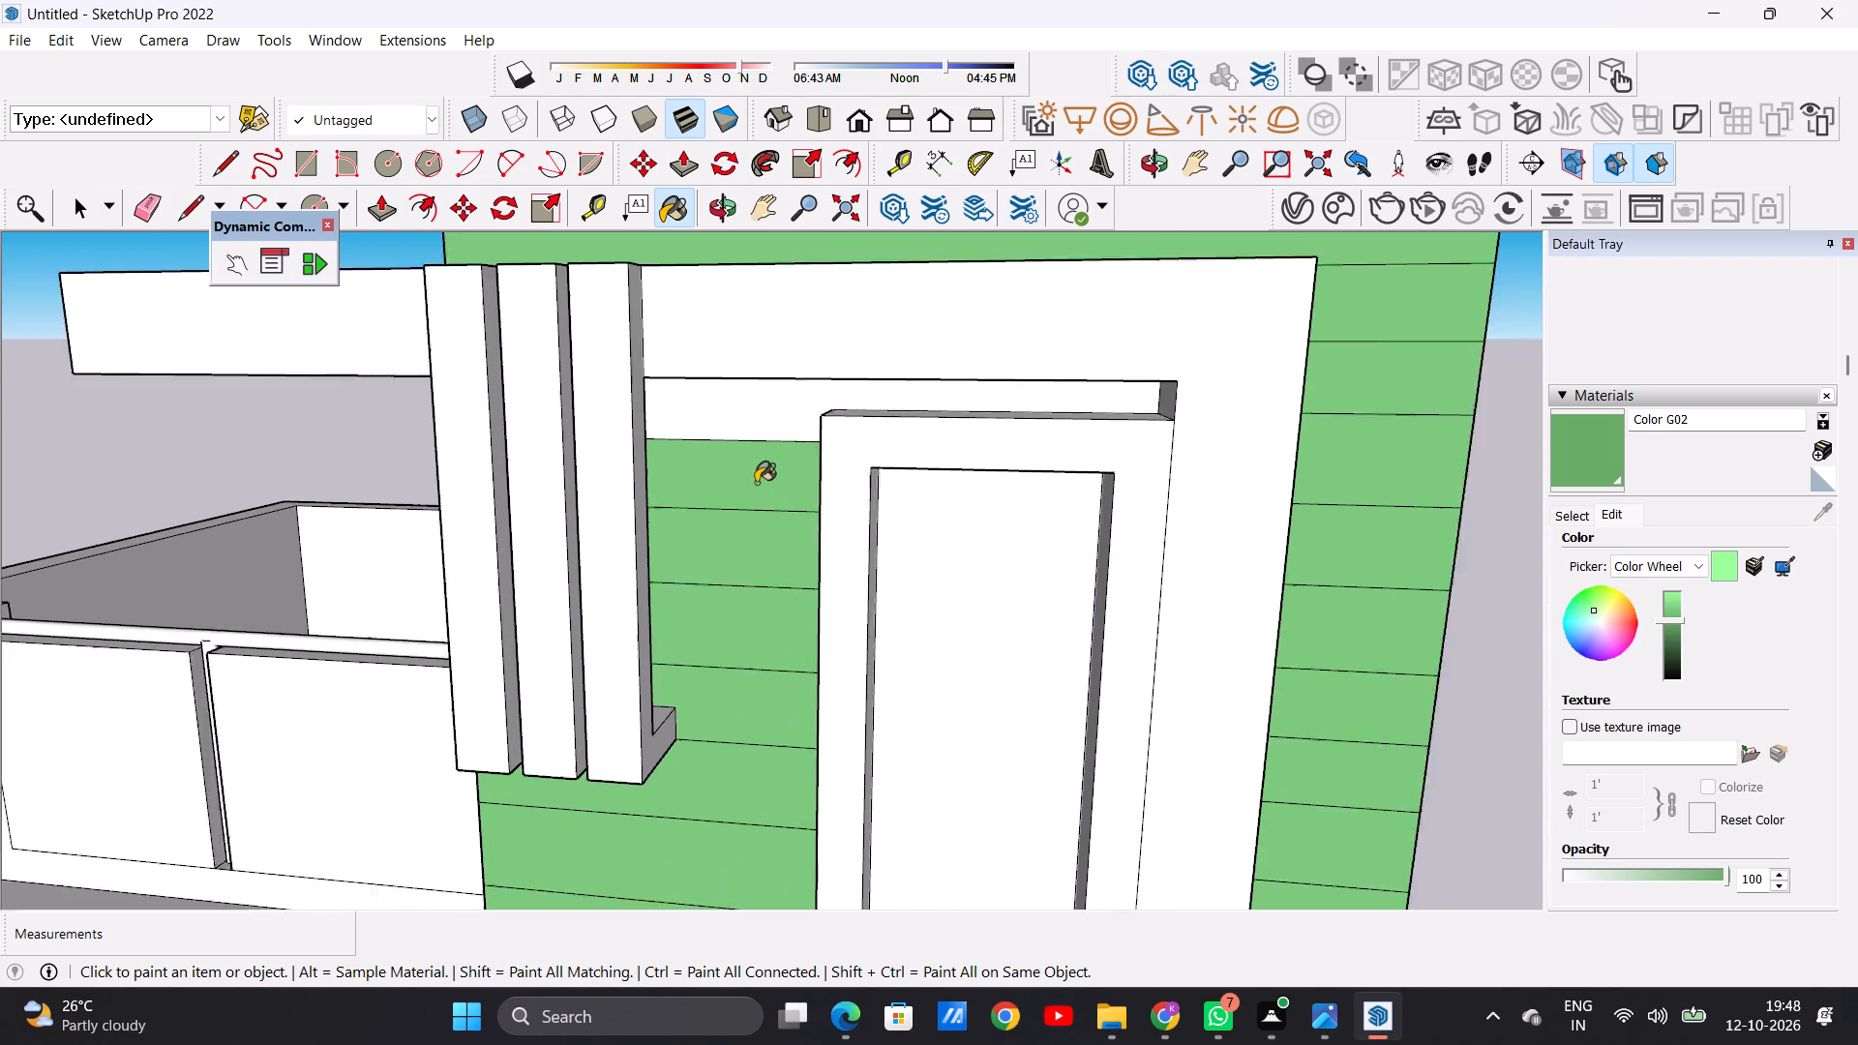
{"action": "scroll", "coordinate": [756, 483], "scroll_direction": "down", "scroll_amount": 4}
{"action": "scroll", "coordinate": [756, 449], "scroll_direction": "up", "scroll_amount": 12}
{"action": "left_click", "coordinate": [756, 448]}
Paint the four remaining full-width cladding strips below the tower's top parapet band with Color G02.
{"action": "scroll", "coordinate": [762, 485], "scroll_direction": "down", "scroll_amount": 8}
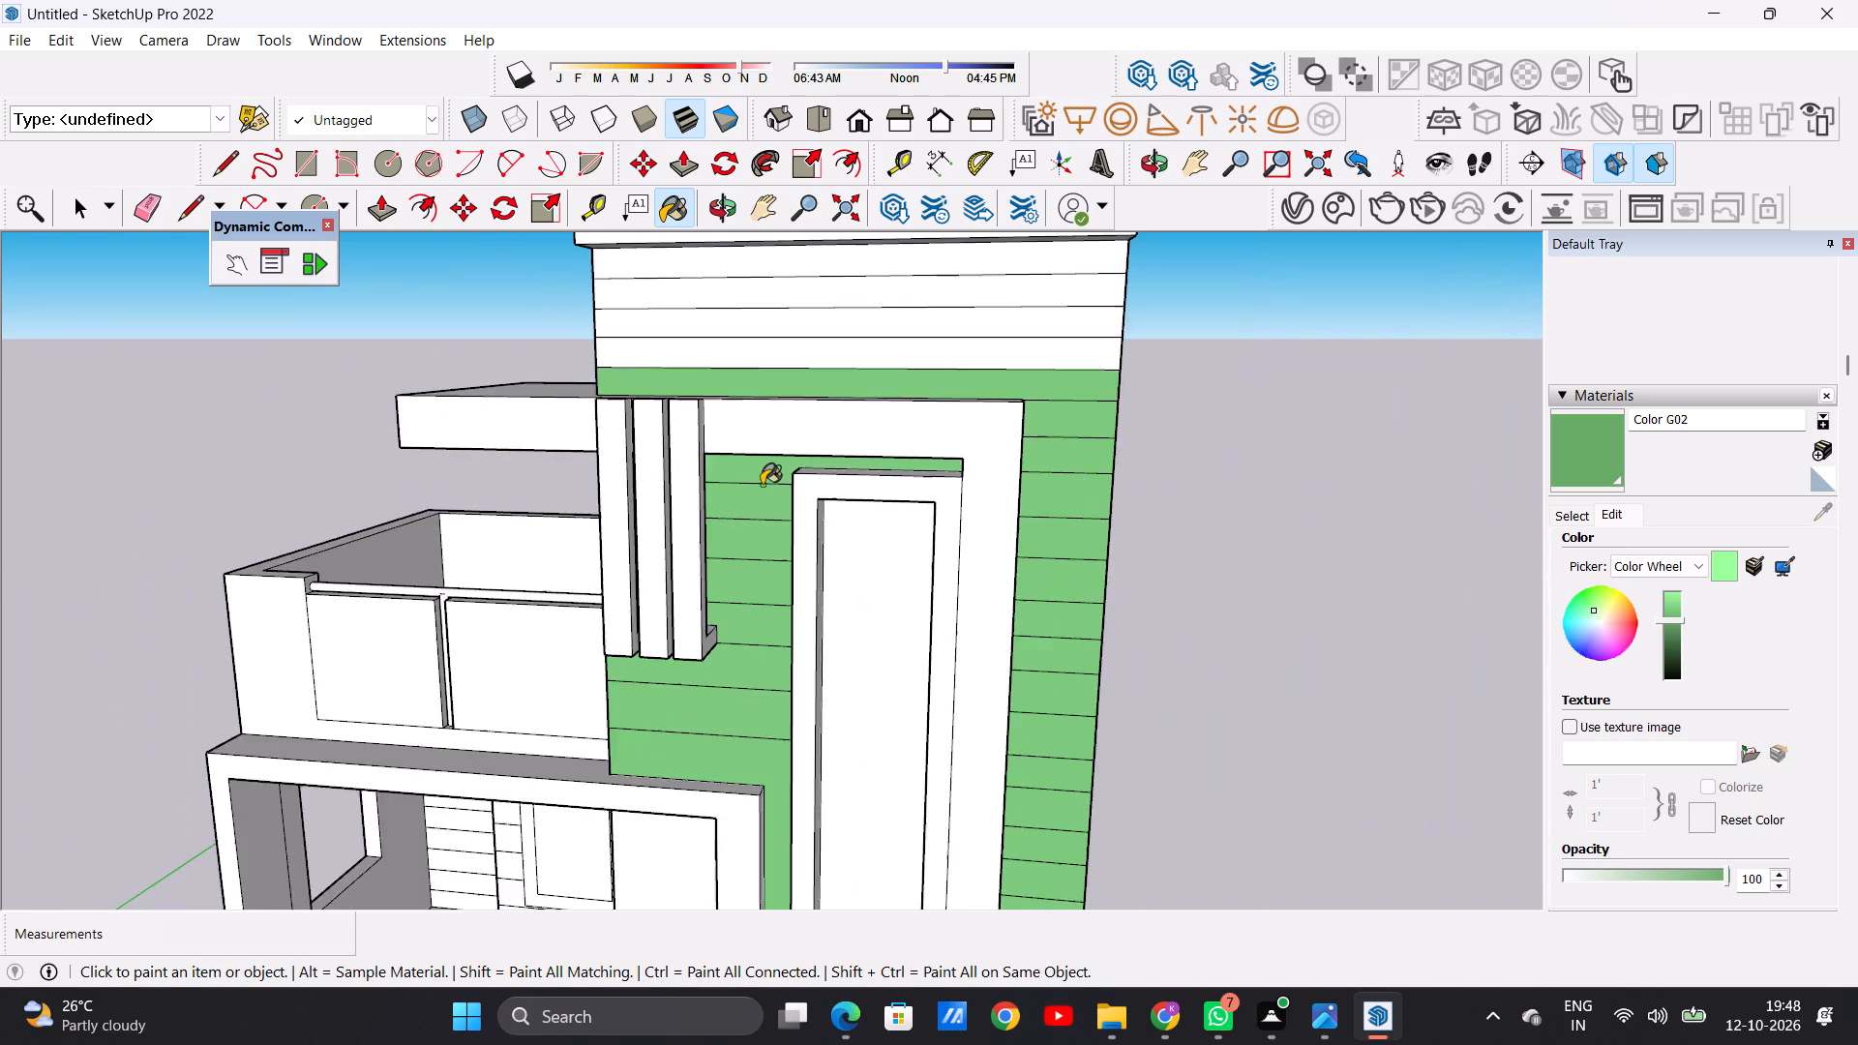
{"action": "scroll", "coordinate": [762, 485], "scroll_direction": "down", "scroll_amount": 20}
{"action": "scroll", "coordinate": [762, 485], "scroll_direction": "down", "scroll_amount": 1}
{"action": "scroll", "coordinate": [851, 422], "scroll_direction": "up", "scroll_amount": 7}
{"action": "scroll", "coordinate": [851, 422], "scroll_direction": "down", "scroll_amount": 1}
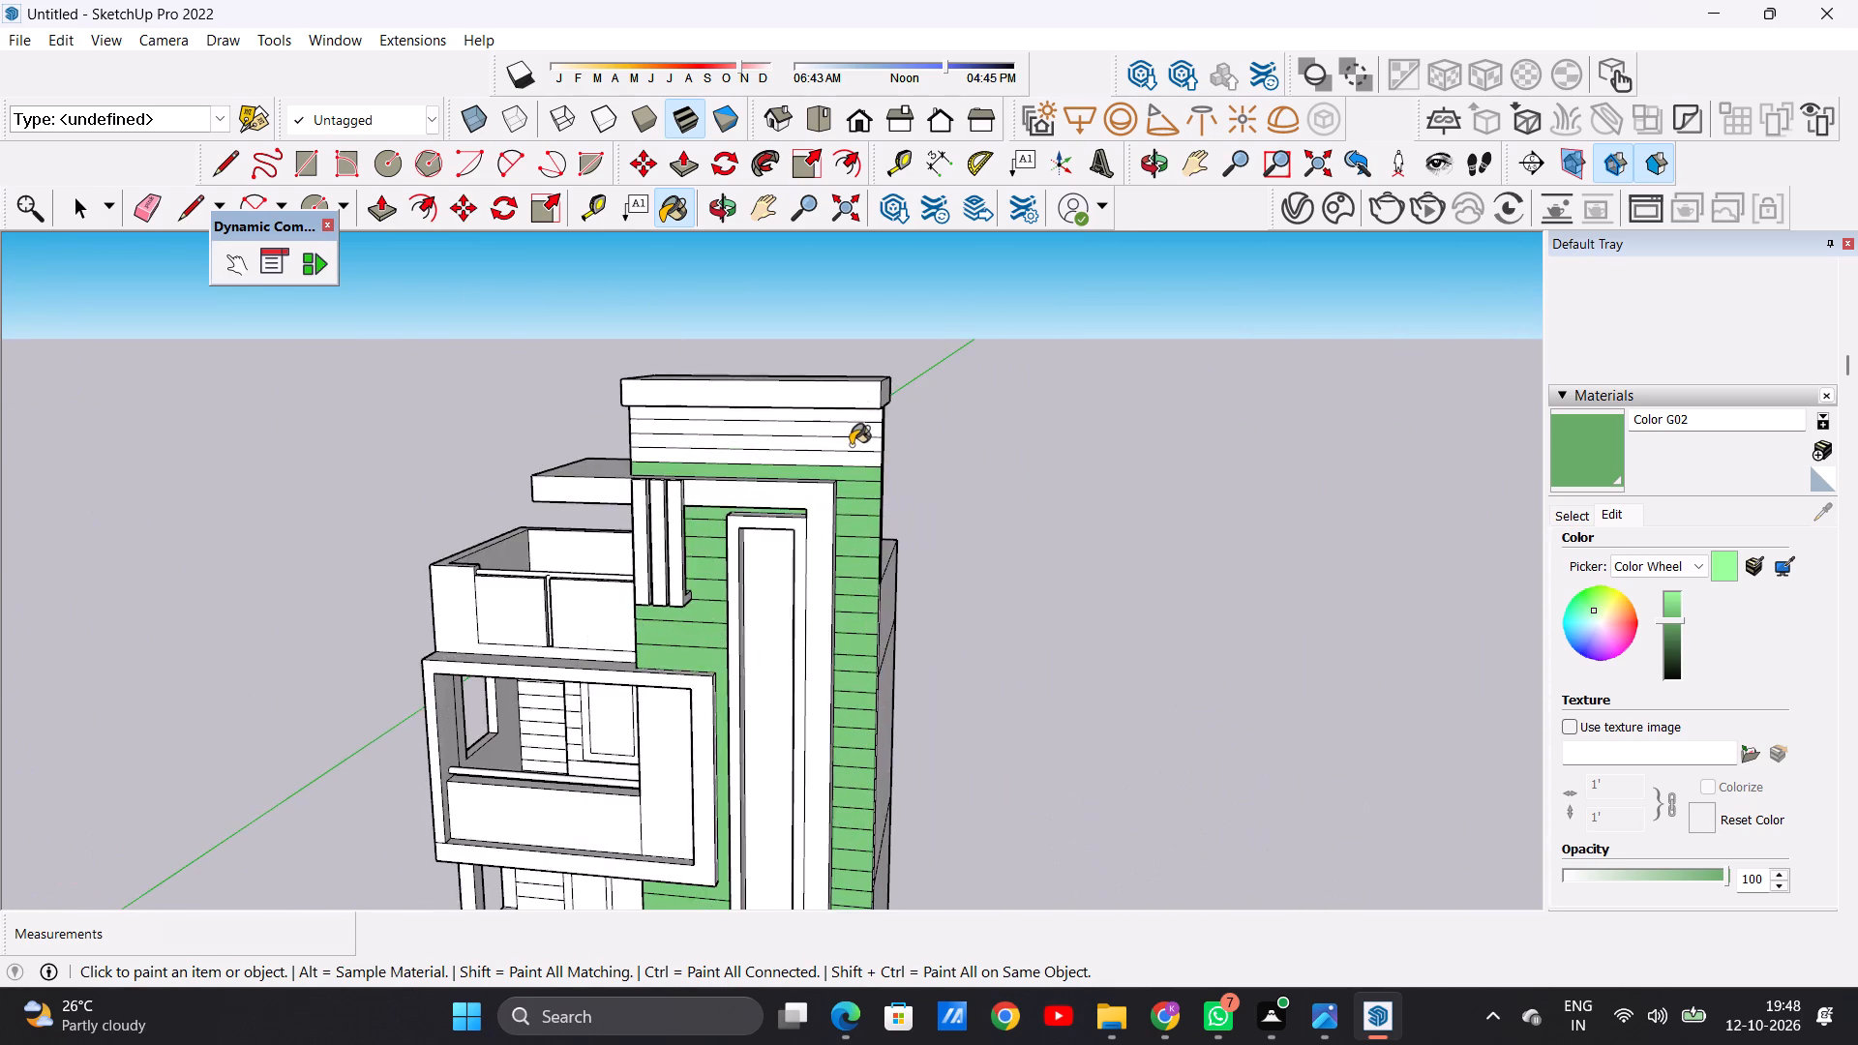
{"action": "scroll", "coordinate": [851, 445], "scroll_direction": "down", "scroll_amount": 1}
{"action": "scroll", "coordinate": [851, 445], "scroll_direction": "up", "scroll_amount": 20}
{"action": "scroll", "coordinate": [851, 445], "scroll_direction": "up", "scroll_amount": 2}
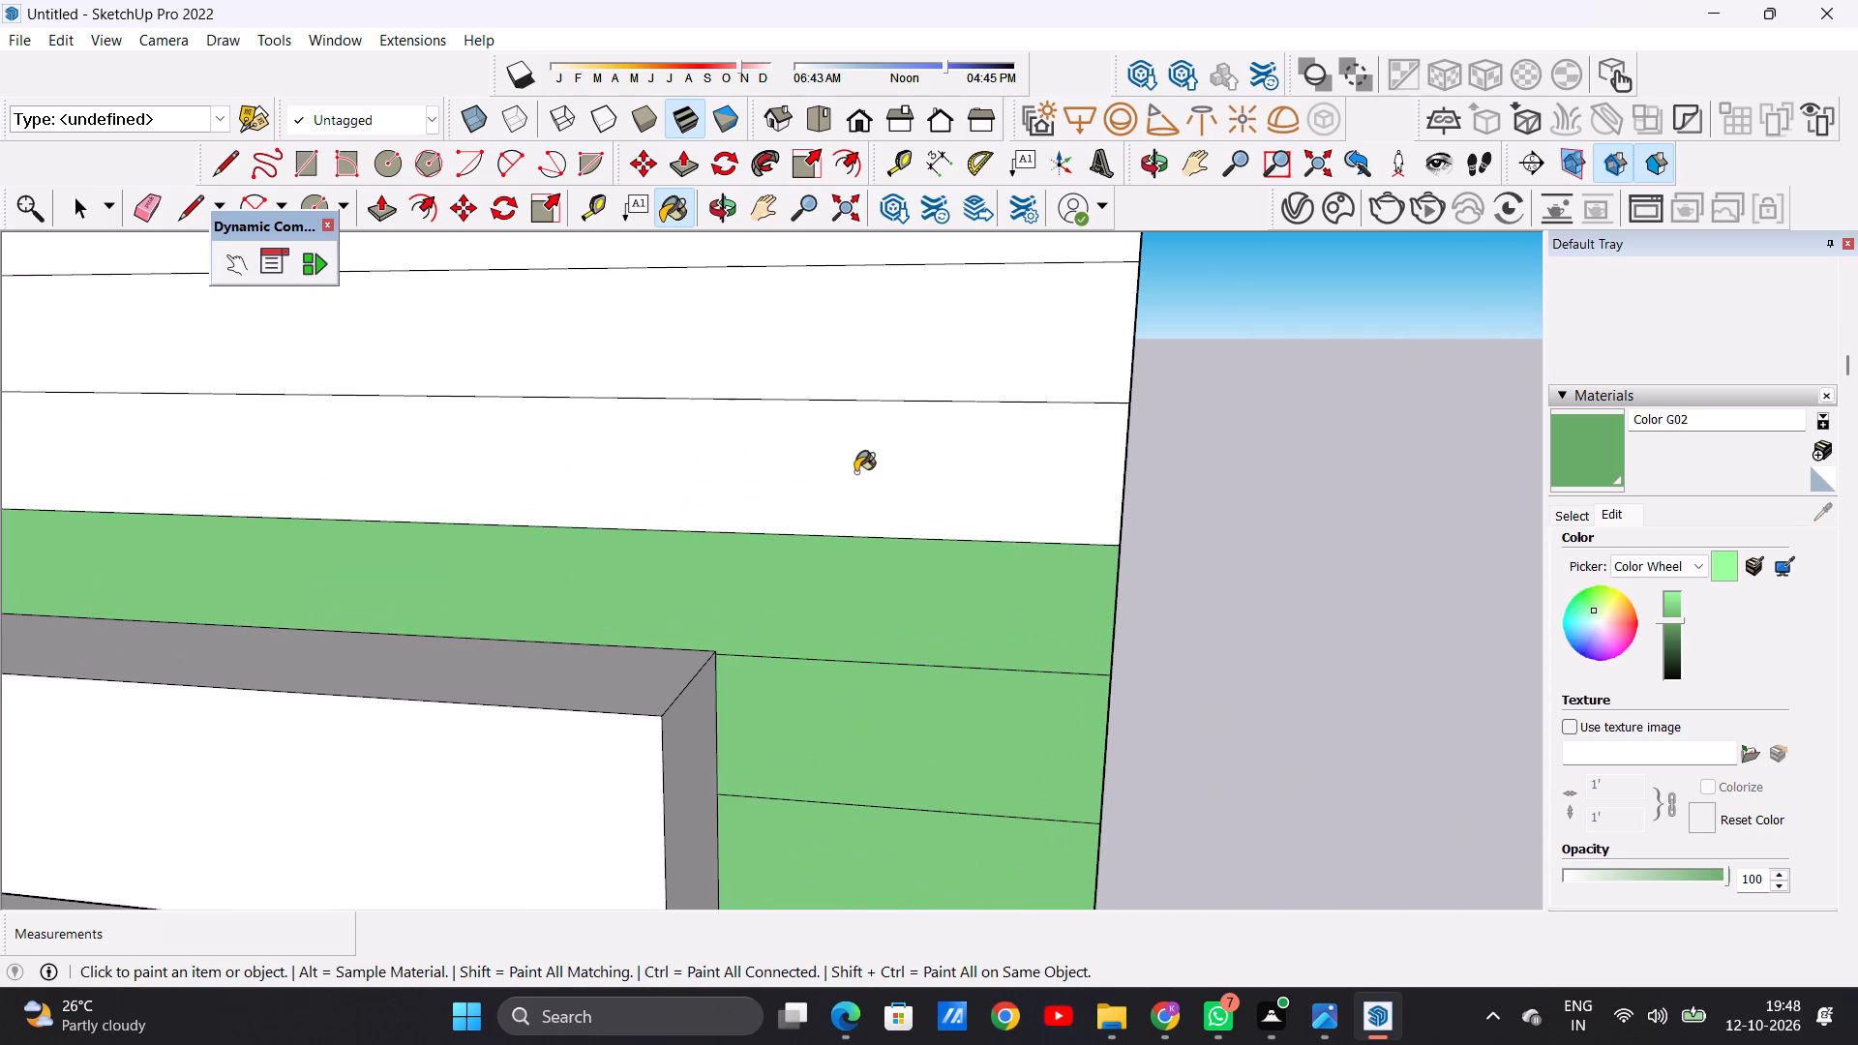
{"action": "left_click", "coordinate": [855, 472]}
{"action": "left_click", "coordinate": [871, 381]}
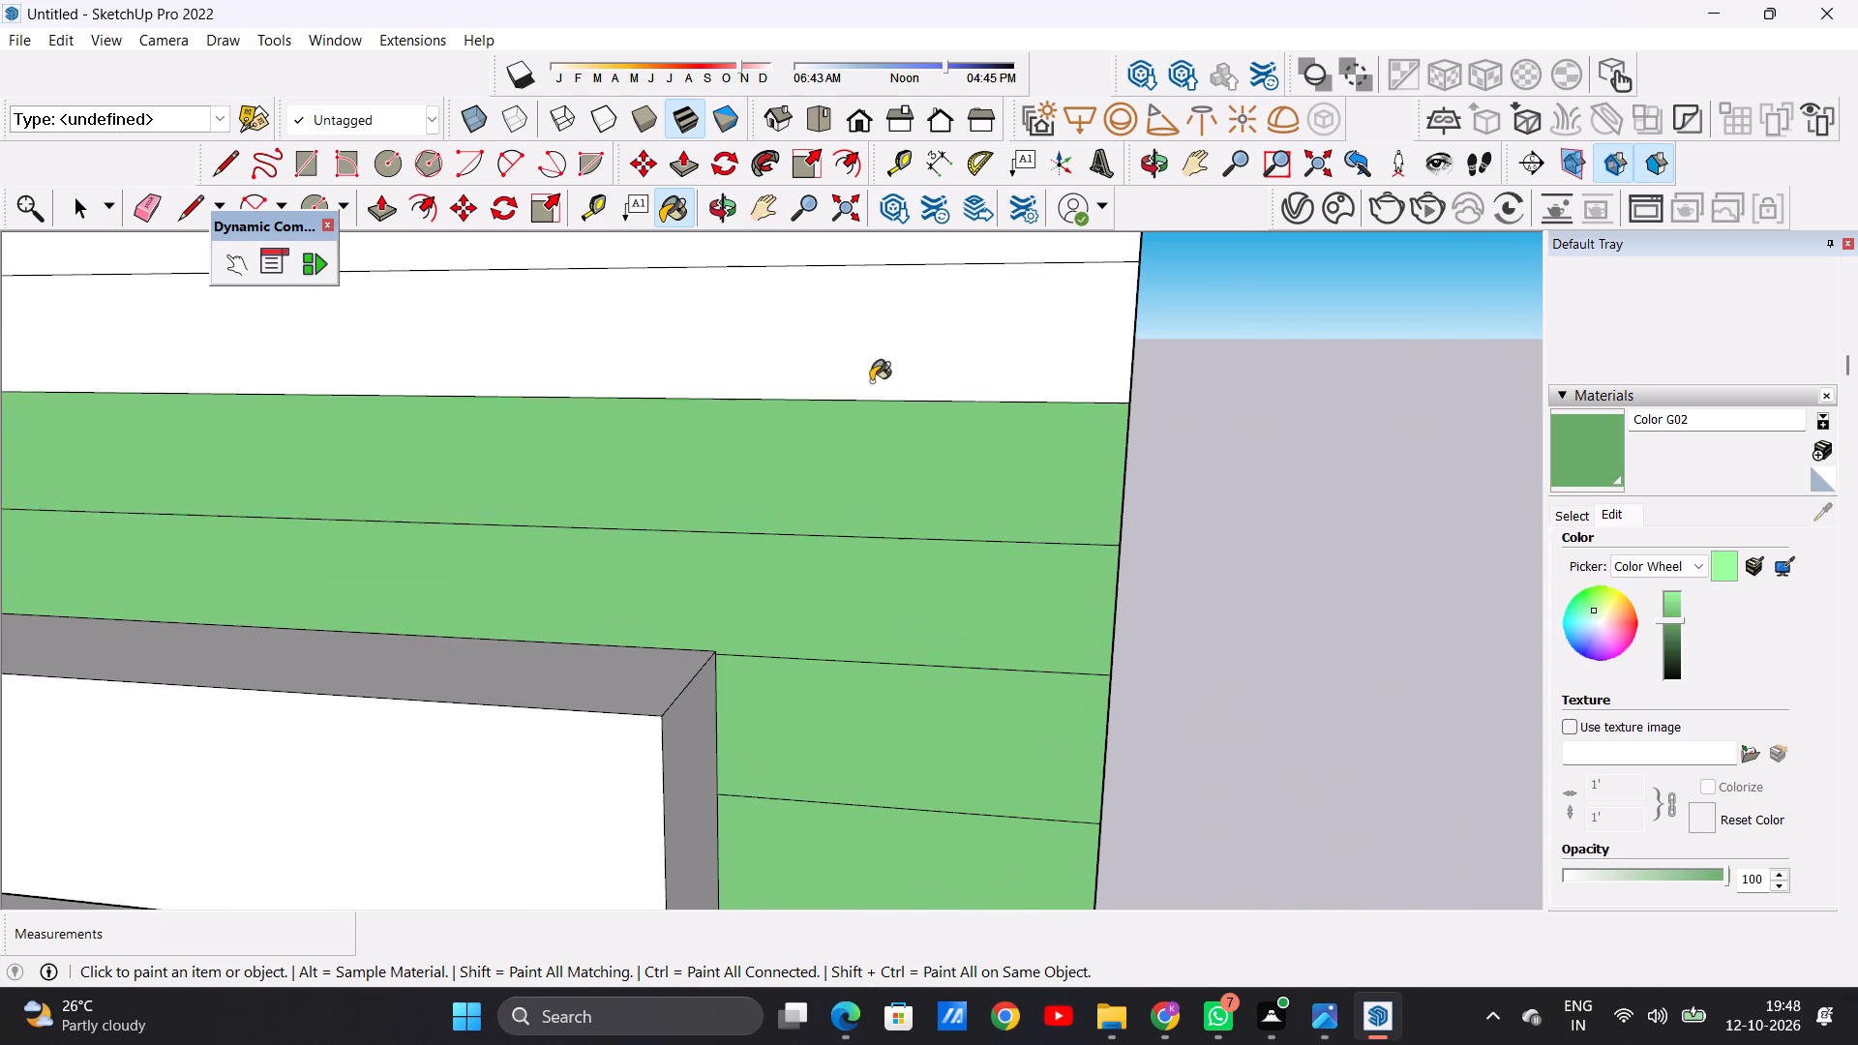
{"action": "scroll", "coordinate": [899, 496], "scroll_direction": "down", "scroll_amount": 12}
{"action": "scroll", "coordinate": [933, 404], "scroll_direction": "up", "scroll_amount": 8}
{"action": "left_click", "coordinate": [933, 404]}
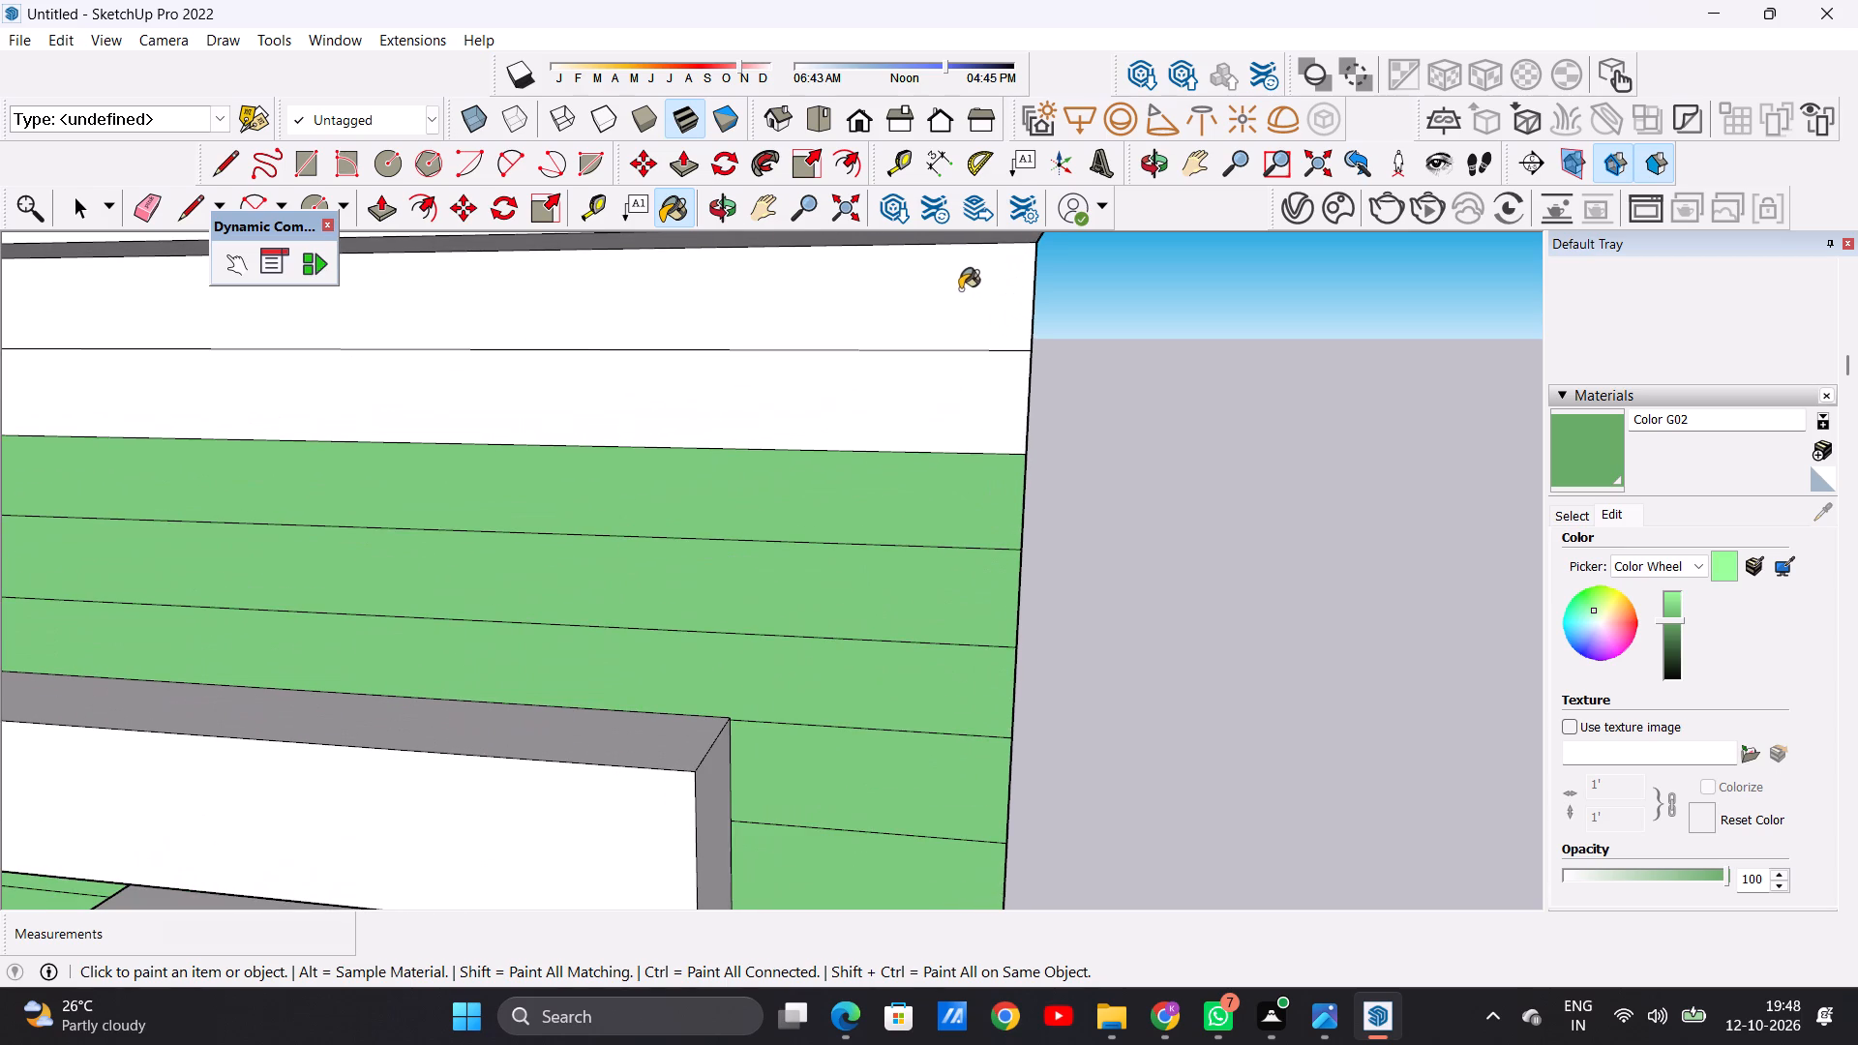
{"action": "left_click", "coordinate": [961, 286]}
Paint the top three cladding strips of the upper balcony's recessed wall, beside the door section, with Color G02.
{"action": "scroll", "coordinate": [985, 472], "scroll_direction": "down", "scroll_amount": 20}
{"action": "scroll", "coordinate": [985, 472], "scroll_direction": "down", "scroll_amount": 3}
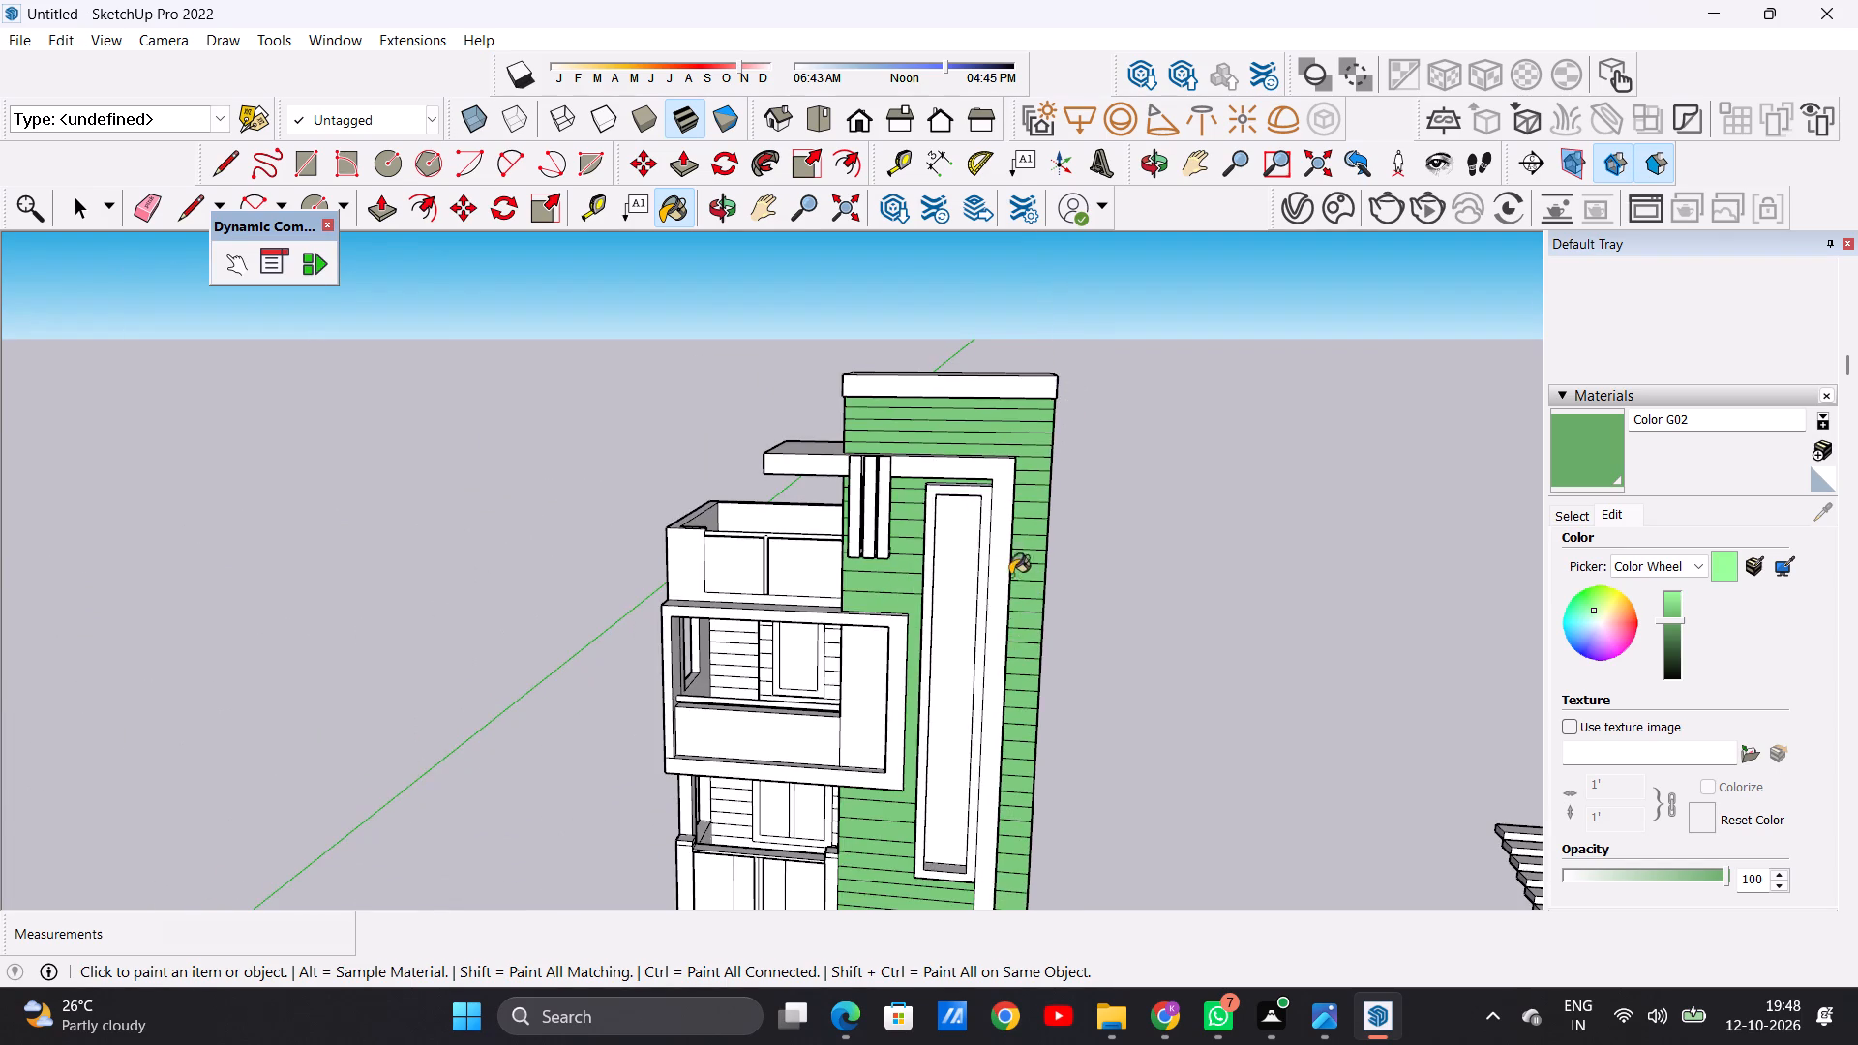
{"action": "scroll", "coordinate": [999, 448], "scroll_direction": "down", "scroll_amount": 7}
{"action": "middle_click_drag", "start_coordinate": [884, 683], "coordinate": [936, 649]}
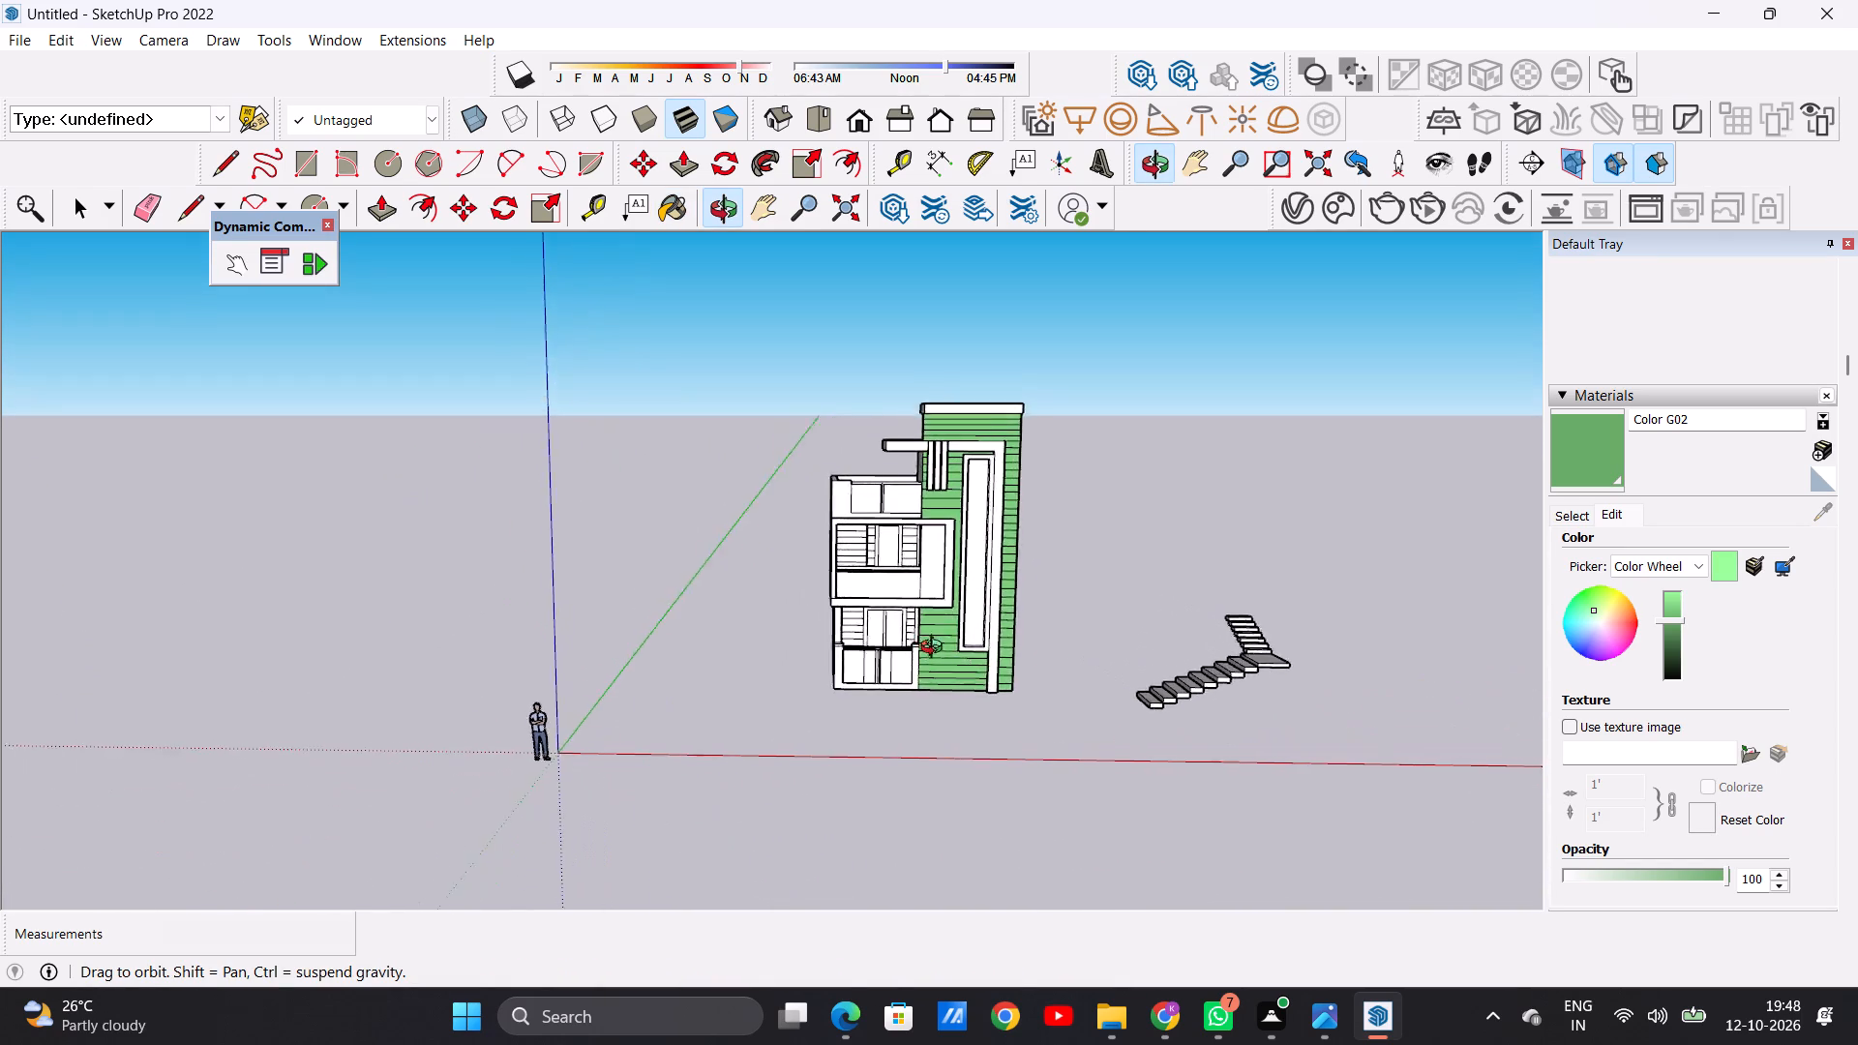
{"action": "middle_click_drag", "start_coordinate": [936, 649], "coordinate": [923, 647]}
{"action": "scroll", "coordinate": [950, 665], "scroll_direction": "up", "scroll_amount": 16}
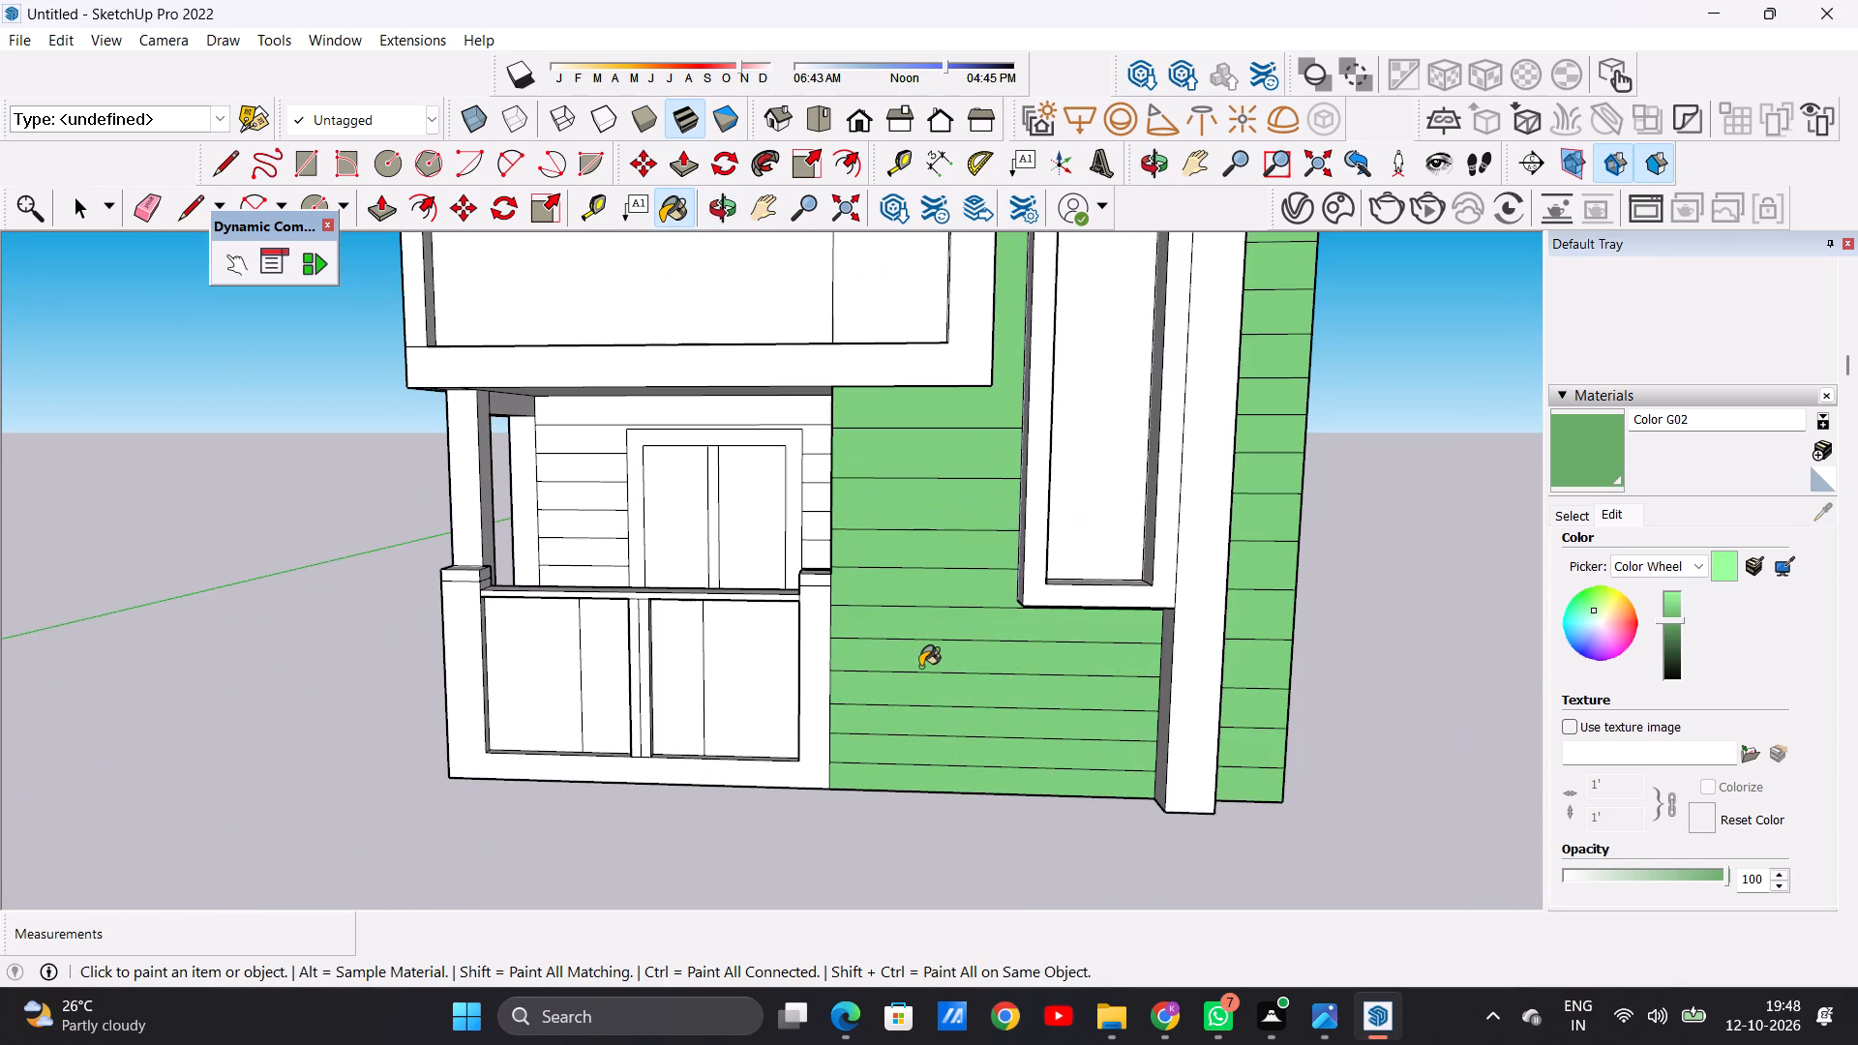
{"action": "scroll", "coordinate": [920, 667], "scroll_direction": "down", "scroll_amount": 13}
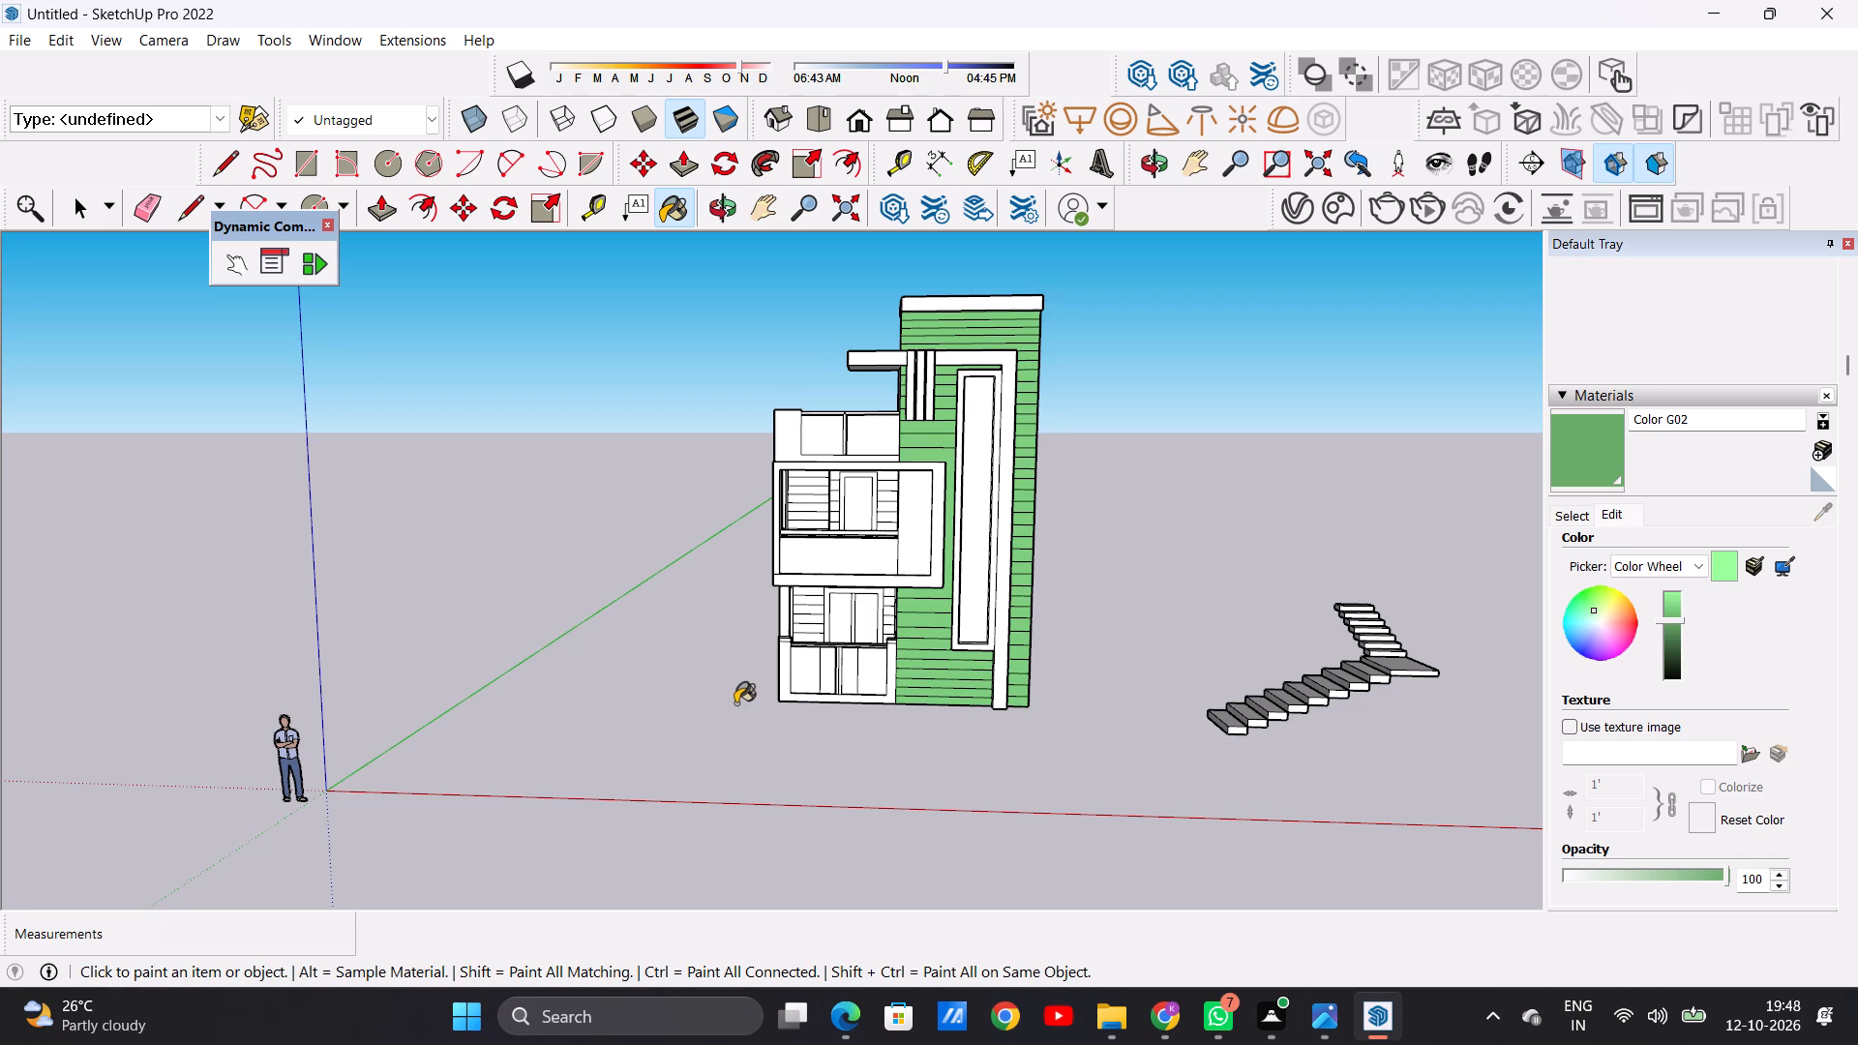
{"action": "scroll", "coordinate": [805, 500], "scroll_direction": "up", "scroll_amount": 10}
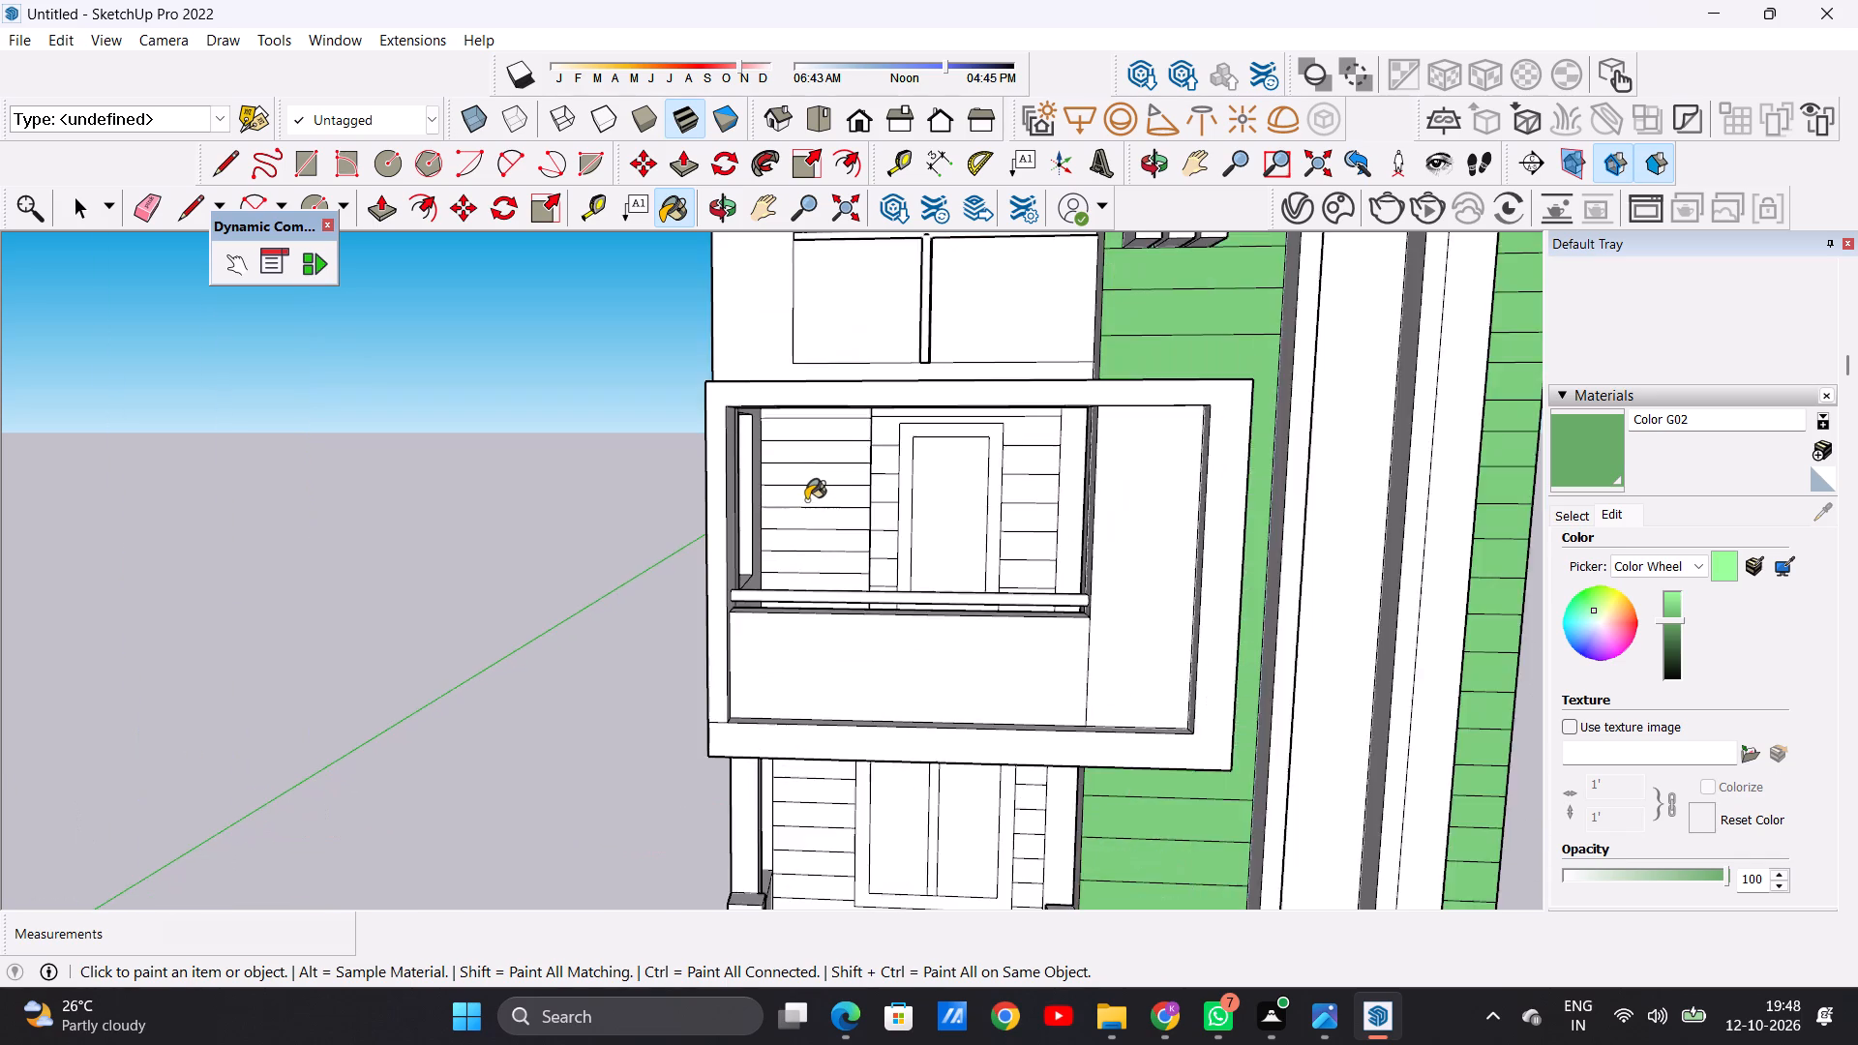
{"action": "scroll", "coordinate": [806, 500], "scroll_direction": "up", "scroll_amount": 10}
{"action": "scroll", "coordinate": [806, 500], "scroll_direction": "down", "scroll_amount": 10}
{"action": "scroll", "coordinate": [811, 403], "scroll_direction": "up", "scroll_amount": 7}
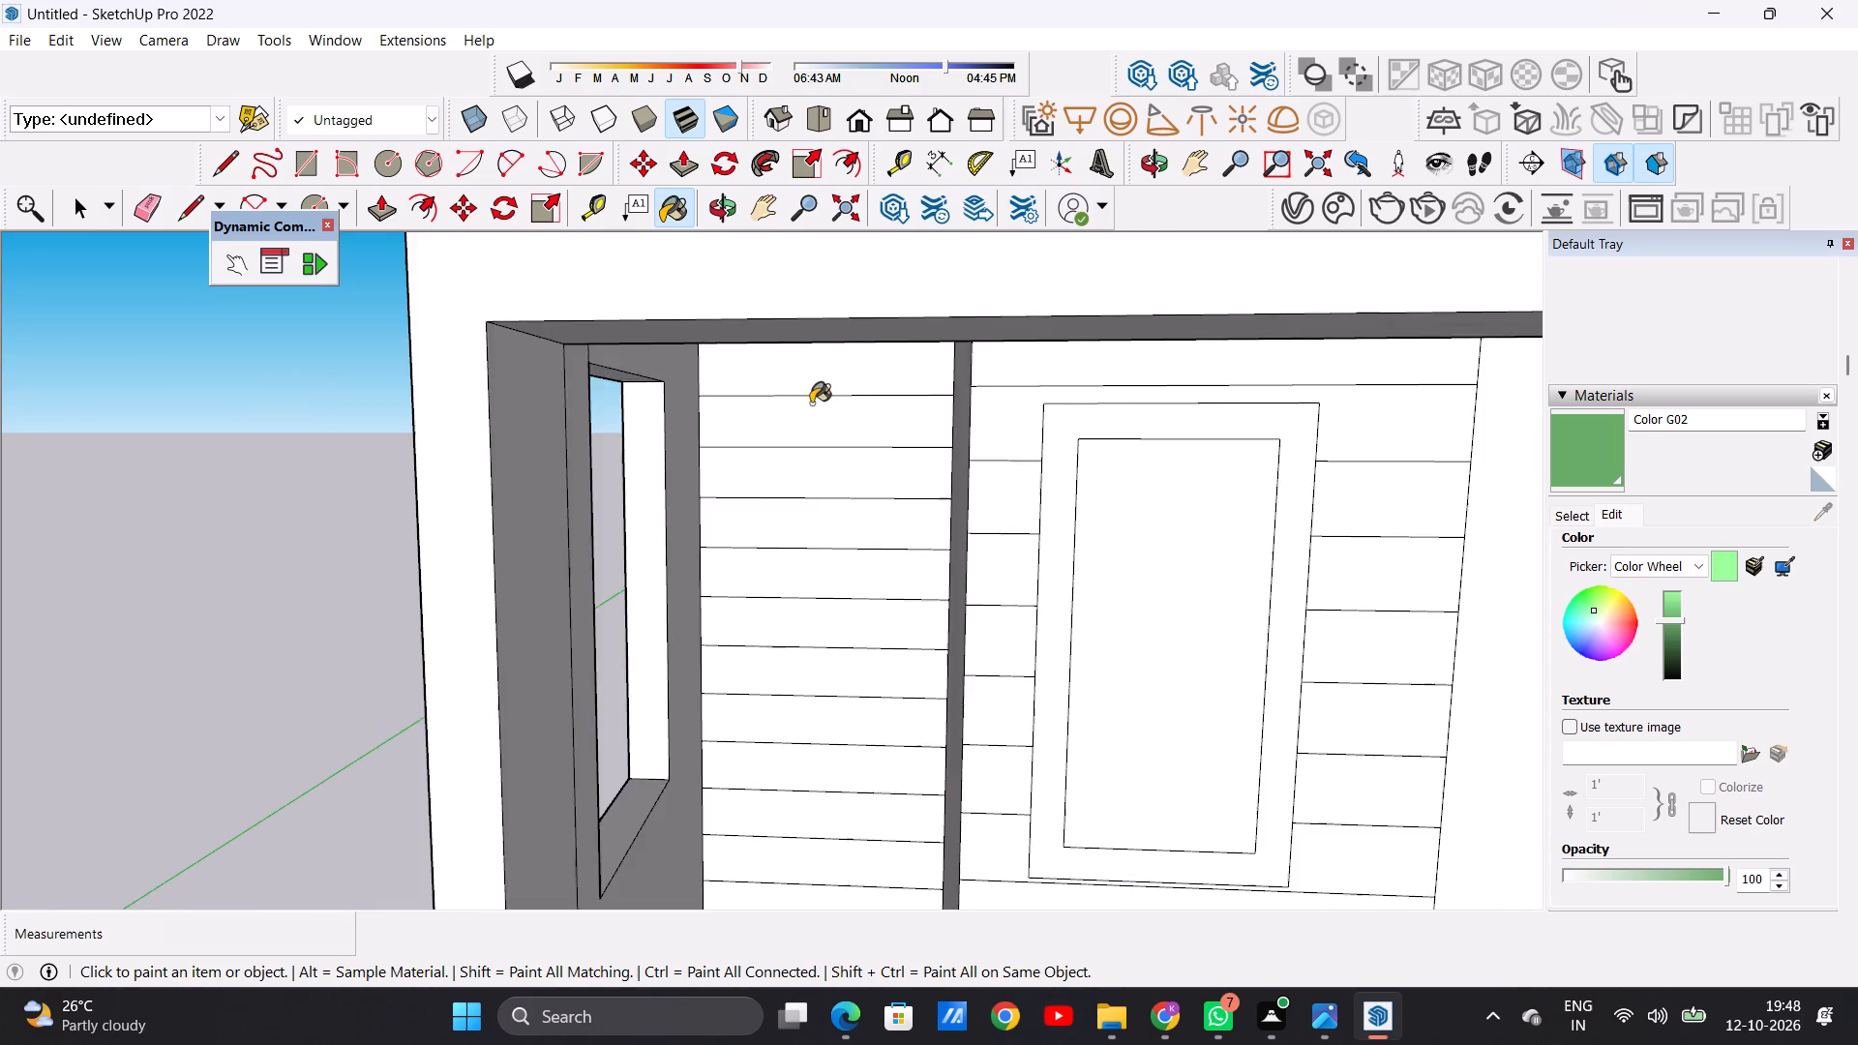
{"action": "scroll", "coordinate": [811, 403], "scroll_direction": "up", "scroll_amount": 6}
{"action": "left_click", "coordinate": [810, 336]}
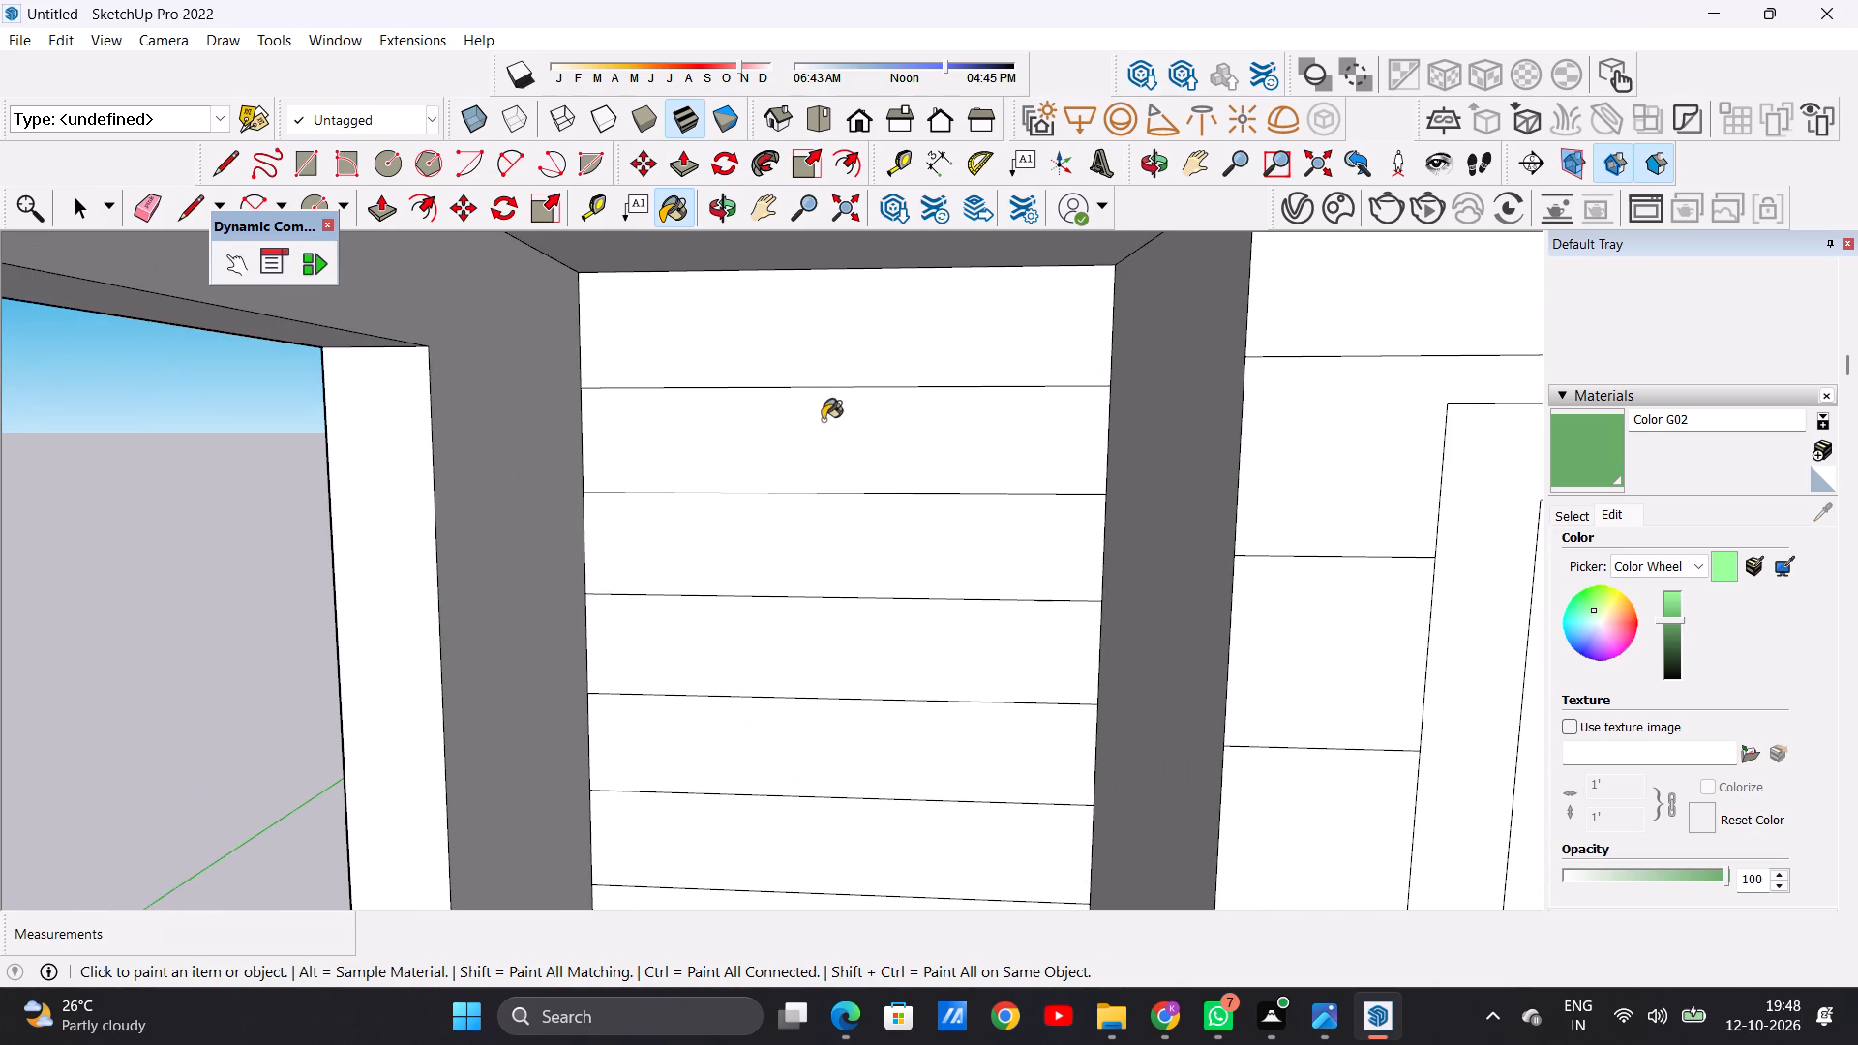
{"action": "left_click", "coordinate": [823, 422]}
{"action": "left_click", "coordinate": [817, 538]}
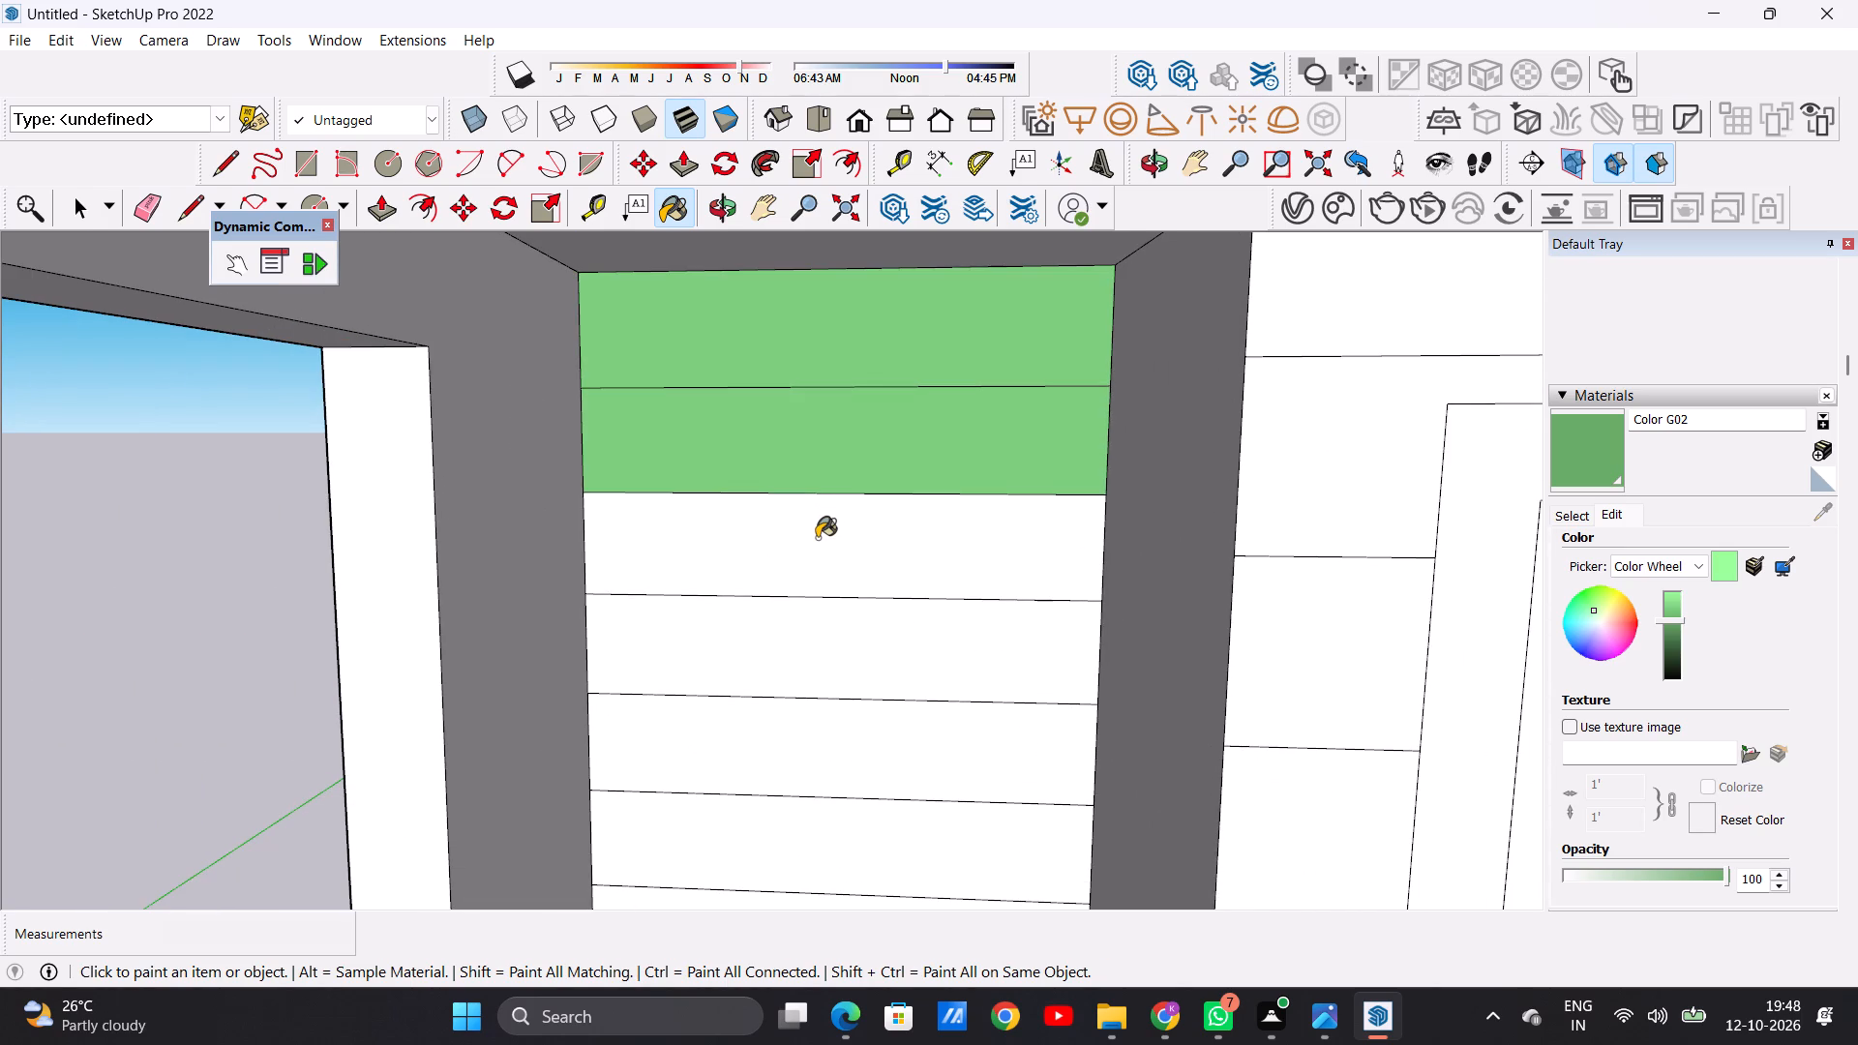
{"action": "scroll", "coordinate": [782, 491], "scroll_direction": "down", "scroll_amount": 20}
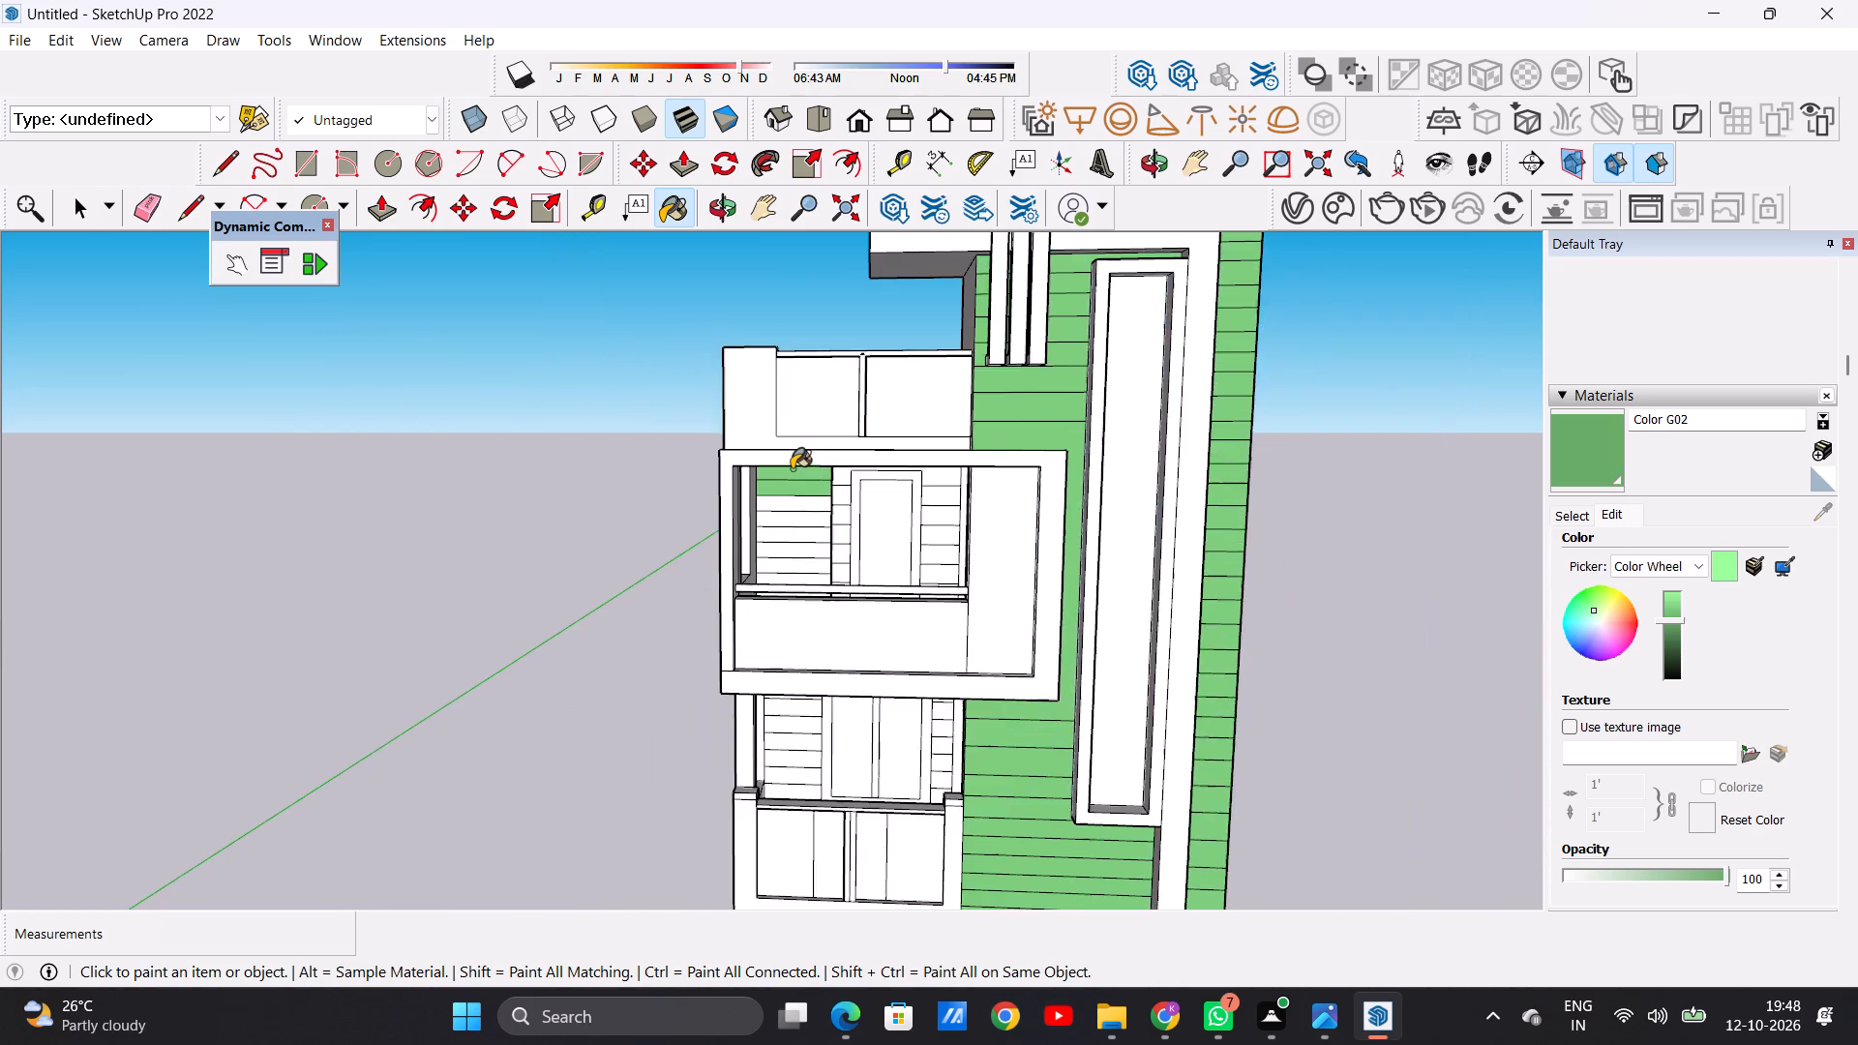
{"action": "scroll", "coordinate": [792, 469], "scroll_direction": "down", "scroll_amount": 4}
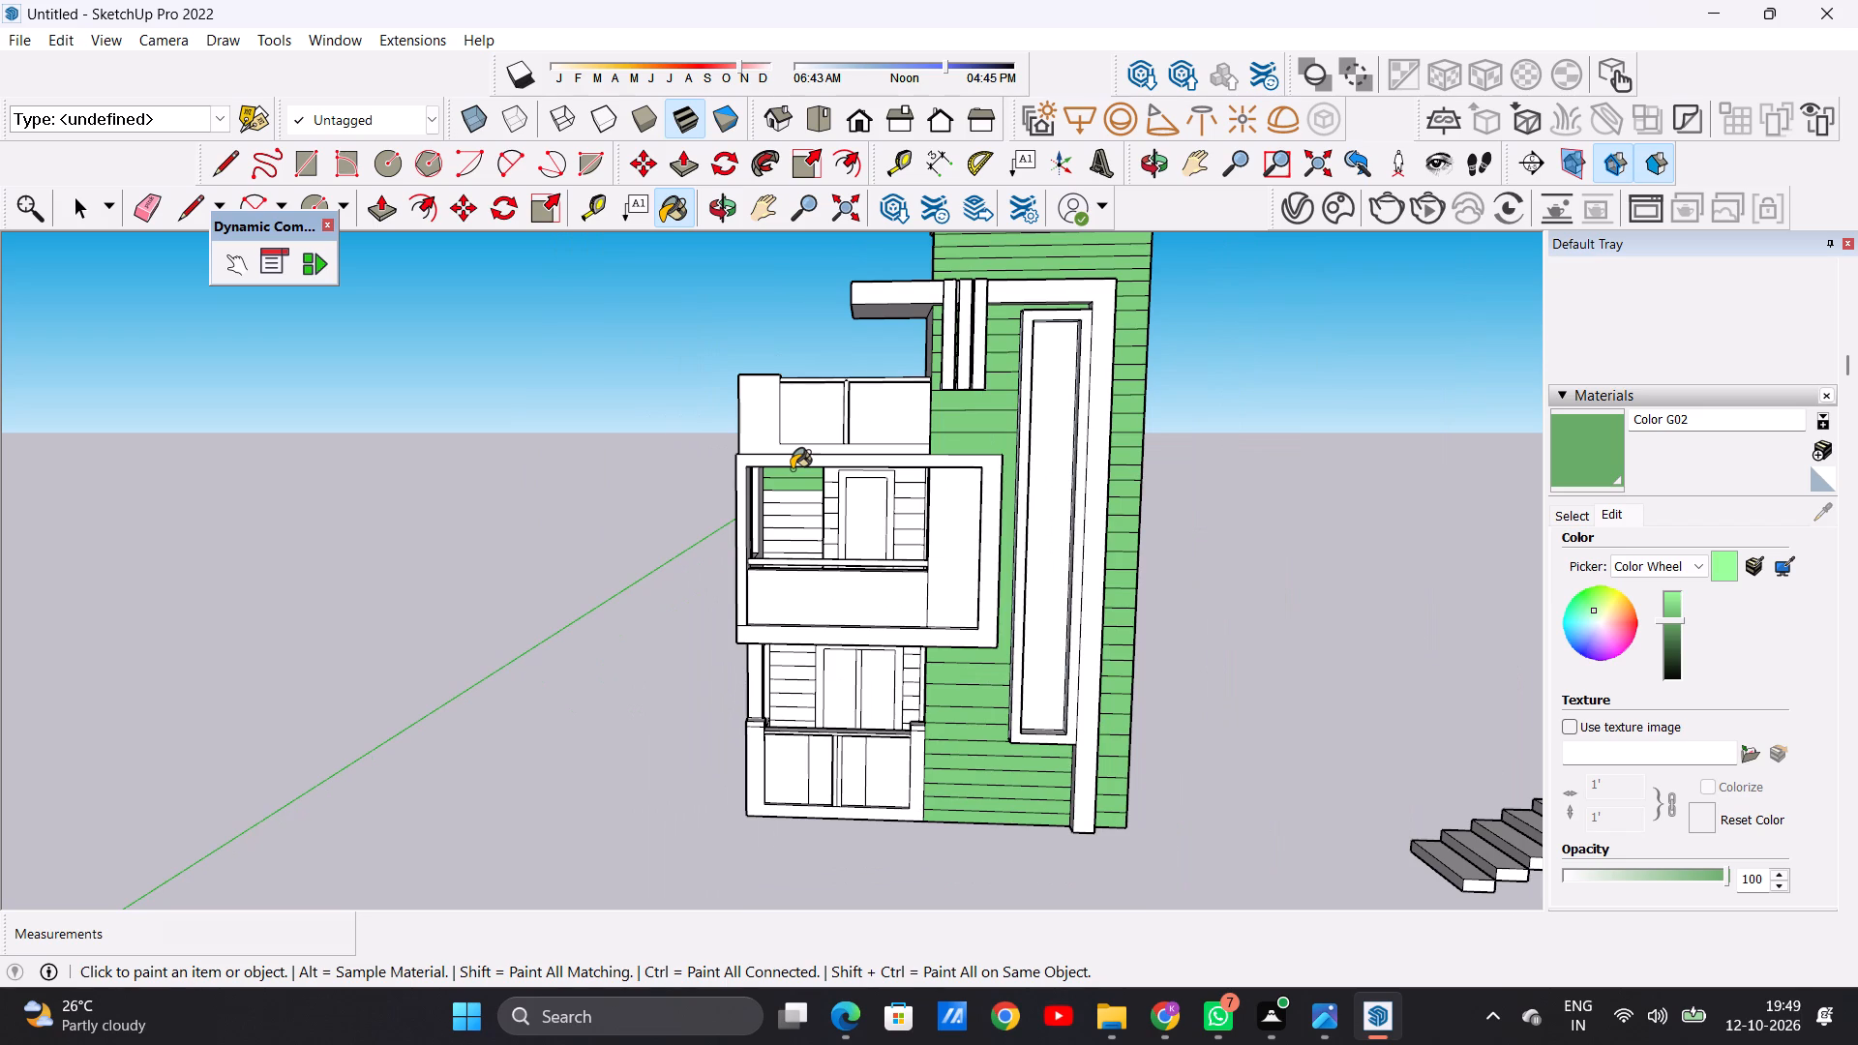
{"action": "key", "text": "space"}
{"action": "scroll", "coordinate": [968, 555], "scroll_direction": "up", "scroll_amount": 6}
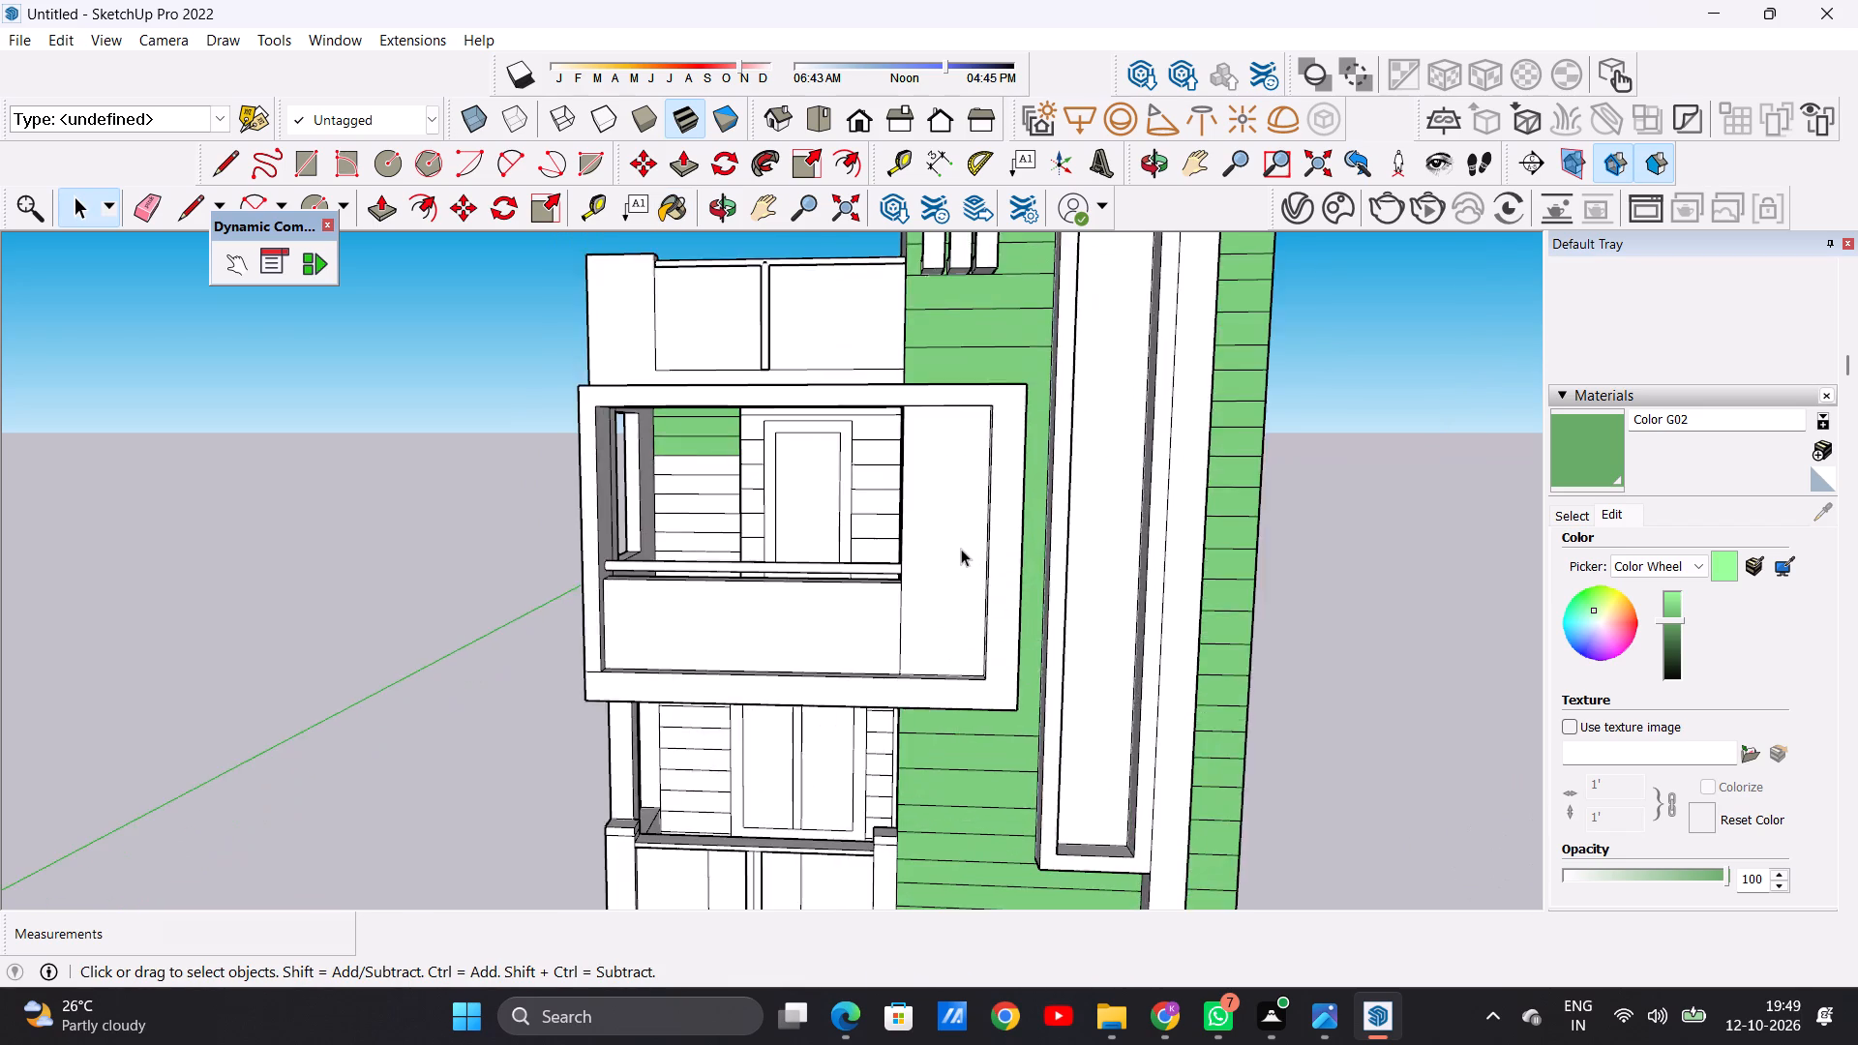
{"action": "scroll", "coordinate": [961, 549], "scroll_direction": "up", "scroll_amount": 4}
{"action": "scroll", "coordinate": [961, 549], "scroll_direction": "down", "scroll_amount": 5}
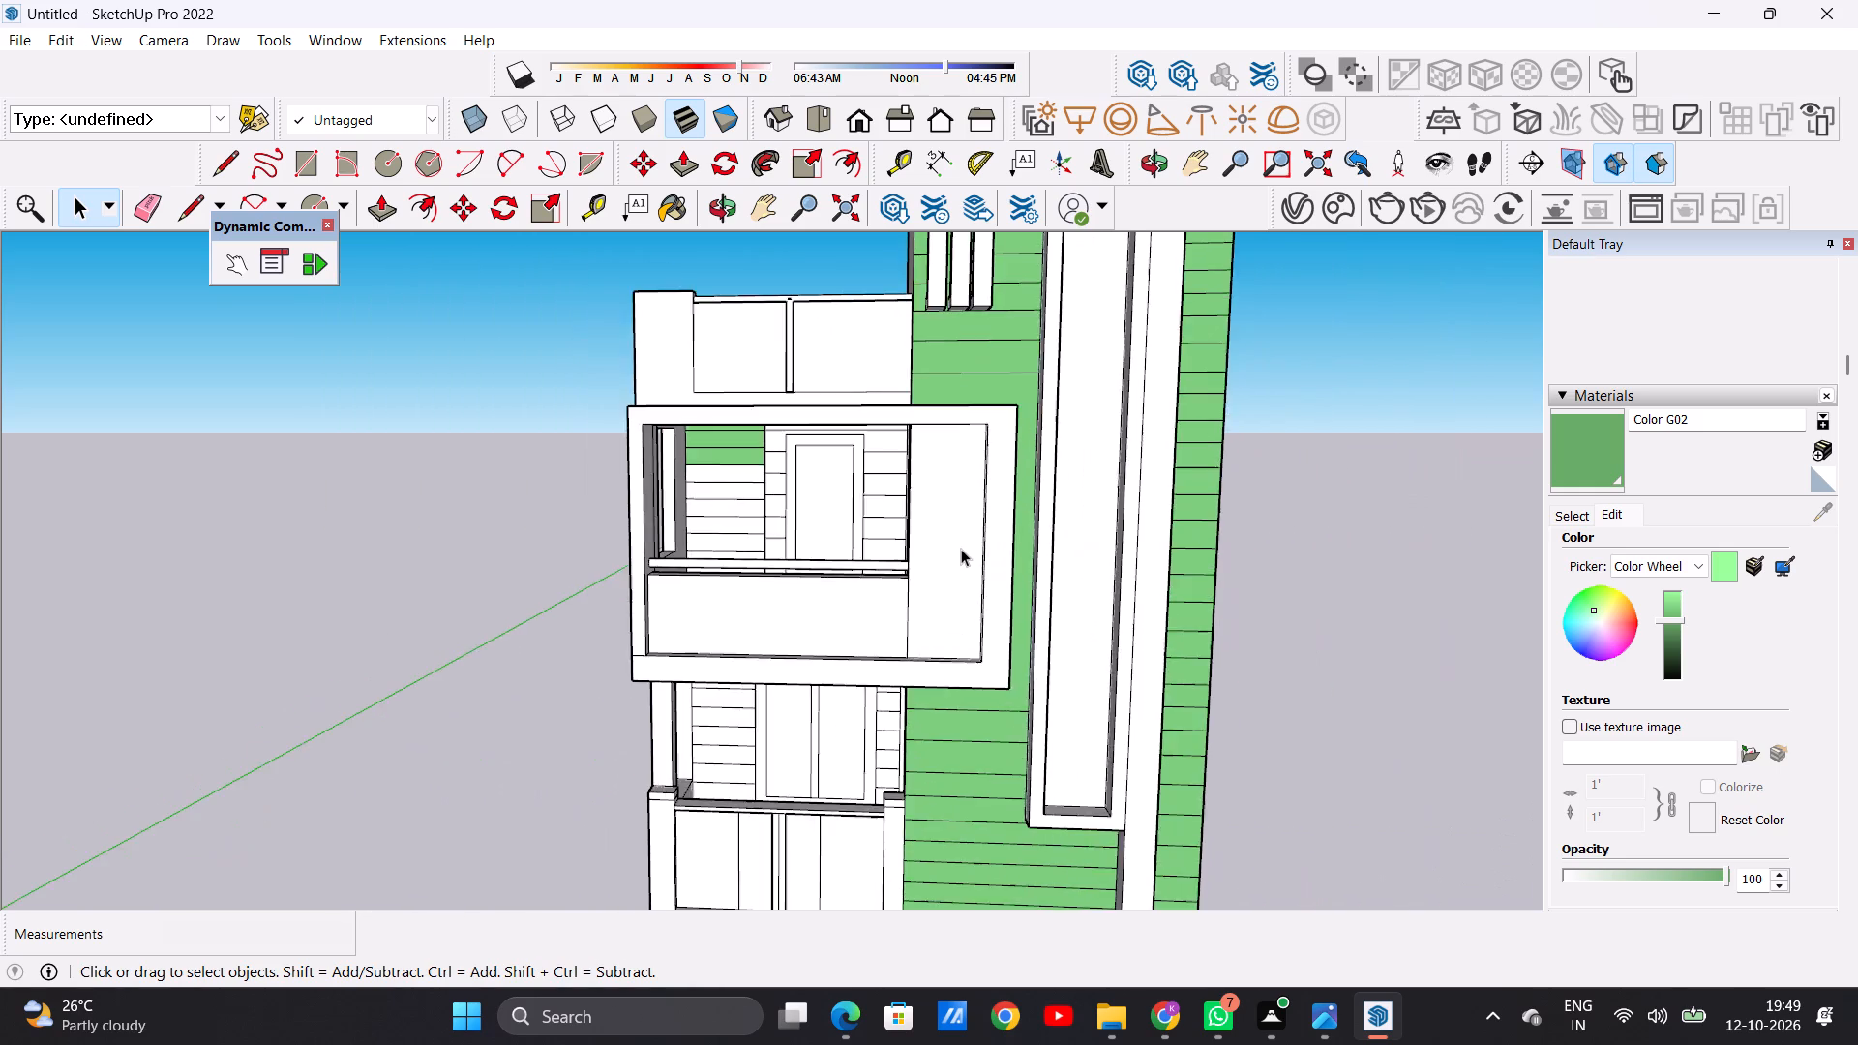
Draw a rectangle about 6' 3" high by 2' 1" wide on the wall panel beside the upper balcony opening.
{"action": "scroll", "coordinate": [961, 549], "scroll_direction": "down", "scroll_amount": 7}
{"action": "scroll", "coordinate": [950, 534], "scroll_direction": "up", "scroll_amount": 9}
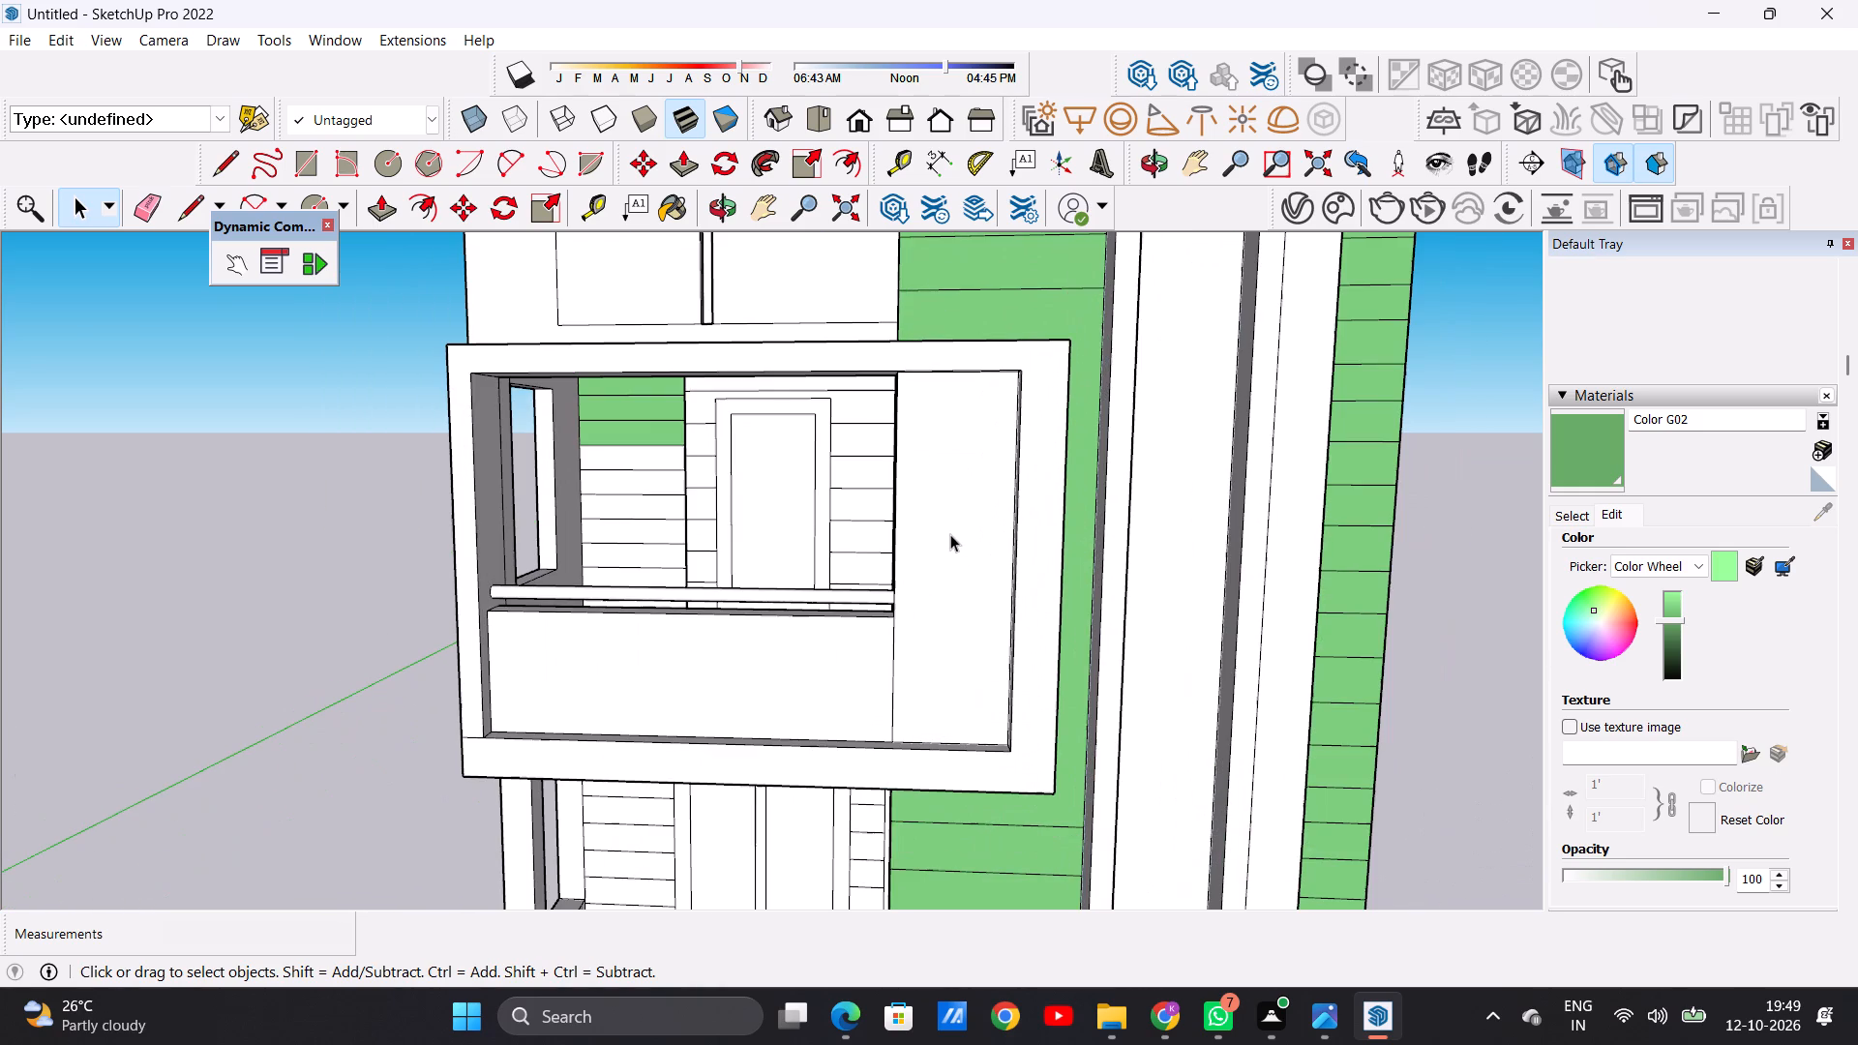
{"action": "key", "text": "r"}
{"action": "scroll", "coordinate": [946, 514], "scroll_direction": "up", "scroll_amount": 3}
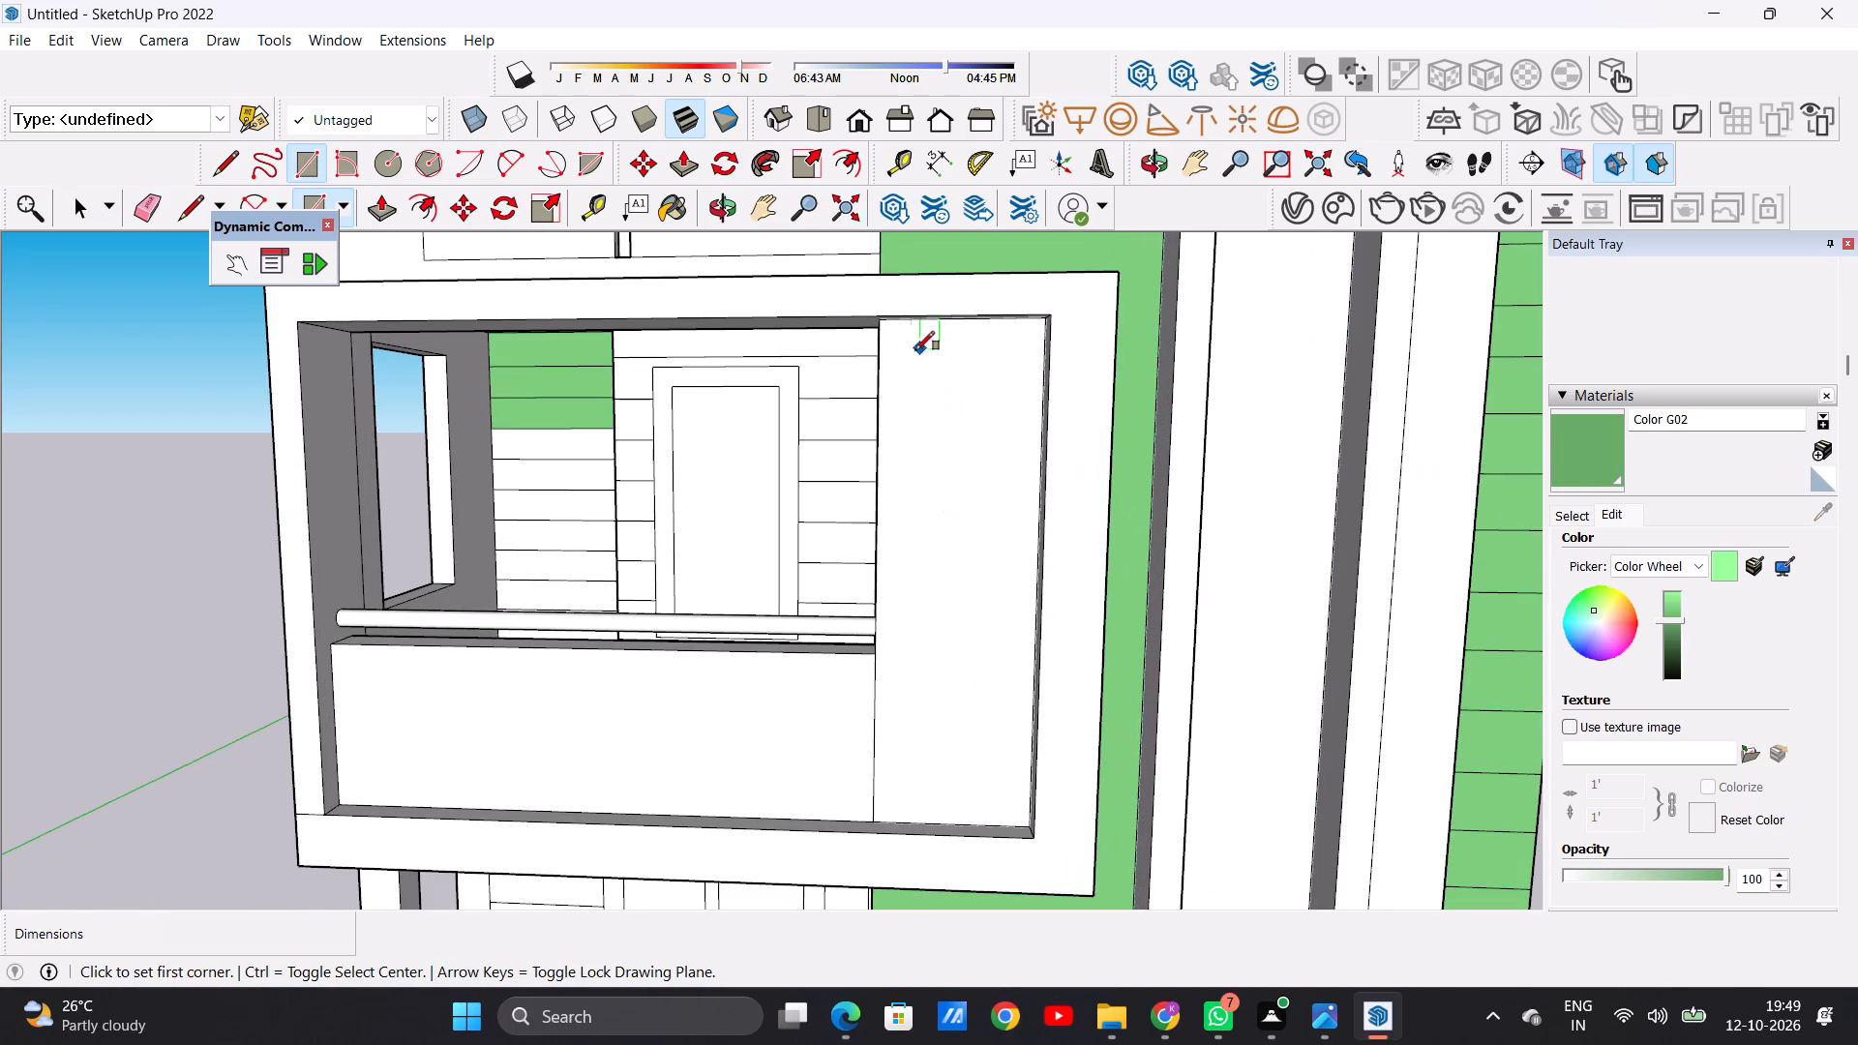
{"action": "left_click", "coordinate": [900, 370]}
{"action": "left_click", "coordinate": [1010, 715]}
{"action": "key", "text": "space"}
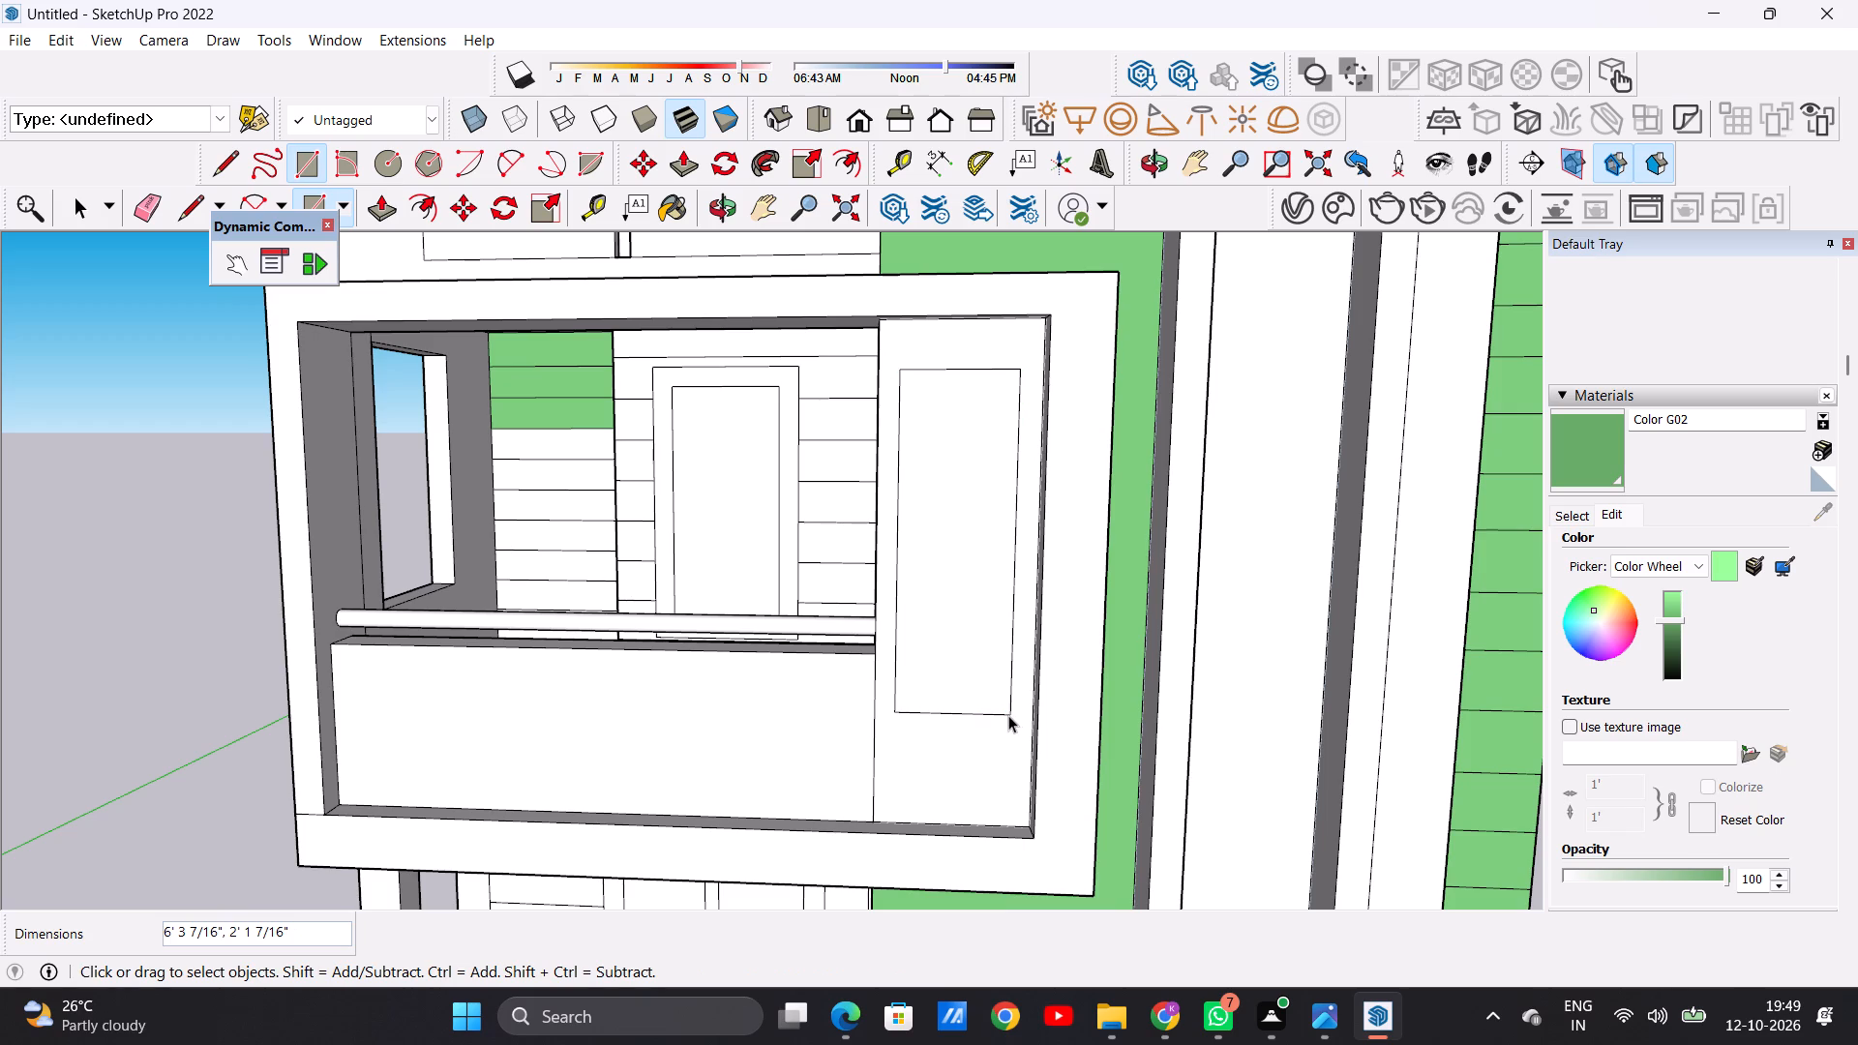
Paint the wall panel area surrounding the new rectangle beside the upper balcony with Color G02.
{"action": "scroll", "coordinate": [970, 713], "scroll_direction": "down", "scroll_amount": 6}
{"action": "scroll", "coordinate": [912, 721], "scroll_direction": "up", "scroll_amount": 5}
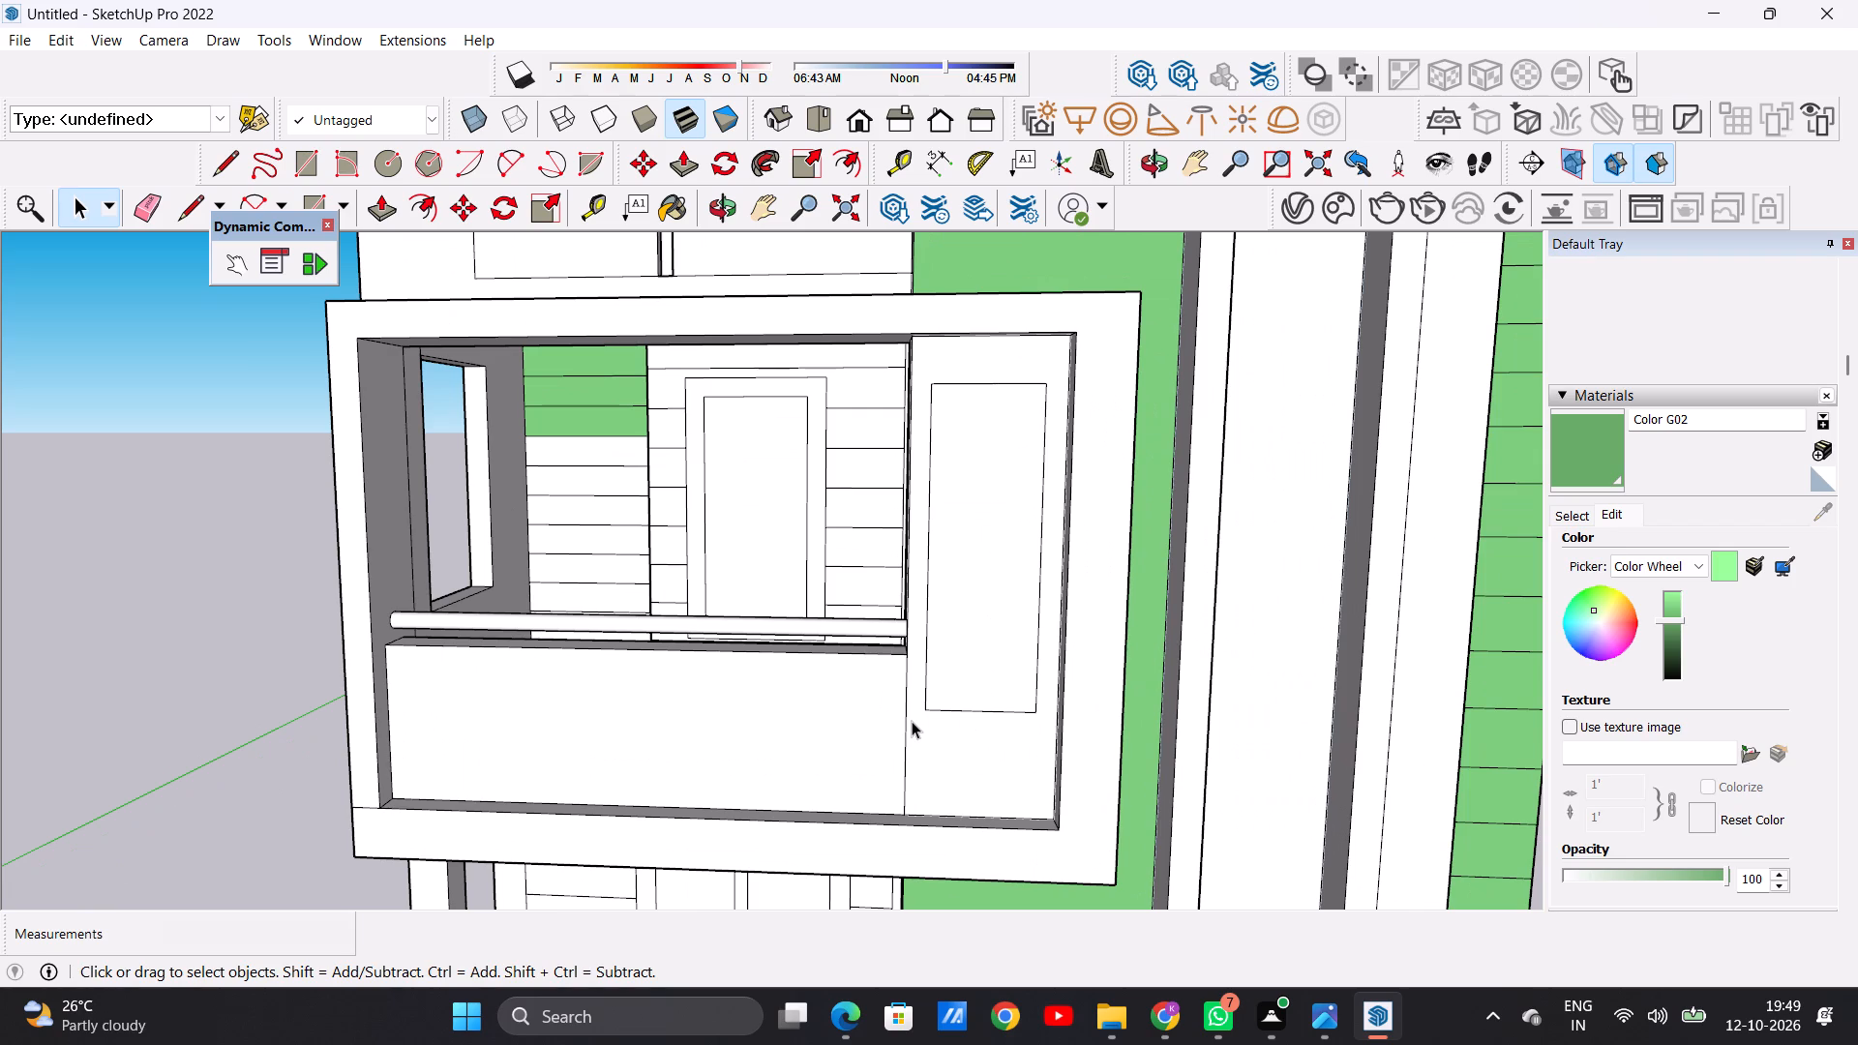
{"action": "scroll", "coordinate": [944, 707], "scroll_direction": "down", "scroll_amount": 7}
{"action": "scroll", "coordinate": [1056, 624], "scroll_direction": "up", "scroll_amount": 7}
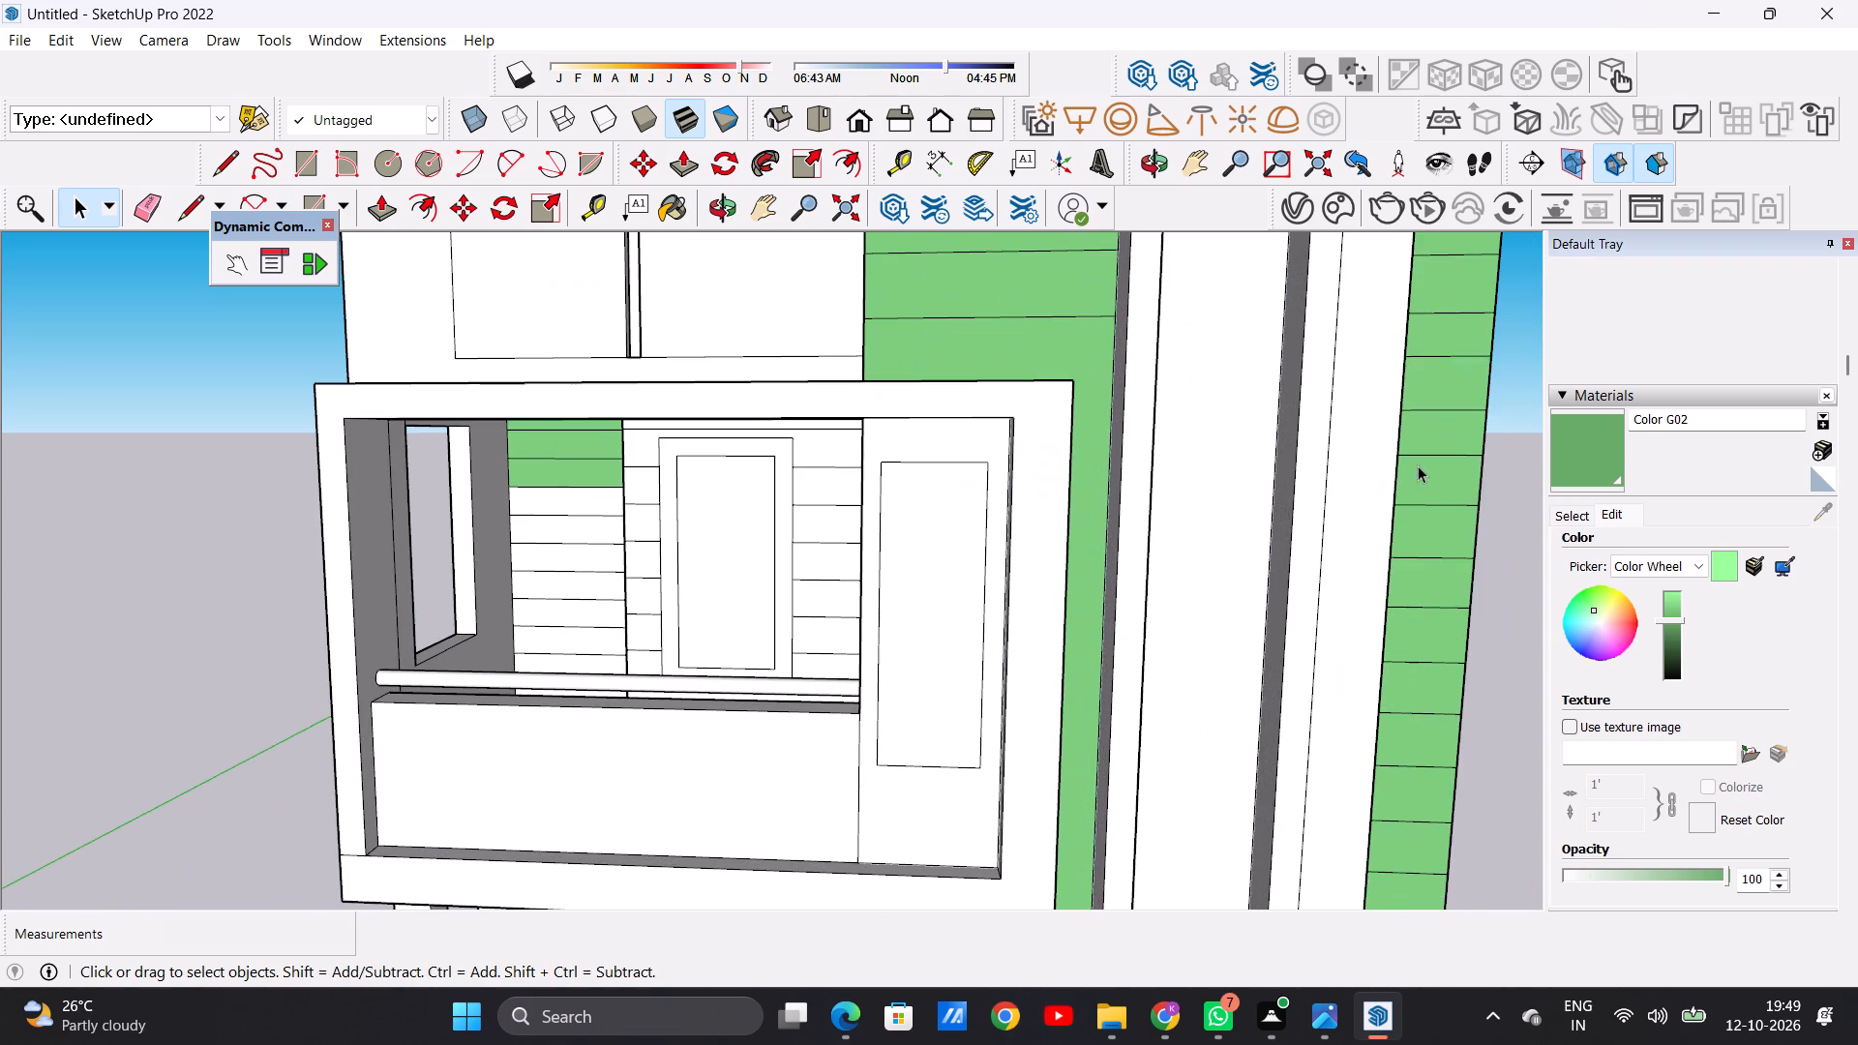
{"action": "left_click", "coordinate": [1590, 441]}
{"action": "scroll", "coordinate": [954, 448], "scroll_direction": "up", "scroll_amount": 6}
{"action": "left_click", "coordinate": [954, 448]}
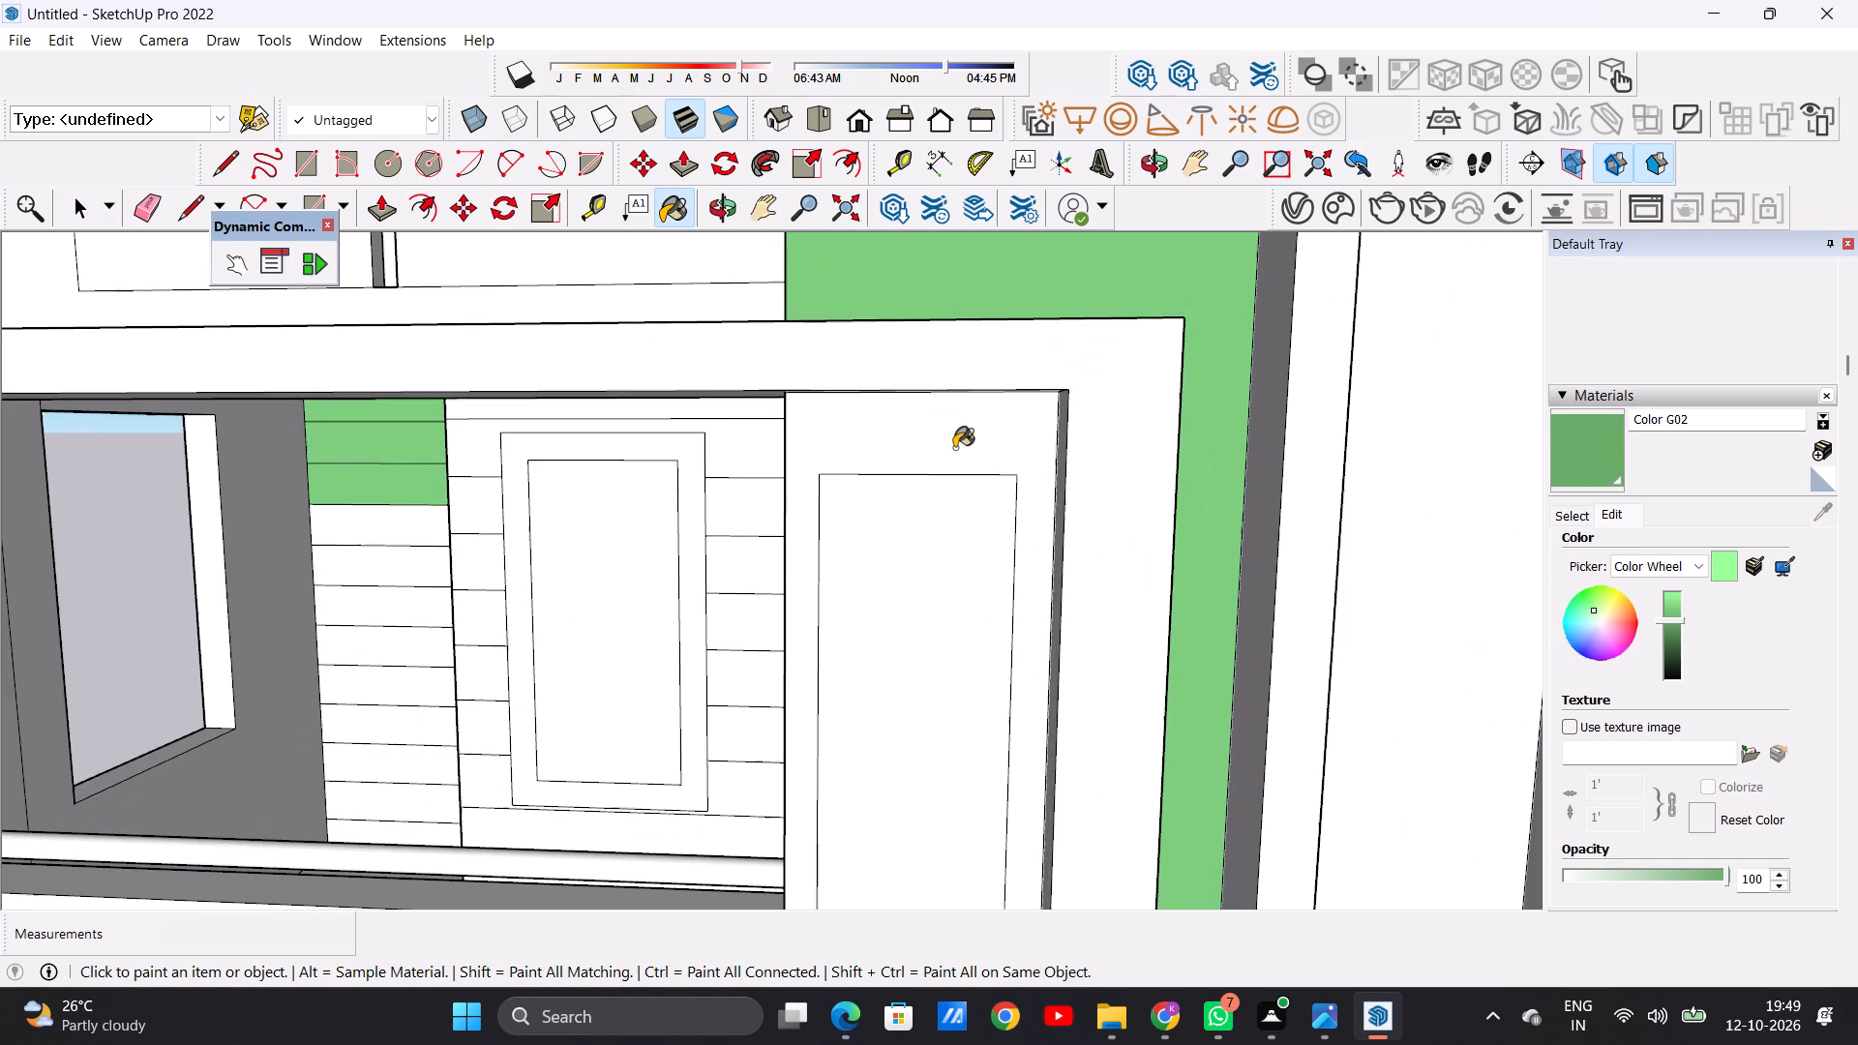
Paint the next four cladding strips below the green ones on the upper balcony's recessed side wall with Color G02.
{"action": "scroll", "coordinate": [954, 449], "scroll_direction": "down", "scroll_amount": 17}
{"action": "scroll", "coordinate": [881, 552], "scroll_direction": "up", "scroll_amount": 8}
{"action": "scroll", "coordinate": [850, 539], "scroll_direction": "down", "scroll_amount": 10}
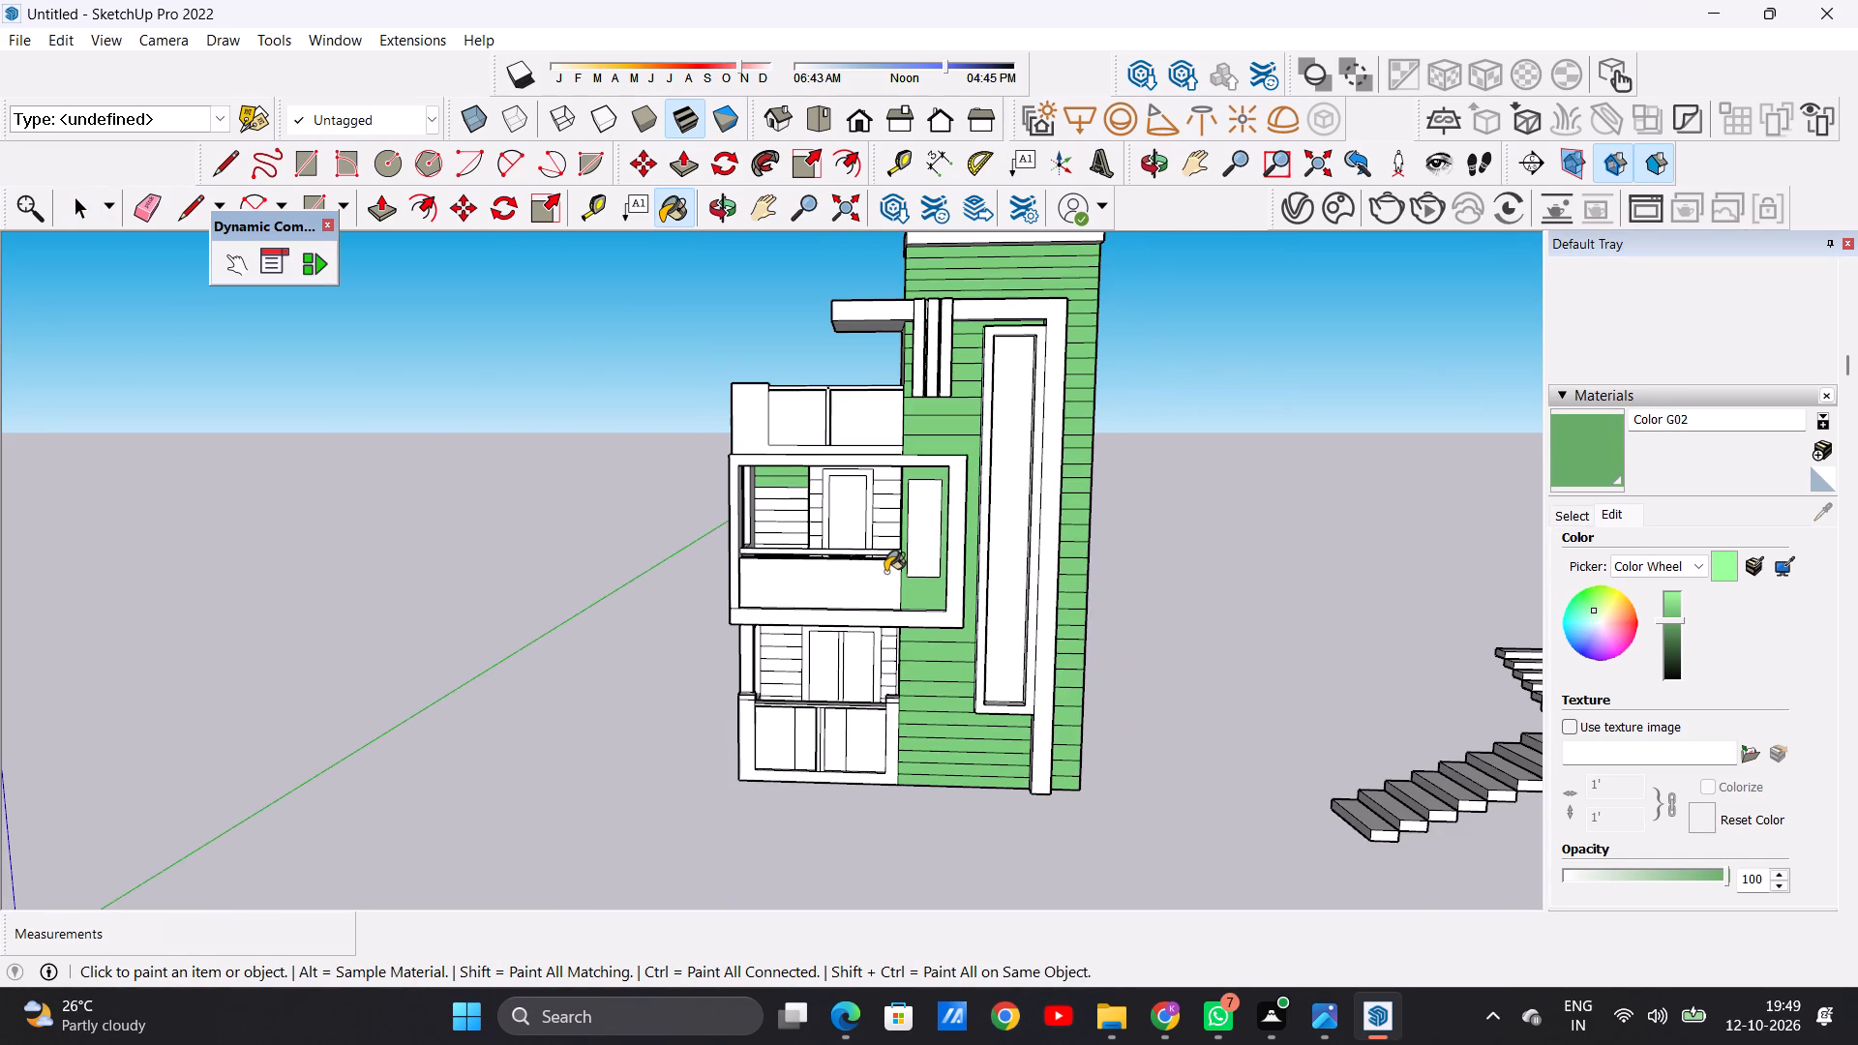
{"action": "scroll", "coordinate": [822, 567], "scroll_direction": "up", "scroll_amount": 1}
{"action": "scroll", "coordinate": [822, 567], "scroll_direction": "down", "scroll_amount": 2}
{"action": "scroll", "coordinate": [822, 567], "scroll_direction": "up", "scroll_amount": 5}
{"action": "scroll", "coordinate": [762, 459], "scroll_direction": "up", "scroll_amount": 15}
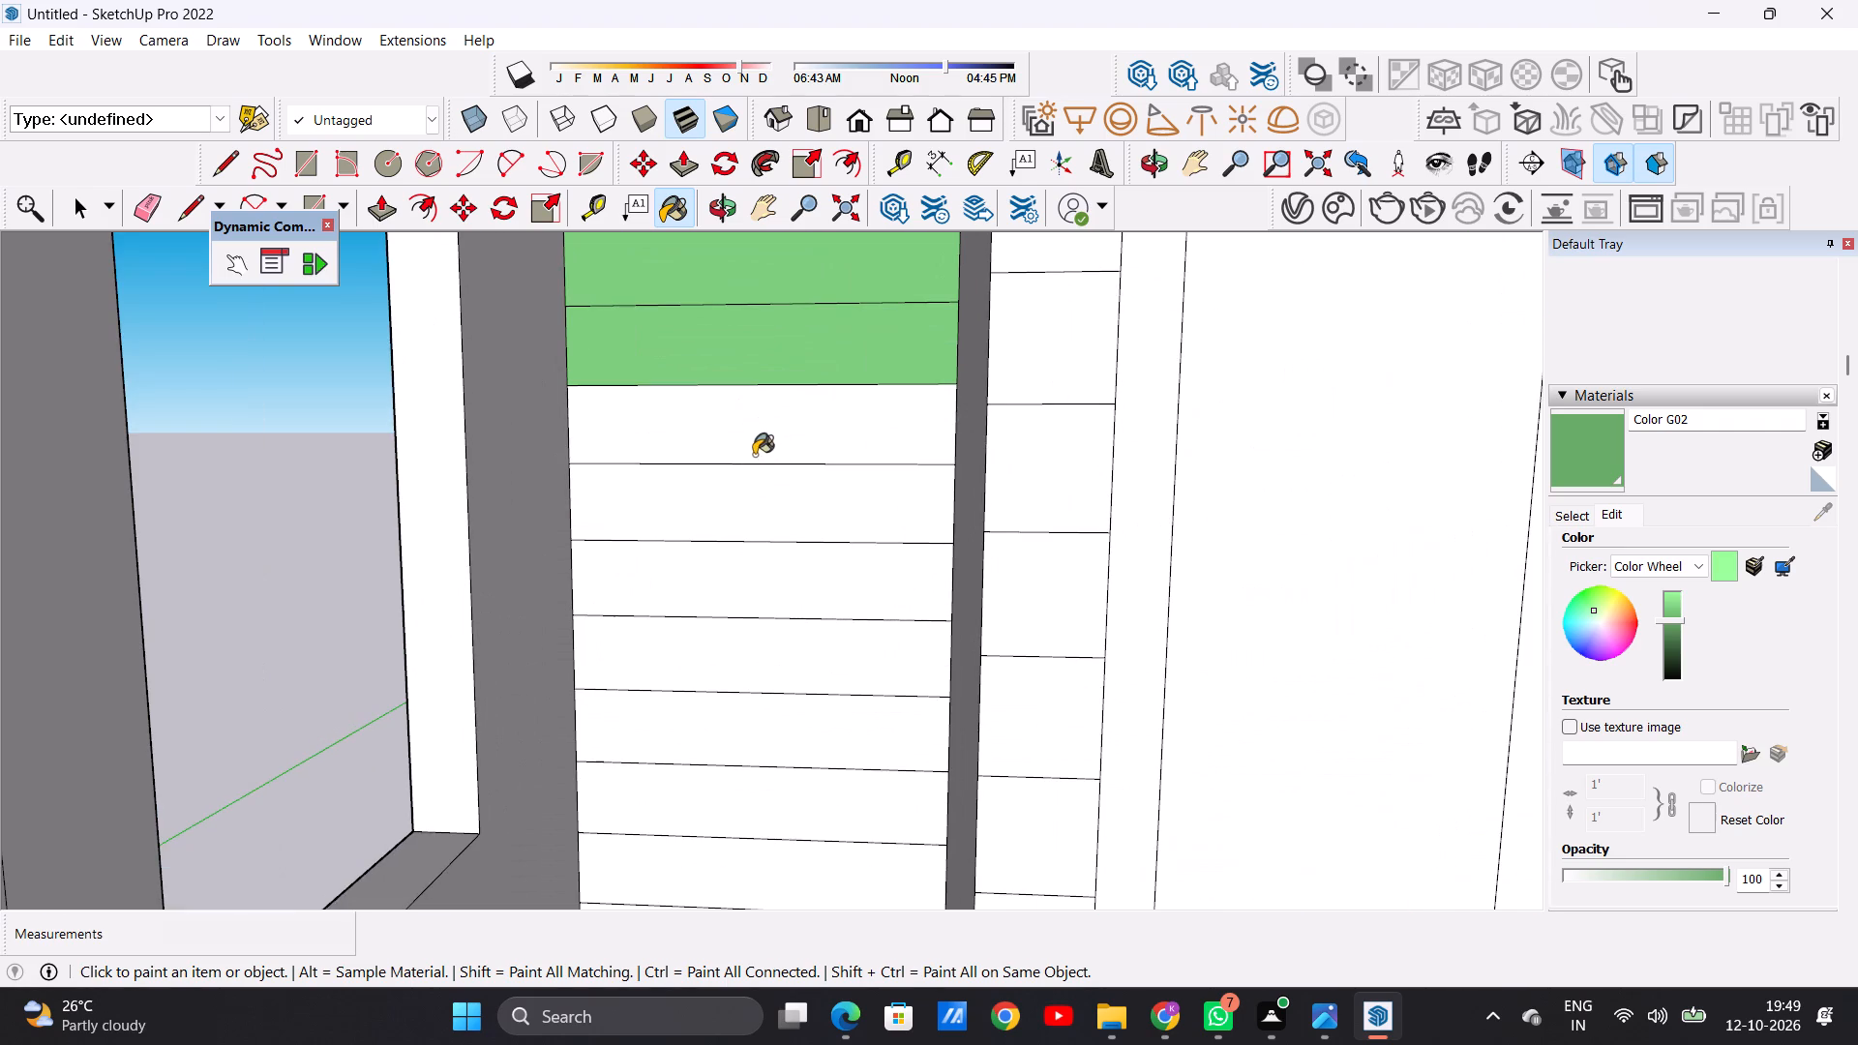
{"action": "left_click", "coordinate": [728, 433]}
{"action": "left_click", "coordinate": [716, 477]}
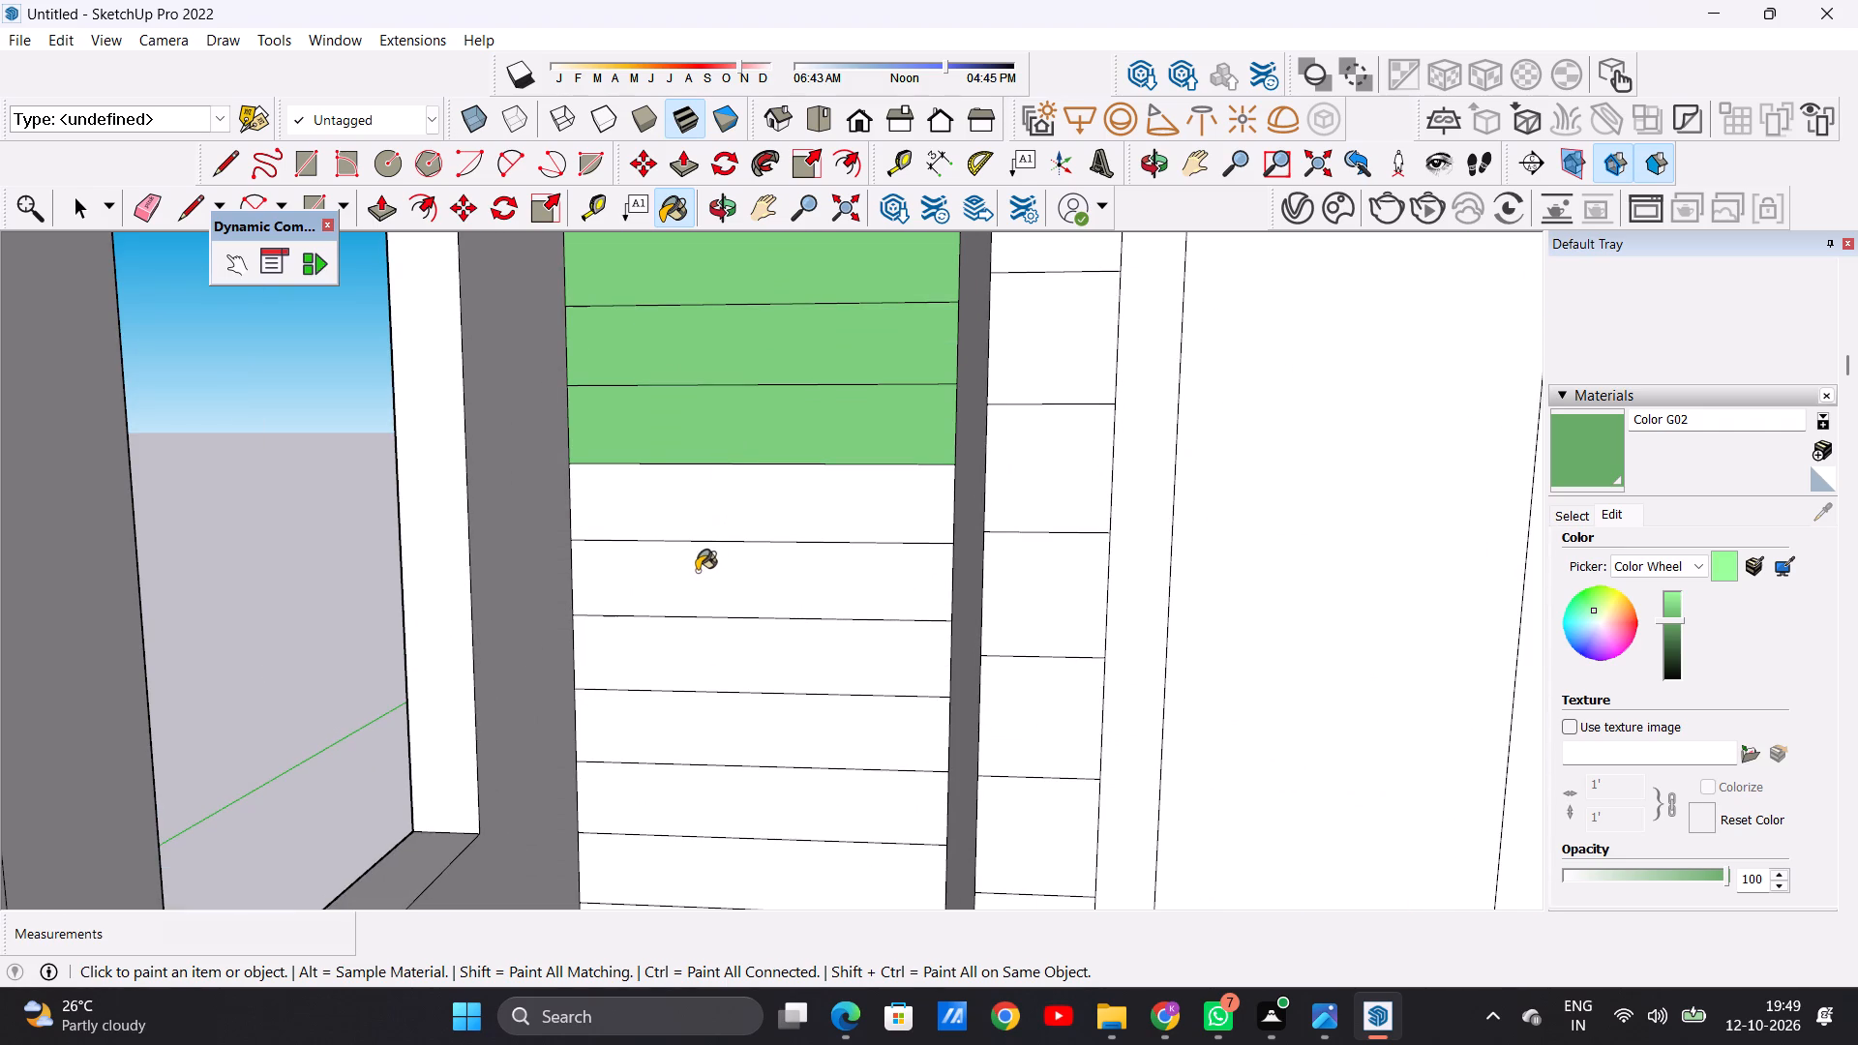
{"action": "left_click", "coordinate": [697, 571]}
{"action": "left_click", "coordinate": [678, 667]}
Paint the five remaining cladding strips down to the floor on the upper balcony's recessed side wall with Color G02.
{"action": "scroll", "coordinate": [798, 469], "scroll_direction": "down", "scroll_amount": 15}
{"action": "scroll", "coordinate": [752, 646], "scroll_direction": "up", "scroll_amount": 2}
{"action": "scroll", "coordinate": [752, 646], "scroll_direction": "down", "scroll_amount": 1}
{"action": "scroll", "coordinate": [752, 646], "scroll_direction": "up", "scroll_amount": 2}
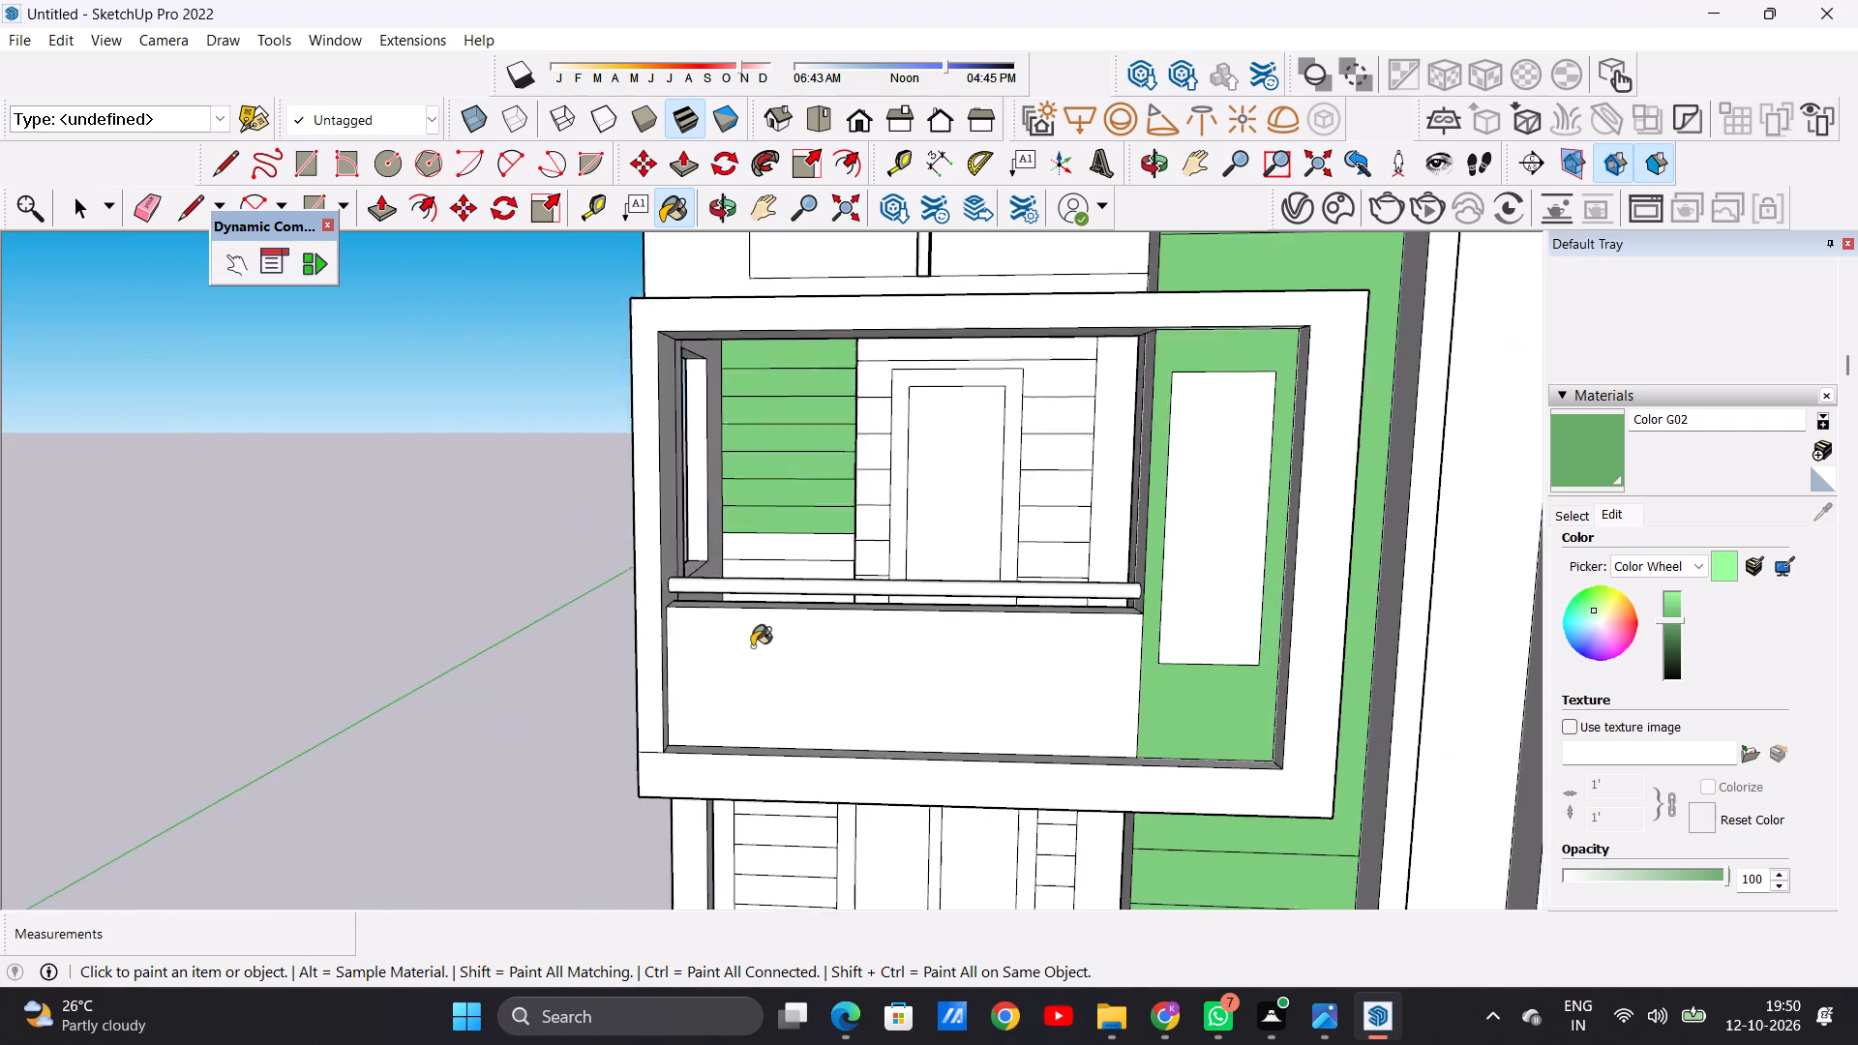
{"action": "scroll", "coordinate": [752, 646], "scroll_direction": "up", "scroll_amount": 10}
{"action": "left_click", "coordinate": [771, 540]}
{"action": "left_click", "coordinate": [769, 611]}
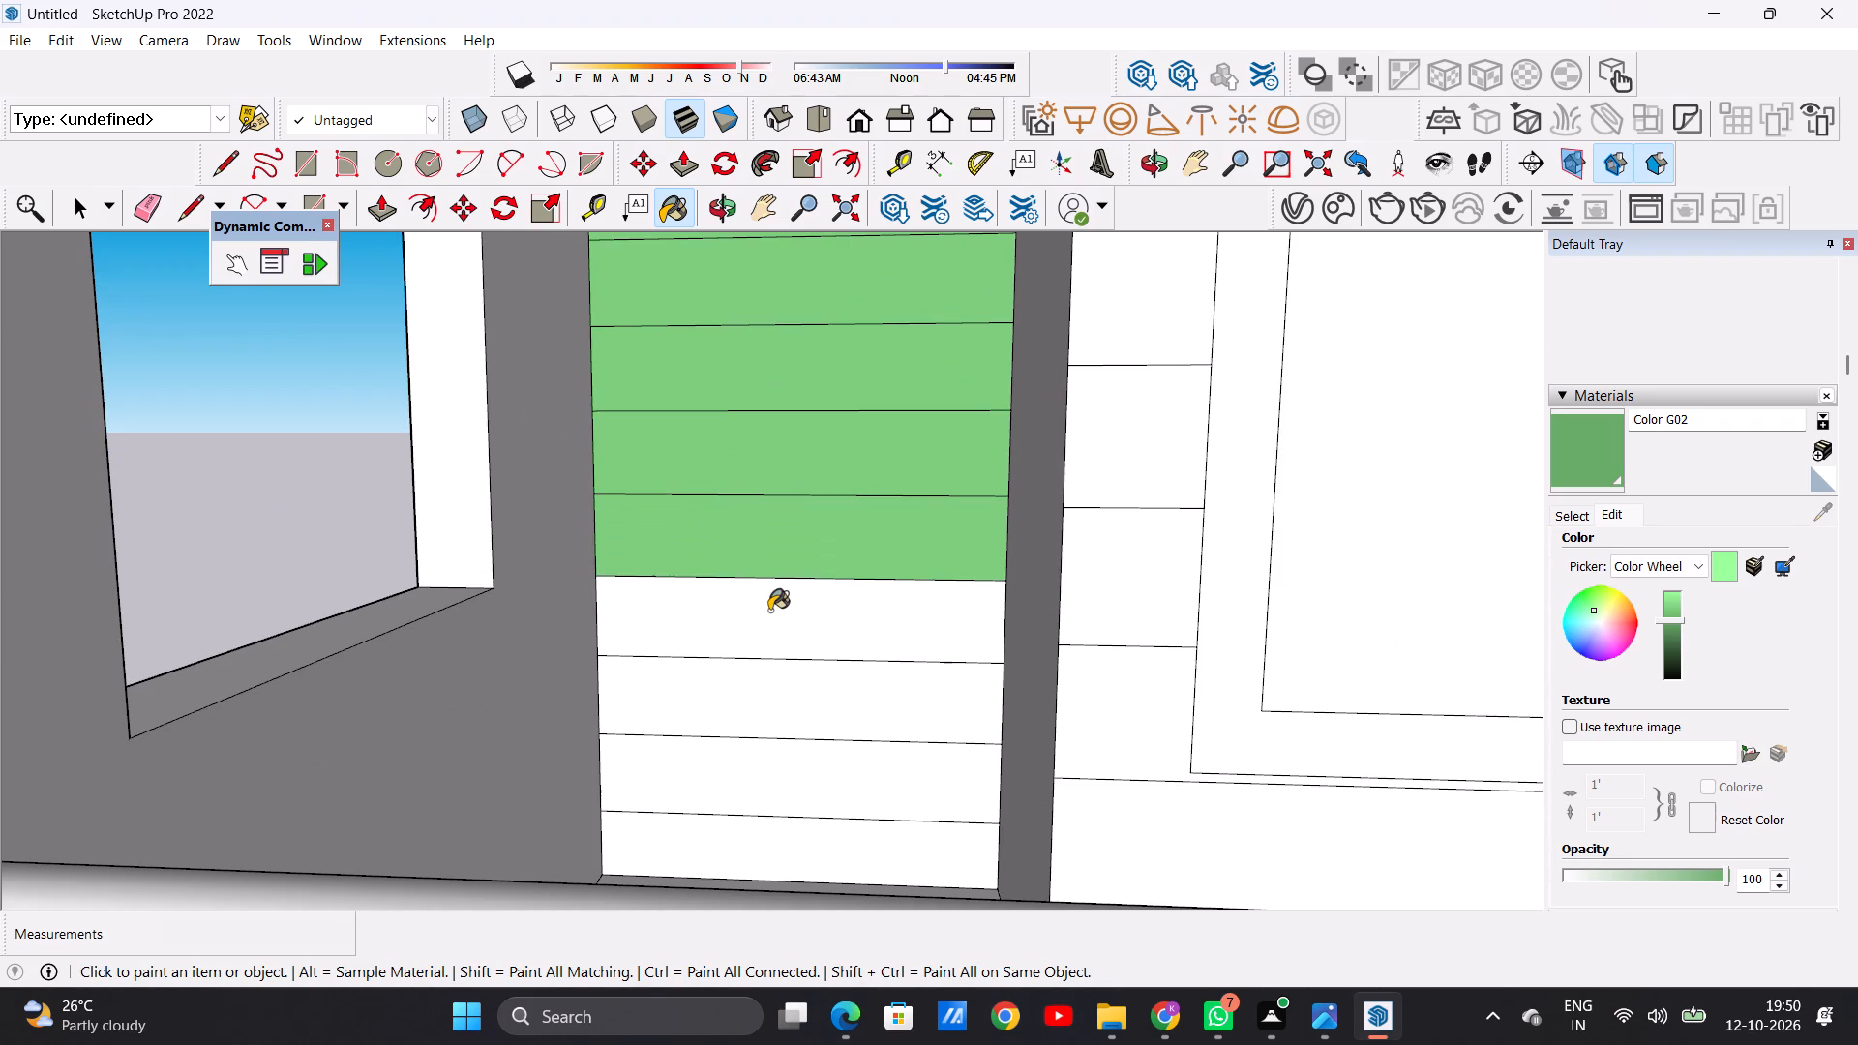
{"action": "left_click", "coordinate": [775, 686]}
{"action": "left_click", "coordinate": [791, 782]}
{"action": "left_click", "coordinate": [795, 848]}
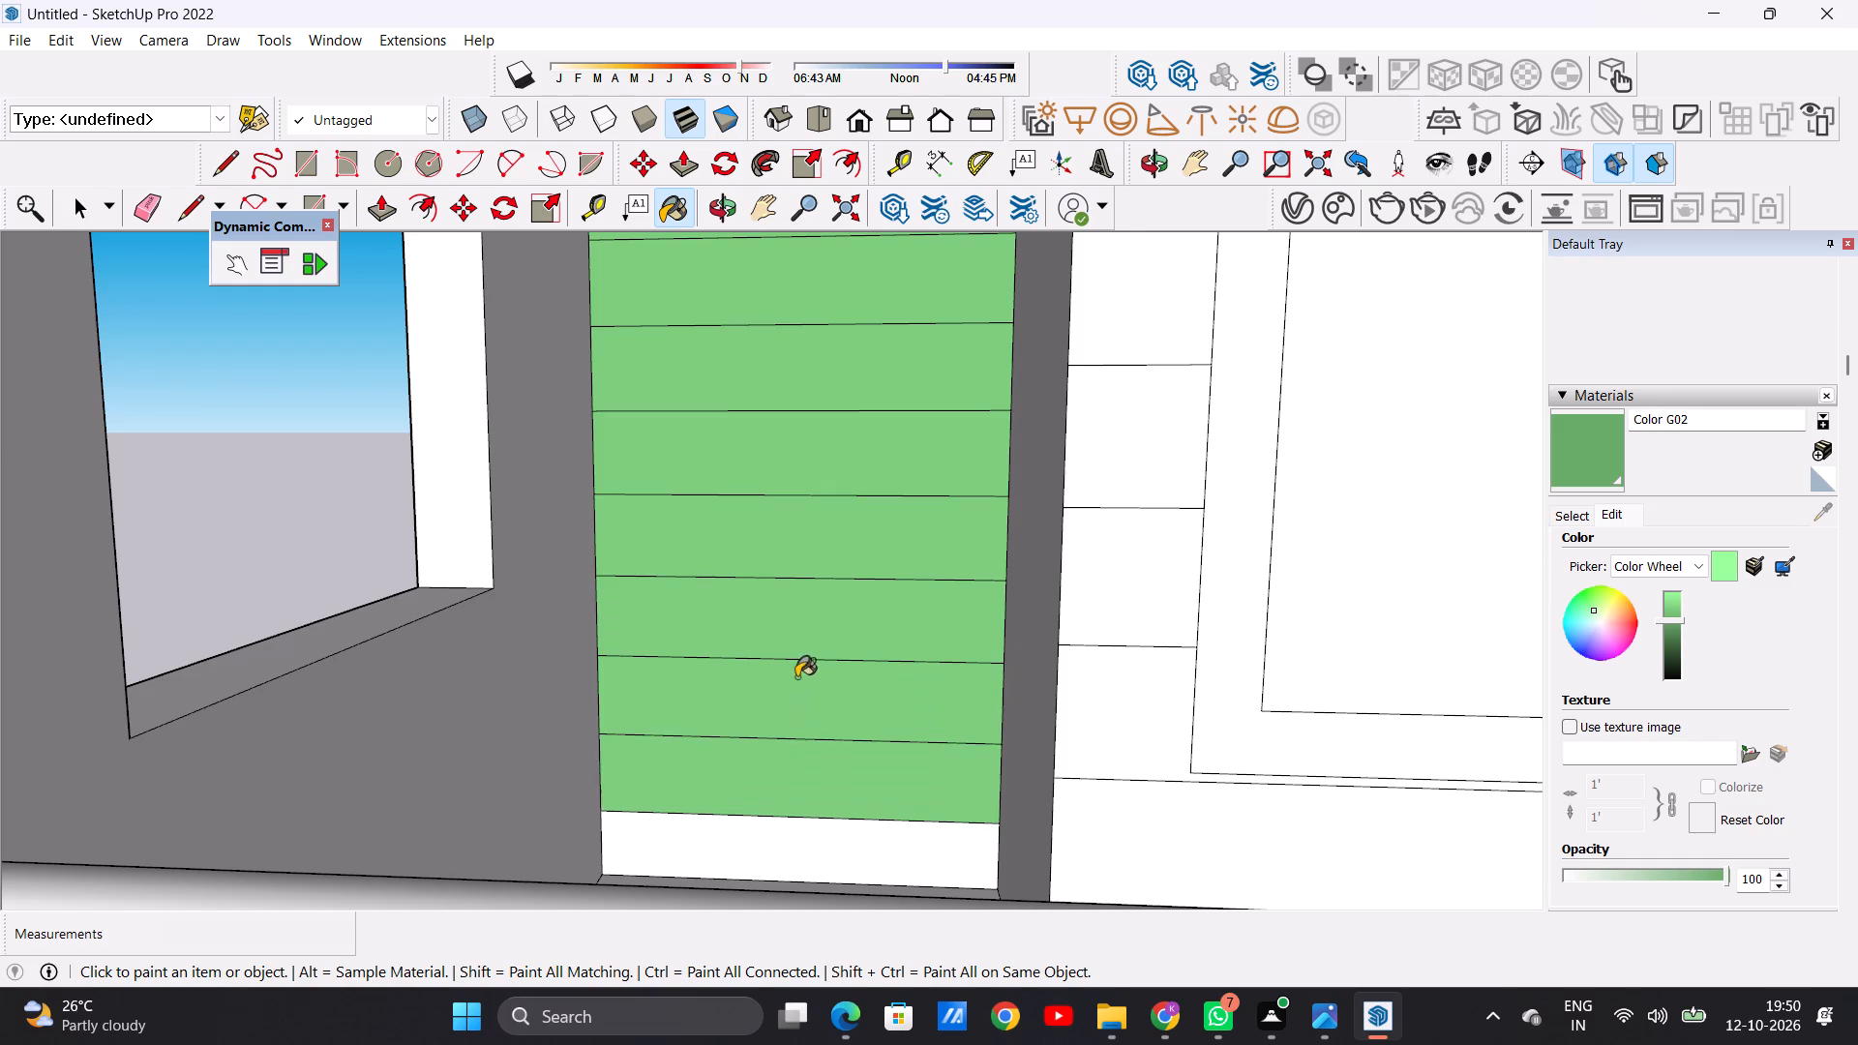
Paint the two cladding strips above the upper balcony door and the next four on its tower side with Color G02.
{"action": "scroll", "coordinate": [797, 675], "scroll_direction": "down", "scroll_amount": 7}
{"action": "middle_click_drag", "start_coordinate": [809, 648], "coordinate": [802, 668]}
{"action": "scroll", "coordinate": [802, 660], "scroll_direction": "down", "scroll_amount": 14}
{"action": "scroll", "coordinate": [876, 604], "scroll_direction": "up", "scroll_amount": 3}
{"action": "scroll", "coordinate": [876, 604], "scroll_direction": "down", "scroll_amount": 1}
{"action": "scroll", "coordinate": [876, 604], "scroll_direction": "up", "scroll_amount": 3}
{"action": "middle_click_drag", "start_coordinate": [824, 661], "coordinate": [882, 569]}
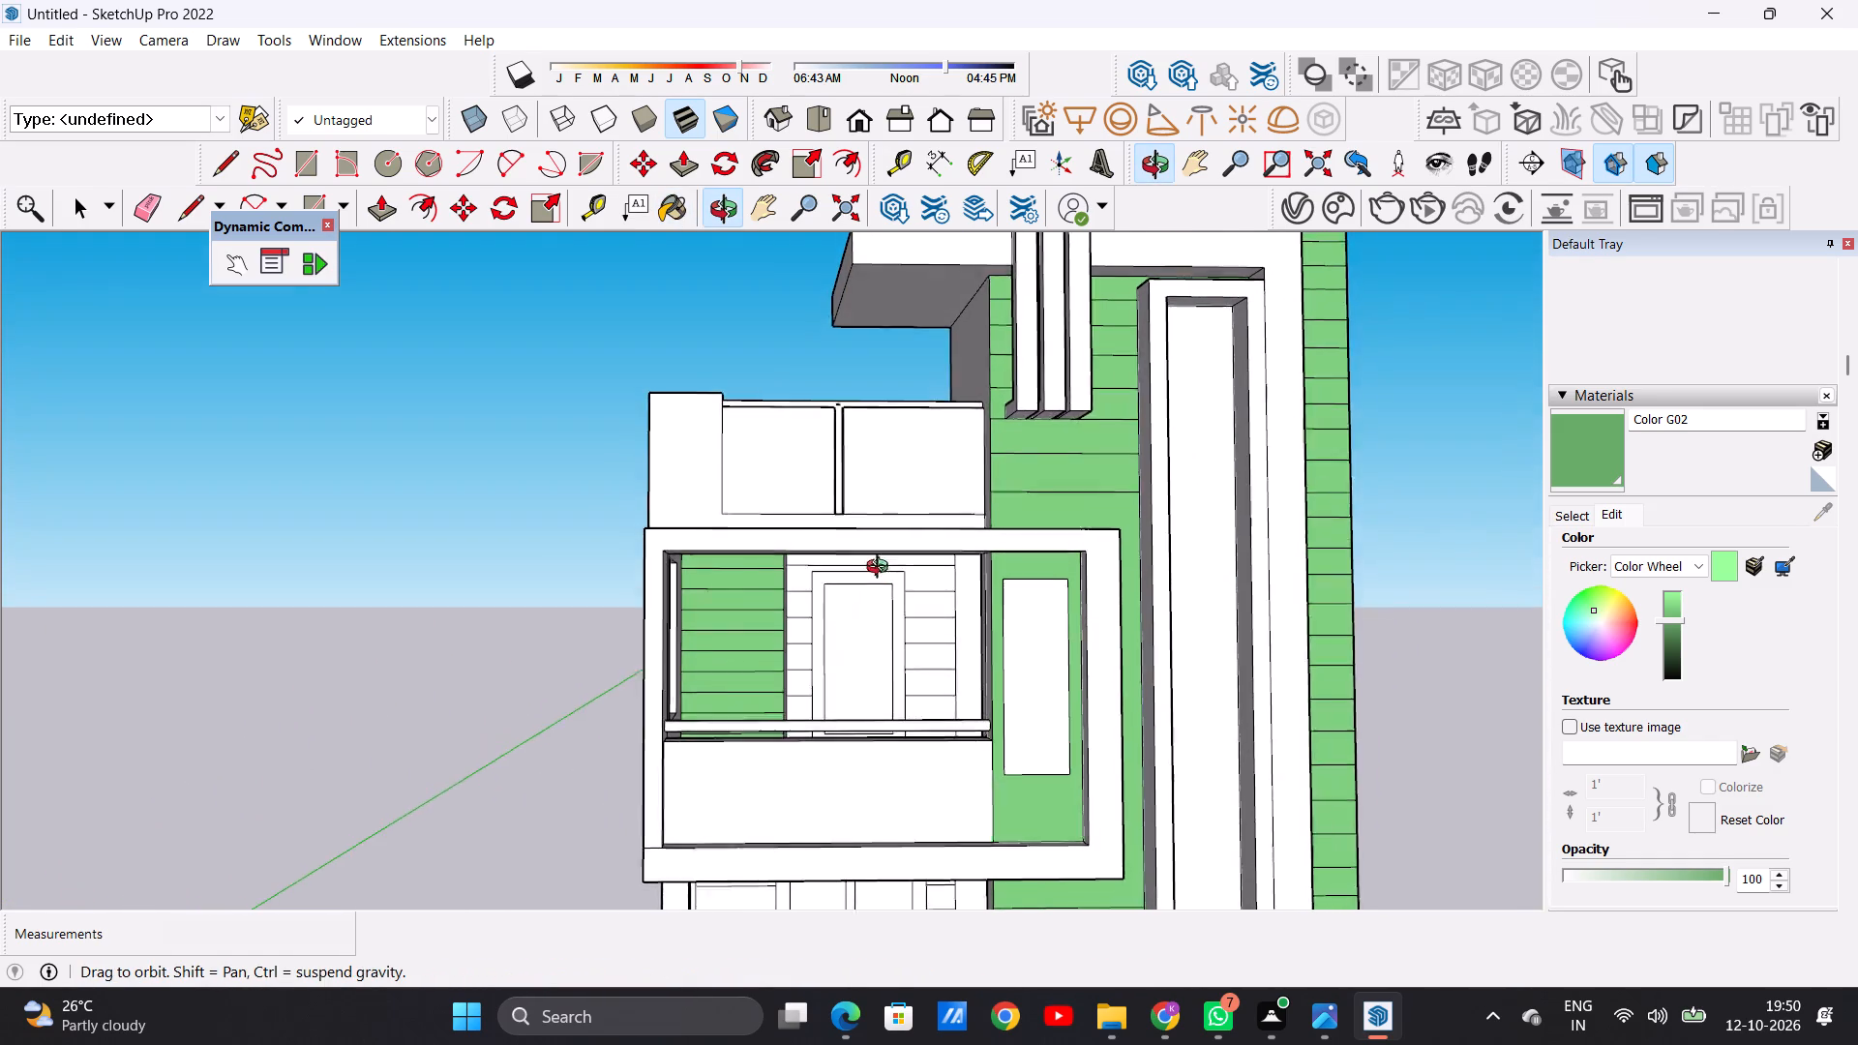
{"action": "middle_click_drag", "start_coordinate": [882, 569], "coordinate": [882, 566]}
{"action": "scroll", "coordinate": [899, 587], "scroll_direction": "up", "scroll_amount": 13}
{"action": "left_click", "coordinate": [1015, 472]}
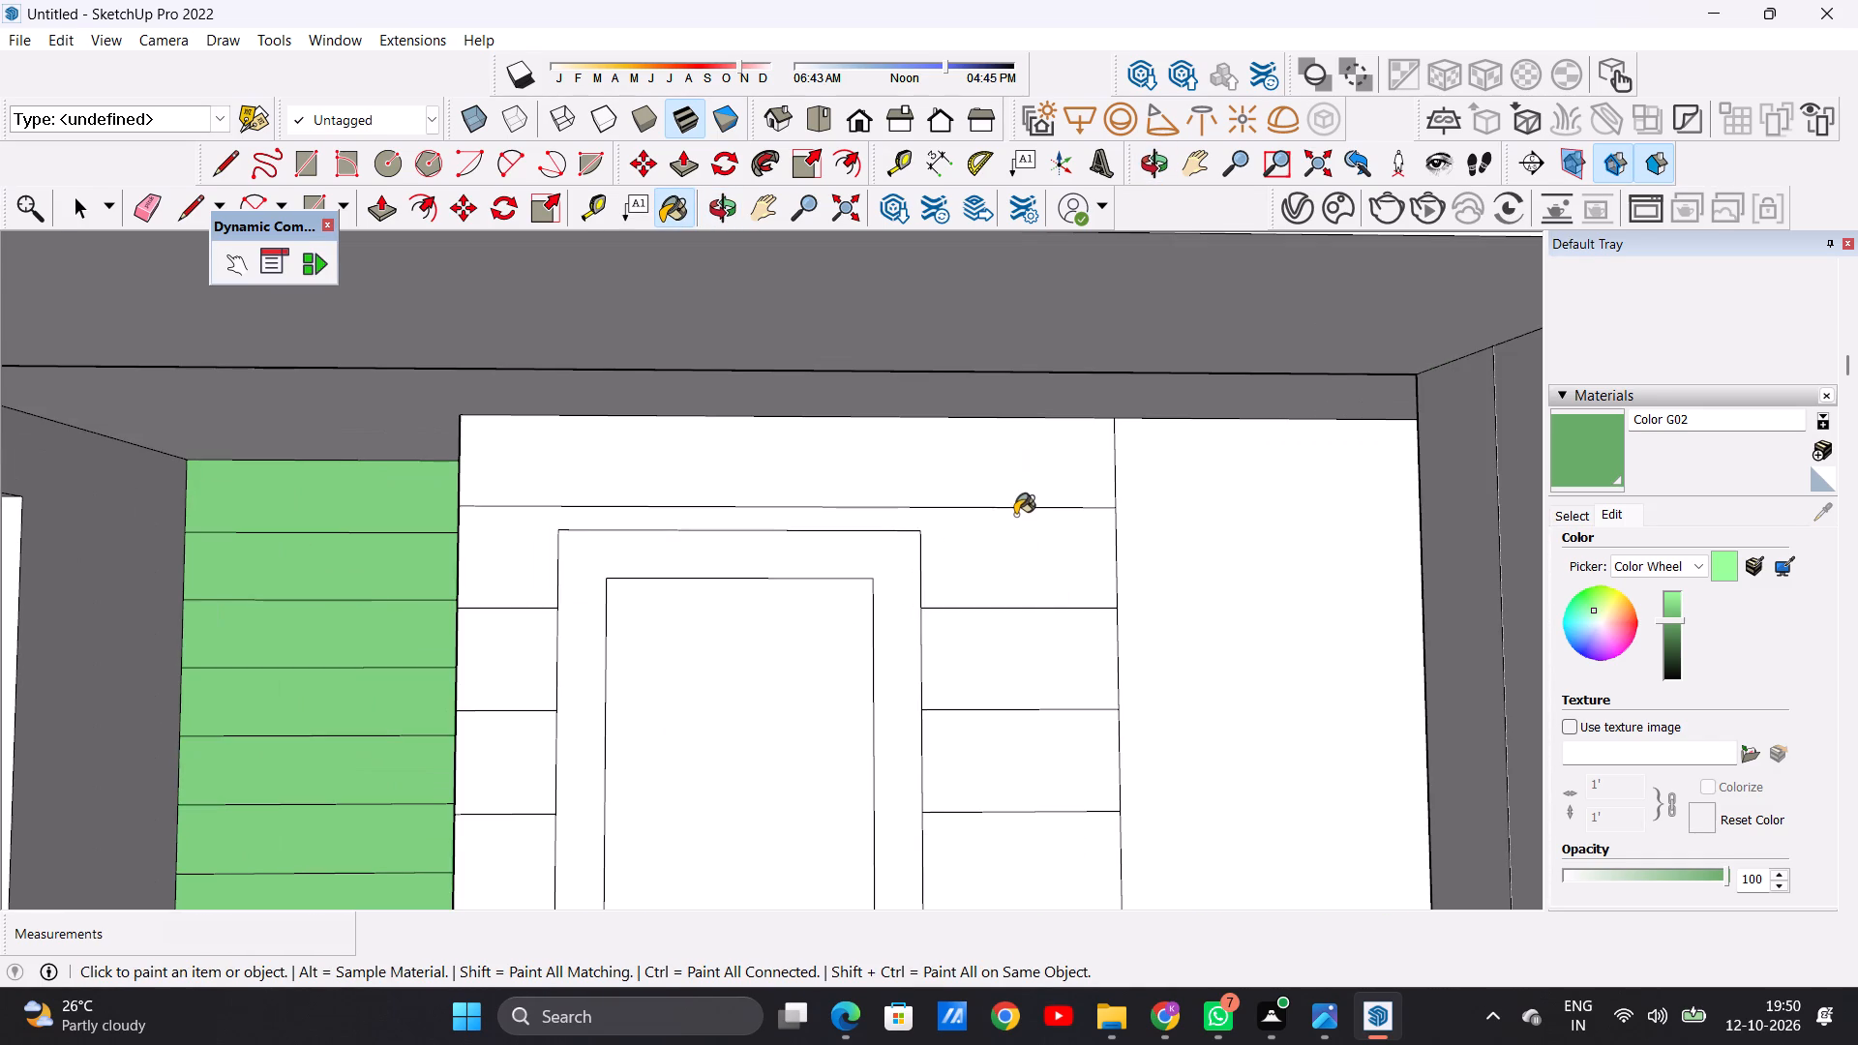
{"action": "left_click", "coordinate": [1016, 543]}
{"action": "left_click", "coordinate": [1022, 652]}
{"action": "scroll", "coordinate": [979, 475], "scroll_direction": "down", "scroll_amount": 6}
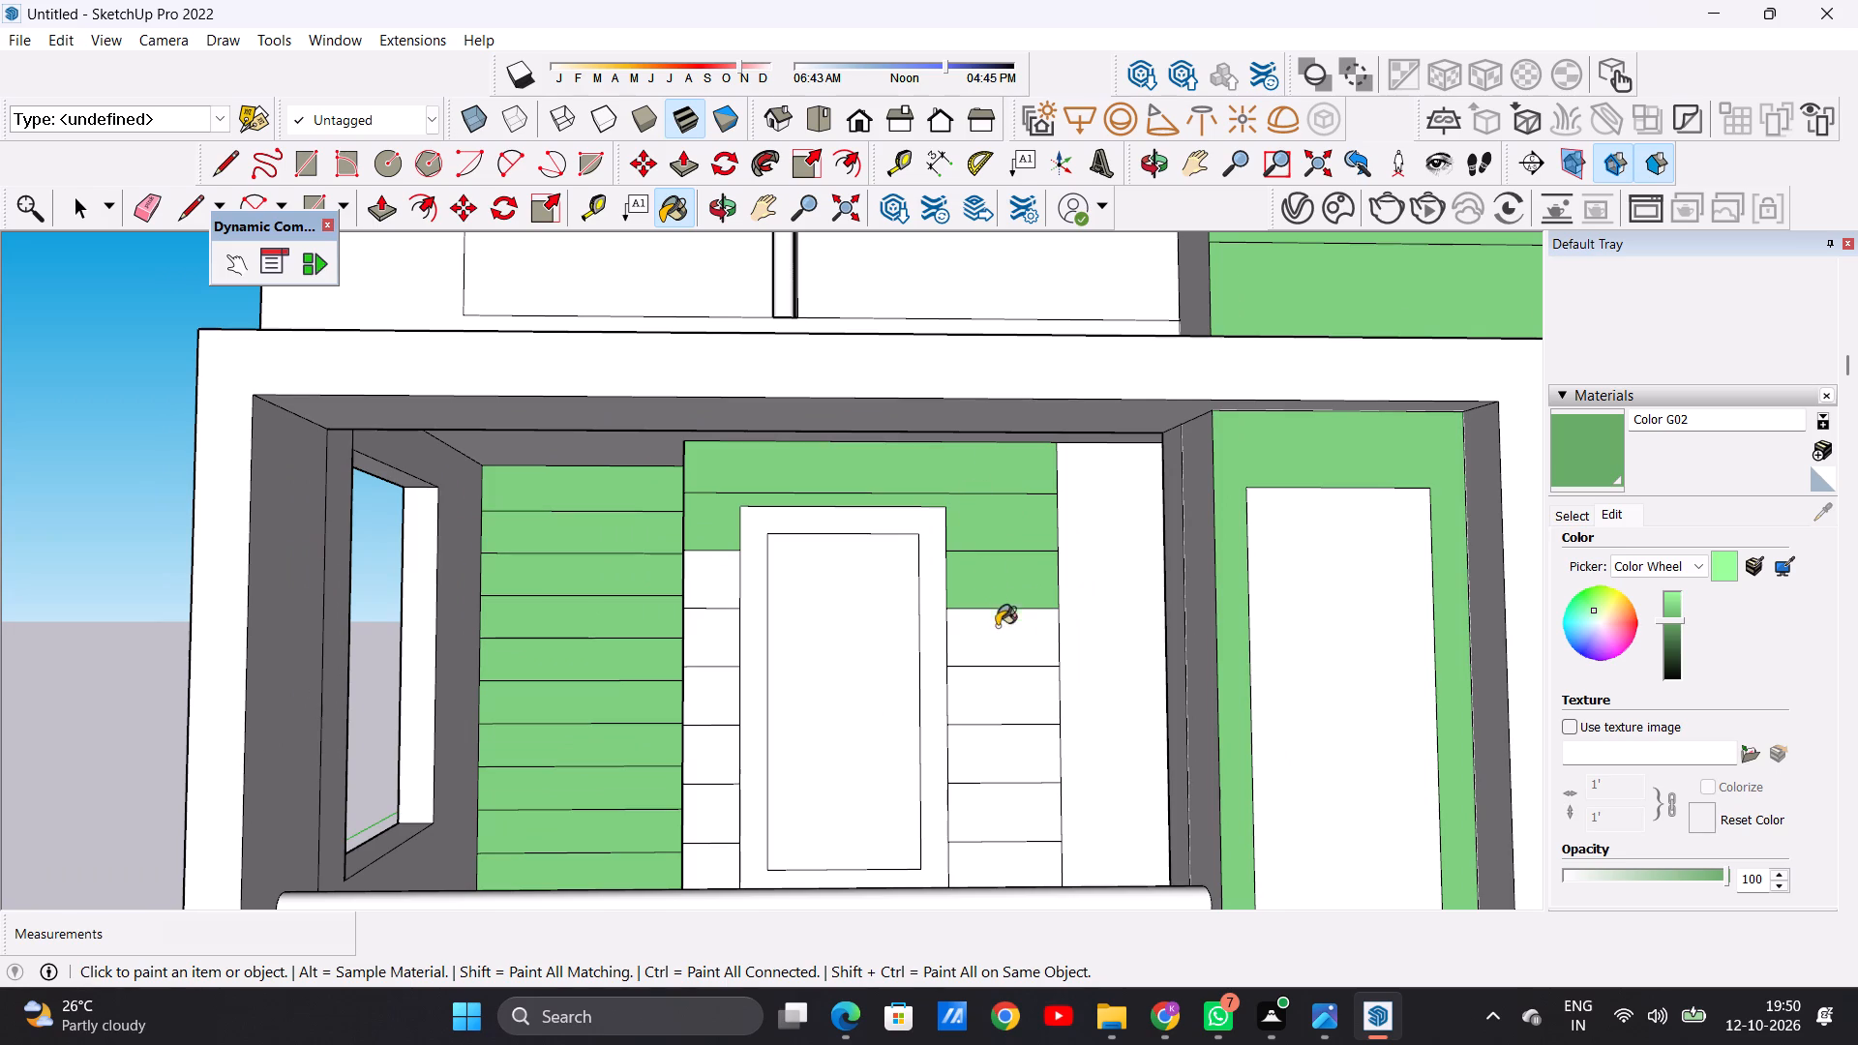
{"action": "left_click", "coordinate": [1009, 648]}
{"action": "left_click", "coordinate": [1017, 692]}
{"action": "left_click", "coordinate": [1003, 765]}
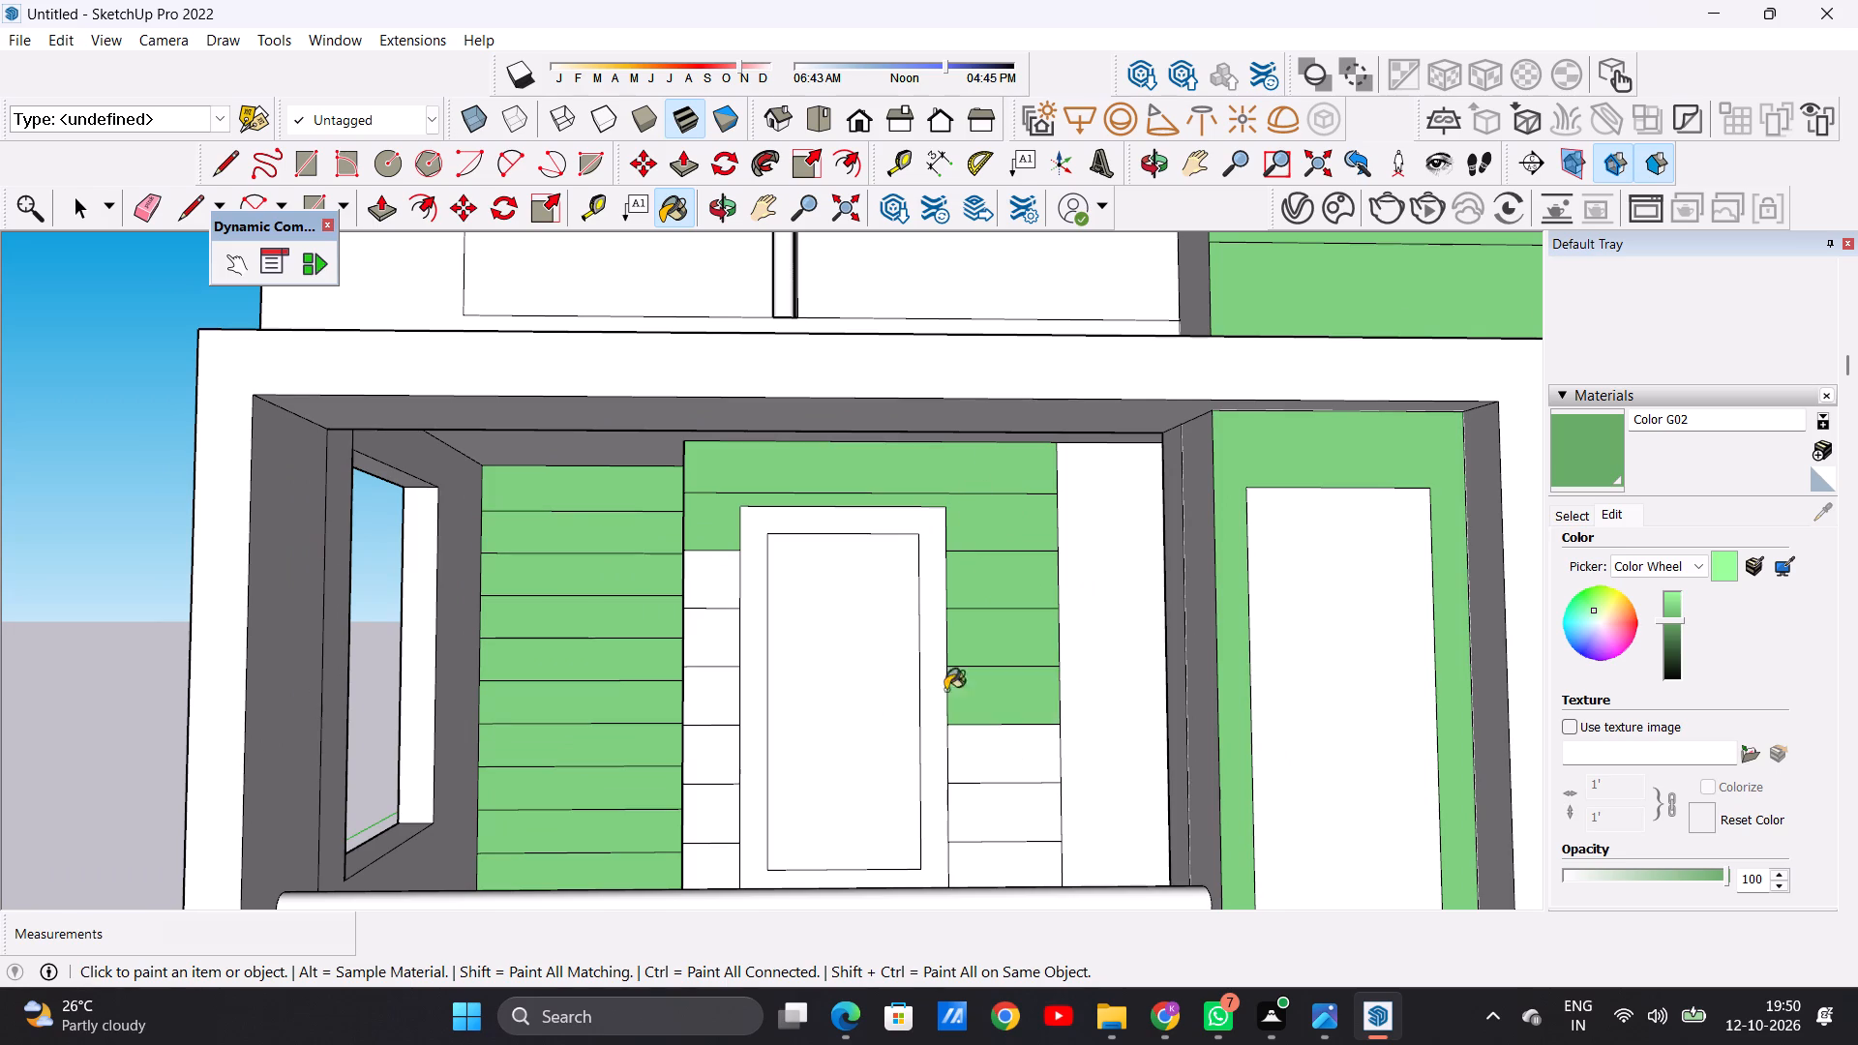
Paint the last two strips on the tower side of the upper balcony door and the three below it with Color G02.
{"action": "scroll", "coordinate": [836, 587], "scroll_direction": "down", "scroll_amount": 9}
{"action": "middle_click_drag", "start_coordinate": [881, 605], "coordinate": [871, 764]}
{"action": "scroll", "coordinate": [892, 683], "scroll_direction": "up", "scroll_amount": 7}
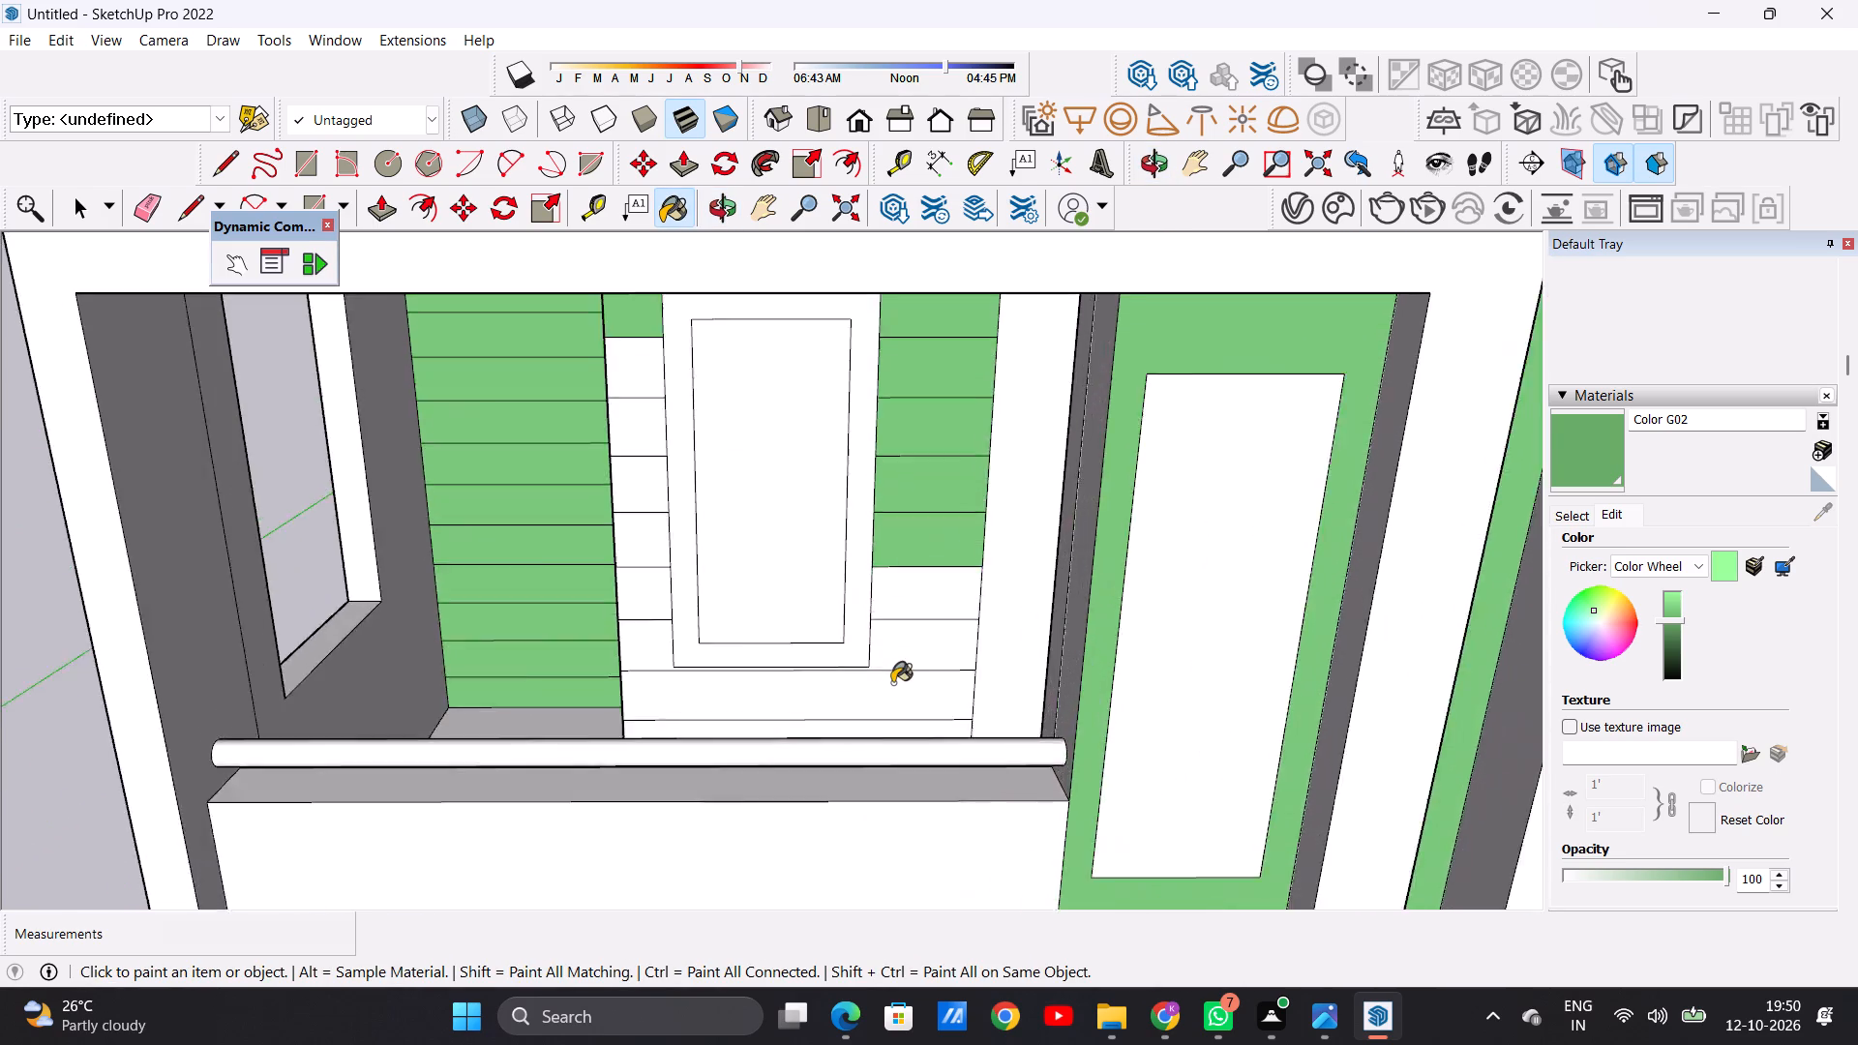
{"action": "scroll", "coordinate": [892, 683], "scroll_direction": "up", "scroll_amount": 8}
{"action": "left_click", "coordinate": [908, 519]}
{"action": "left_click", "coordinate": [908, 619]}
{"action": "left_click", "coordinate": [921, 696]}
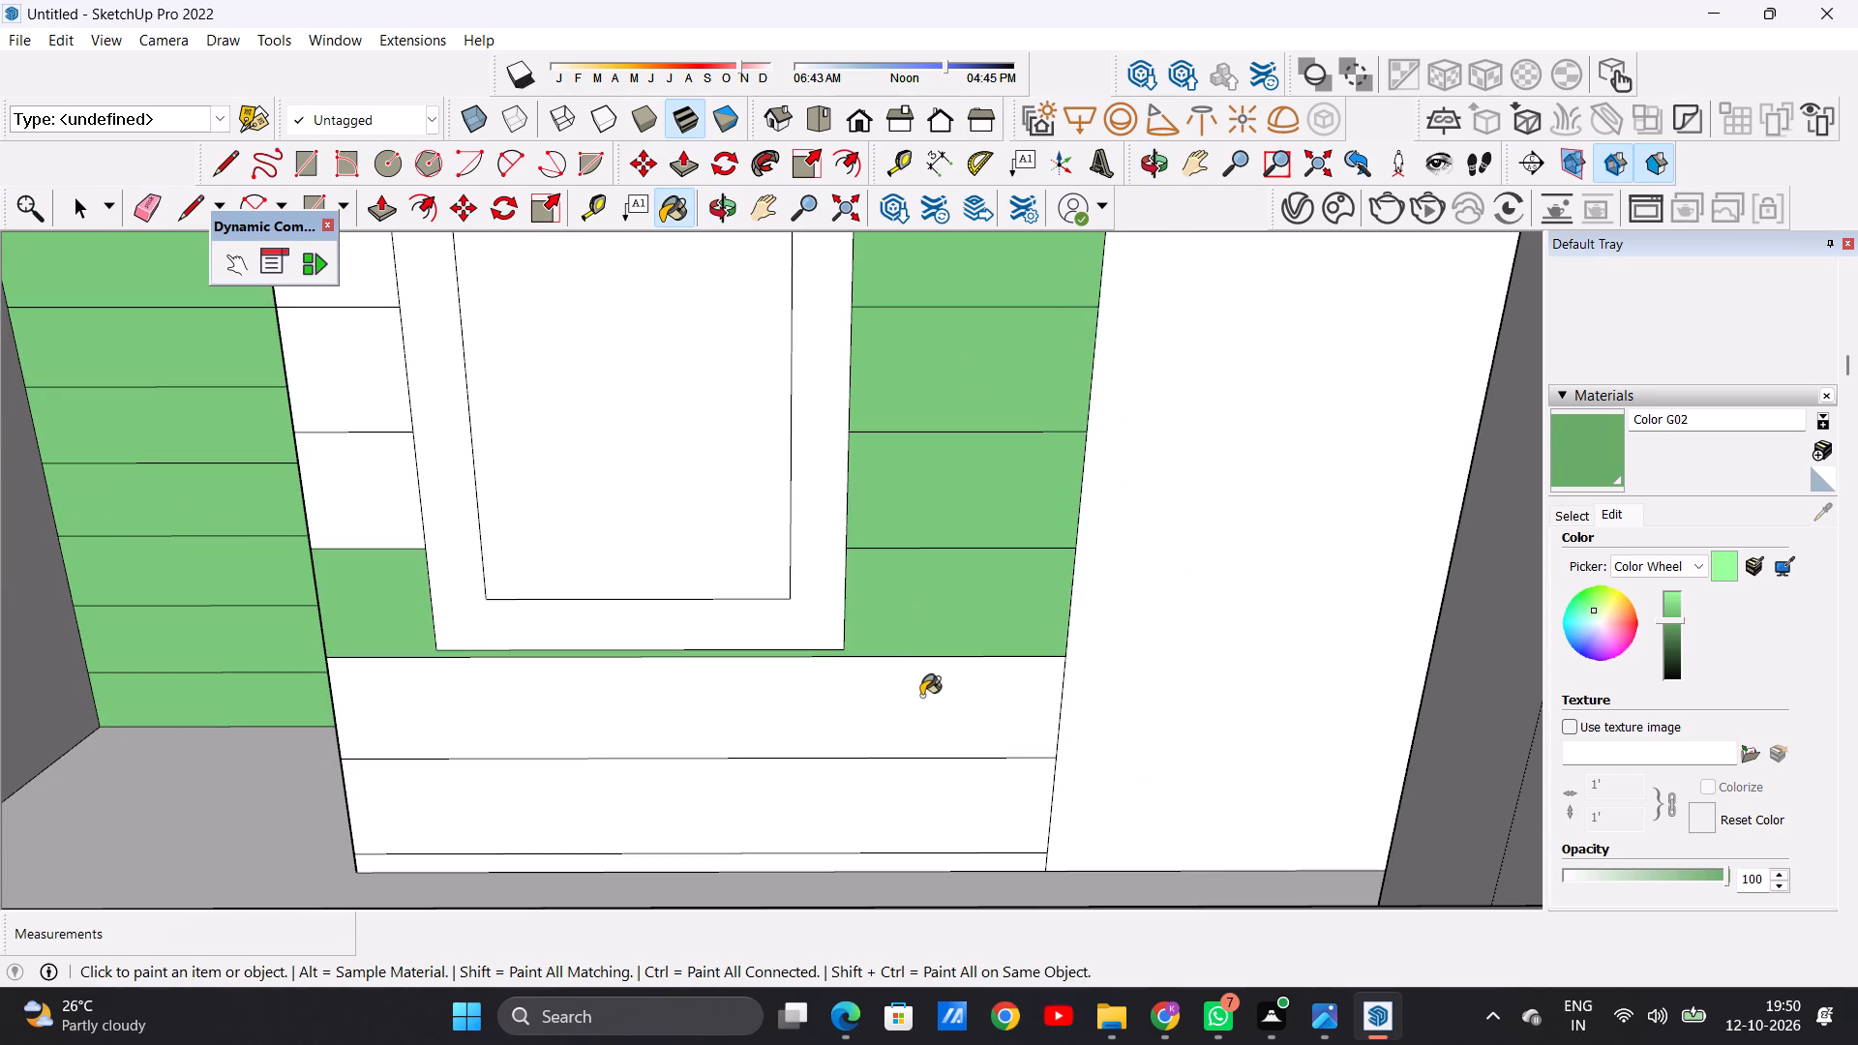
{"action": "left_click", "coordinate": [928, 801]}
{"action": "scroll", "coordinate": [921, 872], "scroll_direction": "up", "scroll_amount": 7}
{"action": "scroll", "coordinate": [945, 868], "scroll_direction": "down", "scroll_amount": 1}
{"action": "scroll", "coordinate": [945, 868], "scroll_direction": "up", "scroll_amount": 3}
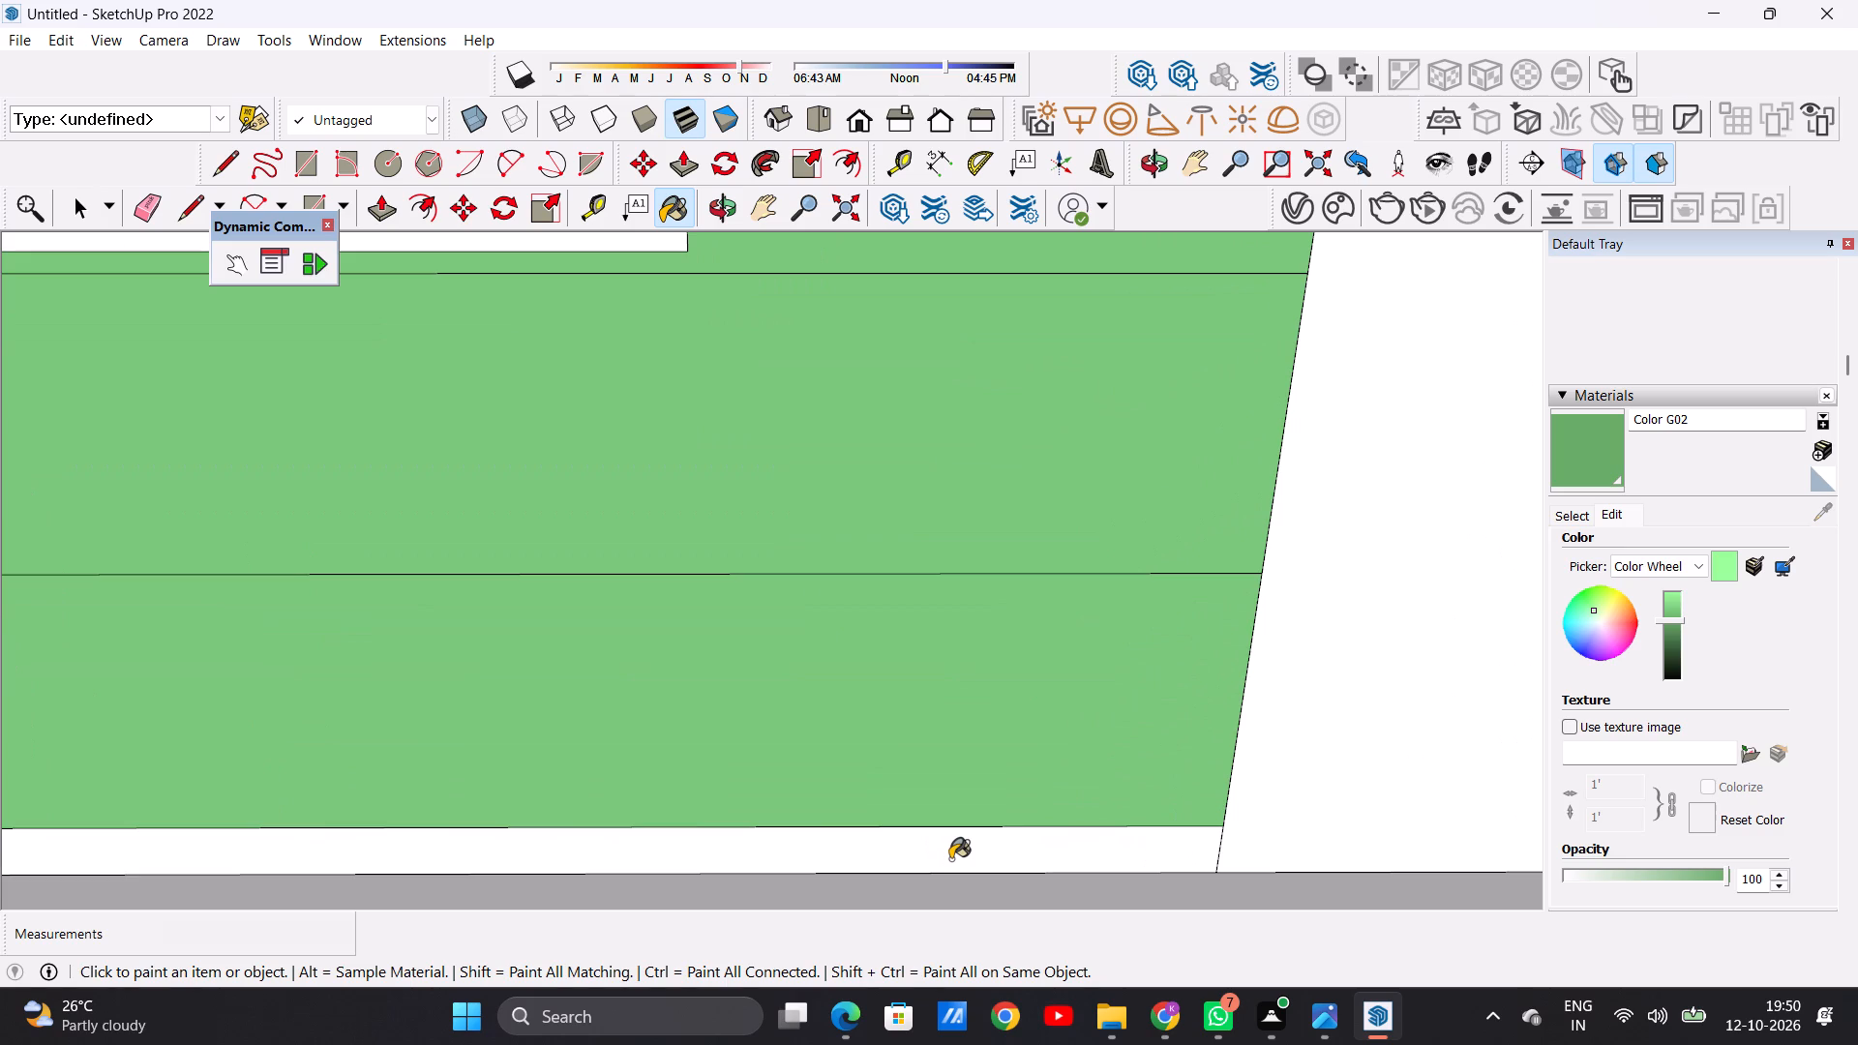
{"action": "left_click", "coordinate": [950, 859]}
Paint the five white cladding strips between the upper balcony door and the recessed wall corner with Color G02.
{"action": "scroll", "coordinate": [951, 829], "scroll_direction": "down", "scroll_amount": 20}
{"action": "scroll", "coordinate": [951, 829], "scroll_direction": "down", "scroll_amount": 7}
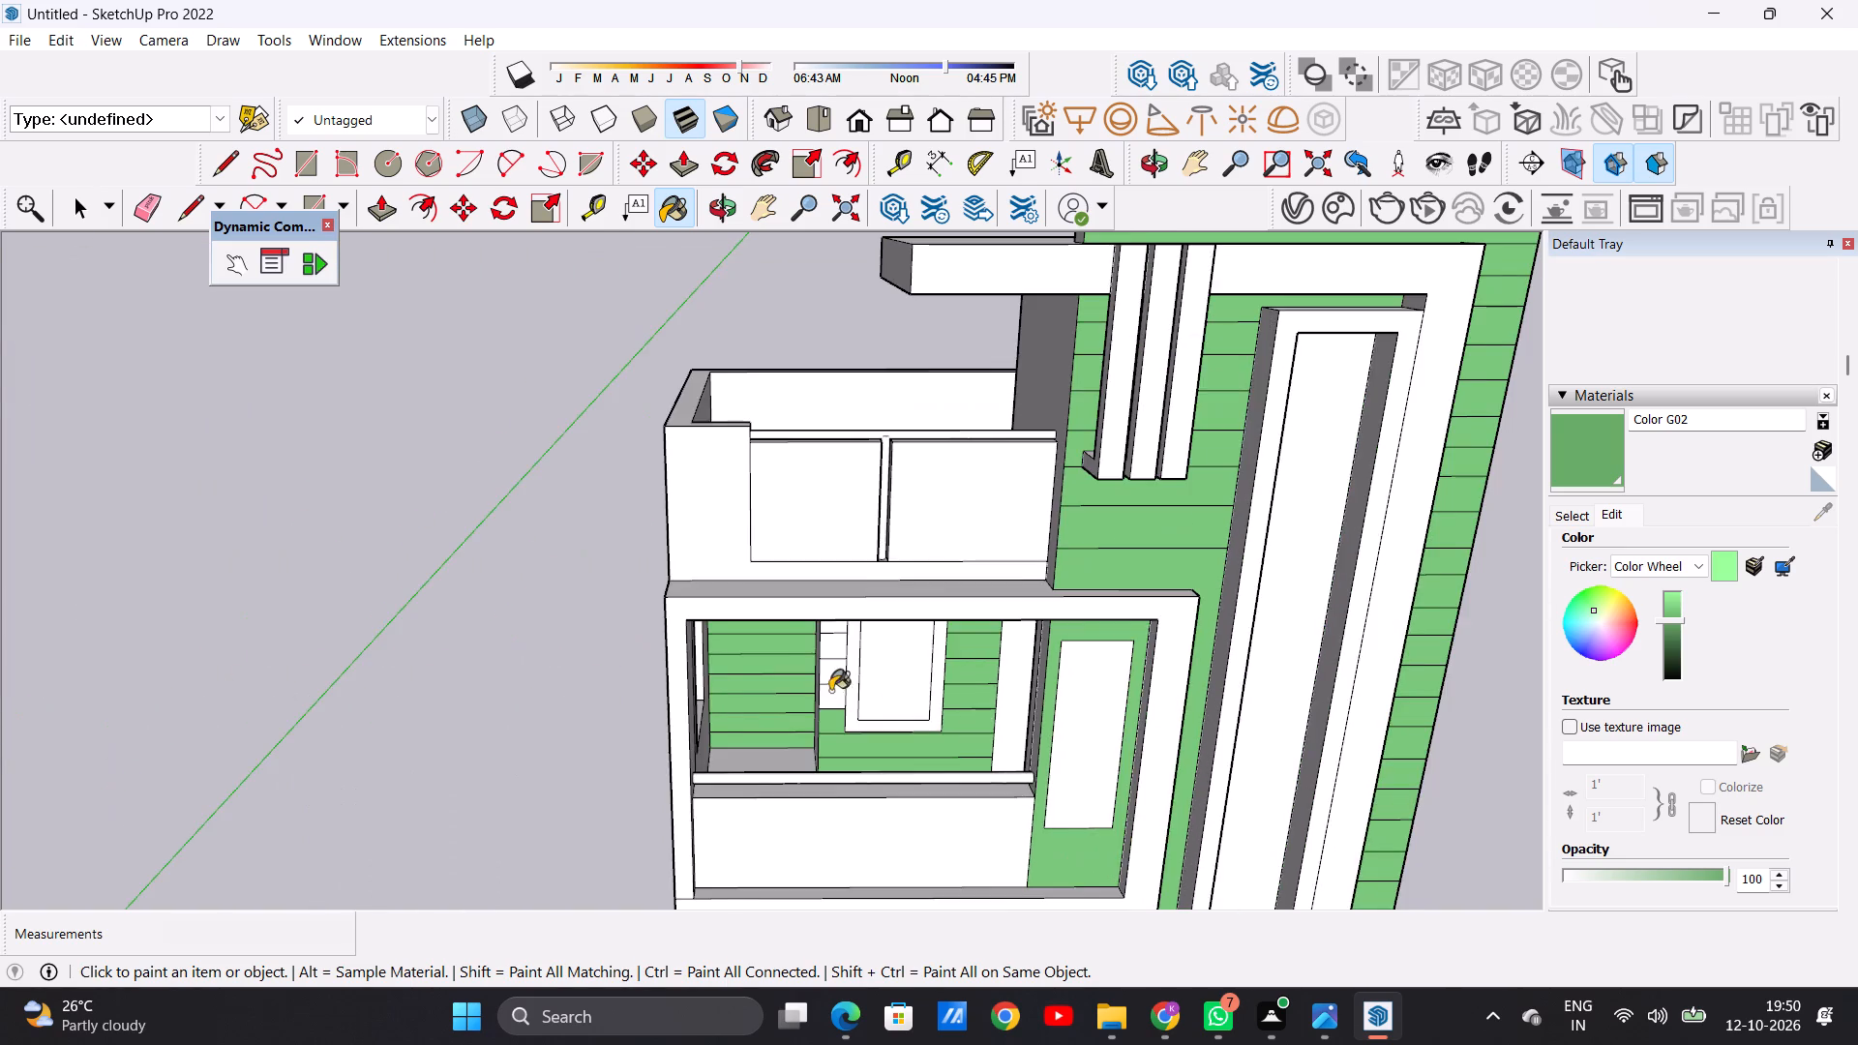
{"action": "middle_click_drag", "start_coordinate": [829, 691], "coordinate": [800, 614]}
{"action": "scroll", "coordinate": [800, 620], "scroll_direction": "up", "scroll_amount": 3}
{"action": "middle_click_drag", "start_coordinate": [814, 691], "coordinate": [817, 612]}
{"action": "scroll", "coordinate": [864, 629], "scroll_direction": "up", "scroll_amount": 6}
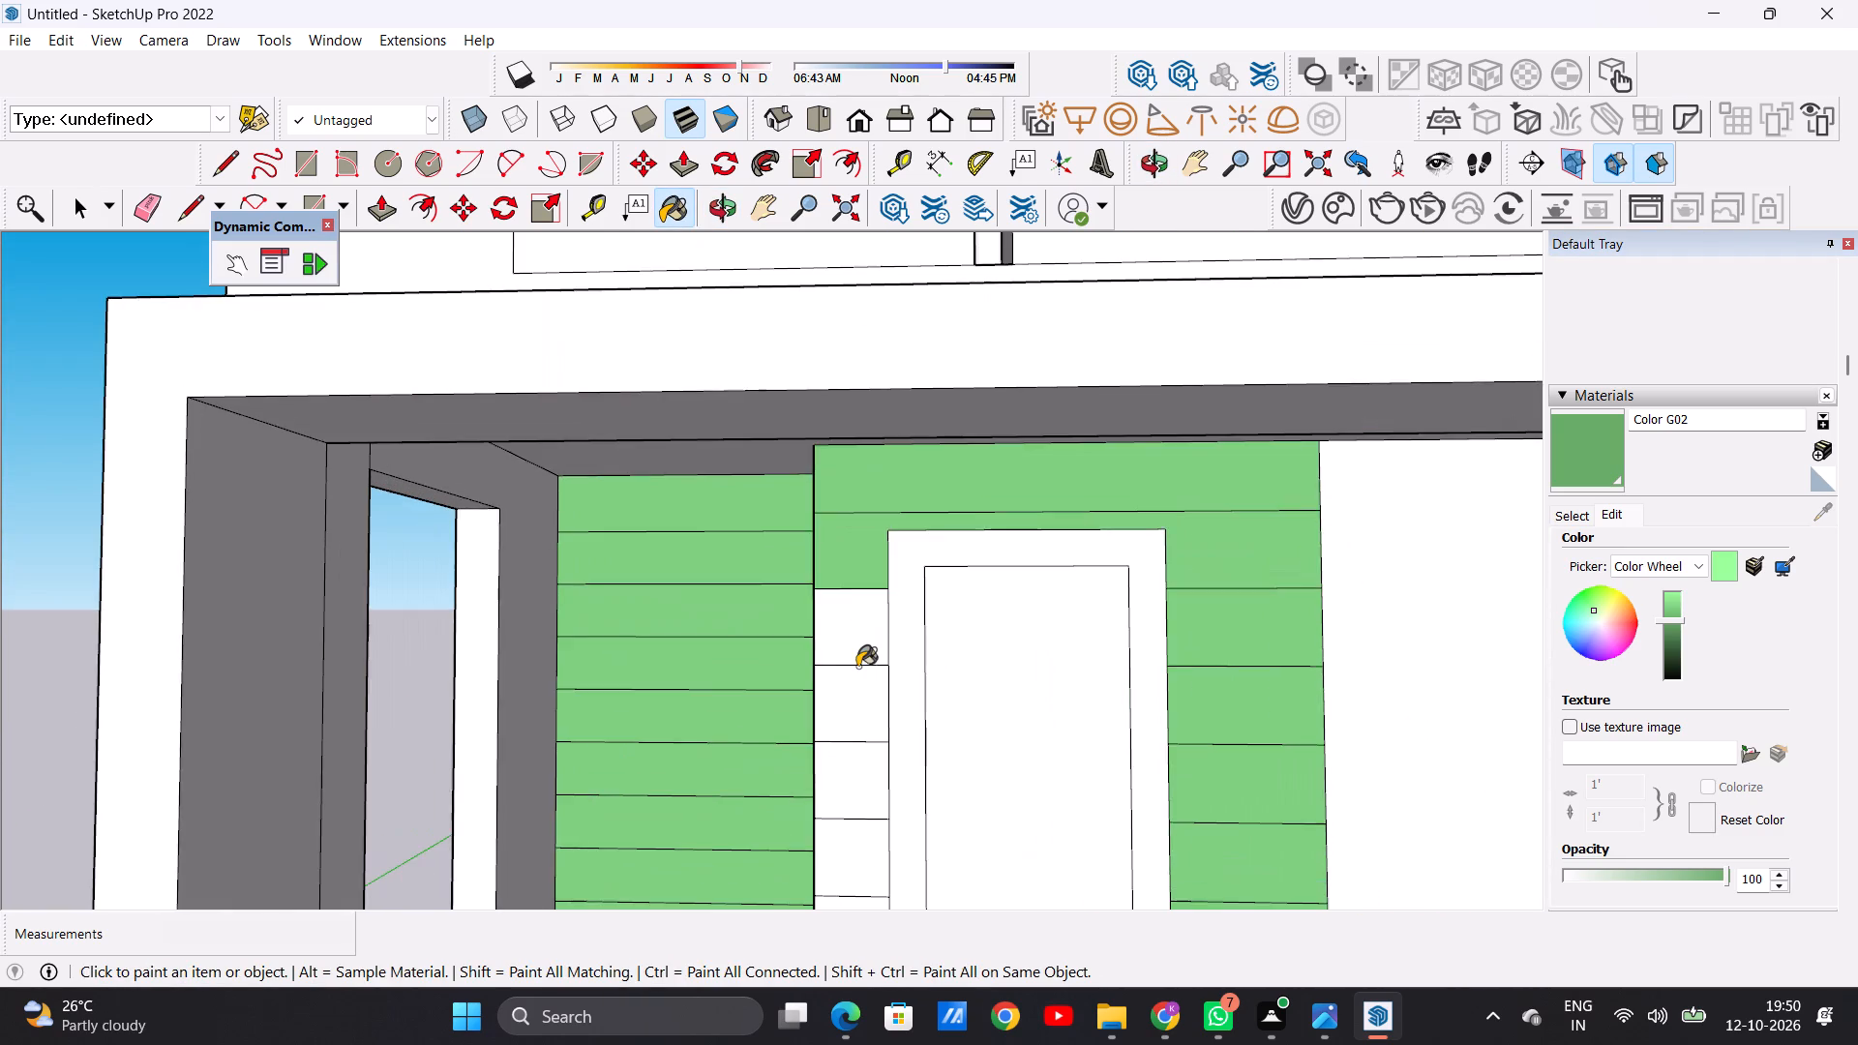
{"action": "scroll", "coordinate": [862, 649], "scroll_direction": "up", "scroll_amount": 7}
{"action": "left_click", "coordinate": [862, 649]}
{"action": "left_click", "coordinate": [853, 744]}
{"action": "scroll", "coordinate": [824, 627], "scroll_direction": "down", "scroll_amount": 8}
{"action": "scroll", "coordinate": [824, 603], "scroll_direction": "up", "scroll_amount": 1}
{"action": "scroll", "coordinate": [820, 573], "scroll_direction": "down", "scroll_amount": 4}
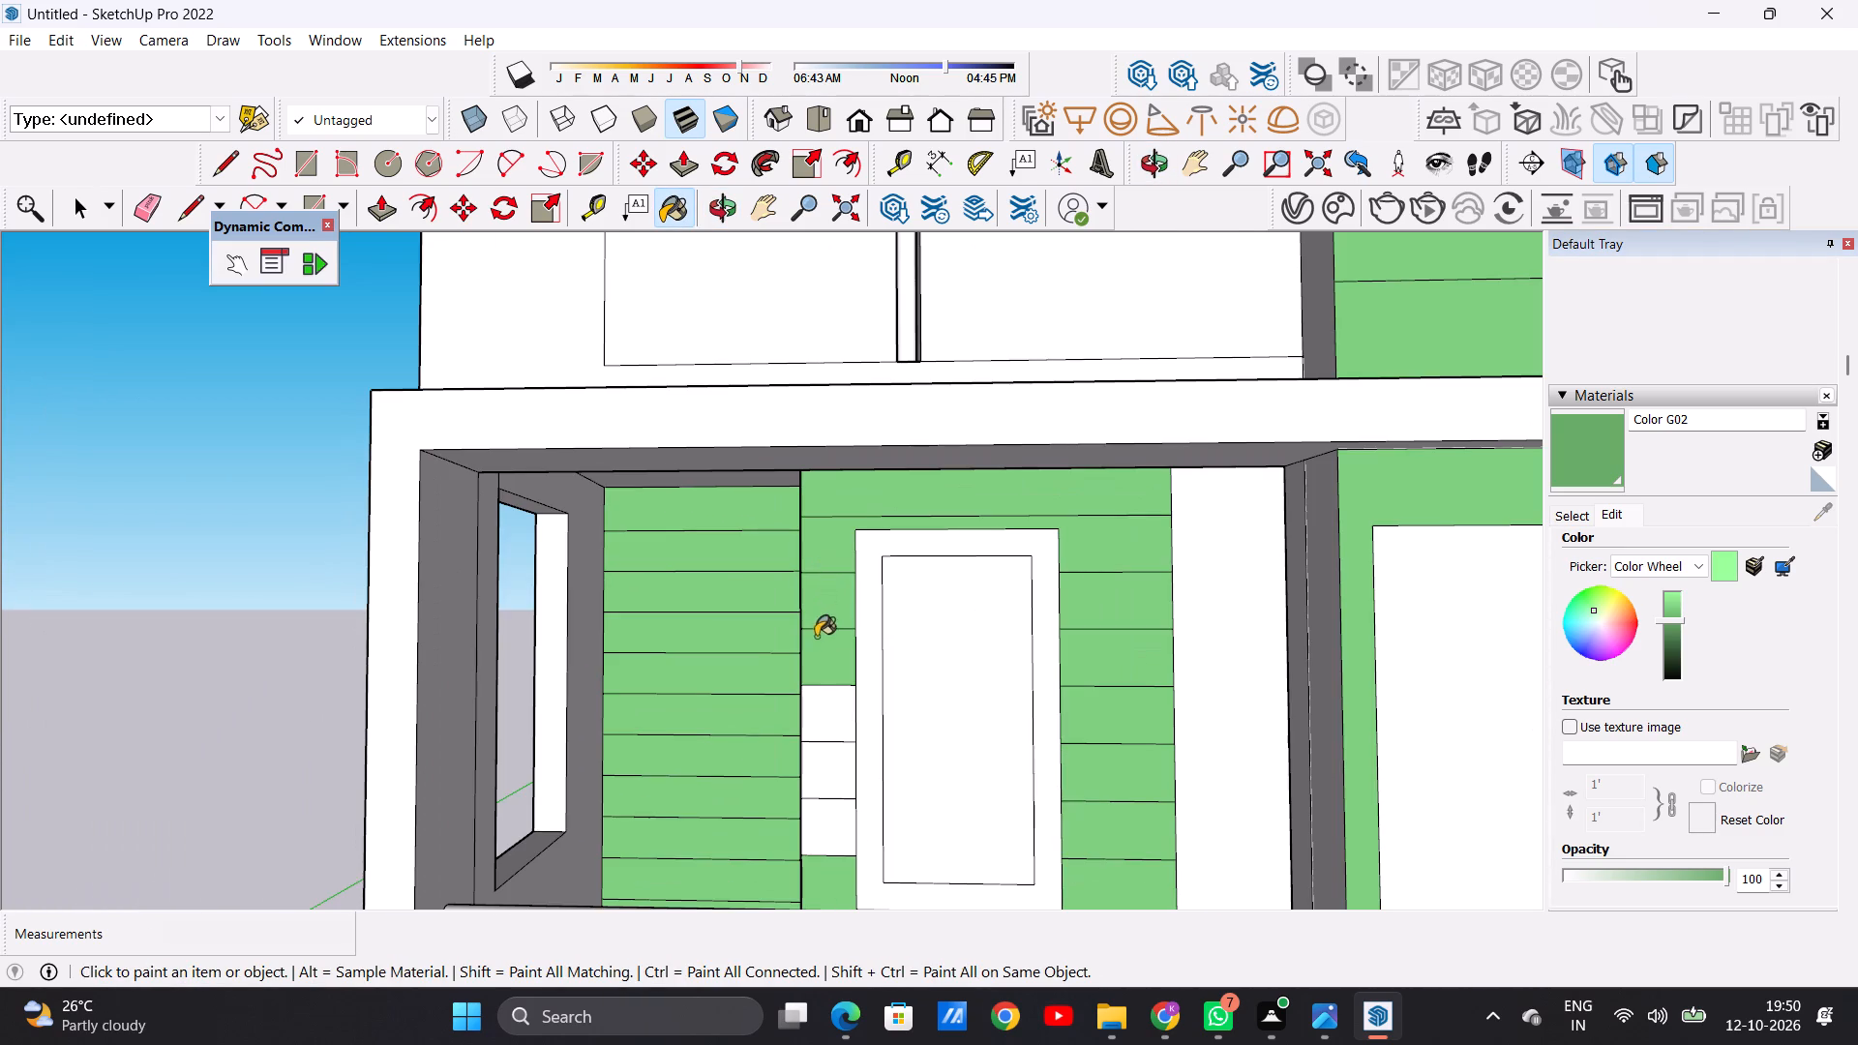
{"action": "left_click", "coordinate": [824, 726]}
{"action": "left_click", "coordinate": [819, 782]}
{"action": "left_click", "coordinate": [821, 844]}
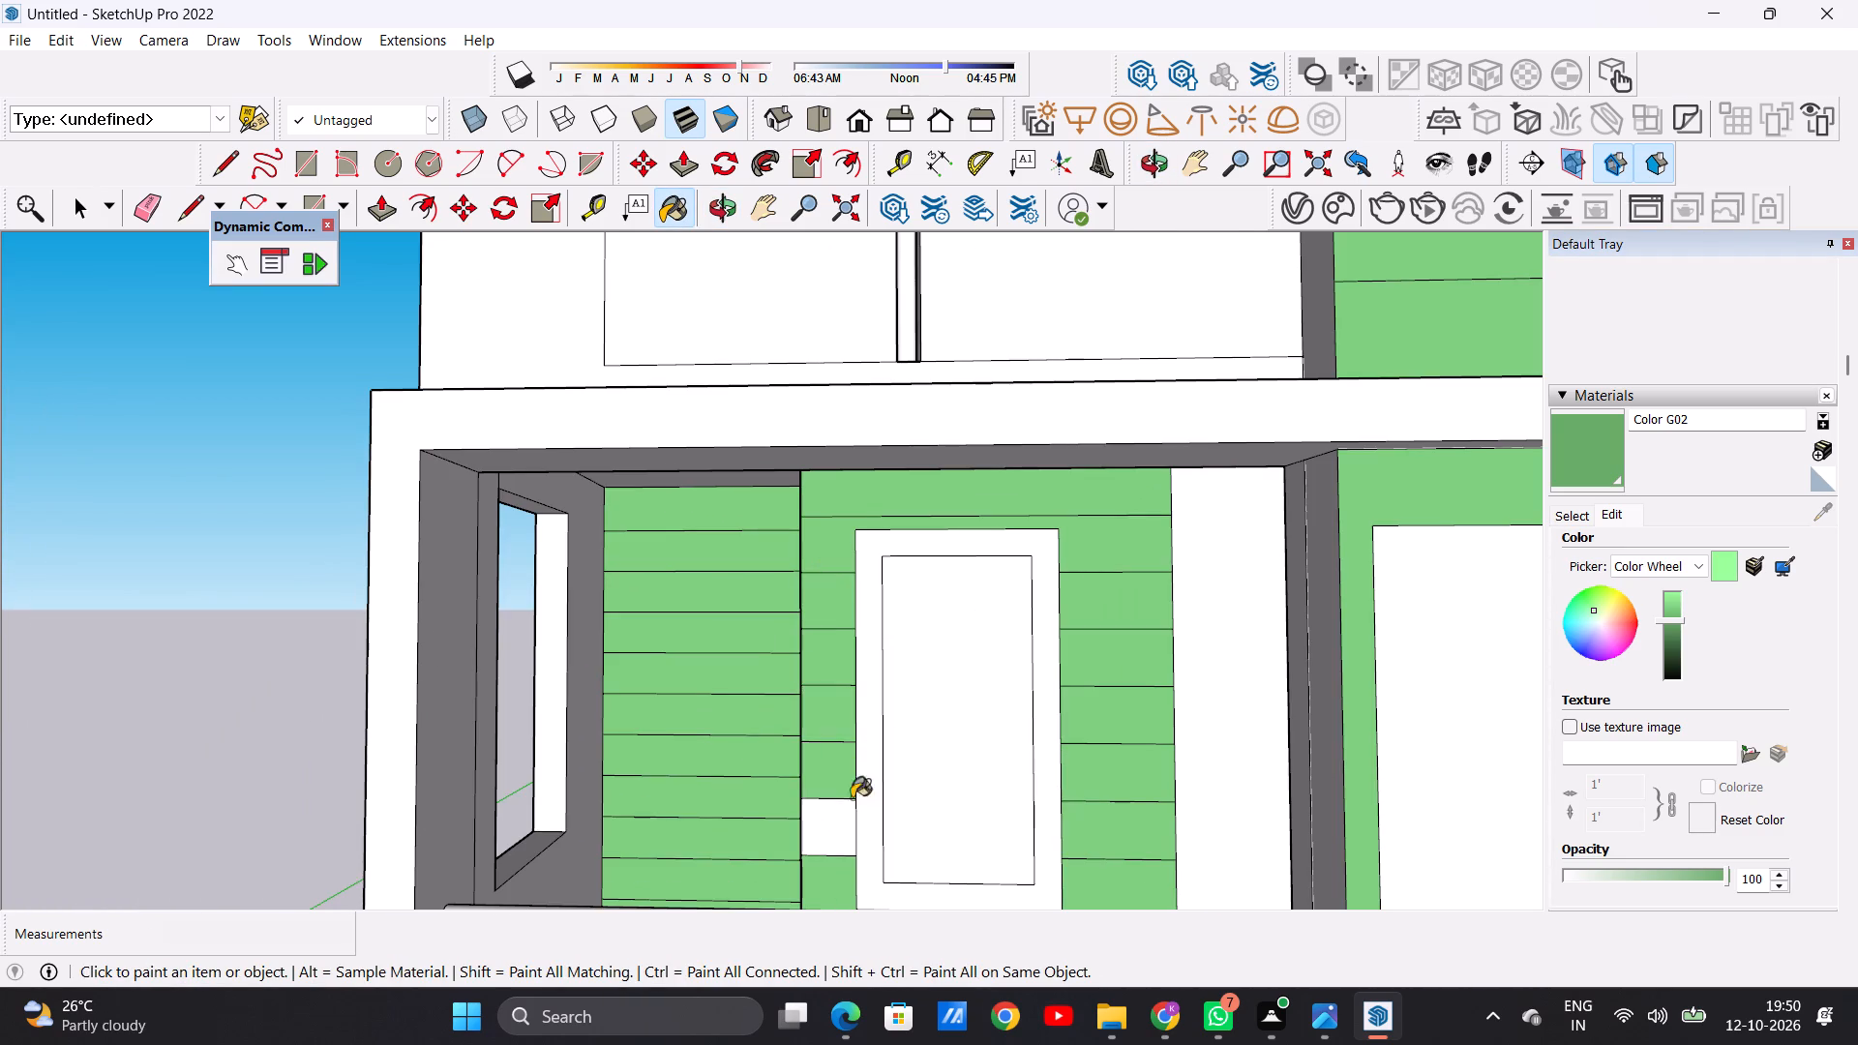
Paint the narrow vertical return face between the upper balcony's recessed wall and its door wall with Color G02.
{"action": "scroll", "coordinate": [864, 700], "scroll_direction": "down", "scroll_amount": 6}
{"action": "middle_click_drag", "start_coordinate": [740, 705], "coordinate": [1031, 746]}
{"action": "scroll", "coordinate": [840, 673], "scroll_direction": "up", "scroll_amount": 3}
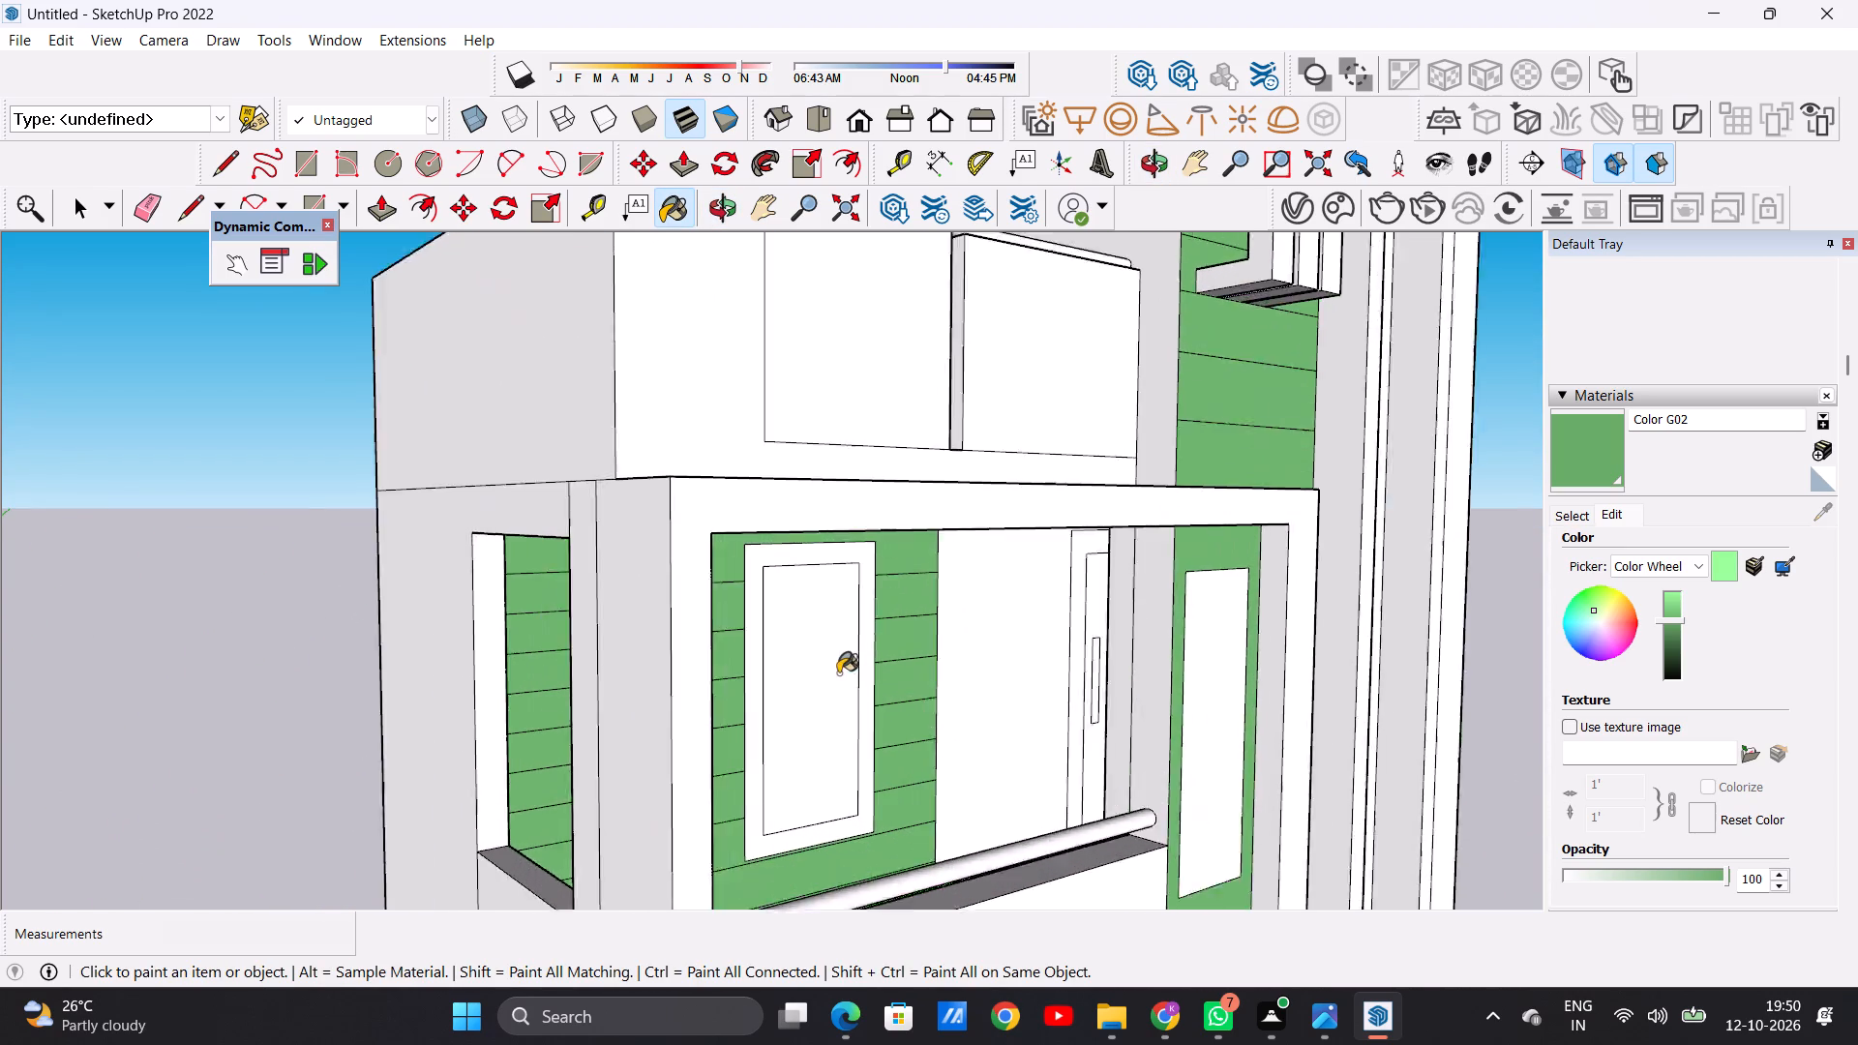
{"action": "scroll", "coordinate": [838, 673], "scroll_direction": "up", "scroll_amount": 2}
{"action": "scroll", "coordinate": [597, 649], "scroll_direction": "up", "scroll_amount": 9}
{"action": "middle_click_drag", "start_coordinate": [817, 652], "coordinate": [494, 679]}
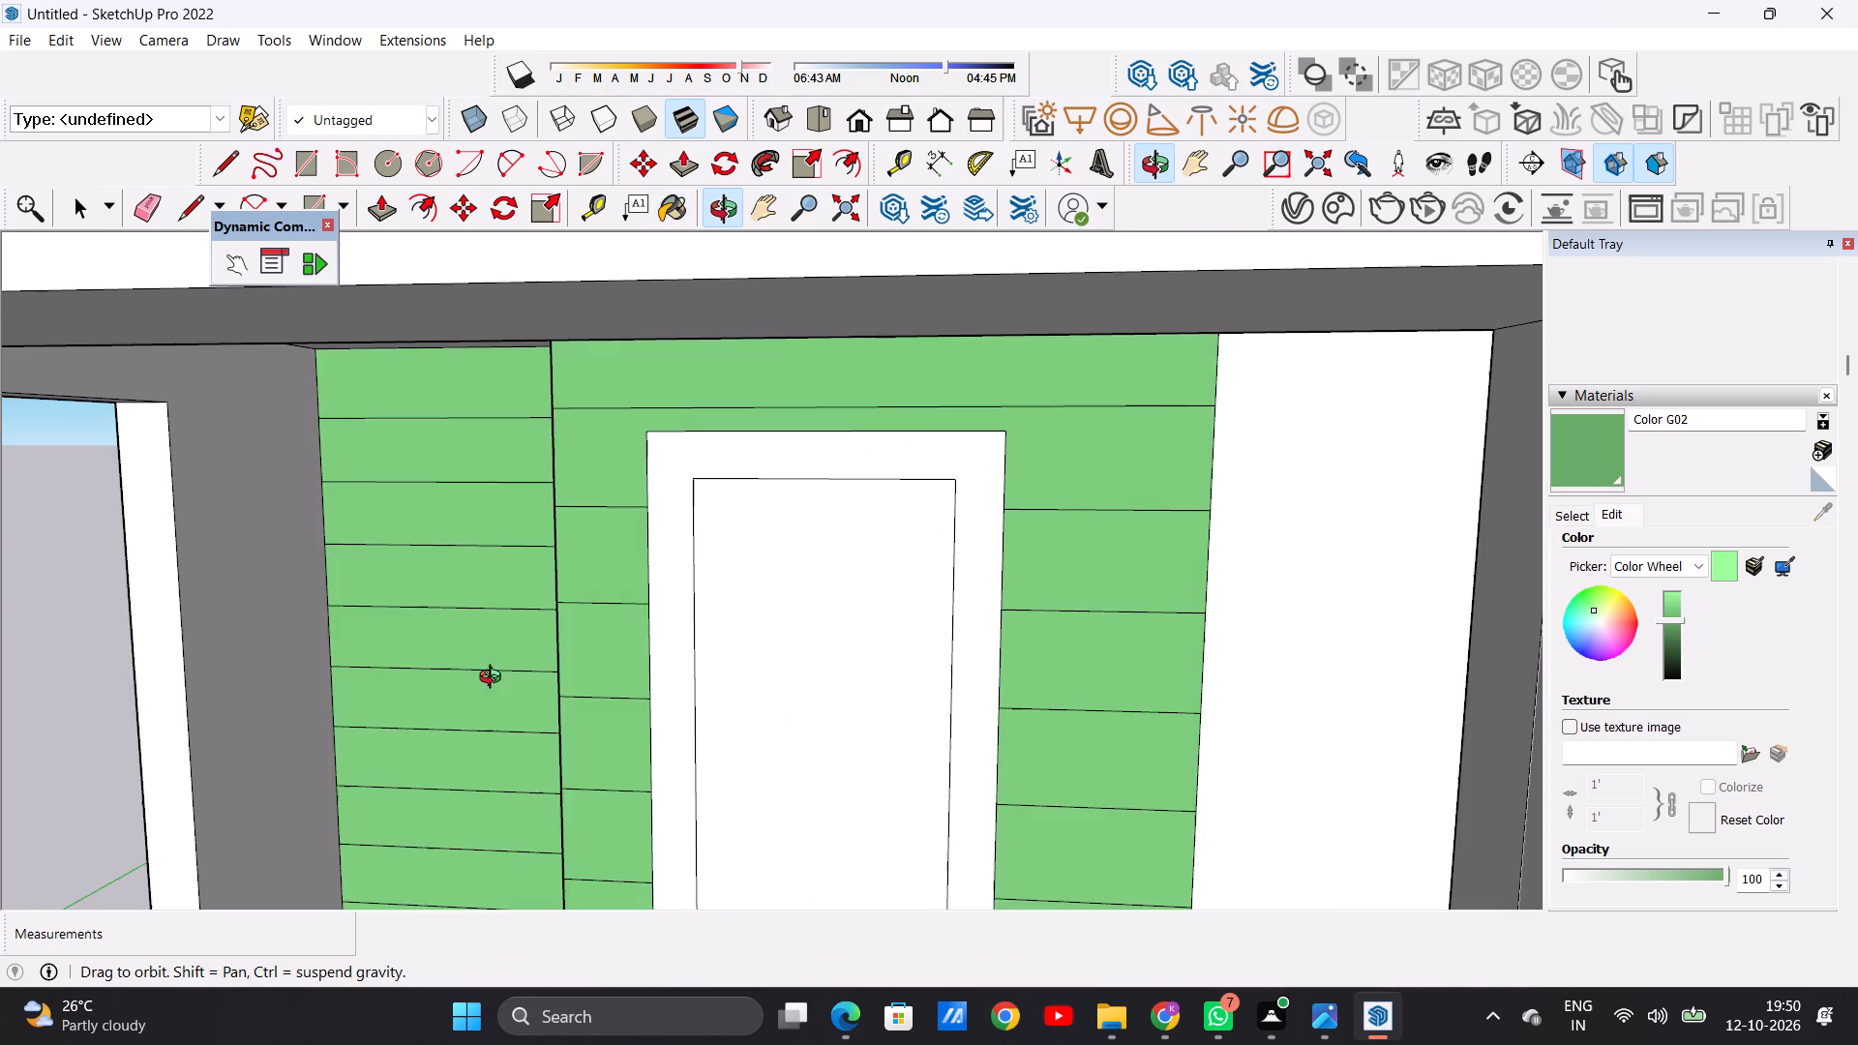
{"action": "middle_click_drag", "start_coordinate": [494, 679], "coordinate": [789, 680]}
{"action": "scroll", "coordinate": [697, 644], "scroll_direction": "up", "scroll_amount": 6}
{"action": "left_click", "coordinate": [594, 610]}
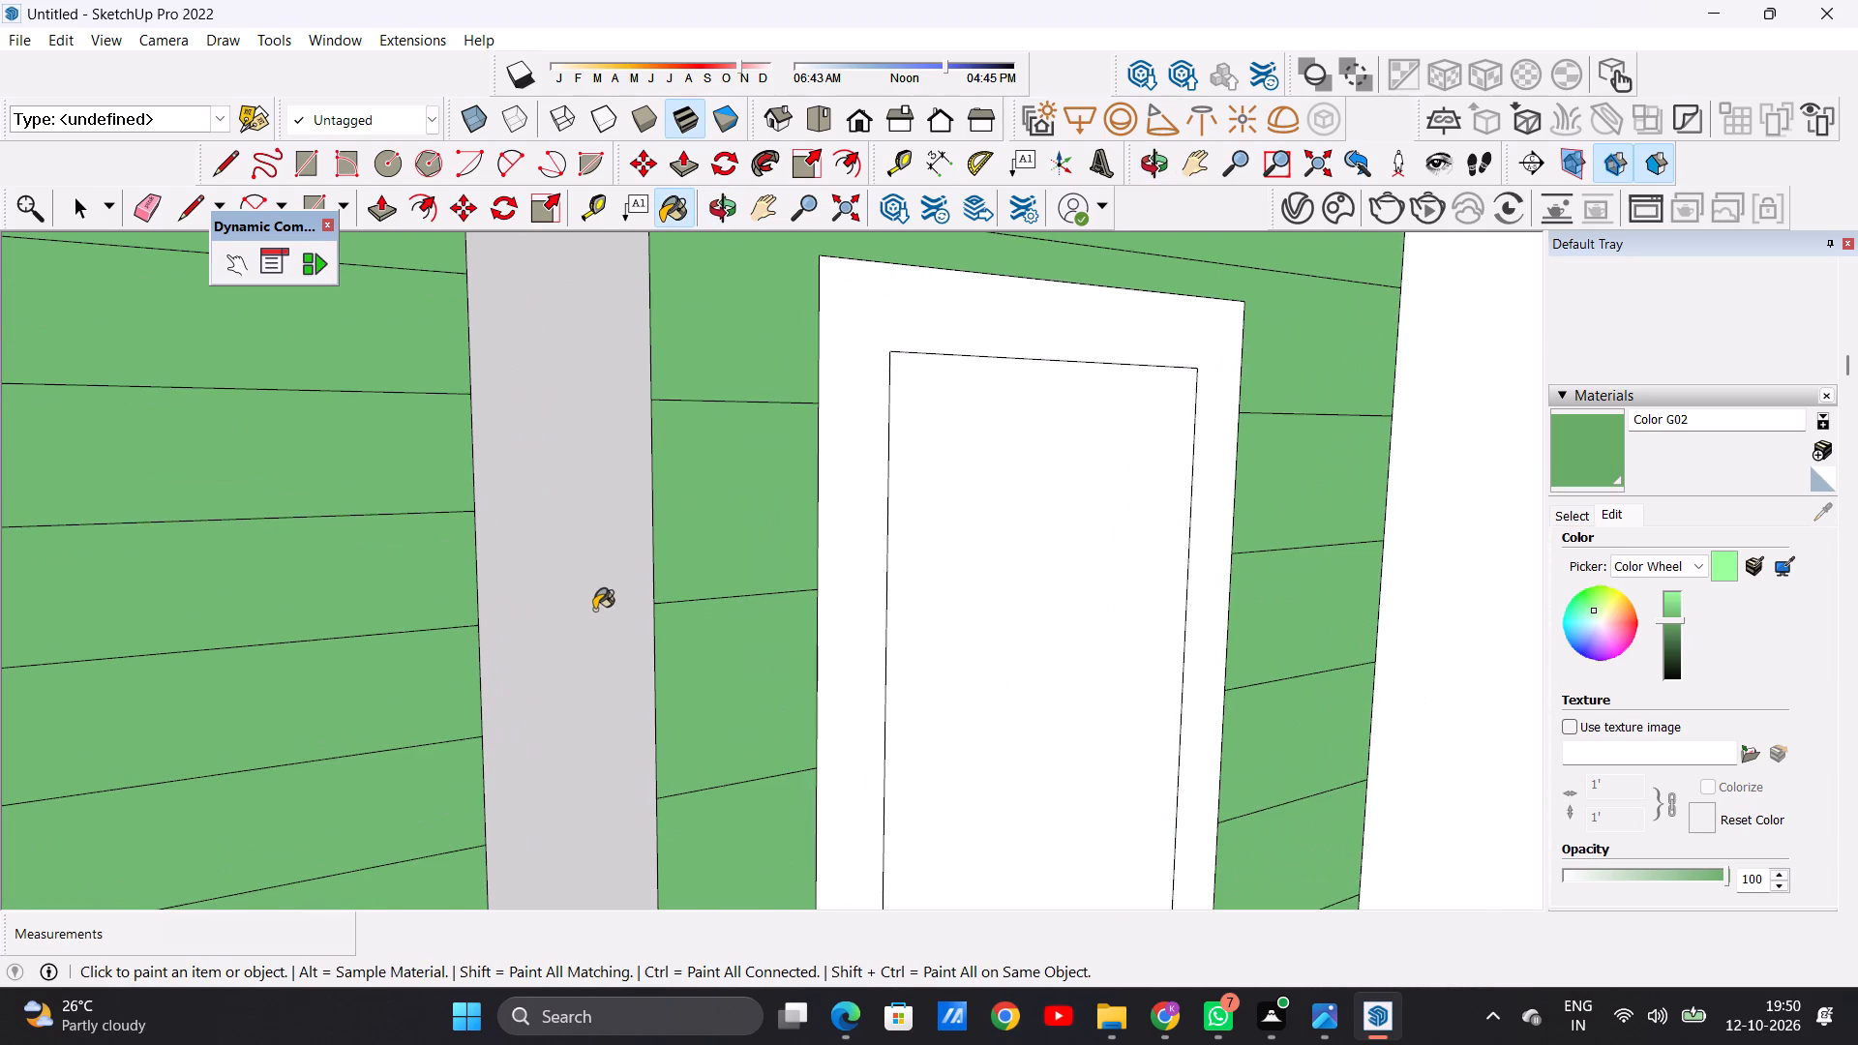
Review the painted facade from the front and examine the wall cladding around the lower porch's double door.
{"action": "scroll", "coordinate": [594, 610], "scroll_direction": "down", "scroll_amount": 9}
{"action": "scroll", "coordinate": [594, 609], "scroll_direction": "up", "scroll_amount": 1}
{"action": "scroll", "coordinate": [594, 609], "scroll_direction": "down", "scroll_amount": 14}
{"action": "middle_click_drag", "start_coordinate": [593, 668], "coordinate": [468, 656]}
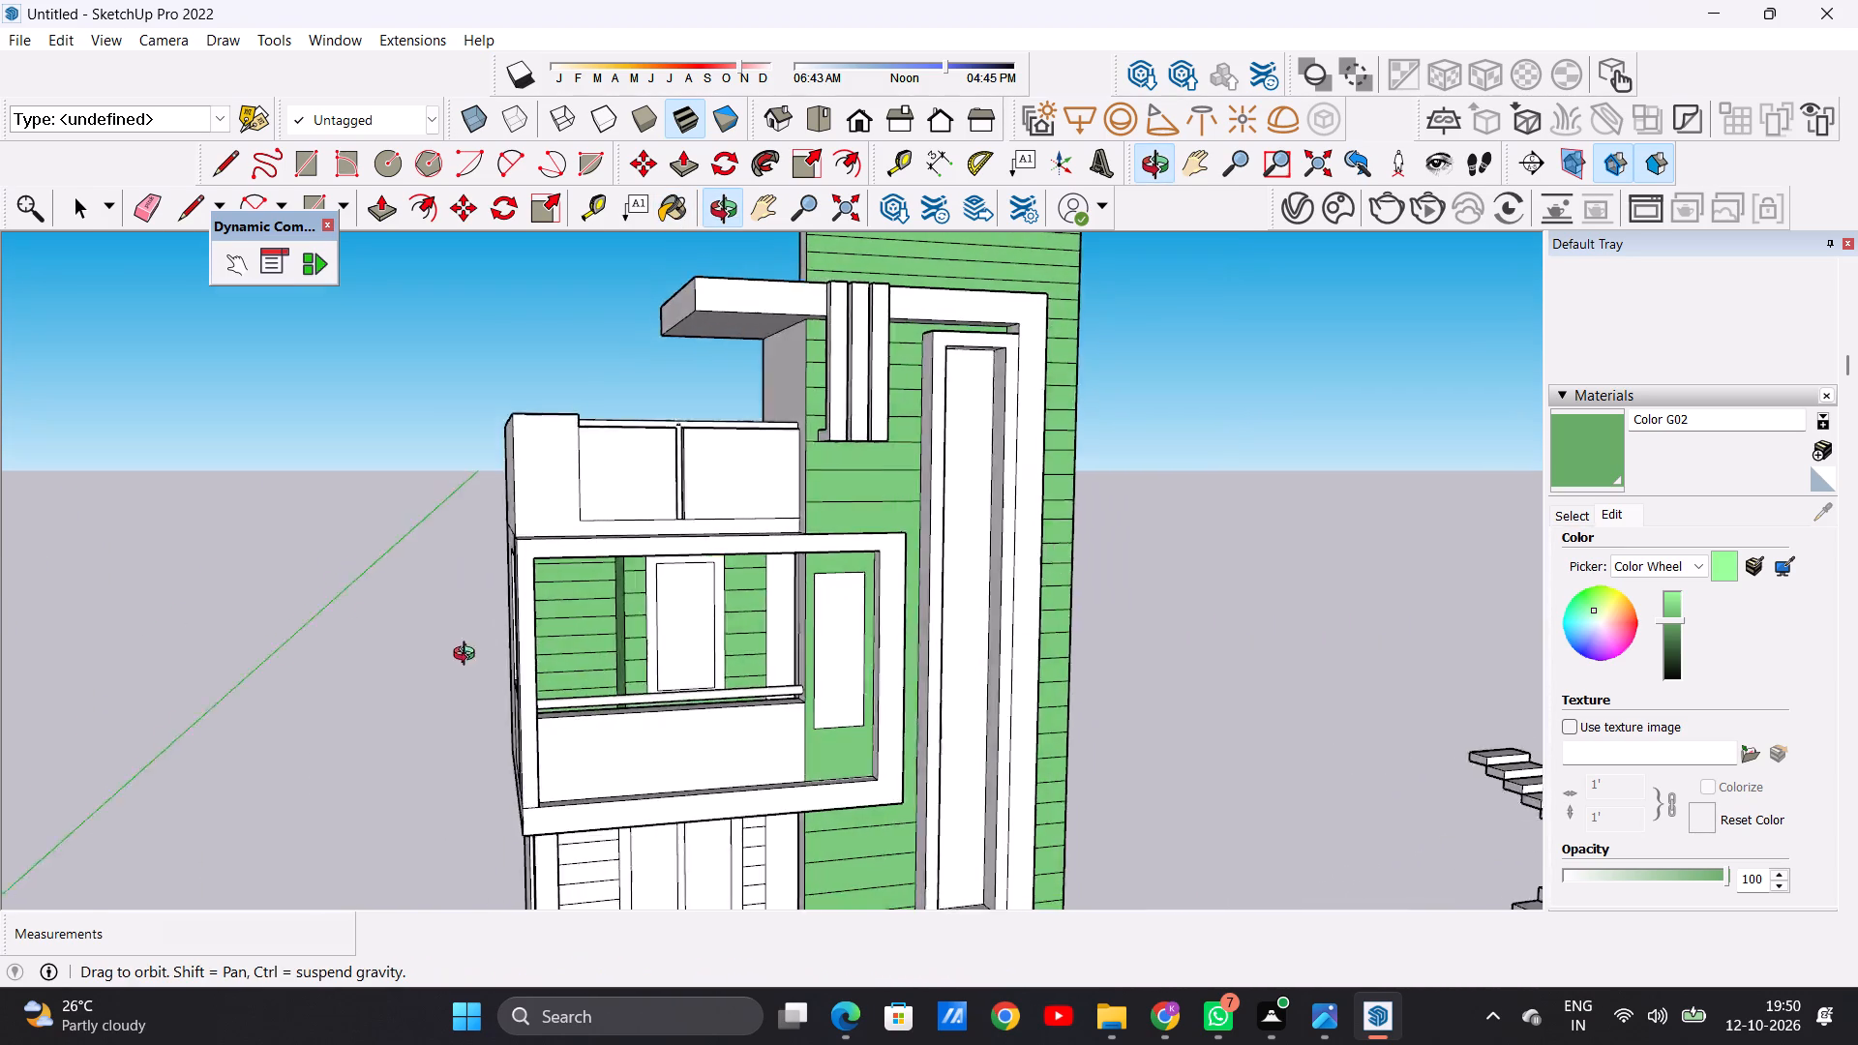
{"action": "middle_click_drag", "start_coordinate": [468, 656], "coordinate": [367, 639]}
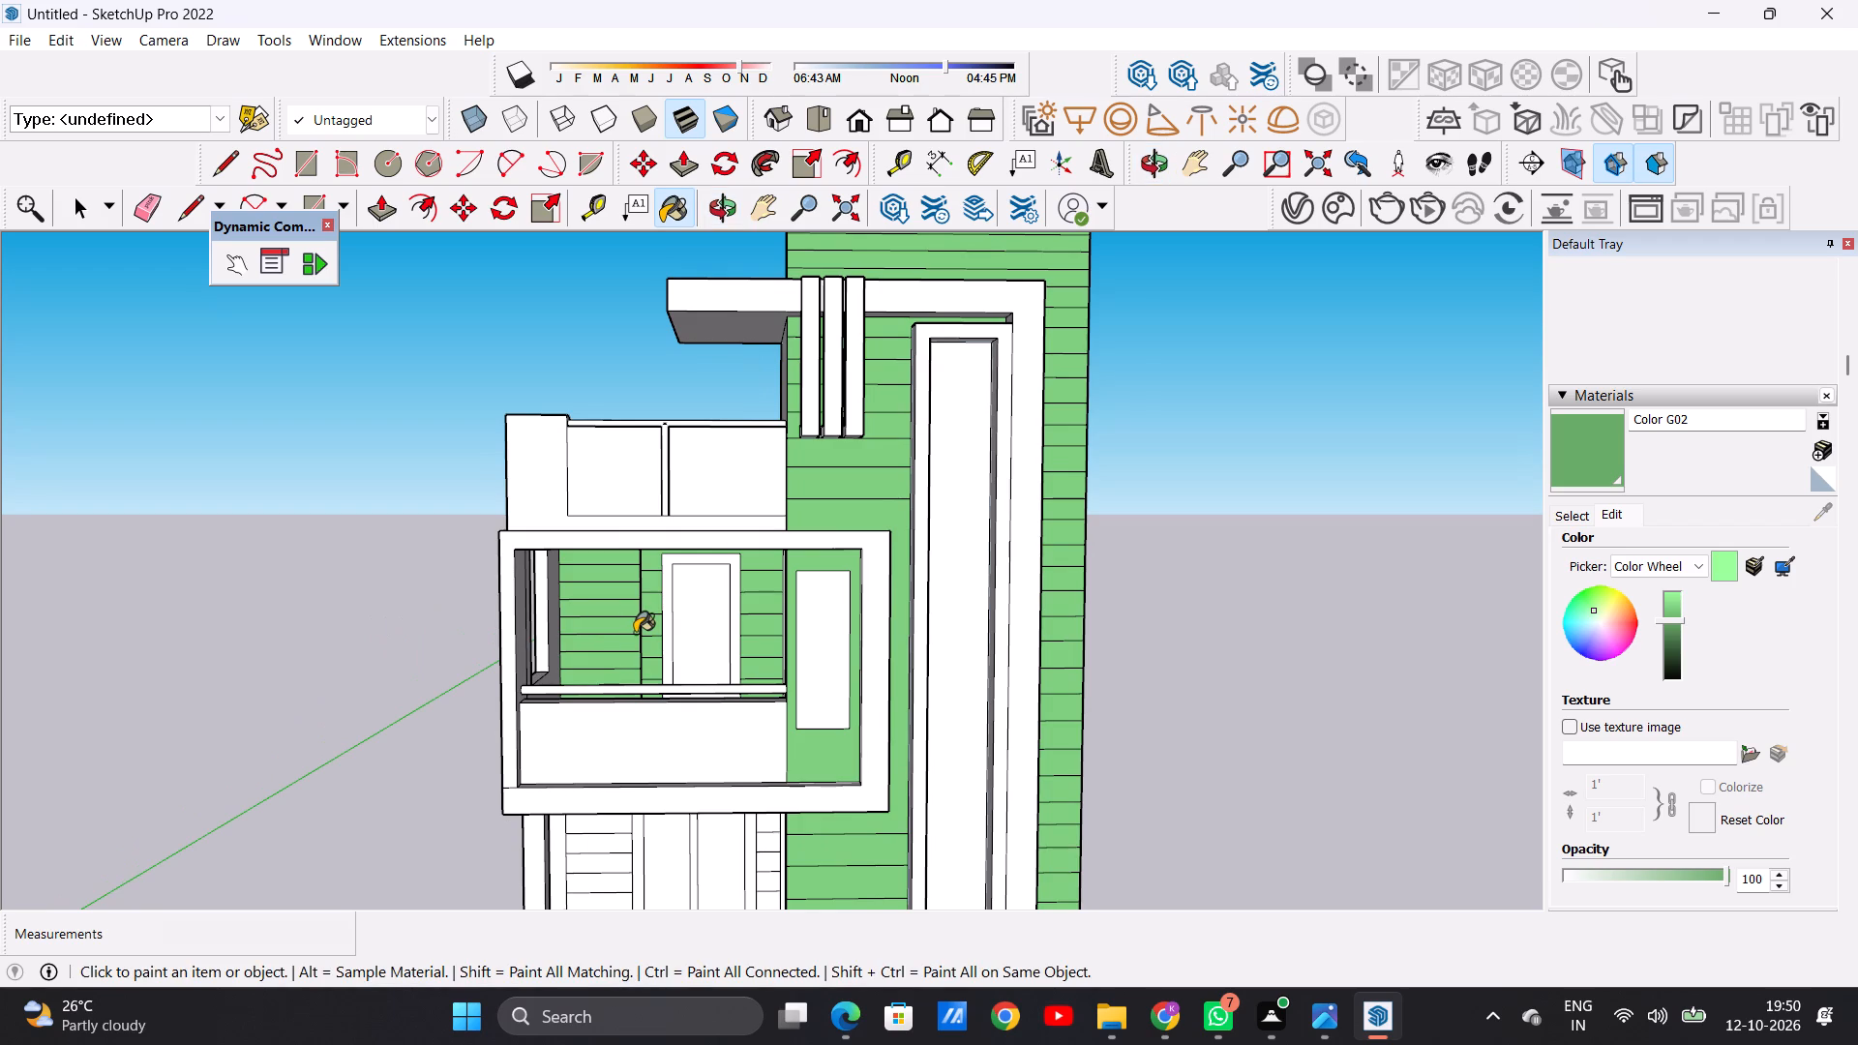
{"action": "scroll", "coordinate": [783, 639], "scroll_direction": "down", "scroll_amount": 10}
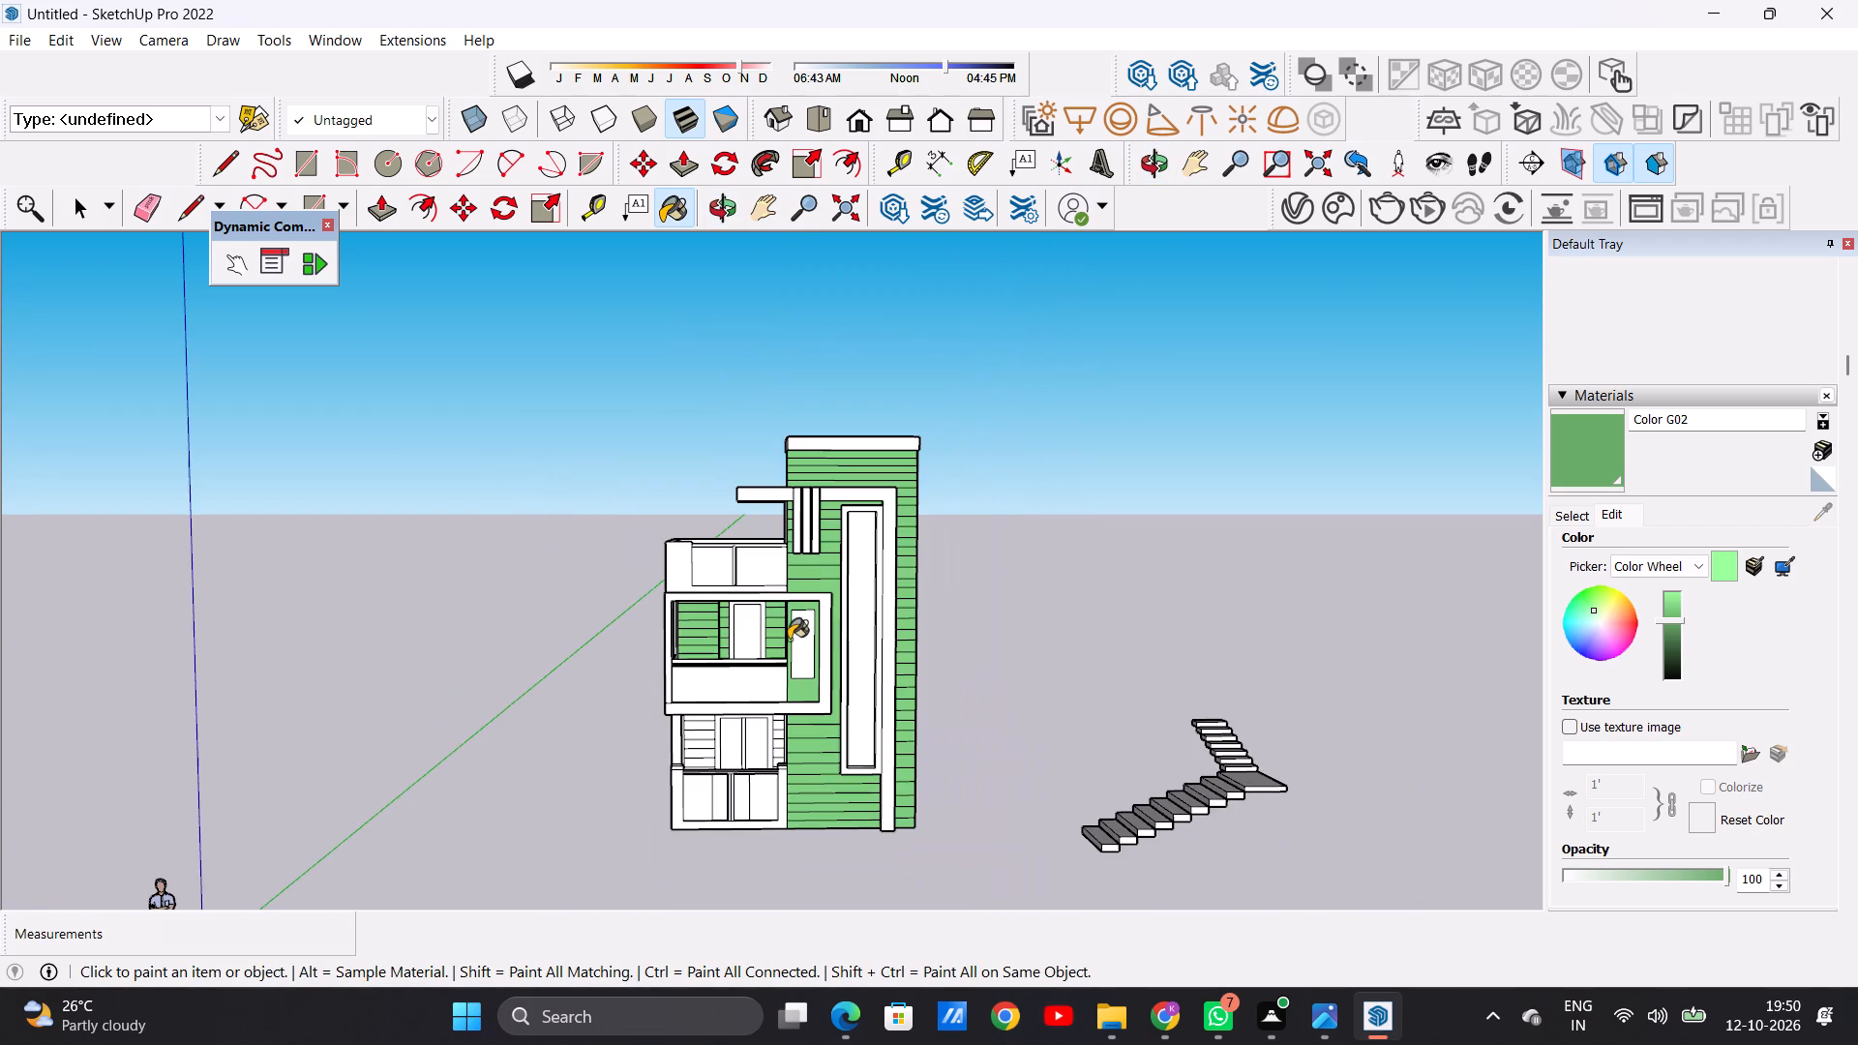
{"action": "scroll", "coordinate": [759, 775], "scroll_direction": "up", "scroll_amount": 5}
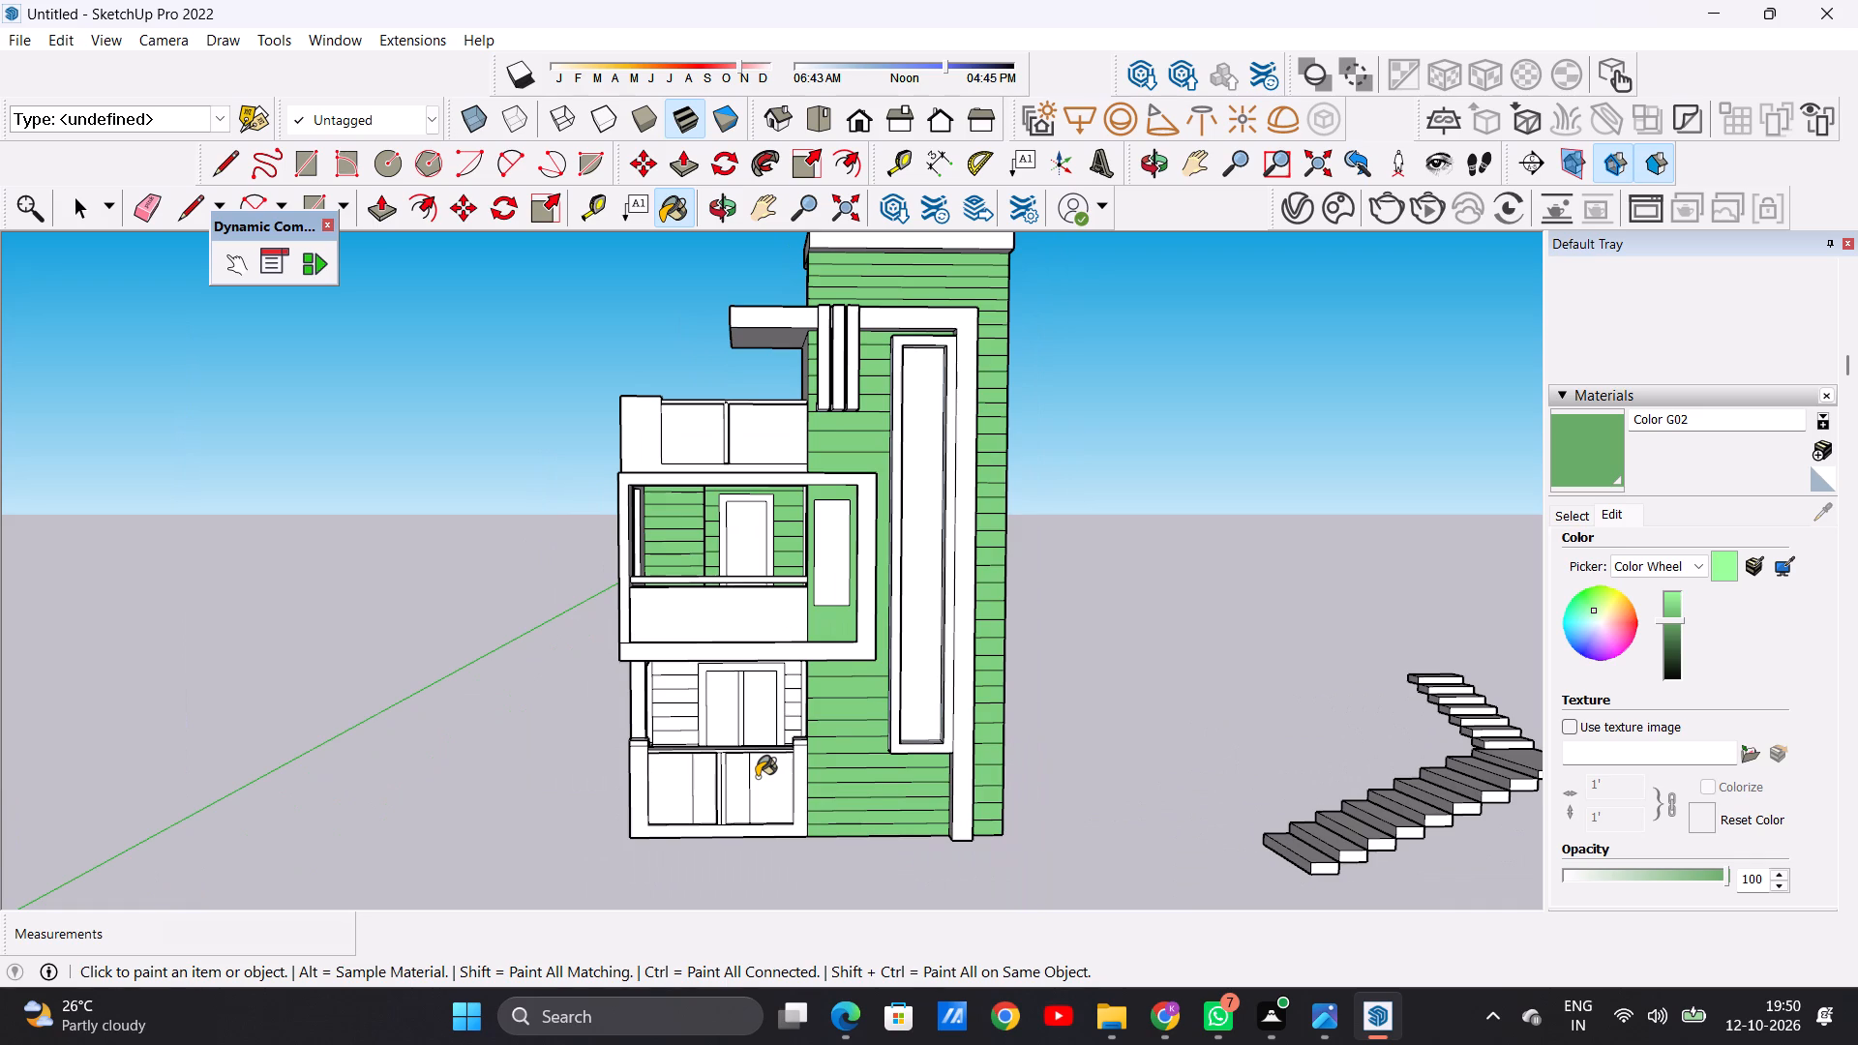
{"action": "scroll", "coordinate": [697, 716], "scroll_direction": "up", "scroll_amount": 8}
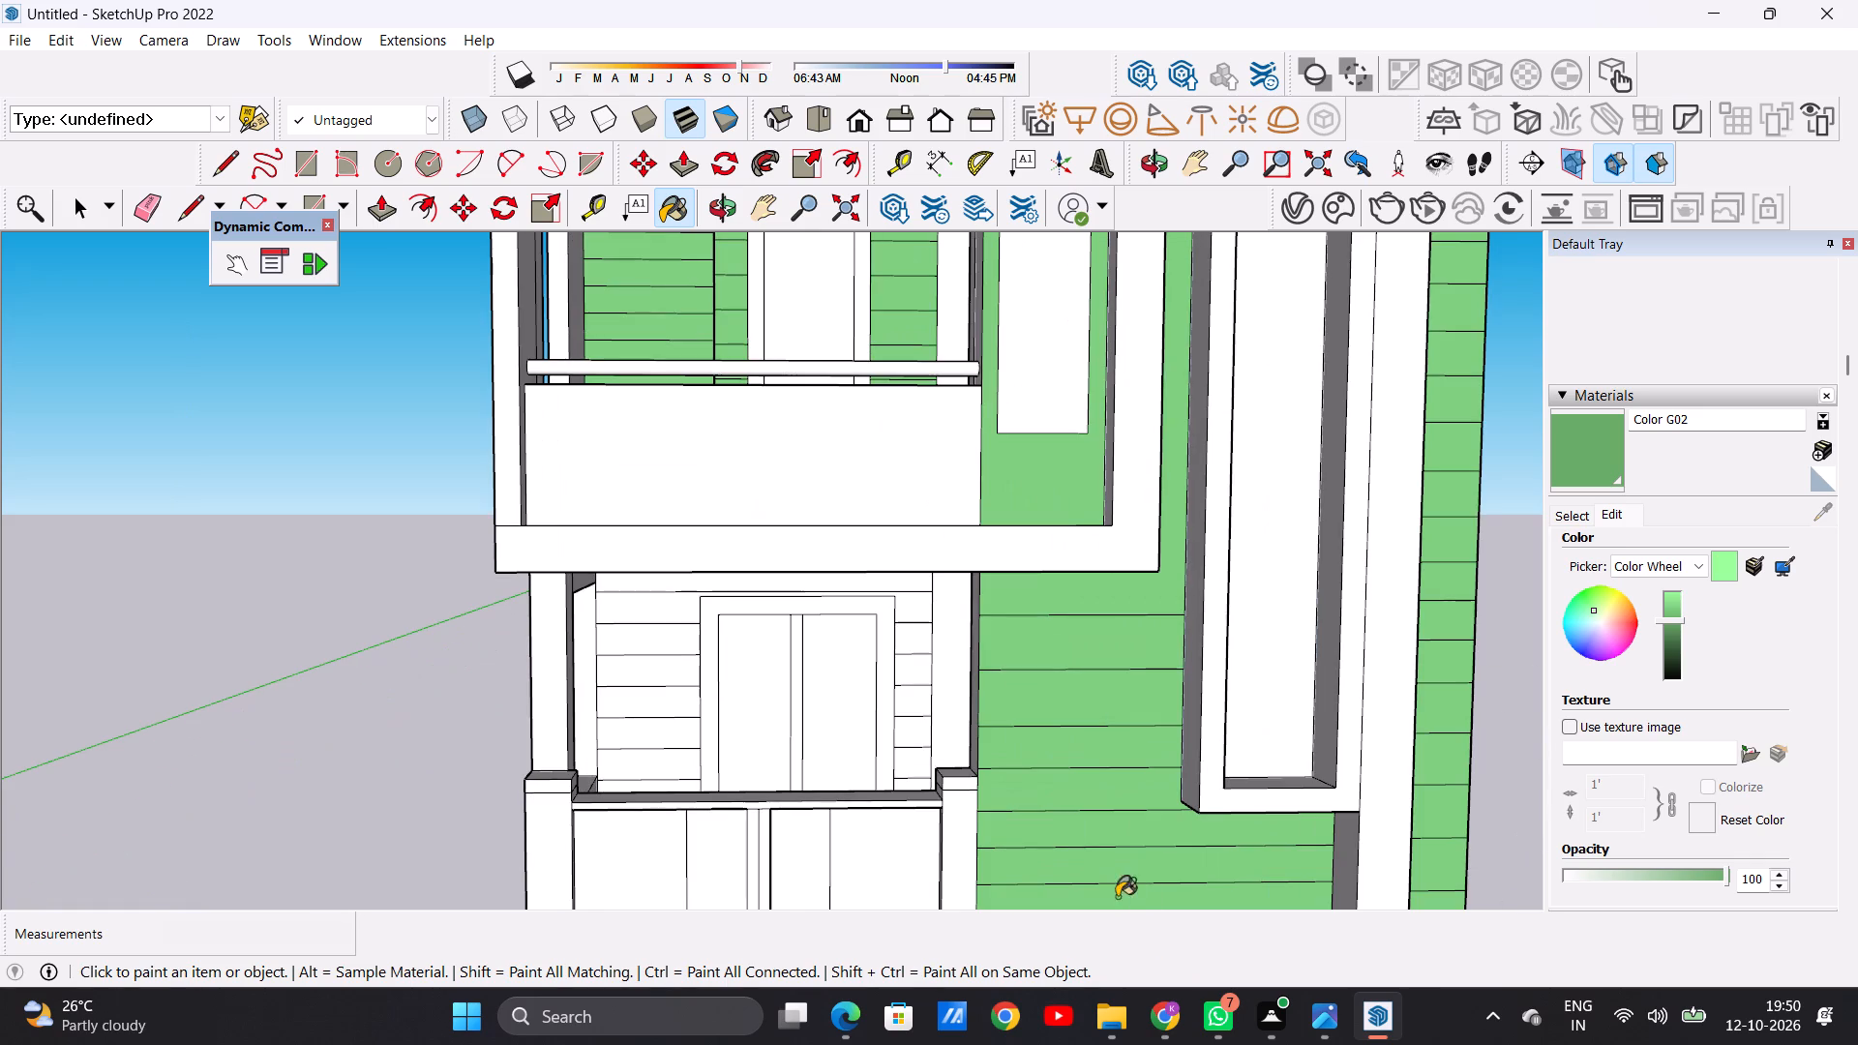
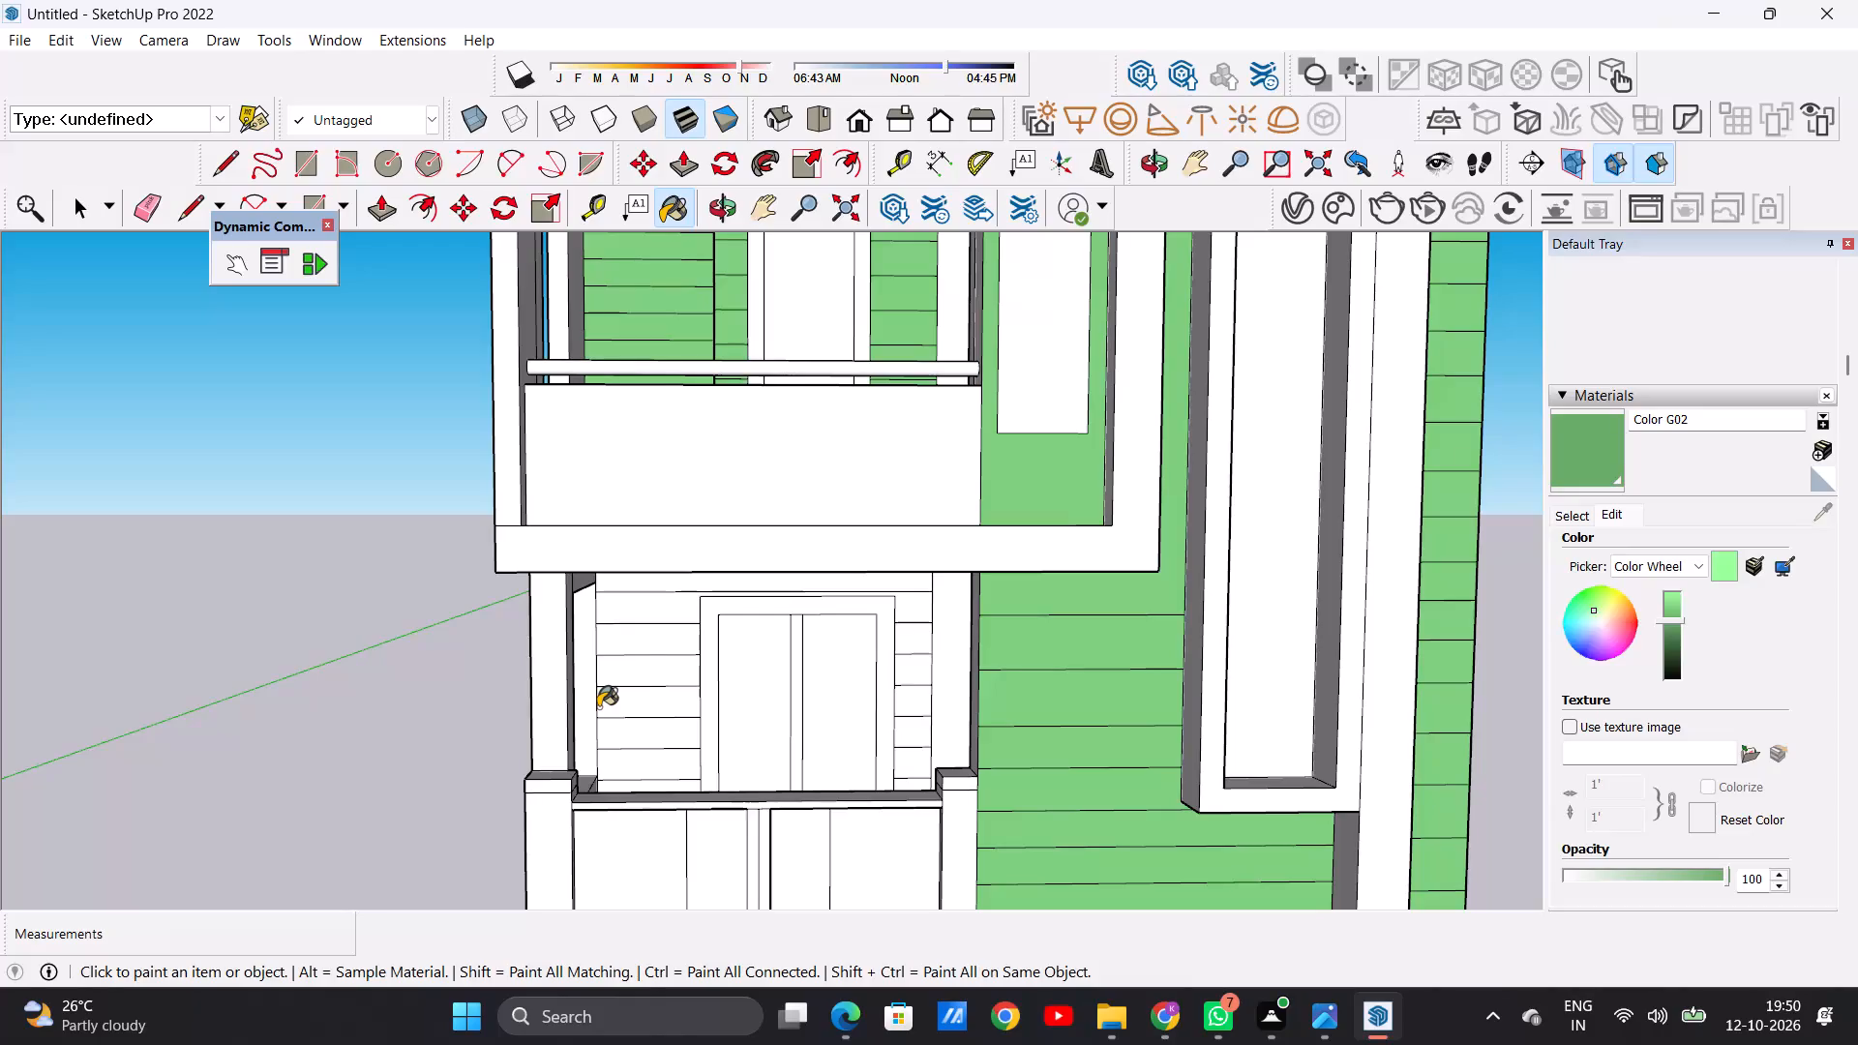
Paint the two top strips over the lower porch's double door and the next four on its outer side with Color G02.
{"action": "scroll", "coordinate": [639, 668], "scroll_direction": "up", "scroll_amount": 5}
{"action": "scroll", "coordinate": [790, 483], "scroll_direction": "up", "scroll_amount": 5}
{"action": "left_click", "coordinate": [677, 518]}
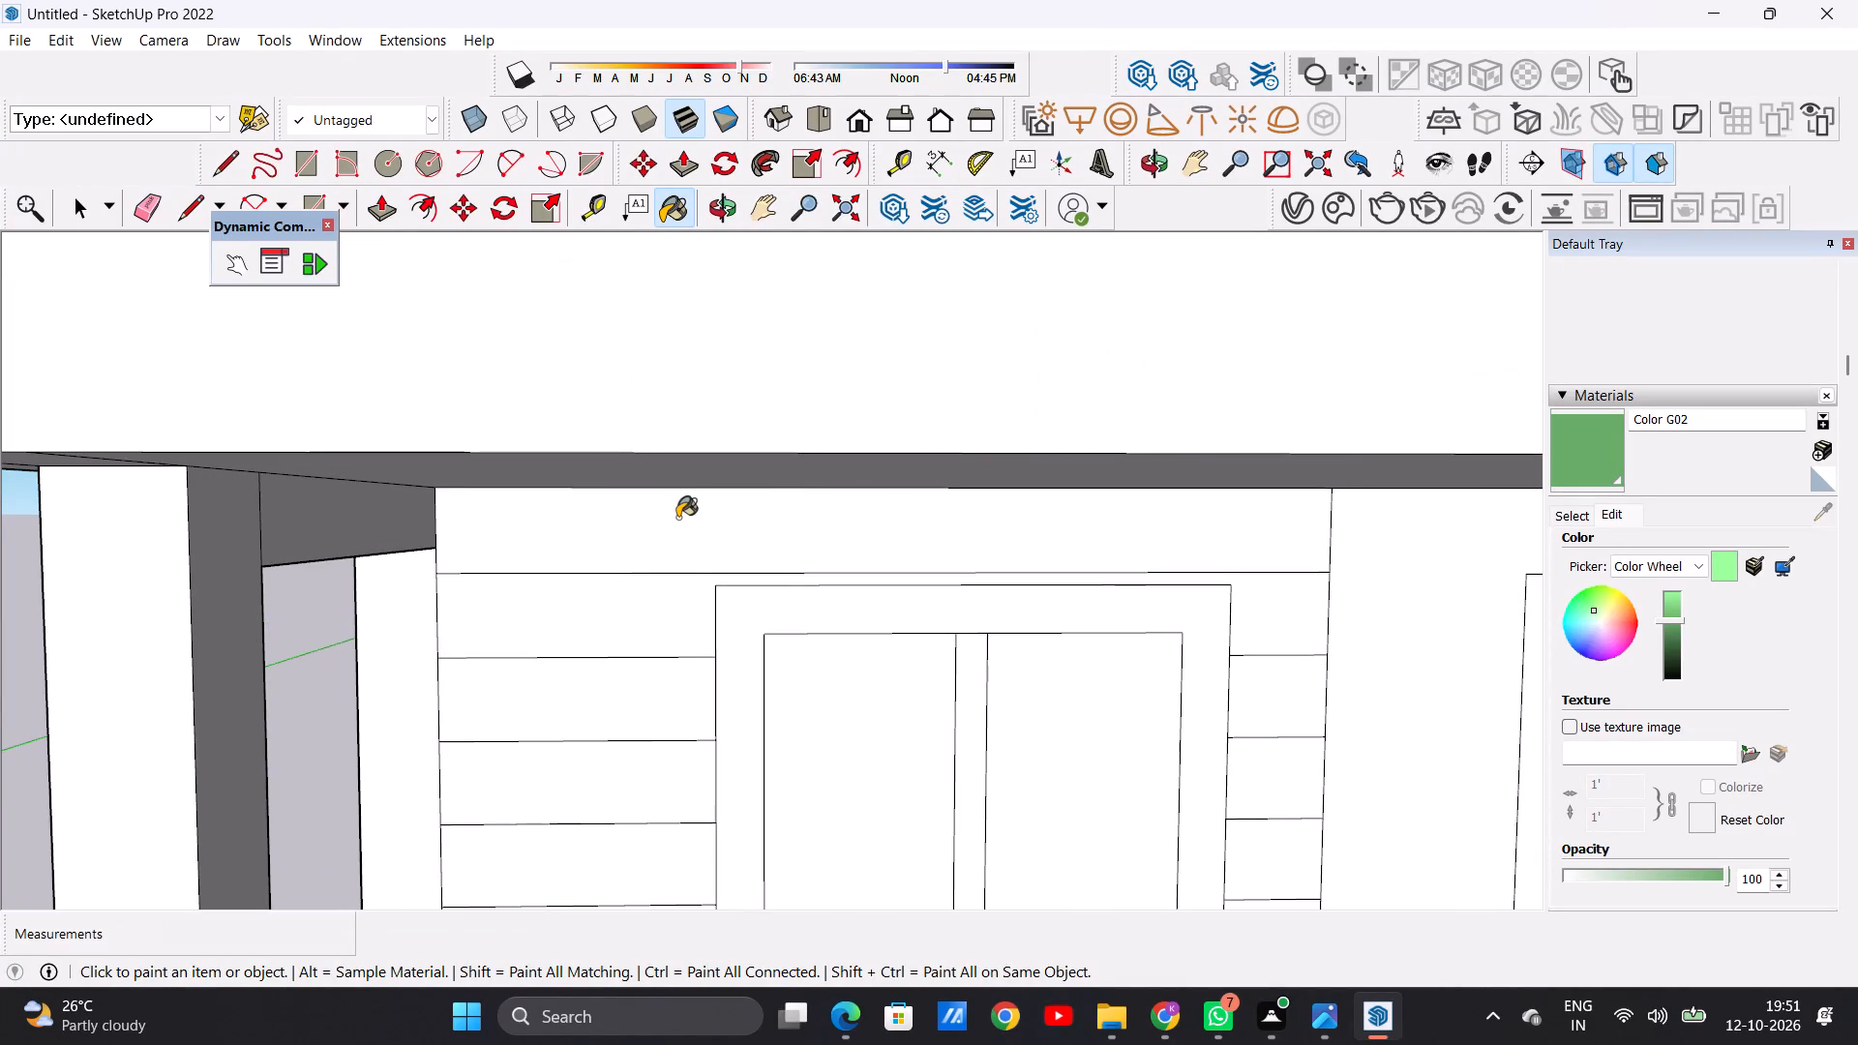
{"action": "left_click", "coordinate": [648, 612]}
{"action": "left_click", "coordinate": [629, 694]}
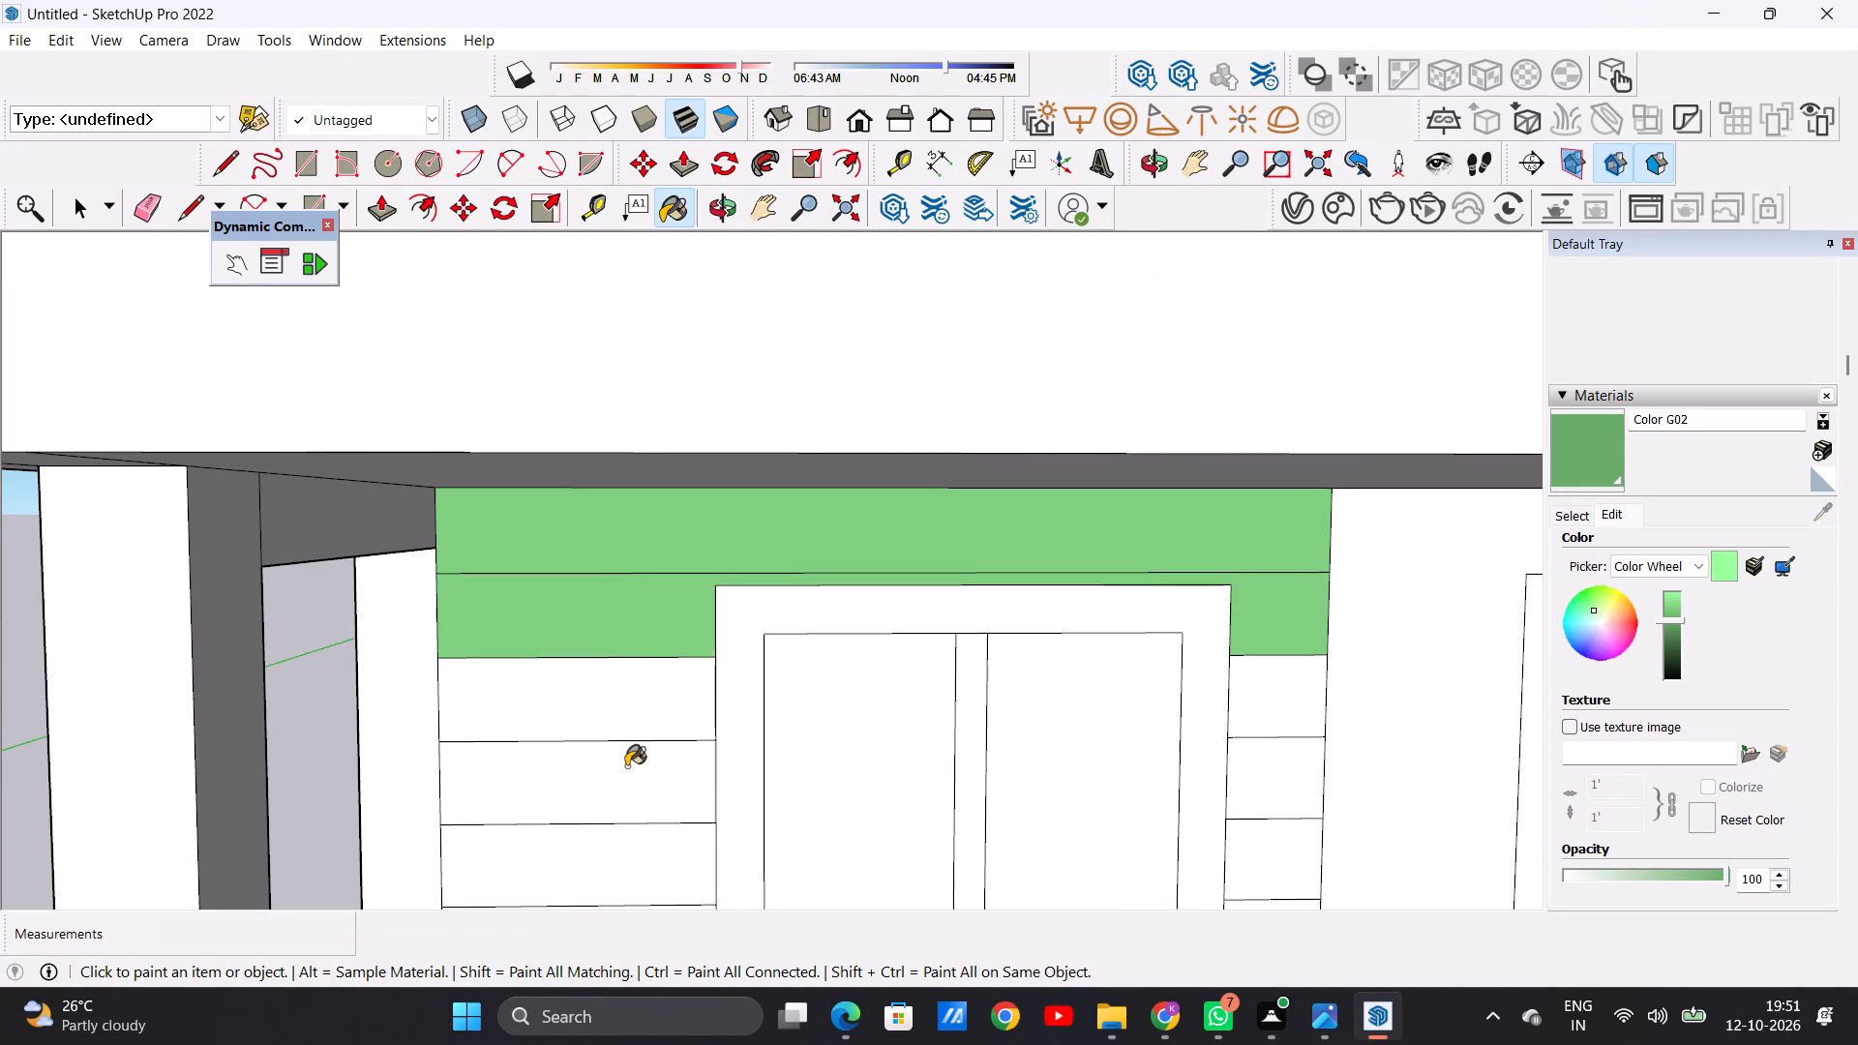
{"action": "left_click", "coordinate": [626, 766]}
{"action": "scroll", "coordinate": [650, 587], "scroll_direction": "down", "scroll_amount": 8}
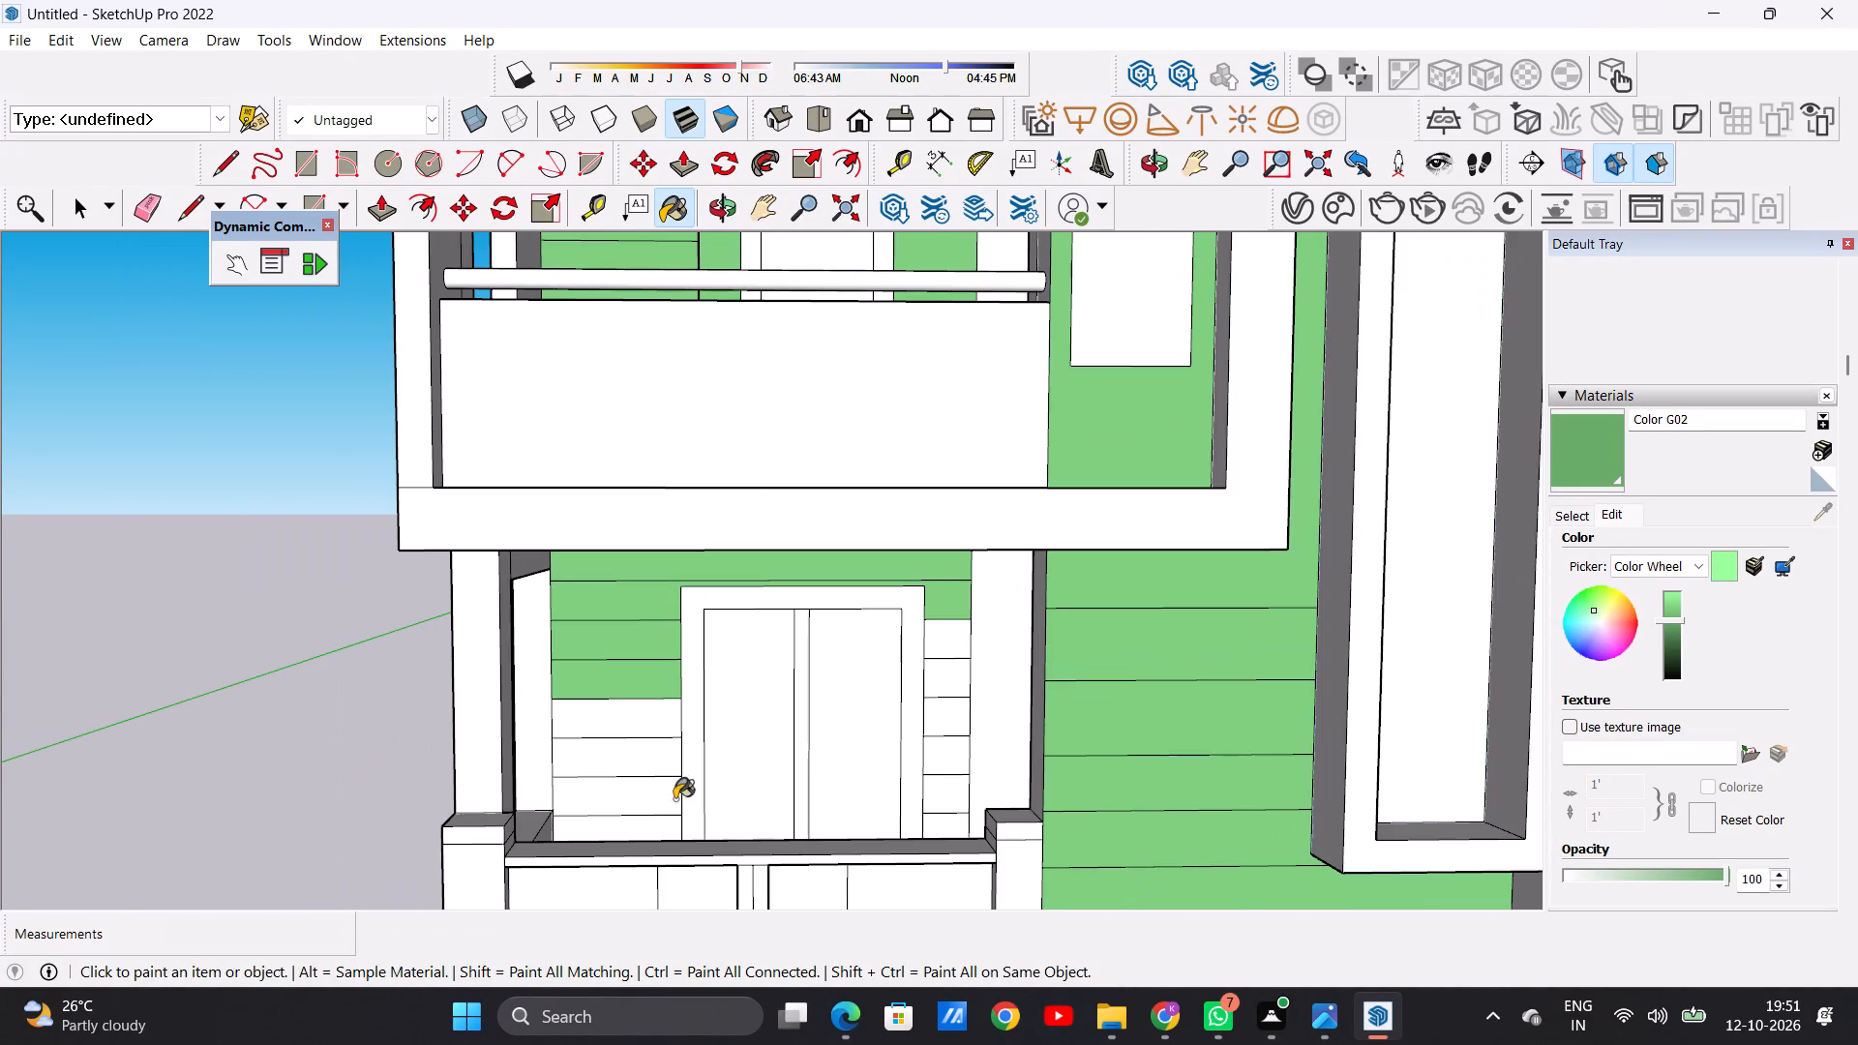
{"action": "scroll", "coordinate": [644, 781], "scroll_direction": "up", "scroll_amount": 10}
{"action": "left_click", "coordinate": [615, 633]}
{"action": "left_click", "coordinate": [616, 729]}
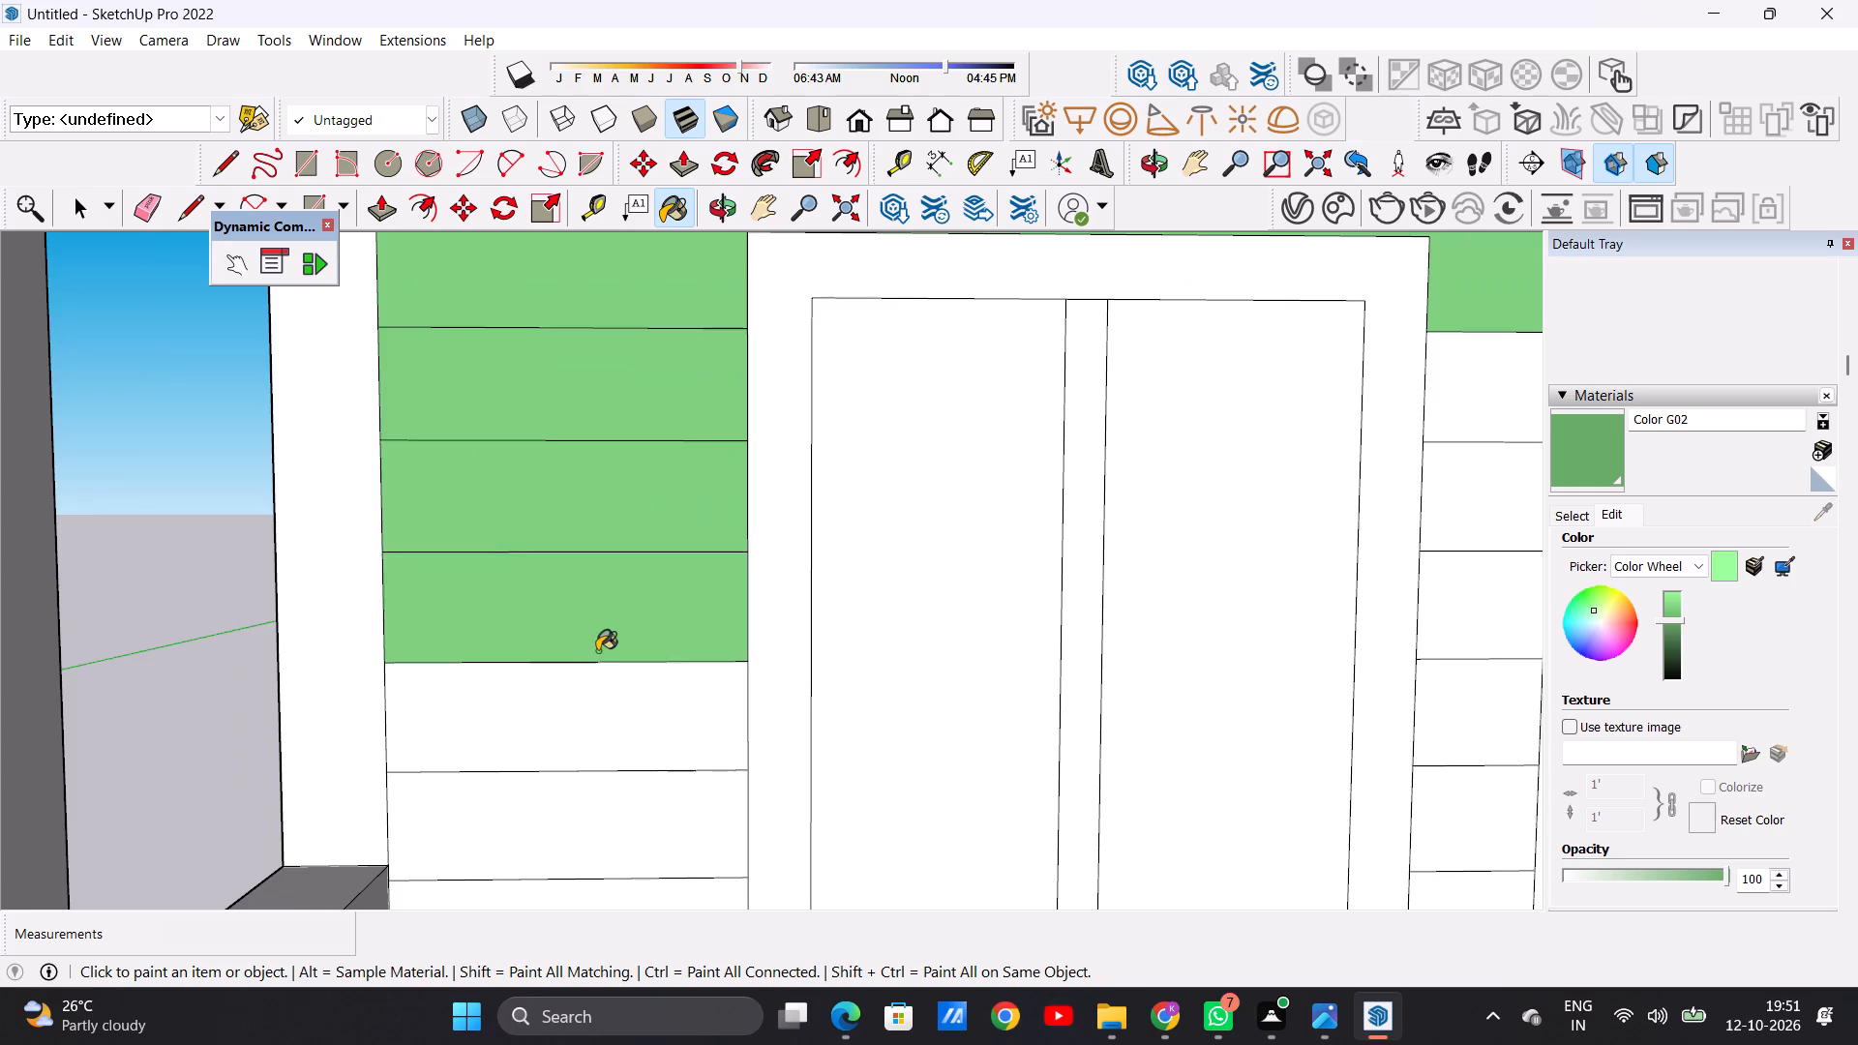
Paint the remaining white strips on the outer side of the lower porch's double door and beneath it with Color G02.
{"action": "scroll", "coordinate": [597, 651], "scroll_direction": "down", "scroll_amount": 12}
{"action": "middle_click_drag", "start_coordinate": [721, 671], "coordinate": [592, 905]}
{"action": "scroll", "coordinate": [632, 684], "scroll_direction": "up", "scroll_amount": 4}
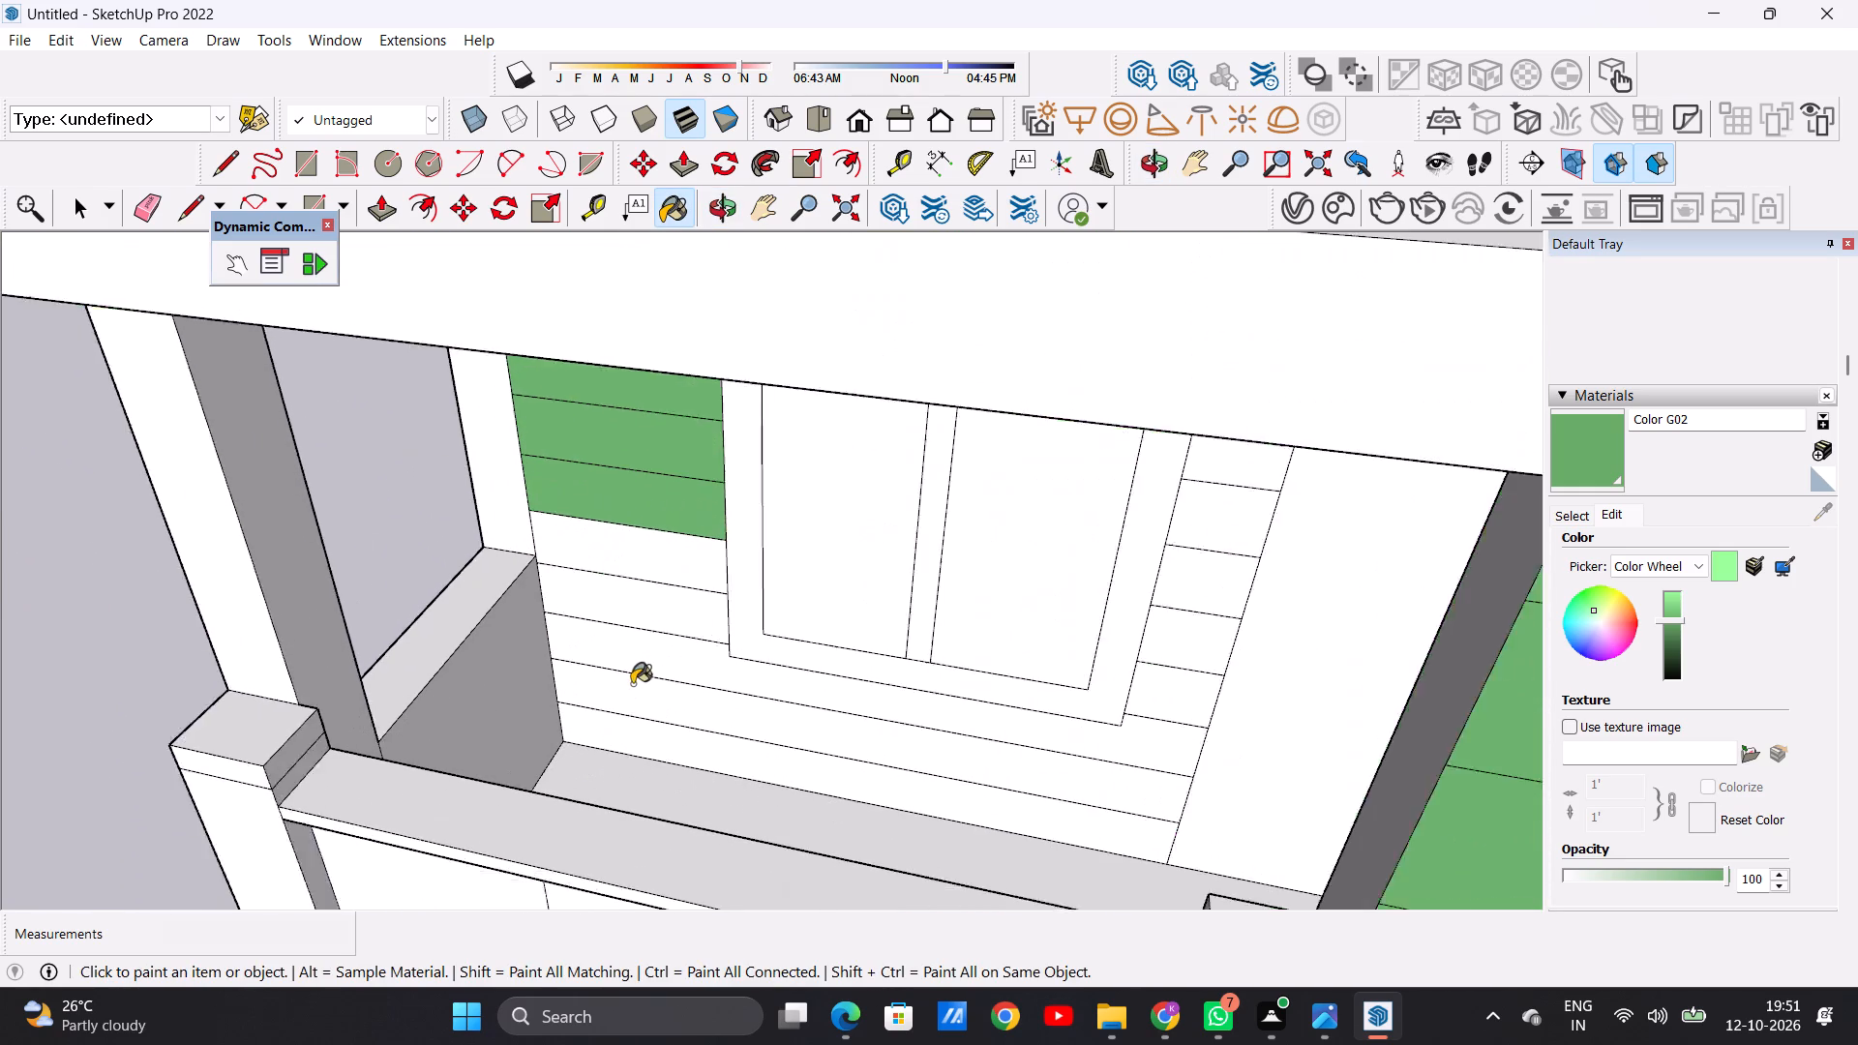
{"action": "scroll", "coordinate": [632, 684], "scroll_direction": "up", "scroll_amount": 3}
{"action": "left_click", "coordinate": [642, 531]}
{"action": "left_click", "coordinate": [658, 612]}
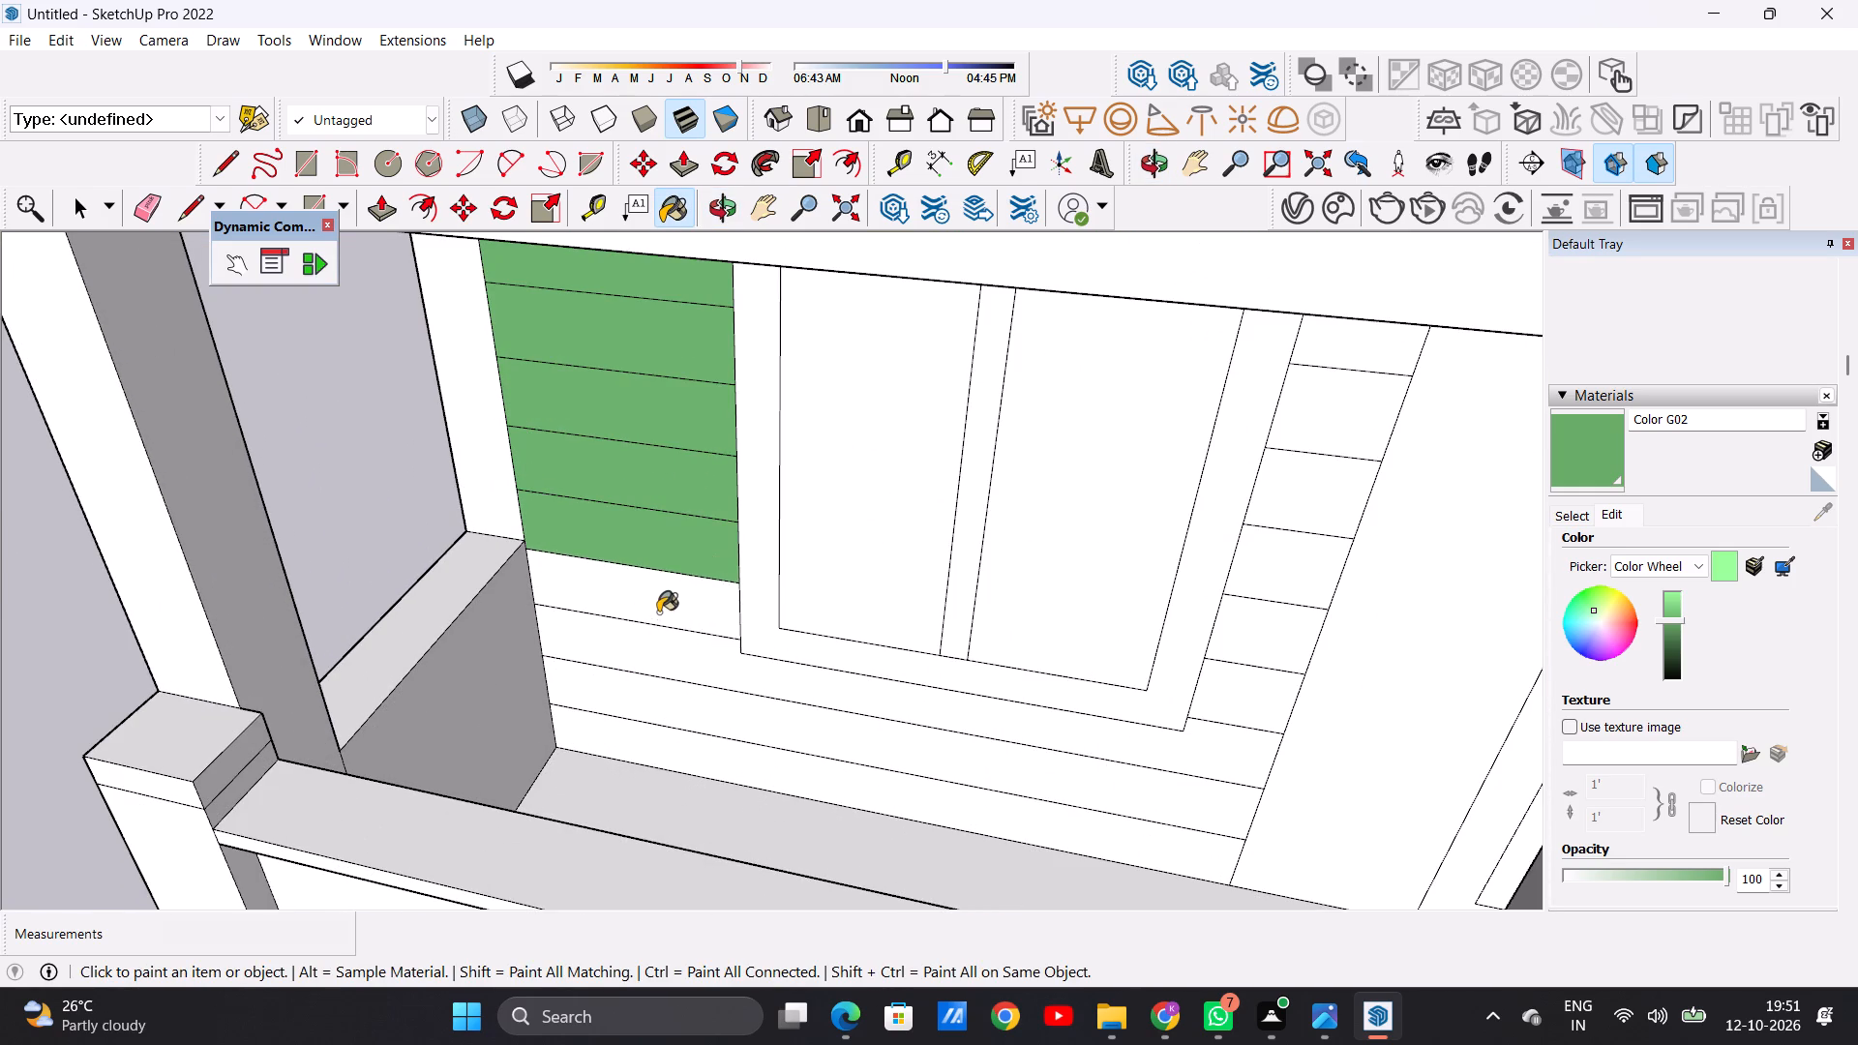
{"action": "left_click", "coordinate": [668, 650]}
{"action": "left_click", "coordinate": [668, 712]}
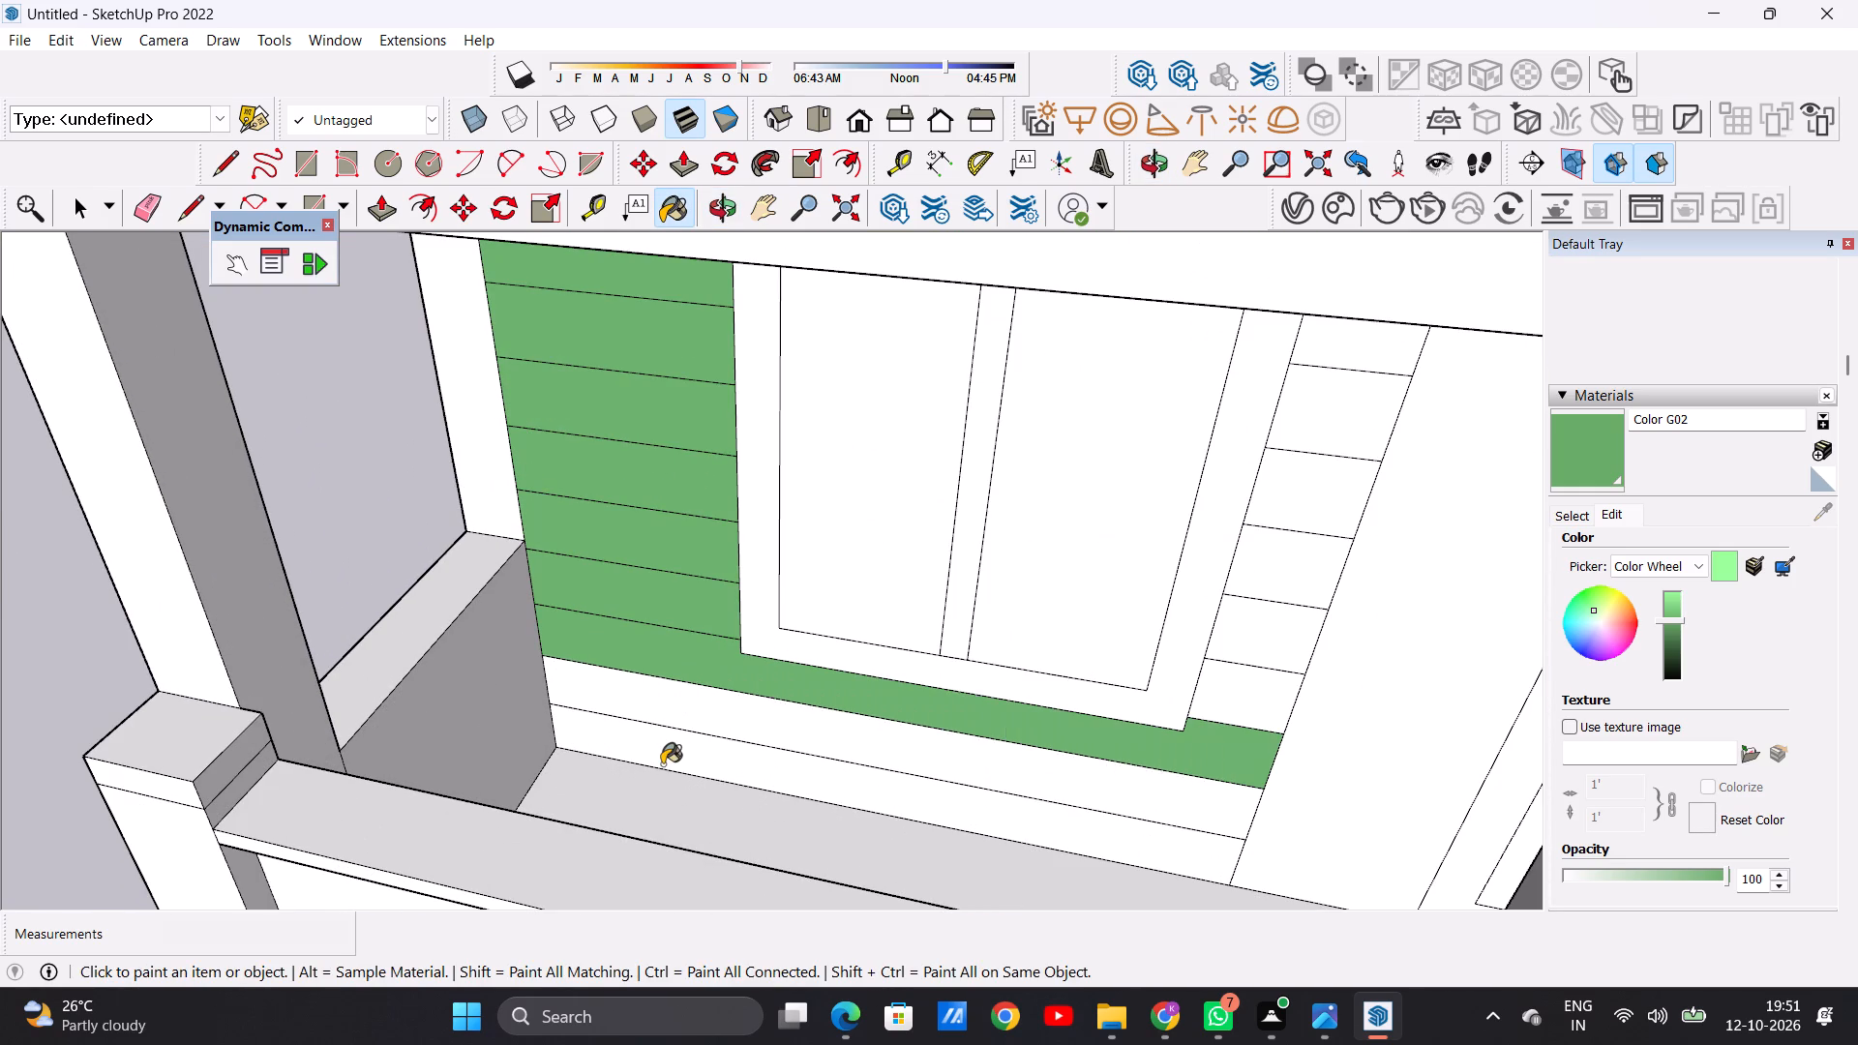
{"action": "left_click", "coordinate": [664, 754]}
Paint the six white strips on the tower side of the lower porch's double door with Color G02.
{"action": "scroll", "coordinate": [665, 754], "scroll_direction": "down", "scroll_amount": 7}
{"action": "middle_click_drag", "start_coordinate": [665, 754], "coordinate": [885, 594]}
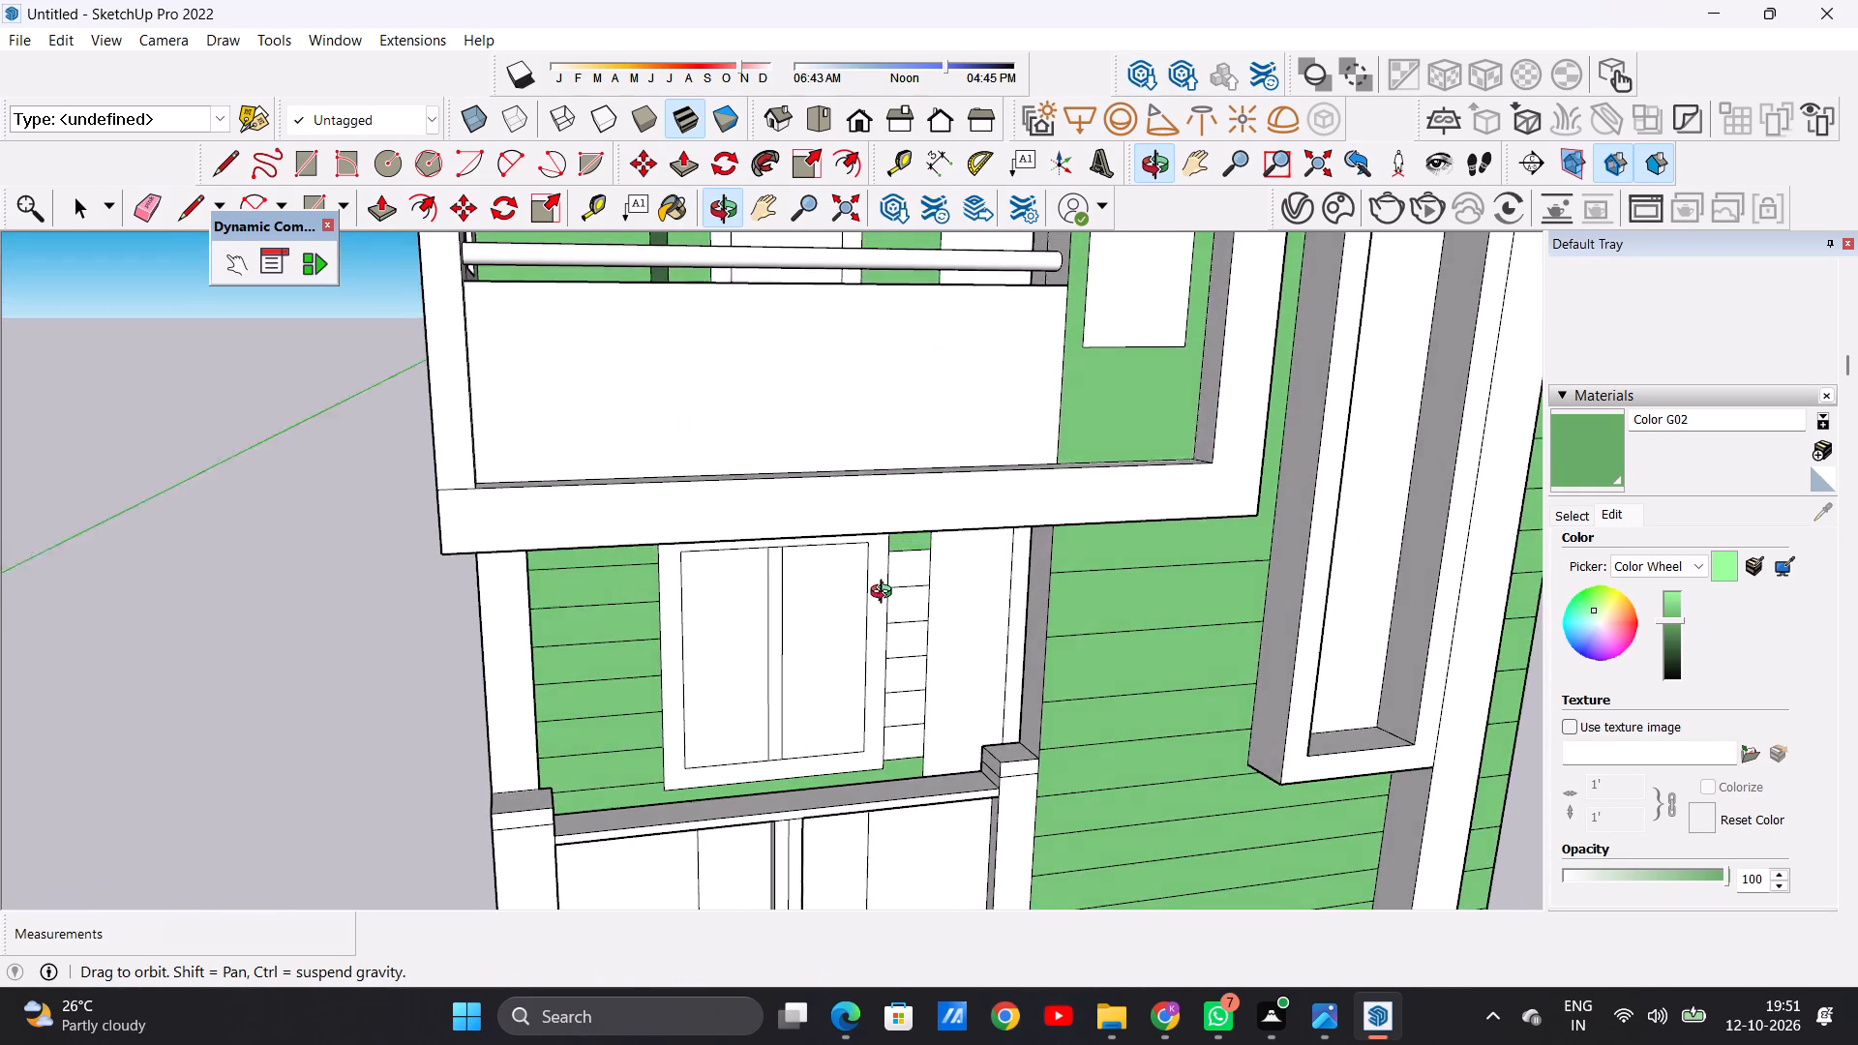
{"action": "middle_click_drag", "start_coordinate": [885, 594], "coordinate": [872, 671]}
{"action": "scroll", "coordinate": [991, 733], "scroll_direction": "up", "scroll_amount": 6}
{"action": "scroll", "coordinate": [791, 710], "scroll_direction": "up", "scroll_amount": 7}
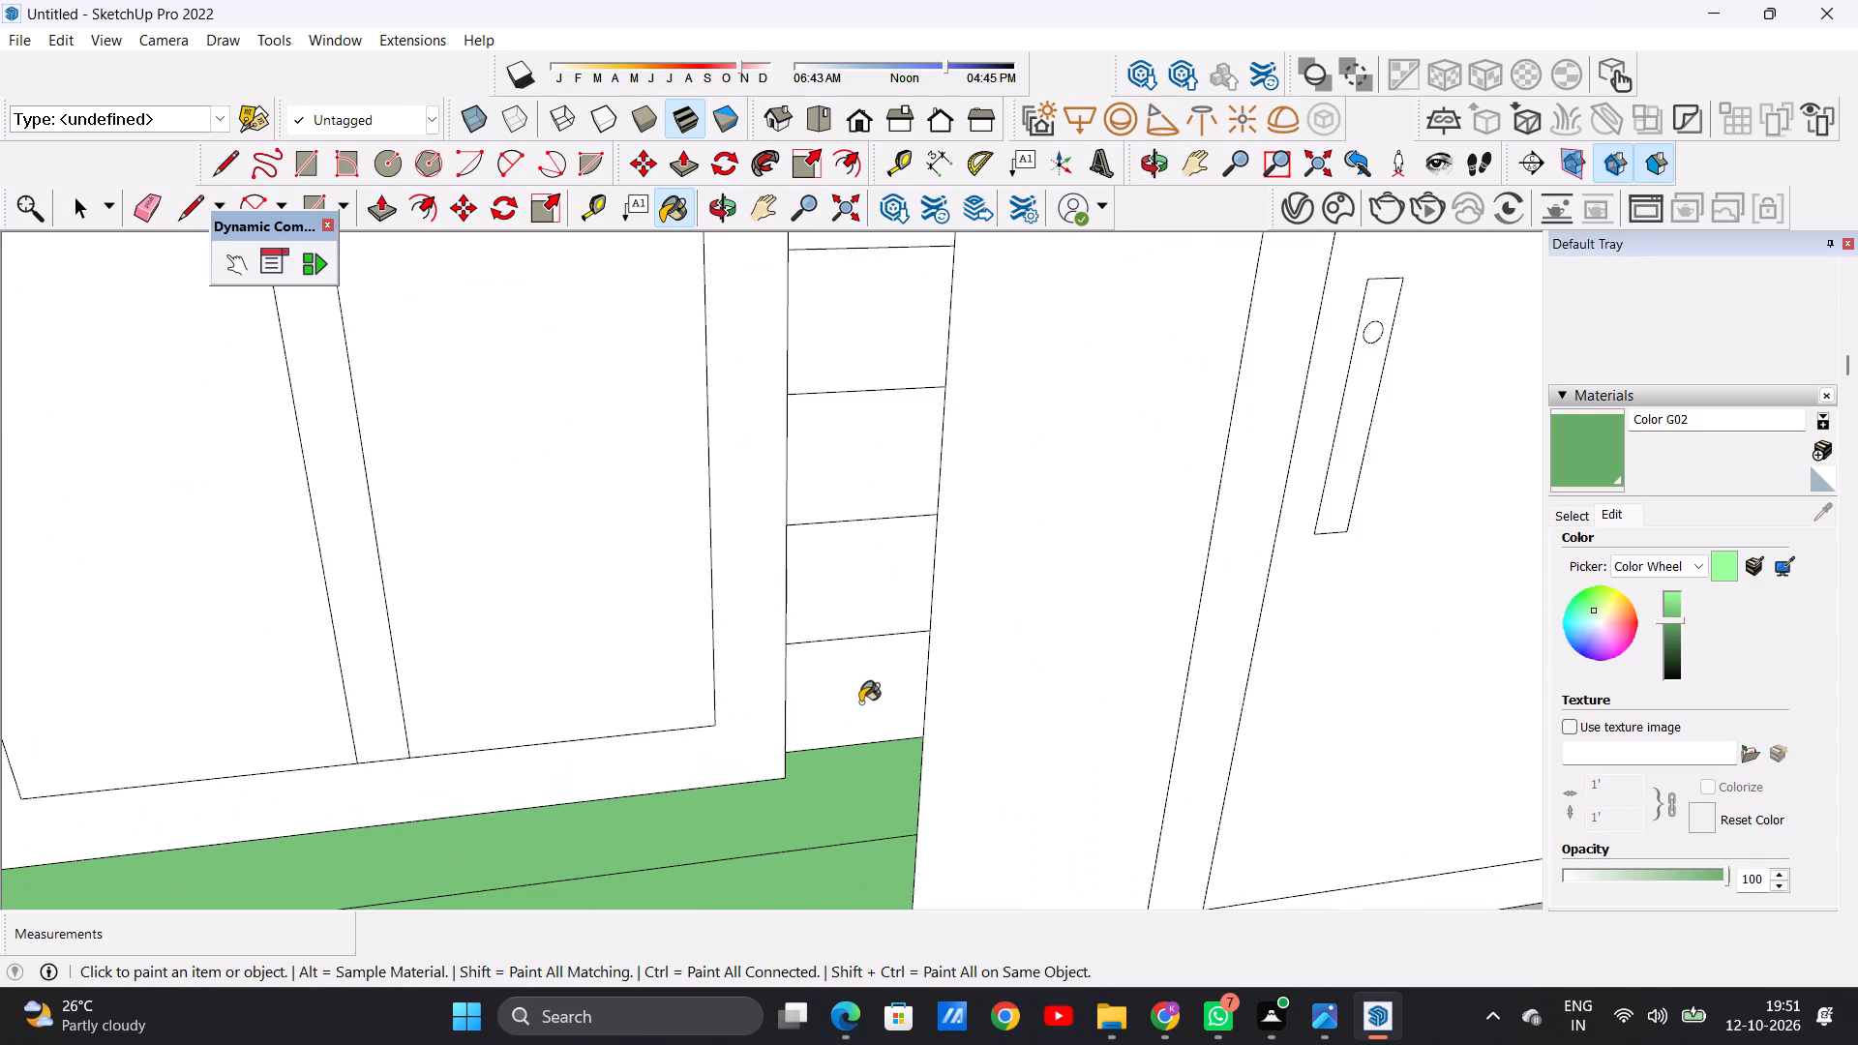
{"action": "left_click", "coordinate": [860, 702]}
{"action": "left_click", "coordinate": [856, 577]}
{"action": "left_click", "coordinate": [851, 502]}
{"action": "scroll", "coordinate": [750, 665], "scroll_direction": "down", "scroll_amount": 6}
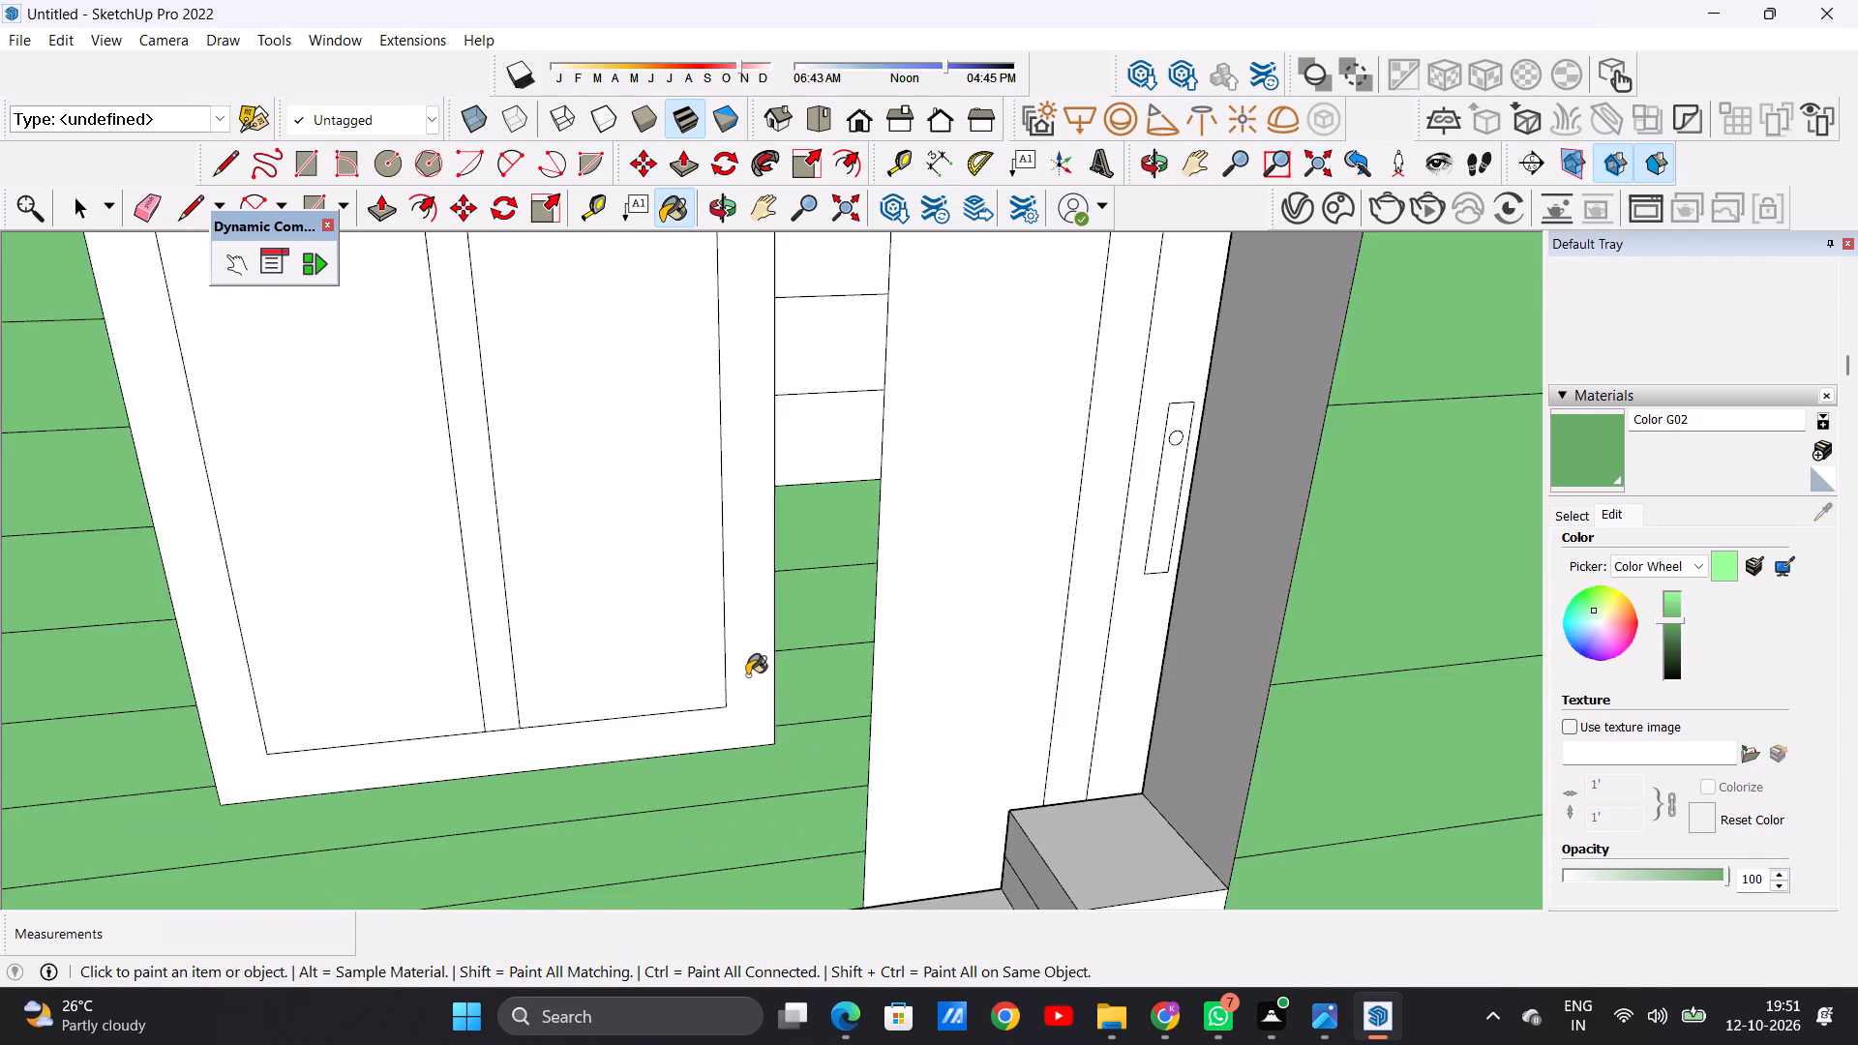
{"action": "scroll", "coordinate": [747, 675], "scroll_direction": "down", "scroll_amount": 7}
{"action": "middle_click_drag", "start_coordinate": [806, 660], "coordinate": [806, 530]}
{"action": "scroll", "coordinate": [700, 550], "scroll_direction": "up", "scroll_amount": 2}
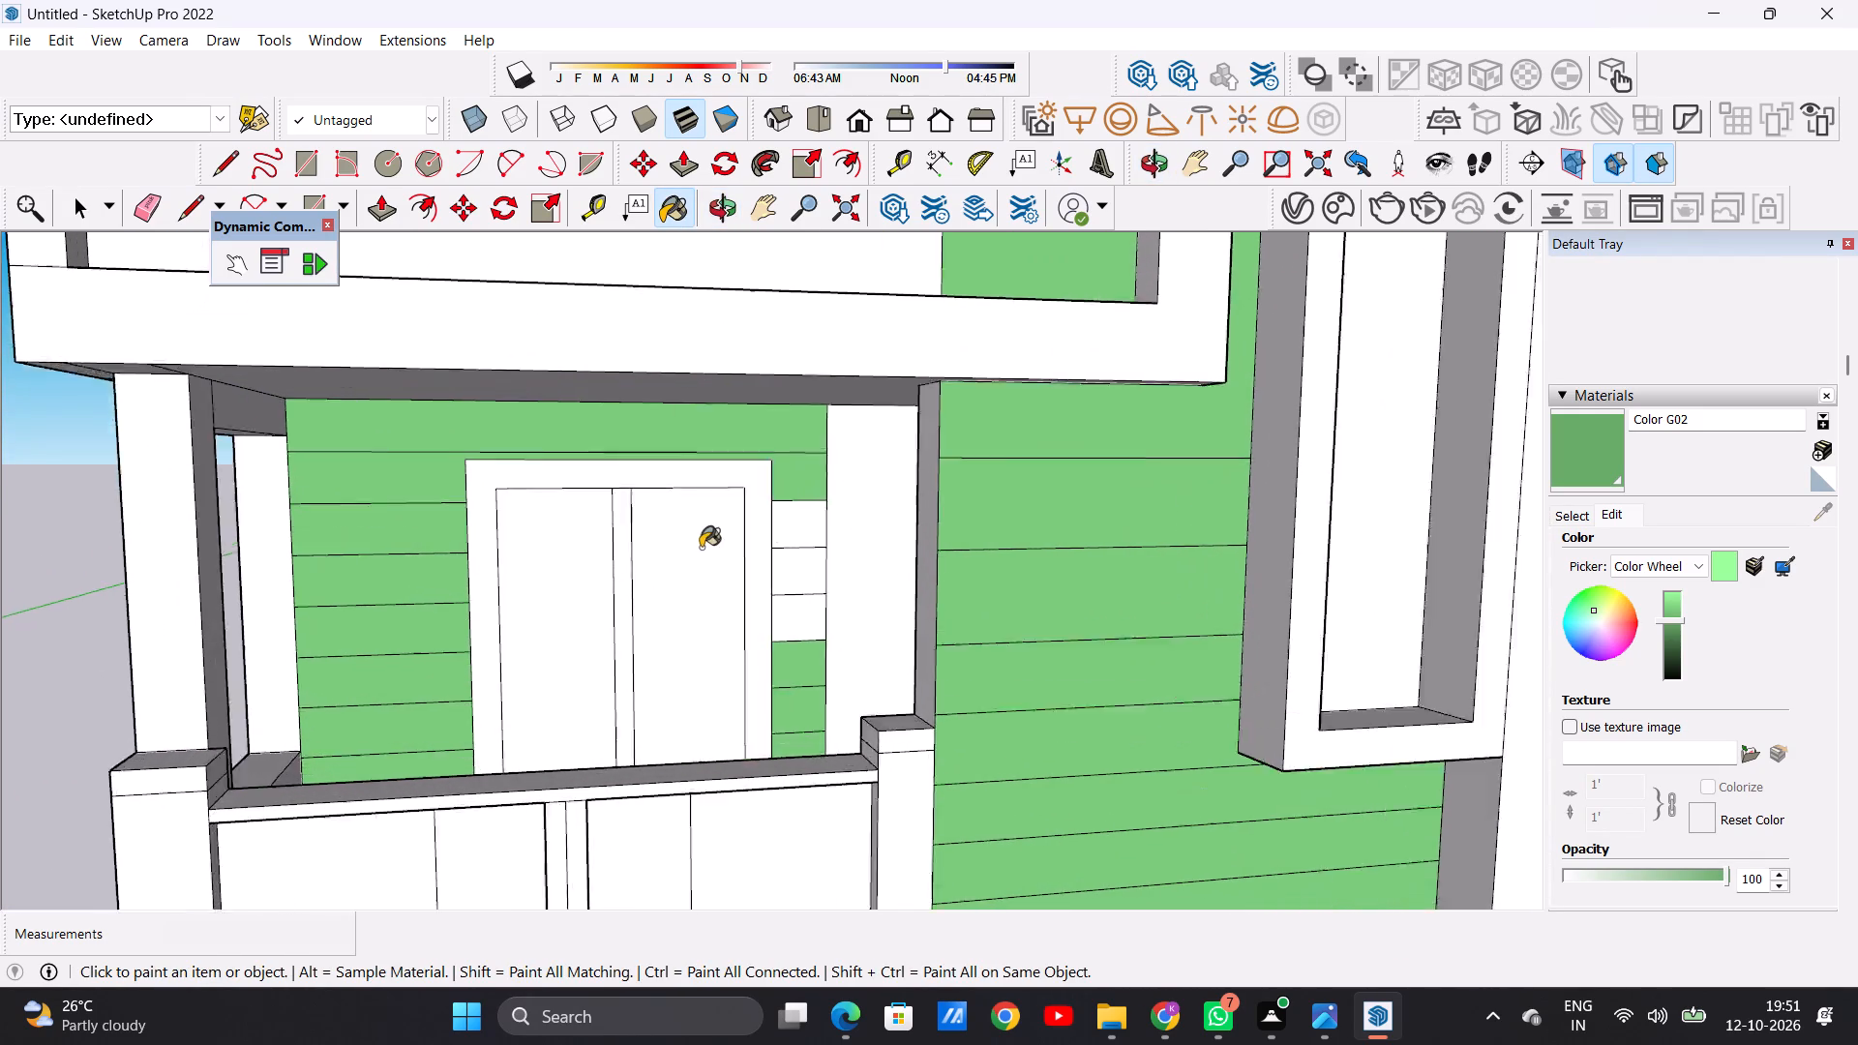
{"action": "scroll", "coordinate": [701, 548], "scroll_direction": "up", "scroll_amount": 4}
{"action": "scroll", "coordinate": [872, 523], "scroll_direction": "up", "scroll_amount": 6}
{"action": "left_click", "coordinate": [800, 528]}
{"action": "left_click", "coordinate": [805, 617]}
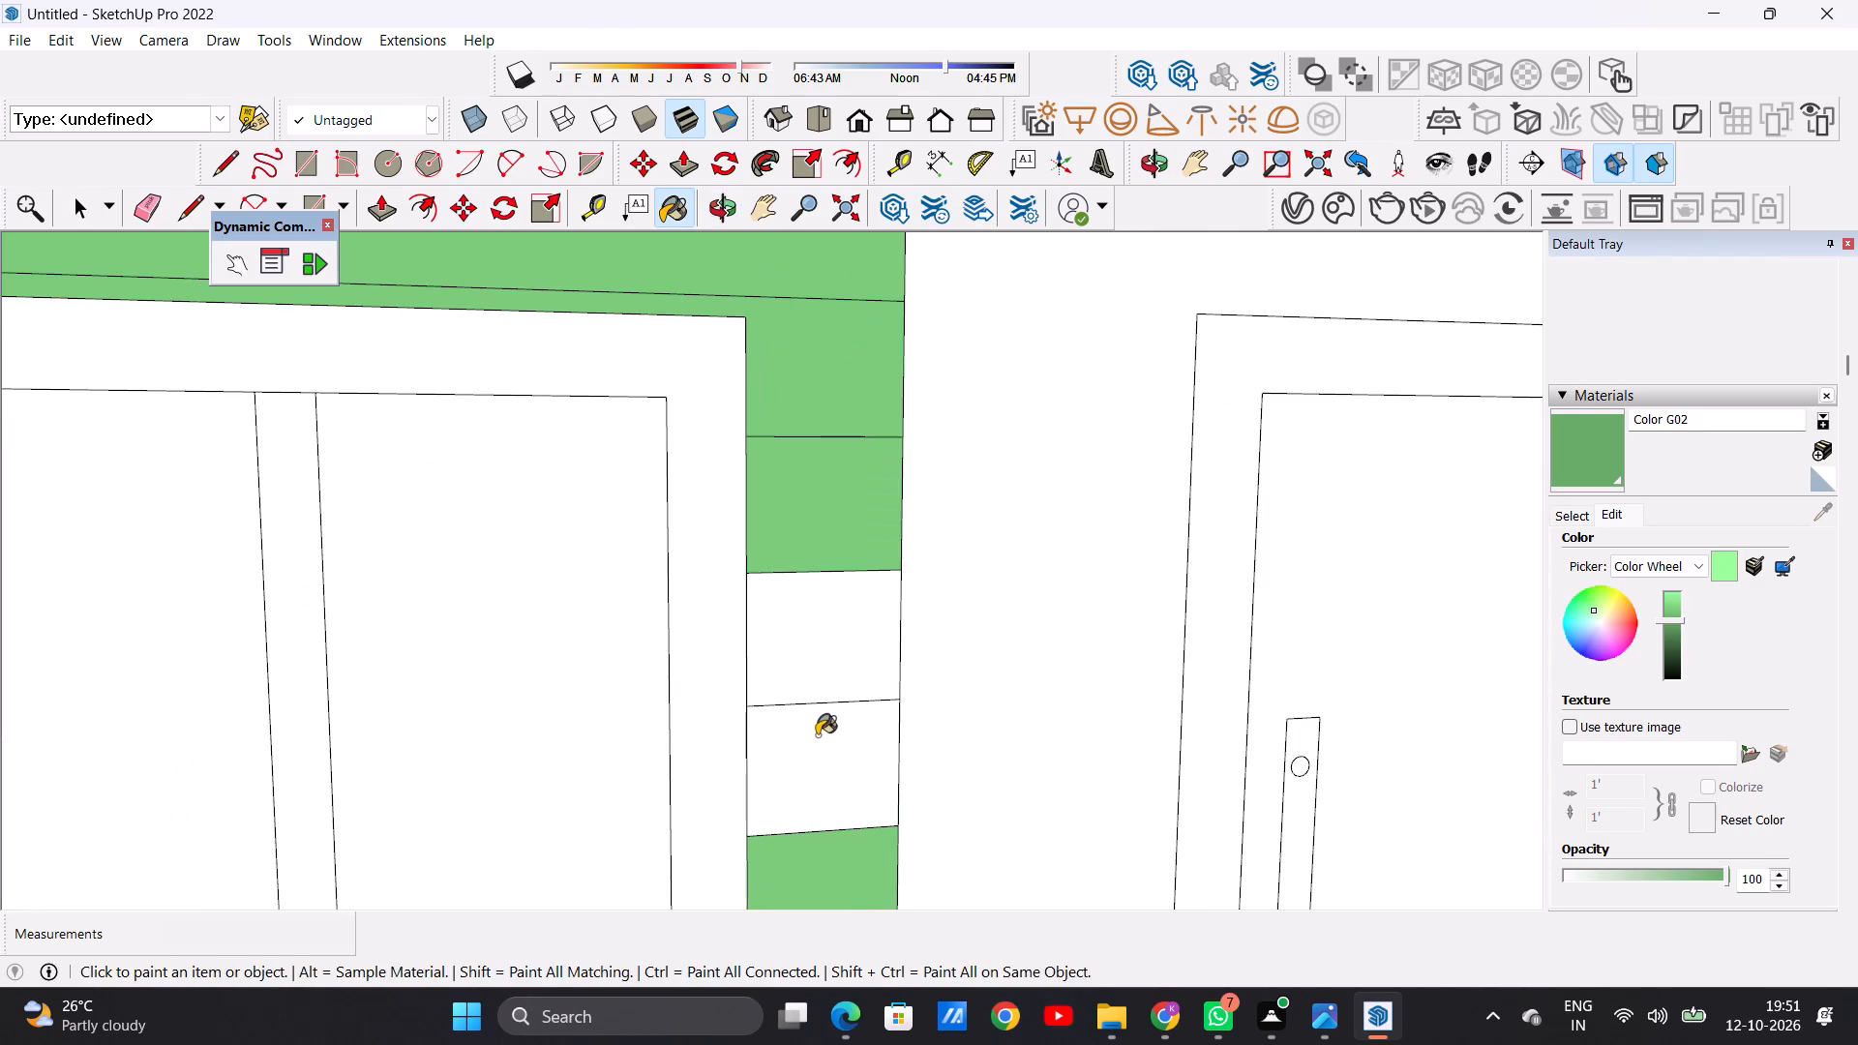
{"action": "left_click", "coordinate": [816, 750]}
Review the painted lower porch, upper balcony and whole facade from several angles.
{"action": "scroll", "coordinate": [753, 697], "scroll_direction": "down", "scroll_amount": 20}
{"action": "scroll", "coordinate": [753, 697], "scroll_direction": "down", "scroll_amount": 7}
{"action": "middle_click_drag", "start_coordinate": [739, 672], "coordinate": [627, 678]}
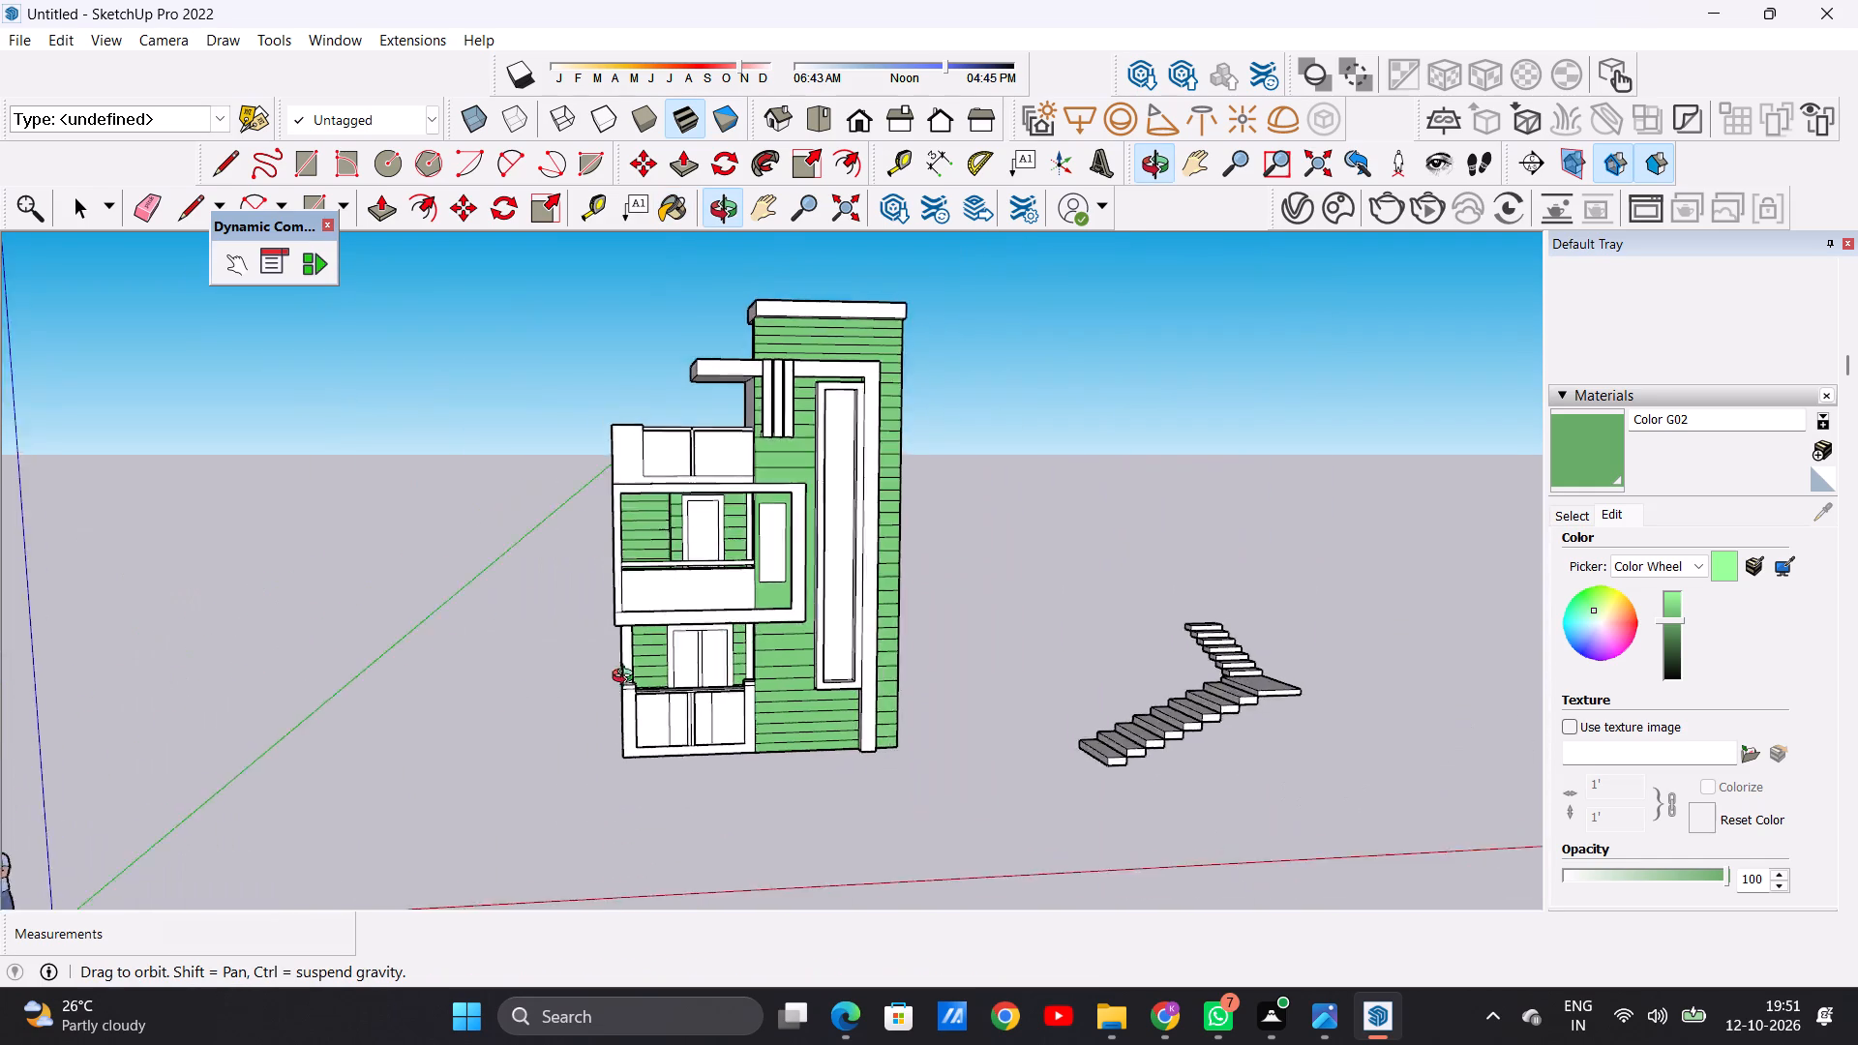
{"action": "middle_click_drag", "start_coordinate": [627, 678], "coordinate": [681, 677]}
{"action": "scroll", "coordinate": [741, 640], "scroll_direction": "up", "scroll_amount": 4}
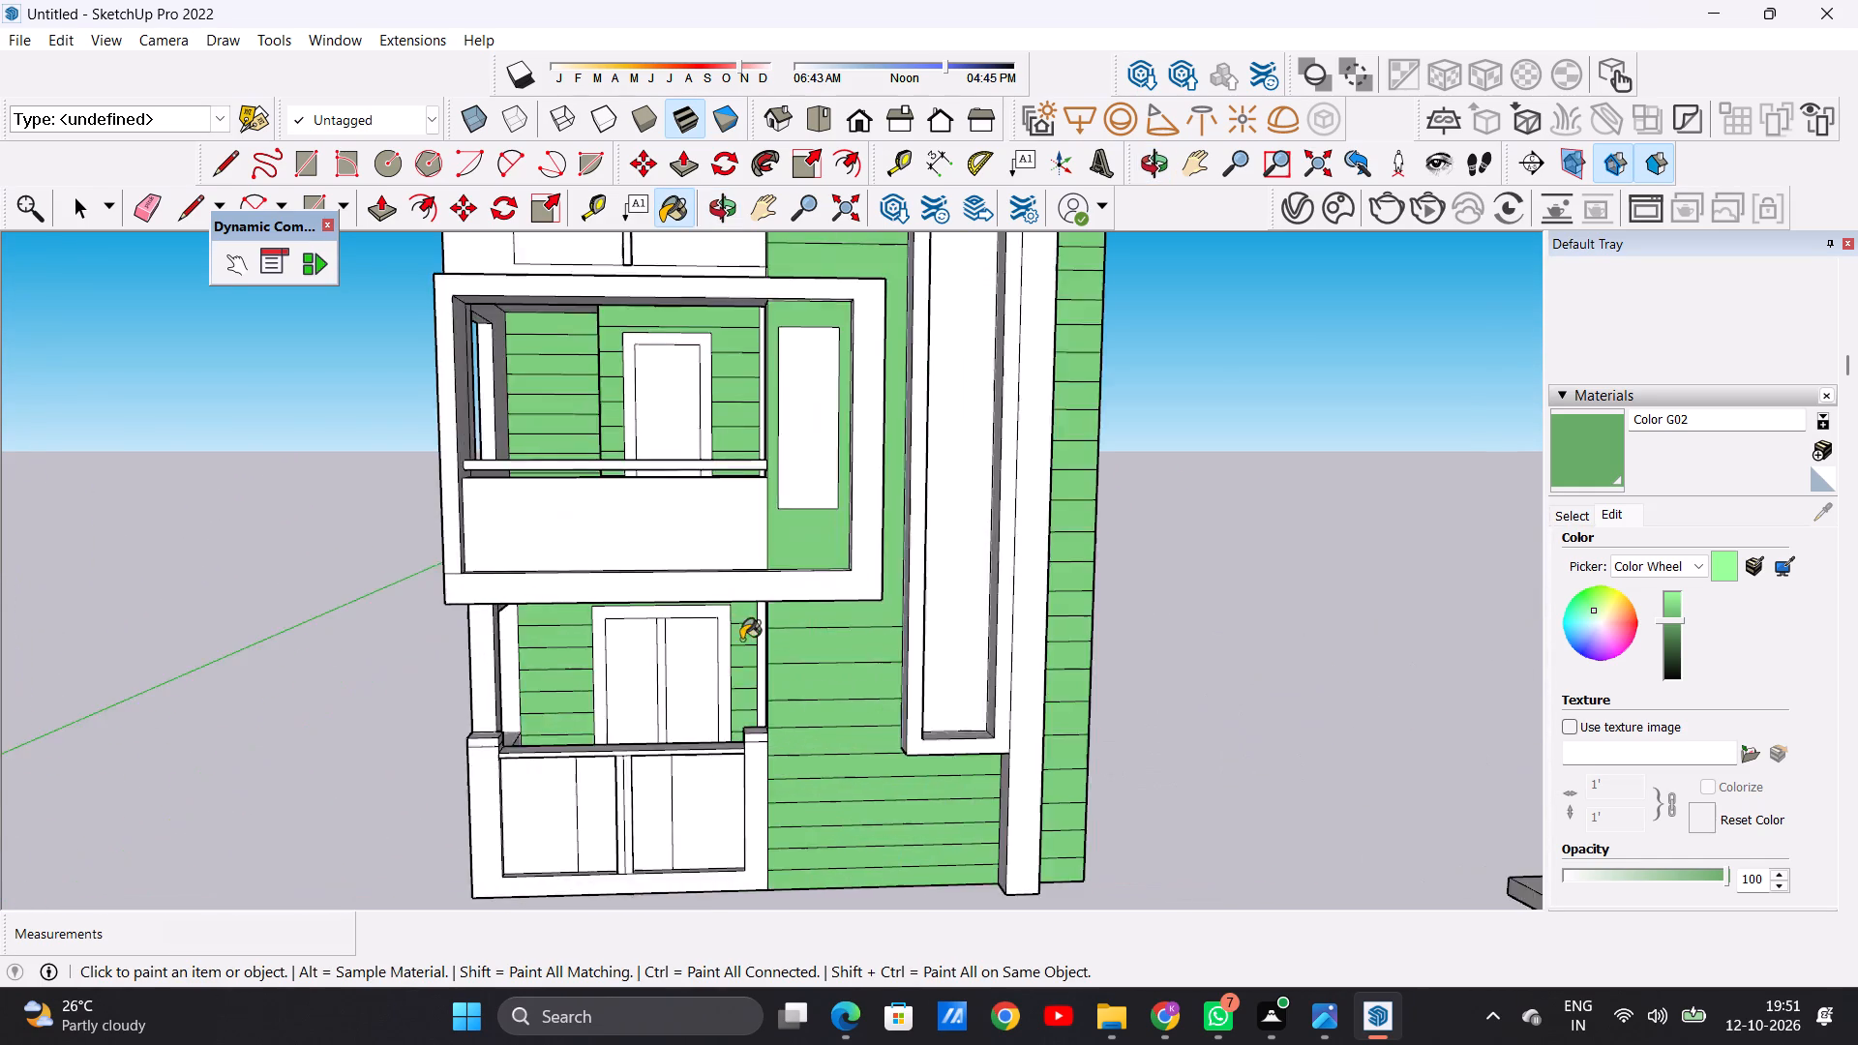
{"action": "scroll", "coordinate": [741, 640], "scroll_direction": "up", "scroll_amount": 4}
{"action": "scroll", "coordinate": [679, 679], "scroll_direction": "down", "scroll_amount": 1}
{"action": "scroll", "coordinate": [679, 679], "scroll_direction": "up", "scroll_amount": 5}
{"action": "middle_click_drag", "start_coordinate": [679, 679], "coordinate": [821, 683]}
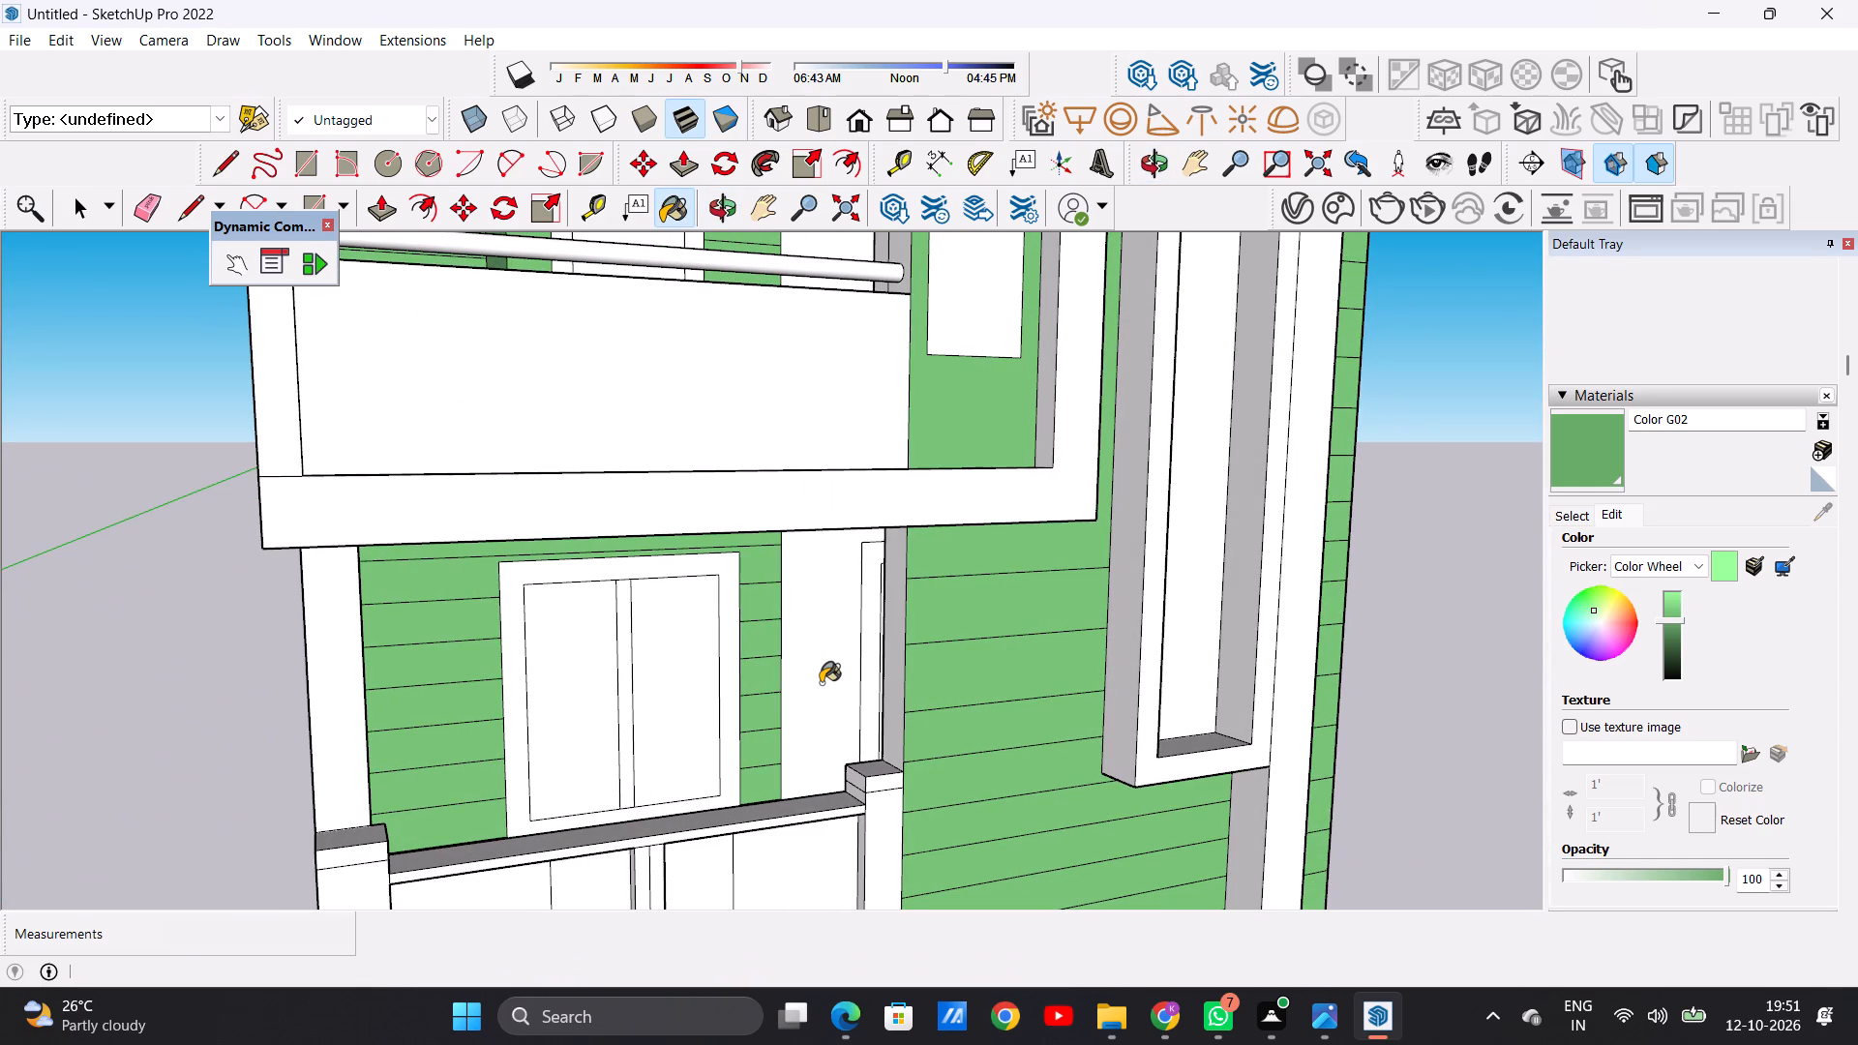
{"action": "scroll", "coordinate": [783, 670], "scroll_direction": "down", "scroll_amount": 7}
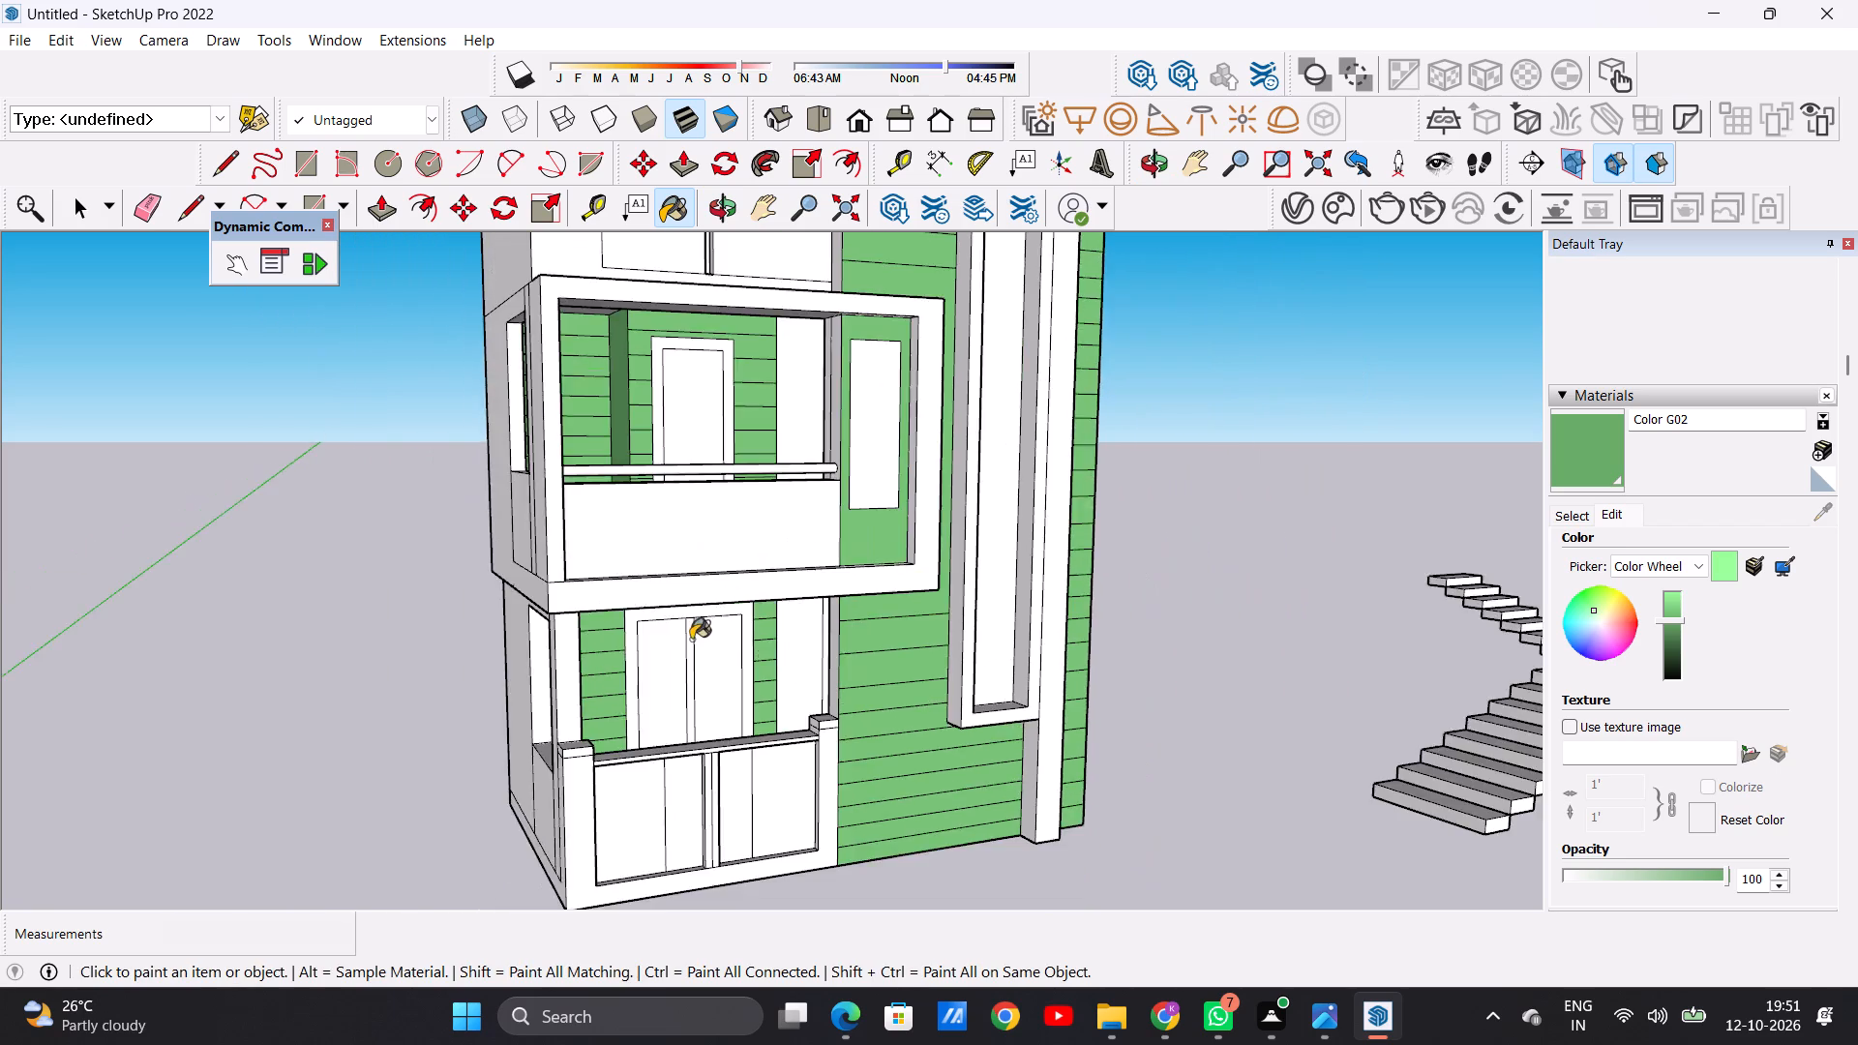
{"action": "scroll", "coordinate": [691, 639], "scroll_direction": "down", "scroll_amount": 7}
{"action": "middle_click_drag", "start_coordinate": [861, 672], "coordinate": [501, 634]}
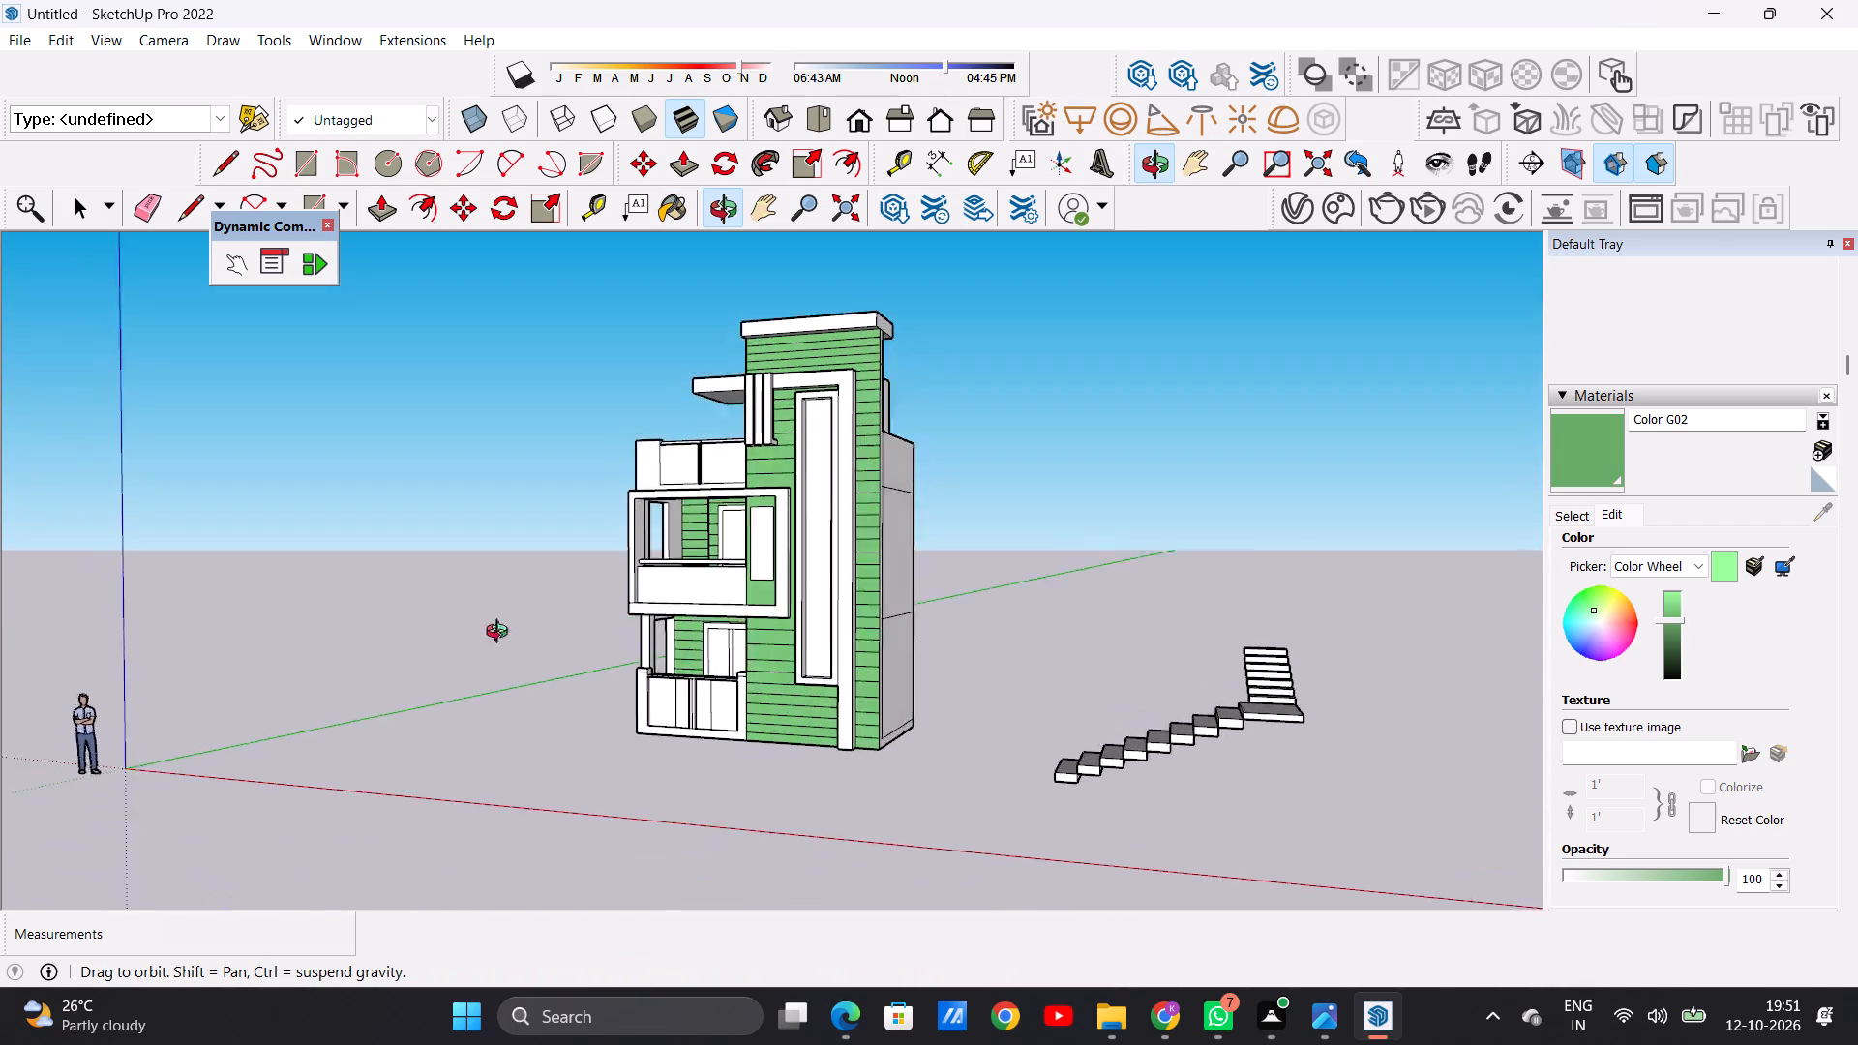
{"action": "middle_click_drag", "start_coordinate": [501, 634], "coordinate": [612, 655]}
{"action": "scroll", "coordinate": [728, 526], "scroll_direction": "up", "scroll_amount": 20}
{"action": "scroll", "coordinate": [728, 526], "scroll_direction": "up", "scroll_amount": 1}
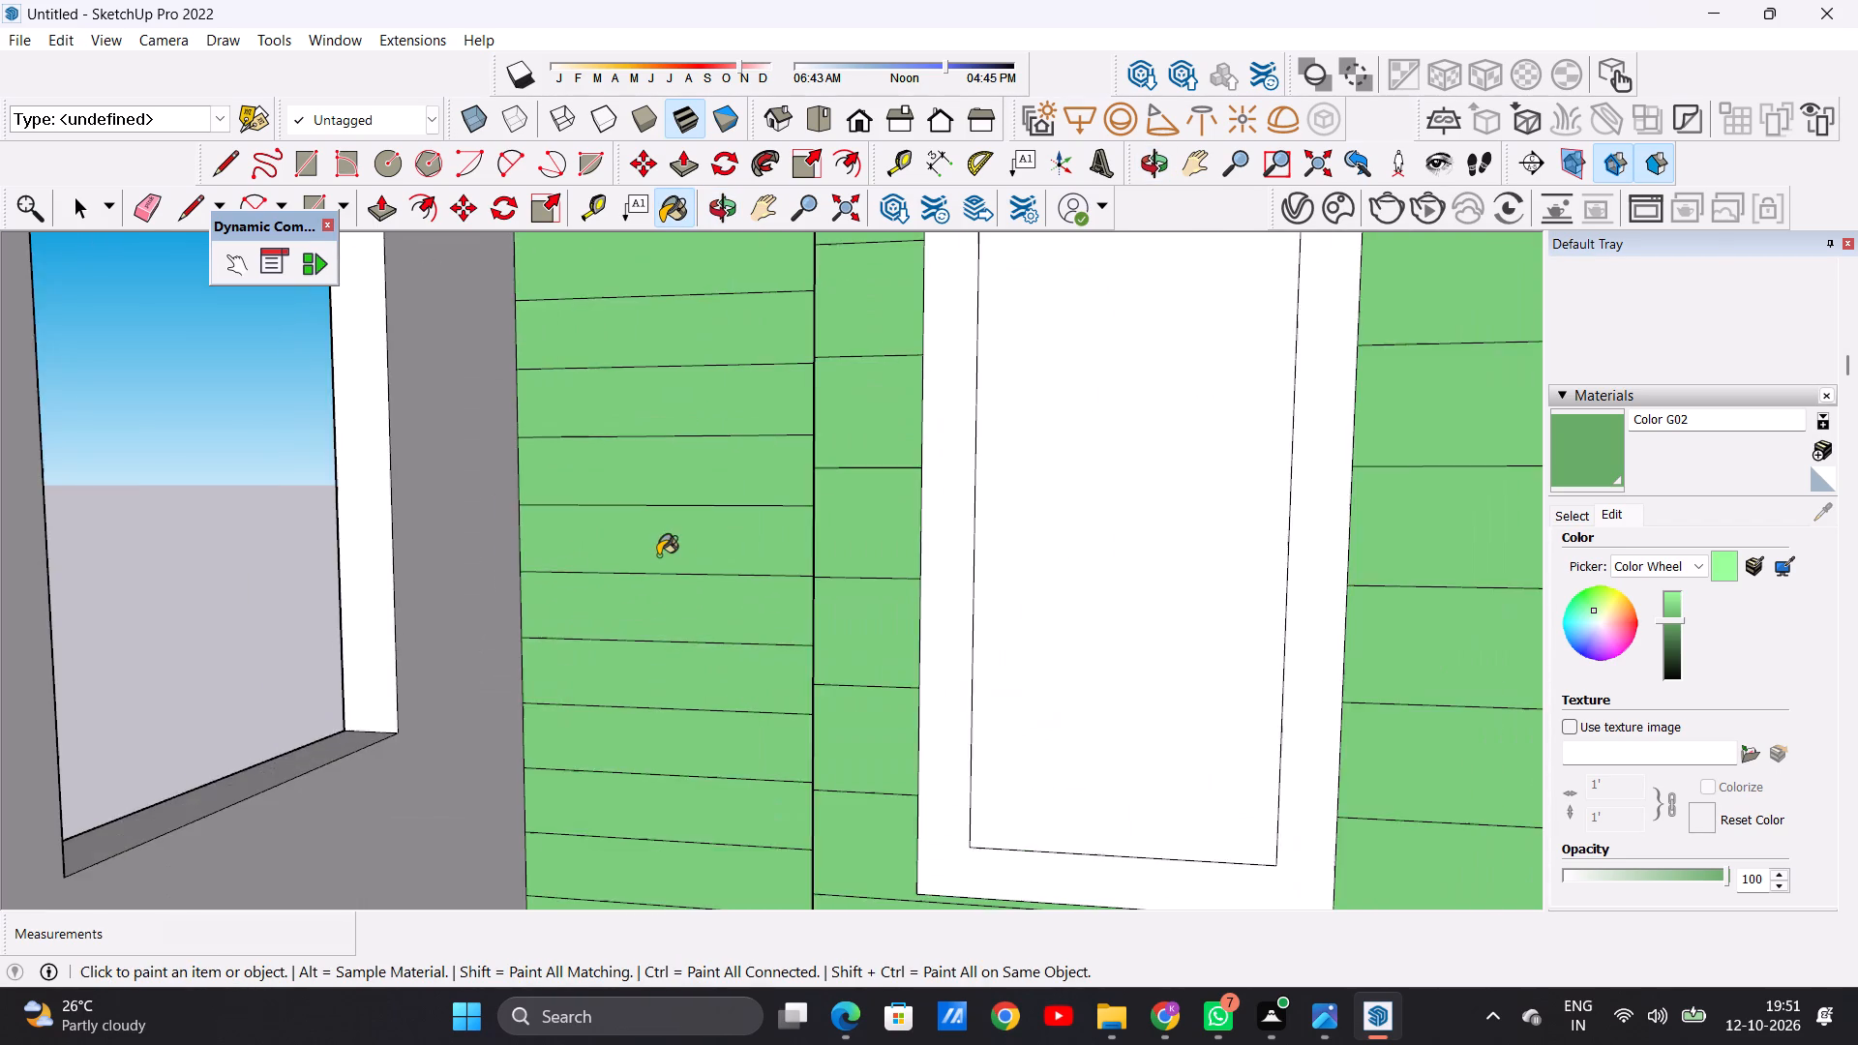
{"action": "middle_click_drag", "start_coordinate": [658, 555], "coordinate": [846, 606]}
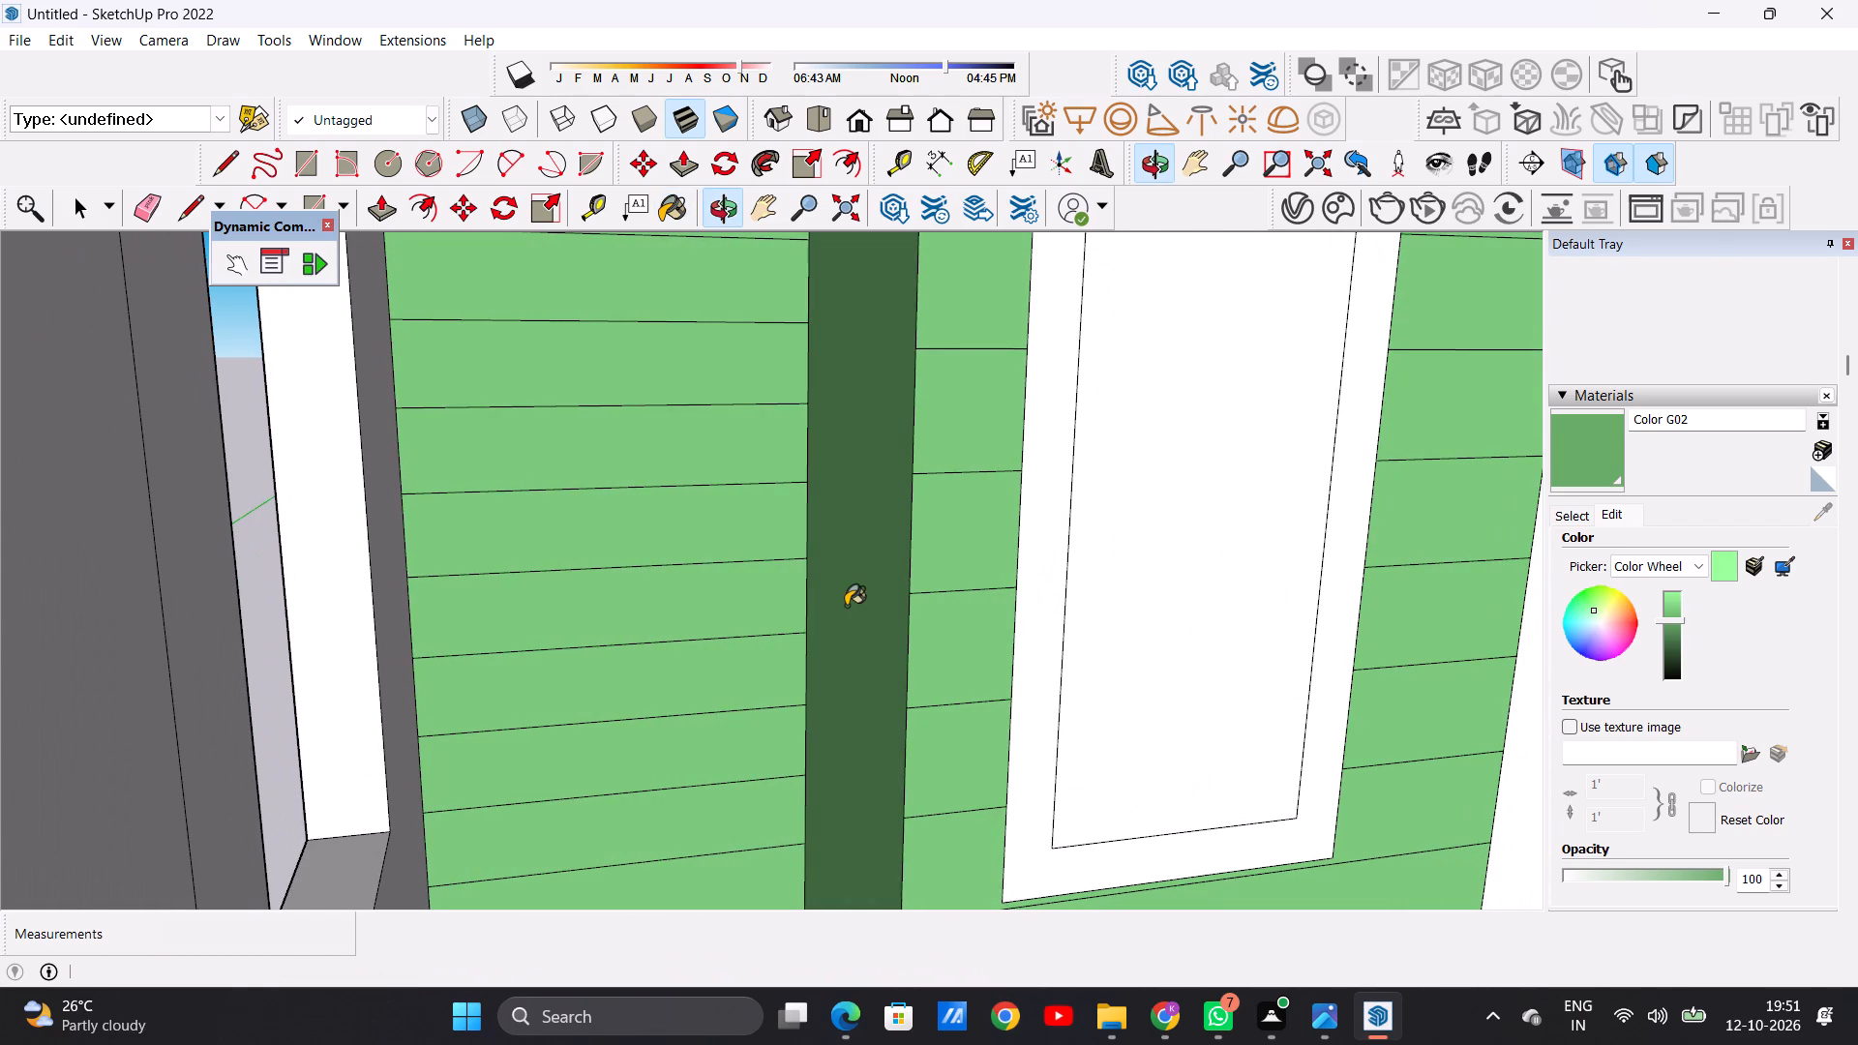
{"action": "scroll", "coordinate": [727, 531], "scroll_direction": "down", "scroll_amount": 15}
{"action": "scroll", "coordinate": [932, 554], "scroll_direction": "up", "scroll_amount": 4}
{"action": "scroll", "coordinate": [932, 554], "scroll_direction": "down", "scroll_amount": 1}
{"action": "scroll", "coordinate": [932, 554], "scroll_direction": "up", "scroll_amount": 2}
{"action": "middle_click_drag", "start_coordinate": [898, 569], "coordinate": [577, 512]}
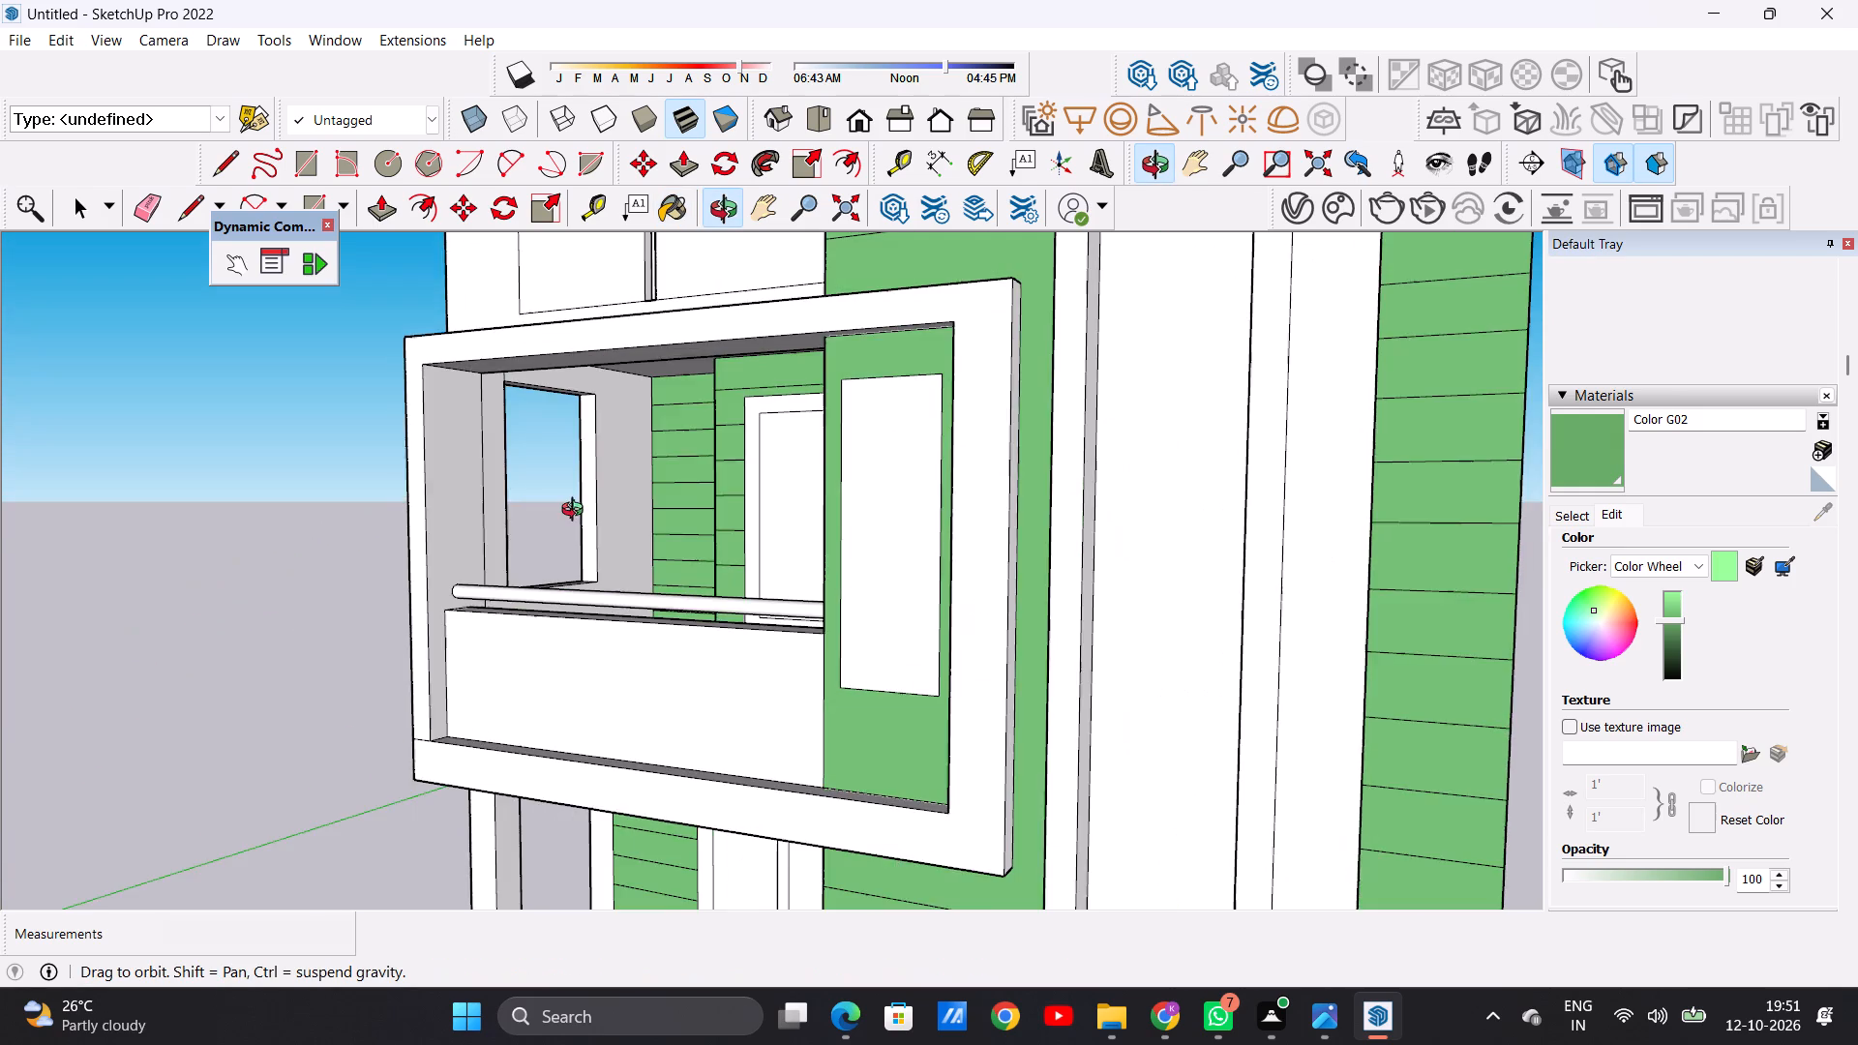
{"action": "middle_click_drag", "start_coordinate": [577, 512], "coordinate": [754, 521]}
{"action": "scroll", "coordinate": [754, 521], "scroll_direction": "up", "scroll_amount": 1}
{"action": "scroll", "coordinate": [754, 521], "scroll_direction": "down", "scroll_amount": 15}
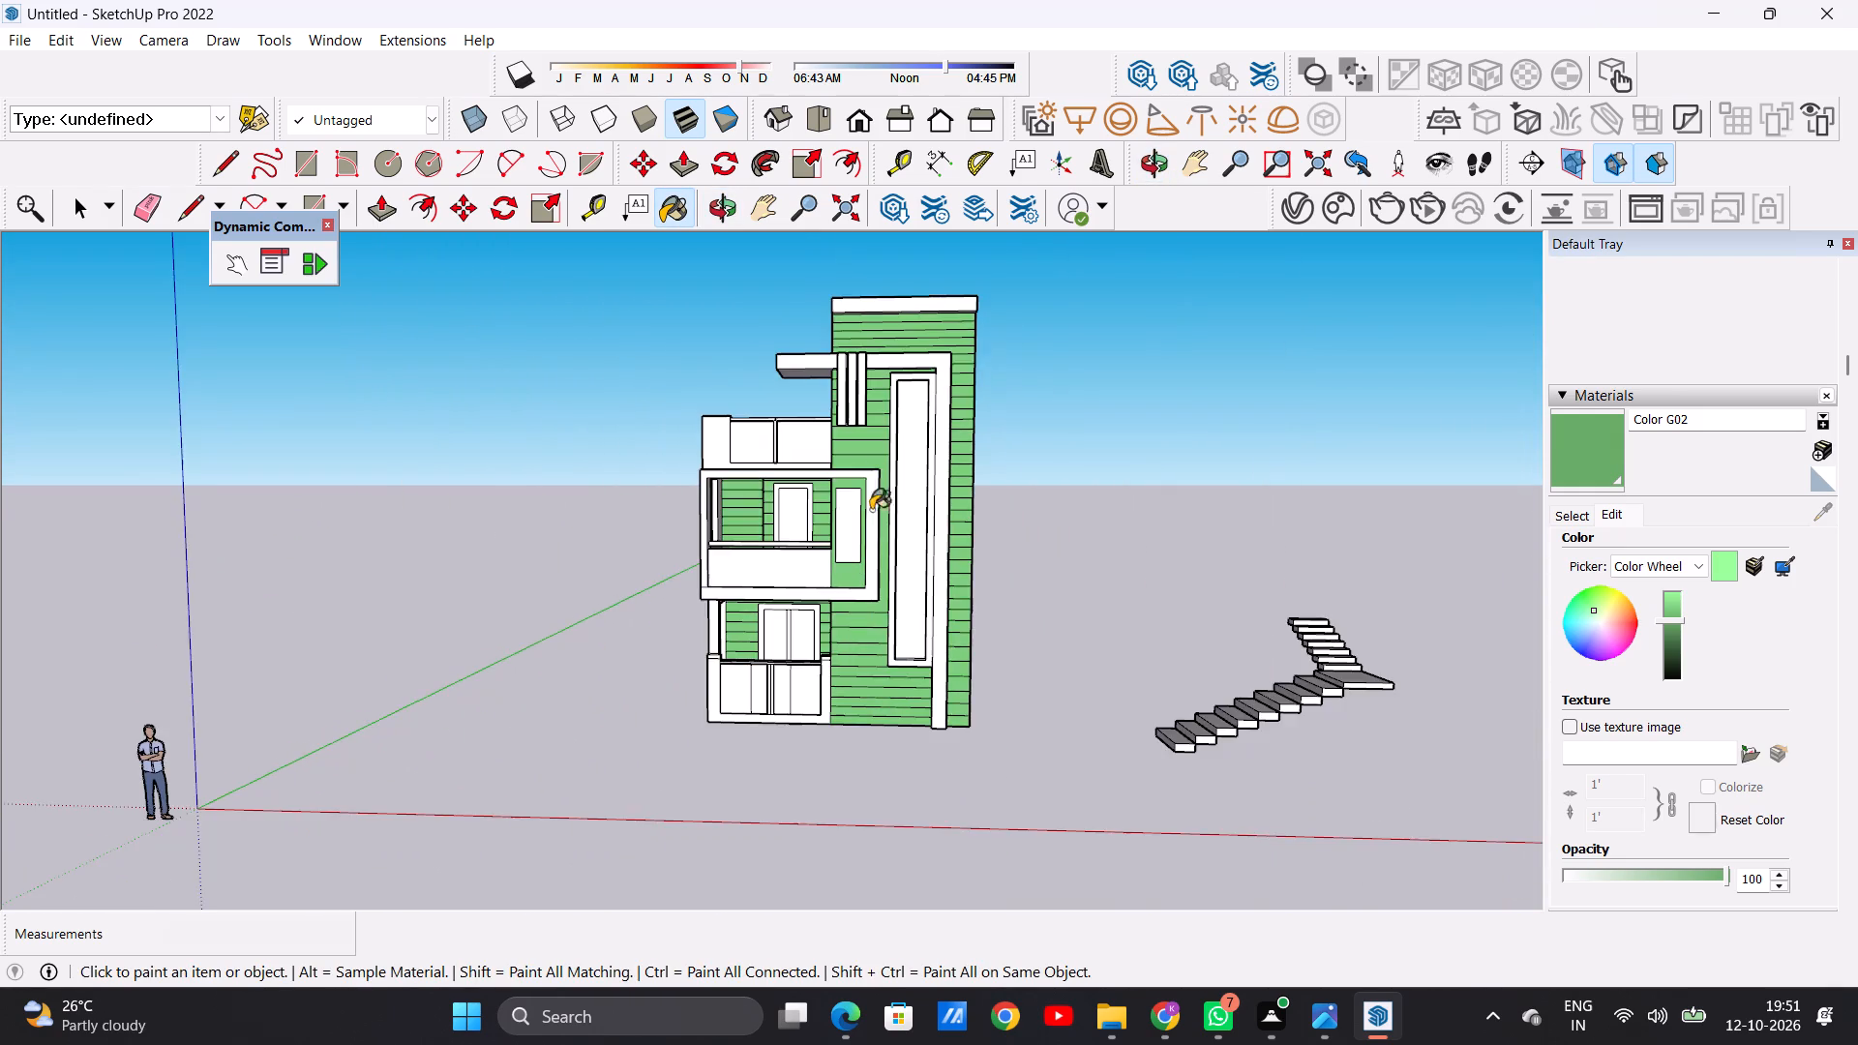
{"action": "scroll", "coordinate": [859, 404], "scroll_direction": "up", "scroll_amount": 7}
{"action": "middle_click_drag", "start_coordinate": [993, 436], "coordinate": [811, 571]}
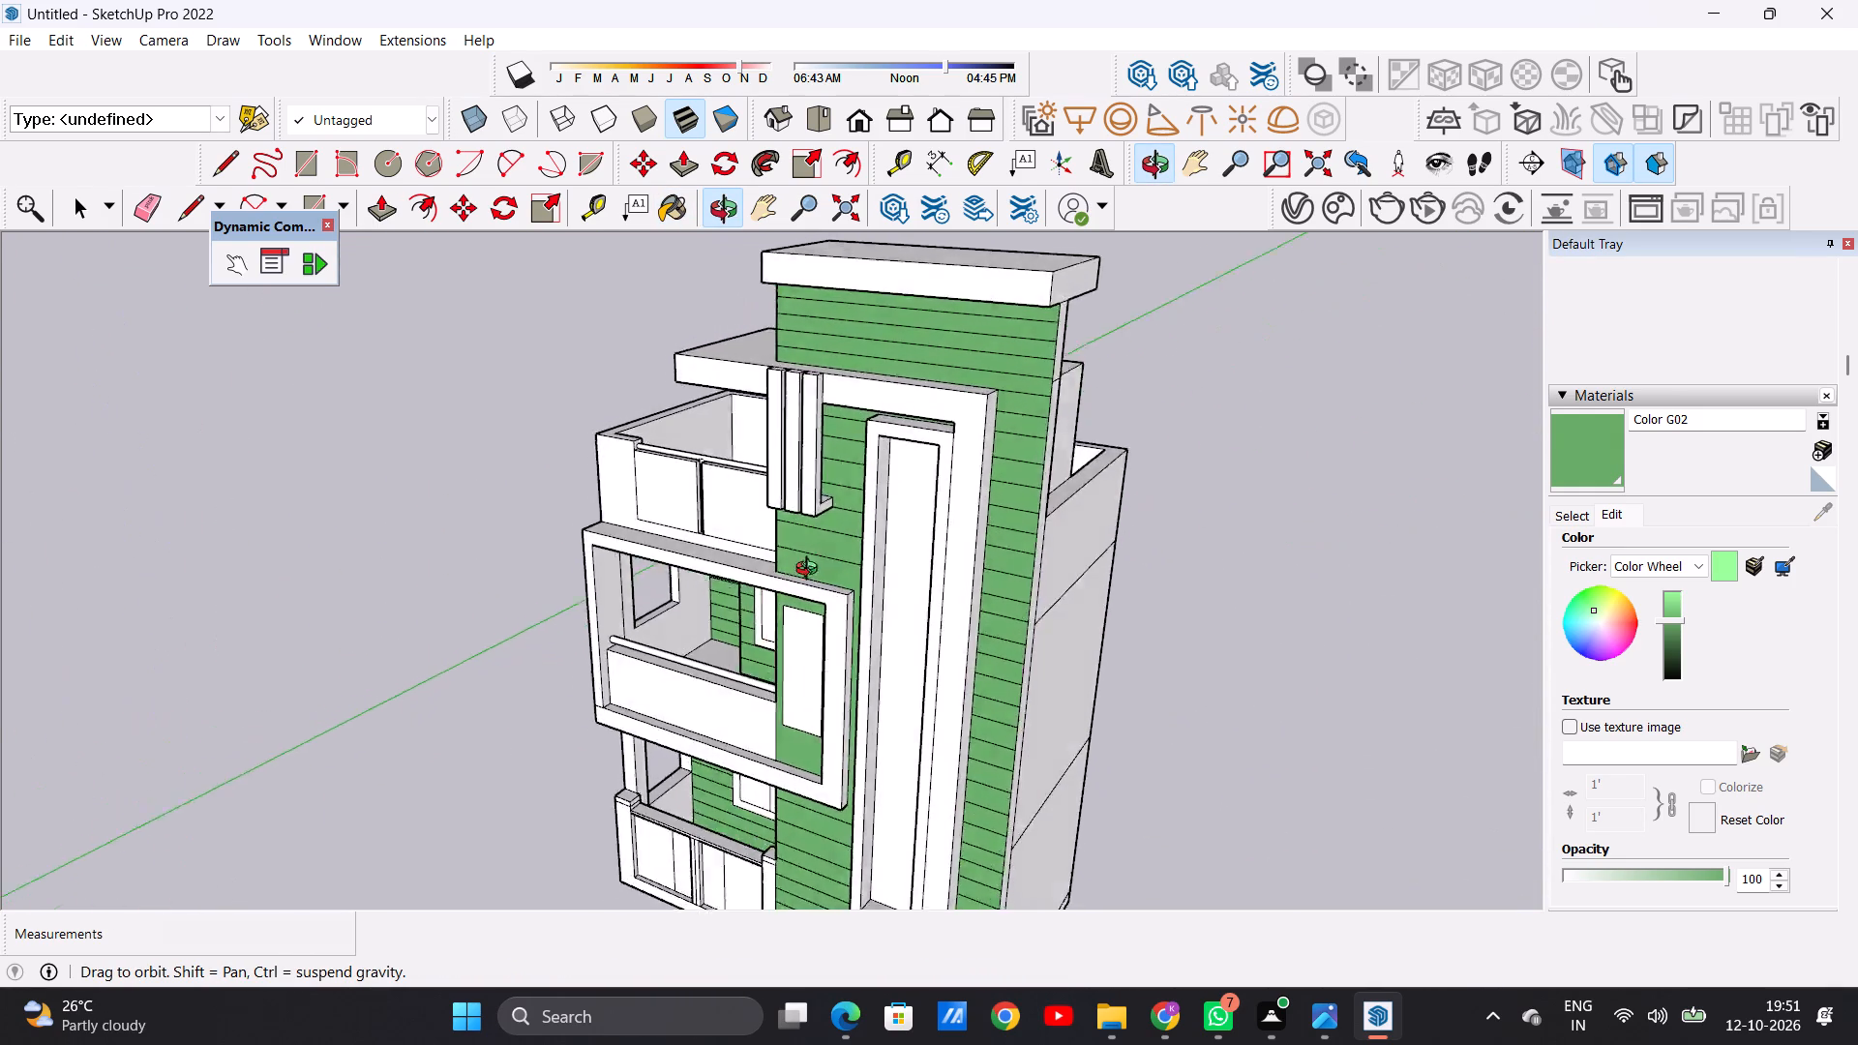
{"action": "middle_click_drag", "start_coordinate": [811, 571], "coordinate": [1037, 497]}
{"action": "scroll", "coordinate": [813, 523], "scroll_direction": "down", "scroll_amount": 3}
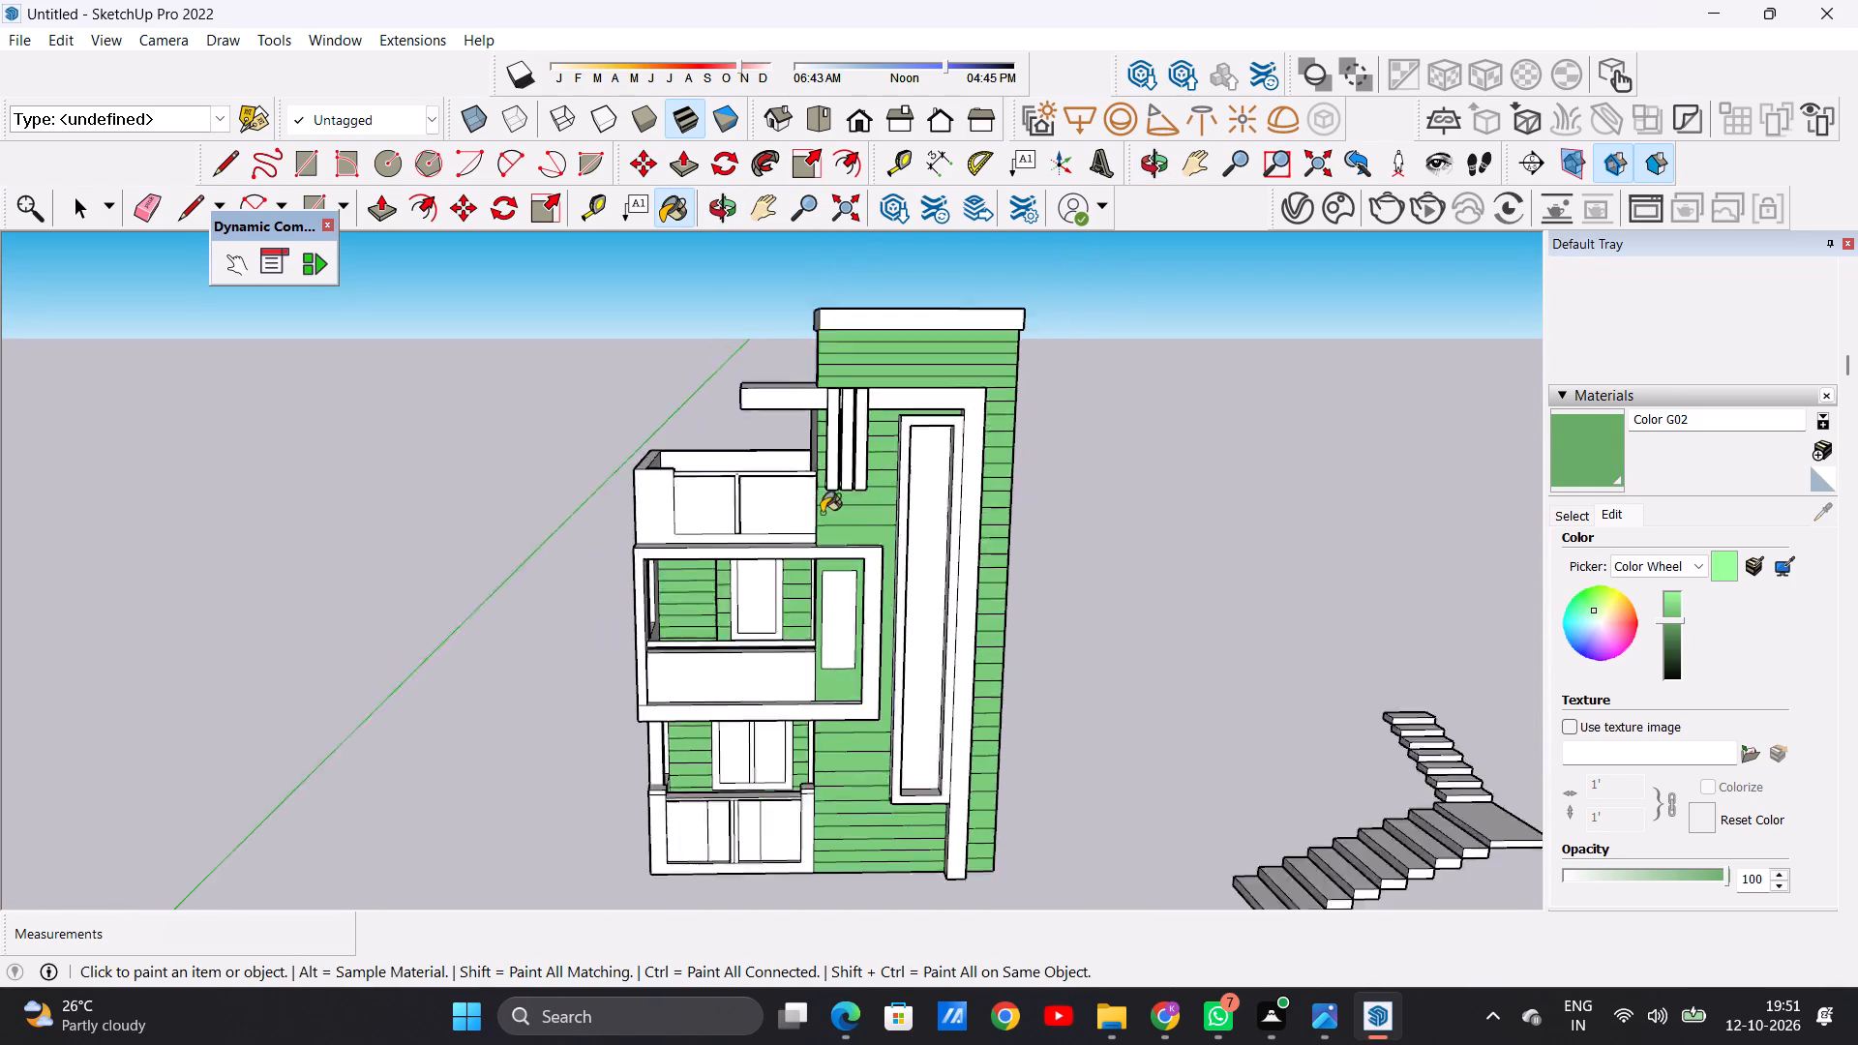
{"action": "scroll", "coordinate": [822, 513], "scroll_direction": "down", "scroll_amount": 5}
{"action": "scroll", "coordinate": [849, 472], "scroll_direction": "up", "scroll_amount": 13}
{"action": "scroll", "coordinate": [843, 495], "scroll_direction": "down", "scroll_amount": 14}
{"action": "scroll", "coordinate": [857, 673], "scroll_direction": "up", "scroll_amount": 2}
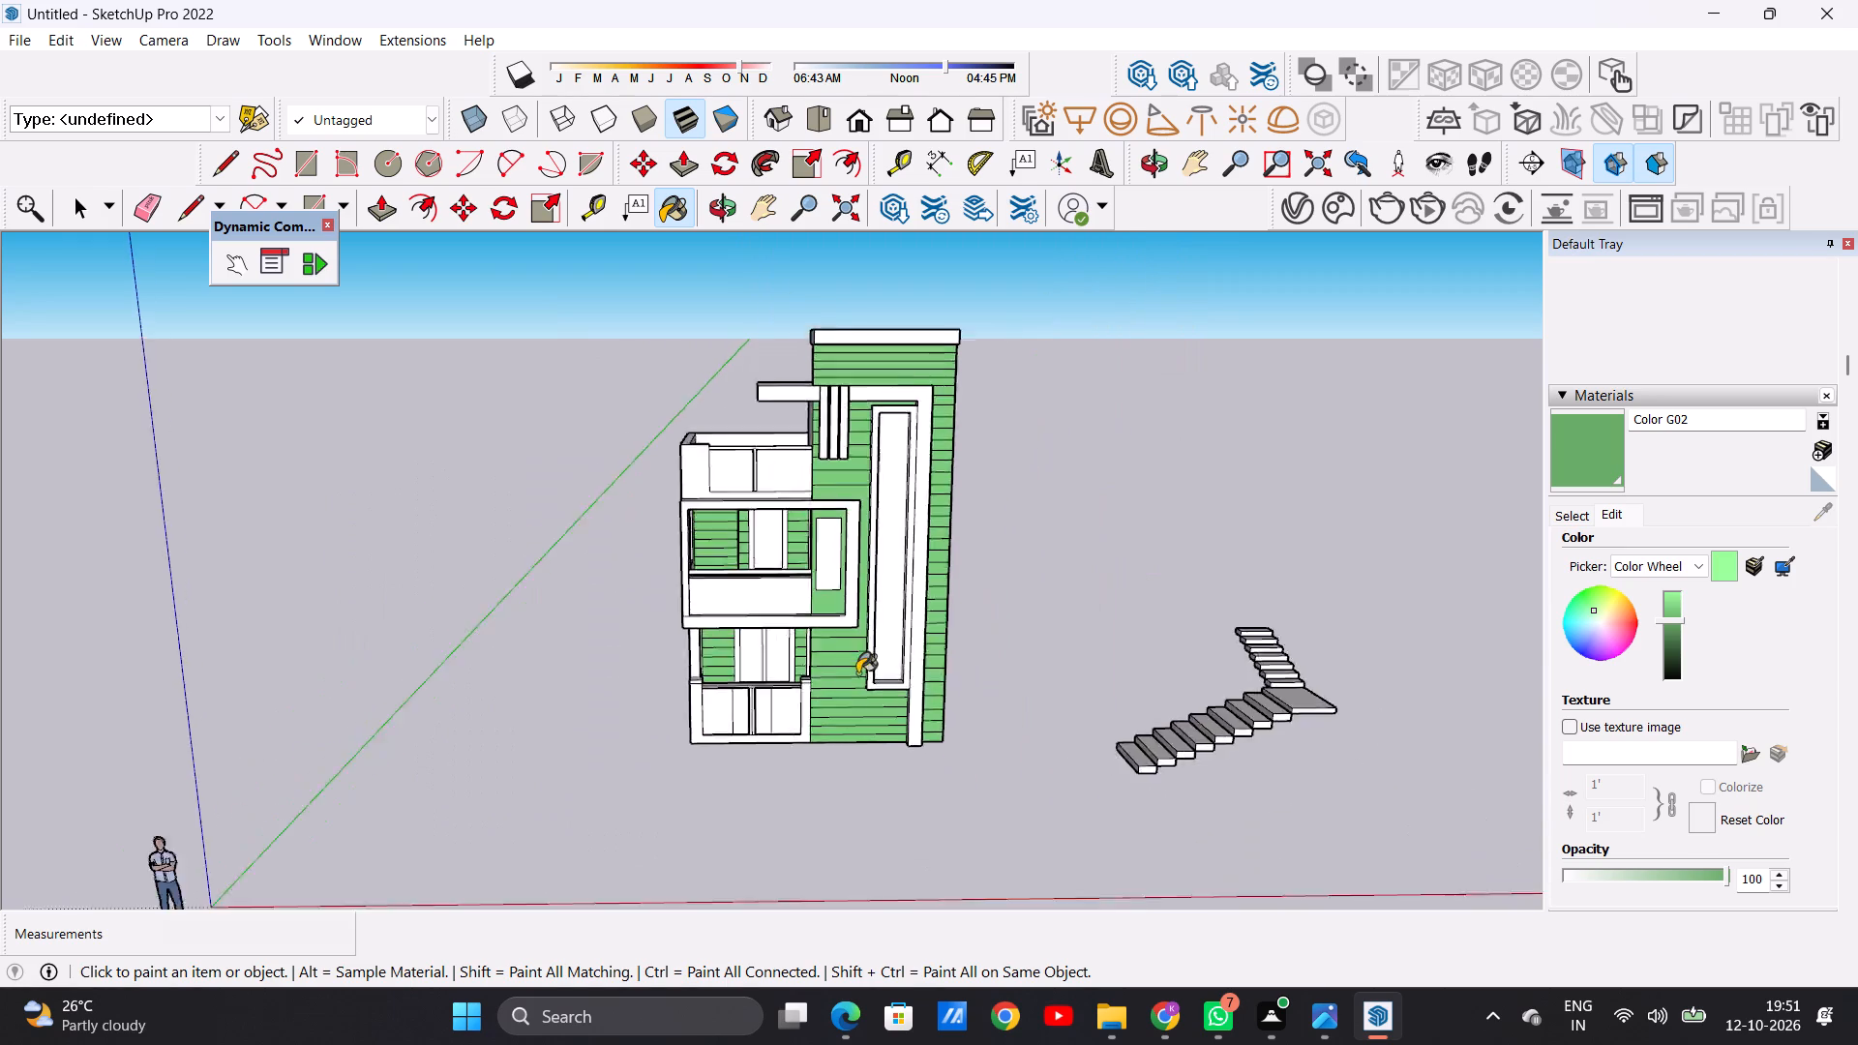
Draw a vertical line about 9" long from the porch railing's lower tower-side opening corner down to the base edge.
{"action": "scroll", "coordinate": [857, 673], "scroll_direction": "up", "scroll_amount": 5}
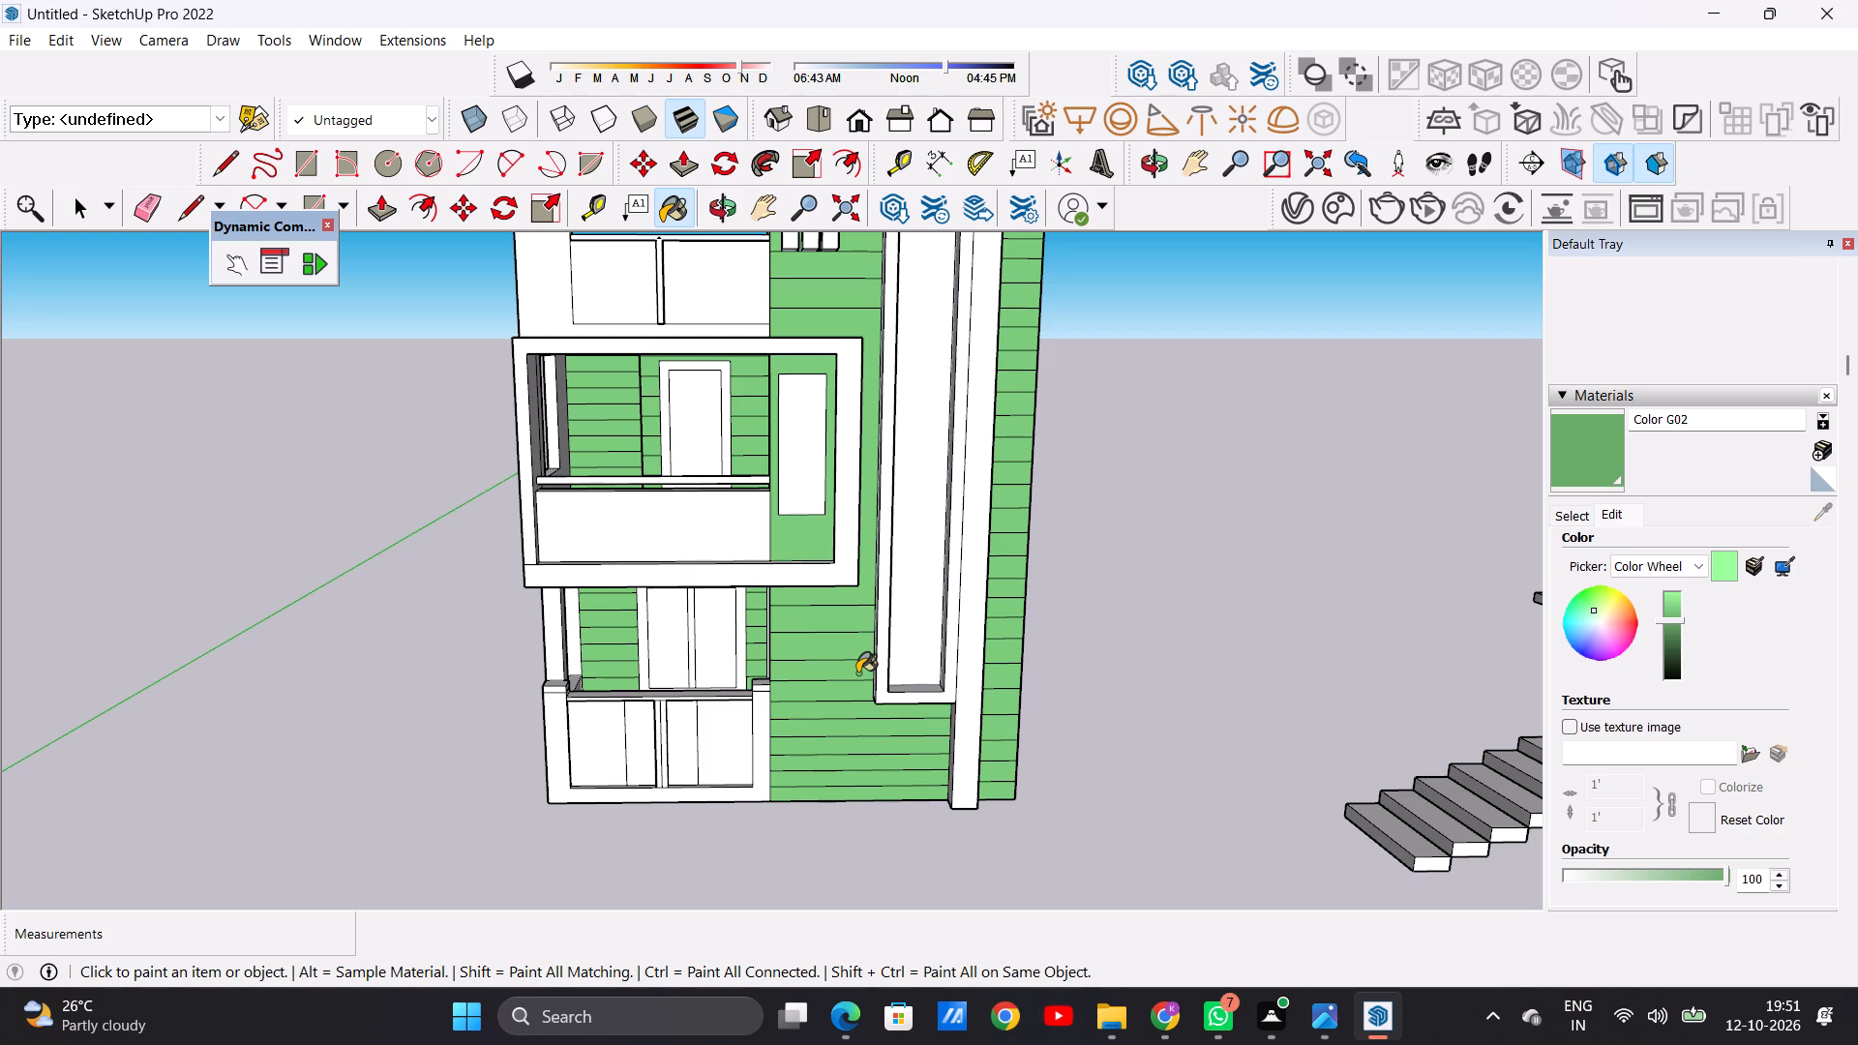
{"action": "scroll", "coordinate": [715, 830], "scroll_direction": "up", "scroll_amount": 12}
{"action": "key", "text": "space"}
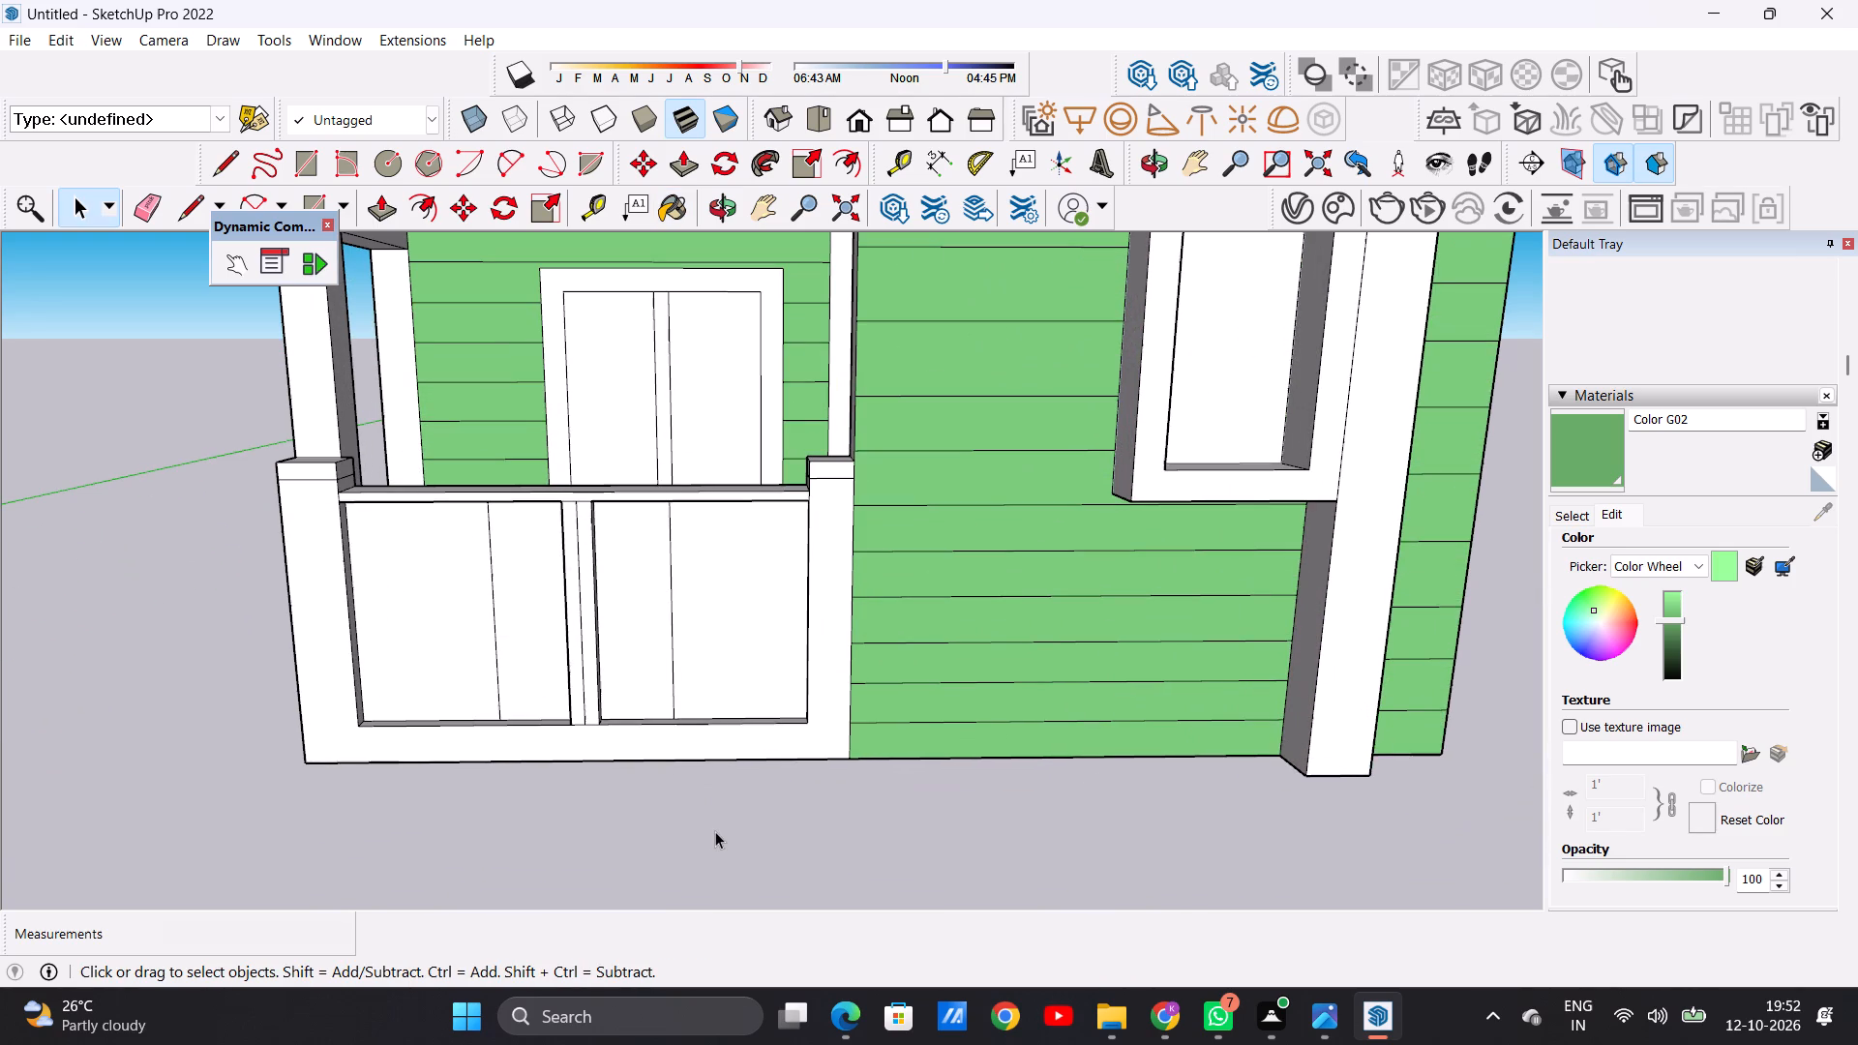
{"action": "key", "text": "l"}
{"action": "scroll", "coordinate": [715, 831], "scroll_direction": "up", "scroll_amount": 6}
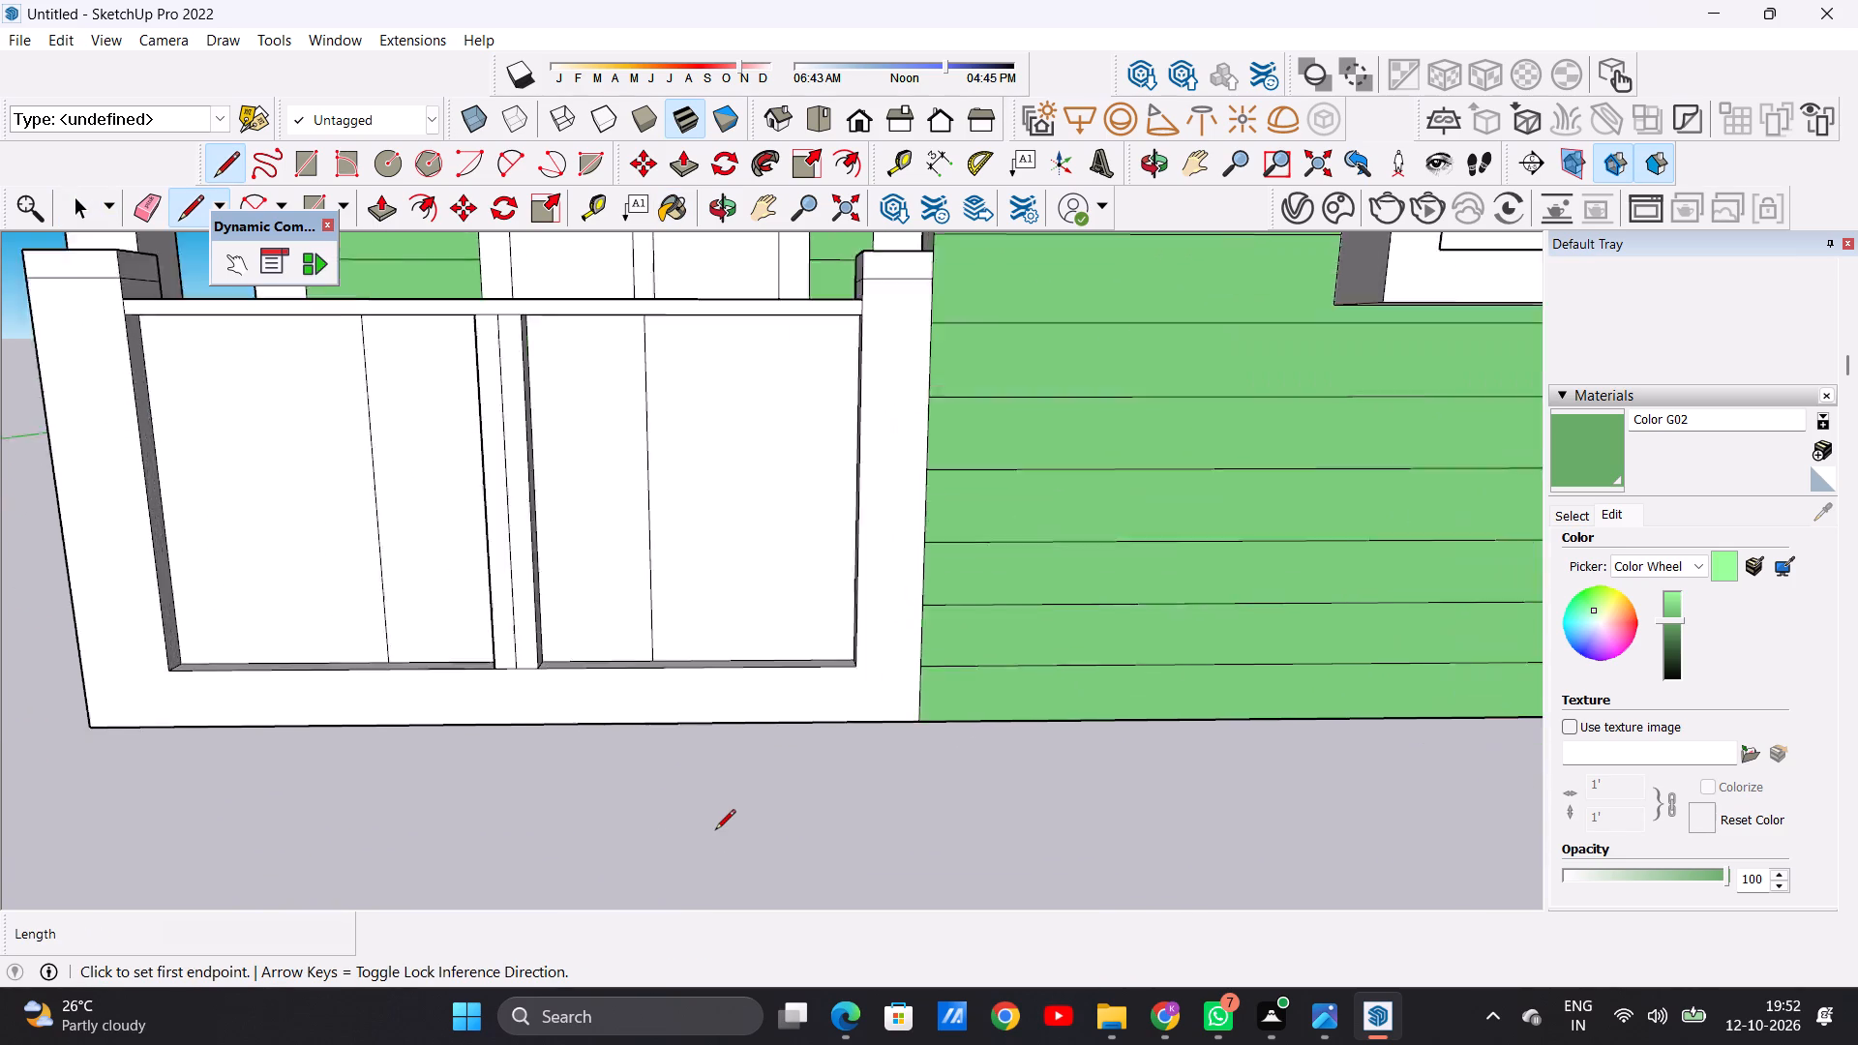
{"action": "scroll", "coordinate": [715, 831], "scroll_direction": "up", "scroll_amount": 3}
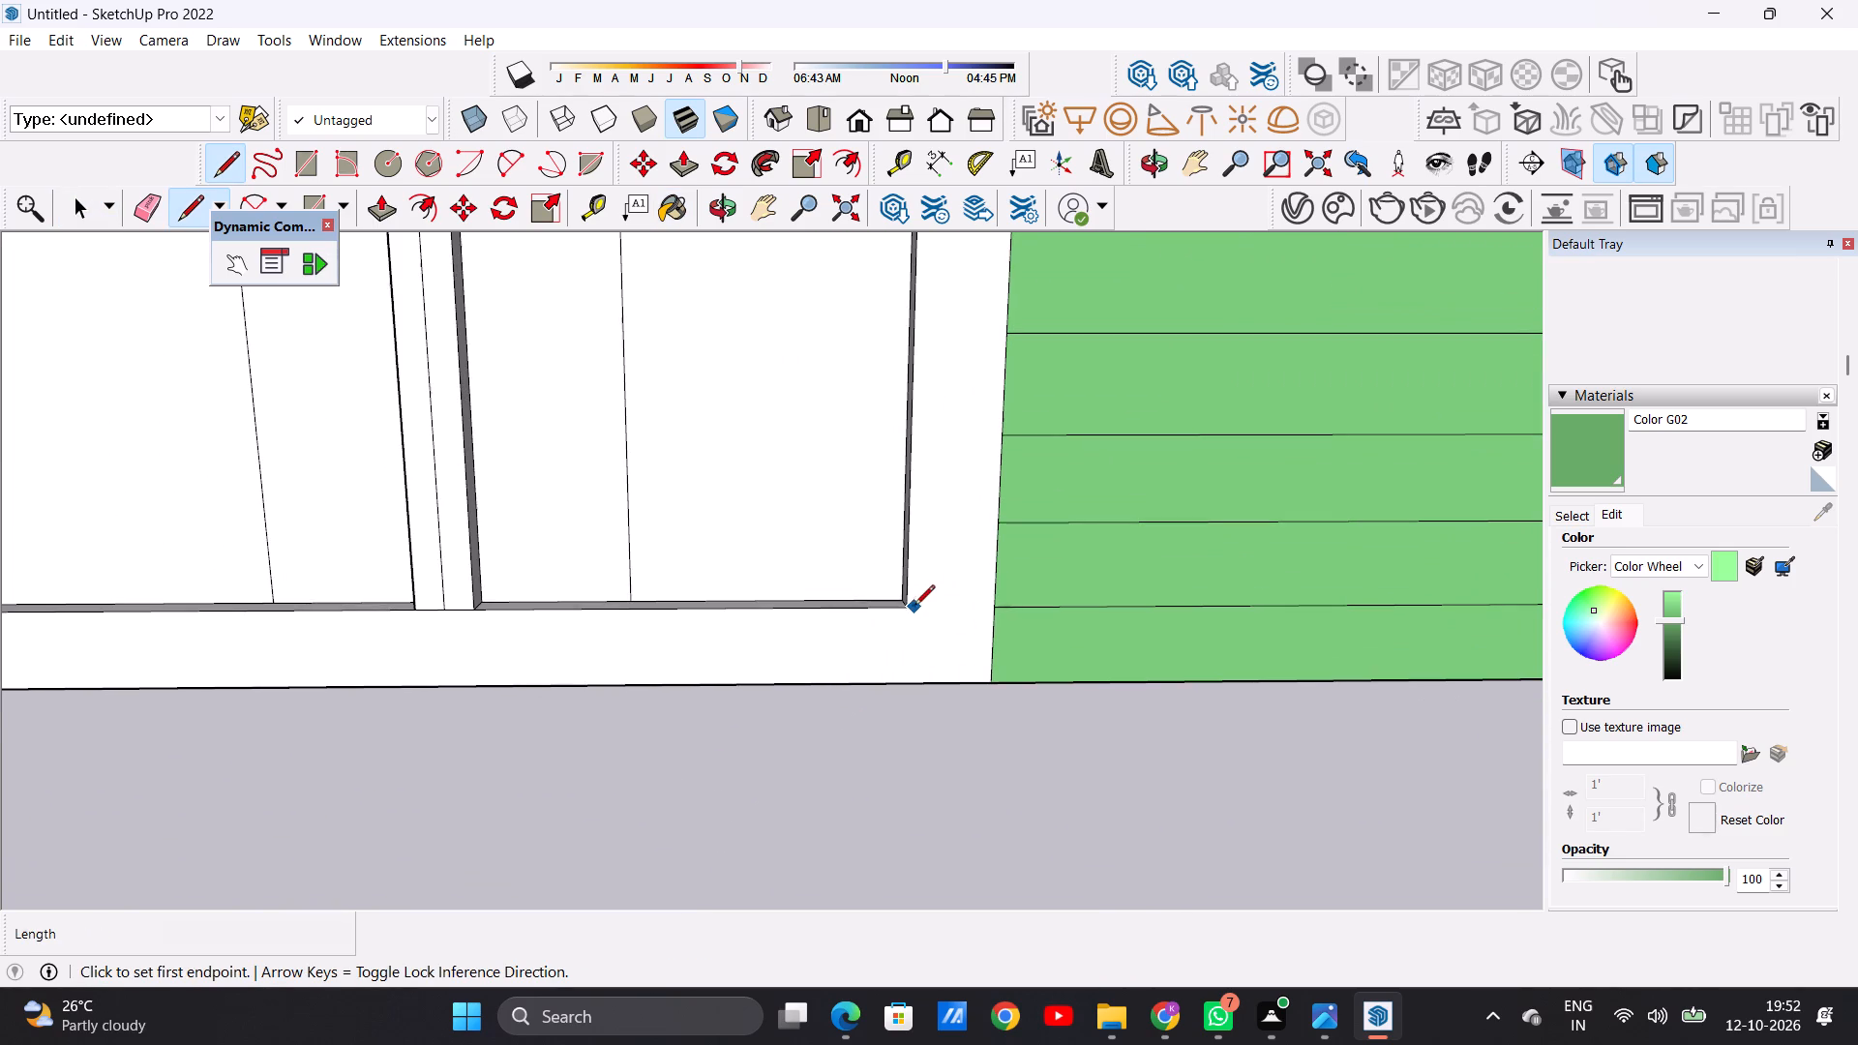
{"action": "left_click", "coordinate": [909, 612]}
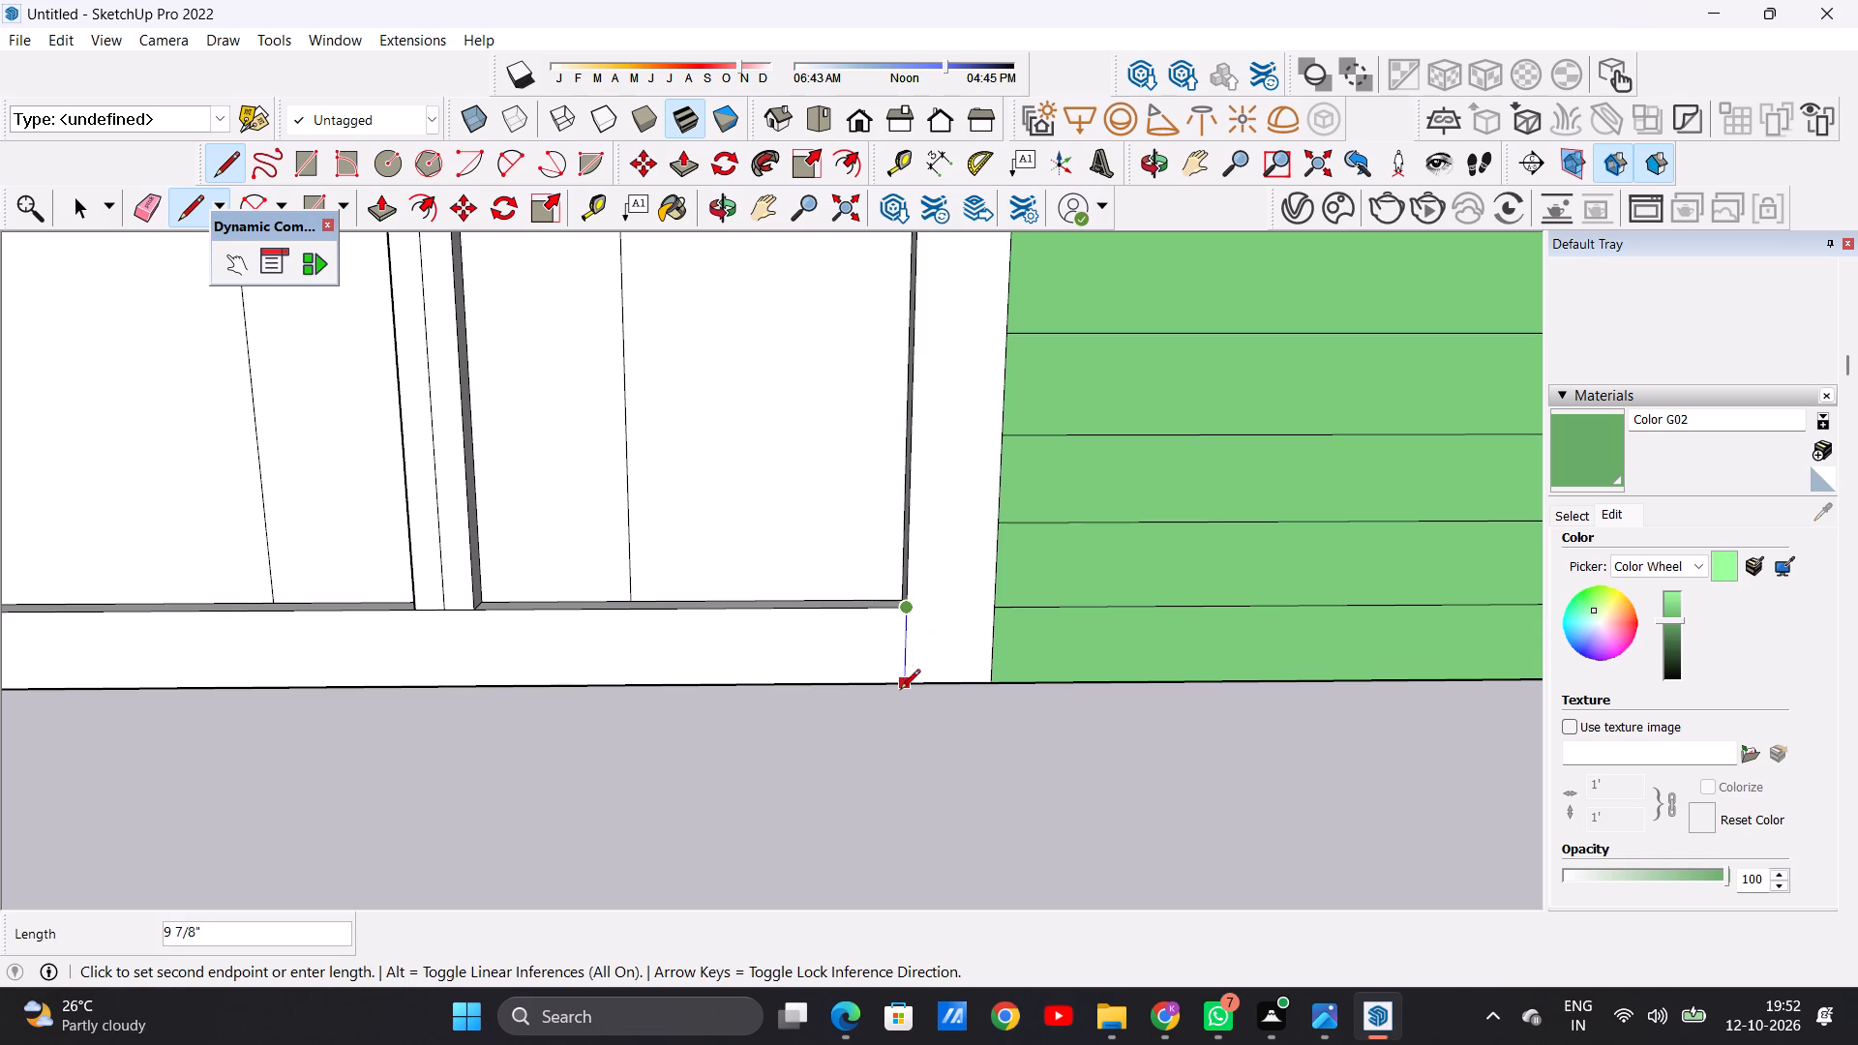
{"action": "left_click", "coordinate": [904, 688]}
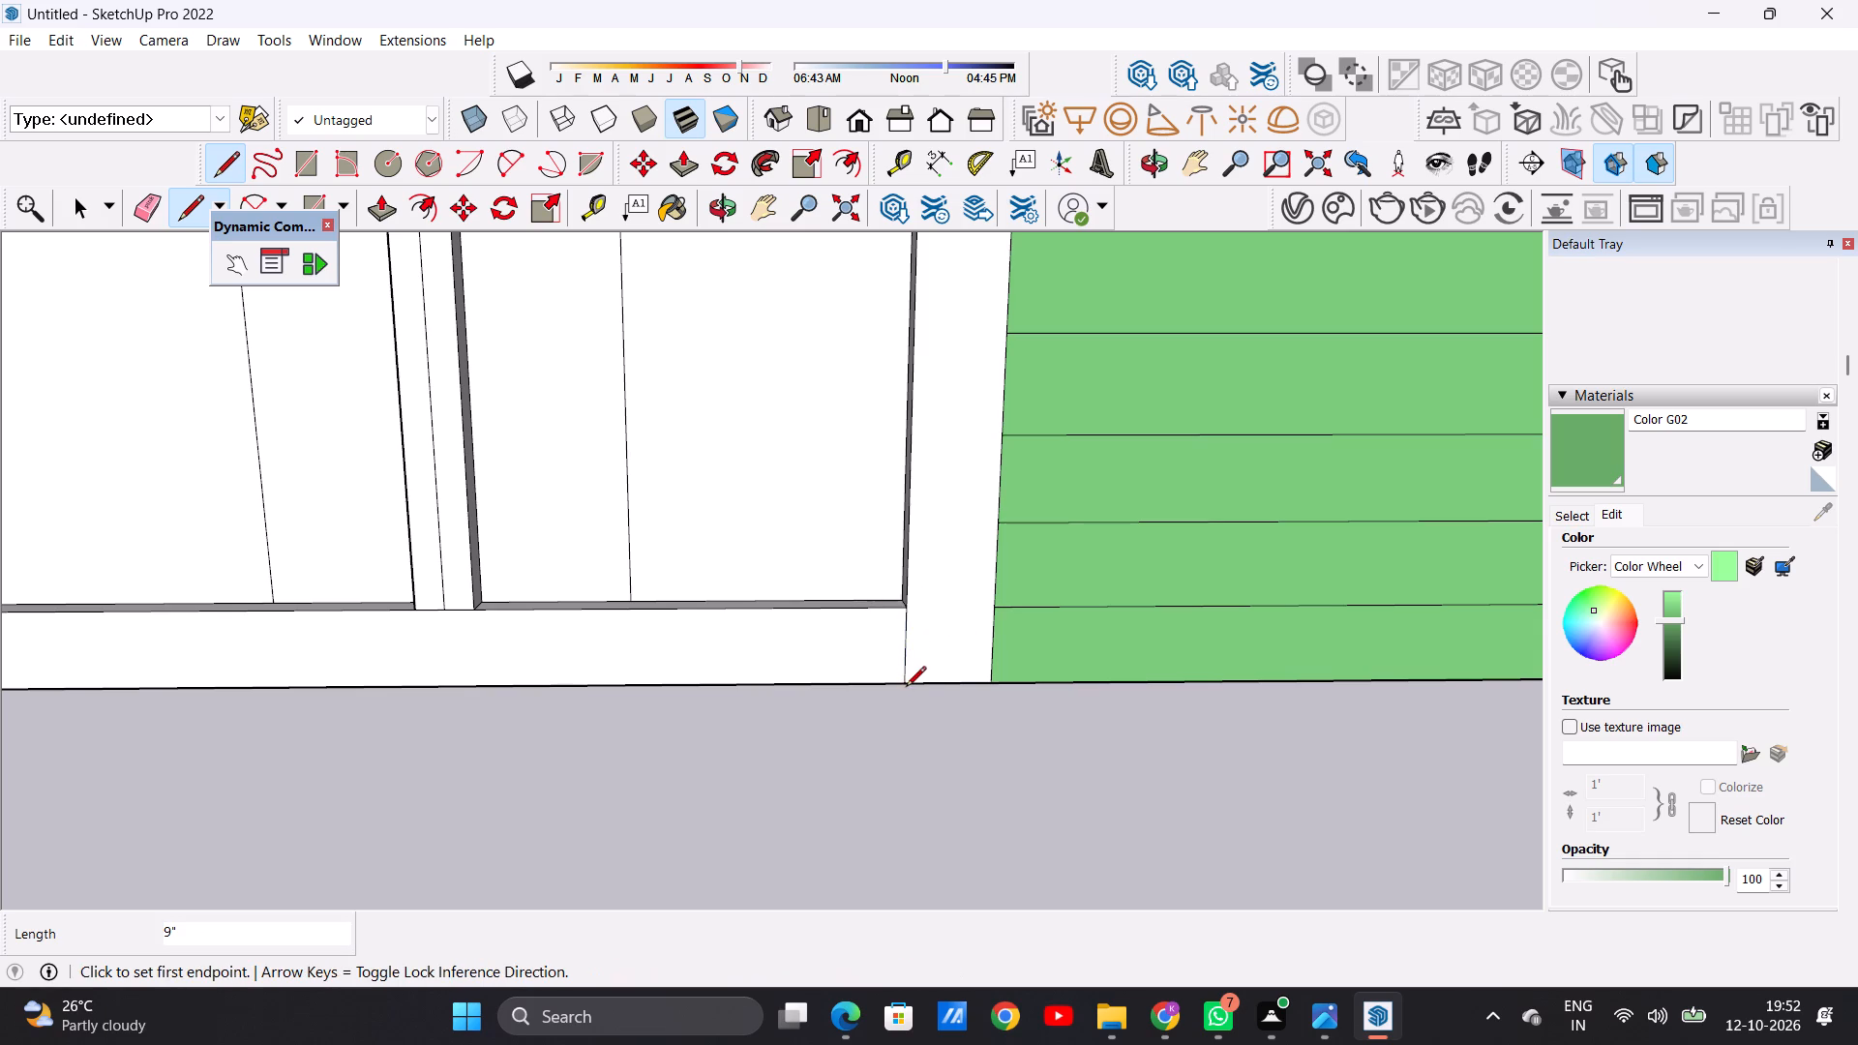
Draw a vertical line about 9" long from the porch railing's lower outer opening corner down to the base edge.
{"action": "scroll", "coordinate": [942, 709], "scroll_direction": "down", "scroll_amount": 13}
{"action": "scroll", "coordinate": [685, 723], "scroll_direction": "up", "scroll_amount": 2}
{"action": "scroll", "coordinate": [685, 717], "scroll_direction": "down", "scroll_amount": 1}
{"action": "scroll", "coordinate": [685, 717], "scroll_direction": "up", "scroll_amount": 7}
{"action": "scroll", "coordinate": [690, 612], "scroll_direction": "down", "scroll_amount": 1}
{"action": "scroll", "coordinate": [690, 612], "scroll_direction": "up", "scroll_amount": 14}
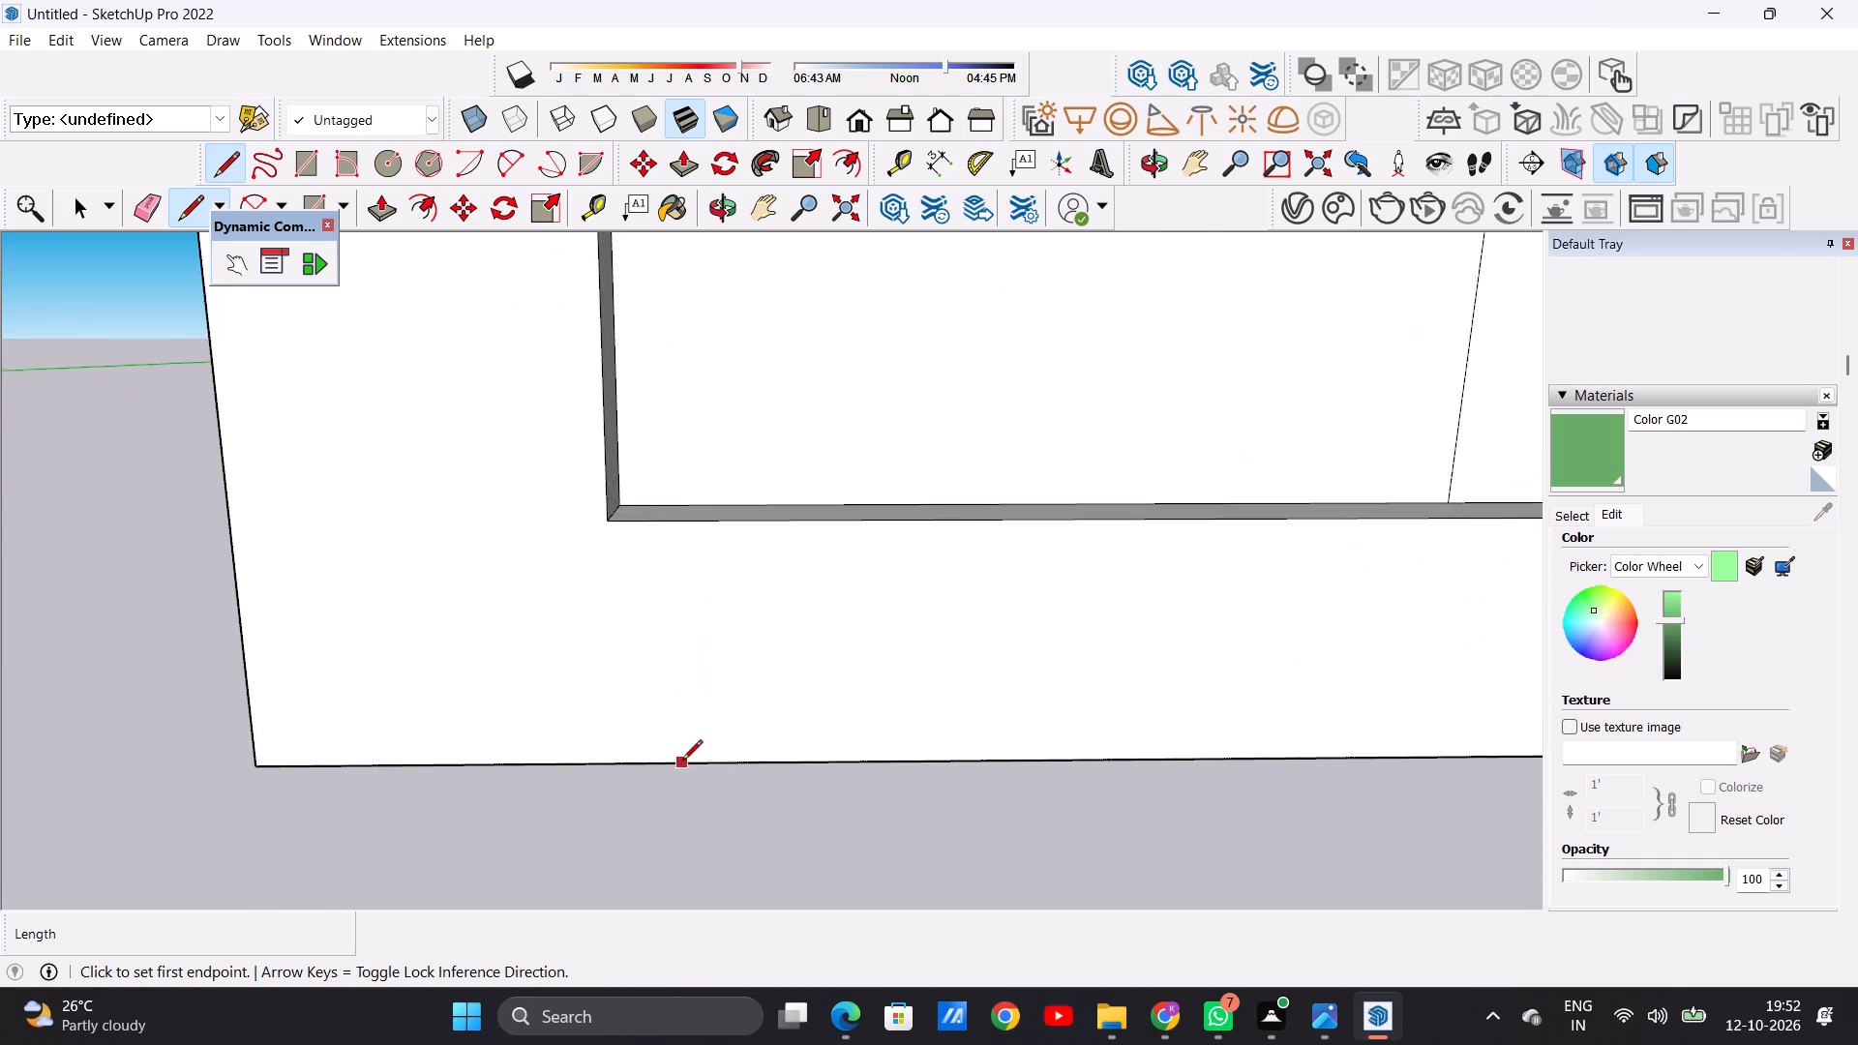
{"action": "scroll", "coordinate": [682, 761], "scroll_direction": "up", "scroll_amount": 2}
{"action": "left_click", "coordinate": [606, 490]}
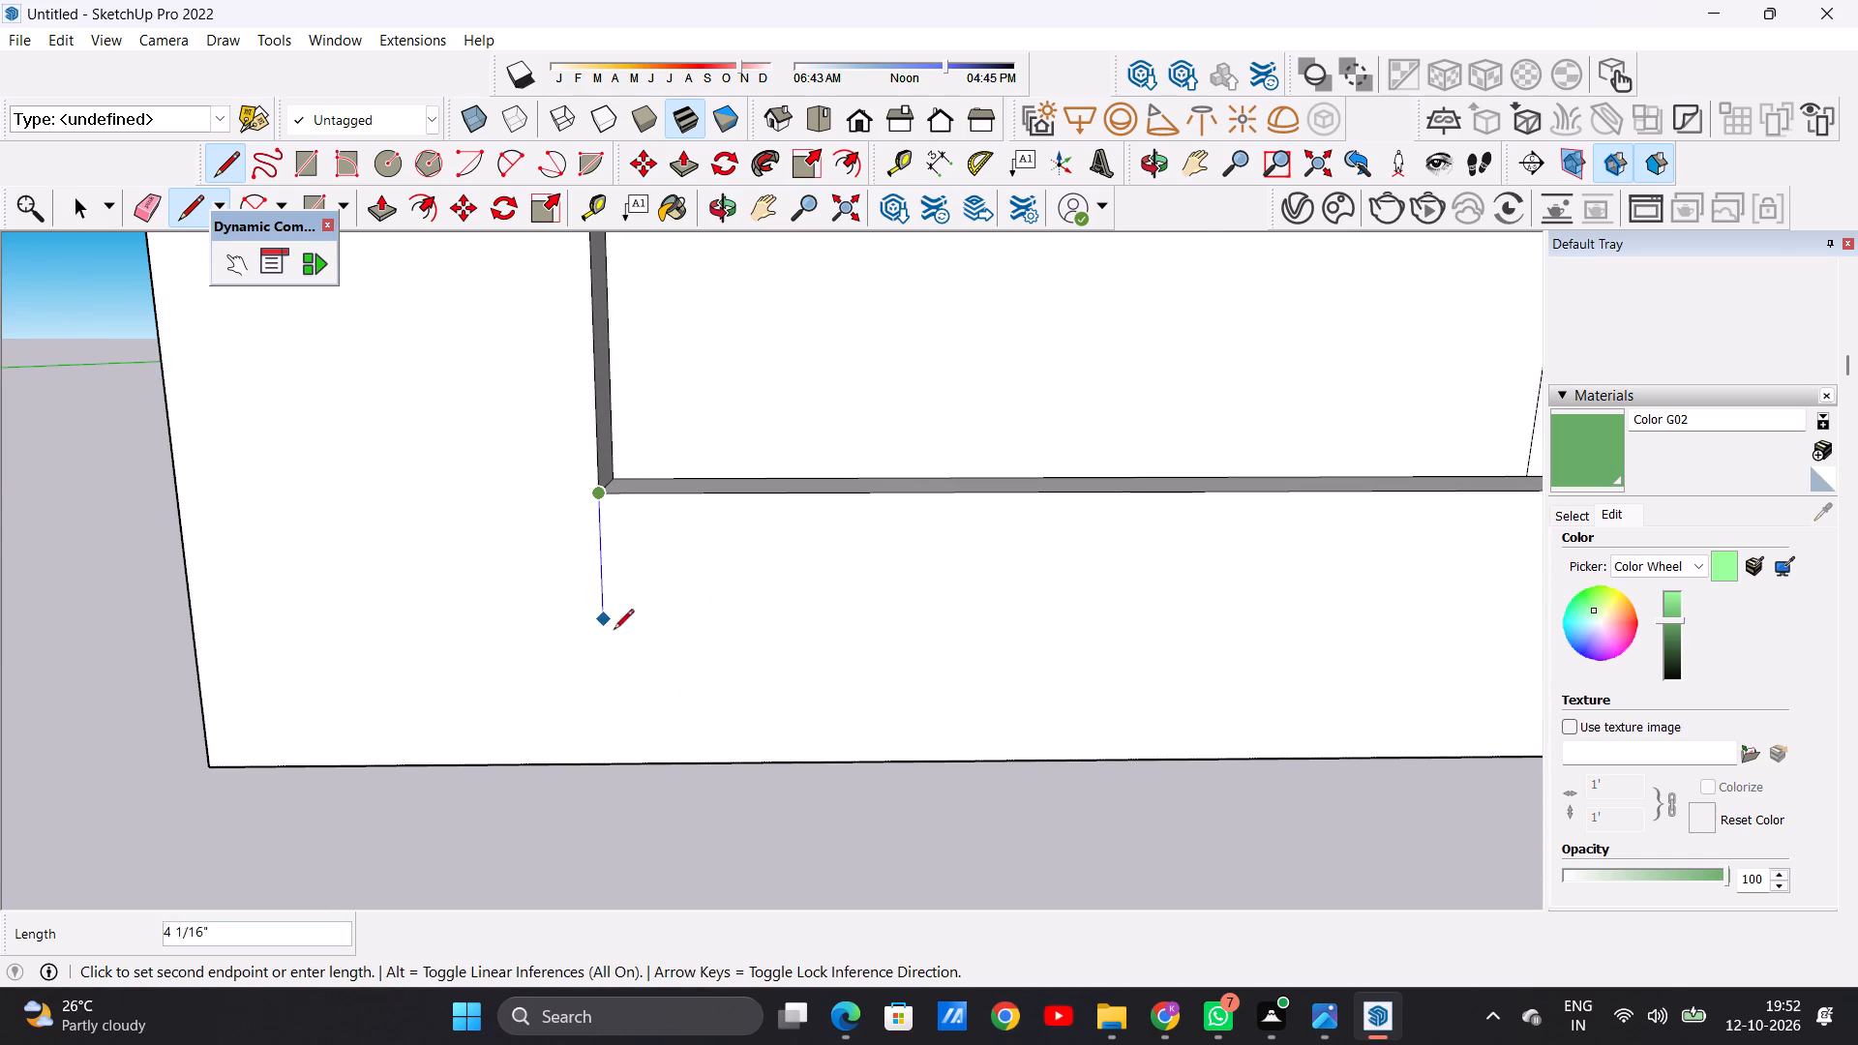
{"action": "left_click", "coordinate": [613, 758]}
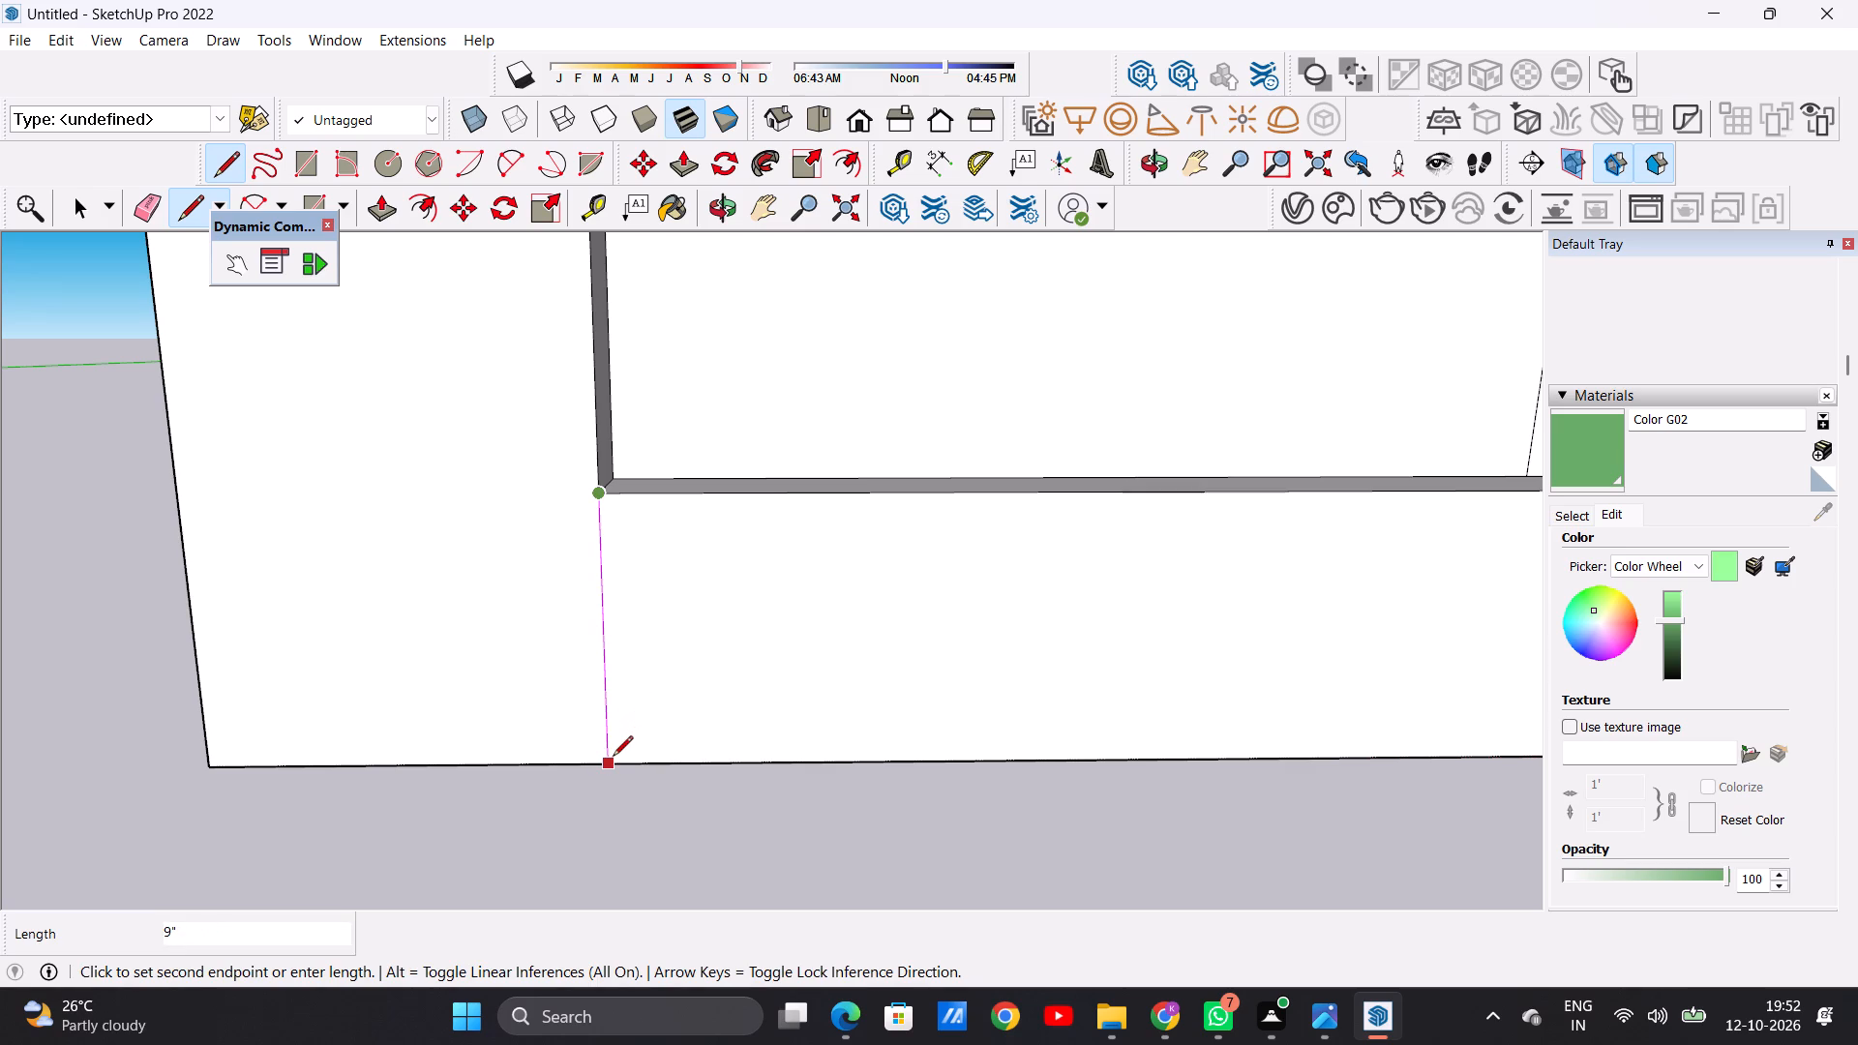
{"action": "key", "text": "space"}
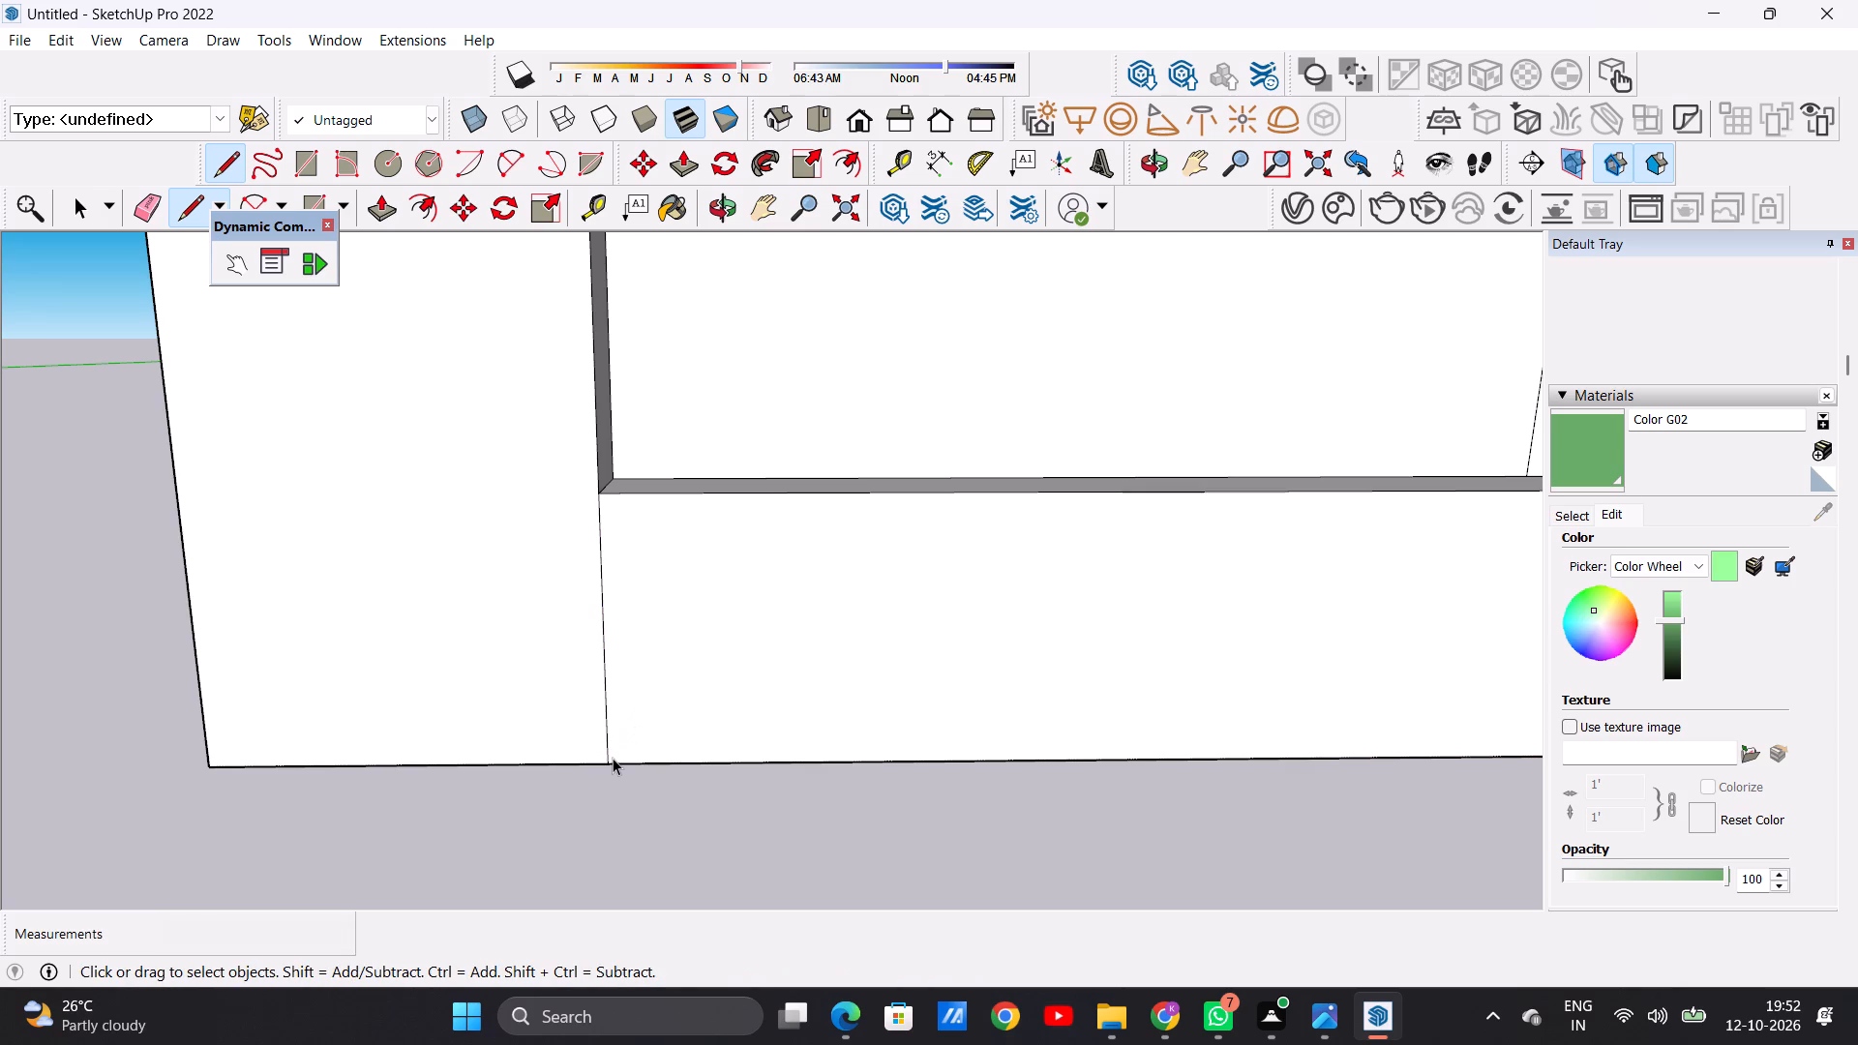
{"action": "scroll", "coordinate": [613, 758], "scroll_direction": "down", "scroll_amount": 20}
{"action": "scroll", "coordinate": [613, 758], "scroll_direction": "down", "scroll_amount": 1}
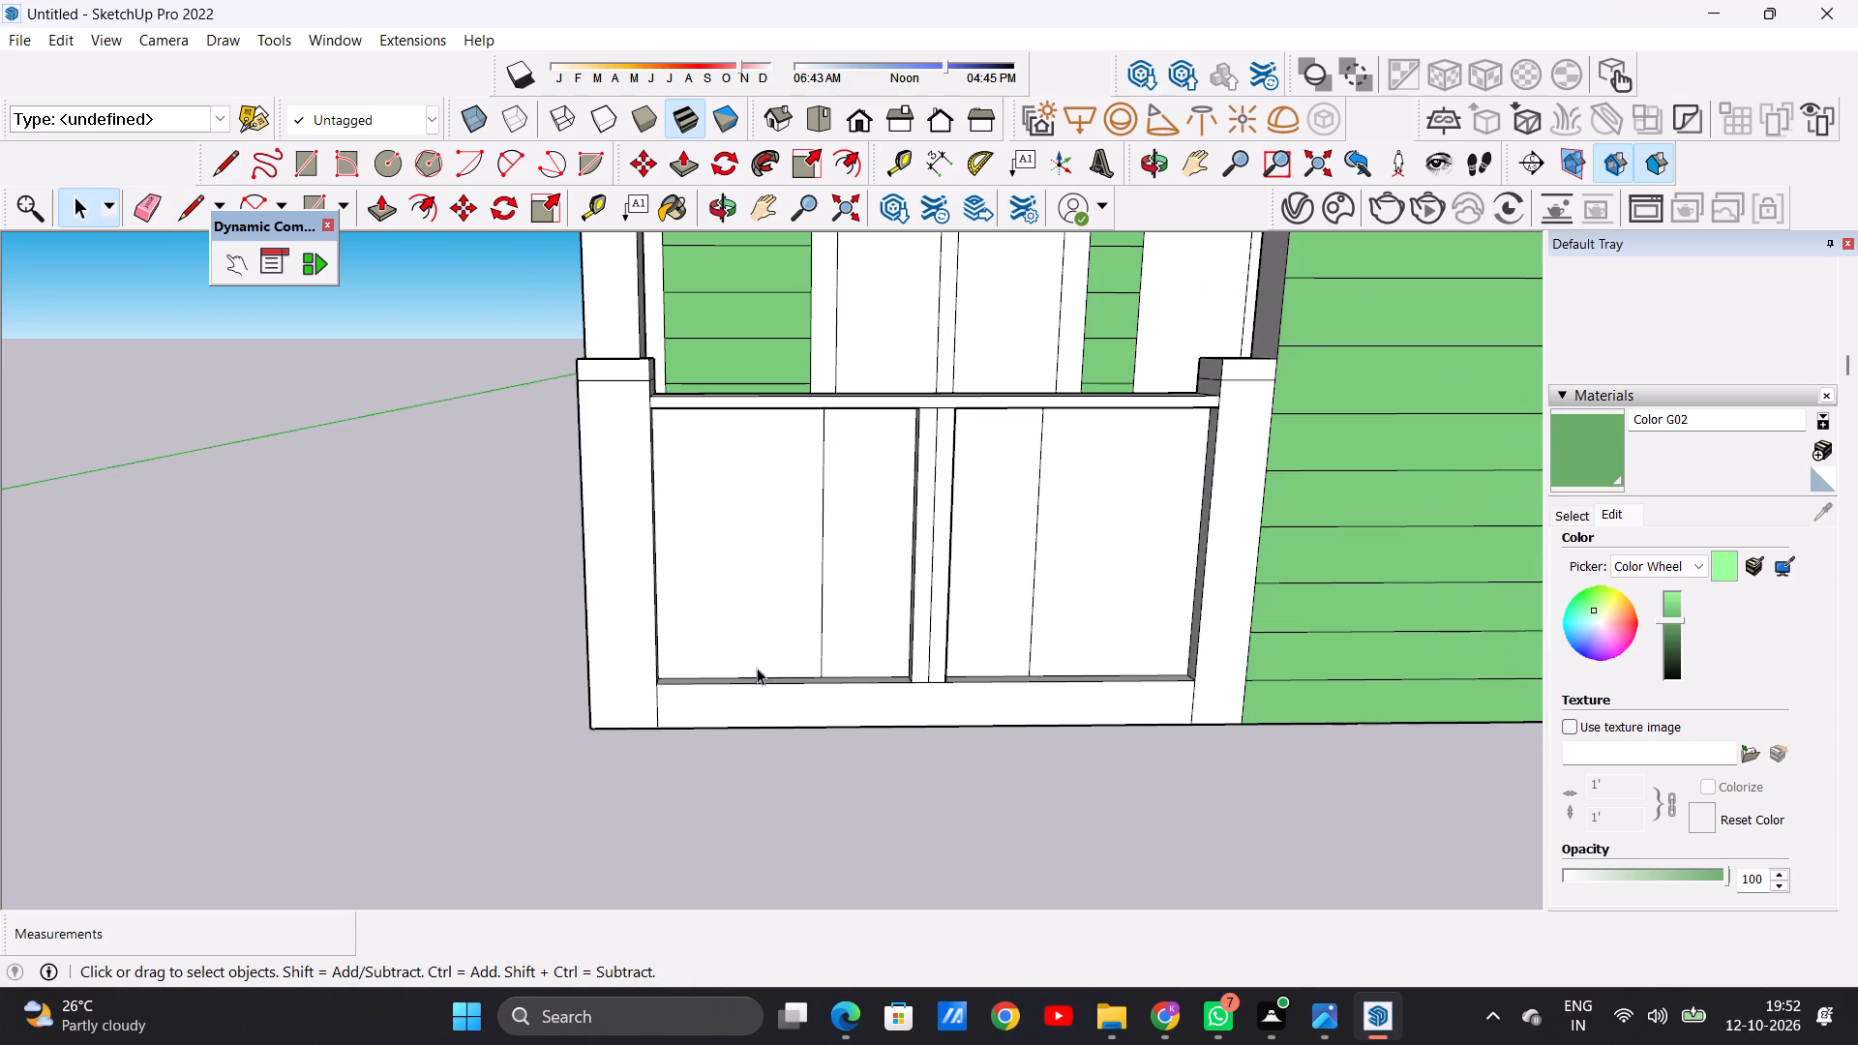
Paint the front and inner side faces of the lower porch railing's outer post with Color G02.
{"action": "scroll", "coordinate": [665, 672], "scroll_direction": "up", "scroll_amount": 3}
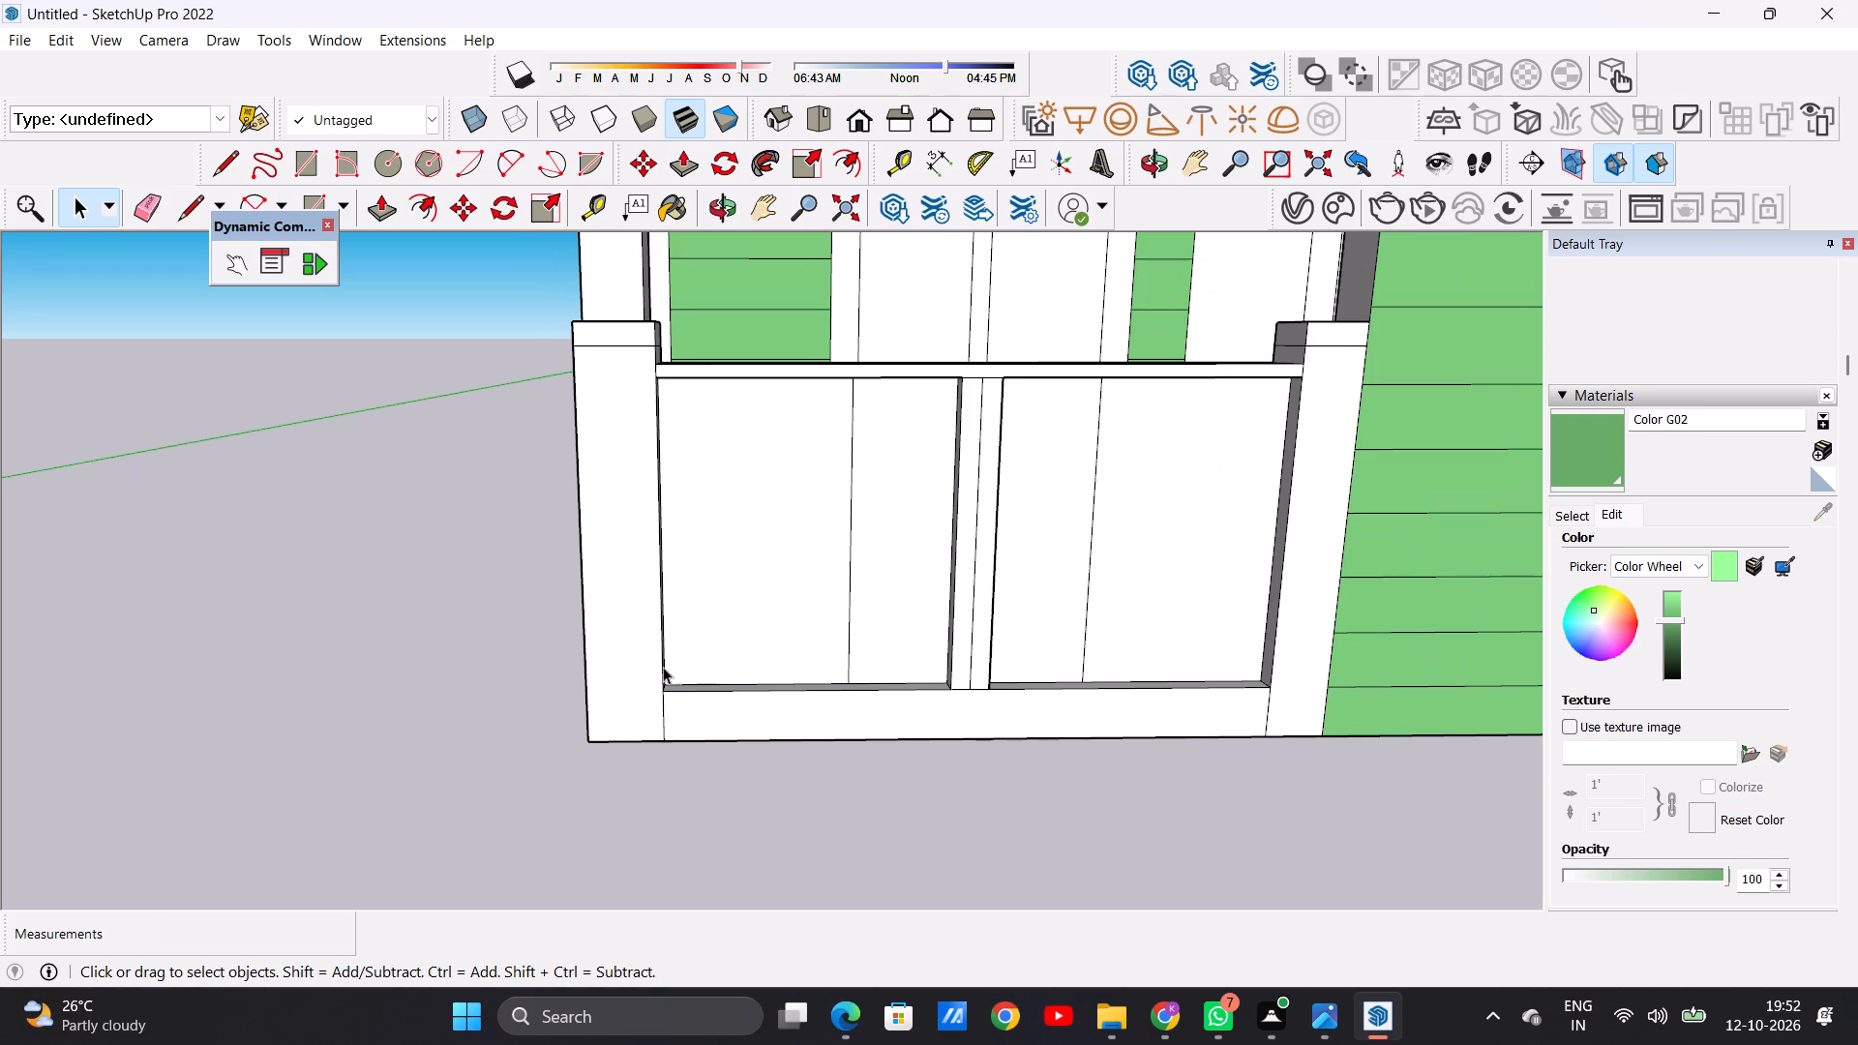
{"action": "left_click", "coordinate": [1573, 441]}
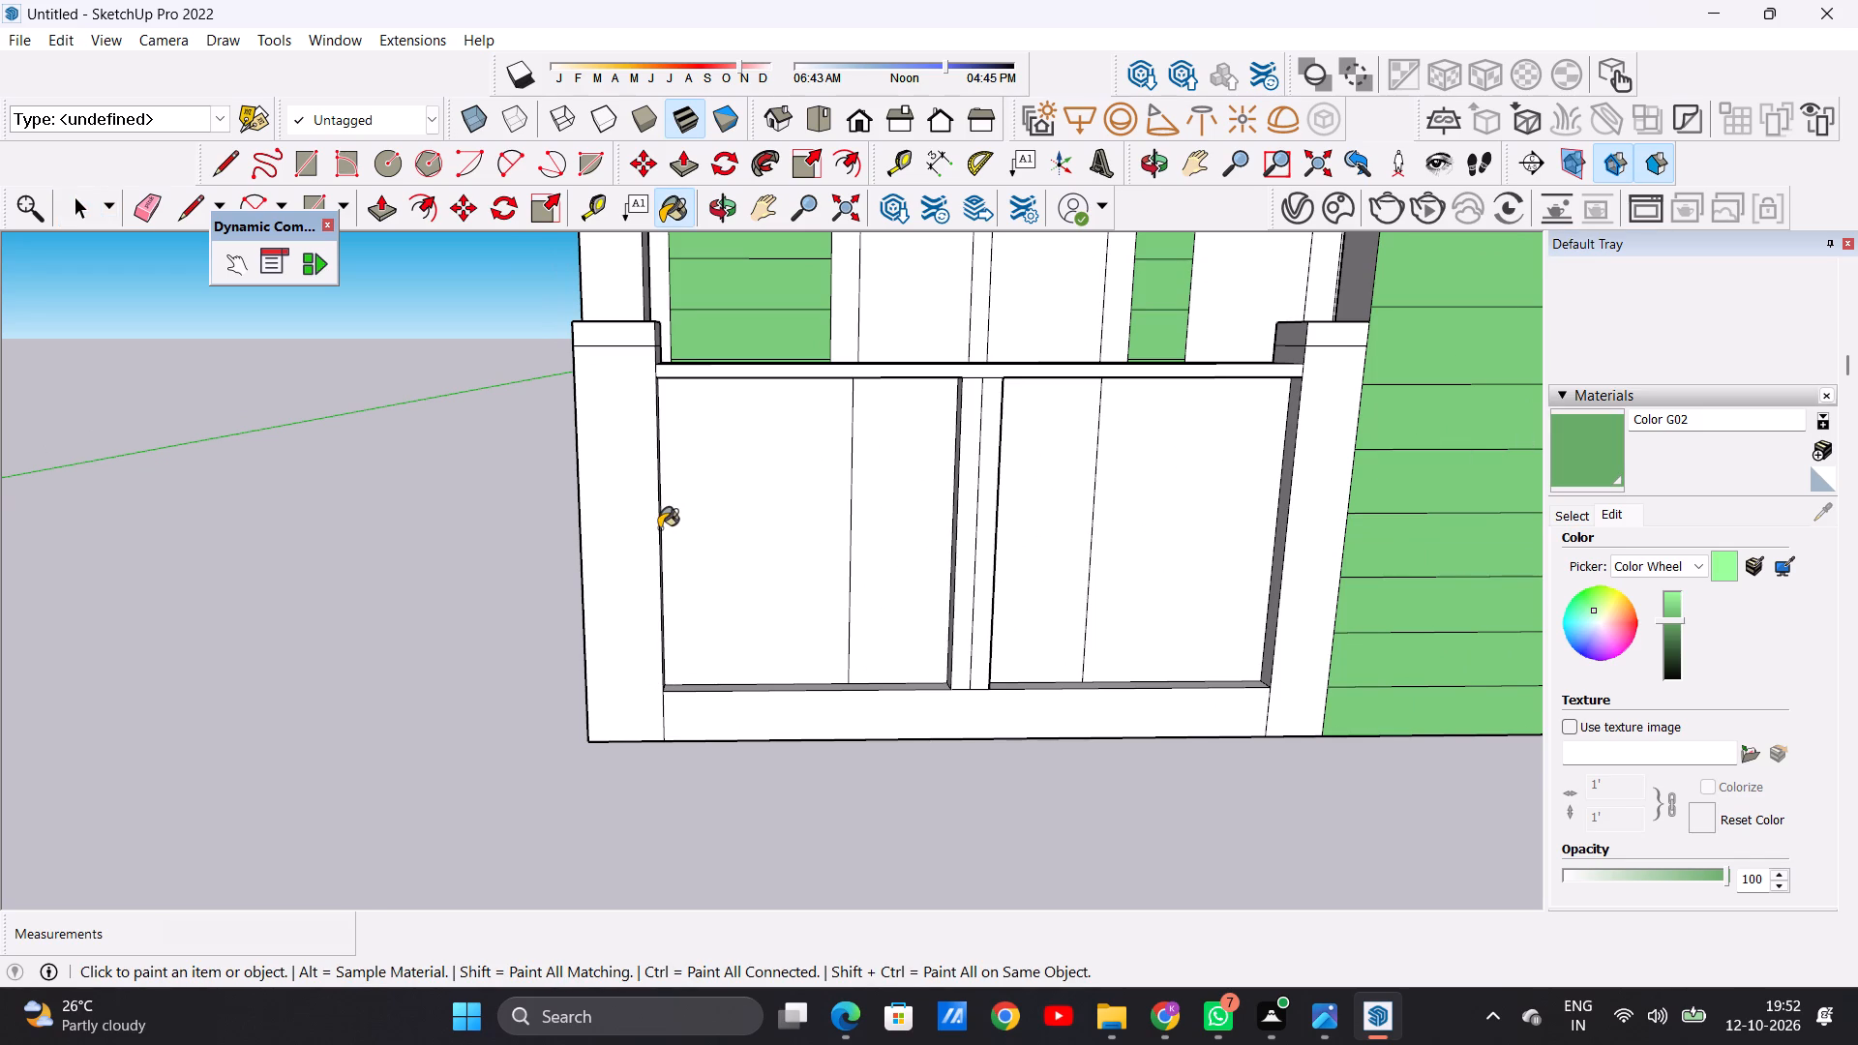
{"action": "left_click", "coordinate": [615, 548]}
{"action": "scroll", "coordinate": [614, 549], "scroll_direction": "down", "scroll_amount": 5}
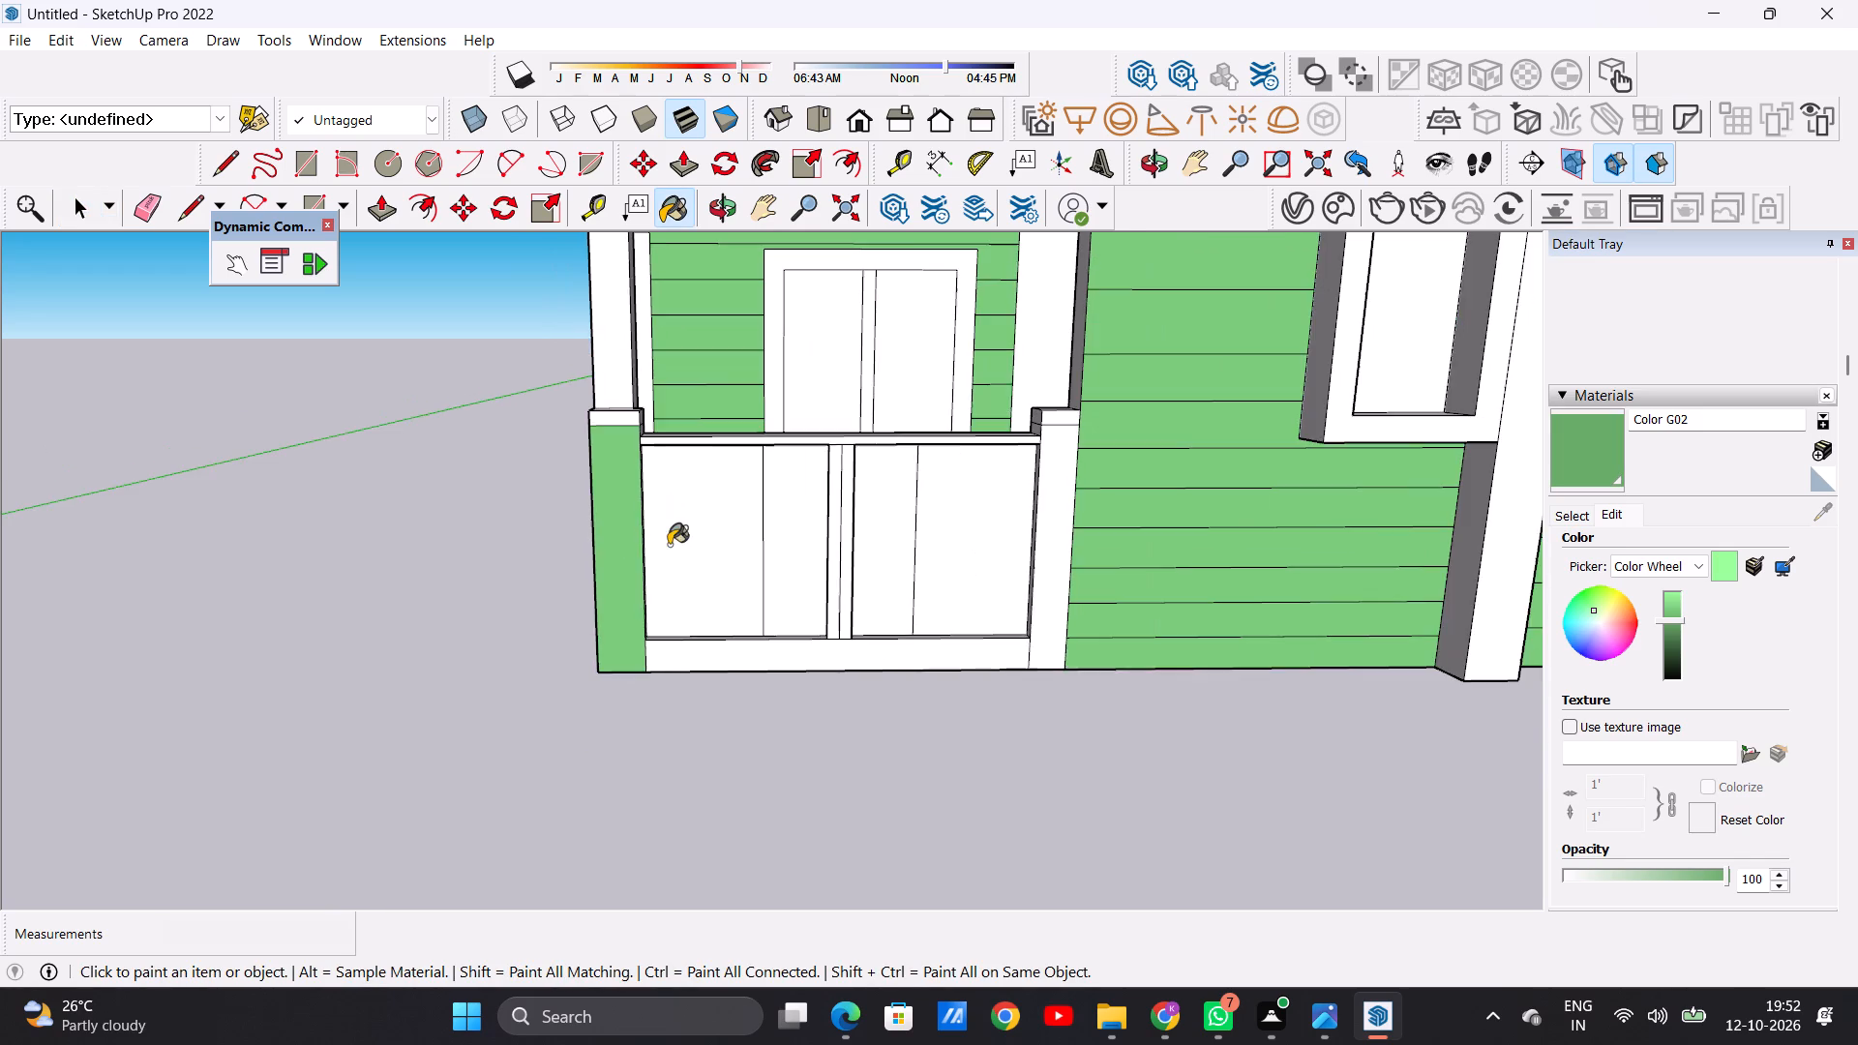
{"action": "middle_click_drag", "start_coordinate": [688, 540], "coordinate": [483, 688]}
{"action": "scroll", "coordinate": [544, 589], "scroll_direction": "up", "scroll_amount": 4}
{"action": "scroll", "coordinate": [546, 586], "scroll_direction": "down", "scroll_amount": 1}
{"action": "scroll", "coordinate": [546, 586], "scroll_direction": "up", "scroll_amount": 7}
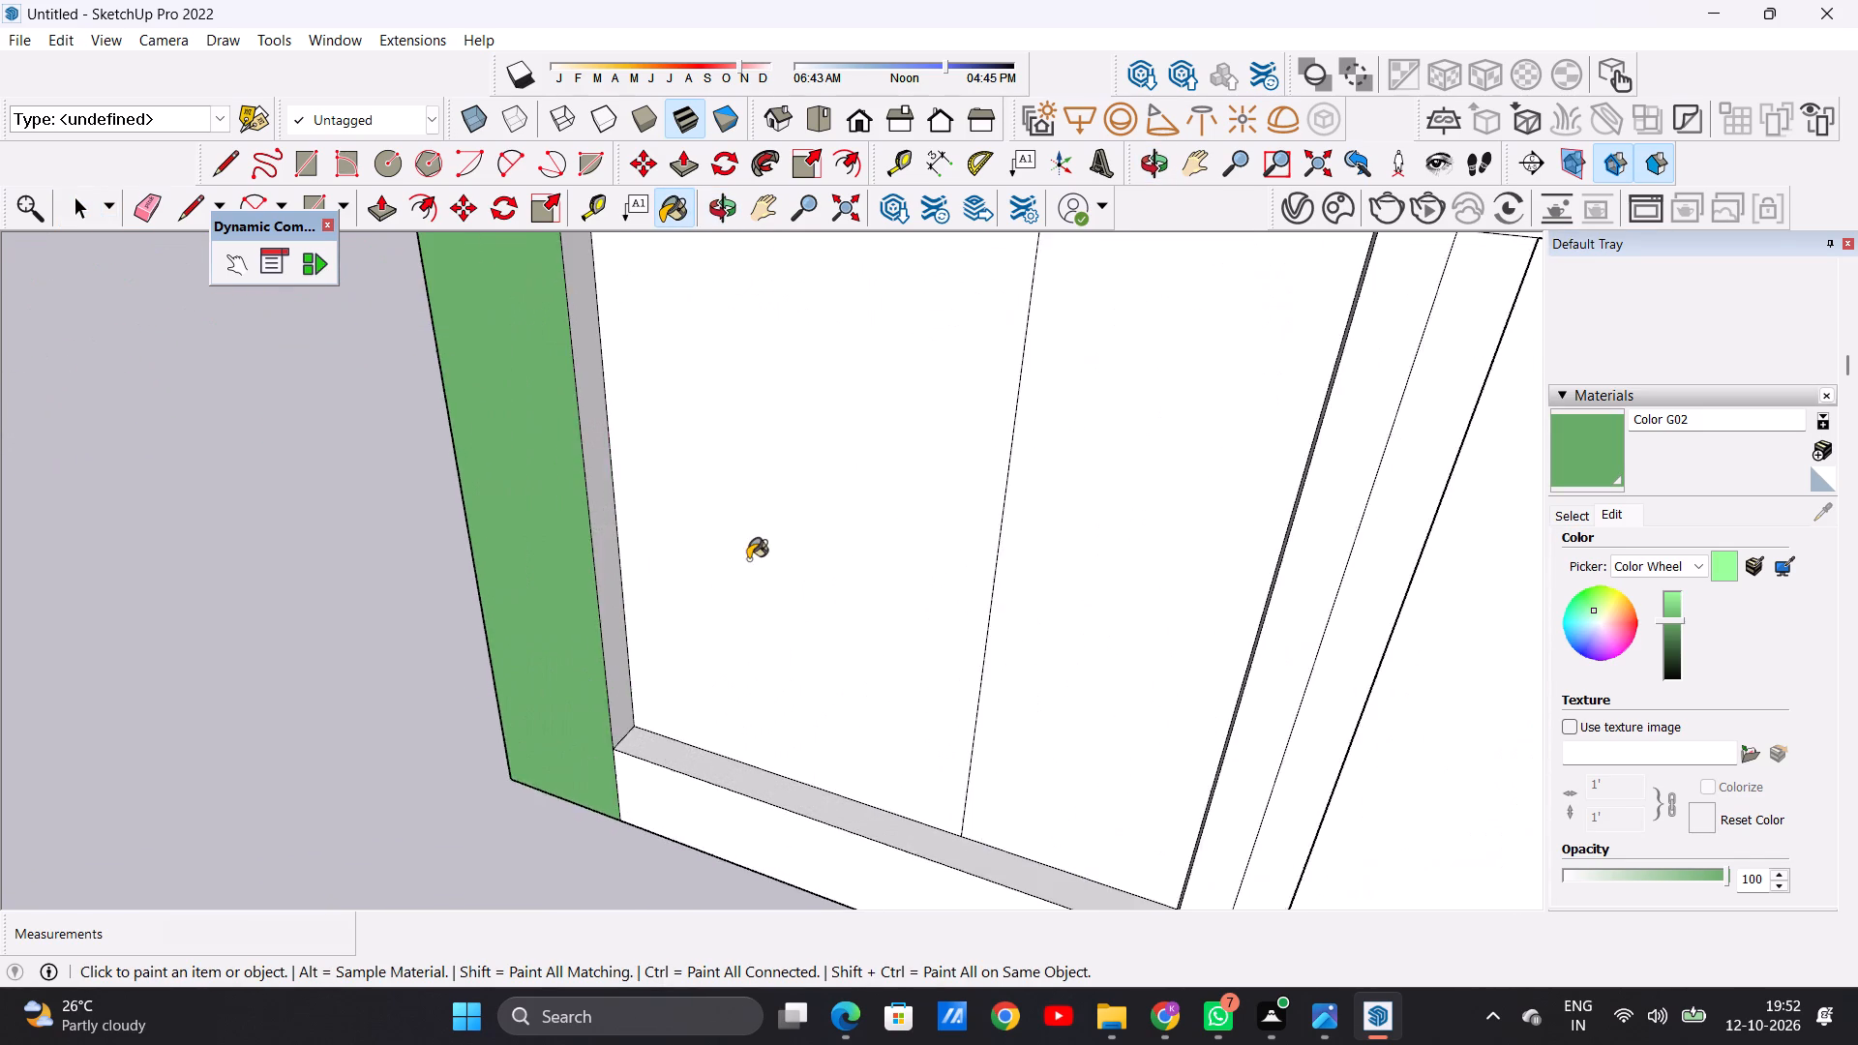
{"action": "scroll", "coordinate": [748, 559], "scroll_direction": "up", "scroll_amount": 6}
{"action": "left_click", "coordinate": [590, 597]}
{"action": "scroll", "coordinate": [610, 753], "scroll_direction": "down", "scroll_amount": 17}
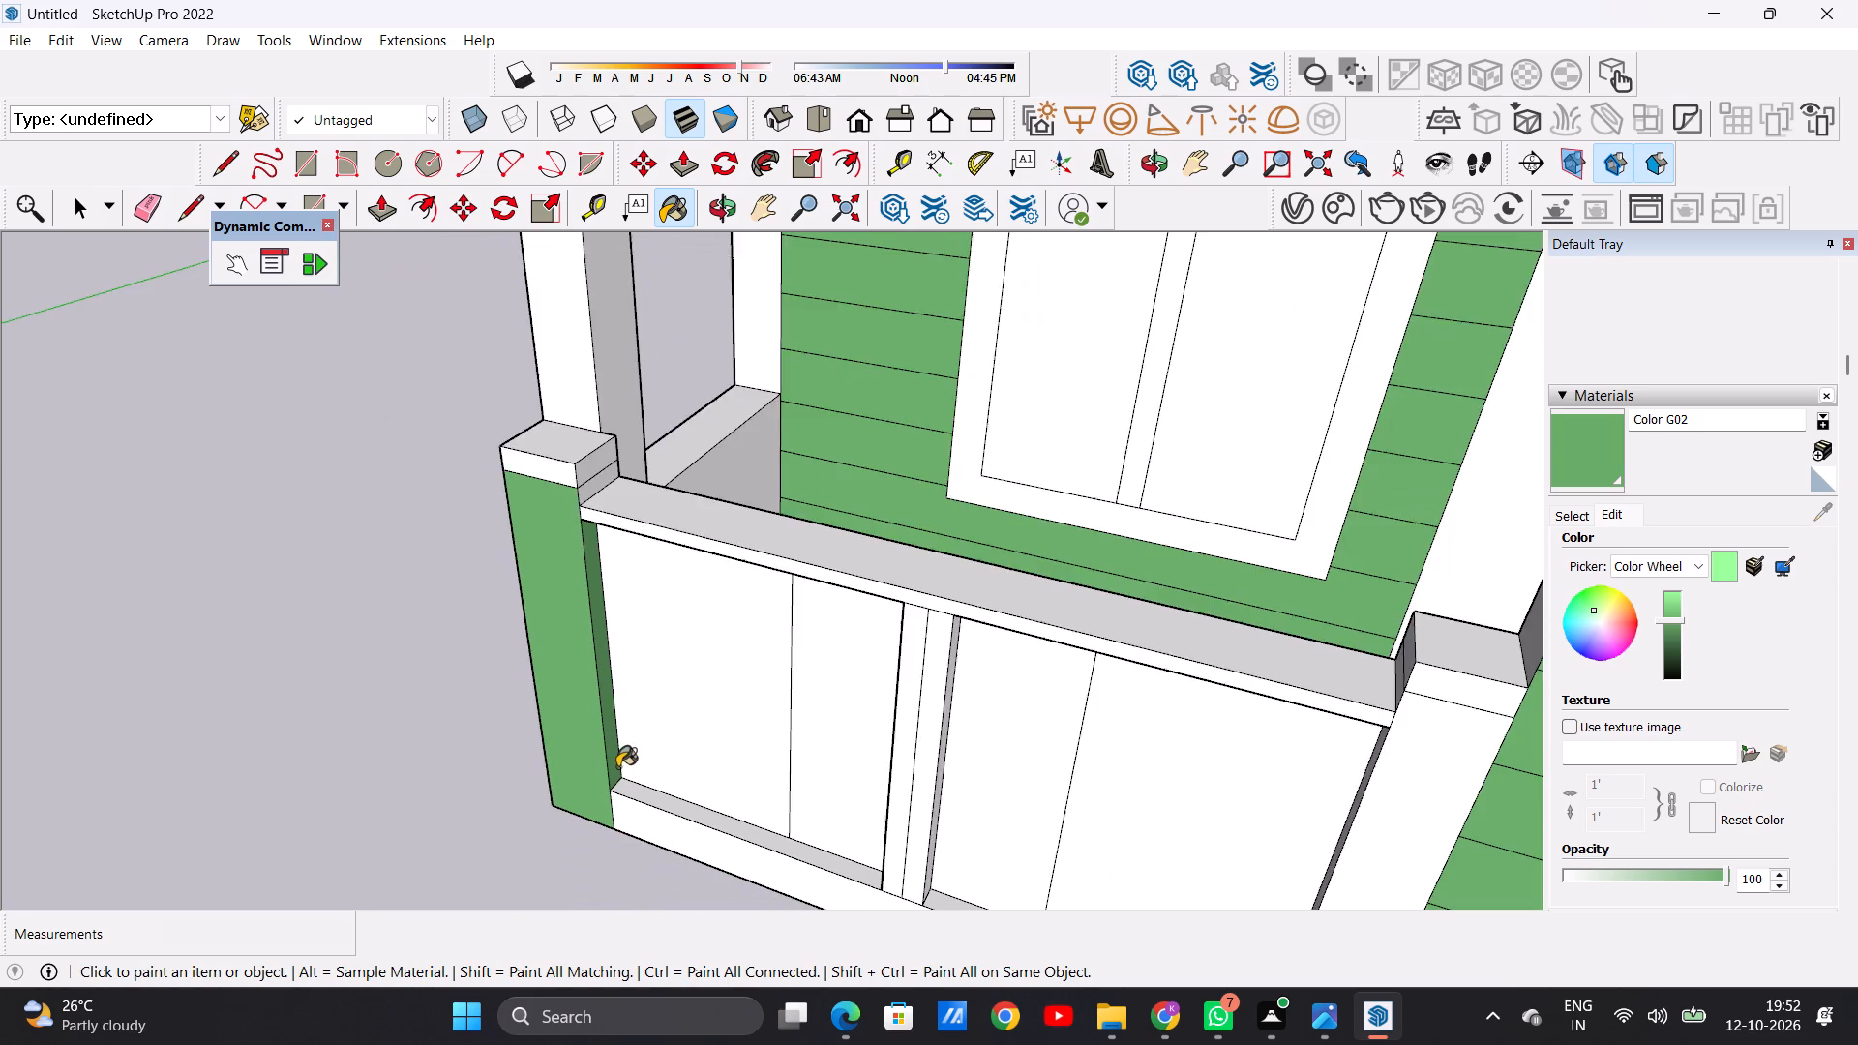
{"action": "scroll", "coordinate": [617, 767], "scroll_direction": "down", "scroll_amount": 2}
Paint the outer side face of the lower porch railing's outer post with Color G02.
{"action": "middle_click_drag", "start_coordinate": [570, 768], "coordinate": [893, 659]}
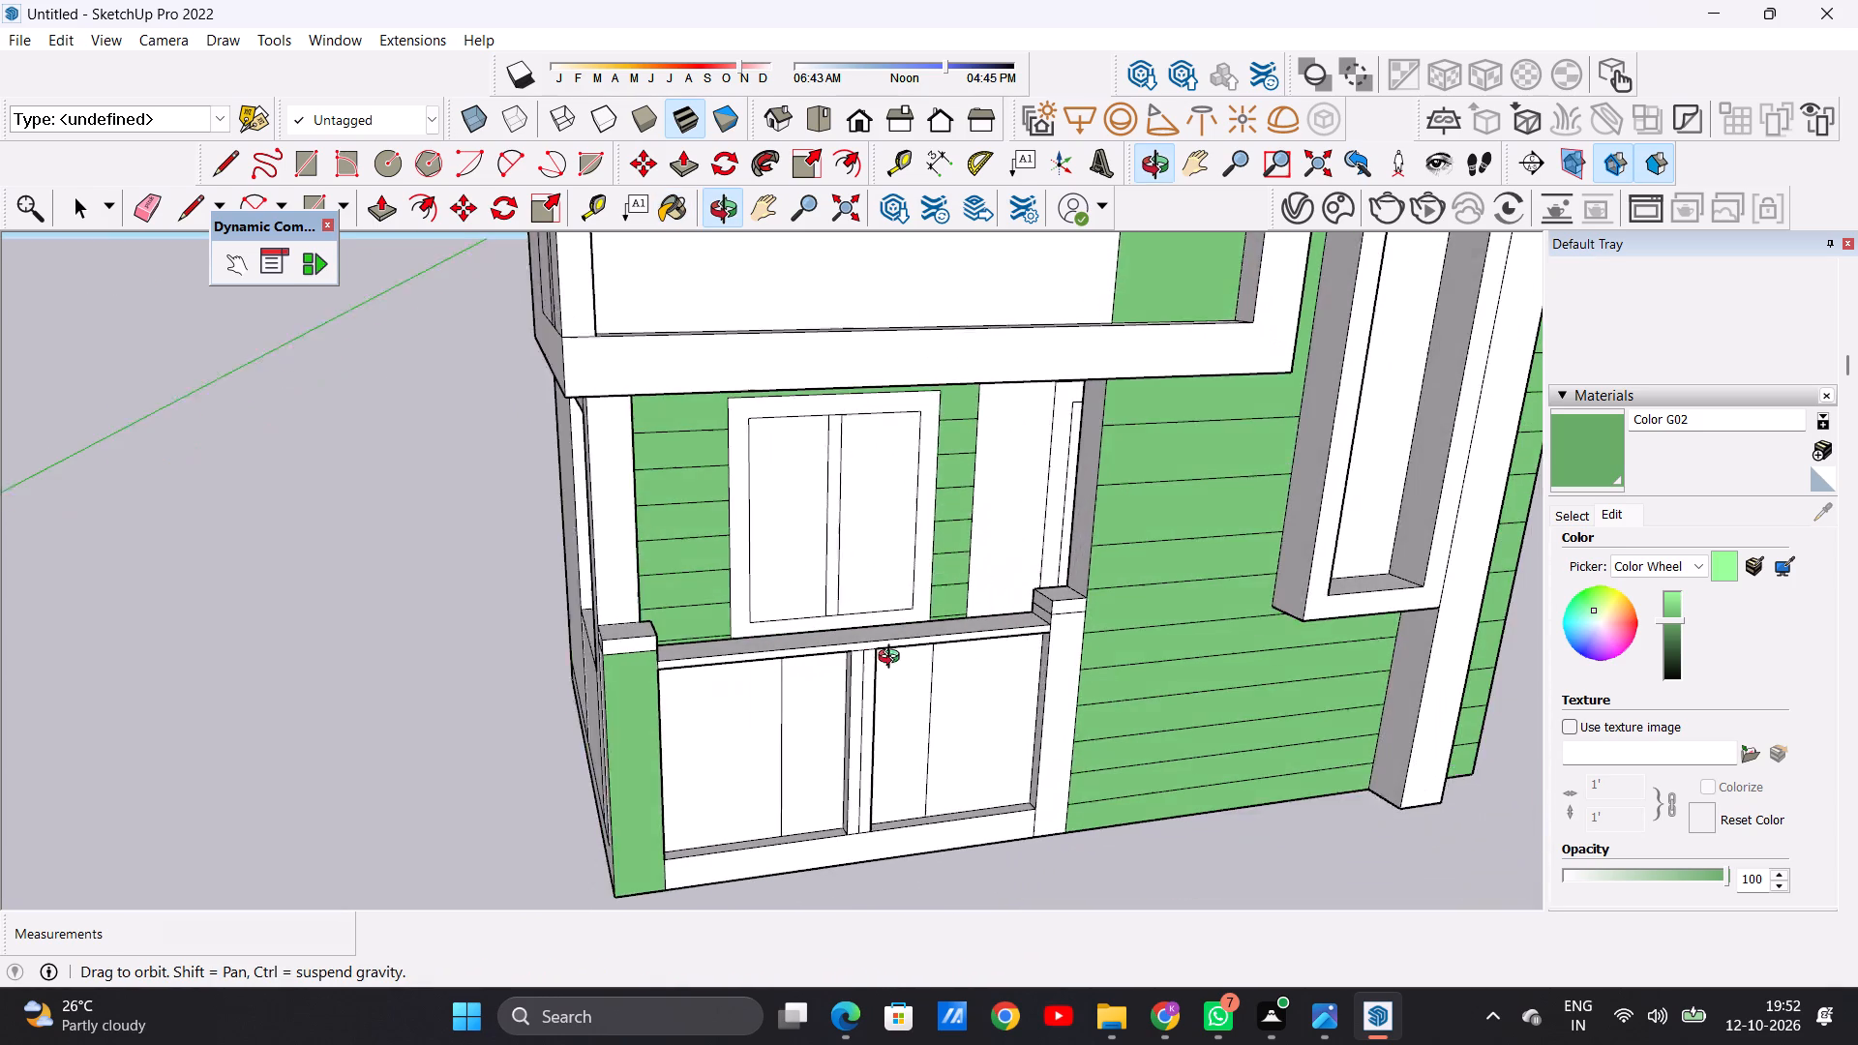
{"action": "middle_click_drag", "start_coordinate": [893, 659], "coordinate": [895, 659]}
{"action": "middle_click_drag", "start_coordinate": [603, 727], "coordinate": [939, 735]}
{"action": "scroll", "coordinate": [889, 784], "scroll_direction": "up", "scroll_amount": 5}
{"action": "left_click", "coordinate": [810, 761]}
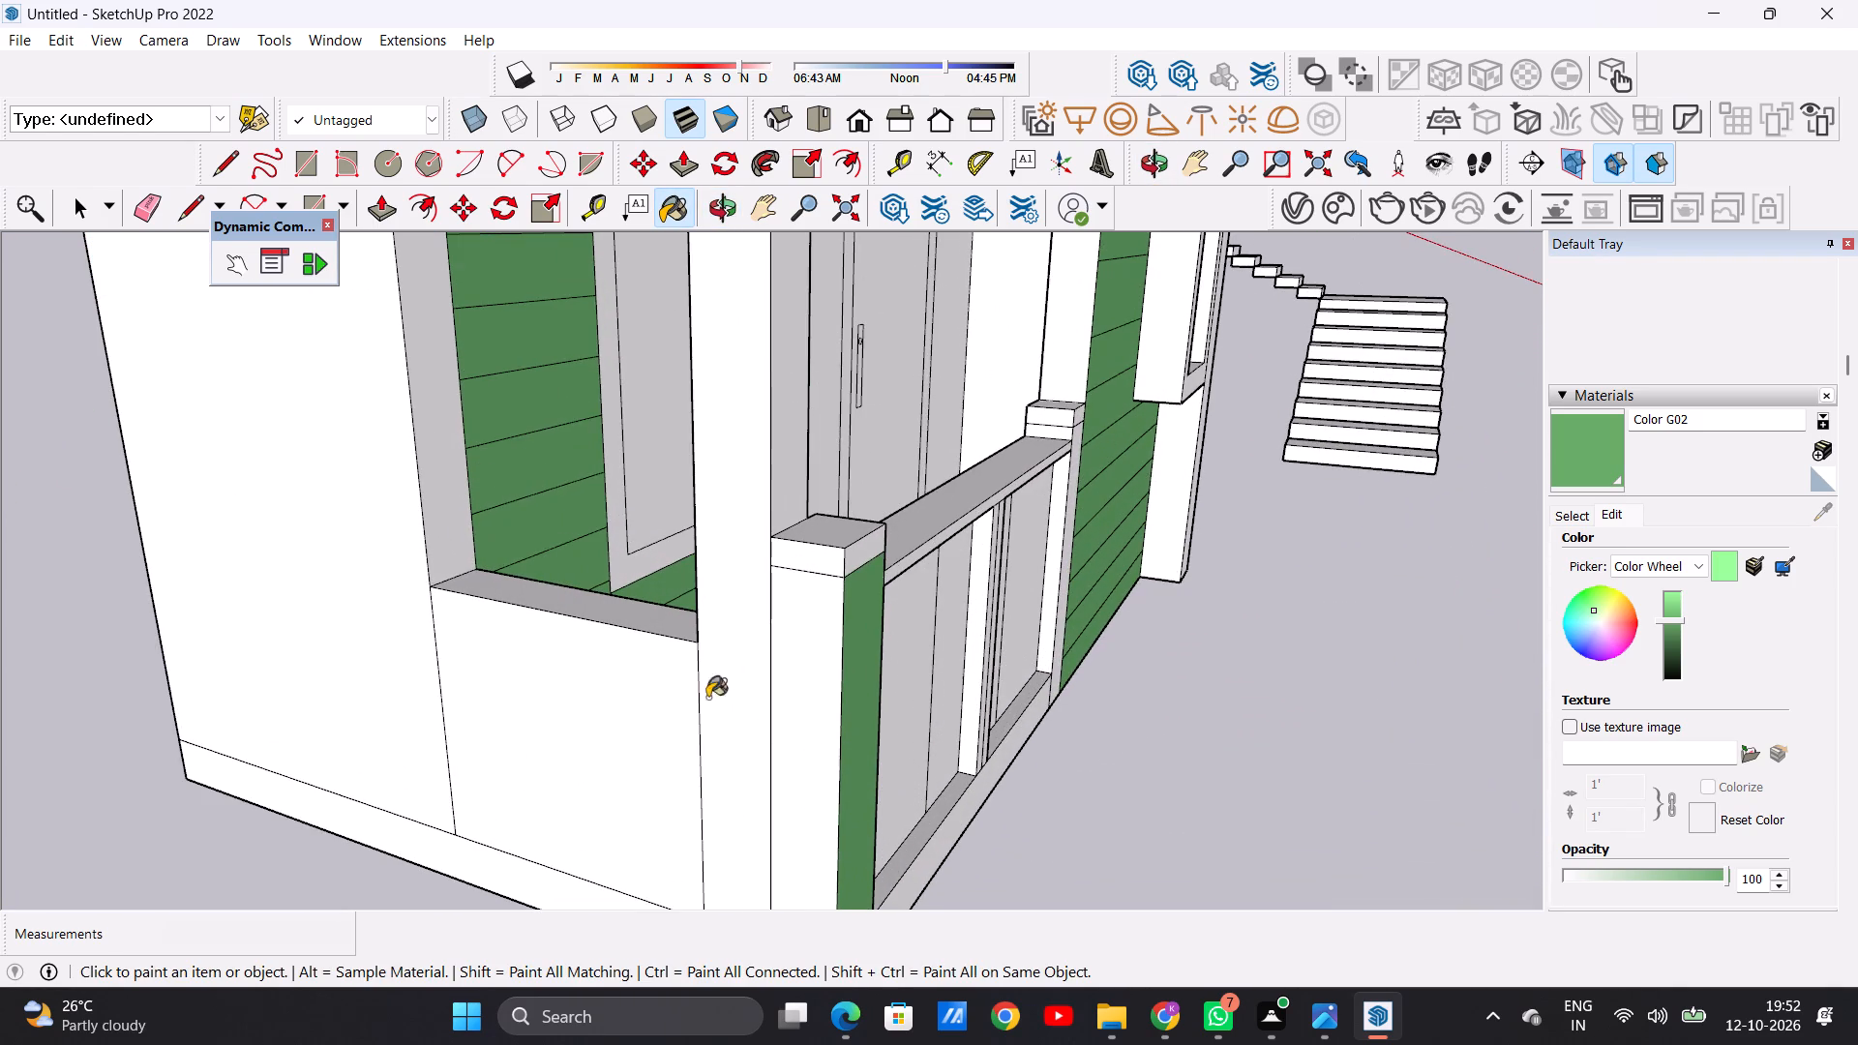
{"action": "scroll", "coordinate": [701, 643], "scroll_direction": "down", "scroll_amount": 11}
Paint the front and inner side faces of the lower porch railing's tower-side post with Color G02.
{"action": "middle_click_drag", "start_coordinate": [878, 813], "coordinate": [475, 727]}
{"action": "scroll", "coordinate": [1002, 582], "scroll_direction": "up", "scroll_amount": 3}
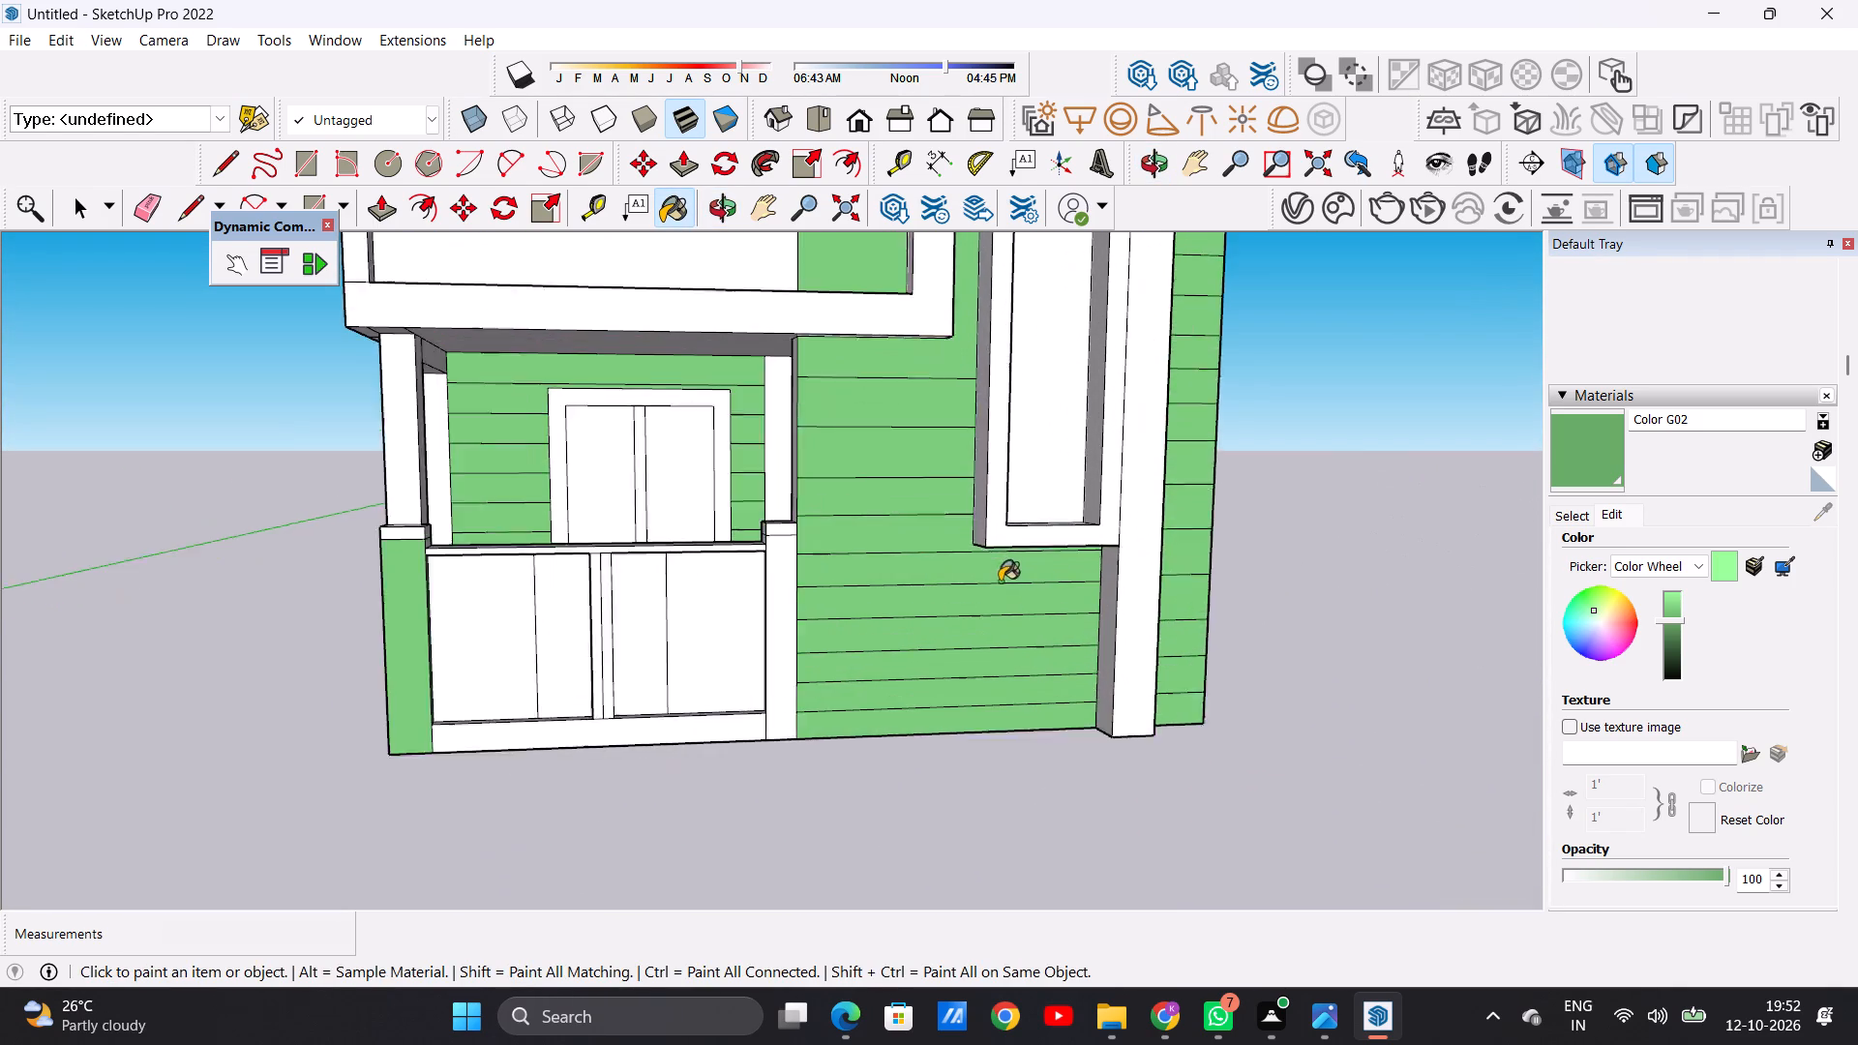
{"action": "scroll", "coordinate": [1000, 582], "scroll_direction": "up", "scroll_amount": 2}
{"action": "scroll", "coordinate": [776, 627], "scroll_direction": "up", "scroll_amount": 4}
{"action": "left_click", "coordinate": [693, 678]}
{"action": "scroll", "coordinate": [750, 612], "scroll_direction": "down", "scroll_amount": 9}
{"action": "middle_click_drag", "start_coordinate": [729, 595], "coordinate": [794, 652]}
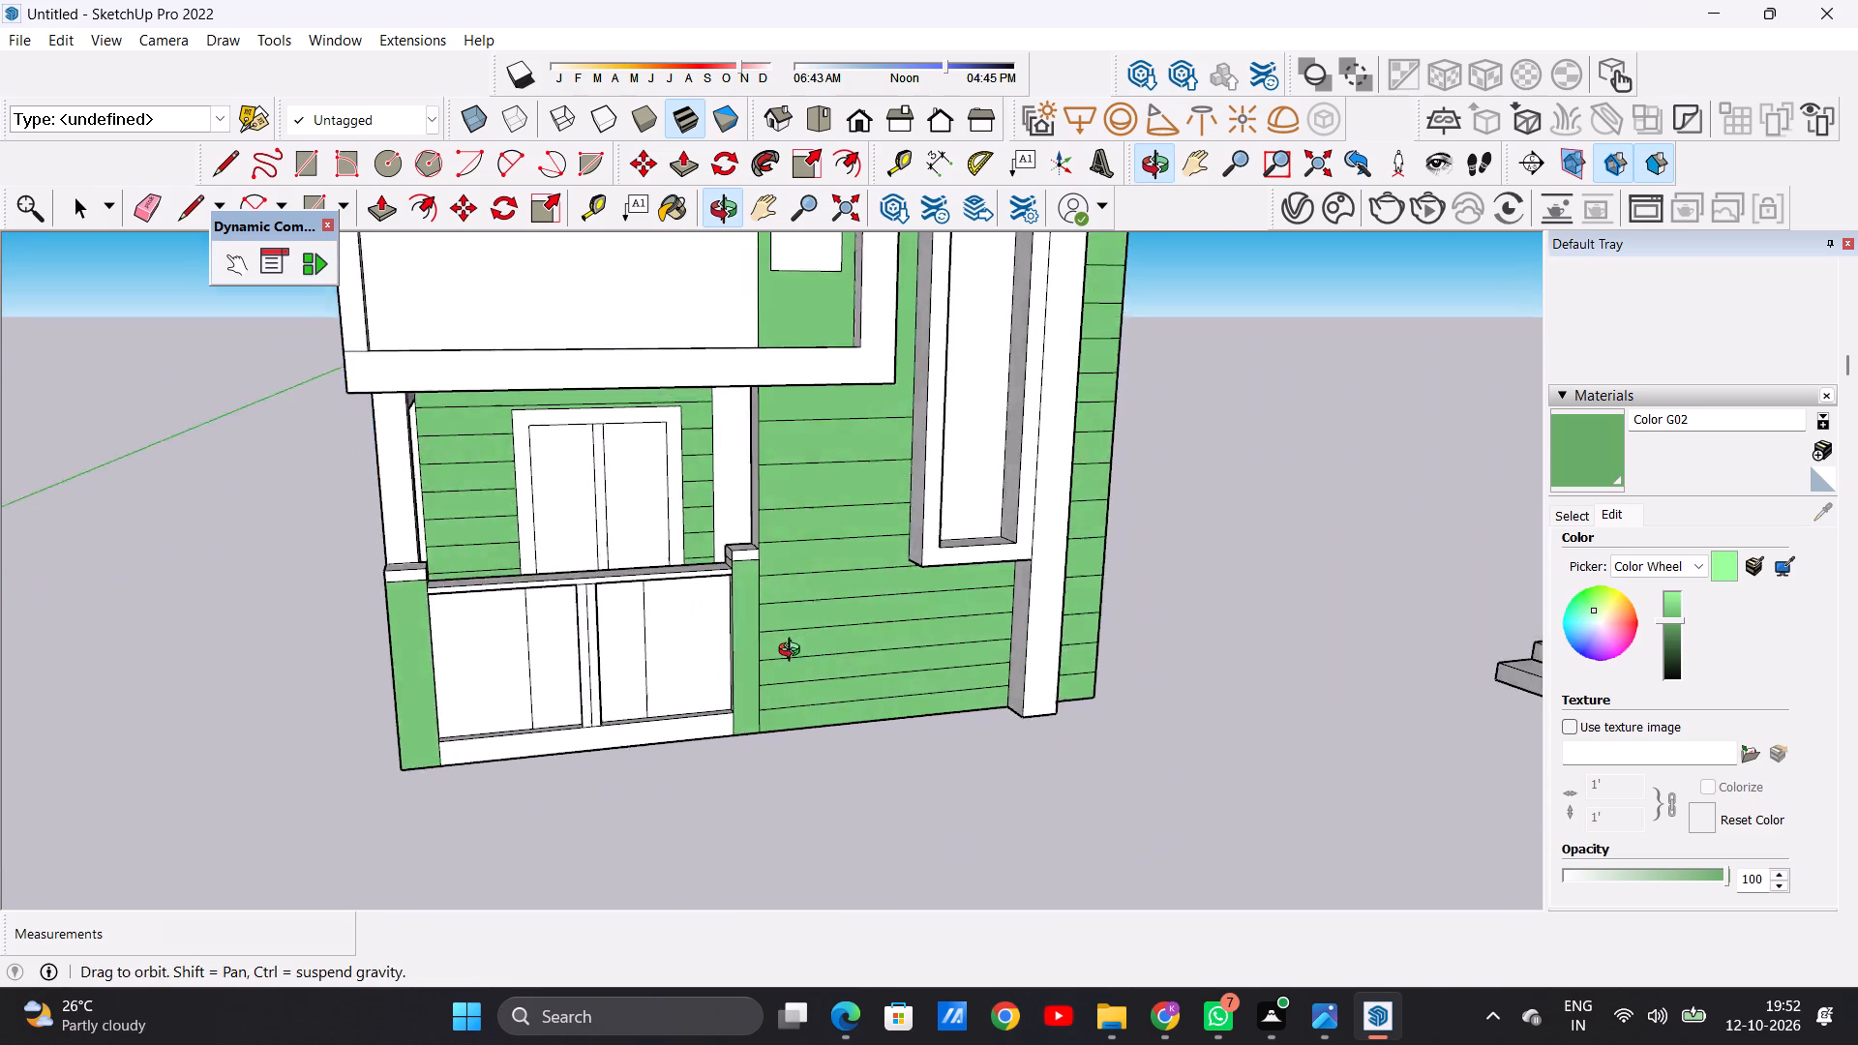
{"action": "middle_click_drag", "start_coordinate": [794, 652], "coordinate": [1027, 666]}
{"action": "scroll", "coordinate": [778, 633], "scroll_direction": "up", "scroll_amount": 12}
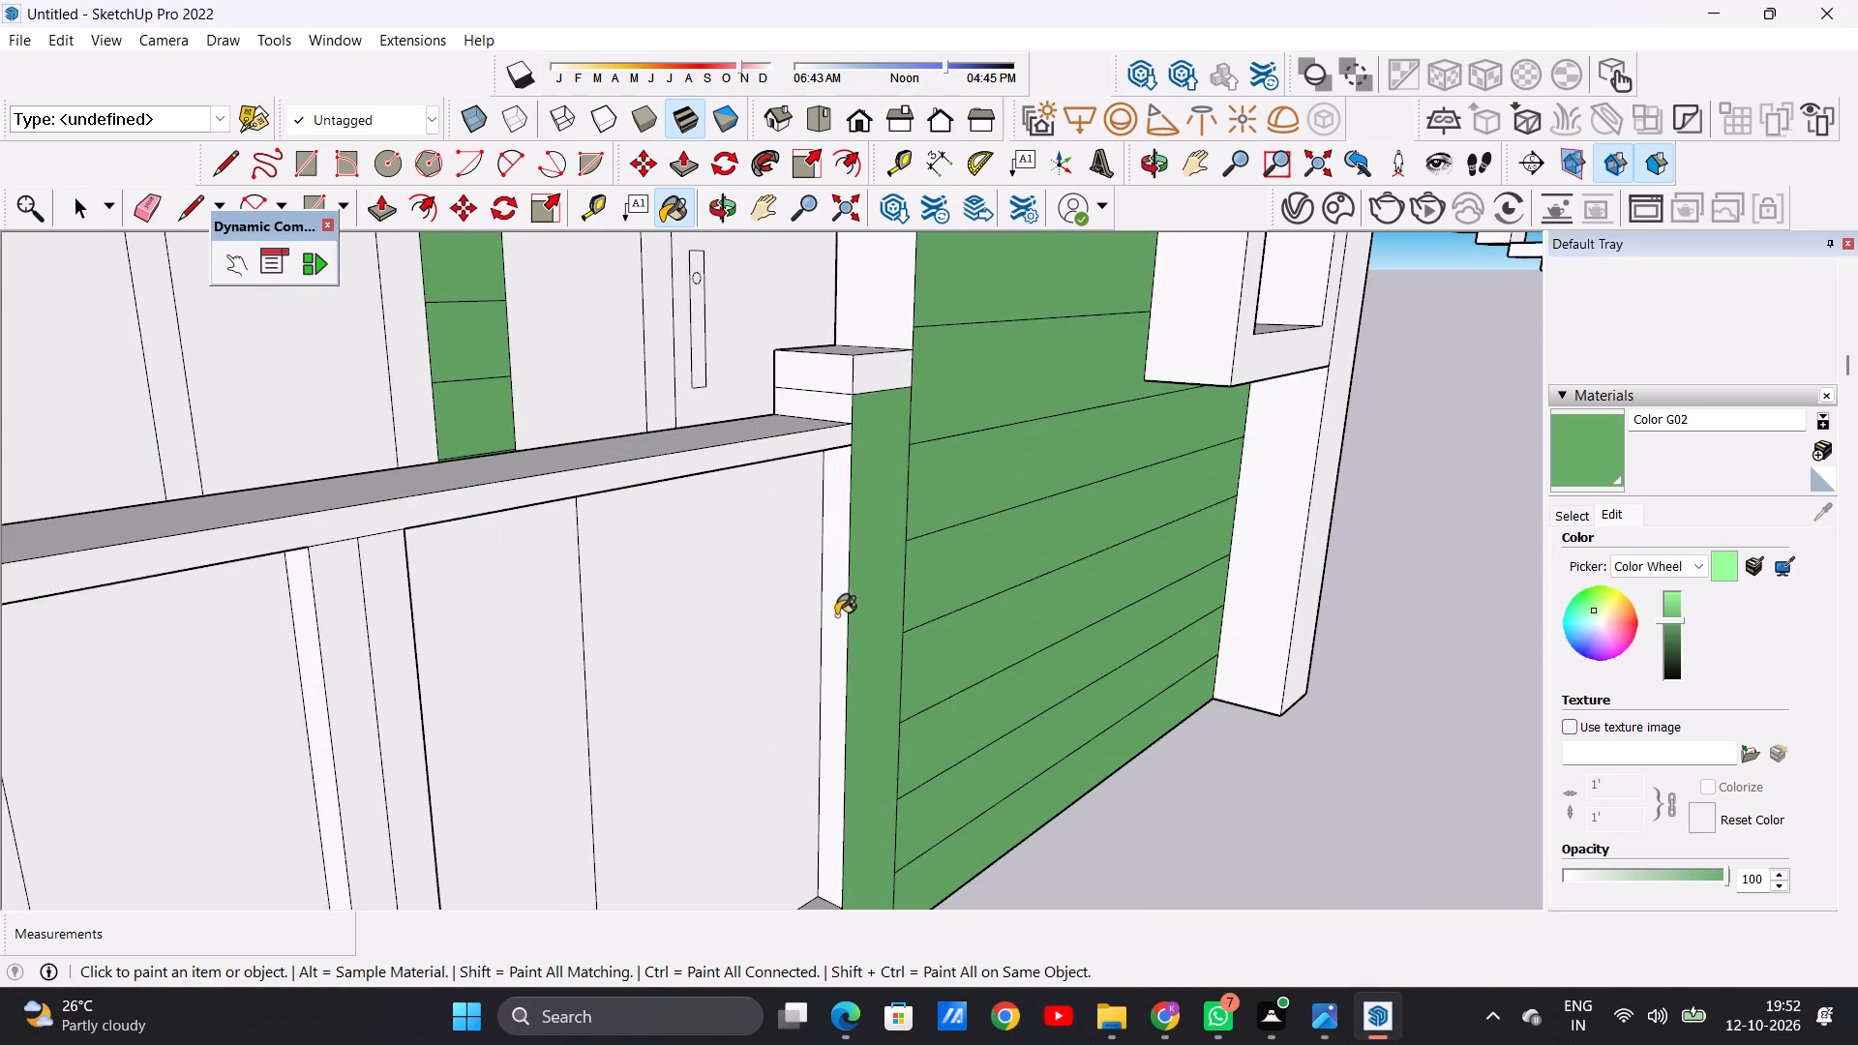
{"action": "left_click", "coordinate": [832, 614]}
{"action": "scroll", "coordinate": [679, 644], "scroll_direction": "down", "scroll_amount": 6}
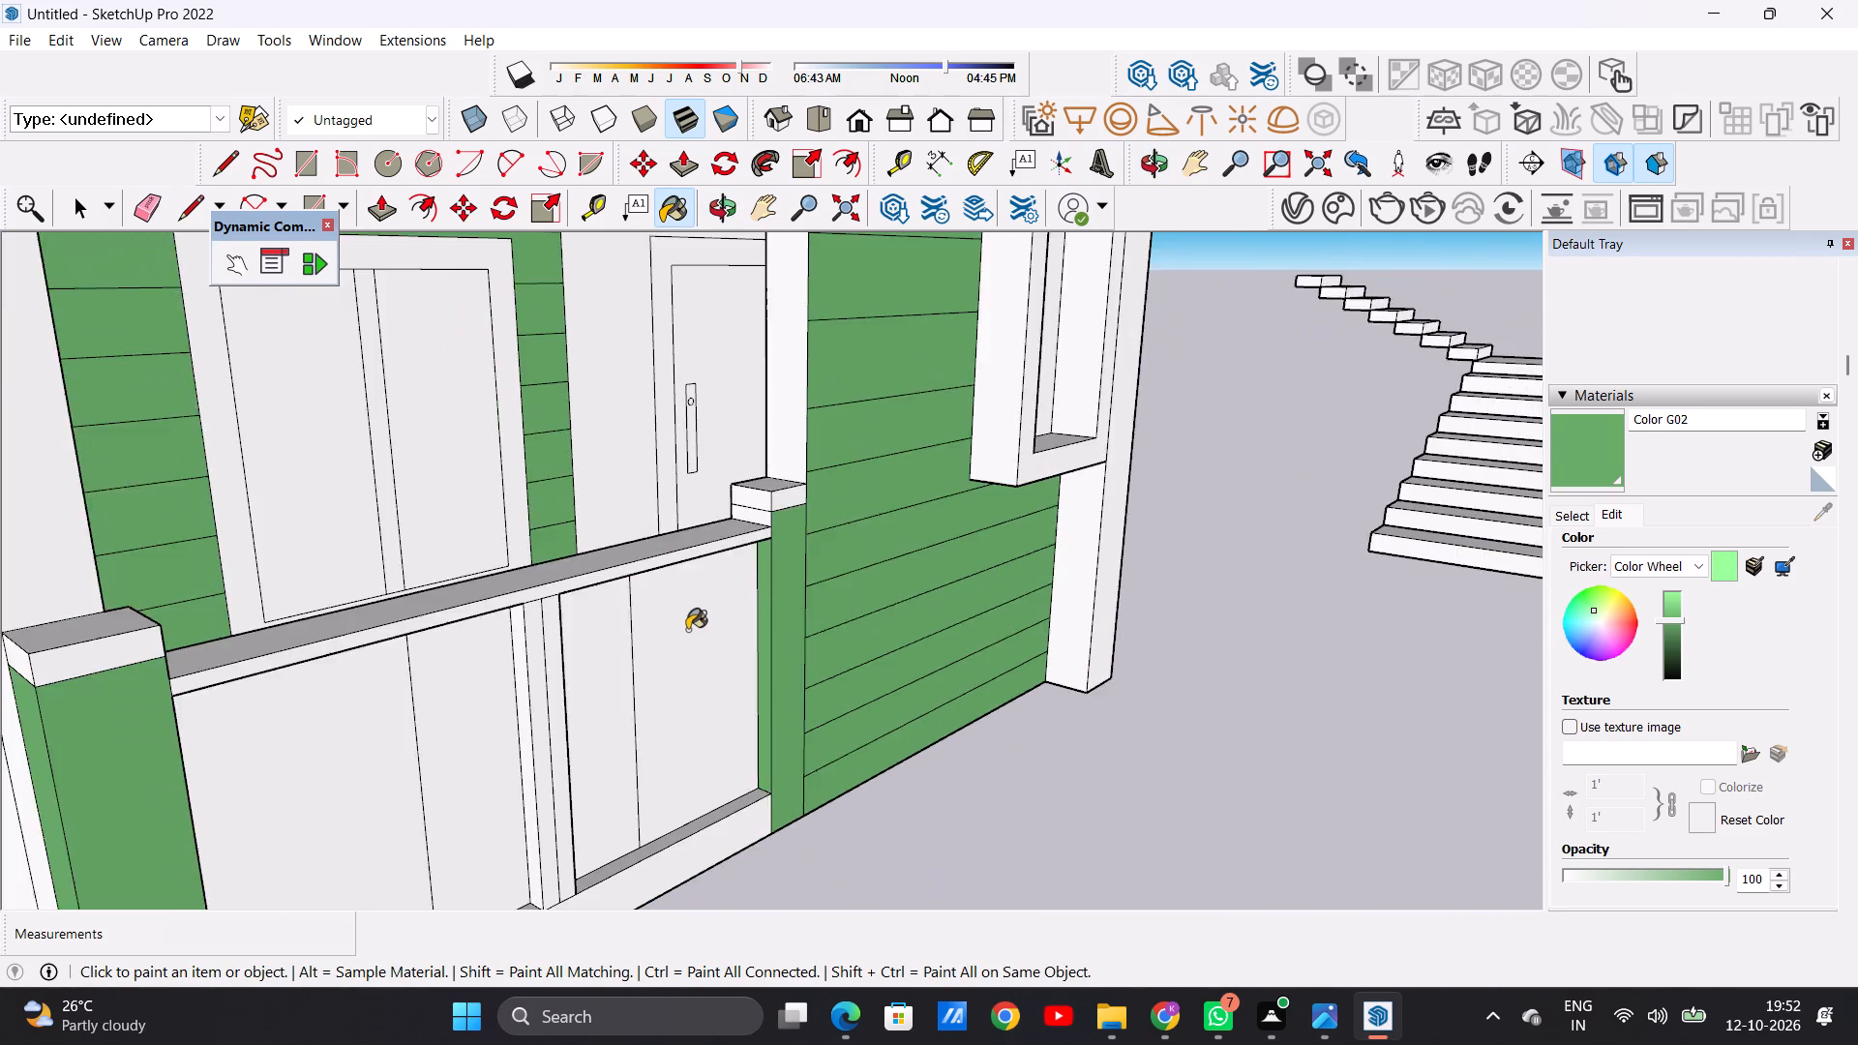
{"action": "scroll", "coordinate": [687, 630], "scroll_direction": "down", "scroll_amount": 4}
Paint the small inner strip between handrail and cap on the tower-side railing post with Color G02.
{"action": "middle_click_drag", "start_coordinate": [867, 628], "coordinate": [766, 712]}
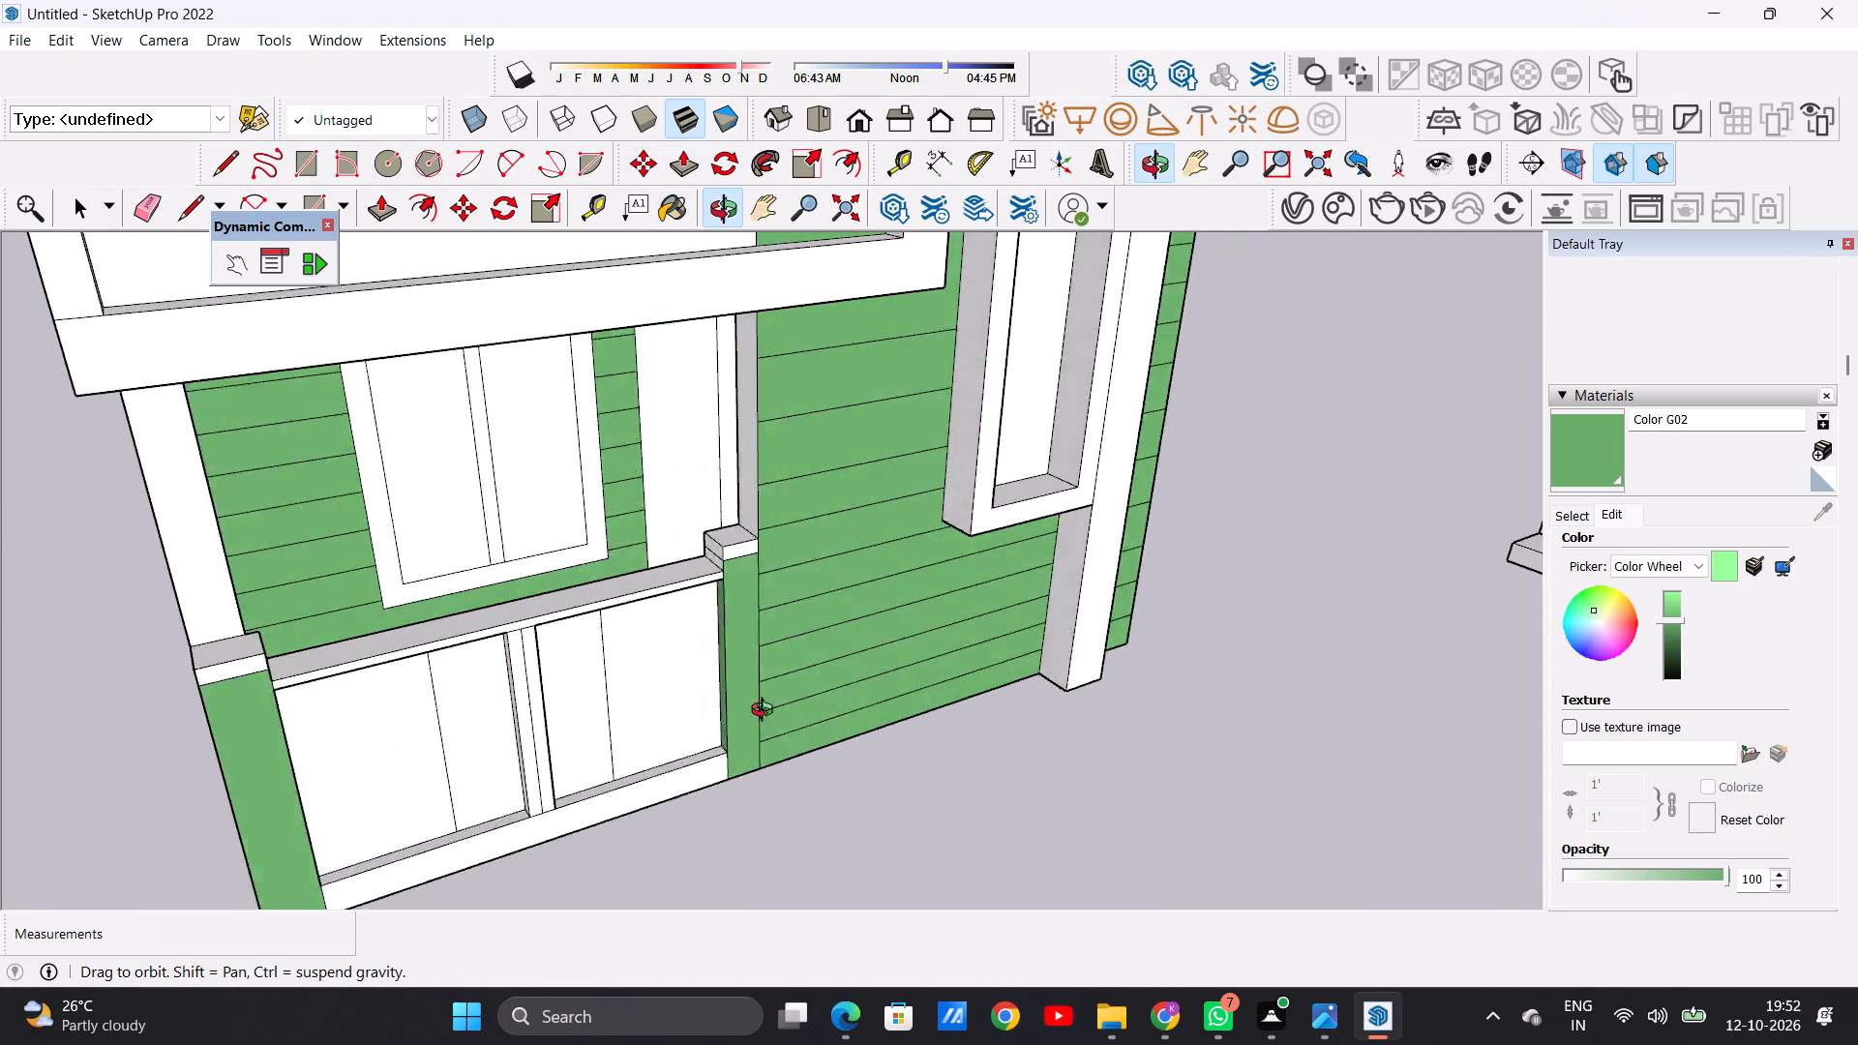
{"action": "middle_click_drag", "start_coordinate": [766, 712], "coordinate": [947, 713]}
{"action": "scroll", "coordinate": [834, 587], "scroll_direction": "up", "scroll_amount": 20}
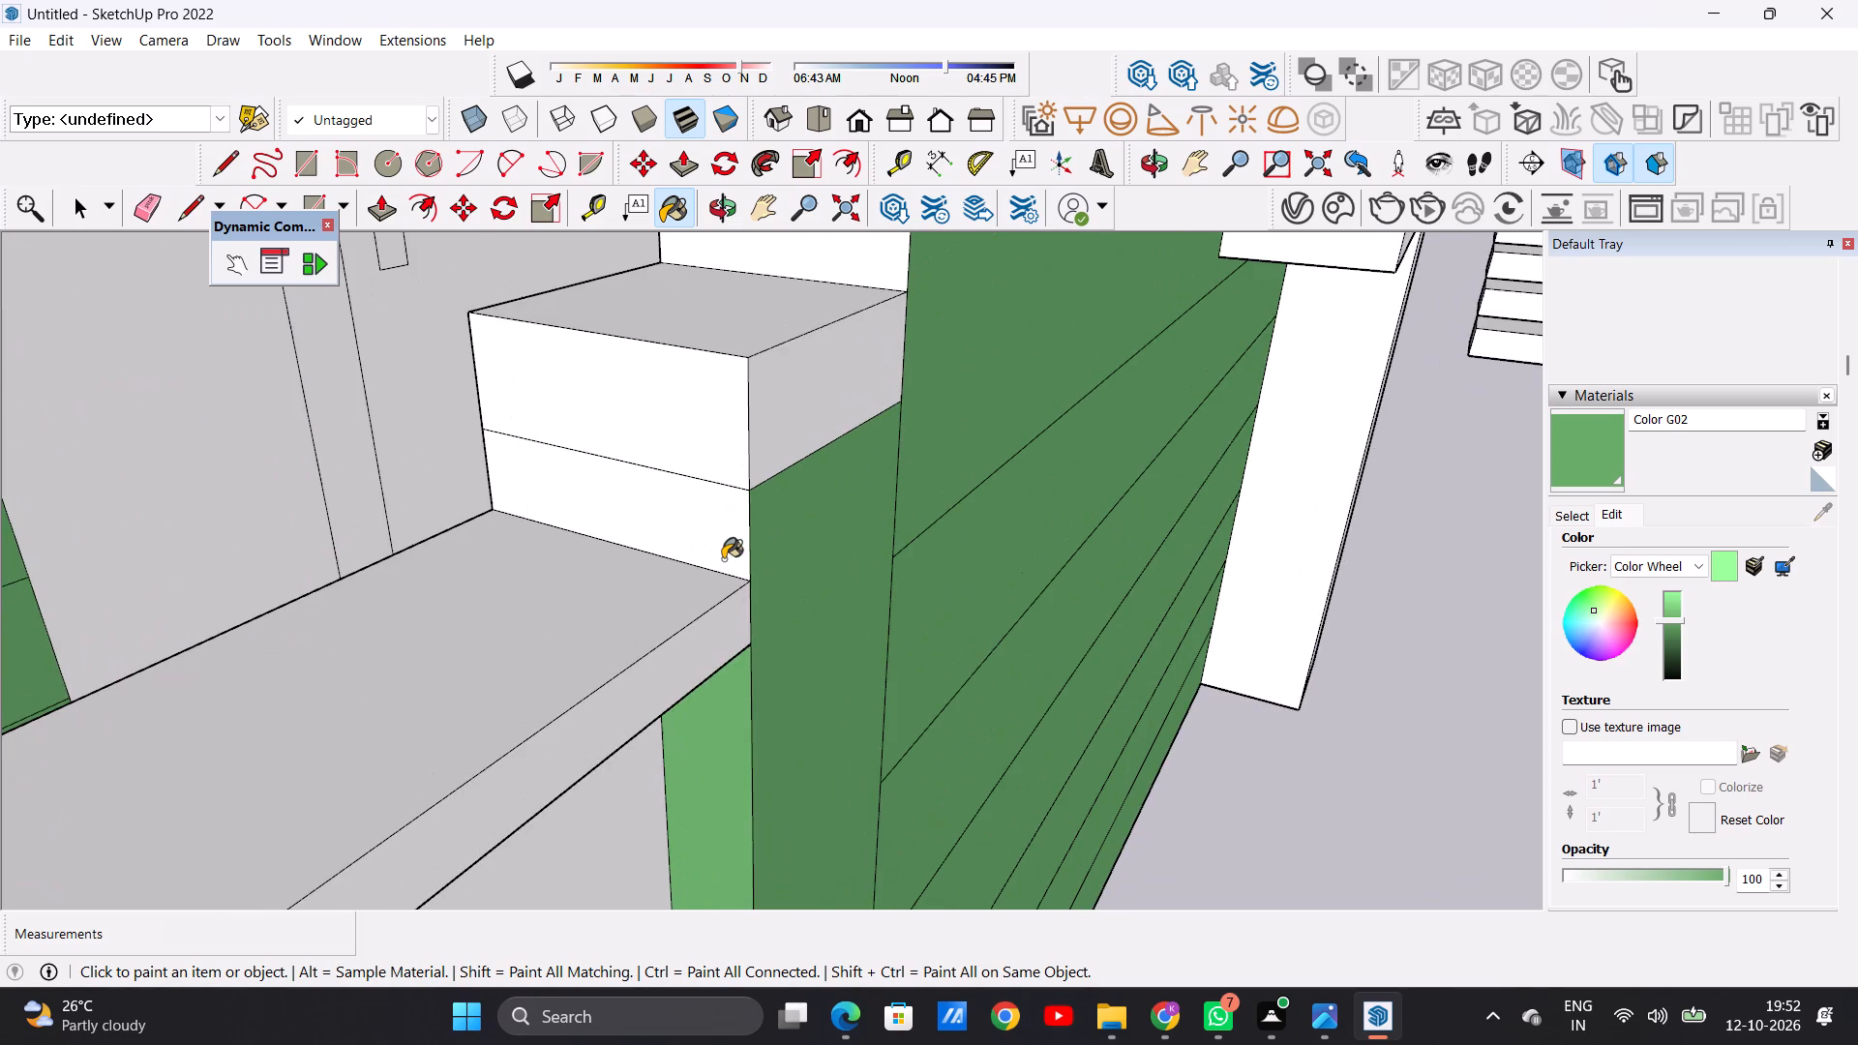
{"action": "left_click", "coordinate": [724, 531]}
{"action": "scroll", "coordinate": [753, 573], "scroll_direction": "down", "scroll_amount": 8}
Paint the small inner strip between handrail and cap on the outer railing post with Color G02.
{"action": "middle_click_drag", "start_coordinate": [911, 682], "coordinate": [712, 635]}
{"action": "scroll", "coordinate": [712, 633], "scroll_direction": "down", "scroll_amount": 1}
{"action": "scroll", "coordinate": [712, 633], "scroll_direction": "up", "scroll_amount": 1}
{"action": "scroll", "coordinate": [712, 633], "scroll_direction": "down", "scroll_amount": 14}
{"action": "middle_click_drag", "start_coordinate": [801, 655], "coordinate": [405, 632]}
{"action": "scroll", "coordinate": [418, 558], "scroll_direction": "down", "scroll_amount": 1}
{"action": "scroll", "coordinate": [447, 508], "scroll_direction": "up", "scroll_amount": 5}
{"action": "scroll", "coordinate": [447, 508], "scroll_direction": "down", "scroll_amount": 1}
{"action": "scroll", "coordinate": [447, 508], "scroll_direction": "up", "scroll_amount": 2}
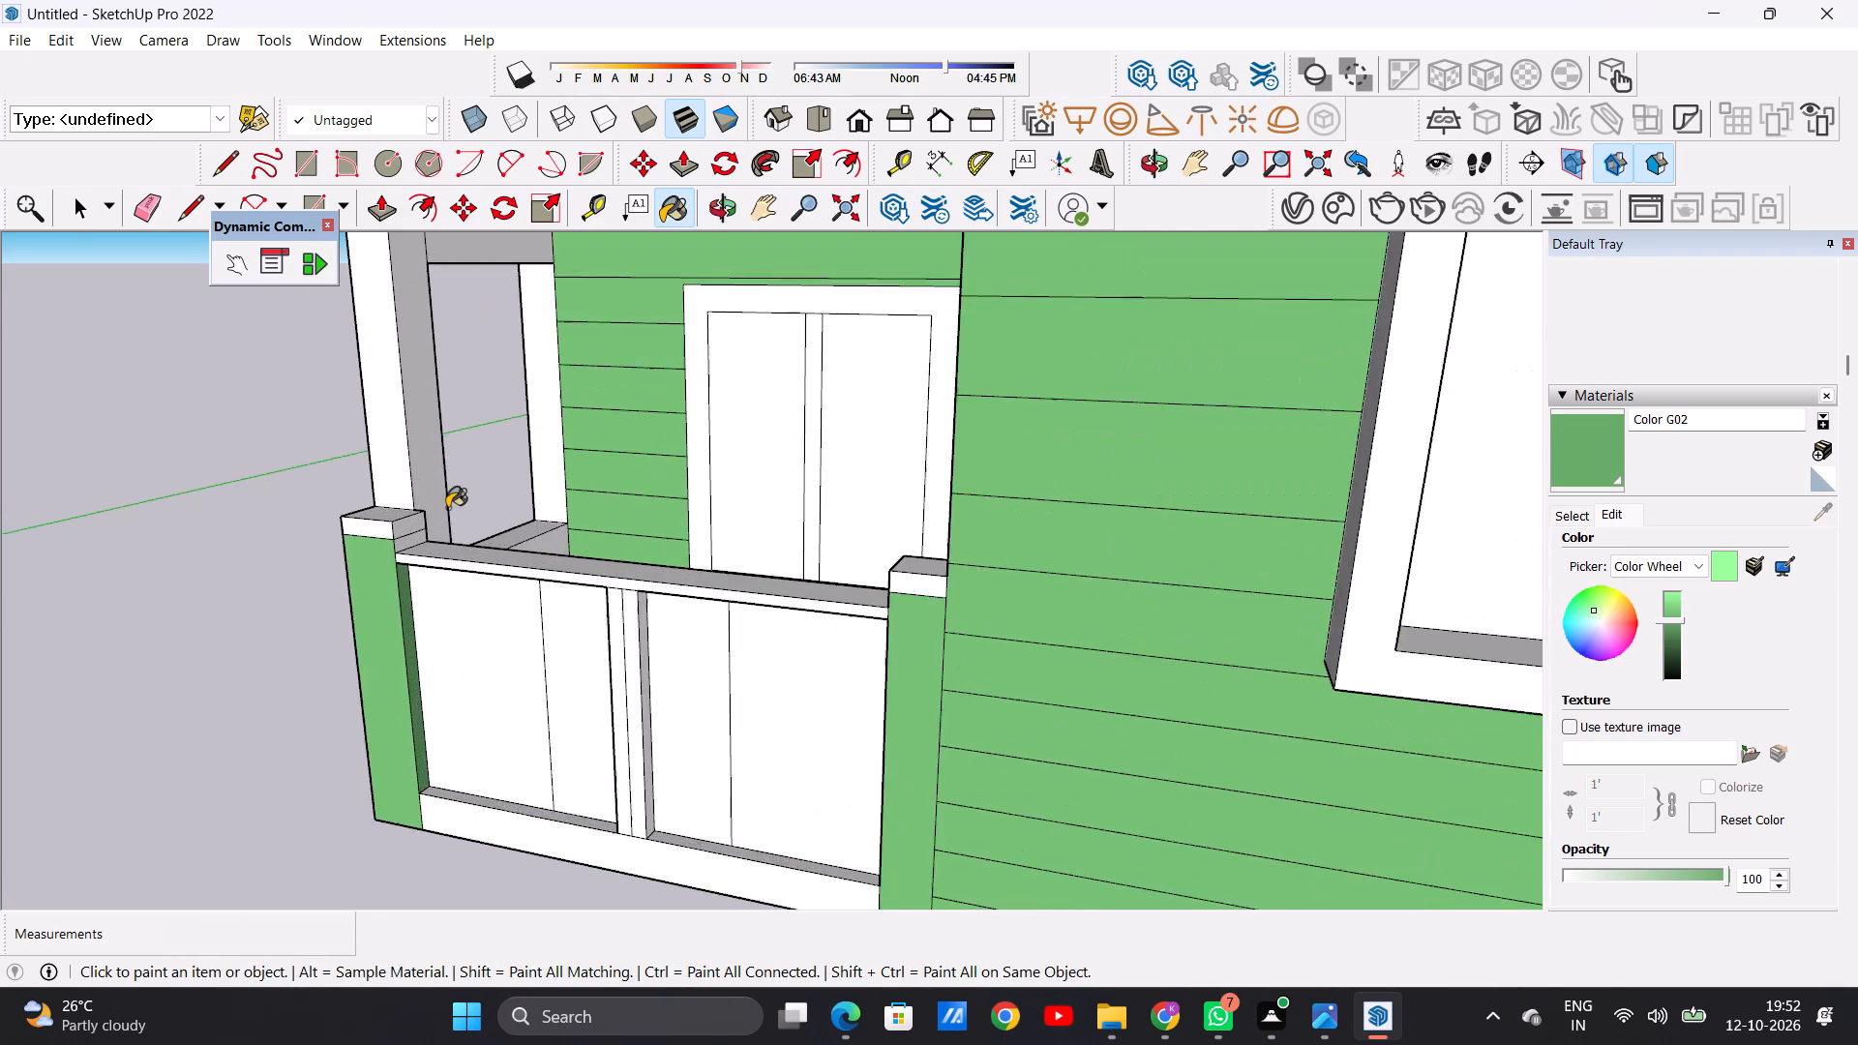
{"action": "scroll", "coordinate": [447, 508], "scroll_direction": "up", "scroll_amount": 18}
{"action": "left_click", "coordinate": [292, 574]}
{"action": "scroll", "coordinate": [572, 574], "scroll_direction": "down", "scroll_amount": 2}
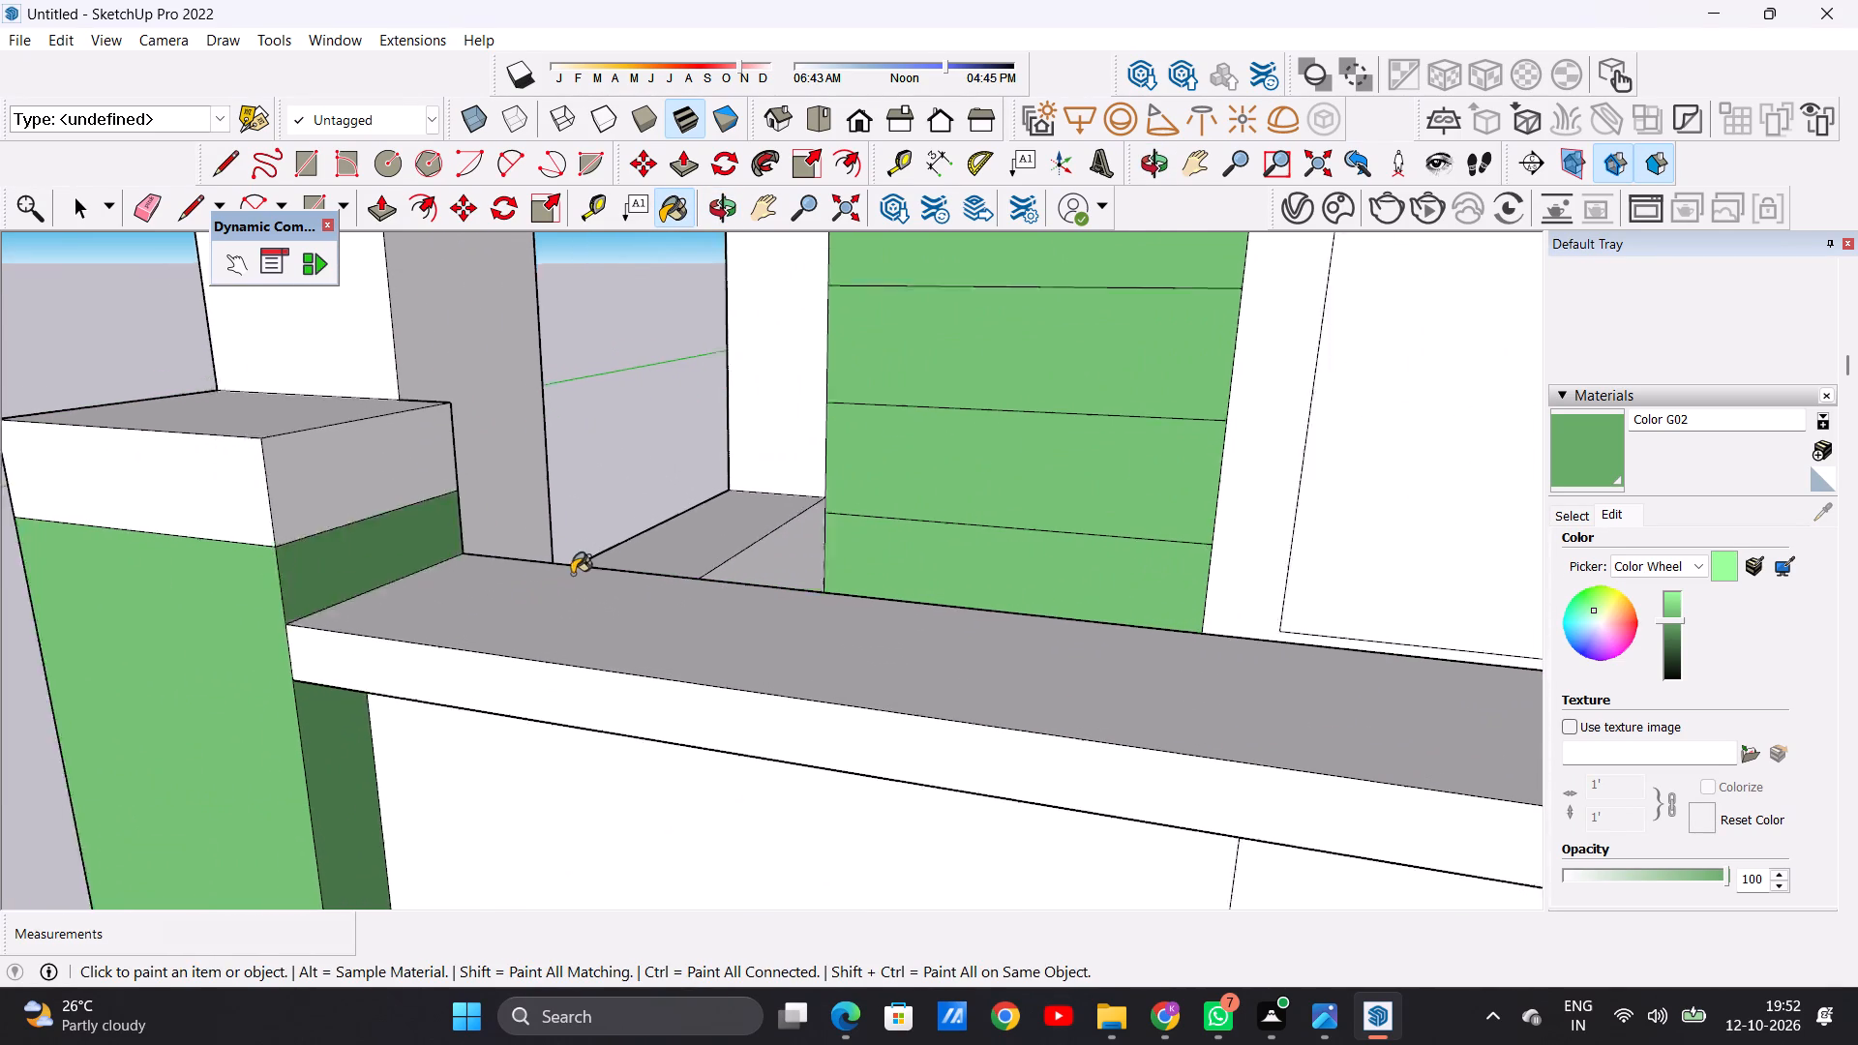
{"action": "scroll", "coordinate": [572, 574], "scroll_direction": "down", "scroll_amount": 15}
Review the painted lower porch railing posts and the whole facade from several angles and distances.
{"action": "middle_click_drag", "start_coordinate": [628, 620], "coordinate": [787, 572]}
{"action": "scroll", "coordinate": [783, 619], "scroll_direction": "up", "scroll_amount": 9}
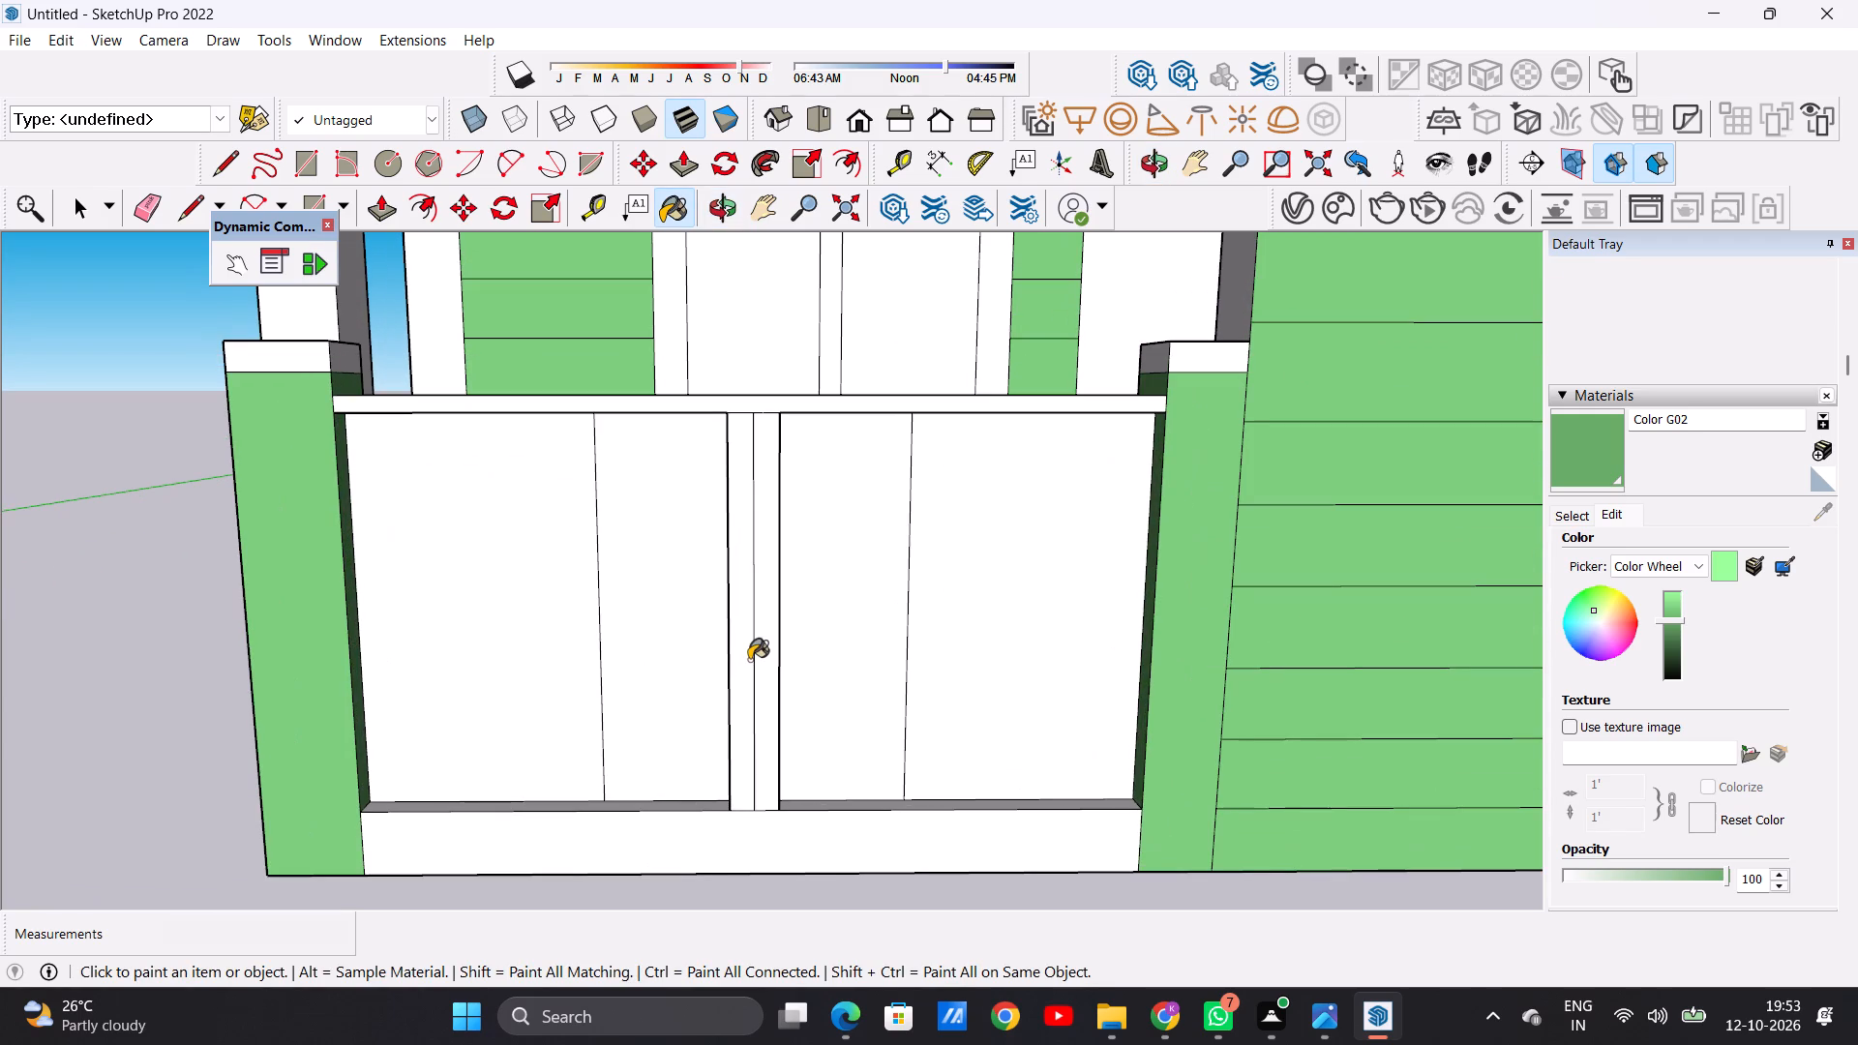
{"action": "key", "text": "space"}
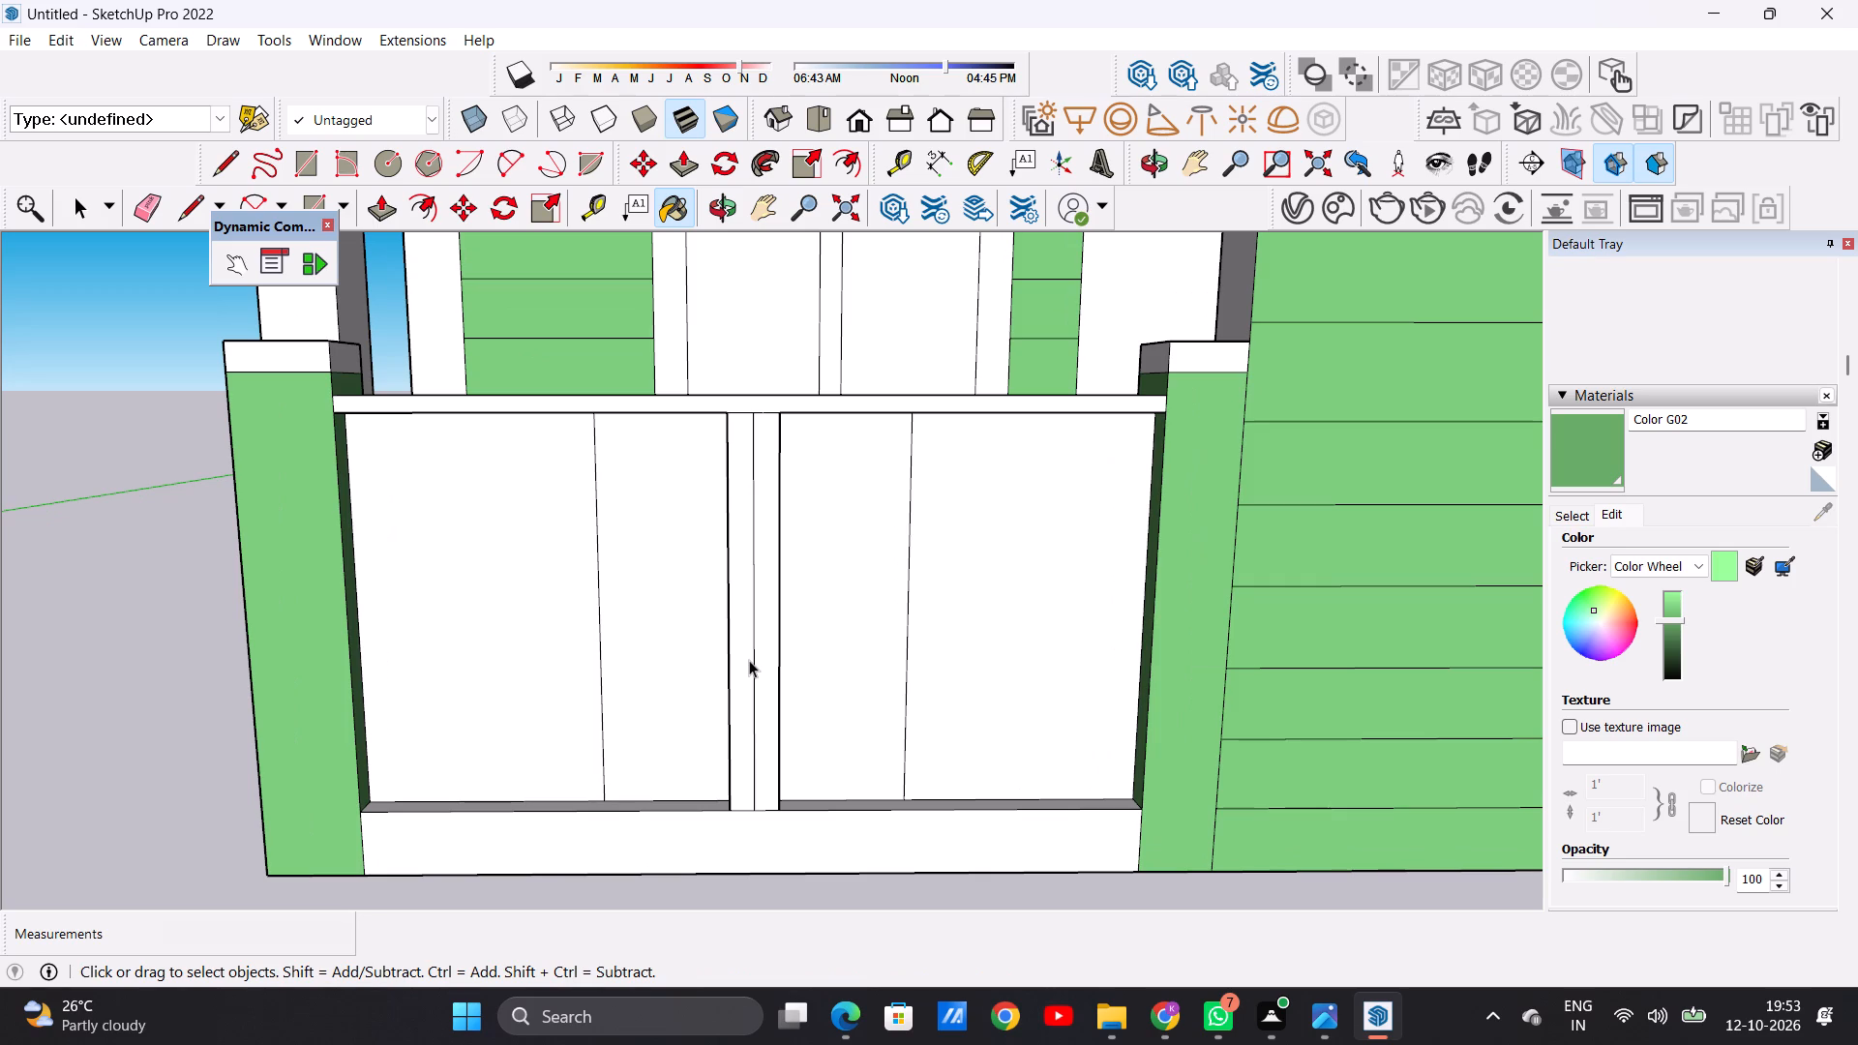
{"action": "scroll", "coordinate": [773, 636], "scroll_direction": "down", "scroll_amount": 6}
{"action": "middle_click_drag", "start_coordinate": [862, 591], "coordinate": [857, 805]}
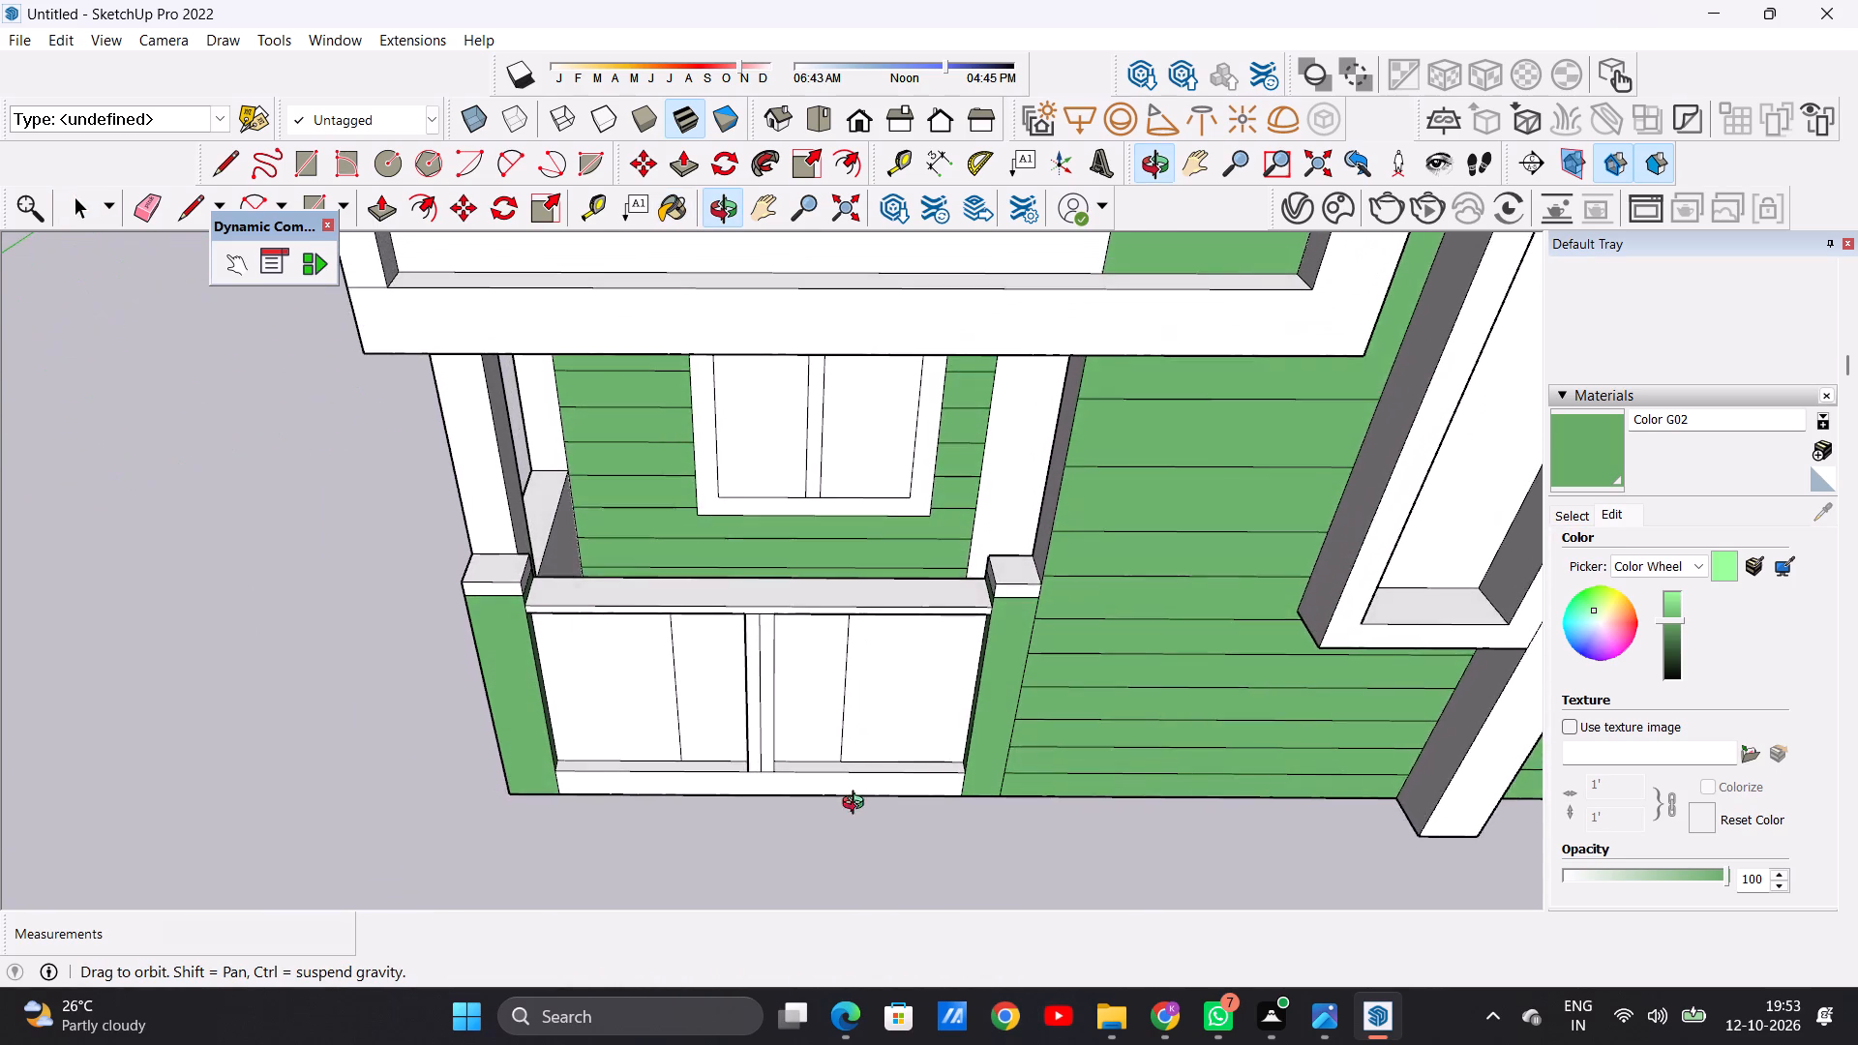
{"action": "middle_click_drag", "start_coordinate": [857, 805], "coordinate": [859, 681]}
{"action": "scroll", "coordinate": [859, 681], "scroll_direction": "down", "scroll_amount": 9}
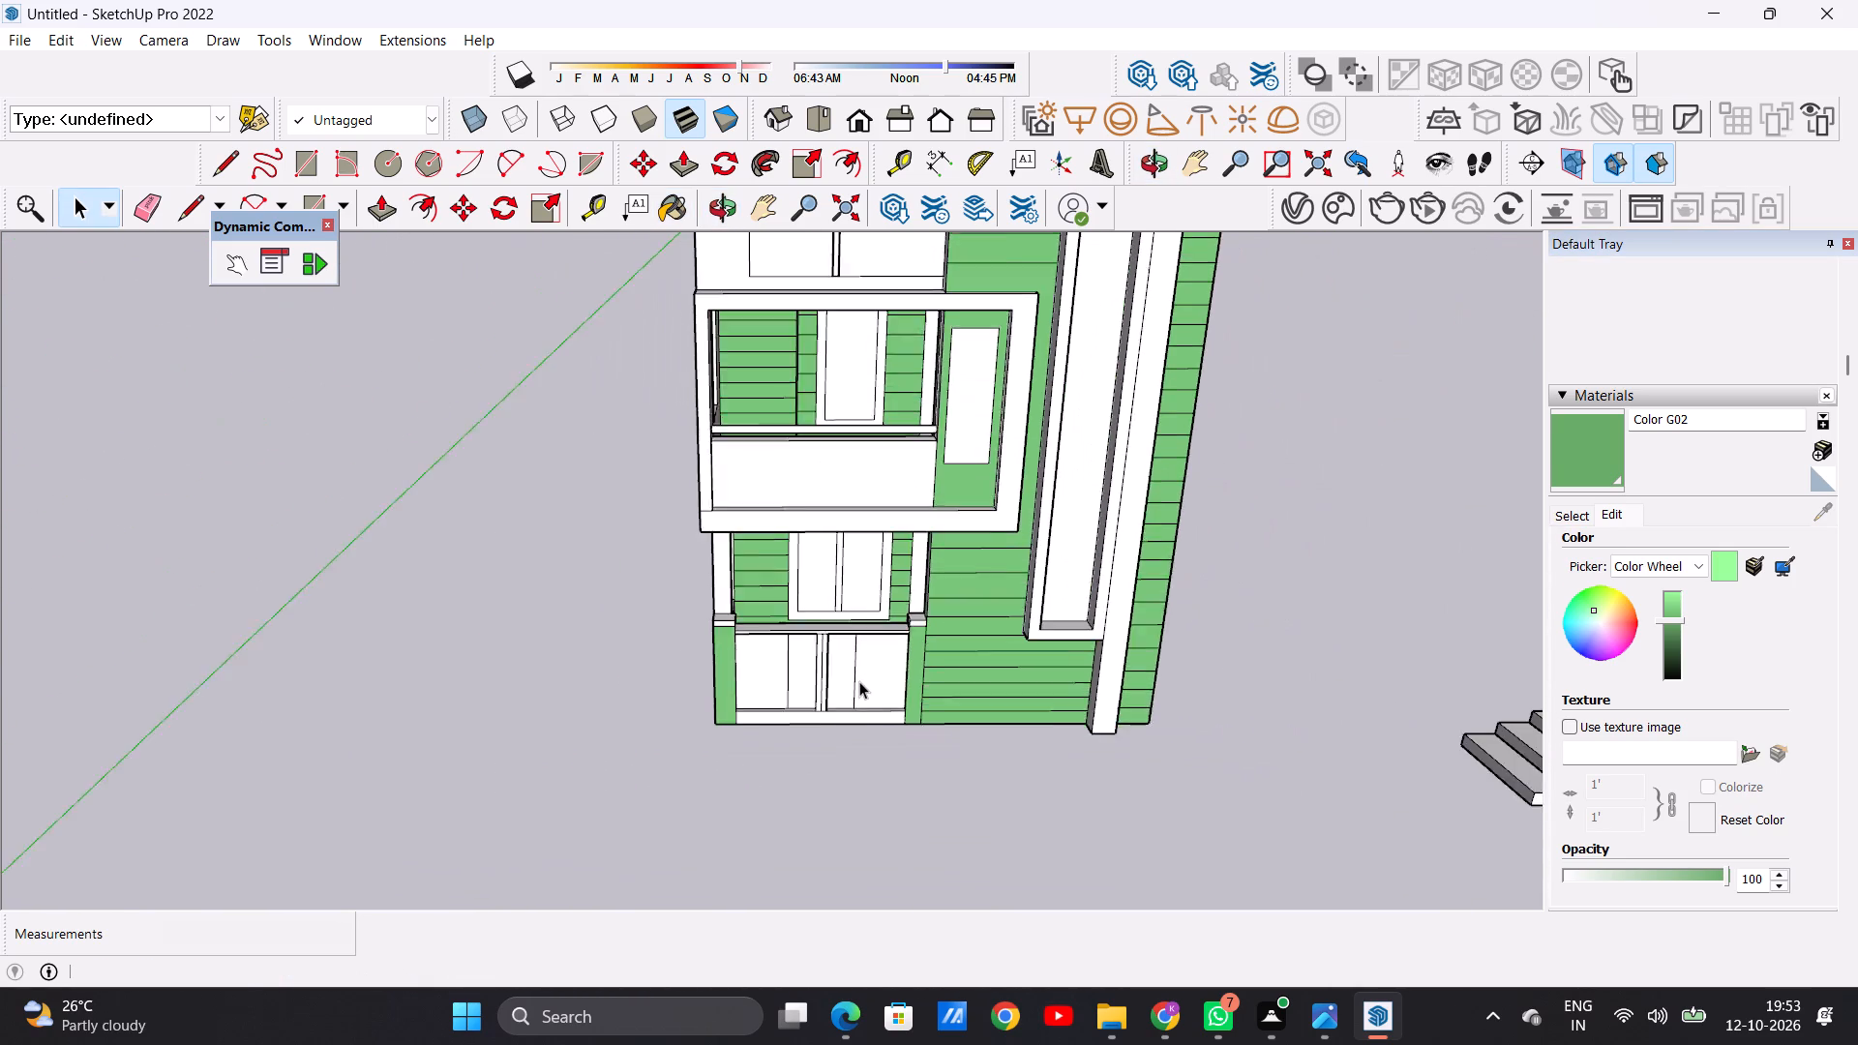
{"action": "scroll", "coordinate": [859, 681], "scroll_direction": "down", "scroll_amount": 3}
{"action": "scroll", "coordinate": [849, 691], "scroll_direction": "up", "scroll_amount": 5}
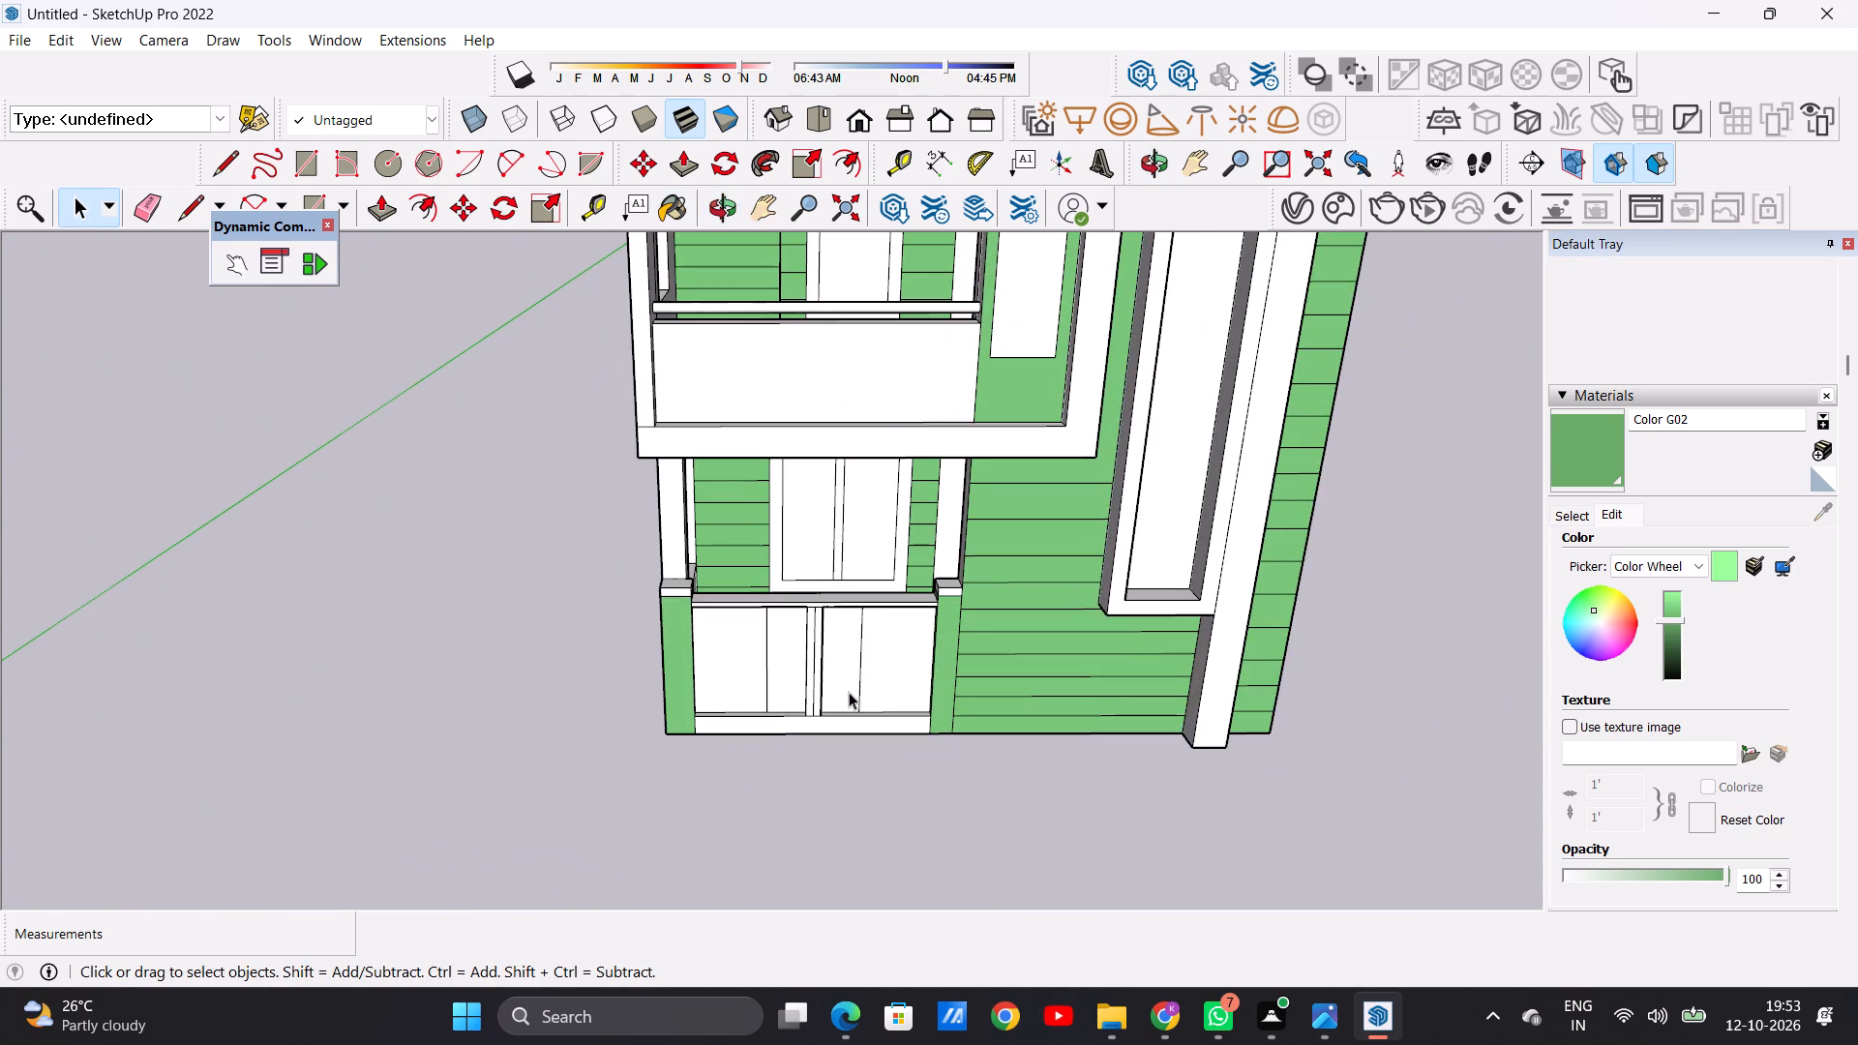
{"action": "scroll", "coordinate": [861, 669], "scroll_direction": "up", "scroll_amount": 7}
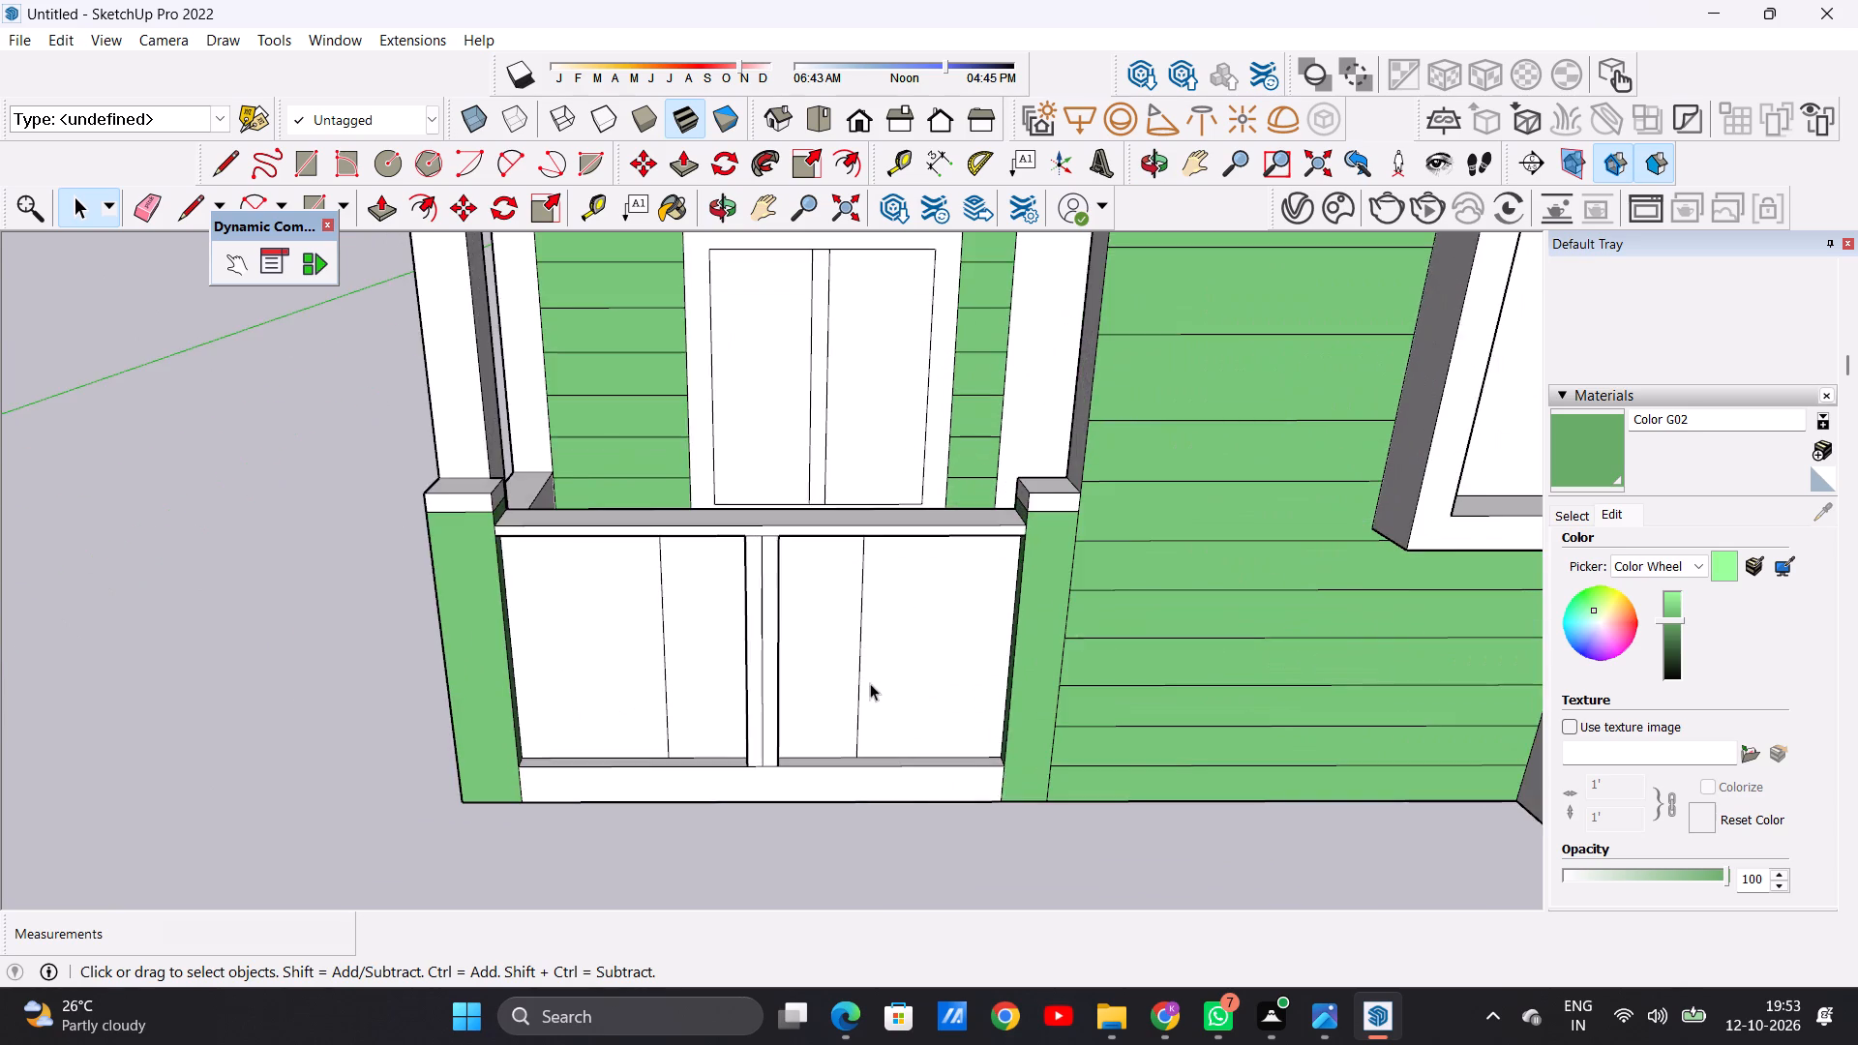
{"action": "middle_click_drag", "start_coordinate": [872, 692], "coordinate": [728, 617]}
{"action": "scroll", "coordinate": [766, 759], "scroll_direction": "down", "scroll_amount": 5}
{"action": "middle_click_drag", "start_coordinate": [676, 754], "coordinate": [768, 759]}
{"action": "scroll", "coordinate": [753, 808], "scroll_direction": "up", "scroll_amount": 4}
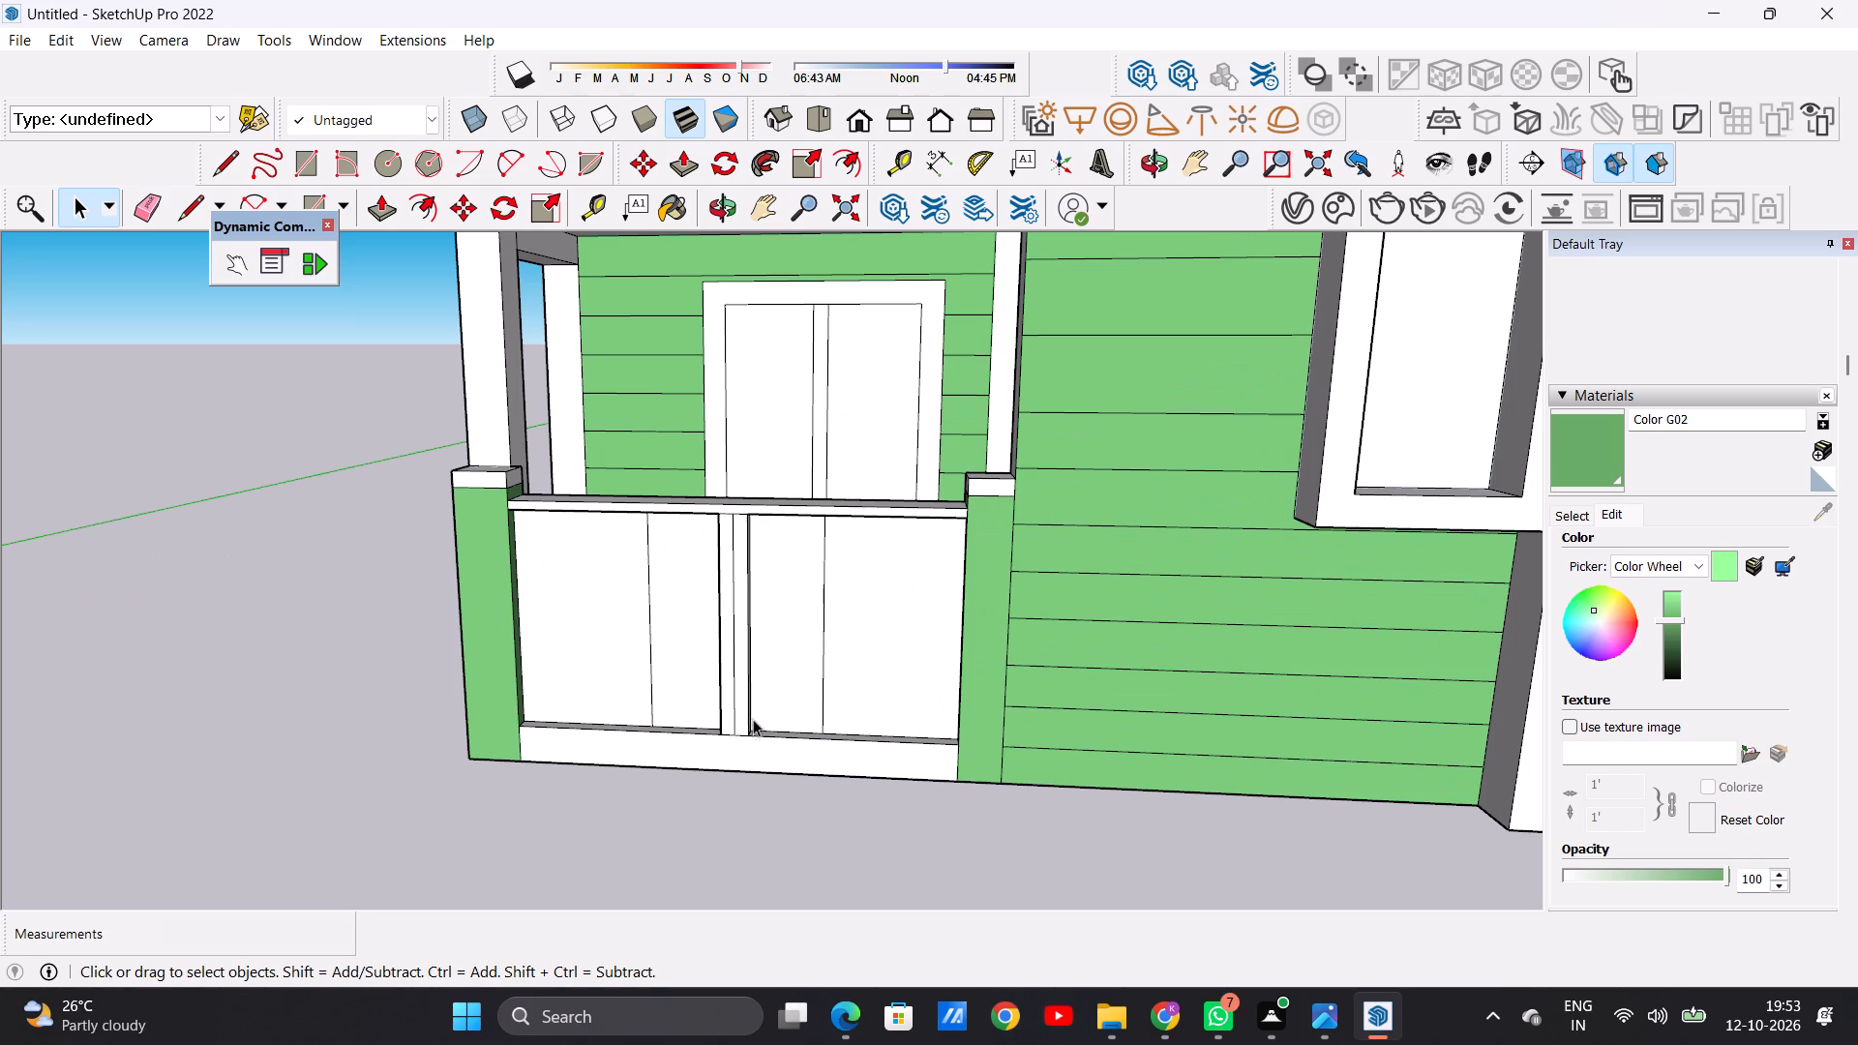
{"action": "scroll", "coordinate": [753, 719], "scroll_direction": "down", "scroll_amount": 3}
{"action": "middle_click_drag", "start_coordinate": [740, 731], "coordinate": [797, 720]}
{"action": "scroll", "coordinate": [804, 821], "scroll_direction": "down", "scroll_amount": 4}
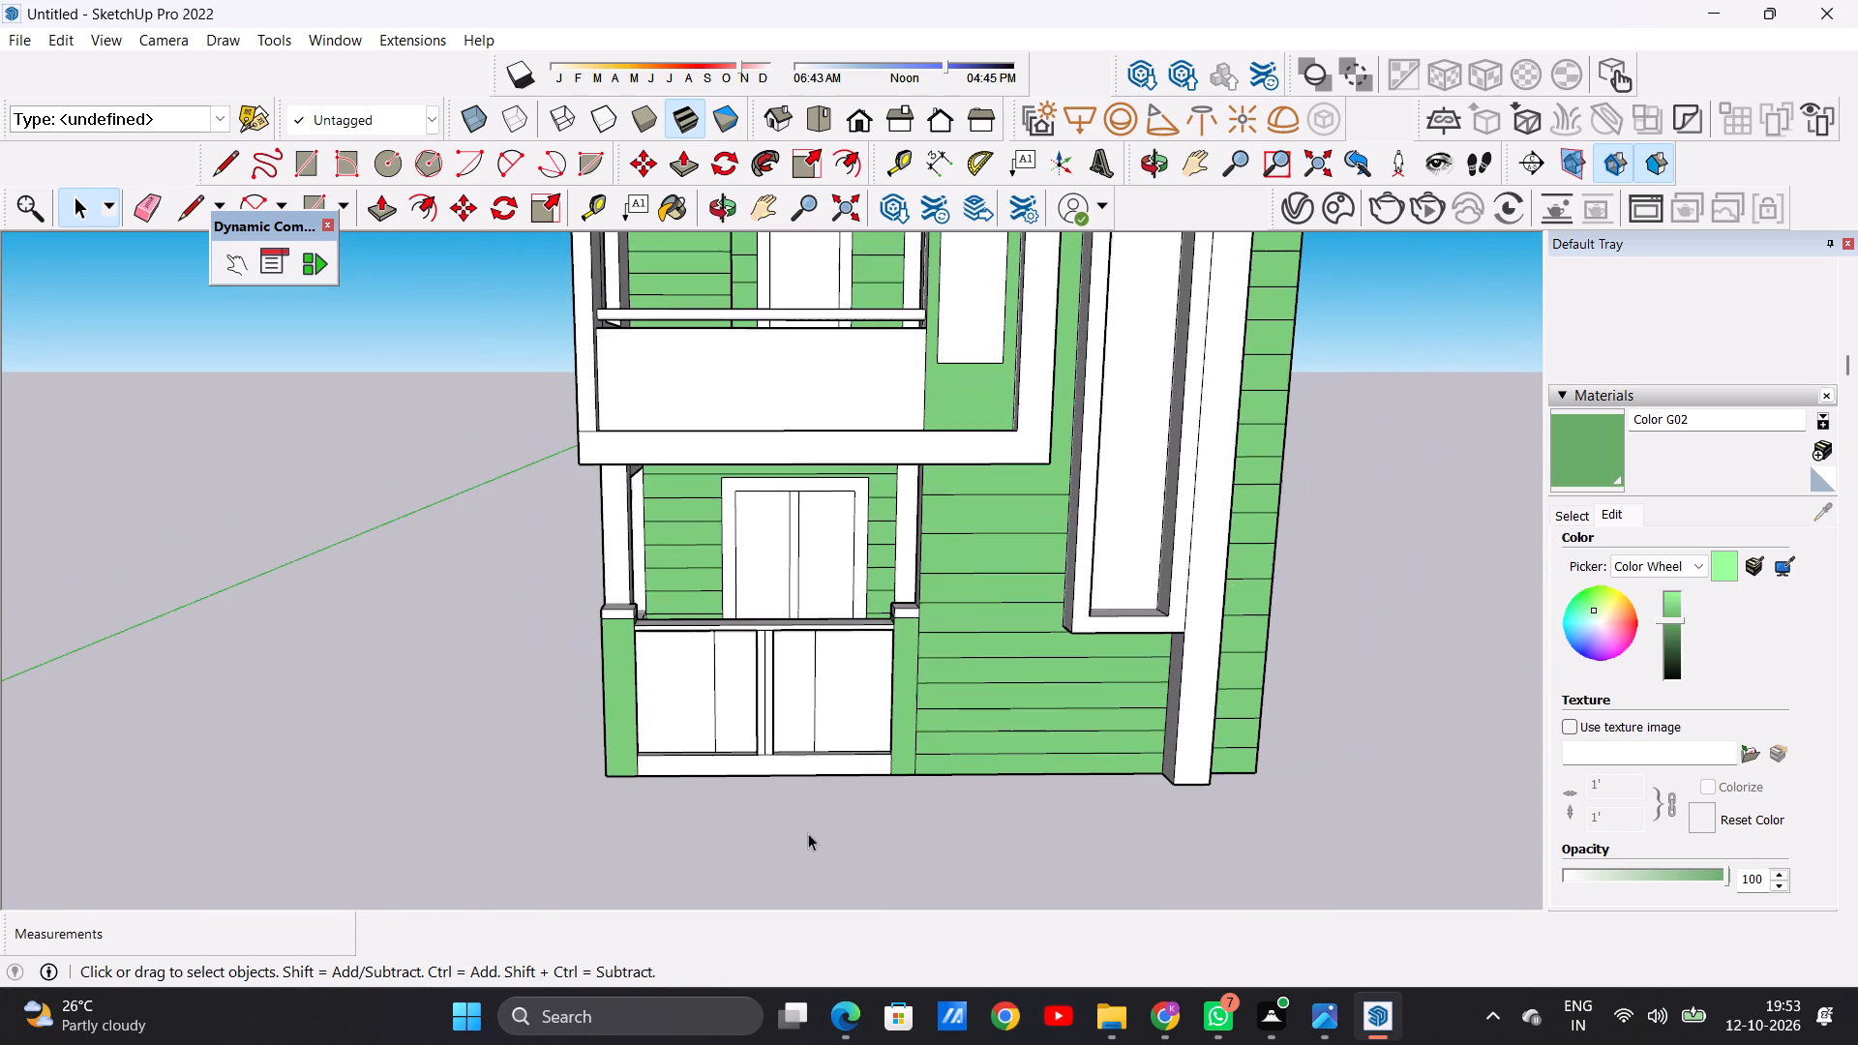
{"action": "scroll", "coordinate": [808, 821], "scroll_direction": "down", "scroll_amount": 14}
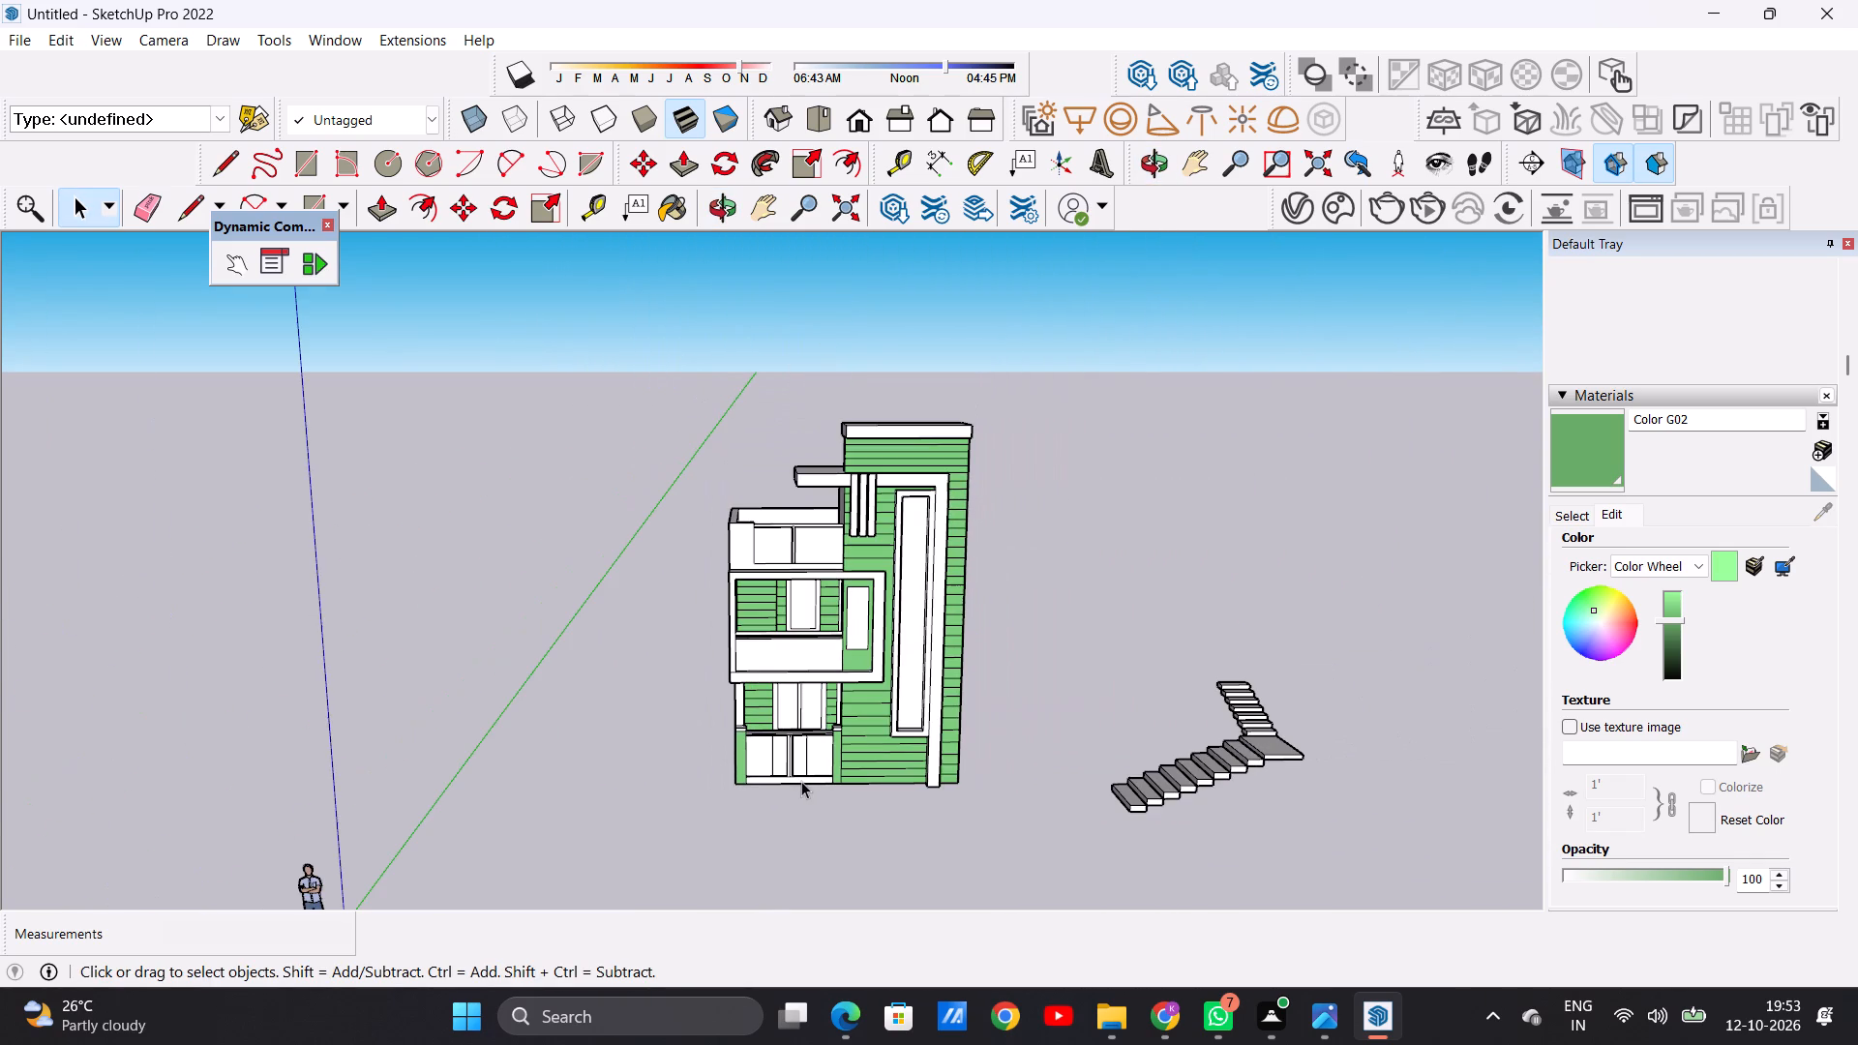
{"action": "scroll", "coordinate": [908, 599], "scroll_direction": "up", "scroll_amount": 13}
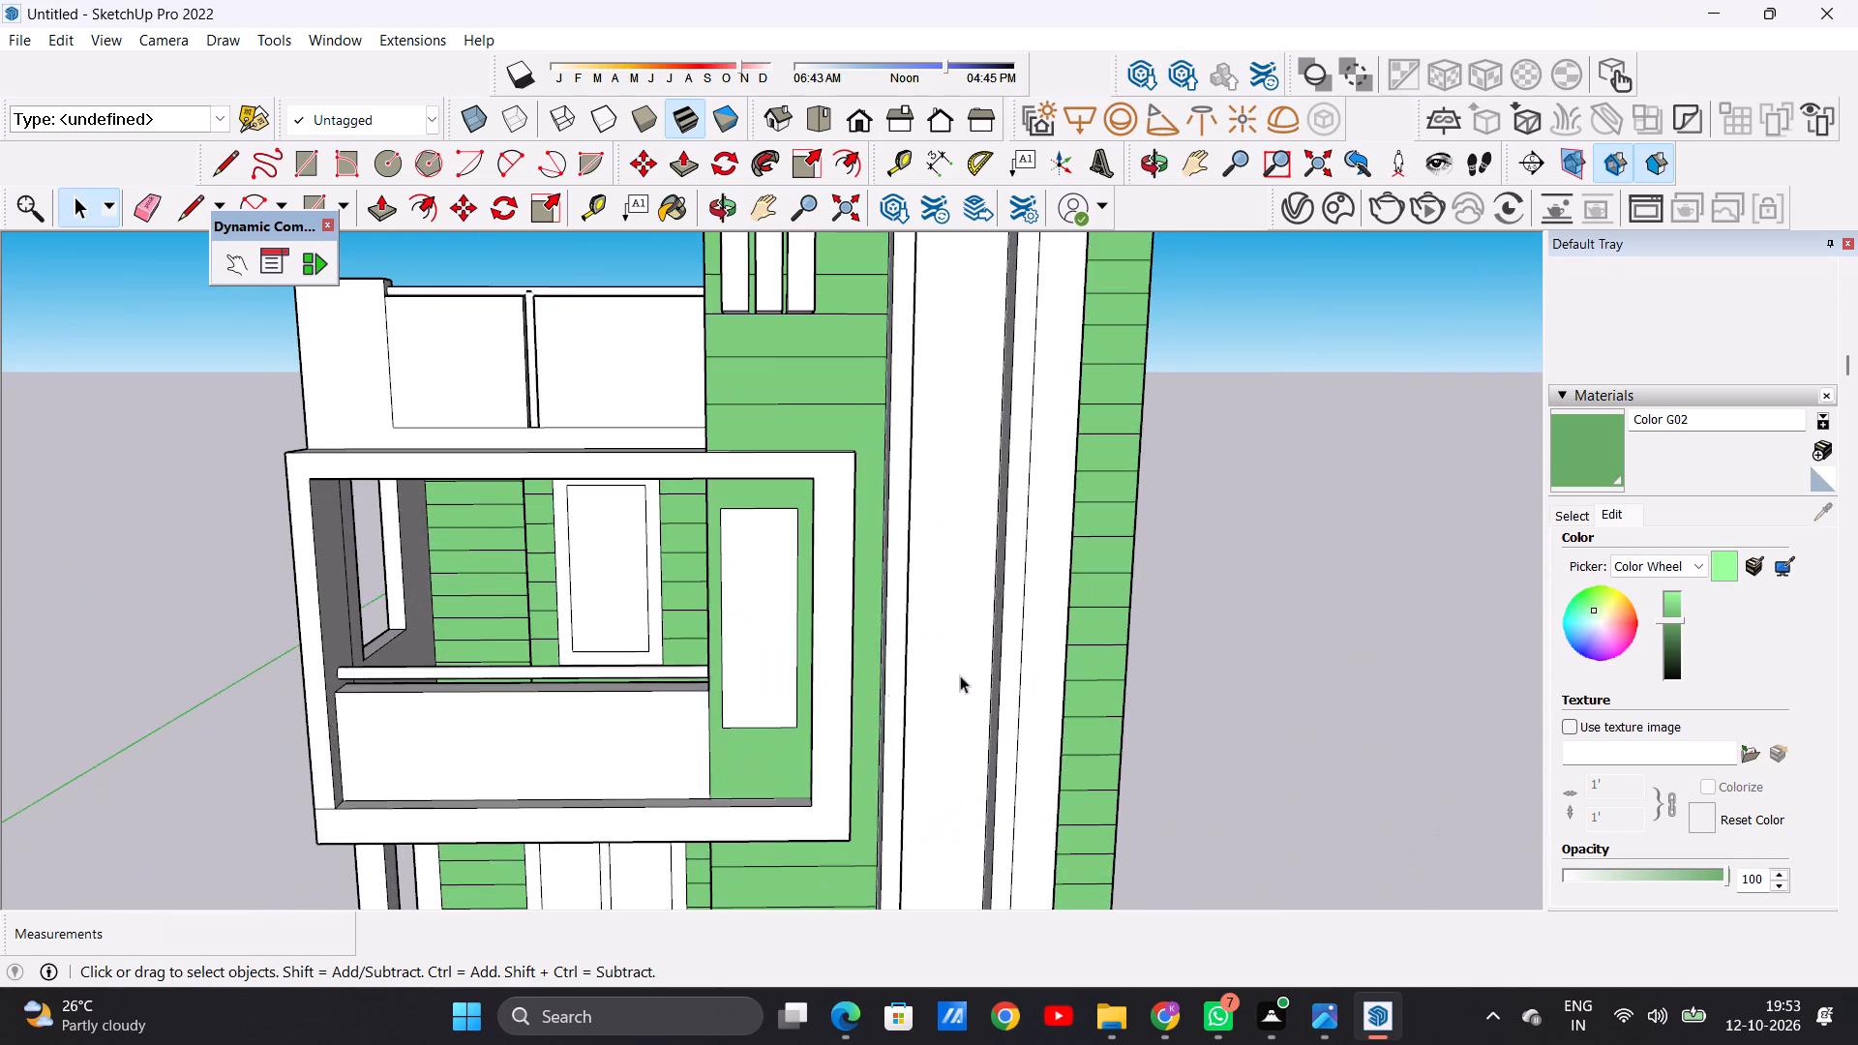
{"action": "middle_click_drag", "start_coordinate": [1109, 633], "coordinate": [979, 696]}
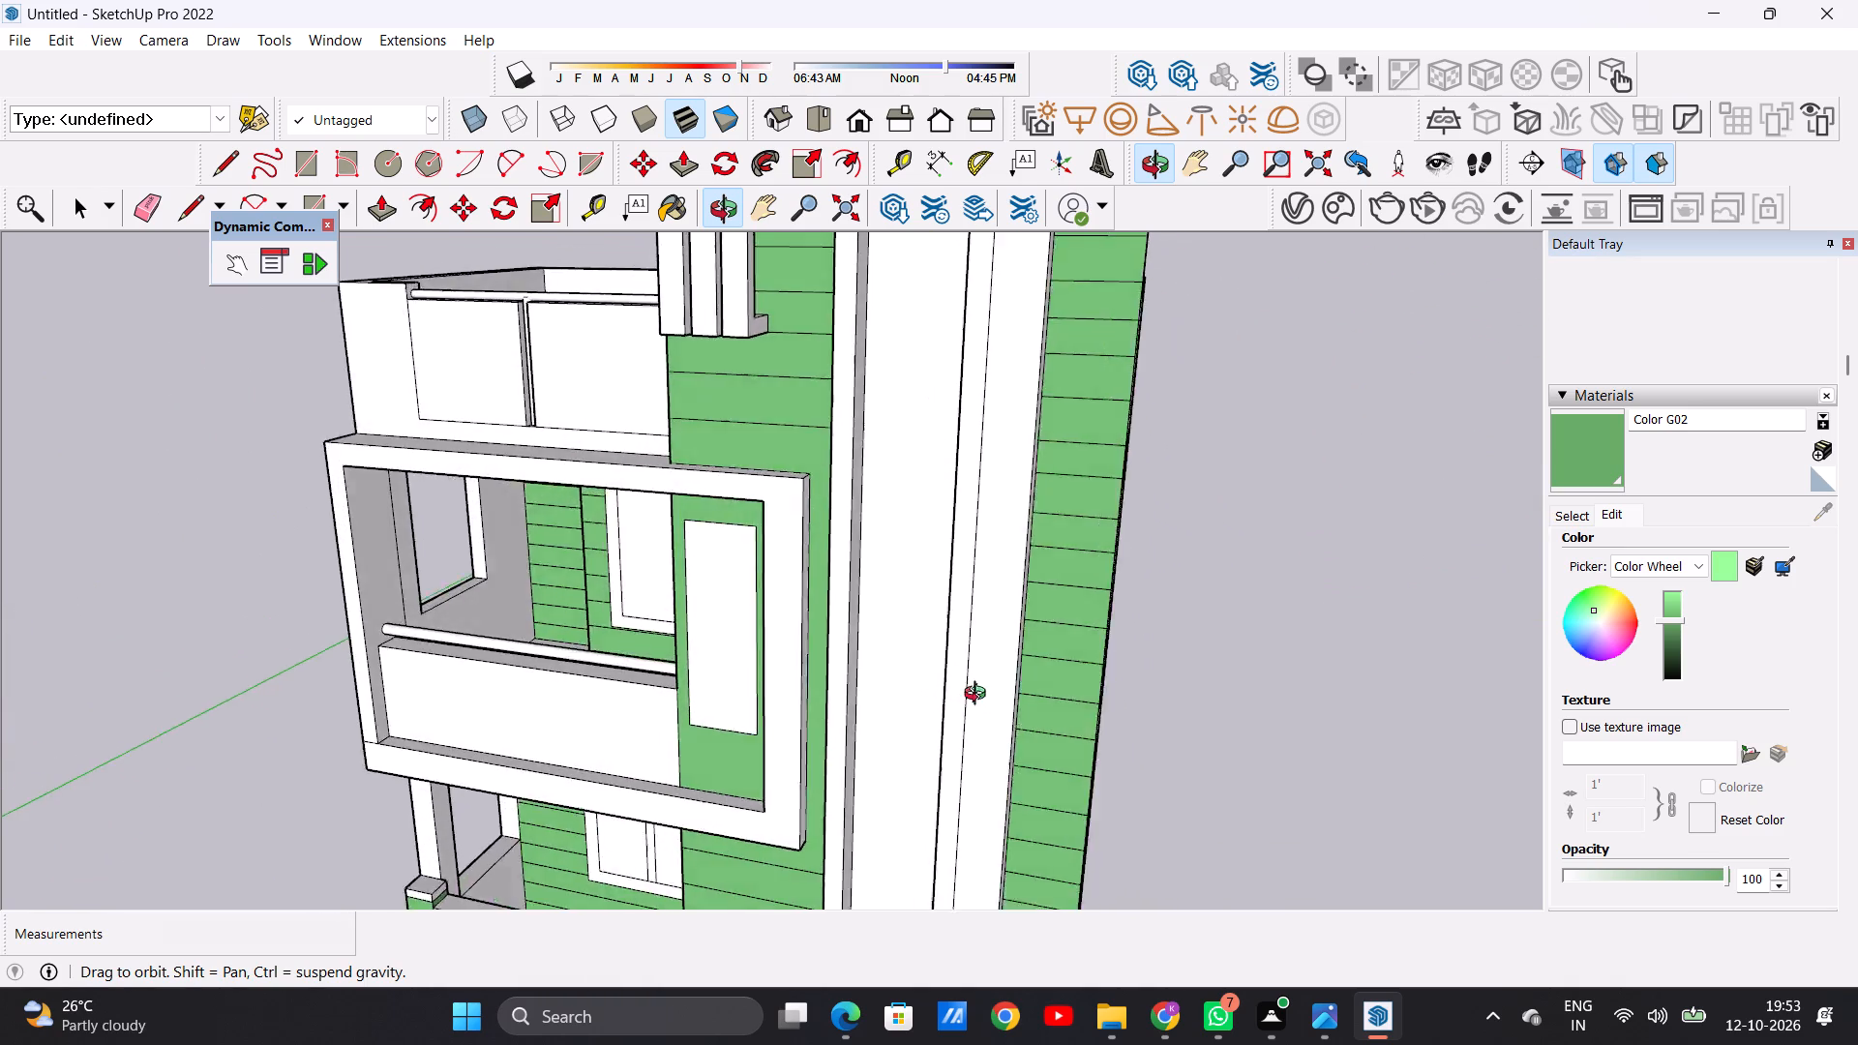
{"action": "middle_click_drag", "start_coordinate": [979, 696], "coordinate": [1121, 648]}
{"action": "scroll", "coordinate": [951, 650], "scroll_direction": "down", "scroll_amount": 13}
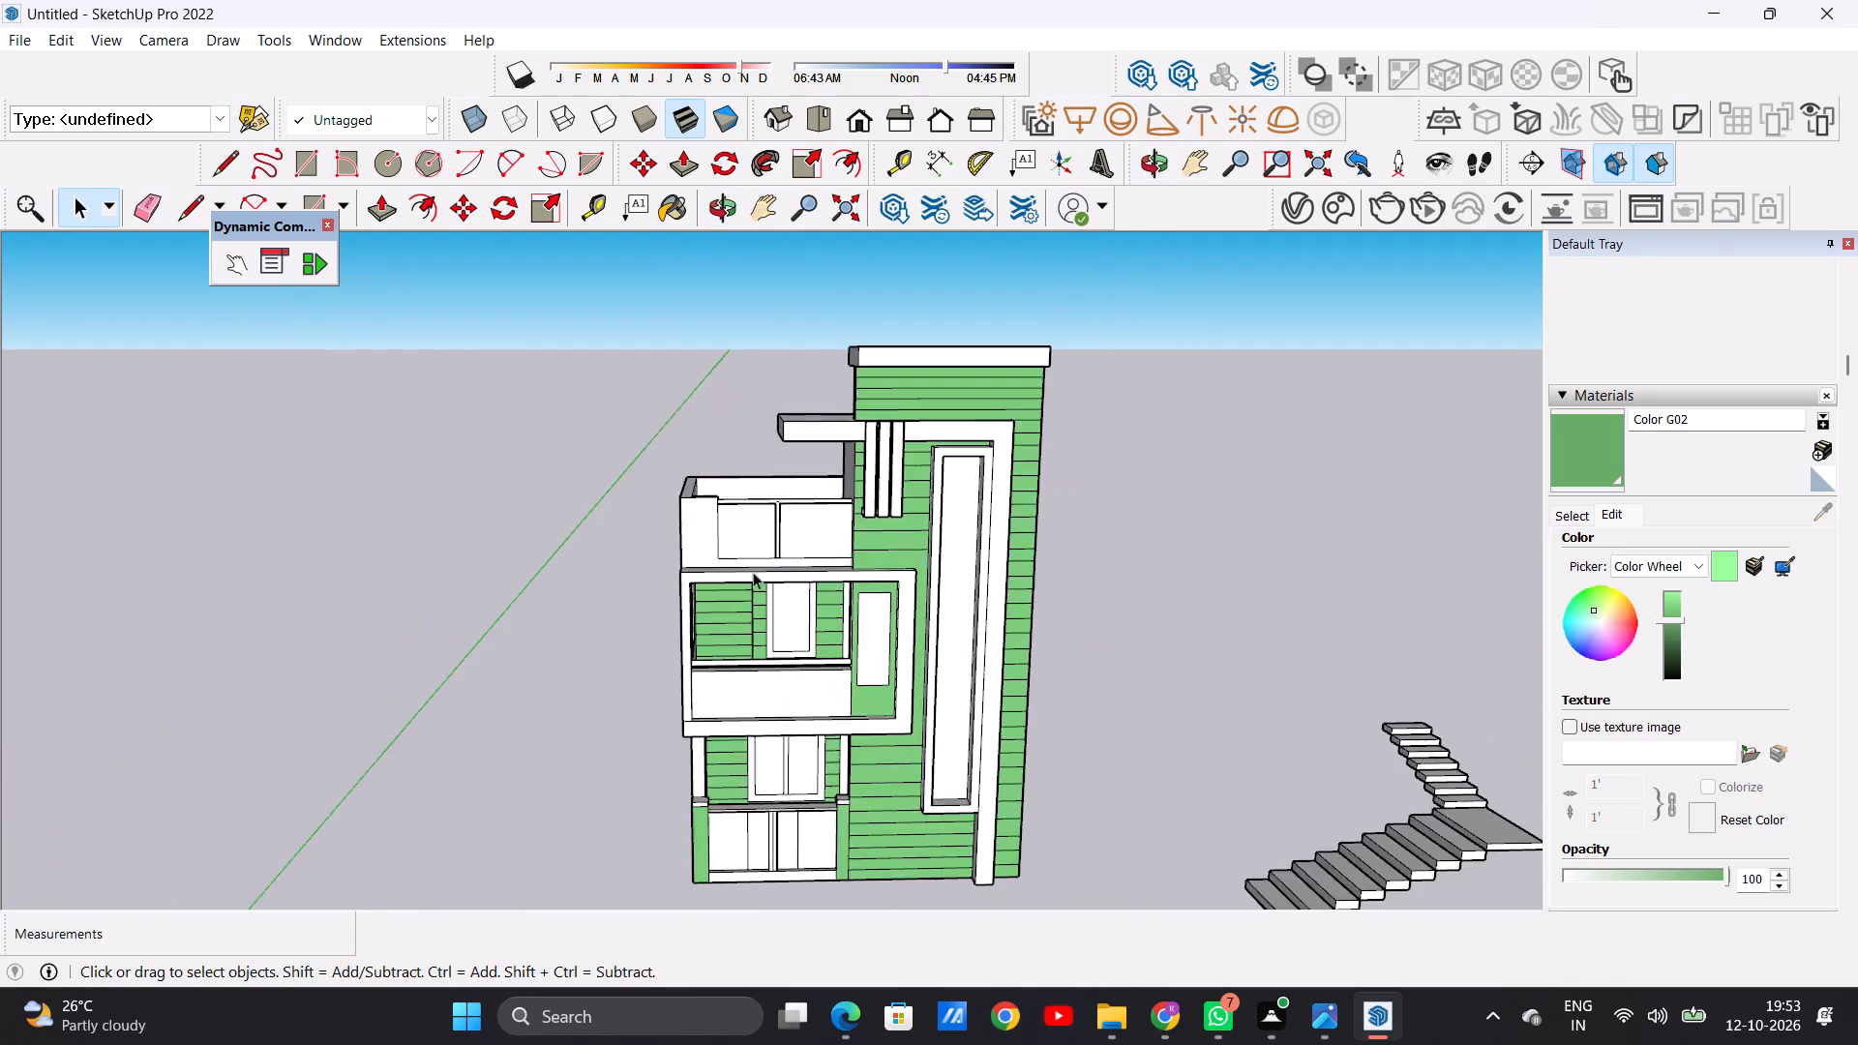
{"action": "scroll", "coordinate": [753, 572], "scroll_direction": "down", "scroll_amount": 2}
{"action": "scroll", "coordinate": [838, 632], "scroll_direction": "up", "scroll_amount": 7}
{"action": "middle_click_drag", "start_coordinate": [854, 649], "coordinate": [837, 661]}
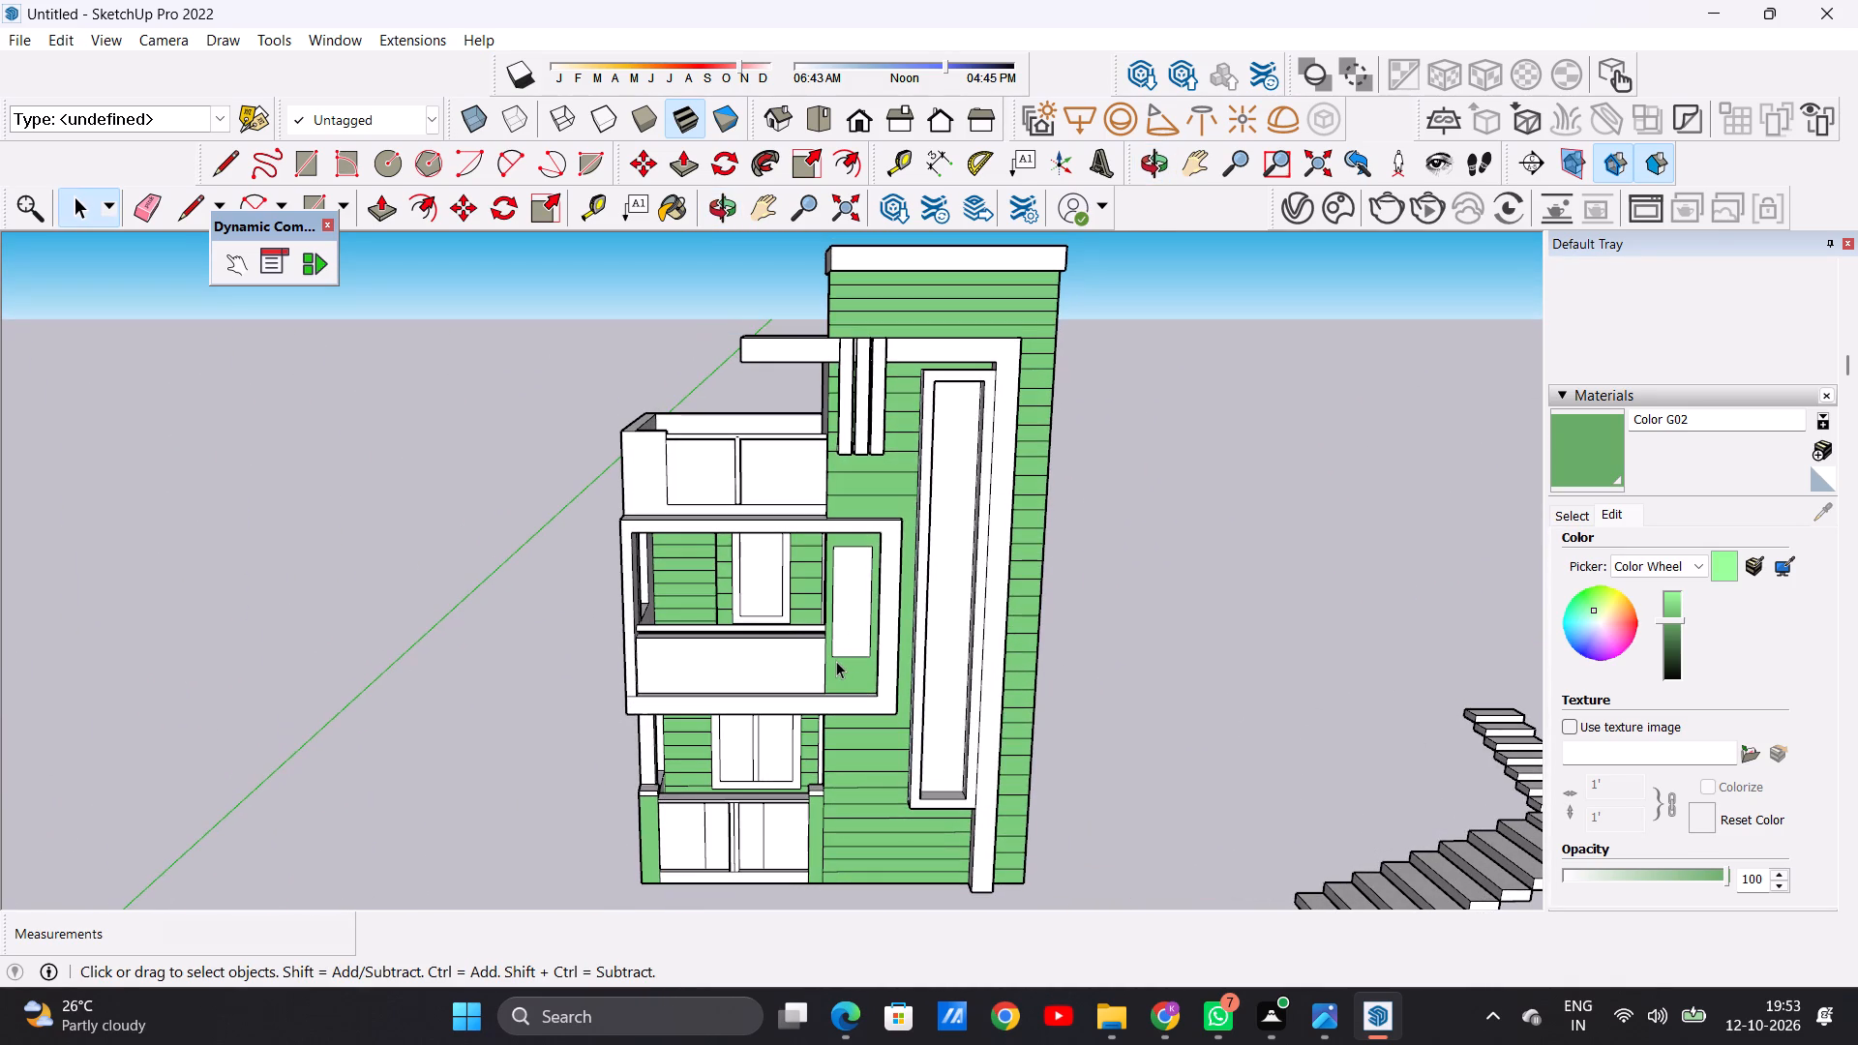
{"action": "middle_click_drag", "start_coordinate": [724, 612], "coordinate": [738, 577]}
Paint the plain white wall area between the cladding and the door on the upper balcony with Color G02.
{"action": "scroll", "coordinate": [786, 524], "scroll_direction": "up", "scroll_amount": 9}
{"action": "scroll", "coordinate": [769, 565], "scroll_direction": "down", "scroll_amount": 2}
{"action": "scroll", "coordinate": [769, 565], "scroll_direction": "up", "scroll_amount": 1}
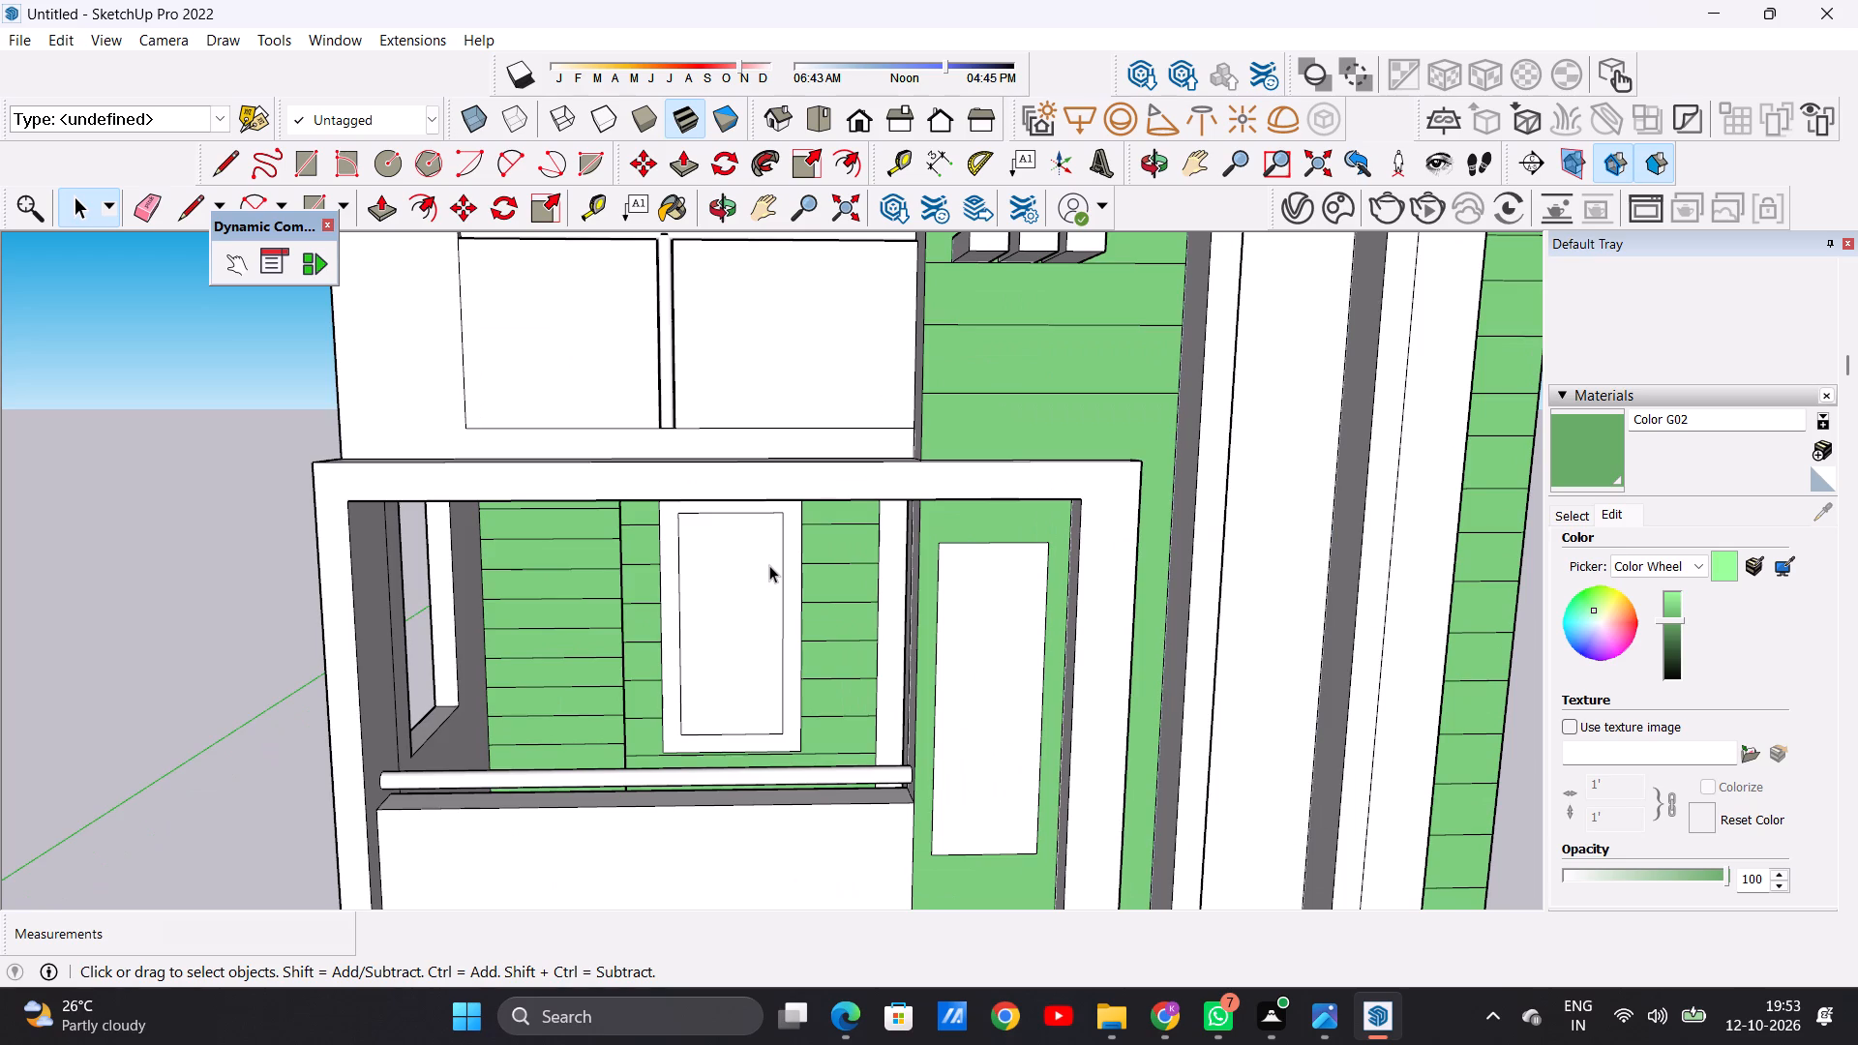
{"action": "scroll", "coordinate": [769, 565], "scroll_direction": "down", "scroll_amount": 6}
{"action": "middle_click_drag", "start_coordinate": [755, 561], "coordinate": [1097, 617]}
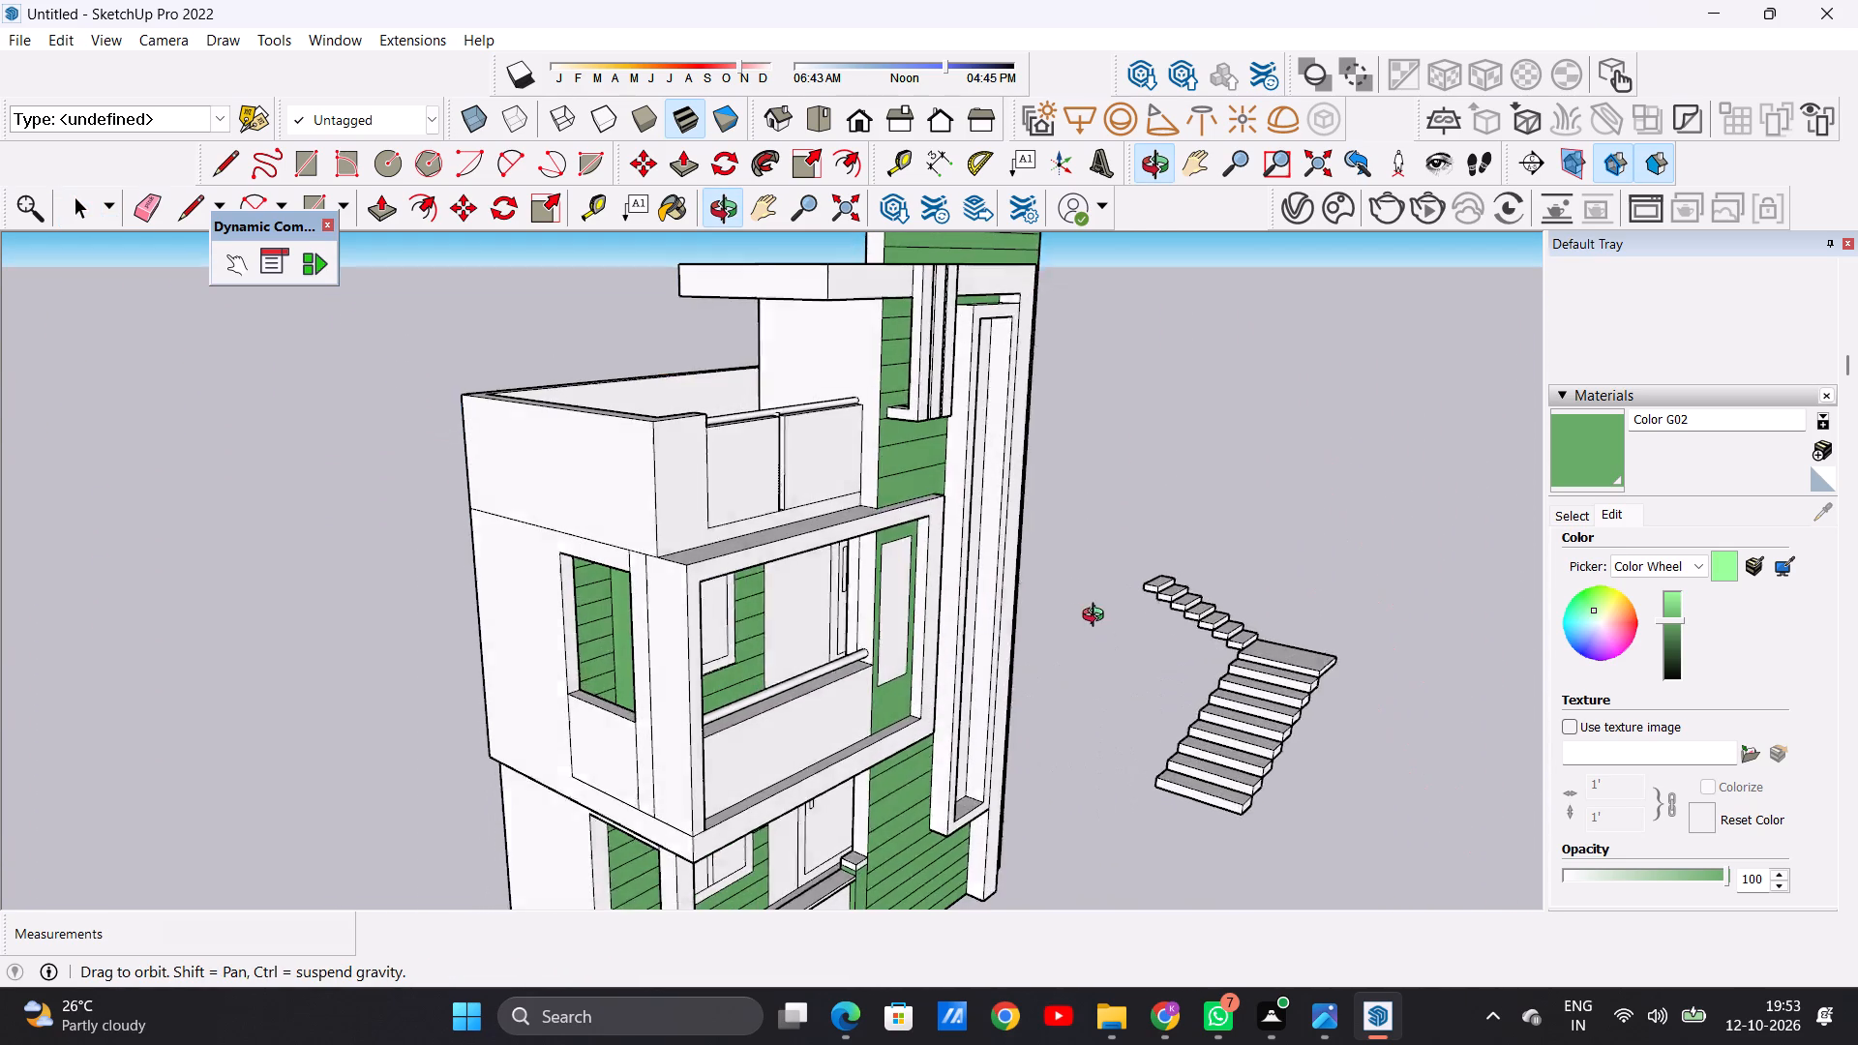
{"action": "middle_click_drag", "start_coordinate": [1097, 617], "coordinate": [1093, 616]}
{"action": "scroll", "coordinate": [826, 633], "scroll_direction": "up", "scroll_amount": 4}
{"action": "middle_click_drag", "start_coordinate": [819, 625], "coordinate": [804, 558]}
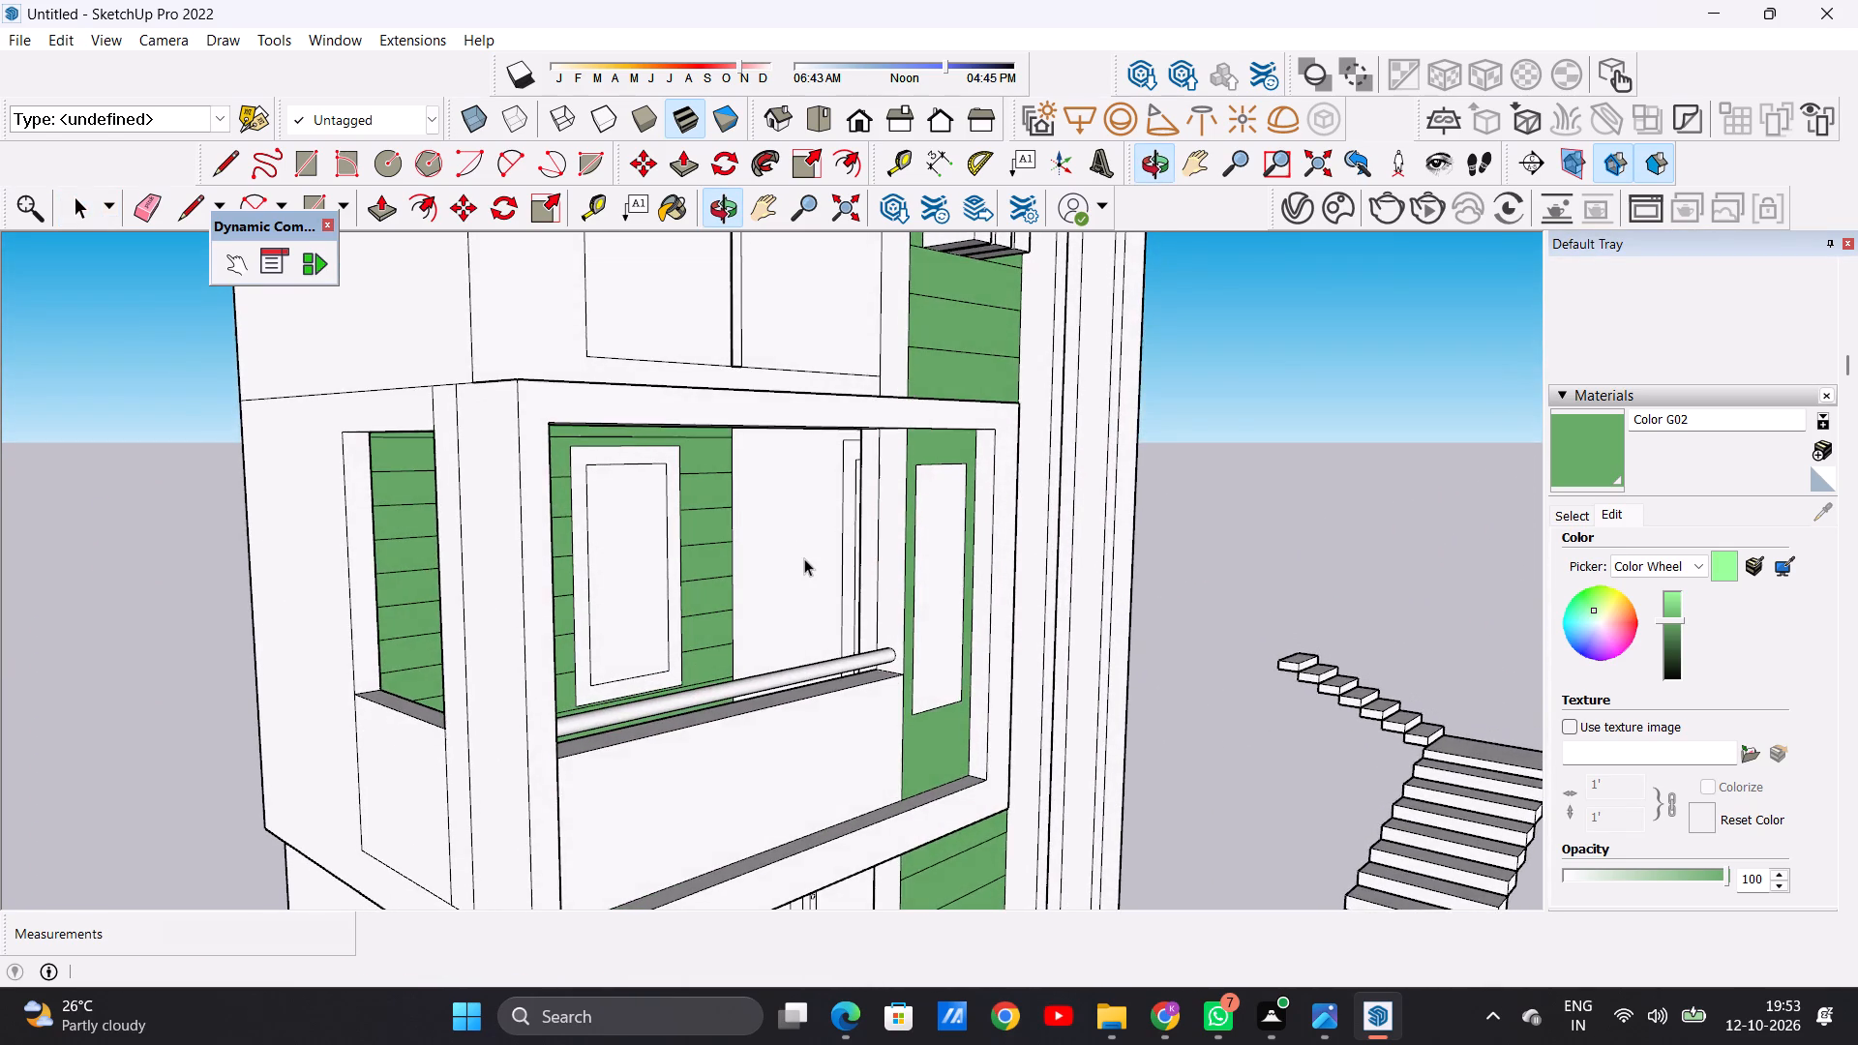
{"action": "scroll", "coordinate": [804, 558], "scroll_direction": "up", "scroll_amount": 4}
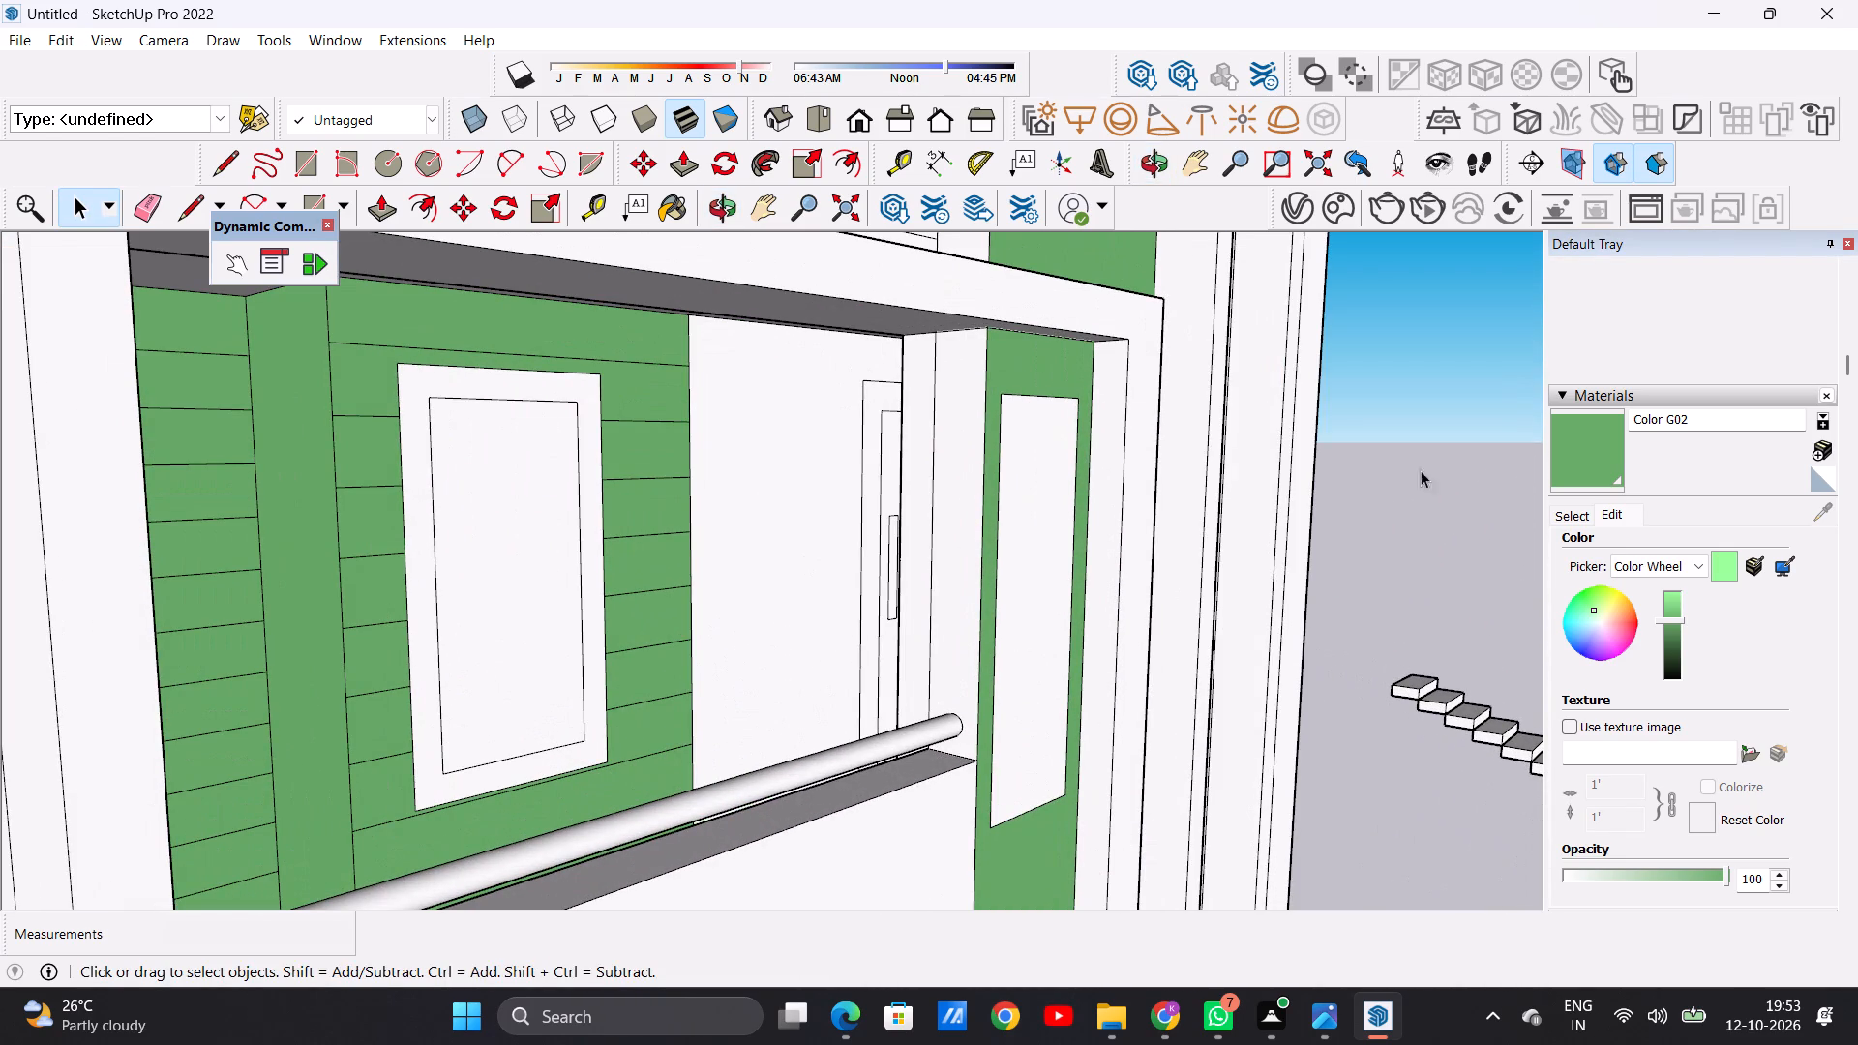
{"action": "left_click", "coordinate": [1559, 445]}
{"action": "left_click", "coordinate": [804, 589]}
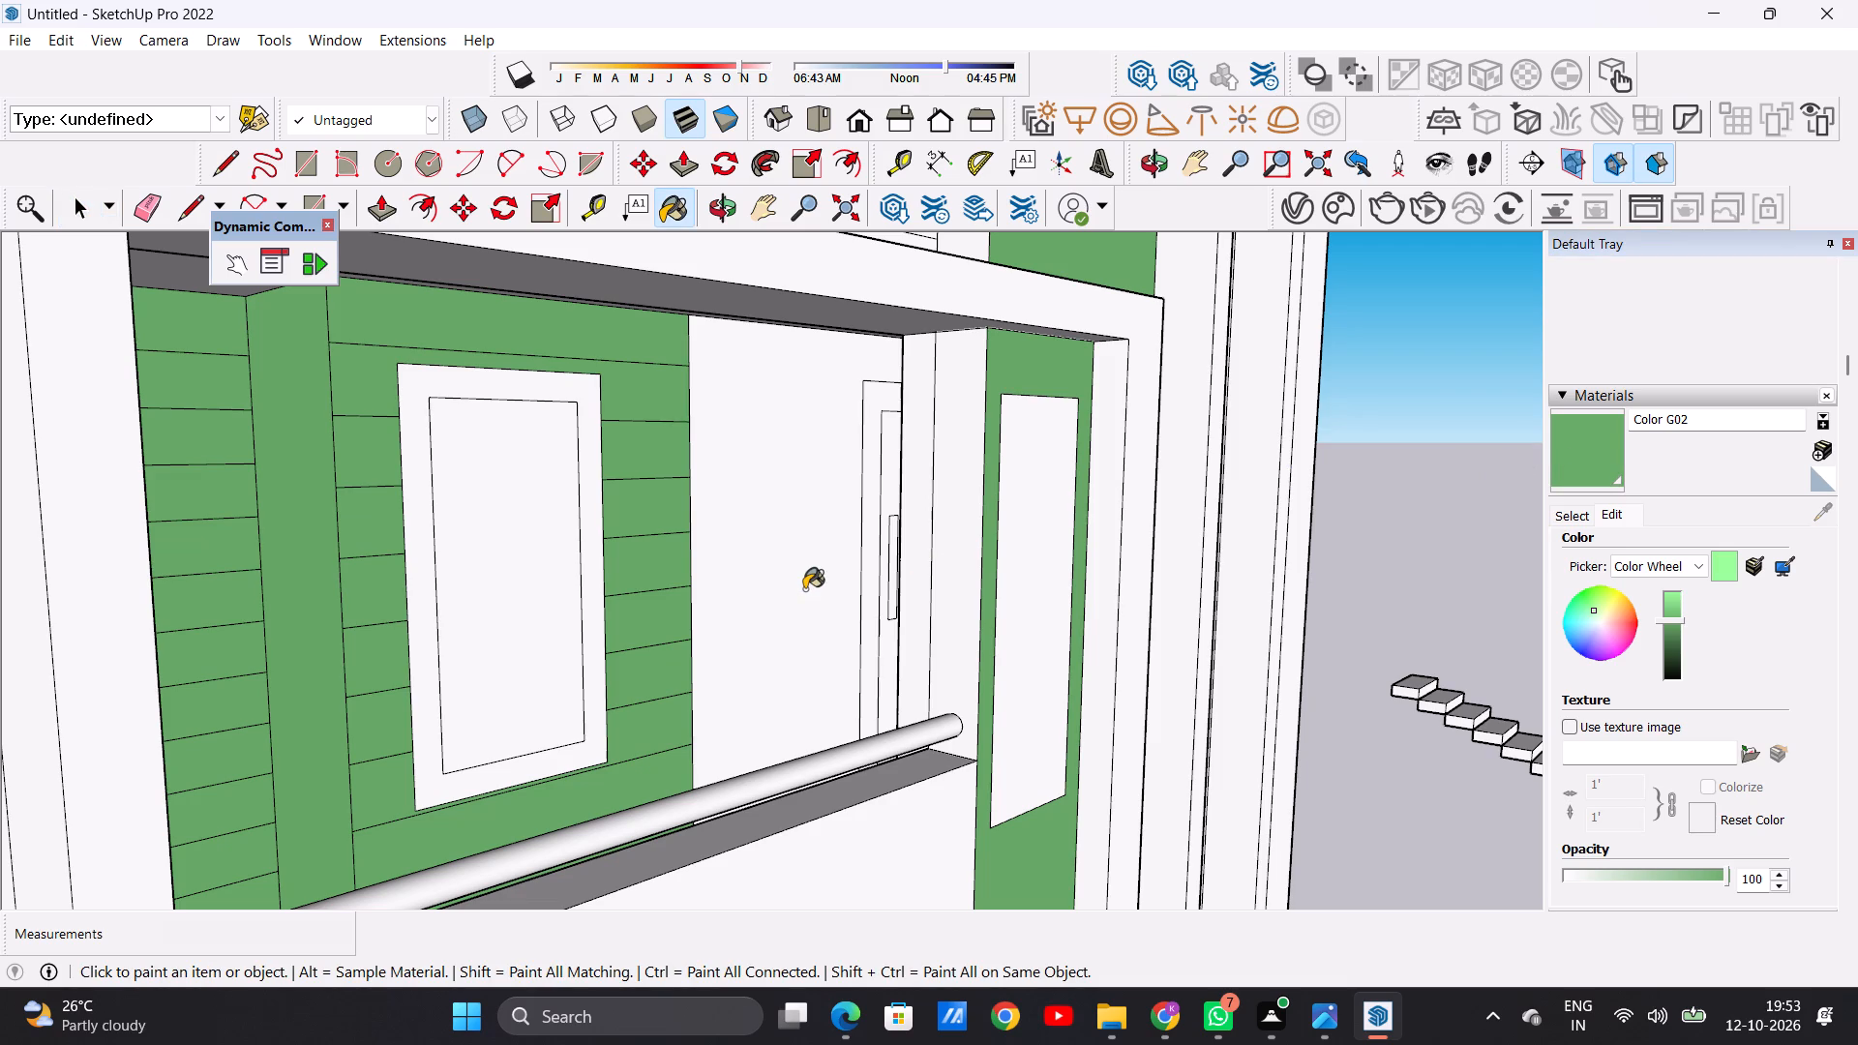
Paint the plain white wall area beside the window cladding on the lower porch with Color G02.
{"action": "middle_click_drag", "start_coordinate": [815, 563], "coordinate": [613, 605]}
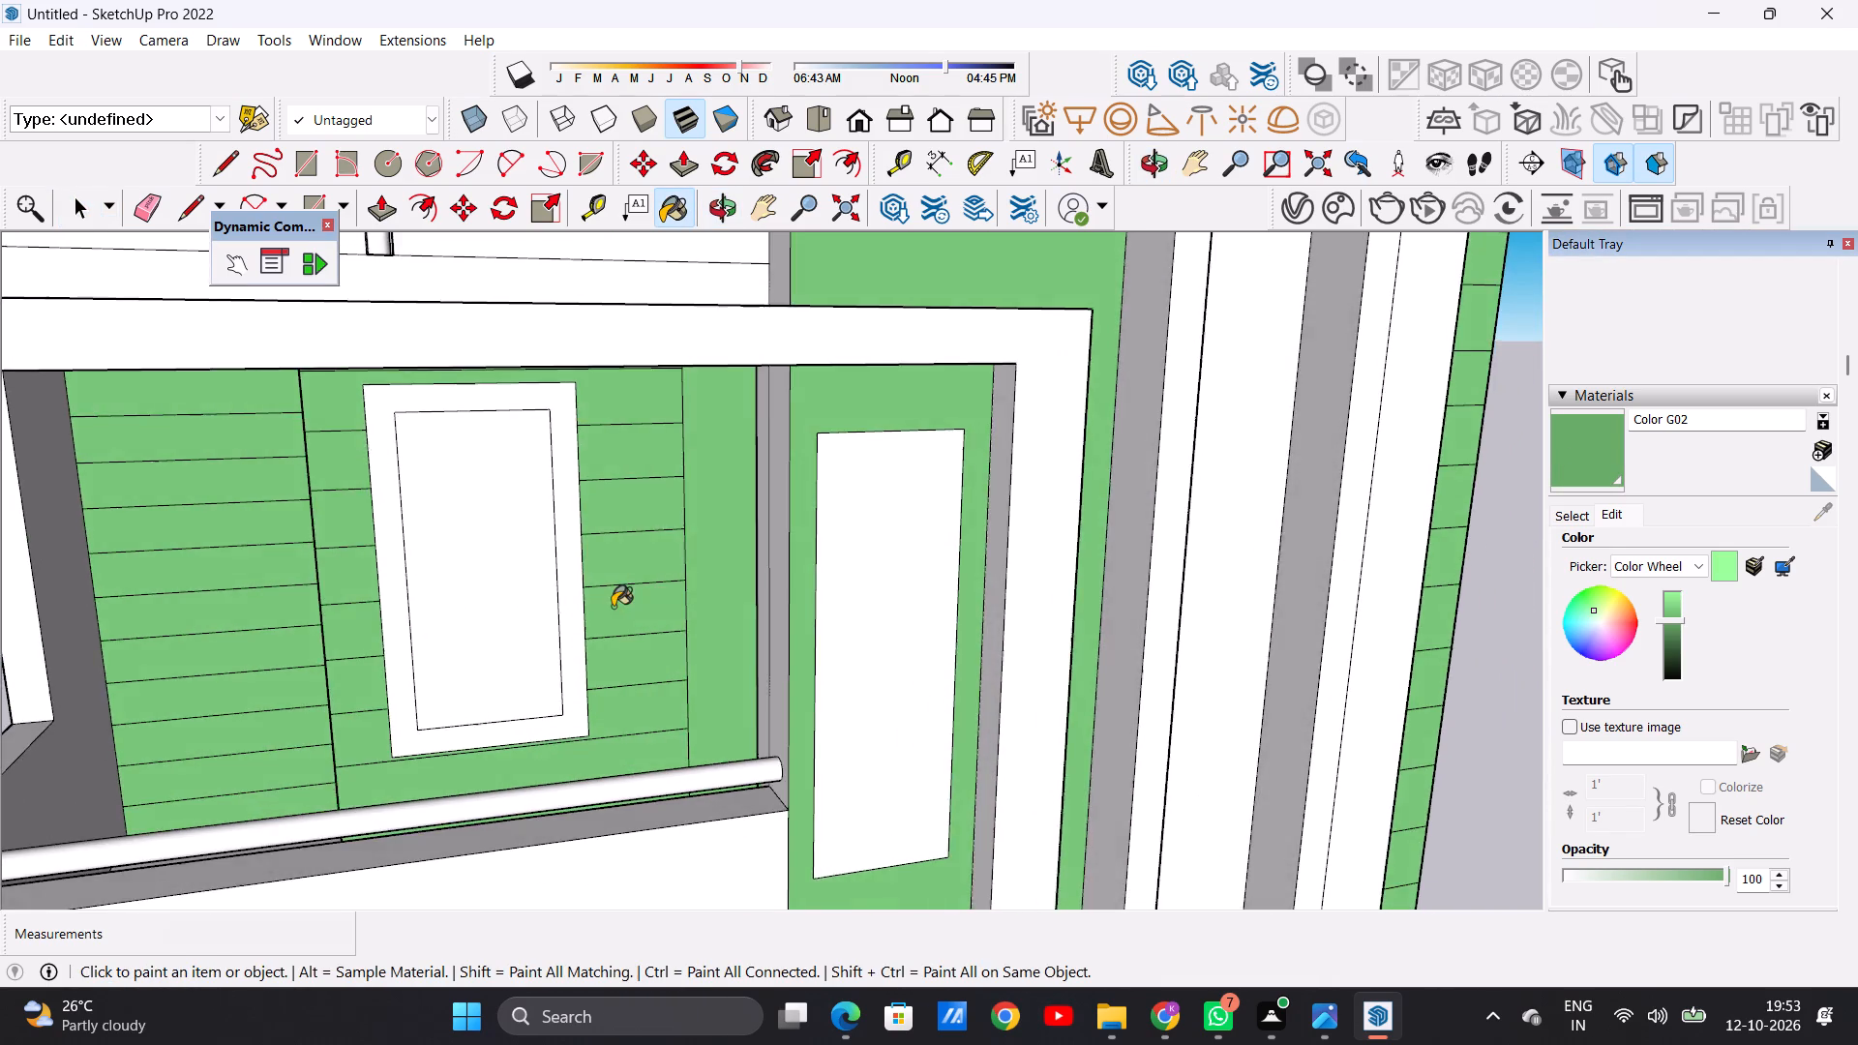
{"action": "scroll", "coordinate": [652, 639], "scroll_direction": "down", "scroll_amount": 18}
{"action": "scroll", "coordinate": [666, 739], "scroll_direction": "up", "scroll_amount": 8}
{"action": "scroll", "coordinate": [667, 739], "scroll_direction": "down", "scroll_amount": 1}
{"action": "scroll", "coordinate": [670, 739], "scroll_direction": "up", "scroll_amount": 1}
{"action": "scroll", "coordinate": [670, 739], "scroll_direction": "down", "scroll_amount": 1}
{"action": "scroll", "coordinate": [670, 739], "scroll_direction": "up", "scroll_amount": 3}
{"action": "scroll", "coordinate": [670, 739], "scroll_direction": "down", "scroll_amount": 1}
{"action": "scroll", "coordinate": [670, 739], "scroll_direction": "up", "scroll_amount": 3}
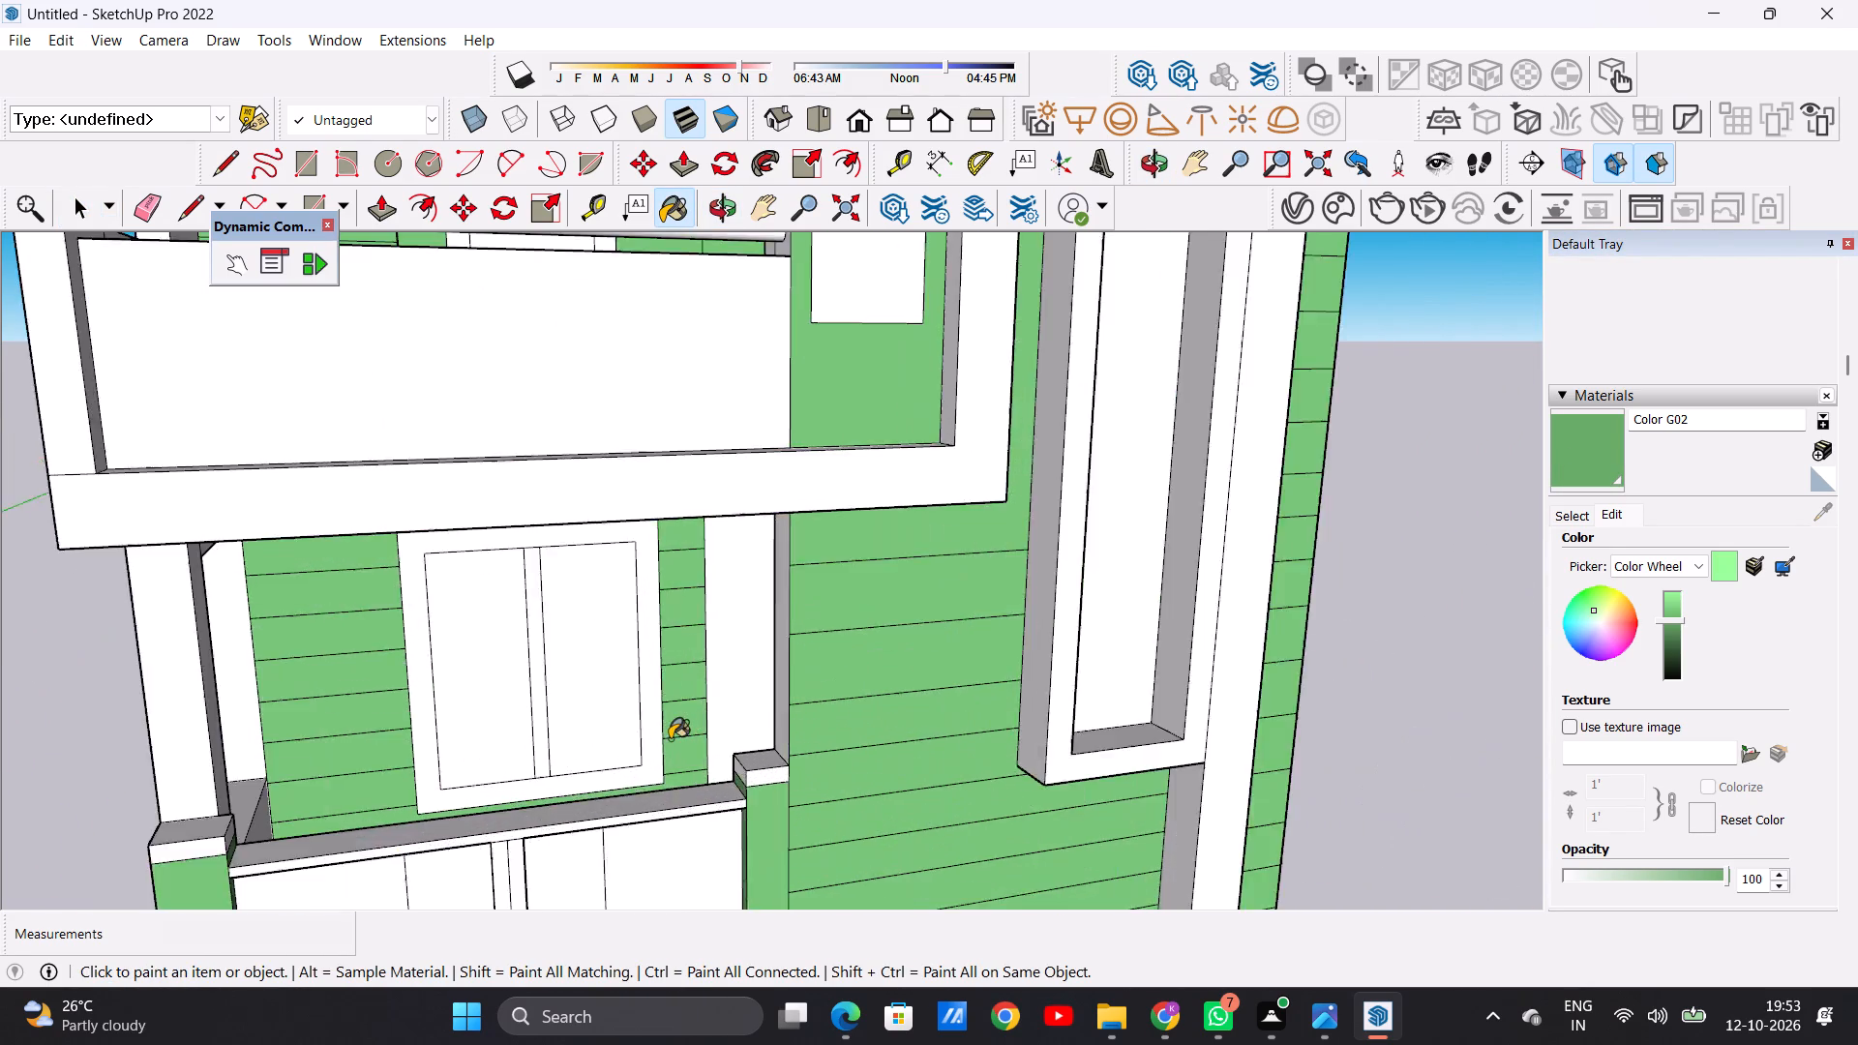
{"action": "scroll", "coordinate": [670, 739], "scroll_direction": "up", "scroll_amount": 8}
{"action": "left_click", "coordinate": [820, 582]}
Paint the frame of the upper balcony door with Wood Veneer 01 from the Wood collection.
{"action": "scroll", "coordinate": [811, 594], "scroll_direction": "down", "scroll_amount": 7}
{"action": "middle_click_drag", "start_coordinate": [803, 621], "coordinate": [623, 622]}
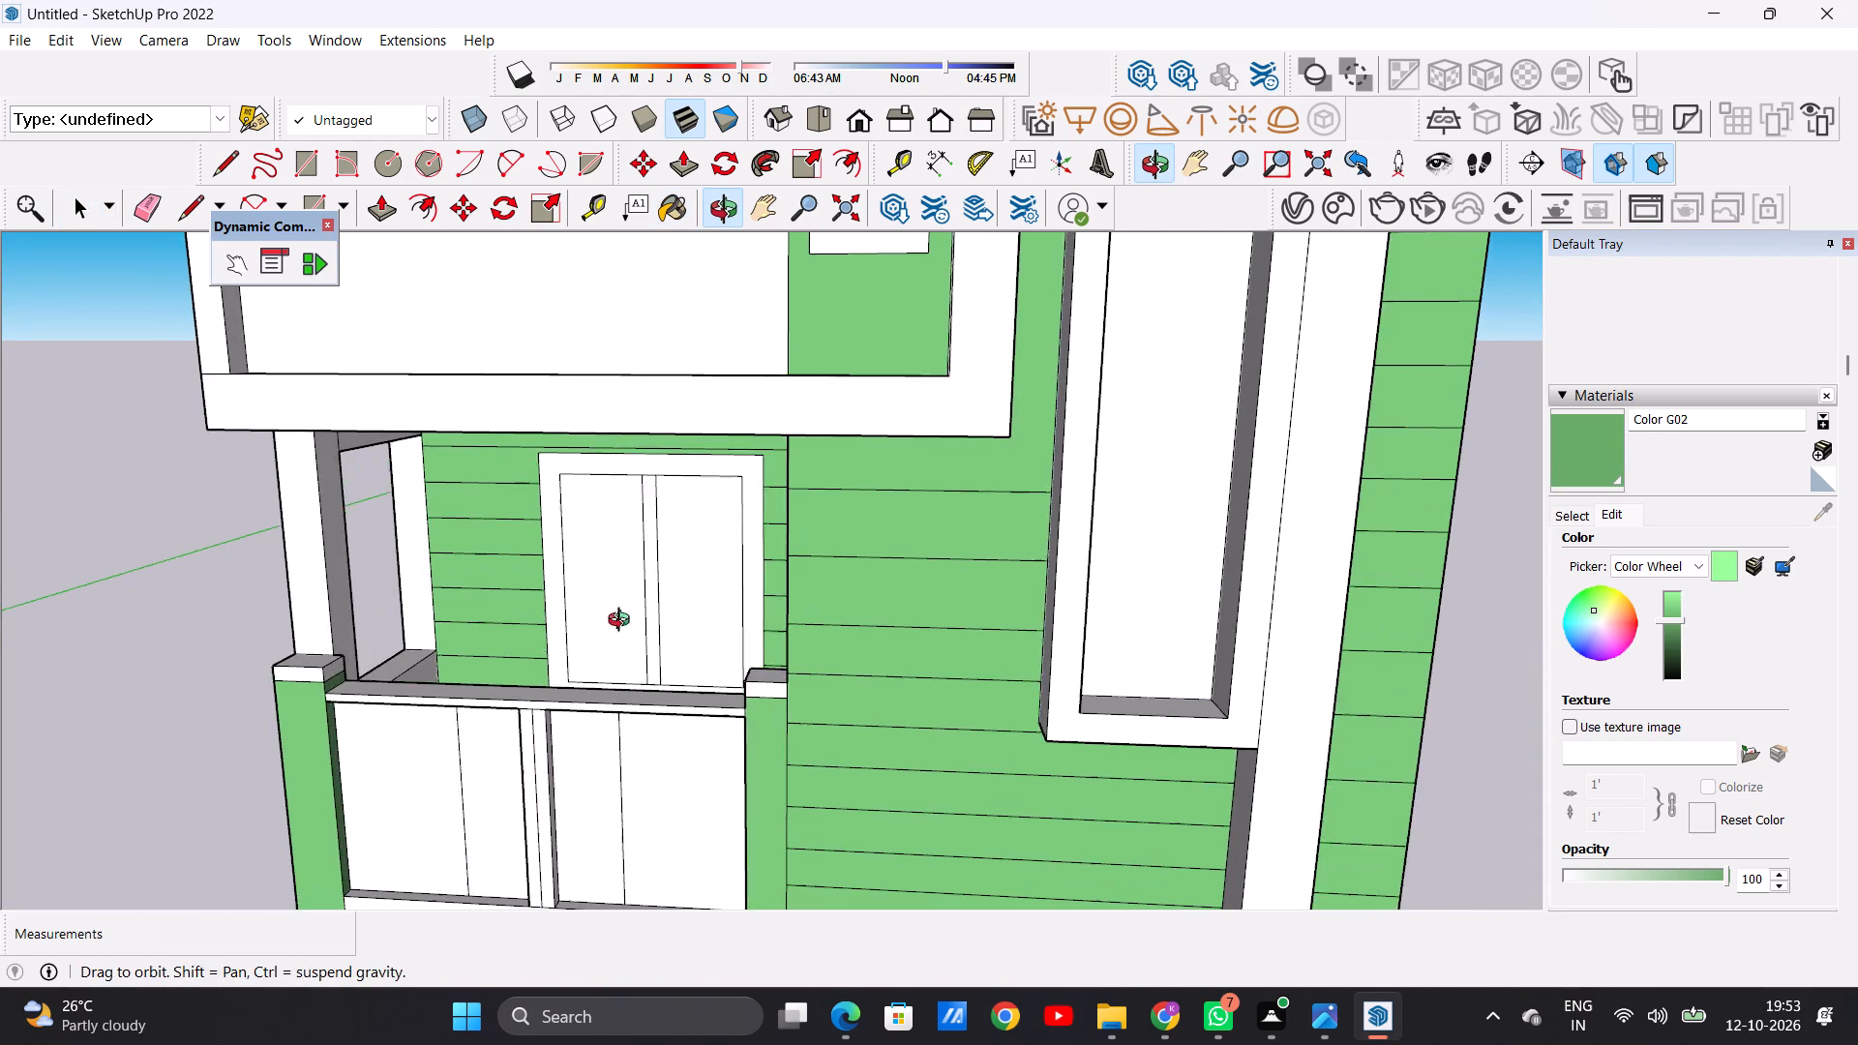
{"action": "middle_click_drag", "start_coordinate": [623, 622], "coordinate": [621, 622]}
{"action": "scroll", "coordinate": [624, 628], "scroll_direction": "down", "scroll_amount": 12}
{"action": "scroll", "coordinate": [664, 501], "scroll_direction": "up", "scroll_amount": 4}
{"action": "middle_click_drag", "start_coordinate": [661, 495], "coordinate": [812, 512]}
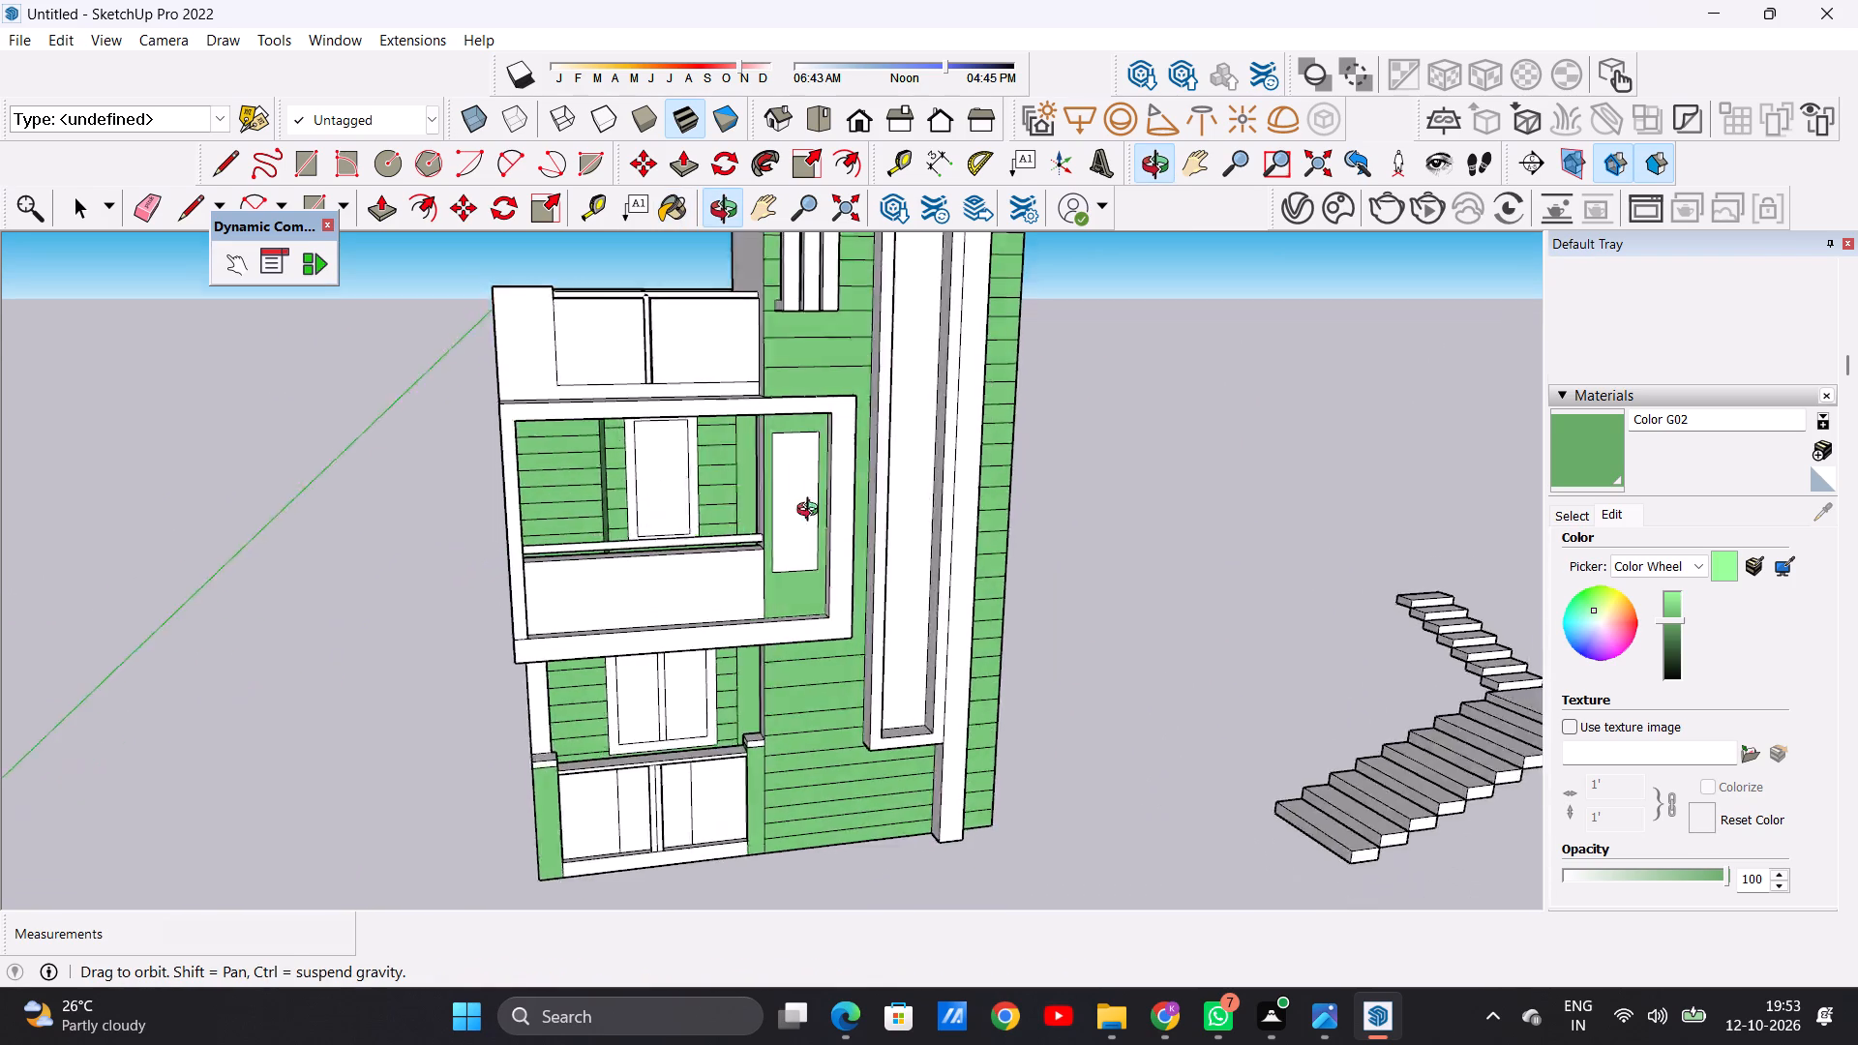
{"action": "middle_click_drag", "start_coordinate": [812, 512], "coordinate": [1094, 467]}
{"action": "scroll", "coordinate": [791, 480], "scroll_direction": "up", "scroll_amount": 9}
{"action": "scroll", "coordinate": [764, 480], "scroll_direction": "down", "scroll_amount": 1}
{"action": "scroll", "coordinate": [764, 480], "scroll_direction": "up", "scroll_amount": 1}
{"action": "scroll", "coordinate": [764, 480], "scroll_direction": "down", "scroll_amount": 1}
{"action": "scroll", "coordinate": [764, 480], "scroll_direction": "up", "scroll_amount": 4}
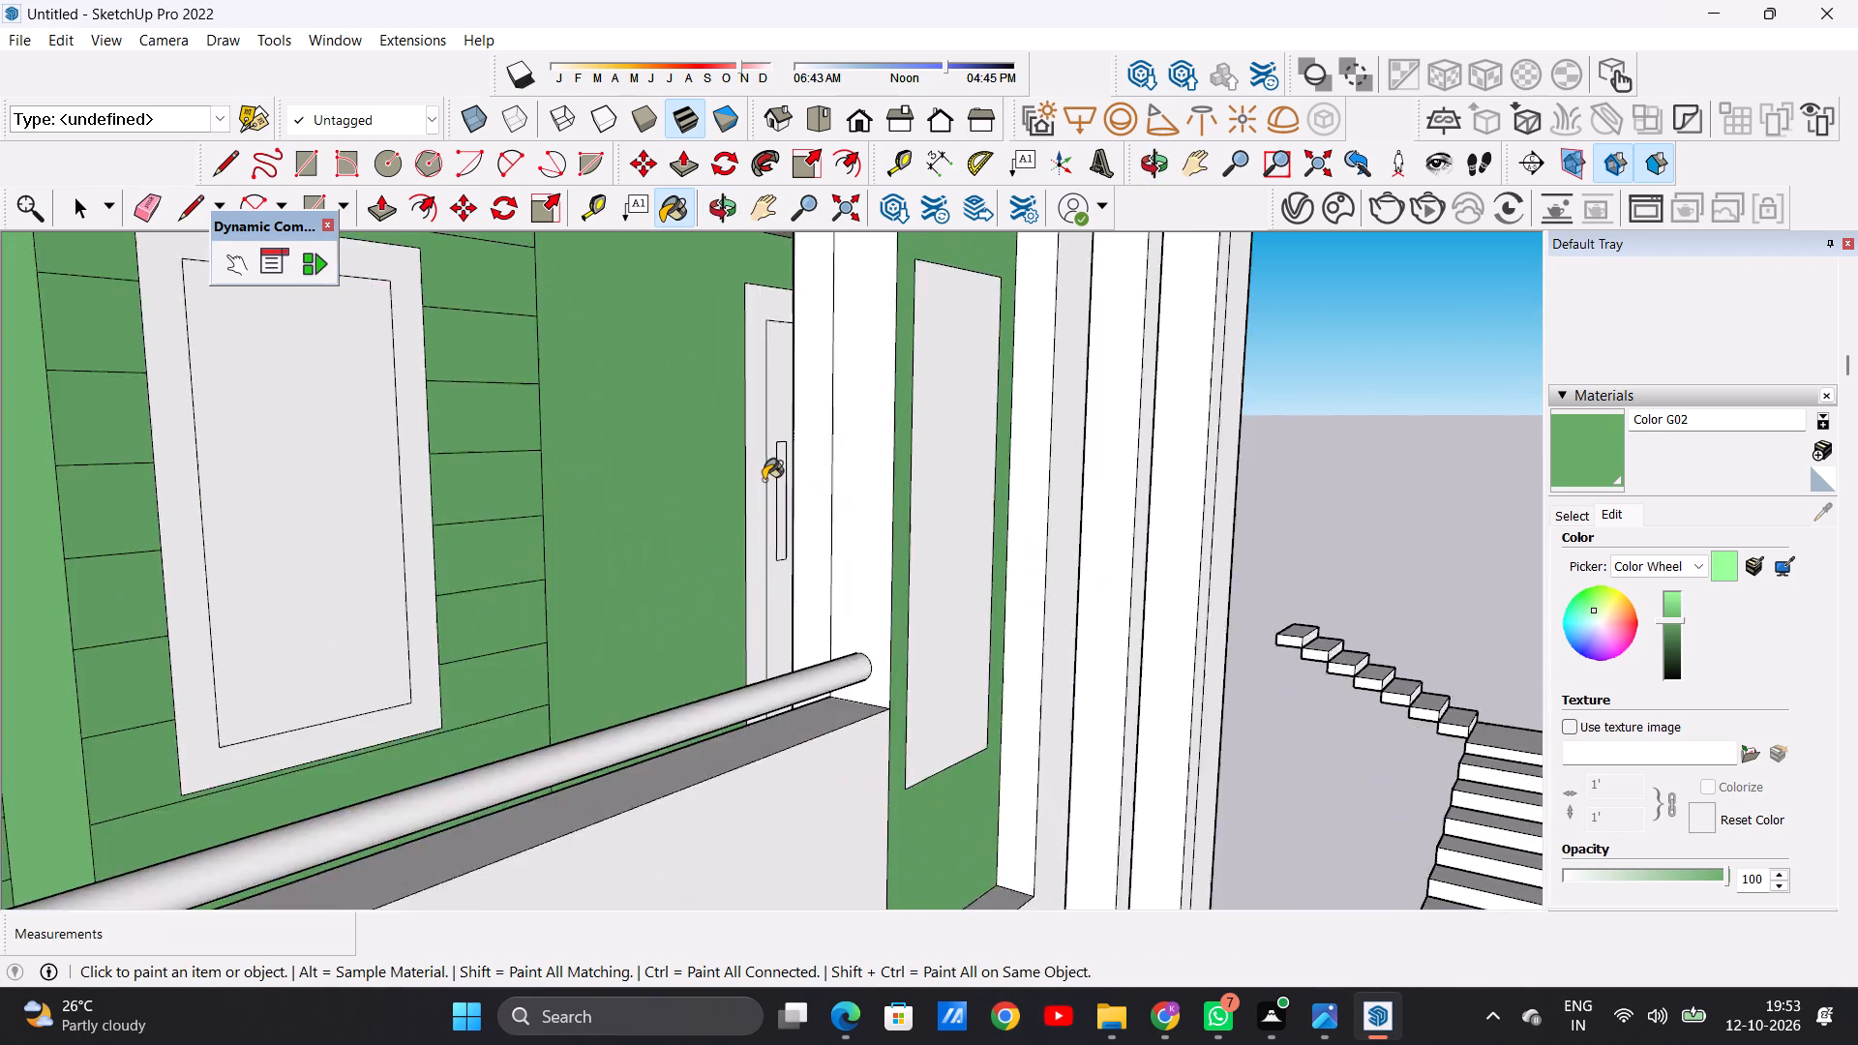
{"action": "scroll", "coordinate": [764, 480], "scroll_direction": "up", "scroll_amount": 5}
{"action": "middle_click_drag", "start_coordinate": [764, 480], "coordinate": [860, 501]}
{"action": "scroll", "coordinate": [860, 501], "scroll_direction": "down", "scroll_amount": 4}
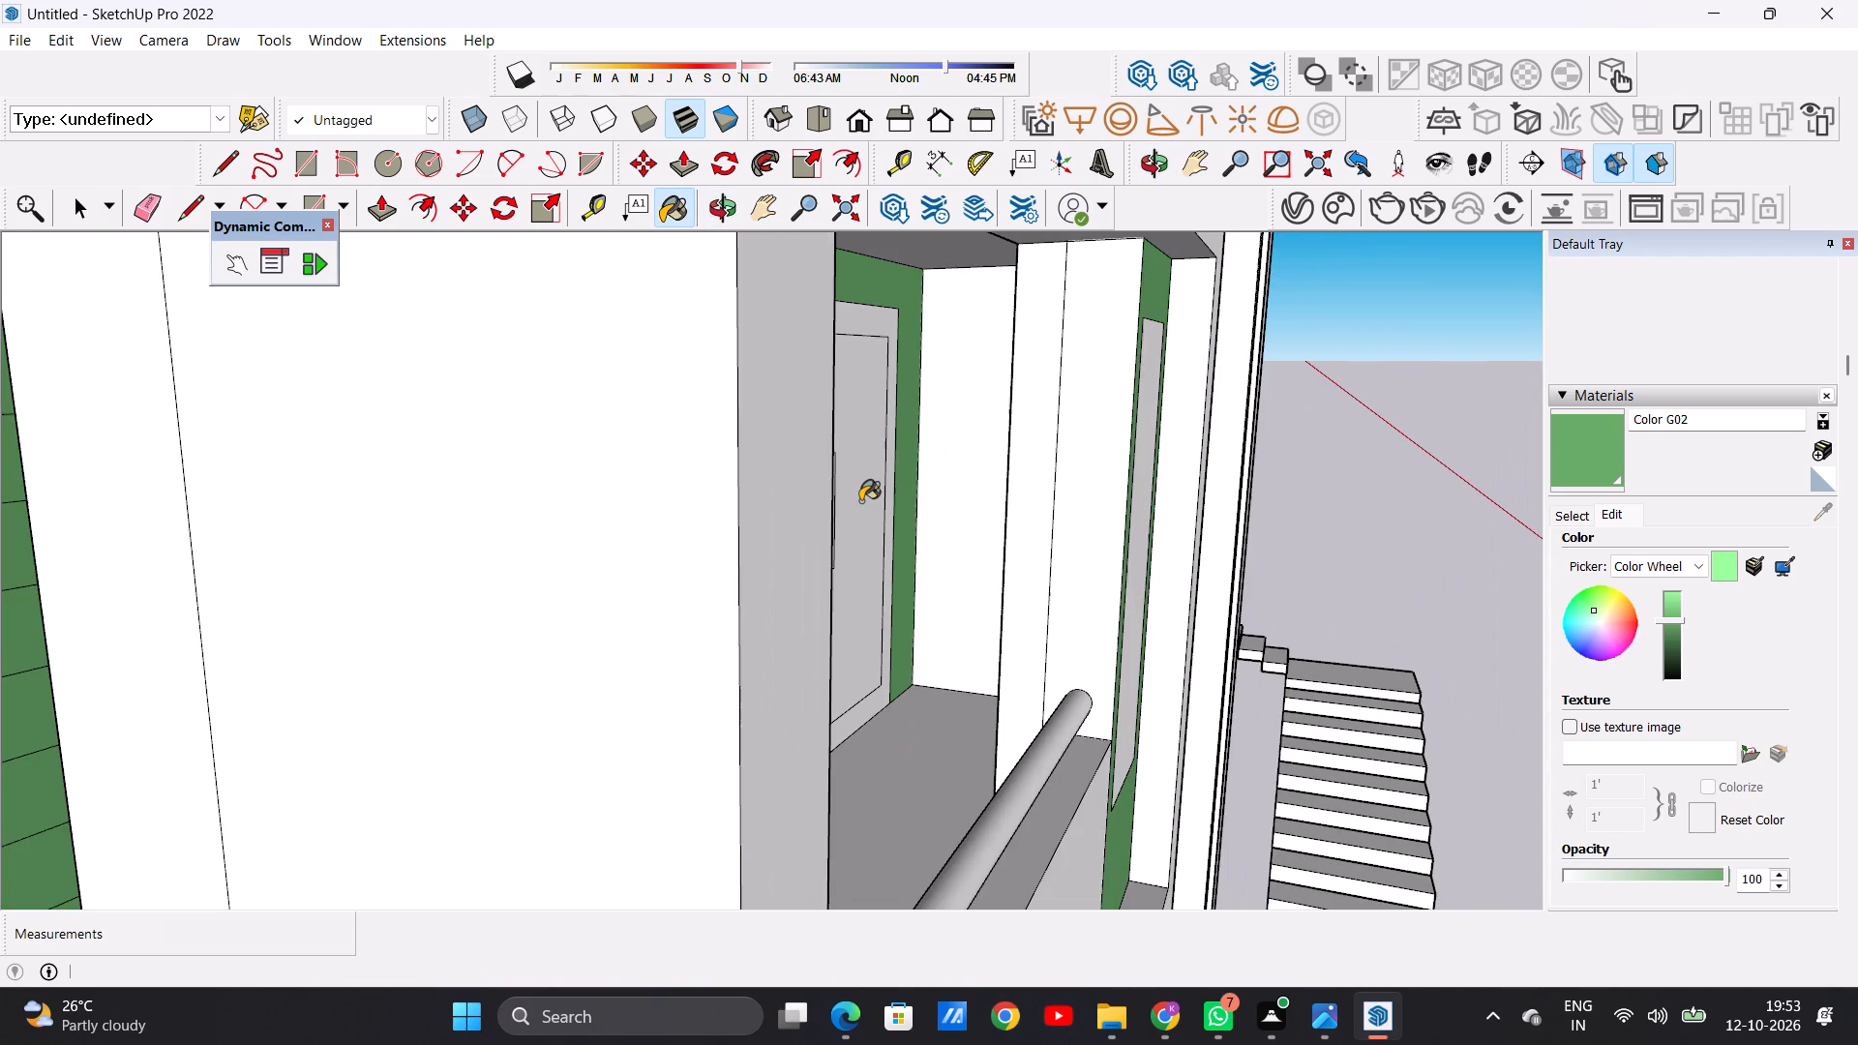
{"action": "scroll", "coordinate": [860, 501], "scroll_direction": "down", "scroll_amount": 1}
{"action": "scroll", "coordinate": [886, 502], "scroll_direction": "up", "scroll_amount": 1}
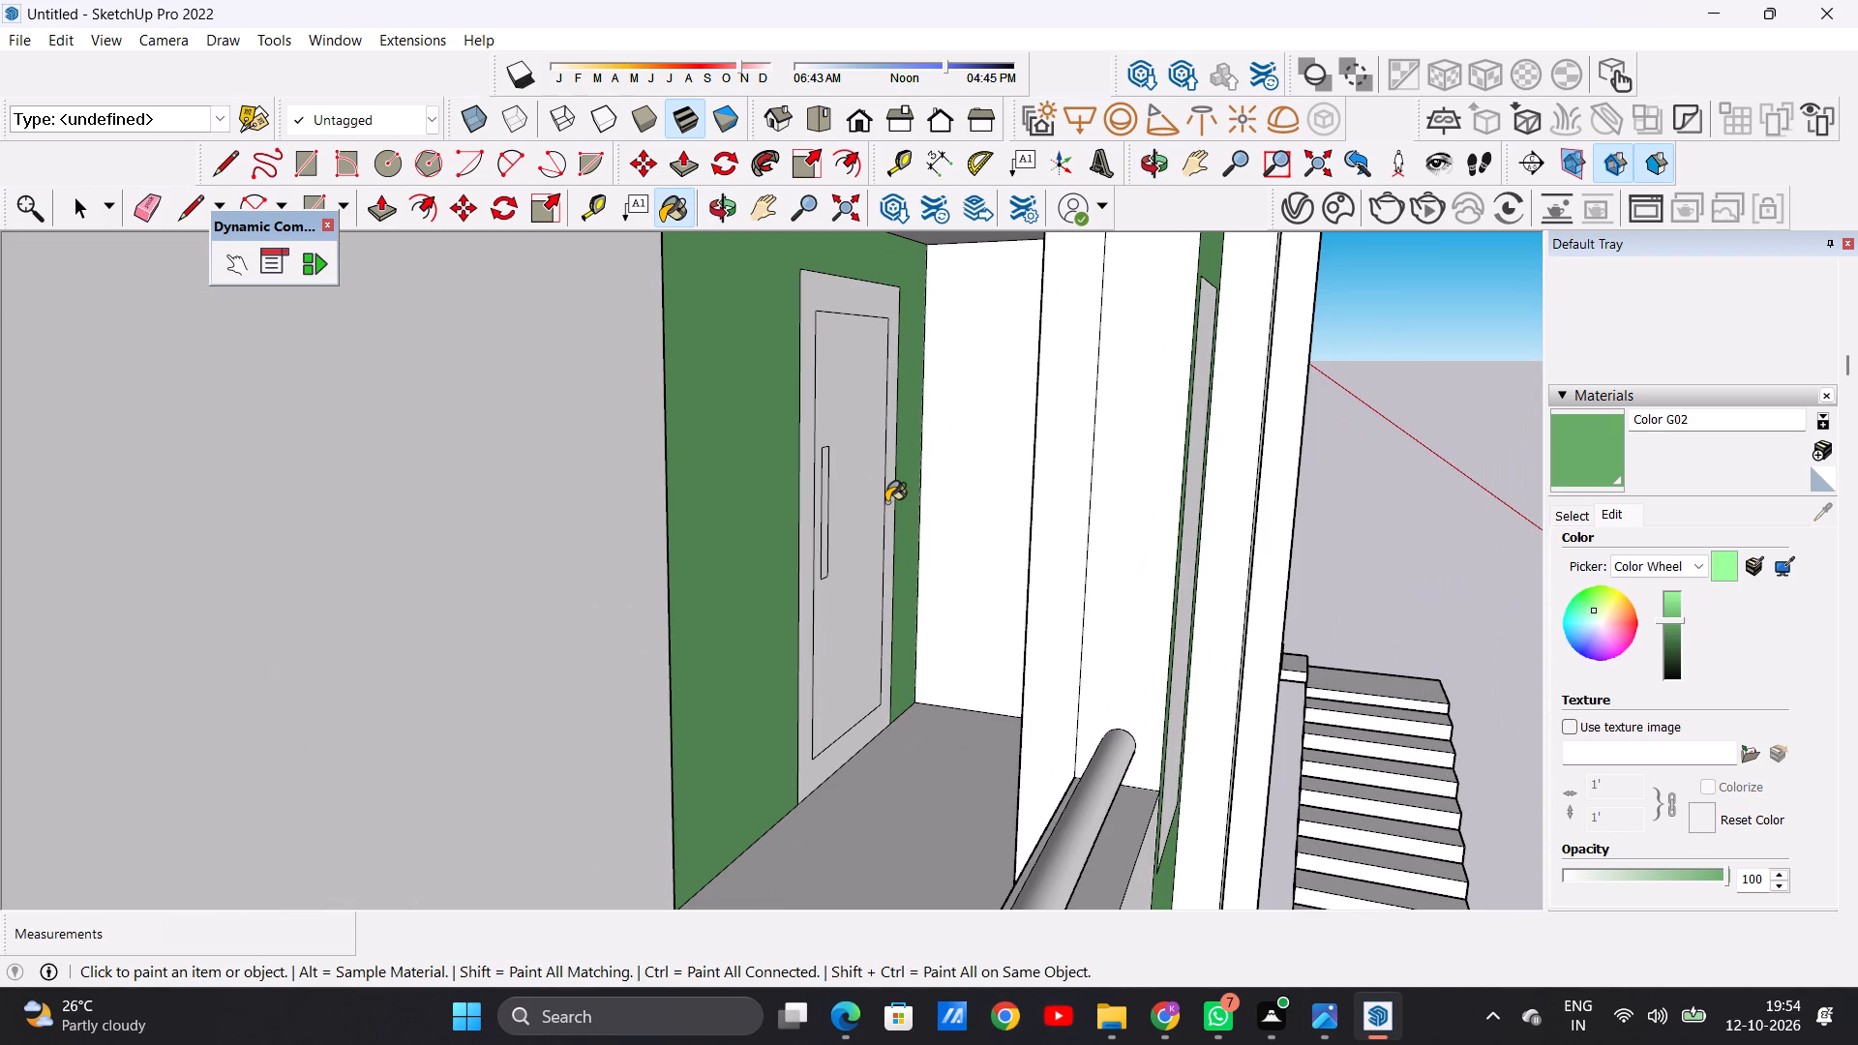
{"action": "key", "text": "space"}
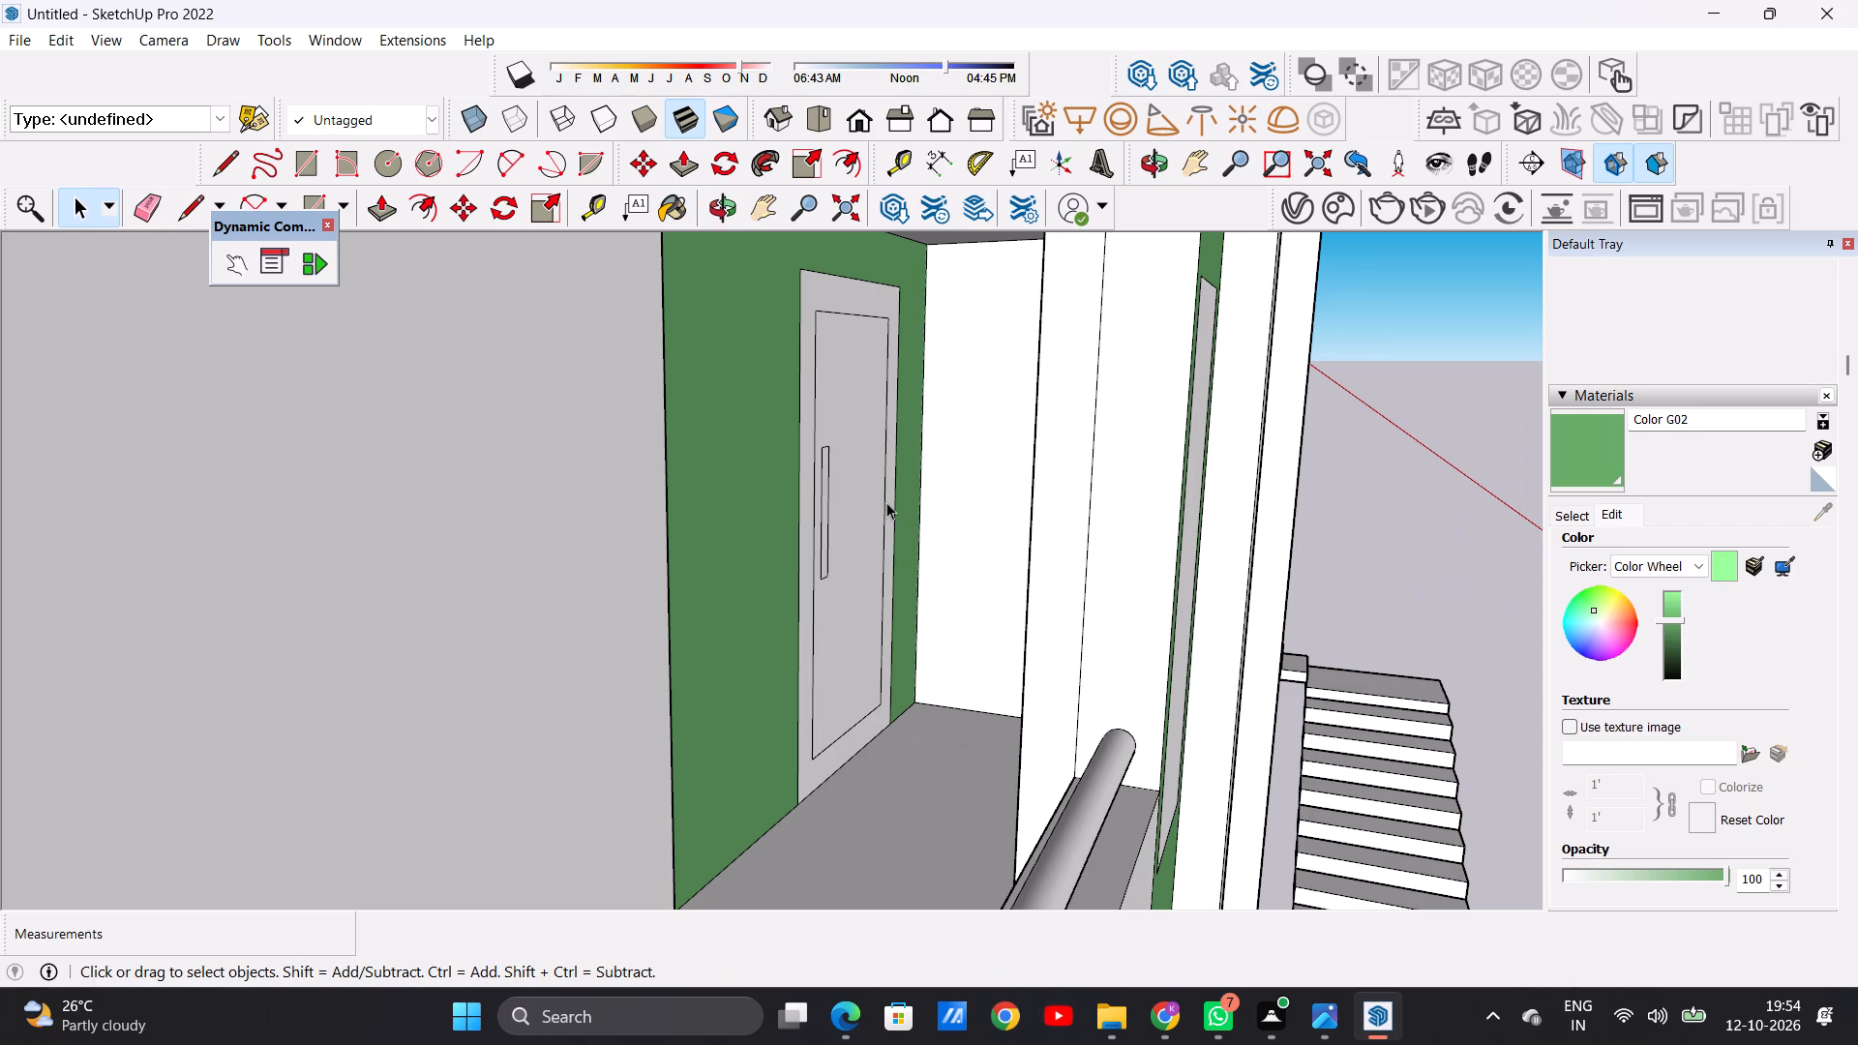
{"action": "left_click", "coordinate": [1566, 518]}
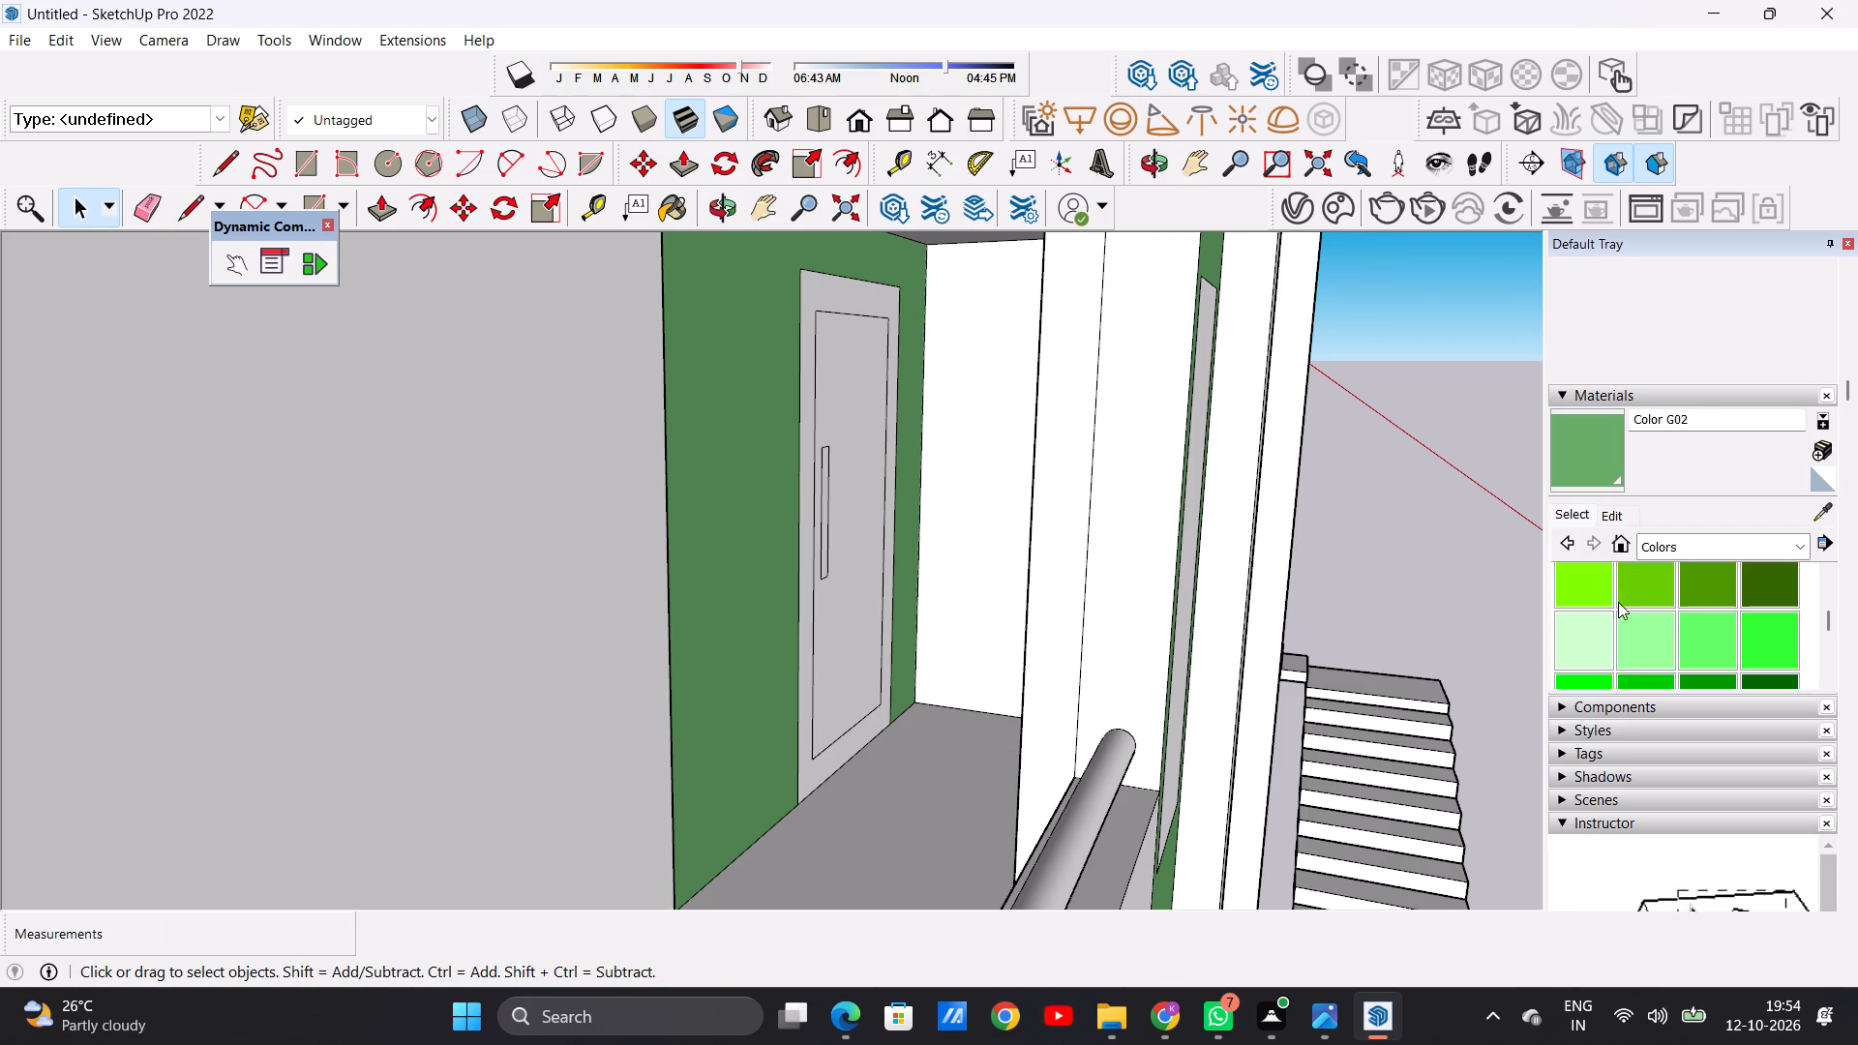
{"action": "left_click", "coordinate": [1796, 546]}
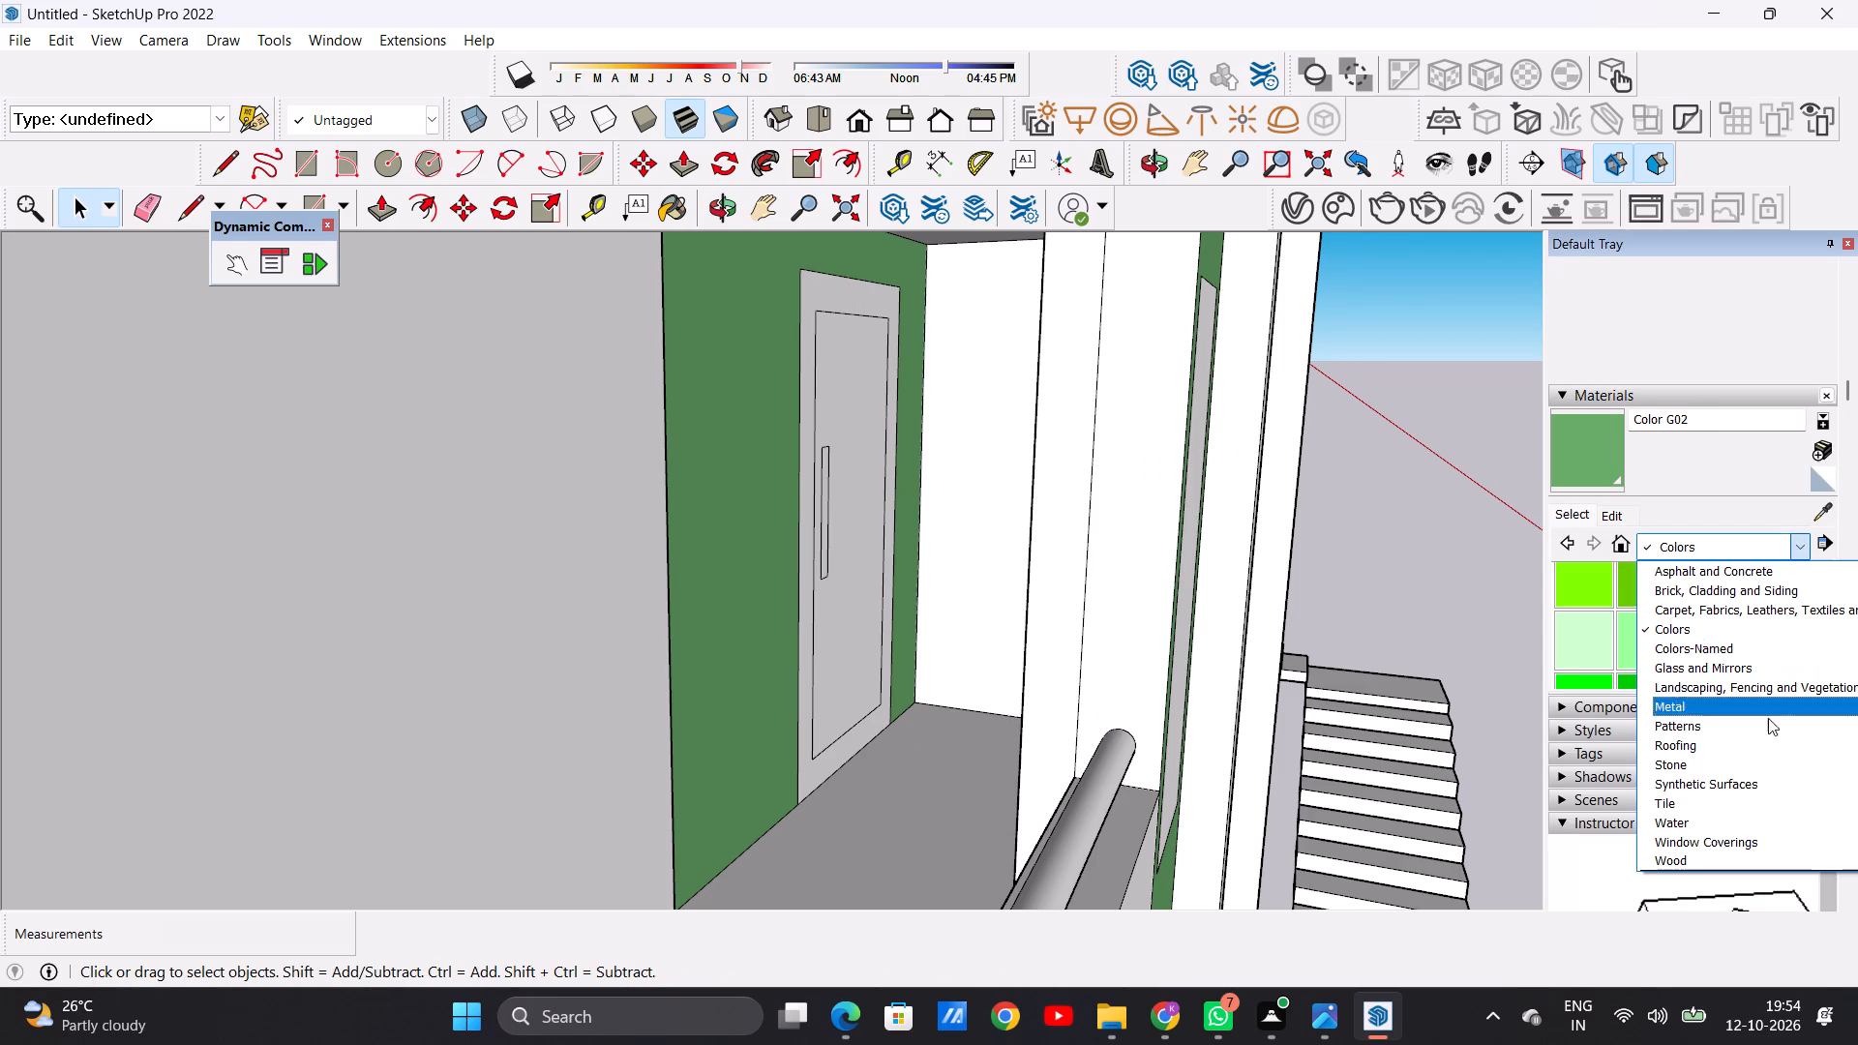
{"action": "left_click", "coordinate": [1686, 861]}
{"action": "scroll", "coordinate": [1693, 641], "scroll_direction": "down", "scroll_amount": 2}
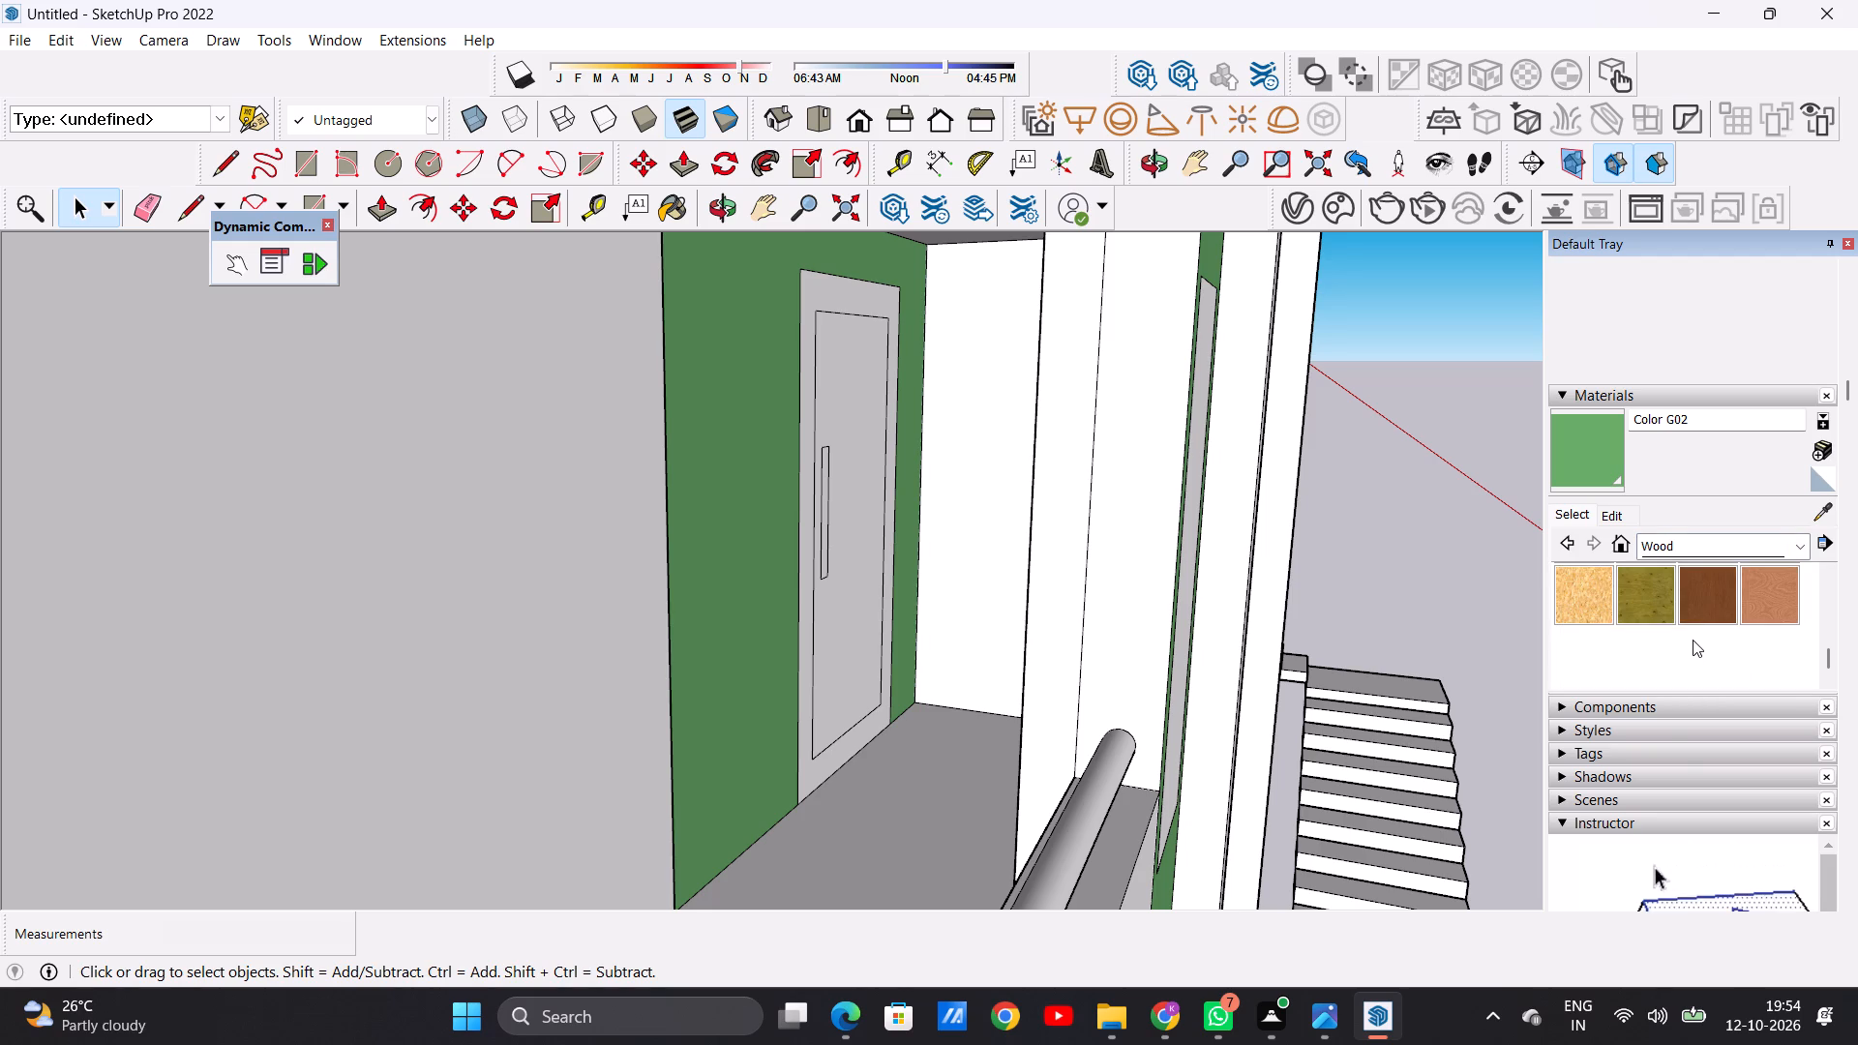
{"action": "left_click", "coordinate": [1699, 611]}
{"action": "scroll", "coordinate": [843, 625], "scroll_direction": "up", "scroll_amount": 1}
{"action": "scroll", "coordinate": [843, 625], "scroll_direction": "down", "scroll_amount": 1}
{"action": "scroll", "coordinate": [843, 625], "scroll_direction": "up", "scroll_amount": 5}
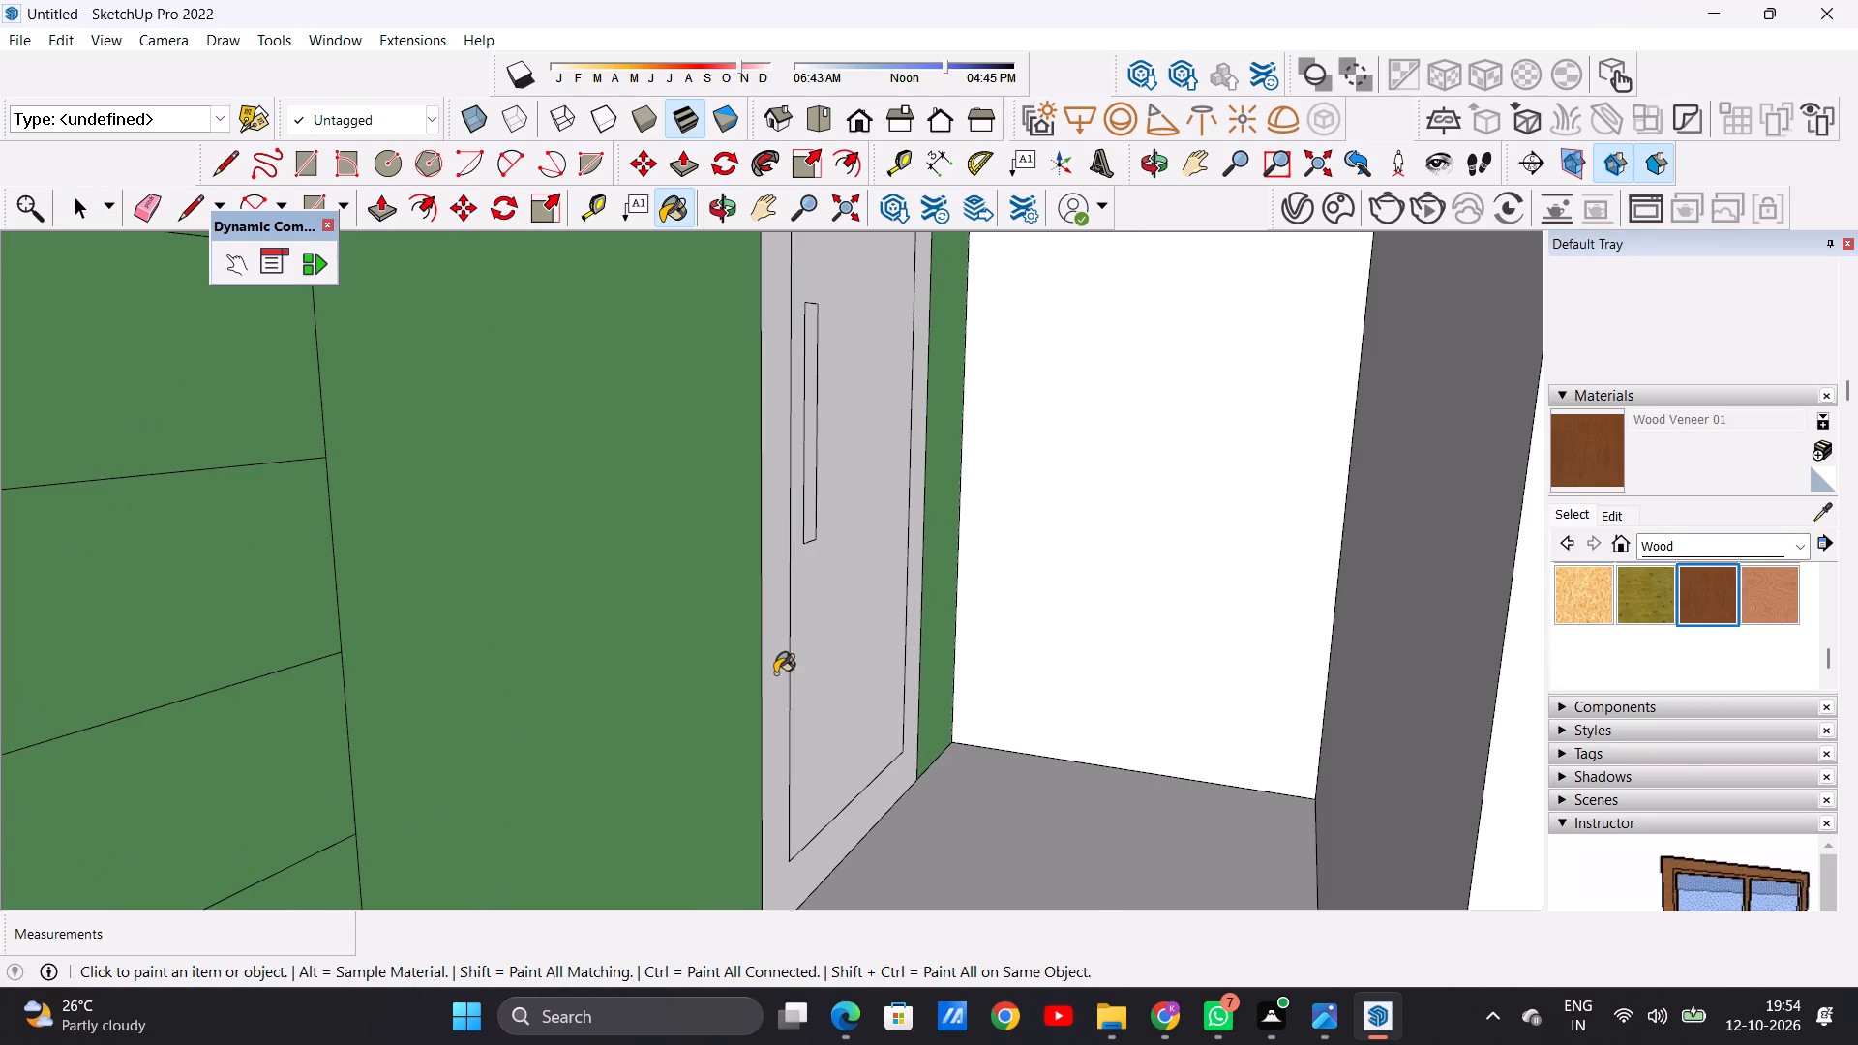
{"action": "left_click", "coordinate": [774, 673]}
Paint the inner panel of the upper balcony door with Wood Cherry Original.
{"action": "scroll", "coordinate": [1647, 597], "scroll_direction": "up", "scroll_amount": 3}
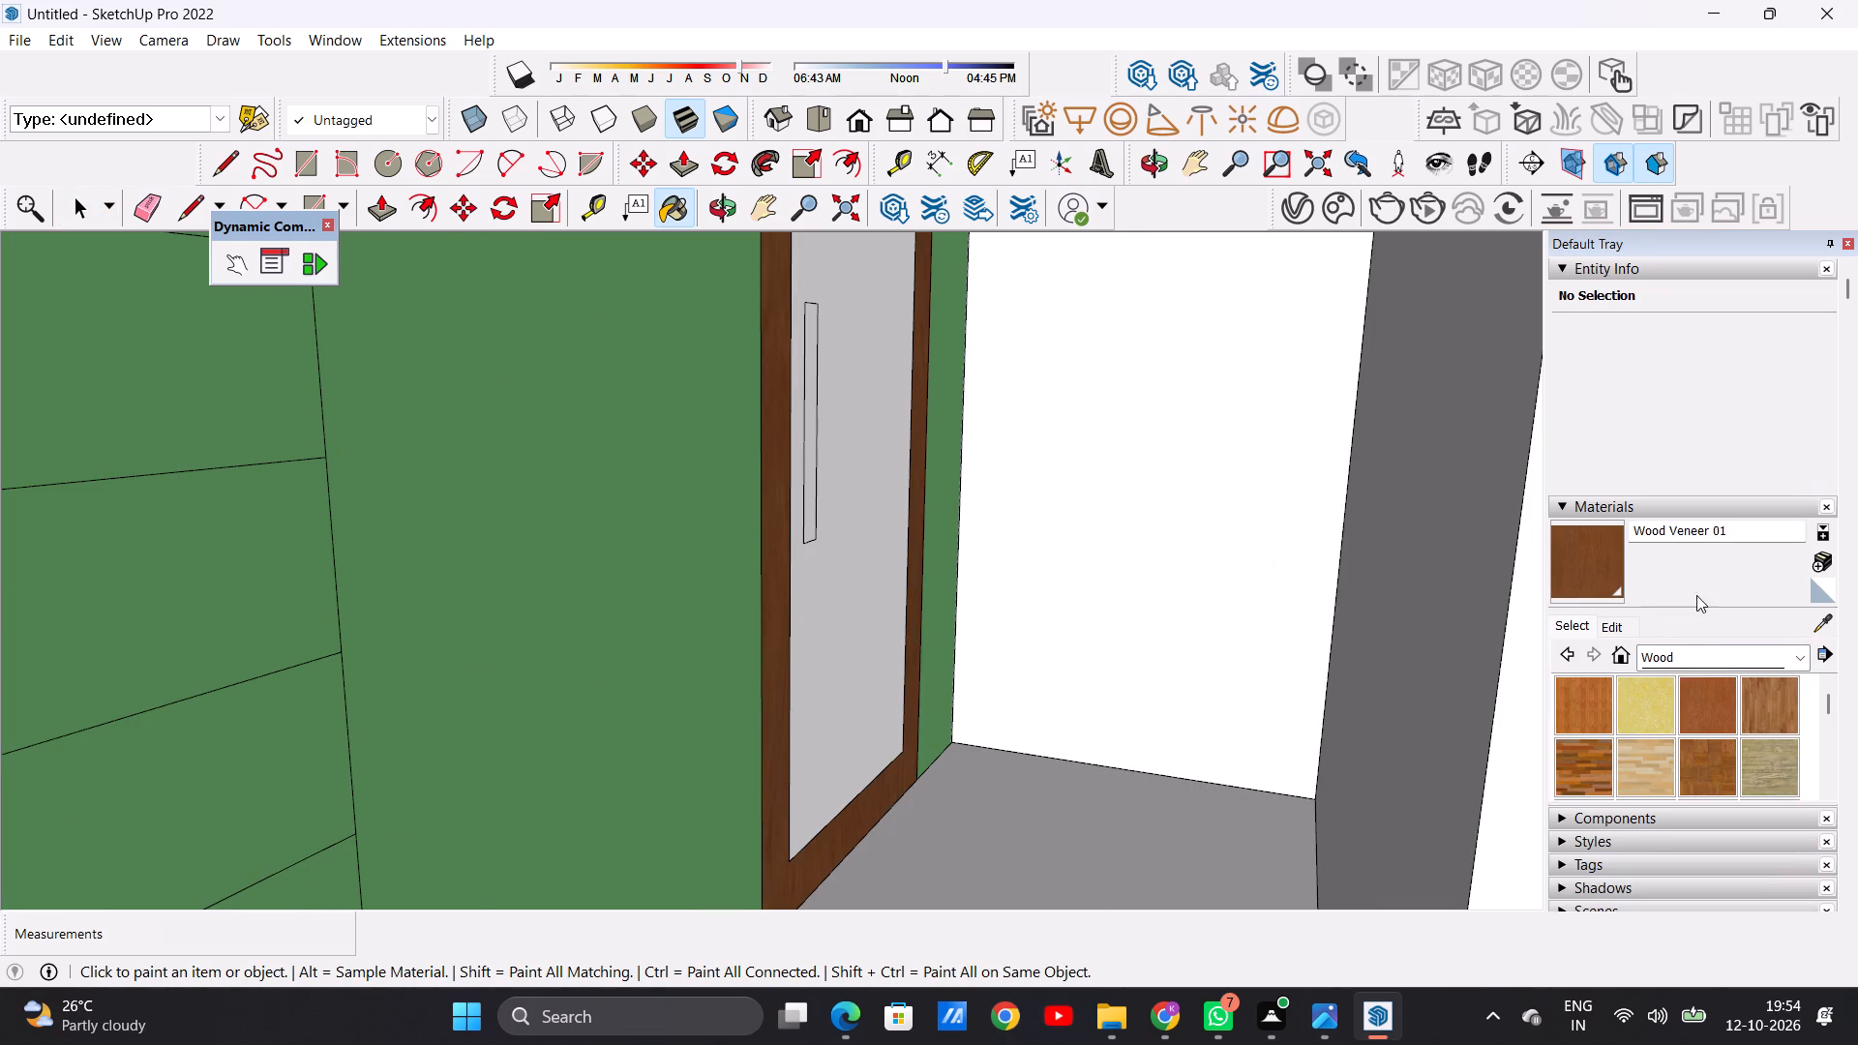
{"action": "left_click", "coordinate": [1694, 704]}
{"action": "left_click", "coordinate": [840, 648]}
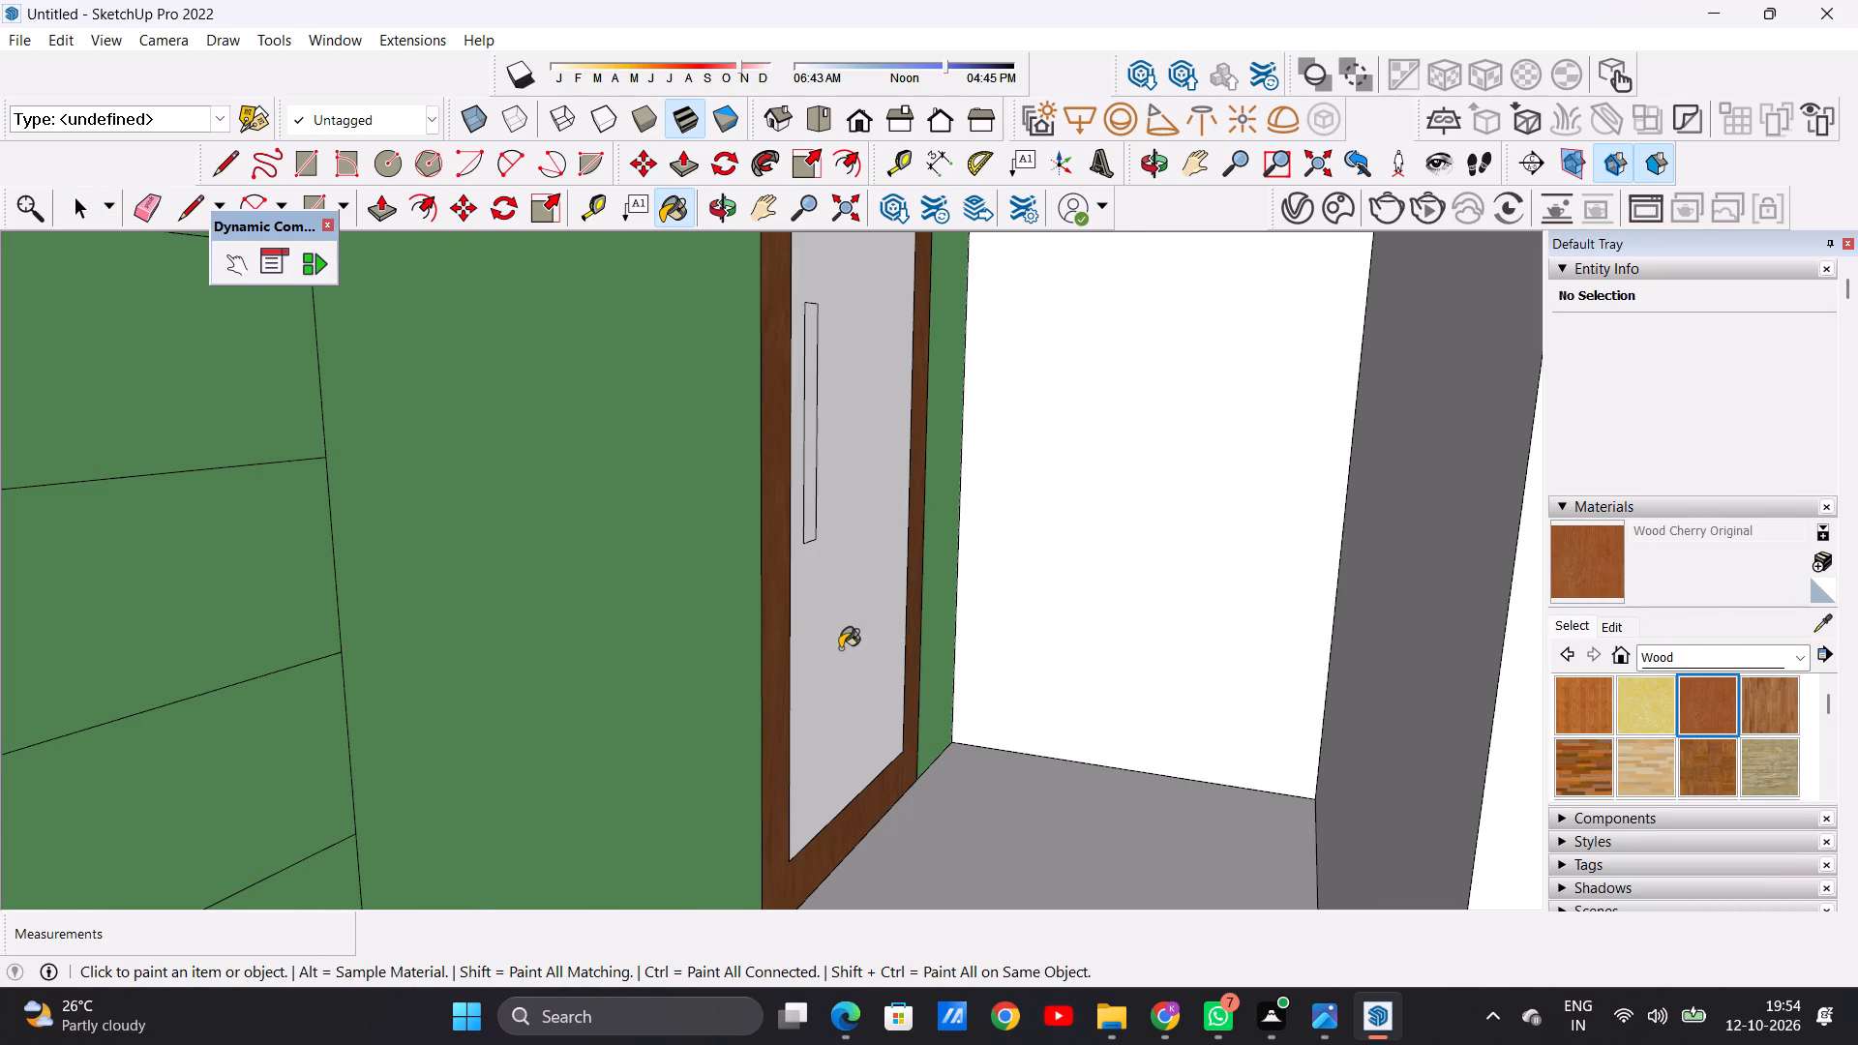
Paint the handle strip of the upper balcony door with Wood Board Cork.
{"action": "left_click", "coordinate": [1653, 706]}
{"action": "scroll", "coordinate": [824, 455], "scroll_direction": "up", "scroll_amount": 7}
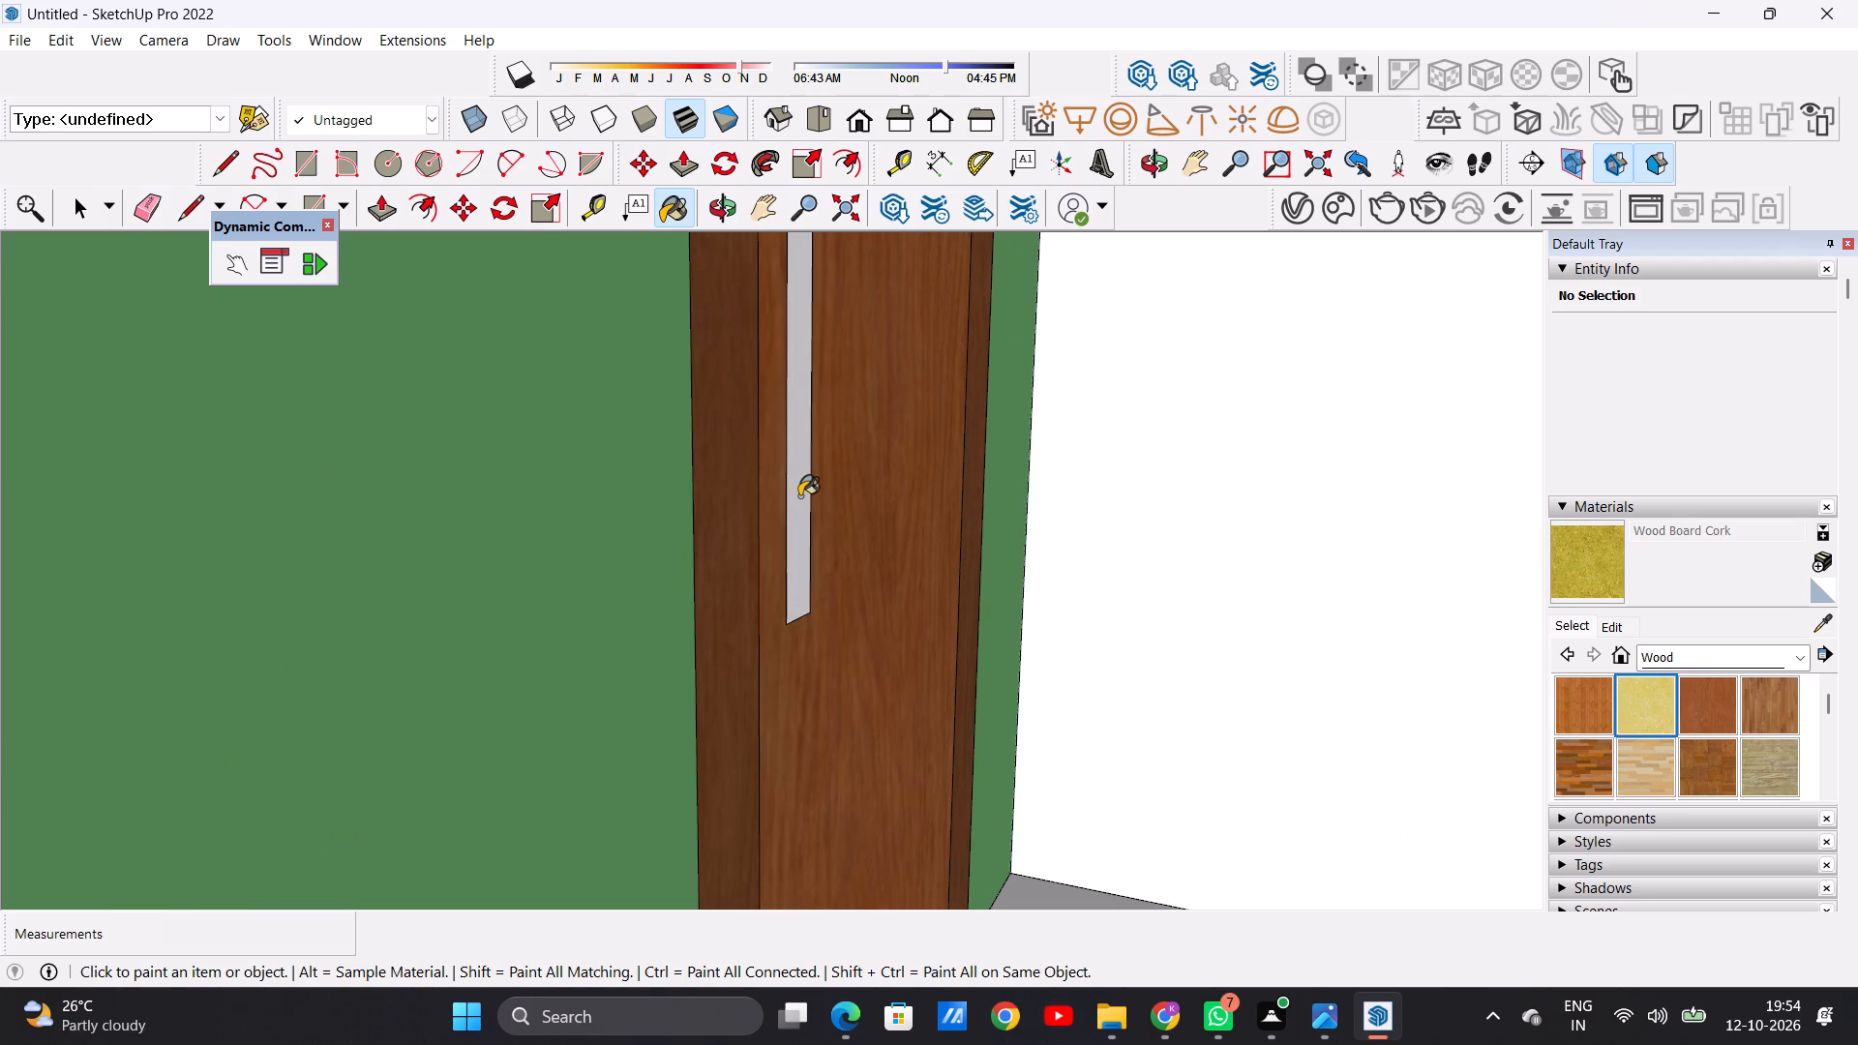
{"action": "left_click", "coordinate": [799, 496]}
Repaint the handle strip of the upper balcony door with Wood Floor Light.
{"action": "scroll", "coordinate": [826, 486], "scroll_direction": "down", "scroll_amount": 6}
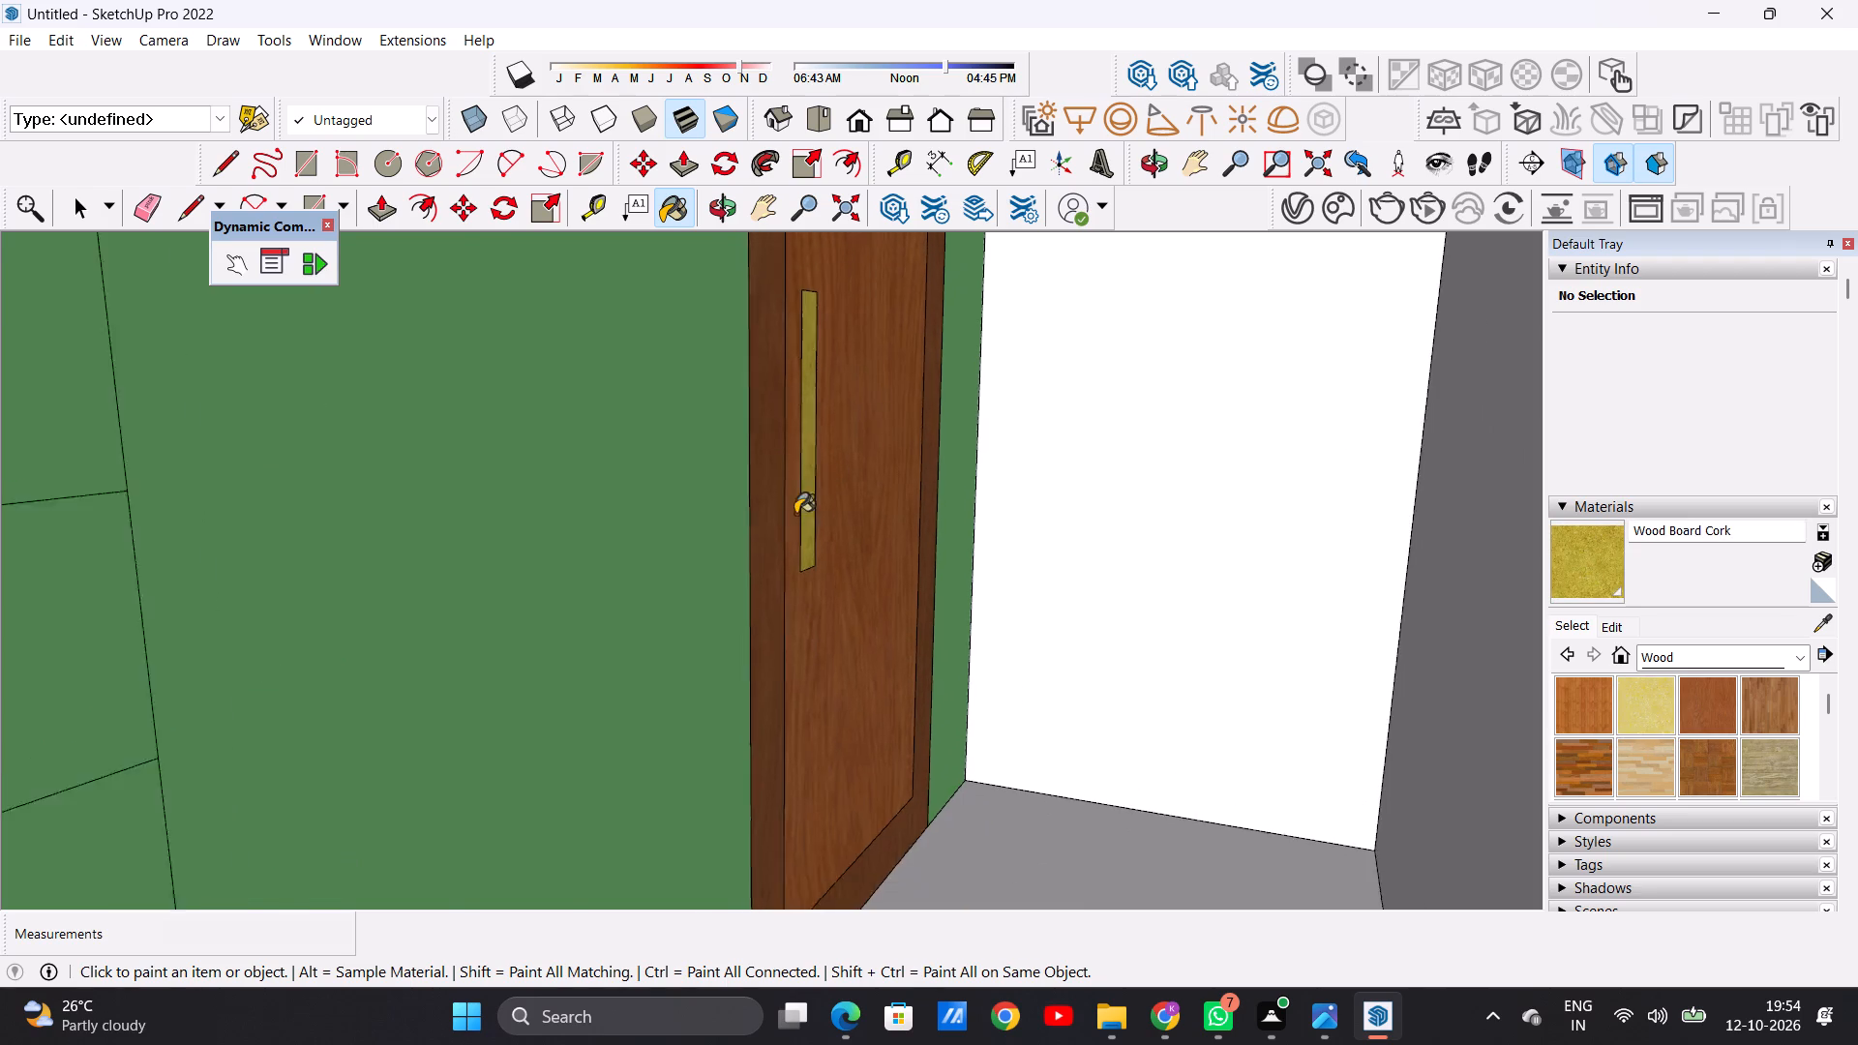
{"action": "scroll", "coordinate": [795, 514], "scroll_direction": "down", "scroll_amount": 8}
{"action": "scroll", "coordinate": [870, 515], "scroll_direction": "up", "scroll_amount": 2}
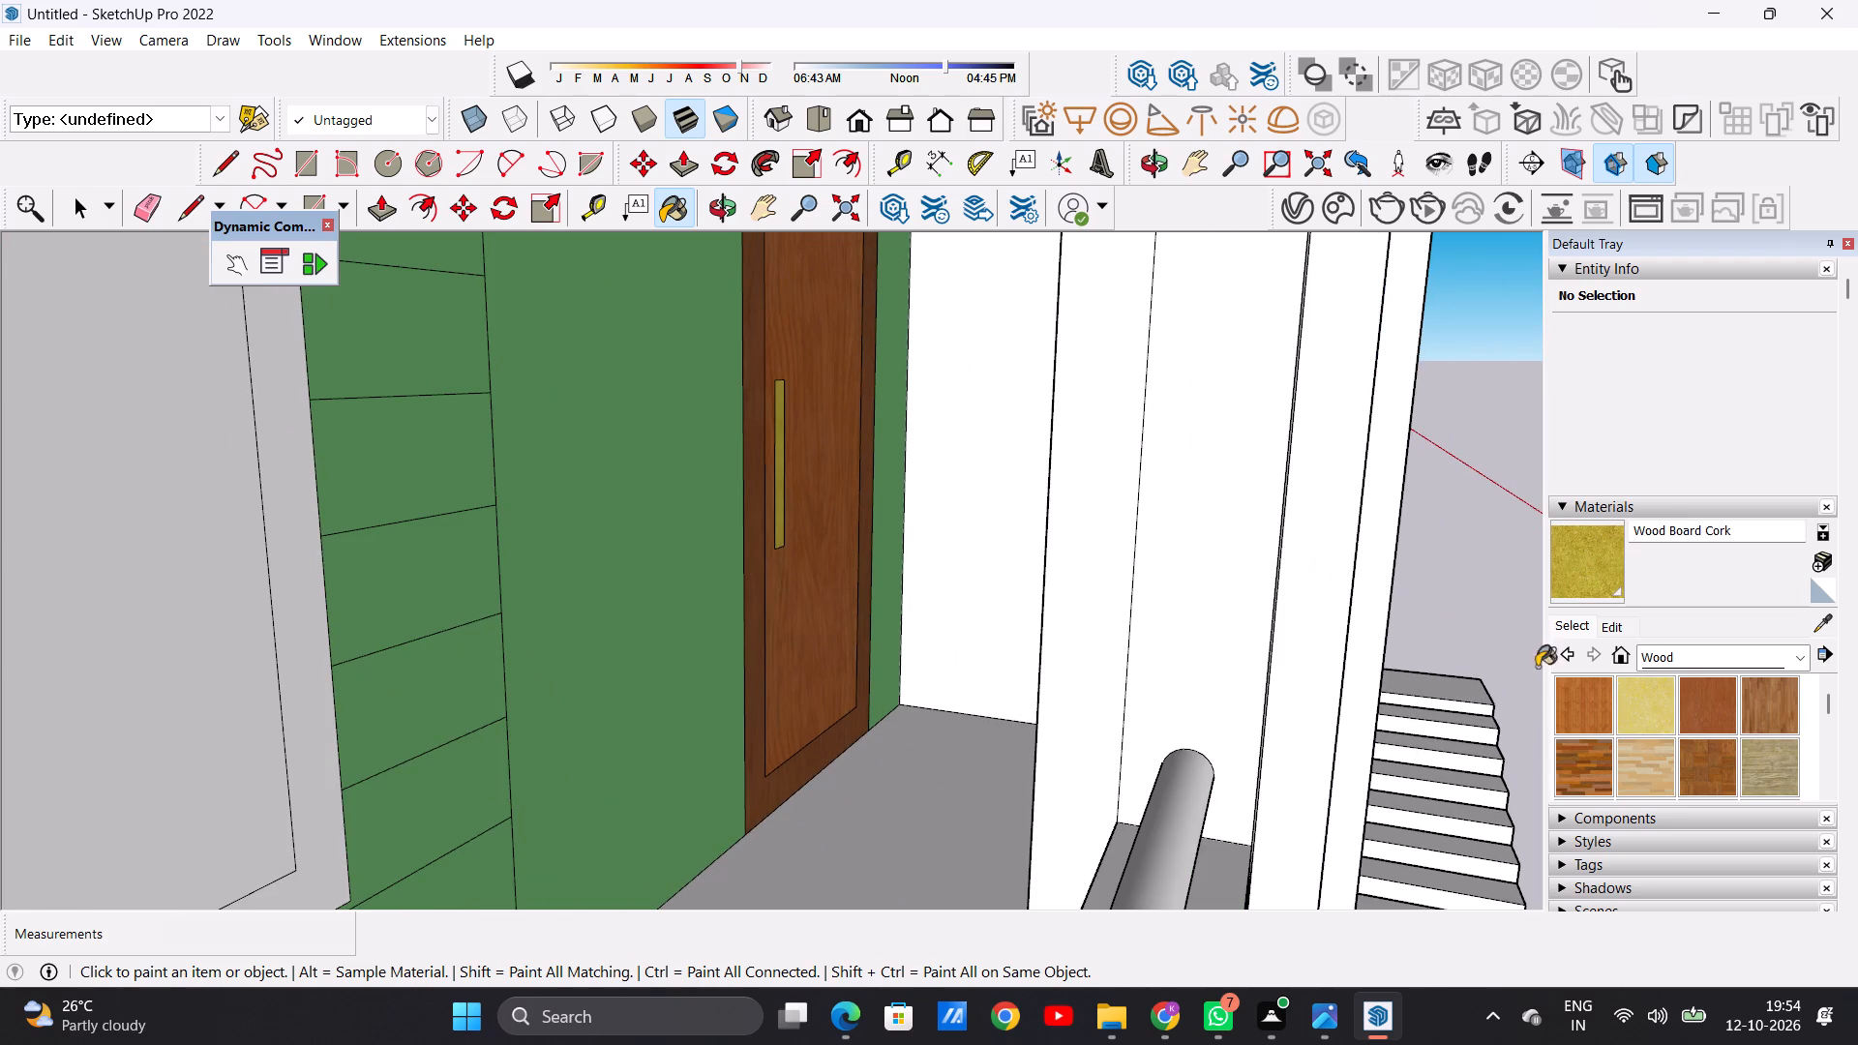
{"action": "left_click", "coordinate": [1642, 761]}
{"action": "scroll", "coordinate": [733, 425], "scroll_direction": "up", "scroll_amount": 11}
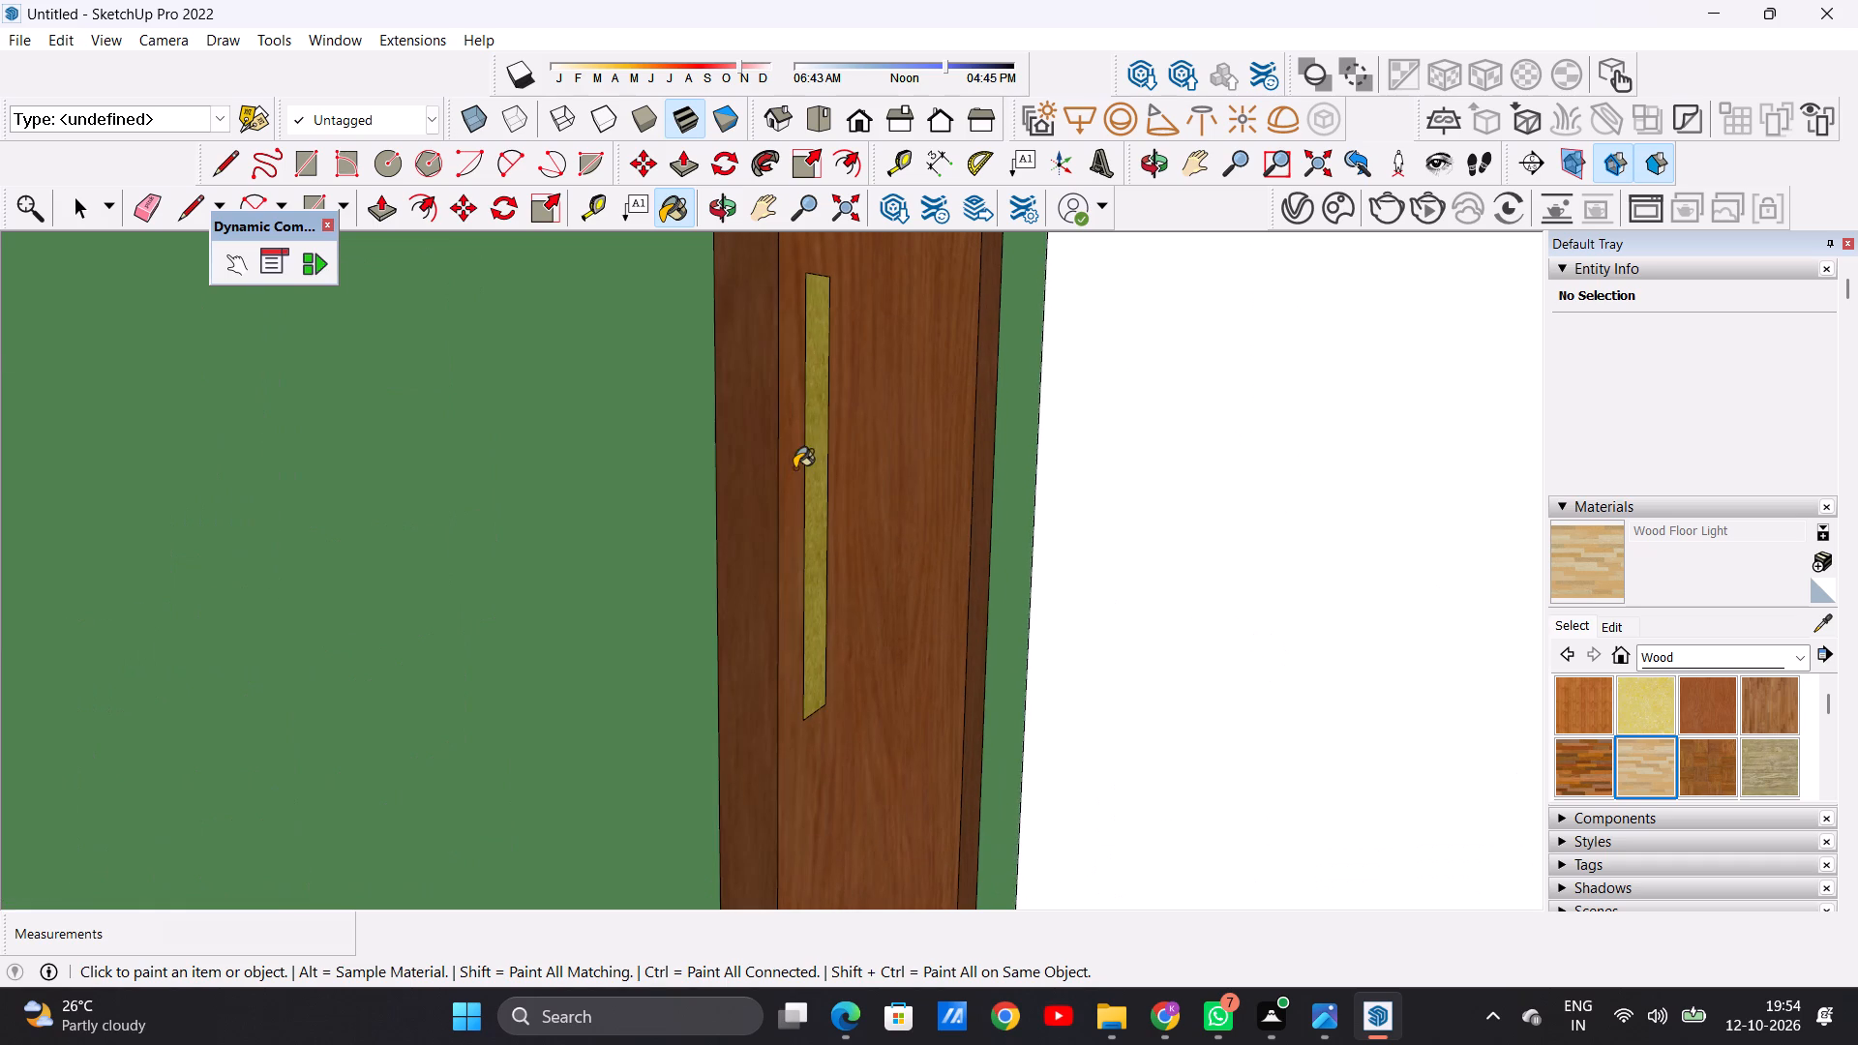
{"action": "left_click", "coordinate": [818, 435]}
Paint the frame of the upper balcony window with Formica Laminate Dark from the Synthetic Surfaces collection.
{"action": "scroll", "coordinate": [781, 490], "scroll_direction": "down", "scroll_amount": 18}
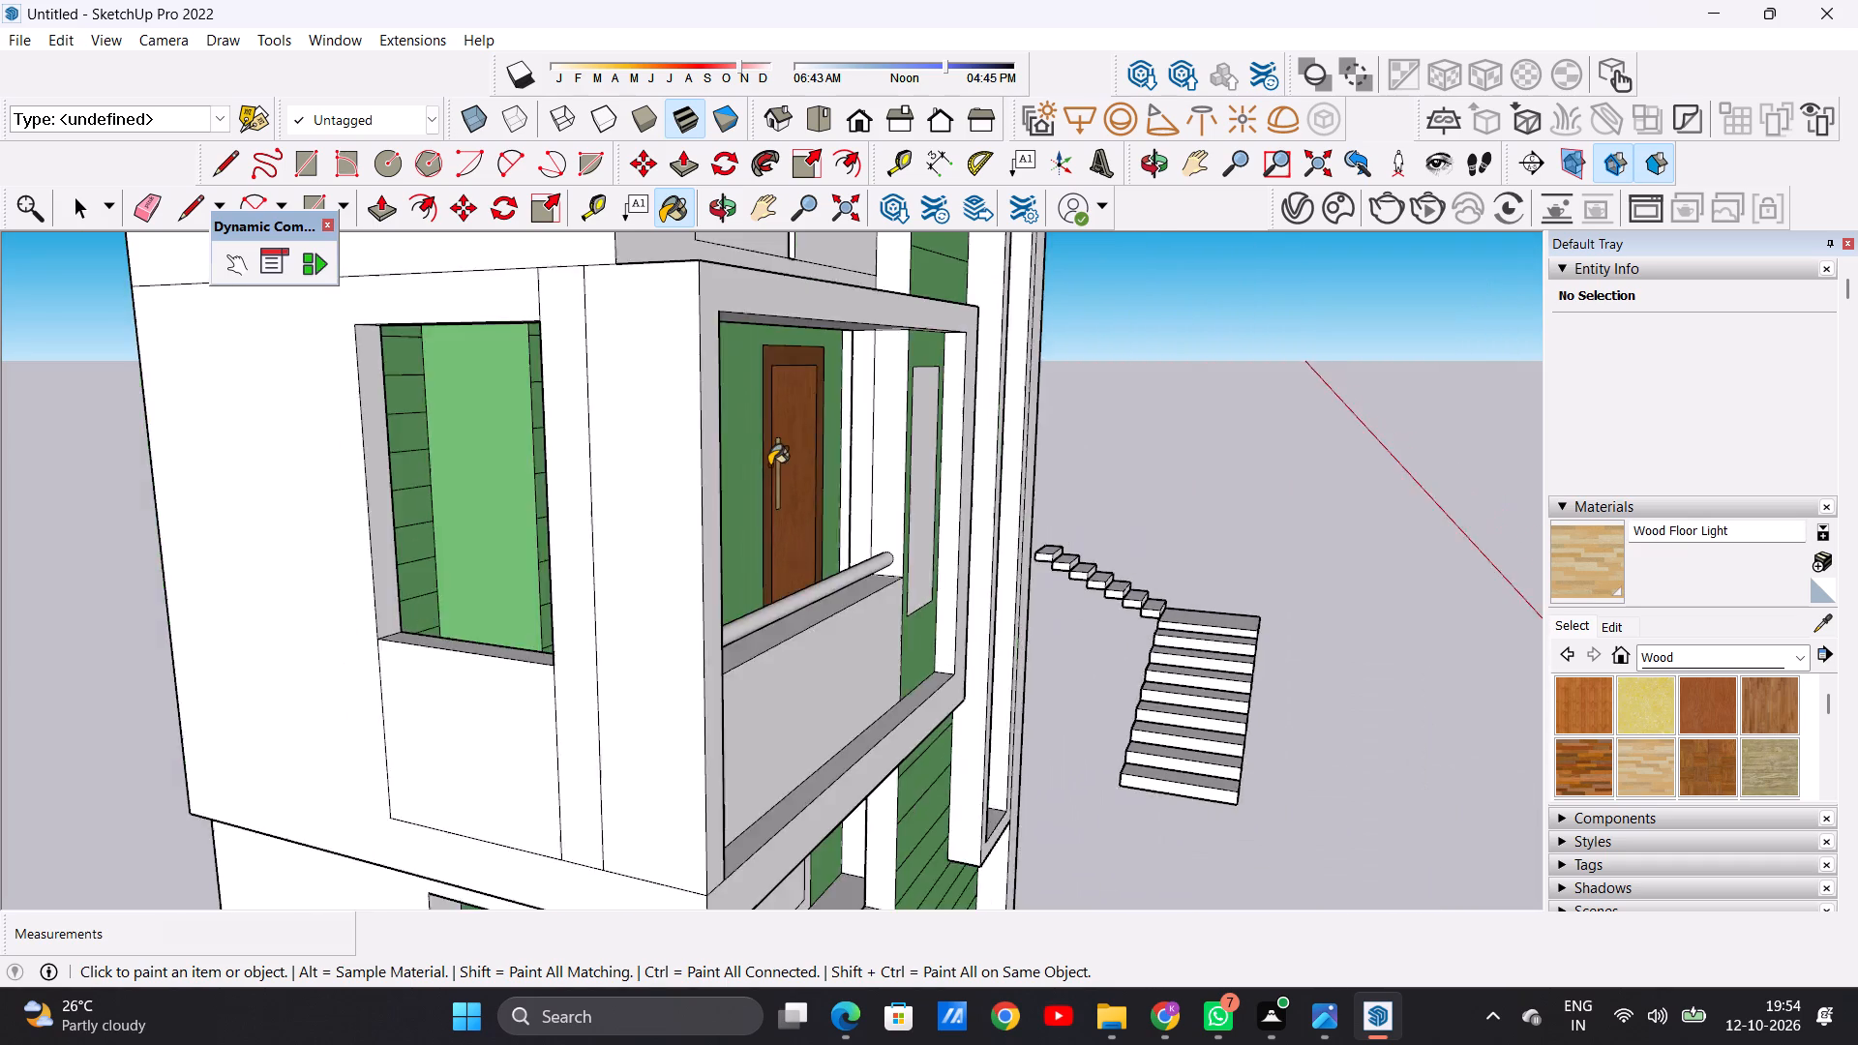
{"action": "scroll", "coordinate": [769, 465], "scroll_direction": "down", "scroll_amount": 8}
{"action": "middle_click_drag", "start_coordinate": [841, 478], "coordinate": [294, 495]}
{"action": "scroll", "coordinate": [721, 452], "scroll_direction": "up", "scroll_amount": 9}
{"action": "scroll", "coordinate": [850, 457], "scroll_direction": "down", "scroll_amount": 1}
{"action": "scroll", "coordinate": [850, 457], "scroll_direction": "up", "scroll_amount": 3}
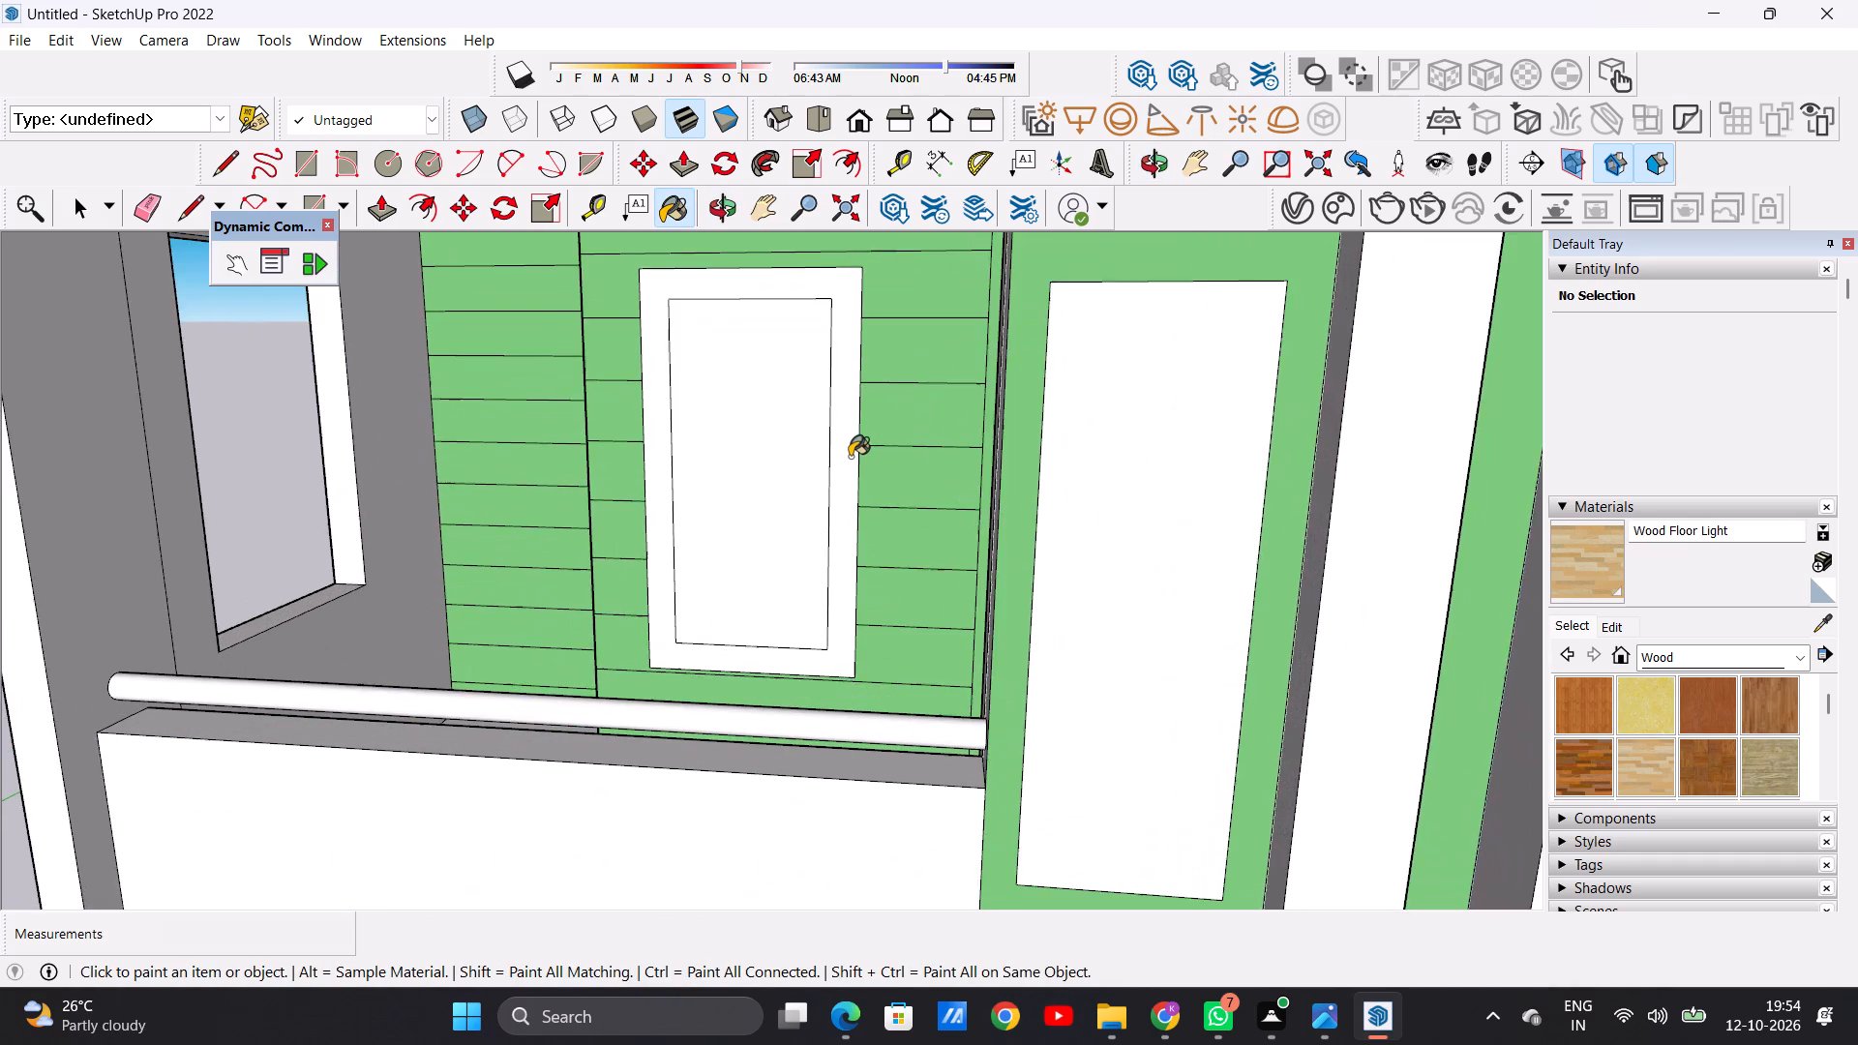
{"action": "scroll", "coordinate": [850, 457], "scroll_direction": "up", "scroll_amount": 2}
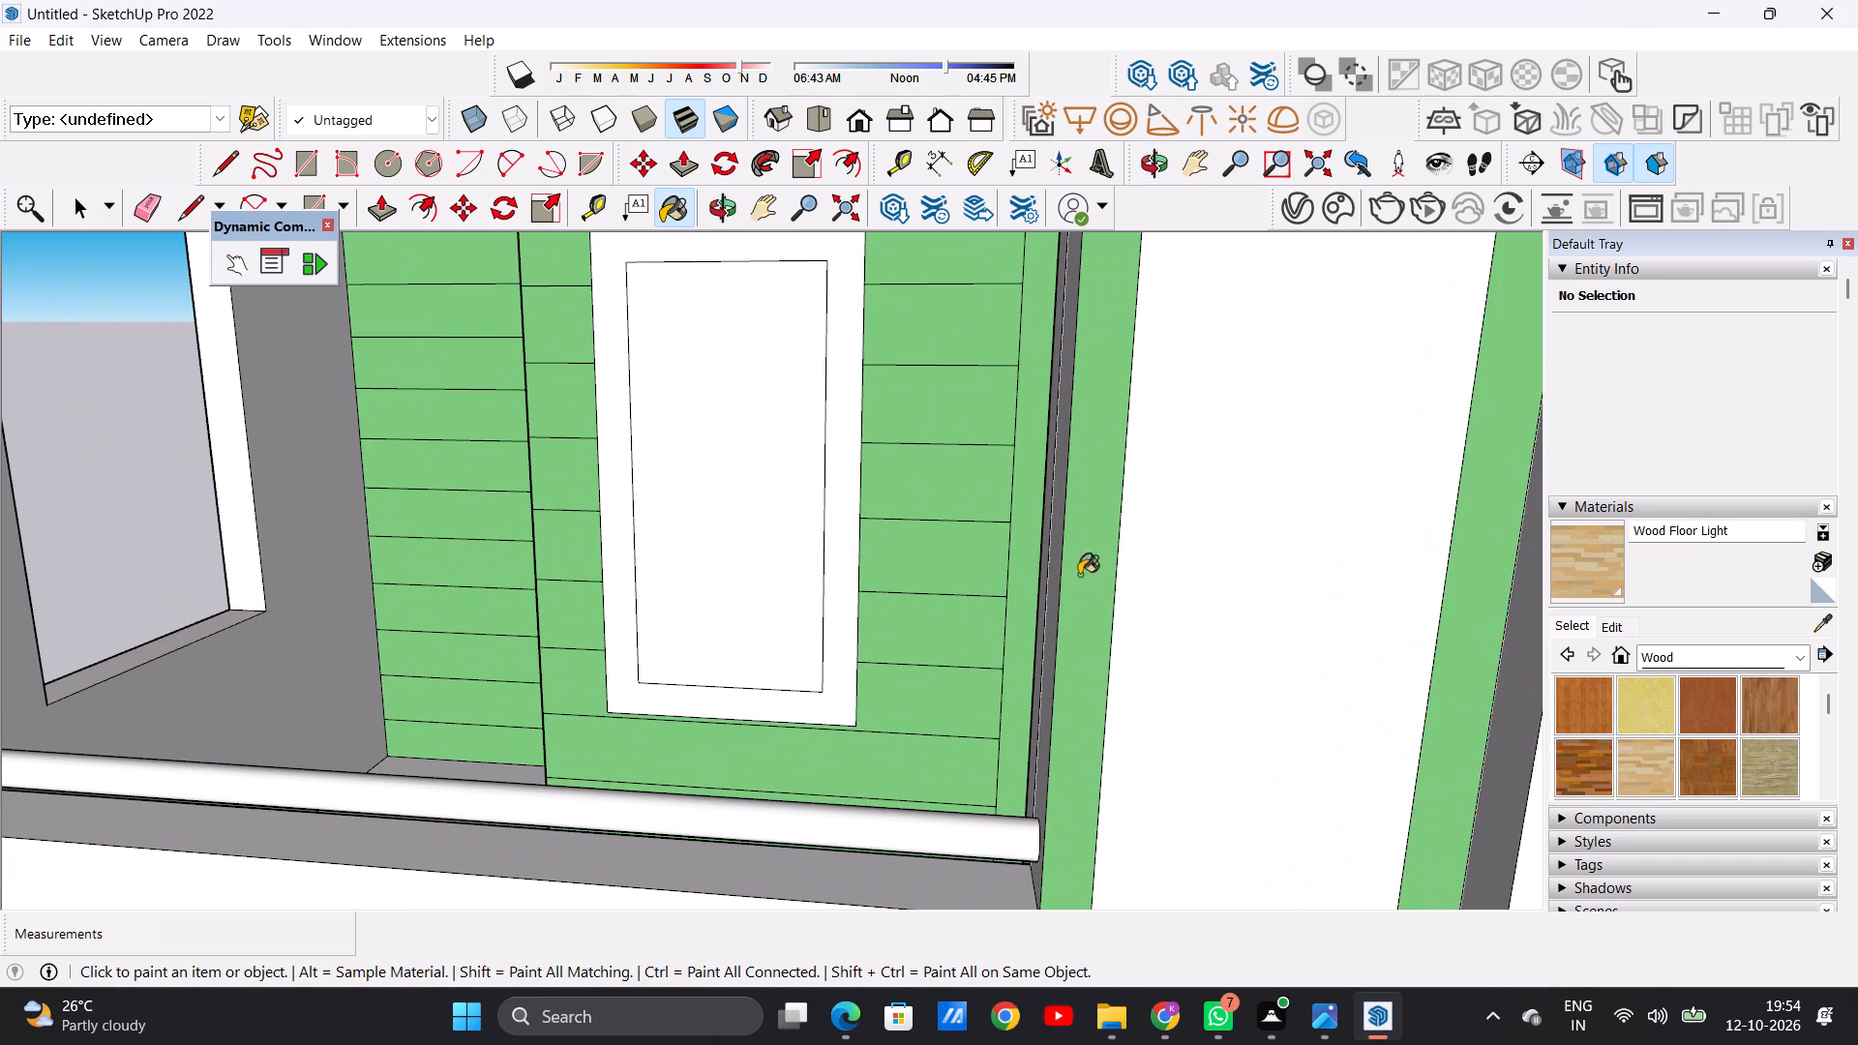
{"action": "left_click", "coordinate": [1791, 661]}
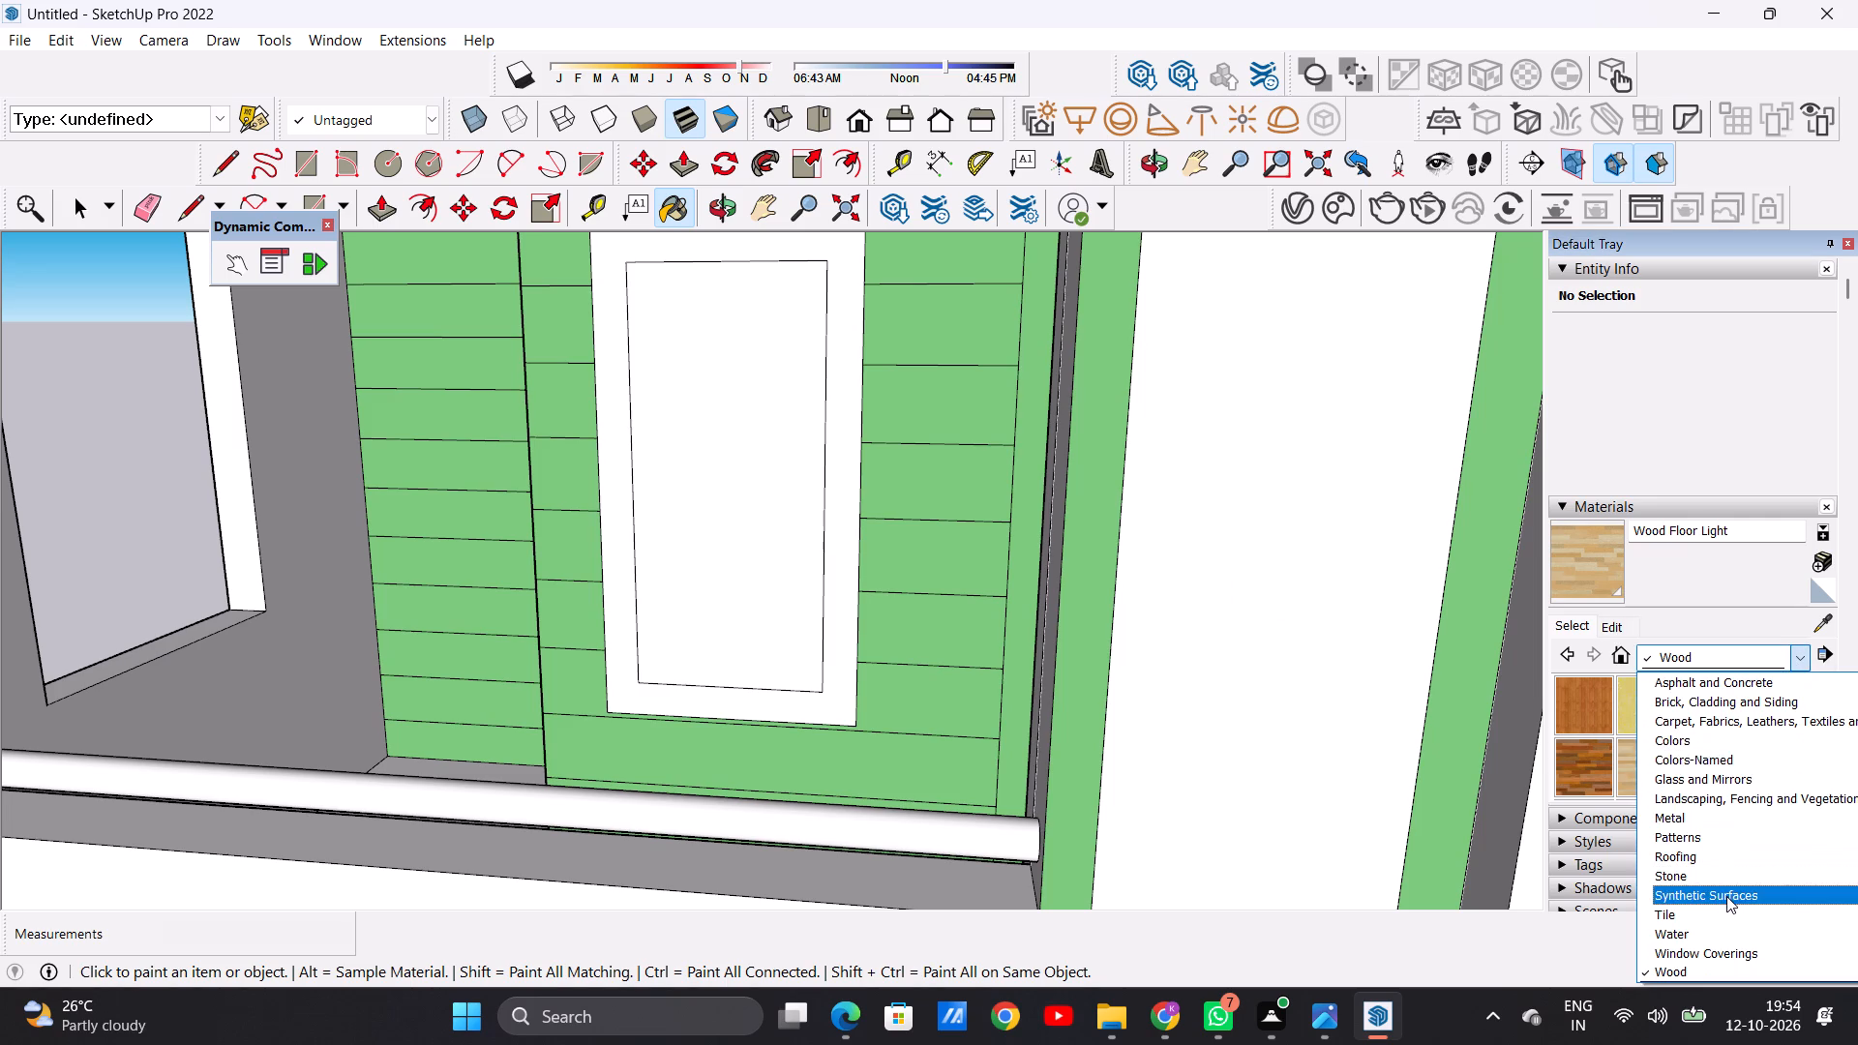
{"action": "left_click", "coordinate": [1726, 896]}
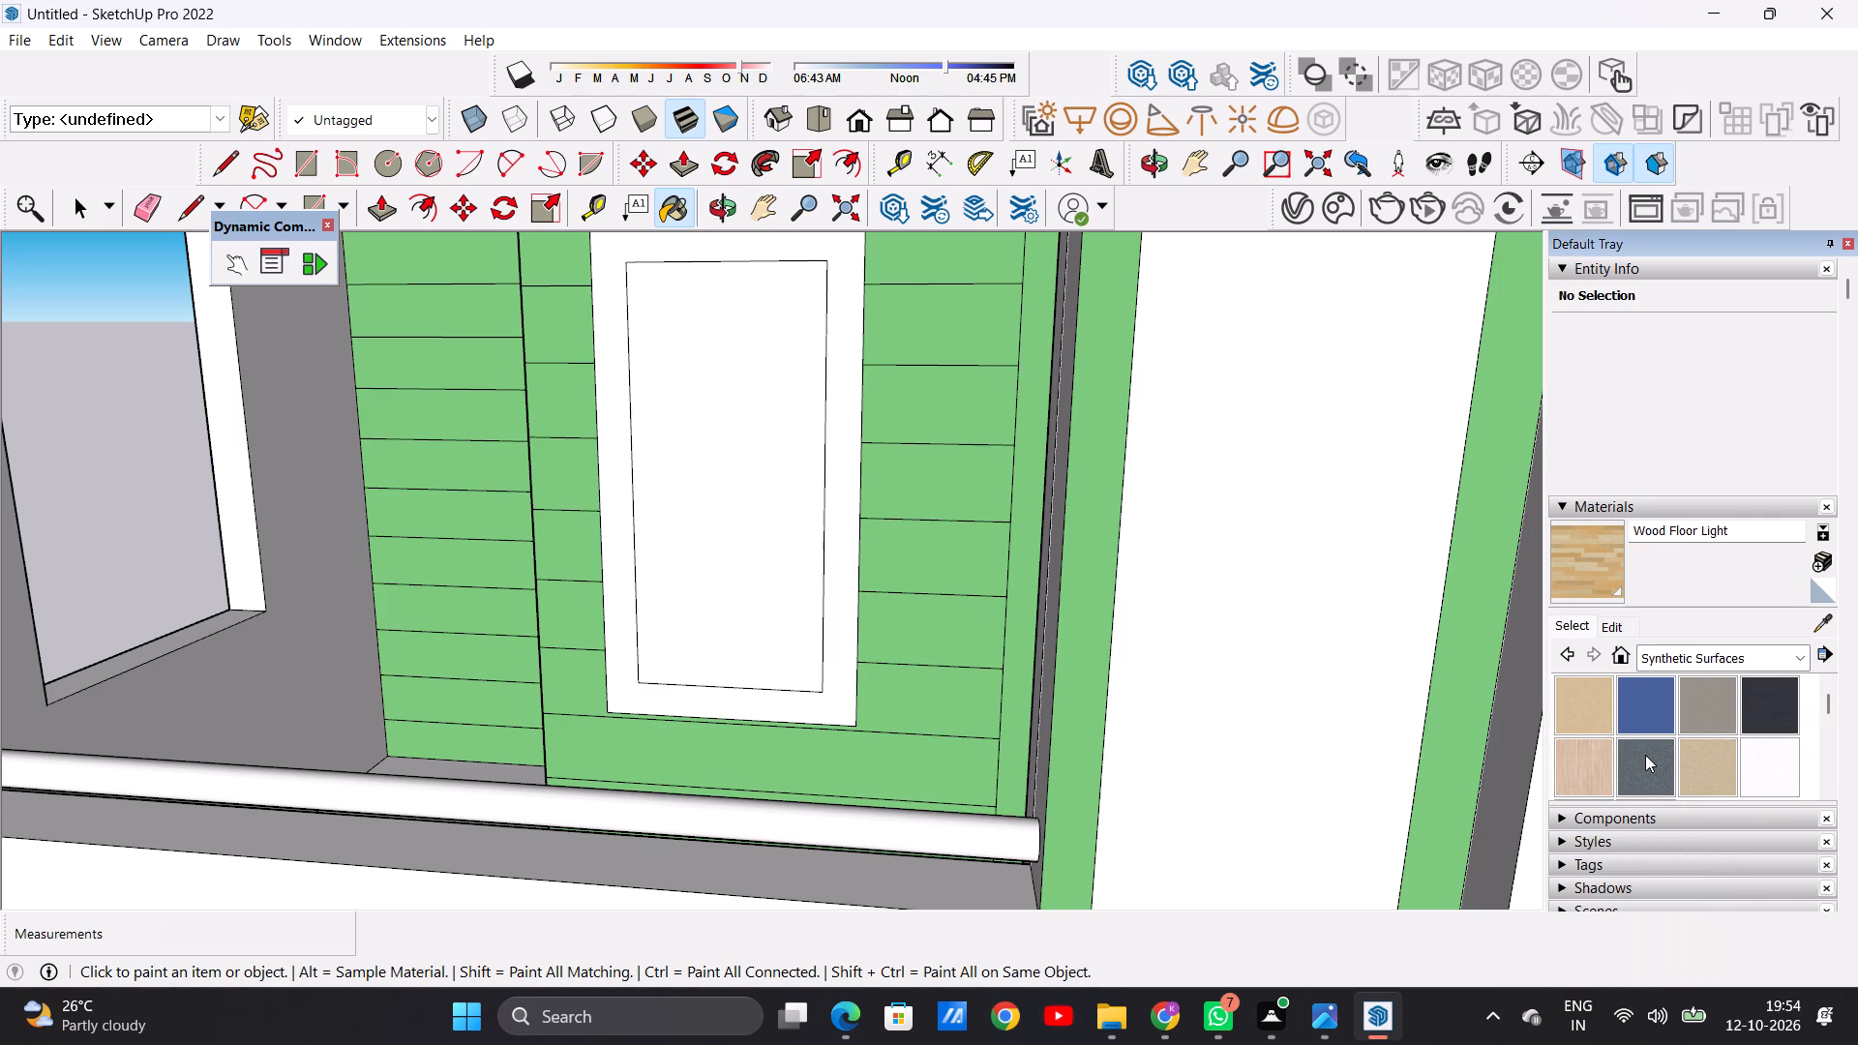
{"action": "left_click", "coordinate": [1764, 701]}
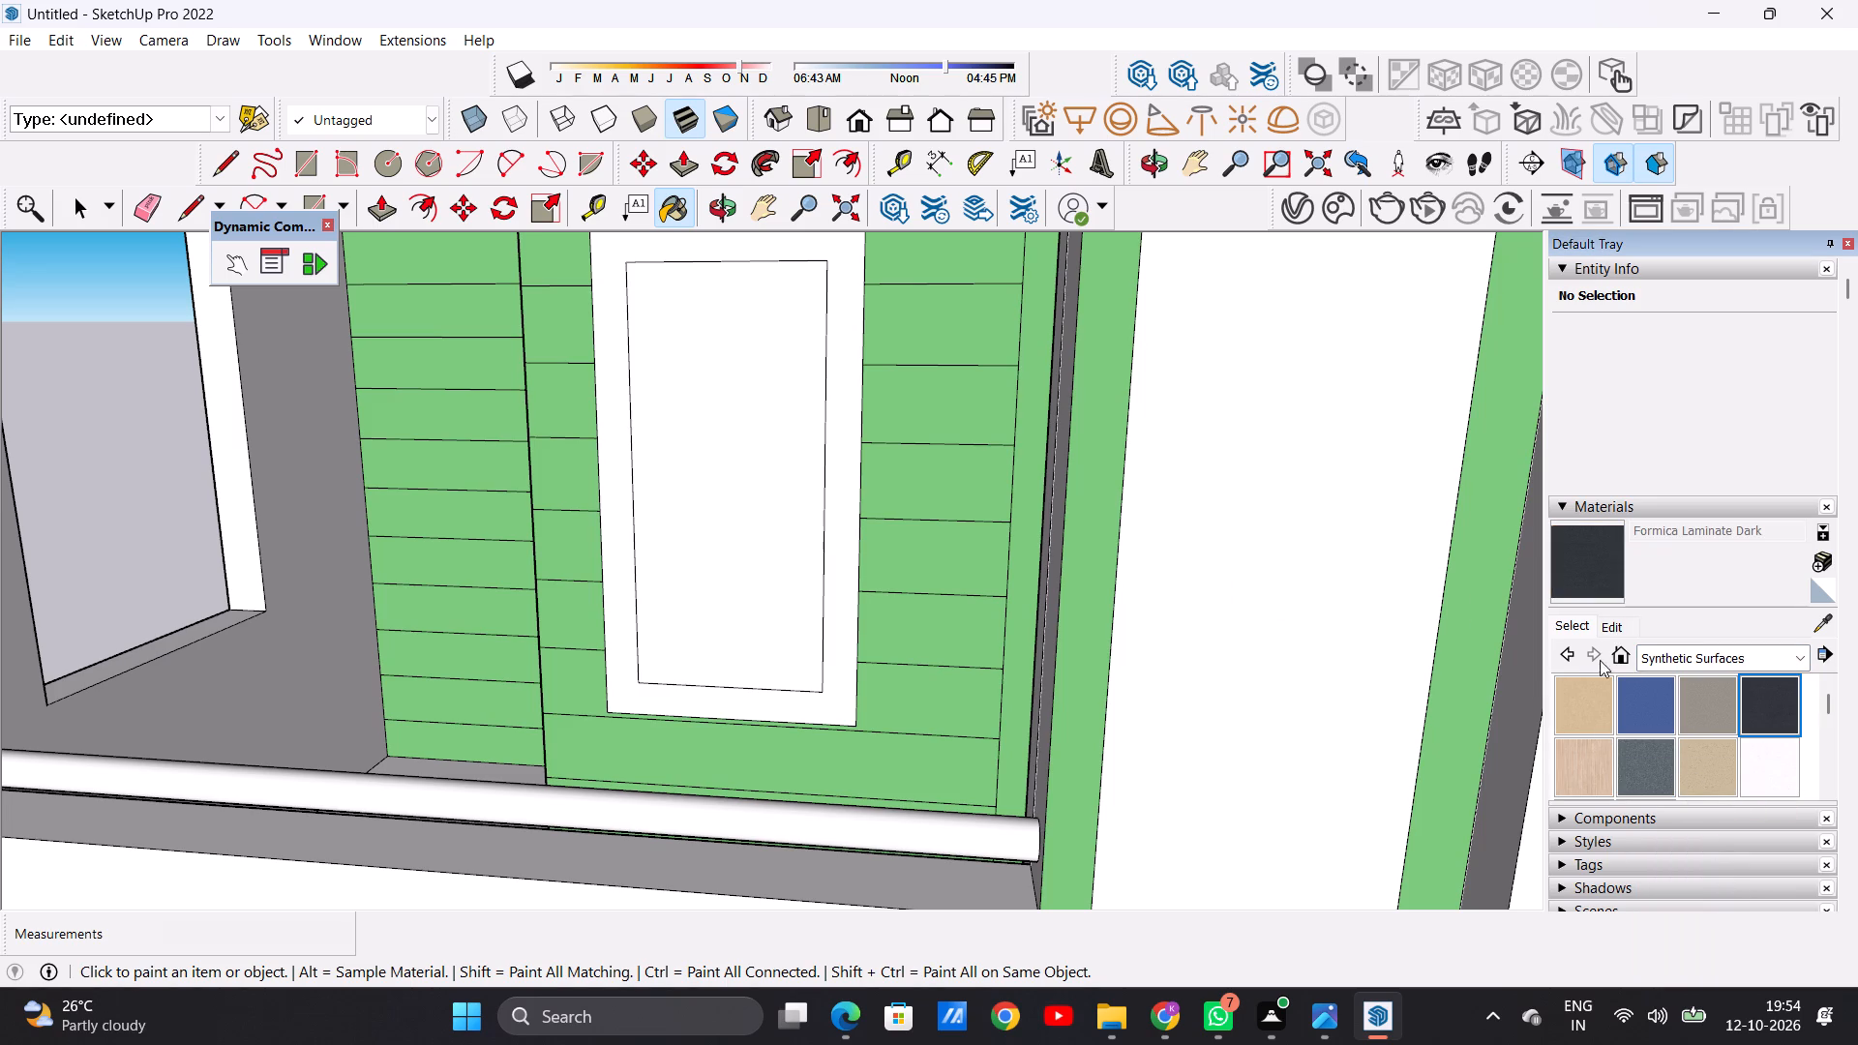
{"action": "scroll", "coordinate": [849, 582], "scroll_direction": "up", "scroll_amount": 7}
{"action": "left_click", "coordinate": [849, 582]}
Paint the outer frame and central mullion of the lower porch window with Formica Laminate Dark.
{"action": "scroll", "coordinate": [852, 588], "scroll_direction": "down", "scroll_amount": 13}
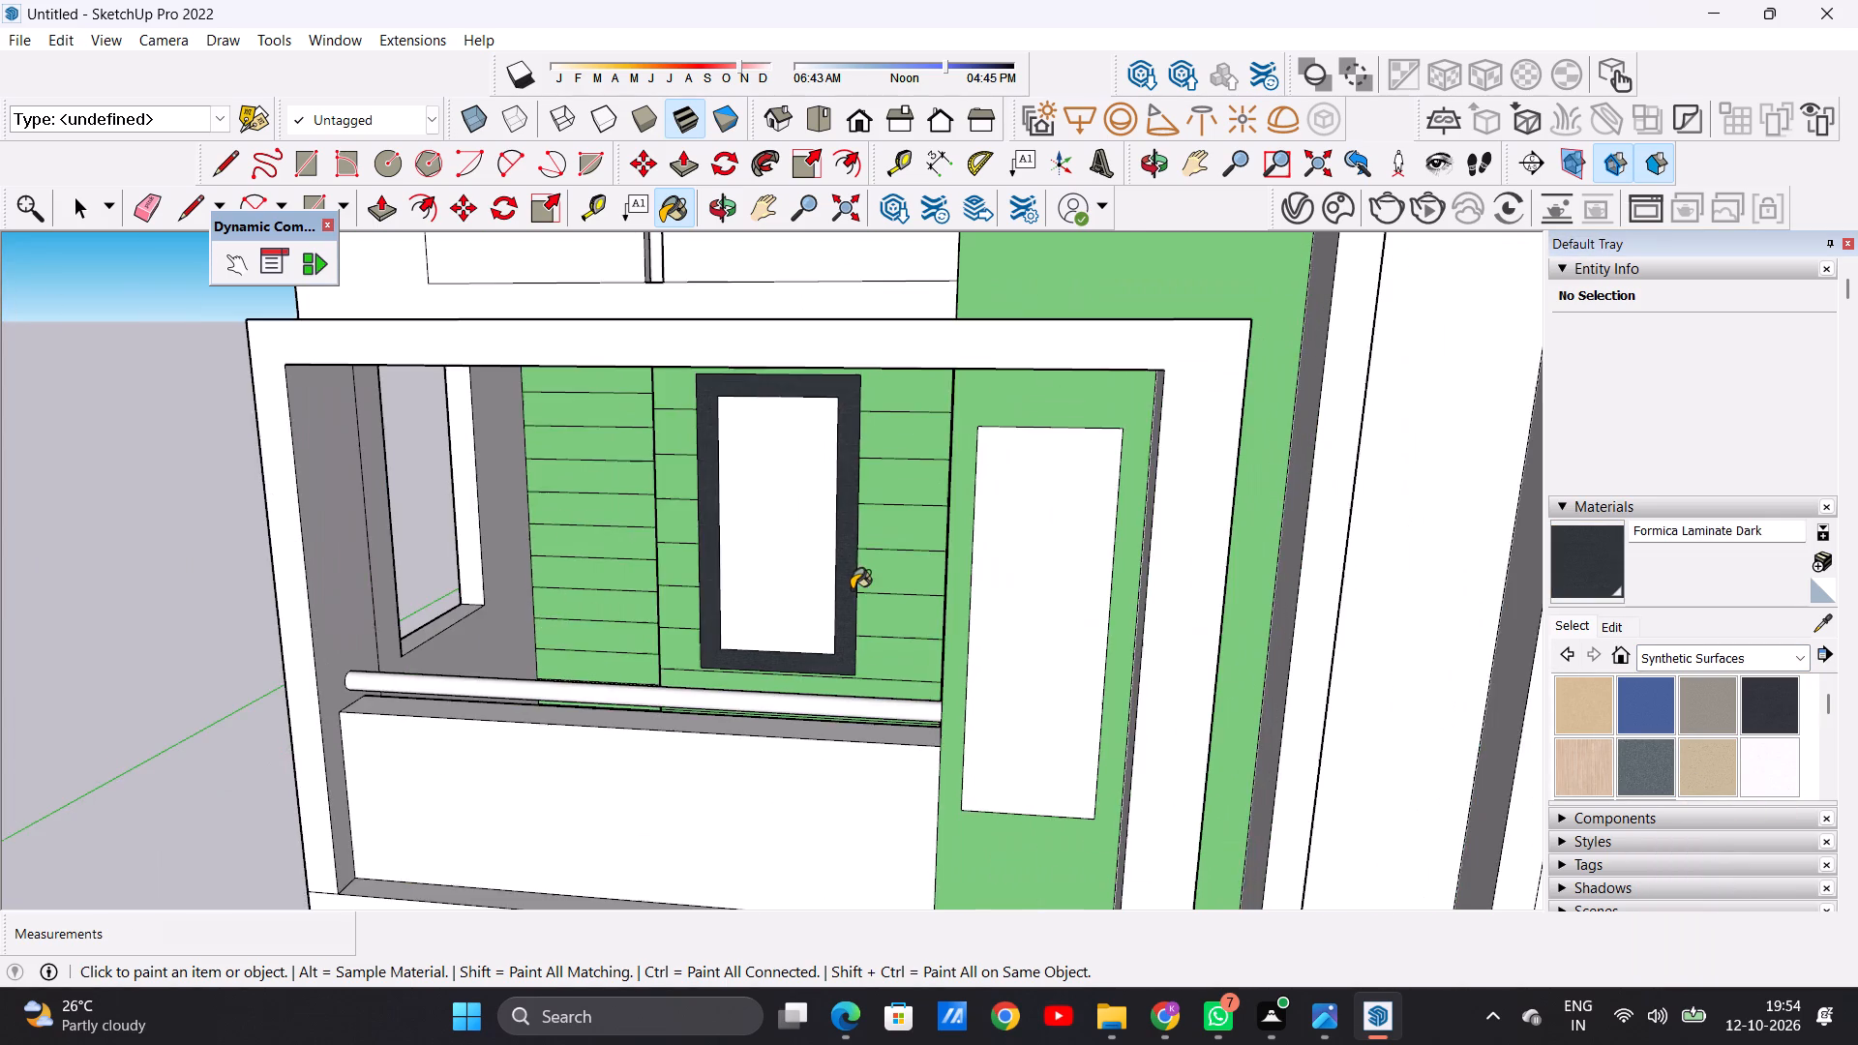
{"action": "middle_click_drag", "start_coordinate": [832, 589], "coordinate": [859, 603]}
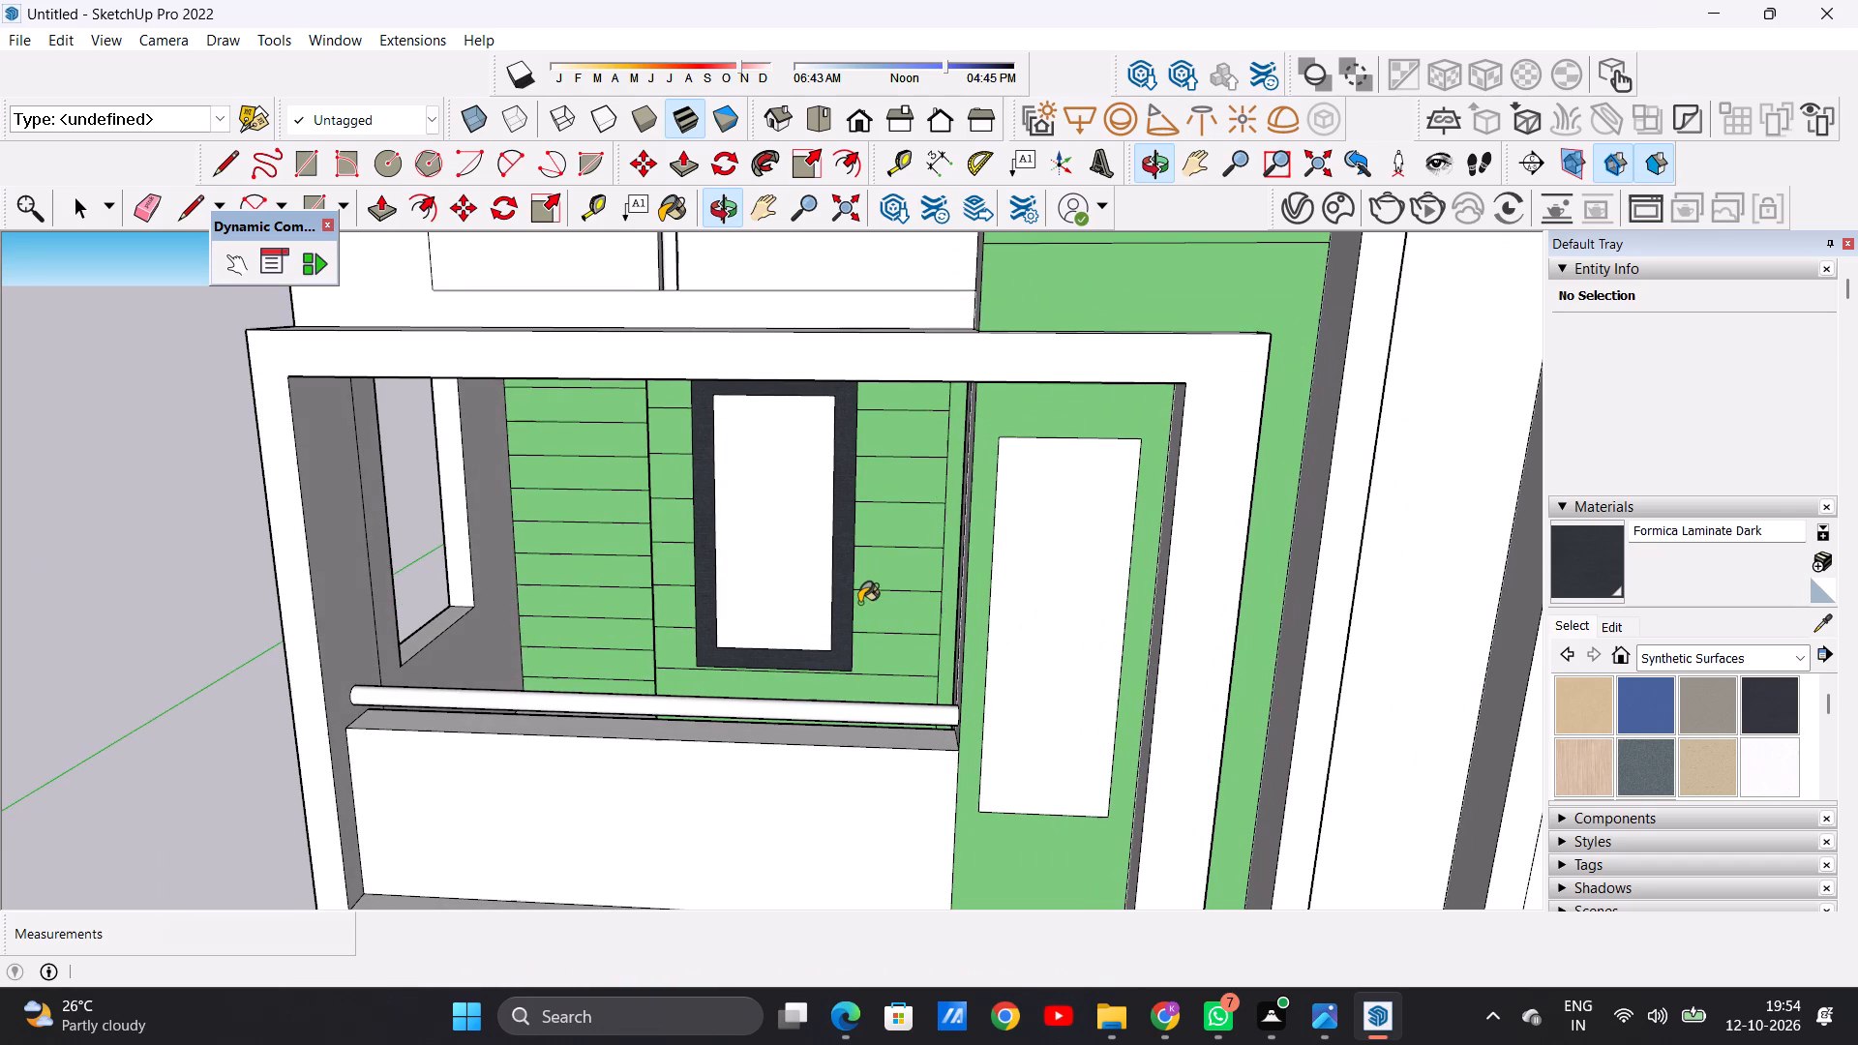
{"action": "scroll", "coordinate": [840, 539], "scroll_direction": "down", "scroll_amount": 10}
{"action": "scroll", "coordinate": [852, 743], "scroll_direction": "up", "scroll_amount": 8}
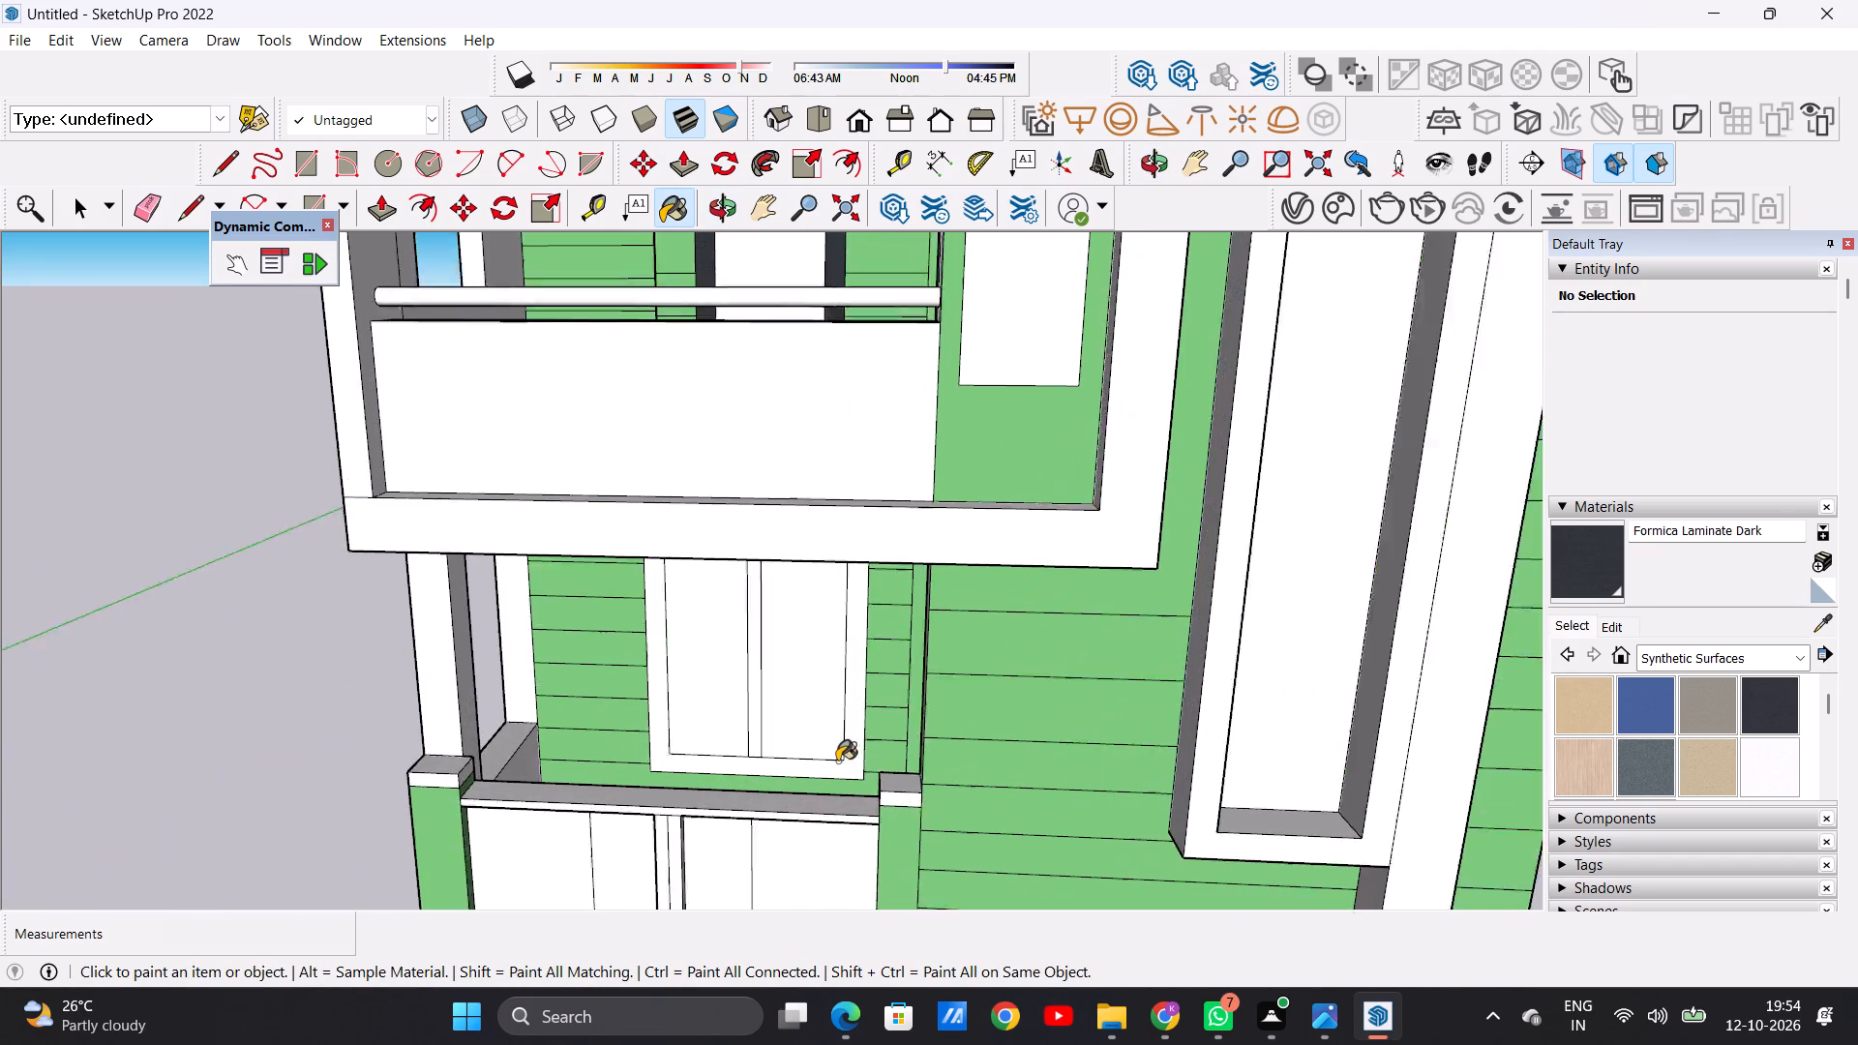
{"action": "scroll", "coordinate": [837, 761], "scroll_direction": "up", "scroll_amount": 7}
{"action": "left_click", "coordinate": [867, 671]}
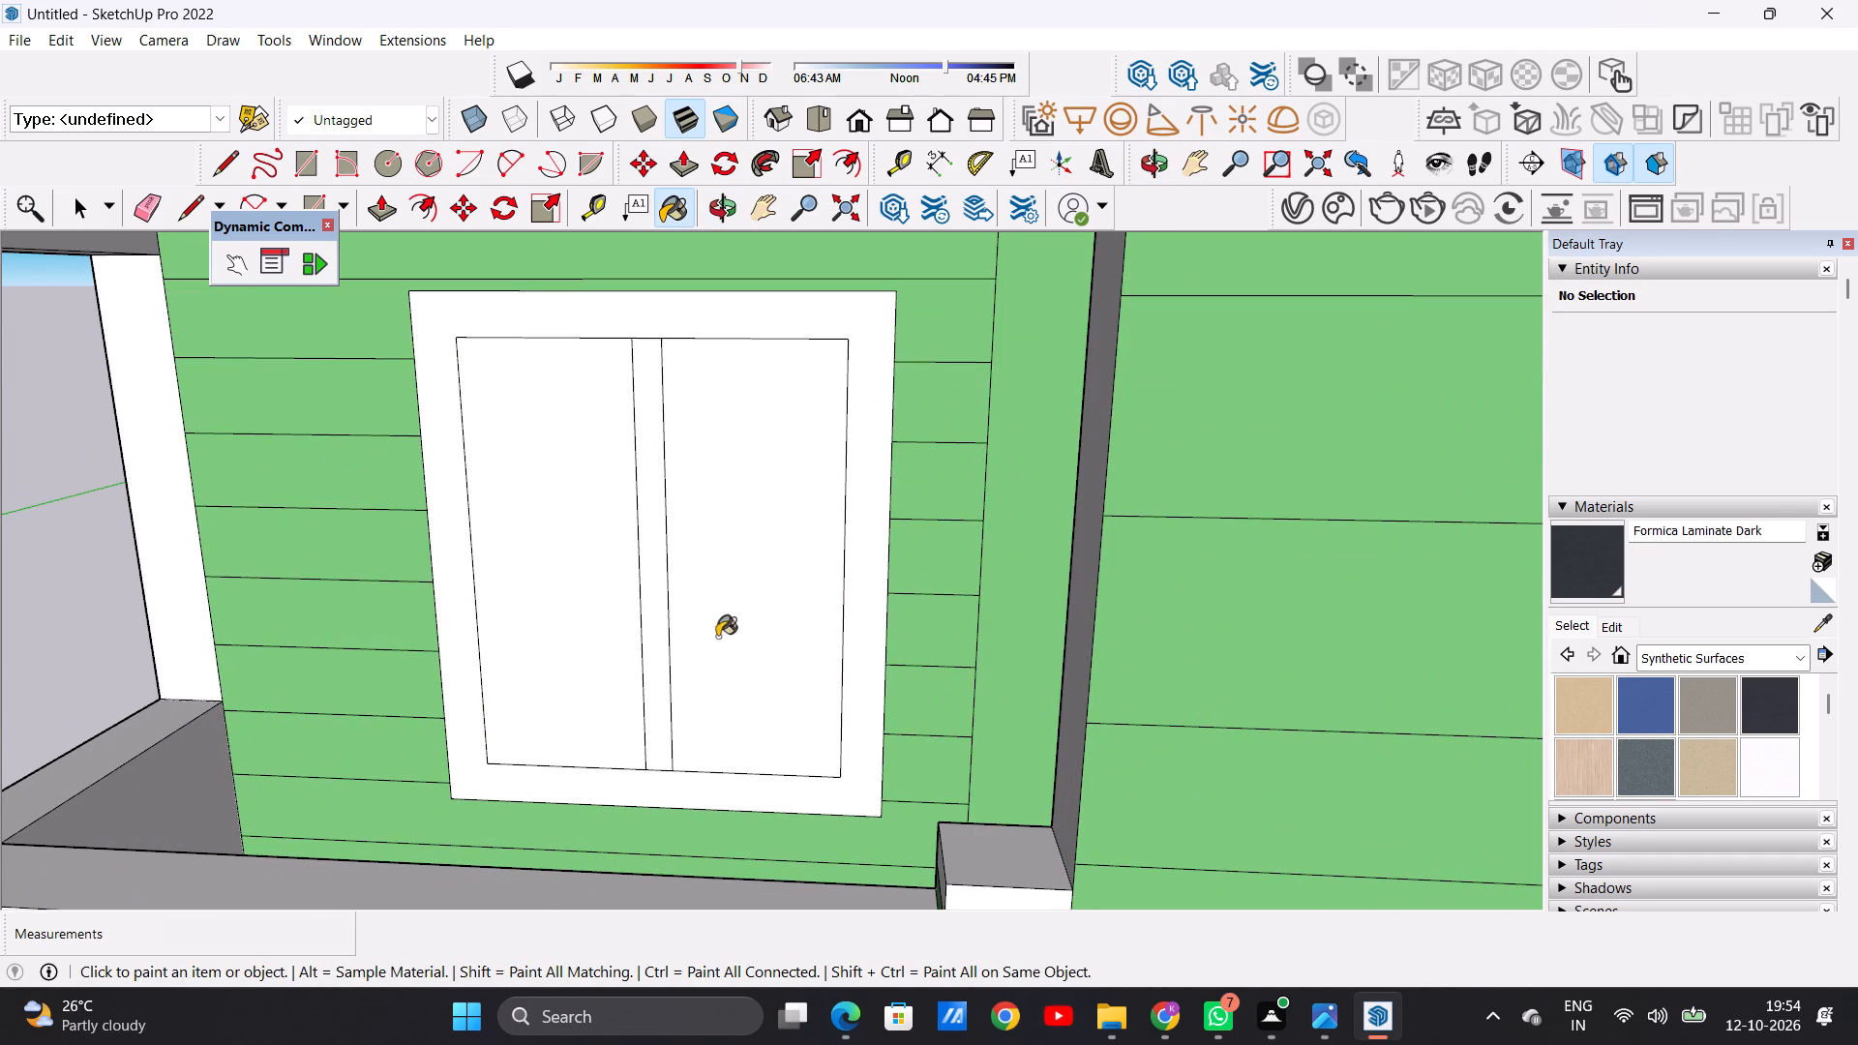
{"action": "left_click", "coordinate": [652, 682]}
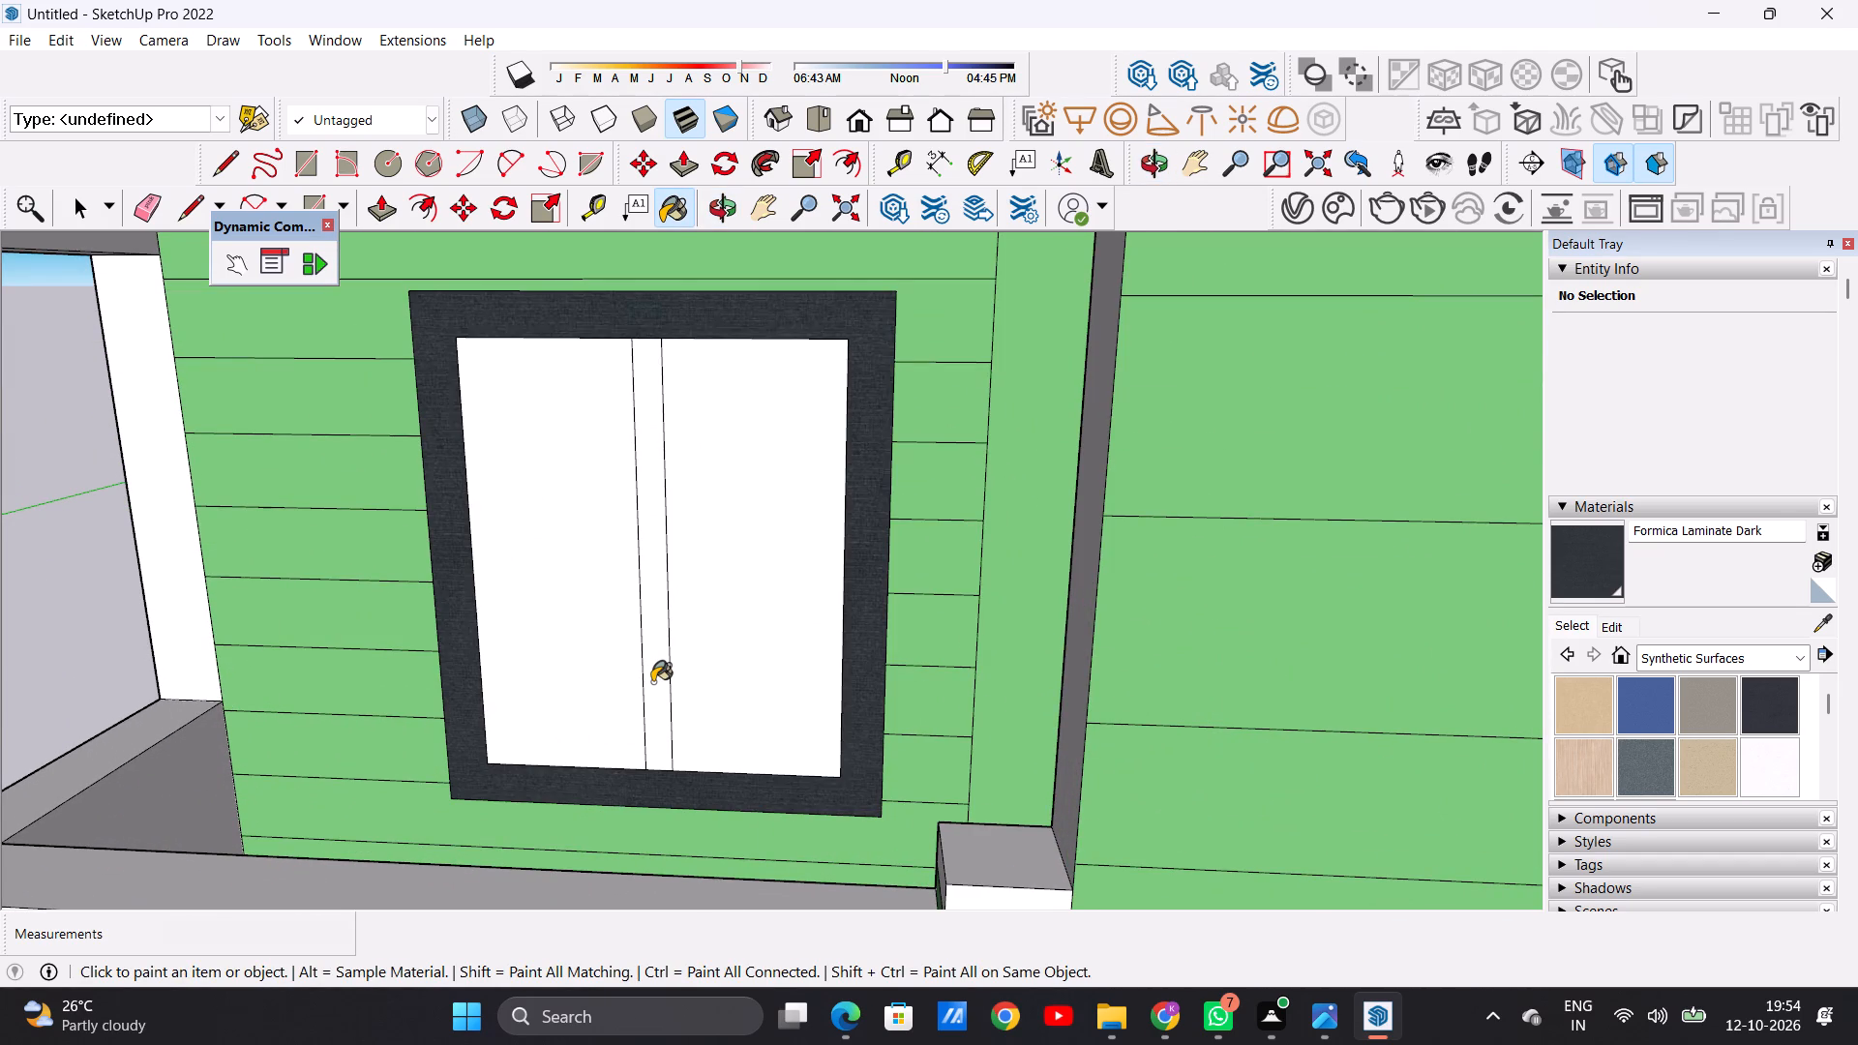
{"action": "key", "text": "space"}
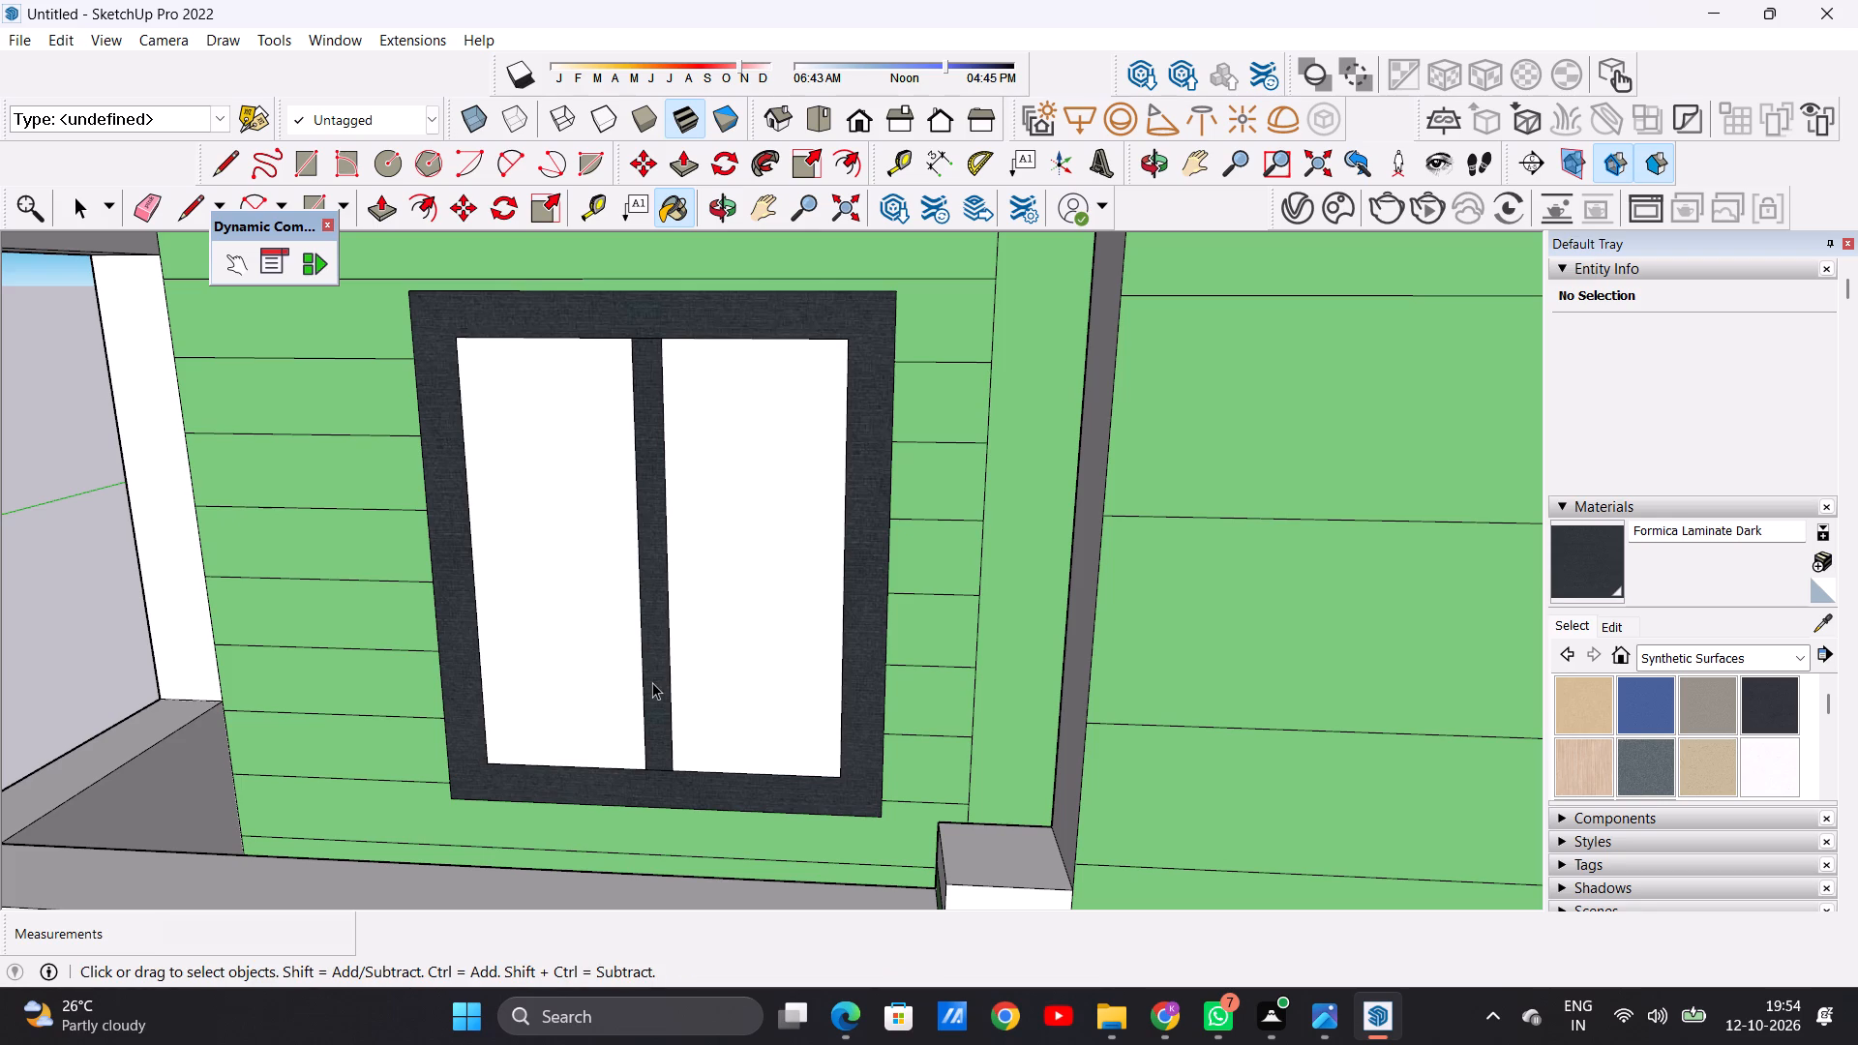
{"action": "key", "text": "space"}
Paint the inner panel of the lower porch door with Formica Laminate Light.
{"action": "scroll", "coordinate": [652, 682], "scroll_direction": "up", "scroll_amount": 1}
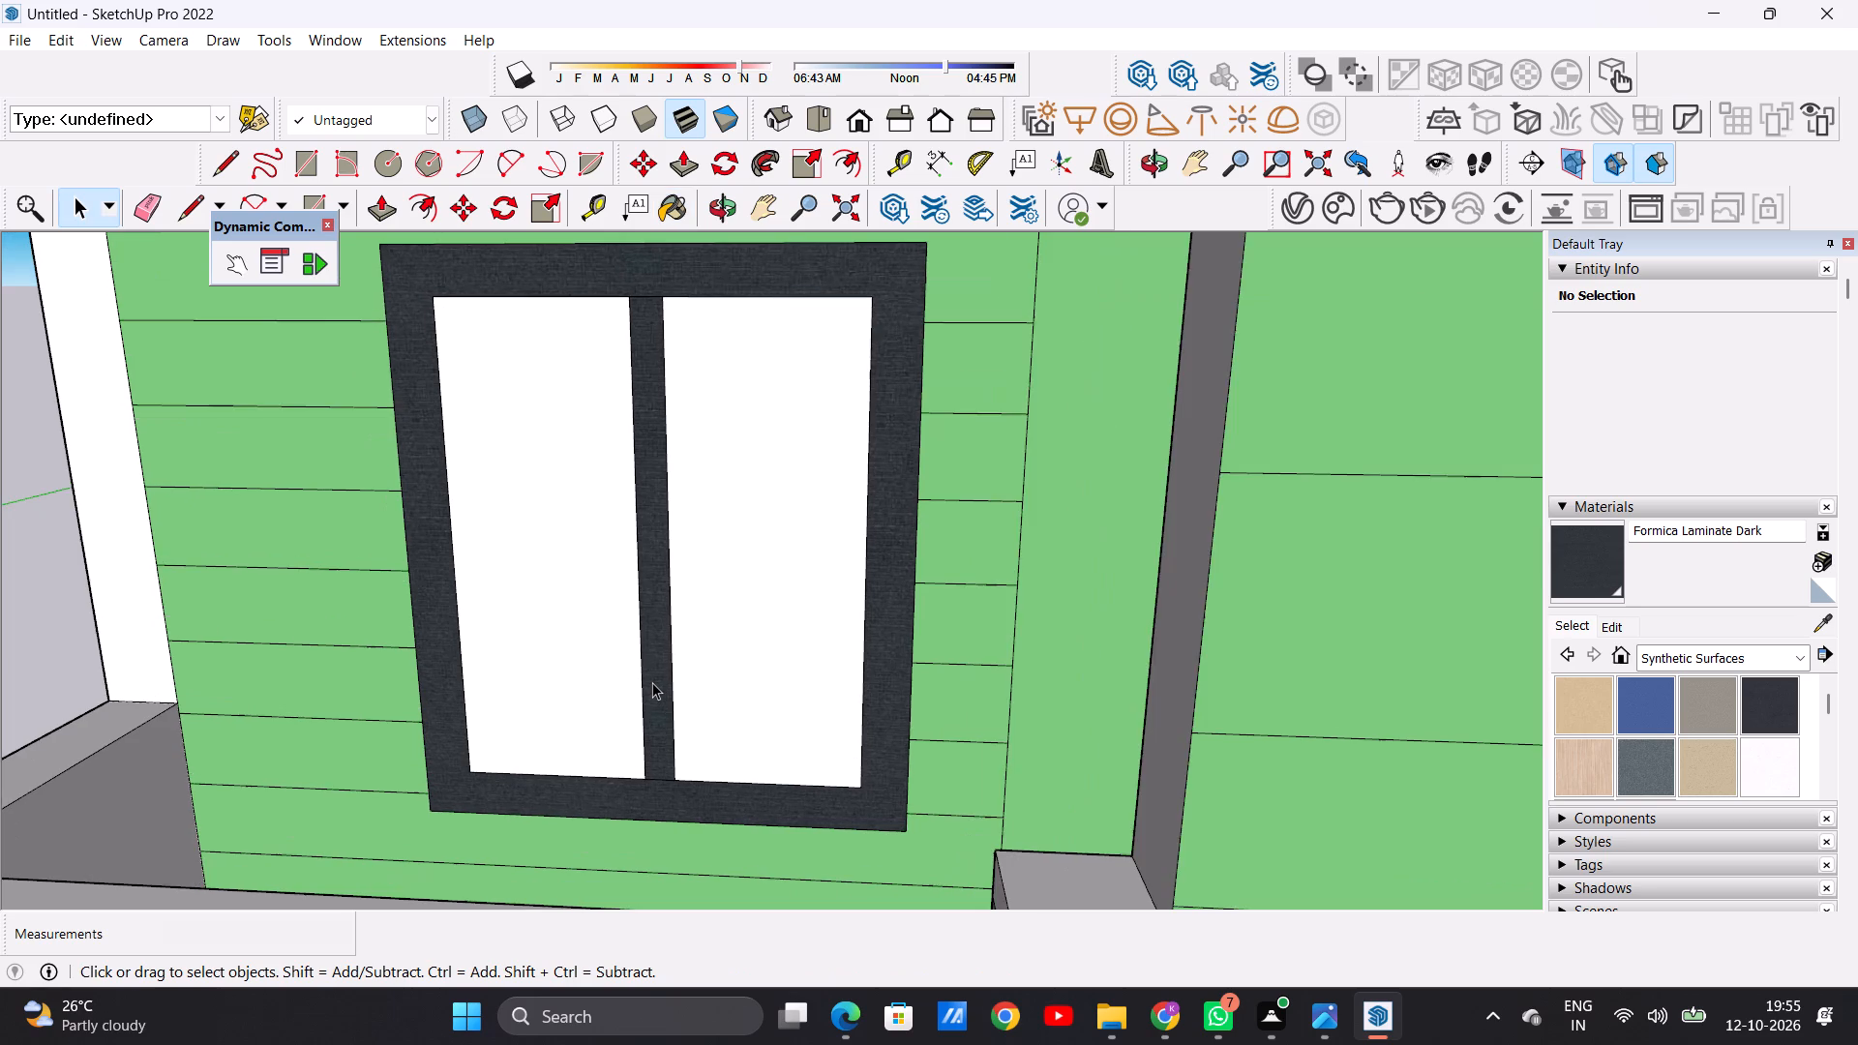
{"action": "scroll", "coordinate": [654, 699], "scroll_direction": "down", "scroll_amount": 20}
{"action": "scroll", "coordinate": [654, 699], "scroll_direction": "down", "scroll_amount": 2}
{"action": "middle_click_drag", "start_coordinate": [674, 717], "coordinate": [665, 652]}
{"action": "scroll", "coordinate": [616, 686], "scroll_direction": "up", "scroll_amount": 3}
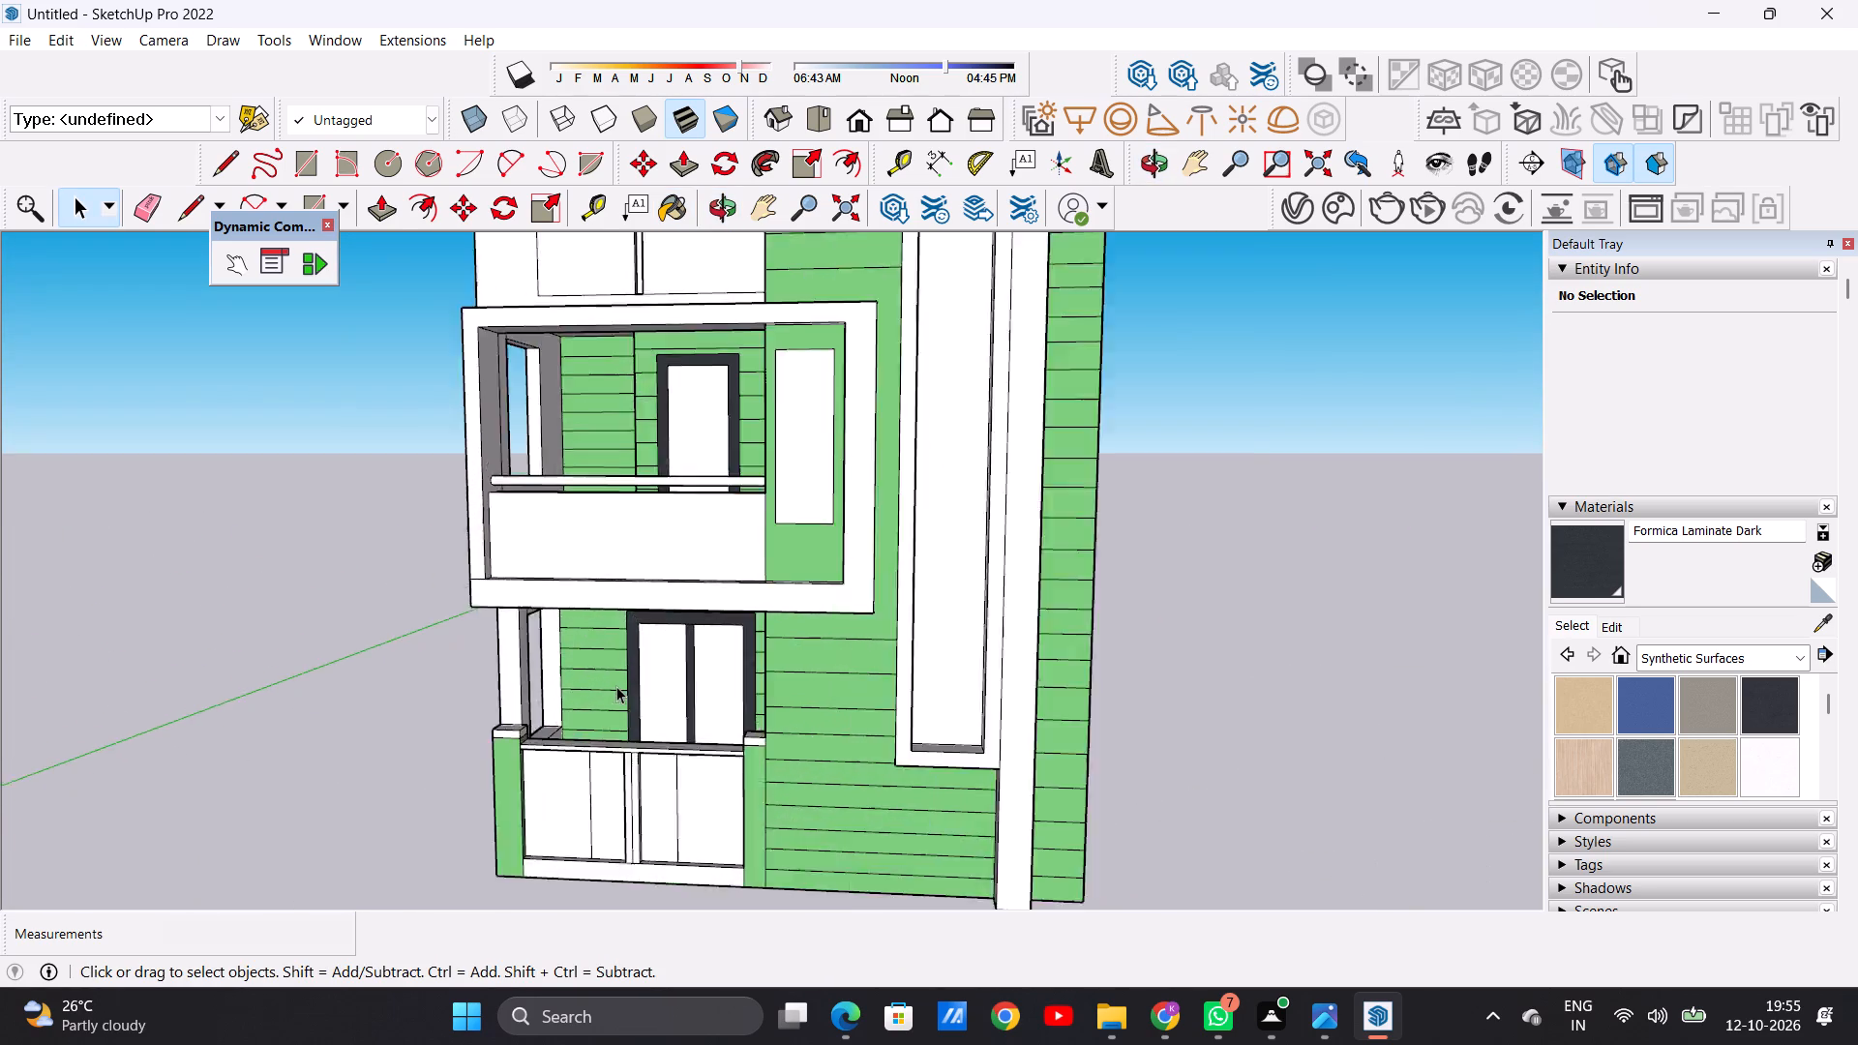
{"action": "scroll", "coordinate": [616, 686], "scroll_direction": "up", "scroll_amount": 10}
{"action": "middle_click_drag", "start_coordinate": [745, 679], "coordinate": [912, 673]}
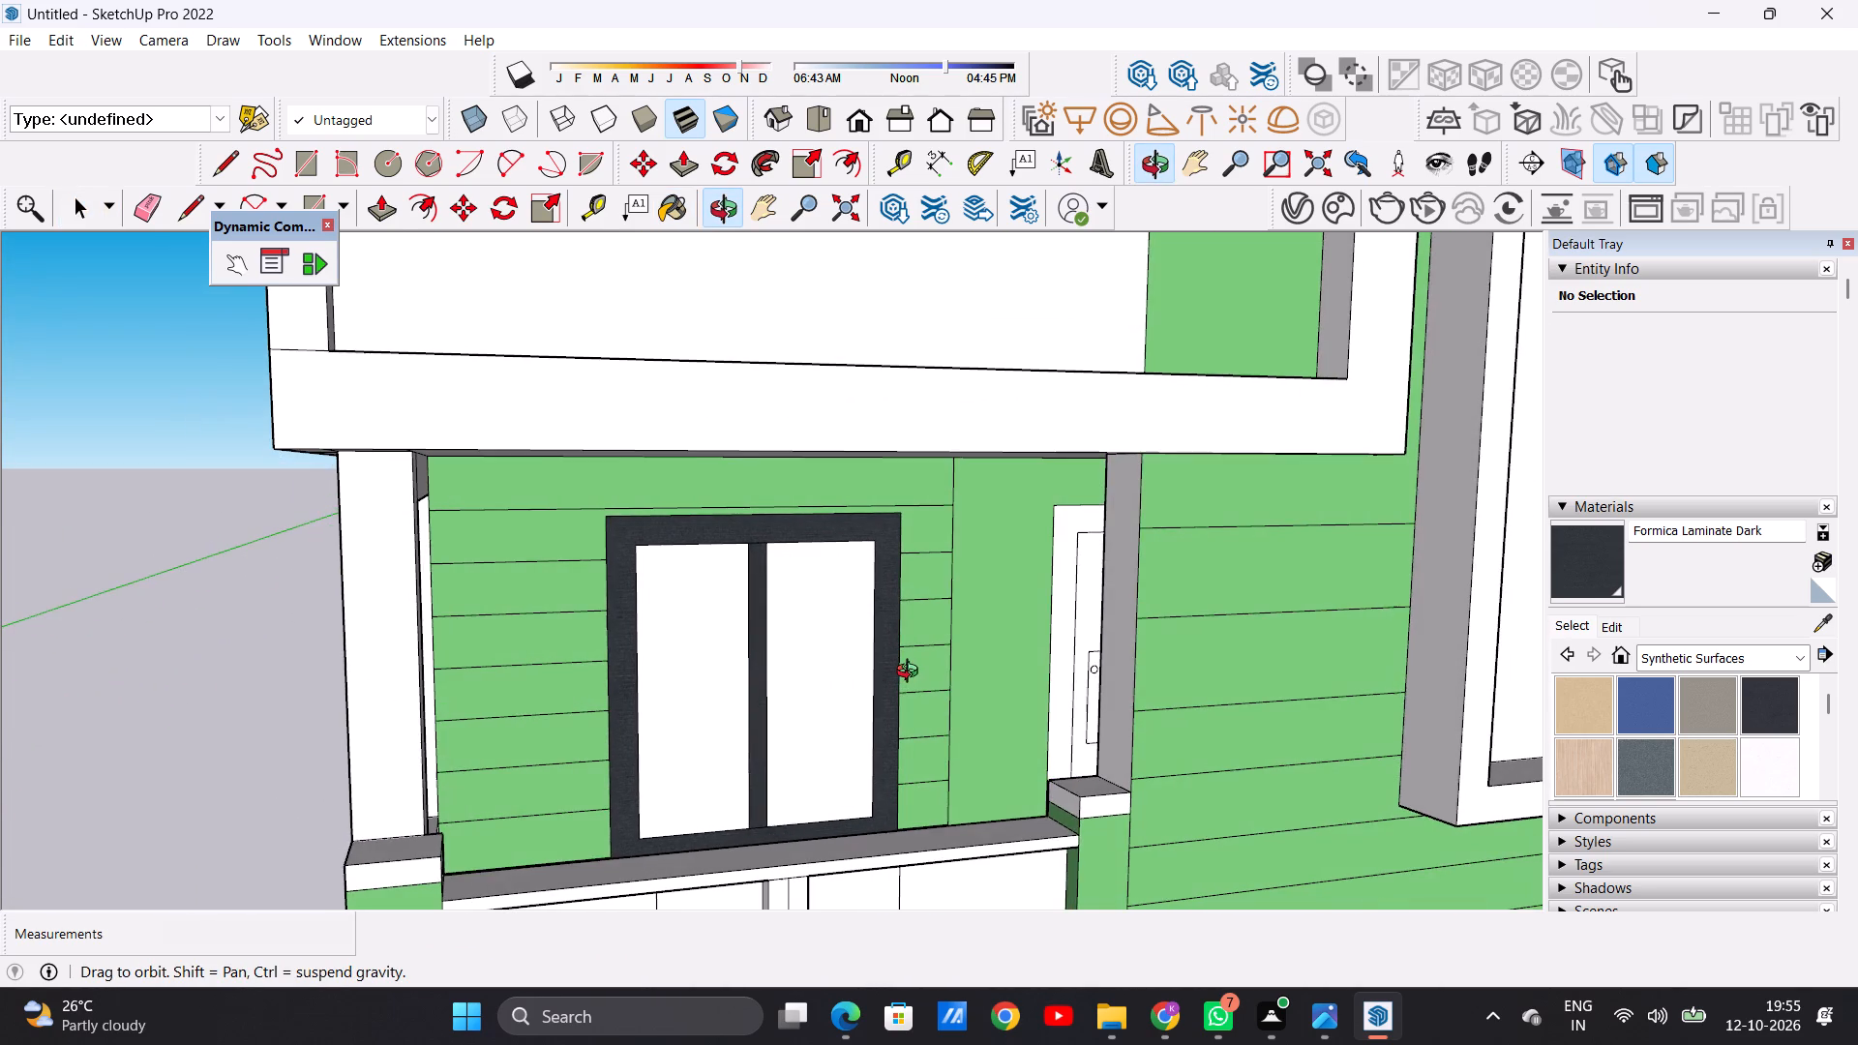
{"action": "middle_click_drag", "start_coordinate": [912, 673], "coordinate": [1063, 698]}
{"action": "scroll", "coordinate": [1040, 678], "scroll_direction": "up", "scroll_amount": 5}
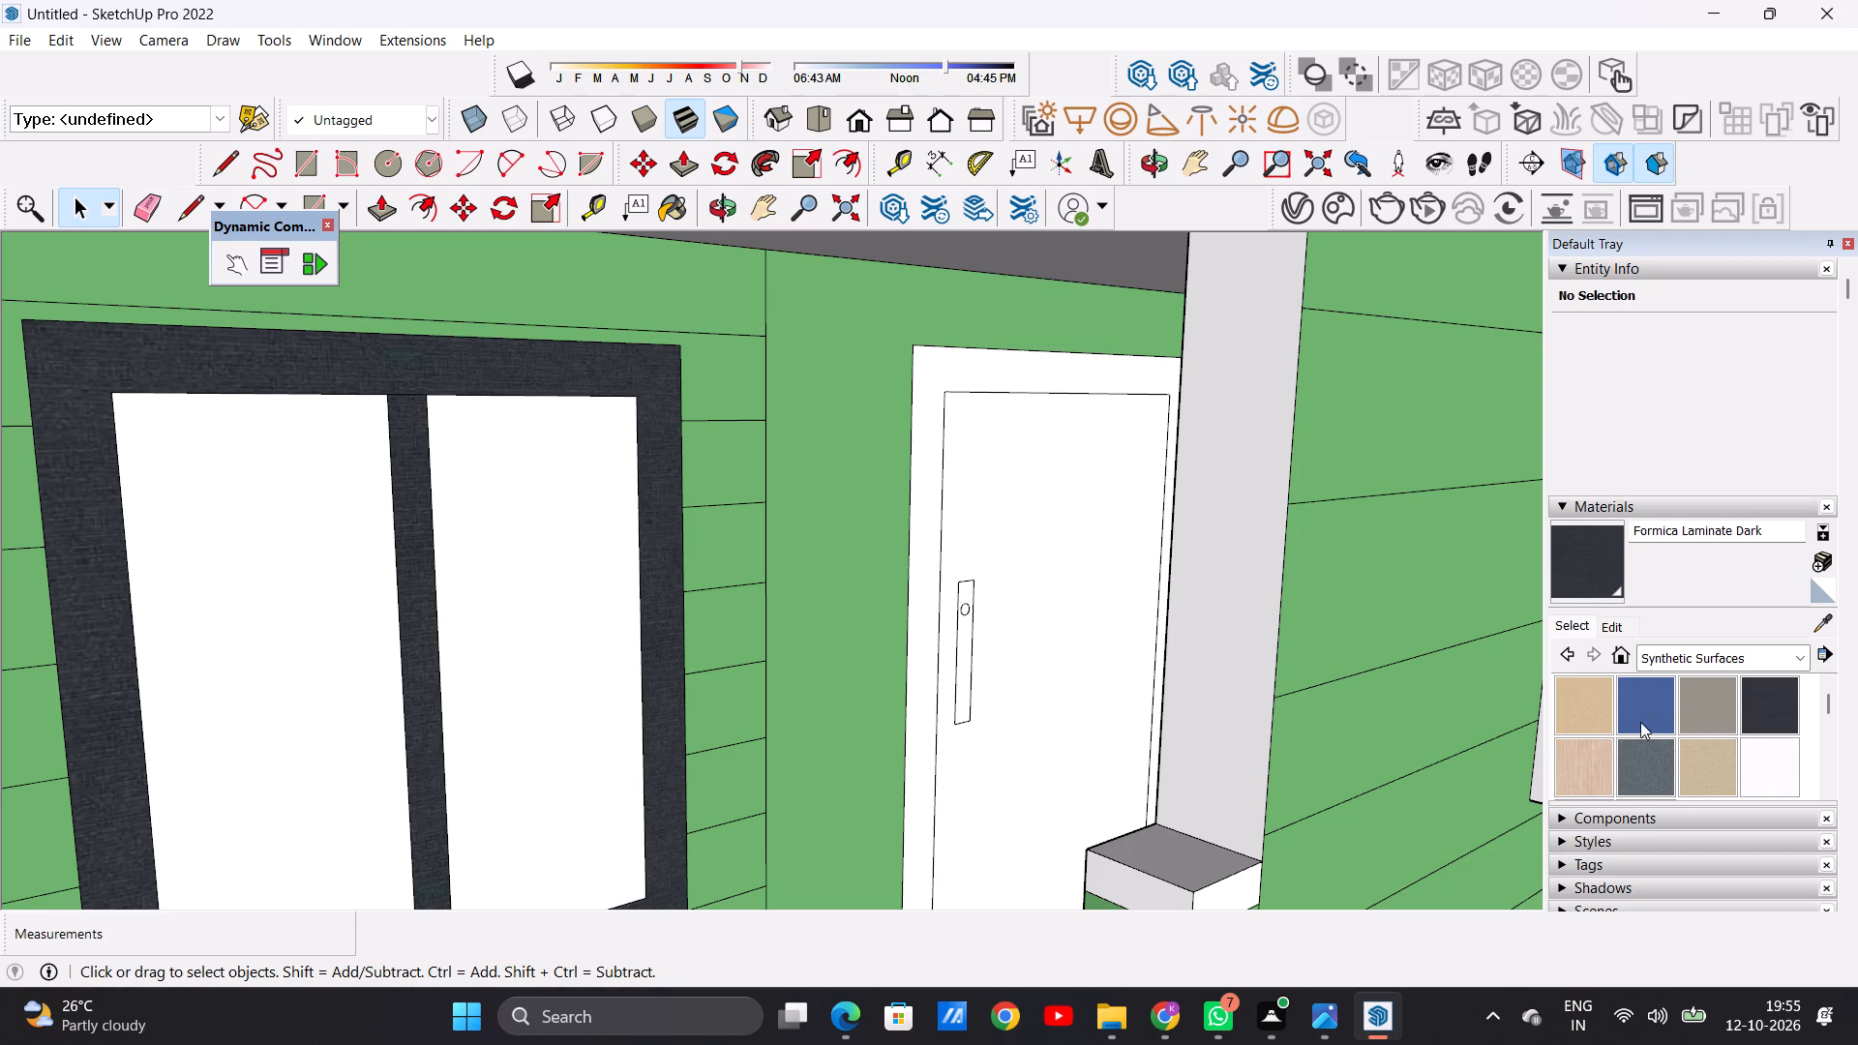
{"action": "left_click", "coordinate": [1597, 762]}
{"action": "scroll", "coordinate": [1141, 705], "scroll_direction": "up", "scroll_amount": 8}
{"action": "left_click", "coordinate": [900, 693]}
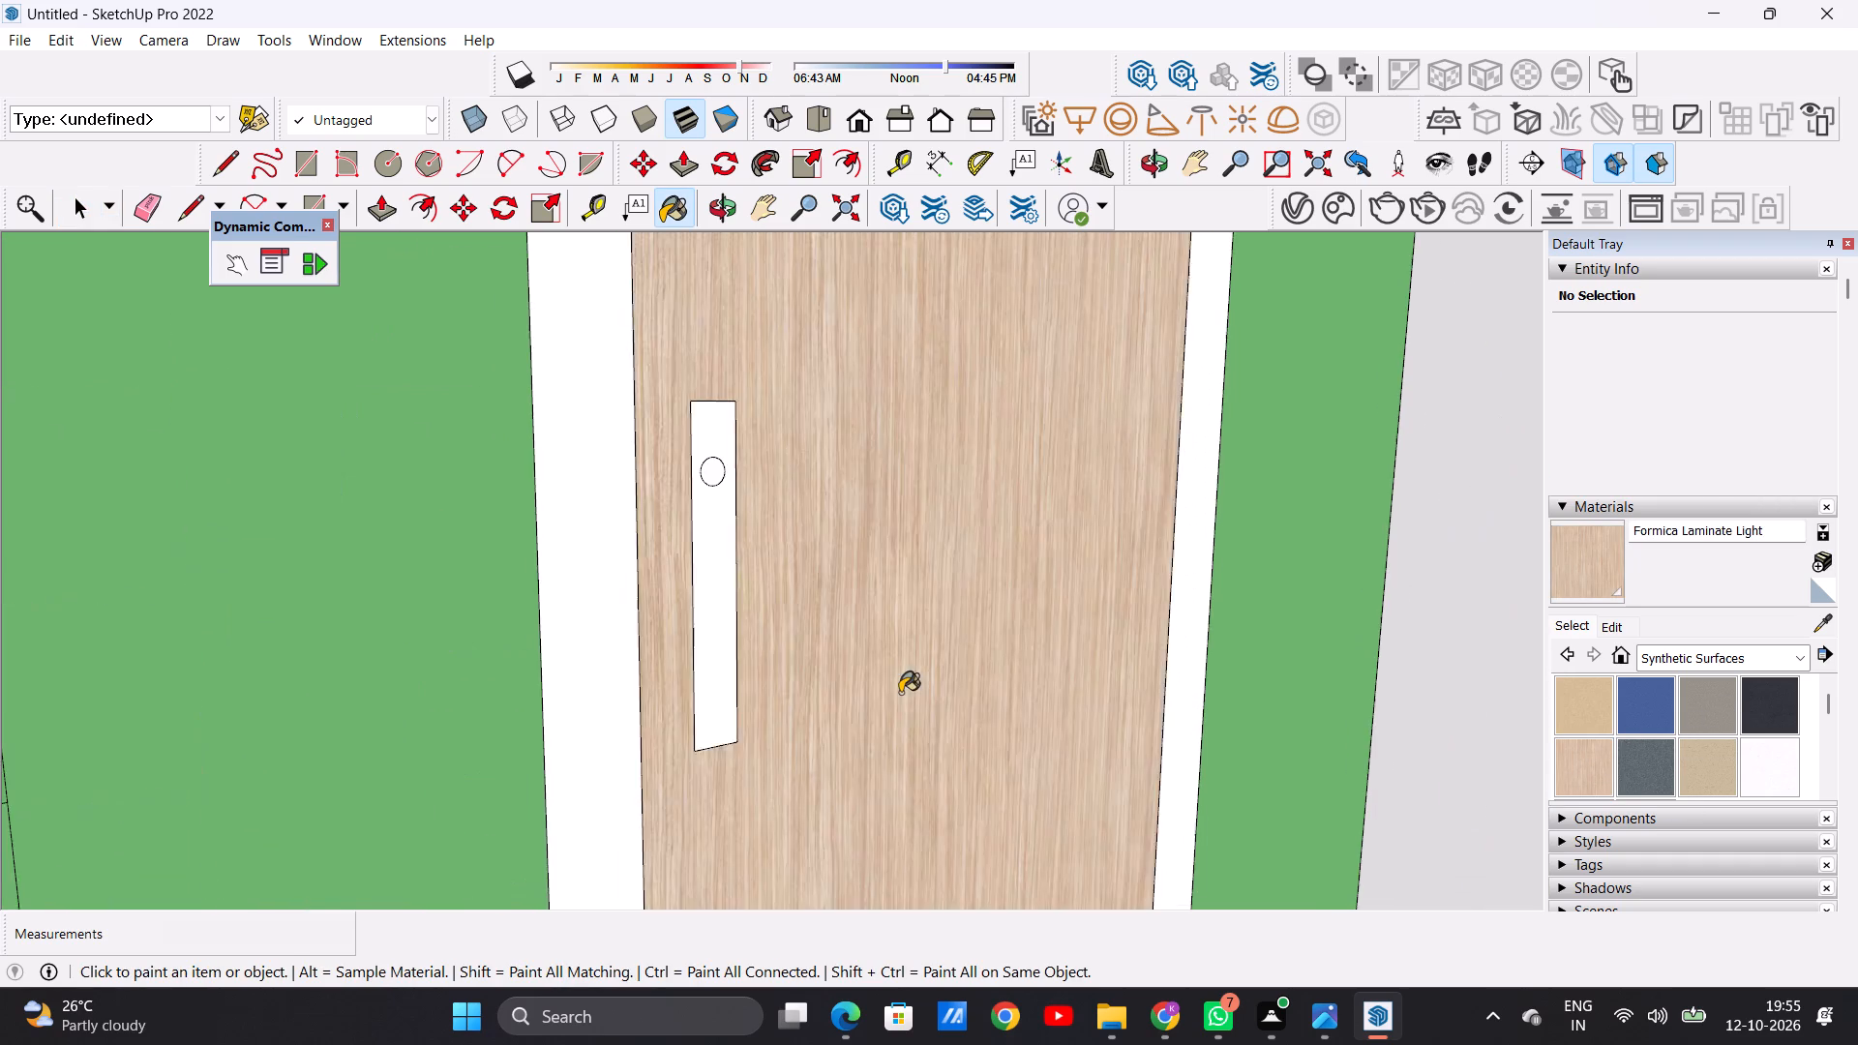
Paint the frame around the lower porch door with Formica Graystone from the Synthetic Surfaces collection.
{"action": "scroll", "coordinate": [900, 693], "scroll_direction": "down", "scroll_amount": 10}
{"action": "scroll", "coordinate": [826, 663], "scroll_direction": "up", "scroll_amount": 2}
{"action": "scroll", "coordinate": [826, 663], "scroll_direction": "down", "scroll_amount": 1}
{"action": "scroll", "coordinate": [826, 663], "scroll_direction": "up", "scroll_amount": 5}
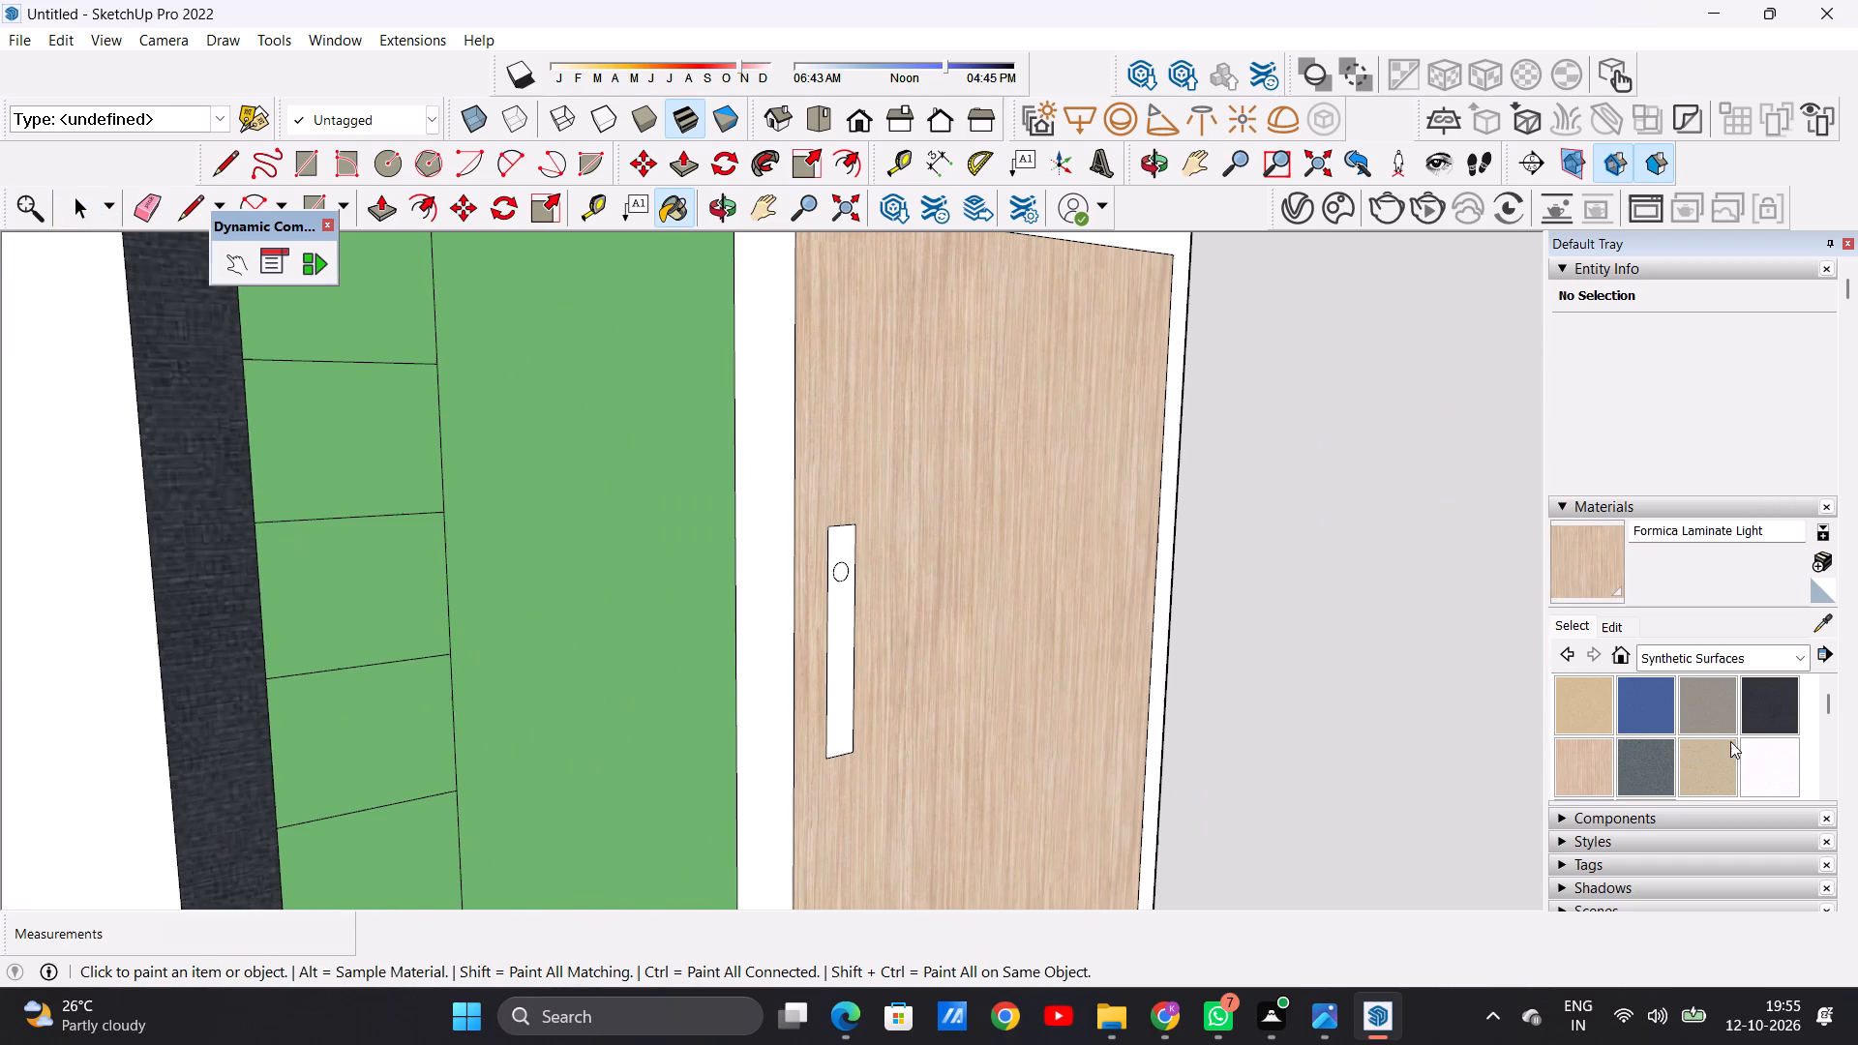
{"action": "left_click", "coordinate": [1709, 702]}
{"action": "scroll", "coordinate": [828, 692], "scroll_direction": "up", "scroll_amount": 3}
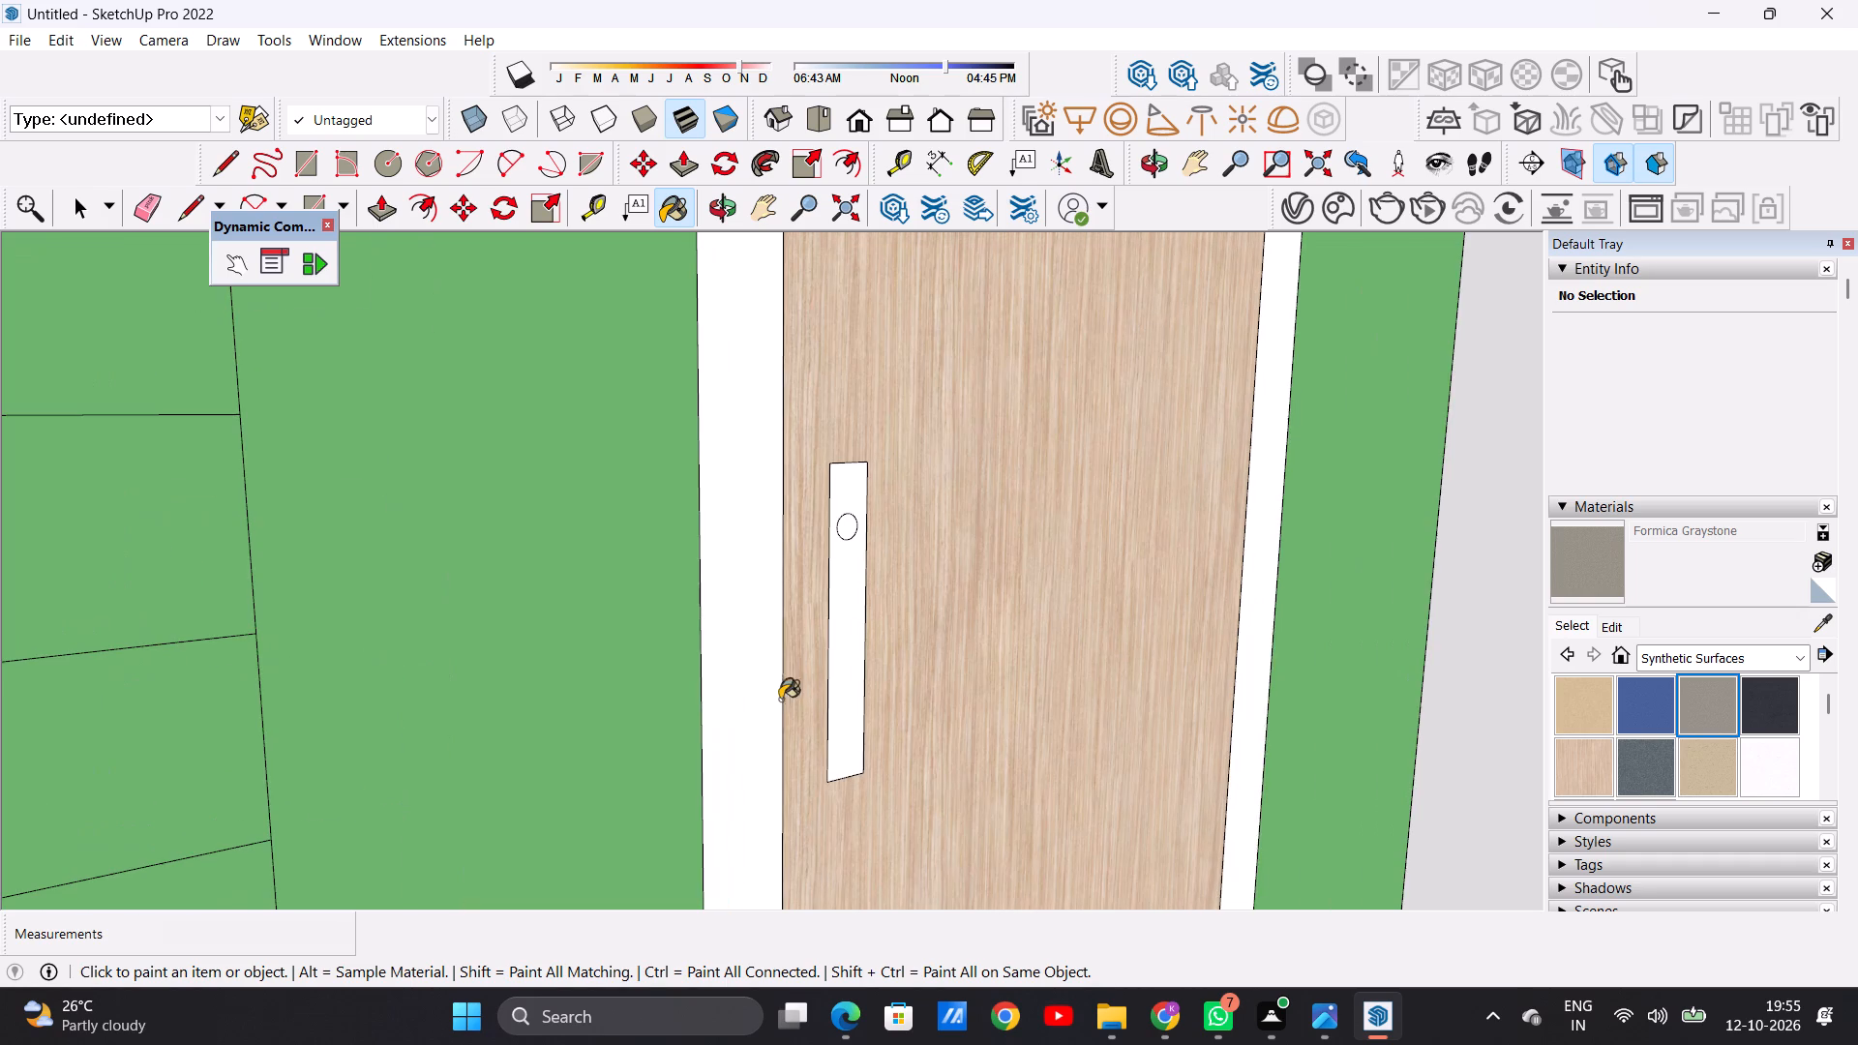
{"action": "left_click", "coordinate": [724, 707]}
{"action": "scroll", "coordinate": [724, 707], "scroll_direction": "down", "scroll_amount": 10}
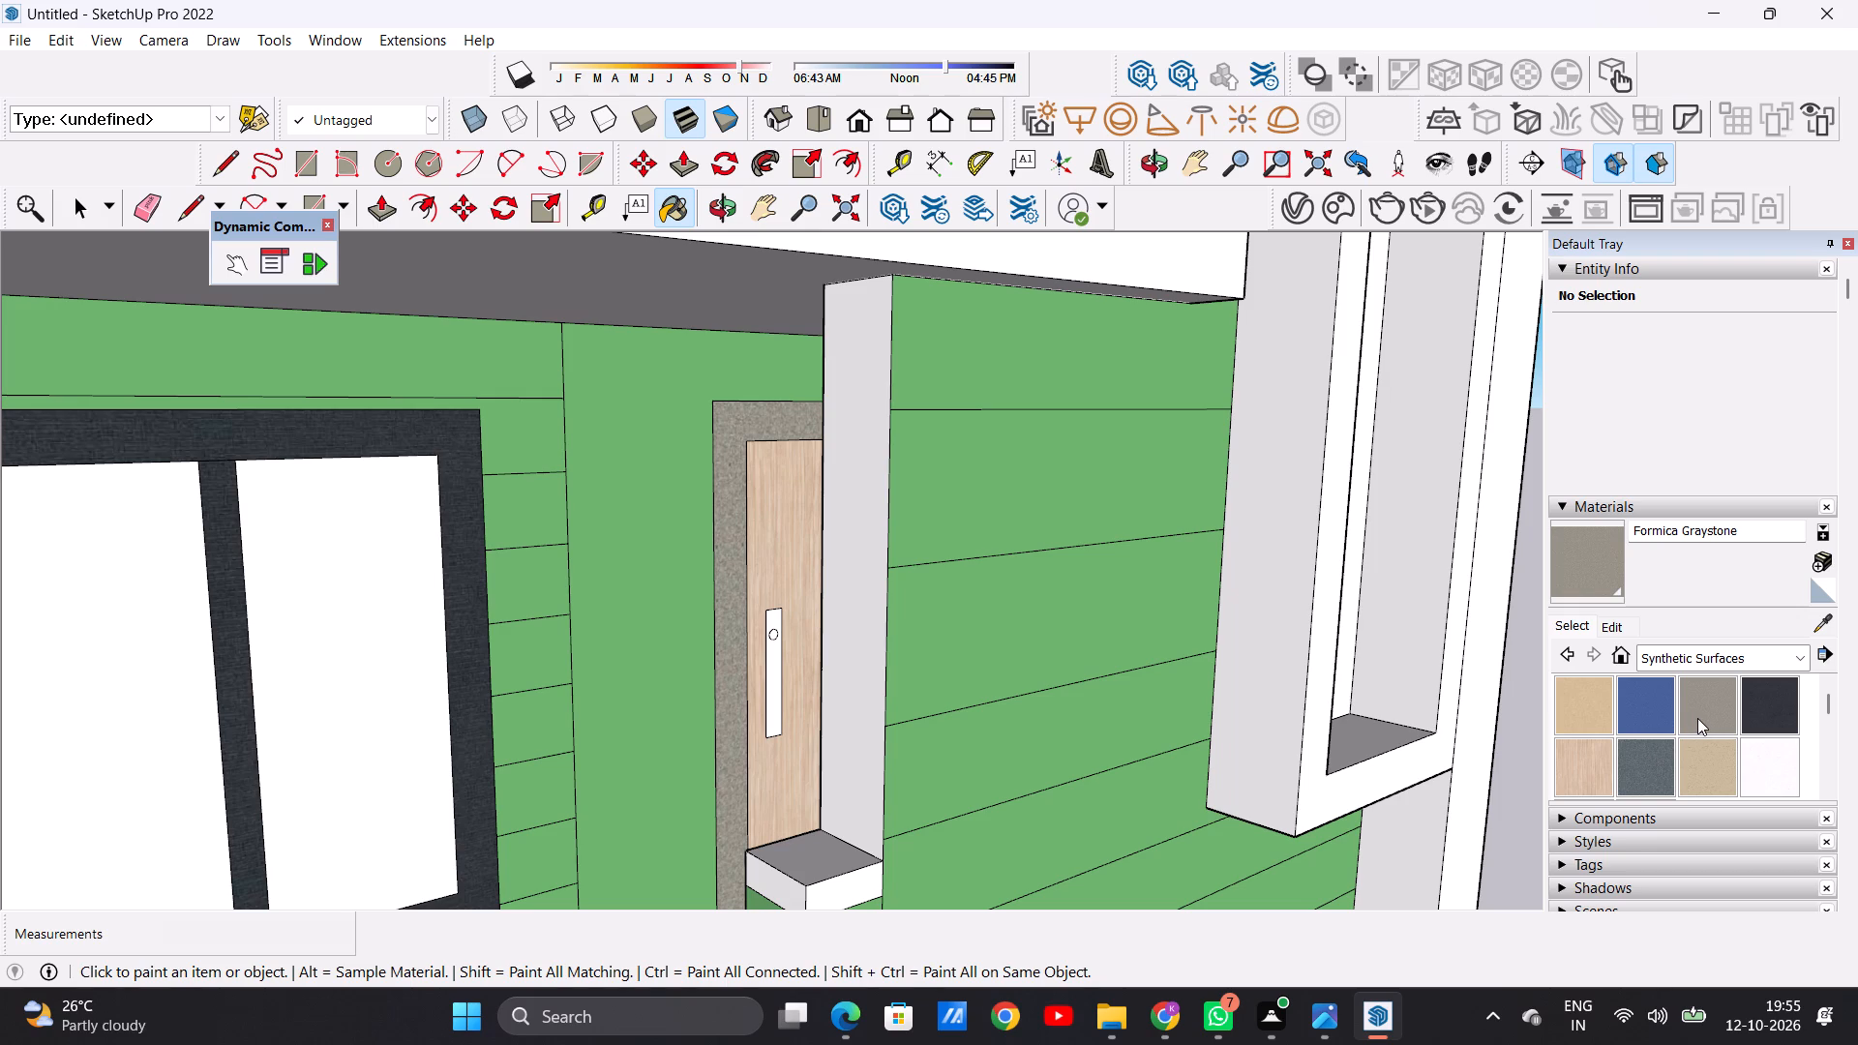
Paint the lower porch door's handle plate and its round knob with Formica Laminate Dark.
{"action": "left_click", "coordinate": [1771, 692]}
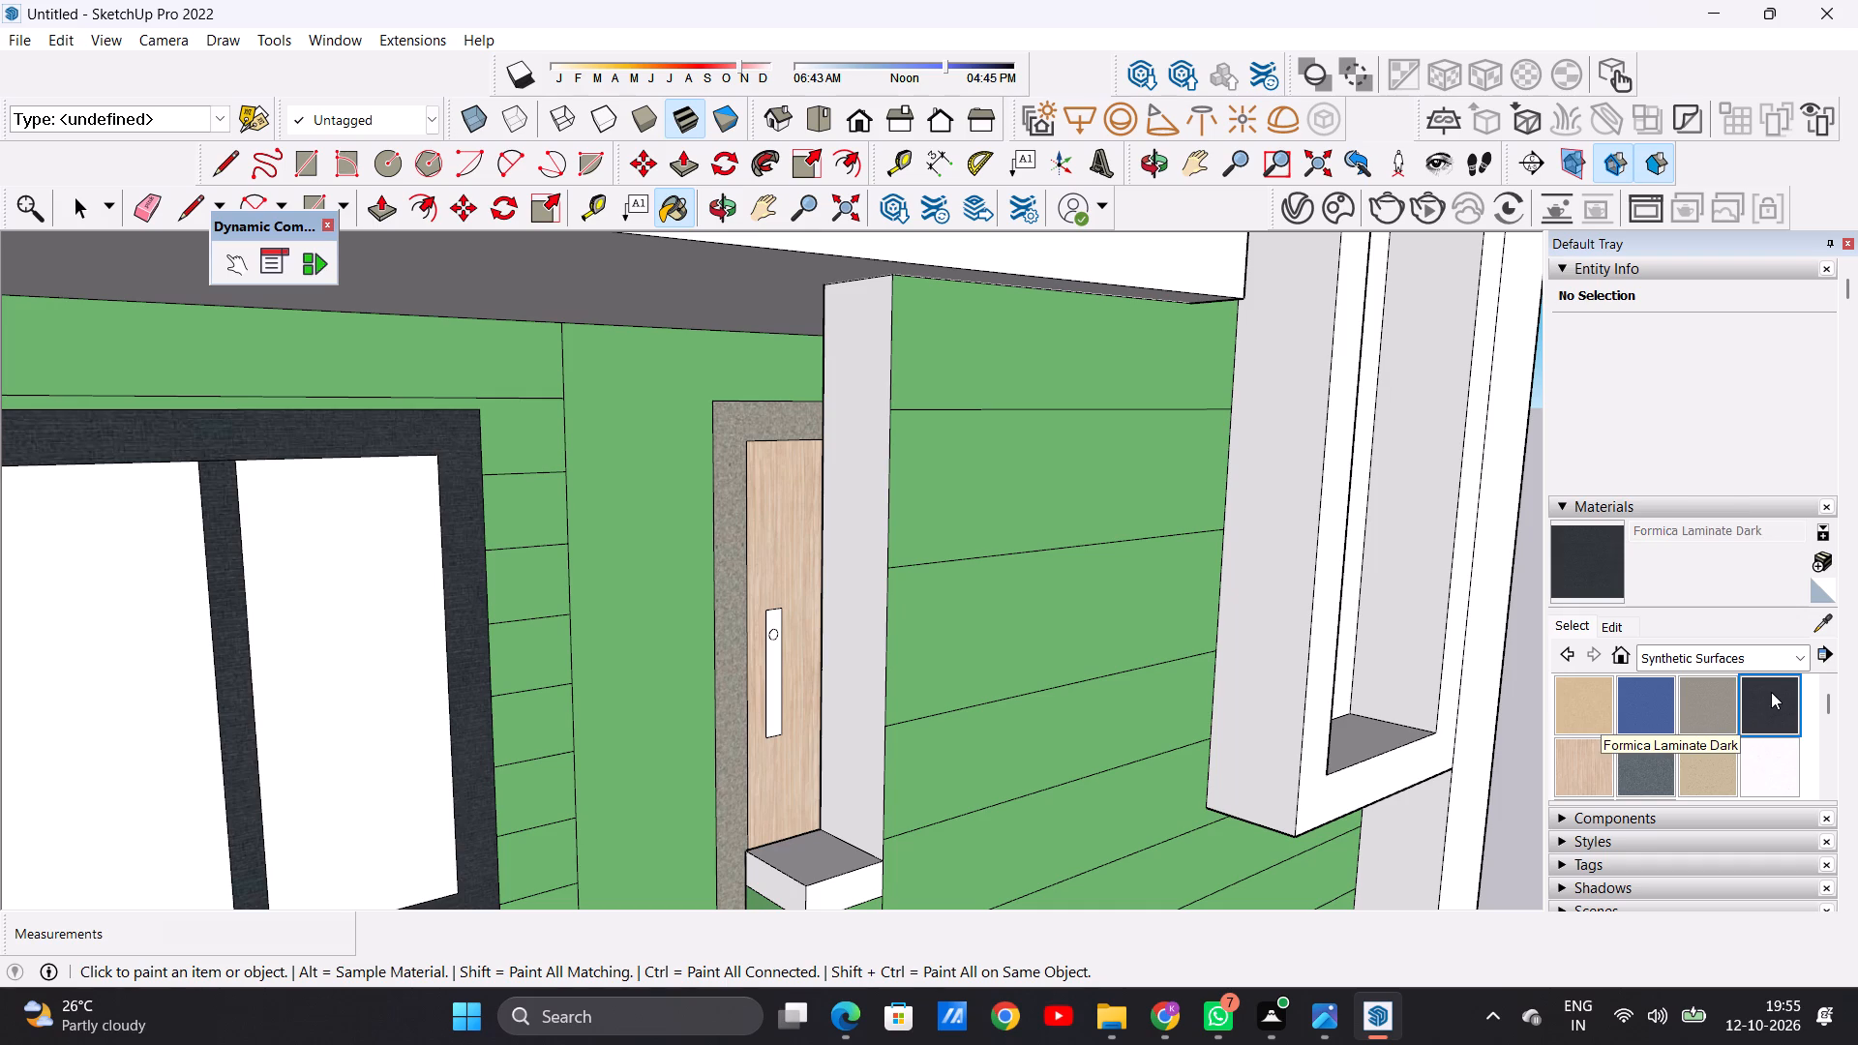
{"action": "scroll", "coordinate": [769, 711], "scroll_direction": "up", "scroll_amount": 13}
{"action": "left_click", "coordinate": [771, 672]}
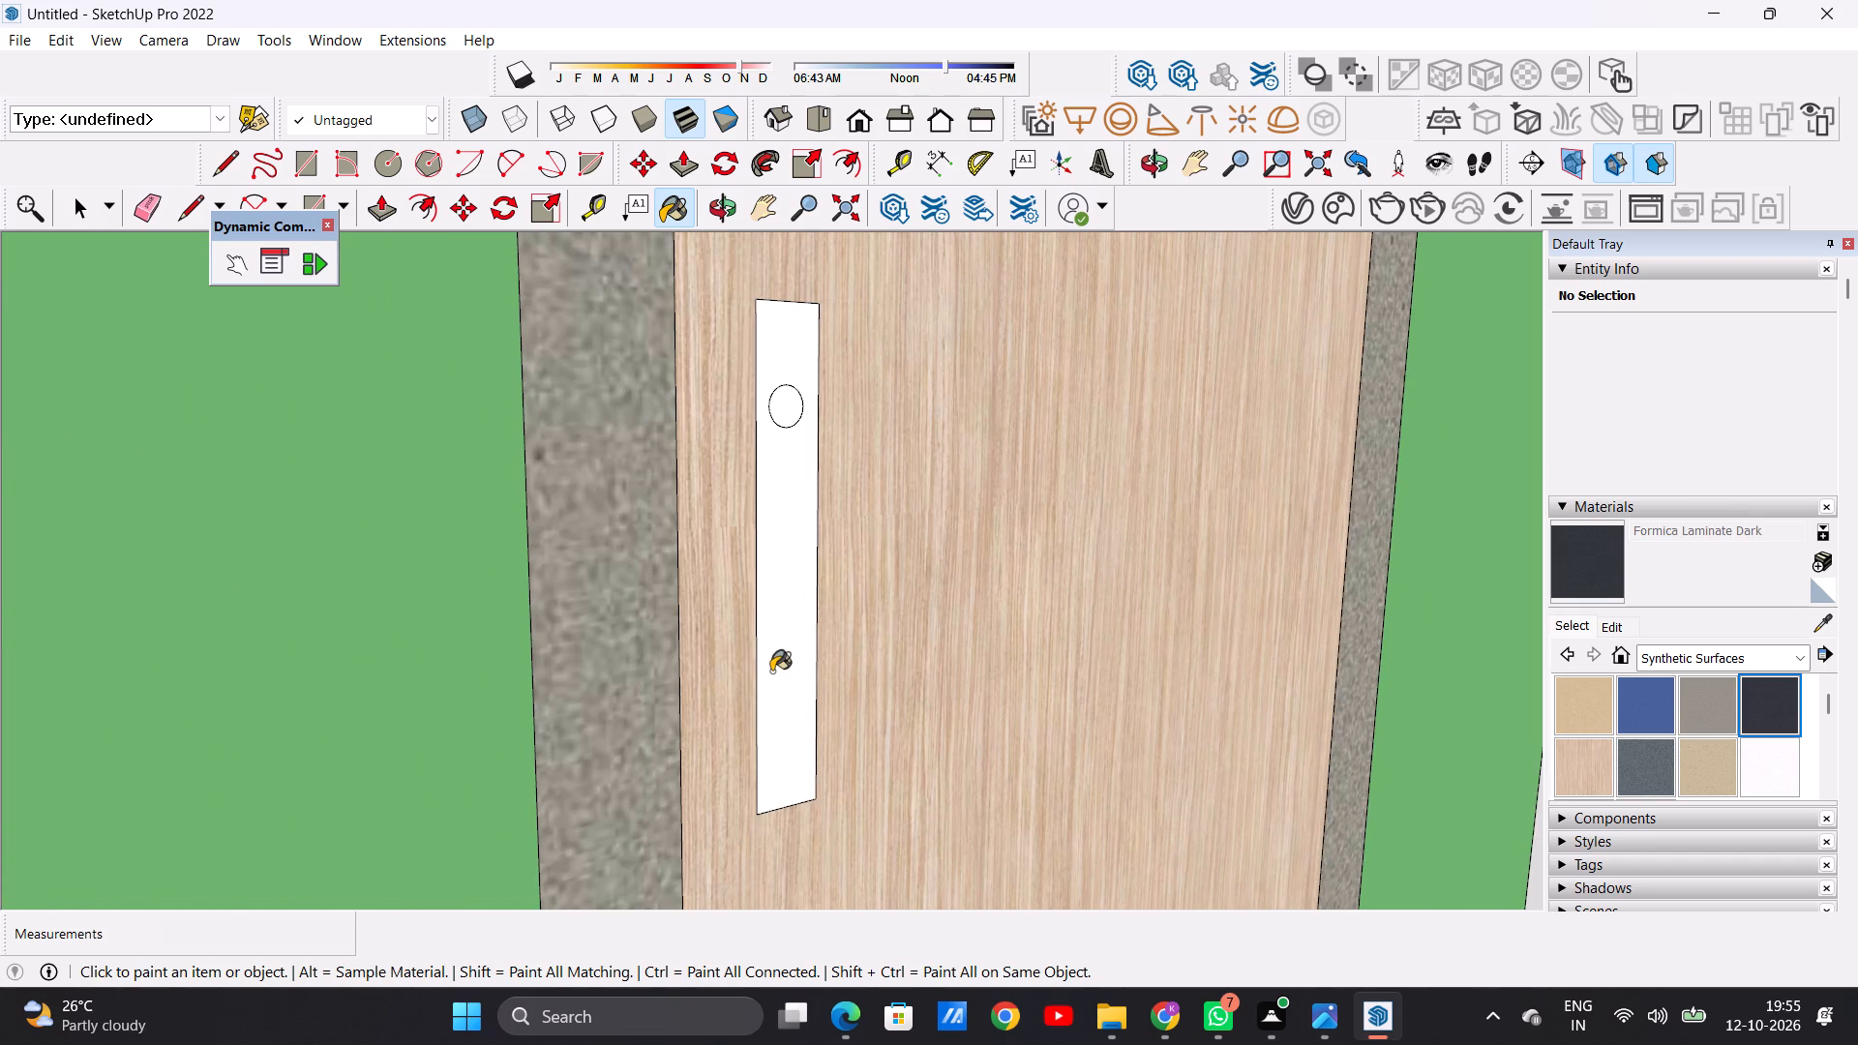
{"action": "scroll", "coordinate": [771, 672], "scroll_direction": "down", "scroll_amount": 7}
{"action": "scroll", "coordinate": [785, 531], "scroll_direction": "up", "scroll_amount": 7}
{"action": "scroll", "coordinate": [785, 530], "scroll_direction": "down", "scroll_amount": 1}
{"action": "scroll", "coordinate": [785, 530], "scroll_direction": "up", "scroll_amount": 6}
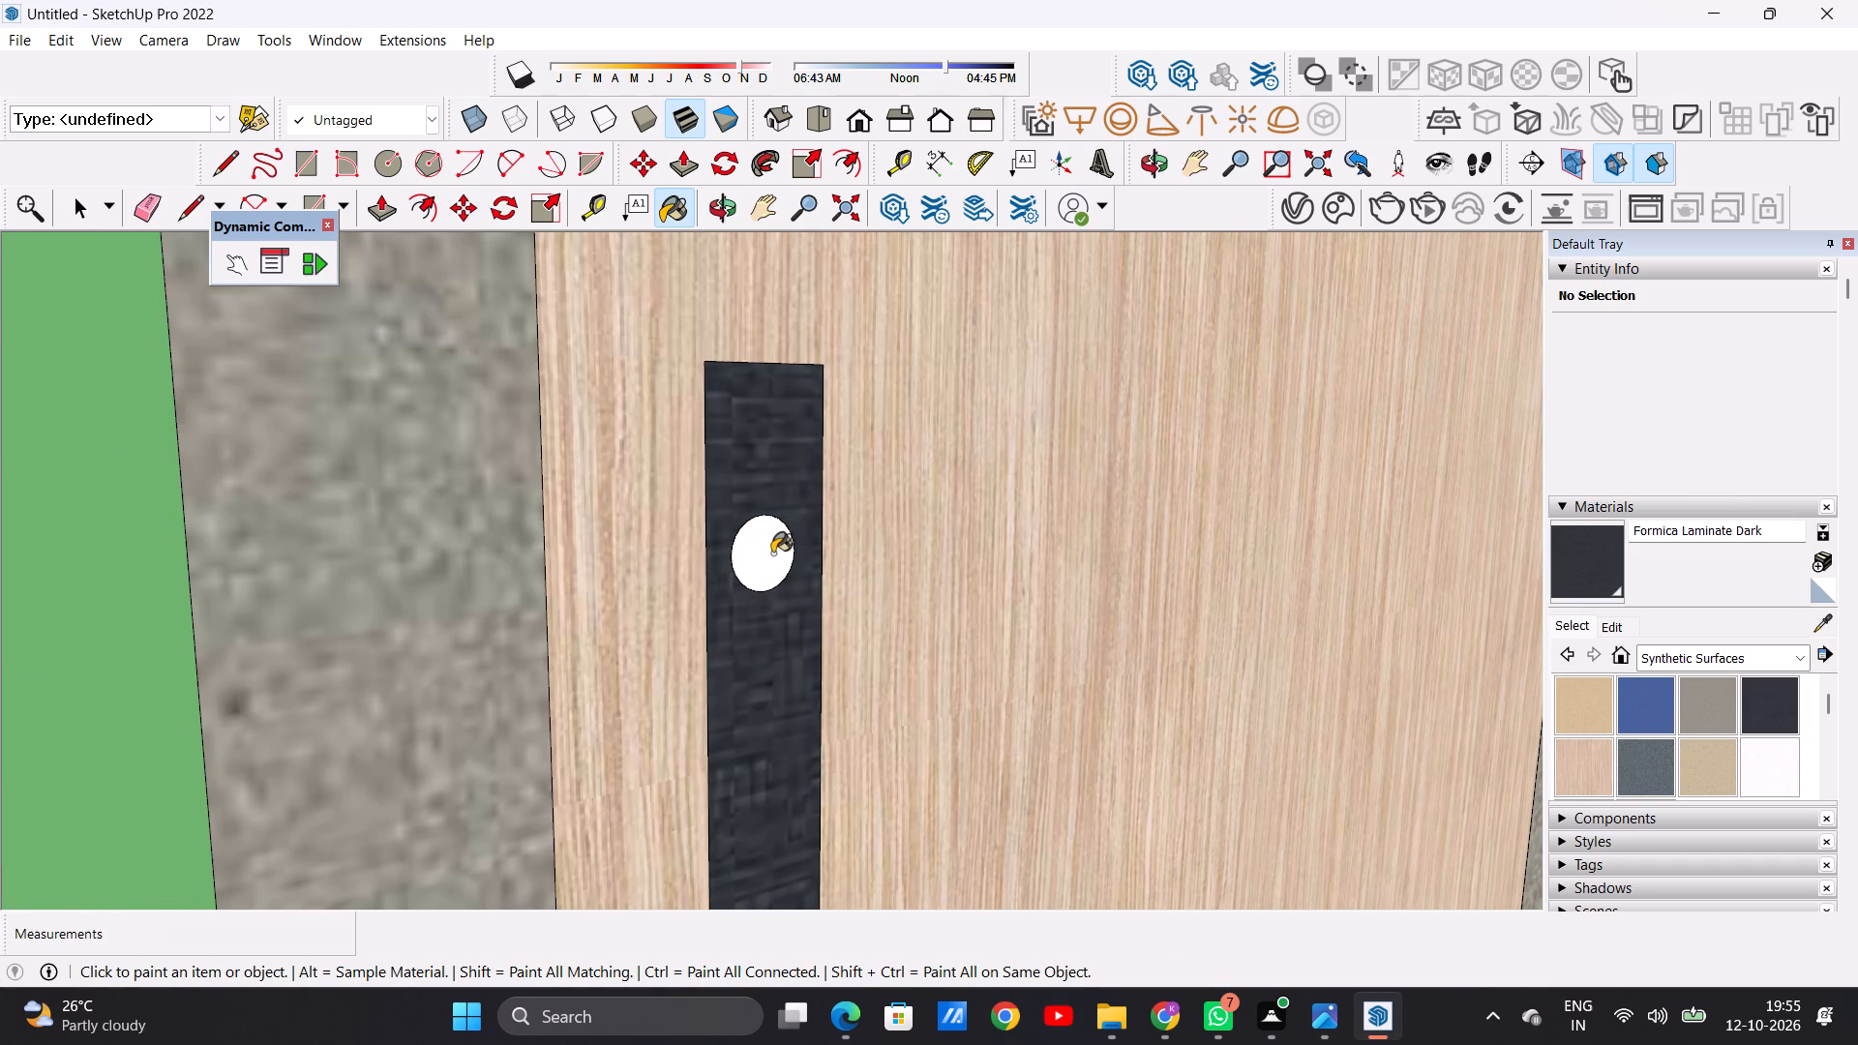
{"action": "left_click", "coordinate": [769, 559]}
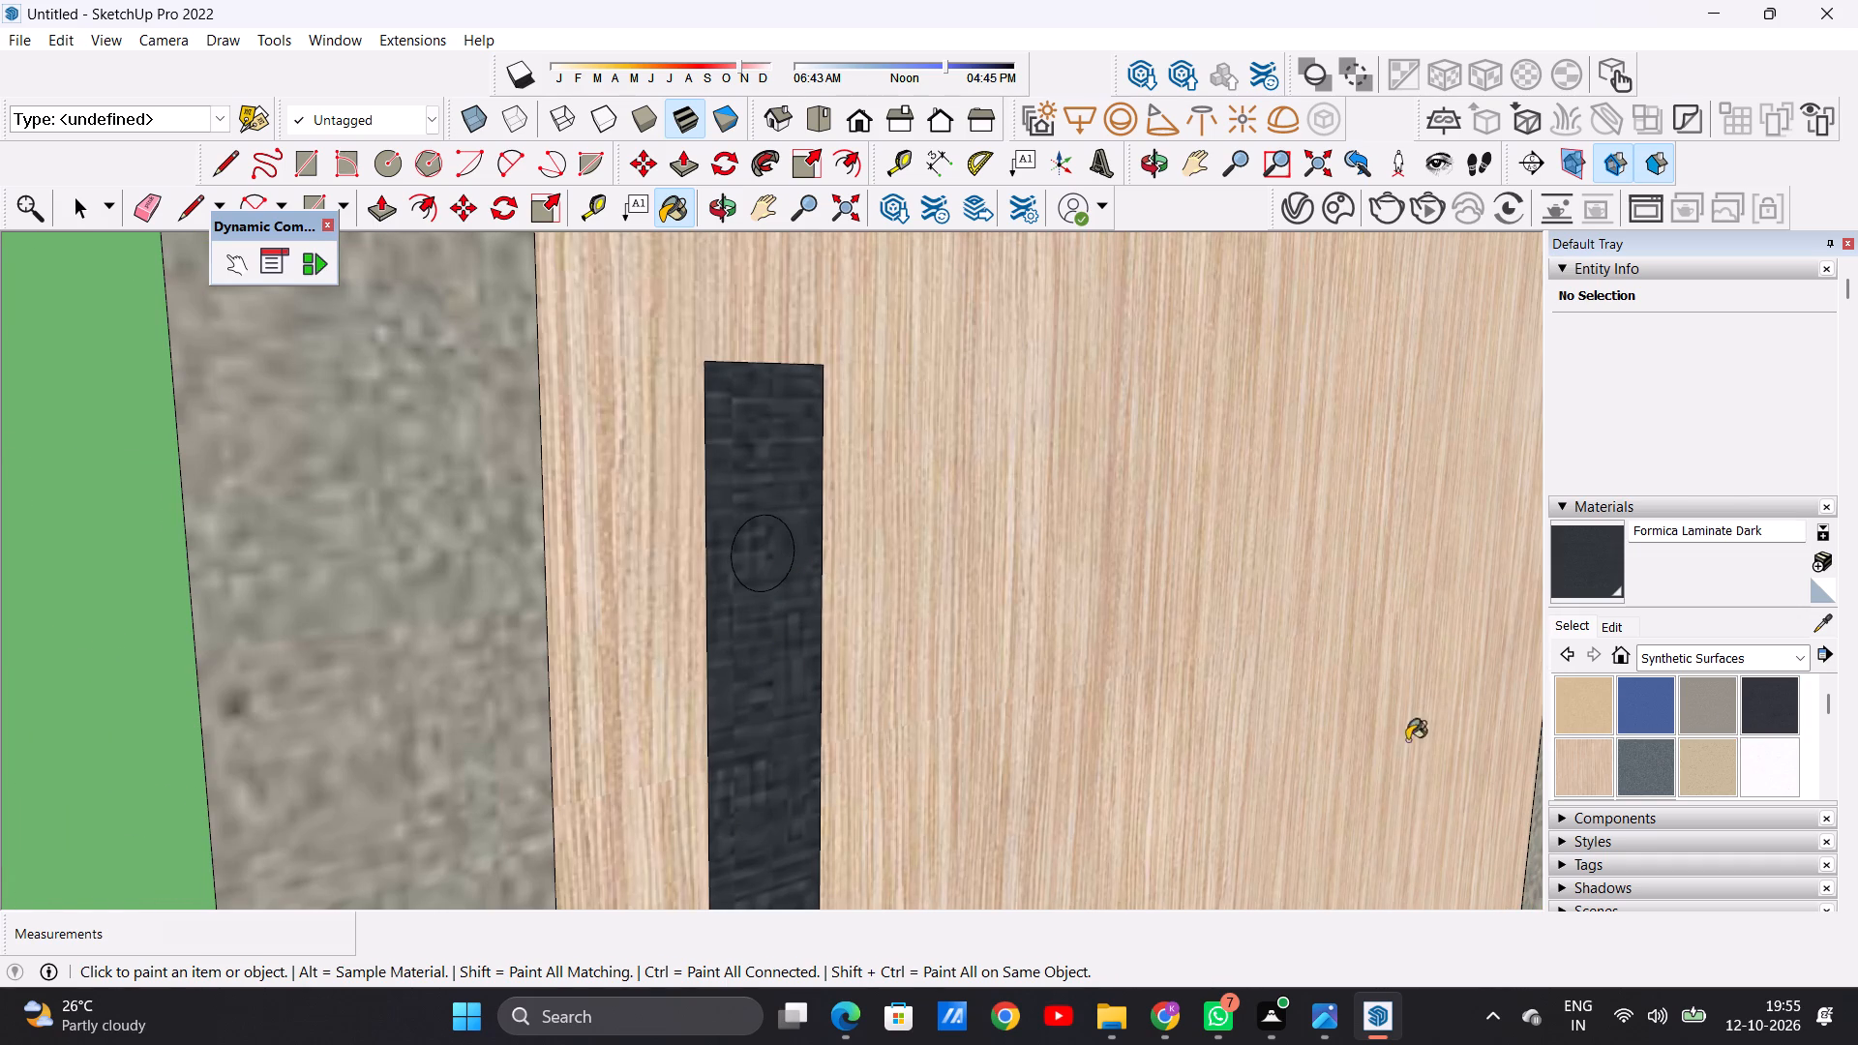
Repaint the round knob on the lower porch door's handle plate with Formica Beige.
{"action": "left_click", "coordinate": [1579, 709]}
{"action": "left_click", "coordinate": [767, 562]}
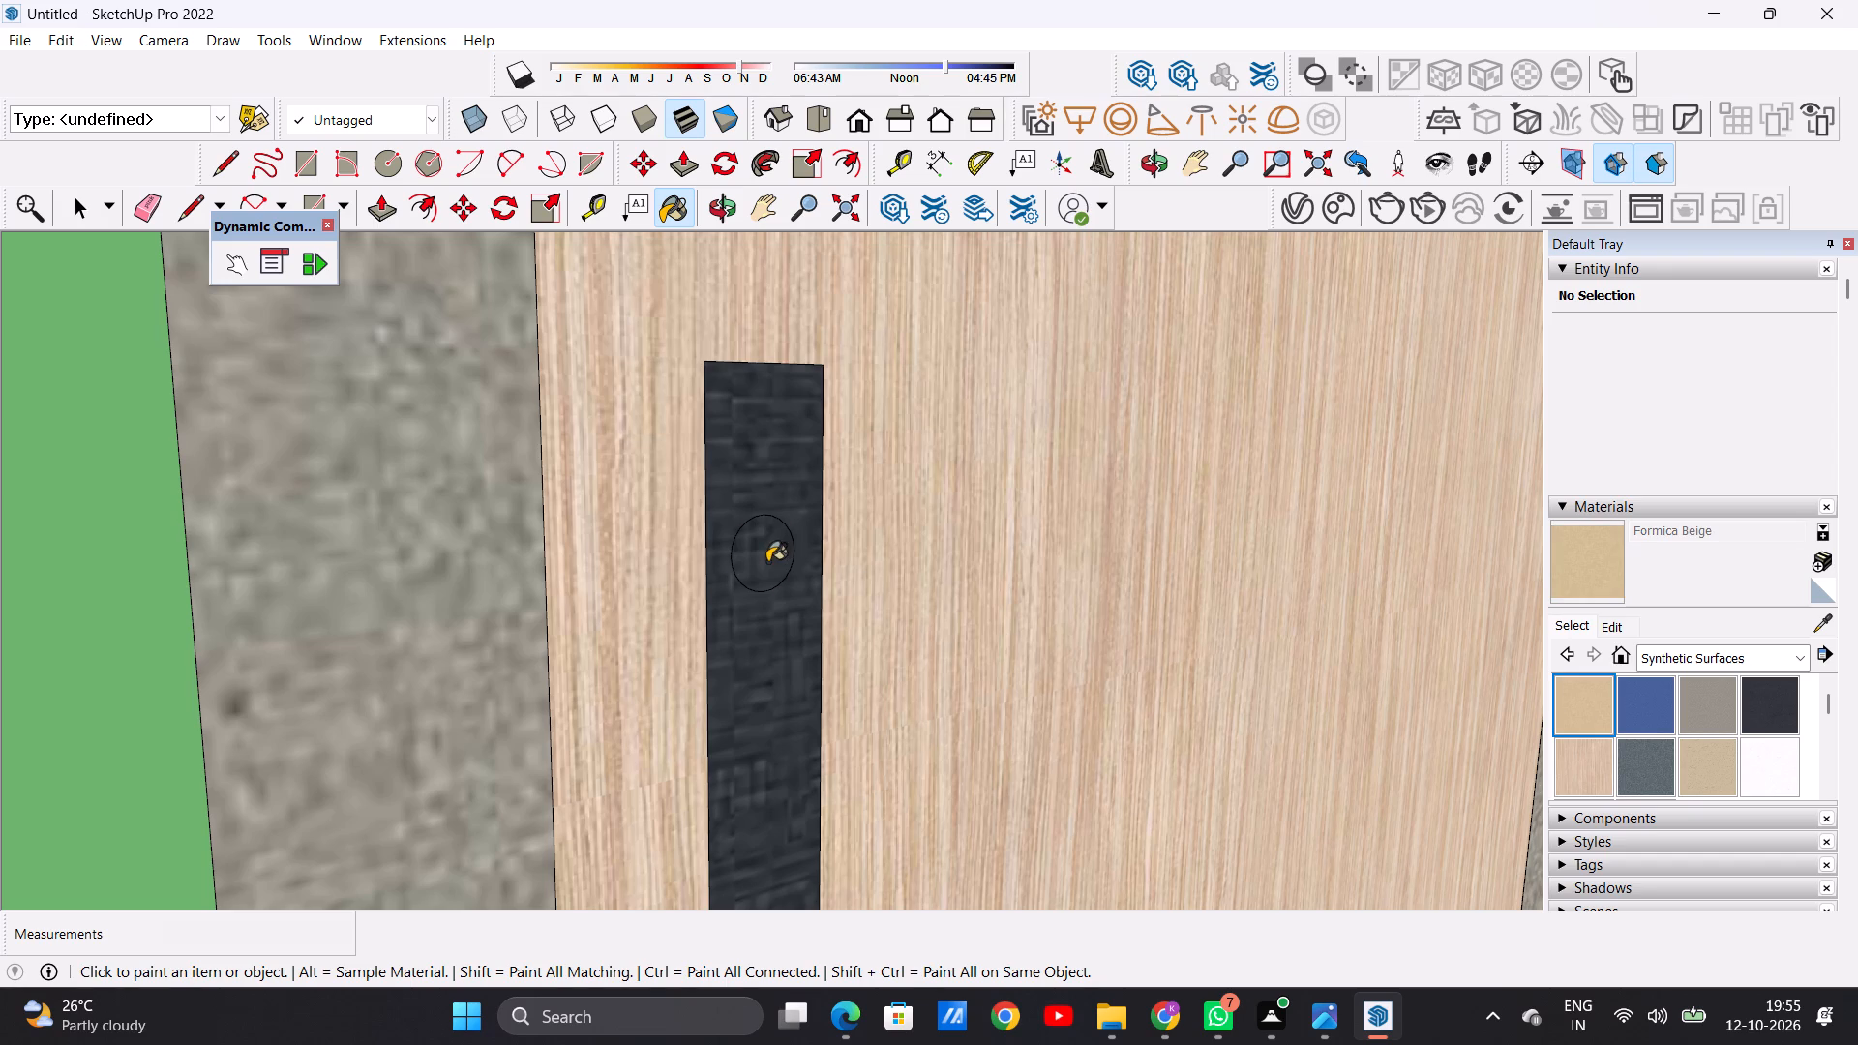
Examine the painted porch and balcony openings and the rest of the facade from several angles.
{"action": "scroll", "coordinate": [766, 644], "scroll_direction": "down", "scroll_amount": 20}
{"action": "scroll", "coordinate": [766, 644], "scroll_direction": "down", "scroll_amount": 2}
{"action": "middle_click_drag", "start_coordinate": [735, 605], "coordinate": [558, 585]}
{"action": "scroll", "coordinate": [617, 638], "scroll_direction": "down", "scroll_amount": 4}
{"action": "scroll", "coordinate": [678, 653], "scroll_direction": "up", "scroll_amount": 1}
{"action": "scroll", "coordinate": [678, 653], "scroll_direction": "down", "scroll_amount": 8}
{"action": "middle_click_drag", "start_coordinate": [795, 697], "coordinate": [647, 697]}
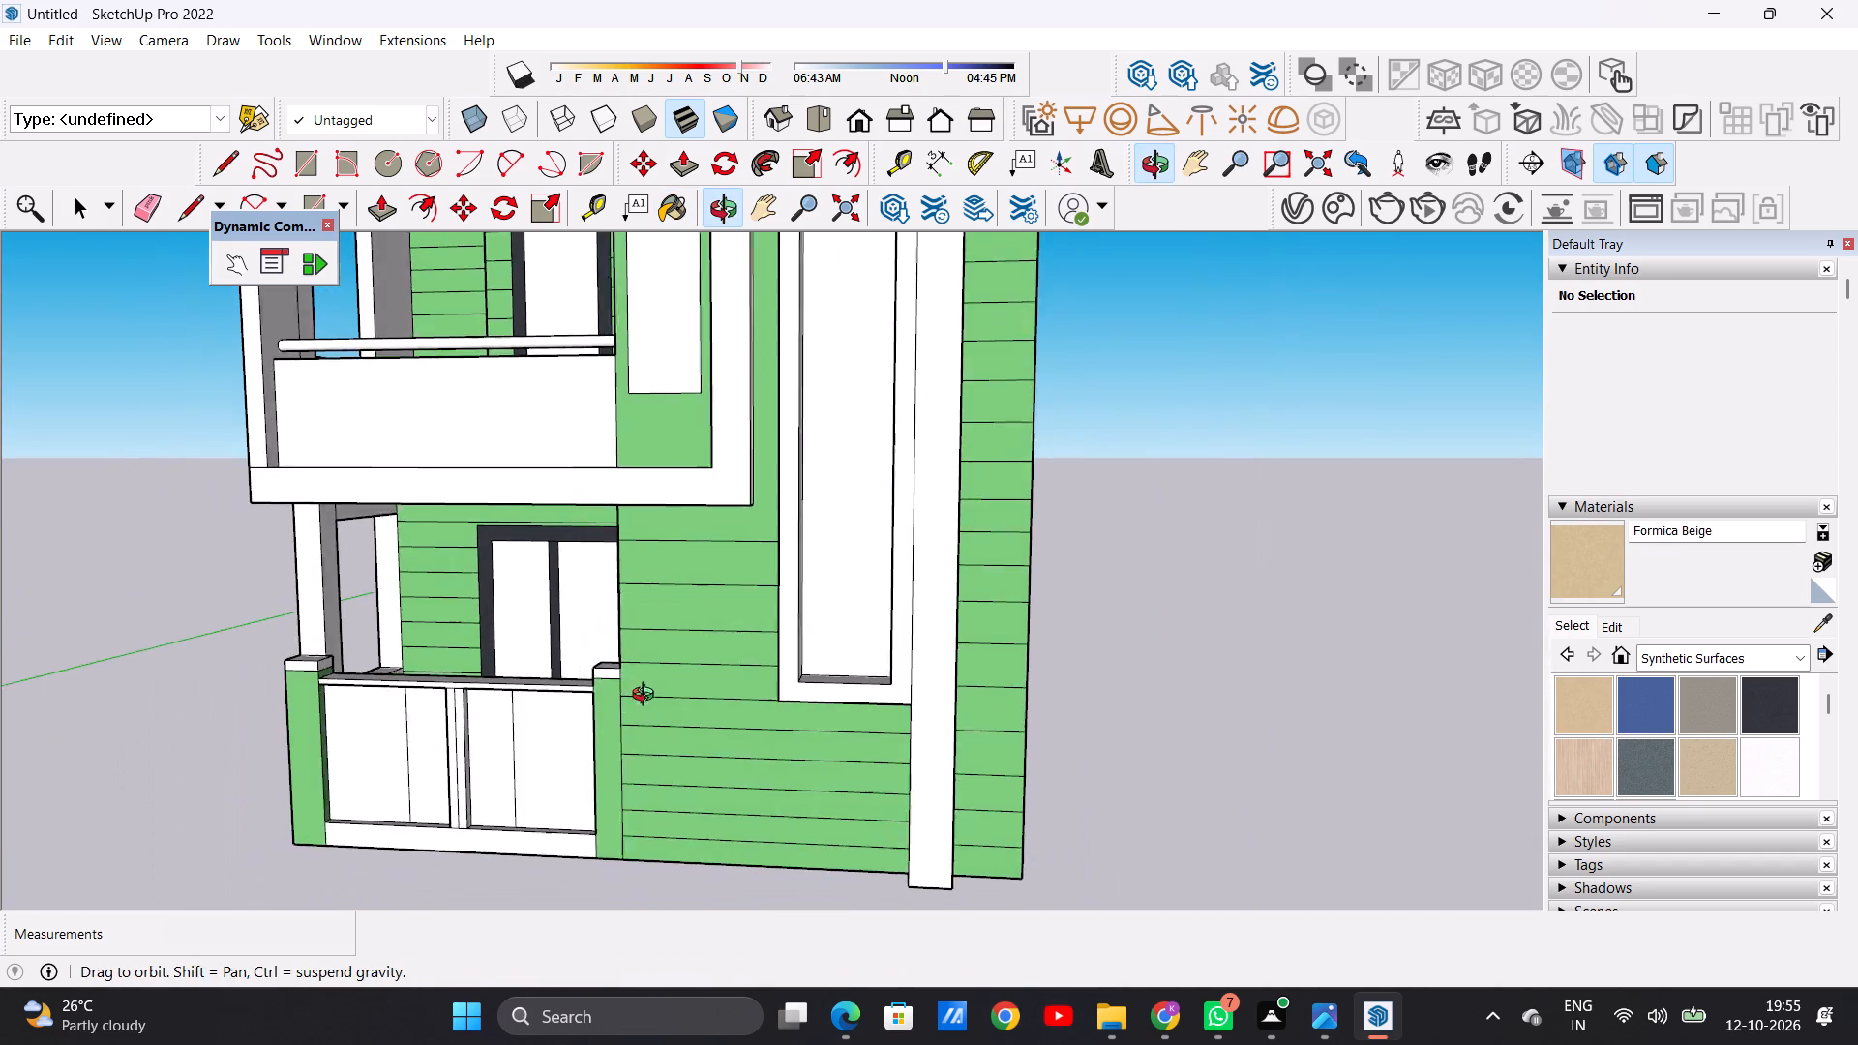
{"action": "middle_click_drag", "start_coordinate": [647, 697], "coordinate": [634, 693]}
{"action": "scroll", "coordinate": [741, 703], "scroll_direction": "down", "scroll_amount": 14}
{"action": "scroll", "coordinate": [694, 590], "scroll_direction": "up", "scroll_amount": 14}
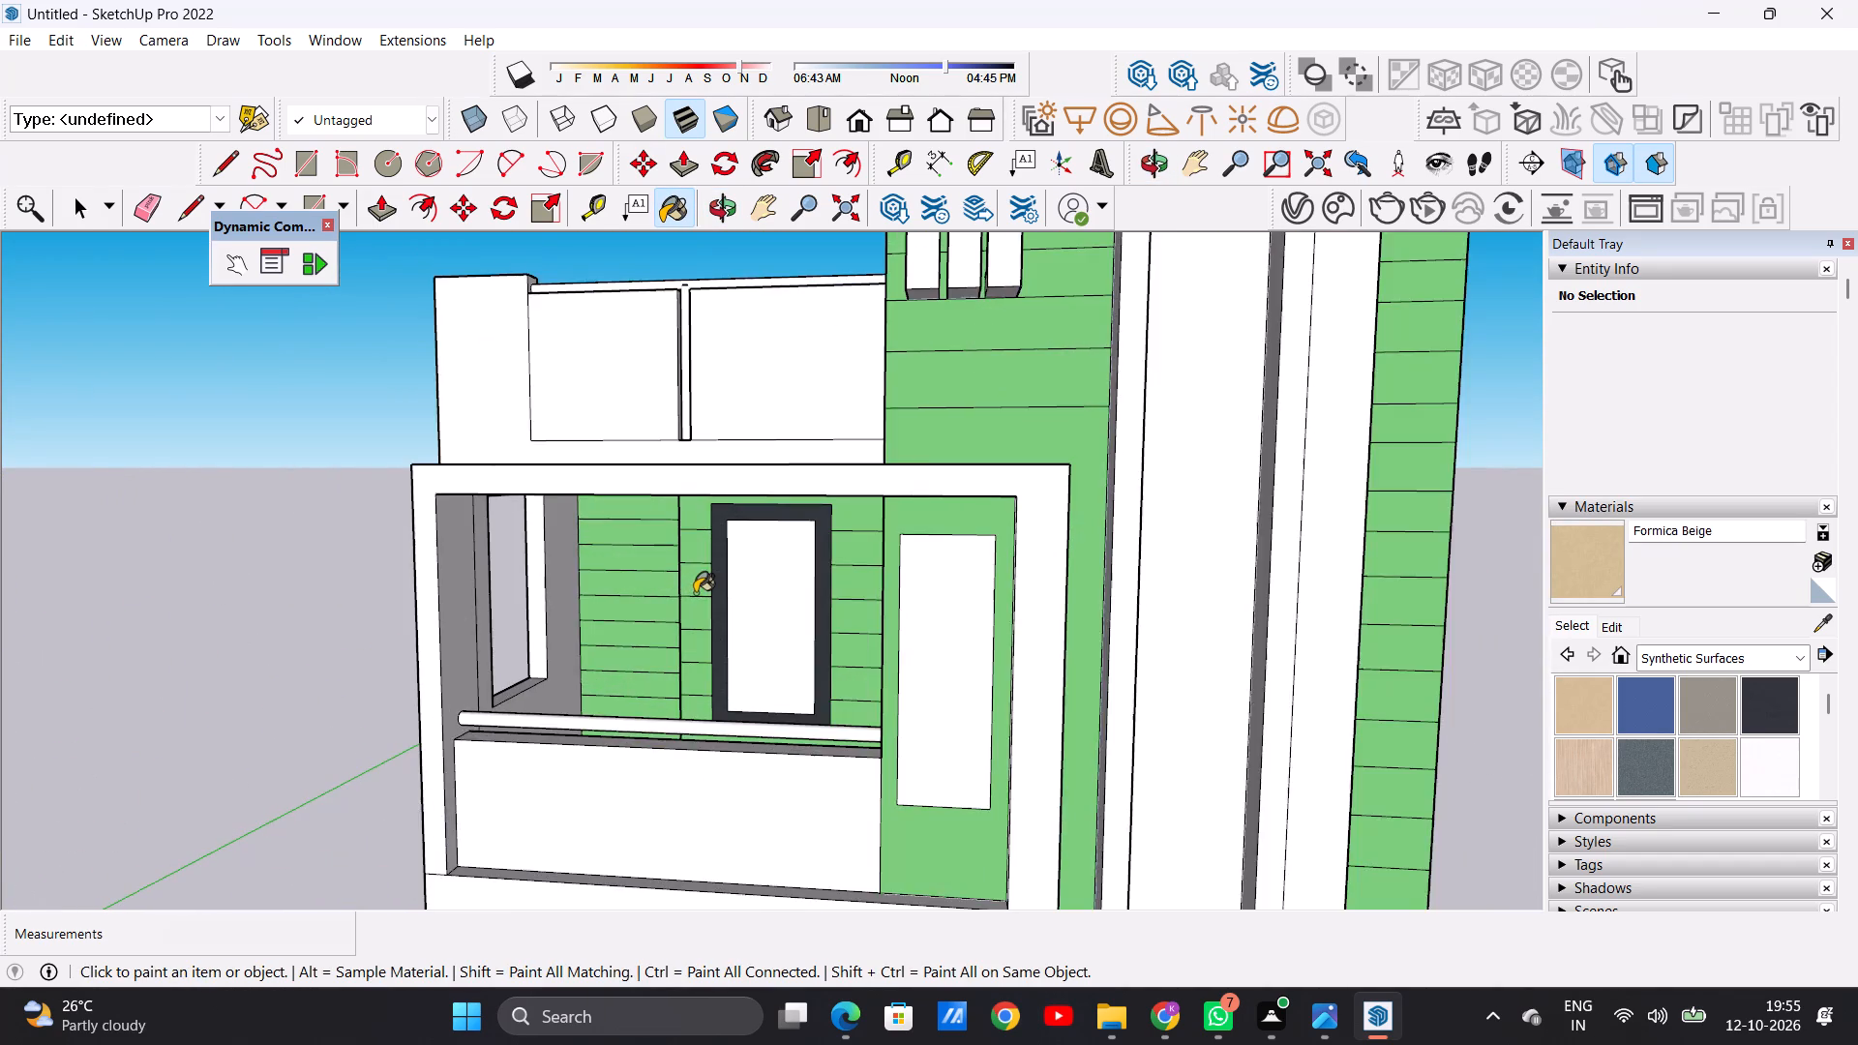
{"action": "middle_click_drag", "start_coordinate": [695, 595], "coordinate": [764, 599]}
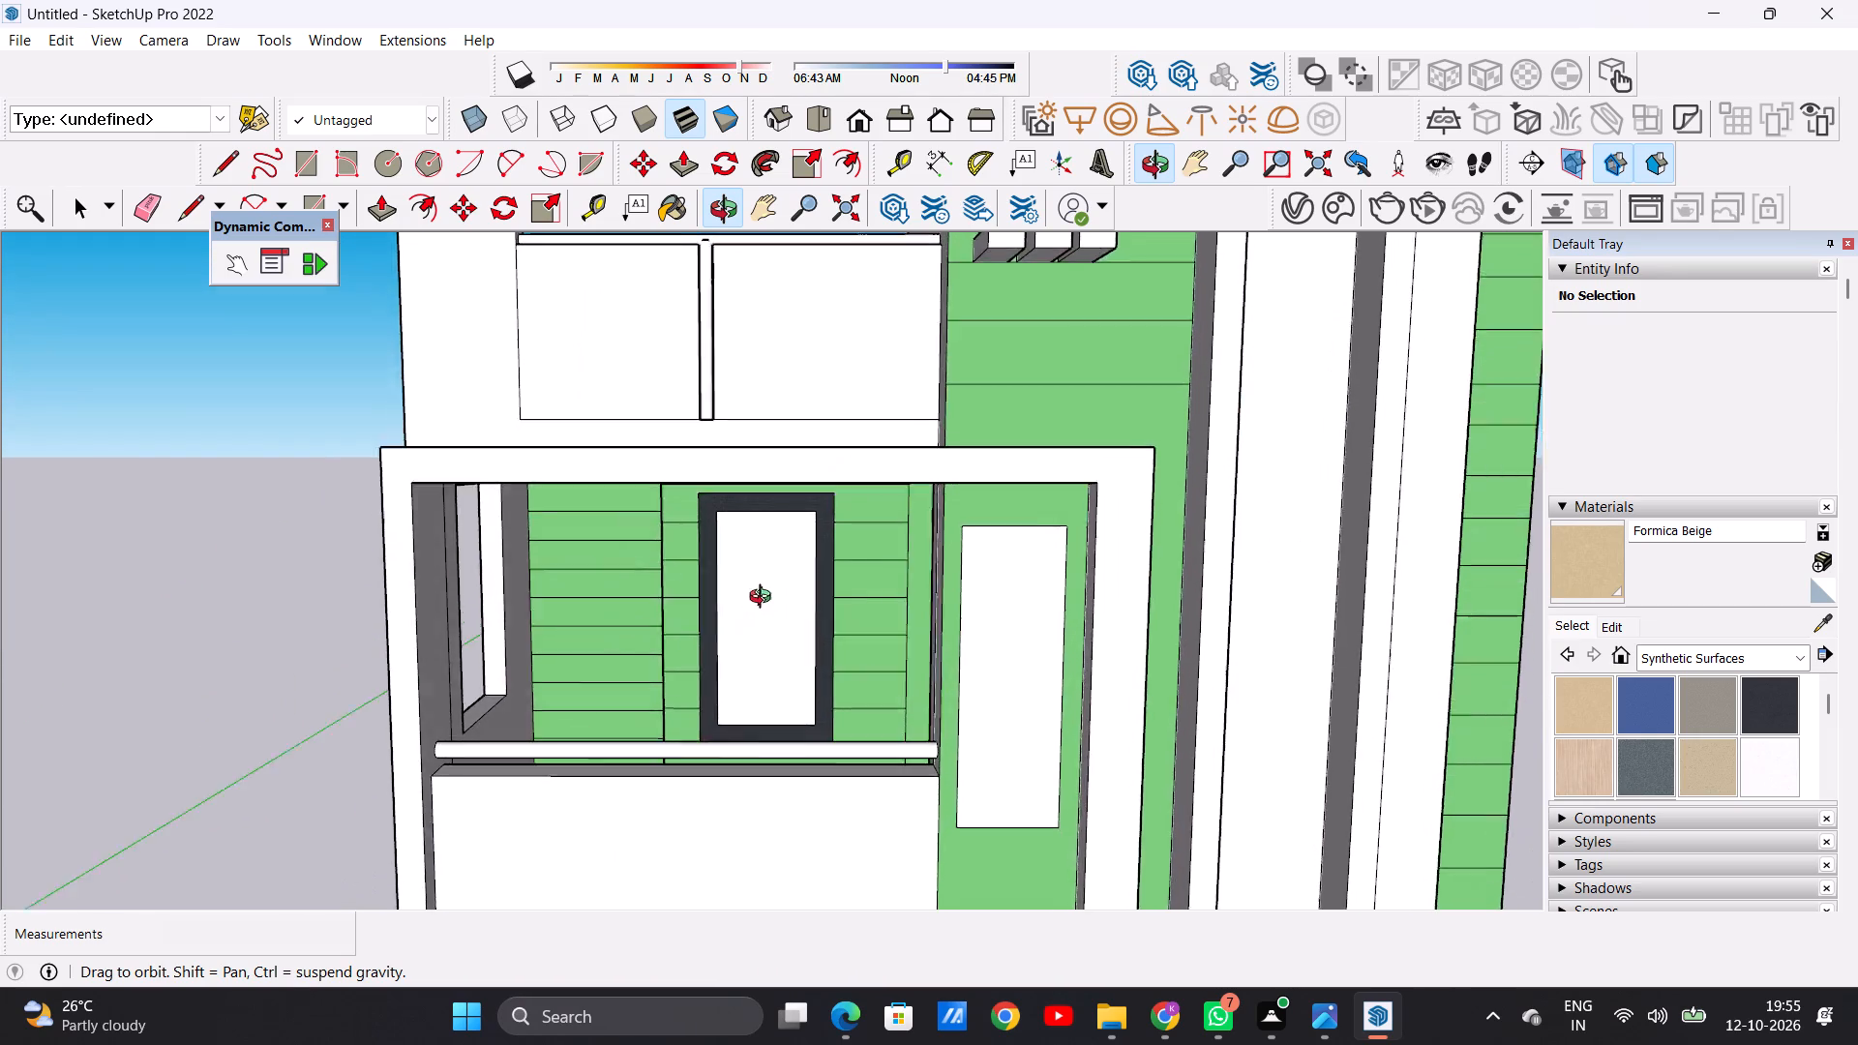
{"action": "middle_click_drag", "start_coordinate": [764, 599], "coordinate": [924, 605]}
{"action": "scroll", "coordinate": [757, 566], "scroll_direction": "up", "scroll_amount": 1}
{"action": "scroll", "coordinate": [668, 523], "scroll_direction": "down", "scroll_amount": 13}
{"action": "scroll", "coordinate": [686, 745], "scroll_direction": "up", "scroll_amount": 6}
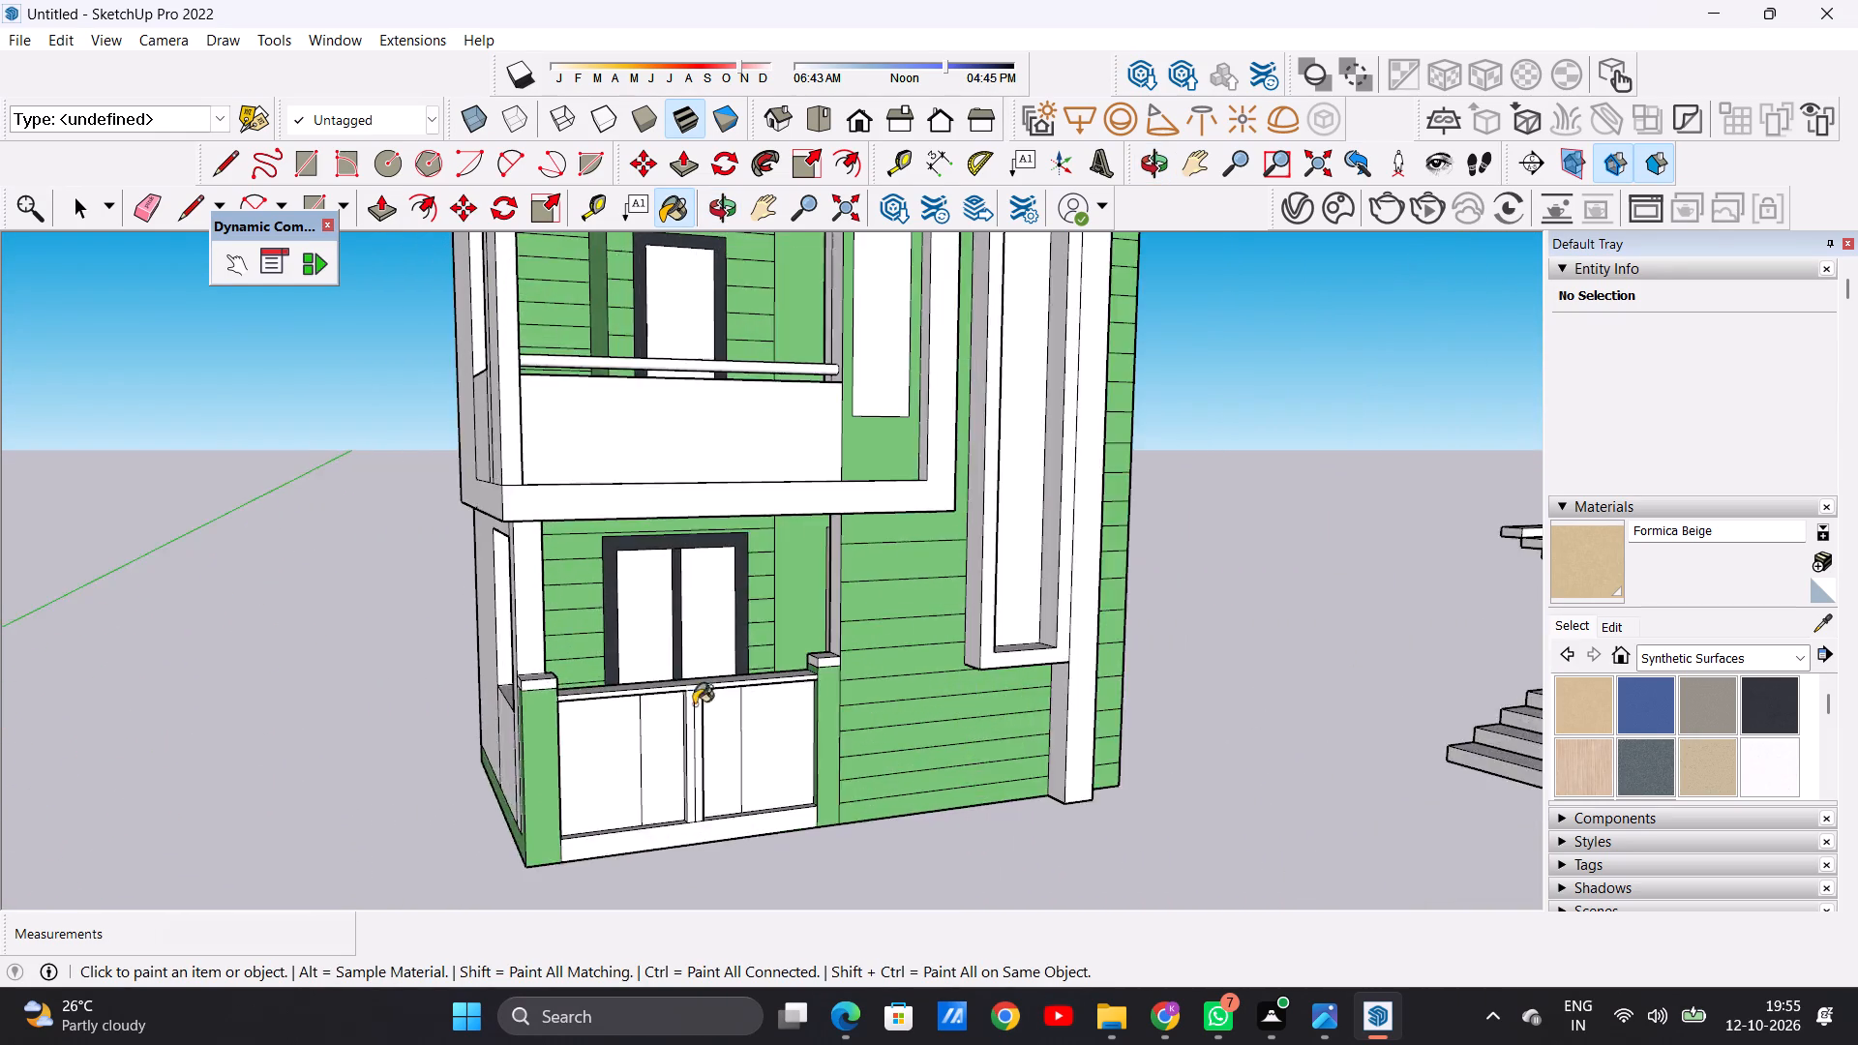
{"action": "scroll", "coordinate": [694, 704], "scroll_direction": "up", "scroll_amount": 15}
{"action": "middle_click_drag", "start_coordinate": [672, 617], "coordinate": [840, 746]}
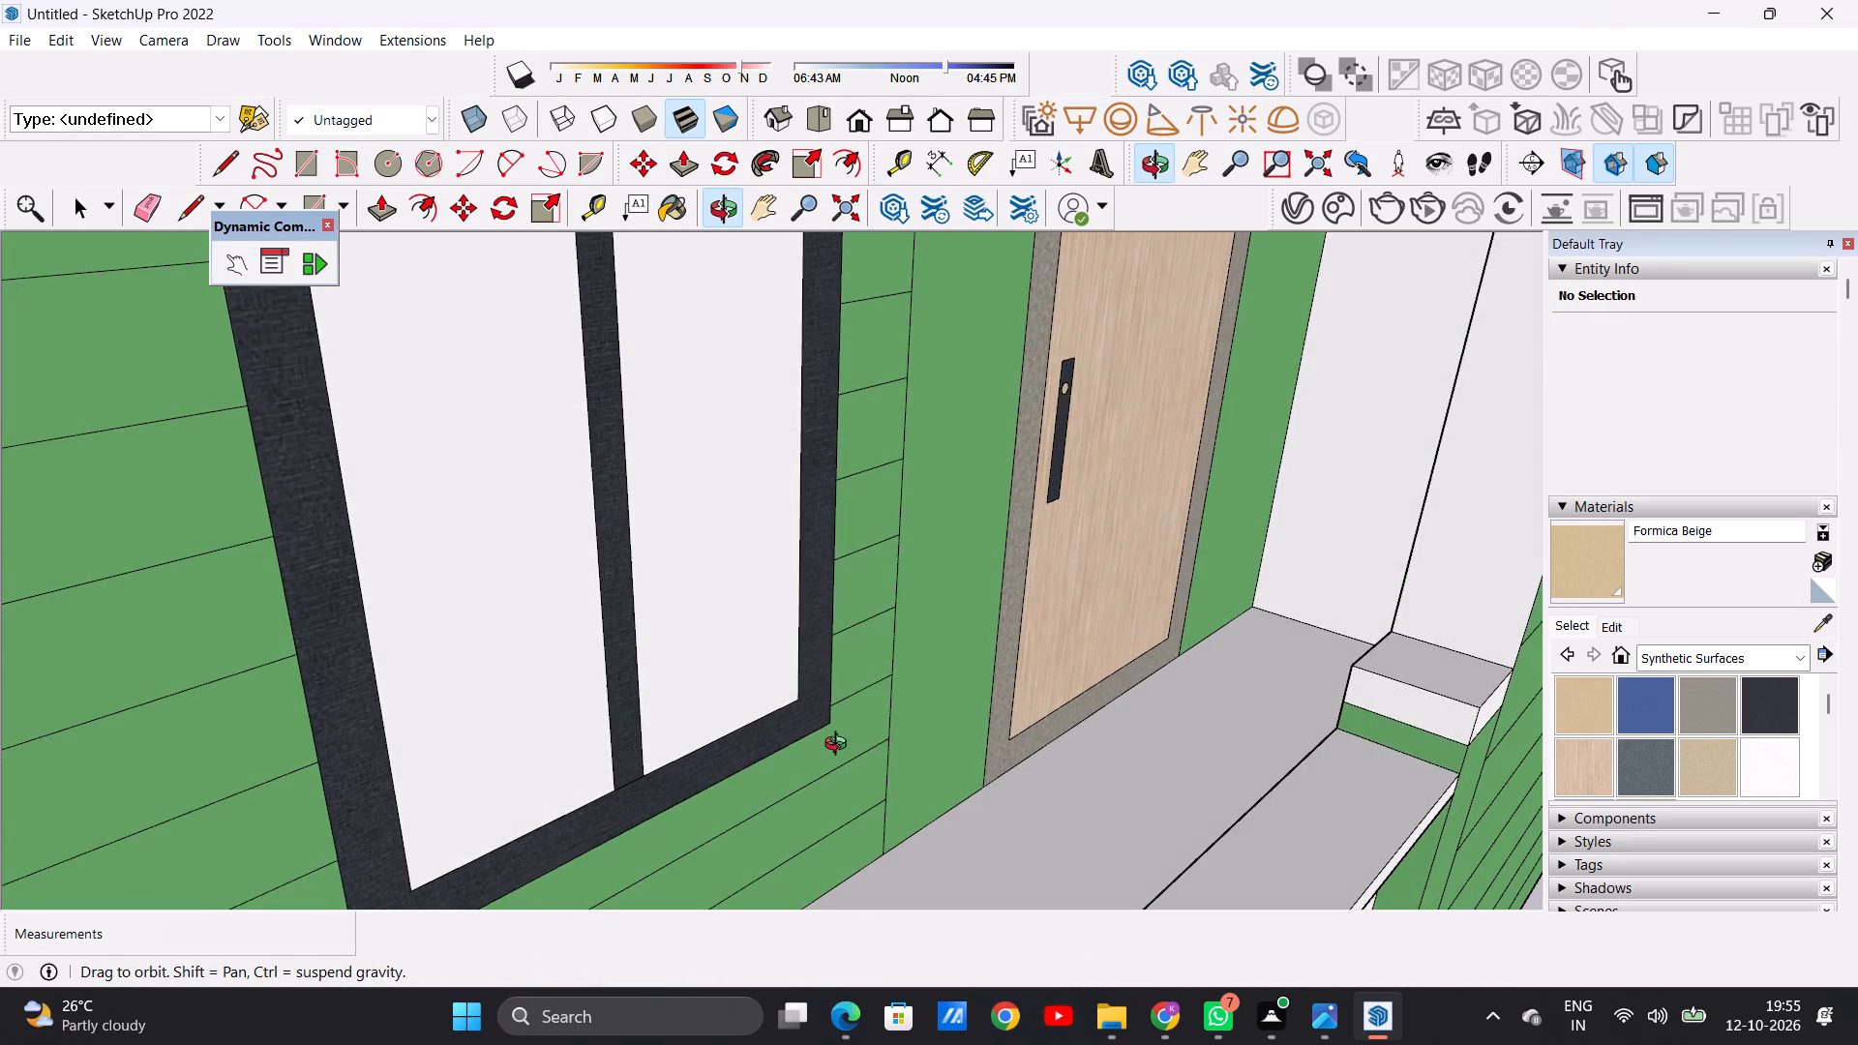
{"action": "middle_click_drag", "start_coordinate": [840, 746], "coordinate": [545, 690]}
{"action": "scroll", "coordinate": [545, 690], "scroll_direction": "down", "scroll_amount": 19}
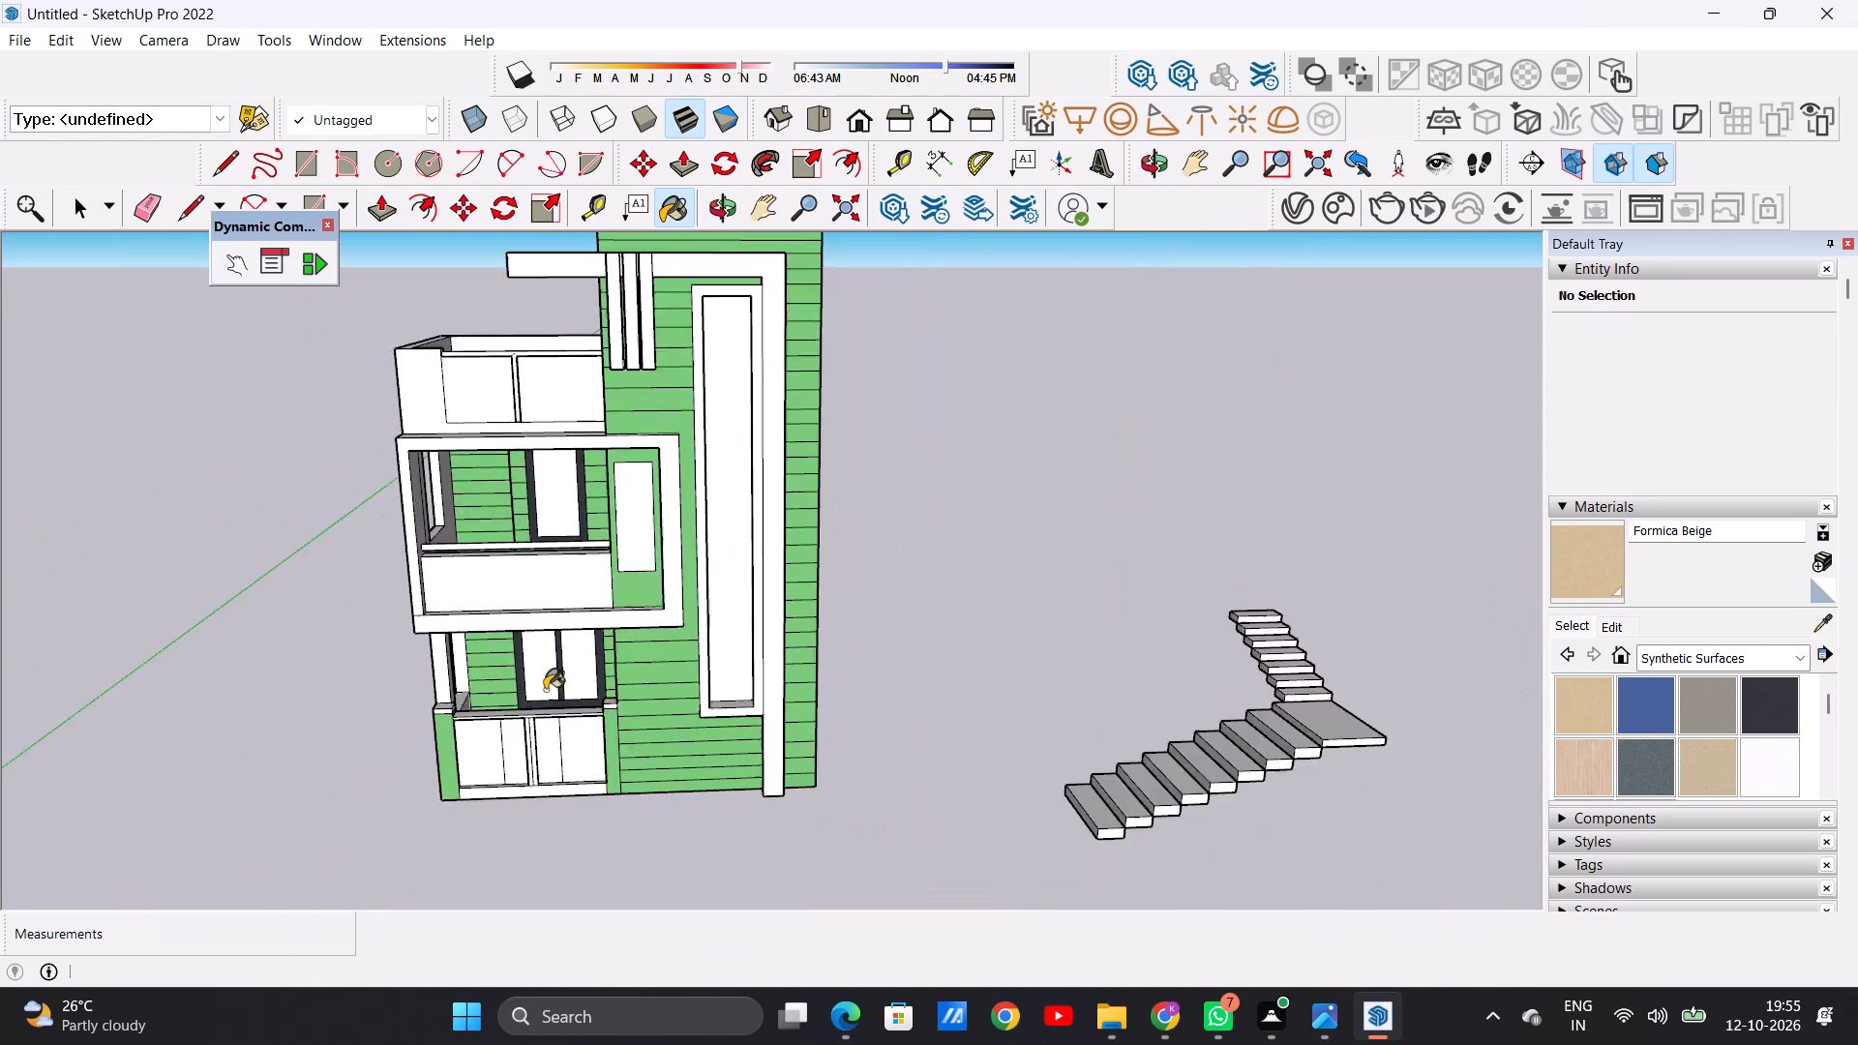
{"action": "scroll", "coordinate": [545, 690], "scroll_direction": "down", "scroll_amount": 6}
{"action": "scroll", "coordinate": [603, 821], "scroll_direction": "up", "scroll_amount": 18}
{"action": "middle_click_drag", "start_coordinate": [519, 693], "coordinate": [402, 486]}
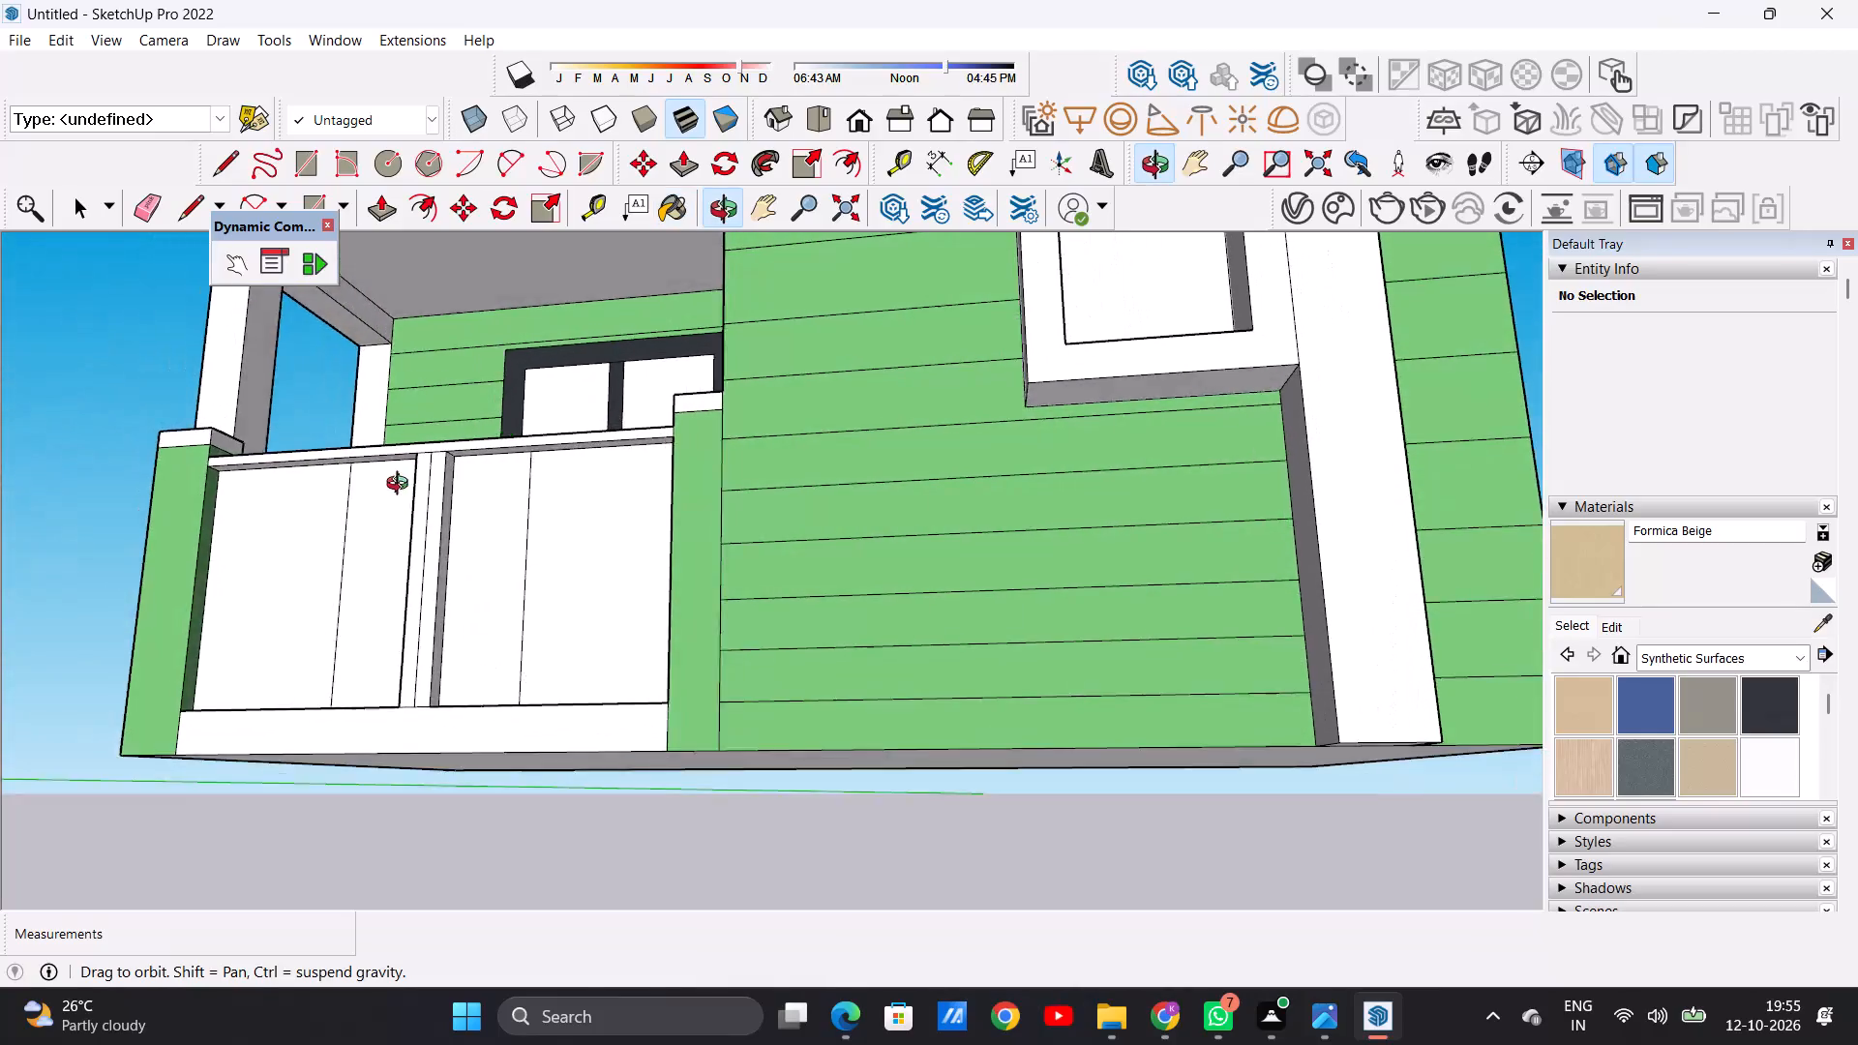
{"action": "middle_click_drag", "start_coordinate": [402, 486], "coordinate": [435, 799]}
{"action": "scroll", "coordinate": [436, 799], "scroll_direction": "down", "scroll_amount": 2}
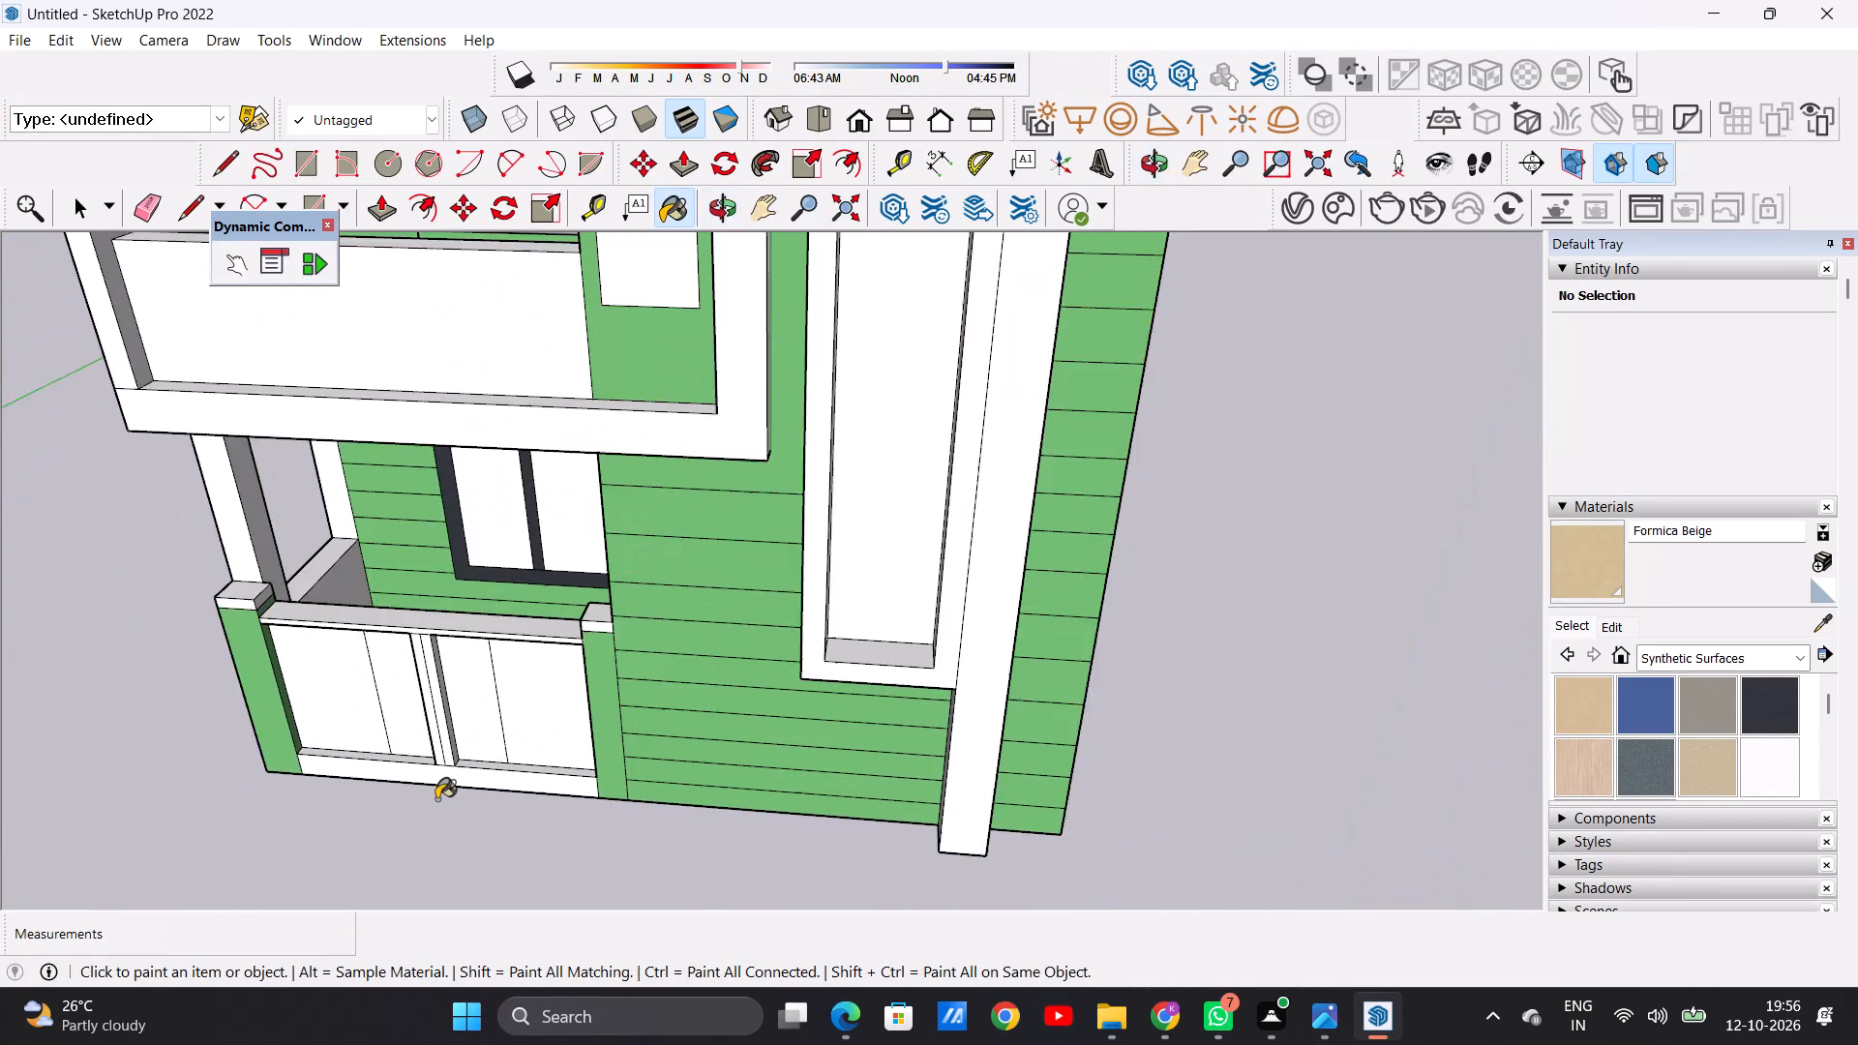
{"action": "scroll", "coordinate": [436, 799], "scroll_direction": "down", "scroll_amount": 5}
{"action": "scroll", "coordinate": [496, 732], "scroll_direction": "down", "scroll_amount": 7}
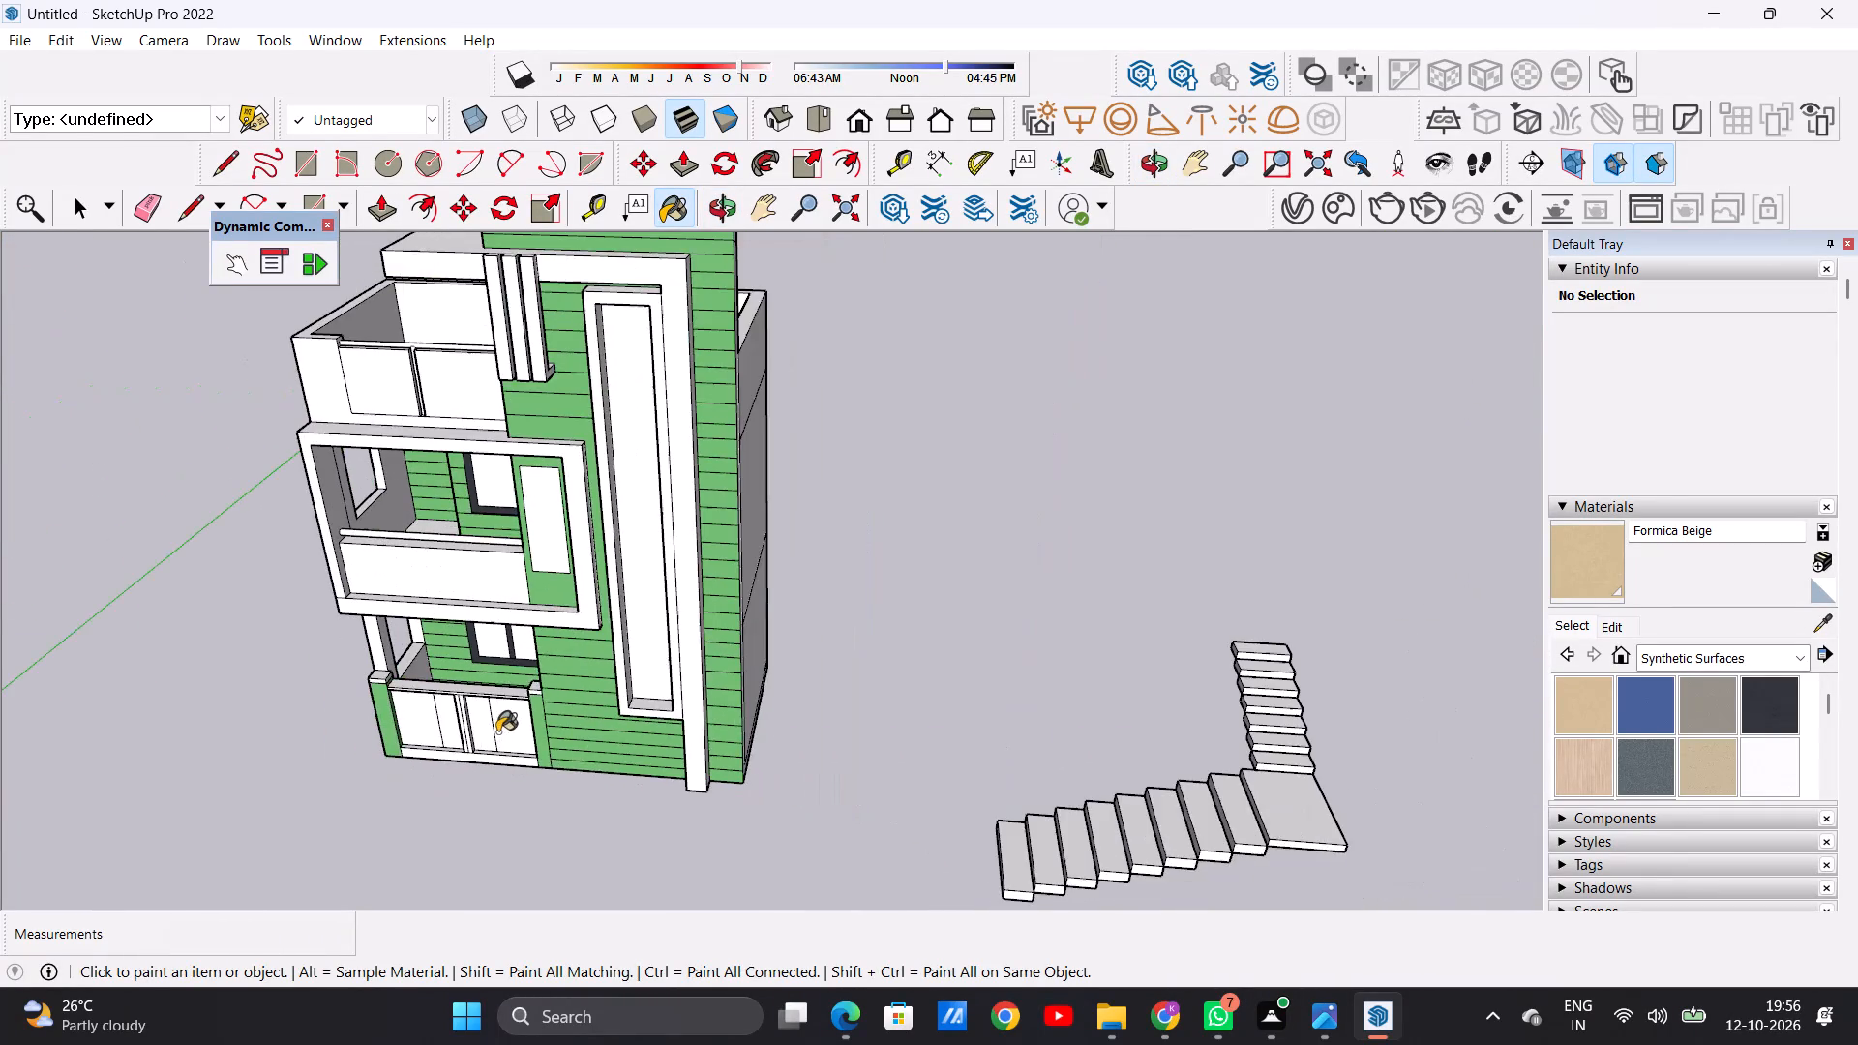
{"action": "middle_click_drag", "start_coordinate": [584, 764], "coordinate": [595, 675]}
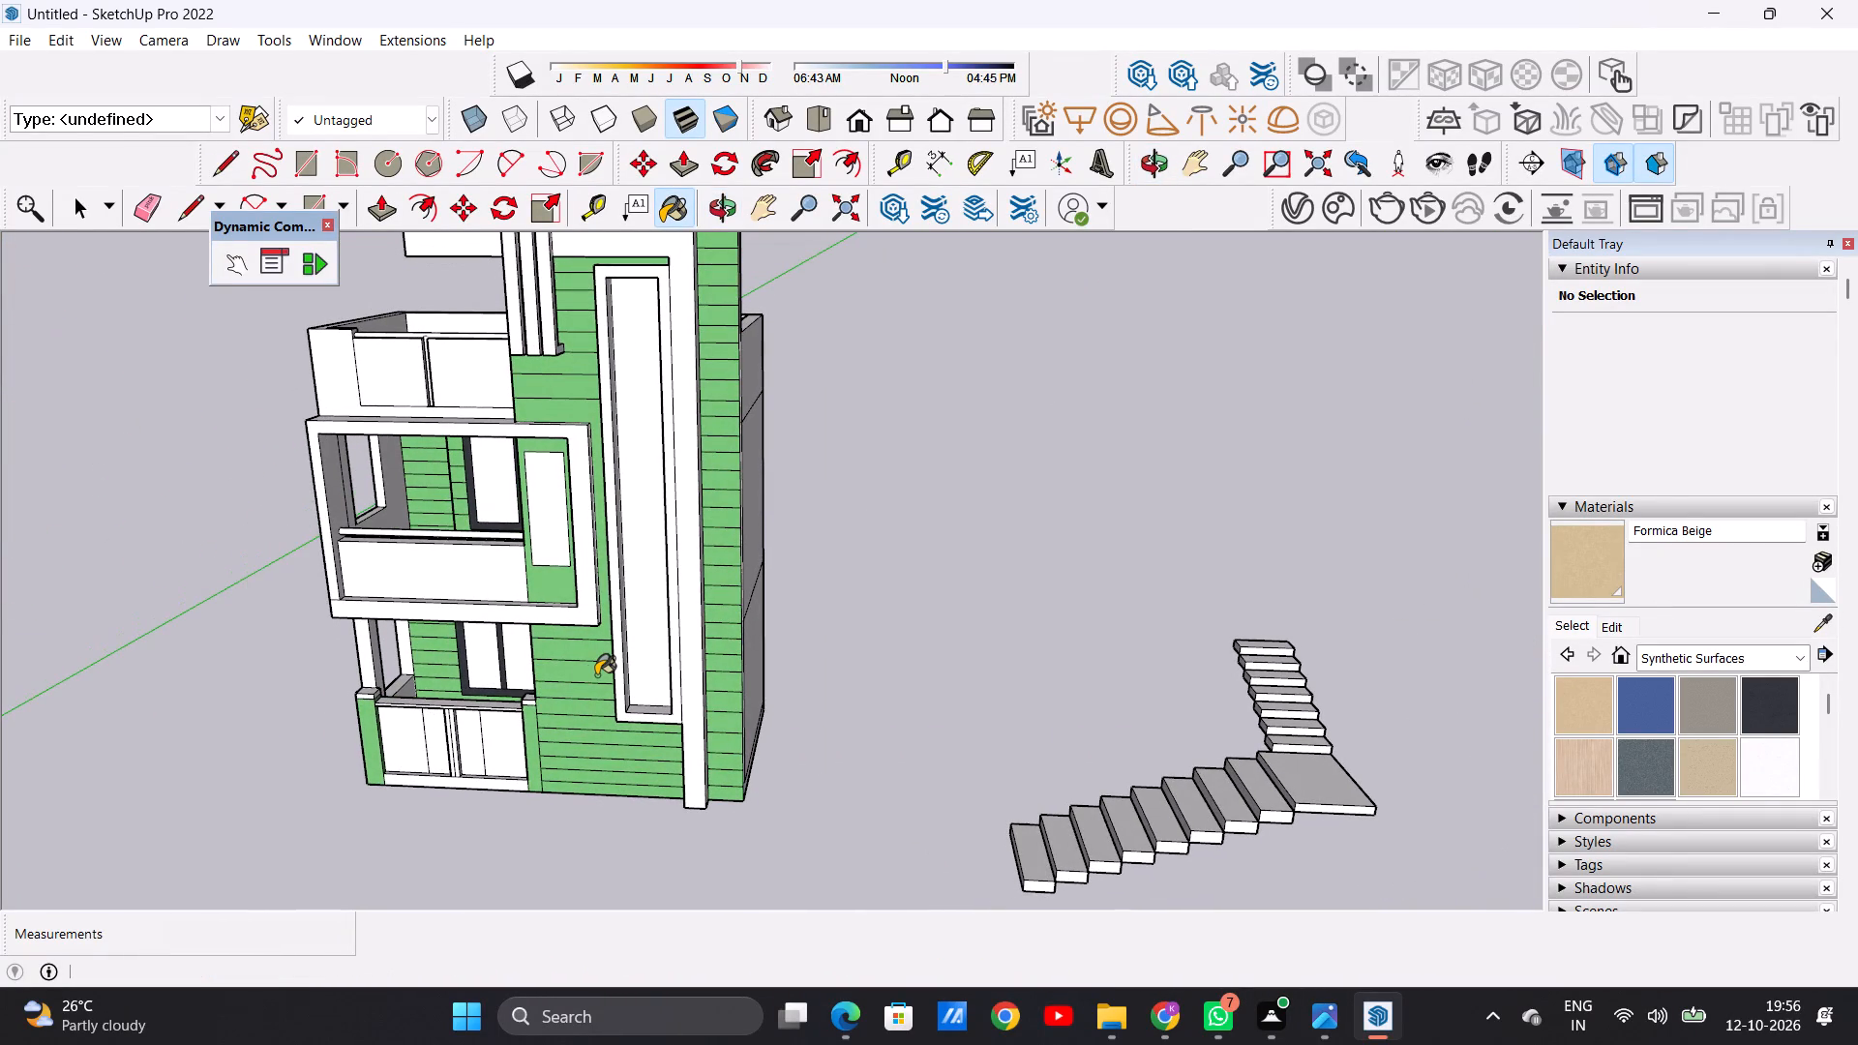
Paint the front and terrace-facing side of the vertical slat nearest the roof terrace with Formica Speckled Grey.
{"action": "scroll", "coordinate": [596, 675], "scroll_direction": "down", "scroll_amount": 5}
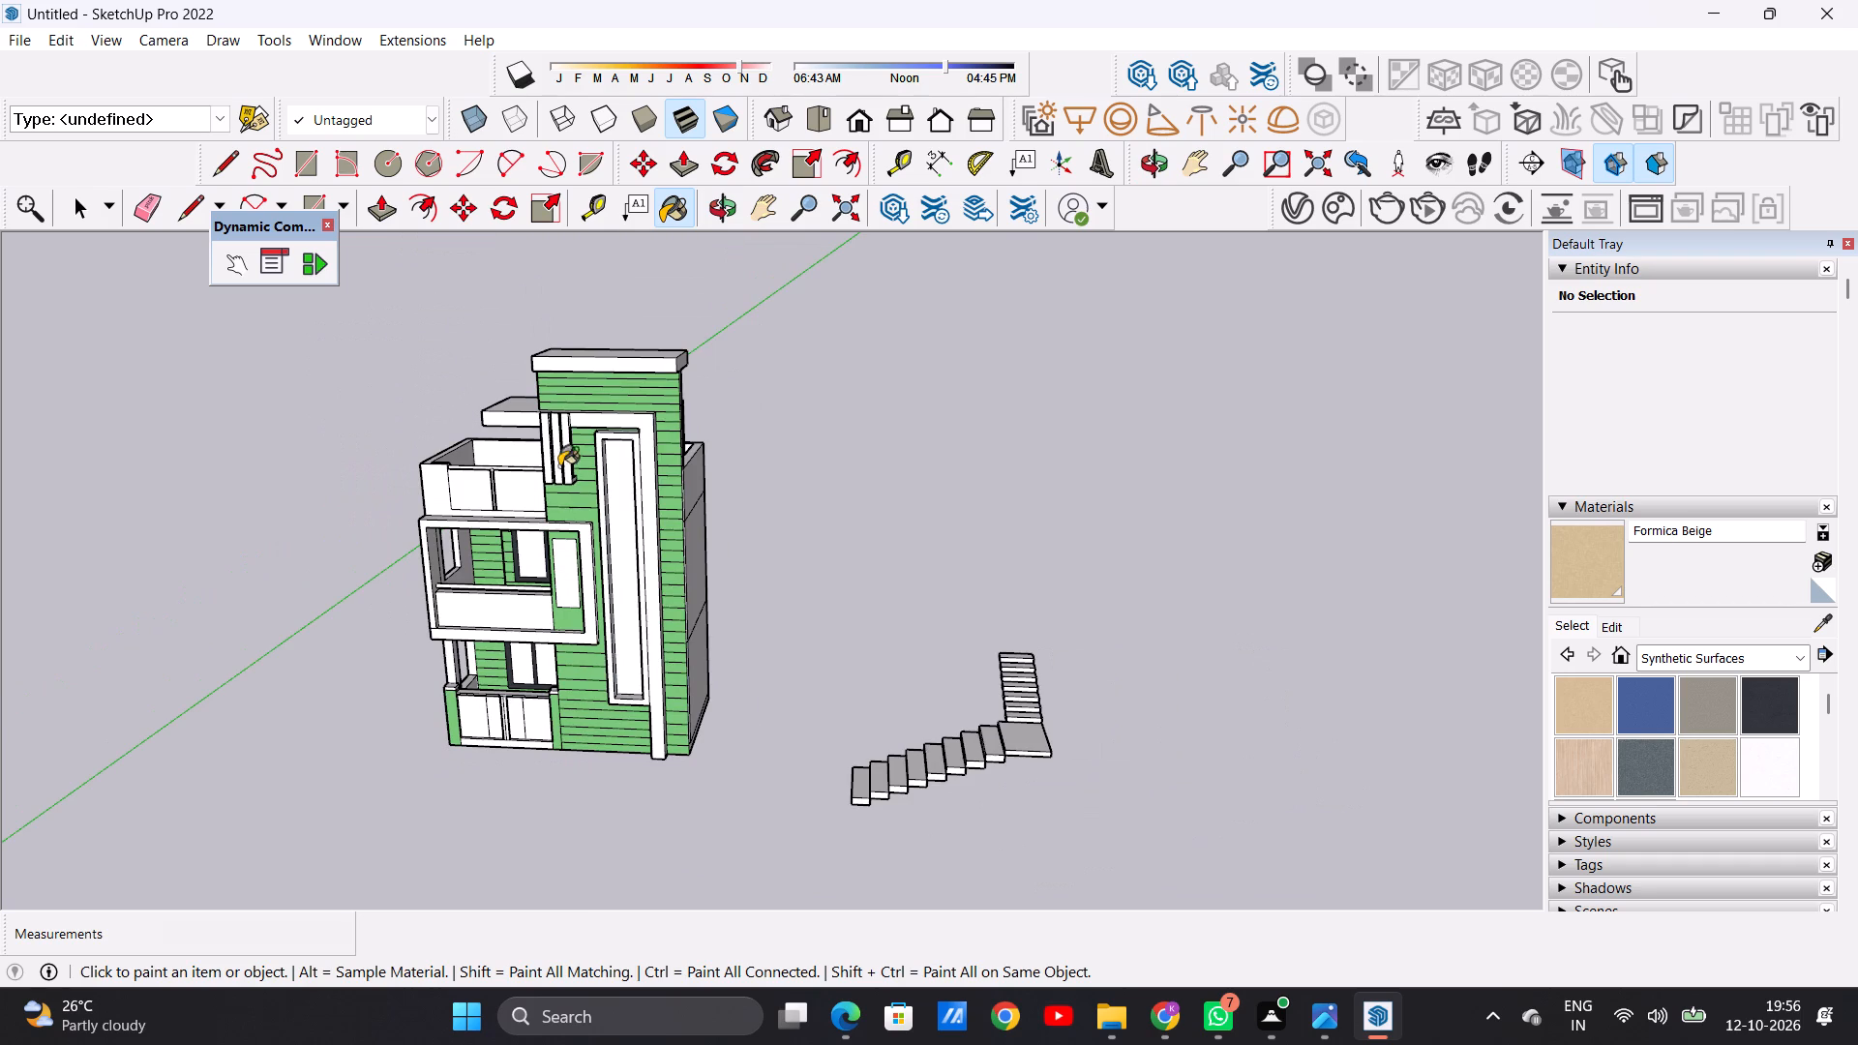
{"action": "scroll", "coordinate": [563, 421], "scroll_direction": "up", "scroll_amount": 14}
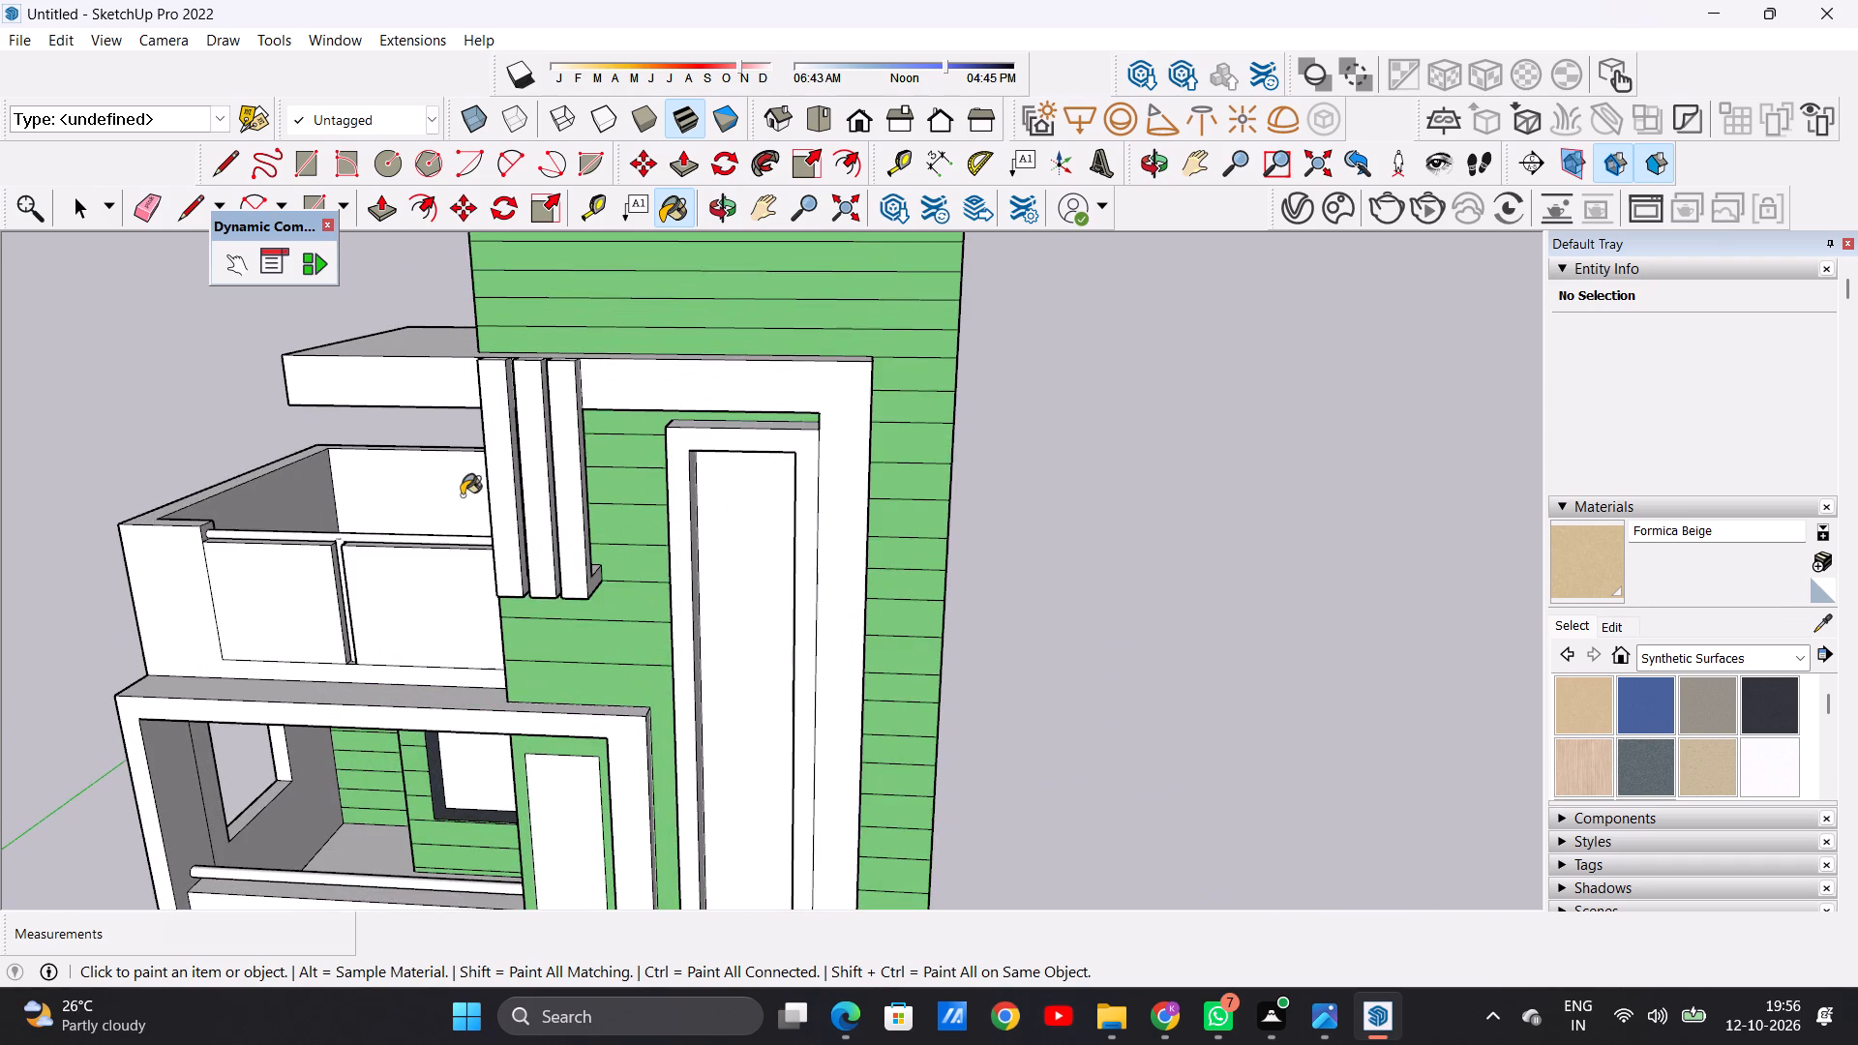
{"action": "middle_click_drag", "start_coordinate": [462, 495], "coordinate": [876, 498]}
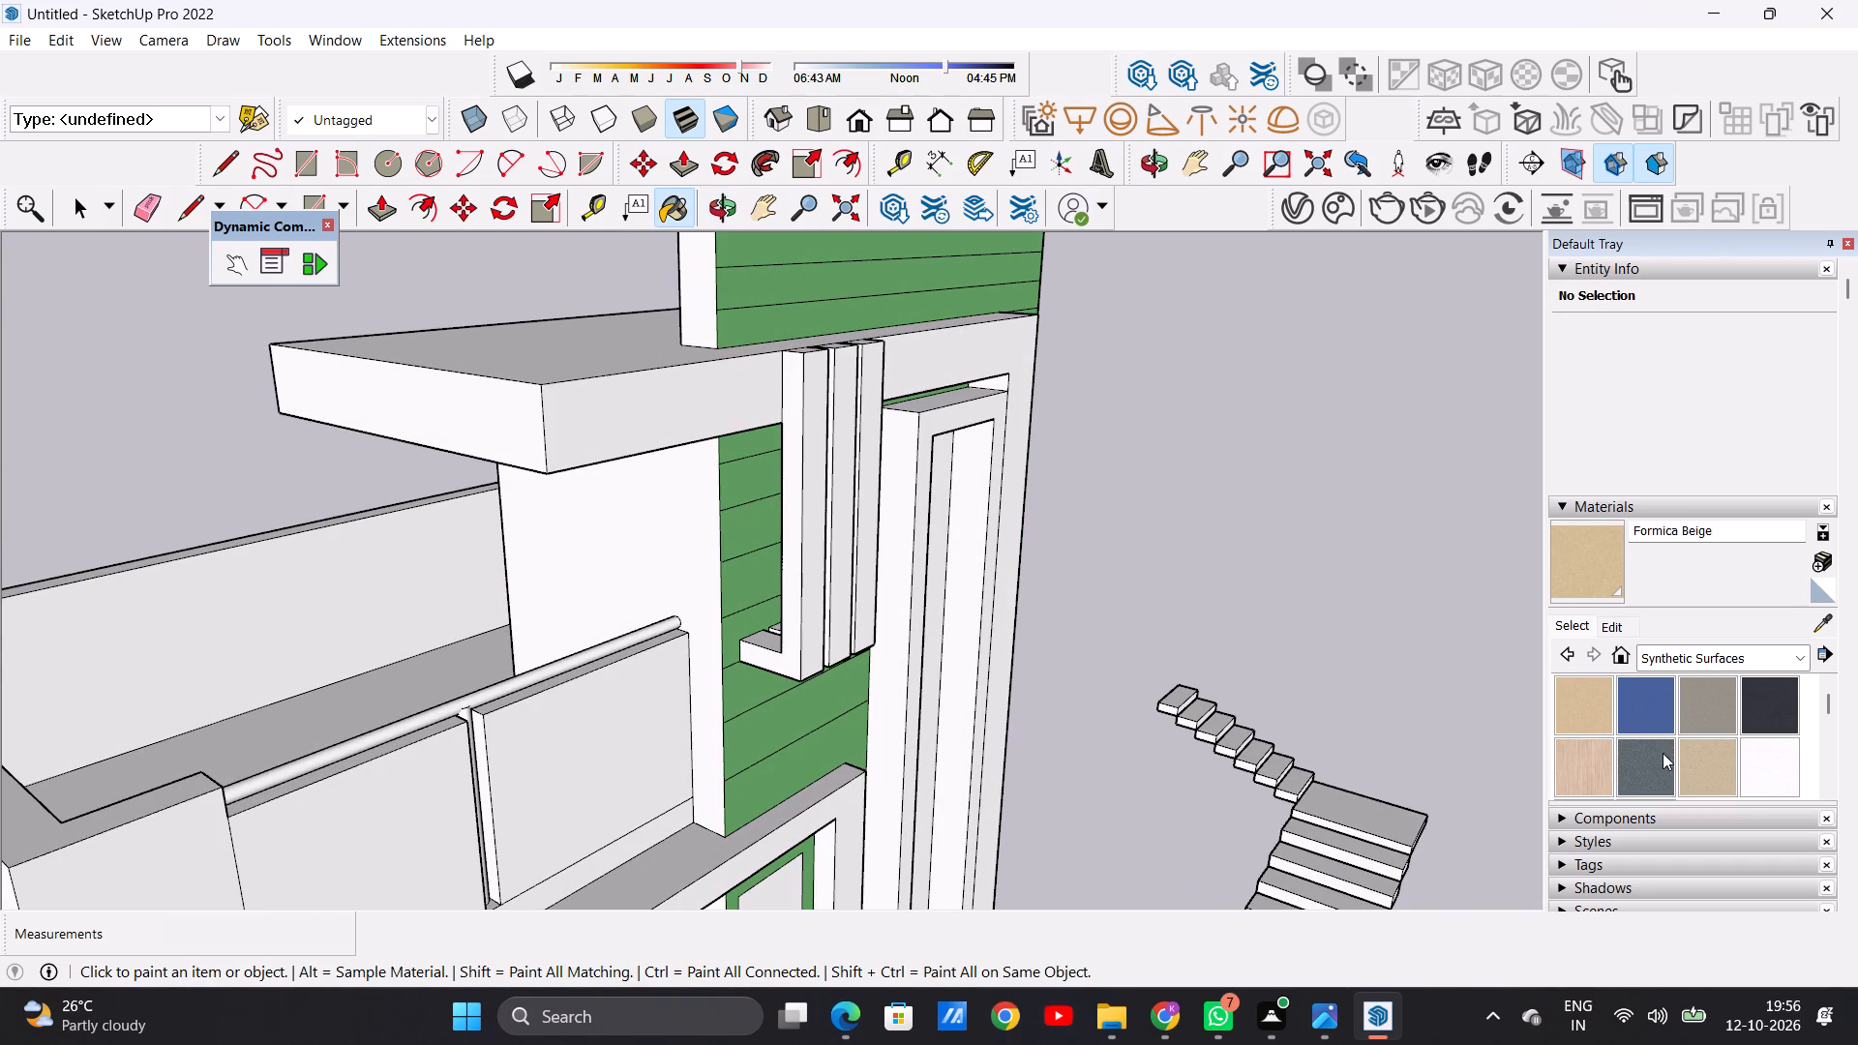
{"action": "left_click", "coordinate": [1640, 765]}
{"action": "scroll", "coordinate": [827, 517], "scroll_direction": "up", "scroll_amount": 7}
{"action": "scroll", "coordinate": [817, 550], "scroll_direction": "down", "scroll_amount": 1}
{"action": "scroll", "coordinate": [817, 550], "scroll_direction": "up", "scroll_amount": 3}
{"action": "left_click", "coordinate": [802, 569]}
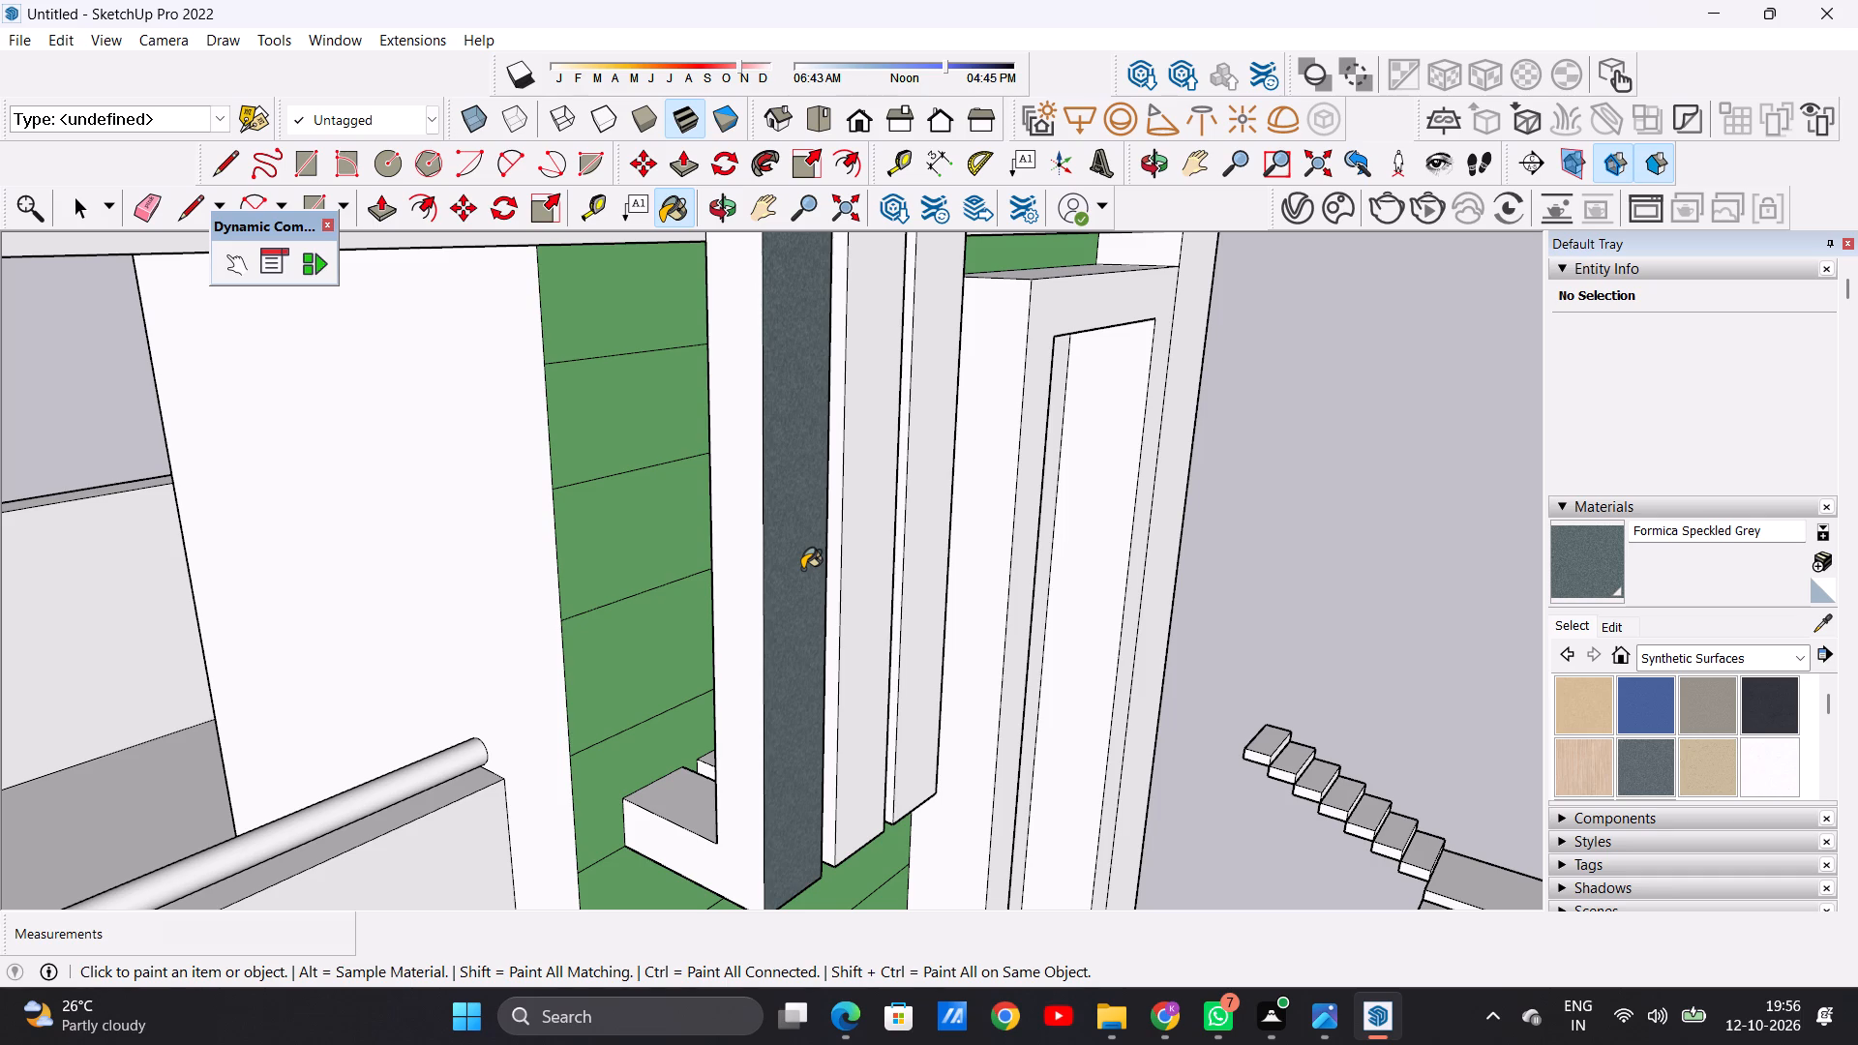
{"action": "left_click", "coordinate": [737, 540]}
{"action": "scroll", "coordinate": [471, 618], "scroll_direction": "down", "scroll_amount": 12}
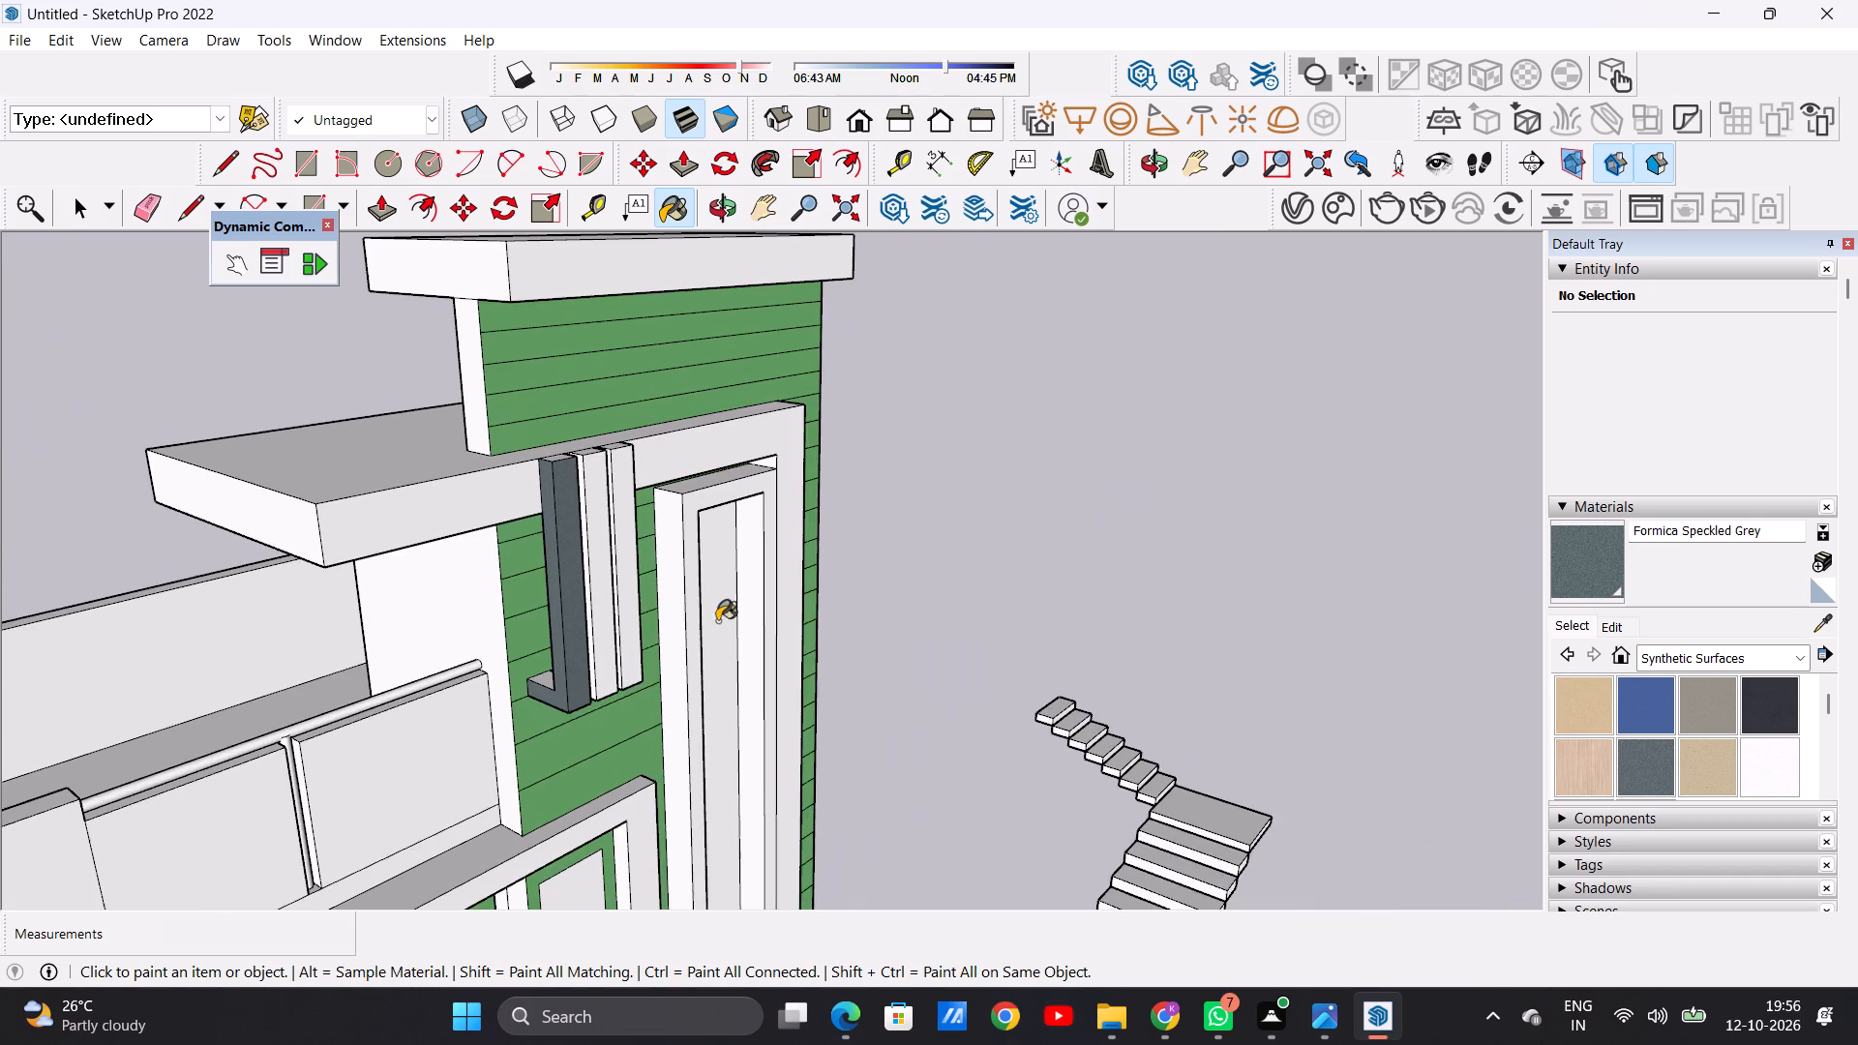
Paint the top faces of all three vertical slats with Formica Speckled Grey.
{"action": "middle_click_drag", "start_coordinate": [722, 626], "coordinate": [392, 816]}
{"action": "scroll", "coordinate": [497, 382], "scroll_direction": "up", "scroll_amount": 5}
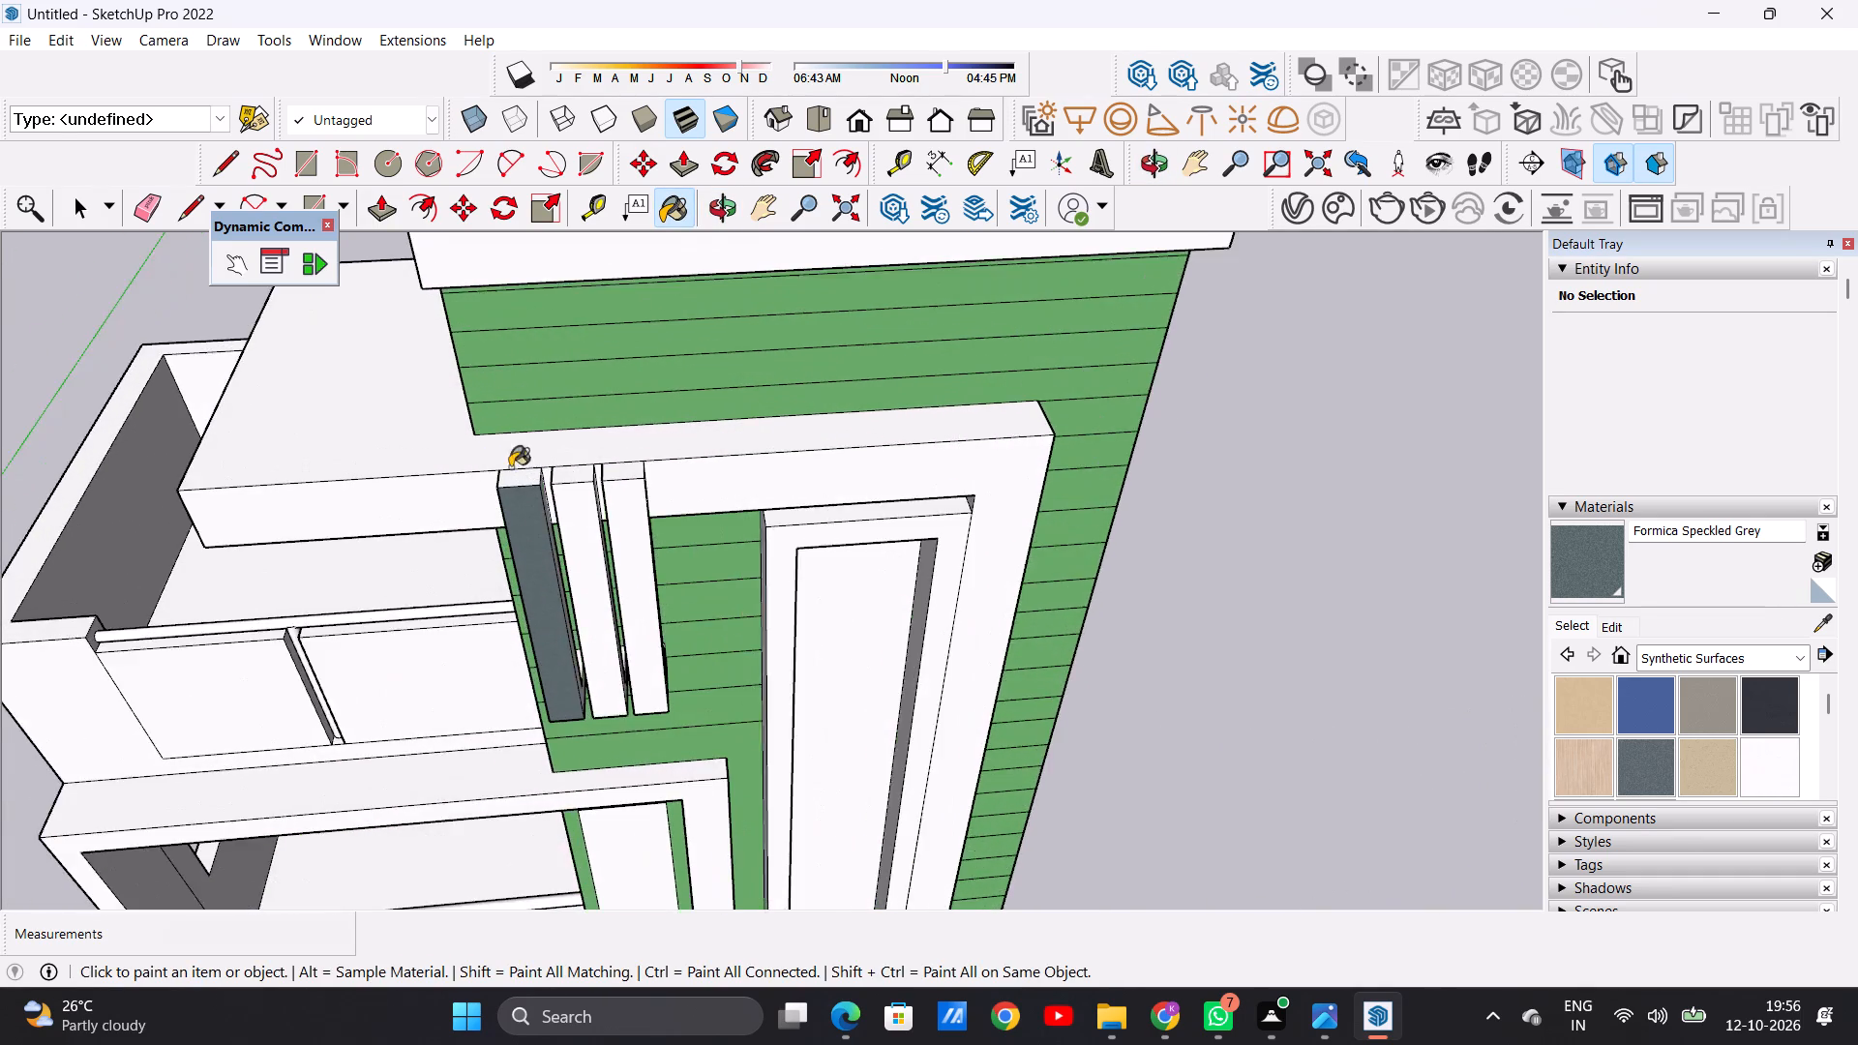
{"action": "scroll", "coordinate": [510, 467], "scroll_direction": "up", "scroll_amount": 12}
{"action": "left_click", "coordinate": [535, 304]}
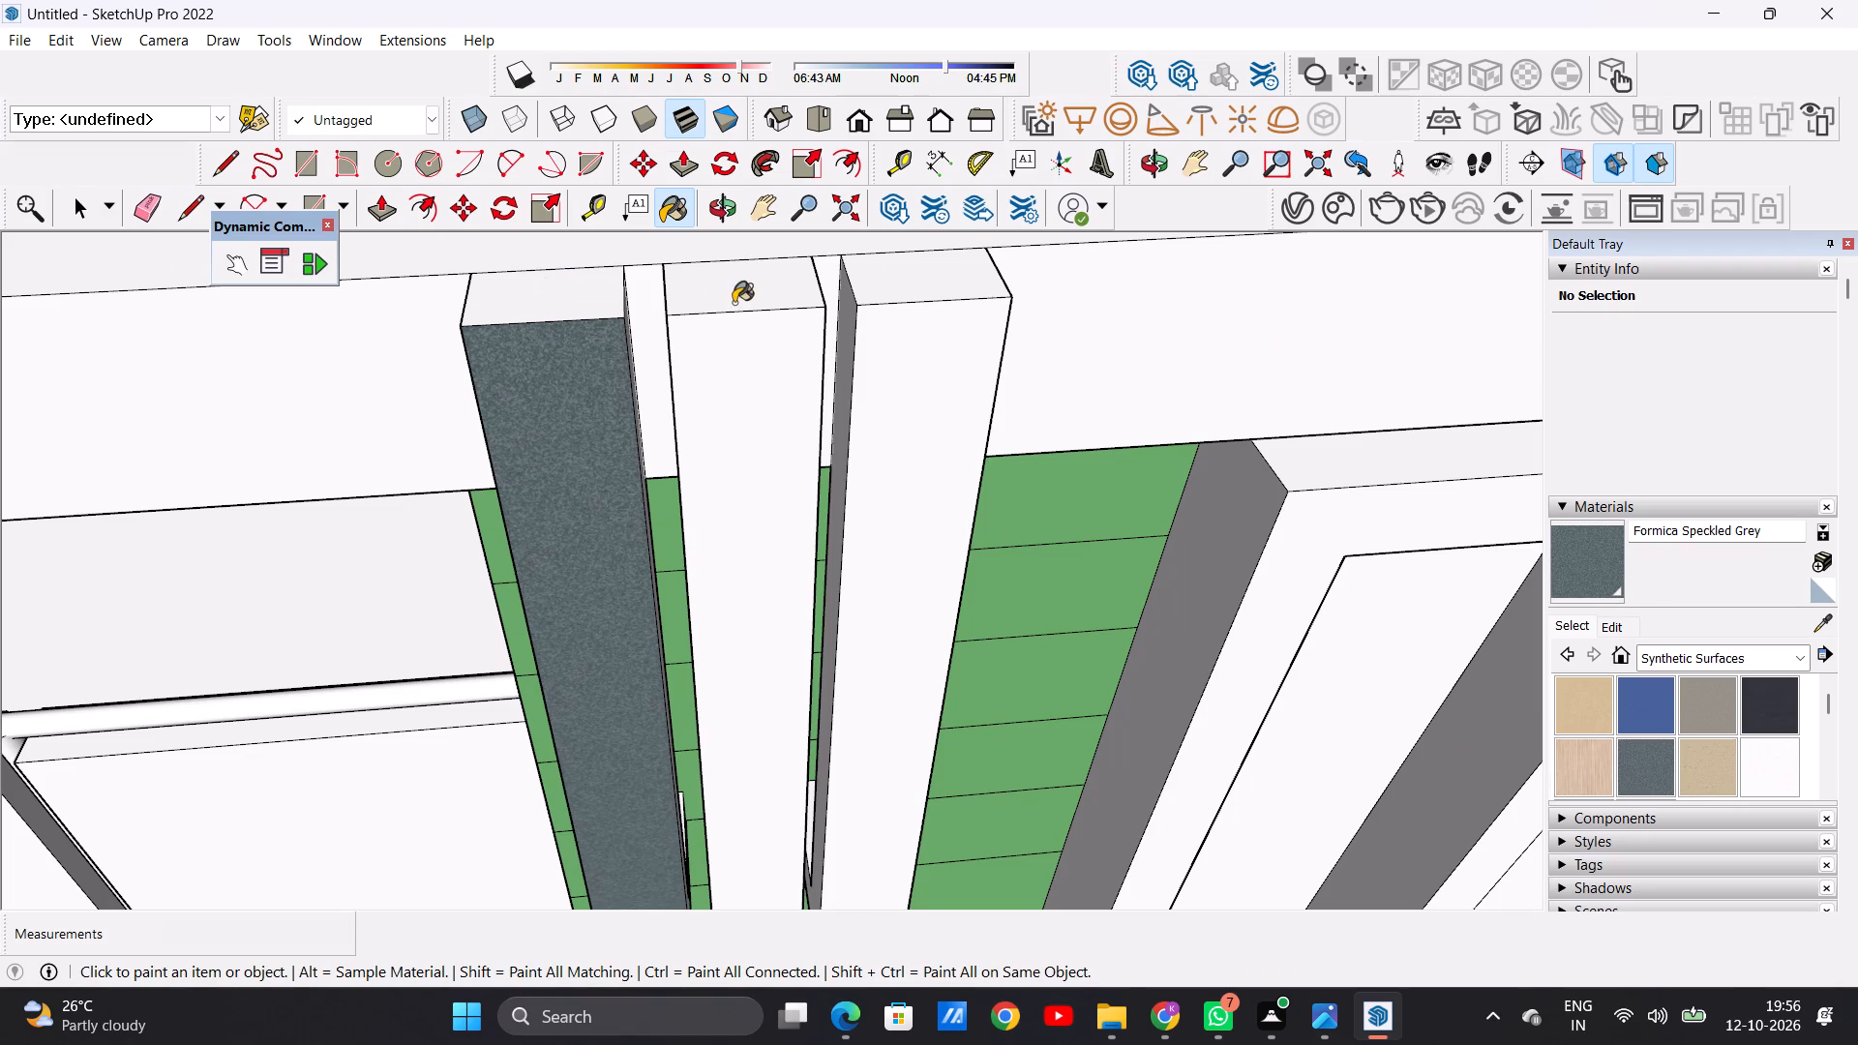
{"action": "left_click", "coordinate": [733, 293]}
{"action": "left_click", "coordinate": [917, 285]}
{"action": "scroll", "coordinate": [640, 651], "scroll_direction": "down", "scroll_amount": 11}
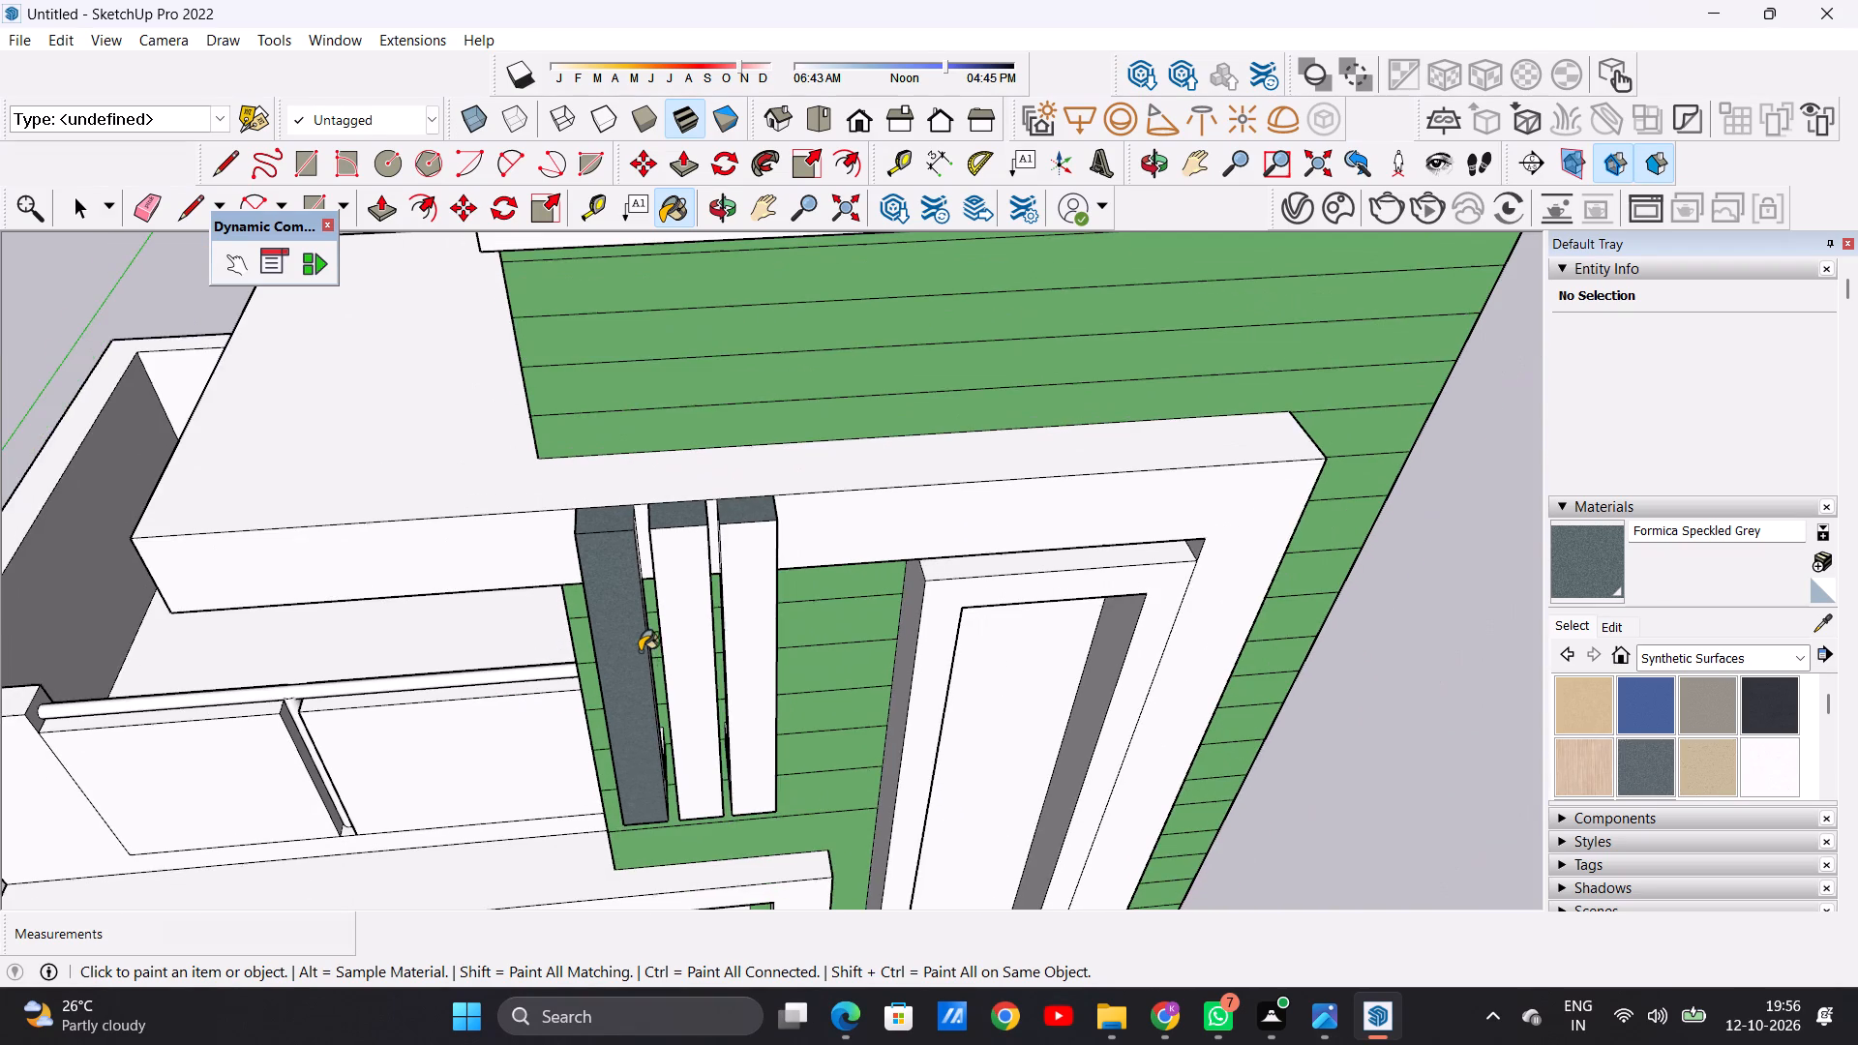
Paint the inner side of the slat nearest the terrace and the top of its bottom bracket with Formica Speckled Grey.
{"action": "middle_click_drag", "start_coordinate": [613, 746], "coordinate": [506, 687]}
{"action": "scroll", "coordinate": [571, 697], "scroll_direction": "up", "scroll_amount": 10}
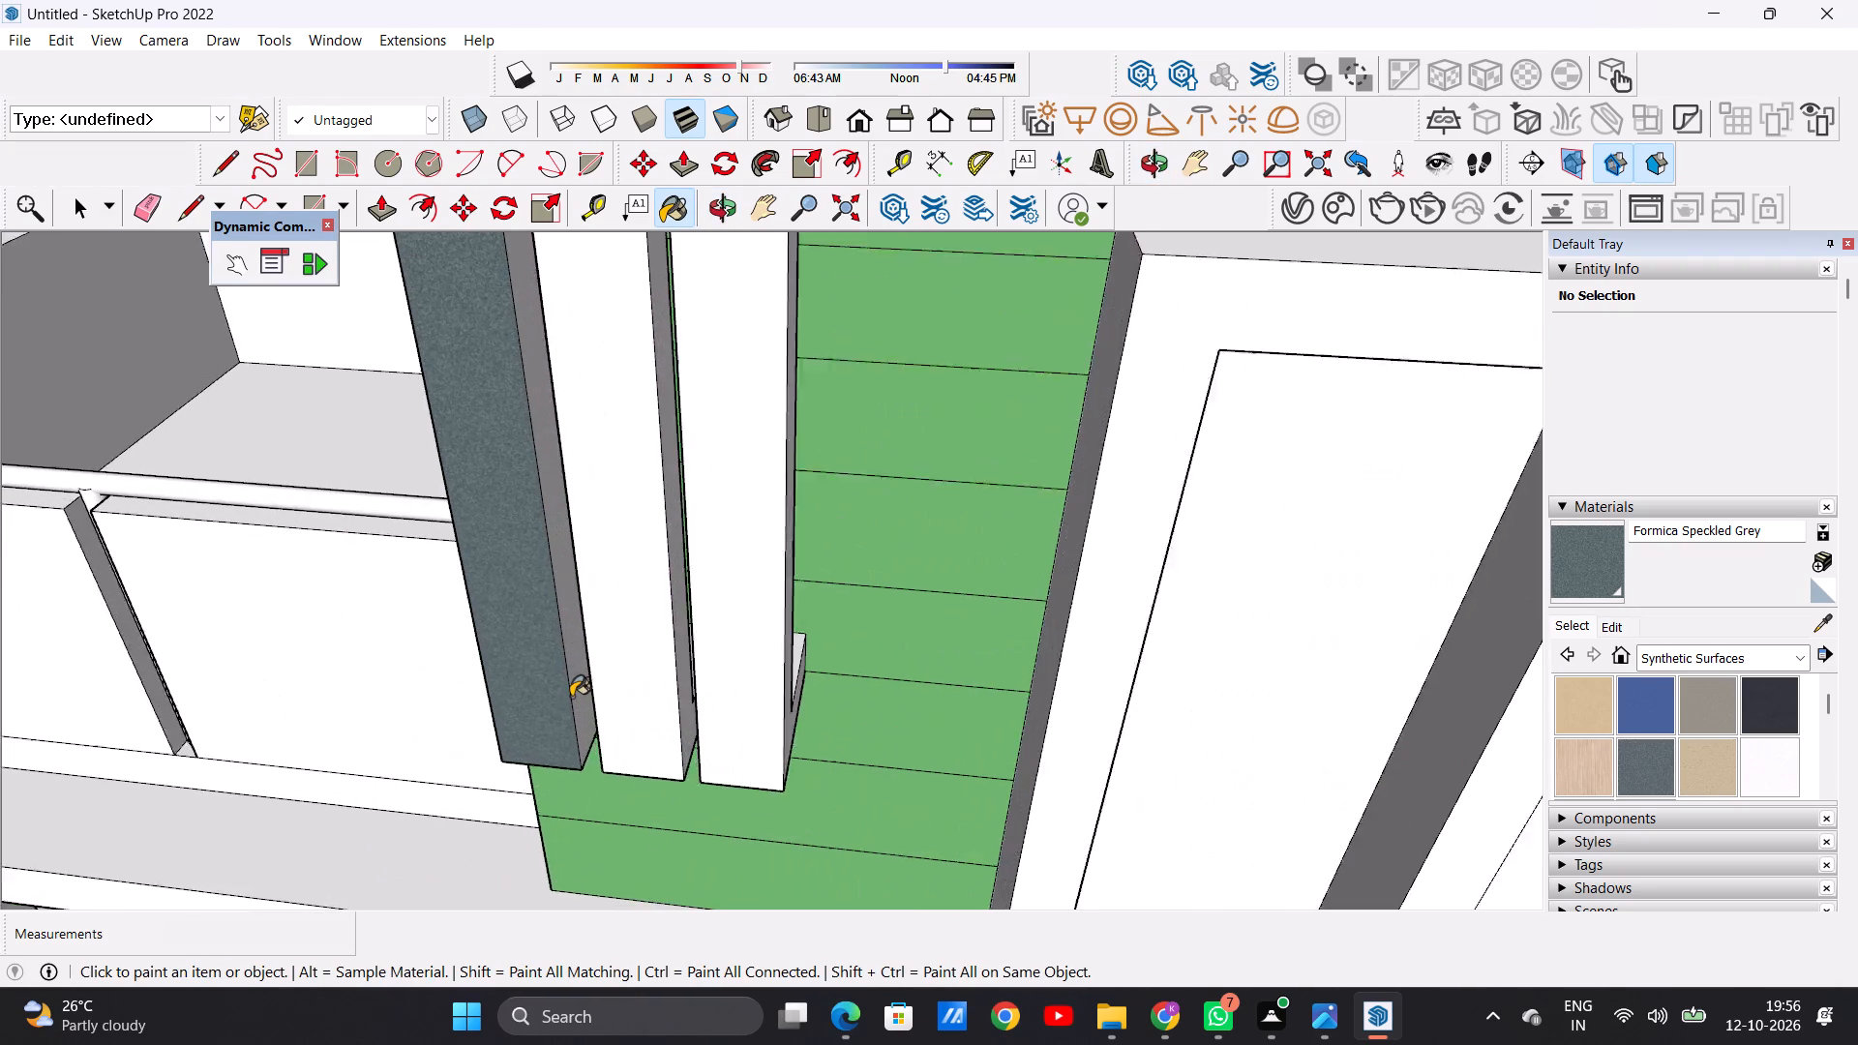
{"action": "scroll", "coordinate": [571, 697], "scroll_direction": "up", "scroll_amount": 9}
{"action": "left_click", "coordinate": [577, 626]}
{"action": "scroll", "coordinate": [574, 736], "scroll_direction": "down", "scroll_amount": 13}
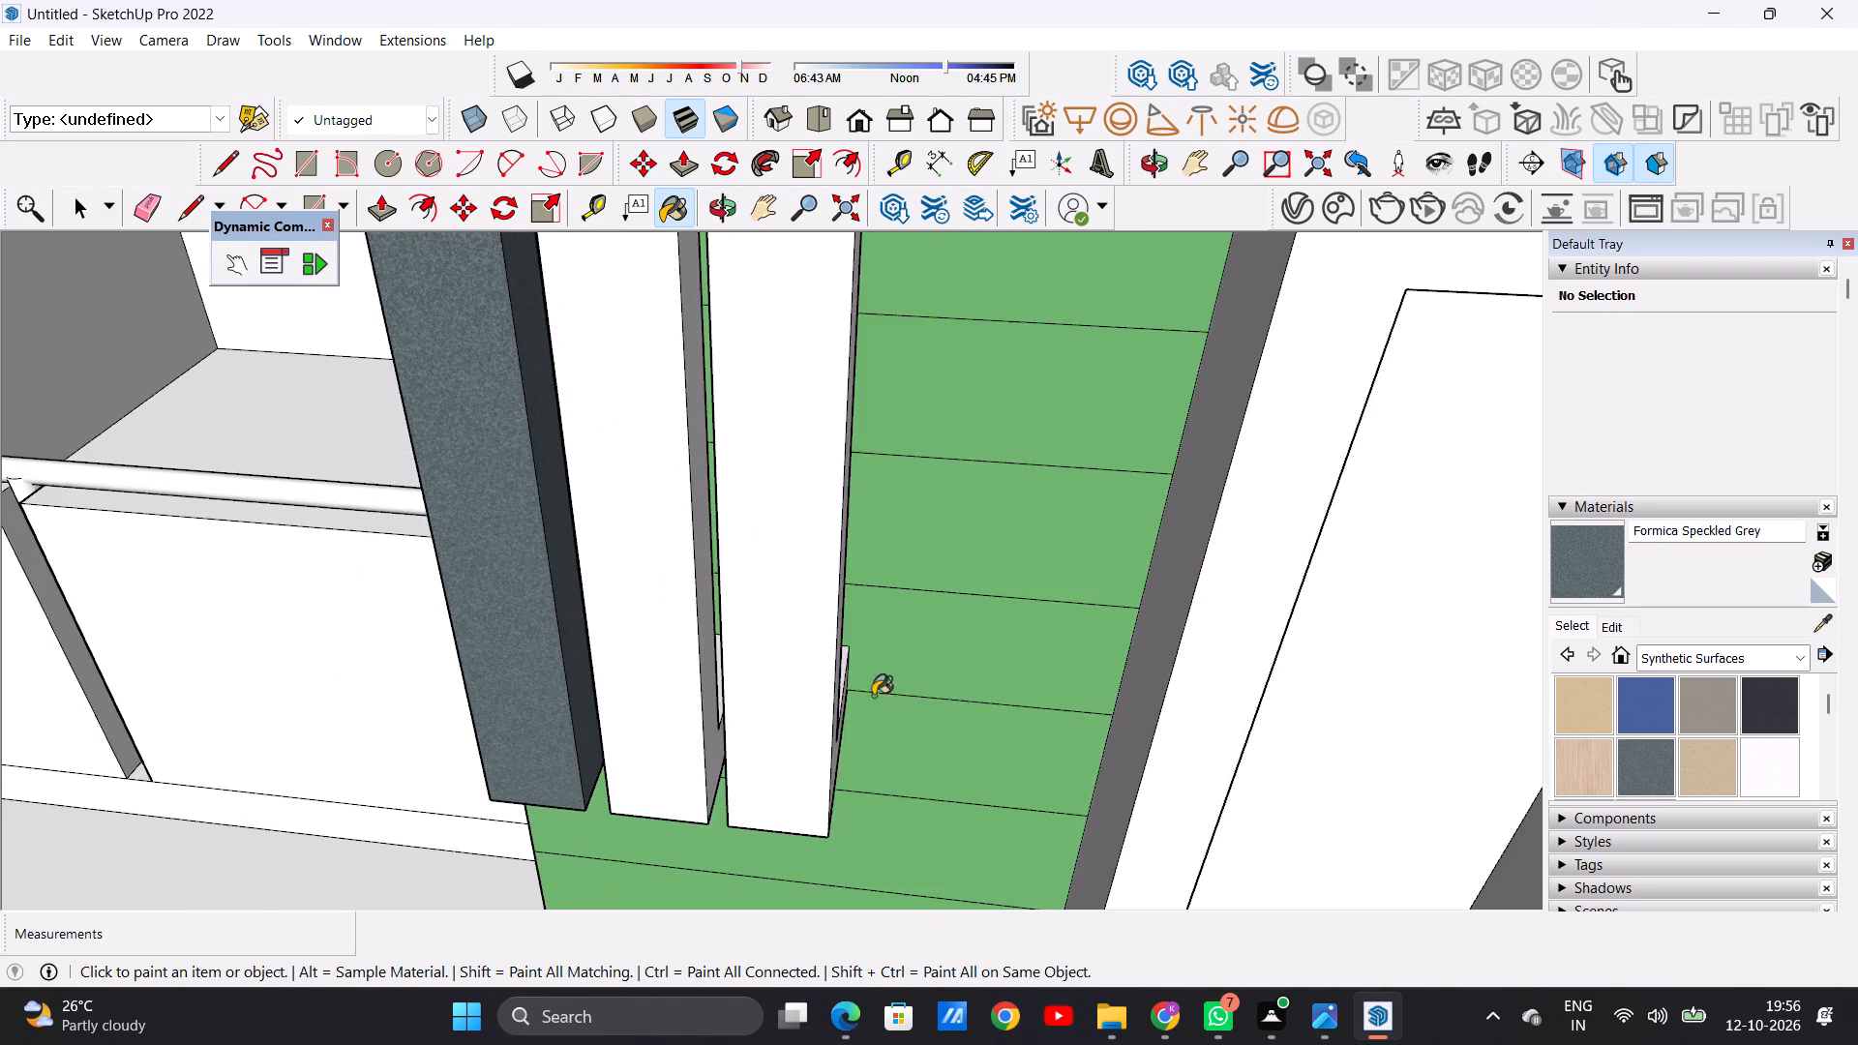
{"action": "middle_click_drag", "start_coordinate": [899, 692], "coordinate": [542, 682]}
{"action": "scroll", "coordinate": [494, 520], "scroll_direction": "up", "scroll_amount": 11}
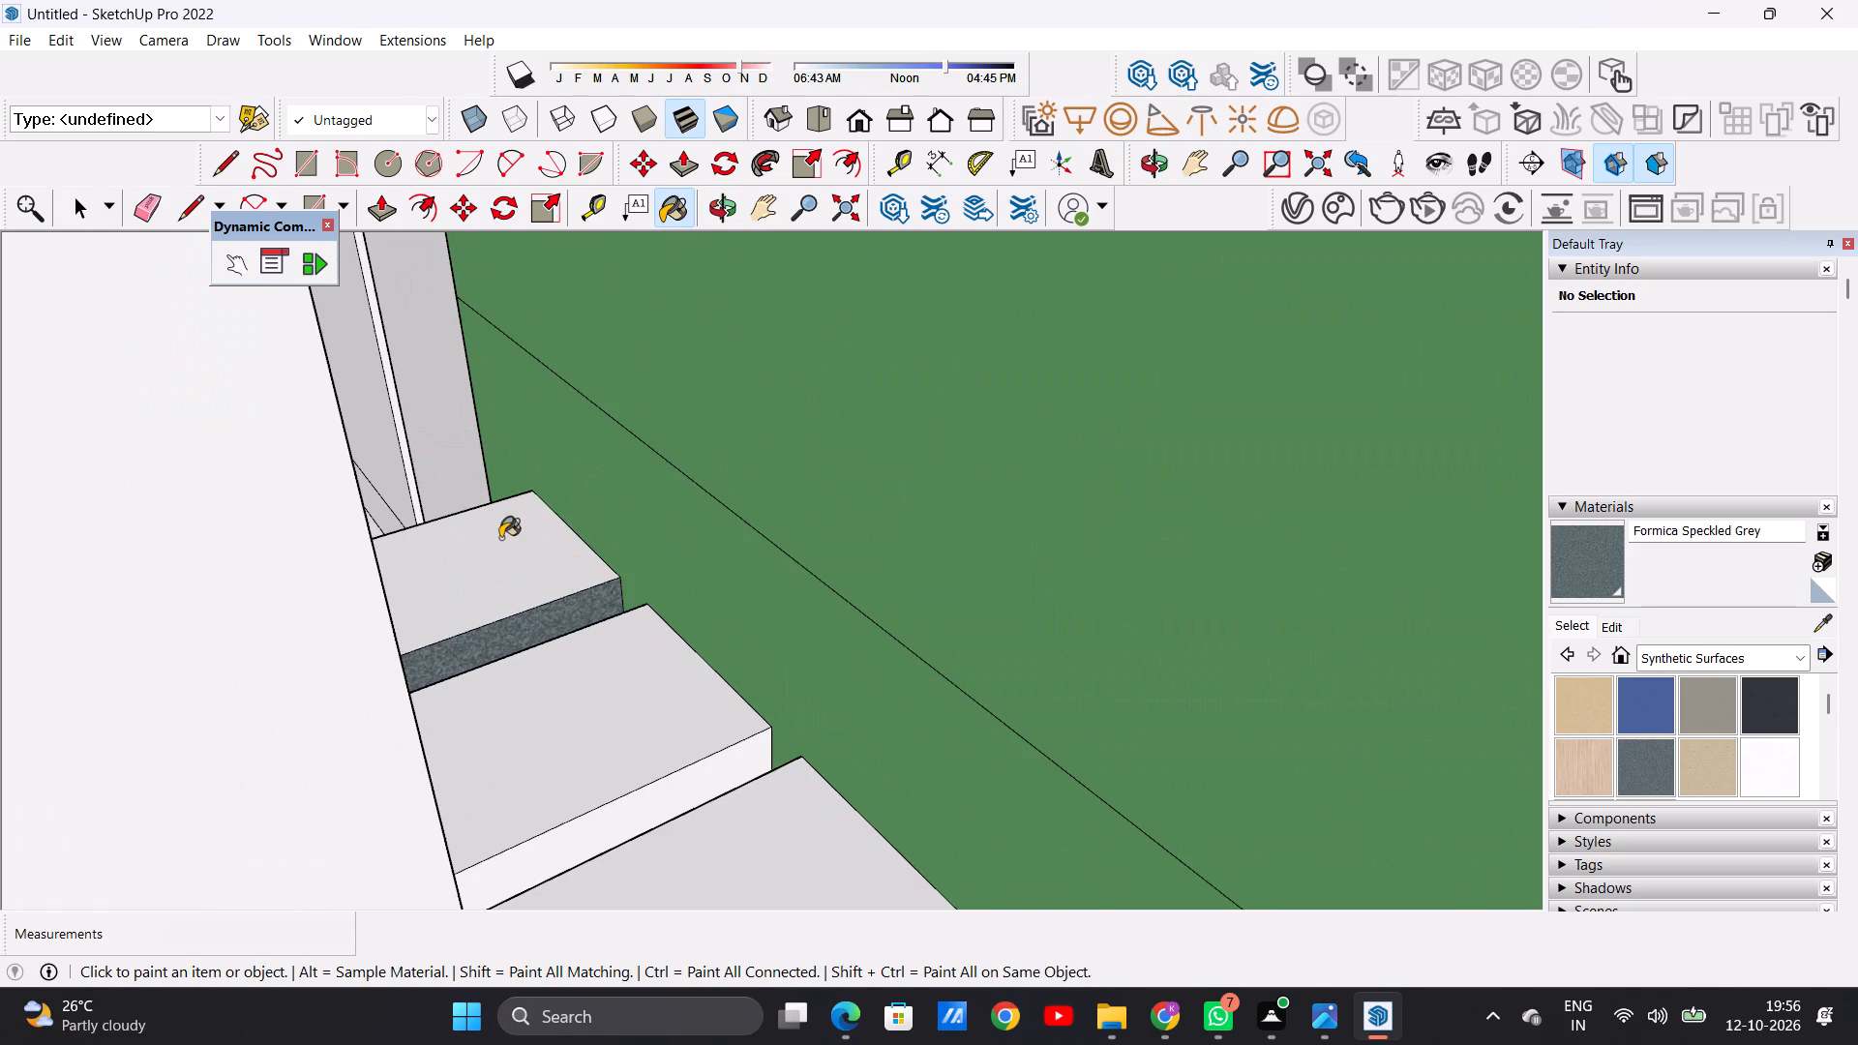
{"action": "left_click", "coordinate": [502, 545]}
{"action": "scroll", "coordinate": [517, 678], "scroll_direction": "down", "scroll_amount": 20}
{"action": "scroll", "coordinate": [517, 678], "scroll_direction": "down", "scroll_amount": 1}
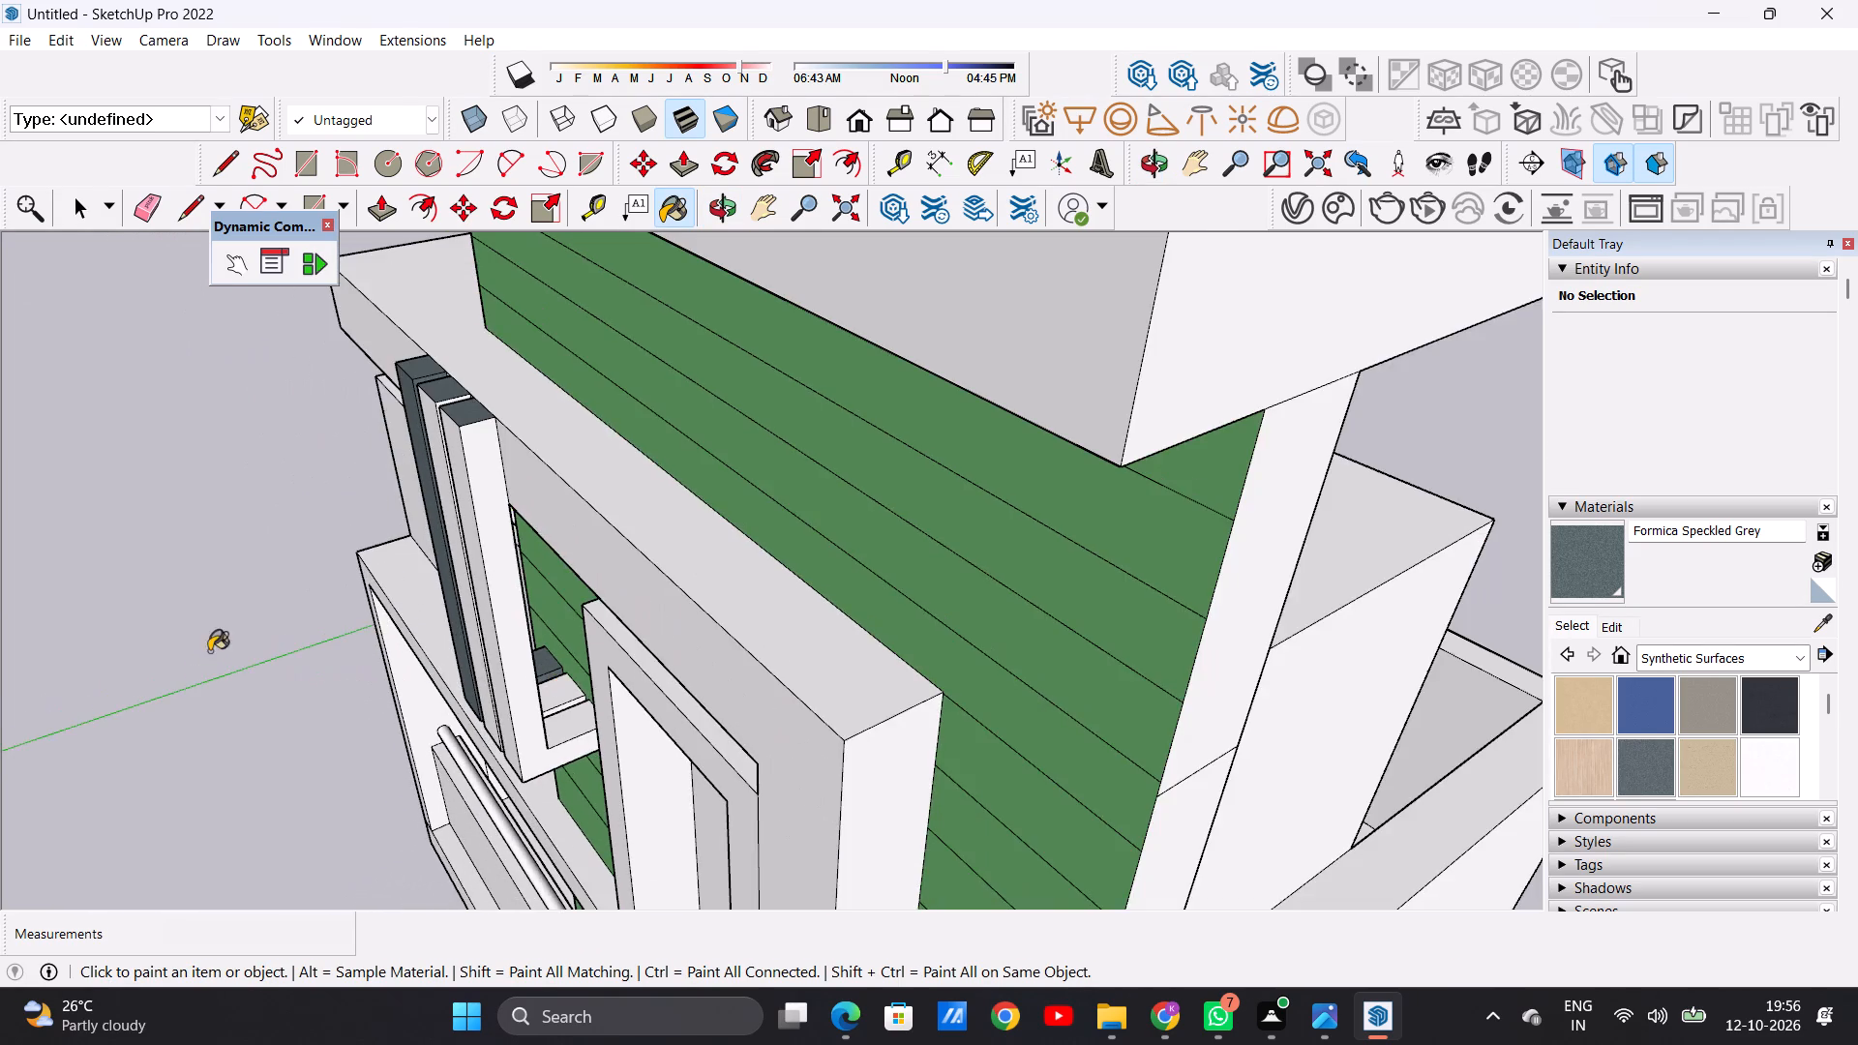
Paint the front and terrace-facing side of the middle vertical slat with Formica Speckled Grey.
{"action": "middle_click_drag", "start_coordinate": [209, 651], "coordinate": [910, 469]}
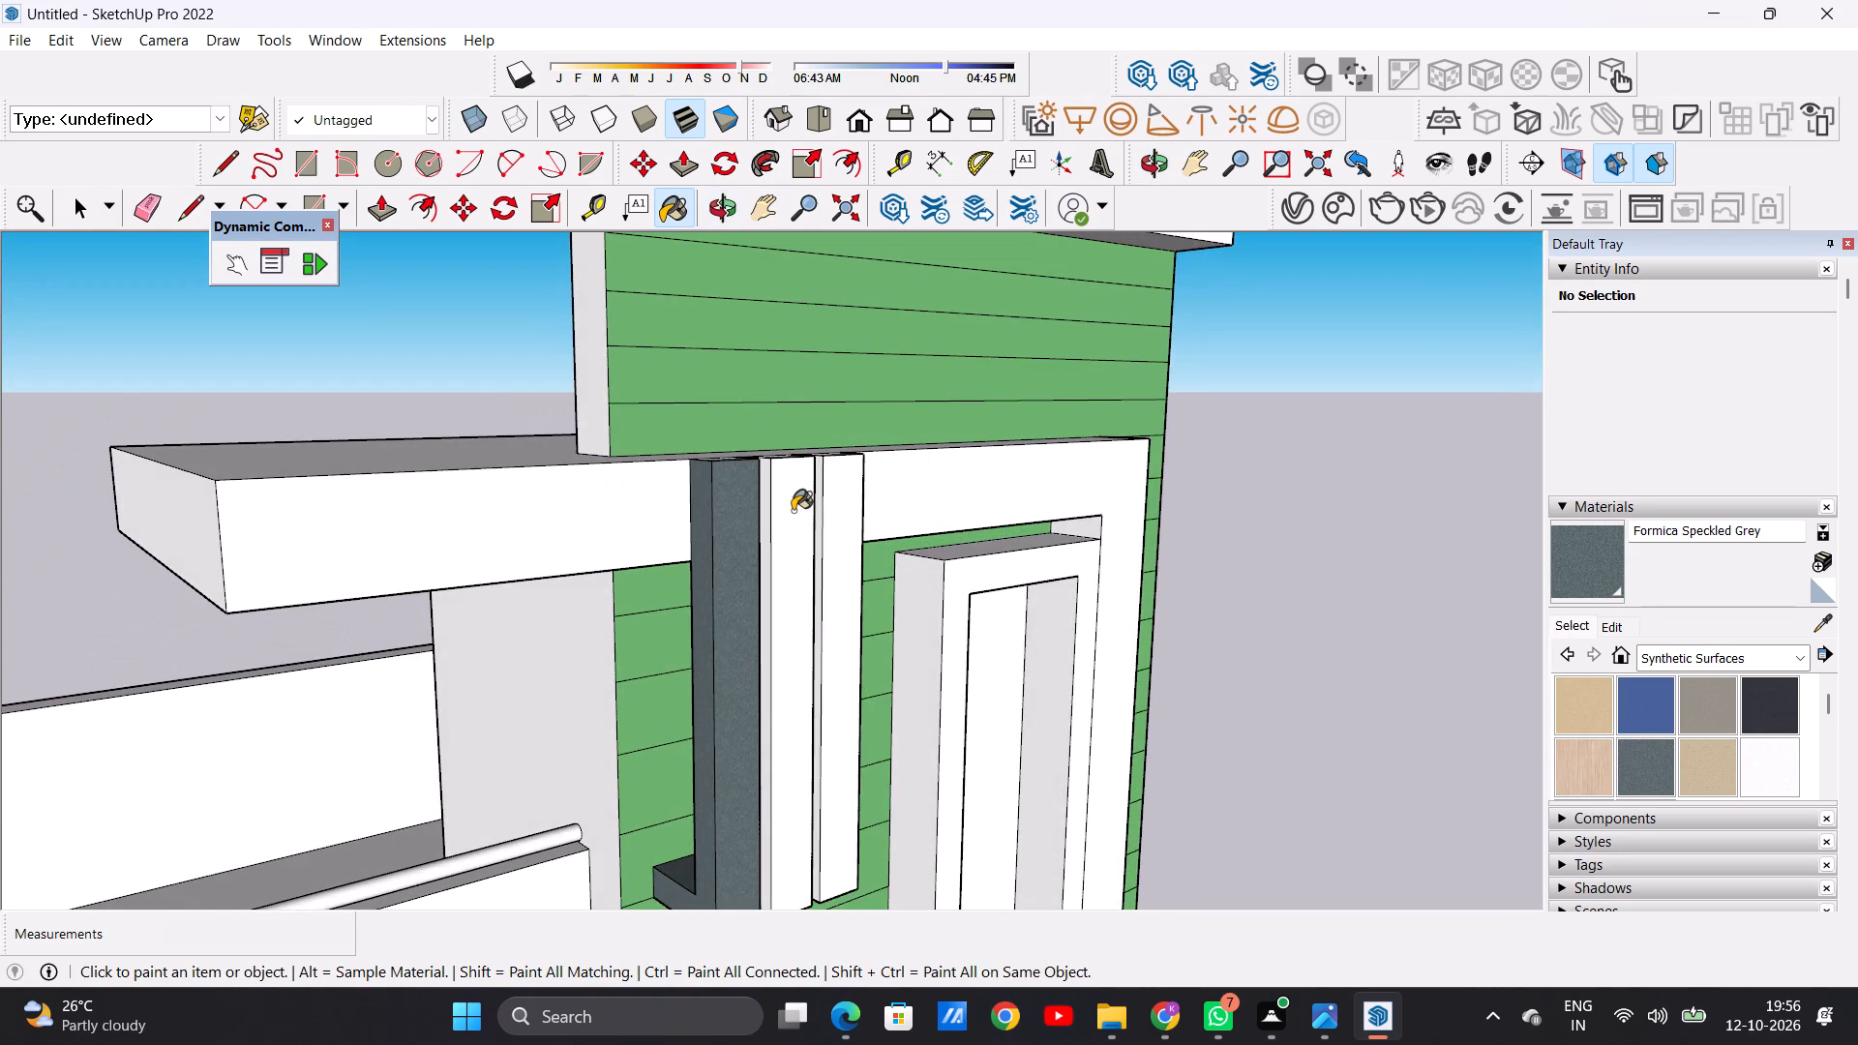
{"action": "scroll", "coordinate": [767, 547], "scroll_direction": "up", "scroll_amount": 12}
{"action": "scroll", "coordinate": [767, 548], "scroll_direction": "down", "scroll_amount": 1}
{"action": "scroll", "coordinate": [767, 548], "scroll_direction": "up", "scroll_amount": 4}
{"action": "left_click", "coordinate": [767, 548]}
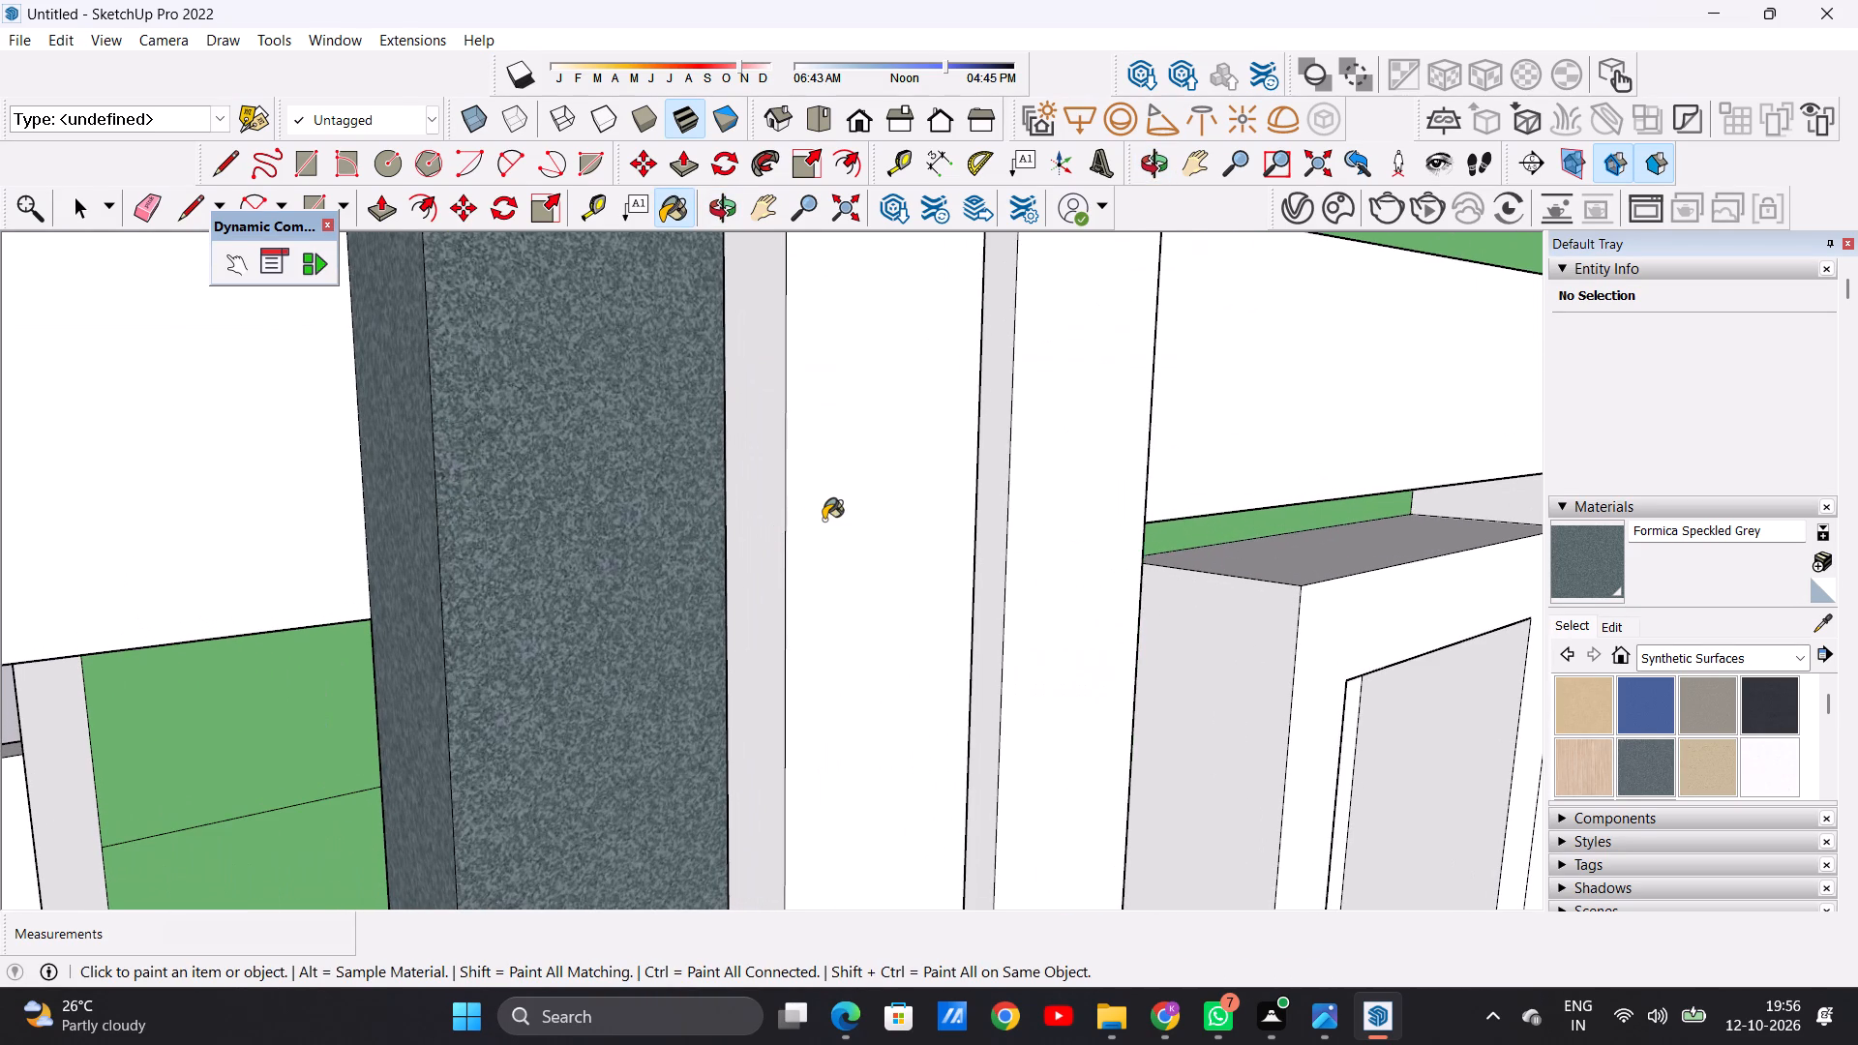
{"action": "left_click", "coordinate": [839, 516]}
{"action": "scroll", "coordinate": [538, 656], "scroll_direction": "down", "scroll_amount": 16}
Paint the side of the middle slat that faces the third slat with Formica Speckled Grey.
{"action": "middle_click_drag", "start_coordinate": [685, 604], "coordinate": [509, 661]}
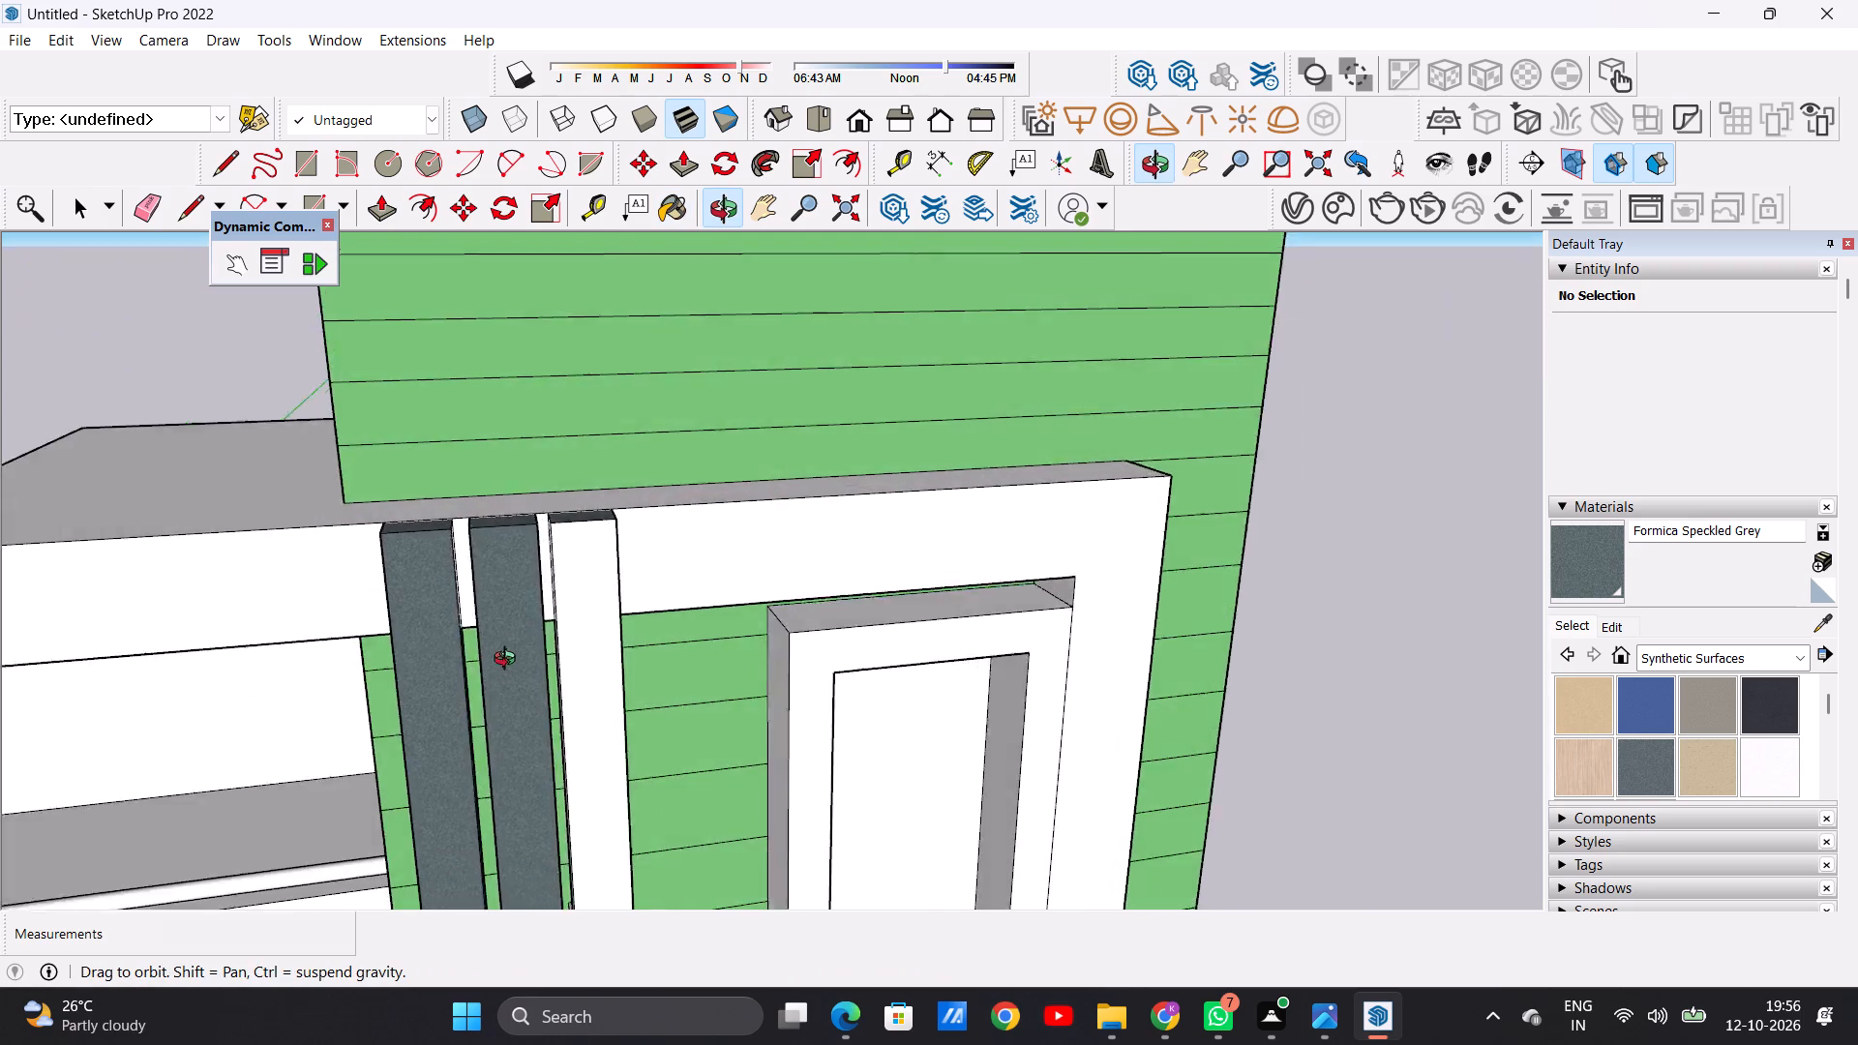
{"action": "middle_click_drag", "start_coordinate": [509, 661], "coordinate": [345, 761]}
{"action": "scroll", "coordinate": [464, 578], "scroll_direction": "up", "scroll_amount": 9}
{"action": "scroll", "coordinate": [503, 546], "scroll_direction": "down", "scroll_amount": 1}
{"action": "scroll", "coordinate": [503, 546], "scroll_direction": "up", "scroll_amount": 2}
{"action": "scroll", "coordinate": [503, 546], "scroll_direction": "down", "scroll_amount": 1}
{"action": "scroll", "coordinate": [503, 546], "scroll_direction": "up", "scroll_amount": 3}
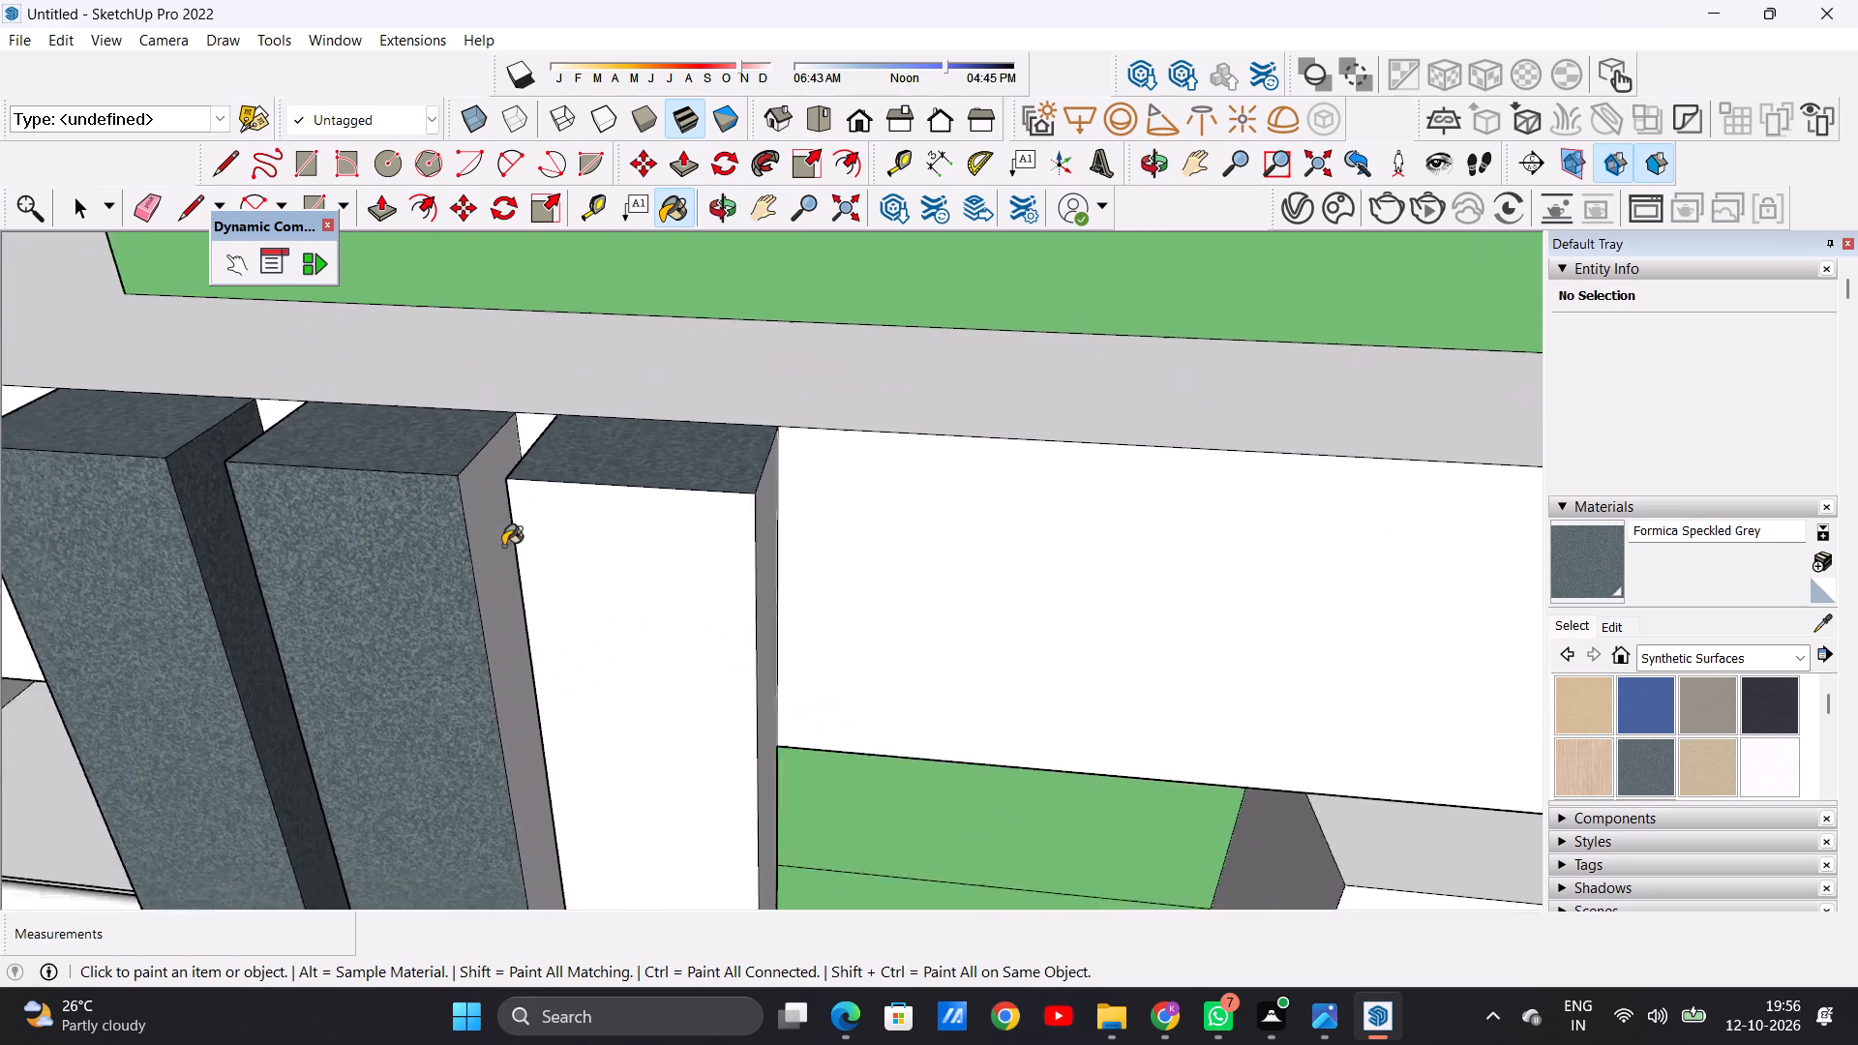
{"action": "scroll", "coordinate": [503, 546], "scroll_direction": "up", "scroll_amount": 9}
{"action": "left_click", "coordinate": [451, 560]}
{"action": "scroll", "coordinate": [458, 624], "scroll_direction": "down", "scroll_amount": 17}
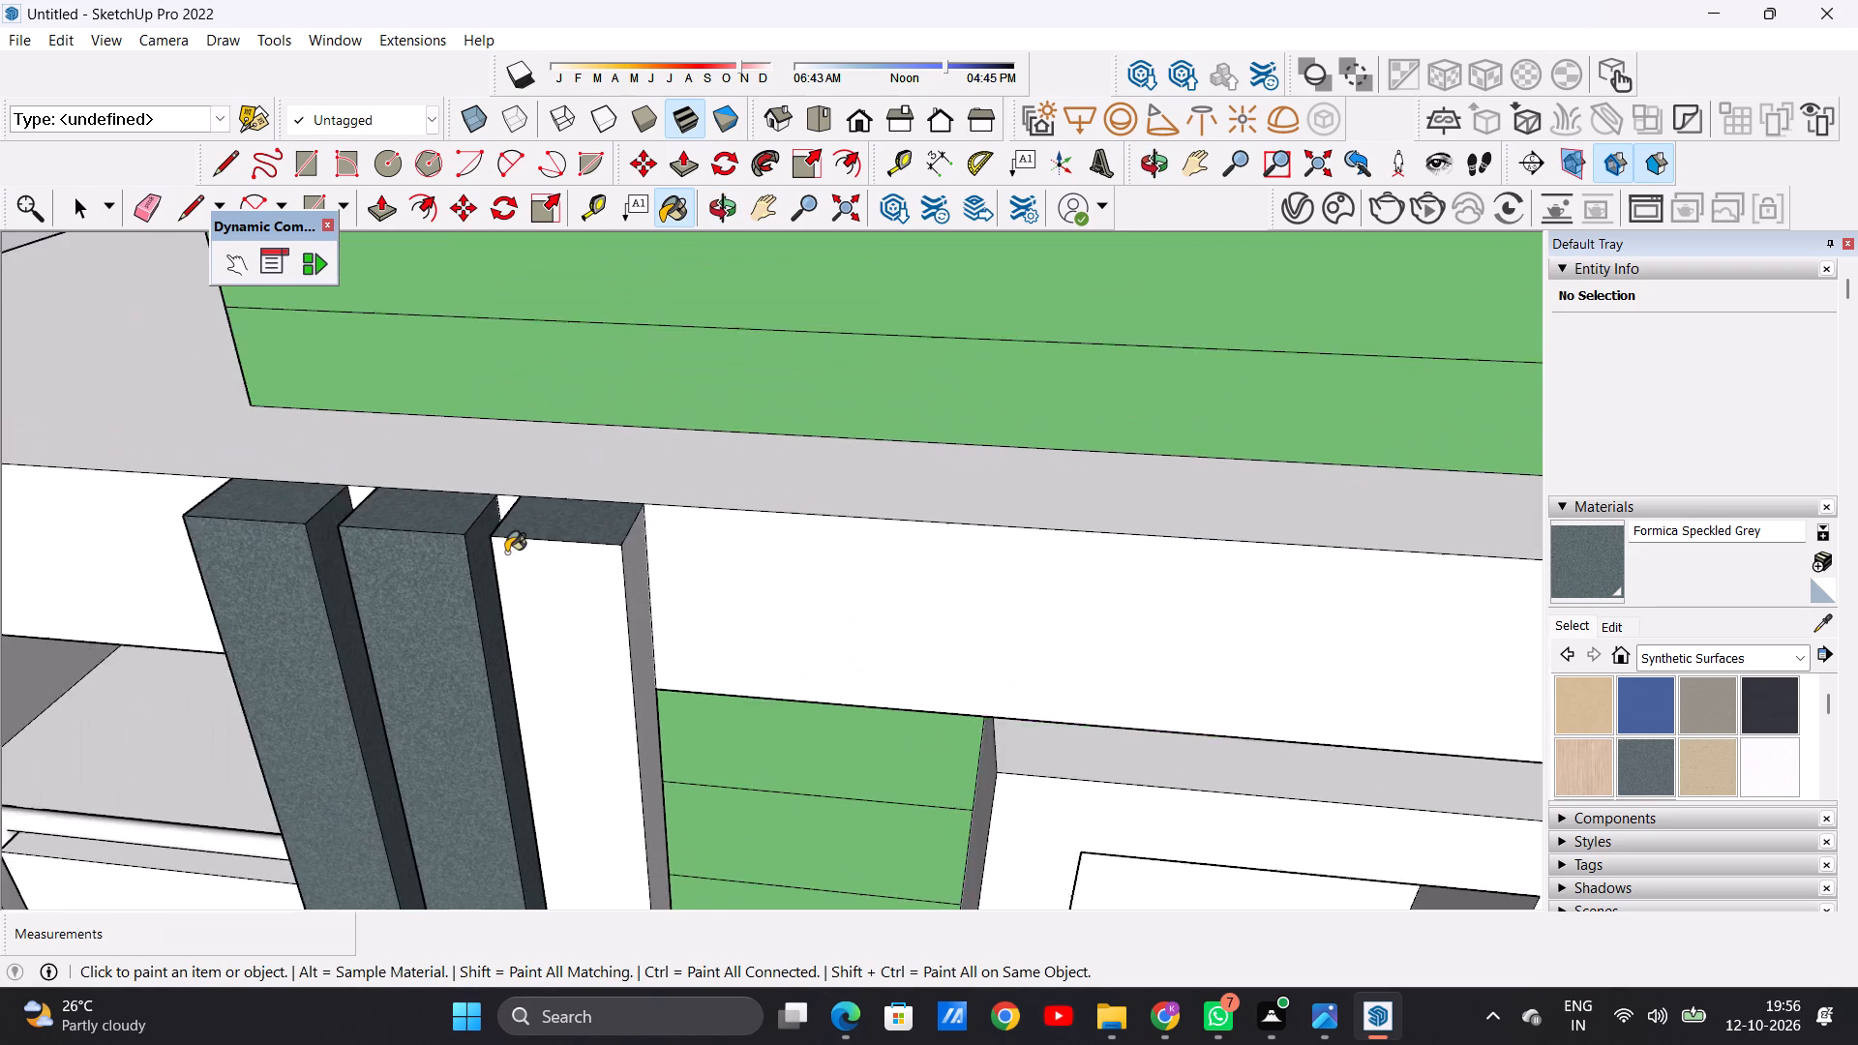
Paint the top of the middle slat's bottom bracket with Formica Speckled Grey.
{"action": "scroll", "coordinate": [506, 552], "scroll_direction": "down", "scroll_amount": 17}
{"action": "middle_click_drag", "start_coordinate": [566, 660], "coordinate": [307, 772]}
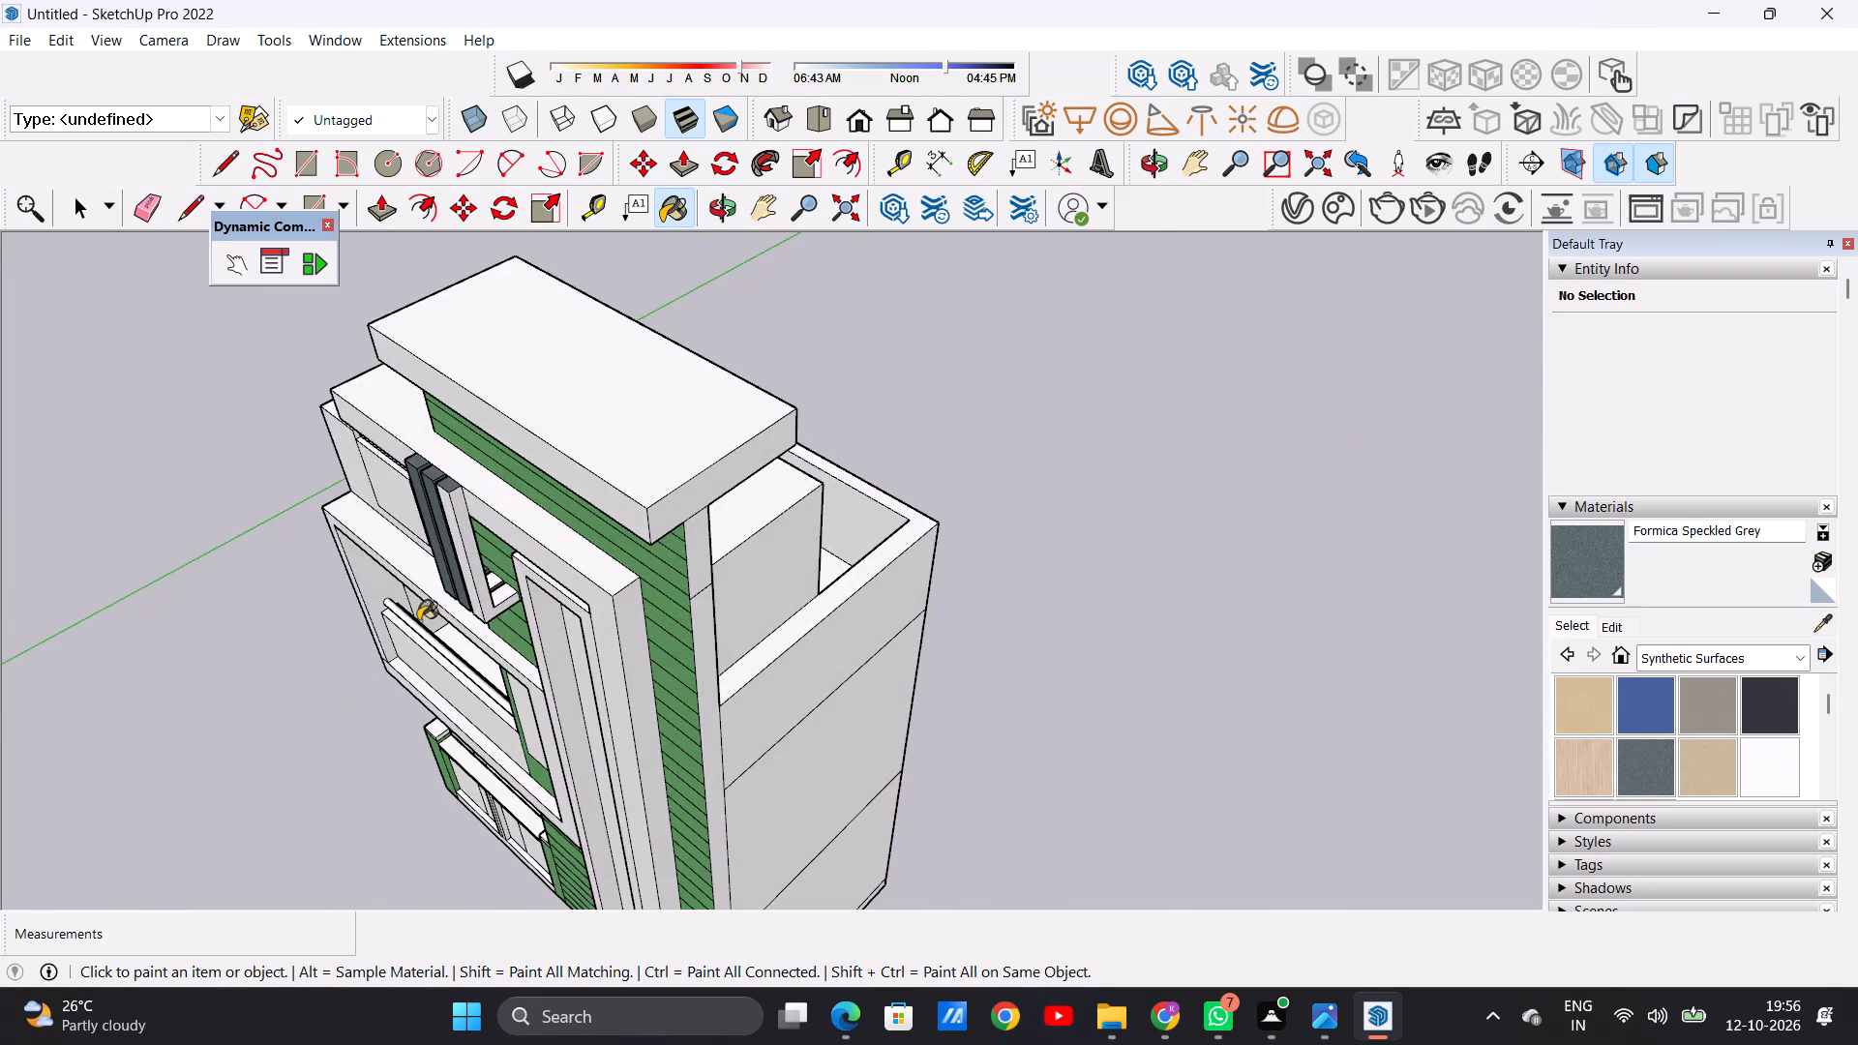
{"action": "scroll", "coordinate": [418, 621], "scroll_direction": "up", "scroll_amount": 7}
{"action": "scroll", "coordinate": [628, 600], "scroll_direction": "up", "scroll_amount": 4}
{"action": "scroll", "coordinate": [698, 525], "scroll_direction": "up", "scroll_amount": 1}
{"action": "middle_click_drag", "start_coordinate": [698, 525], "coordinate": [607, 602]}
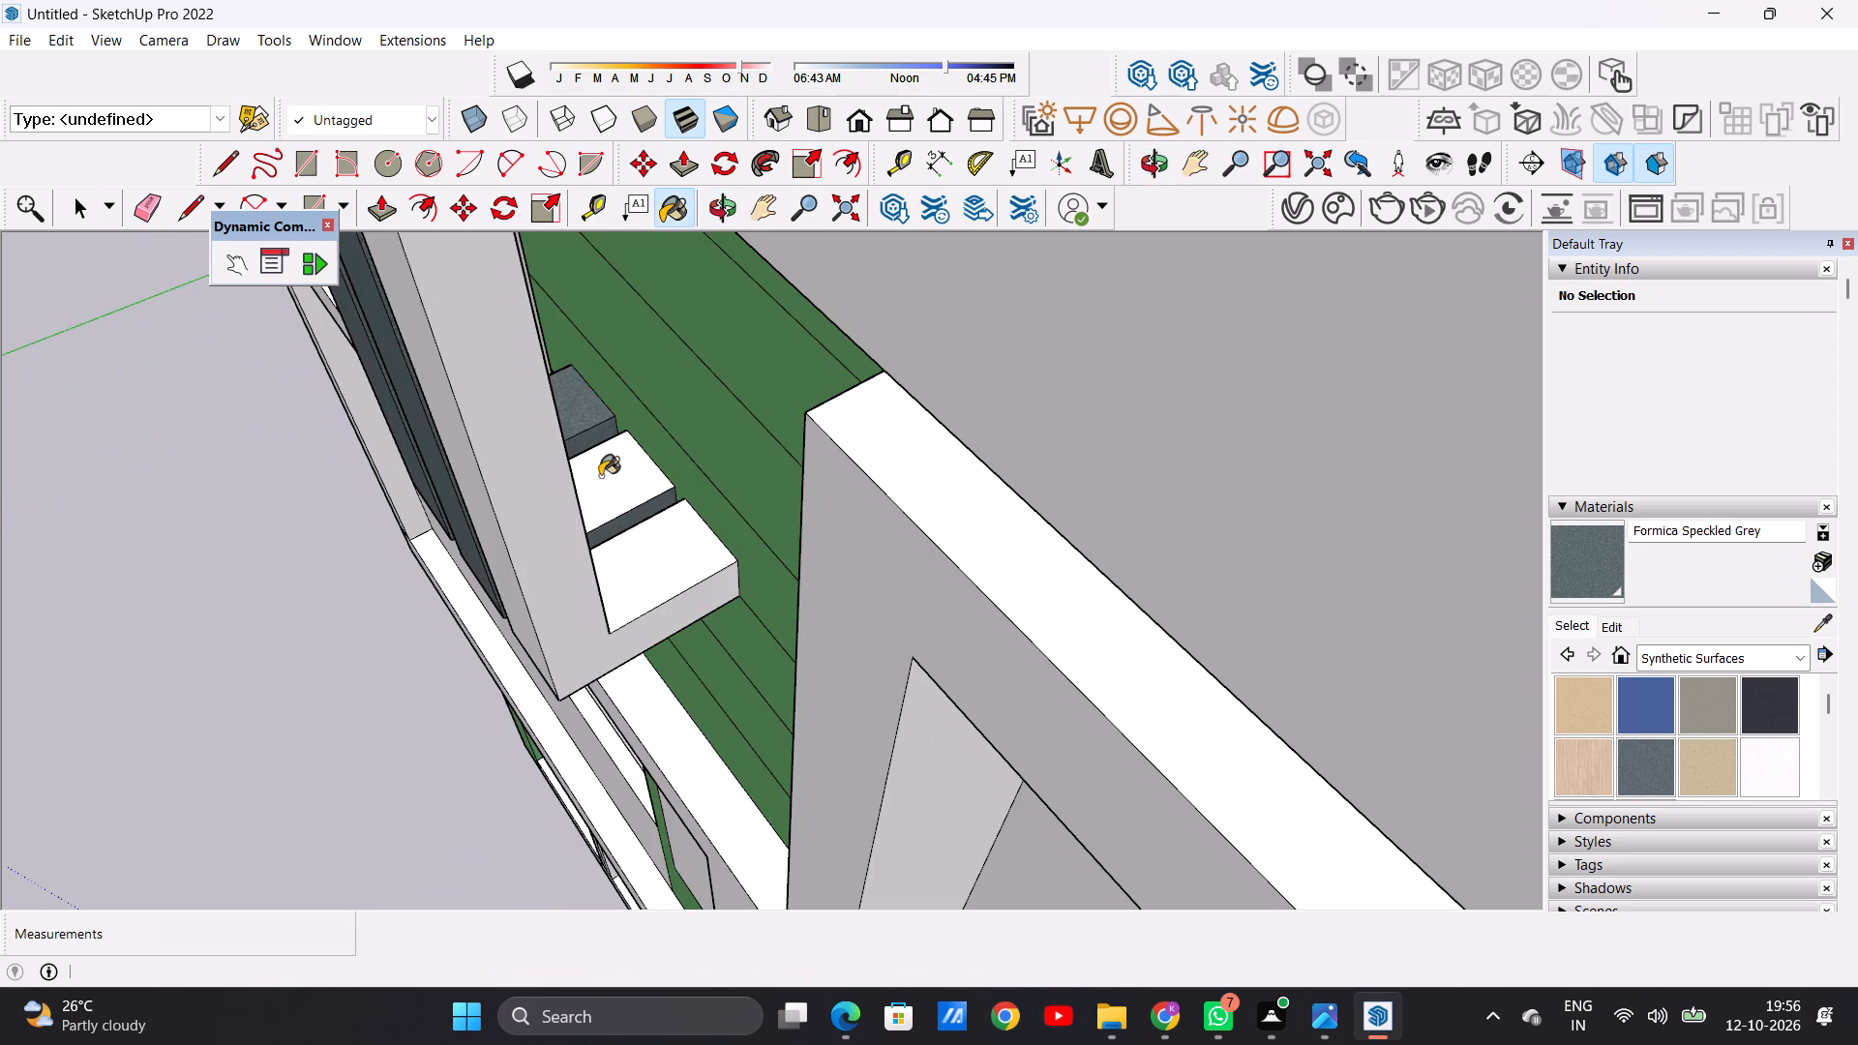
{"action": "scroll", "coordinate": [600, 476], "scroll_direction": "up", "scroll_amount": 8}
{"action": "left_click", "coordinate": [600, 476]}
Paint the front and the outer side of the third vertical slat with Formica Speckled Grey.
{"action": "scroll", "coordinate": [612, 637], "scroll_direction": "down", "scroll_amount": 16}
{"action": "middle_click_drag", "start_coordinate": [508, 638], "coordinate": [636, 547]}
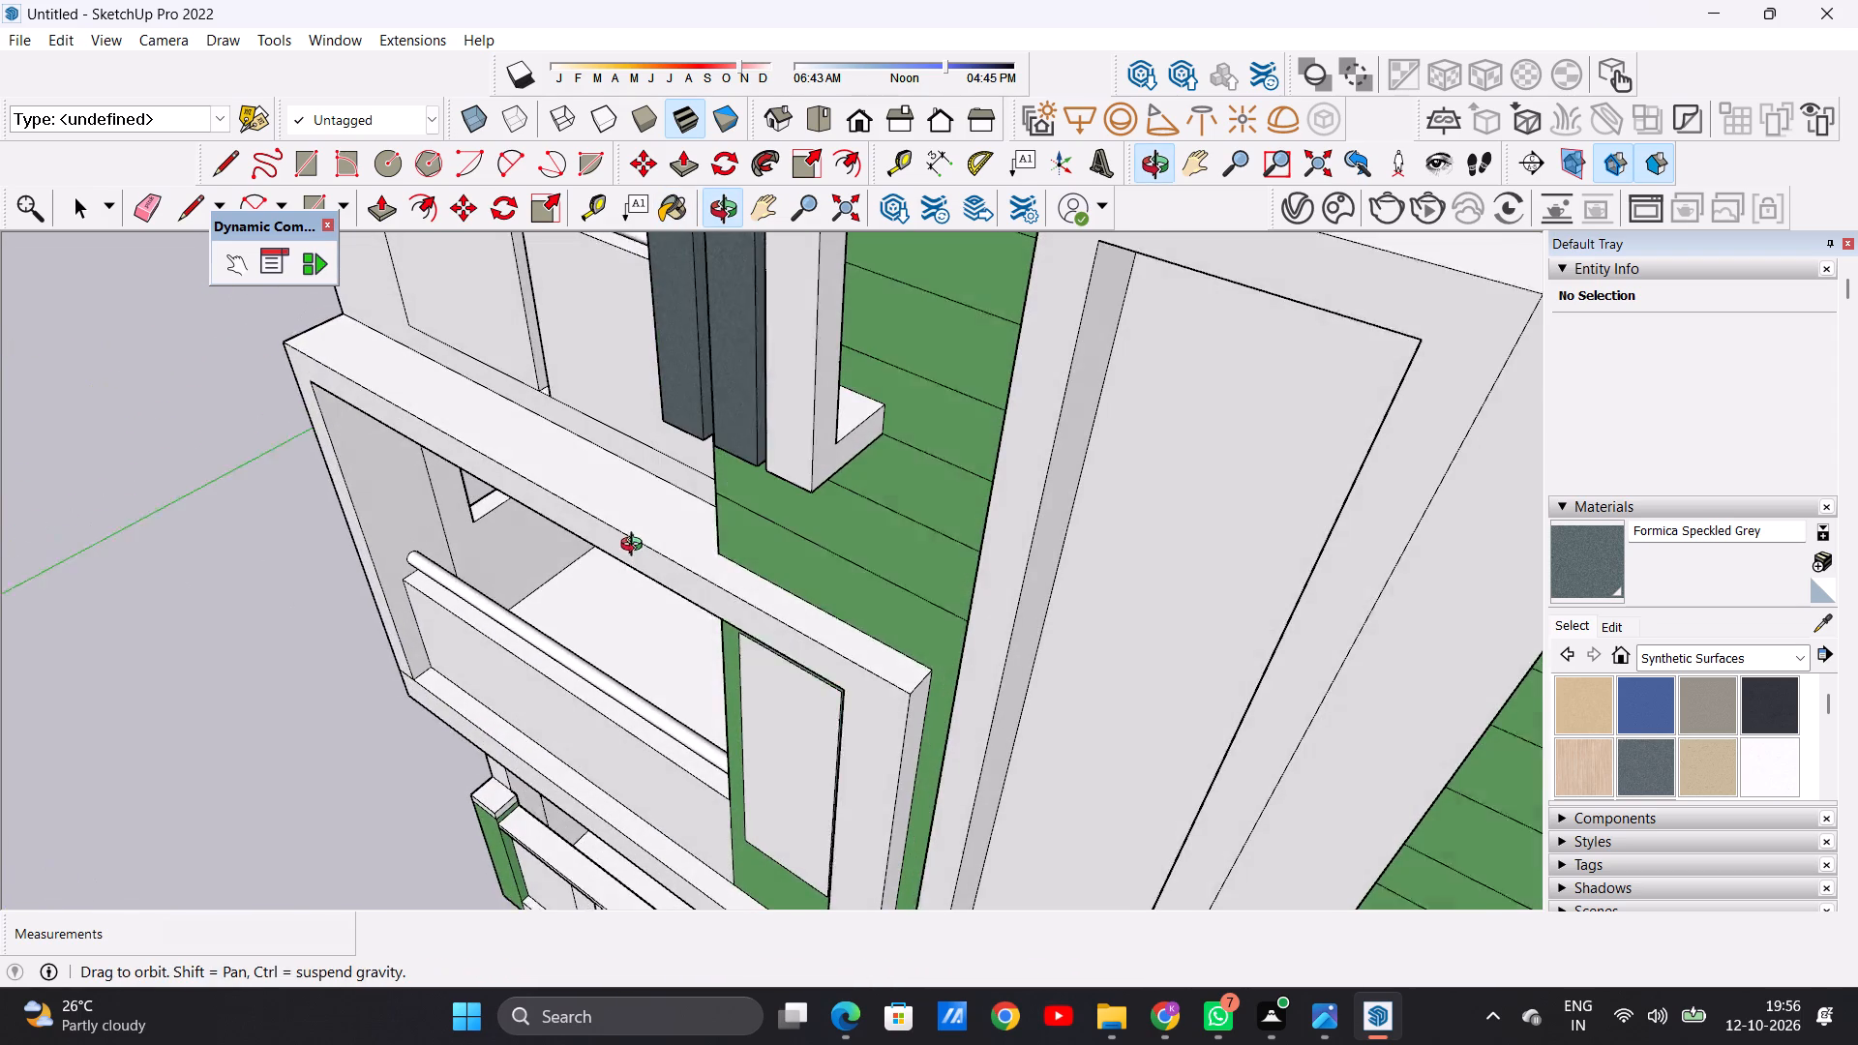
{"action": "middle_click_drag", "start_coordinate": [636, 547], "coordinate": [642, 542]}
{"action": "scroll", "coordinate": [643, 544], "scroll_direction": "down", "scroll_amount": 16}
{"action": "scroll", "coordinate": [644, 576], "scroll_direction": "up", "scroll_amount": 1}
{"action": "scroll", "coordinate": [644, 576], "scroll_direction": "down", "scroll_amount": 1}
{"action": "scroll", "coordinate": [644, 576], "scroll_direction": "up", "scroll_amount": 4}
{"action": "scroll", "coordinate": [692, 509], "scroll_direction": "up", "scroll_amount": 1}
{"action": "scroll", "coordinate": [692, 509], "scroll_direction": "down", "scroll_amount": 1}
{"action": "scroll", "coordinate": [692, 509], "scroll_direction": "up", "scroll_amount": 6}
{"action": "scroll", "coordinate": [692, 509], "scroll_direction": "down", "scroll_amount": 1}
{"action": "scroll", "coordinate": [692, 509], "scroll_direction": "up", "scroll_amount": 5}
{"action": "scroll", "coordinate": [692, 509], "scroll_direction": "down", "scroll_amount": 1}
{"action": "scroll", "coordinate": [692, 509], "scroll_direction": "up", "scroll_amount": 1}
{"action": "scroll", "coordinate": [692, 509], "scroll_direction": "down", "scroll_amount": 1}
{"action": "scroll", "coordinate": [692, 509], "scroll_direction": "up", "scroll_amount": 17}
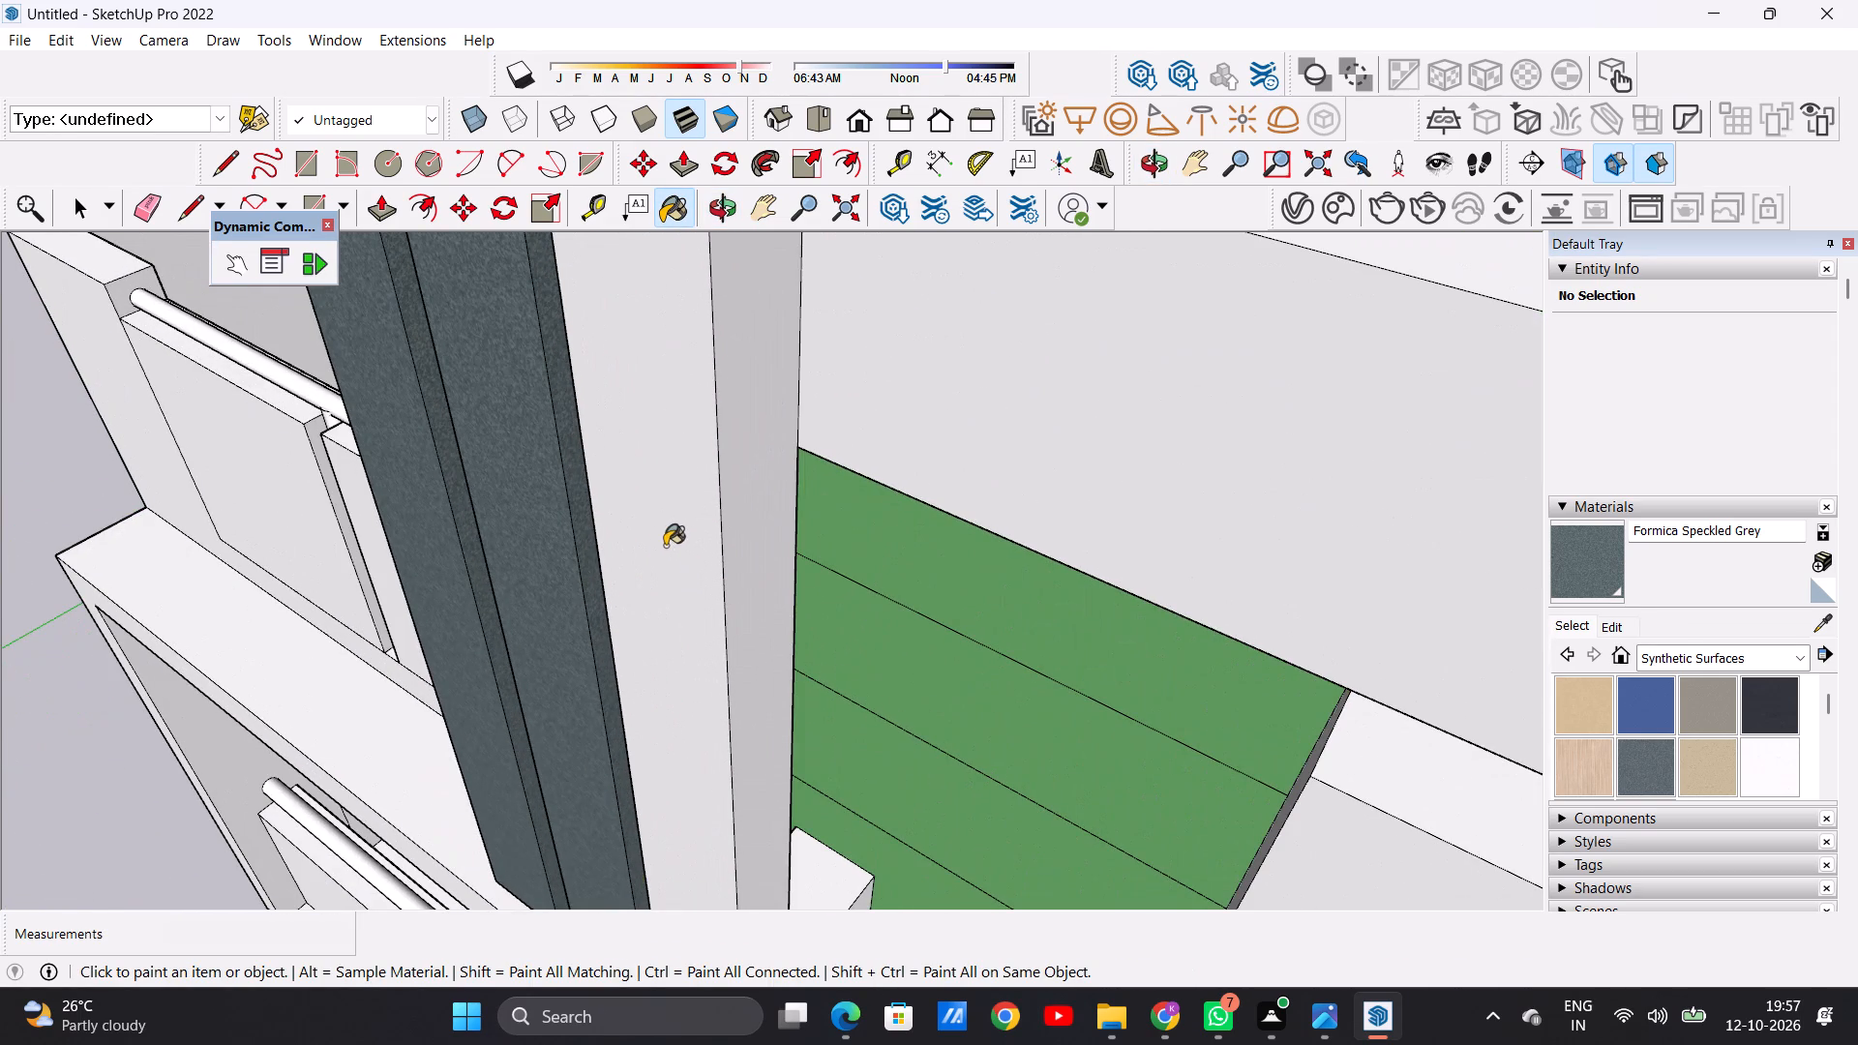
{"action": "left_click", "coordinate": [665, 545]}
{"action": "left_click", "coordinate": [745, 519]}
Paint the undersides of all three slats' bottom brackets with Formica Speckled Grey.
{"action": "scroll", "coordinate": [530, 575], "scroll_direction": "down", "scroll_amount": 4}
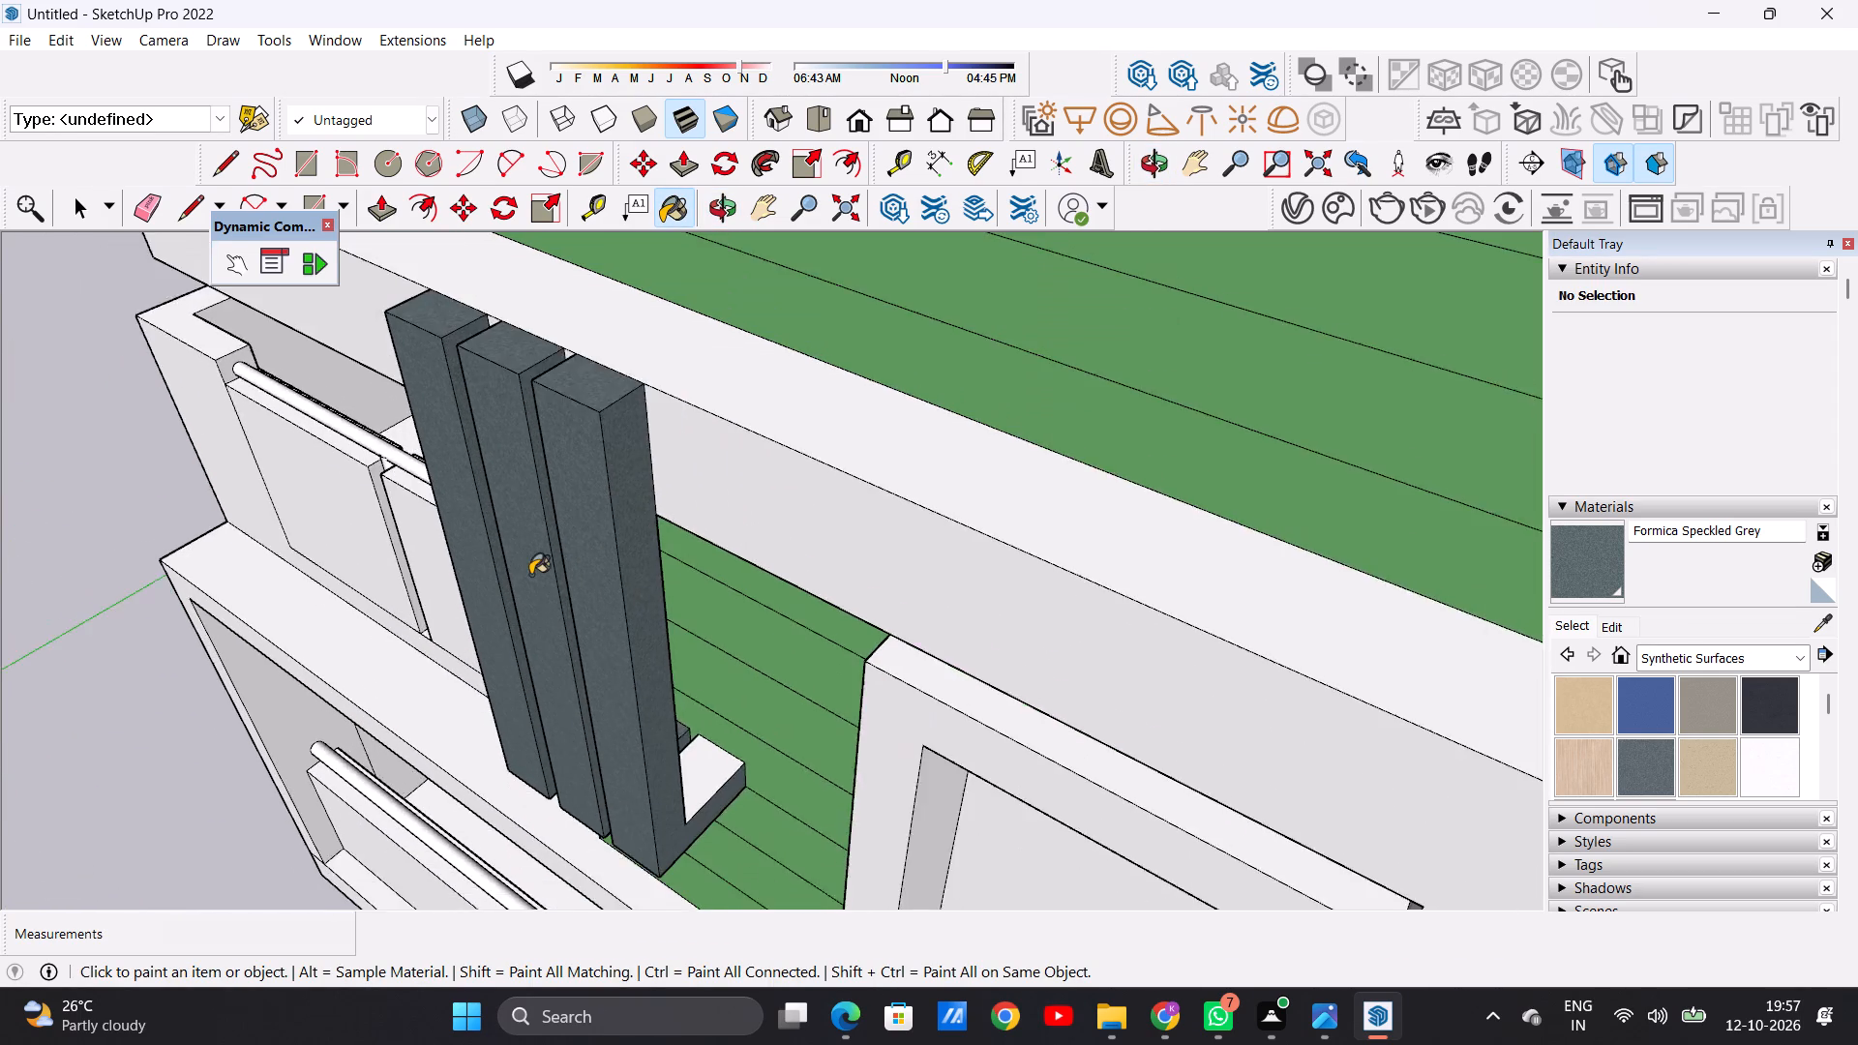
{"action": "scroll", "coordinate": [530, 575], "scroll_direction": "down", "scroll_amount": 11}
{"action": "middle_click_drag", "start_coordinate": [612, 743], "coordinate": [663, 506]}
{"action": "middle_click_drag", "start_coordinate": [659, 580], "coordinate": [657, 433]}
{"action": "middle_click_drag", "start_coordinate": [657, 375], "coordinate": [657, 367]}
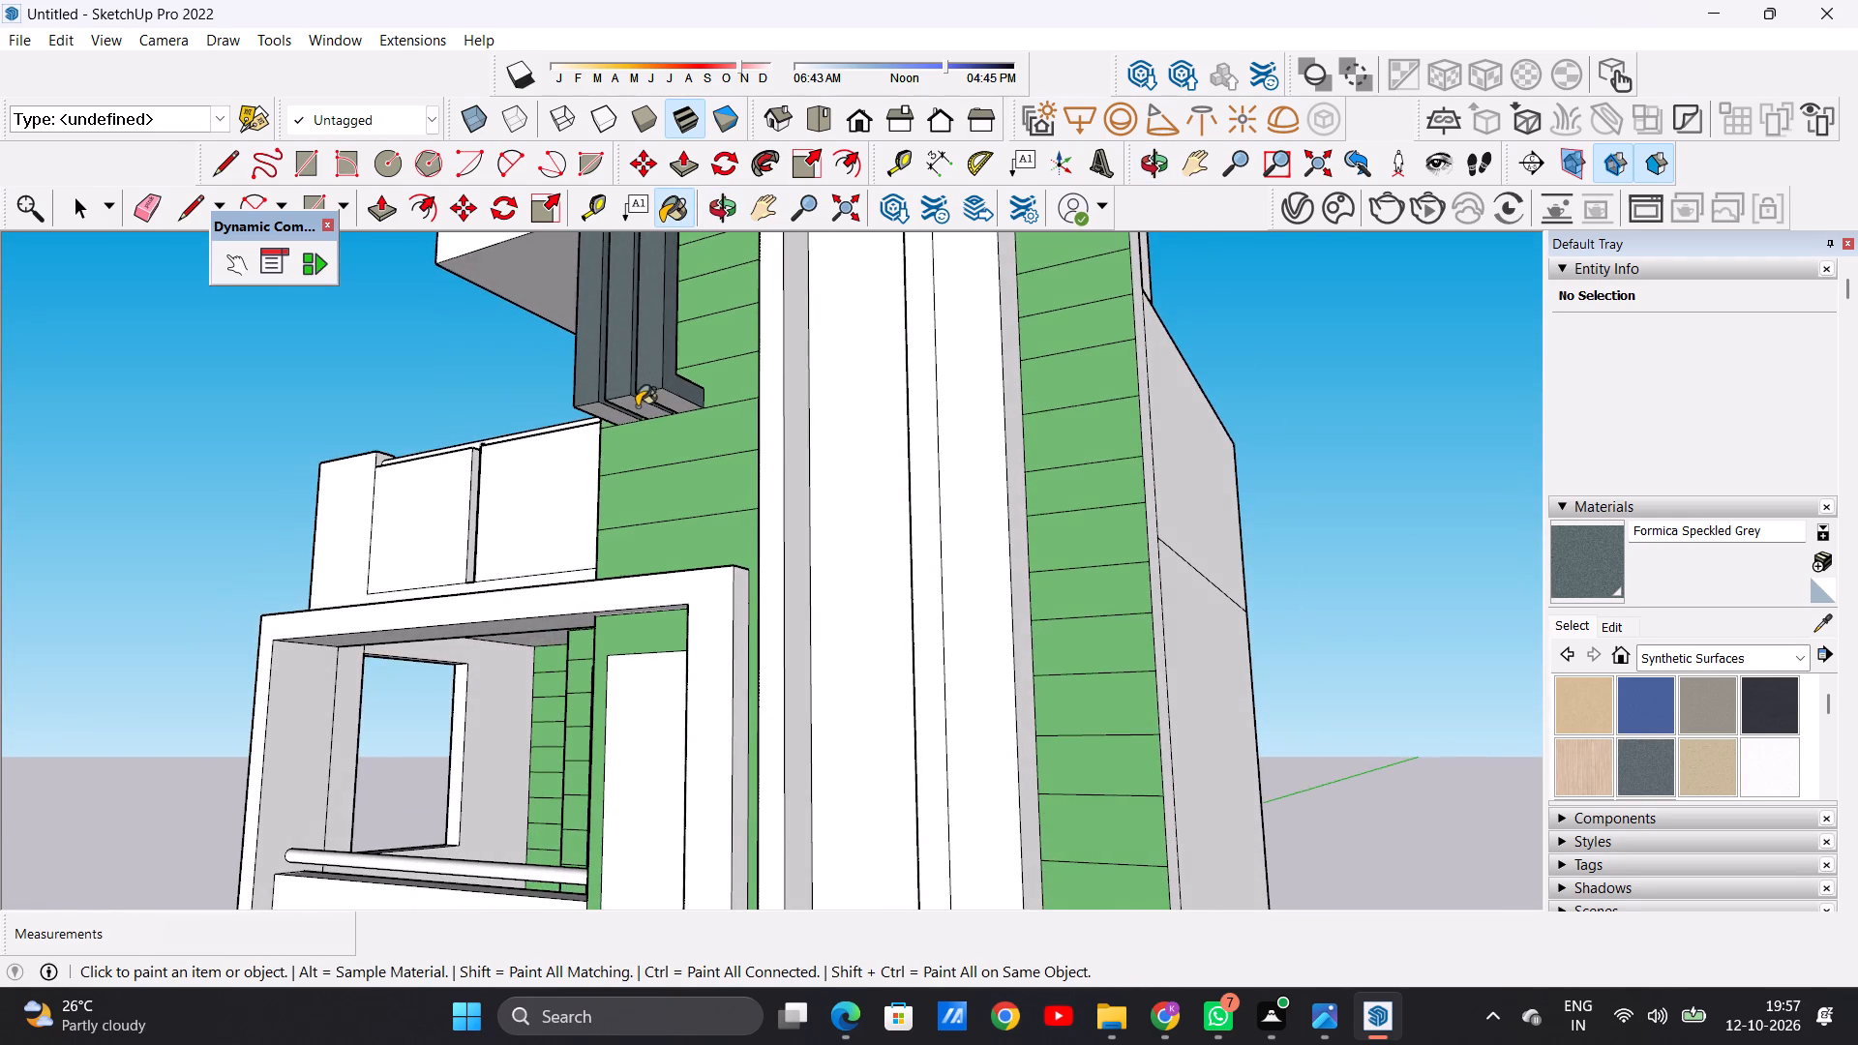
{"action": "scroll", "coordinate": [637, 406], "scroll_direction": "up", "scroll_amount": 20}
{"action": "left_click", "coordinate": [467, 465]}
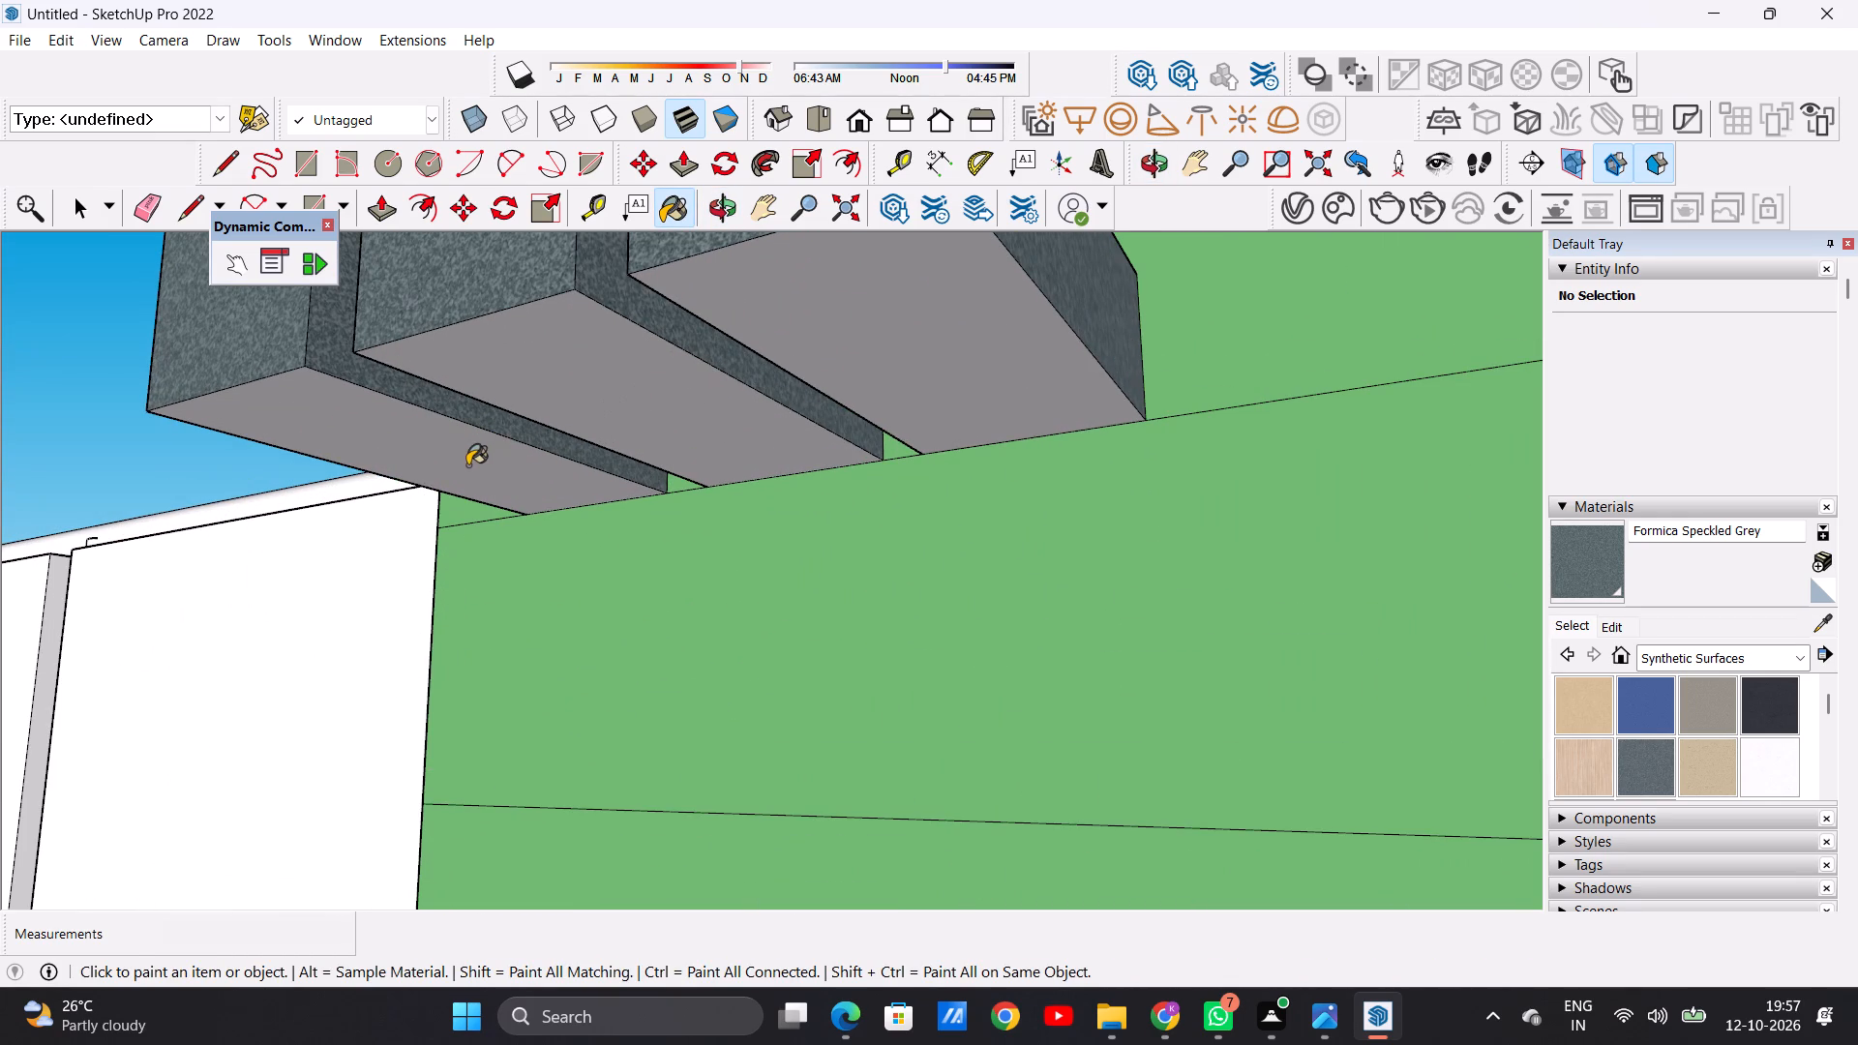
{"action": "left_click", "coordinate": [588, 389]}
{"action": "left_click", "coordinate": [819, 312]}
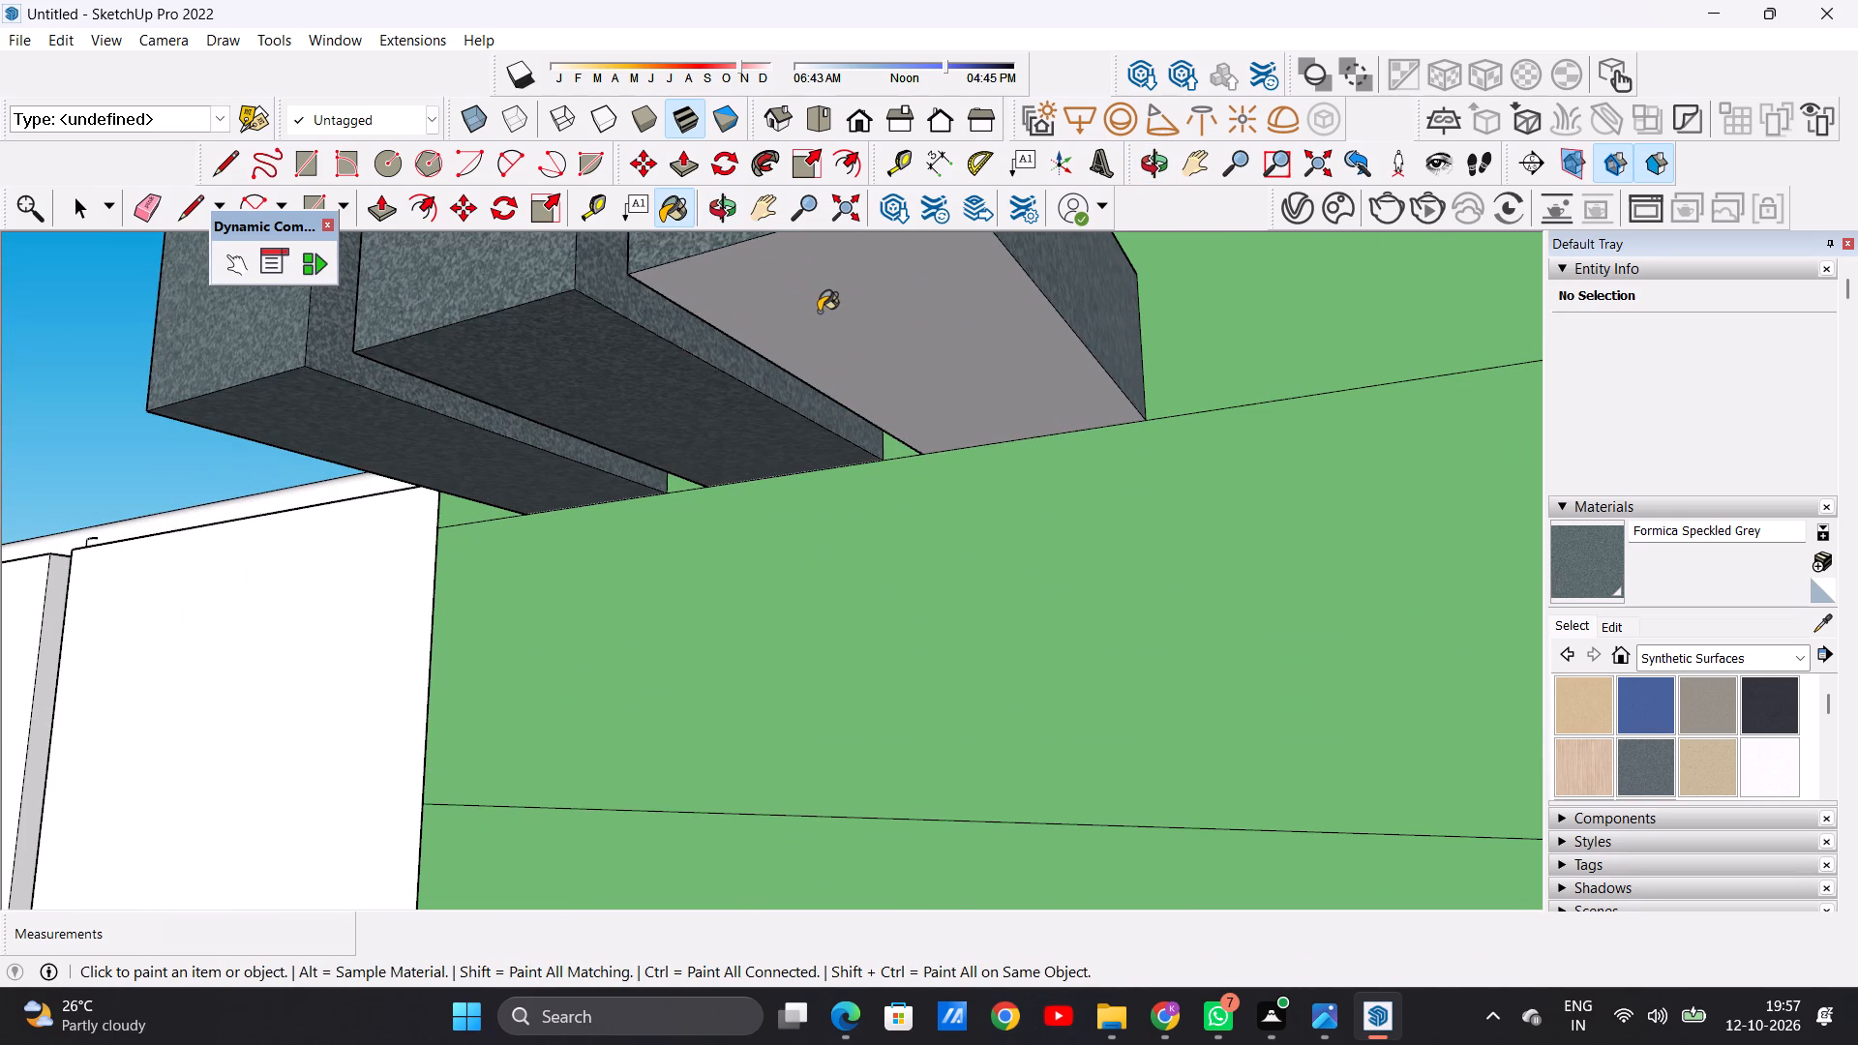
Paint the top of the third slat's bottom bracket with Formica Speckled Grey.
{"action": "scroll", "coordinate": [663, 579], "scroll_direction": "down", "scroll_amount": 19}
{"action": "middle_click_drag", "start_coordinate": [687, 475], "coordinate": [622, 597]}
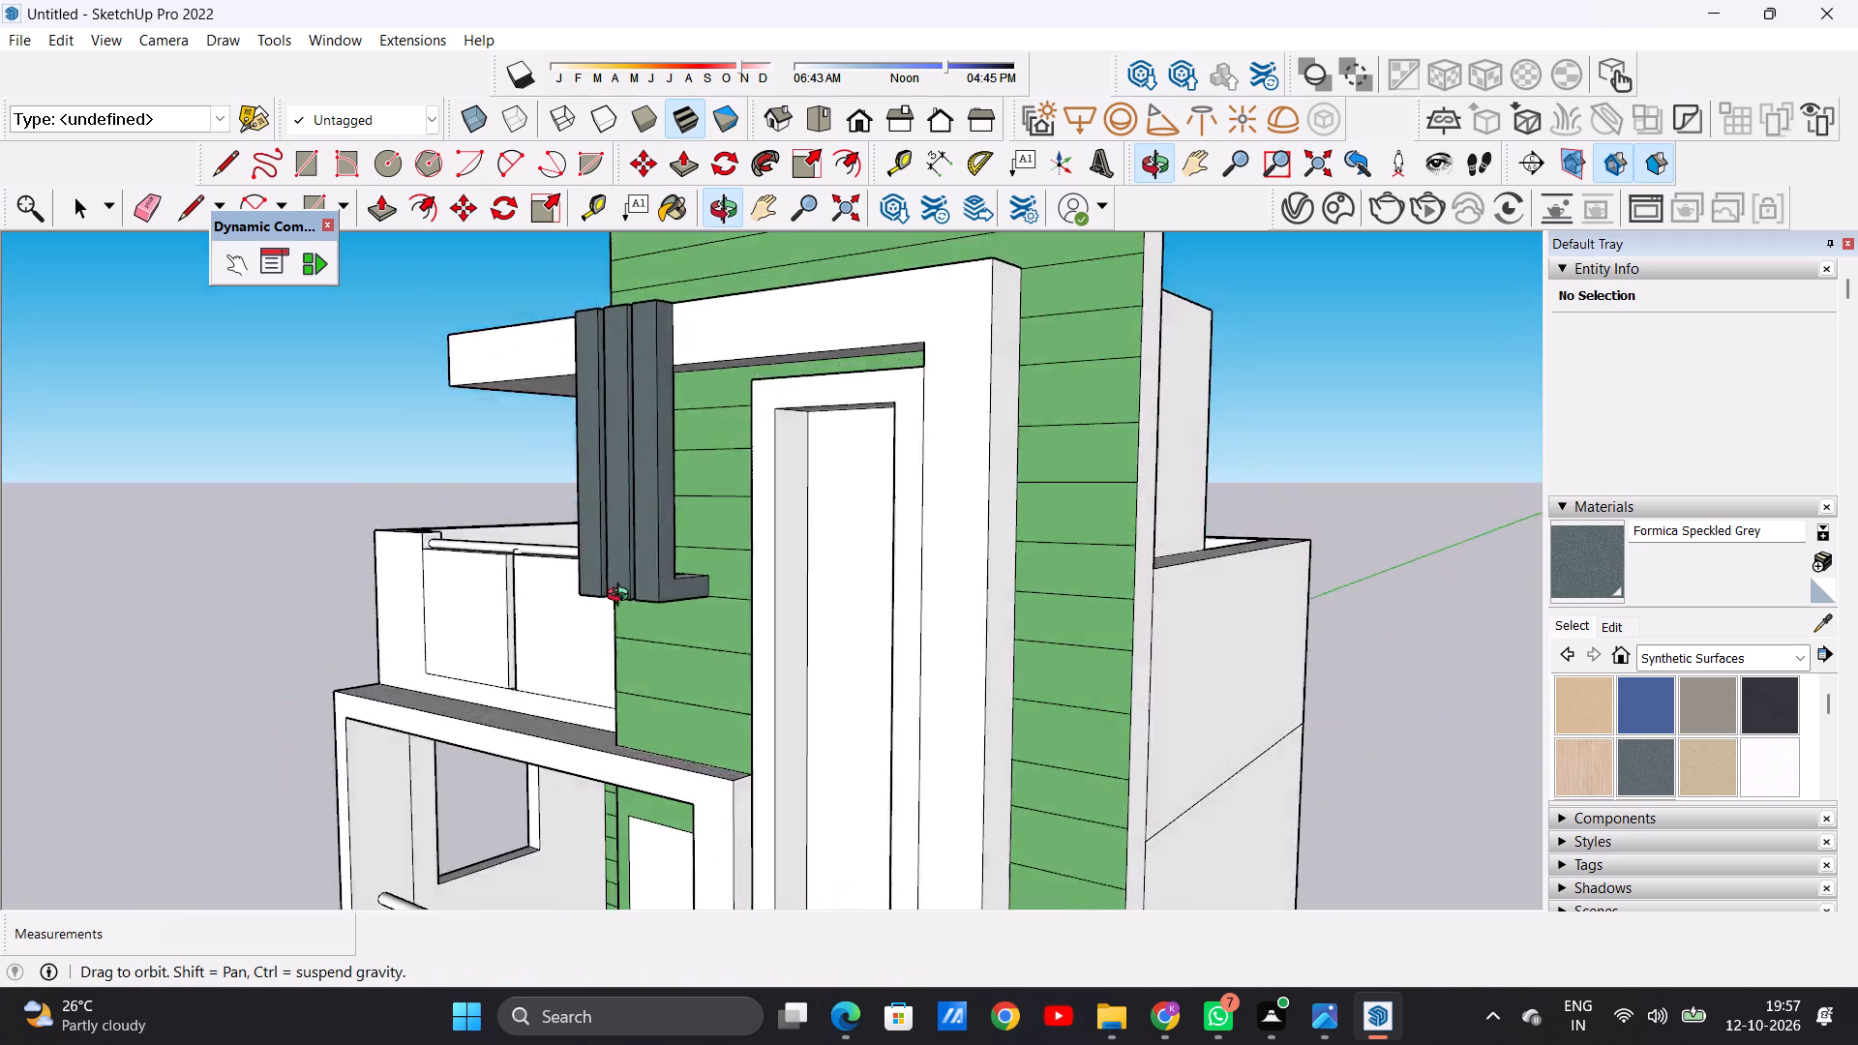
{"action": "middle_click_drag", "start_coordinate": [622, 597], "coordinate": [435, 769]}
{"action": "scroll", "coordinate": [614, 587], "scroll_direction": "up", "scroll_amount": 6}
{"action": "scroll", "coordinate": [614, 587], "scroll_direction": "down", "scroll_amount": 1}
{"action": "scroll", "coordinate": [614, 587], "scroll_direction": "up", "scroll_amount": 3}
{"action": "scroll", "coordinate": [622, 638], "scroll_direction": "down", "scroll_amount": 1}
{"action": "scroll", "coordinate": [622, 638], "scroll_direction": "up", "scroll_amount": 11}
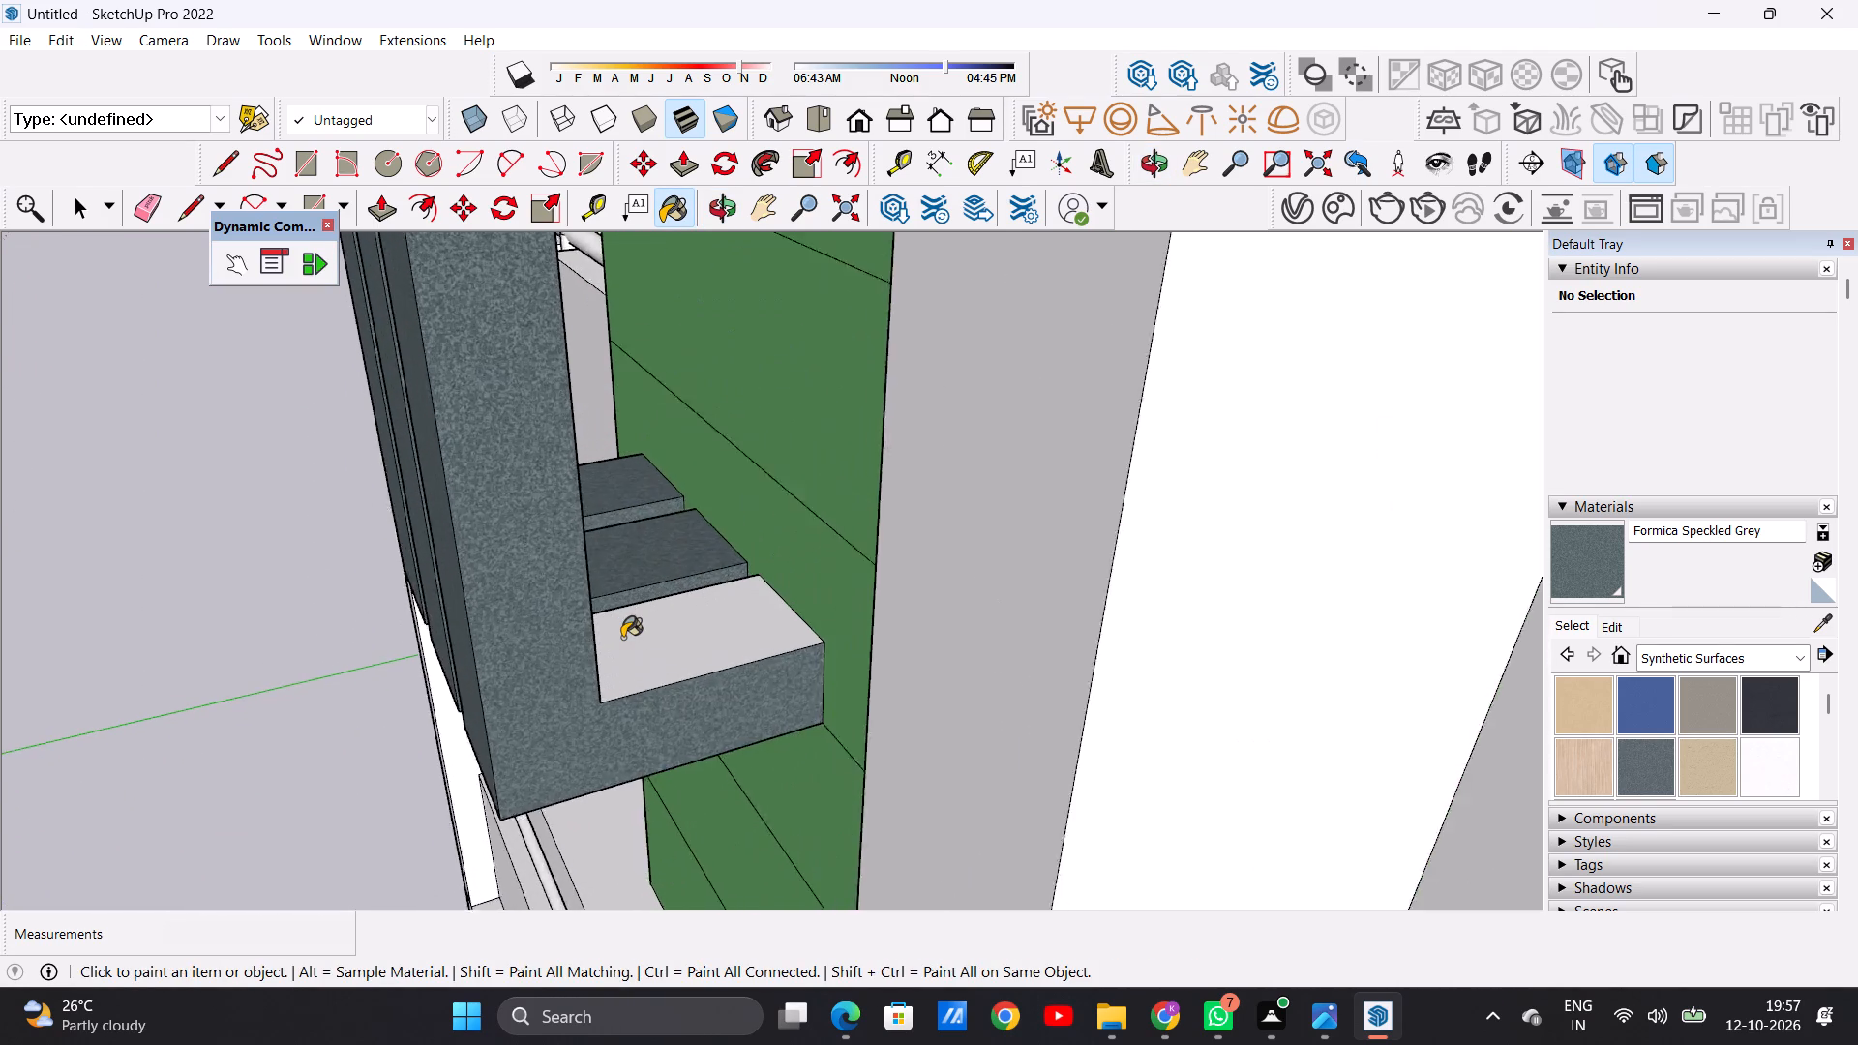
{"action": "scroll", "coordinate": [622, 638], "scroll_direction": "up", "scroll_amount": 5}
{"action": "left_click", "coordinate": [622, 638]}
Paint the wall-facing back faces of all three vertical slats with Formica Speckled Grey.
{"action": "scroll", "coordinate": [623, 638], "scroll_direction": "down", "scroll_amount": 7}
{"action": "middle_click_drag", "start_coordinate": [674, 569], "coordinate": [522, 545]}
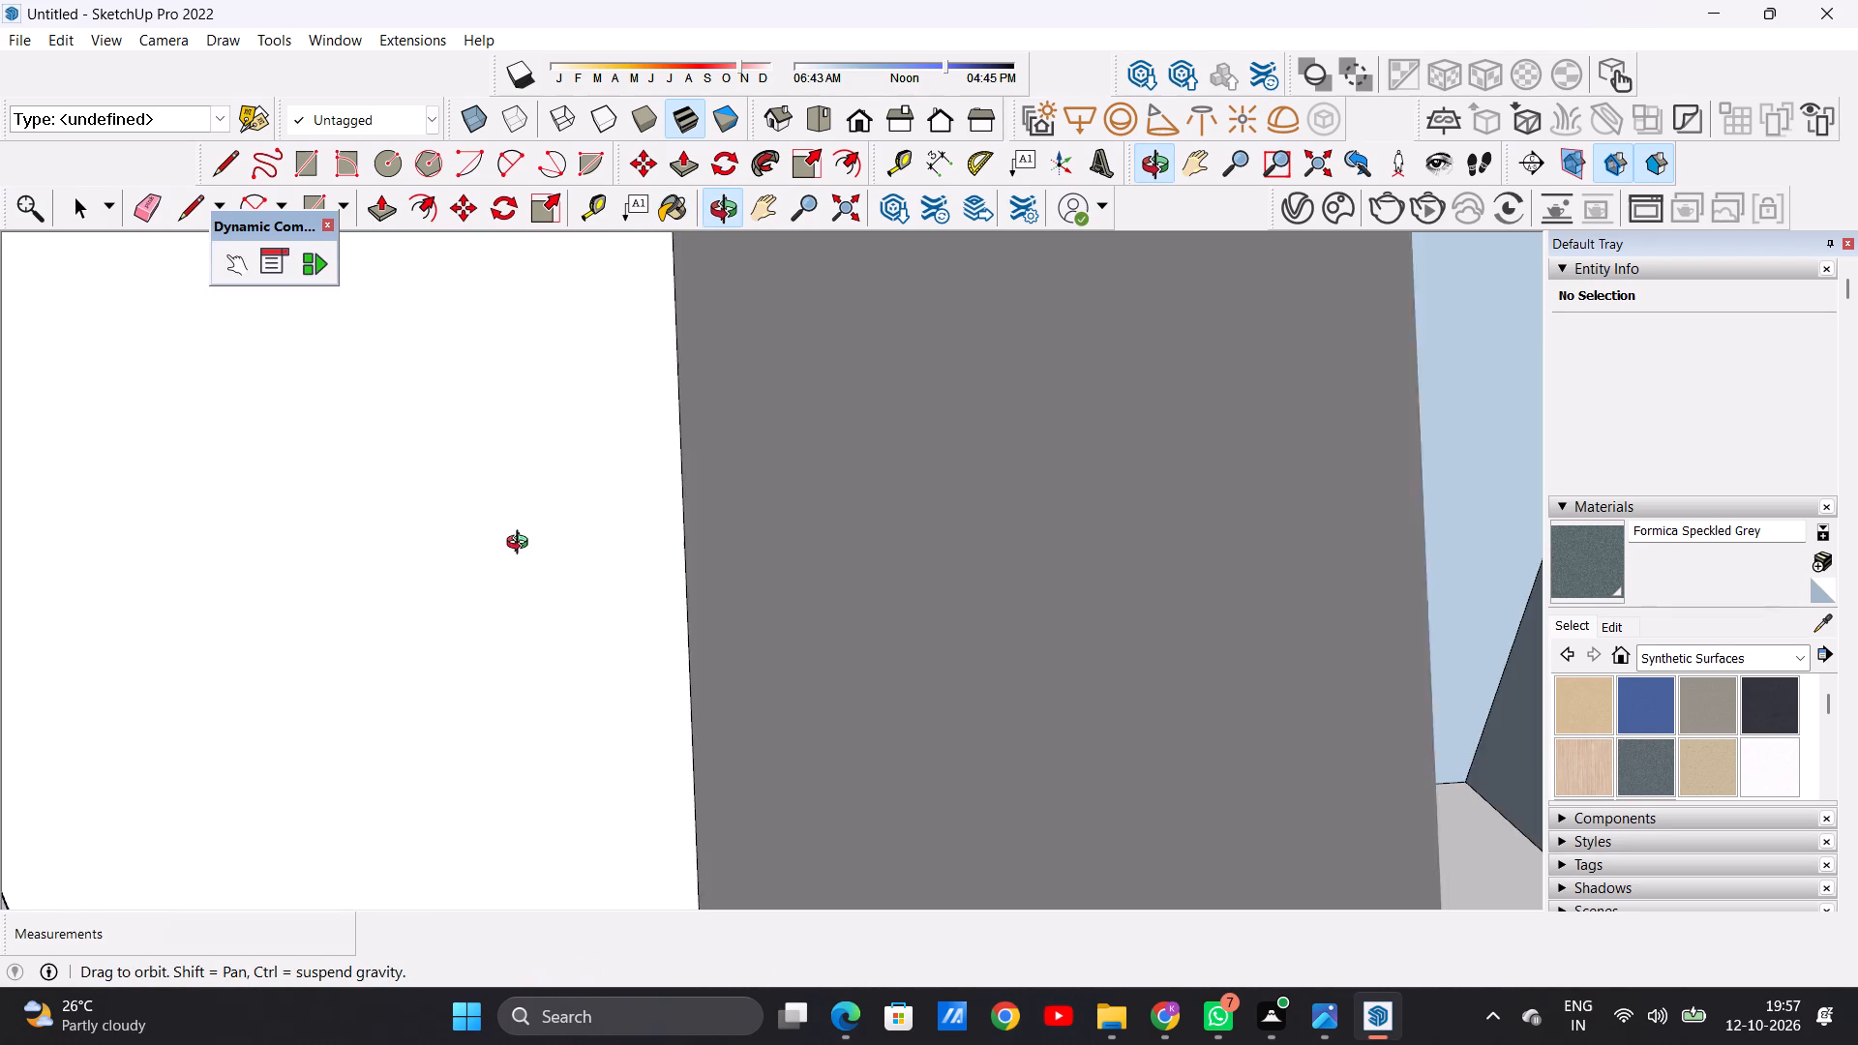
{"action": "middle_click_drag", "start_coordinate": [522, 545], "coordinate": [687, 561]}
{"action": "scroll", "coordinate": [689, 564], "scroll_direction": "down", "scroll_amount": 9}
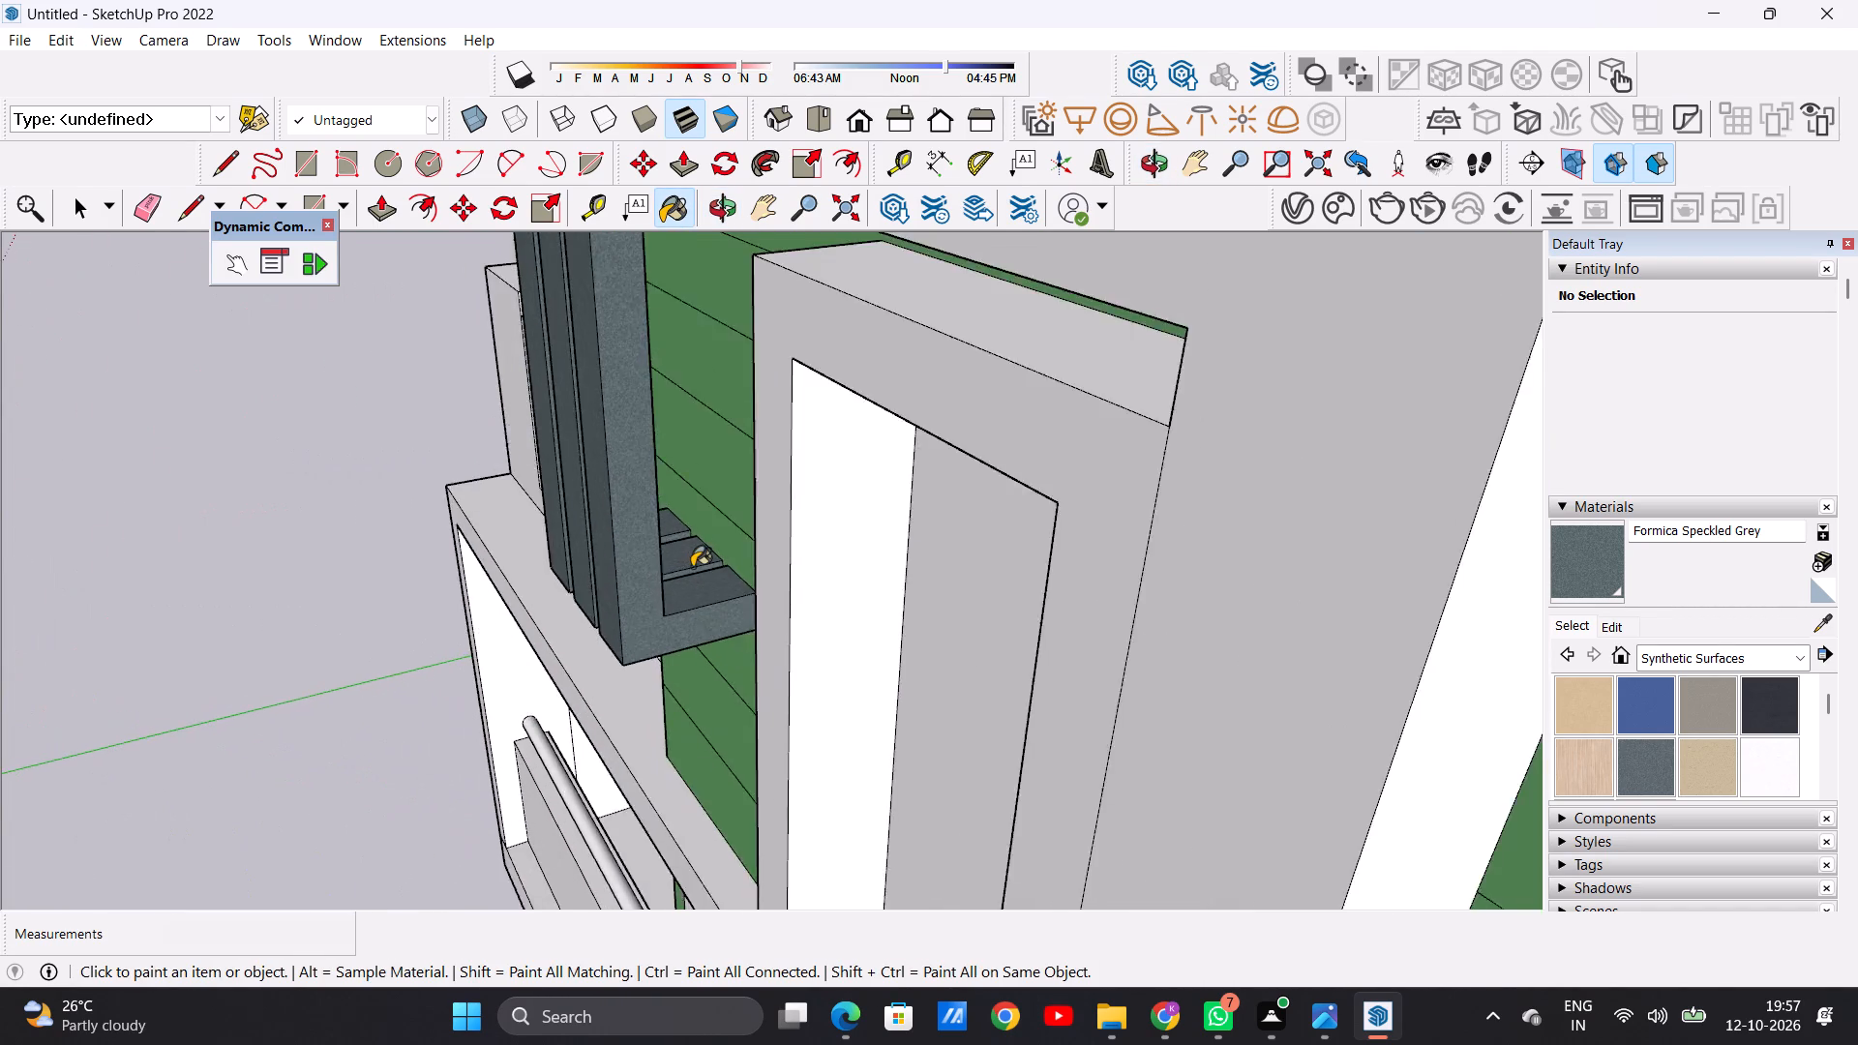
{"action": "scroll", "coordinate": [692, 567], "scroll_direction": "down", "scroll_amount": 9}
{"action": "scroll", "coordinate": [692, 569], "scroll_direction": "up", "scroll_amount": 1}
{"action": "scroll", "coordinate": [692, 569], "scroll_direction": "down", "scroll_amount": 3}
{"action": "scroll", "coordinate": [692, 569], "scroll_direction": "up", "scroll_amount": 1}
{"action": "scroll", "coordinate": [692, 569], "scroll_direction": "down", "scroll_amount": 1}
{"action": "scroll", "coordinate": [704, 483], "scroll_direction": "up", "scroll_amount": 8}
{"action": "scroll", "coordinate": [701, 467], "scroll_direction": "down", "scroll_amount": 1}
{"action": "scroll", "coordinate": [701, 467], "scroll_direction": "up", "scroll_amount": 3}
{"action": "middle_click_drag", "start_coordinate": [696, 458], "coordinate": [574, 458]}
{"action": "scroll", "coordinate": [574, 459], "scroll_direction": "down", "scroll_amount": 19}
{"action": "scroll", "coordinate": [624, 402], "scroll_direction": "up", "scroll_amount": 14}
{"action": "scroll", "coordinate": [560, 533], "scroll_direction": "down", "scroll_amount": 1}
{"action": "scroll", "coordinate": [560, 533], "scroll_direction": "up", "scroll_amount": 6}
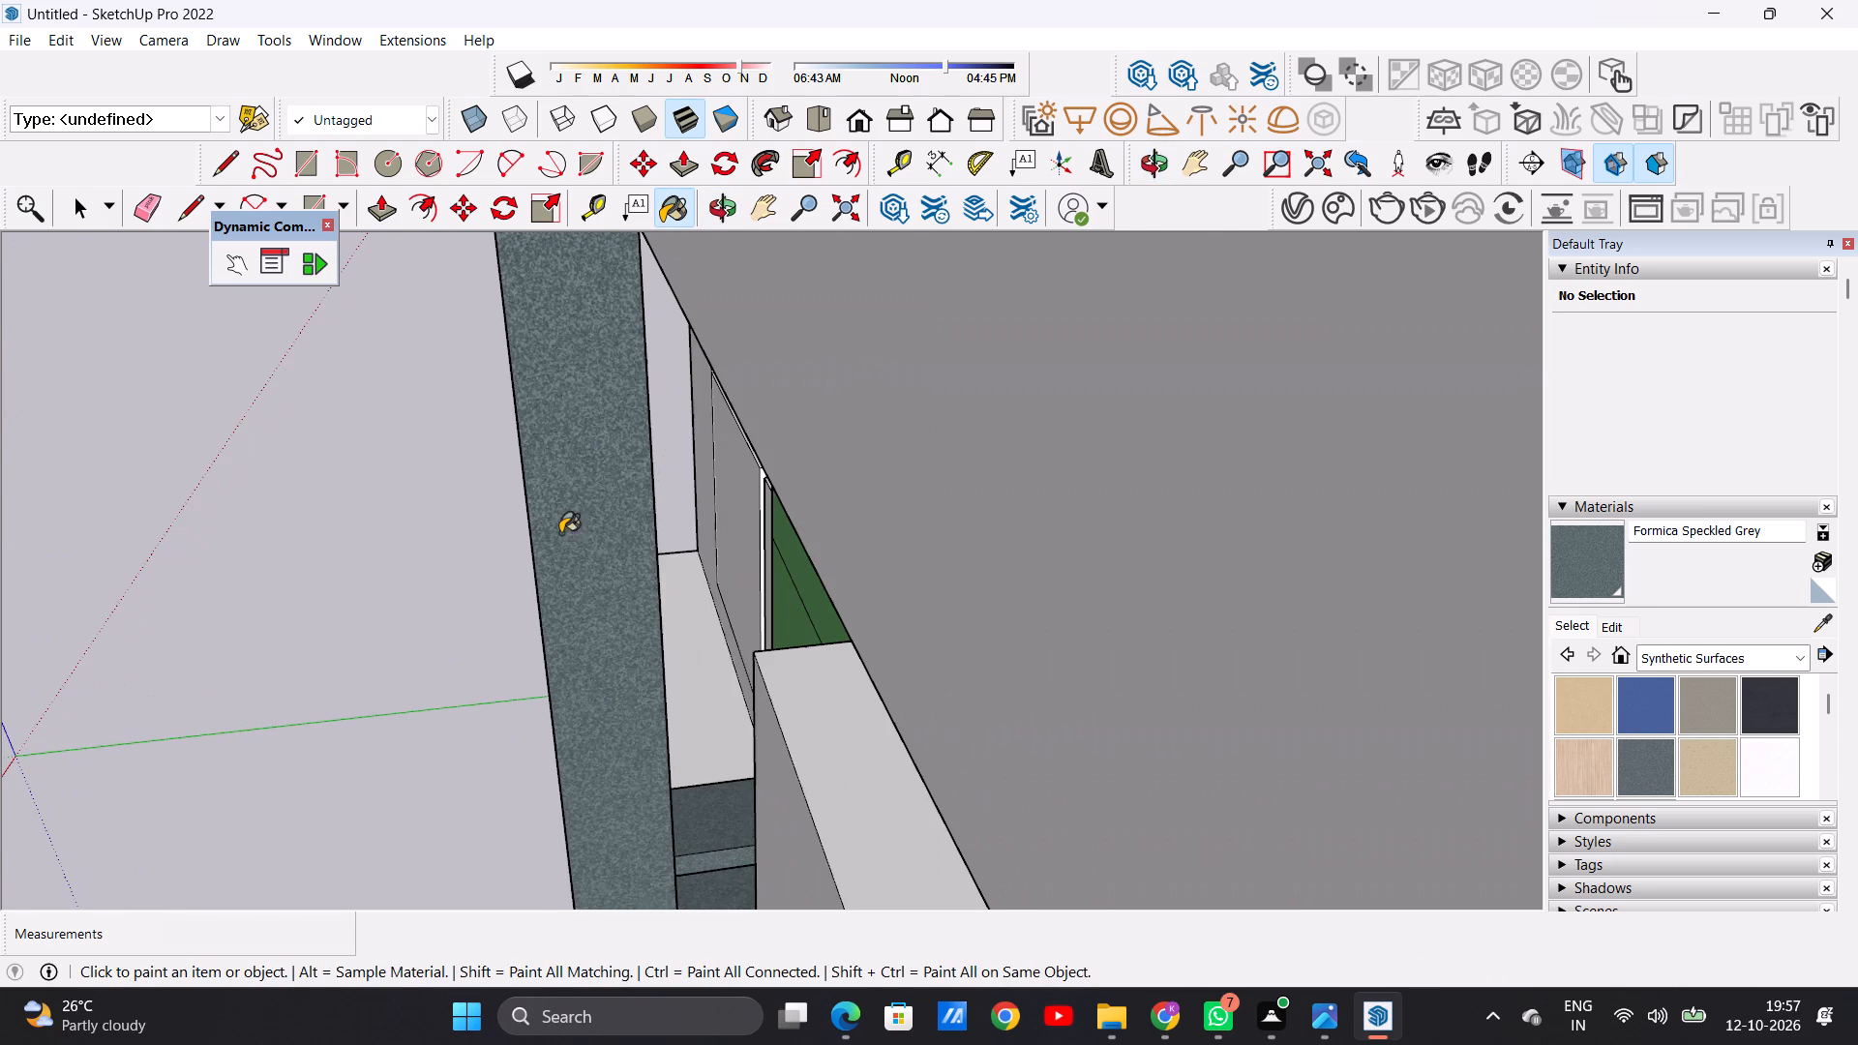
{"action": "middle_click_drag", "start_coordinate": [468, 584], "coordinate": [508, 572]}
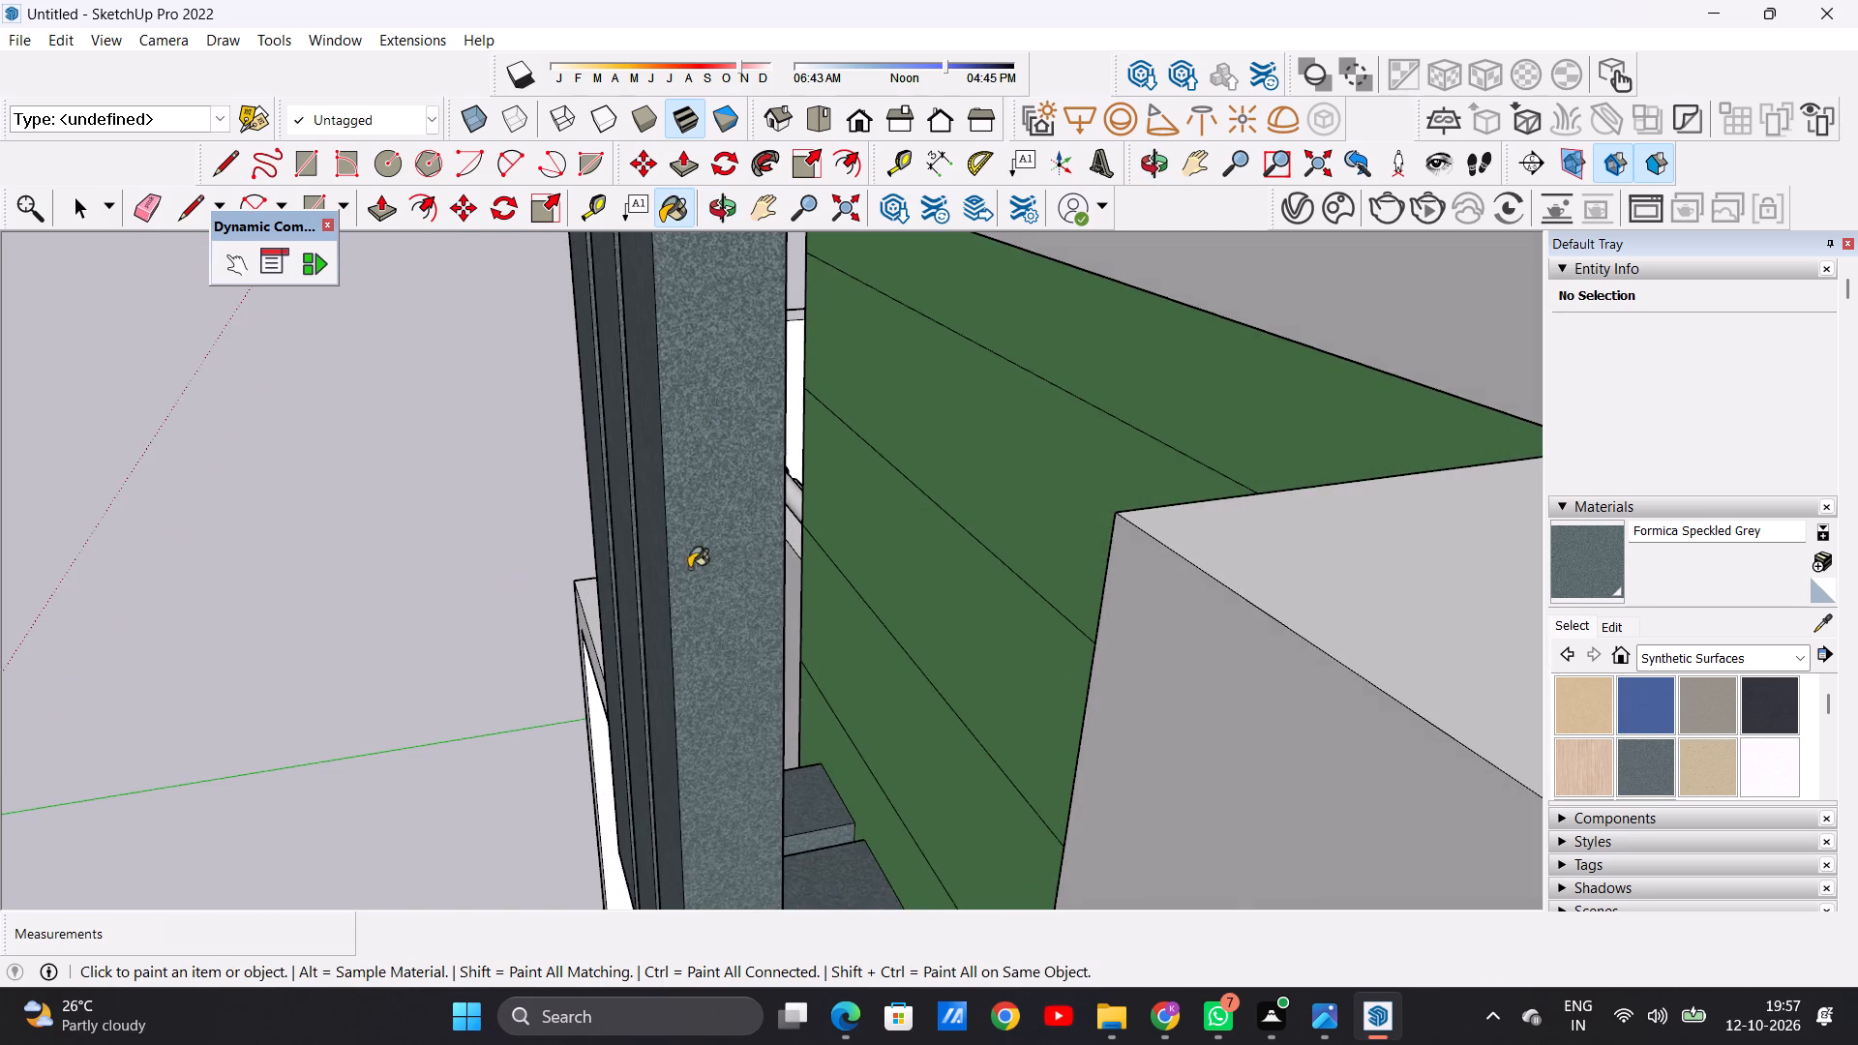
{"action": "scroll", "coordinate": [800, 552], "scroll_direction": "up", "scroll_amount": 1}
{"action": "scroll", "coordinate": [800, 552], "scroll_direction": "down", "scroll_amount": 1}
{"action": "scroll", "coordinate": [800, 552], "scroll_direction": "up", "scroll_amount": 1}
{"action": "scroll", "coordinate": [885, 525], "scroll_direction": "up", "scroll_amount": 4}
{"action": "middle_click_drag", "start_coordinate": [943, 535], "coordinate": [884, 570]}
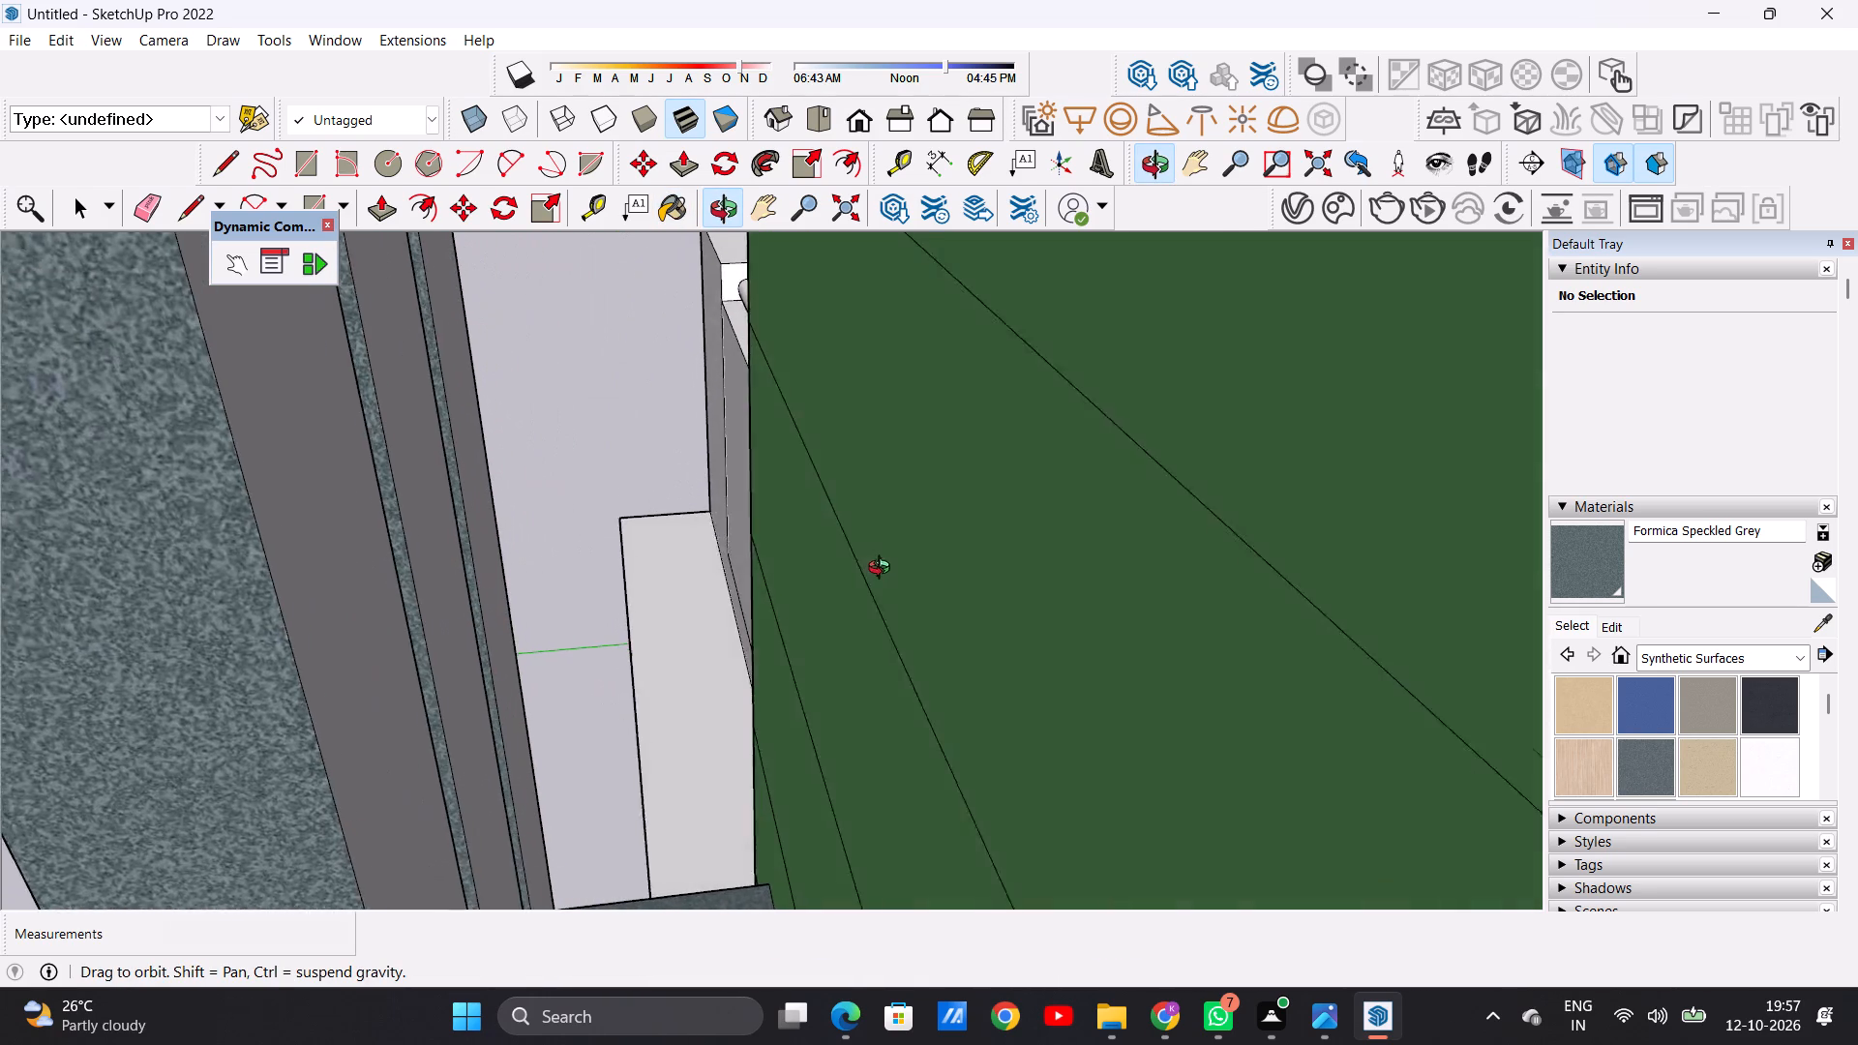
{"action": "middle_click_drag", "start_coordinate": [884, 570], "coordinate": [877, 570]}
{"action": "left_click", "coordinate": [327, 627]}
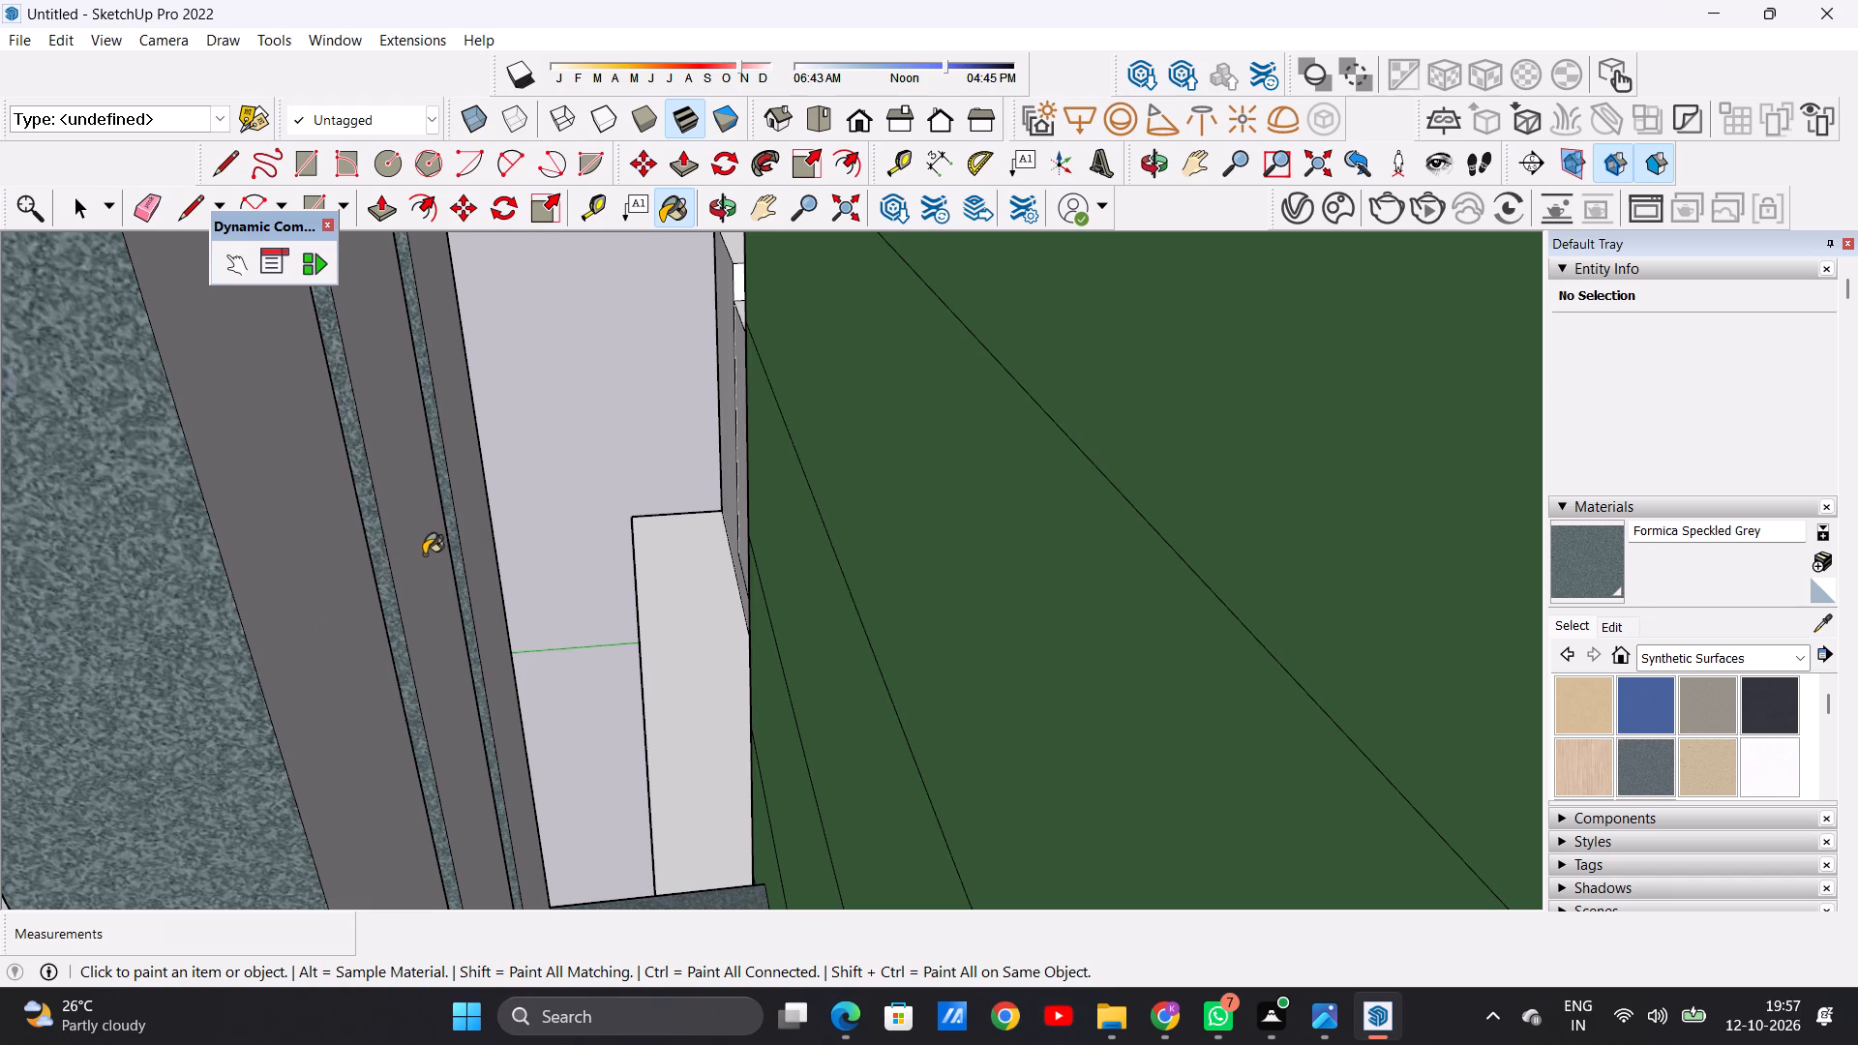
{"action": "left_click", "coordinate": [425, 553]}
{"action": "left_click", "coordinate": [456, 480]}
Inspect the three vertical slats from the front and from above for unpainted faces.
{"action": "middle_click_drag", "start_coordinate": [135, 612], "coordinate": [756, 532]}
{"action": "scroll", "coordinate": [757, 532], "scroll_direction": "down", "scroll_amount": 11}
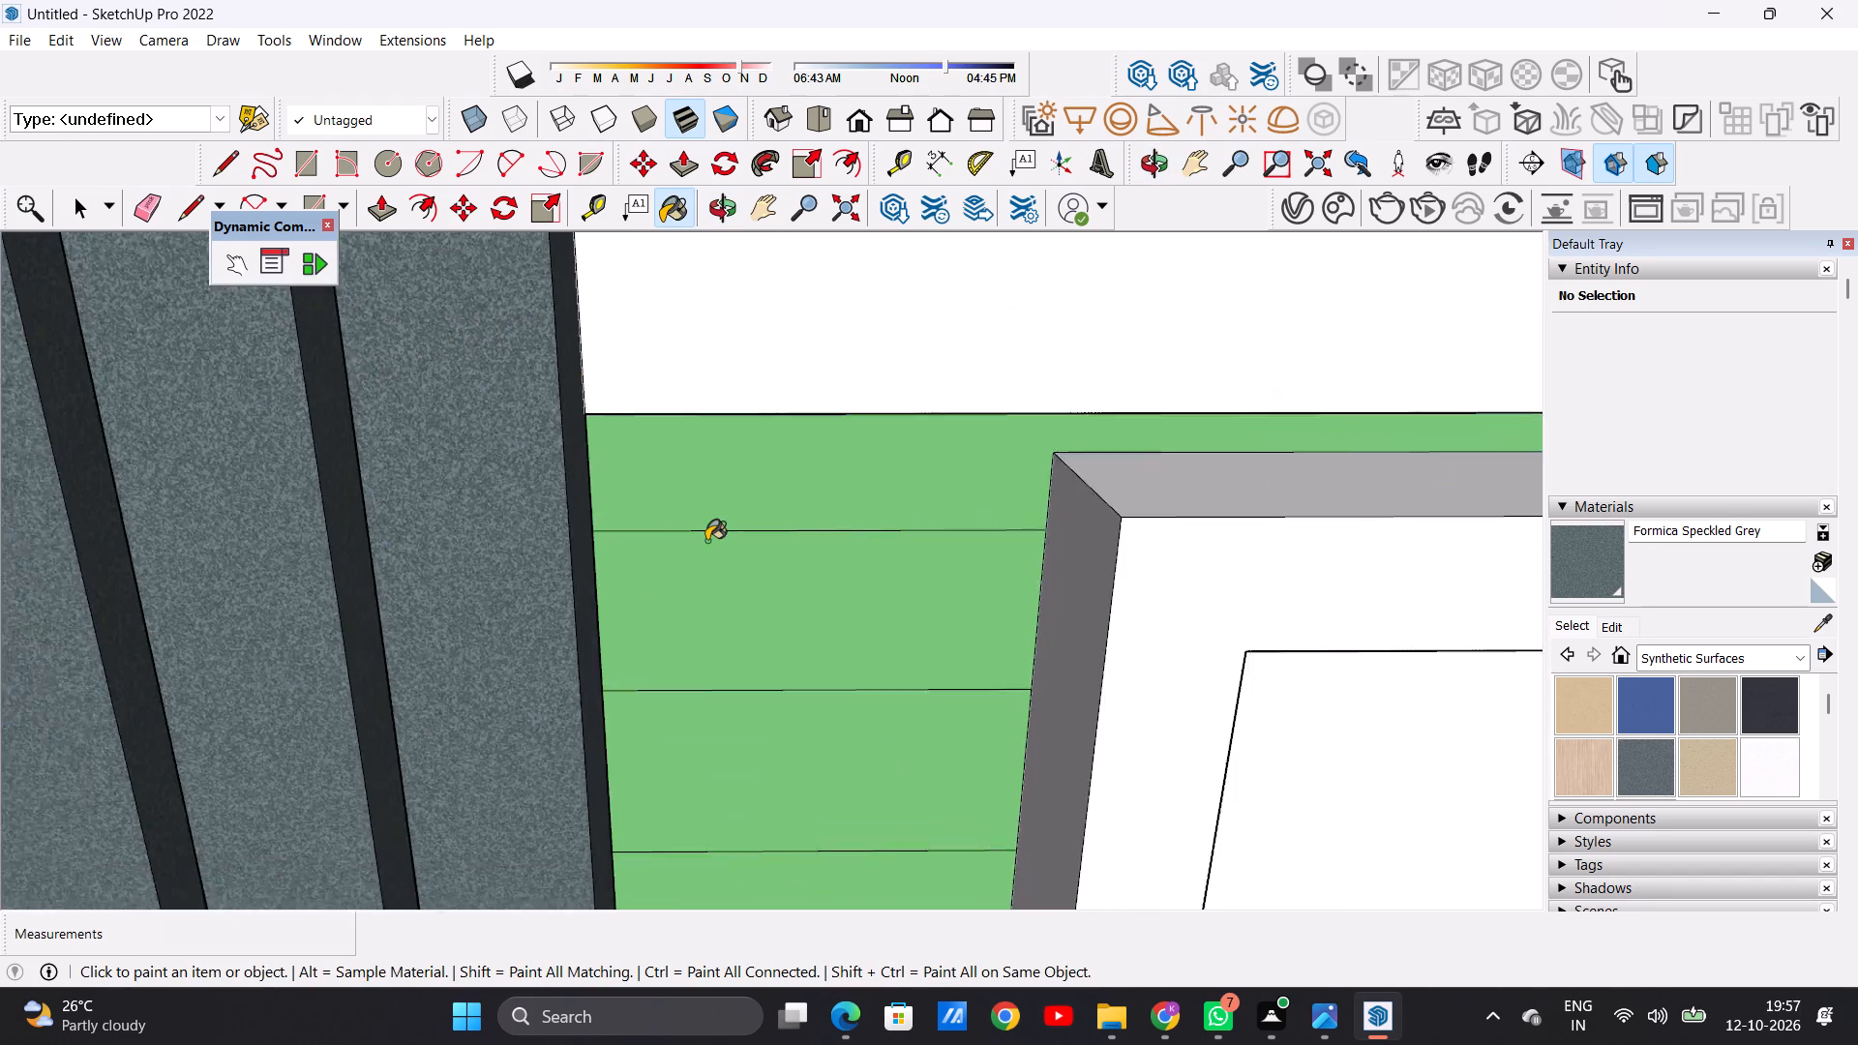
{"action": "scroll", "coordinate": [706, 541], "scroll_direction": "down", "scroll_amount": 20}
{"action": "scroll", "coordinate": [706, 541], "scroll_direction": "down", "scroll_amount": 3}
{"action": "middle_click_drag", "start_coordinate": [639, 452], "coordinate": [643, 672]}
{"action": "scroll", "coordinate": [631, 612], "scroll_direction": "up", "scroll_amount": 4}
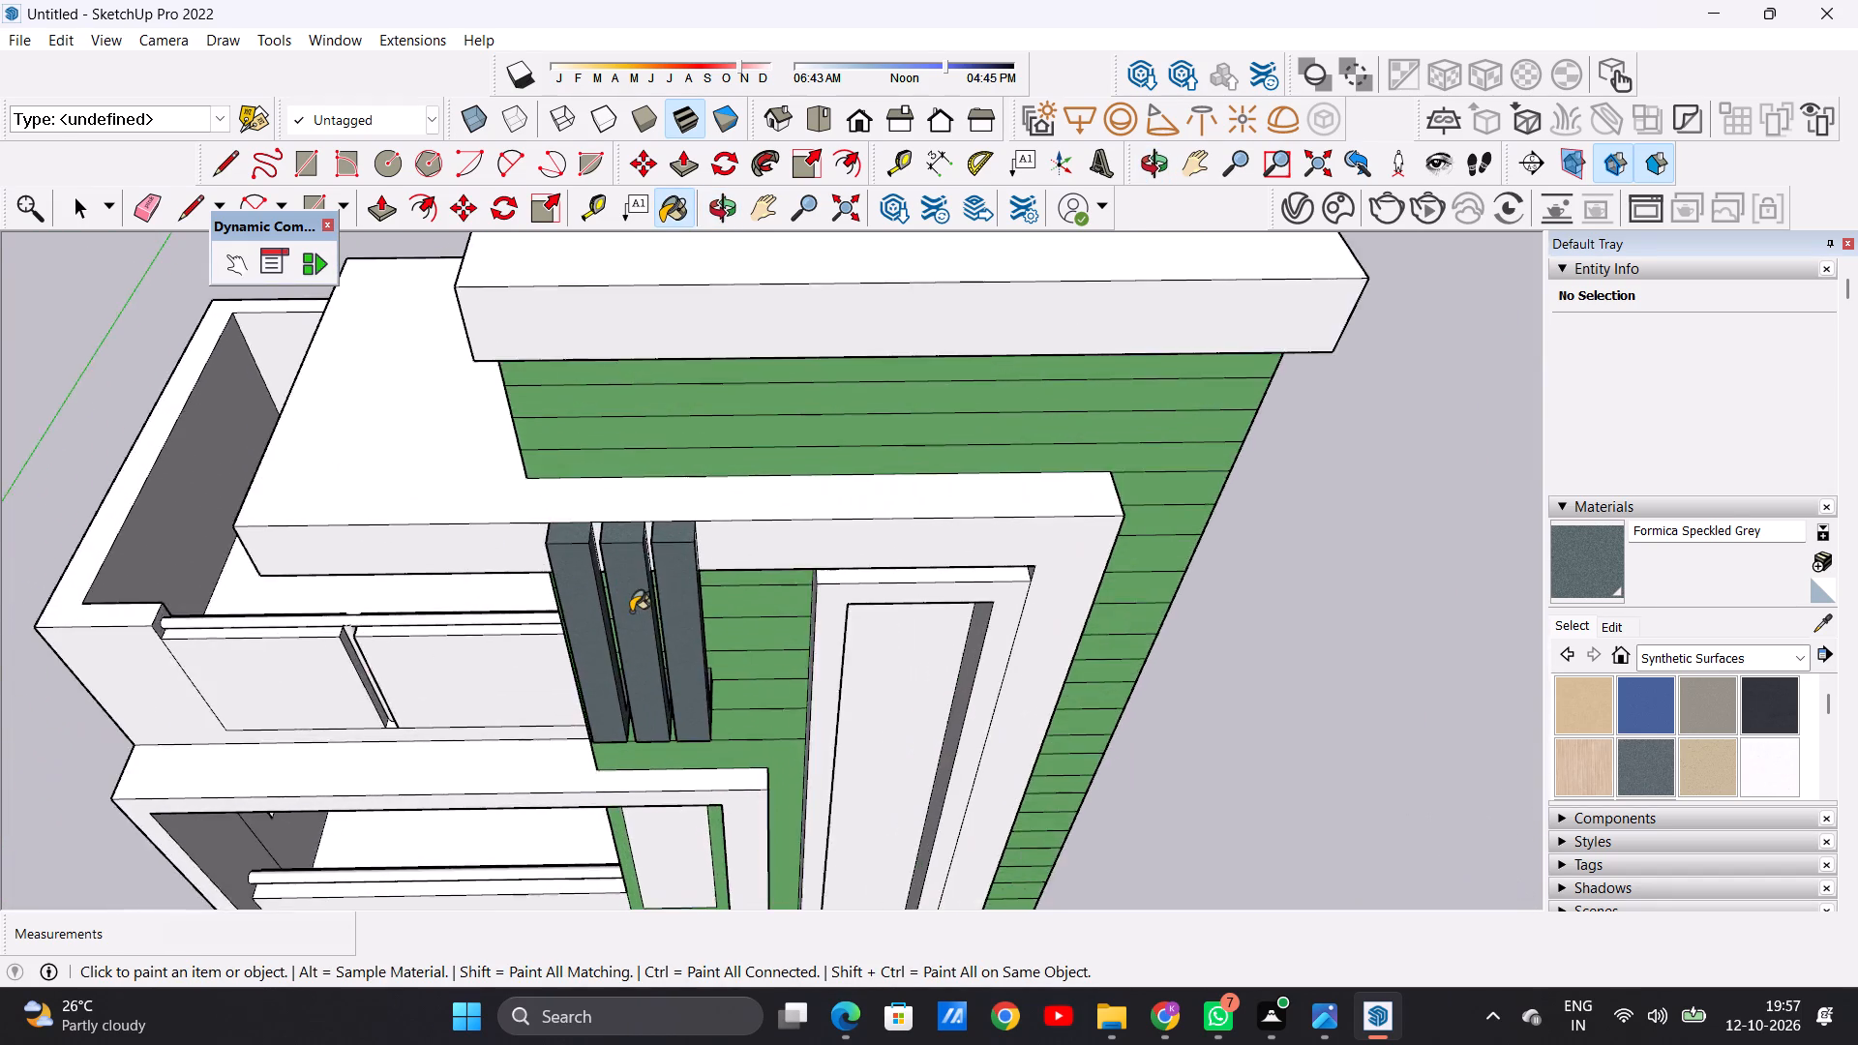
{"action": "scroll", "coordinate": [631, 612], "scroll_direction": "up", "scroll_amount": 8}
{"action": "scroll", "coordinate": [631, 613], "scroll_direction": "down", "scroll_amount": 3}
{"action": "scroll", "coordinate": [631, 613], "scroll_direction": "up", "scroll_amount": 1}
{"action": "scroll", "coordinate": [631, 613], "scroll_direction": "down", "scroll_amount": 1}
{"action": "scroll", "coordinate": [631, 613], "scroll_direction": "up", "scroll_amount": 1}
{"action": "scroll", "coordinate": [631, 613], "scroll_direction": "down", "scroll_amount": 16}
{"action": "scroll", "coordinate": [644, 587], "scroll_direction": "up", "scroll_amount": 1}
{"action": "scroll", "coordinate": [644, 587], "scroll_direction": "down", "scroll_amount": 3}
{"action": "middle_click_drag", "start_coordinate": [725, 731], "coordinate": [713, 485]}
{"action": "scroll", "coordinate": [635, 548], "scroll_direction": "up", "scroll_amount": 7}
{"action": "key", "text": "space"}
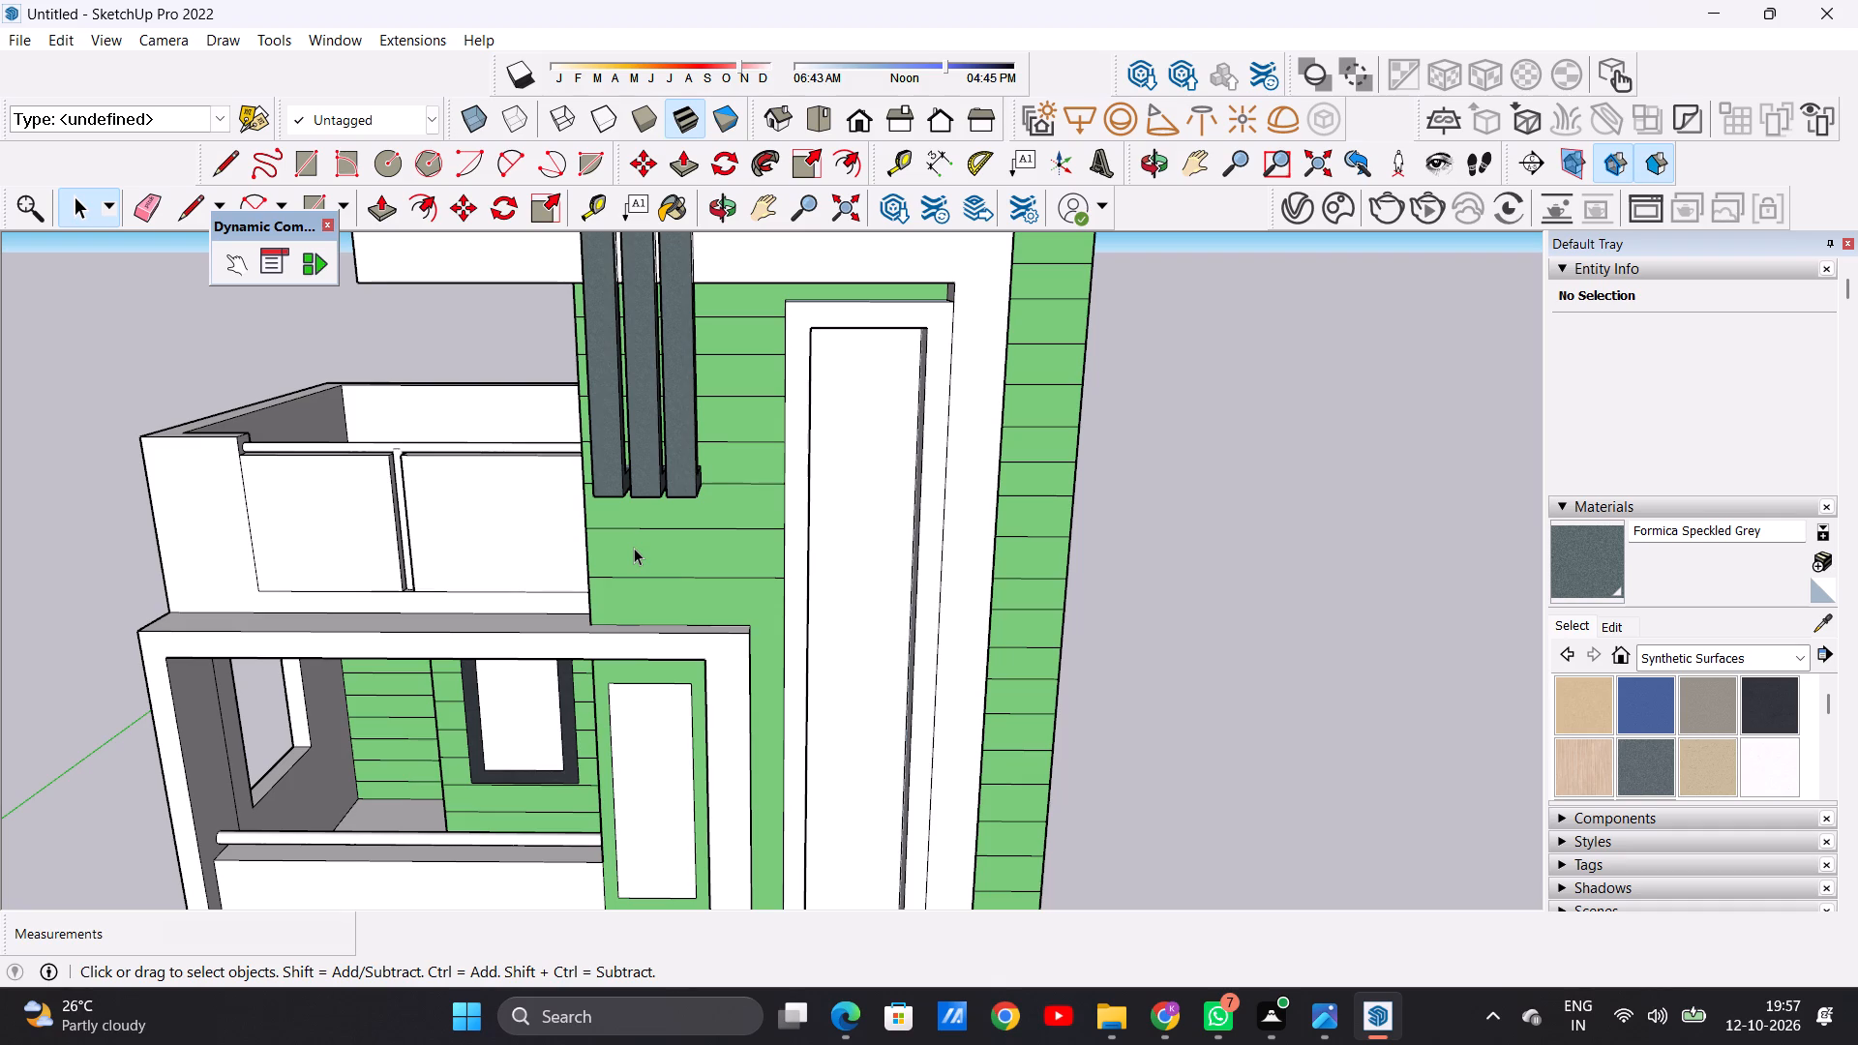
Examine the whole house from the front and both sides to review which surfaces still need a material.
{"action": "scroll", "coordinate": [632, 543], "scroll_direction": "down", "scroll_amount": 16}
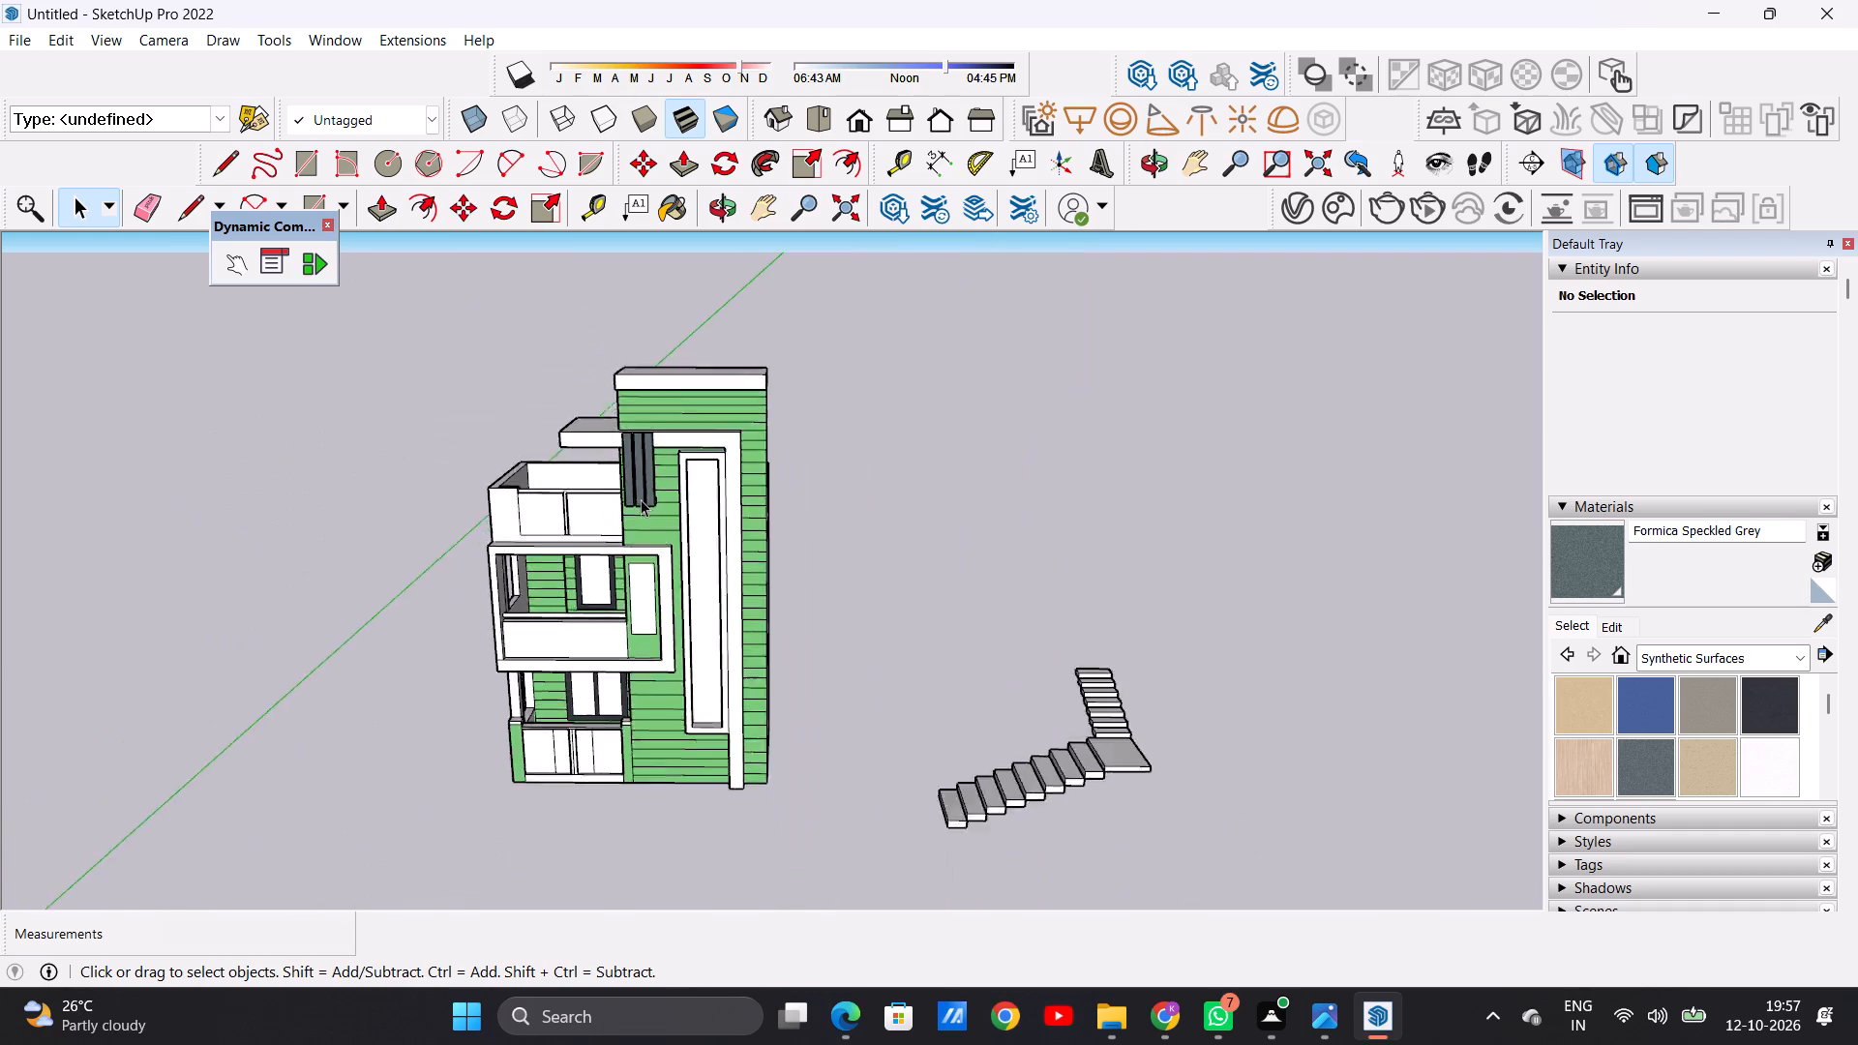
{"action": "scroll", "coordinate": [641, 499], "scroll_direction": "down", "scroll_amount": 2}
{"action": "scroll", "coordinate": [617, 783], "scroll_direction": "up", "scroll_amount": 6}
{"action": "scroll", "coordinate": [637, 511], "scroll_direction": "up", "scroll_amount": 8}
{"action": "scroll", "coordinate": [637, 511], "scroll_direction": "down", "scroll_amount": 4}
{"action": "scroll", "coordinate": [640, 521], "scroll_direction": "up", "scroll_amount": 1}
{"action": "scroll", "coordinate": [640, 521], "scroll_direction": "down", "scroll_amount": 6}
{"action": "middle_click_drag", "start_coordinate": [725, 394], "coordinate": [443, 469]}
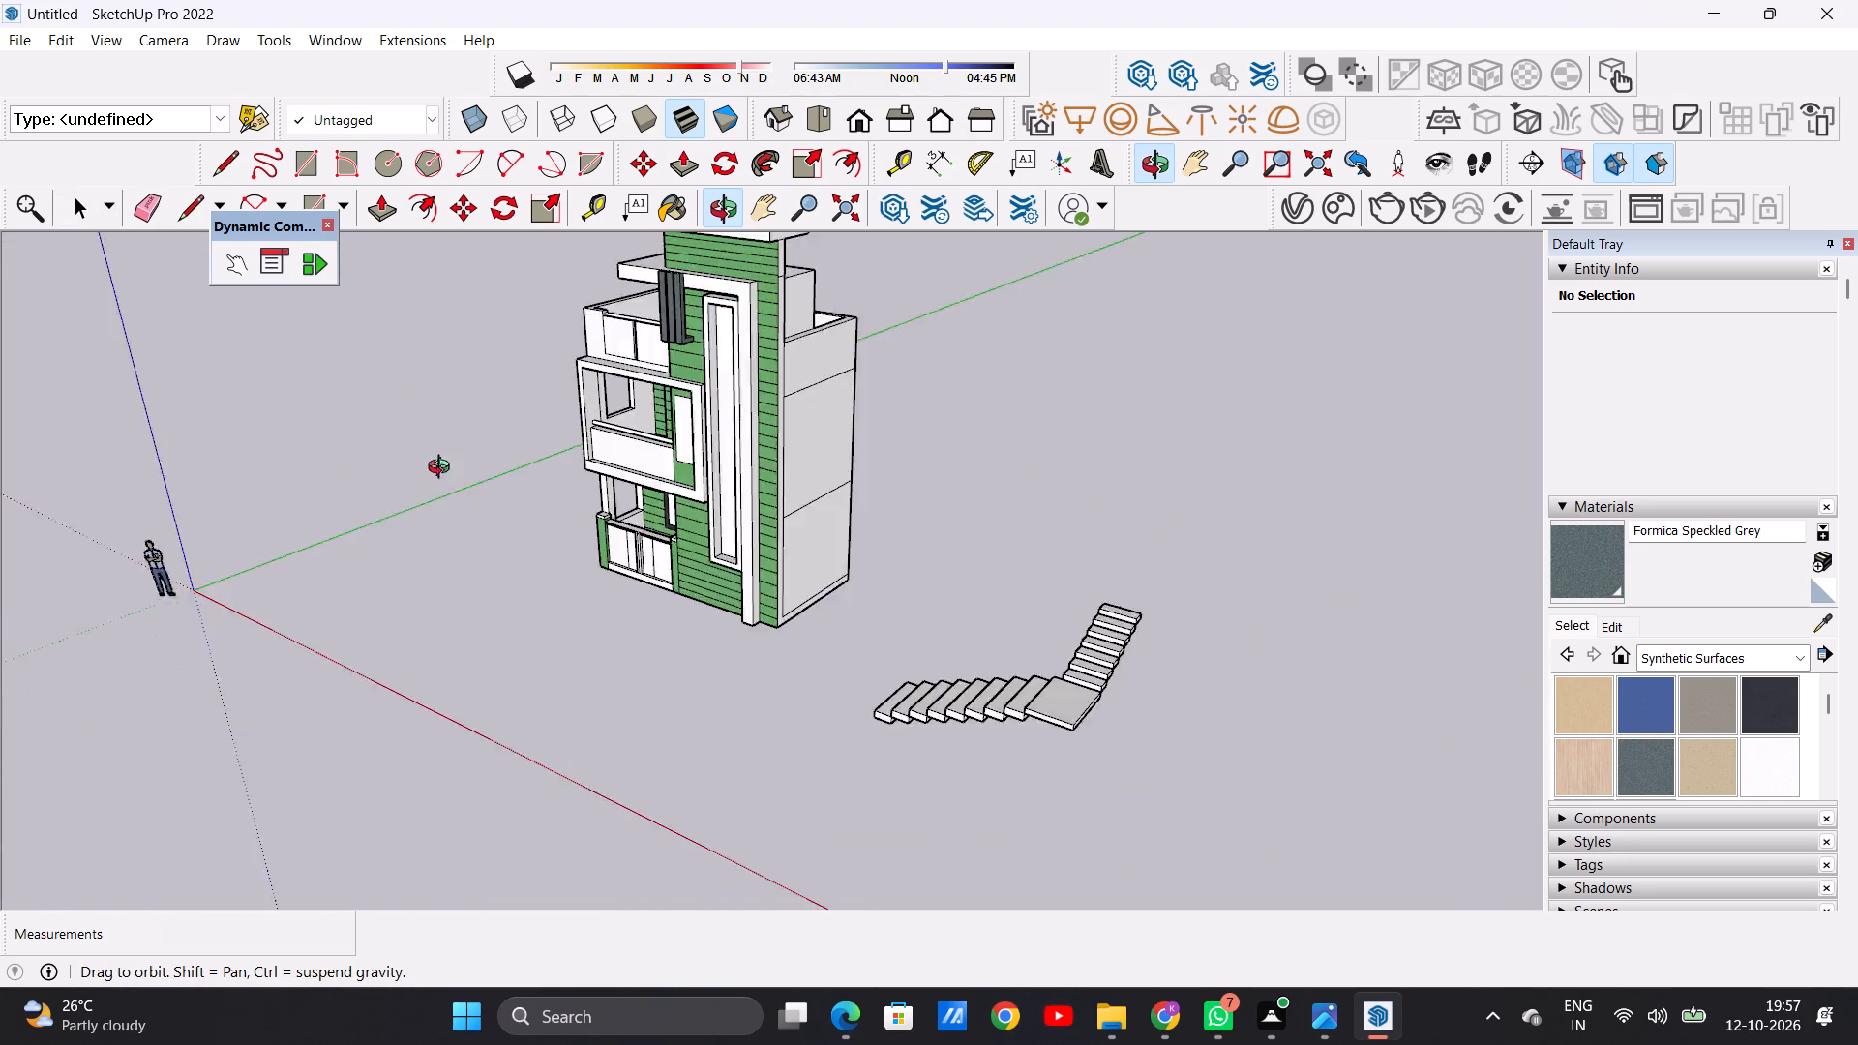
{"action": "middle_click_drag", "start_coordinate": [443, 469], "coordinate": [1267, 412]}
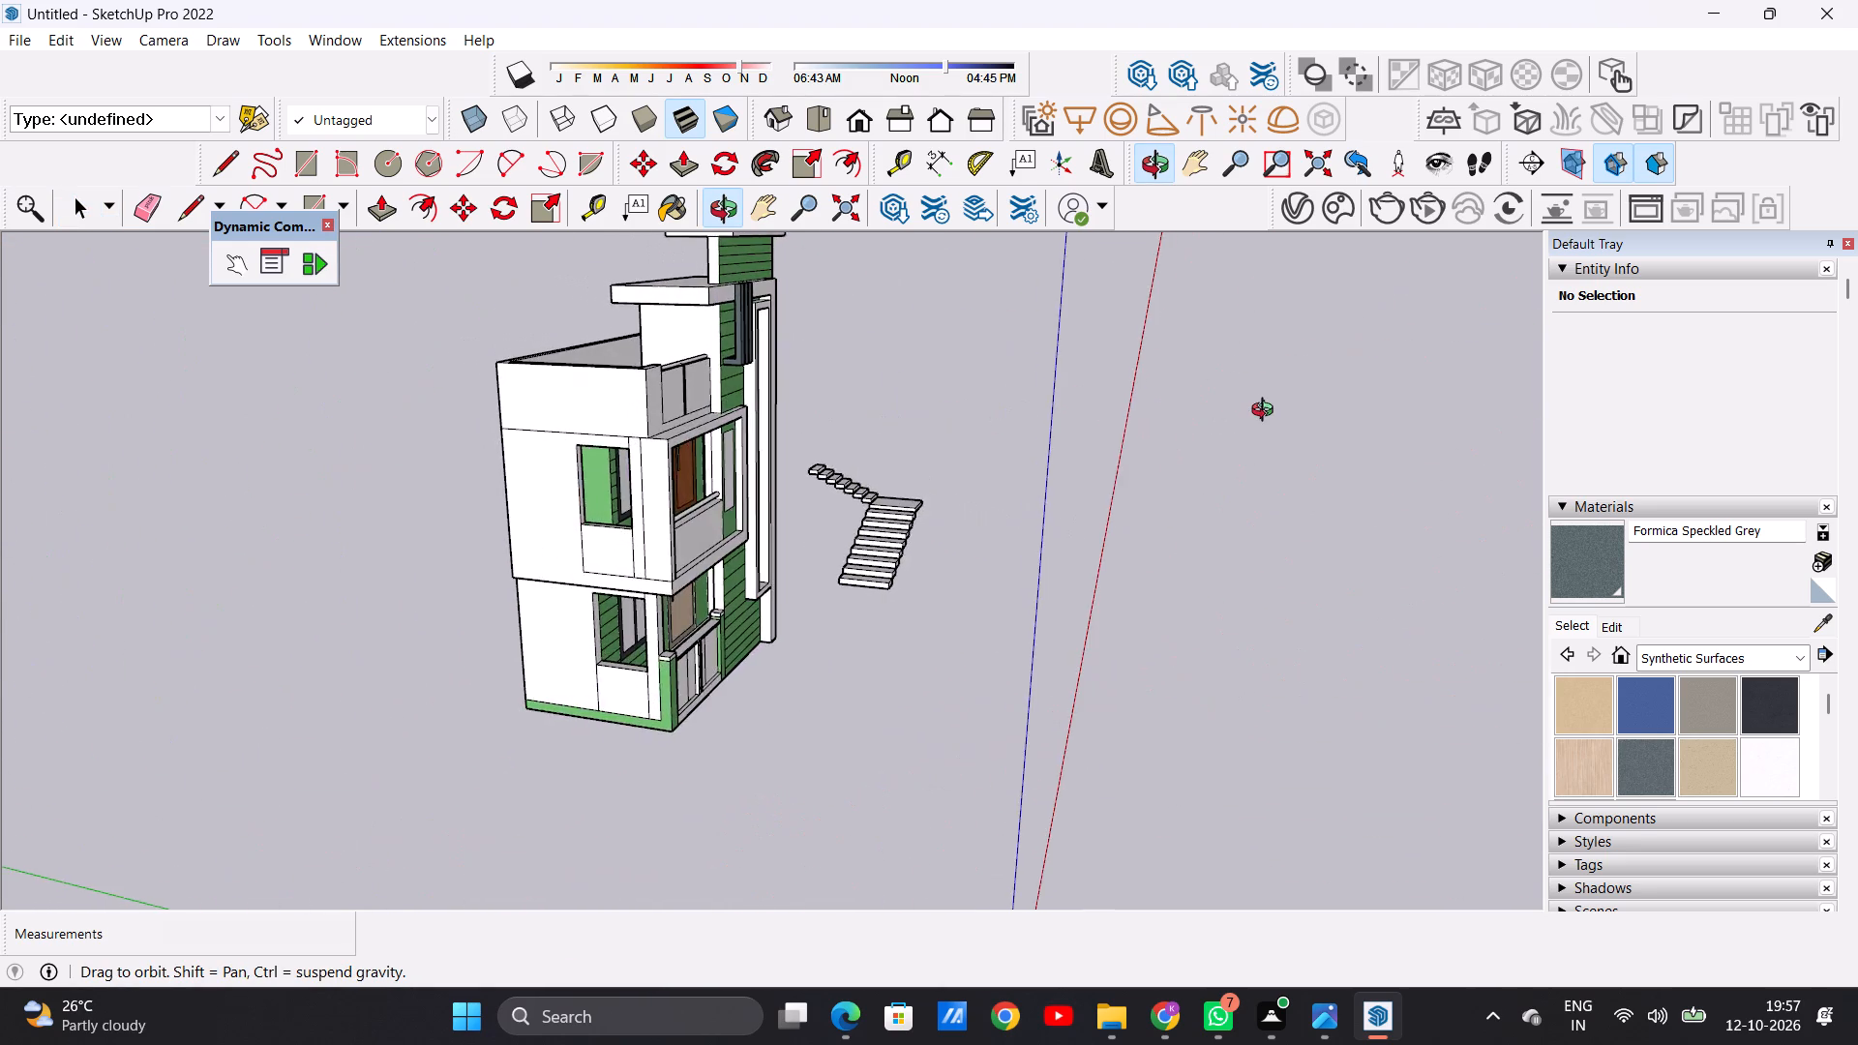
{"action": "middle_click_drag", "start_coordinate": [1267, 412], "coordinate": [746, 393]}
{"action": "scroll", "coordinate": [696, 631], "scroll_direction": "down", "scroll_amount": 3}
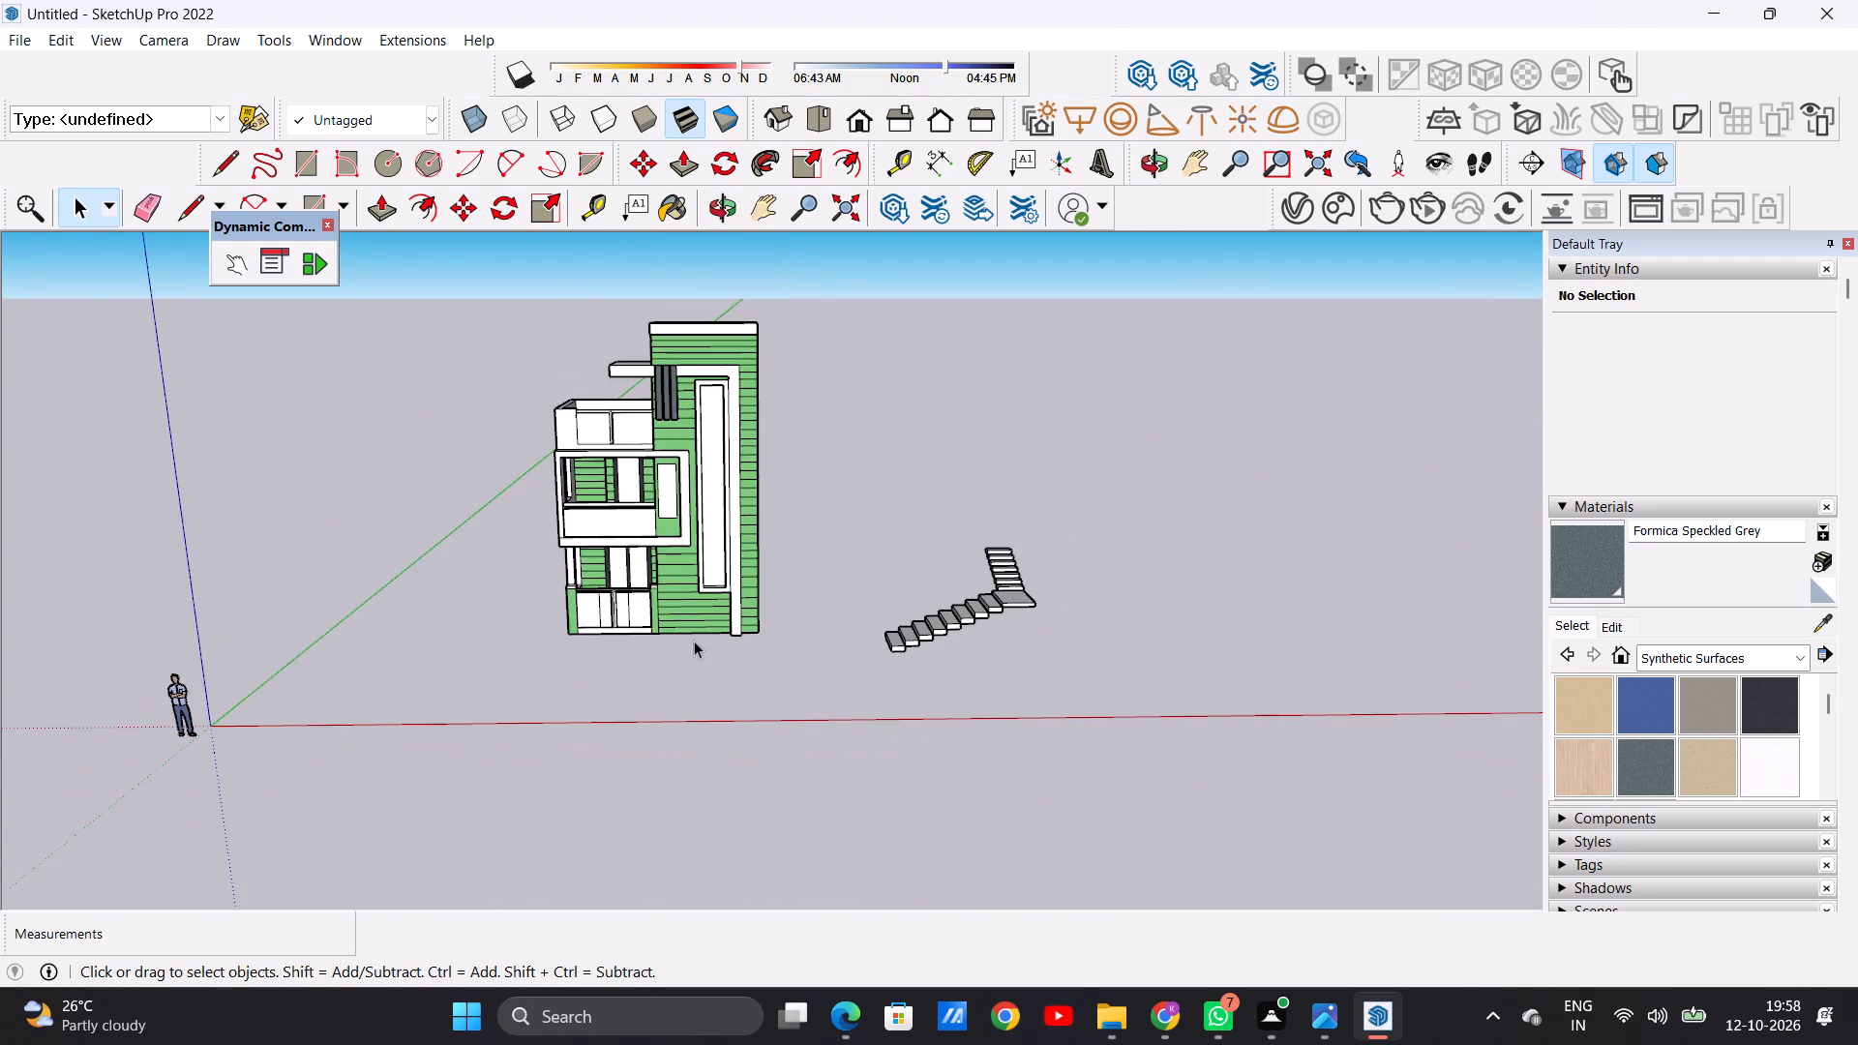
{"action": "scroll", "coordinate": [669, 560], "scroll_direction": "up", "scroll_amount": 5}
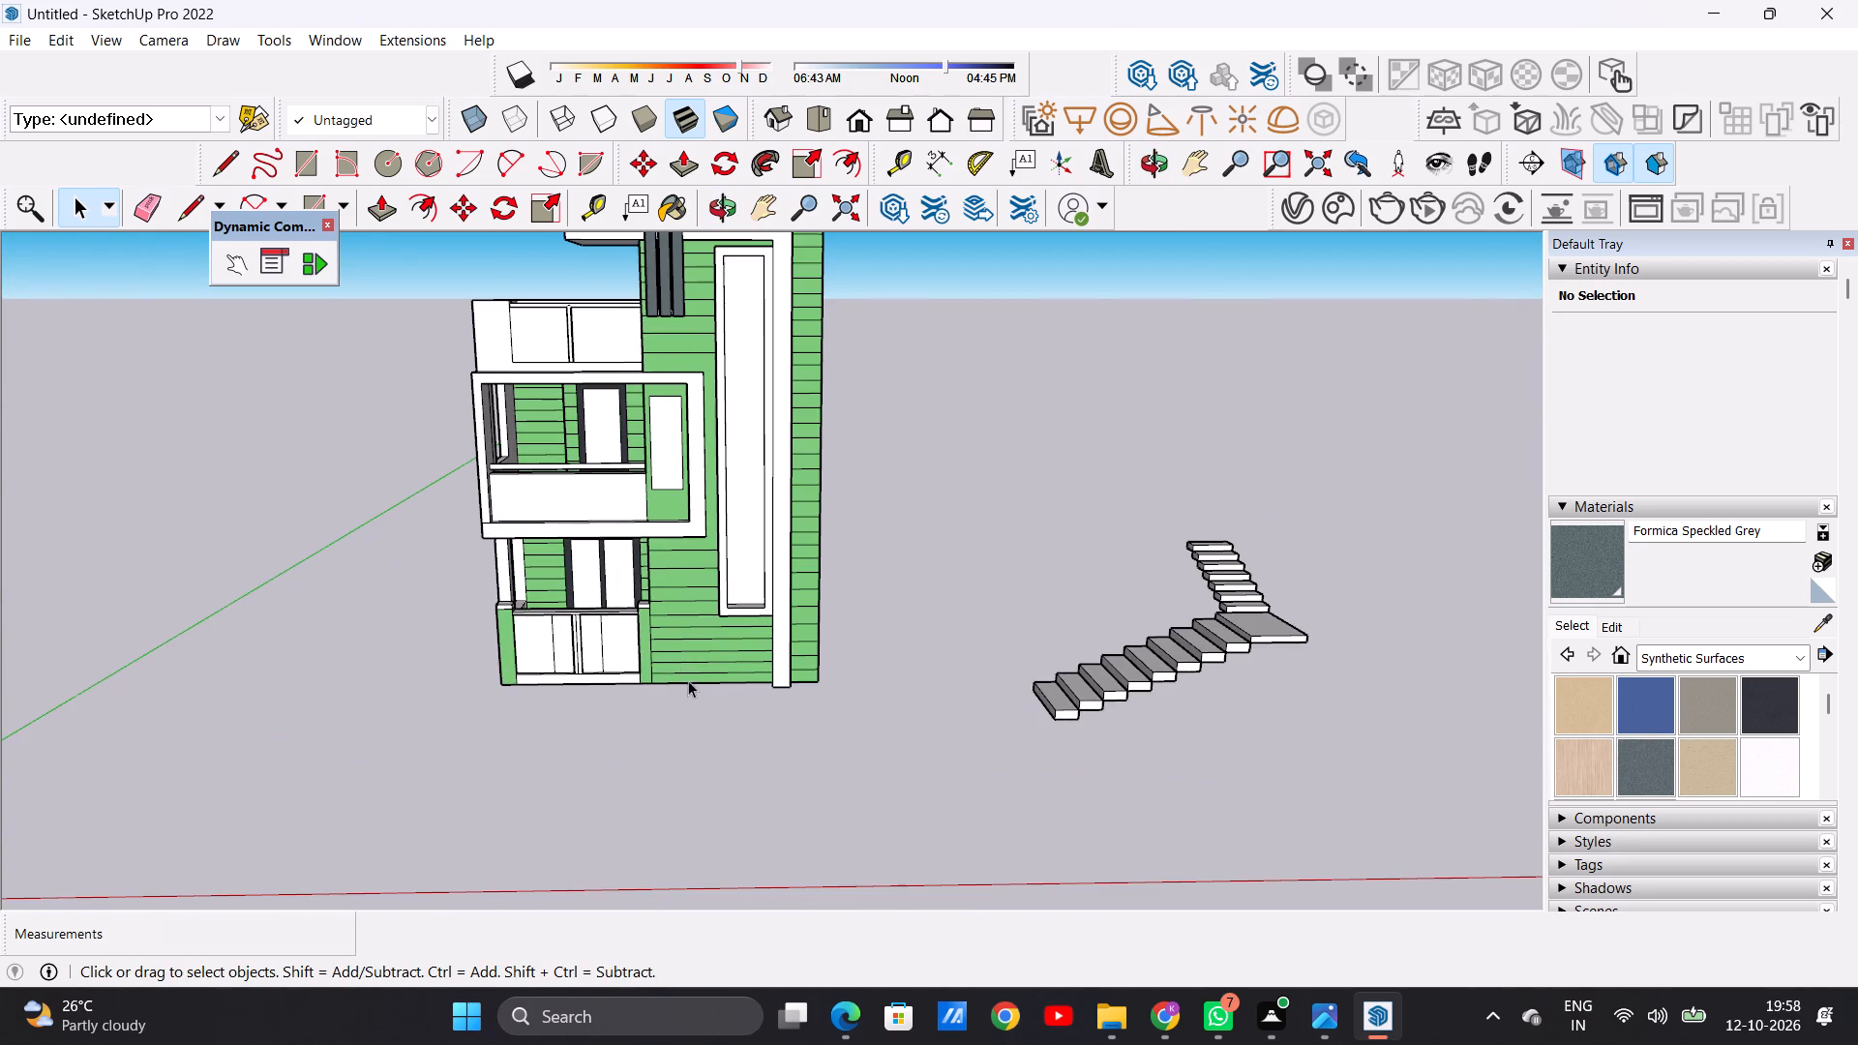
{"action": "scroll", "coordinate": [691, 685], "scroll_direction": "down", "scroll_amount": 3}
{"action": "scroll", "coordinate": [520, 508], "scroll_direction": "up", "scroll_amount": 7}
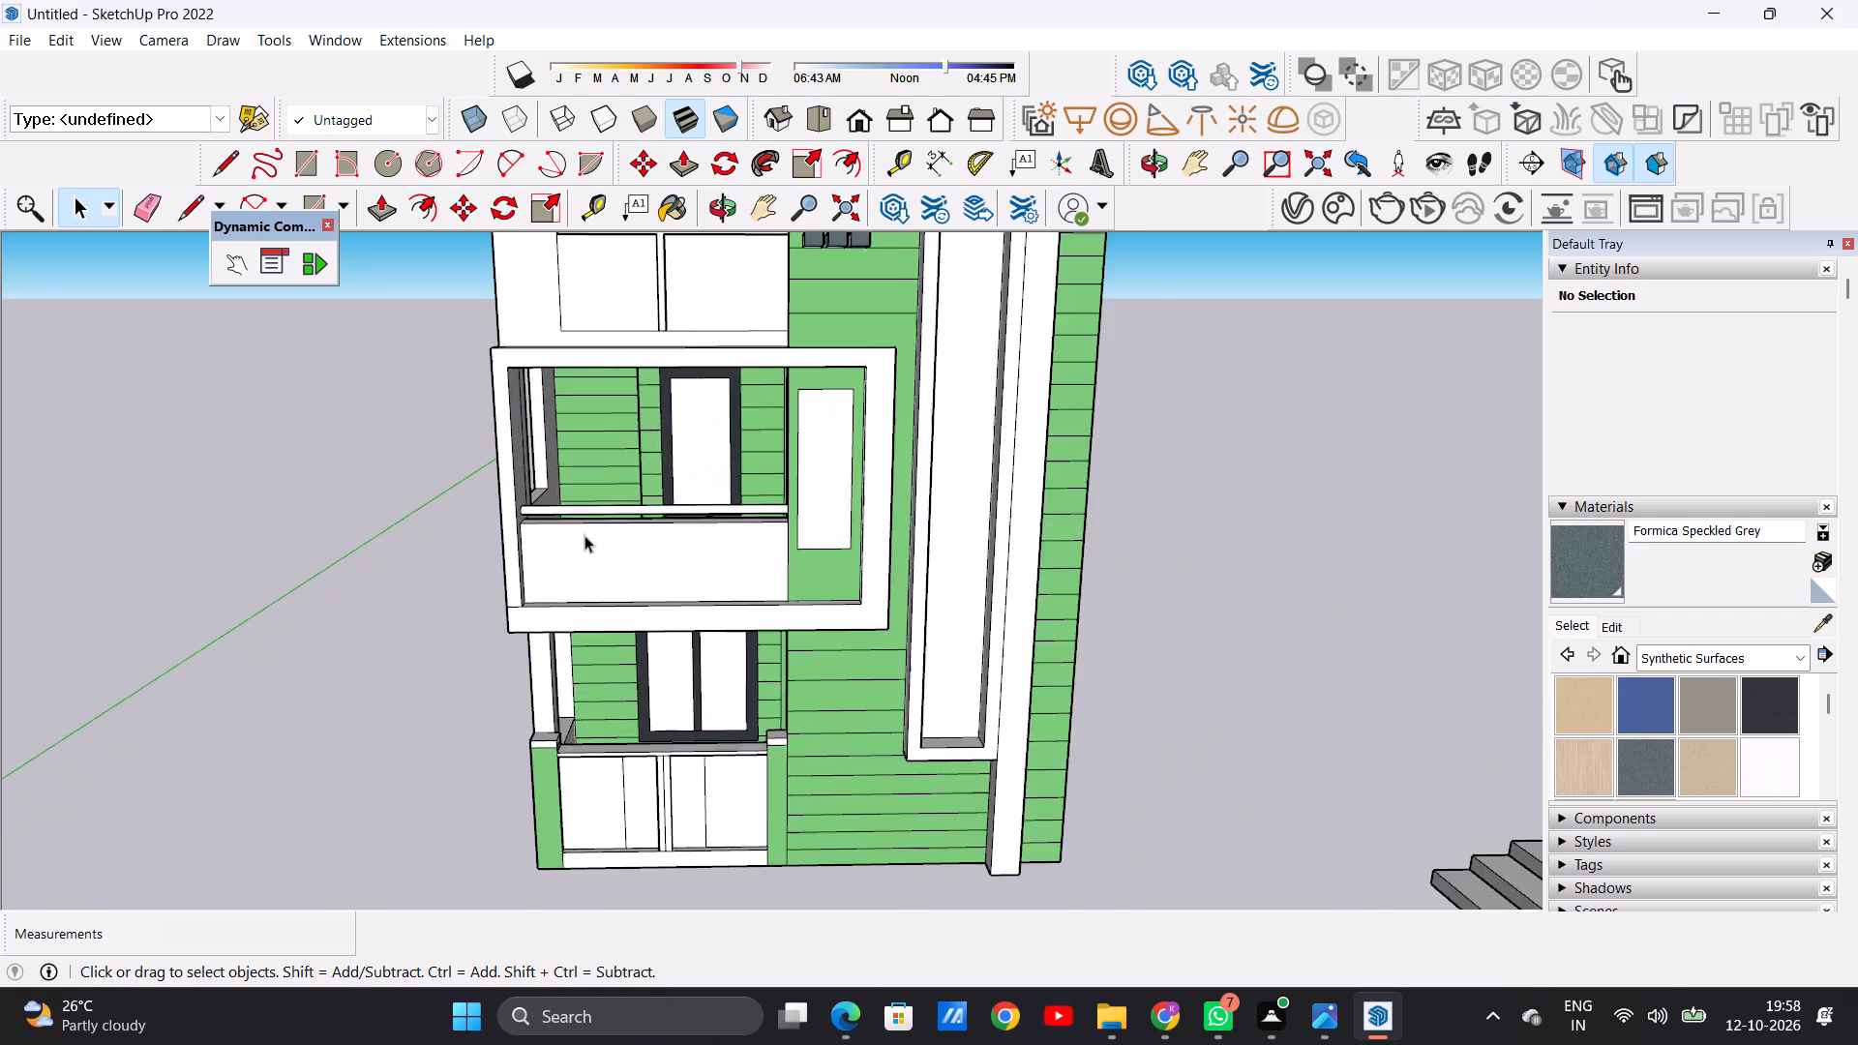
{"action": "scroll", "coordinate": [584, 535], "scroll_direction": "up", "scroll_amount": 2}
{"action": "scroll", "coordinate": [600, 553], "scroll_direction": "down", "scroll_amount": 5}
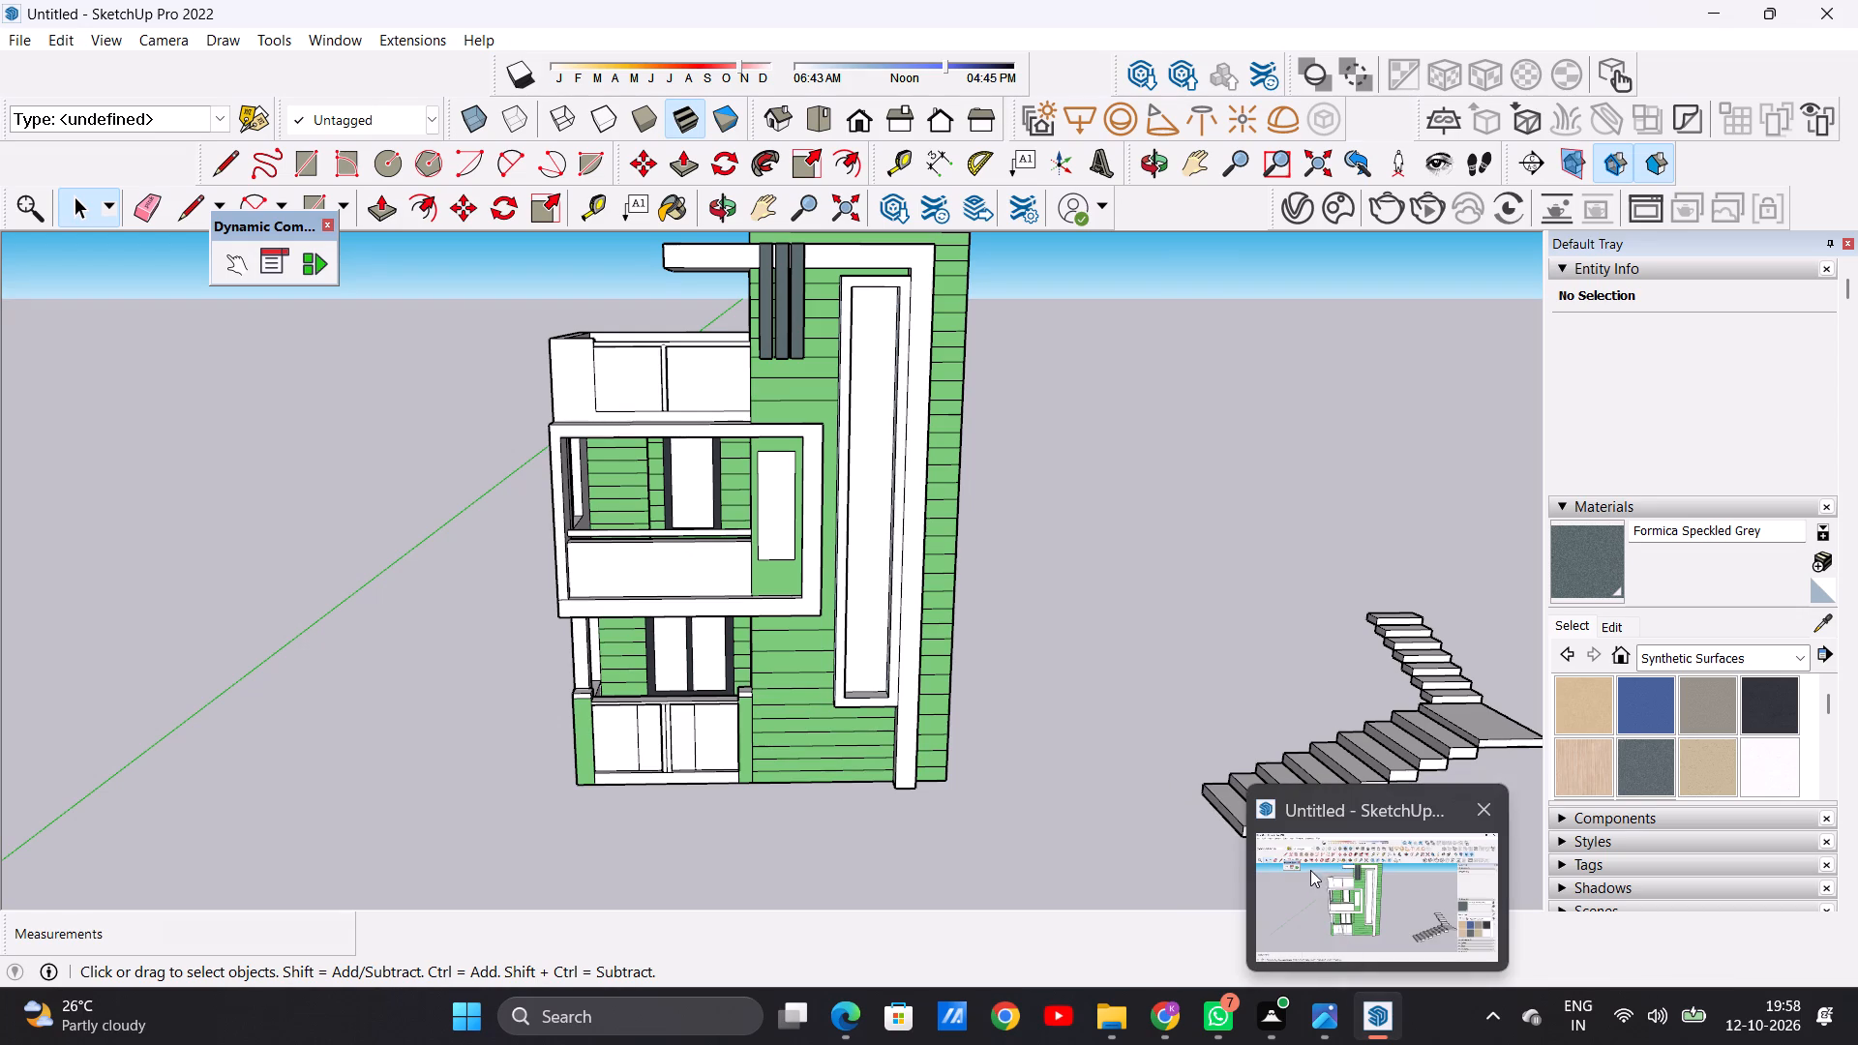
Examine the first-floor balcony, the ground-floor window and the front parapet on the facade.
{"action": "left_click", "coordinate": [1310, 868]}
{"action": "scroll", "coordinate": [693, 728], "scroll_direction": "up", "scroll_amount": 4}
{"action": "middle_click_drag", "start_coordinate": [1050, 703], "coordinate": [491, 731]}
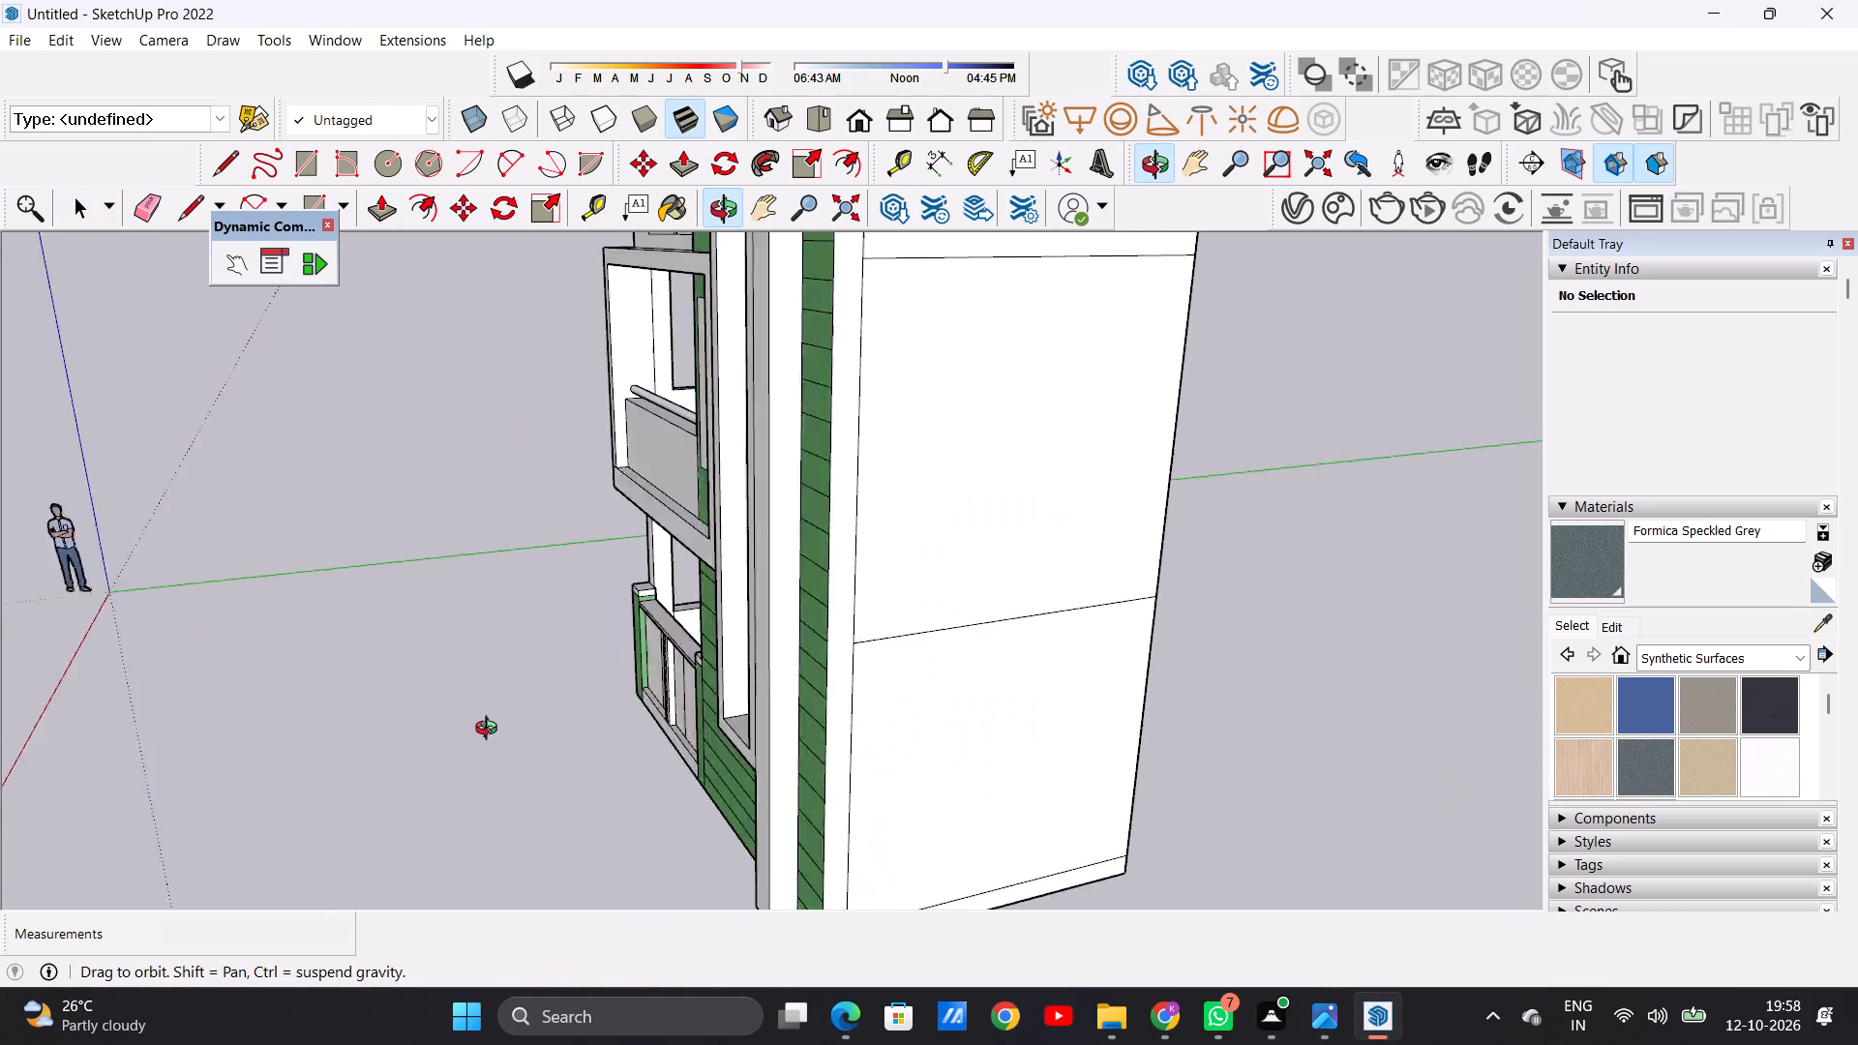
{"action": "middle_click_drag", "start_coordinate": [491, 731], "coordinate": [881, 716]}
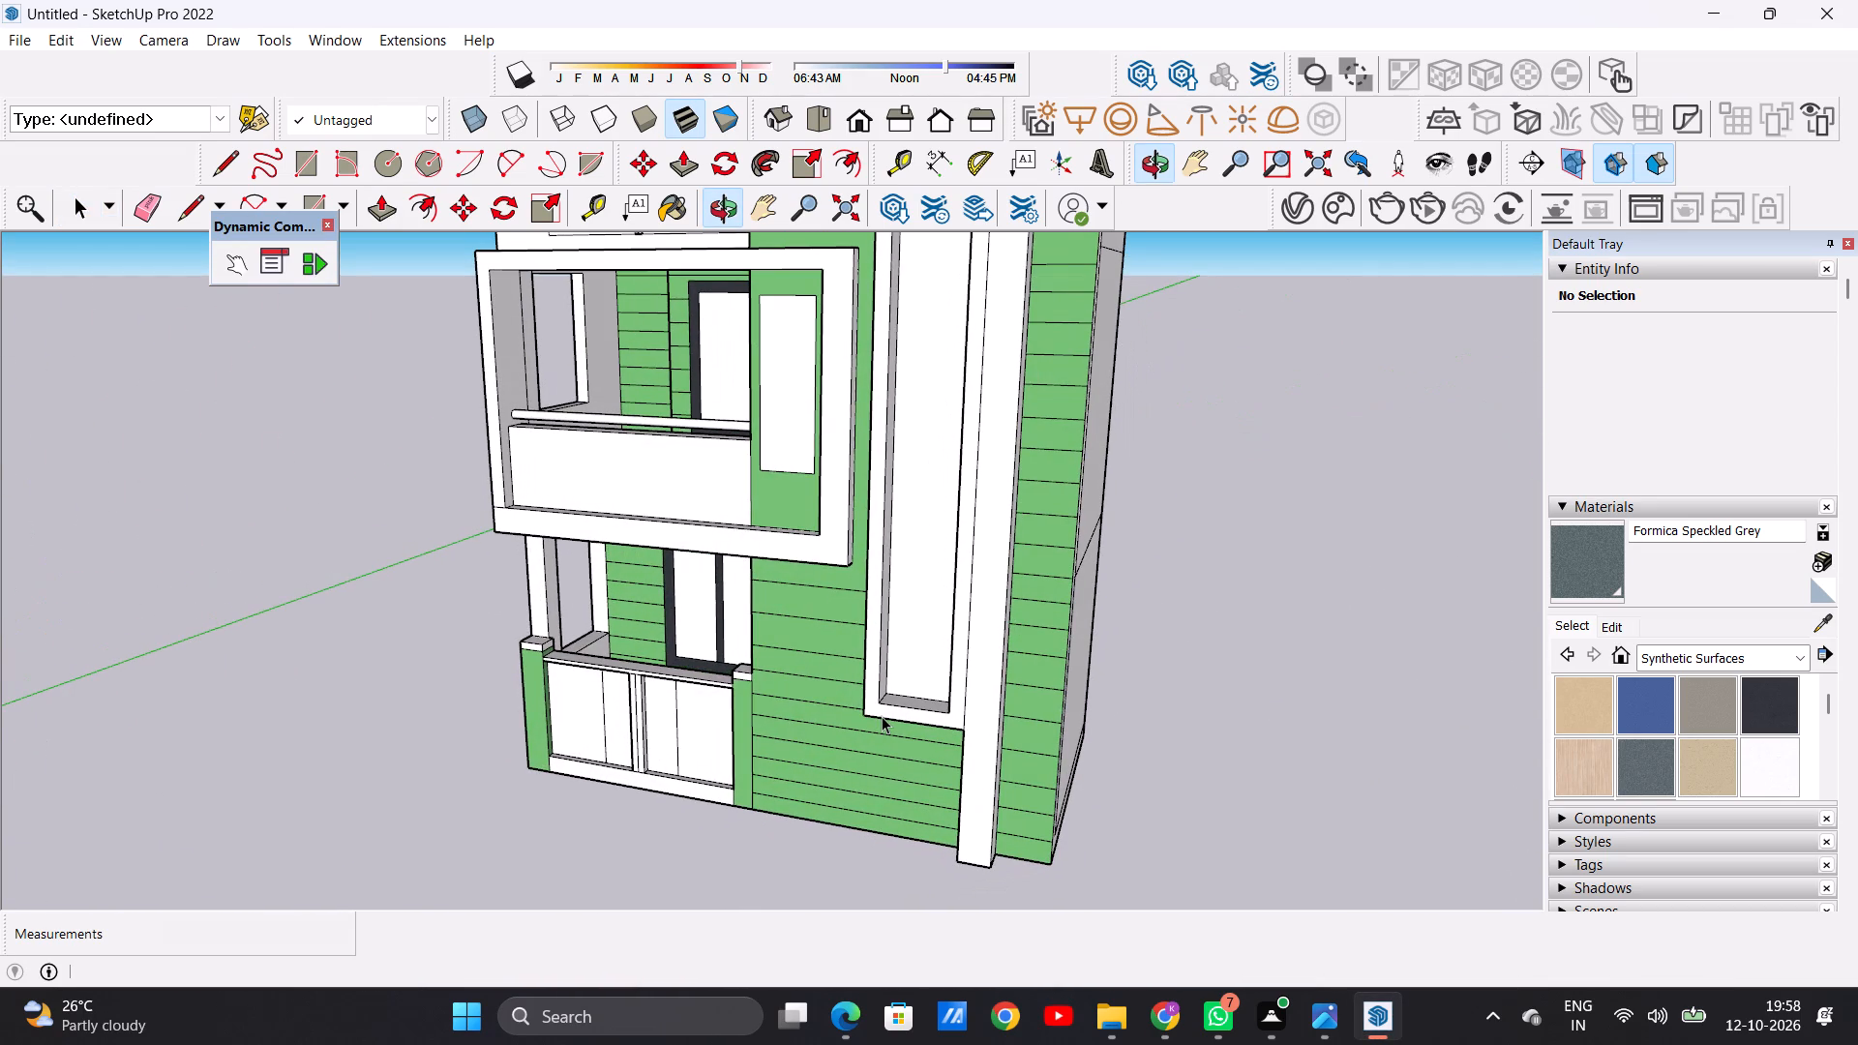
{"action": "scroll", "coordinate": [741, 726], "scroll_direction": "down", "scroll_amount": 5}
{"action": "scroll", "coordinate": [720, 706], "scroll_direction": "up", "scroll_amount": 10}
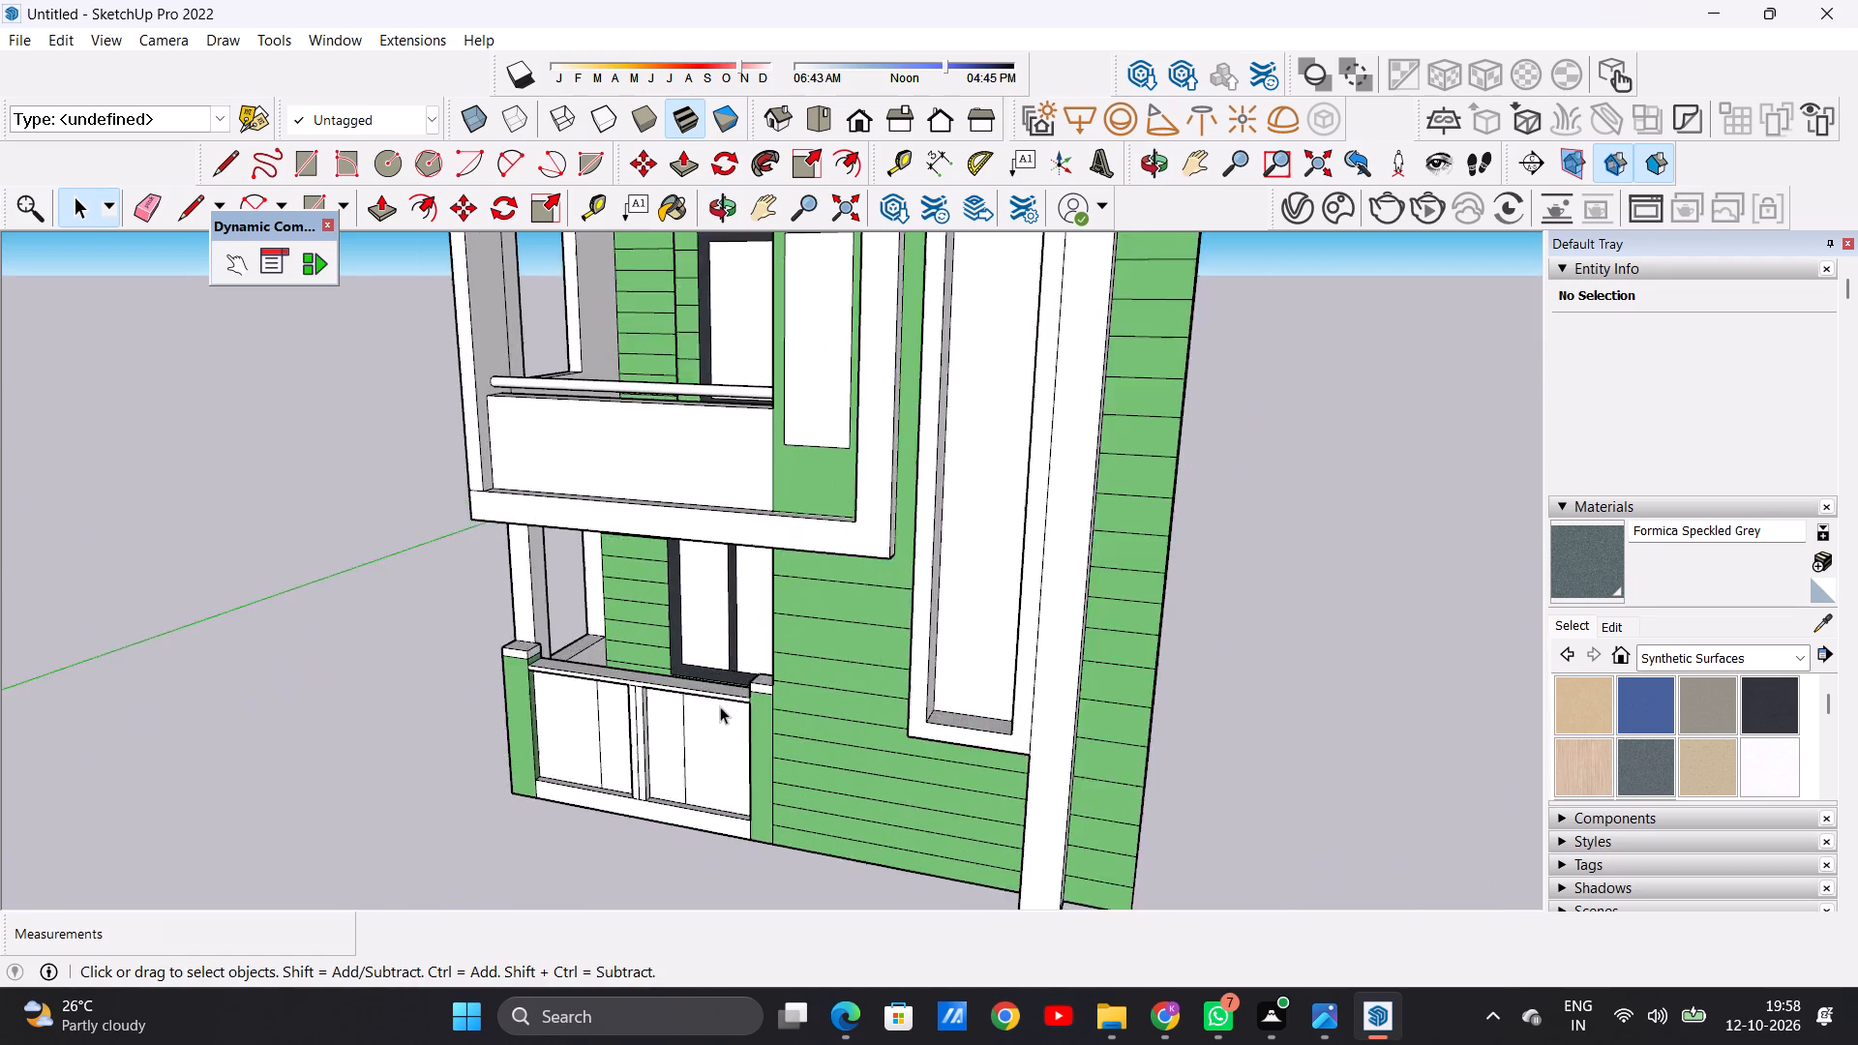
{"action": "scroll", "coordinate": [720, 706], "scroll_direction": "up", "scroll_amount": 3}
{"action": "middle_click_drag", "start_coordinate": [588, 712], "coordinate": [595, 735]}
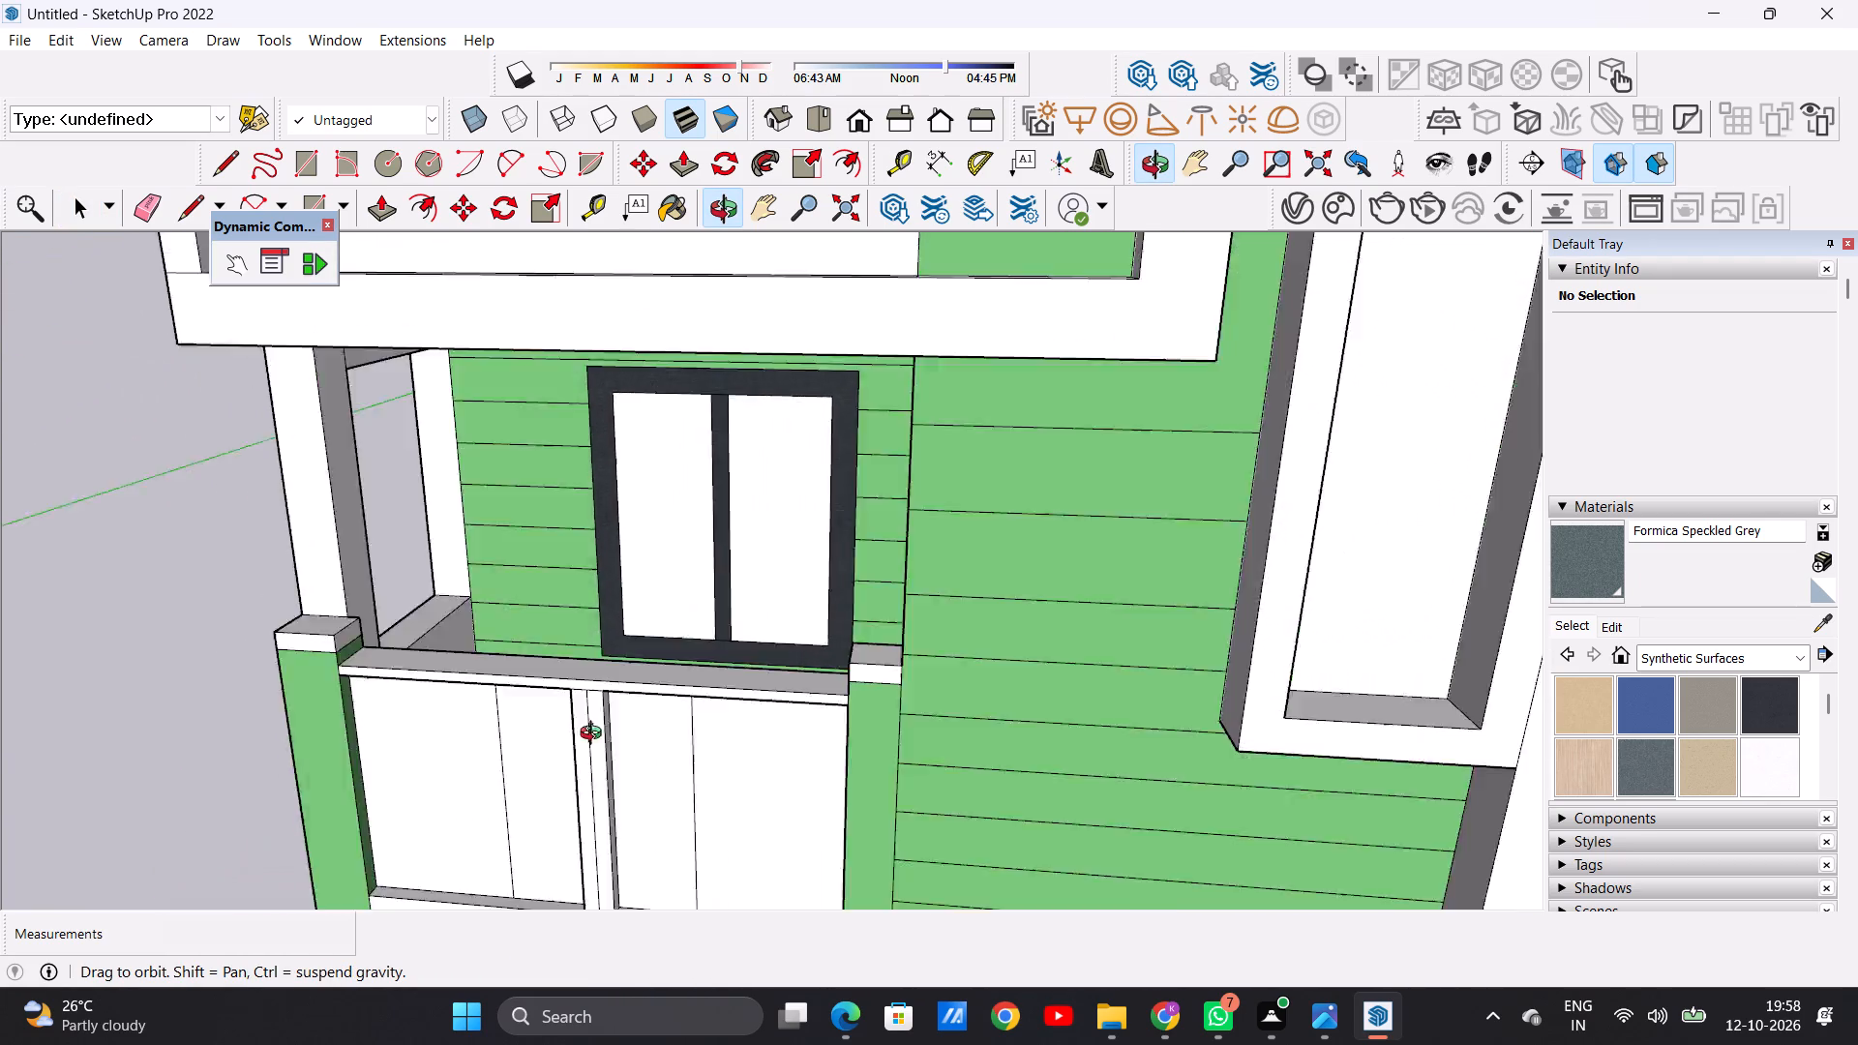
{"action": "middle_click_drag", "start_coordinate": [595, 735], "coordinate": [802, 759]}
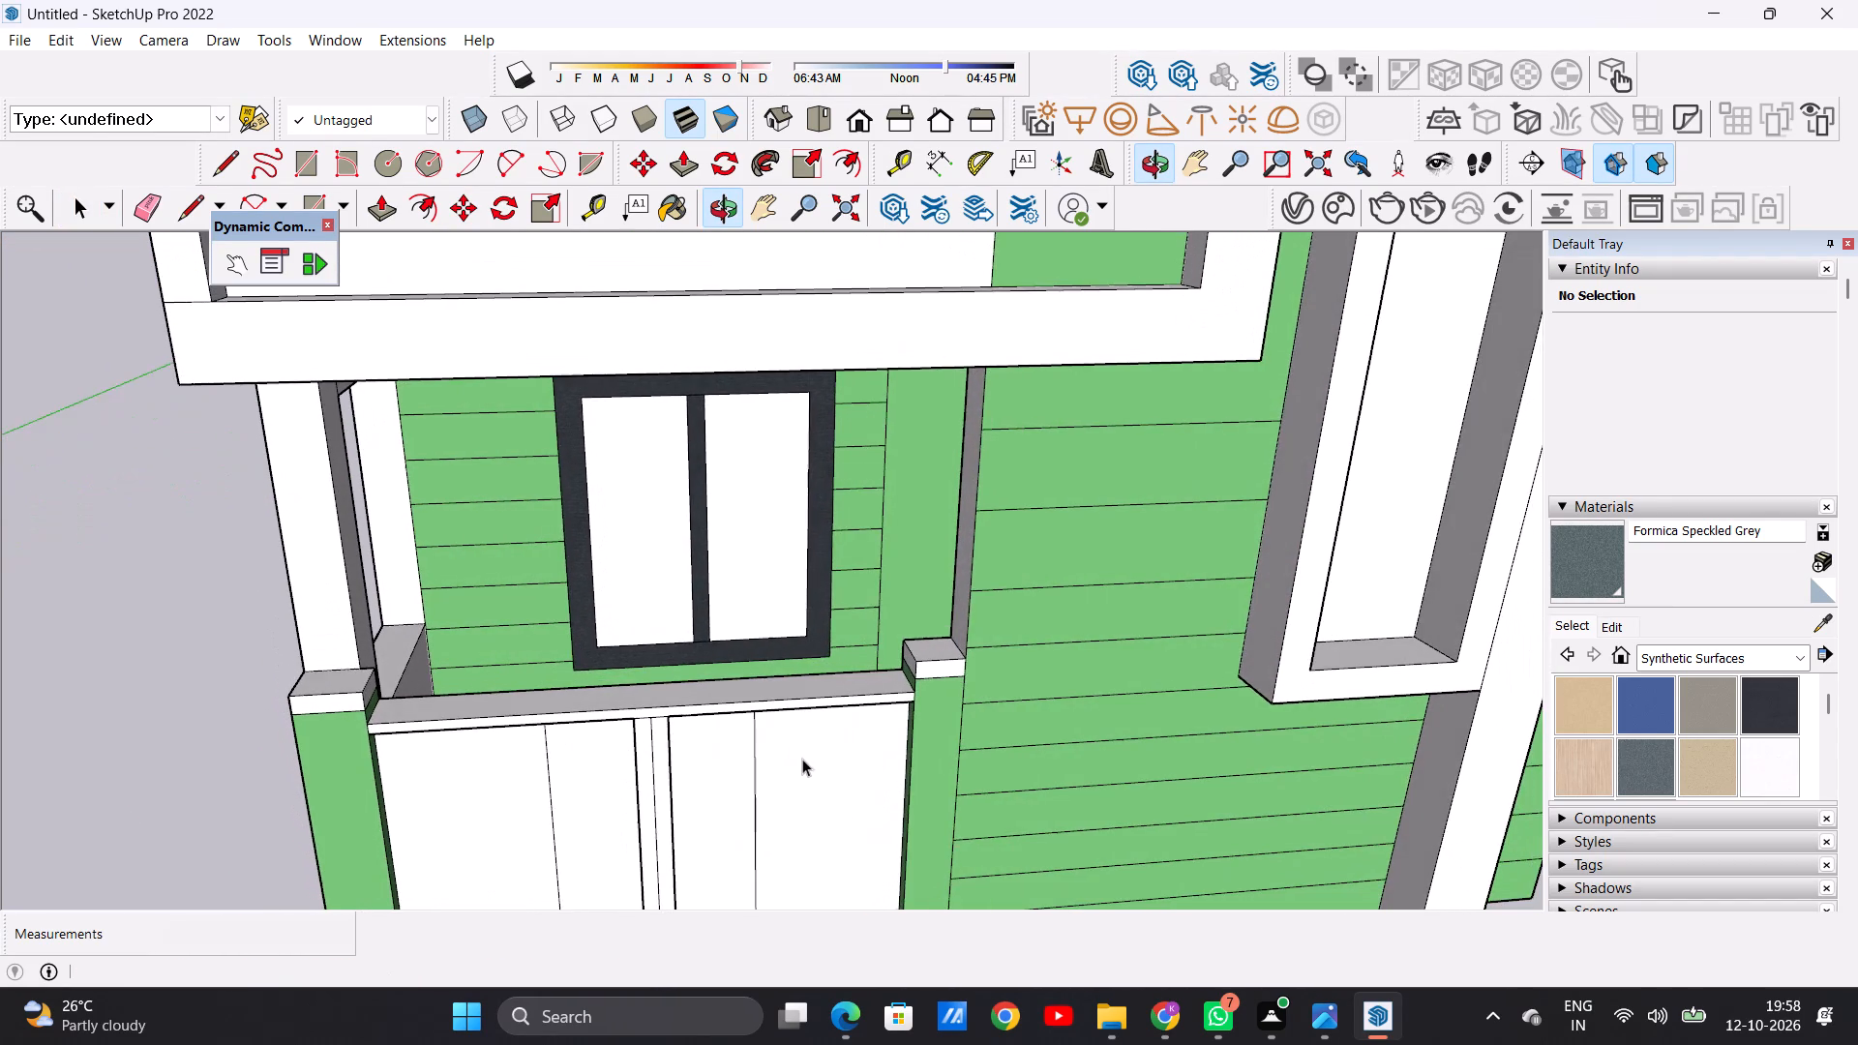
{"action": "scroll", "coordinate": [576, 754], "scroll_direction": "down", "scroll_amount": 12}
{"action": "scroll", "coordinate": [576, 755], "scroll_direction": "up", "scroll_amount": 6}
{"action": "scroll", "coordinate": [576, 755], "scroll_direction": "down", "scroll_amount": 7}
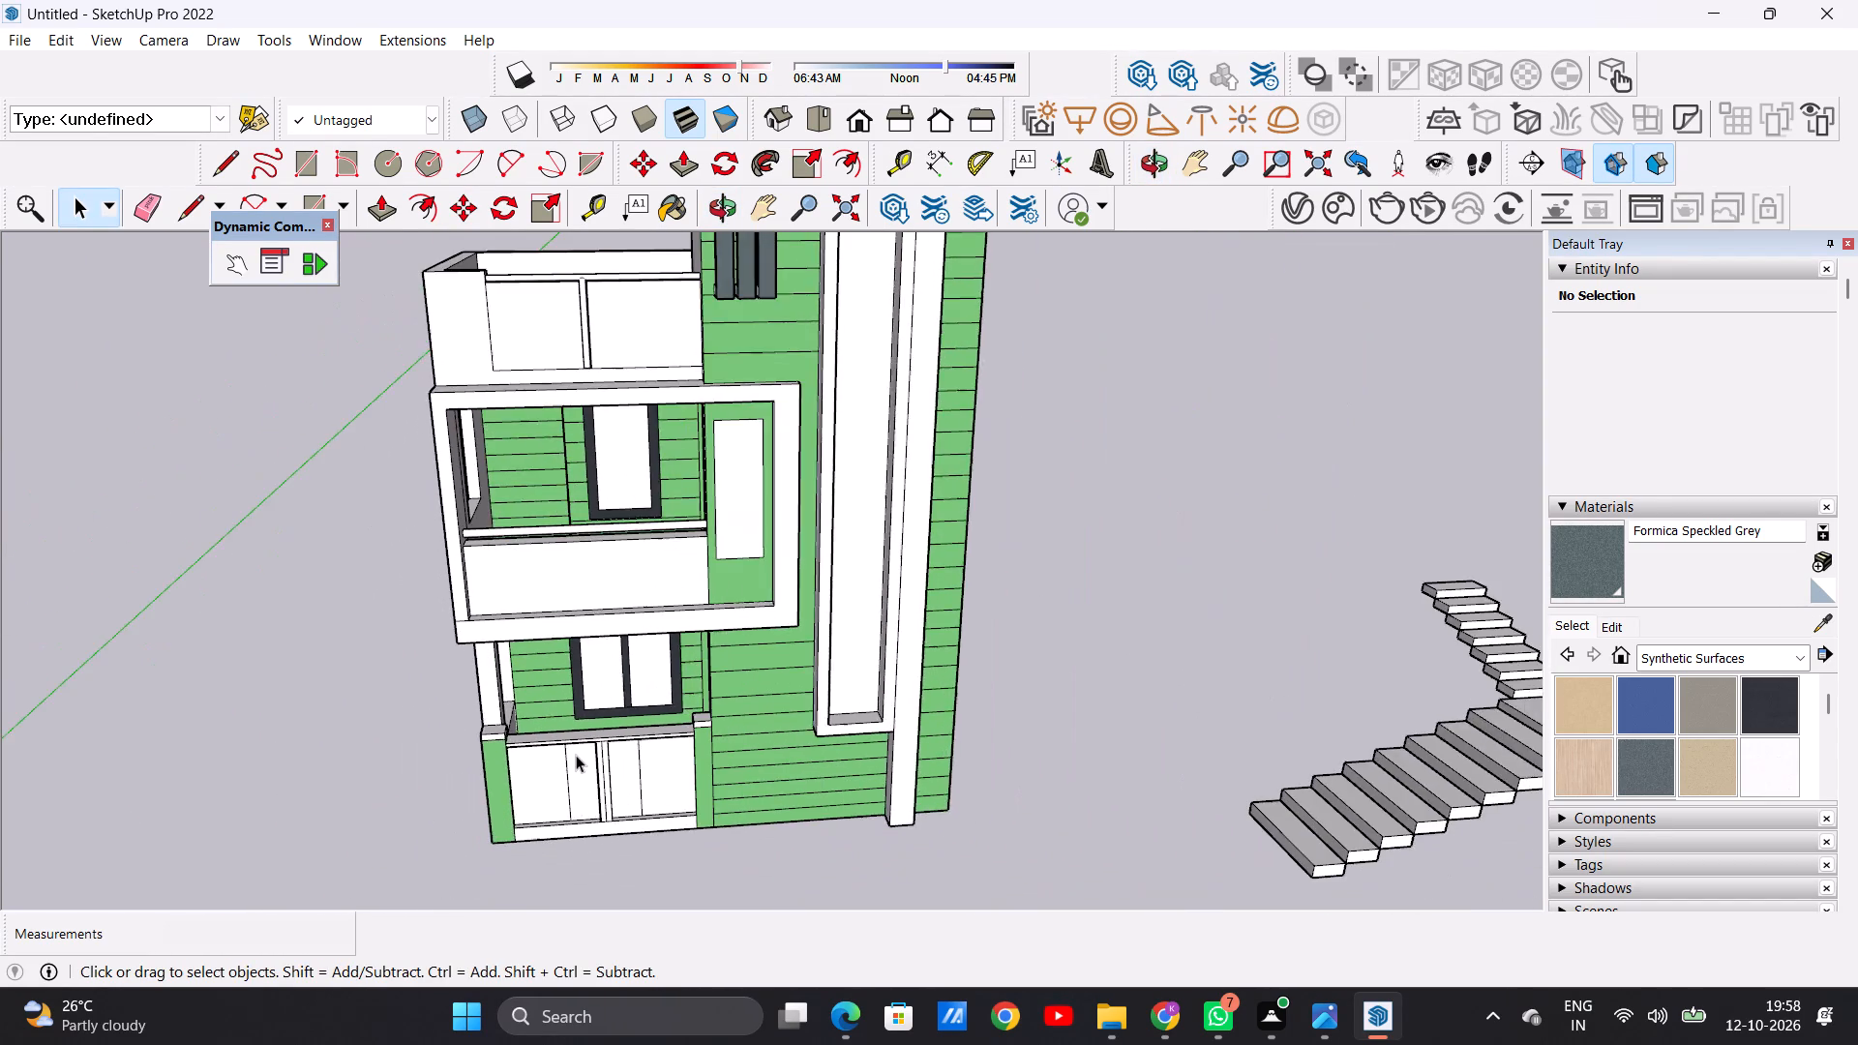
{"action": "middle_click_drag", "start_coordinate": [579, 761], "coordinate": [539, 644]}
{"action": "scroll", "coordinate": [406, 639], "scroll_direction": "up", "scroll_amount": 6}
{"action": "middle_click_drag", "start_coordinate": [658, 683], "coordinate": [411, 707]}
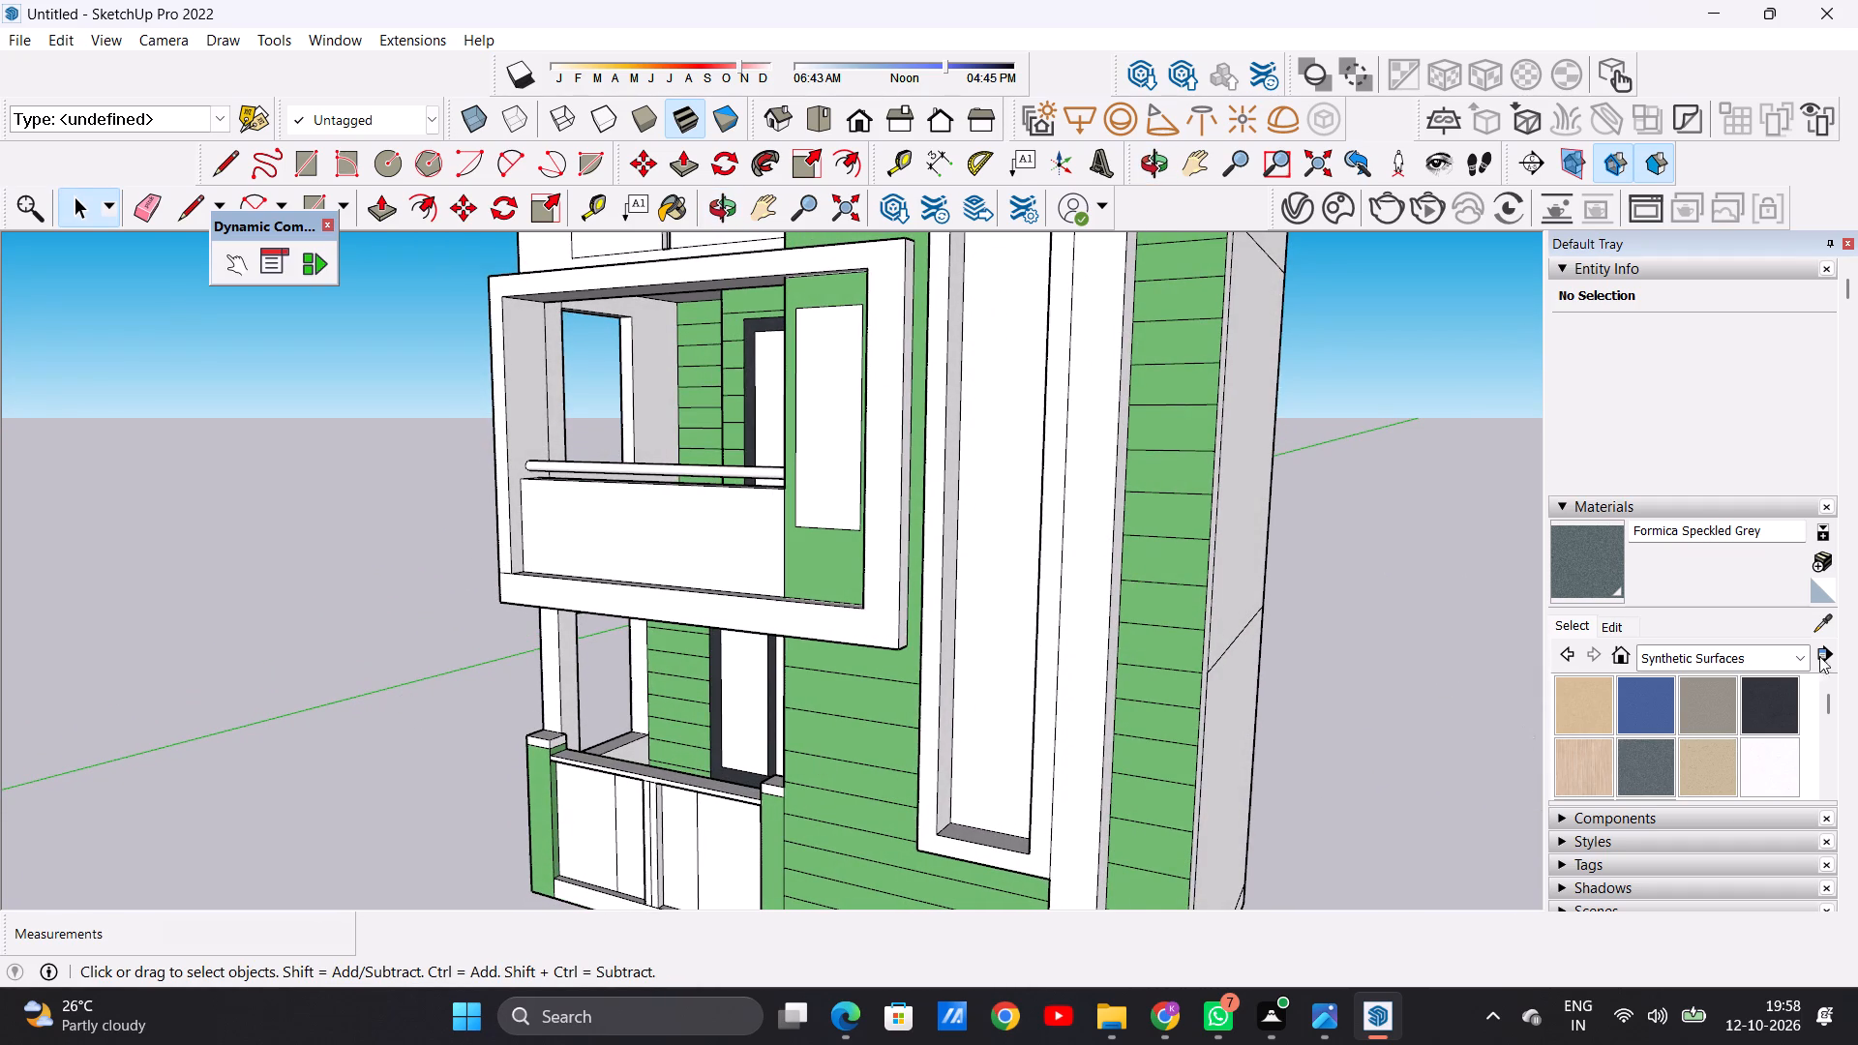
Paint the faces of the ground-floor porch's corner column with Terrazzo Tile Light from Synthetic Surfaces.
{"action": "scroll", "coordinate": [1639, 737], "scroll_direction": "down", "scroll_amount": 1}
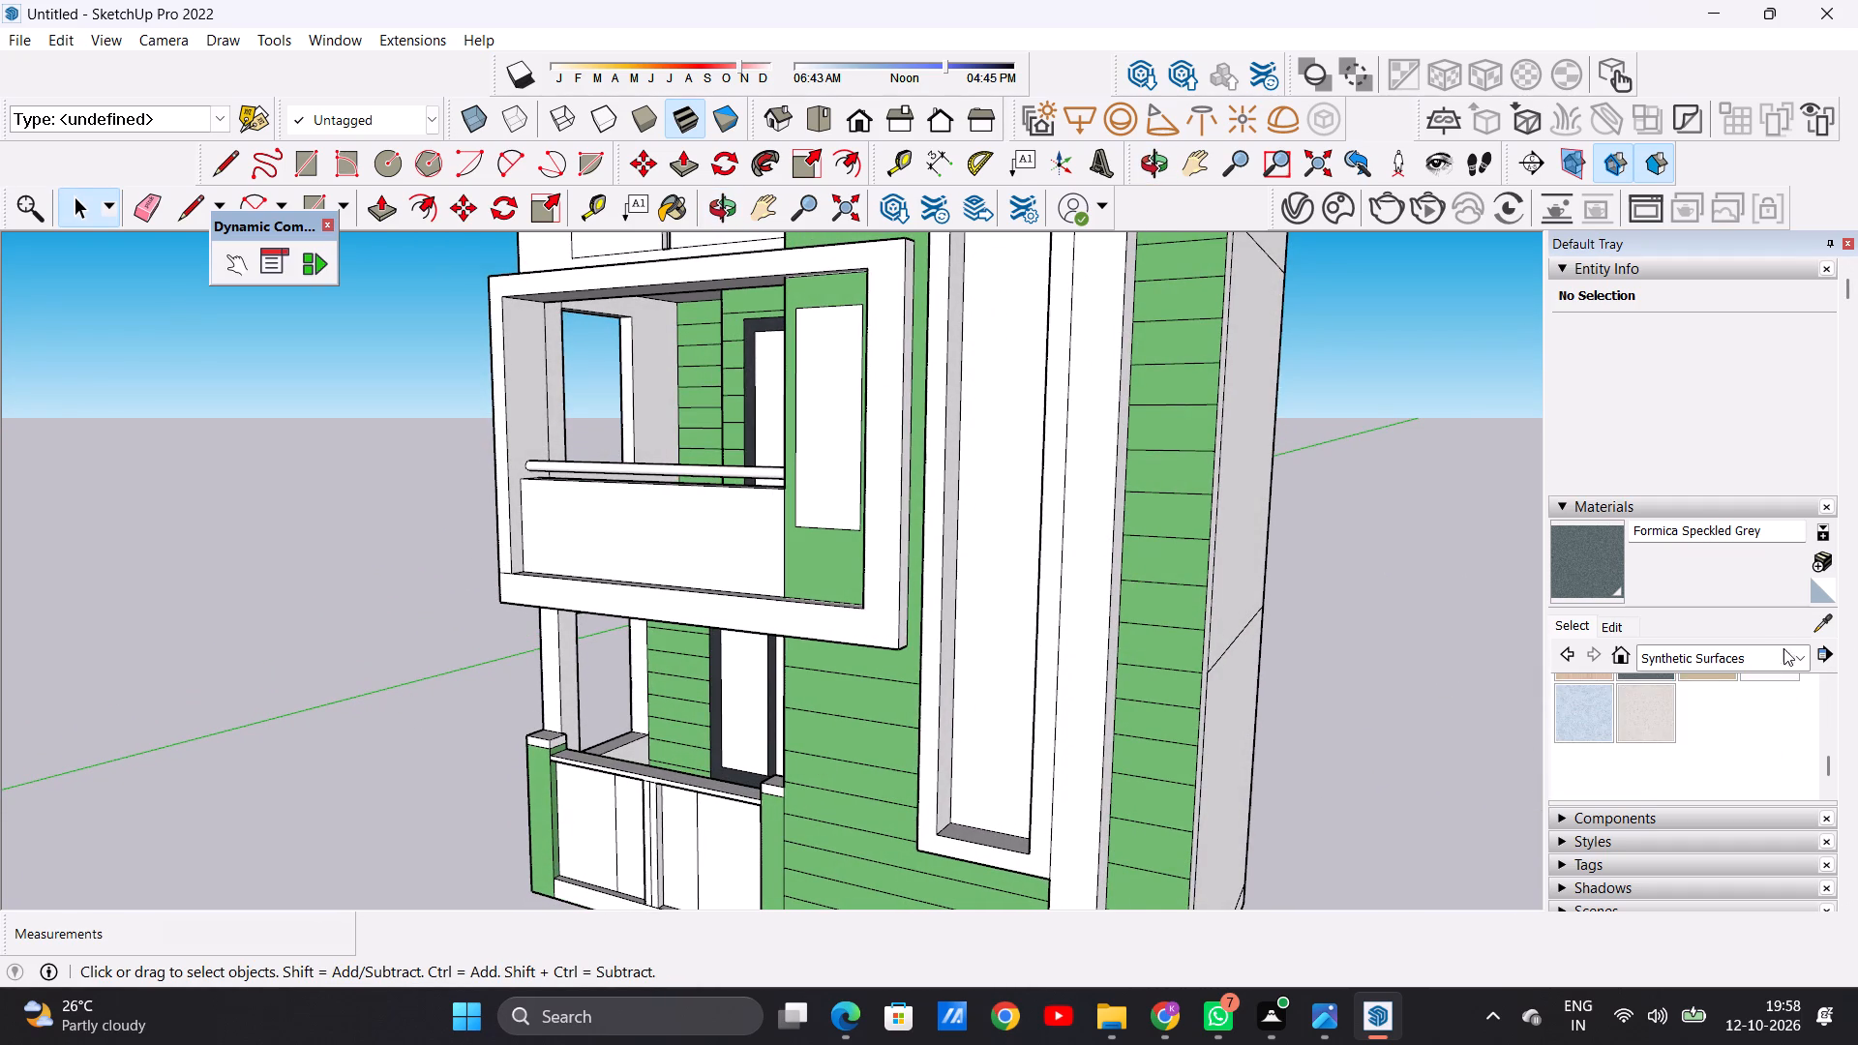
{"action": "left_click", "coordinate": [1805, 662]}
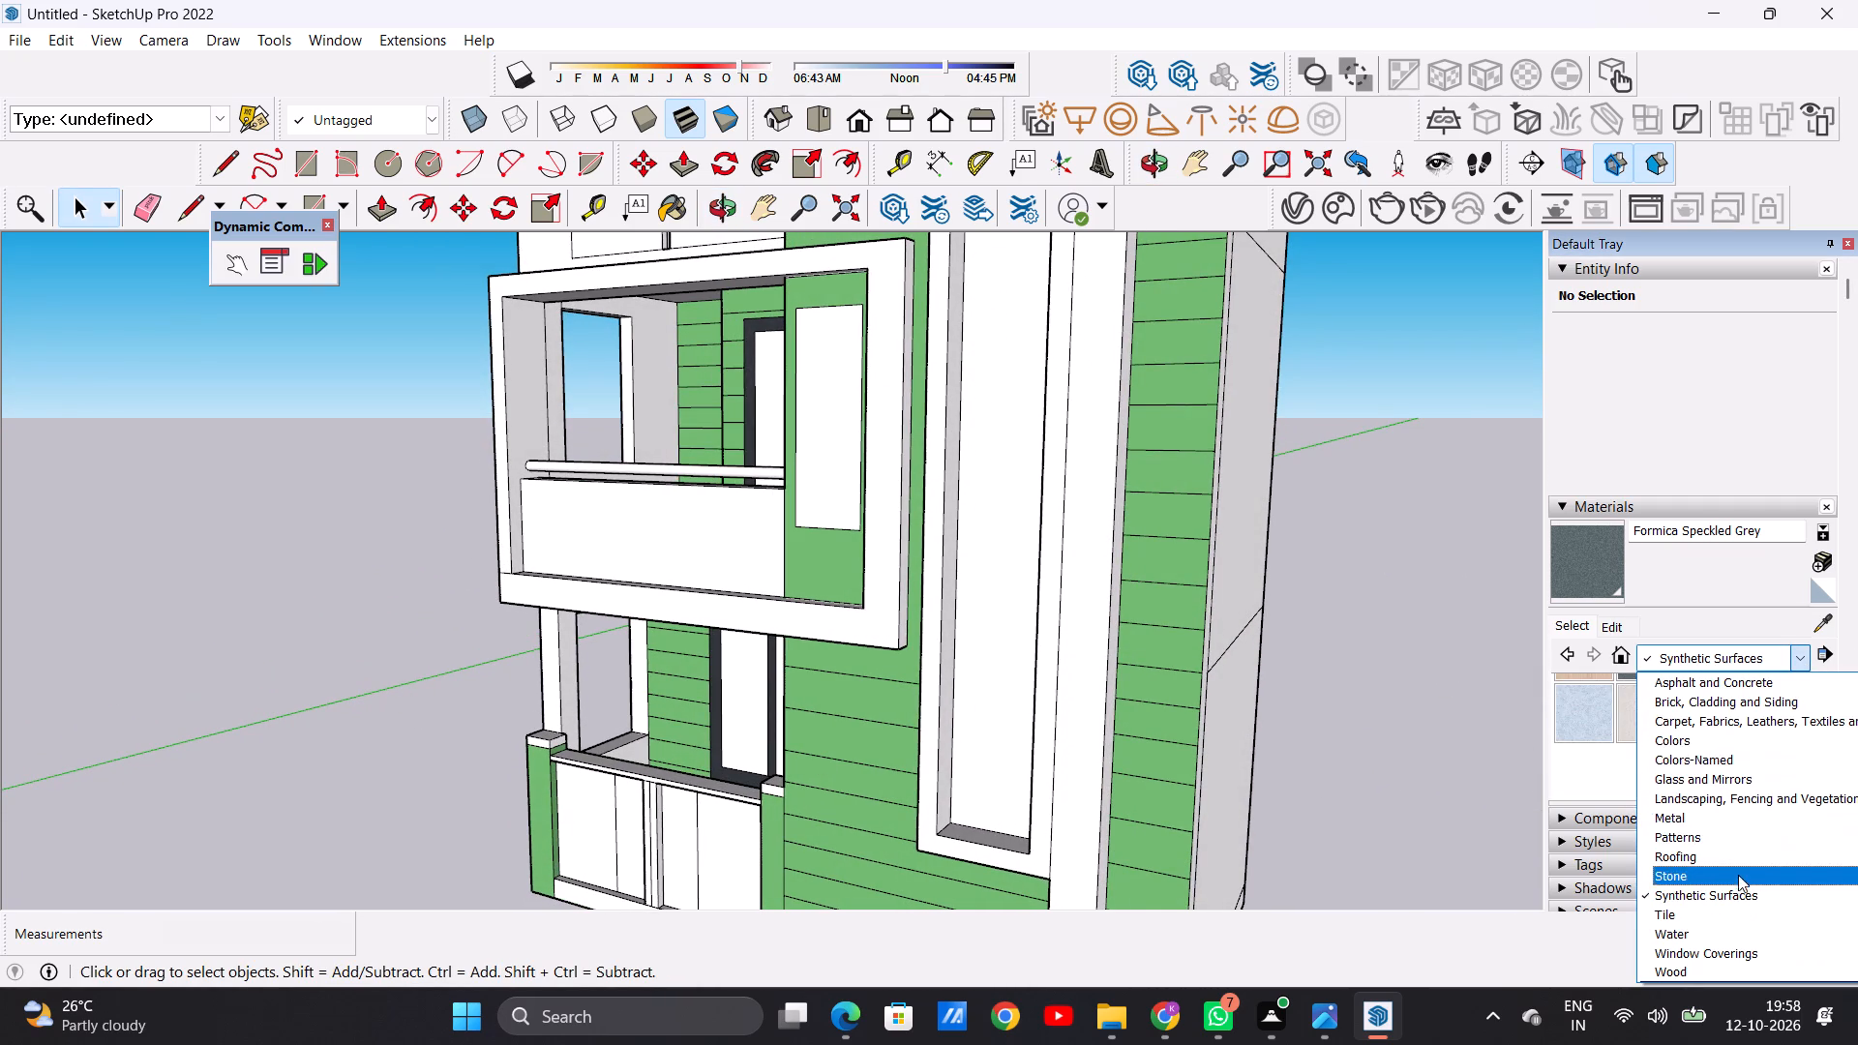
{"action": "left_click", "coordinate": [1623, 711]}
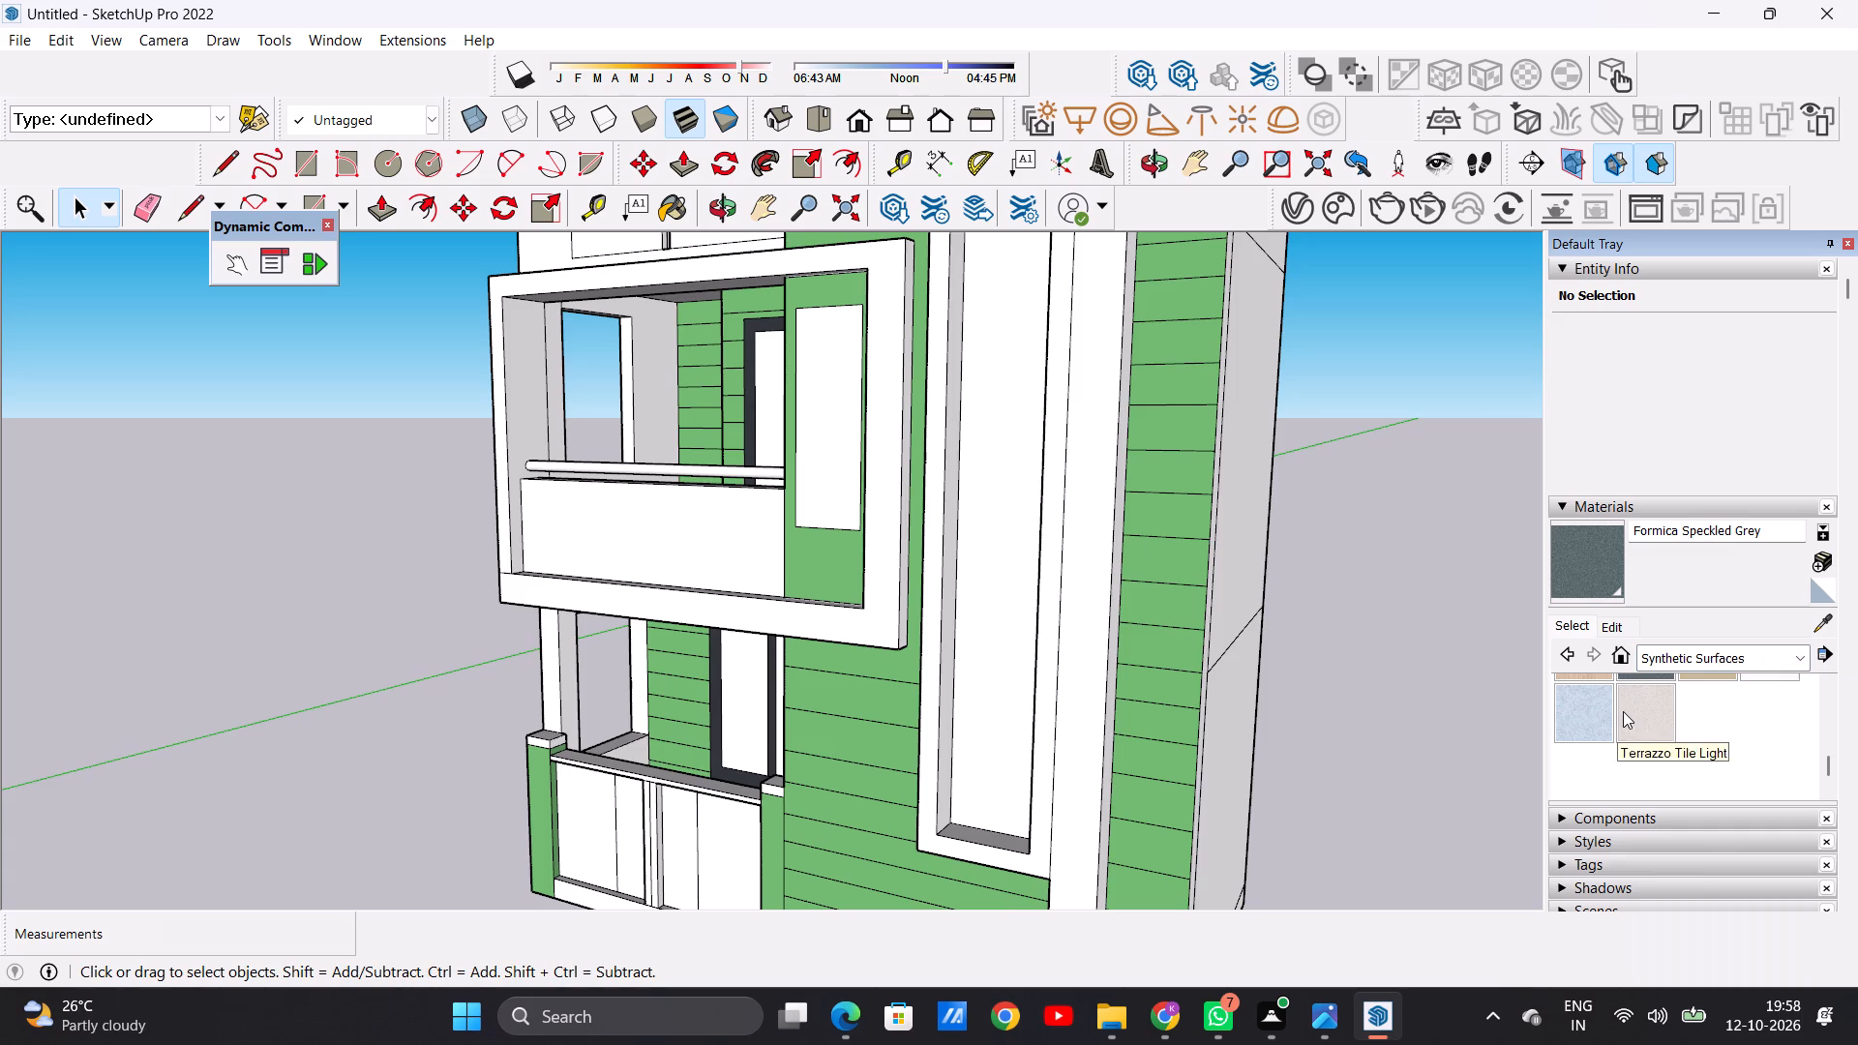
{"action": "scroll", "coordinate": [572, 686], "scroll_direction": "up", "scroll_amount": 10}
{"action": "scroll", "coordinate": [570, 660], "scroll_direction": "down", "scroll_amount": 1}
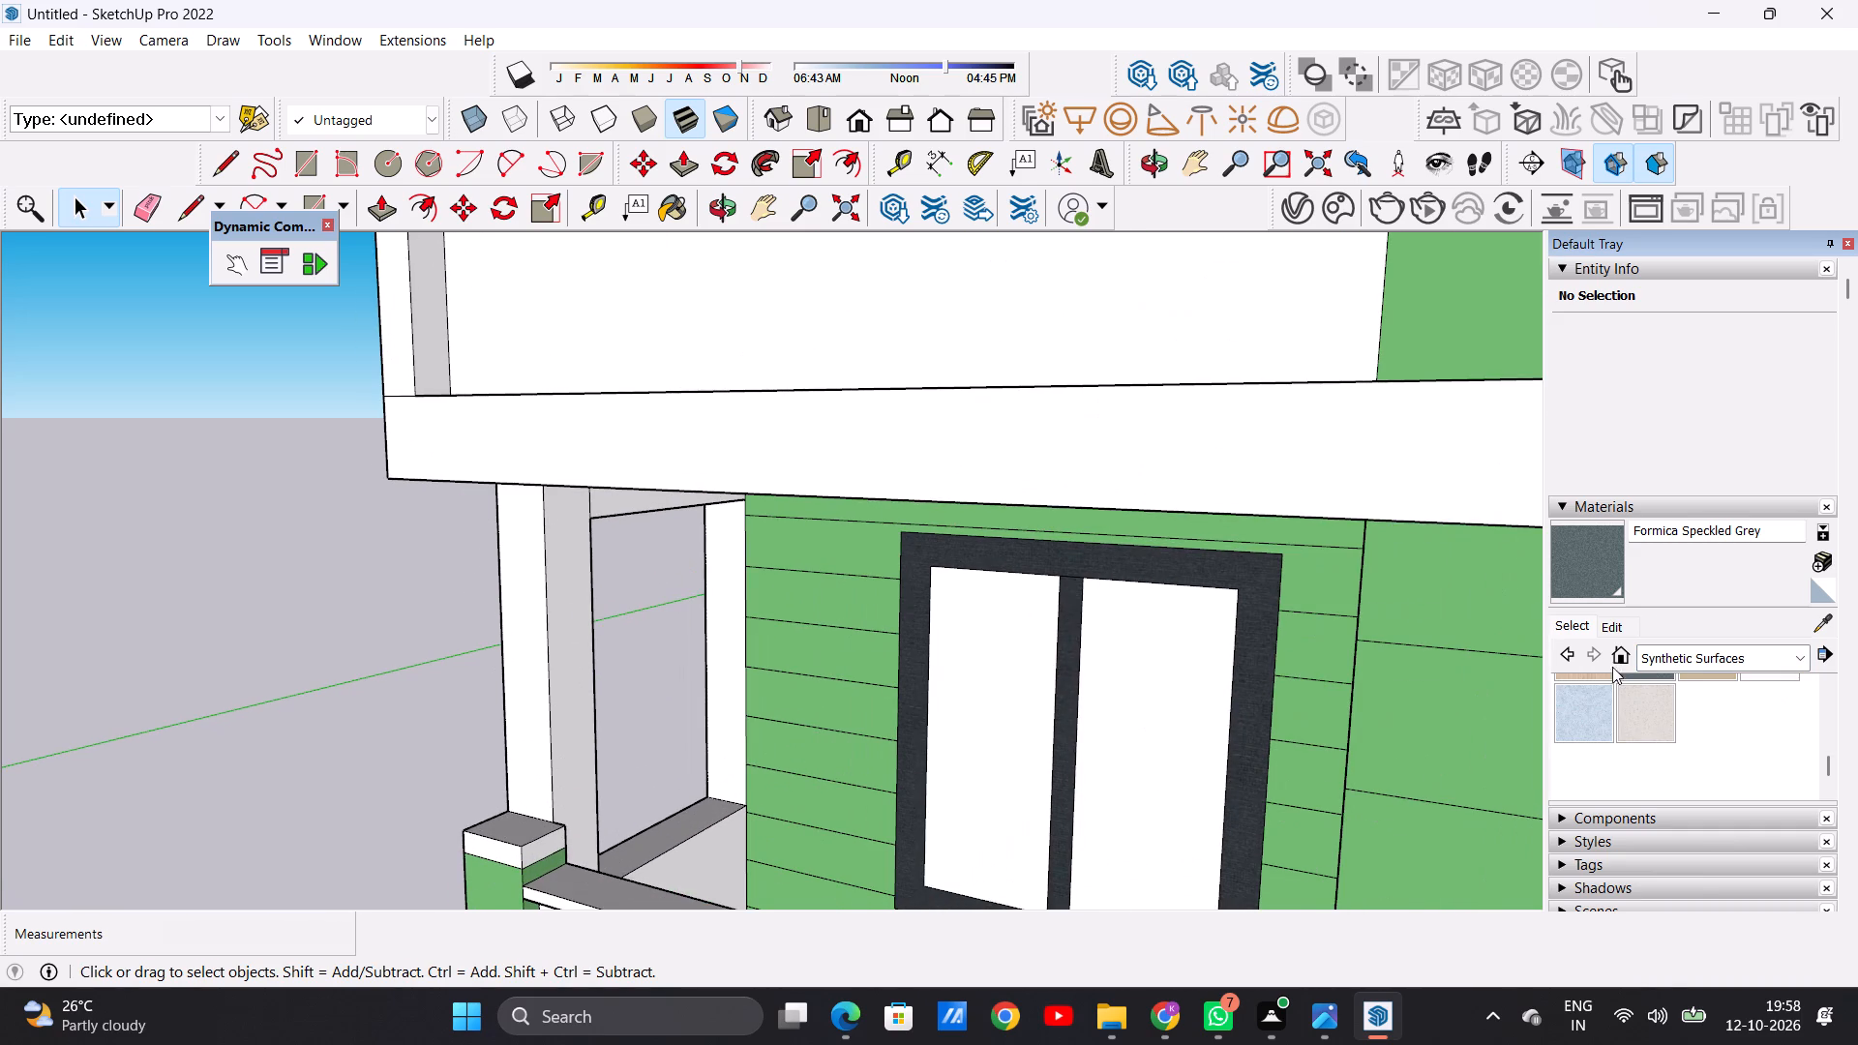
{"action": "left_click", "coordinate": [1636, 717]}
{"action": "scroll", "coordinate": [550, 709], "scroll_direction": "up", "scroll_amount": 7}
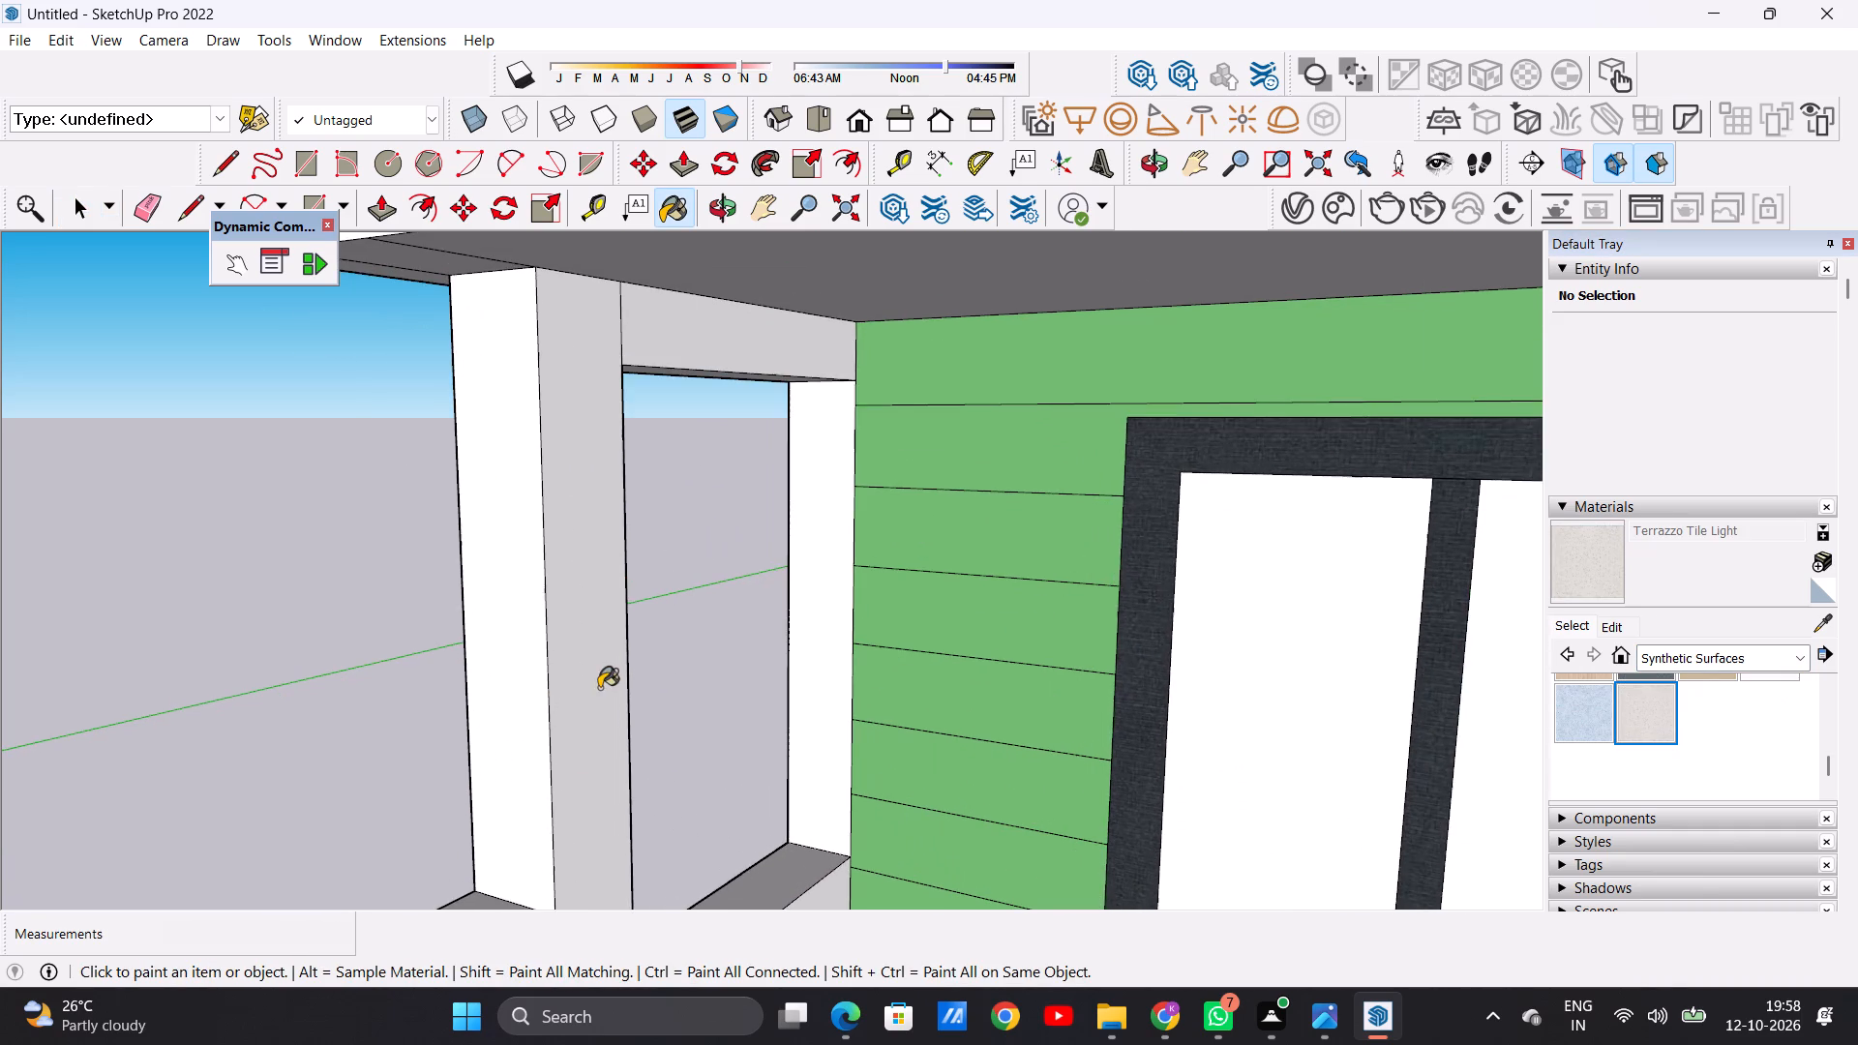
{"action": "left_click", "coordinate": [599, 688]}
{"action": "left_click", "coordinate": [500, 708]}
{"action": "scroll", "coordinate": [623, 707], "scroll_direction": "down", "scroll_amount": 11}
{"action": "middle_click_drag", "start_coordinate": [519, 712], "coordinate": [889, 730]}
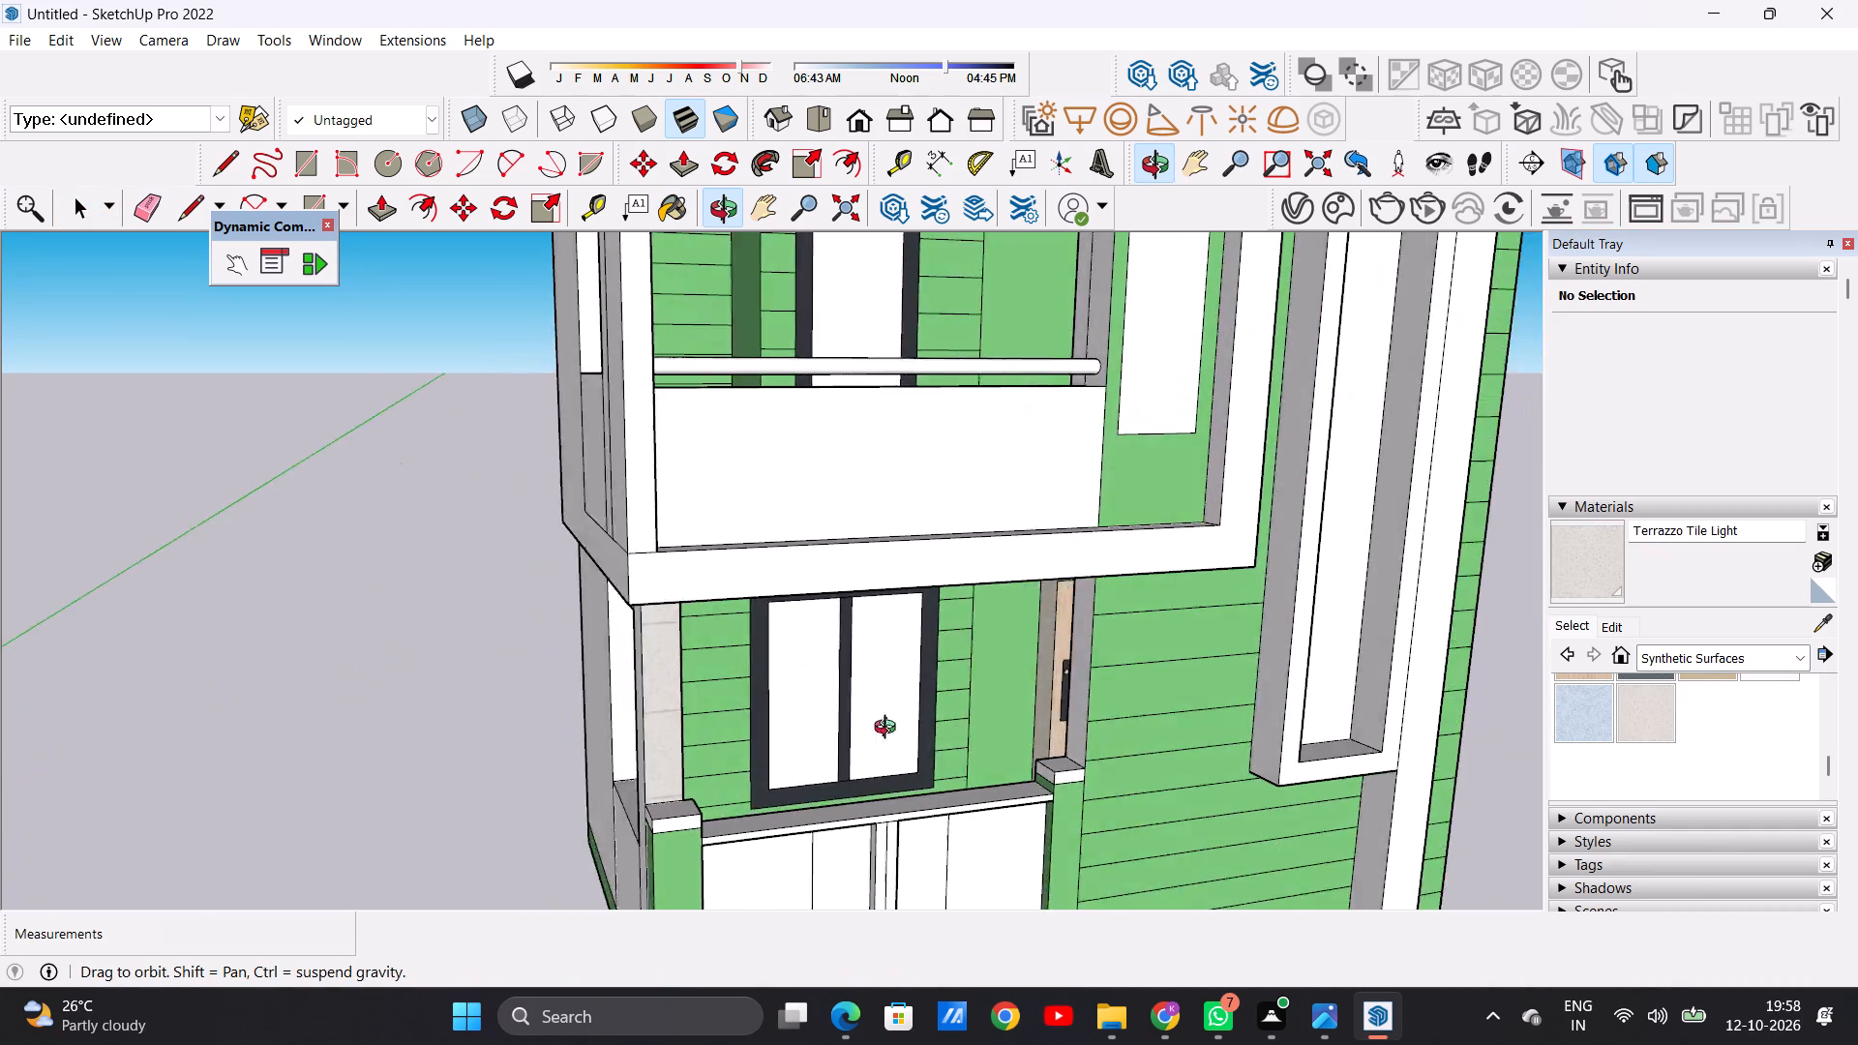
{"action": "middle_click_drag", "start_coordinate": [889, 730], "coordinate": [1190, 712]}
{"action": "scroll", "coordinate": [764, 806], "scroll_direction": "up", "scroll_amount": 4}
{"action": "left_click", "coordinate": [755, 786]}
{"action": "scroll", "coordinate": [634, 726], "scroll_direction": "down", "scroll_amount": 5}
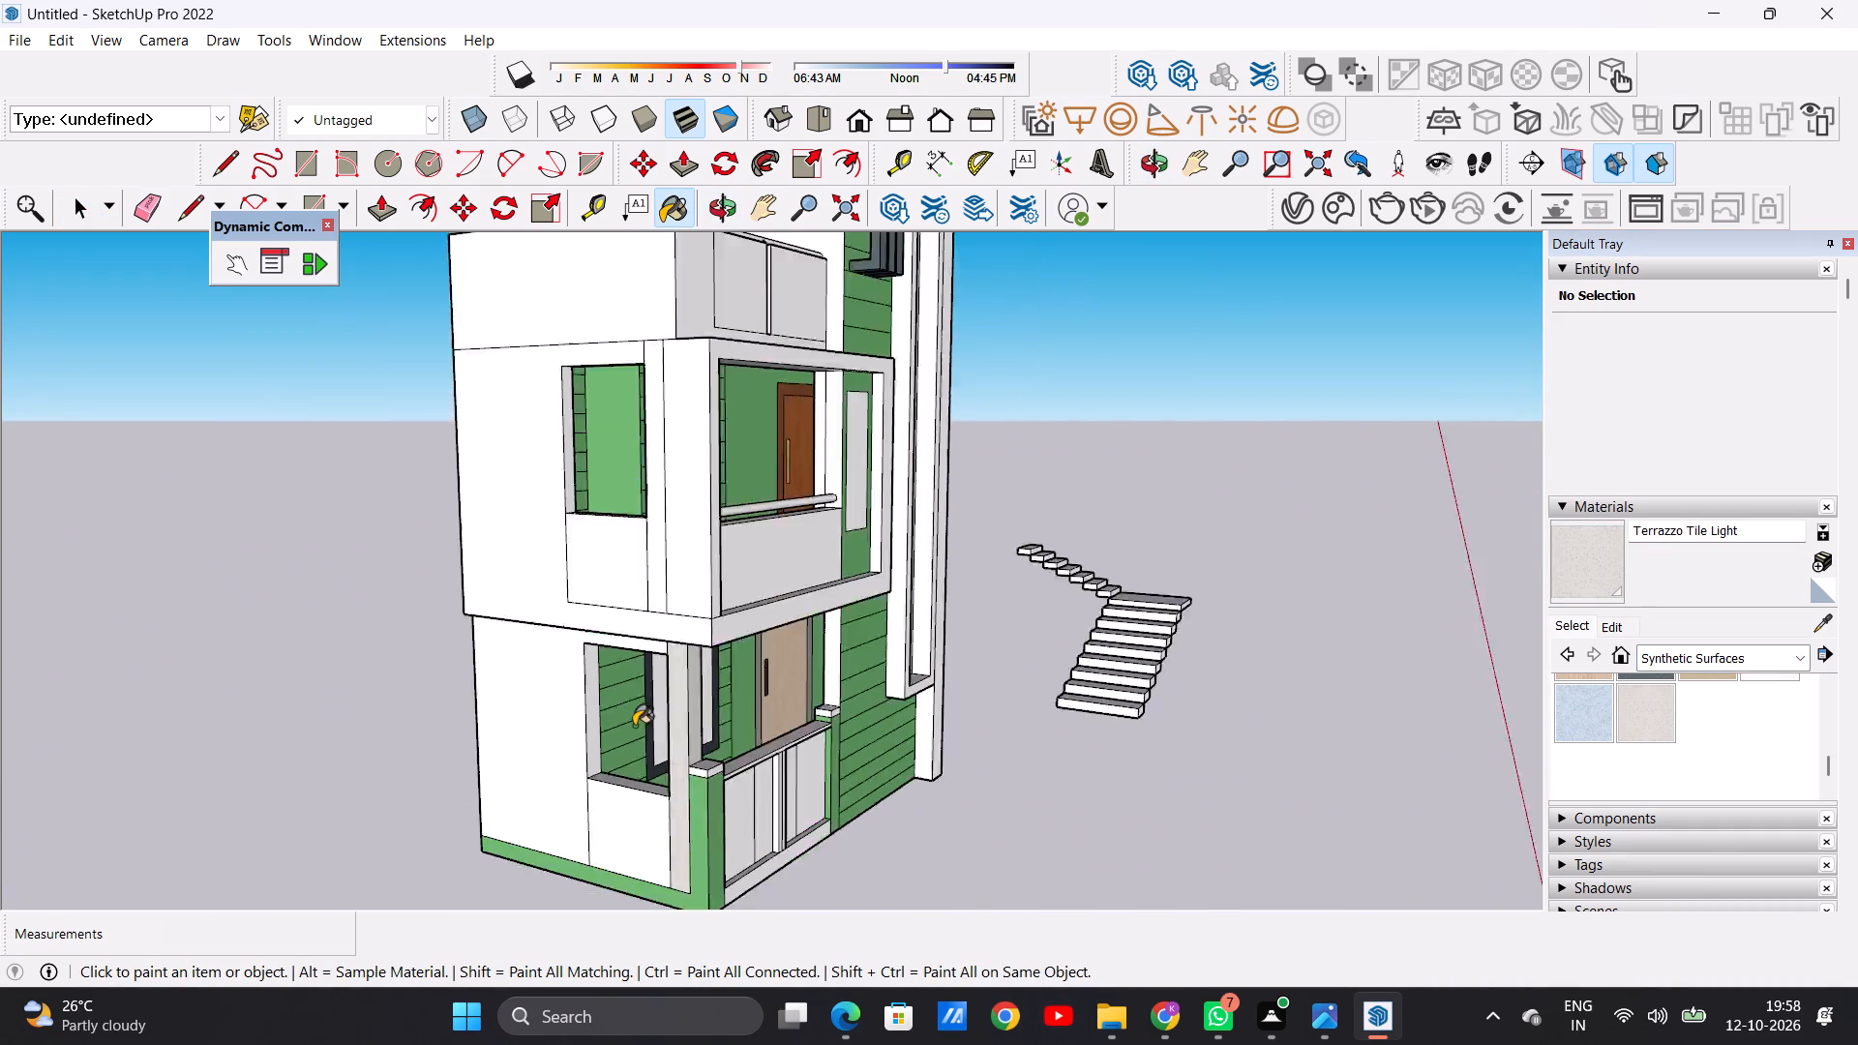
Paint the inner face of the first-floor balcony's side wall, around its opening, with Terrazzo Tile Light.
{"action": "scroll", "coordinate": [634, 726], "scroll_direction": "down", "scroll_amount": 11}
{"action": "scroll", "coordinate": [693, 651], "scroll_direction": "down", "scroll_amount": 1}
{"action": "scroll", "coordinate": [693, 651], "scroll_direction": "up", "scroll_amount": 4}
{"action": "middle_click_drag", "start_coordinate": [731, 635], "coordinate": [145, 628]}
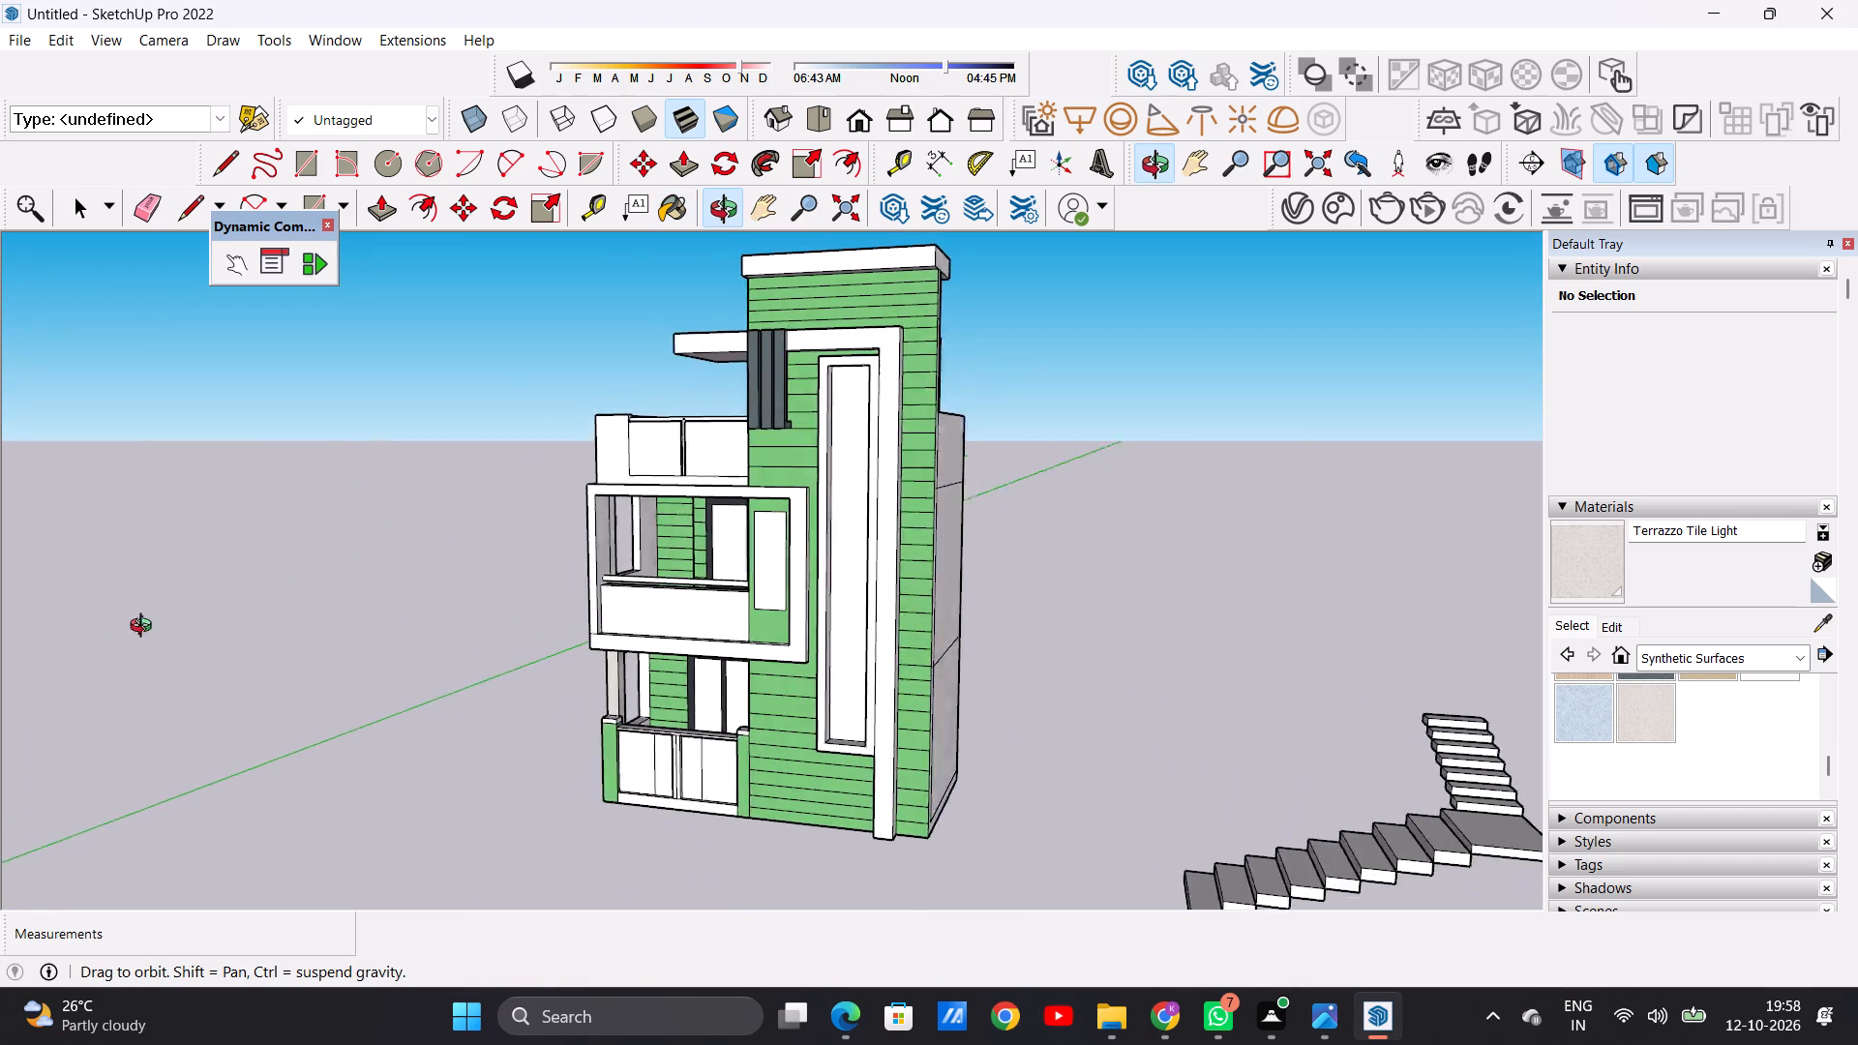
{"action": "middle_click_drag", "start_coordinate": [145, 628], "coordinate": [95, 632]}
{"action": "scroll", "coordinate": [555, 562], "scroll_direction": "up", "scroll_amount": 3}
{"action": "scroll", "coordinate": [563, 562], "scroll_direction": "down", "scroll_amount": 1}
{"action": "scroll", "coordinate": [563, 562], "scroll_direction": "up", "scroll_amount": 19}
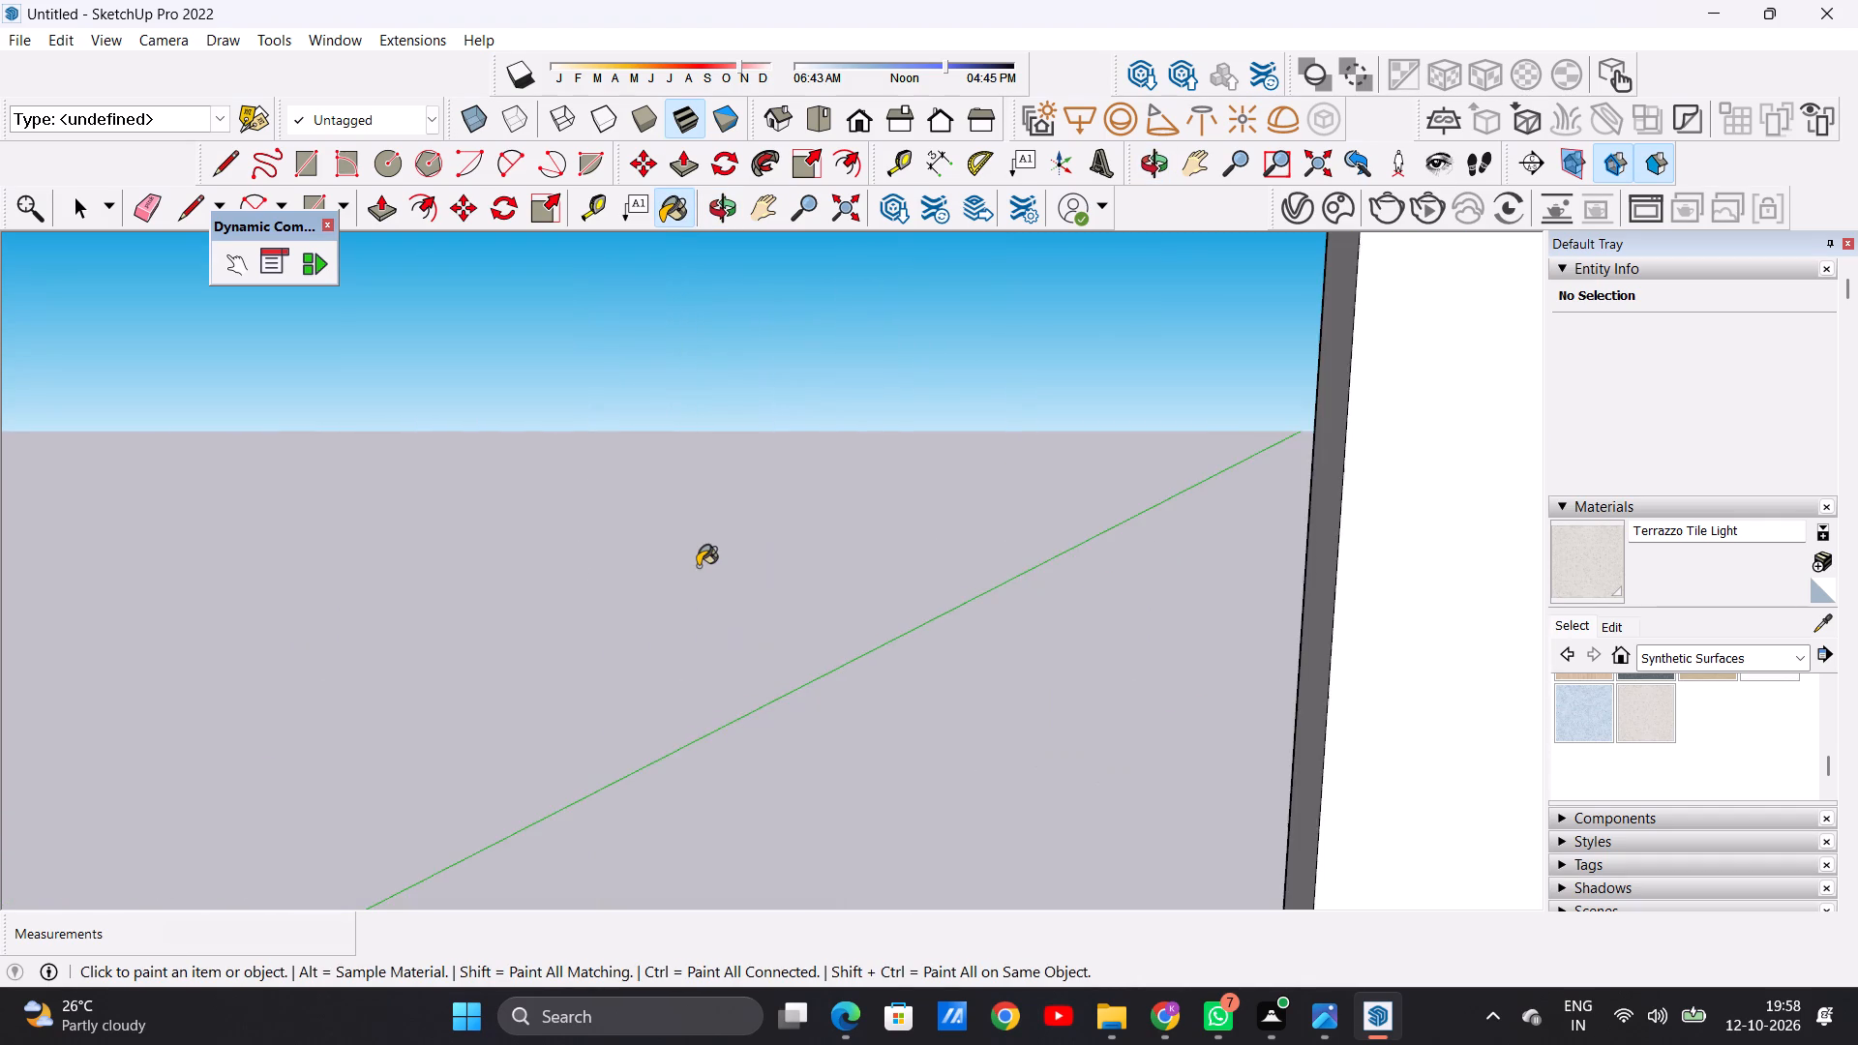
{"action": "scroll", "coordinate": [667, 590], "scroll_direction": "down", "scroll_amount": 6}
{"action": "left_click", "coordinate": [642, 600]}
{"action": "scroll", "coordinate": [737, 622], "scroll_direction": "down", "scroll_amount": 3}
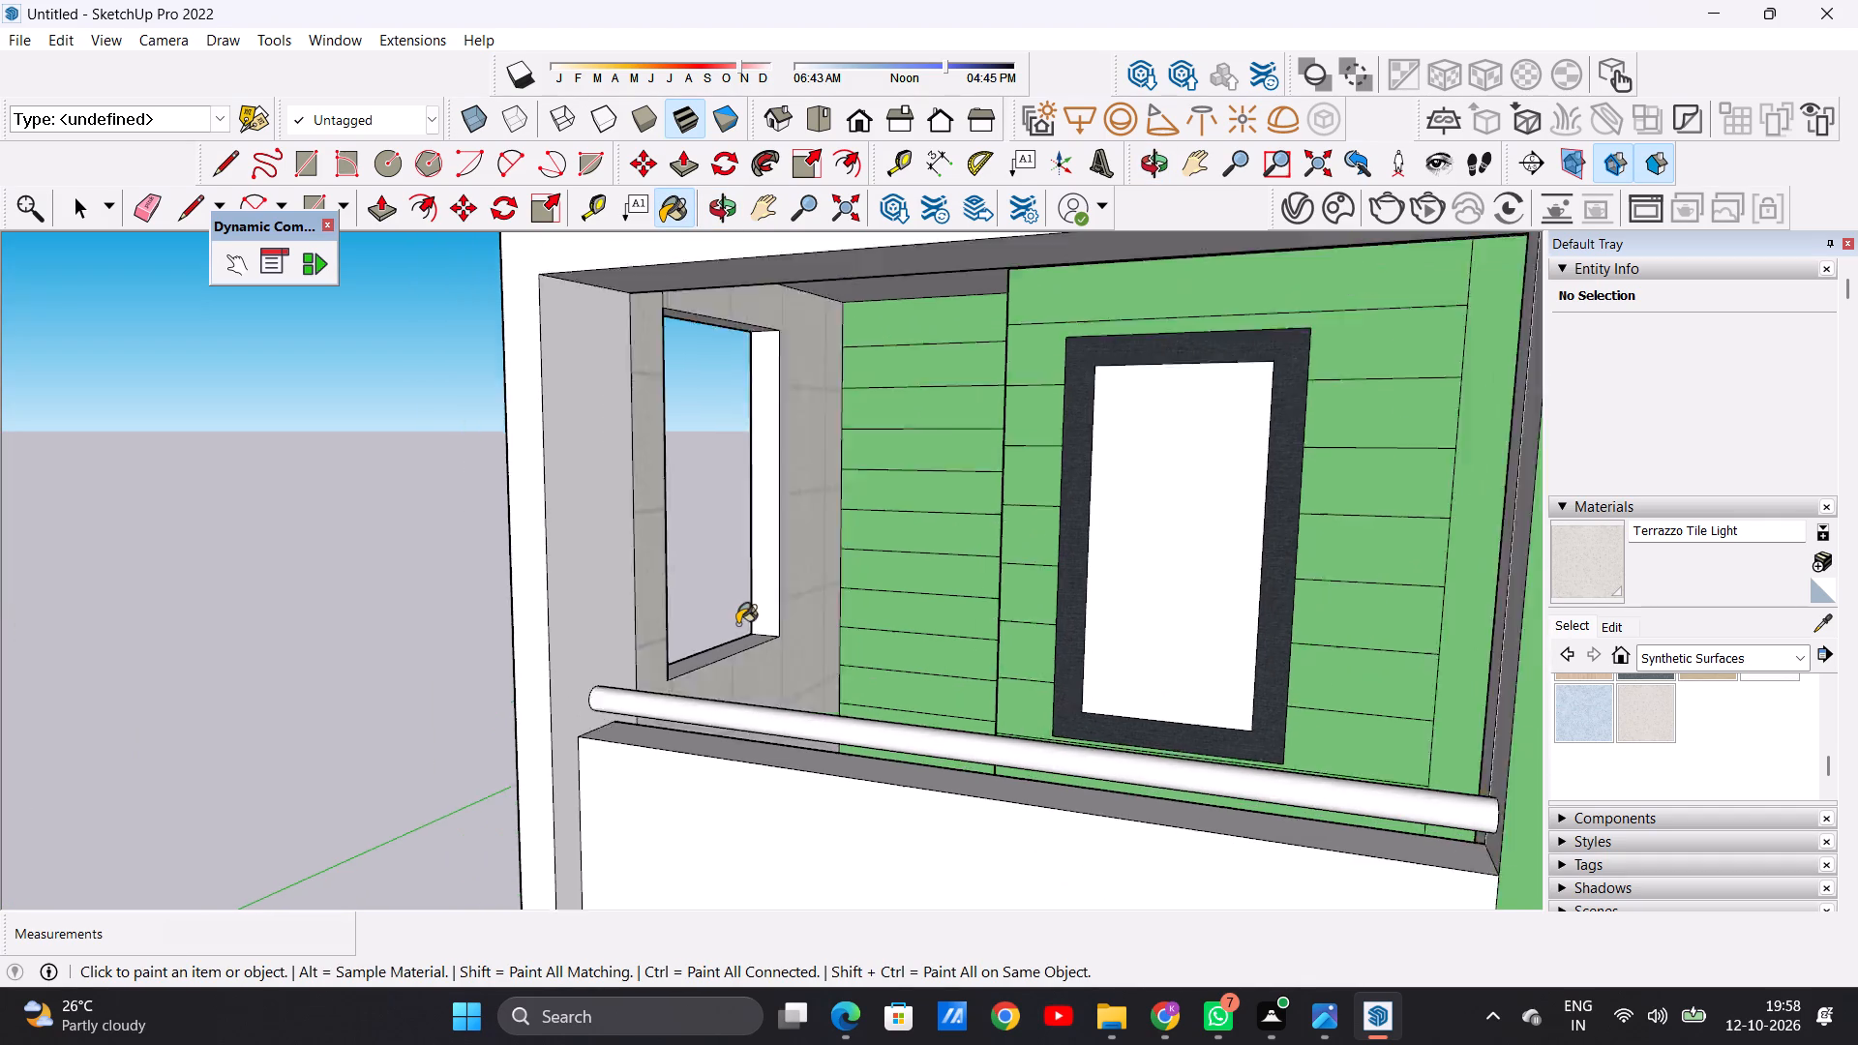
Paint the first floor's outer side wall and the vertical strip beside its opening with Terrazzo Tile Light.
{"action": "scroll", "coordinate": [737, 624], "scroll_direction": "down", "scroll_amount": 4}
{"action": "middle_click_drag", "start_coordinate": [539, 622], "coordinate": [1154, 594]}
{"action": "scroll", "coordinate": [732, 730], "scroll_direction": "up", "scroll_amount": 4}
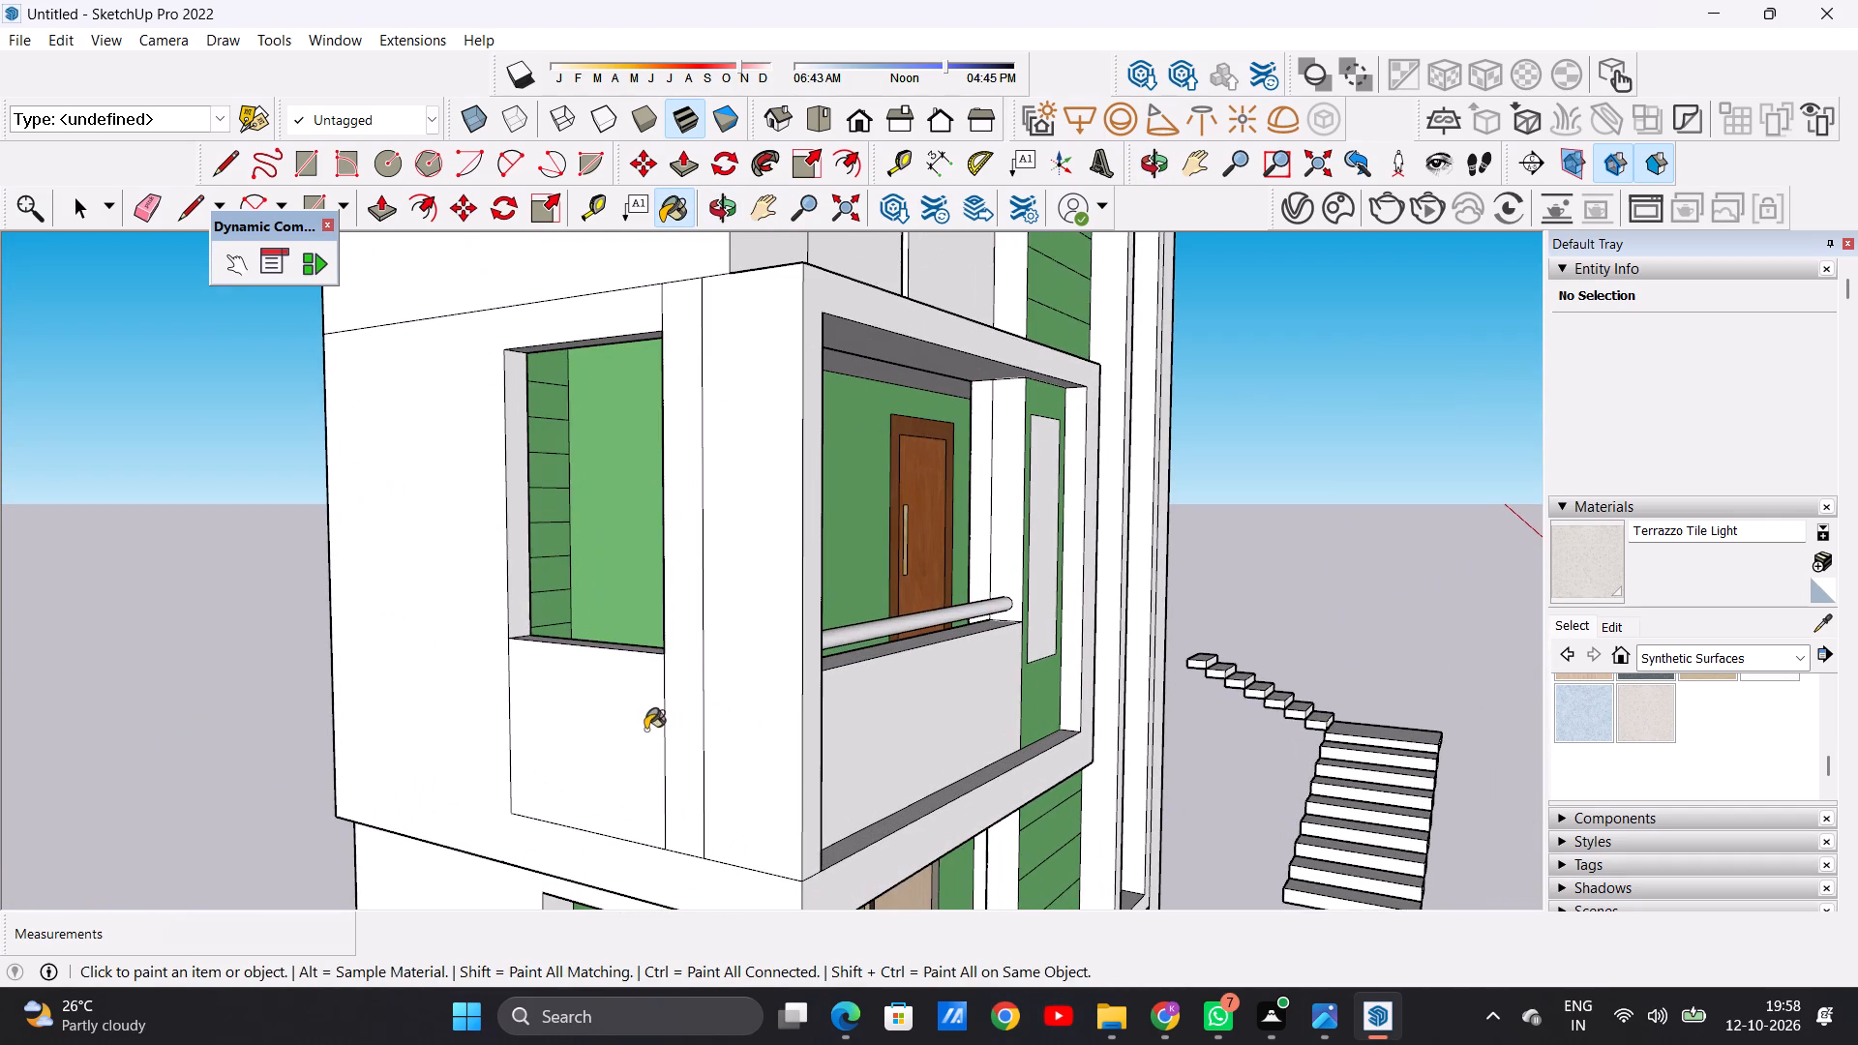
{"action": "left_click", "coordinate": [674, 710]}
{"action": "scroll", "coordinate": [674, 710], "scroll_direction": "down", "scroll_amount": 6}
{"action": "scroll", "coordinate": [631, 481], "scroll_direction": "up", "scroll_amount": 4}
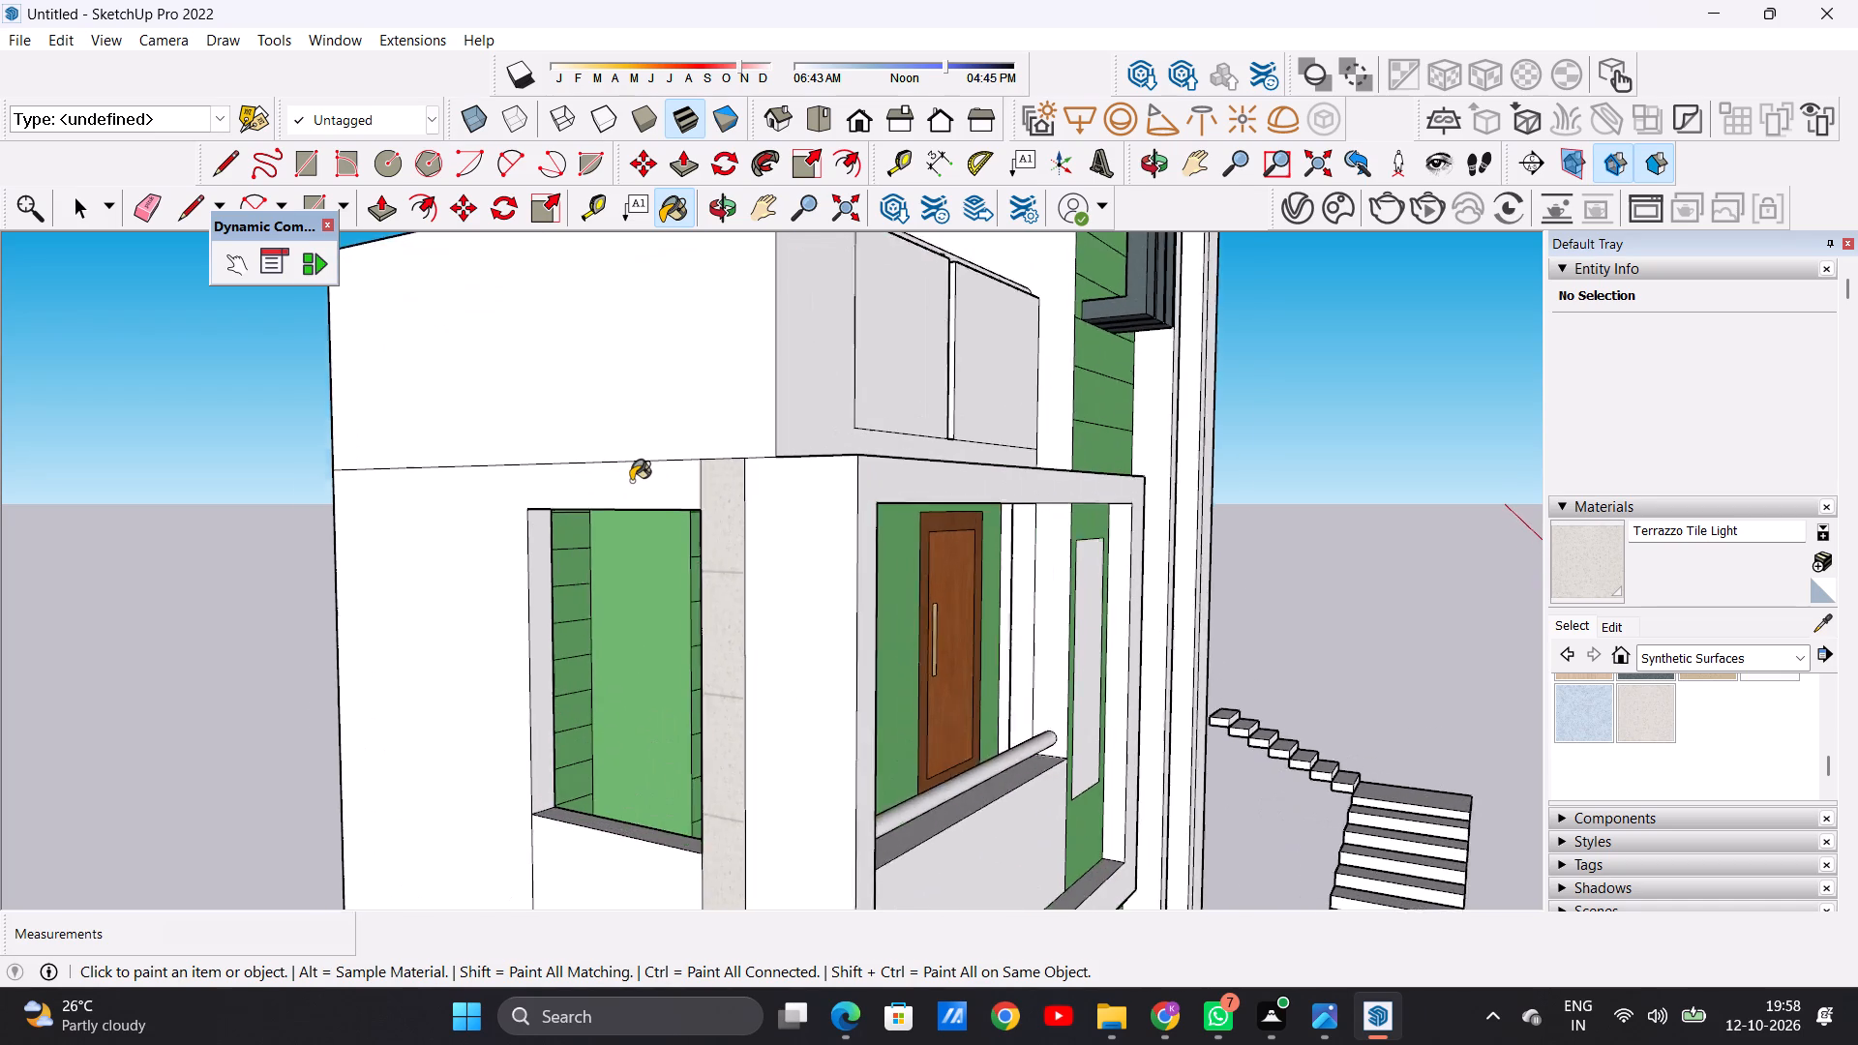
{"action": "scroll", "coordinate": [631, 481], "scroll_direction": "up", "scroll_amount": 3}
{"action": "left_click", "coordinate": [631, 481]}
{"action": "scroll", "coordinate": [607, 504], "scroll_direction": "down", "scroll_amount": 7}
{"action": "scroll", "coordinate": [556, 505], "scroll_direction": "up", "scroll_amount": 1}
{"action": "scroll", "coordinate": [556, 505], "scroll_direction": "down", "scroll_amount": 8}
{"action": "scroll", "coordinate": [556, 505], "scroll_direction": "up", "scroll_amount": 1}
{"action": "scroll", "coordinate": [556, 505], "scroll_direction": "down", "scroll_amount": 3}
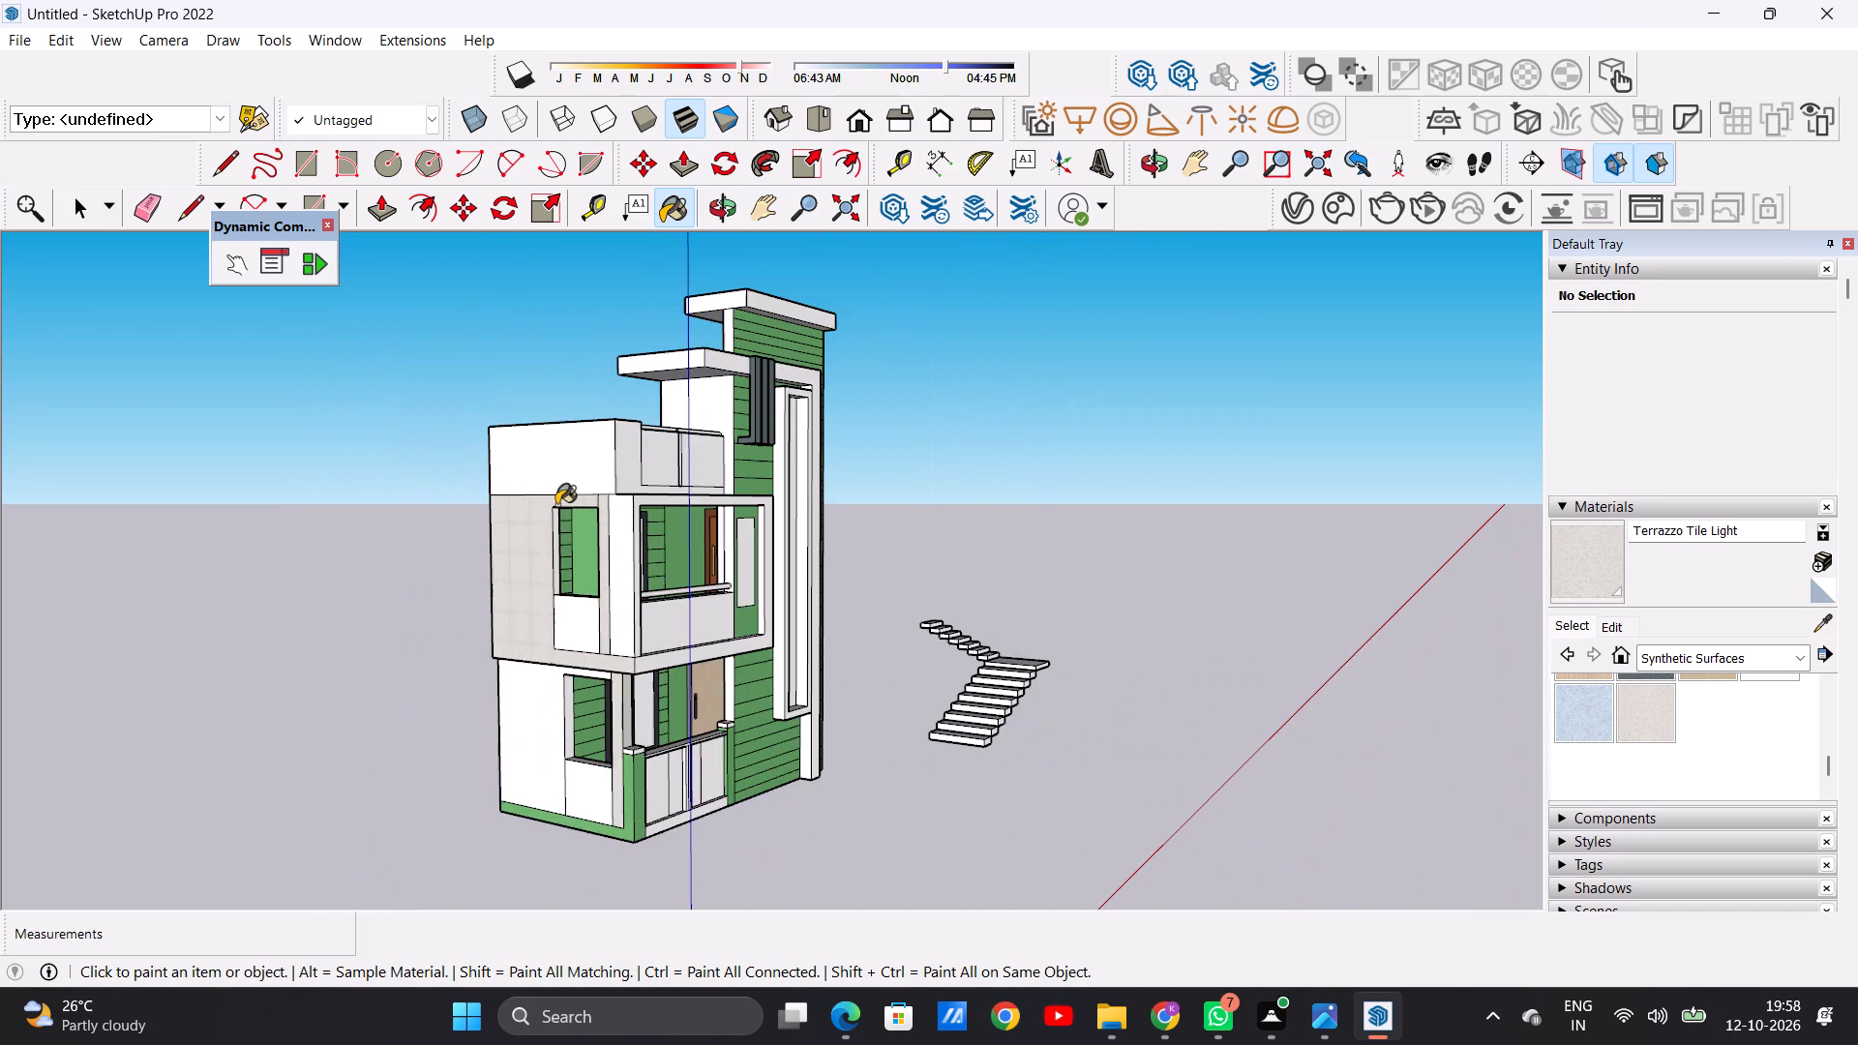
Paint the ground floor's outer side wall and the panel below its opening with Terrazzo Tile Light.
{"action": "scroll", "coordinate": [556, 704], "scroll_direction": "up", "scroll_amount": 8}
{"action": "scroll", "coordinate": [546, 719], "scroll_direction": "down", "scroll_amount": 1}
{"action": "scroll", "coordinate": [546, 719], "scroll_direction": "up", "scroll_amount": 4}
{"action": "left_click", "coordinate": [534, 679]}
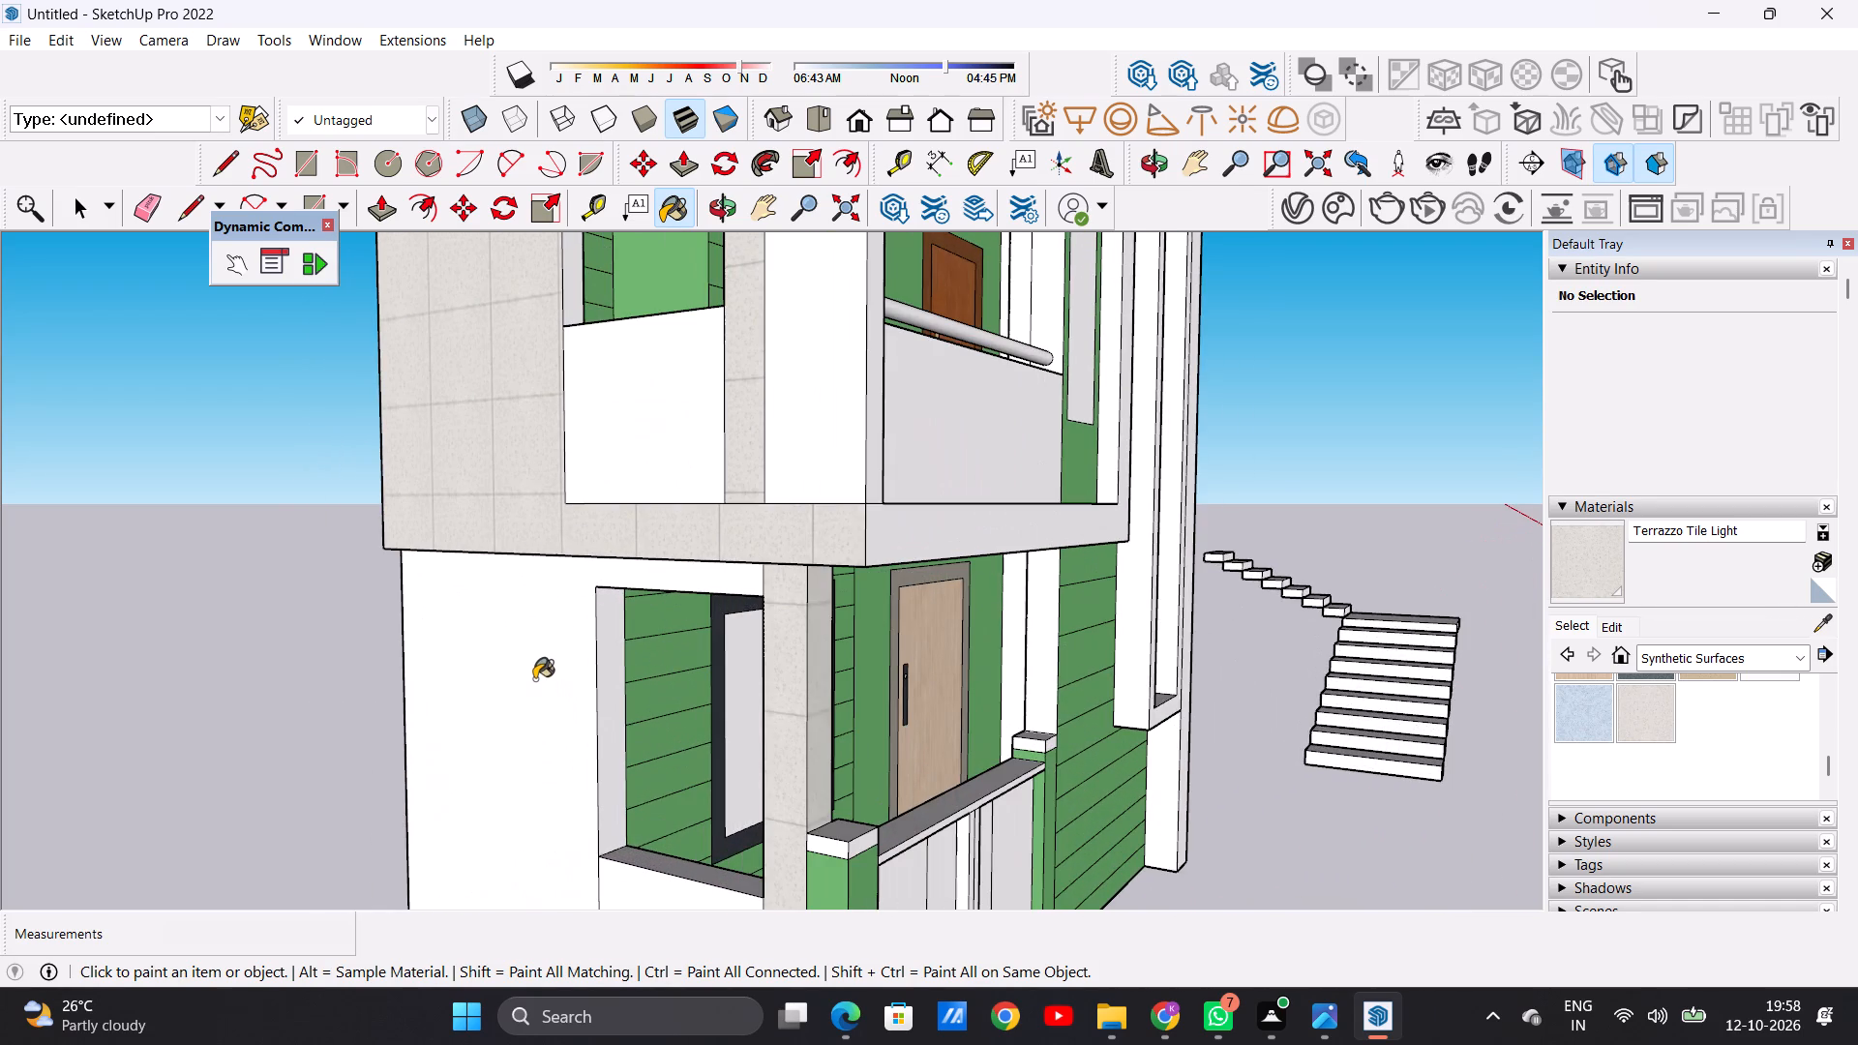
{"action": "scroll", "coordinate": [534, 679], "scroll_direction": "down", "scroll_amount": 6}
{"action": "scroll", "coordinate": [574, 795], "scroll_direction": "up", "scroll_amount": 5}
{"action": "left_click", "coordinate": [638, 820]}
Paint the sill and both vertical reveals of the ground-floor side opening with Terrazzo Tile Light.
{"action": "scroll", "coordinate": [628, 791], "scroll_direction": "up", "scroll_amount": 6}
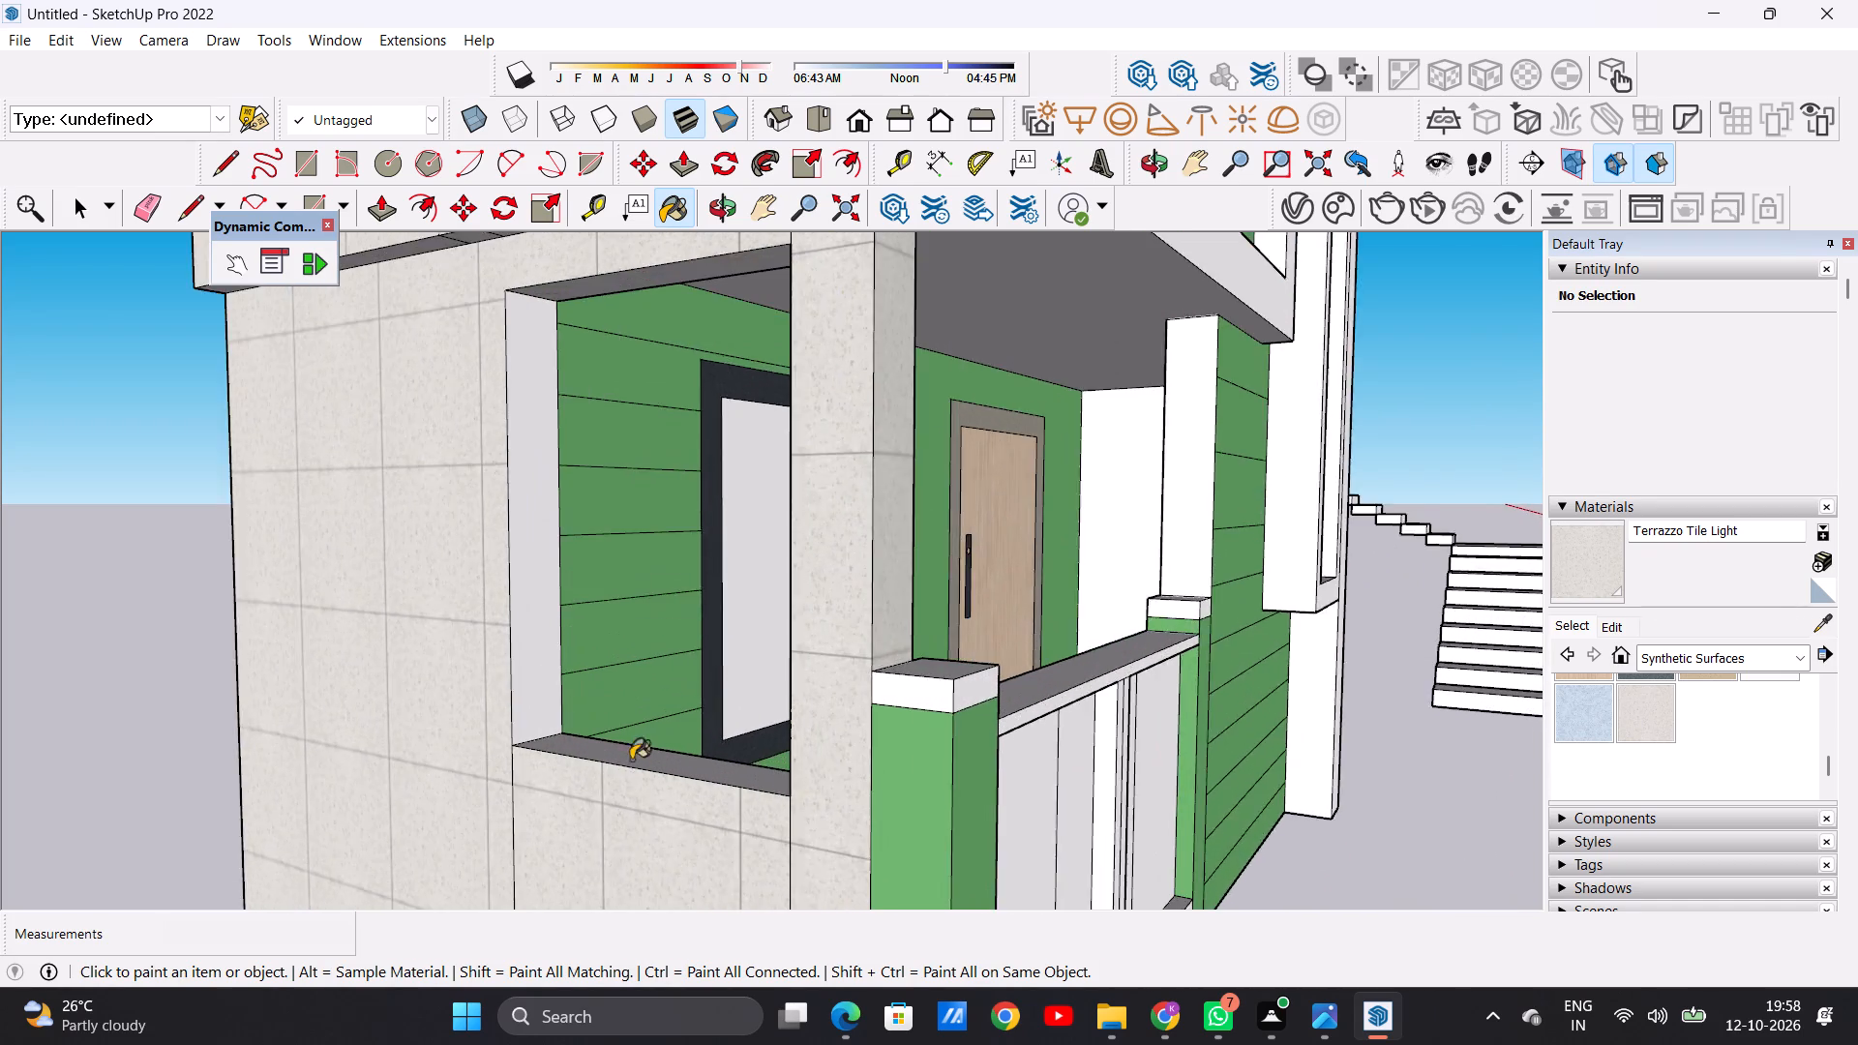
{"action": "scroll", "coordinate": [631, 760], "scroll_direction": "up", "scroll_amount": 10}
{"action": "left_click", "coordinate": [622, 751]}
{"action": "left_click", "coordinate": [360, 657]}
{"action": "scroll", "coordinate": [415, 760], "scroll_direction": "down", "scroll_amount": 3}
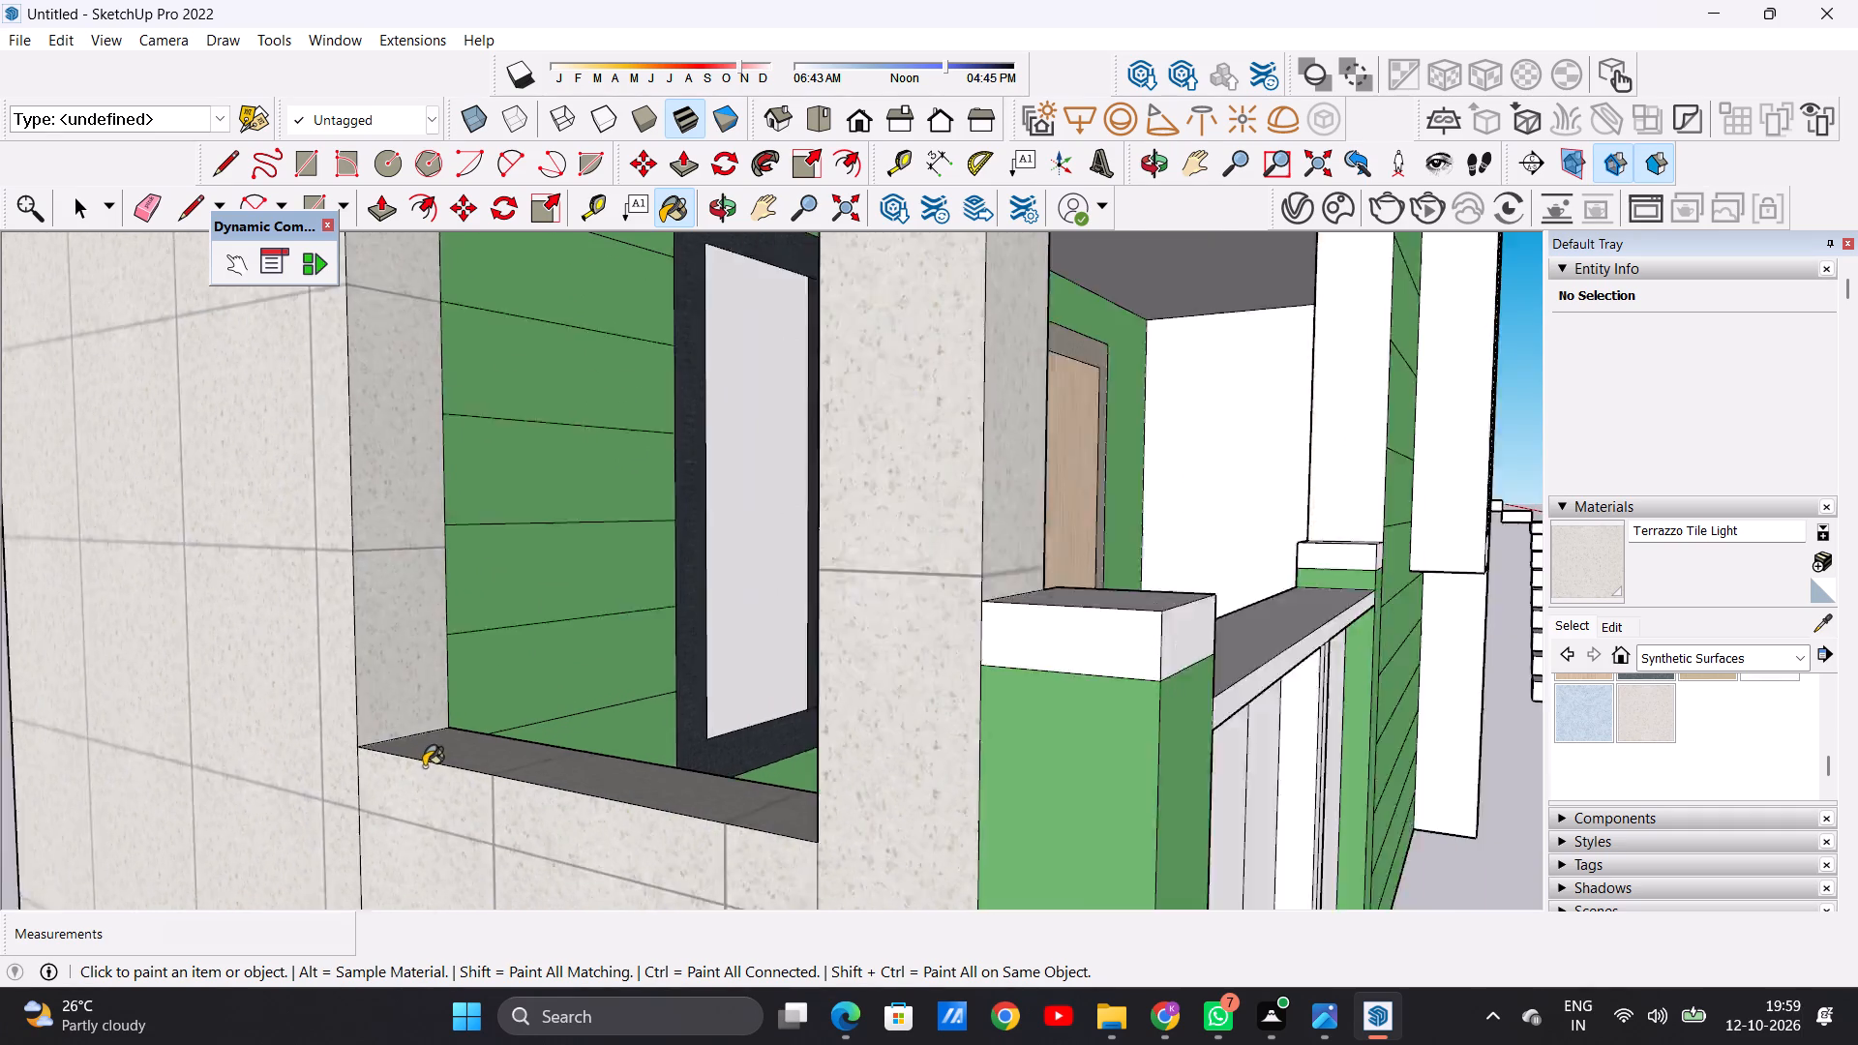
{"action": "scroll", "coordinate": [424, 766], "scroll_direction": "down", "scroll_amount": 20}
{"action": "scroll", "coordinate": [424, 766], "scroll_direction": "down", "scroll_amount": 2}
{"action": "middle_click_drag", "start_coordinate": [435, 745], "coordinate": [954, 752]}
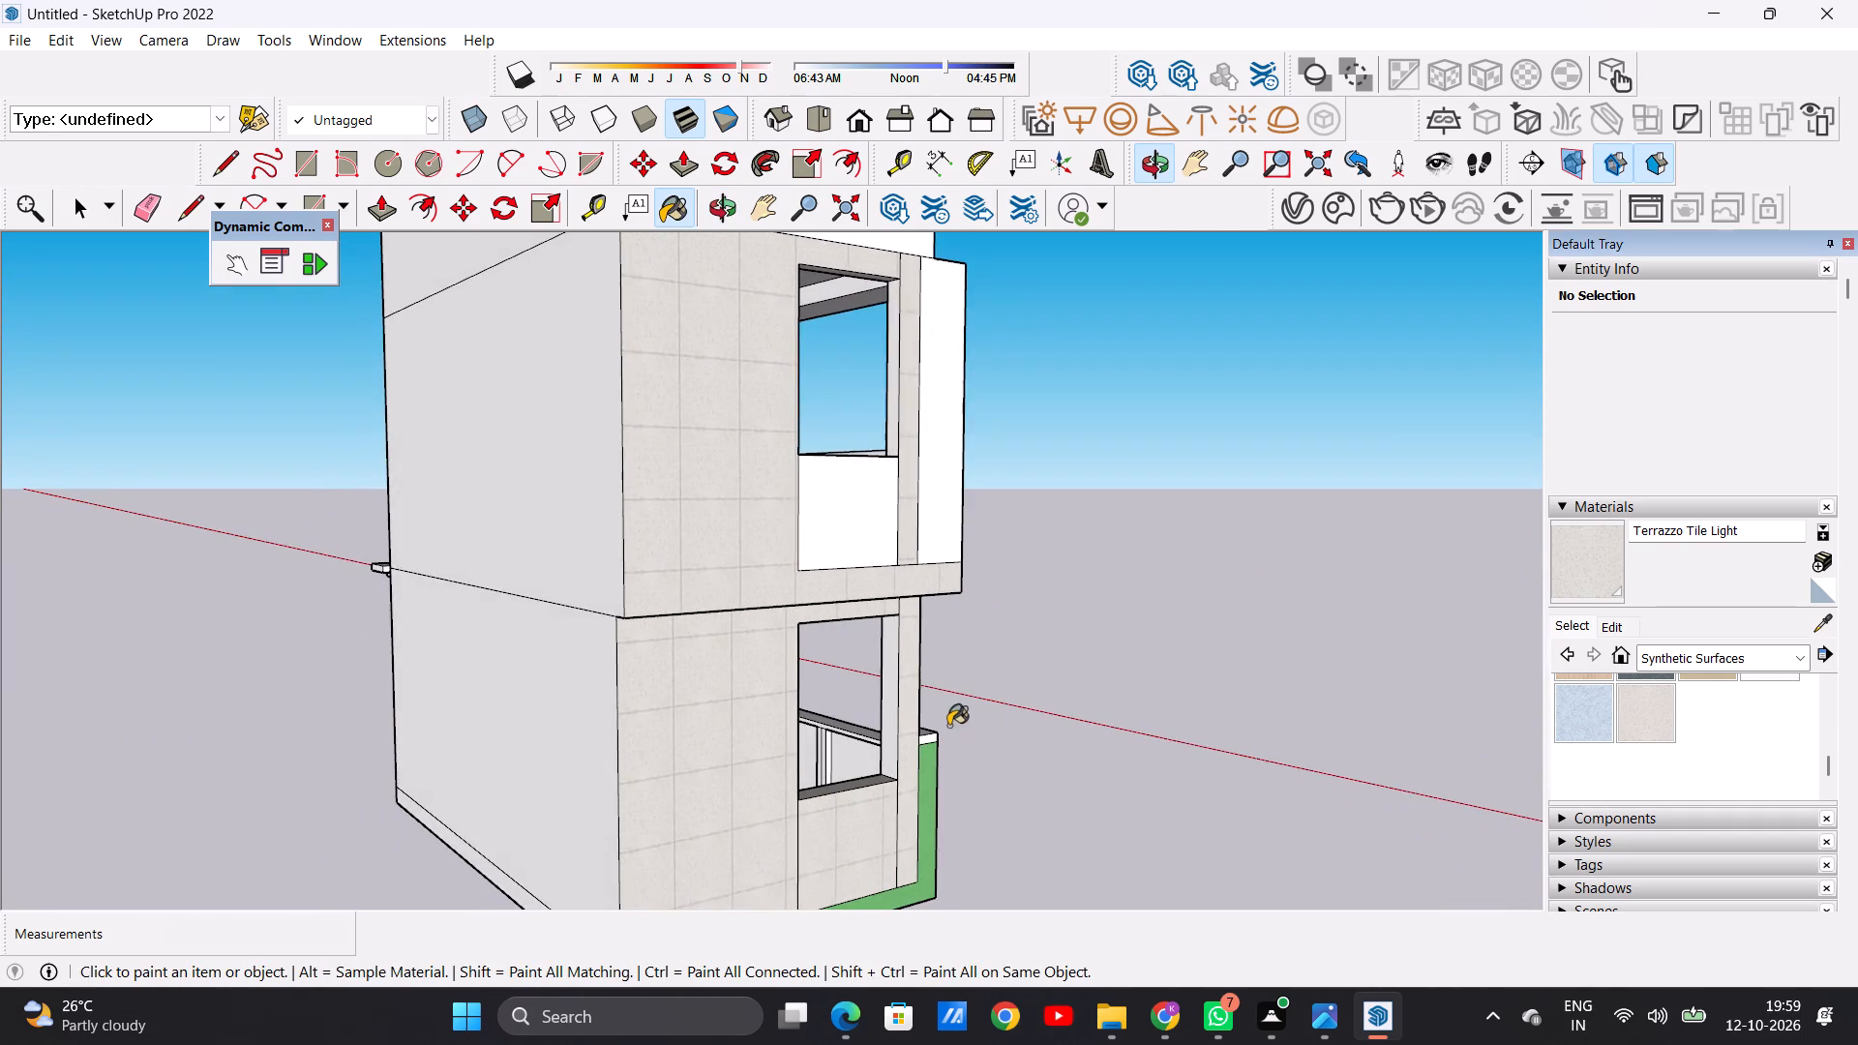
{"action": "scroll", "coordinate": [878, 734], "scroll_direction": "up", "scroll_amount": 11}
{"action": "left_click", "coordinate": [910, 674]}
Examine the house from the front and the opposite side for surfaces that still need a material.
{"action": "scroll", "coordinate": [191, 695], "scroll_direction": "down", "scroll_amount": 7}
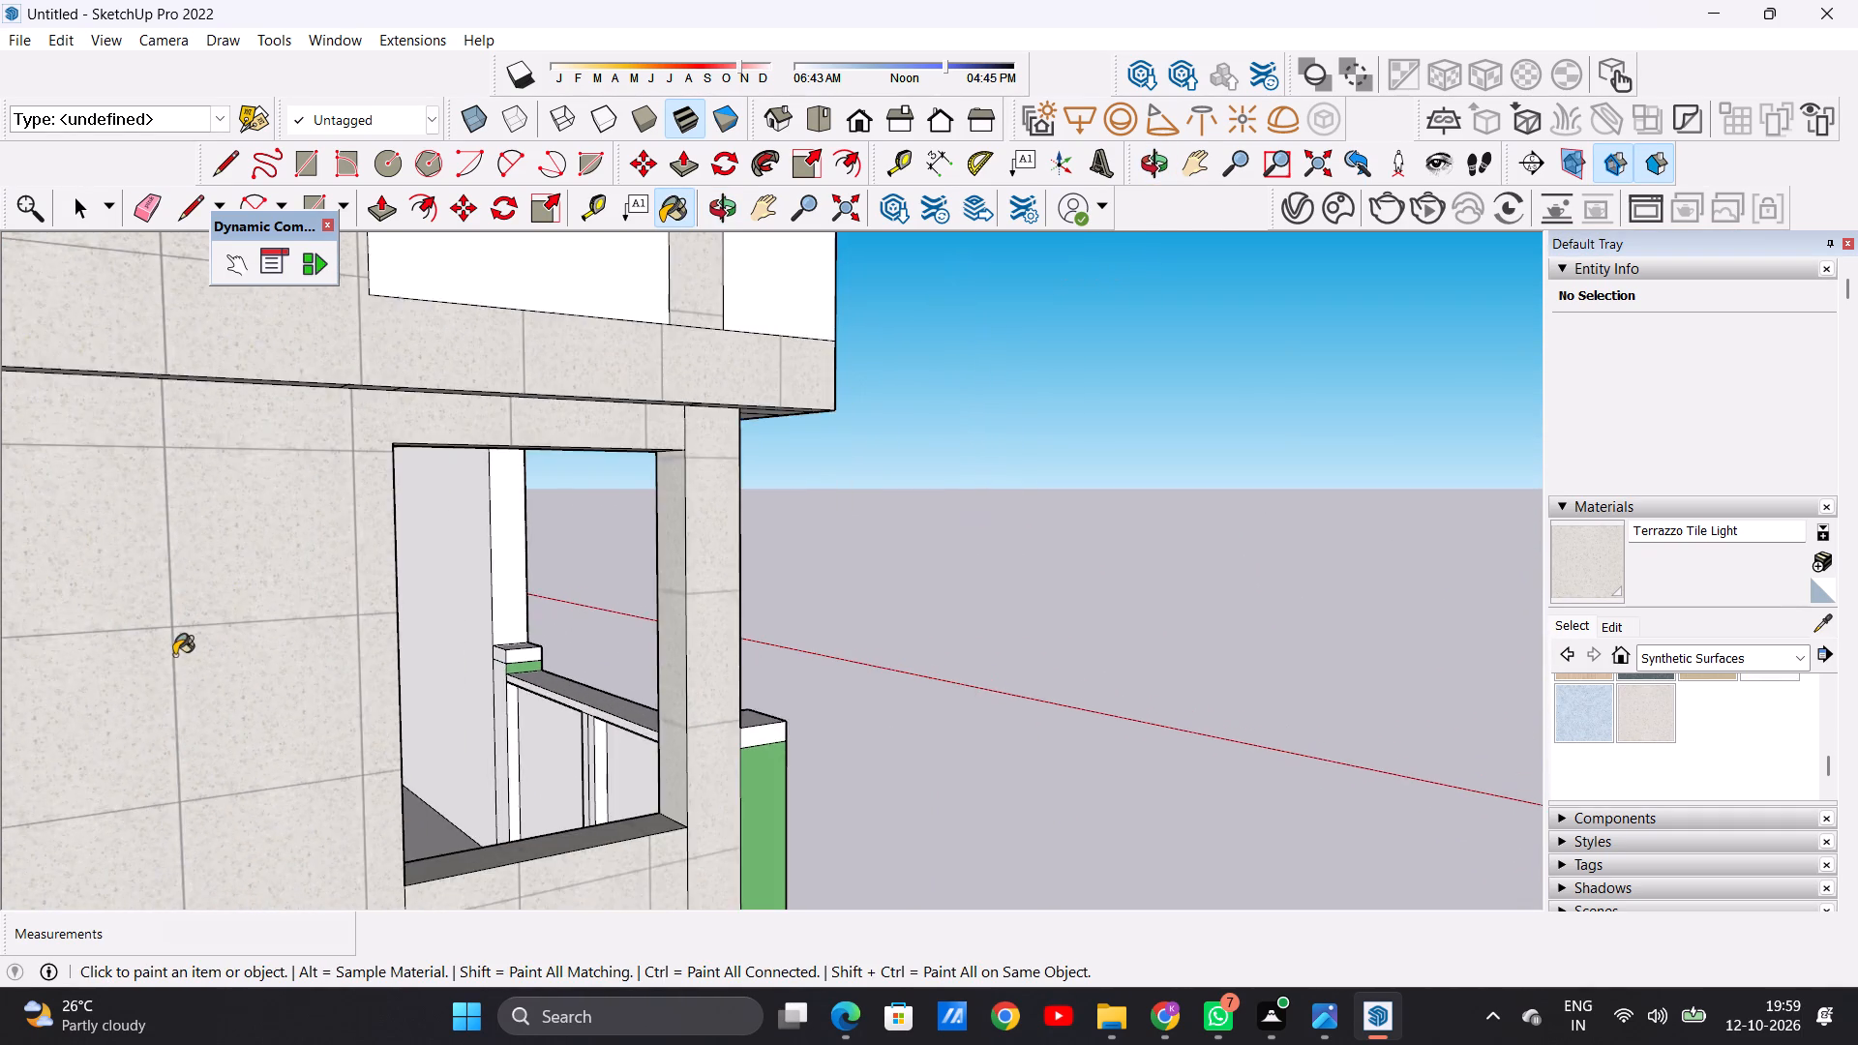
{"action": "scroll", "coordinate": [174, 655], "scroll_direction": "down", "scroll_amount": 15}
{"action": "middle_click_drag", "start_coordinate": [722, 695], "coordinate": [0, 641]}
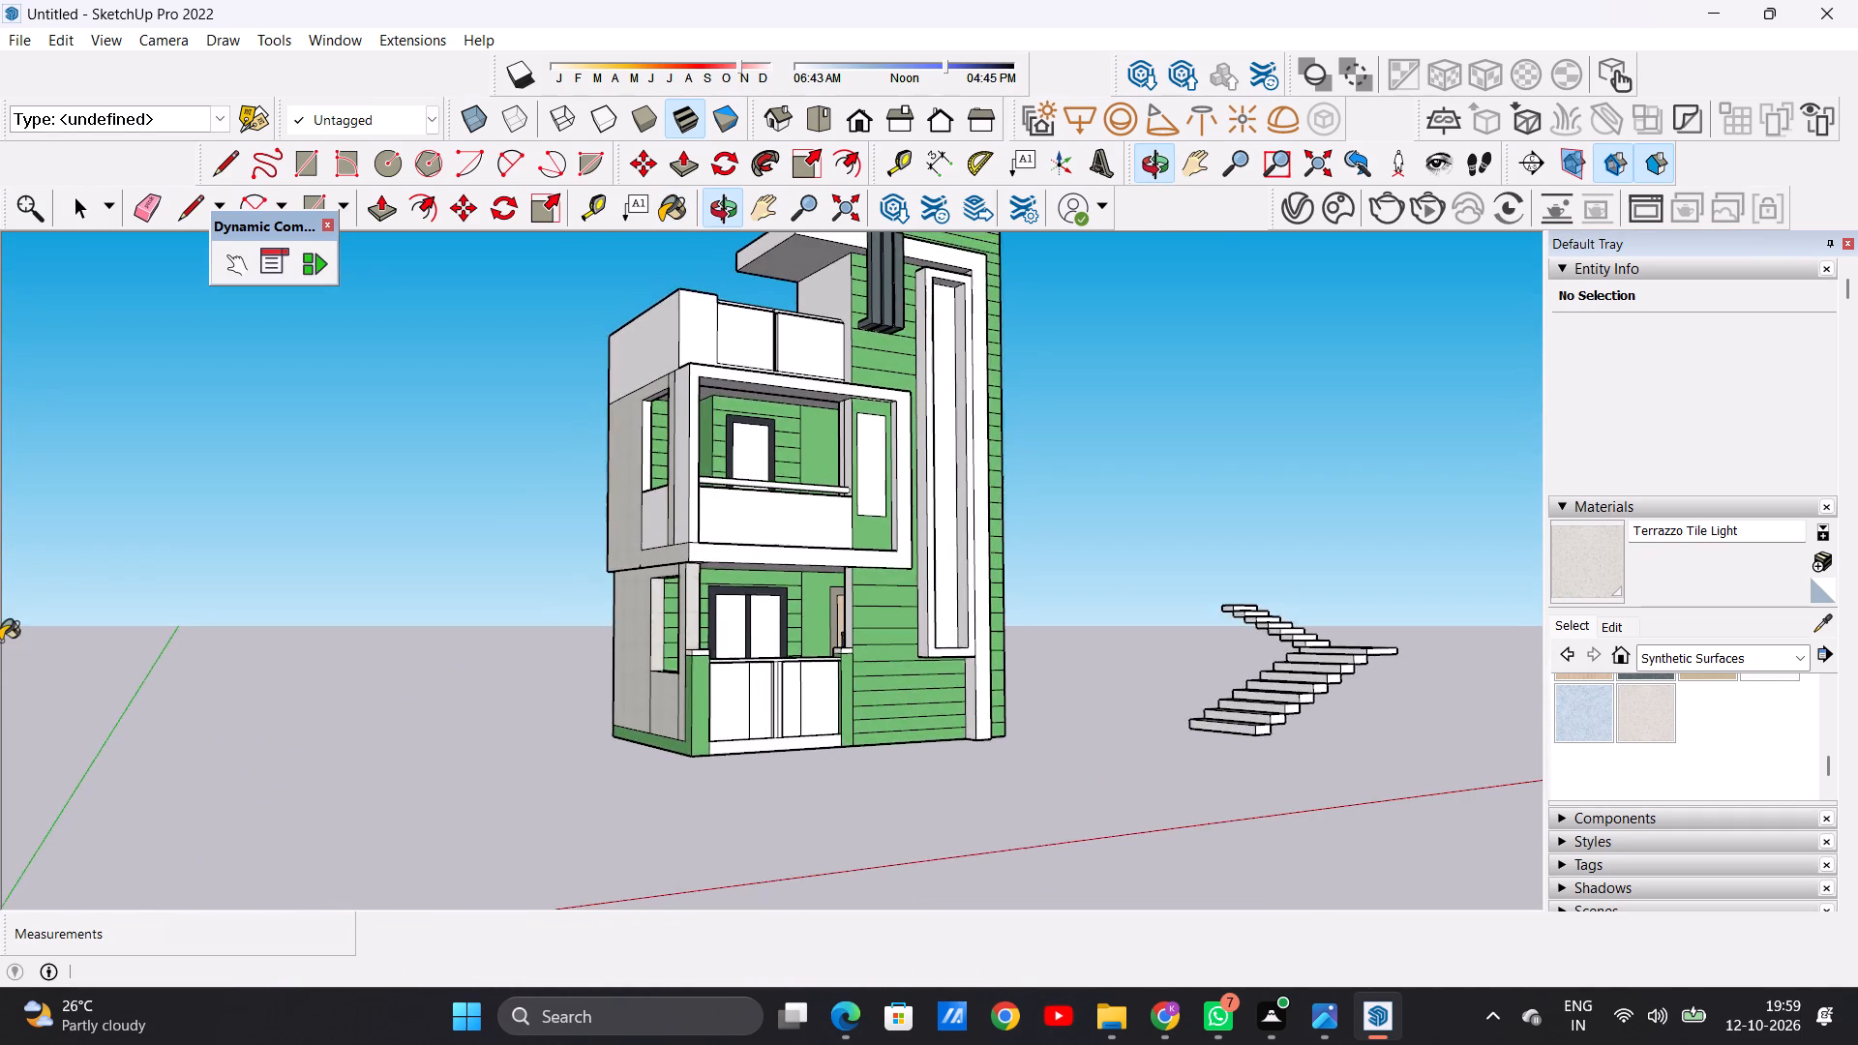
{"action": "scroll", "coordinate": [15, 646], "scroll_direction": "down", "scroll_amount": 4}
{"action": "middle_click_drag", "start_coordinate": [770, 714], "coordinate": [529, 764]}
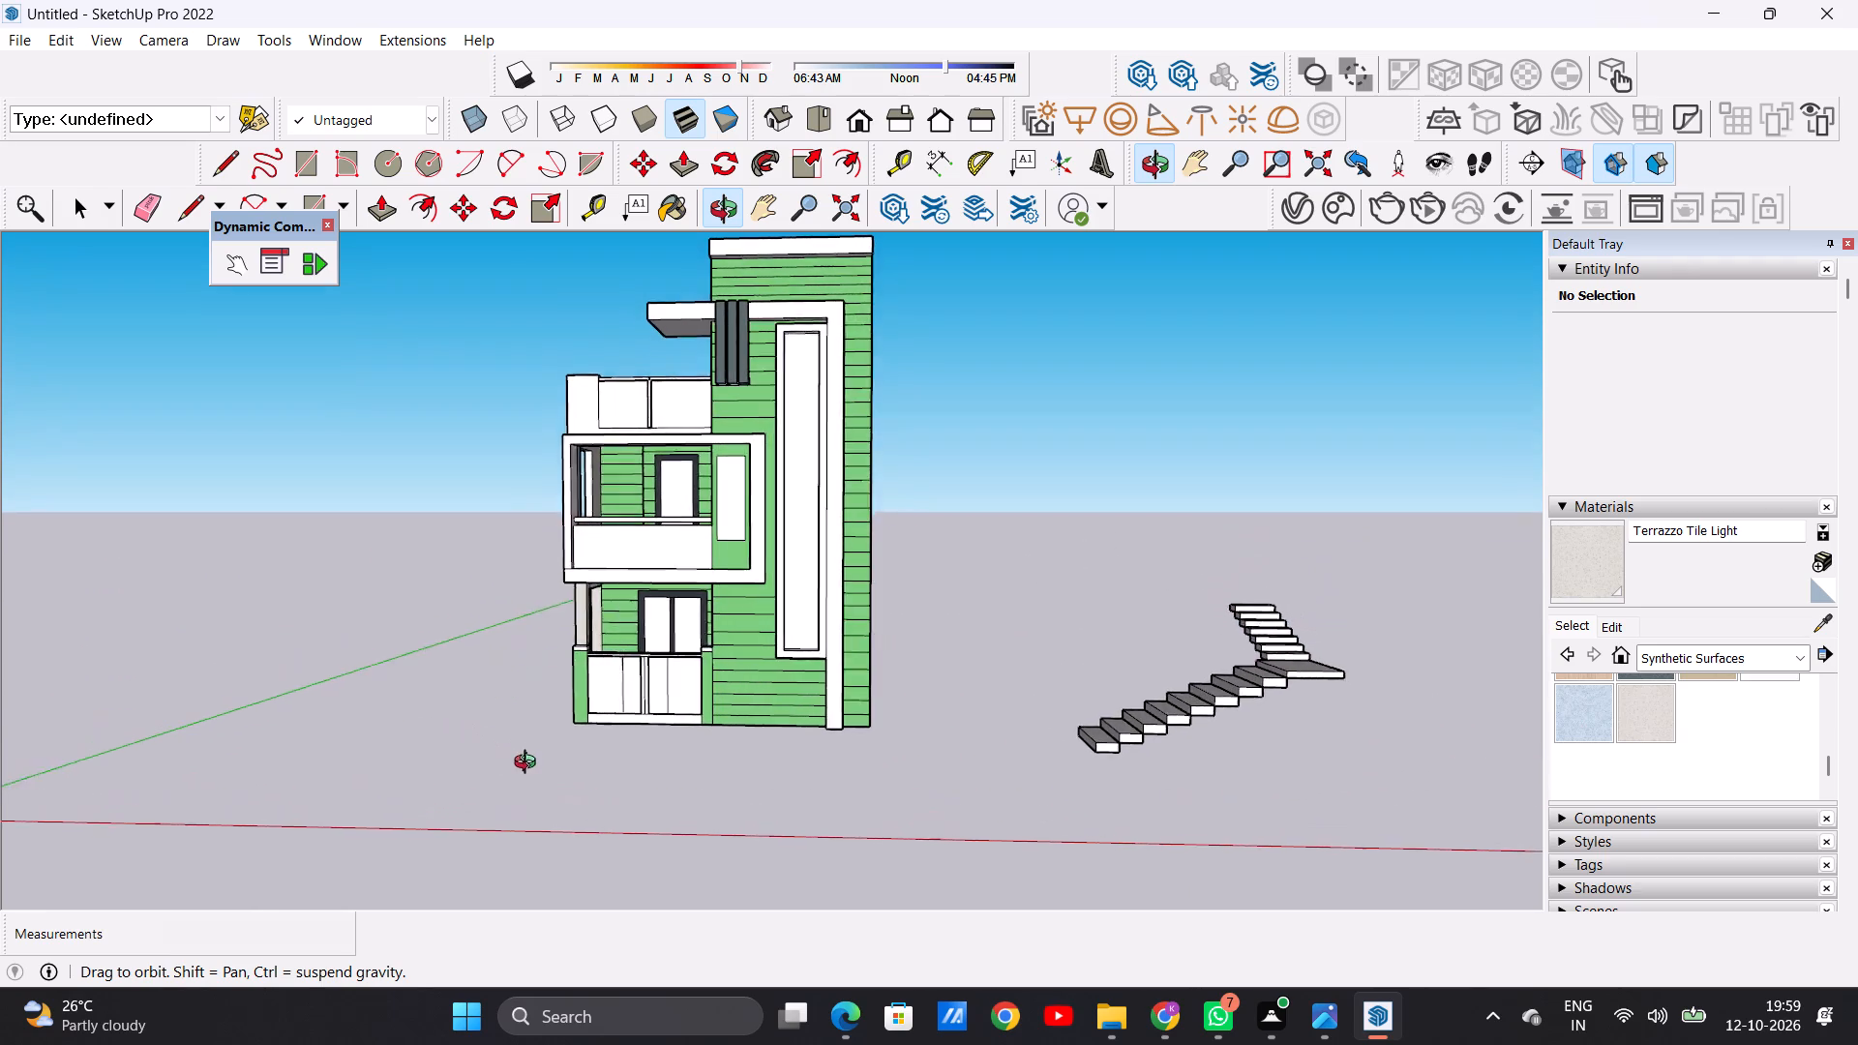
{"action": "middle_click_drag", "start_coordinate": [529, 764], "coordinate": [548, 778]}
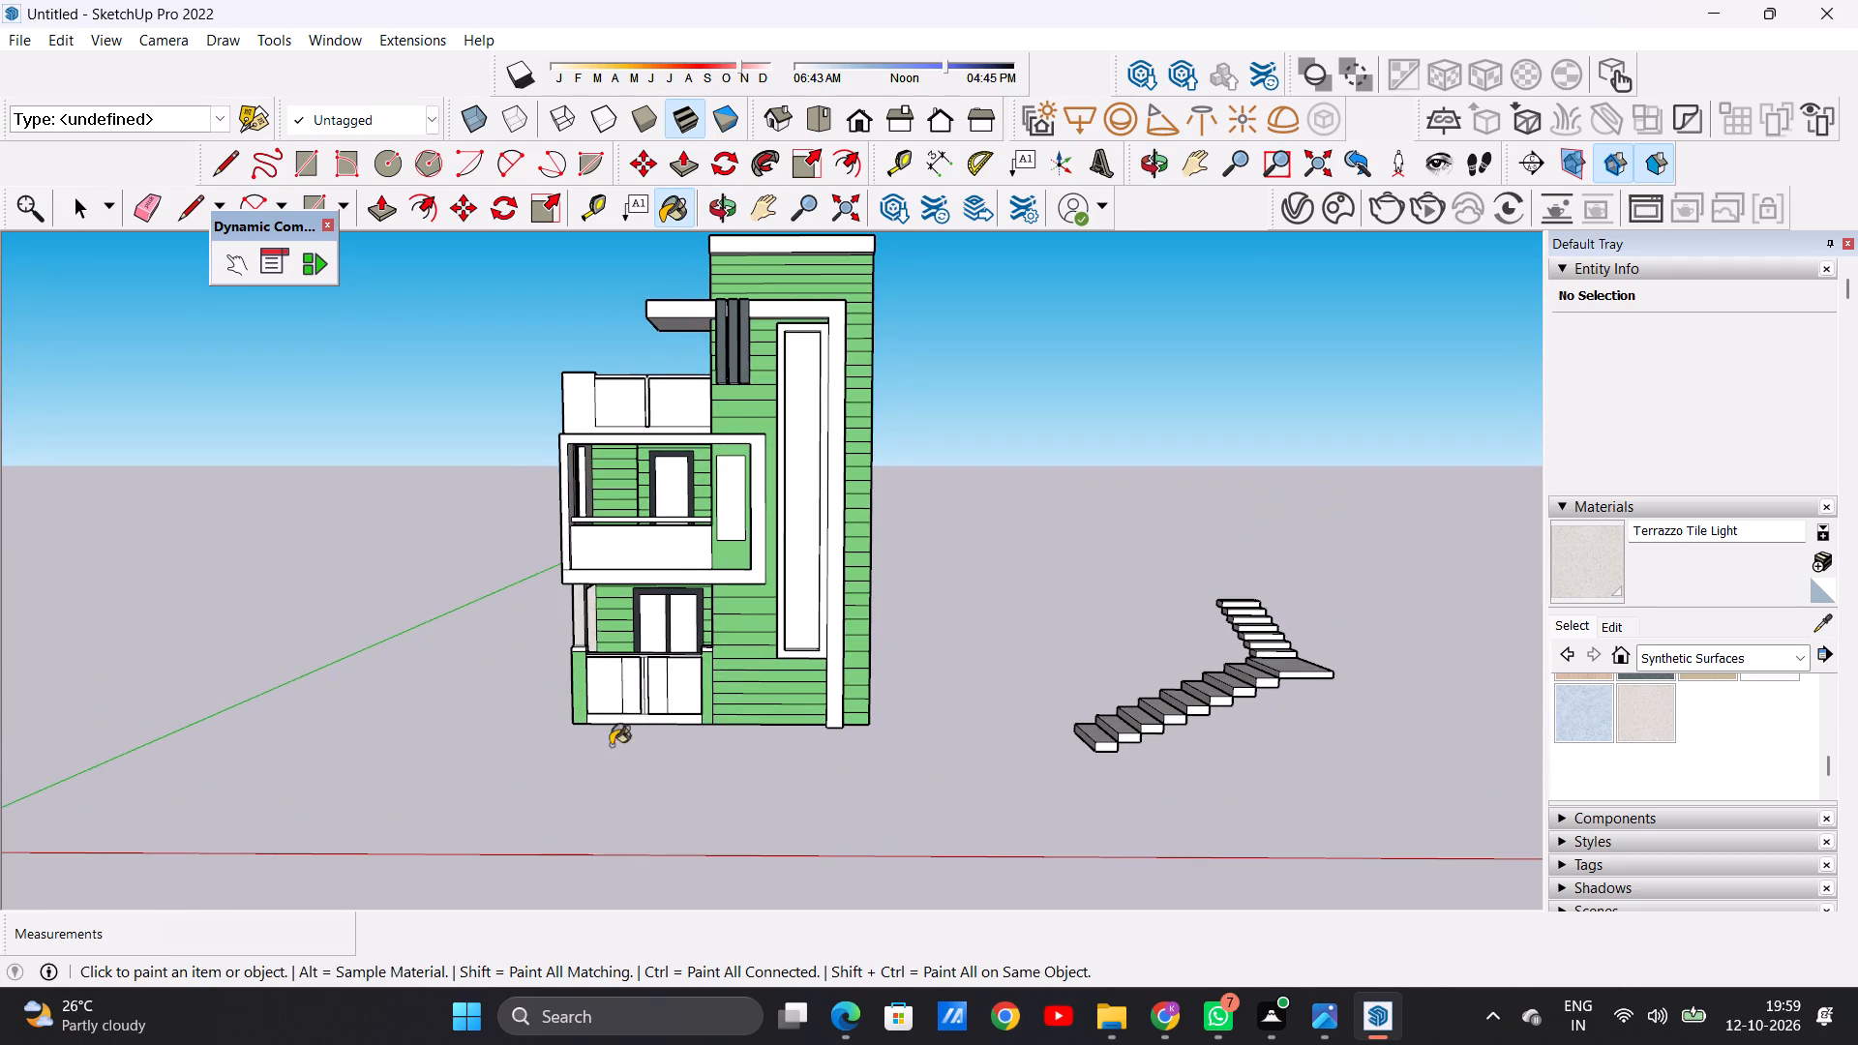
{"action": "scroll", "coordinate": [848, 729], "scroll_direction": "up", "scroll_amount": 5}
{"action": "middle_click_drag", "start_coordinate": [905, 707], "coordinate": [317, 718]}
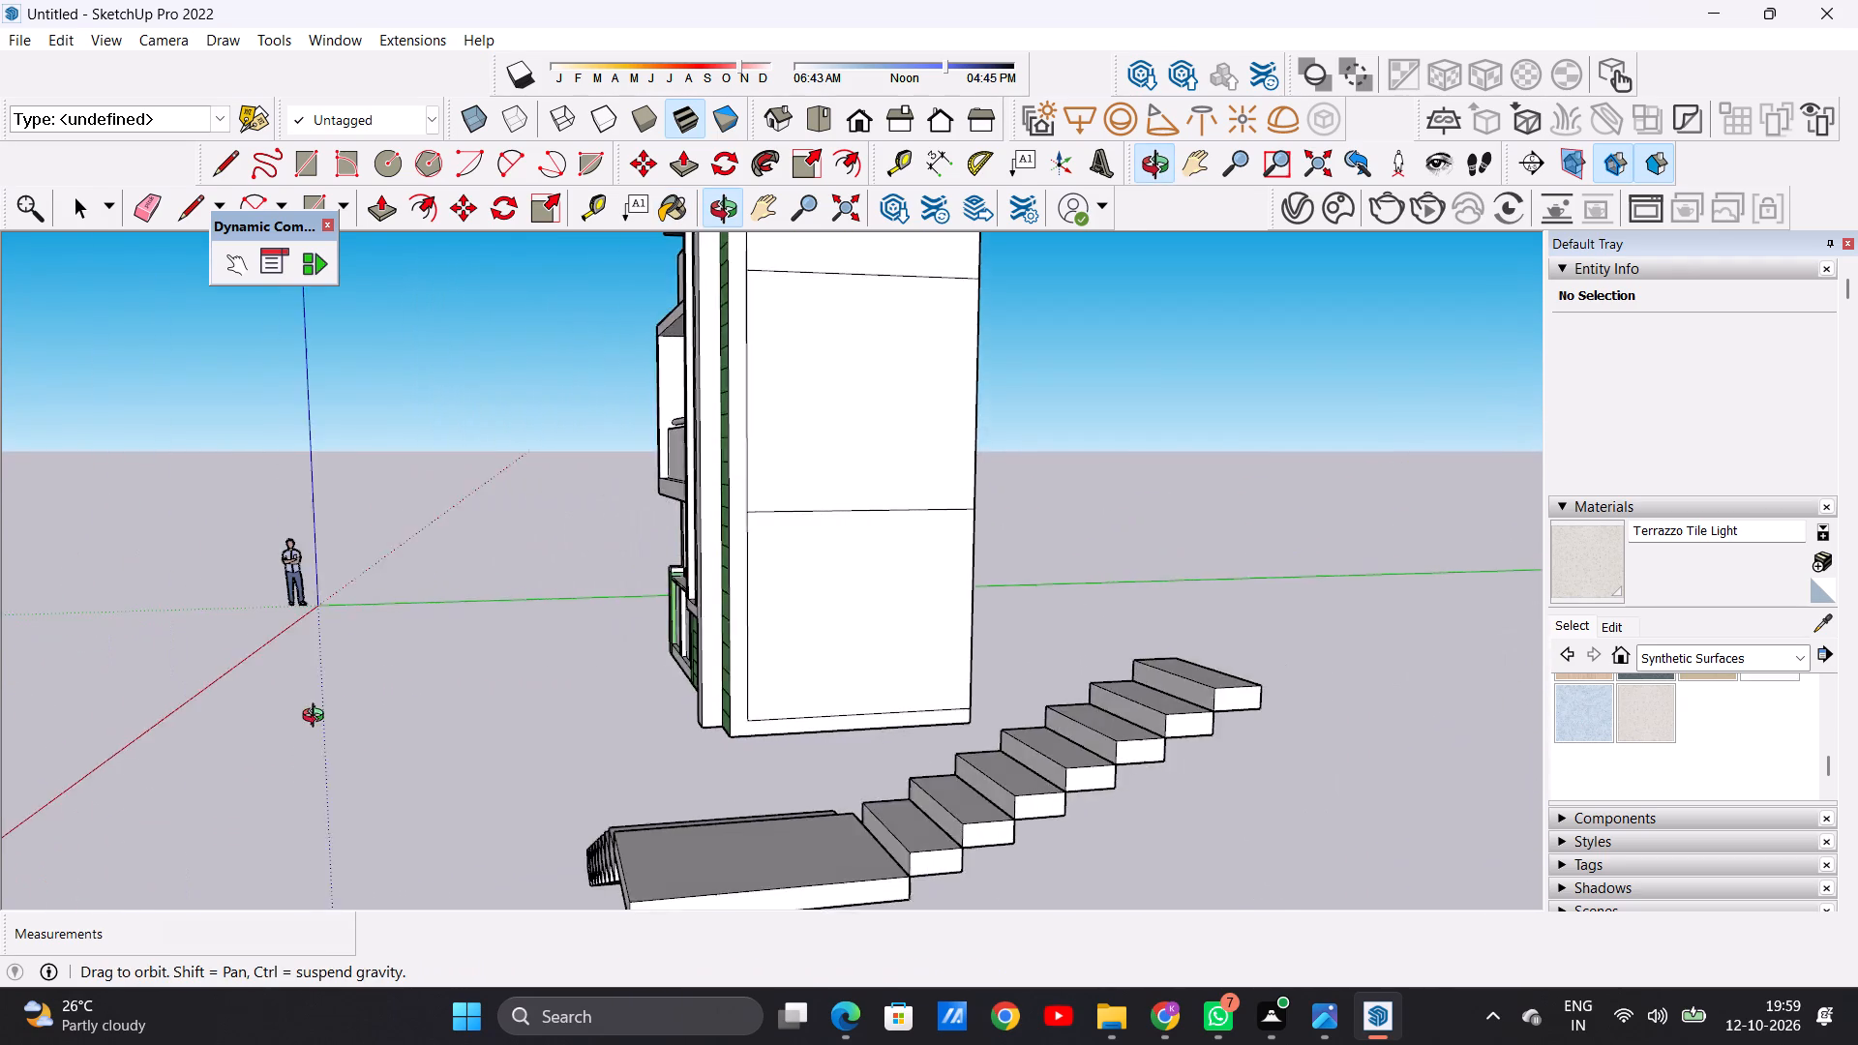
{"action": "middle_click_drag", "start_coordinate": [317, 718], "coordinate": [420, 774]}
{"action": "scroll", "coordinate": [597, 708], "scroll_direction": "down", "scroll_amount": 4}
{"action": "middle_click_drag", "start_coordinate": [504, 731], "coordinate": [505, 731]}
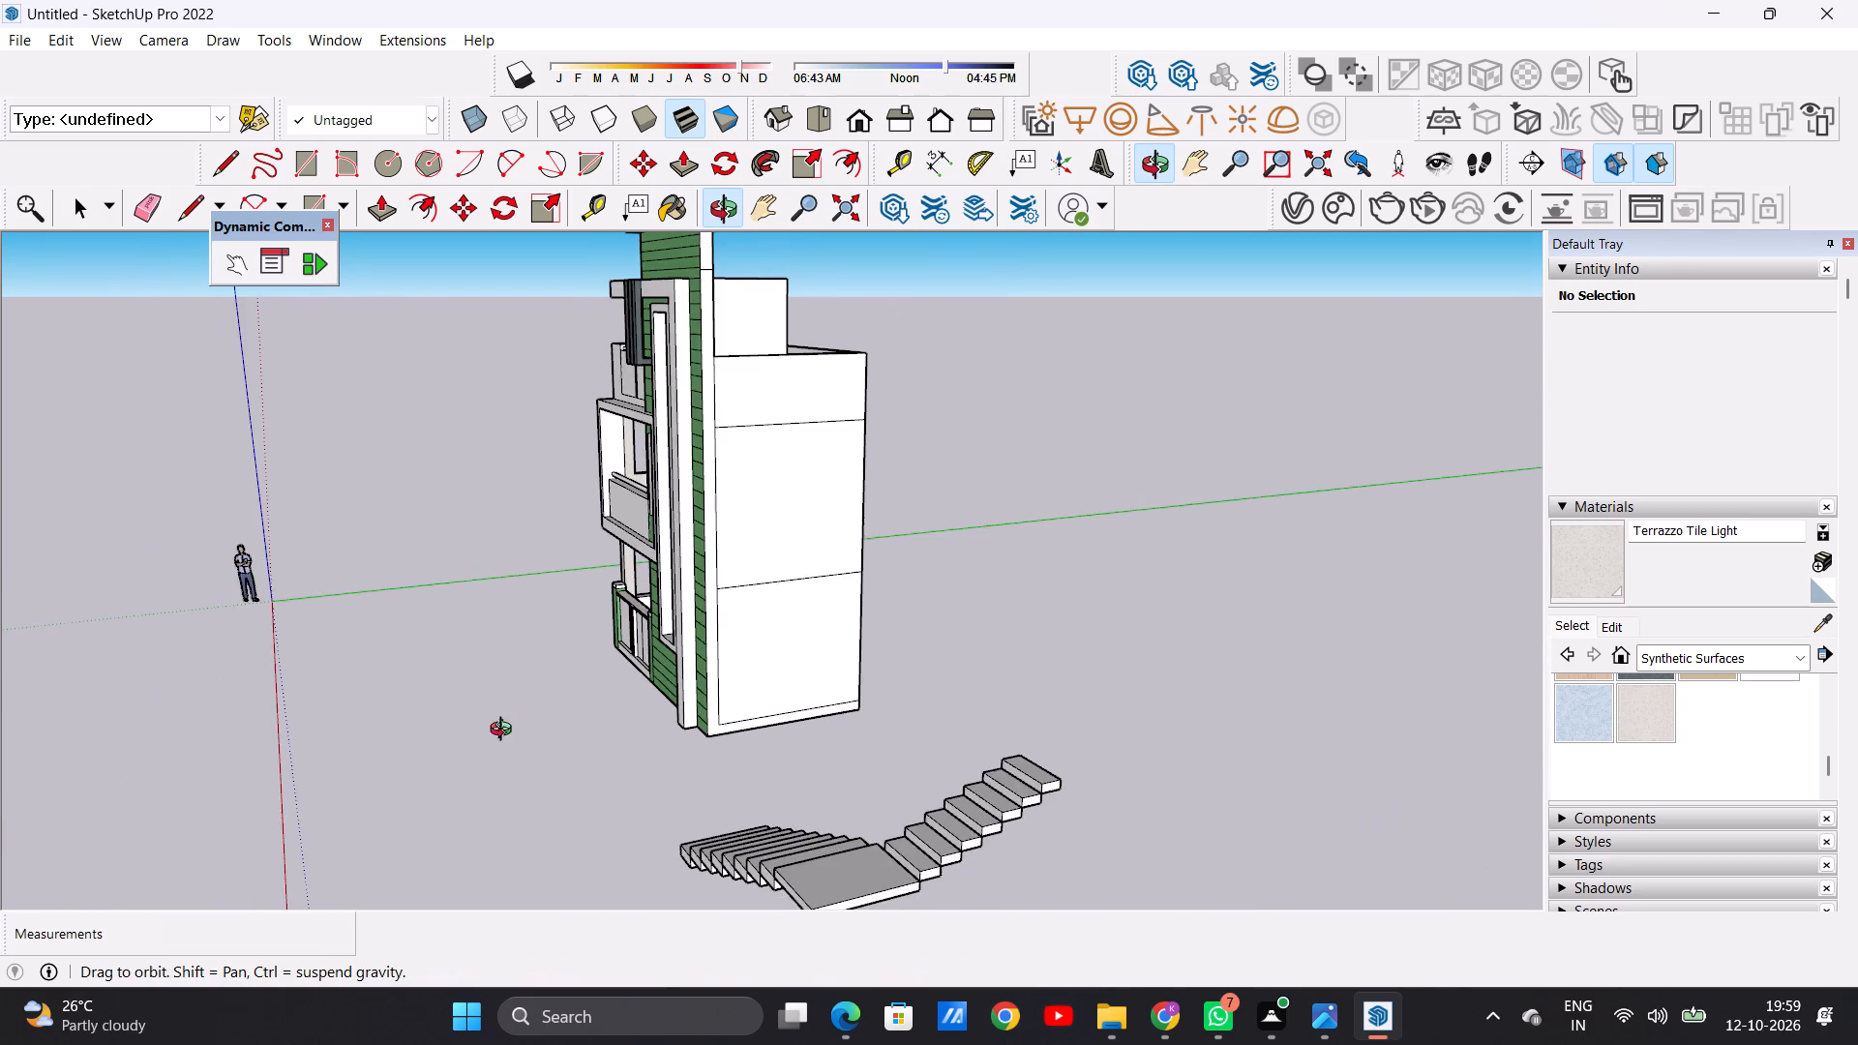
{"action": "middle_click_drag", "start_coordinate": [505, 731], "coordinate": [1010, 749]}
Paint the porch-facing side of the low wall below the ground-floor side opening with Terrazzo Tile Light.
{"action": "scroll", "coordinate": [682, 552], "scroll_direction": "up", "scroll_amount": 5}
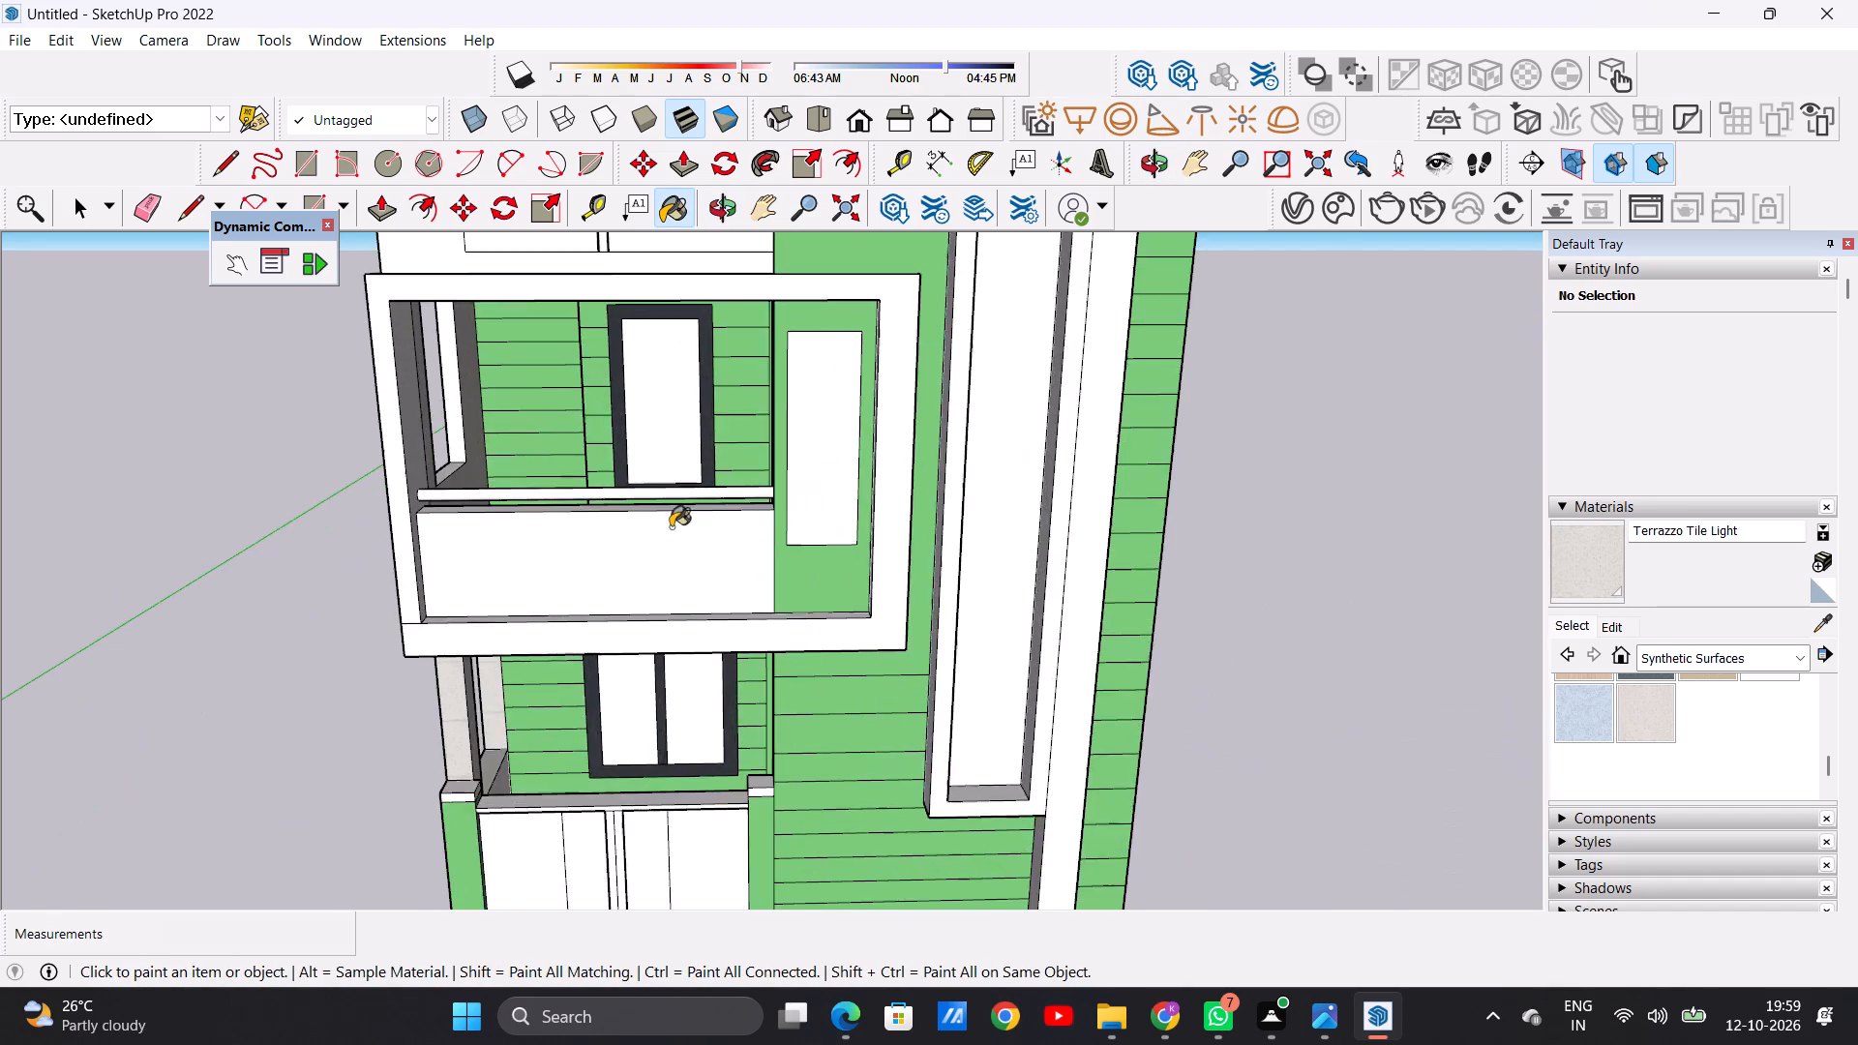
{"action": "scroll", "coordinate": [671, 527], "scroll_direction": "up", "scroll_amount": 10}
{"action": "scroll", "coordinate": [494, 473], "scroll_direction": "up", "scroll_amount": 2}
{"action": "scroll", "coordinate": [494, 475], "scroll_direction": "down", "scroll_amount": 17}
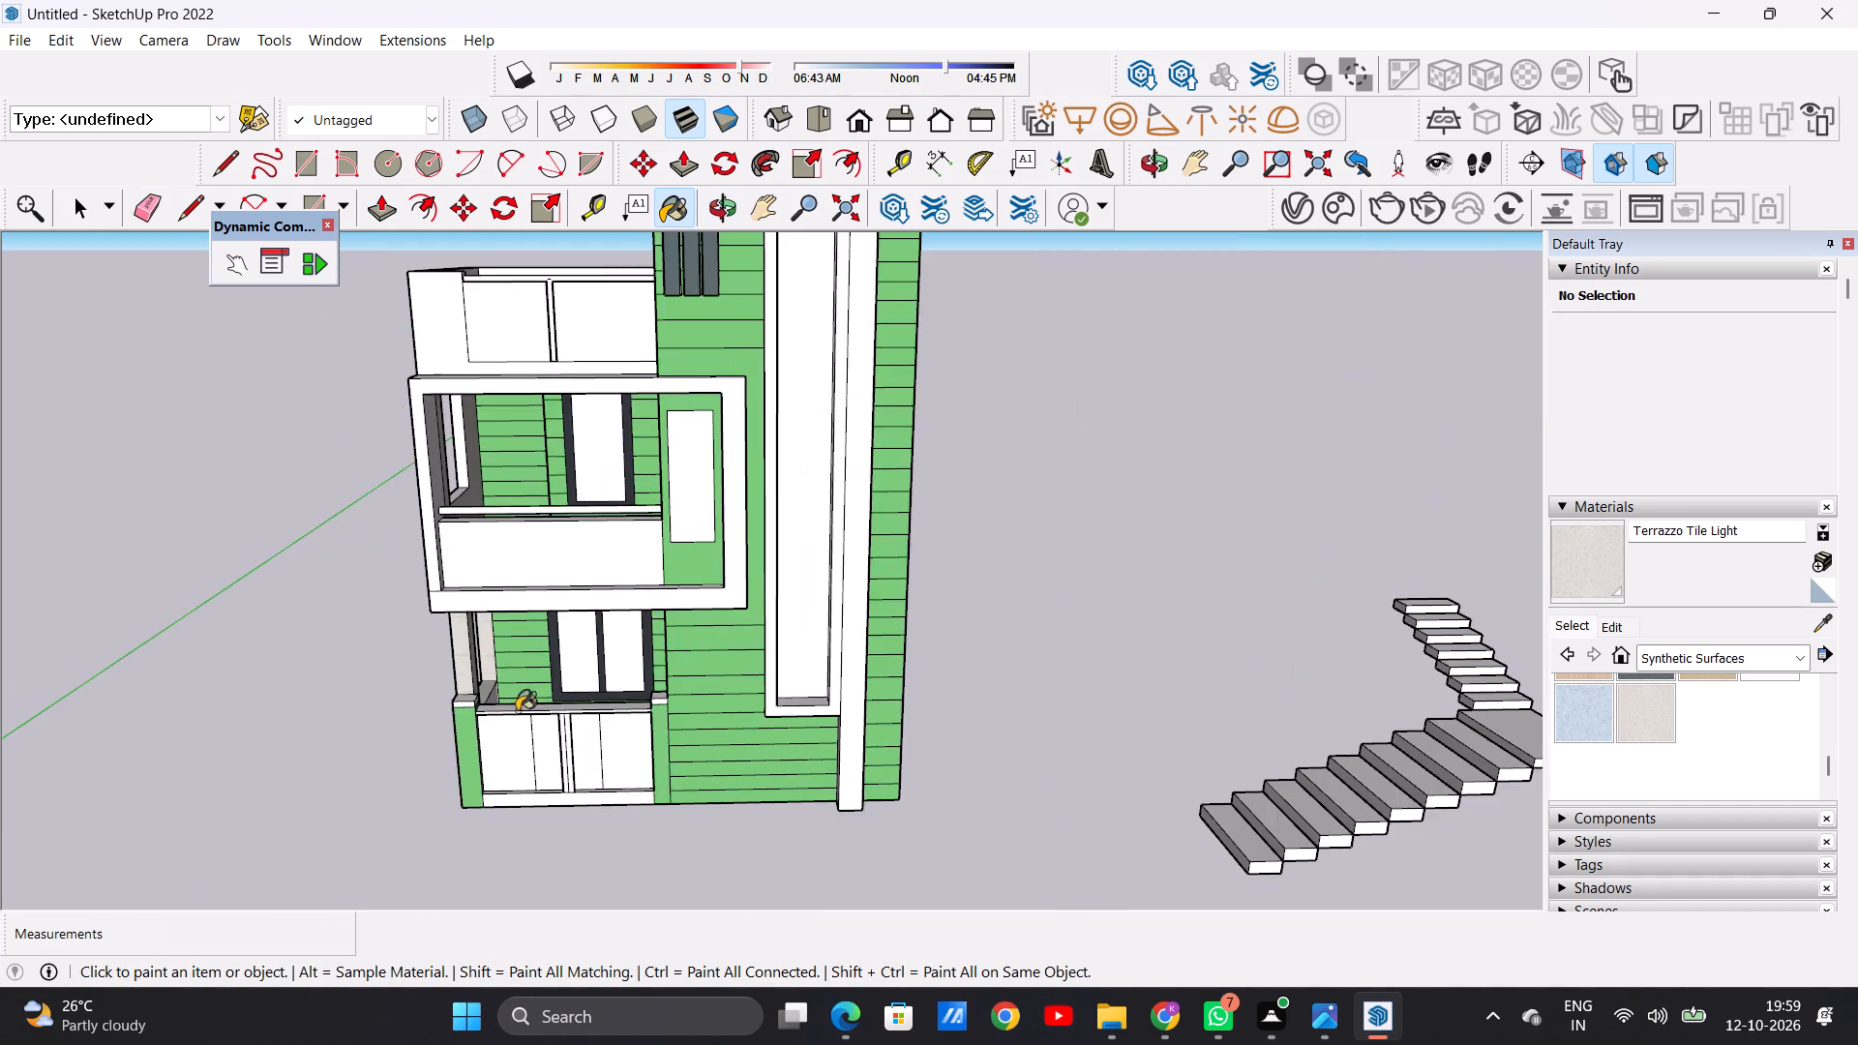
{"action": "scroll", "coordinate": [517, 711], "scroll_direction": "up", "scroll_amount": 12}
{"action": "scroll", "coordinate": [483, 599], "scroll_direction": "down", "scroll_amount": 1}
{"action": "scroll", "coordinate": [483, 599], "scroll_direction": "up", "scroll_amount": 9}
{"action": "middle_click_drag", "start_coordinate": [454, 609], "coordinate": [360, 744]}
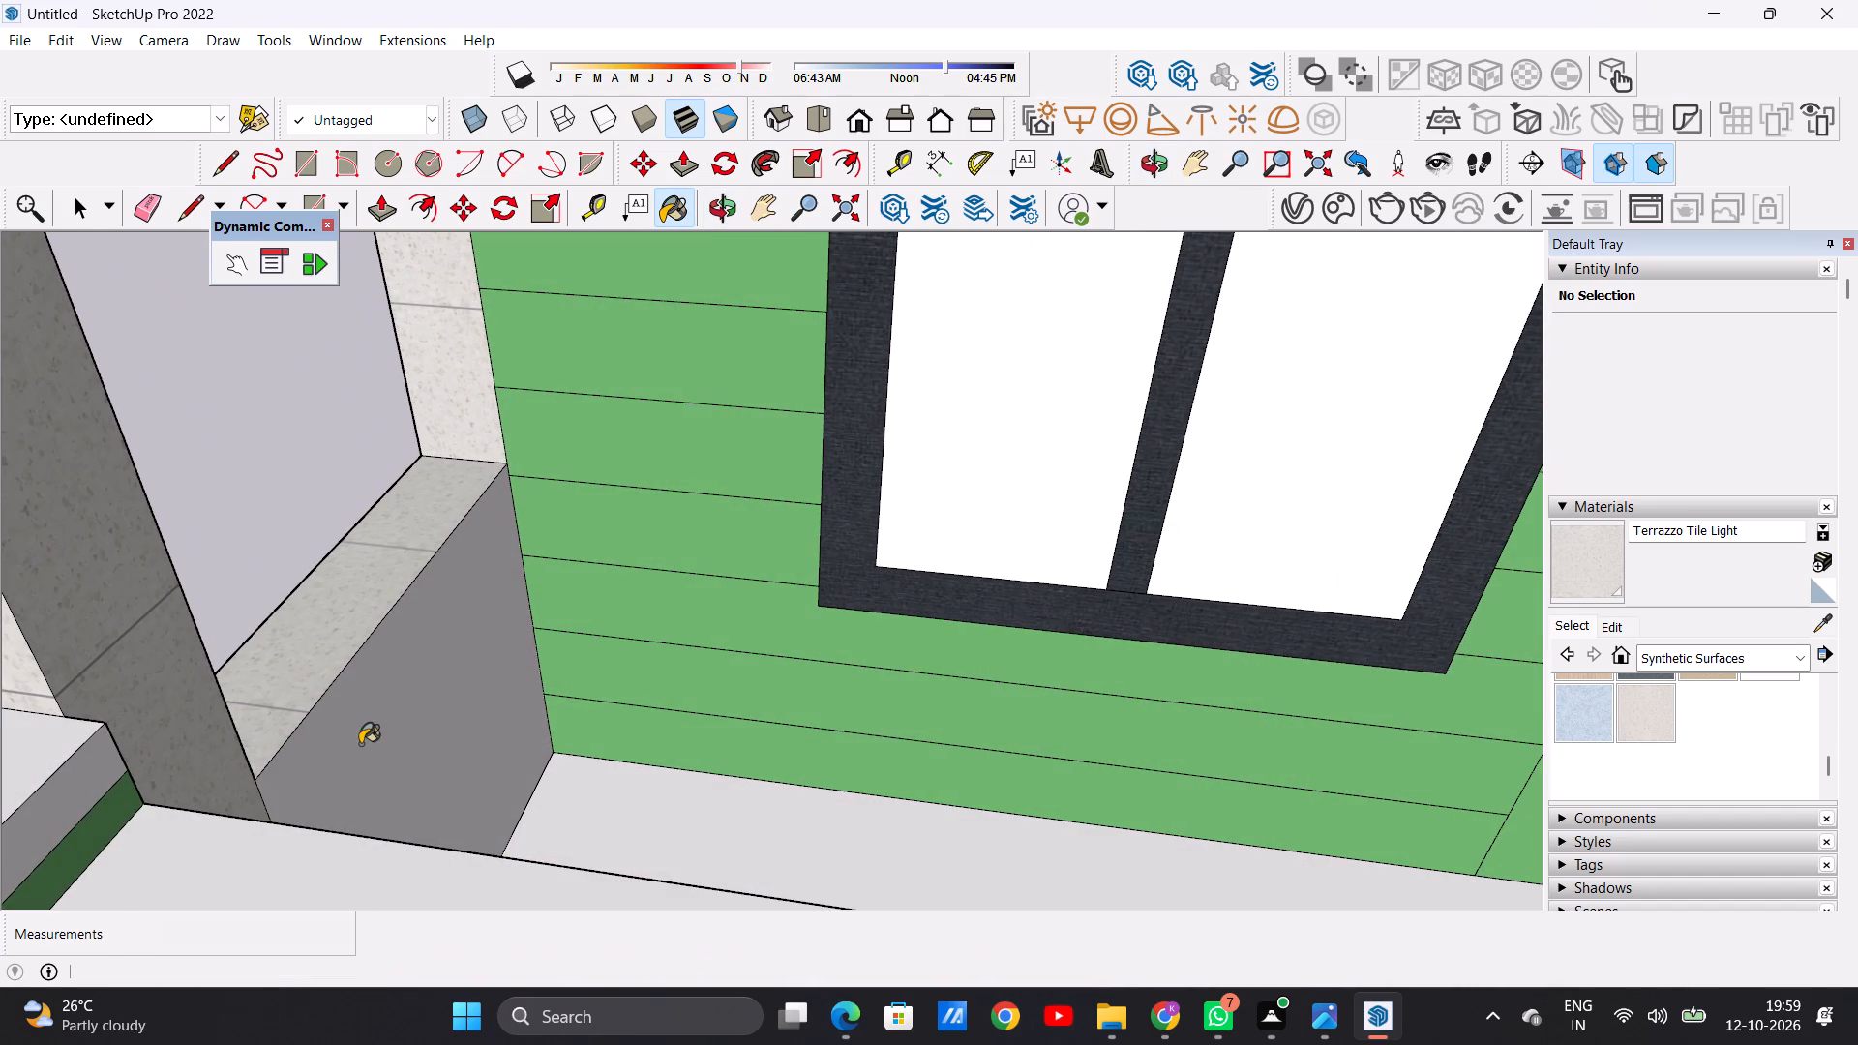
{"action": "left_click", "coordinate": [360, 744]}
{"action": "scroll", "coordinate": [581, 679], "scroll_direction": "down", "scroll_amount": 5}
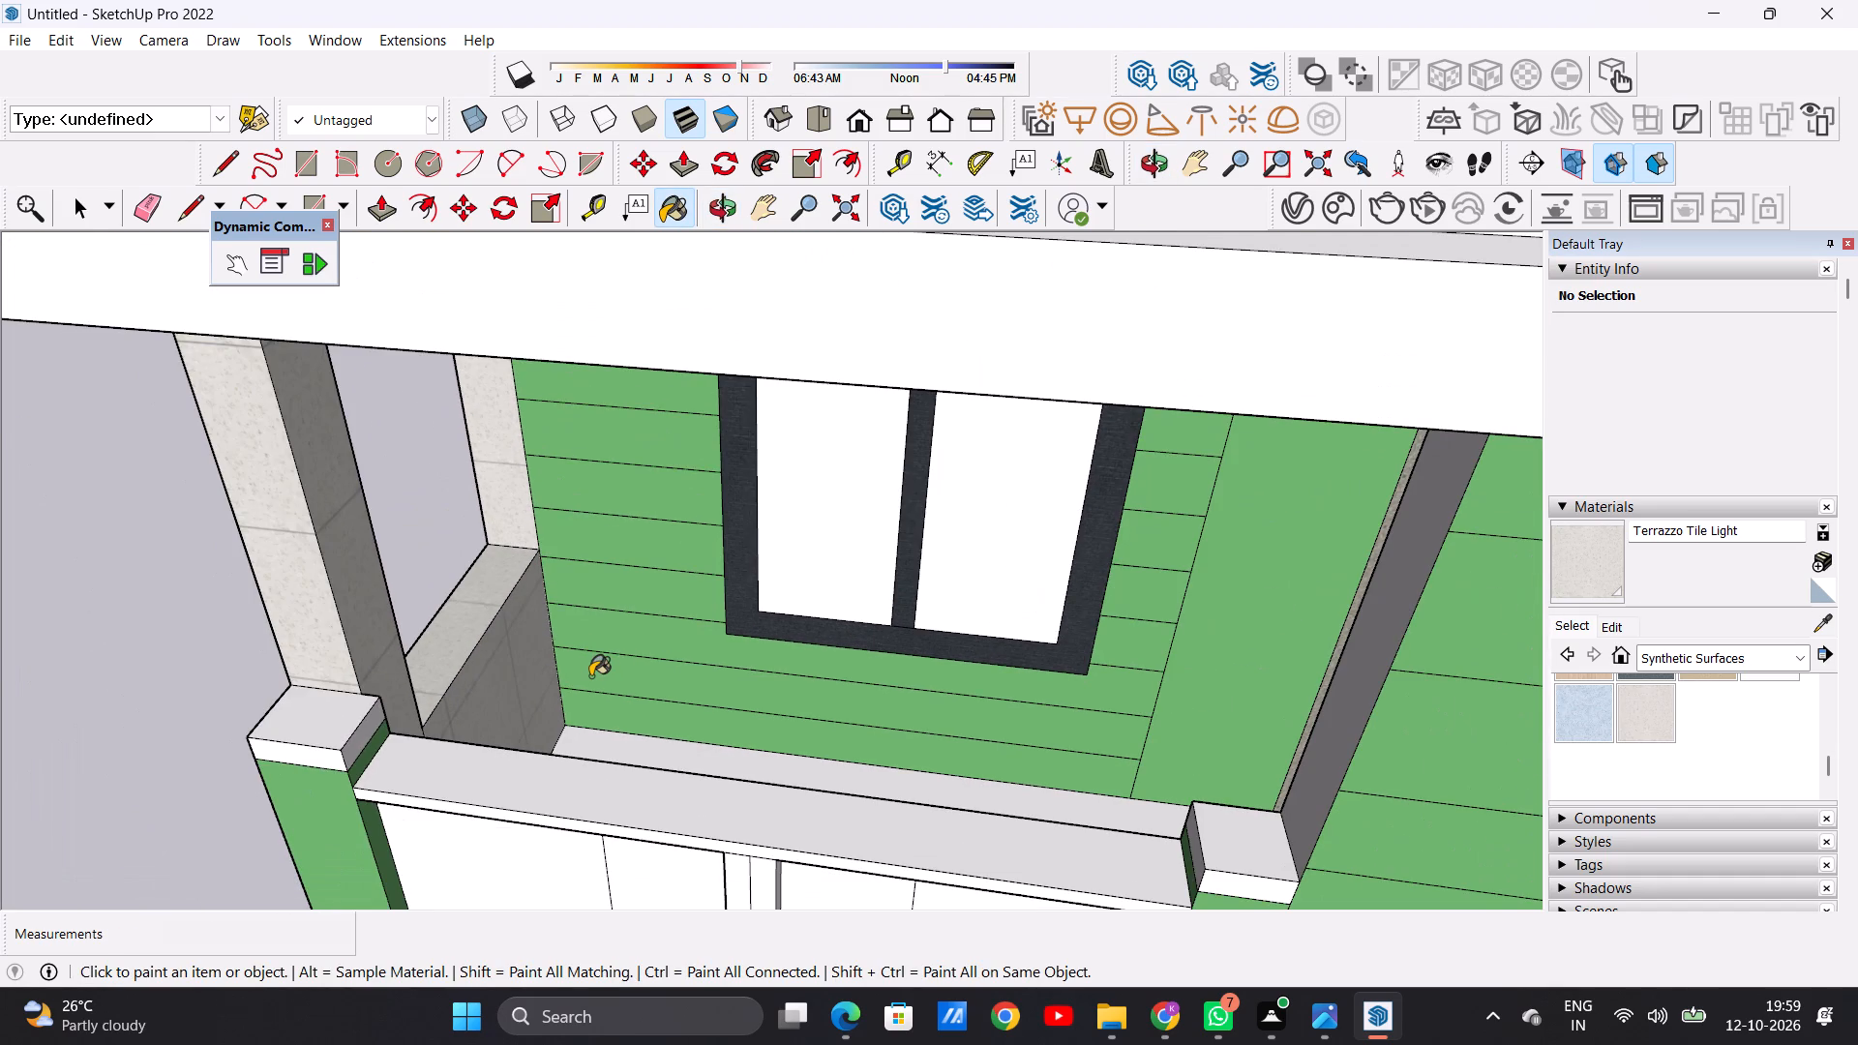
{"action": "key", "text": "space"}
Examine the ground-floor window, the front parapet panels and the first-floor balcony, and check the available material categories.
{"action": "scroll", "coordinate": [590, 676], "scroll_direction": "down", "scroll_amount": 7}
{"action": "middle_click_drag", "start_coordinate": [578, 672], "coordinate": [678, 495]}
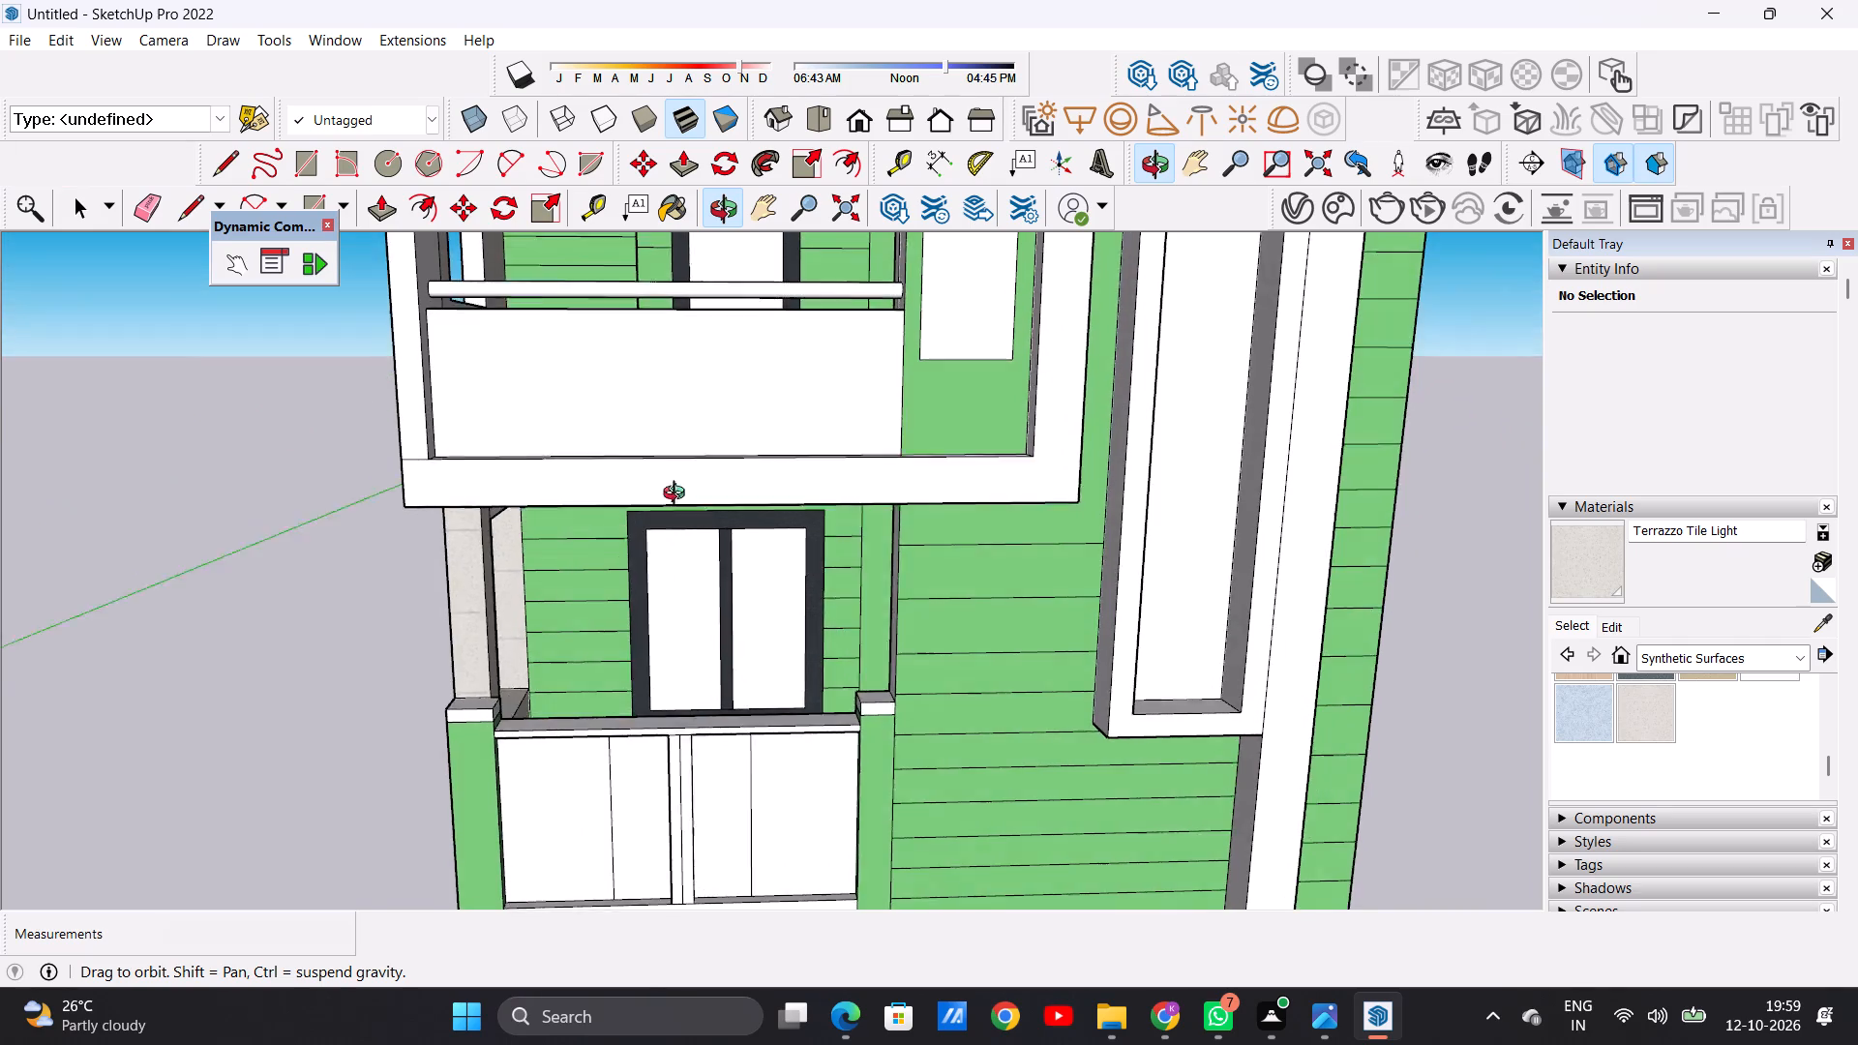
{"action": "middle_click_drag", "start_coordinate": [678, 495], "coordinate": [666, 477]}
{"action": "scroll", "coordinate": [738, 635], "scroll_direction": "up", "scroll_amount": 4}
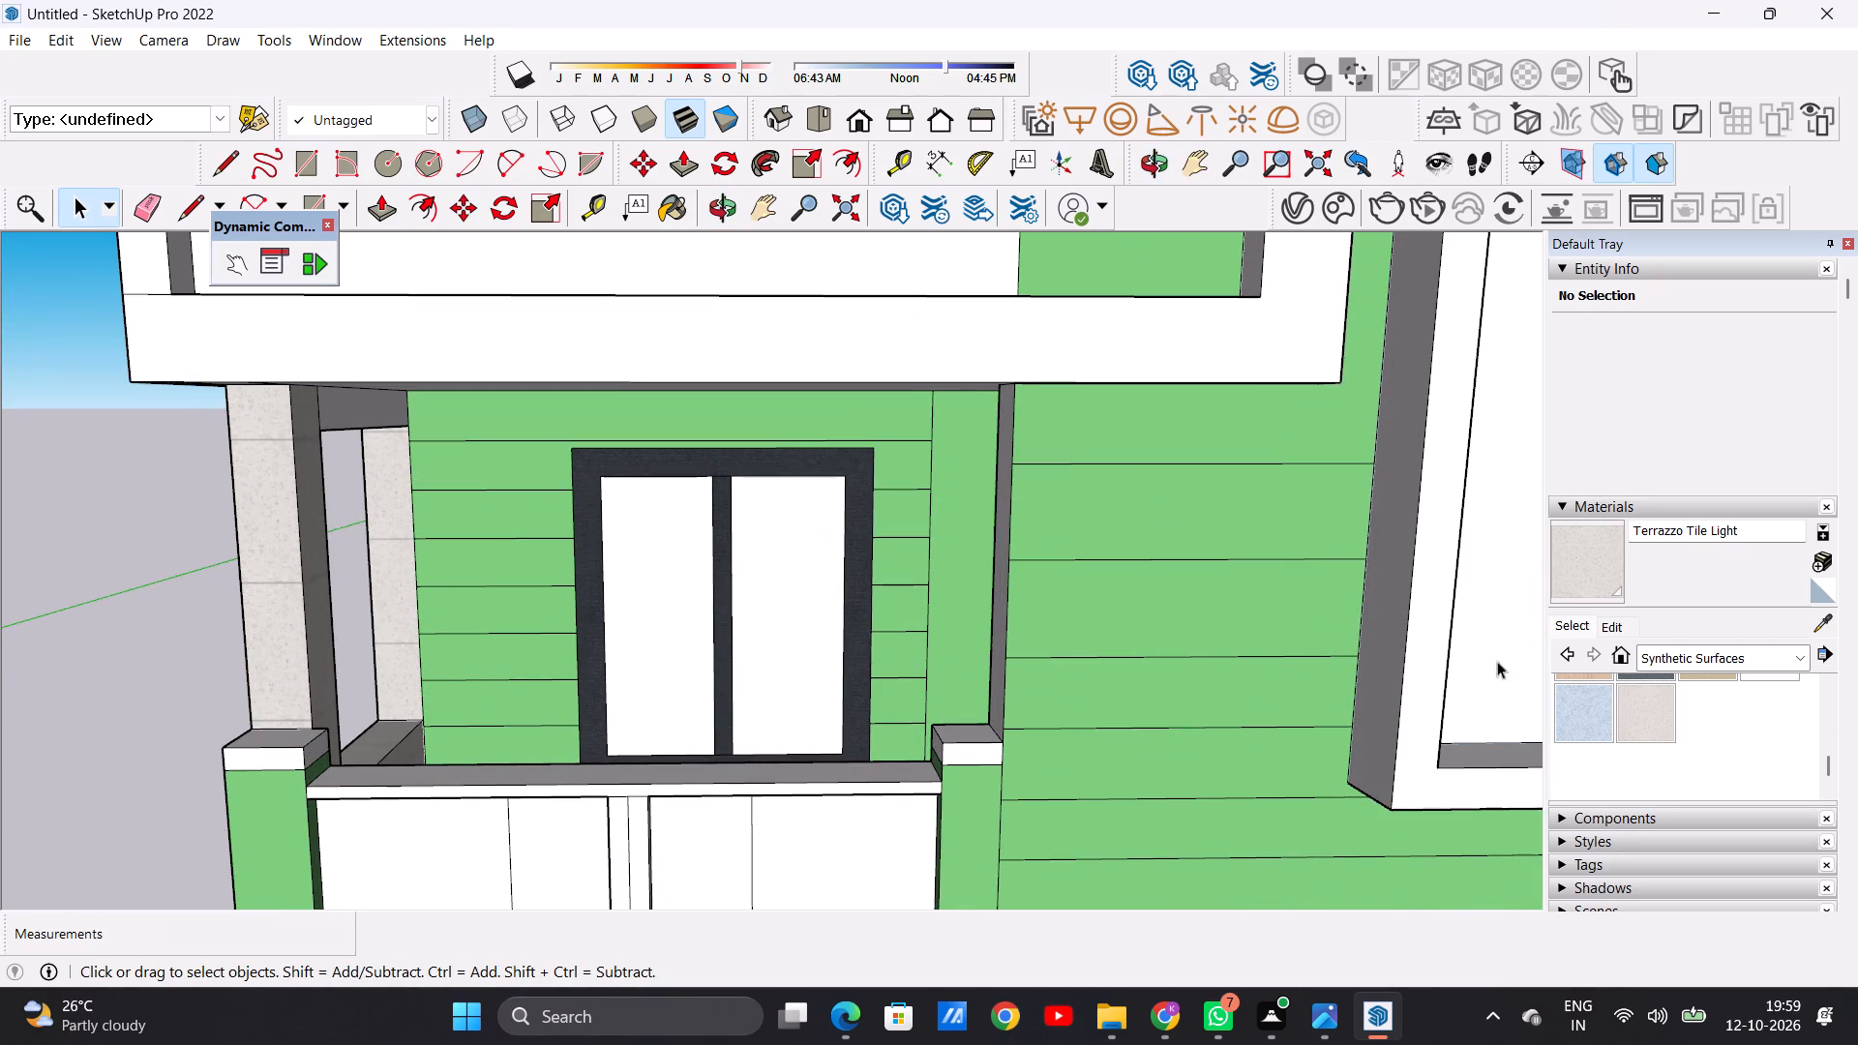
{"action": "scroll", "coordinate": [1744, 732], "scroll_direction": "up", "scroll_amount": 2}
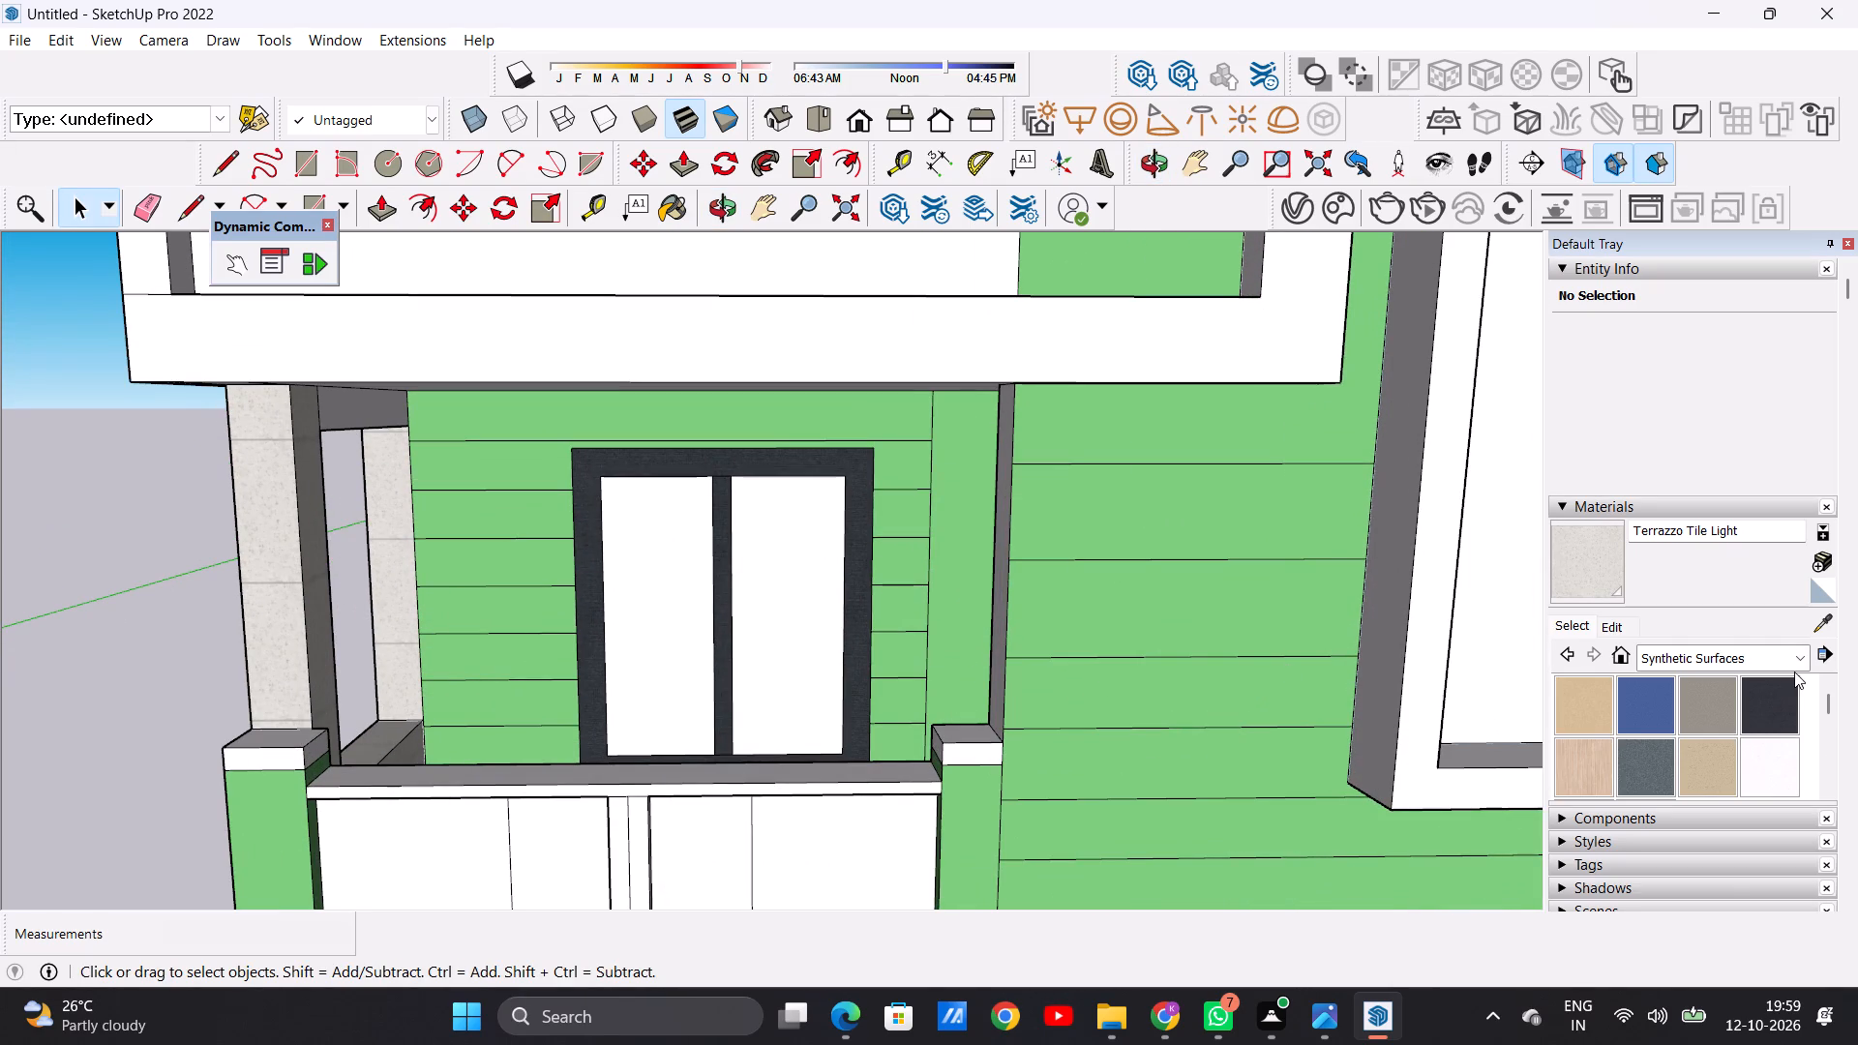
{"action": "left_click", "coordinate": [1792, 659]}
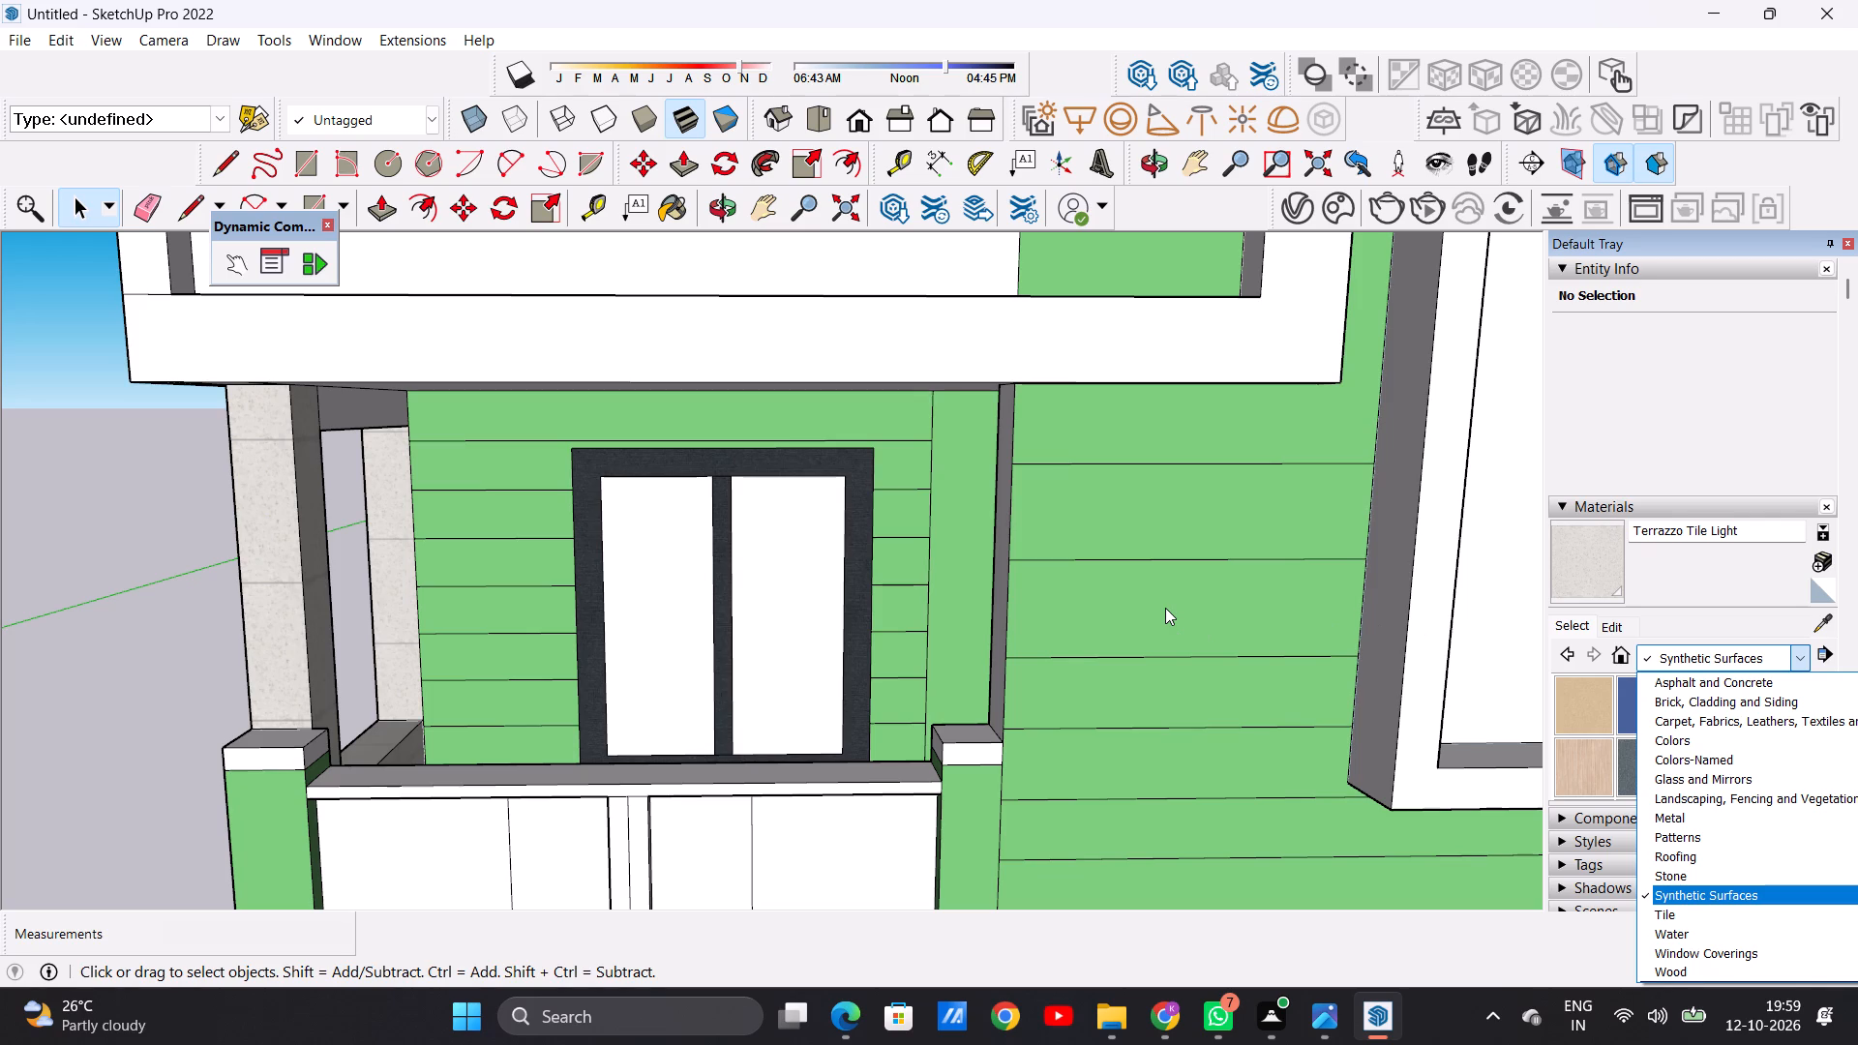
{"action": "scroll", "coordinate": [958, 605], "scroll_direction": "down", "scroll_amount": 2}
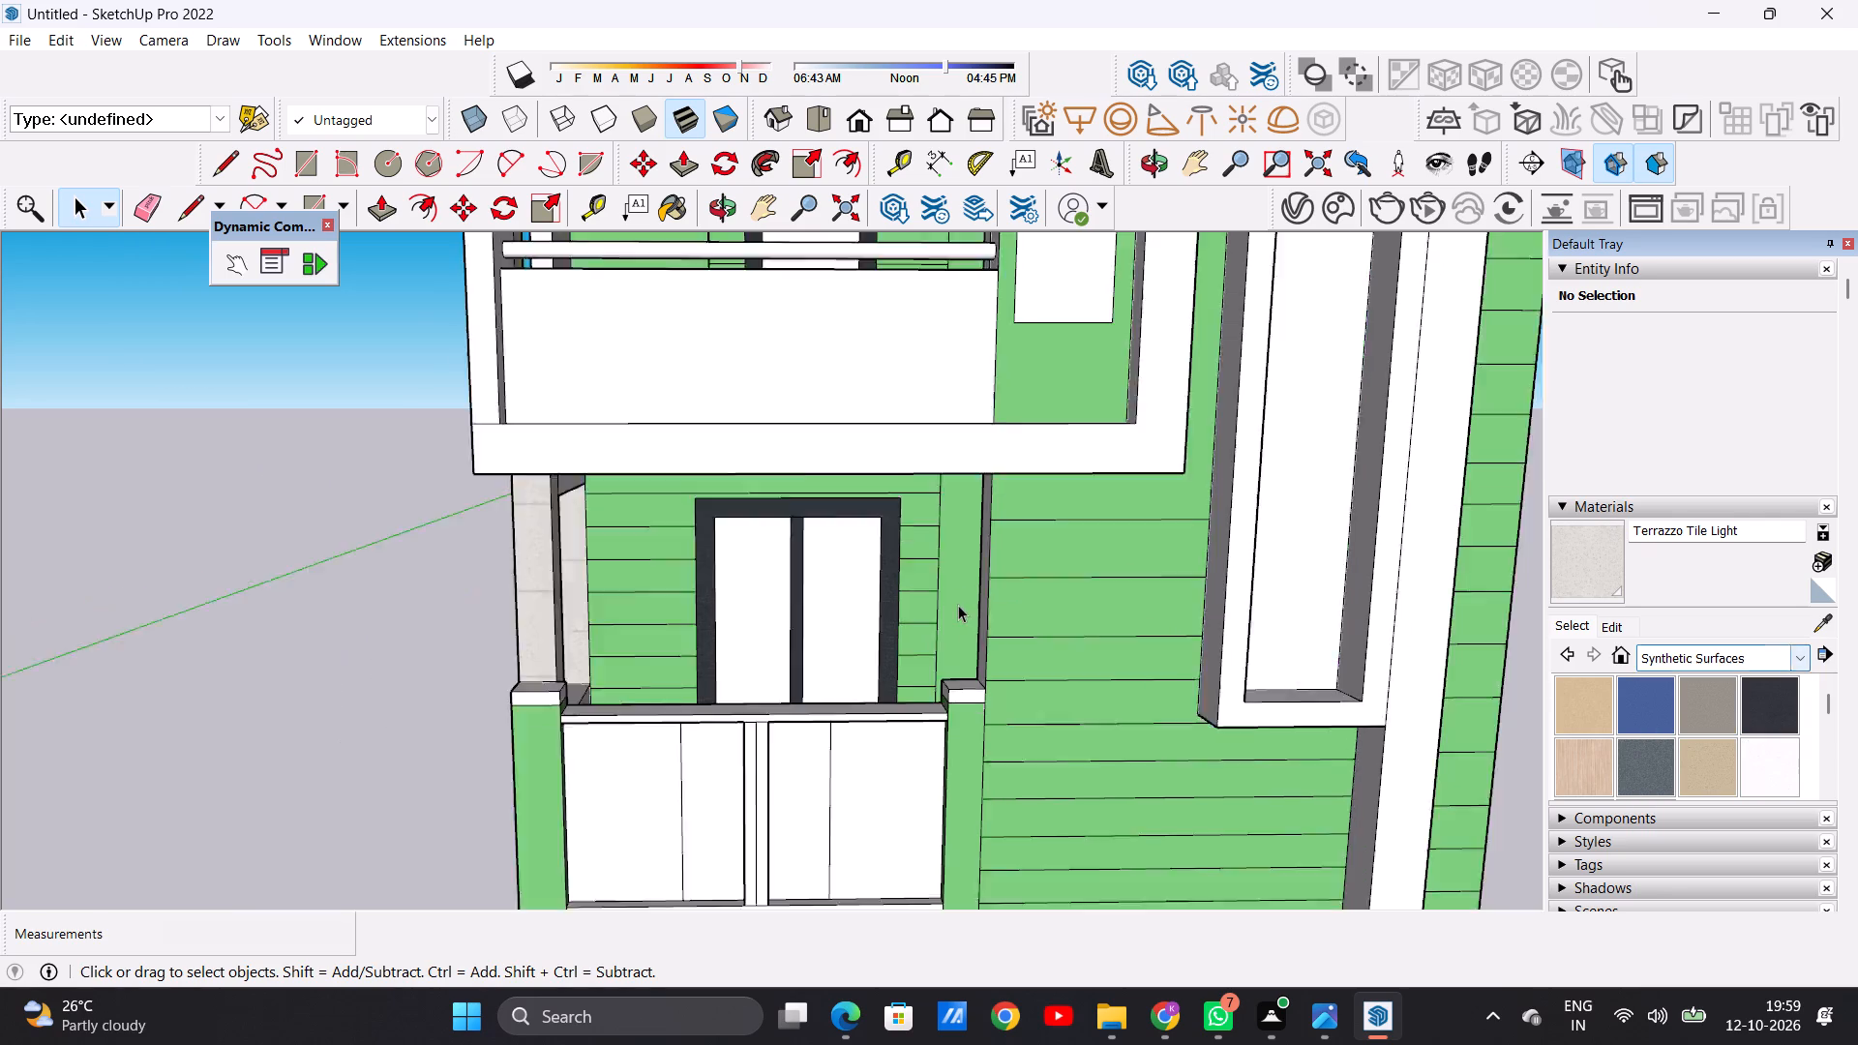
{"action": "scroll", "coordinate": [958, 605], "scroll_direction": "down", "scroll_amount": 11}
{"action": "scroll", "coordinate": [925, 684], "scroll_direction": "up", "scroll_amount": 16}
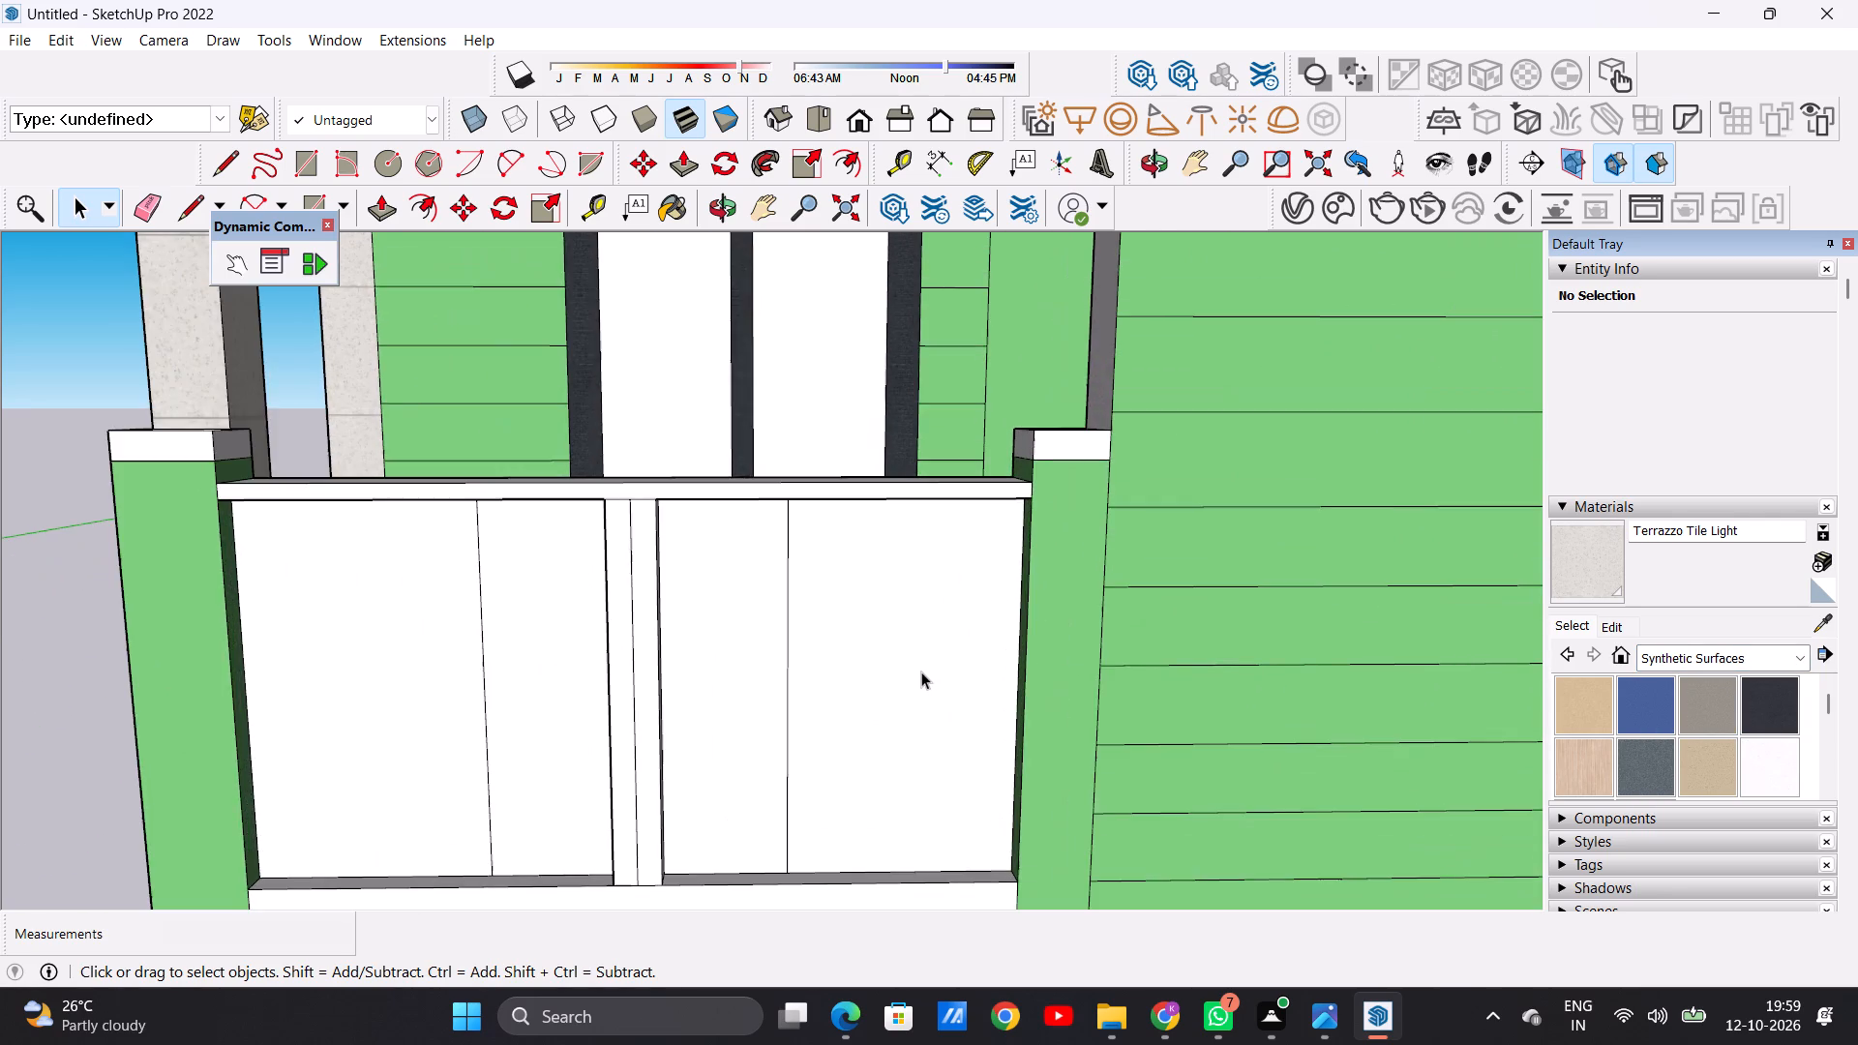
{"action": "scroll", "coordinate": [921, 672], "scroll_direction": "down", "scroll_amount": 2}
{"action": "scroll", "coordinate": [921, 672], "scroll_direction": "up", "scroll_amount": 1}
{"action": "scroll", "coordinate": [920, 672], "scroll_direction": "down", "scroll_amount": 10}
{"action": "scroll", "coordinate": [910, 635], "scroll_direction": "up", "scroll_amount": 1}
{"action": "scroll", "coordinate": [890, 625], "scroll_direction": "down", "scroll_amount": 10}
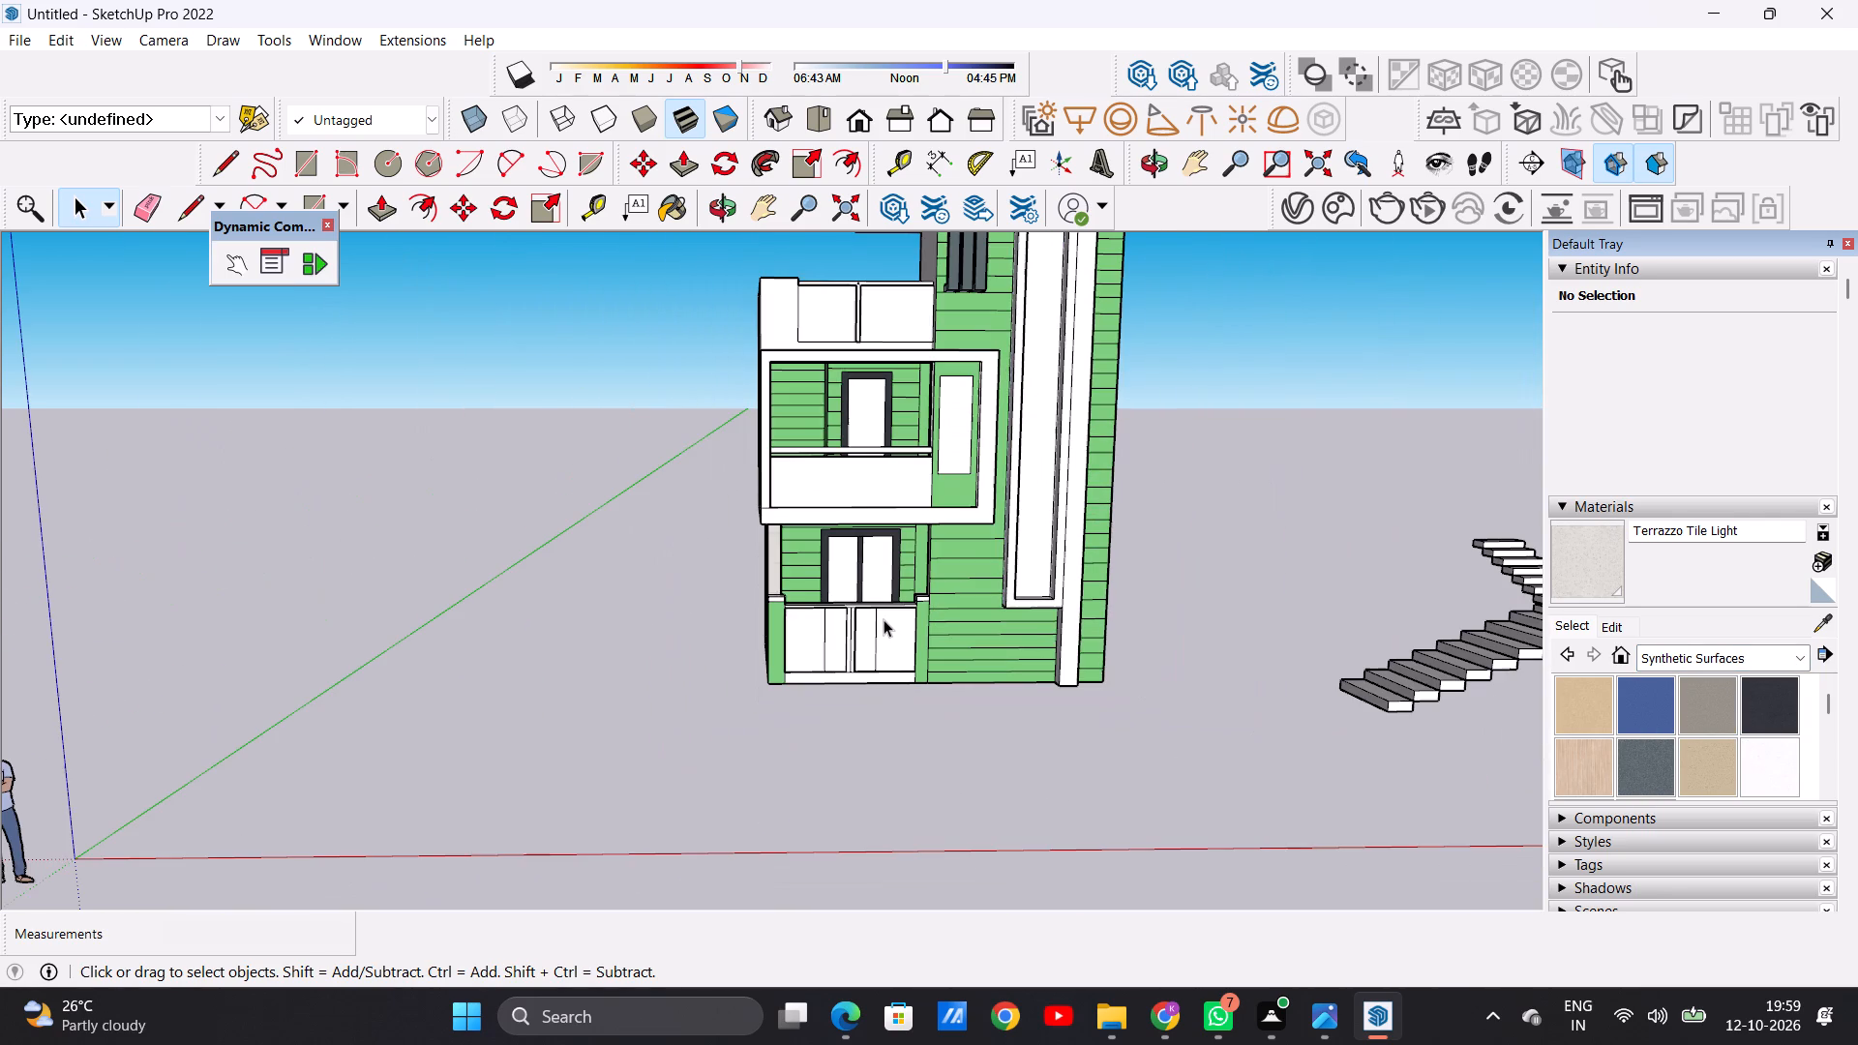
{"action": "scroll", "coordinate": [866, 498], "scroll_direction": "up", "scroll_amount": 4}
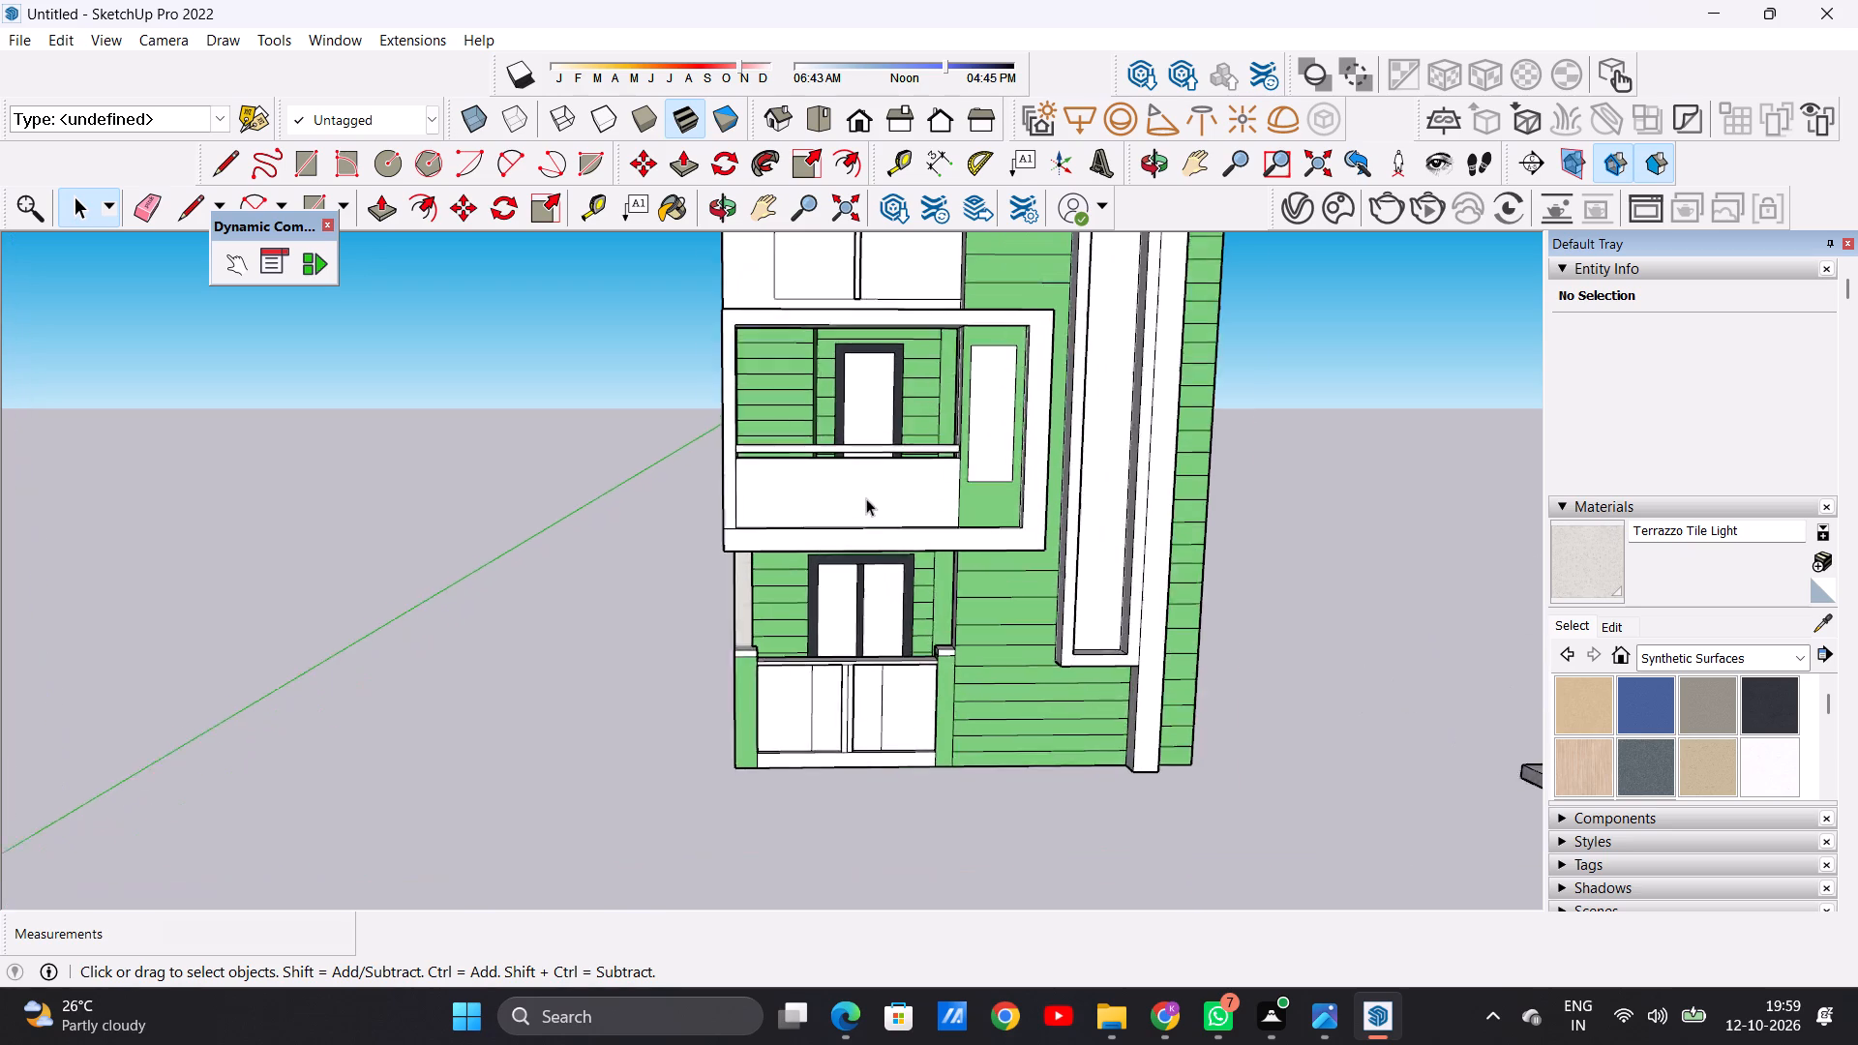
Paint the window pane behind the first-floor balcony with Translucent Glass Safety from the Glass and Mirrors materials.
{"action": "scroll", "coordinate": [866, 498], "scroll_direction": "up", "scroll_amount": 1}
{"action": "scroll", "coordinate": [868, 395], "scroll_direction": "up", "scroll_amount": 4}
{"action": "scroll", "coordinate": [868, 395], "scroll_direction": "down", "scroll_amount": 1}
{"action": "scroll", "coordinate": [868, 395], "scroll_direction": "up", "scroll_amount": 1}
{"action": "scroll", "coordinate": [868, 395], "scroll_direction": "down", "scroll_amount": 1}
{"action": "scroll", "coordinate": [868, 395], "scroll_direction": "up", "scroll_amount": 2}
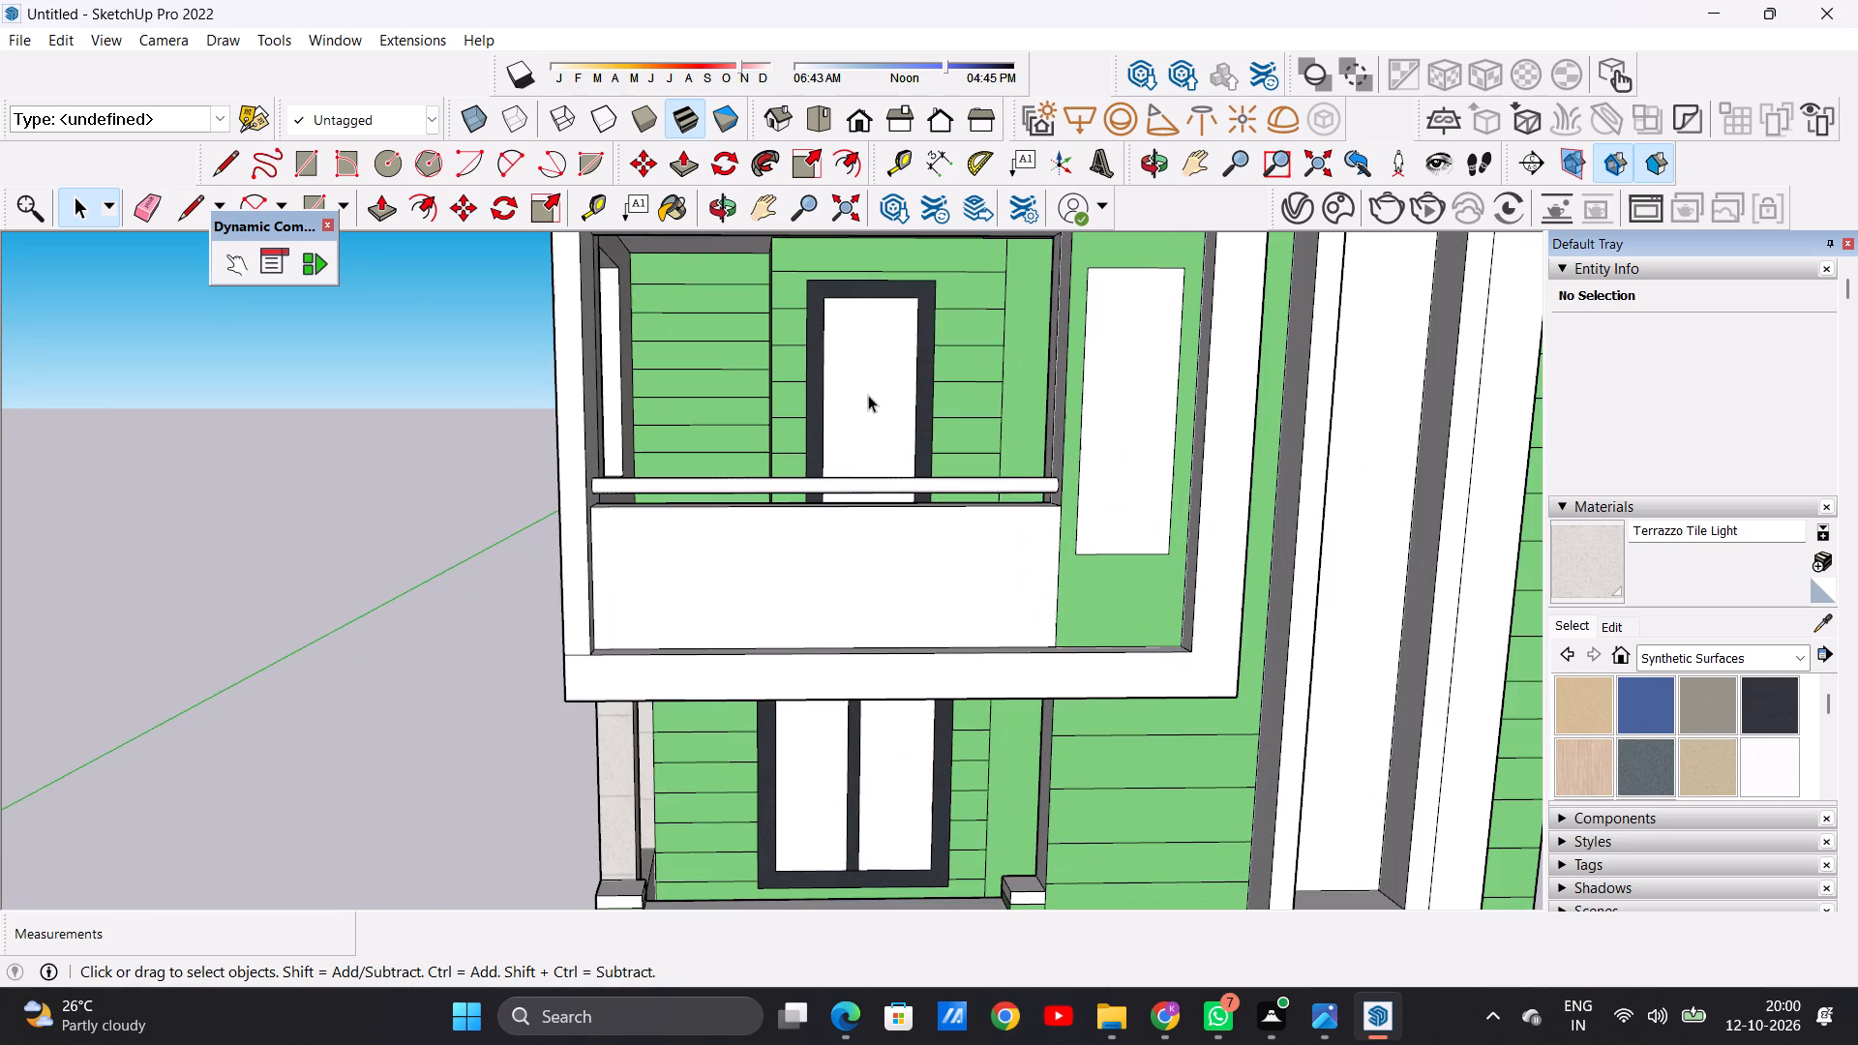
{"action": "left_click", "coordinate": [1801, 657]}
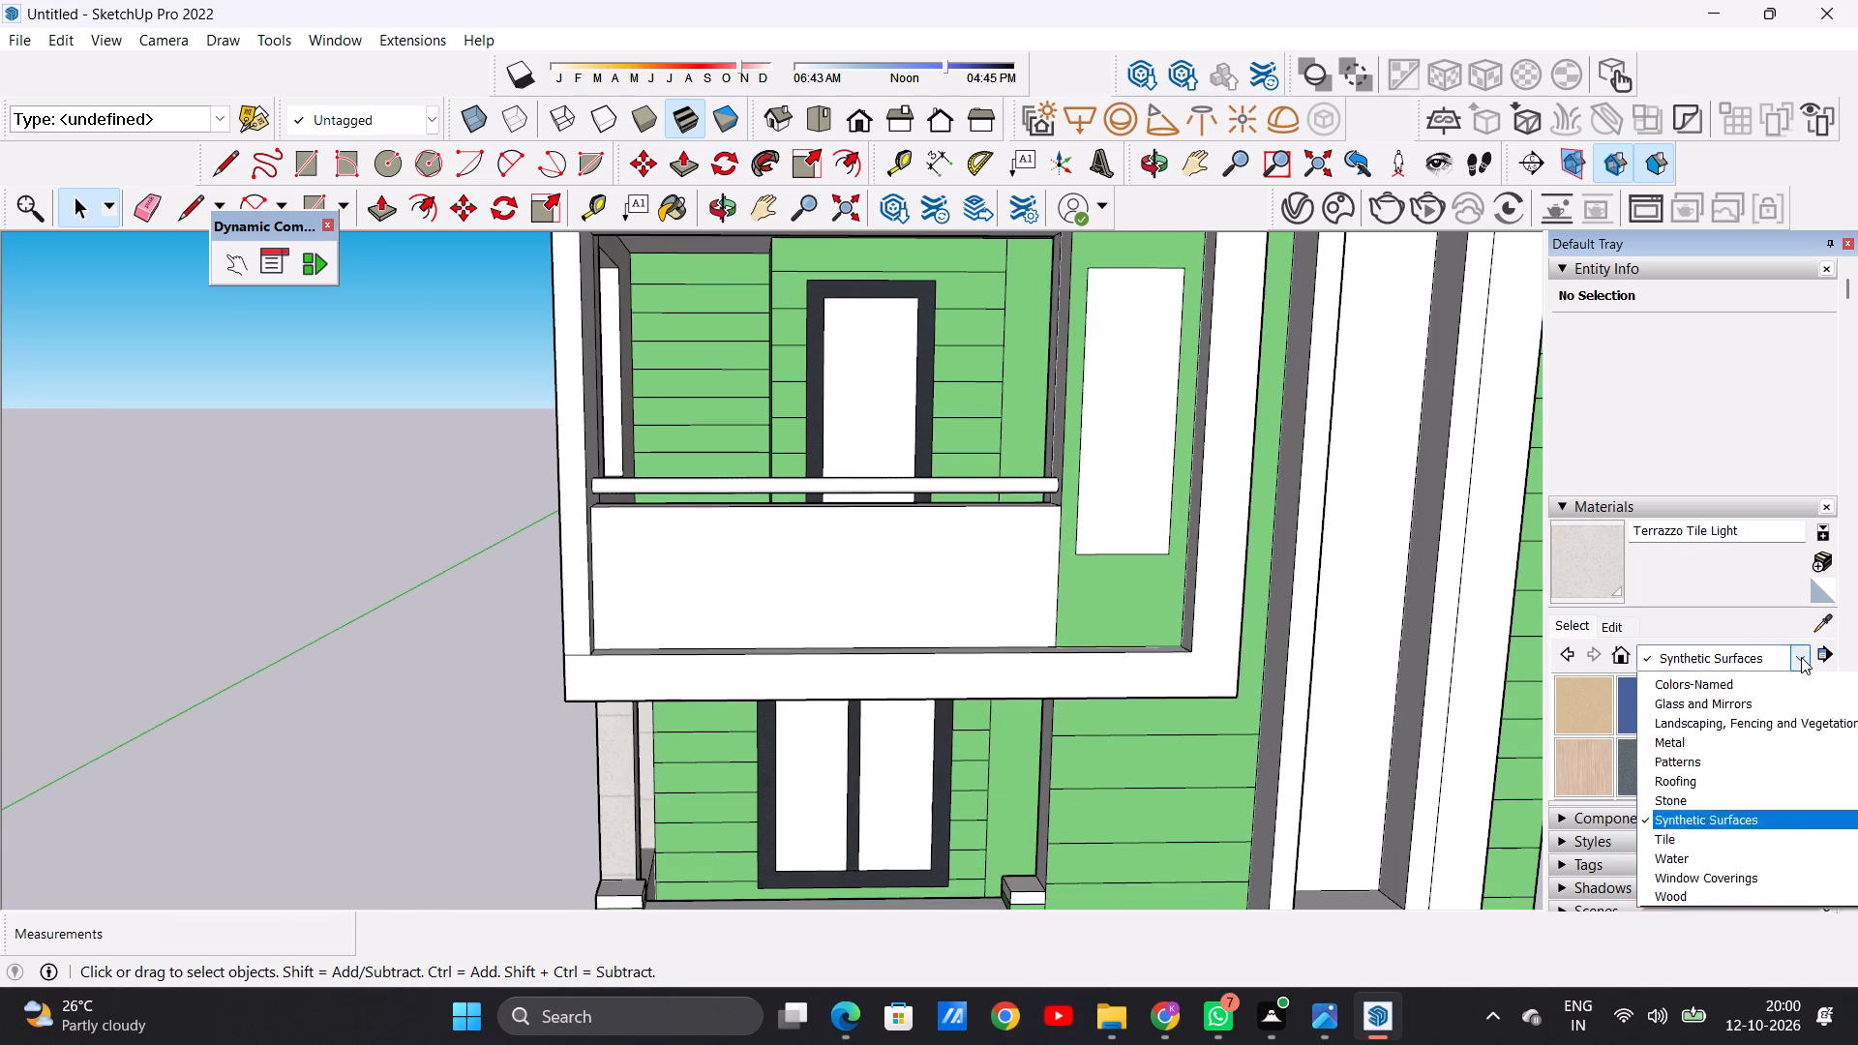
{"action": "left_click", "coordinate": [1738, 777]}
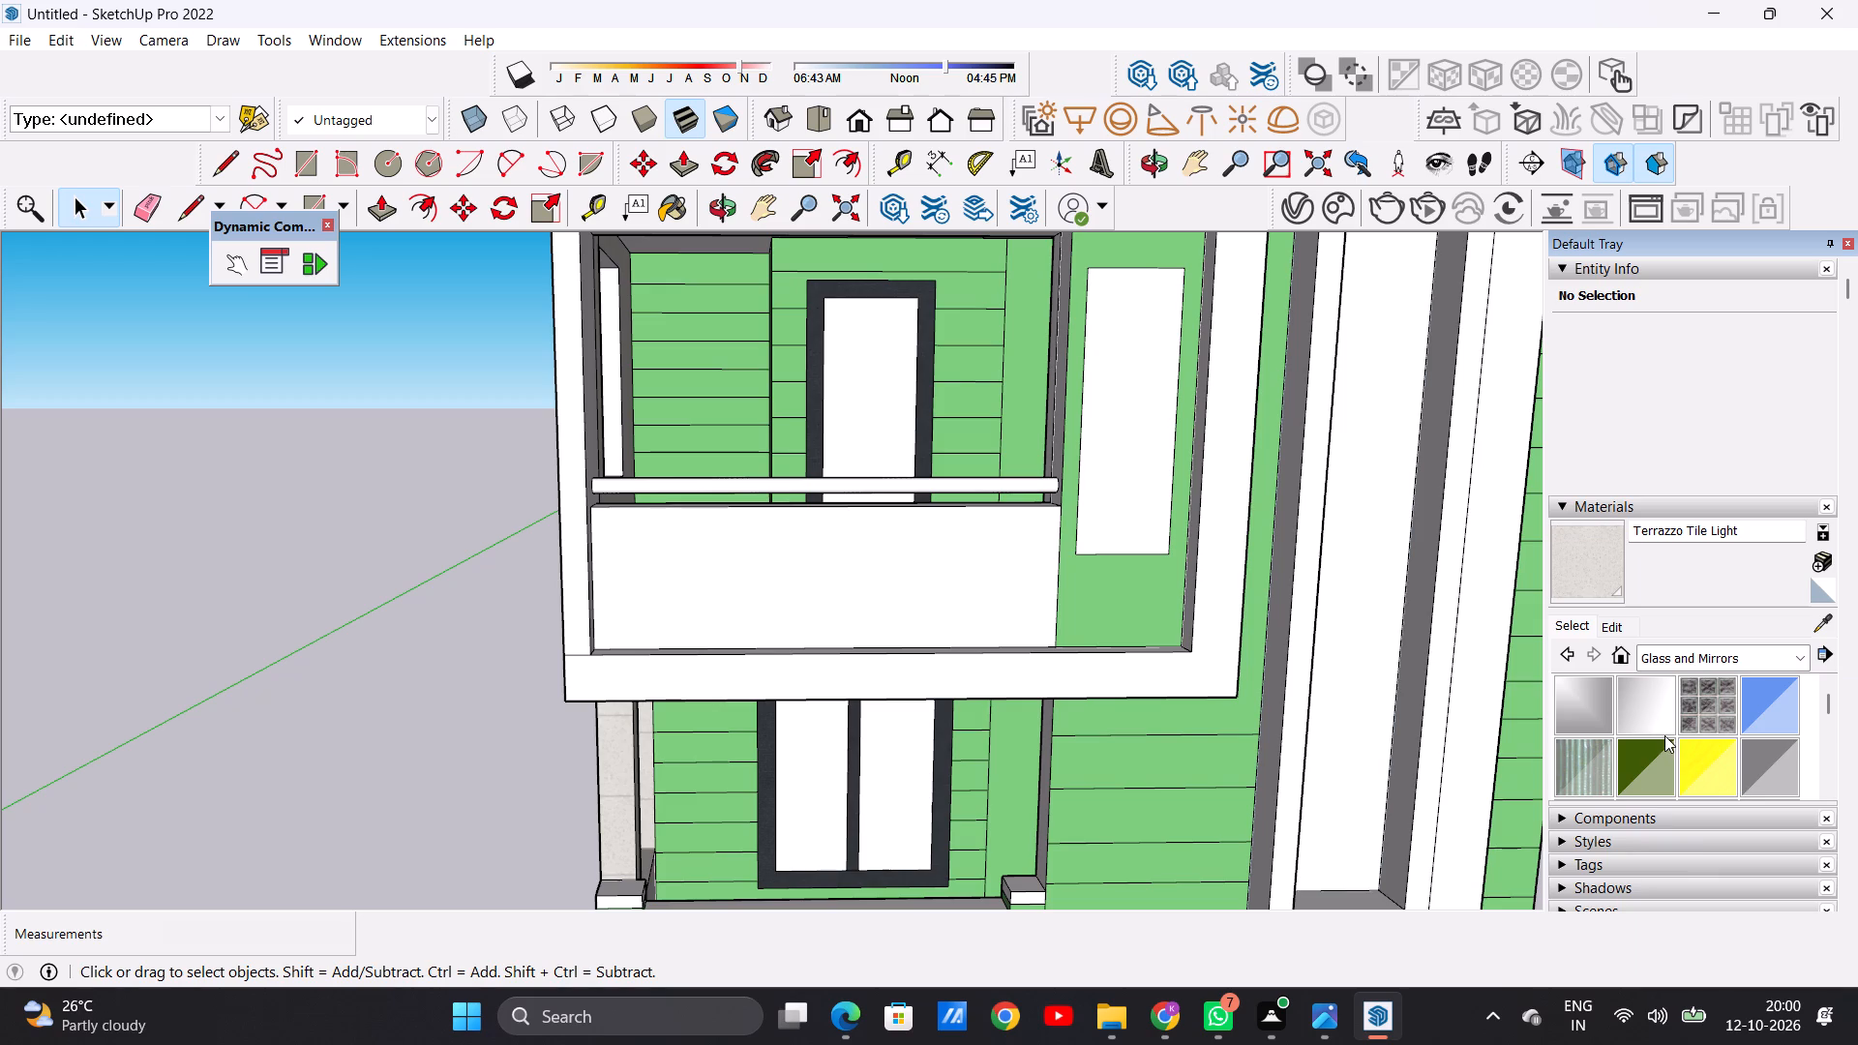
{"action": "scroll", "coordinate": [1664, 735], "scroll_direction": "down", "scroll_amount": 2}
{"action": "left_click", "coordinate": [1582, 710]}
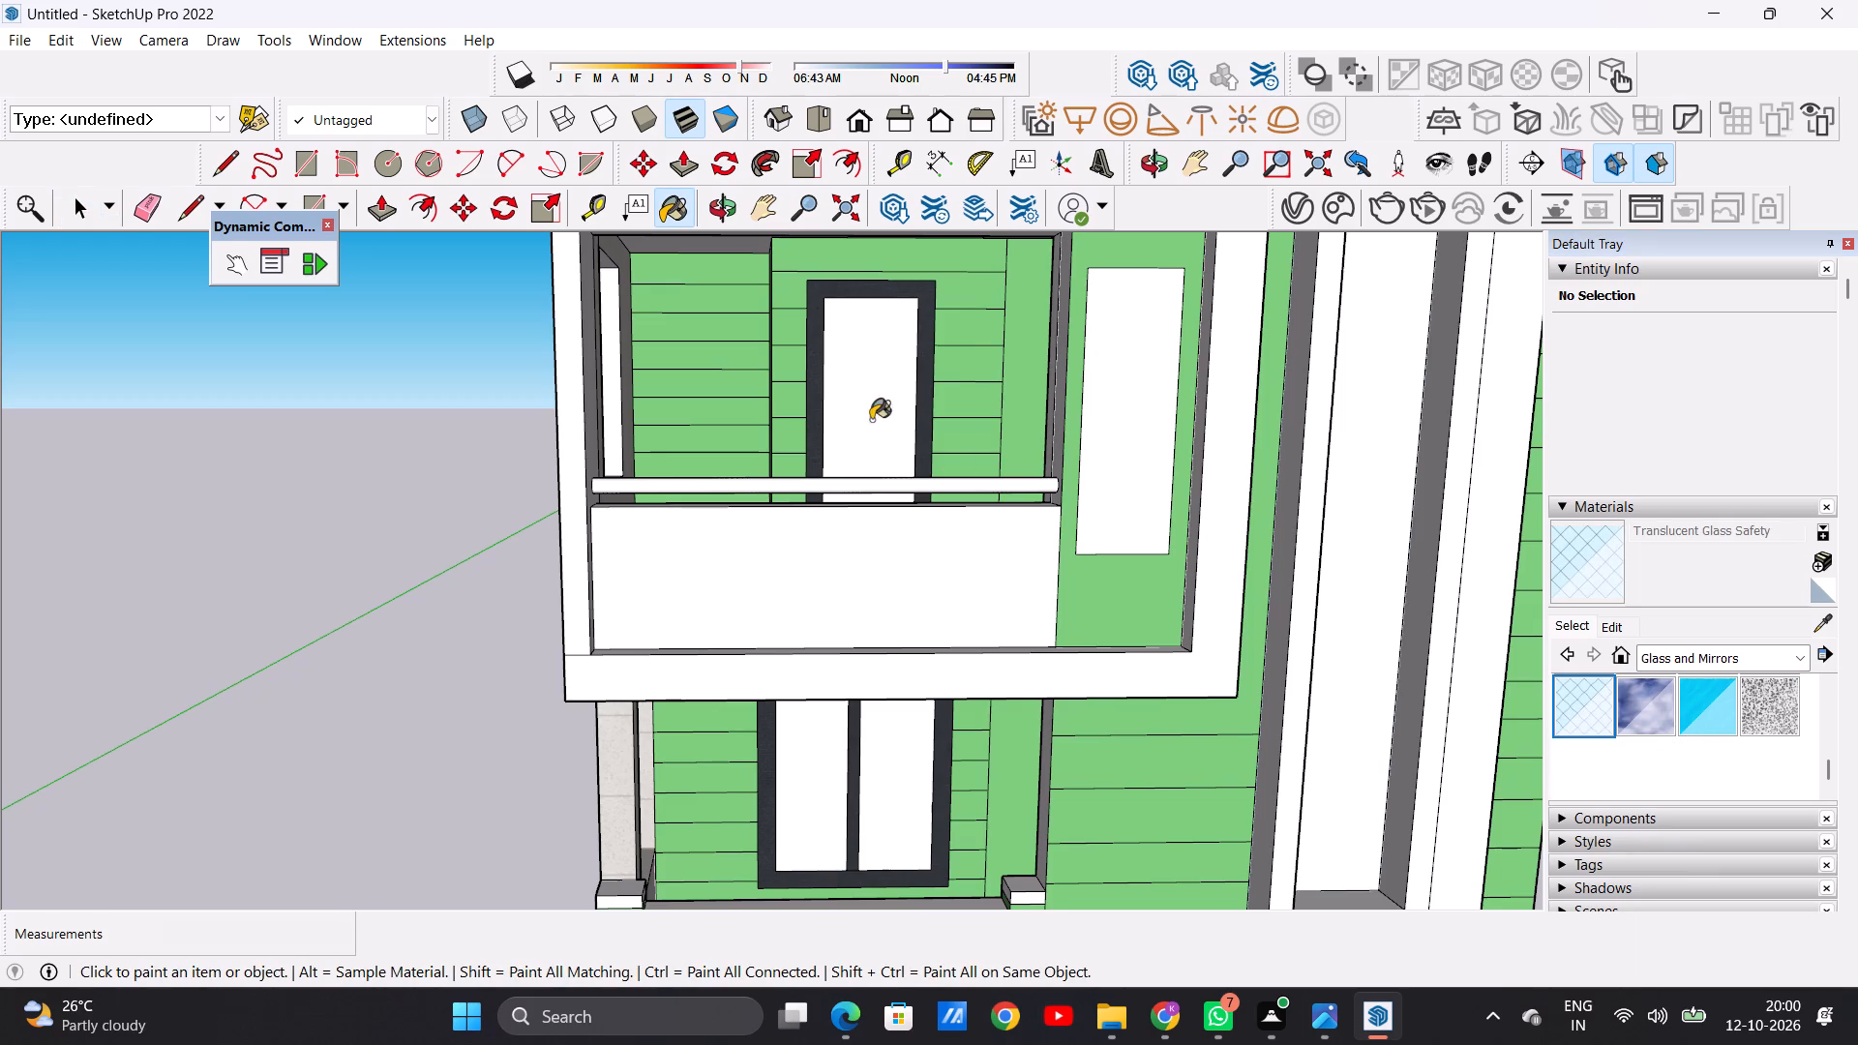
{"action": "scroll", "coordinate": [847, 403], "scroll_direction": "up", "scroll_amount": 3}
{"action": "scroll", "coordinate": [847, 403], "scroll_direction": "down", "scroll_amount": 2}
{"action": "scroll", "coordinate": [847, 403], "scroll_direction": "up", "scroll_amount": 9}
{"action": "left_click", "coordinate": [902, 406]}
{"action": "scroll", "coordinate": [902, 460], "scroll_direction": "up", "scroll_amount": 1}
{"action": "scroll", "coordinate": [902, 460], "scroll_direction": "down", "scroll_amount": 1}
{"action": "scroll", "coordinate": [902, 460], "scroll_direction": "up", "scroll_amount": 6}
{"action": "scroll", "coordinate": [884, 557], "scroll_direction": "down", "scroll_amount": 1}
{"action": "scroll", "coordinate": [884, 557], "scroll_direction": "up", "scroll_amount": 3}
{"action": "scroll", "coordinate": [884, 557], "scroll_direction": "down", "scroll_amount": 3}
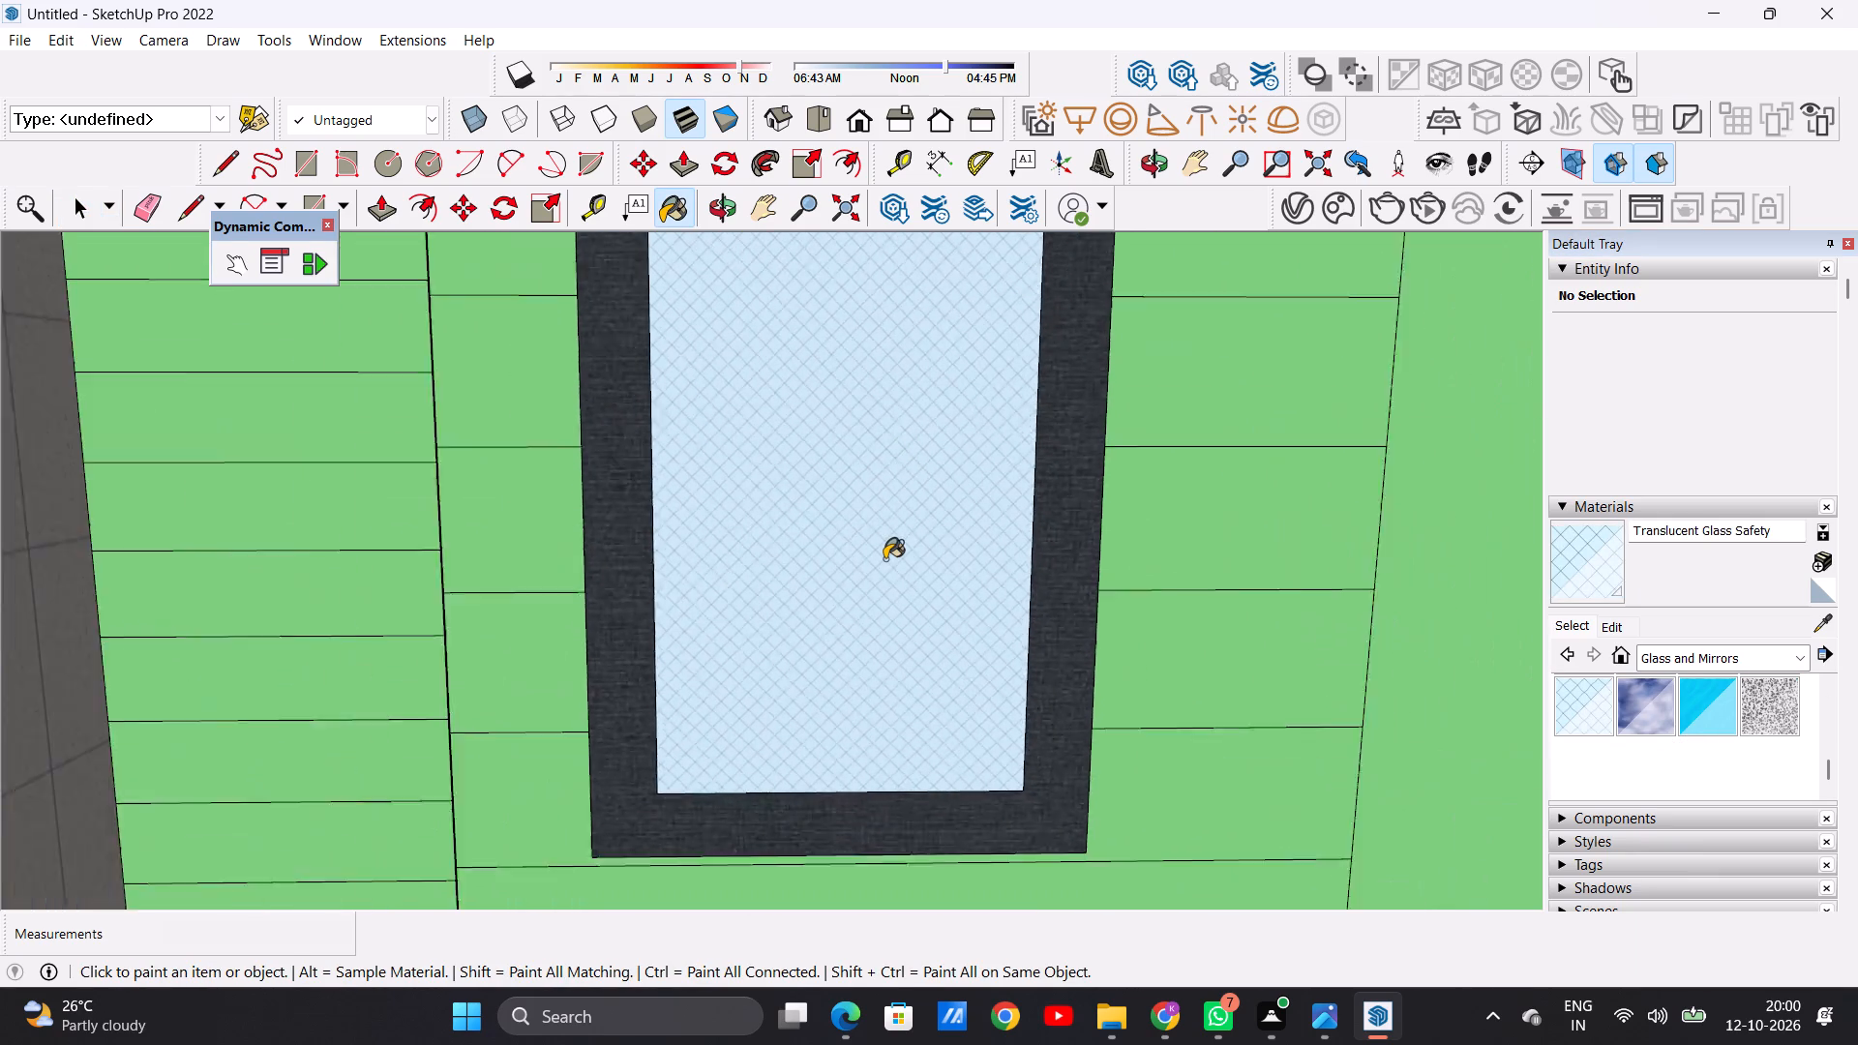
Paint both ground-floor window panes and the tall recessed strip on the front facade with Translucent Glass Sky Reflection.
{"action": "scroll", "coordinate": [884, 559], "scroll_direction": "down", "scroll_amount": 20}
{"action": "scroll", "coordinate": [884, 559], "scroll_direction": "down", "scroll_amount": 10}
{"action": "scroll", "coordinate": [878, 666], "scroll_direction": "up", "scroll_amount": 5}
{"action": "scroll", "coordinate": [876, 674], "scroll_direction": "down", "scroll_amount": 1}
{"action": "scroll", "coordinate": [876, 674], "scroll_direction": "up", "scroll_amount": 6}
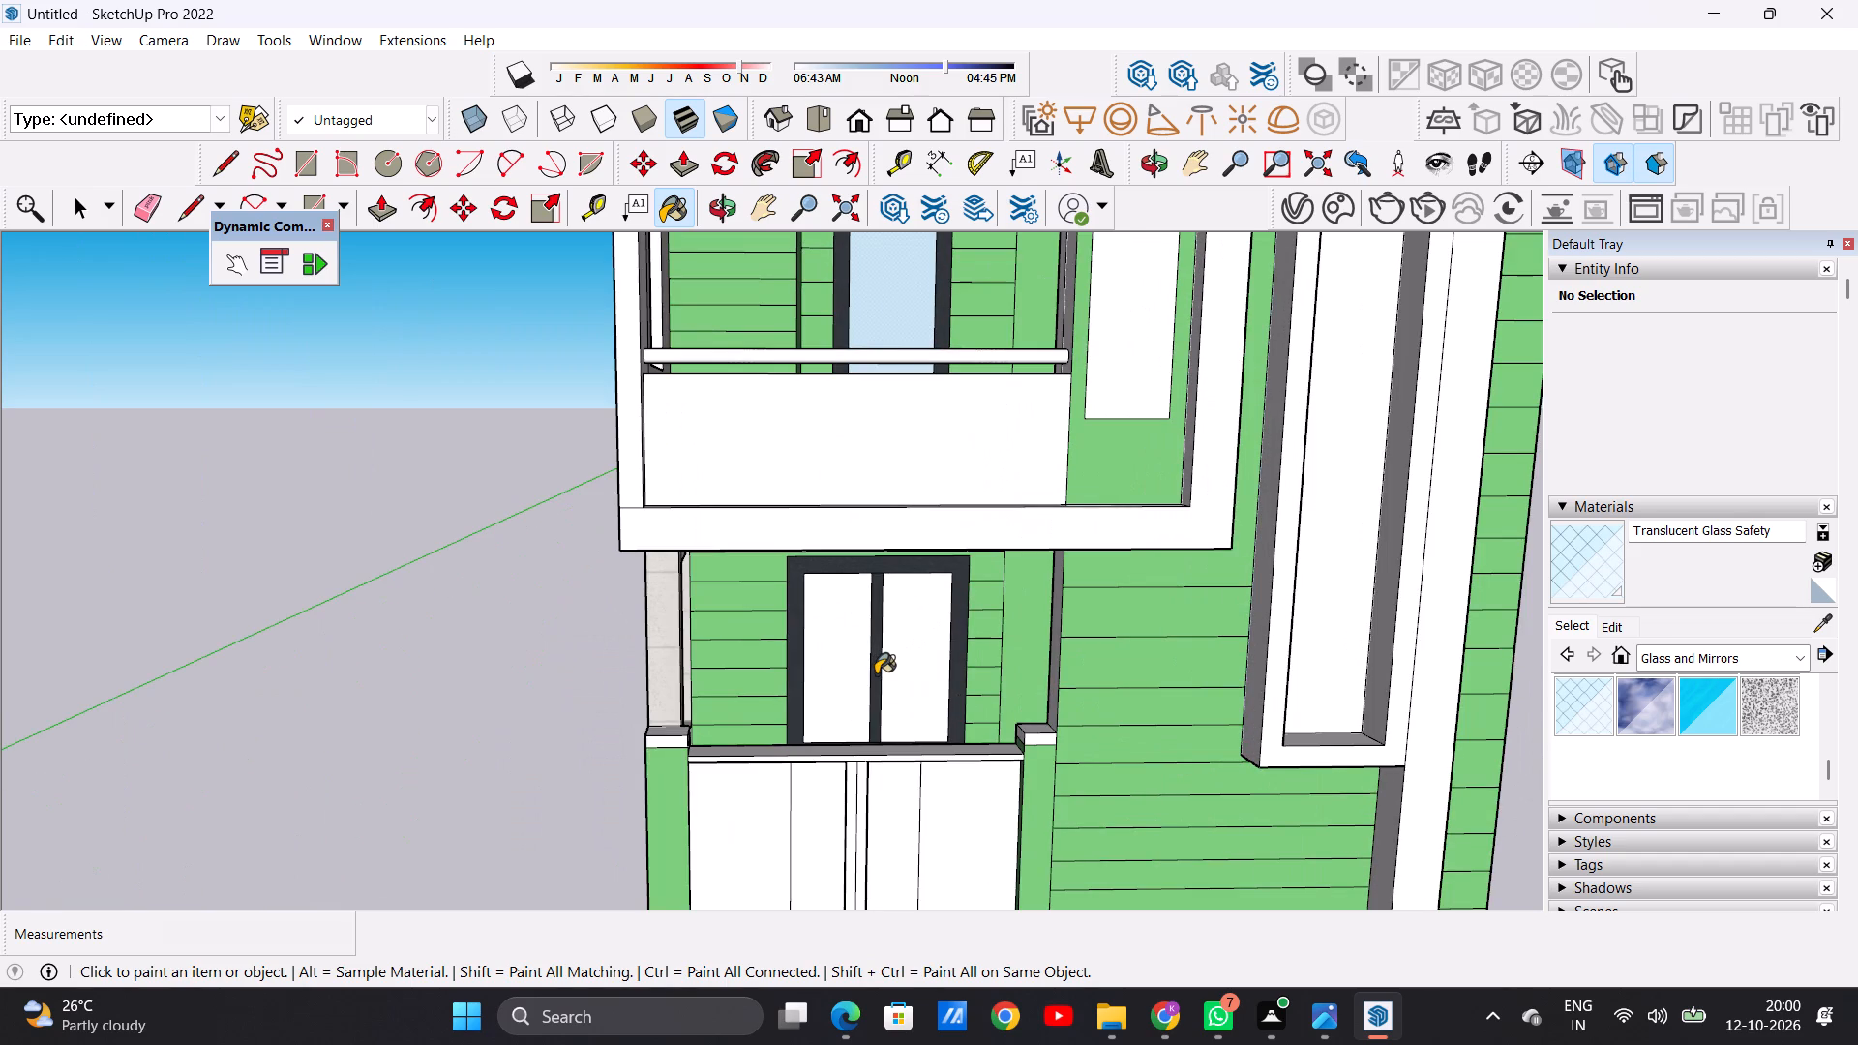
{"action": "scroll", "coordinate": [876, 674], "scroll_direction": "down", "scroll_amount": 4}
{"action": "scroll", "coordinate": [854, 658], "scroll_direction": "up", "scroll_amount": 1}
{"action": "scroll", "coordinate": [852, 656], "scroll_direction": "down", "scroll_amount": 3}
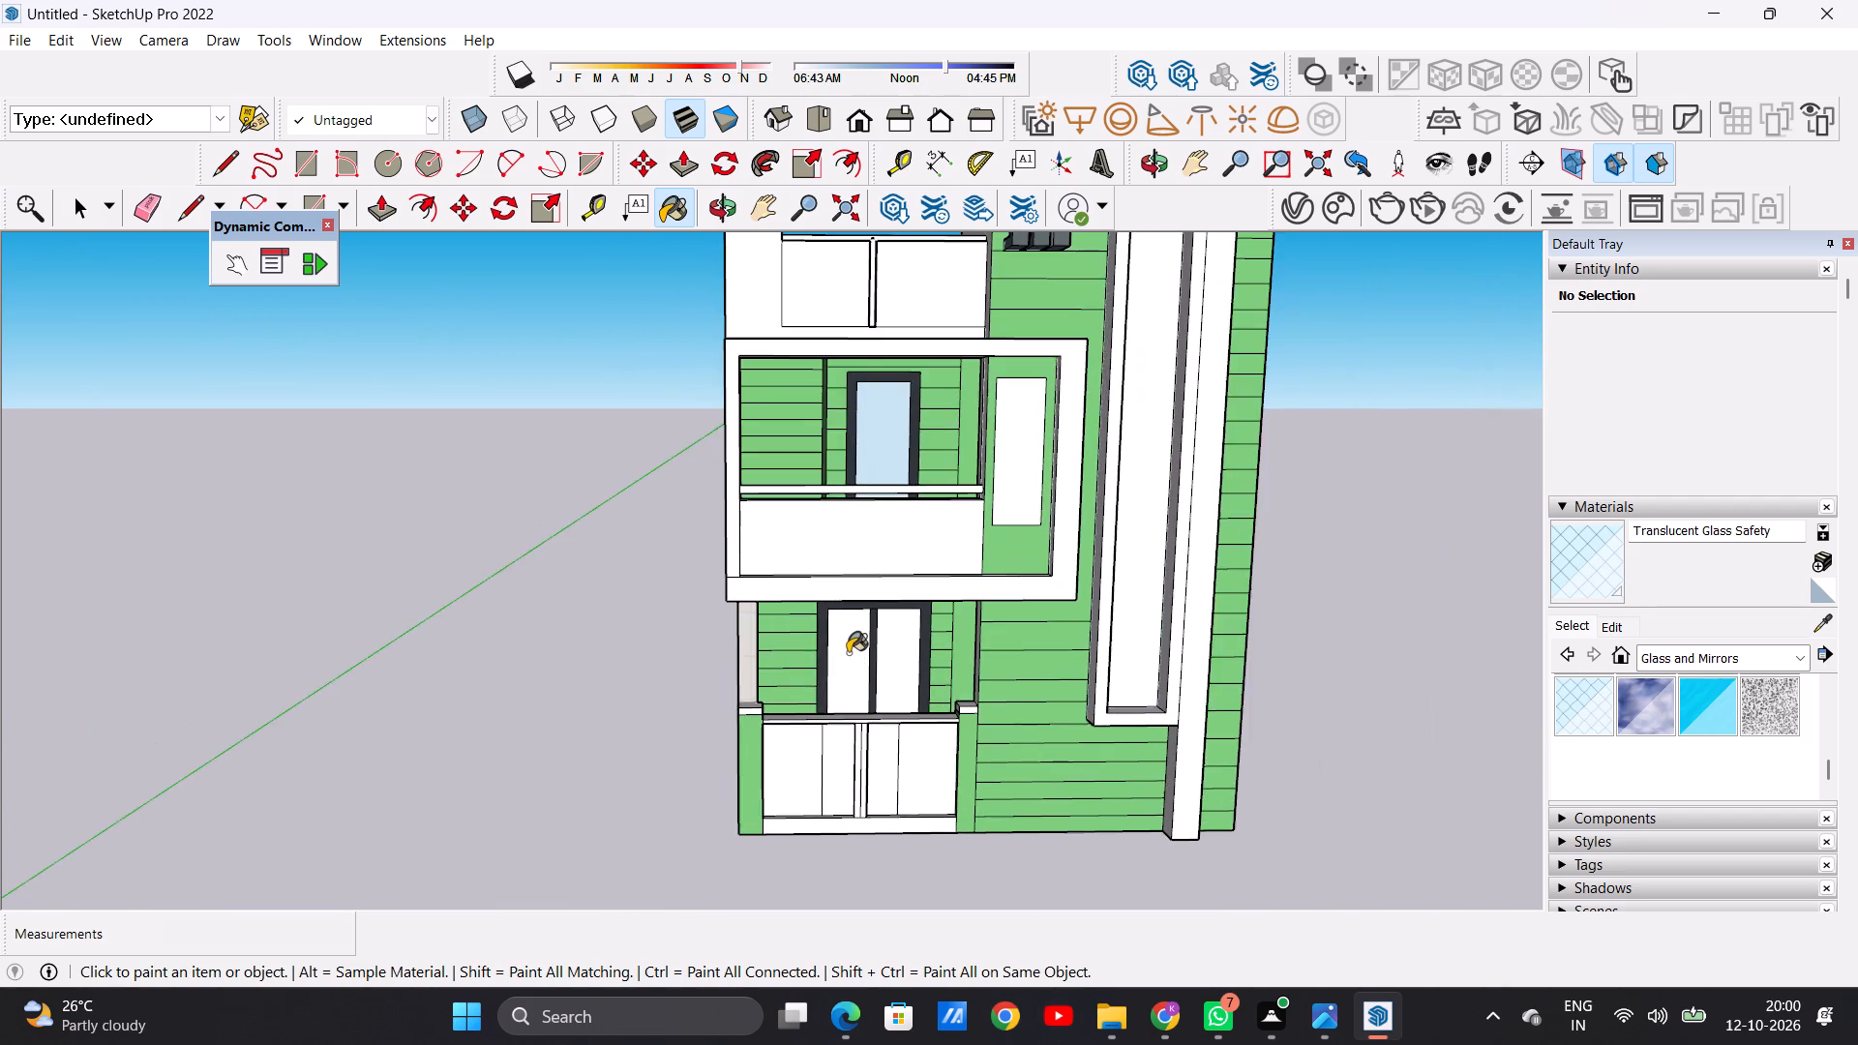
{"action": "scroll", "coordinate": [854, 672], "scroll_direction": "up", "scroll_amount": 12}
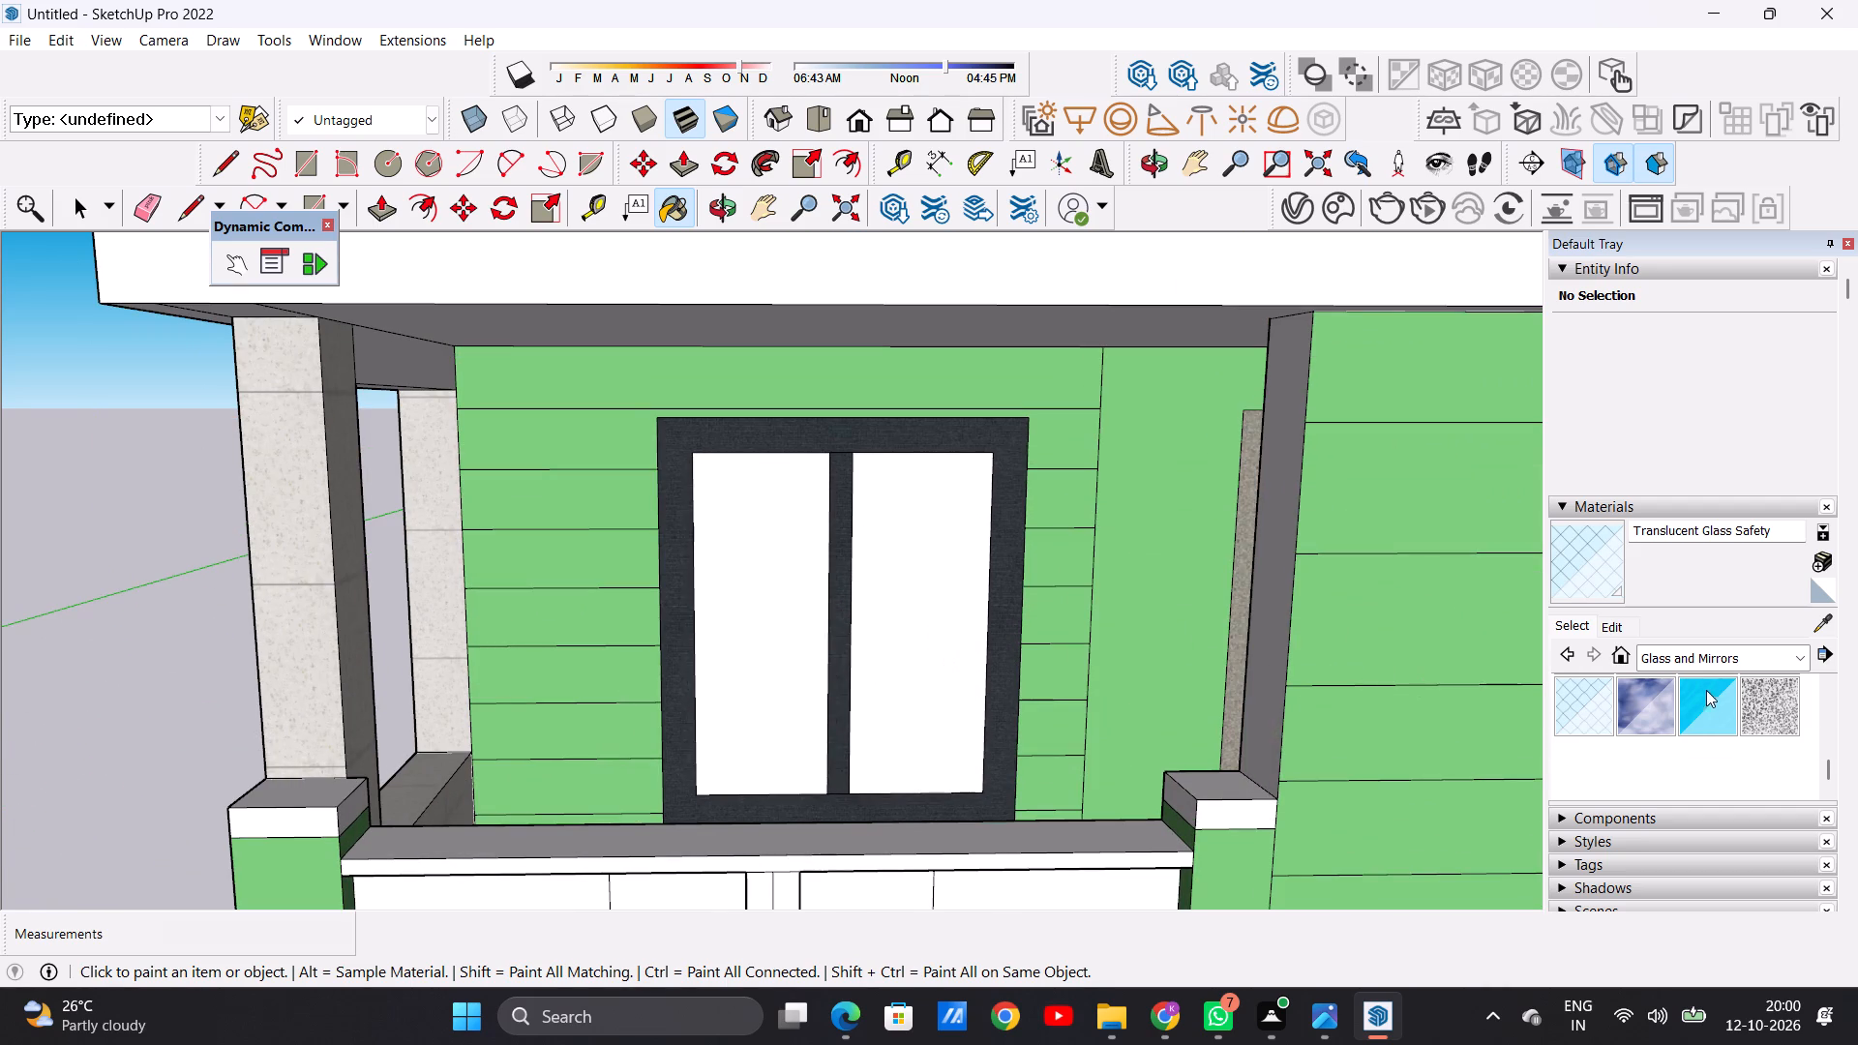
{"action": "left_click", "coordinate": [1664, 700]}
{"action": "left_click", "coordinate": [965, 665]}
{"action": "left_click", "coordinate": [781, 665]}
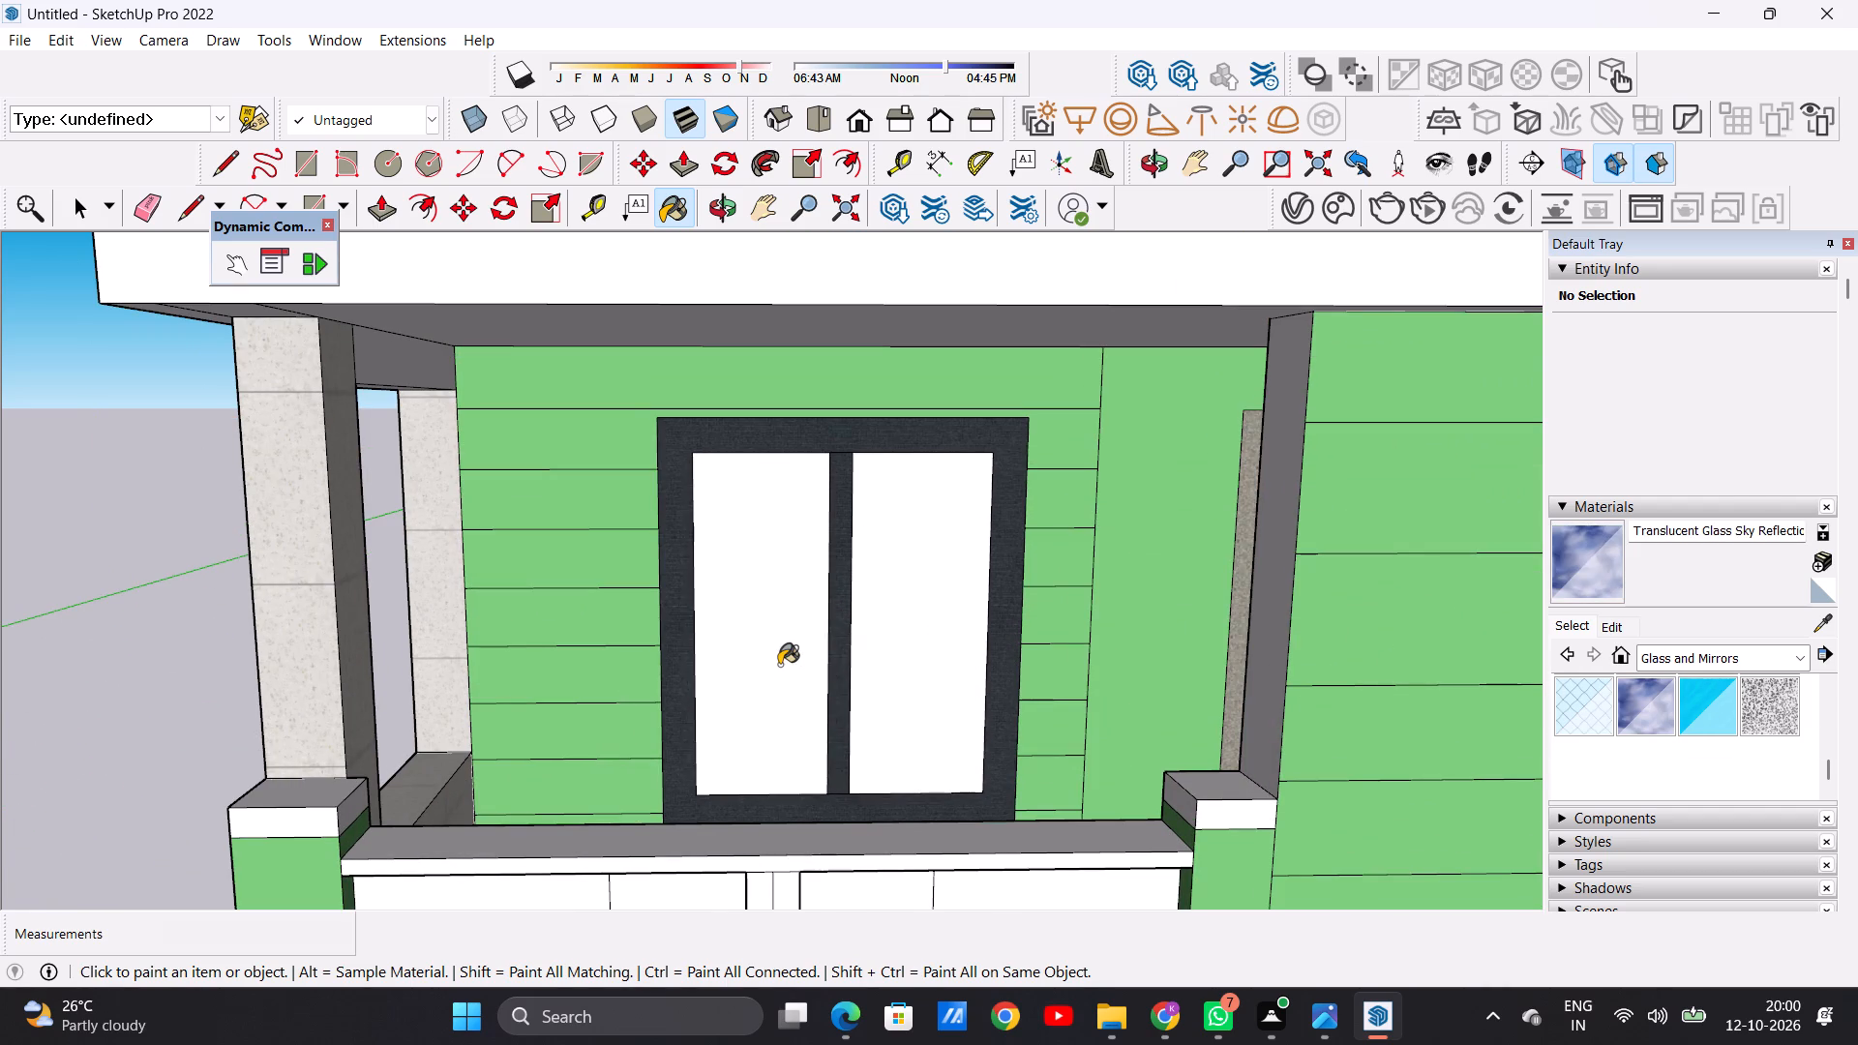
{"action": "scroll", "coordinate": [783, 665], "scroll_direction": "down", "scroll_amount": 17}
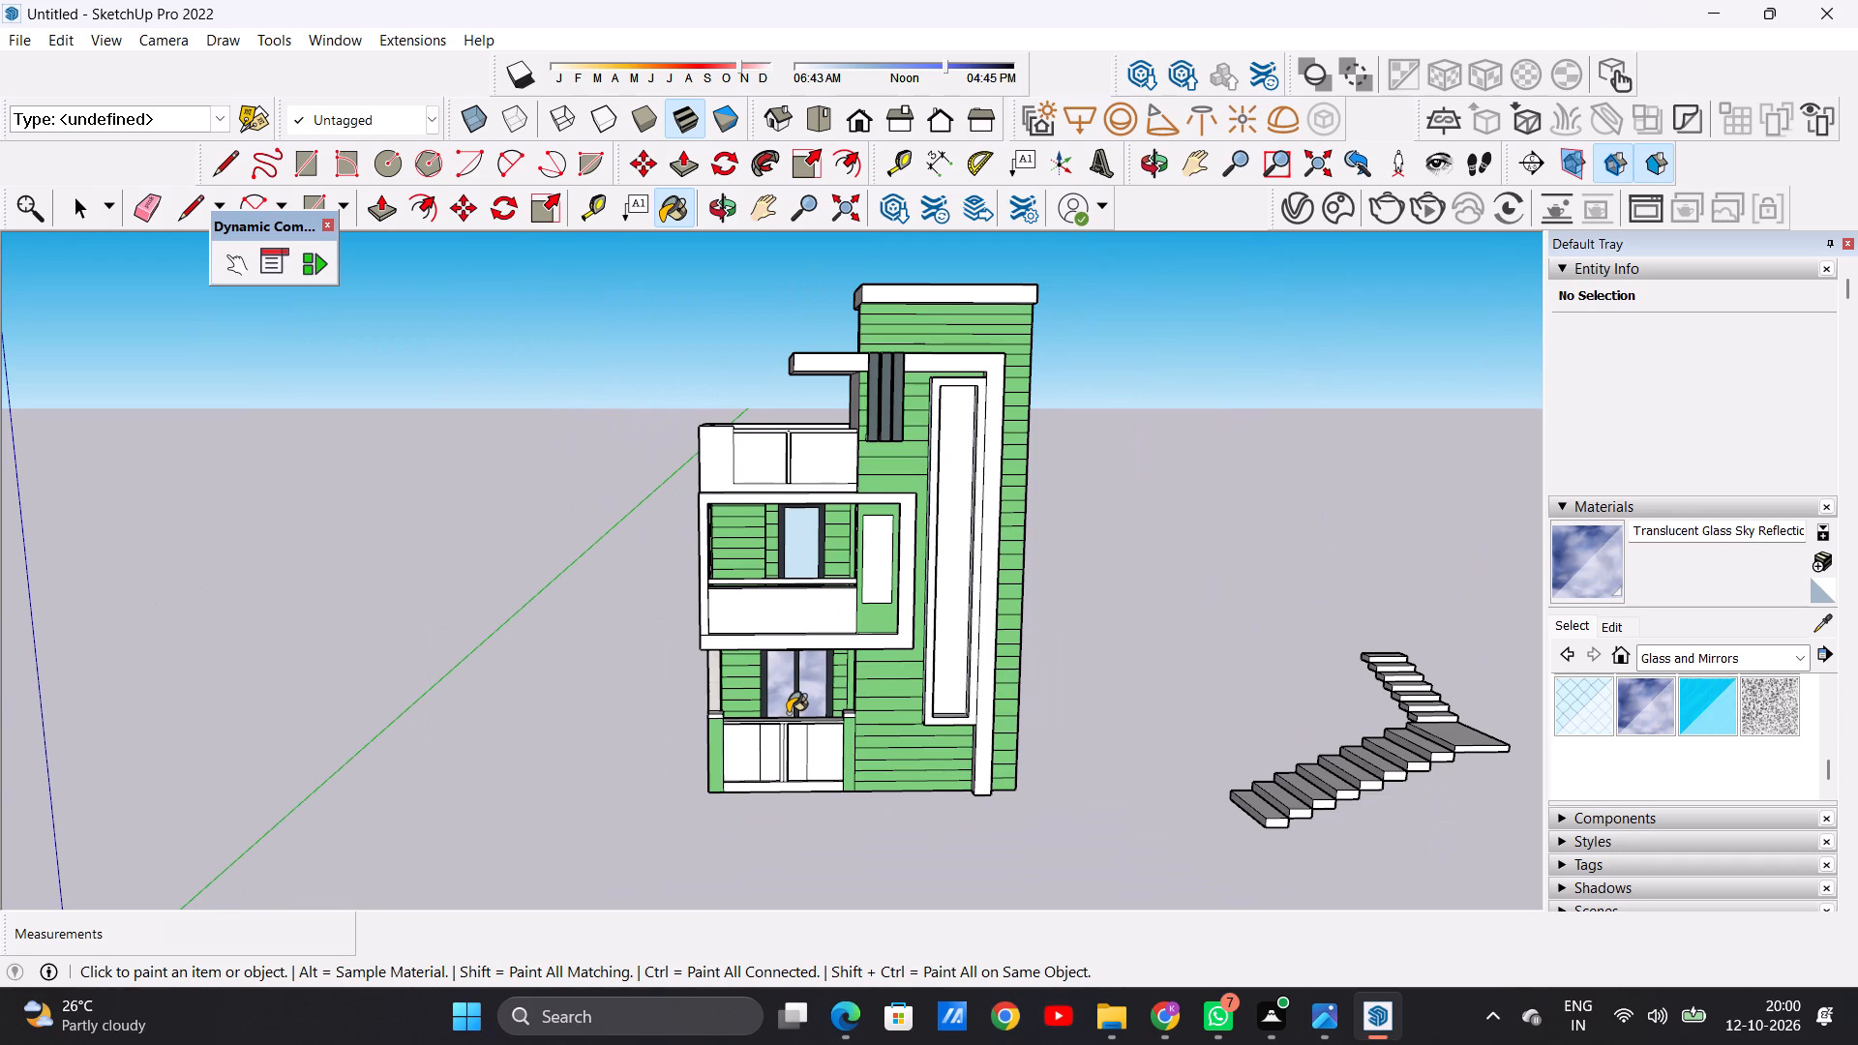
{"action": "scroll", "coordinate": [949, 598], "scroll_direction": "up", "scroll_amount": 7}
{"action": "scroll", "coordinate": [949, 598], "scroll_direction": "down", "scroll_amount": 1}
{"action": "scroll", "coordinate": [949, 598], "scroll_direction": "up", "scroll_amount": 2}
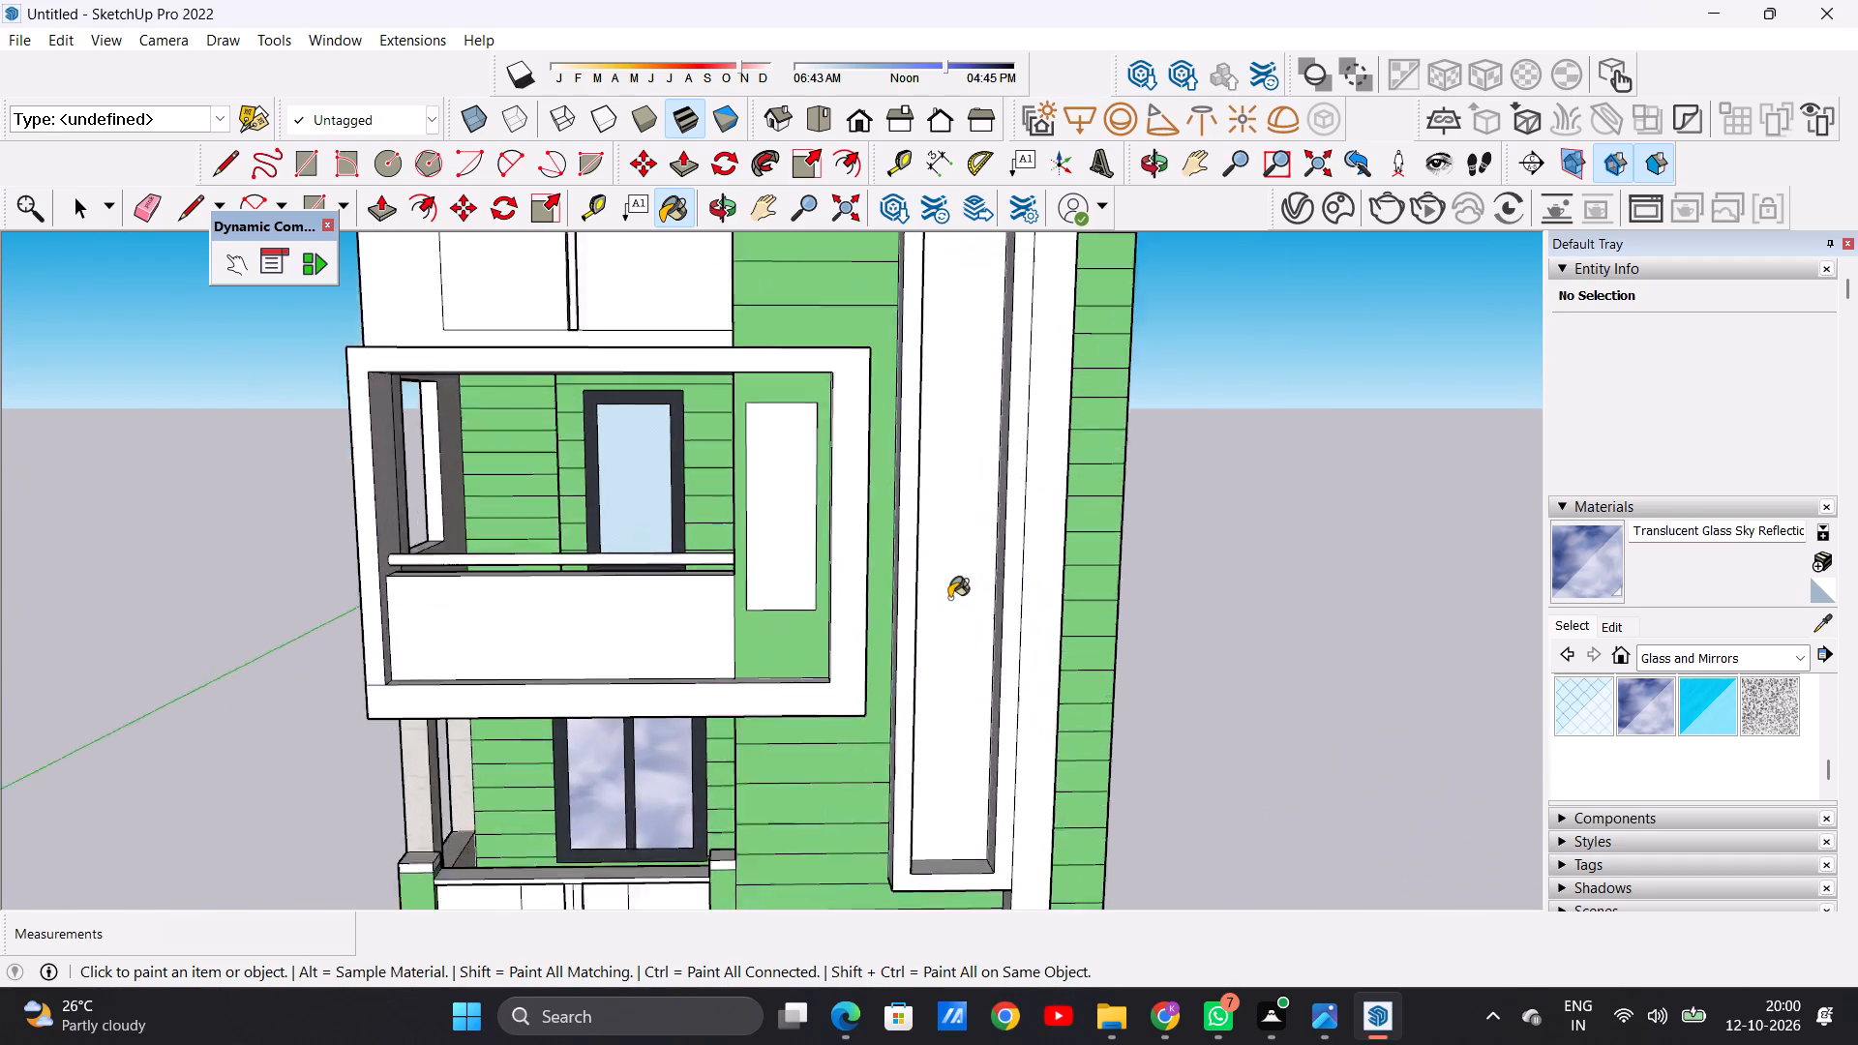
{"action": "scroll", "coordinate": [949, 598], "scroll_direction": "up", "scroll_amount": 3}
{"action": "left_click", "coordinate": [961, 588]}
{"action": "scroll", "coordinate": [905, 642], "scroll_direction": "down", "scroll_amount": 11}
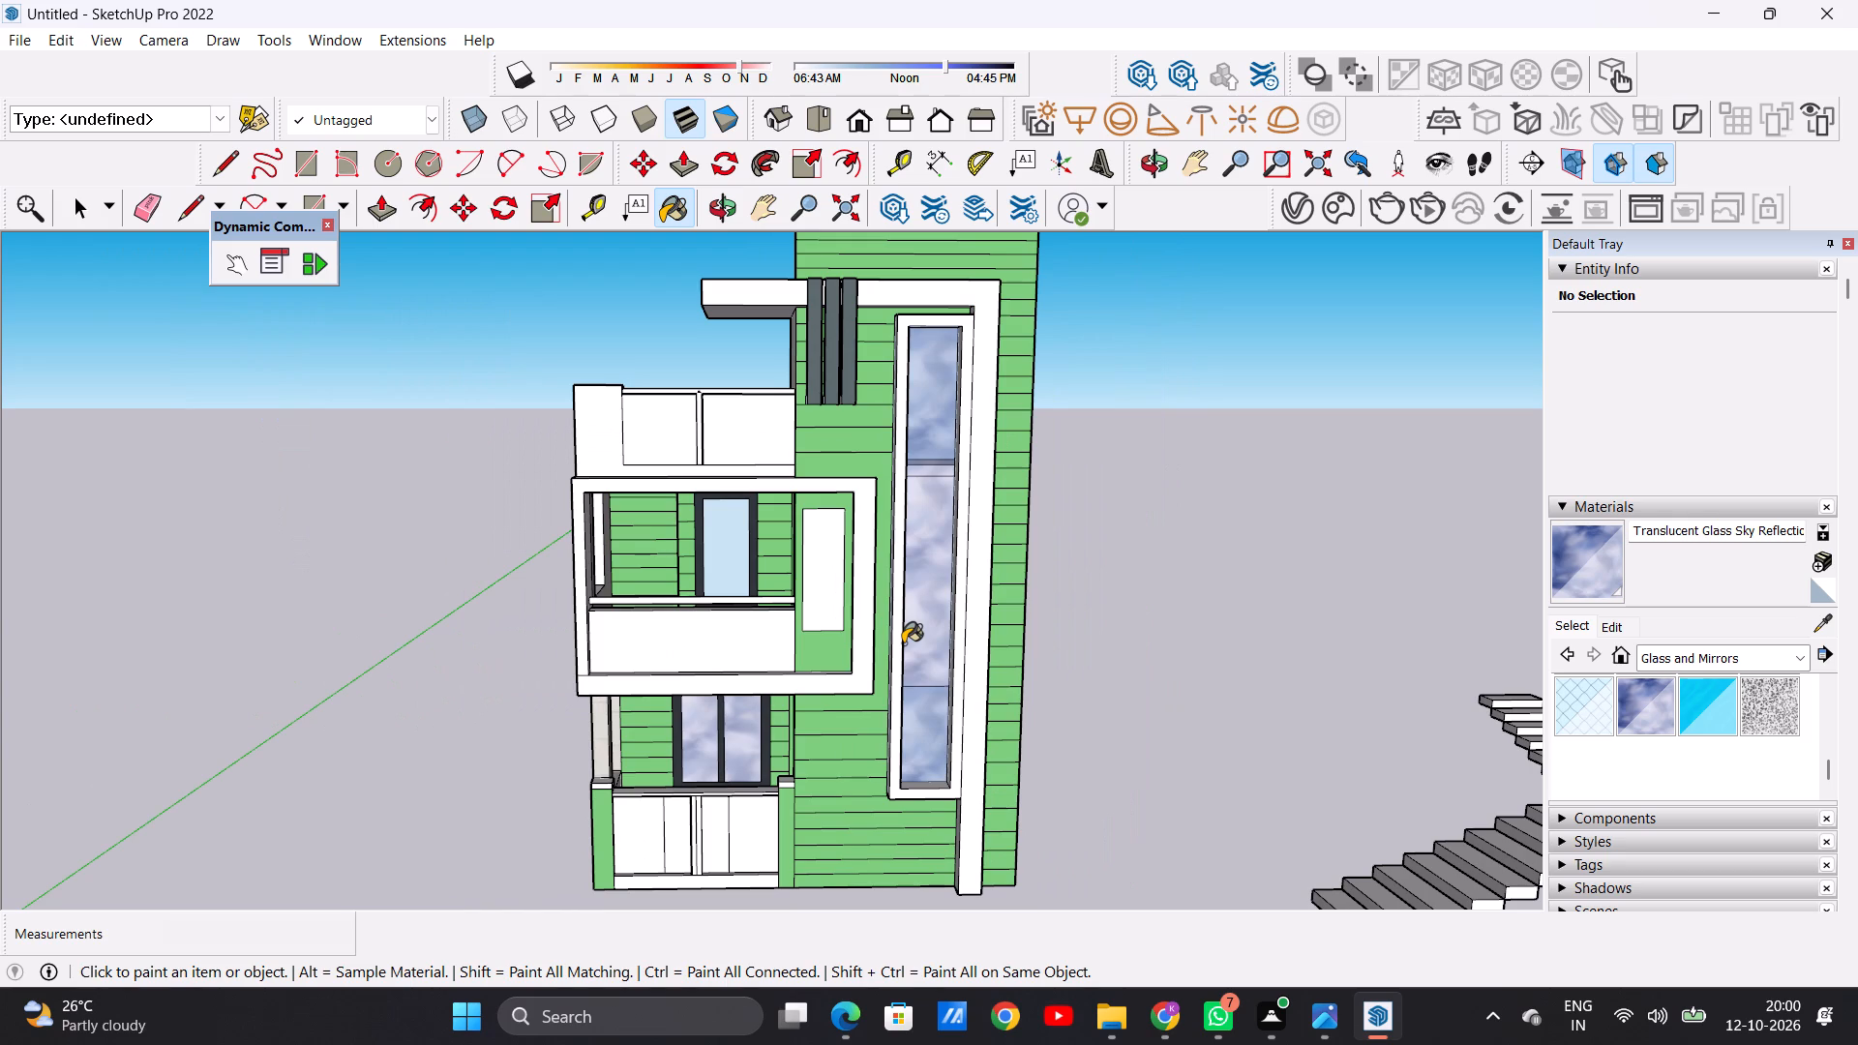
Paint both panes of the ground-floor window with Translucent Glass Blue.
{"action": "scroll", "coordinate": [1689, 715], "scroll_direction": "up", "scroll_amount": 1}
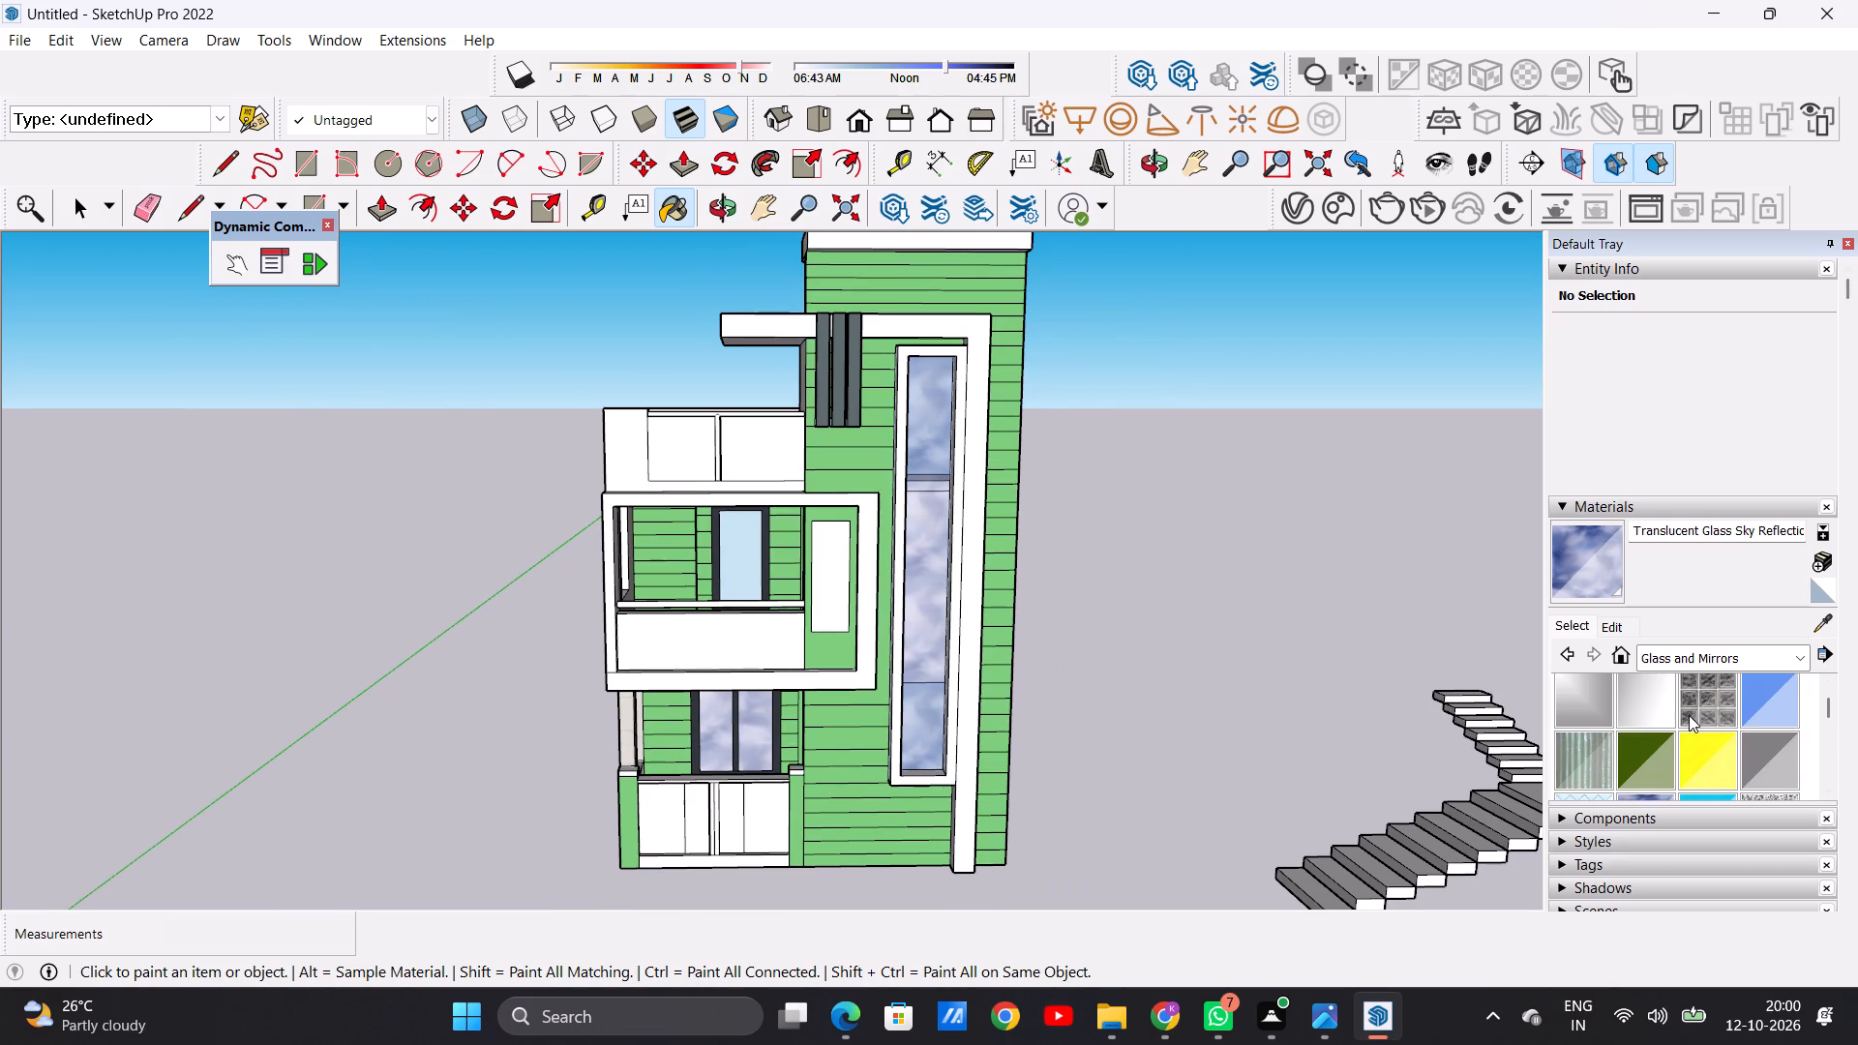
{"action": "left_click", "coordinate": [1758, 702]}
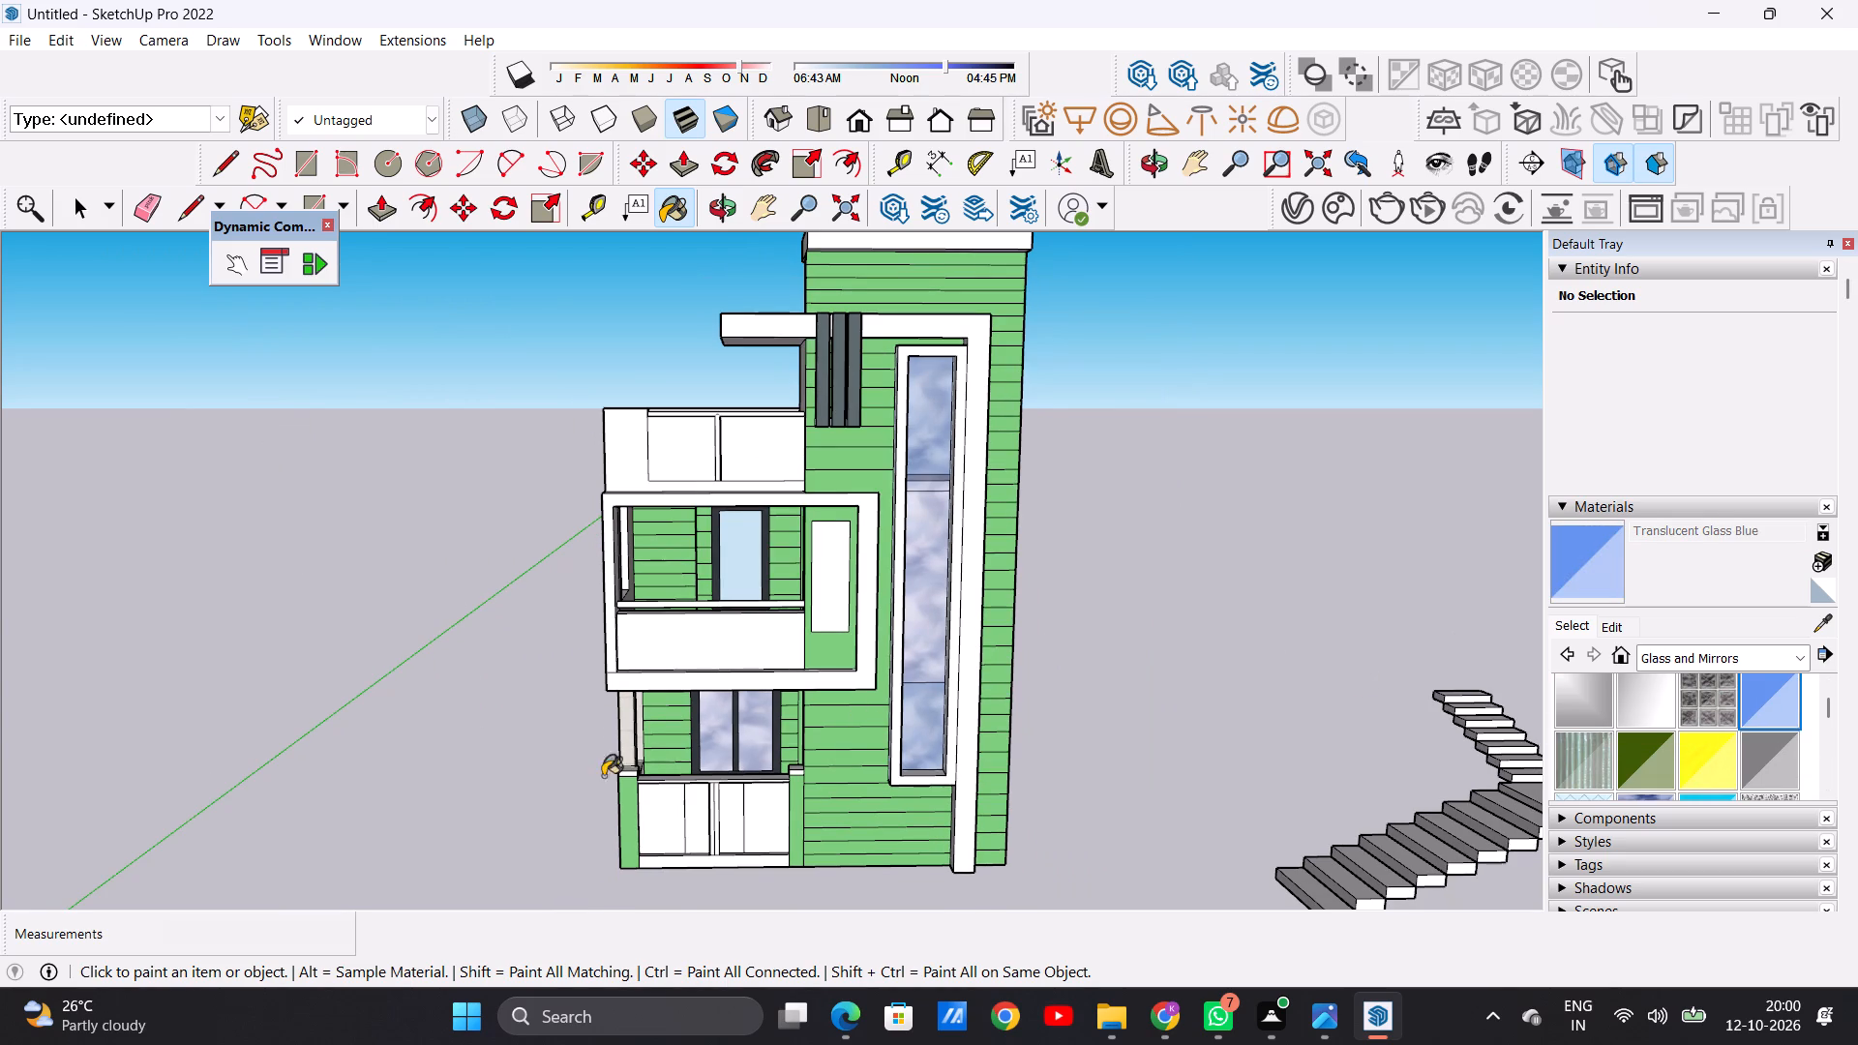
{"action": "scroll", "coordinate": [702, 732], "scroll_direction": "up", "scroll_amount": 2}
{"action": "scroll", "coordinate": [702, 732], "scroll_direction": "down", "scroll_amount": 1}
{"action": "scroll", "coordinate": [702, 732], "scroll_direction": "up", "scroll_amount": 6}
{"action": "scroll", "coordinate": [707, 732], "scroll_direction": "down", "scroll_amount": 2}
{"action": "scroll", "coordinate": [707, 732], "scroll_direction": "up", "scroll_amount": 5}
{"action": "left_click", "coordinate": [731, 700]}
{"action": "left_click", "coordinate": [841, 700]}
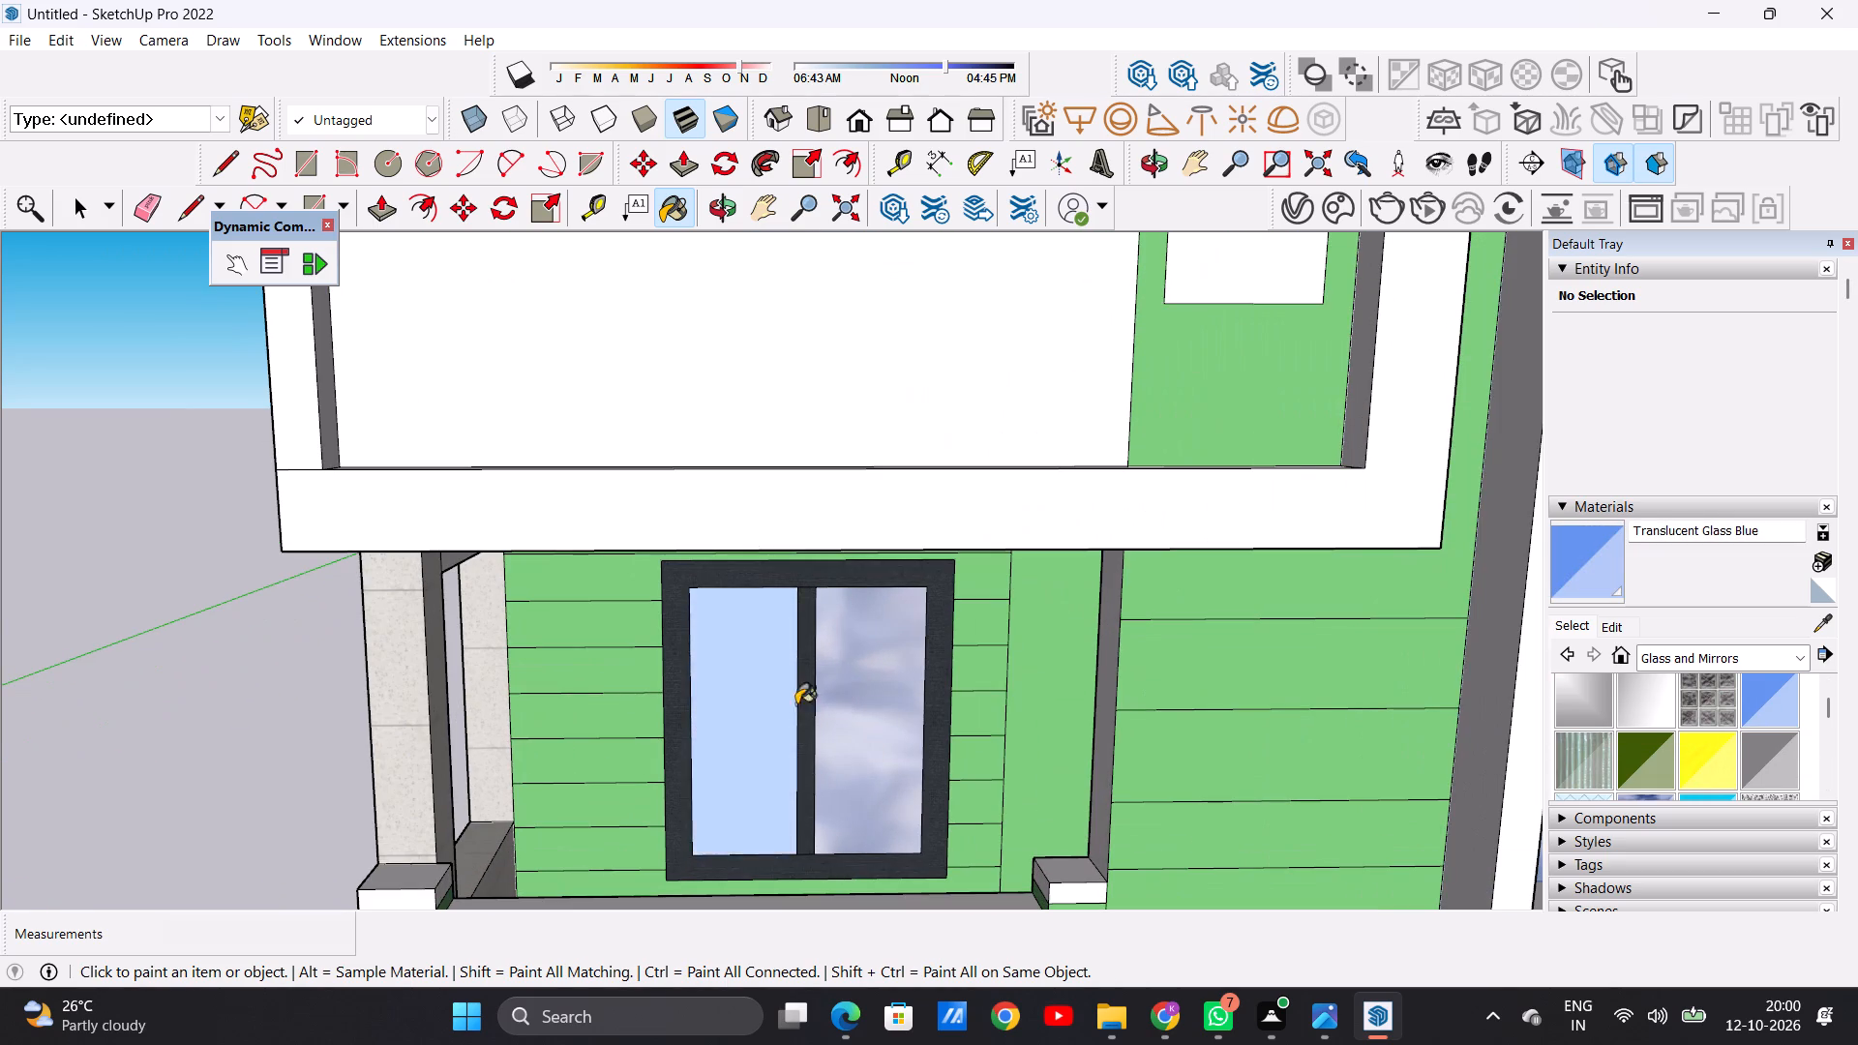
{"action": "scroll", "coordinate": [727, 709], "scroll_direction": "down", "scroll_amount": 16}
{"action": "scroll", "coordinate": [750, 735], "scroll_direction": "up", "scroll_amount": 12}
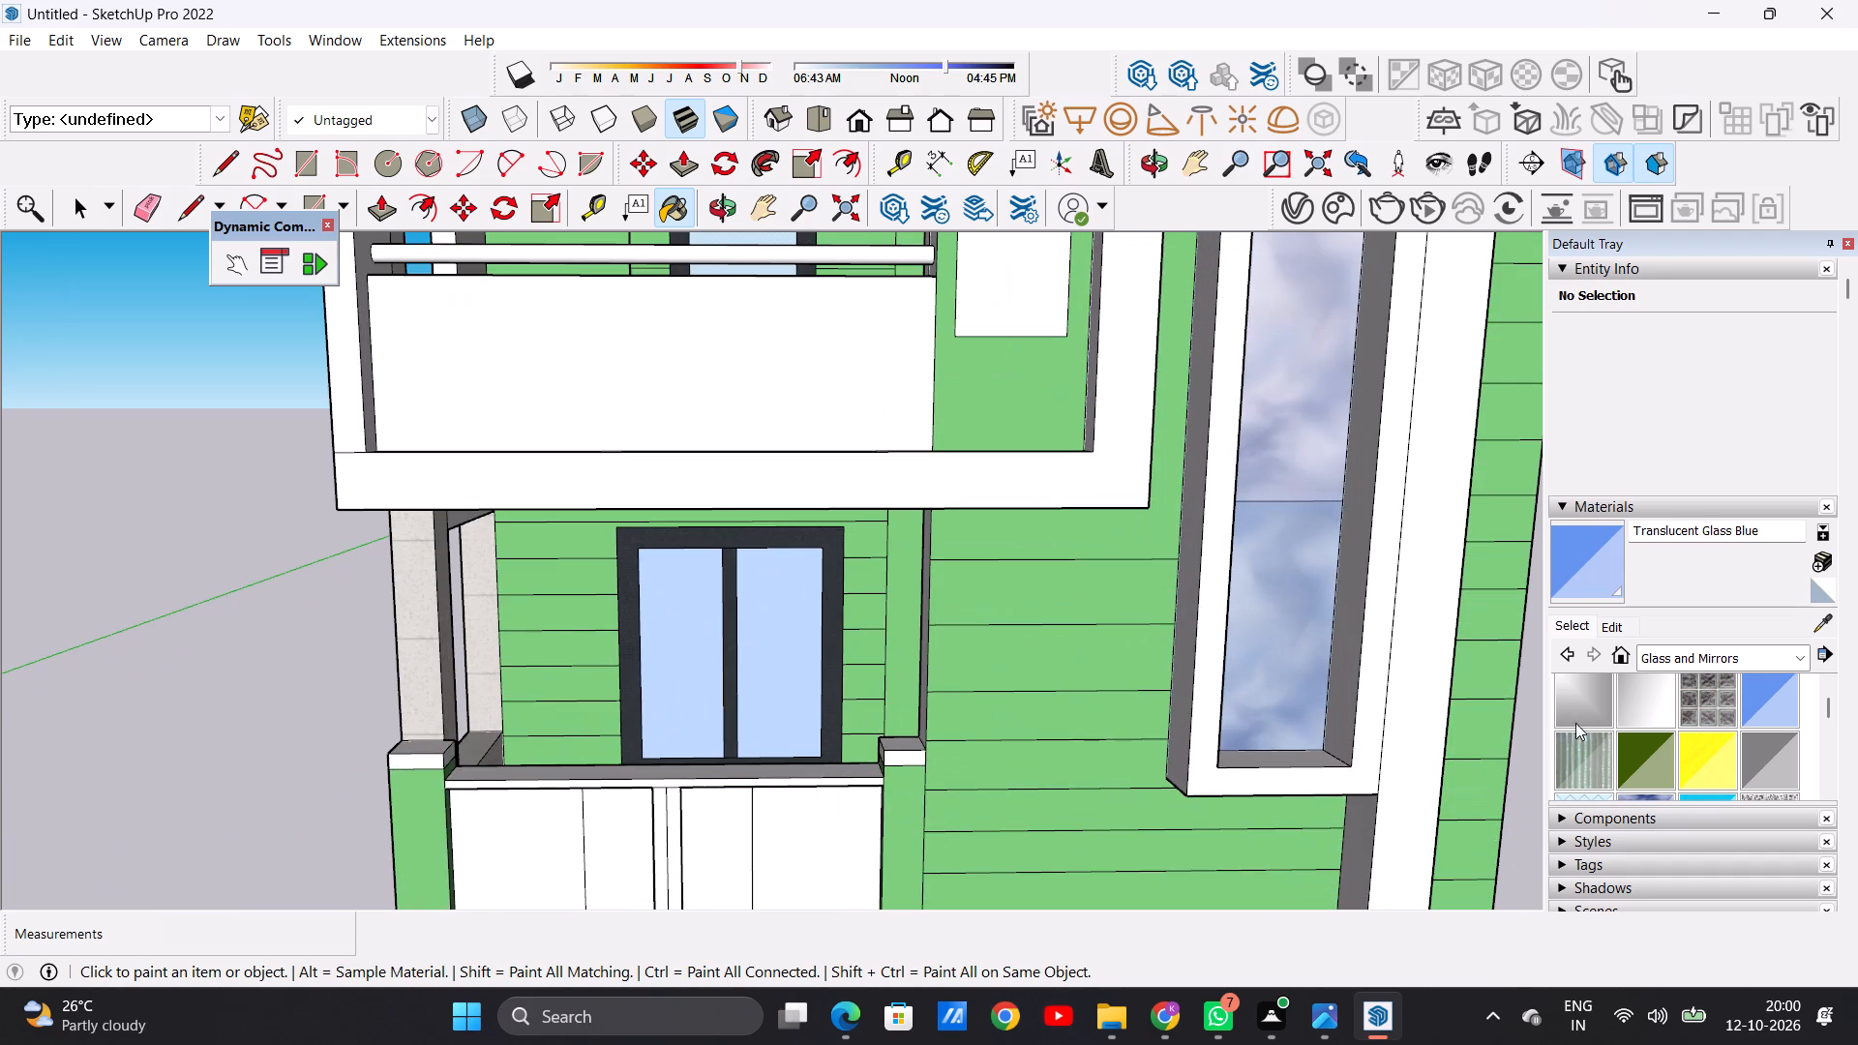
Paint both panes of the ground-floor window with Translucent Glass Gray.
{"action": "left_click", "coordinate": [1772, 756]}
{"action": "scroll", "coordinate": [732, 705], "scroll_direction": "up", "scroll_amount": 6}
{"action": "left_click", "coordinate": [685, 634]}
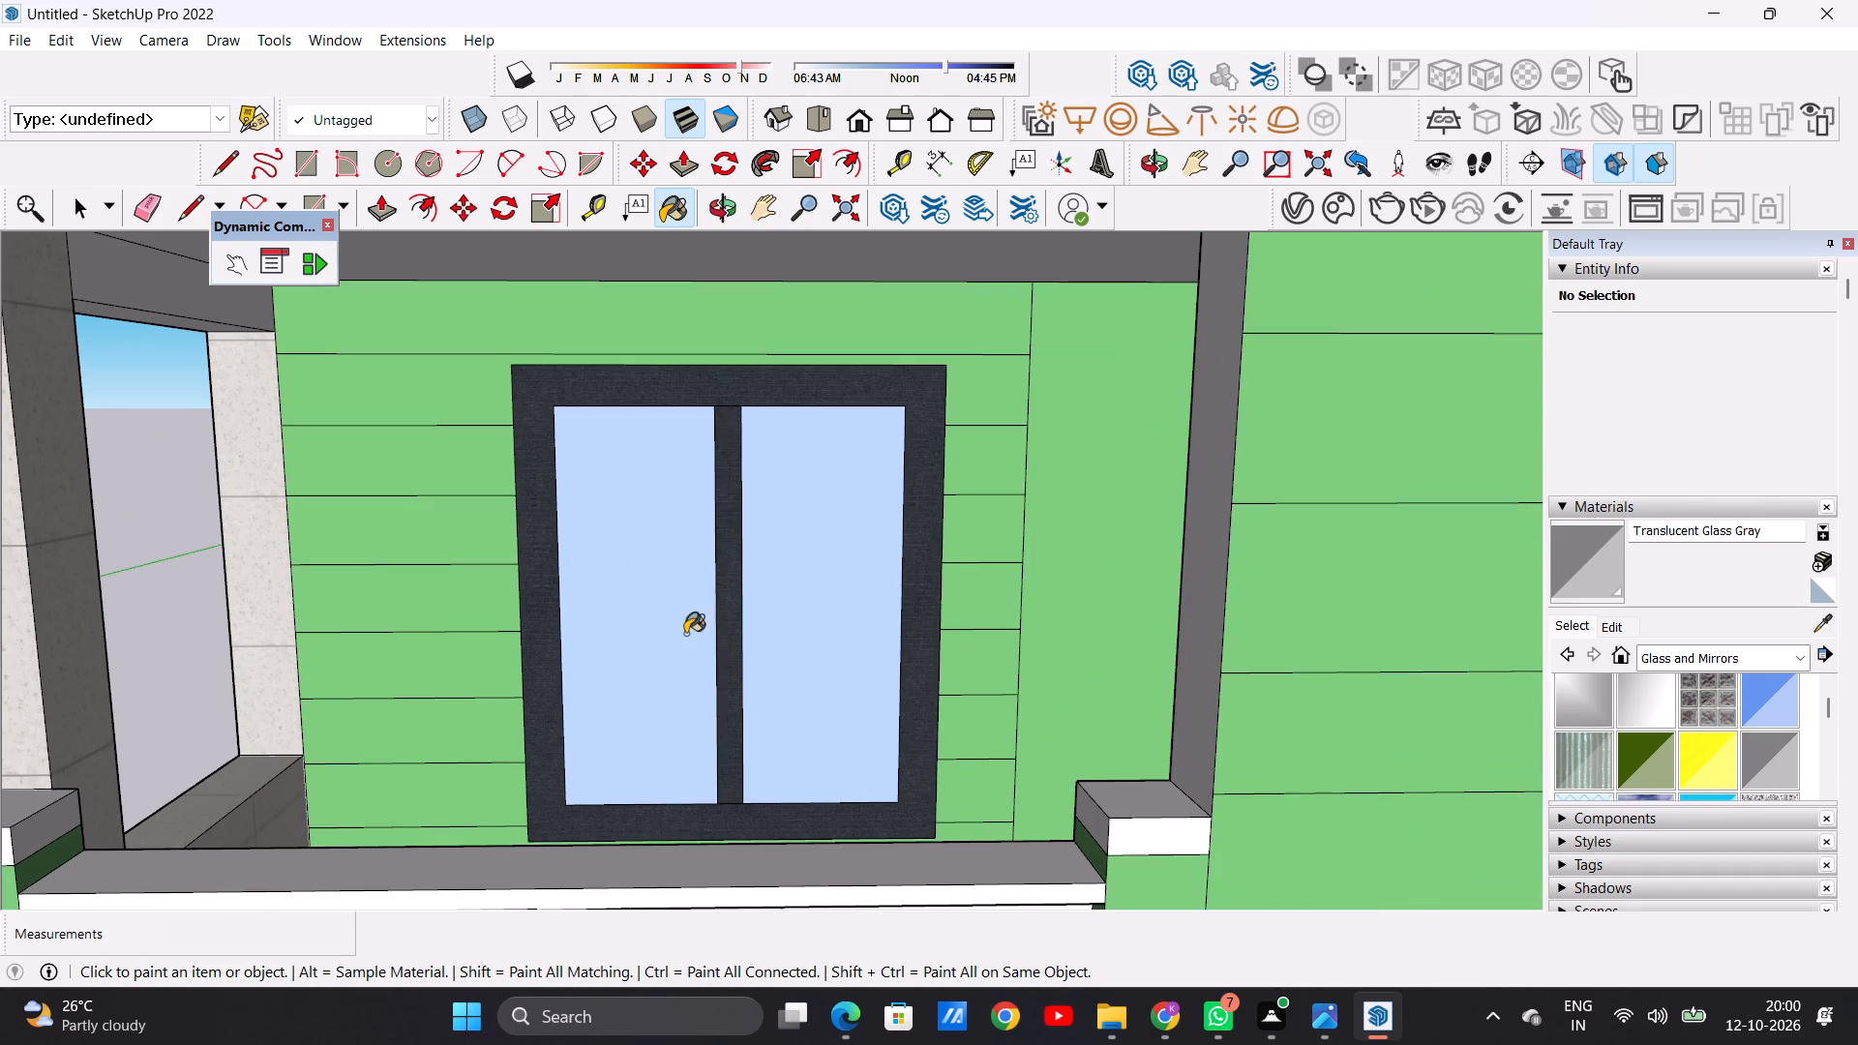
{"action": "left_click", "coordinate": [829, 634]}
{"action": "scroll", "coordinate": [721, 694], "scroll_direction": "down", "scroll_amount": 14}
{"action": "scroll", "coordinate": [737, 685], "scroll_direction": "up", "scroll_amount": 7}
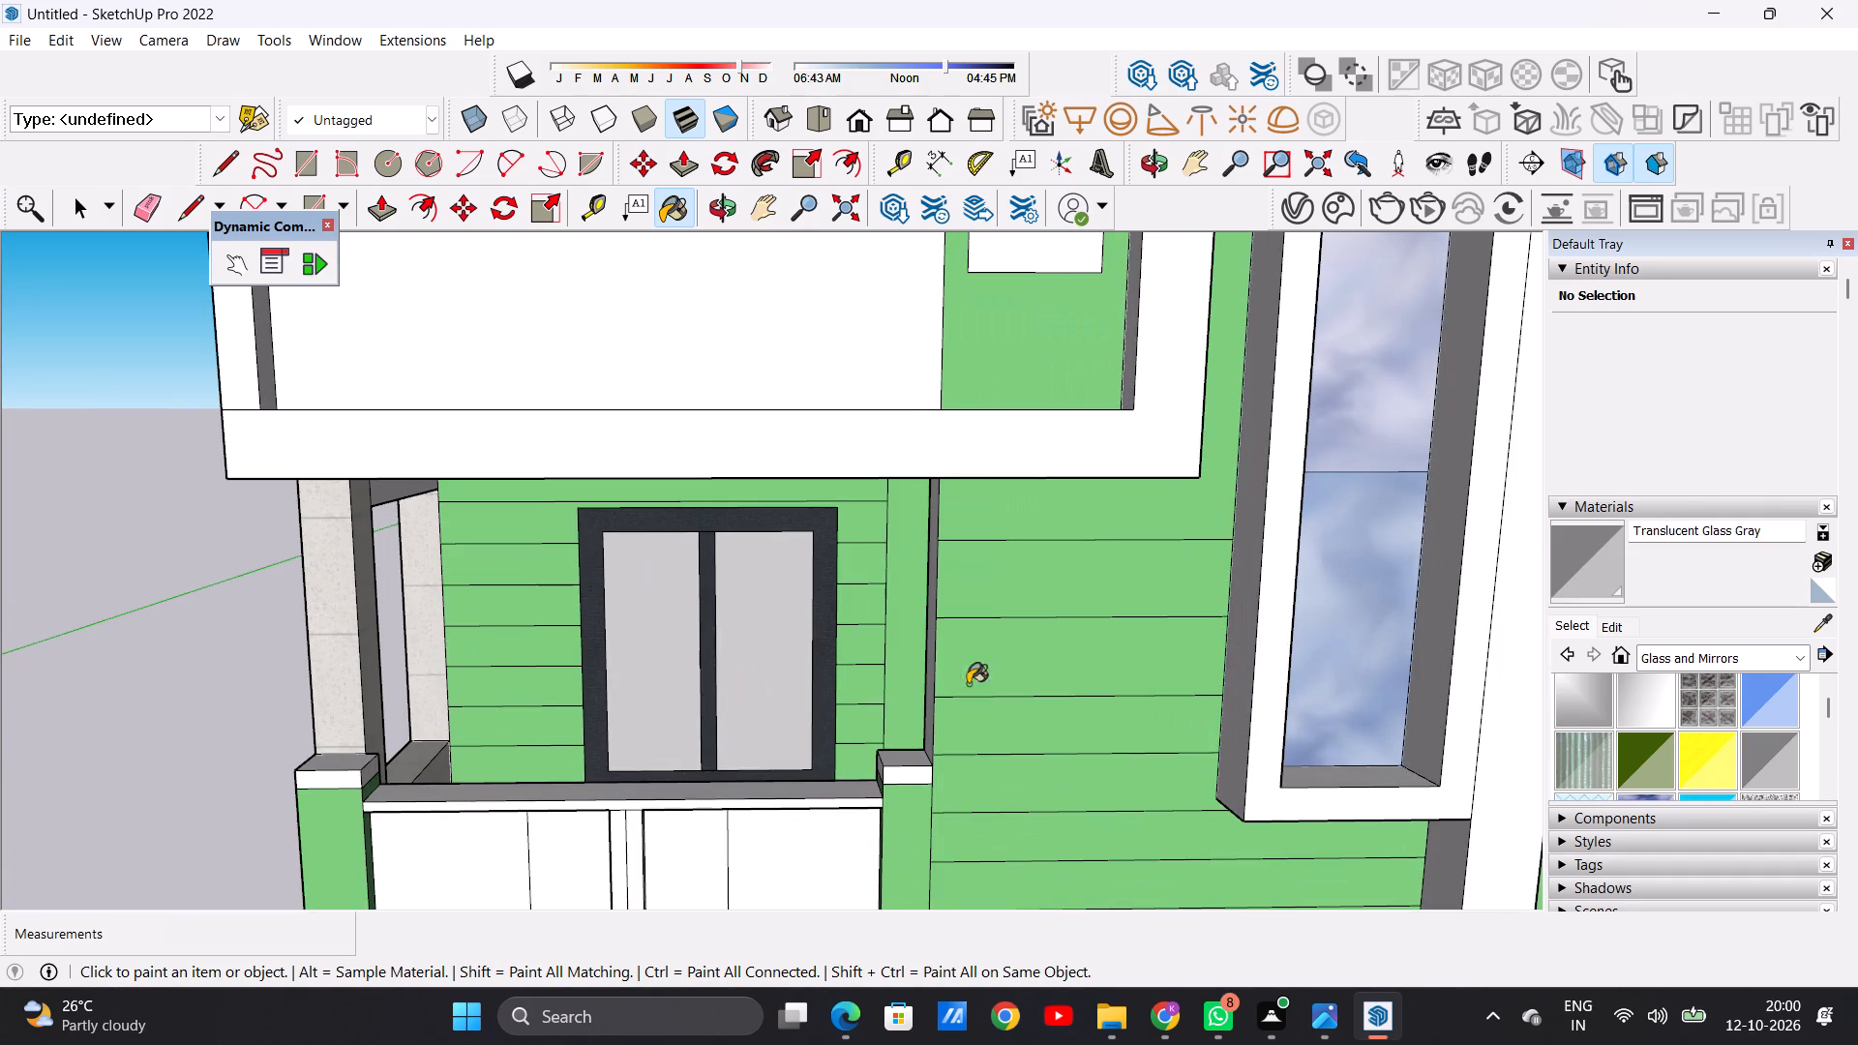
Repaint both panes of the ground-floor window with Translucent Glass Blue.
{"action": "scroll", "coordinate": [1623, 762], "scroll_direction": "up", "scroll_amount": 4}
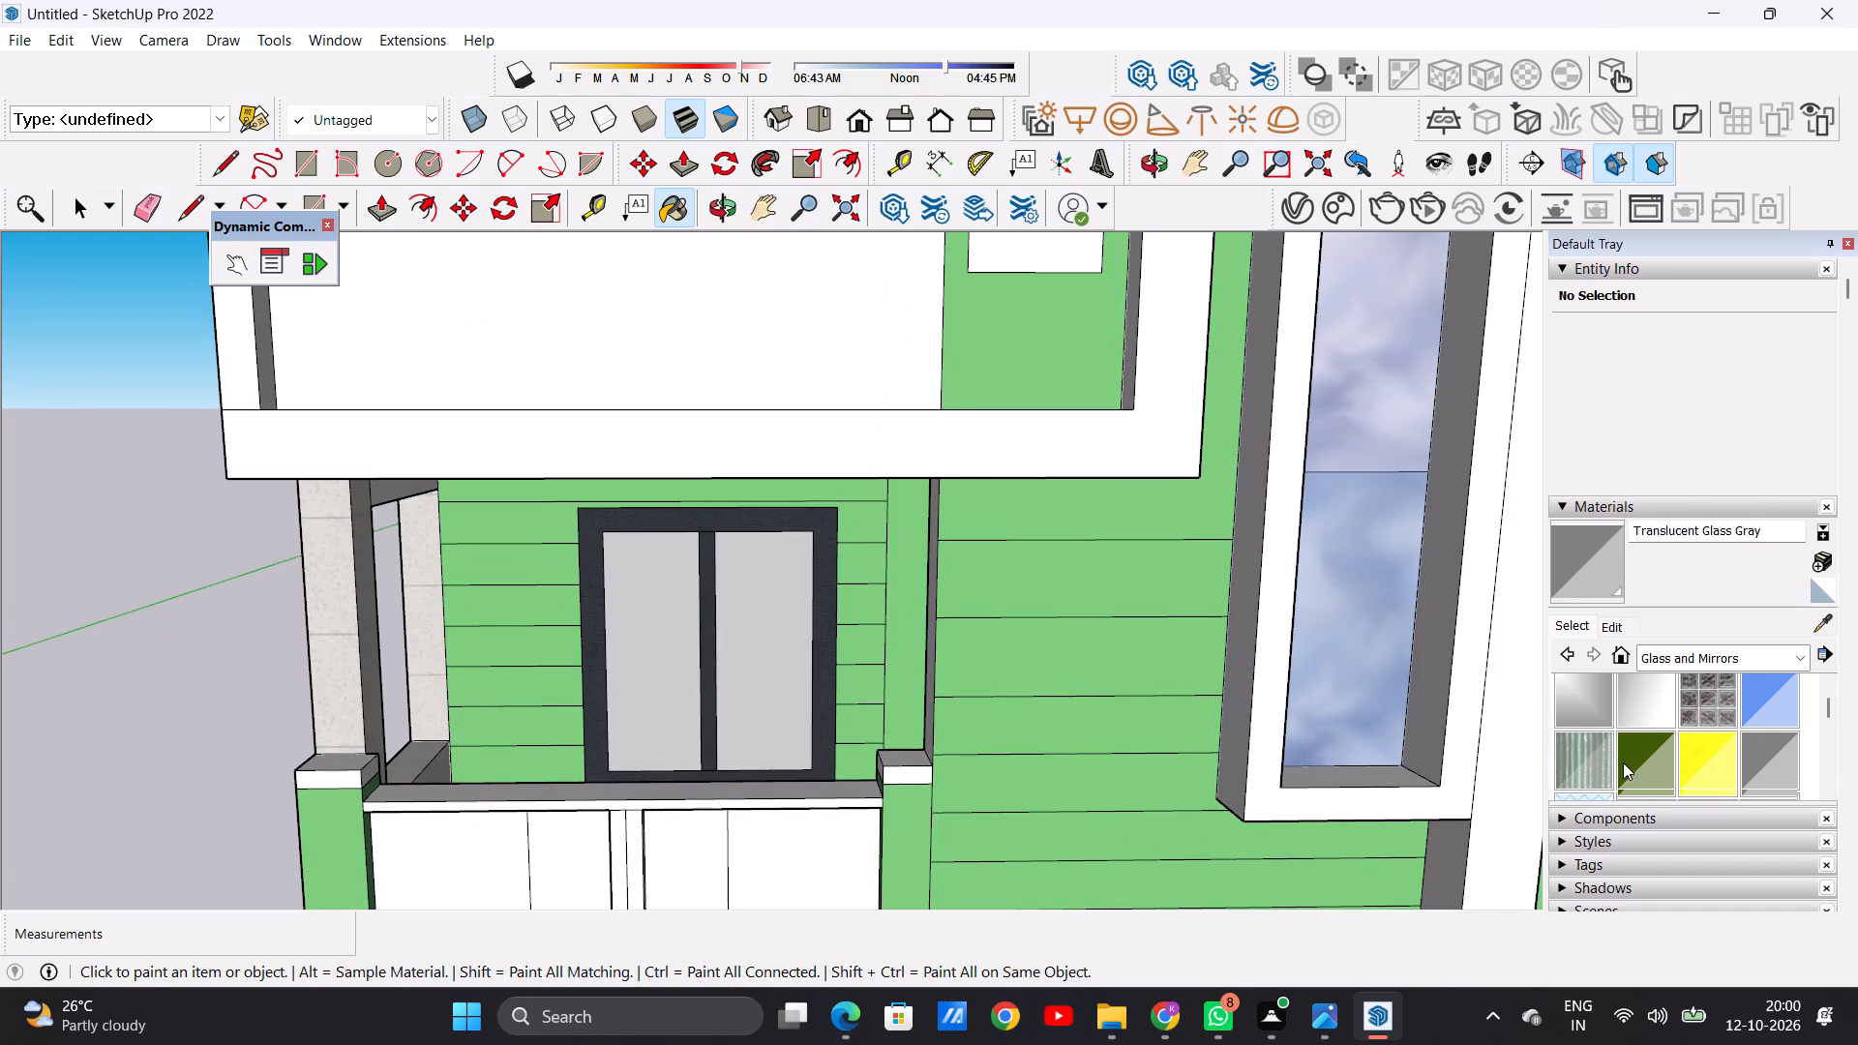
{"action": "scroll", "coordinate": [1629, 740], "scroll_direction": "up", "scroll_amount": 3}
{"action": "scroll", "coordinate": [1629, 739], "scroll_direction": "down", "scroll_amount": 3}
{"action": "scroll", "coordinate": [1634, 731], "scroll_direction": "up", "scroll_amount": 2}
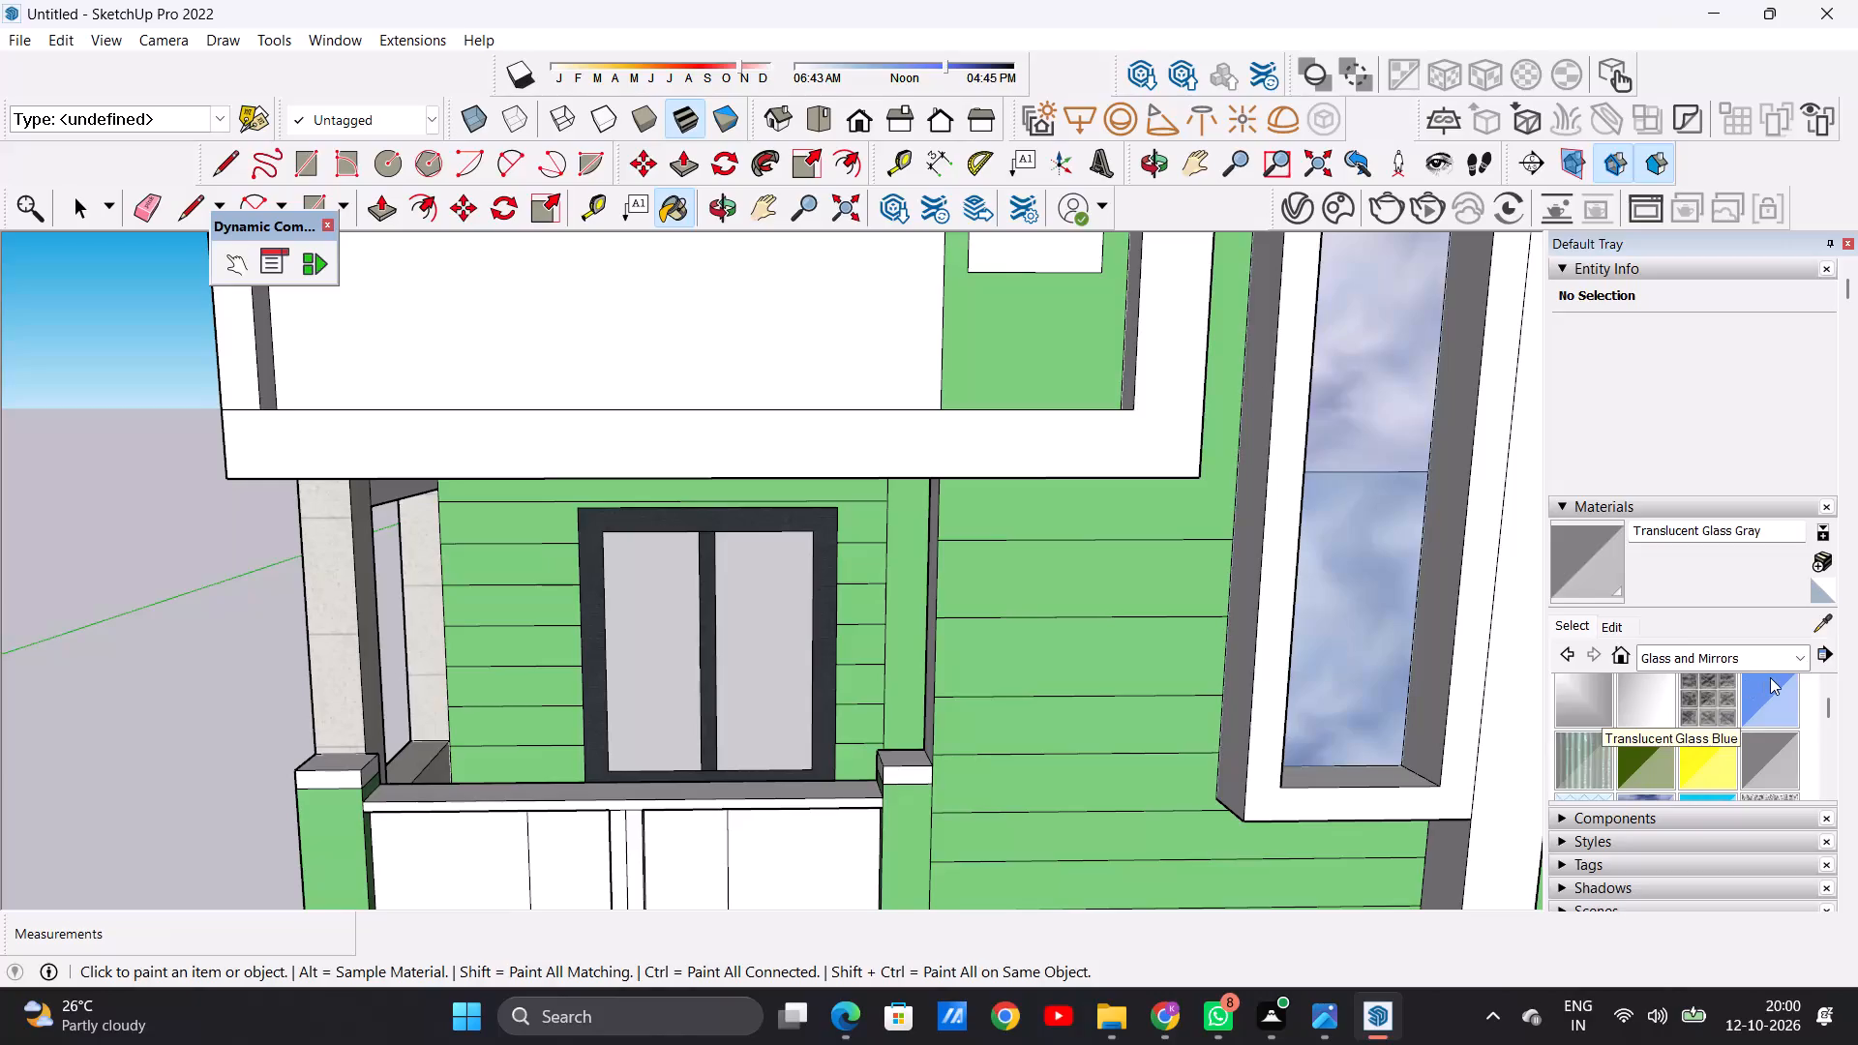
{"action": "left_click", "coordinate": [1770, 677]}
{"action": "scroll", "coordinate": [683, 670], "scroll_direction": "up", "scroll_amount": 13}
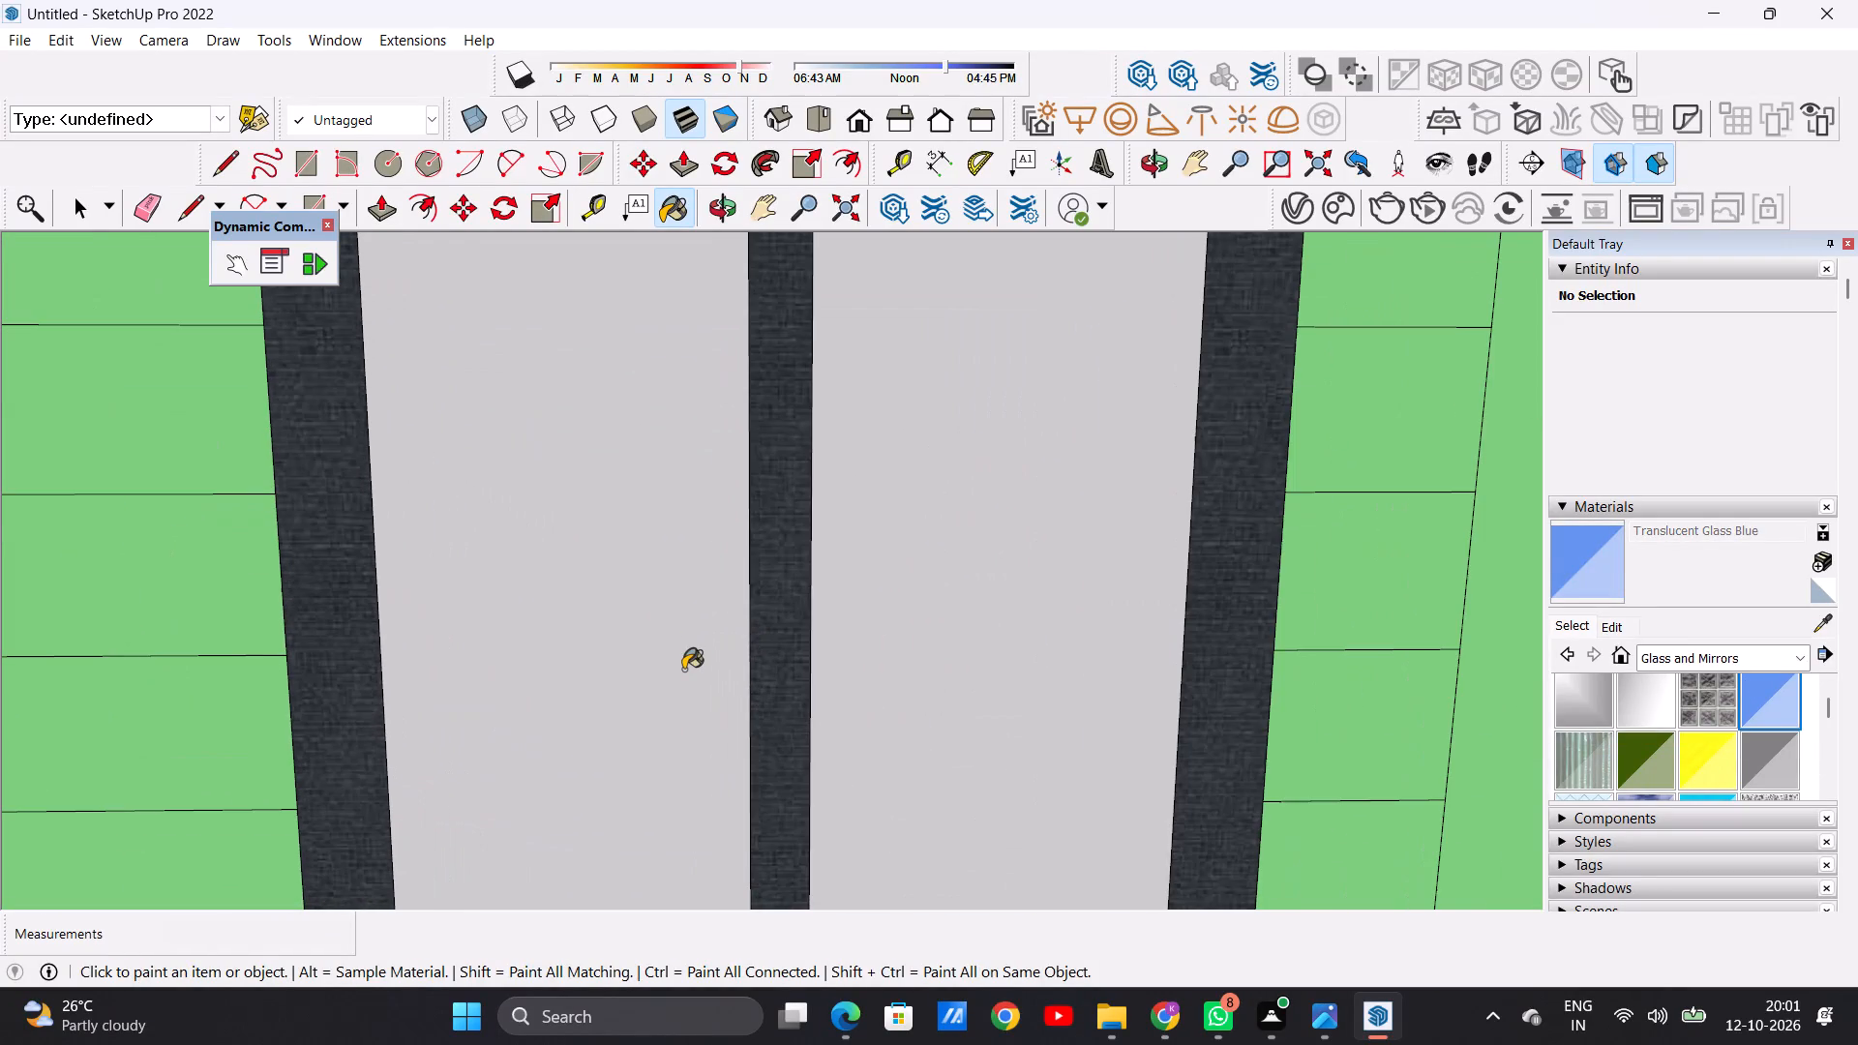
{"action": "left_click", "coordinate": [617, 630]}
{"action": "left_click", "coordinate": [920, 621]}
{"action": "key", "text": "space"}
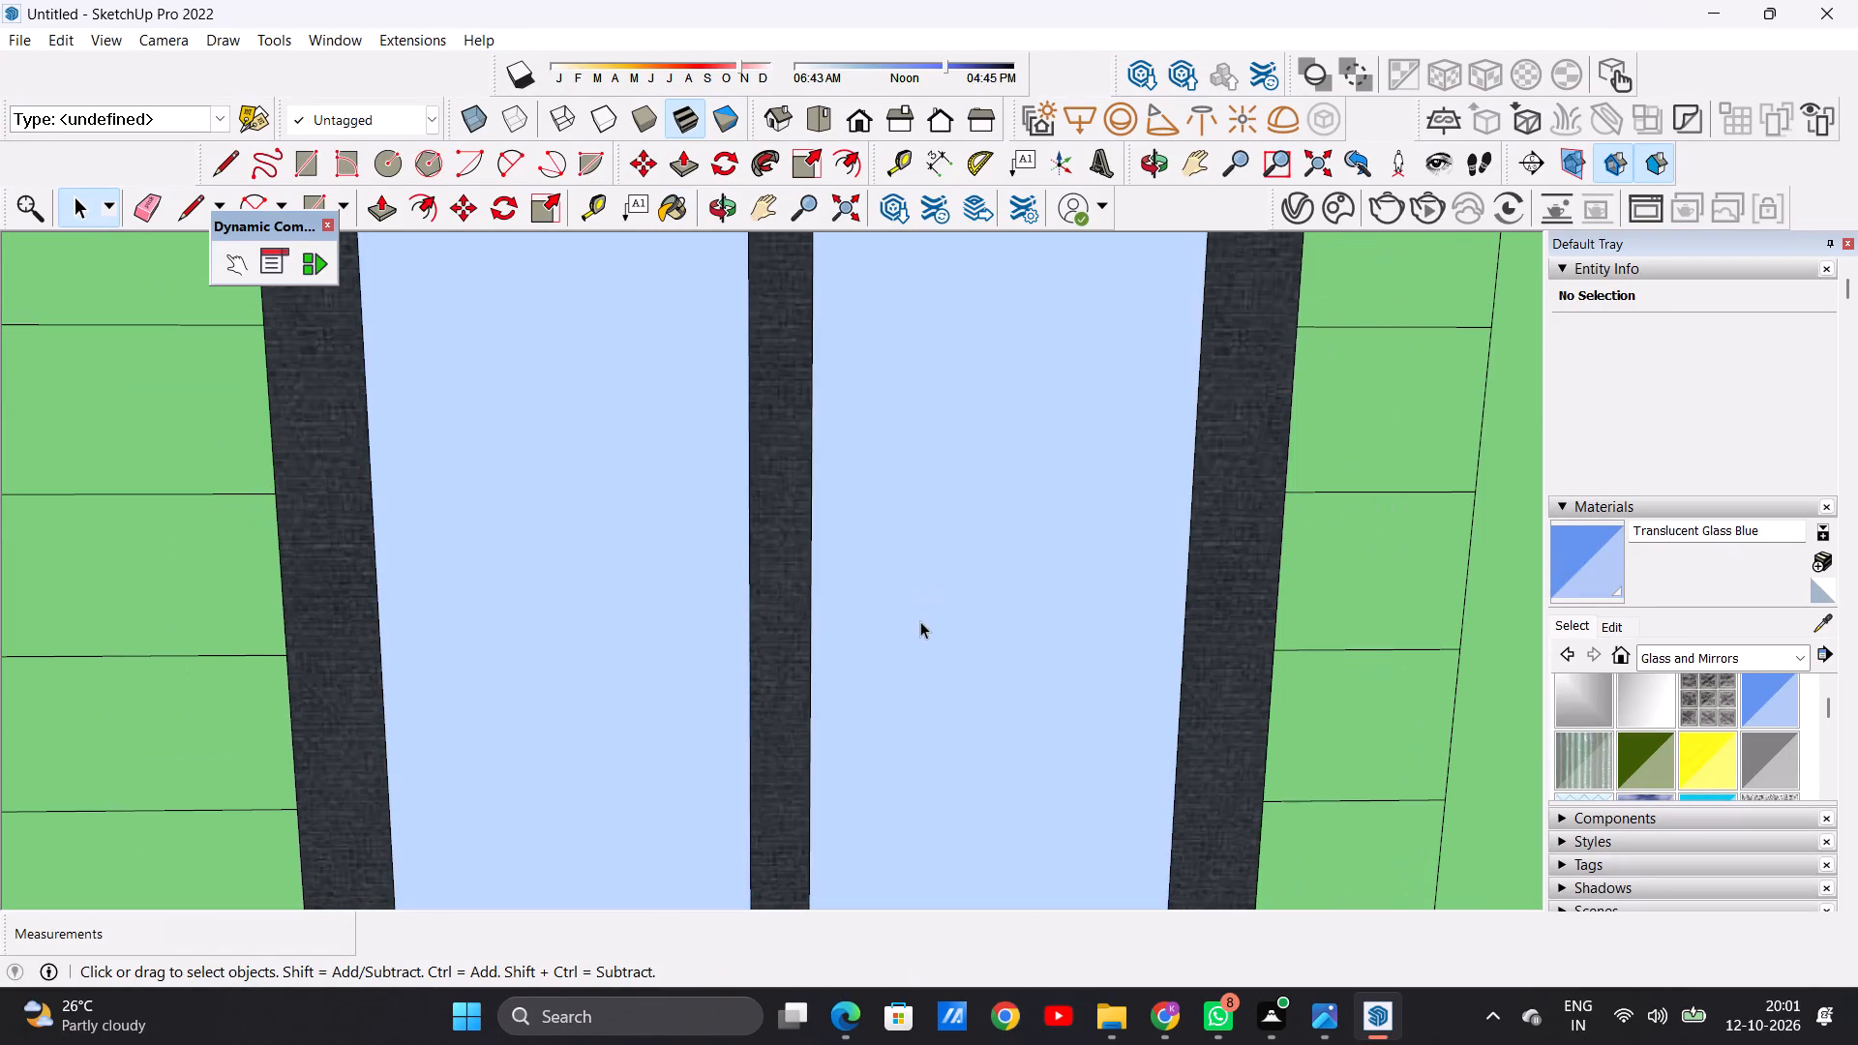
Examine the front facade, its glazing, the ground-floor parapet panels and the first-floor balcony for surfaces that still need a material.
{"action": "scroll", "coordinate": [867, 629], "scroll_direction": "down", "scroll_amount": 20}
{"action": "scroll", "coordinate": [867, 629], "scroll_direction": "down", "scroll_amount": 8}
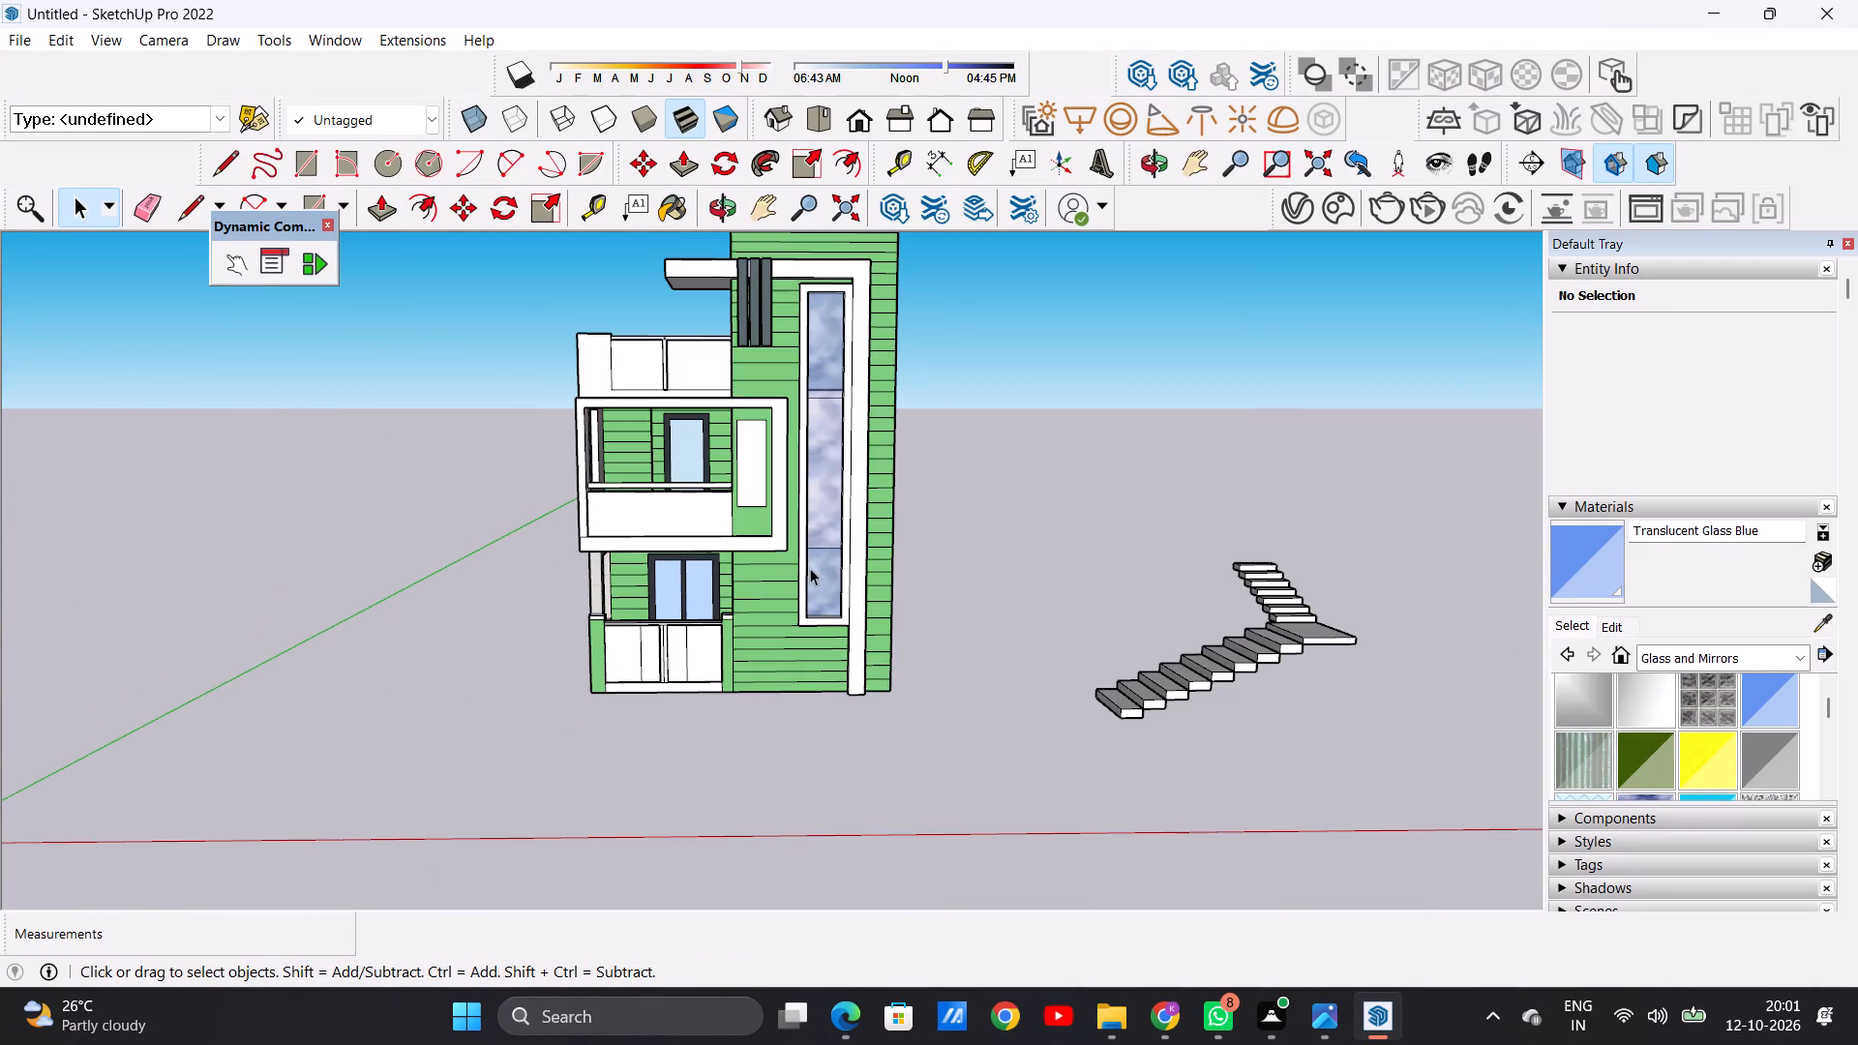
{"action": "middle_click_drag", "start_coordinate": [810, 568], "coordinate": [786, 369]}
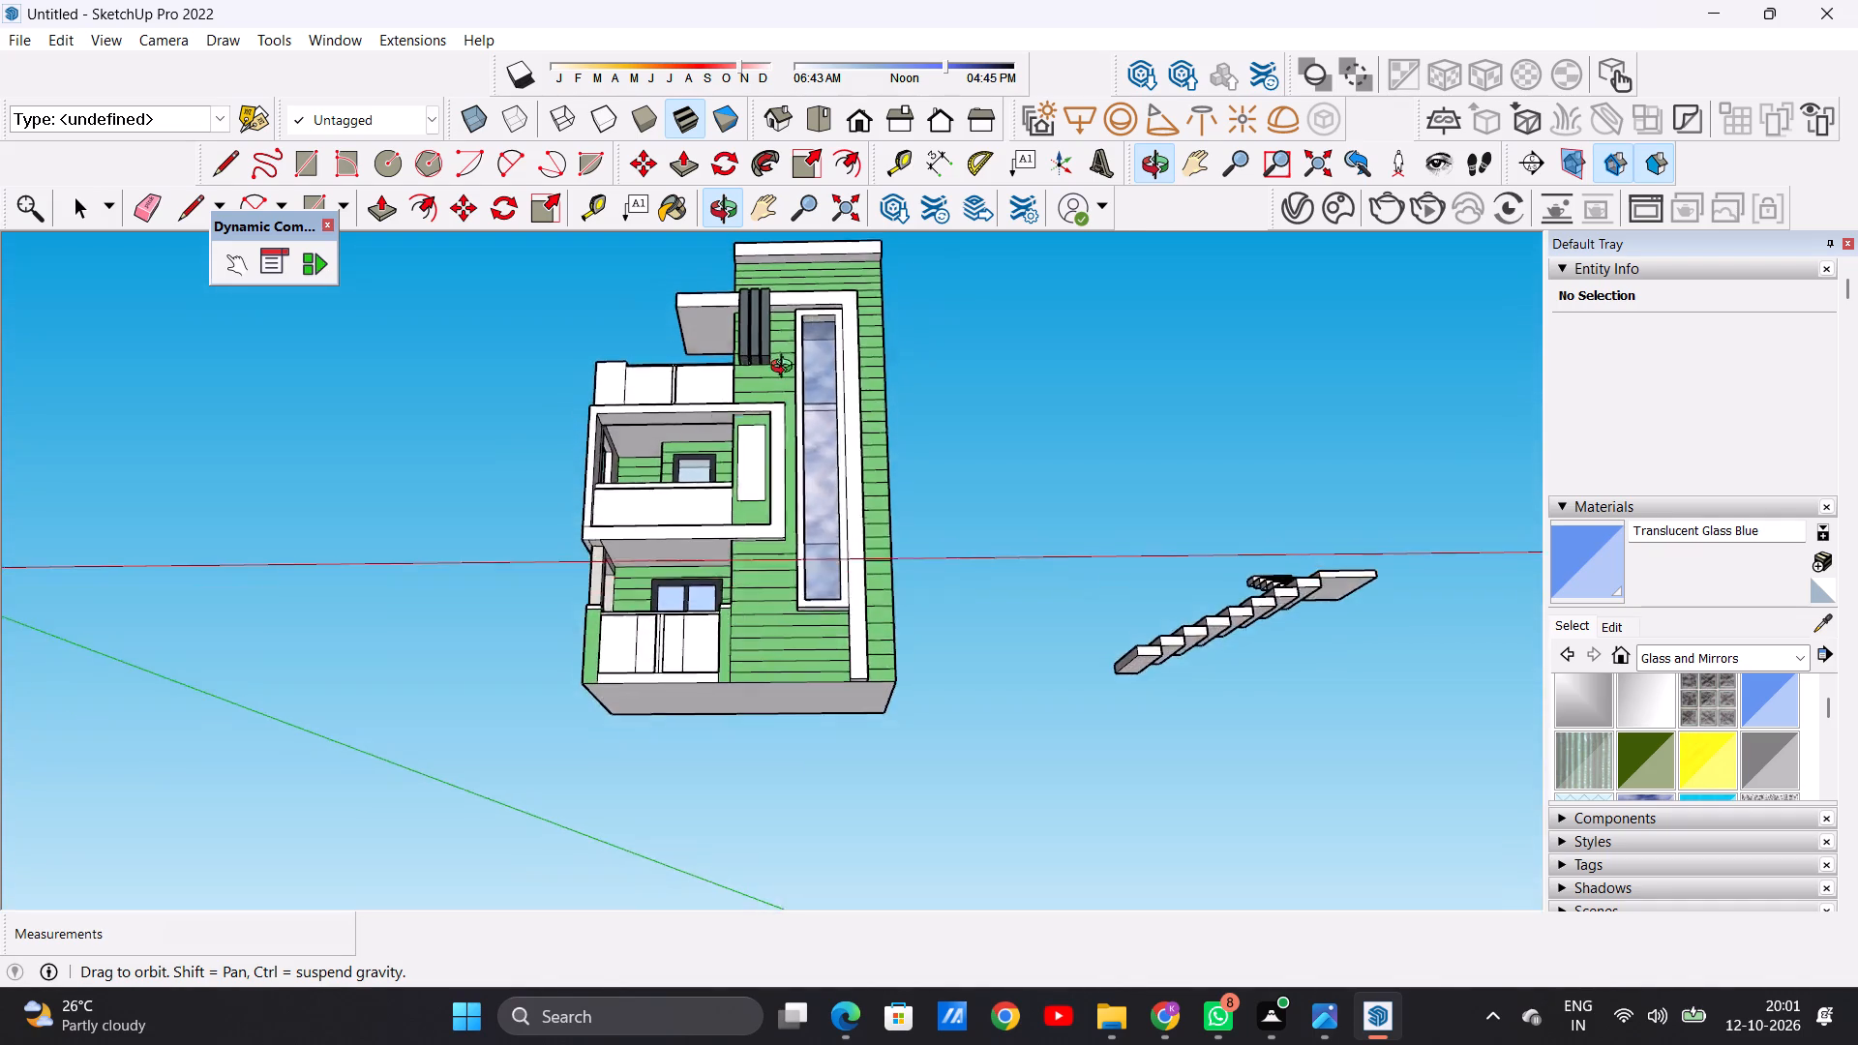
{"action": "middle_click_drag", "start_coordinate": [786, 369], "coordinate": [795, 602]}
{"action": "scroll", "coordinate": [654, 662], "scroll_direction": "up", "scroll_amount": 6}
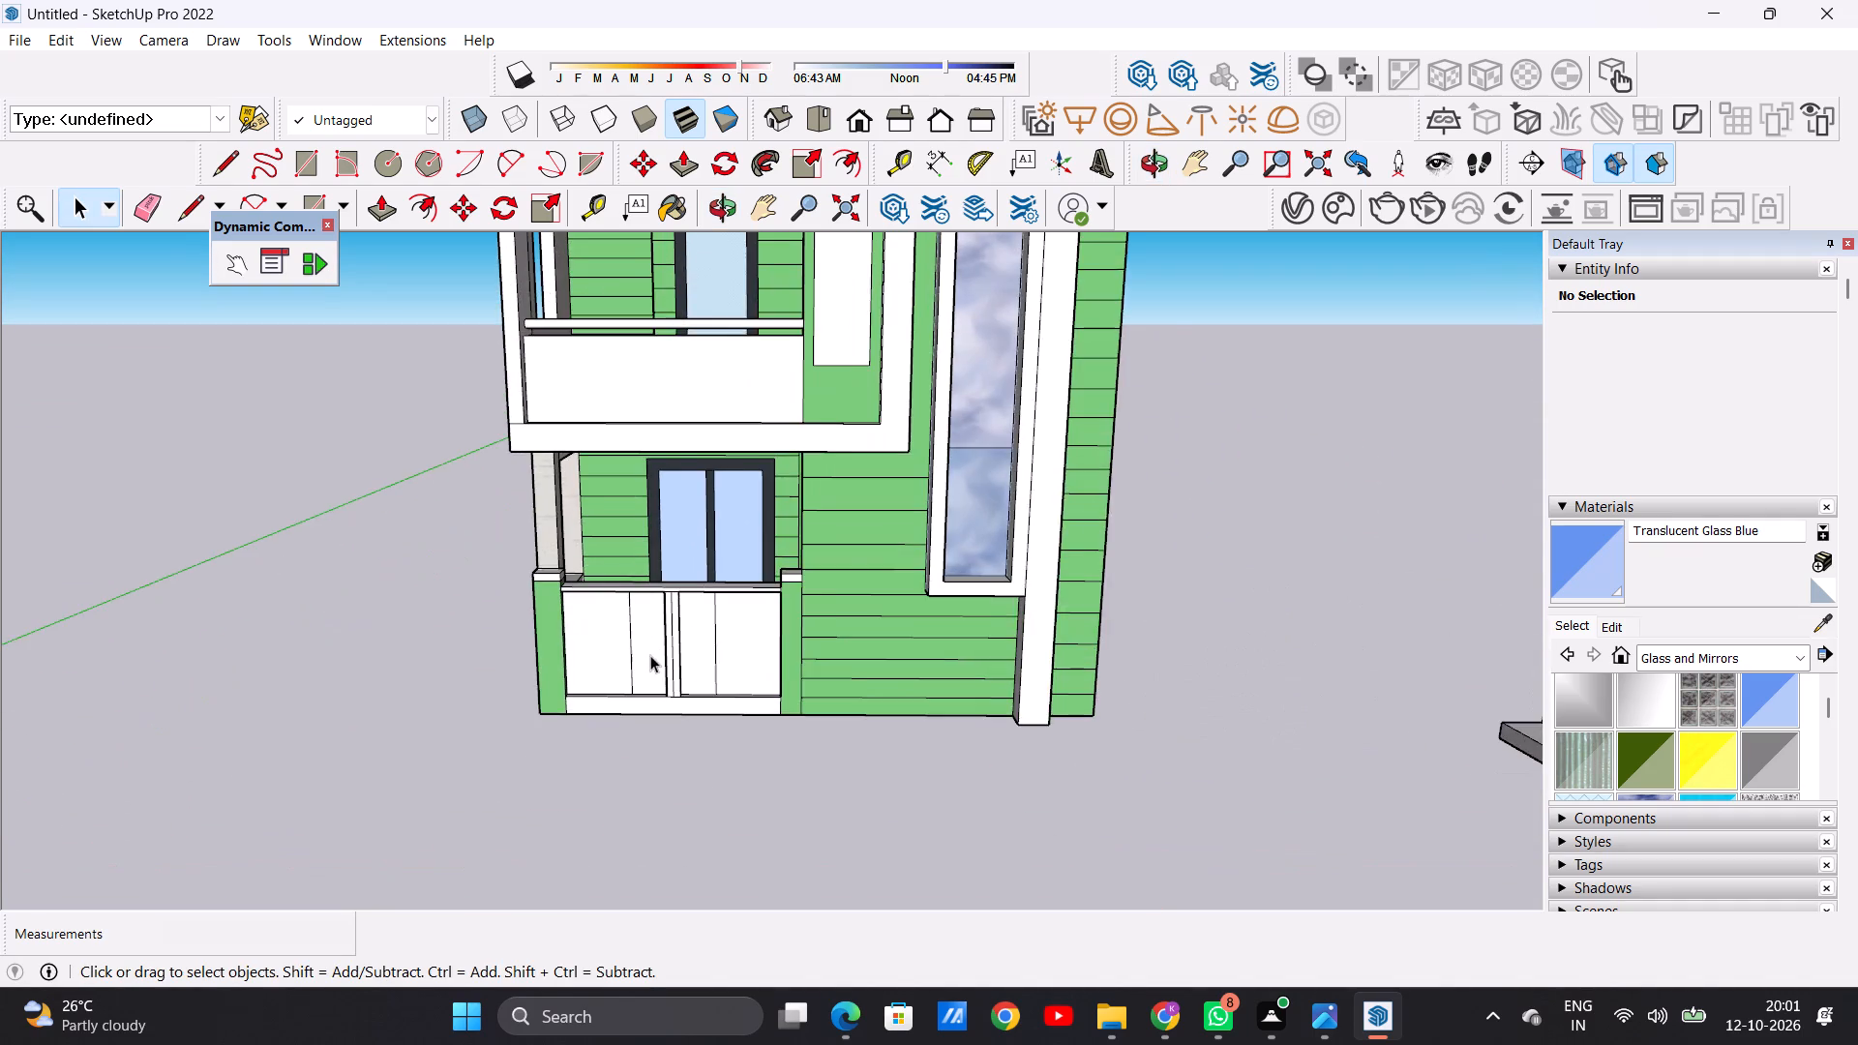
{"action": "scroll", "coordinate": [651, 655], "scroll_direction": "up", "scroll_amount": 1}
{"action": "middle_click_drag", "start_coordinate": [650, 650], "coordinate": [647, 604]}
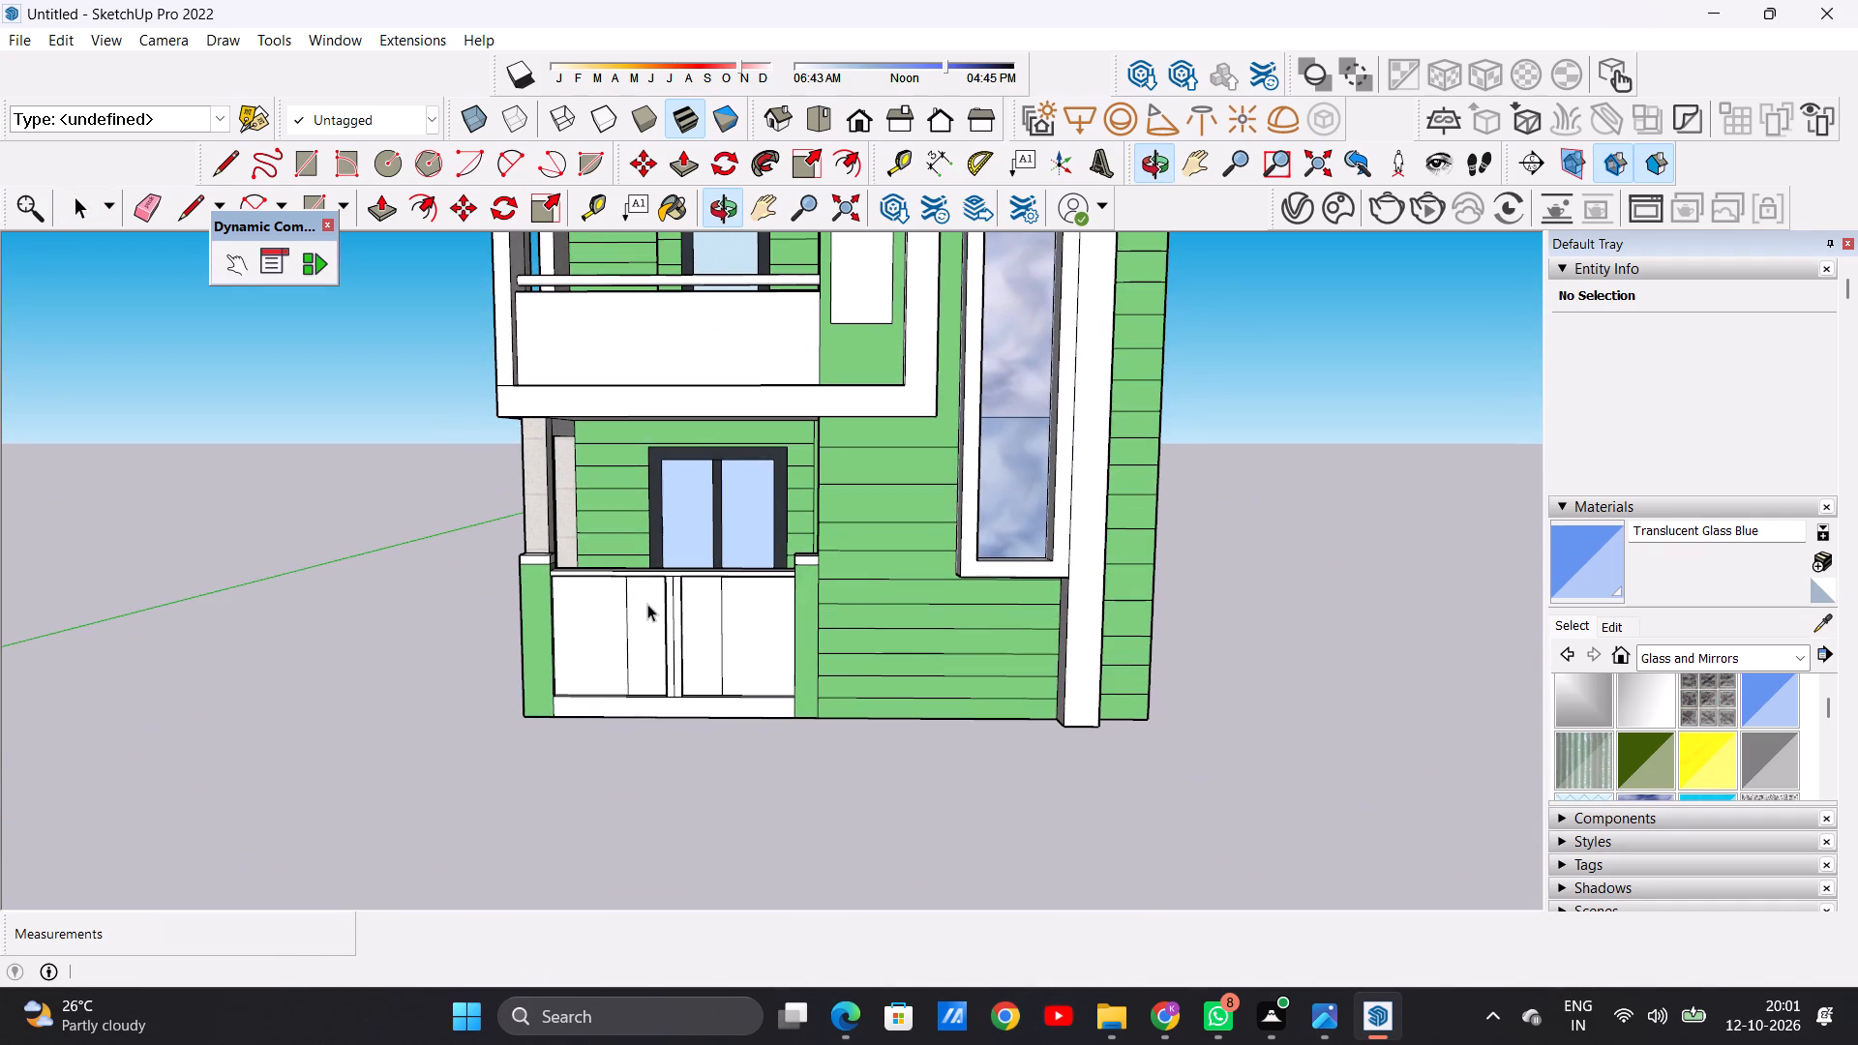
{"action": "scroll", "coordinate": [732, 762], "scroll_direction": "down", "scroll_amount": 5}
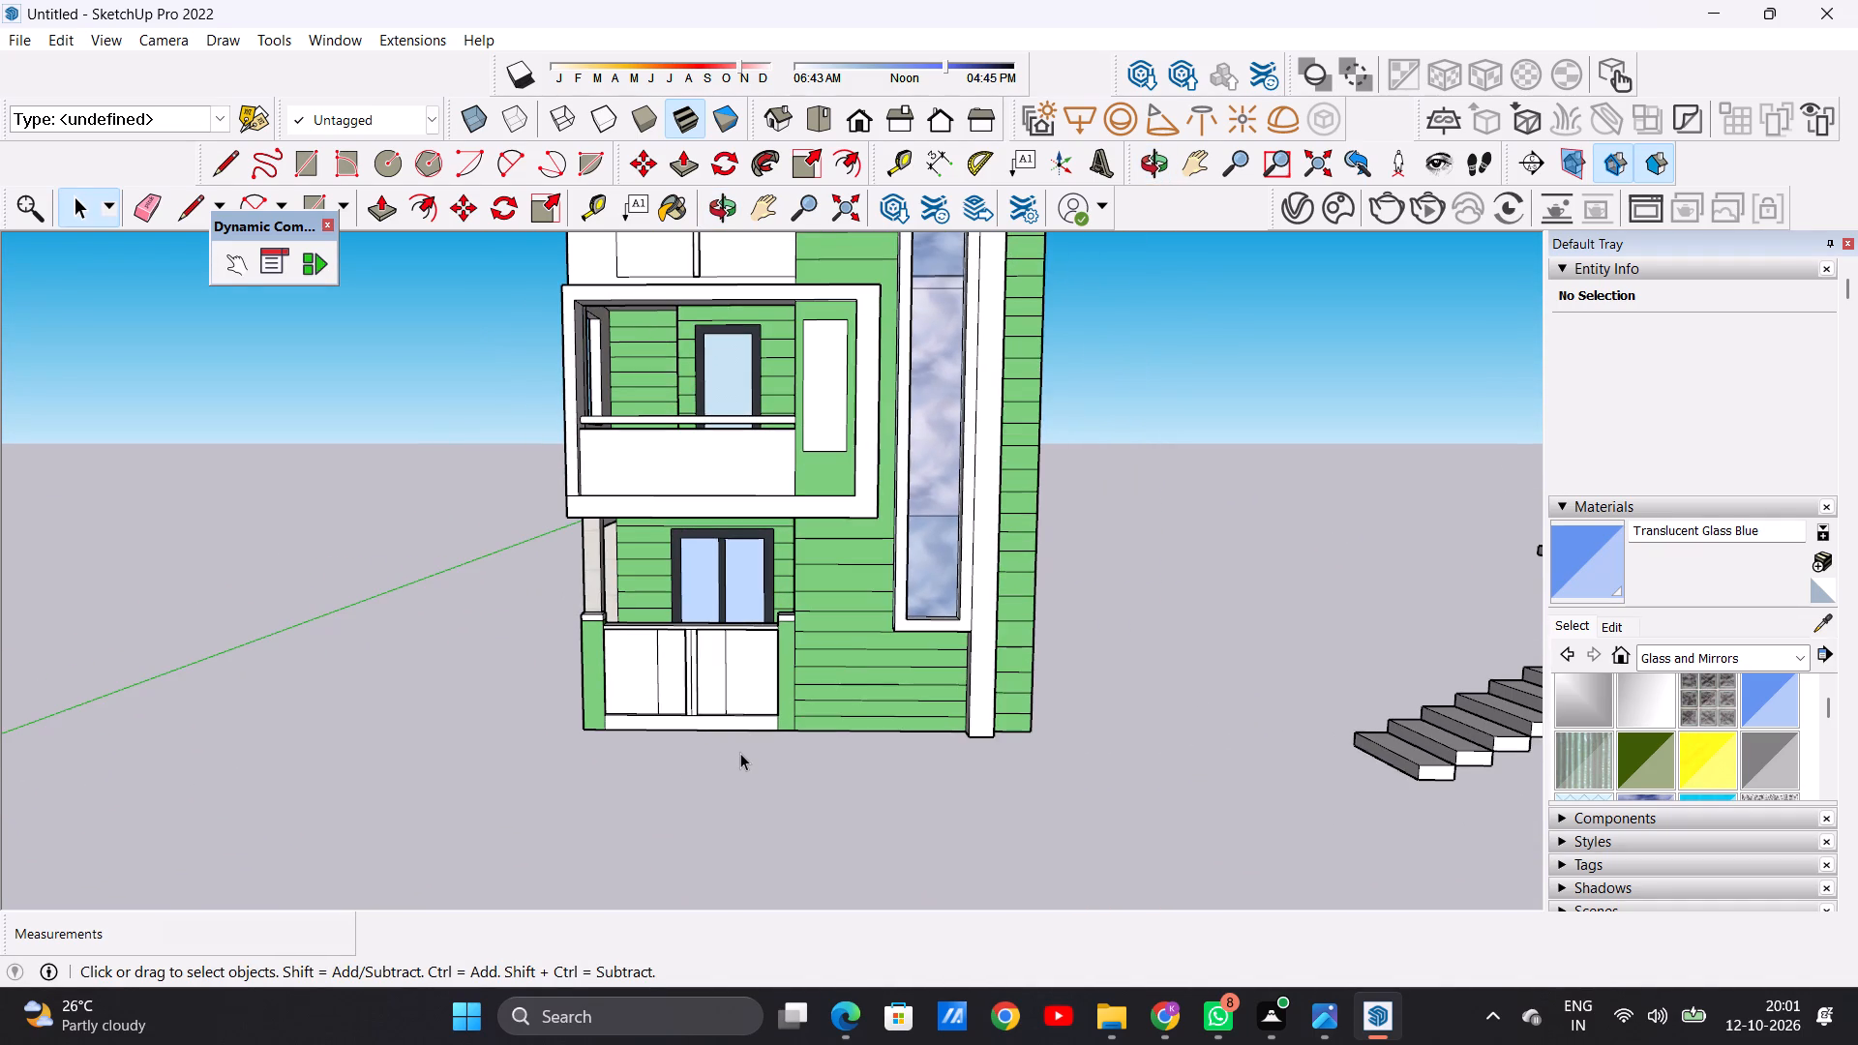
{"action": "scroll", "coordinate": [740, 753], "scroll_direction": "down", "scroll_amount": 2}
{"action": "middle_click", "coordinate": [732, 710]}
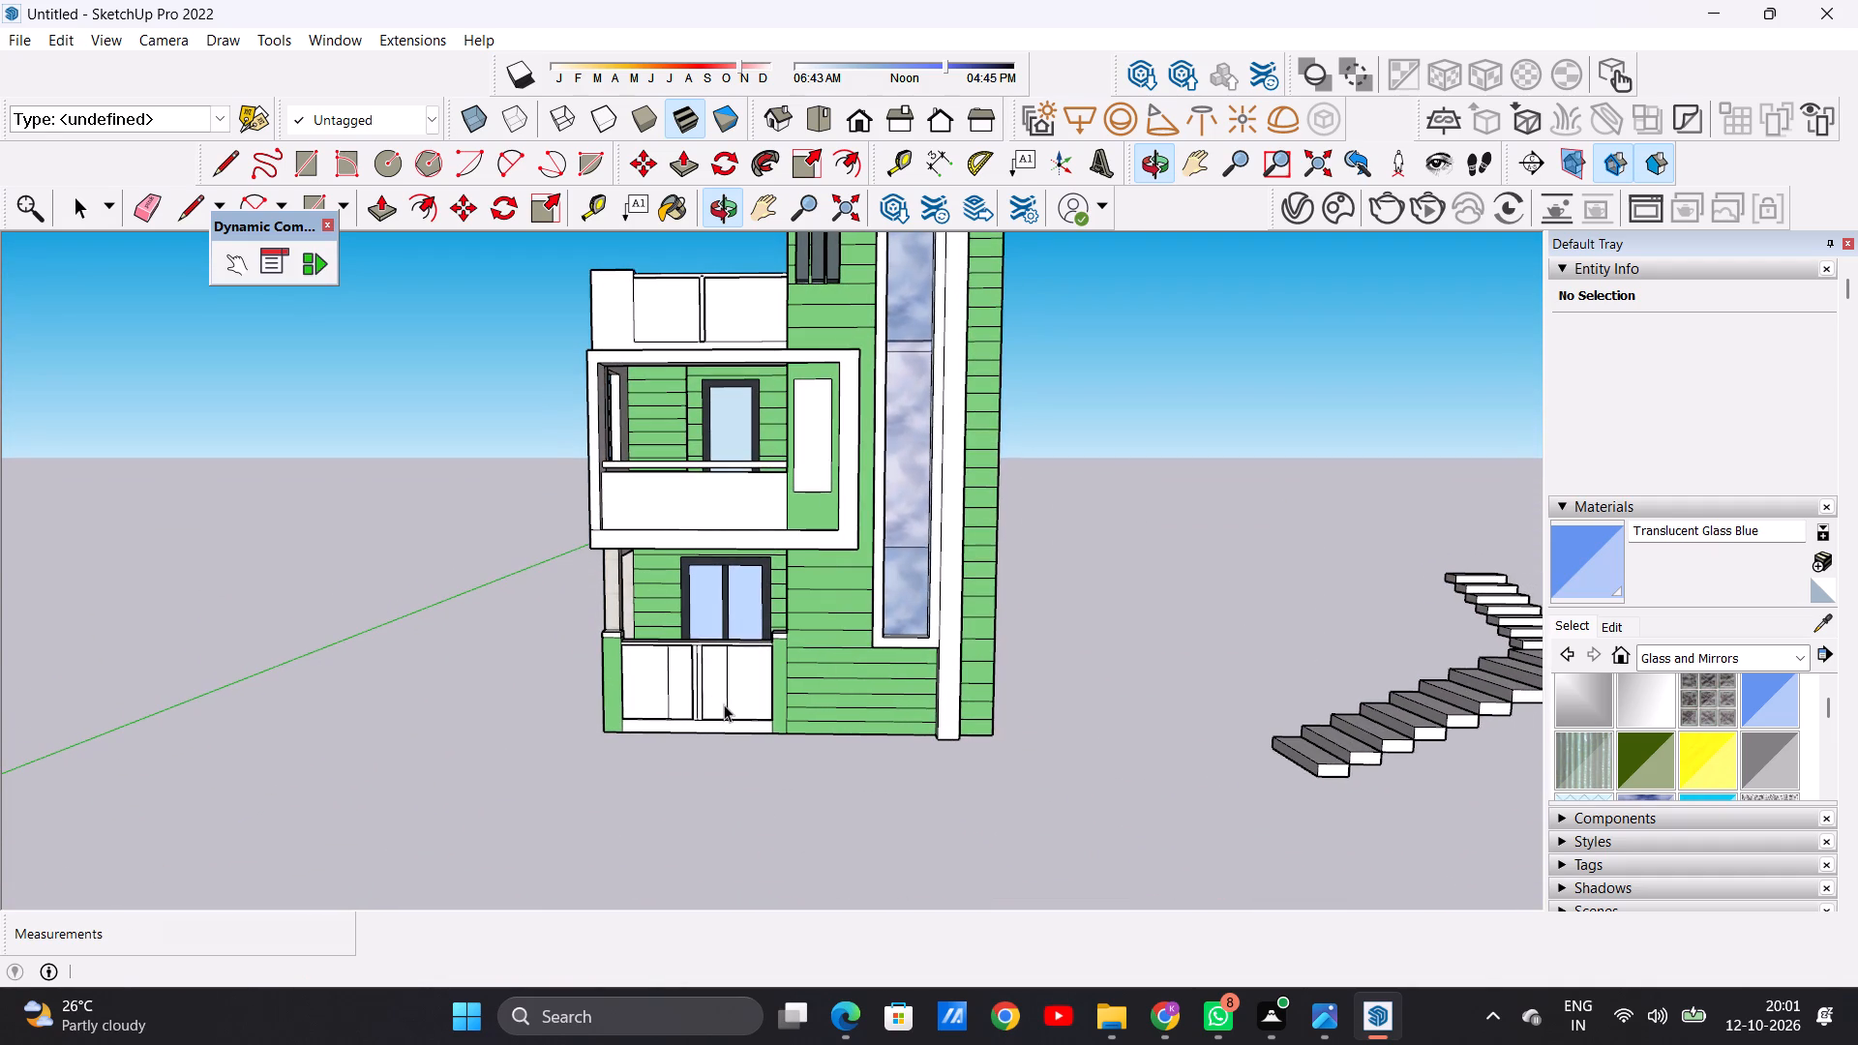
{"action": "scroll", "coordinate": [676, 948], "scroll_direction": "down", "scroll_amount": 5}
{"action": "scroll", "coordinate": [689, 764], "scroll_direction": "down", "scroll_amount": 5}
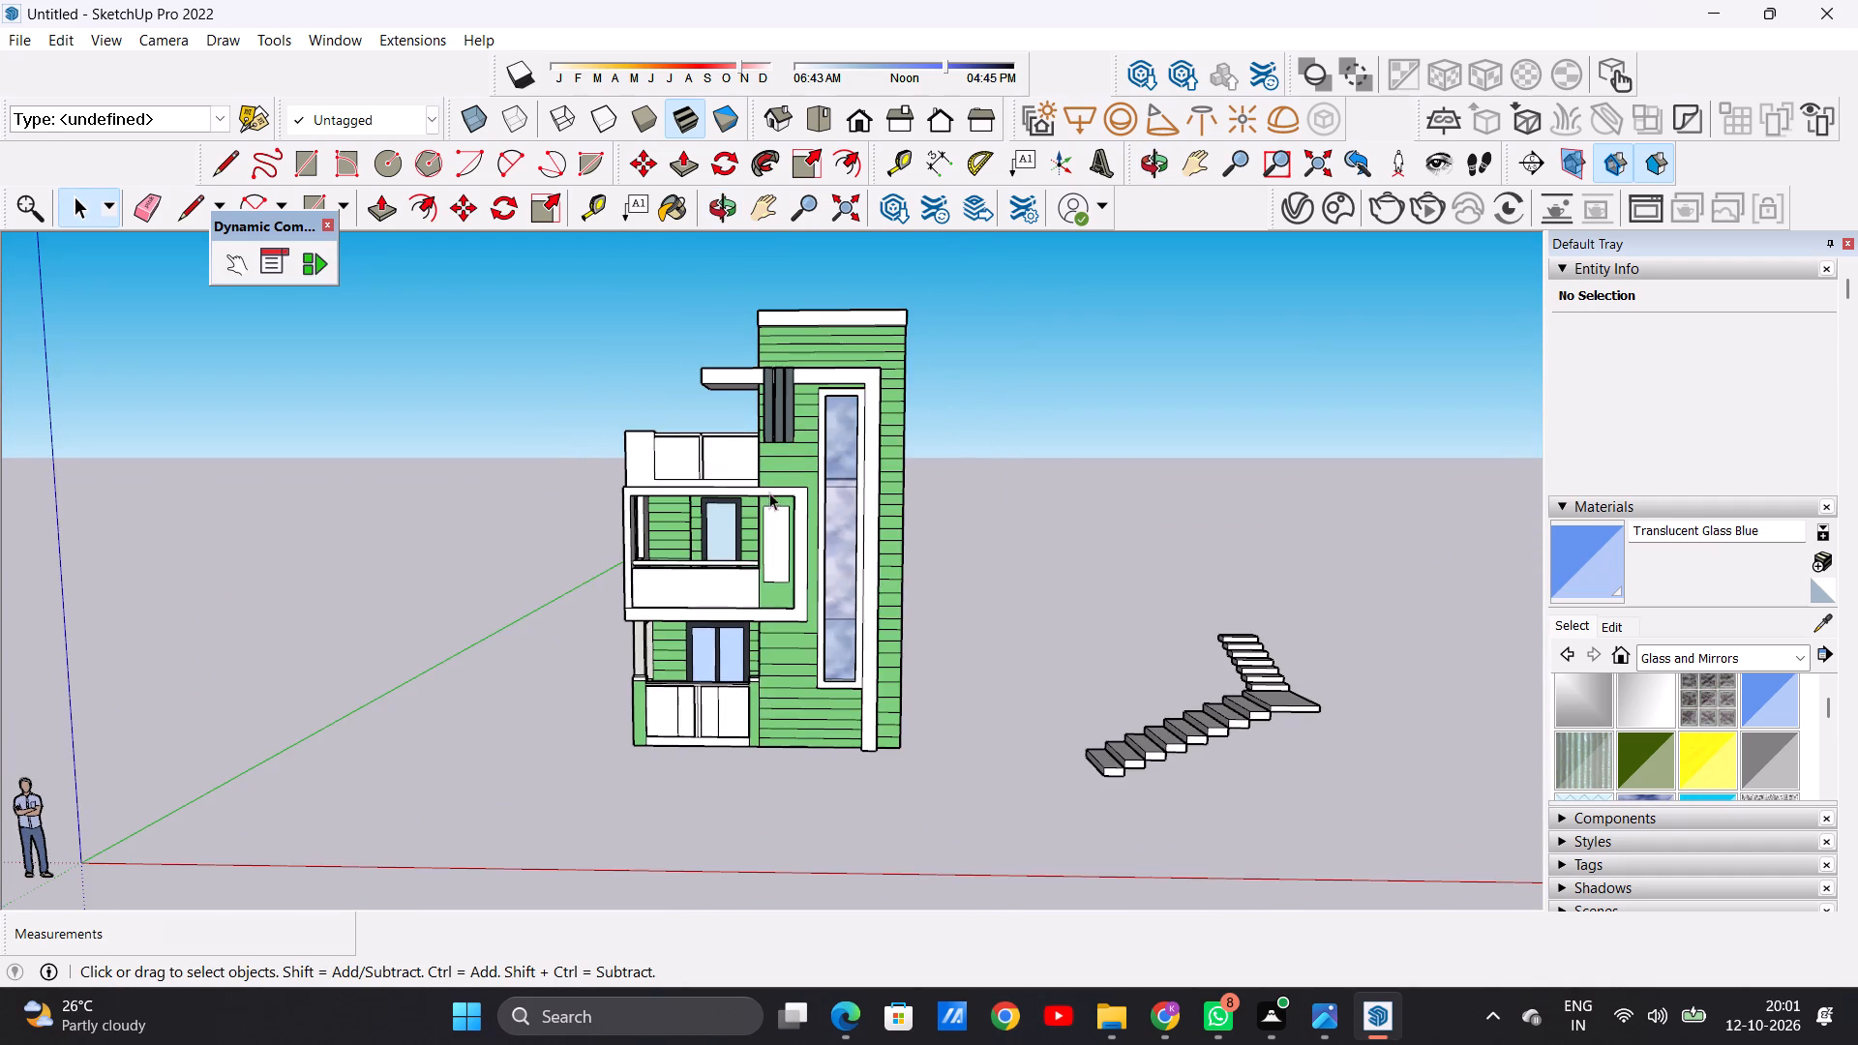
{"action": "scroll", "coordinate": [775, 476], "scroll_direction": "up", "scroll_amount": 6}
{"action": "scroll", "coordinate": [801, 595], "scroll_direction": "up", "scroll_amount": 2}
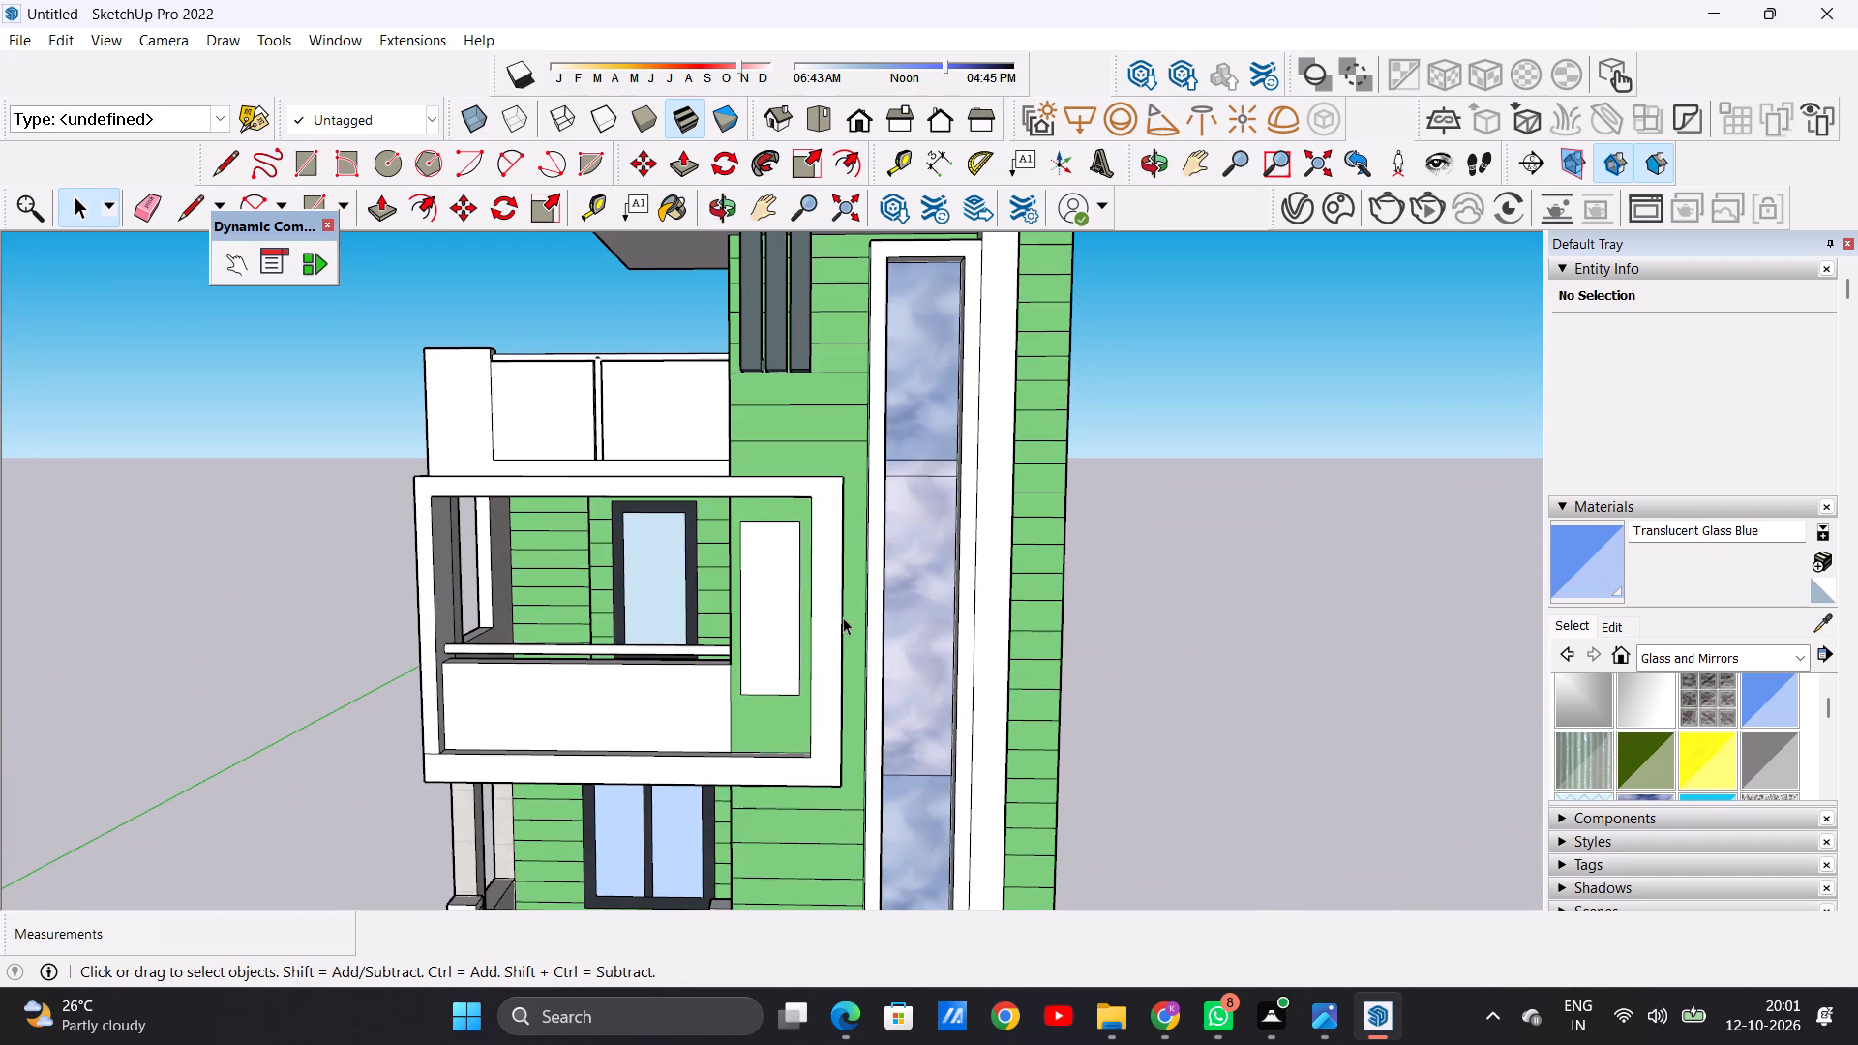
{"action": "scroll", "coordinate": [850, 617], "scroll_direction": "down", "scroll_amount": 5}
Examine the terrazzo side wall, its openings on both floors and the green base strip for surfaces still needing paint.
{"action": "middle_click_drag", "start_coordinate": [631, 646], "coordinate": [1144, 665]}
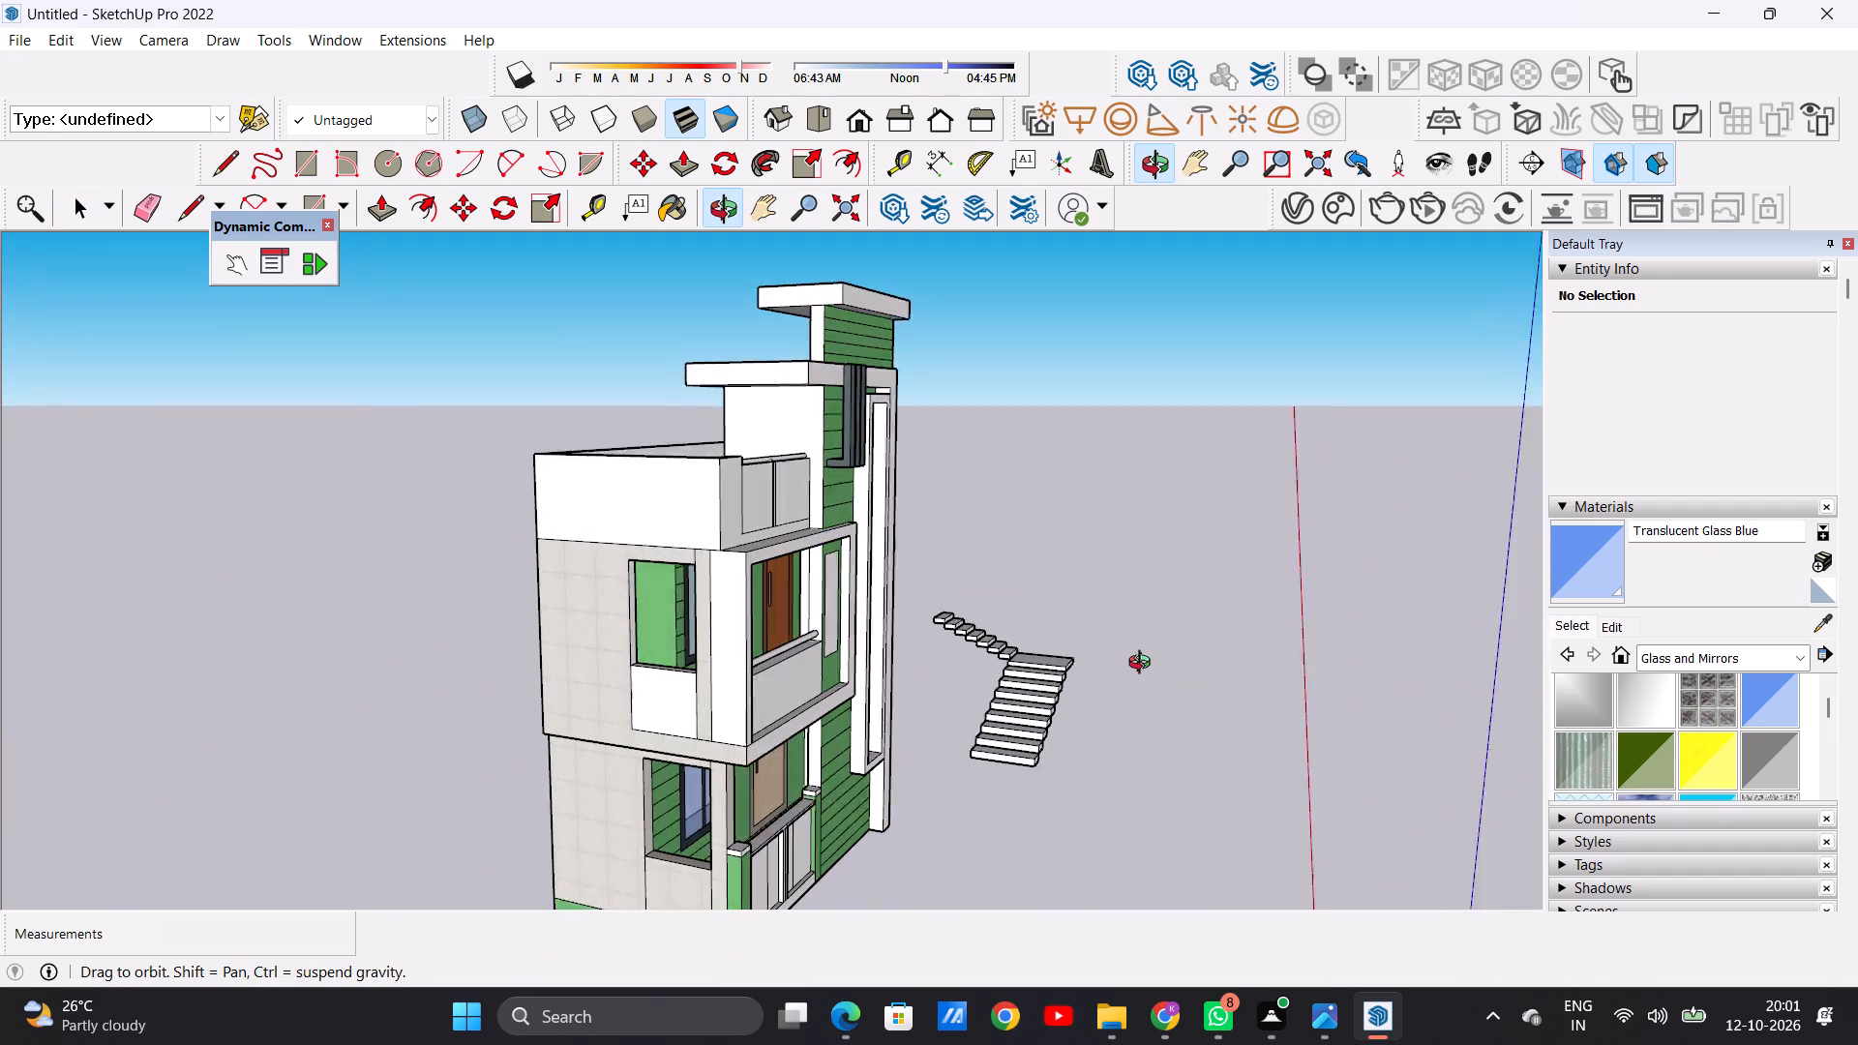
{"action": "middle_click_drag", "start_coordinate": [1144, 665], "coordinate": [981, 665]}
{"action": "middle_click_drag", "start_coordinate": [667, 681], "coordinate": [775, 680]}
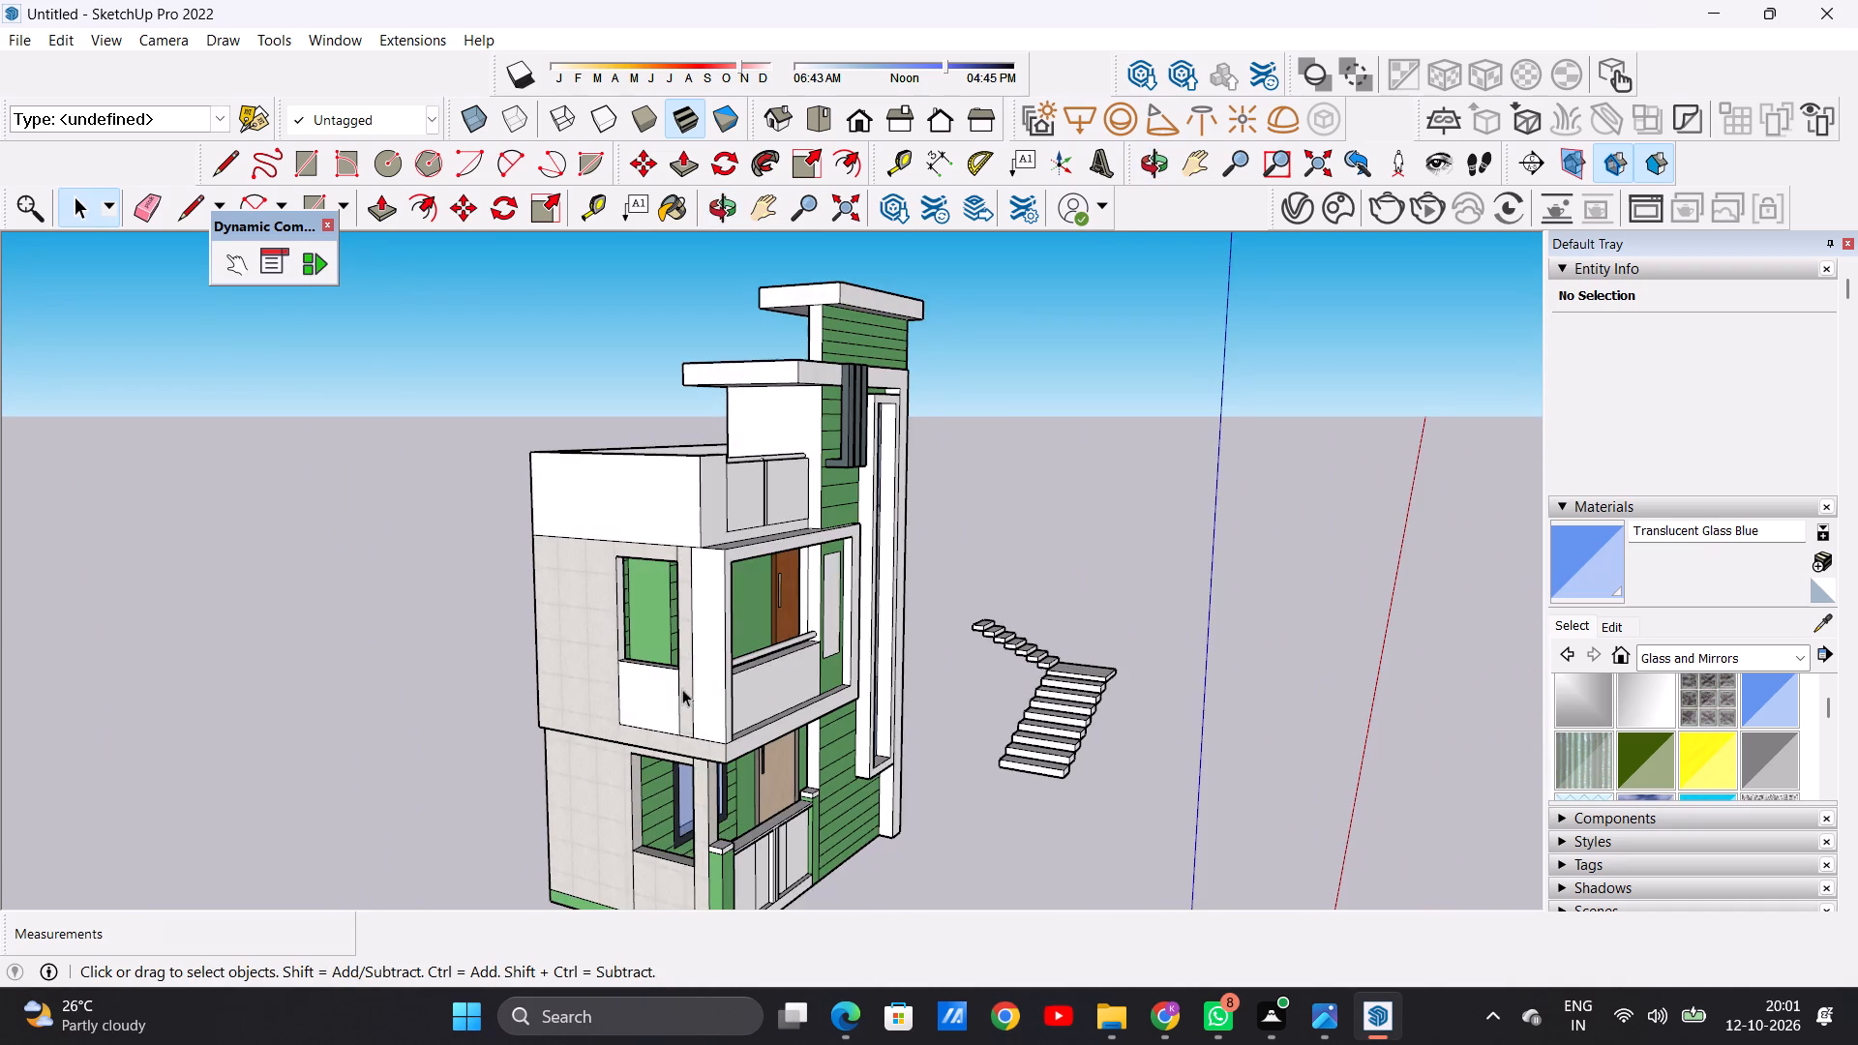
{"action": "scroll", "coordinate": [680, 689], "scroll_direction": "up", "scroll_amount": 11}
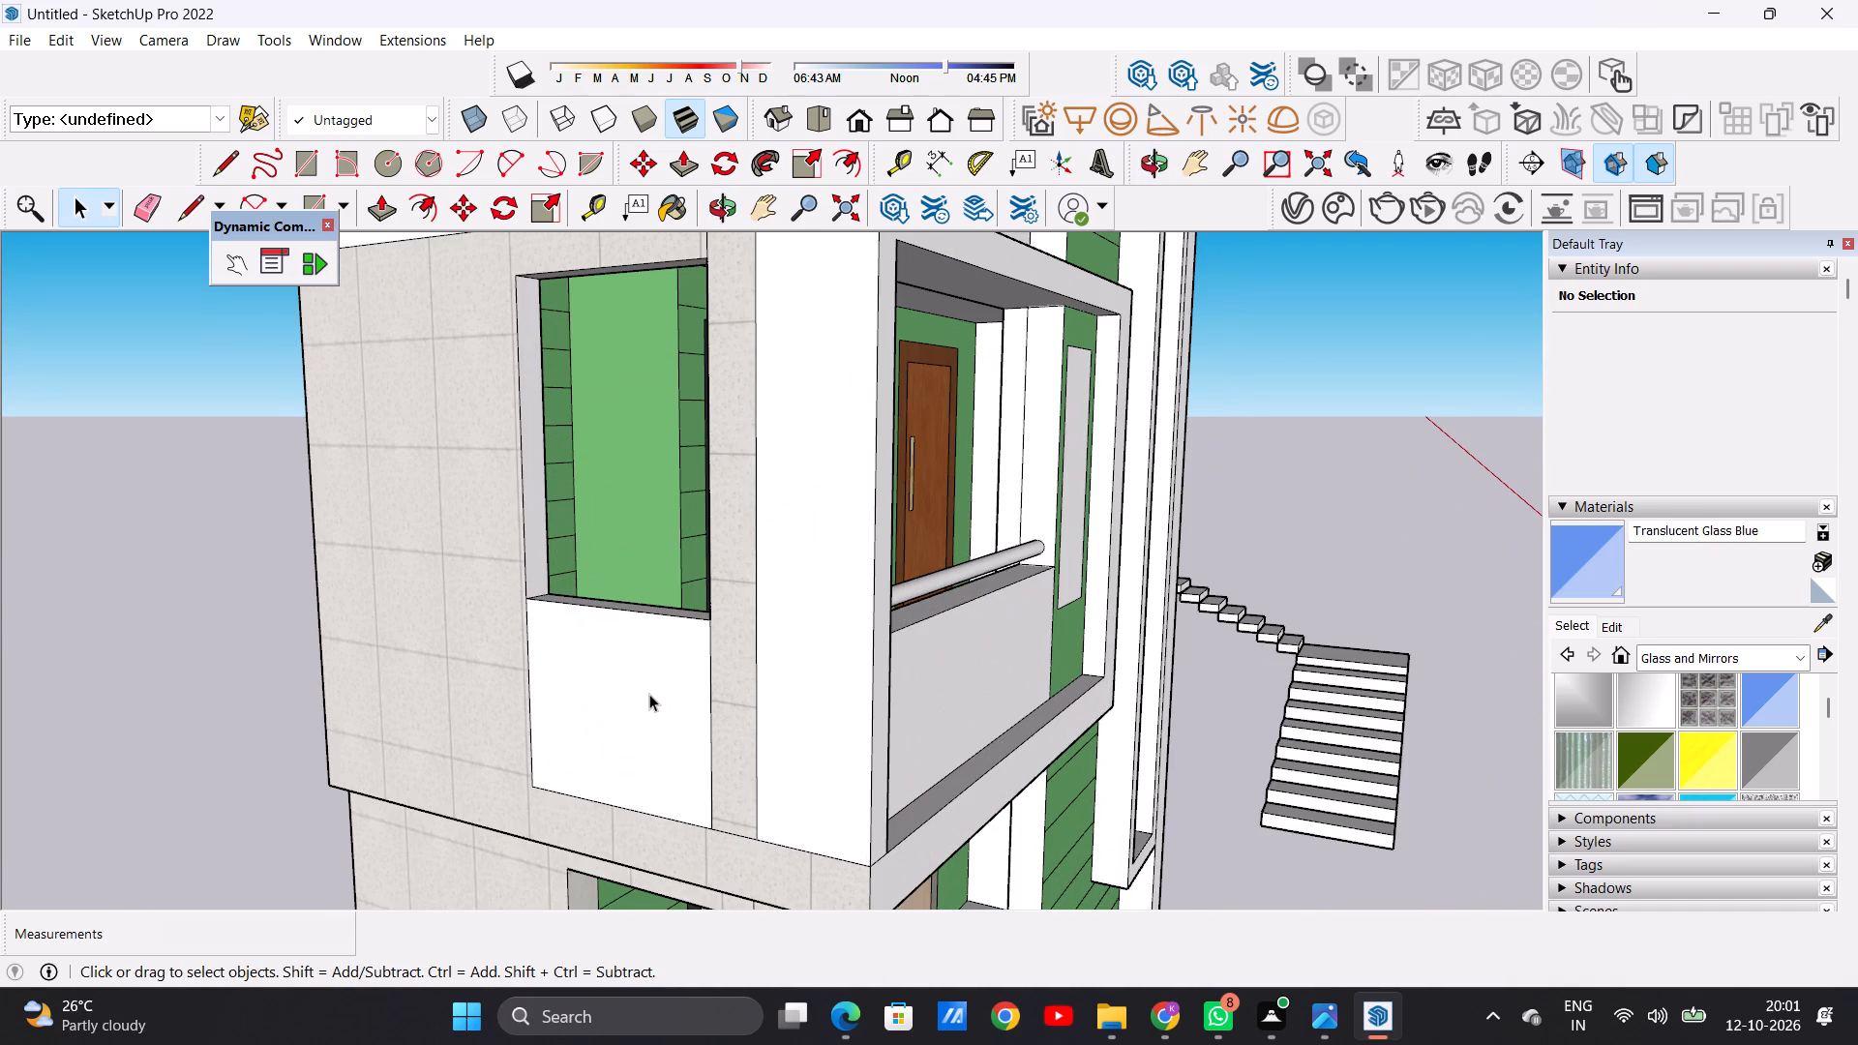
{"action": "scroll", "coordinate": [815, 621], "scroll_direction": "down", "scroll_amount": 12}
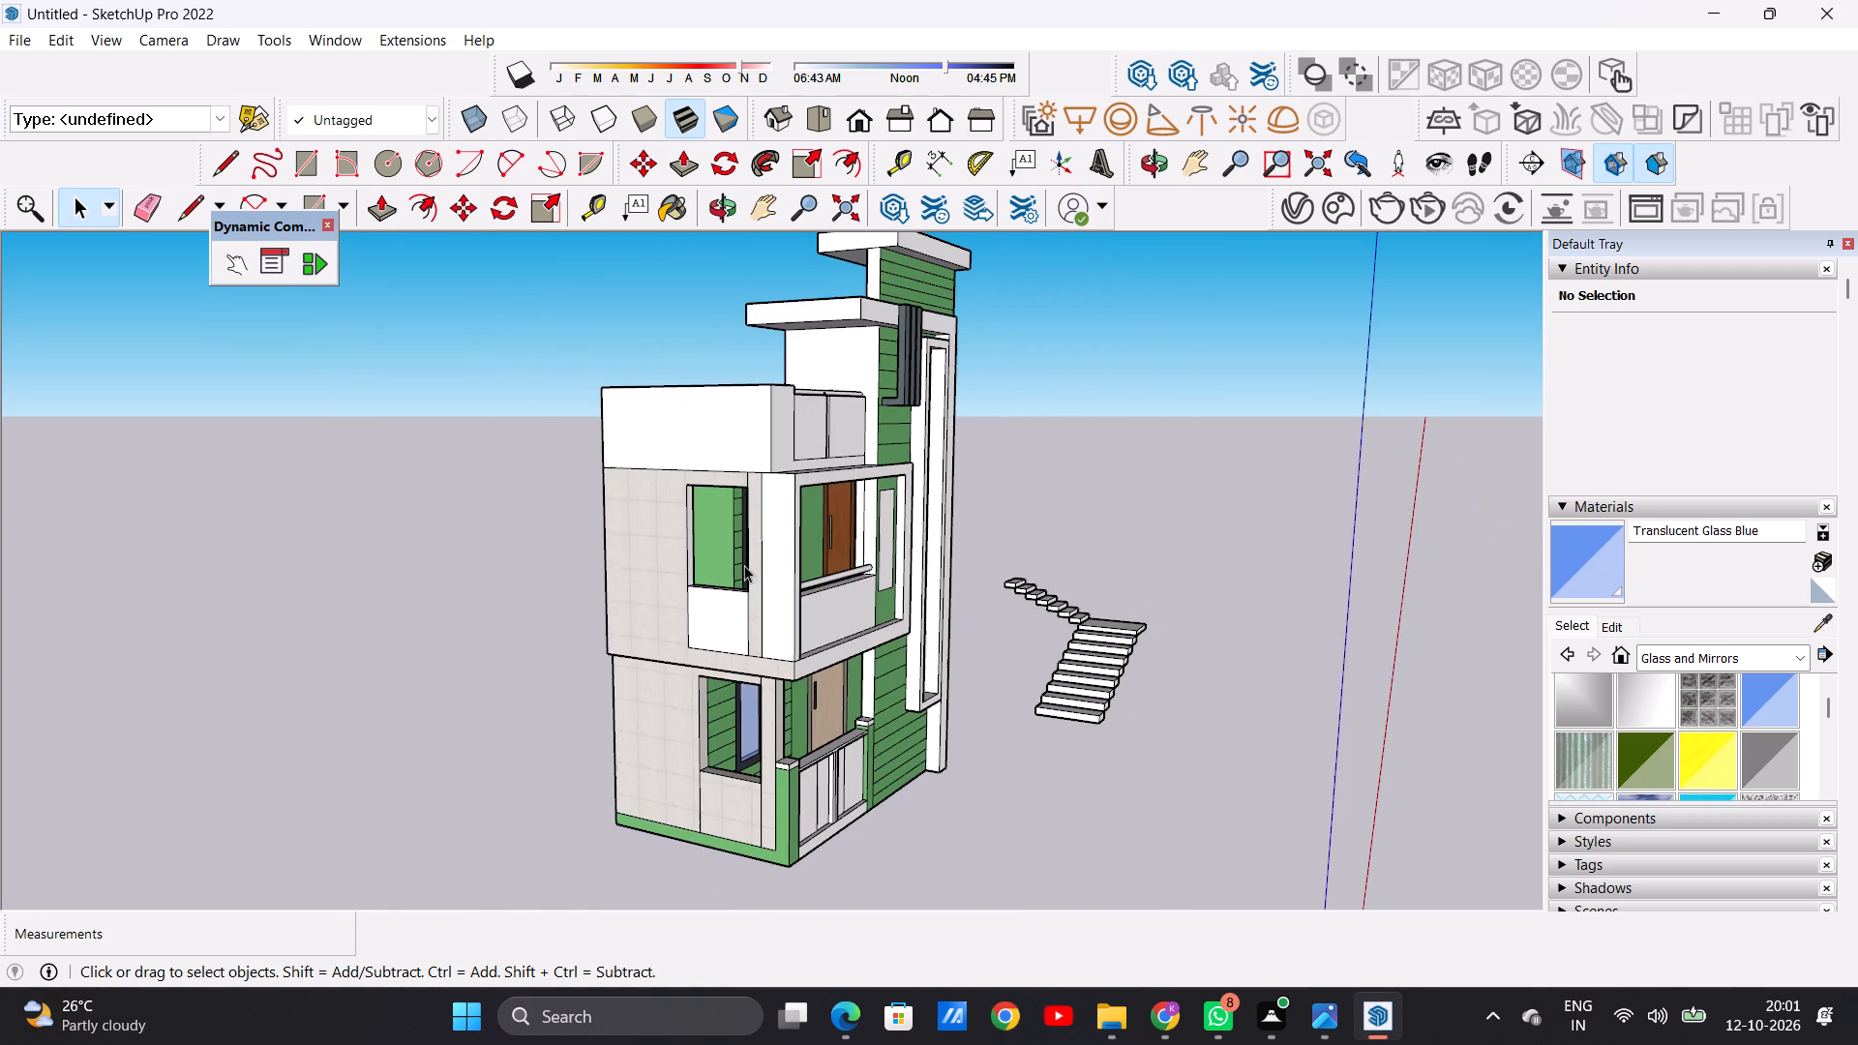
{"action": "scroll", "coordinate": [722, 832], "scroll_direction": "up", "scroll_amount": 1}
{"action": "scroll", "coordinate": [724, 839], "scroll_direction": "down", "scroll_amount": 1}
{"action": "scroll", "coordinate": [725, 848], "scroll_direction": "up", "scroll_amount": 9}
{"action": "scroll", "coordinate": [728, 841], "scroll_direction": "down", "scroll_amount": 1}
{"action": "scroll", "coordinate": [728, 838], "scroll_direction": "up", "scroll_amount": 1}
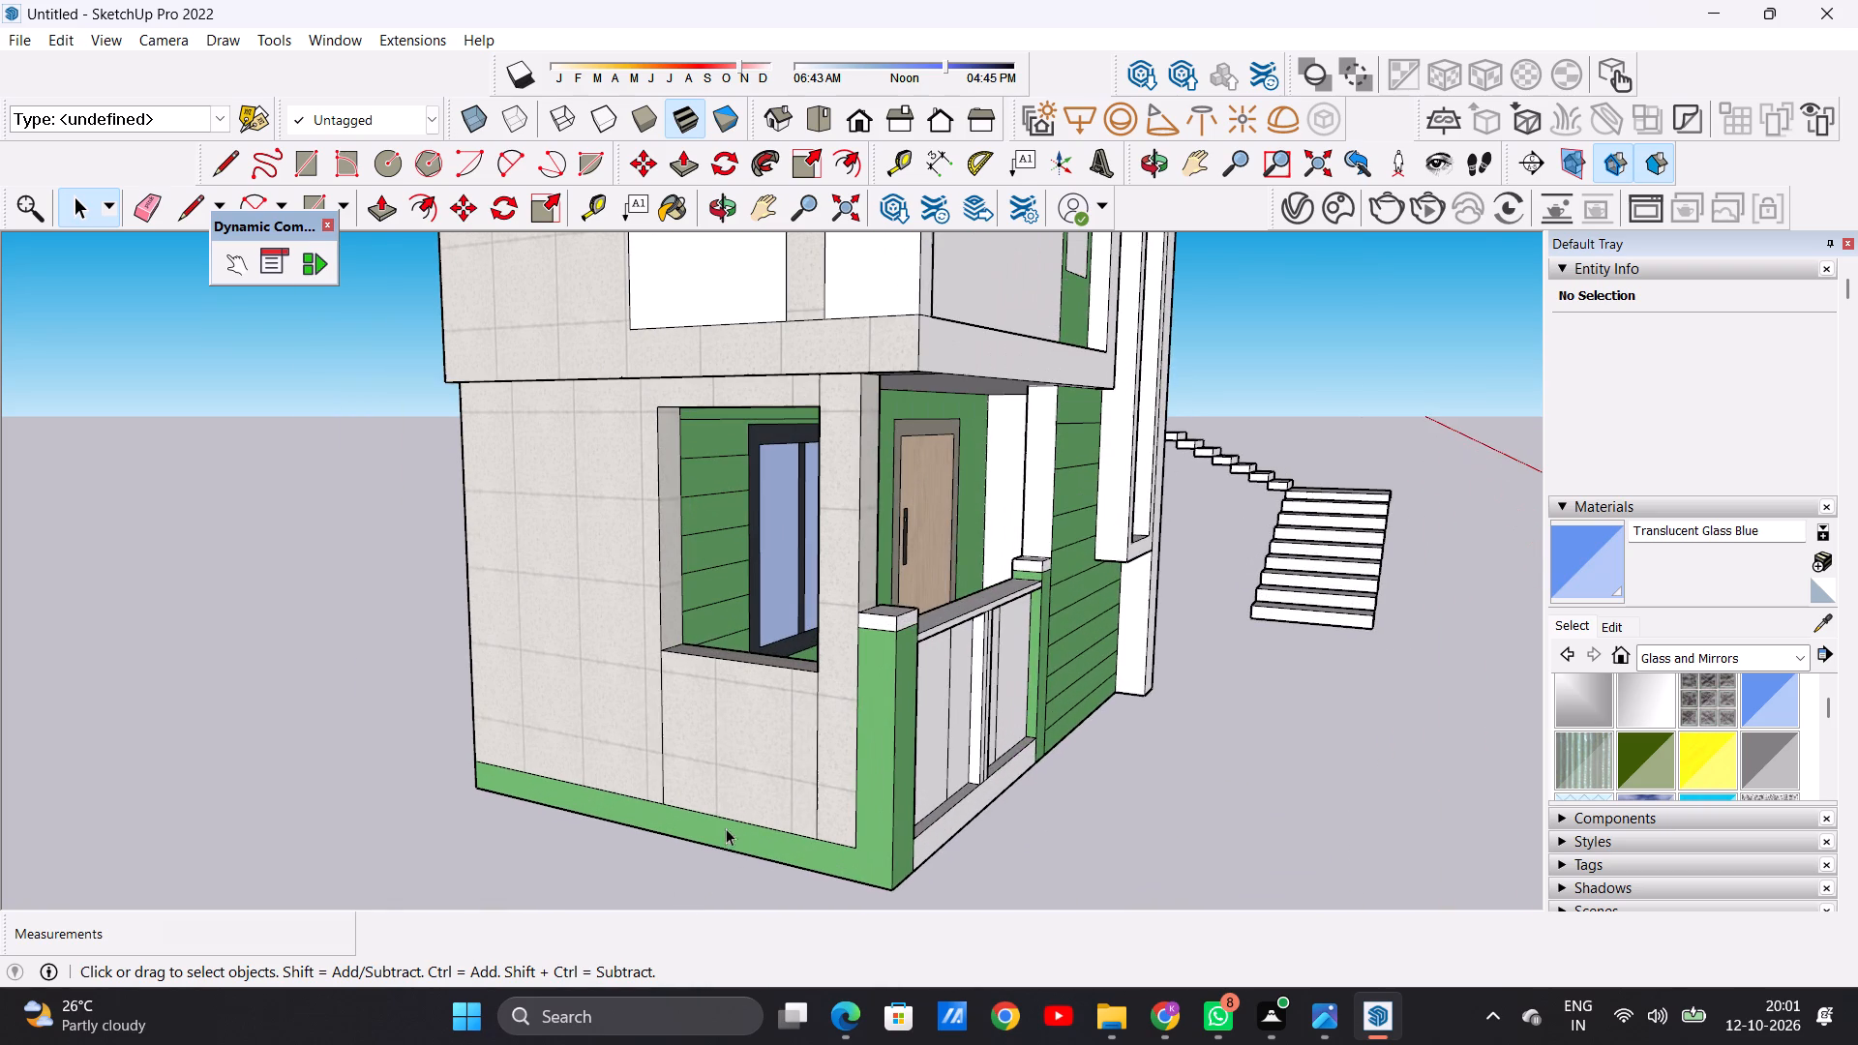
Paint the white panel beneath the first-floor side-wall opening with Terrazzo Tile Light from Synthetic Surfaces.
{"action": "scroll", "coordinate": [1718, 731], "scroll_direction": "up", "scroll_amount": 2}
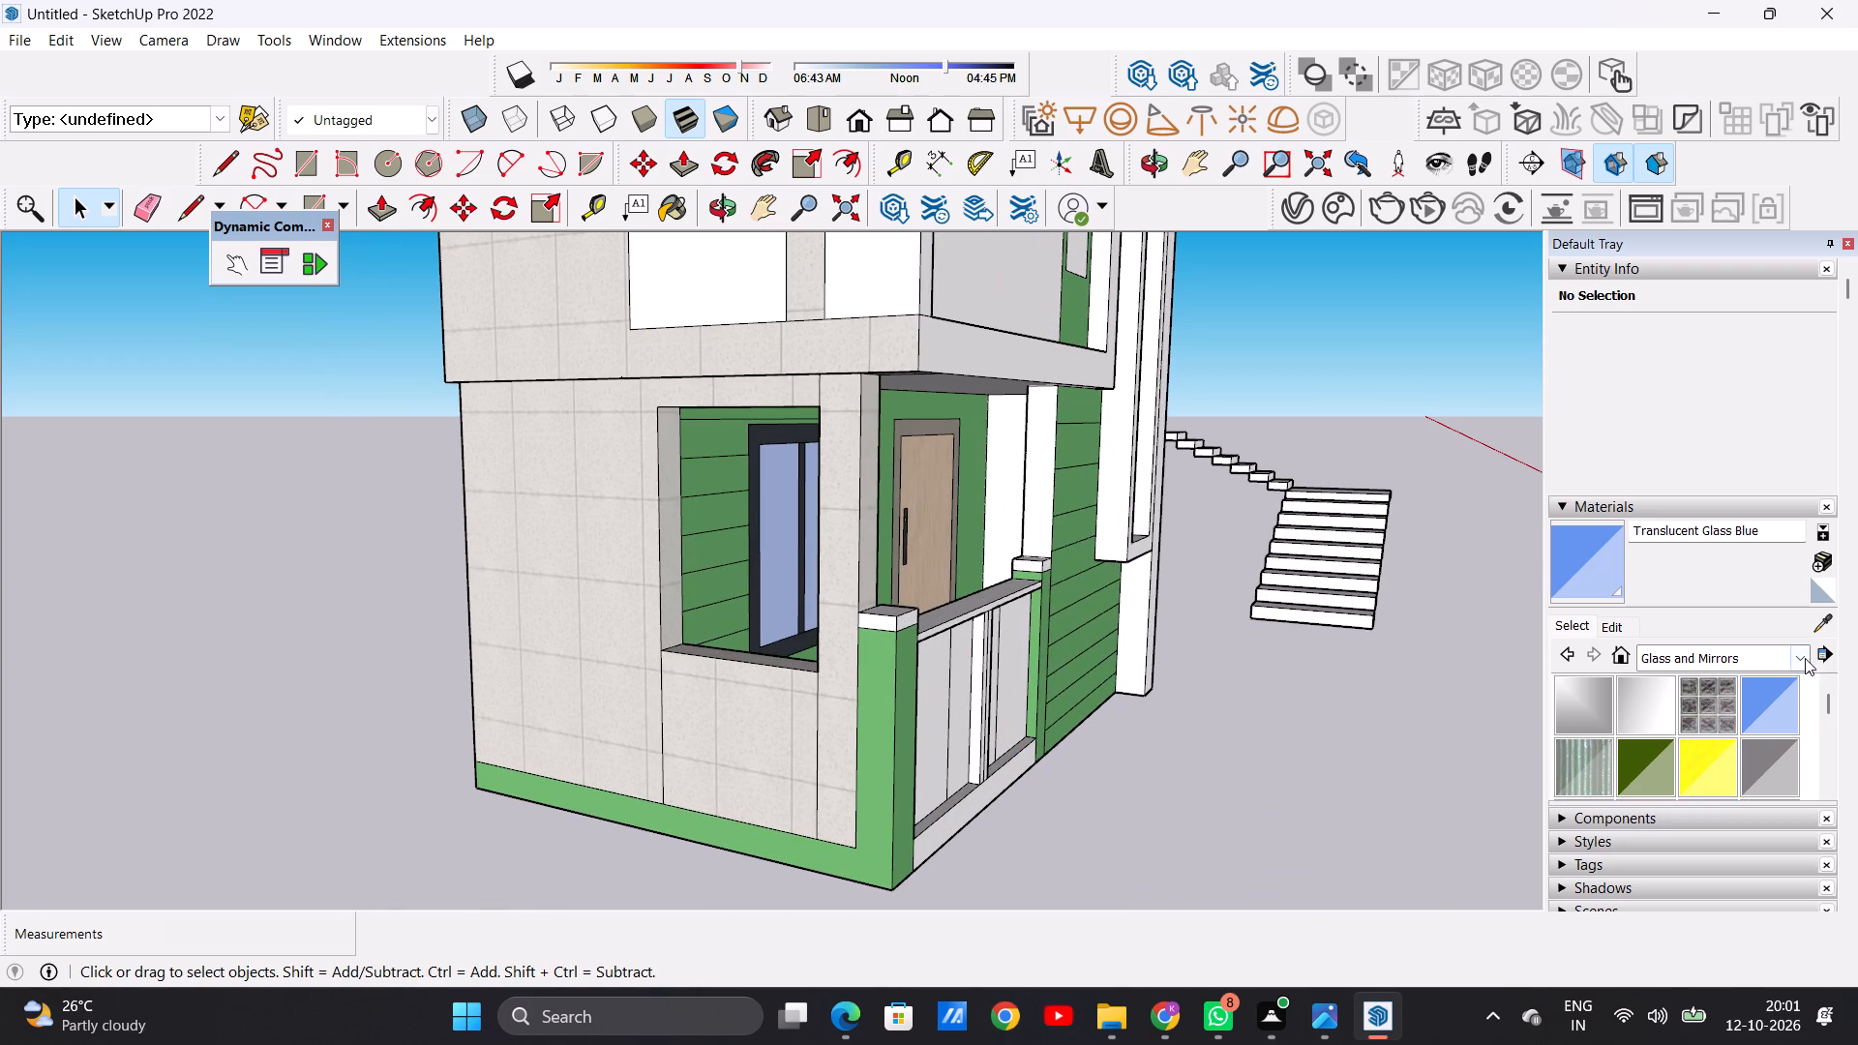
{"action": "left_click", "coordinate": [1806, 656]}
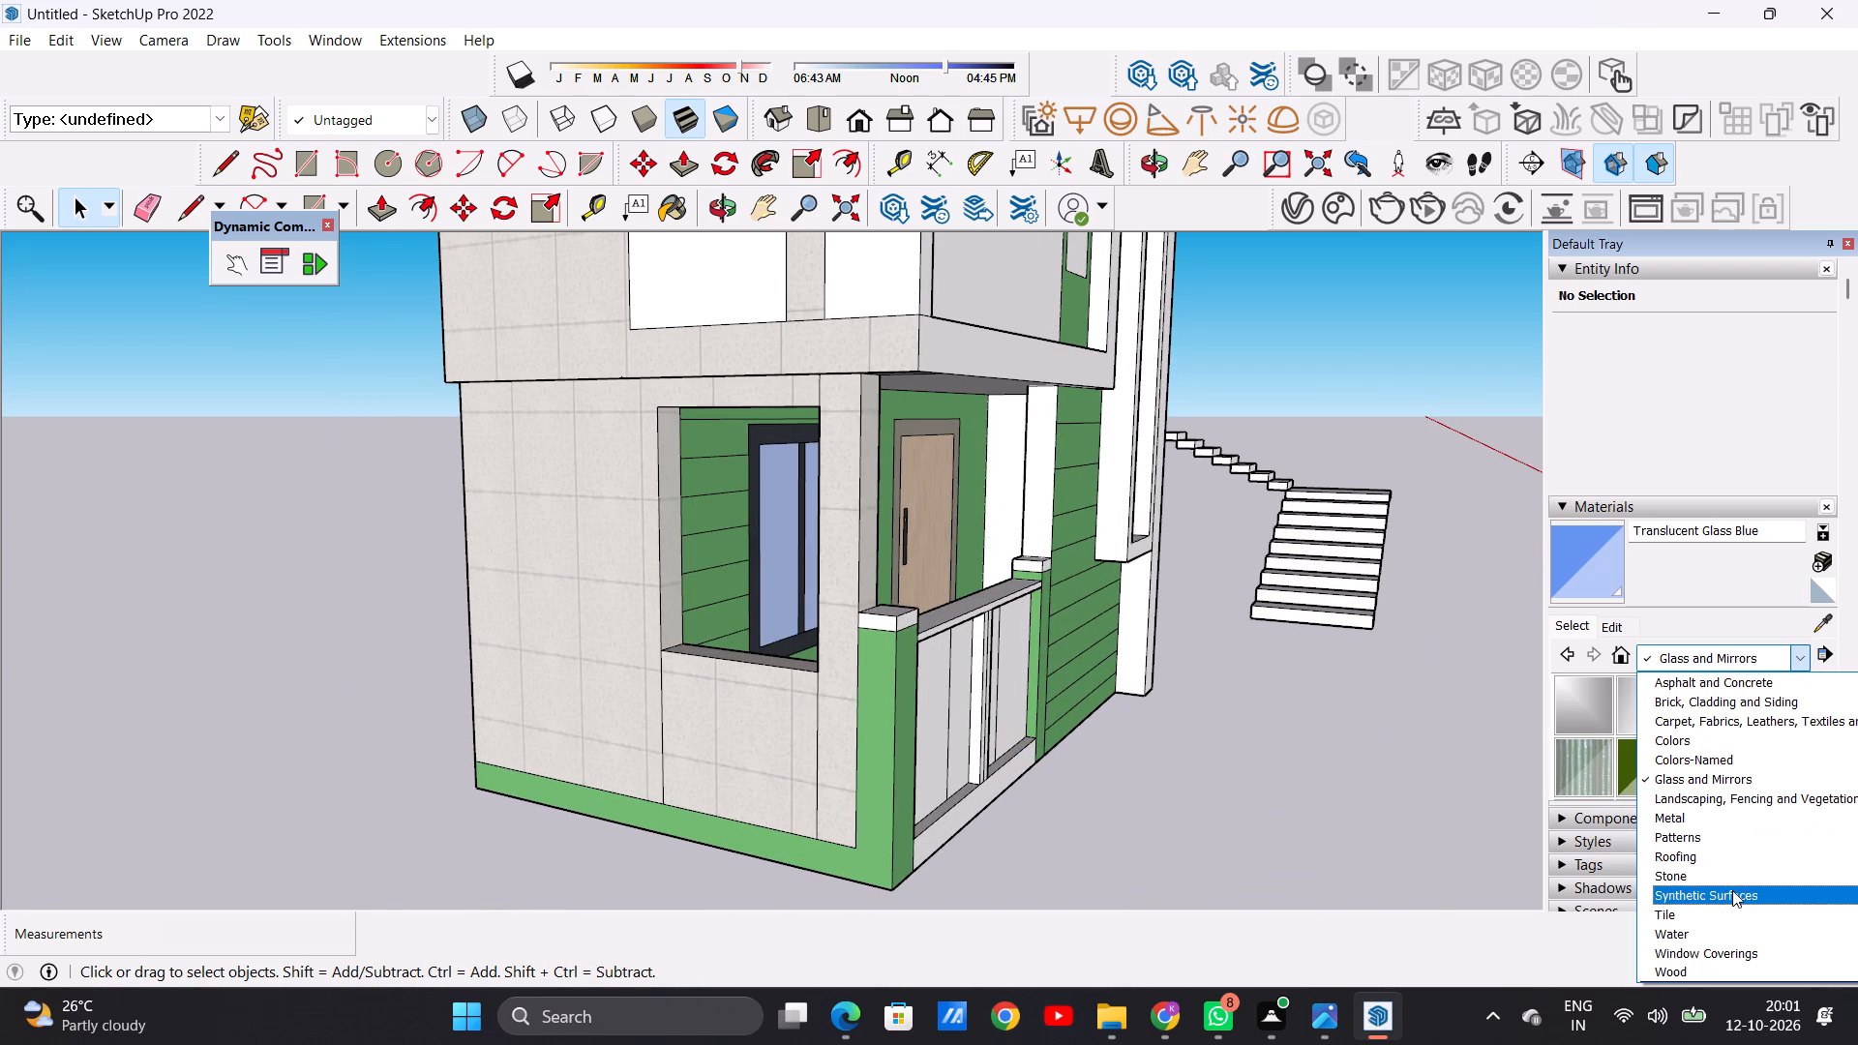
{"action": "left_click", "coordinate": [1732, 890]}
{"action": "scroll", "coordinate": [1633, 745], "scroll_direction": "down", "scroll_amount": 1}
{"action": "left_click", "coordinate": [1641, 707]}
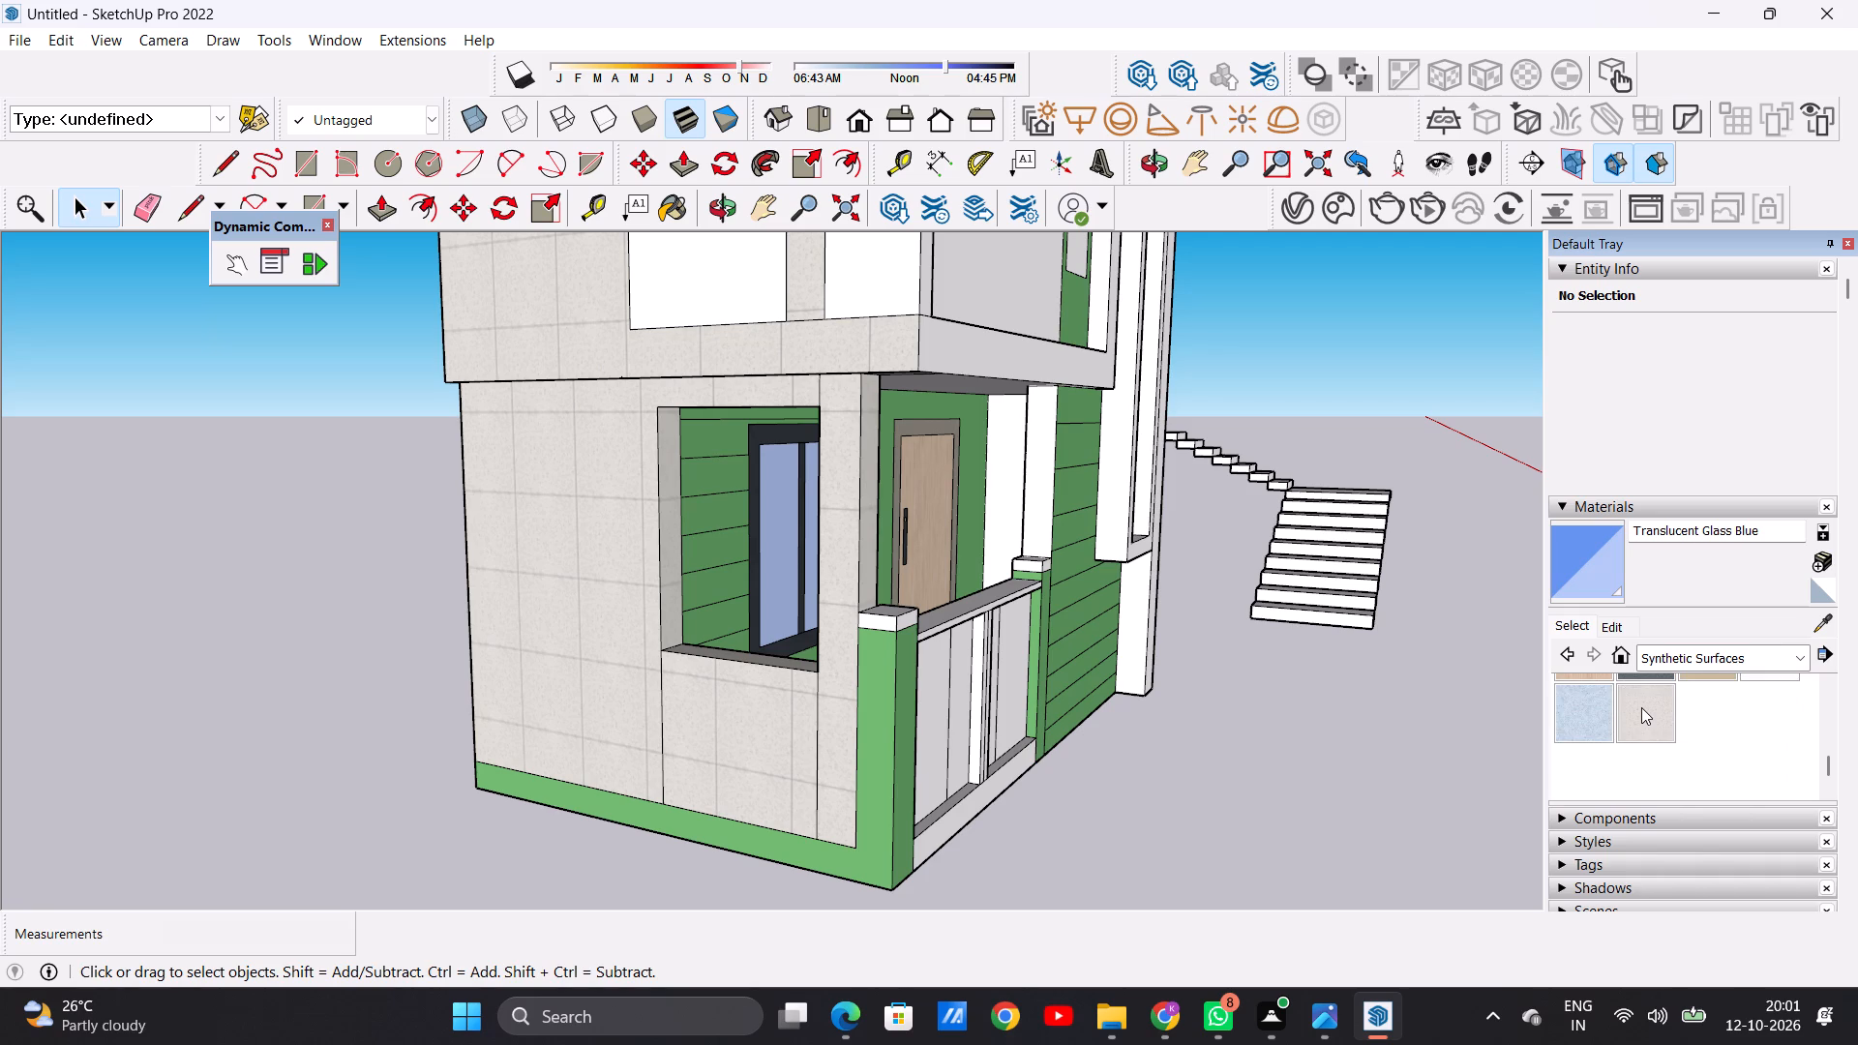
{"action": "scroll", "coordinate": [839, 743], "scroll_direction": "down", "scroll_amount": 10}
{"action": "scroll", "coordinate": [767, 577], "scroll_direction": "up", "scroll_amount": 14}
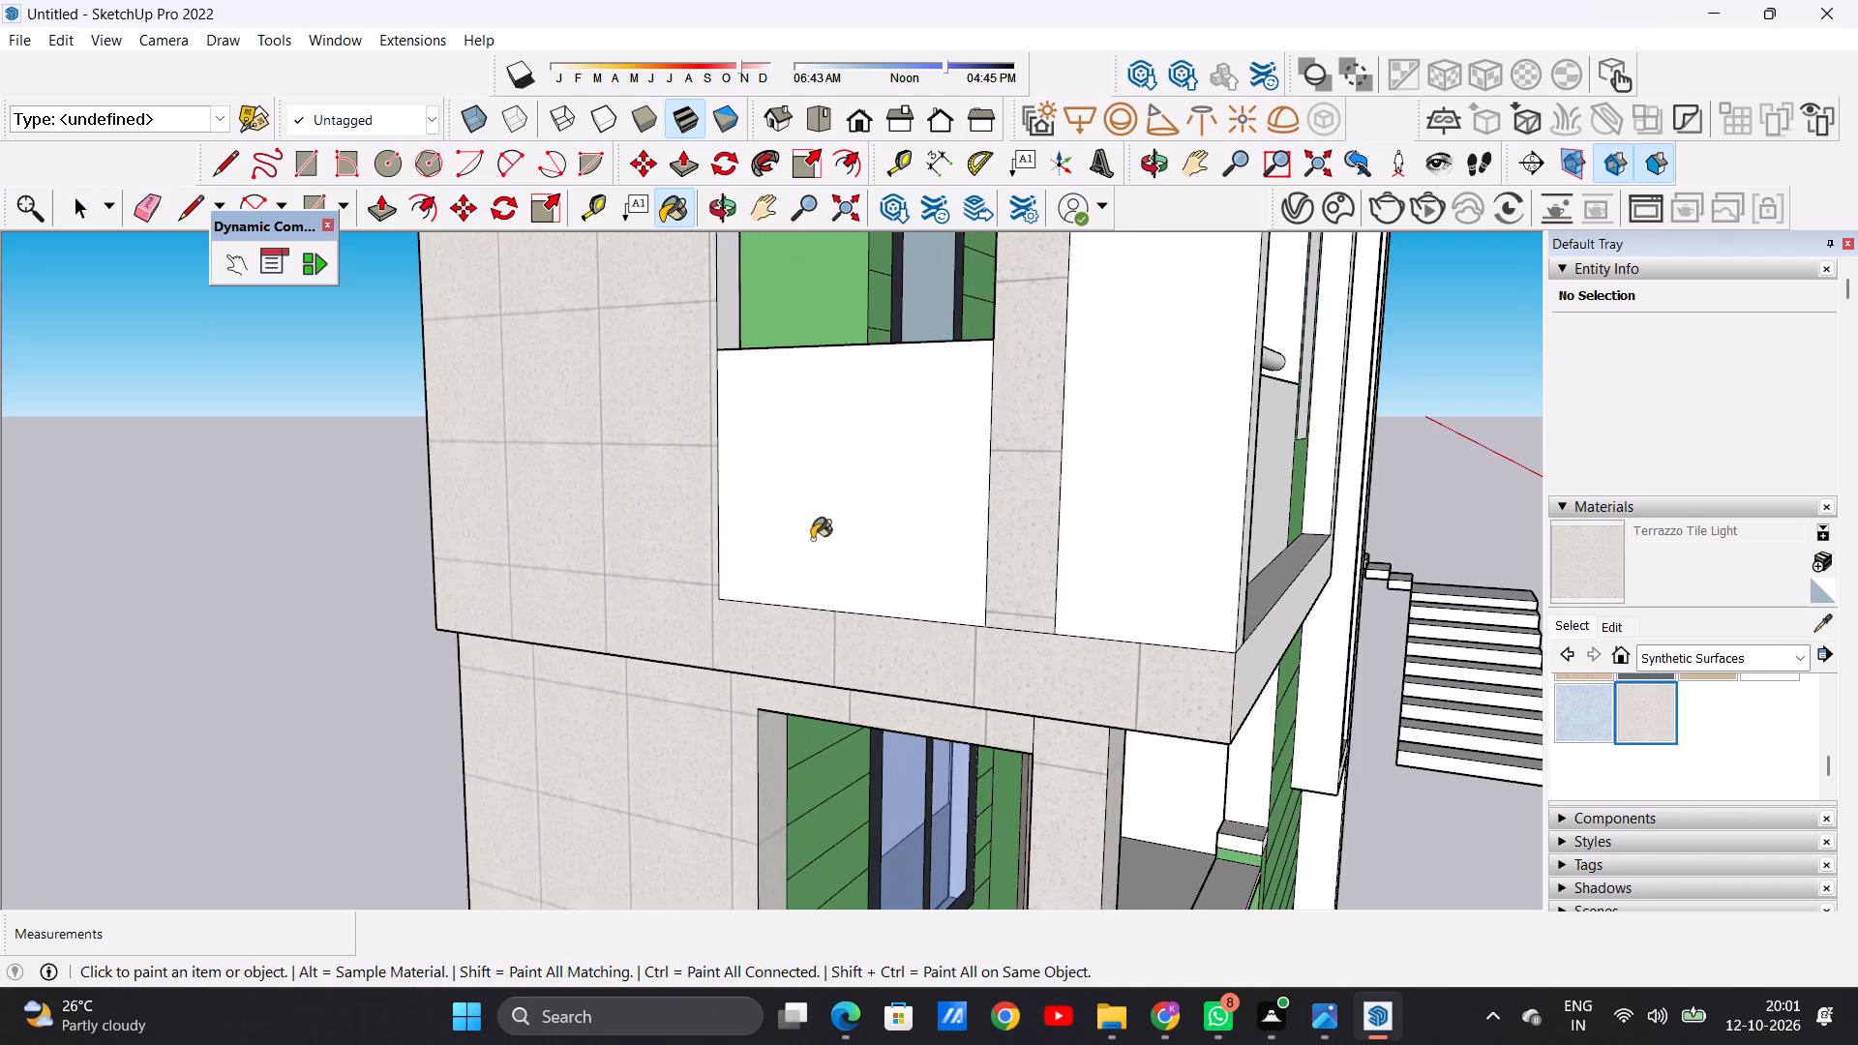
{"action": "left_click", "coordinate": [827, 523]}
{"action": "scroll", "coordinate": [859, 557], "scroll_direction": "down", "scroll_amount": 19}
Paint the inner jamb and sill of the first-floor side-wall opening with Terrazzo Tile Light.
{"action": "middle_click_drag", "start_coordinate": [983, 565], "coordinate": [752, 596]}
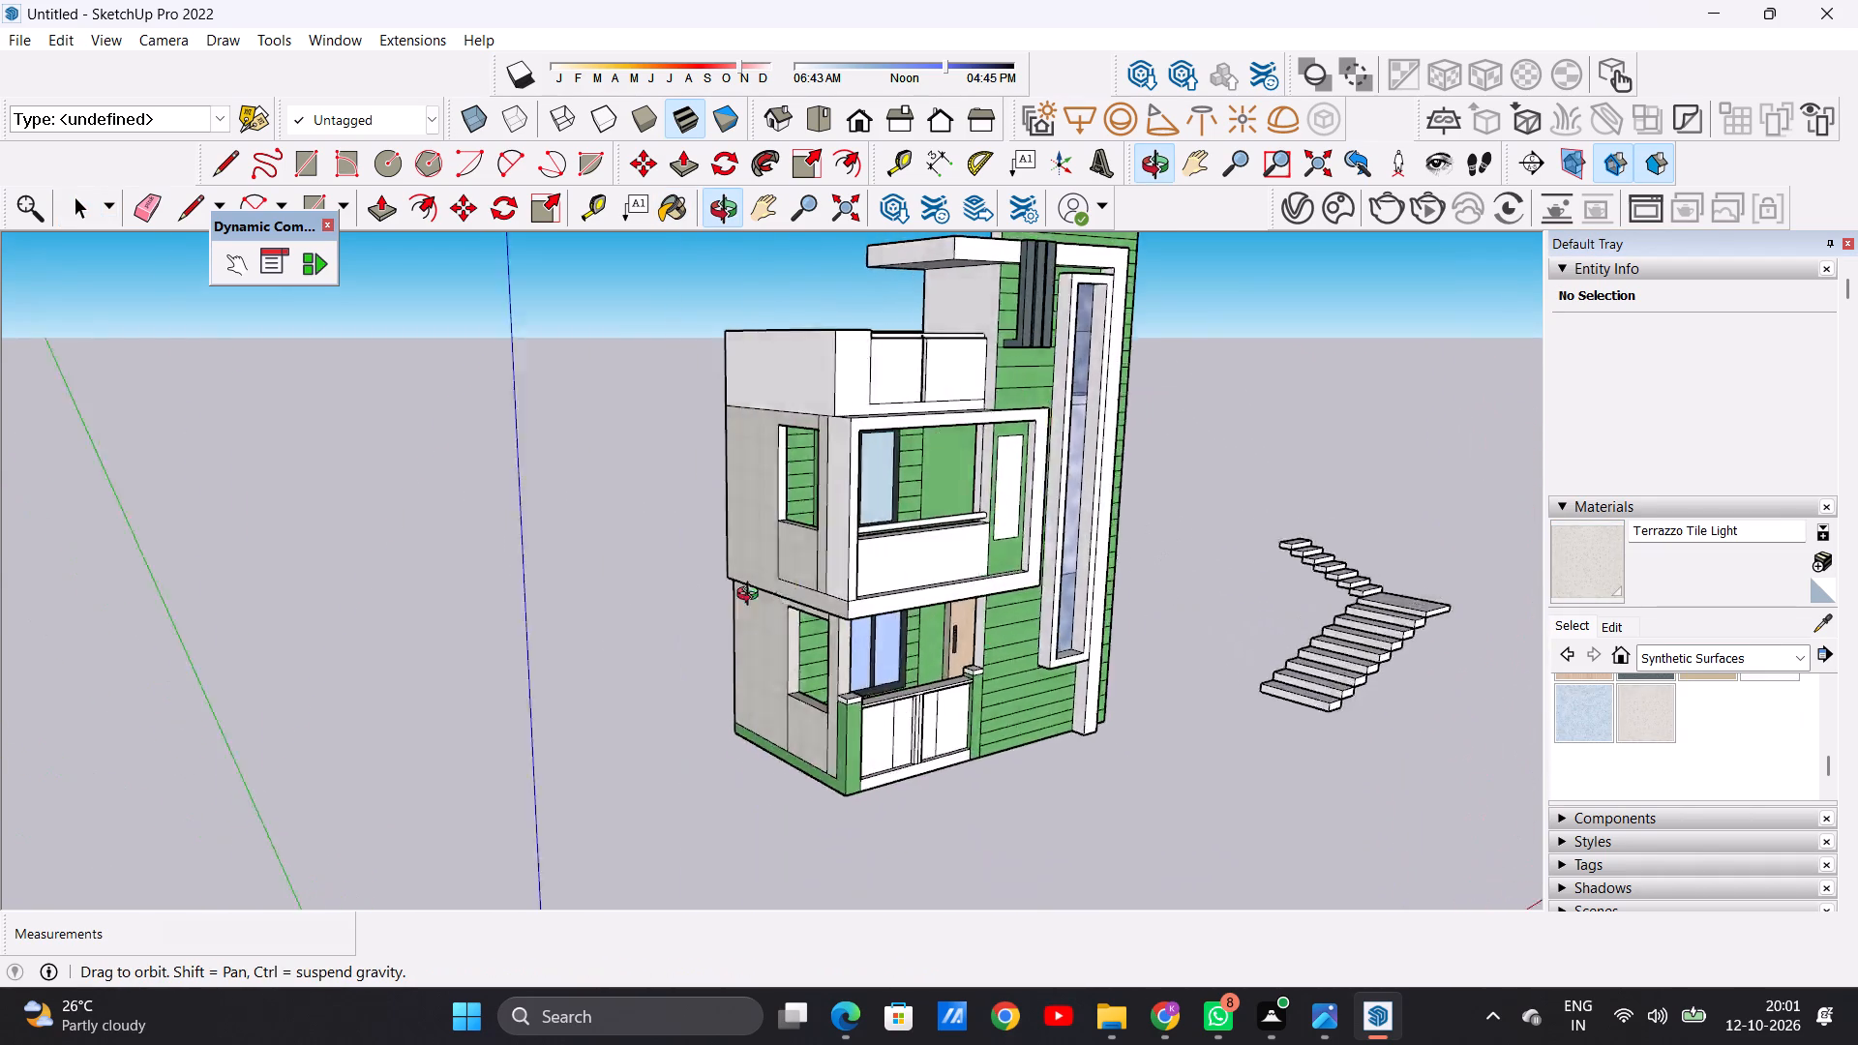
{"action": "middle_click_drag", "start_coordinate": [752, 596], "coordinate": [345, 591]}
{"action": "scroll", "coordinate": [772, 463], "scroll_direction": "up", "scroll_amount": 4}
{"action": "scroll", "coordinate": [617, 478], "scroll_direction": "down", "scroll_amount": 1}
{"action": "scroll", "coordinate": [617, 478], "scroll_direction": "up", "scroll_amount": 4}
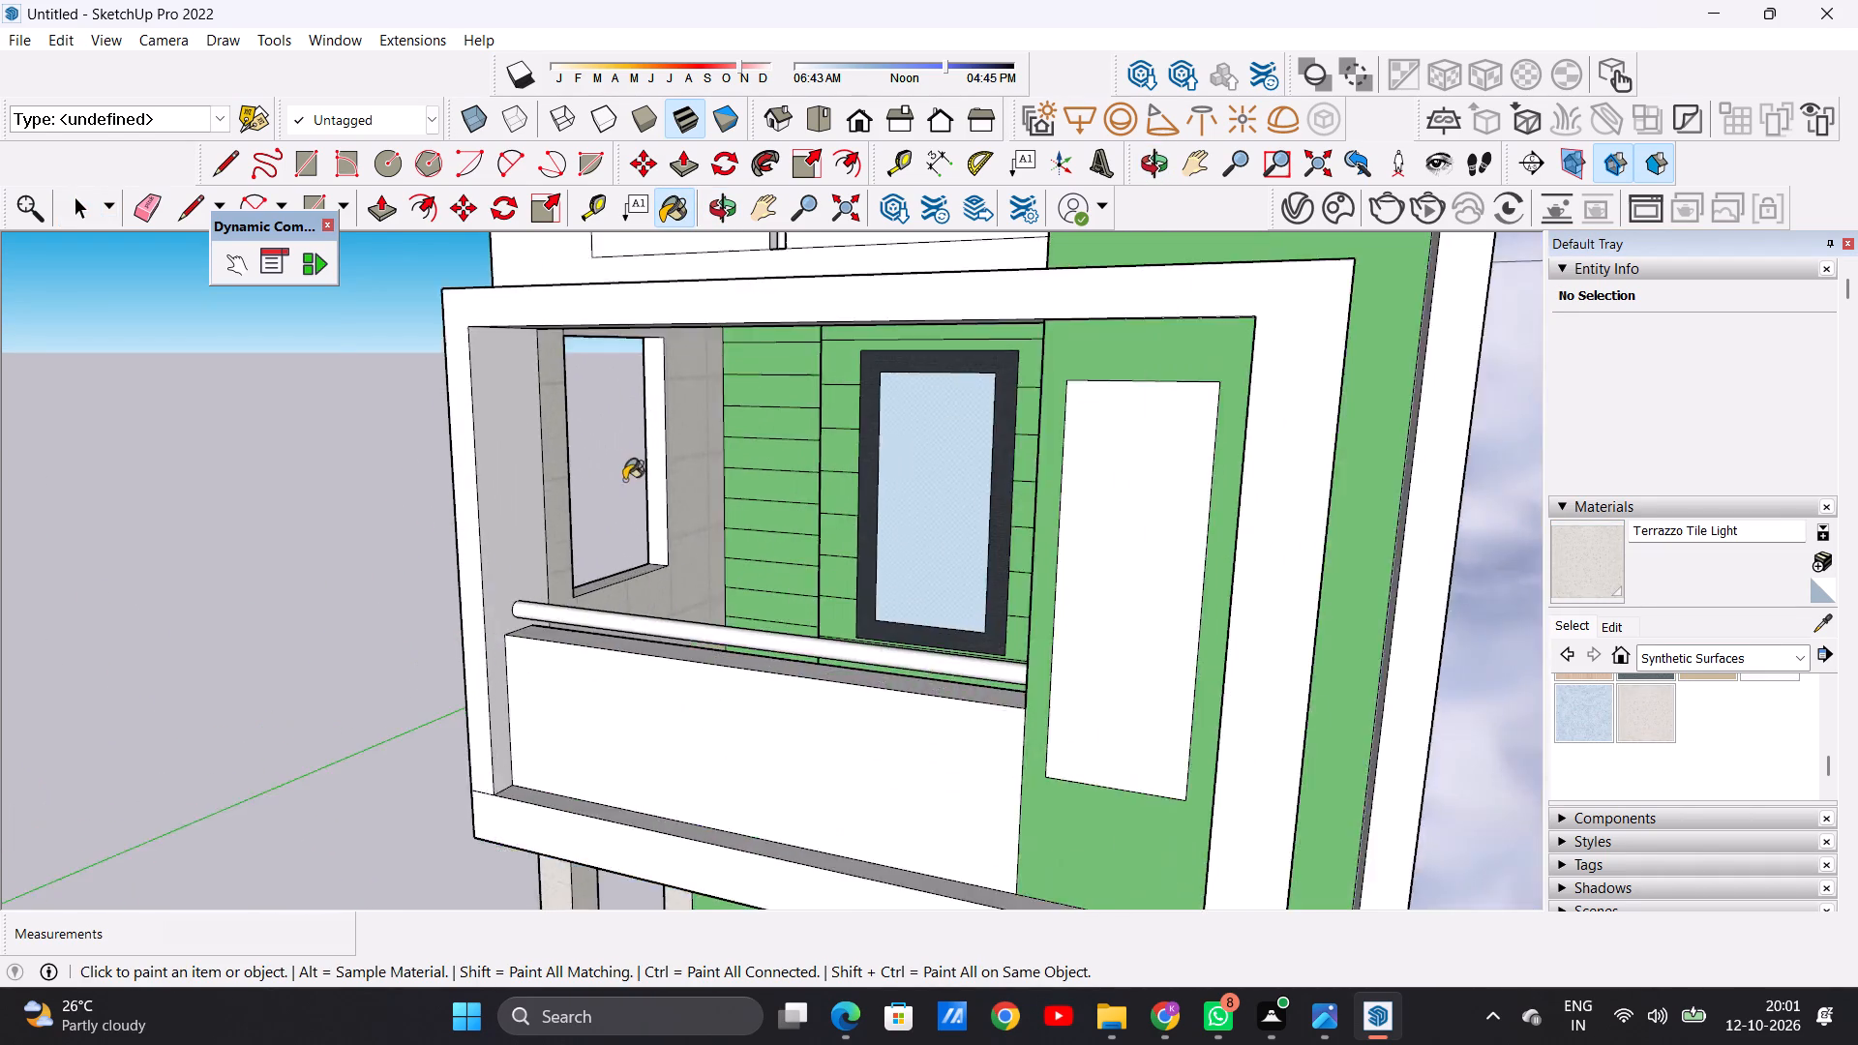
{"action": "scroll", "coordinate": [624, 480], "scroll_direction": "up", "scroll_amount": 3}
{"action": "scroll", "coordinate": [669, 494], "scroll_direction": "down", "scroll_amount": 1}
{"action": "scroll", "coordinate": [669, 494], "scroll_direction": "up", "scroll_amount": 8}
{"action": "left_click", "coordinate": [648, 526]}
{"action": "scroll", "coordinate": [648, 613], "scroll_direction": "up", "scroll_amount": 4}
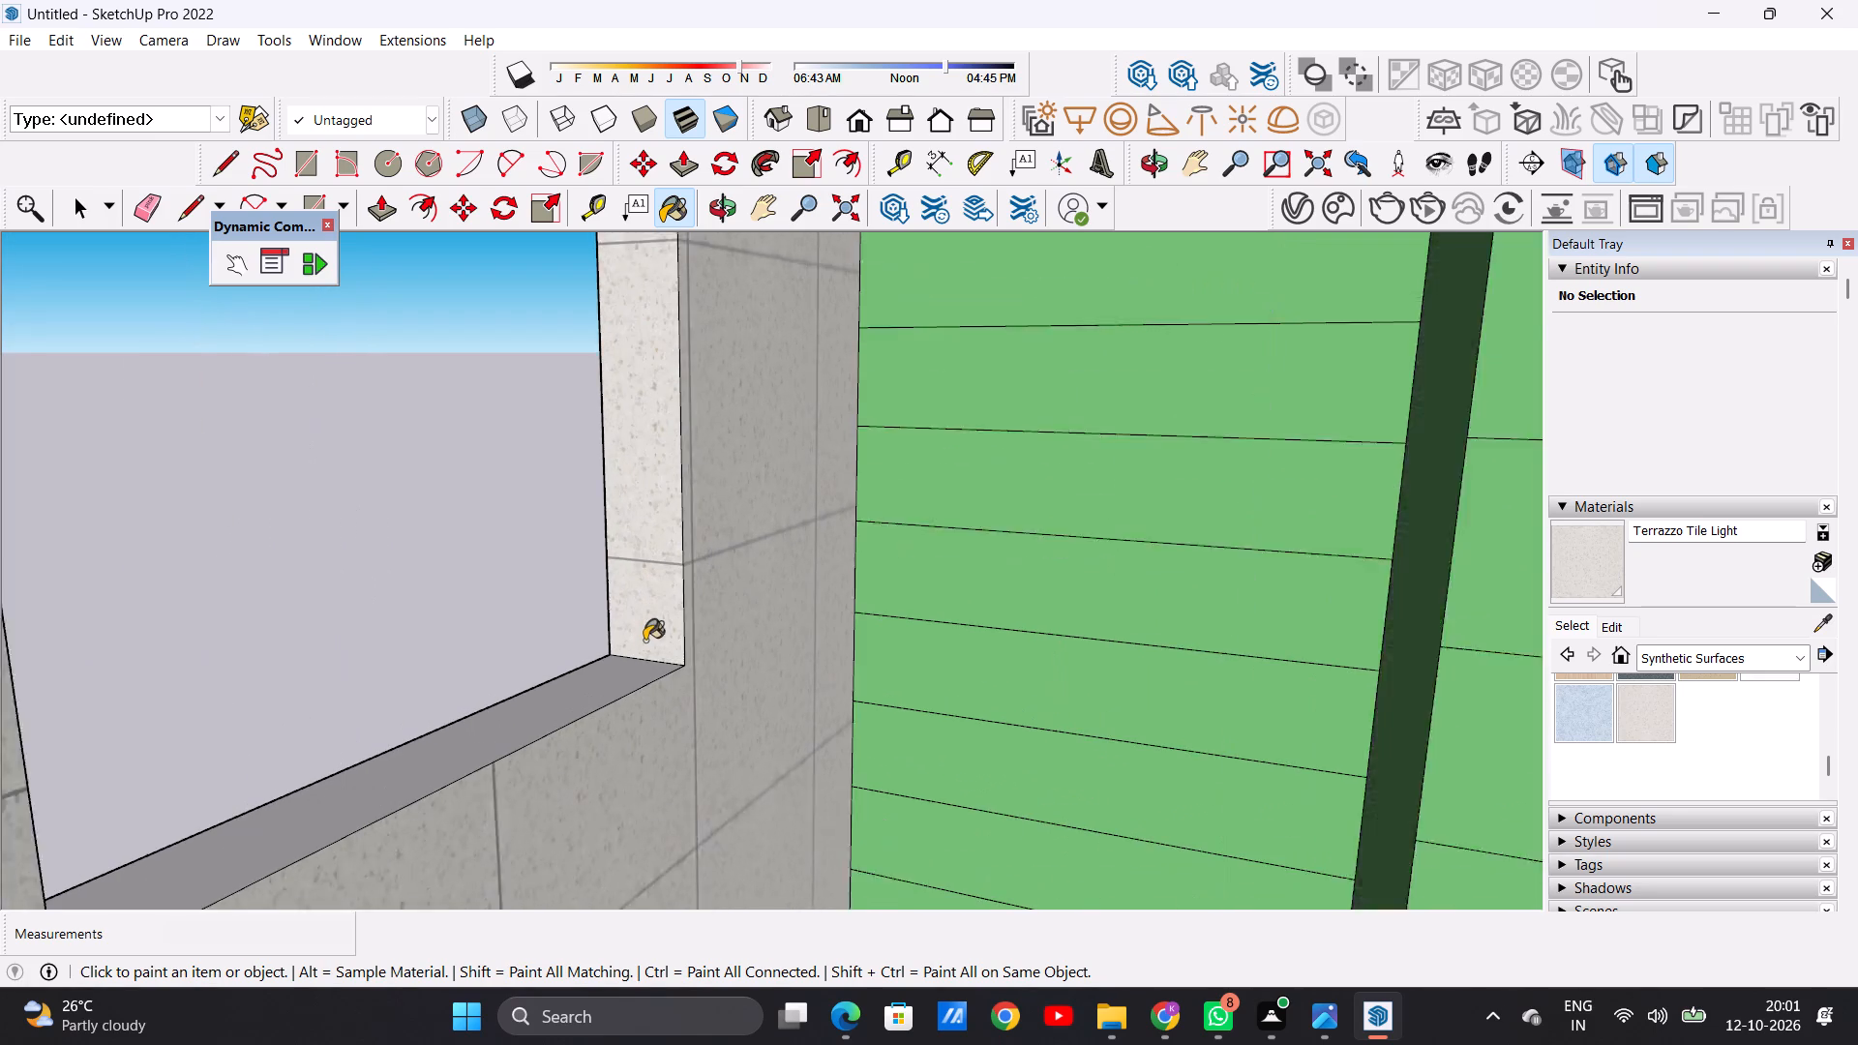
{"action": "scroll", "coordinate": [644, 641], "scroll_direction": "up", "scroll_amount": 2}
{"action": "left_click", "coordinate": [612, 681]}
{"action": "scroll", "coordinate": [706, 614], "scroll_direction": "down", "scroll_amount": 15}
{"action": "middle_click_drag", "start_coordinate": [855, 502], "coordinate": [399, 537]}
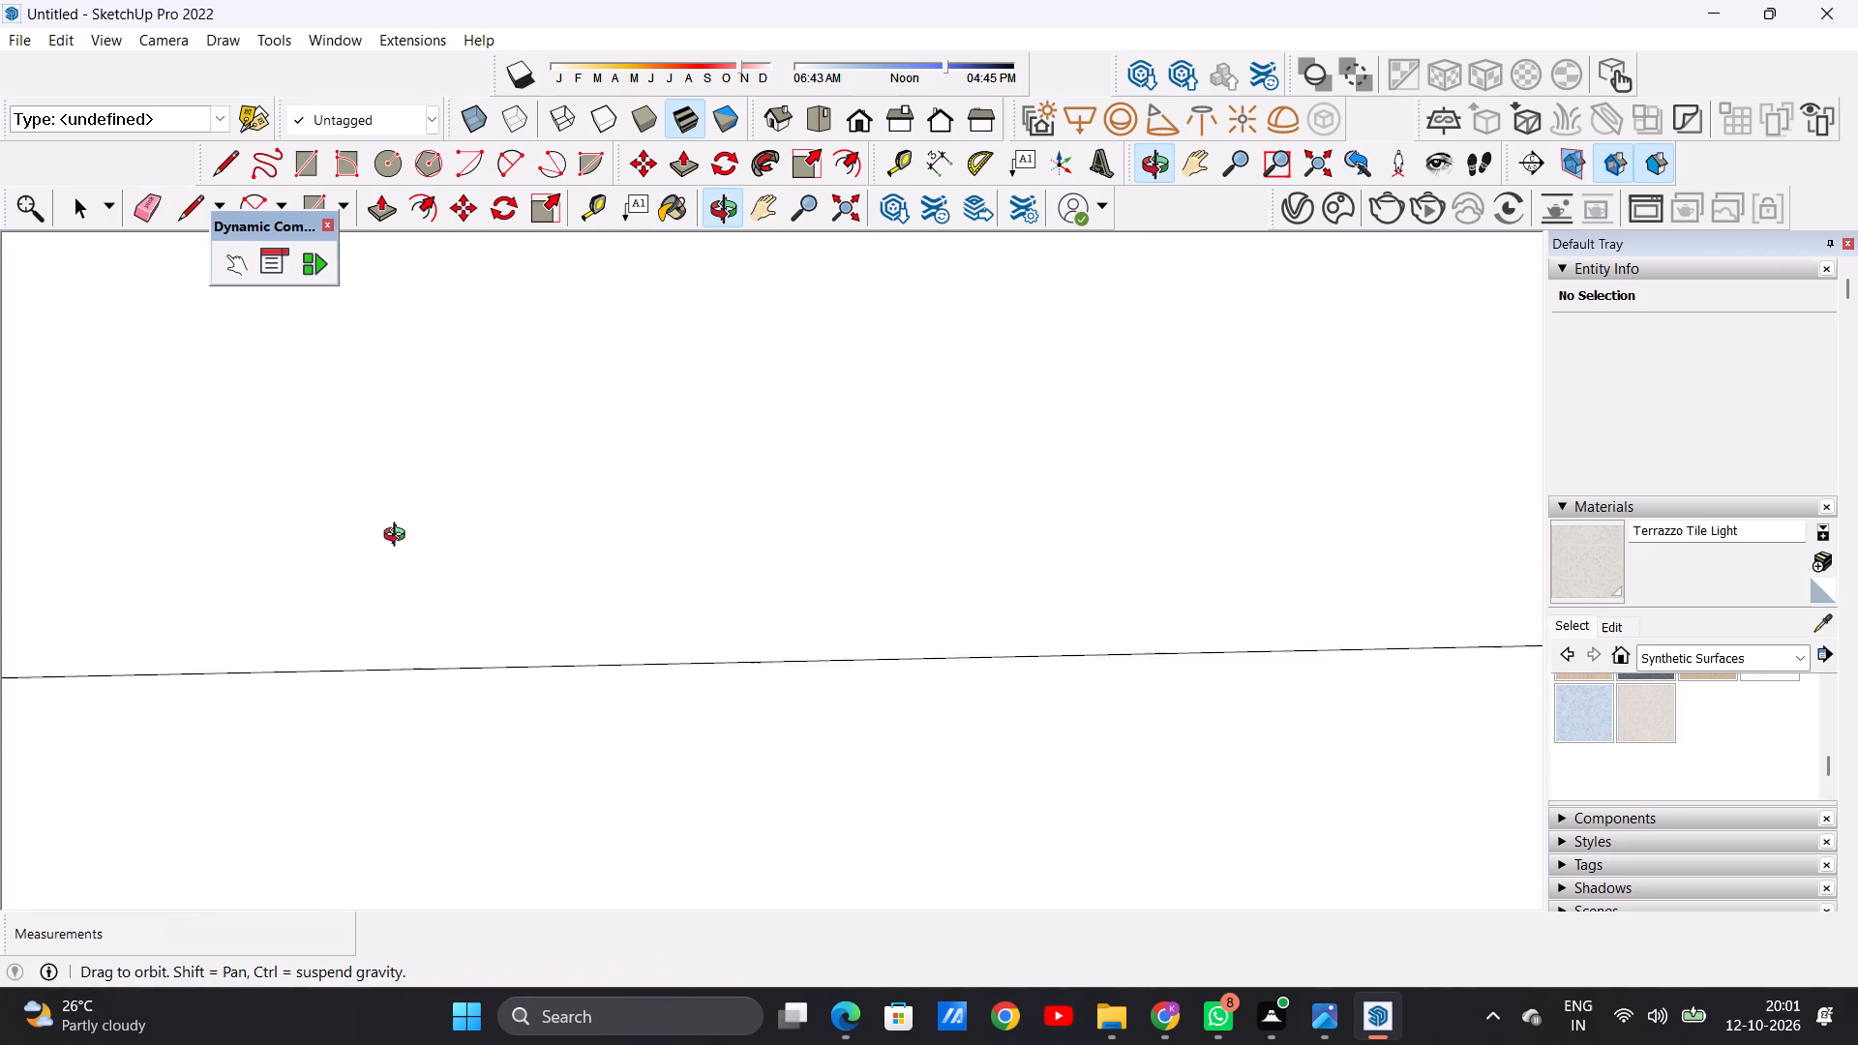
{"action": "middle_click_drag", "start_coordinate": [399, 537], "coordinate": [1354, 474]}
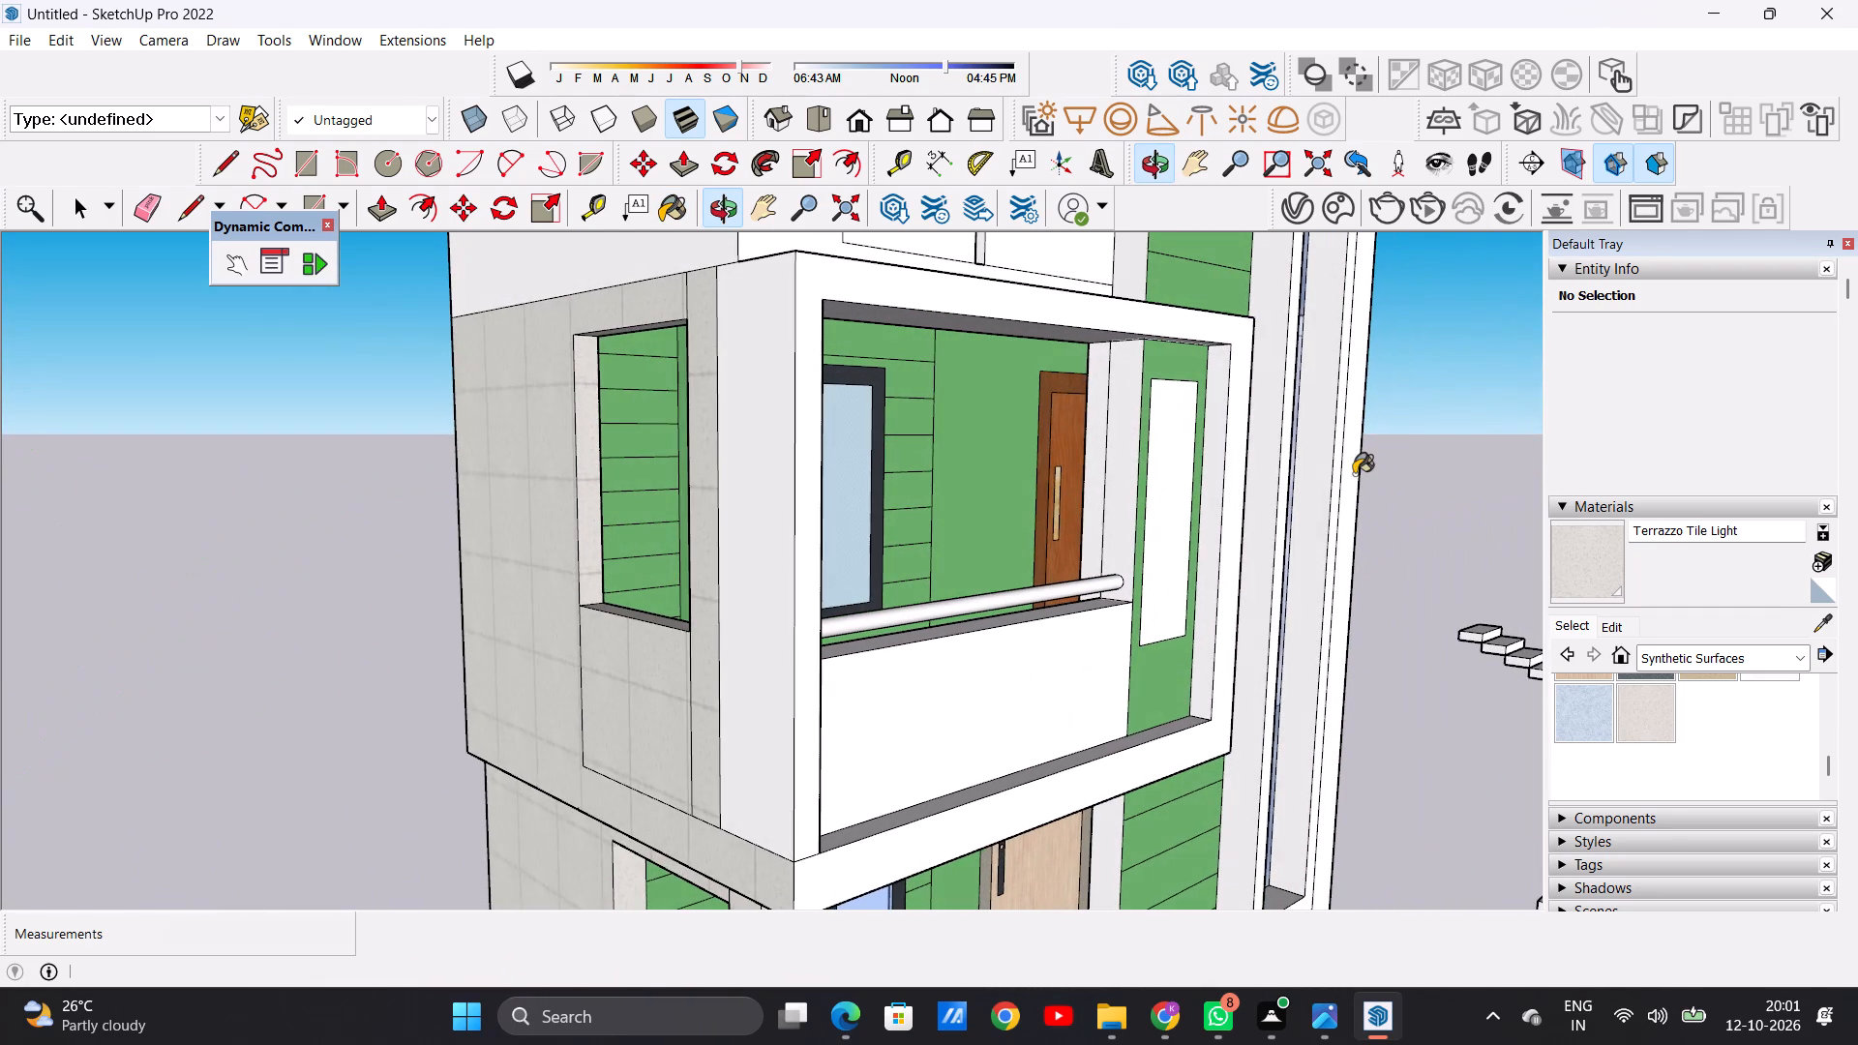
{"action": "key", "text": "space"}
Examine the front facade, roof terrace, tower and first-floor balcony for surfaces that still need a material.
{"action": "scroll", "coordinate": [484, 643], "scroll_direction": "down", "scroll_amount": 6}
{"action": "scroll", "coordinate": [501, 620], "scroll_direction": "up", "scroll_amount": 1}
{"action": "scroll", "coordinate": [591, 589], "scroll_direction": "down", "scroll_amount": 15}
{"action": "middle_click_drag", "start_coordinate": [731, 695], "coordinate": [454, 687]}
{"action": "scroll", "coordinate": [644, 570], "scroll_direction": "up", "scroll_amount": 4}
{"action": "scroll", "coordinate": [679, 549], "scroll_direction": "down", "scroll_amount": 1}
{"action": "scroll", "coordinate": [688, 544], "scroll_direction": "up", "scroll_amount": 11}
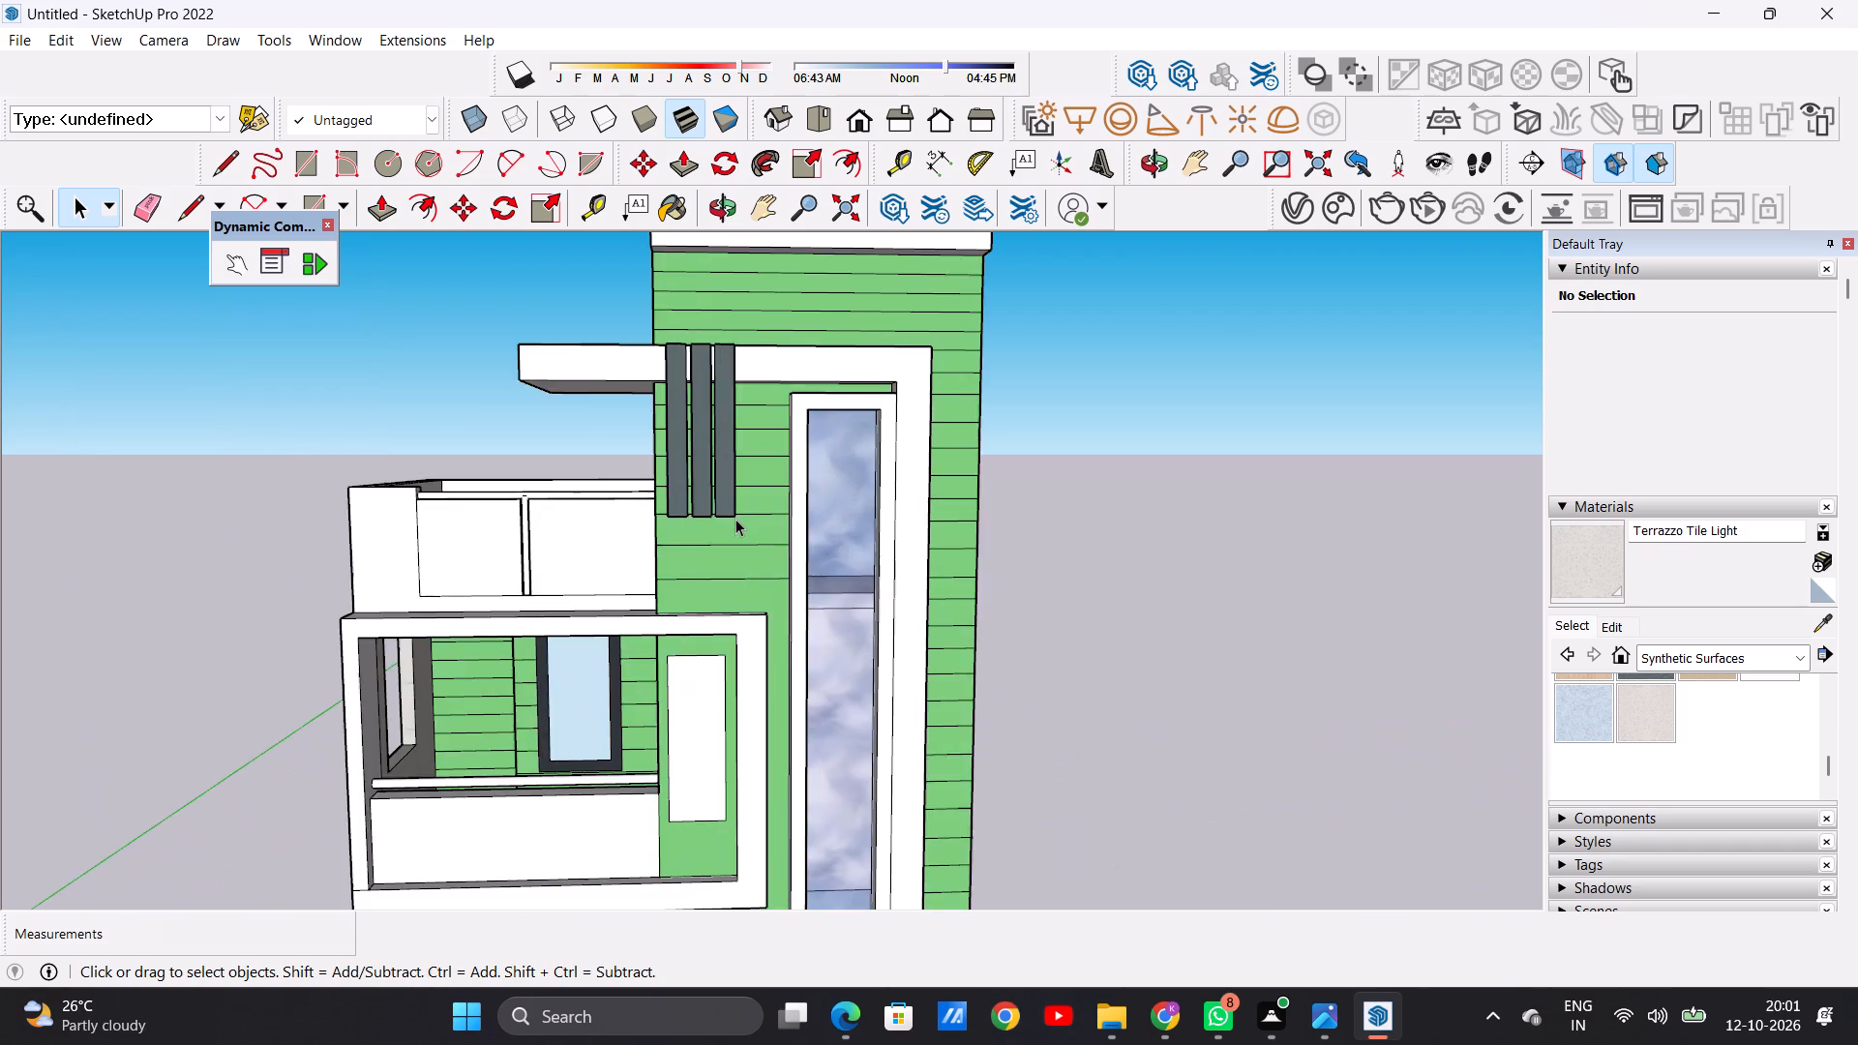
{"action": "scroll", "coordinate": [735, 519], "scroll_direction": "up", "scroll_amount": 1}
{"action": "scroll", "coordinate": [735, 519], "scroll_direction": "down", "scroll_amount": 10}
{"action": "middle_click_drag", "start_coordinate": [781, 452], "coordinate": [147, 716]}
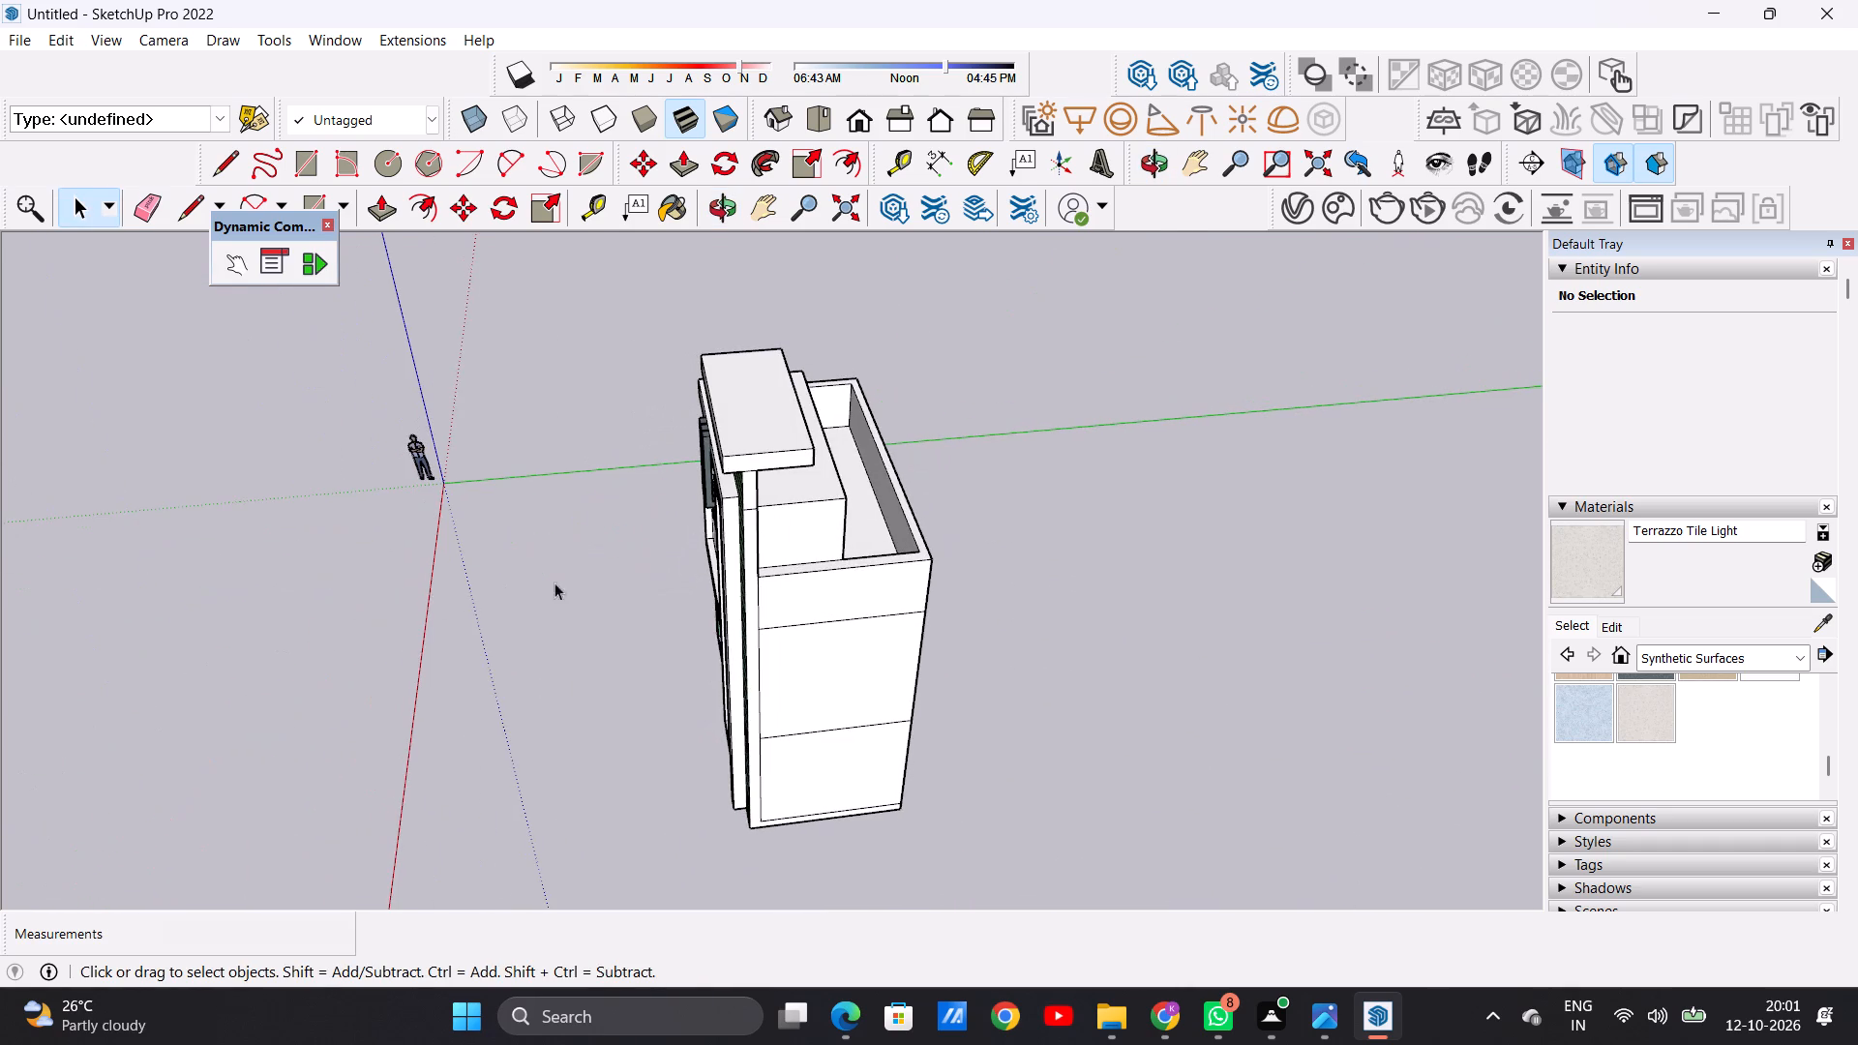
{"action": "scroll", "coordinate": [612, 563], "scroll_direction": "up", "scroll_amount": 1}
{"action": "scroll", "coordinate": [649, 556], "scroll_direction": "down", "scroll_amount": 1}
{"action": "scroll", "coordinate": [666, 554], "scroll_direction": "up", "scroll_amount": 3}
{"action": "middle_click_drag", "start_coordinate": [501, 611], "coordinate": [1044, 447]}
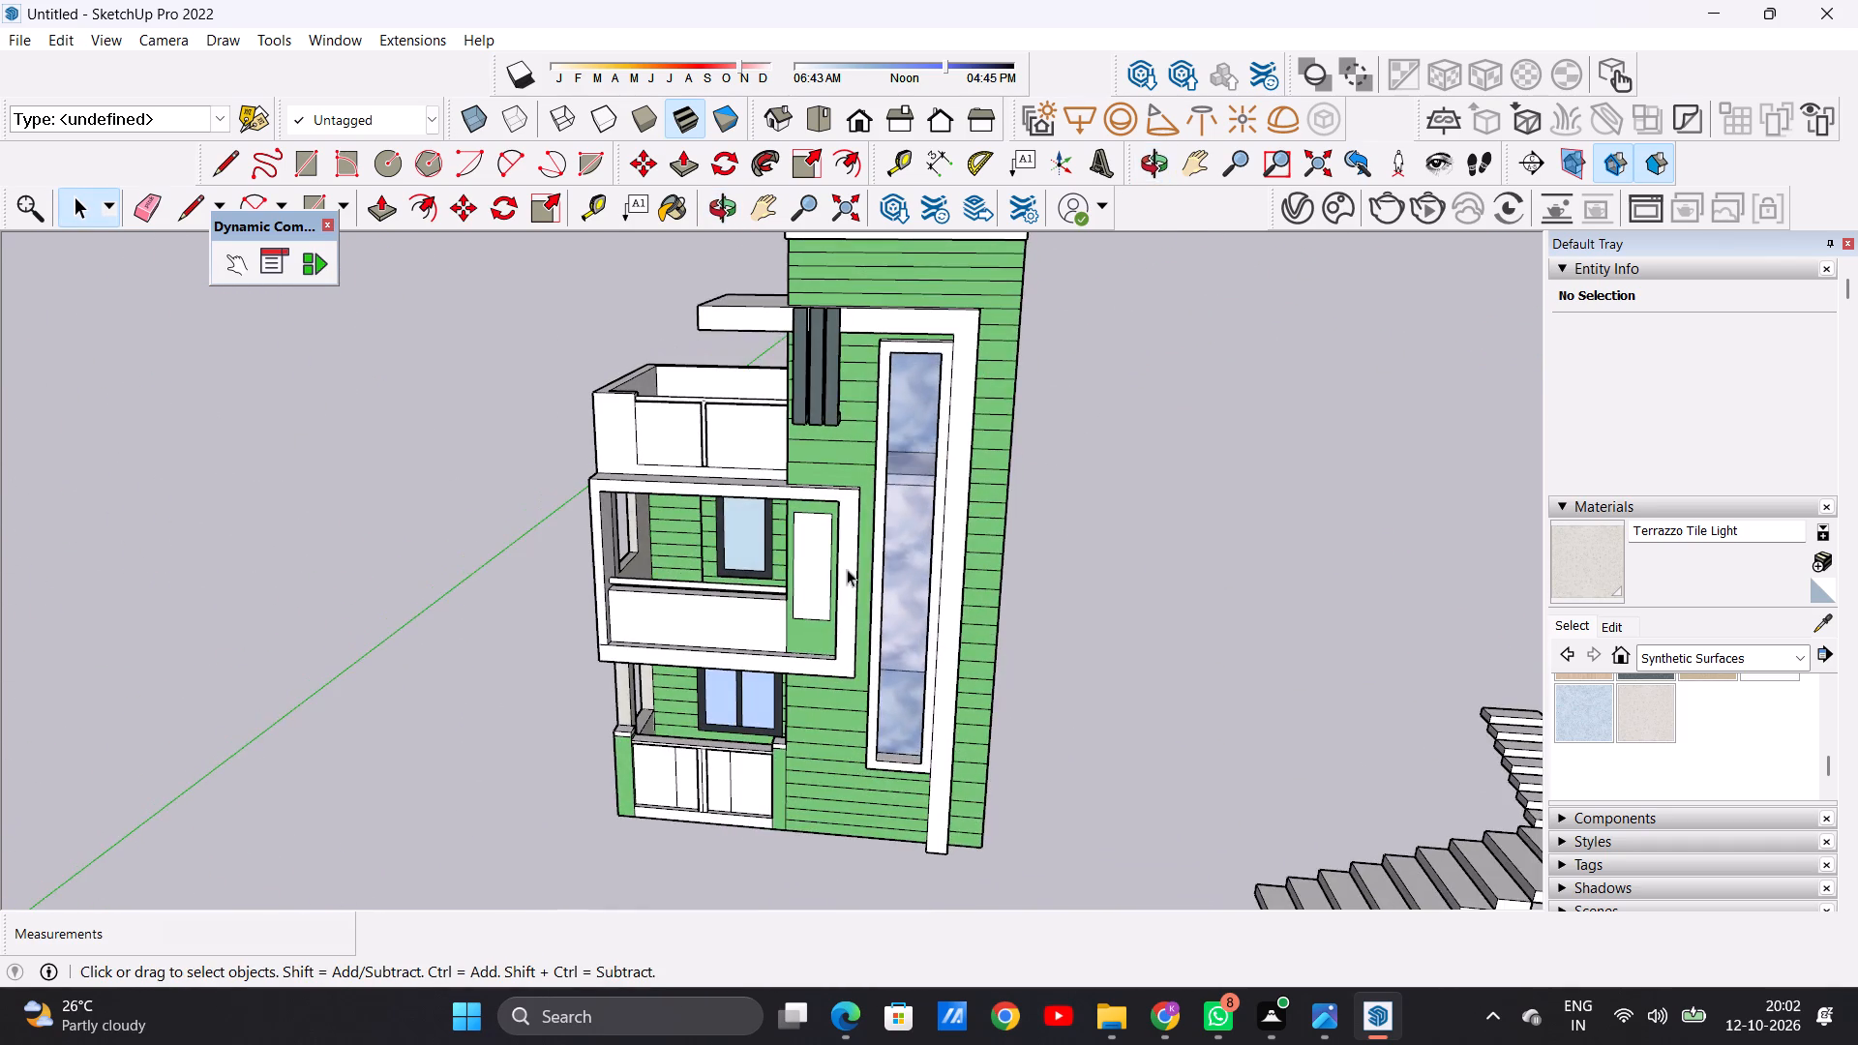
{"action": "scroll", "coordinate": [819, 583], "scroll_direction": "down", "scroll_amount": 7}
{"action": "middle_click_drag", "start_coordinate": [870, 692], "coordinate": [944, 582]}
{"action": "scroll", "coordinate": [656, 561], "scroll_direction": "up", "scroll_amount": 1}
{"action": "scroll", "coordinate": [656, 561], "scroll_direction": "down", "scroll_amount": 1}
{"action": "scroll", "coordinate": [657, 561], "scroll_direction": "up", "scroll_amount": 9}
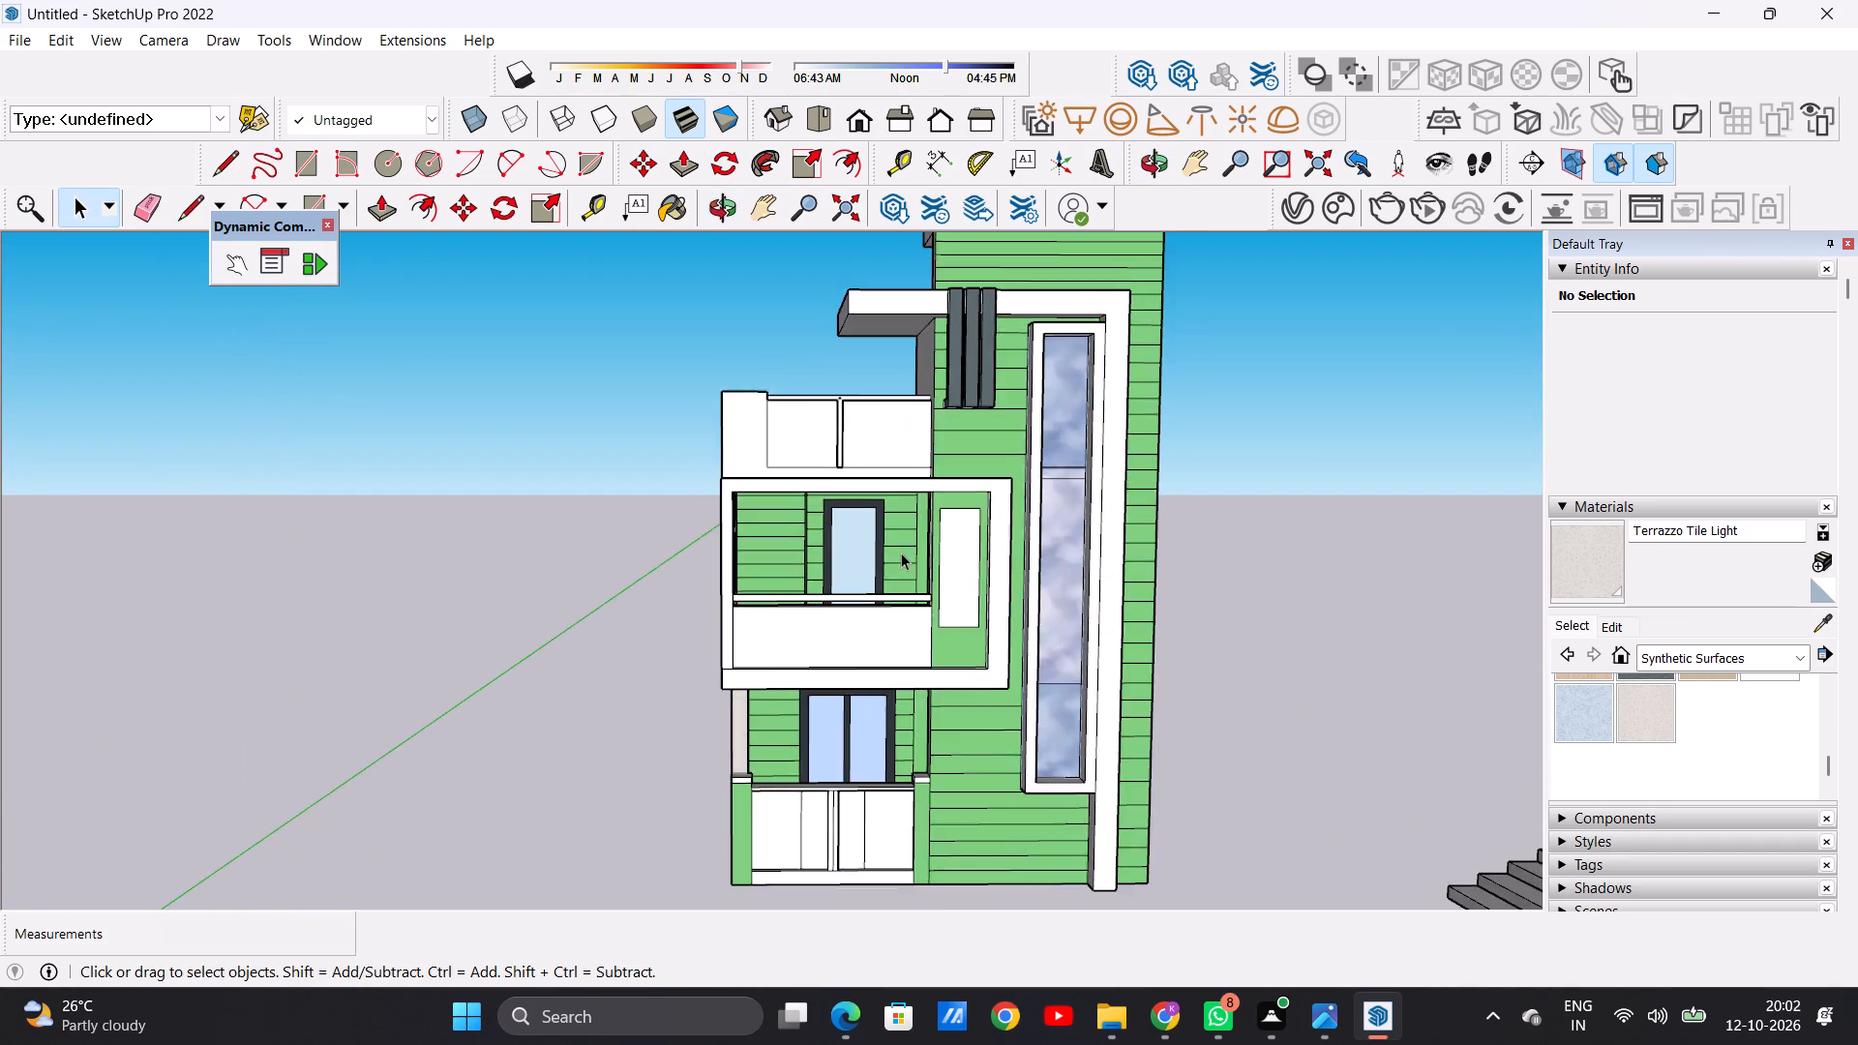
{"action": "scroll", "coordinate": [901, 552], "scroll_direction": "up", "scroll_amount": 17}
{"action": "scroll", "coordinate": [623, 552], "scroll_direction": "down", "scroll_amount": 12}
{"action": "middle_click_drag", "start_coordinate": [303, 572], "coordinate": [334, 591]}
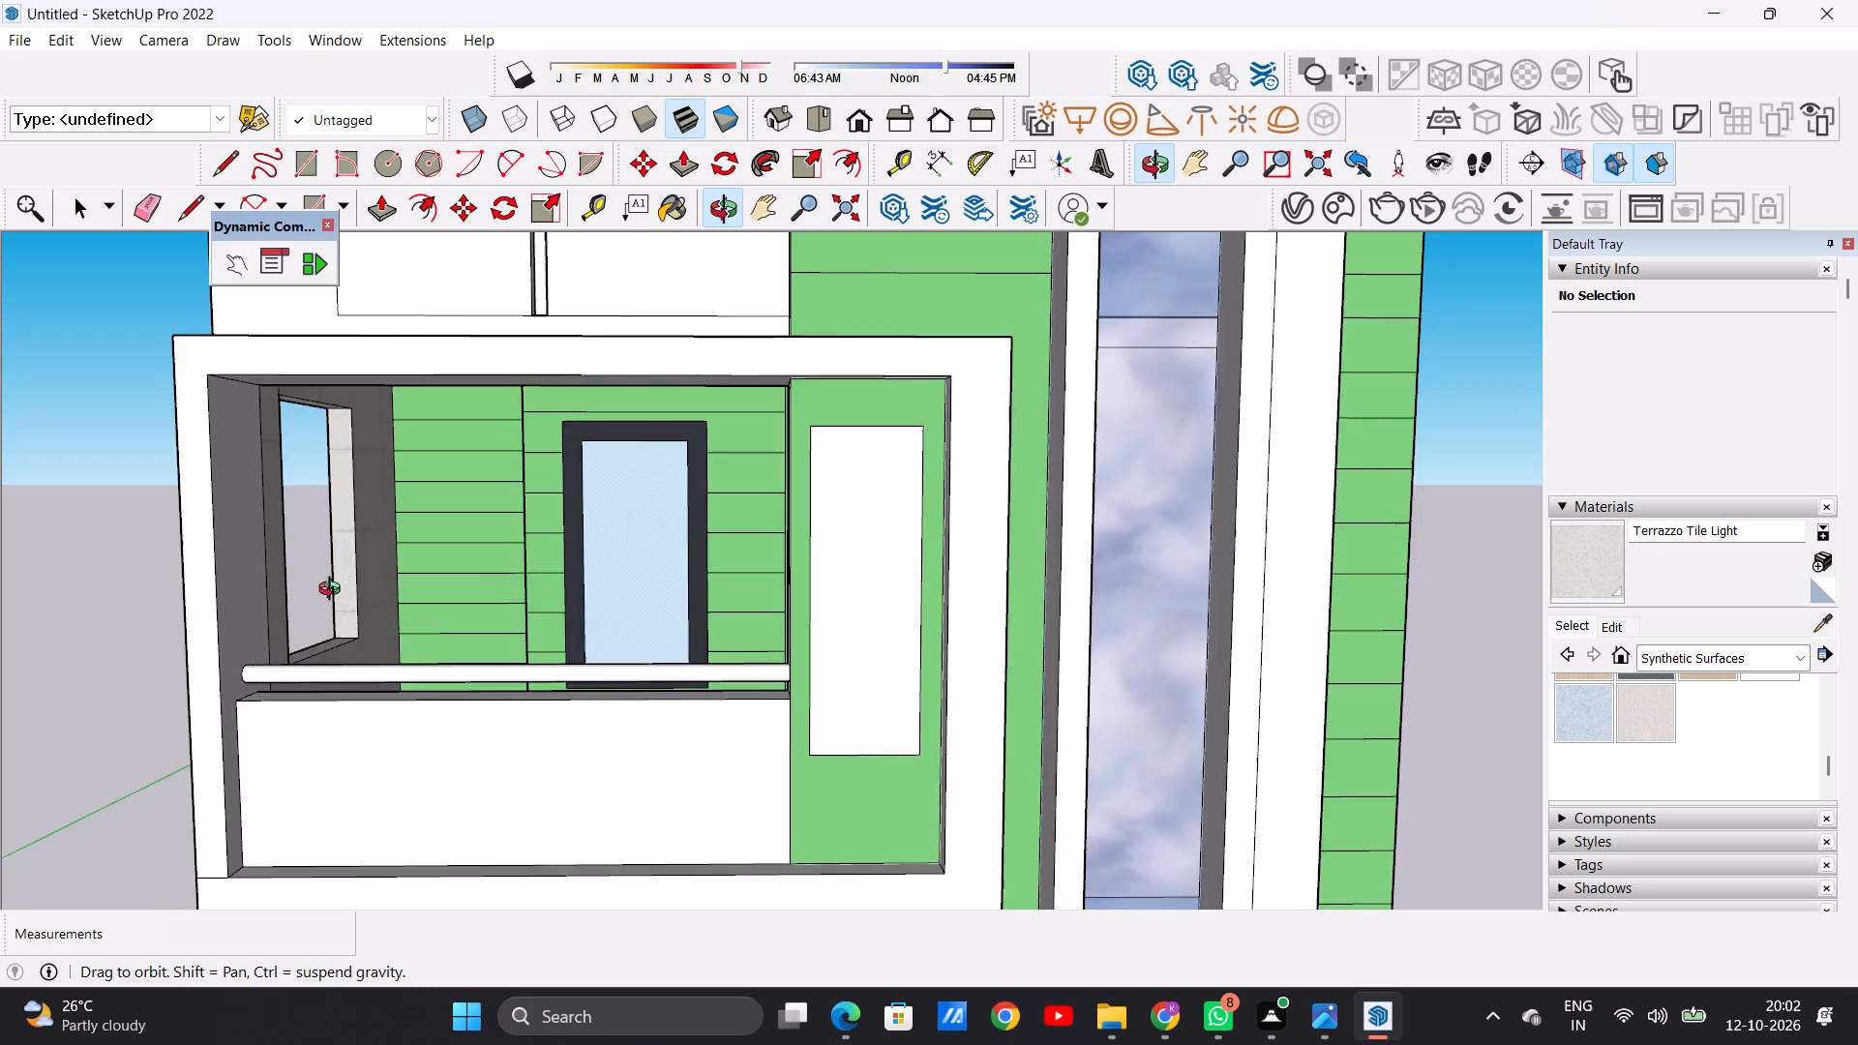
{"action": "middle_click_drag", "start_coordinate": [334, 591], "coordinate": [298, 608]}
{"action": "scroll", "coordinate": [539, 587], "scroll_direction": "down", "scroll_amount": 11}
{"action": "scroll", "coordinate": [627, 662], "scroll_direction": "up", "scroll_amount": 11}
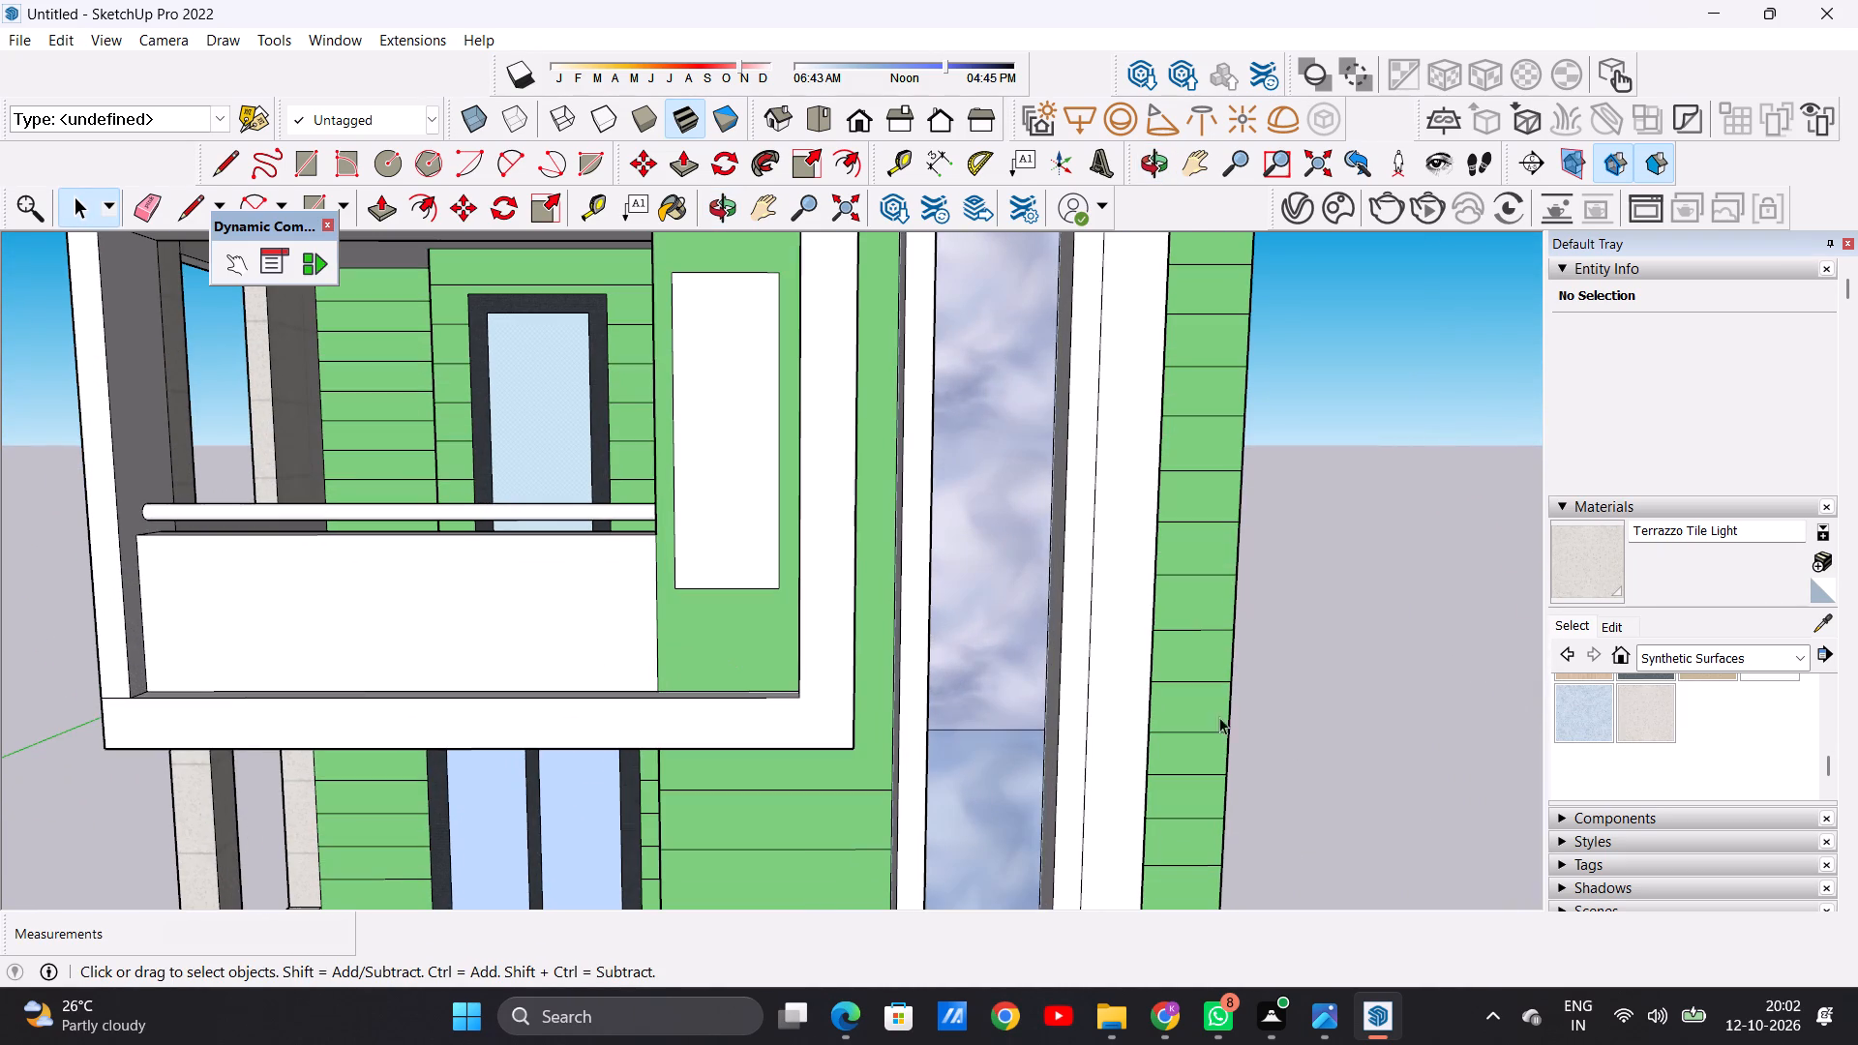
Paint the front face of the first-floor balcony parapet with Translucent Glass Safety from Glass and Mirrors.
{"action": "left_click", "coordinate": [1794, 646]}
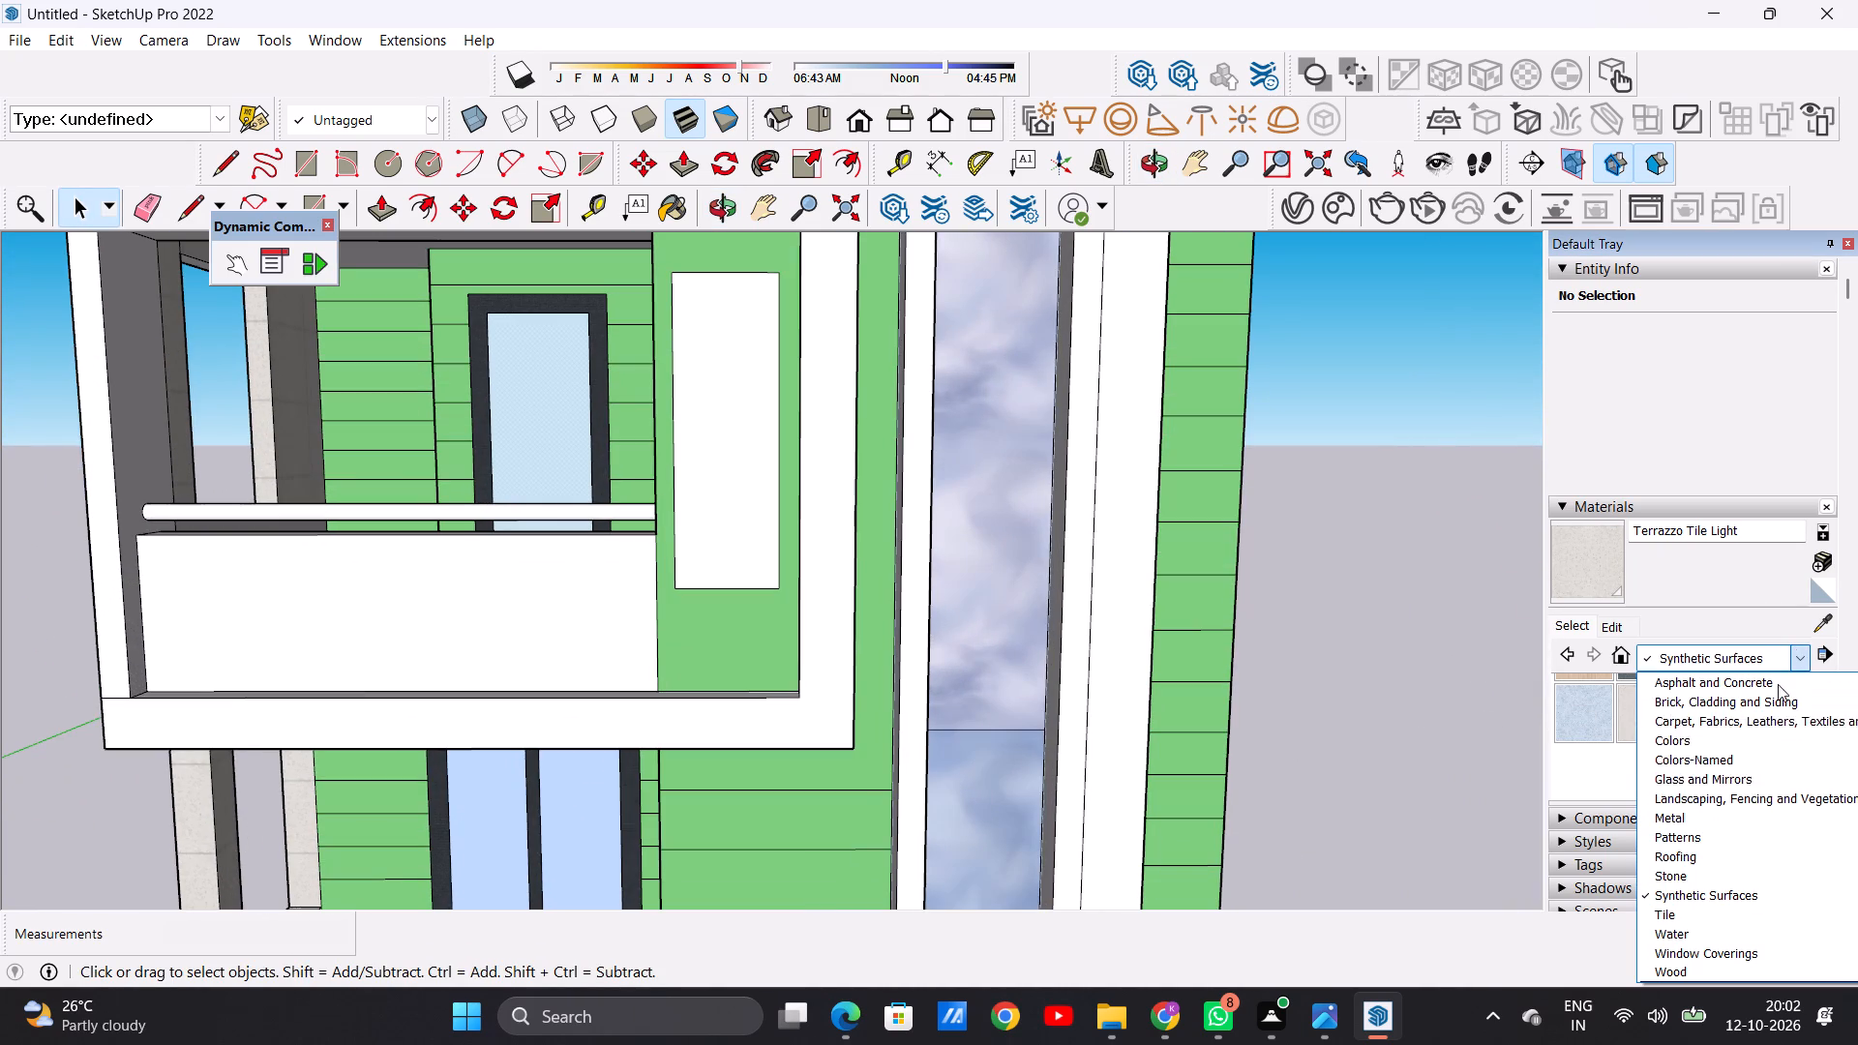
{"action": "left_click", "coordinate": [1661, 774]}
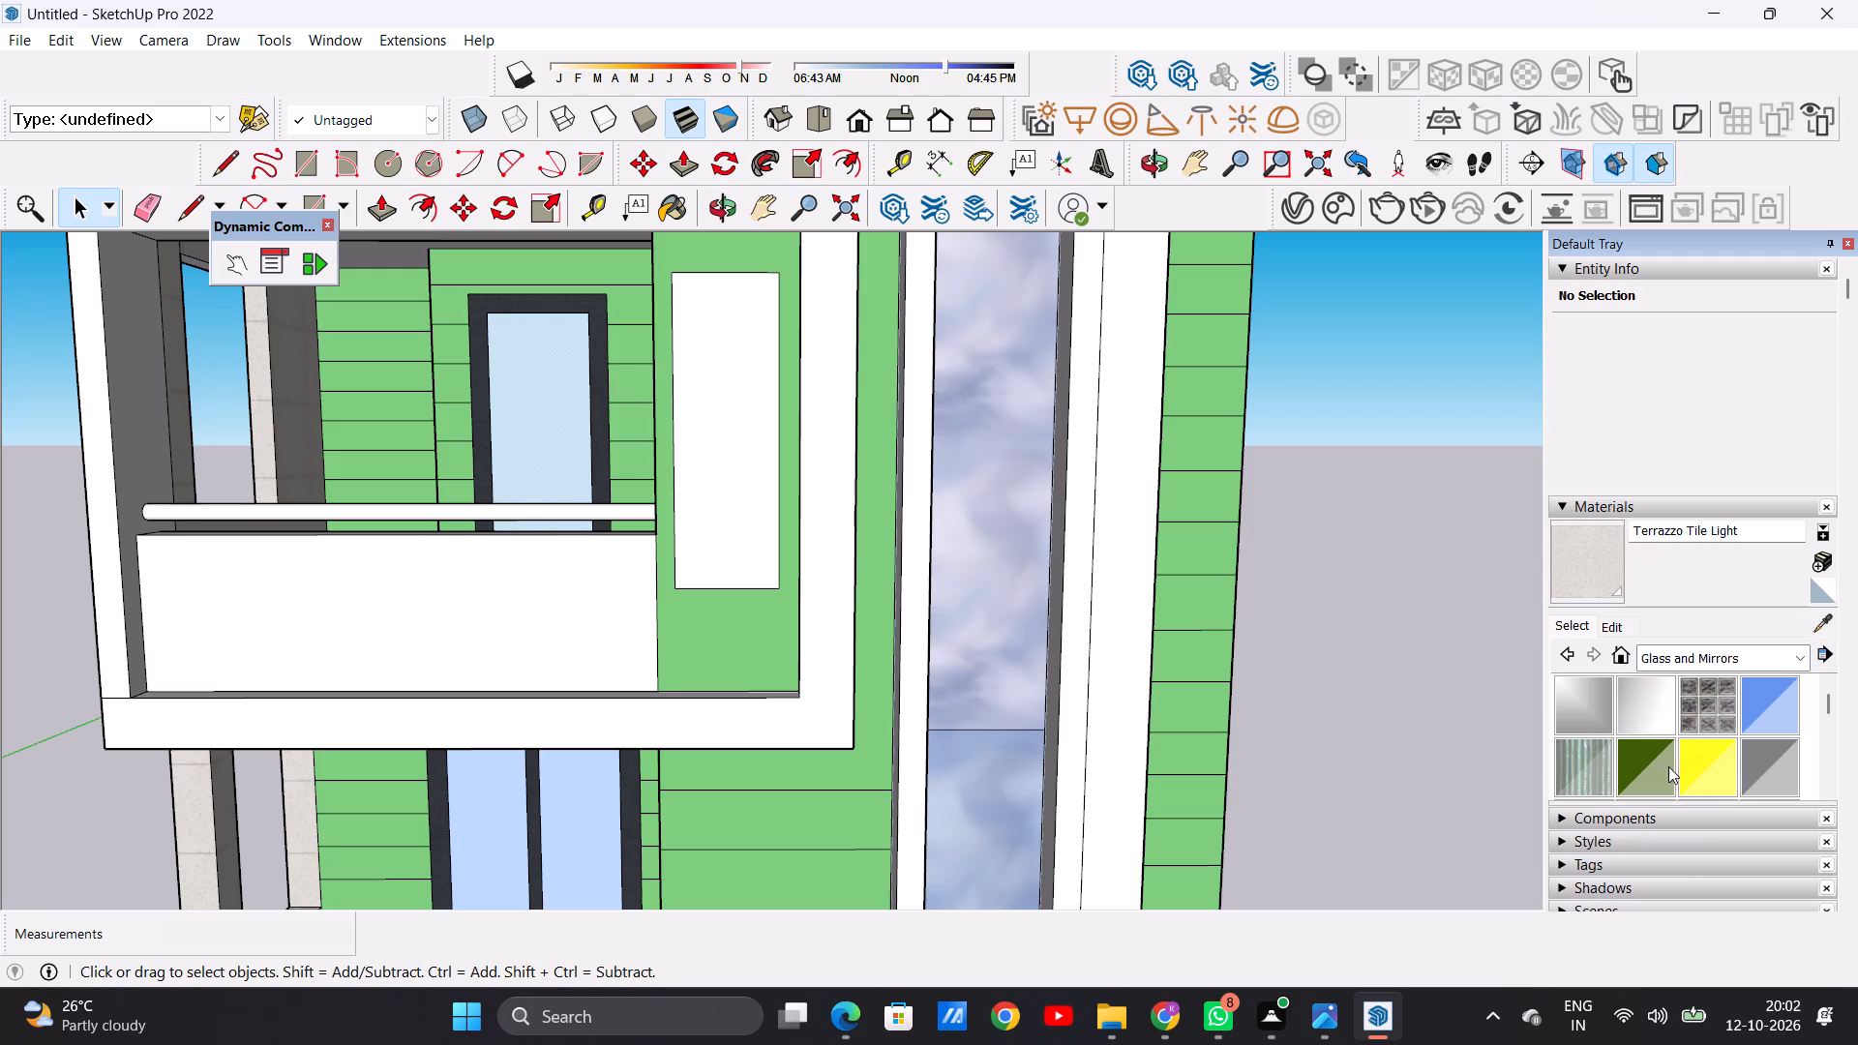
{"action": "scroll", "coordinate": [1628, 752], "scroll_direction": "down", "scroll_amount": 1}
{"action": "left_click", "coordinate": [1584, 717]}
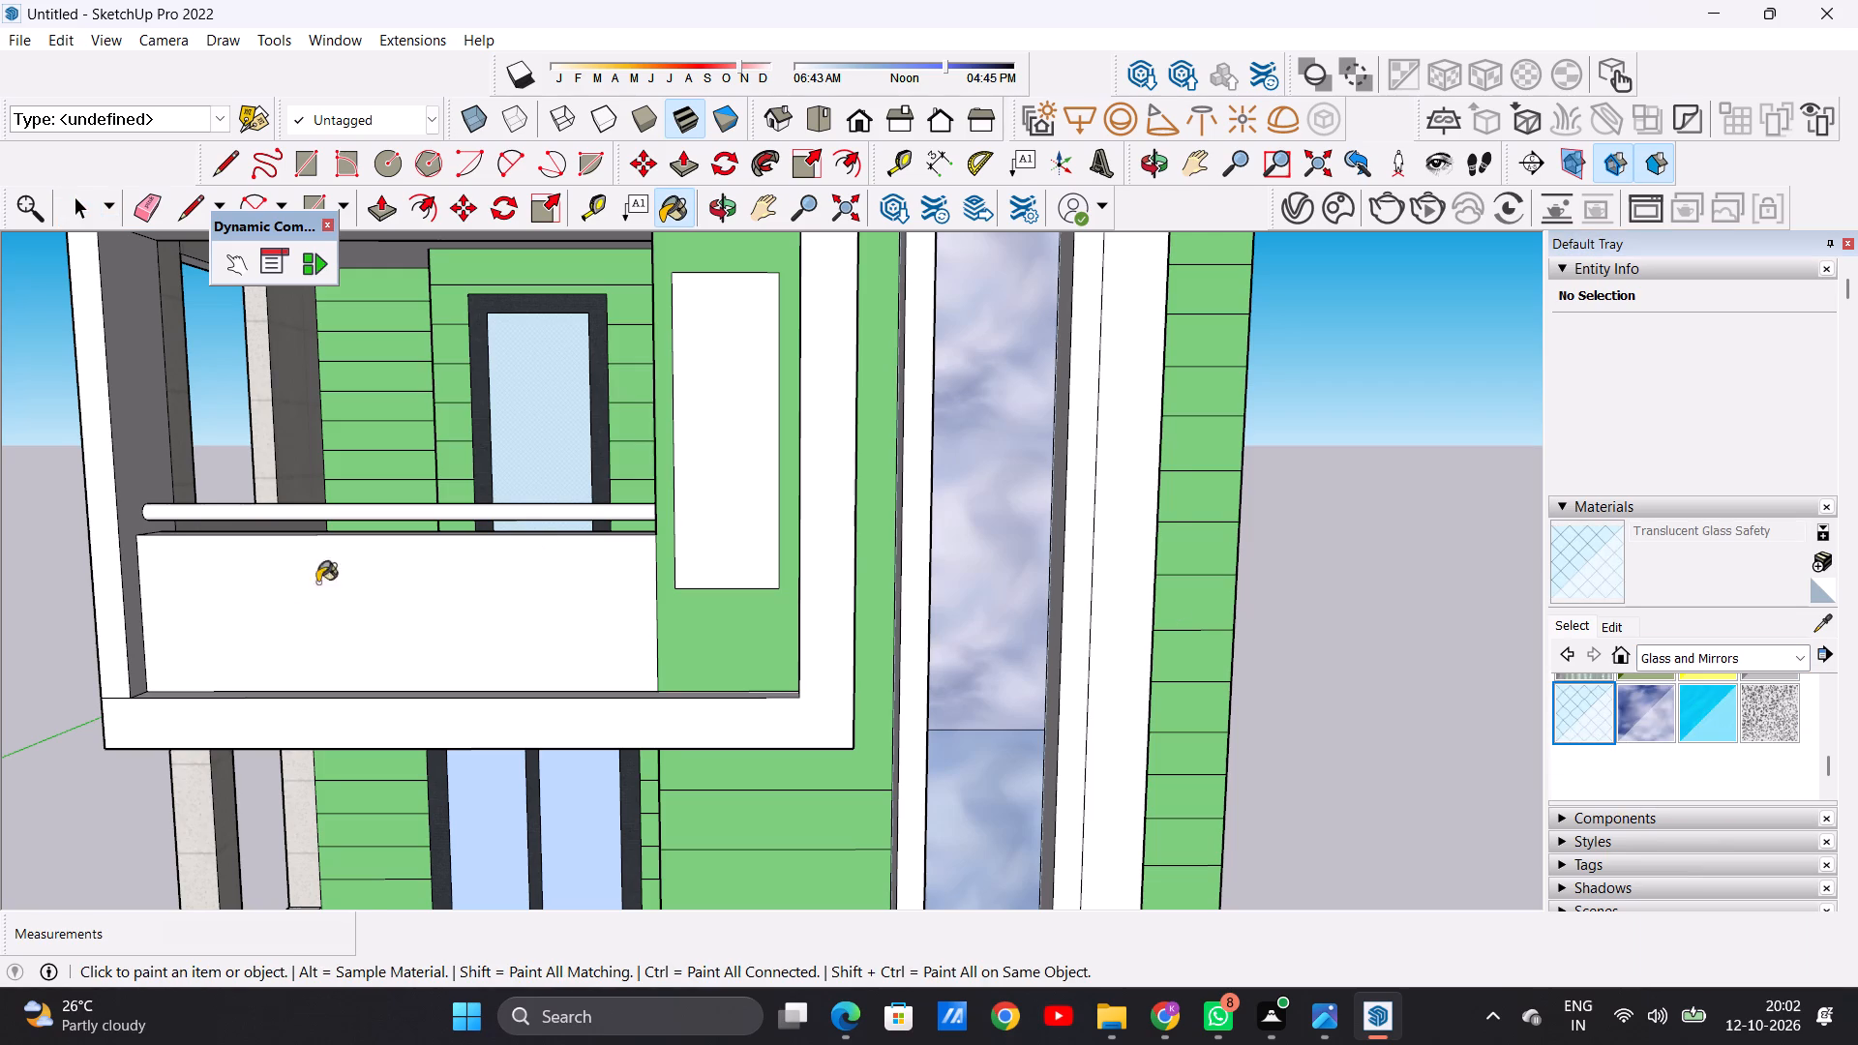
{"action": "left_click", "coordinate": [347, 607]}
Paint the top edge and inner face of the first-floor balcony parapet with Translucent Glass Safety.
{"action": "scroll", "coordinate": [562, 643], "scroll_direction": "down", "scroll_amount": 4}
{"action": "middle_click_drag", "start_coordinate": [455, 572], "coordinate": [777, 805]}
{"action": "scroll", "coordinate": [698, 761], "scroll_direction": "up", "scroll_amount": 2}
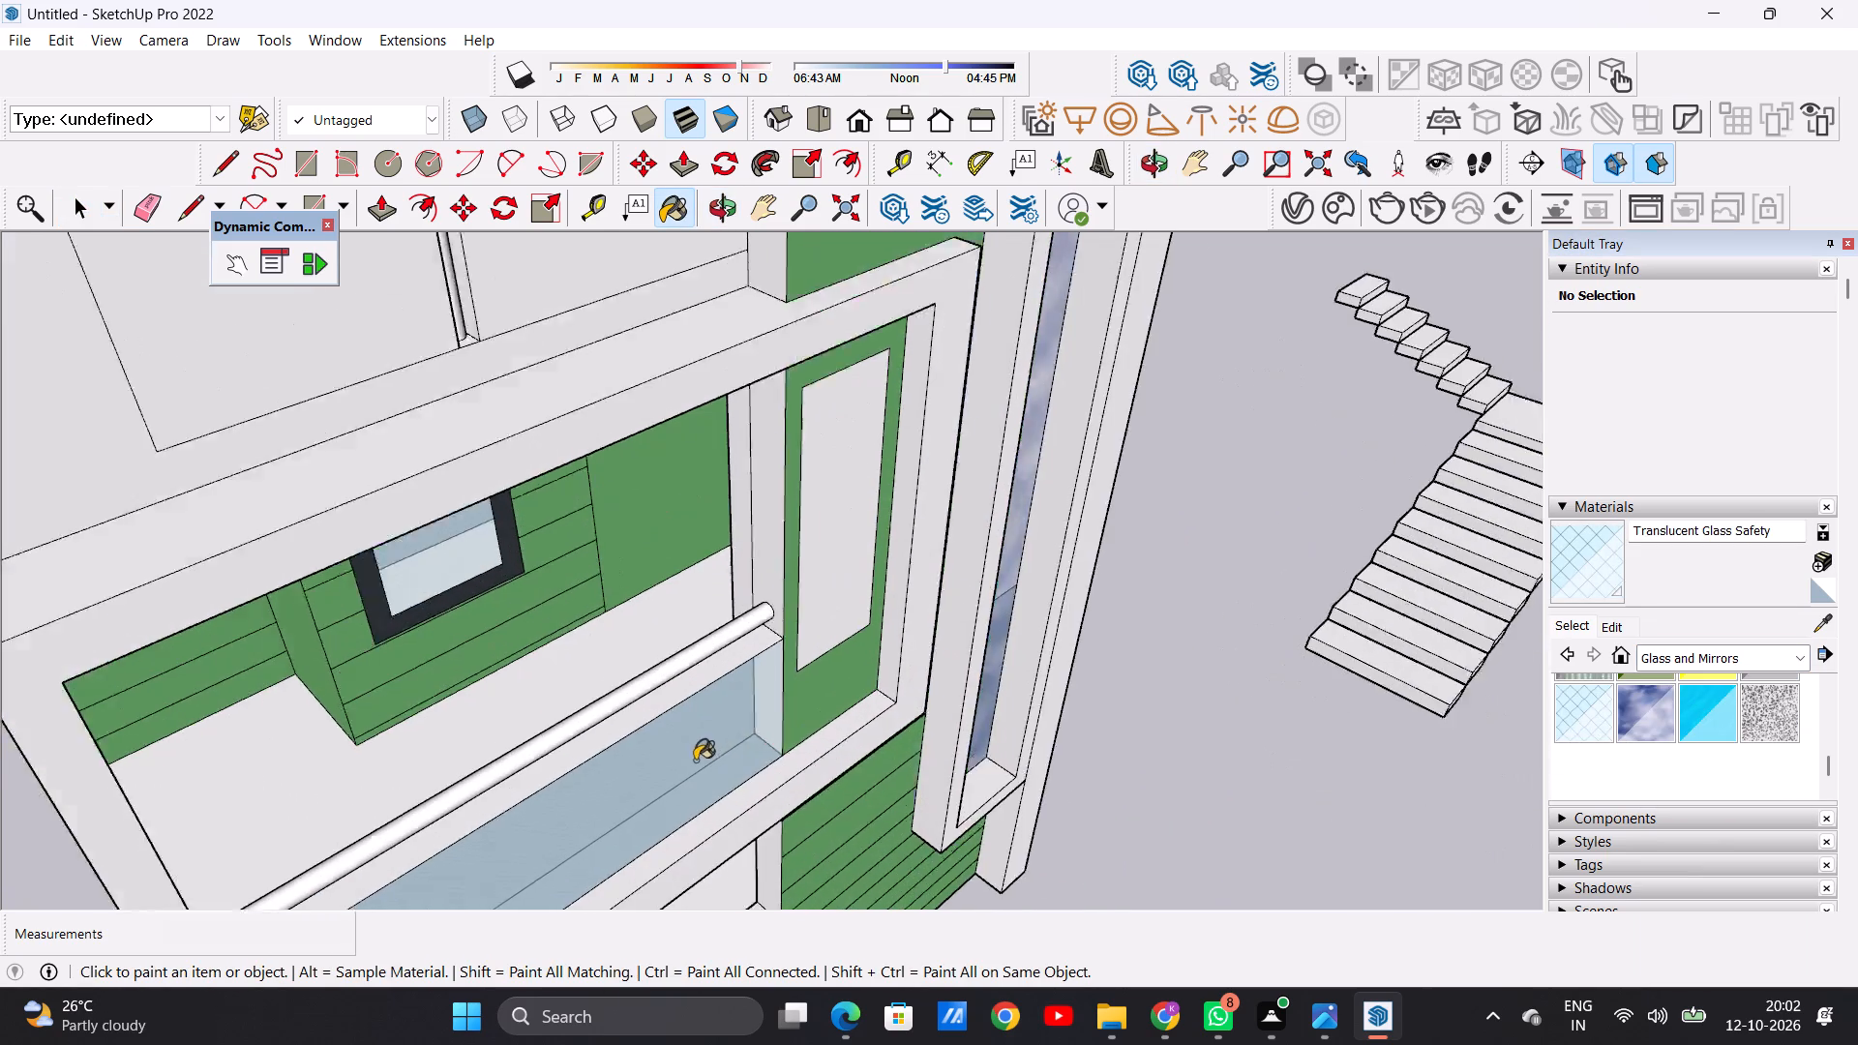
{"action": "scroll", "coordinate": [695, 761], "scroll_direction": "up", "scroll_amount": 9}
{"action": "left_click", "coordinate": [558, 761]}
{"action": "scroll", "coordinate": [649, 737], "scroll_direction": "down", "scroll_amount": 4}
{"action": "scroll", "coordinate": [652, 737], "scroll_direction": "up", "scroll_amount": 1}
{"action": "scroll", "coordinate": [655, 735], "scroll_direction": "down", "scroll_amount": 10}
{"action": "middle_click_drag", "start_coordinate": [291, 792], "coordinate": [681, 775]}
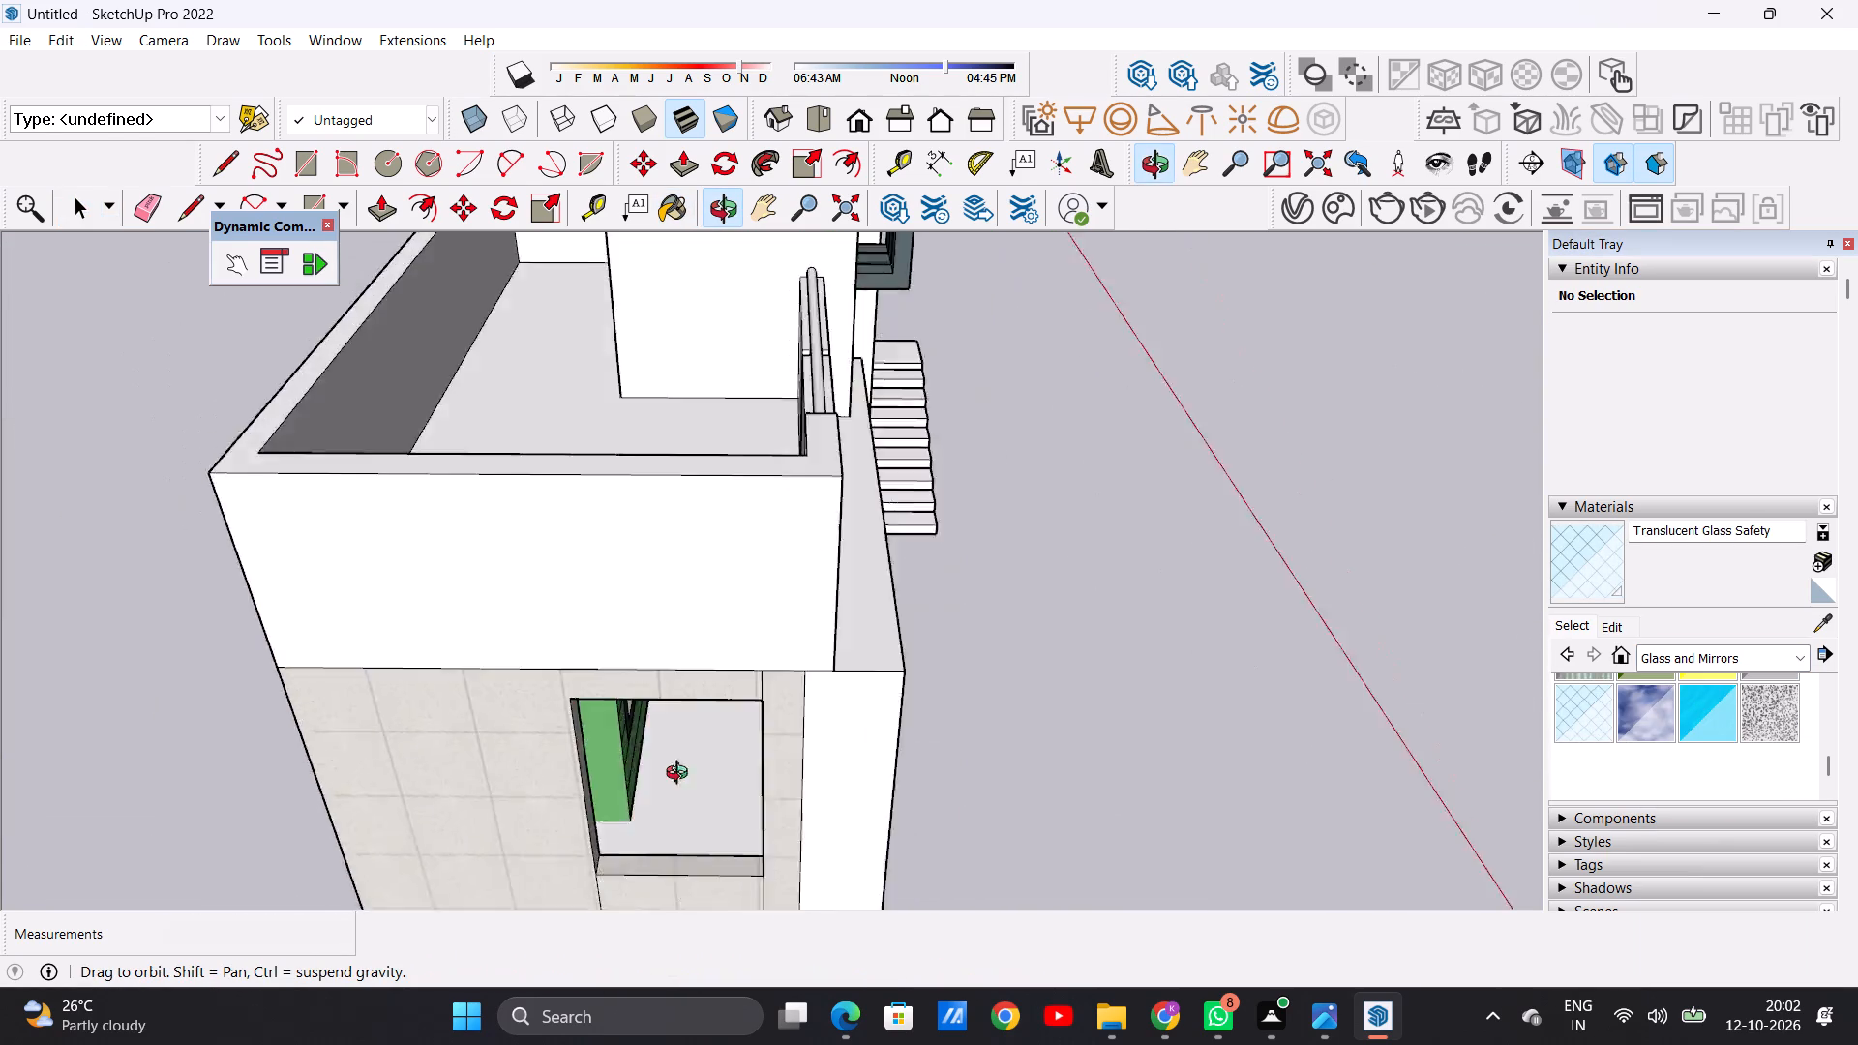
{"action": "middle_click_drag", "start_coordinate": [681, 775], "coordinate": [898, 668]}
{"action": "scroll", "coordinate": [973, 702], "scroll_direction": "up", "scroll_amount": 13}
{"action": "left_click", "coordinate": [972, 666]}
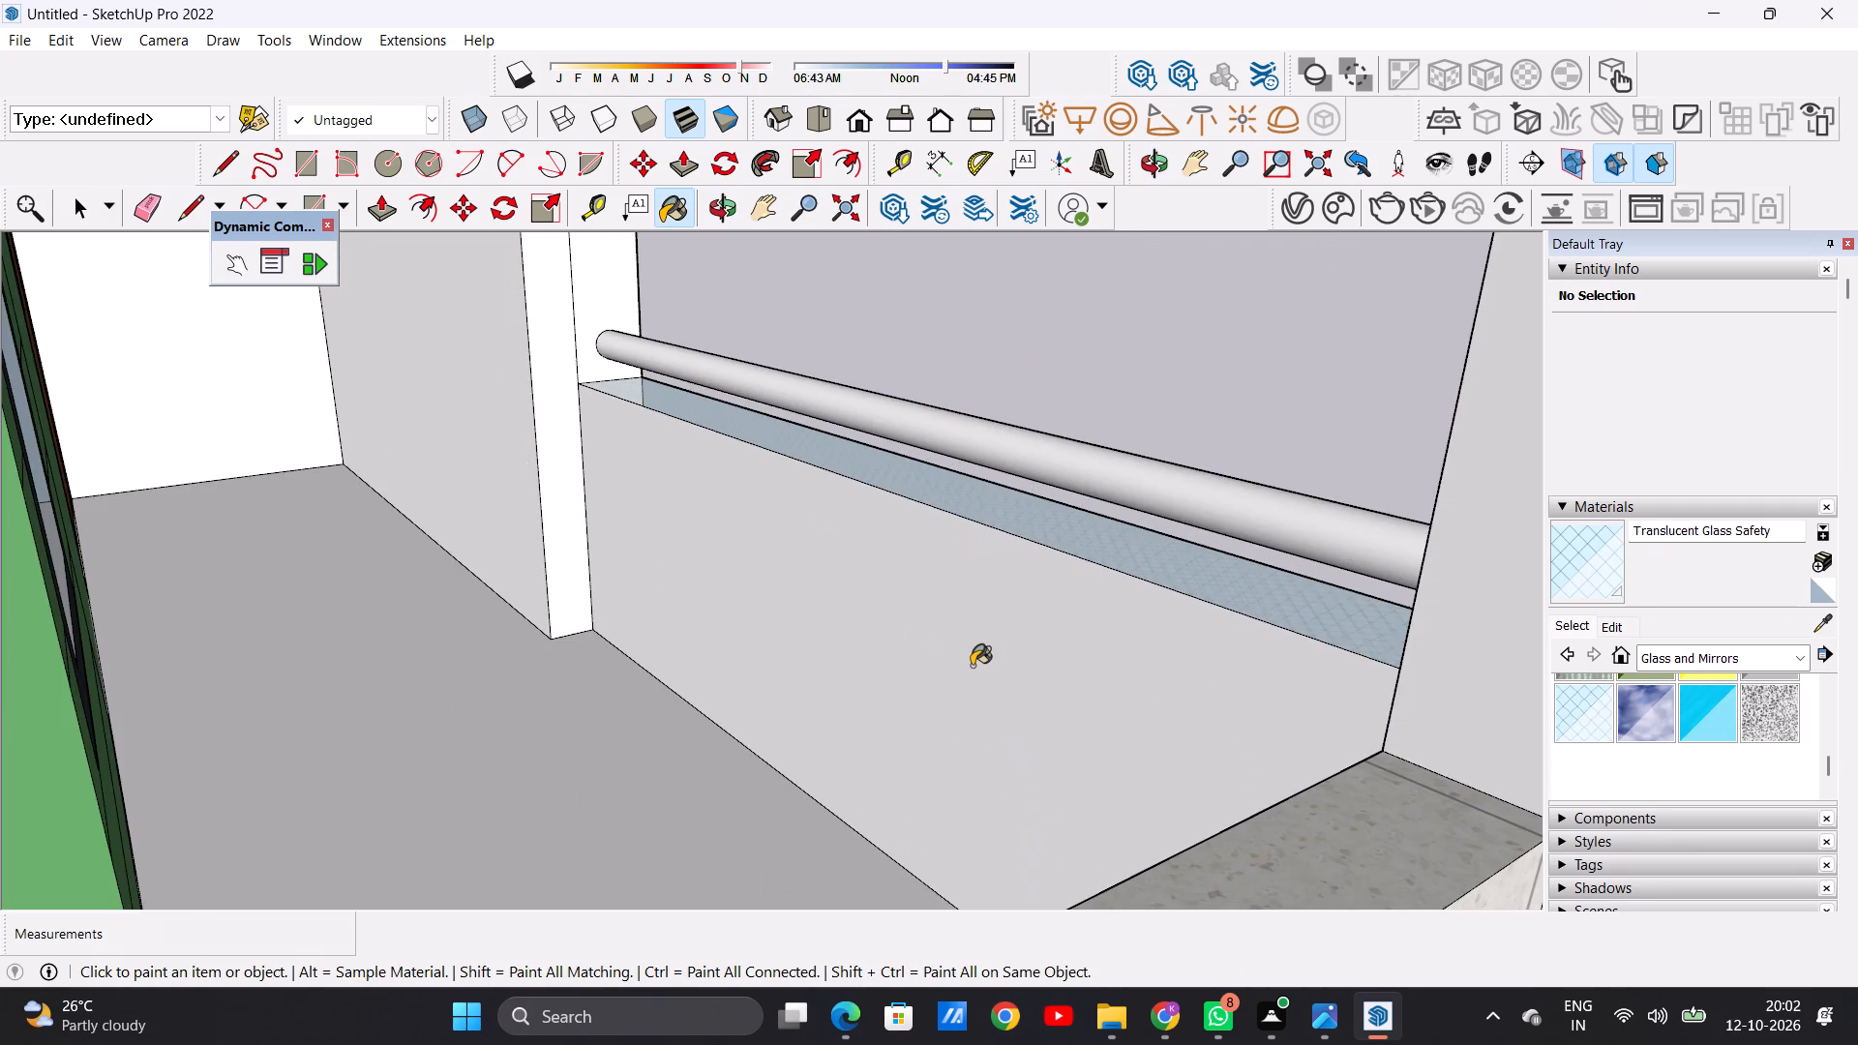
{"action": "scroll", "coordinate": [834, 667], "scroll_direction": "down", "scroll_amount": 15}
{"action": "middle_click_drag", "start_coordinate": [1485, 544], "coordinate": [590, 565]}
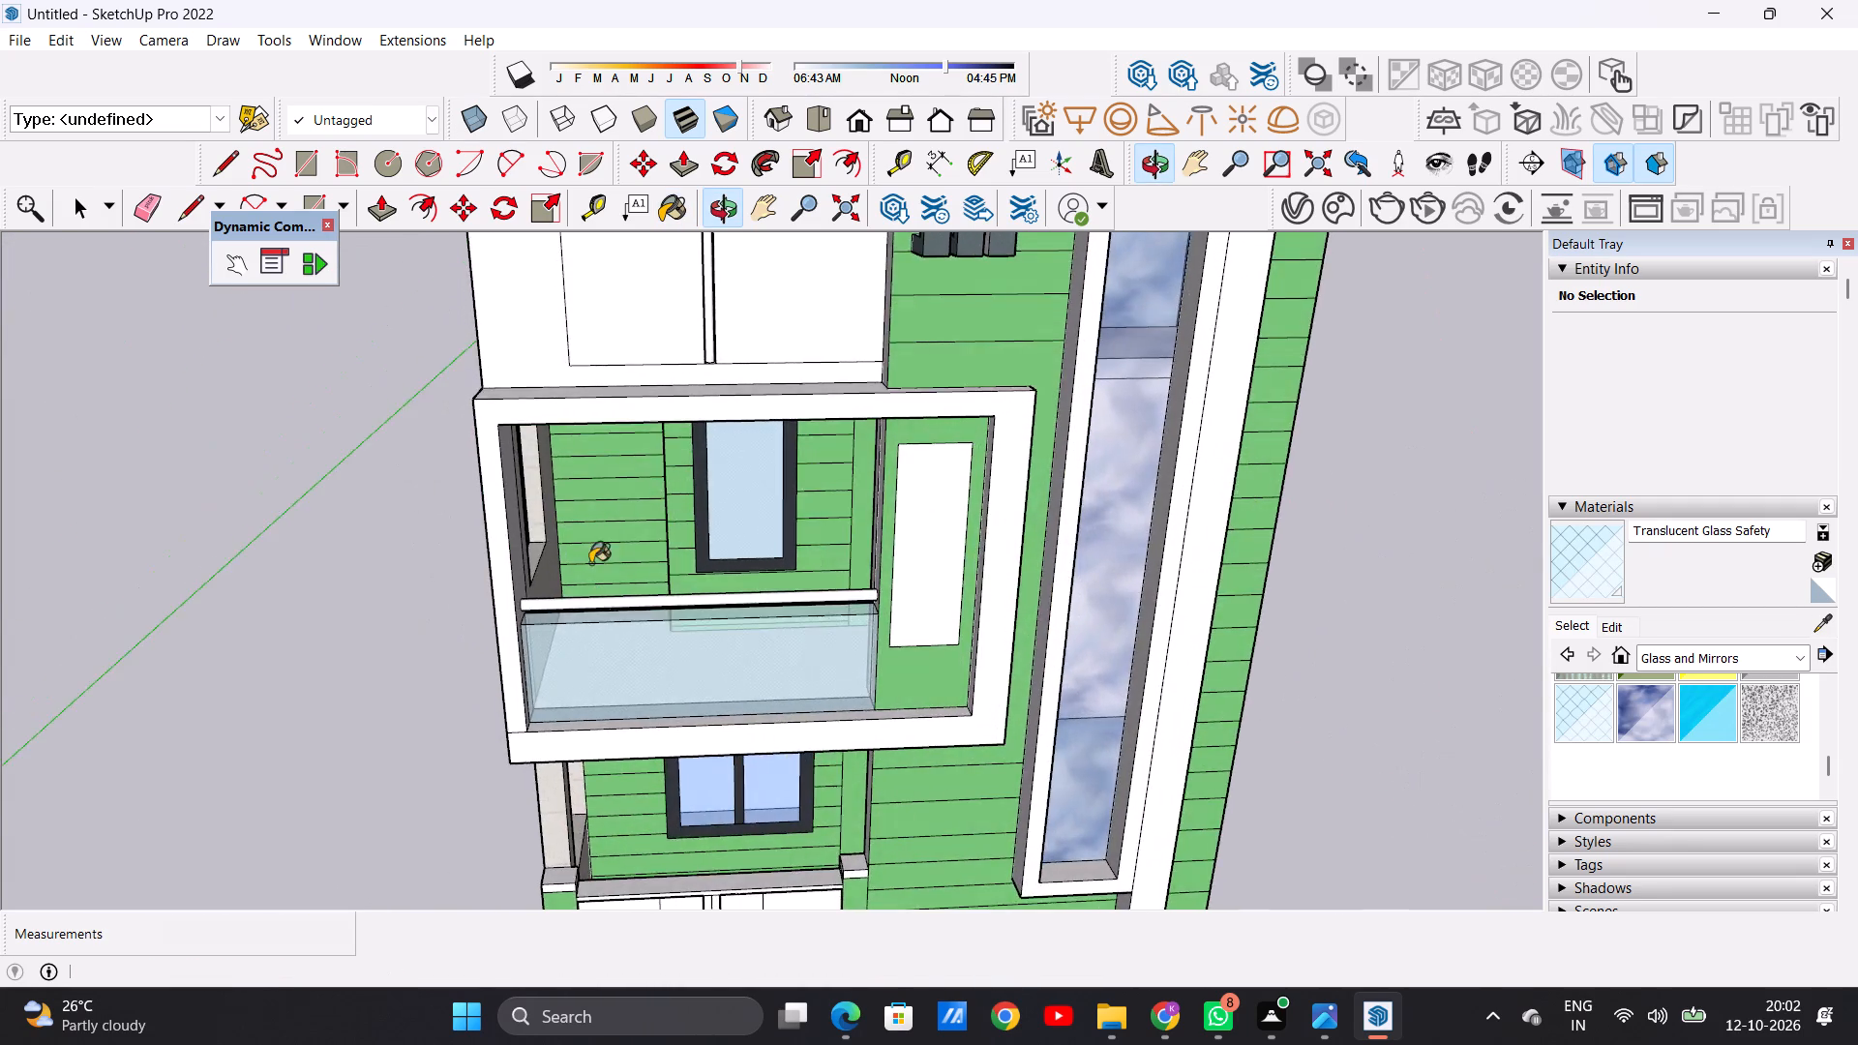
Paint the front faces of both roof-terrace railing panels with Translucent Glass Safety.
{"action": "scroll", "coordinate": [600, 573], "scroll_direction": "down", "scroll_amount": 10}
{"action": "scroll", "coordinate": [659, 486], "scroll_direction": "up", "scroll_amount": 13}
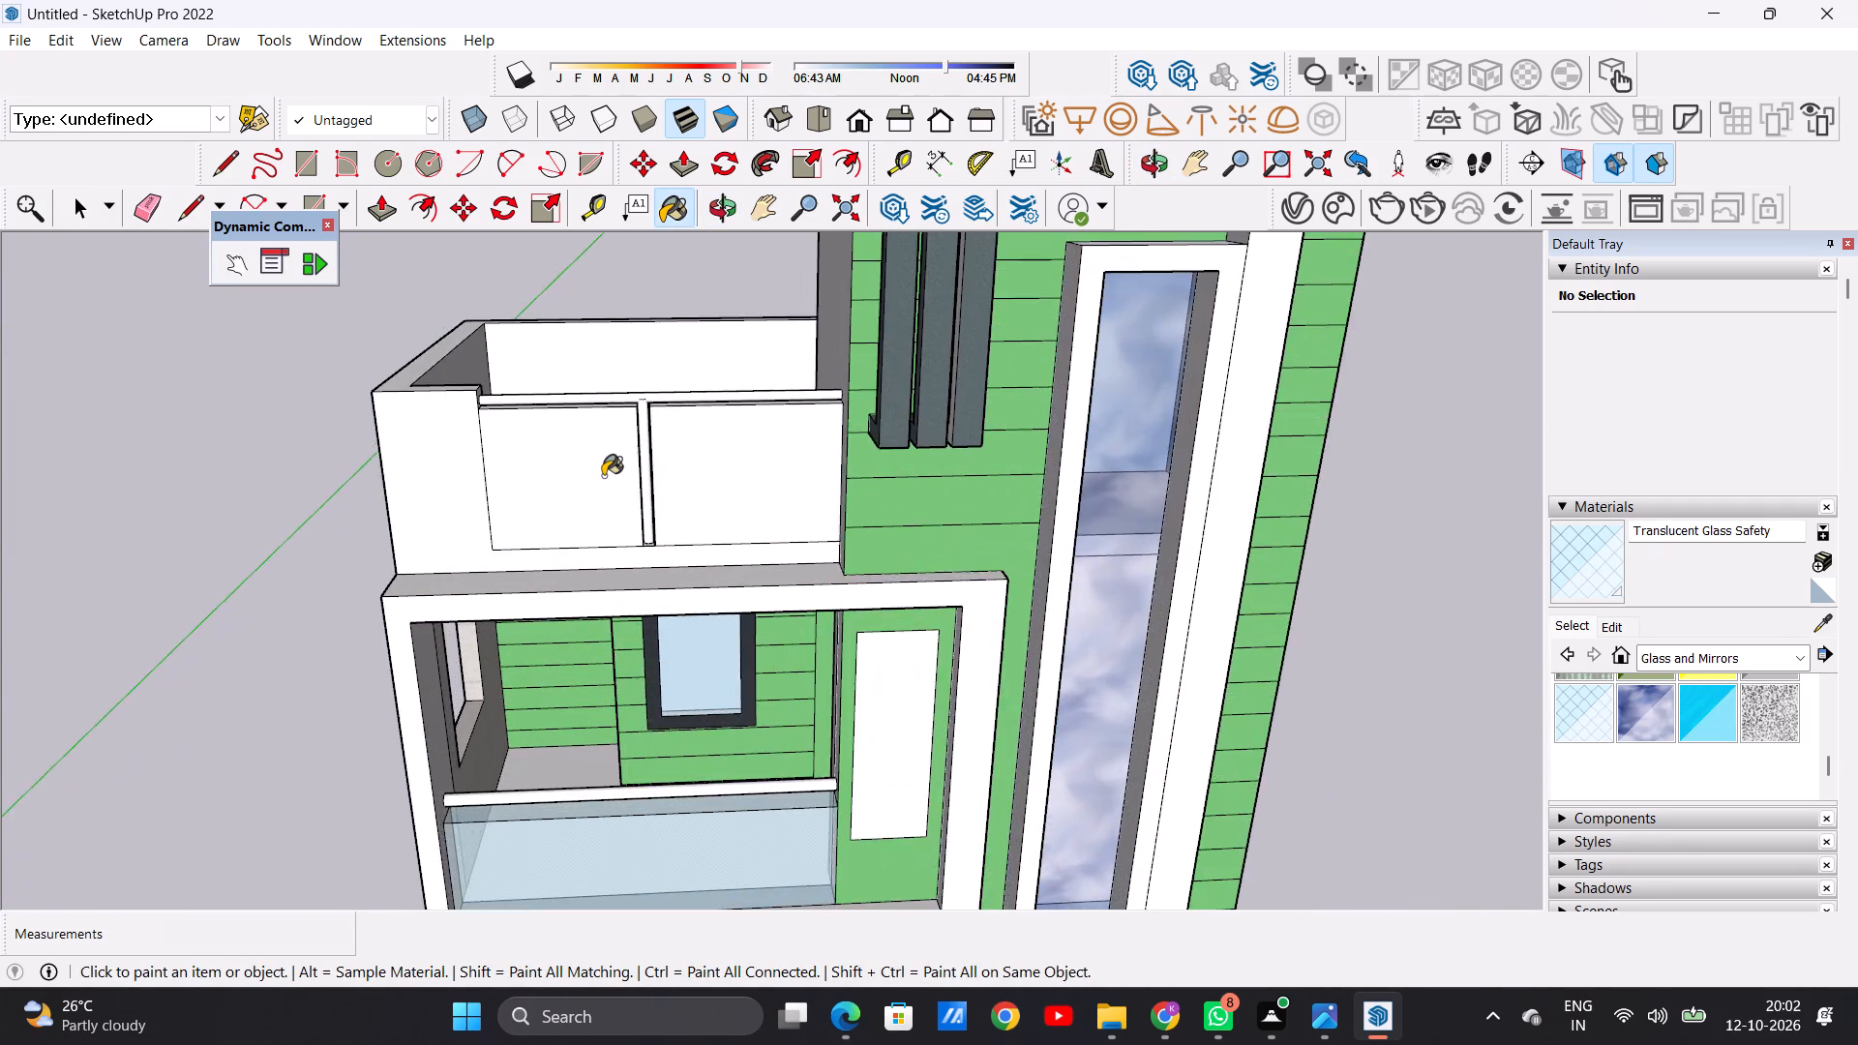
{"action": "scroll", "coordinate": [603, 476], "scroll_direction": "up", "scroll_amount": 10}
{"action": "left_click", "coordinate": [579, 455]}
{"action": "left_click", "coordinate": [917, 458]}
{"action": "scroll", "coordinate": [854, 444], "scroll_direction": "down", "scroll_amount": 10}
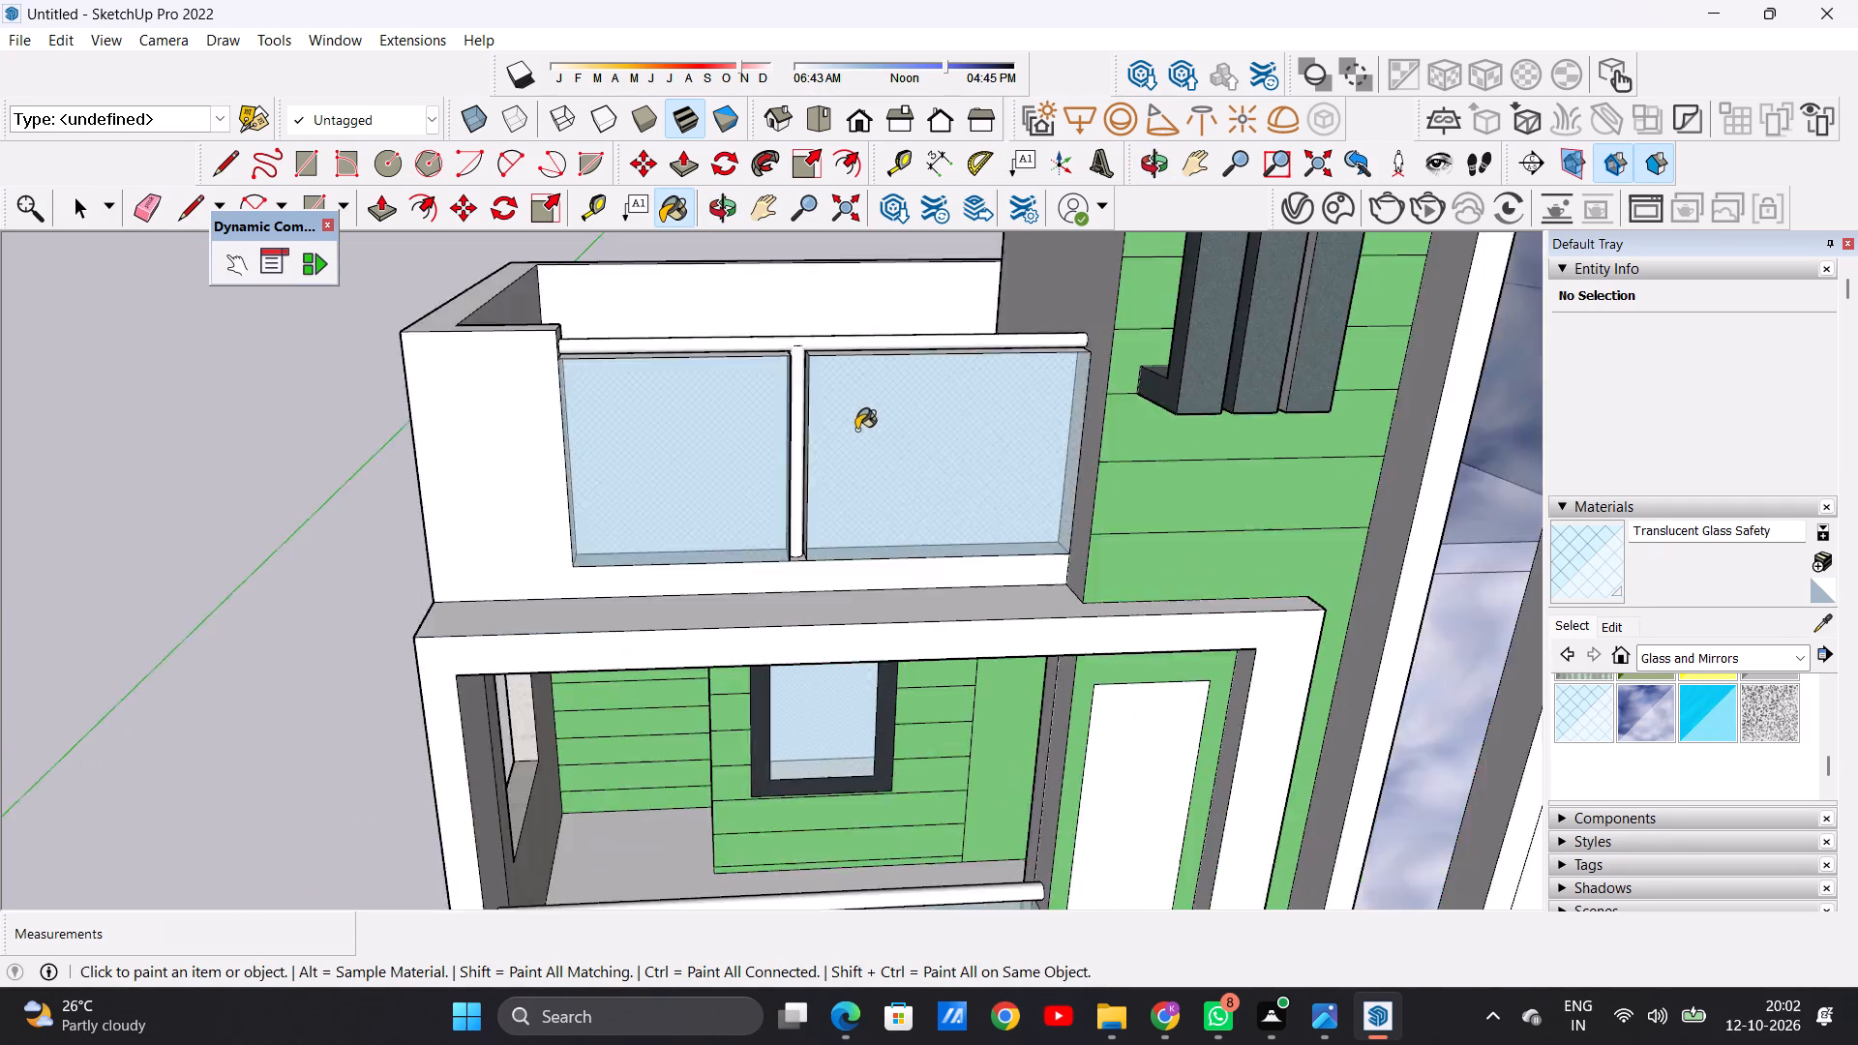
Paint the top edge of the roof-terrace railing panel beside the corner parapet with Translucent Glass Safety.
{"action": "scroll", "coordinate": [856, 430], "scroll_direction": "down", "scroll_amount": 5}
{"action": "middle_click_drag", "start_coordinate": [540, 419], "coordinate": [1011, 679]}
{"action": "scroll", "coordinate": [904, 559], "scroll_direction": "up", "scroll_amount": 15}
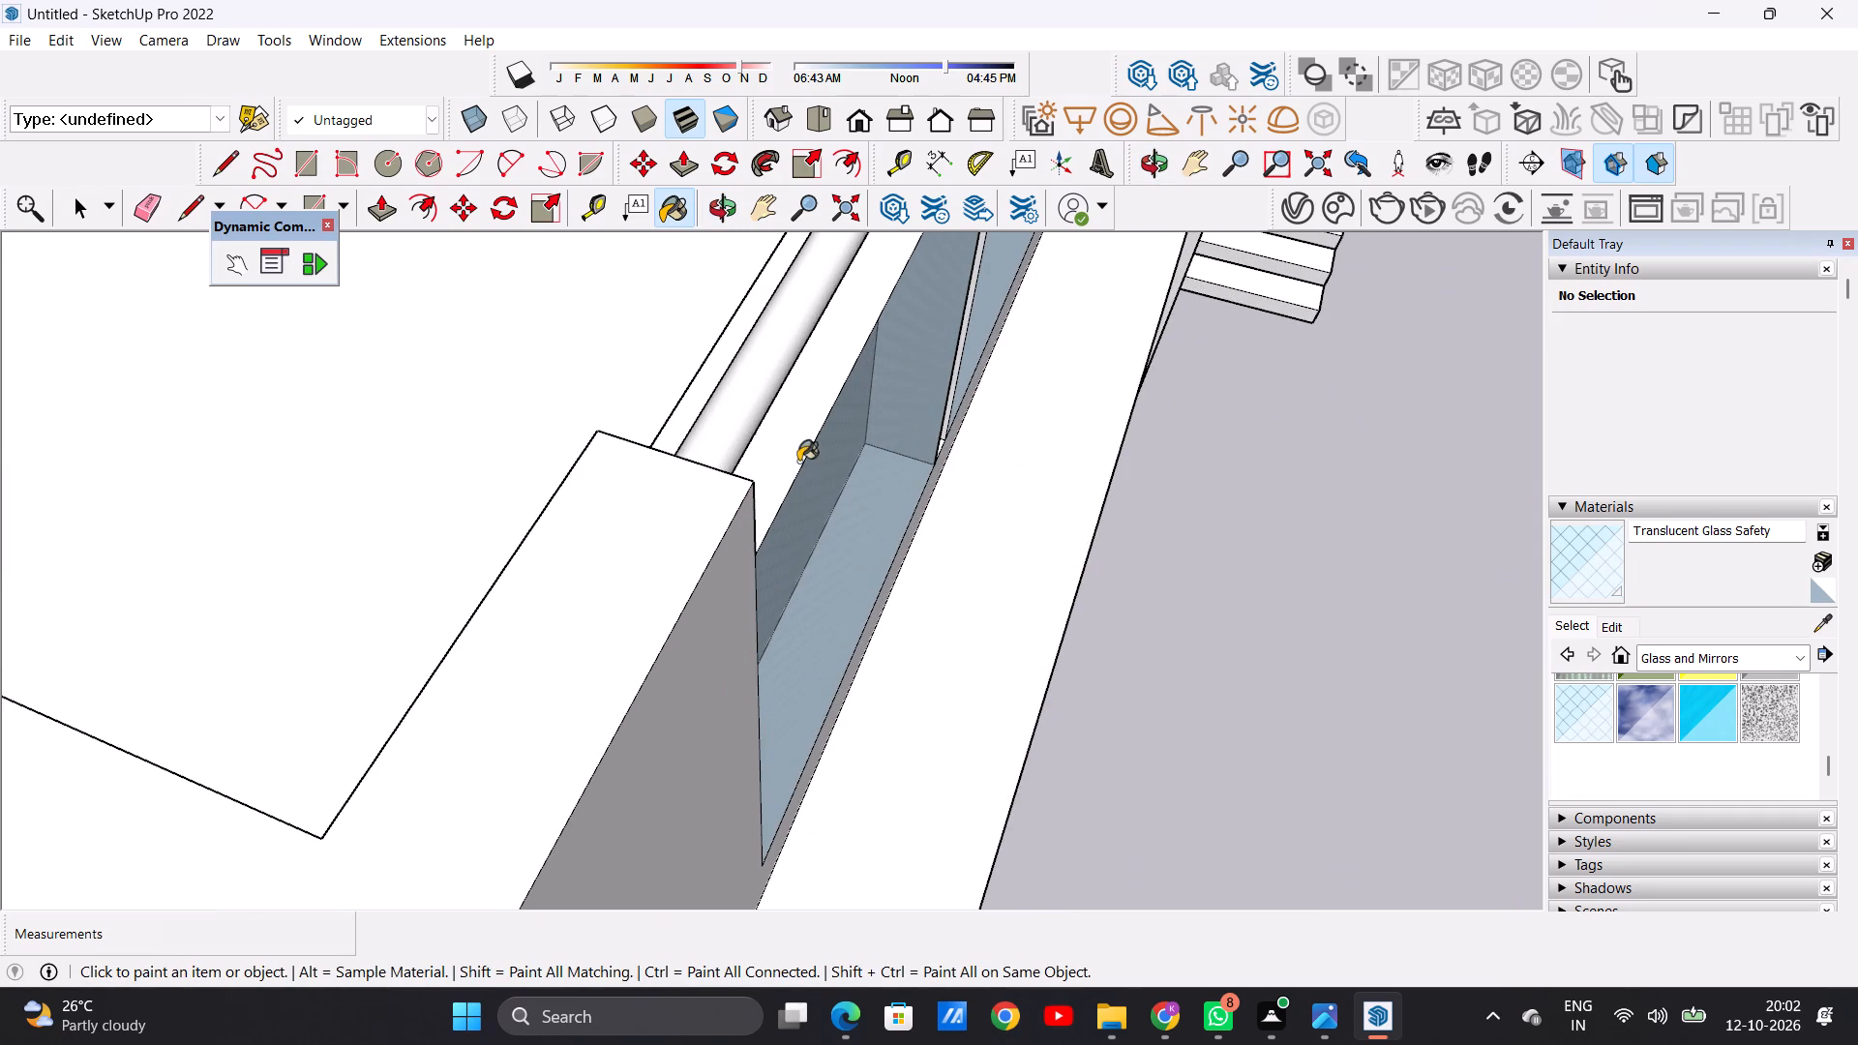
{"action": "left_click", "coordinate": [749, 459]}
{"action": "scroll", "coordinate": [768, 467], "scroll_direction": "down", "scroll_amount": 11}
{"action": "middle_click_drag", "start_coordinate": [666, 477], "coordinate": [962, 475]}
Paint the inner faces of both roof-terrace railing panels and the remaining top edge with Translucent Glass Safety.
{"action": "scroll", "coordinate": [962, 476], "scroll_direction": "down", "scroll_amount": 4}
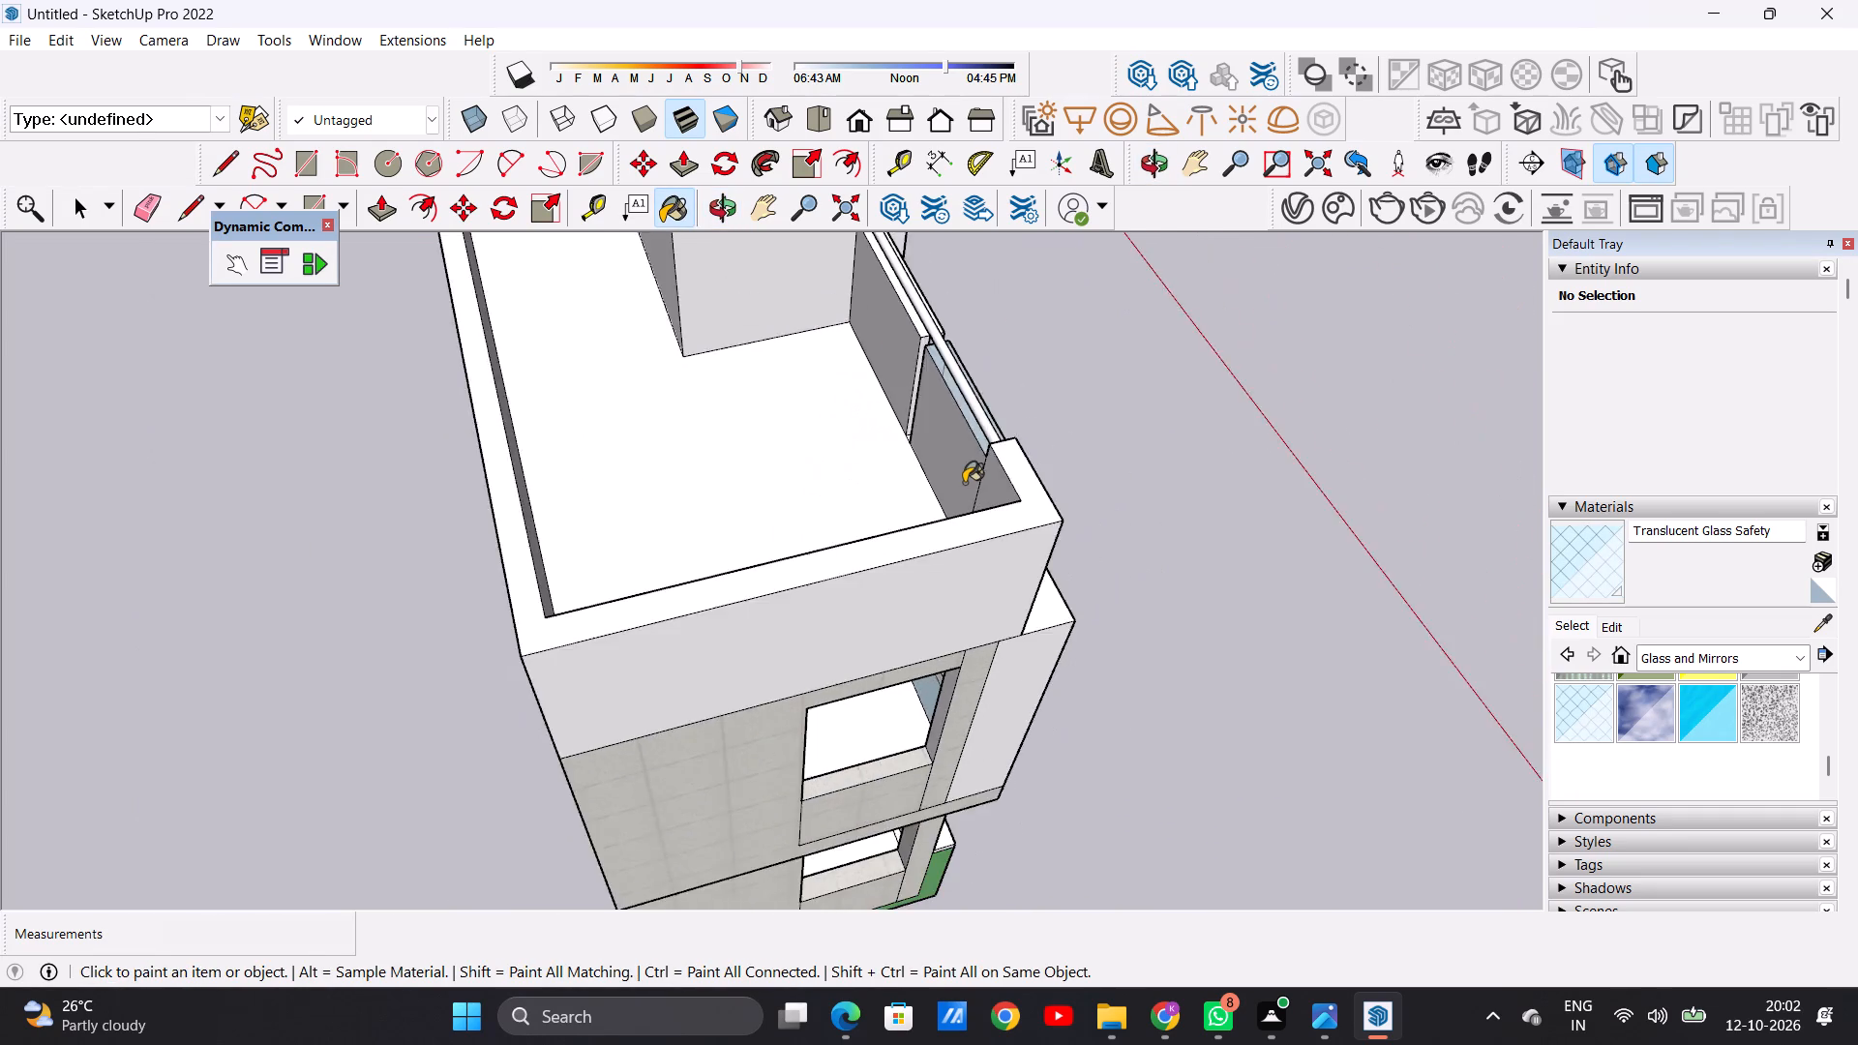
{"action": "scroll", "coordinate": [964, 483], "scroll_direction": "down", "scroll_amount": 7}
{"action": "scroll", "coordinate": [932, 378], "scroll_direction": "up", "scroll_amount": 1}
{"action": "scroll", "coordinate": [932, 378], "scroll_direction": "down", "scroll_amount": 1}
{"action": "scroll", "coordinate": [931, 378], "scroll_direction": "up", "scroll_amount": 15}
{"action": "scroll", "coordinate": [908, 402], "scroll_direction": "down", "scroll_amount": 1}
{"action": "scroll", "coordinate": [908, 402], "scroll_direction": "up", "scroll_amount": 3}
{"action": "left_click", "coordinate": [914, 381]}
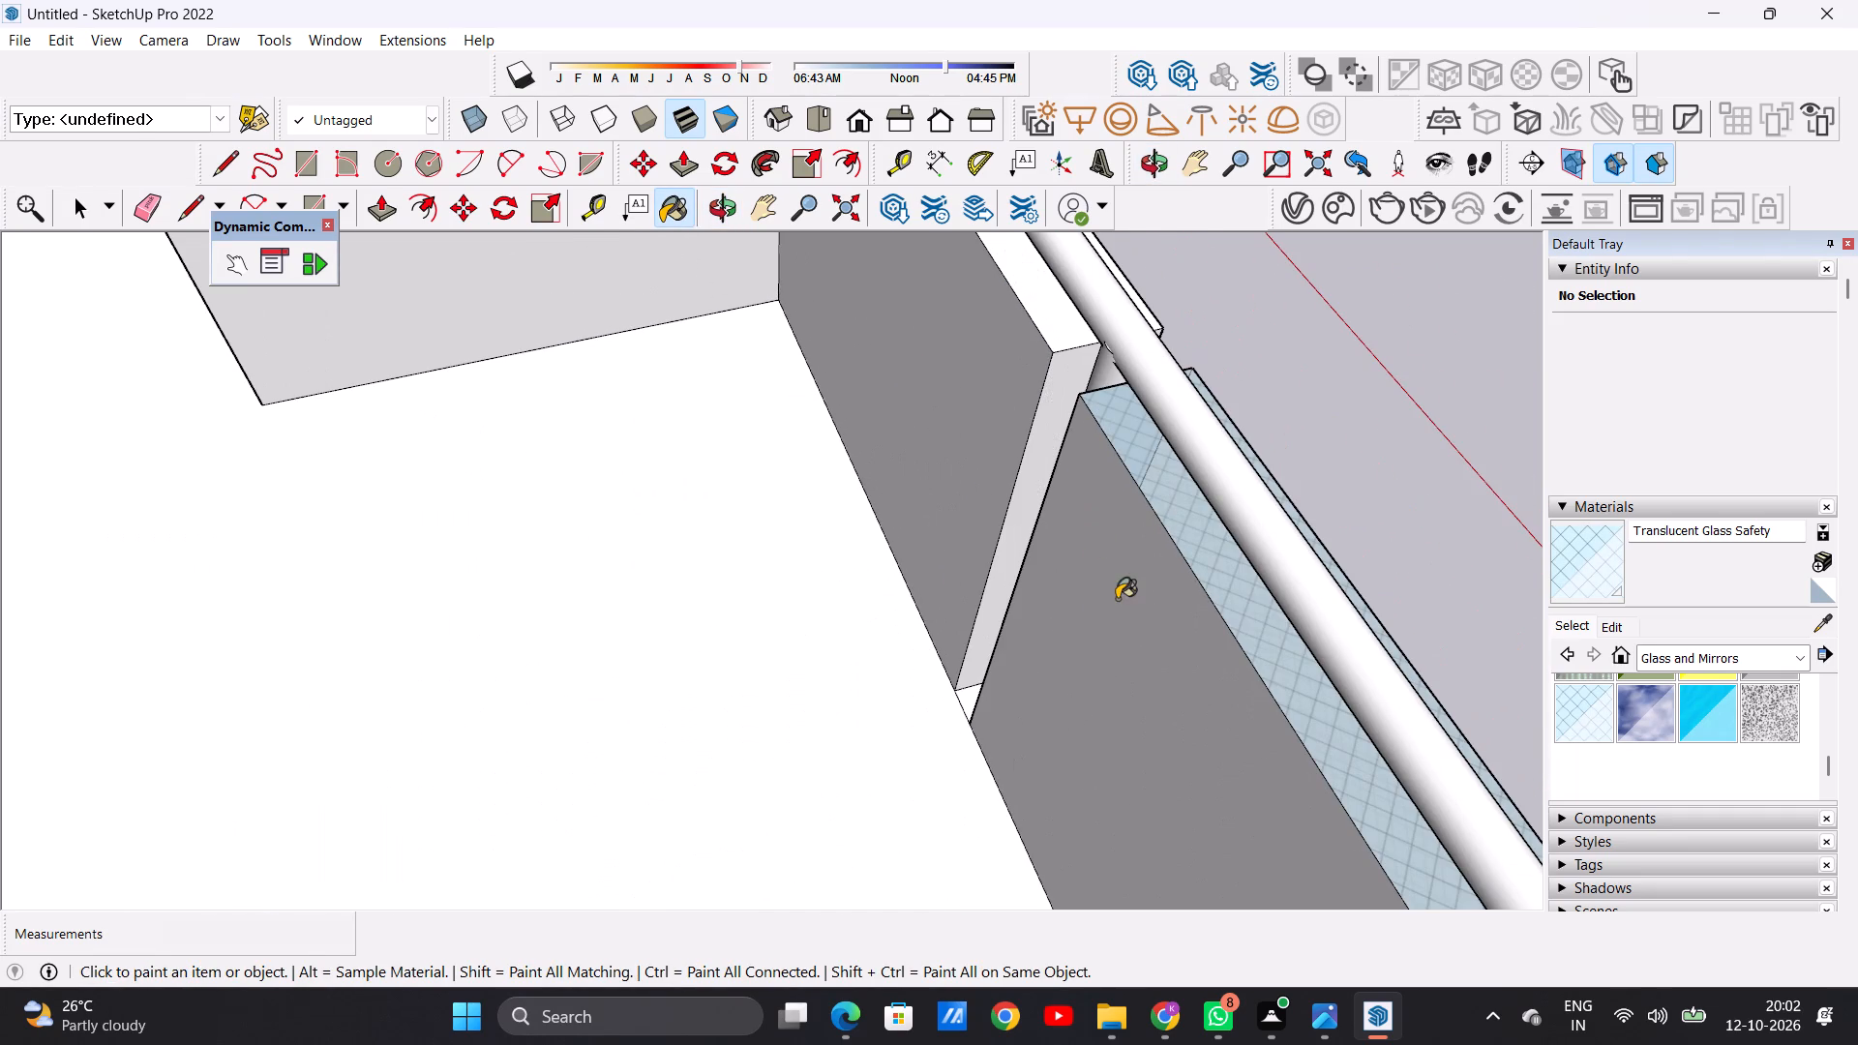
{"action": "left_click", "coordinate": [1118, 599]}
{"action": "left_click", "coordinate": [1045, 315]}
{"action": "scroll", "coordinate": [543, 515], "scroll_direction": "down", "scroll_amount": 12}
{"action": "scroll", "coordinate": [543, 511], "scroll_direction": "up", "scroll_amount": 1}
{"action": "scroll", "coordinate": [546, 510], "scroll_direction": "down", "scroll_amount": 2}
{"action": "middle_click_drag", "start_coordinate": [1035, 507], "coordinate": [1031, 507]}
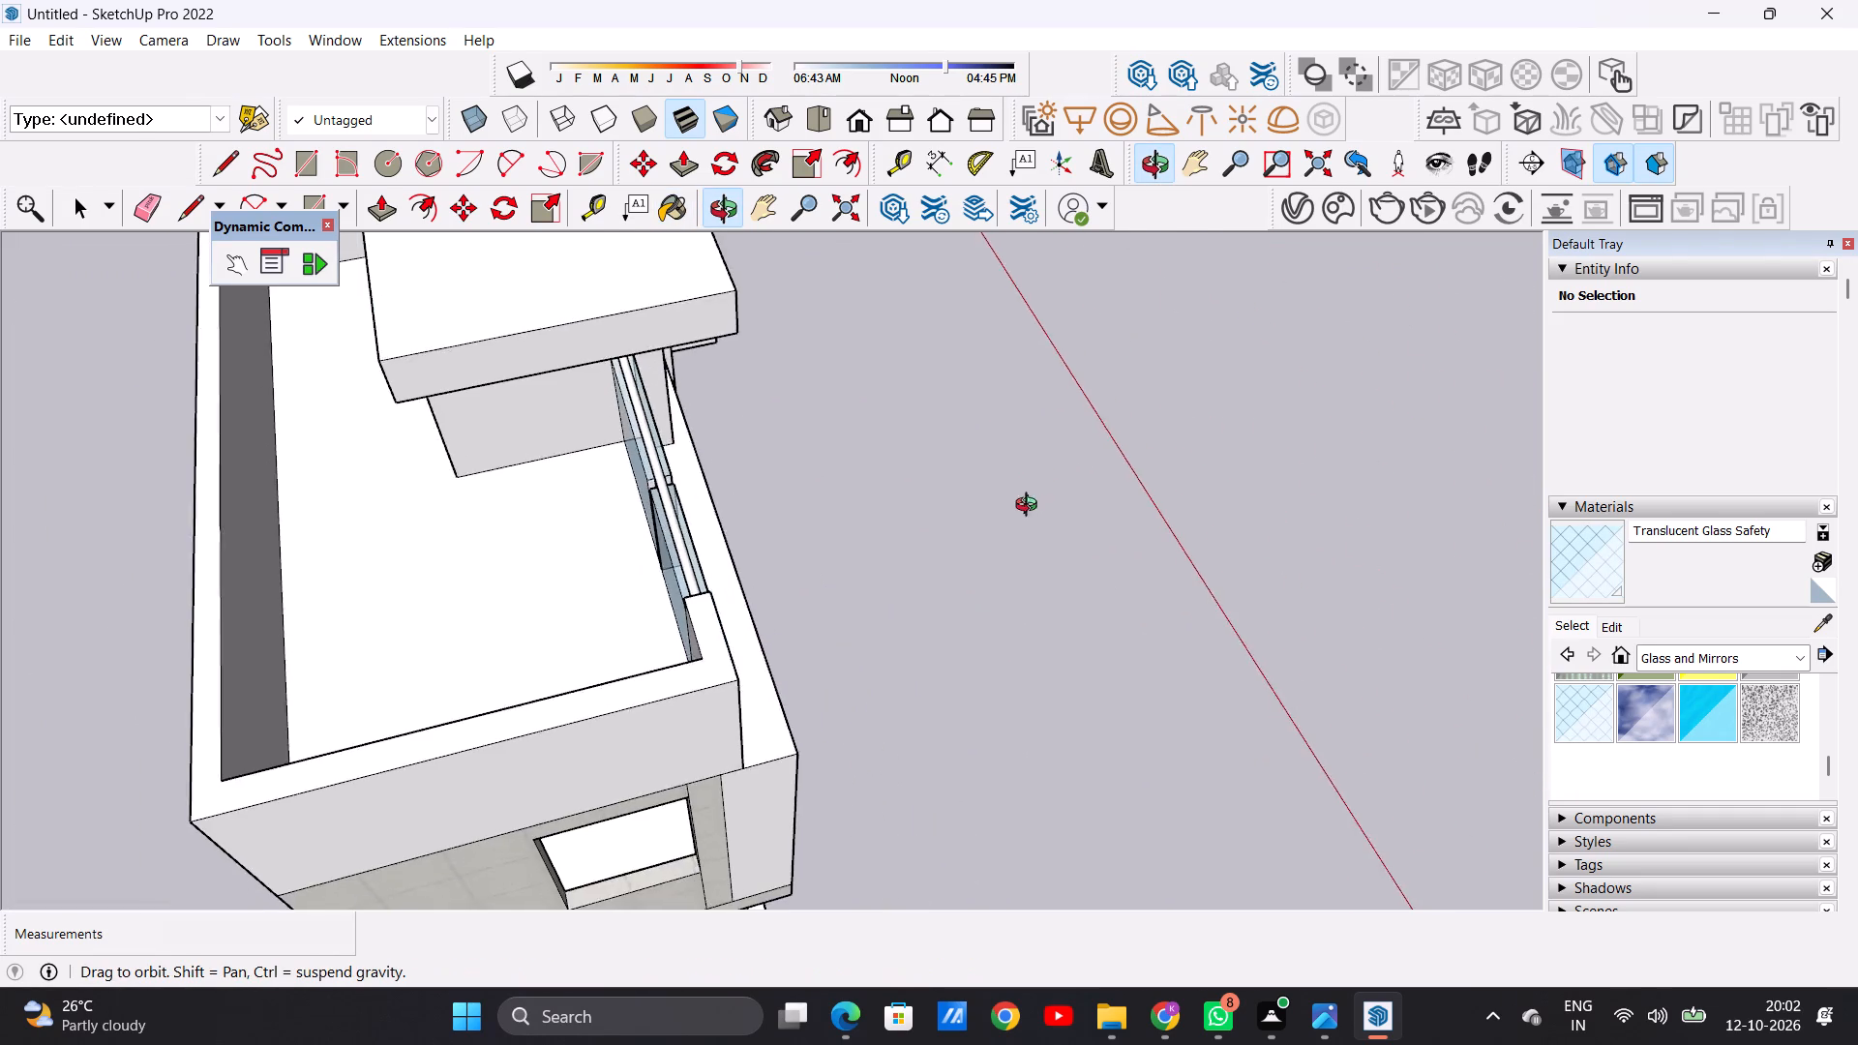
{"action": "middle_click_drag", "start_coordinate": [1031, 507], "coordinate": [260, 348]}
{"action": "scroll", "coordinate": [811, 612], "scroll_direction": "down", "scroll_amount": 6}
{"action": "middle_click_drag", "start_coordinate": [780, 663], "coordinate": [742, 551]}
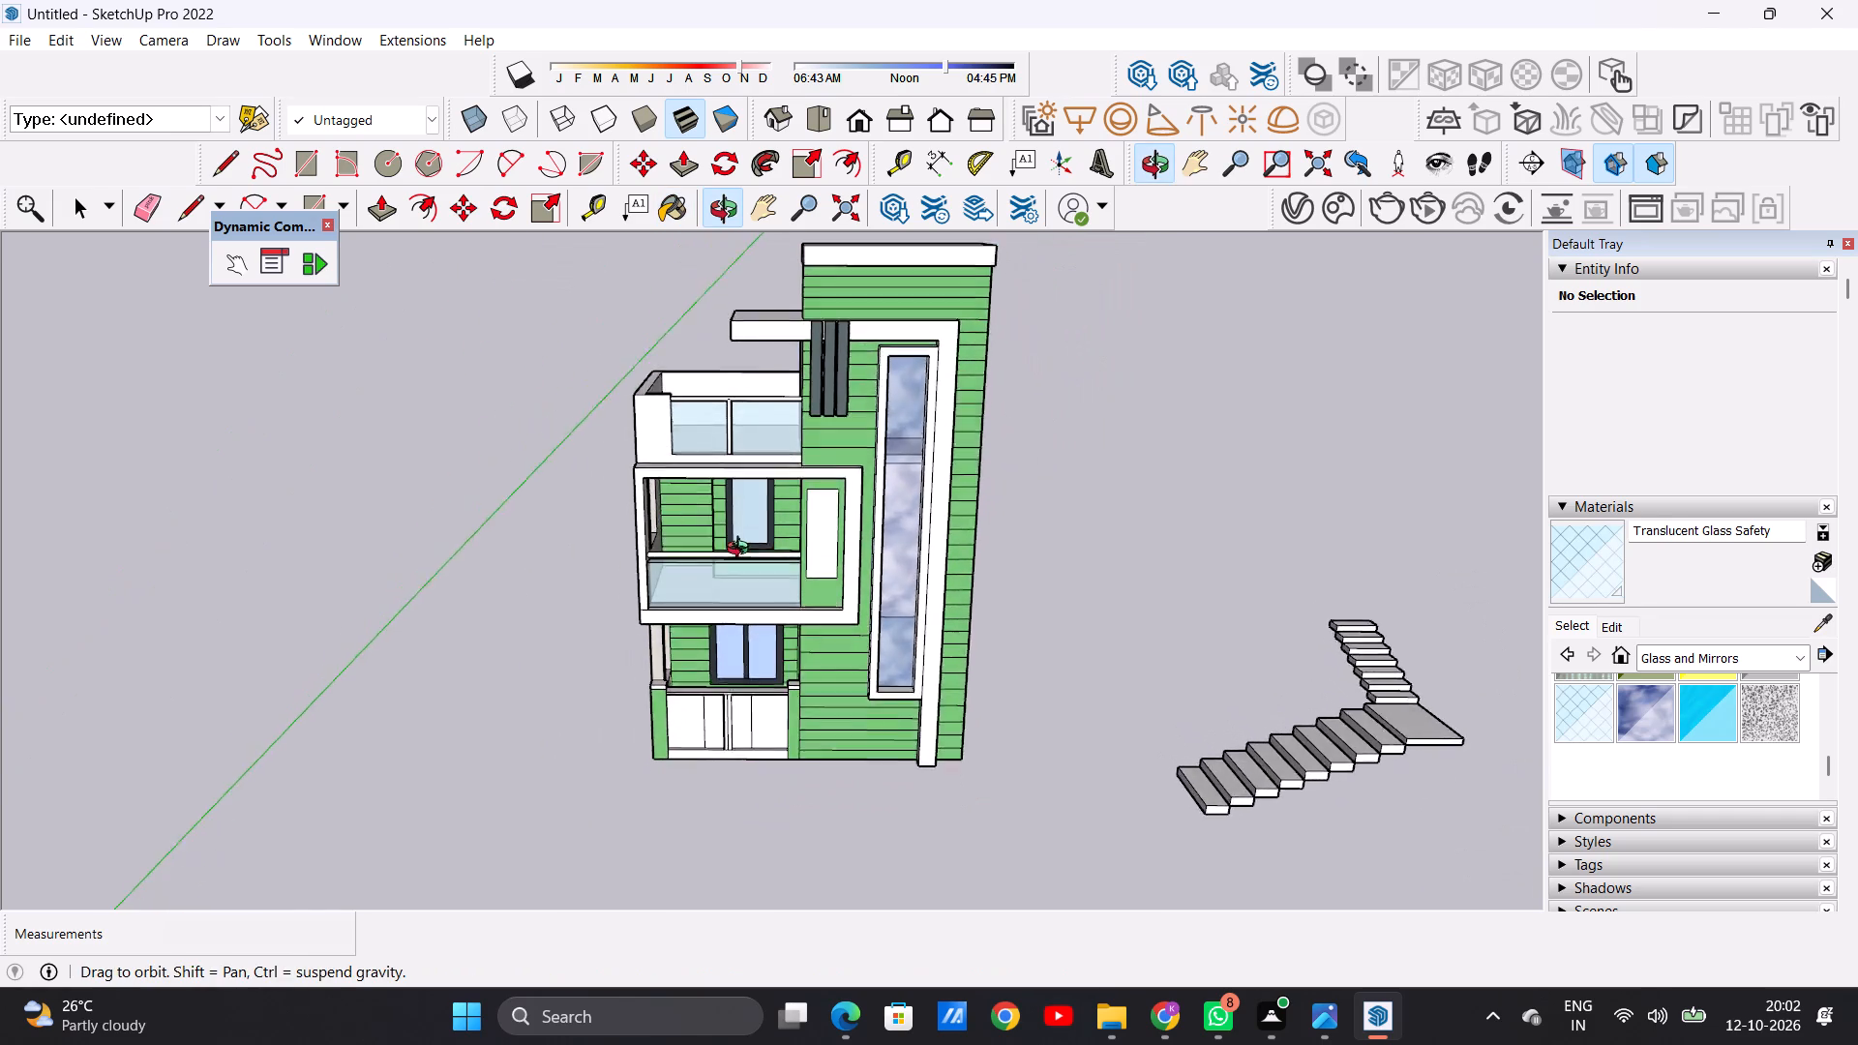
{"action": "middle_click_drag", "start_coordinate": [742, 551], "coordinate": [741, 522]}
{"action": "scroll", "coordinate": [772, 399], "scroll_direction": "up", "scroll_amount": 6}
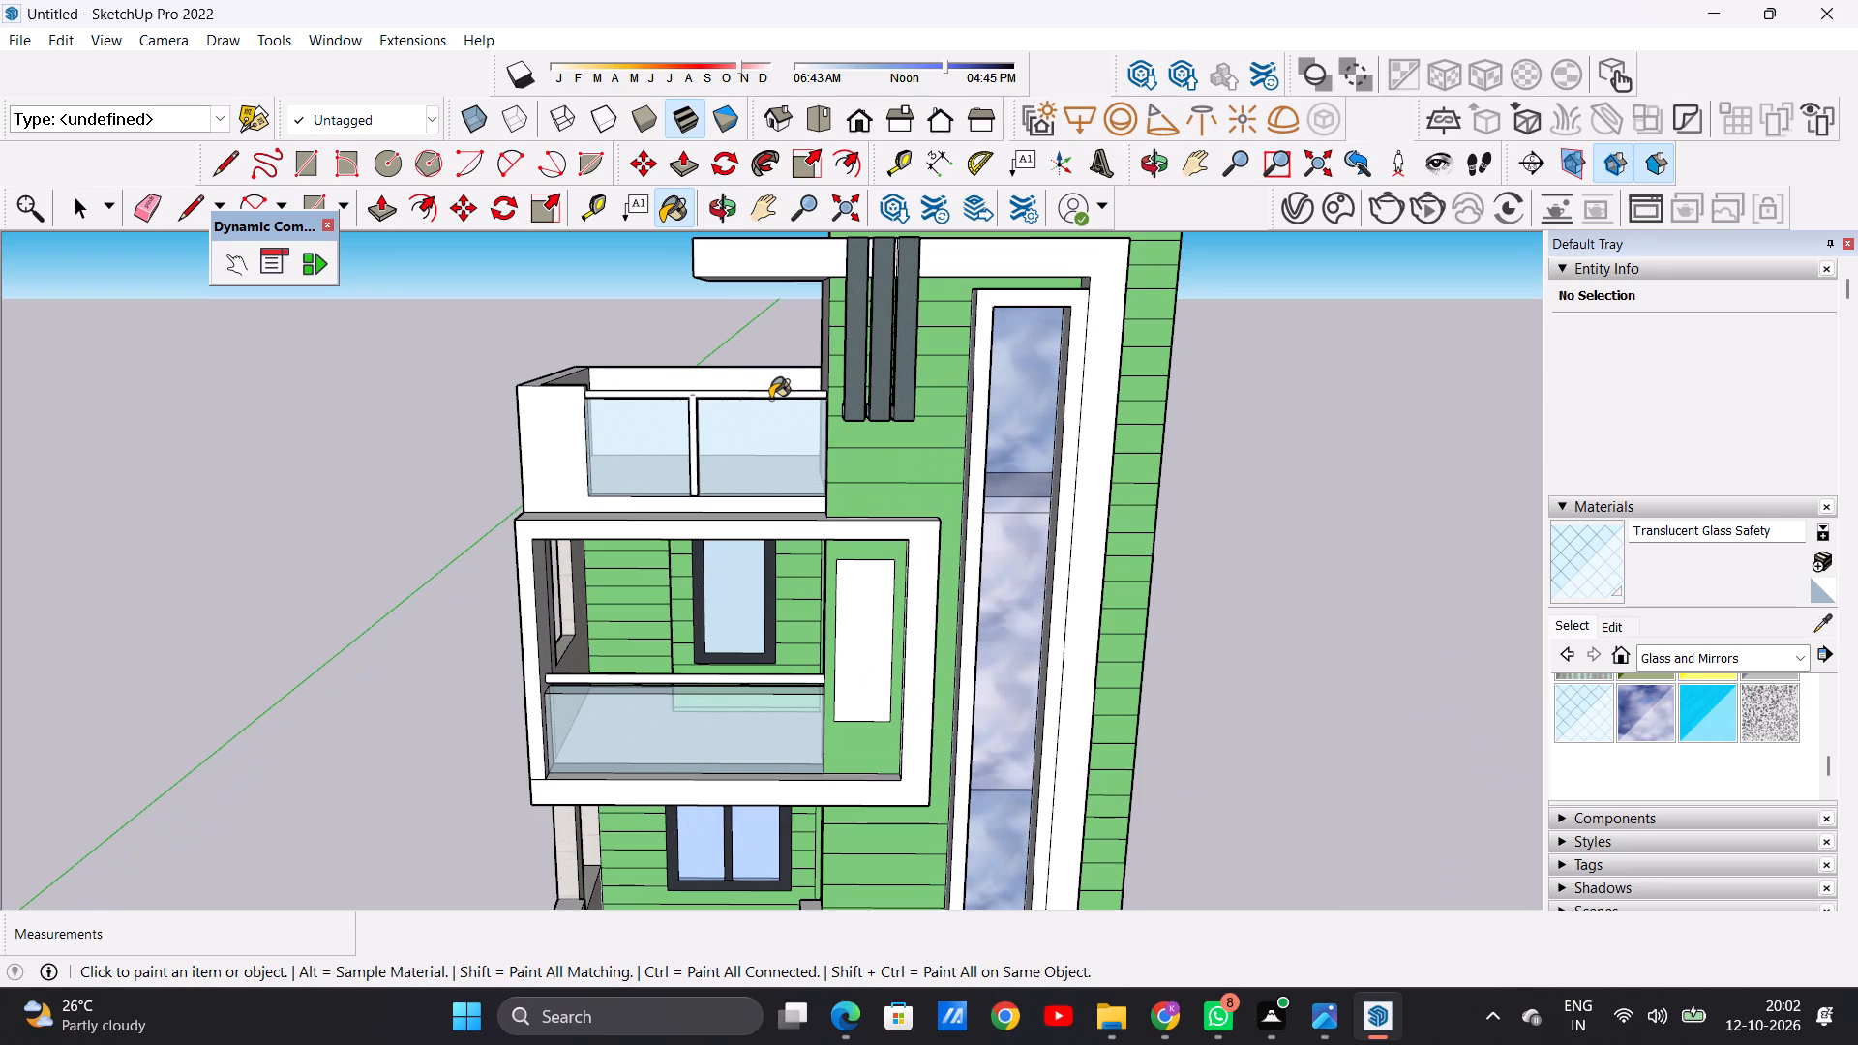
{"action": "key", "text": "space"}
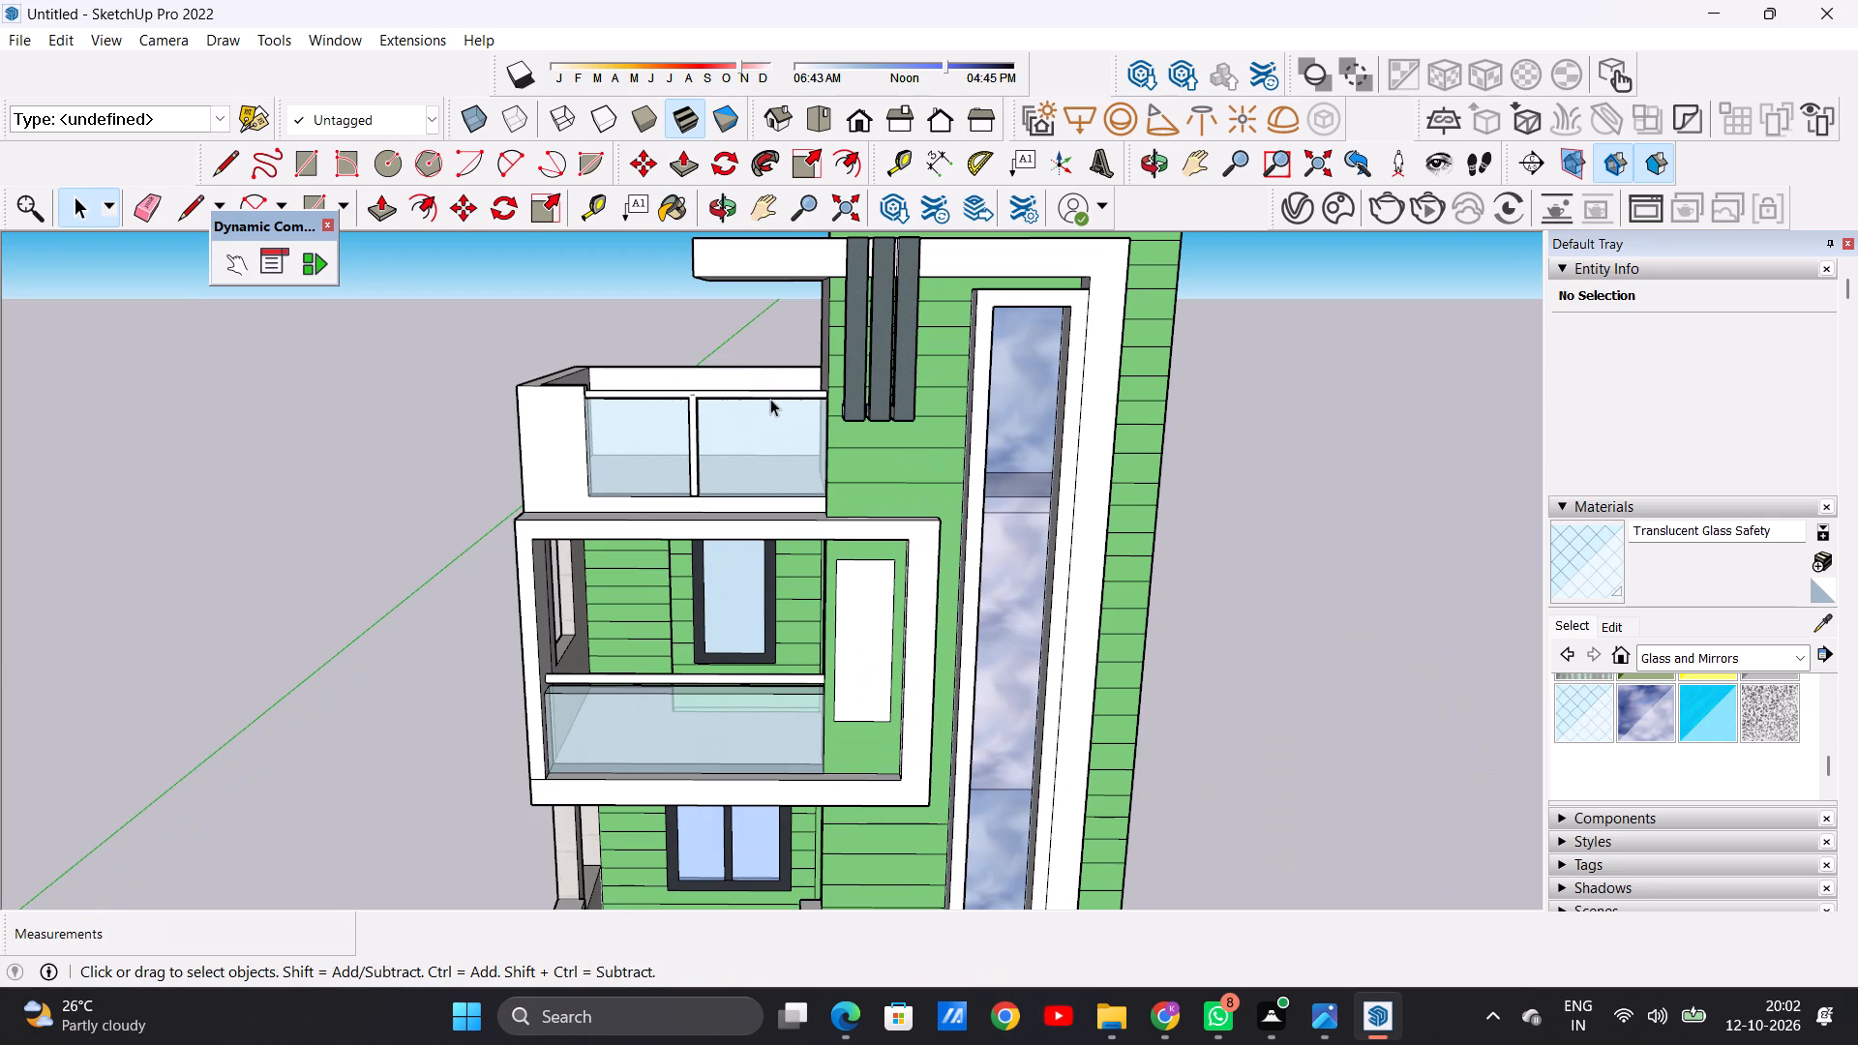
Paint the top rail and centre post of the roof-terrace glass railing with Formica Laminate Dark from Synthetic Surfaces.
{"action": "scroll", "coordinate": [555, 472], "scroll_direction": "up", "scroll_amount": 2}
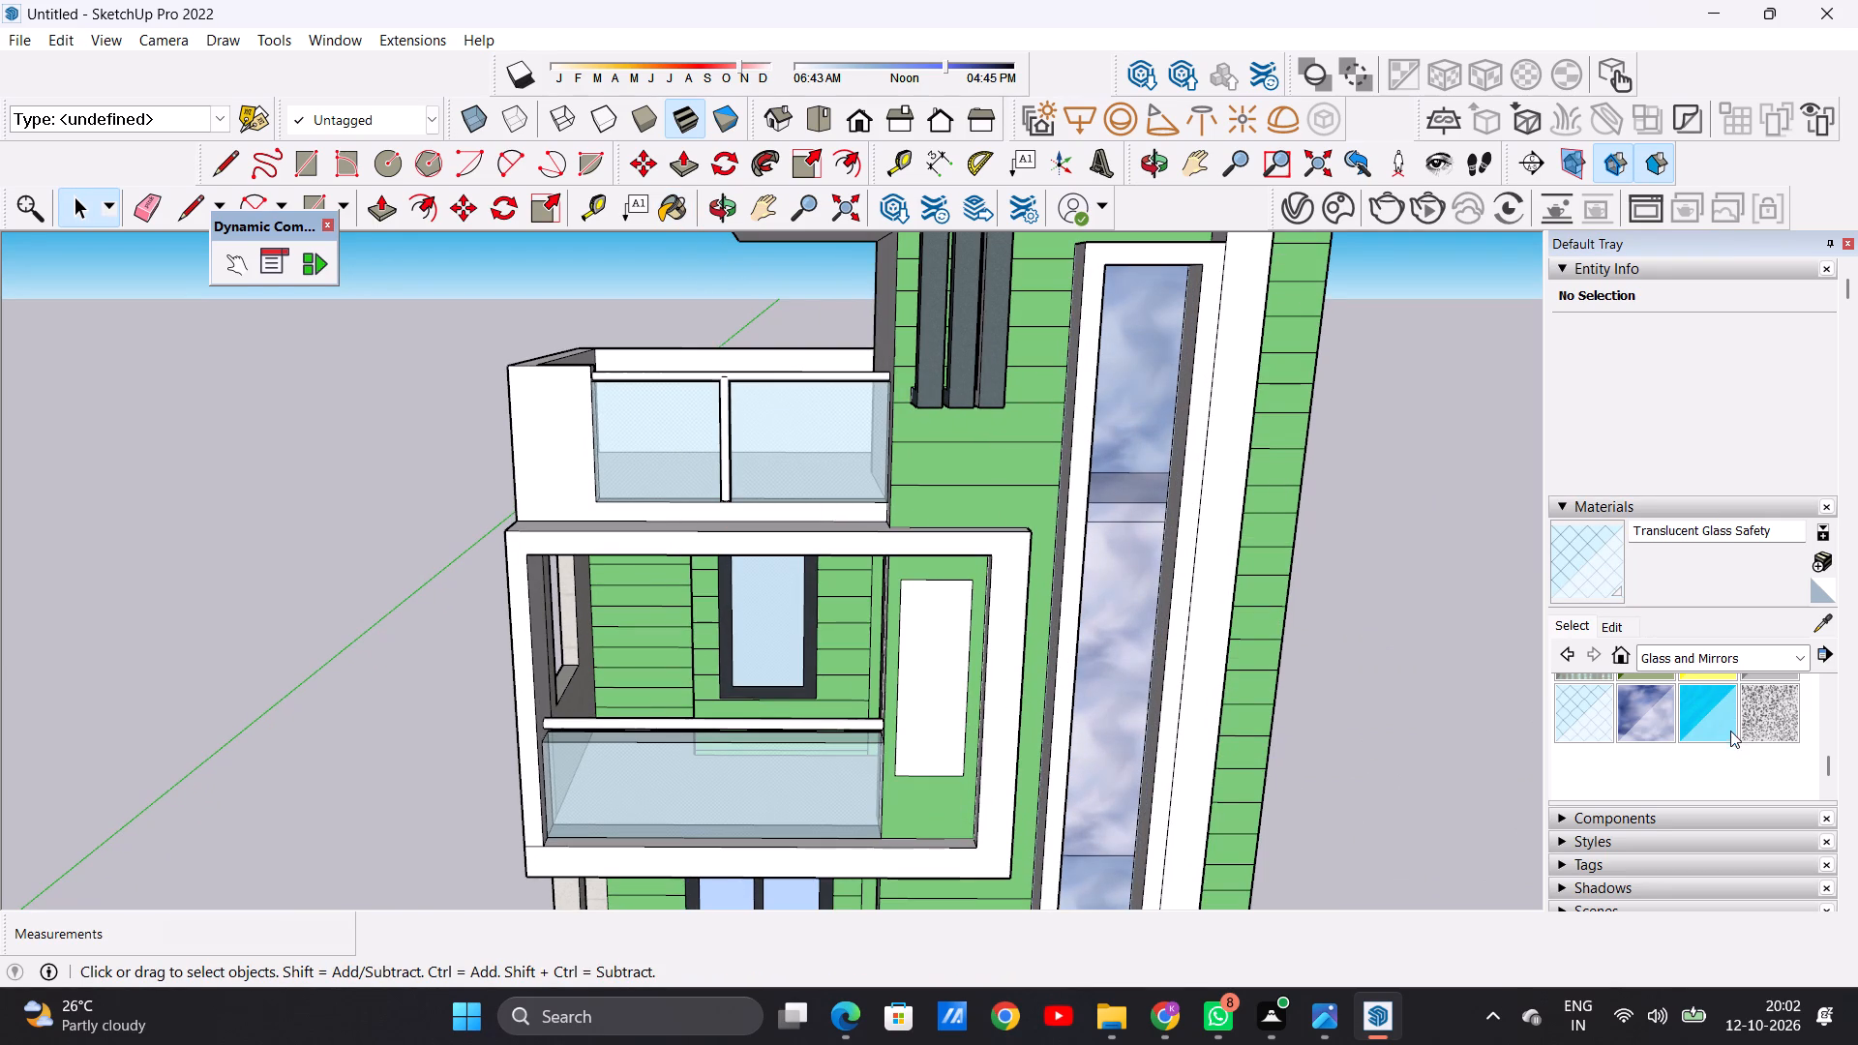
{"action": "scroll", "coordinate": [1730, 732], "scroll_direction": "up", "scroll_amount": 2}
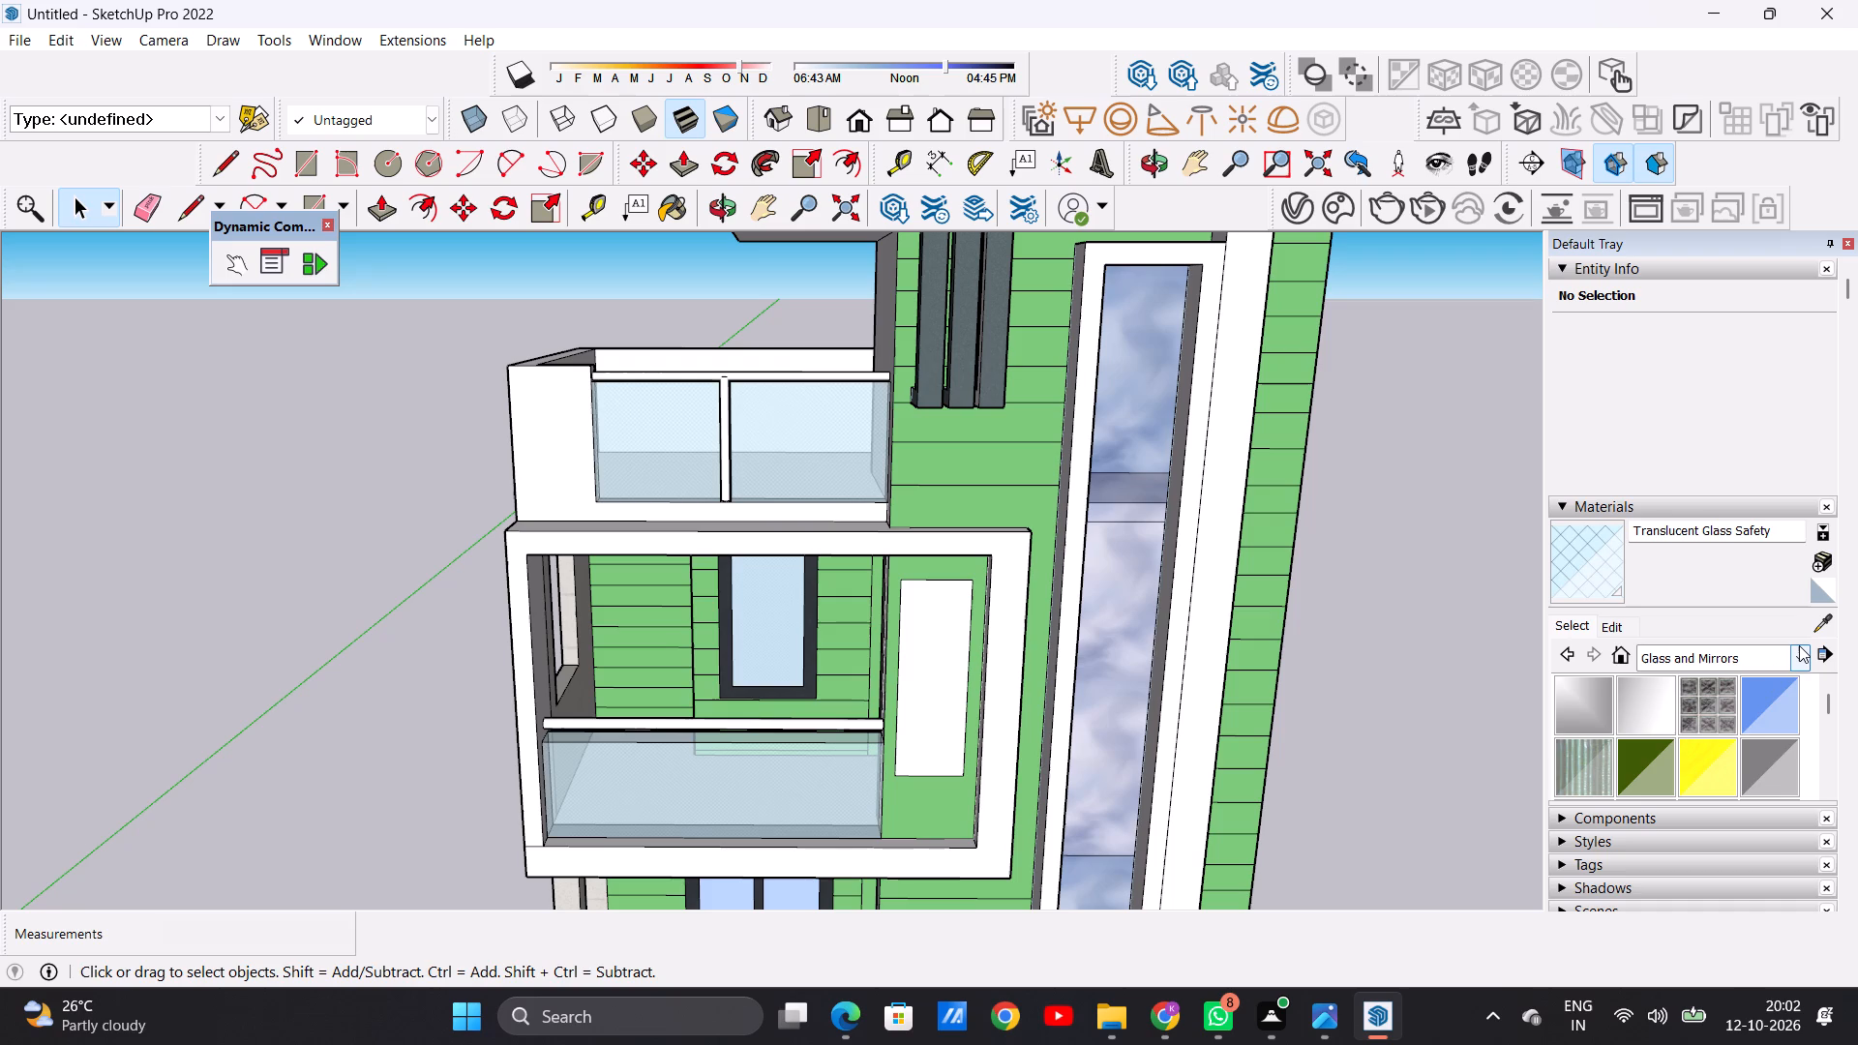
{"action": "left_click", "coordinate": [1799, 645]}
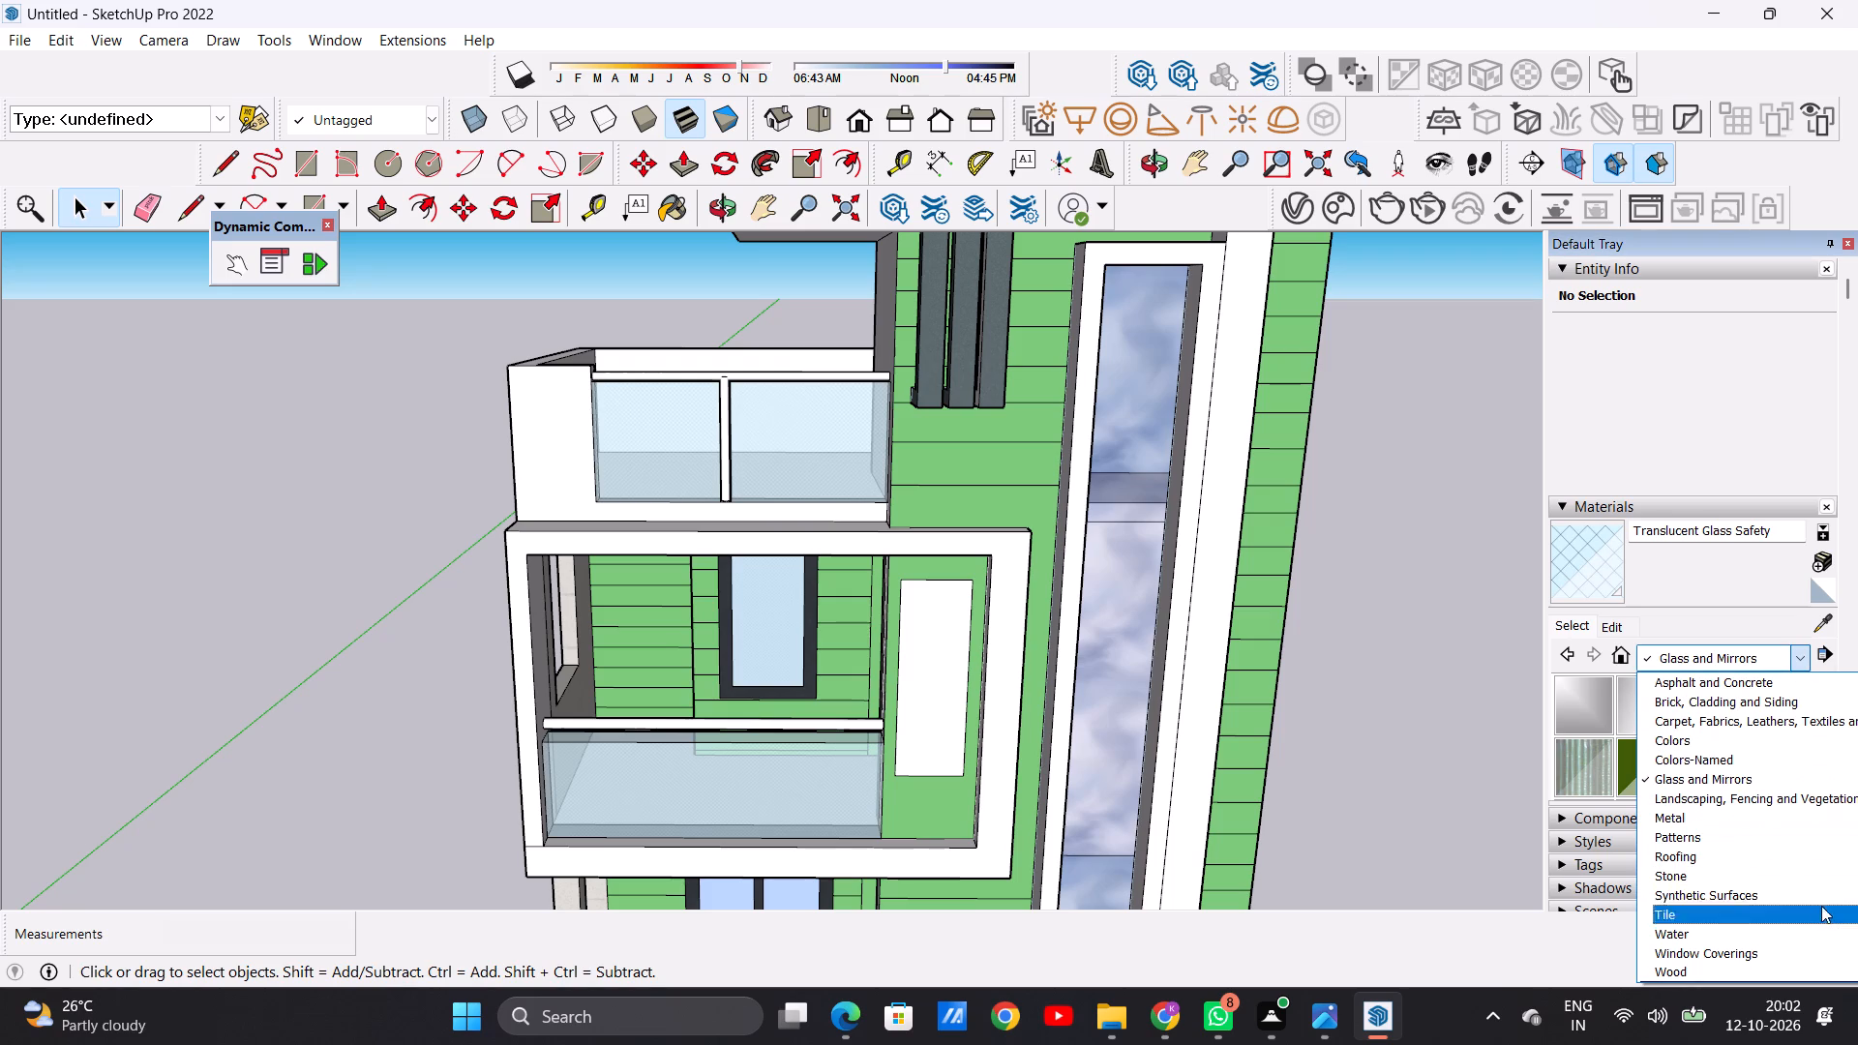
{"action": "left_click", "coordinate": [1770, 901]}
{"action": "left_click", "coordinate": [1699, 708]}
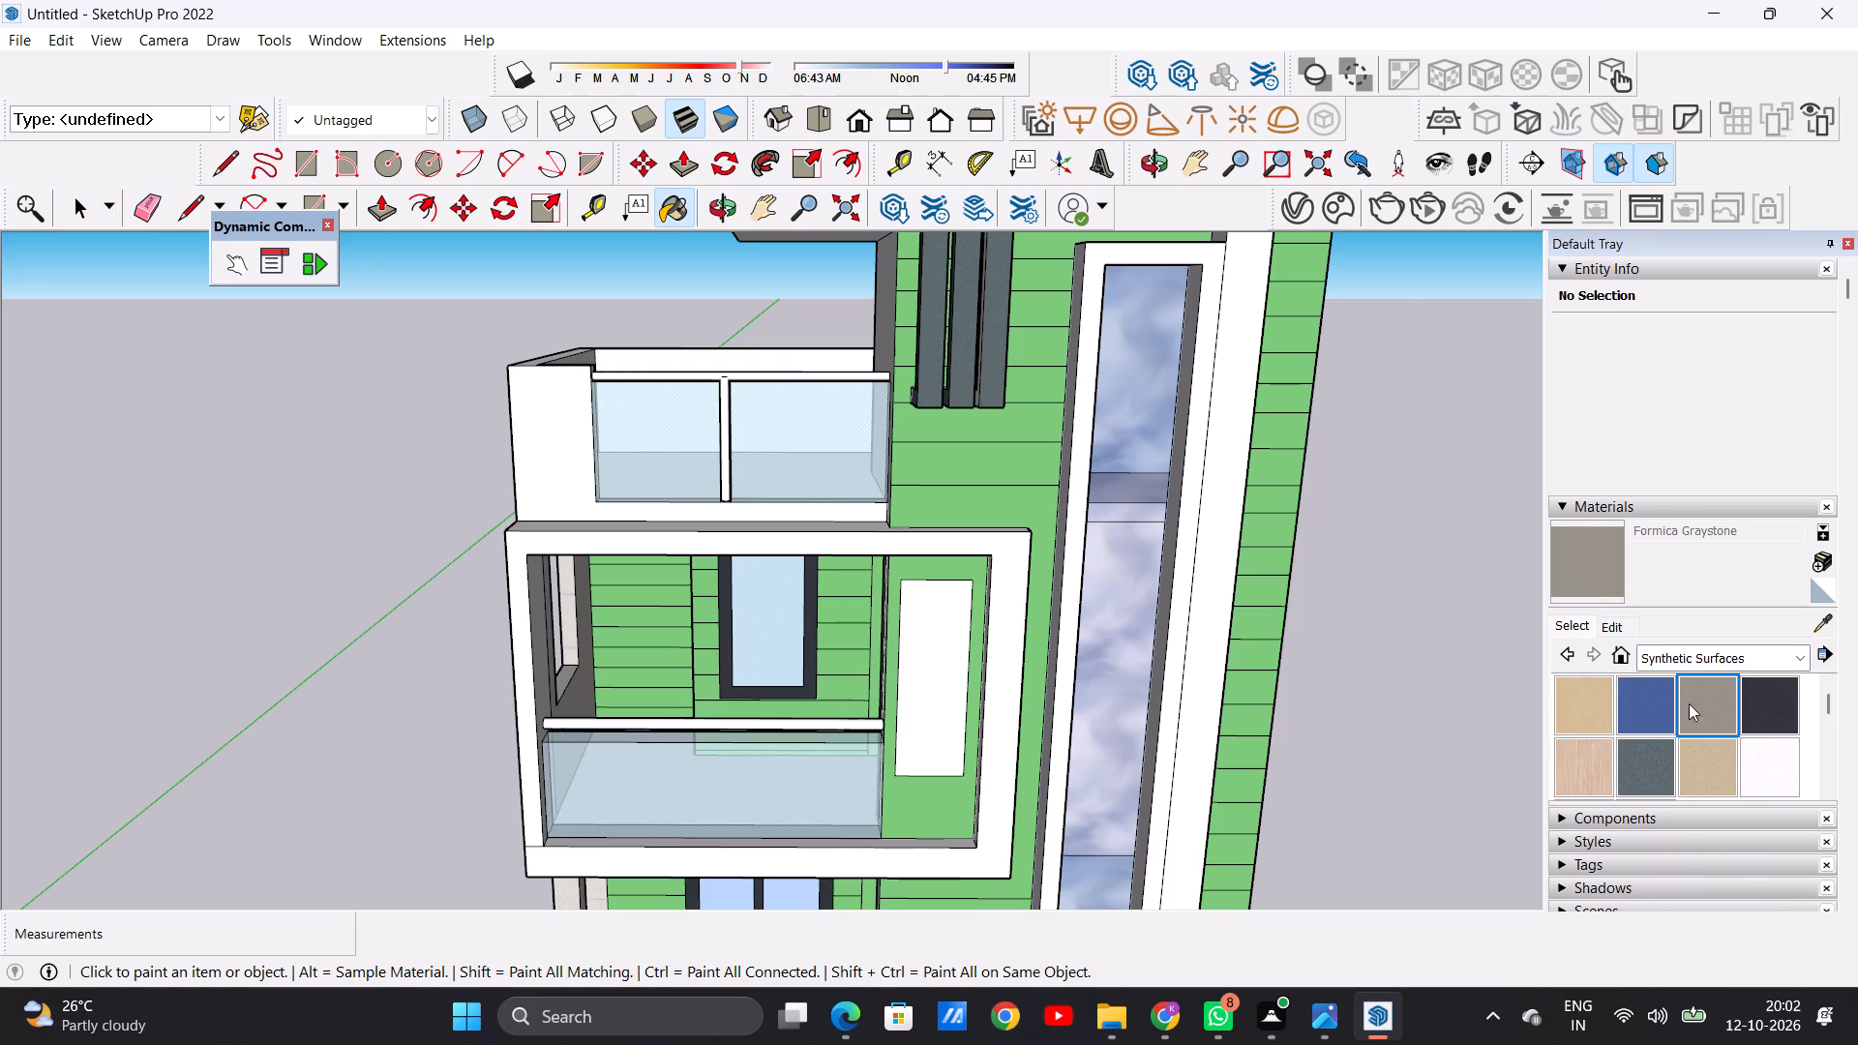
{"action": "scroll", "coordinate": [590, 492], "scroll_direction": "up", "scroll_amount": 5}
{"action": "scroll", "coordinate": [599, 536], "scroll_direction": "down", "scroll_amount": 4}
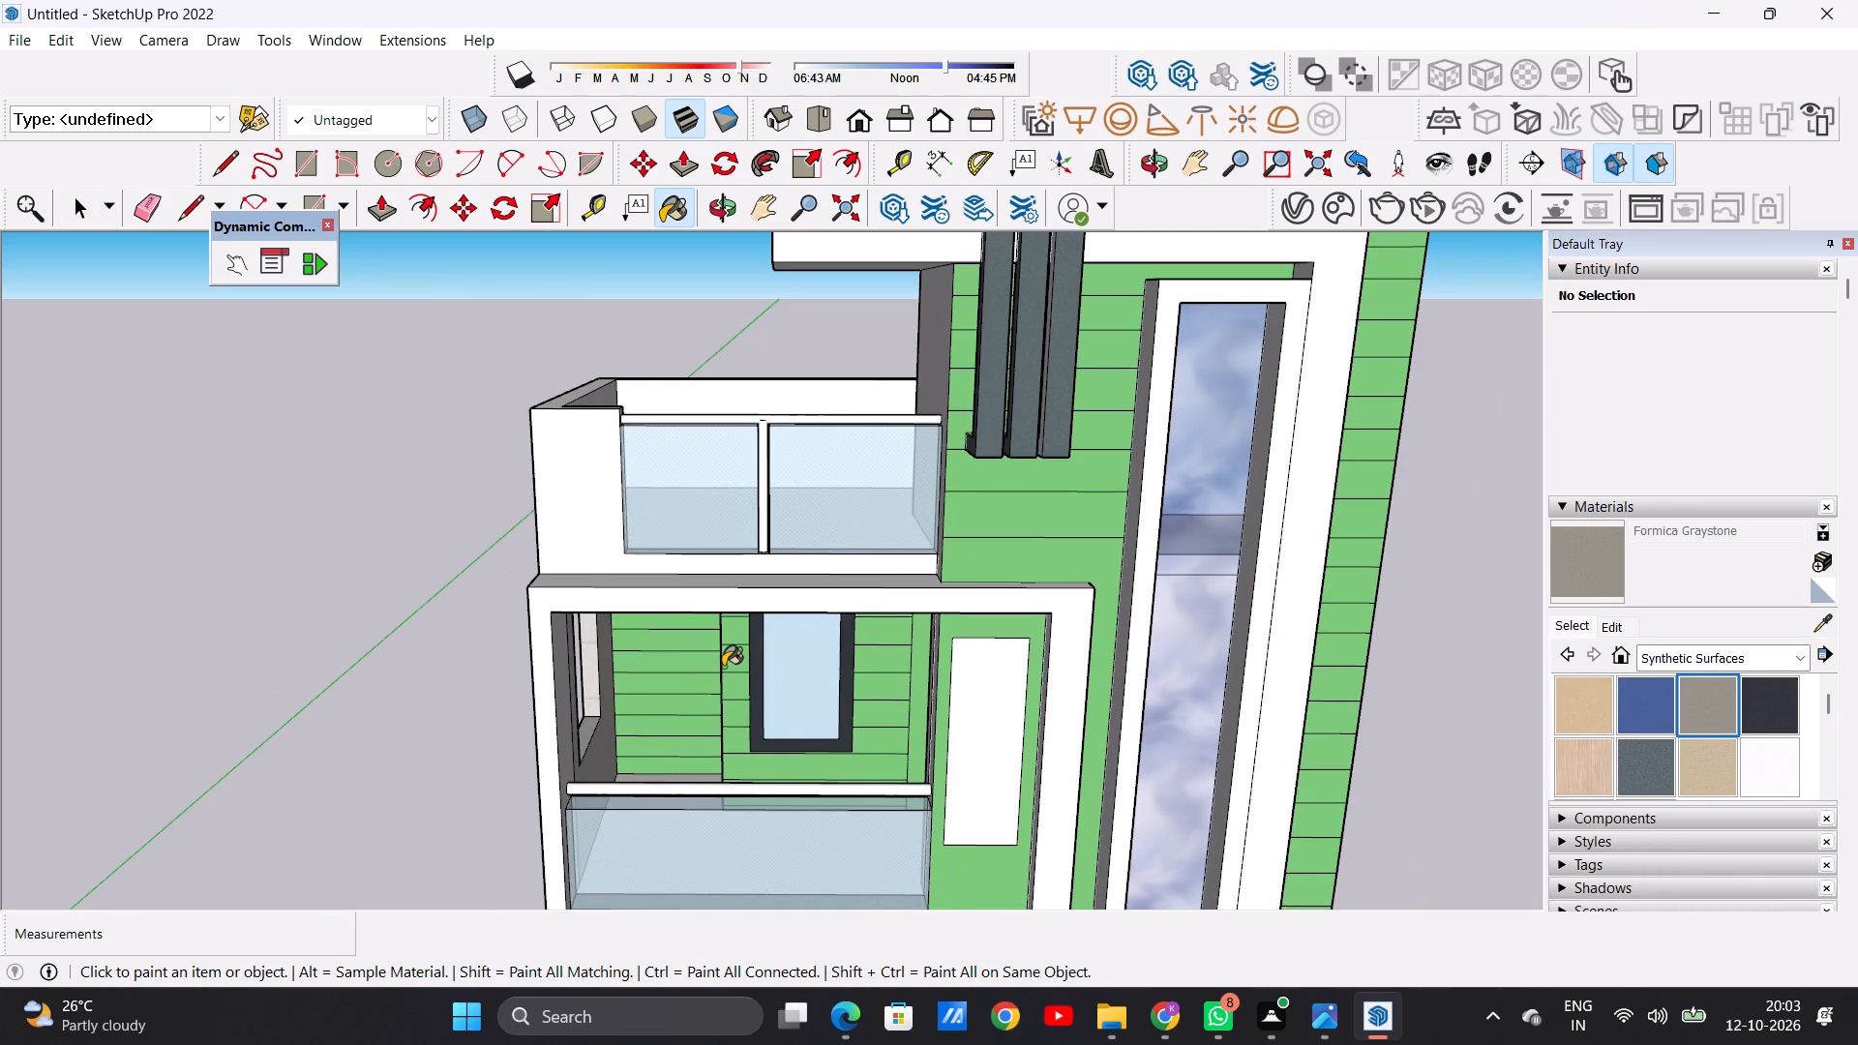
{"action": "left_click", "coordinate": [1773, 689]}
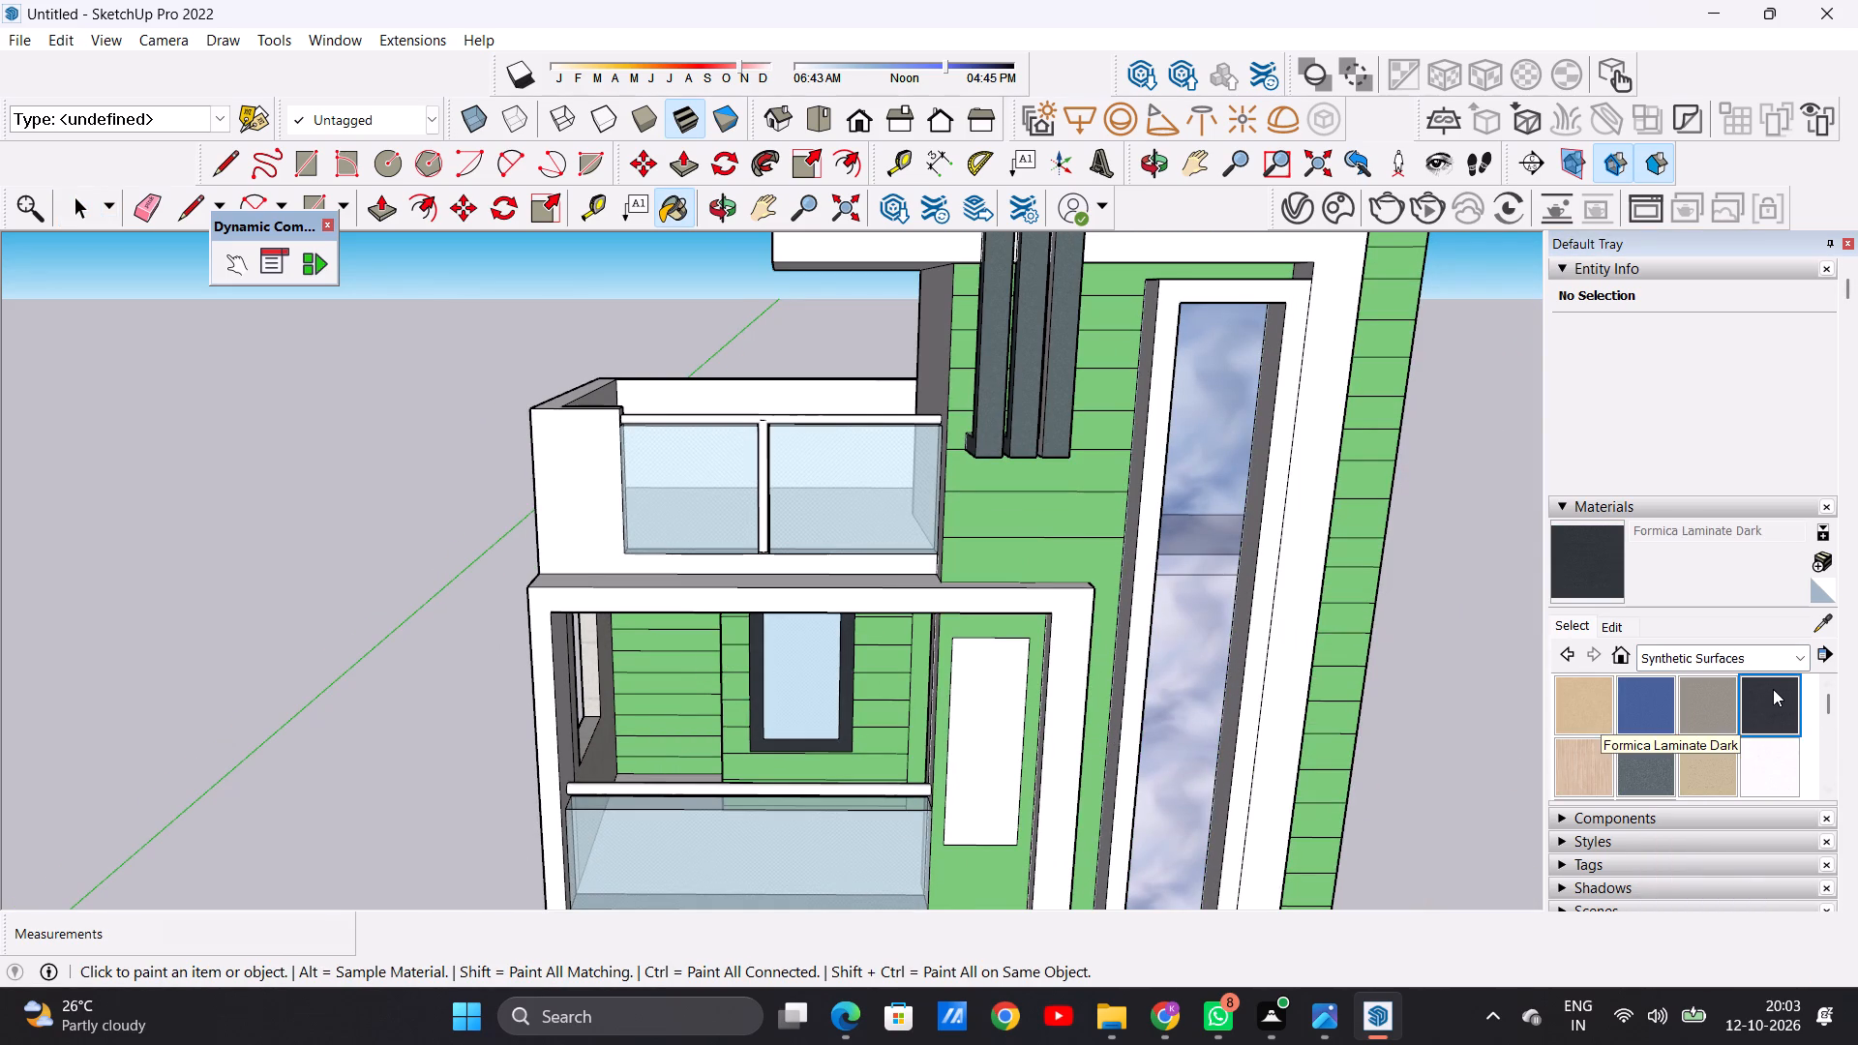
{"action": "scroll", "coordinate": [764, 376], "scroll_direction": "up", "scroll_amount": 12}
{"action": "scroll", "coordinate": [724, 587], "scroll_direction": "down", "scroll_amount": 5}
{"action": "scroll", "coordinate": [727, 579], "scroll_direction": "up", "scroll_amount": 1}
{"action": "scroll", "coordinate": [728, 573], "scroll_direction": "down", "scroll_amount": 7}
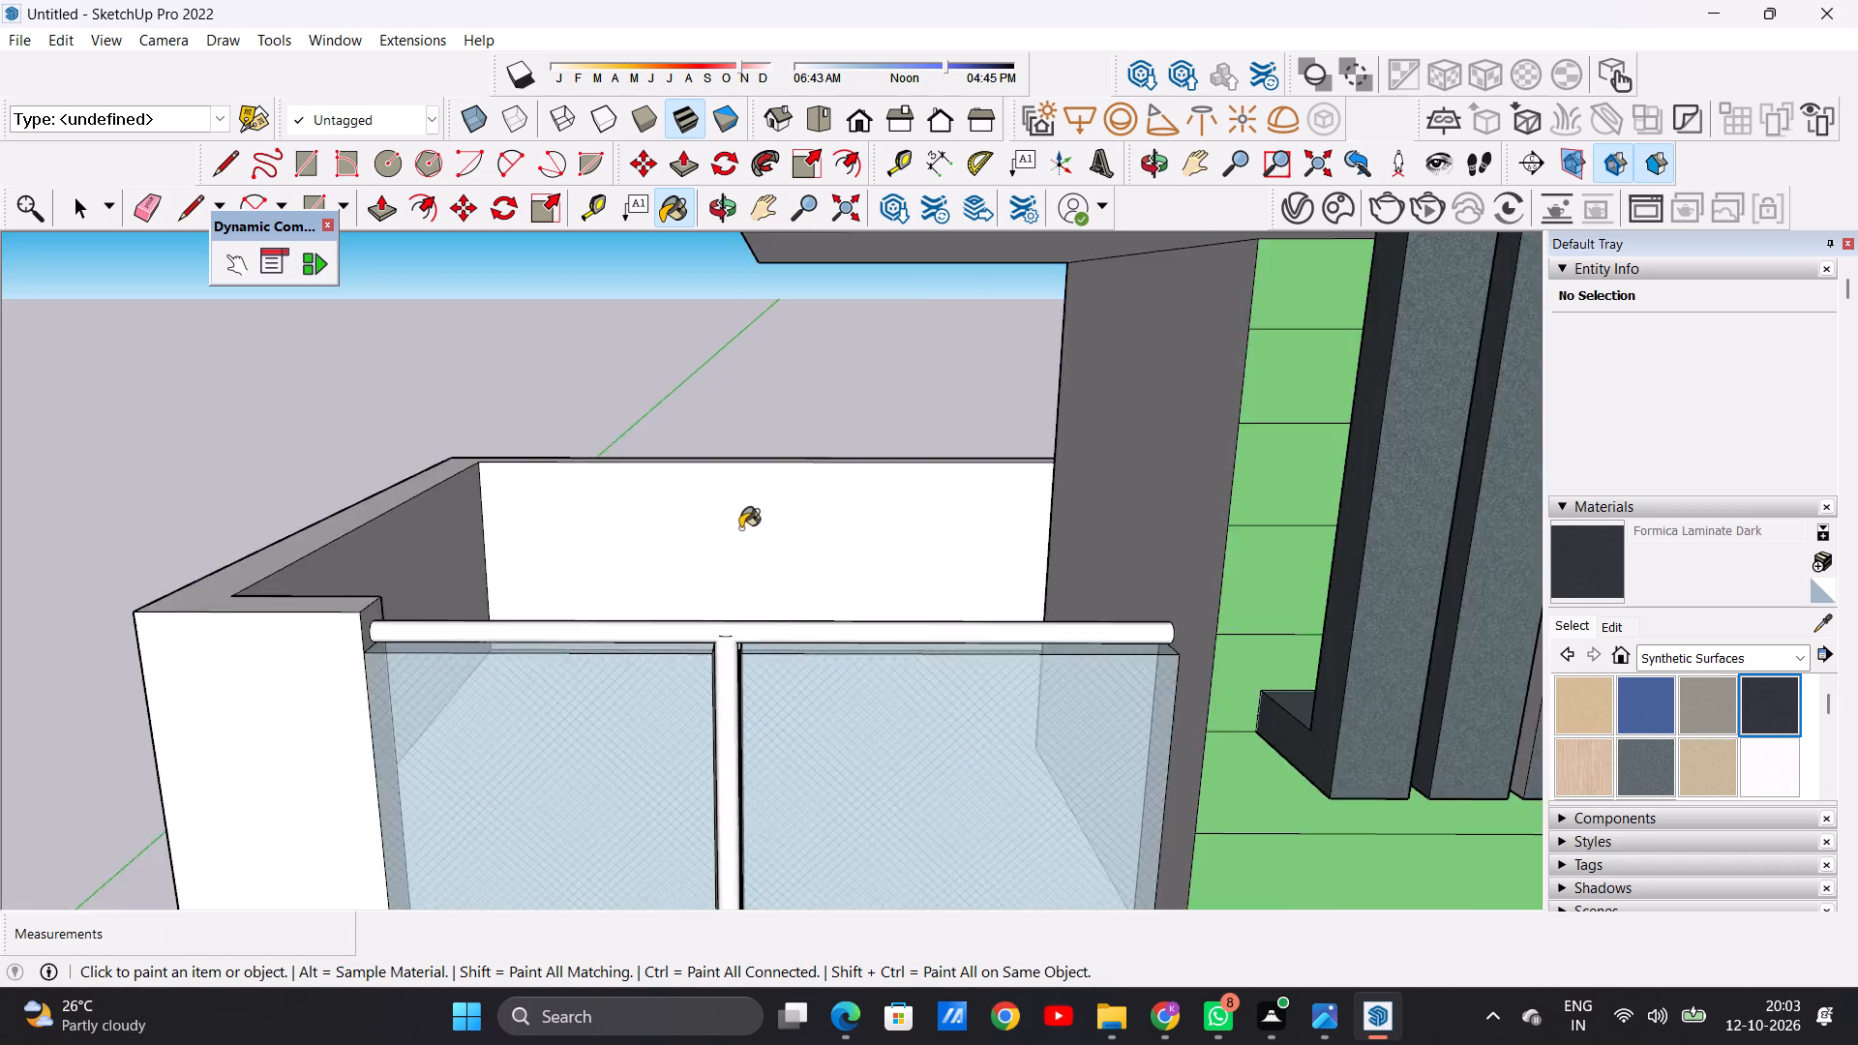
{"action": "scroll", "coordinate": [740, 528], "scroll_direction": "down", "scroll_amount": 2}
{"action": "scroll", "coordinate": [734, 592], "scroll_direction": "up", "scroll_amount": 11}
{"action": "scroll", "coordinate": [734, 595], "scroll_direction": "down", "scroll_amount": 1}
{"action": "scroll", "coordinate": [734, 595], "scroll_direction": "up", "scroll_amount": 5}
{"action": "left_click", "coordinate": [734, 623]}
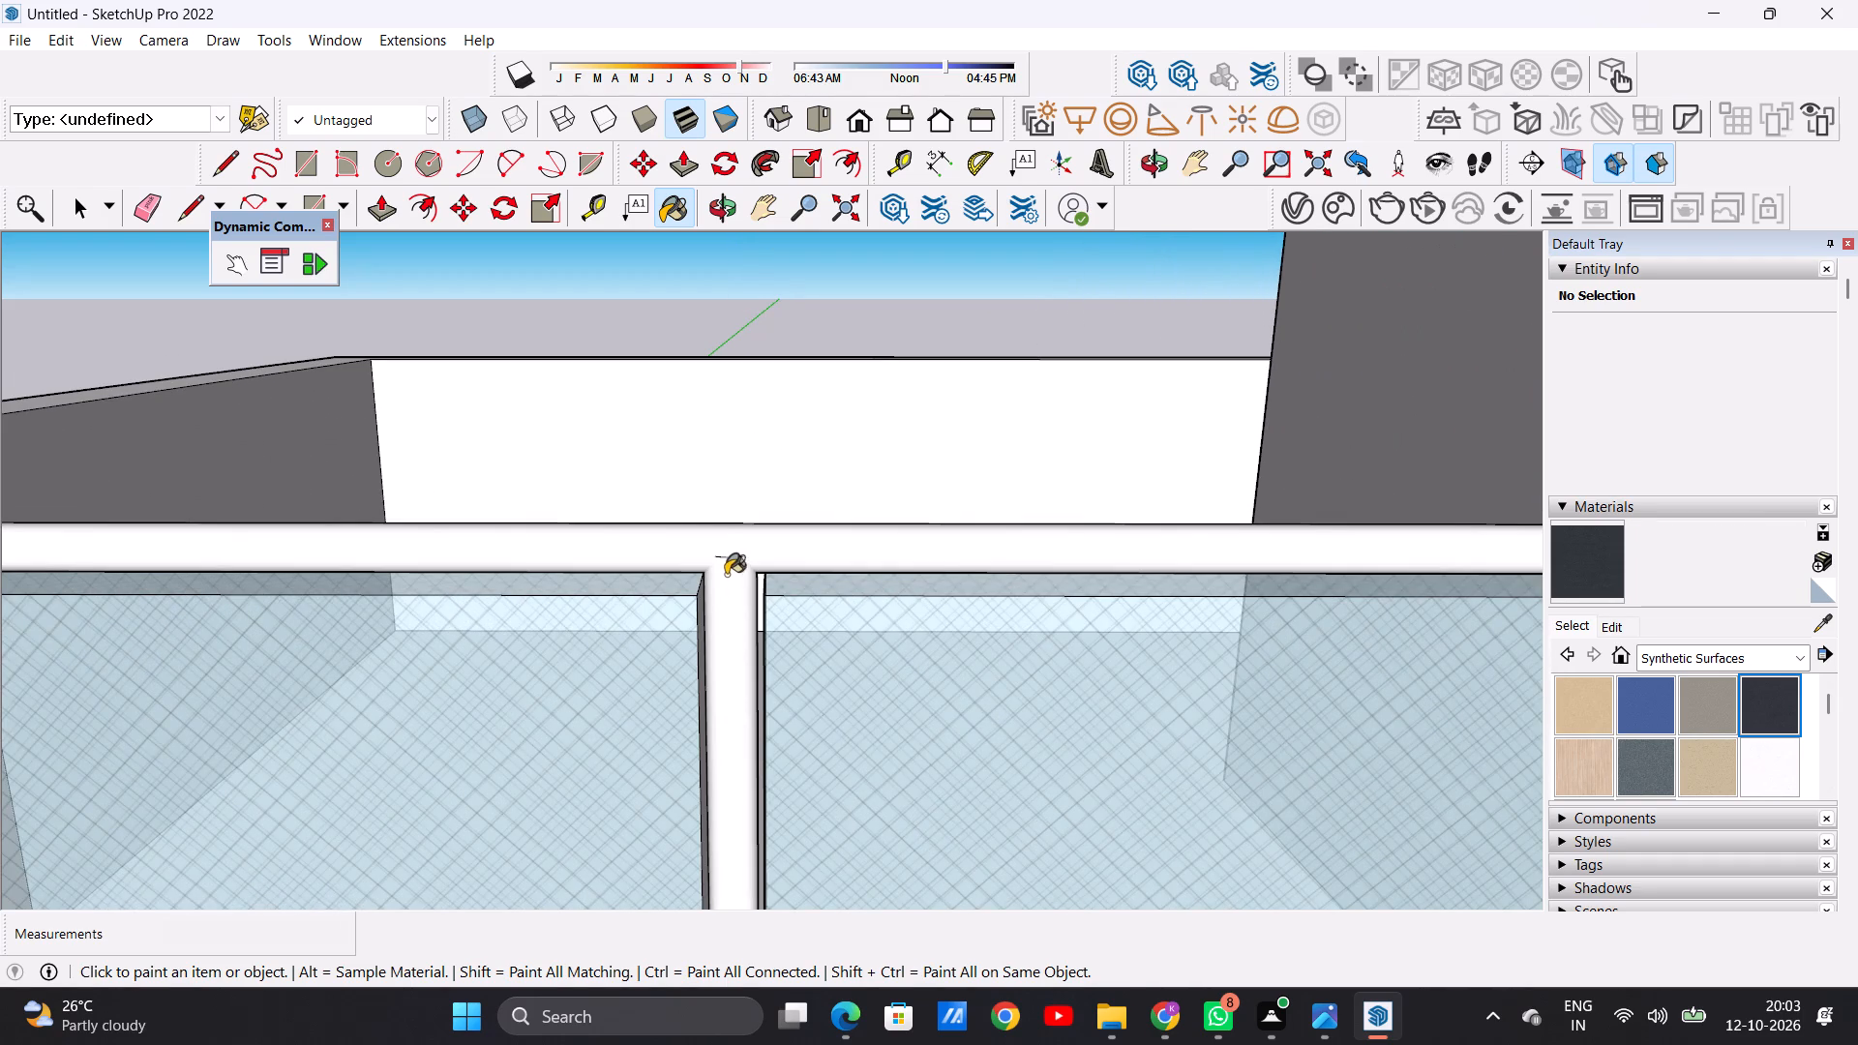
{"action": "left_click", "coordinate": [707, 551]}
Paint the handrail above the first-floor balcony's glass parapet with Formica Laminate Dark.
{"action": "scroll", "coordinate": [723, 563], "scroll_direction": "down", "scroll_amount": 18}
{"action": "scroll", "coordinate": [801, 756], "scroll_direction": "up", "scroll_amount": 3}
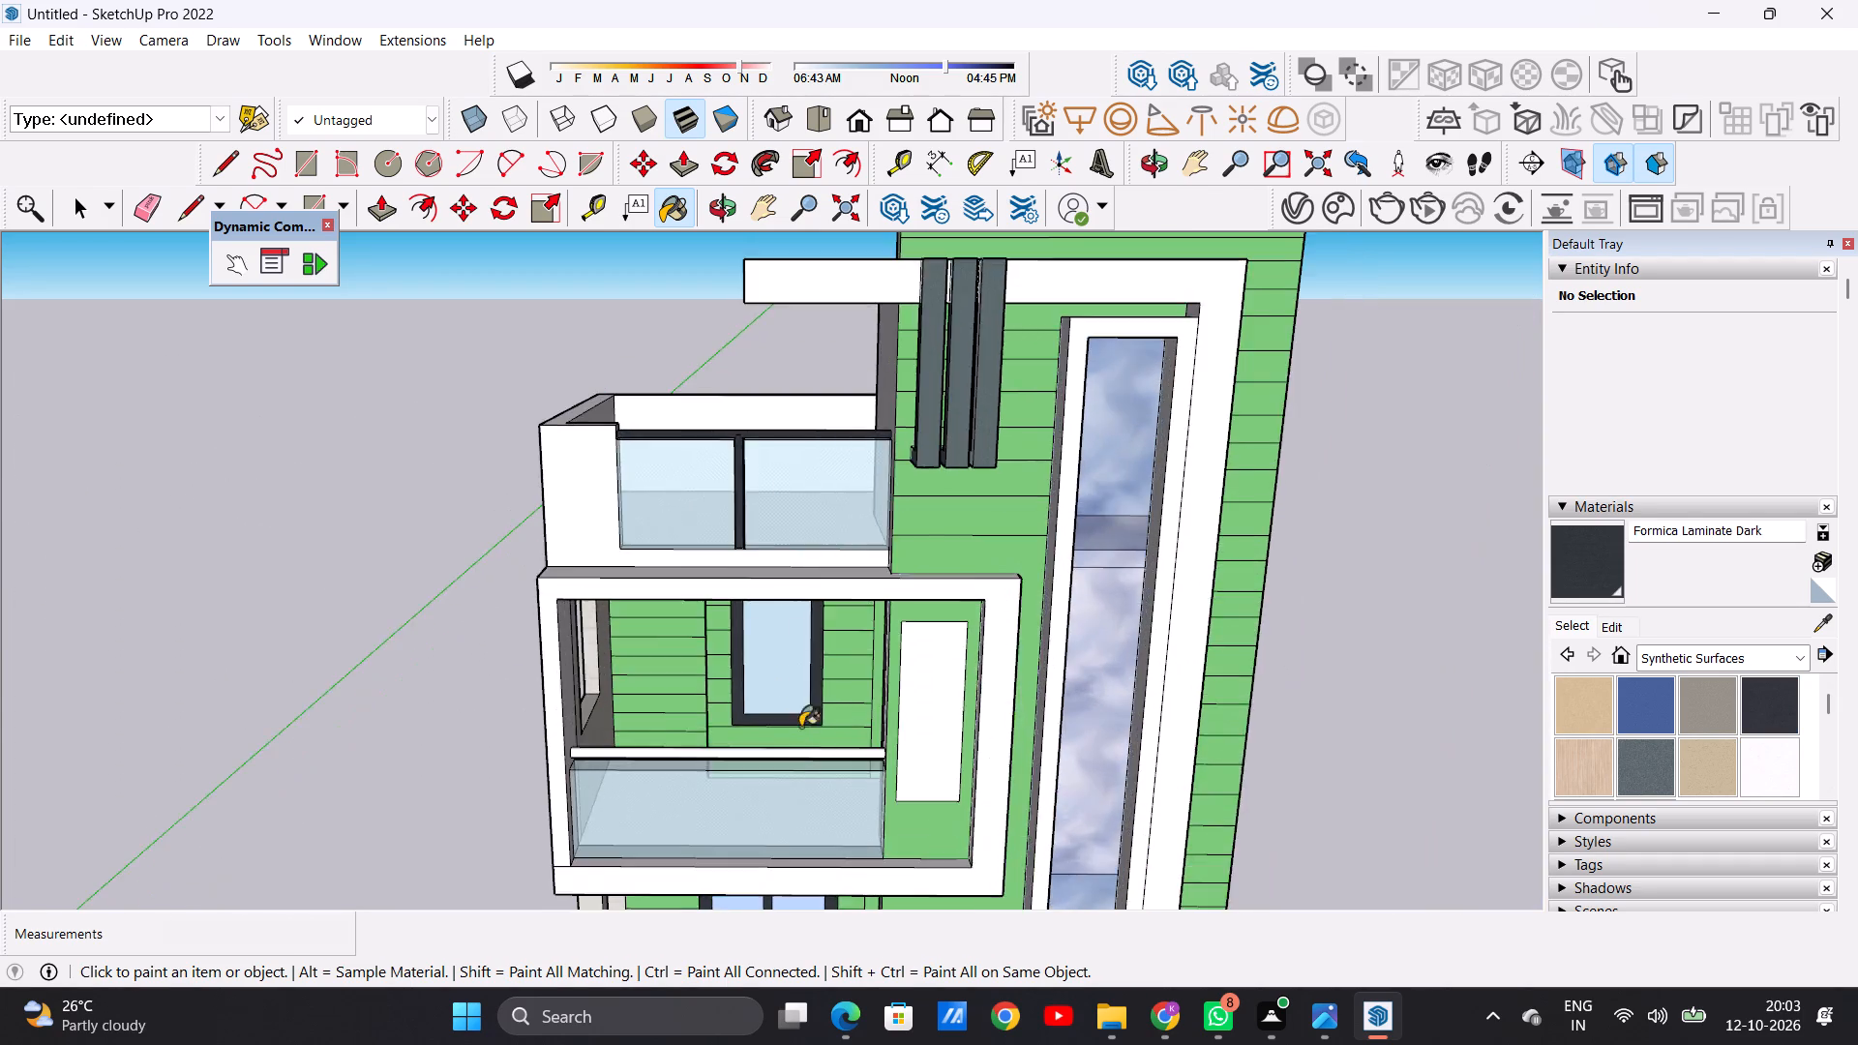
{"action": "scroll", "coordinate": [842, 442], "scroll_direction": "down", "scroll_amount": 10}
{"action": "scroll", "coordinate": [903, 660], "scroll_direction": "up", "scroll_amount": 20}
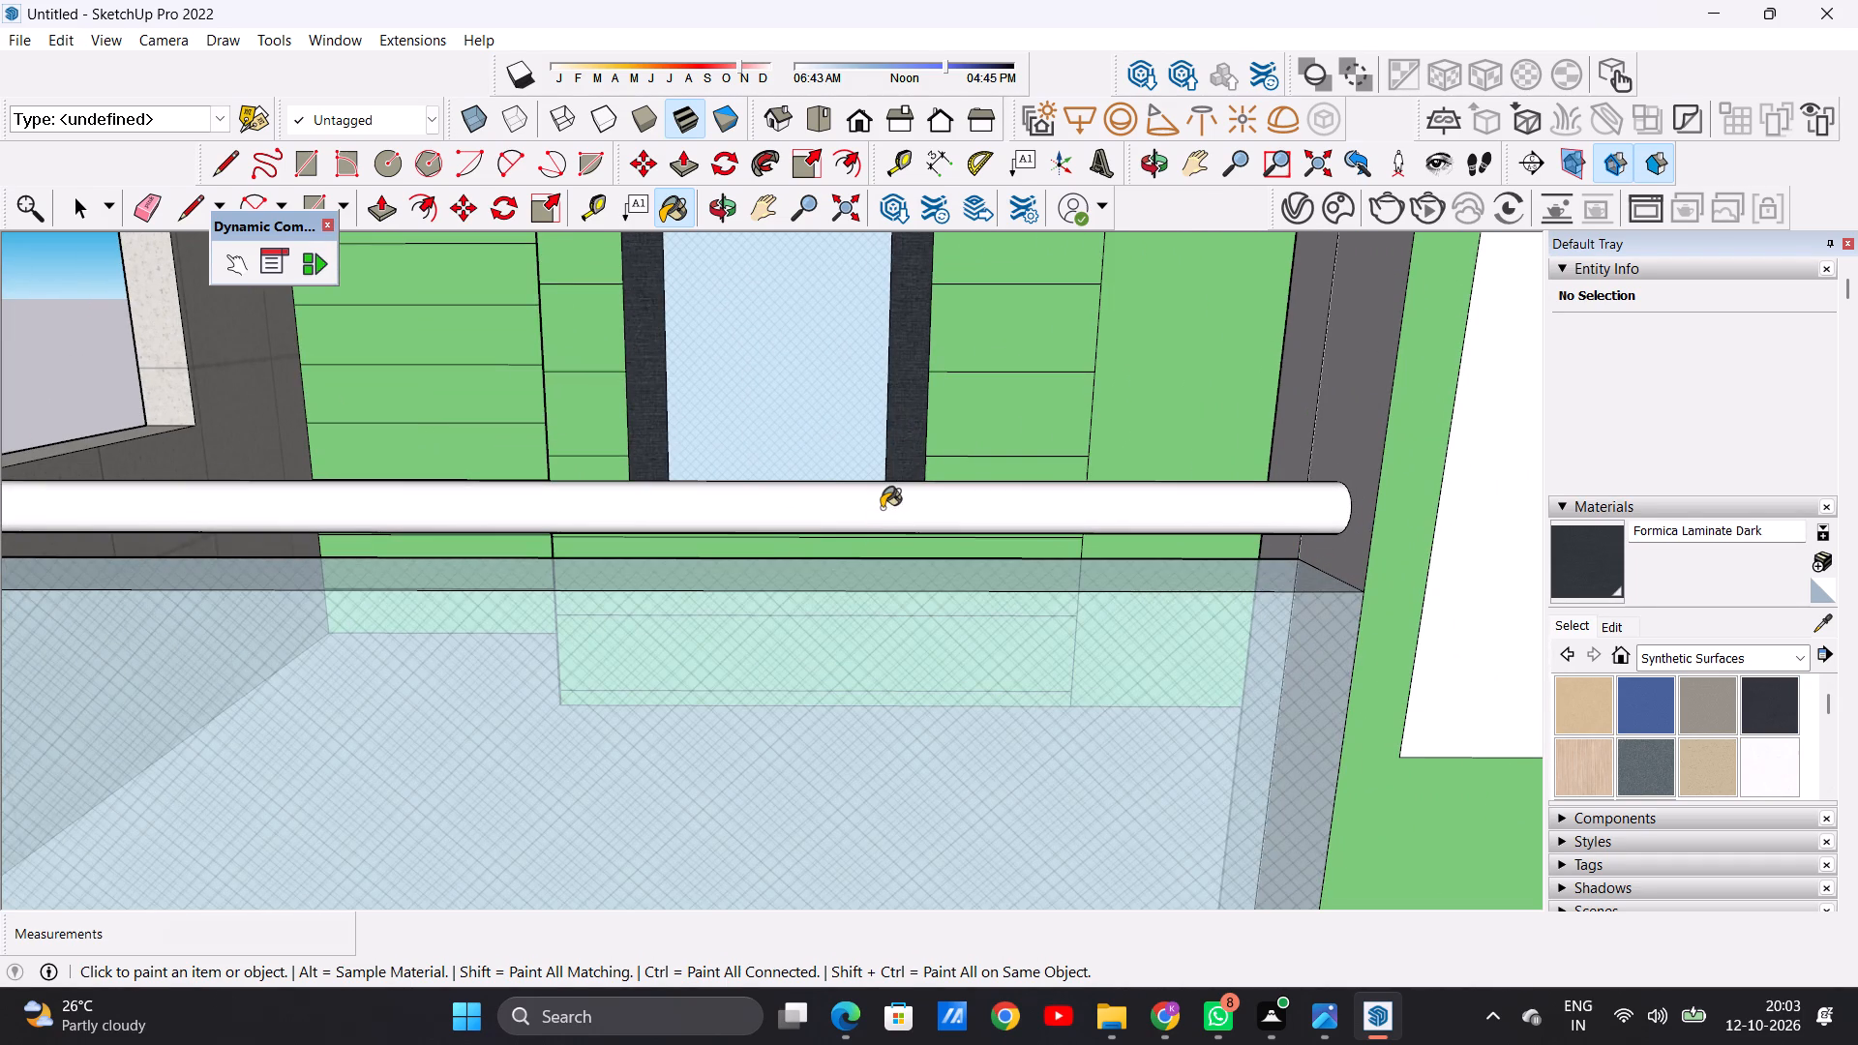
{"action": "left_click", "coordinate": [882, 507]}
{"action": "scroll", "coordinate": [882, 507], "scroll_direction": "down", "scroll_amount": 15}
{"action": "scroll", "coordinate": [826, 597], "scroll_direction": "down", "scroll_amount": 1}
{"action": "scroll", "coordinate": [826, 597], "scroll_direction": "up", "scroll_amount": 1}
{"action": "scroll", "coordinate": [825, 597], "scroll_direction": "down", "scroll_amount": 1}
{"action": "scroll", "coordinate": [825, 597], "scroll_direction": "up", "scroll_amount": 1}
{"action": "scroll", "coordinate": [825, 597], "scroll_direction": "down", "scroll_amount": 3}
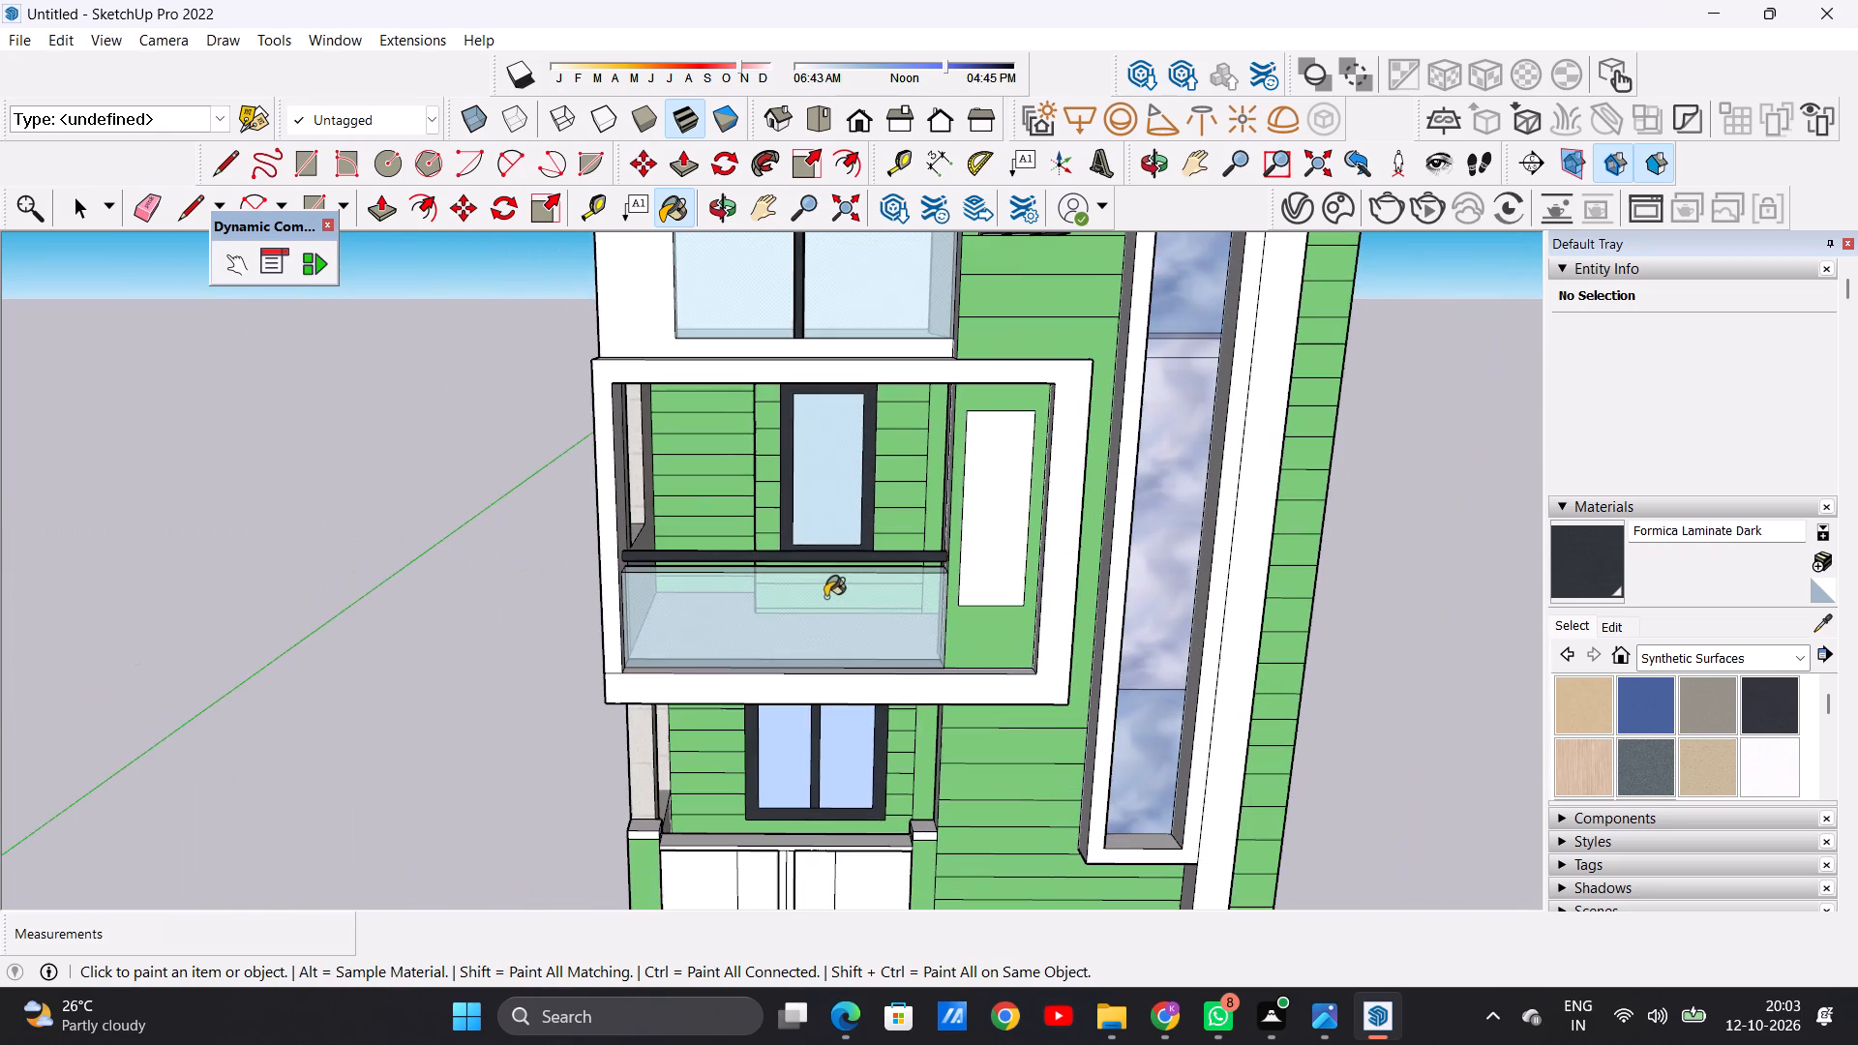
{"action": "scroll", "coordinate": [751, 565], "scroll_direction": "up", "scroll_amount": 6}
{"action": "key", "text": "space"}
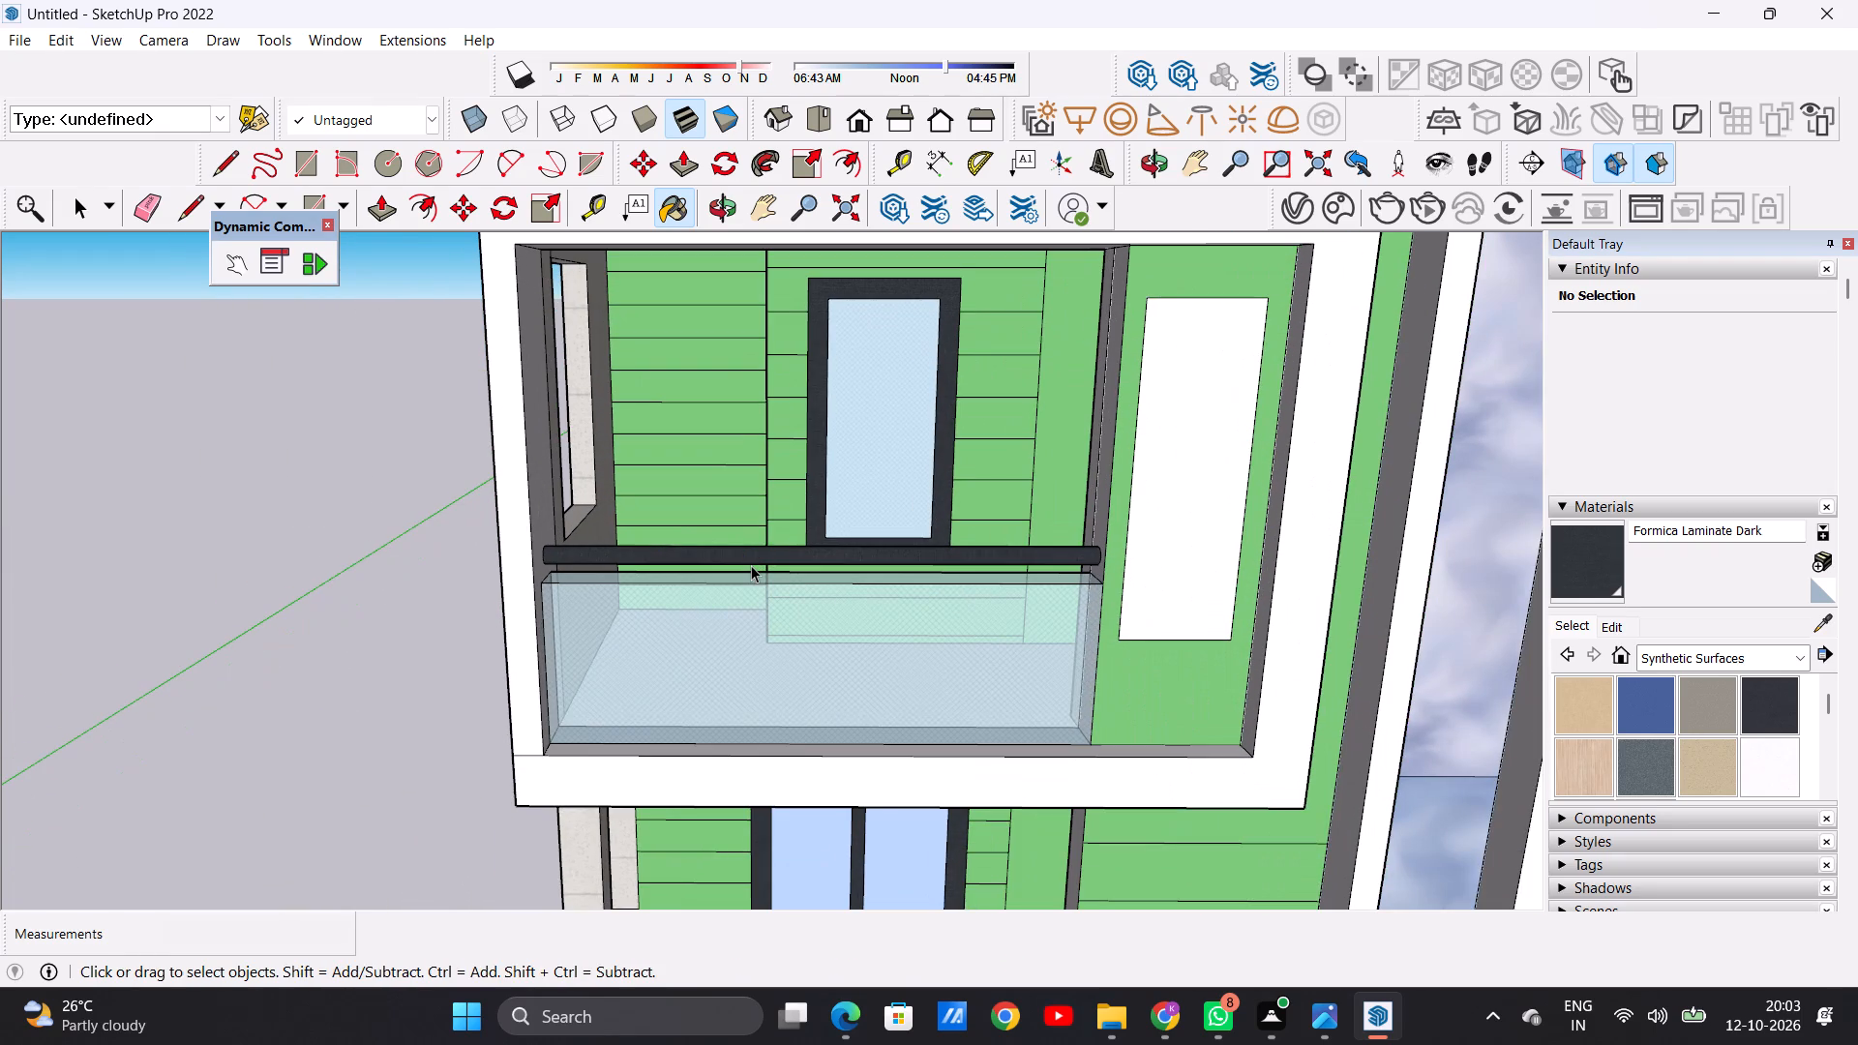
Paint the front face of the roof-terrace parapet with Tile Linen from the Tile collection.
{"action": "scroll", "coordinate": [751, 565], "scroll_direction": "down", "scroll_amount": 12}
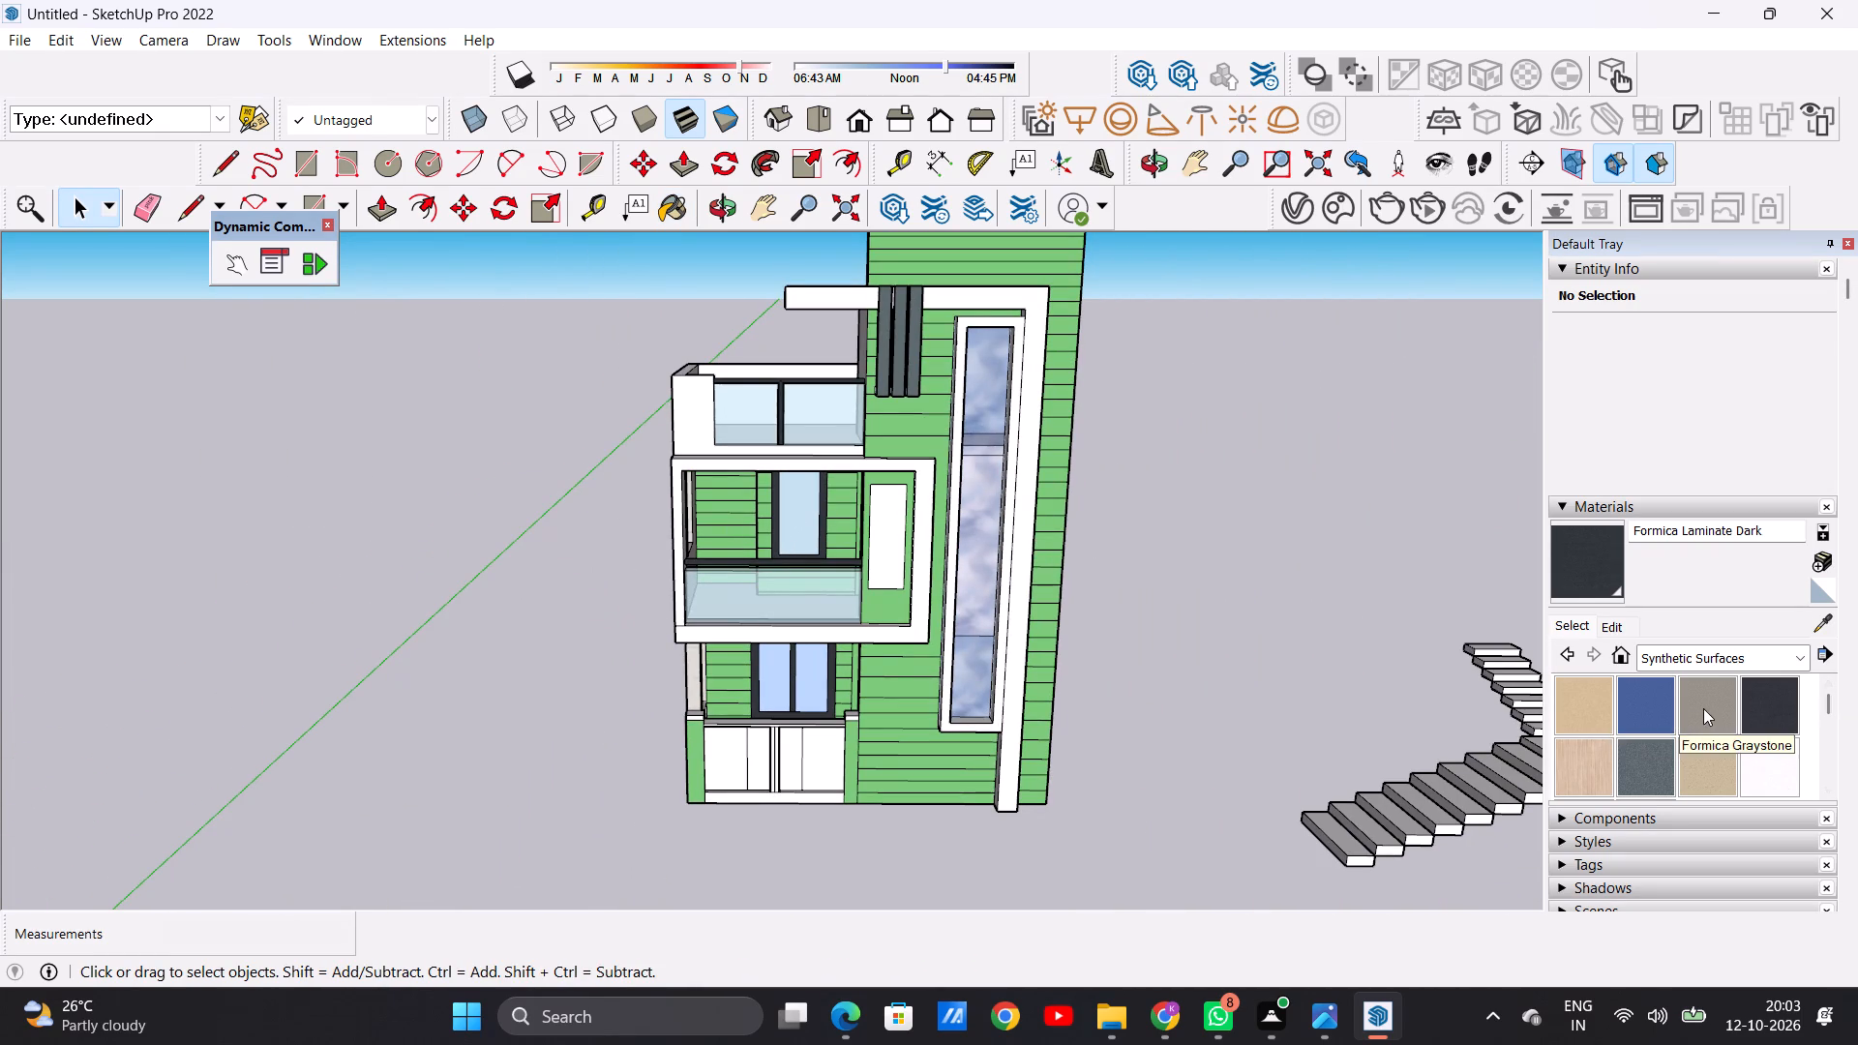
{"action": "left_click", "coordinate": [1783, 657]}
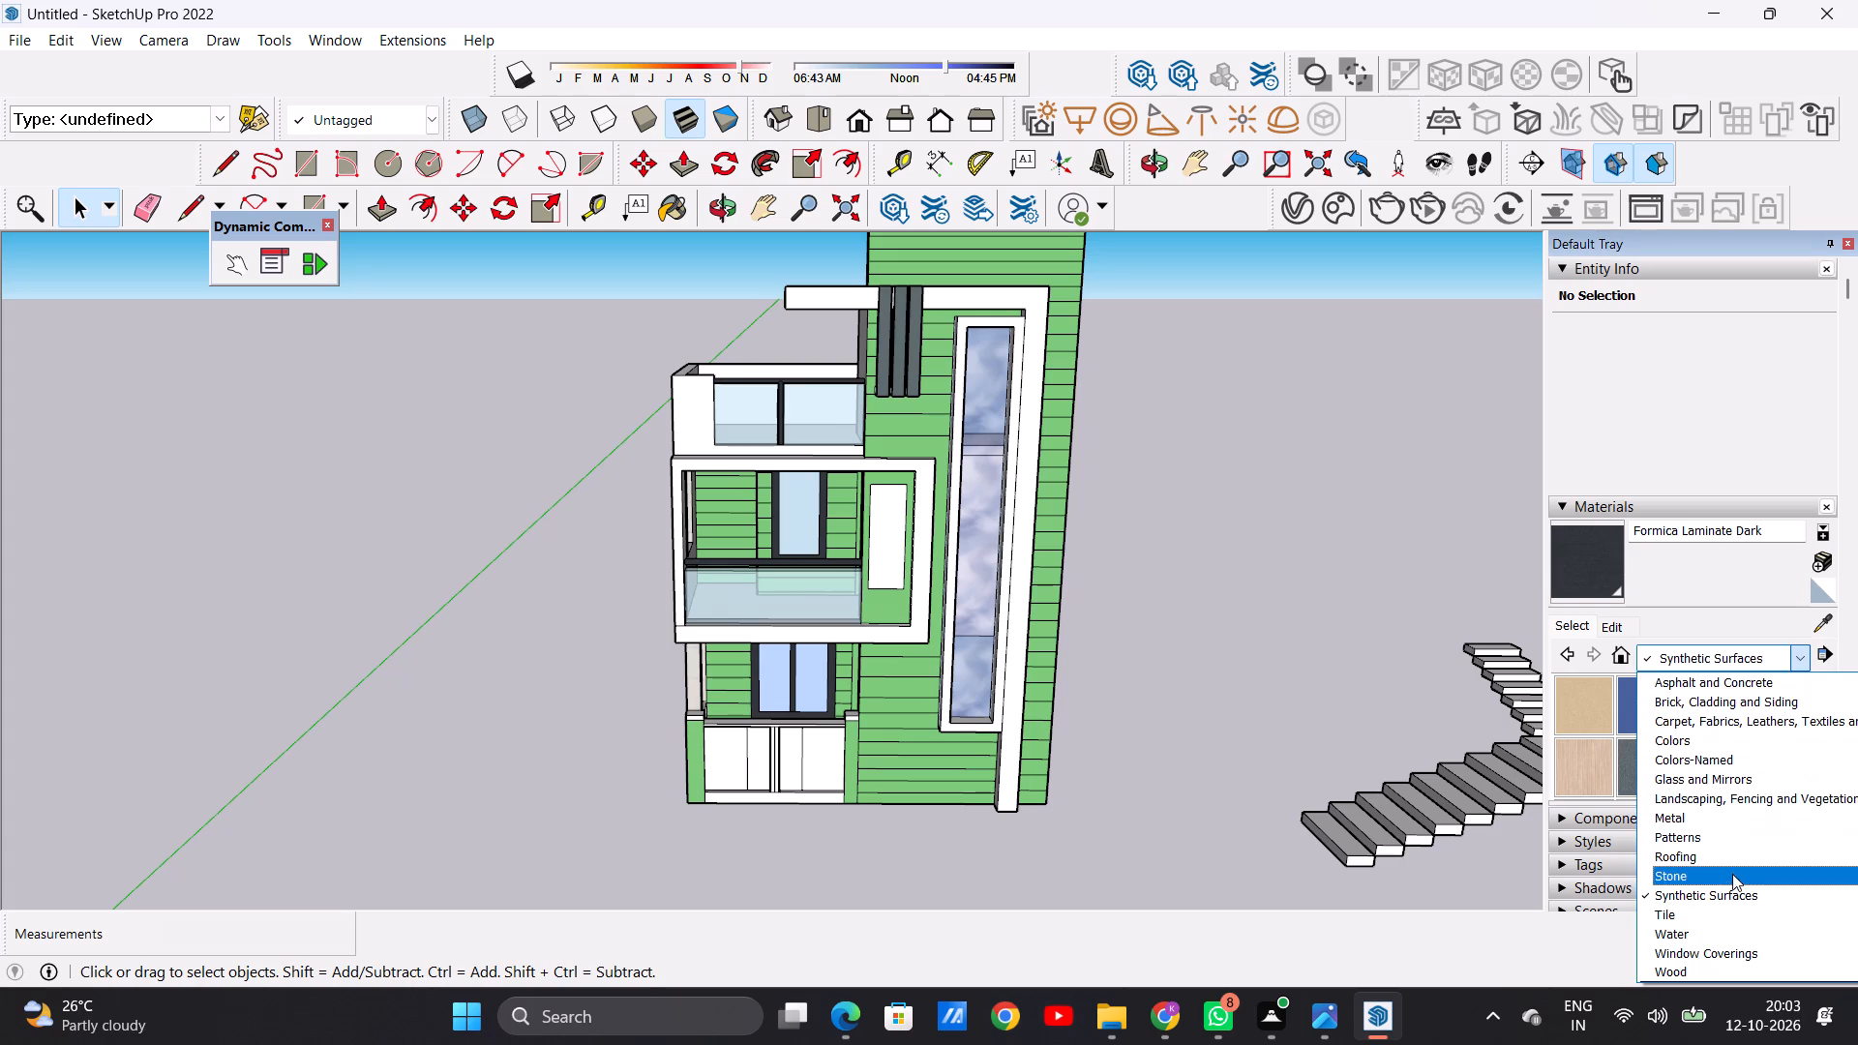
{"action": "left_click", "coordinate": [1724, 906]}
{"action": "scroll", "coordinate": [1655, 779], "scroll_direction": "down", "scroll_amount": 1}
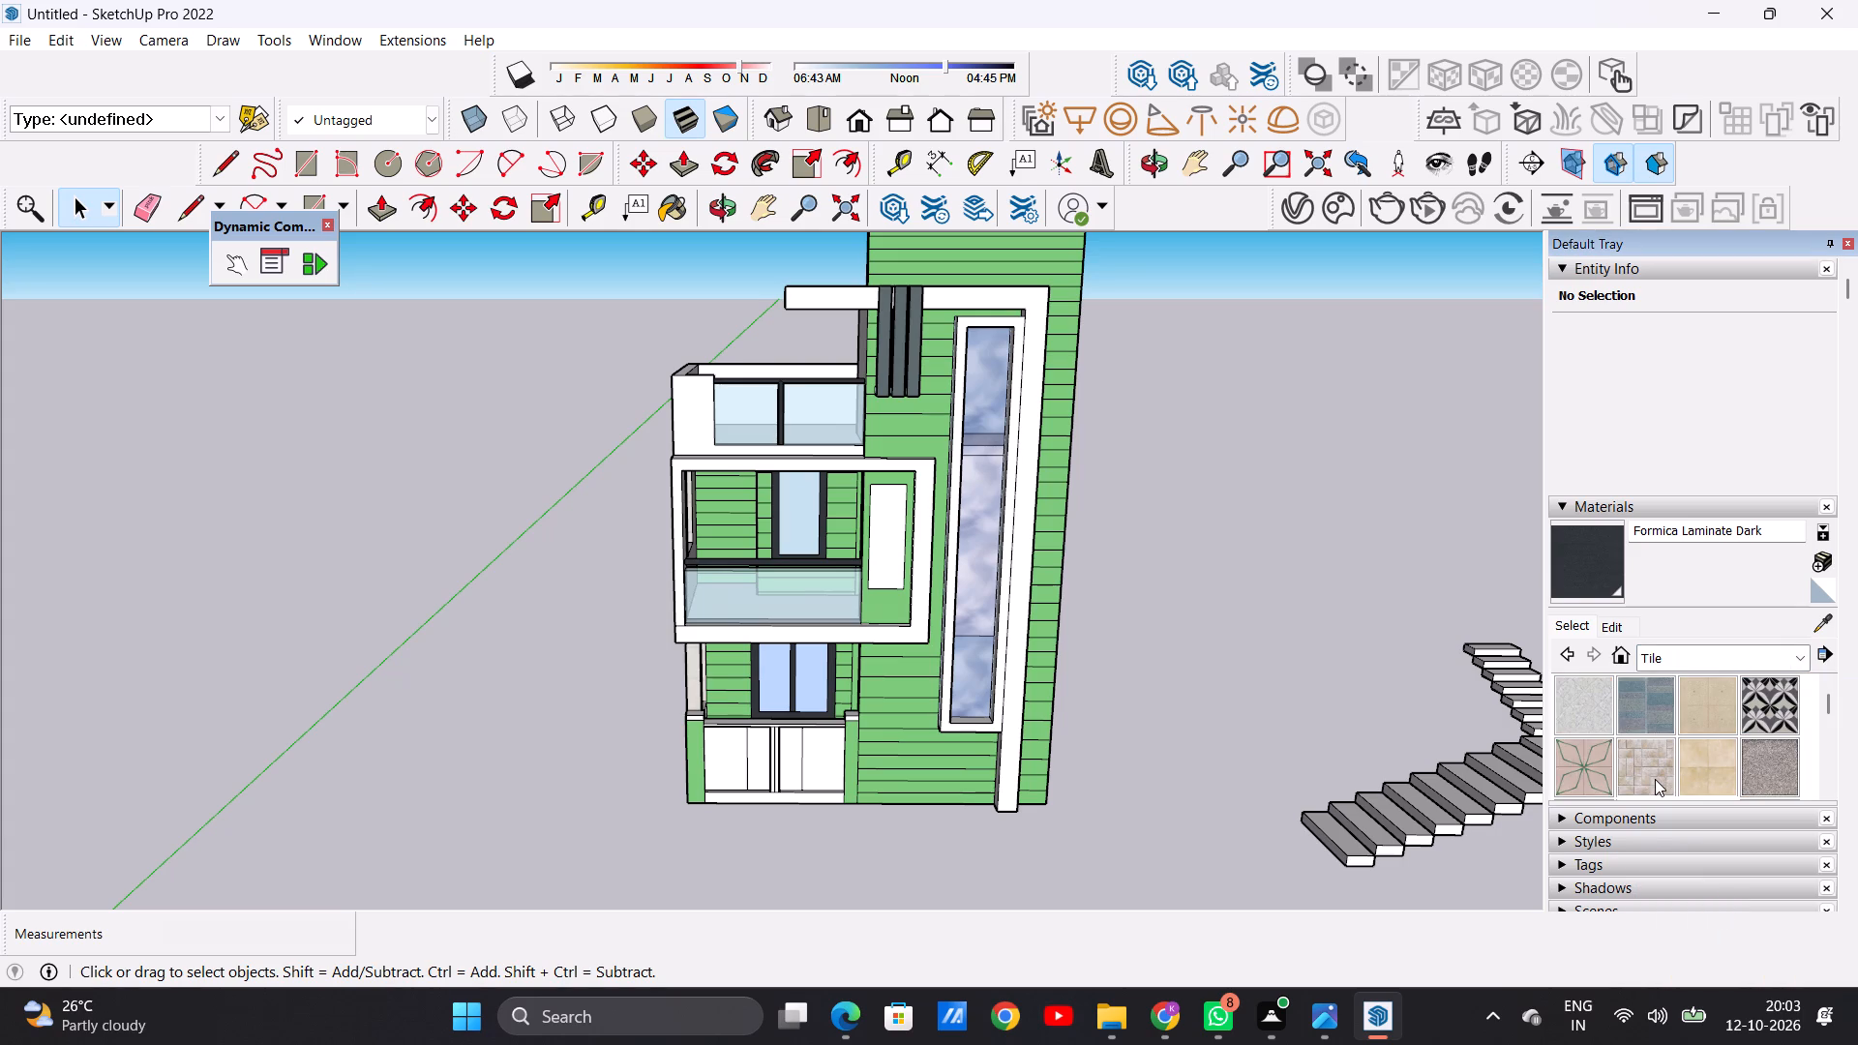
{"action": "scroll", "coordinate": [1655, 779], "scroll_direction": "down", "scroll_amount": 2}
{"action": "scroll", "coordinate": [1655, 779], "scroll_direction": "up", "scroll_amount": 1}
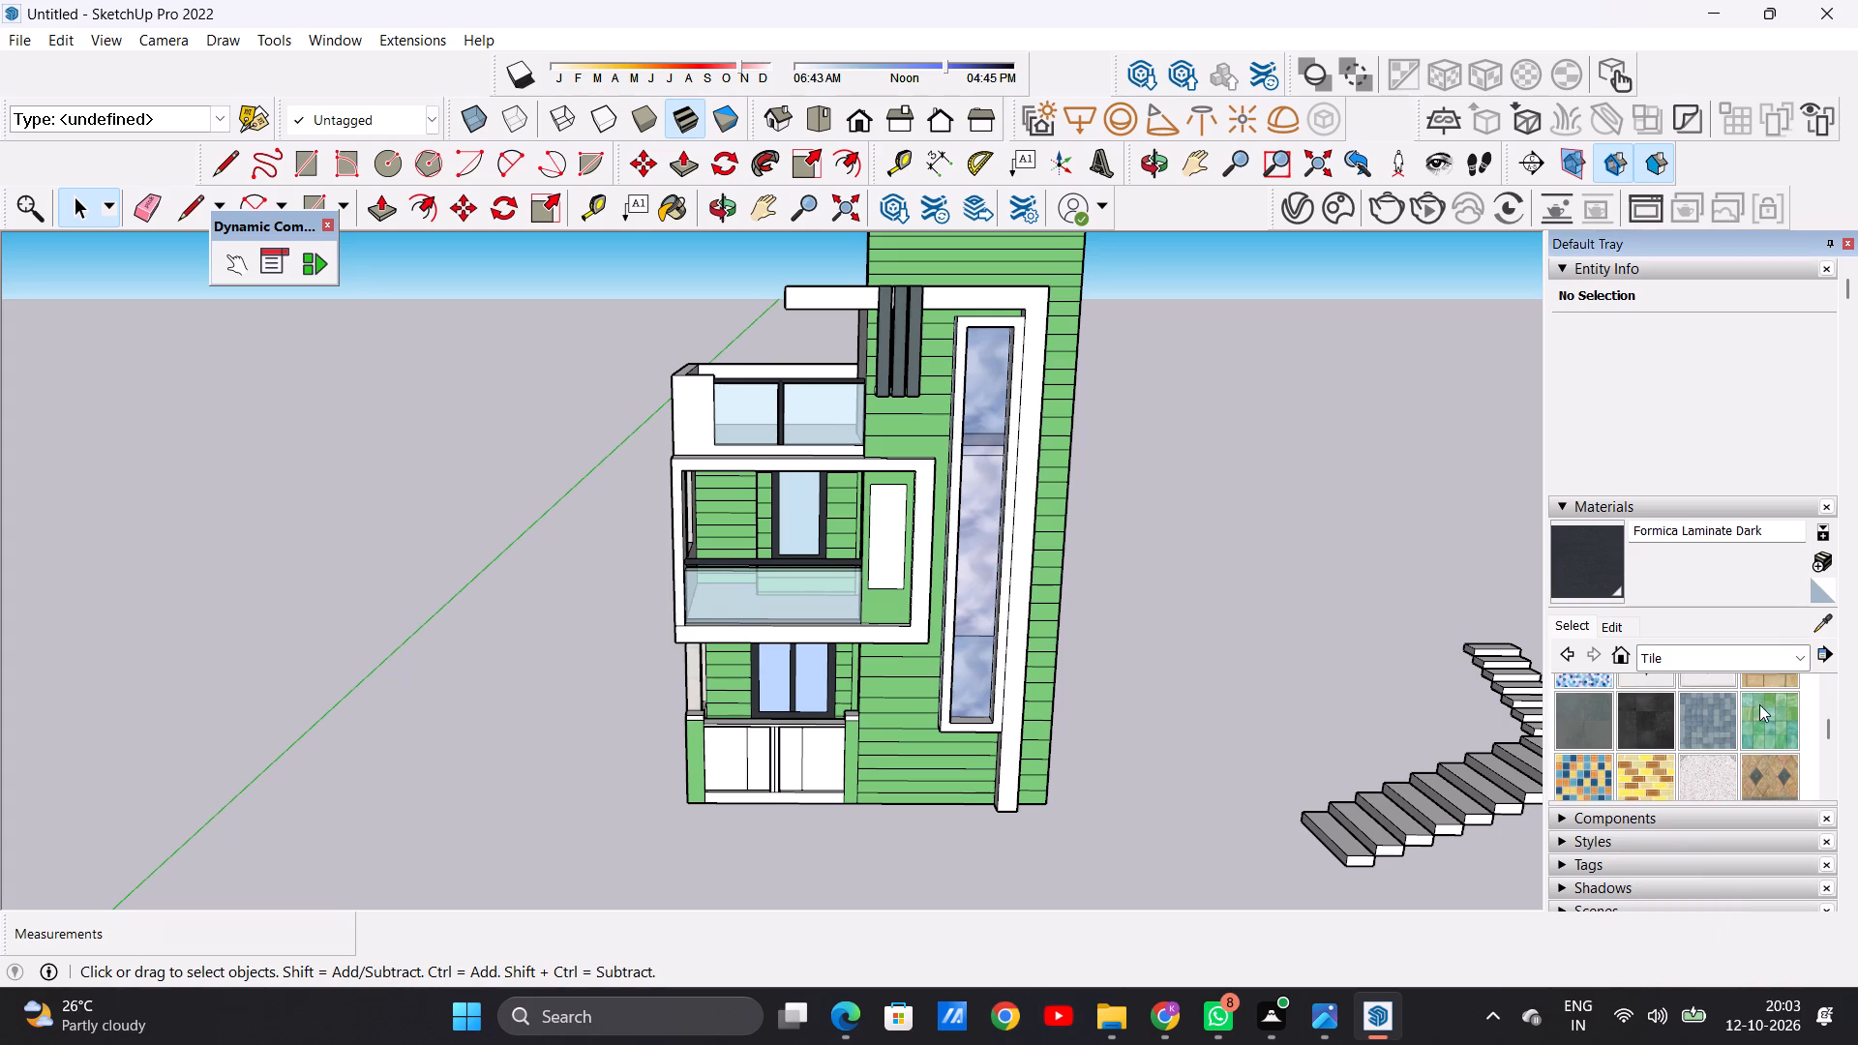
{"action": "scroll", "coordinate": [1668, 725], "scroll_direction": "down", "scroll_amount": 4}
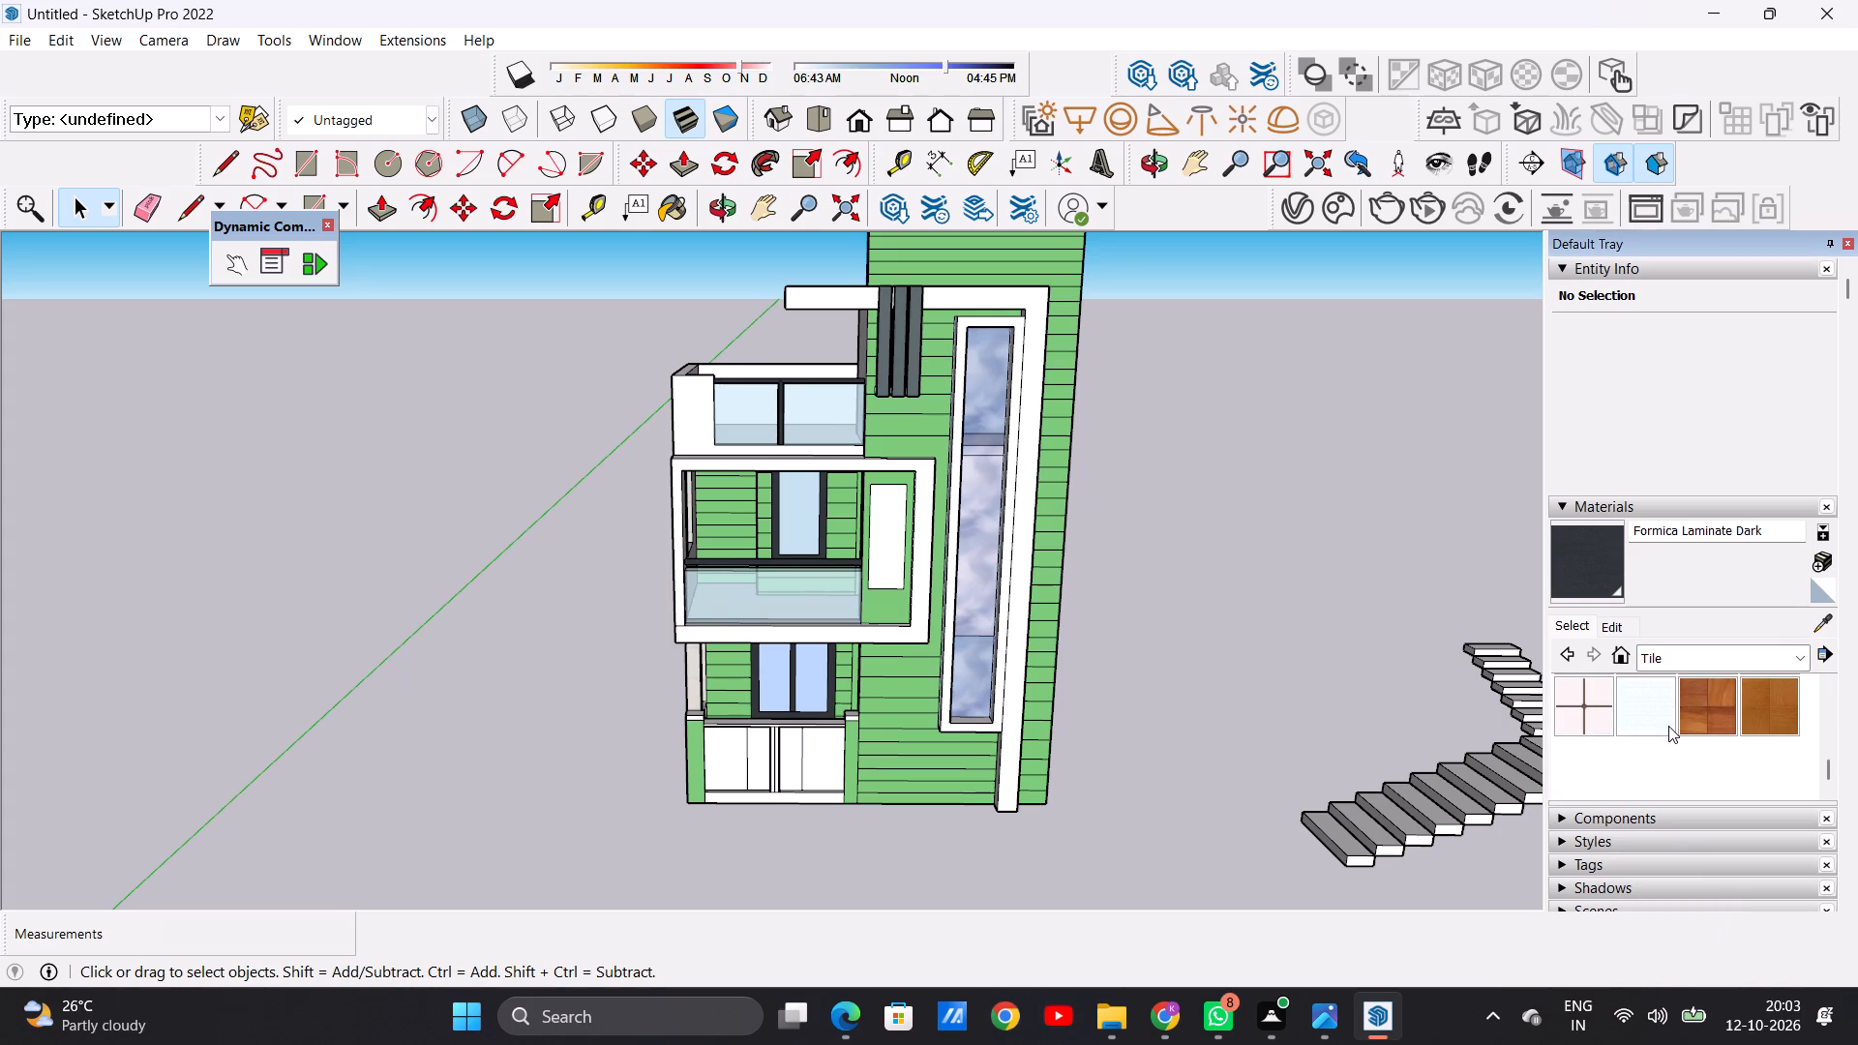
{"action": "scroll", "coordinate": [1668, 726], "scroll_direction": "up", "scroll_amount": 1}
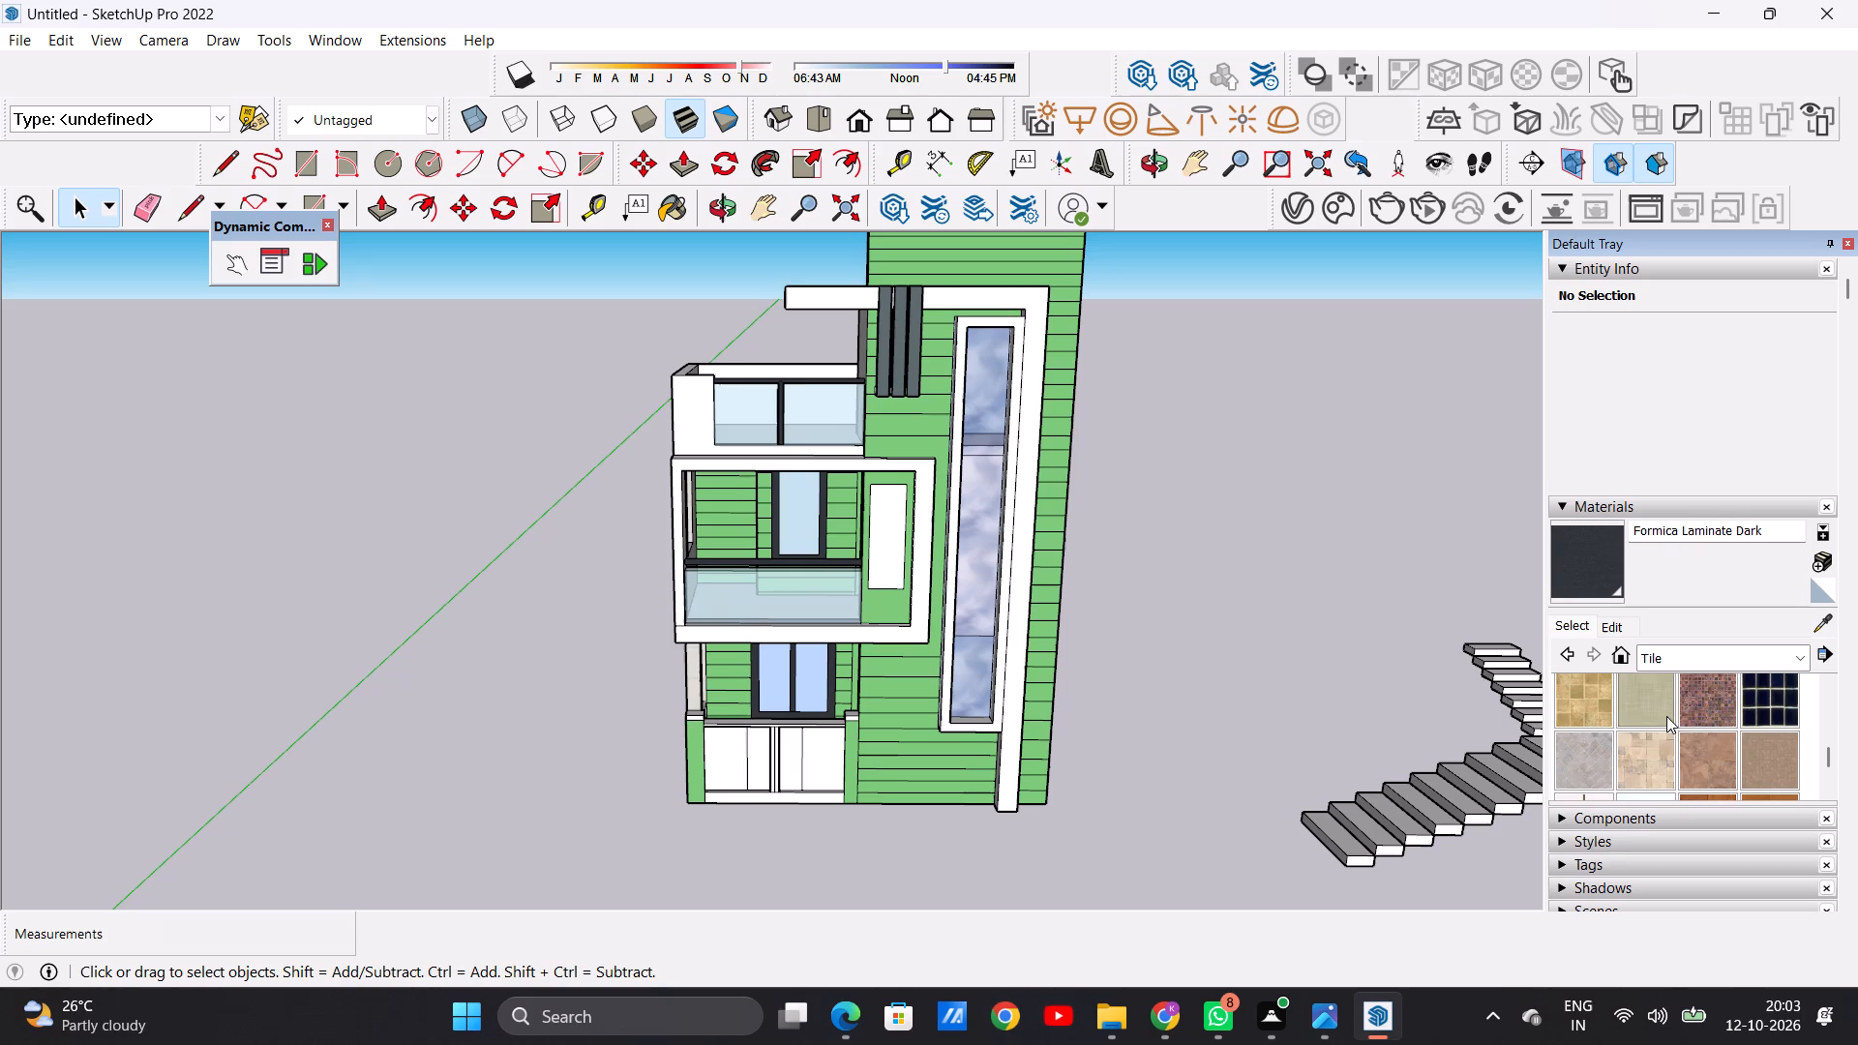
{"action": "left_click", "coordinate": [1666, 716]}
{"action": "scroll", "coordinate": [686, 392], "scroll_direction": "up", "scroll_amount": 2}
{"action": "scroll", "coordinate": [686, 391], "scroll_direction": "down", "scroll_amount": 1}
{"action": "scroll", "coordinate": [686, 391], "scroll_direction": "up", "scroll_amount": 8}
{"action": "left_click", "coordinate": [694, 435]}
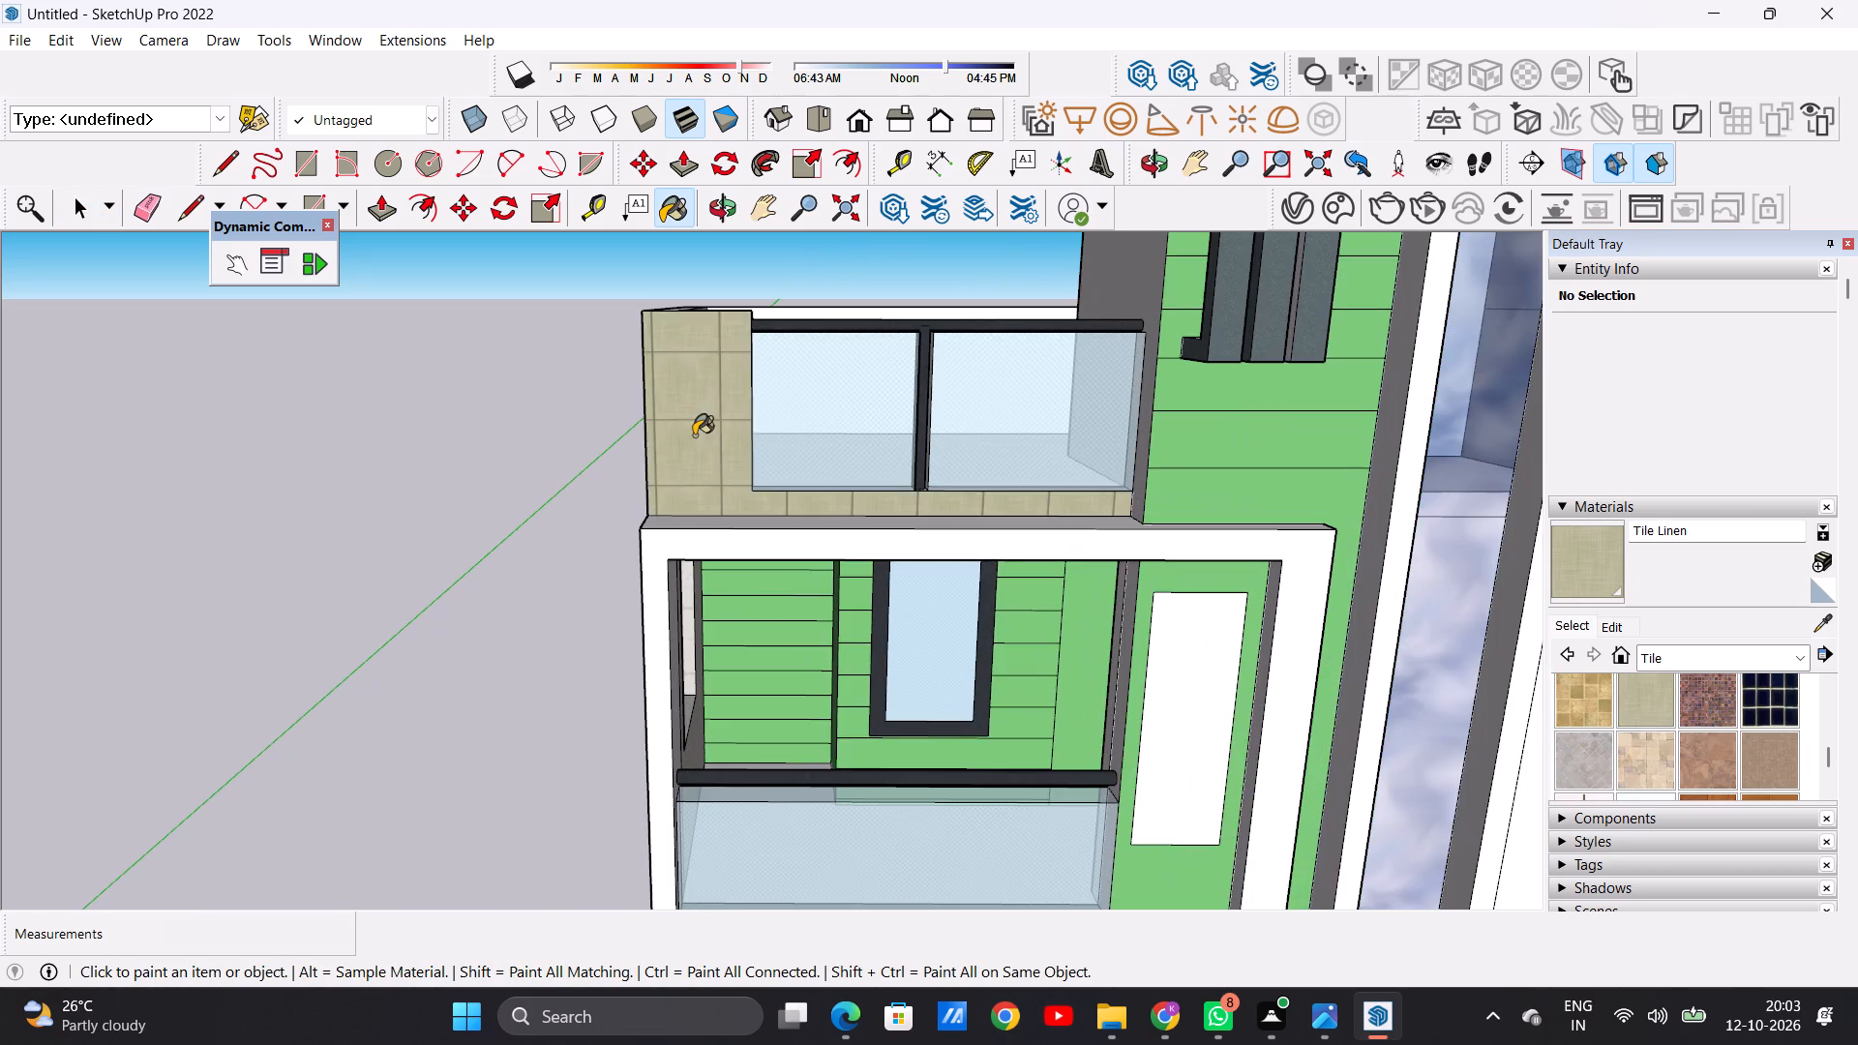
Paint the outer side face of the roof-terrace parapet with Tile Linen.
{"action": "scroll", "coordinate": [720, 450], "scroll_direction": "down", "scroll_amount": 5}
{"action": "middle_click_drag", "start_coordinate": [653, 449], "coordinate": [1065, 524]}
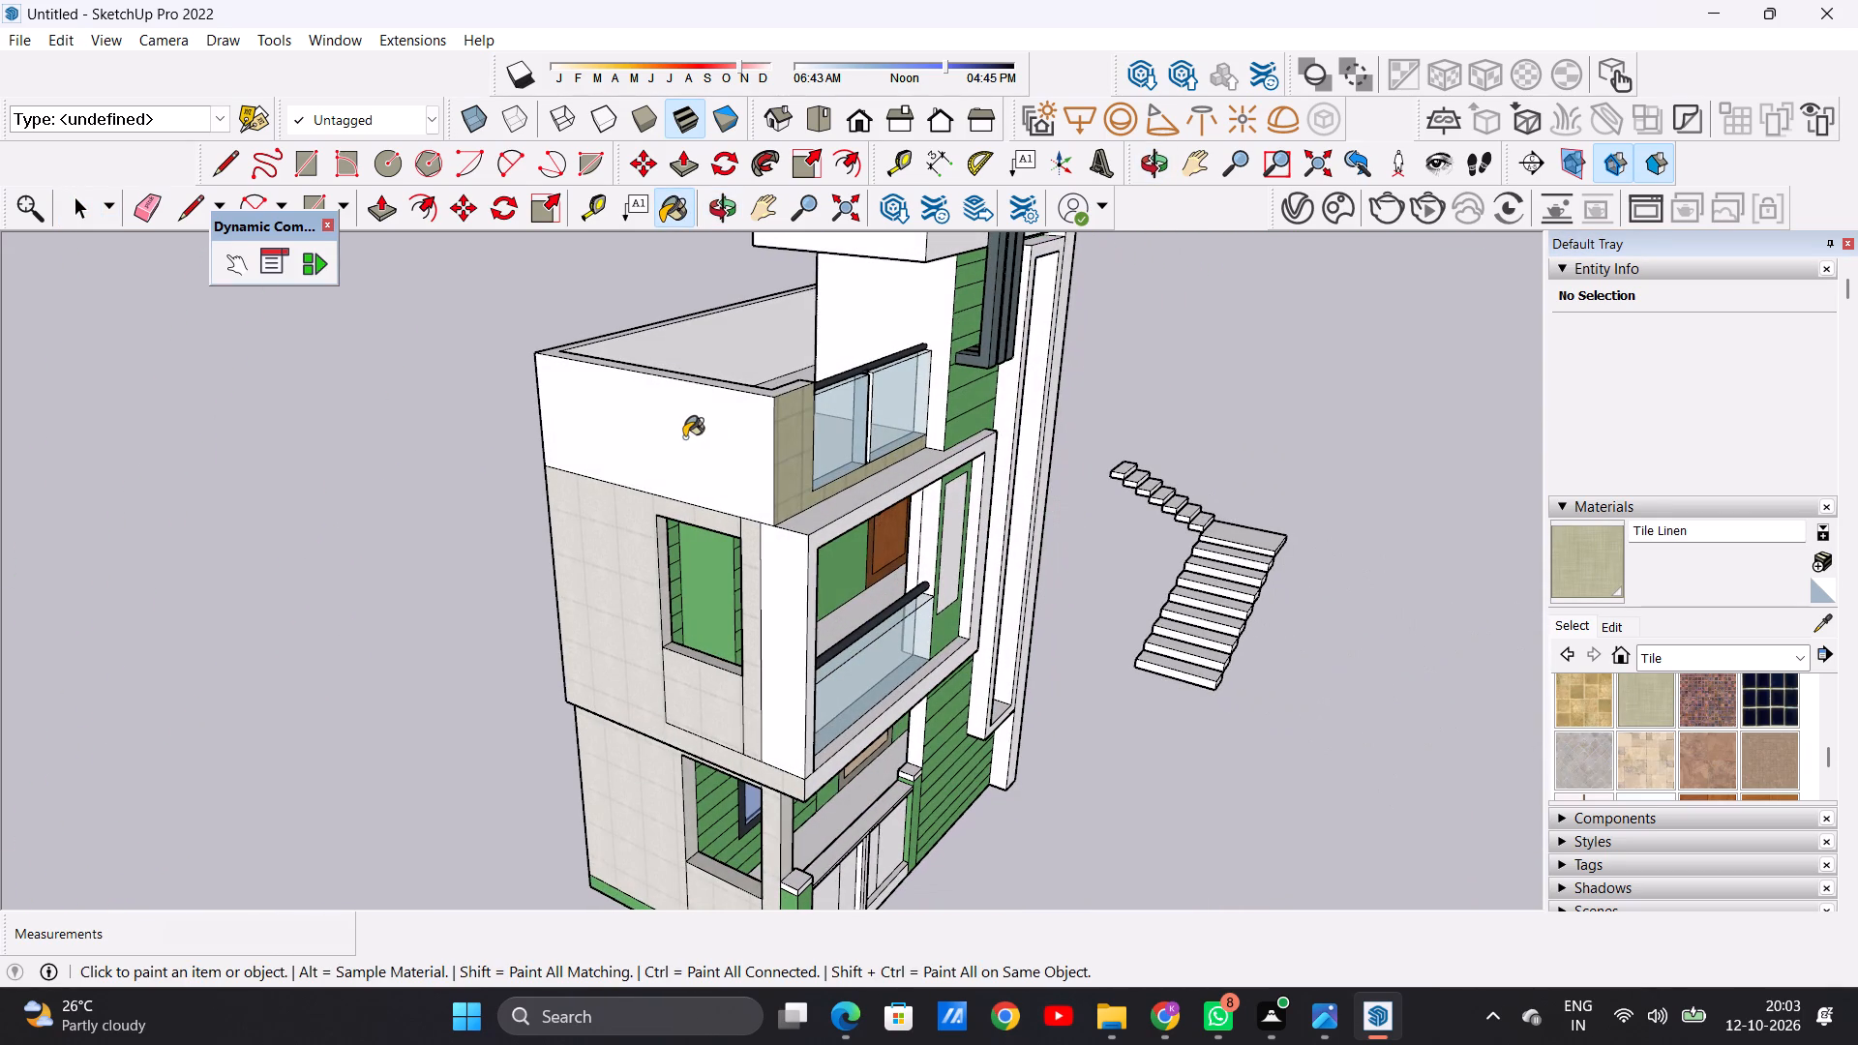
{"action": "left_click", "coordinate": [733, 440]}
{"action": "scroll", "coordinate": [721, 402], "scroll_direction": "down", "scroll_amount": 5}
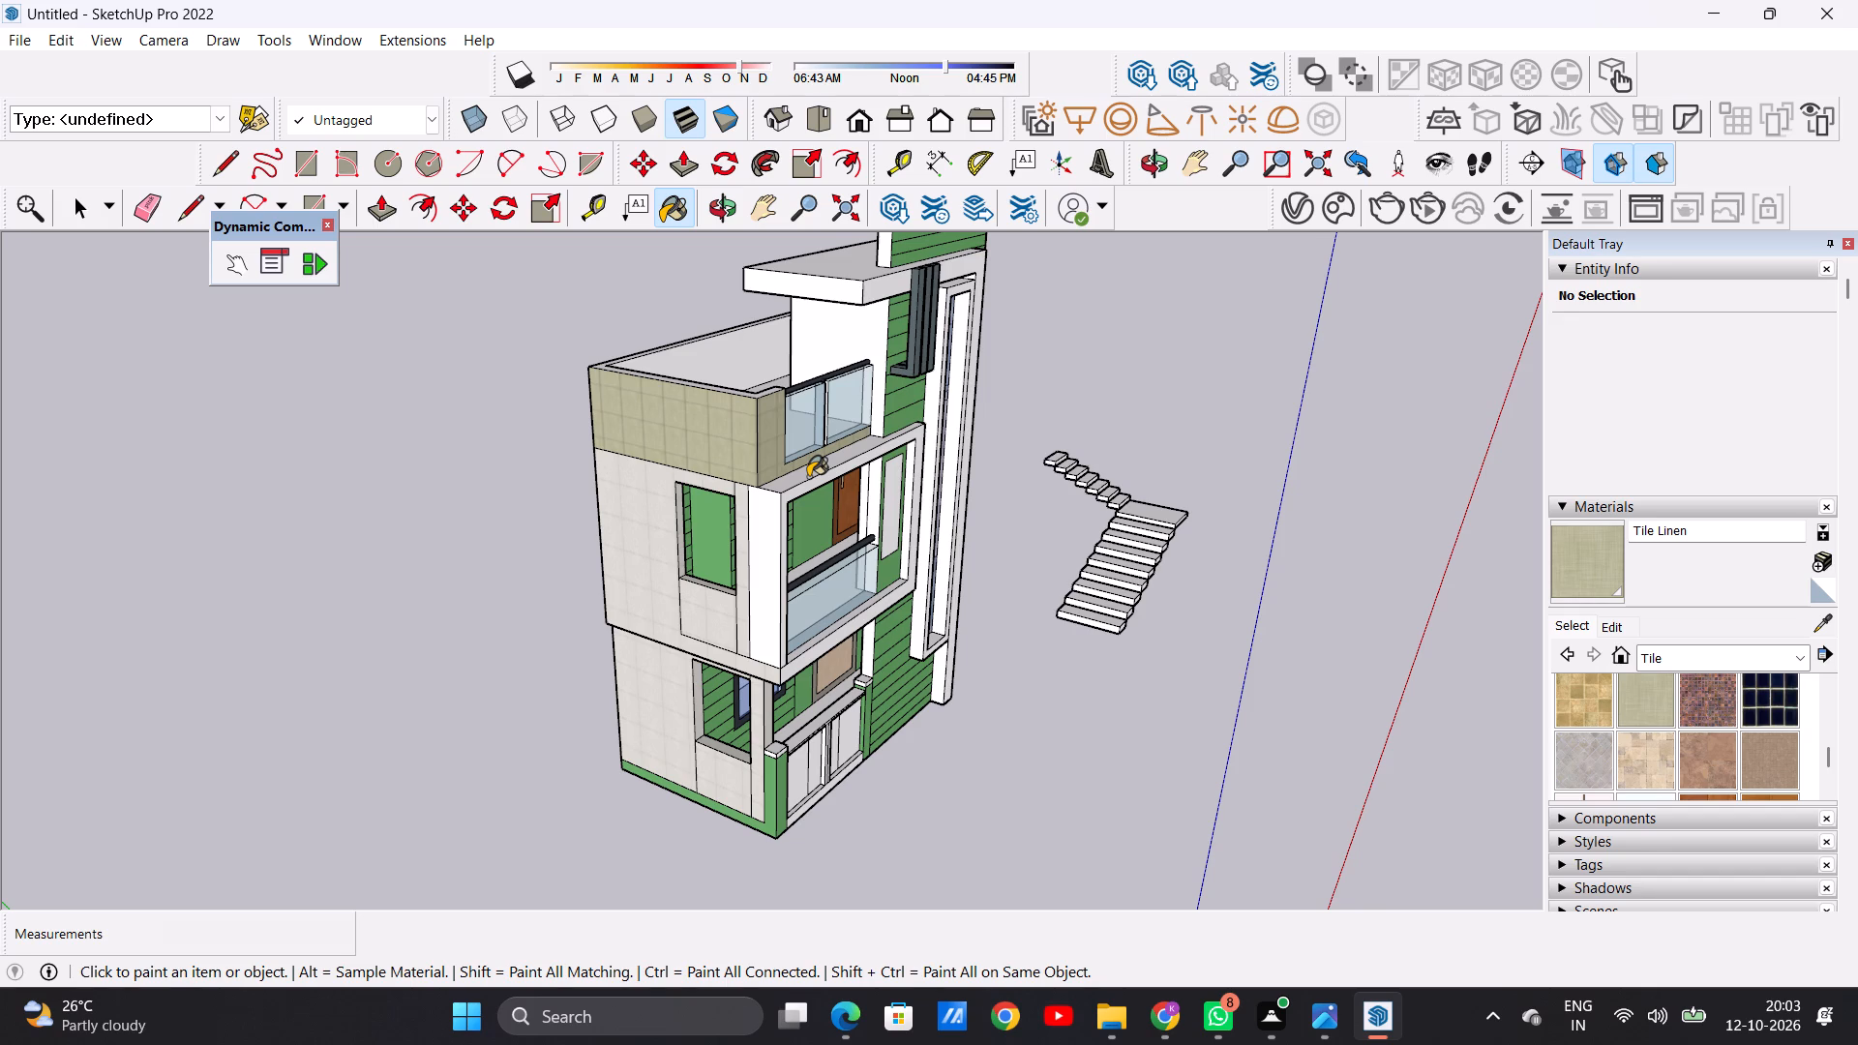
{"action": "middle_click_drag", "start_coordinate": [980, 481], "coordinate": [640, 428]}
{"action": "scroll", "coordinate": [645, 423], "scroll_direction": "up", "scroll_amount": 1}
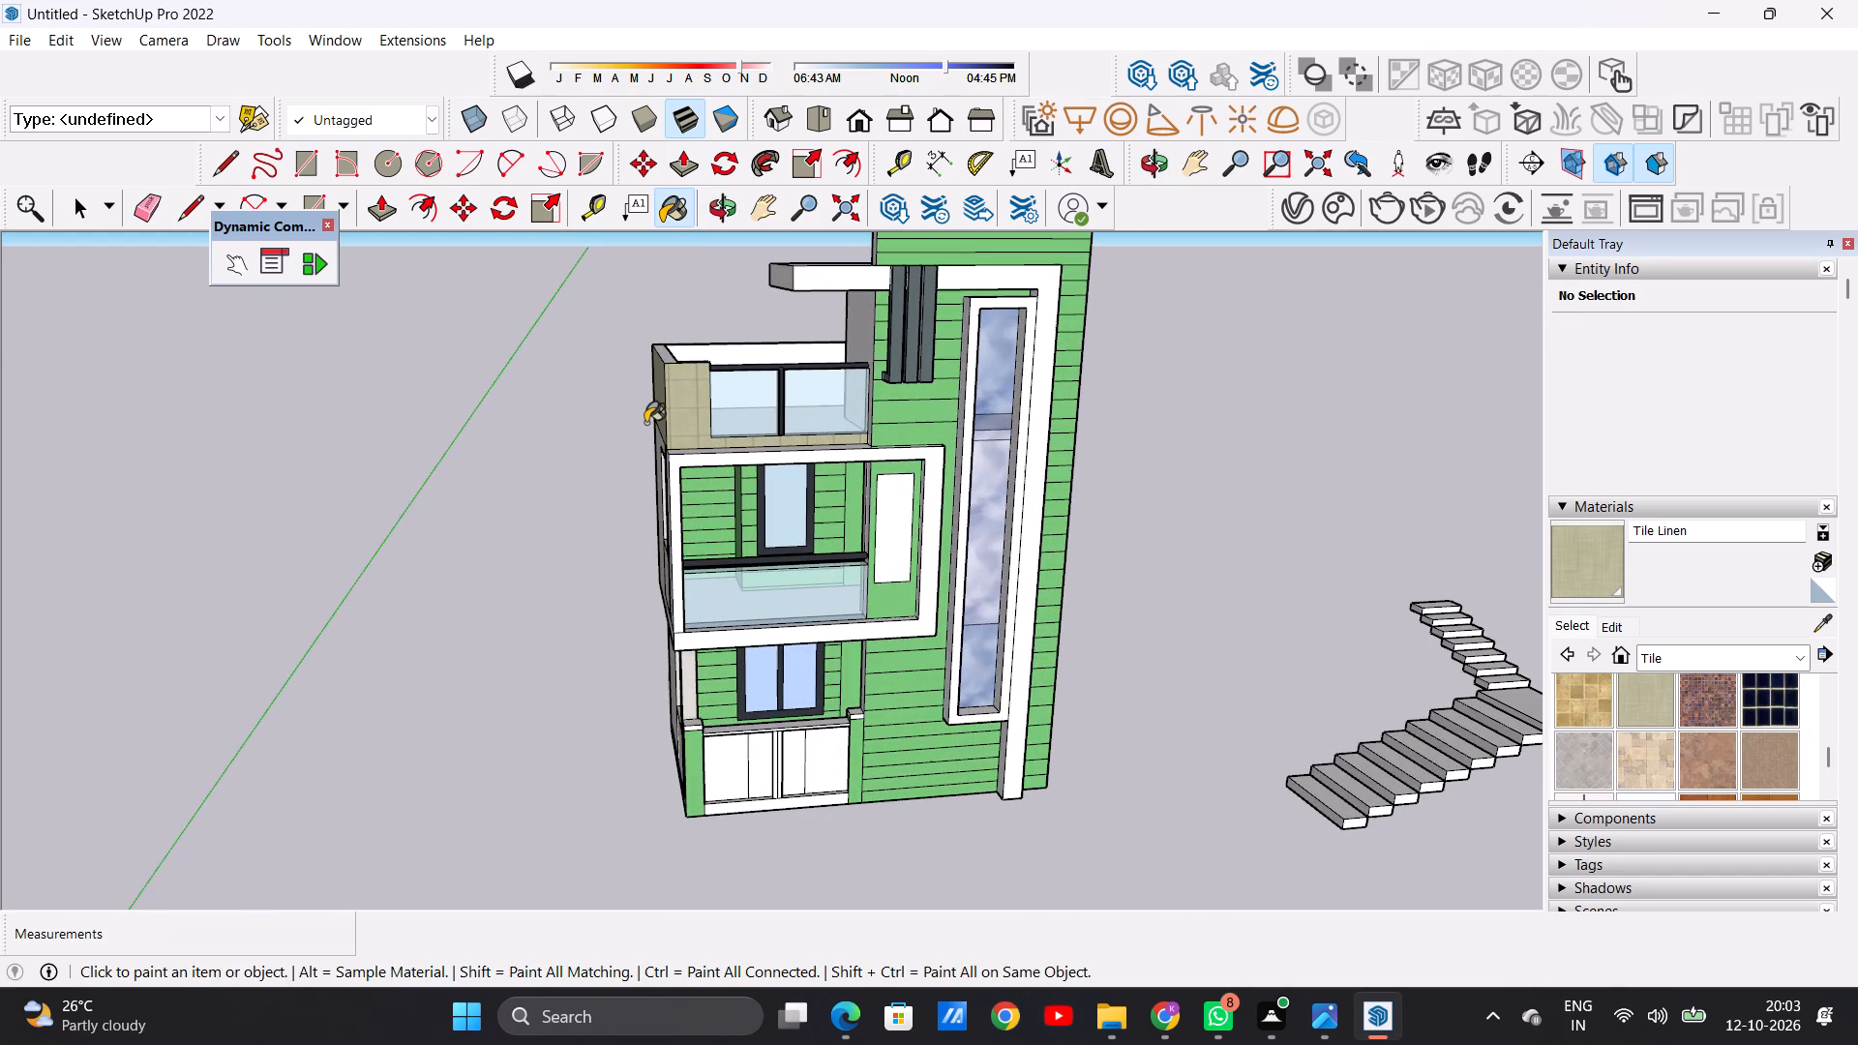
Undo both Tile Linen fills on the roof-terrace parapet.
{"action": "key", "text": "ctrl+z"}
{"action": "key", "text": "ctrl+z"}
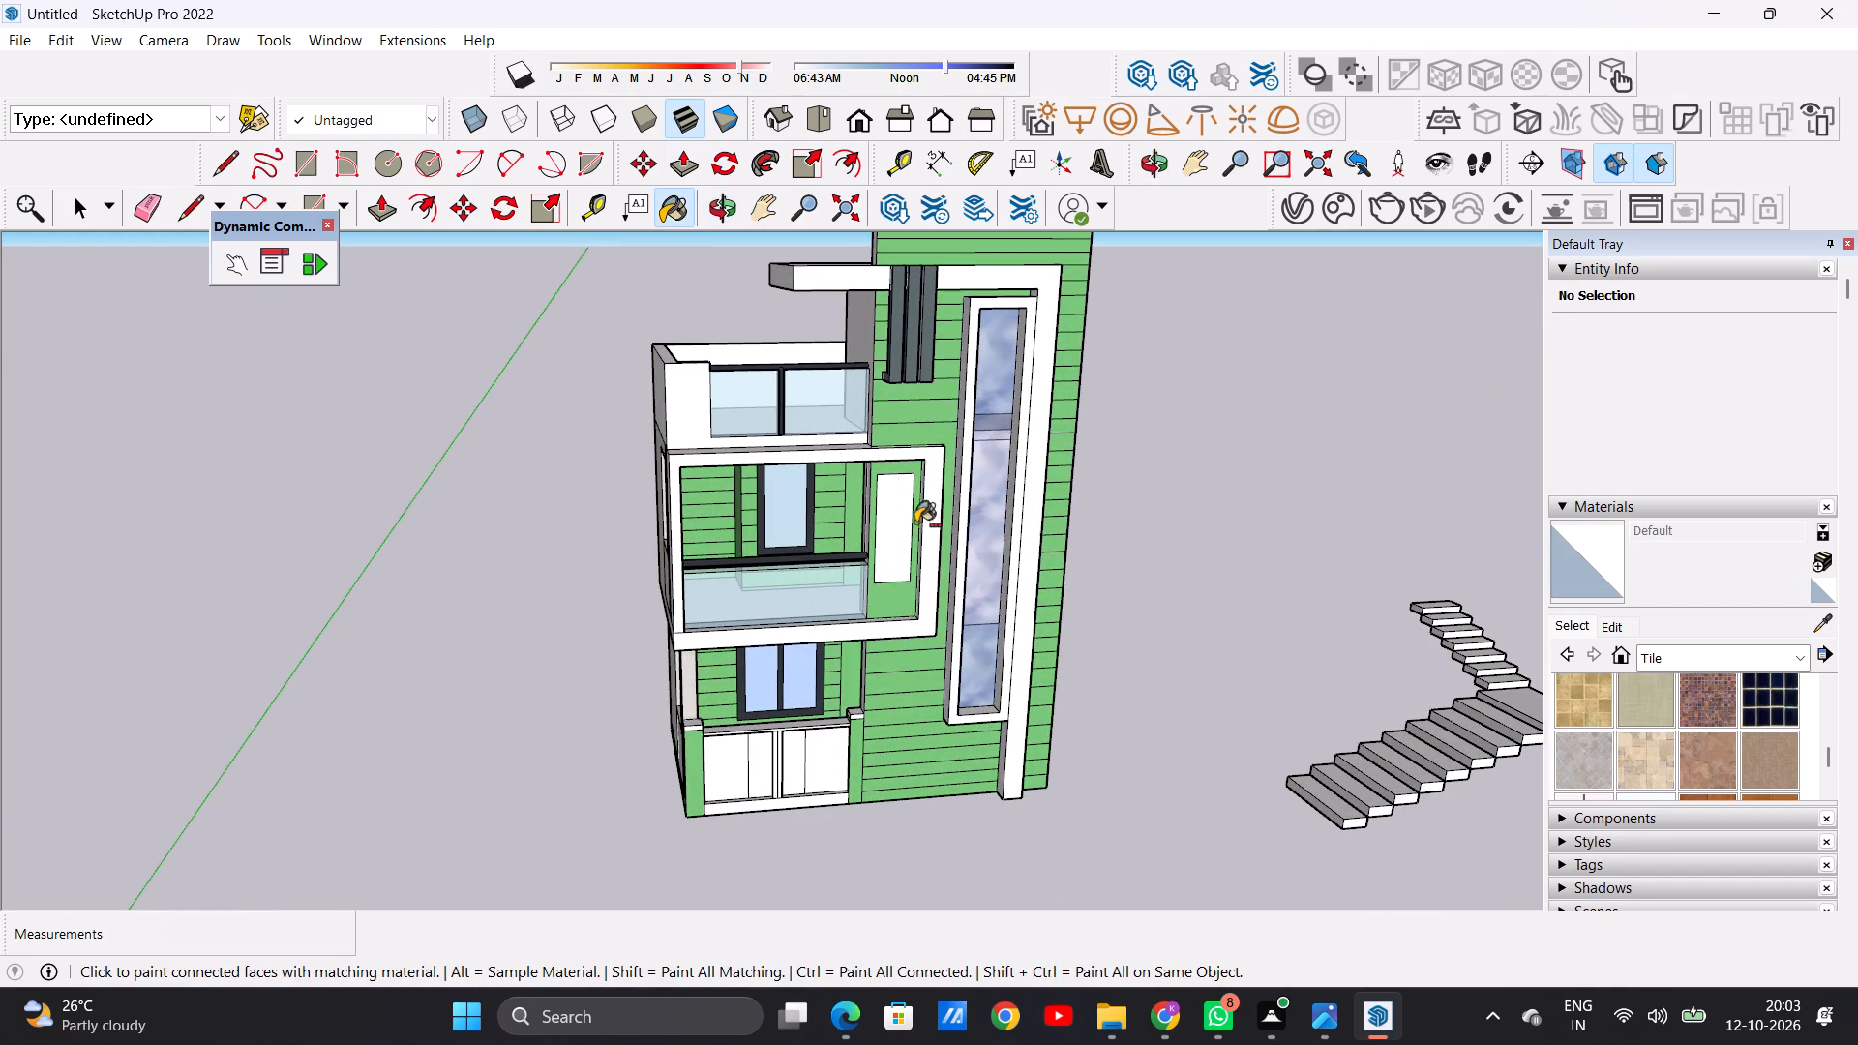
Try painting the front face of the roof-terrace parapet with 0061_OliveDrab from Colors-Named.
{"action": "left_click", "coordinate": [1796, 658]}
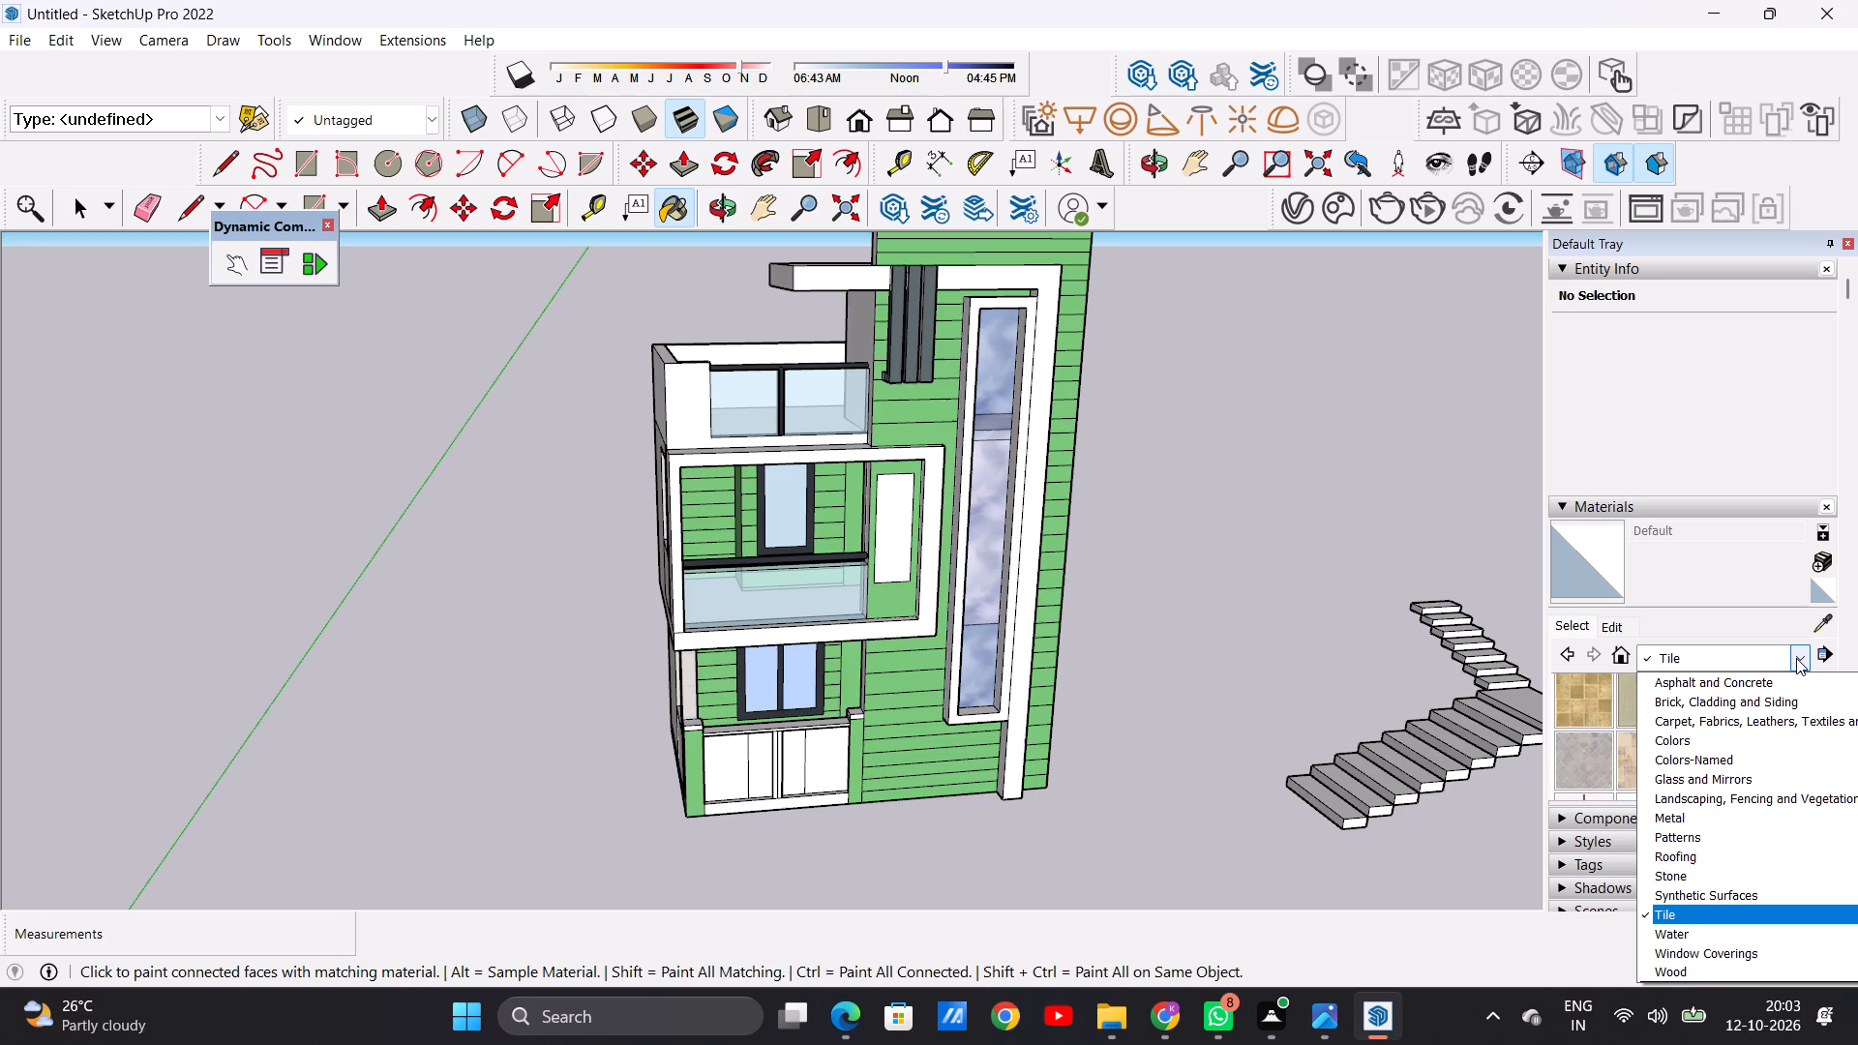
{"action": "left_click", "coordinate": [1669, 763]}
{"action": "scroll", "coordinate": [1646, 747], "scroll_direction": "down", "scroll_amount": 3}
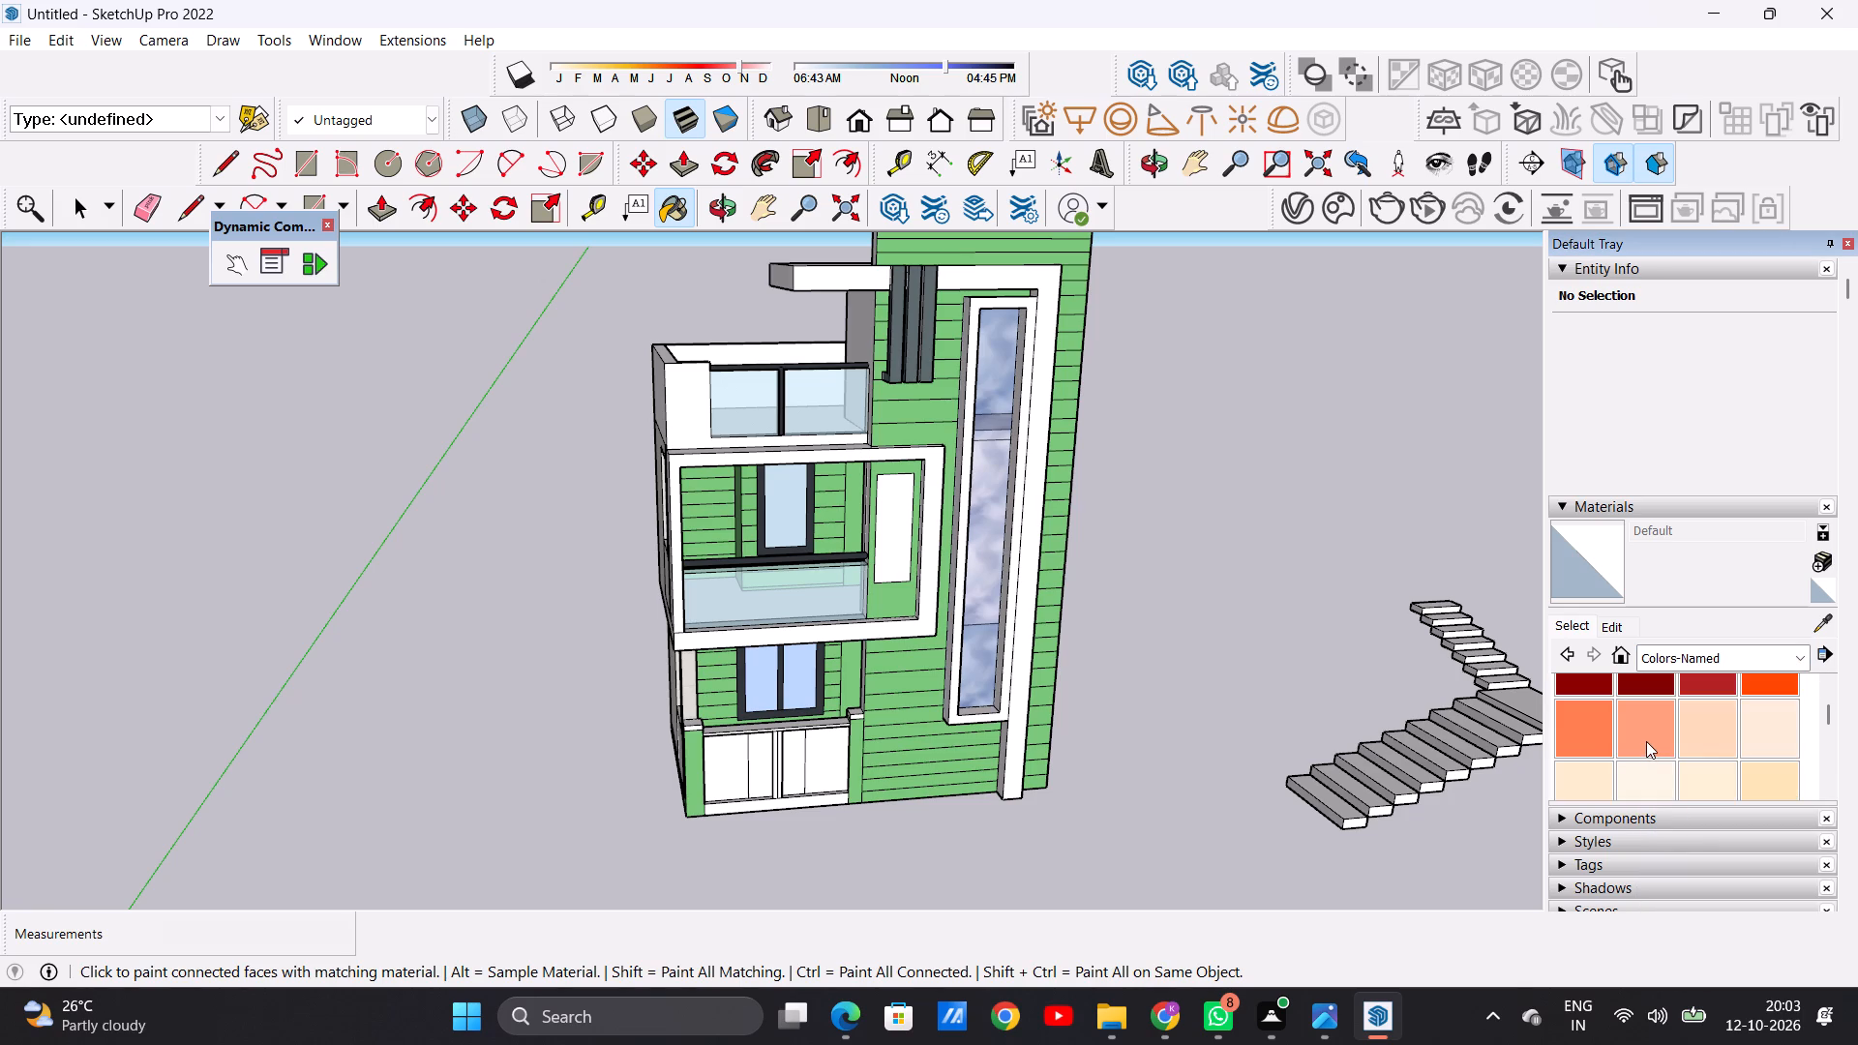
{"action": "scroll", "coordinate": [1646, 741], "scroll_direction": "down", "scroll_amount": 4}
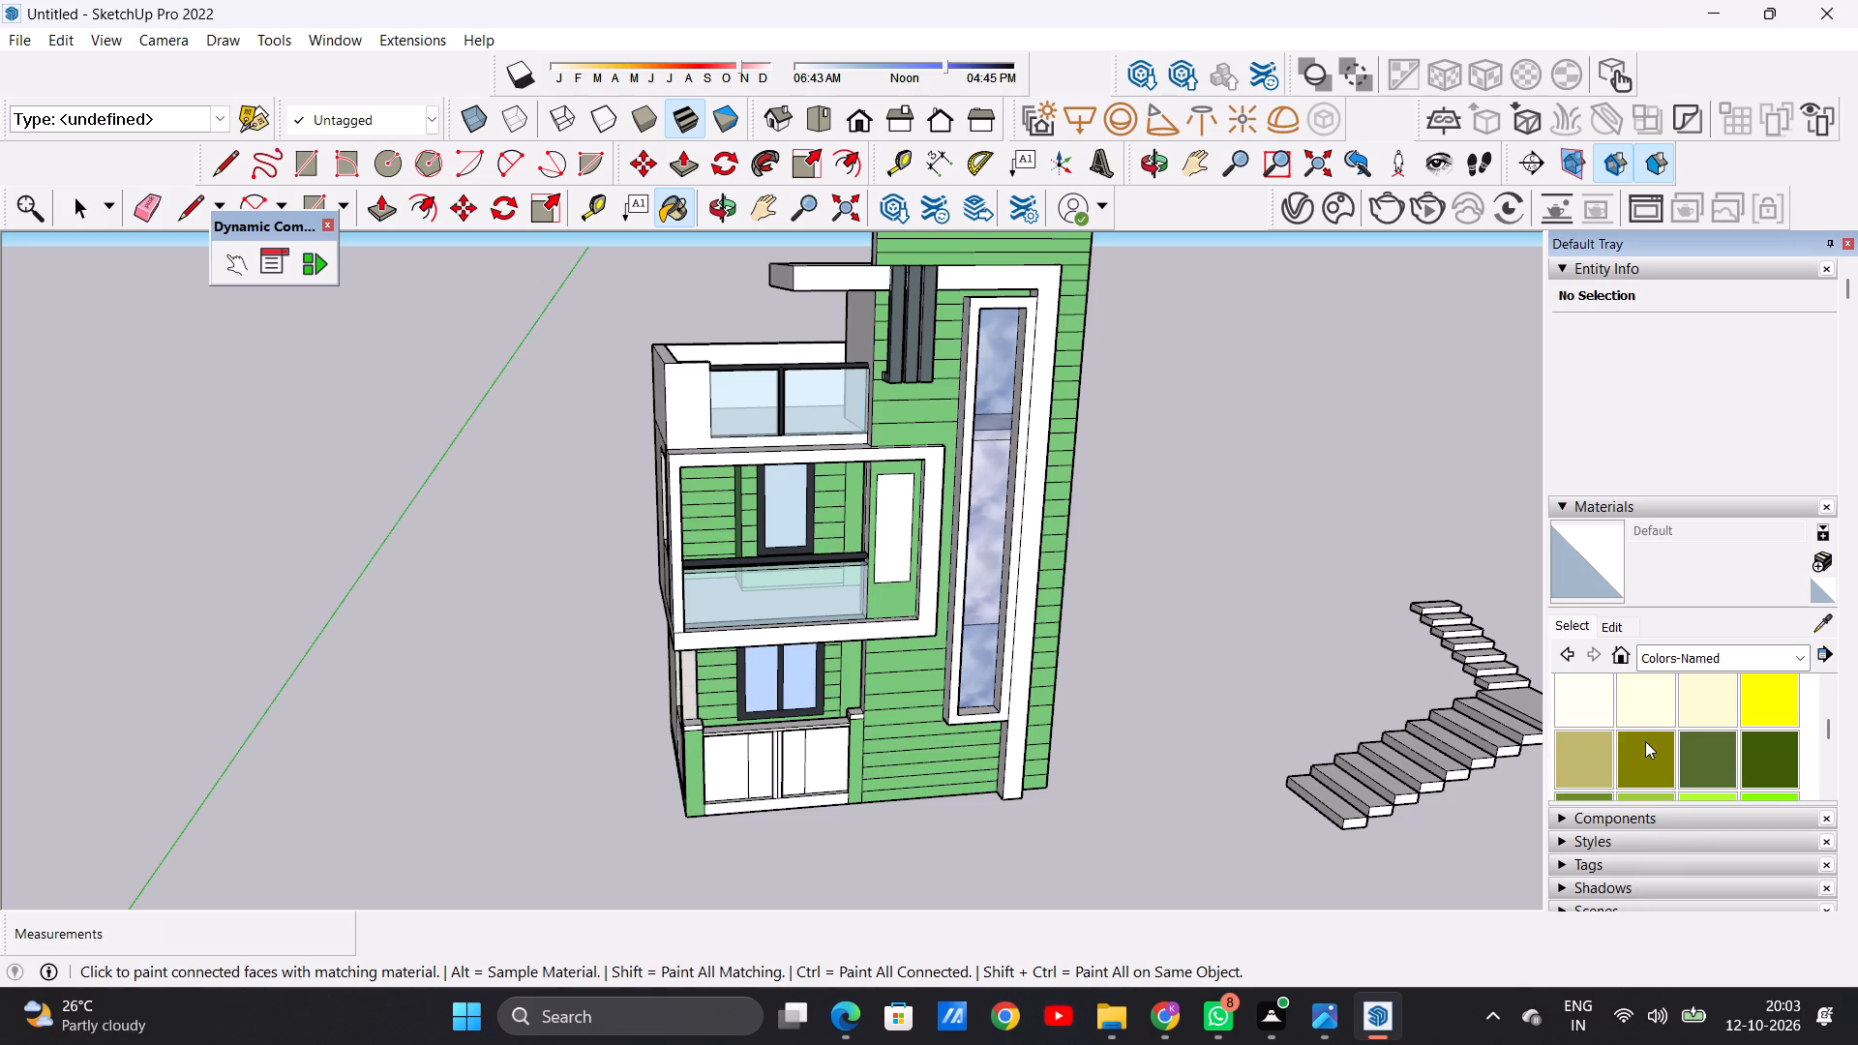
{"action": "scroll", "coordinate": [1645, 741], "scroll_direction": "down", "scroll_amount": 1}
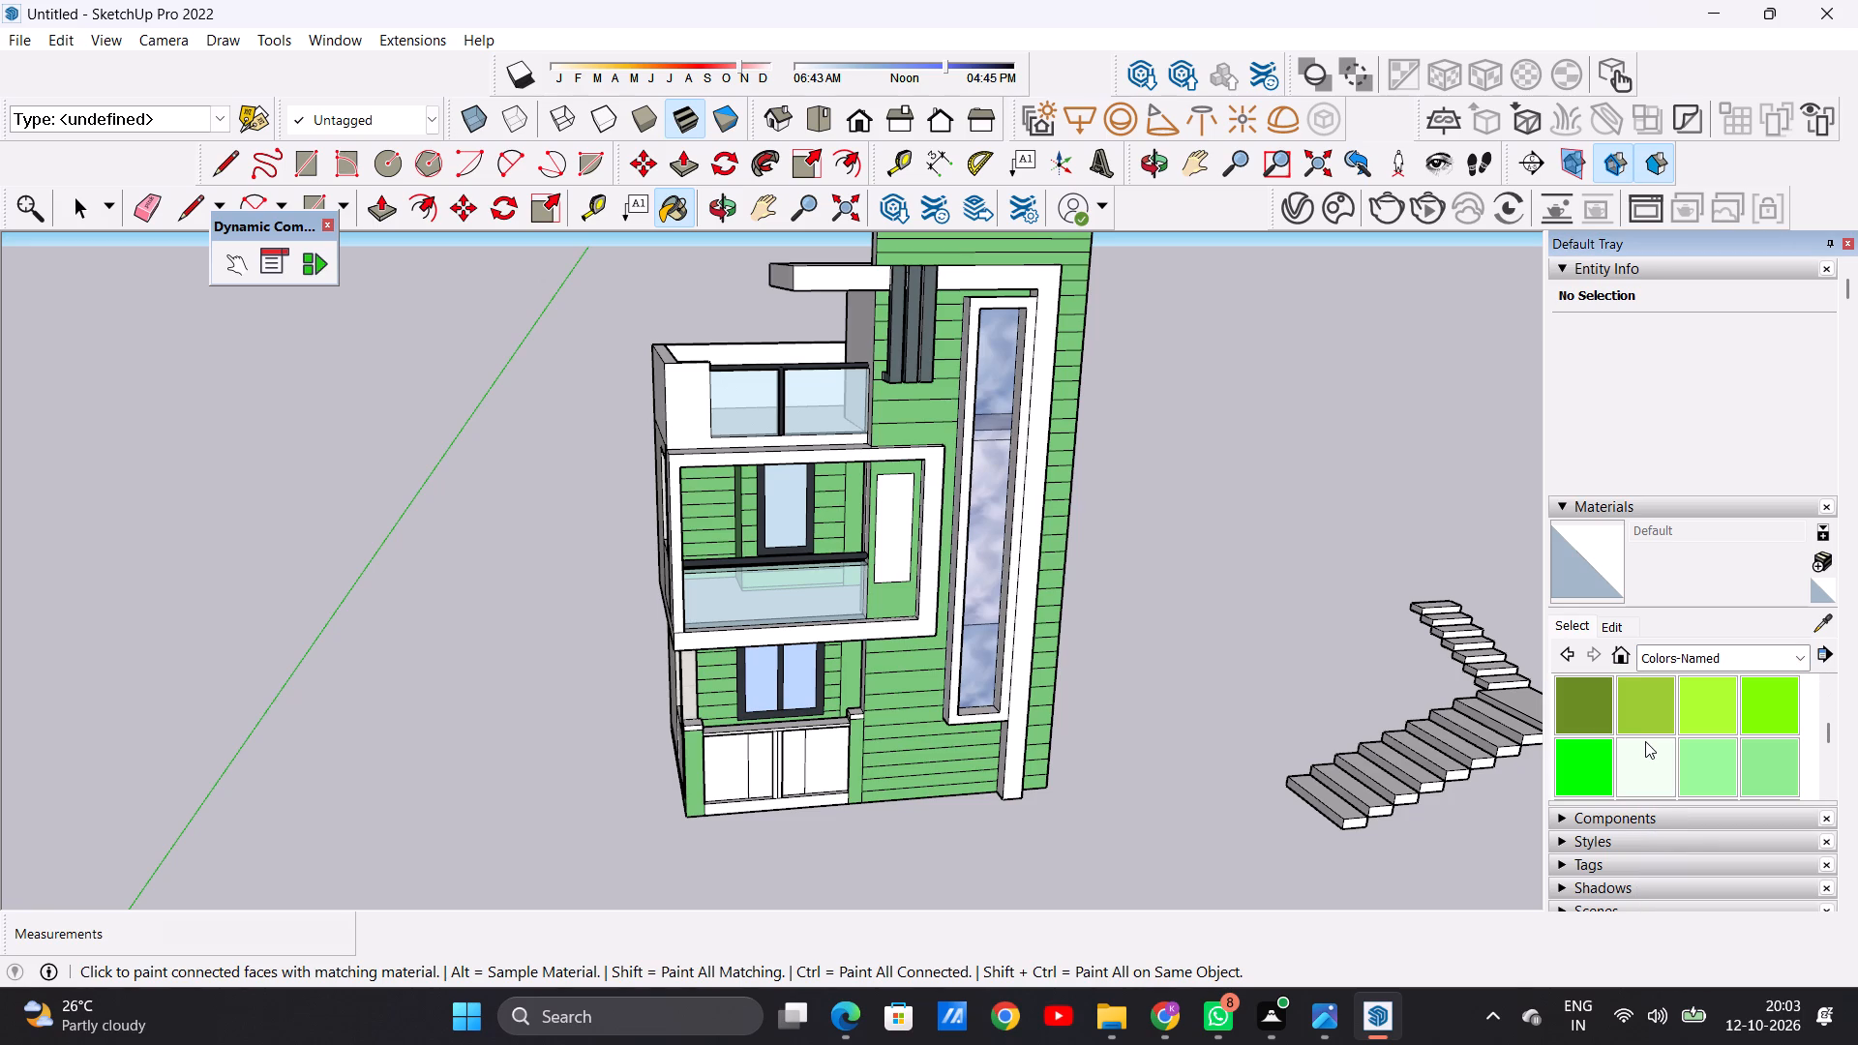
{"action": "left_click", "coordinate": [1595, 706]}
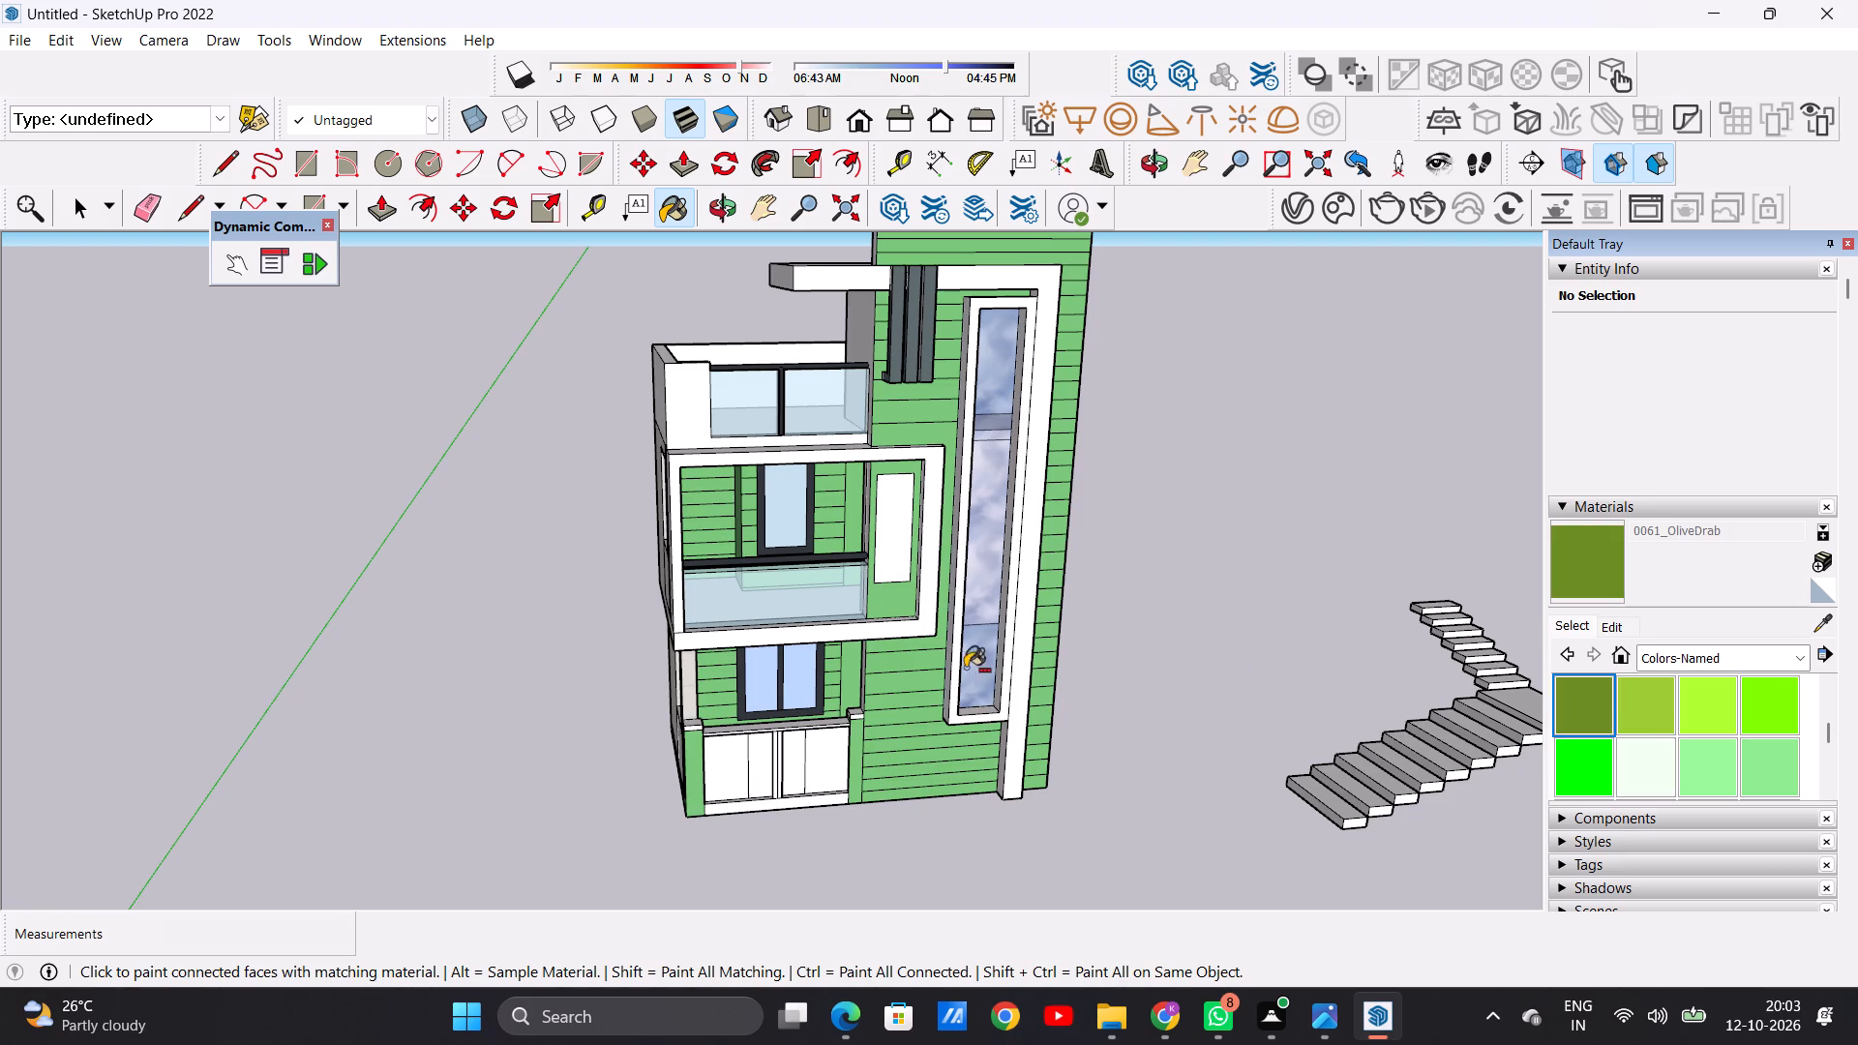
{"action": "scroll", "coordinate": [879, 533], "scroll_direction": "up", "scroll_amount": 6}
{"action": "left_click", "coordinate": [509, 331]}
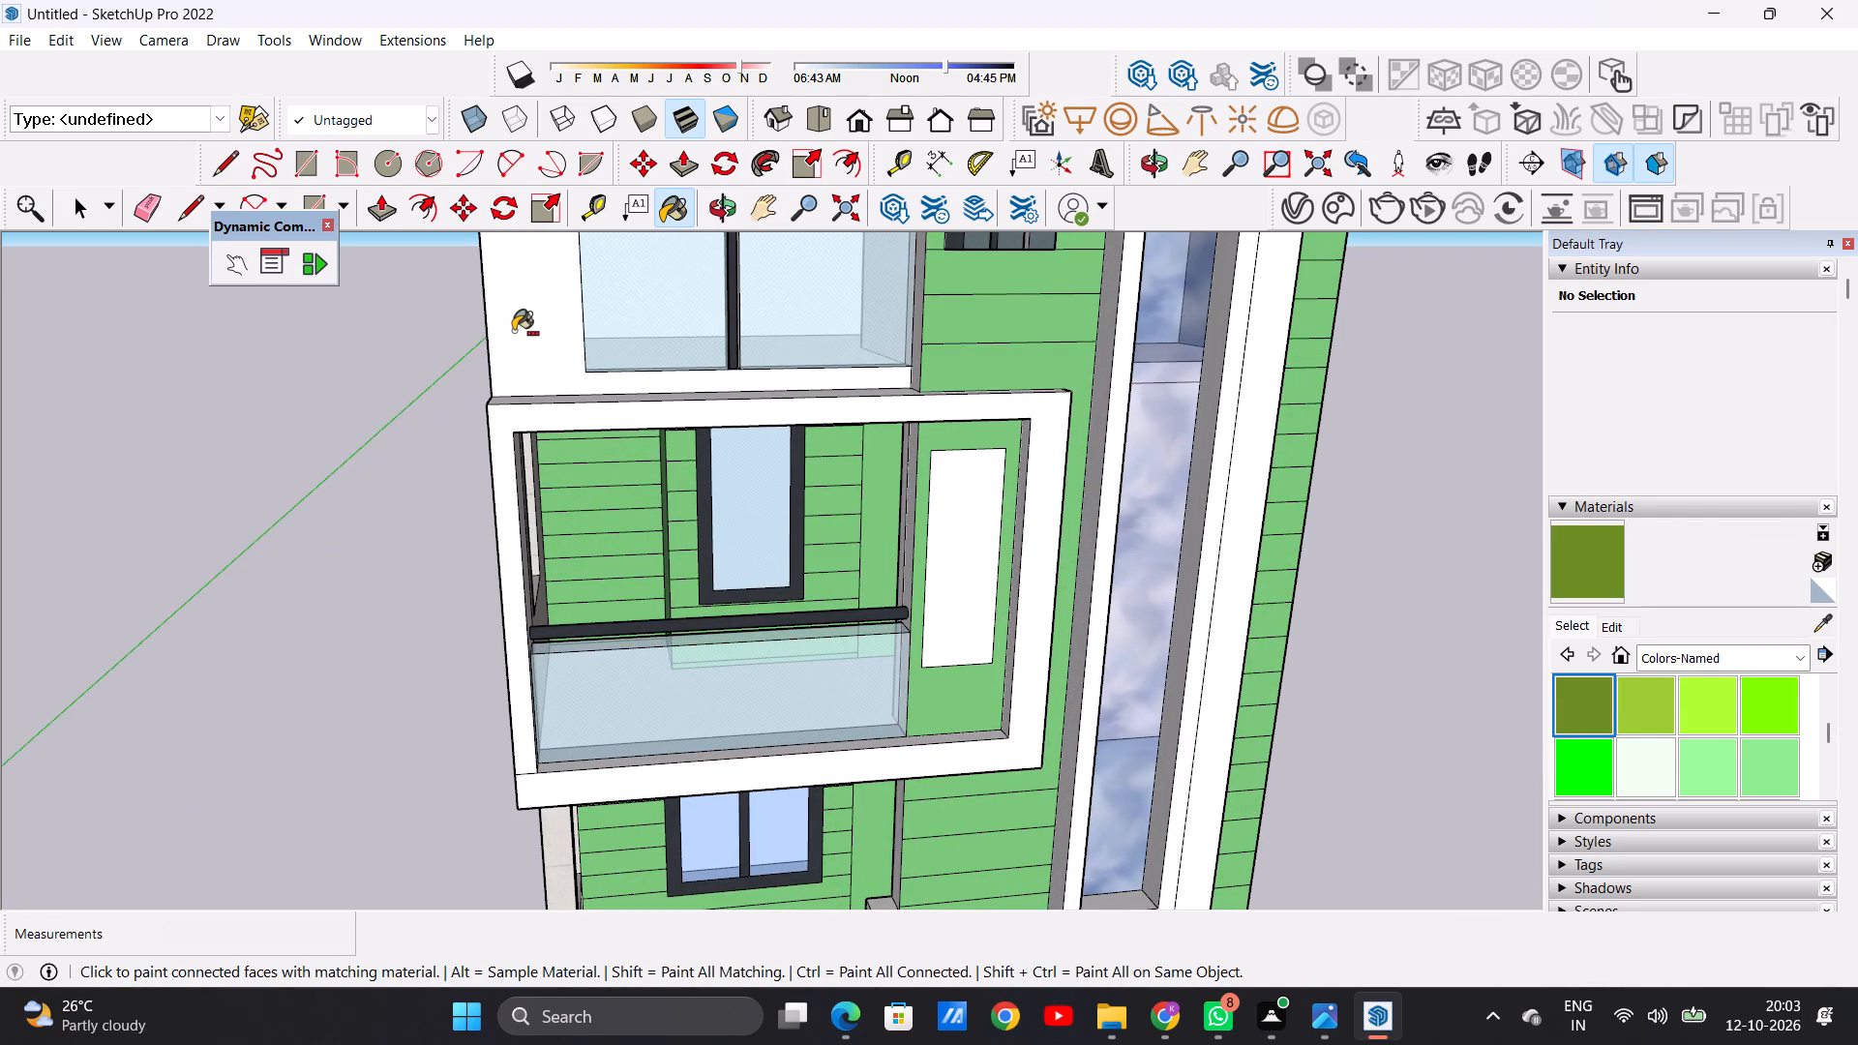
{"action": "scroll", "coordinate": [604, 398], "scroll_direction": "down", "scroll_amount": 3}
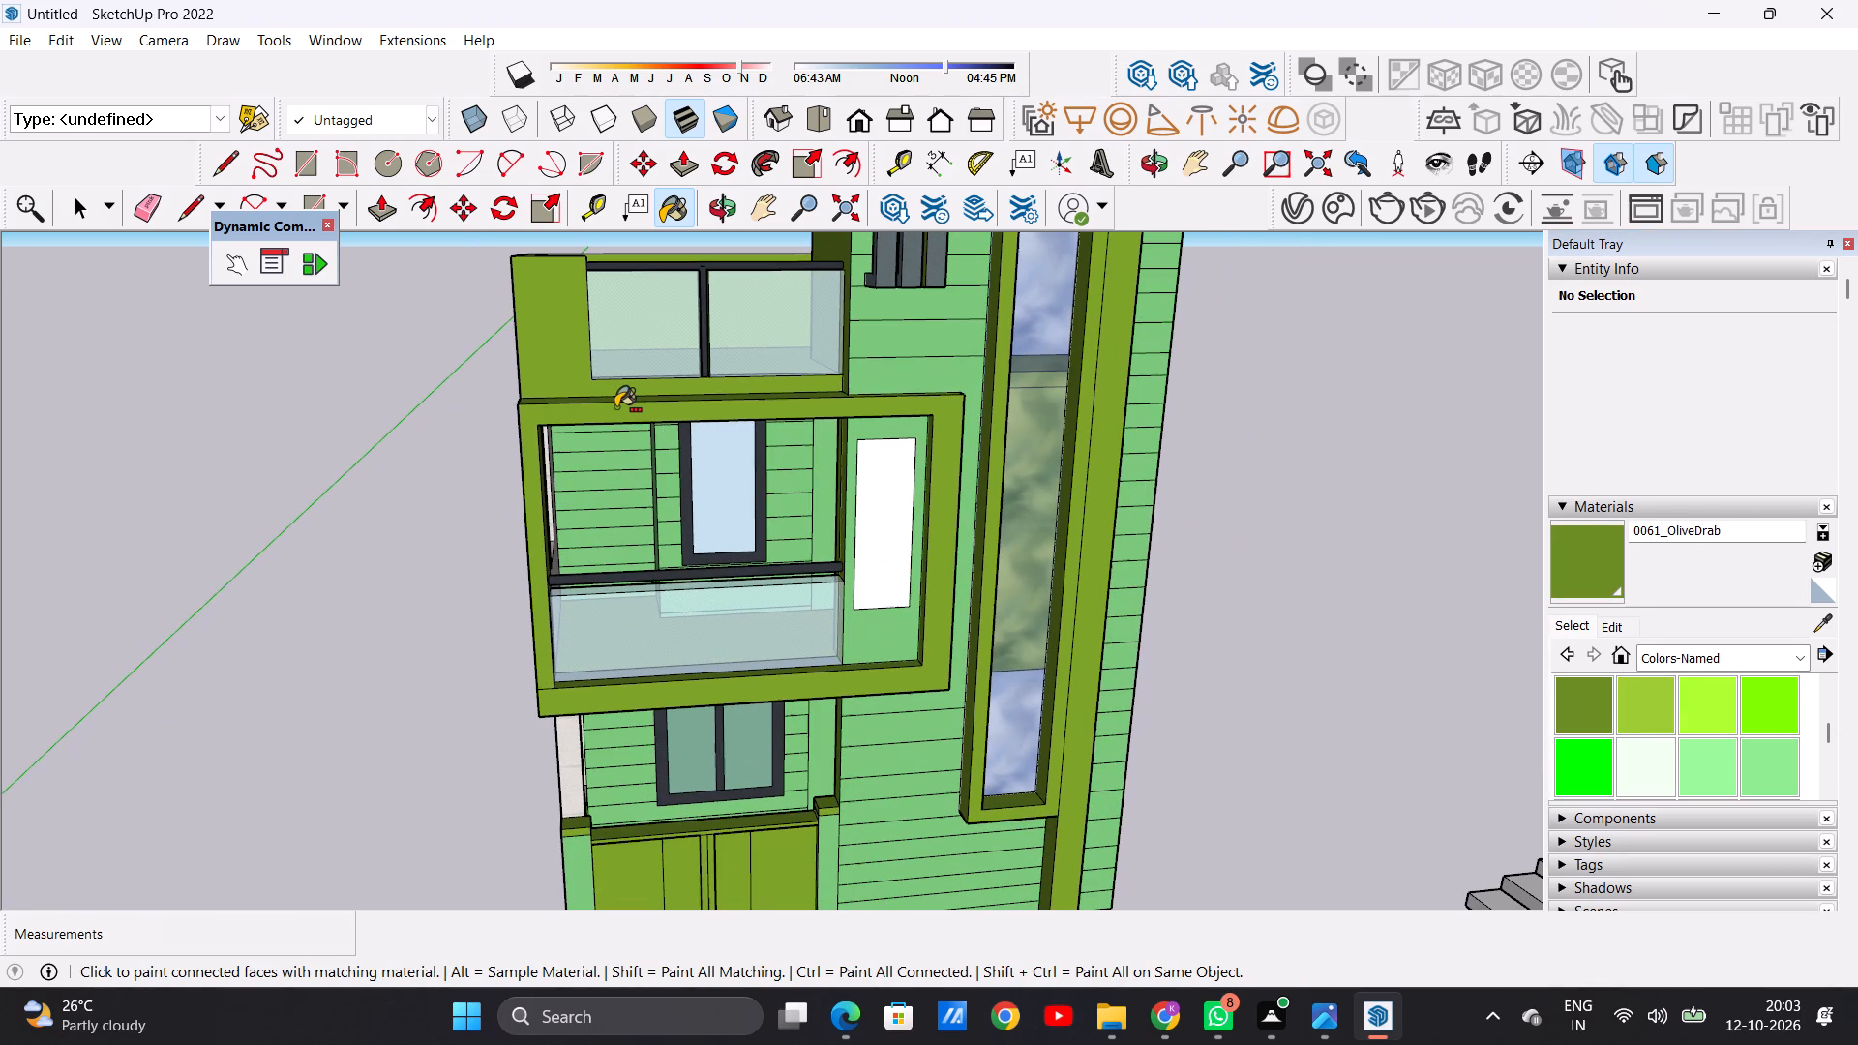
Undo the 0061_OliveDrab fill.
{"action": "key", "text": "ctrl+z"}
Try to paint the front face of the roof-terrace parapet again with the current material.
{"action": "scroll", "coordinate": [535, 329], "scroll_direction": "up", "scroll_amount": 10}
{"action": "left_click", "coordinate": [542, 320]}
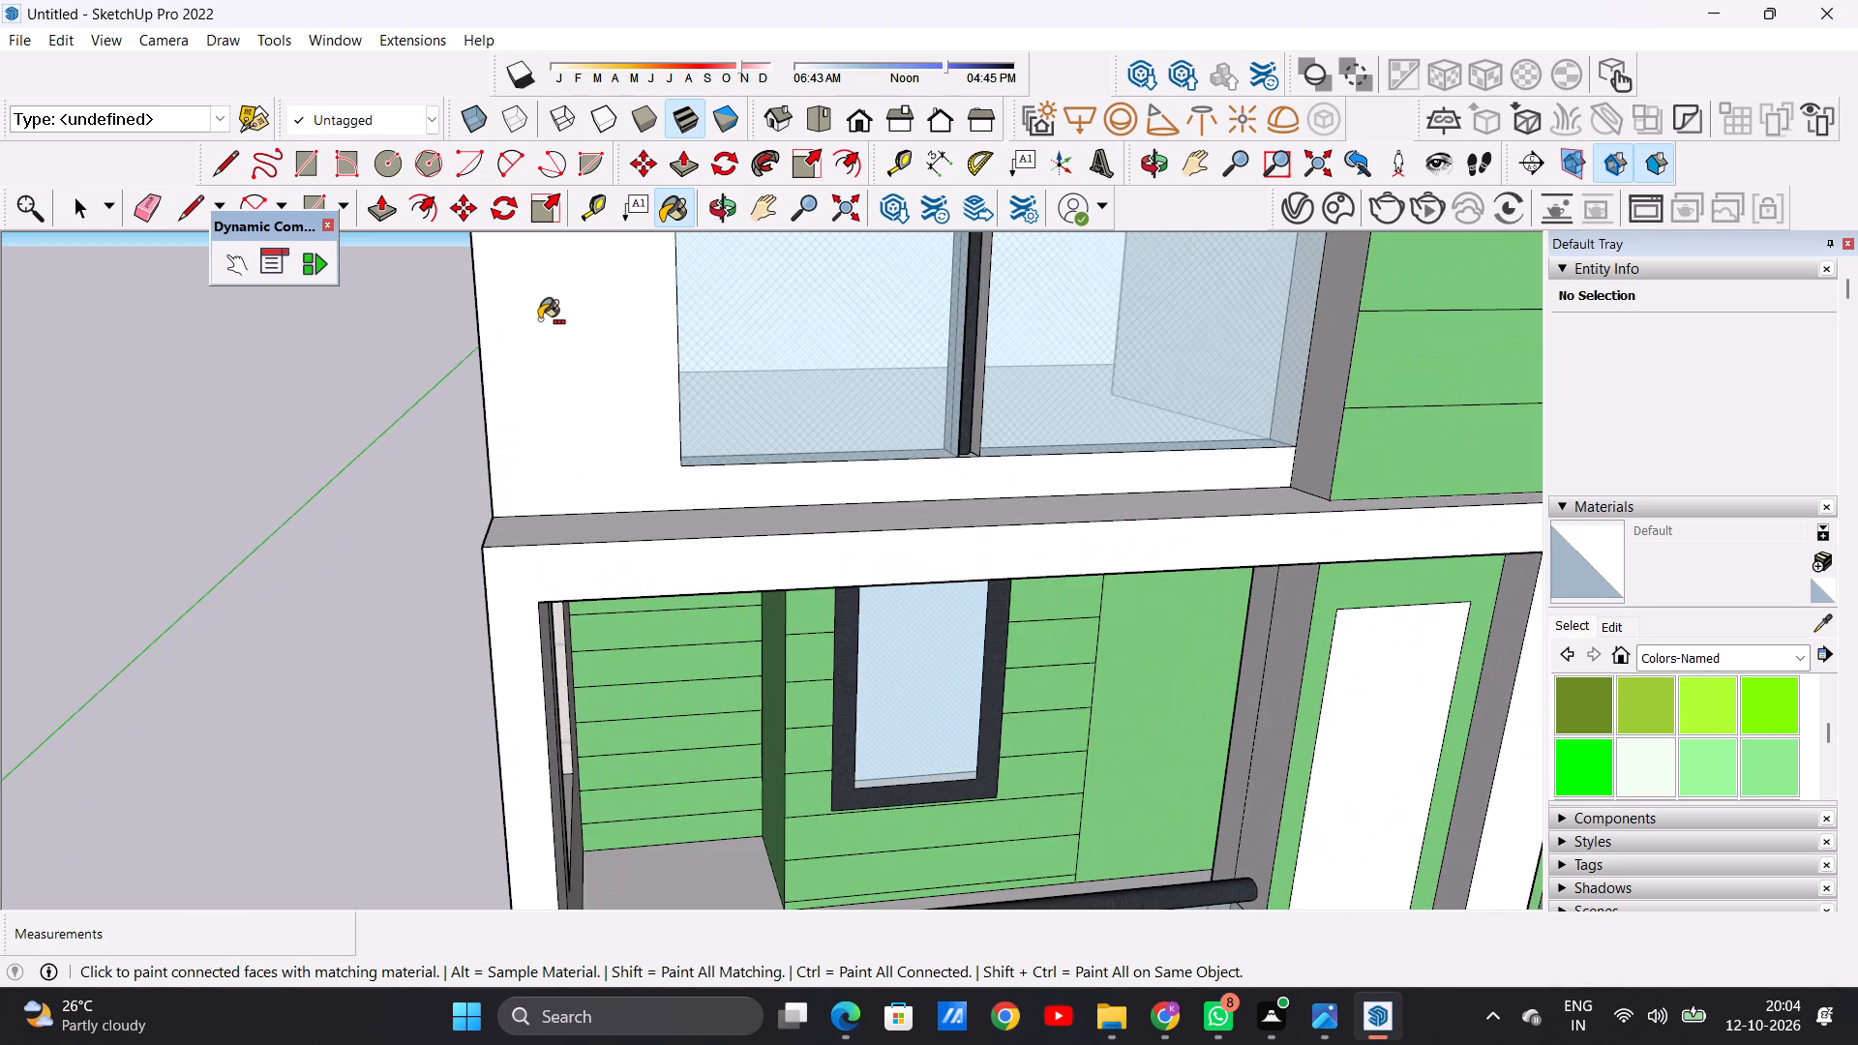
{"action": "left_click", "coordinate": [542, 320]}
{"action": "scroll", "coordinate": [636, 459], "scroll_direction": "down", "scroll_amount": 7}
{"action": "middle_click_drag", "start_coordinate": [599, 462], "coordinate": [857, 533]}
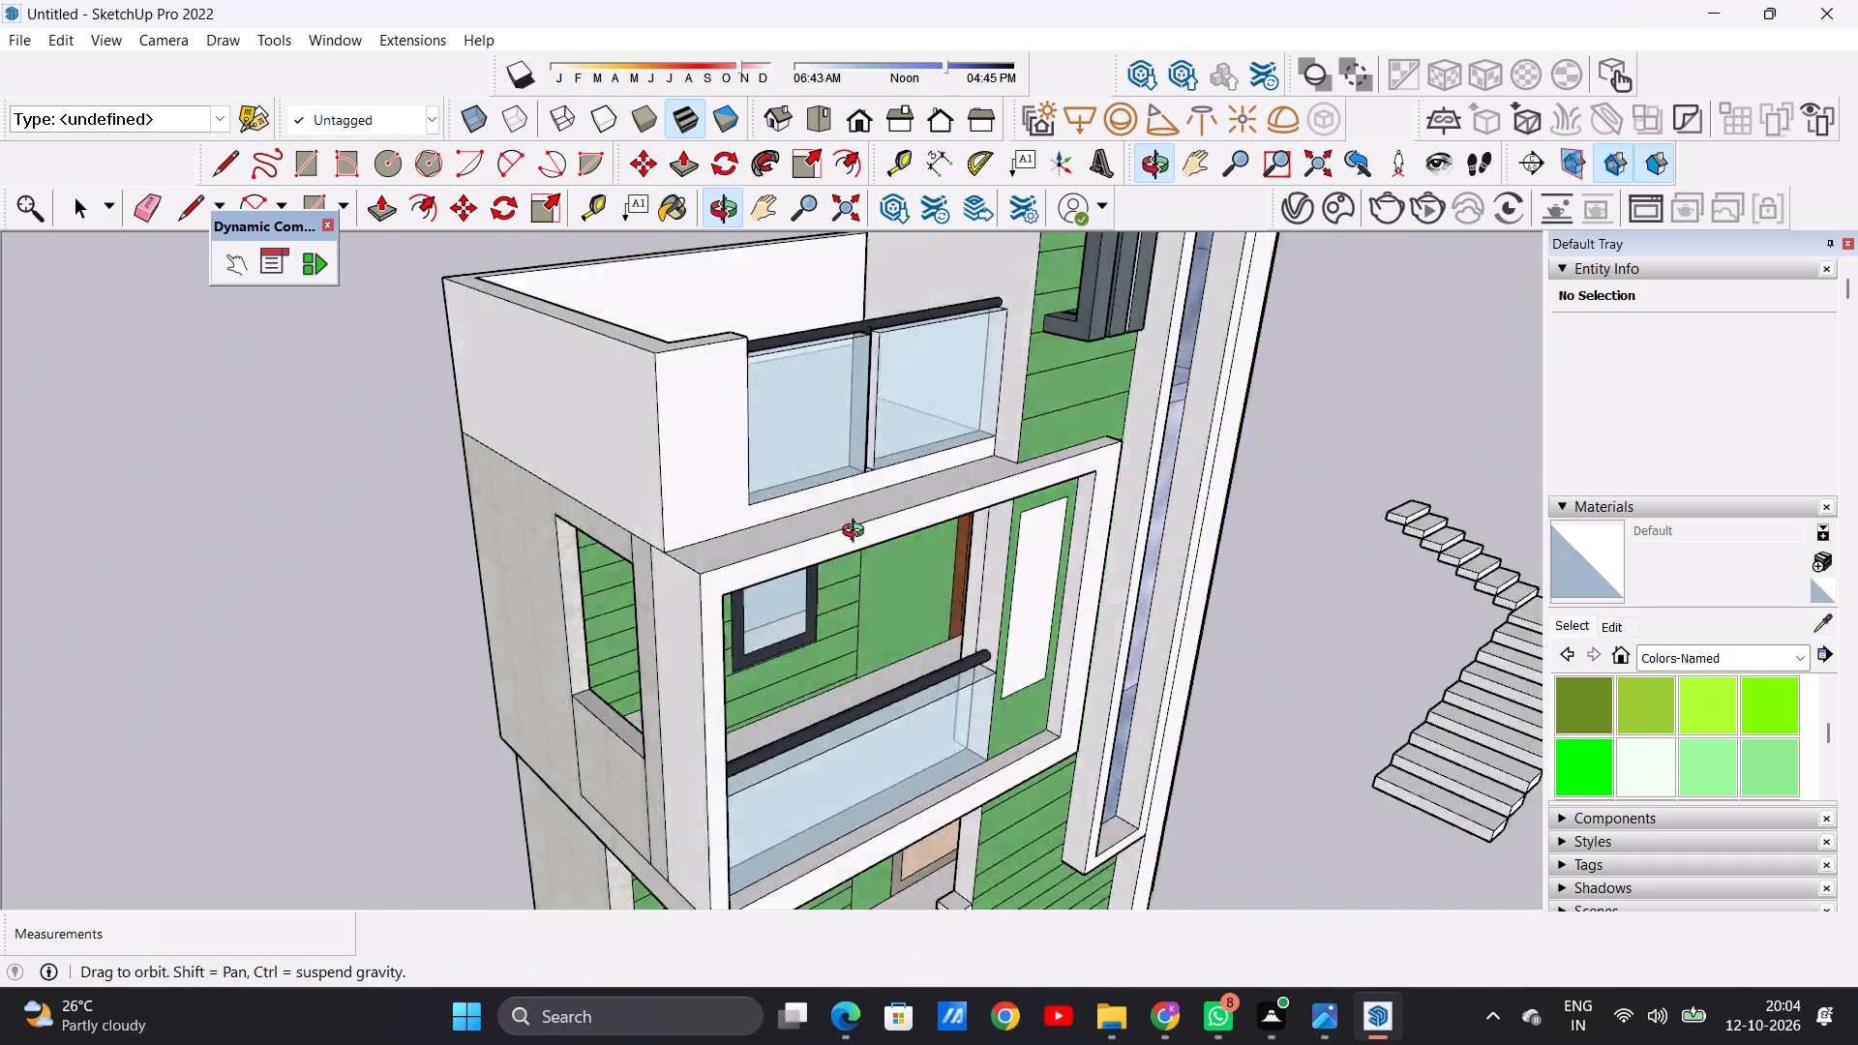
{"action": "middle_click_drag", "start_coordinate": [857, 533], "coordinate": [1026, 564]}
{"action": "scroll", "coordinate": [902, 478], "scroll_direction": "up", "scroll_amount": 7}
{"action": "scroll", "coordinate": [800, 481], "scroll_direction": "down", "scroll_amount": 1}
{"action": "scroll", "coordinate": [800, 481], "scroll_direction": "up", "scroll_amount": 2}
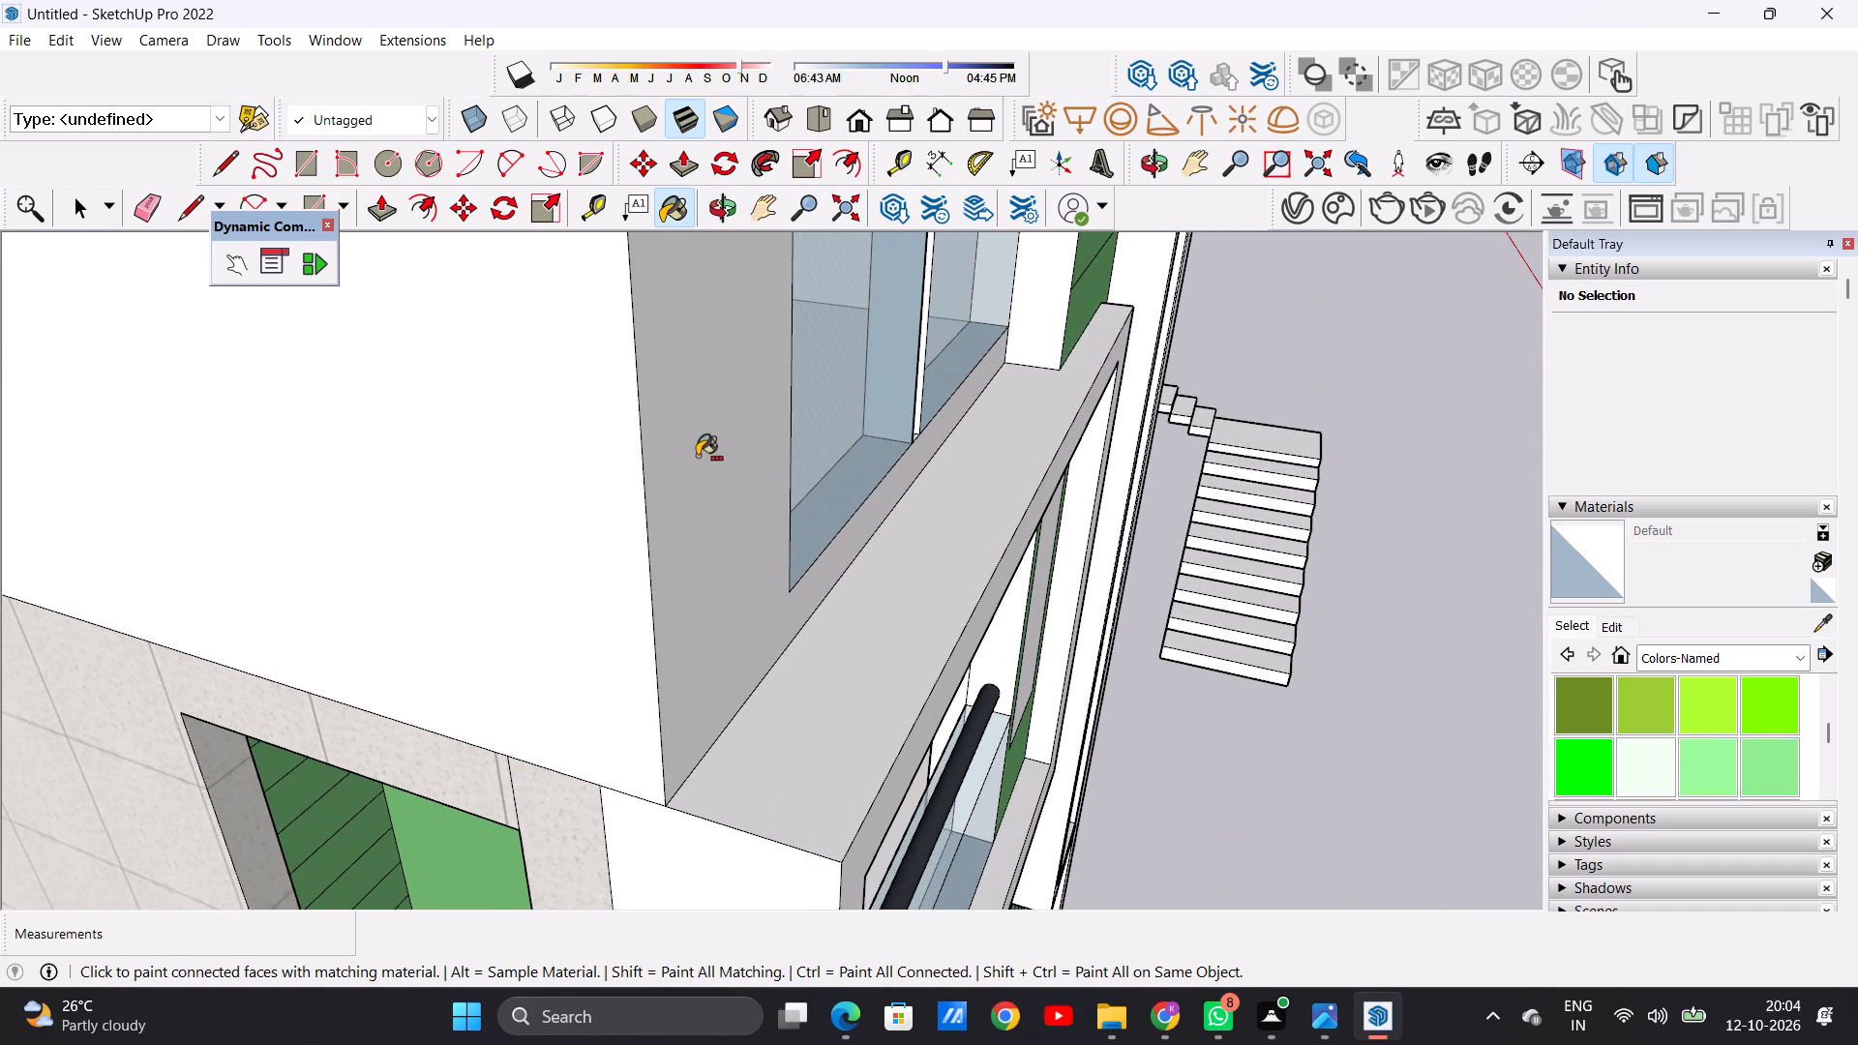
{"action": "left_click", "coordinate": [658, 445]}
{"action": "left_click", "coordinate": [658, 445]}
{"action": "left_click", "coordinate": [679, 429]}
Paint the front face of the roof-terrace parapet with 0061_OliveDrab from Colors-Named.
{"action": "key", "text": "space"}
{"action": "left_click", "coordinate": [1574, 707]}
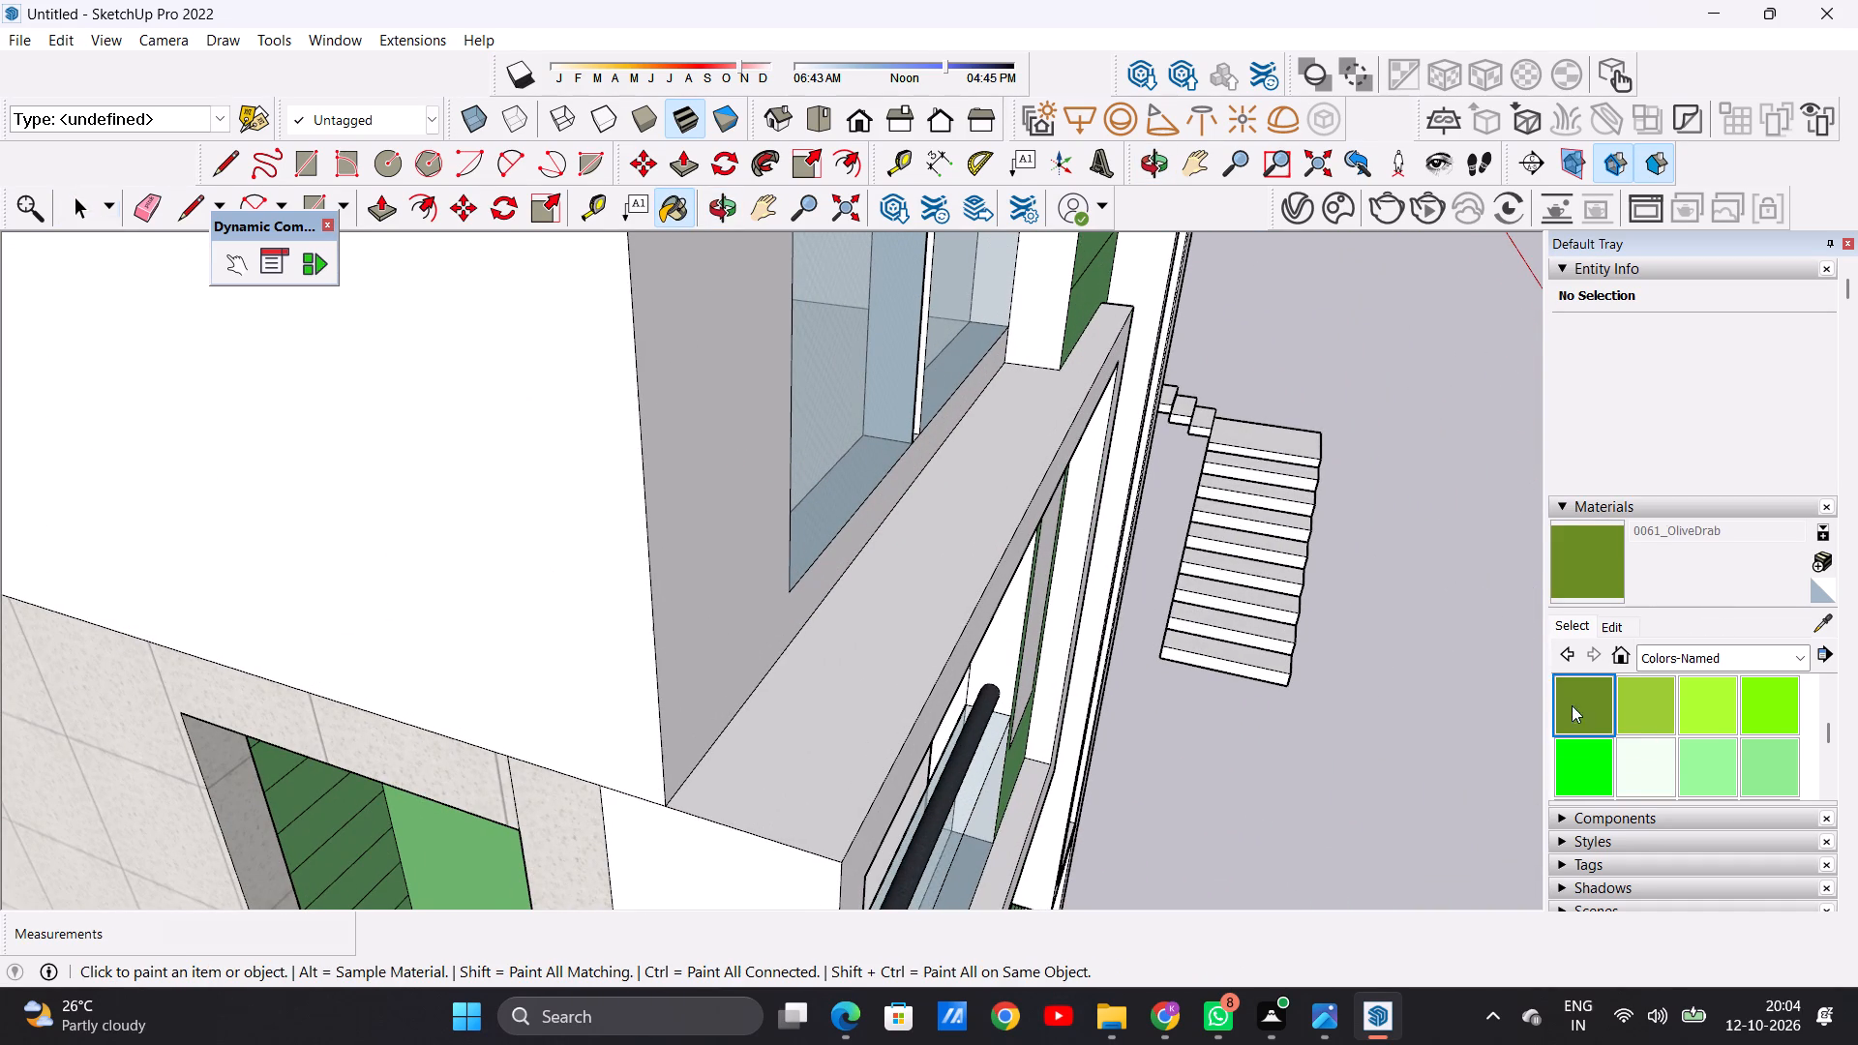
{"action": "left_click", "coordinate": [655, 451]}
Adjust the brightness of the 0061_OliveDrab material to a medium-dark olive green.
{"action": "scroll", "coordinate": [764, 567], "scroll_direction": "down", "scroll_amount": 5}
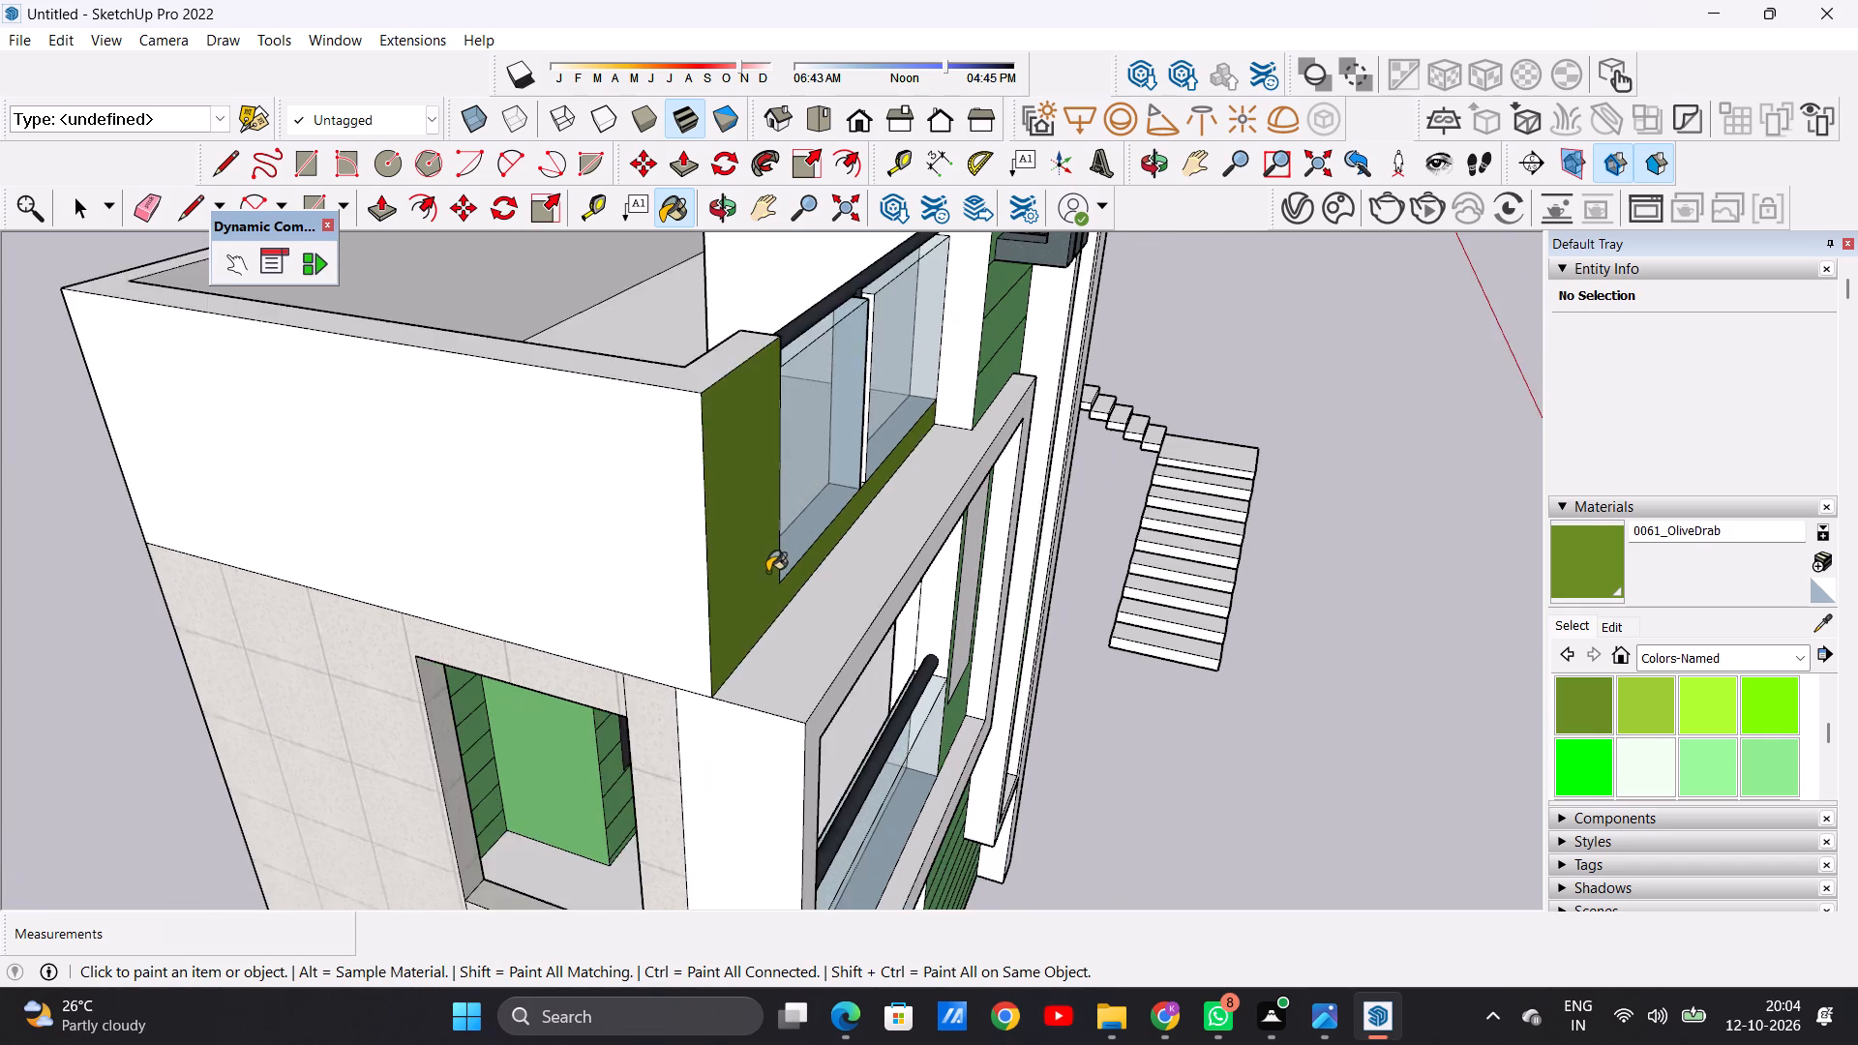
{"action": "scroll", "coordinate": [767, 572], "scroll_direction": "down", "scroll_amount": 4}
{"action": "middle_click_drag", "start_coordinate": [852, 602], "coordinate": [422, 455]}
{"action": "scroll", "coordinate": [610, 483], "scroll_direction": "down", "scroll_amount": 6}
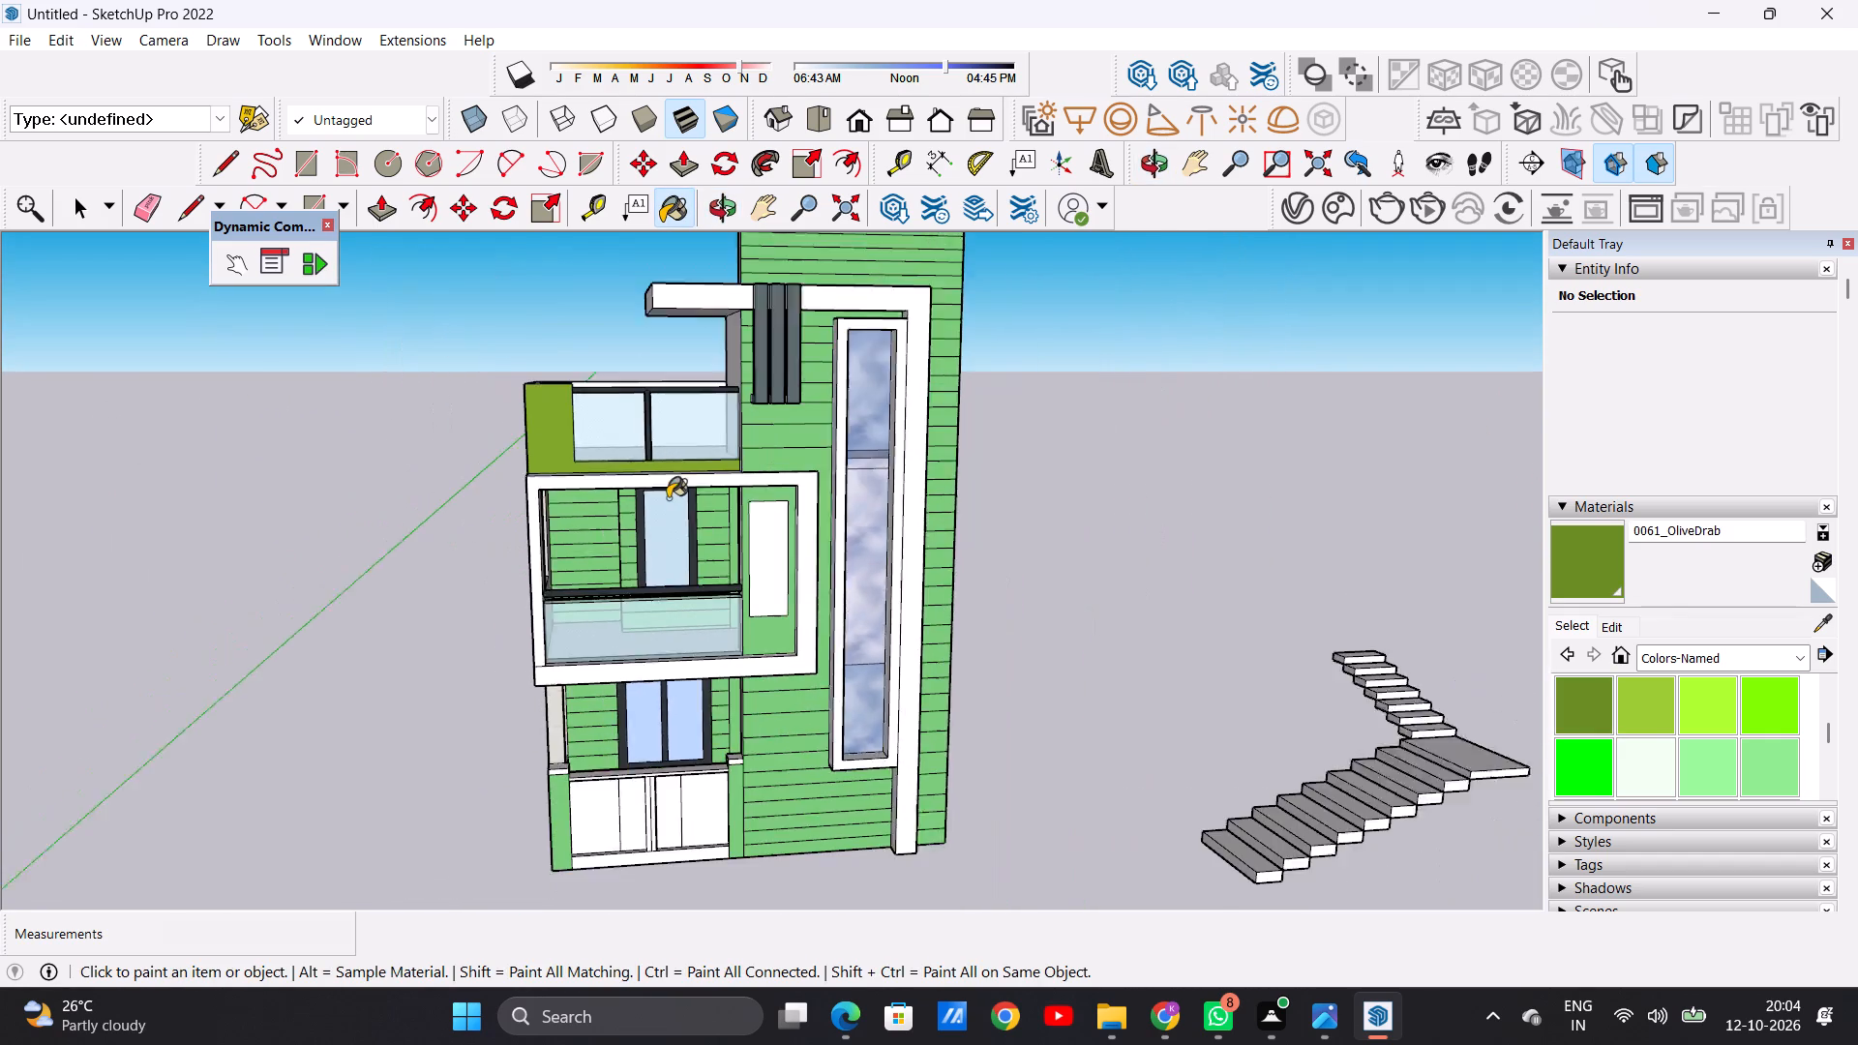
{"action": "scroll", "coordinate": [668, 498], "scroll_direction": "down", "scroll_amount": 2}
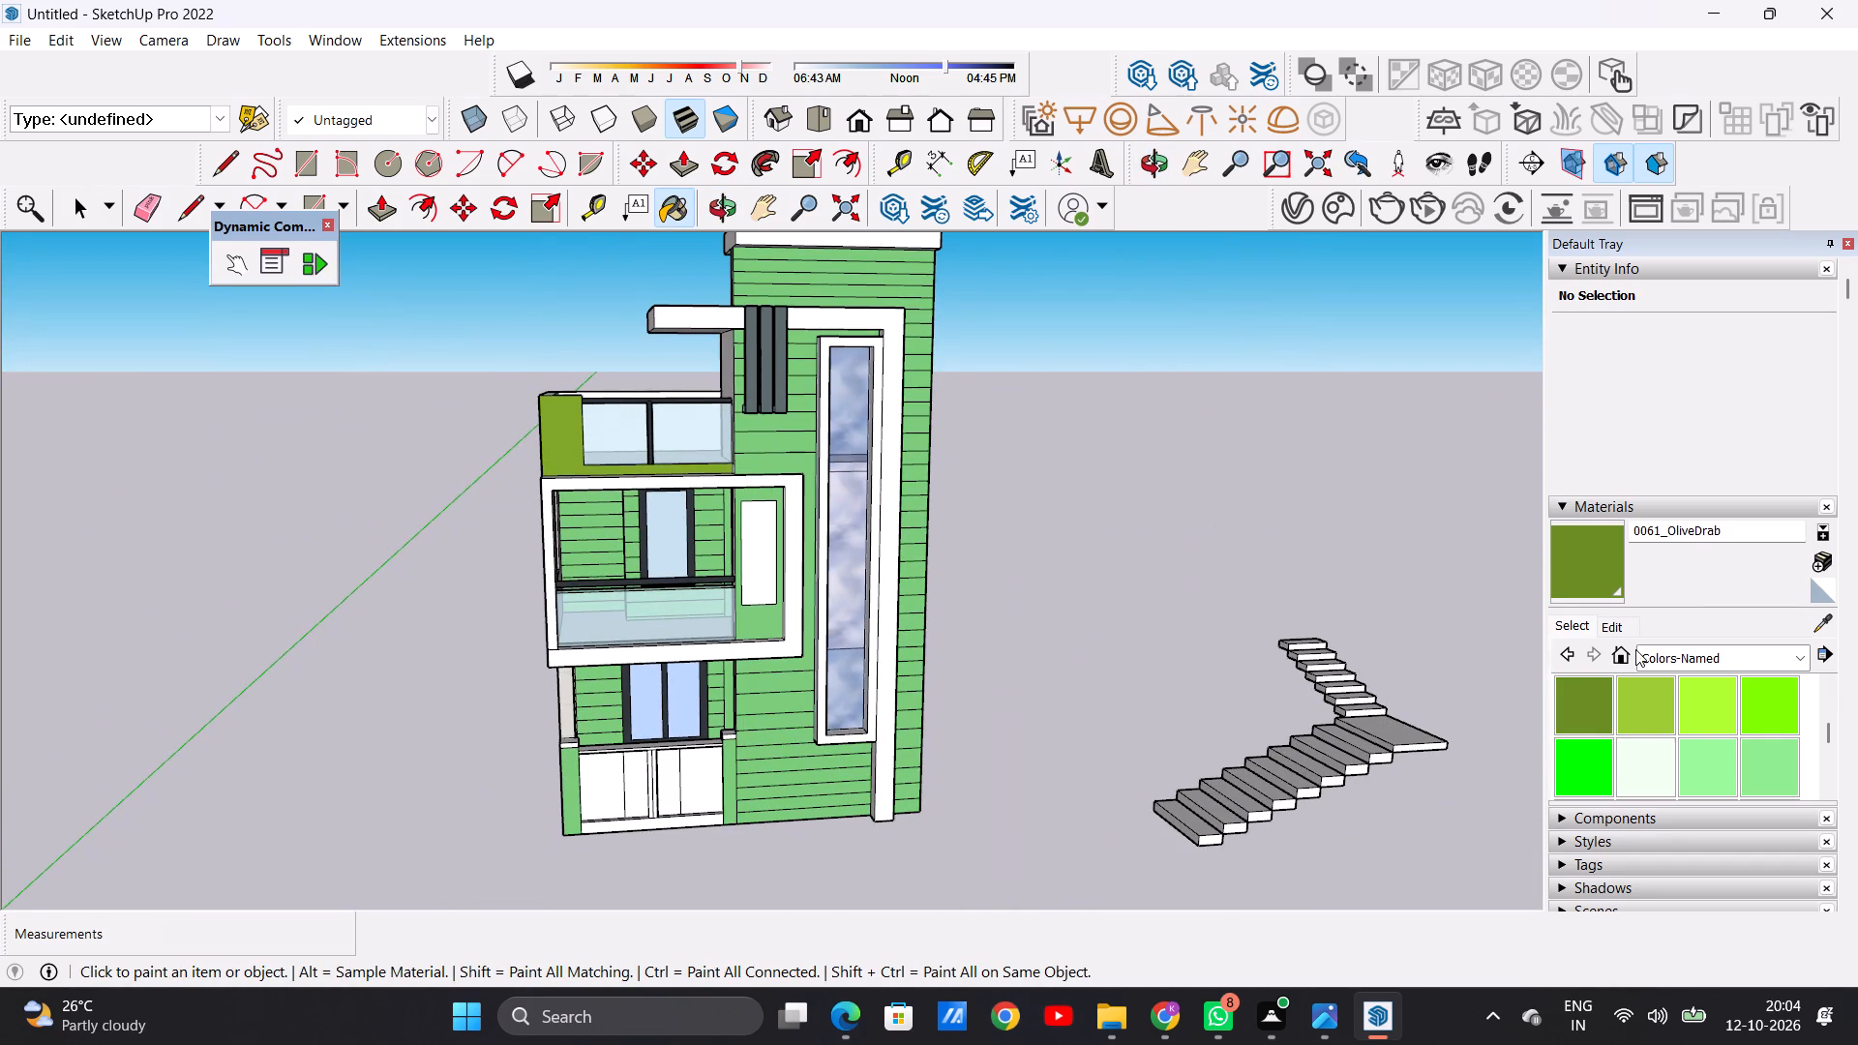
{"action": "left_click", "coordinate": [1603, 621]}
{"action": "left_click", "coordinate": [1672, 729]}
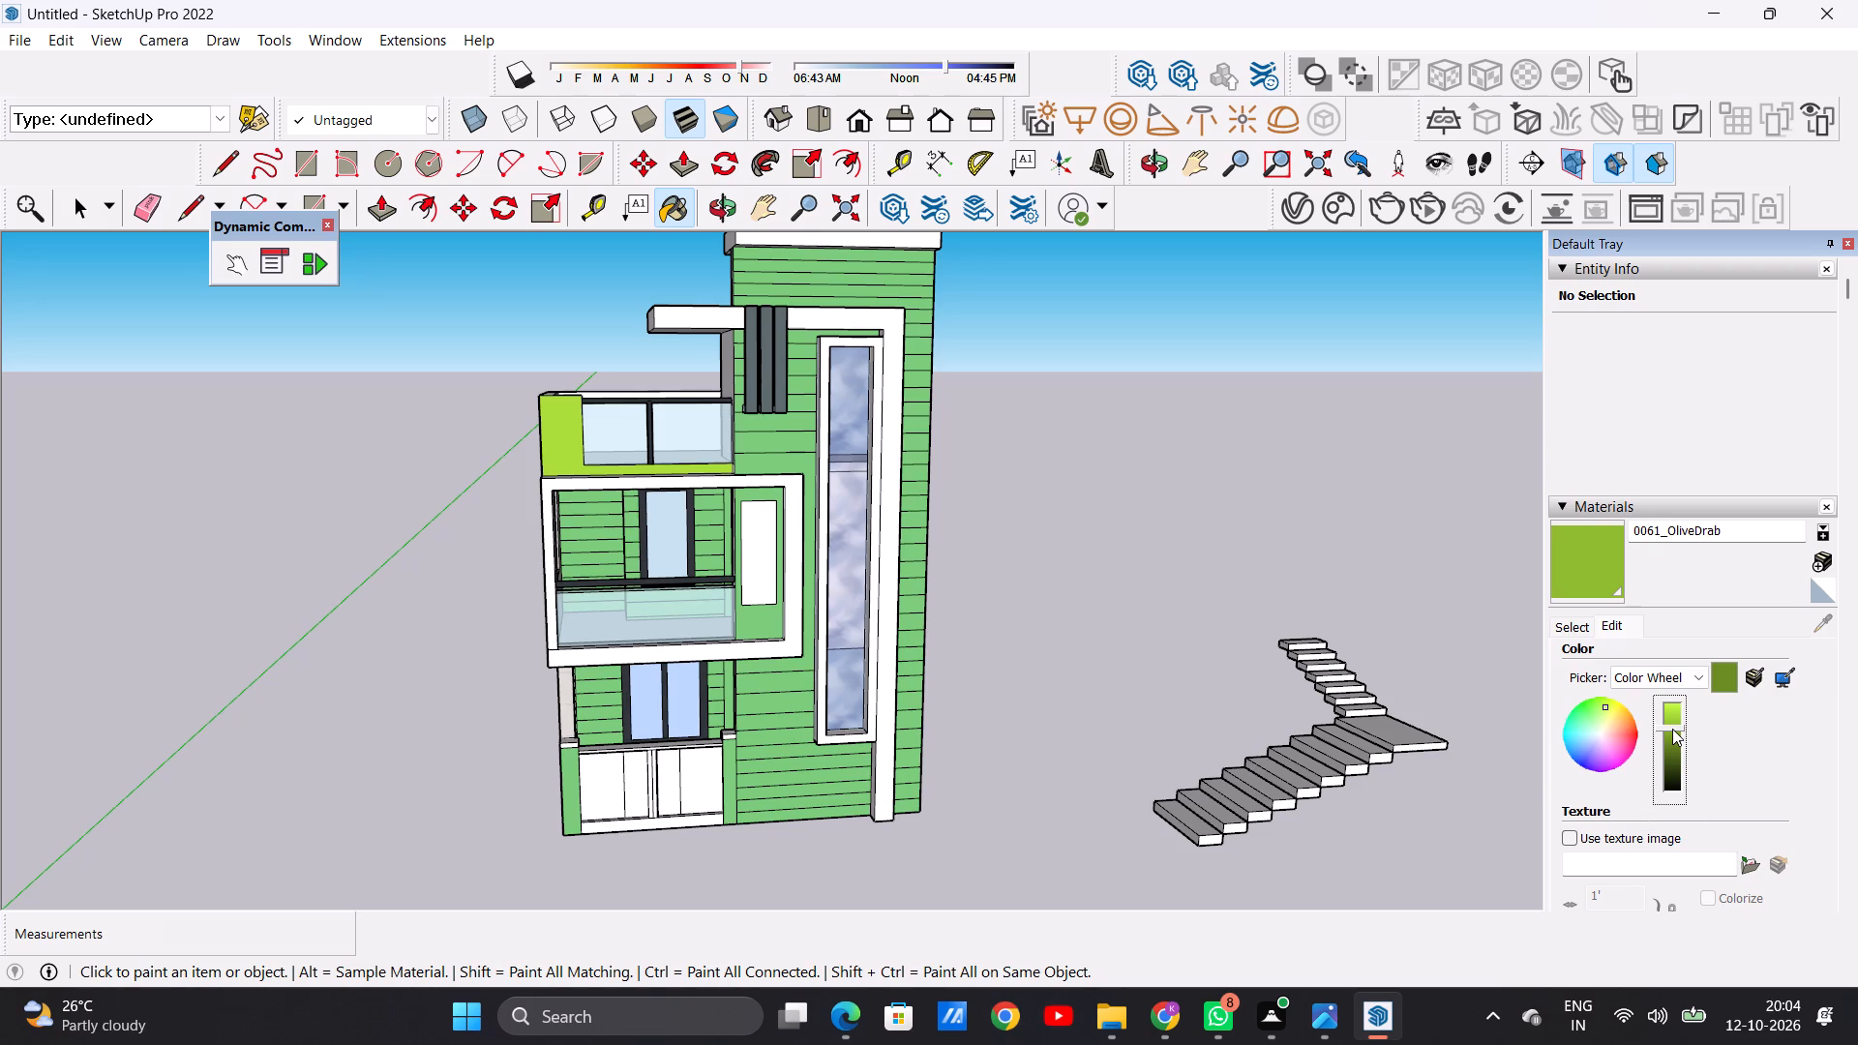
{"action": "left_click", "coordinate": [1672, 747]}
Paint the parapet's outer side face above the terrazzo wall with the adjusted 0061_OliveDrab.
{"action": "scroll", "coordinate": [698, 415], "scroll_direction": "down", "scroll_amount": 3}
{"action": "middle_click_drag", "start_coordinate": [551, 422], "coordinate": [1202, 513]}
{"action": "scroll", "coordinate": [885, 503], "scroll_direction": "up", "scroll_amount": 9}
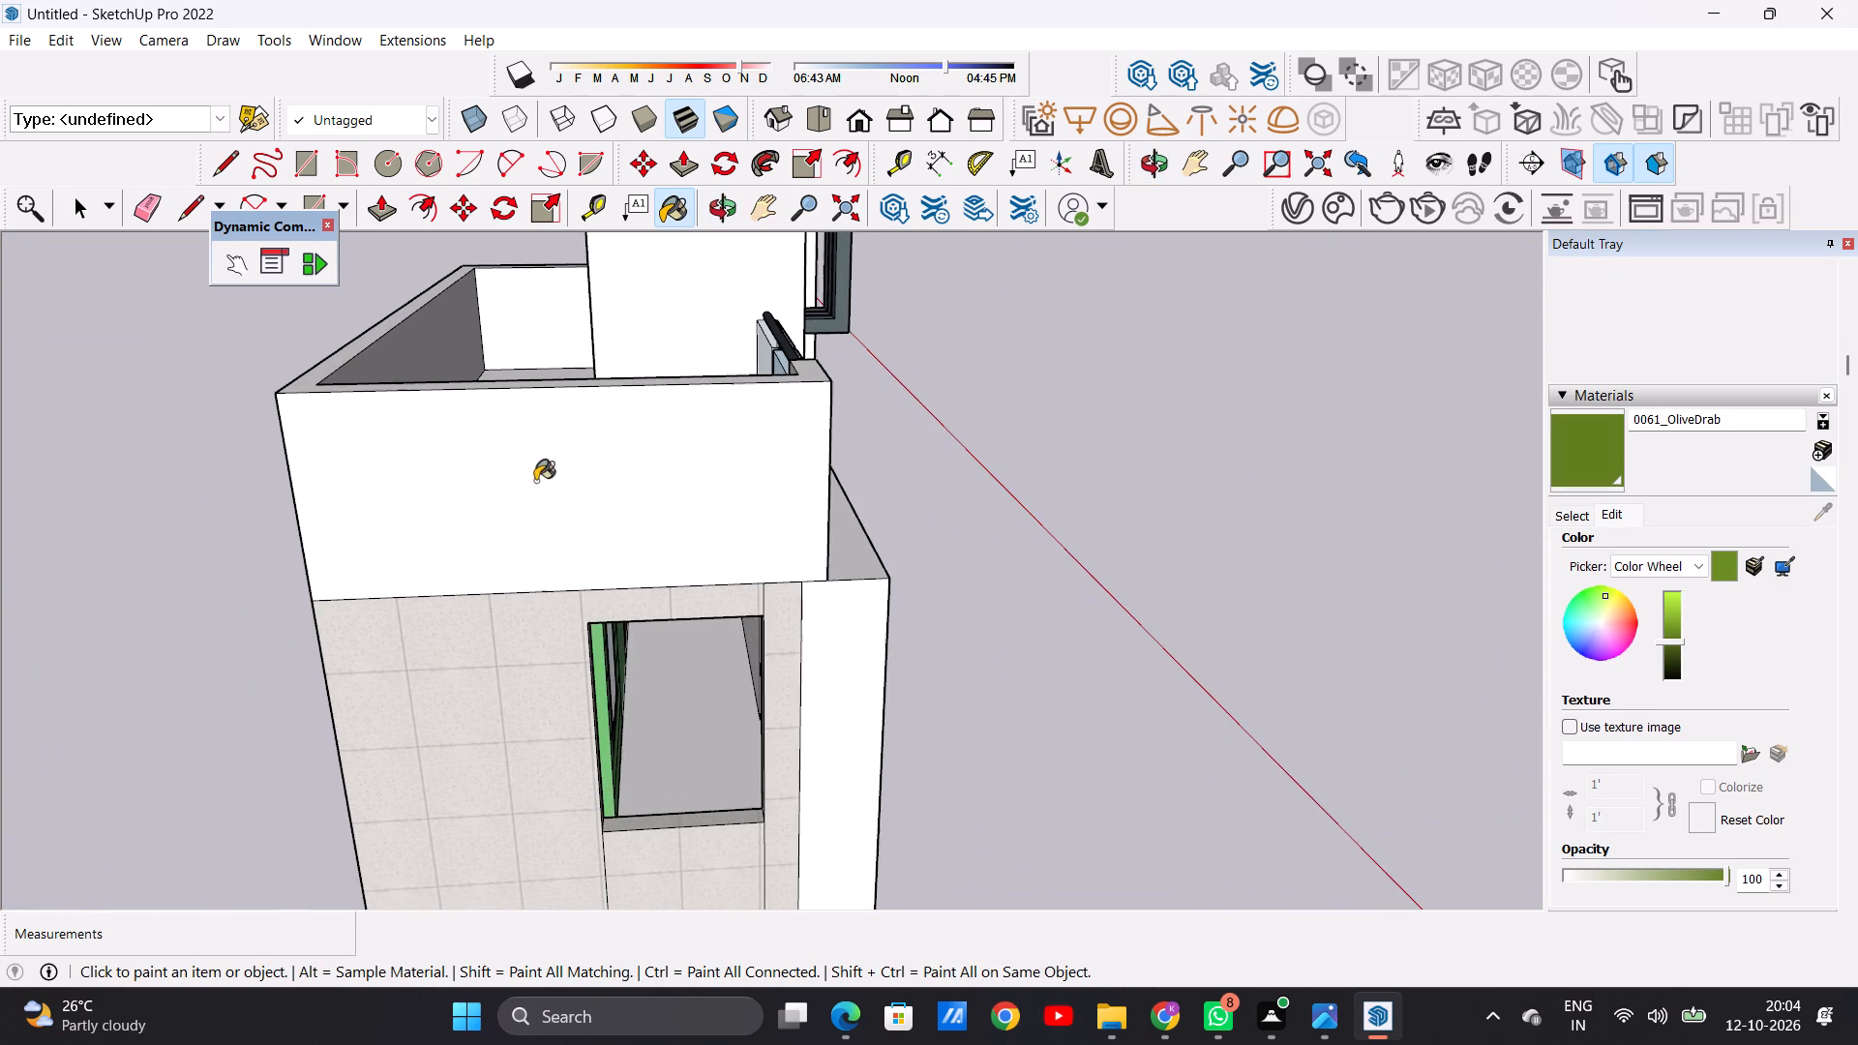
{"action": "left_click", "coordinate": [653, 479]}
Paint the parapet's two remaining outer faces, at the rear and the opposite side, with 0061_OliveDrab.
{"action": "scroll", "coordinate": [654, 479], "scroll_direction": "up", "scroll_amount": 1}
{"action": "scroll", "coordinate": [654, 479], "scroll_direction": "down", "scroll_amount": 7}
{"action": "middle_click_drag", "start_coordinate": [824, 487], "coordinate": [268, 487]}
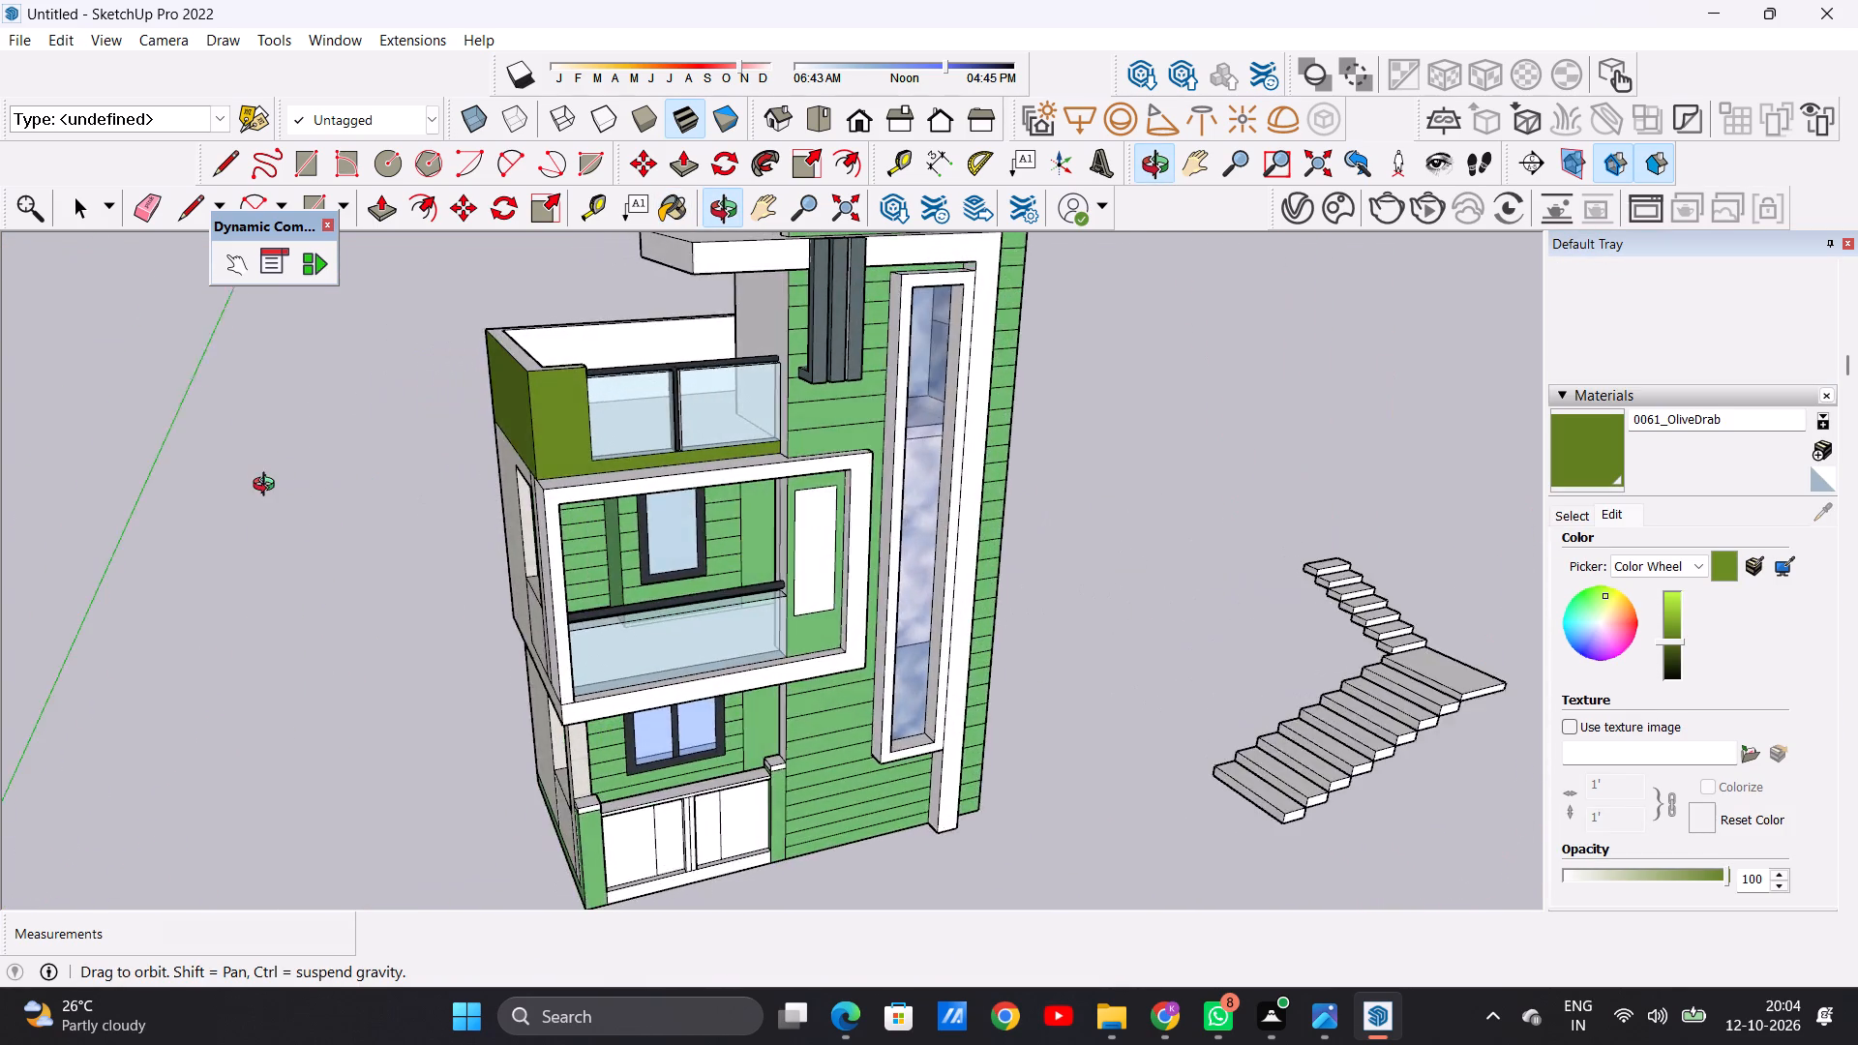
{"action": "middle_click_drag", "start_coordinate": [268, 487], "coordinate": [939, 610]}
{"action": "middle_click_drag", "start_coordinate": [439, 541], "coordinate": [658, 525]}
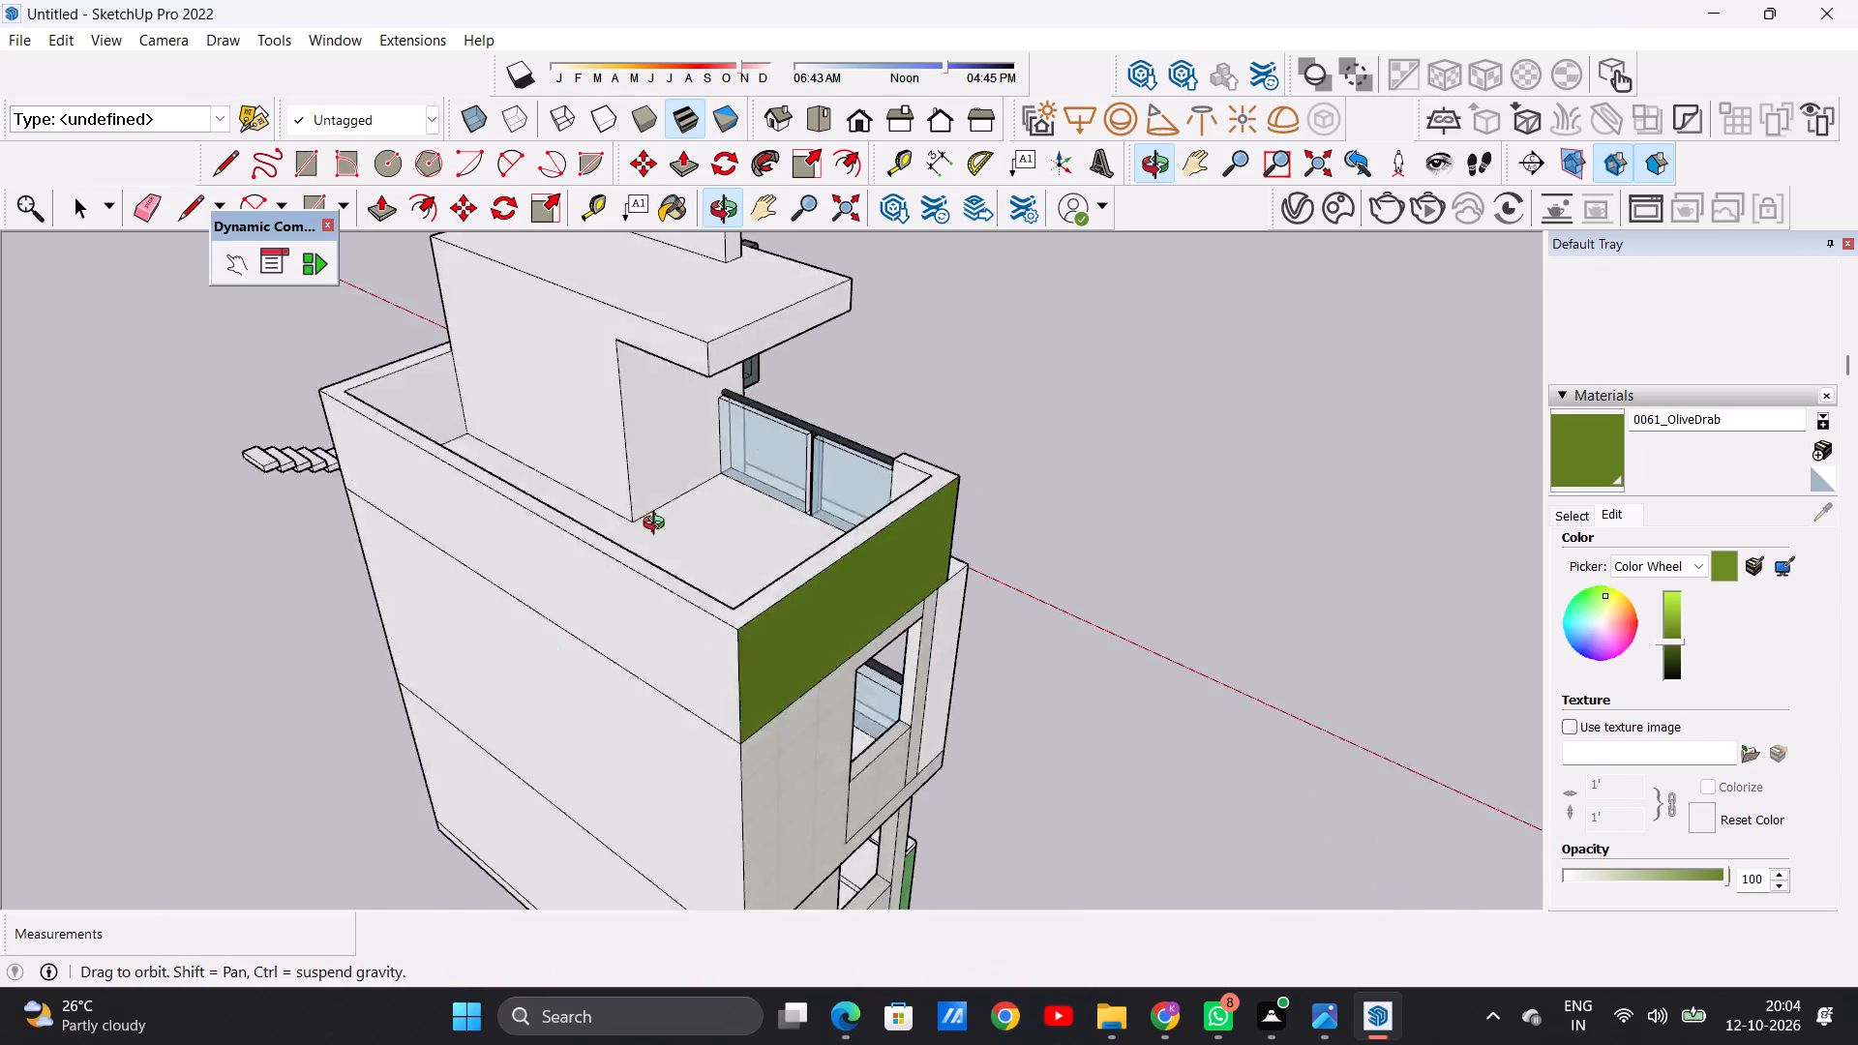
{"action": "middle_click_drag", "start_coordinate": [658, 525], "coordinate": [780, 475]}
{"action": "left_click", "coordinate": [804, 573]}
{"action": "scroll", "coordinate": [803, 532], "scroll_direction": "down", "scroll_amount": 6}
{"action": "scroll", "coordinate": [627, 503], "scroll_direction": "up", "scroll_amount": 1}
{"action": "middle_click_drag", "start_coordinate": [814, 550], "coordinate": [1147, 514]}
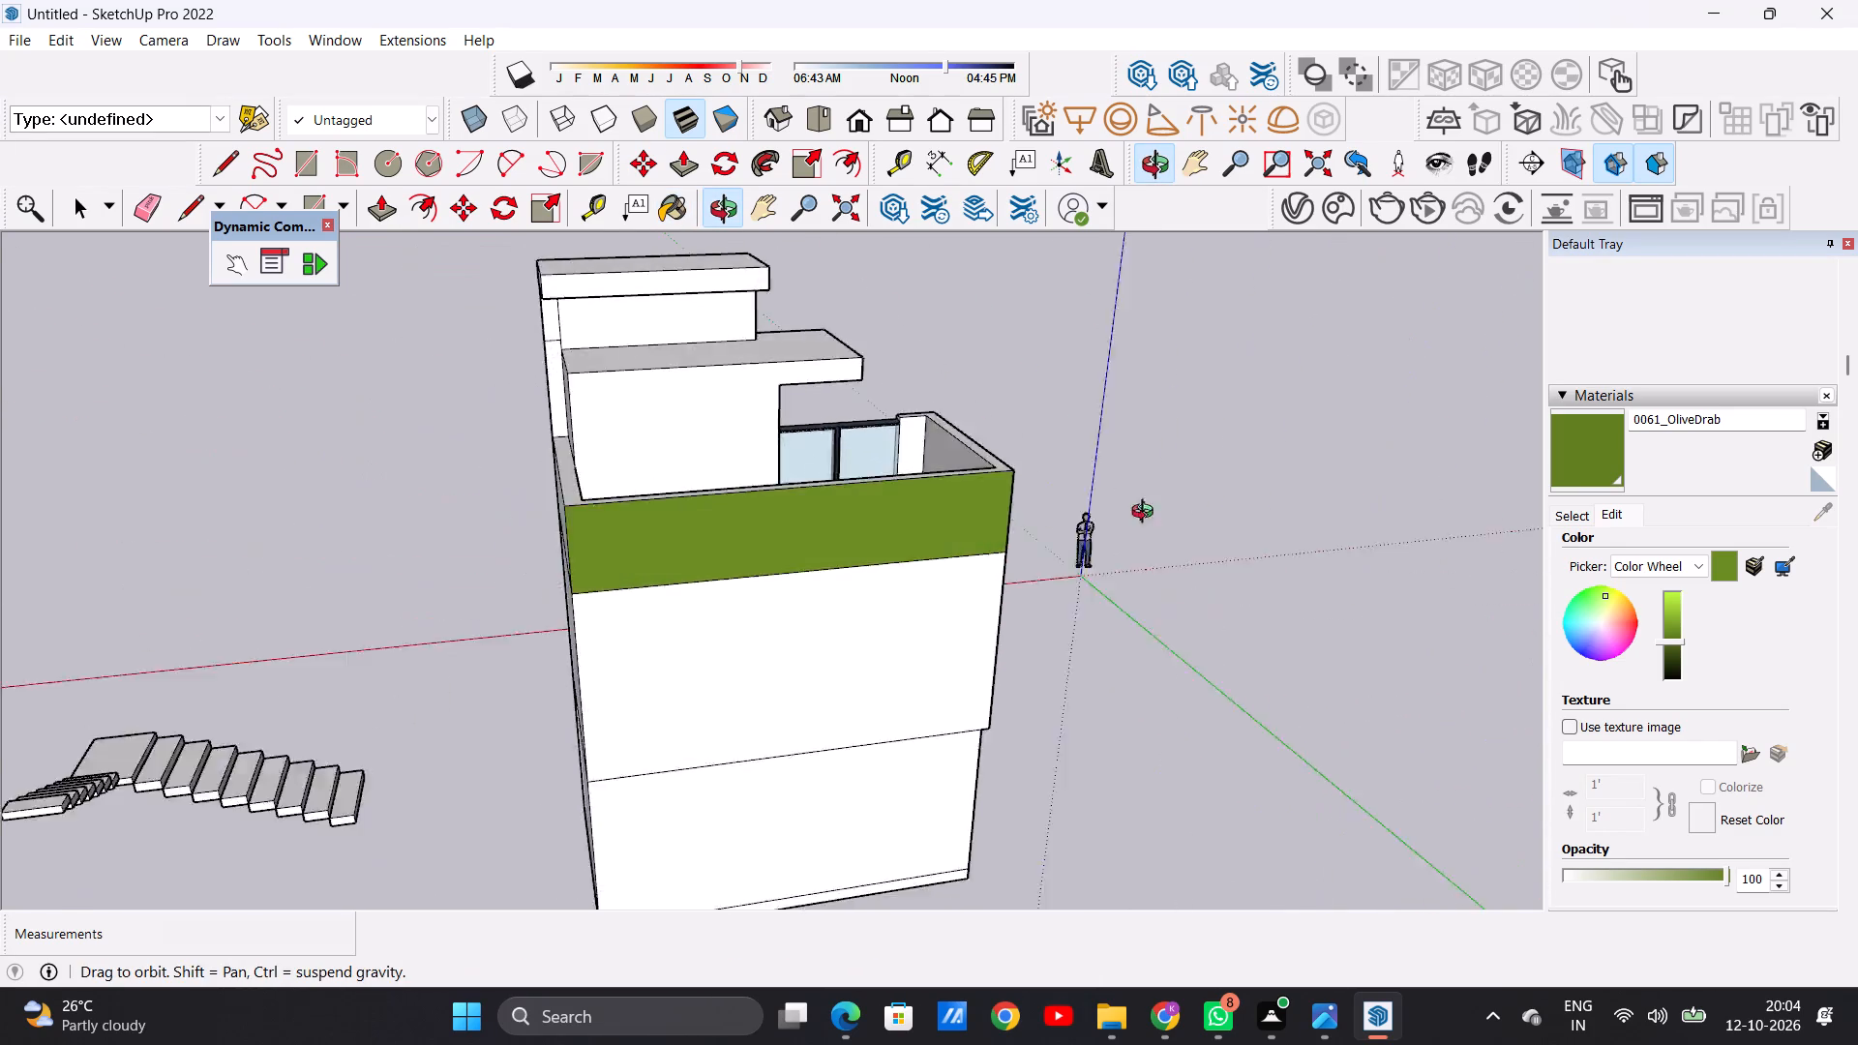
{"action": "middle_click_drag", "start_coordinate": [1147, 514], "coordinate": [1426, 481]}
{"action": "scroll", "coordinate": [744, 572], "scroll_direction": "up", "scroll_amount": 6}
{"action": "left_click", "coordinate": [824, 487]}
Paint the top surface of the roof-terrace parapet with Formica Graystone from Synthetic Surfaces.
{"action": "scroll", "coordinate": [670, 517], "scroll_direction": "down", "scroll_amount": 10}
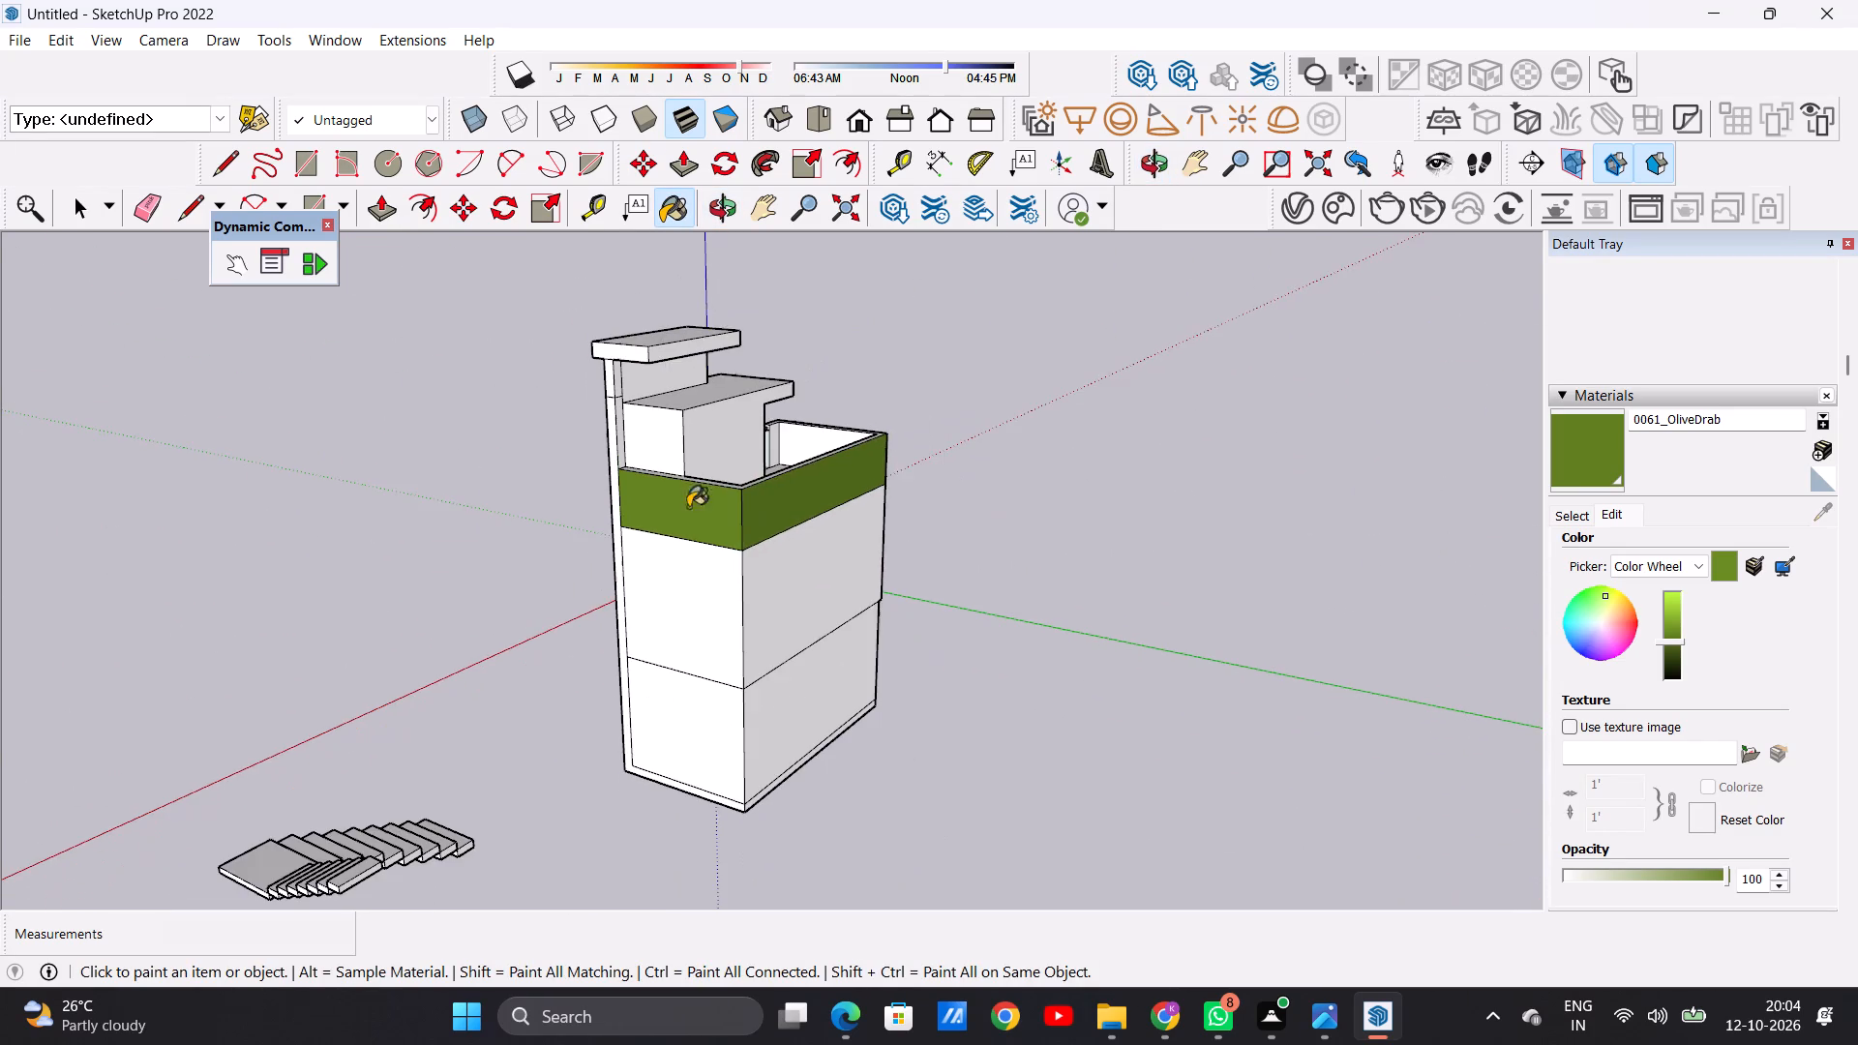
{"action": "middle_click_drag", "start_coordinate": [893, 492], "coordinate": [322, 574]}
{"action": "middle_click_drag", "start_coordinate": [836, 559], "coordinate": [37, 559]}
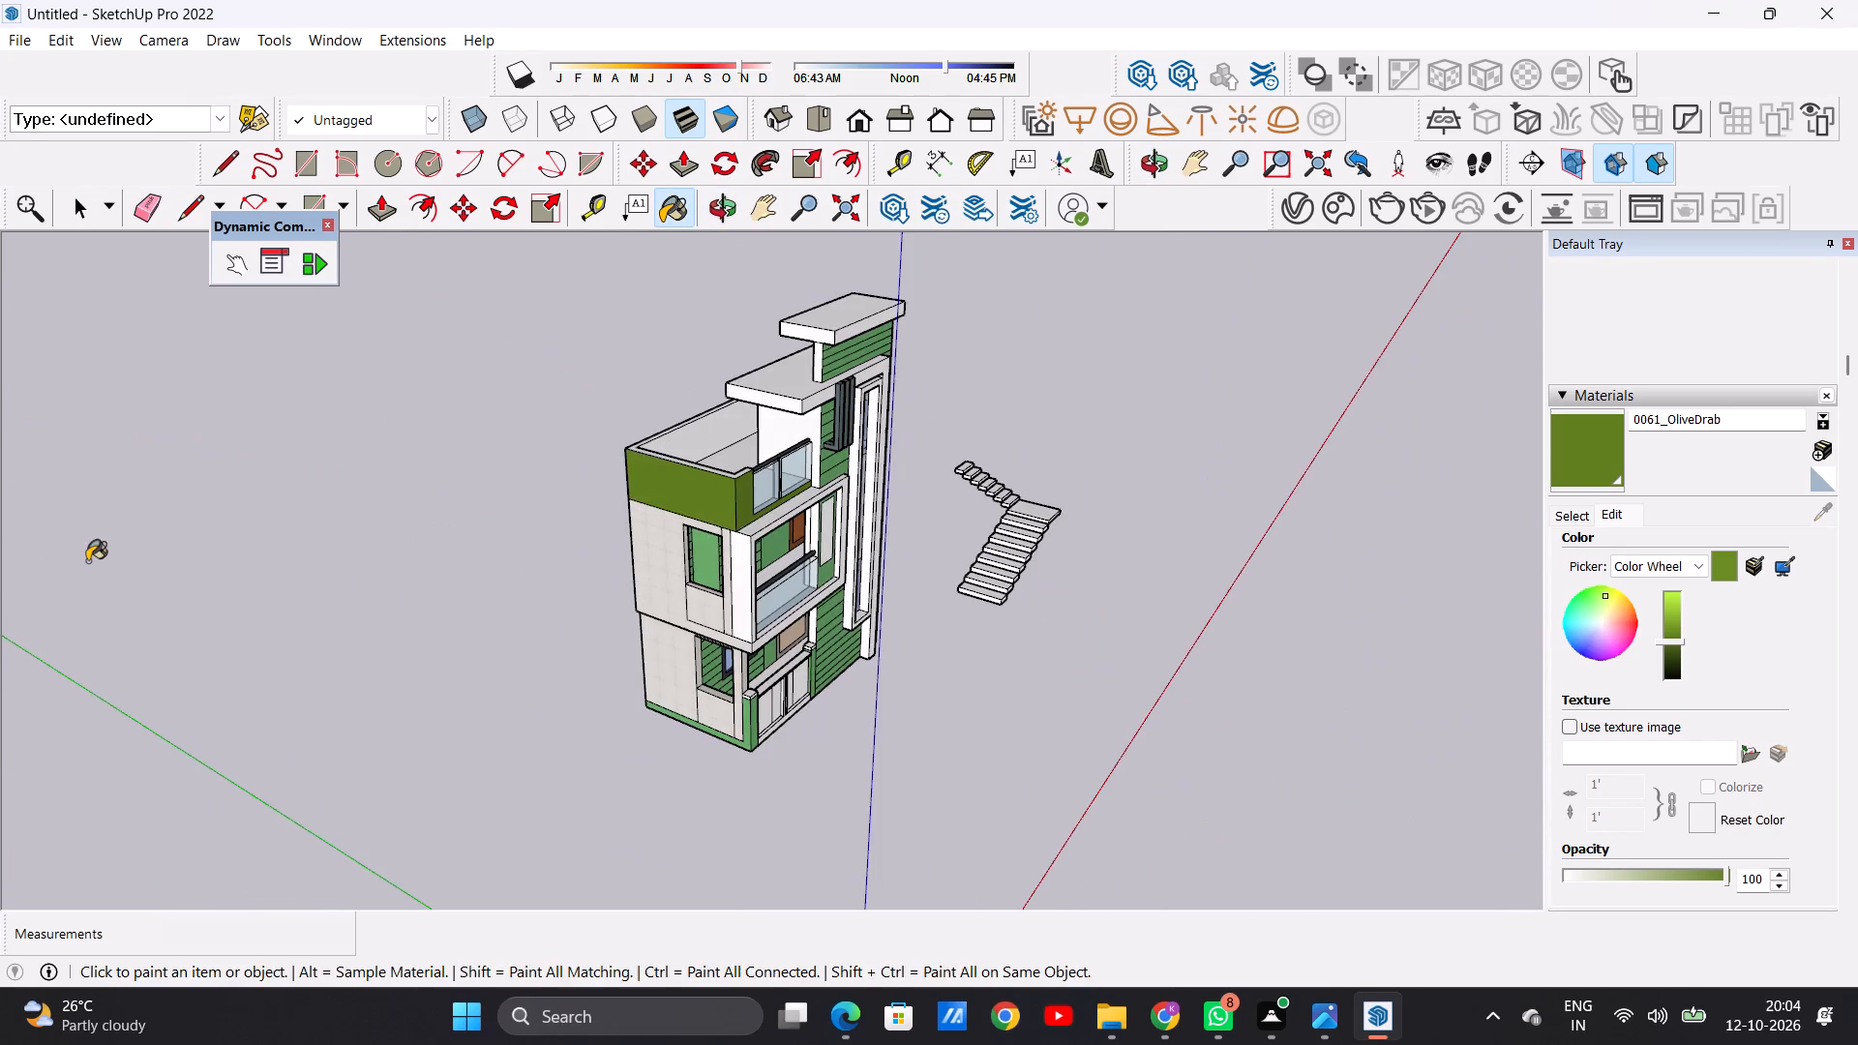
{"action": "middle_click_drag", "start_coordinate": [744, 561], "coordinate": [320, 701]}
{"action": "scroll", "coordinate": [672, 388], "scroll_direction": "up", "scroll_amount": 5}
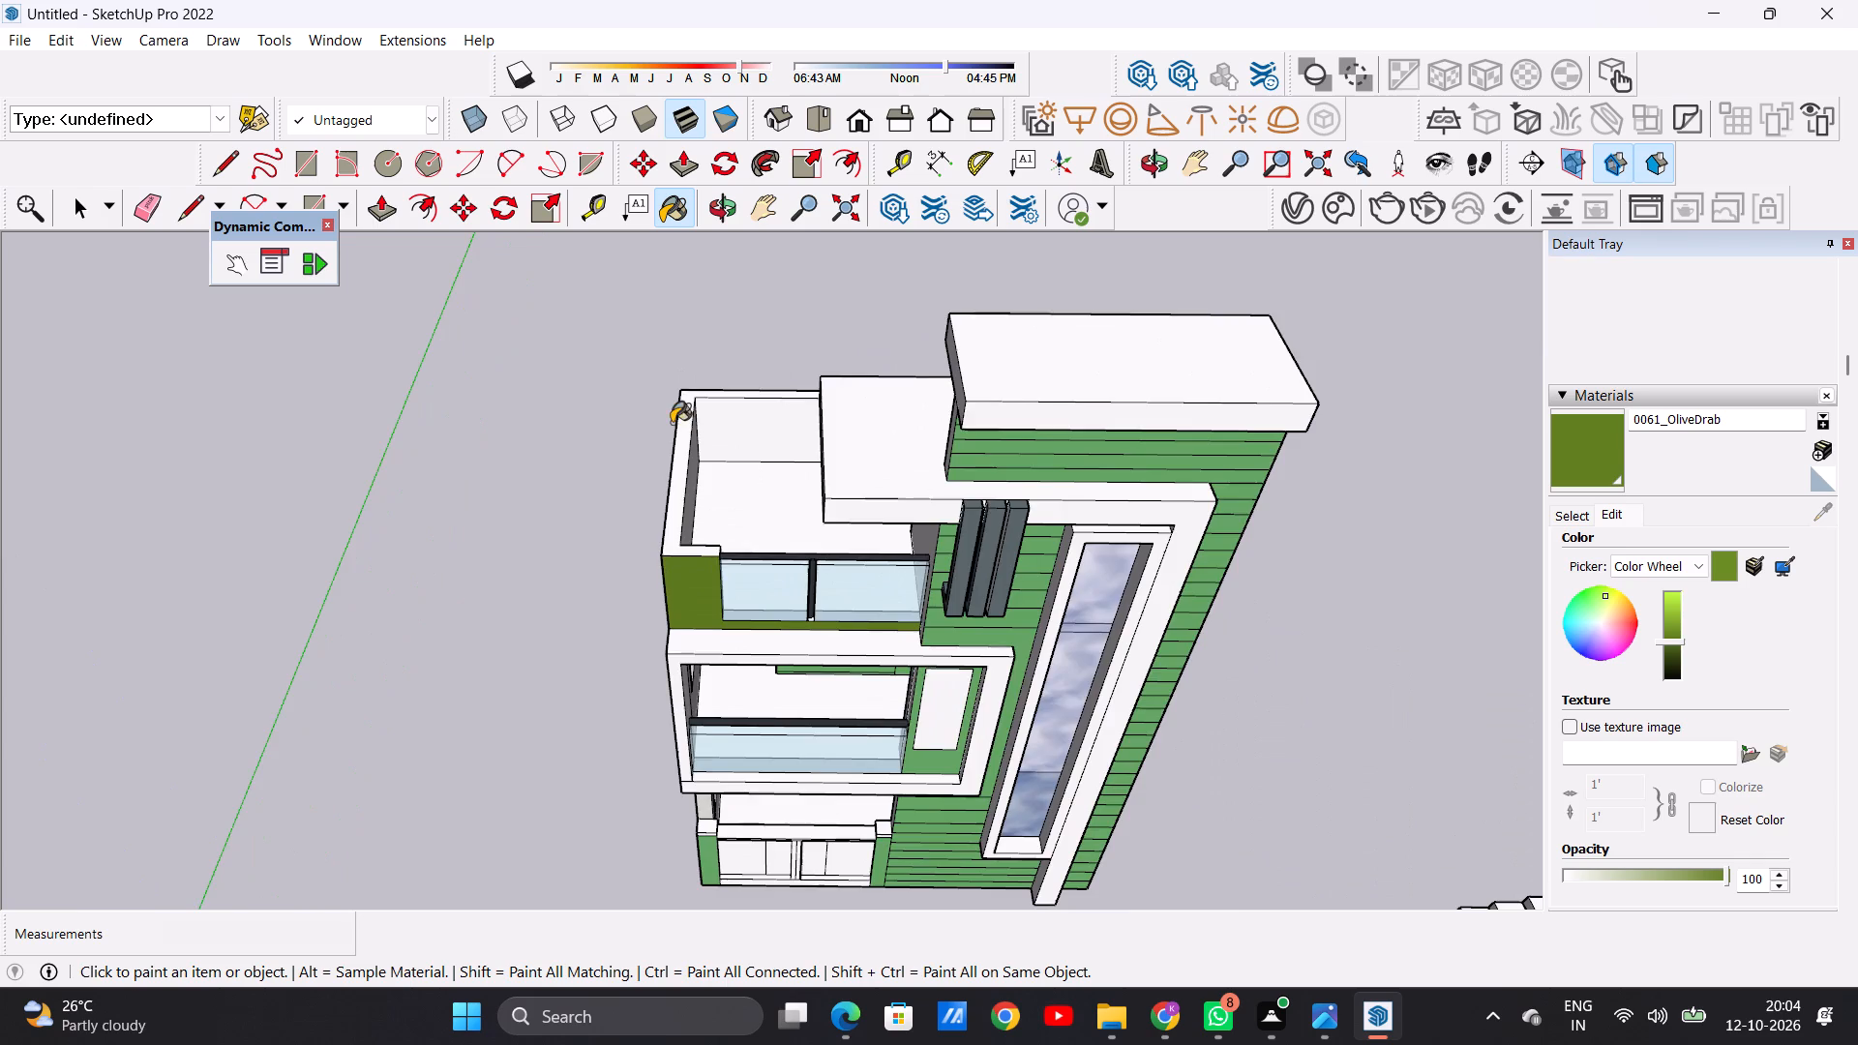
{"action": "scroll", "coordinate": [672, 423], "scroll_direction": "up", "scroll_amount": 7}
{"action": "scroll", "coordinate": [685, 506], "scroll_direction": "down", "scroll_amount": 9}
{"action": "middle_click_drag", "start_coordinate": [708, 587], "coordinate": [723, 432]}
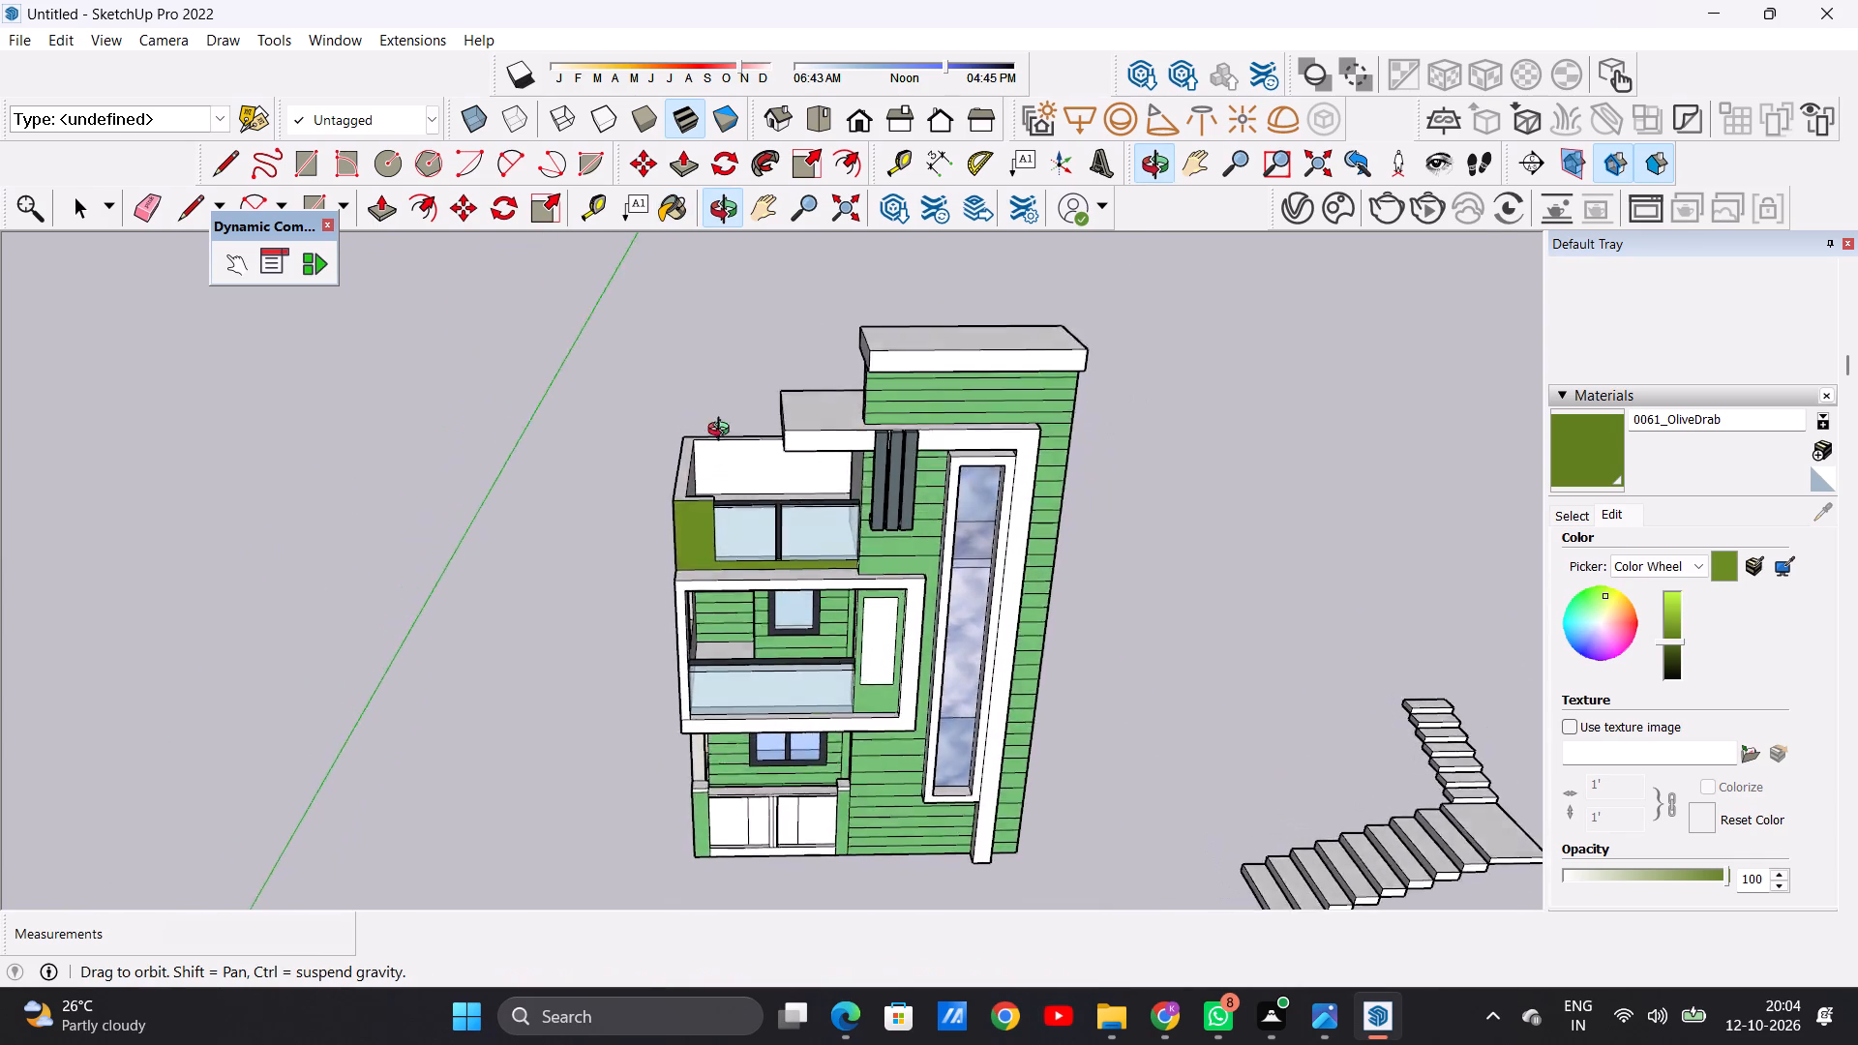
{"action": "middle_click_drag", "start_coordinate": [723, 432], "coordinate": [748, 582]}
{"action": "scroll", "coordinate": [653, 552], "scroll_direction": "up", "scroll_amount": 4}
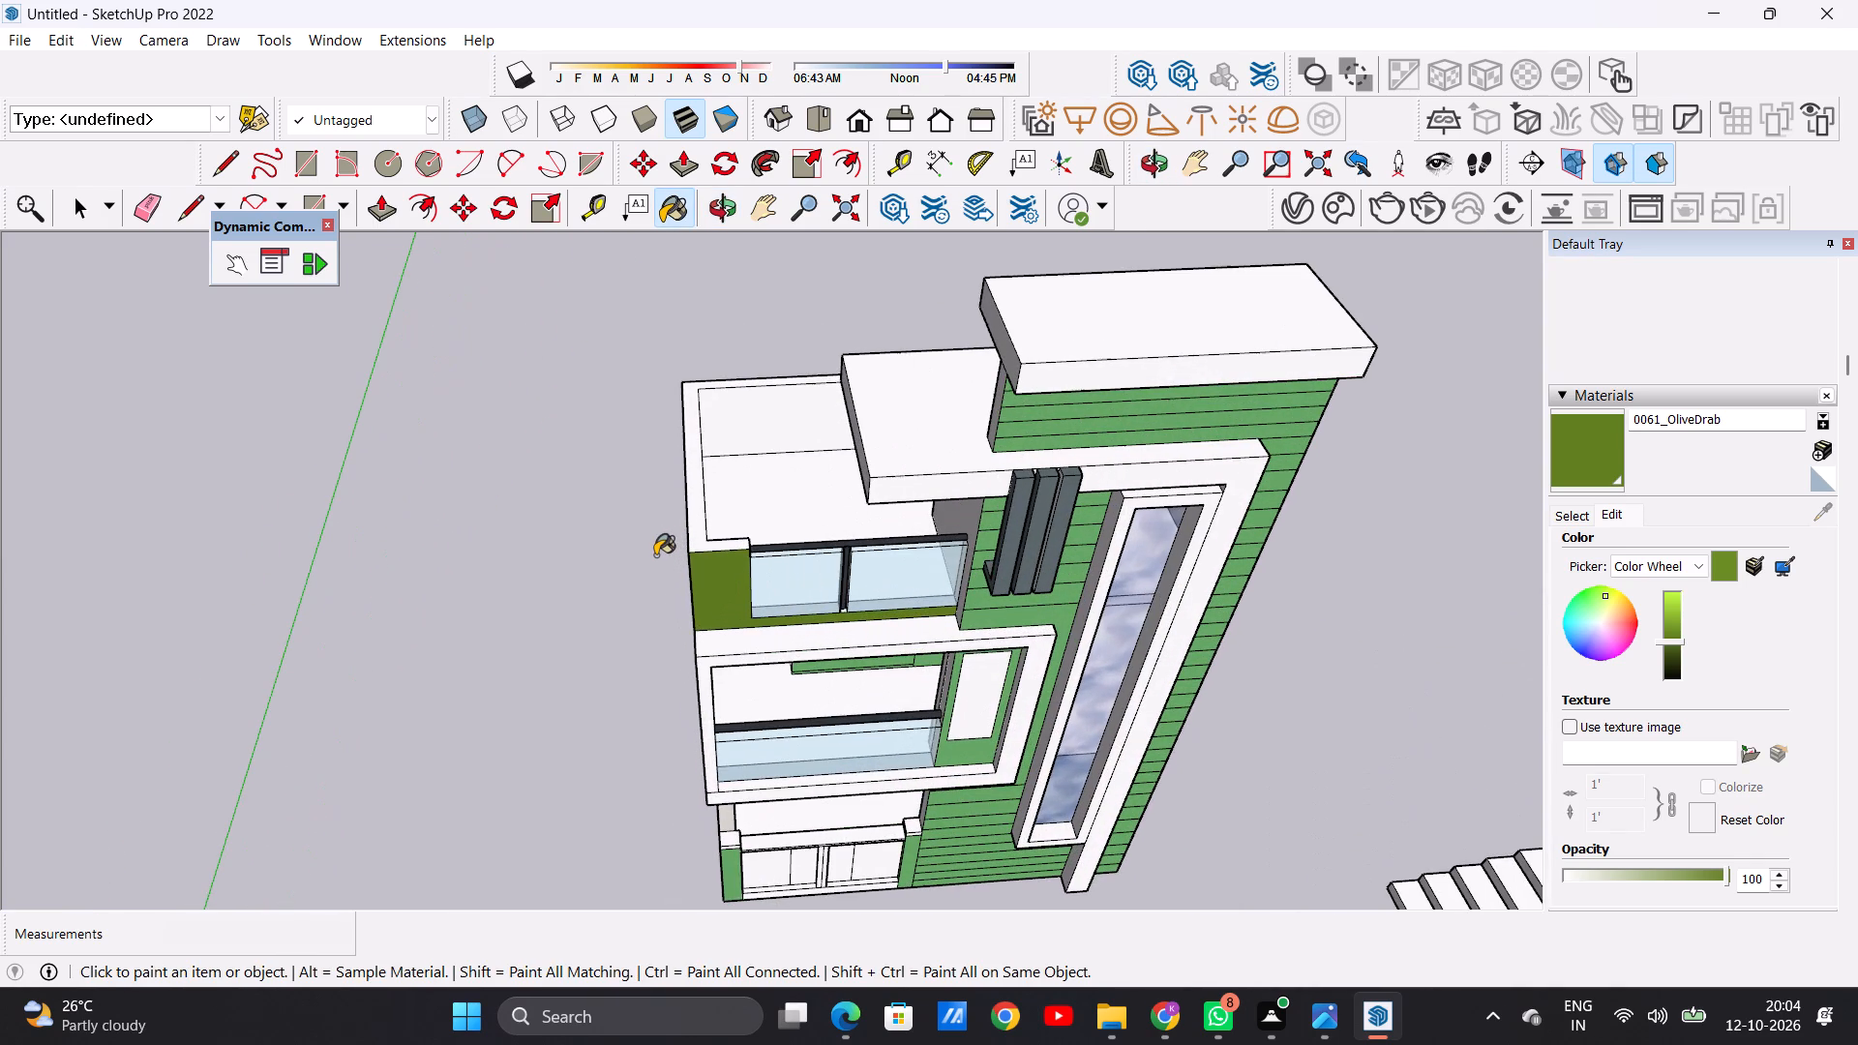
{"action": "scroll", "coordinate": [740, 522], "scroll_direction": "up", "scroll_amount": 5}
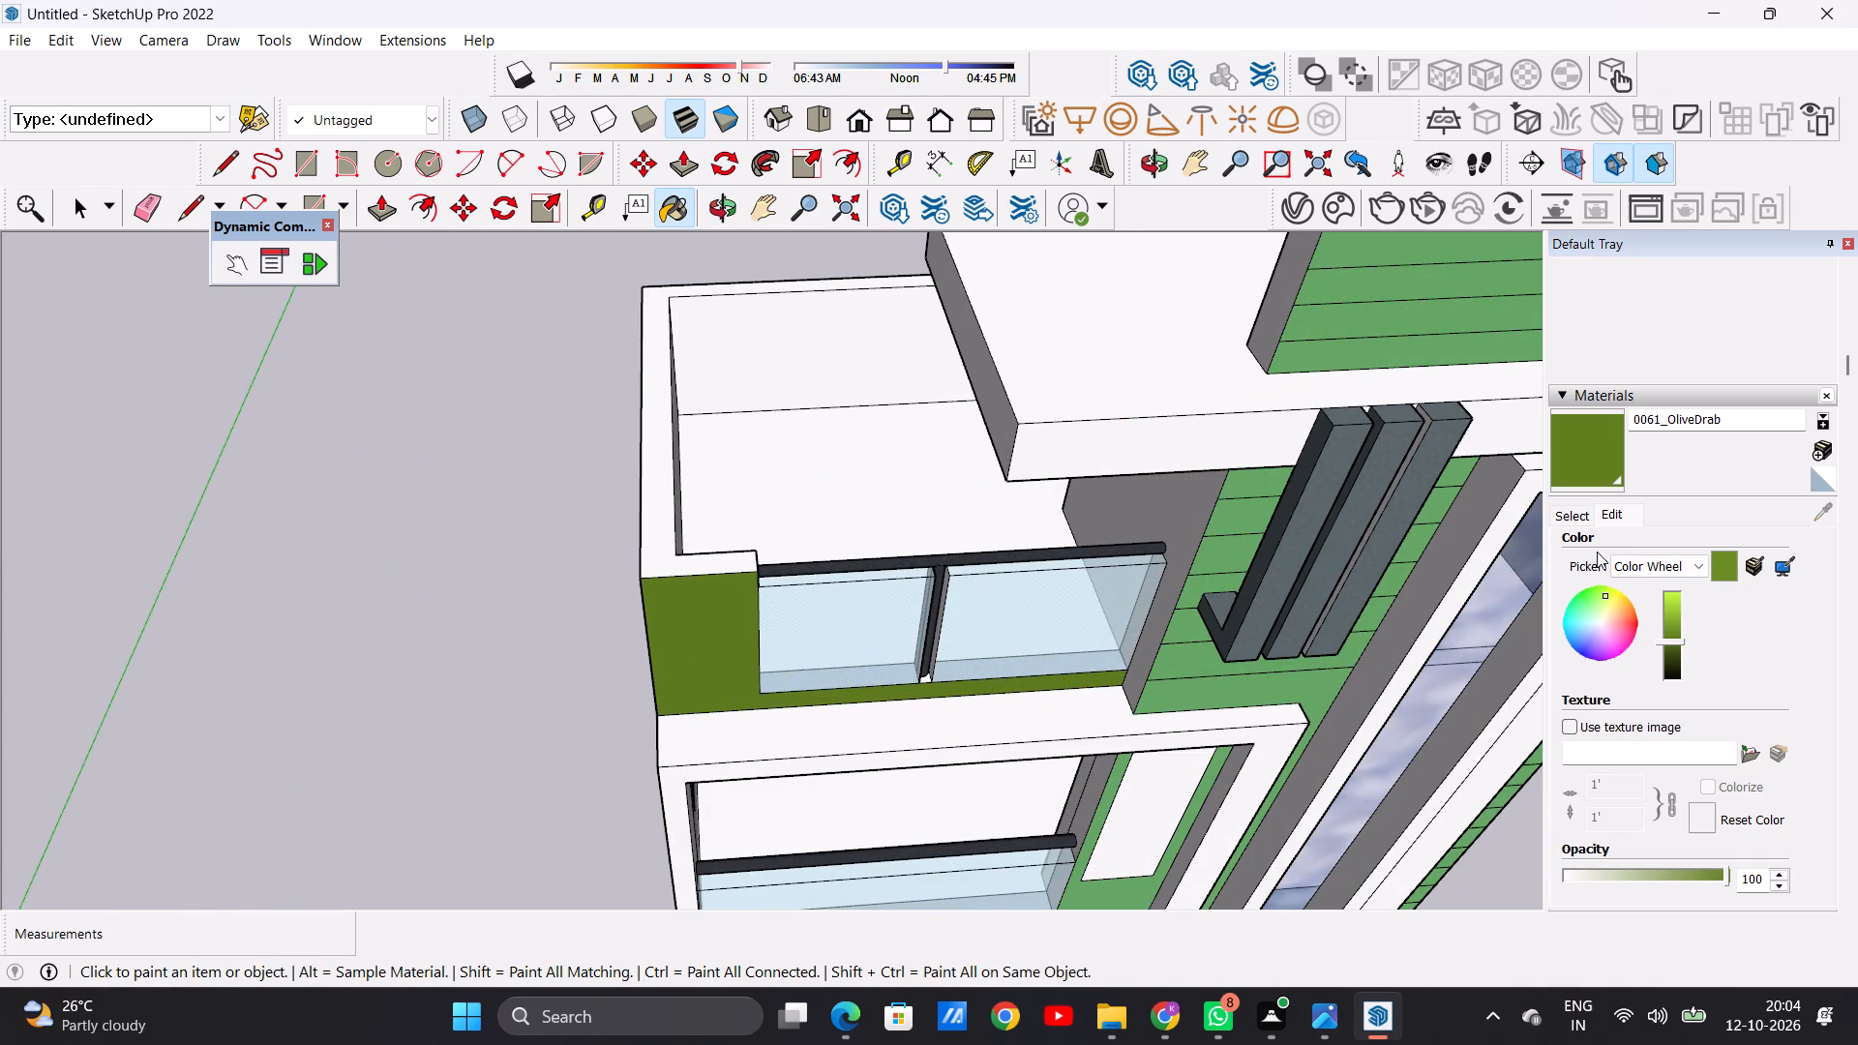
{"action": "left_click", "coordinate": [1578, 509]}
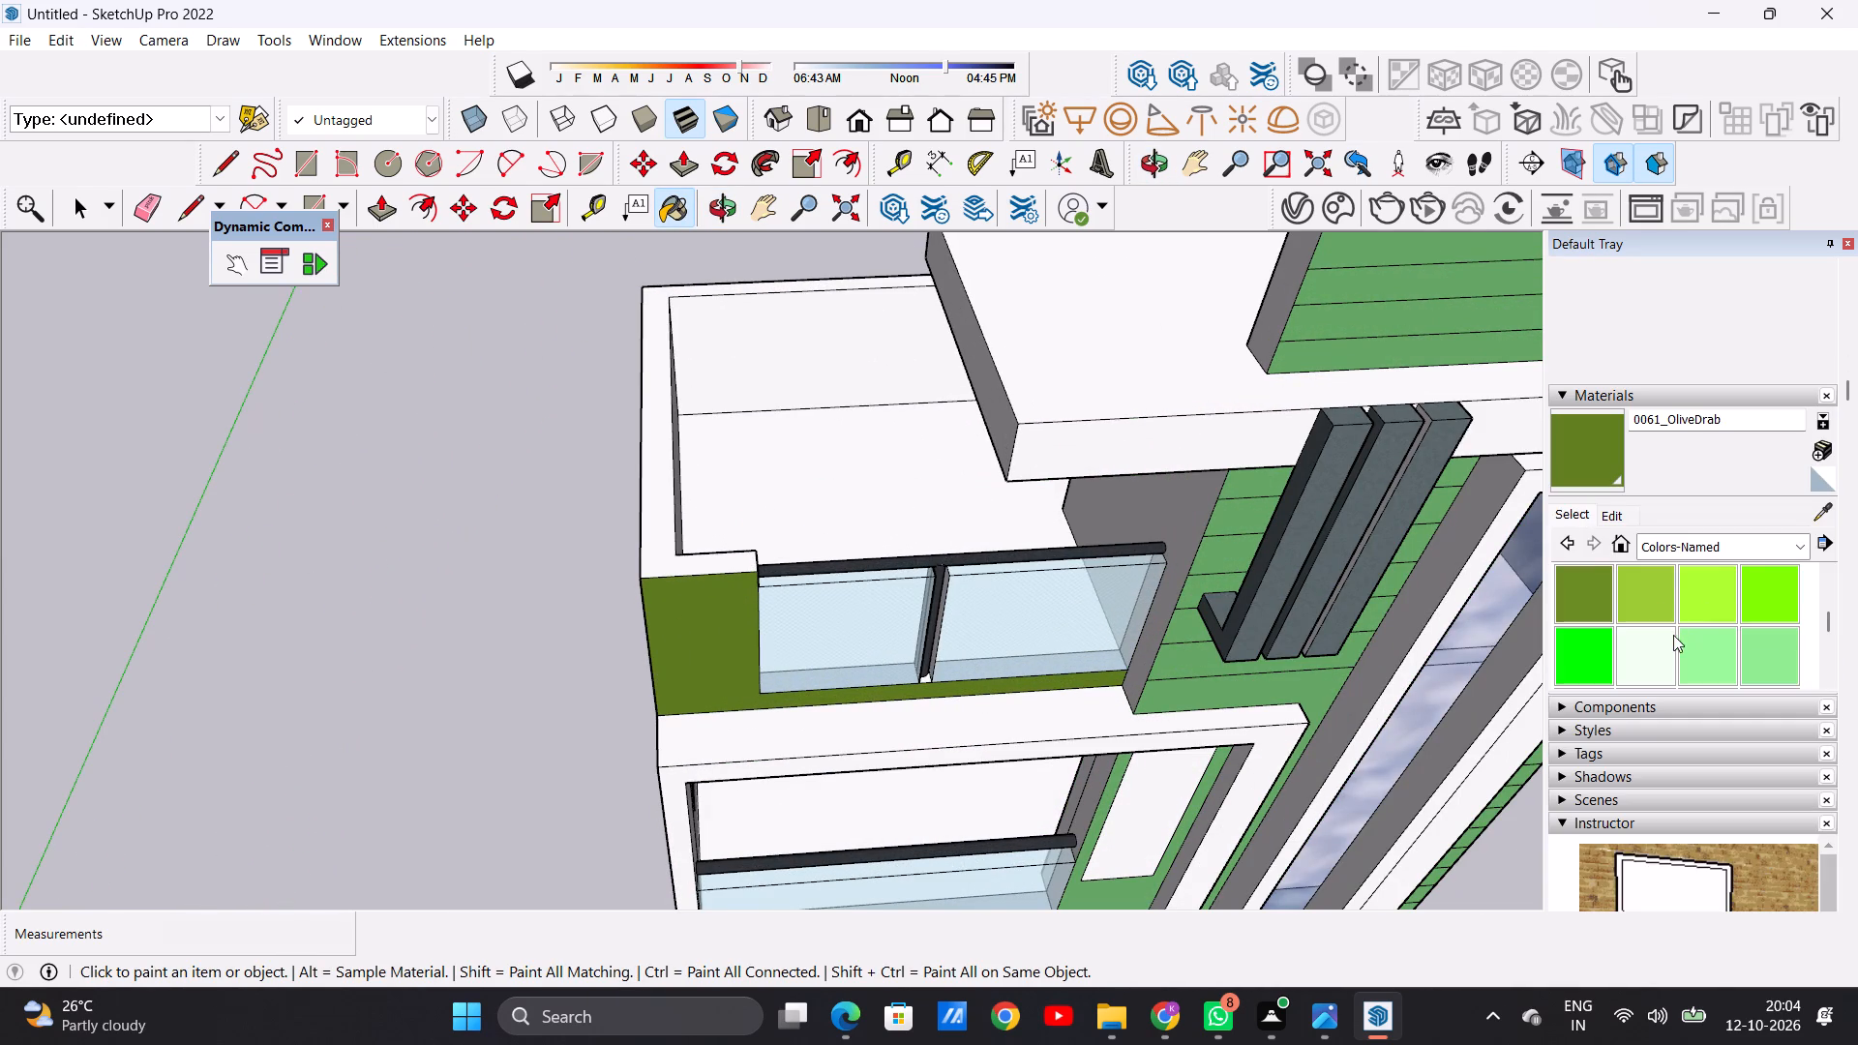
{"action": "left_click", "coordinate": [1793, 539]}
{"action": "left_click", "coordinate": [1724, 785]}
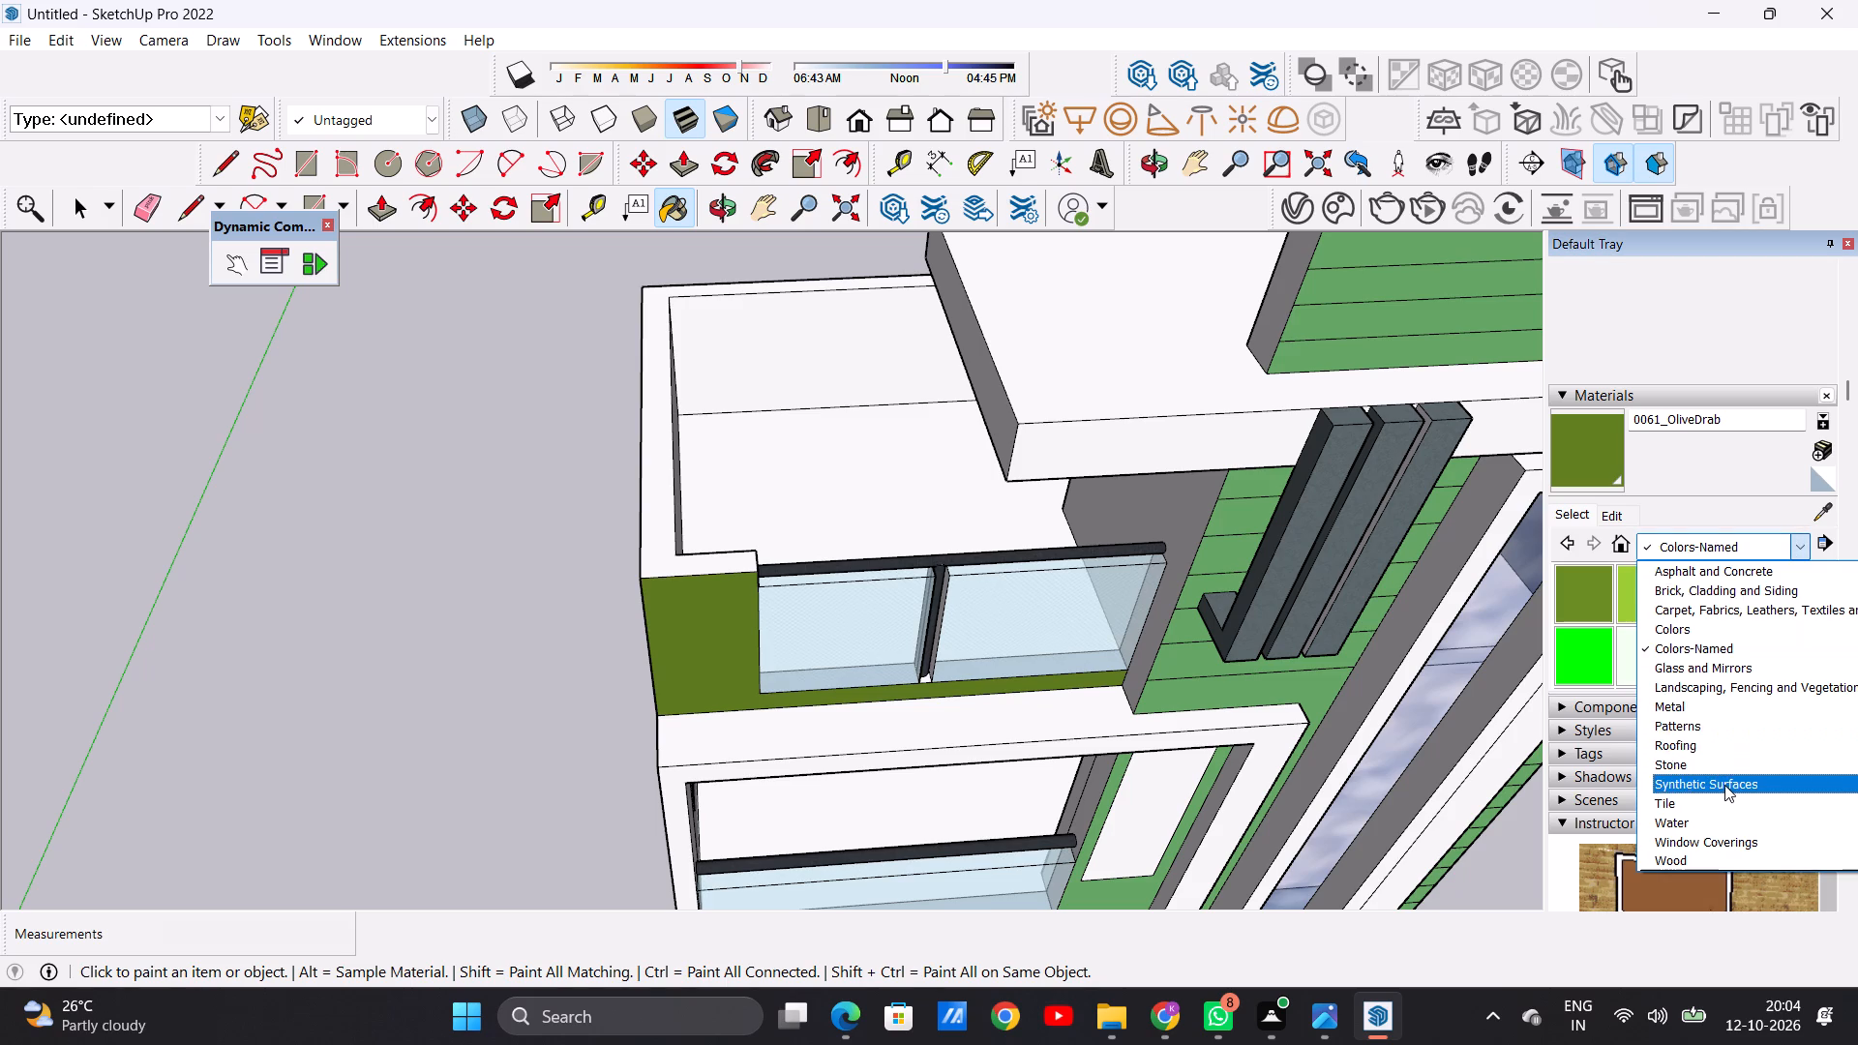
{"action": "scroll", "coordinate": [1672, 608], "scroll_direction": "down", "scroll_amount": 1}
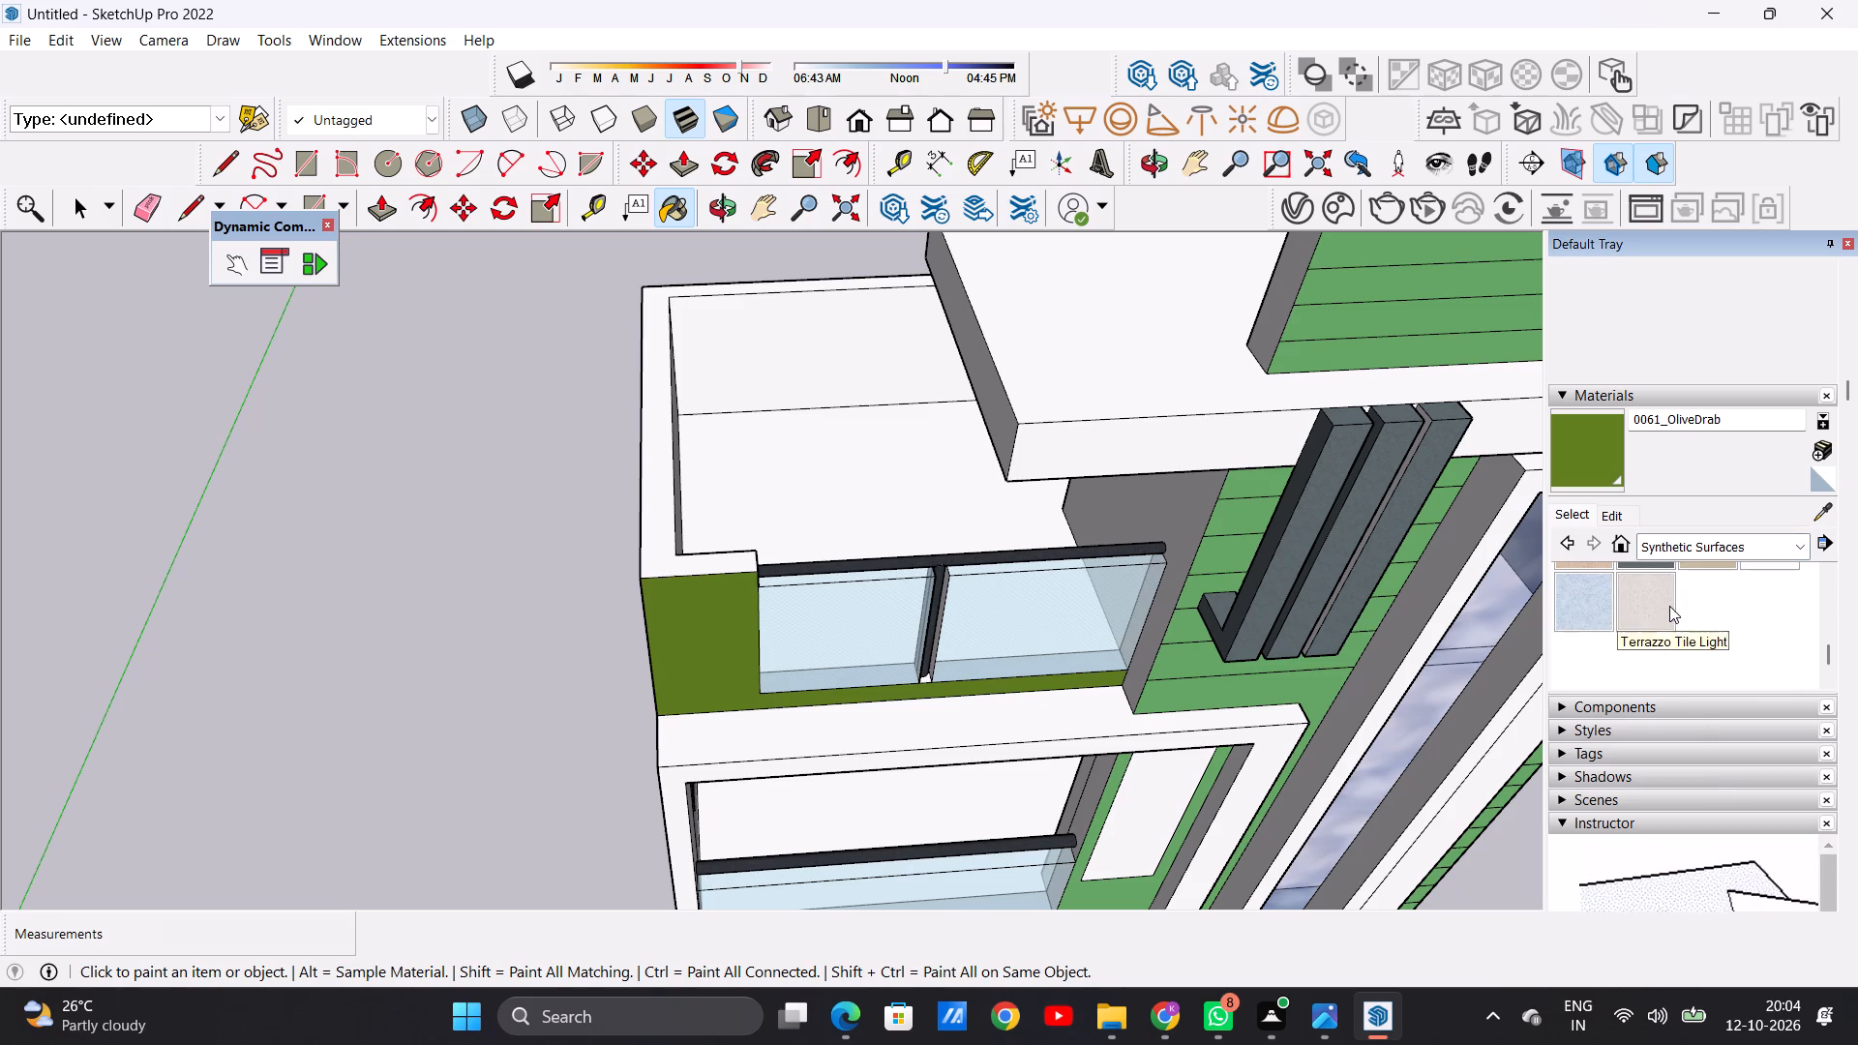
{"action": "scroll", "coordinate": [1668, 606], "scroll_direction": "up", "scroll_amount": 1}
{"action": "left_click", "coordinate": [1719, 598]}
{"action": "scroll", "coordinate": [659, 586], "scroll_direction": "up", "scroll_amount": 1}
{"action": "scroll", "coordinate": [659, 586], "scroll_direction": "down", "scroll_amount": 1}
{"action": "scroll", "coordinate": [659, 586], "scroll_direction": "up", "scroll_amount": 5}
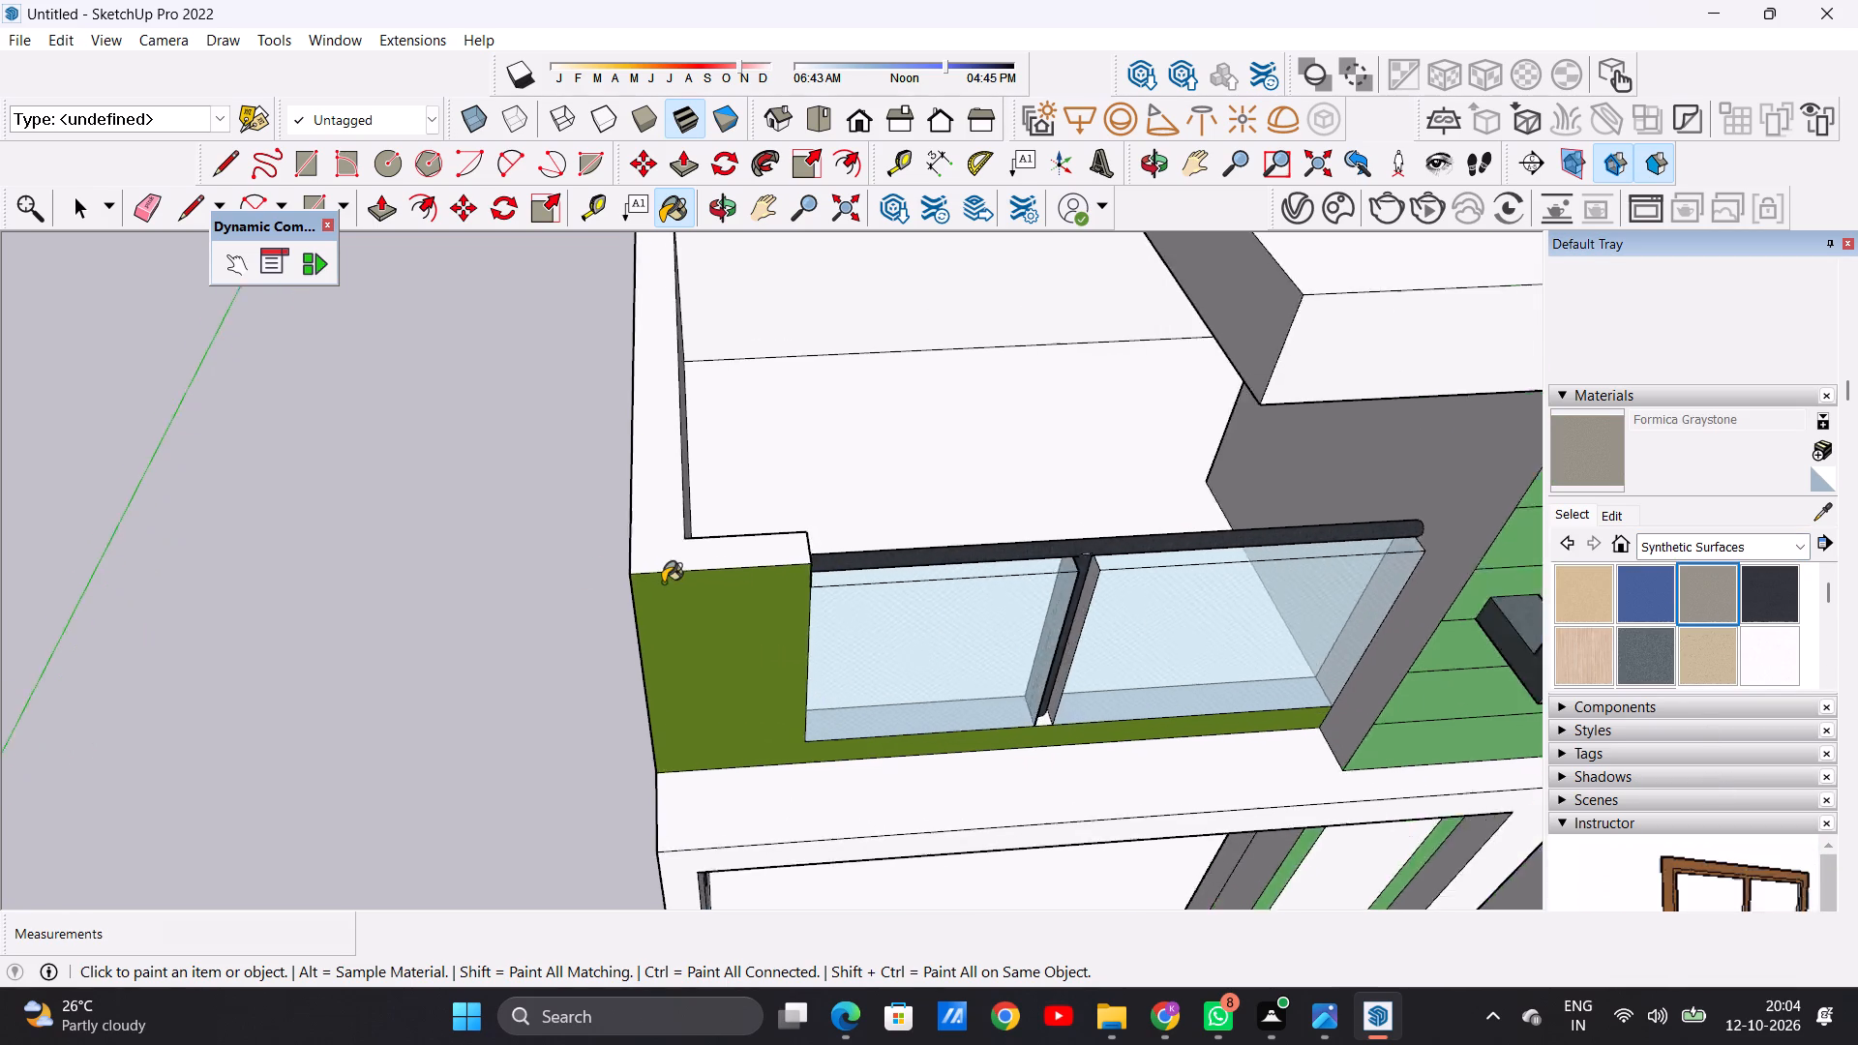
{"action": "scroll", "coordinate": [663, 582], "scroll_direction": "up", "scroll_amount": 4}
{"action": "left_click", "coordinate": [641, 523]}
Paint the white vertical panel on the green wall beside the middle-floor balcony with Formica Laminate Light.
{"action": "scroll", "coordinate": [641, 524], "scroll_direction": "down", "scroll_amount": 20}
{"action": "scroll", "coordinate": [641, 524], "scroll_direction": "down", "scroll_amount": 3}
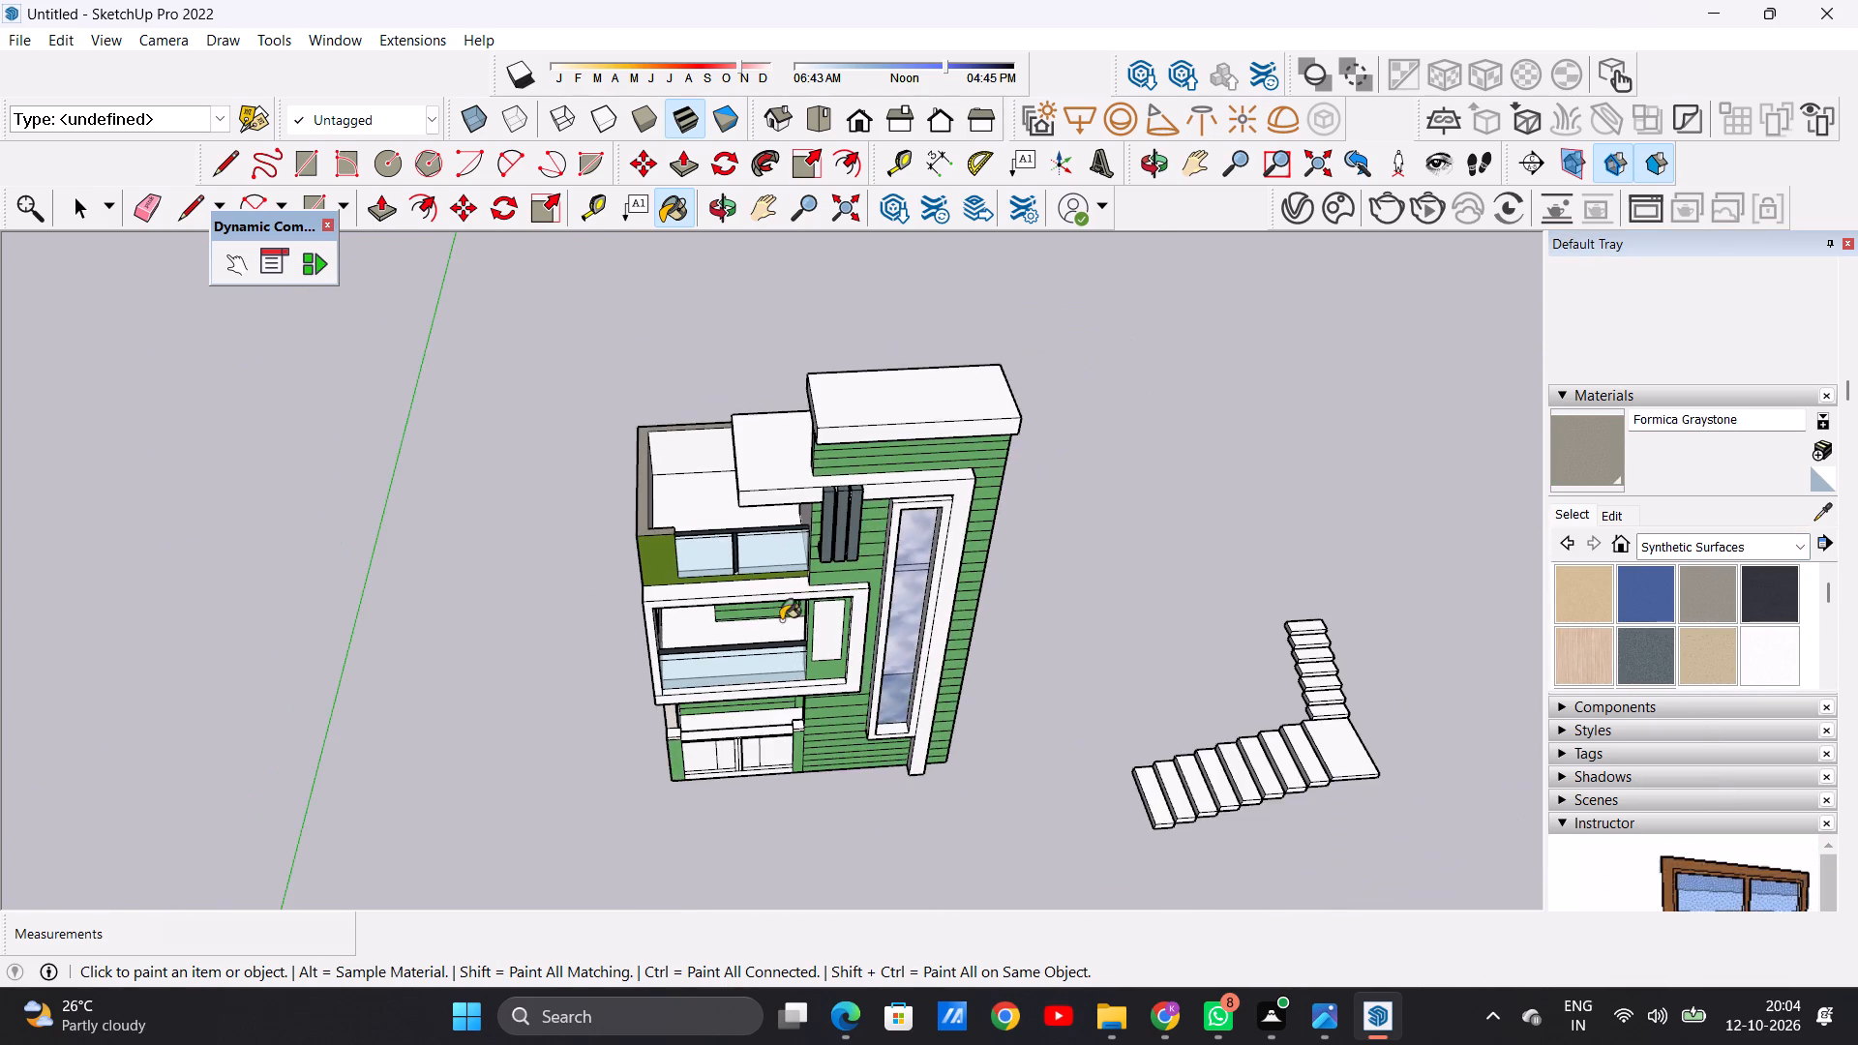
{"action": "middle_click_drag", "start_coordinate": [781, 620], "coordinate": [758, 336]}
{"action": "scroll", "coordinate": [739, 476], "scroll_direction": "up", "scroll_amount": 1}
{"action": "scroll", "coordinate": [739, 476], "scroll_direction": "down", "scroll_amount": 6}
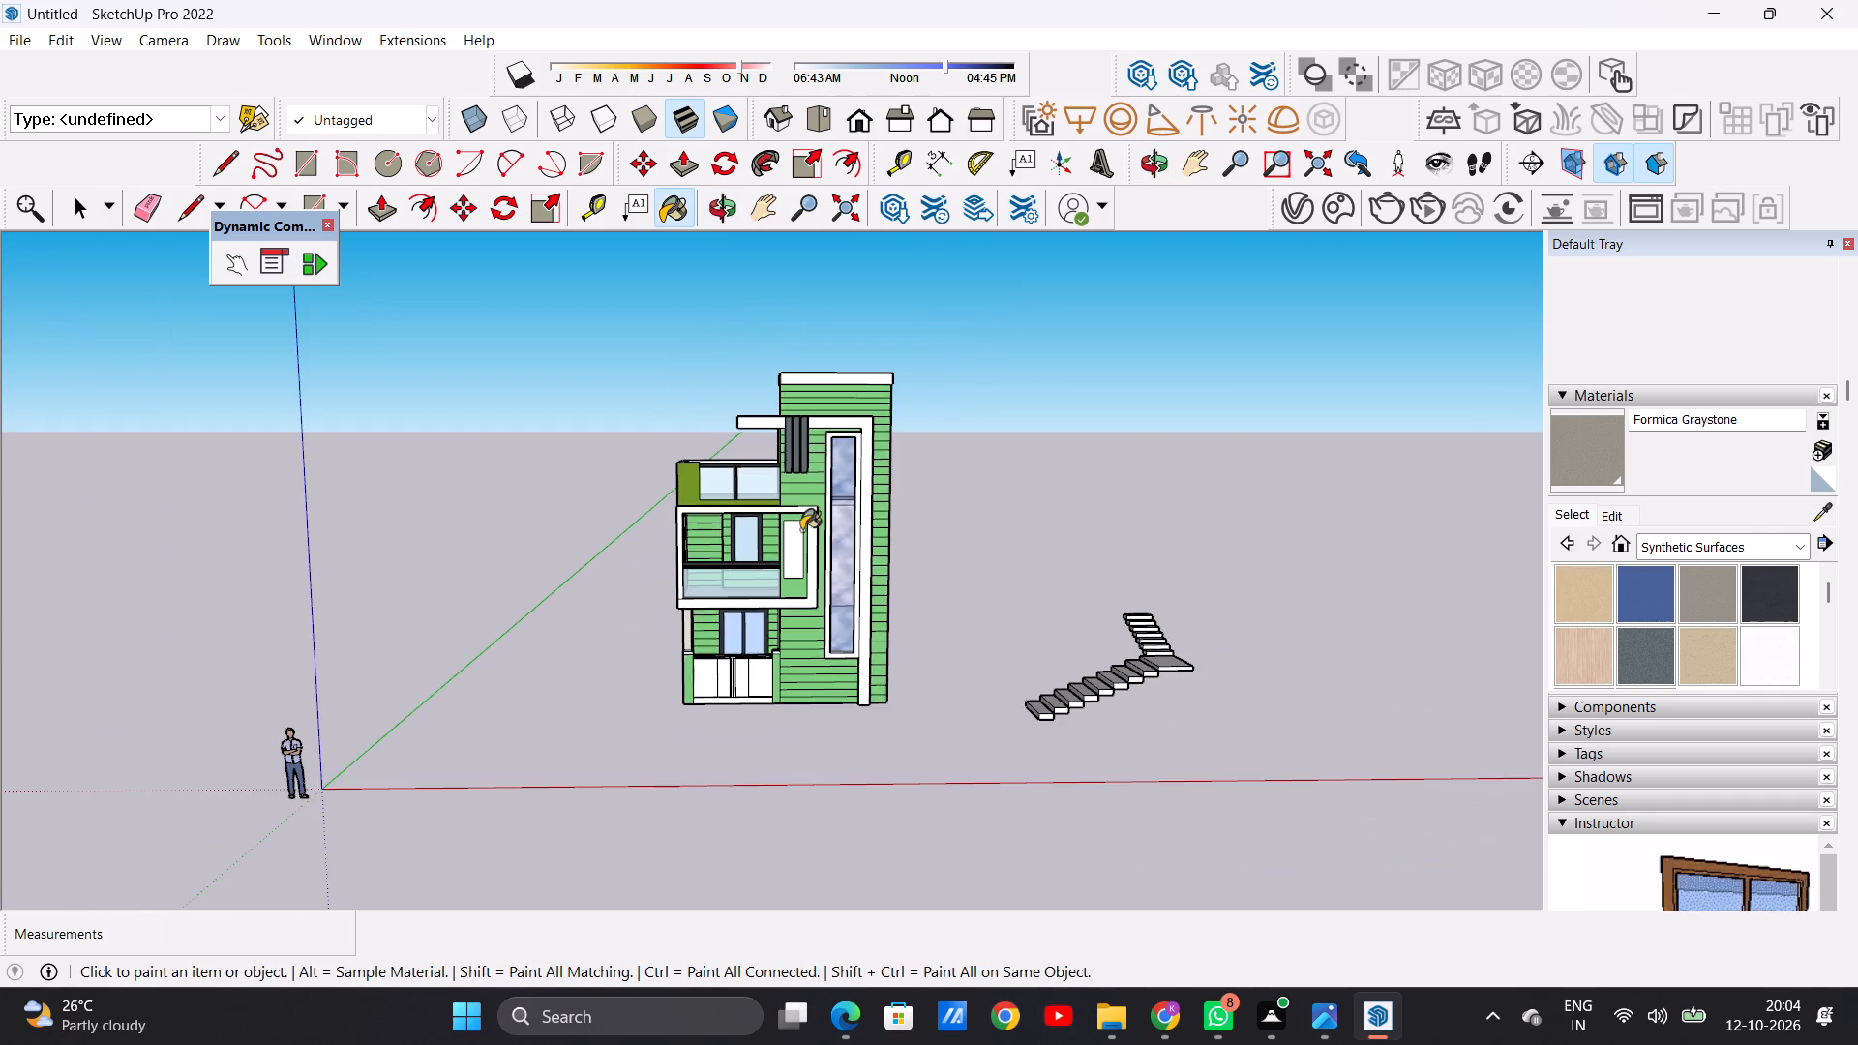
{"action": "scroll", "coordinate": [806, 572], "scroll_direction": "up", "scroll_amount": 7}
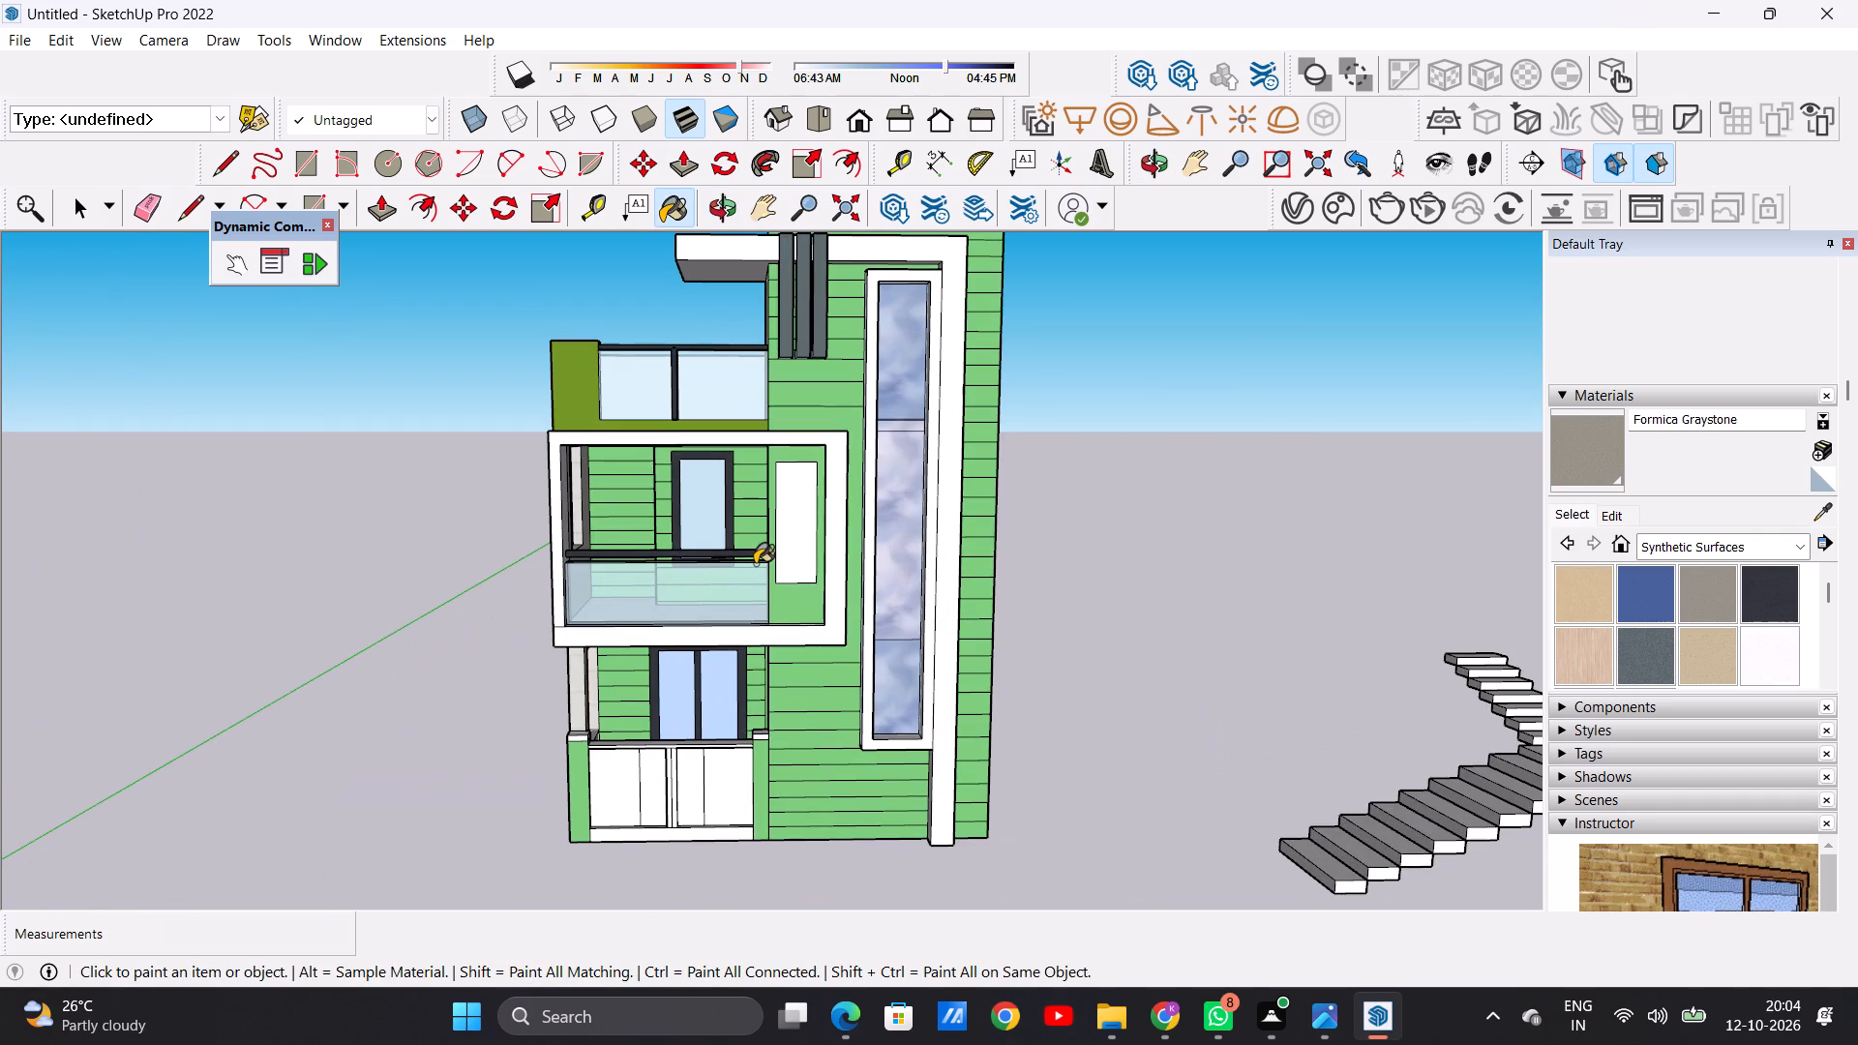
{"action": "scroll", "coordinate": [793, 564], "scroll_direction": "up", "scroll_amount": 6}
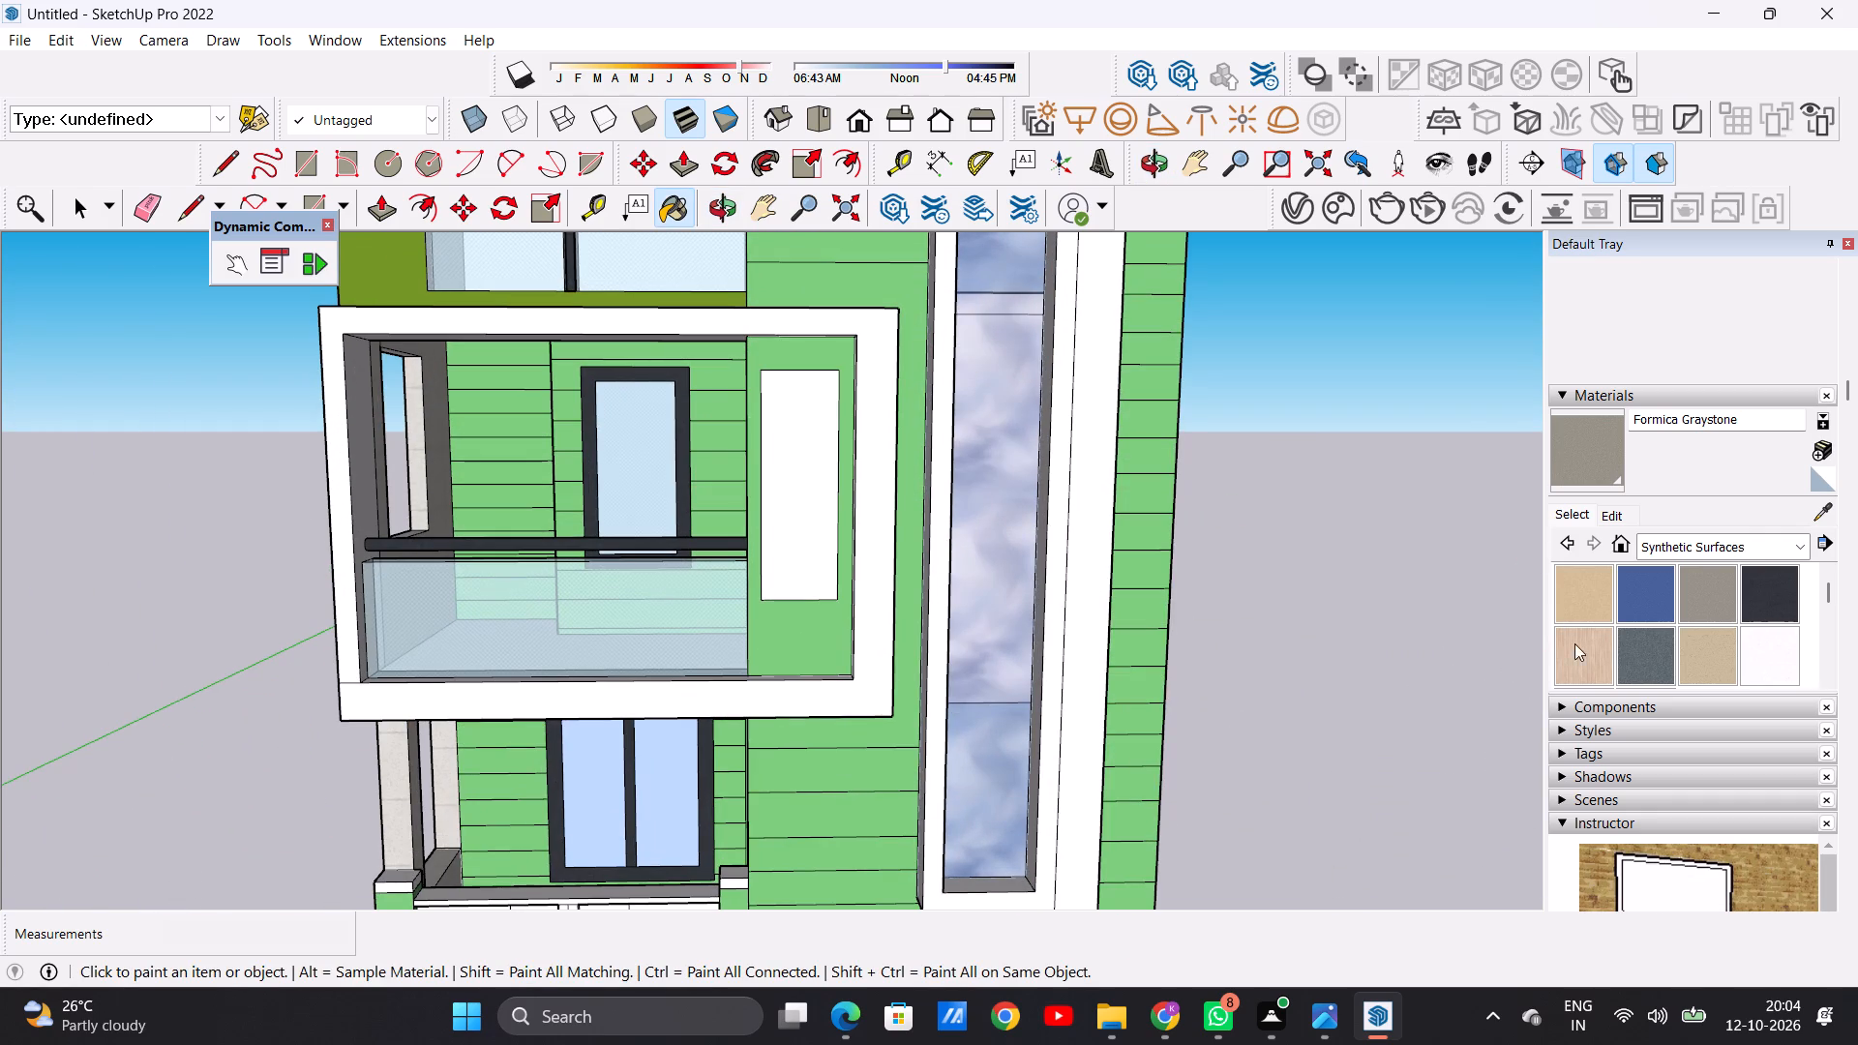
{"action": "left_click", "coordinate": [1579, 653]}
{"action": "left_click", "coordinate": [814, 482]}
Browse the Synthetic Surfaces, Brick, Cladding and Siding, and Carpet and Fabrics material libraries for another finish for the vertical panel.
{"action": "scroll", "coordinate": [774, 509], "scroll_direction": "up", "scroll_amount": 14}
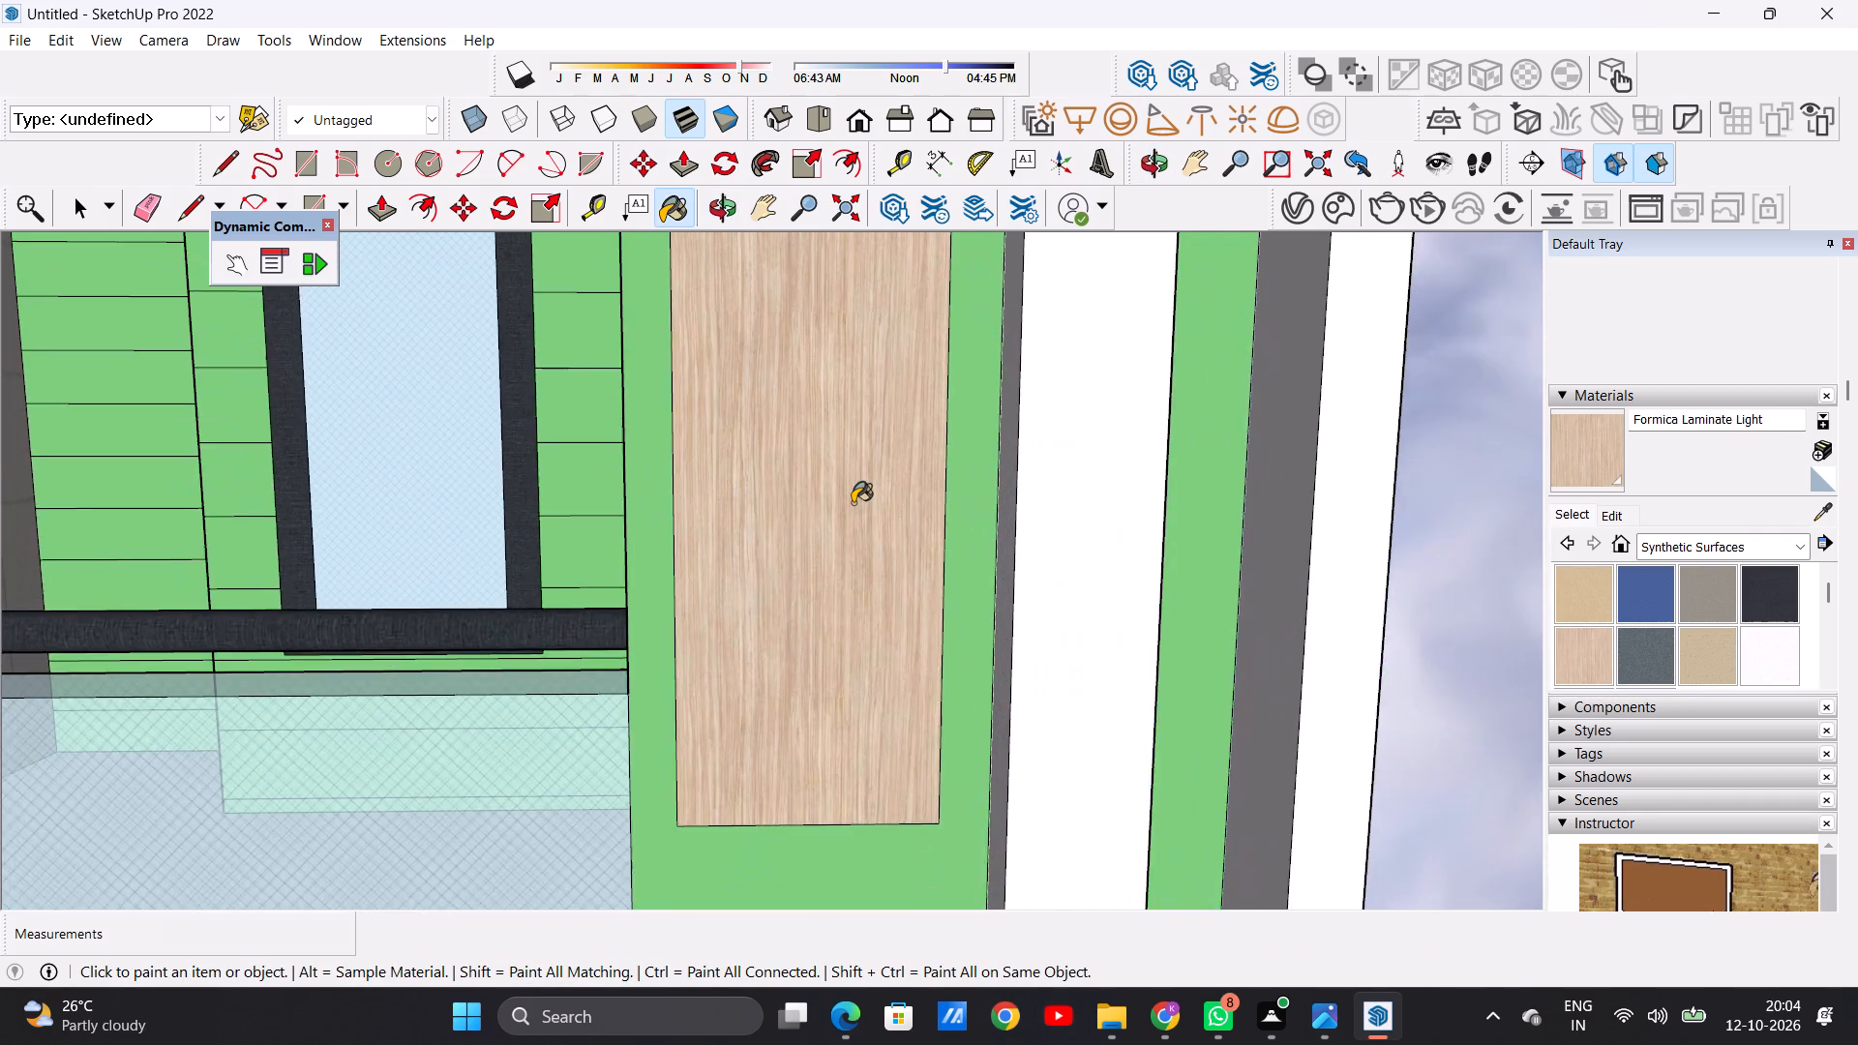
{"action": "scroll", "coordinate": [790, 518], "scroll_direction": "down", "scroll_amount": 6}
{"action": "scroll", "coordinate": [1690, 670], "scroll_direction": "down", "scroll_amount": 1}
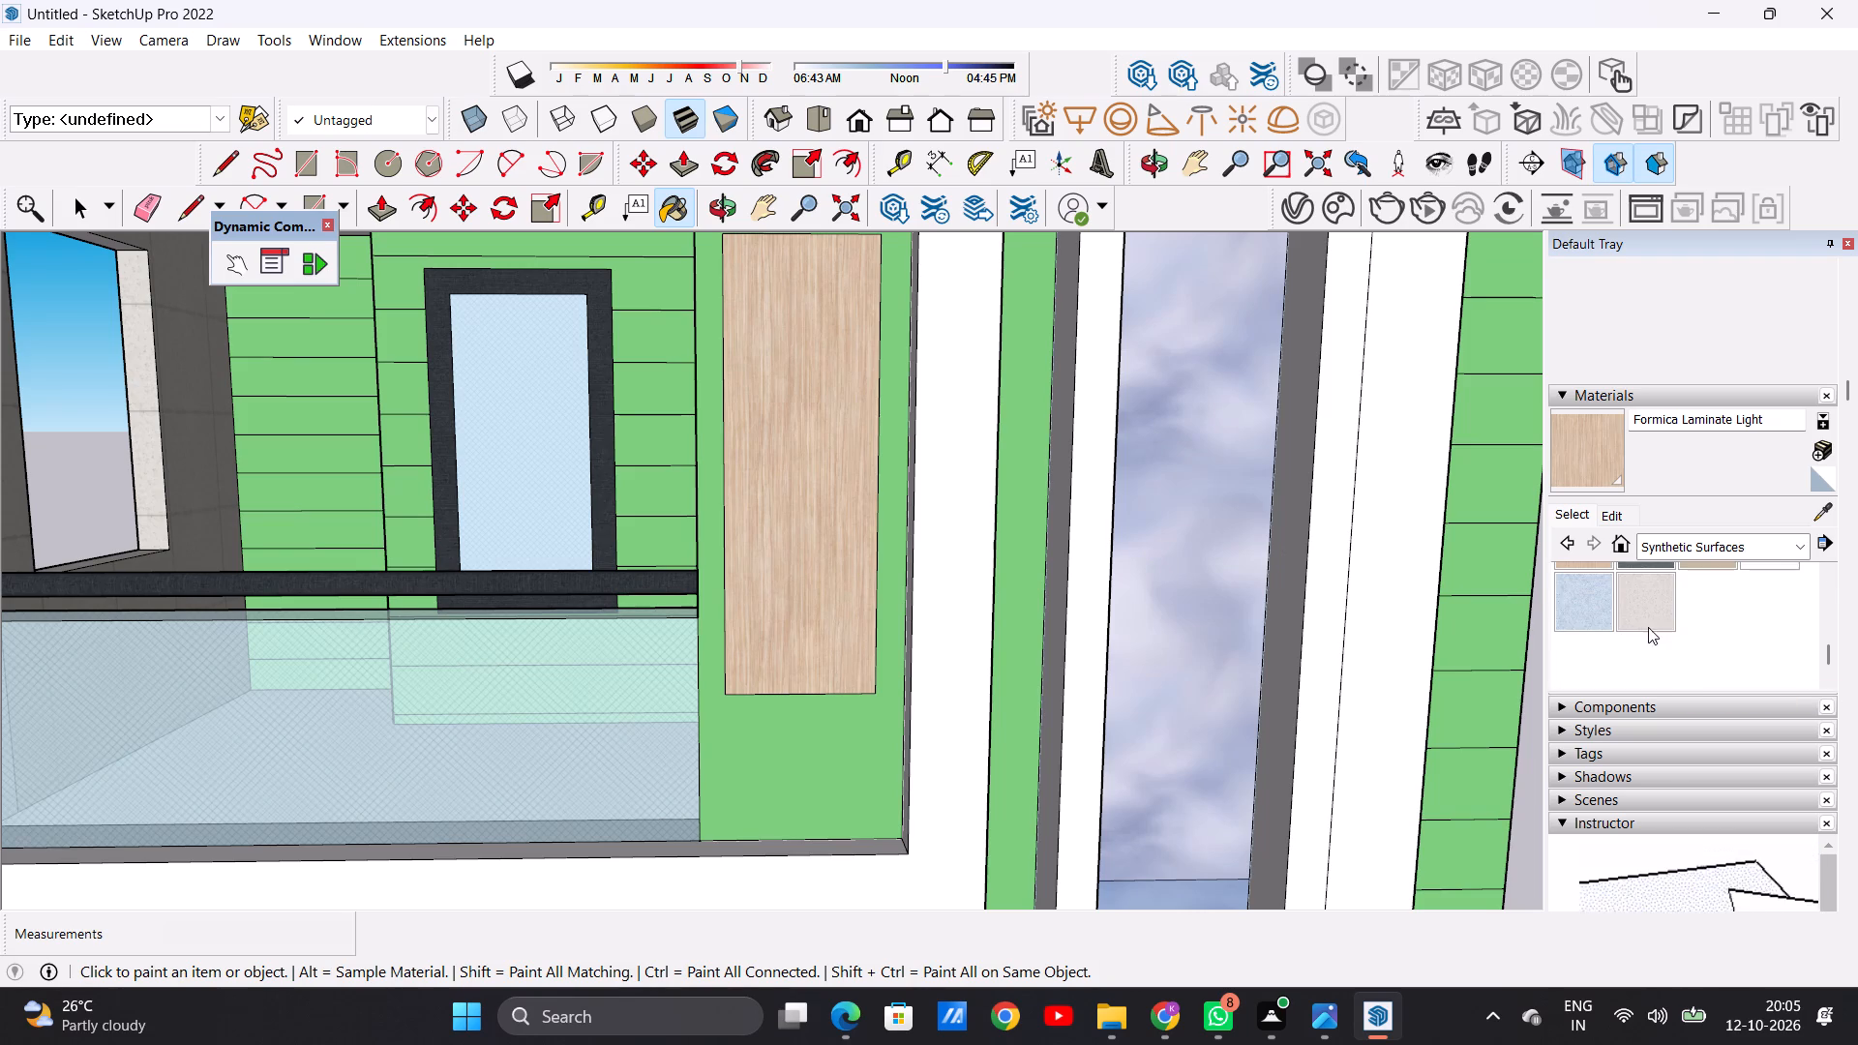
{"action": "scroll", "coordinate": [1646, 626], "scroll_direction": "up", "scroll_amount": 2}
{"action": "left_click", "coordinate": [1797, 656]}
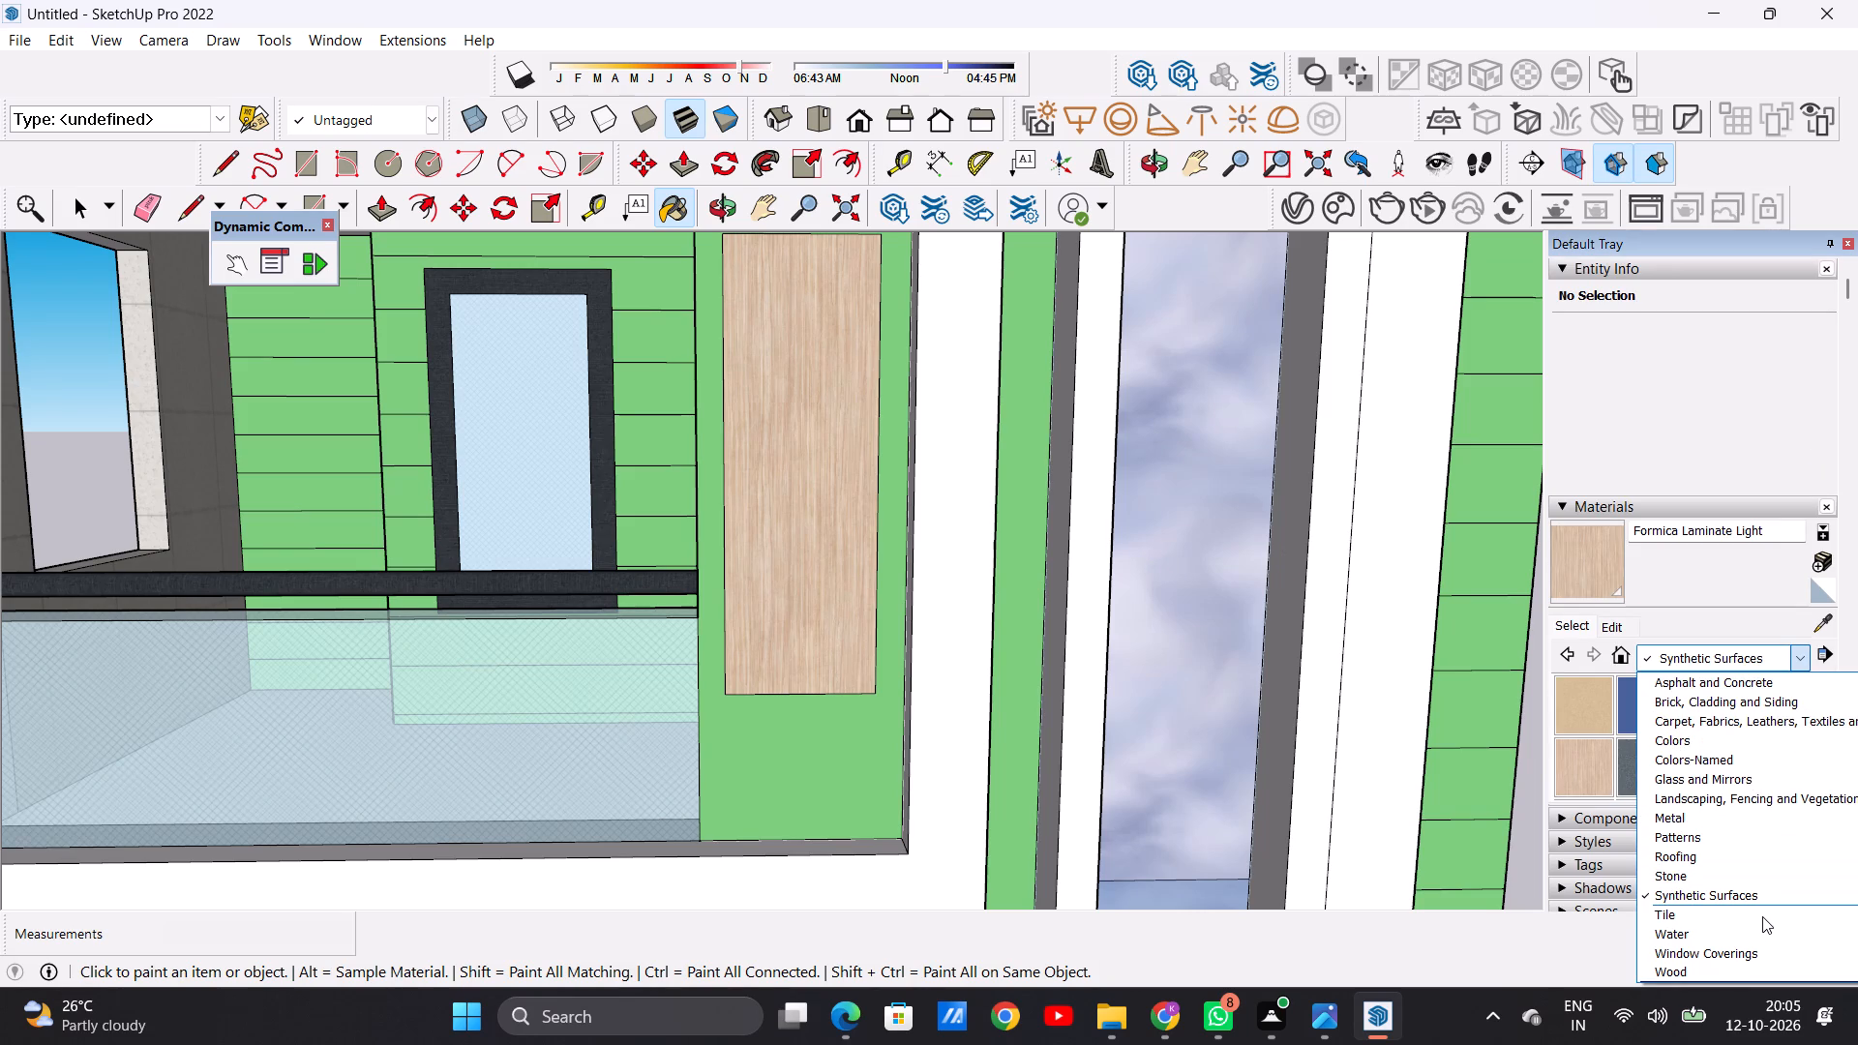
{"action": "left_click", "coordinate": [1680, 709]}
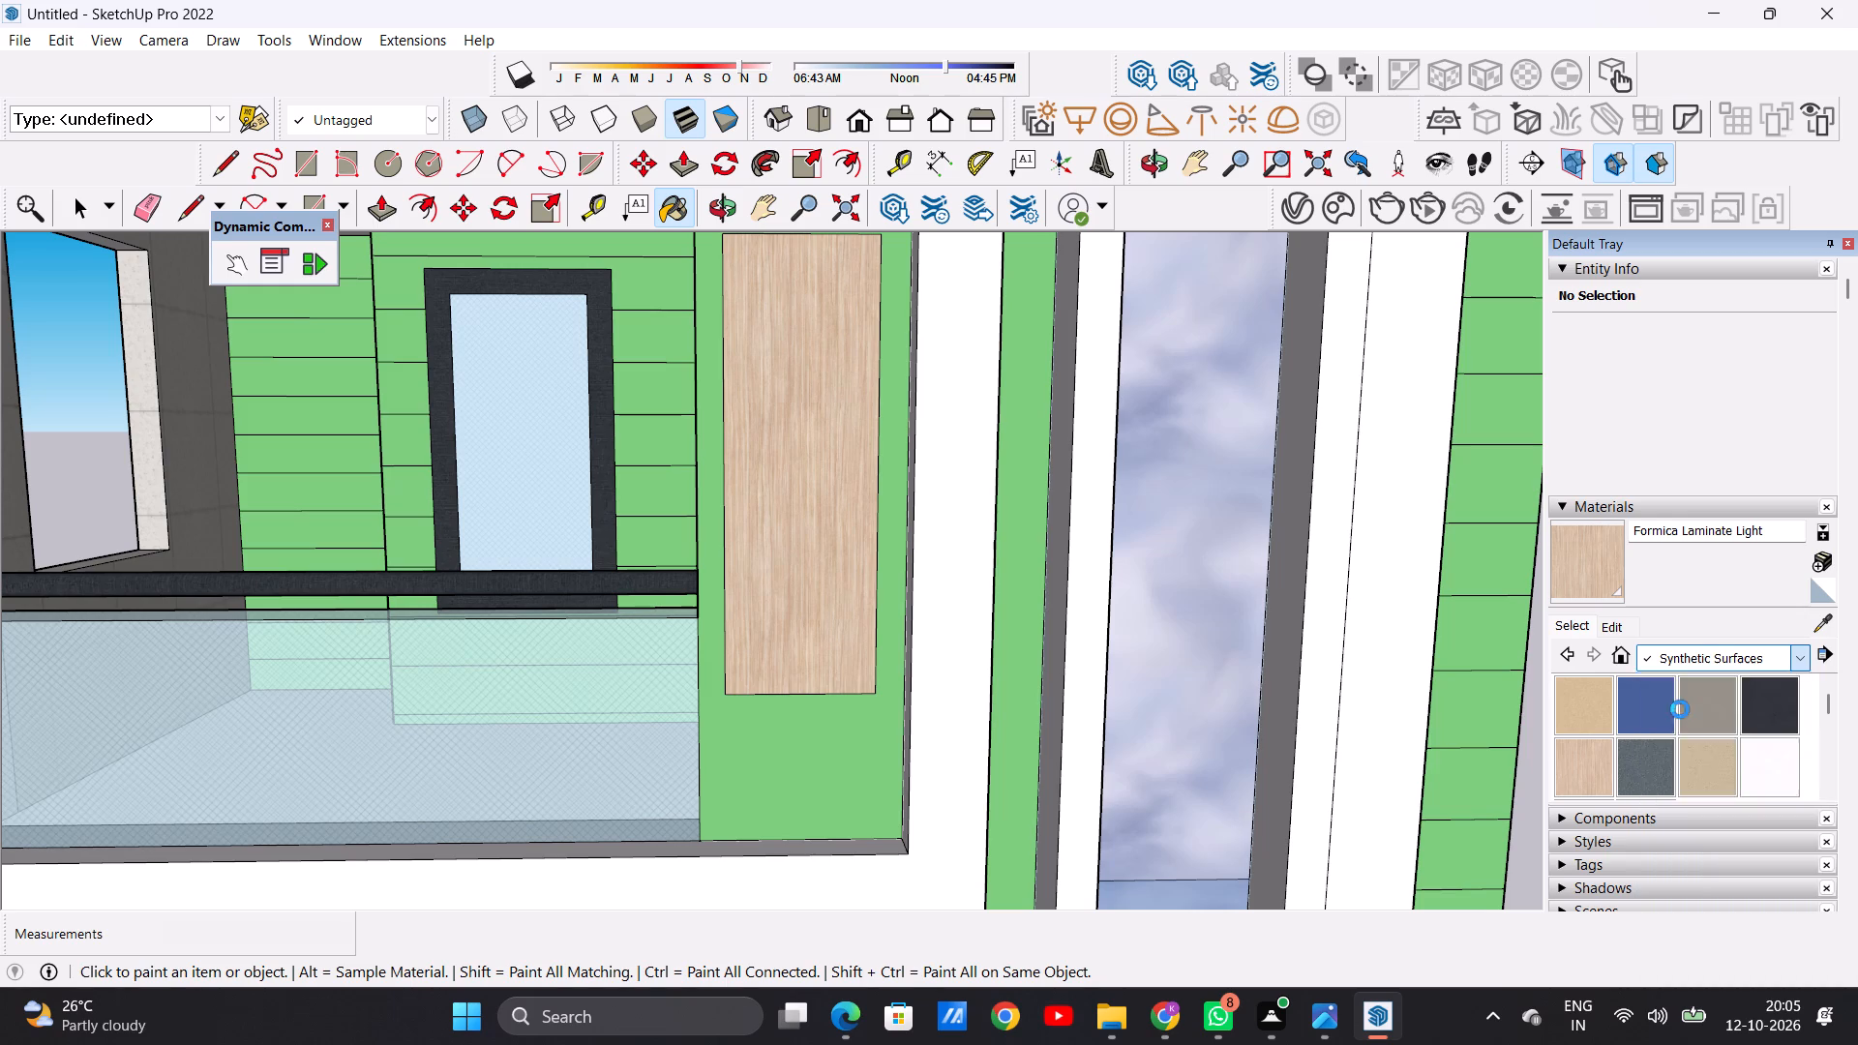
{"action": "scroll", "coordinate": [1665, 722], "scroll_direction": "down", "scroll_amount": 1}
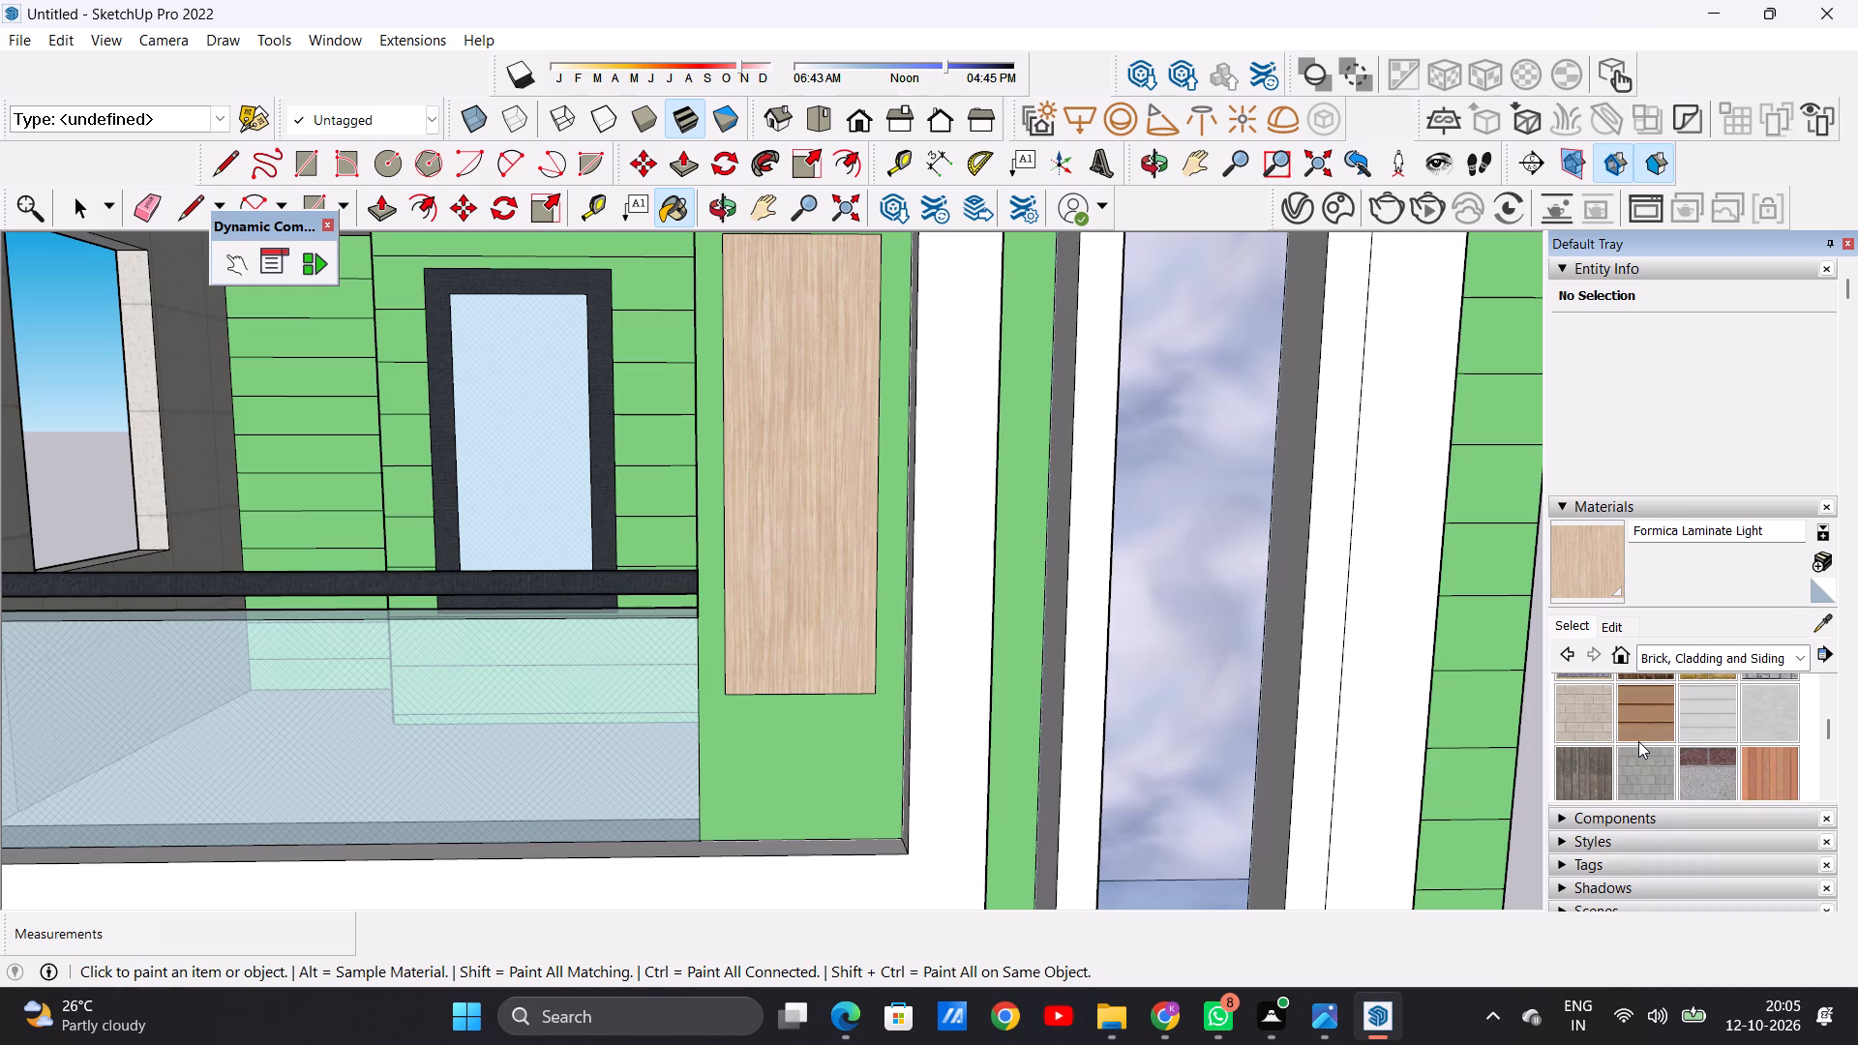
{"action": "scroll", "coordinate": [1627, 735], "scroll_direction": "down", "scroll_amount": 2}
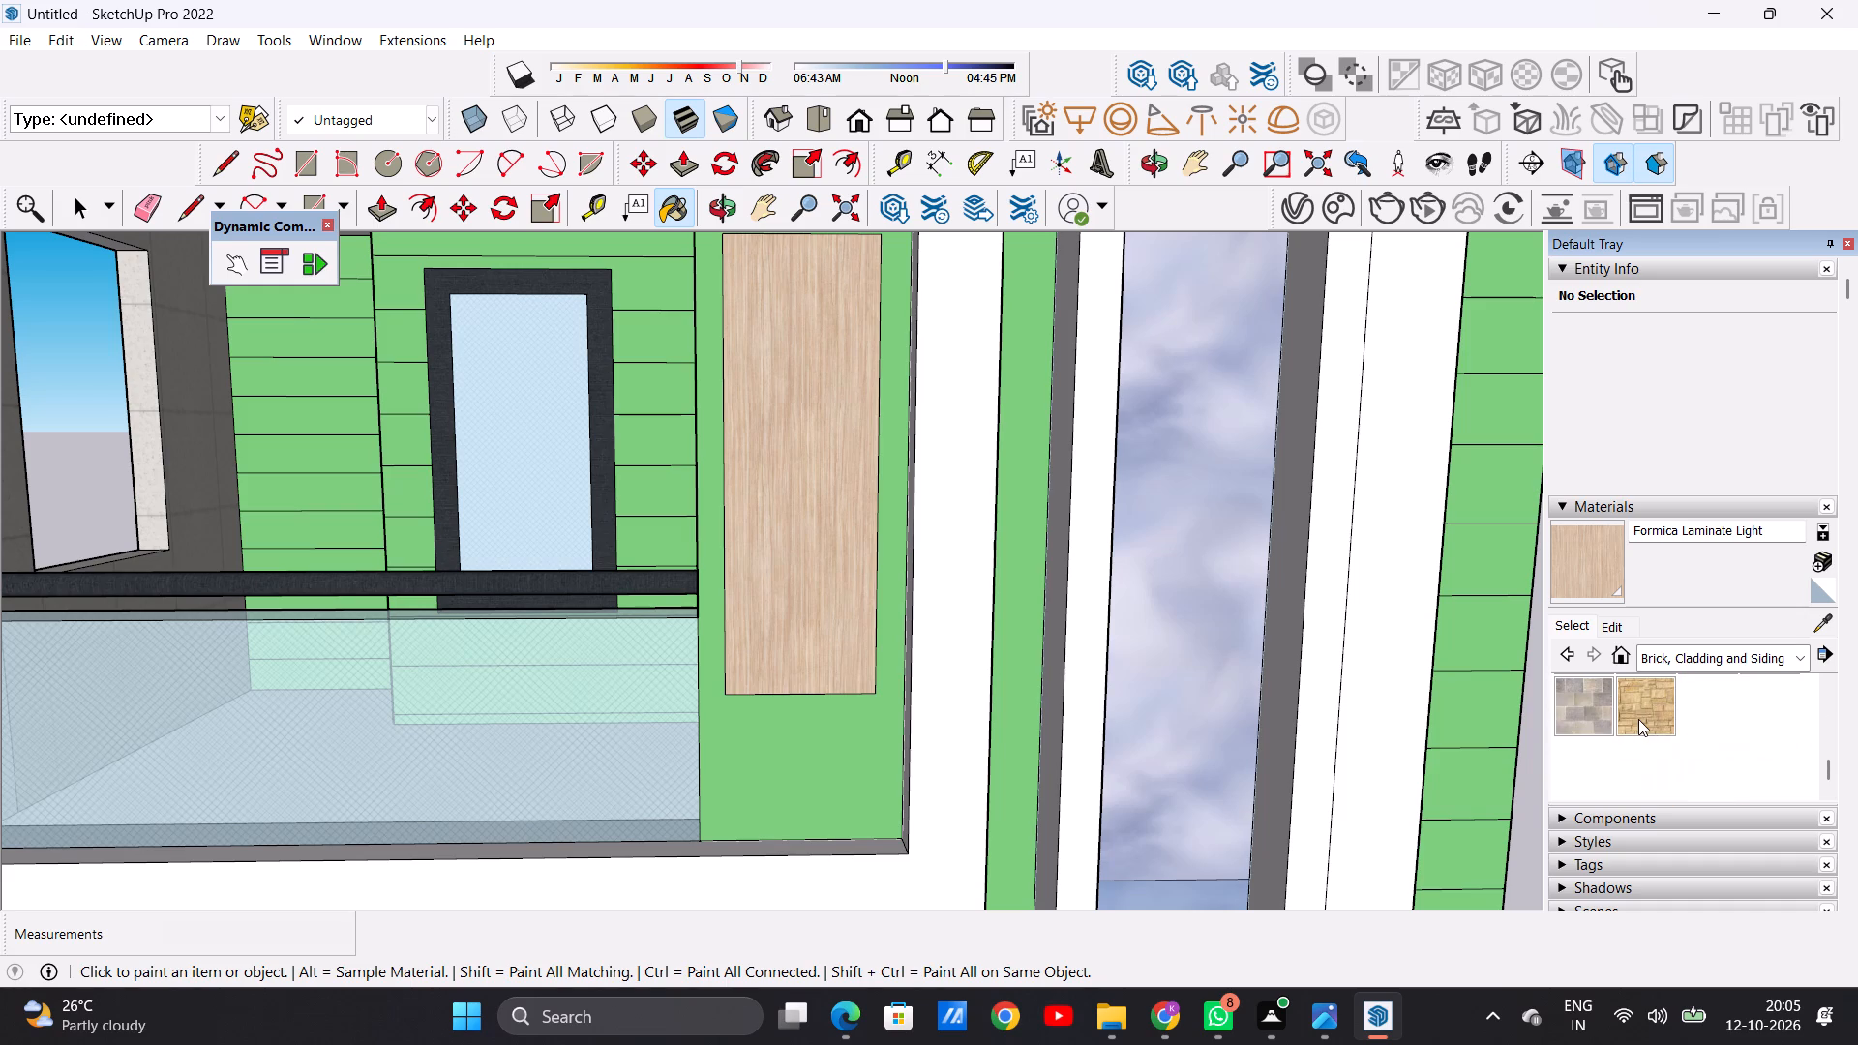
{"action": "scroll", "coordinate": [1638, 719], "scroll_direction": "up", "scroll_amount": 2}
{"action": "left_click", "coordinate": [1789, 652]}
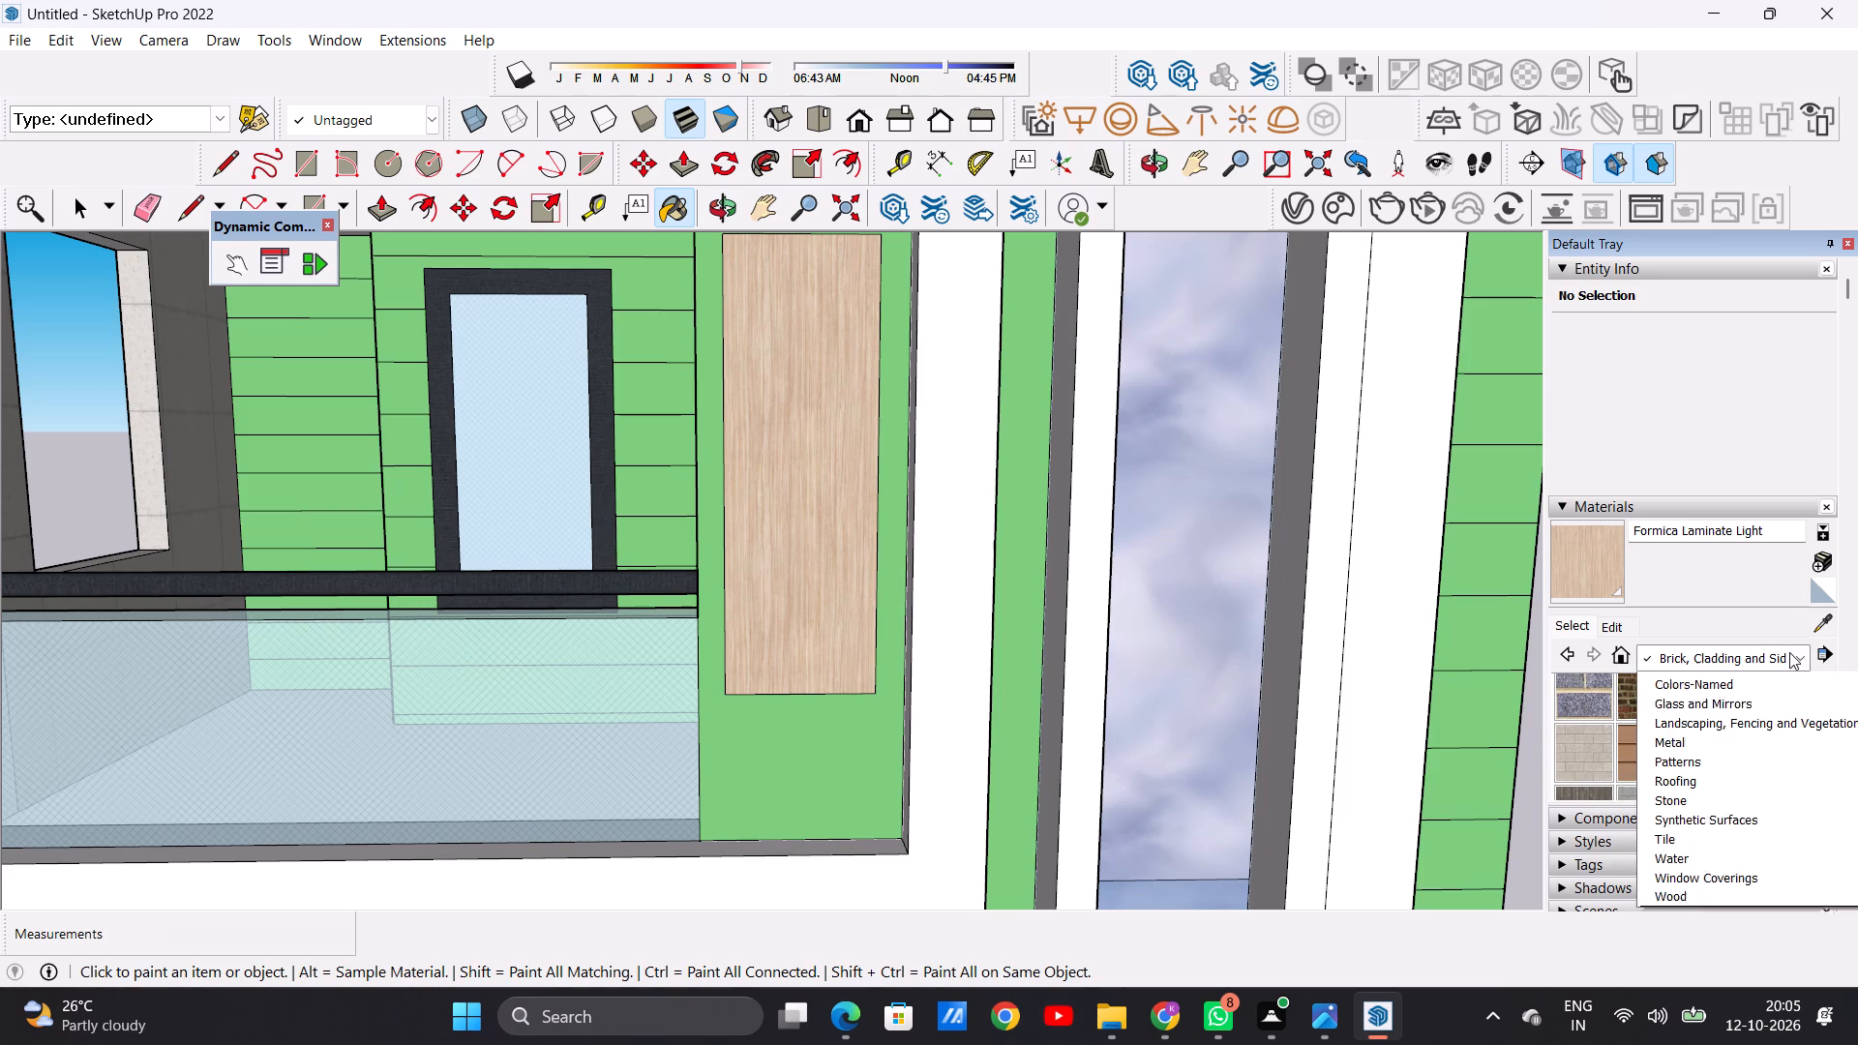
{"action": "left_click", "coordinate": [1773, 719]}
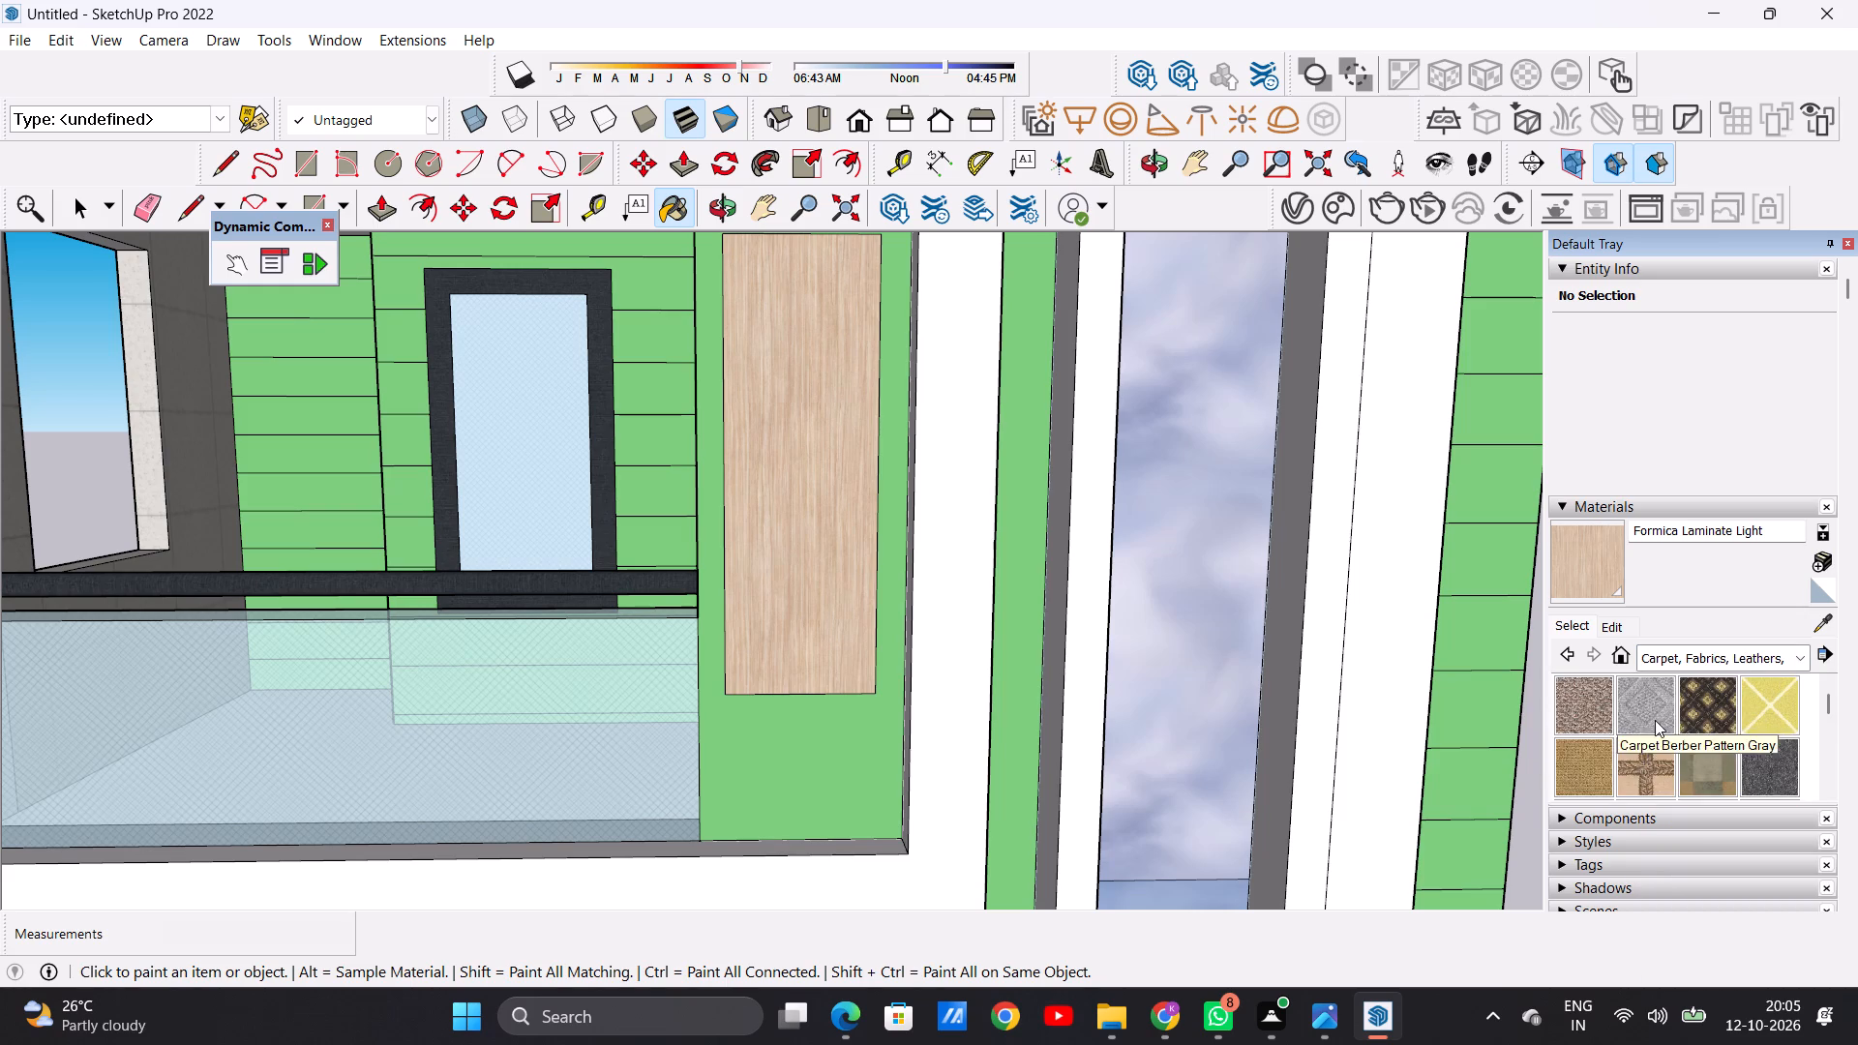
{"action": "scroll", "coordinate": [1658, 716], "scroll_direction": "down", "scroll_amount": 3}
Paint the vertical panel beside the middle-floor balcony with Concrete Aggregate Smoke from Asphalt and Concrete.
{"action": "left_click", "coordinate": [1802, 650]}
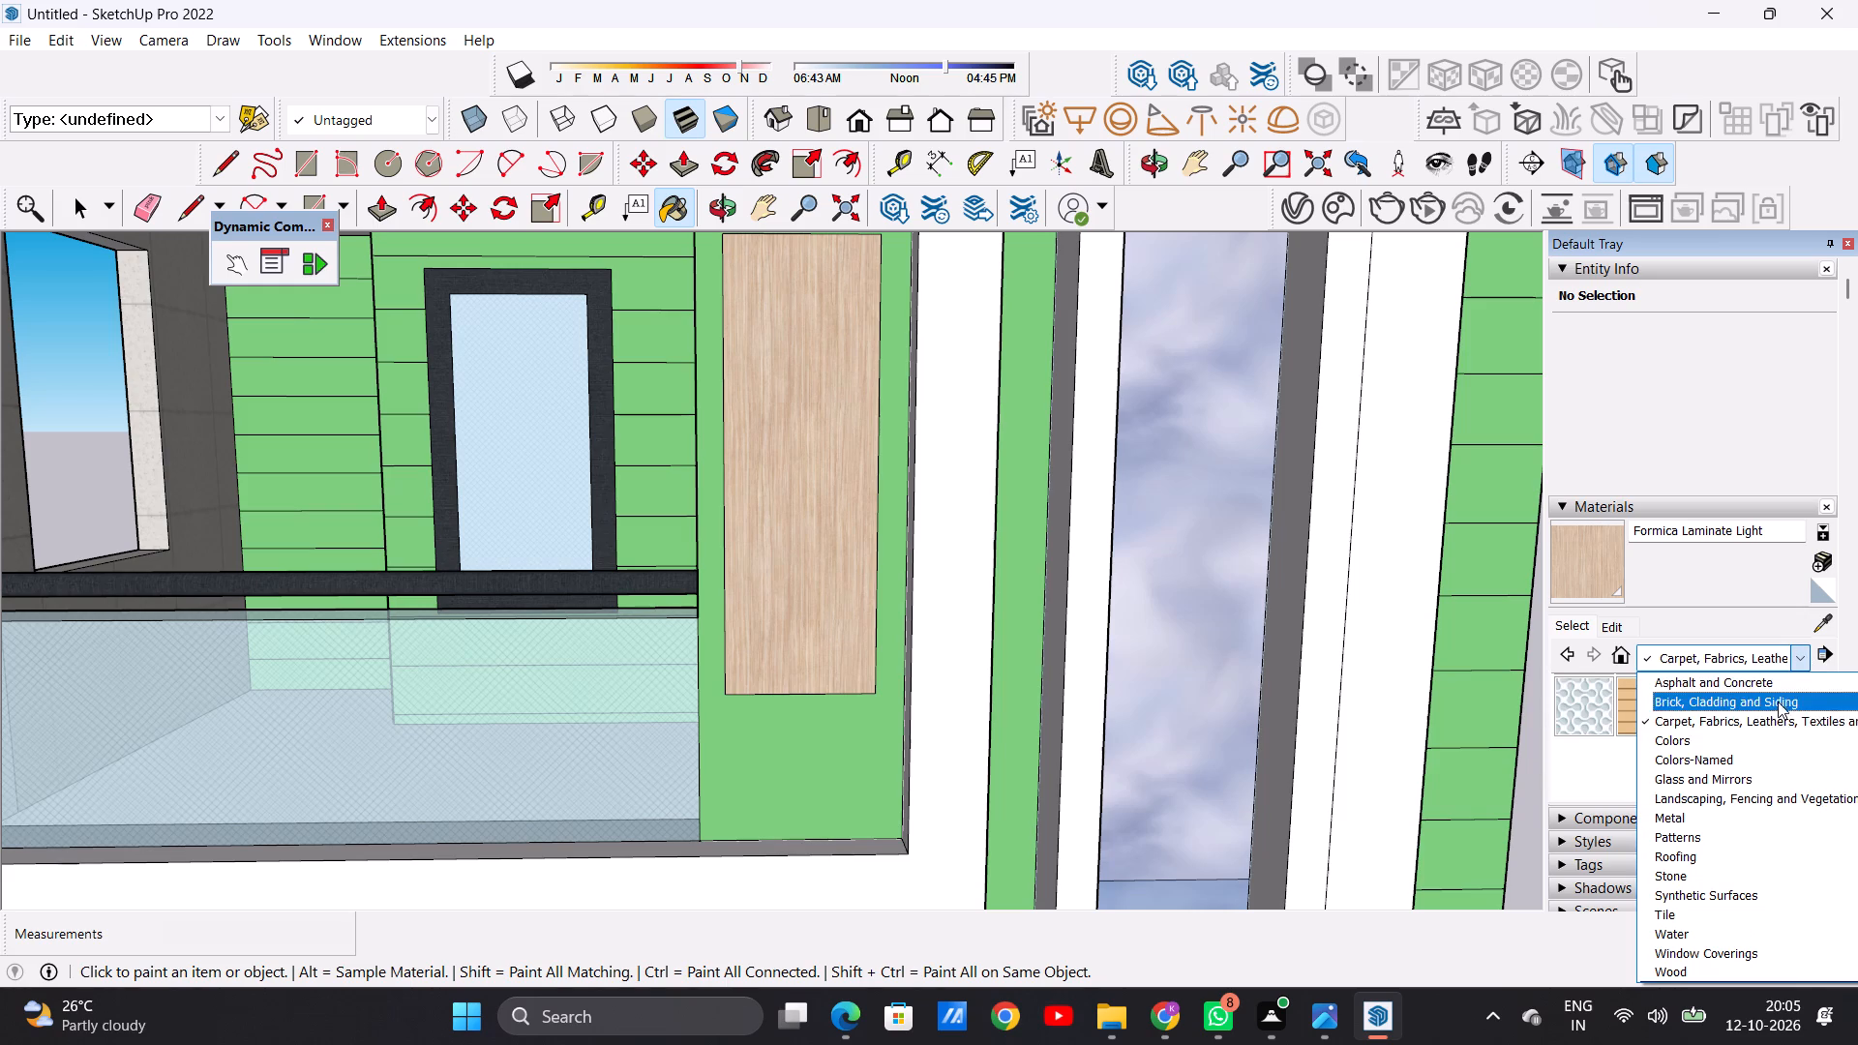
{"action": "left_click", "coordinate": [1685, 684]}
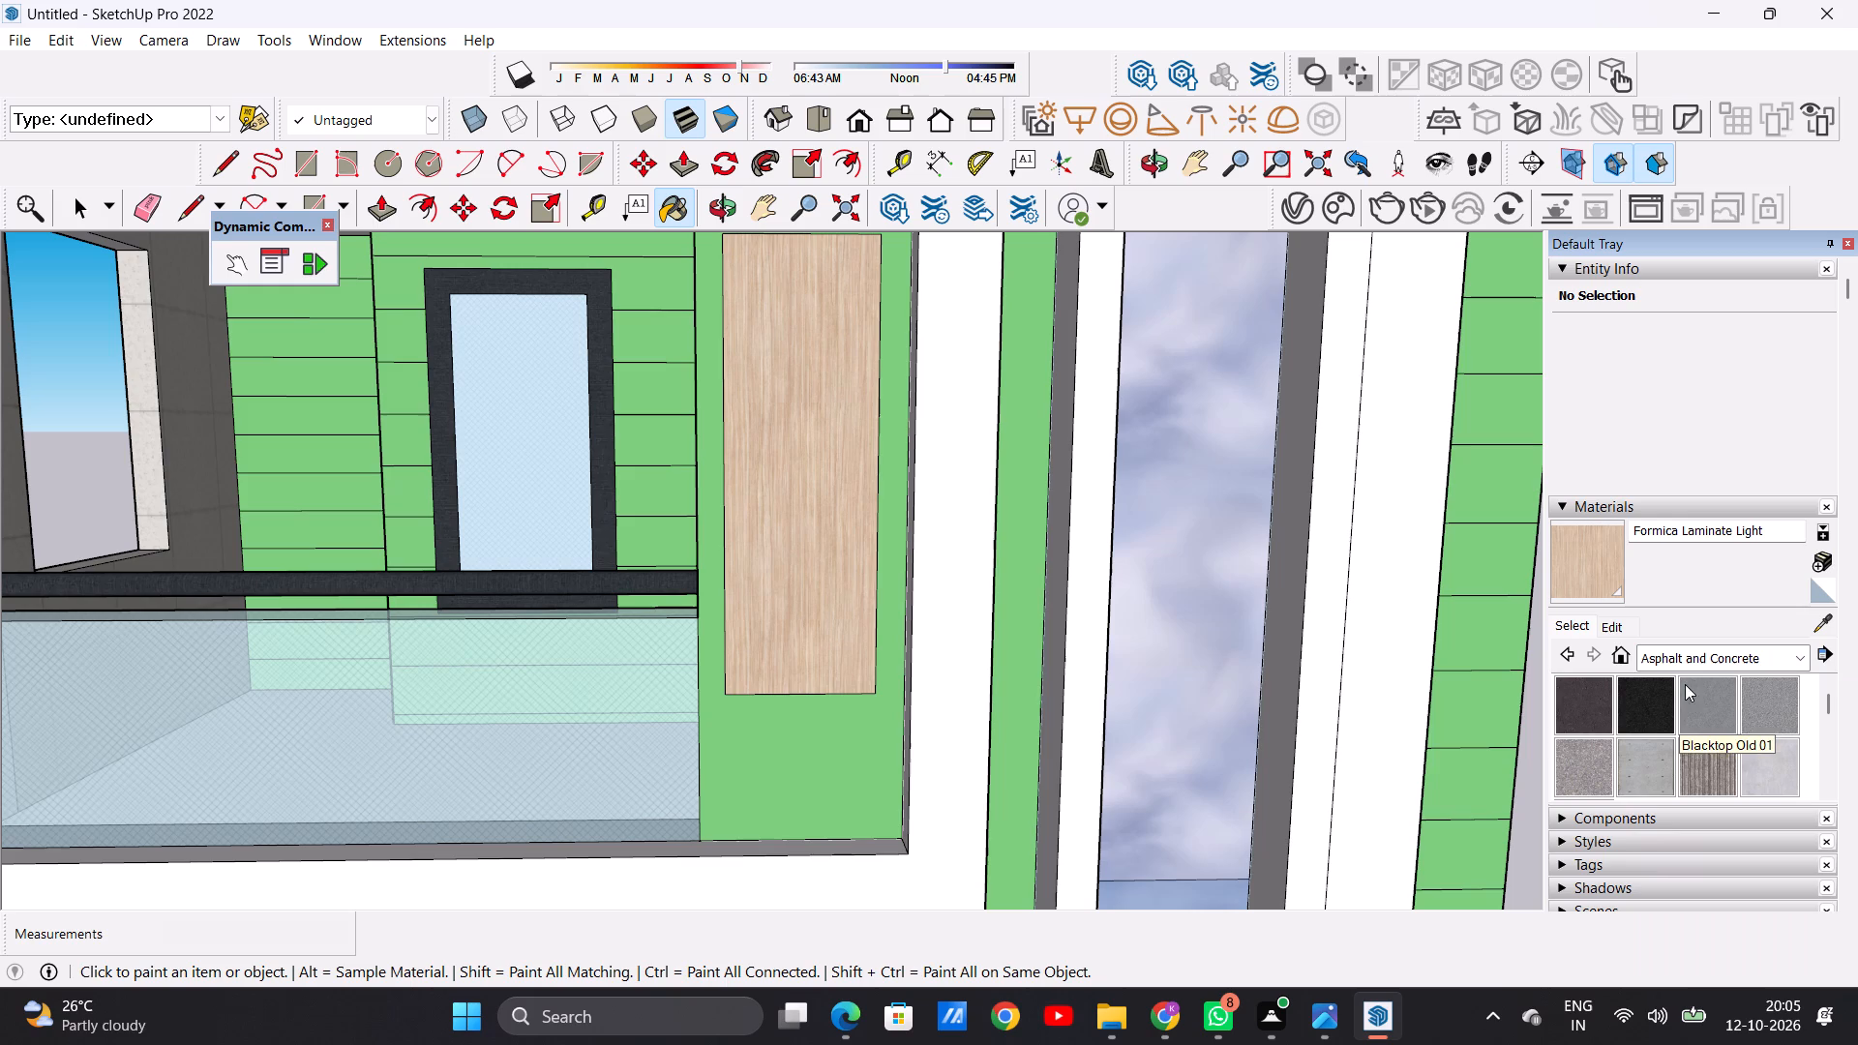
{"action": "scroll", "coordinate": [1682, 724], "scroll_direction": "down", "scroll_amount": 1}
{"action": "scroll", "coordinate": [1682, 724], "scroll_direction": "up", "scroll_amount": 1}
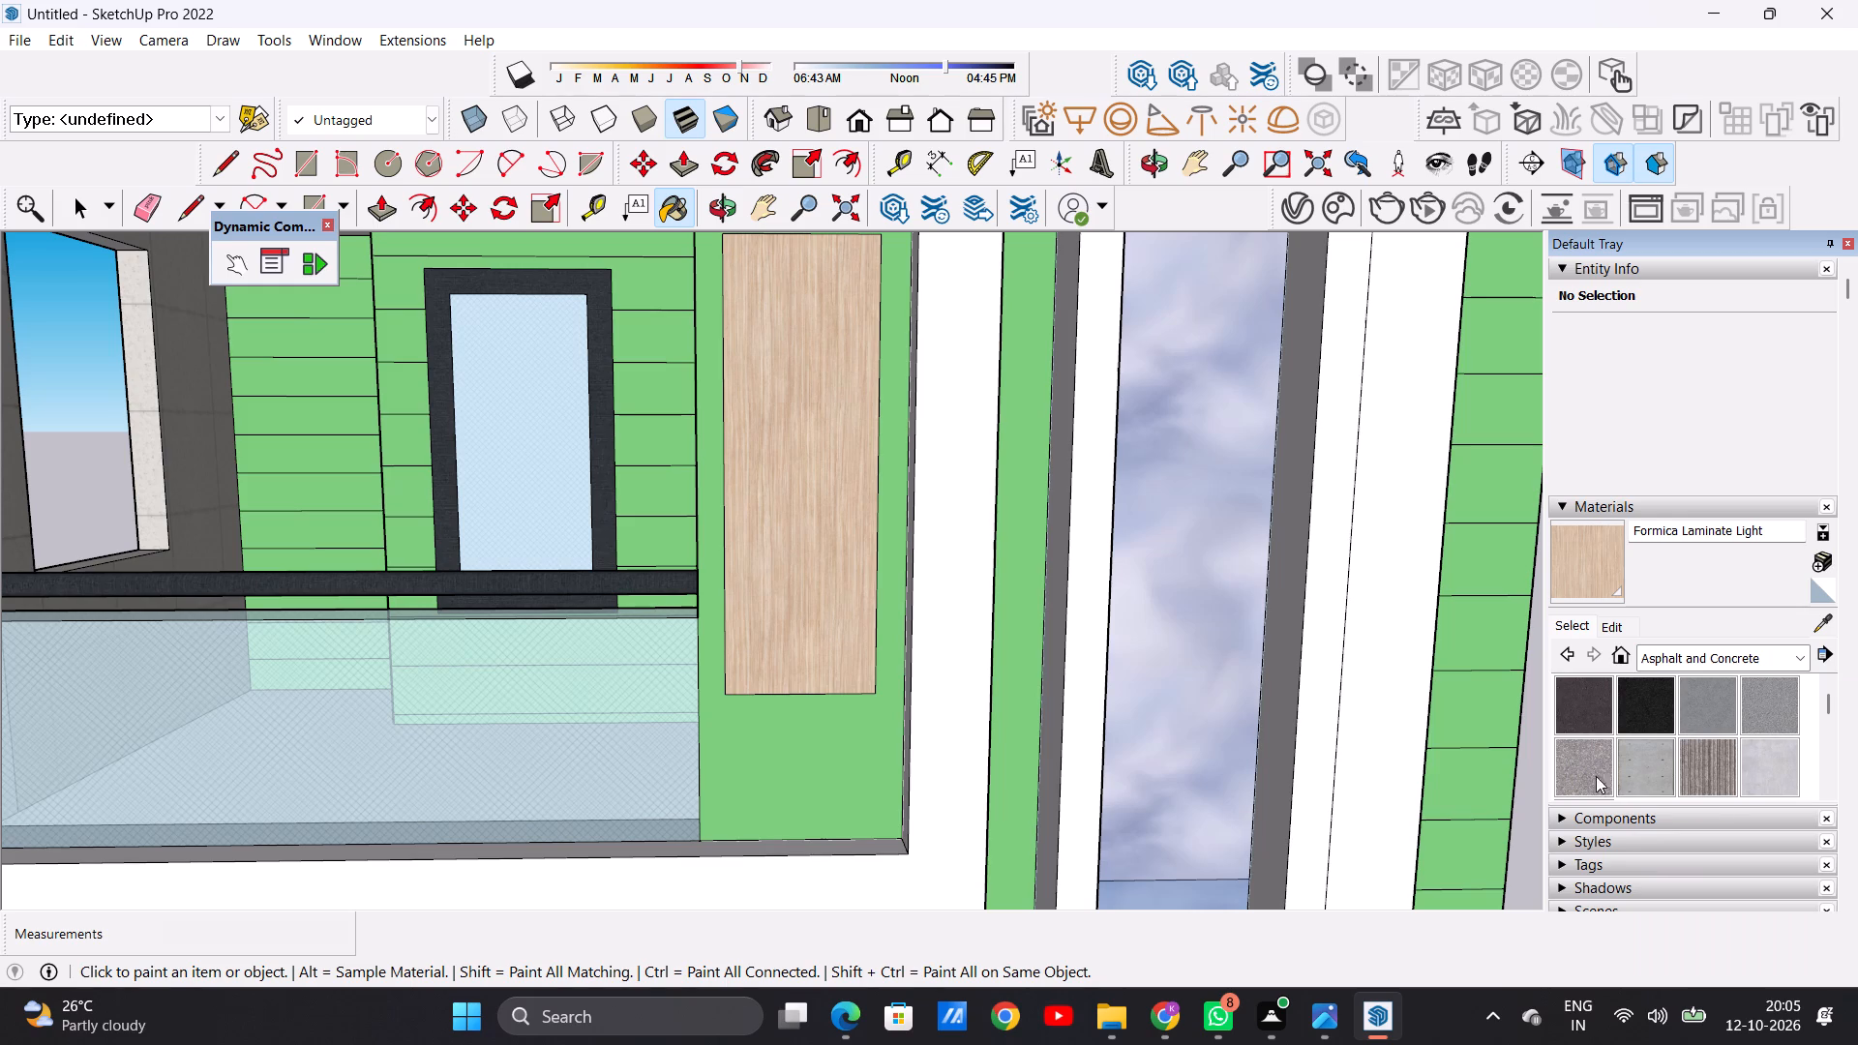
{"action": "left_click", "coordinate": [1579, 769]}
{"action": "left_click", "coordinate": [790, 528]}
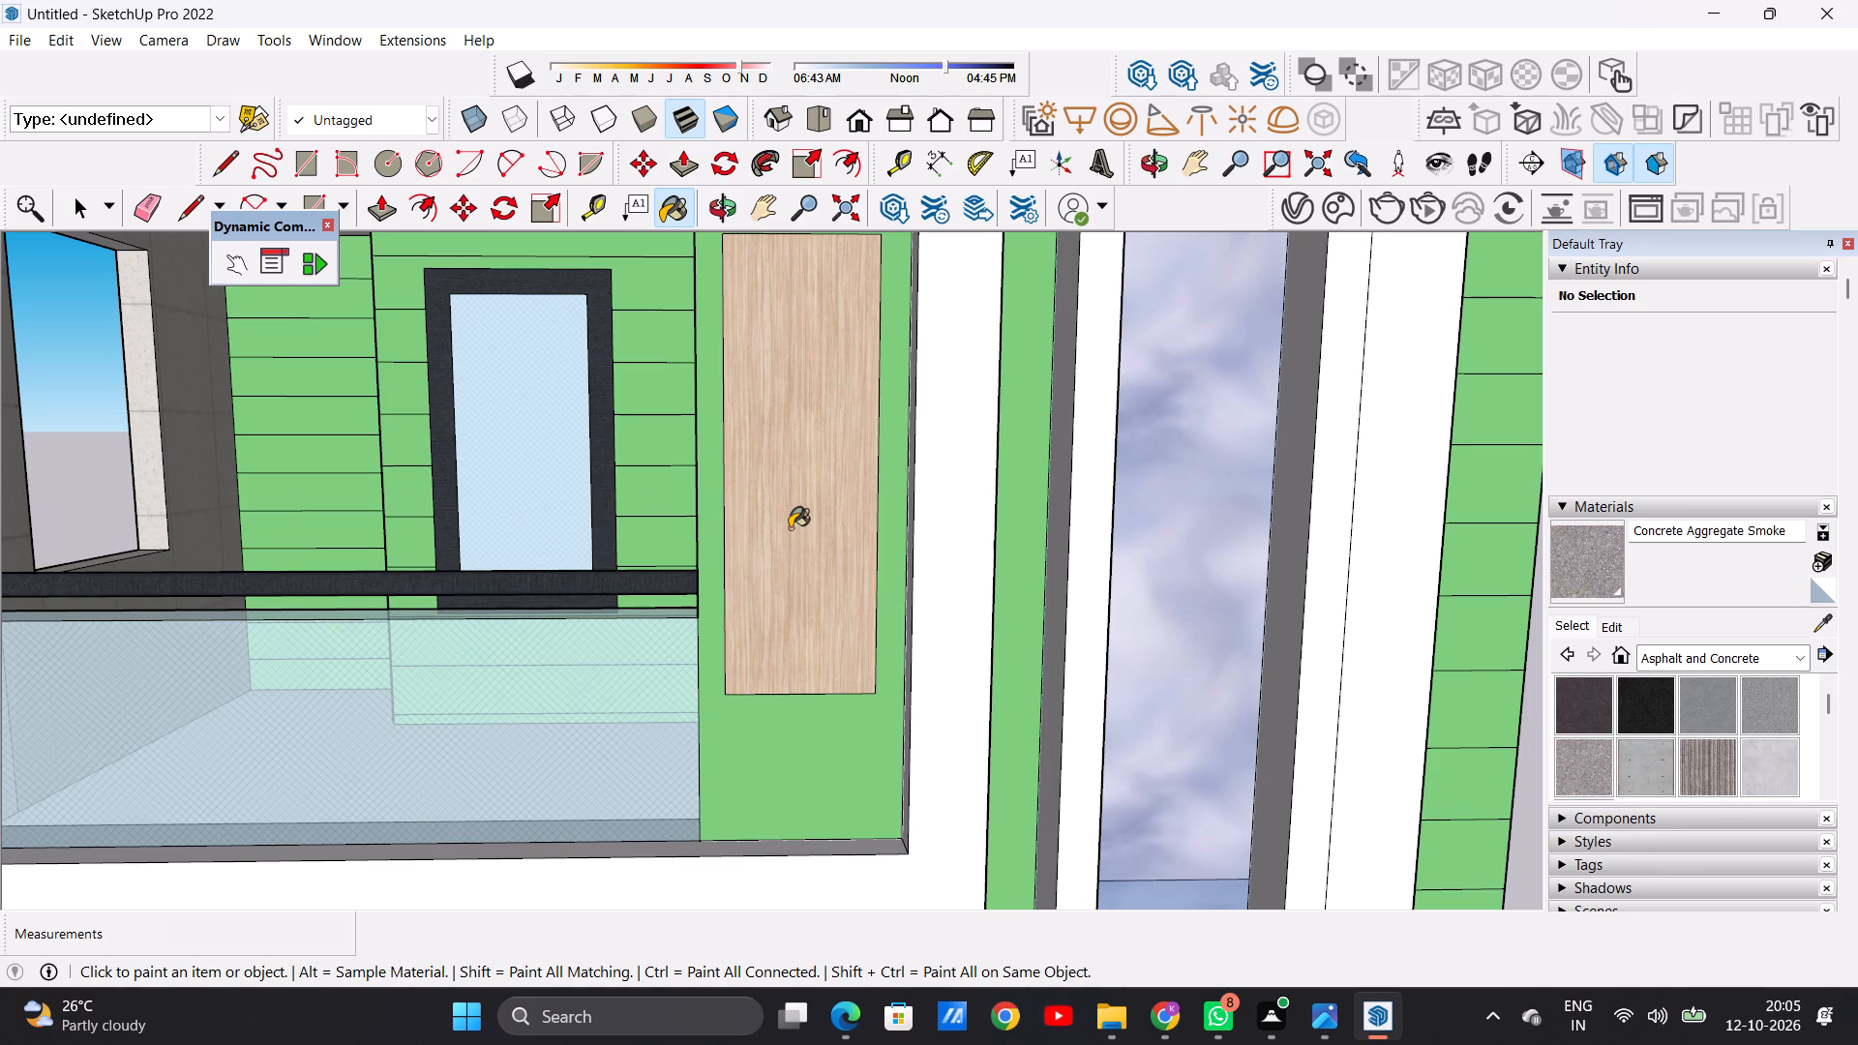
{"action": "scroll", "coordinate": [799, 548], "scroll_direction": "up", "scroll_amount": 11}
{"action": "scroll", "coordinate": [781, 549], "scroll_direction": "down", "scroll_amount": 20}
{"action": "scroll", "coordinate": [781, 549], "scroll_direction": "down", "scroll_amount": 3}
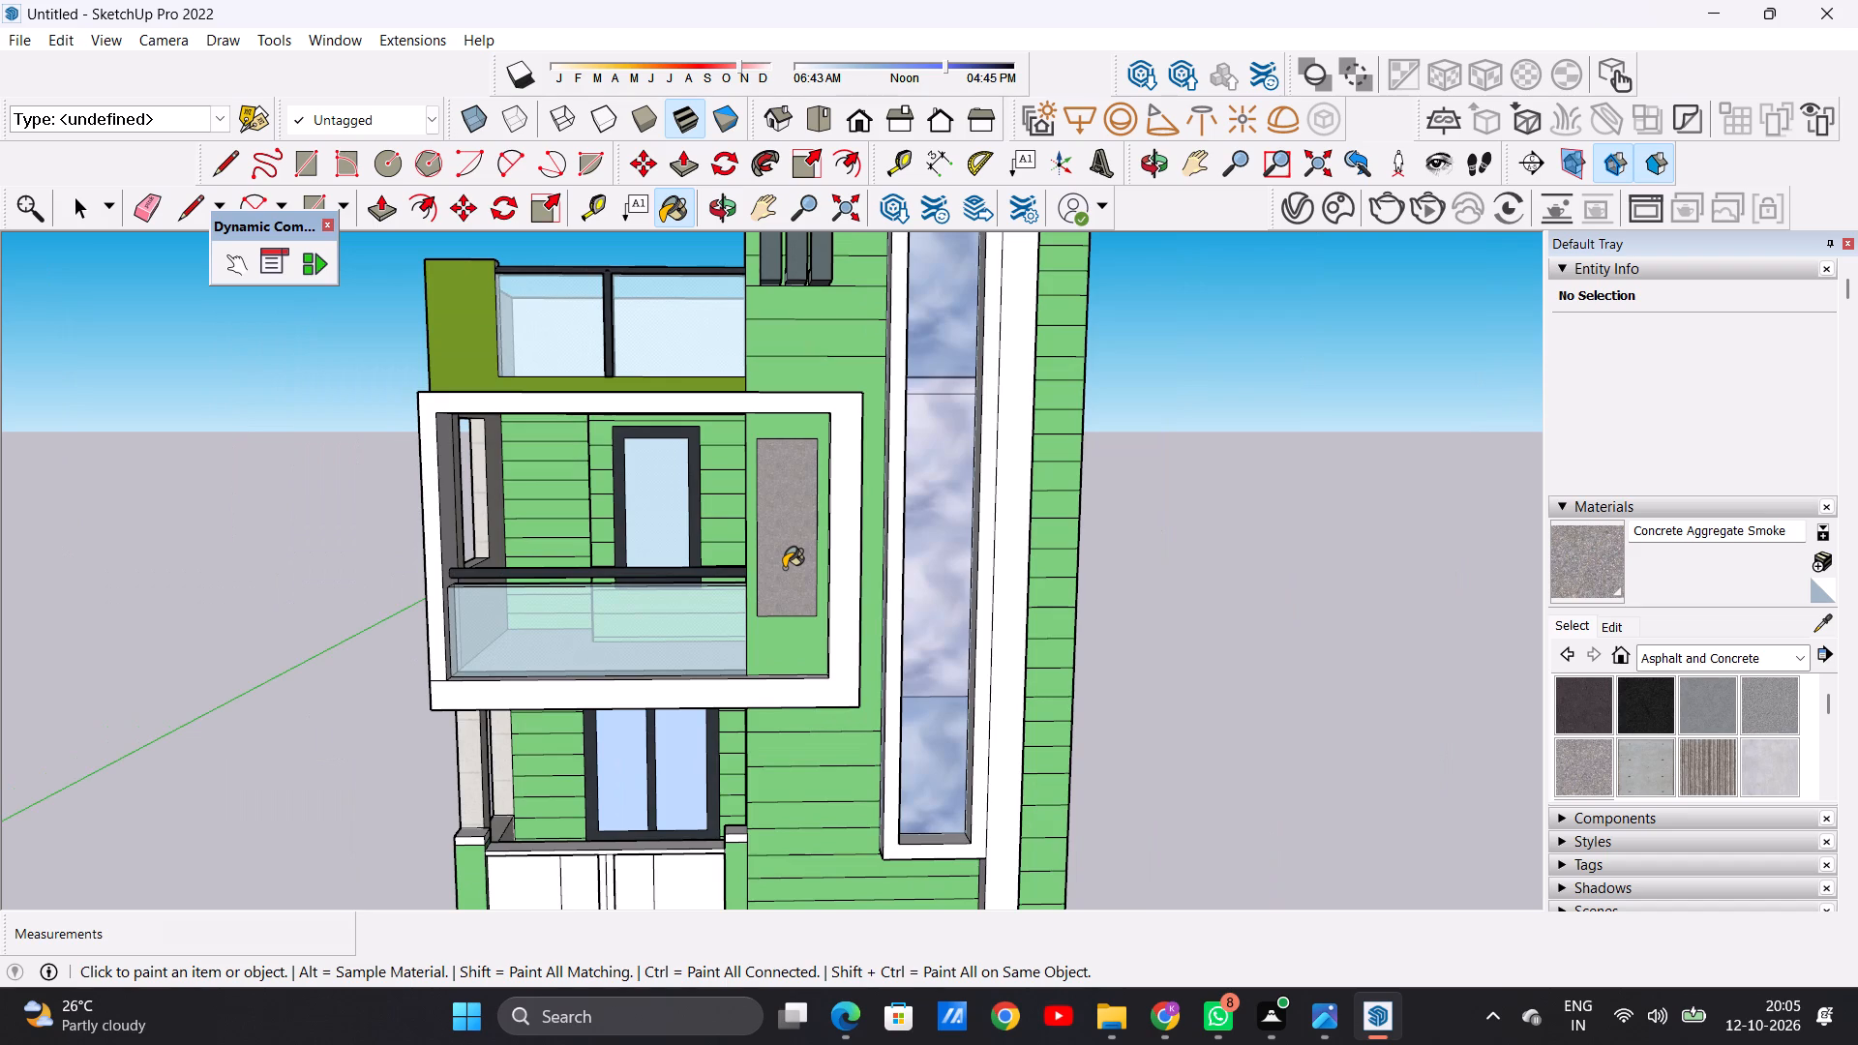
{"action": "scroll", "coordinate": [764, 526], "scroll_direction": "up", "scroll_amount": 3}
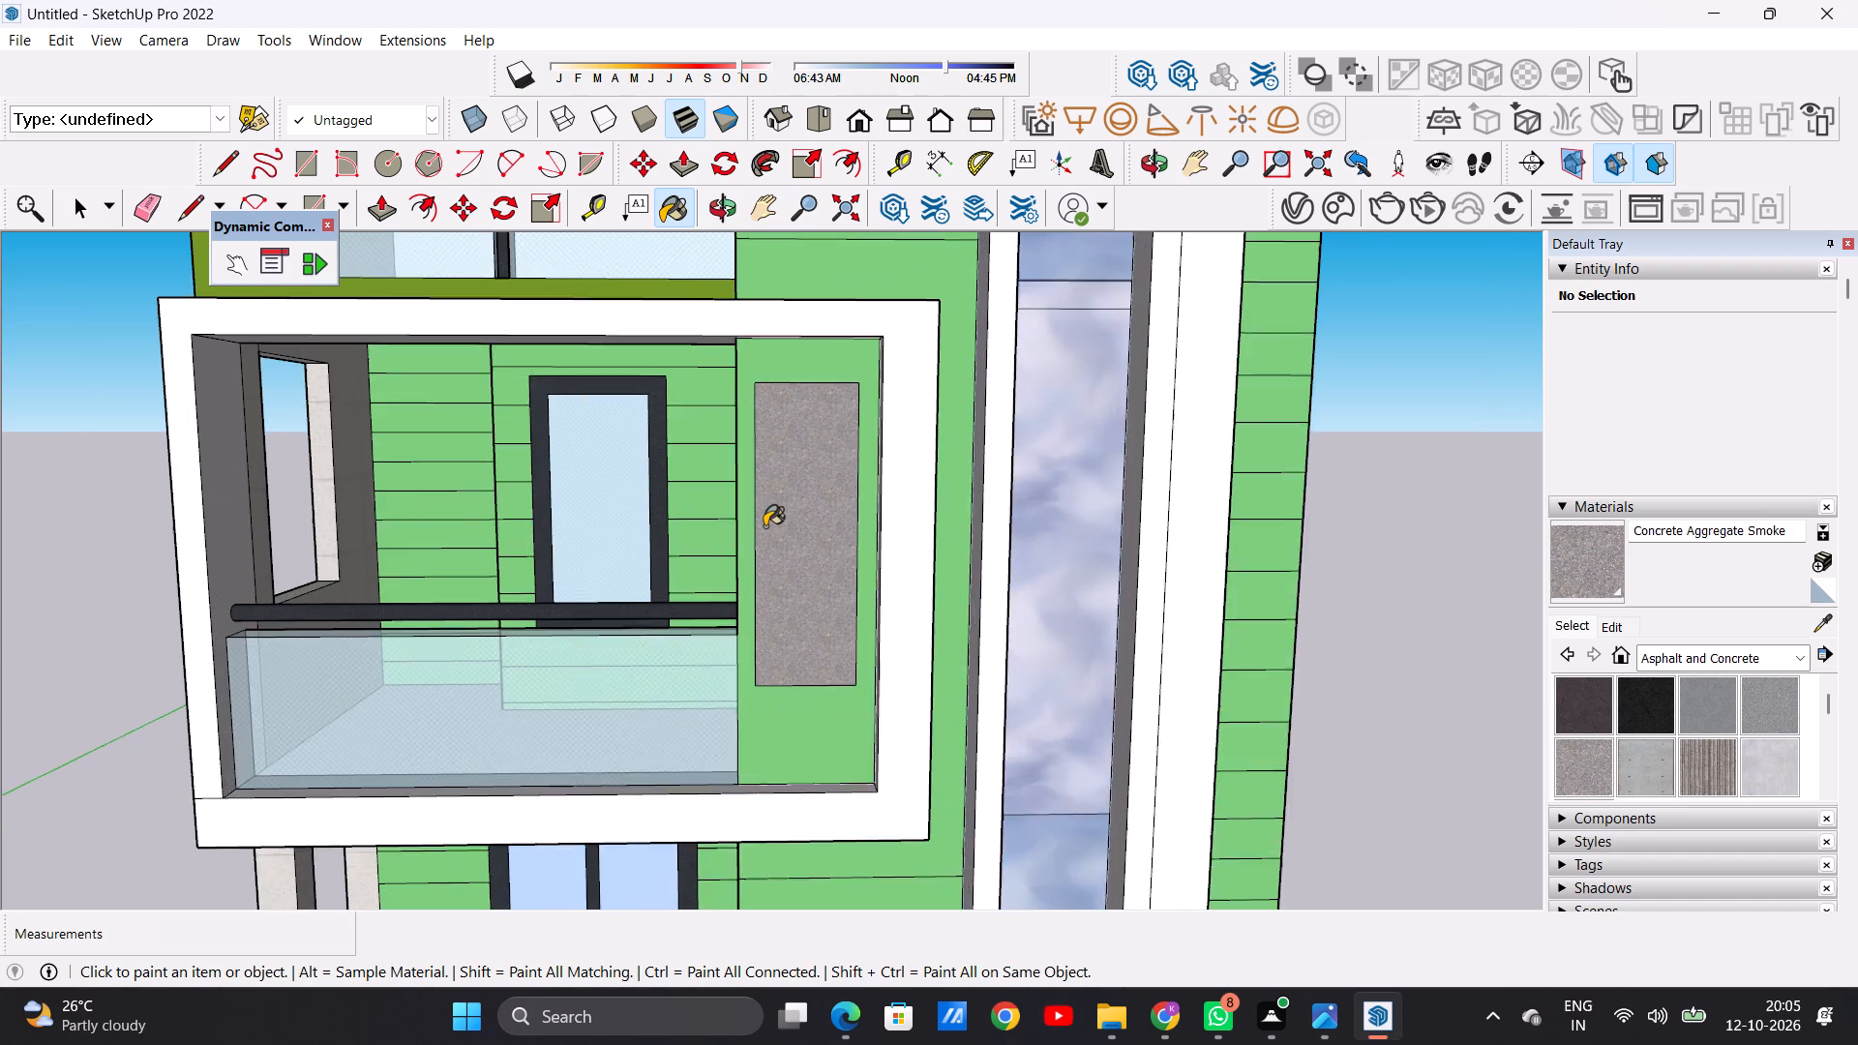
{"action": "scroll", "coordinate": [764, 526], "scroll_direction": "up", "scroll_amount": 4}
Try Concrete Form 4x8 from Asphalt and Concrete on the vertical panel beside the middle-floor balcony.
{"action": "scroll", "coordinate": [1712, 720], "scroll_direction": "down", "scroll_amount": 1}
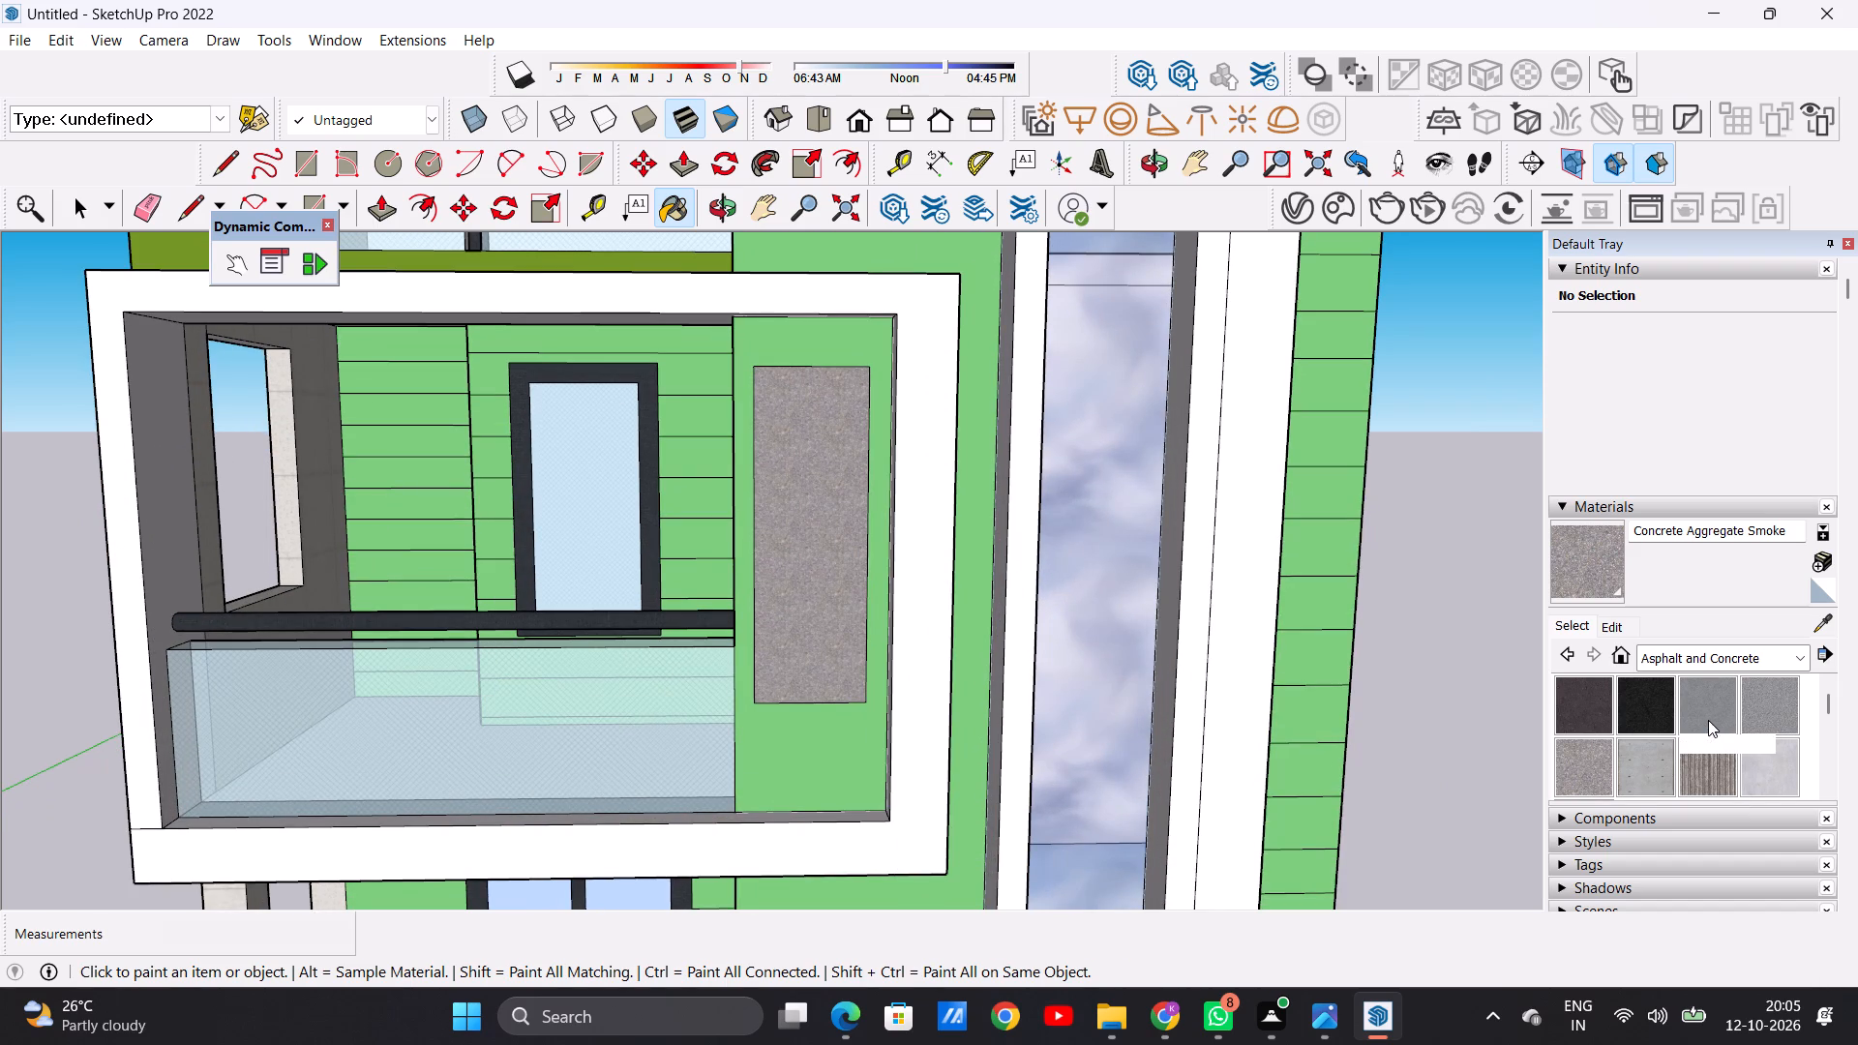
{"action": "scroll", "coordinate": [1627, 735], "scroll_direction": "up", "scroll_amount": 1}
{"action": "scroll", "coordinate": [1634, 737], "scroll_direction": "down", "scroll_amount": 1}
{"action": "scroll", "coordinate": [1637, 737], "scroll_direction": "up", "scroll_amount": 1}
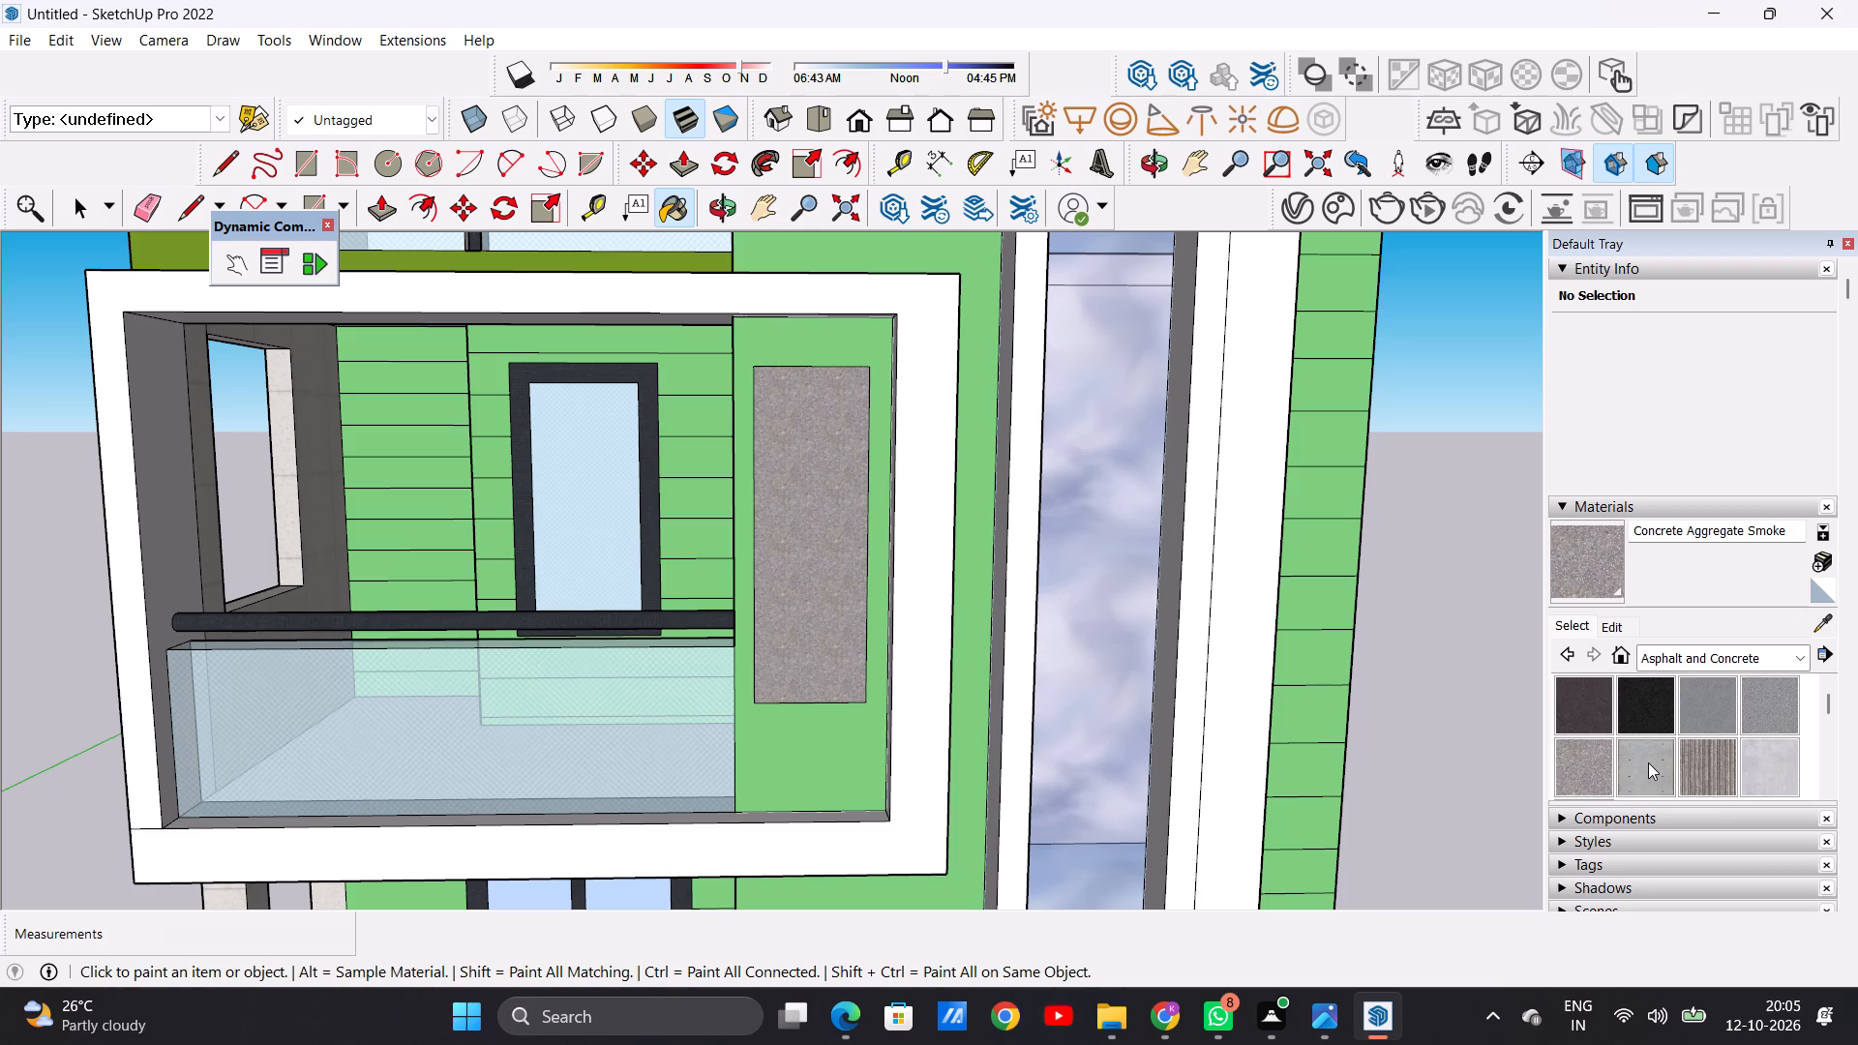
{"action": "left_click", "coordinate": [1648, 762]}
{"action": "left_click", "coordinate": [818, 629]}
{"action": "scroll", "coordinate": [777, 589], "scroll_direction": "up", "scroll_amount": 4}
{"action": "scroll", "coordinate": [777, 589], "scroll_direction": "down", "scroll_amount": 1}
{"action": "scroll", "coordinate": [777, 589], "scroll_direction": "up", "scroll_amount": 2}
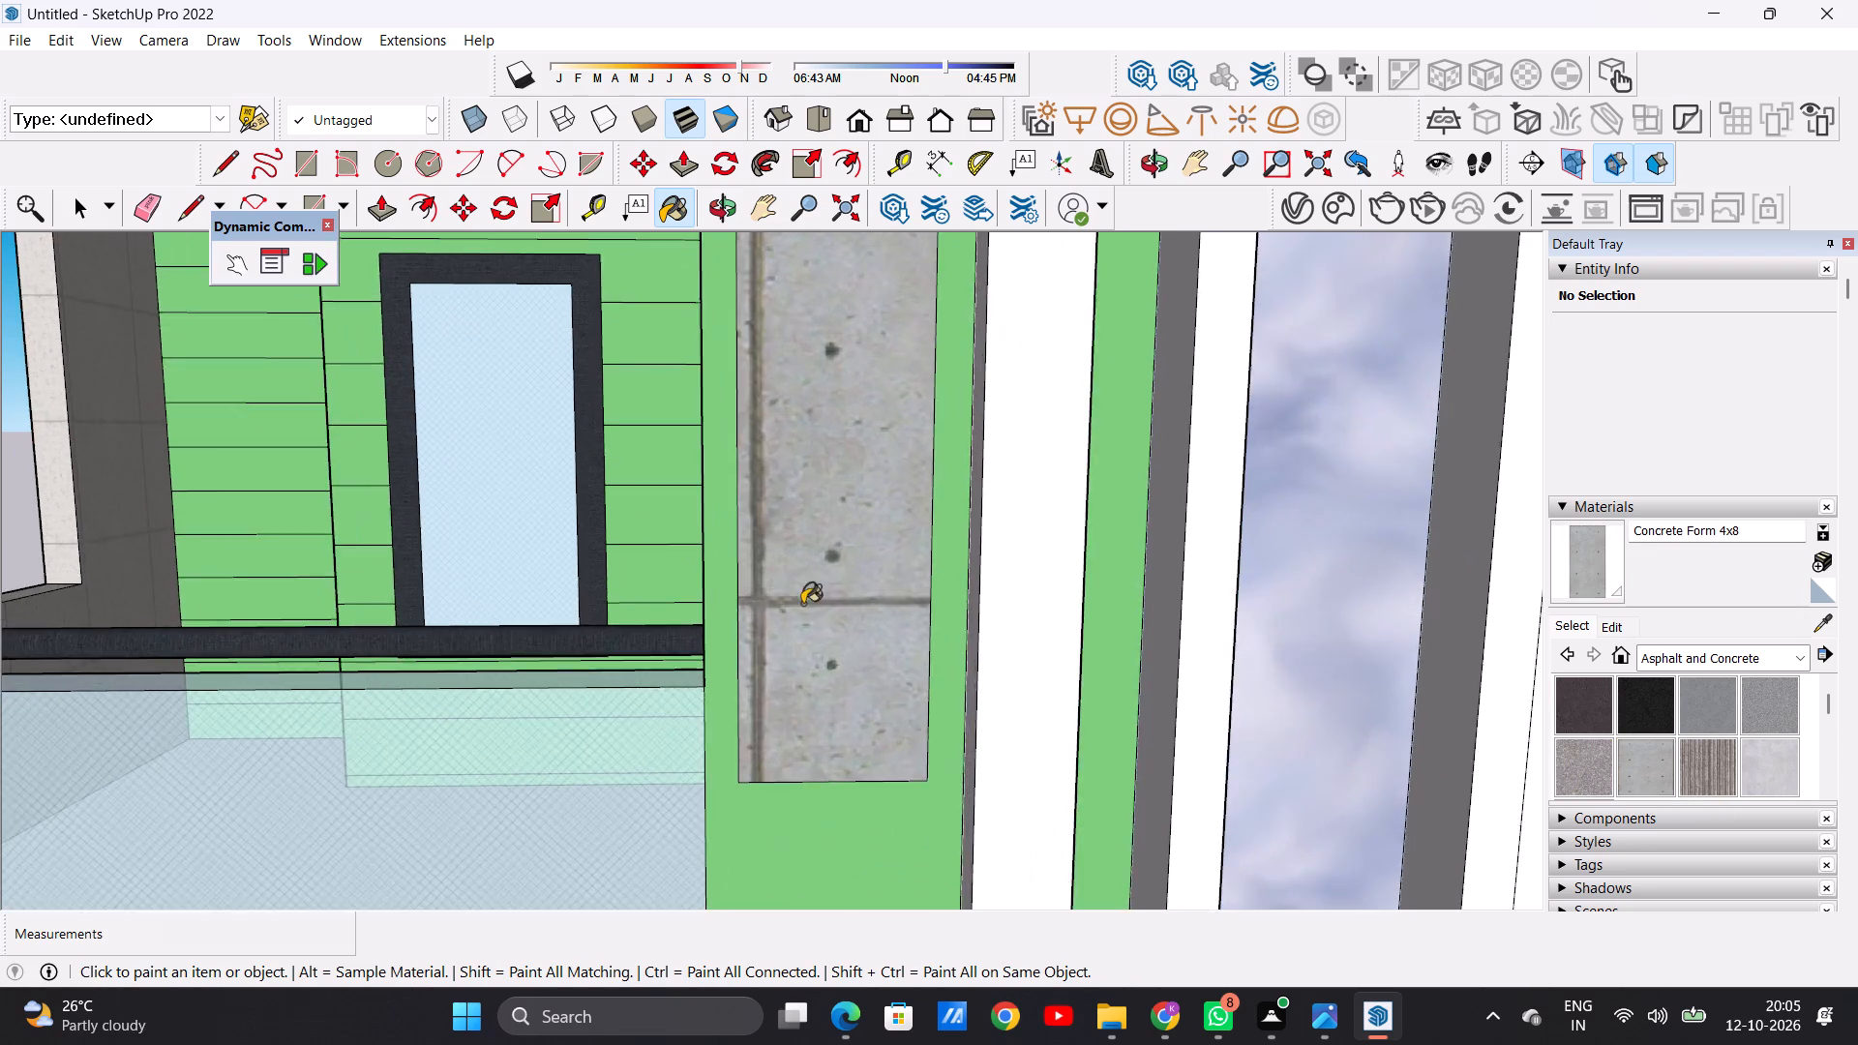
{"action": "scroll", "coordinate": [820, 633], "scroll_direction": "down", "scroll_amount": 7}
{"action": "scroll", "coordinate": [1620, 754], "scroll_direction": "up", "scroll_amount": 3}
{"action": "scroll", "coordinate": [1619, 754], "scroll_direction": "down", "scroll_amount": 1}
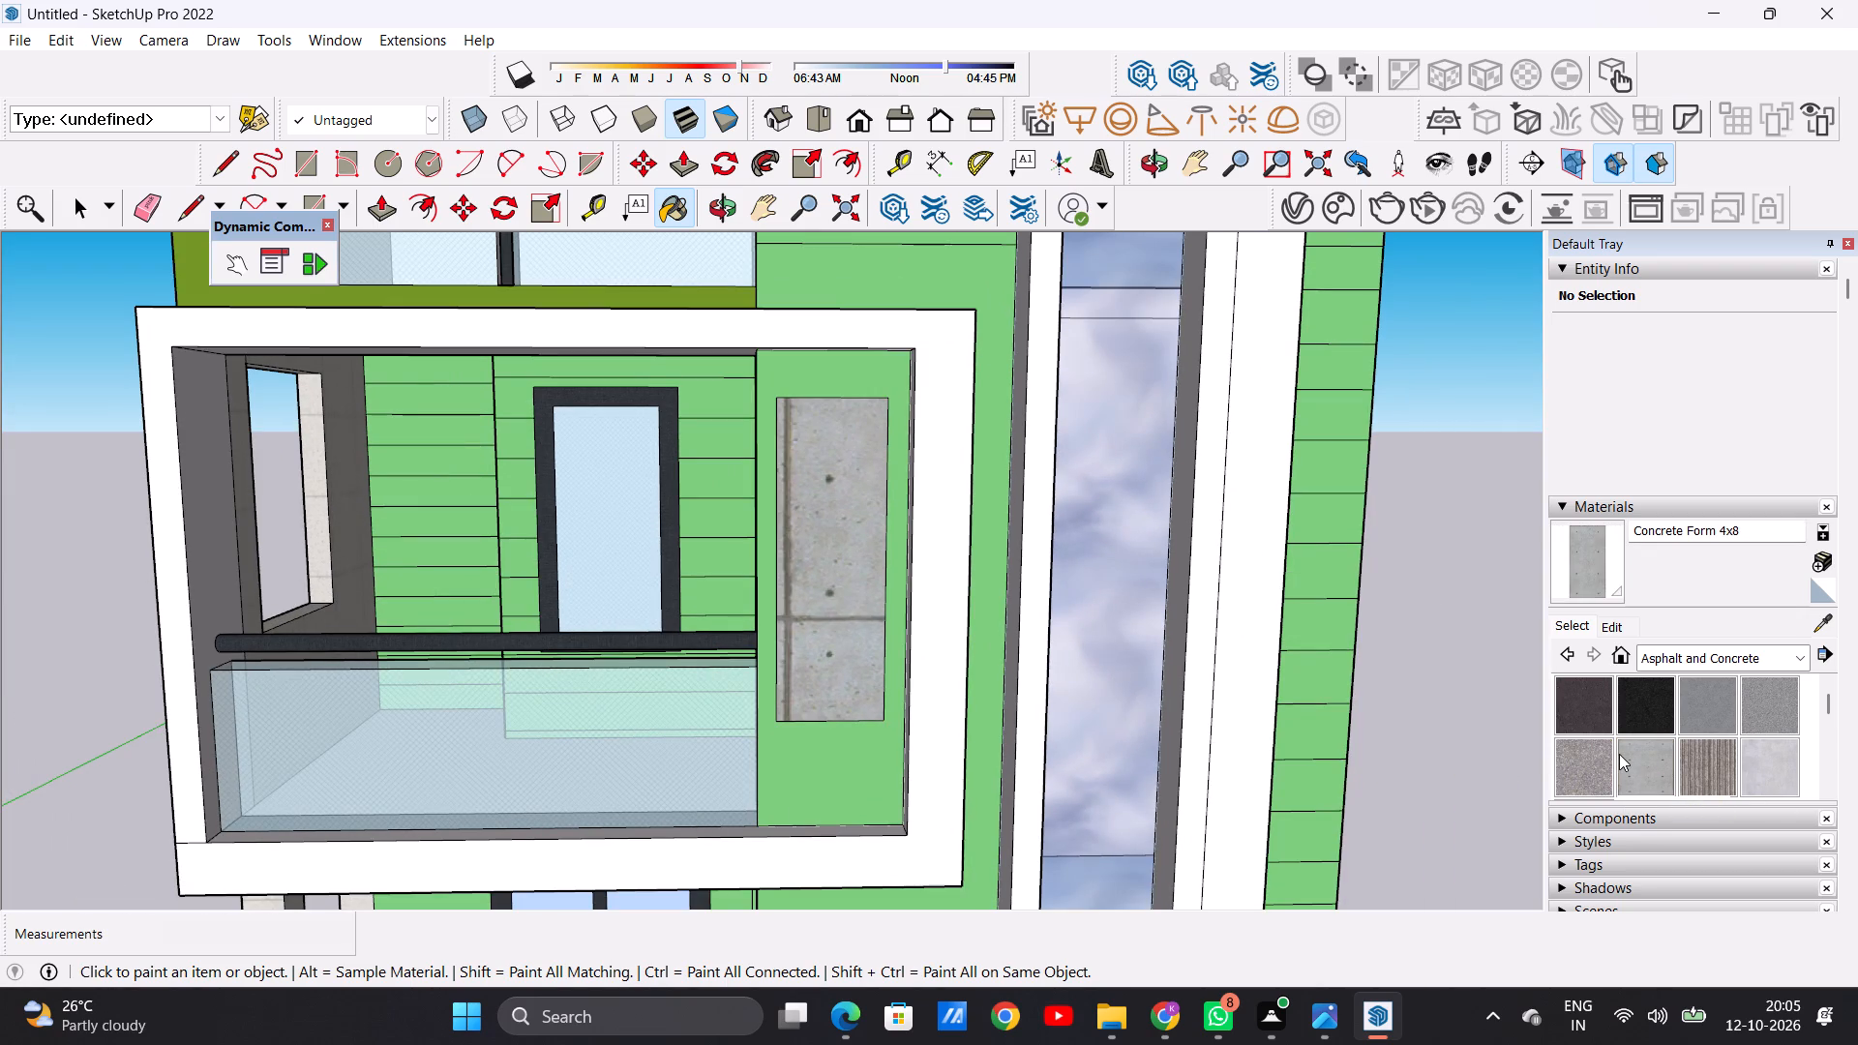
Repaint the vertical panel beside the middle-floor balcony with Concrete Aggregate Smoke.
{"action": "scroll", "coordinate": [1619, 754], "scroll_direction": "up", "scroll_amount": 1}
{"action": "left_click", "coordinate": [1590, 755]}
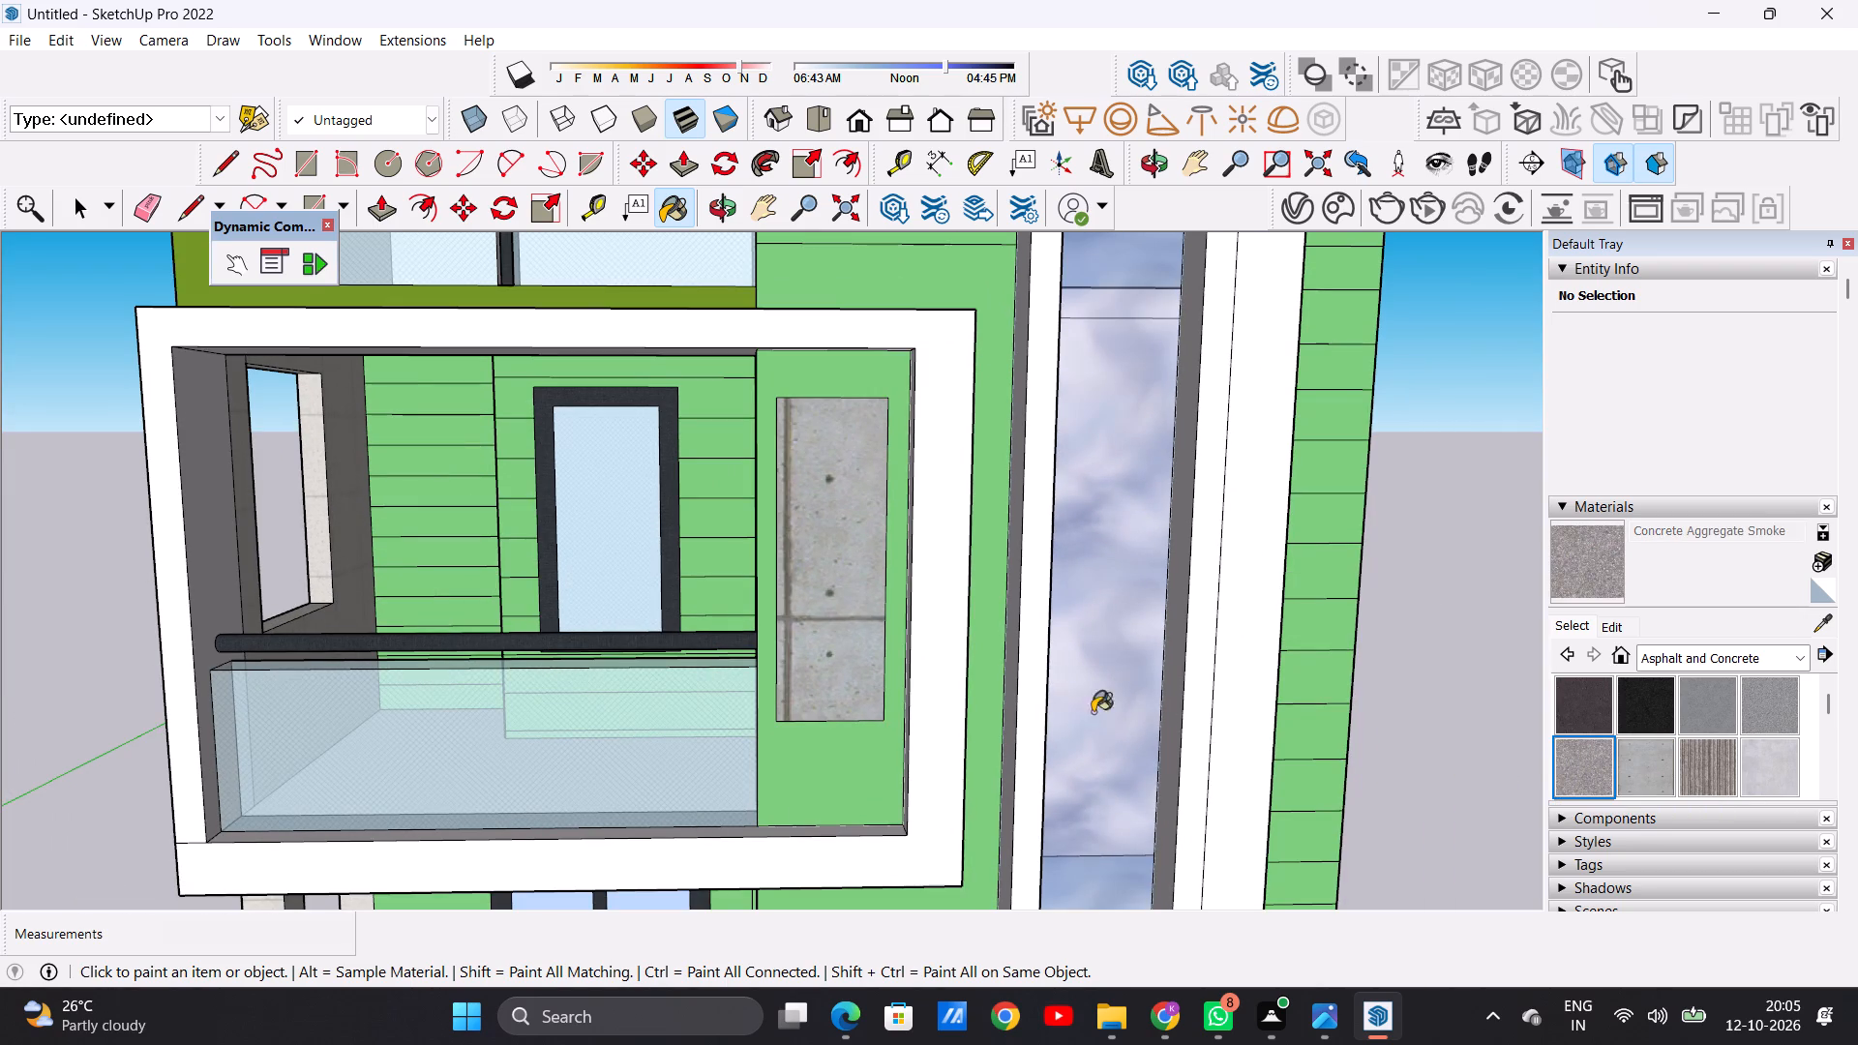
{"action": "left_click", "coordinate": [802, 653]}
{"action": "scroll", "coordinate": [823, 653], "scroll_direction": "down", "scroll_amount": 1}
{"action": "scroll", "coordinate": [823, 653], "scroll_direction": "up", "scroll_amount": 5}
{"action": "scroll", "coordinate": [955, 840], "scroll_direction": "down", "scroll_amount": 20}
{"action": "scroll", "coordinate": [955, 840], "scroll_direction": "down", "scroll_amount": 2}
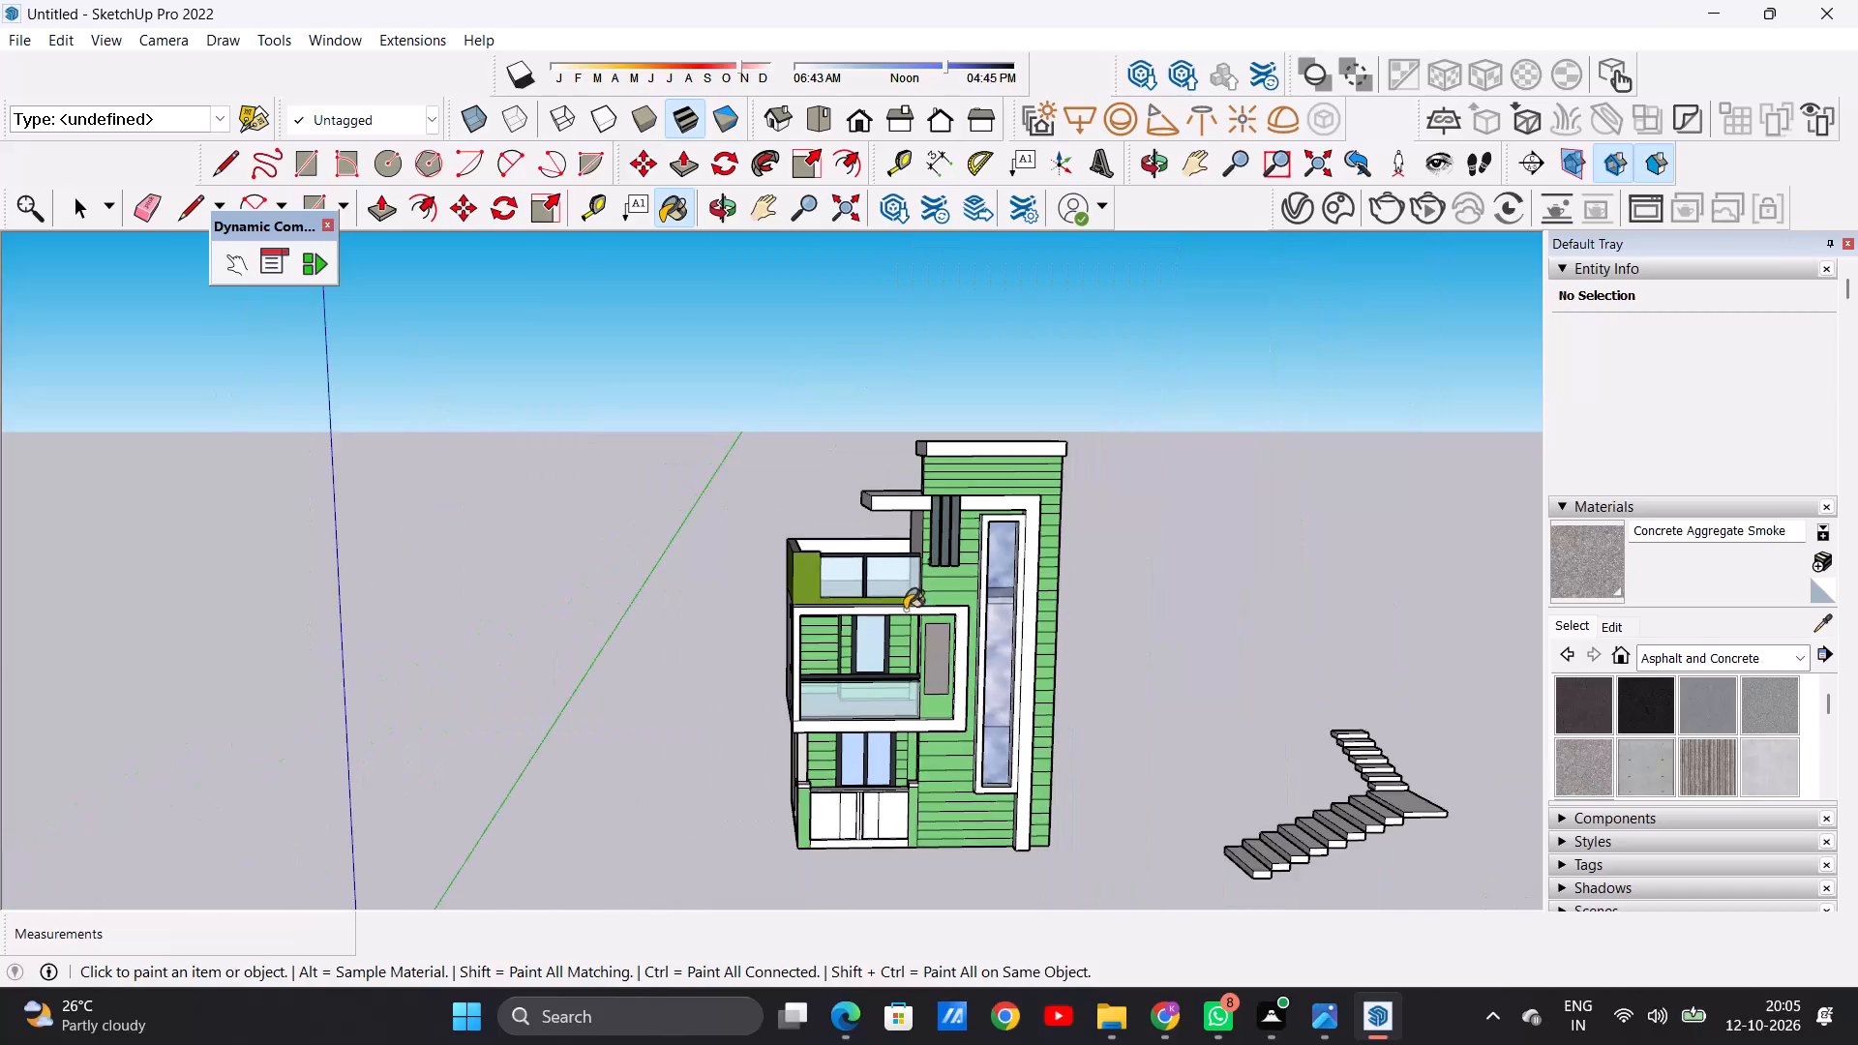
{"action": "scroll", "coordinate": [902, 608], "scroll_direction": "up", "scroll_amount": 8}
{"action": "scroll", "coordinate": [912, 613], "scroll_direction": "down", "scroll_amount": 10}
Examine the painted house from the front, sides and above to review its materials.
{"action": "middle_click_drag", "start_coordinate": [935, 613], "coordinate": [741, 613]}
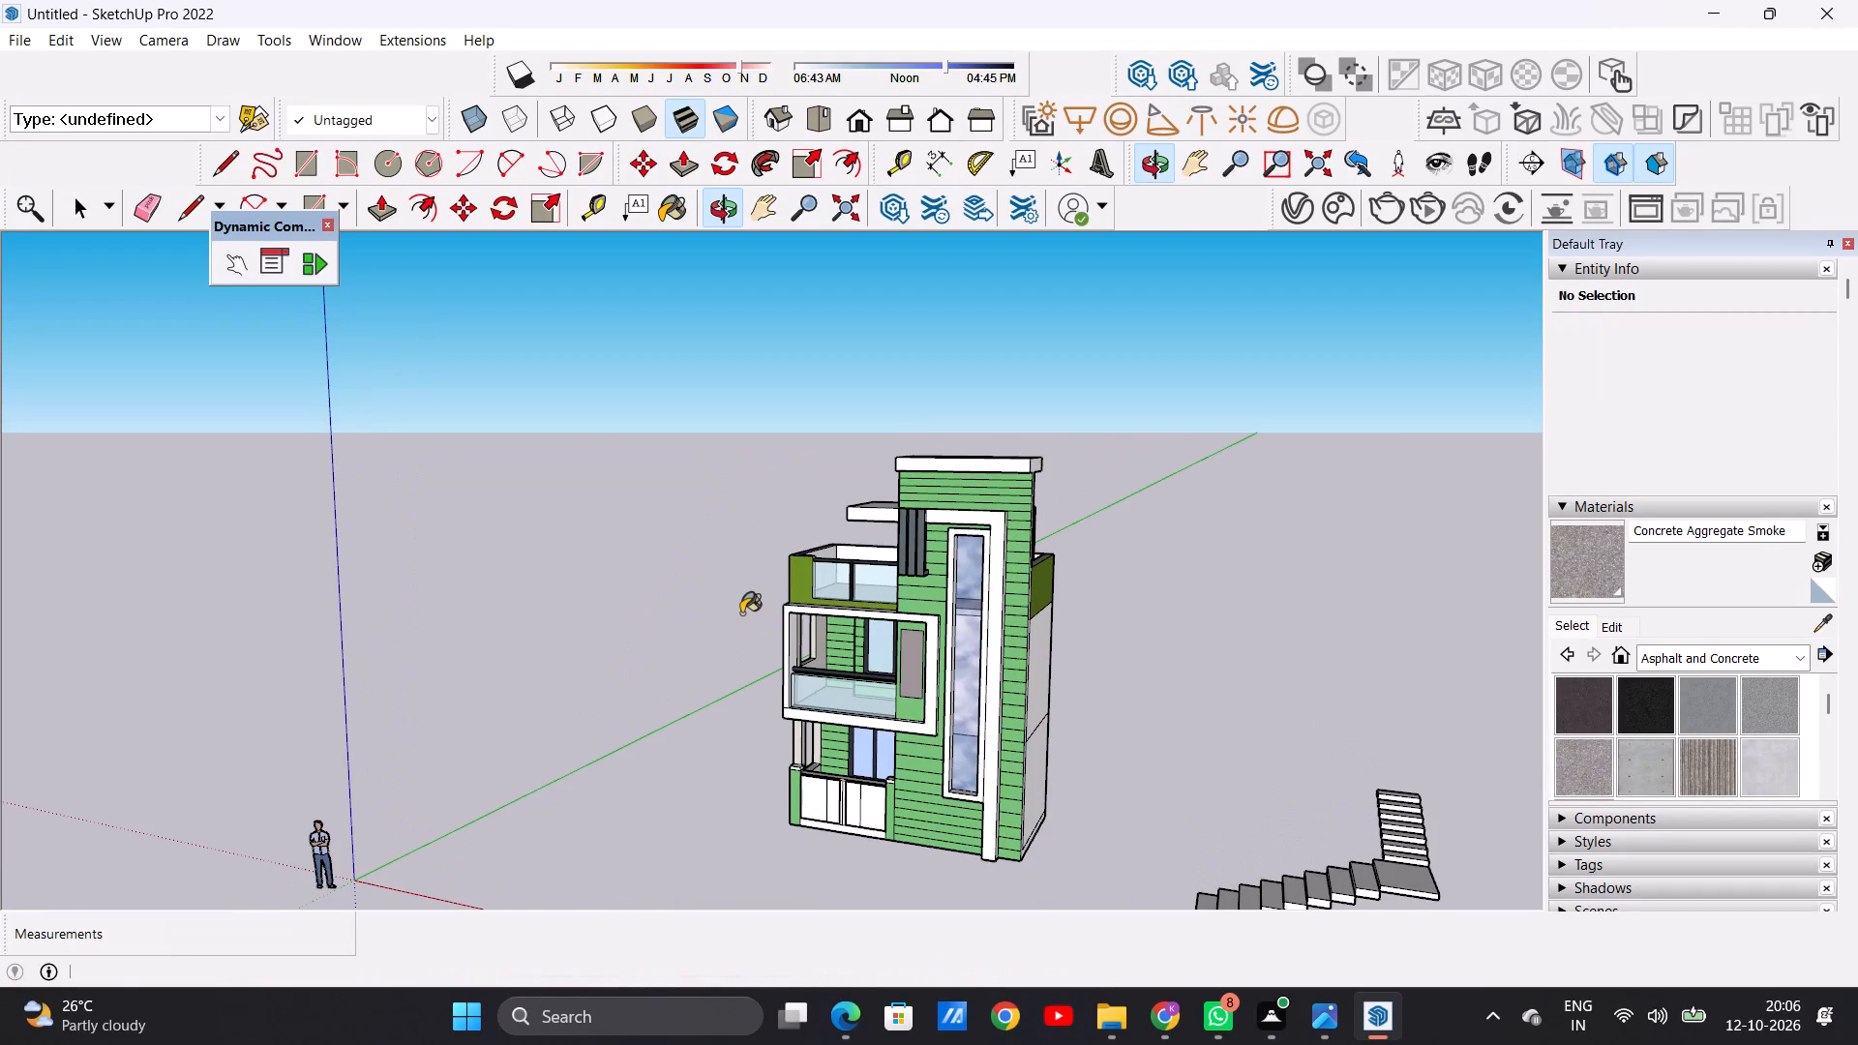
{"action": "key", "text": "space"}
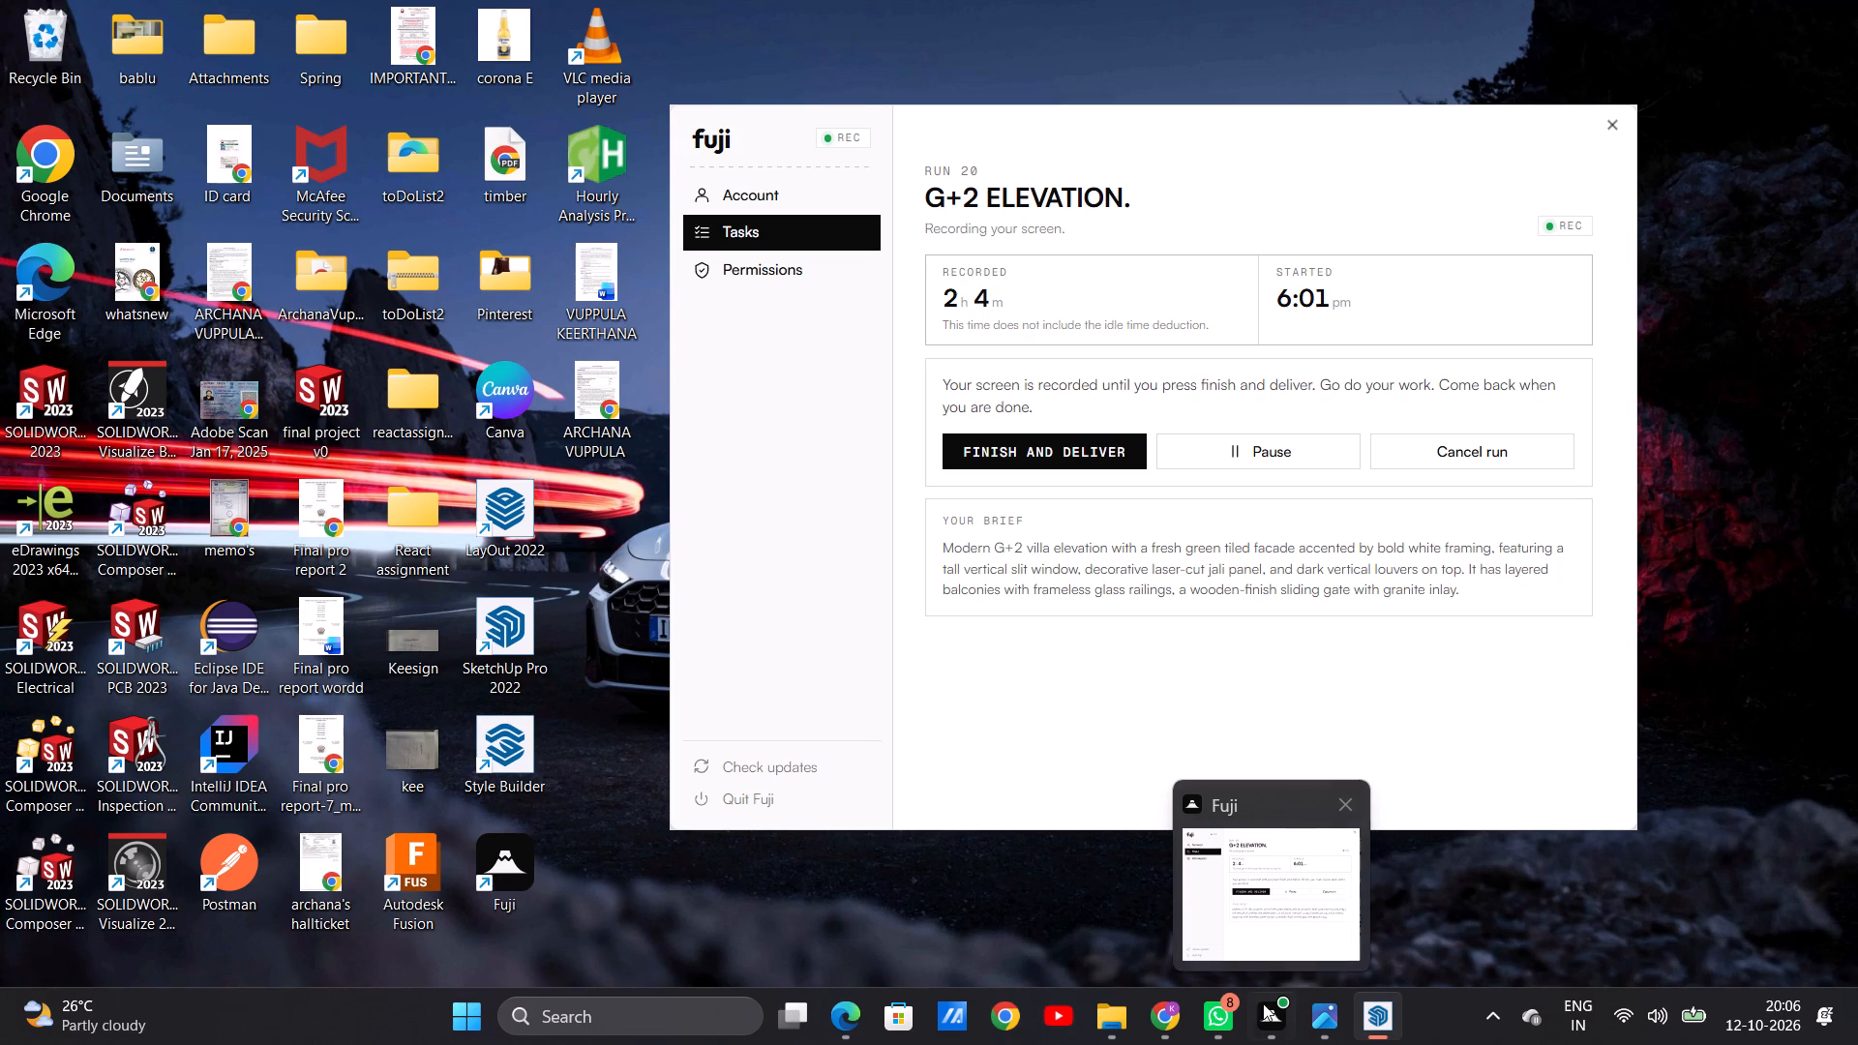
{"action": "left_click", "coordinate": [1319, 890]}
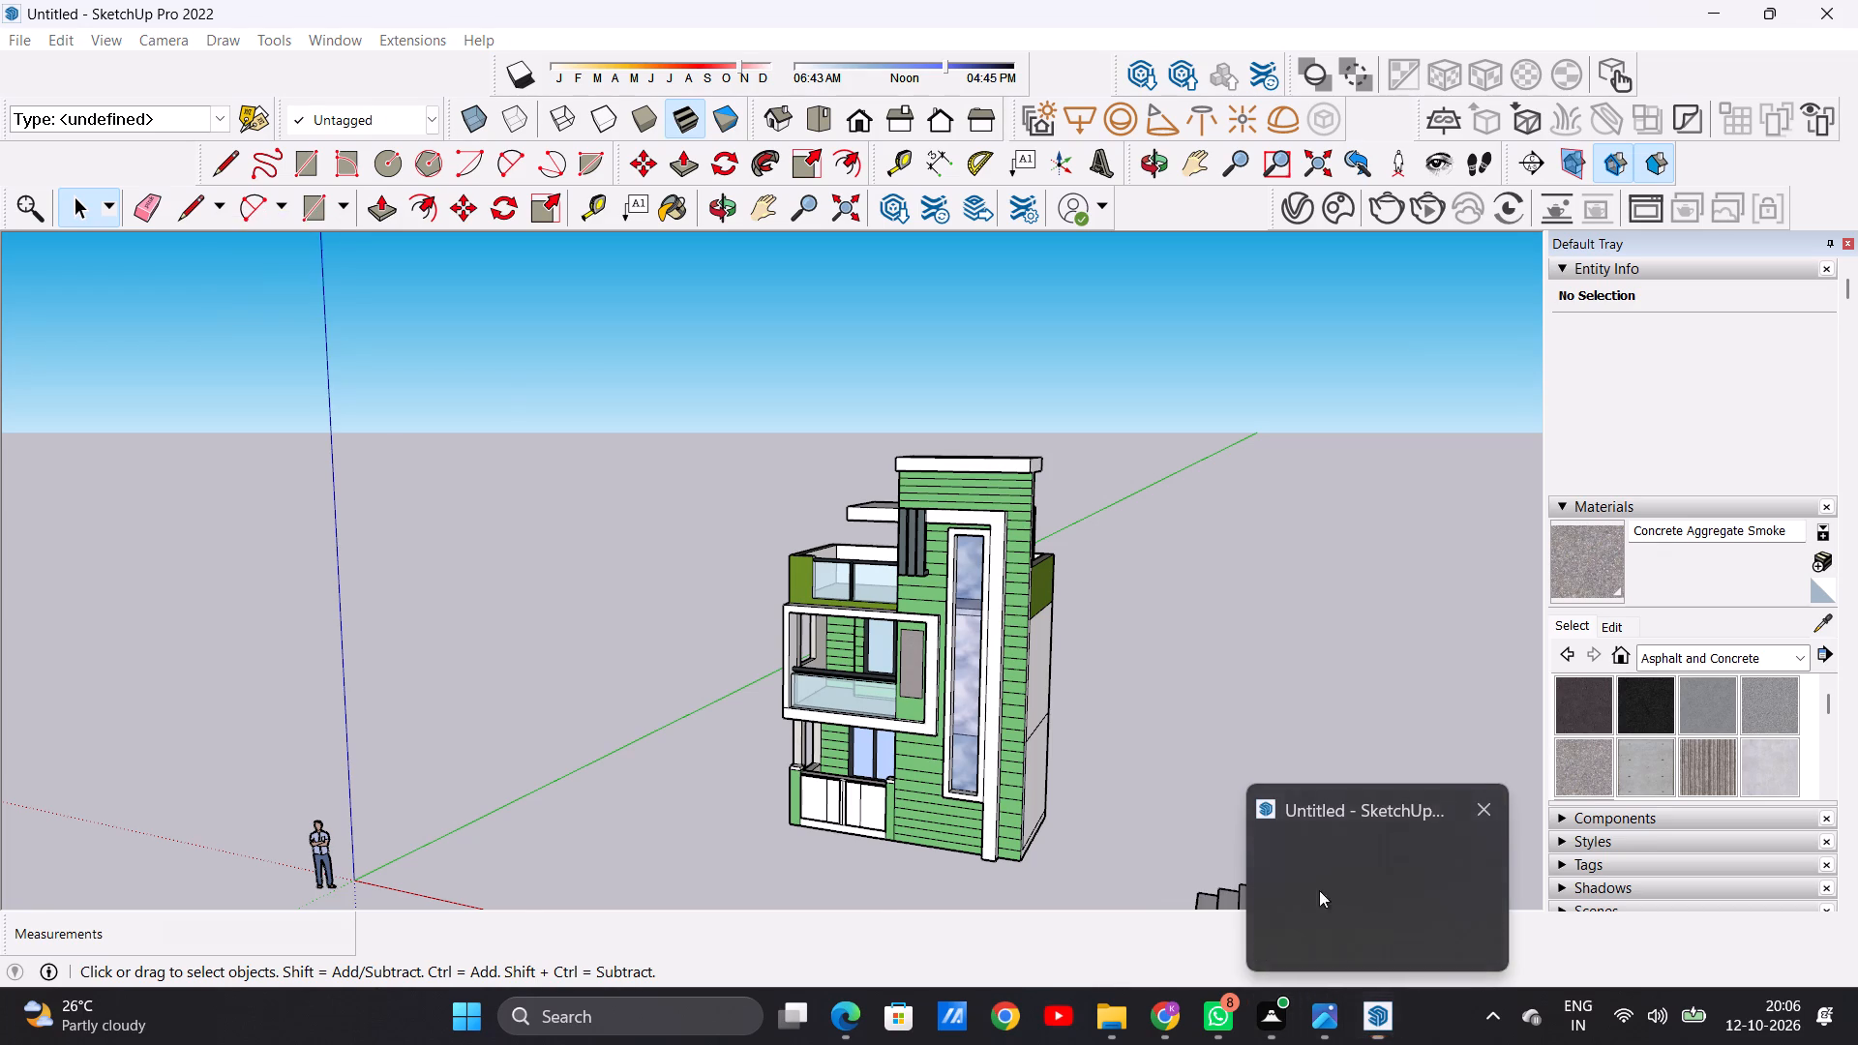
{"action": "scroll", "coordinate": [836, 750], "scroll_direction": "down", "scroll_amount": 4}
{"action": "scroll", "coordinate": [856, 660], "scroll_direction": "up", "scroll_amount": 1}
{"action": "scroll", "coordinate": [855, 656], "scroll_direction": "down", "scroll_amount": 1}
{"action": "scroll", "coordinate": [855, 654], "scroll_direction": "up", "scroll_amount": 1}
{"action": "scroll", "coordinate": [855, 654], "scroll_direction": "down", "scroll_amount": 1}
{"action": "scroll", "coordinate": [855, 654], "scroll_direction": "up", "scroll_amount": 11}
{"action": "middle_click_drag", "start_coordinate": [772, 660], "coordinate": [1067, 693]}
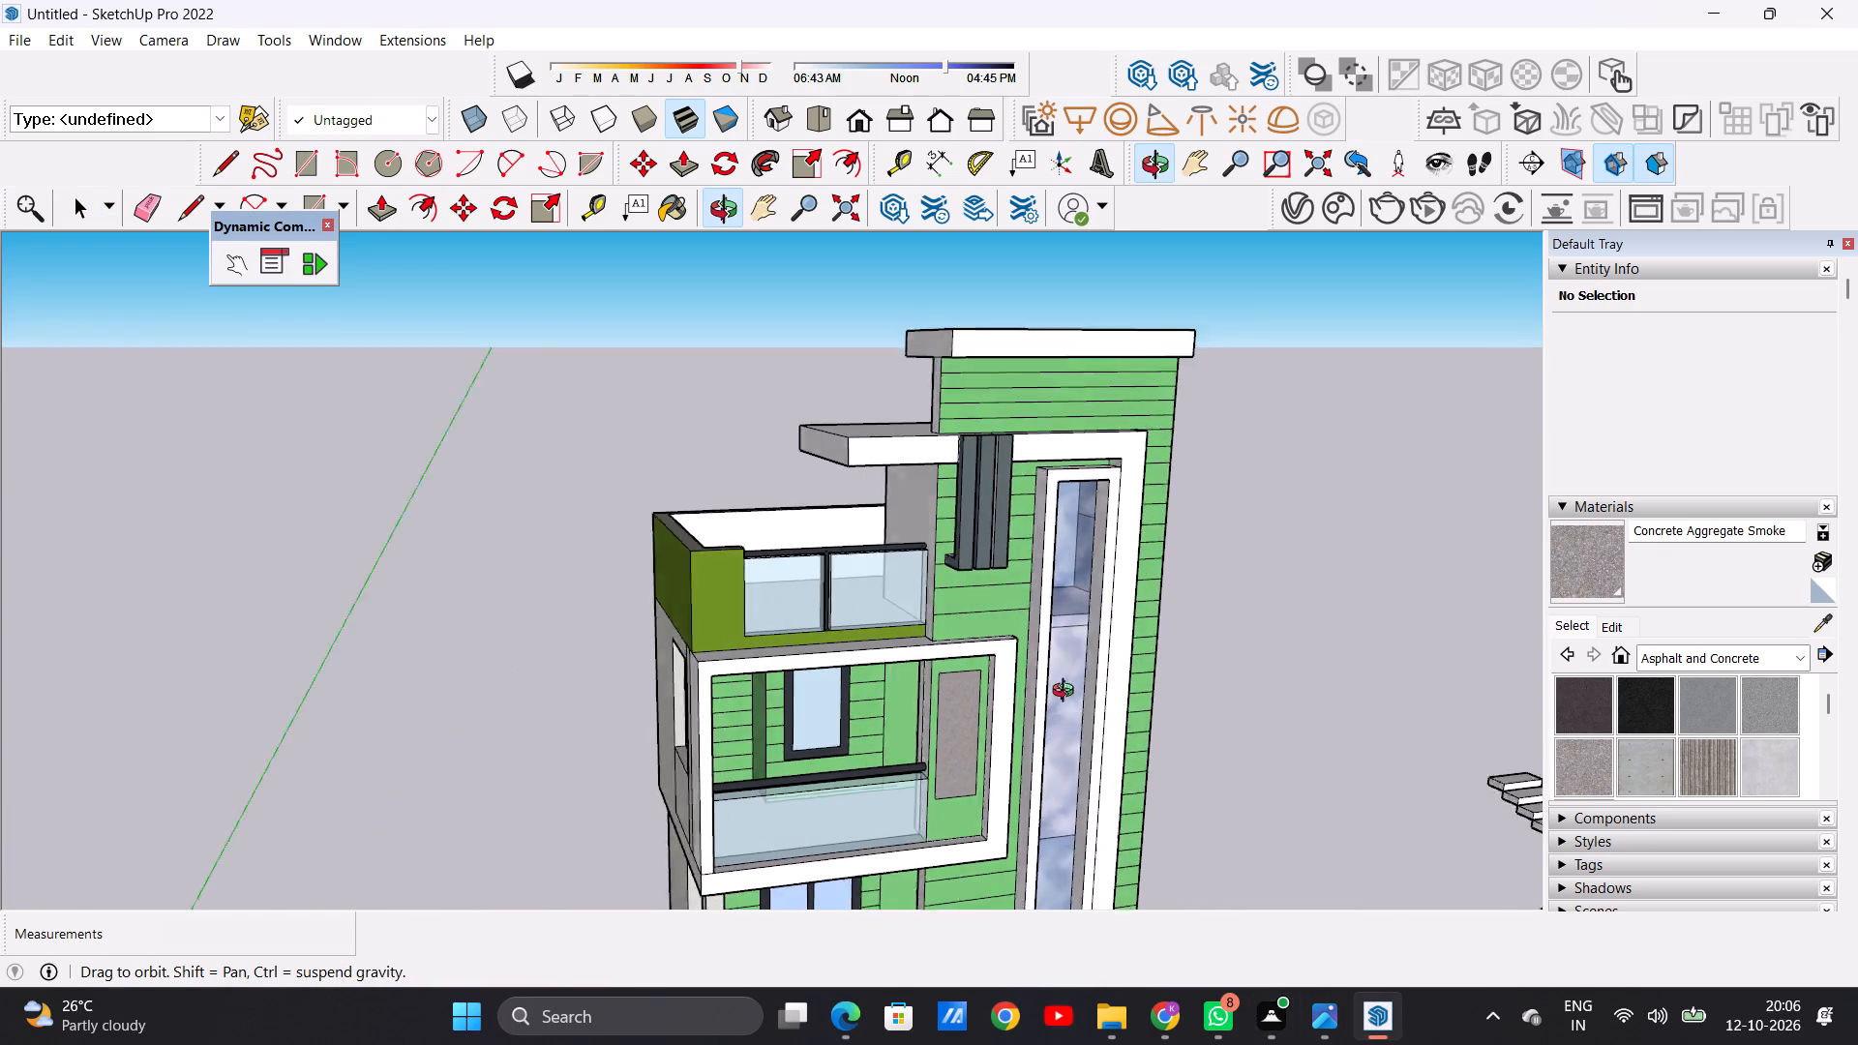
{"action": "middle_click_drag", "start_coordinate": [1067, 693], "coordinate": [914, 651]}
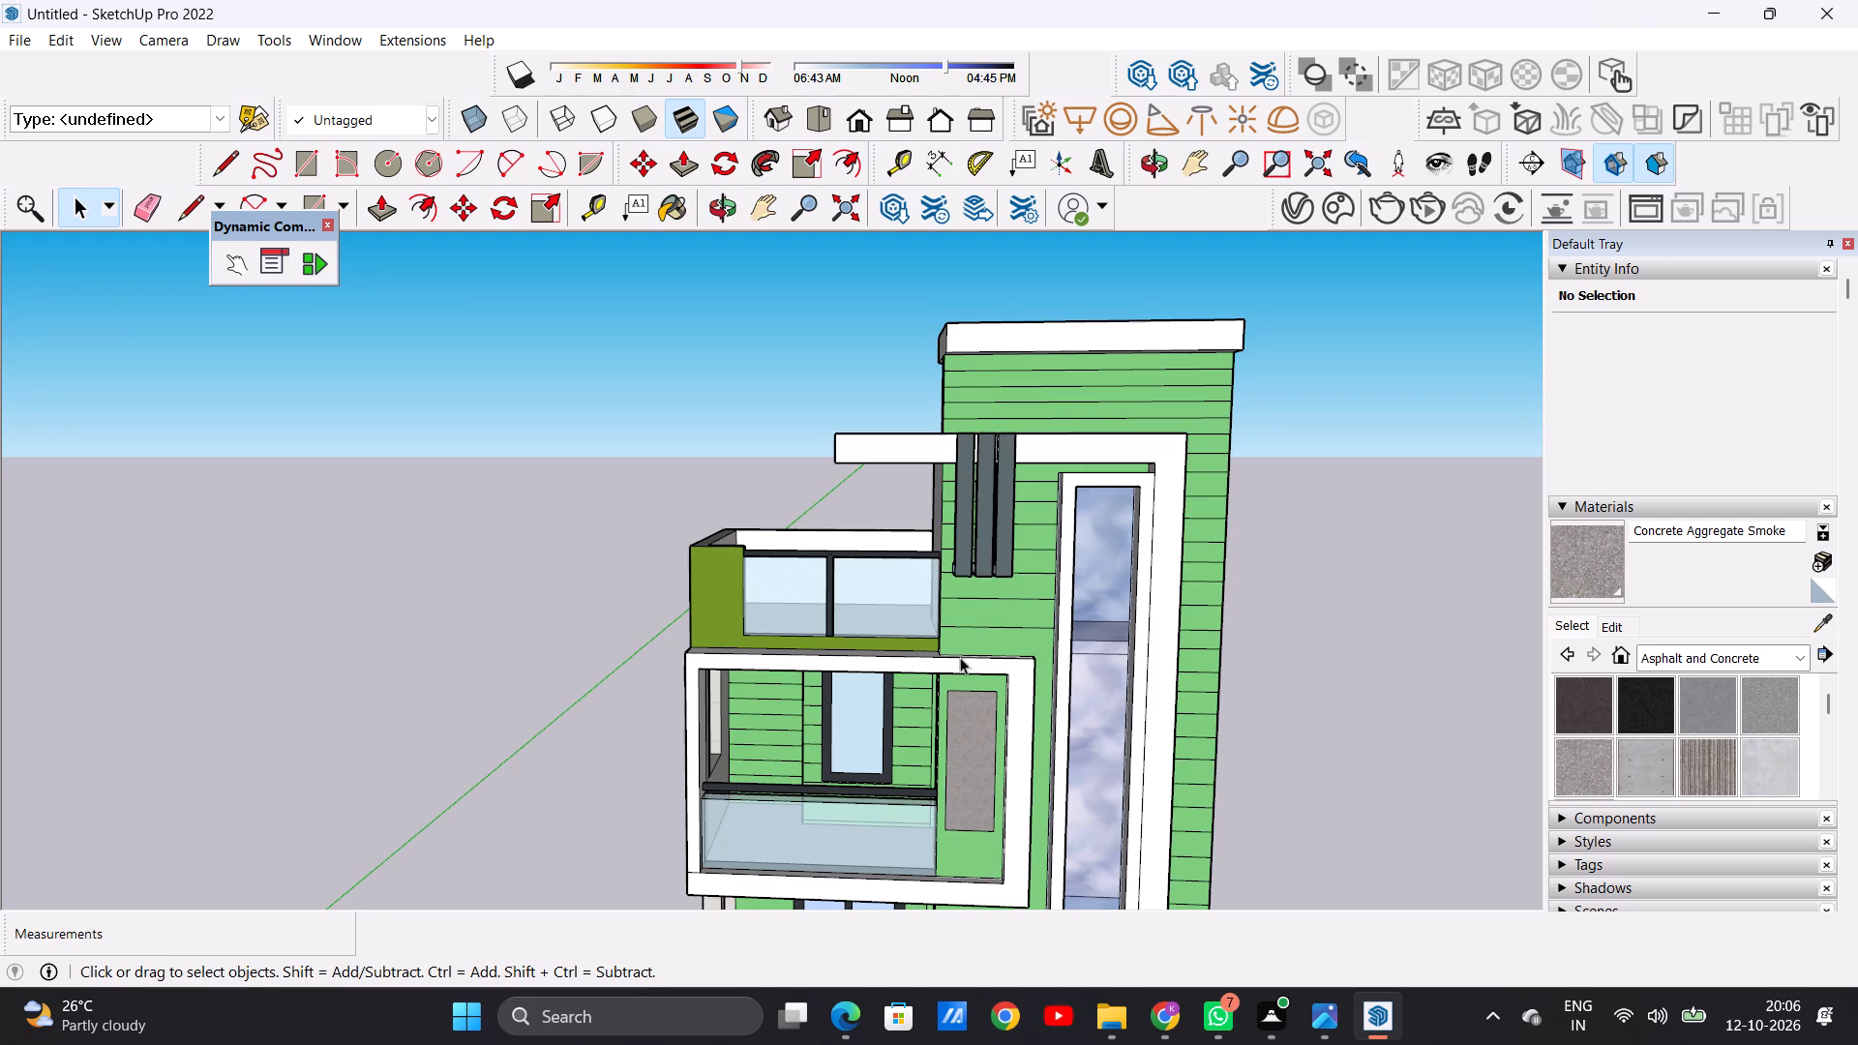
{"action": "scroll", "coordinate": [947, 640], "scroll_direction": "down", "scroll_amount": 10}
{"action": "scroll", "coordinate": [874, 594], "scroll_direction": "down", "scroll_amount": 3}
{"action": "scroll", "coordinate": [872, 672], "scroll_direction": "up", "scroll_amount": 6}
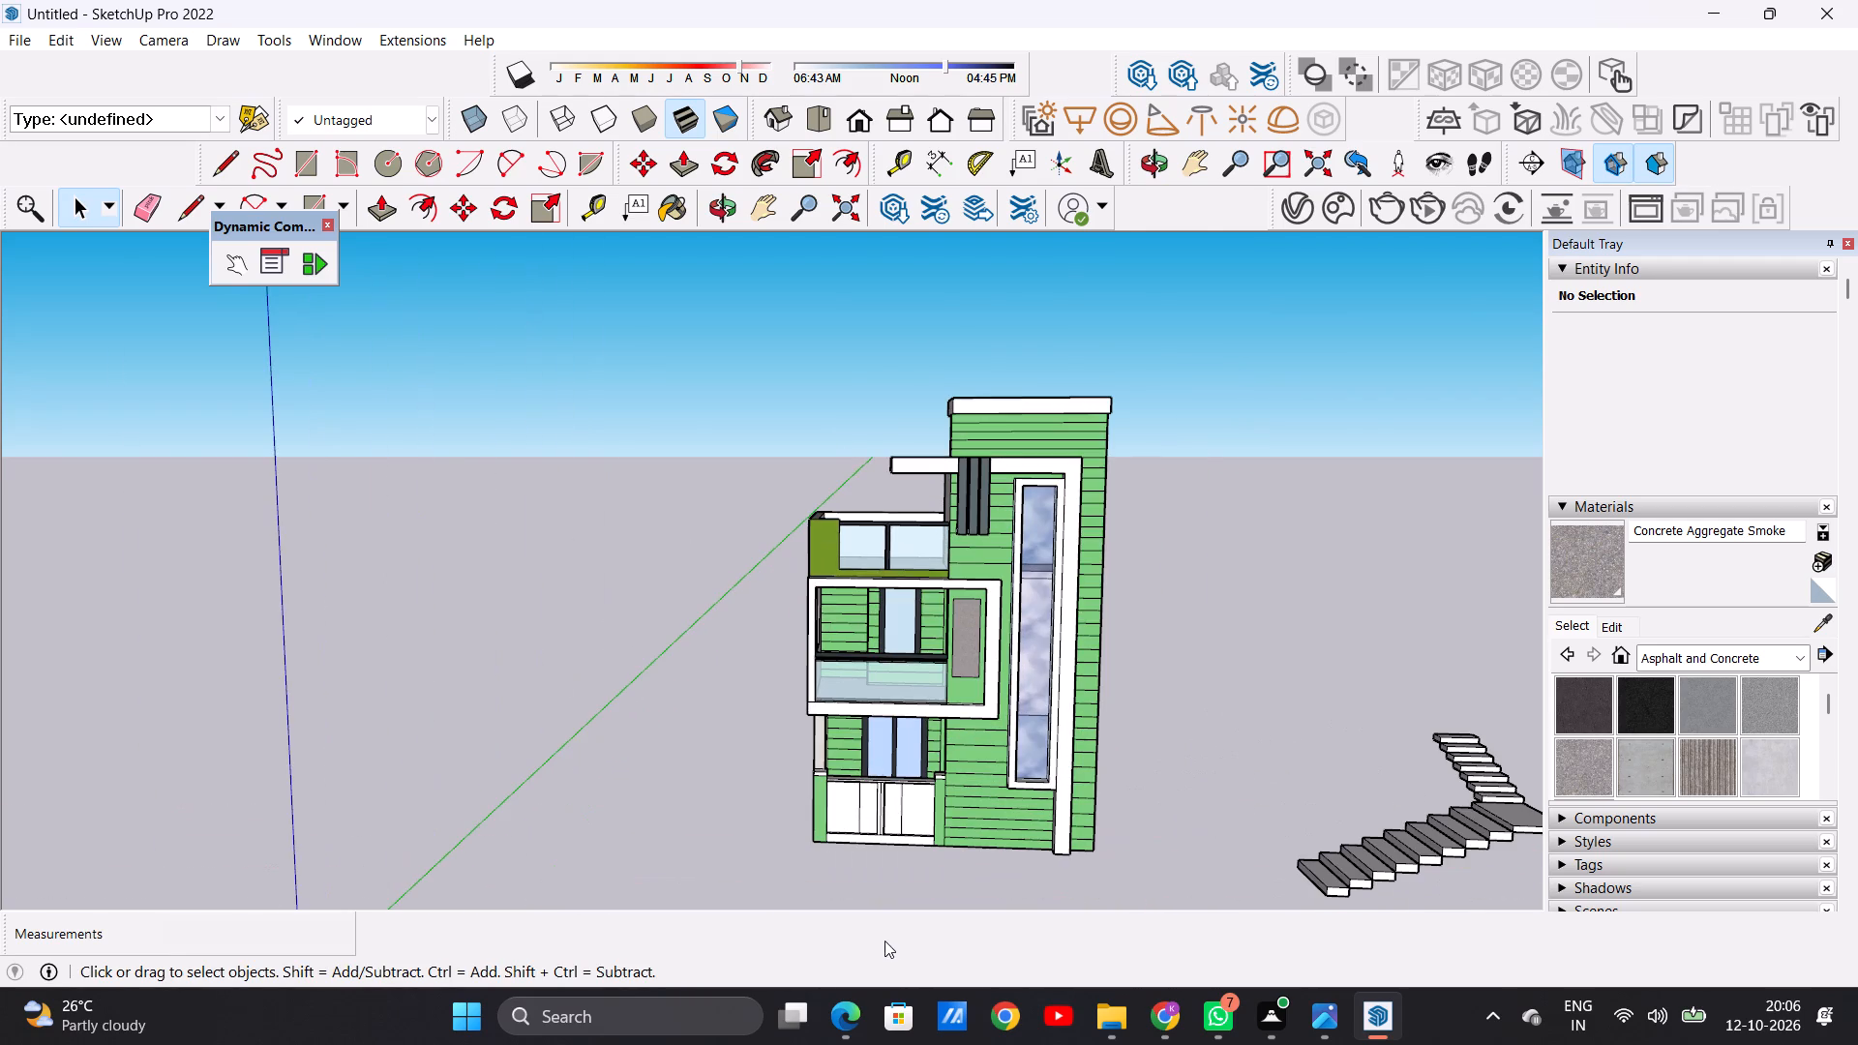
{"action": "scroll", "coordinate": [886, 941], "scroll_direction": "up", "scroll_amount": 13}
{"action": "scroll", "coordinate": [887, 791], "scroll_direction": "up", "scroll_amount": 2}
{"action": "scroll", "coordinate": [876, 788], "scroll_direction": "down", "scroll_amount": 3}
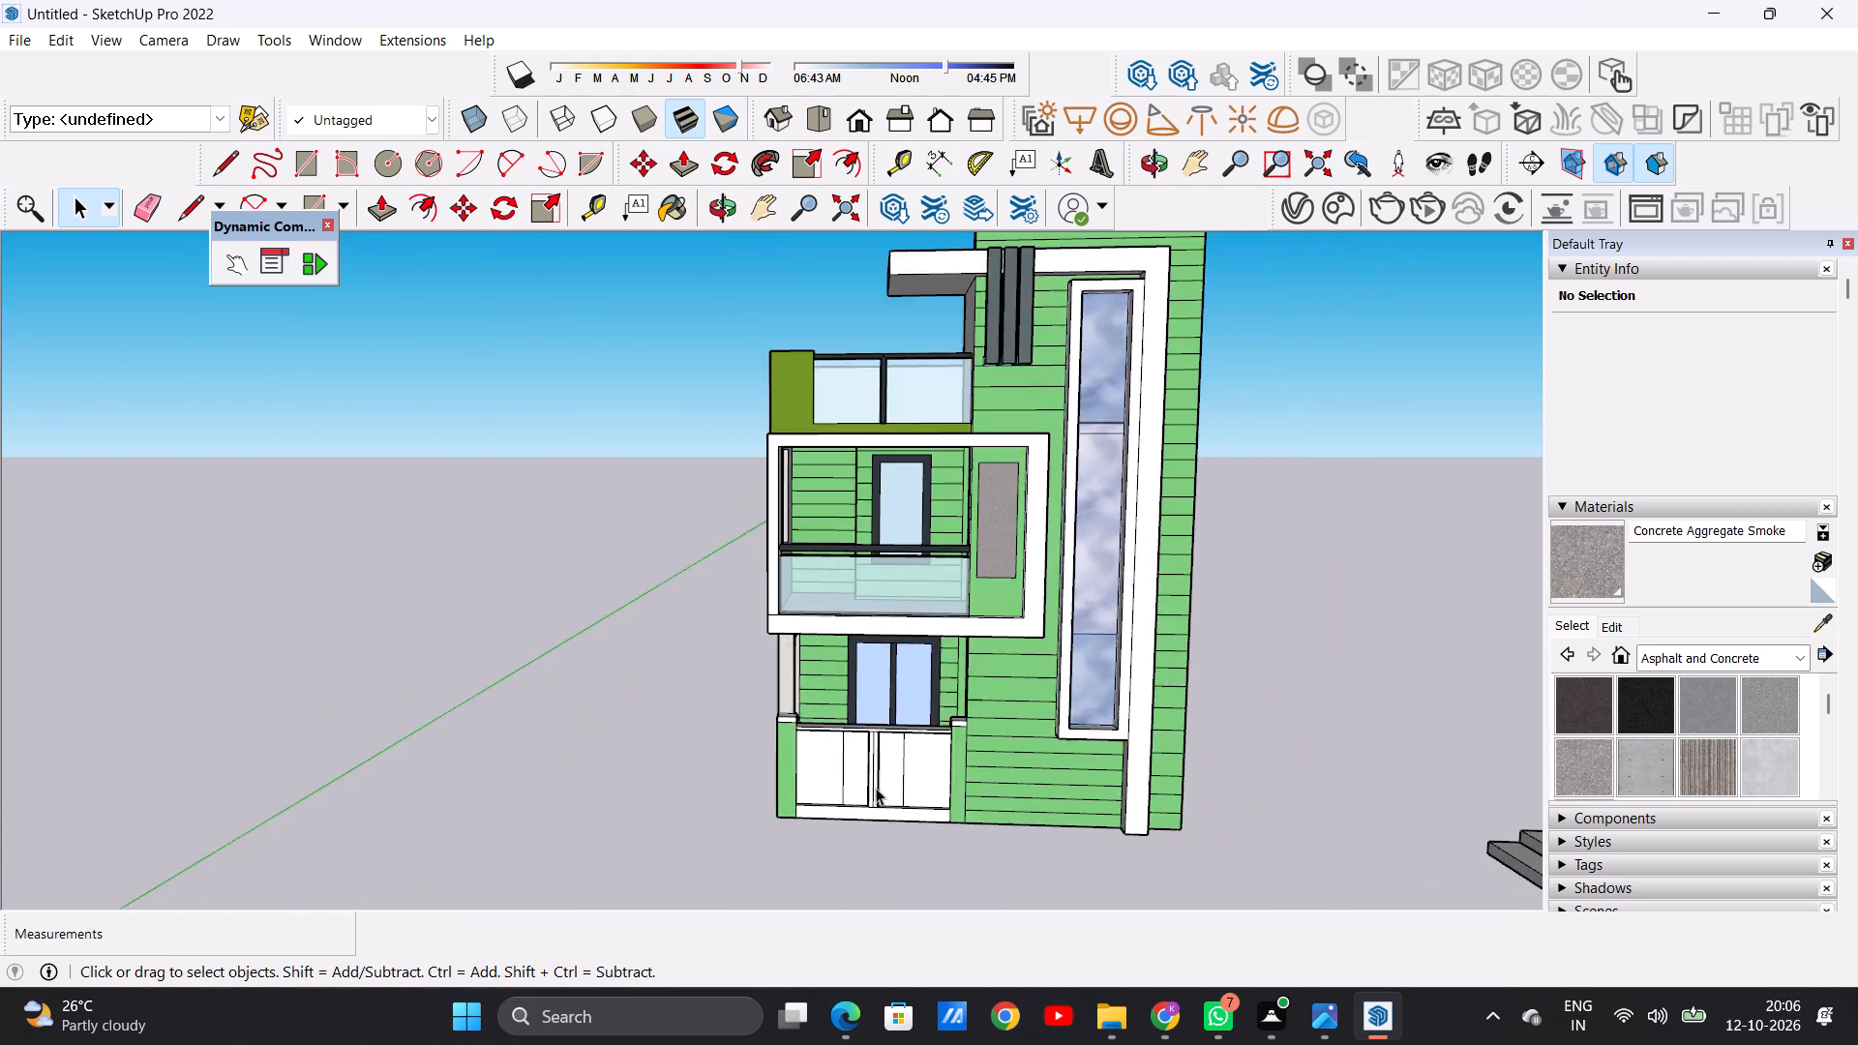
{"action": "scroll", "coordinate": [876, 788], "scroll_direction": "down", "scroll_amount": 6}
{"action": "middle_click_drag", "start_coordinate": [1076, 705], "coordinate": [1036, 738]}
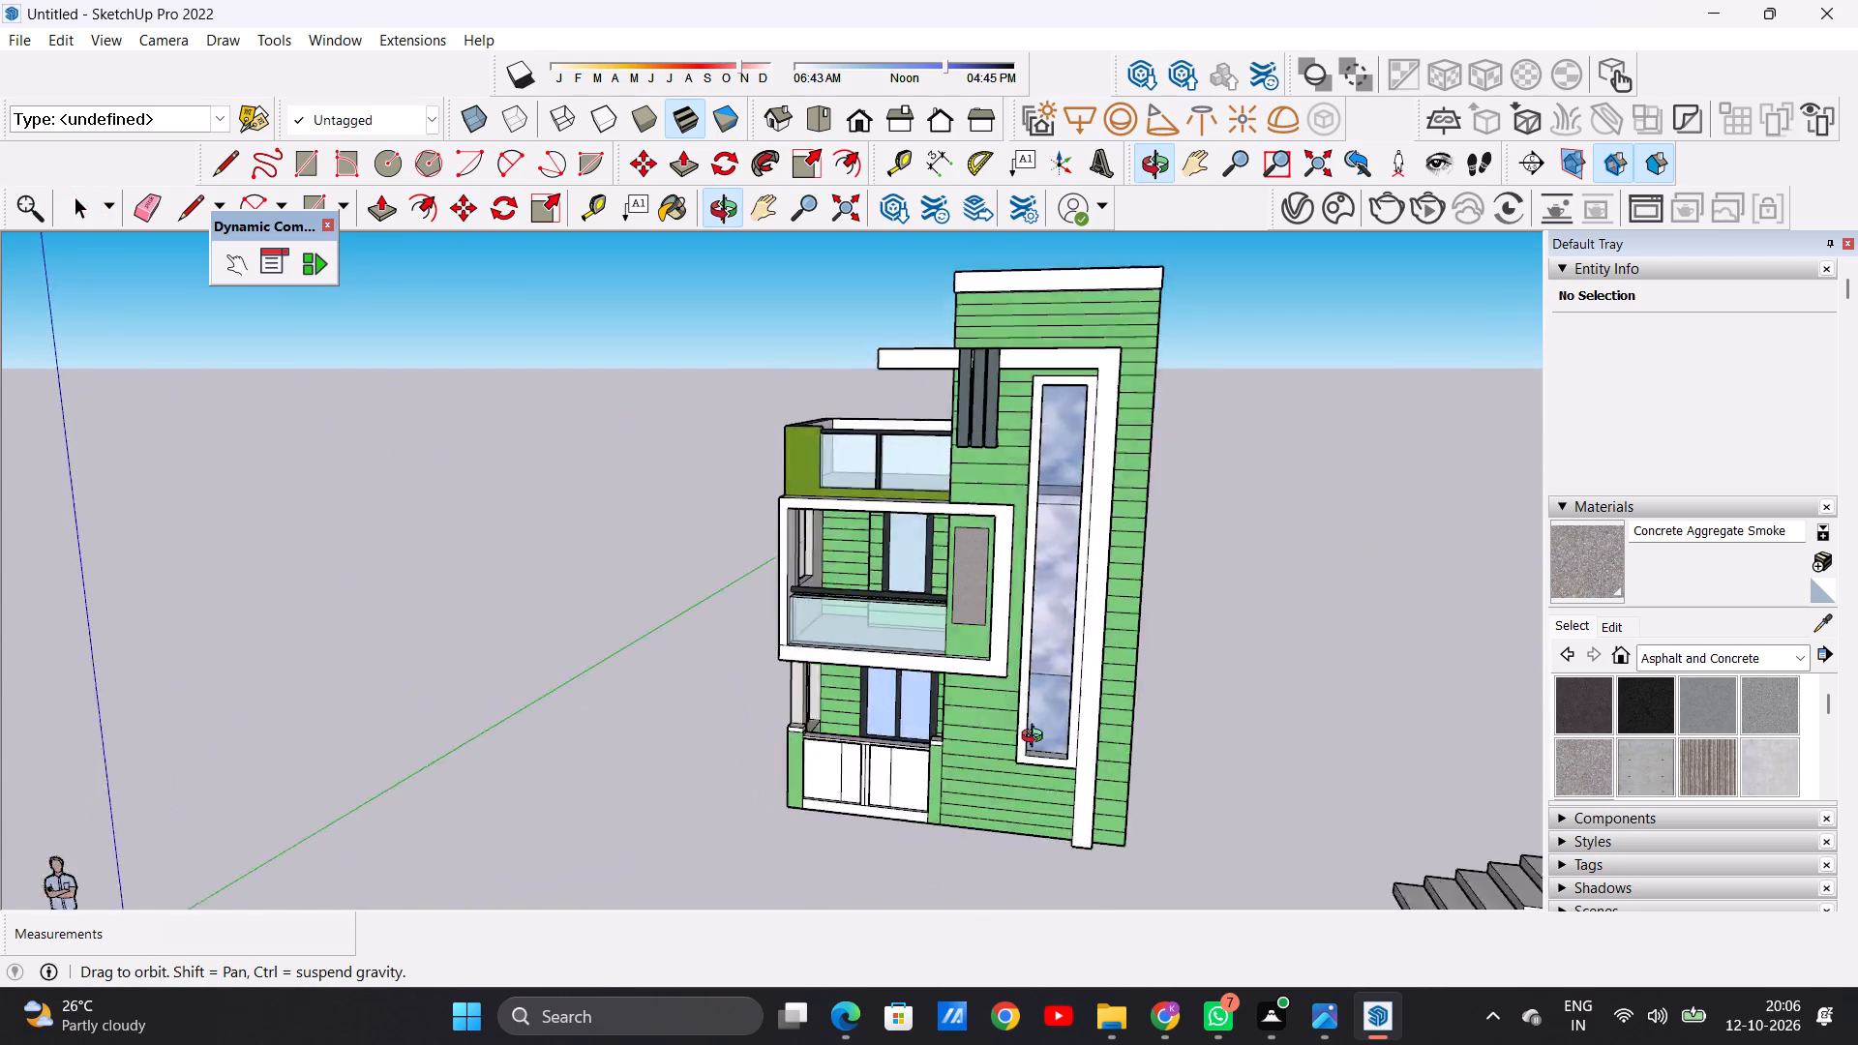
{"action": "middle_click_drag", "start_coordinate": [1036, 738], "coordinate": [1132, 723]}
{"action": "middle_click_drag", "start_coordinate": [794, 684], "coordinate": [1310, 692]}
{"action": "middle_click_drag", "start_coordinate": [741, 655], "coordinate": [1124, 687]}
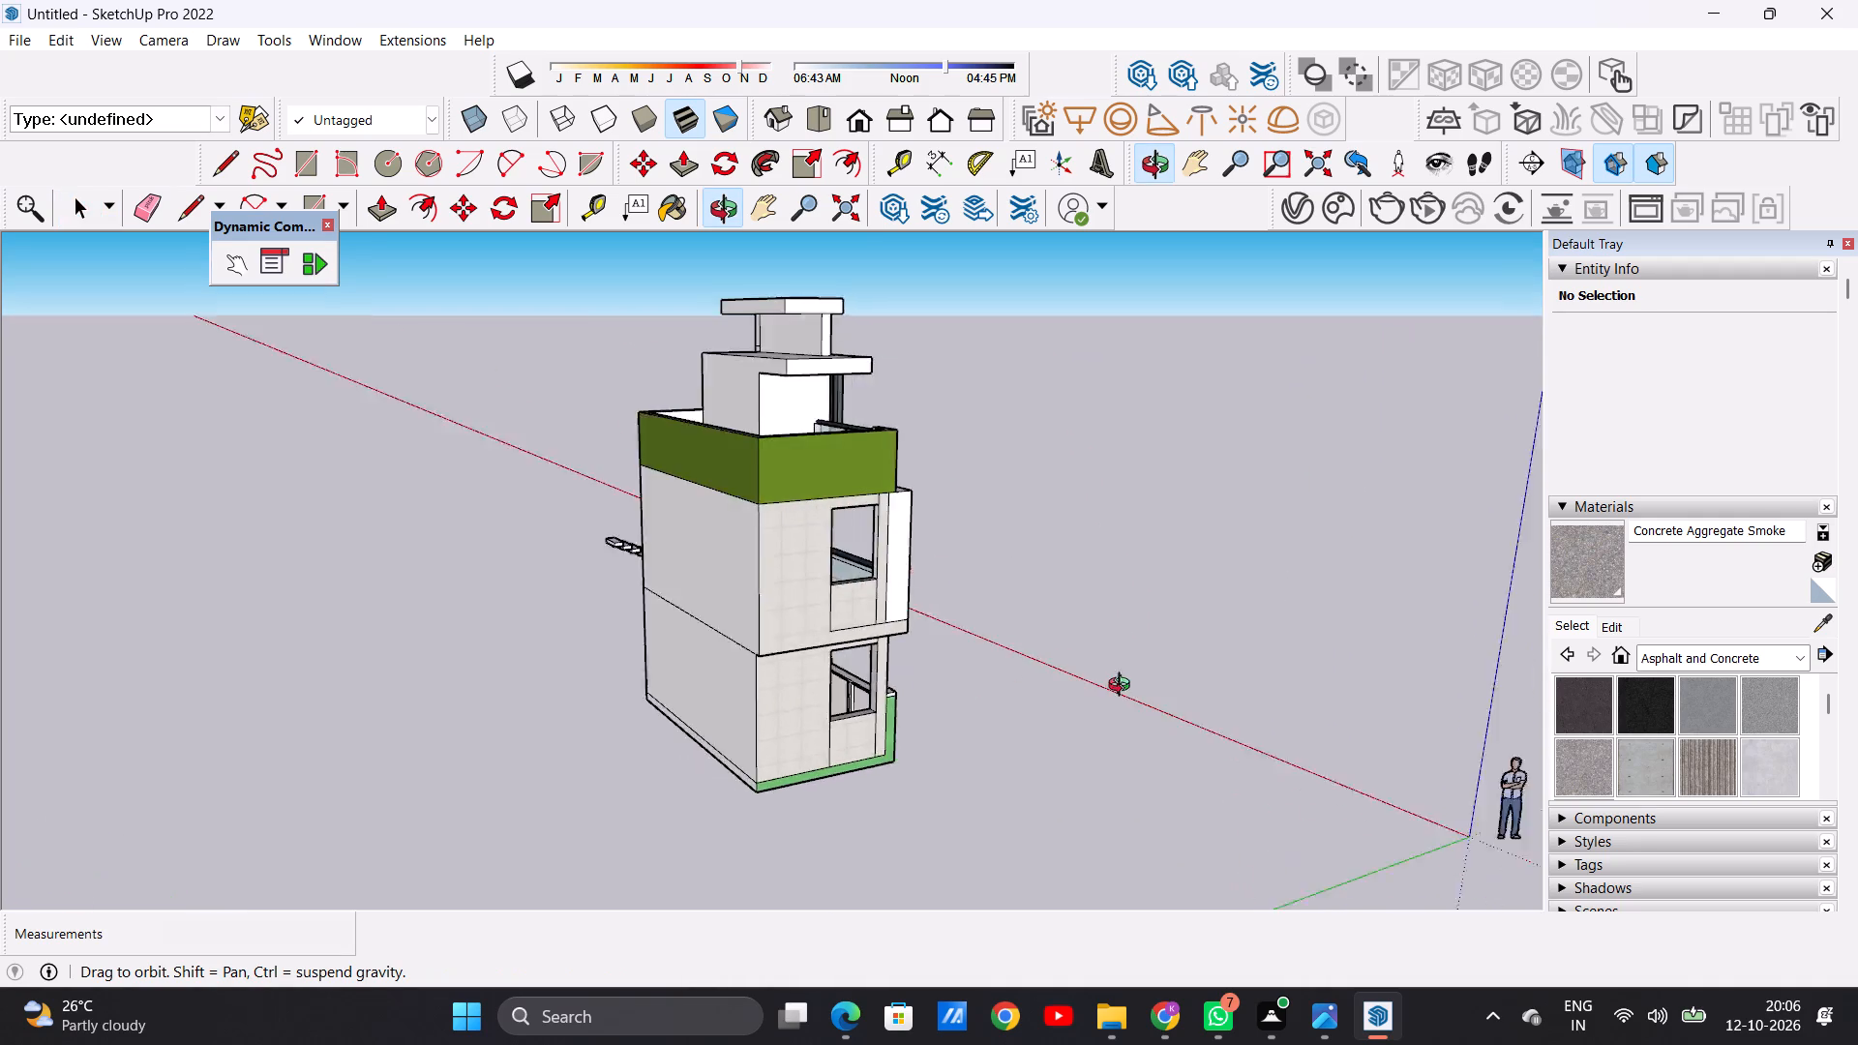
{"action": "middle_click_drag", "start_coordinate": [1124, 687], "coordinate": [301, 659]}
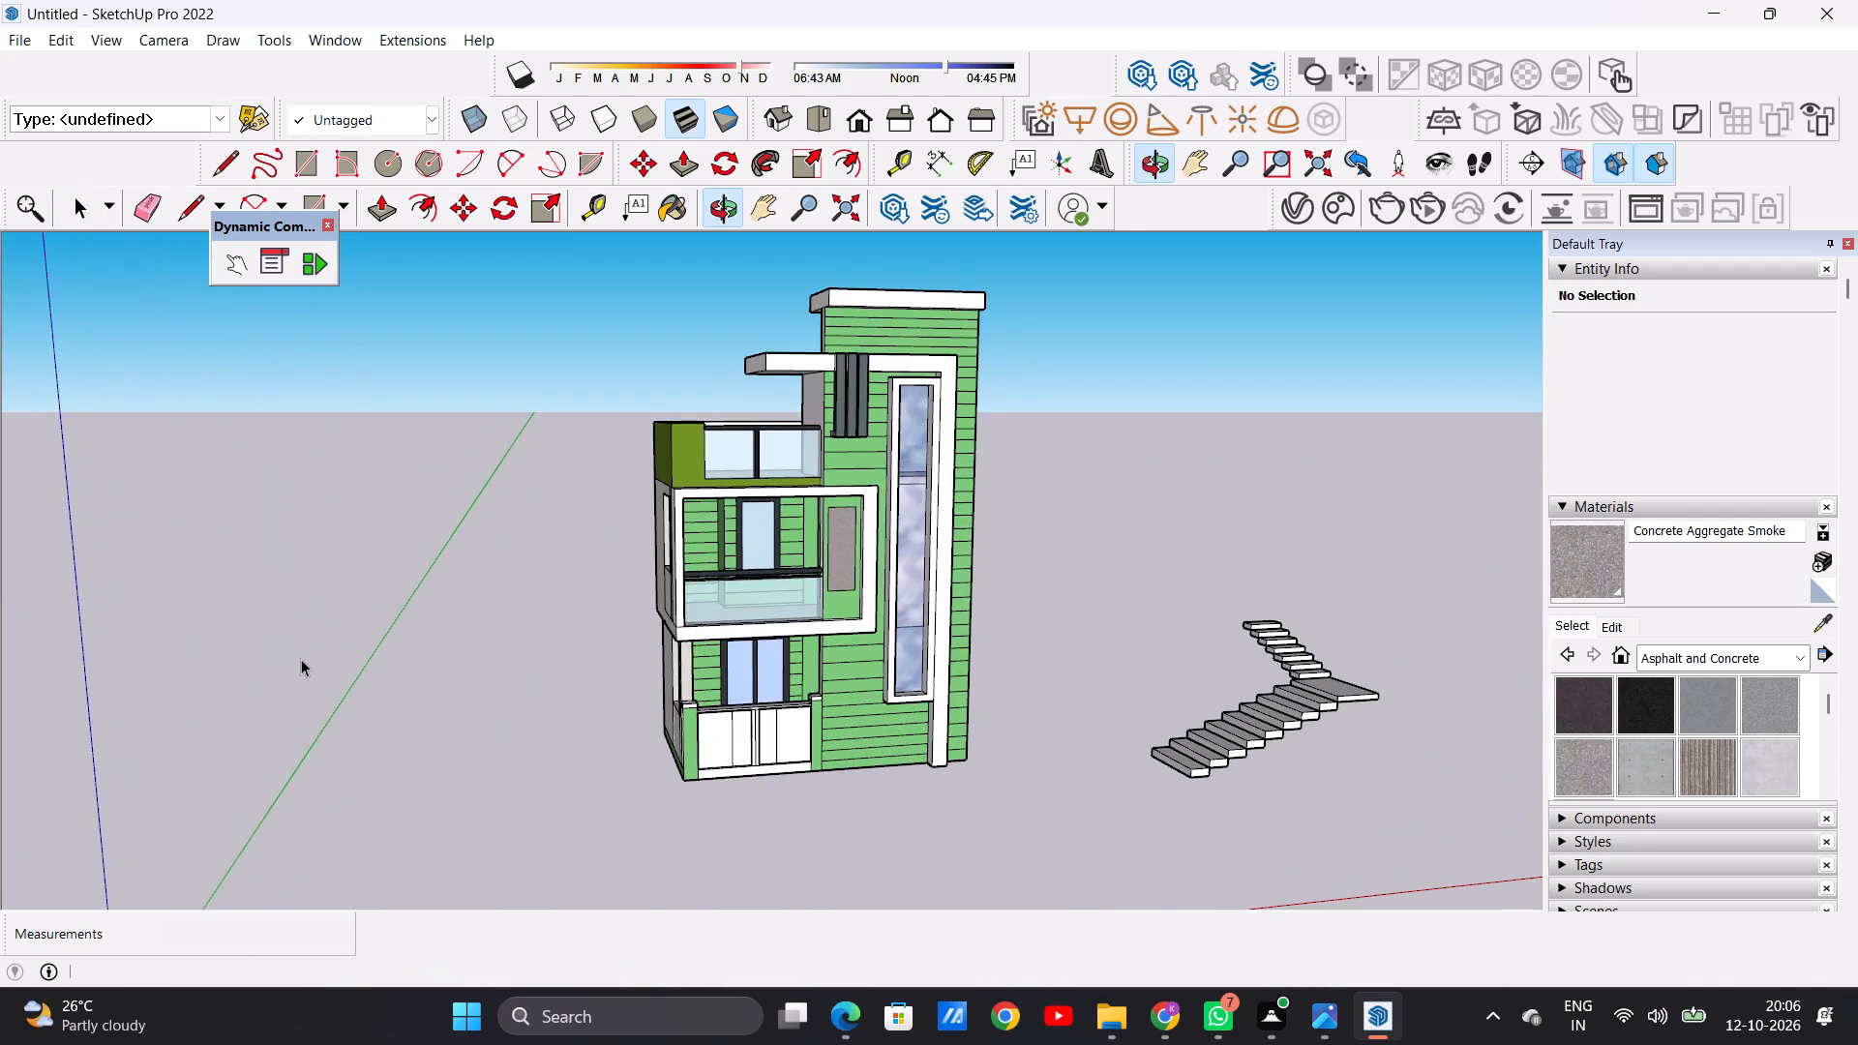
Examine the unpainted white ground-floor gate panels between the green posts.
{"action": "scroll", "coordinate": [565, 609], "scroll_direction": "up", "scroll_amount": 5}
{"action": "scroll", "coordinate": [738, 819], "scroll_direction": "down", "scroll_amount": 2}
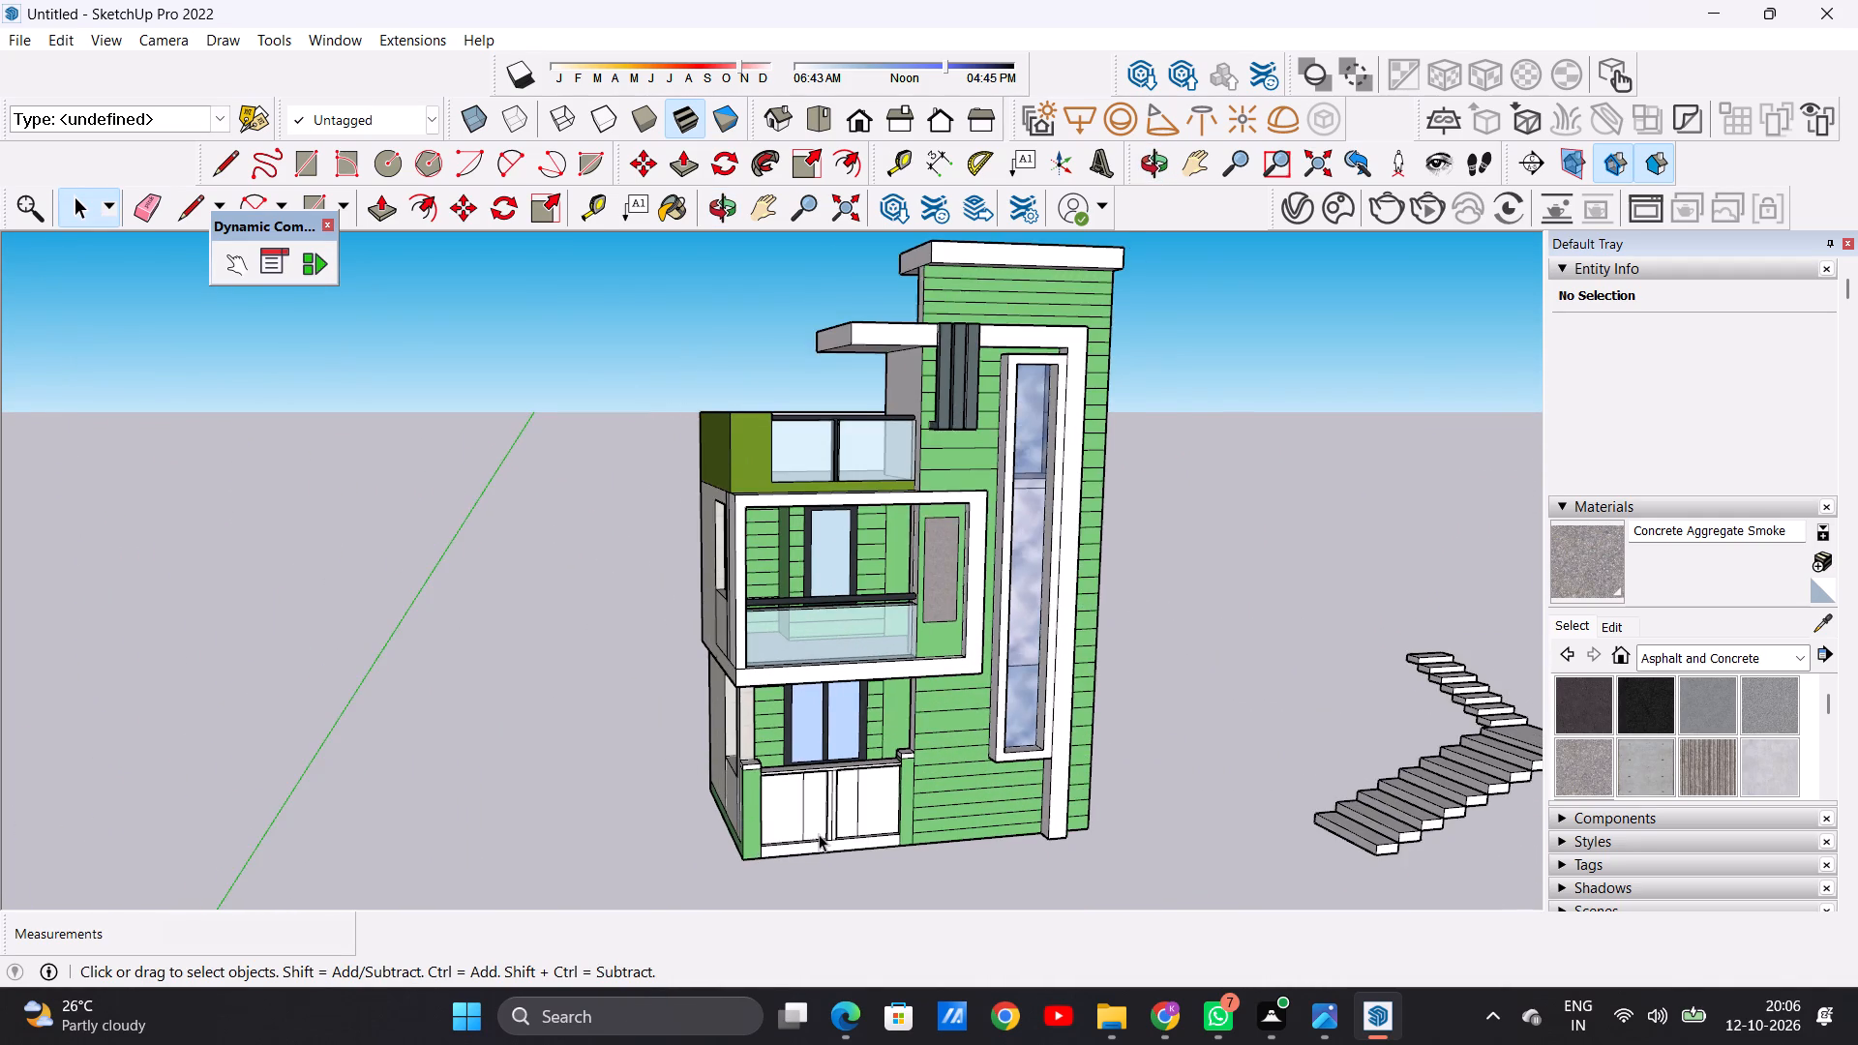
{"action": "scroll", "coordinate": [819, 834], "scroll_direction": "up", "scroll_amount": 2}
{"action": "scroll", "coordinate": [819, 834], "scroll_direction": "down", "scroll_amount": 1}
{"action": "scroll", "coordinate": [819, 834], "scroll_direction": "up", "scroll_amount": 2}
{"action": "middle_click_drag", "start_coordinate": [856, 847], "coordinate": [767, 791]}
{"action": "scroll", "coordinate": [800, 823], "scroll_direction": "up", "scroll_amount": 6}
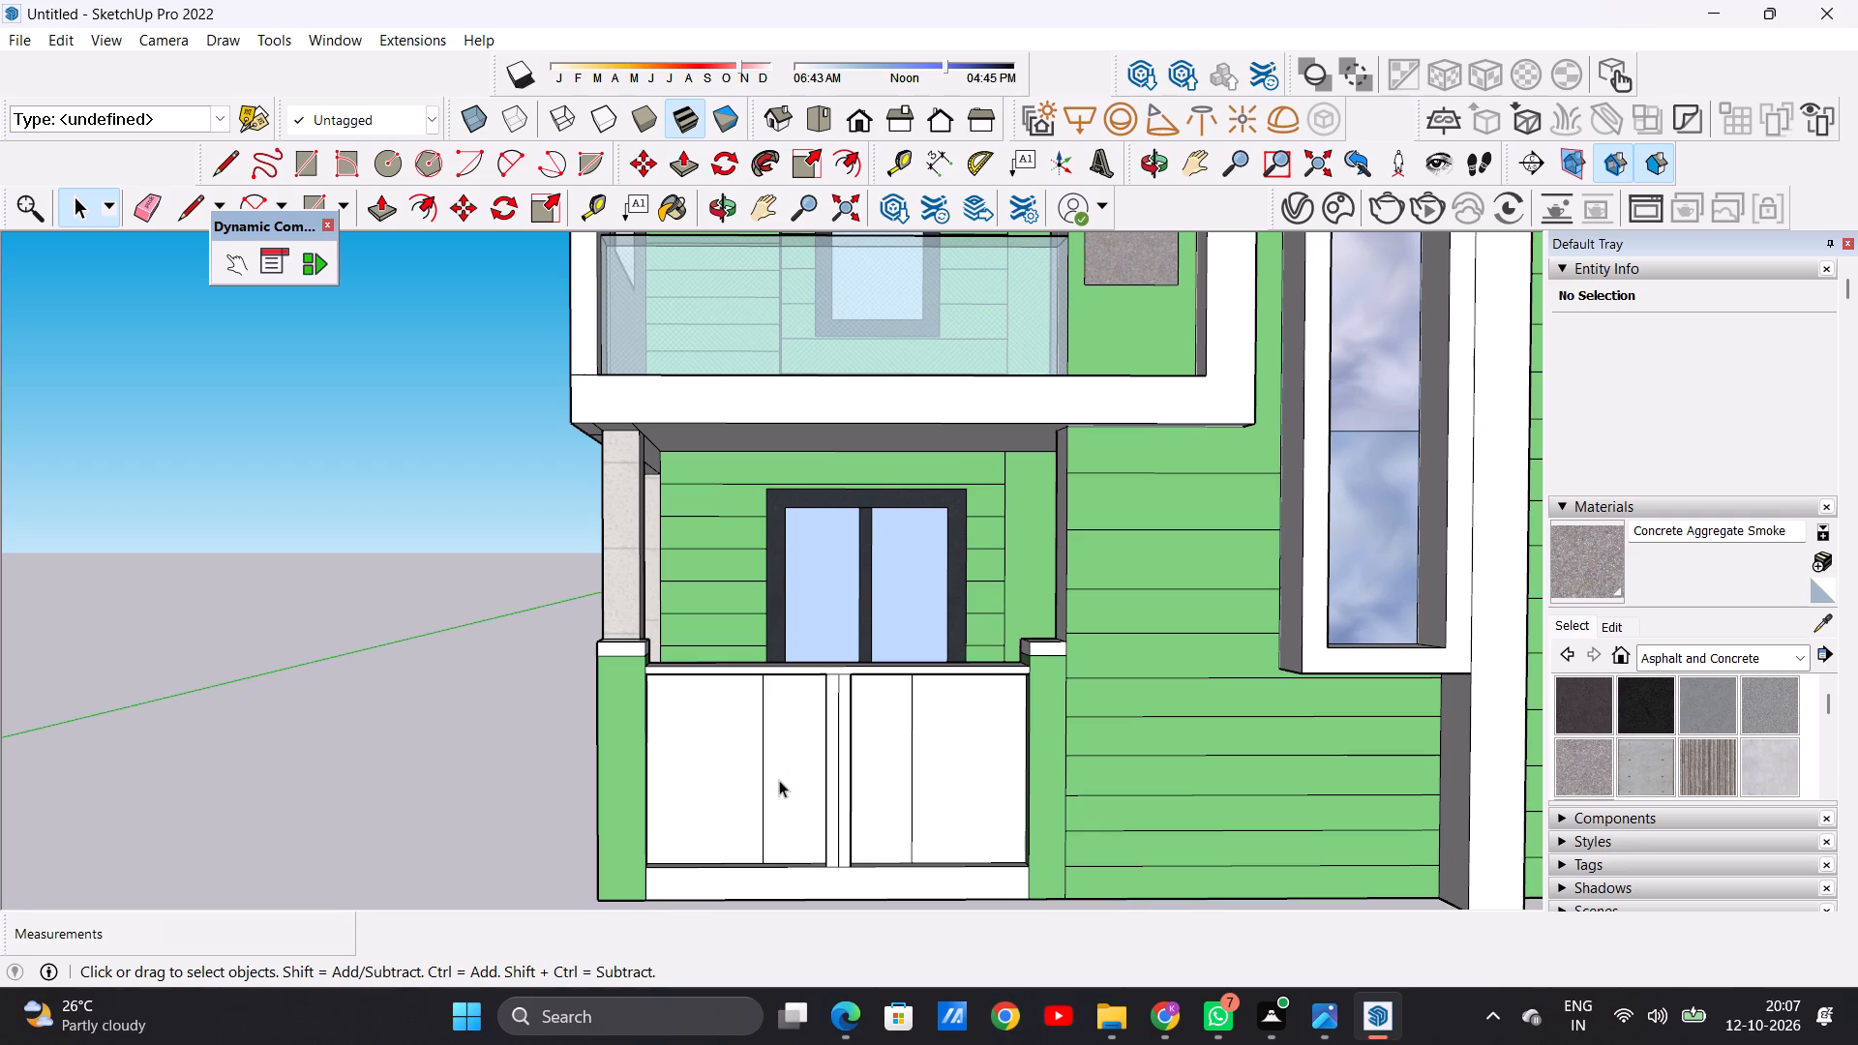
{"action": "scroll", "coordinate": [779, 773], "scroll_direction": "down", "scroll_amount": 6}
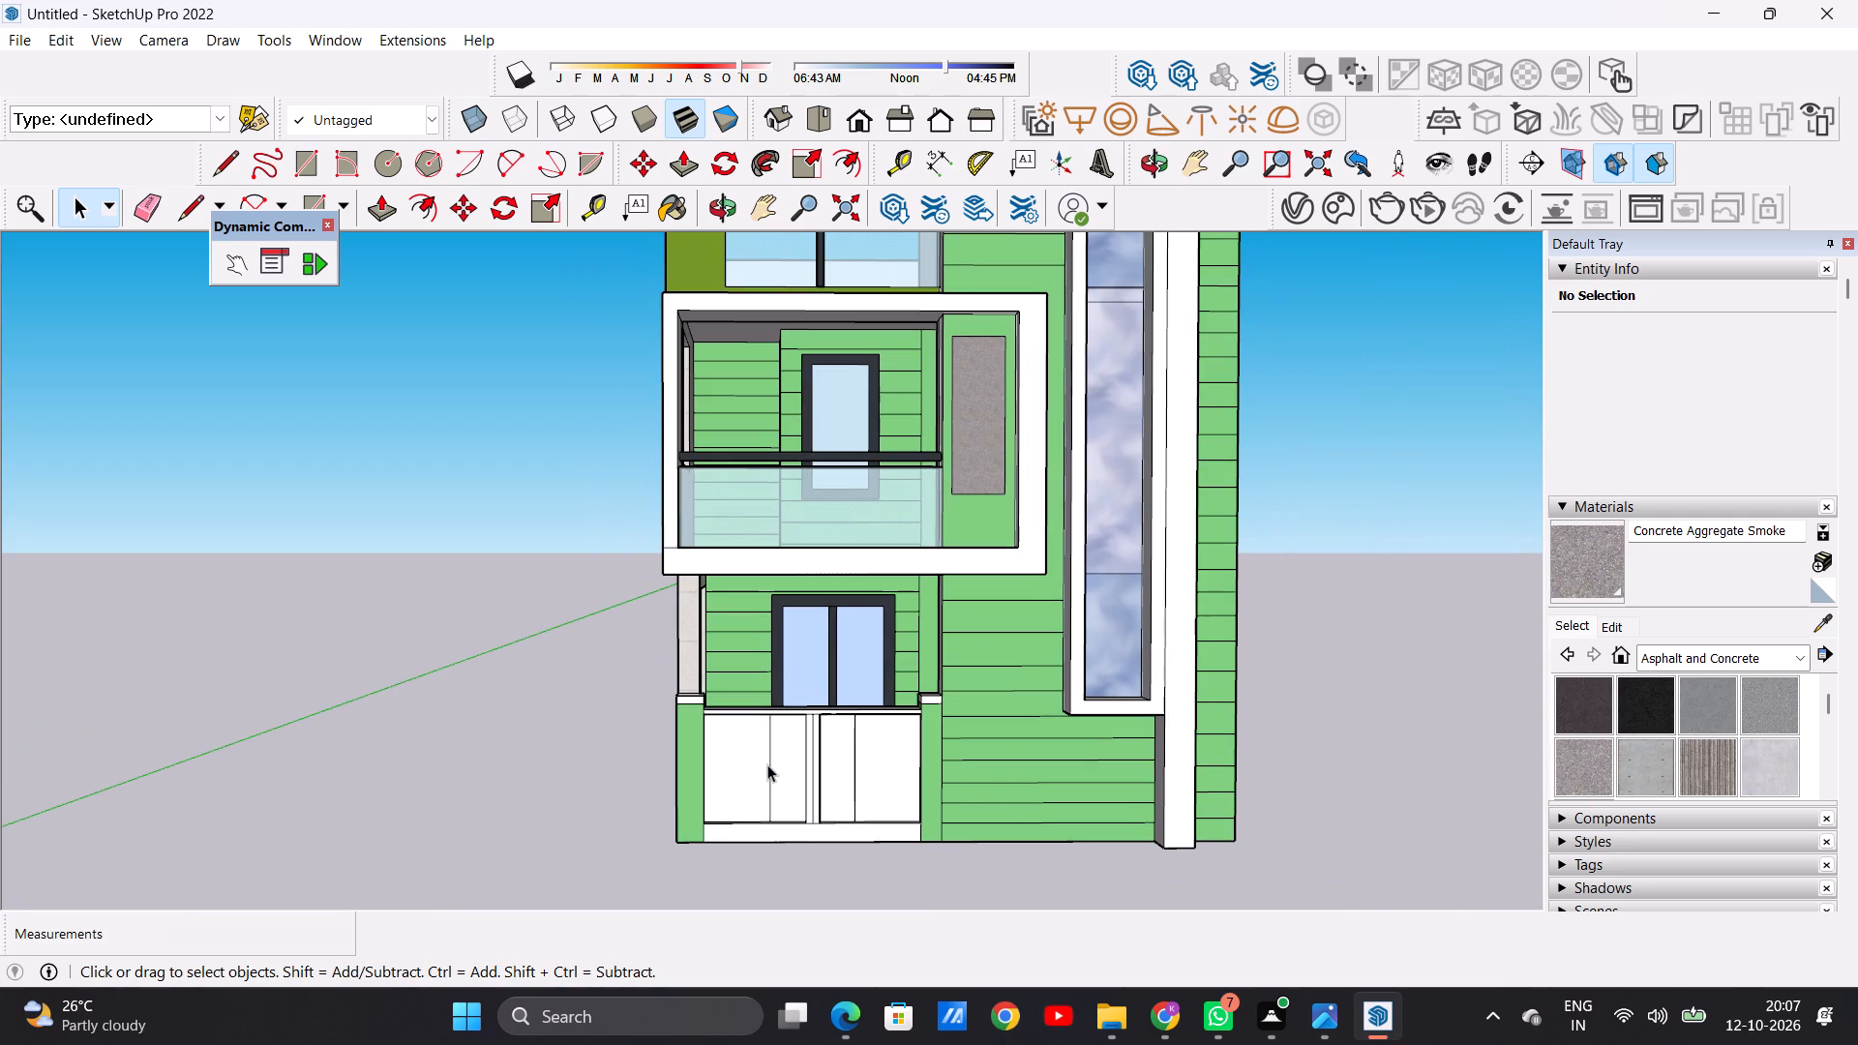
Examine the painted house facade from the front and both sides.
{"action": "scroll", "coordinate": [763, 764], "scroll_direction": "down", "scroll_amount": 6}
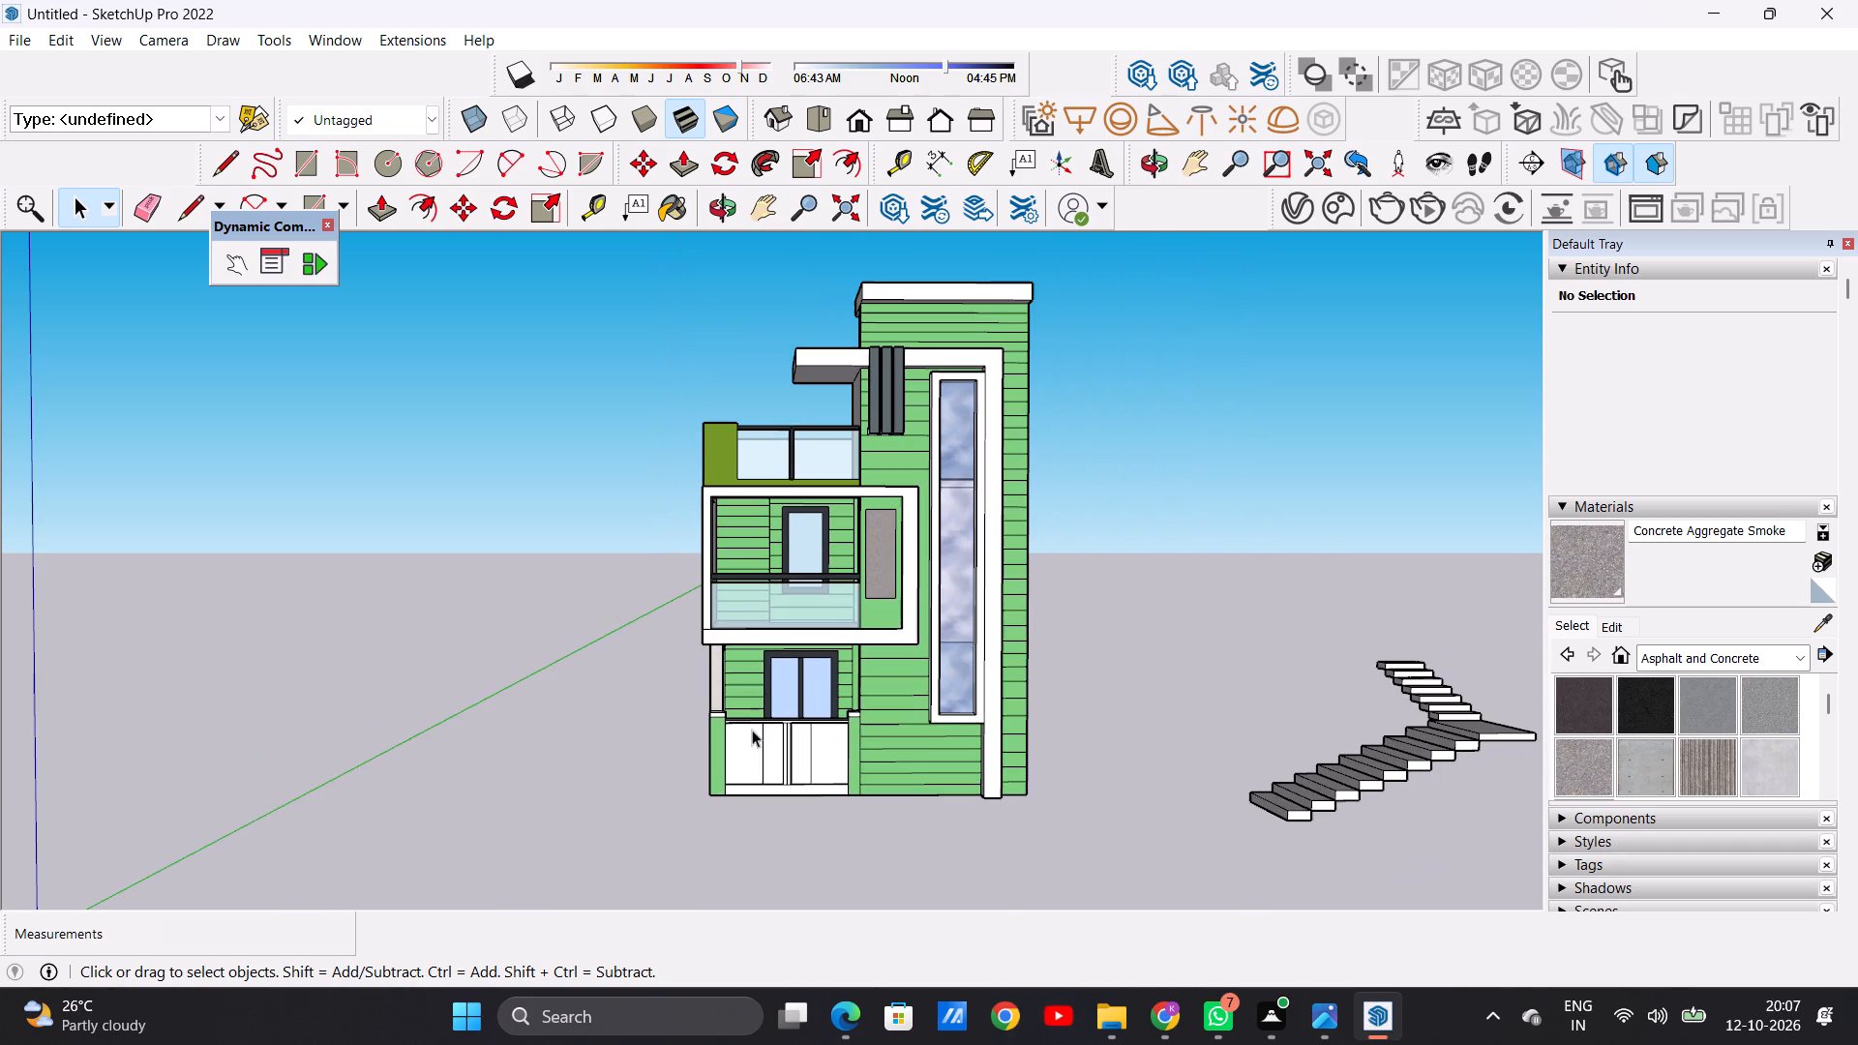
{"action": "scroll", "coordinate": [834, 514], "scroll_direction": "up", "scroll_amount": 2}
{"action": "scroll", "coordinate": [834, 514], "scroll_direction": "down", "scroll_amount": 1}
{"action": "scroll", "coordinate": [834, 514], "scroll_direction": "up", "scroll_amount": 1}
{"action": "scroll", "coordinate": [834, 514], "scroll_direction": "down", "scroll_amount": 1}
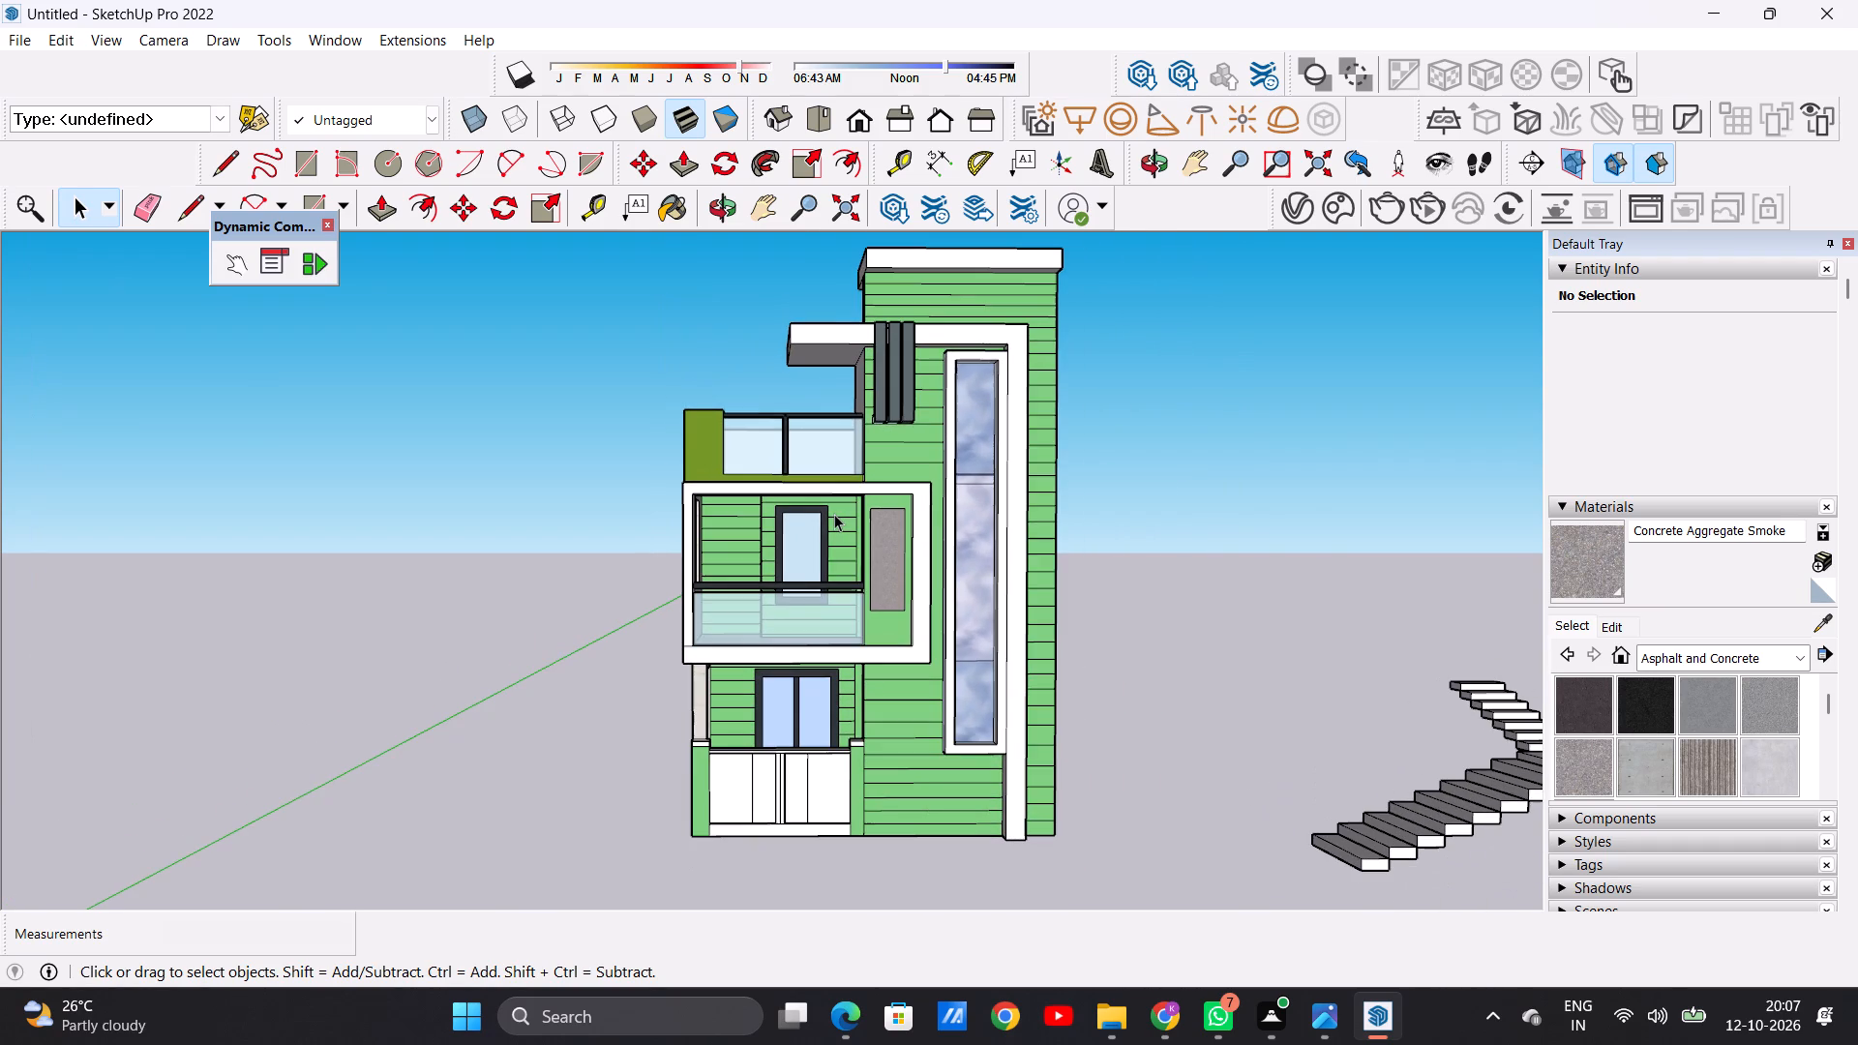
{"action": "scroll", "coordinate": [833, 514], "scroll_direction": "down", "scroll_amount": 2}
{"action": "scroll", "coordinate": [828, 514], "scroll_direction": "up", "scroll_amount": 1}
{"action": "scroll", "coordinate": [825, 515], "scroll_direction": "down", "scroll_amount": 2}
{"action": "scroll", "coordinate": [850, 389], "scroll_direction": "up", "scroll_amount": 4}
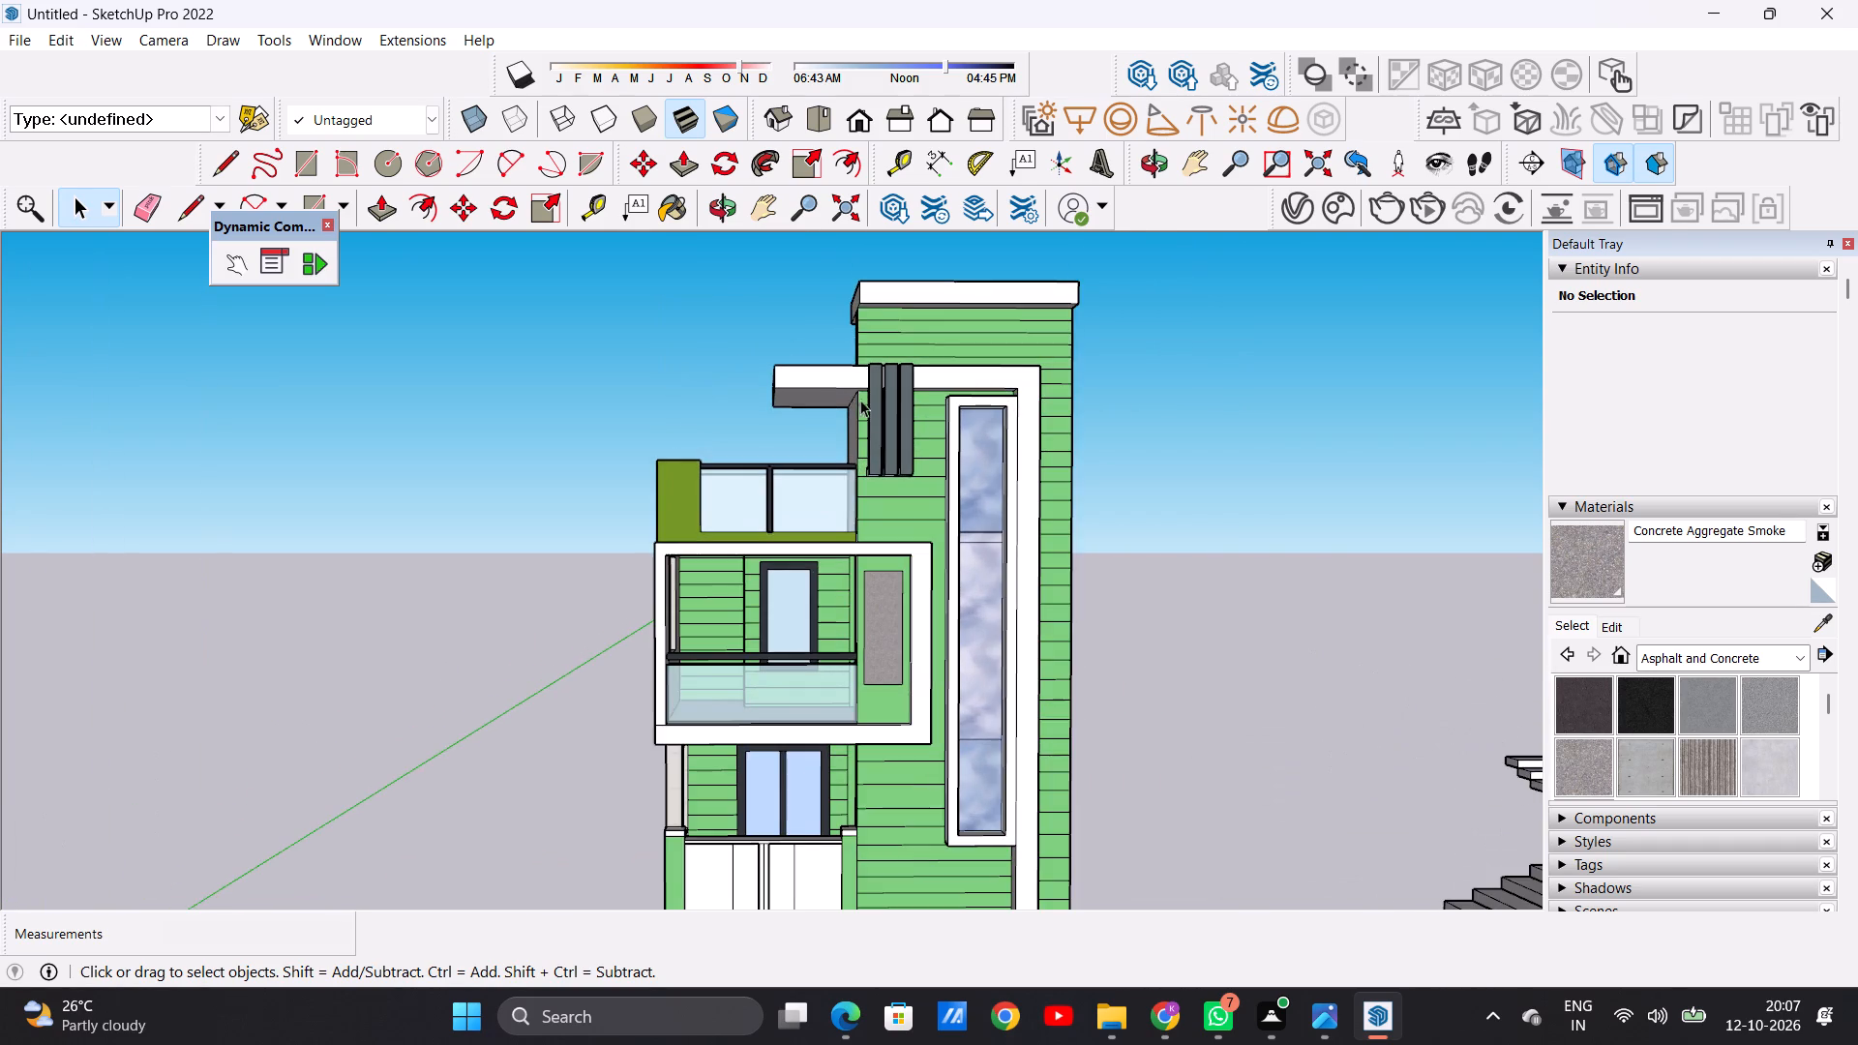
{"action": "middle_click_drag", "start_coordinate": [868, 415], "coordinate": [1252, 467]}
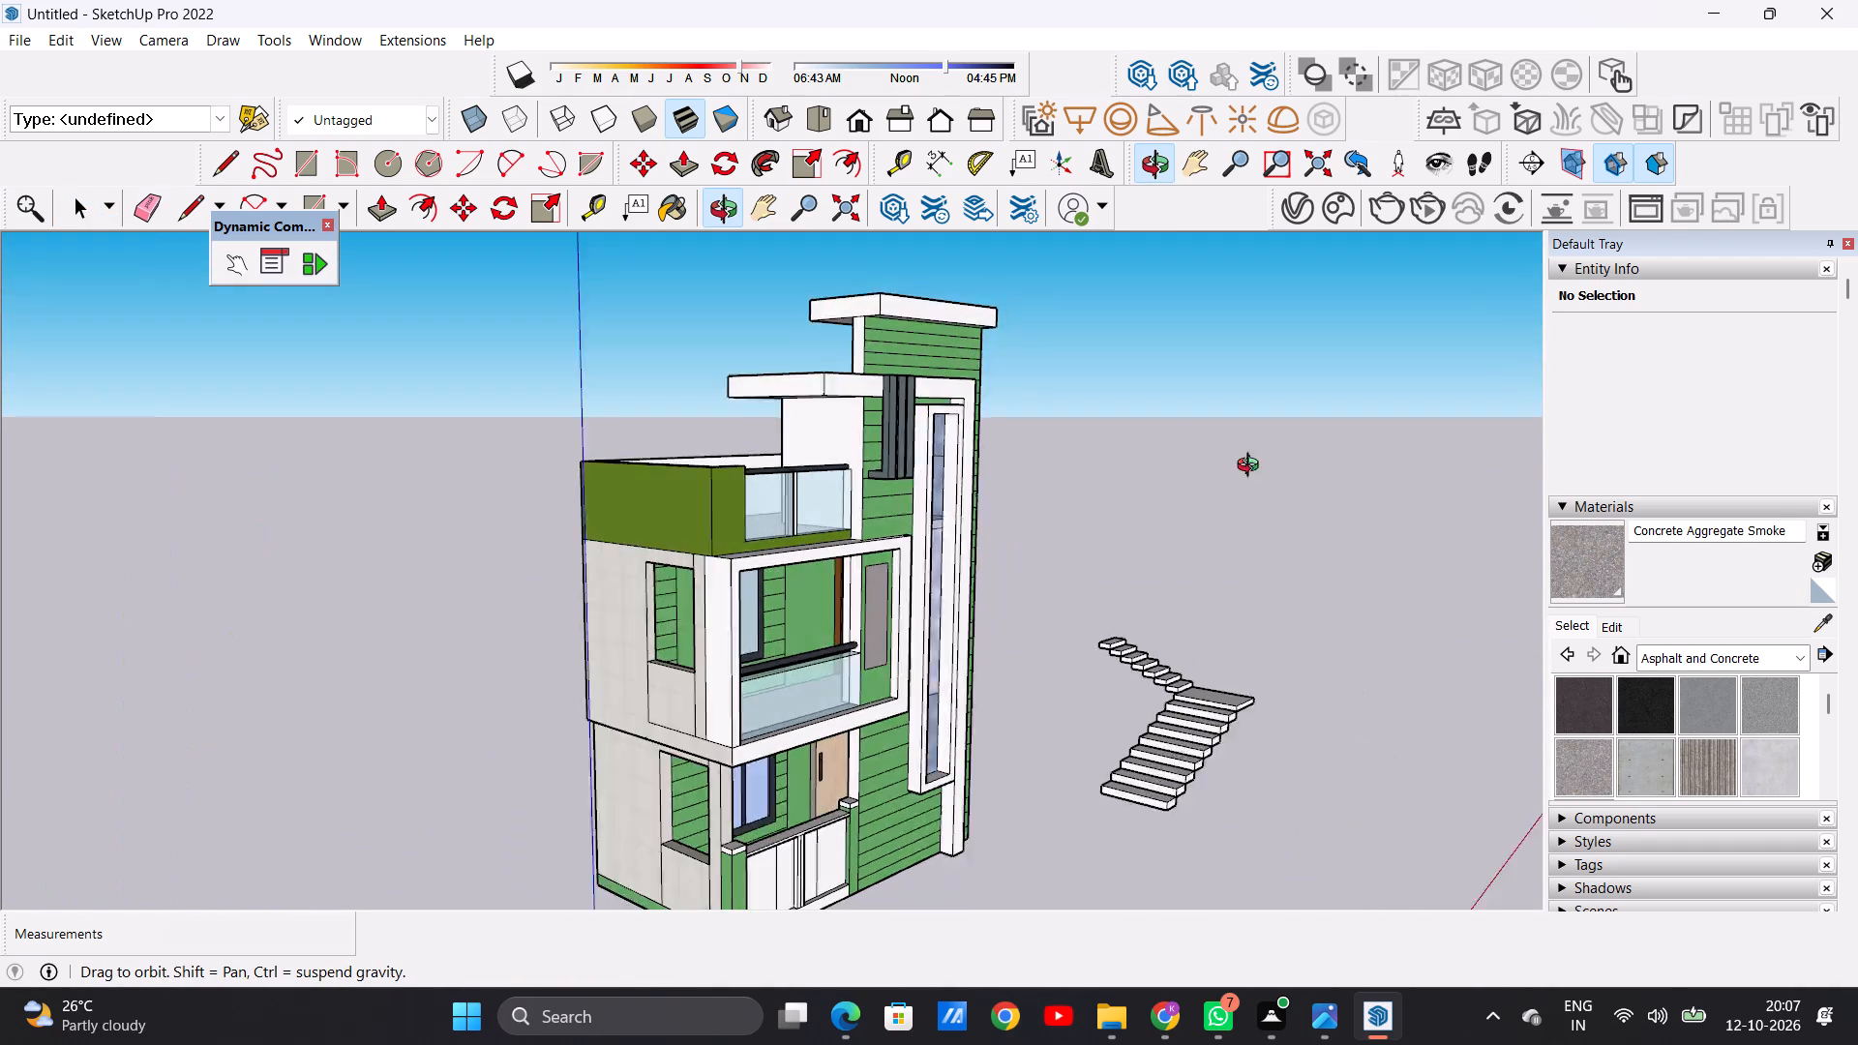
{"action": "middle_click_drag", "start_coordinate": [1252, 467], "coordinate": [339, 532]}
{"action": "middle_click_drag", "start_coordinate": [600, 517], "coordinate": [994, 453]}
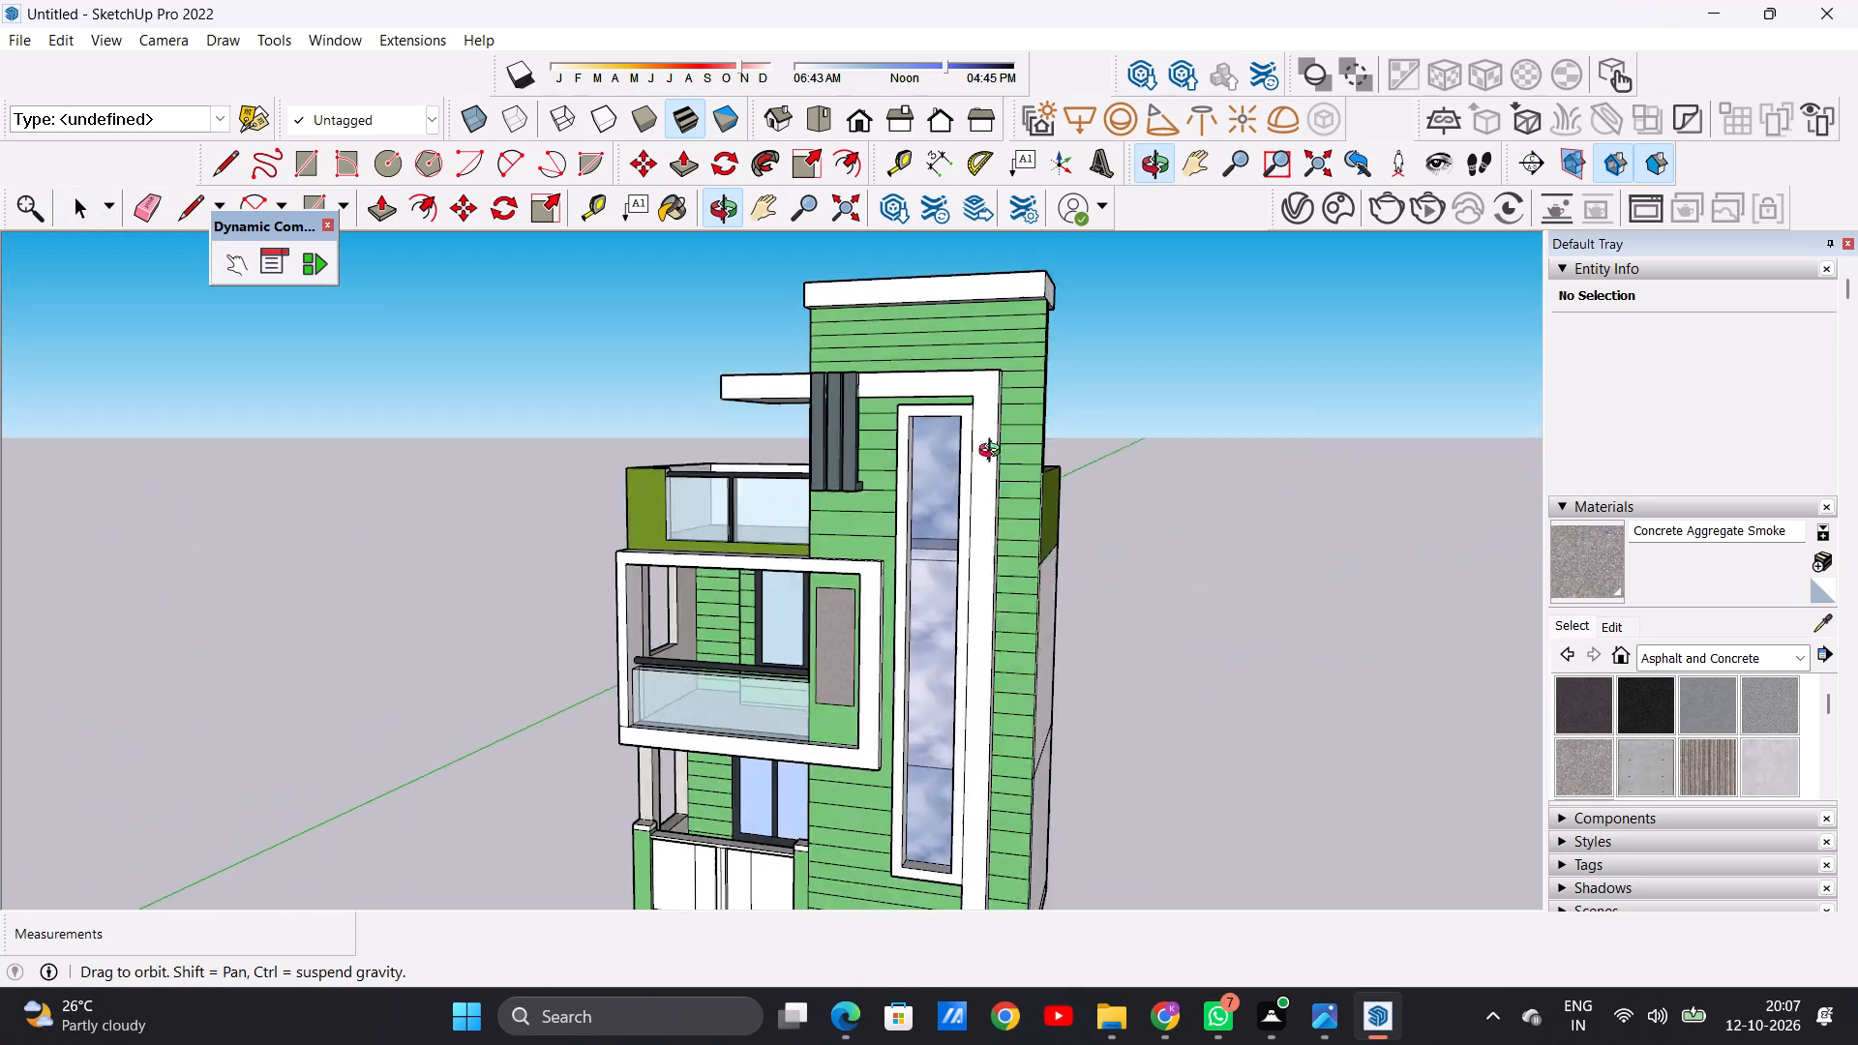
{"action": "middle_click_drag", "start_coordinate": [994, 453], "coordinate": [1066, 435]}
{"action": "scroll", "coordinate": [729, 577], "scroll_direction": "up", "scroll_amount": 6}
{"action": "scroll", "coordinate": [625, 509], "scroll_direction": "down", "scroll_amount": 4}
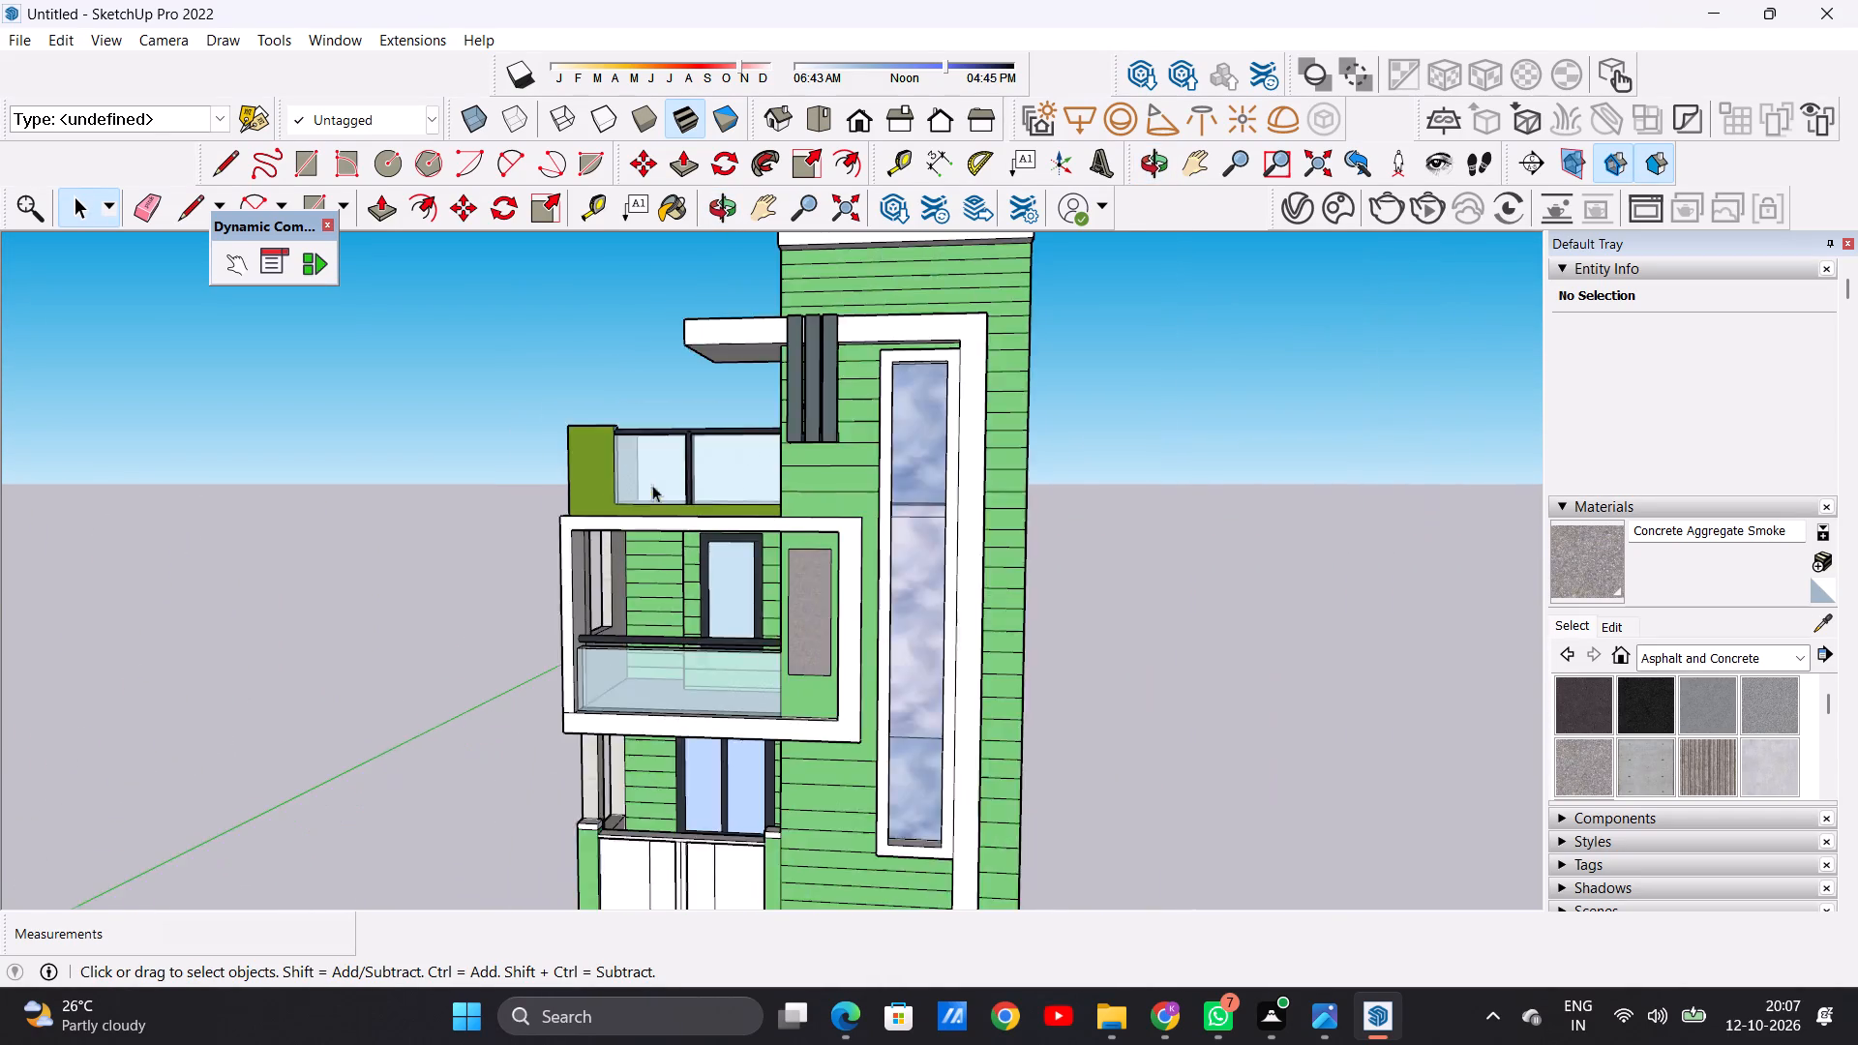
{"action": "scroll", "coordinate": [652, 485], "scroll_direction": "down", "scroll_amount": 9}
Paint the two inner strips of the ground-floor gate panels, on either side of the centre post, with Concrete Aggregate Smoke.
{"action": "scroll", "coordinate": [659, 729], "scroll_direction": "up", "scroll_amount": 18}
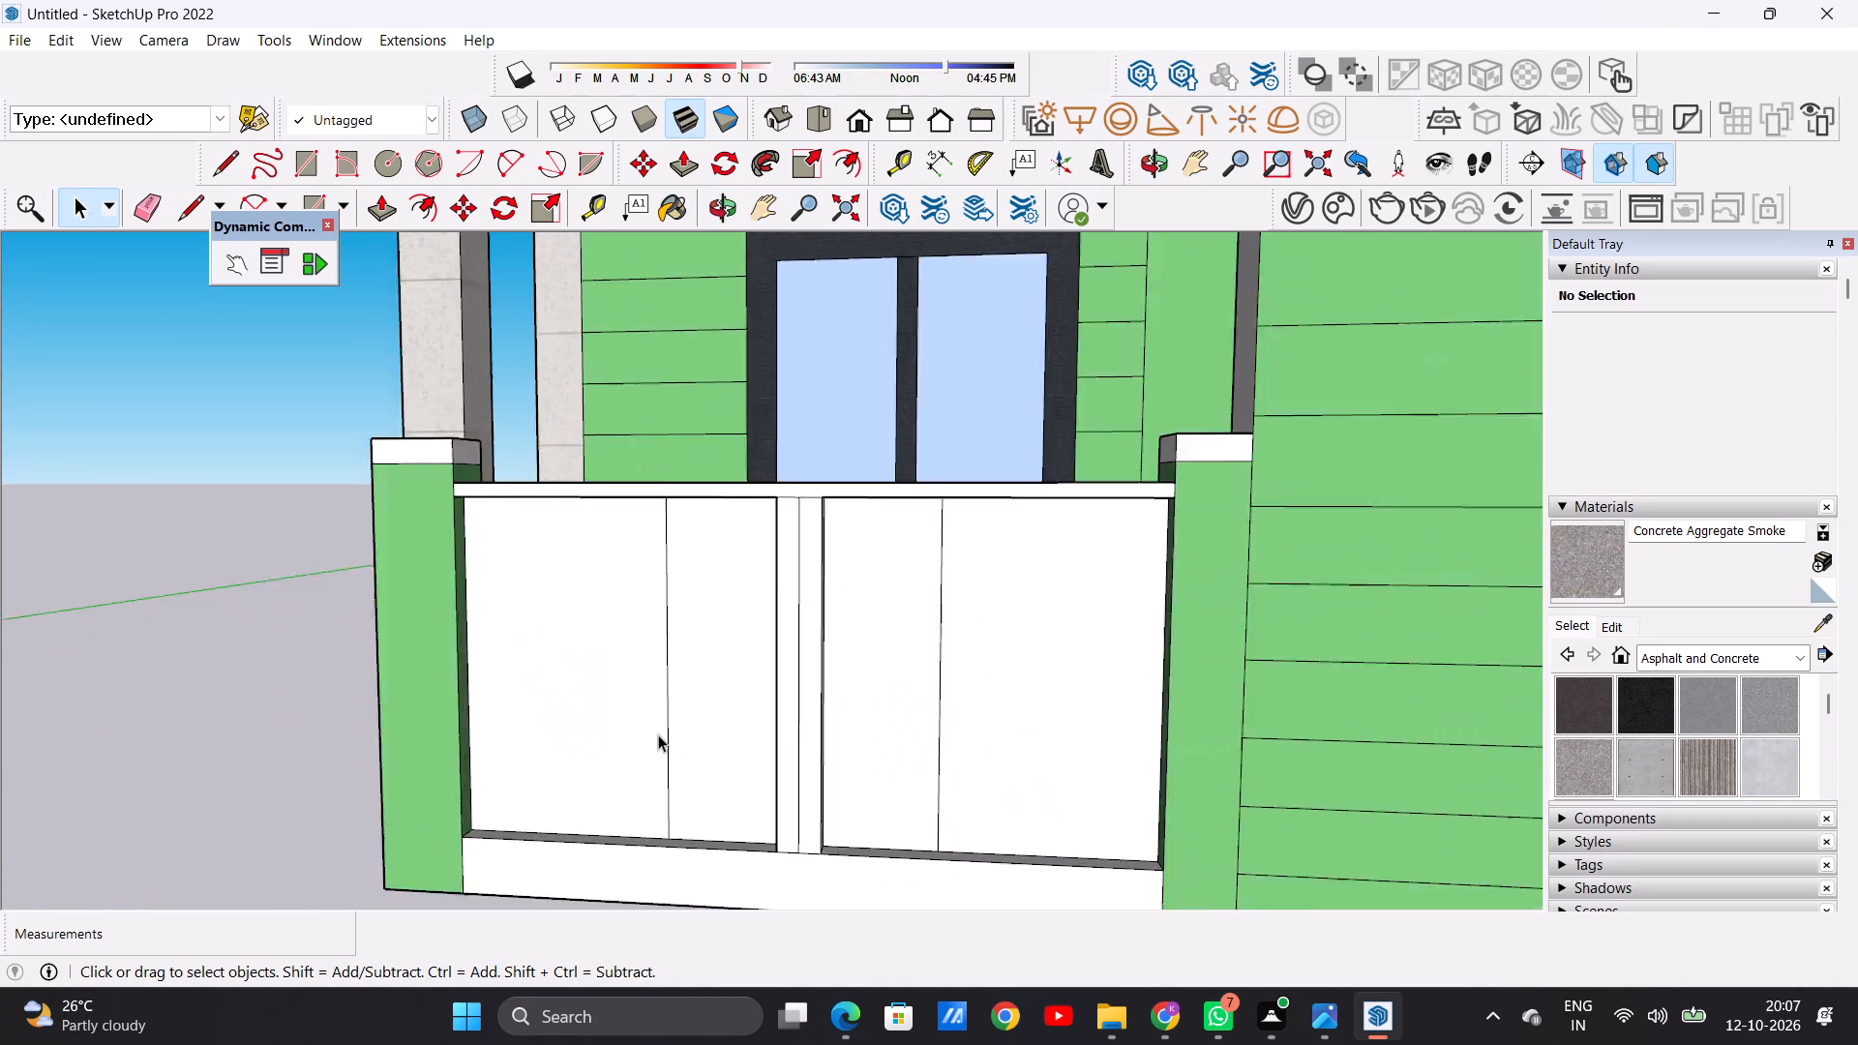
{"action": "scroll", "coordinate": [658, 734], "scroll_direction": "up", "scroll_amount": 2}
{"action": "middle_click_drag", "start_coordinate": [611, 645], "coordinate": [679, 616]}
{"action": "scroll", "coordinate": [536, 632], "scroll_direction": "down", "scroll_amount": 6}
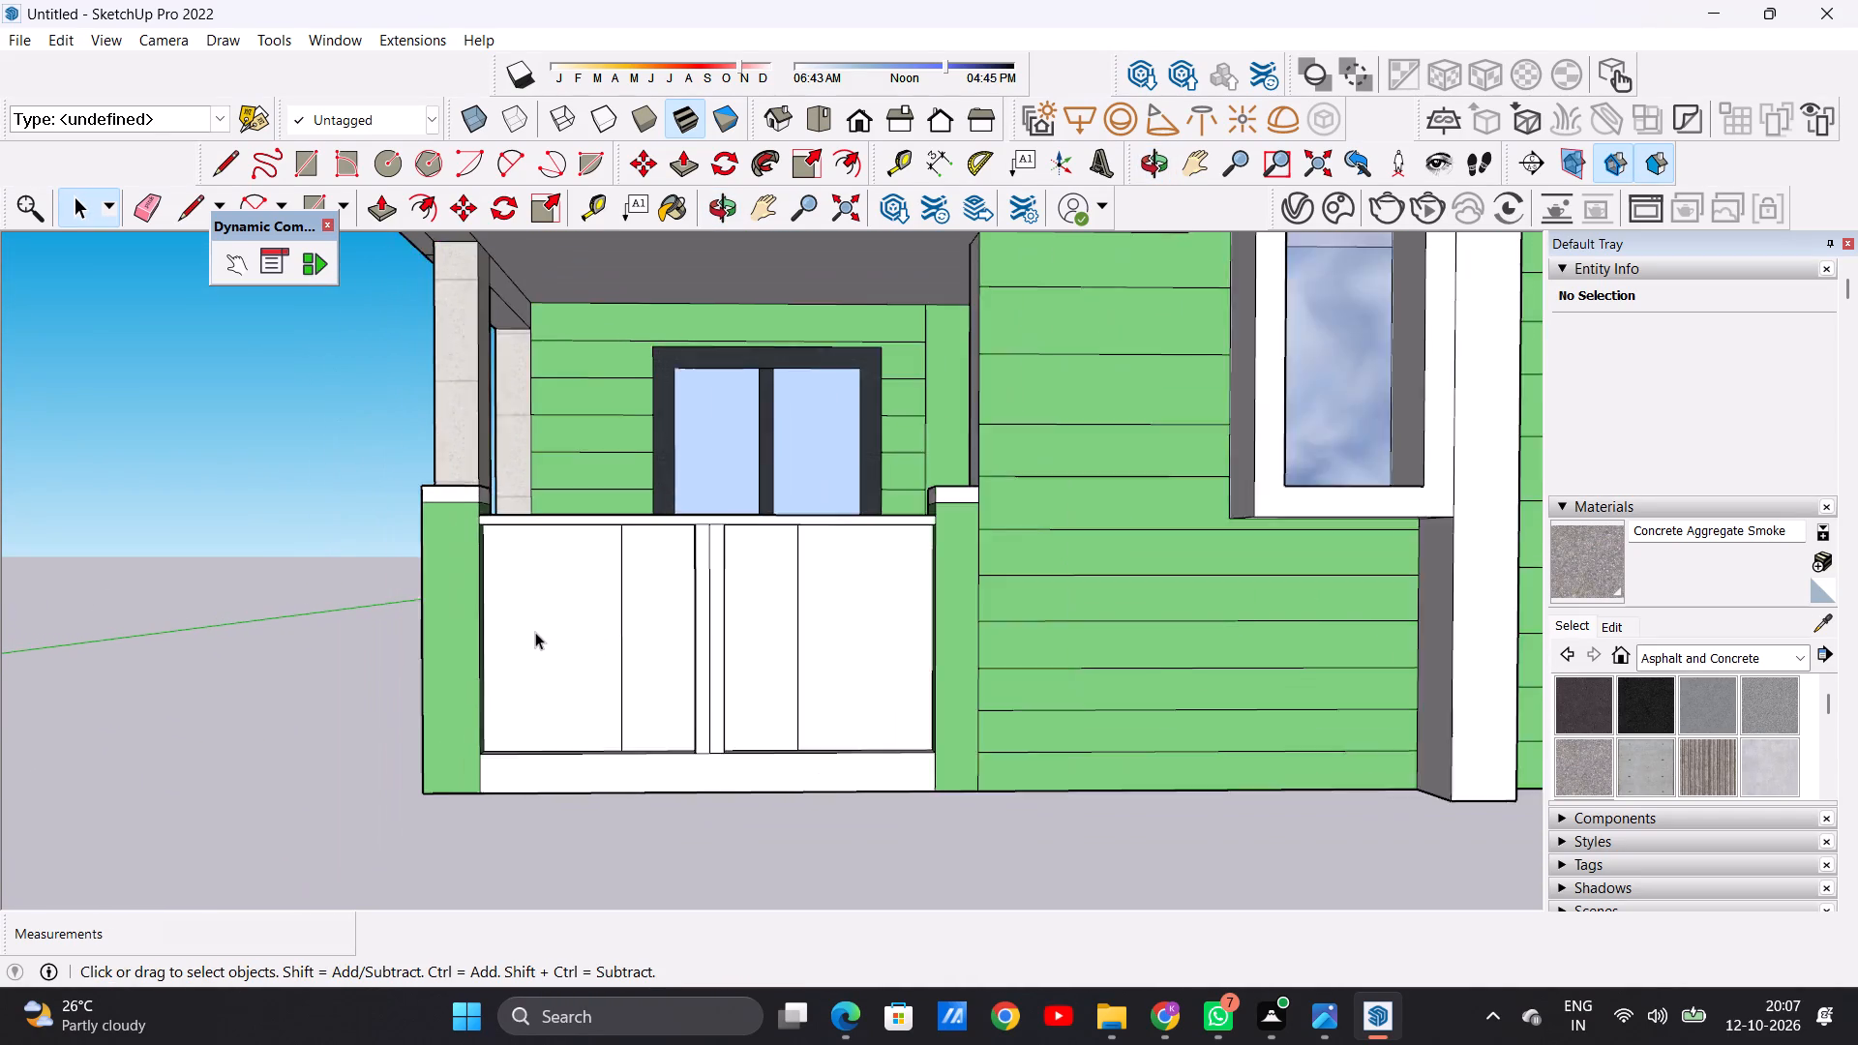
{"action": "scroll", "coordinate": [535, 632], "scroll_direction": "down", "scroll_amount": 4}
{"action": "scroll", "coordinate": [622, 655], "scroll_direction": "up", "scroll_amount": 2}
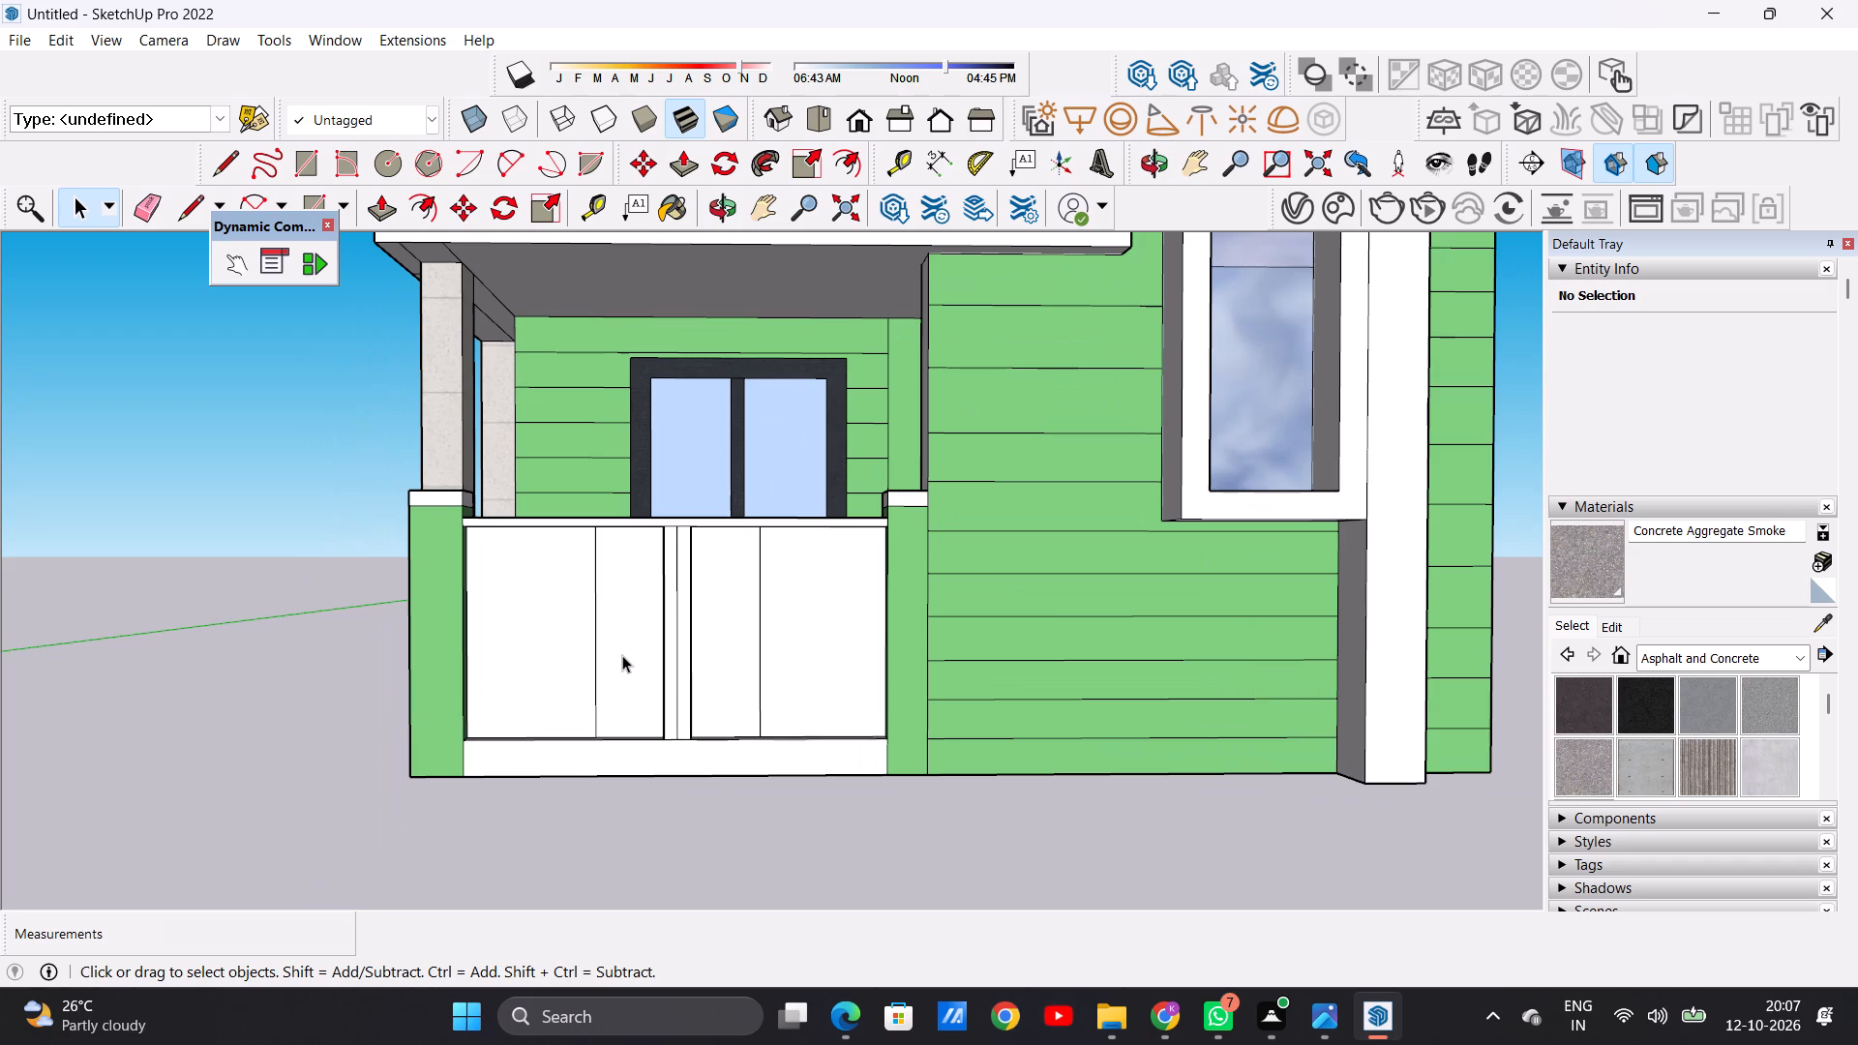
{"action": "scroll", "coordinate": [594, 632], "scroll_direction": "up", "scroll_amount": 6}
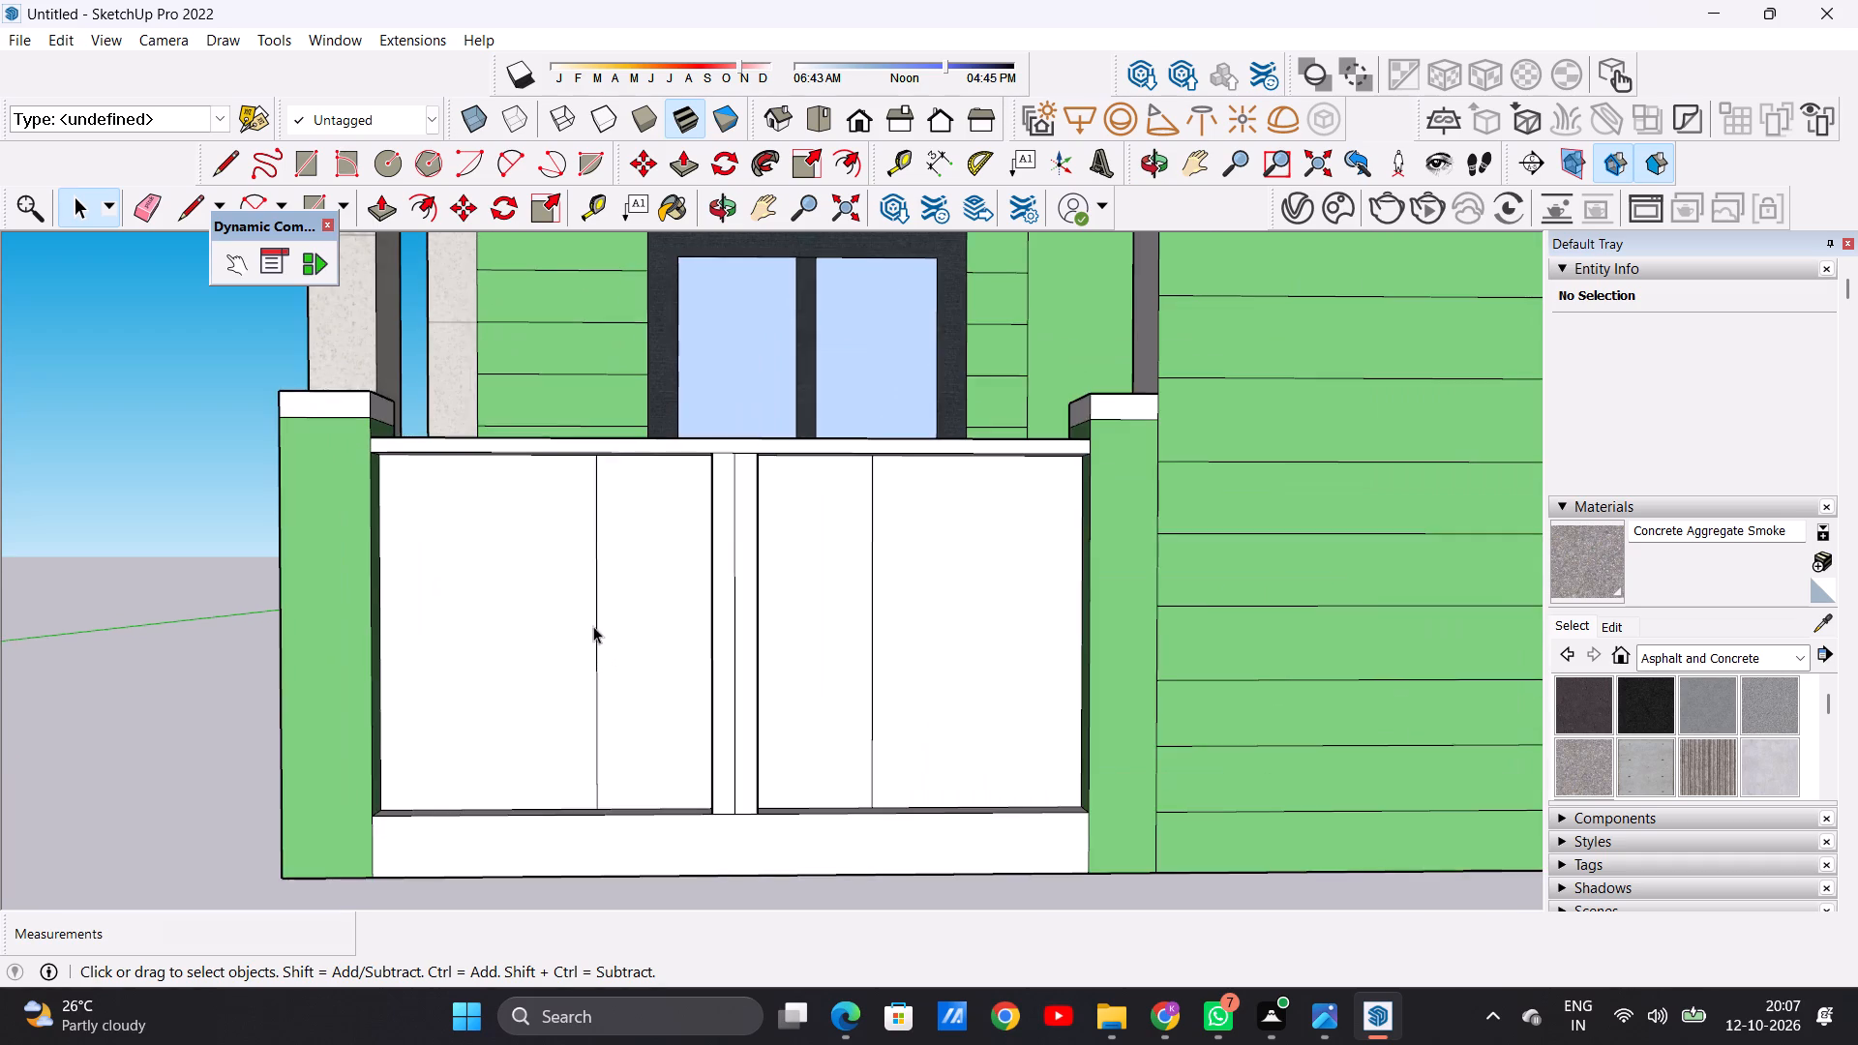
{"action": "middle_click_drag", "start_coordinate": [608, 606], "coordinate": [603, 705]}
{"action": "scroll", "coordinate": [587, 616], "scroll_direction": "down", "scroll_amount": 7}
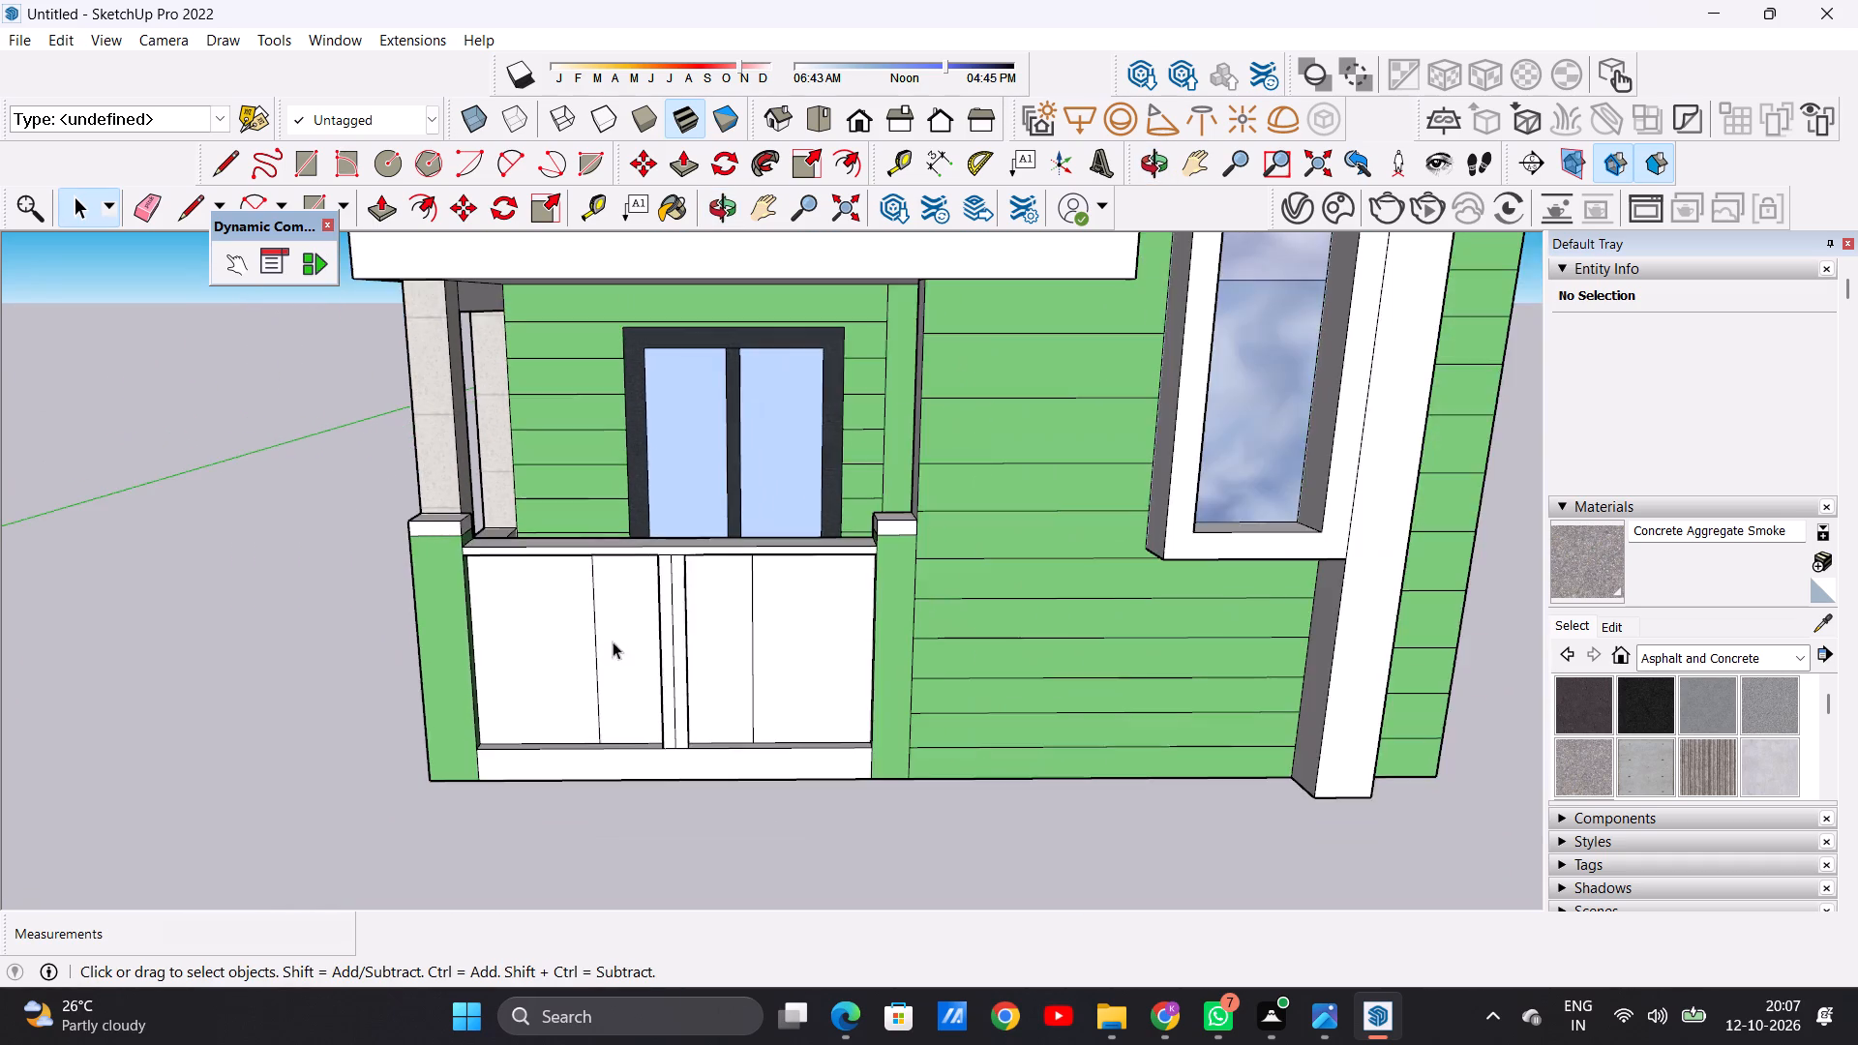
{"action": "scroll", "coordinate": [624, 680], "scroll_direction": "up", "scroll_amount": 7}
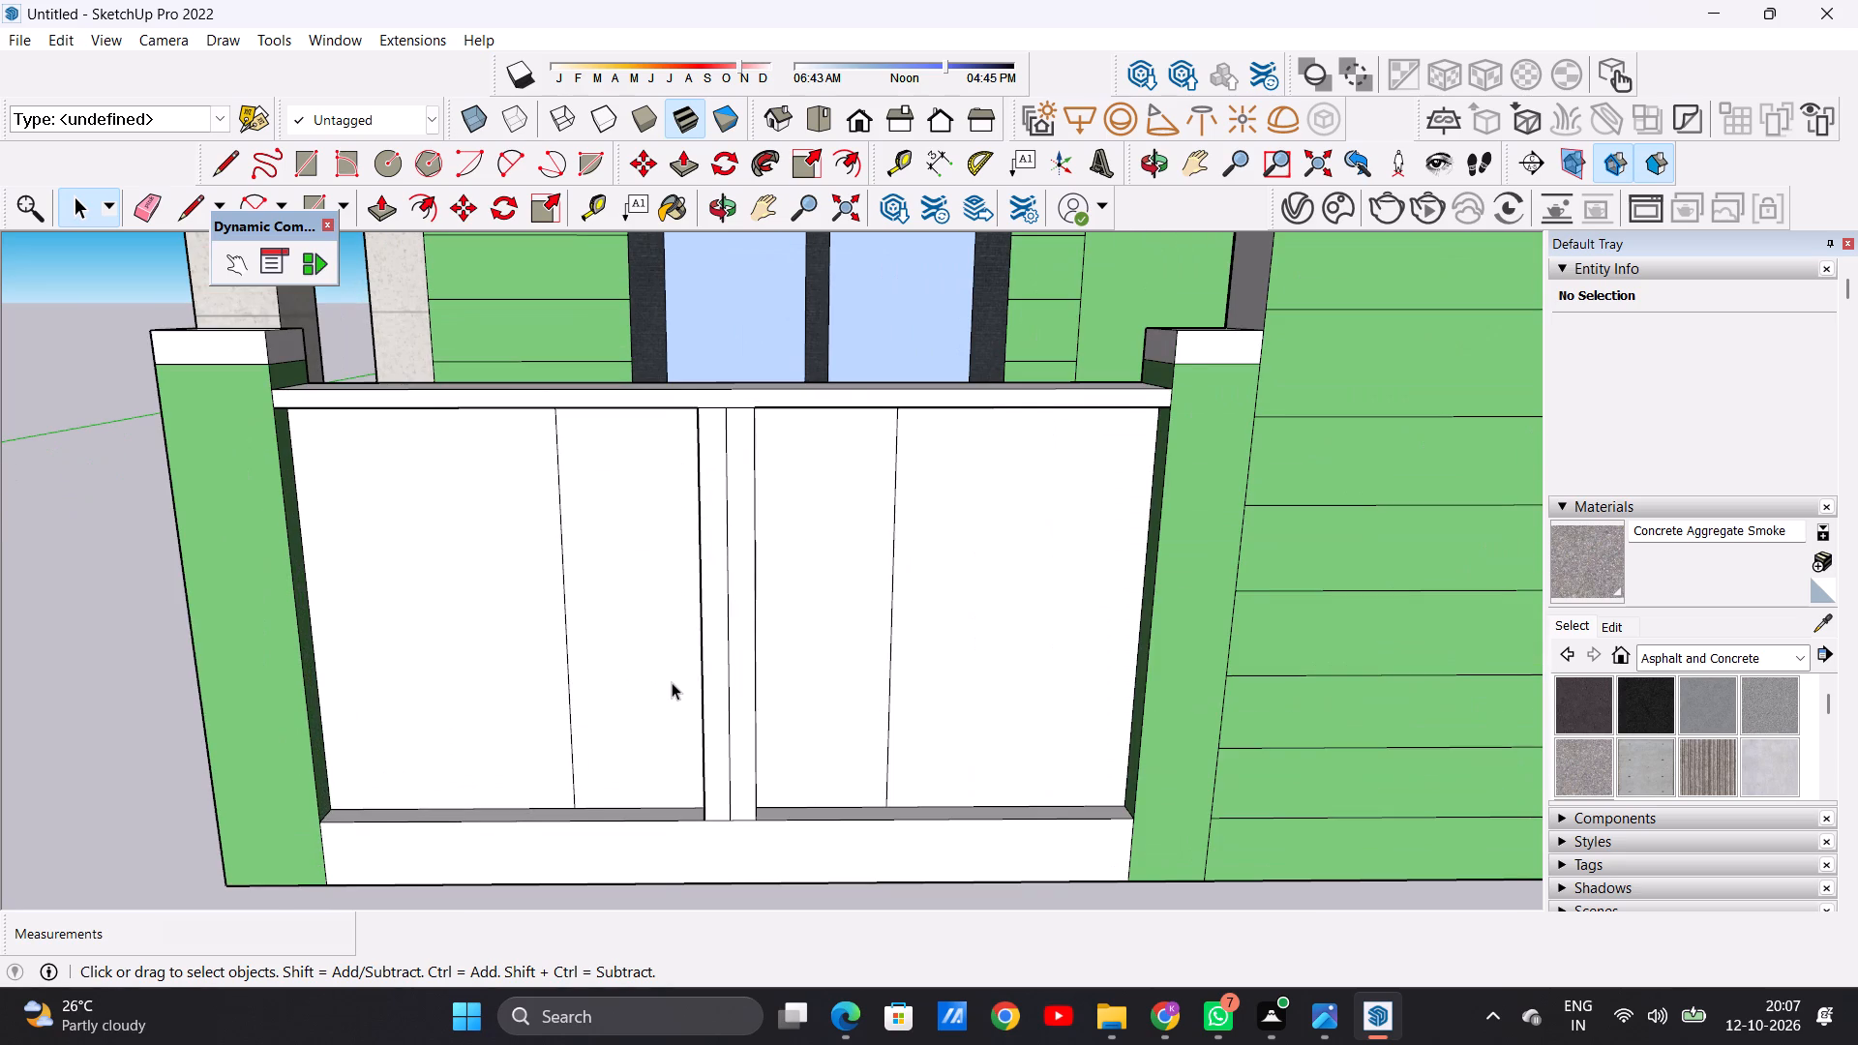
{"action": "scroll", "coordinate": [671, 698], "scroll_direction": "up", "scroll_amount": 1}
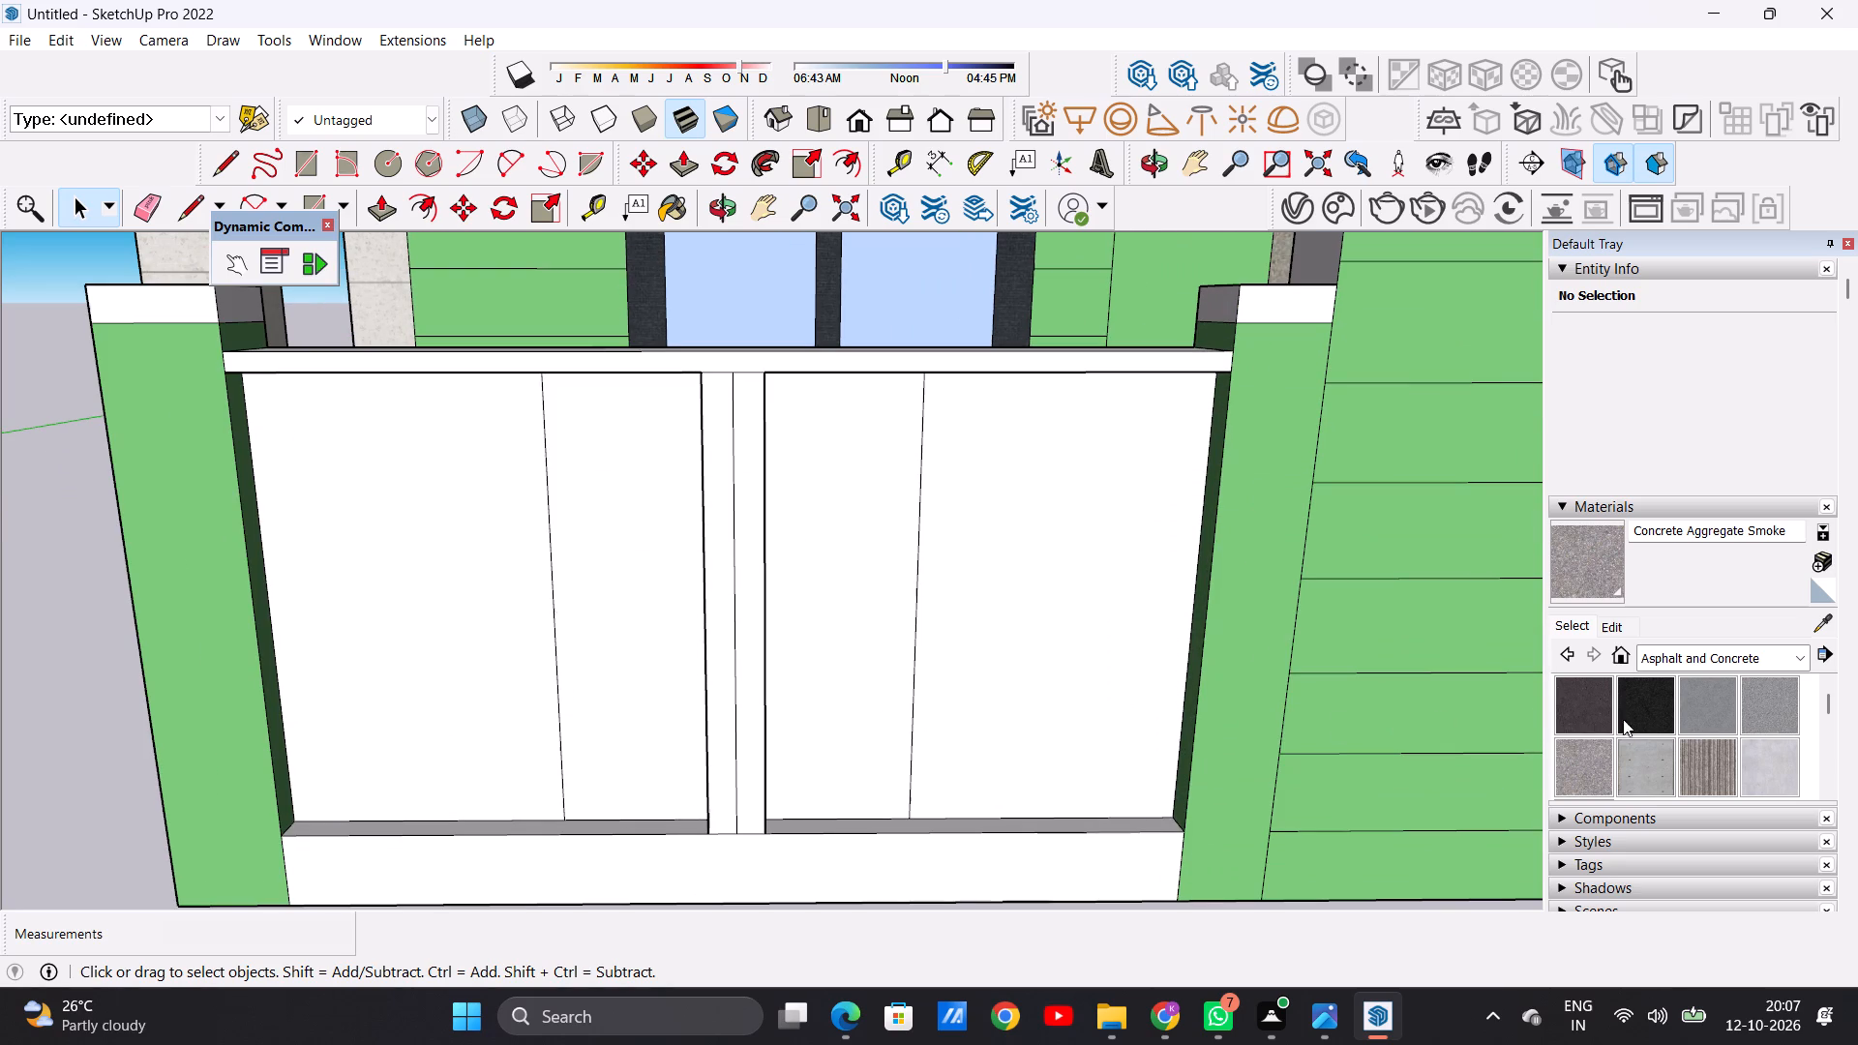
{"action": "left_click", "coordinate": [1592, 776]}
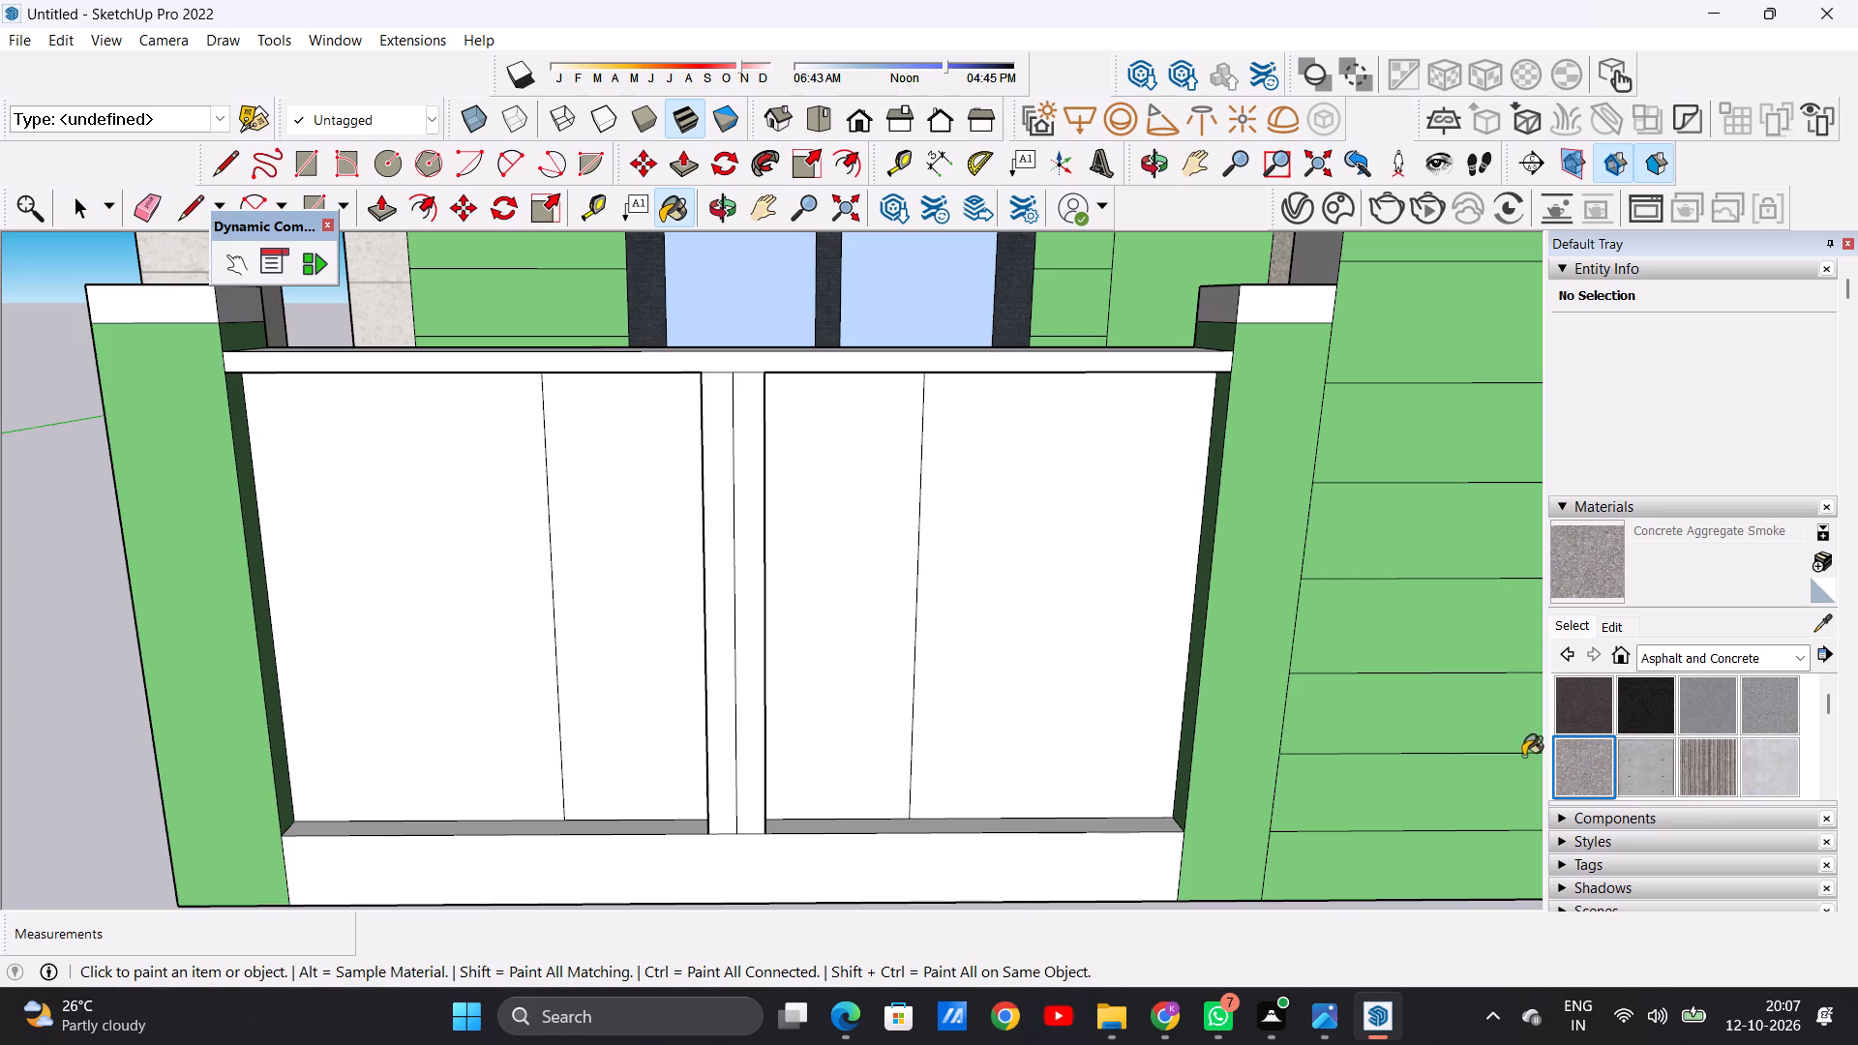
{"action": "left_click", "coordinate": [606, 699]}
{"action": "left_click", "coordinate": [808, 700]}
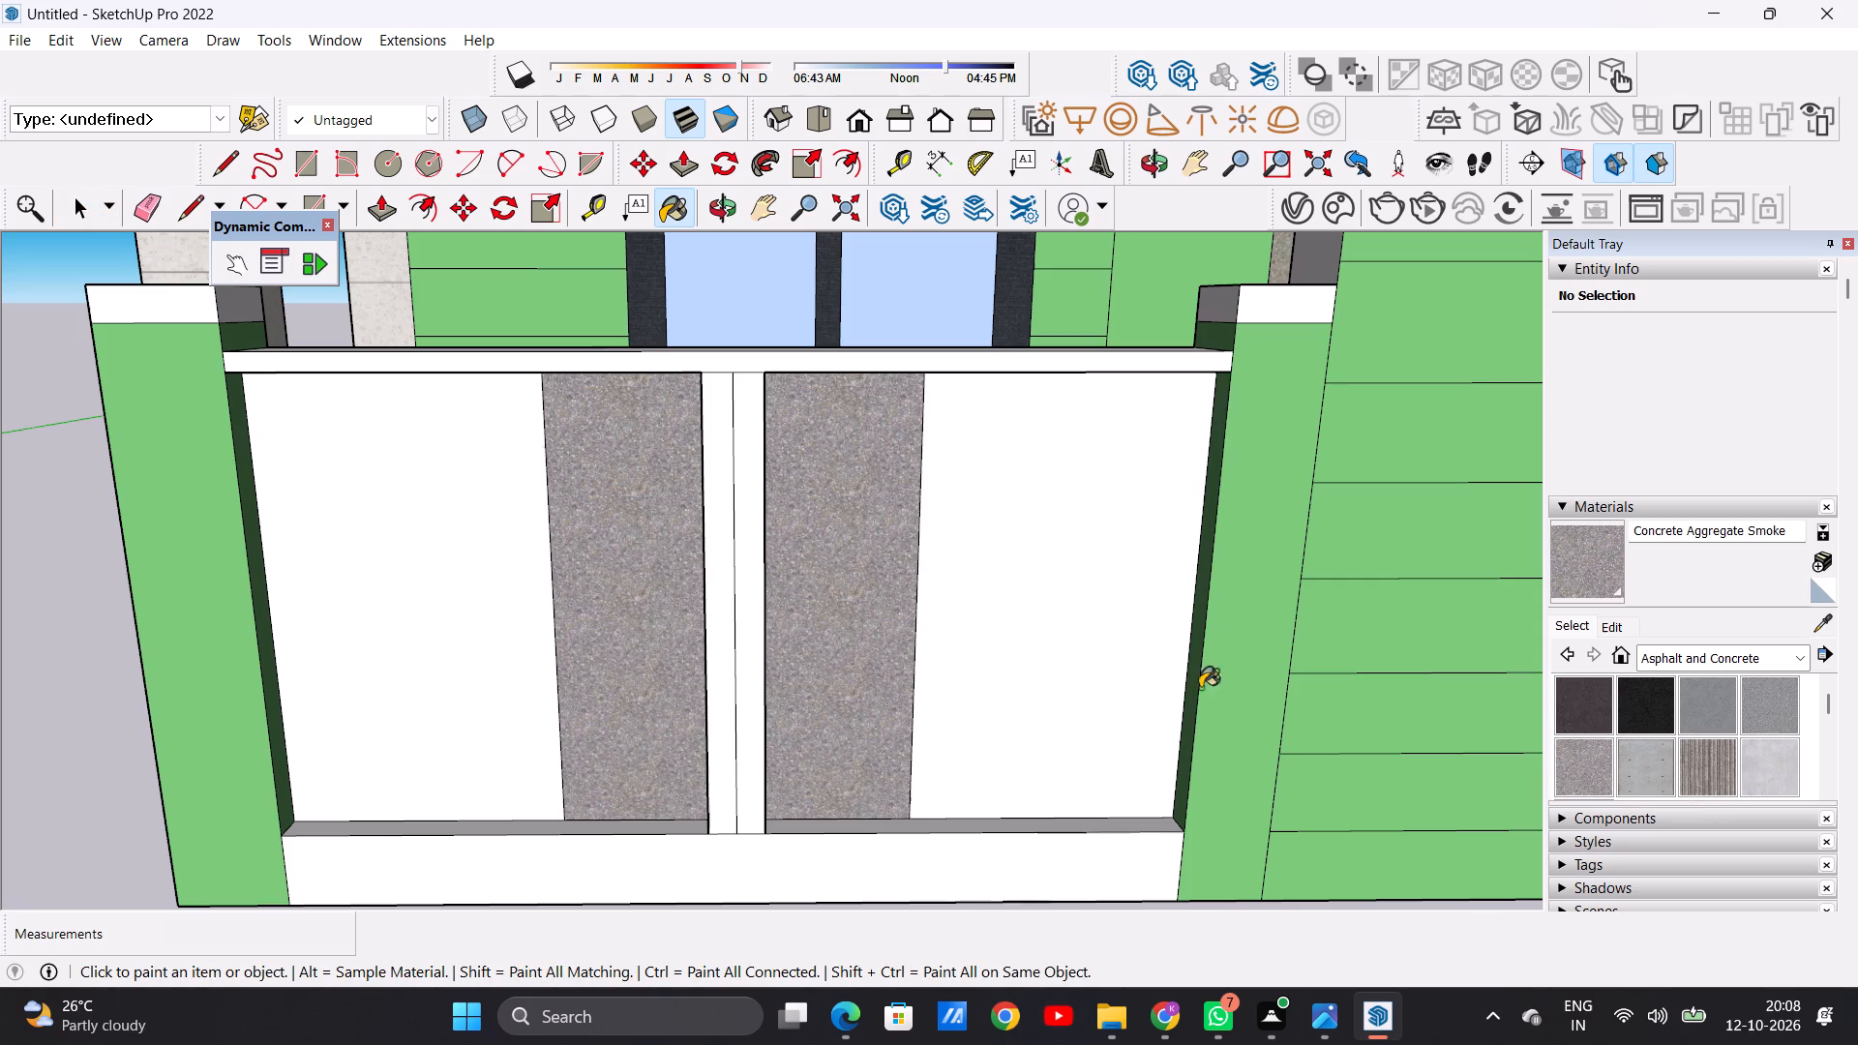
Paint both front halves of the gate's centre post with Asphalt New from Asphalt and Concrete.
{"action": "left_click", "coordinate": [1581, 706]}
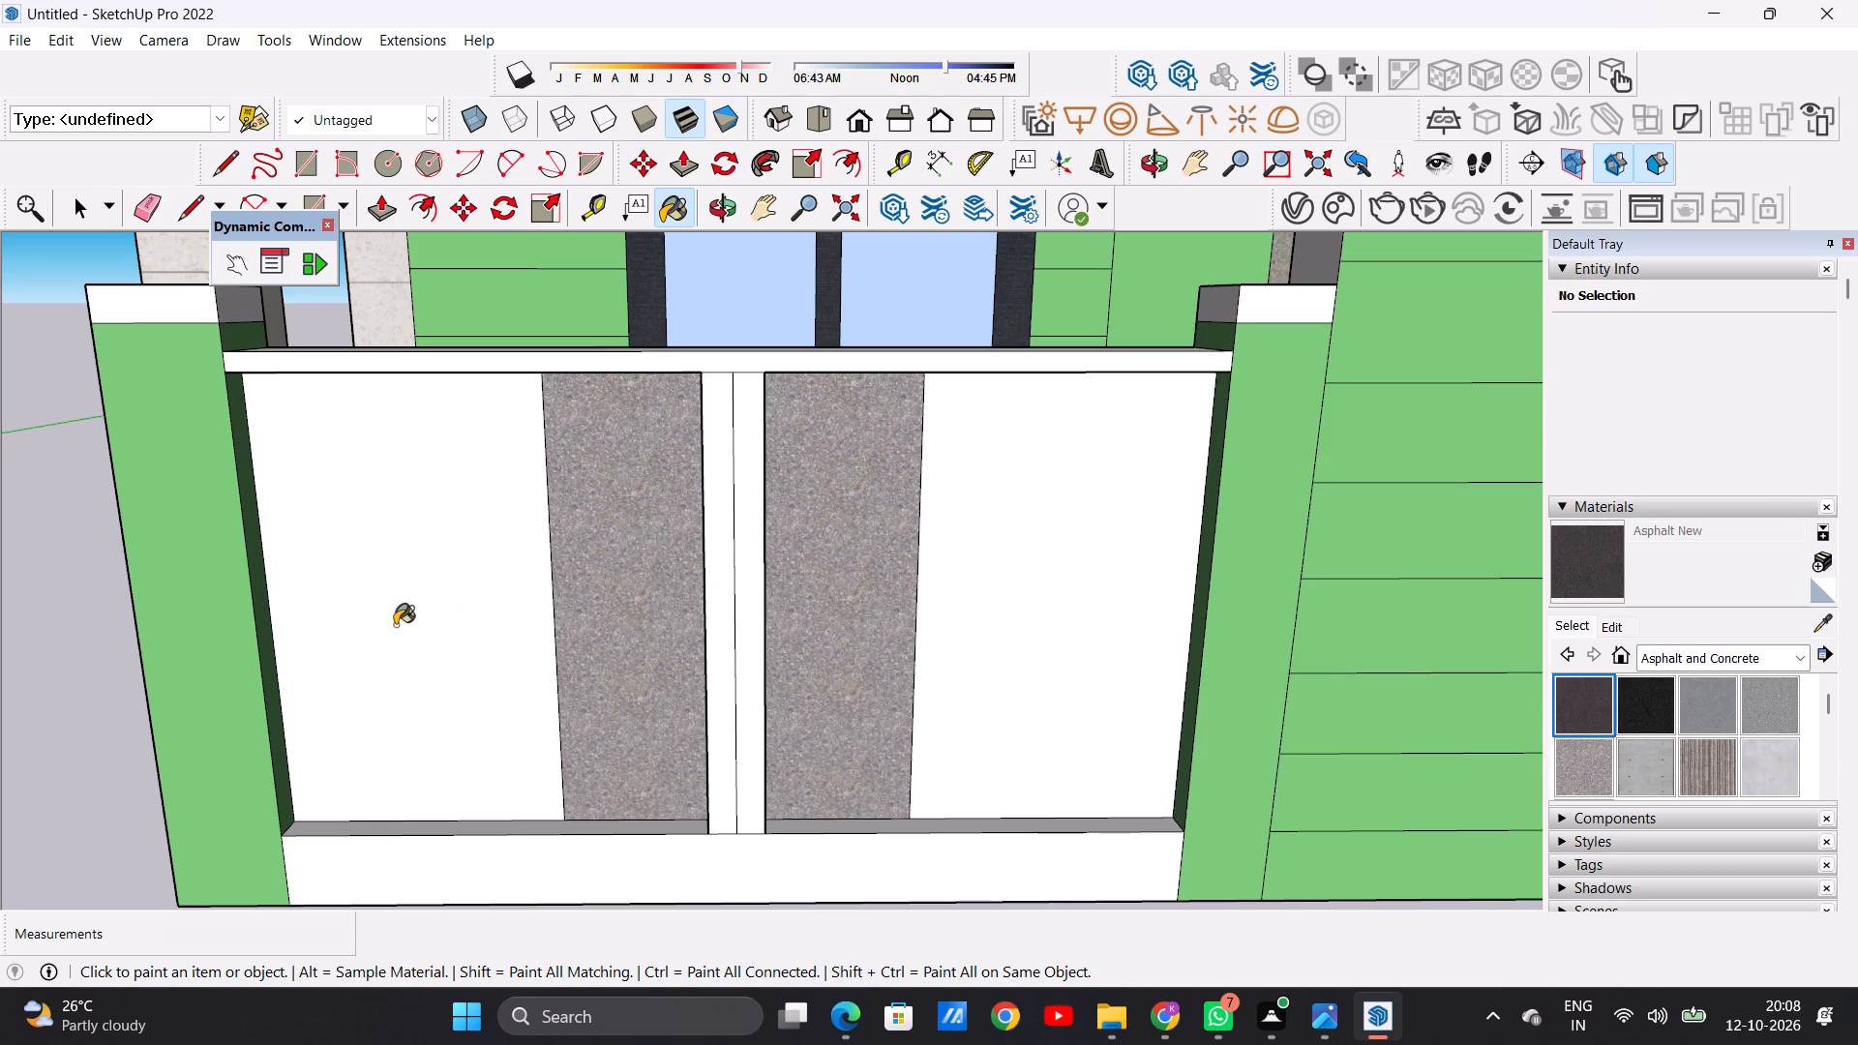
{"action": "scroll", "coordinate": [647, 653], "scroll_direction": "up", "scroll_amount": 5}
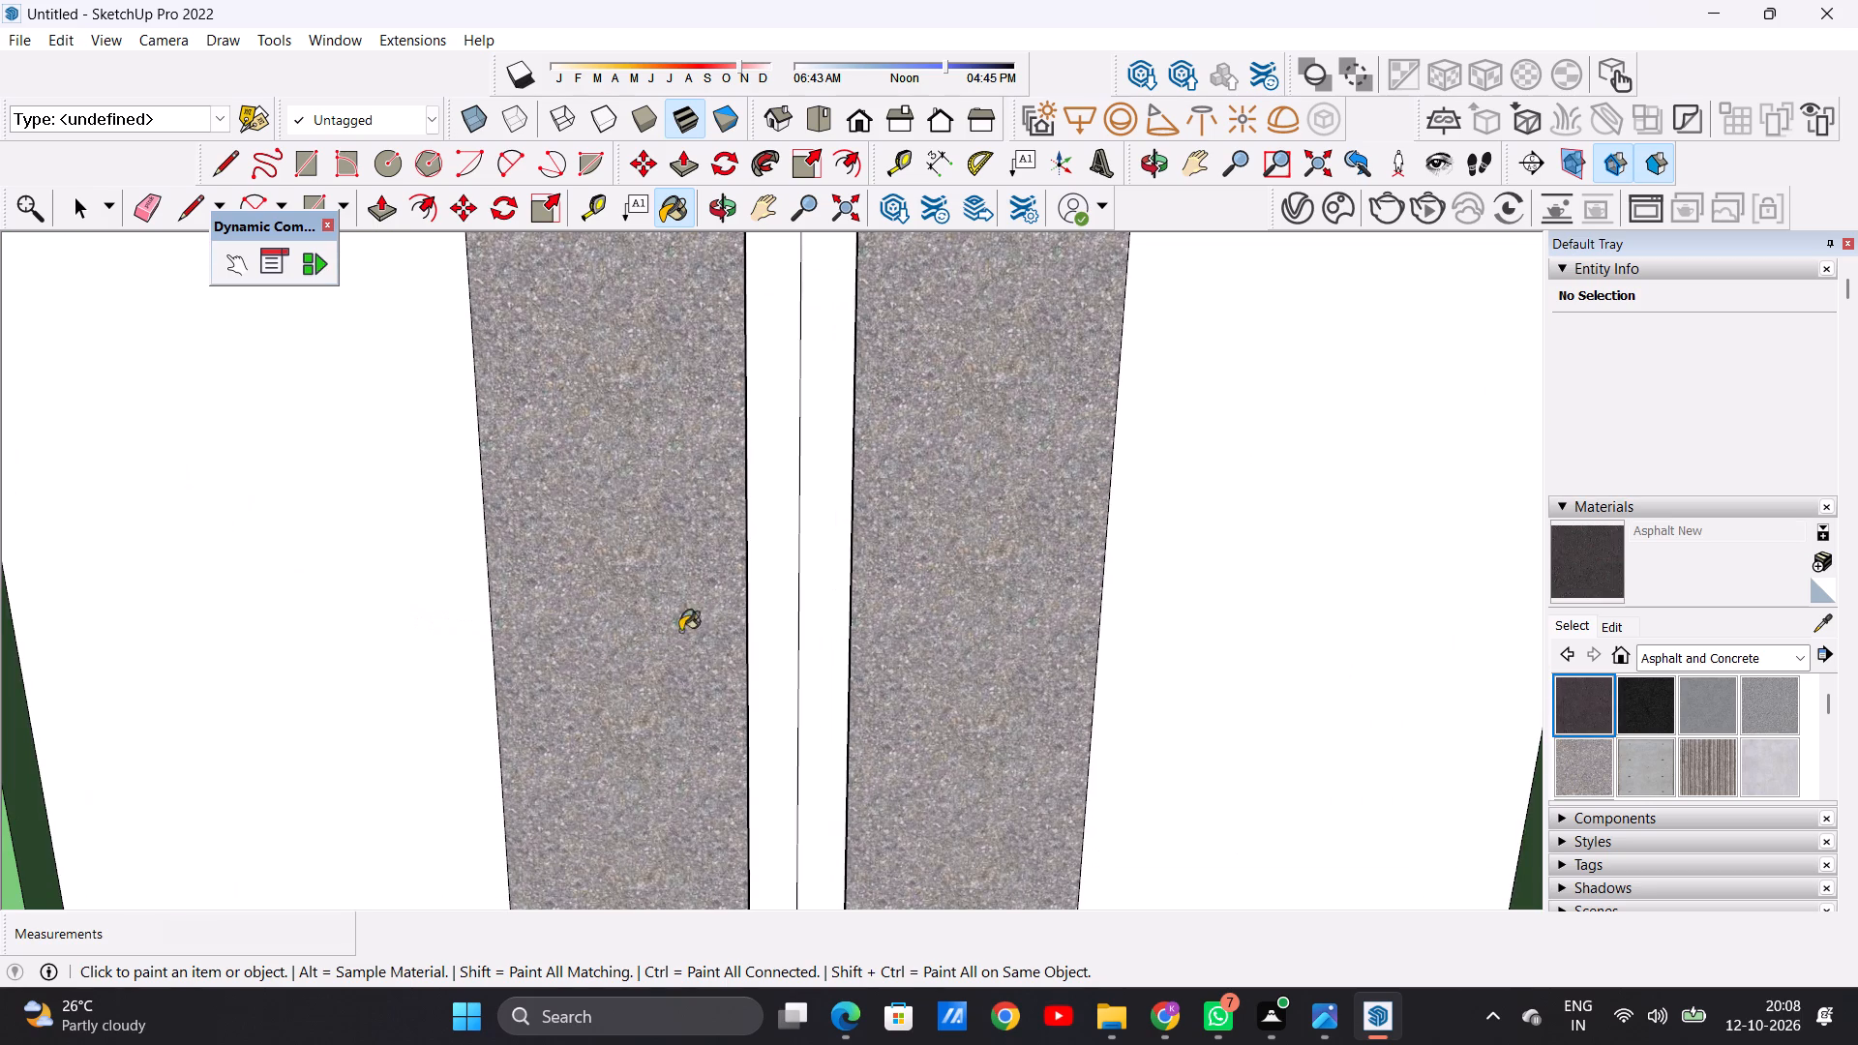
{"action": "left_click", "coordinate": [768, 606]}
{"action": "left_click", "coordinate": [820, 607]}
{"action": "scroll", "coordinate": [773, 640], "scroll_direction": "up", "scroll_amount": 8}
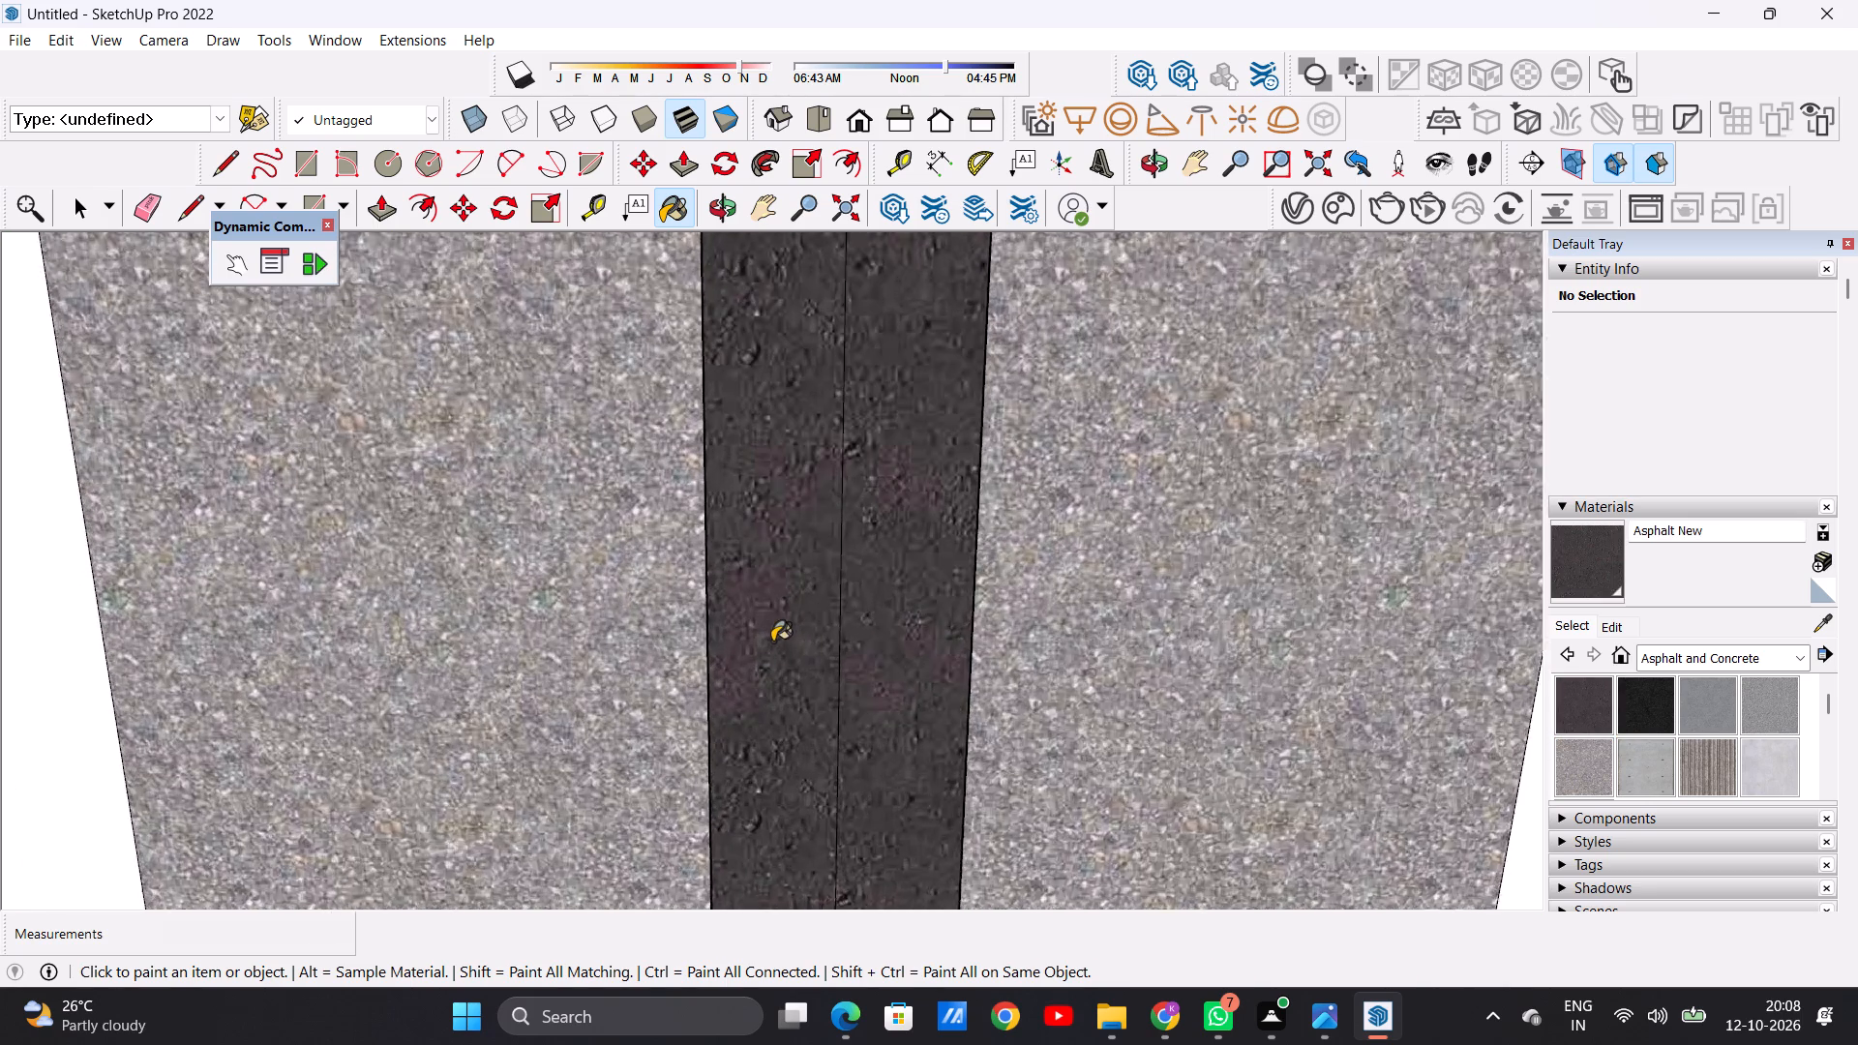
{"action": "scroll", "coordinate": [772, 642], "scroll_direction": "up", "scroll_amount": 3}
{"action": "scroll", "coordinate": [763, 642], "scroll_direction": "down", "scroll_amount": 4}
{"action": "scroll", "coordinate": [763, 642], "scroll_direction": "up", "scroll_amount": 1}
{"action": "scroll", "coordinate": [763, 642], "scroll_direction": "down", "scroll_amount": 20}
{"action": "scroll", "coordinate": [763, 642], "scroll_direction": "down", "scroll_amount": 3}
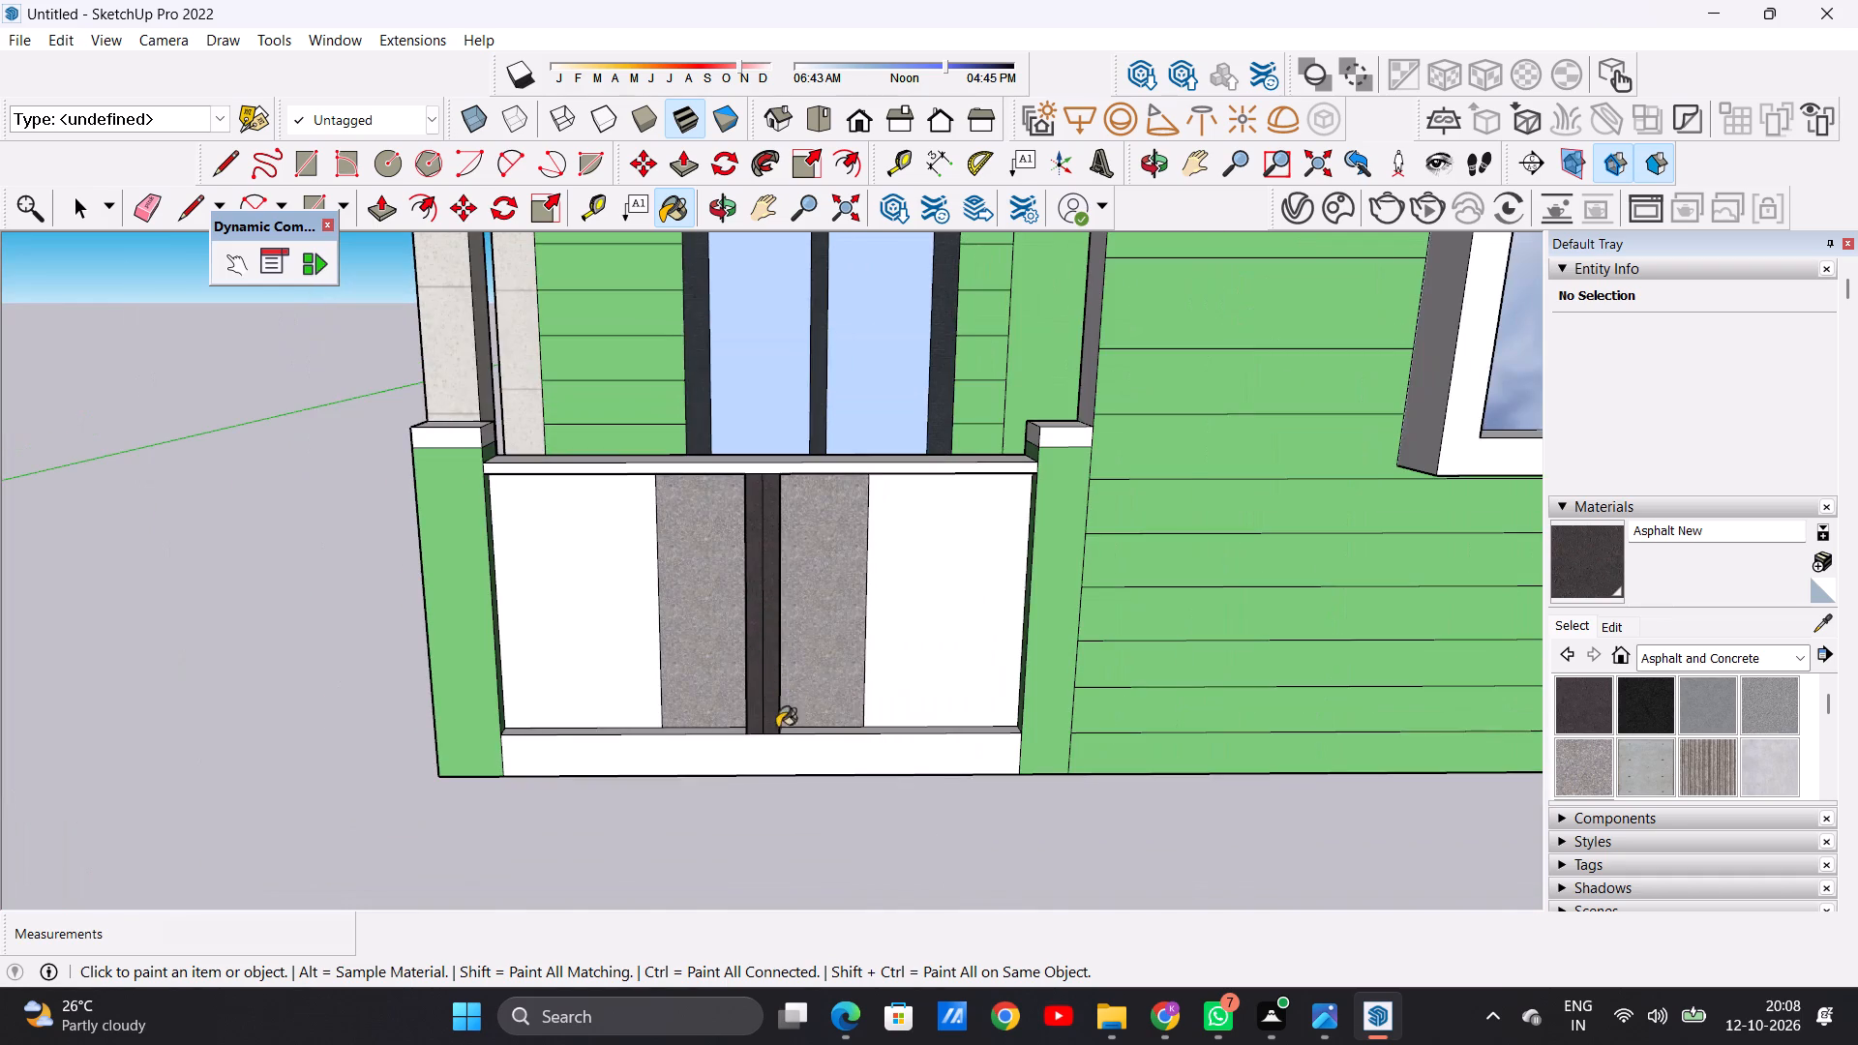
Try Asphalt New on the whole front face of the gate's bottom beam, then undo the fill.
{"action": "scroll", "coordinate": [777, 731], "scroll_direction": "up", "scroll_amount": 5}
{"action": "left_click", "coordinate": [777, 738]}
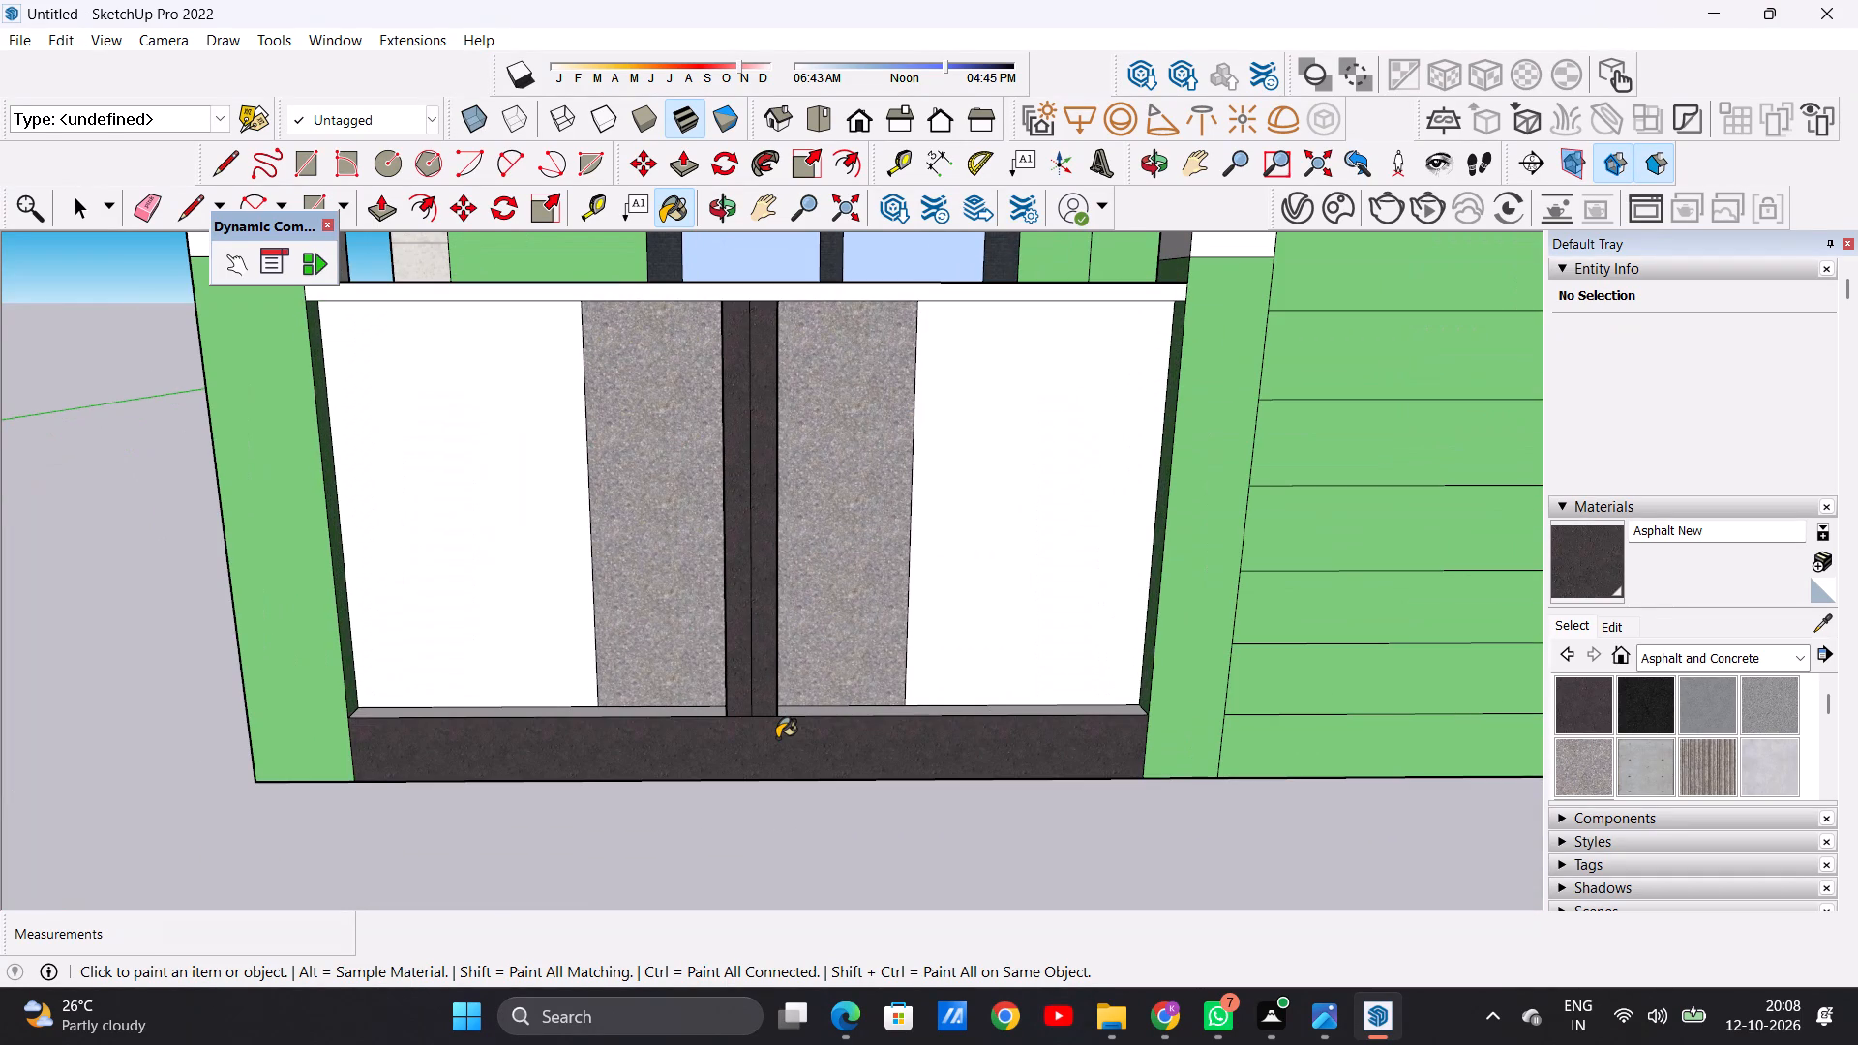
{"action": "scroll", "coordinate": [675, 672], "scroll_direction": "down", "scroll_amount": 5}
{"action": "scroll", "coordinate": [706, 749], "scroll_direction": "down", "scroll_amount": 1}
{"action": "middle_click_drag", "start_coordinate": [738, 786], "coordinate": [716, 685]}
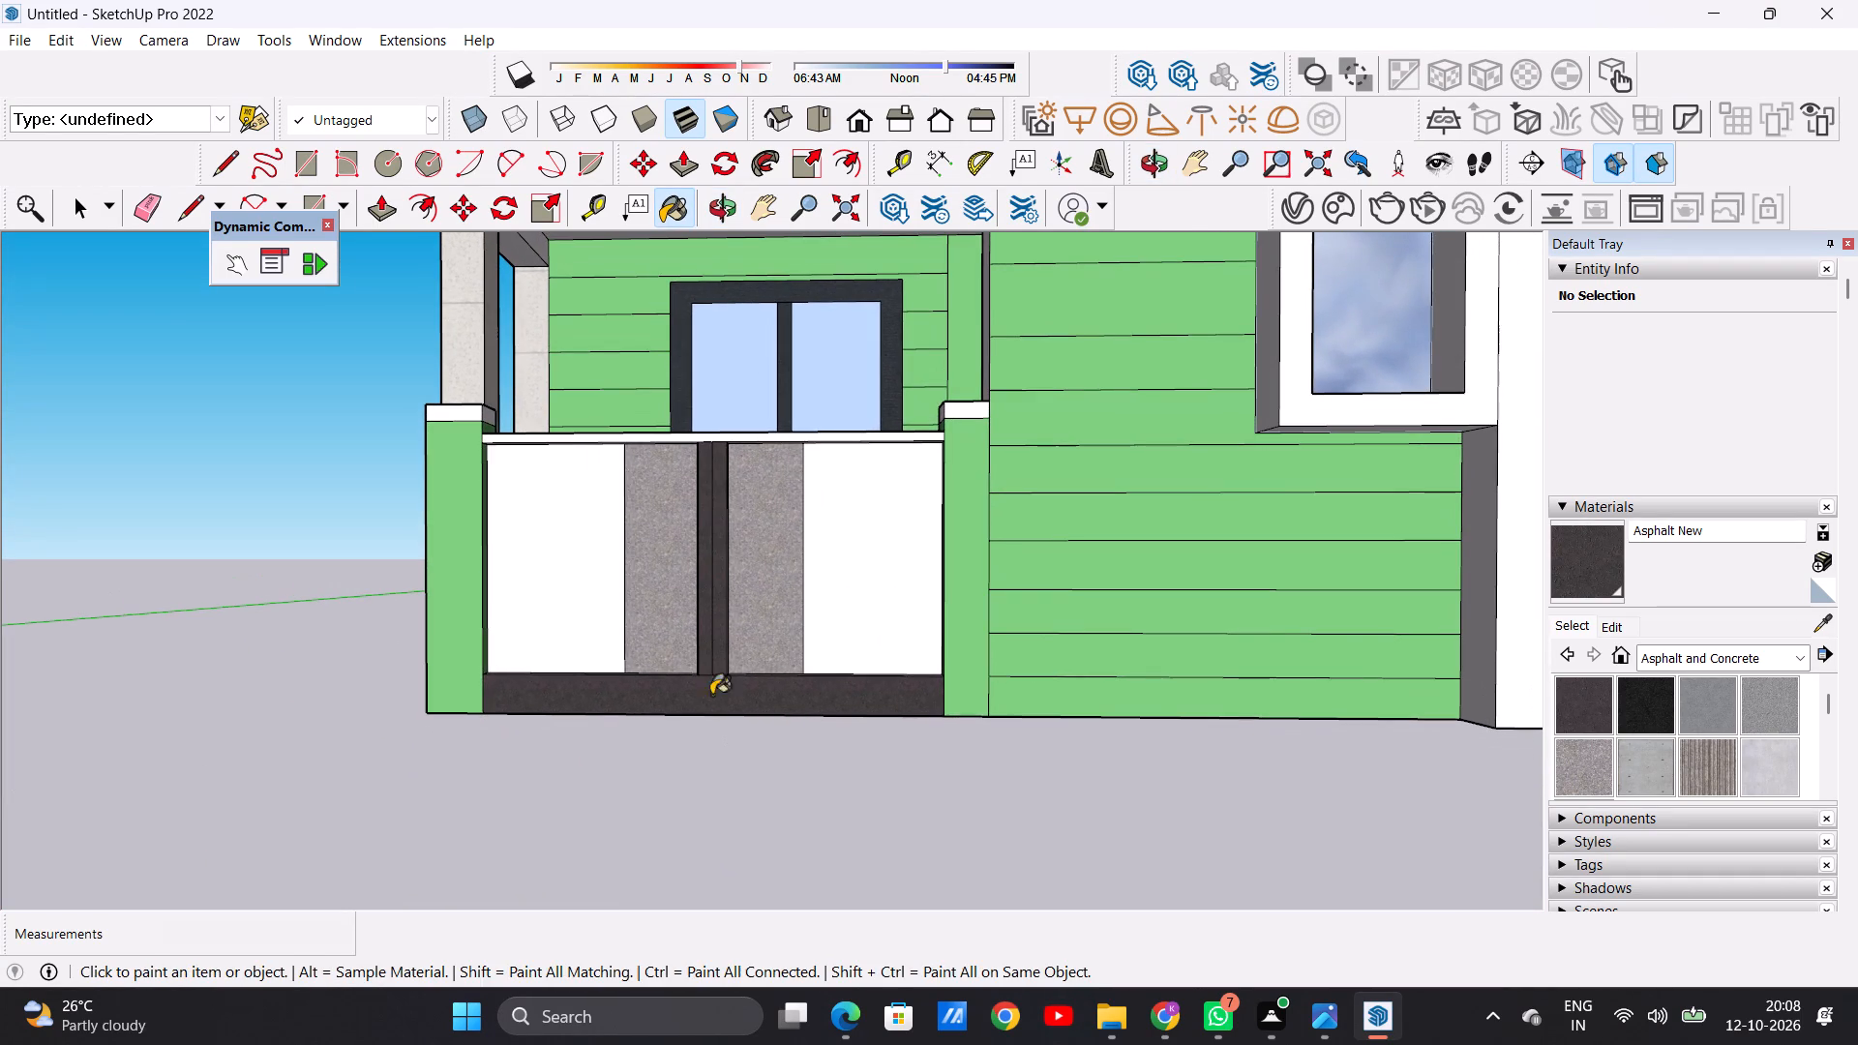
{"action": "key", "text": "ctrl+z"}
Draw a line about 8' 9" long across the front of the gate's bottom beam, just below its upper edge.
{"action": "scroll", "coordinate": [616, 602], "scroll_direction": "down", "scroll_amount": 5}
{"action": "middle_click_drag", "start_coordinate": [679, 697], "coordinate": [706, 808]}
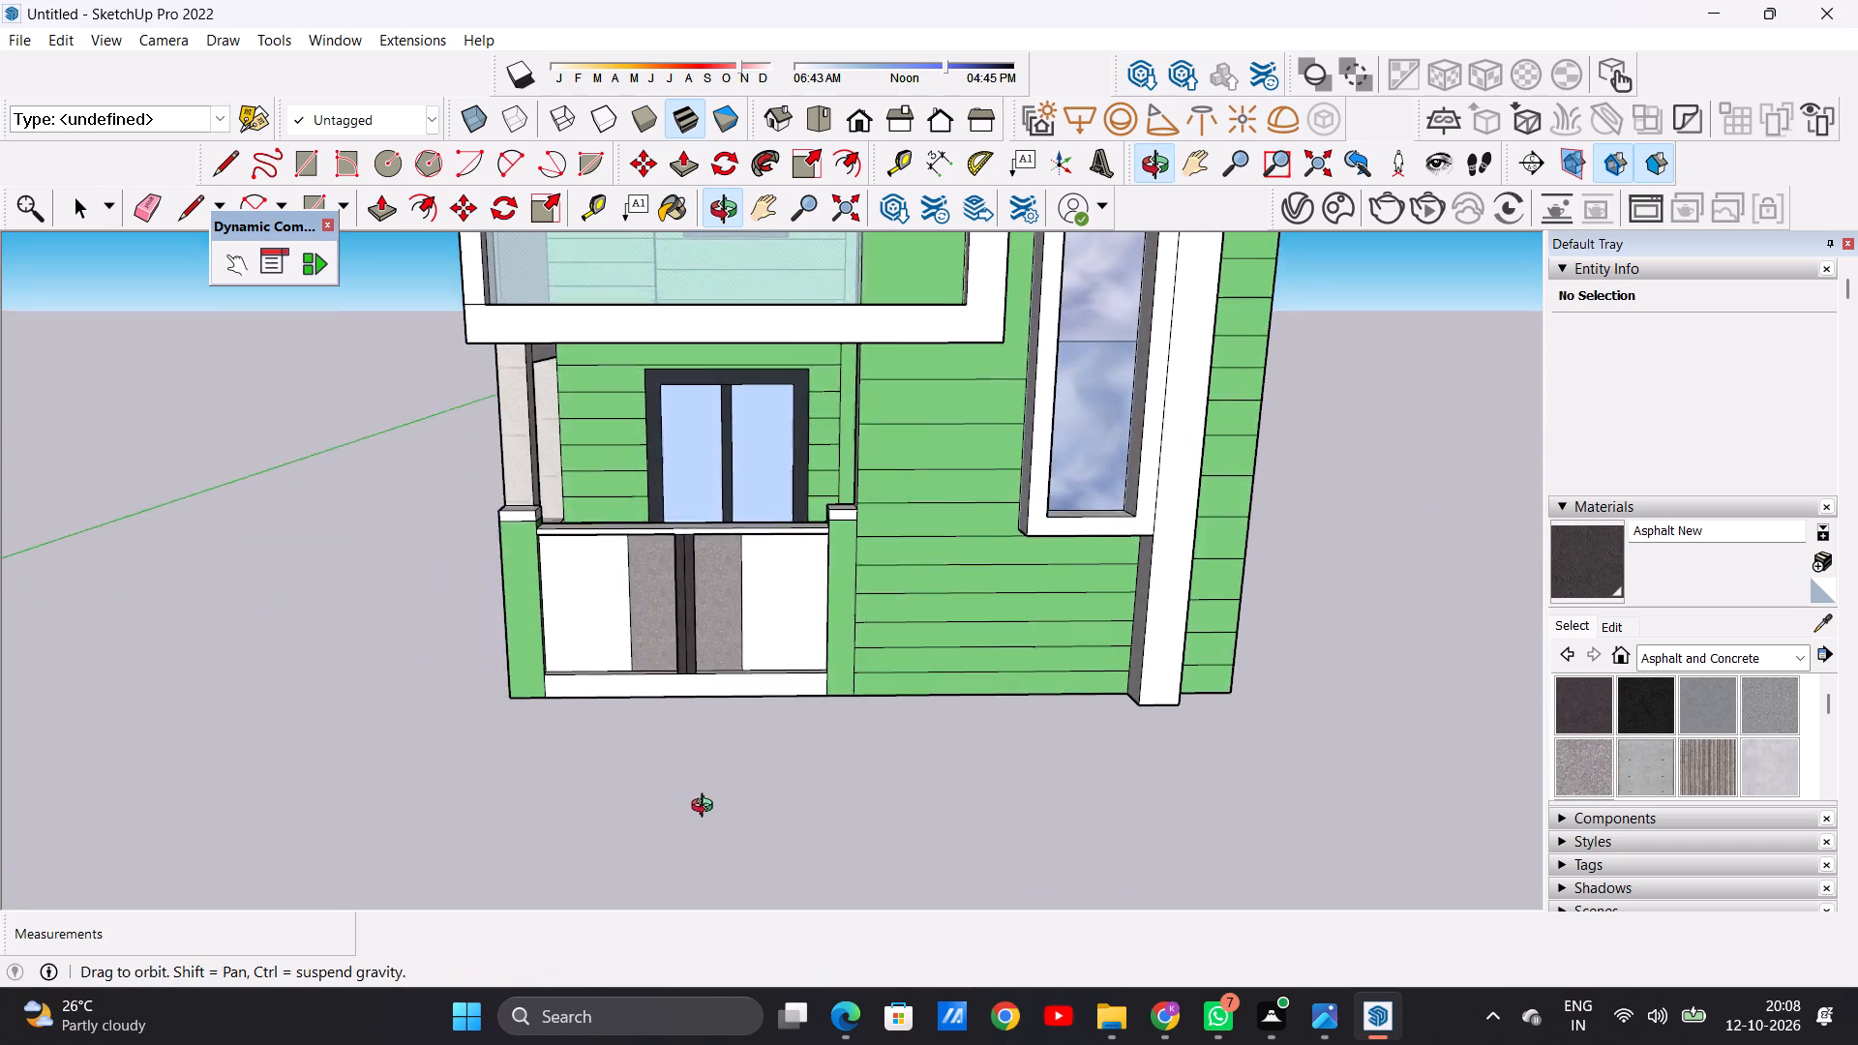
{"action": "middle_click_drag", "start_coordinate": [706, 808], "coordinate": [722, 862]}
{"action": "scroll", "coordinate": [717, 763], "scroll_direction": "up", "scroll_amount": 6}
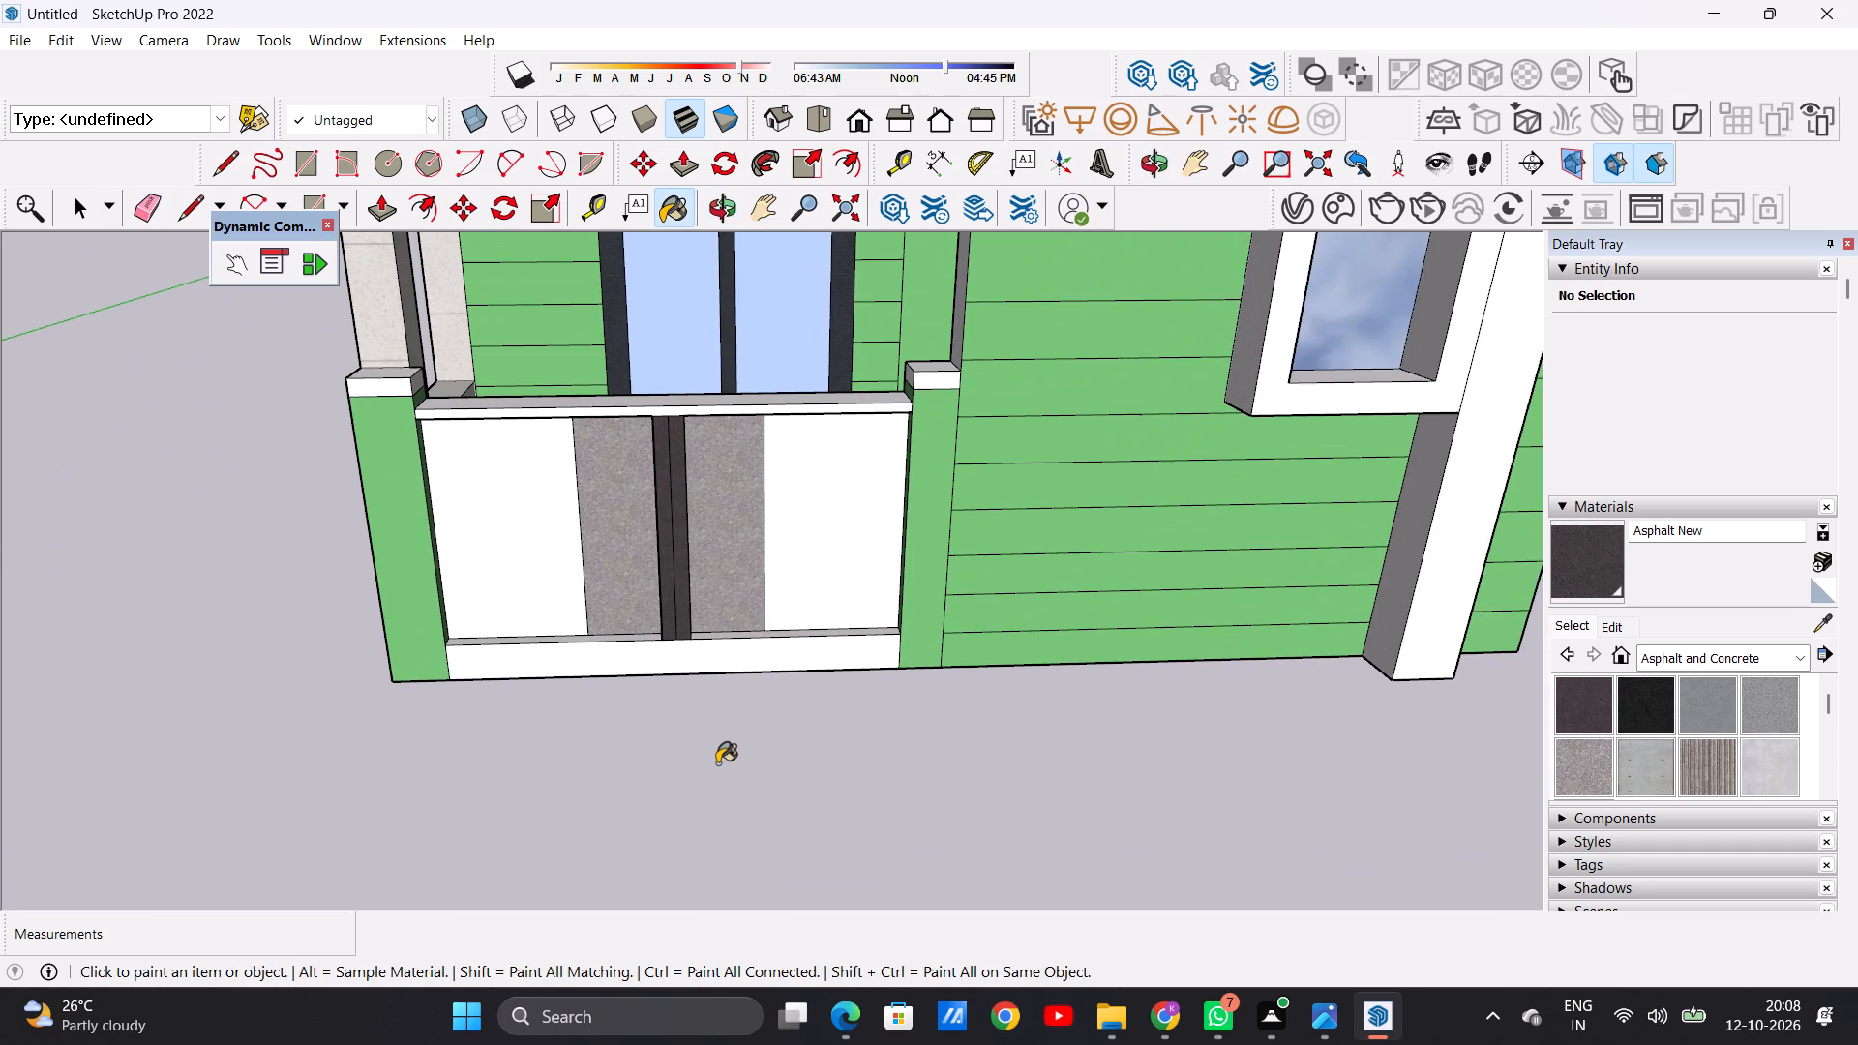
{"action": "key", "text": "space"}
{"action": "type", "text": "L"}
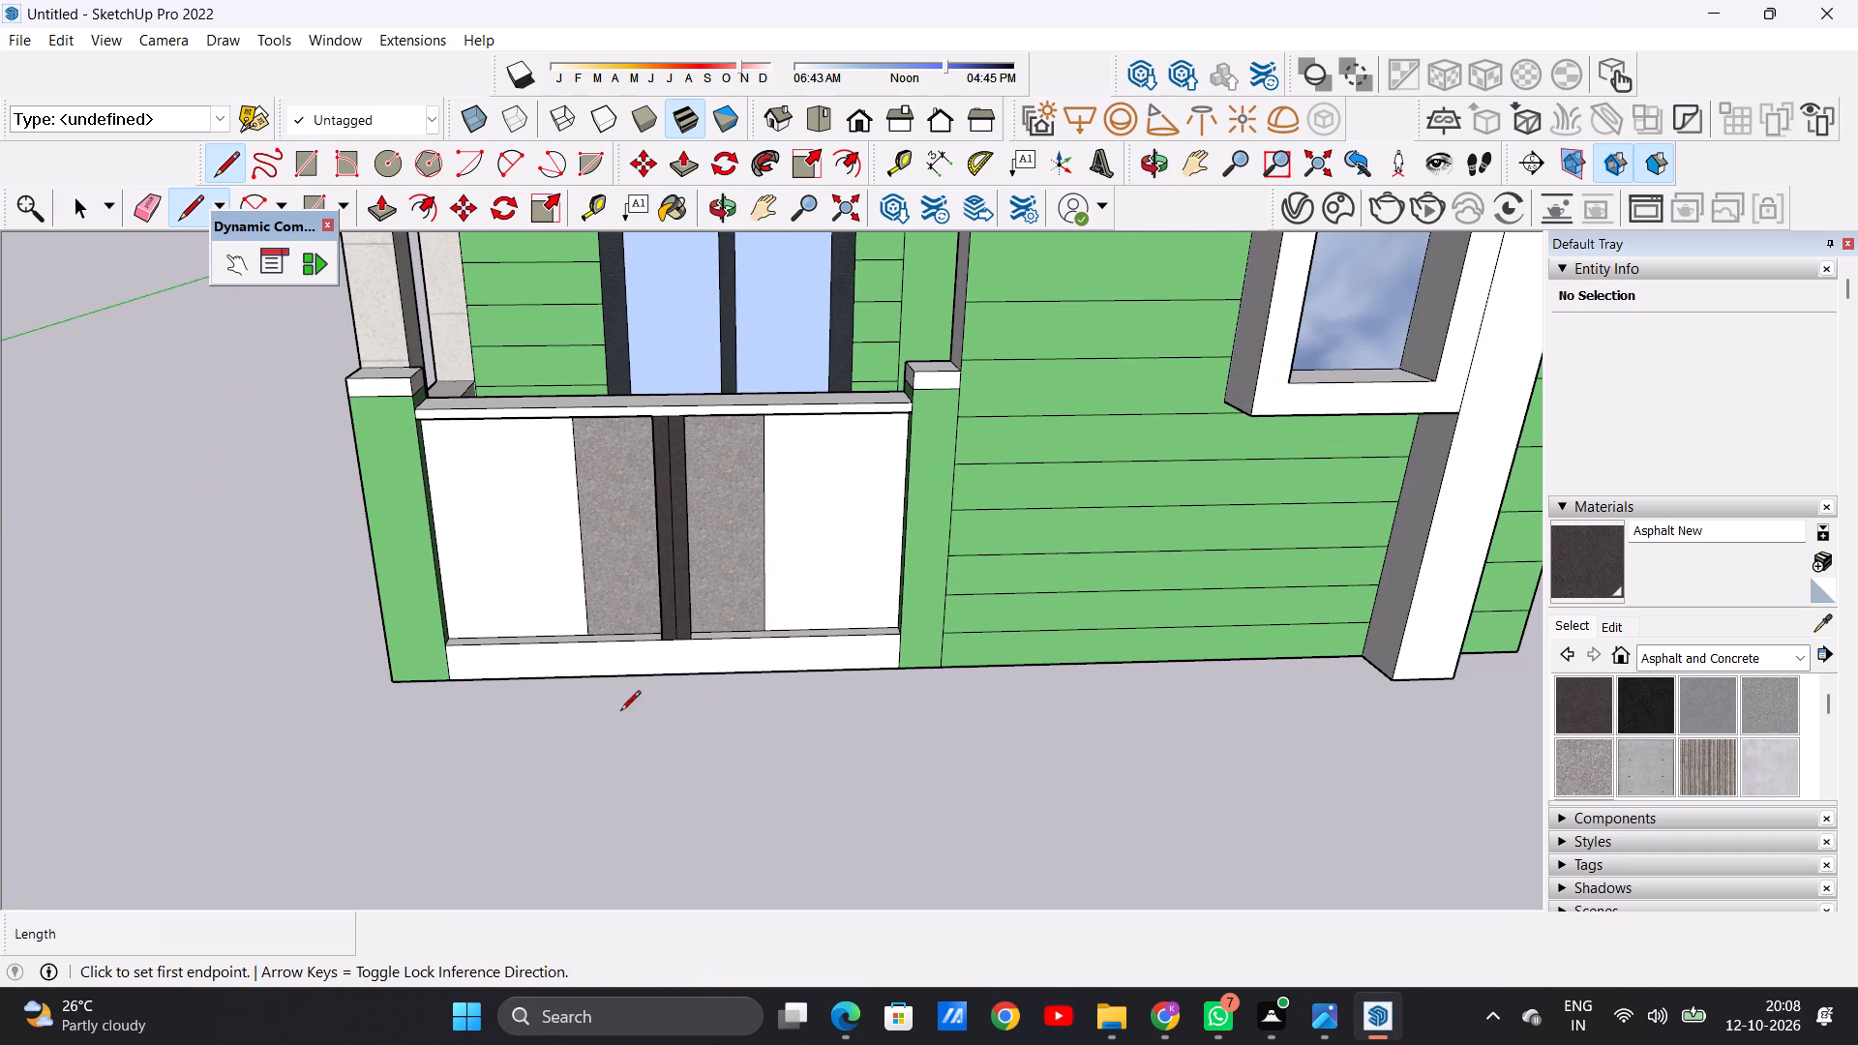
{"action": "scroll", "coordinate": [575, 692], "scroll_direction": "up", "scroll_amount": 9}
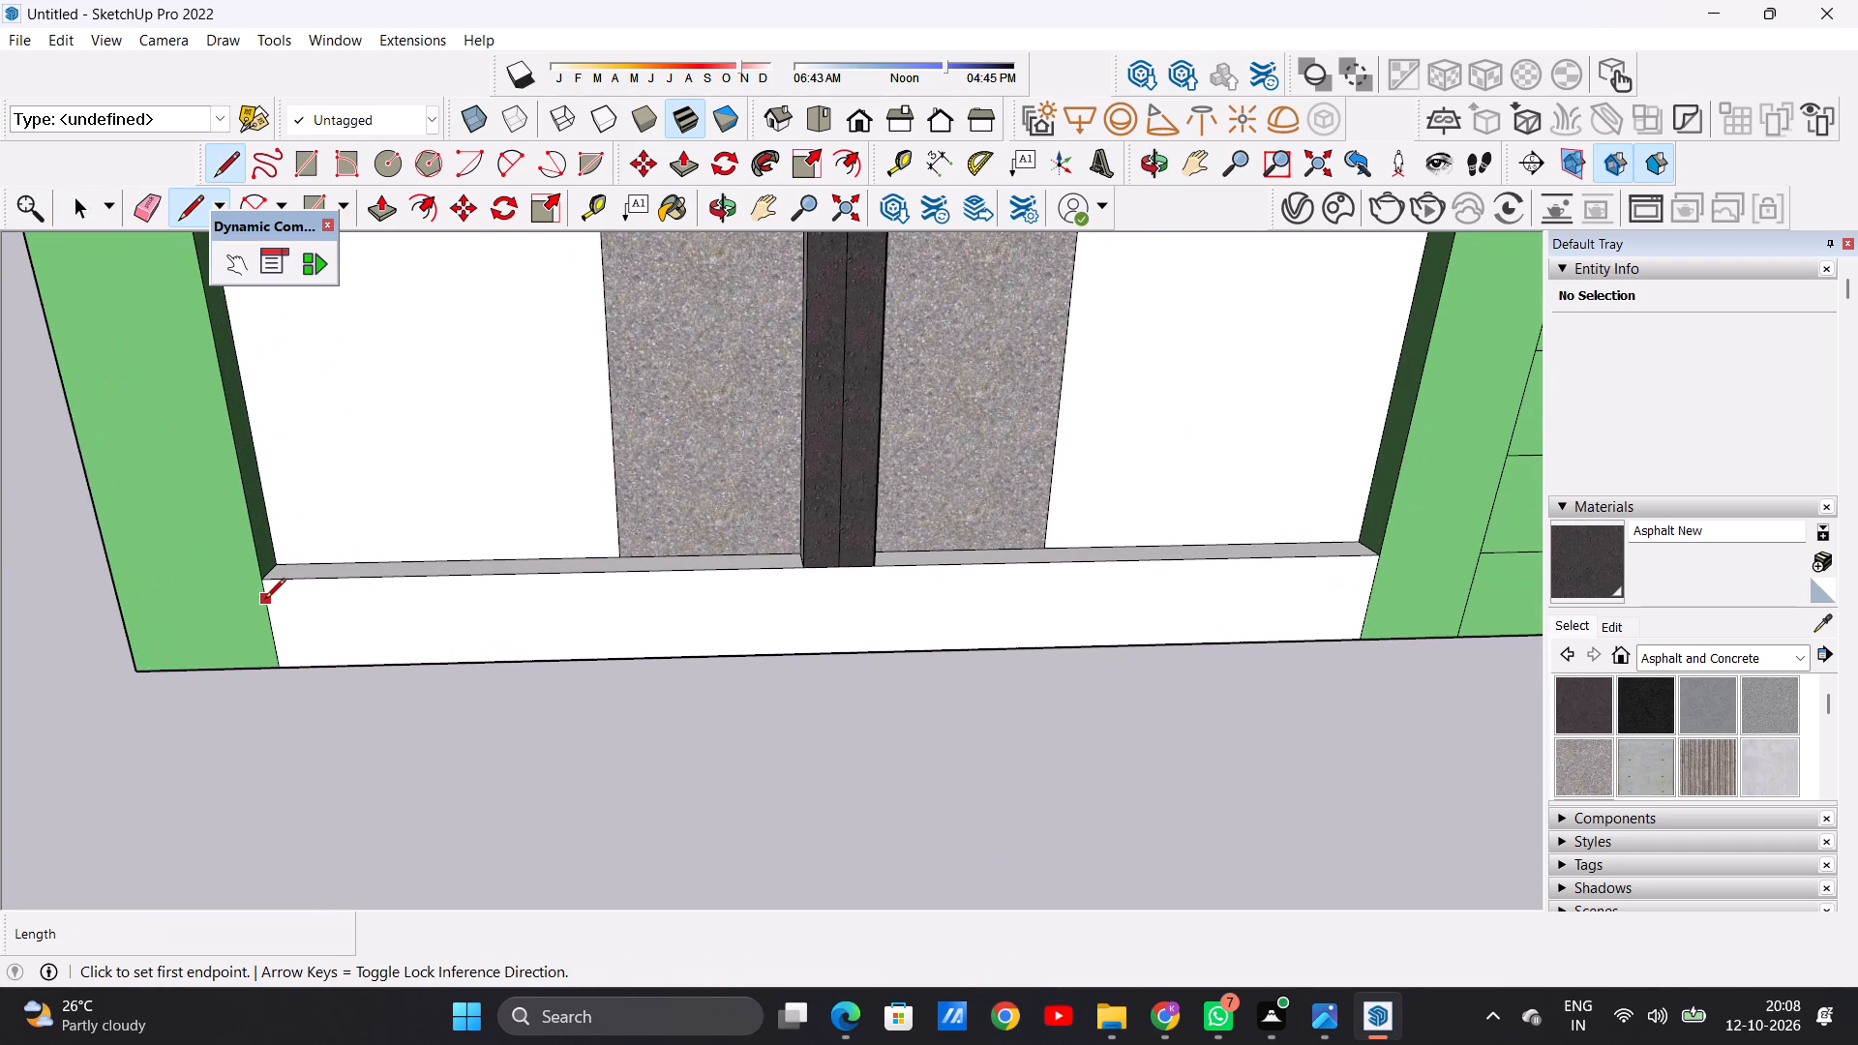
{"action": "left_click", "coordinate": [265, 600]}
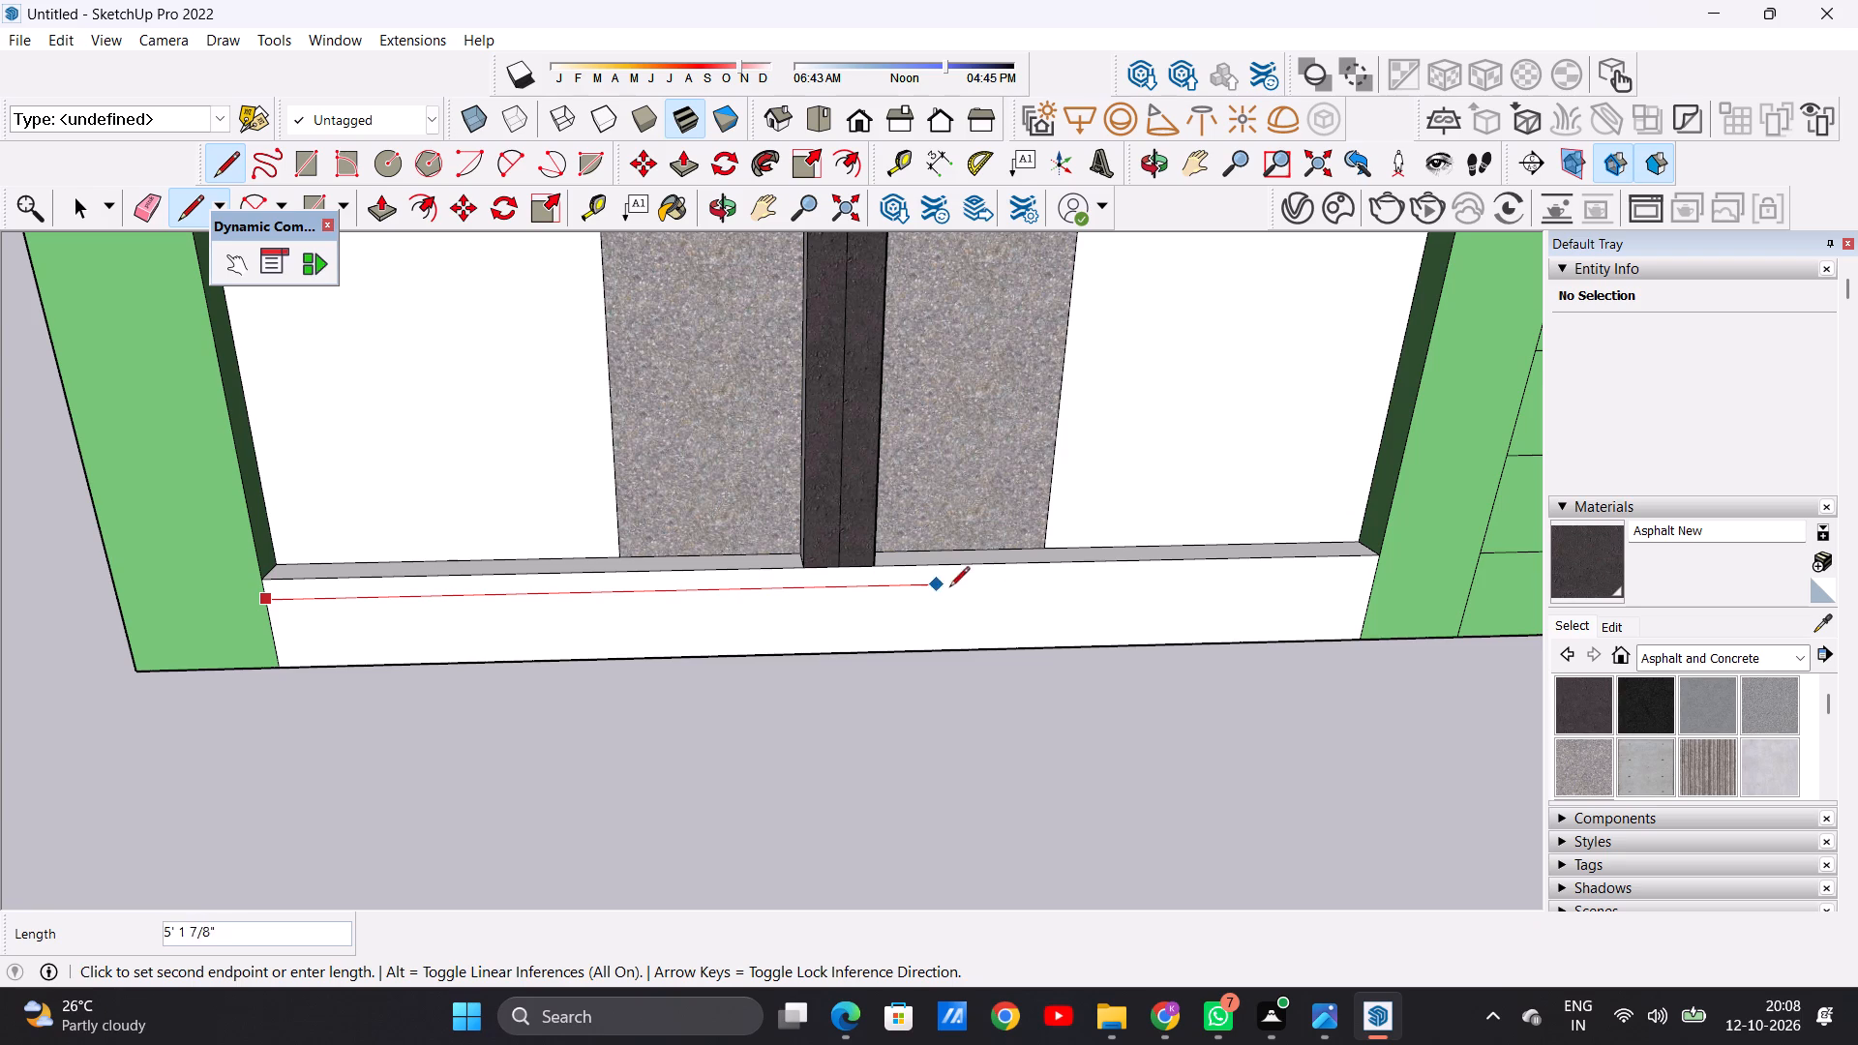
{"action": "left_click", "coordinate": [1382, 574]}
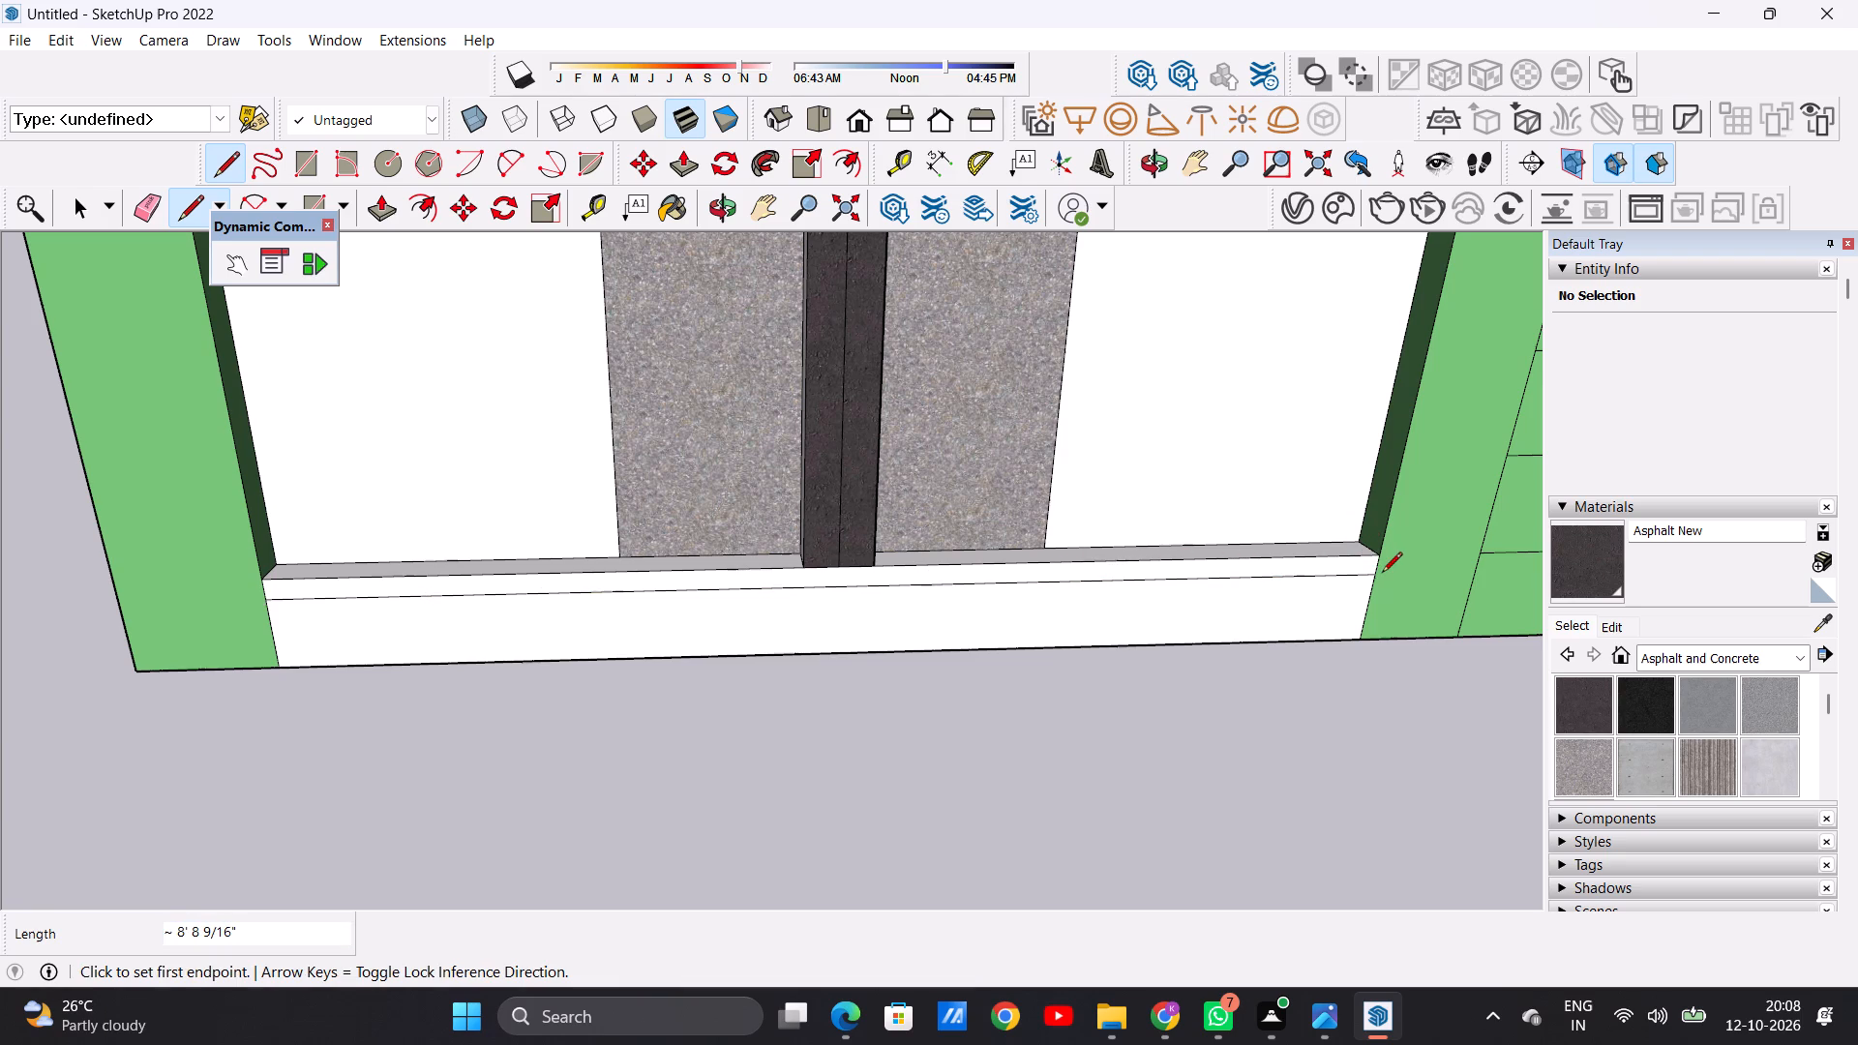
{"action": "key", "text": "space"}
Paint the narrow upper strip of the gate's bottom beam and the ledge above it with Asphalt New.
{"action": "left_click", "coordinate": [1589, 704]}
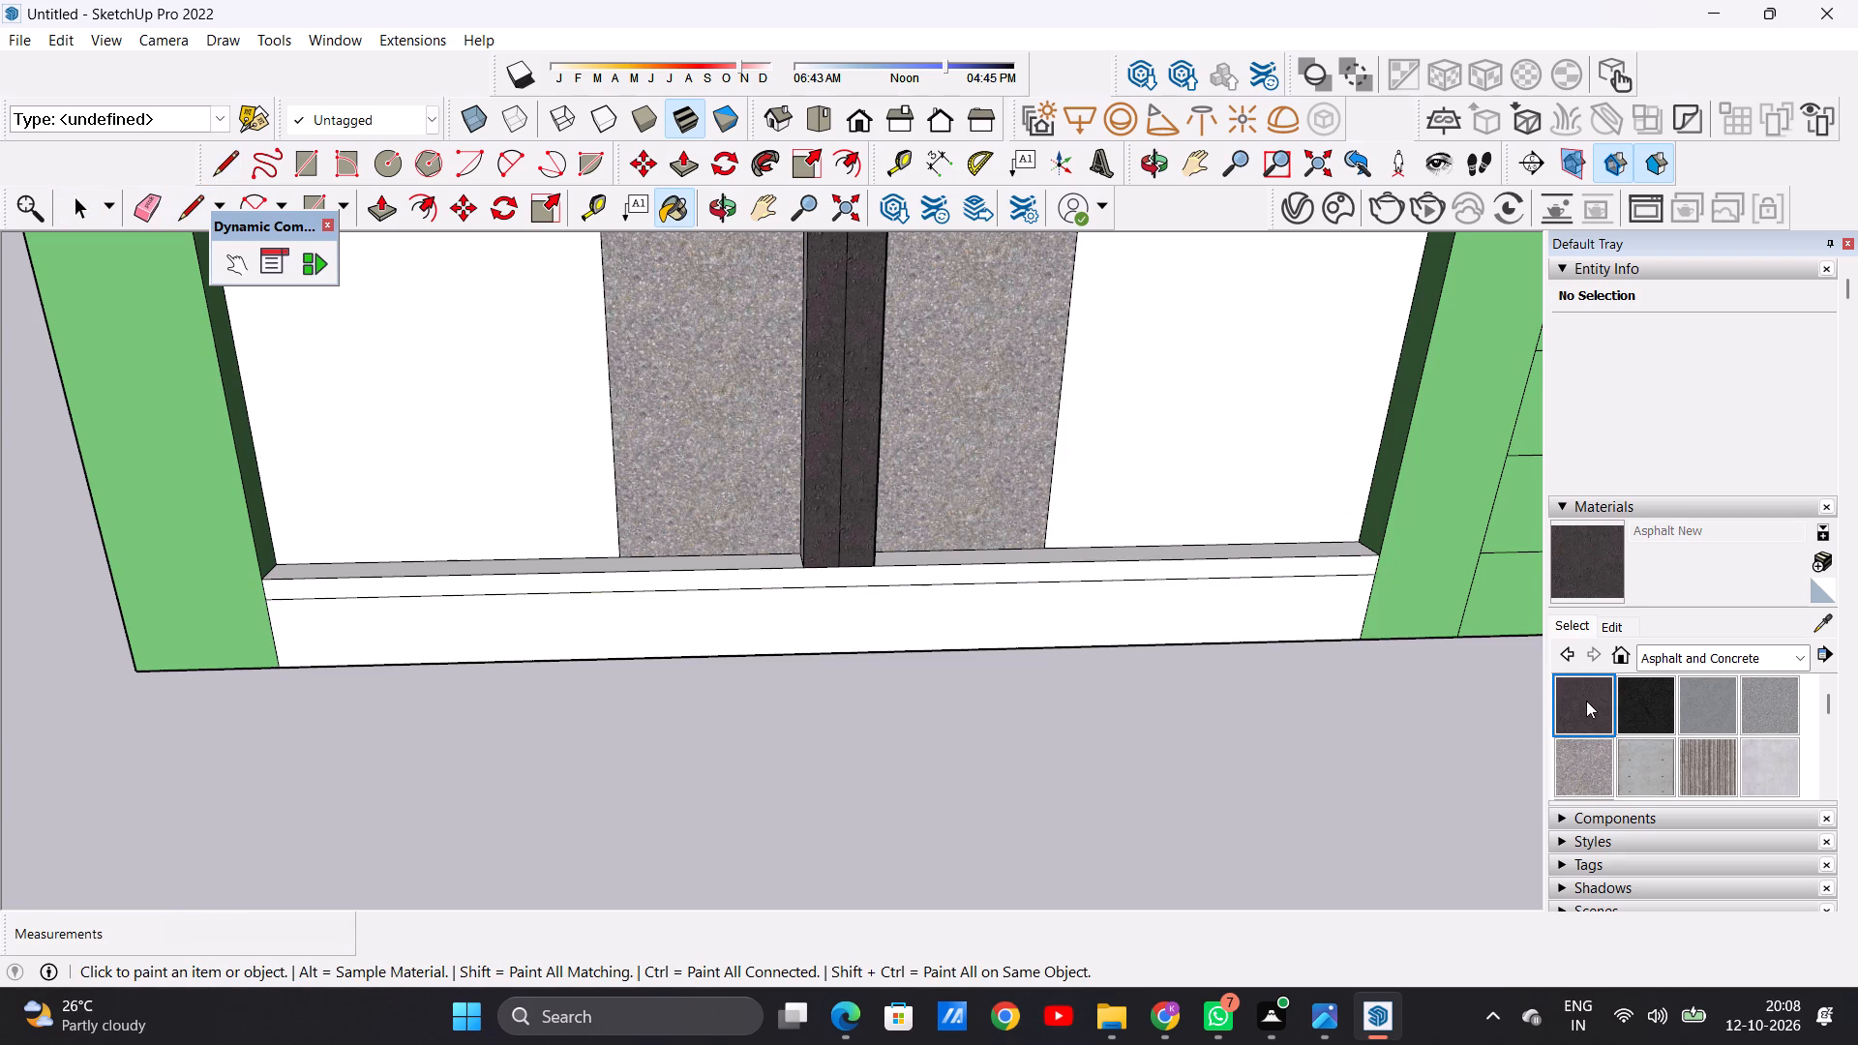
{"action": "left_click", "coordinate": [1252, 567]}
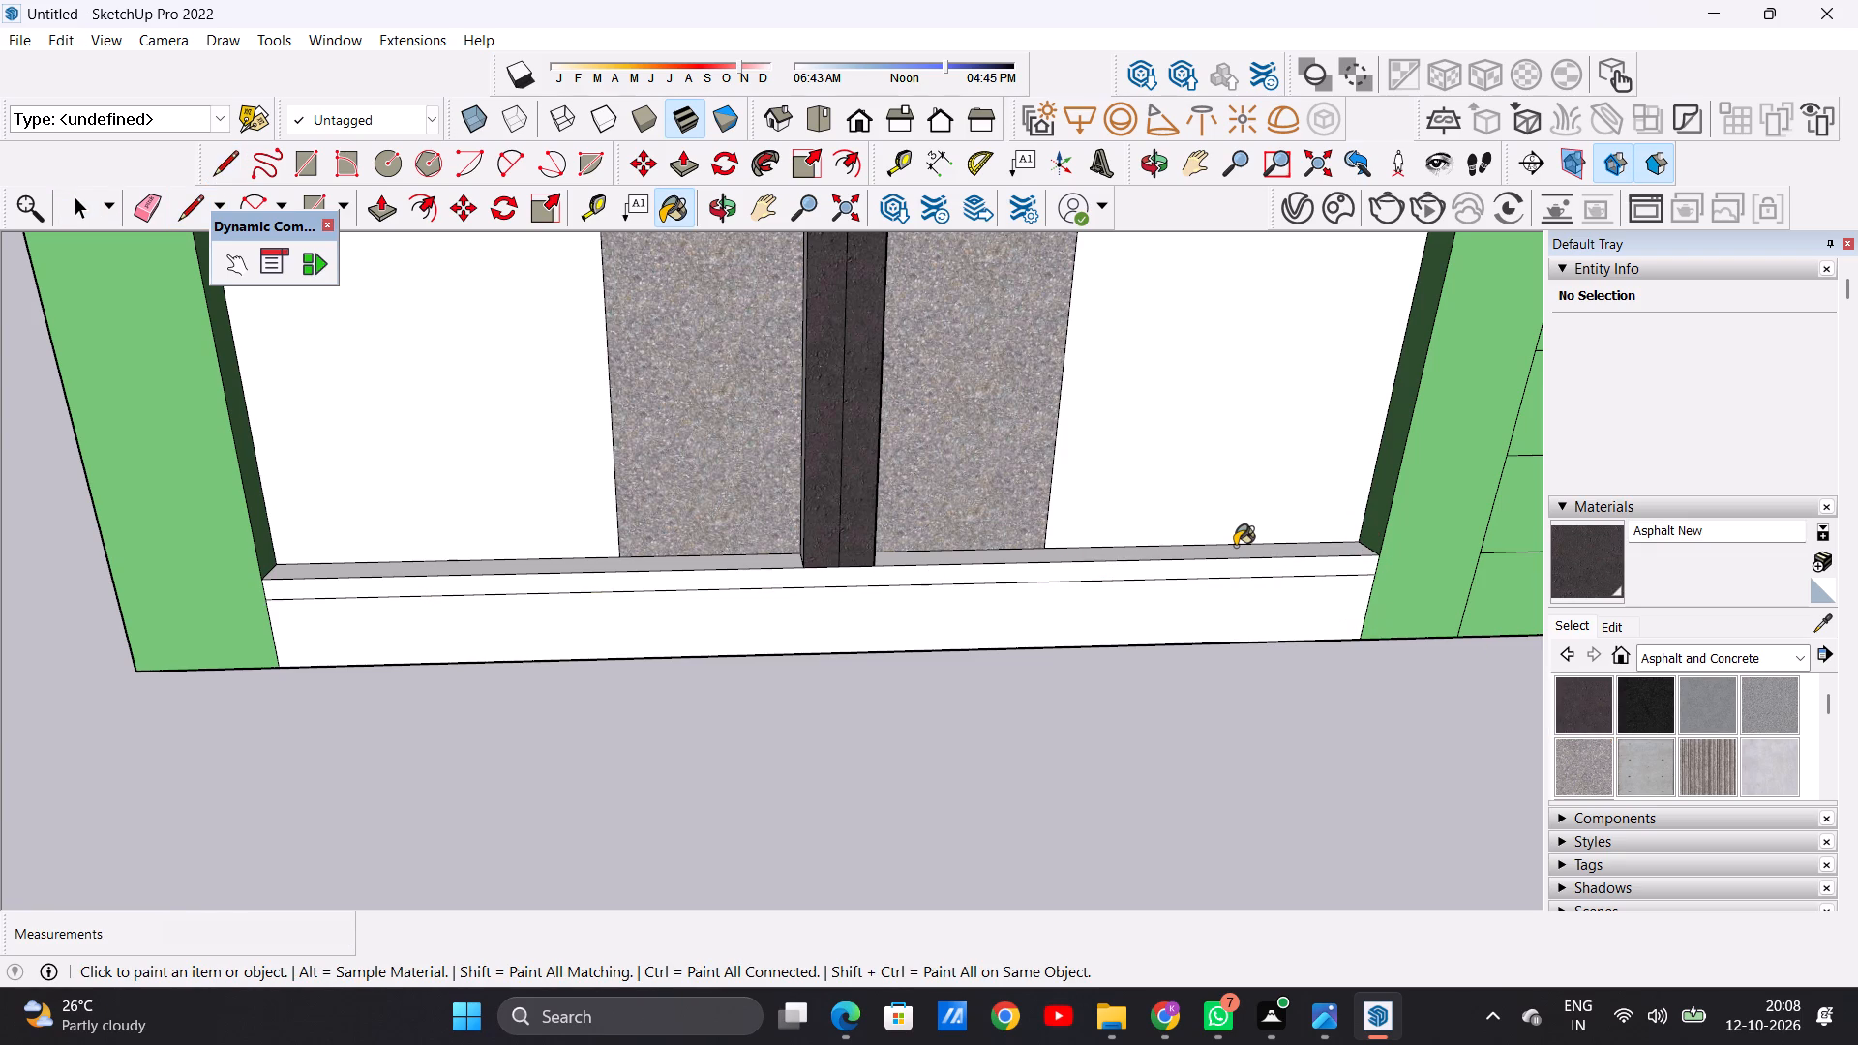
{"action": "left_click", "coordinate": [1235, 546]}
{"action": "scroll", "coordinate": [1112, 625], "scroll_direction": "down", "scroll_amount": 9}
{"action": "middle_click_drag", "start_coordinate": [889, 615], "coordinate": [891, 685]}
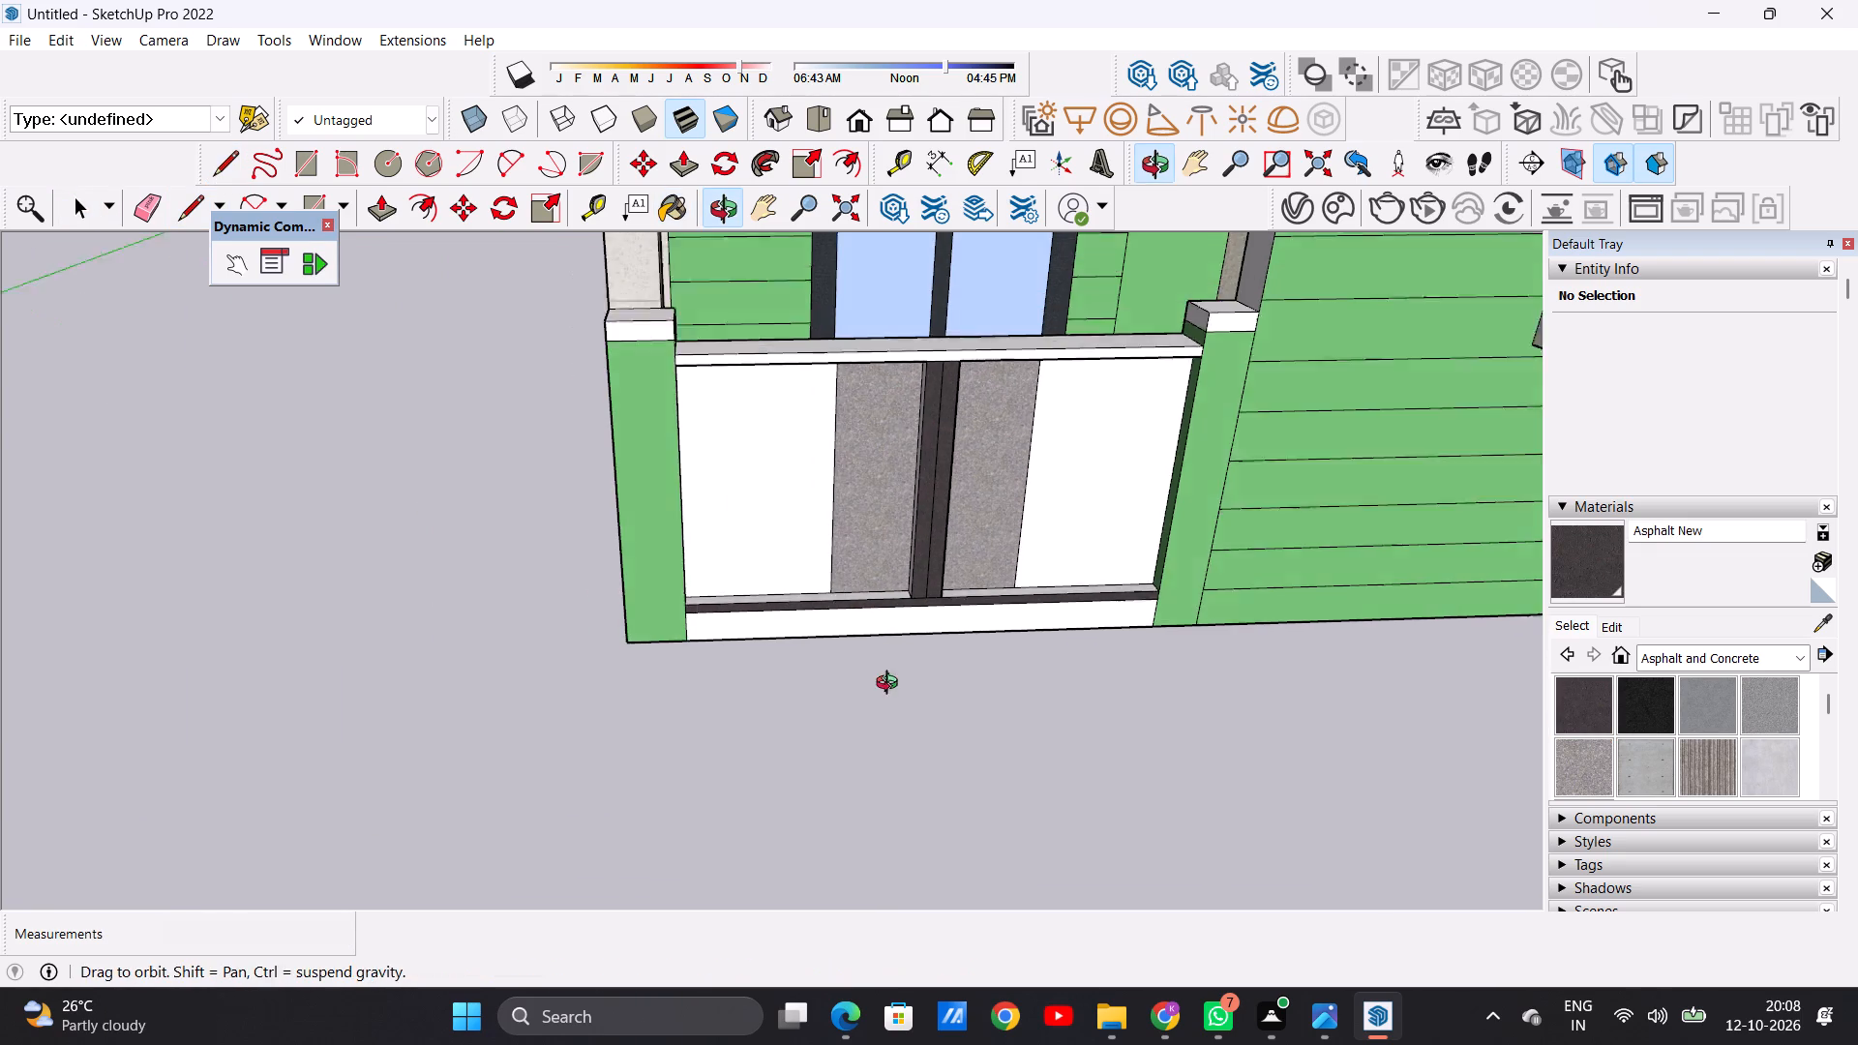
{"action": "middle_click_drag", "start_coordinate": [891, 685], "coordinate": [874, 737]}
{"action": "scroll", "coordinate": [1018, 608], "scroll_direction": "up", "scroll_amount": 14}
{"action": "left_click", "coordinate": [1023, 625]}
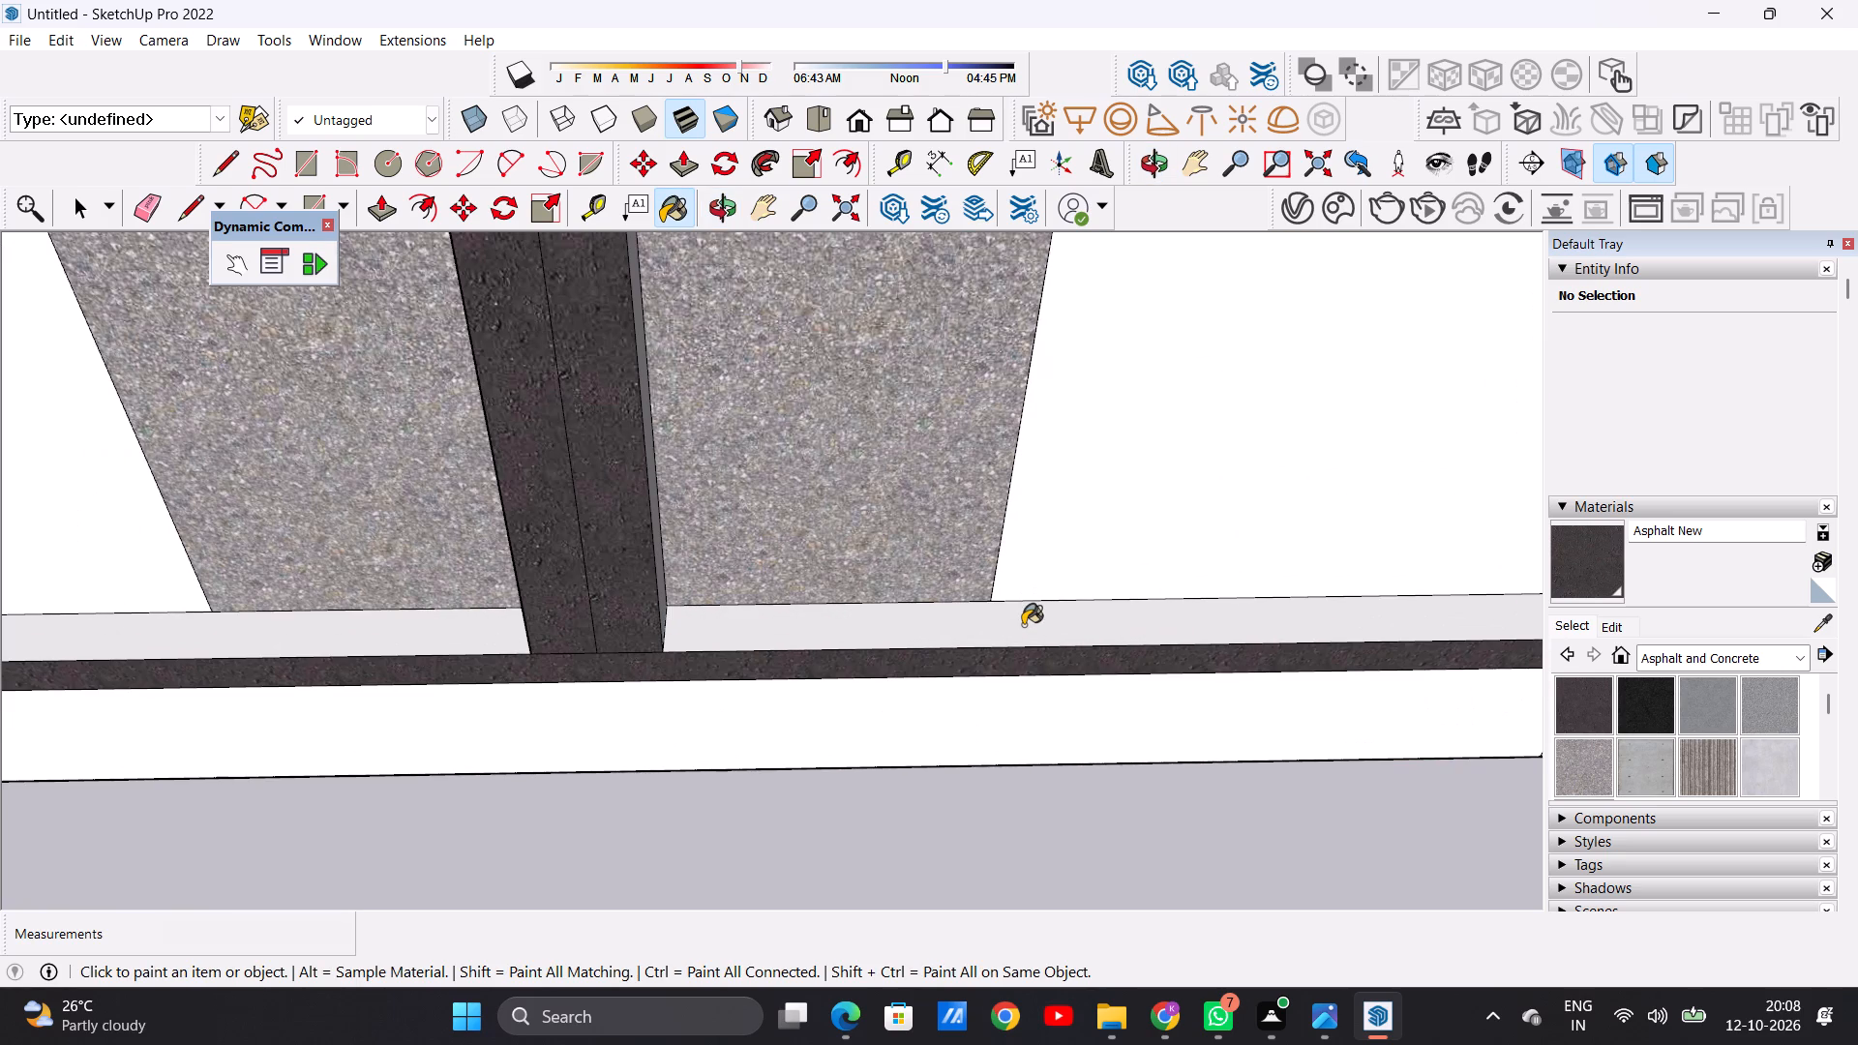
{"action": "scroll", "coordinate": [730, 645], "scroll_direction": "down", "scroll_amount": 5}
{"action": "scroll", "coordinate": [582, 635], "scroll_direction": "up", "scroll_amount": 6}
{"action": "left_click", "coordinate": [534, 650]}
{"action": "scroll", "coordinate": [662, 670], "scroll_direction": "down", "scroll_amount": 10}
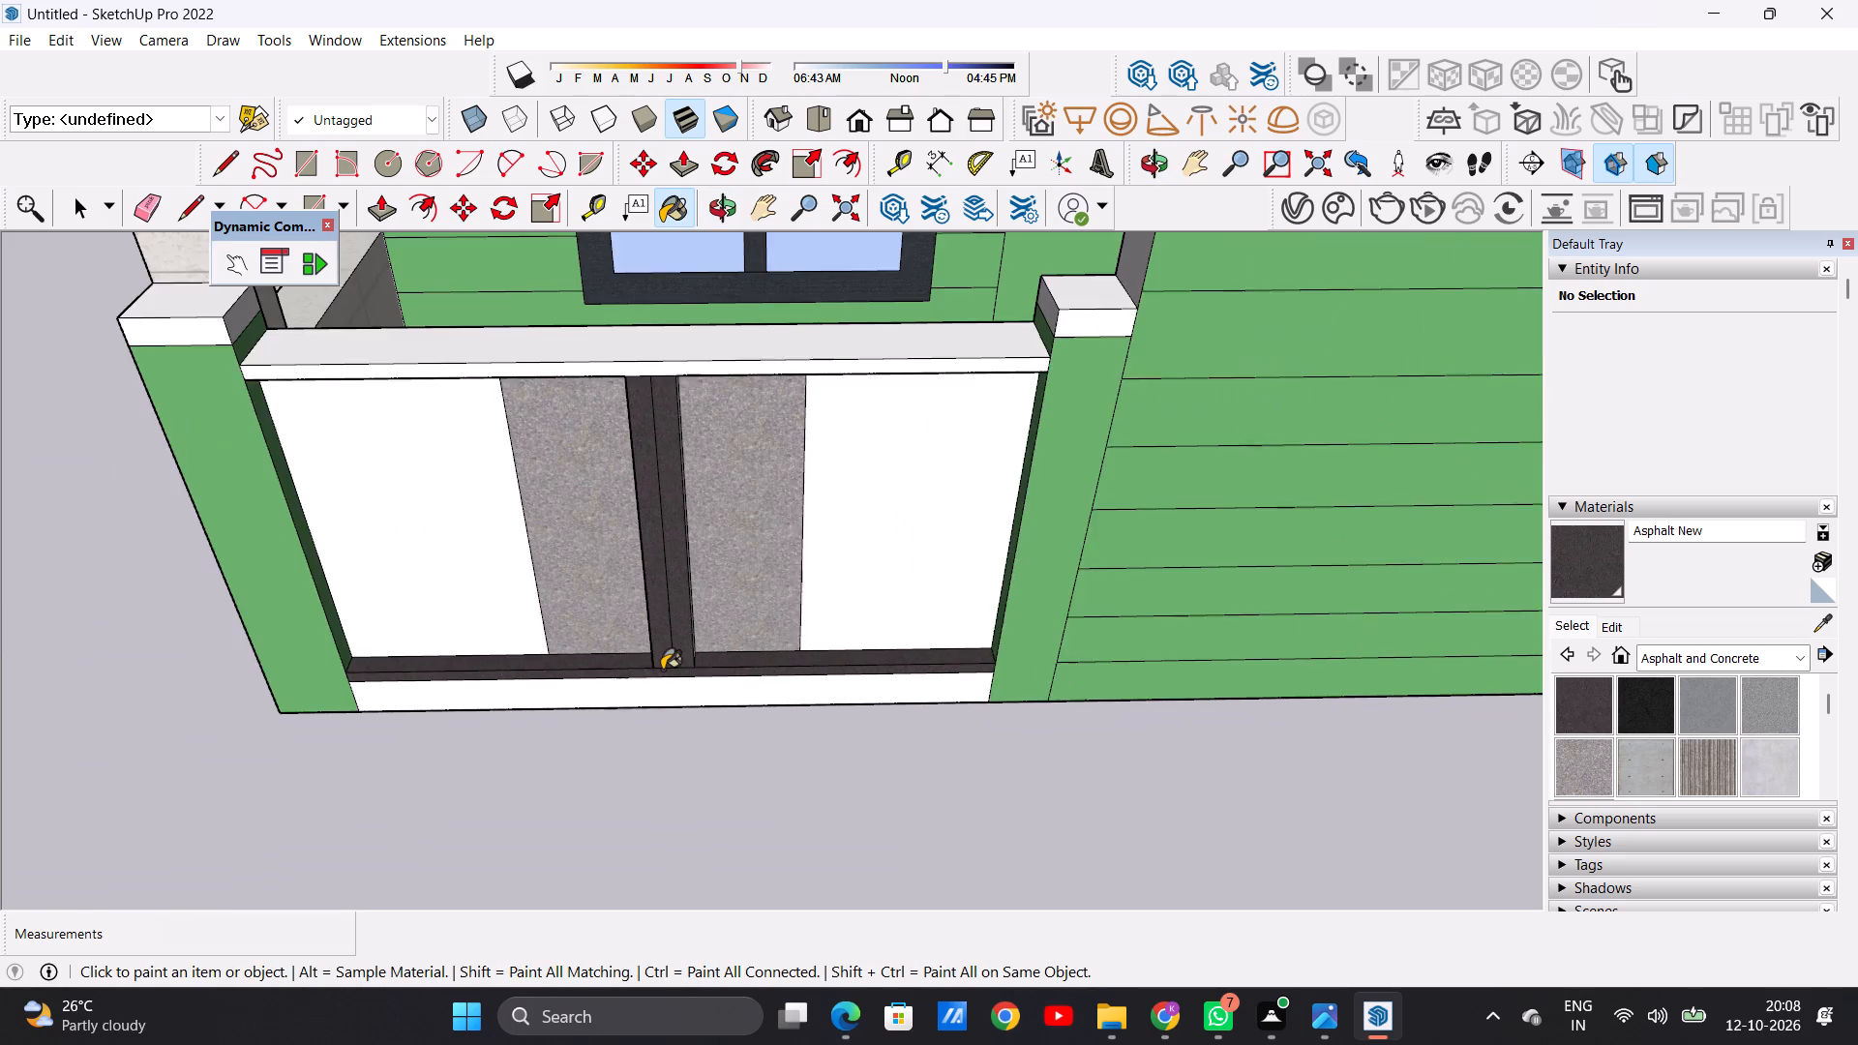
Paint both side faces of the gate's centre post with Asphalt New.
{"action": "scroll", "coordinate": [662, 670], "scroll_direction": "down", "scroll_amount": 6}
{"action": "middle_click_drag", "start_coordinate": [761, 726], "coordinate": [439, 504]}
{"action": "scroll", "coordinate": [671, 499], "scroll_direction": "up", "scroll_amount": 2}
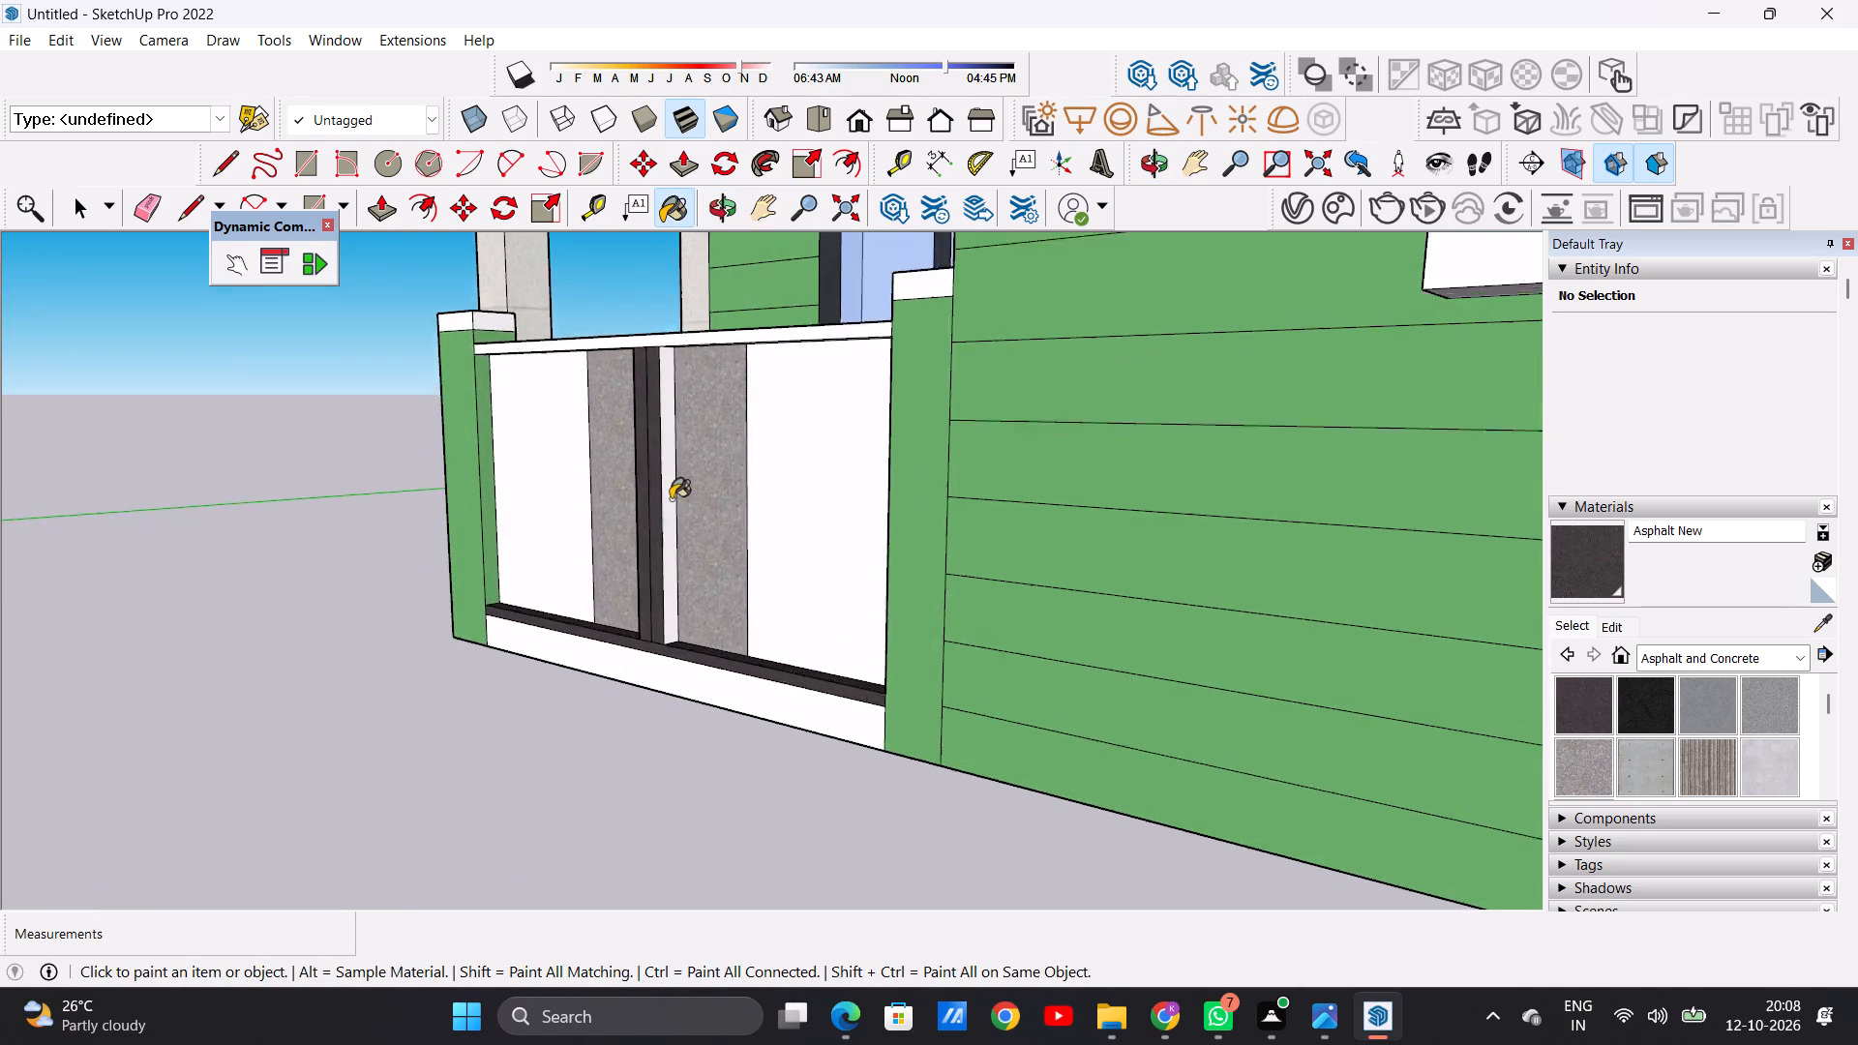
{"action": "scroll", "coordinate": [671, 499], "scroll_direction": "up", "scroll_amount": 11}
{"action": "left_click", "coordinate": [656, 494]}
{"action": "scroll", "coordinate": [666, 560], "scroll_direction": "down", "scroll_amount": 14}
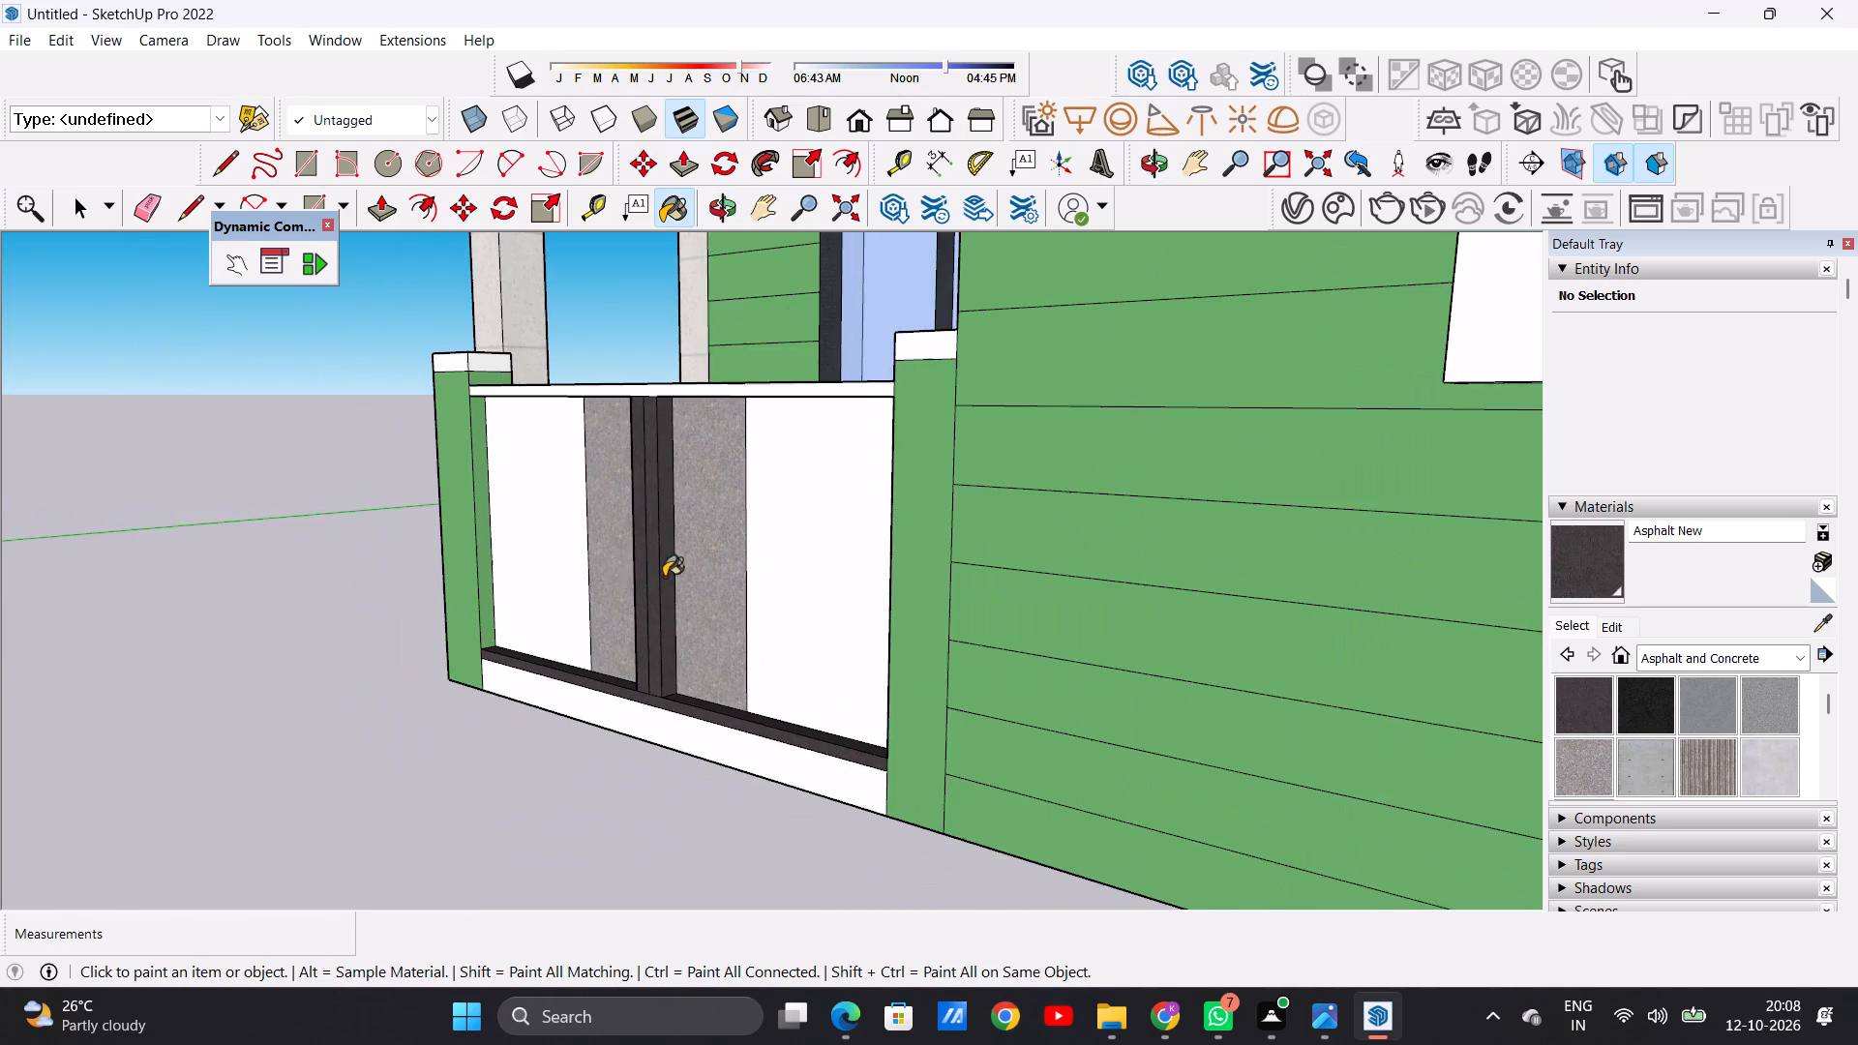
{"action": "middle_click_drag", "start_coordinate": [569, 582], "coordinate": [1161, 589]}
{"action": "scroll", "coordinate": [911, 605], "scroll_direction": "up", "scroll_amount": 5}
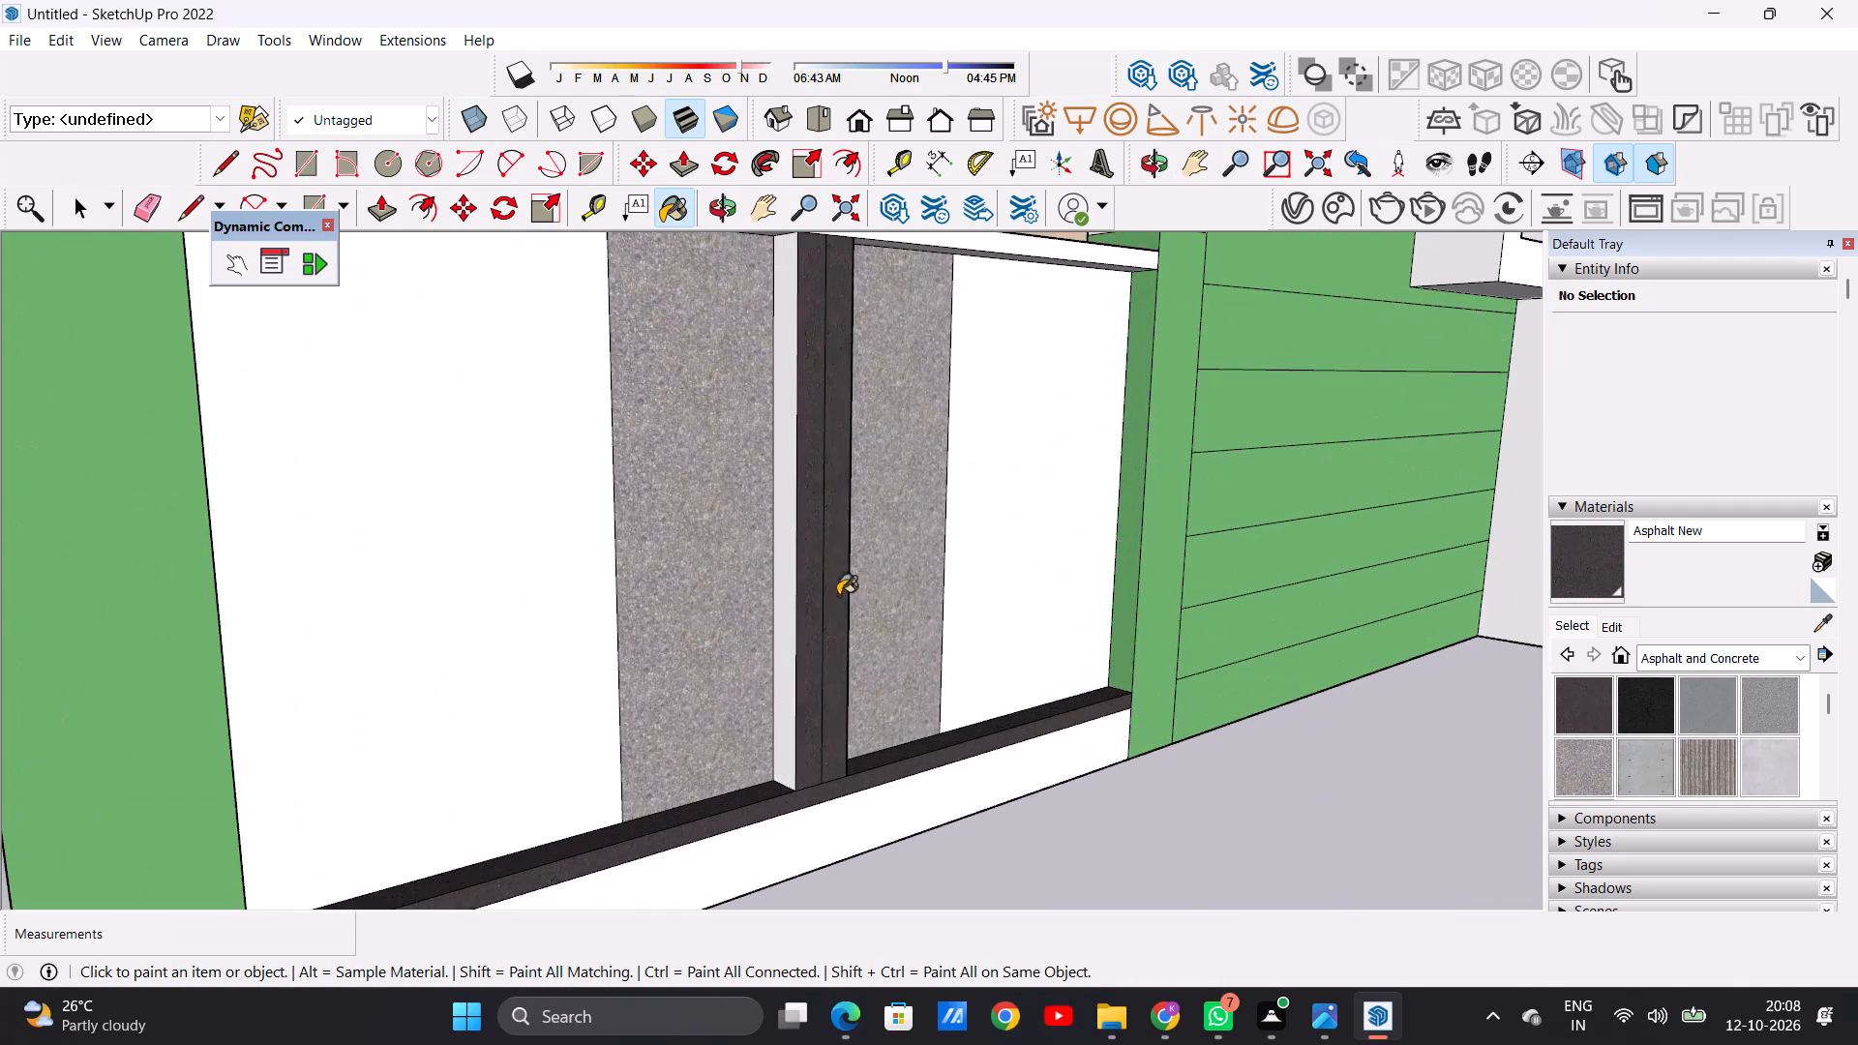
{"action": "scroll", "coordinate": [838, 595], "scroll_direction": "up", "scroll_amount": 7}
{"action": "left_click", "coordinate": [758, 576]}
Paint the top face and front edge of the gate's top rail with Asphalt New.
{"action": "scroll", "coordinate": [760, 602], "scroll_direction": "down", "scroll_amount": 11}
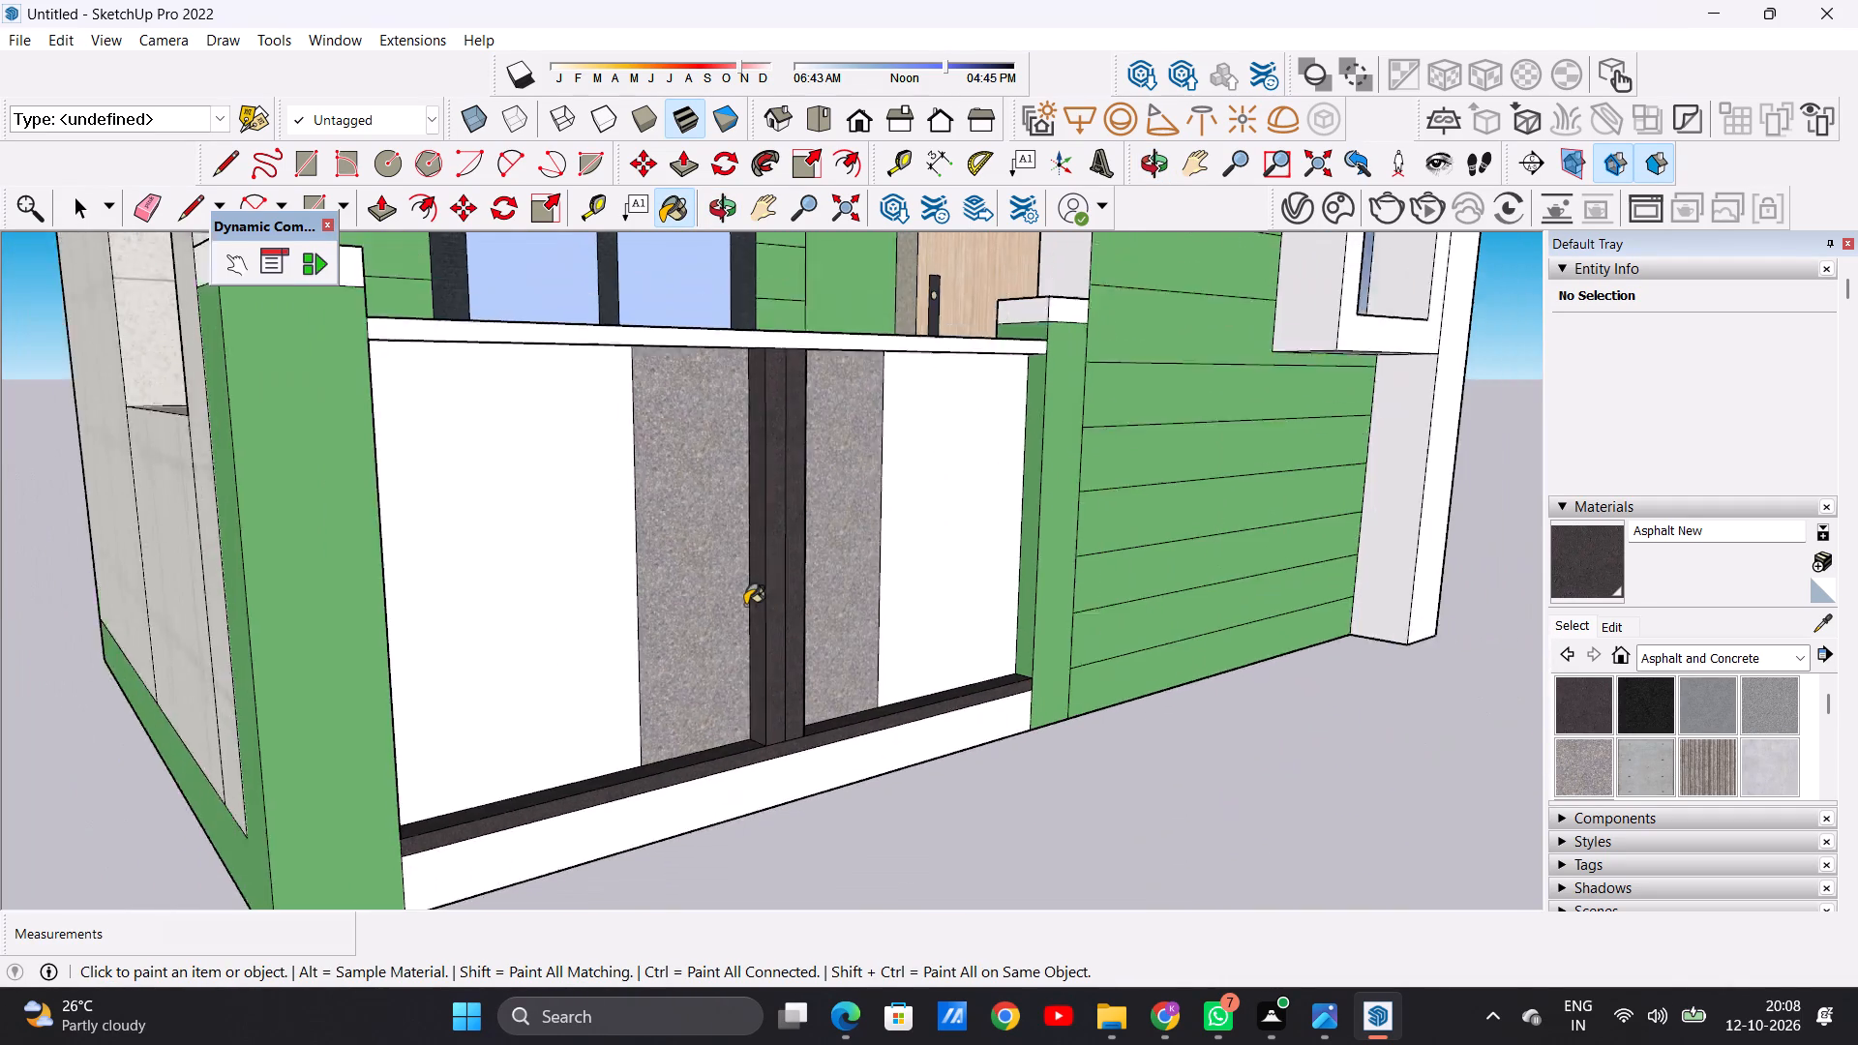
{"action": "scroll", "coordinate": [745, 605], "scroll_direction": "down", "scroll_amount": 8}
{"action": "middle_click_drag", "start_coordinate": [791, 578], "coordinate": [526, 796]}
{"action": "scroll", "coordinate": [539, 589], "scroll_direction": "up", "scroll_amount": 3}
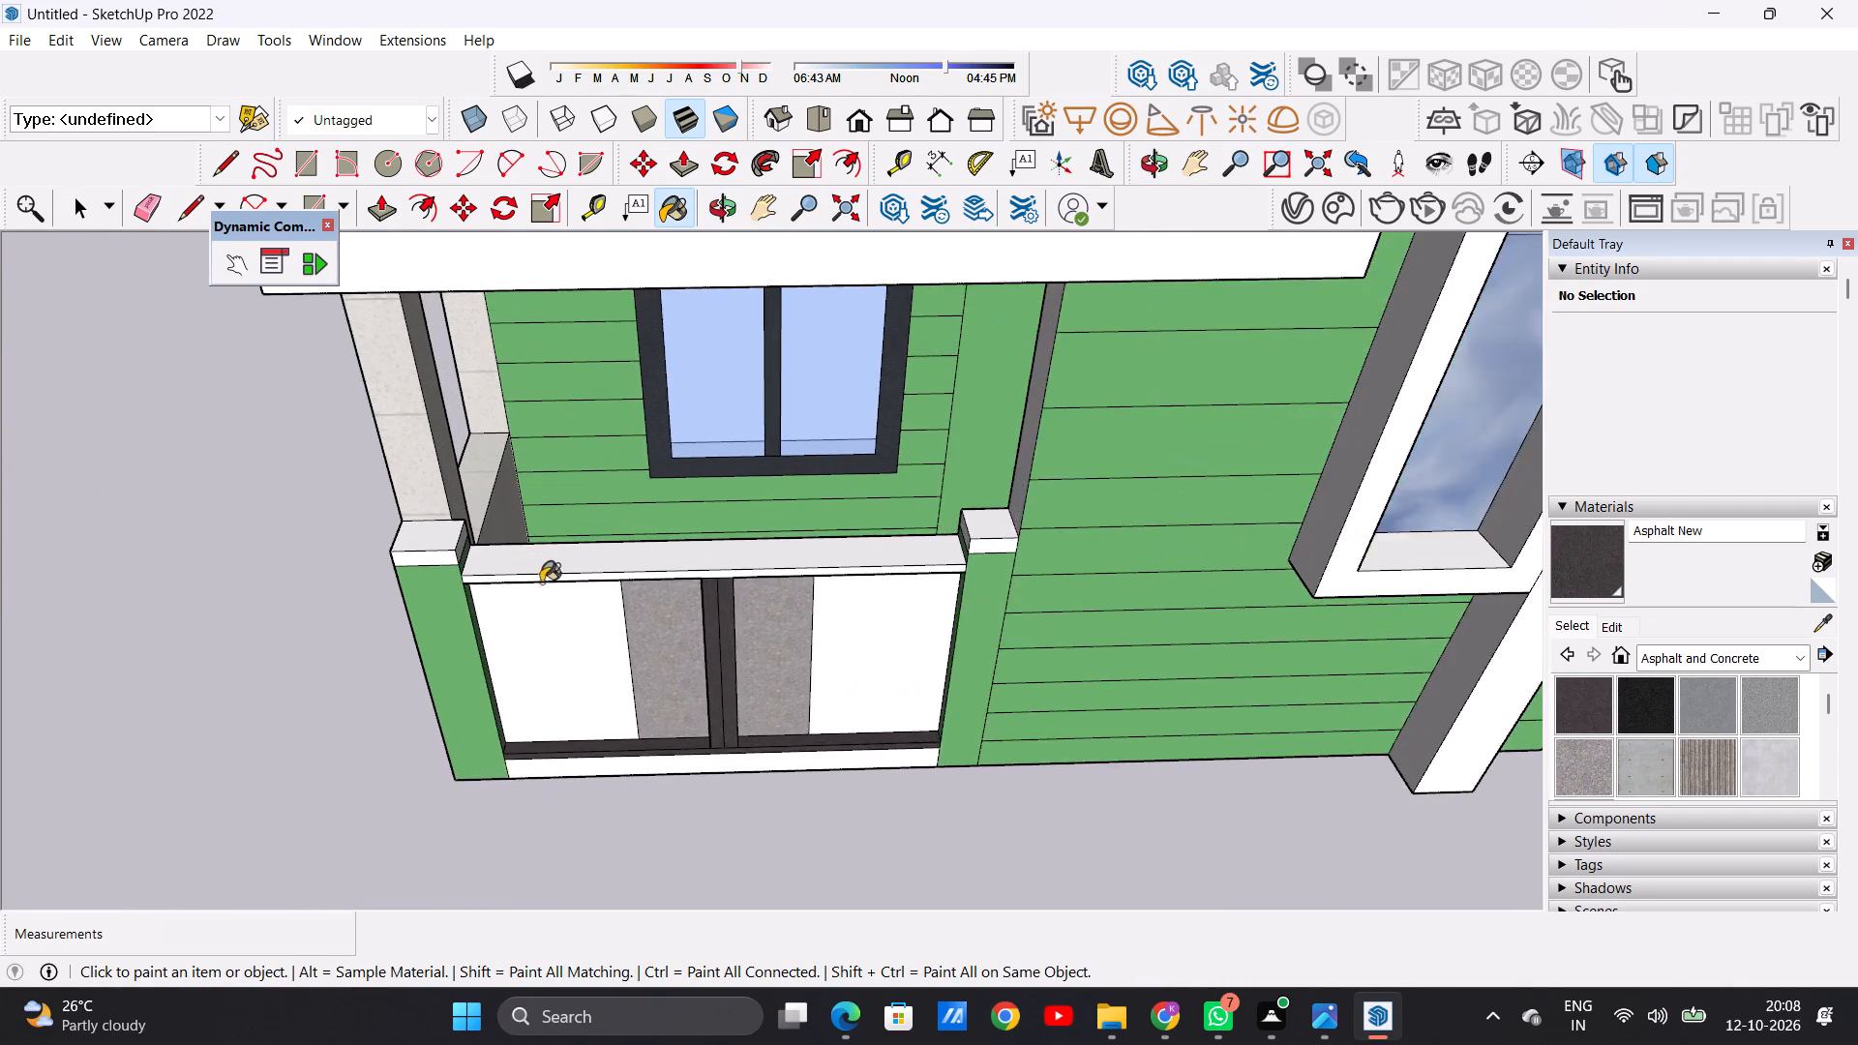
{"action": "scroll", "coordinate": [541, 582], "scroll_direction": "up", "scroll_amount": 12}
{"action": "left_click", "coordinate": [544, 563]}
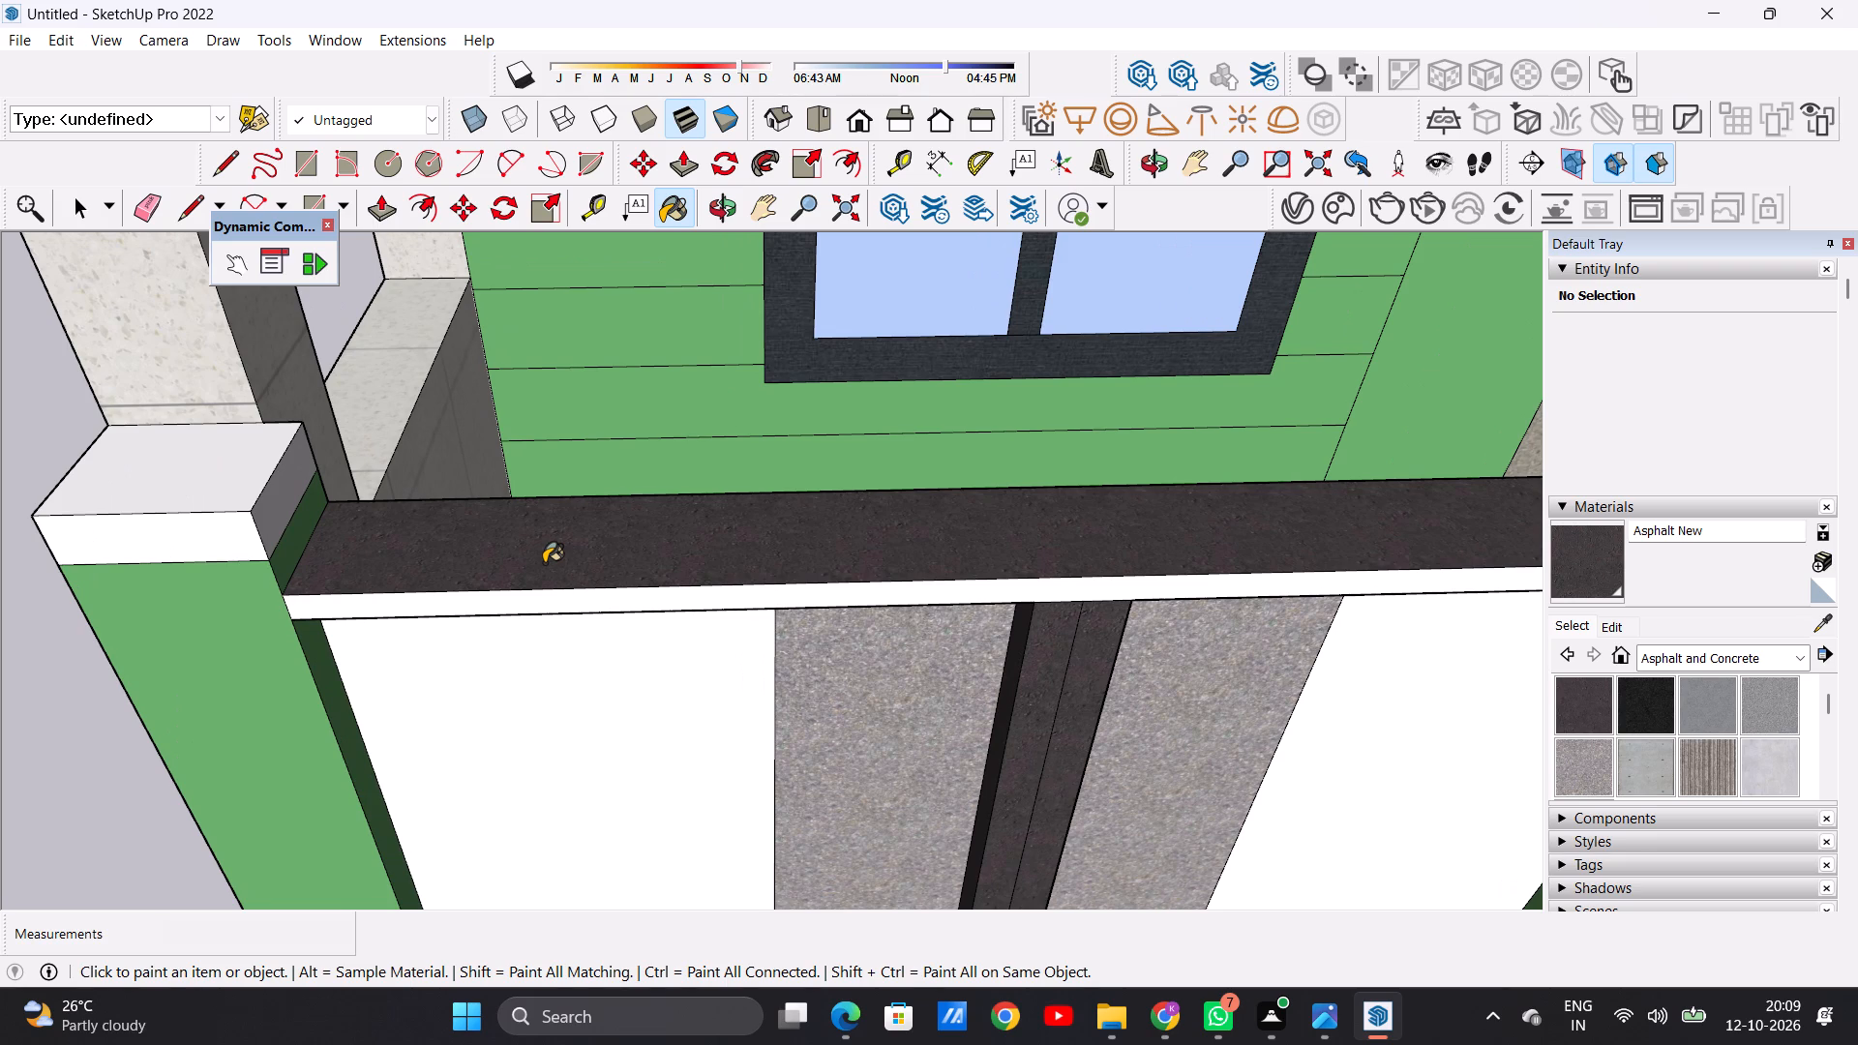
{"action": "scroll", "coordinate": [544, 563], "scroll_direction": "down", "scroll_amount": 7}
{"action": "scroll", "coordinate": [544, 557], "scroll_direction": "up", "scroll_amount": 8}
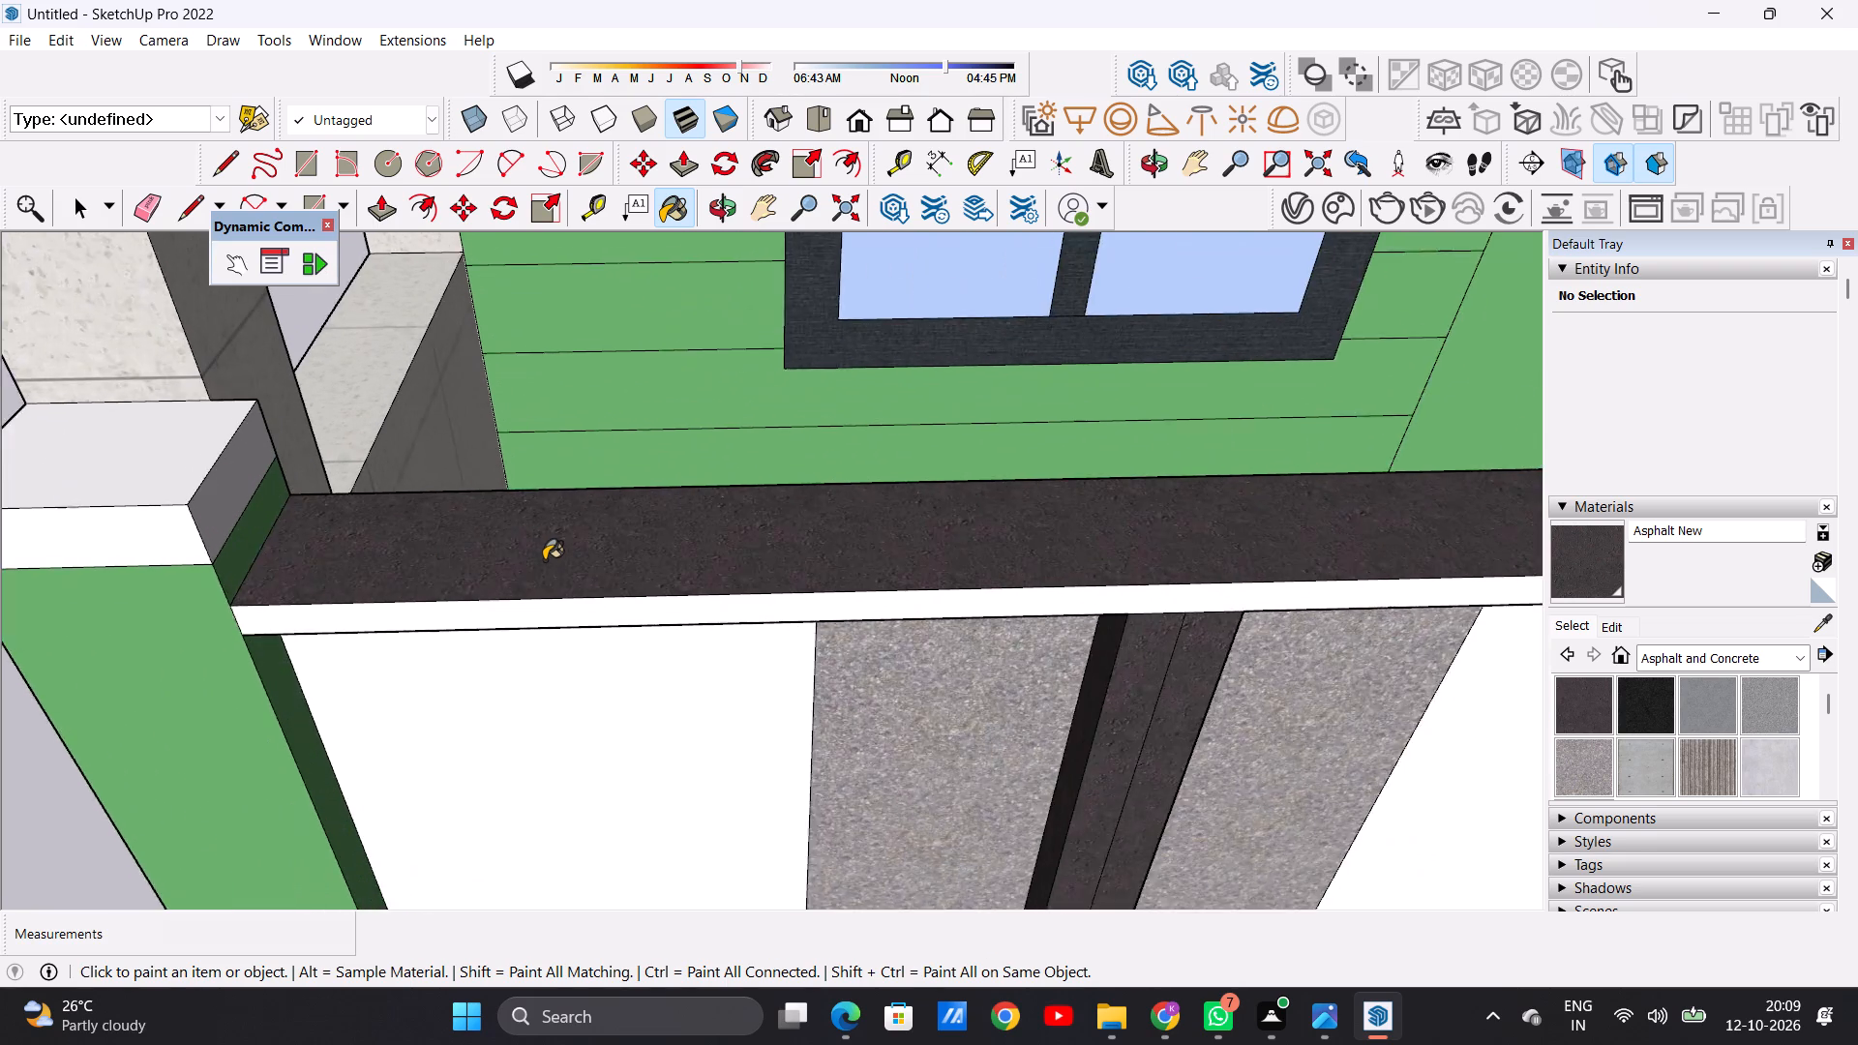
{"action": "scroll", "coordinate": [544, 560], "scroll_direction": "up", "scroll_amount": 4}
{"action": "left_click", "coordinate": [552, 637]}
Paint the underside of the gate's top rail with Asphalt New on both sides of the centre post.
{"action": "scroll", "coordinate": [459, 550], "scroll_direction": "down", "scroll_amount": 8}
{"action": "middle_click_drag", "start_coordinate": [578, 657], "coordinate": [575, 500]}
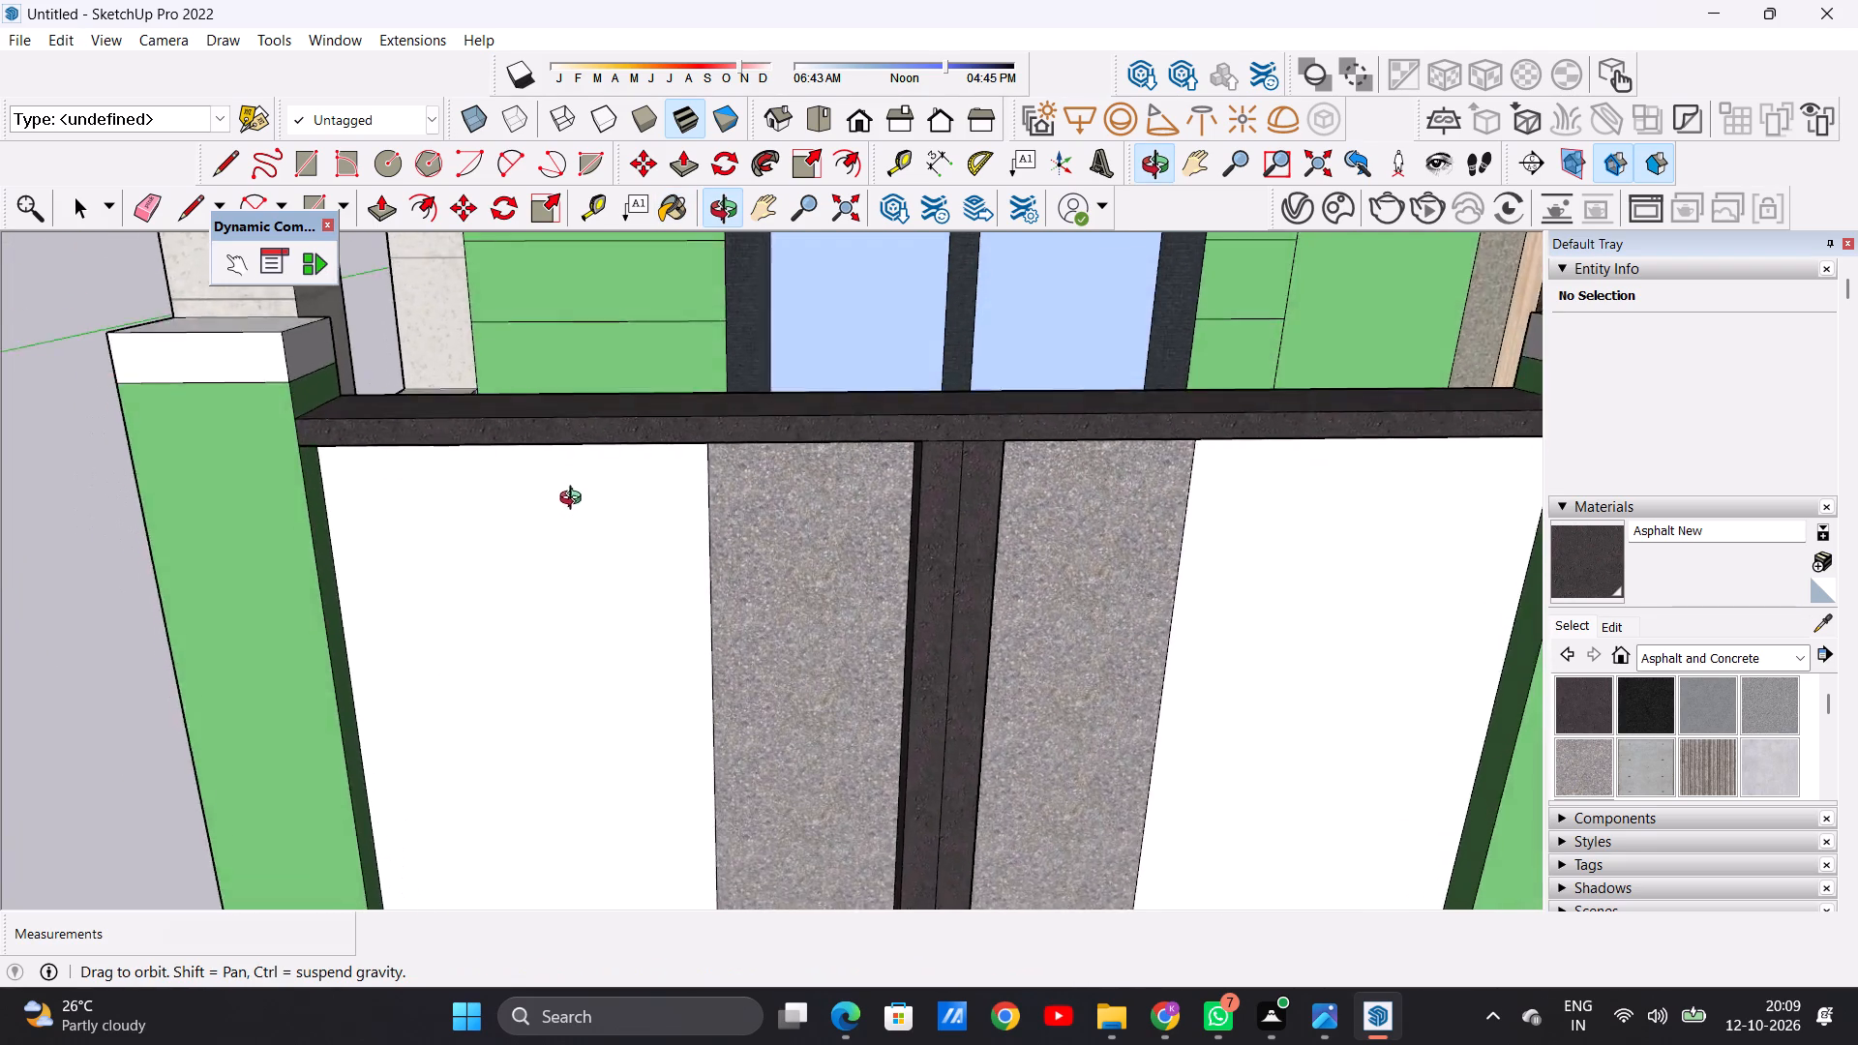
{"action": "middle_click_drag", "start_coordinate": [575, 500], "coordinate": [575, 210]}
{"action": "scroll", "coordinate": [747, 423], "scroll_direction": "down", "scroll_amount": 8}
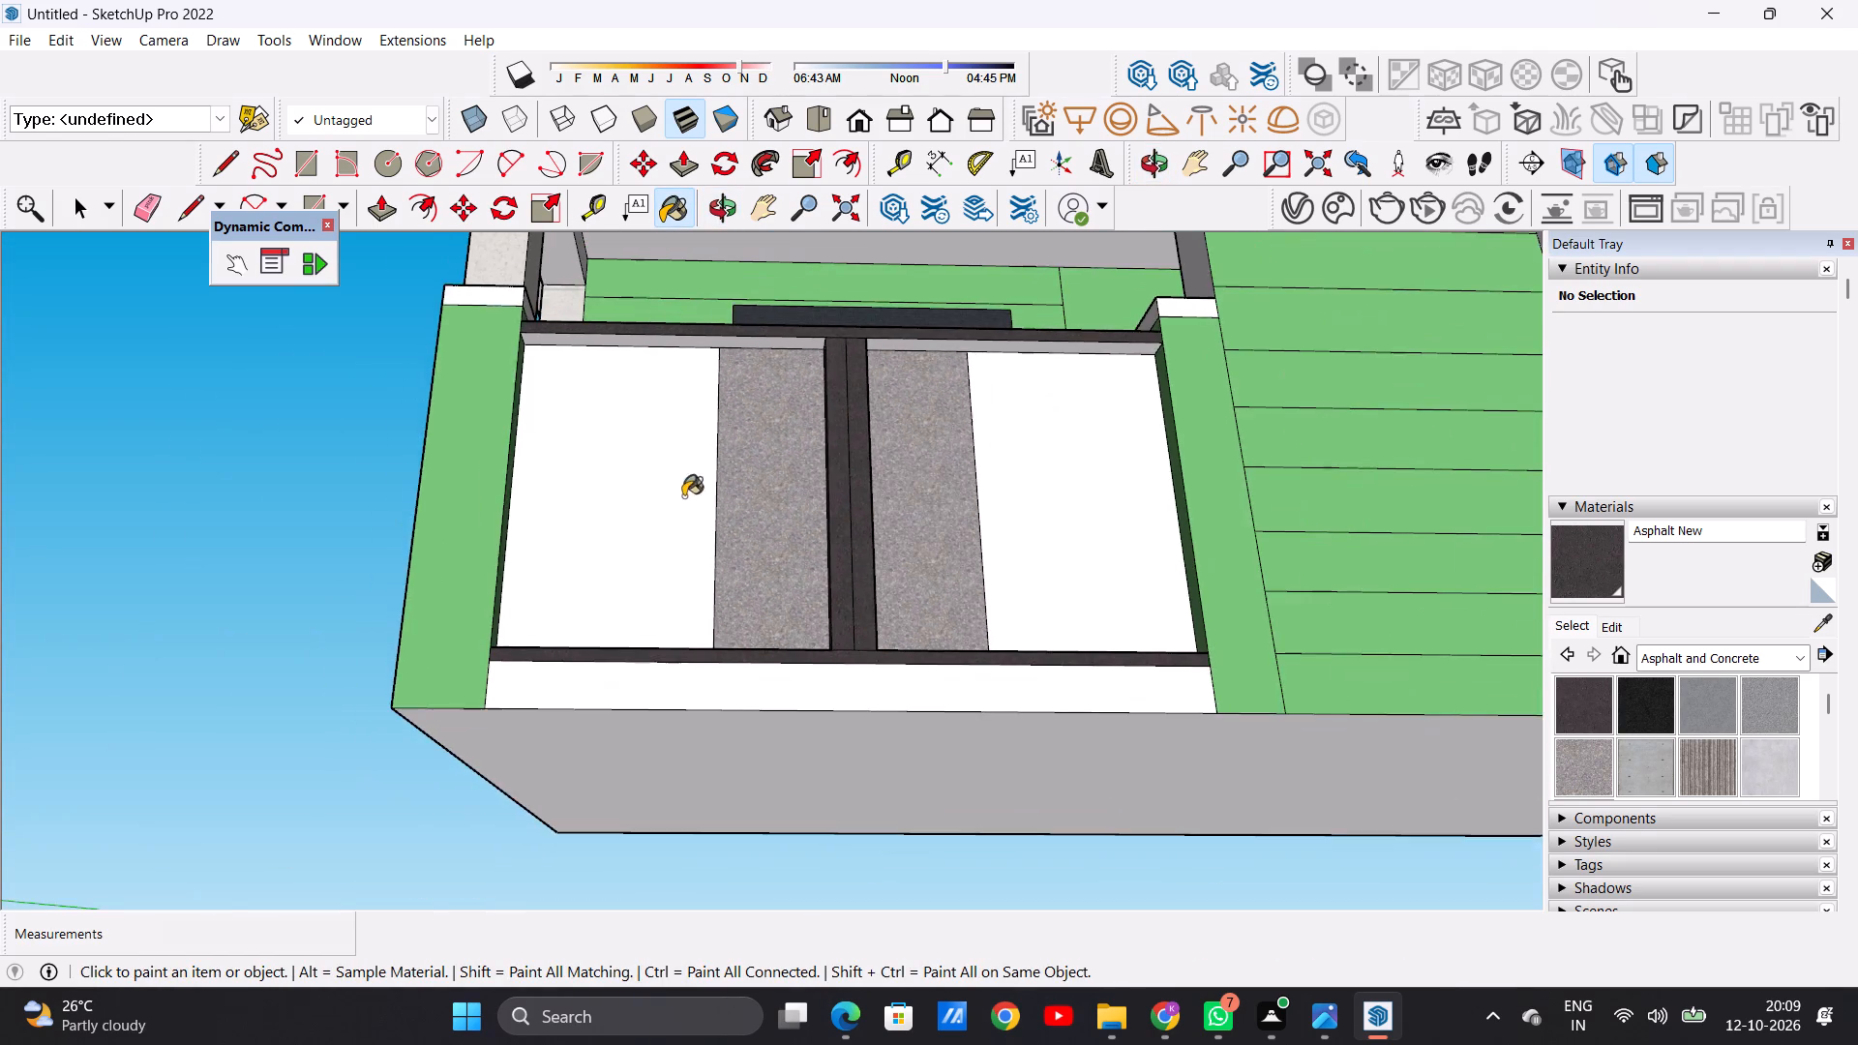
{"action": "scroll", "coordinate": [791, 416], "scroll_direction": "up", "scroll_amount": 1}
{"action": "scroll", "coordinate": [791, 414], "scroll_direction": "down", "scroll_amount": 1}
{"action": "scroll", "coordinate": [792, 414], "scroll_direction": "up", "scroll_amount": 18}
{"action": "left_click", "coordinate": [734, 310]}
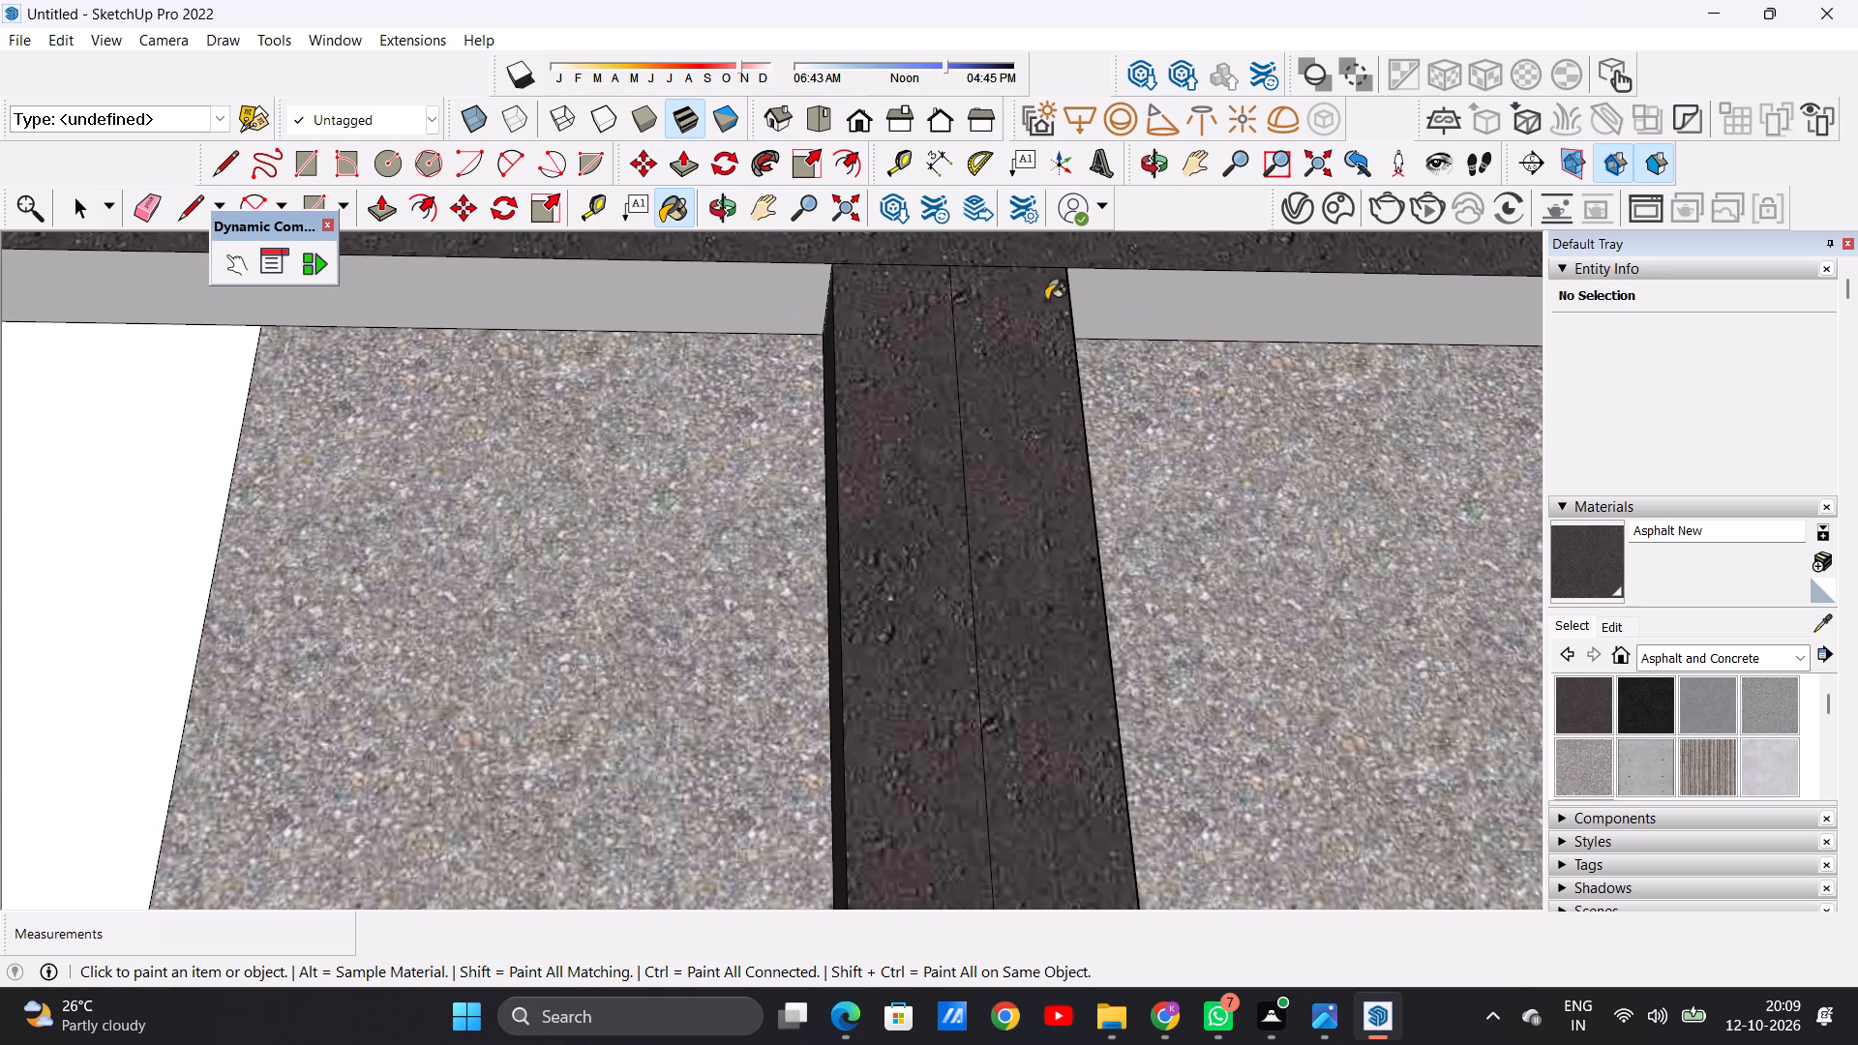
{"action": "left_click", "coordinate": [1121, 294]}
Paint the back edge of the gate's top rail and the rear faces of its centre post with Asphalt New.
{"action": "scroll", "coordinate": [686, 420], "scroll_direction": "down", "scroll_amount": 20}
{"action": "middle_click_drag", "start_coordinate": [687, 431], "coordinate": [711, 549]}
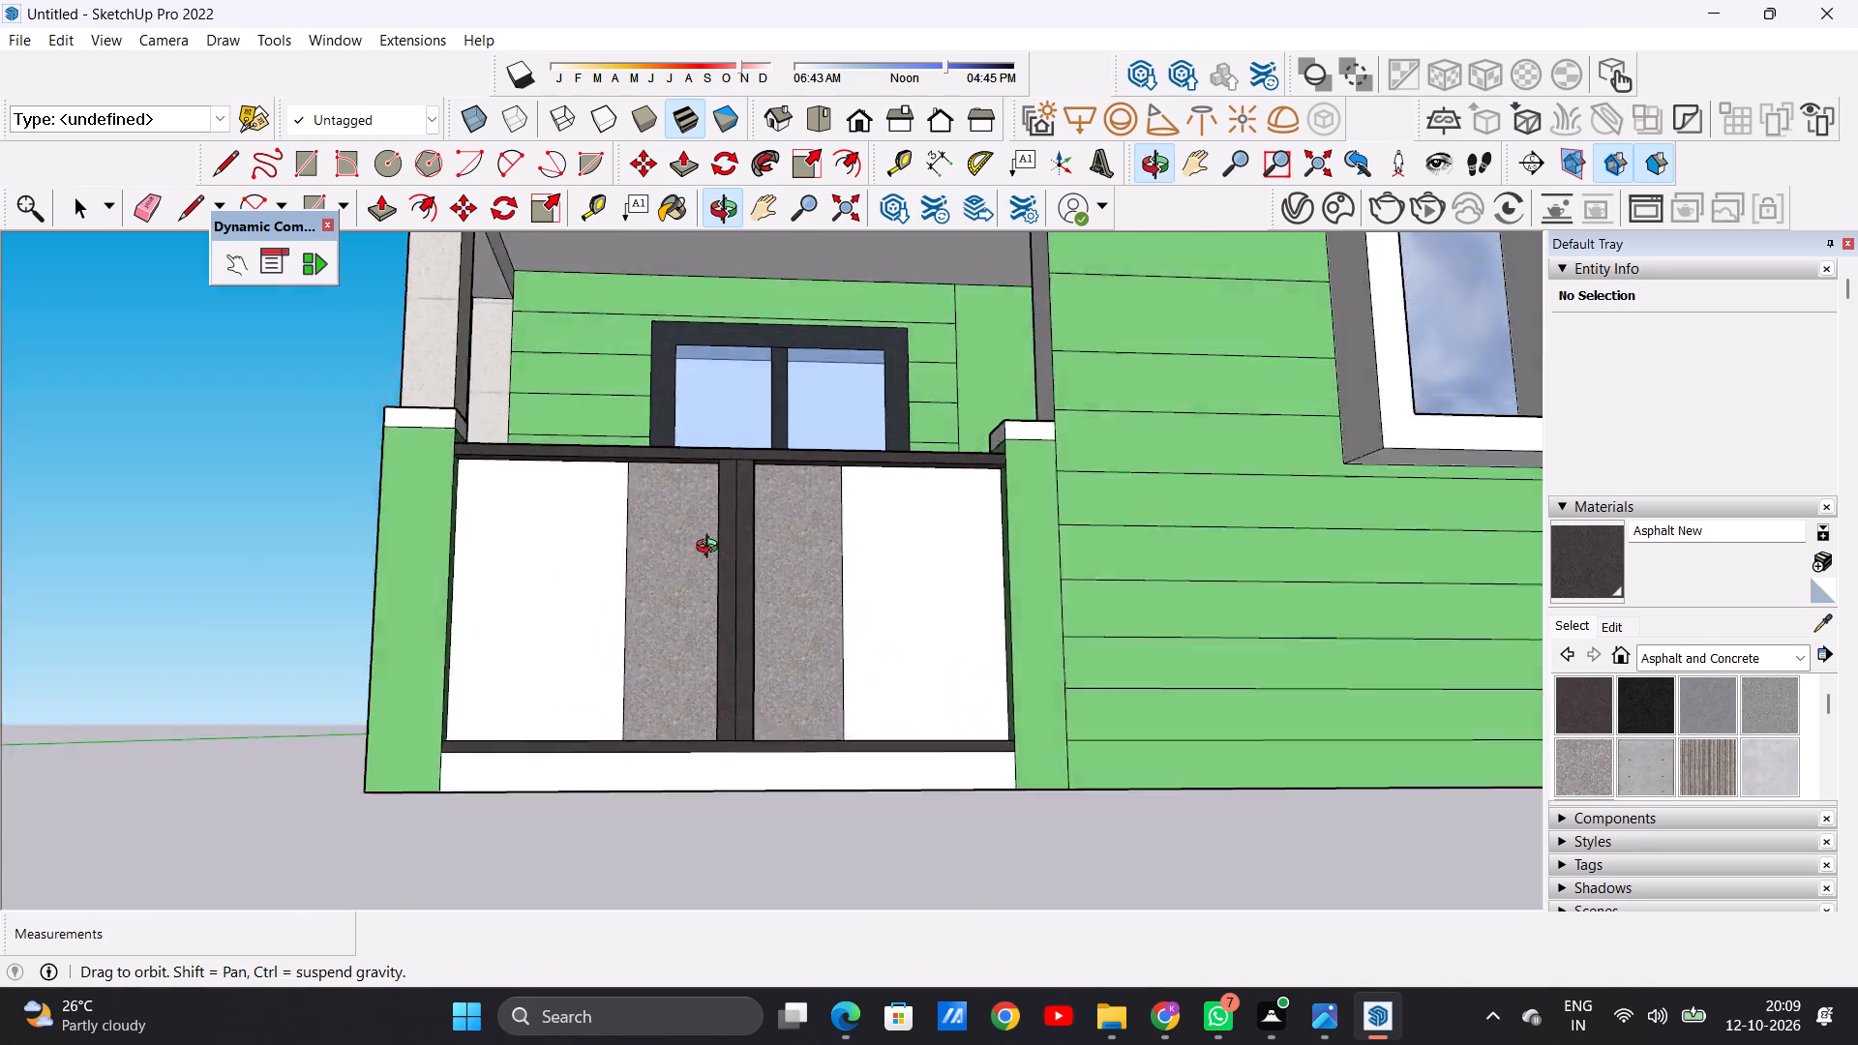
{"action": "middle_click_drag", "start_coordinate": [711, 549], "coordinate": [712, 844]}
{"action": "scroll", "coordinate": [624, 601], "scroll_direction": "down", "scroll_amount": 5}
{"action": "scroll", "coordinate": [704, 674], "scroll_direction": "up", "scroll_amount": 5}
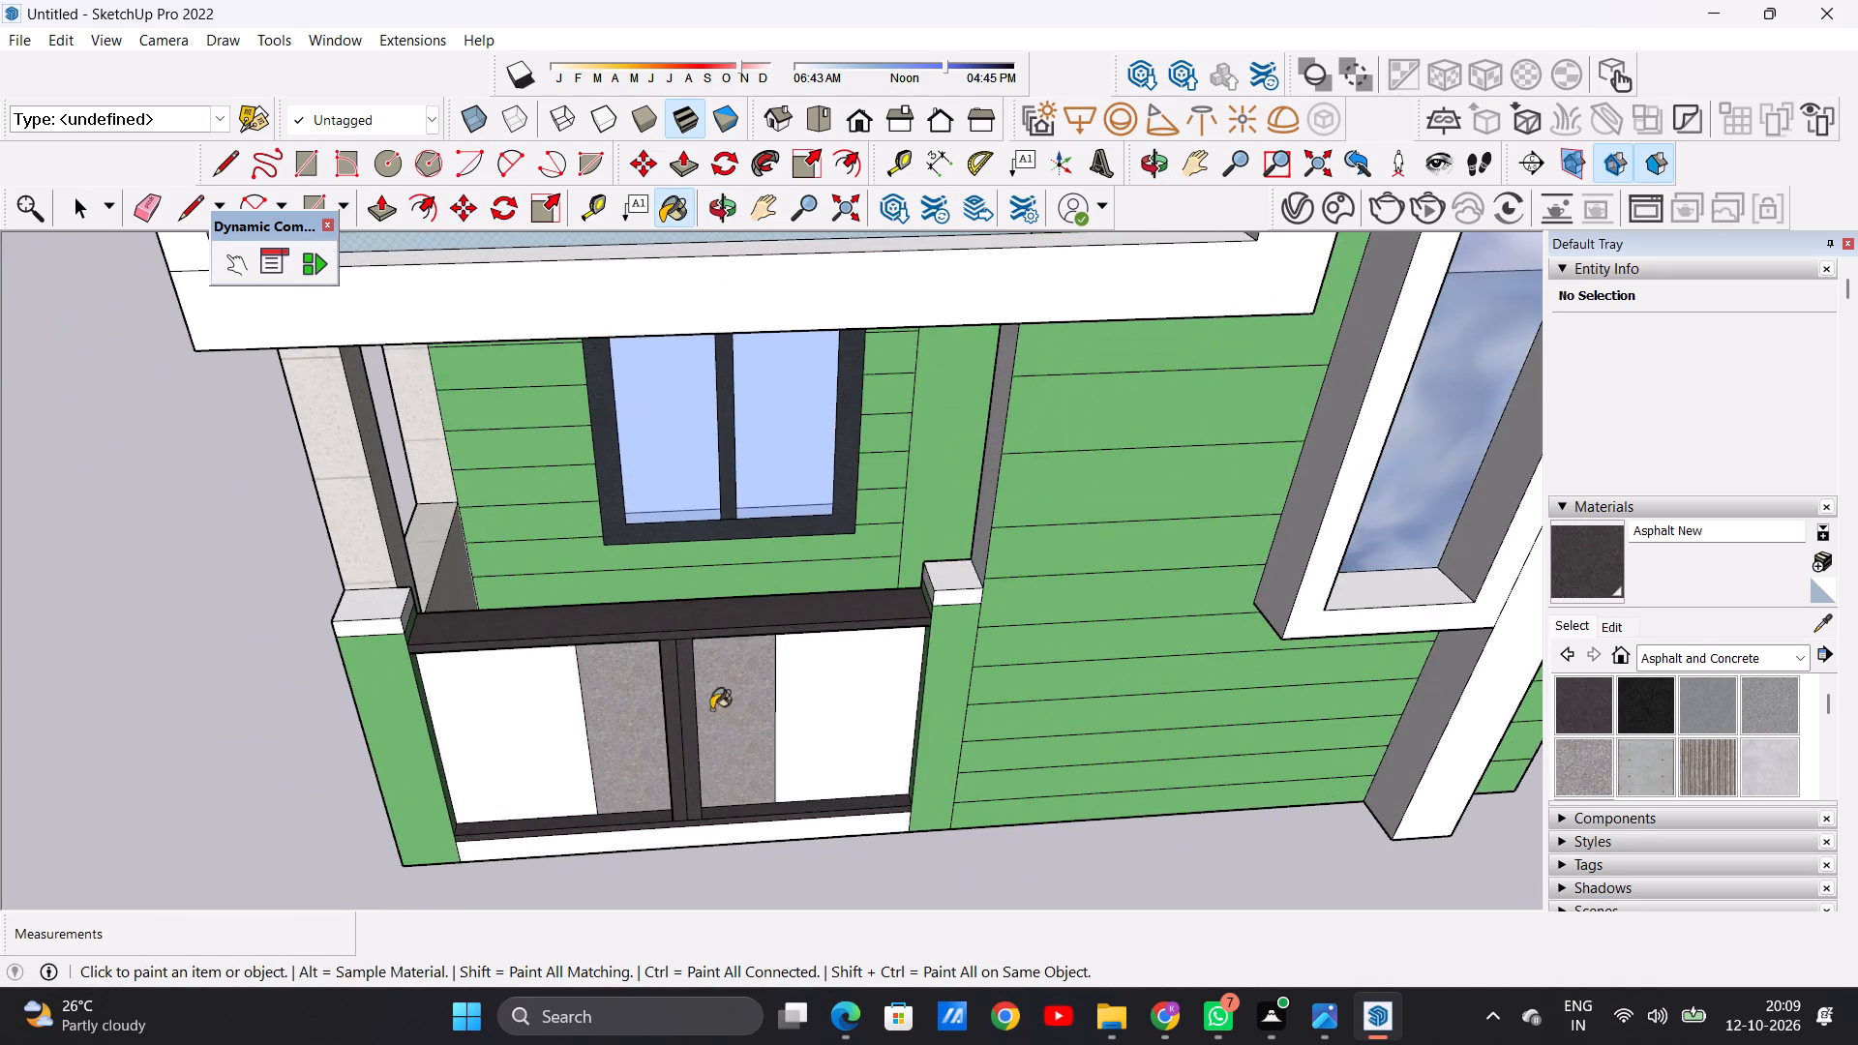
{"action": "middle_click_drag", "start_coordinate": [721, 780], "coordinate": [435, 635]}
{"action": "middle_click_drag", "start_coordinate": [621, 513], "coordinate": [618, 516]}
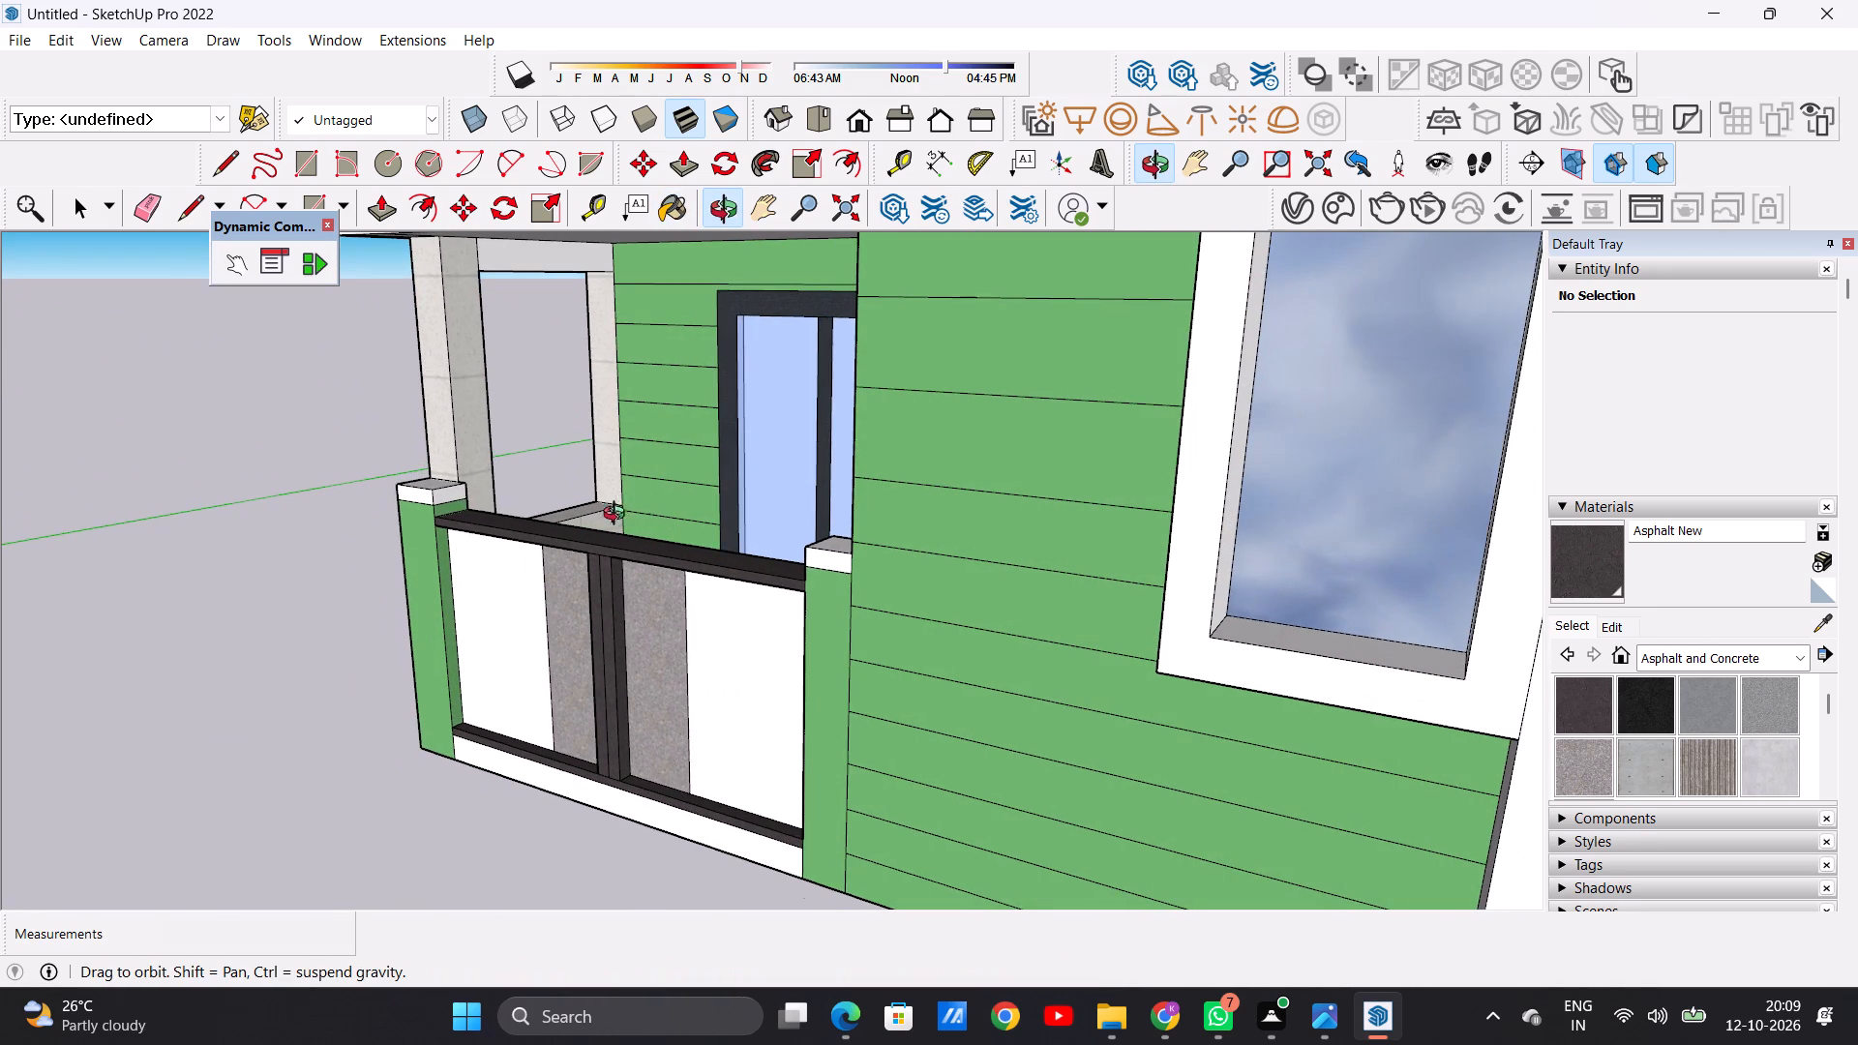
{"action": "middle_click_drag", "start_coordinate": [618, 516], "coordinate": [919, 501]}
{"action": "middle_click_drag", "start_coordinate": [404, 638], "coordinate": [1001, 635]}
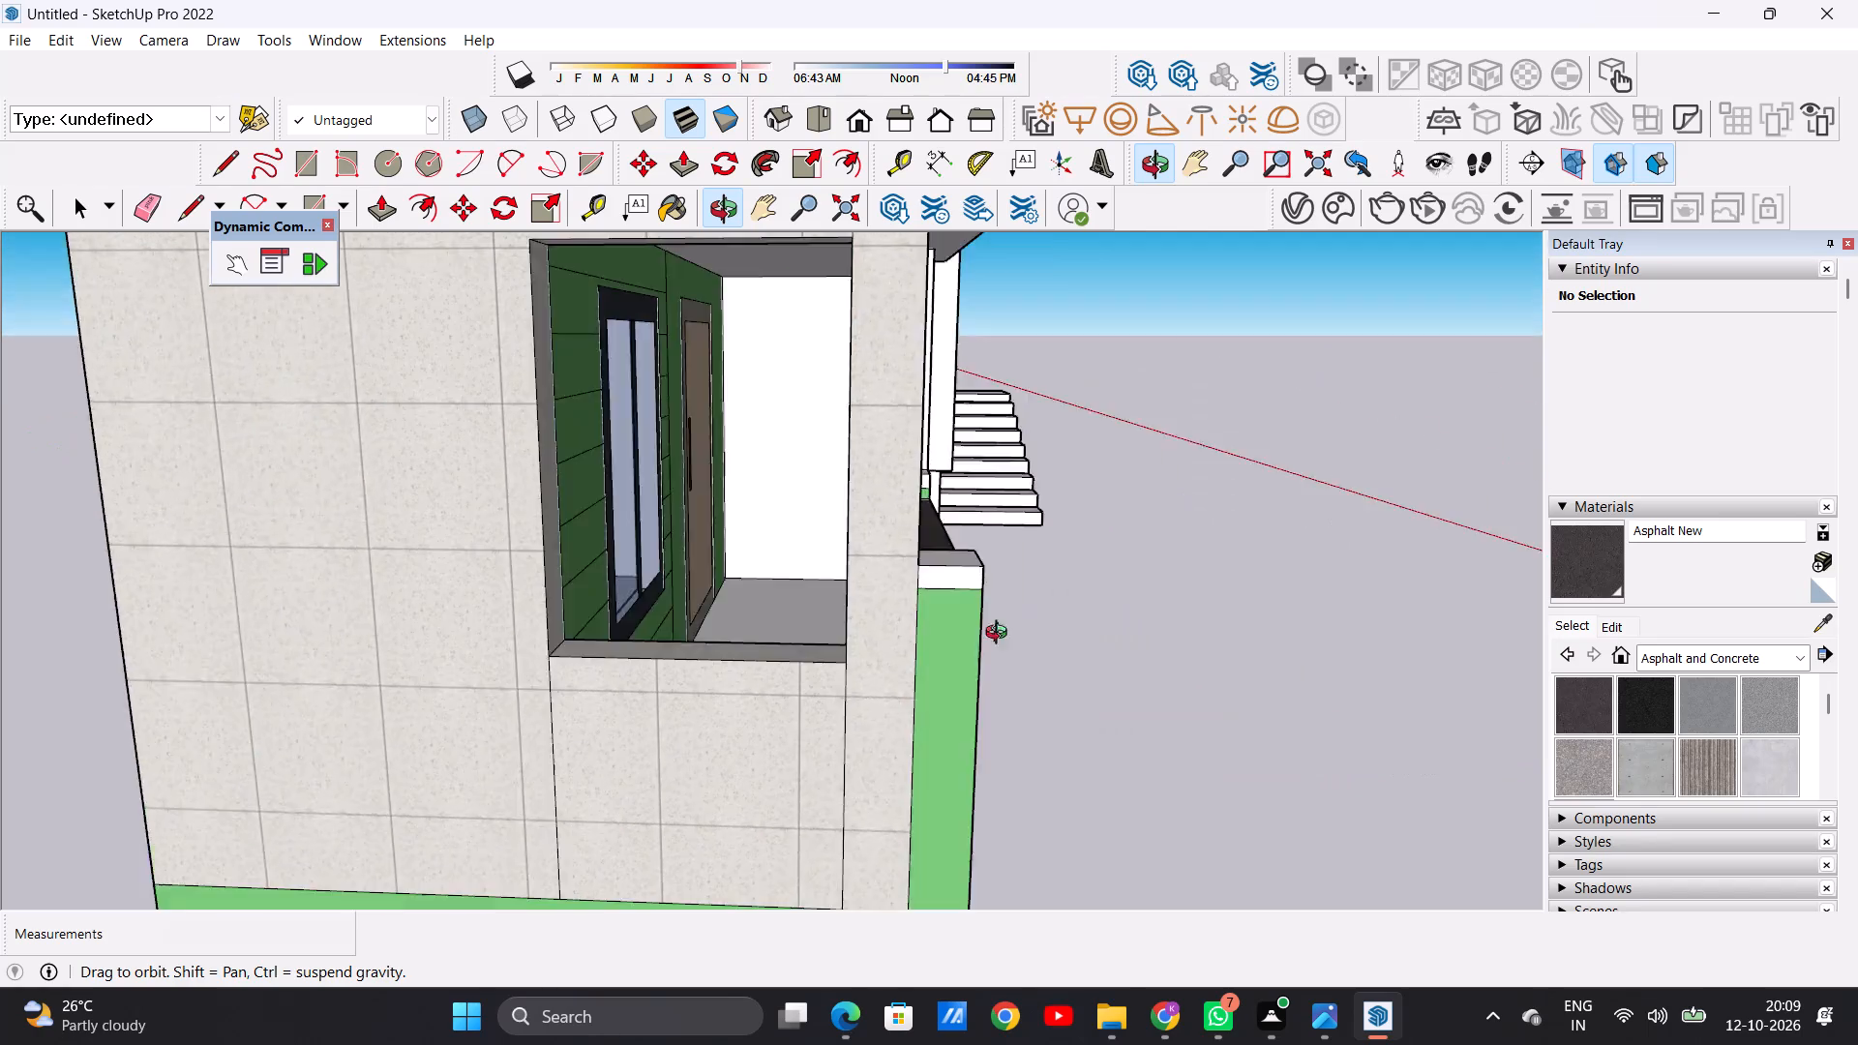
{"action": "middle_click_drag", "start_coordinate": [1001, 635], "coordinate": [1124, 607]}
{"action": "middle_click_drag", "start_coordinate": [903, 597], "coordinate": [960, 652]}
{"action": "scroll", "coordinate": [936, 583], "scroll_direction": "up", "scroll_amount": 13}
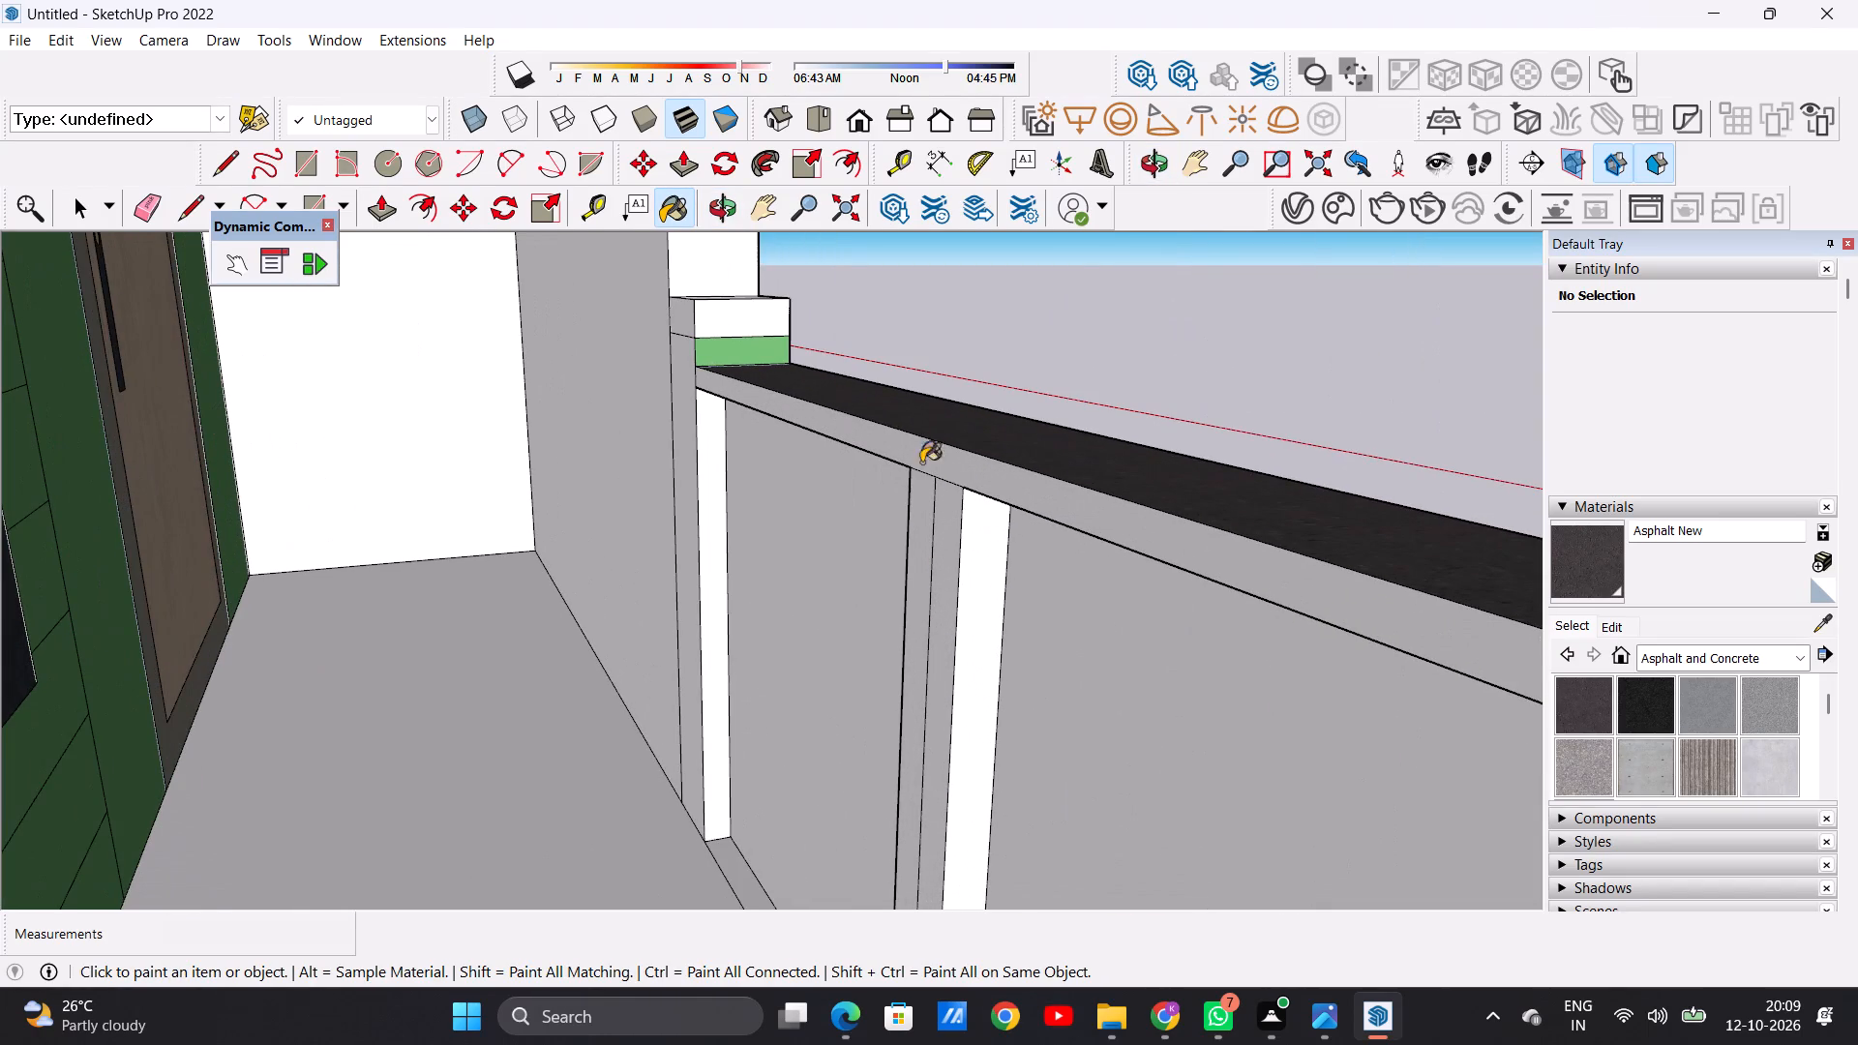
{"action": "left_click", "coordinate": [921, 454]}
{"action": "left_click", "coordinate": [921, 505]}
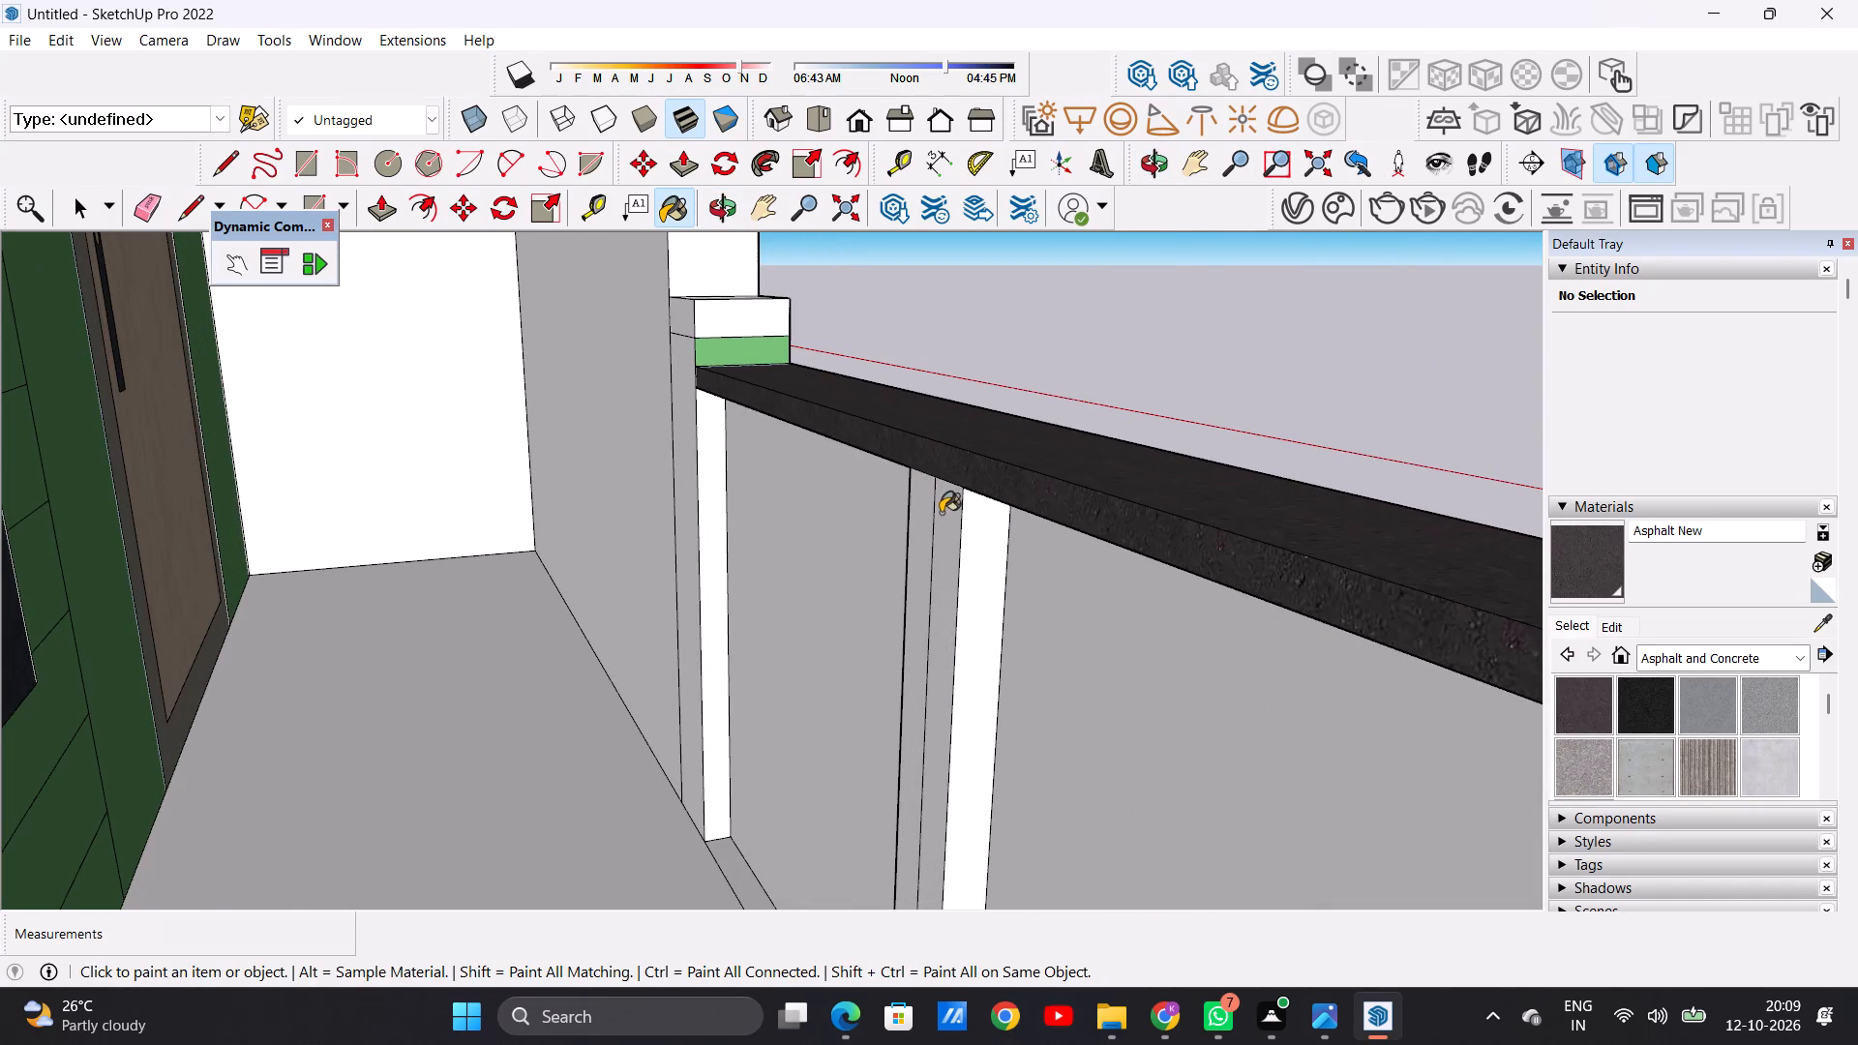
{"action": "left_click", "coordinate": [949, 525]}
{"action": "left_click", "coordinate": [985, 559]}
Paint the two narrow adjoining faces of the far end post with Asphalt New on the porch side of the gate.
{"action": "scroll", "coordinate": [868, 549], "scroll_direction": "down", "scroll_amount": 4}
{"action": "middle_click_drag", "start_coordinate": [843, 562], "coordinate": [861, 573]}
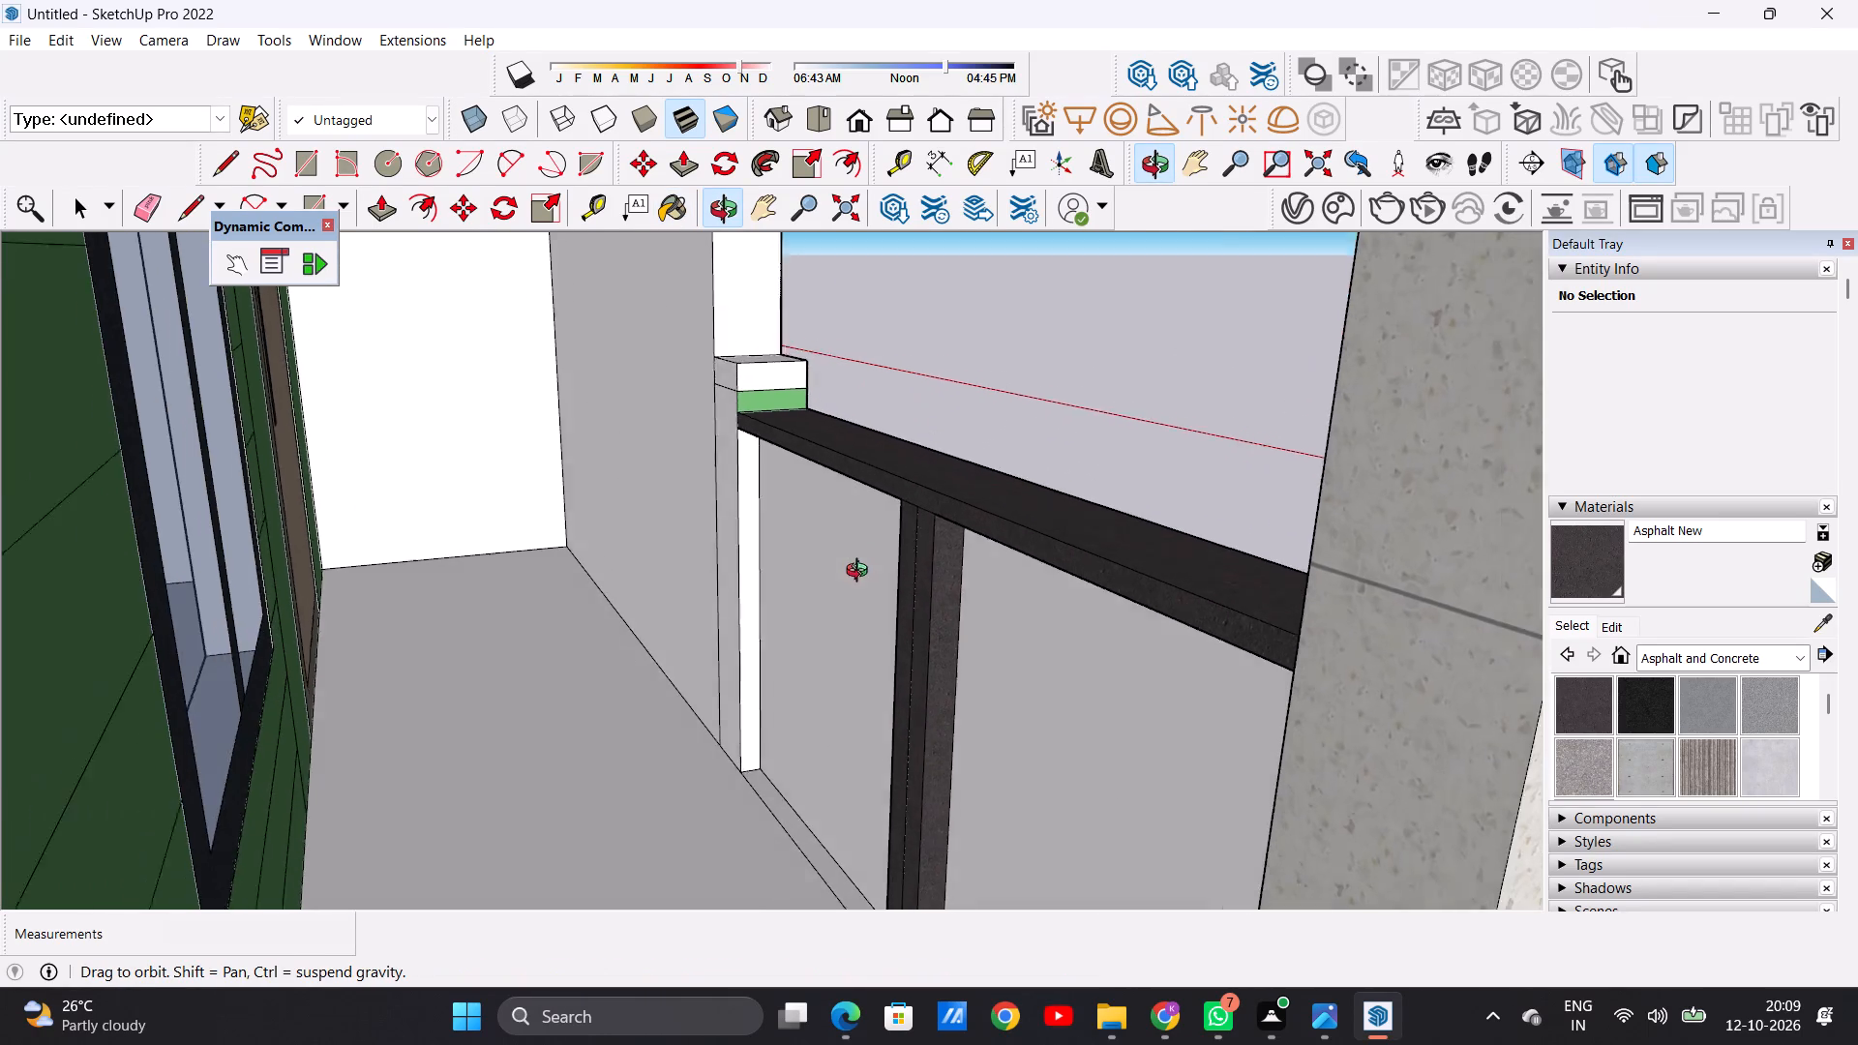
{"action": "middle_click_drag", "start_coordinate": [861, 573], "coordinate": [845, 585]}
{"action": "scroll", "coordinate": [730, 507], "scroll_direction": "up", "scroll_amount": 6}
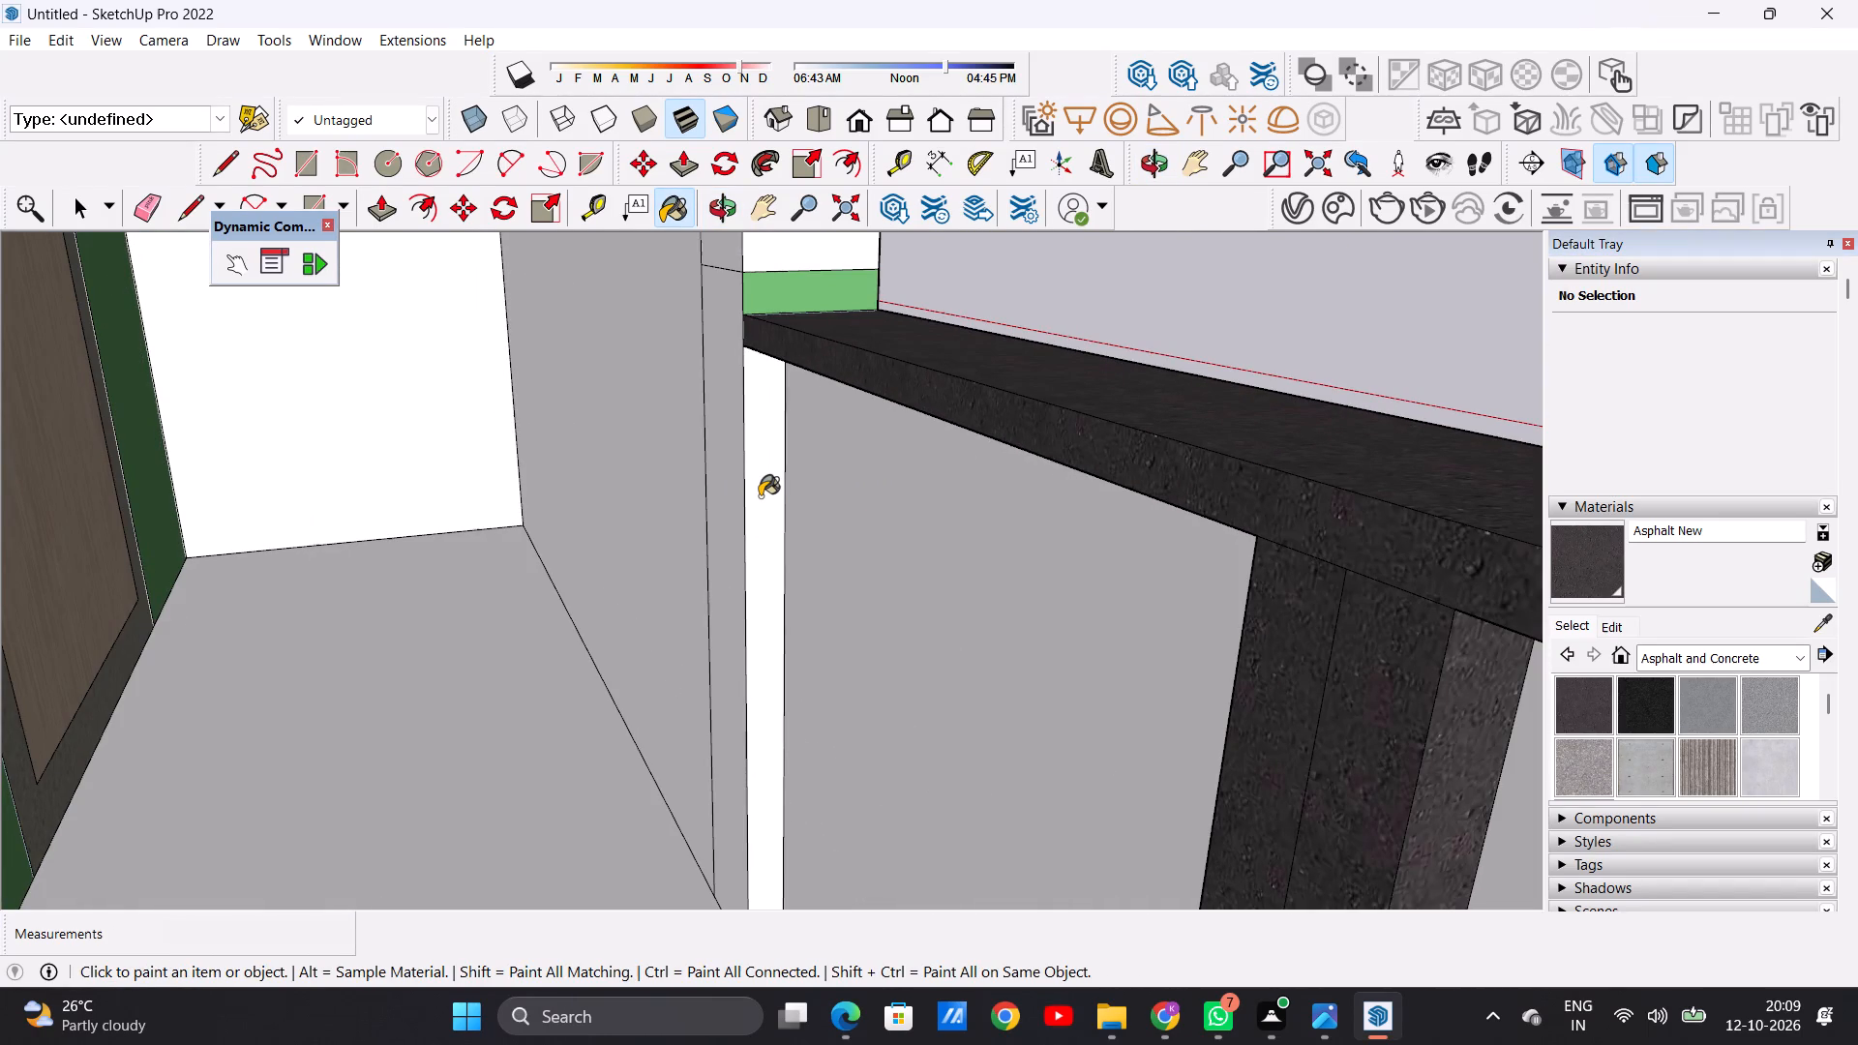
{"action": "left_click", "coordinate": [760, 494]}
{"action": "left_click", "coordinate": [733, 519]}
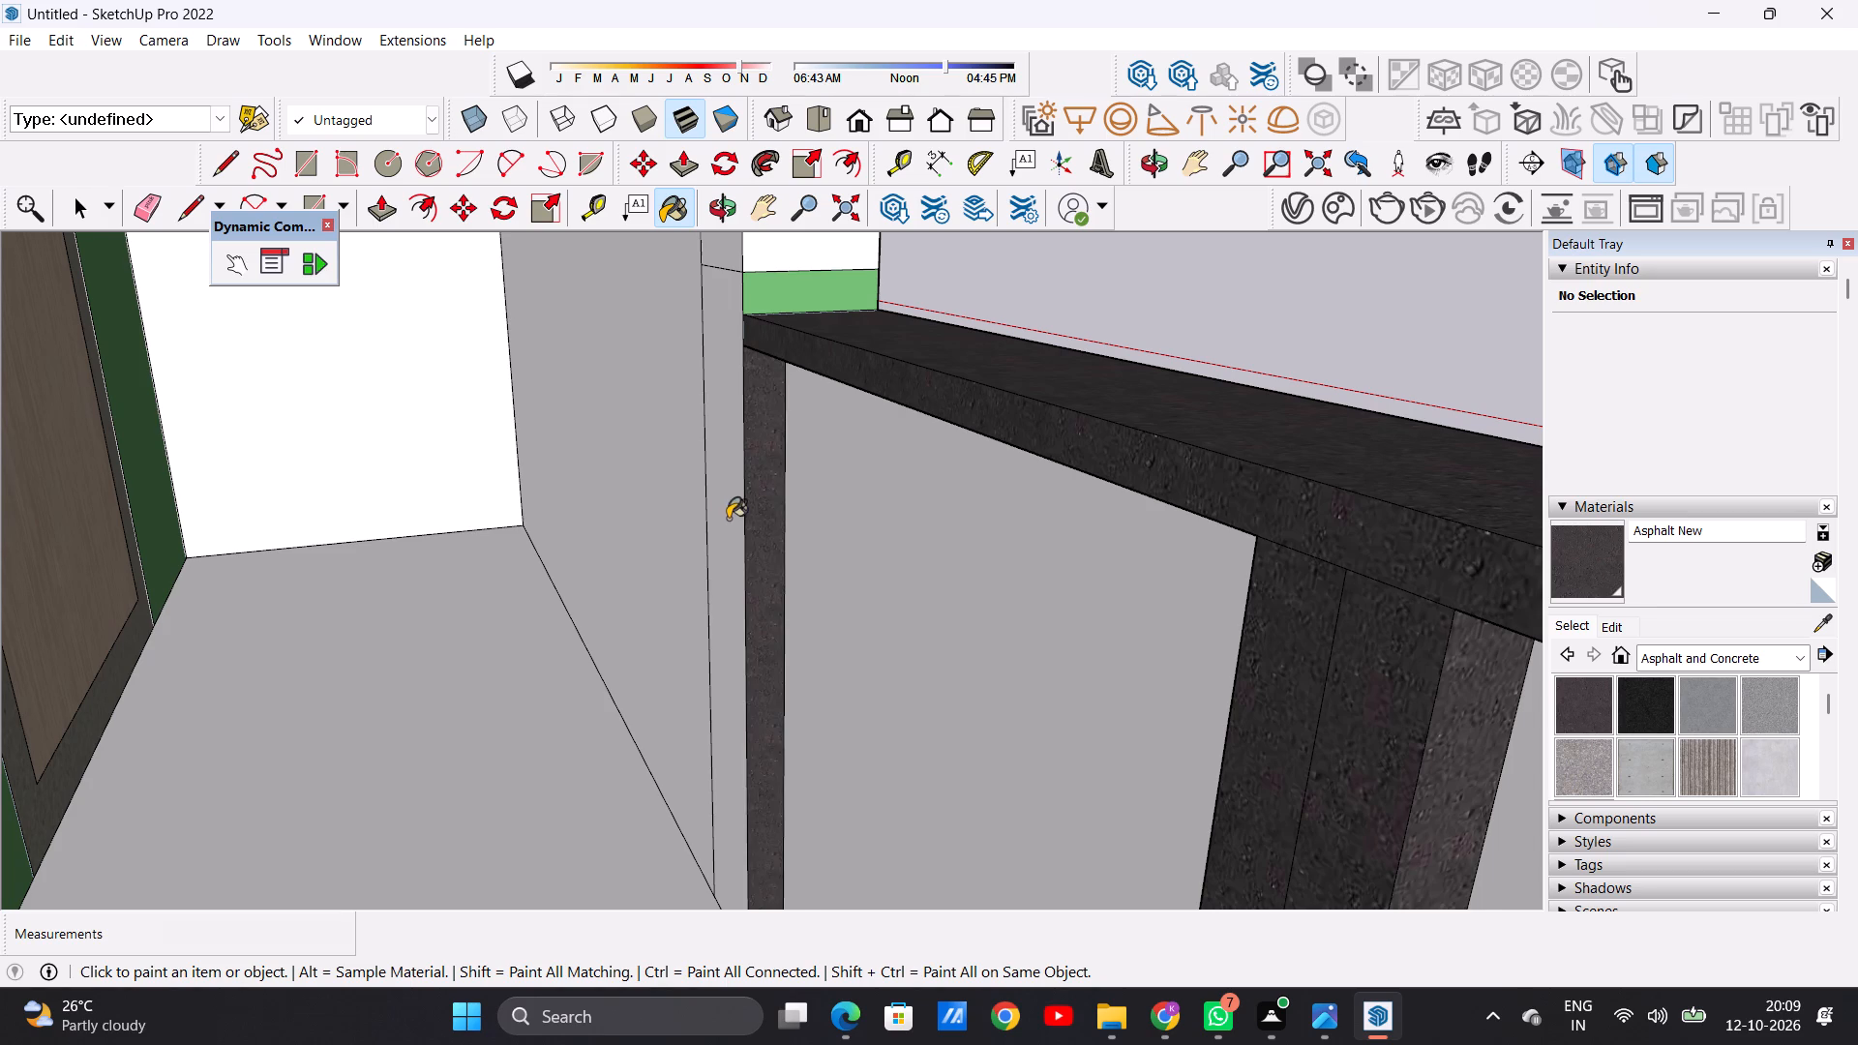
Paint the gate's two white outer front panels with Wood Bamboo from the Wood materials.
{"action": "scroll", "coordinate": [733, 526], "scroll_direction": "down", "scroll_amount": 5}
{"action": "scroll", "coordinate": [883, 667], "scroll_direction": "up", "scroll_amount": 4}
{"action": "scroll", "coordinate": [672, 556], "scroll_direction": "down", "scroll_amount": 6}
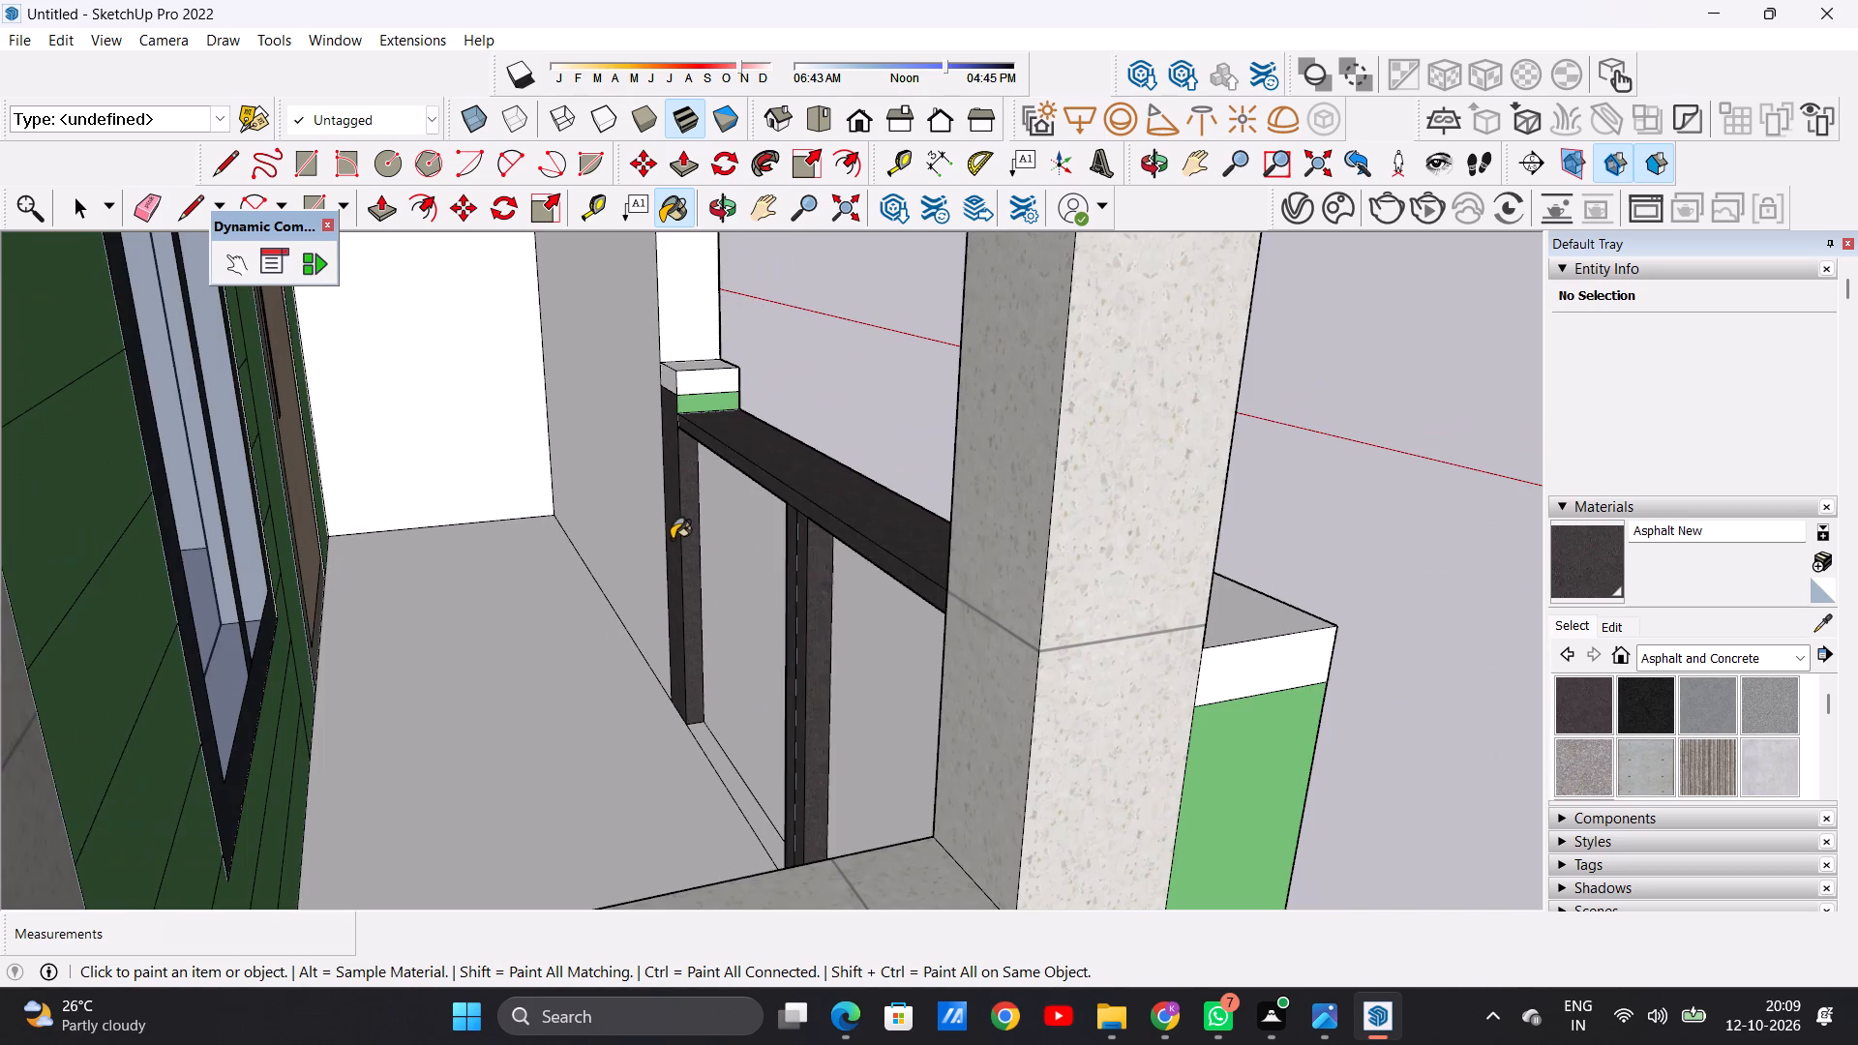
{"action": "middle_click_drag", "start_coordinate": [744, 720], "coordinate": [752, 707]}
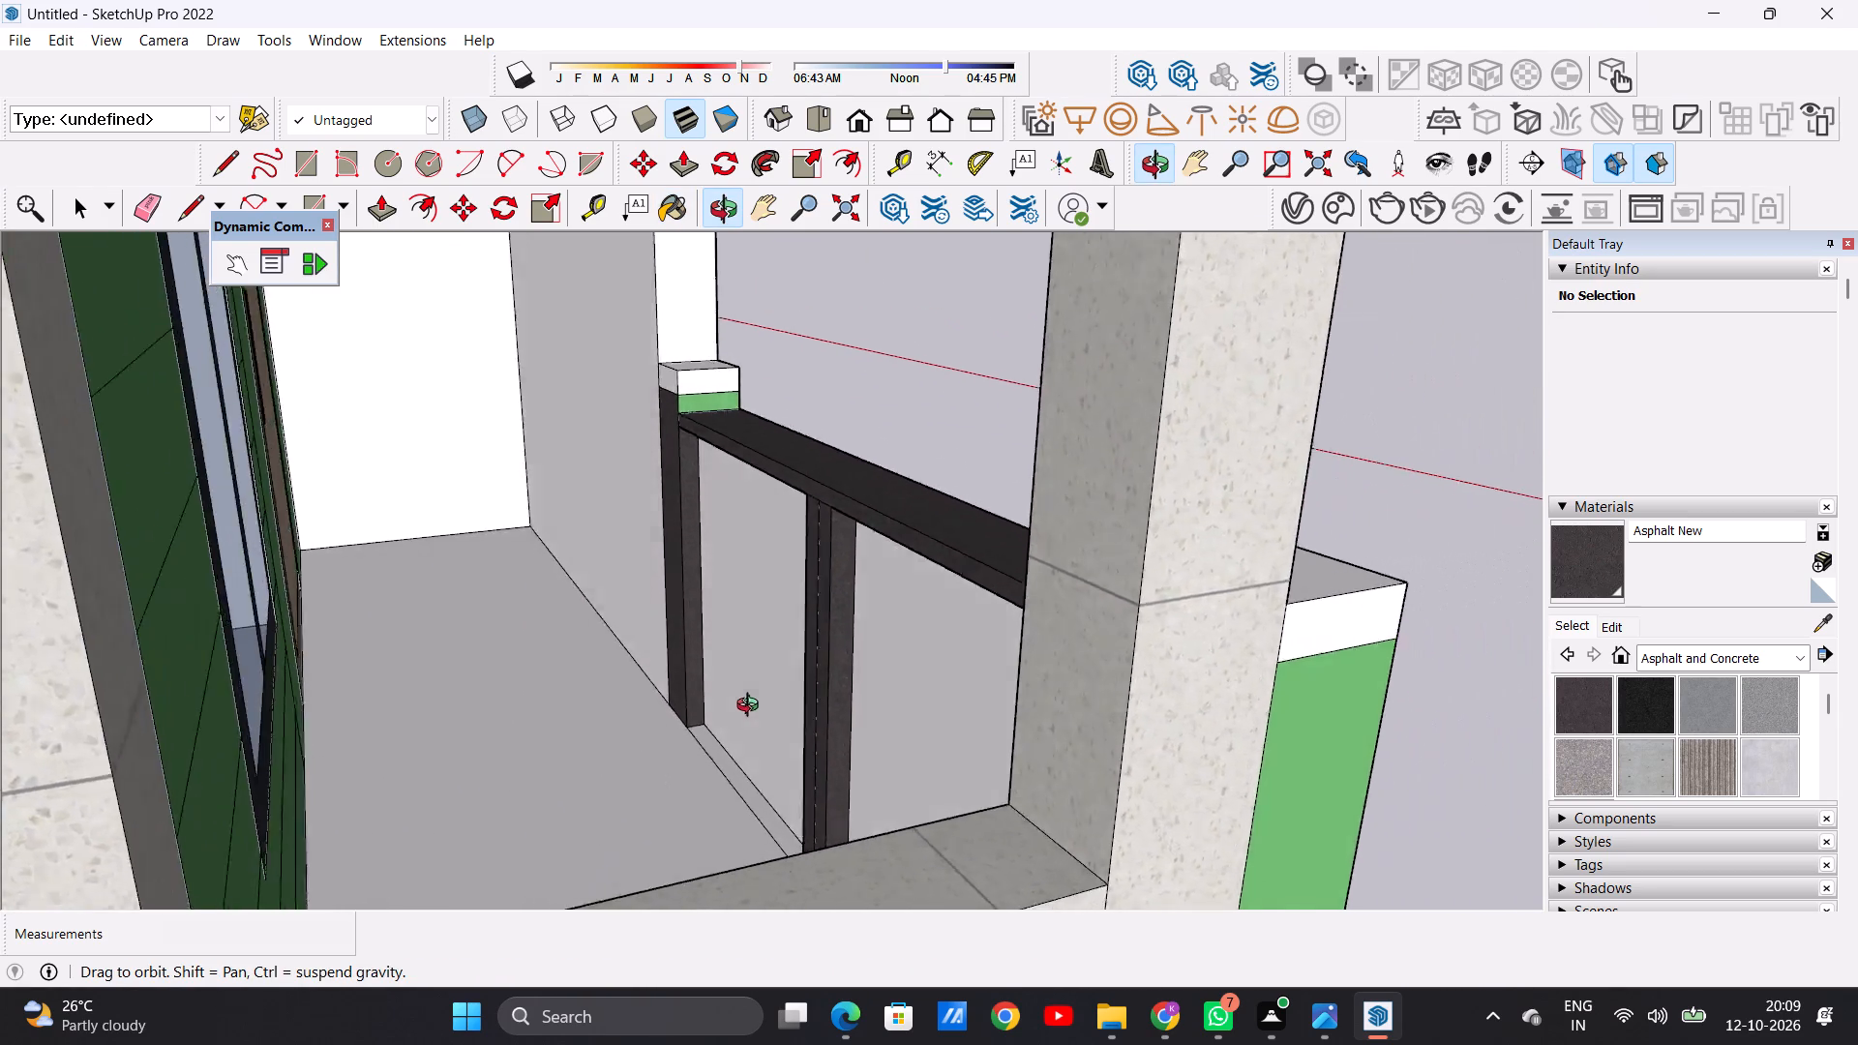
{"action": "middle_click_drag", "start_coordinate": [752, 707], "coordinate": [188, 728]}
{"action": "scroll", "coordinate": [385, 602], "scroll_direction": "down", "scroll_amount": 7}
{"action": "middle_click_drag", "start_coordinate": [598, 702], "coordinate": [465, 668]}
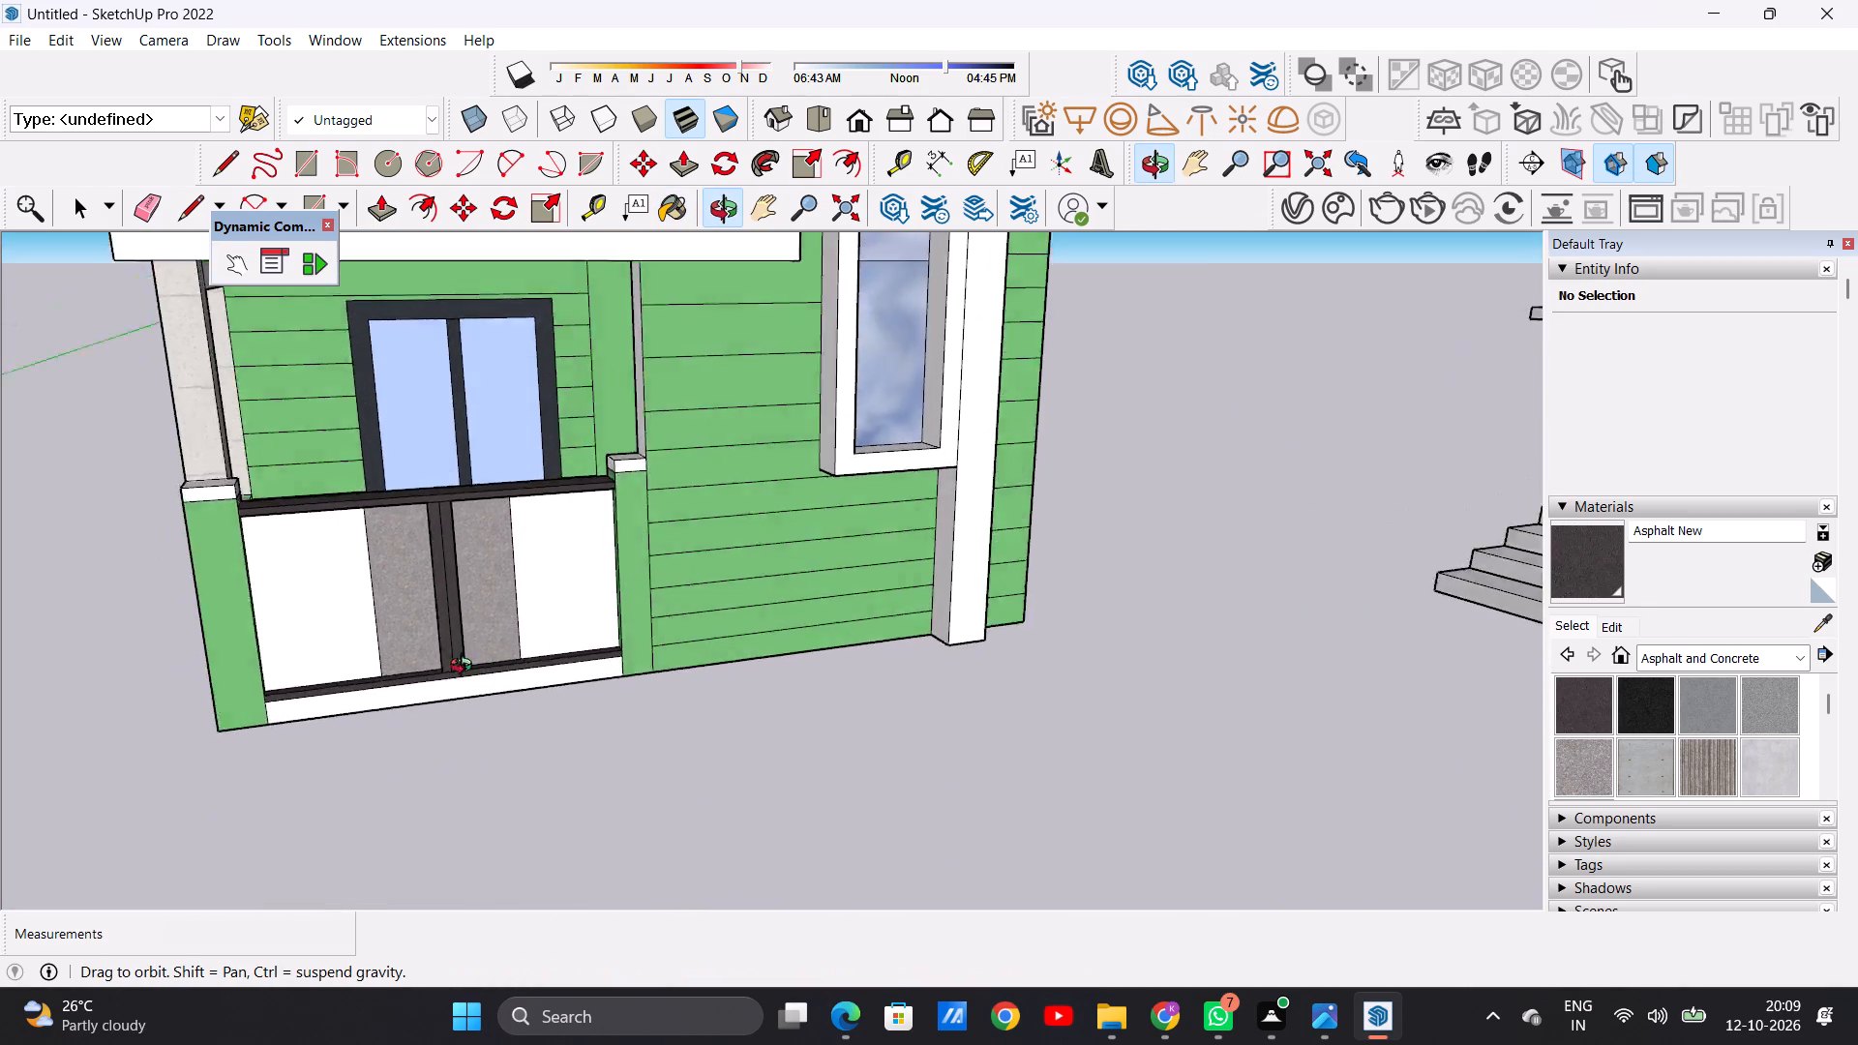
{"action": "middle_click_drag", "start_coordinate": [465, 668], "coordinate": [363, 658]}
{"action": "scroll", "coordinate": [374, 715], "scroll_direction": "down", "scroll_amount": 5}
{"action": "scroll", "coordinate": [360, 650], "scroll_direction": "up", "scroll_amount": 3}
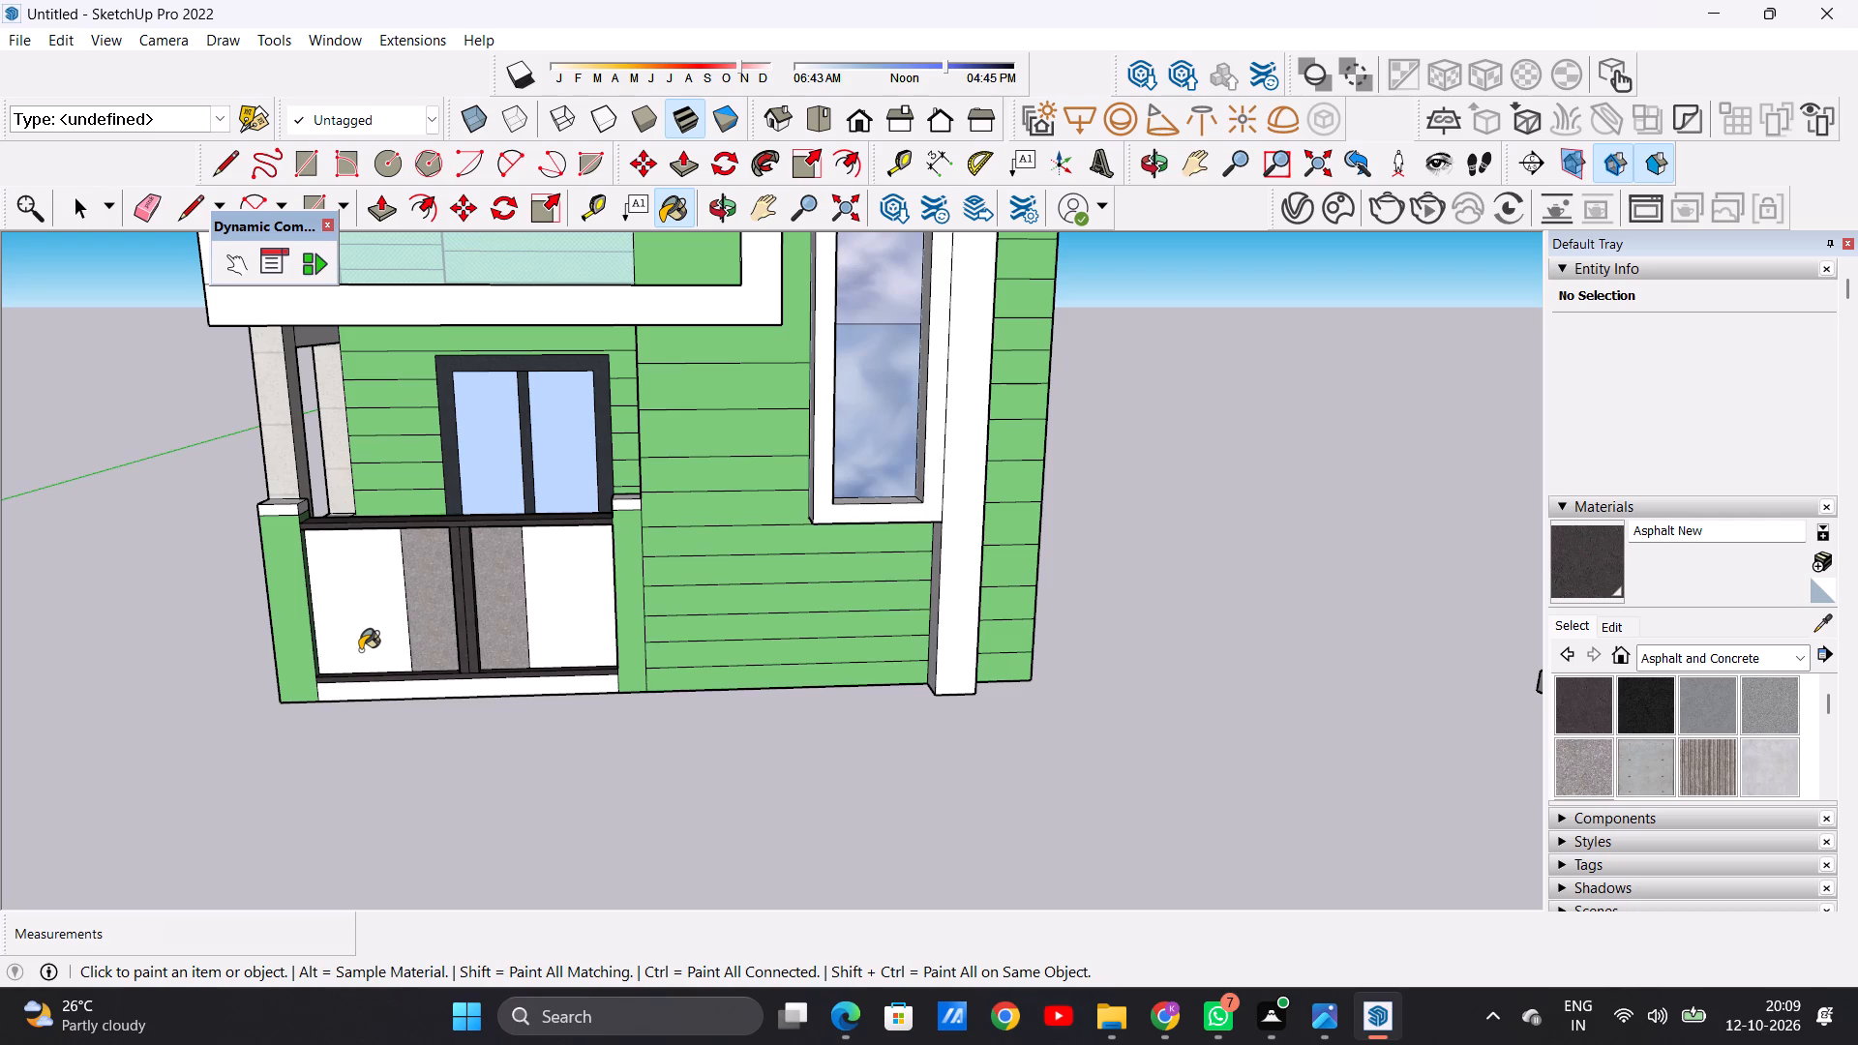
{"action": "scroll", "coordinate": [420, 702], "scroll_direction": "up", "scroll_amount": 6}
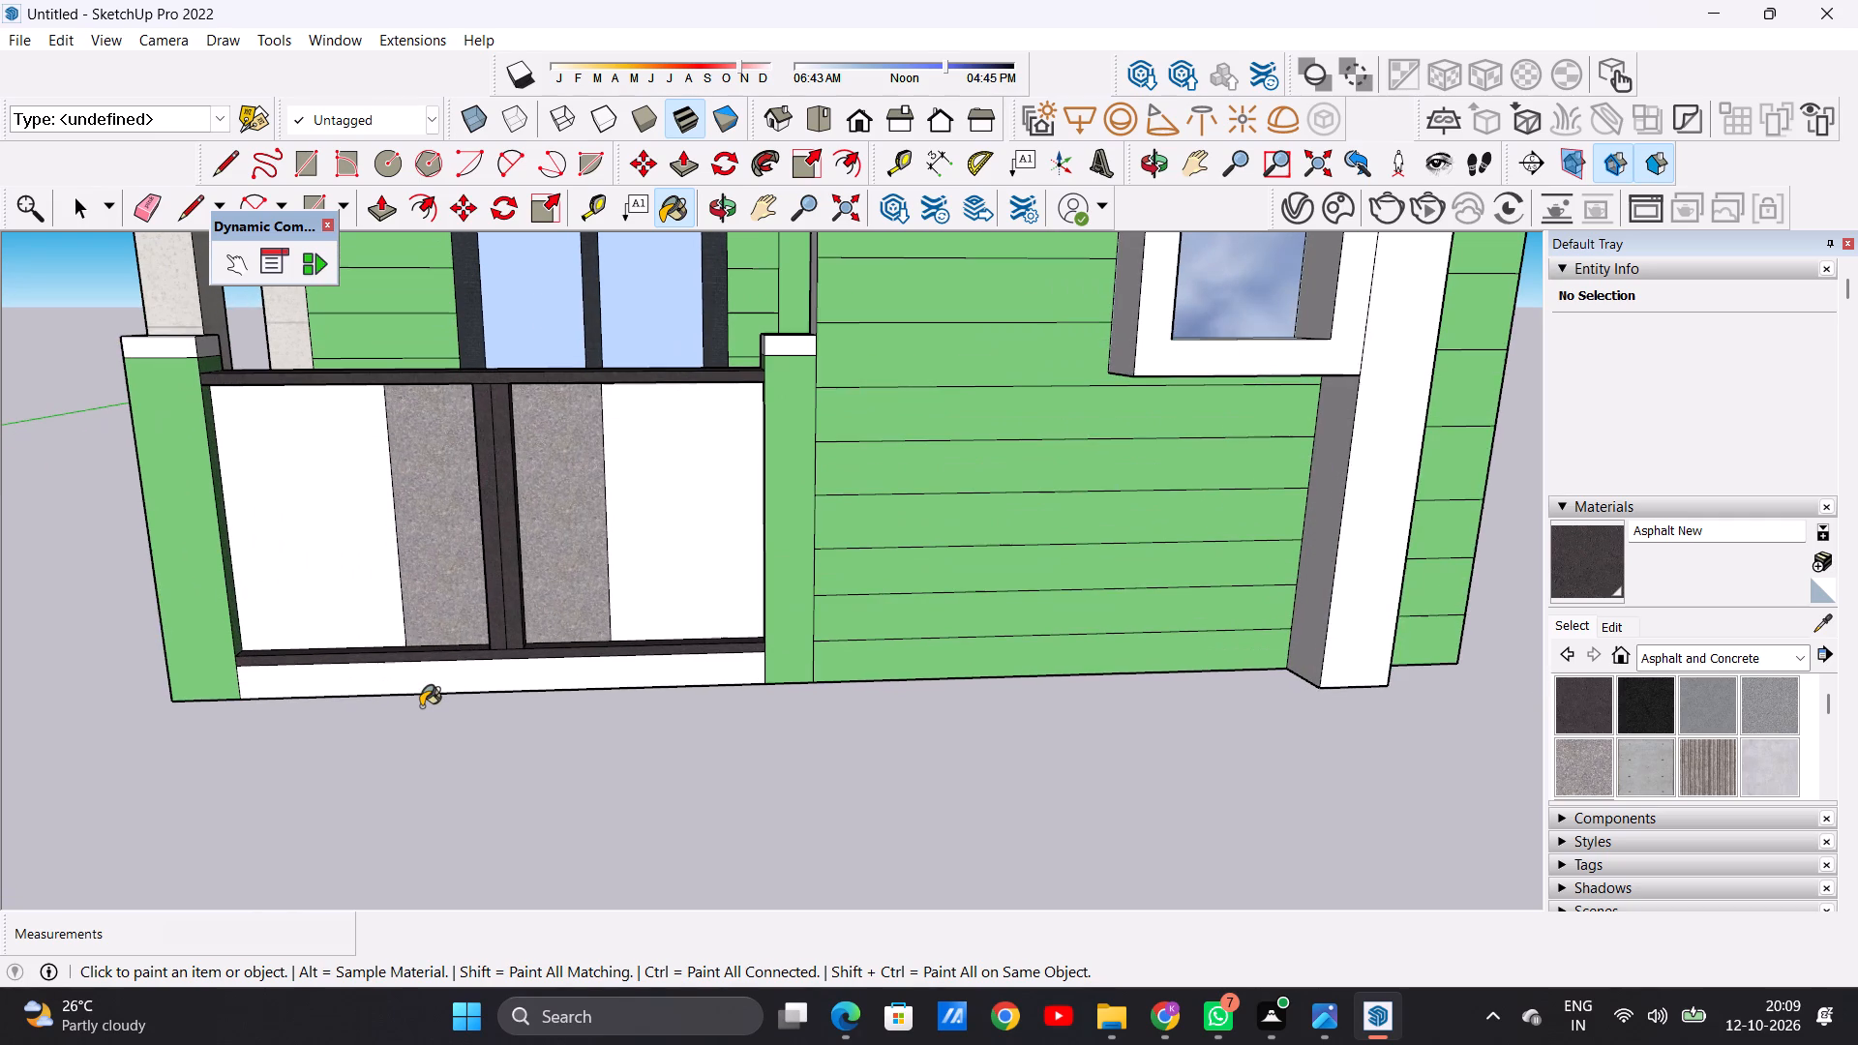
{"action": "key", "text": "space"}
{"action": "scroll", "coordinate": [485, 612], "scroll_direction": "down", "scroll_amount": 3}
{"action": "scroll", "coordinate": [392, 577], "scroll_direction": "up", "scroll_amount": 5}
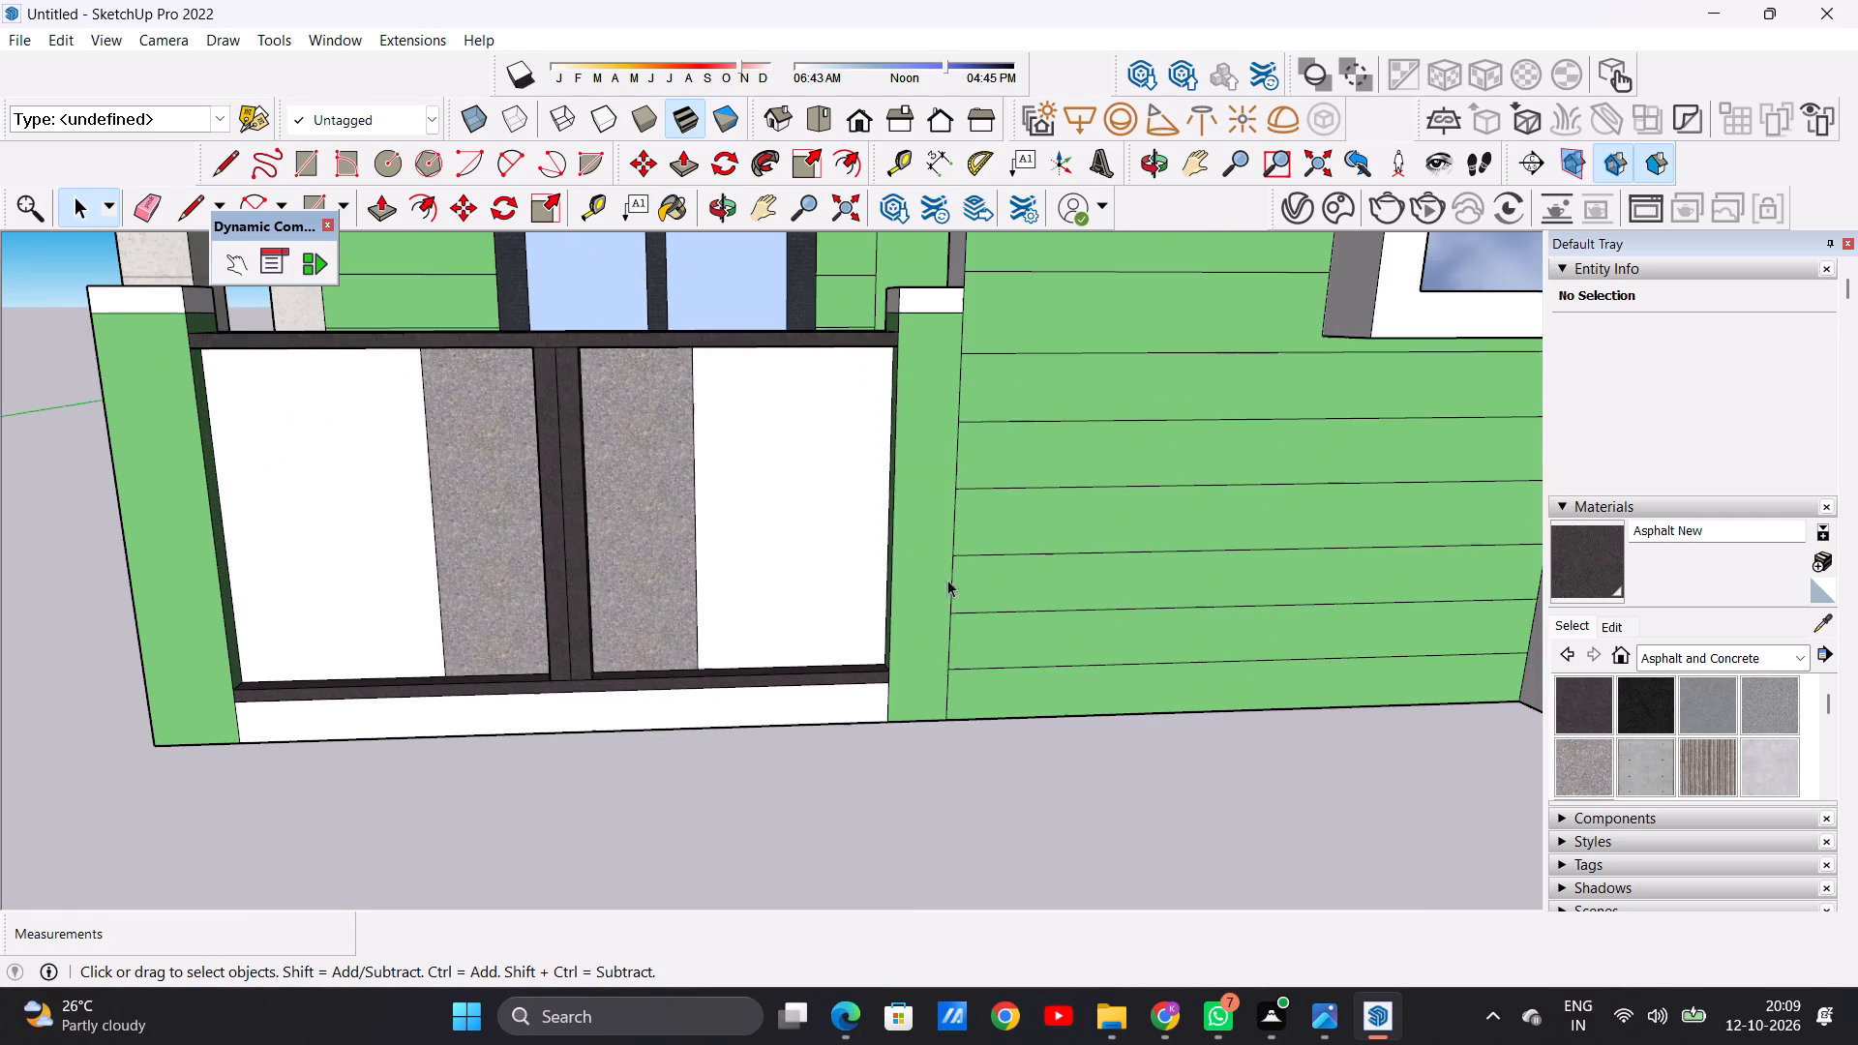
{"action": "left_click", "coordinate": [1796, 652]}
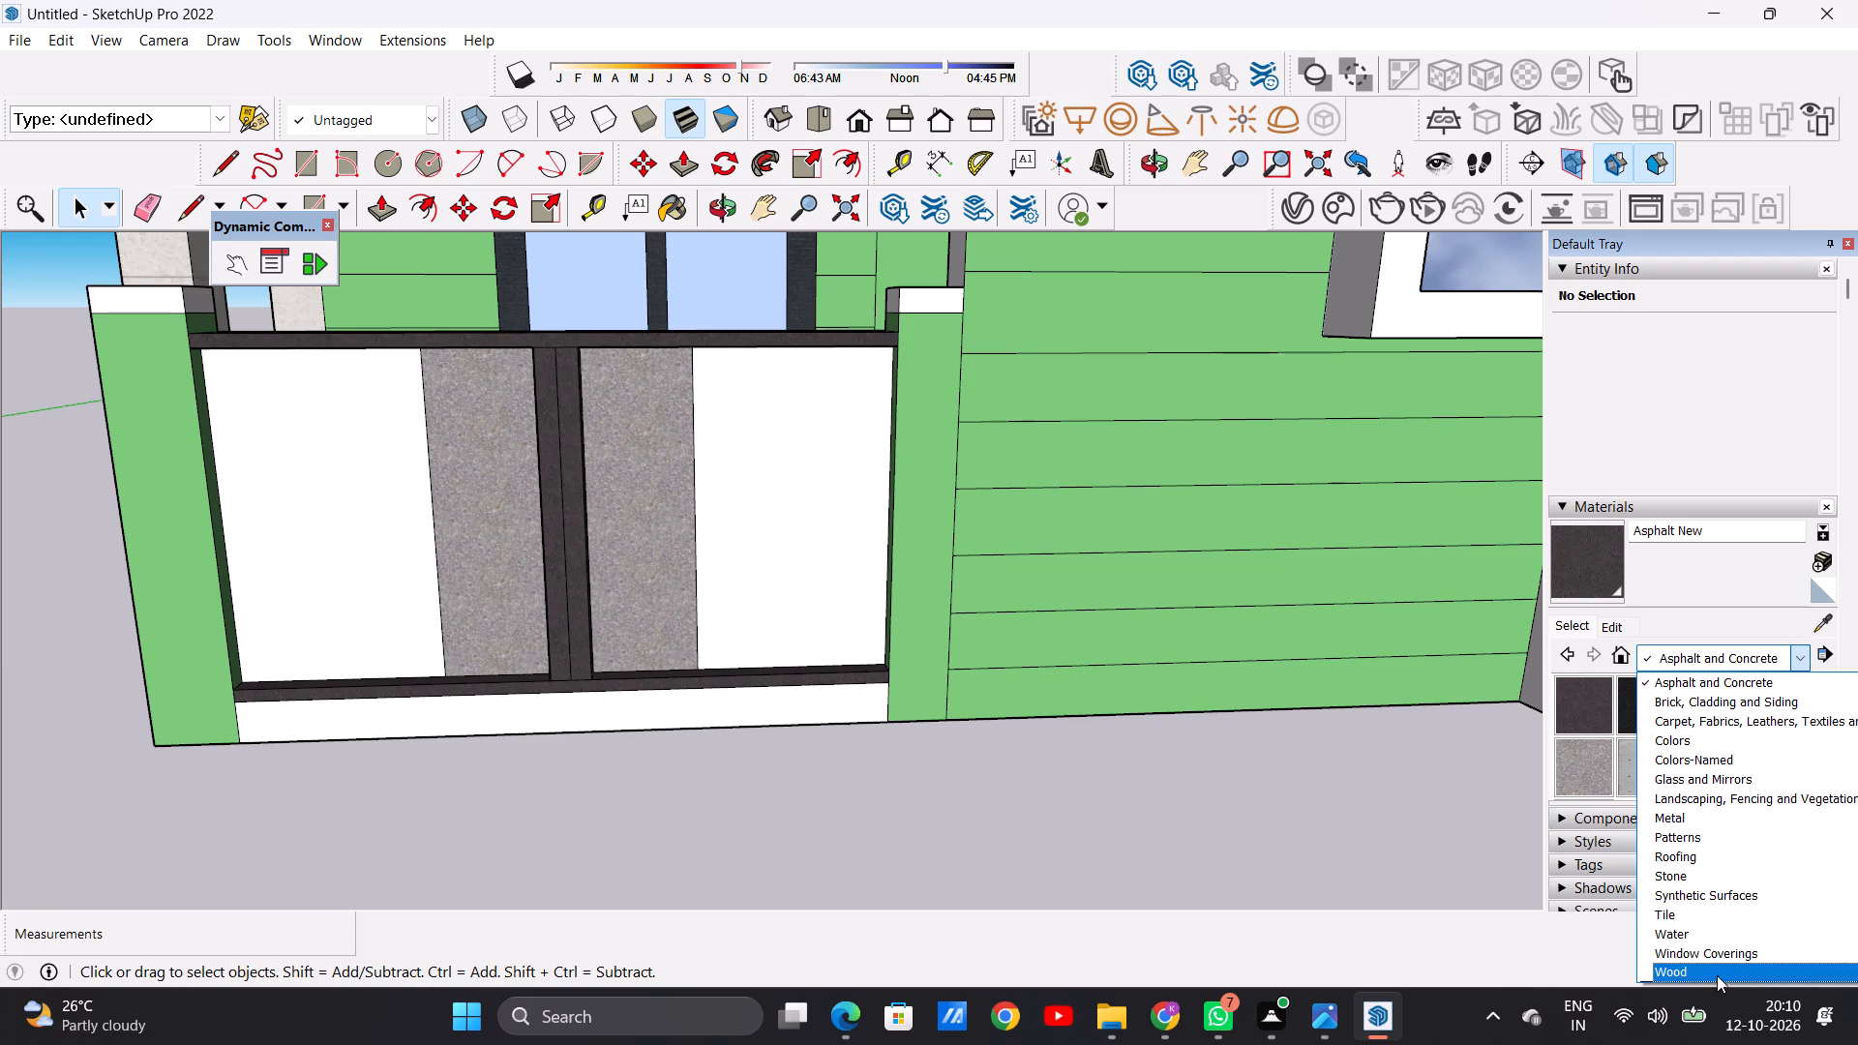
{"action": "left_click", "coordinate": [1703, 972]}
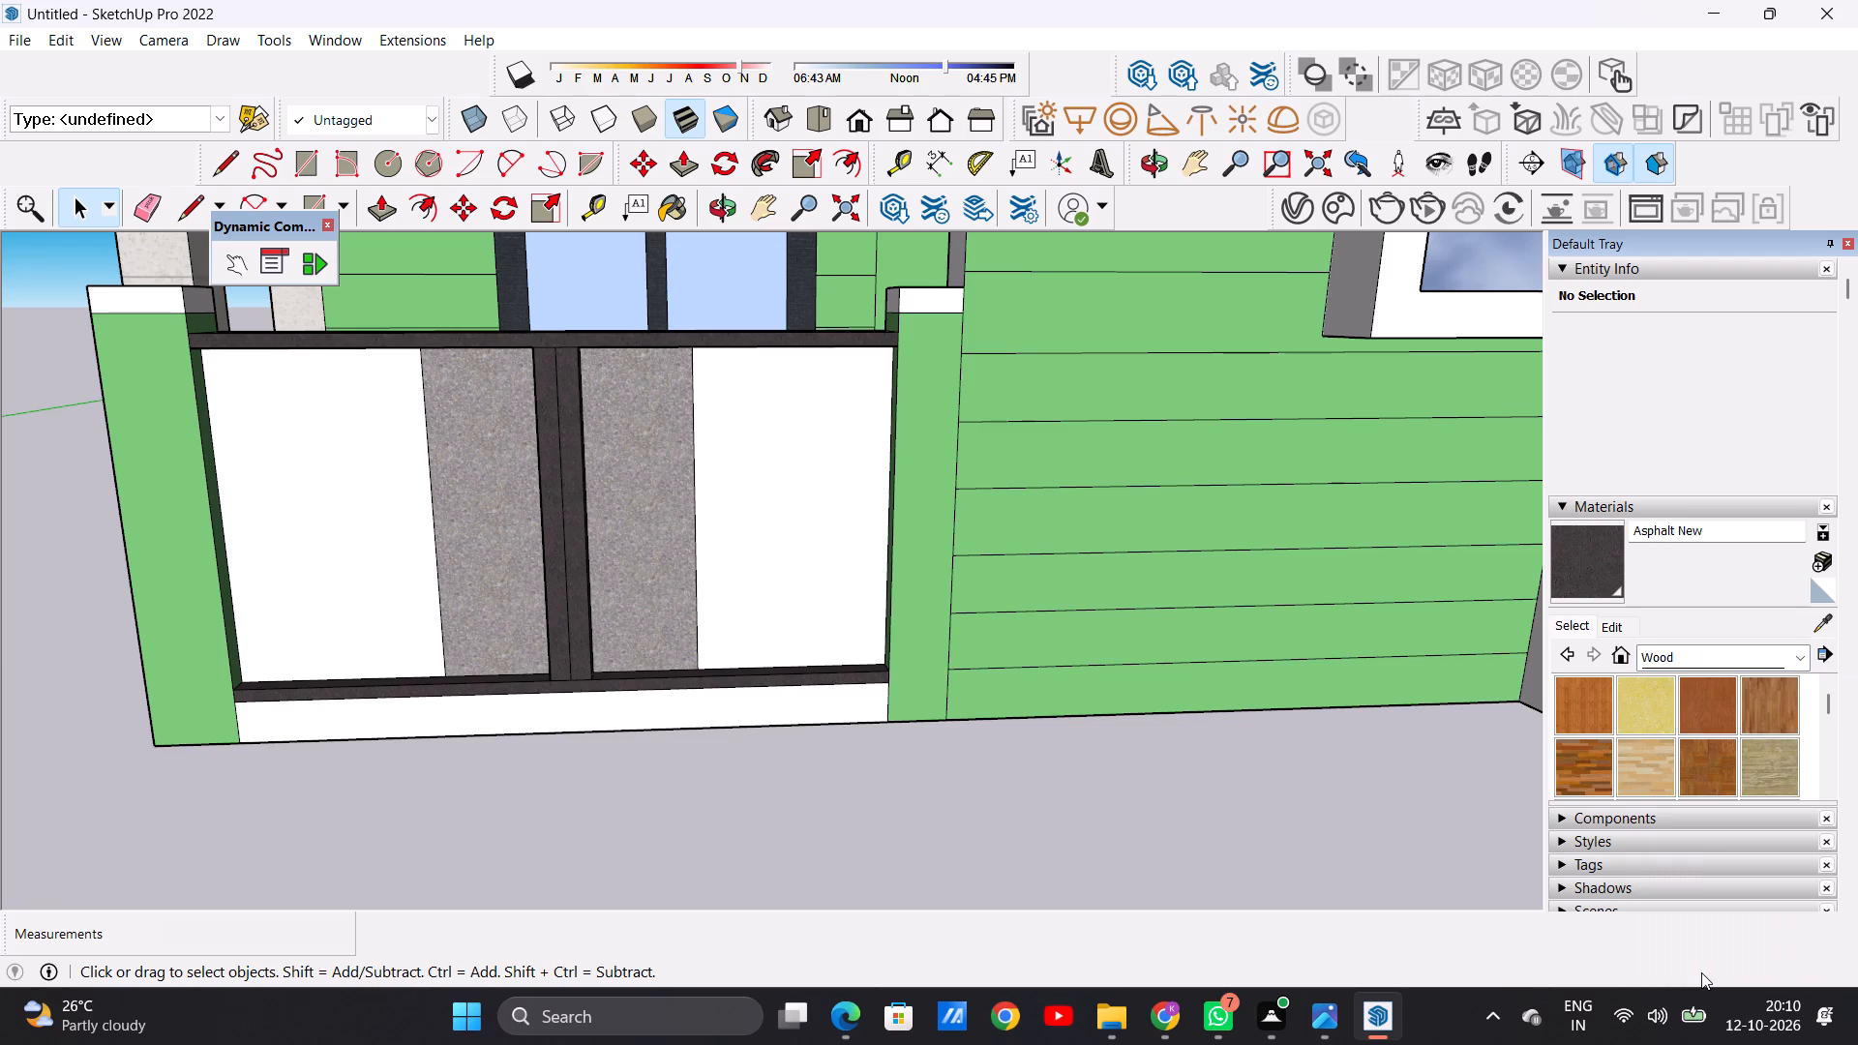
{"action": "left_click", "coordinate": [1573, 703]}
{"action": "scroll", "coordinate": [762, 574], "scroll_direction": "up", "scroll_amount": 2}
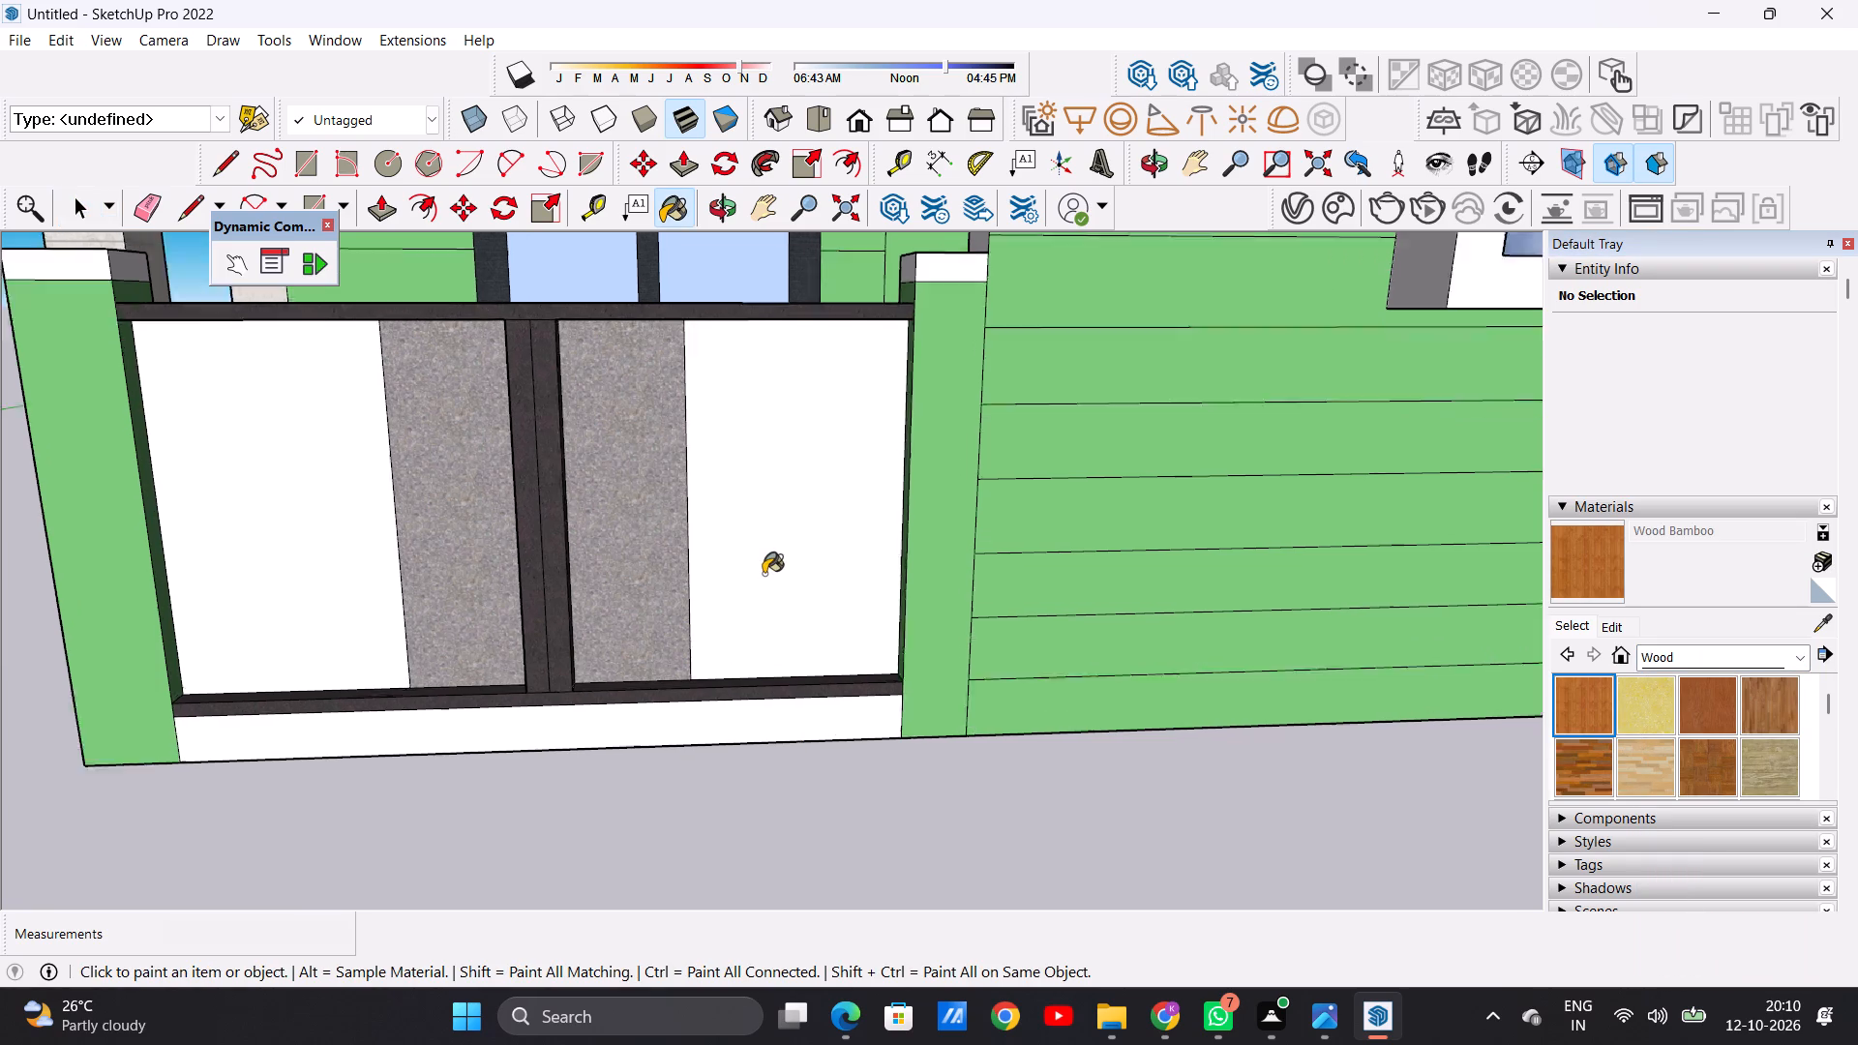
{"action": "scroll", "coordinate": [764, 574], "scroll_direction": "up", "scroll_amount": 4}
{"action": "left_click", "coordinate": [766, 574]}
{"action": "scroll", "coordinate": [767, 575], "scroll_direction": "down", "scroll_amount": 10}
{"action": "scroll", "coordinate": [450, 572], "scroll_direction": "up", "scroll_amount": 6}
{"action": "left_click", "coordinate": [448, 572]}
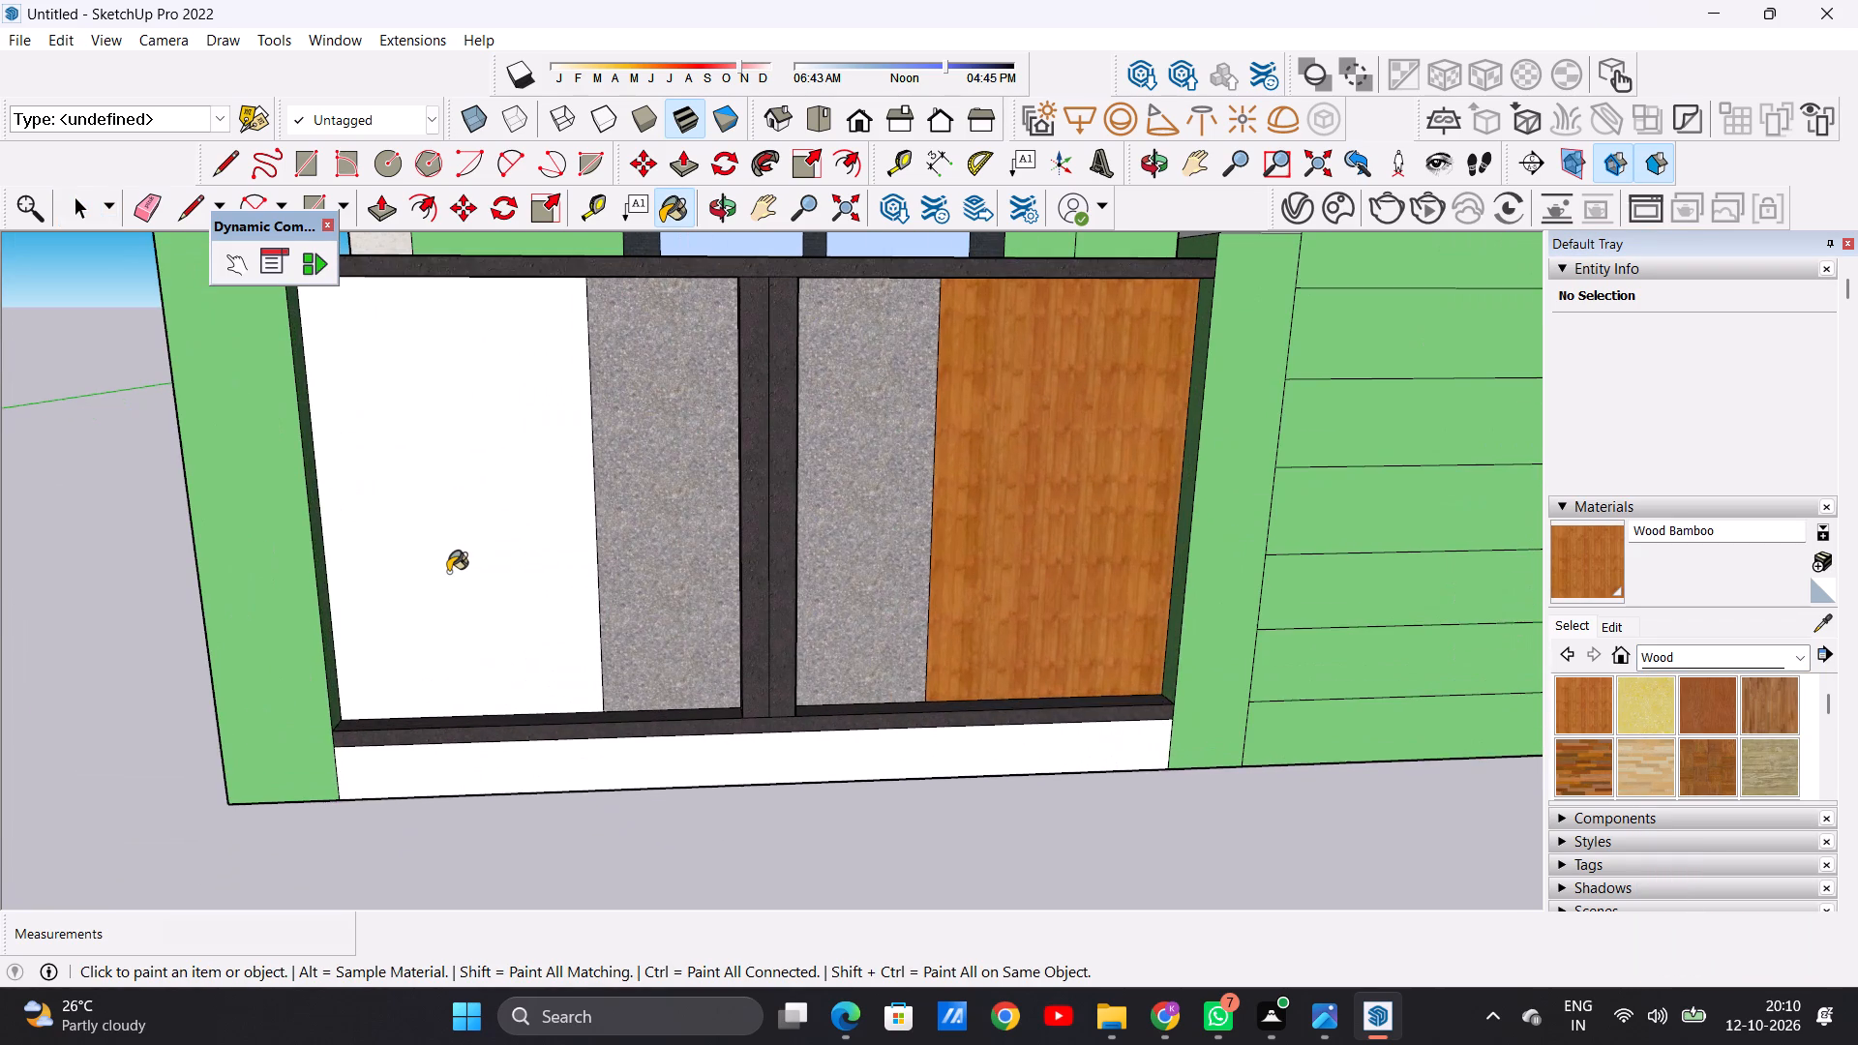
Examine the whole house facade with the painted gate from a distance.
{"action": "scroll", "coordinate": [448, 572], "scroll_direction": "down", "scroll_amount": 13}
{"action": "middle_click", "coordinate": [486, 500]}
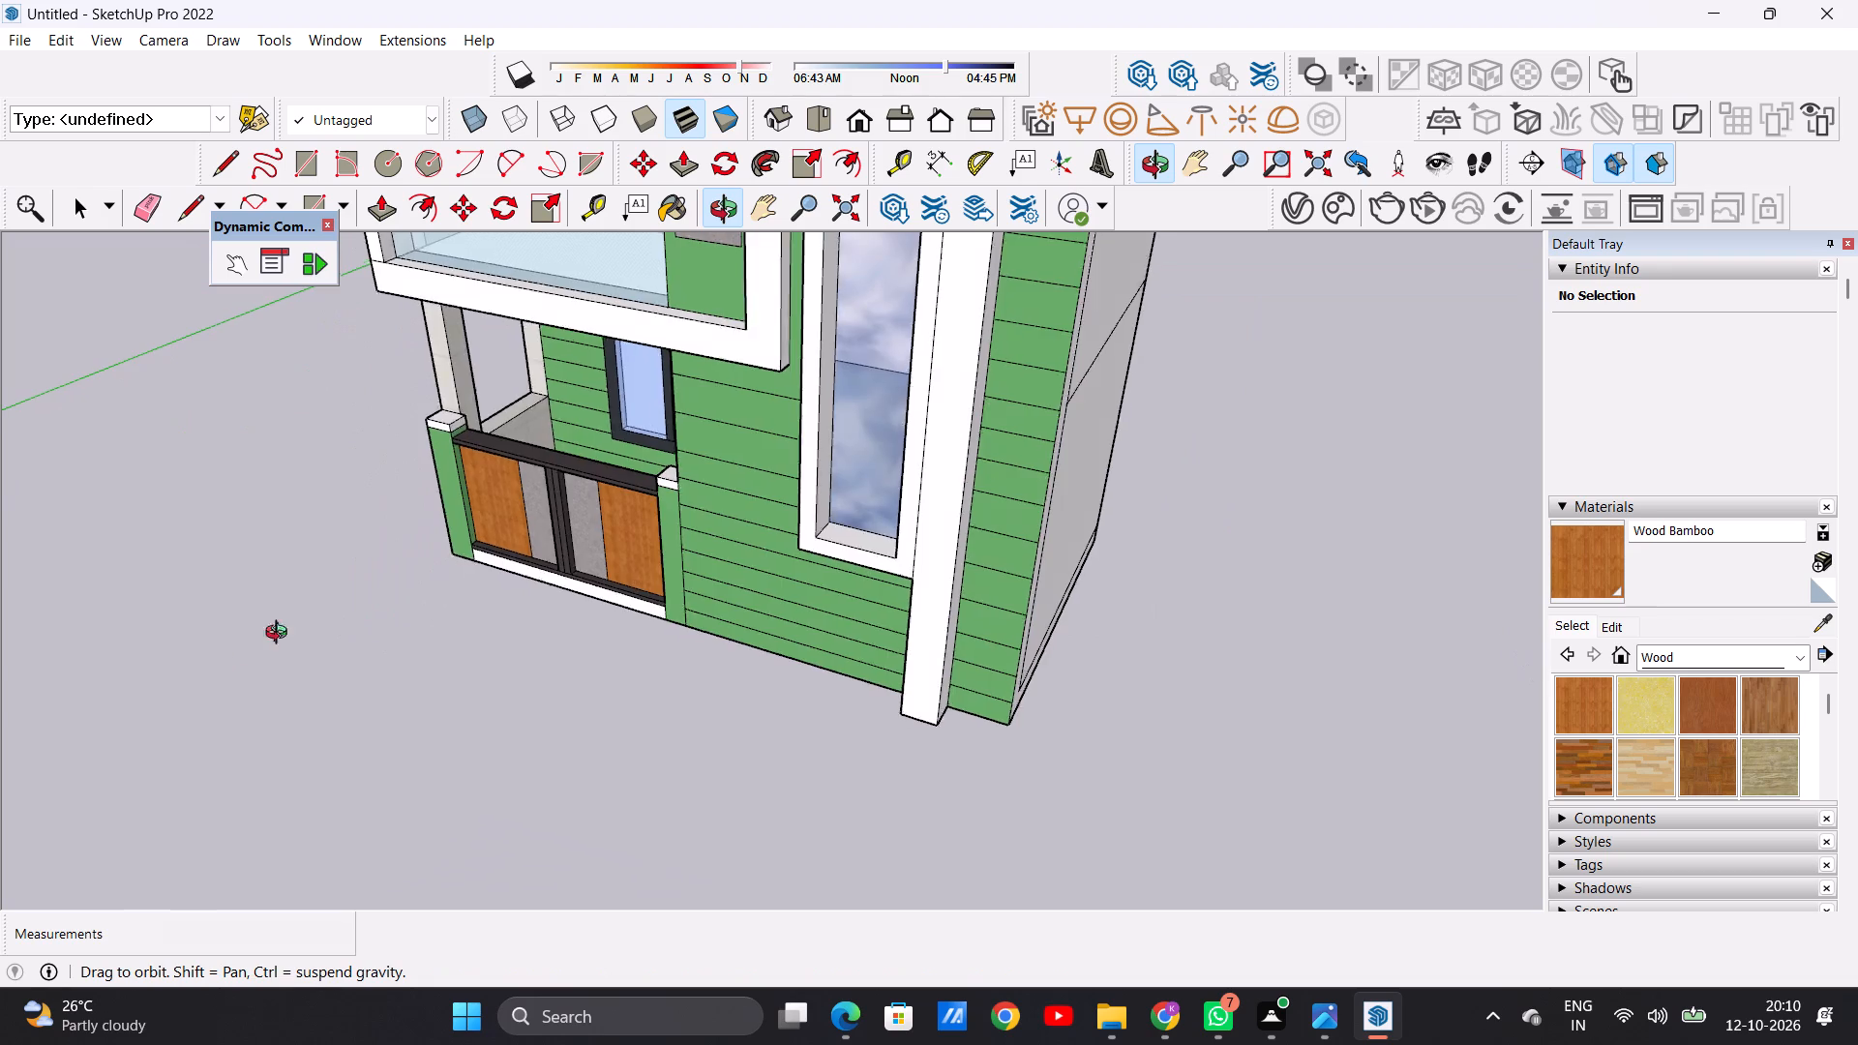
{"action": "scroll", "coordinate": [566, 587], "scroll_direction": "down", "scroll_amount": 13}
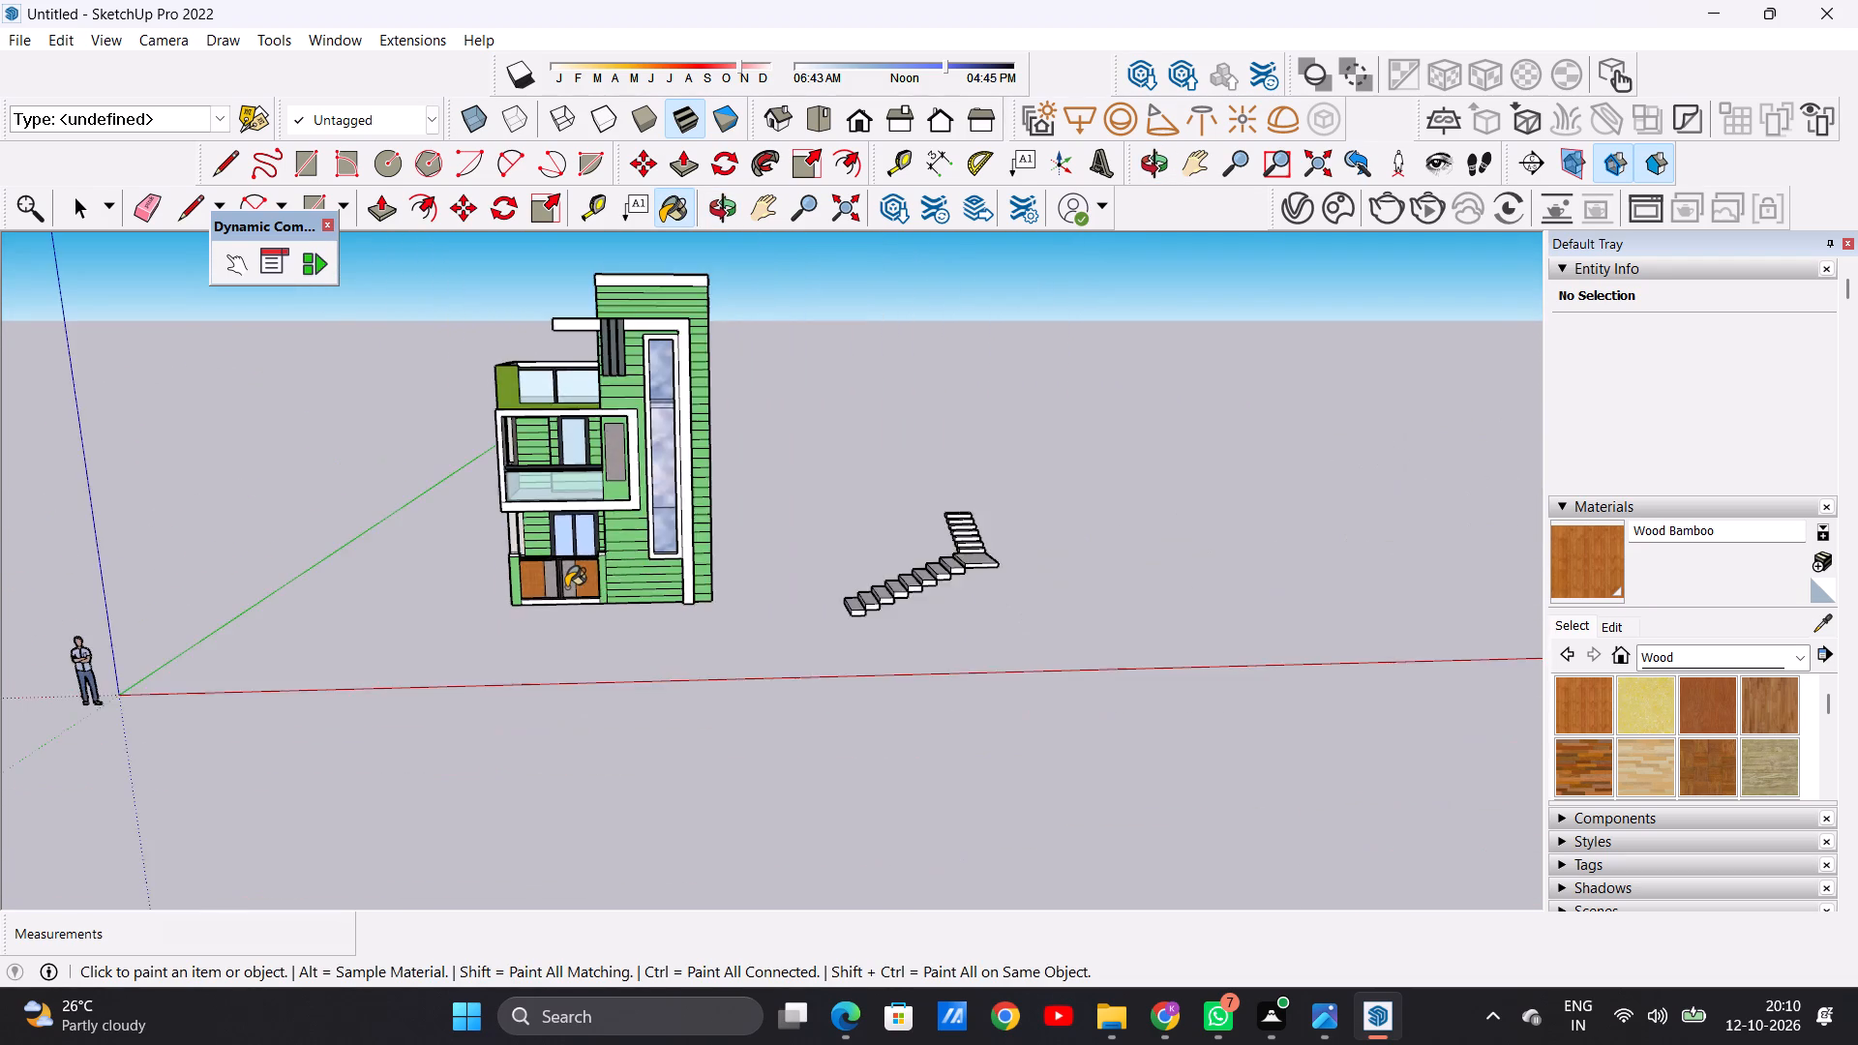
{"action": "scroll", "coordinate": [566, 587], "scroll_direction": "up", "scroll_amount": 6}
{"action": "key", "text": "space"}
{"action": "scroll", "coordinate": [566, 587], "scroll_direction": "down", "scroll_amount": 11}
{"action": "scroll", "coordinate": [611, 589], "scroll_direction": "up", "scroll_amount": 6}
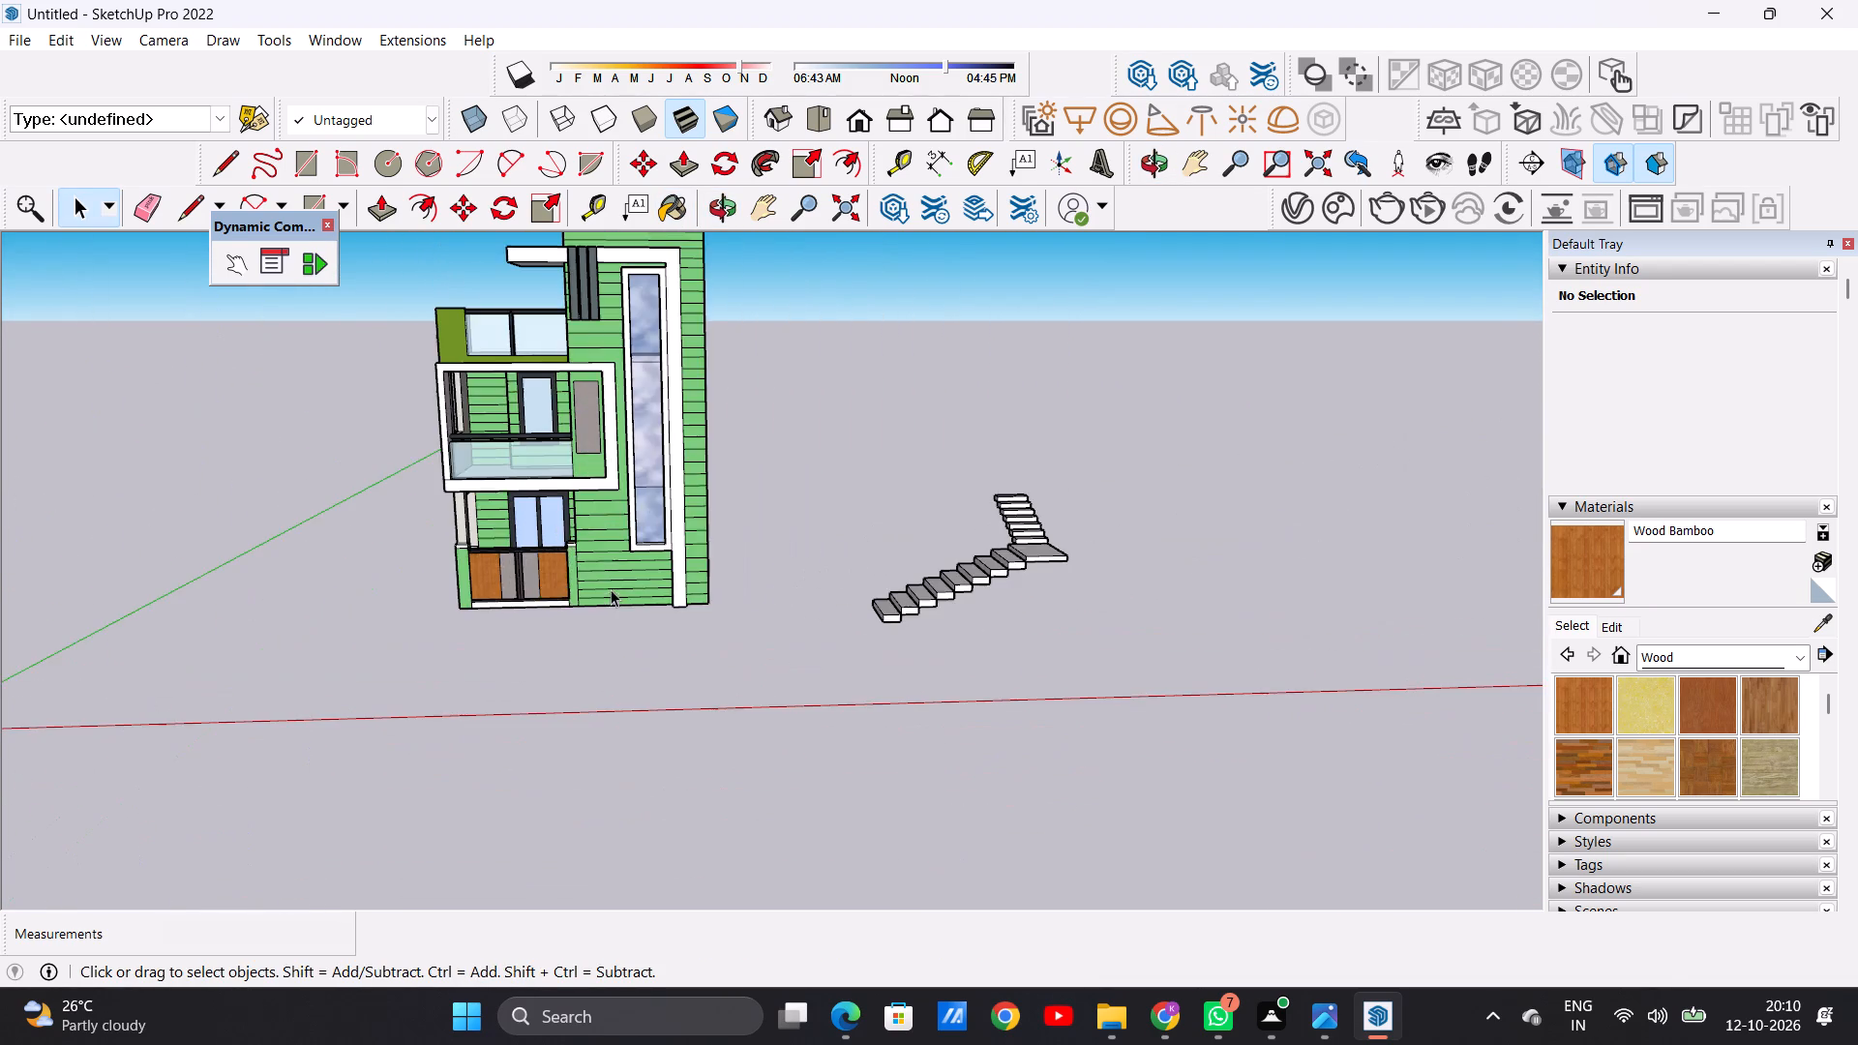
Draw a rectangle about 8' 8 9/16" by 2' 8 3/8" on the ground in front of the gate, along its base.
{"action": "middle_click_drag", "start_coordinate": [601, 644], "coordinate": [584, 633]}
{"action": "scroll", "coordinate": [494, 597], "scroll_direction": "up", "scroll_amount": 7}
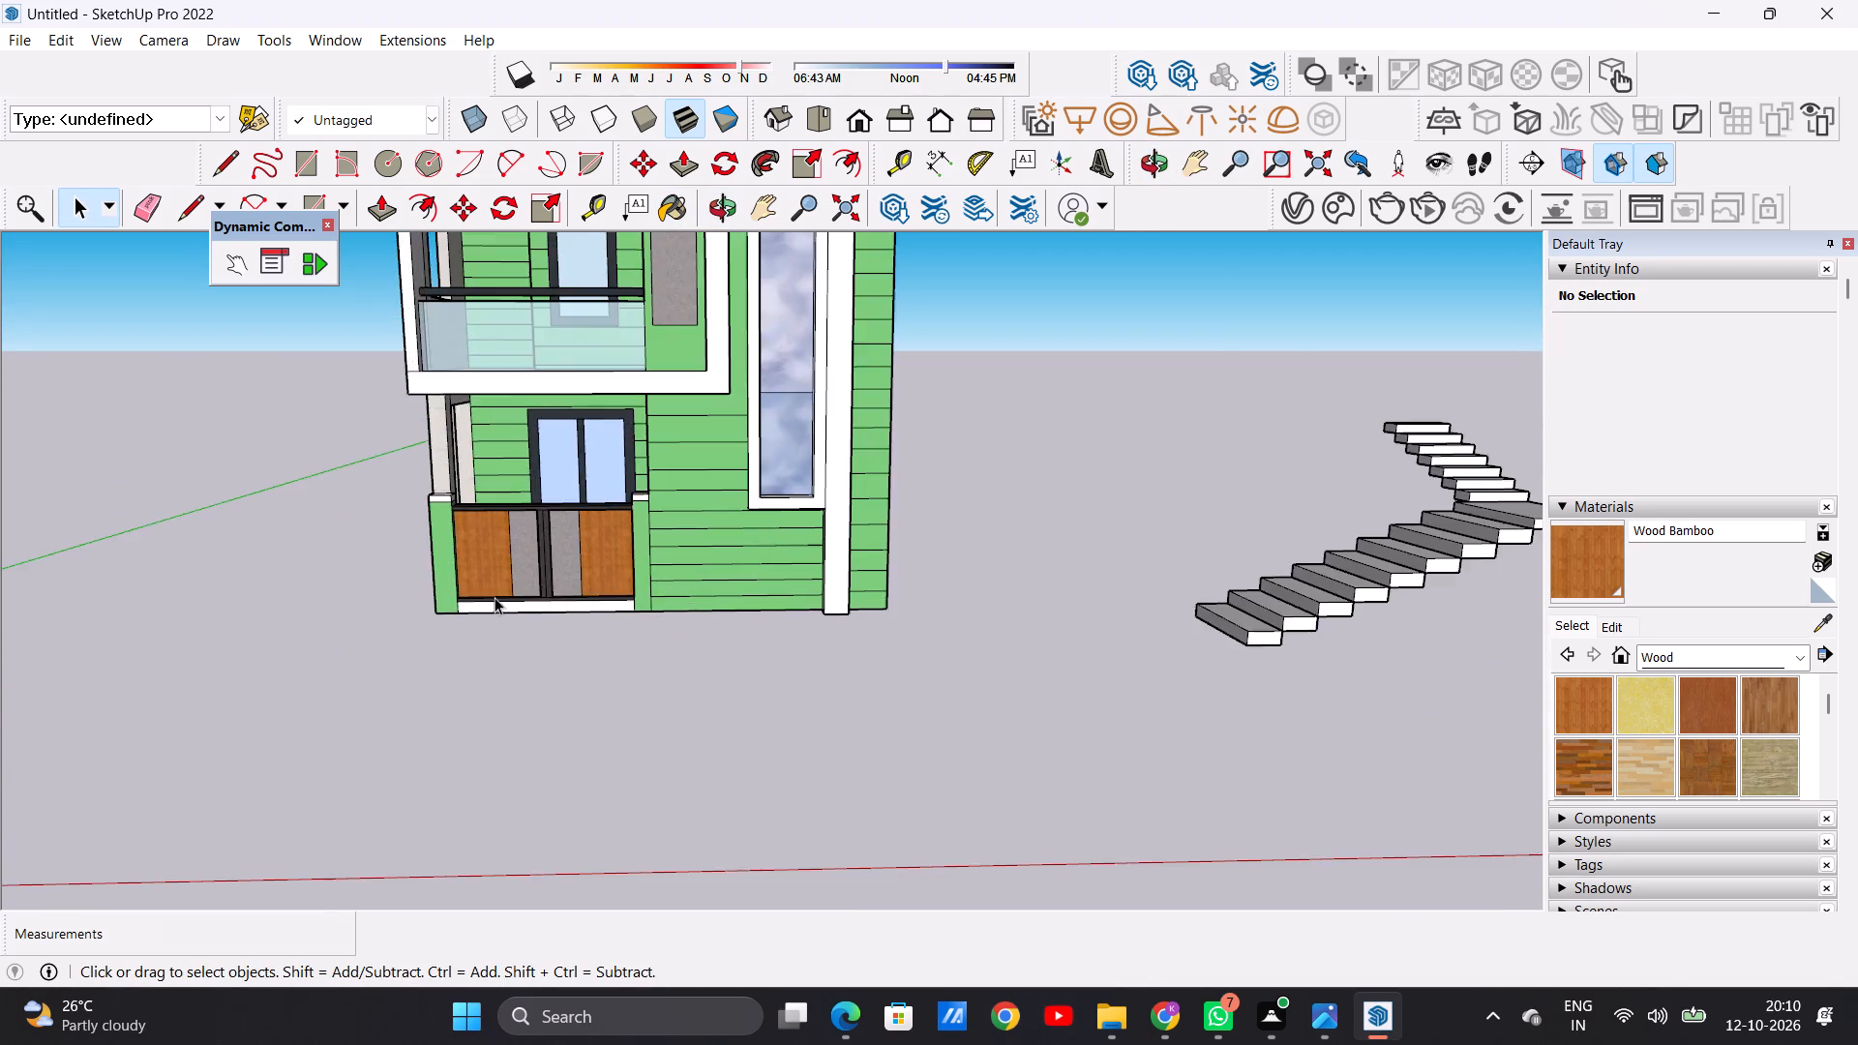
{"action": "scroll", "coordinate": [524, 607], "scroll_direction": "up", "scroll_amount": 6}
{"action": "middle_click_drag", "start_coordinate": [558, 646], "coordinate": [545, 834]}
{"action": "scroll", "coordinate": [592, 741], "scroll_direction": "up", "scroll_amount": 7}
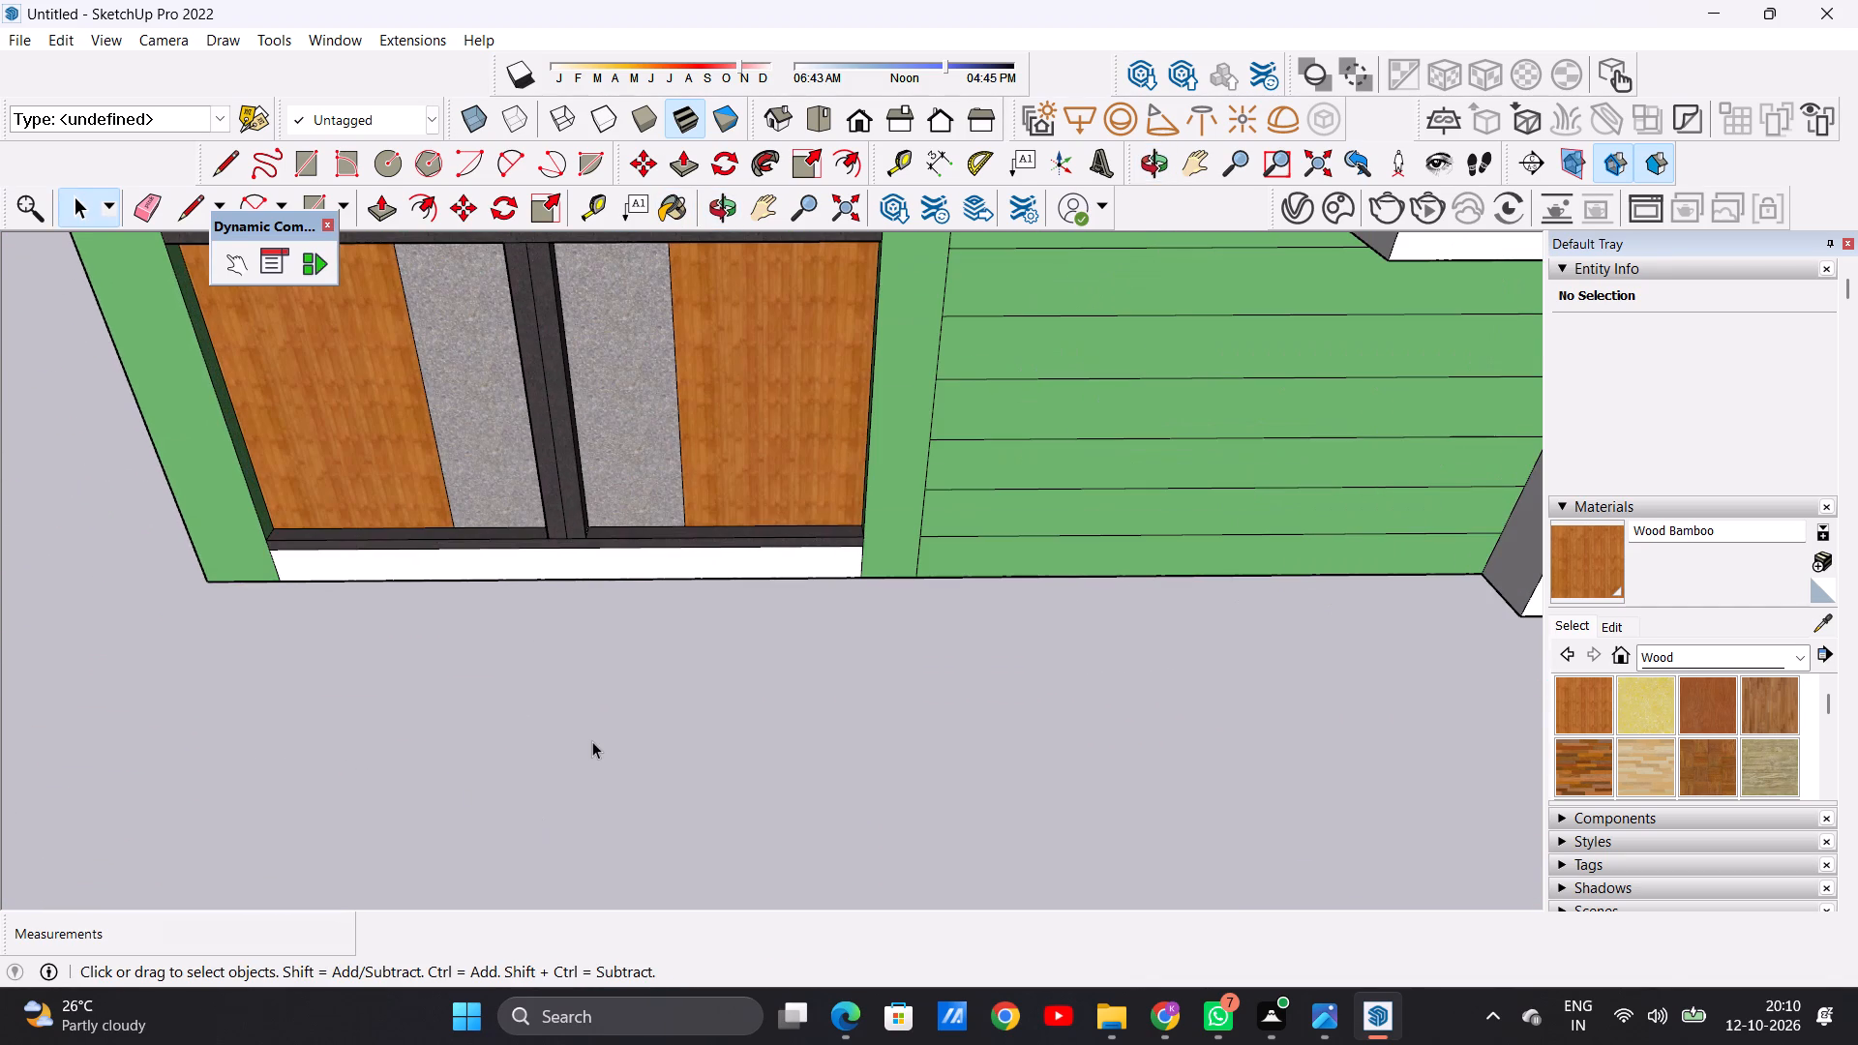
{"action": "key", "text": "r"}
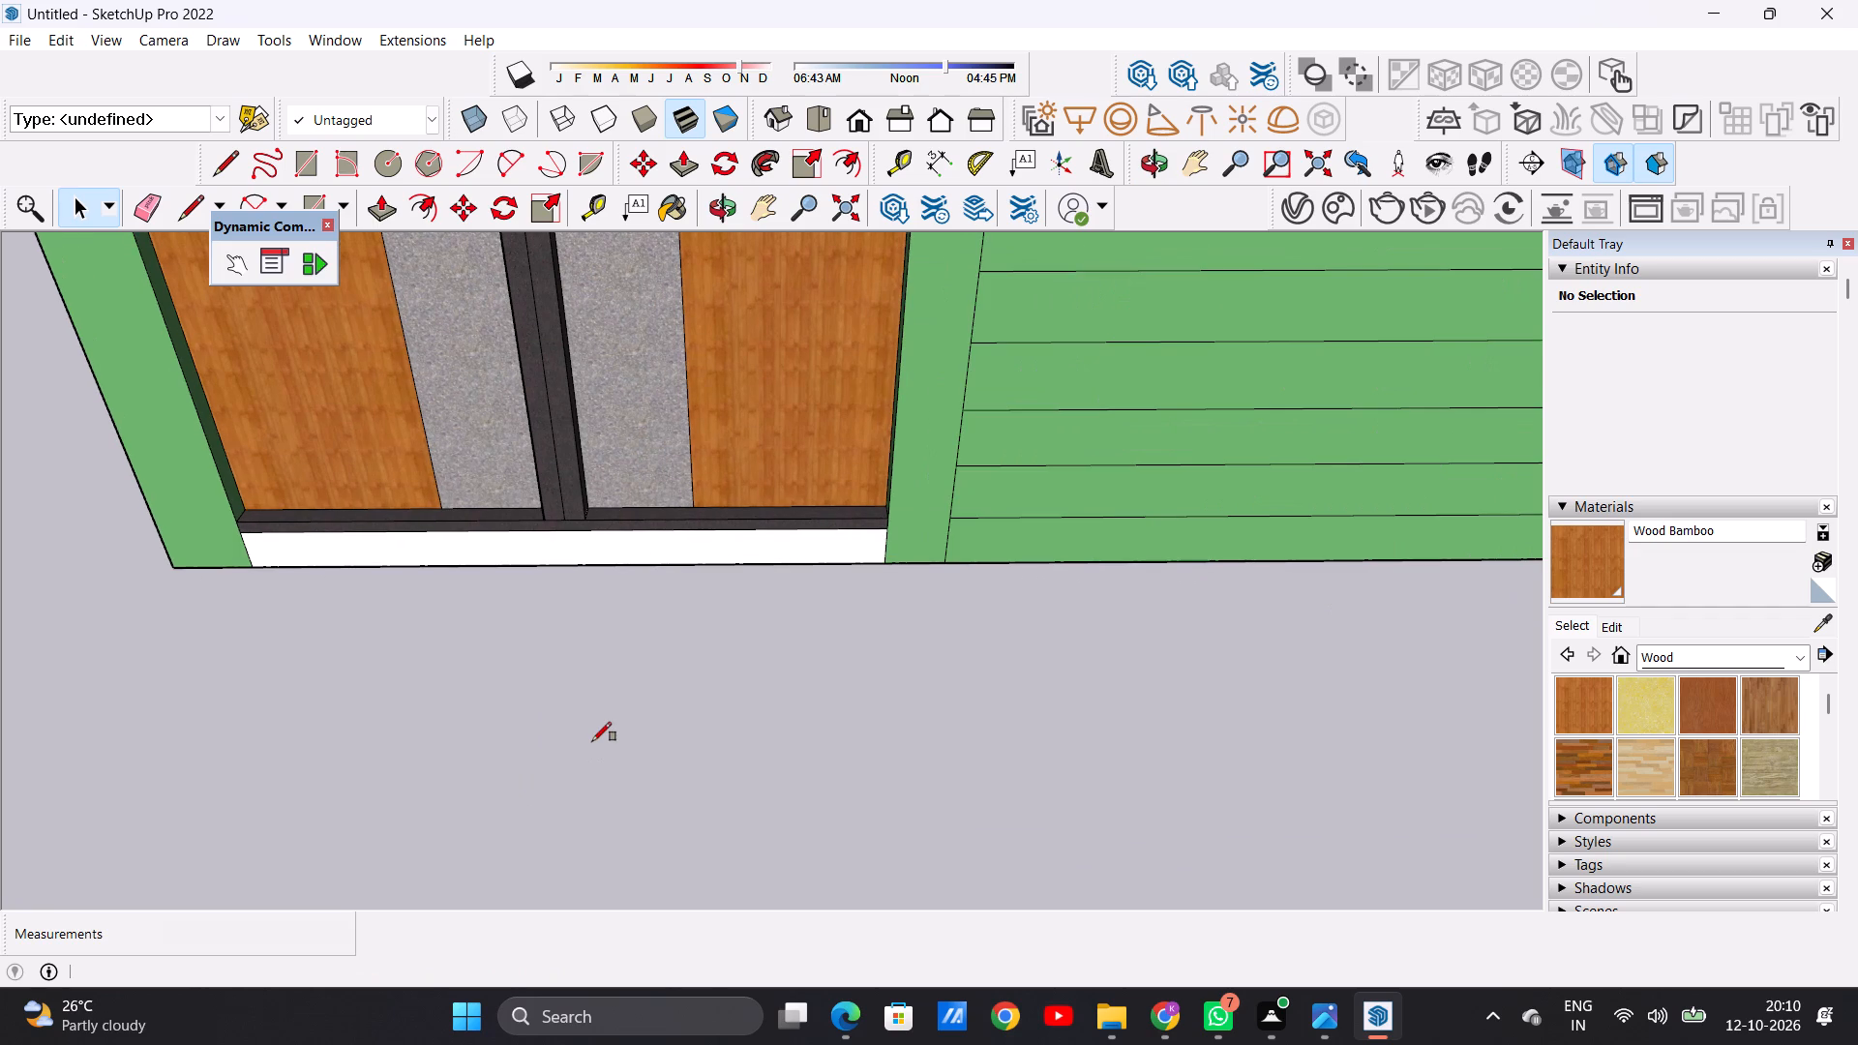
{"action": "scroll", "coordinate": [202, 607], "scroll_direction": "up", "scroll_amount": 5}
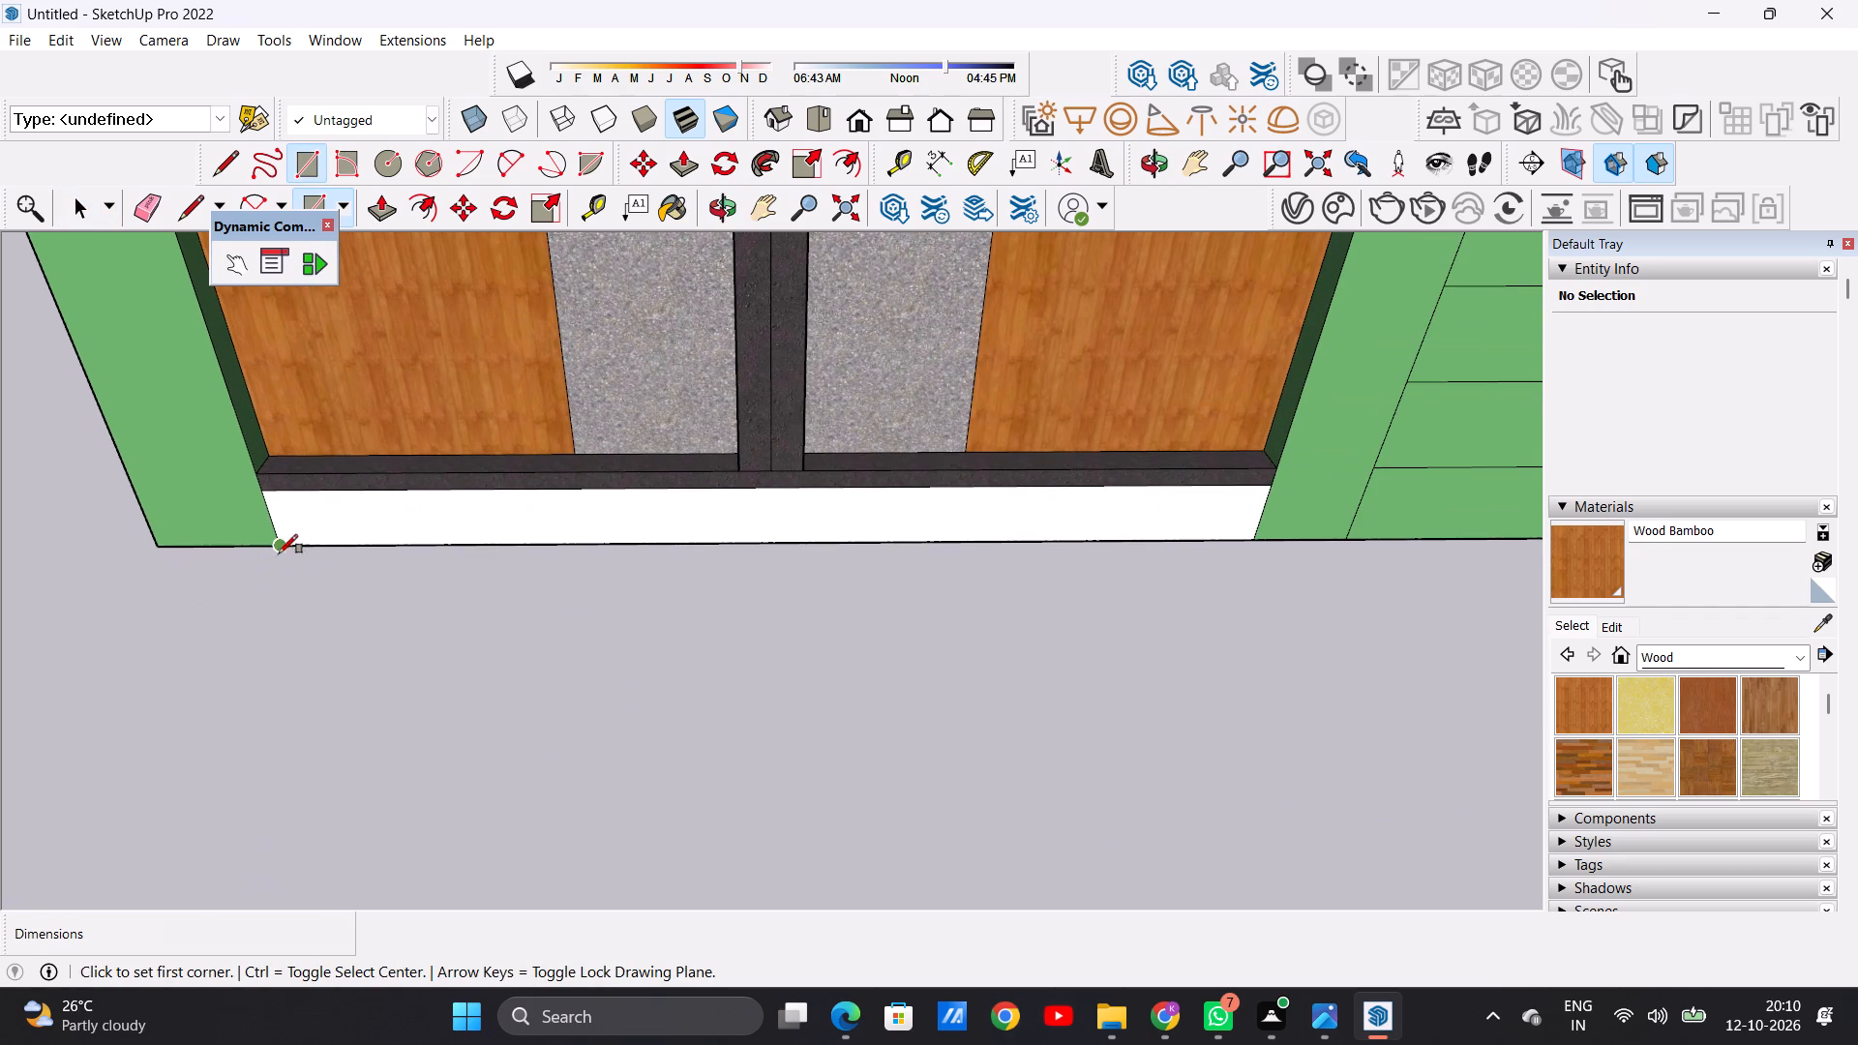
{"action": "left_click", "coordinate": [277, 548]}
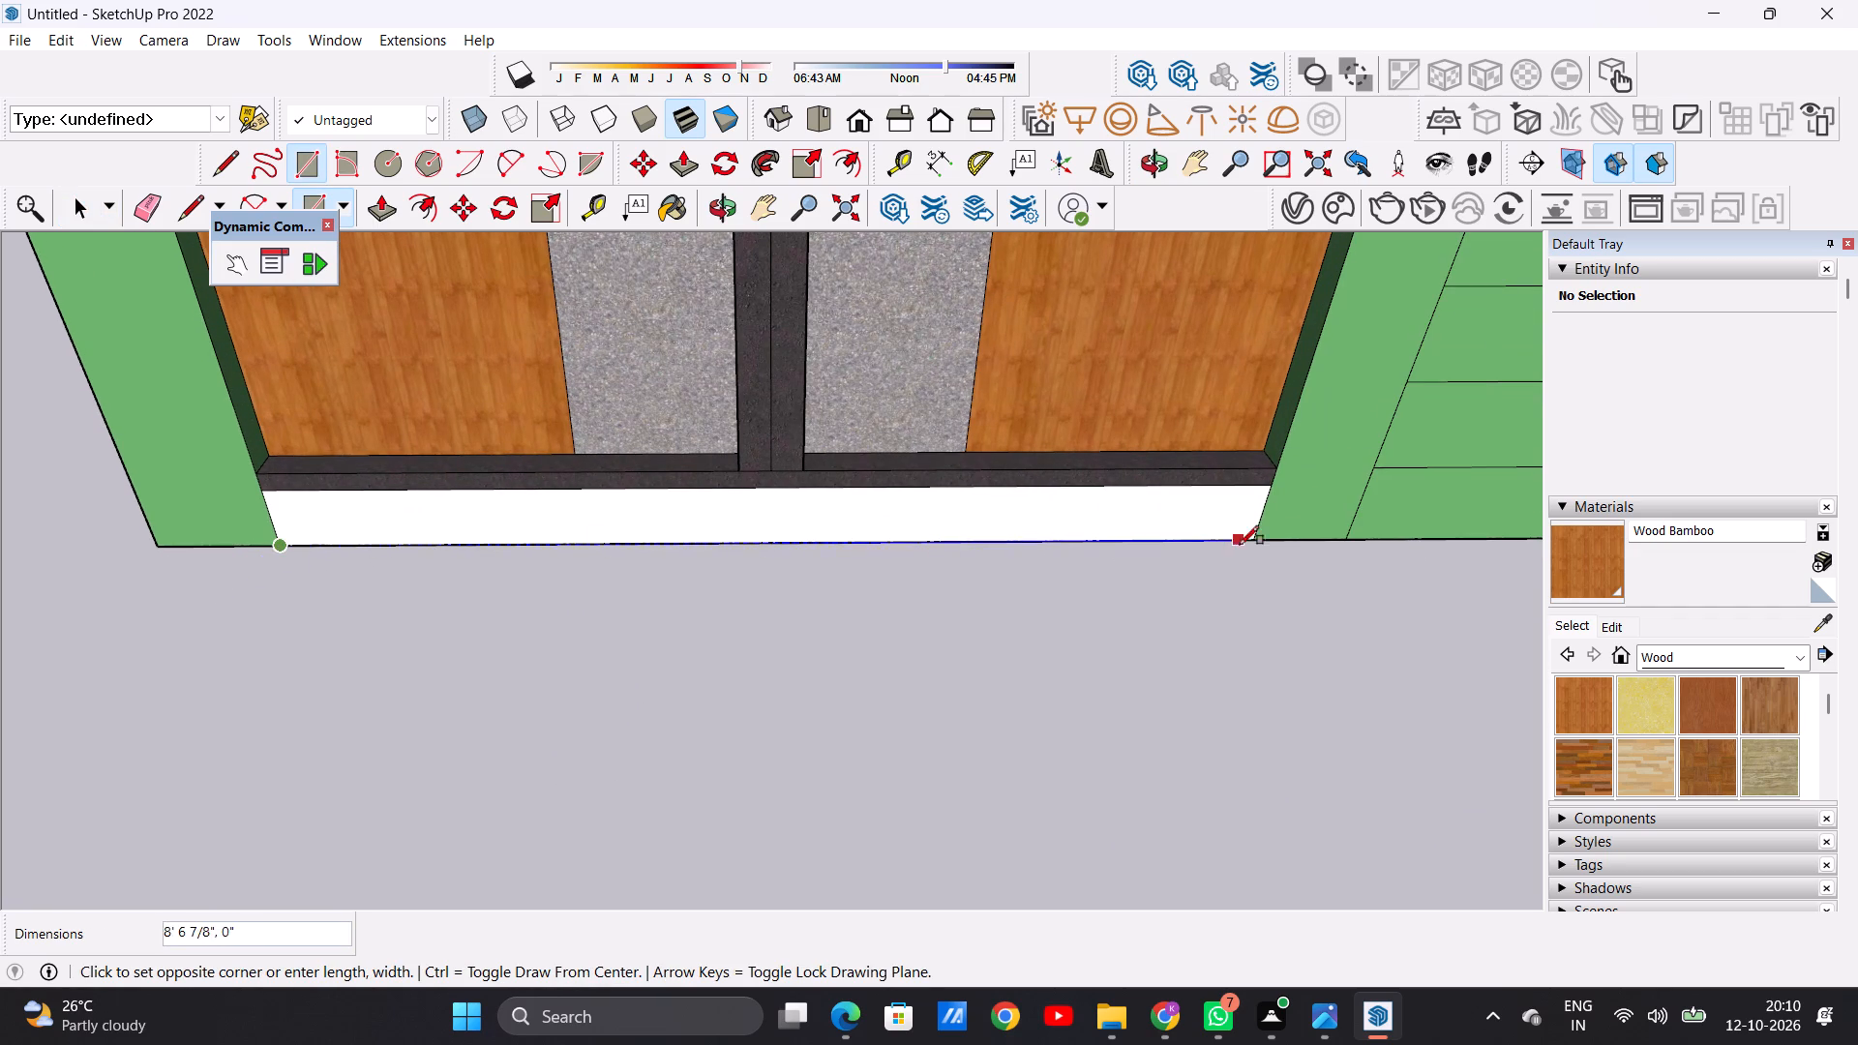
{"action": "left_click", "coordinate": [1260, 541]}
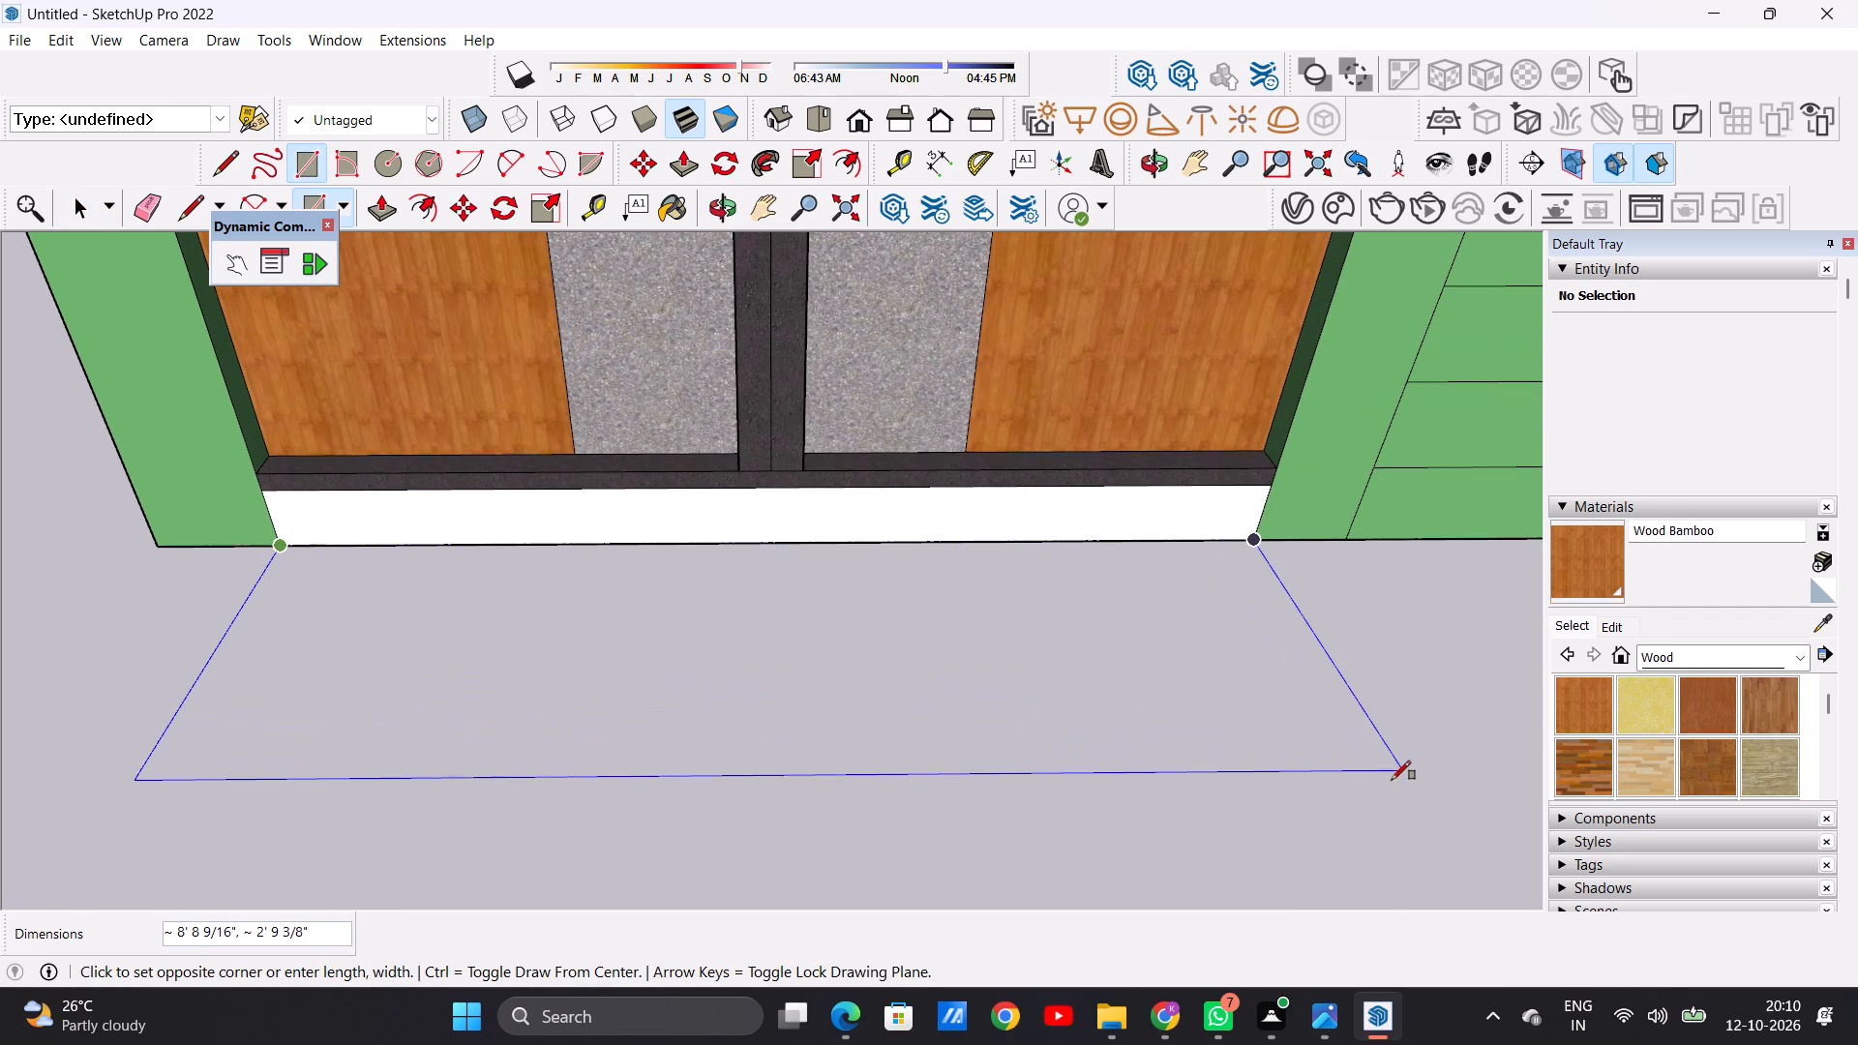
{"action": "left_click", "coordinate": [1393, 763]}
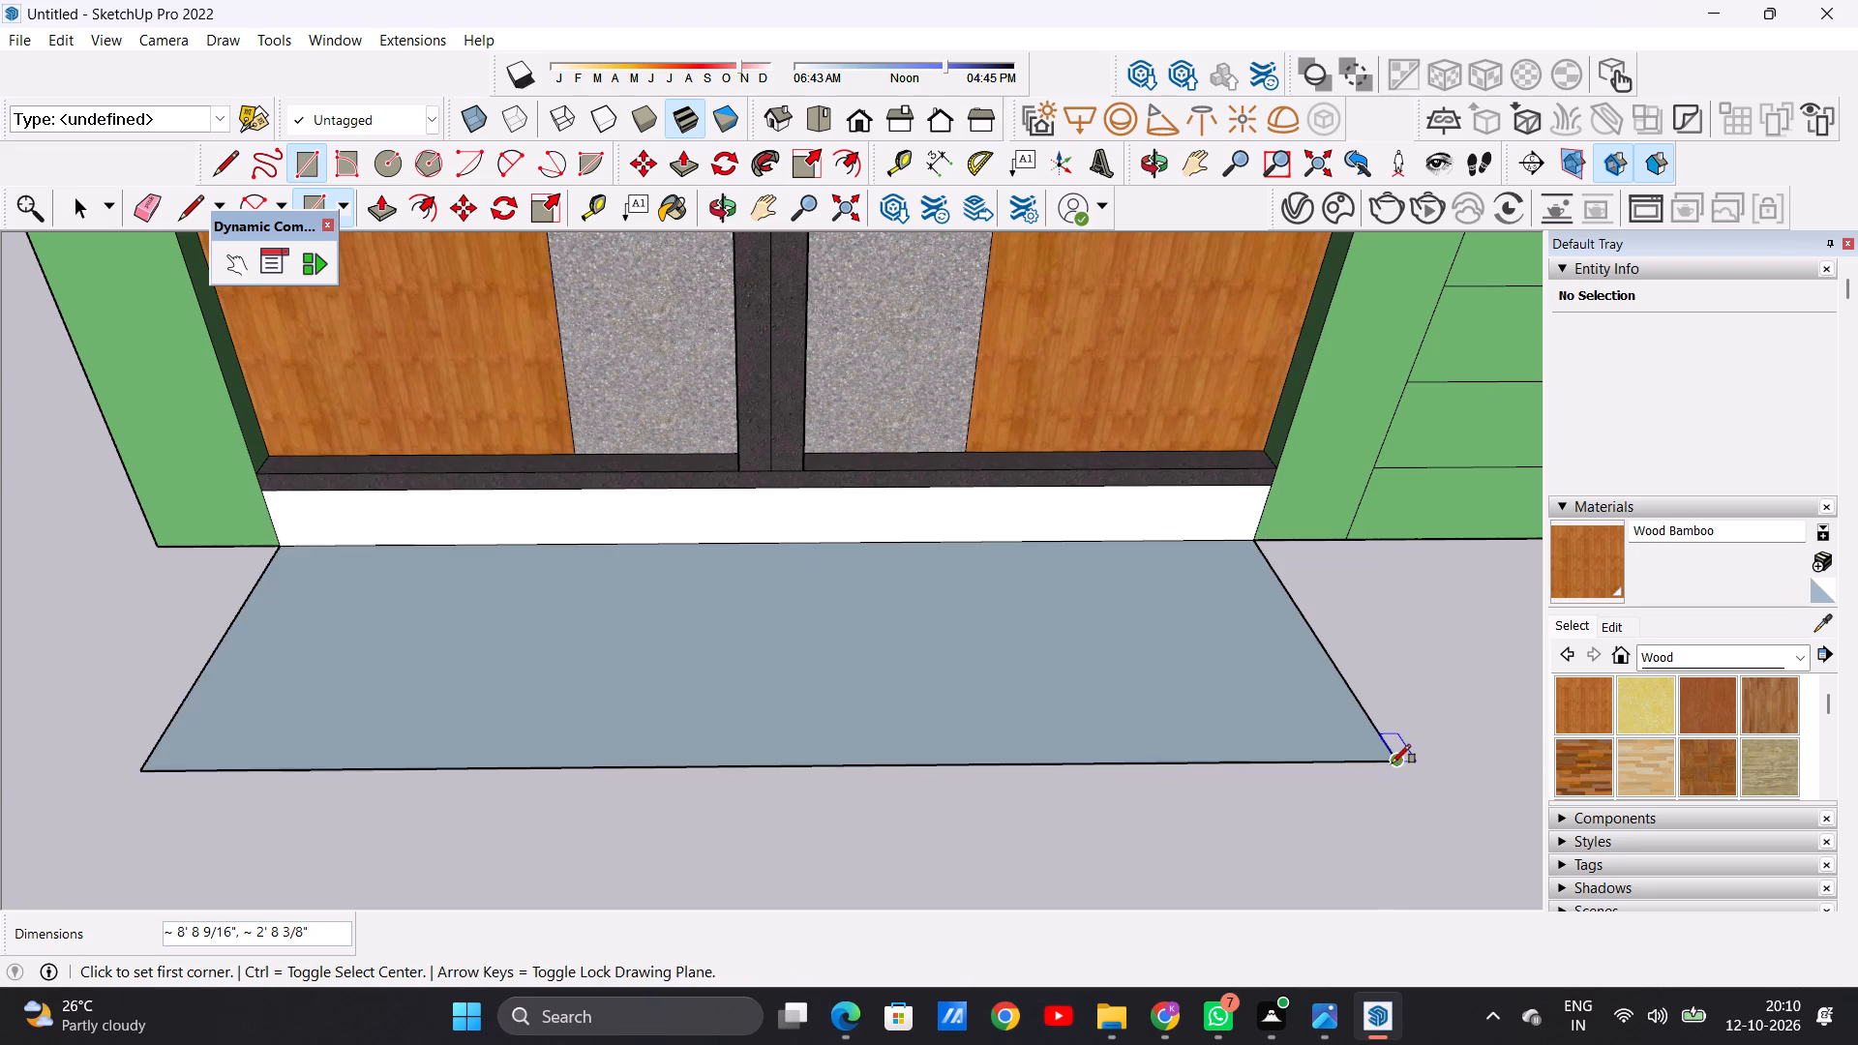
{"action": "key", "text": "space"}
Divide the ground rectangle into three roughly equal strips with two lines parallel to the gate.
{"action": "scroll", "coordinate": [940, 671], "scroll_direction": "down", "scroll_amount": 13}
{"action": "middle_click_drag", "start_coordinate": [895, 771], "coordinate": [784, 228]}
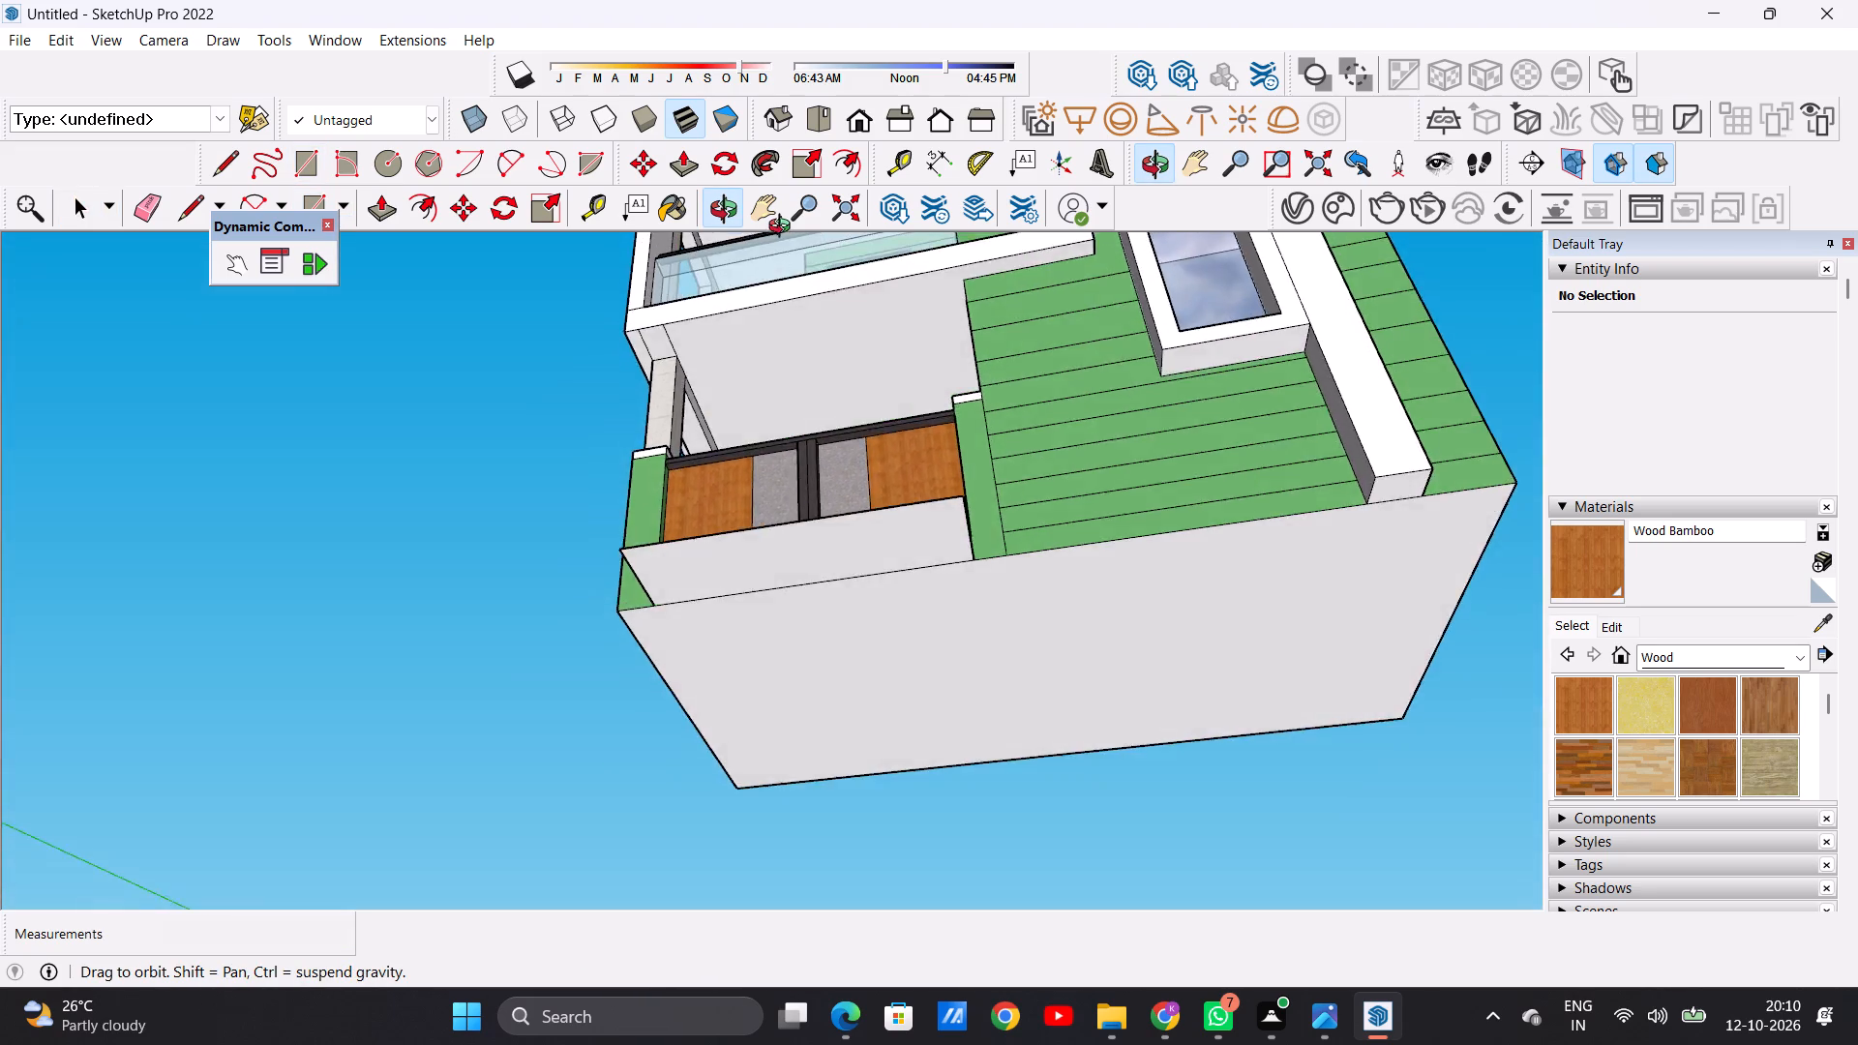
{"action": "middle_click_drag", "start_coordinate": [784, 228], "coordinate": [898, 826]}
{"action": "scroll", "coordinate": [698, 659], "scroll_direction": "down", "scroll_amount": 5}
{"action": "scroll", "coordinate": [776, 664], "scroll_direction": "up", "scroll_amount": 1}
{"action": "scroll", "coordinate": [776, 664], "scroll_direction": "down", "scroll_amount": 1}
{"action": "scroll", "coordinate": [777, 664], "scroll_direction": "up", "scroll_amount": 5}
{"action": "middle_click_drag", "start_coordinate": [769, 628], "coordinate": [769, 634]}
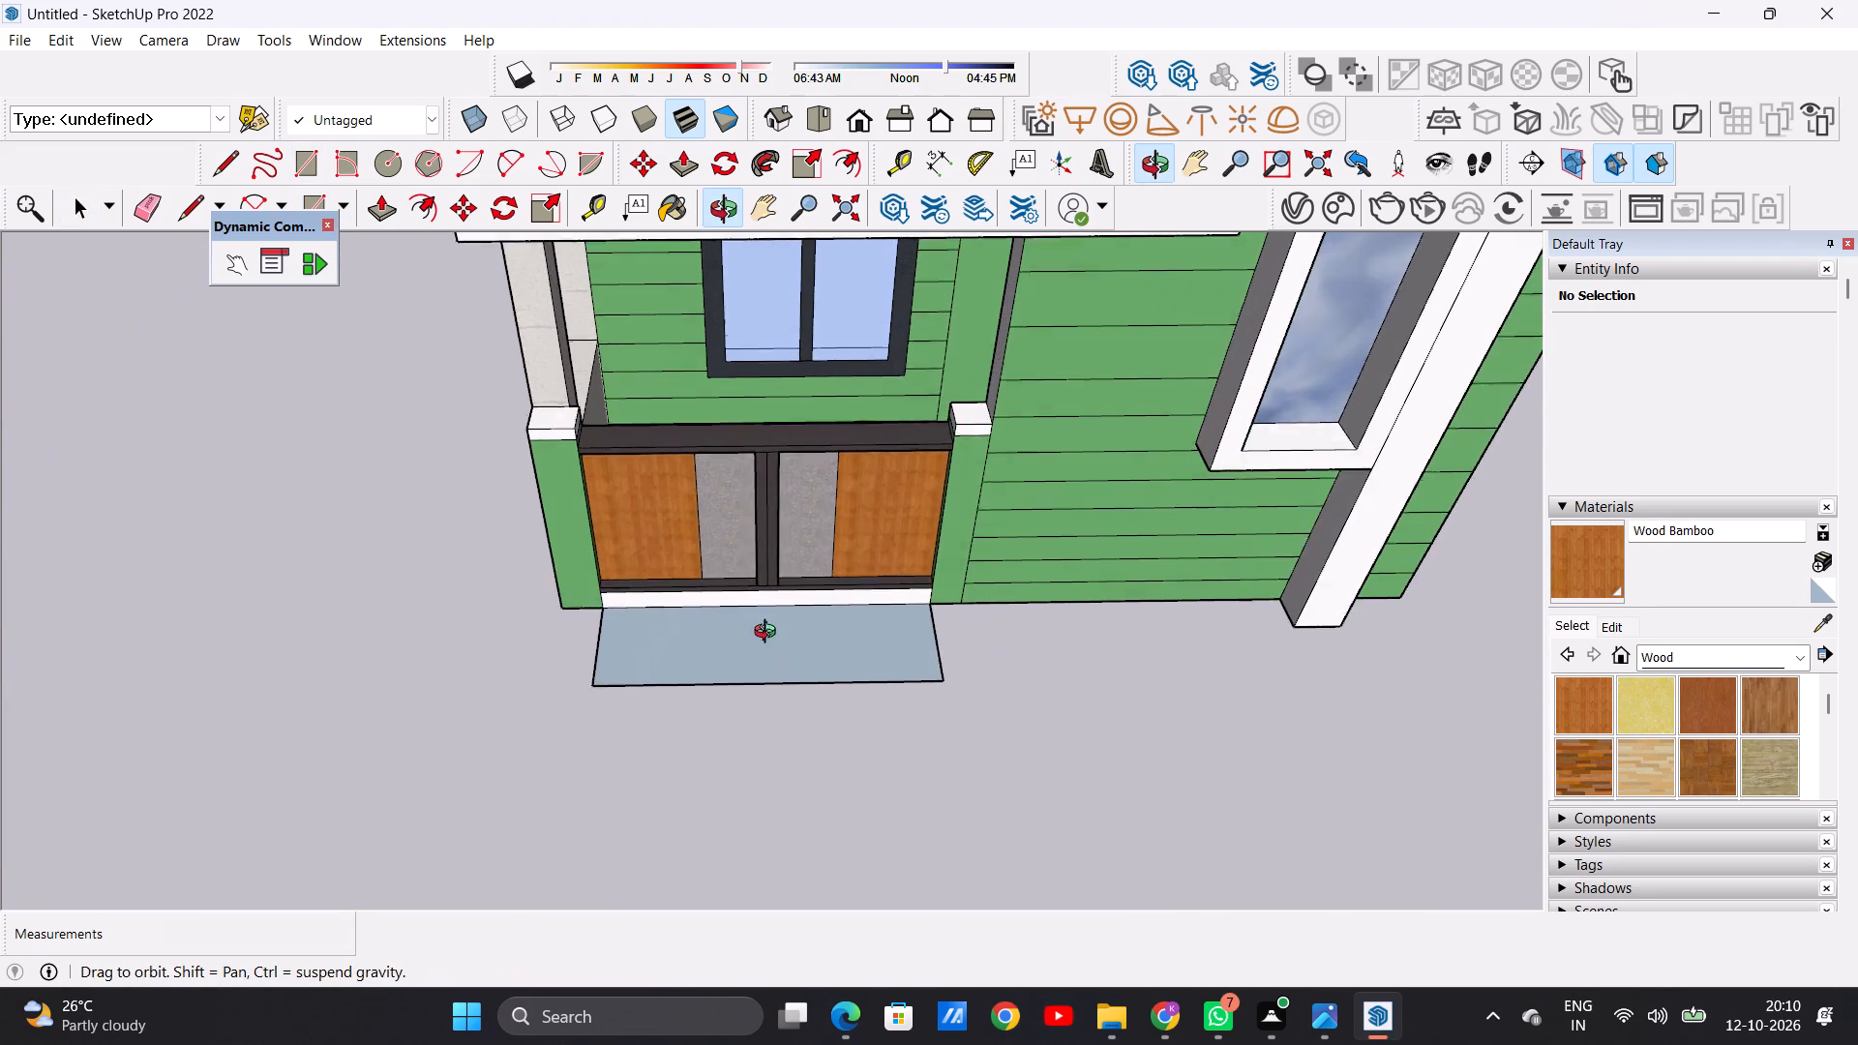
{"action": "middle_click_drag", "start_coordinate": [769, 634], "coordinate": [769, 741]}
{"action": "scroll", "coordinate": [782, 667], "scroll_direction": "up", "scroll_amount": 7}
{"action": "key", "text": "l"}
{"action": "scroll", "coordinate": [782, 646], "scroll_direction": "up", "scroll_amount": 3}
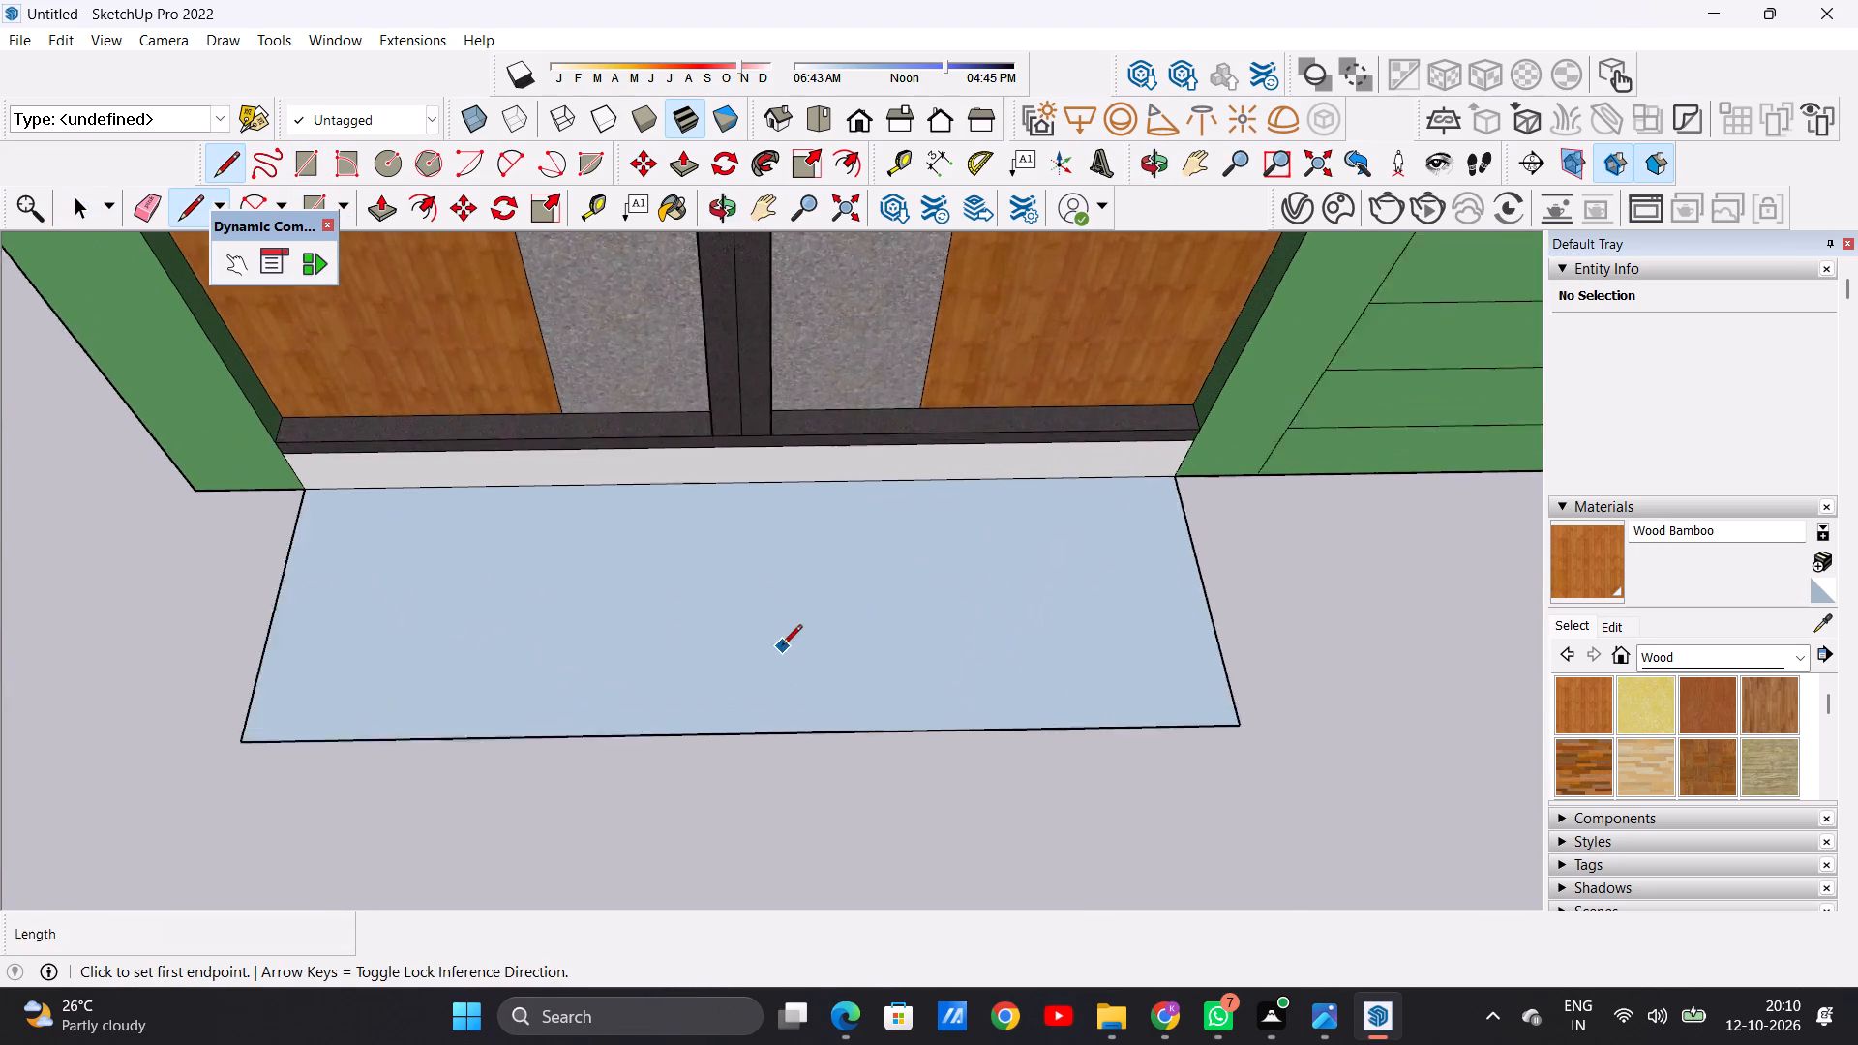
{"action": "scroll", "coordinate": [782, 646], "scroll_direction": "up", "scroll_amount": 2}
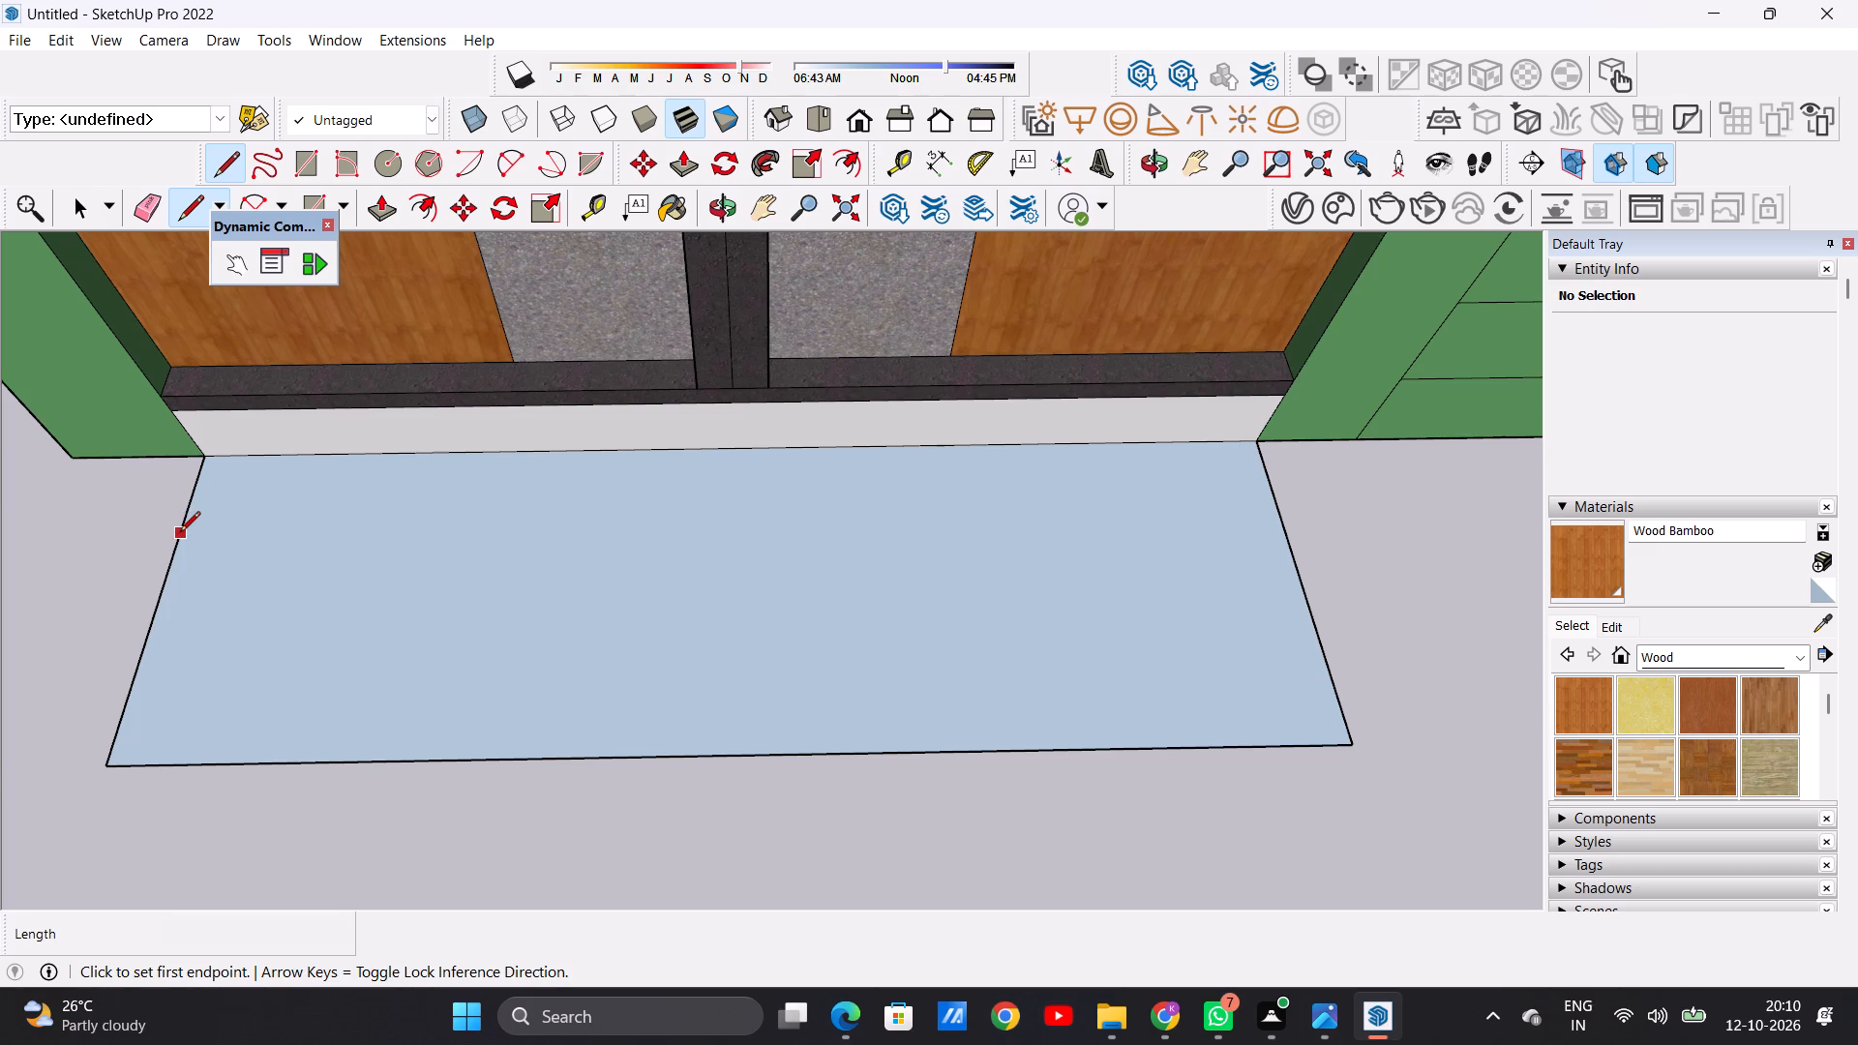
{"action": "left_click", "coordinate": [176, 546]}
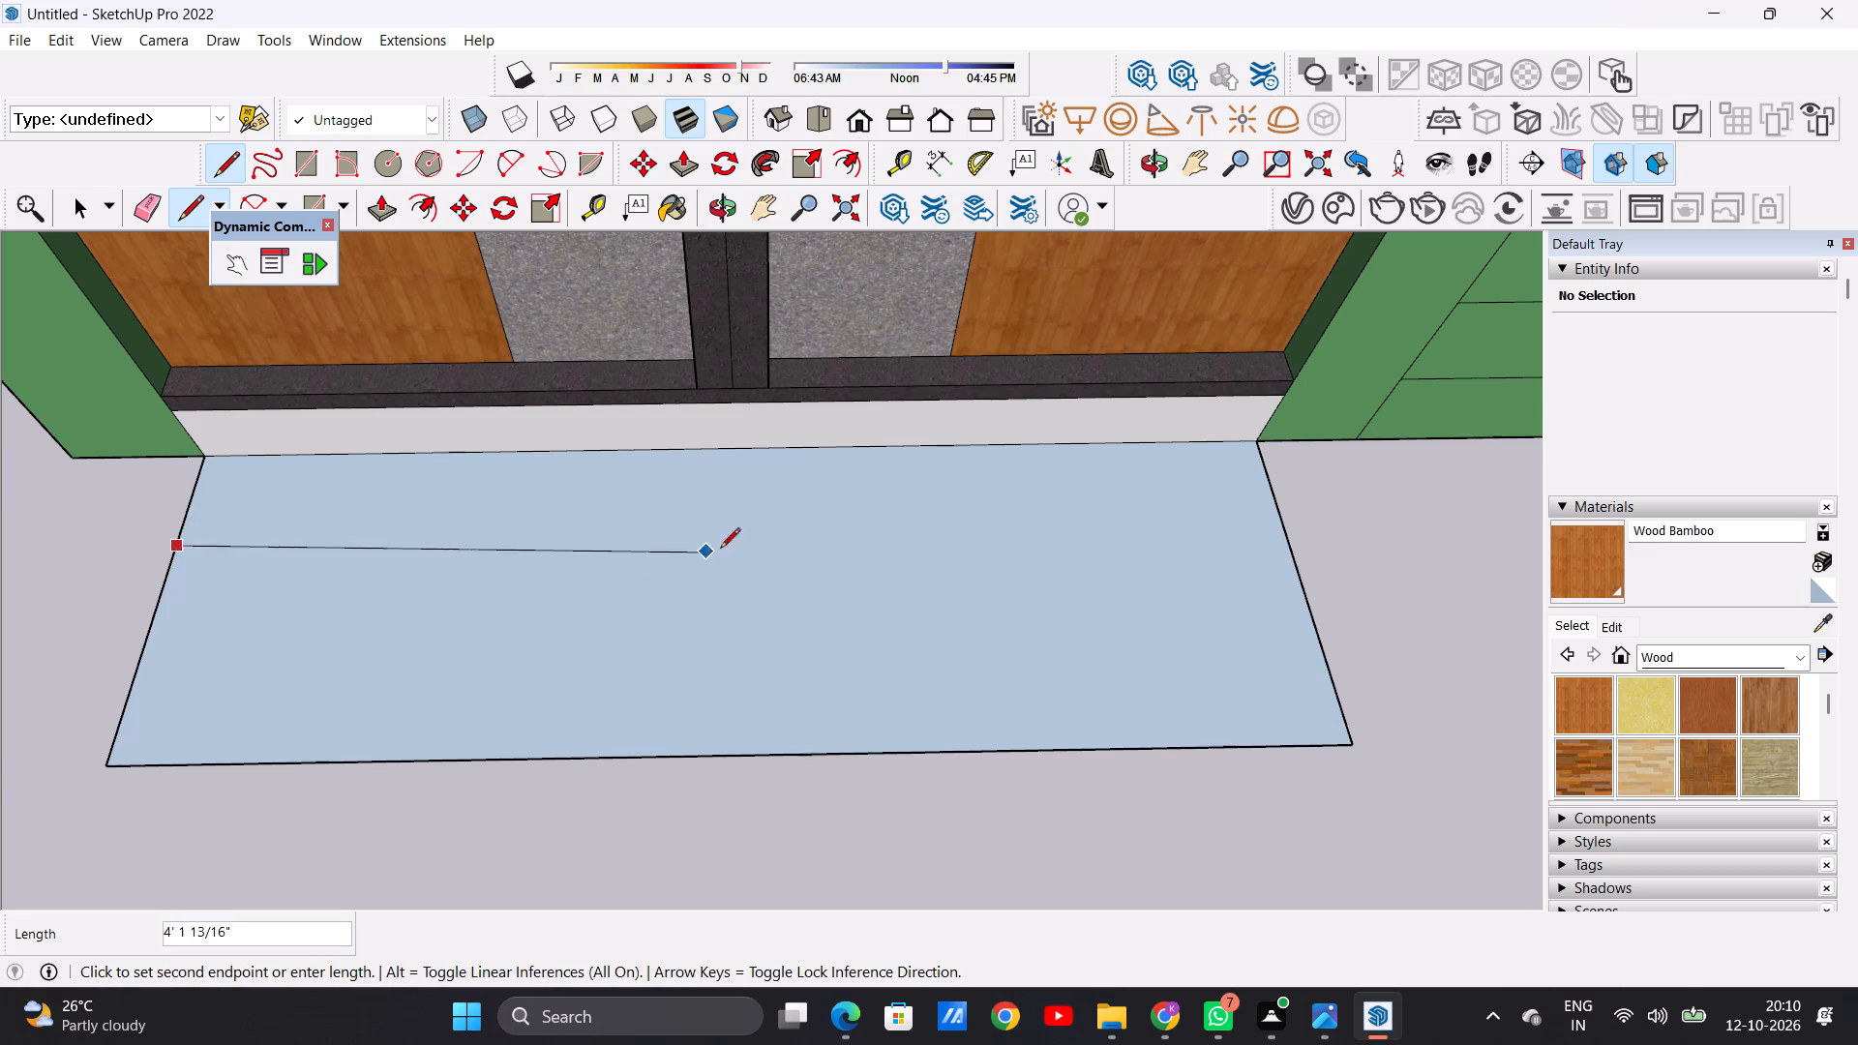
{"action": "left_click", "coordinate": [1284, 525]}
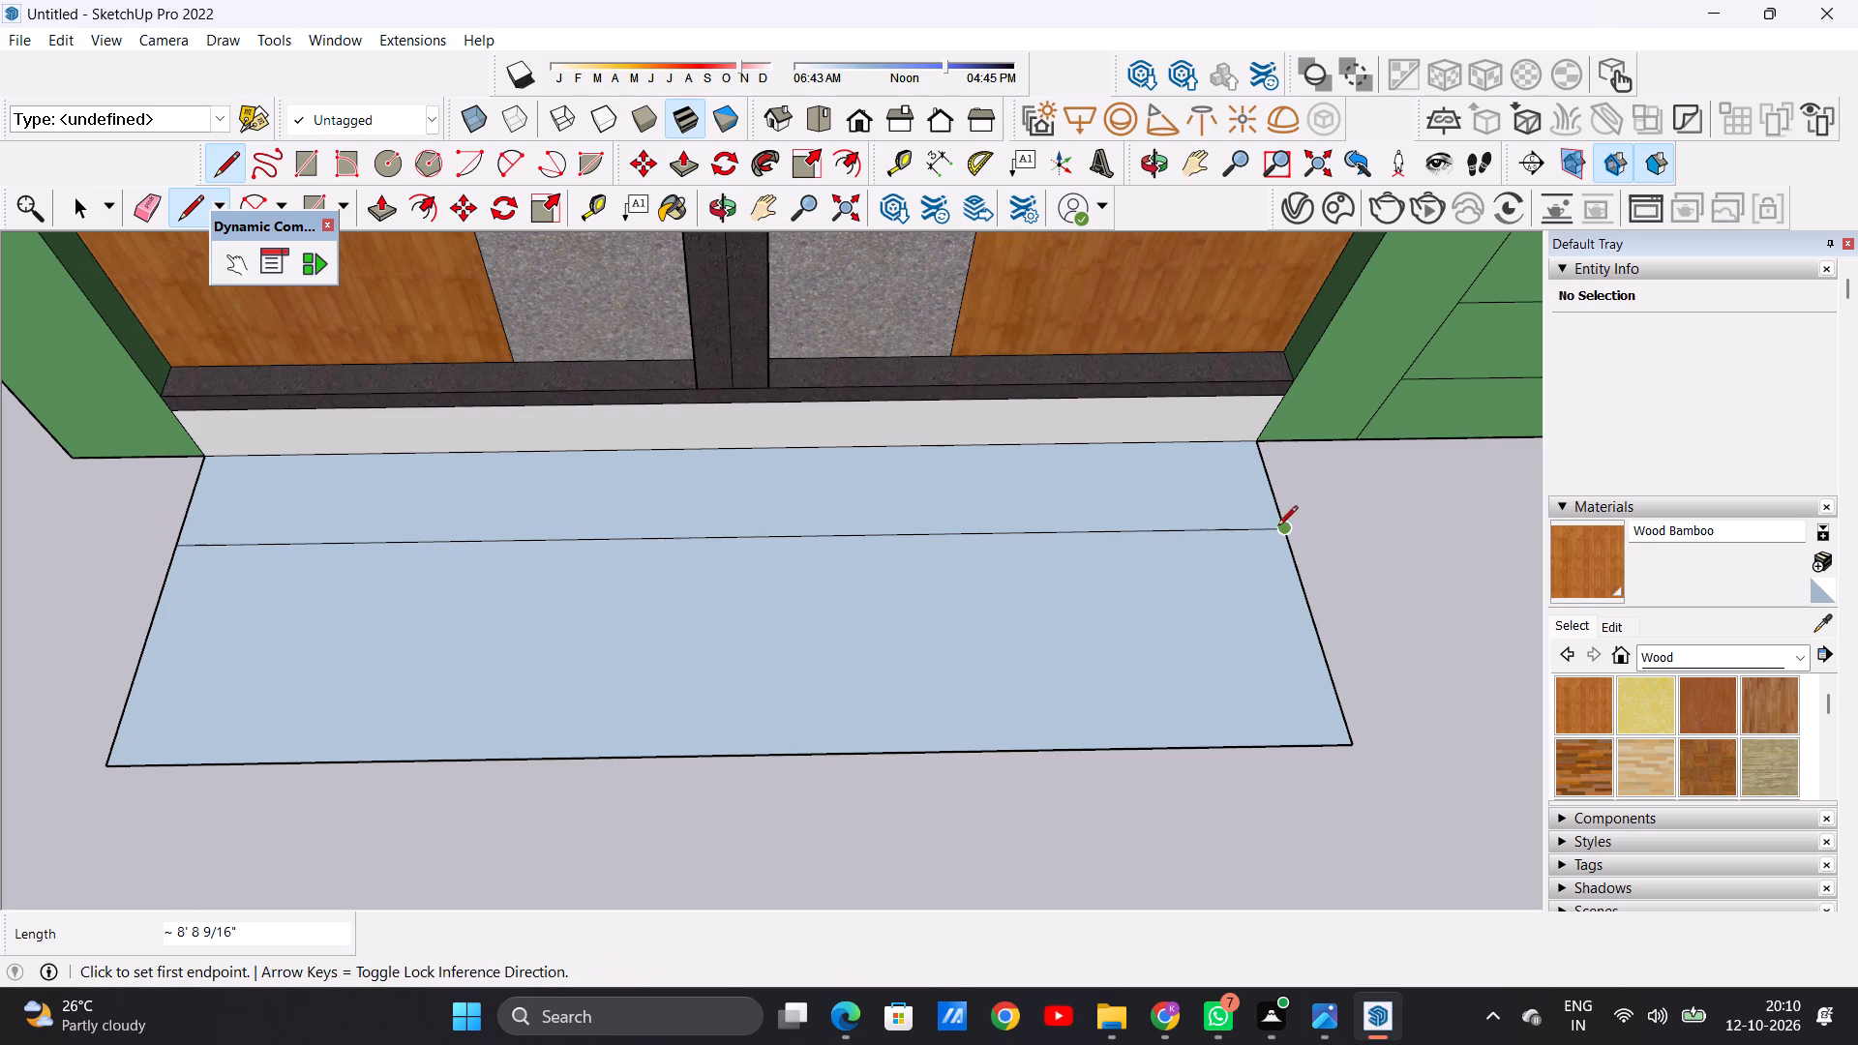
{"action": "left_click", "coordinate": [148, 643]}
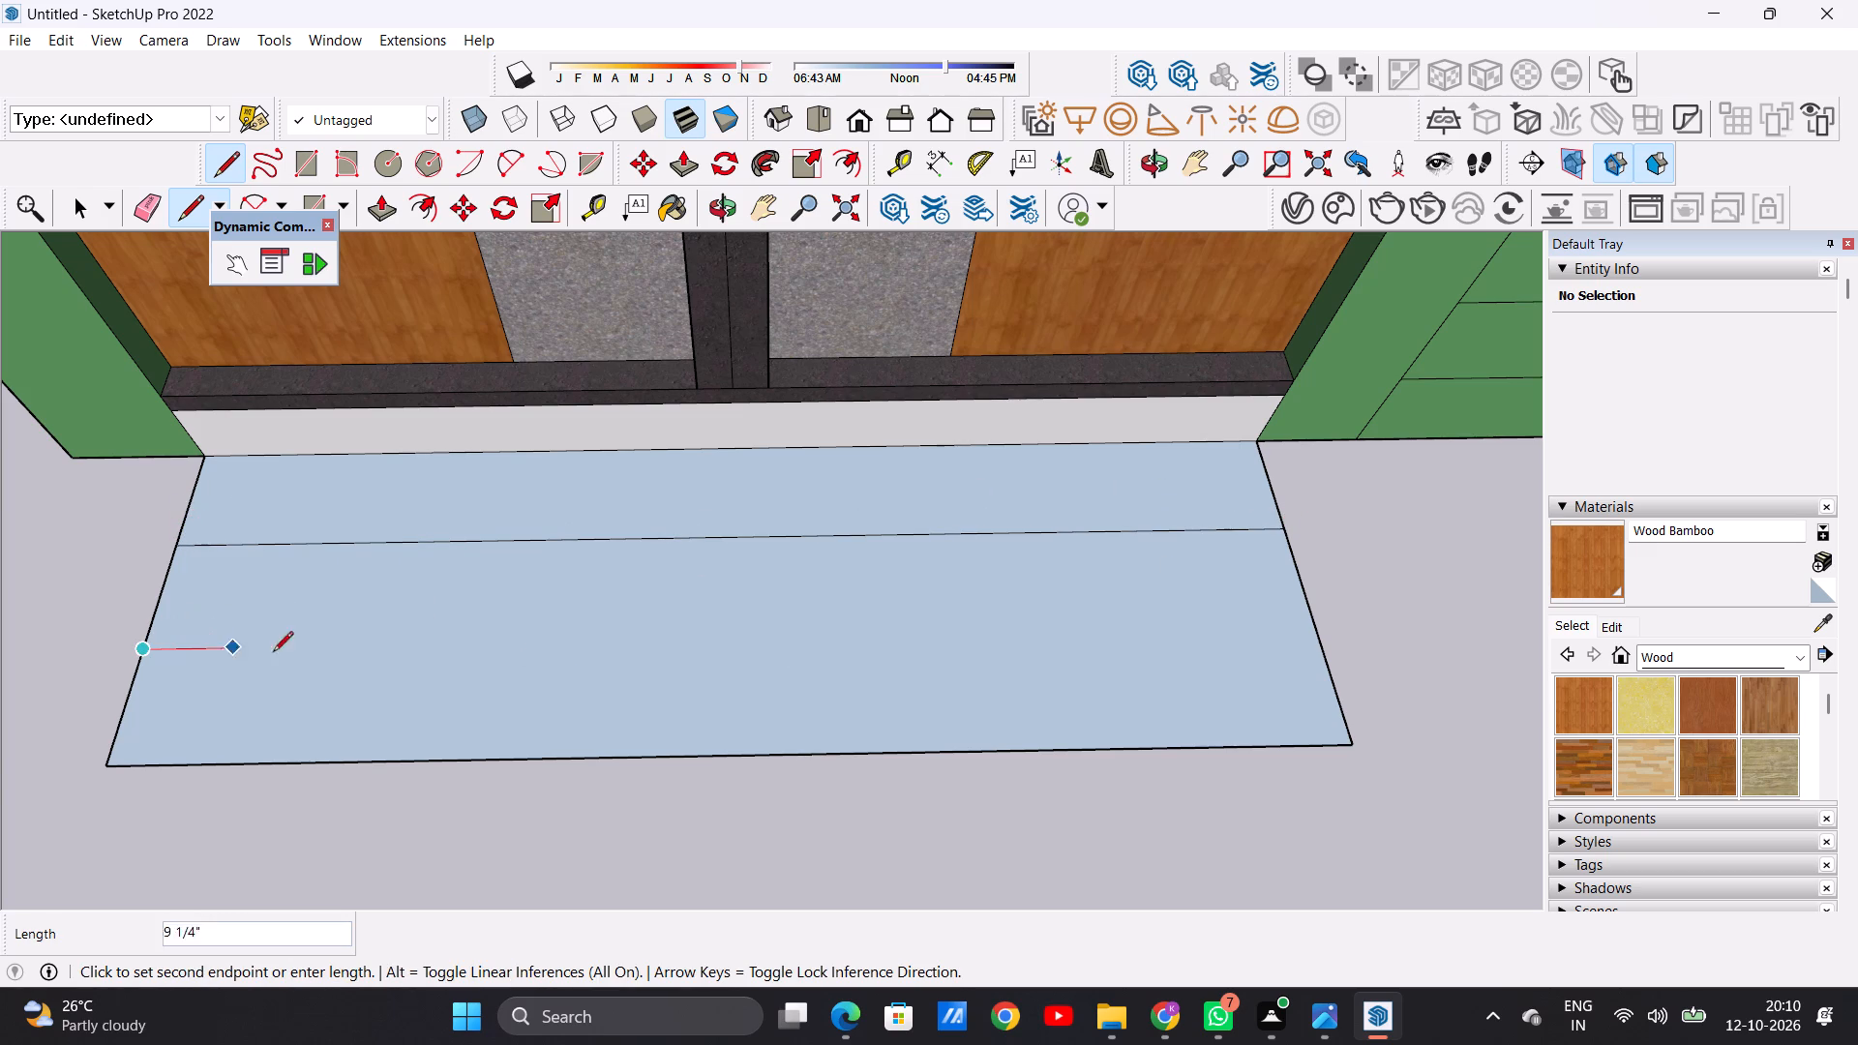
{"action": "left_click", "coordinate": [1327, 633]}
{"action": "key", "text": "space"}
Push/Pull the strip nearest the gate up about 7", level with the top of the white base, as the top step.
{"action": "scroll", "coordinate": [663, 639], "scroll_direction": "down", "scroll_amount": 13}
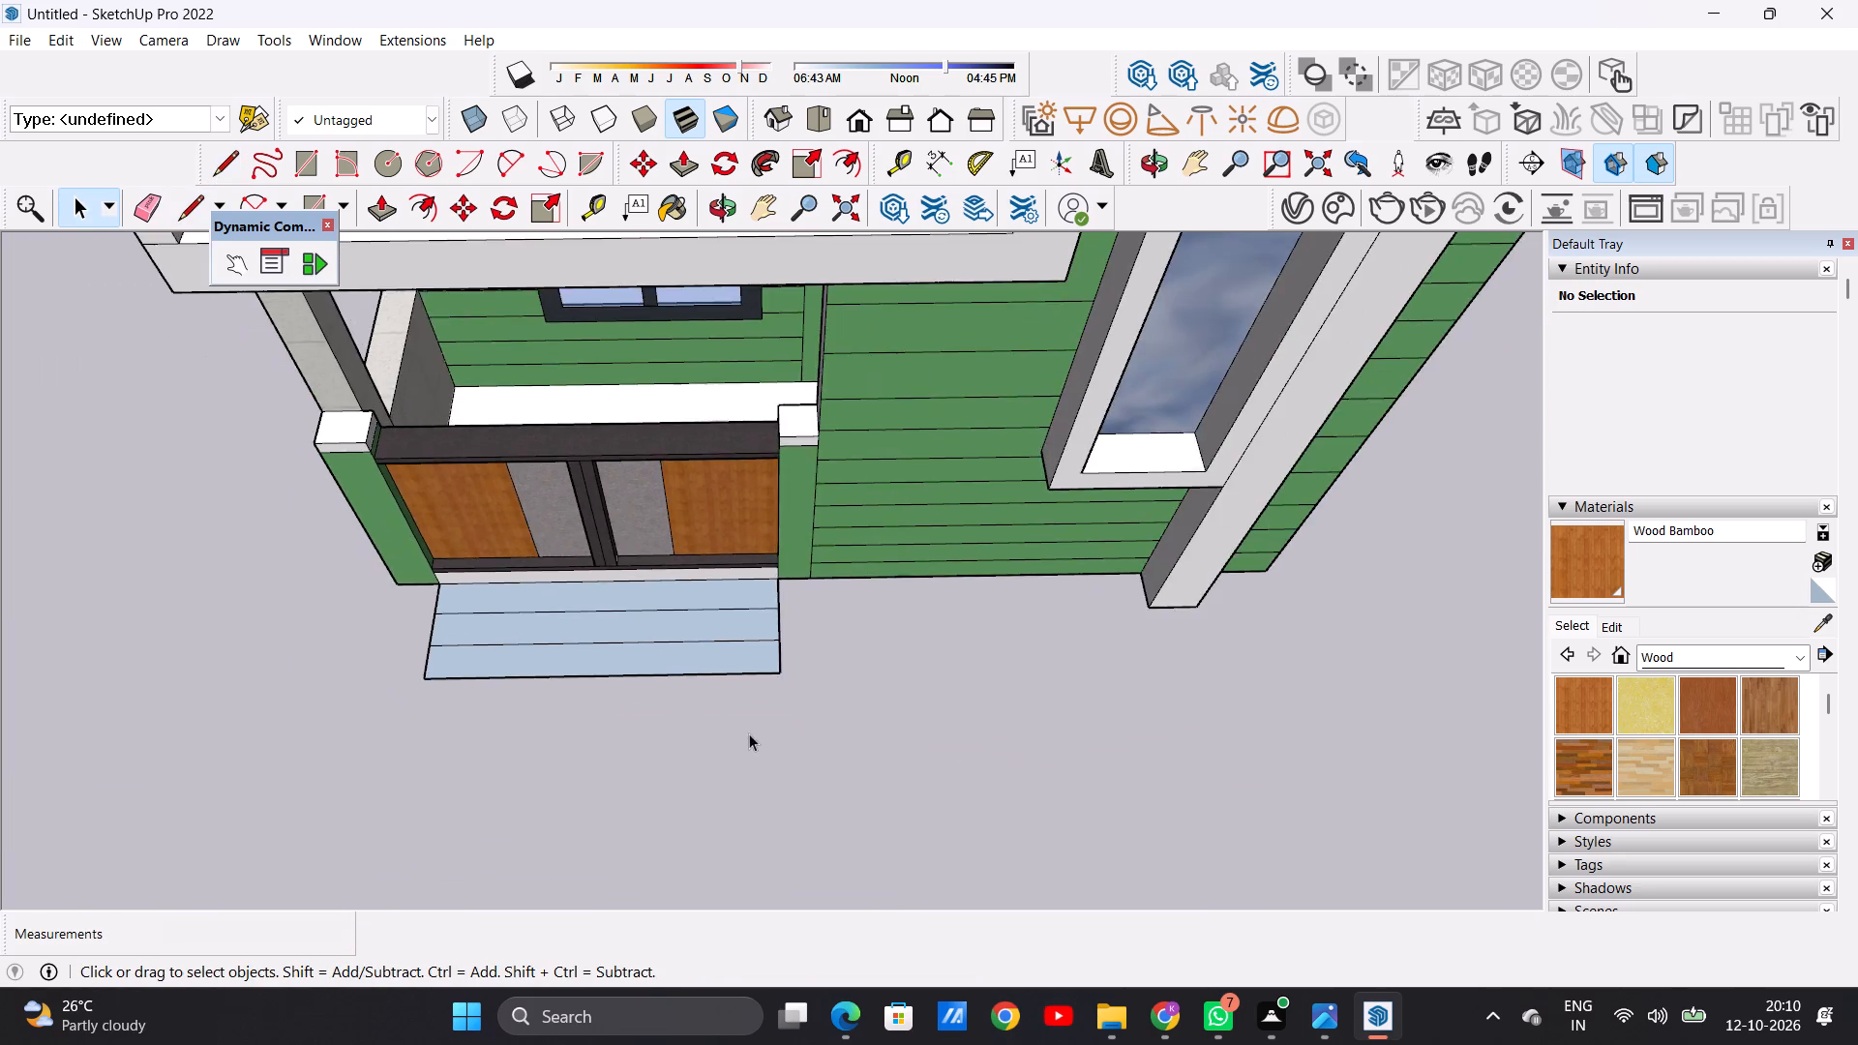
{"action": "middle_click_drag", "start_coordinate": [749, 733], "coordinate": [305, 545]}
{"action": "scroll", "coordinate": [787, 640], "scroll_direction": "up", "scroll_amount": 10}
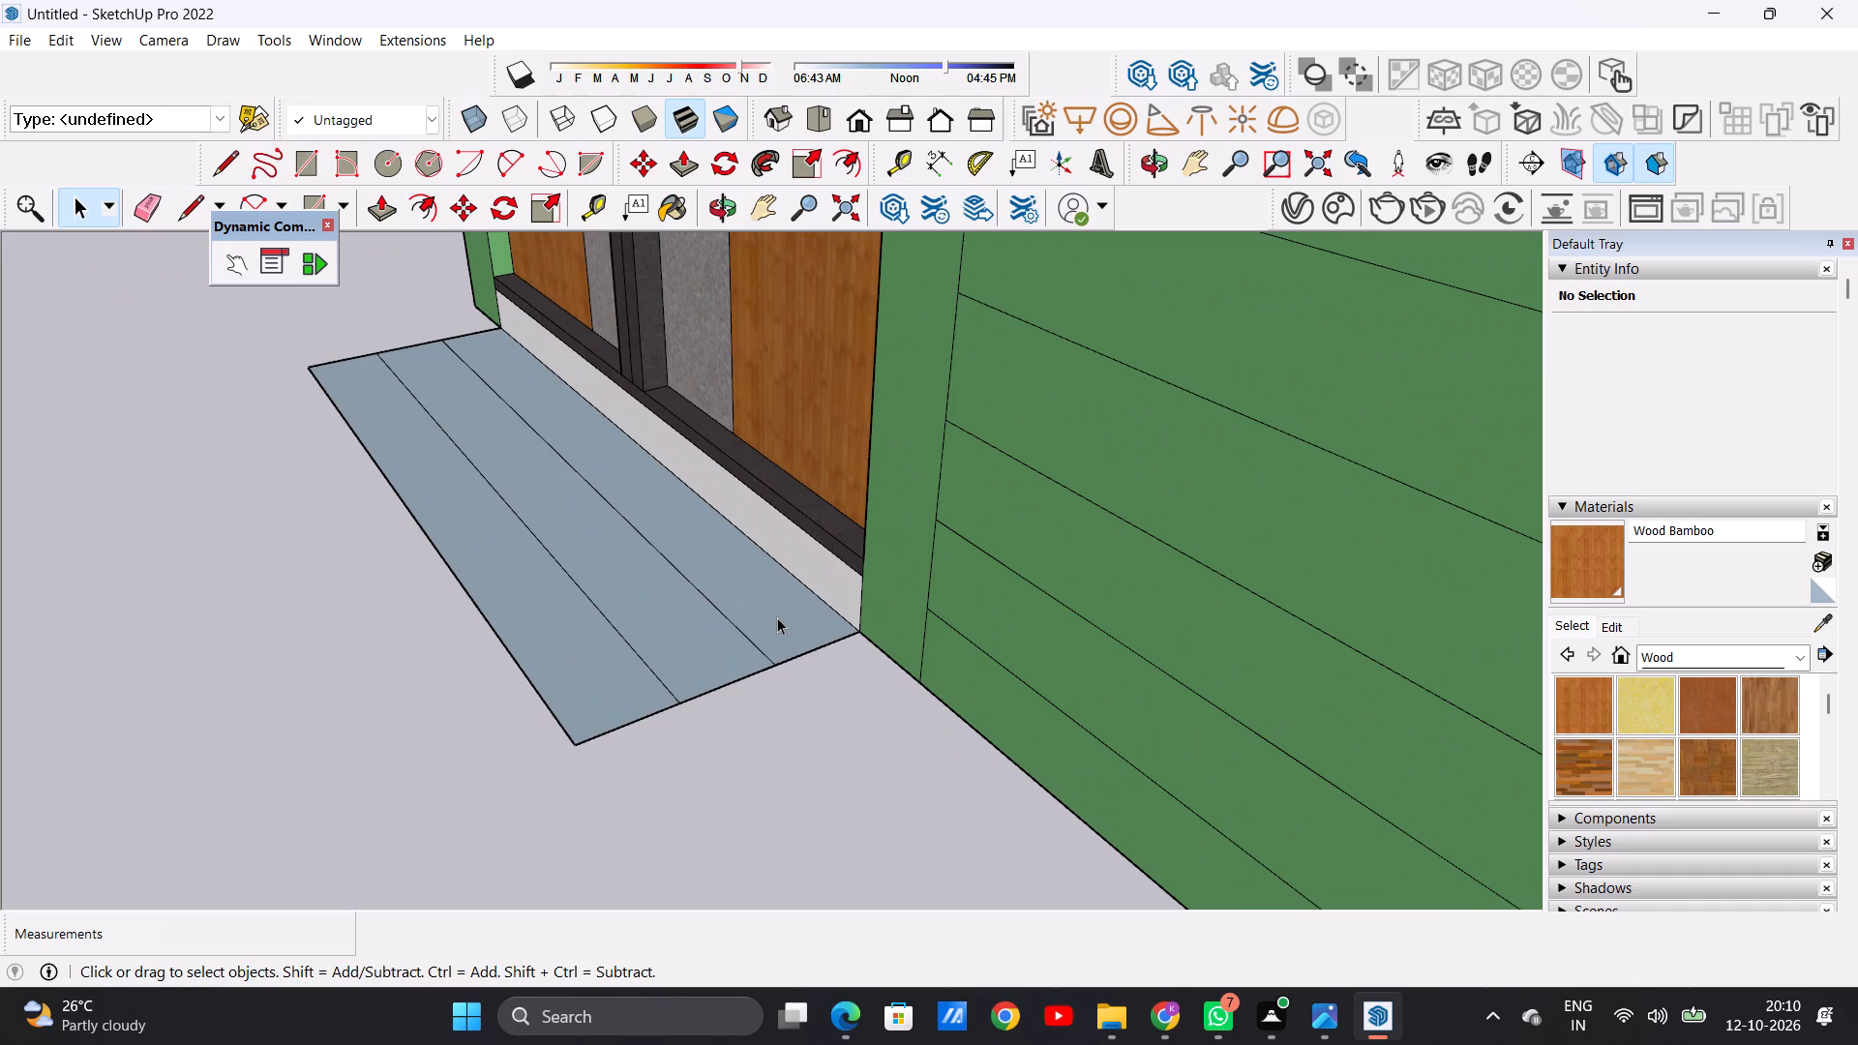
{"action": "scroll", "coordinate": [416, 552], "scroll_direction": "down", "scroll_amount": 8}
{"action": "scroll", "coordinate": [556, 516], "scroll_direction": "up", "scroll_amount": 9}
{"action": "key", "text": "p"}
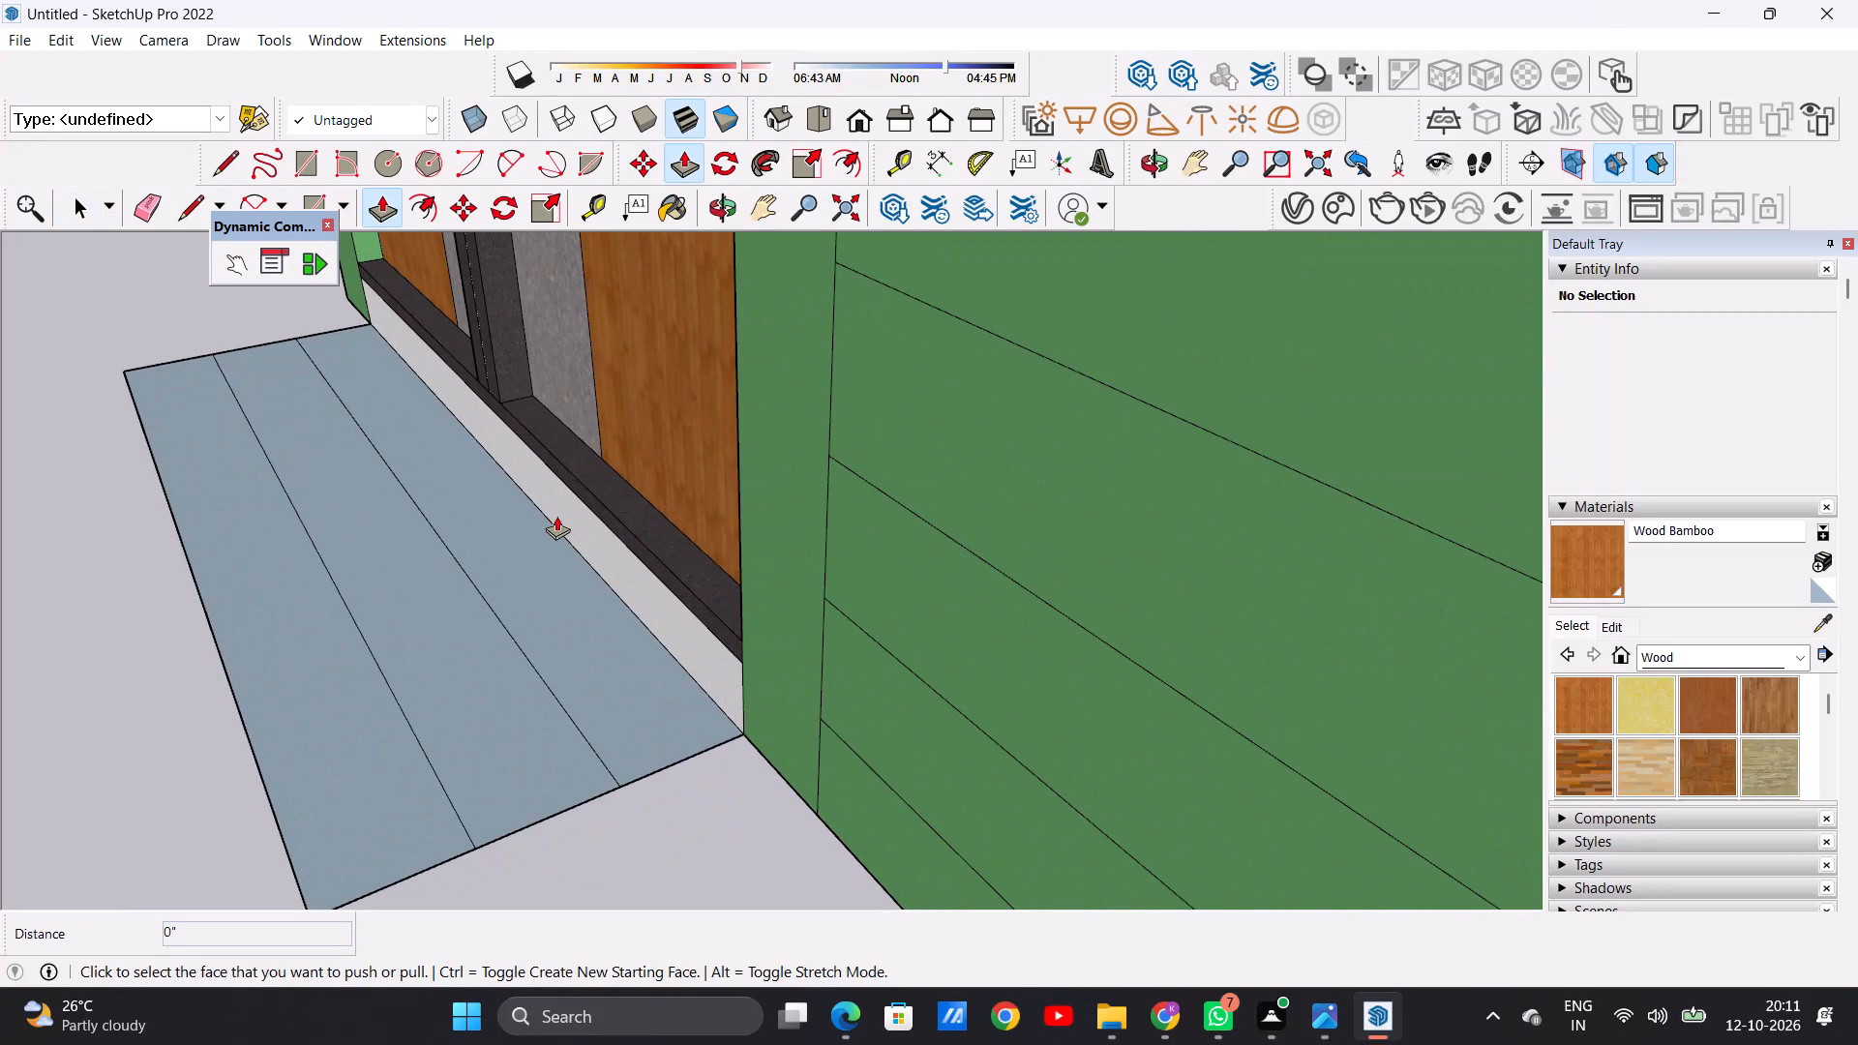
{"action": "scroll", "coordinate": [556, 516], "scroll_direction": "up", "scroll_amount": 2}
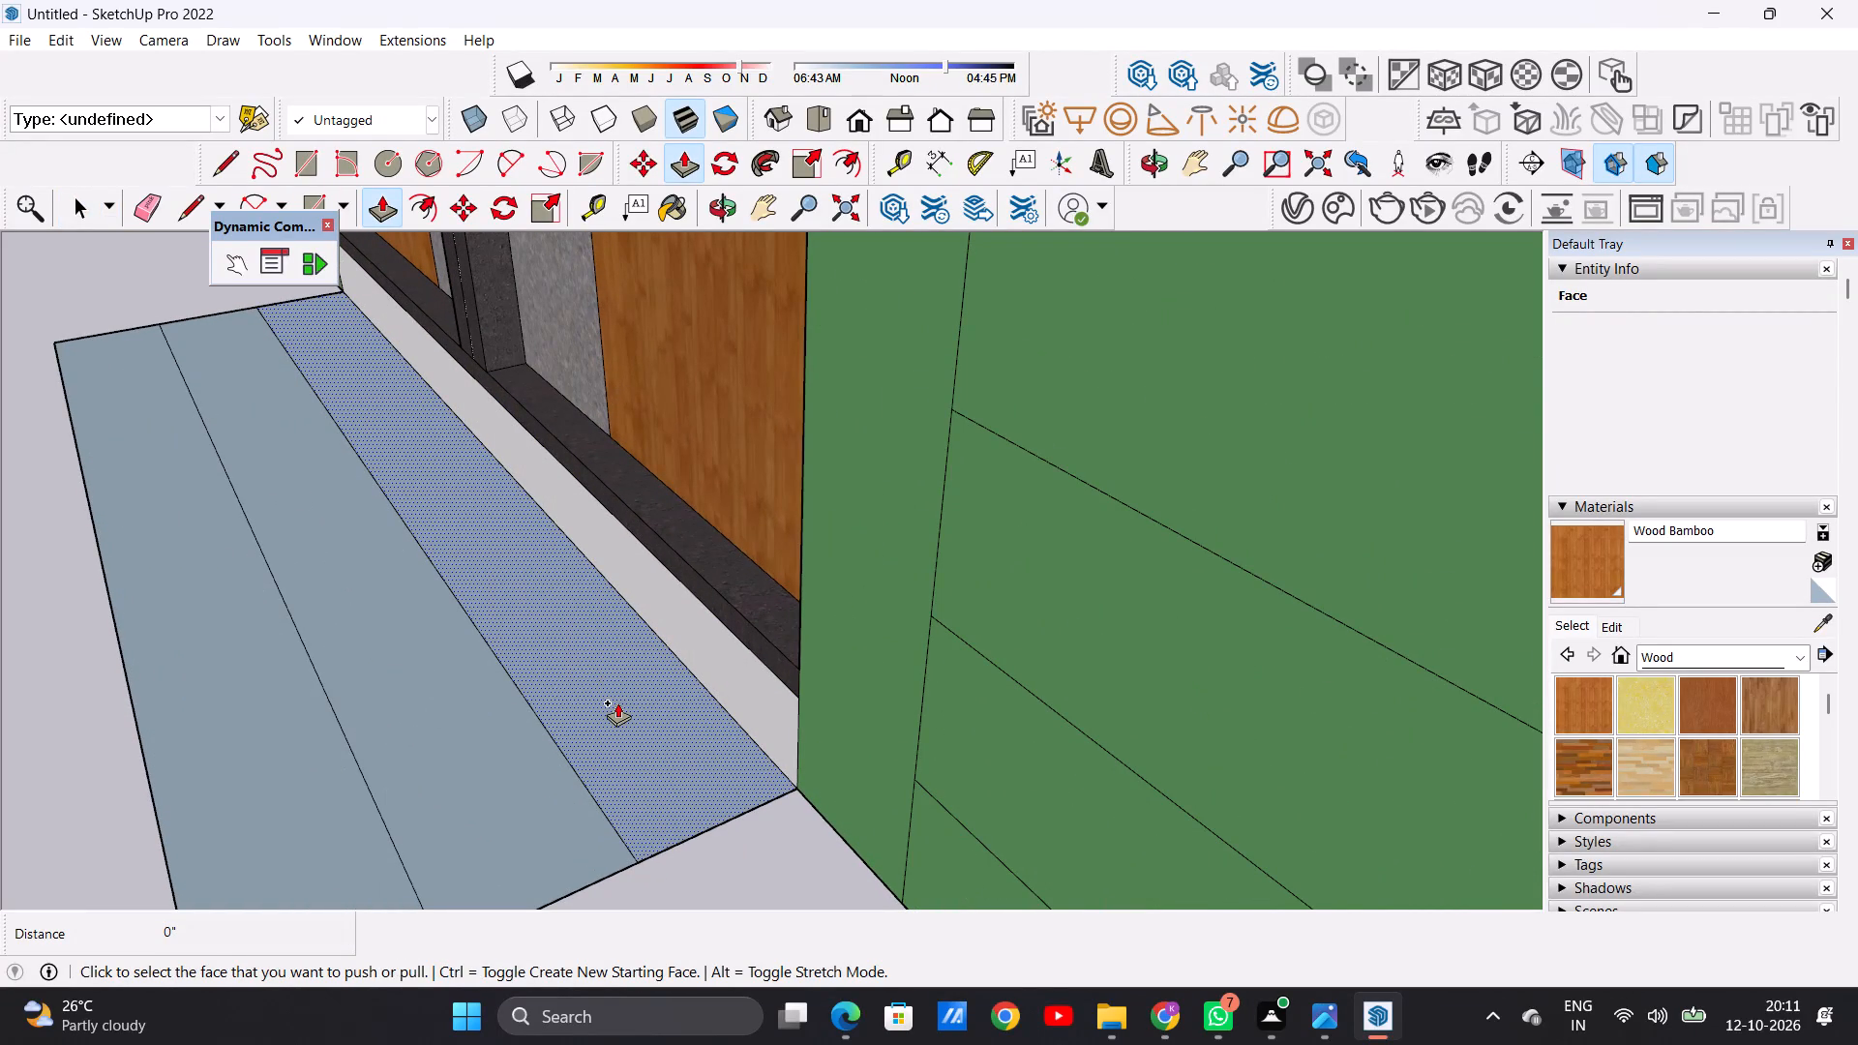
{"action": "left_click", "coordinate": [617, 702]}
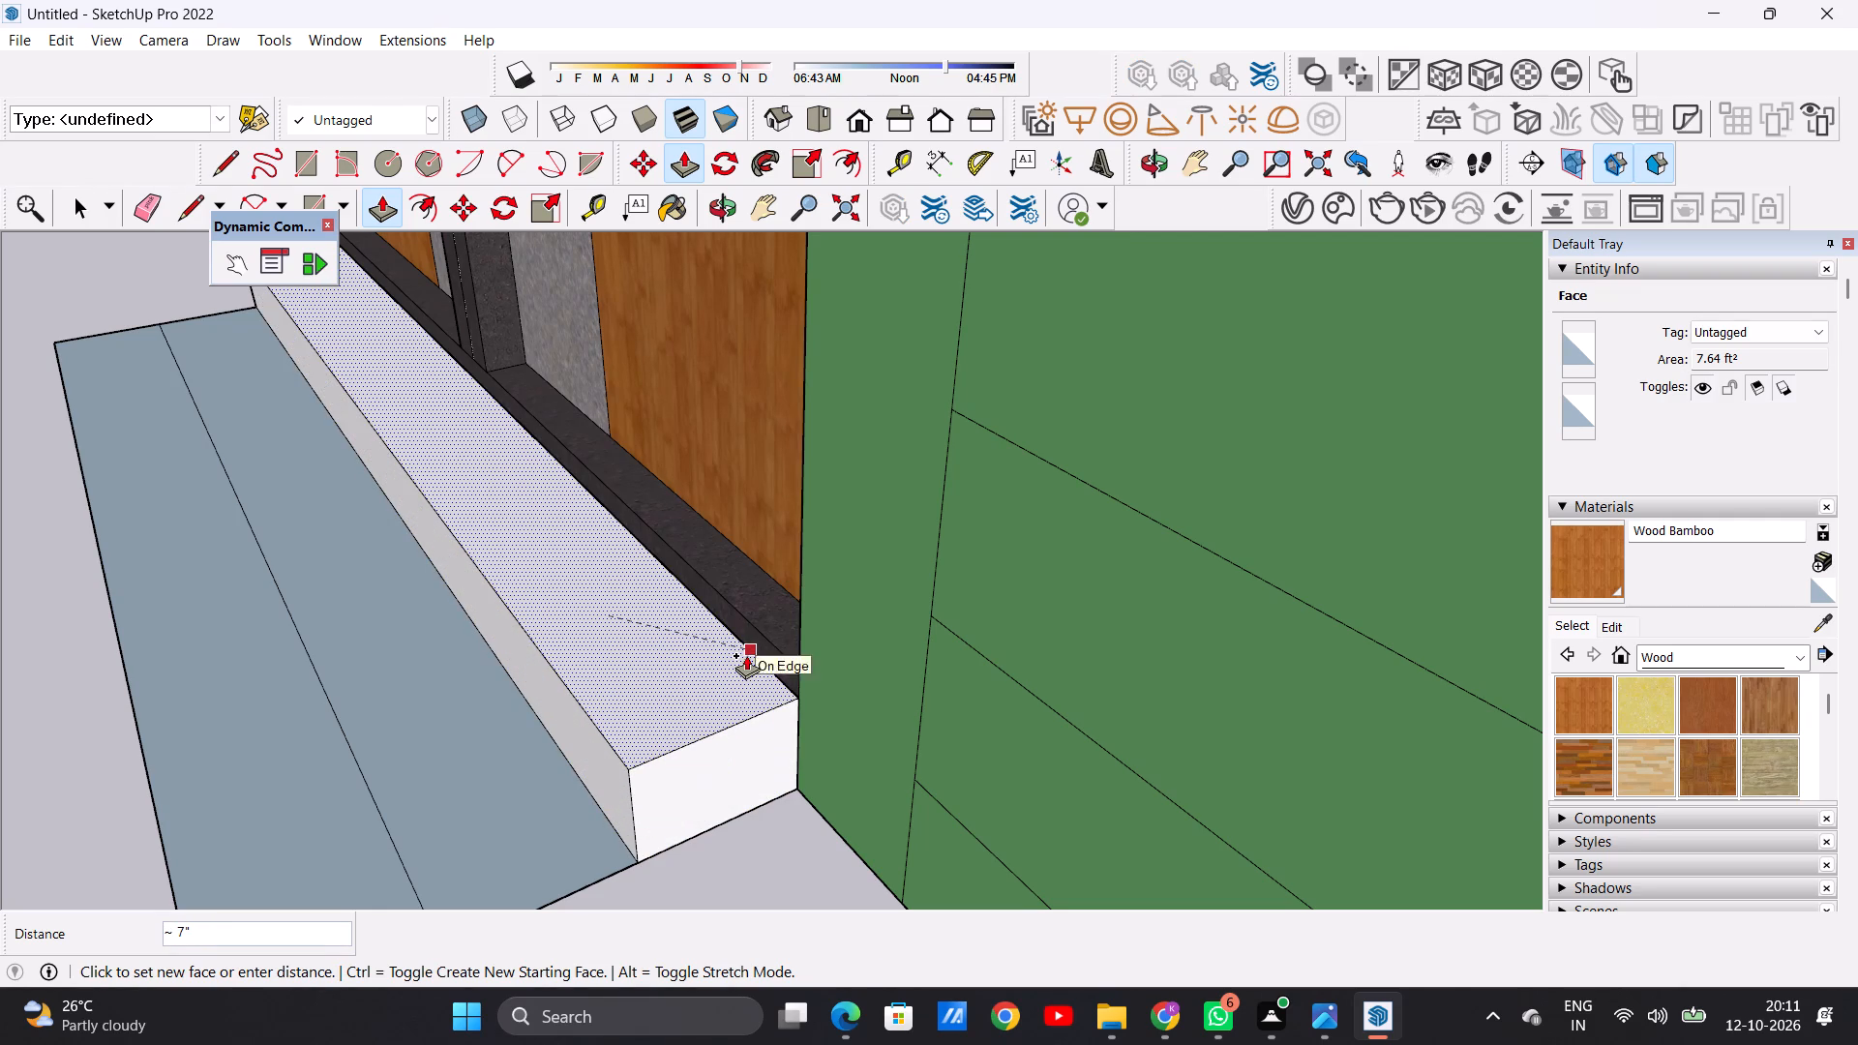
{"action": "left_click", "coordinate": [746, 655]}
Push/Pull the middle strip up about 4 3/4" and the outermost strip about 2 7/8" as the lower entrance steps.
{"action": "scroll", "coordinate": [411, 723], "scroll_direction": "down", "scroll_amount": 5}
{"action": "scroll", "coordinate": [511, 818], "scroll_direction": "up", "scroll_amount": 7}
{"action": "left_click", "coordinate": [510, 778]}
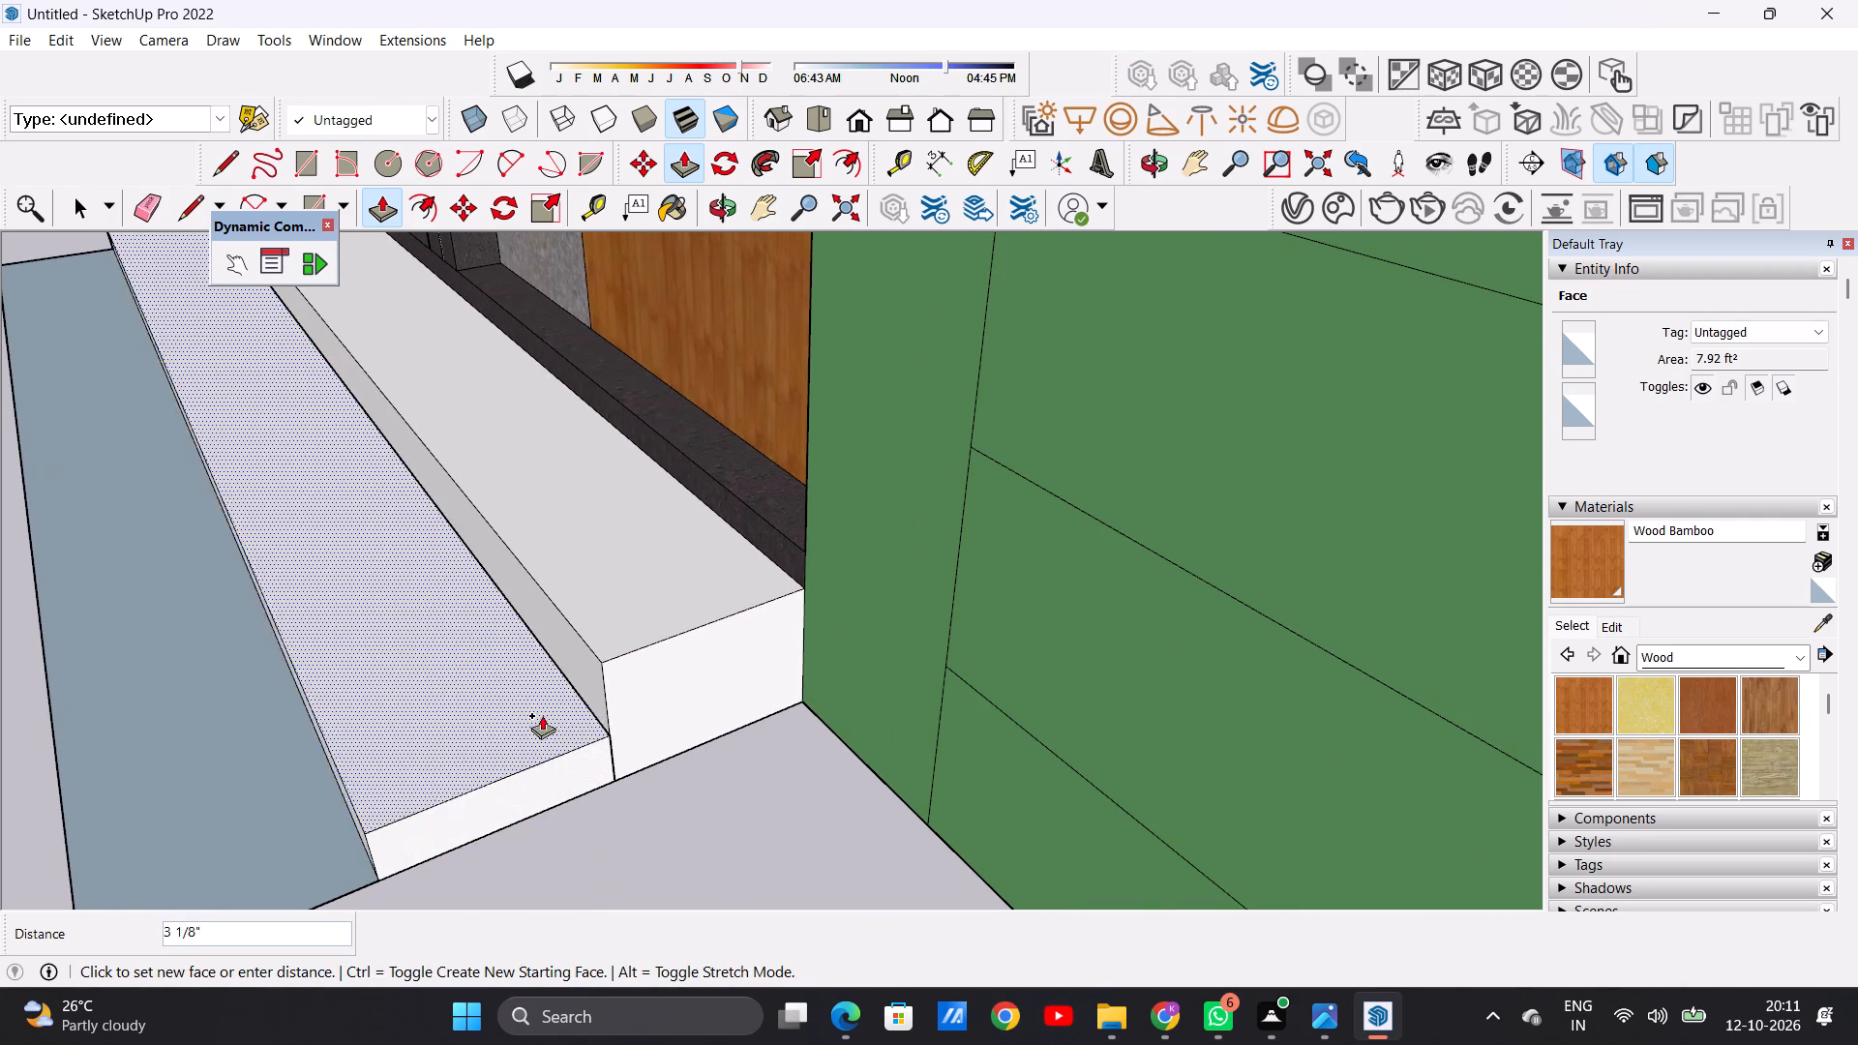
{"action": "left_click", "coordinate": [557, 690]}
{"action": "scroll", "coordinate": [541, 658], "scroll_direction": "down", "scroll_amount": 8}
{"action": "scroll", "coordinate": [394, 748], "scroll_direction": "up", "scroll_amount": 5}
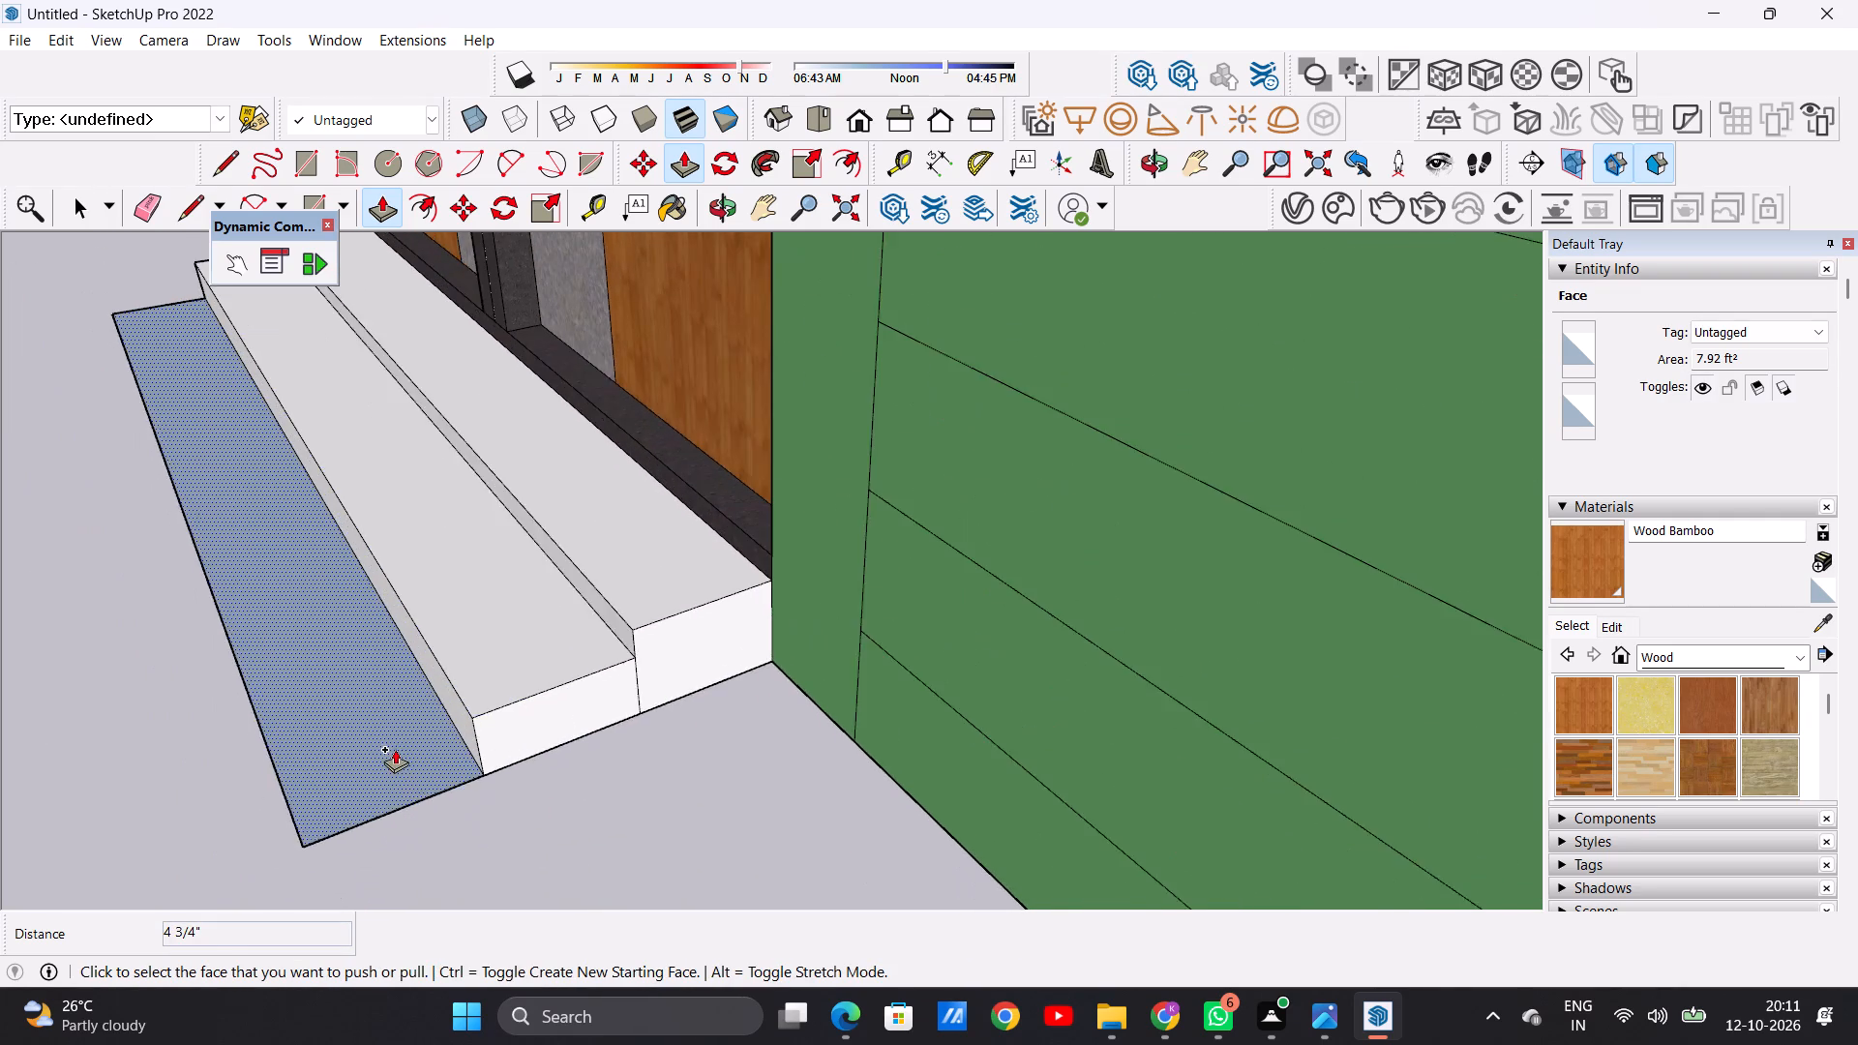
{"action": "left_click", "coordinate": [397, 749]}
{"action": "left_click", "coordinate": [449, 693]}
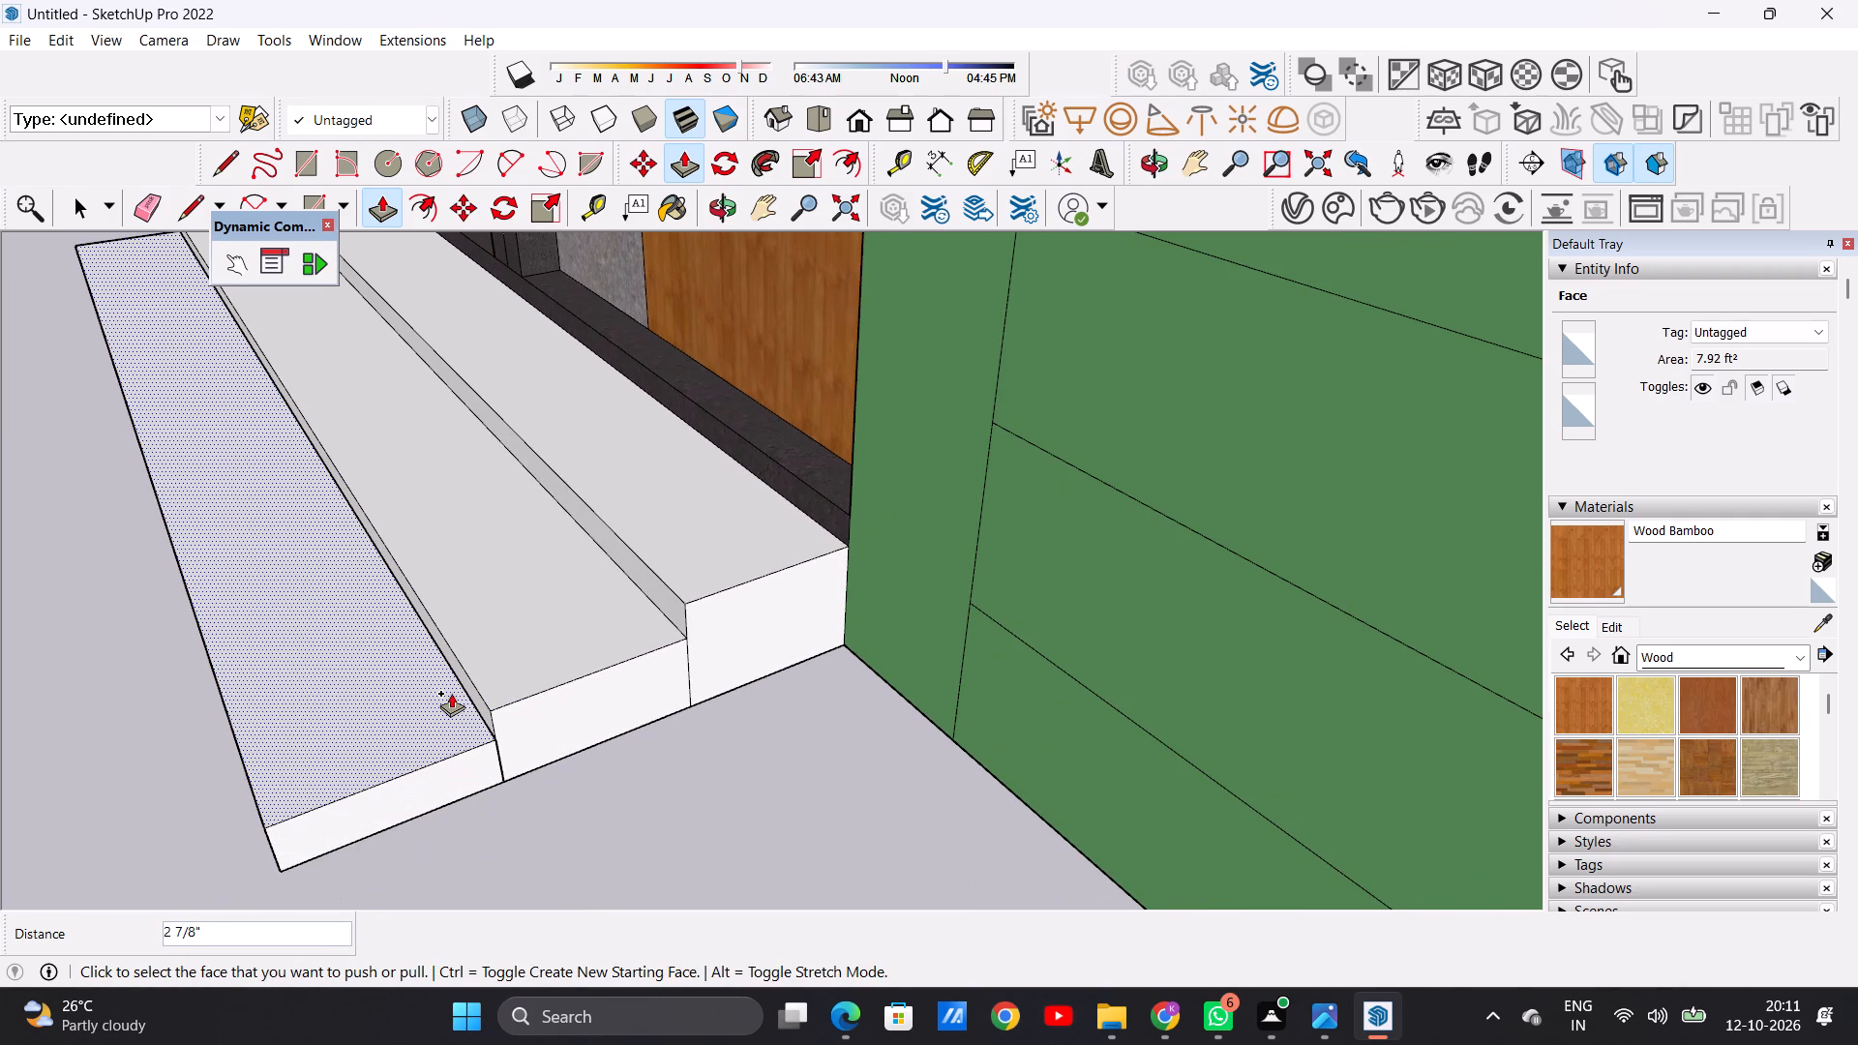
{"action": "key", "text": "space"}
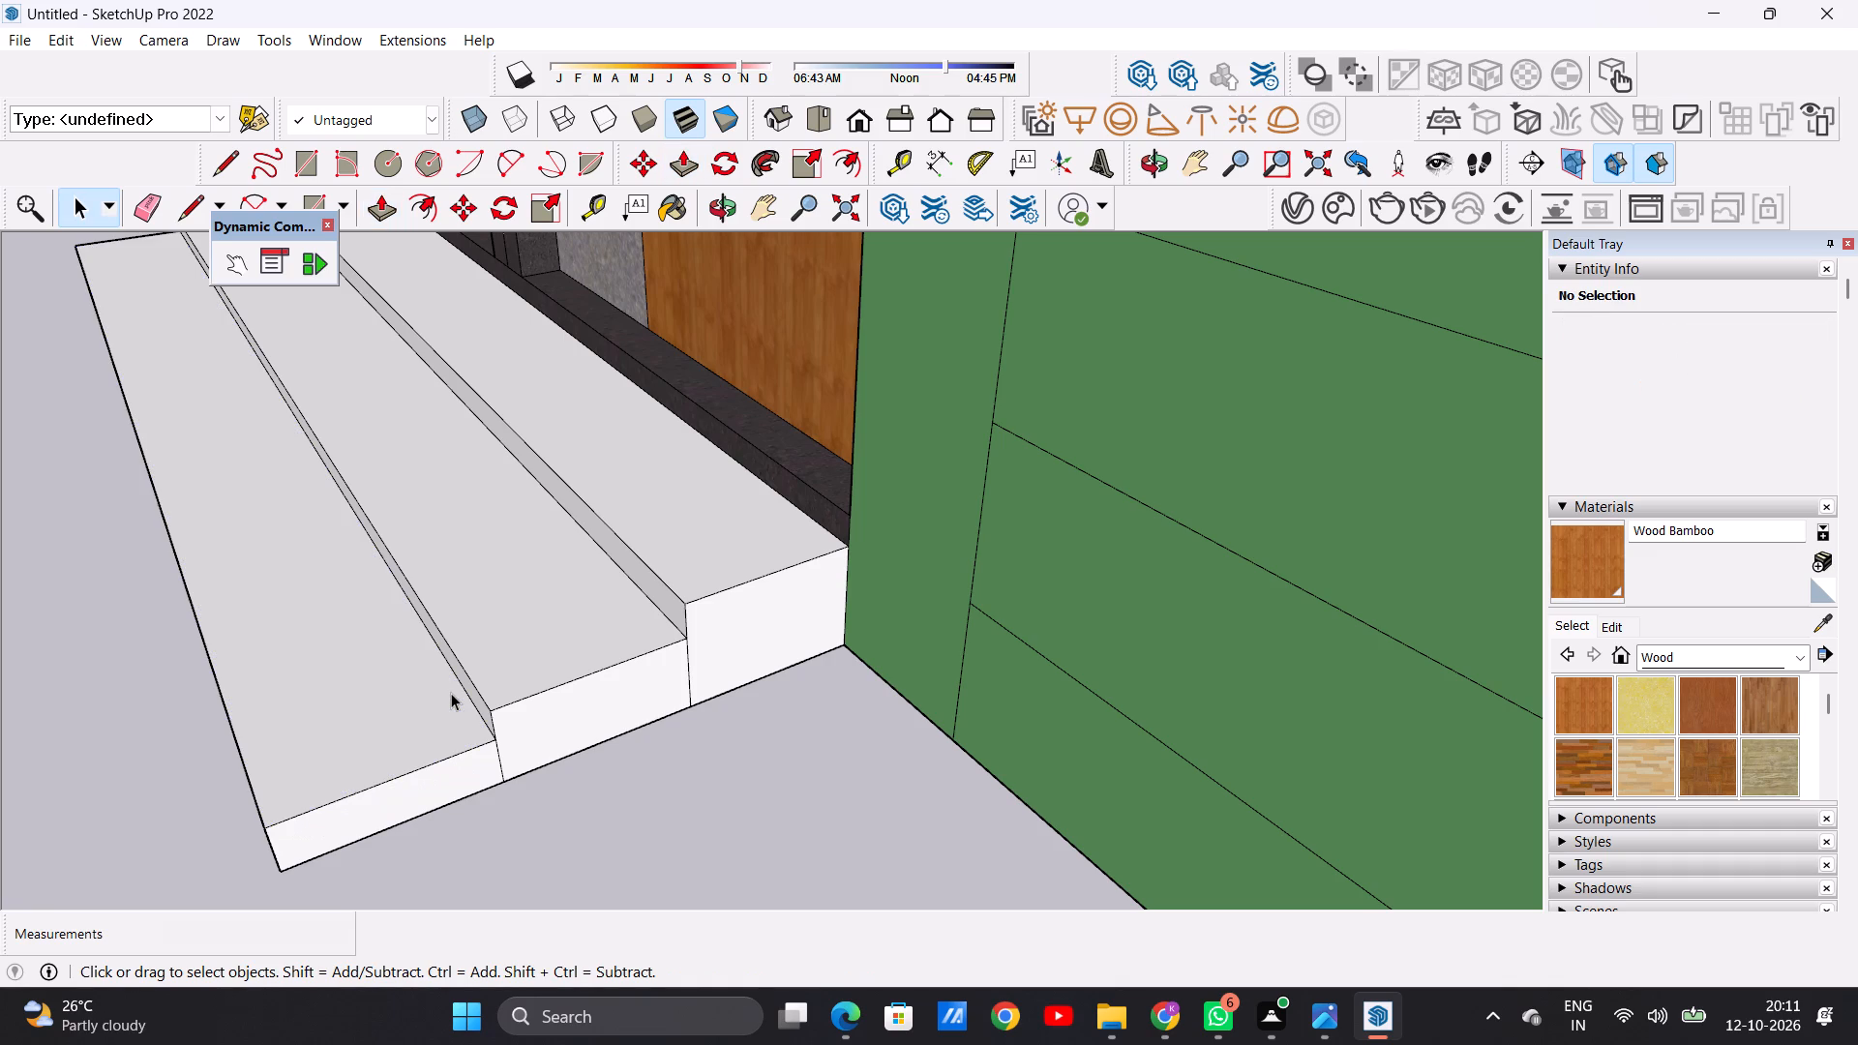
Examine the three entrance steps and the gate from the front, from both sides and from farther away.
{"action": "scroll", "coordinate": [312, 628], "scroll_direction": "down", "scroll_amount": 4}
{"action": "scroll", "coordinate": [285, 630], "scroll_direction": "up", "scroll_amount": 1}
{"action": "scroll", "coordinate": [285, 630], "scroll_direction": "down", "scroll_amount": 1}
{"action": "scroll", "coordinate": [285, 630], "scroll_direction": "up", "scroll_amount": 3}
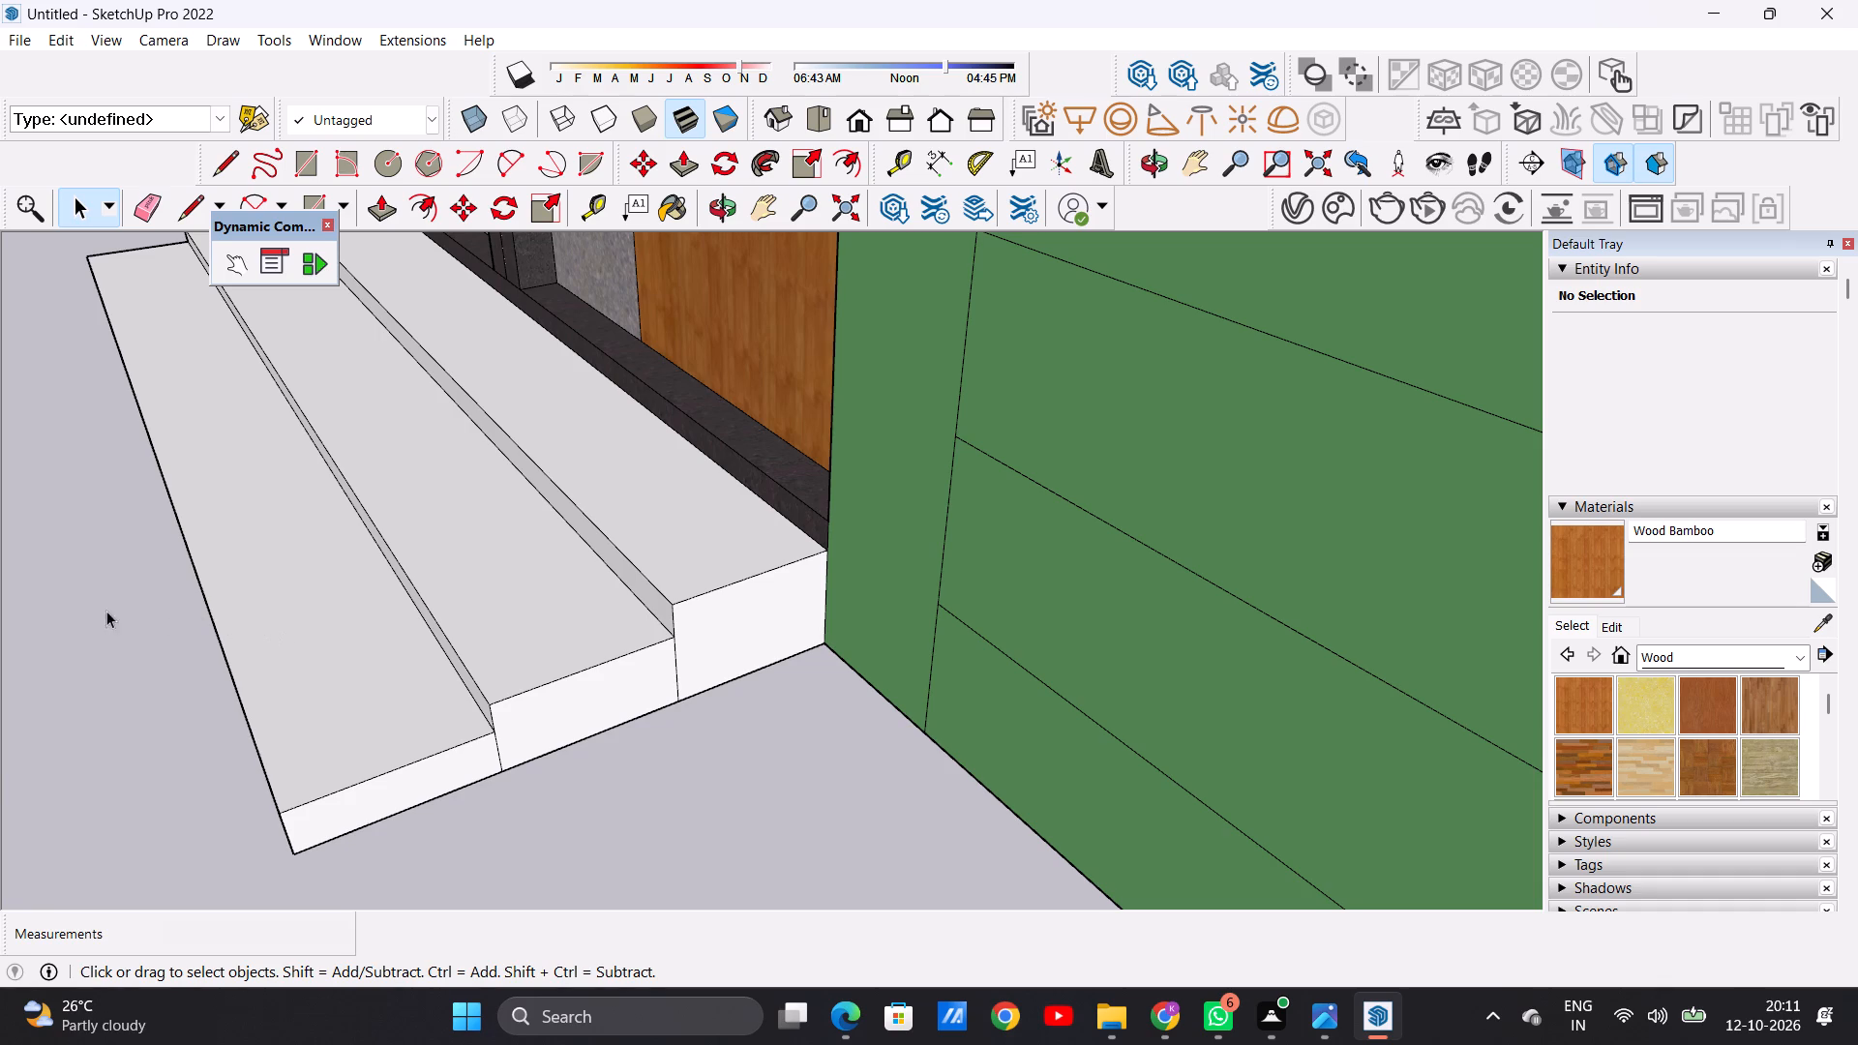
{"action": "scroll", "coordinate": [74, 615], "scroll_direction": "down", "scroll_amount": 1}
{"action": "scroll", "coordinate": [377, 557], "scroll_direction": "down", "scroll_amount": 5}
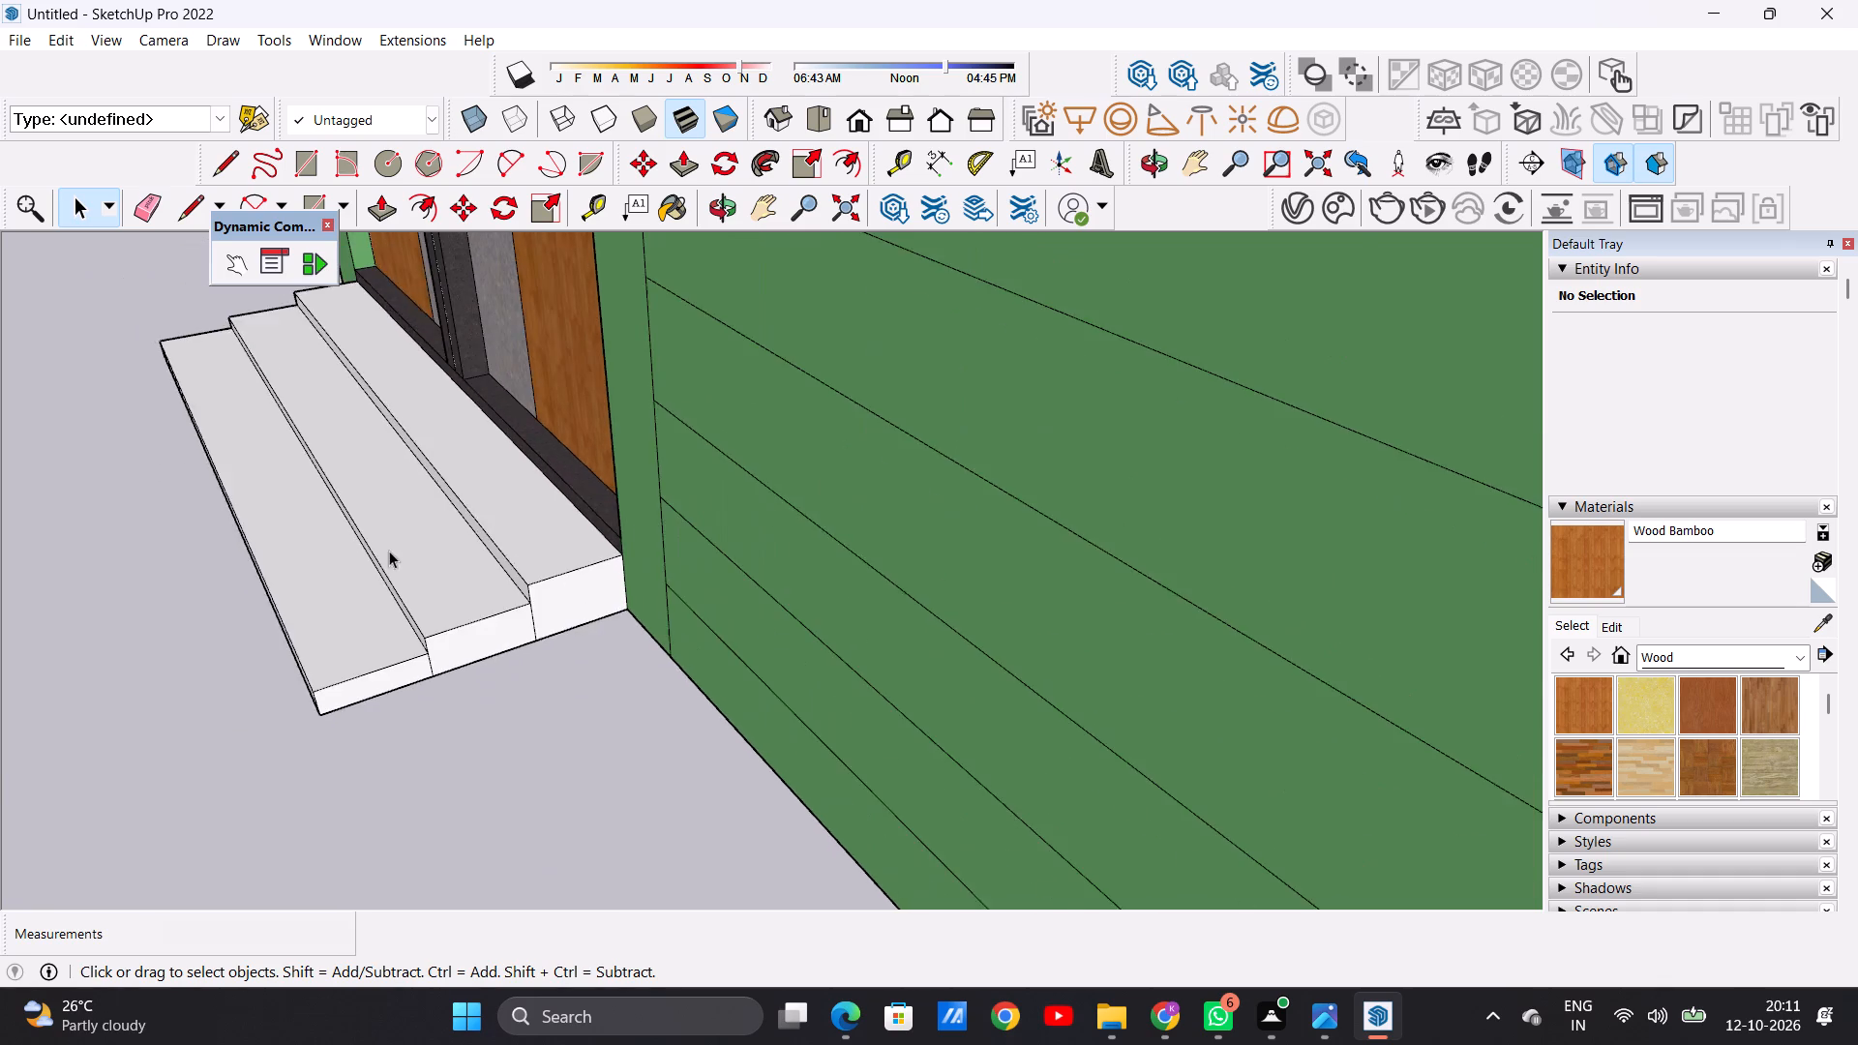
{"action": "middle_click_drag", "start_coordinate": [332, 600], "coordinate": [629, 570]}
{"action": "scroll", "coordinate": [528, 624], "scroll_direction": "down", "scroll_amount": 5}
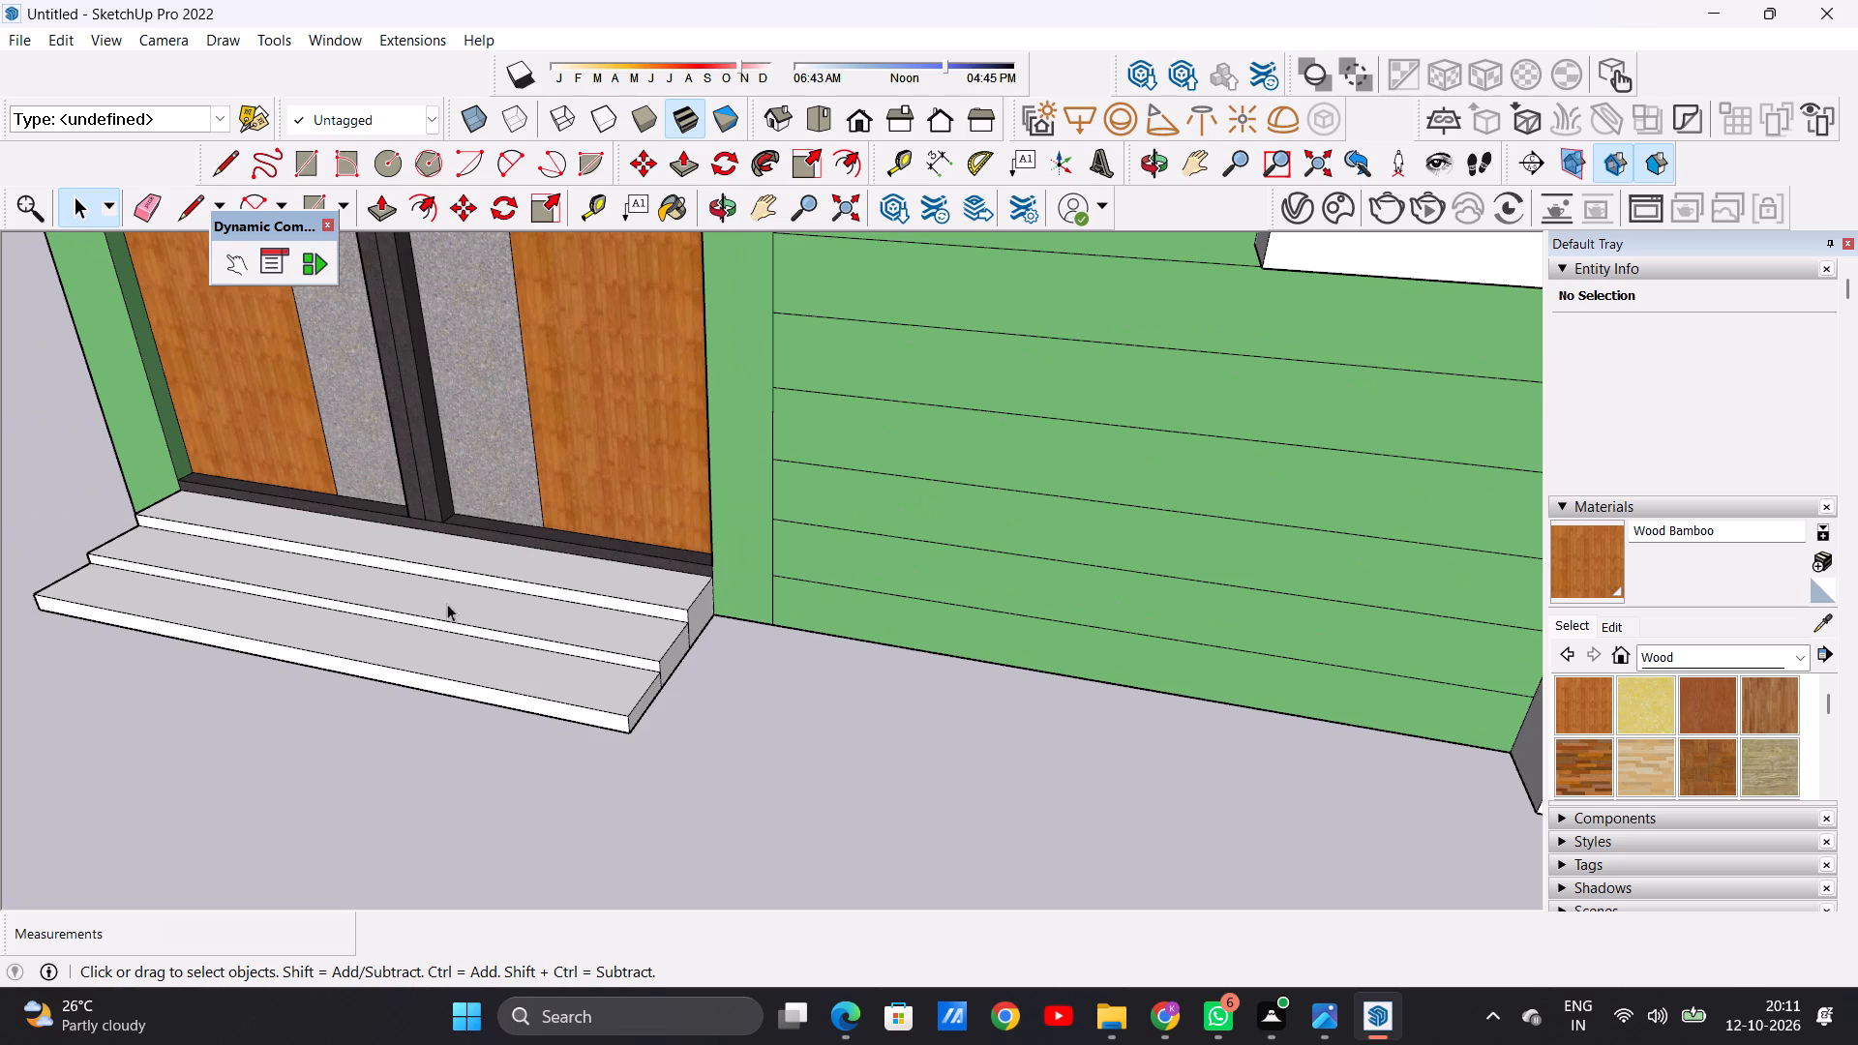
{"action": "scroll", "coordinate": [468, 557], "scroll_direction": "down", "scroll_amount": 5}
{"action": "middle_click_drag", "start_coordinate": [488, 589], "coordinate": [633, 557]}
{"action": "scroll", "coordinate": [421, 696], "scroll_direction": "up", "scroll_amount": 7}
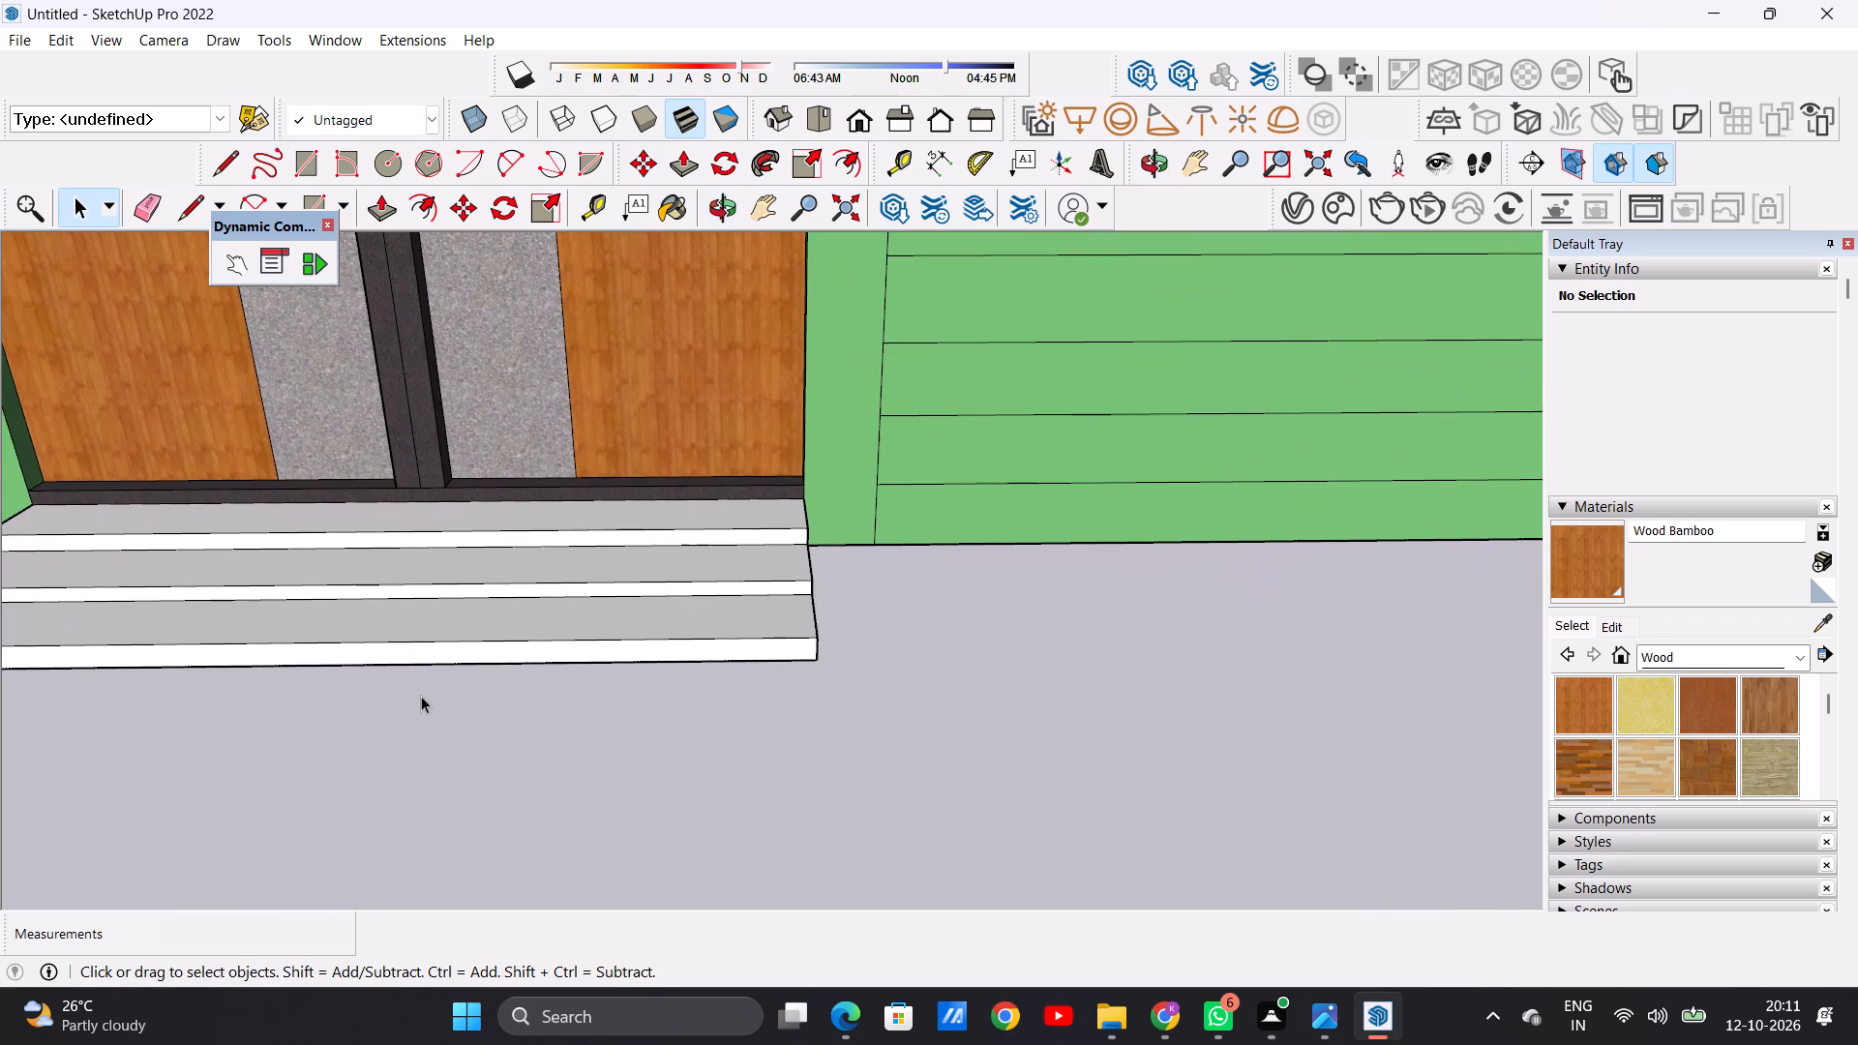
{"action": "scroll", "coordinate": [423, 657], "scroll_direction": "down", "scroll_amount": 8}
{"action": "middle_click_drag", "start_coordinate": [473, 648], "coordinate": [307, 720]}
{"action": "scroll", "coordinate": [411, 439], "scroll_direction": "up", "scroll_amount": 8}
{"action": "scroll", "coordinate": [467, 642], "scroll_direction": "down", "scroll_amount": 6}
{"action": "middle_click_drag", "start_coordinate": [568, 757], "coordinate": [425, 552]}
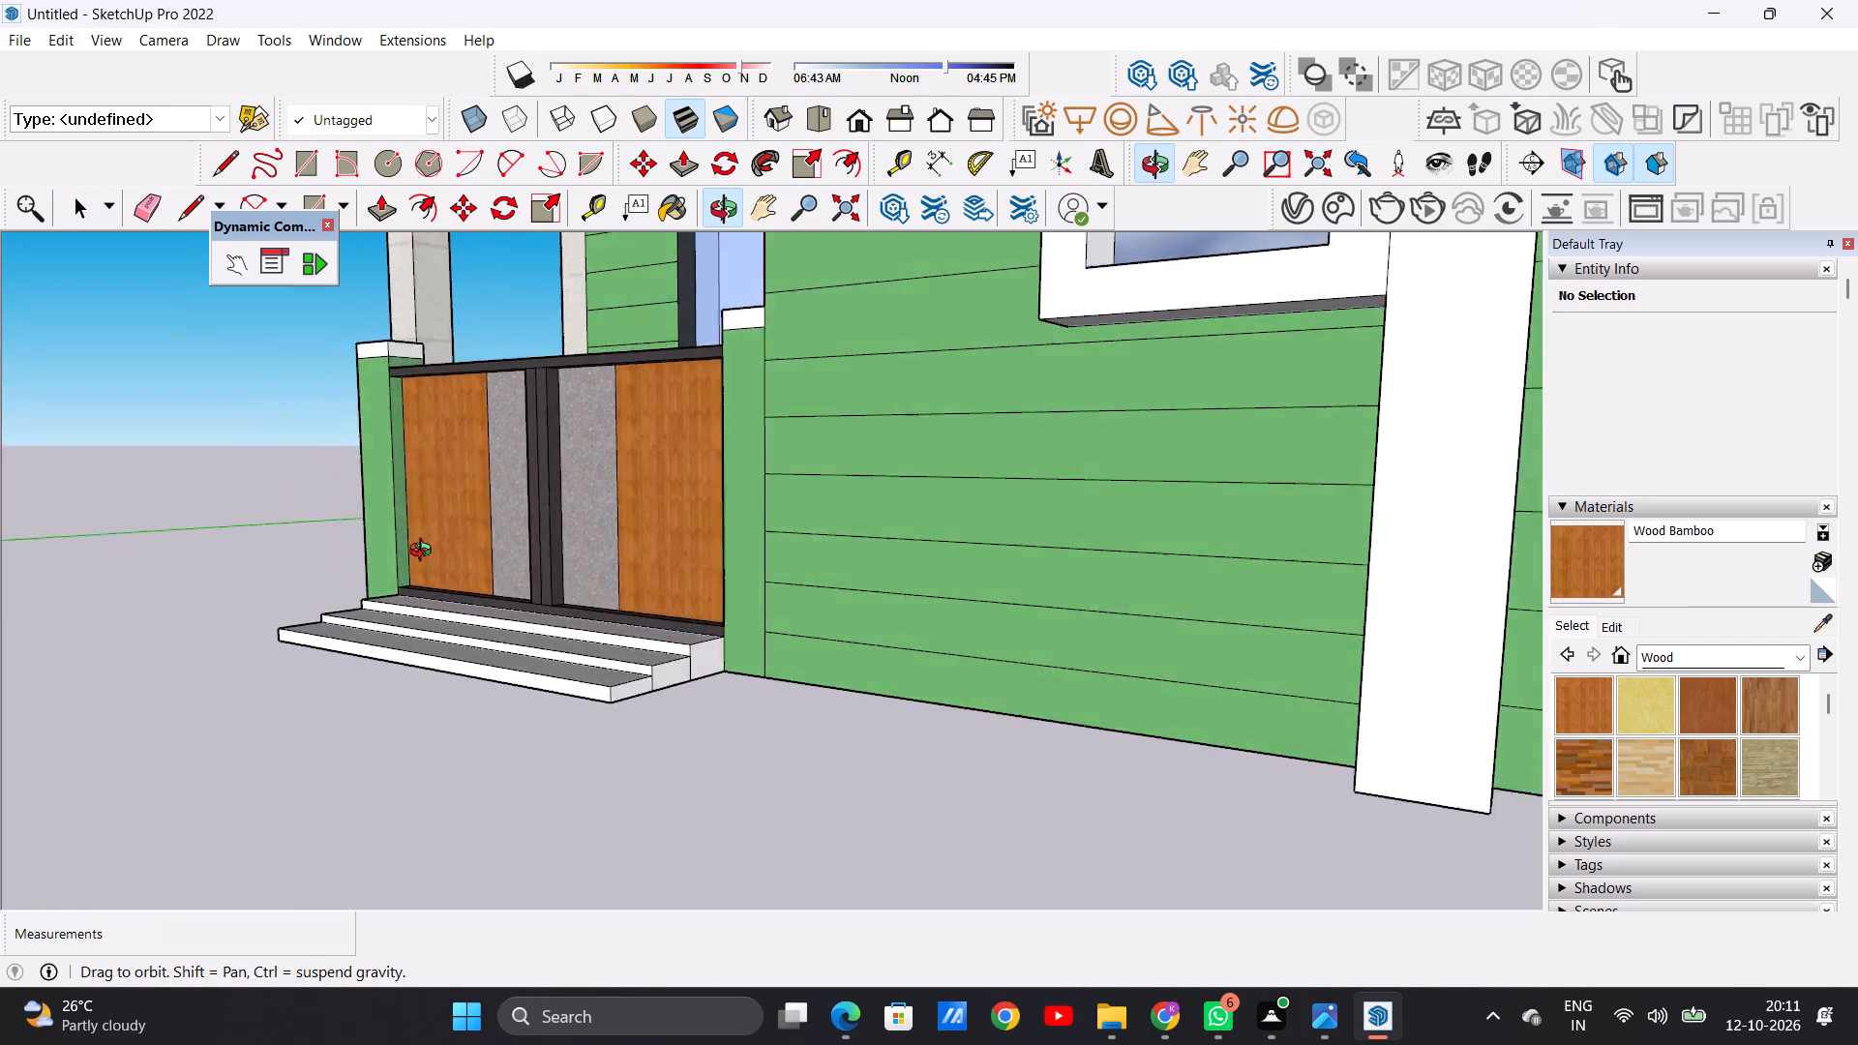
{"action": "middle_click_drag", "start_coordinate": [425, 552], "coordinate": [837, 670]}
{"action": "scroll", "coordinate": [790, 606], "scroll_direction": "down", "scroll_amount": 3}
{"action": "middle_click_drag", "start_coordinate": [508, 774], "coordinate": [808, 713]}
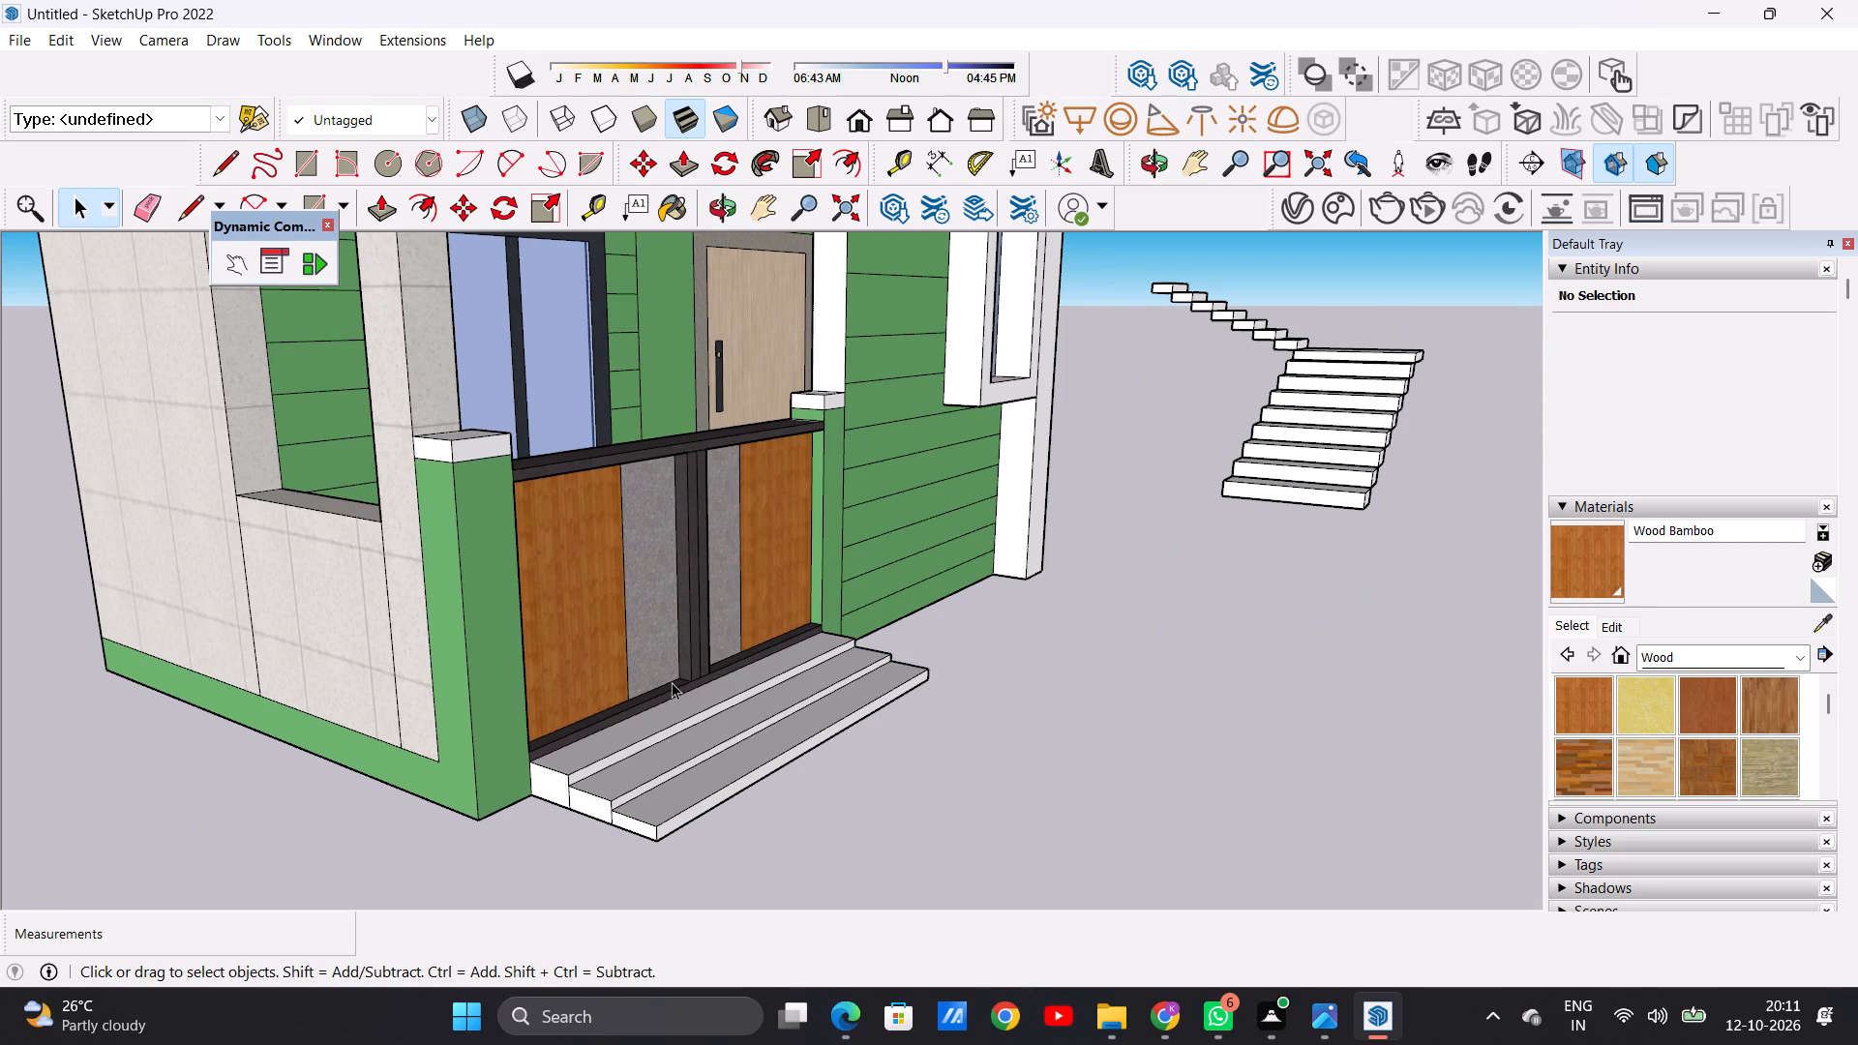
{"action": "scroll", "coordinate": [586, 719], "scroll_direction": "down", "scroll_amount": 6}
{"action": "middle_click_drag", "start_coordinate": [642, 744], "coordinate": [329, 751]}
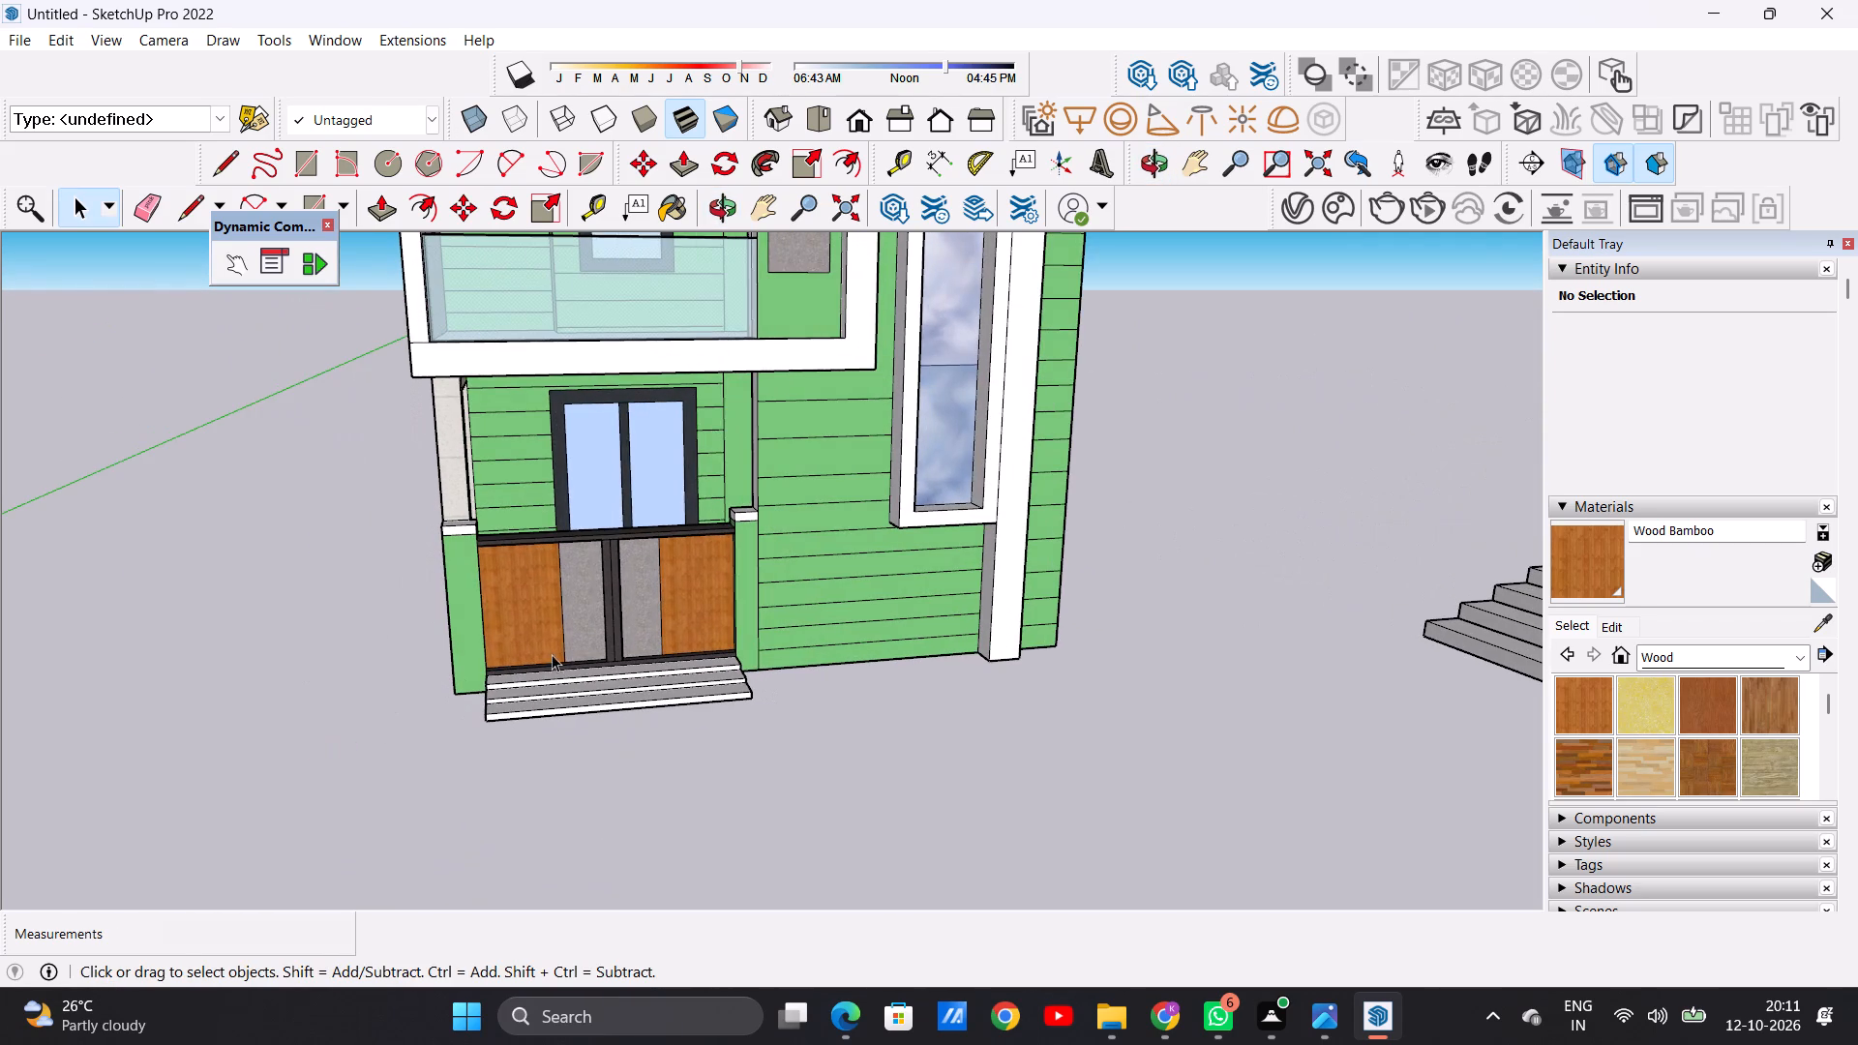
{"action": "scroll", "coordinate": [640, 692], "scroll_direction": "up", "scroll_amount": 5}
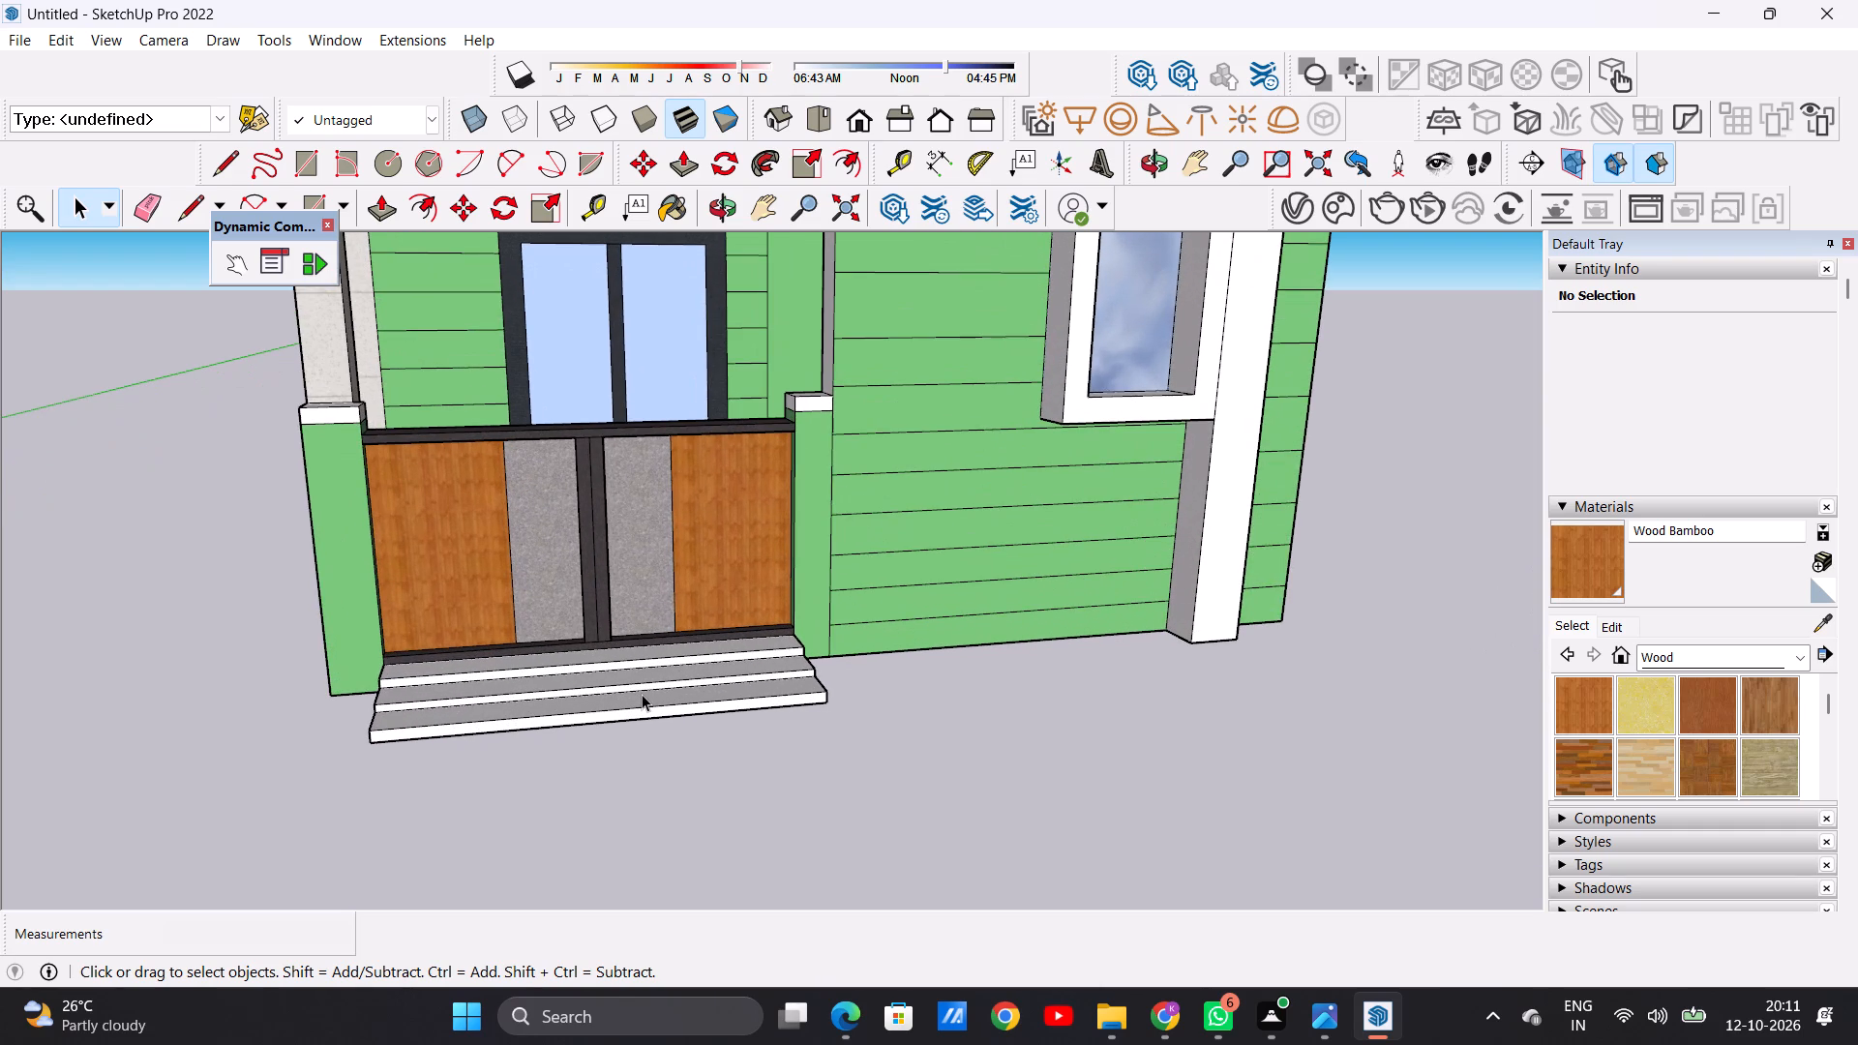
{"action": "scroll", "coordinate": [642, 694], "scroll_direction": "down", "scroll_amount": 5}
{"action": "middle_click_drag", "start_coordinate": [687, 731], "coordinate": [313, 750]}
{"action": "scroll", "coordinate": [591, 573], "scroll_direction": "up", "scroll_amount": 8}
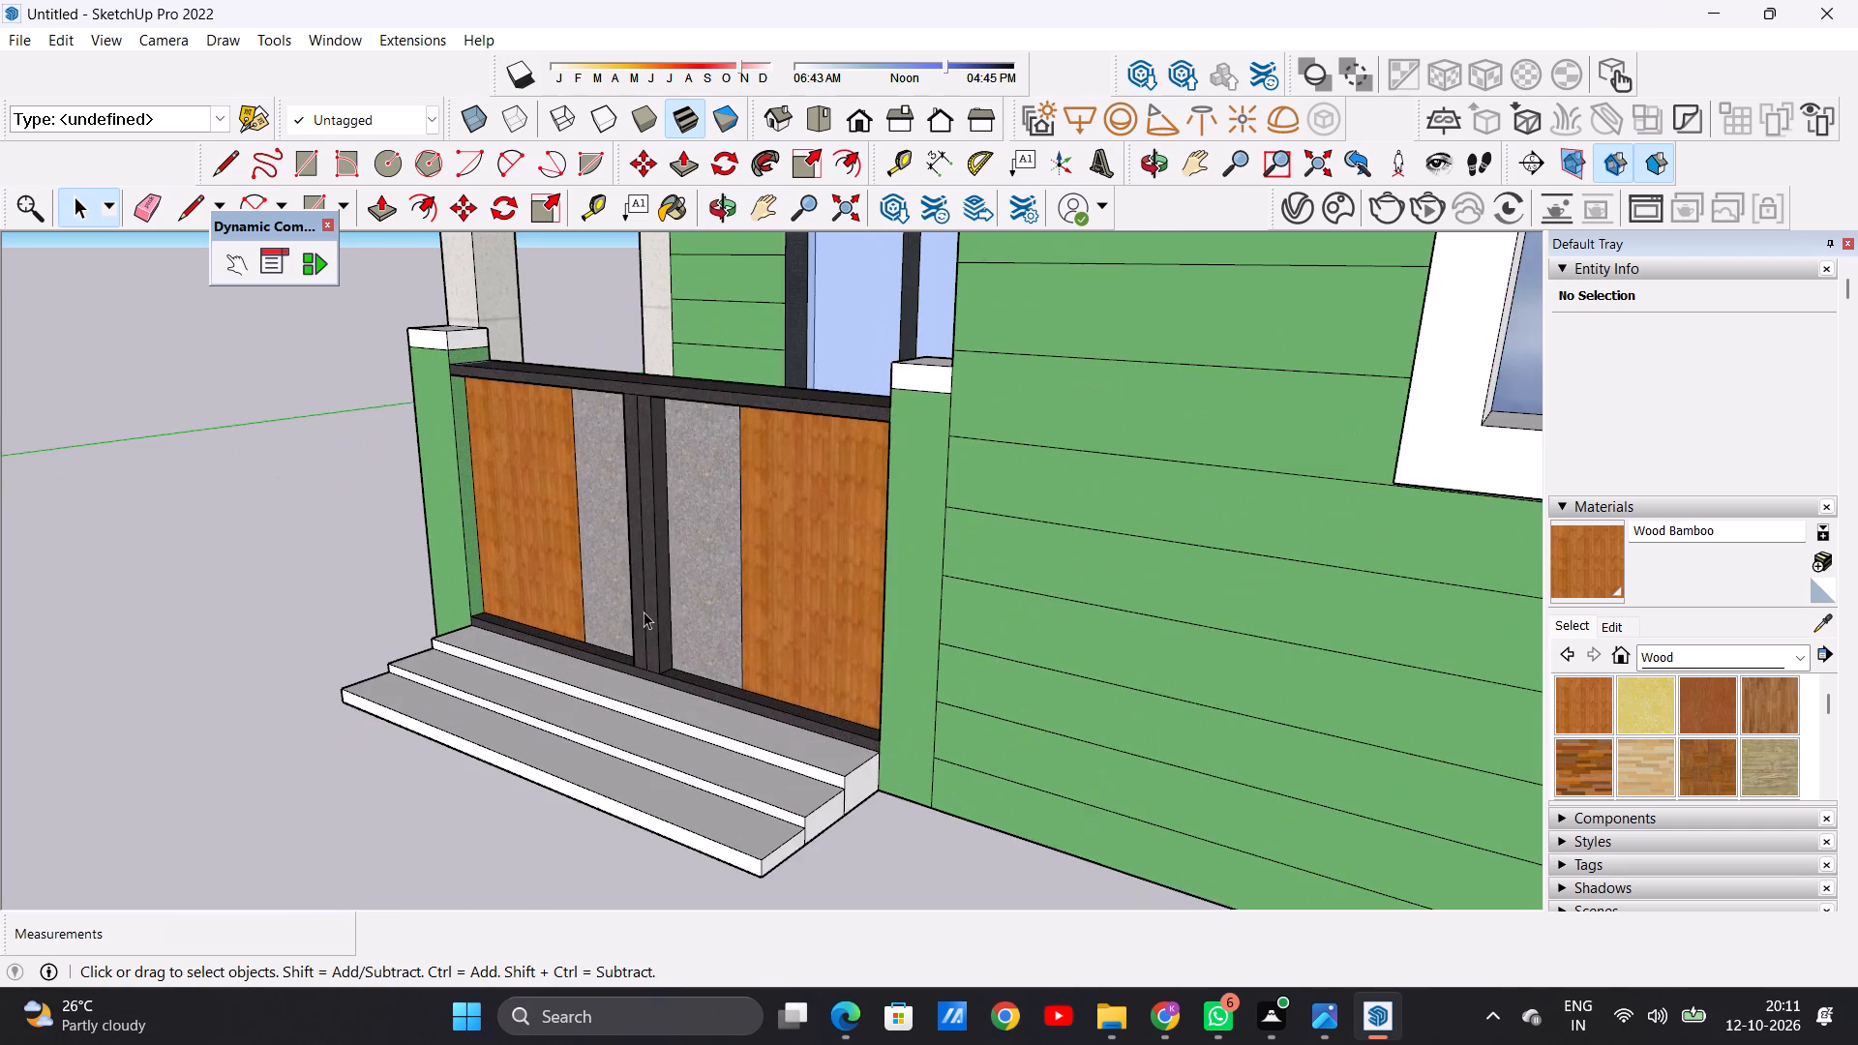
{"action": "middle_click_drag", "start_coordinate": [644, 612], "coordinate": [622, 740]}
{"action": "scroll", "coordinate": [670, 639], "scroll_direction": "down", "scroll_amount": 5}
{"action": "scroll", "coordinate": [779, 820], "scroll_direction": "up", "scroll_amount": 10}
{"action": "middle_click_drag", "start_coordinate": [713, 747], "coordinate": [675, 617]}
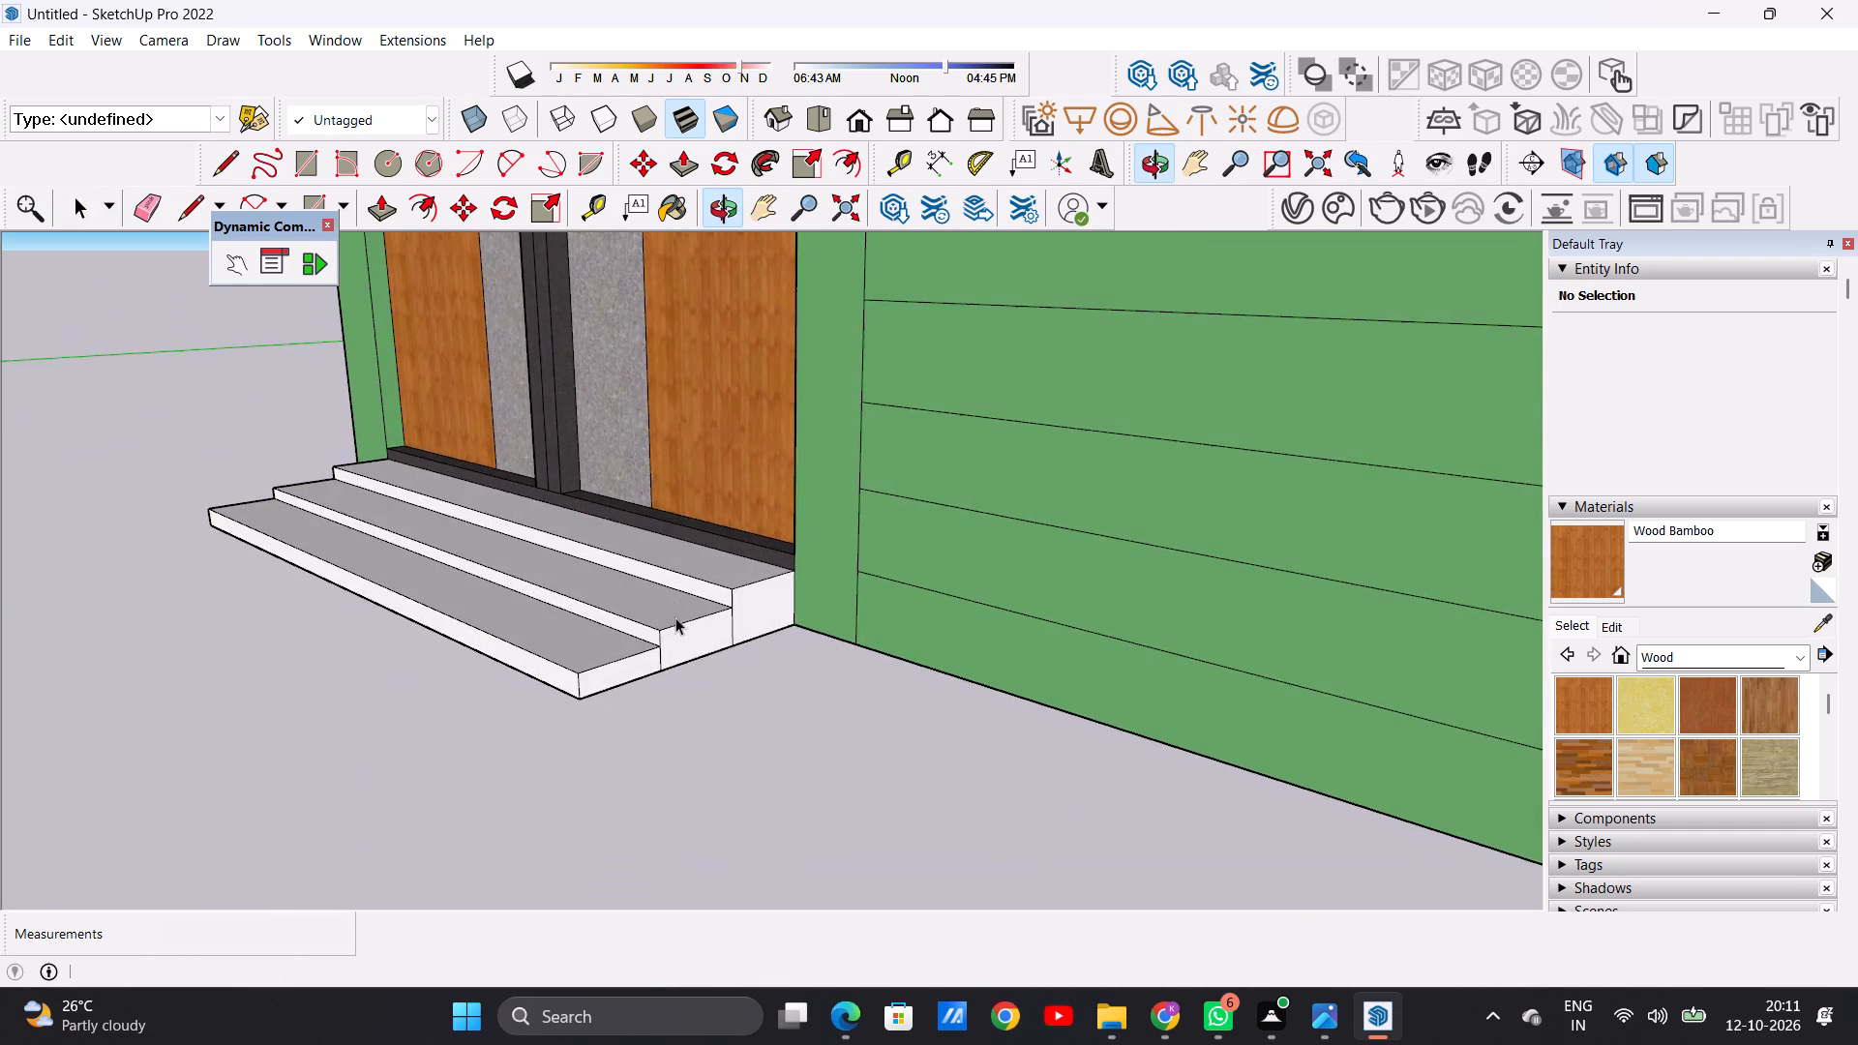
{"action": "scroll", "coordinate": [675, 614], "scroll_direction": "up", "scroll_amount": 6}
{"action": "middle_click_drag", "start_coordinate": [529, 523], "coordinate": [619, 684]}
{"action": "scroll", "coordinate": [702, 562], "scroll_direction": "down", "scroll_amount": 8}
{"action": "middle_click_drag", "start_coordinate": [511, 557], "coordinate": [841, 517]}
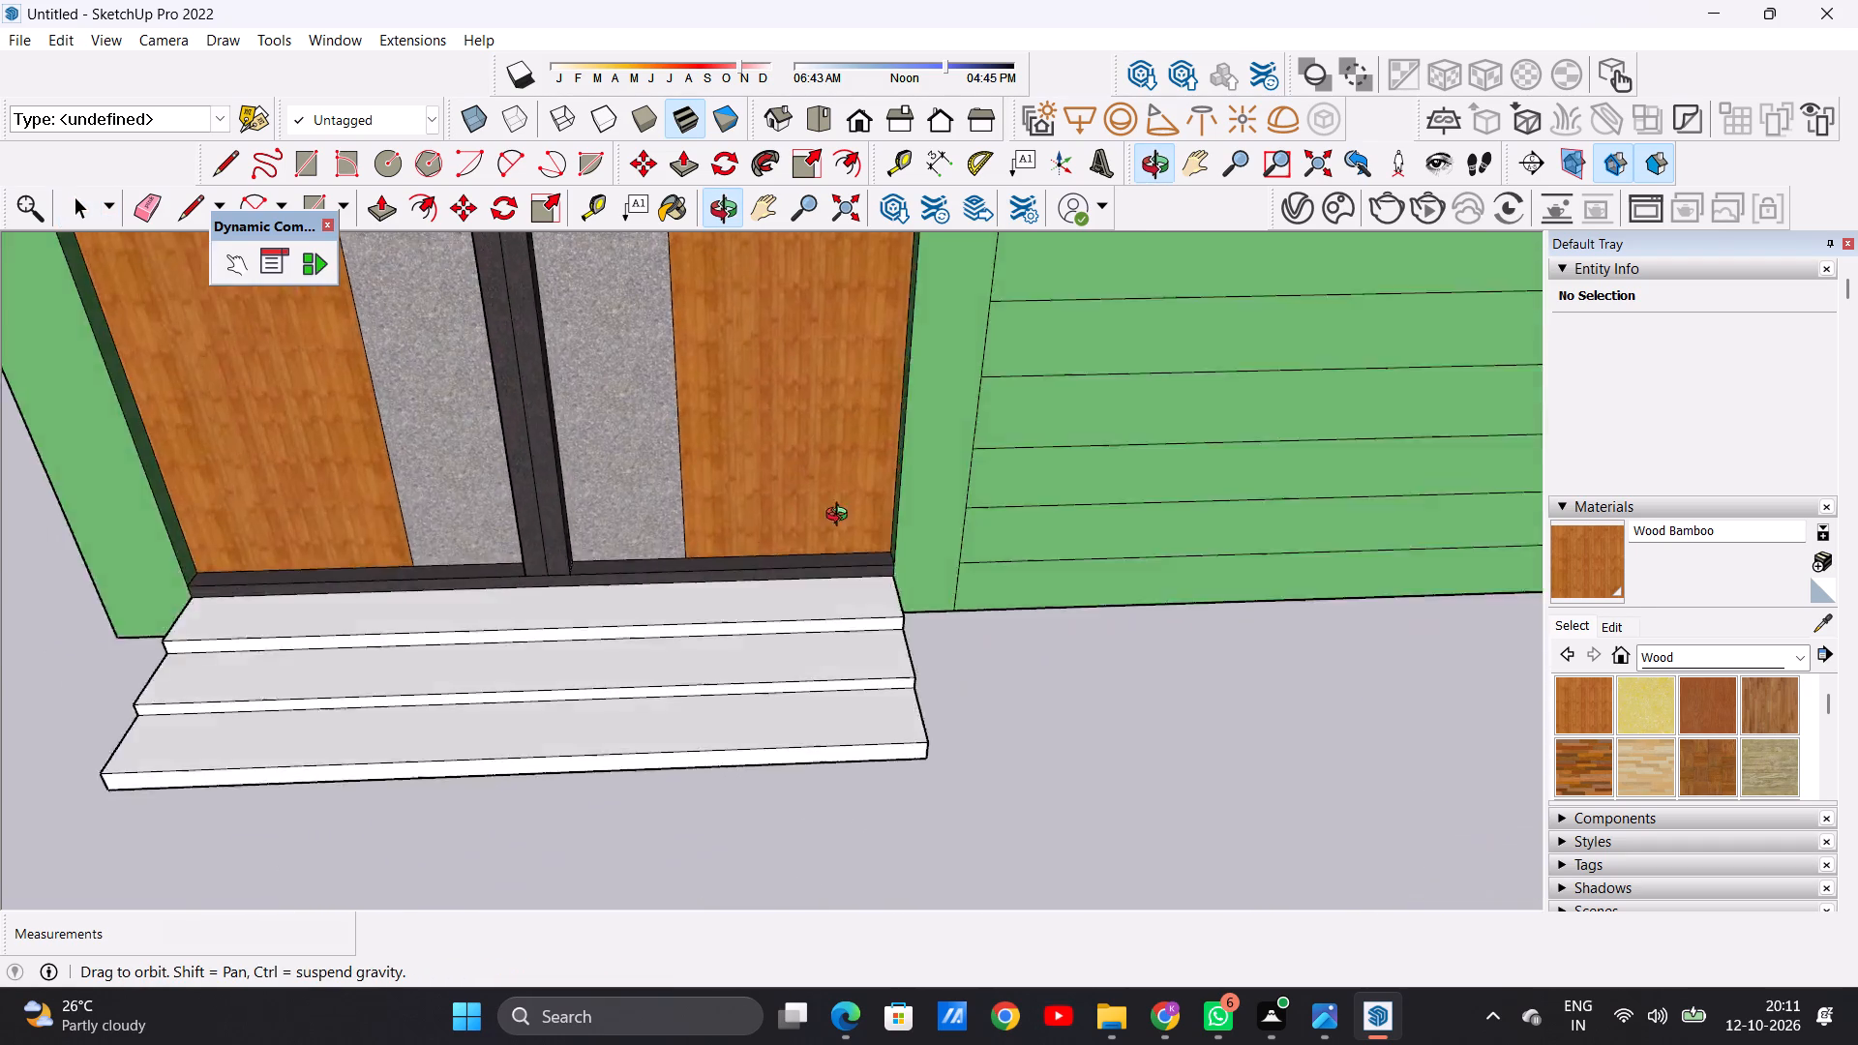
{"action": "middle_click_drag", "start_coordinate": [841, 517], "coordinate": [390, 577]}
{"action": "scroll", "coordinate": [705, 598], "scroll_direction": "down", "scroll_amount": 5}
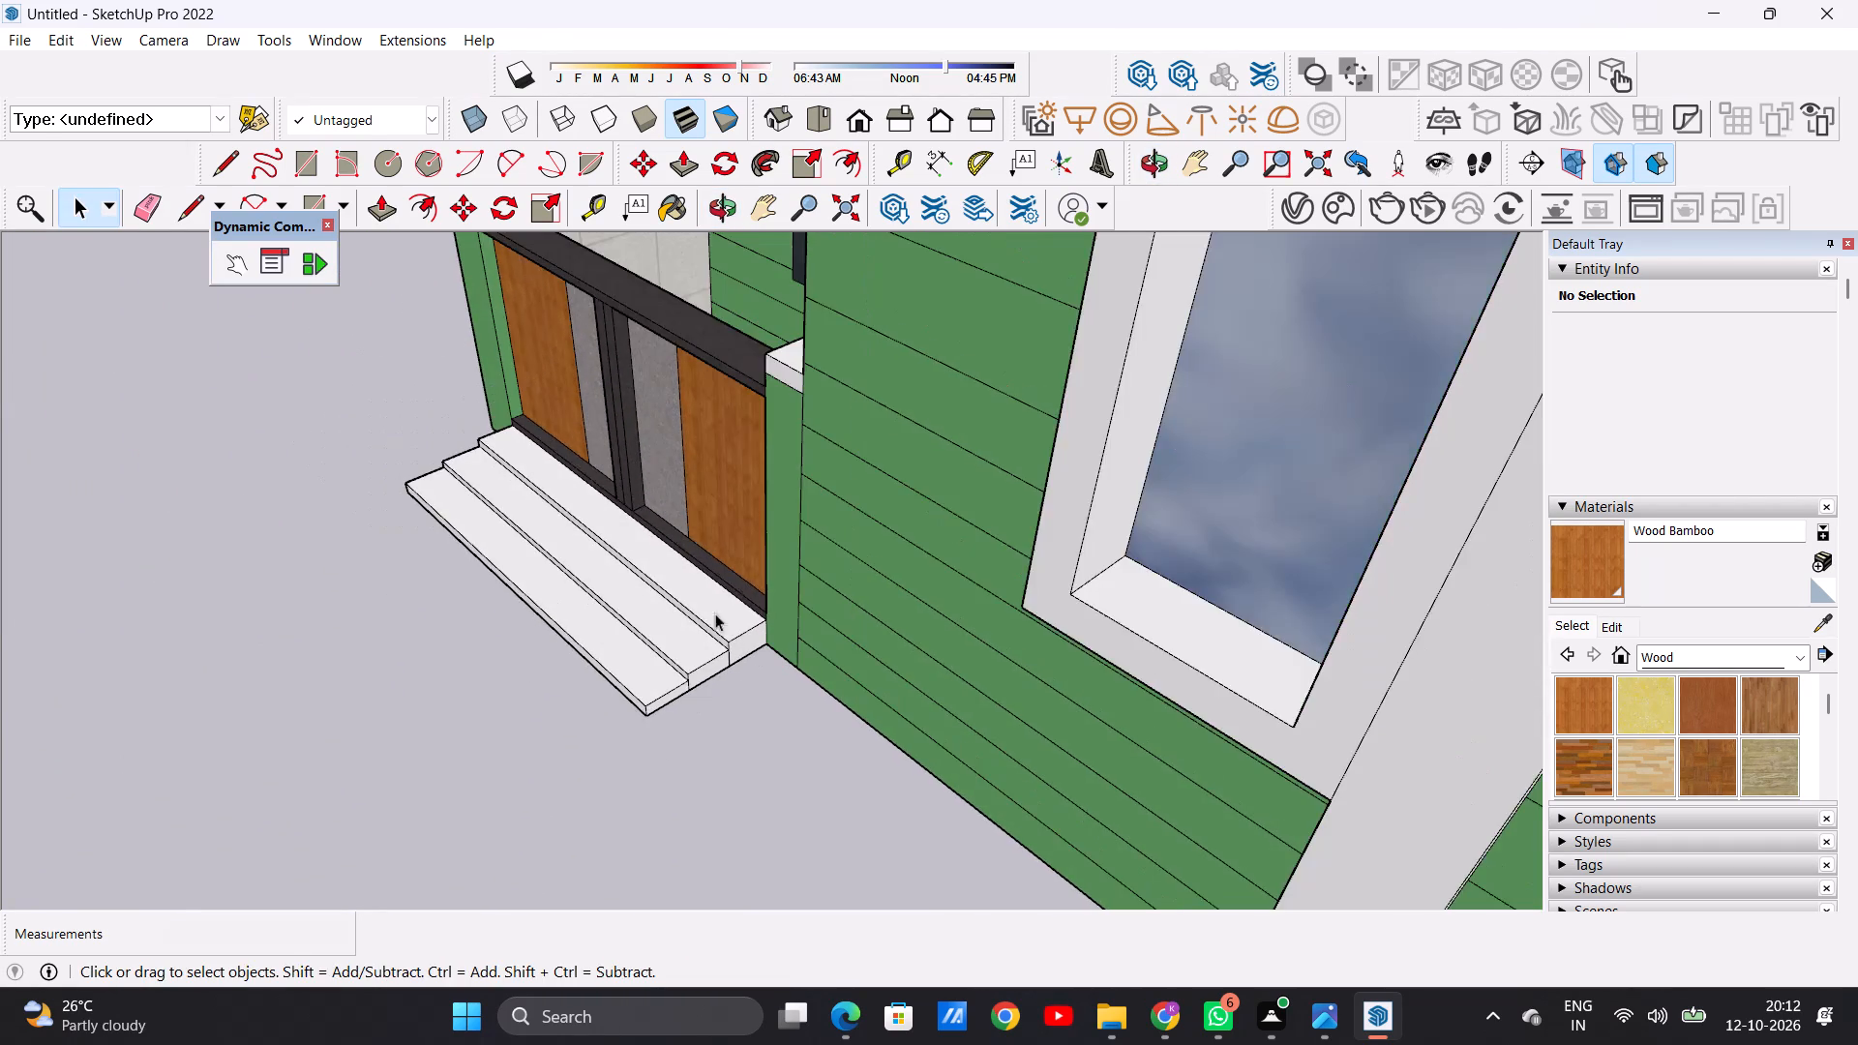
Examine the three entrance steps and the gate up close from the front and from both sides.
{"action": "middle_click_drag", "start_coordinate": [707, 658], "coordinate": [700, 536]}
{"action": "scroll", "coordinate": [702, 584], "scroll_direction": "up", "scroll_amount": 7}
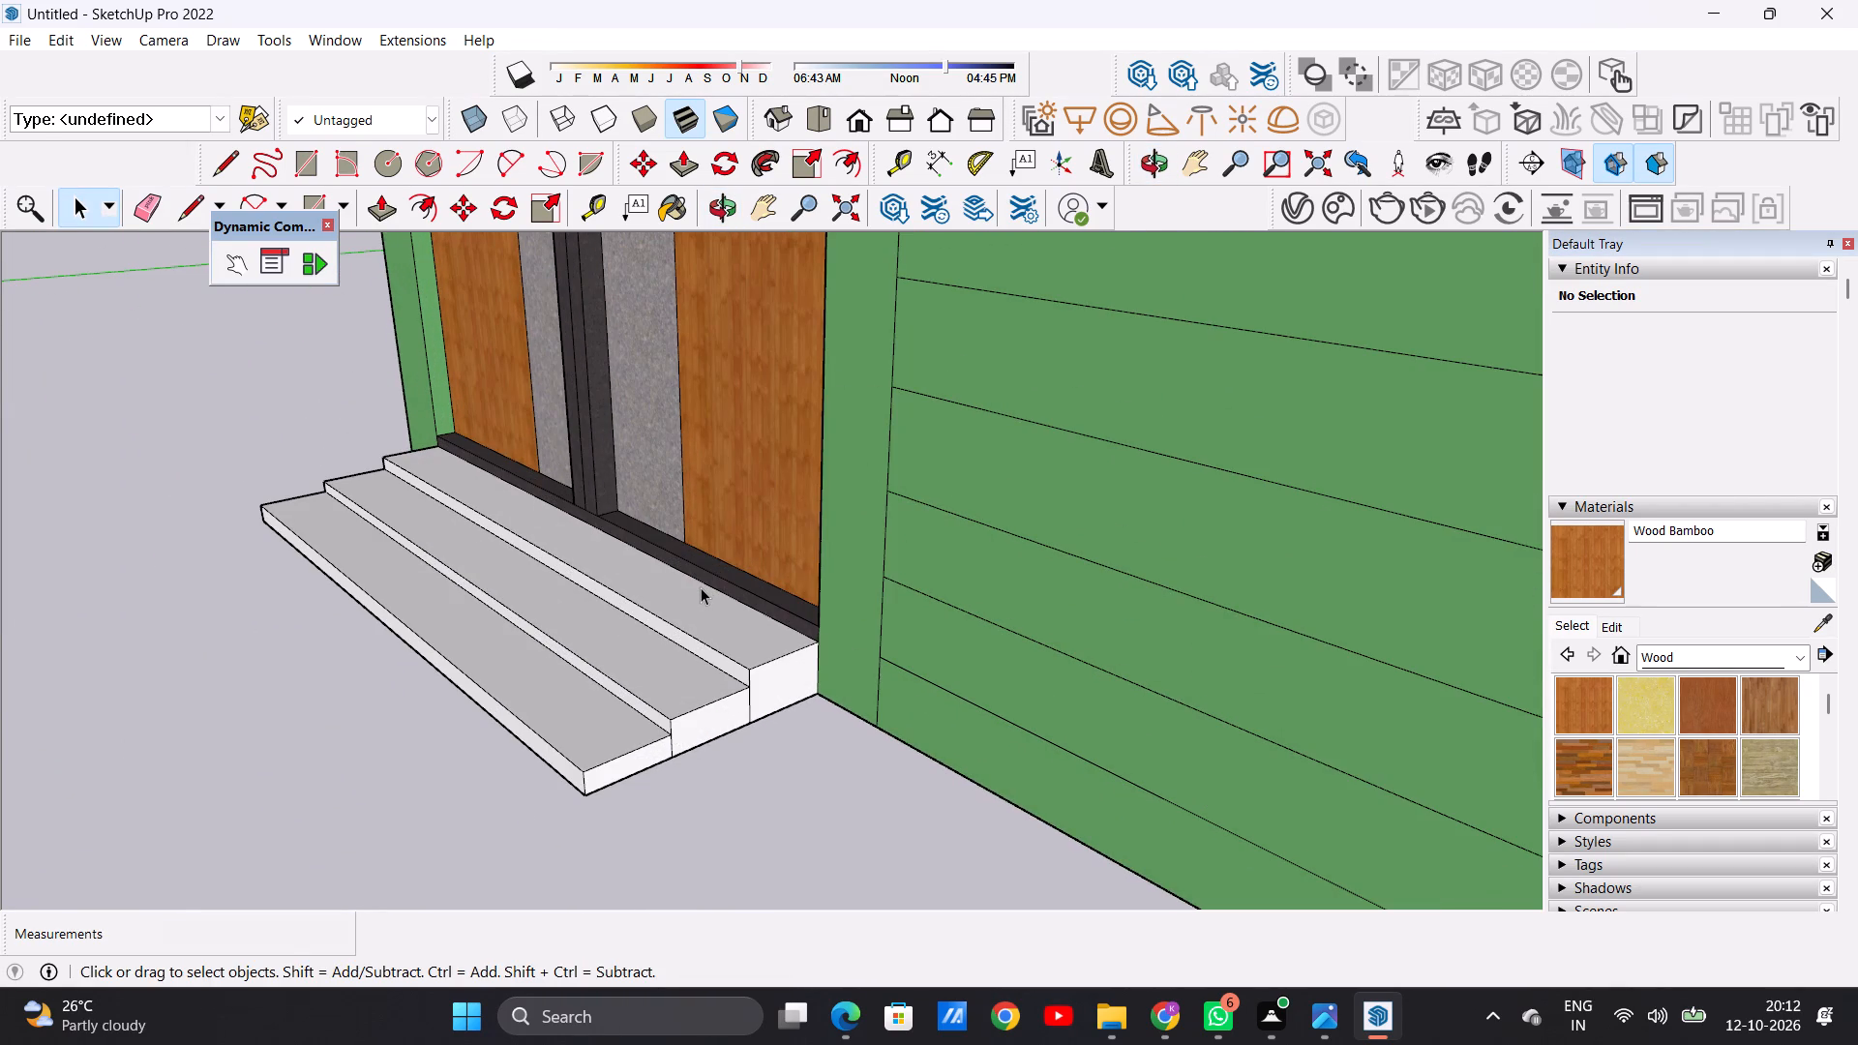
{"action": "scroll", "coordinate": [667, 666], "scroll_direction": "down", "scroll_amount": 5}
{"action": "middle_click_drag", "start_coordinate": [605, 754], "coordinate": [642, 669]}
{"action": "scroll", "coordinate": [642, 669], "scroll_direction": "up", "scroll_amount": 1}
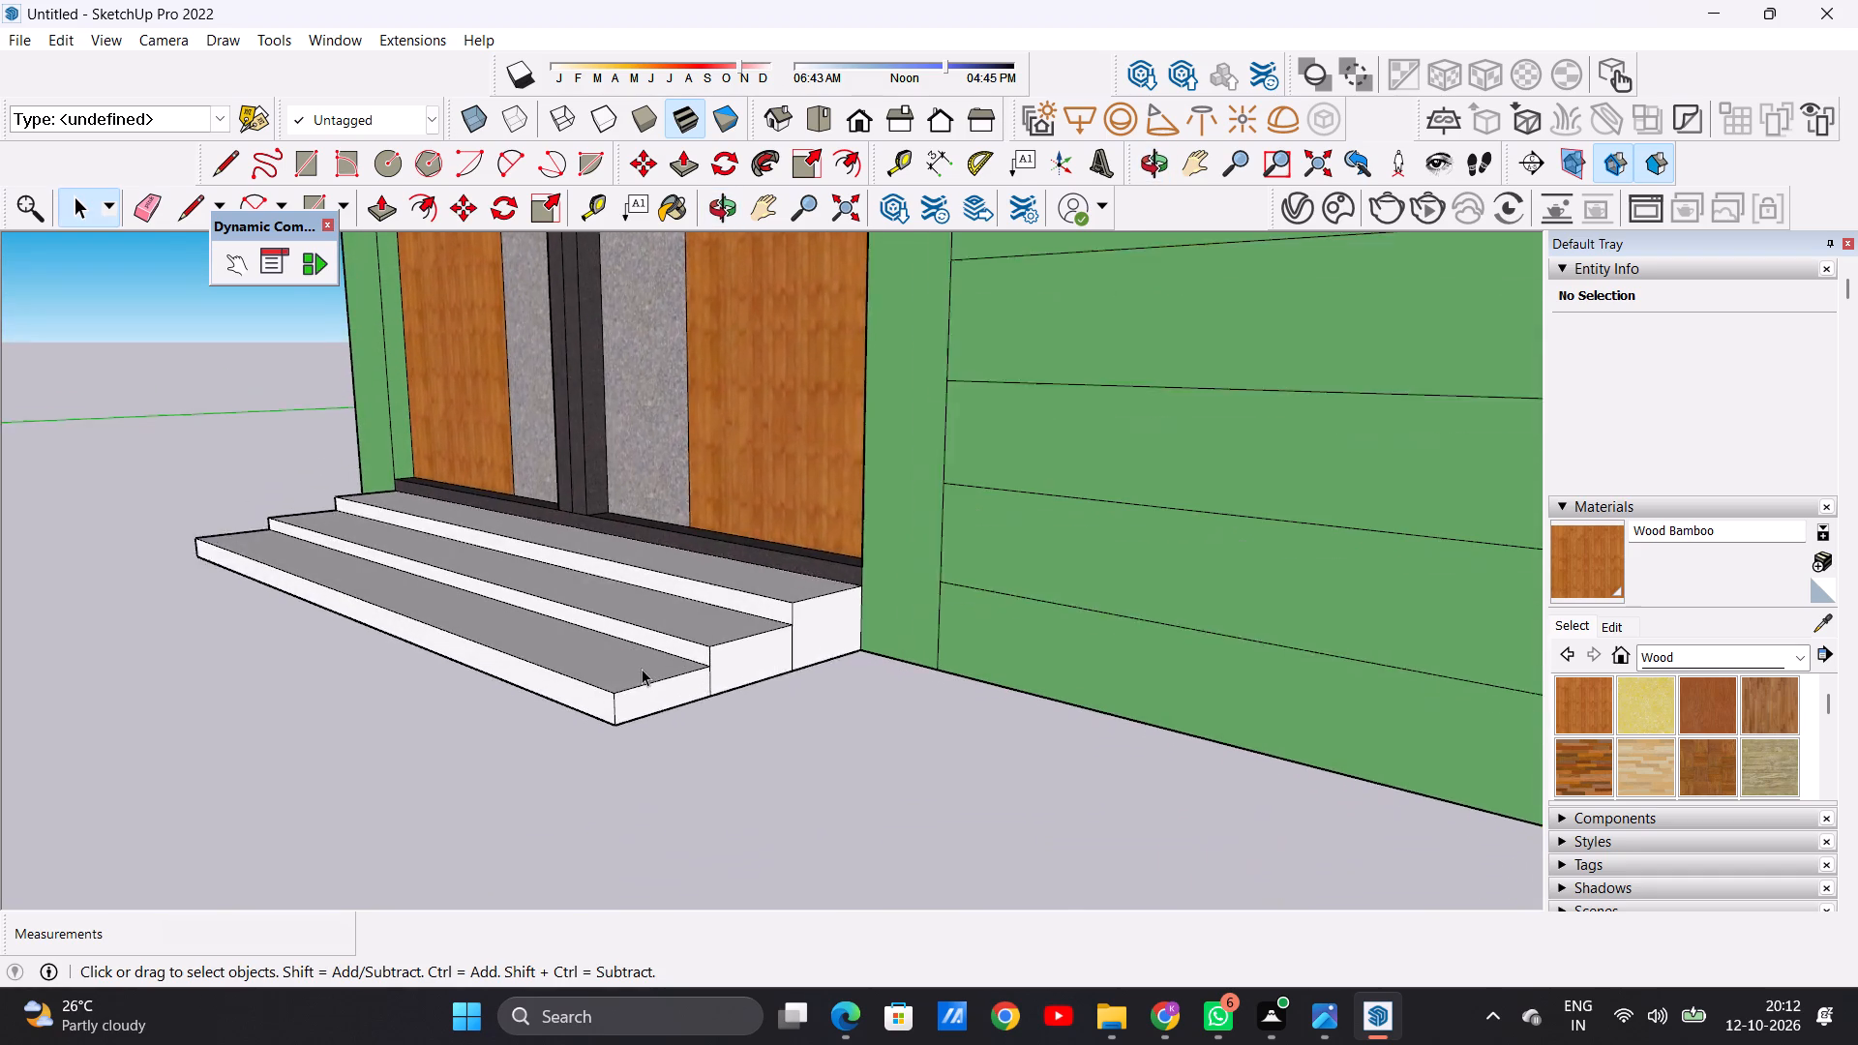
{"action": "scroll", "coordinate": [651, 715], "scroll_direction": "down", "scroll_amount": 11}
{"action": "middle_click_drag", "start_coordinate": [584, 649], "coordinate": [1117, 655]}
{"action": "scroll", "coordinate": [662, 758], "scroll_direction": "up", "scroll_amount": 4}
{"action": "middle_click_drag", "start_coordinate": [426, 715], "coordinate": [585, 696]}
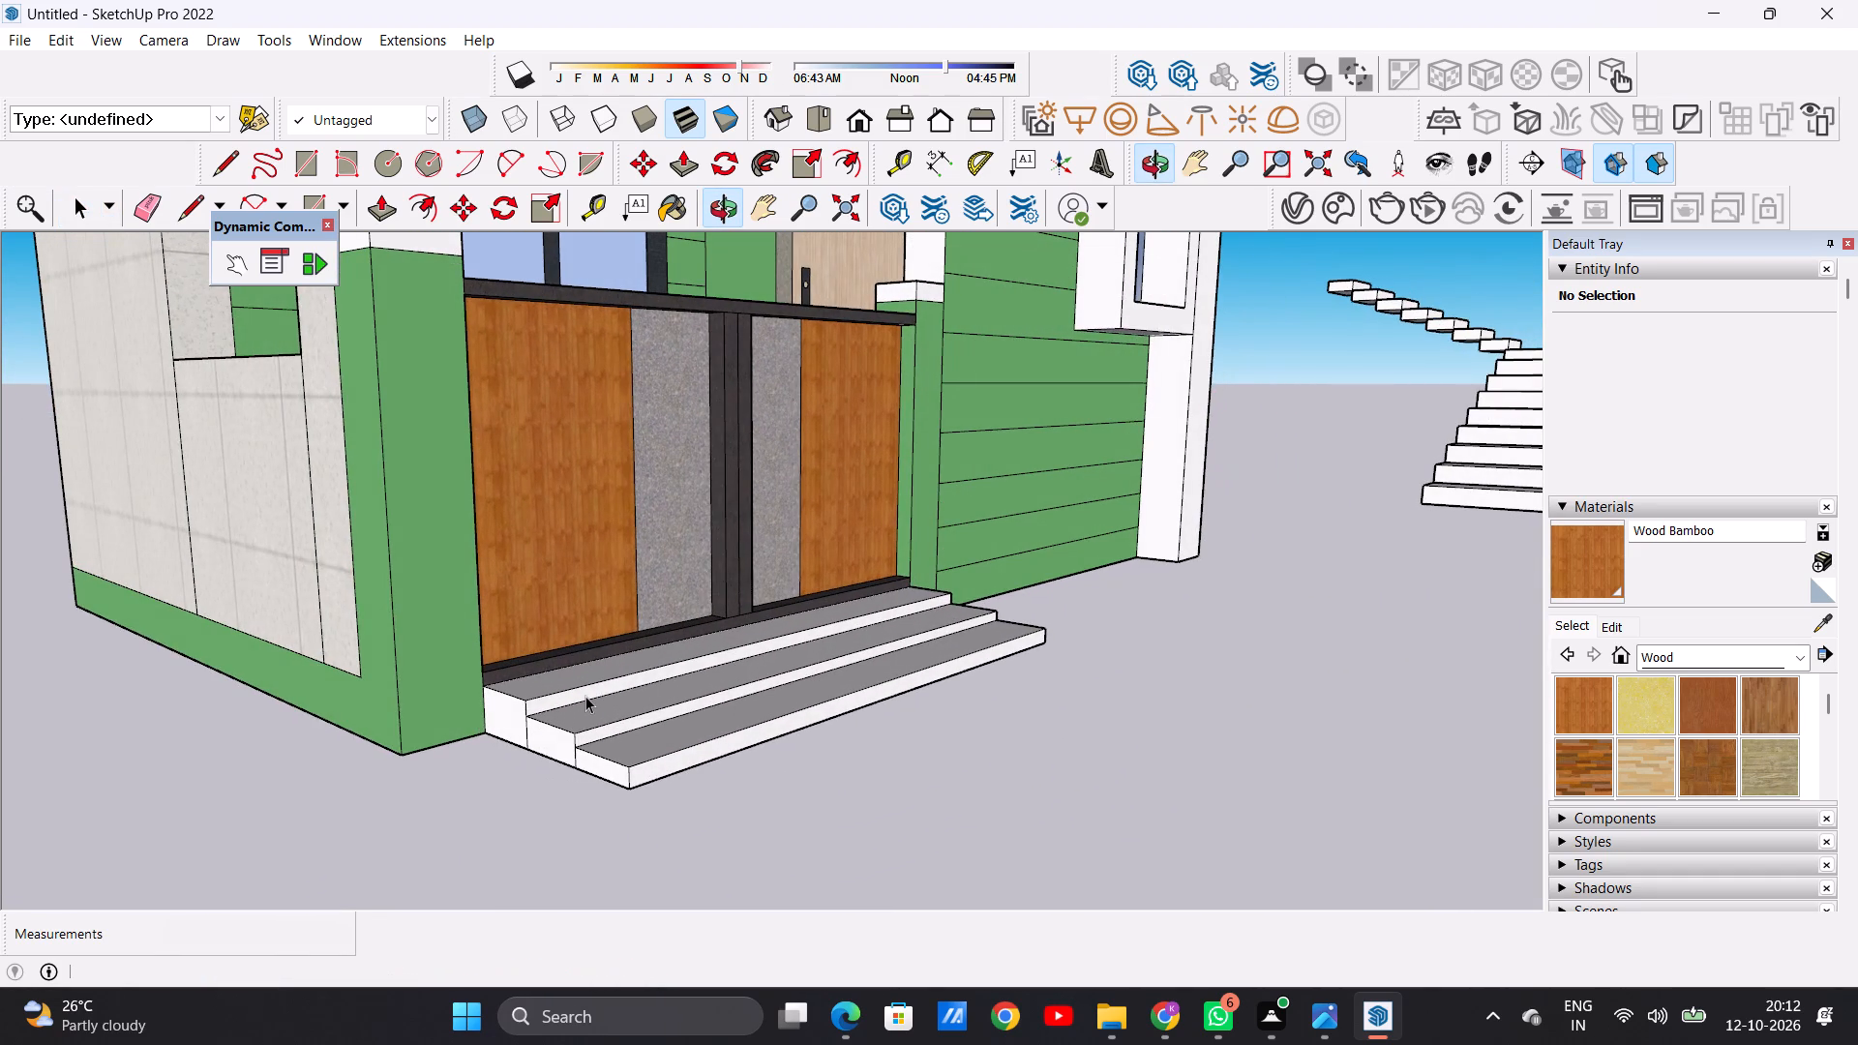
{"action": "scroll", "coordinate": [409, 599], "scroll_direction": "down", "scroll_amount": 6}
{"action": "scroll", "coordinate": [566, 658], "scroll_direction": "up", "scroll_amount": 6}
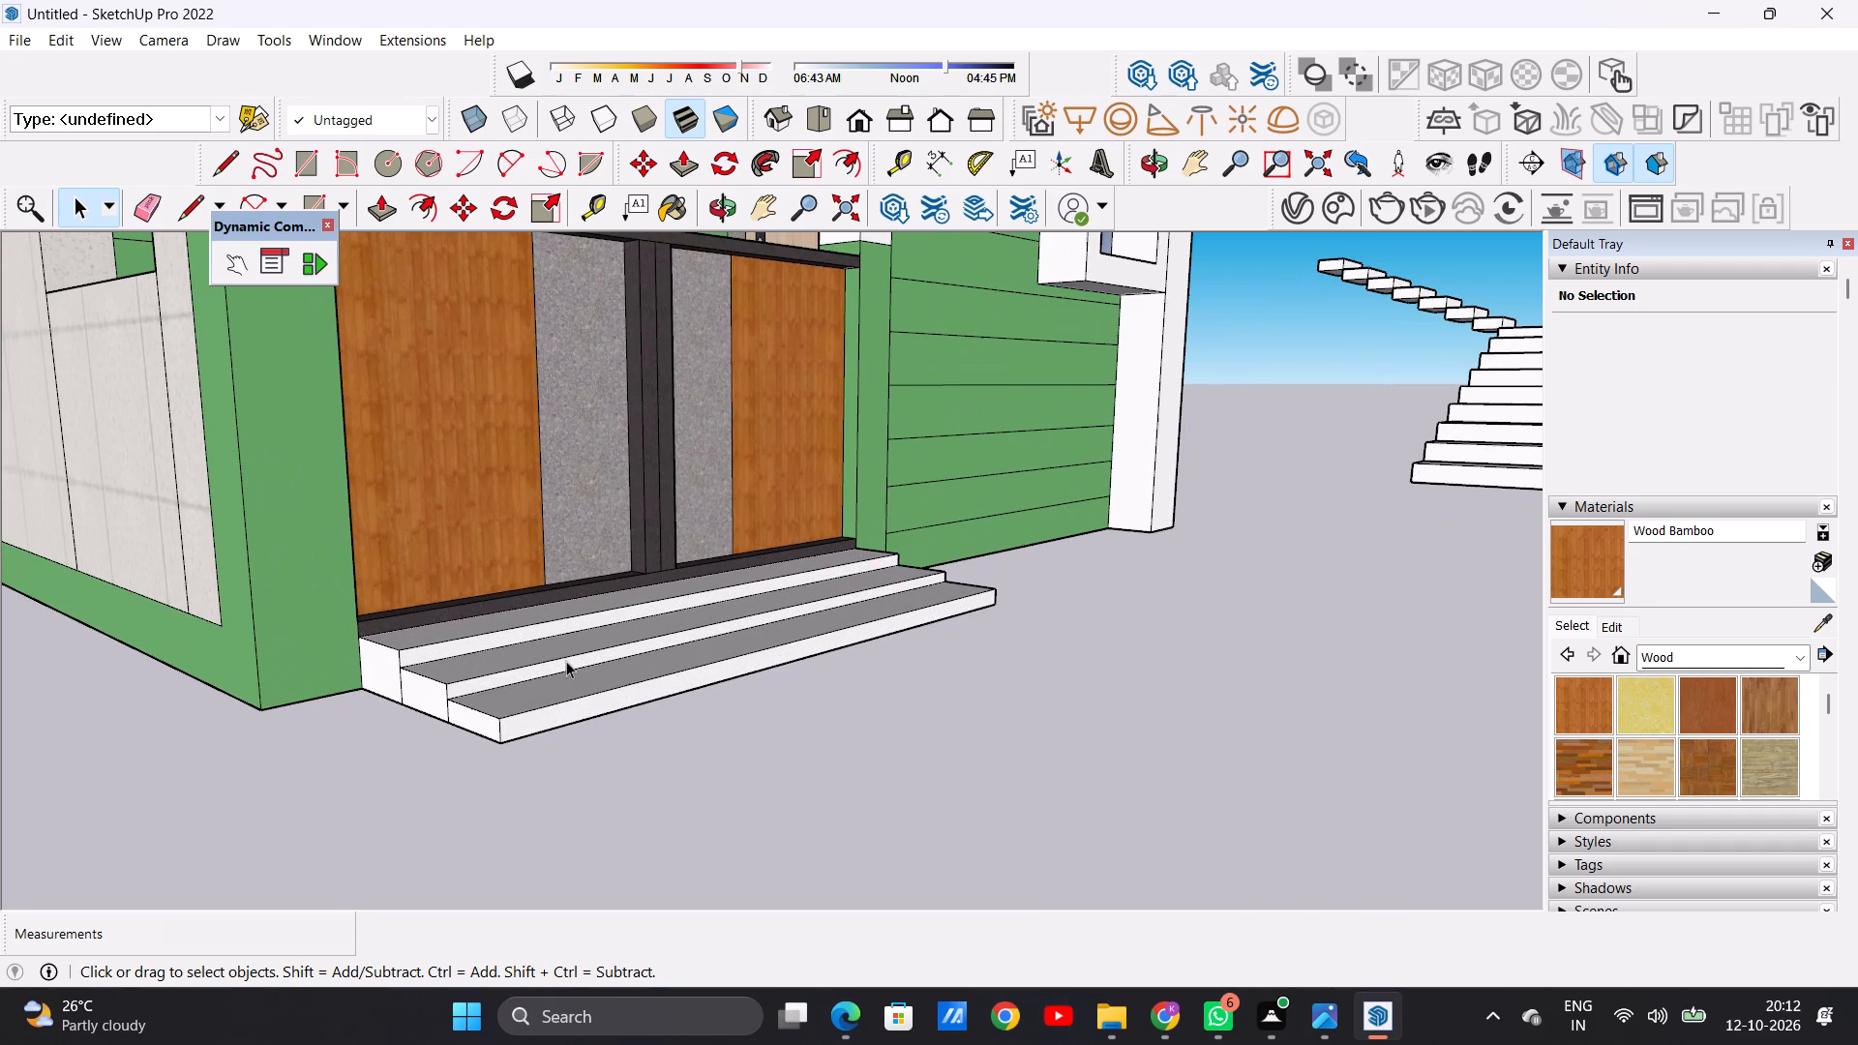
{"action": "middle_click_drag", "start_coordinate": [791, 660], "coordinate": [297, 699]}
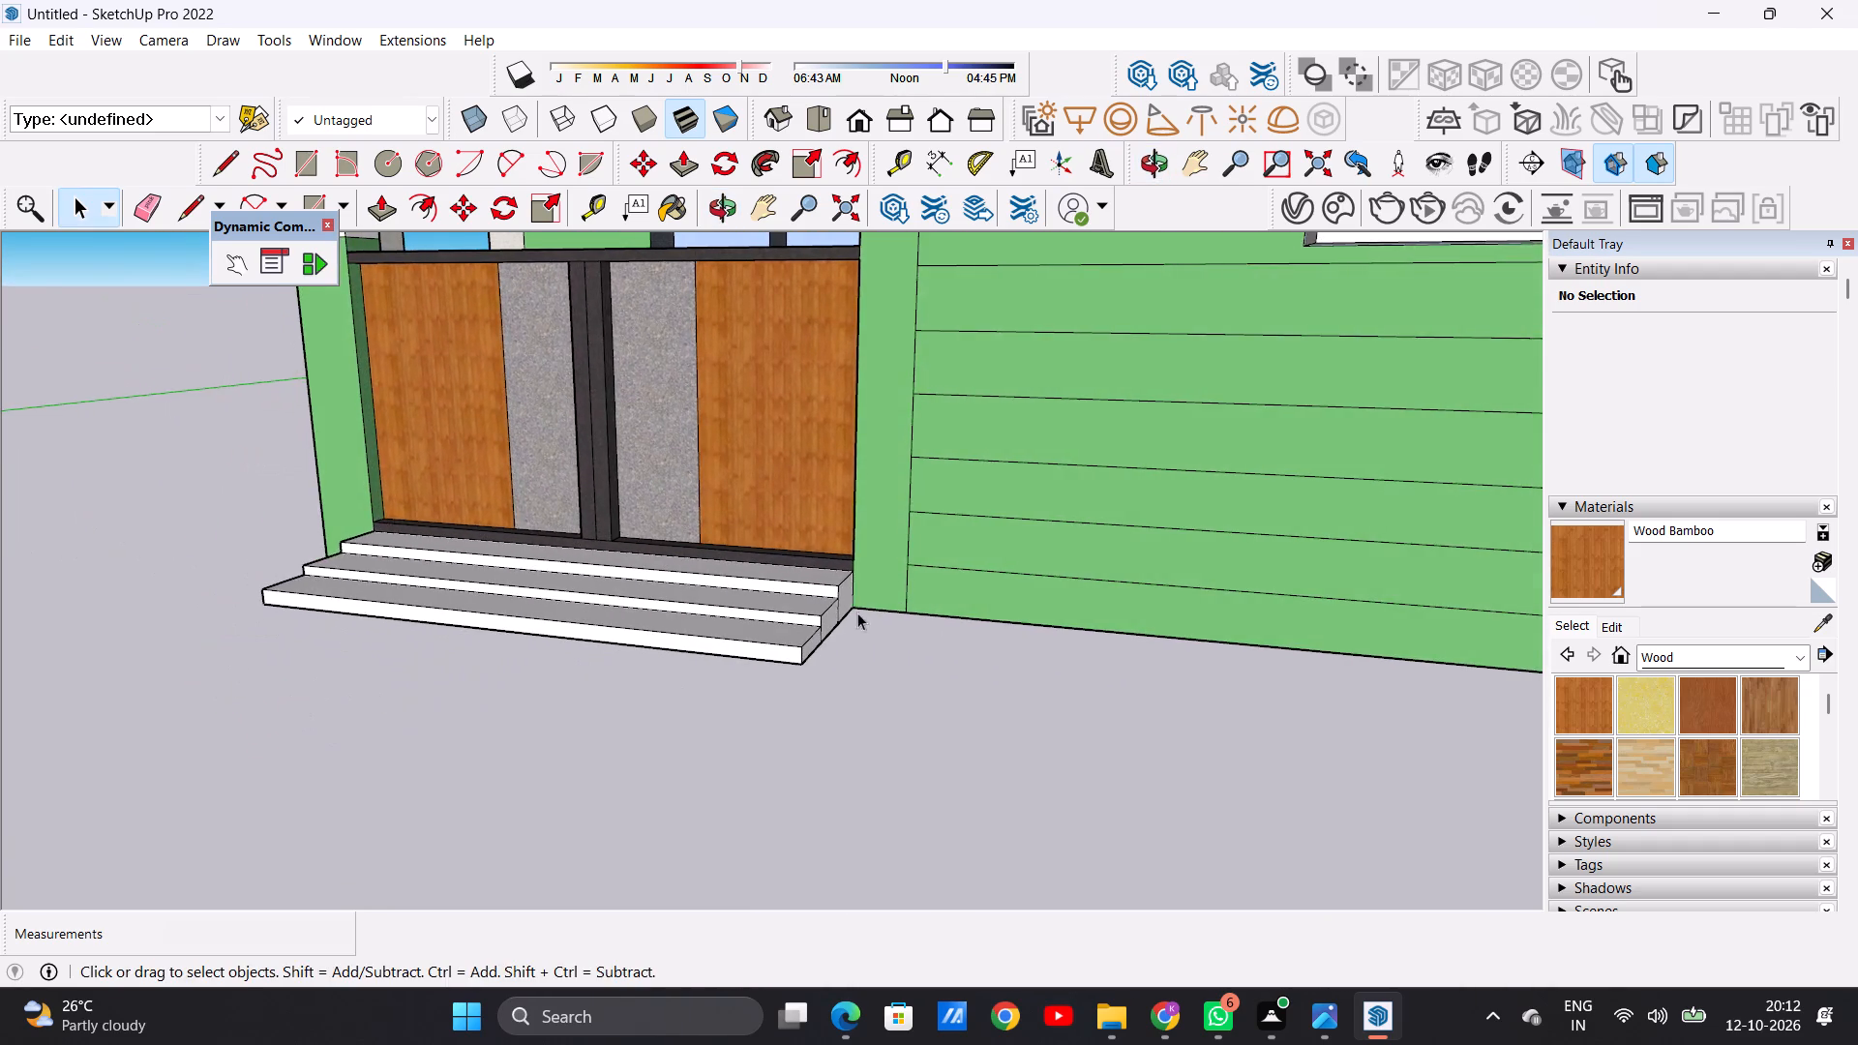
{"action": "scroll", "coordinate": [878, 603], "scroll_direction": "down", "scroll_amount": 4}
{"action": "middle_click_drag", "start_coordinate": [884, 606], "coordinate": [479, 631]}
{"action": "scroll", "coordinate": [798, 510], "scroll_direction": "up", "scroll_amount": 7}
{"action": "middle_click_drag", "start_coordinate": [441, 813], "coordinate": [592, 790]}
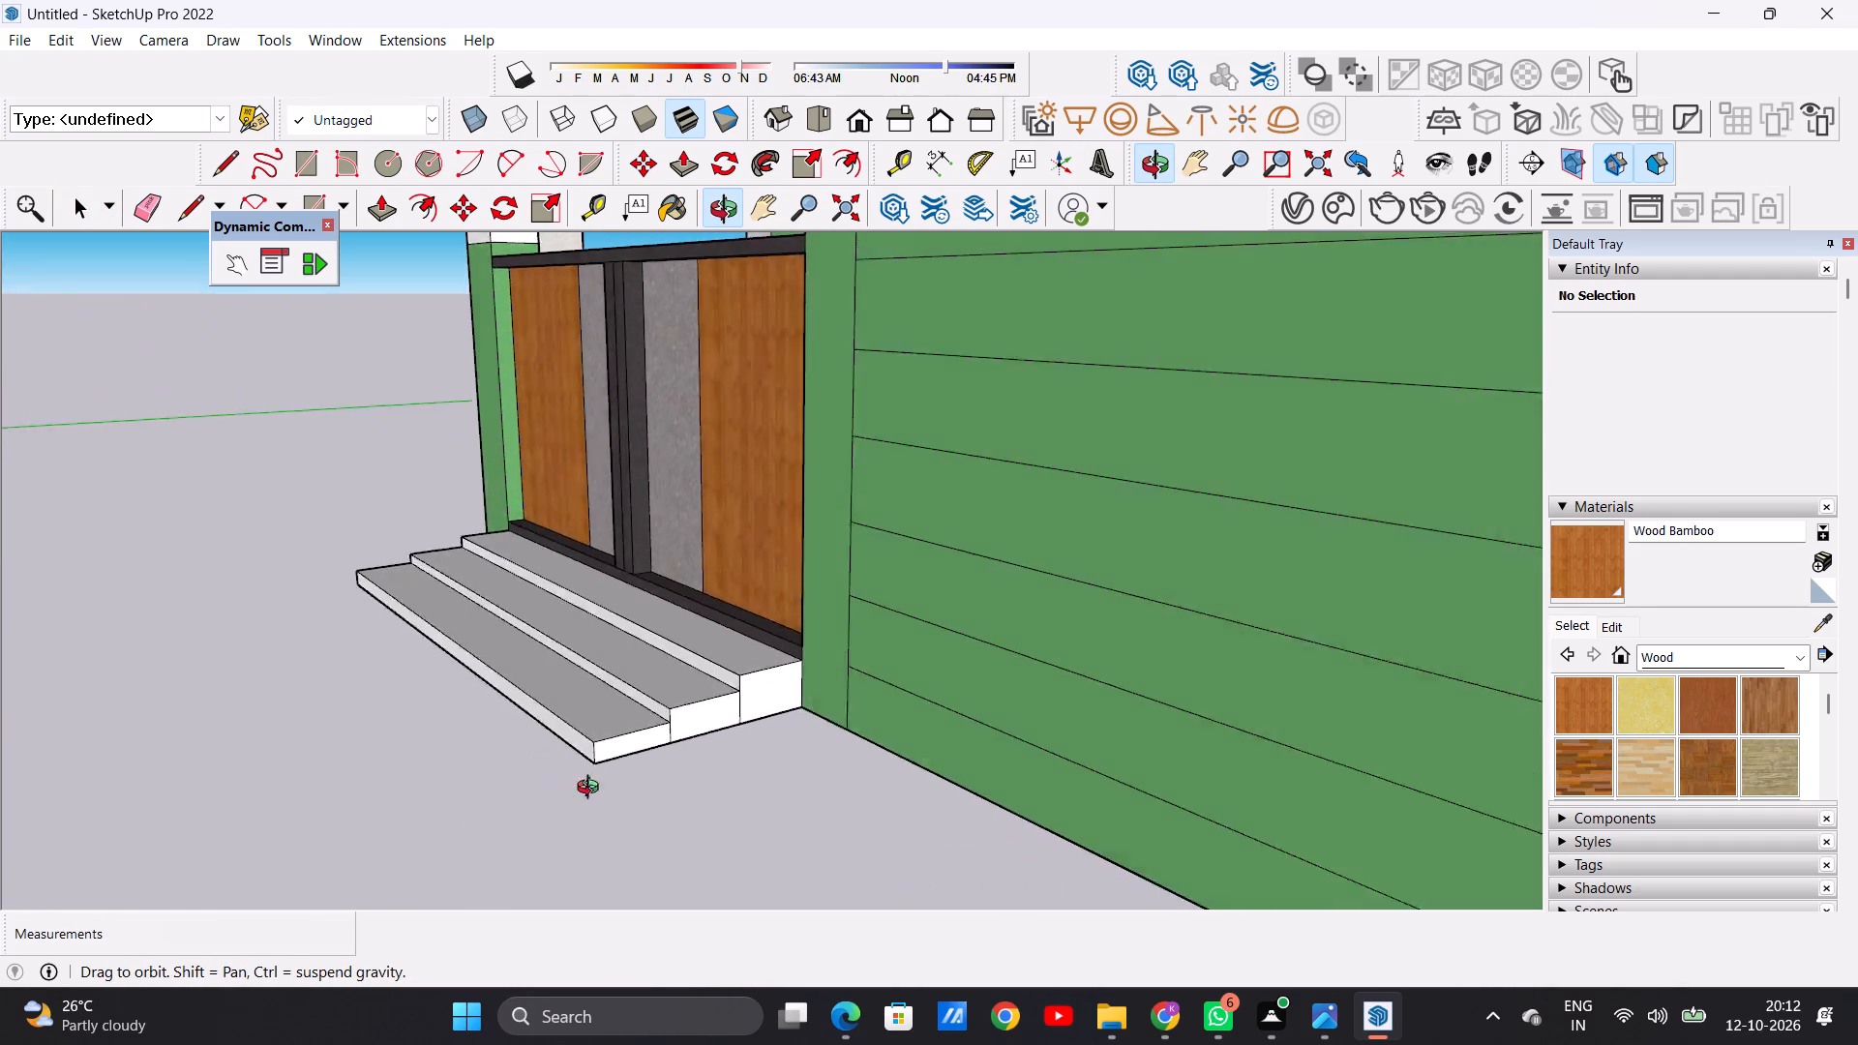
{"action": "middle_click_drag", "start_coordinate": [592, 790], "coordinate": [663, 790]}
{"action": "scroll", "coordinate": [666, 705], "scroll_direction": "up", "scroll_amount": 6}
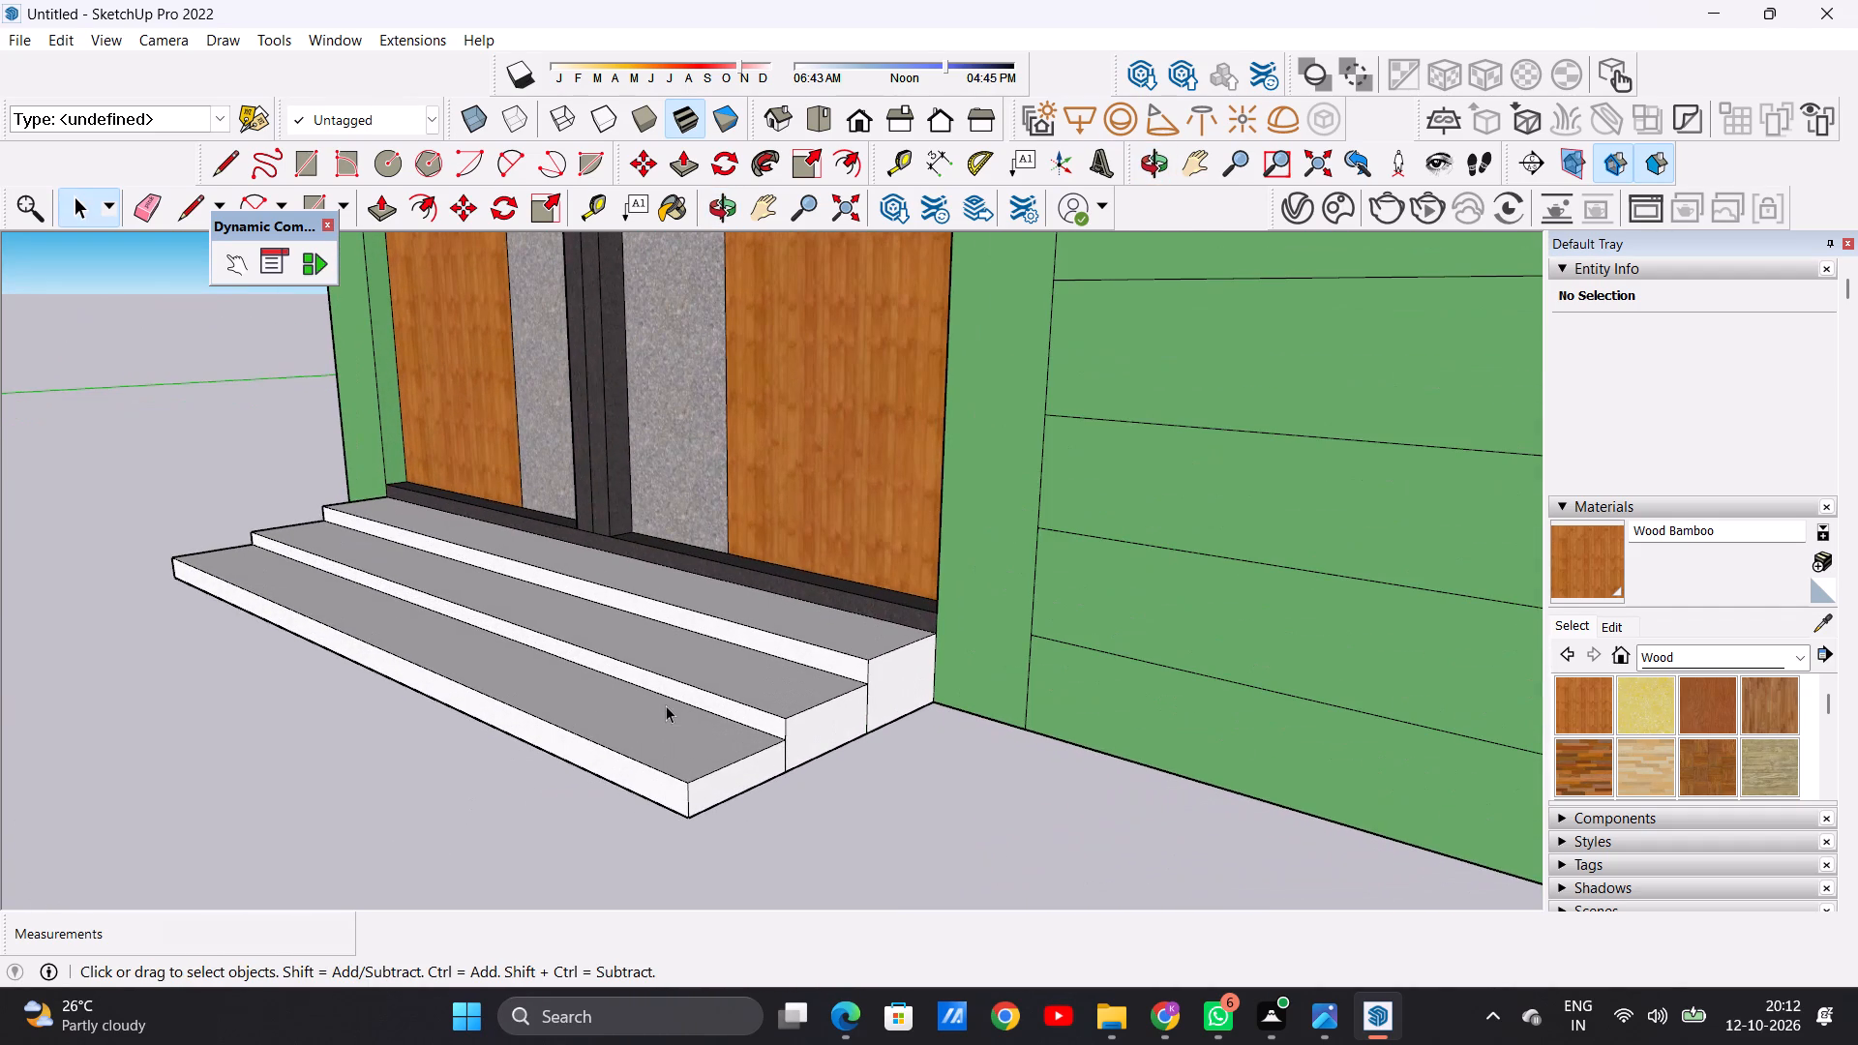
Push/Pull the front face of the lowest entrance step inward about 3 1/16" to make its tread shallower.
{"action": "key", "text": "p"}
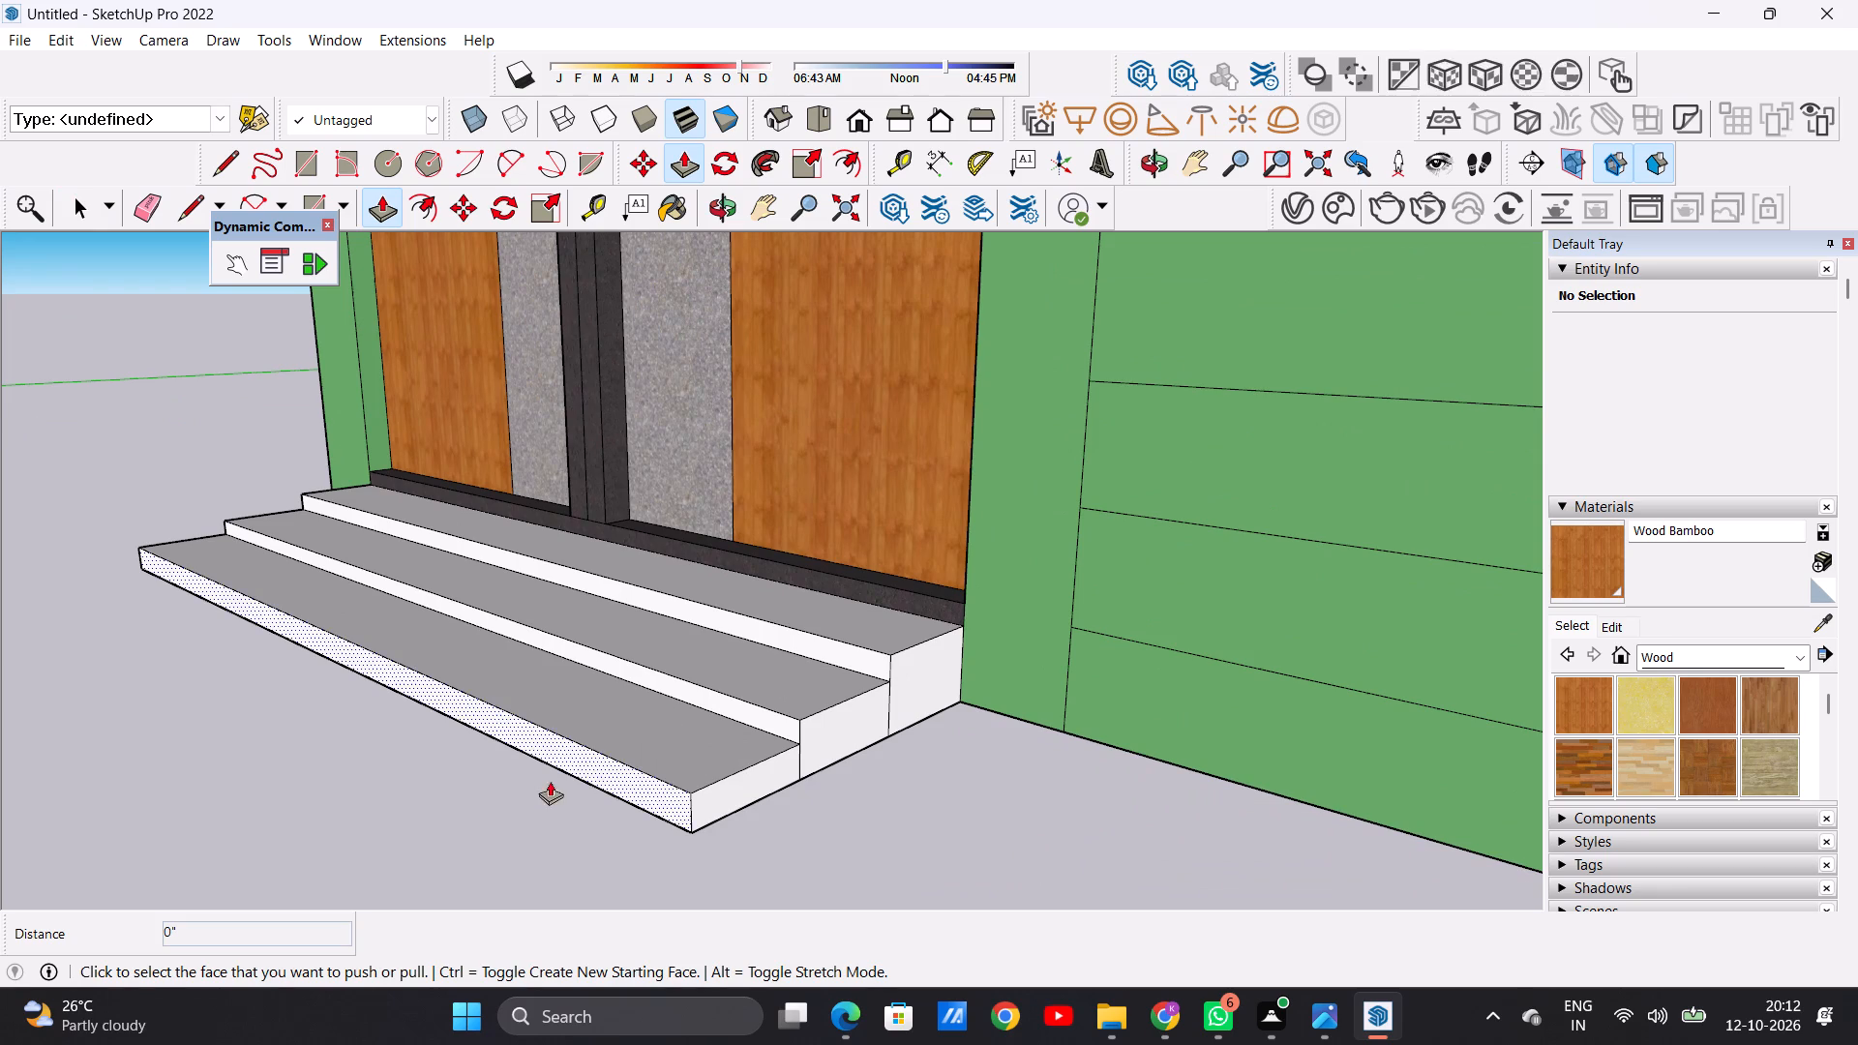
{"action": "scroll", "coordinate": [583, 810], "scroll_direction": "up", "scroll_amount": 2}
{"action": "scroll", "coordinate": [585, 812], "scroll_direction": "down", "scroll_amount": 1}
{"action": "scroll", "coordinate": [587, 813], "scroll_direction": "up", "scroll_amount": 2}
{"action": "left_click", "coordinate": [701, 791]}
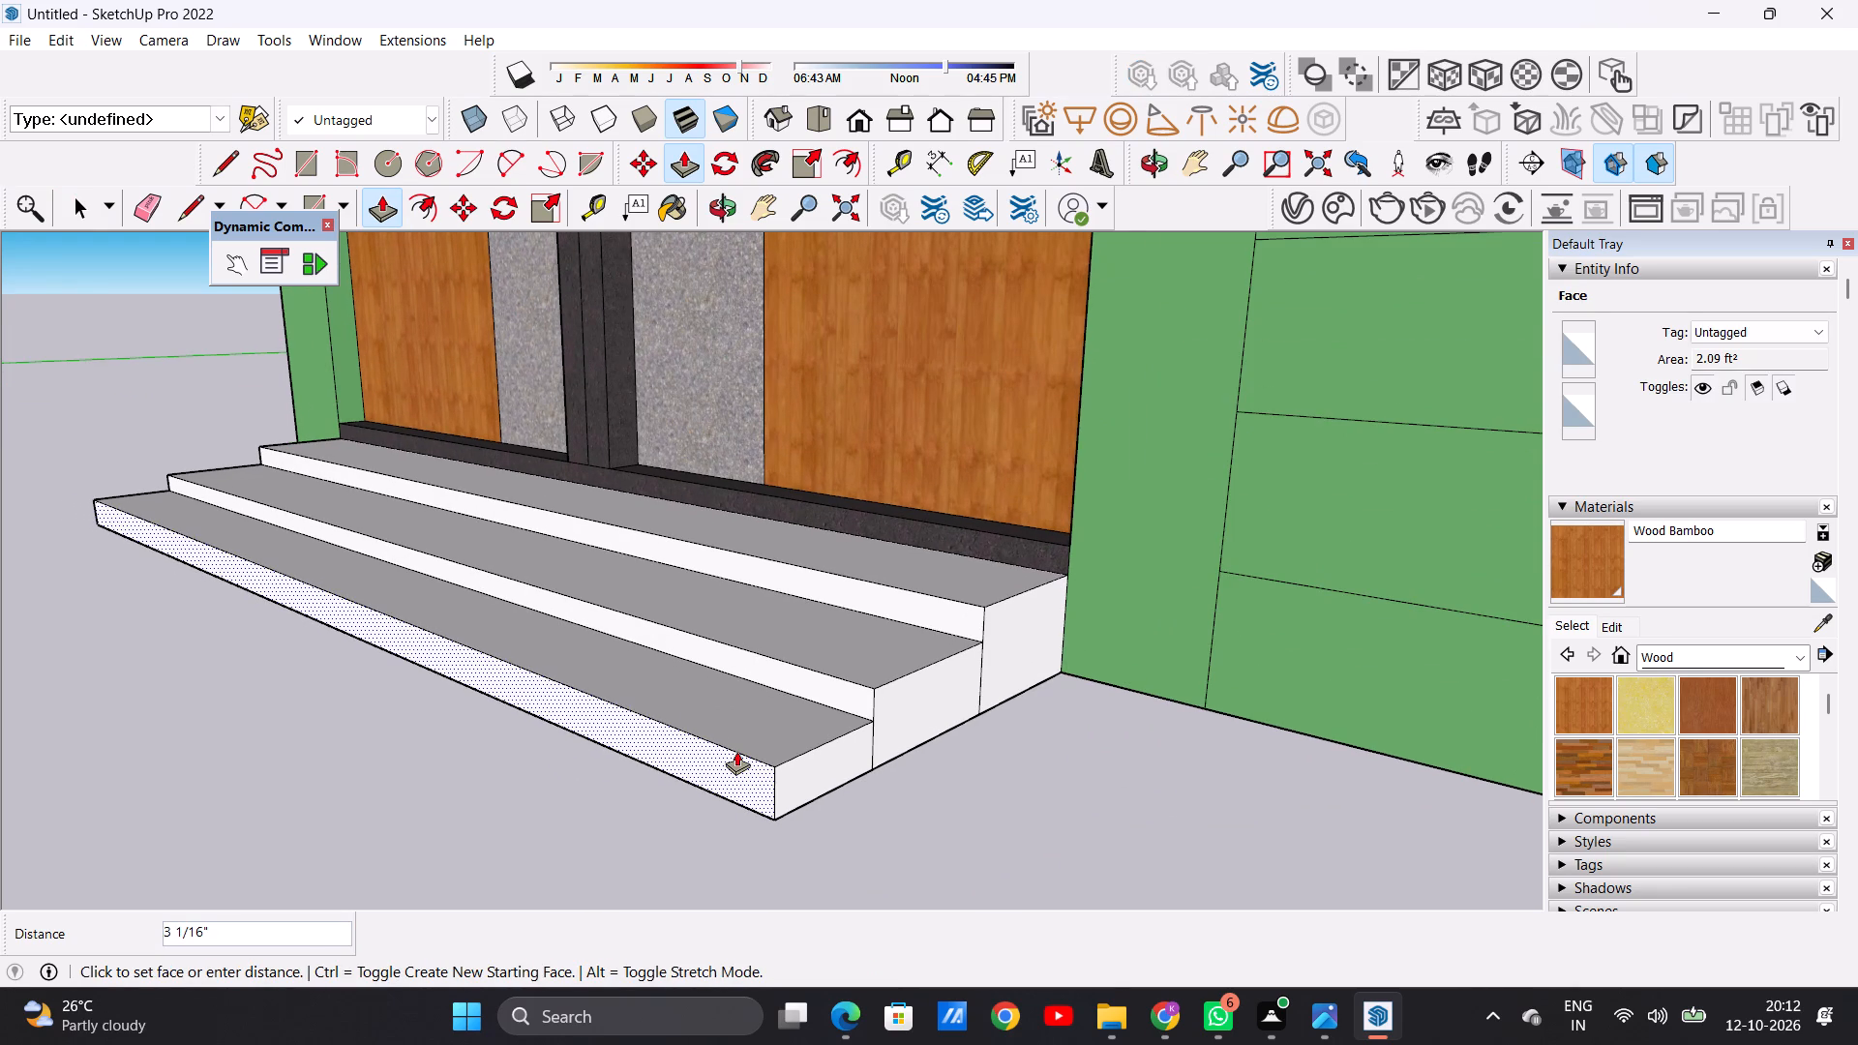
{"action": "left_click", "coordinate": [736, 751]}
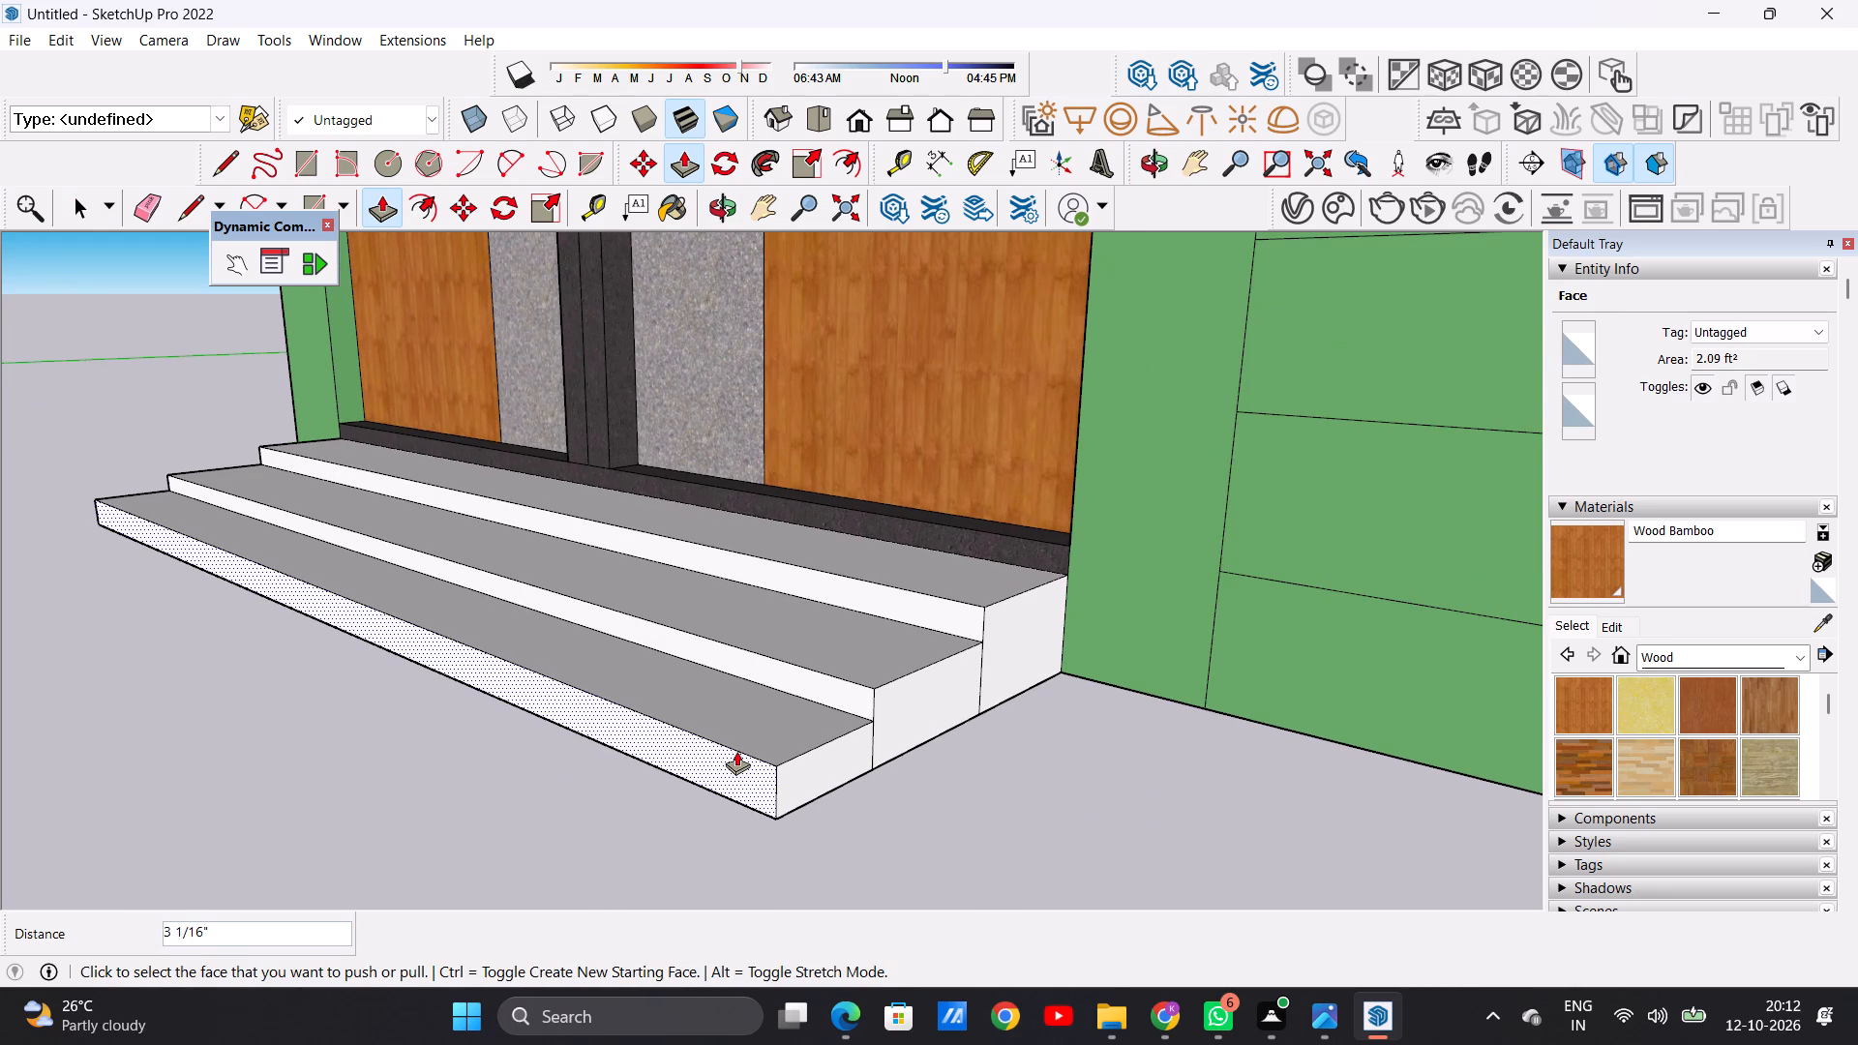
{"action": "key", "text": "space"}
Examine the proportions of the entrance steps against the gate and the green posts from both sides.
{"action": "scroll", "coordinate": [641, 720], "scroll_direction": "down", "scroll_amount": 7}
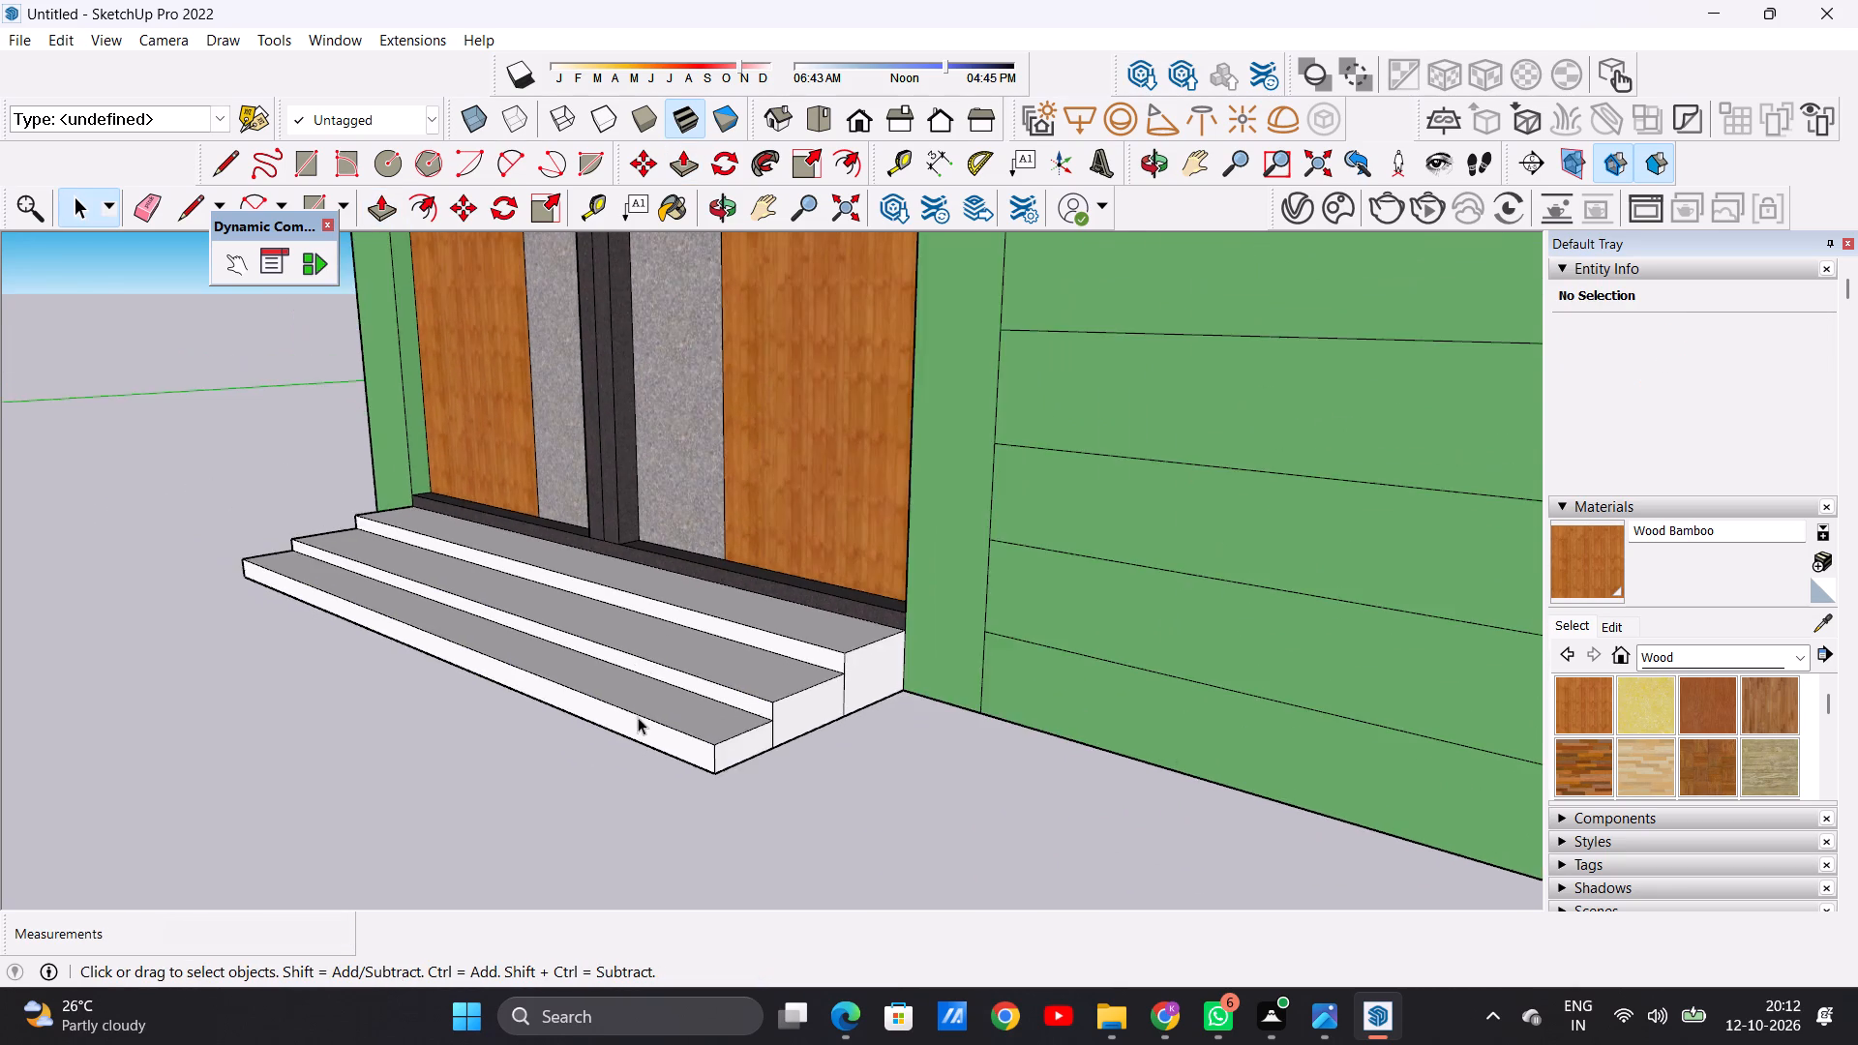
{"action": "scroll", "coordinate": [572, 736], "scroll_direction": "up", "scroll_amount": 1}
{"action": "middle_click_drag", "start_coordinate": [572, 736], "coordinate": [857, 756]}
{"action": "scroll", "coordinate": [511, 715], "scroll_direction": "down", "scroll_amount": 6}
{"action": "middle_click_drag", "start_coordinate": [307, 732], "coordinate": [865, 726]}
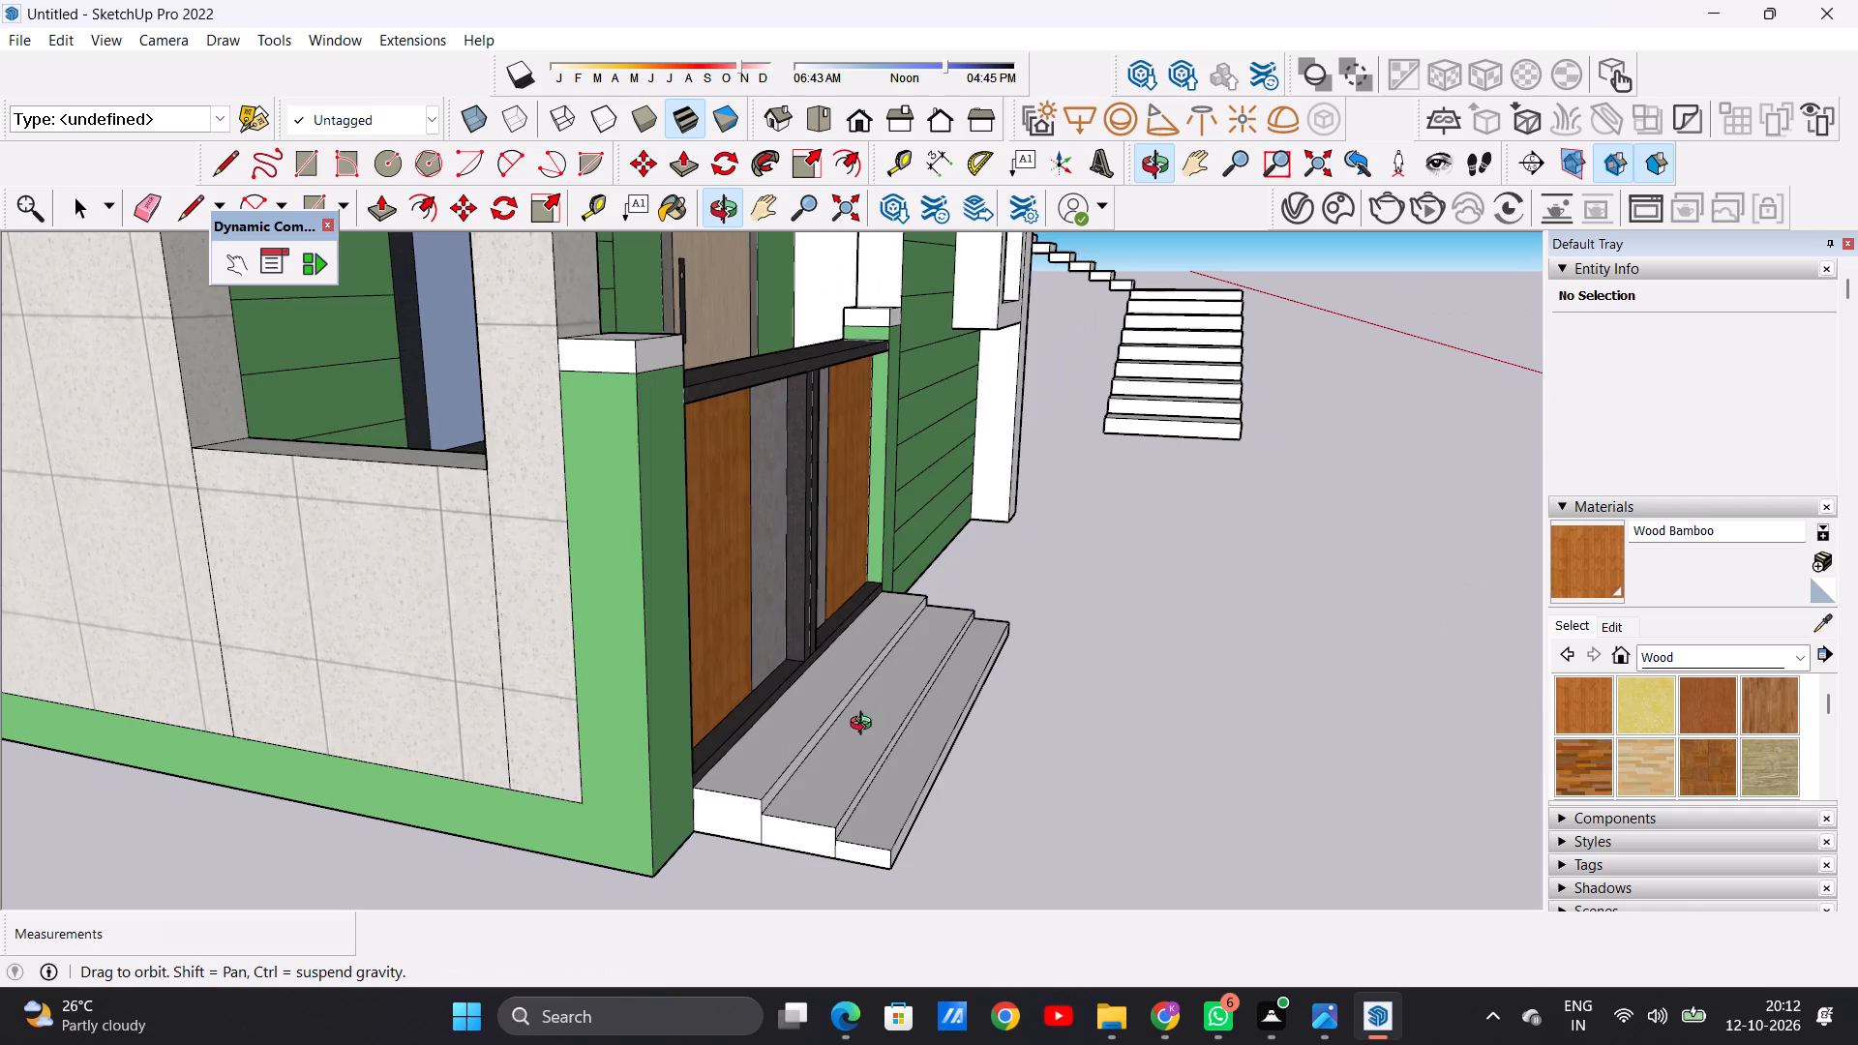
{"action": "middle_click_drag", "start_coordinate": [865, 726], "coordinate": [305, 744]}
{"action": "scroll", "coordinate": [434, 749], "scroll_direction": "down", "scroll_amount": 4}
{"action": "middle_click_drag", "start_coordinate": [853, 770], "coordinate": [405, 731]}
{"action": "scroll", "coordinate": [496, 632], "scroll_direction": "up", "scroll_amount": 2}
{"action": "scroll", "coordinate": [496, 632], "scroll_direction": "down", "scroll_amount": 1}
{"action": "scroll", "coordinate": [496, 632], "scroll_direction": "up", "scroll_amount": 5}
{"action": "middle_click_drag", "start_coordinate": [507, 655], "coordinate": [674, 727]}
{"action": "scroll", "coordinate": [672, 650], "scroll_direction": "down", "scroll_amount": 4}
{"action": "scroll", "coordinate": [672, 650], "scroll_direction": "up", "scroll_amount": 1}
{"action": "scroll", "coordinate": [672, 650], "scroll_direction": "down", "scroll_amount": 1}
{"action": "middle_click_drag", "start_coordinate": [675, 733], "coordinate": [775, 716]}
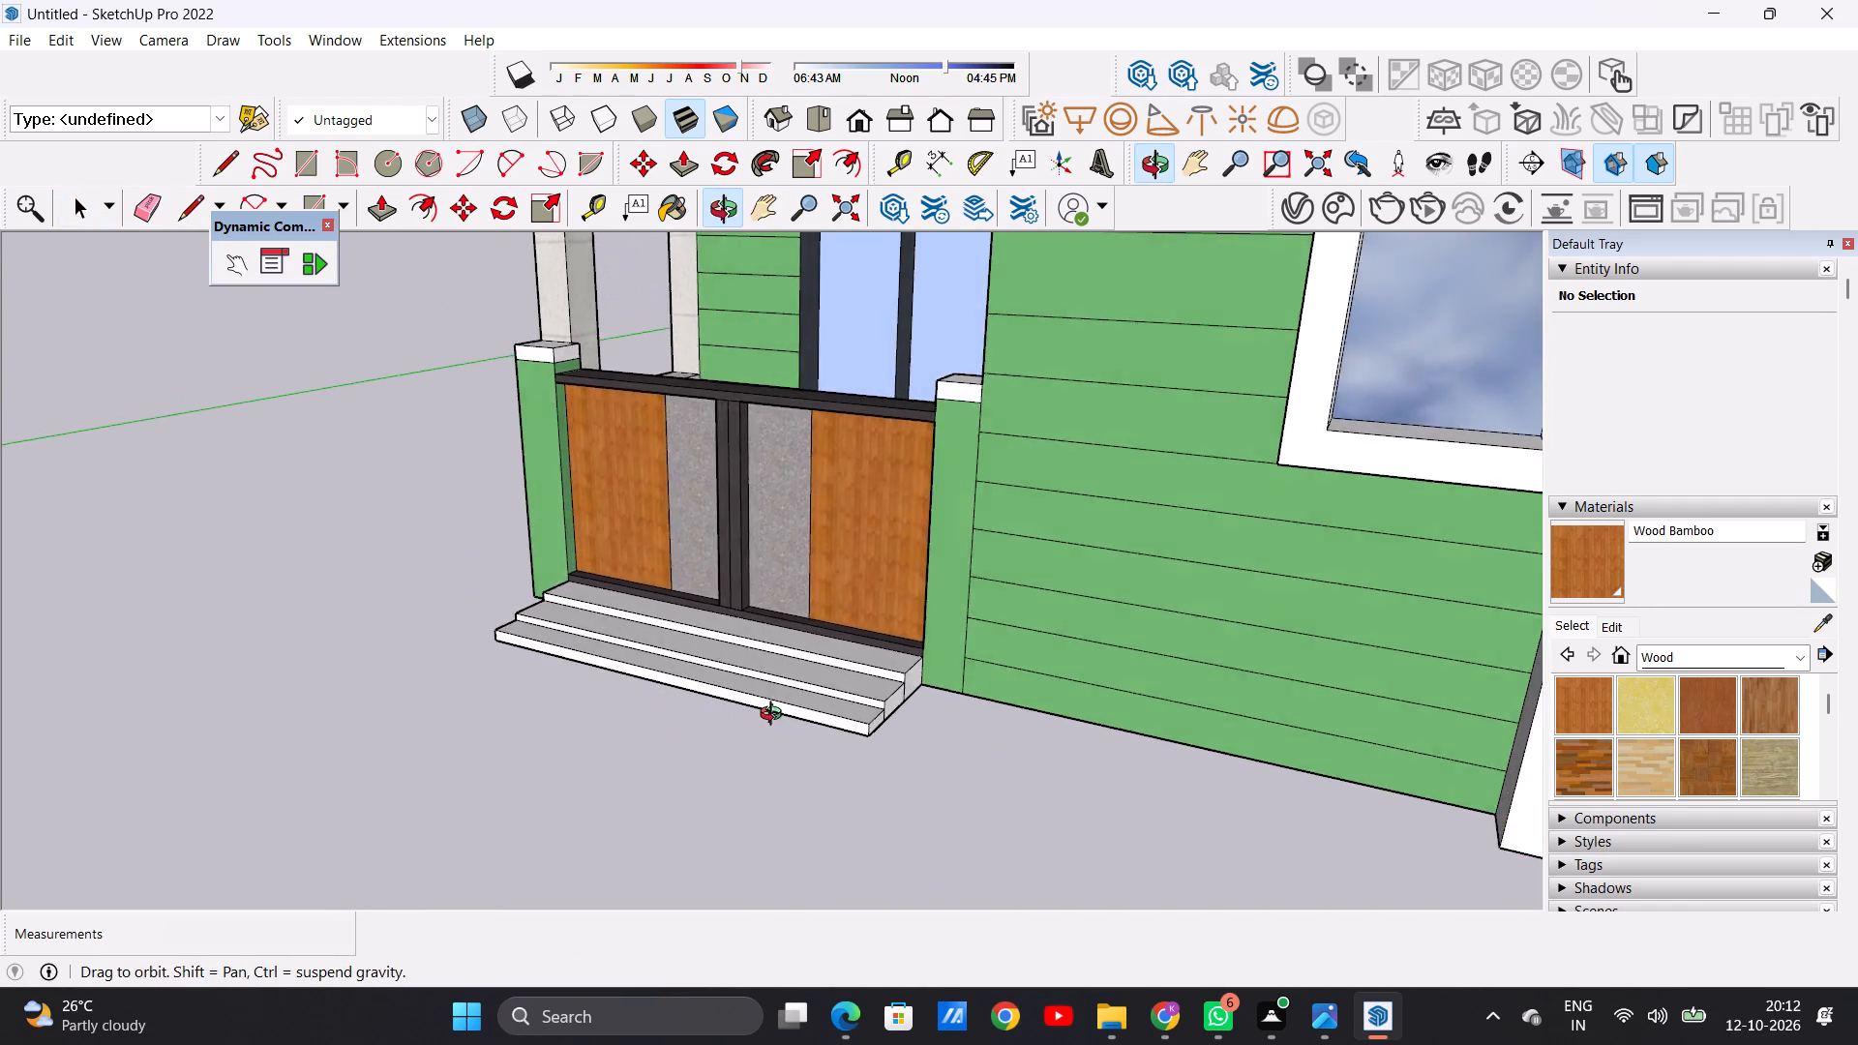
{"action": "middle_click_drag", "start_coordinate": [775, 716], "coordinate": [784, 712]}
{"action": "scroll", "coordinate": [748, 637], "scroll_direction": "down", "scroll_amount": 6}
{"action": "middle_click_drag", "start_coordinate": [794, 720], "coordinate": [674, 691]}
{"action": "scroll", "coordinate": [731, 632], "scroll_direction": "up", "scroll_amount": 15}
{"action": "middle_click_drag", "start_coordinate": [885, 804], "coordinate": [788, 777]}
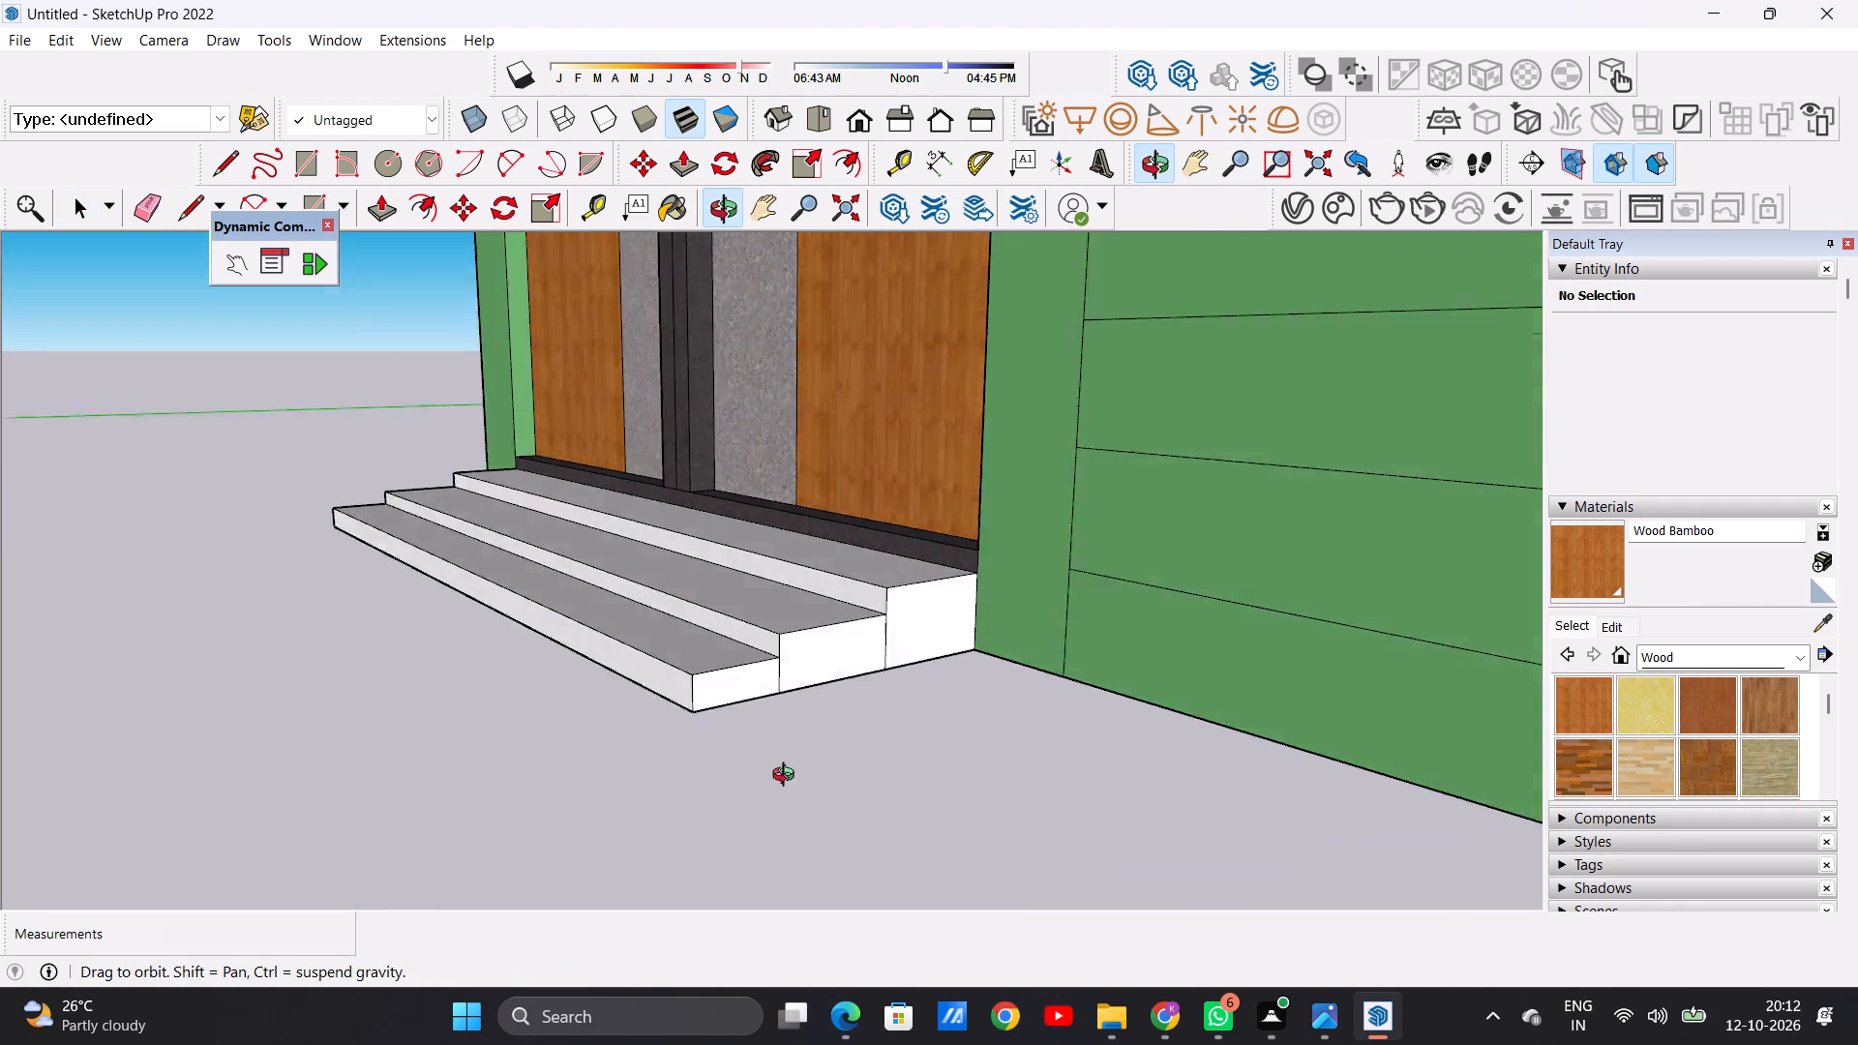
{"action": "middle_click_drag", "start_coordinate": [788, 777], "coordinate": [688, 792]}
{"action": "scroll", "coordinate": [690, 773], "scroll_direction": "down", "scroll_amount": 7}
{"action": "middle_click_drag", "start_coordinate": [538, 717], "coordinate": [846, 742]}
{"action": "scroll", "coordinate": [846, 739], "scroll_direction": "up", "scroll_amount": 1}
{"action": "scroll", "coordinate": [732, 694], "scroll_direction": "down", "scroll_amount": 13}
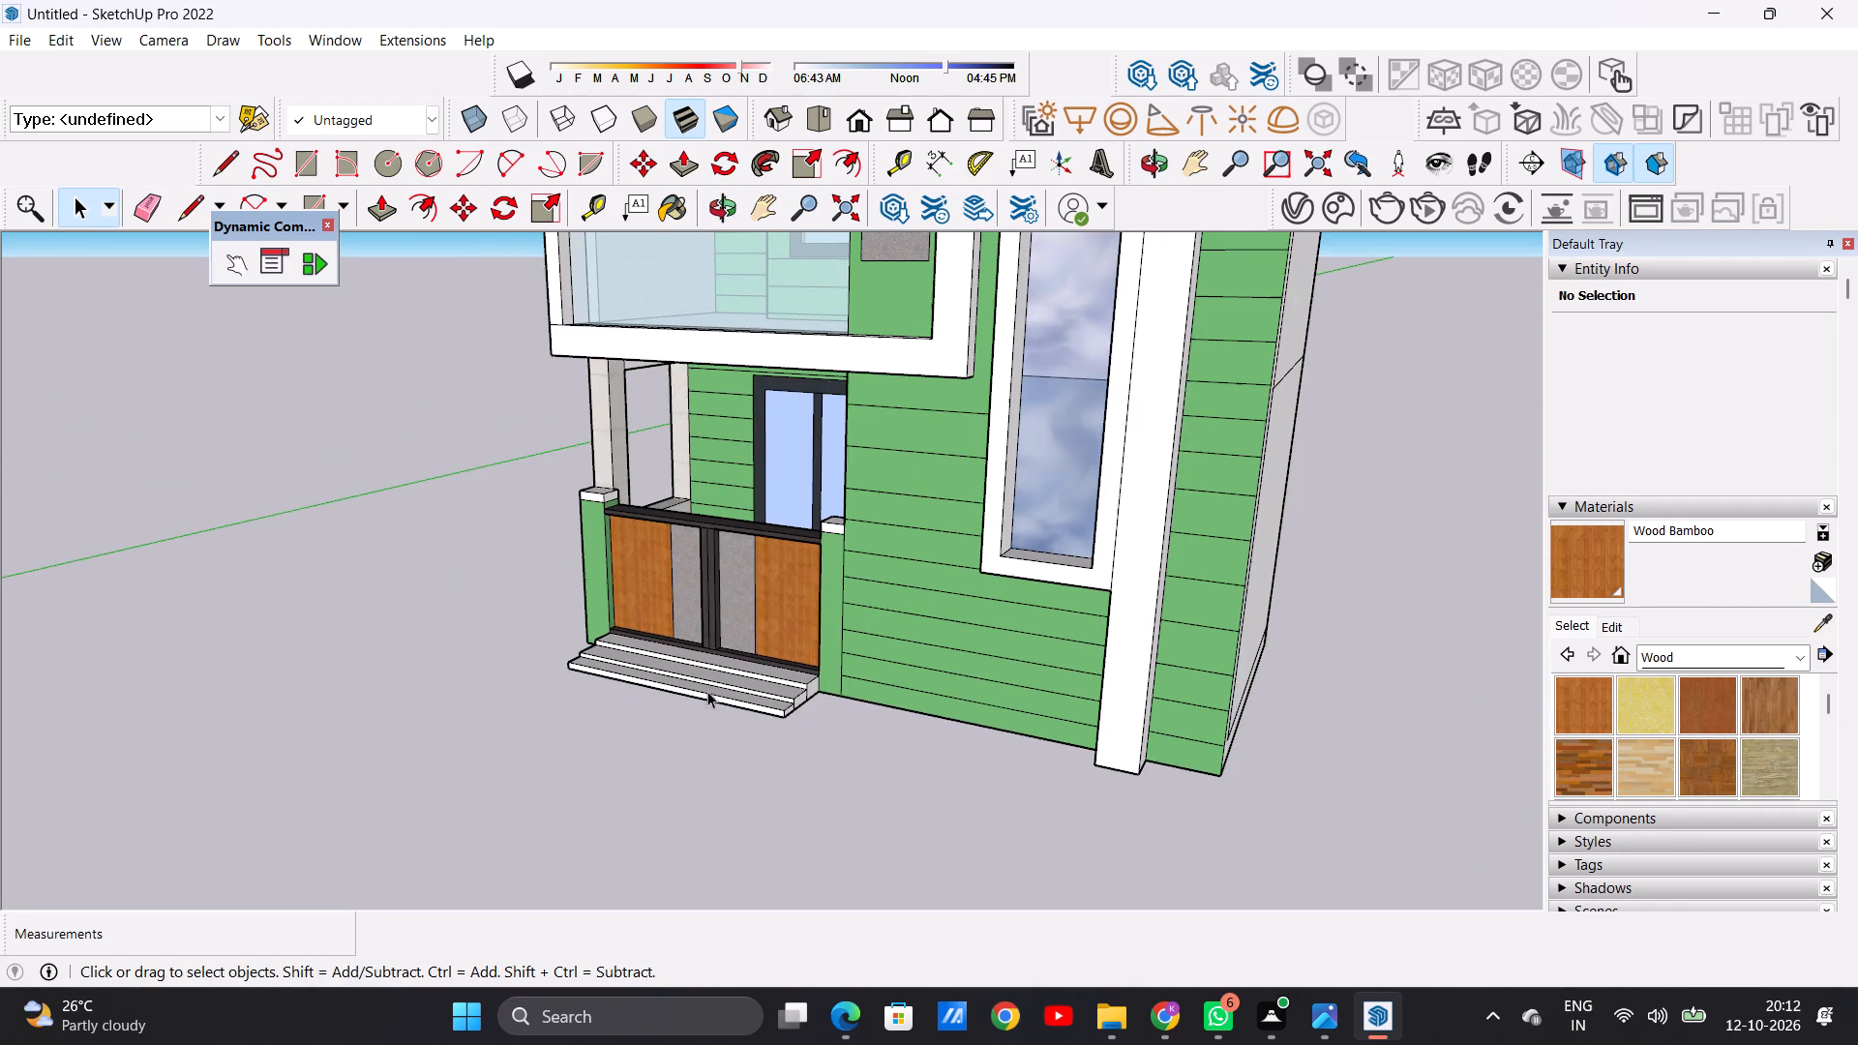
Examine the whole front facade and the side wall from farther away with the entrance steps in place.
{"action": "scroll", "coordinate": [707, 691], "scroll_direction": "down", "scroll_amount": 8}
{"action": "scroll", "coordinate": [695, 625], "scroll_direction": "up", "scroll_amount": 1}
{"action": "scroll", "coordinate": [697, 625], "scroll_direction": "down", "scroll_amount": 5}
{"action": "scroll", "coordinate": [684, 544], "scroll_direction": "up", "scroll_amount": 13}
{"action": "middle_click_drag", "start_coordinate": [684, 539], "coordinate": [922, 553]}
{"action": "scroll", "coordinate": [774, 524], "scroll_direction": "down", "scroll_amount": 12}
{"action": "scroll", "coordinate": [805, 533], "scroll_direction": "up", "scroll_amount": 7}
{"action": "middle_click_drag", "start_coordinate": [870, 586], "coordinate": [395, 498]}
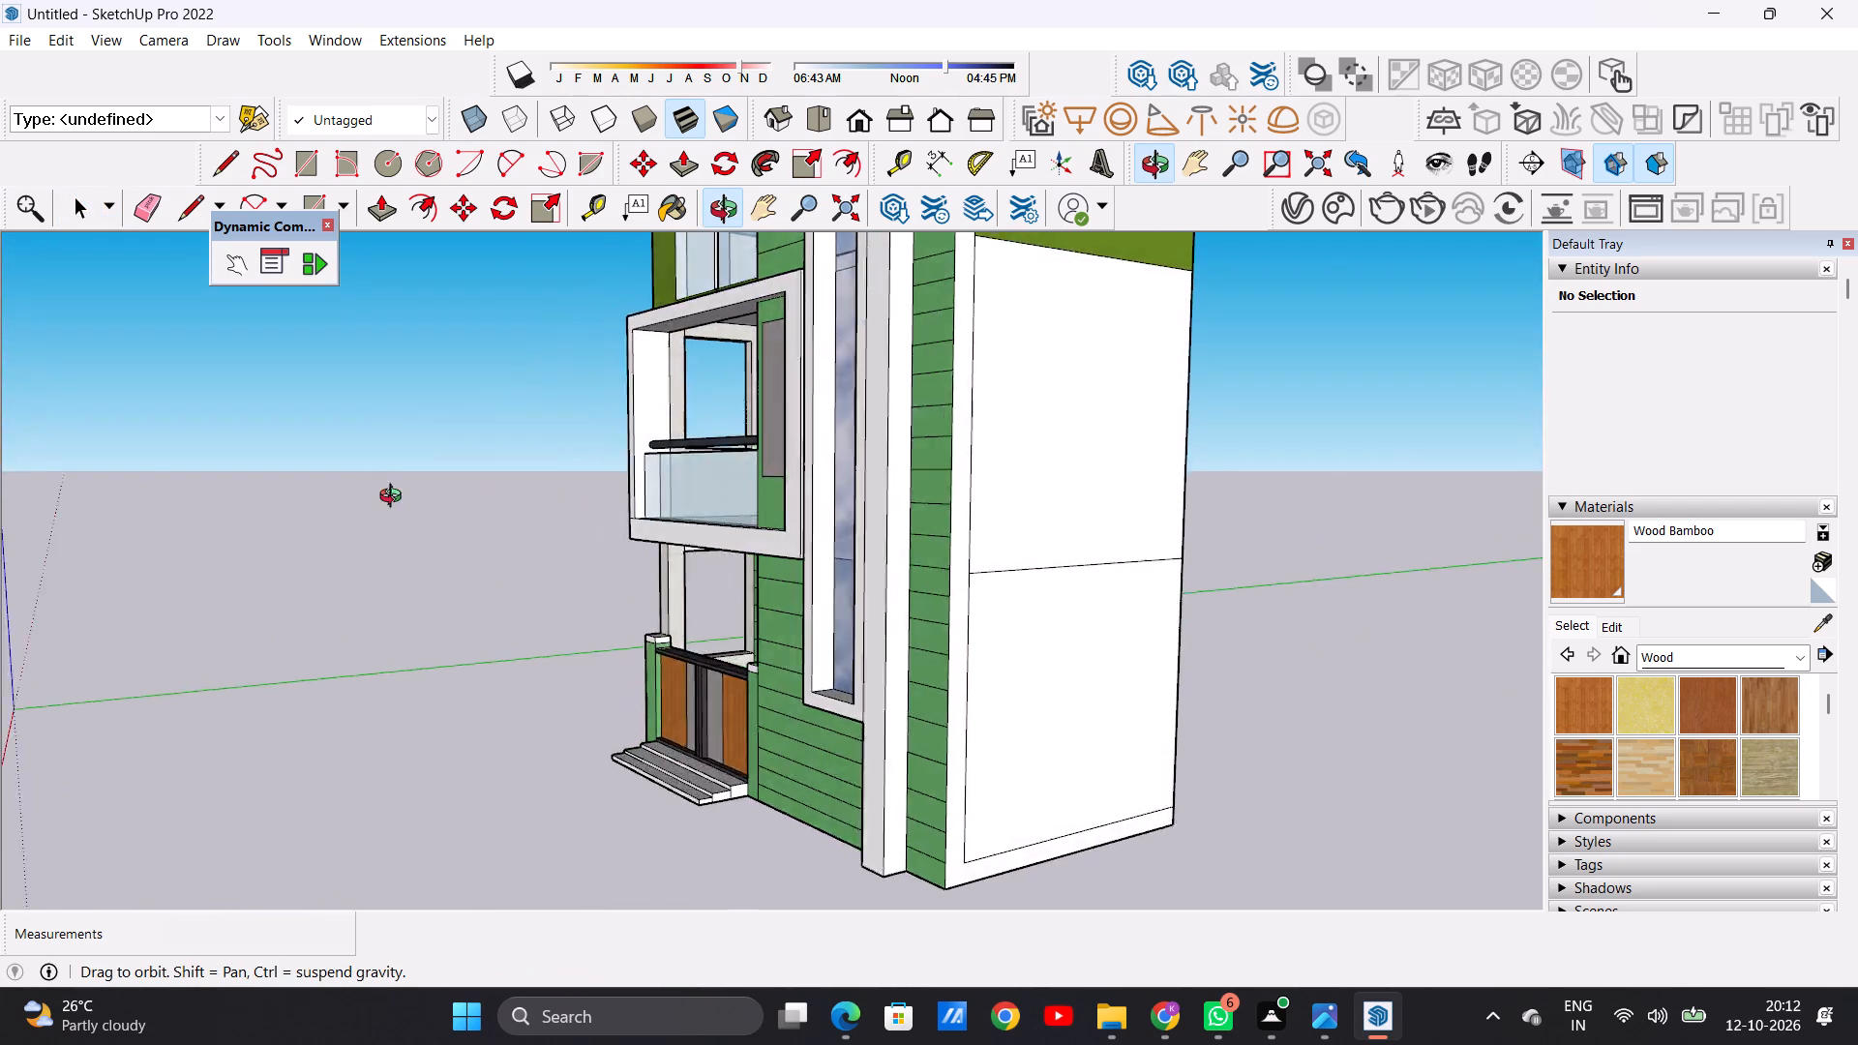
{"action": "middle_click_drag", "start_coordinate": [395, 498], "coordinate": [1248, 440]}
{"action": "middle_click_drag", "start_coordinate": [965, 542], "coordinate": [631, 652]}
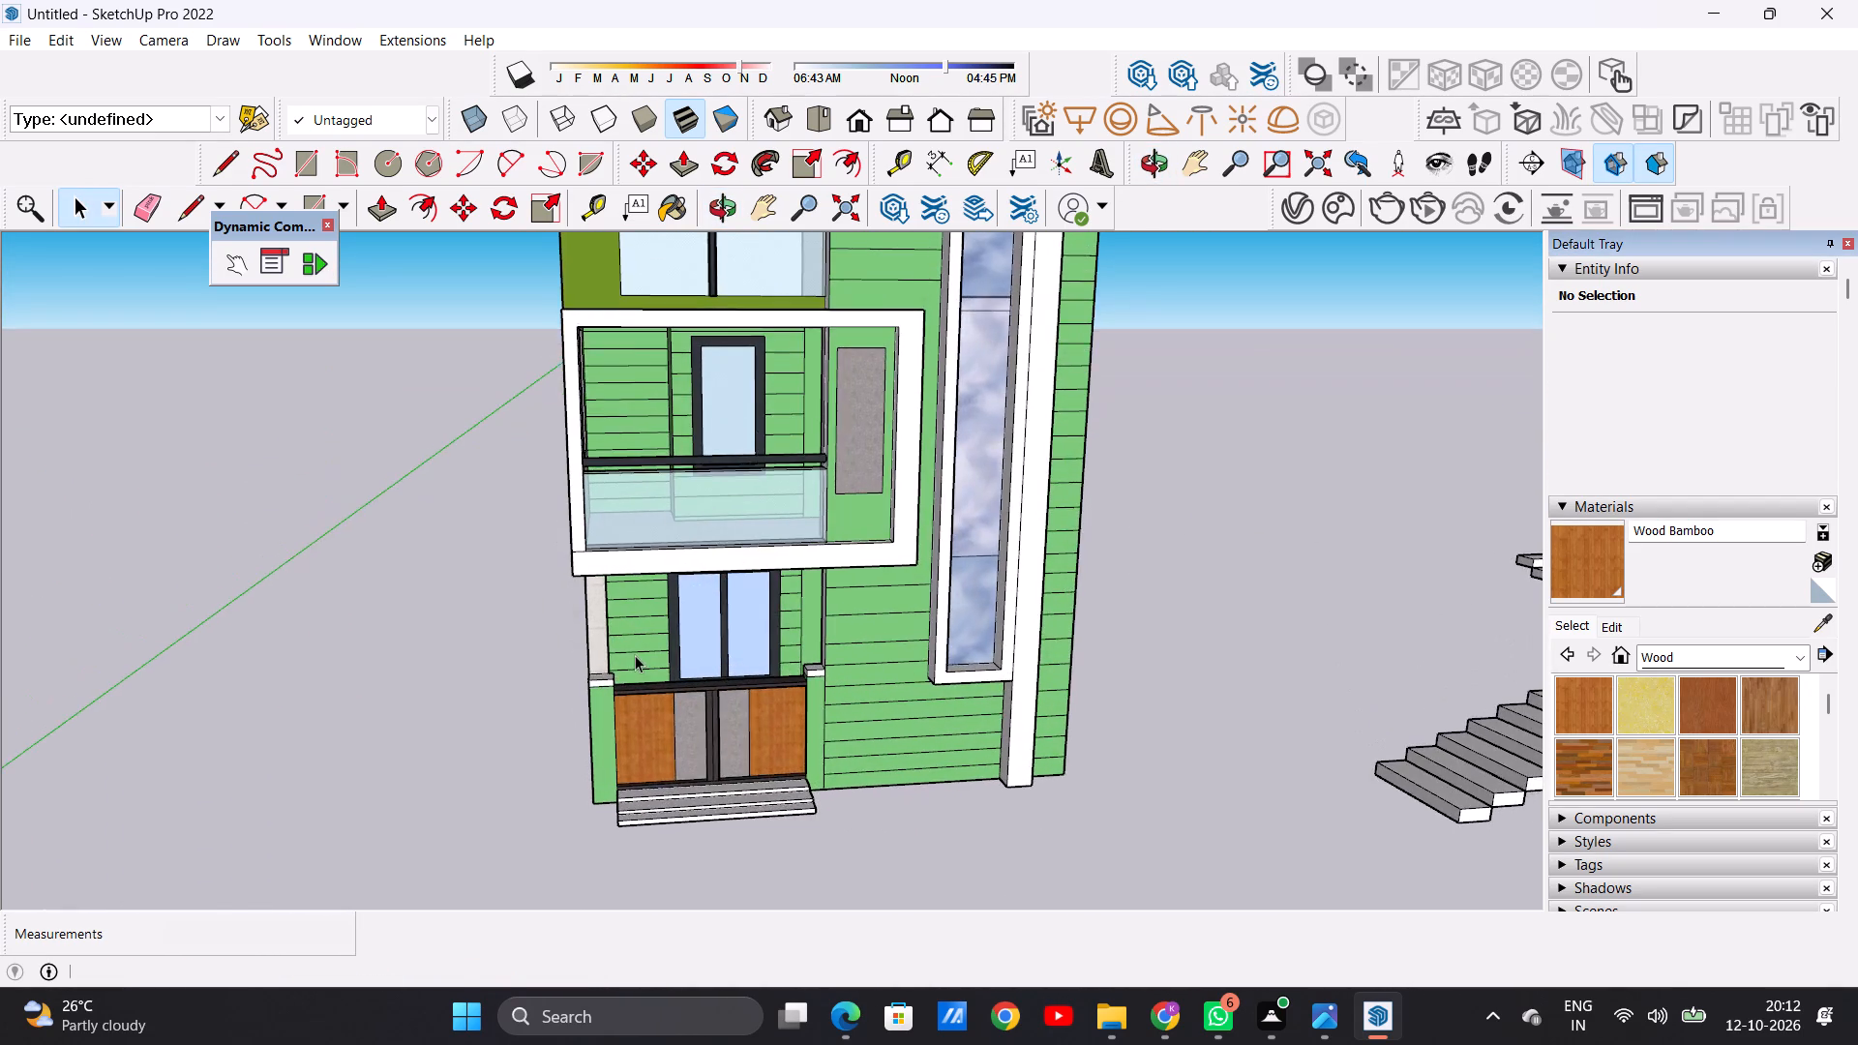
Examine the ground-floor porch behind the gate, including the dark-framed window, the wooden door and the surrounding green wall.
{"action": "scroll", "coordinate": [676, 707], "scroll_direction": "down", "scroll_amount": 2}
{"action": "scroll", "coordinate": [742, 653], "scroll_direction": "up", "scroll_amount": 20}
{"action": "scroll", "coordinate": [674, 642], "scroll_direction": "down", "scroll_amount": 7}
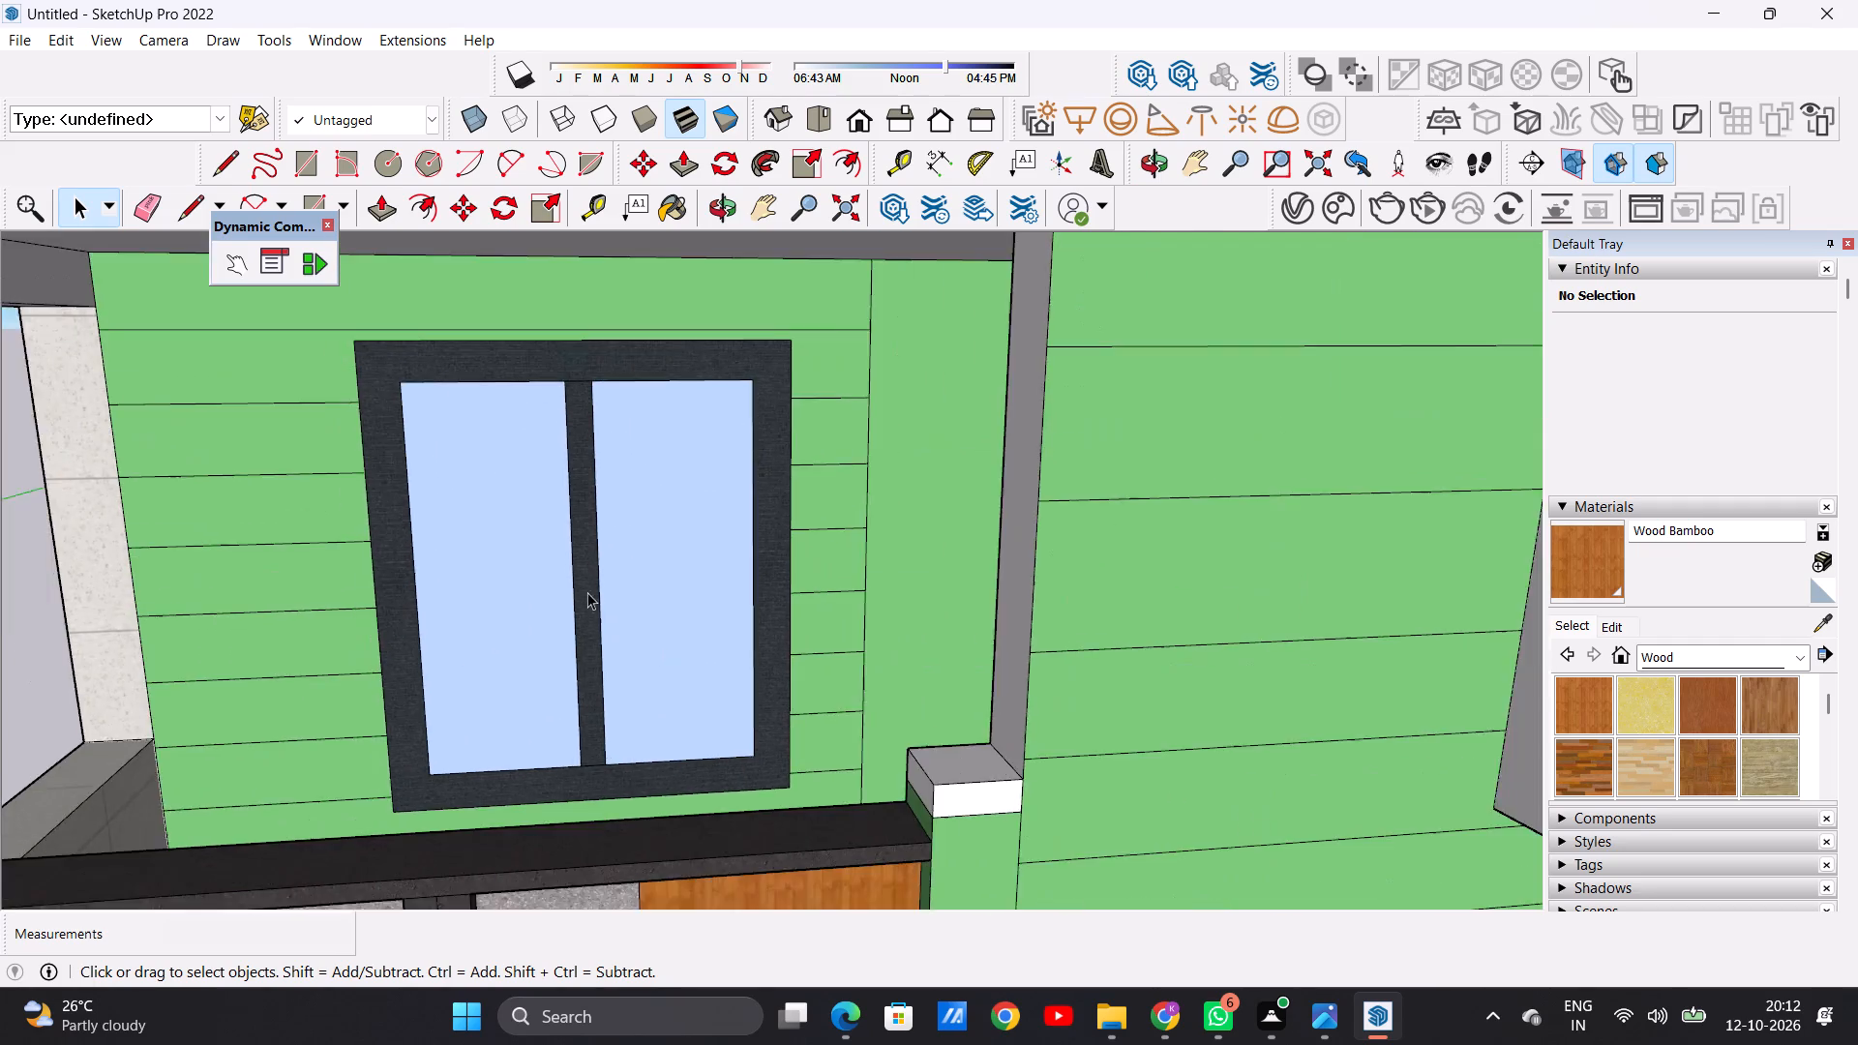
{"action": "middle_click_drag", "start_coordinate": [611, 598], "coordinate": [316, 621]}
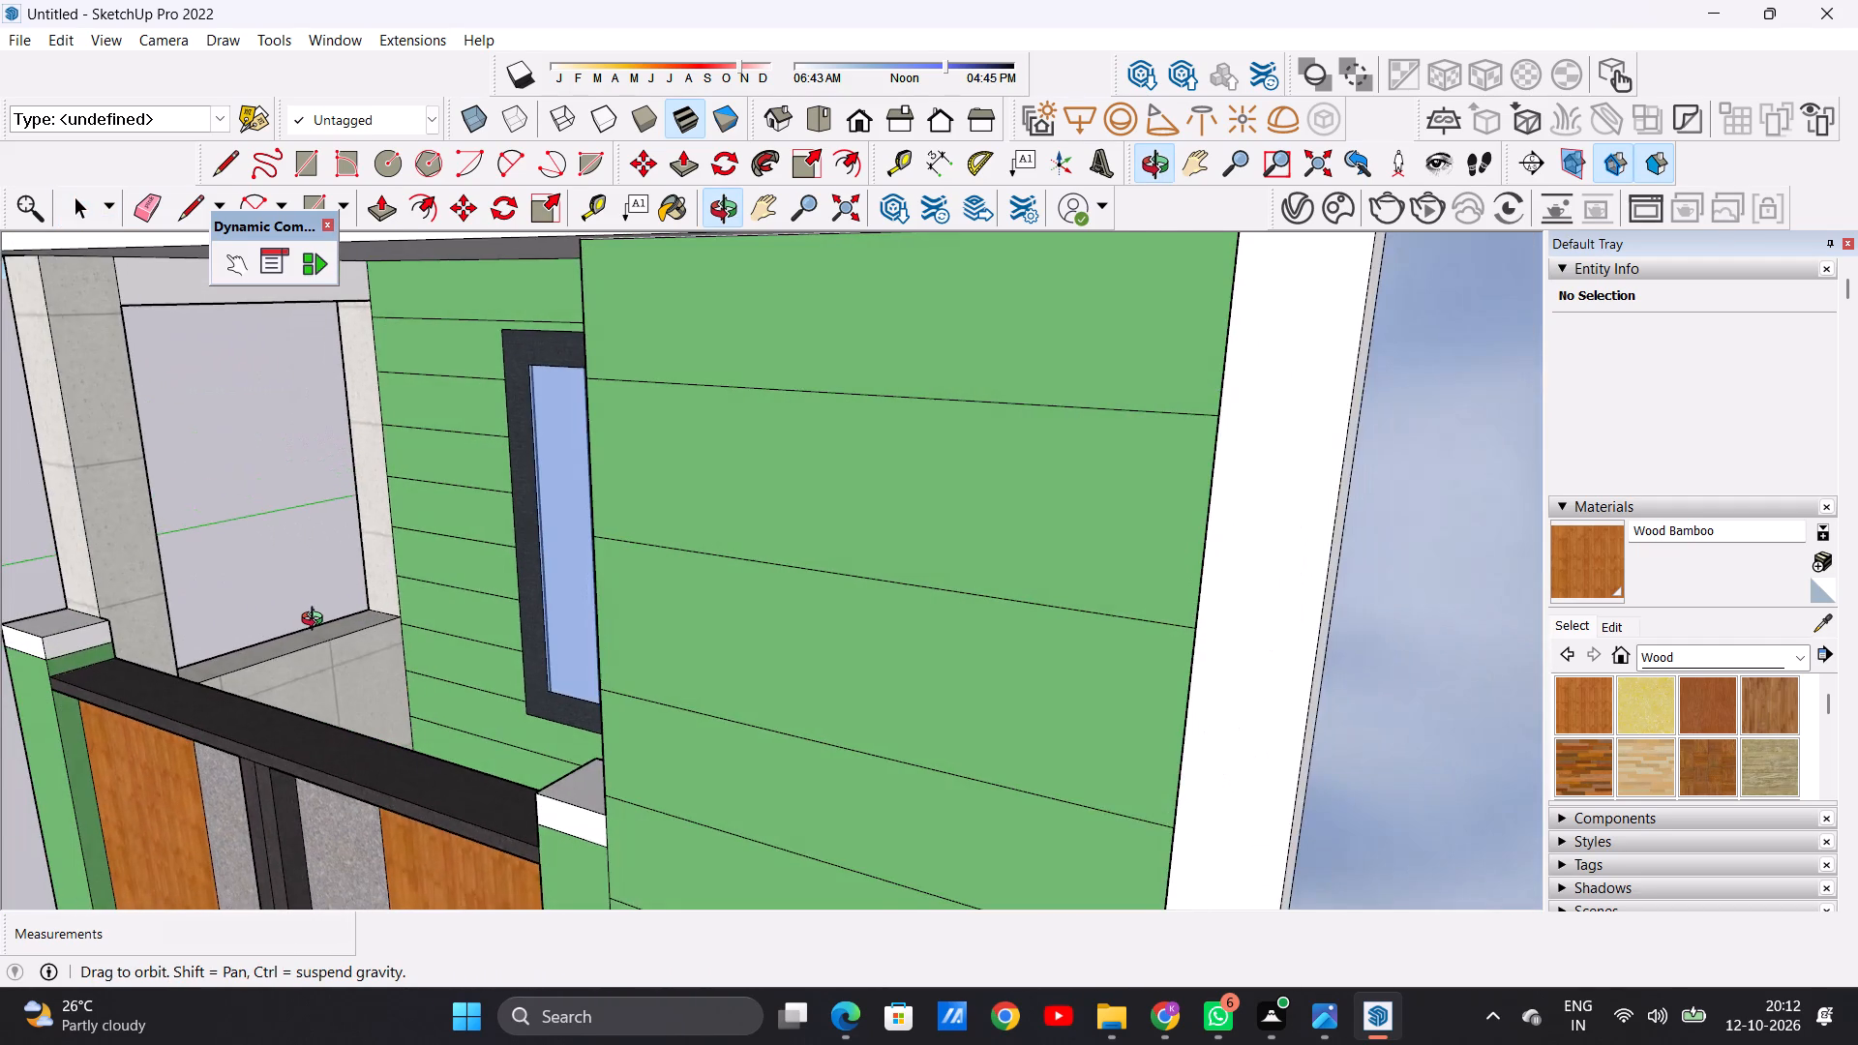
{"action": "middle_click_drag", "start_coordinate": [316, 621], "coordinate": [665, 658]}
{"action": "scroll", "coordinate": [700, 614], "scroll_direction": "down", "scroll_amount": 2}
{"action": "scroll", "coordinate": [700, 614], "scroll_direction": "up", "scroll_amount": 1}
{"action": "scroll", "coordinate": [700, 614], "scroll_direction": "down", "scroll_amount": 4}
{"action": "middle_click_drag", "start_coordinate": [704, 595], "coordinate": [859, 602]}
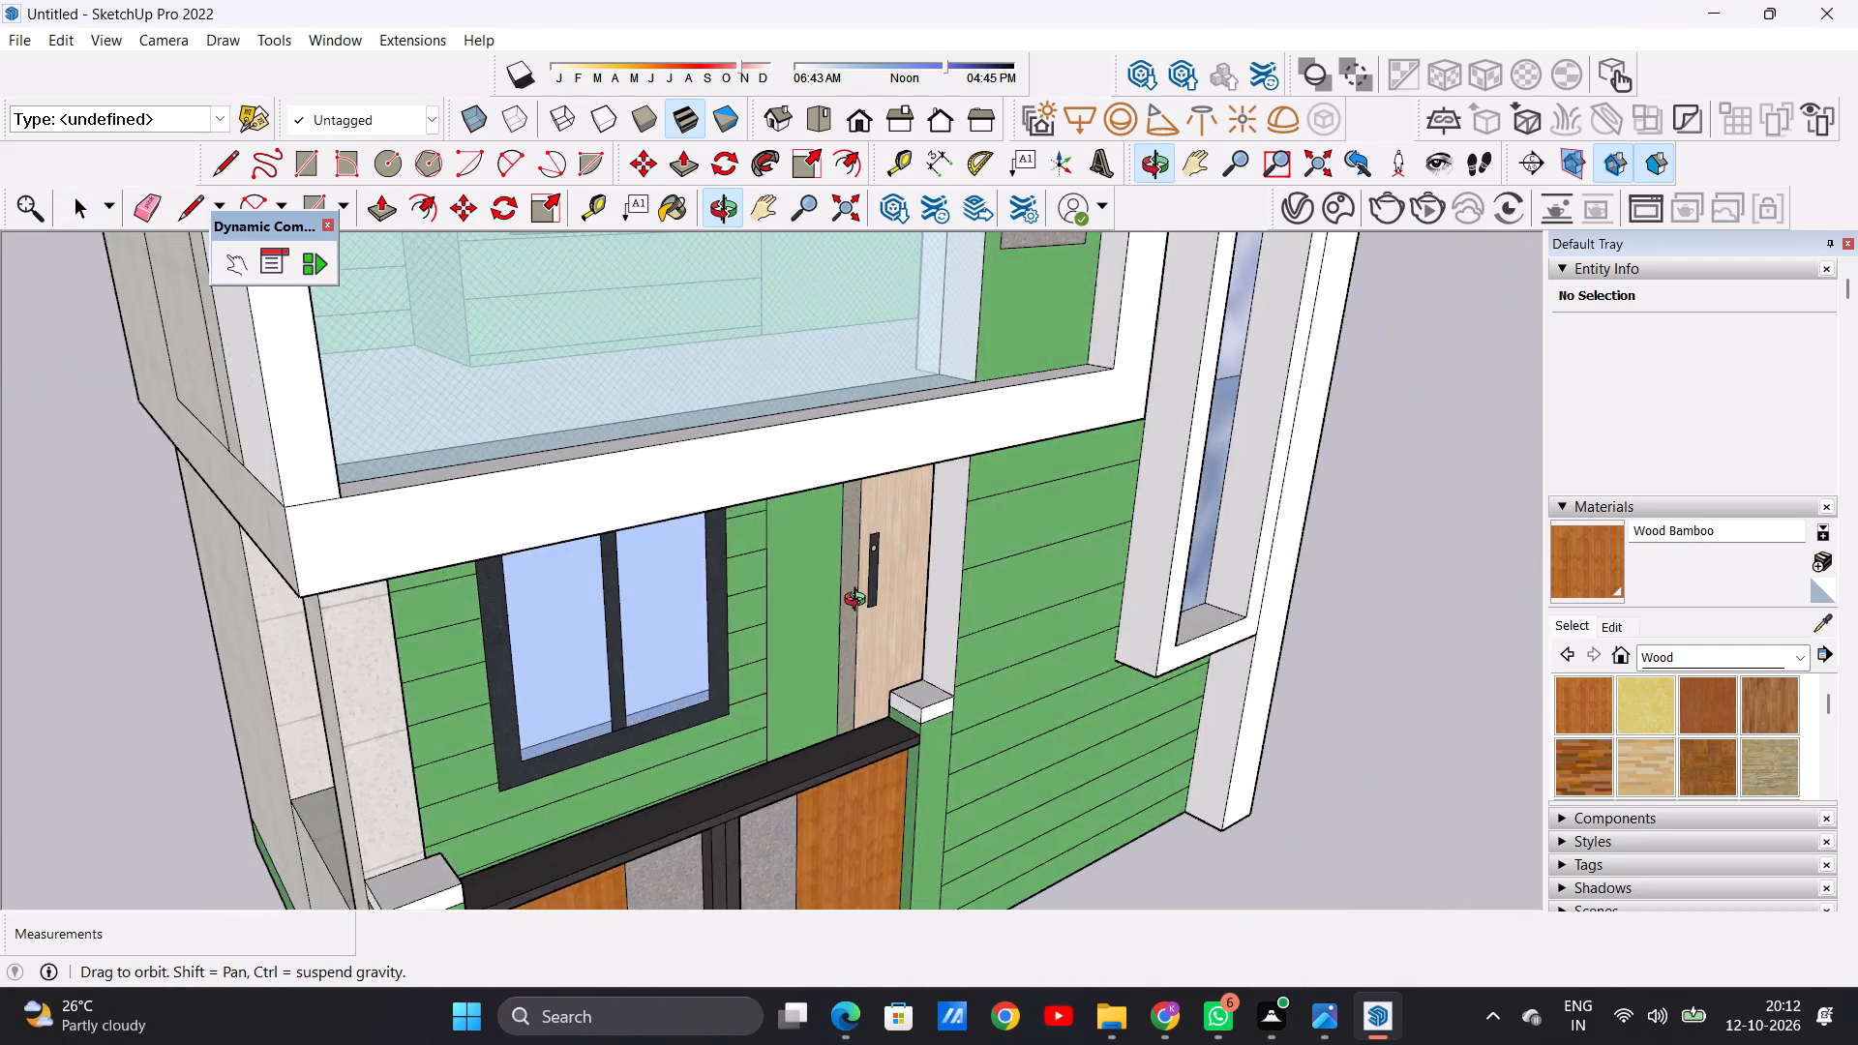
{"action": "middle_click_drag", "start_coordinate": [859, 602], "coordinate": [571, 546]}
{"action": "scroll", "coordinate": [494, 566], "scroll_direction": "up", "scroll_amount": 5}
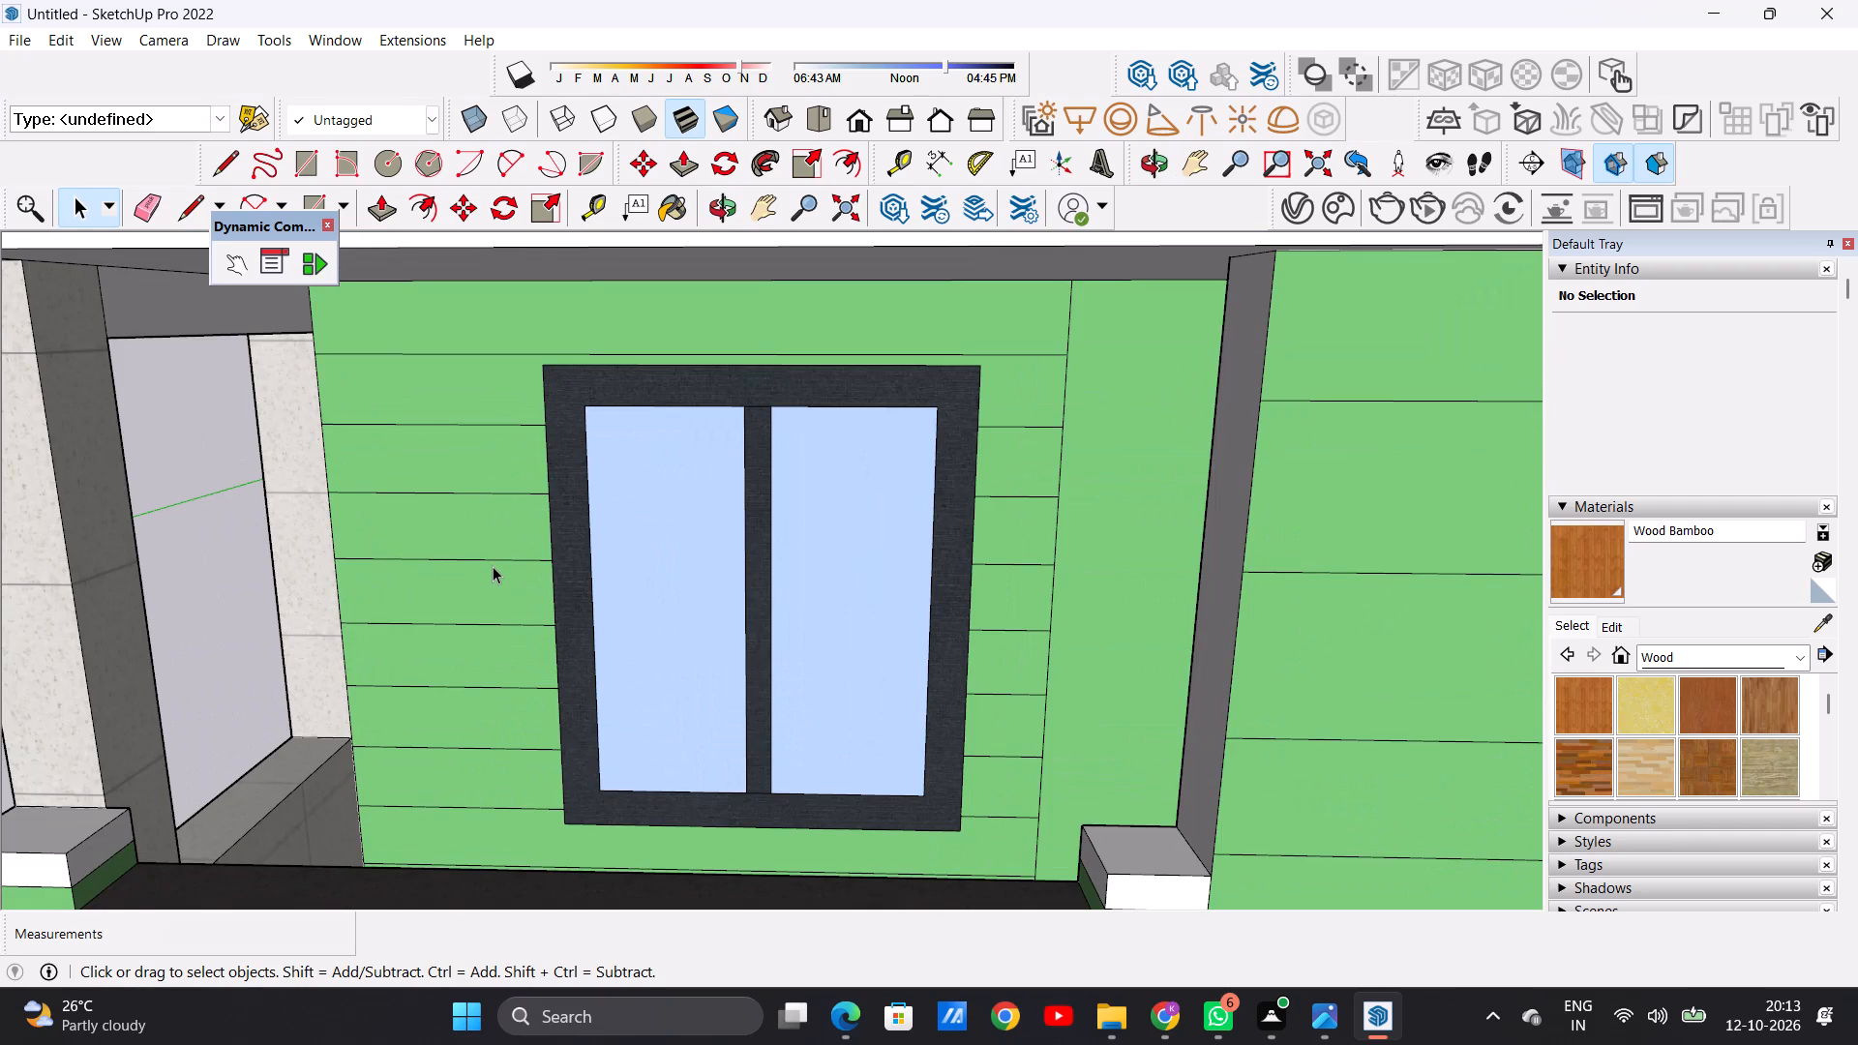
{"action": "scroll", "coordinate": [484, 606], "scroll_direction": "down", "scroll_amount": 8}
{"action": "scroll", "coordinate": [505, 566], "scroll_direction": "up", "scroll_amount": 7}
{"action": "middle_click", "coordinate": [499, 581]}
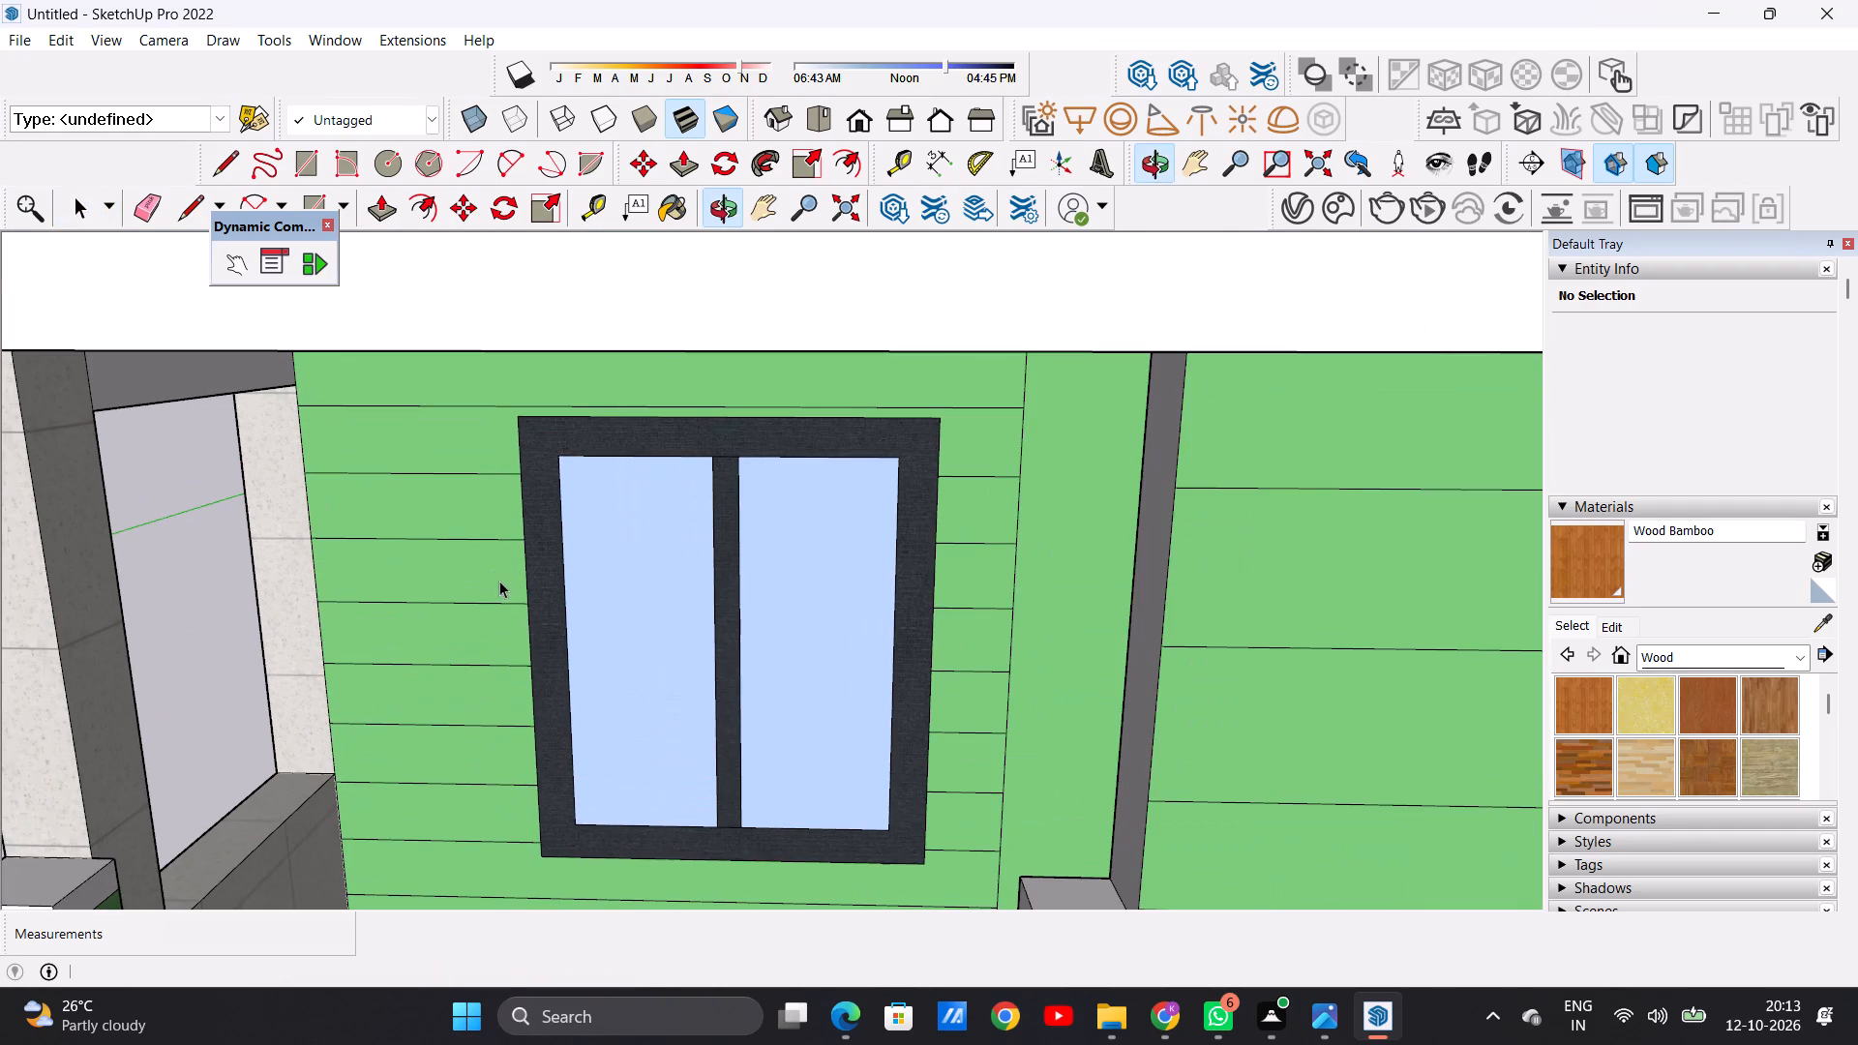
{"action": "scroll", "coordinate": [523, 539], "scroll_direction": "down", "scroll_amount": 11}
{"action": "middle_click_drag", "start_coordinate": [451, 587], "coordinate": [801, 576]}
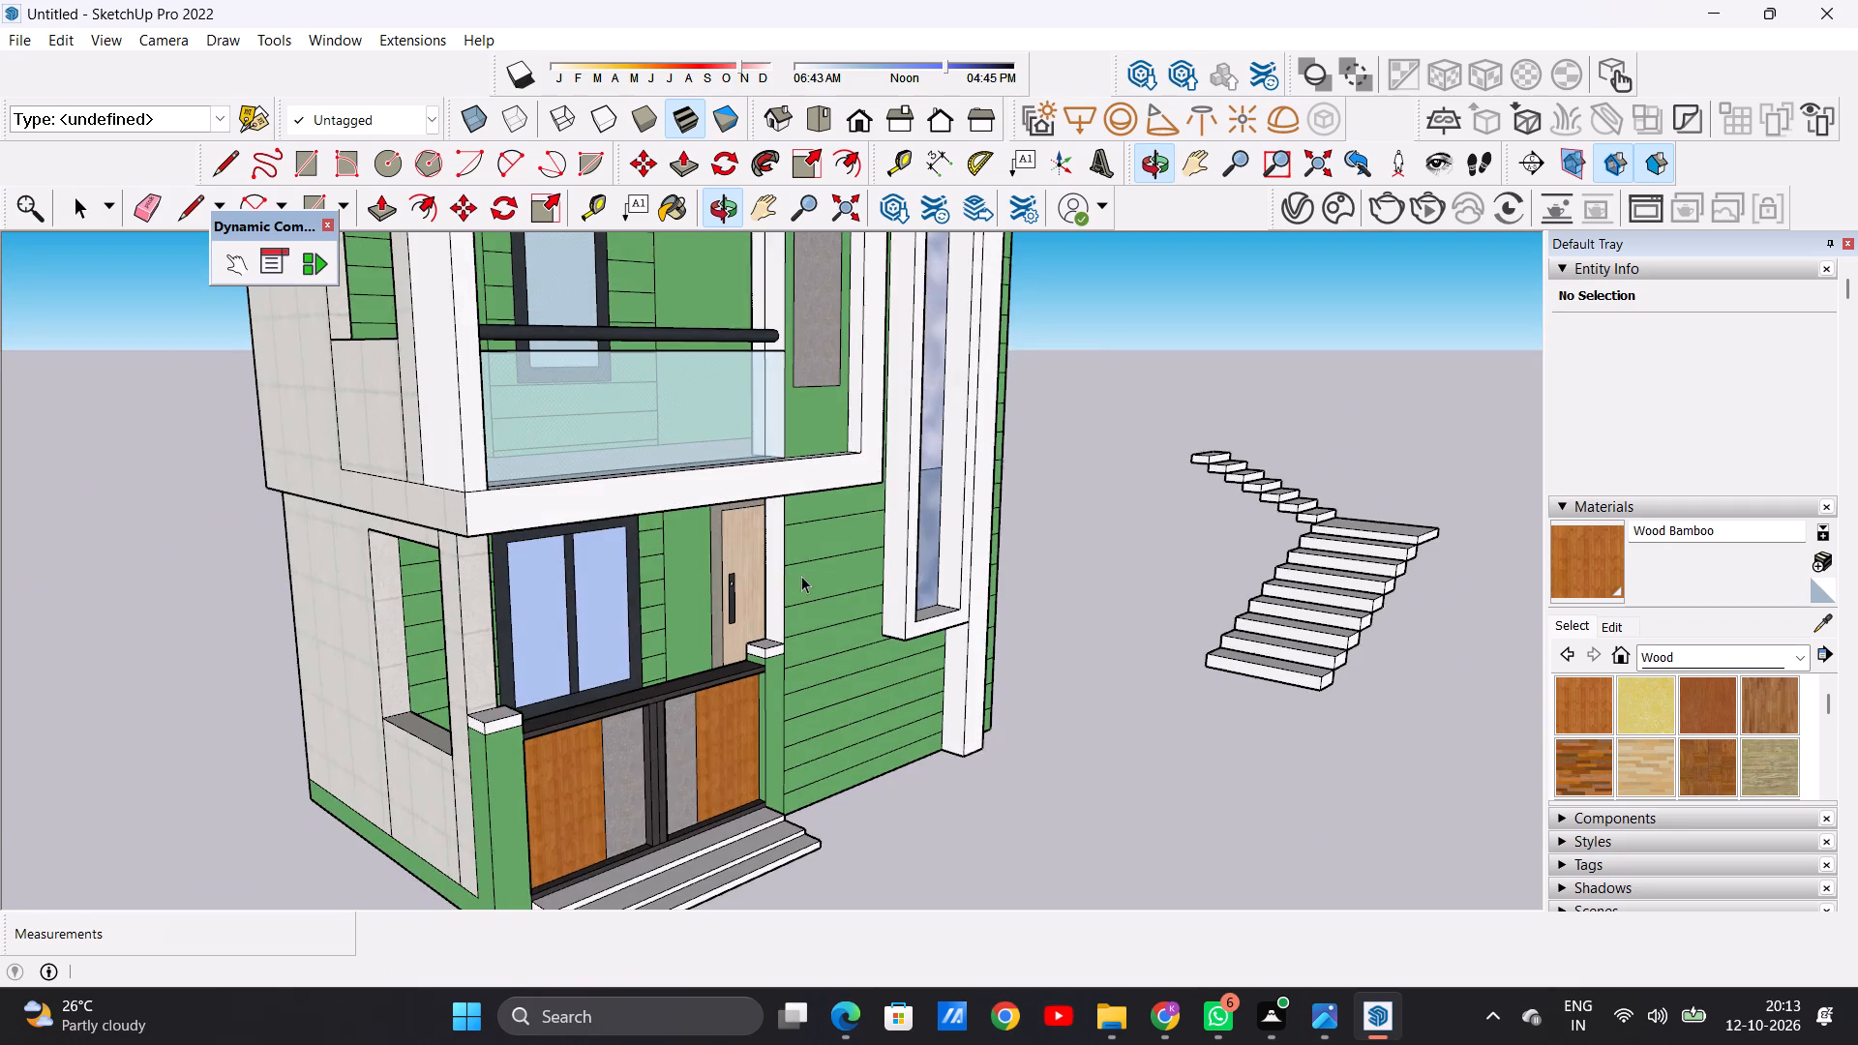
{"action": "scroll", "coordinate": [801, 576], "scroll_direction": "up", "scroll_amount": 9}
{"action": "scroll", "coordinate": [554, 578], "scroll_direction": "down", "scroll_amount": 1}
{"action": "scroll", "coordinate": [554, 578], "scroll_direction": "up", "scroll_amount": 5}
{"action": "scroll", "coordinate": [659, 514], "scroll_direction": "down", "scroll_amount": 5}
{"action": "scroll", "coordinate": [659, 514], "scroll_direction": "up", "scroll_amount": 1}
{"action": "scroll", "coordinate": [659, 512], "scroll_direction": "down", "scroll_amount": 3}
{"action": "middle_click_drag", "start_coordinate": [664, 503], "coordinate": [528, 513]}
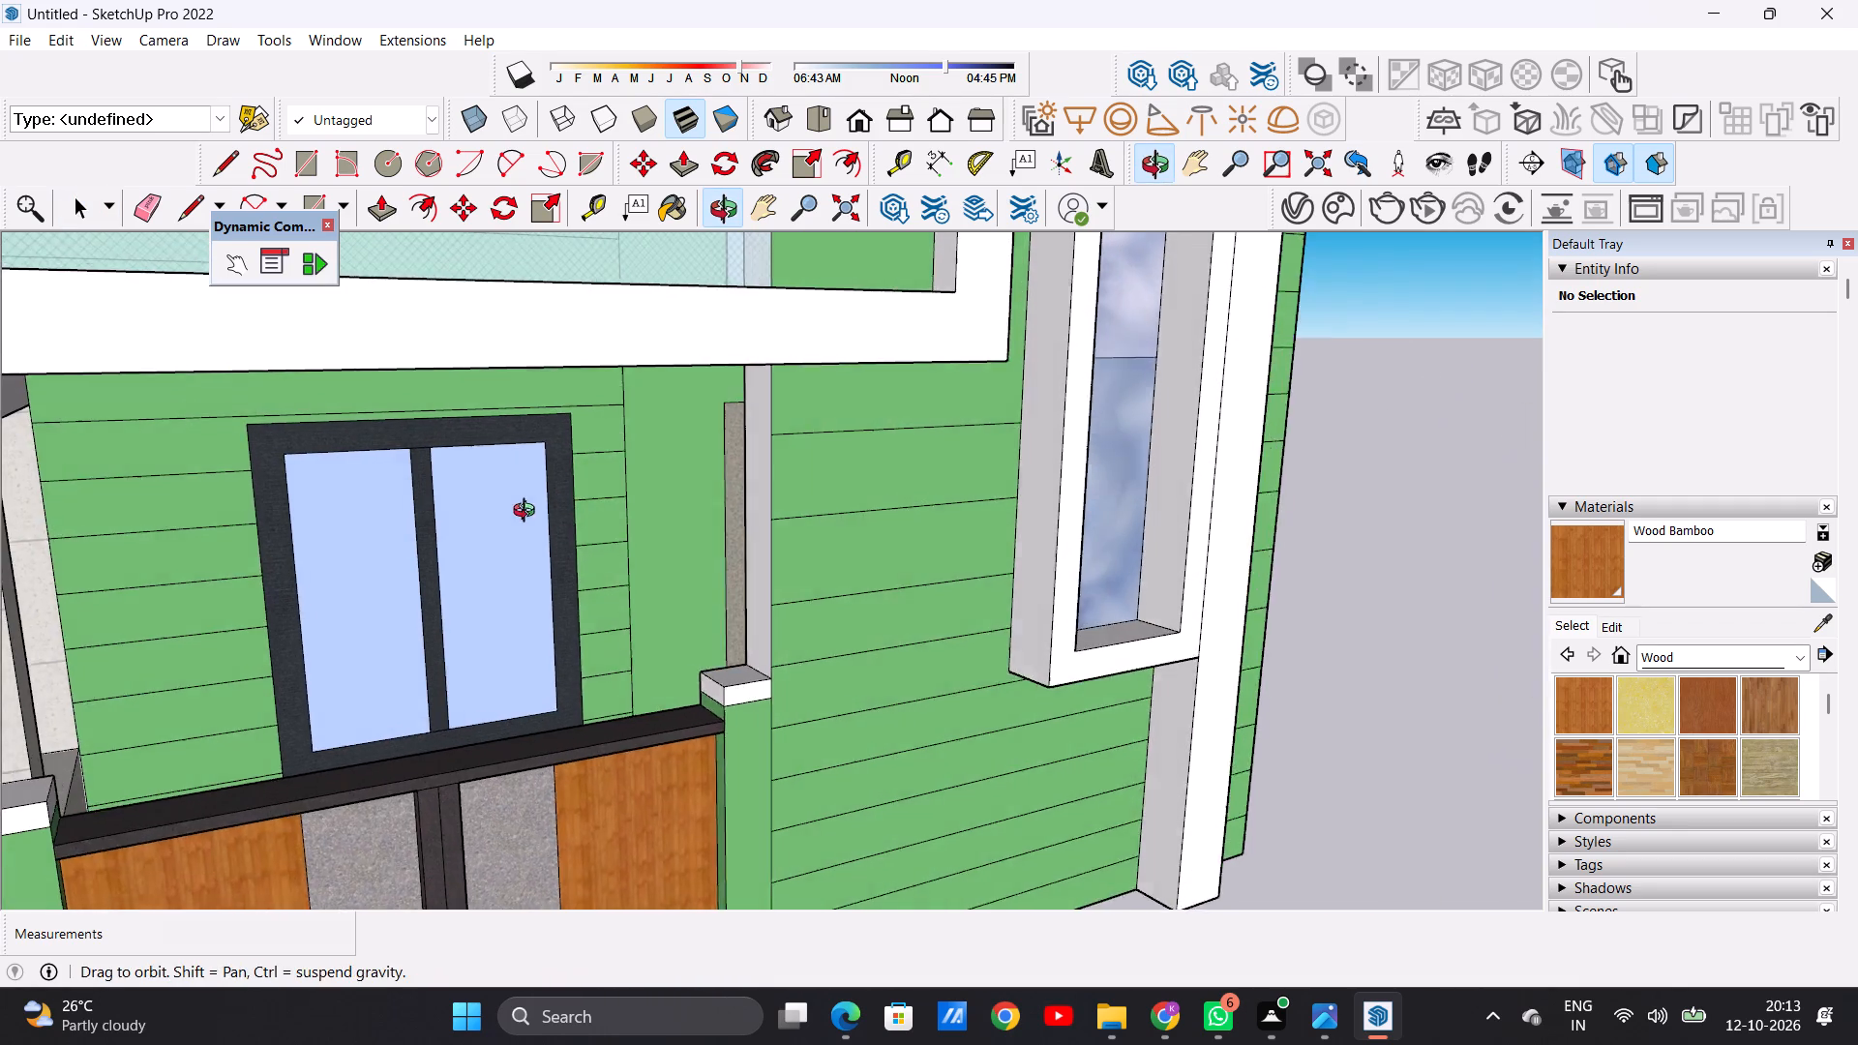
{"action": "middle_click_drag", "start_coordinate": [528, 513], "coordinate": [520, 513]}
{"action": "scroll", "coordinate": [520, 513], "scroll_direction": "up", "scroll_amount": 1}
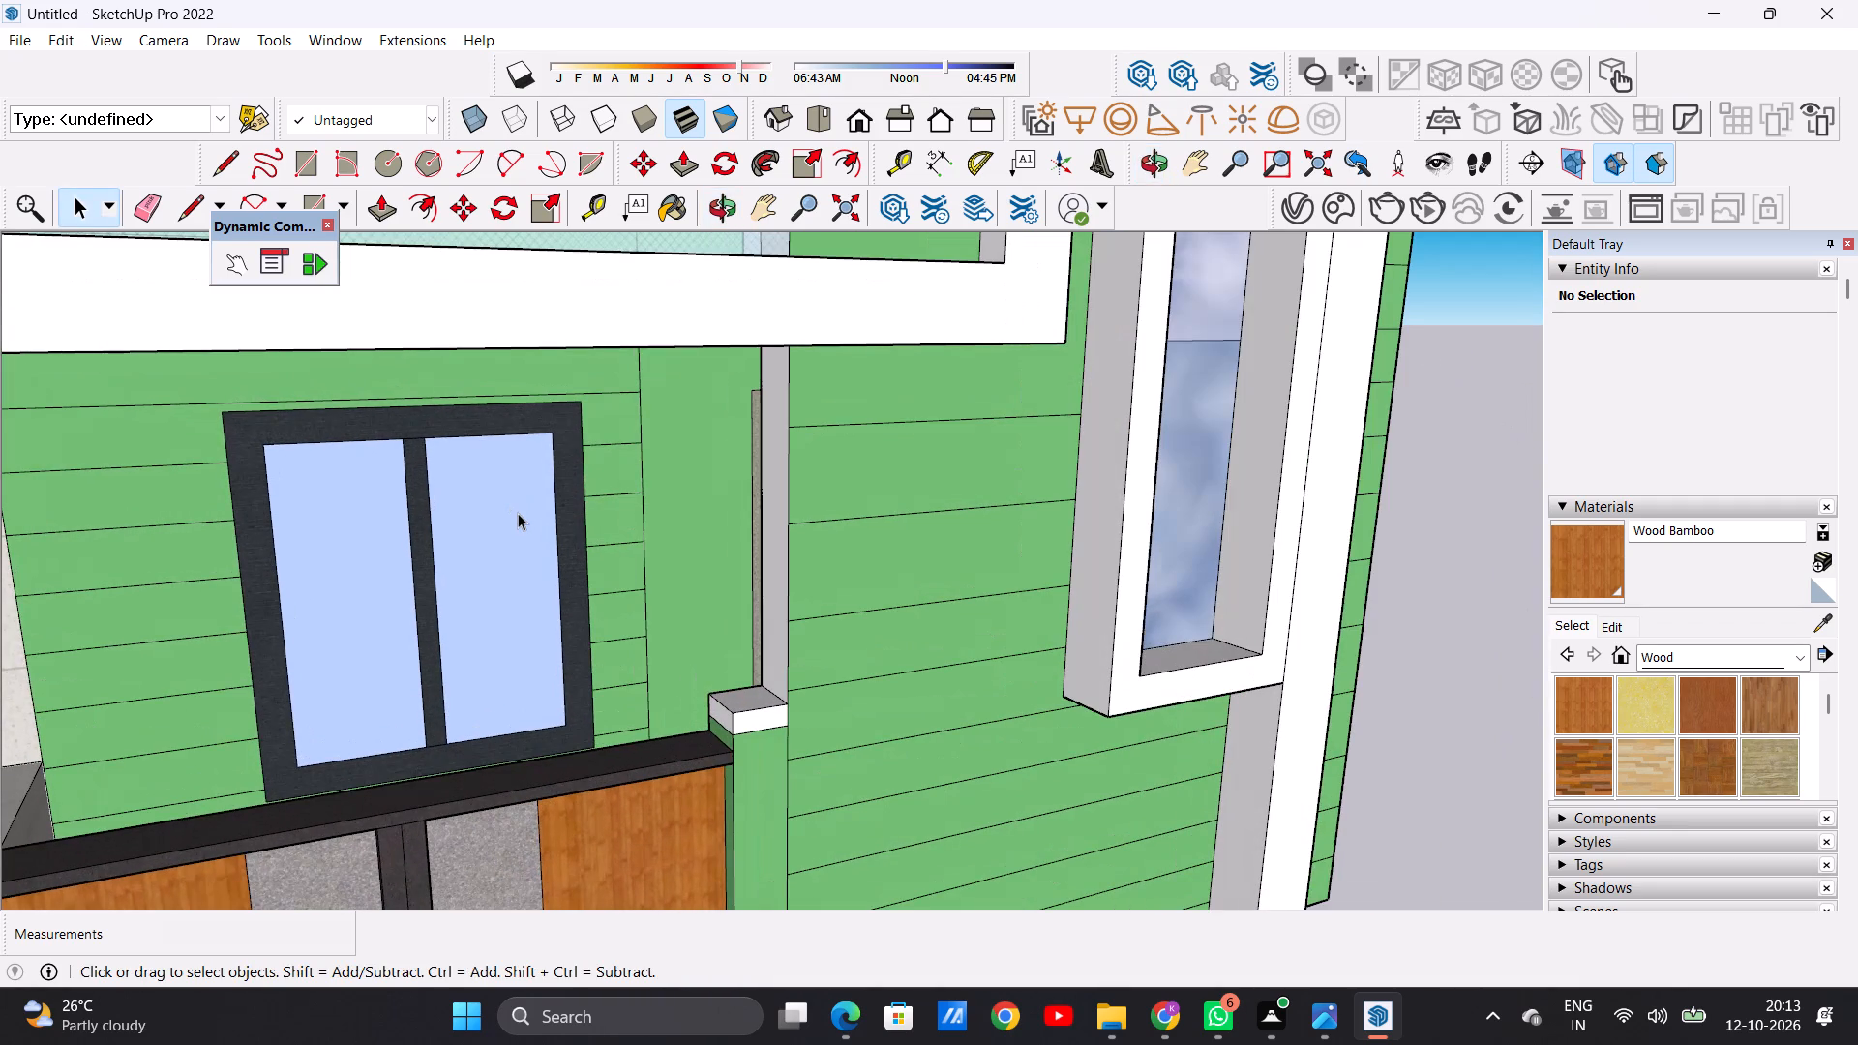
{"action": "scroll", "coordinate": [525, 481], "scroll_direction": "down", "scroll_amount": 6}
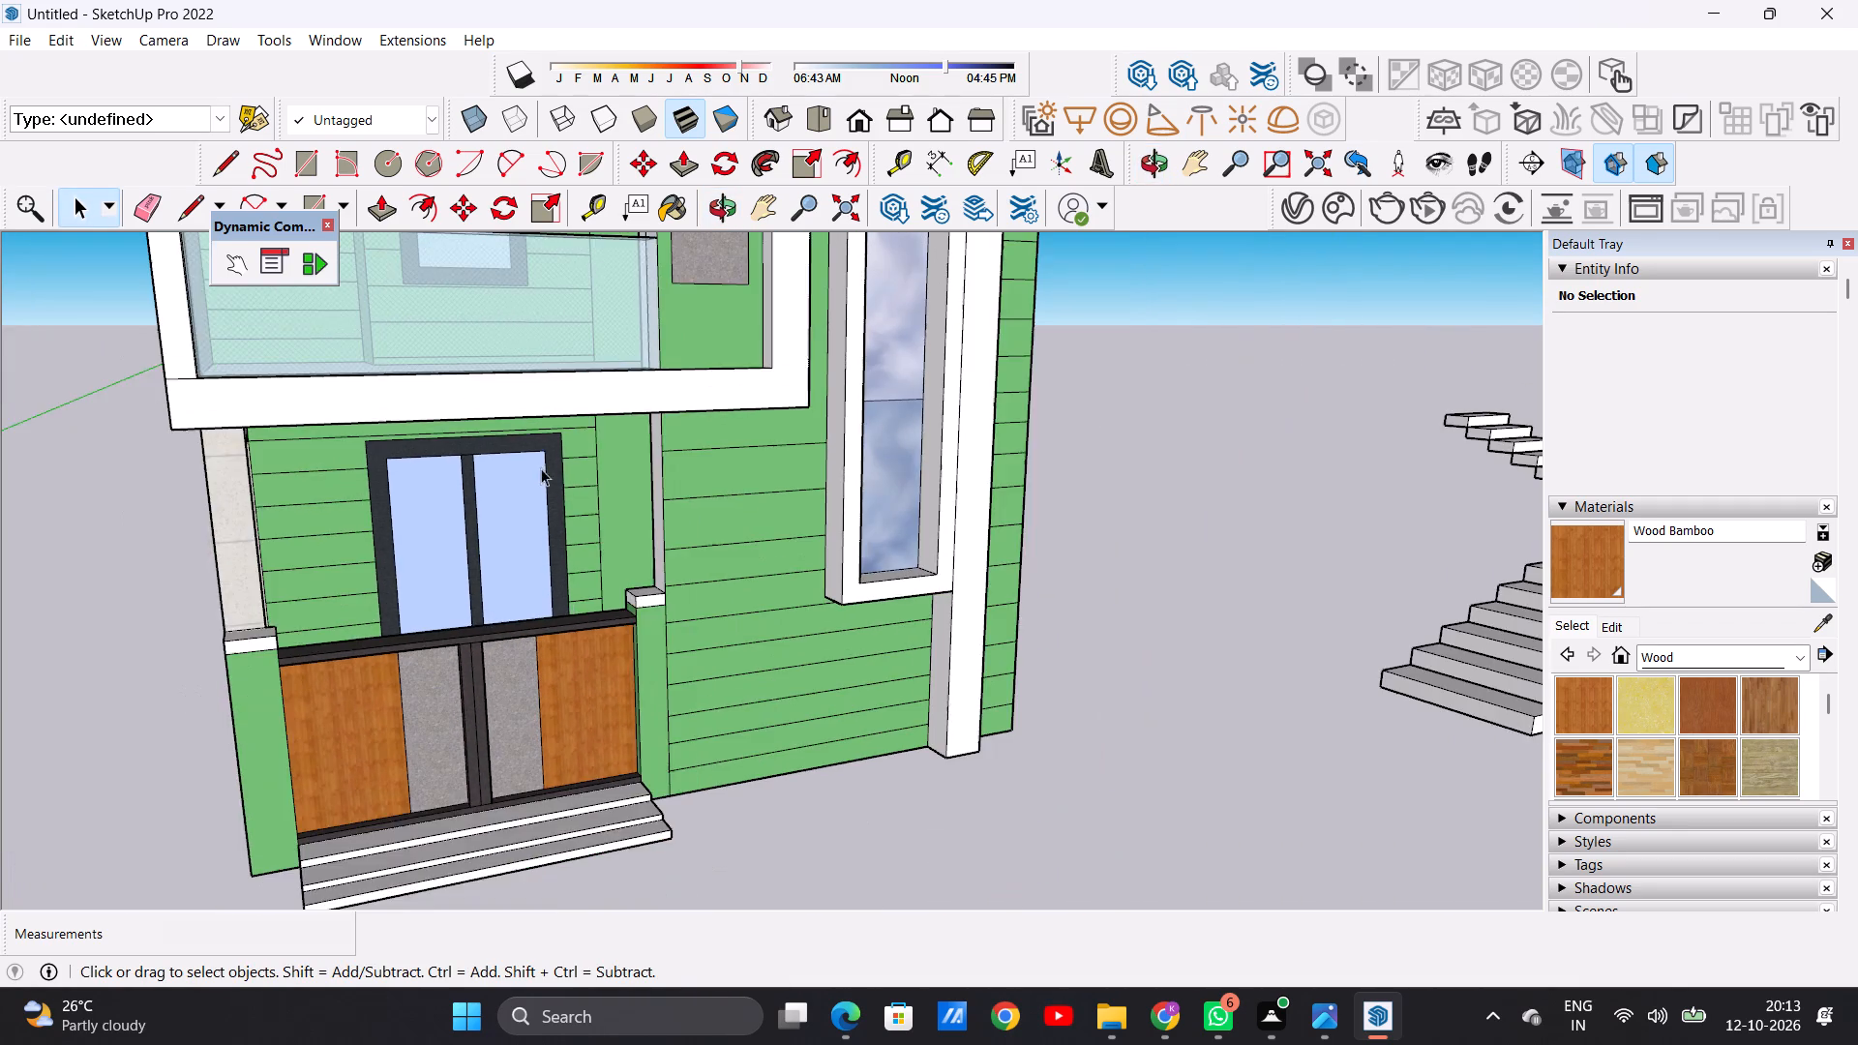
{"action": "middle_click_drag", "start_coordinate": [521, 508], "coordinate": [722, 508]}
{"action": "scroll", "coordinate": [517, 522], "scroll_direction": "up", "scroll_amount": 3}
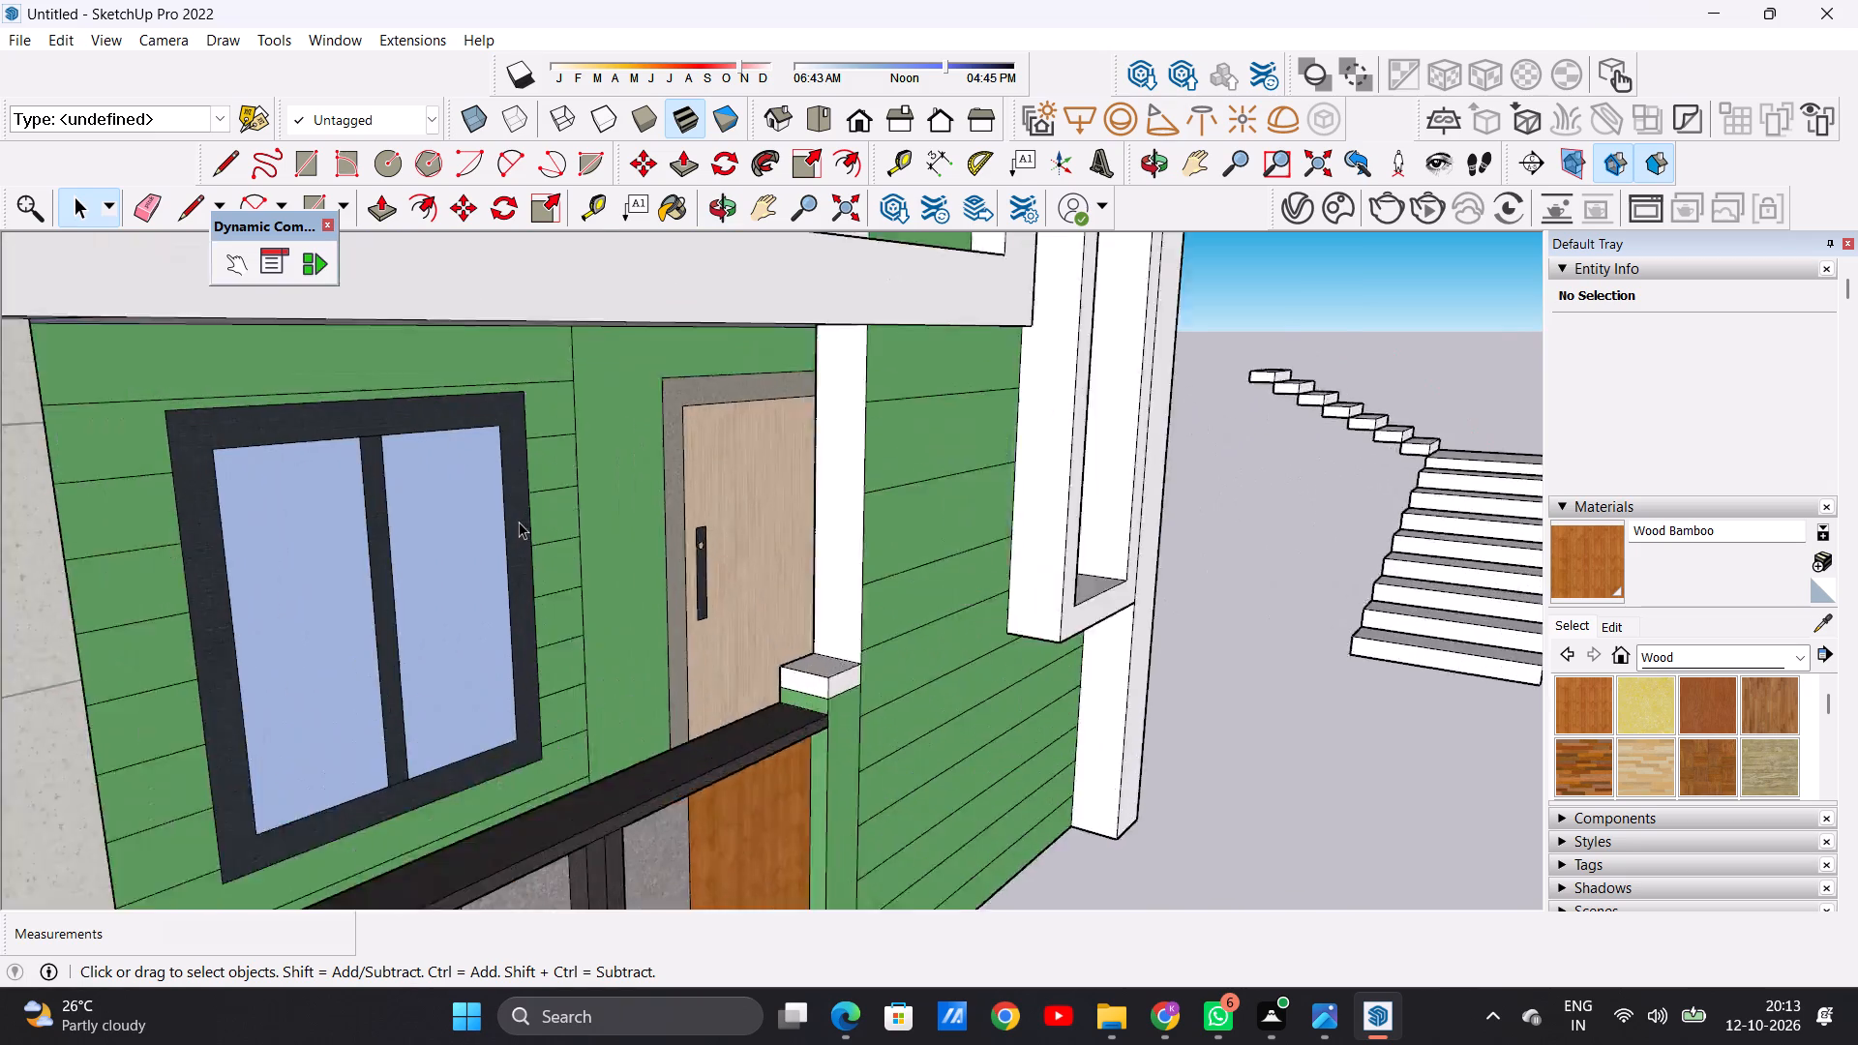
{"action": "scroll", "coordinate": [519, 522], "scroll_direction": "up", "scroll_amount": 10}
{"action": "scroll", "coordinate": [572, 570], "scroll_direction": "down", "scroll_amount": 7}
{"action": "key", "text": "space"}
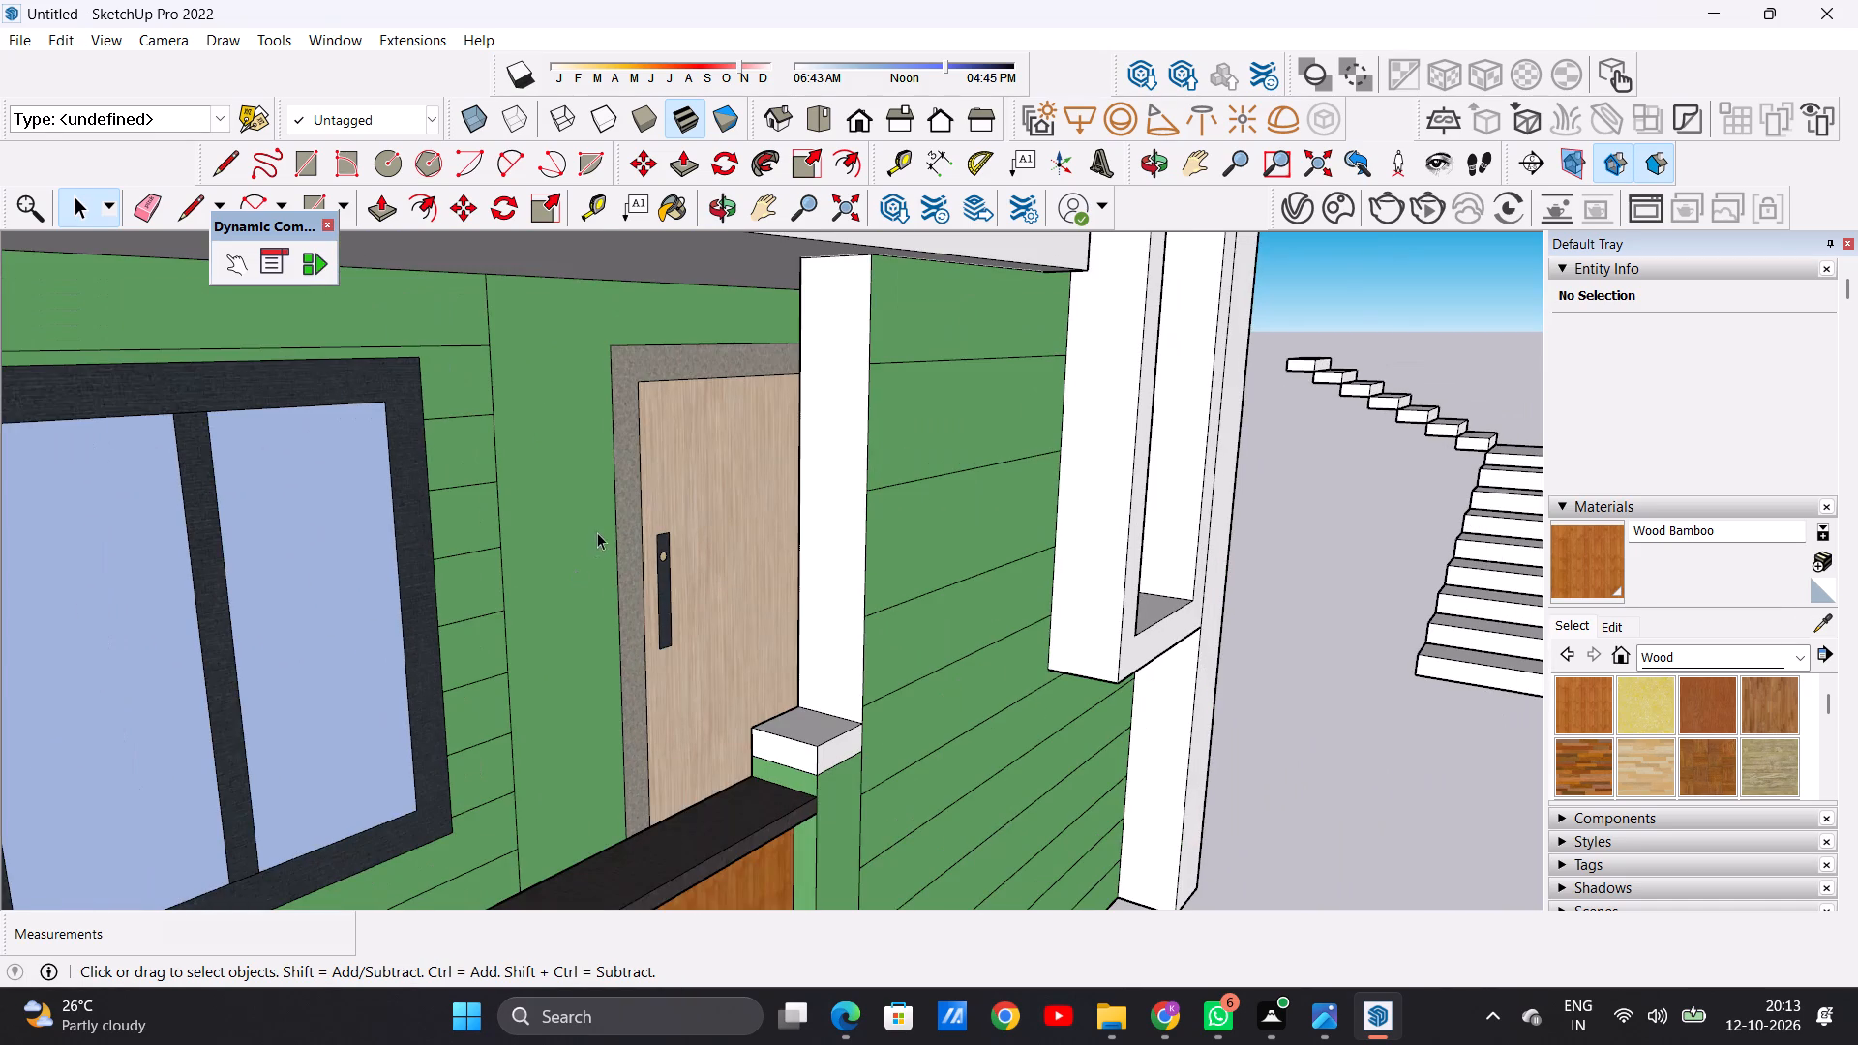
{"action": "scroll", "coordinate": [558, 458], "scroll_direction": "down", "scroll_amount": 13}
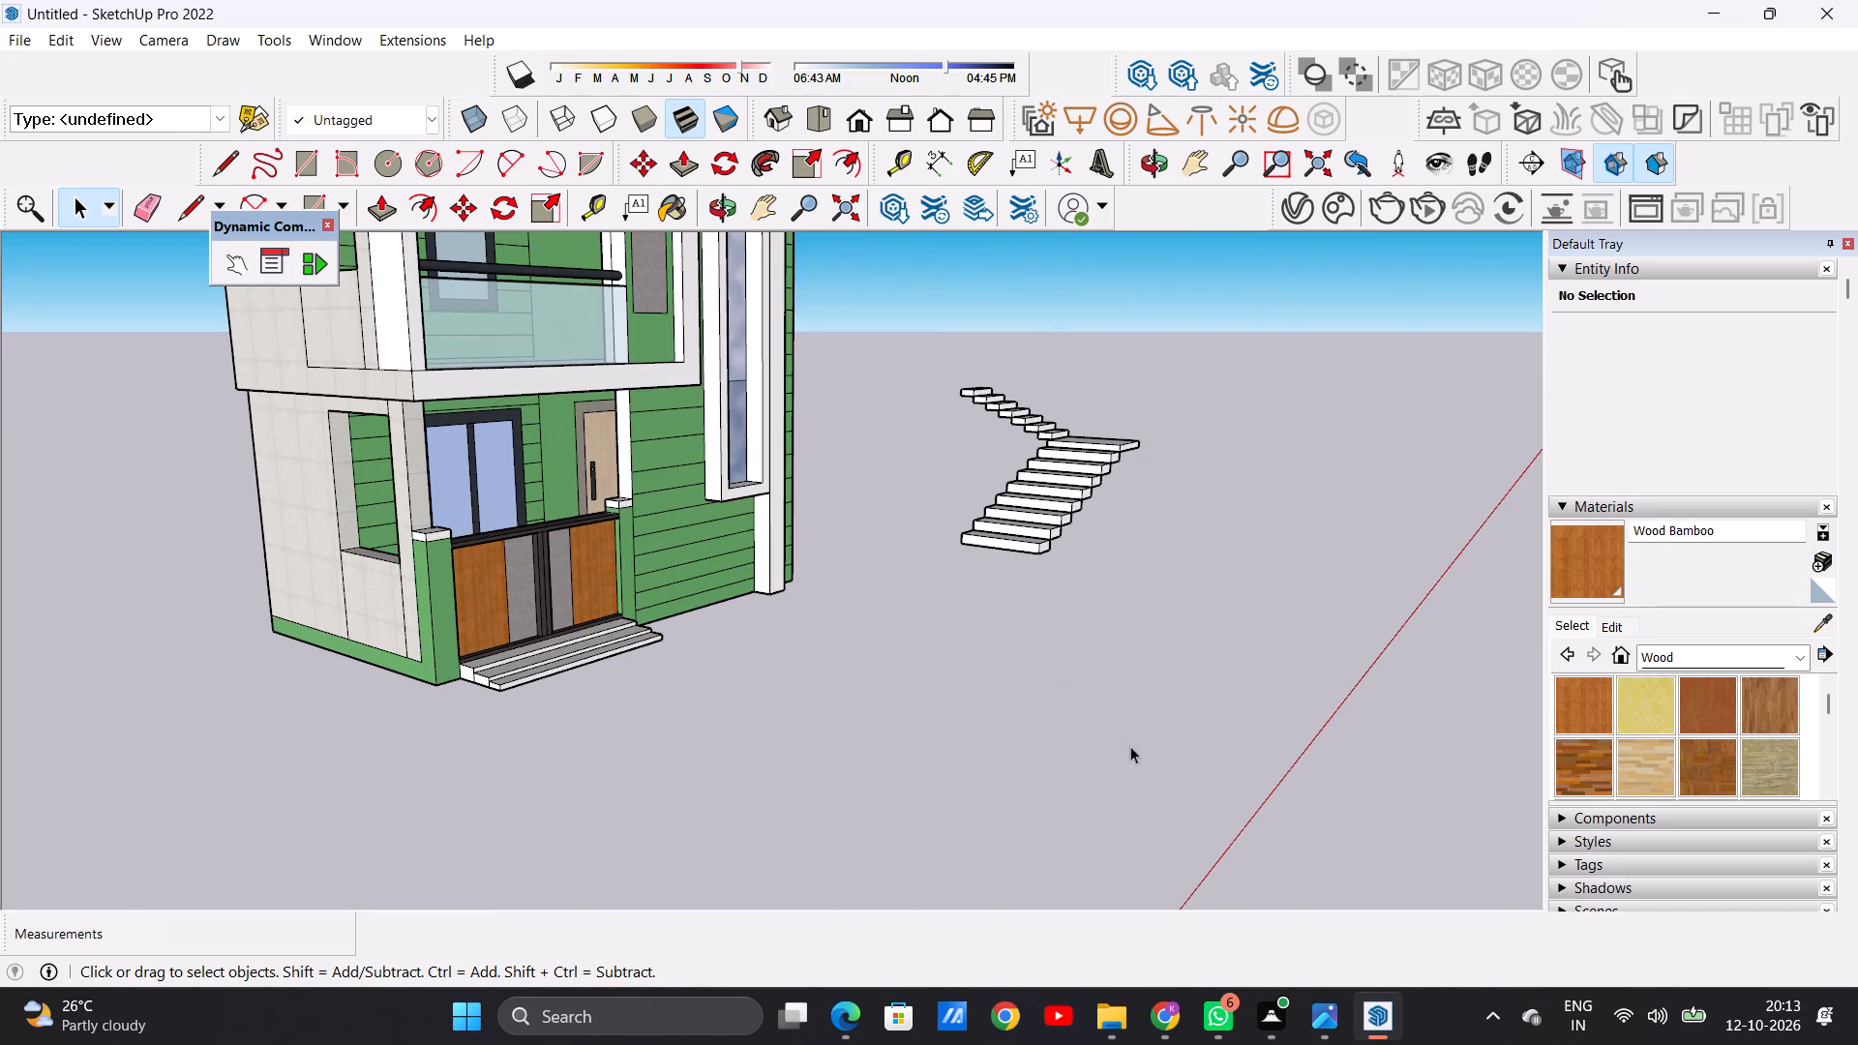
Examine the upper storeys, including the terrace parapet and glass railing, the projecting roof slab and the dark vertical fins.
{"action": "scroll", "coordinate": [1128, 743], "scroll_direction": "down", "scroll_amount": 8}
{"action": "middle_click_drag", "start_coordinate": [1149, 740], "coordinate": [724, 643]}
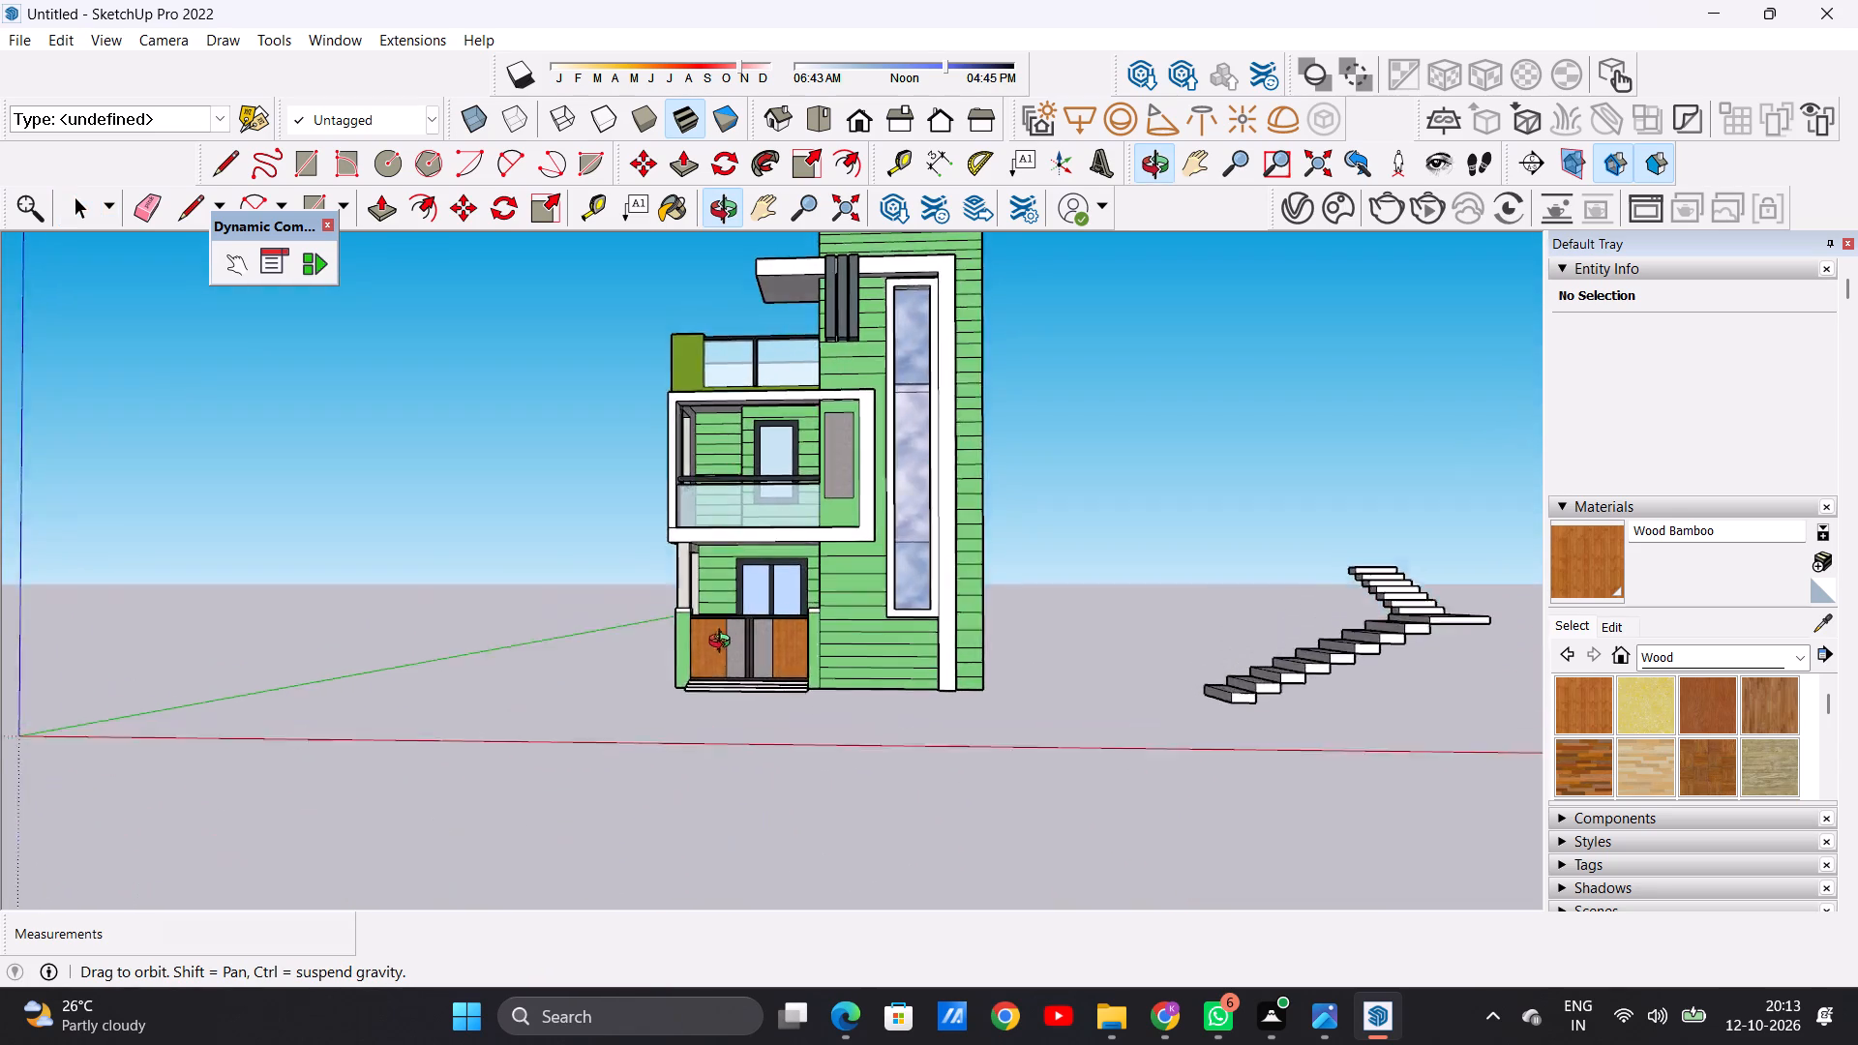
{"action": "middle_click_drag", "start_coordinate": [724, 643], "coordinate": [749, 771]}
{"action": "scroll", "coordinate": [858, 280], "scroll_direction": "up", "scroll_amount": 5}
{"action": "scroll", "coordinate": [848, 292], "scroll_direction": "down", "scroll_amount": 1}
{"action": "scroll", "coordinate": [741, 333], "scroll_direction": "up", "scroll_amount": 4}
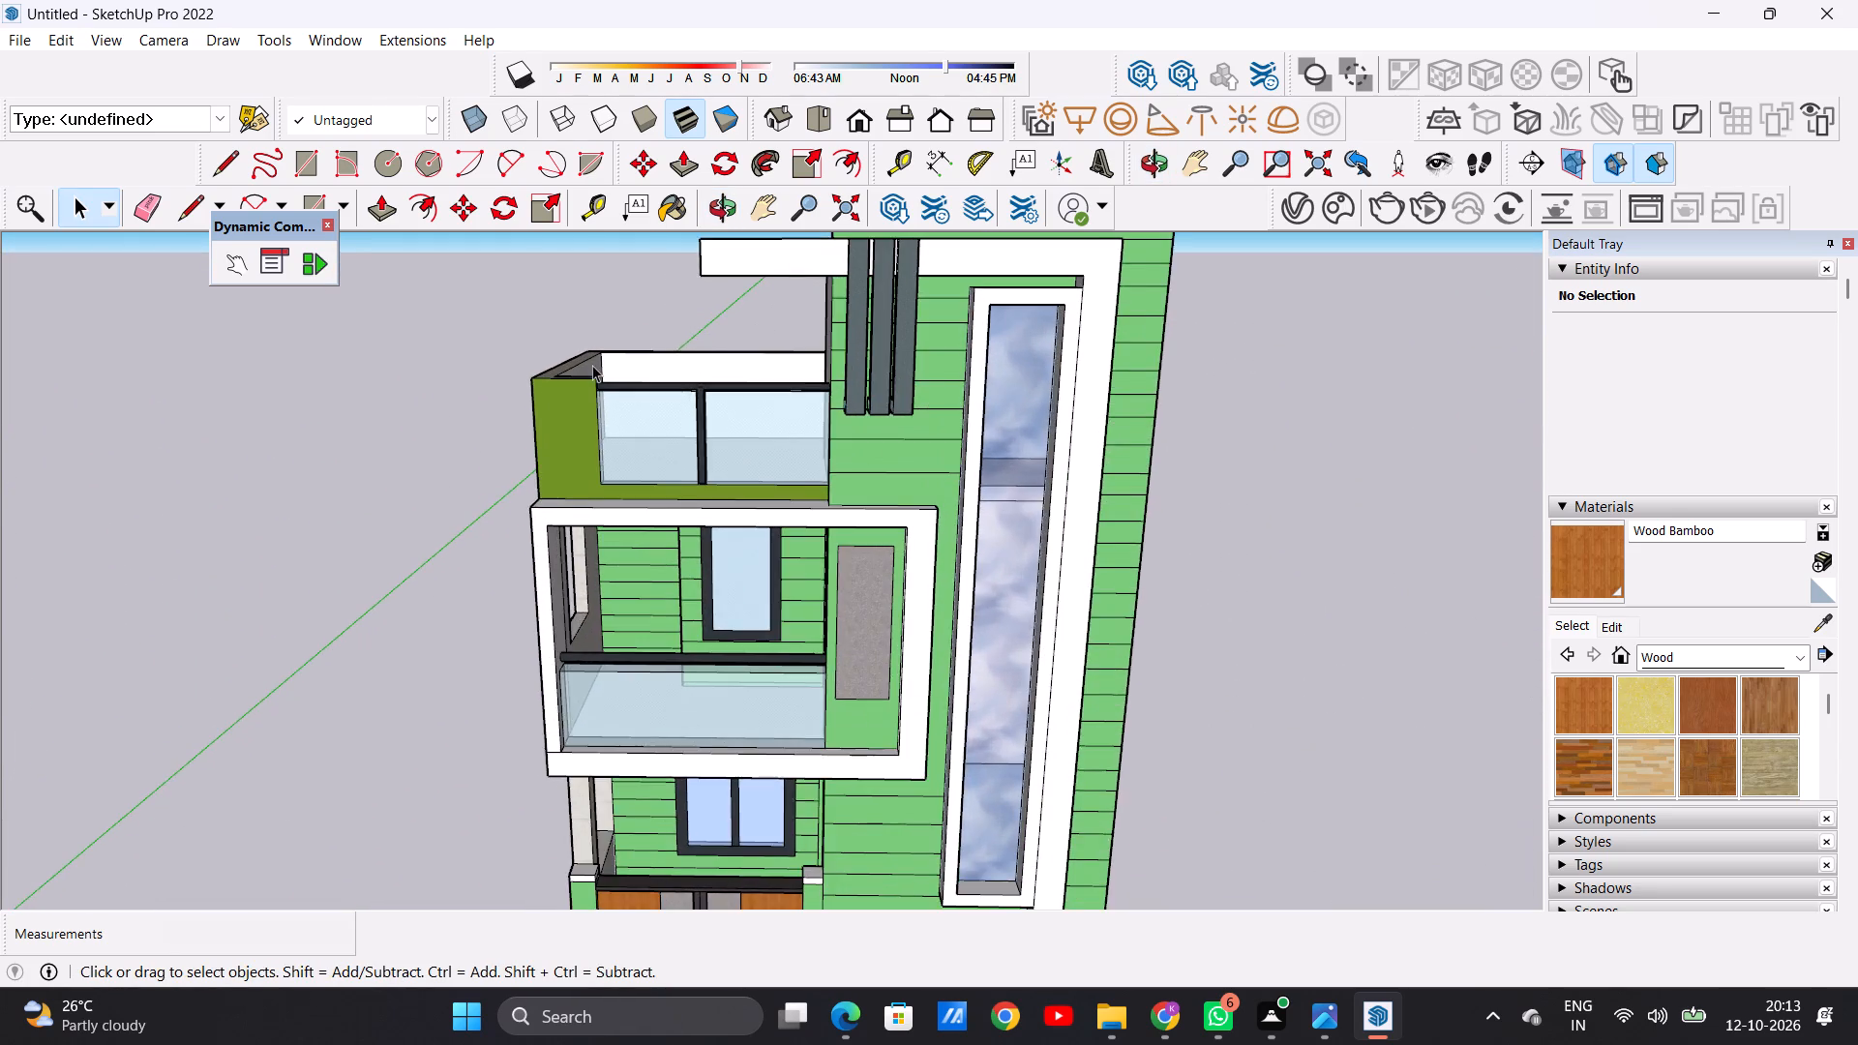
{"action": "middle_click_drag", "start_coordinate": [592, 367], "coordinate": [872, 376]}
{"action": "scroll", "coordinate": [861, 312], "scroll_direction": "up", "scroll_amount": 1}
{"action": "scroll", "coordinate": [861, 312], "scroll_direction": "down", "scroll_amount": 1}
{"action": "scroll", "coordinate": [861, 312], "scroll_direction": "up", "scroll_amount": 6}
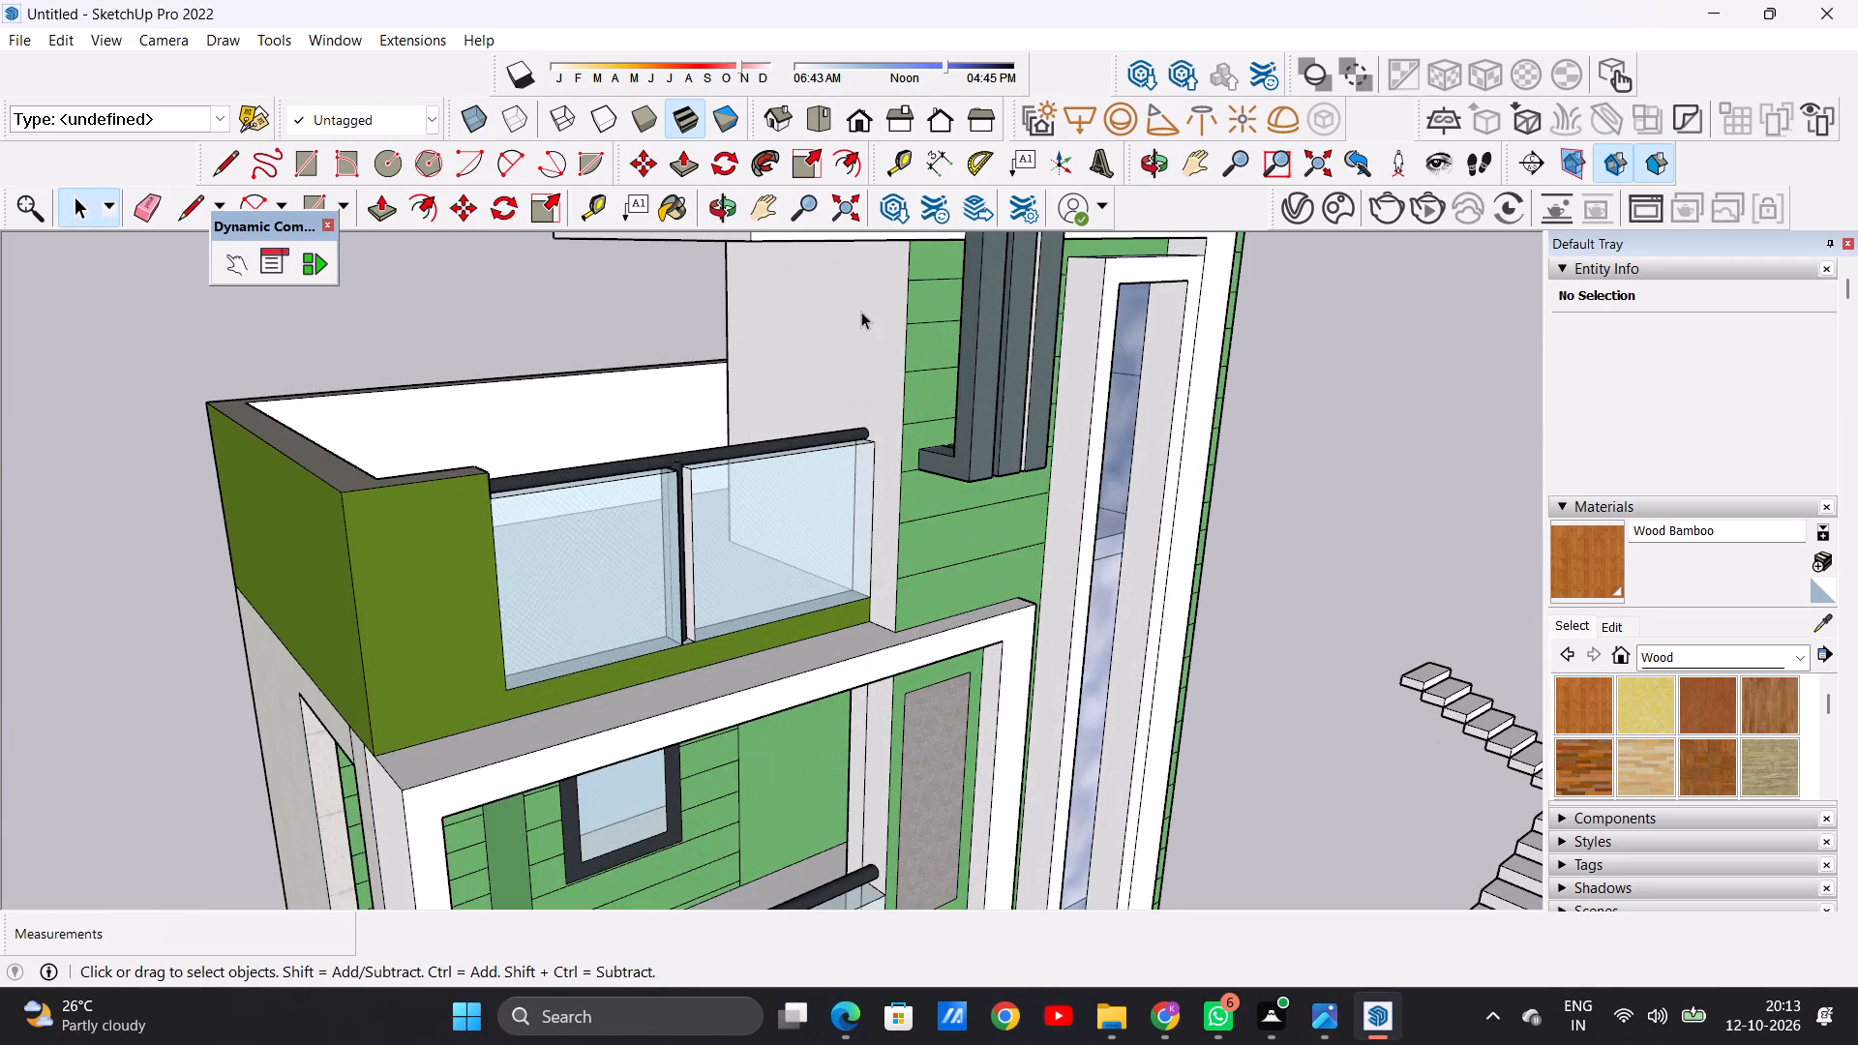
{"action": "scroll", "coordinate": [861, 312], "scroll_direction": "down", "scroll_amount": 3}
{"action": "scroll", "coordinate": [837, 422], "scroll_direction": "down", "scroll_amount": 9}
{"action": "scroll", "coordinate": [835, 342], "scroll_direction": "up", "scroll_amount": 7}
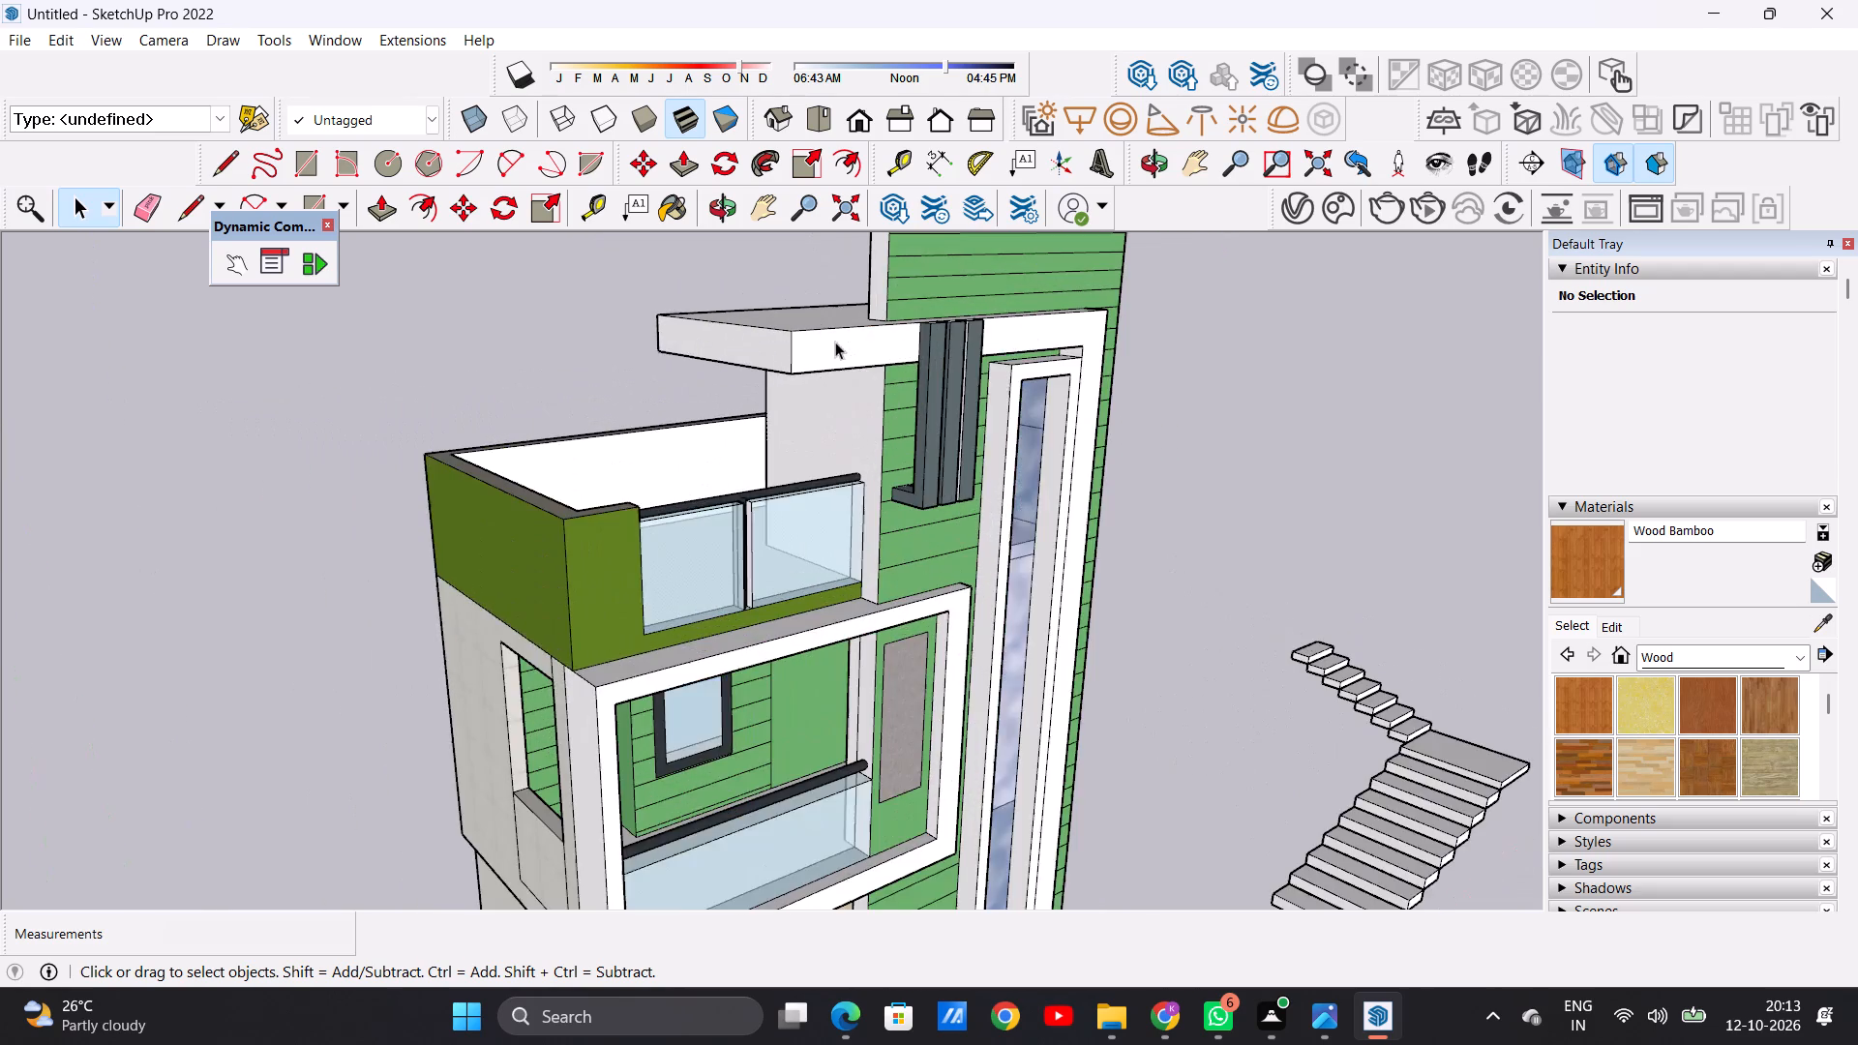
{"action": "middle_click_drag", "start_coordinate": [861, 408], "coordinate": [668, 263]}
{"action": "scroll", "coordinate": [764, 310], "scroll_direction": "up", "scroll_amount": 4}
{"action": "scroll", "coordinate": [764, 310], "scroll_direction": "down", "scroll_amount": 1}
{"action": "scroll", "coordinate": [764, 310], "scroll_direction": "up", "scroll_amount": 2}
{"action": "middle_click_drag", "start_coordinate": [810, 415], "coordinate": [717, 265]}
{"action": "scroll", "coordinate": [747, 311], "scroll_direction": "up", "scroll_amount": 7}
{"action": "scroll", "coordinate": [756, 366], "scroll_direction": "down", "scroll_amount": 4}
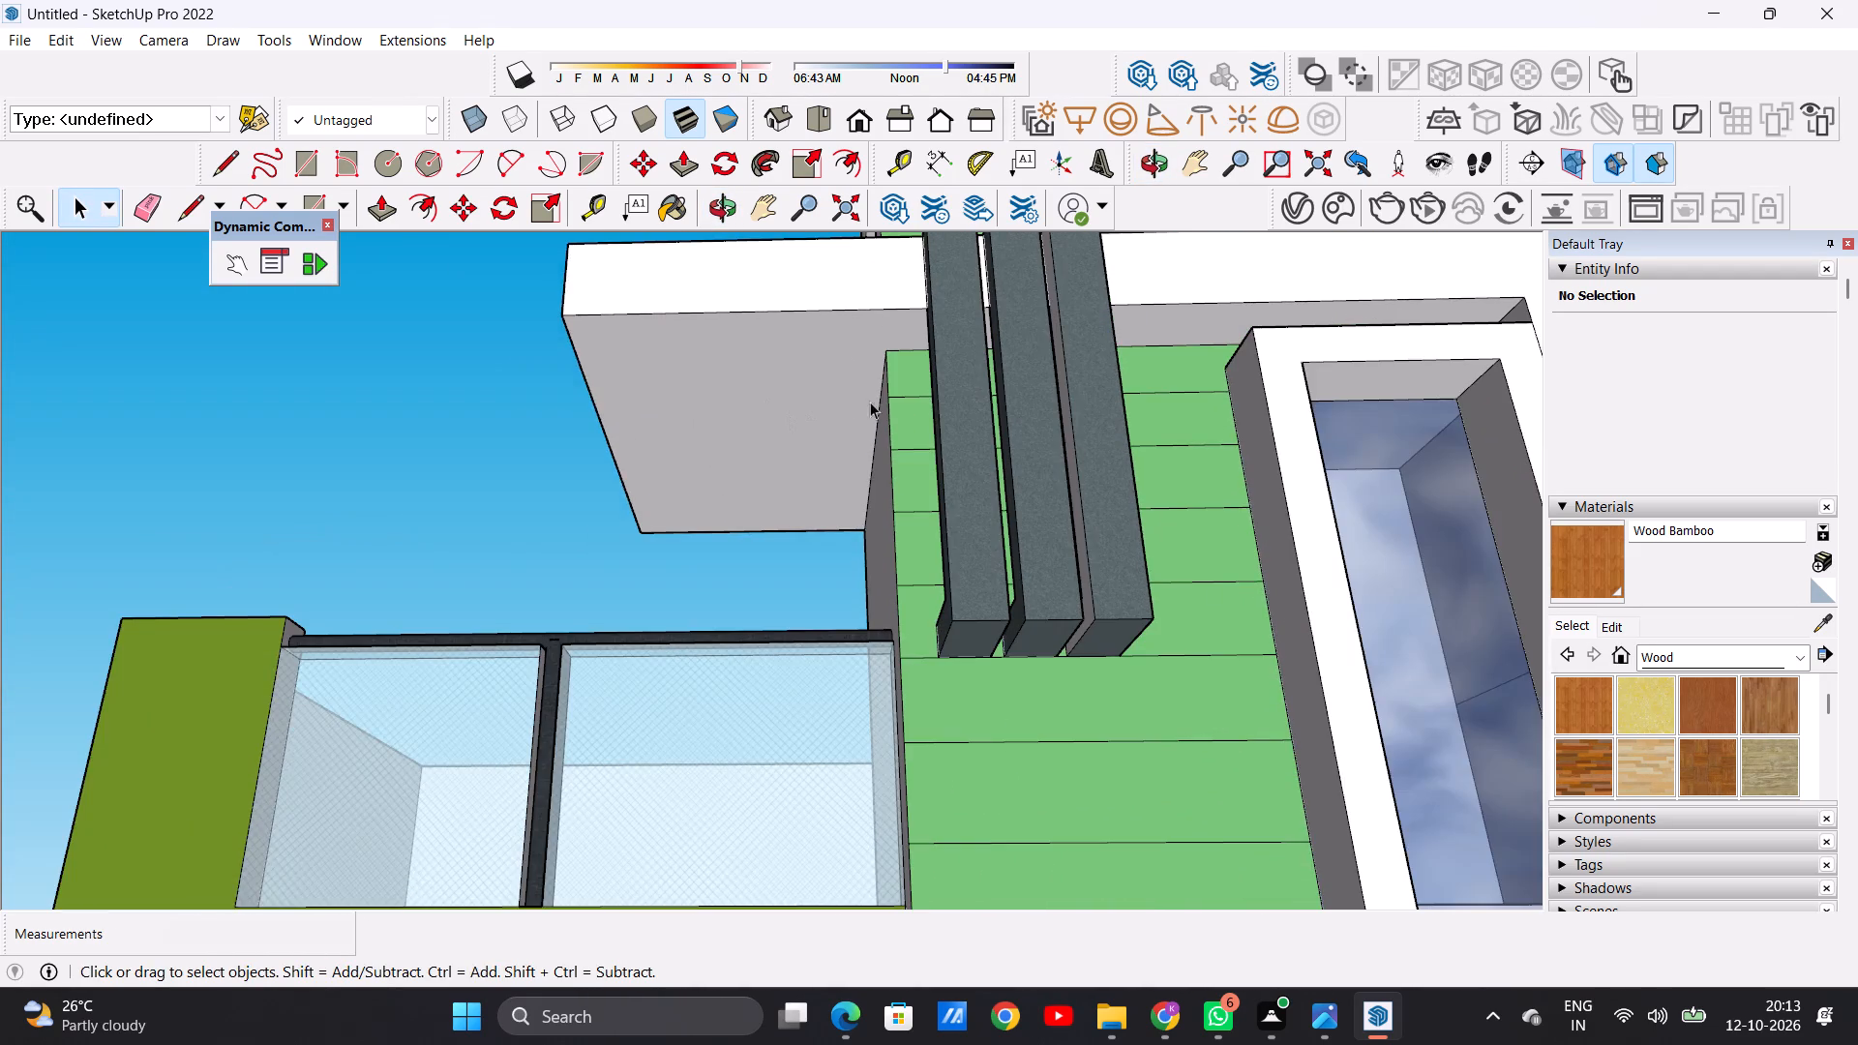
Paint the unpainted side face between the vertical fins on the upper facade with the Formica Speckled Grey synthetic surface.
{"action": "scroll", "coordinate": [811, 455], "scroll_direction": "down", "scroll_amount": 7}
{"action": "middle_click_drag", "start_coordinate": [846, 479], "coordinate": [983, 630]}
{"action": "scroll", "coordinate": [914, 407], "scroll_direction": "up", "scroll_amount": 3}
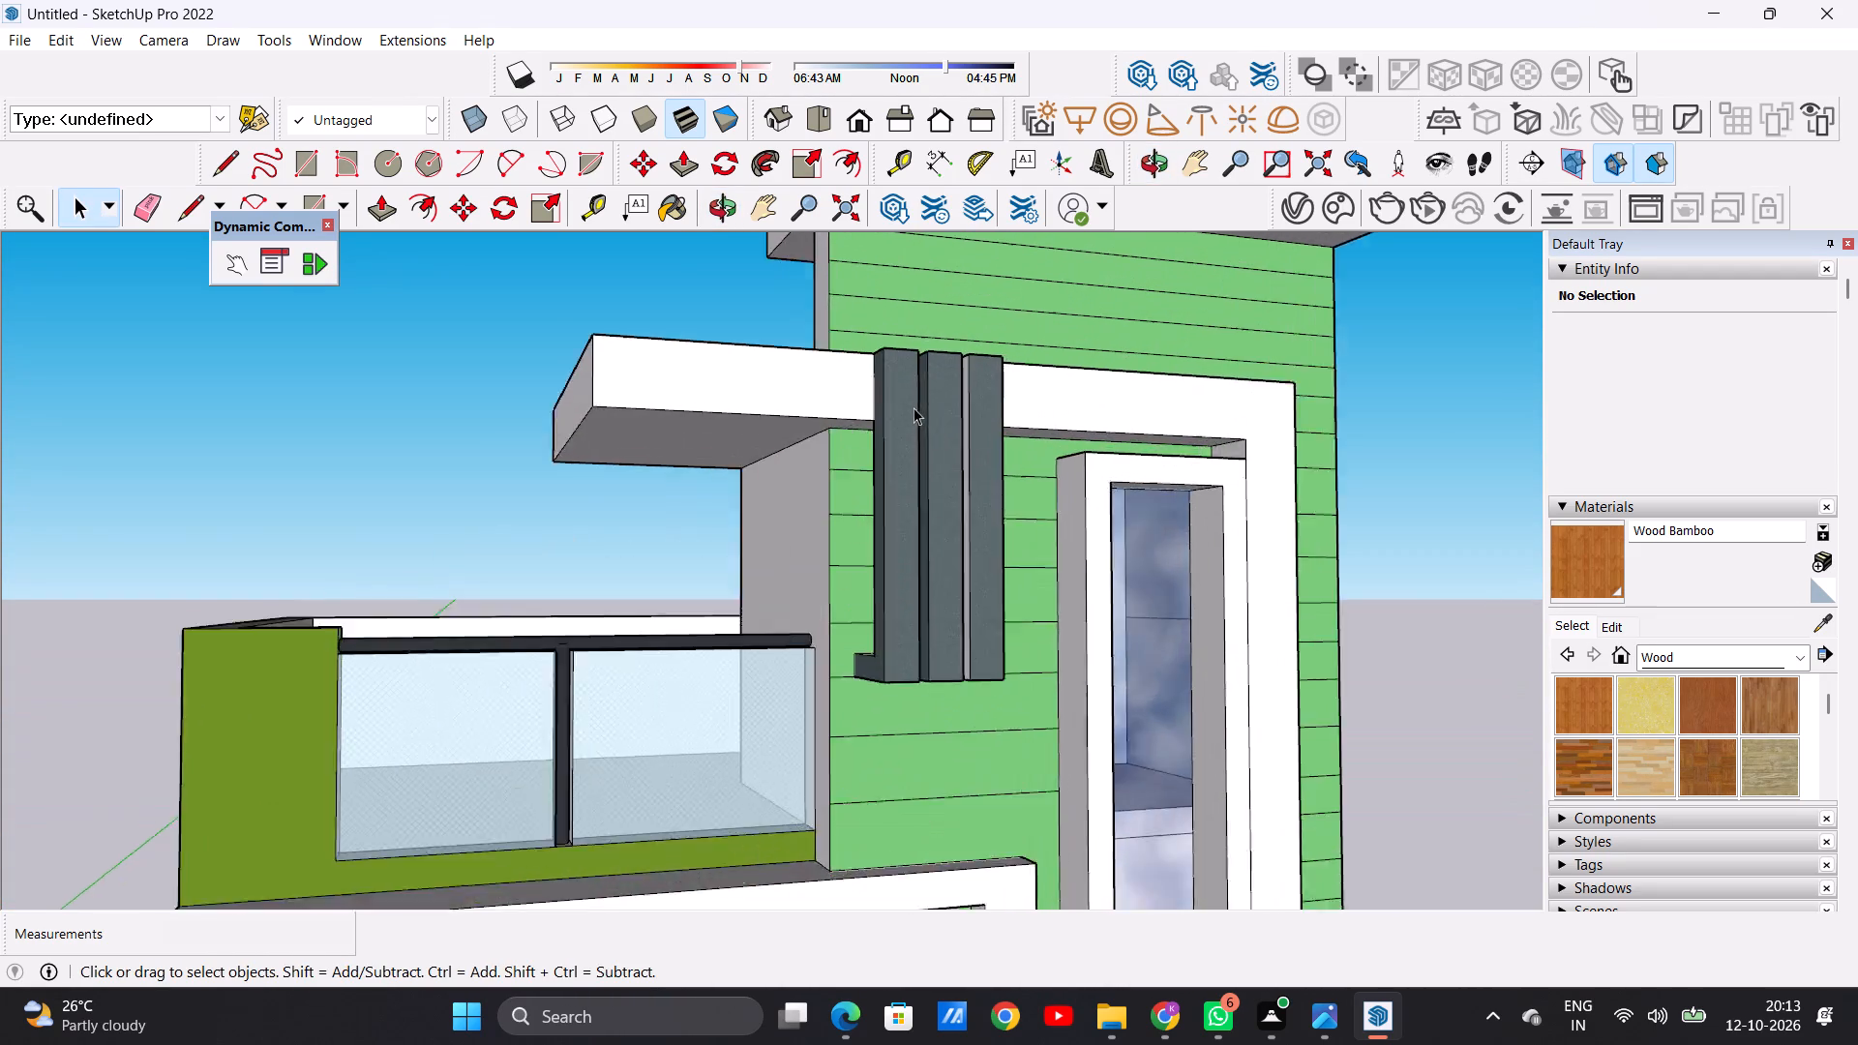
{"action": "scroll", "coordinate": [914, 407], "scroll_direction": "up", "scroll_amount": 13}
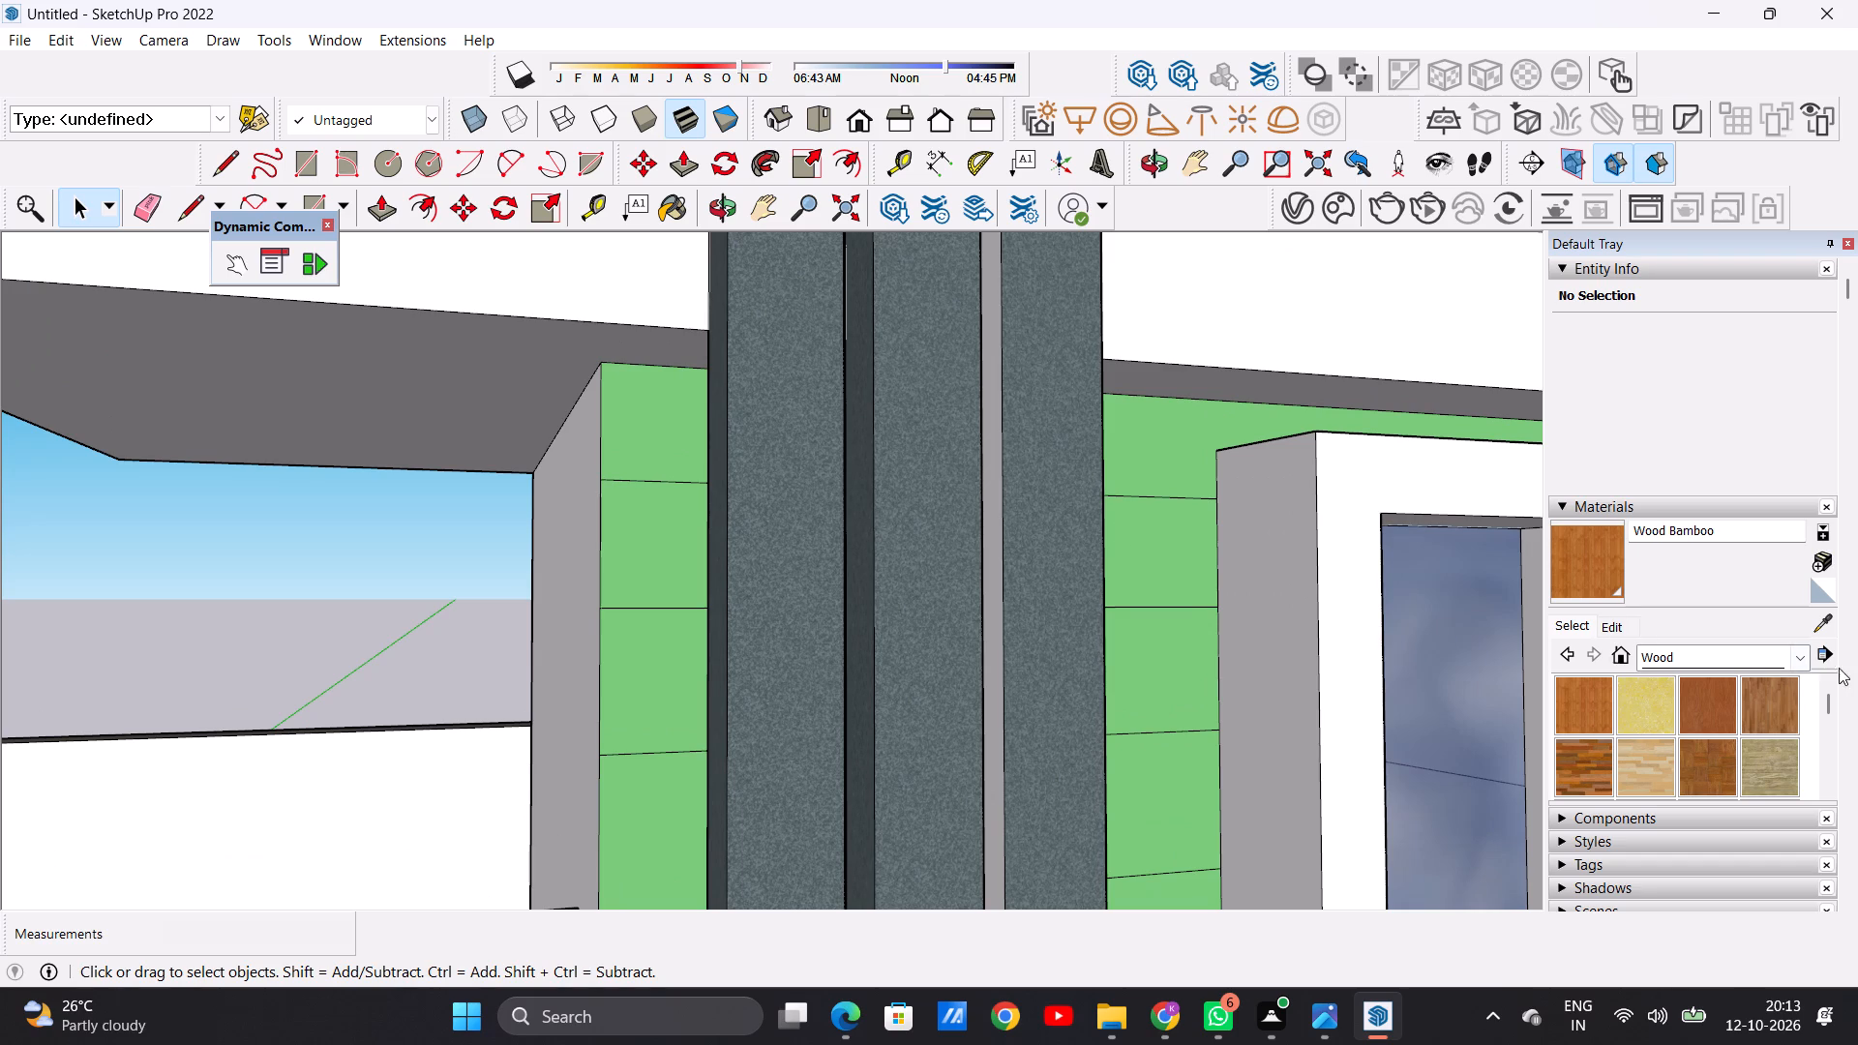
{"action": "left_click", "coordinate": [1777, 659]}
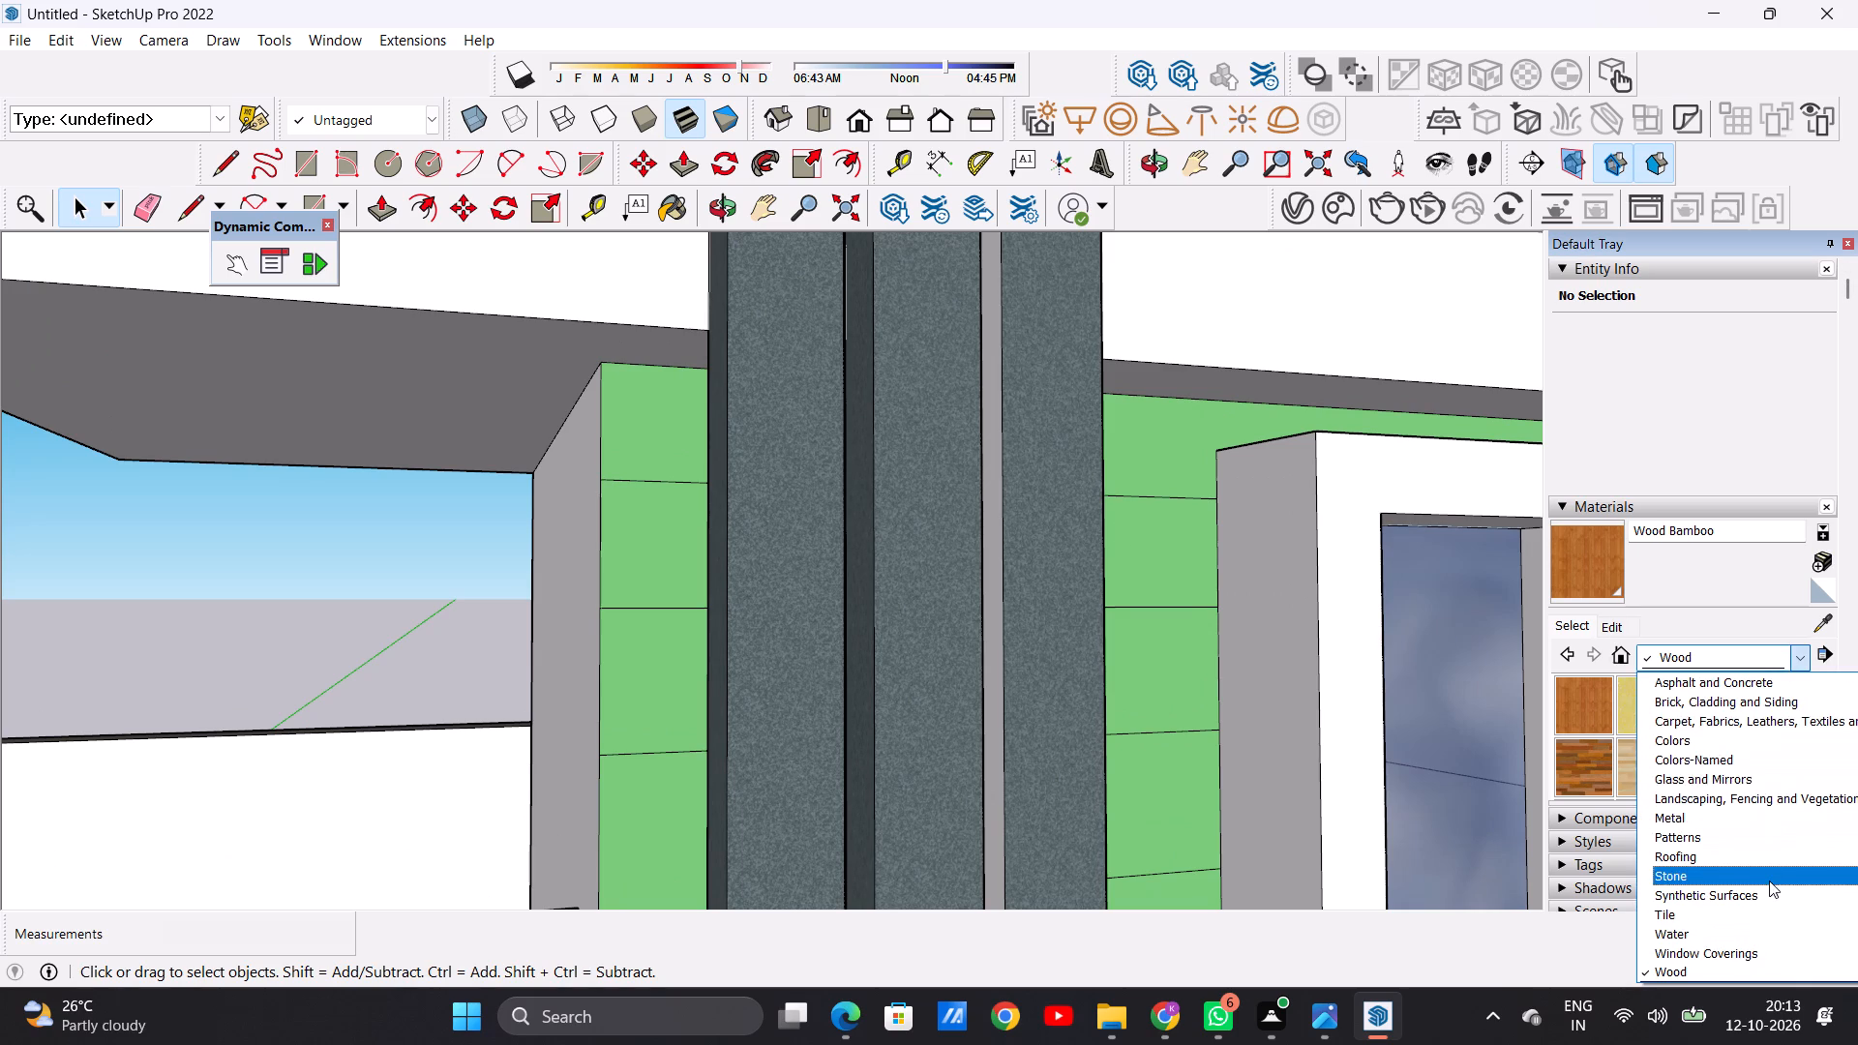
{"action": "left_click", "coordinate": [1765, 895]}
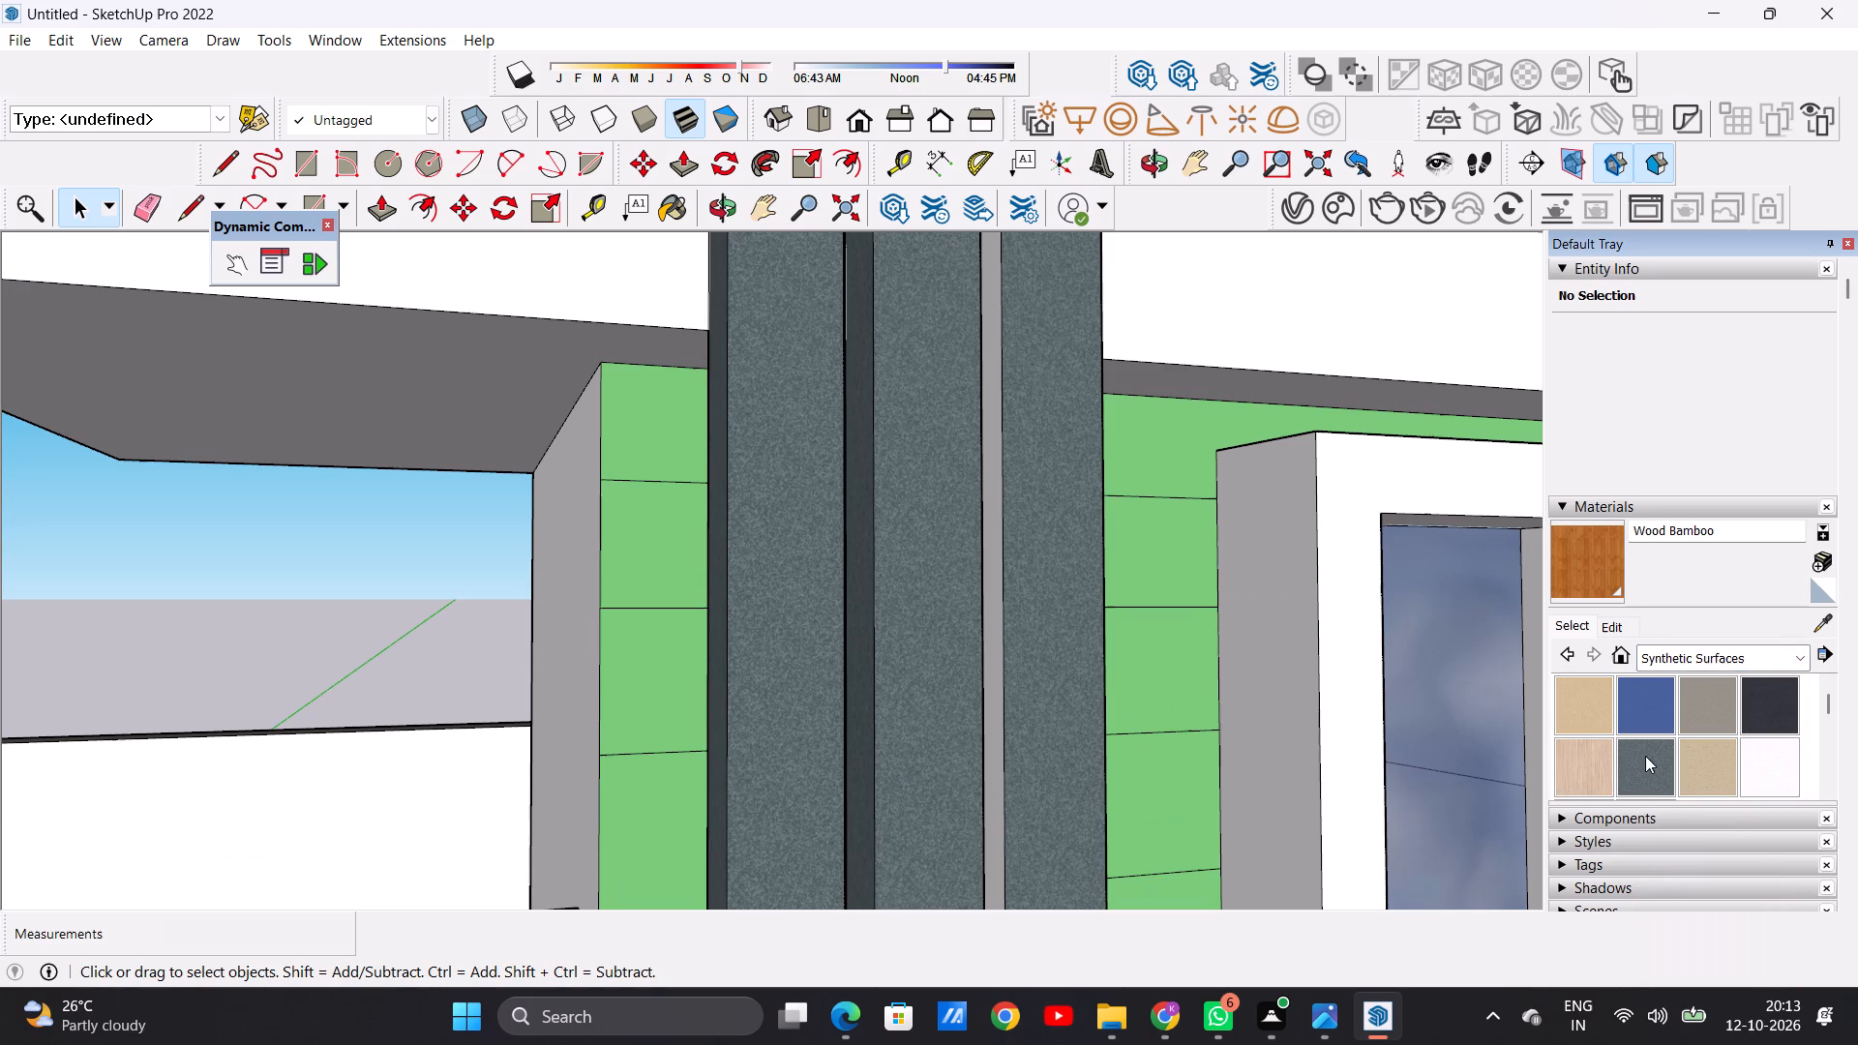
{"action": "left_click", "coordinate": [1645, 756]}
{"action": "scroll", "coordinate": [949, 520], "scroll_direction": "up", "scroll_amount": 6}
{"action": "left_click", "coordinate": [1040, 554]}
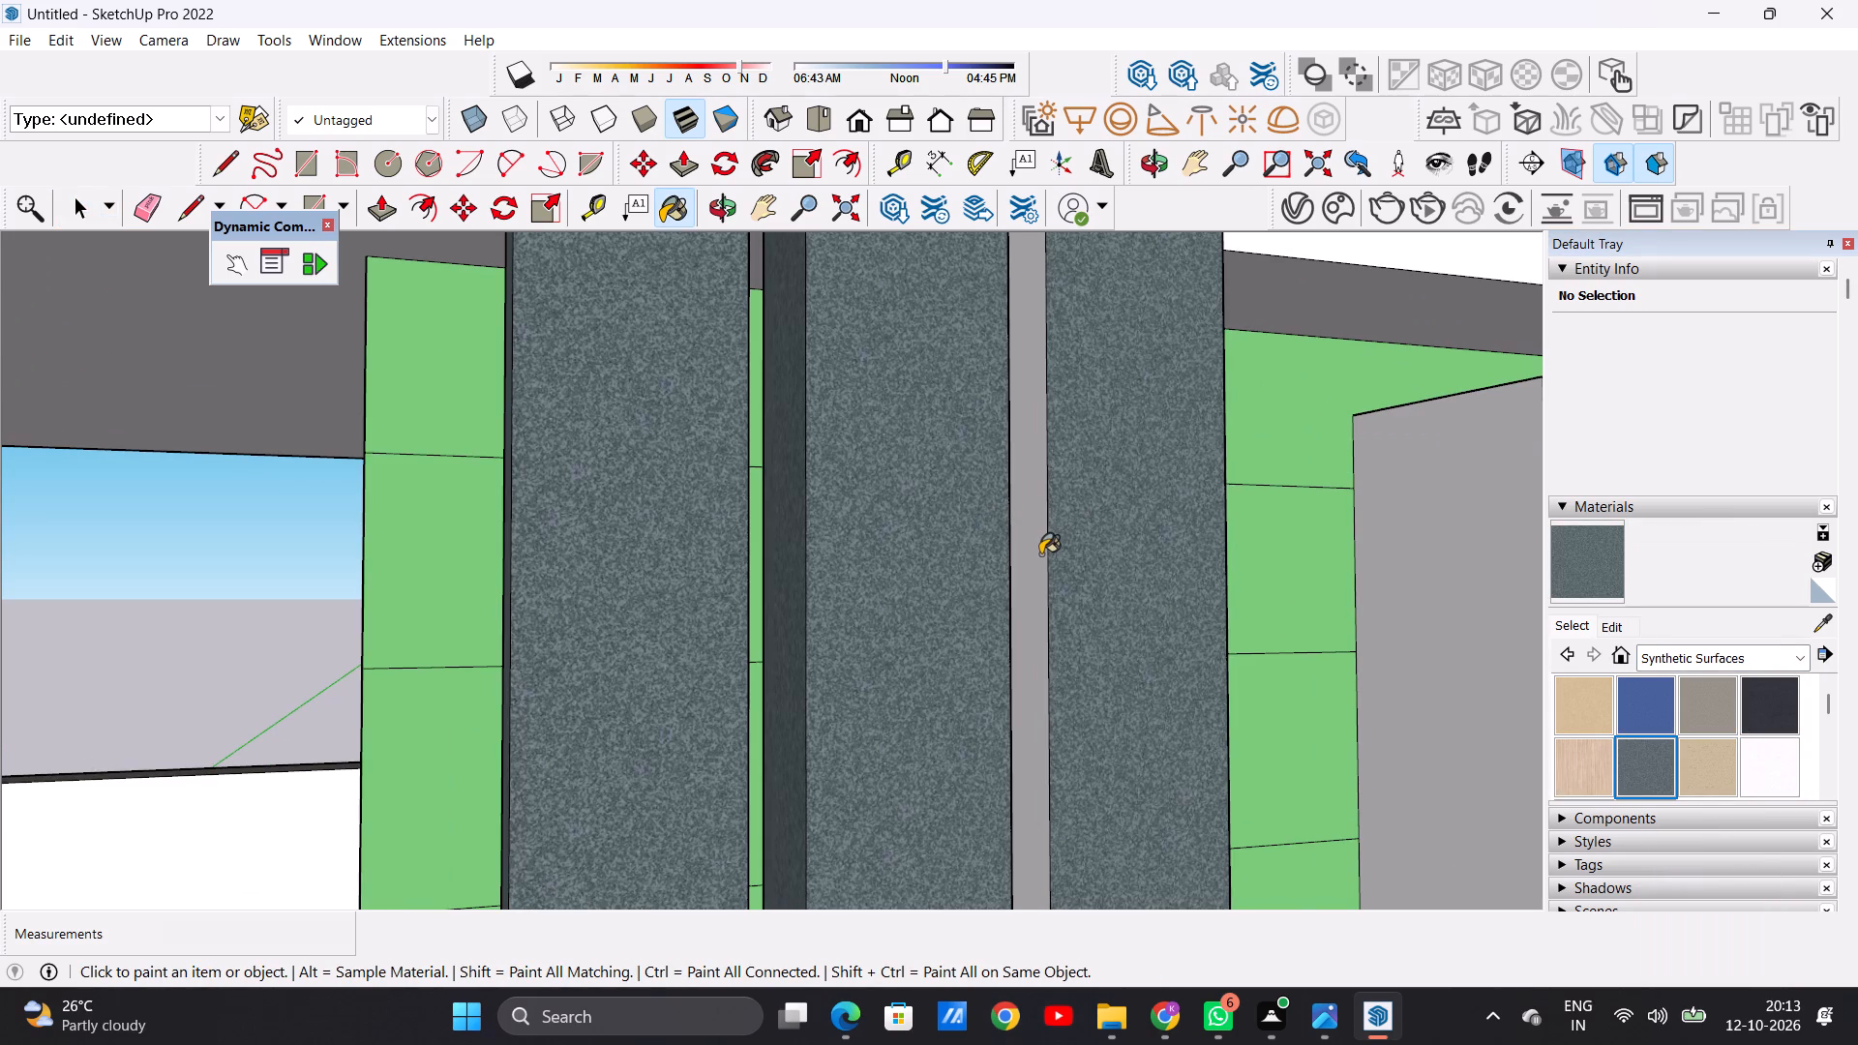
{"action": "key", "text": "space"}
Examine the upper facade from above, including the roof slabs, terrace railing, framed balcony and tall window beside the grey fins.
{"action": "scroll", "coordinate": [833, 481], "scroll_direction": "down", "scroll_amount": 8}
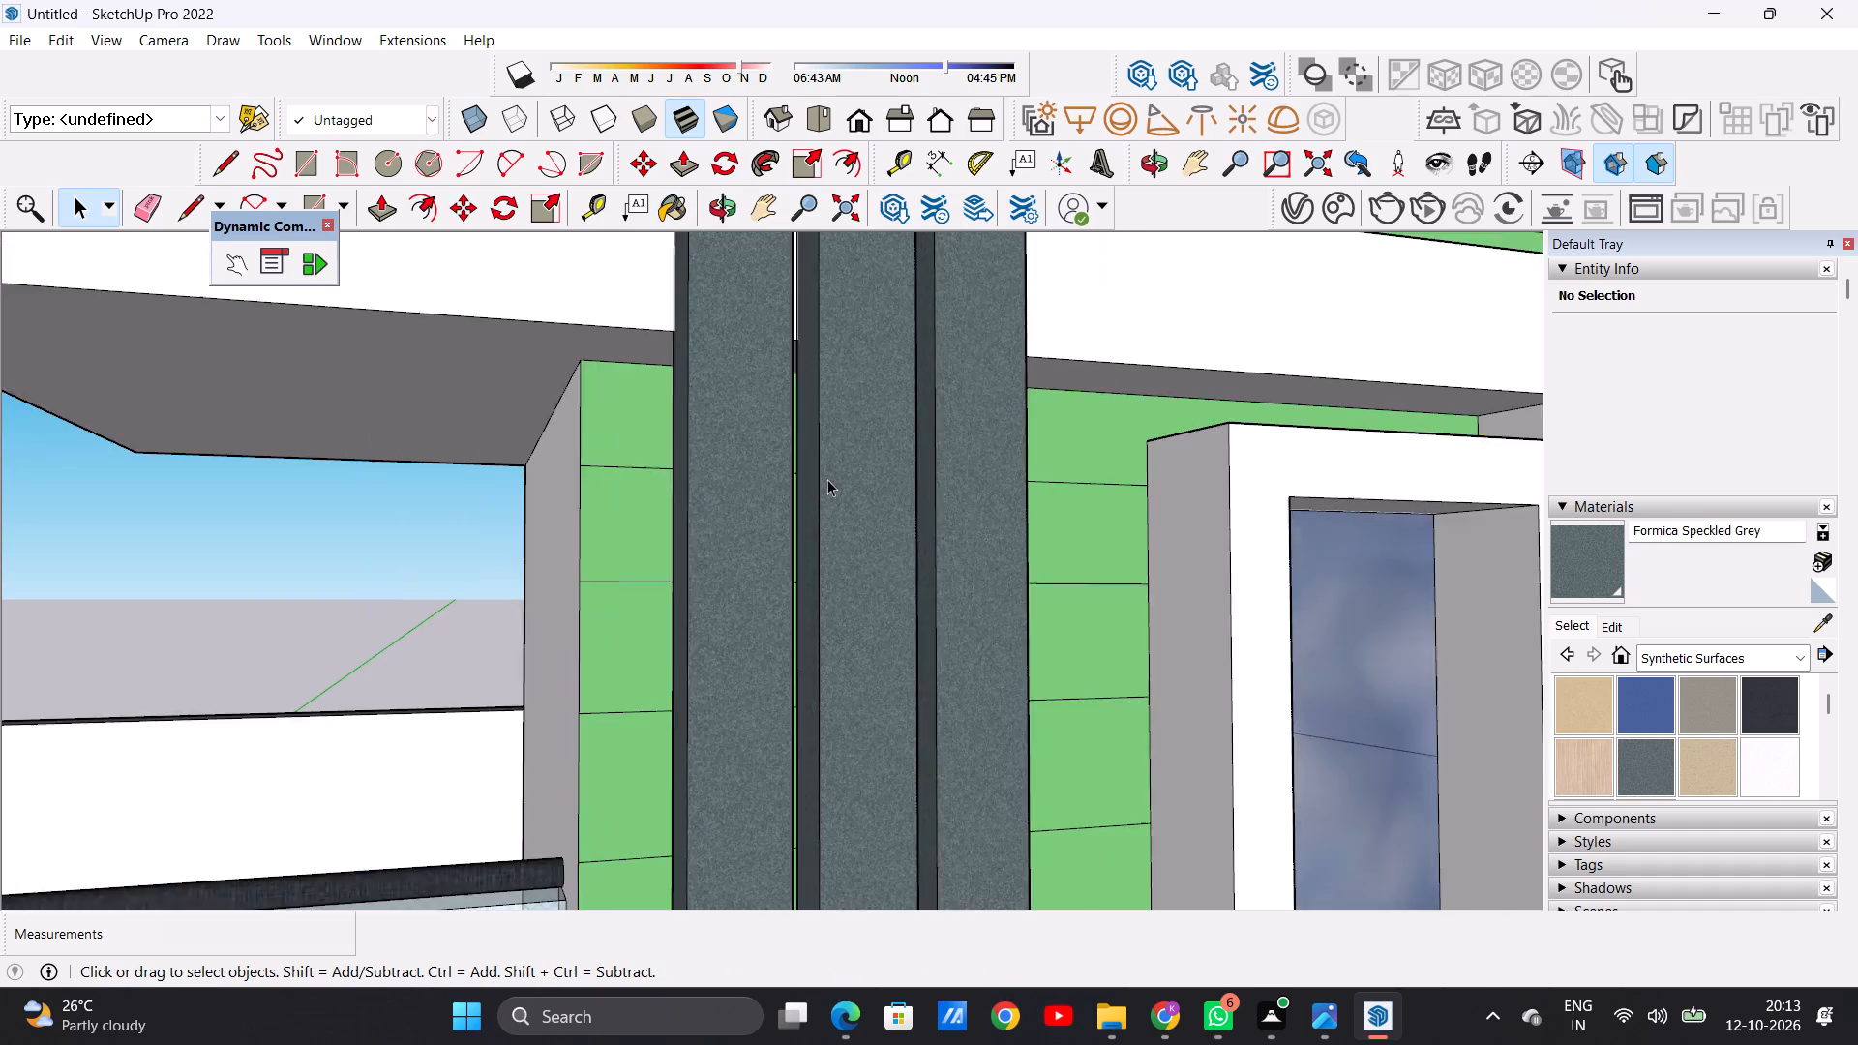
{"action": "scroll", "coordinate": [827, 479], "scroll_direction": "down", "scroll_amount": 16}
{"action": "middle_click_drag", "start_coordinate": [865, 439], "coordinate": [481, 739]}
{"action": "scroll", "coordinate": [879, 466], "scroll_direction": "down", "scroll_amount": 5}
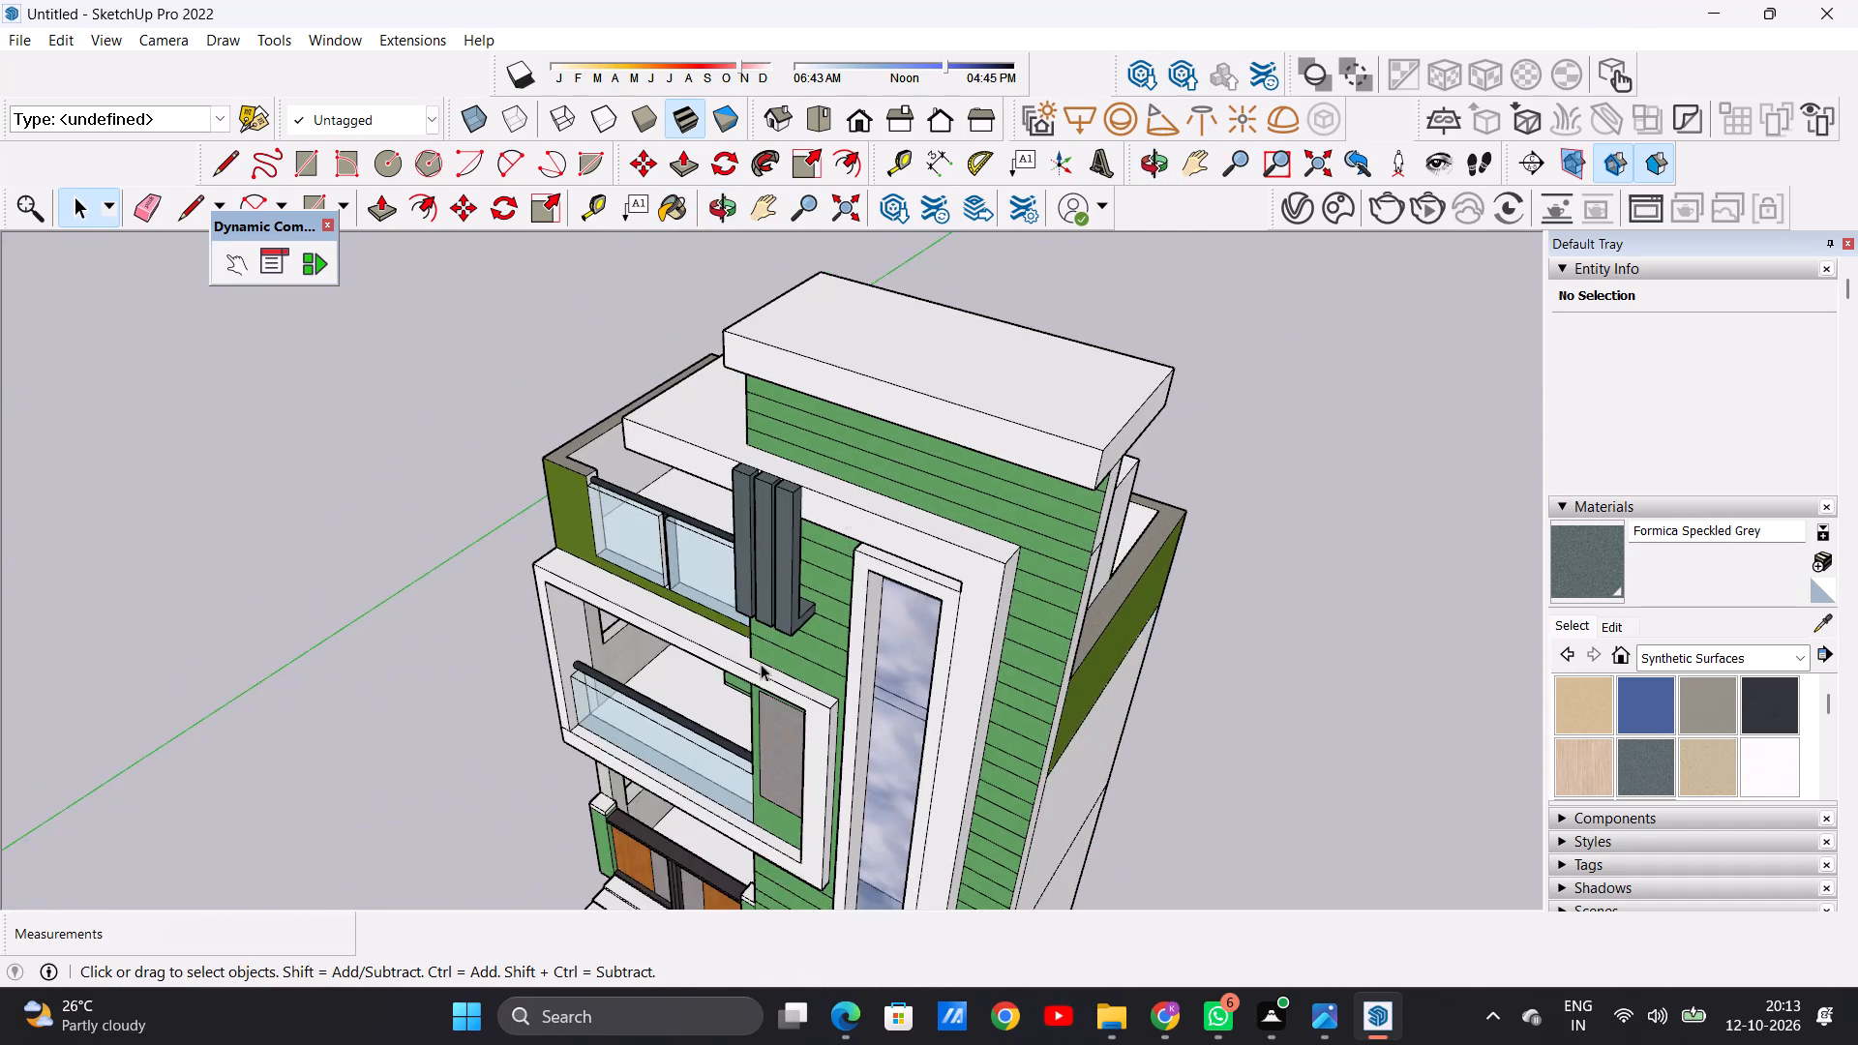
{"action": "scroll", "coordinate": [761, 664], "scroll_direction": "up", "scroll_amount": 6}
{"action": "middle_click_drag", "start_coordinate": [747, 670], "coordinate": [855, 573]}
{"action": "scroll", "coordinate": [855, 573], "scroll_direction": "up", "scroll_amount": 1}
{"action": "scroll", "coordinate": [855, 573], "scroll_direction": "down", "scroll_amount": 11}
{"action": "scroll", "coordinate": [876, 550], "scroll_direction": "up", "scroll_amount": 5}
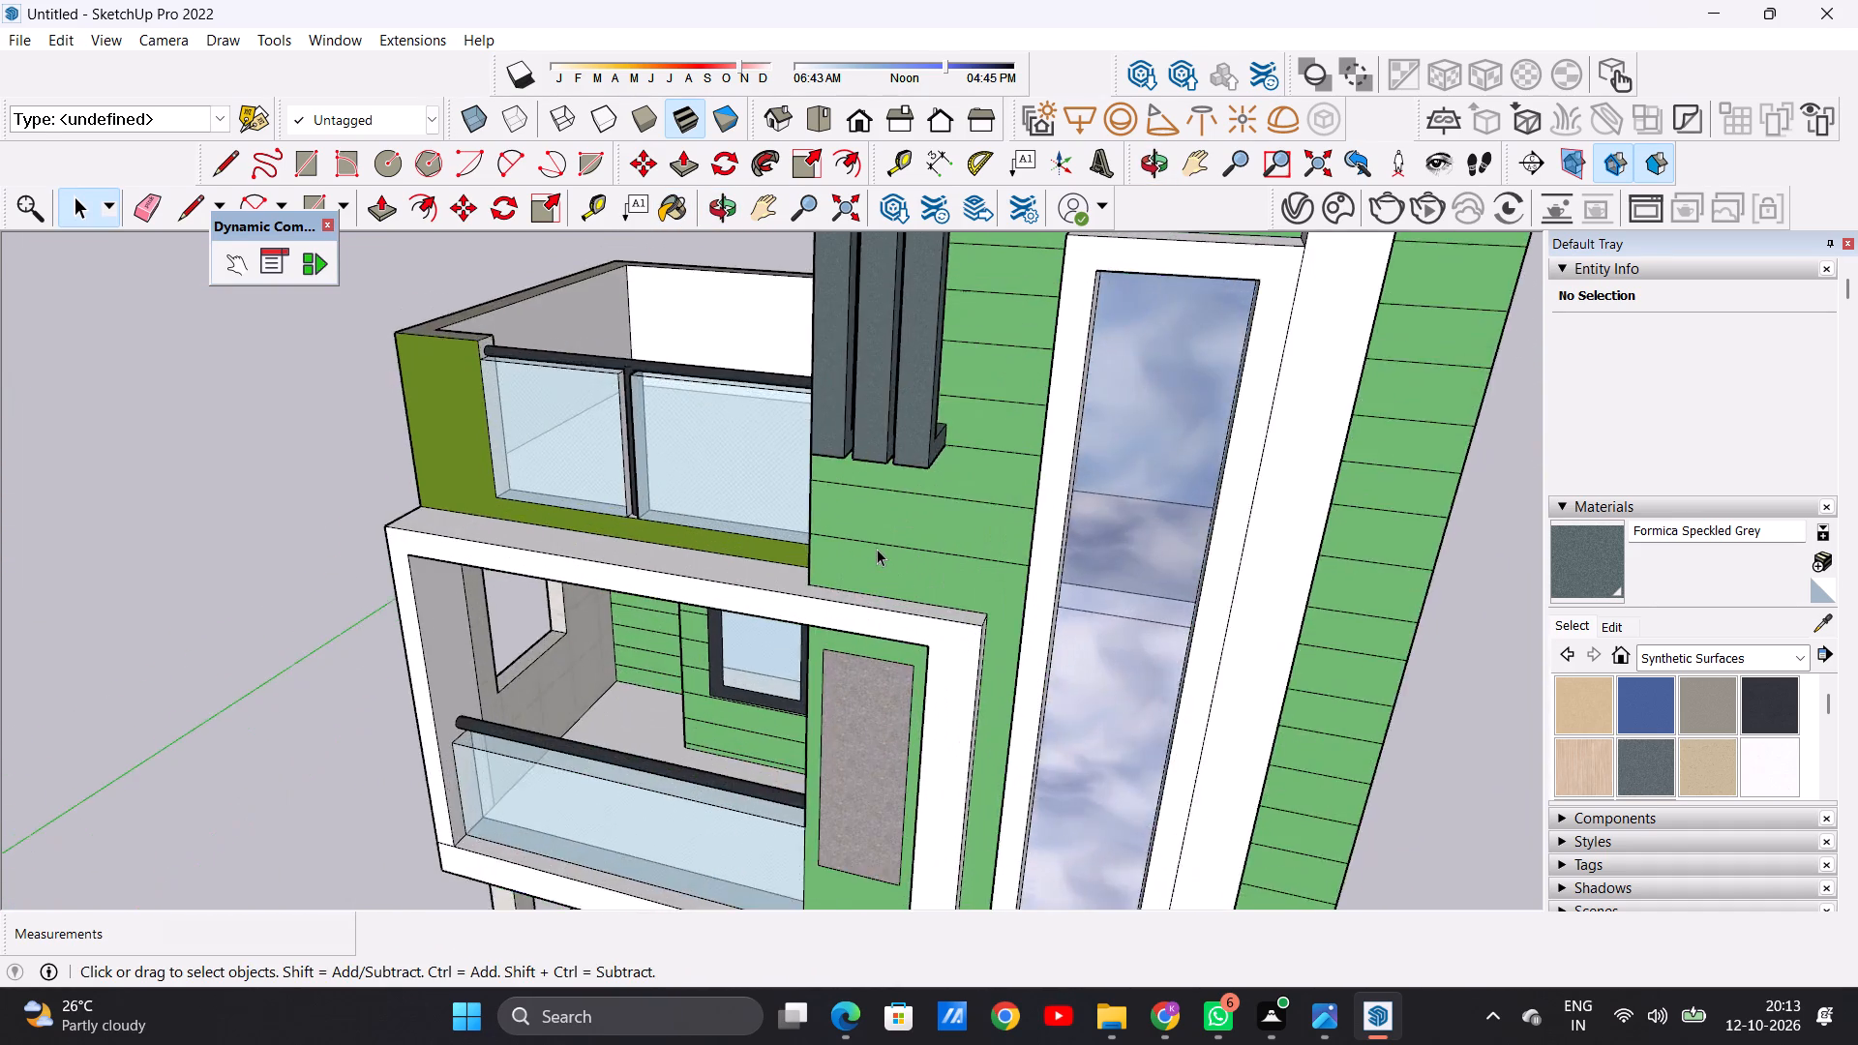
{"action": "scroll", "coordinate": [877, 549], "scroll_direction": "up", "scroll_amount": 5}
{"action": "scroll", "coordinate": [877, 549], "scroll_direction": "down", "scroll_amount": 1}
{"action": "scroll", "coordinate": [877, 549], "scroll_direction": "up", "scroll_amount": 3}
{"action": "scroll", "coordinate": [877, 549], "scroll_direction": "down", "scroll_amount": 10}
Examine the vertical grey fins and their surfaces from both sides and up close, beneath the projecting slab.
{"action": "middle_click_drag", "start_coordinate": [787, 449], "coordinate": [1183, 427]}
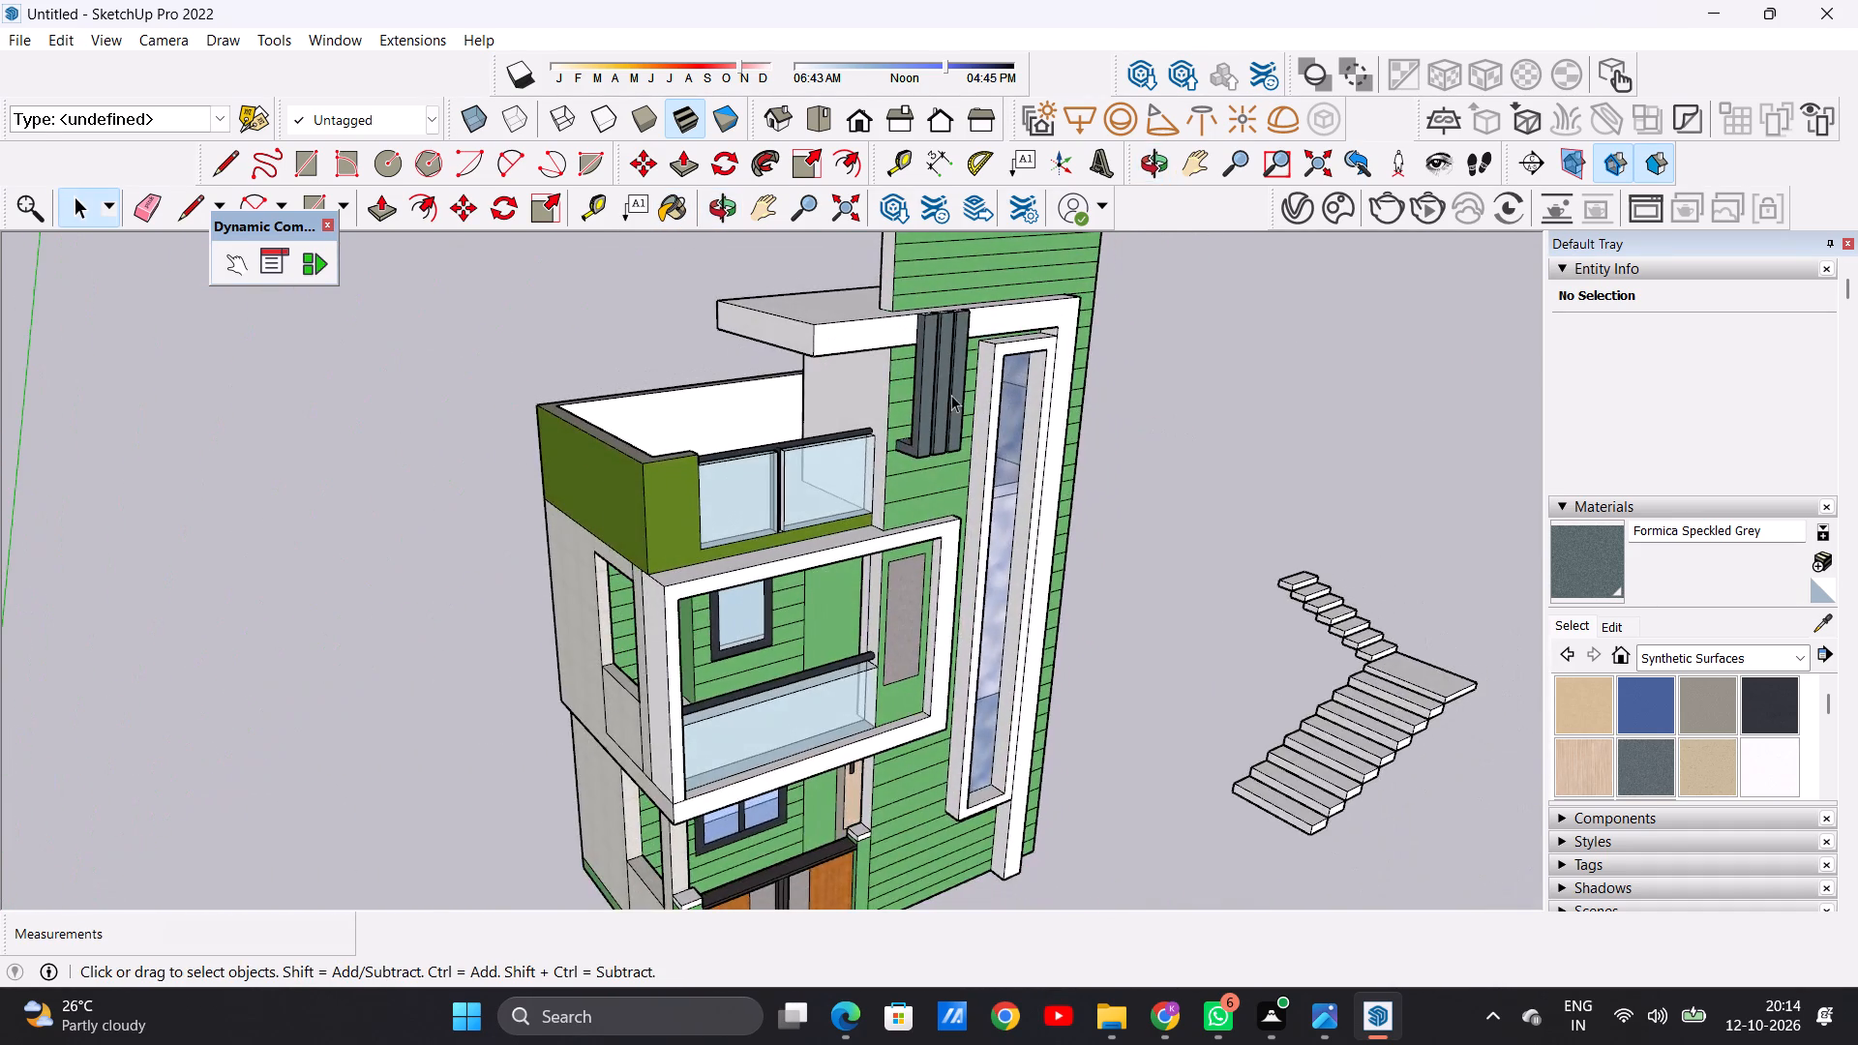
{"action": "scroll", "coordinate": [951, 395], "scroll_direction": "up", "scroll_amount": 13}
{"action": "scroll", "coordinate": [947, 397], "scroll_direction": "down", "scroll_amount": 10}
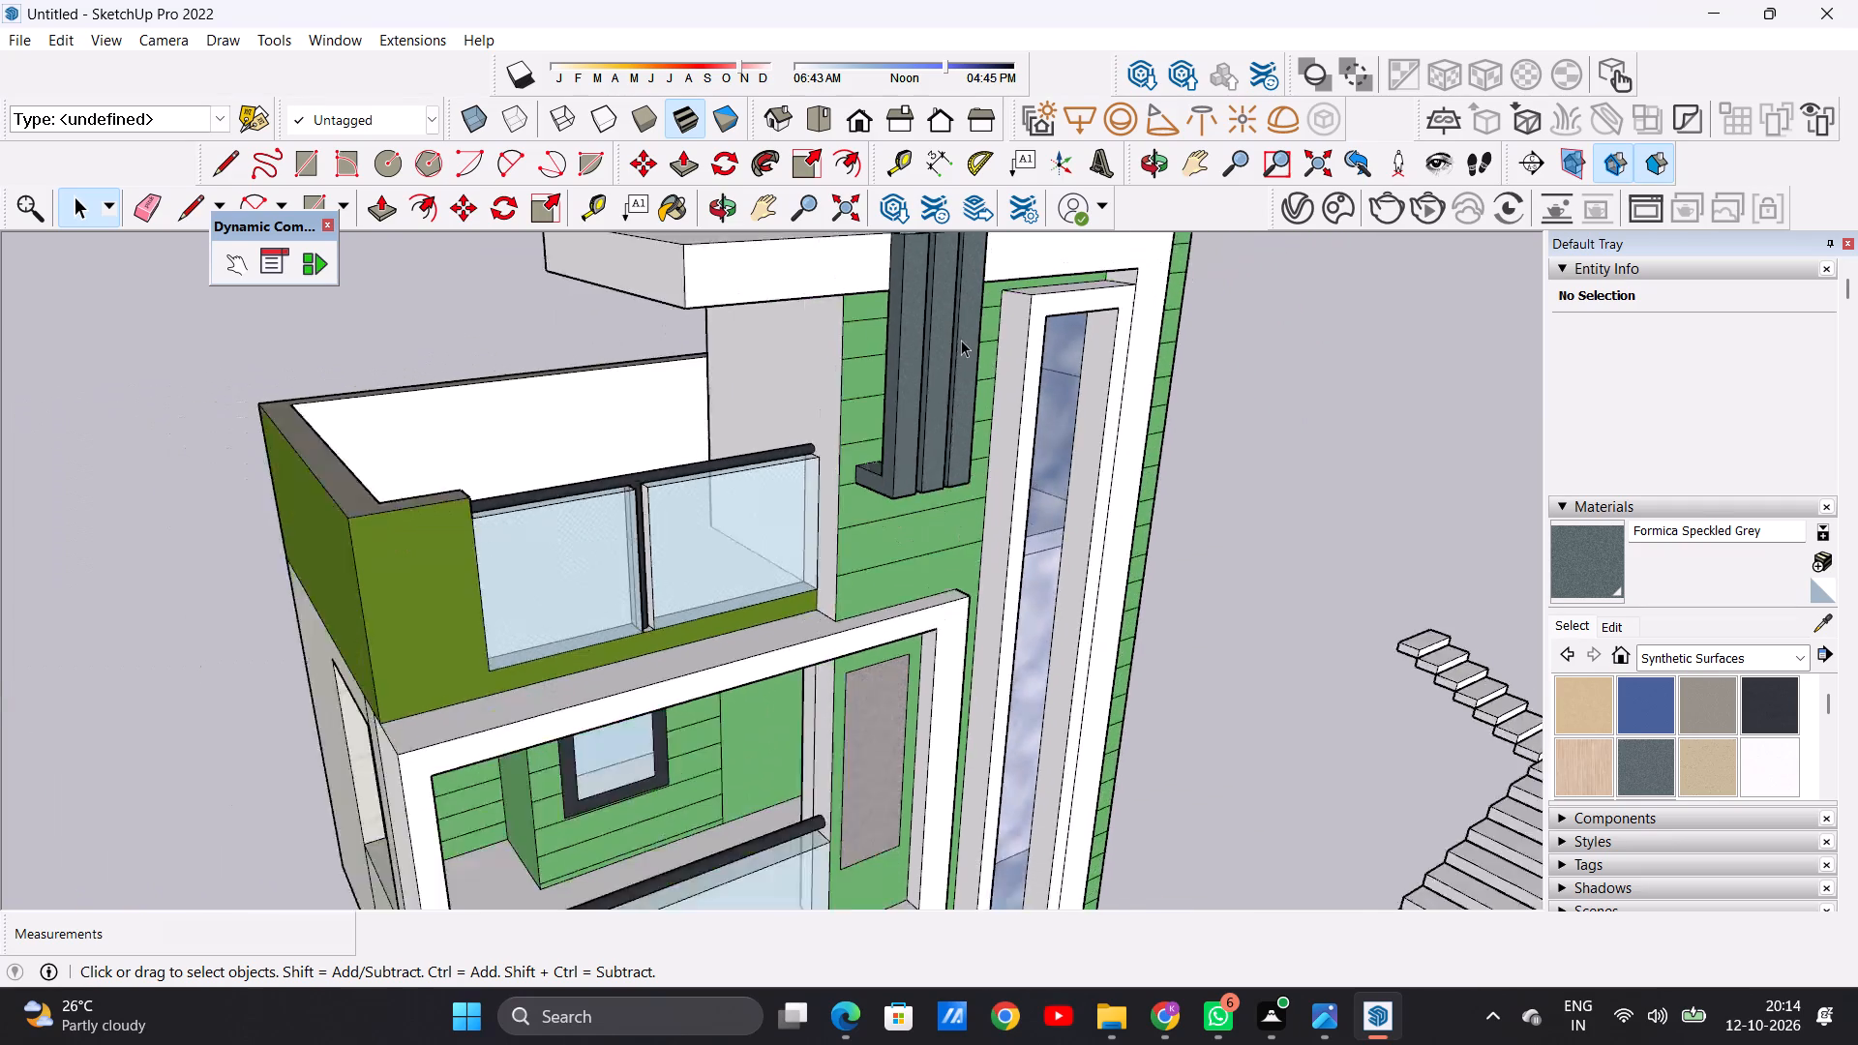
{"action": "scroll", "coordinate": [961, 340], "scroll_direction": "down", "scroll_amount": 2}
{"action": "middle_click_drag", "start_coordinate": [974, 334], "coordinate": [673, 411]}
{"action": "scroll", "coordinate": [847, 419], "scroll_direction": "up", "scroll_amount": 2}
{"action": "scroll", "coordinate": [847, 419], "scroll_direction": "down", "scroll_amount": 1}
{"action": "scroll", "coordinate": [847, 419], "scroll_direction": "up", "scroll_amount": 5}
{"action": "middle_click_drag", "start_coordinate": [876, 422], "coordinate": [733, 500]}
{"action": "scroll", "coordinate": [752, 379], "scroll_direction": "up", "scroll_amount": 14}
{"action": "middle_click_drag", "start_coordinate": [544, 468], "coordinate": [886, 433]}
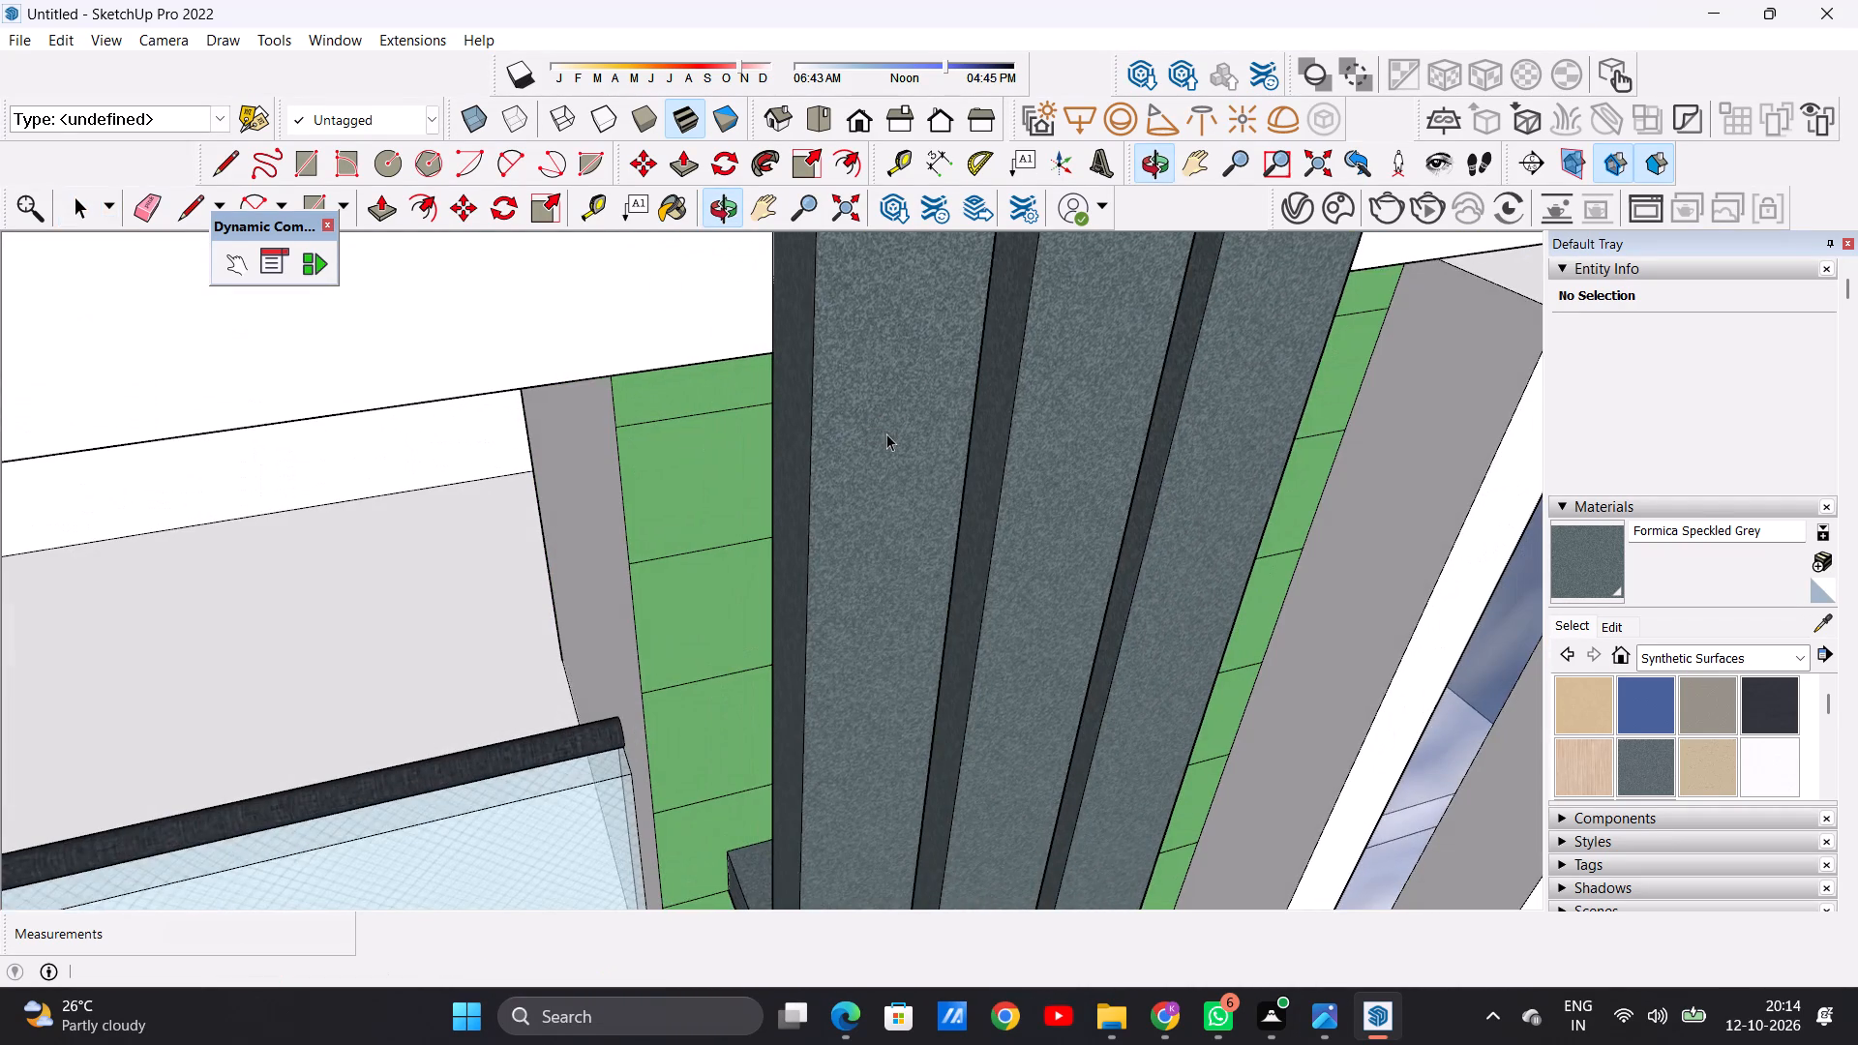
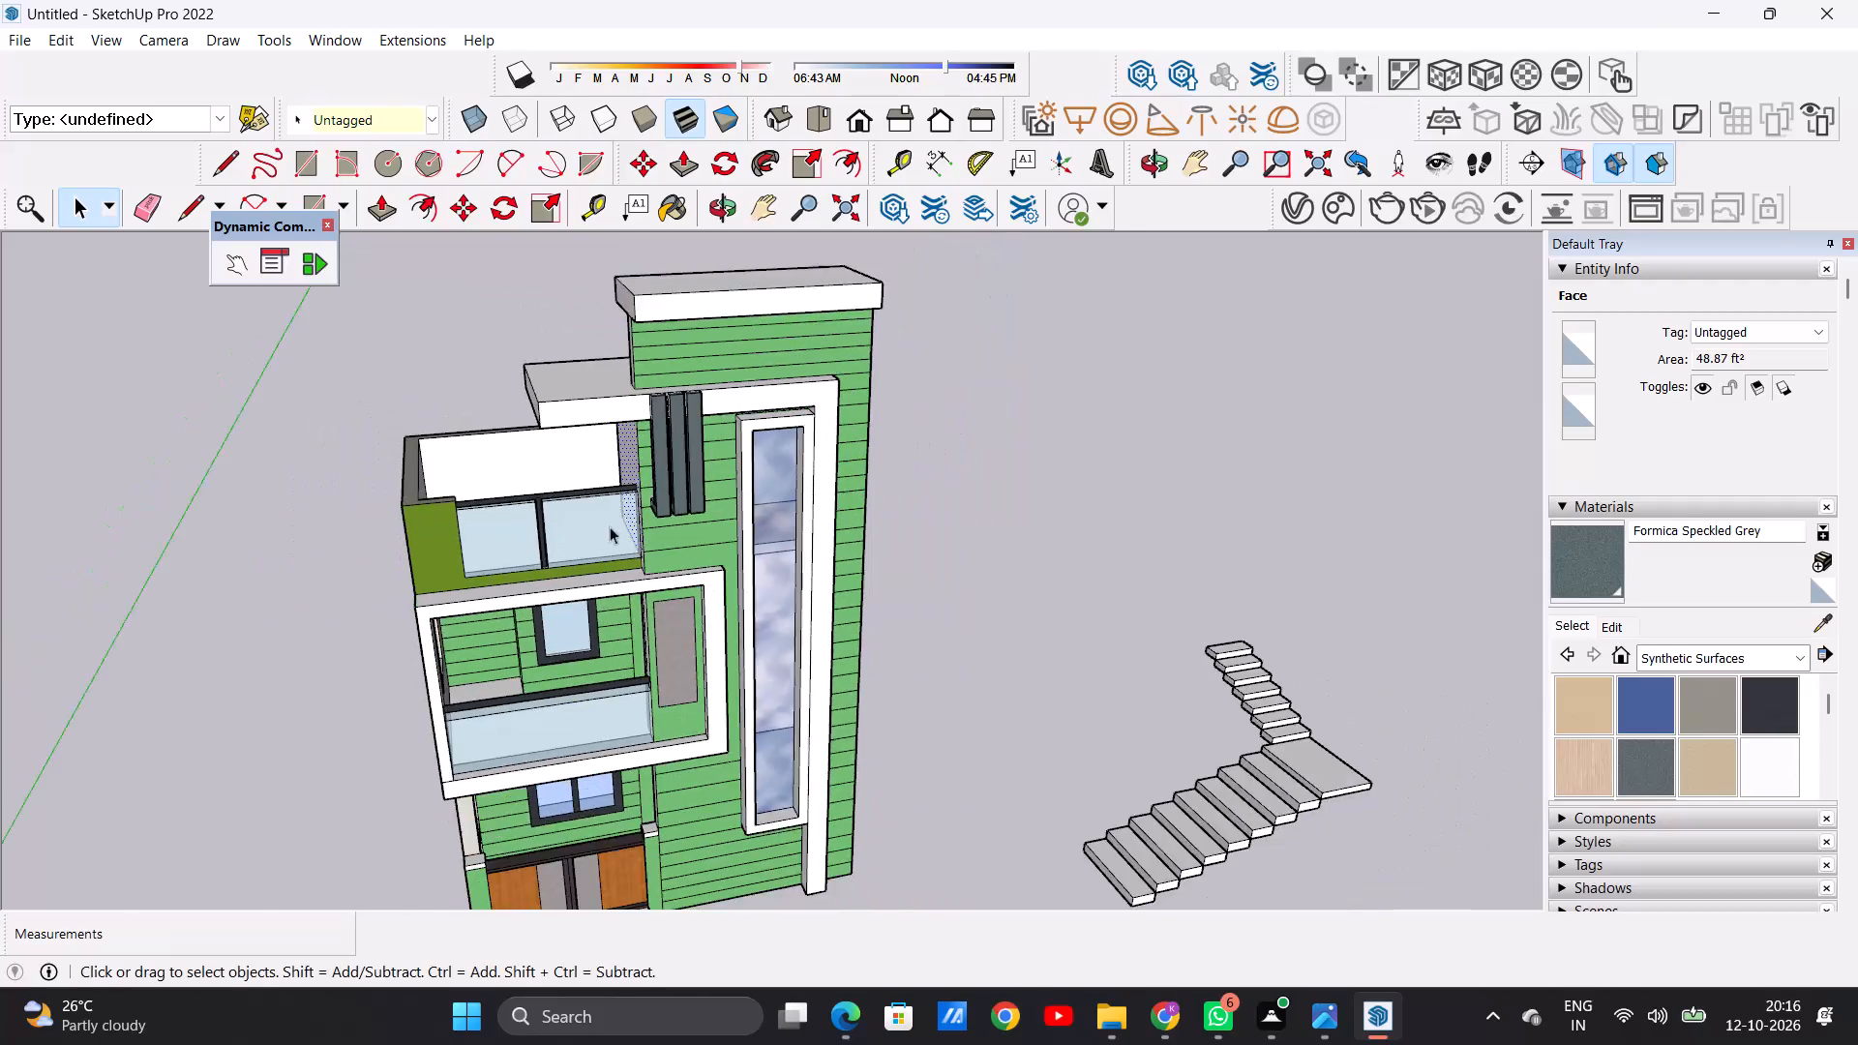
Examine the building's front elevation, framed balcony, terrace and side walls from several angles, close up and as a whole.
{"action": "scroll", "coordinate": [590, 634], "scroll_direction": "up", "scroll_amount": 8}
{"action": "middle_click_drag", "start_coordinate": [642, 616], "coordinate": [512, 423]}
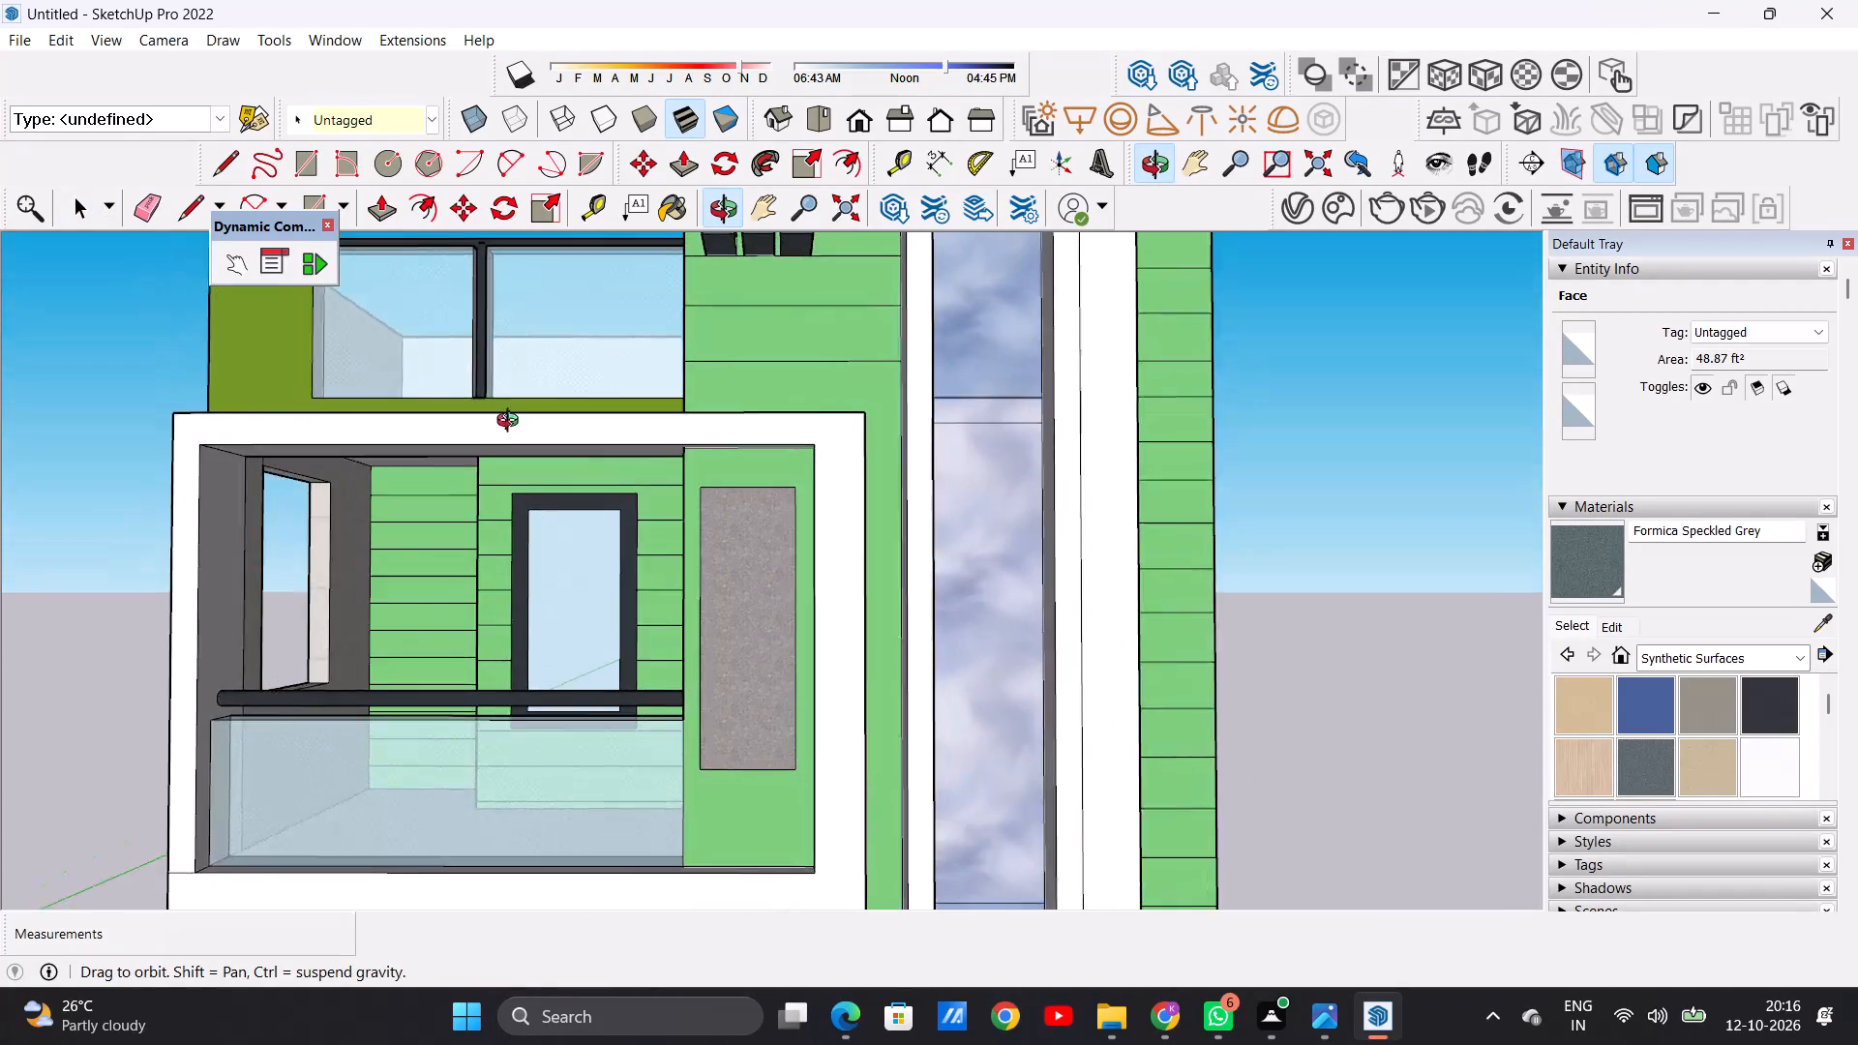
{"action": "middle_click_drag", "start_coordinate": [512, 423], "coordinate": [493, 410]}
{"action": "scroll", "coordinate": [489, 440], "scroll_direction": "down", "scroll_amount": 2}
{"action": "scroll", "coordinate": [501, 461], "scroll_direction": "up", "scroll_amount": 1}
{"action": "scroll", "coordinate": [502, 463], "scroll_direction": "down", "scroll_amount": 2}
{"action": "middle_click_drag", "start_coordinate": [295, 518], "coordinate": [448, 629]}
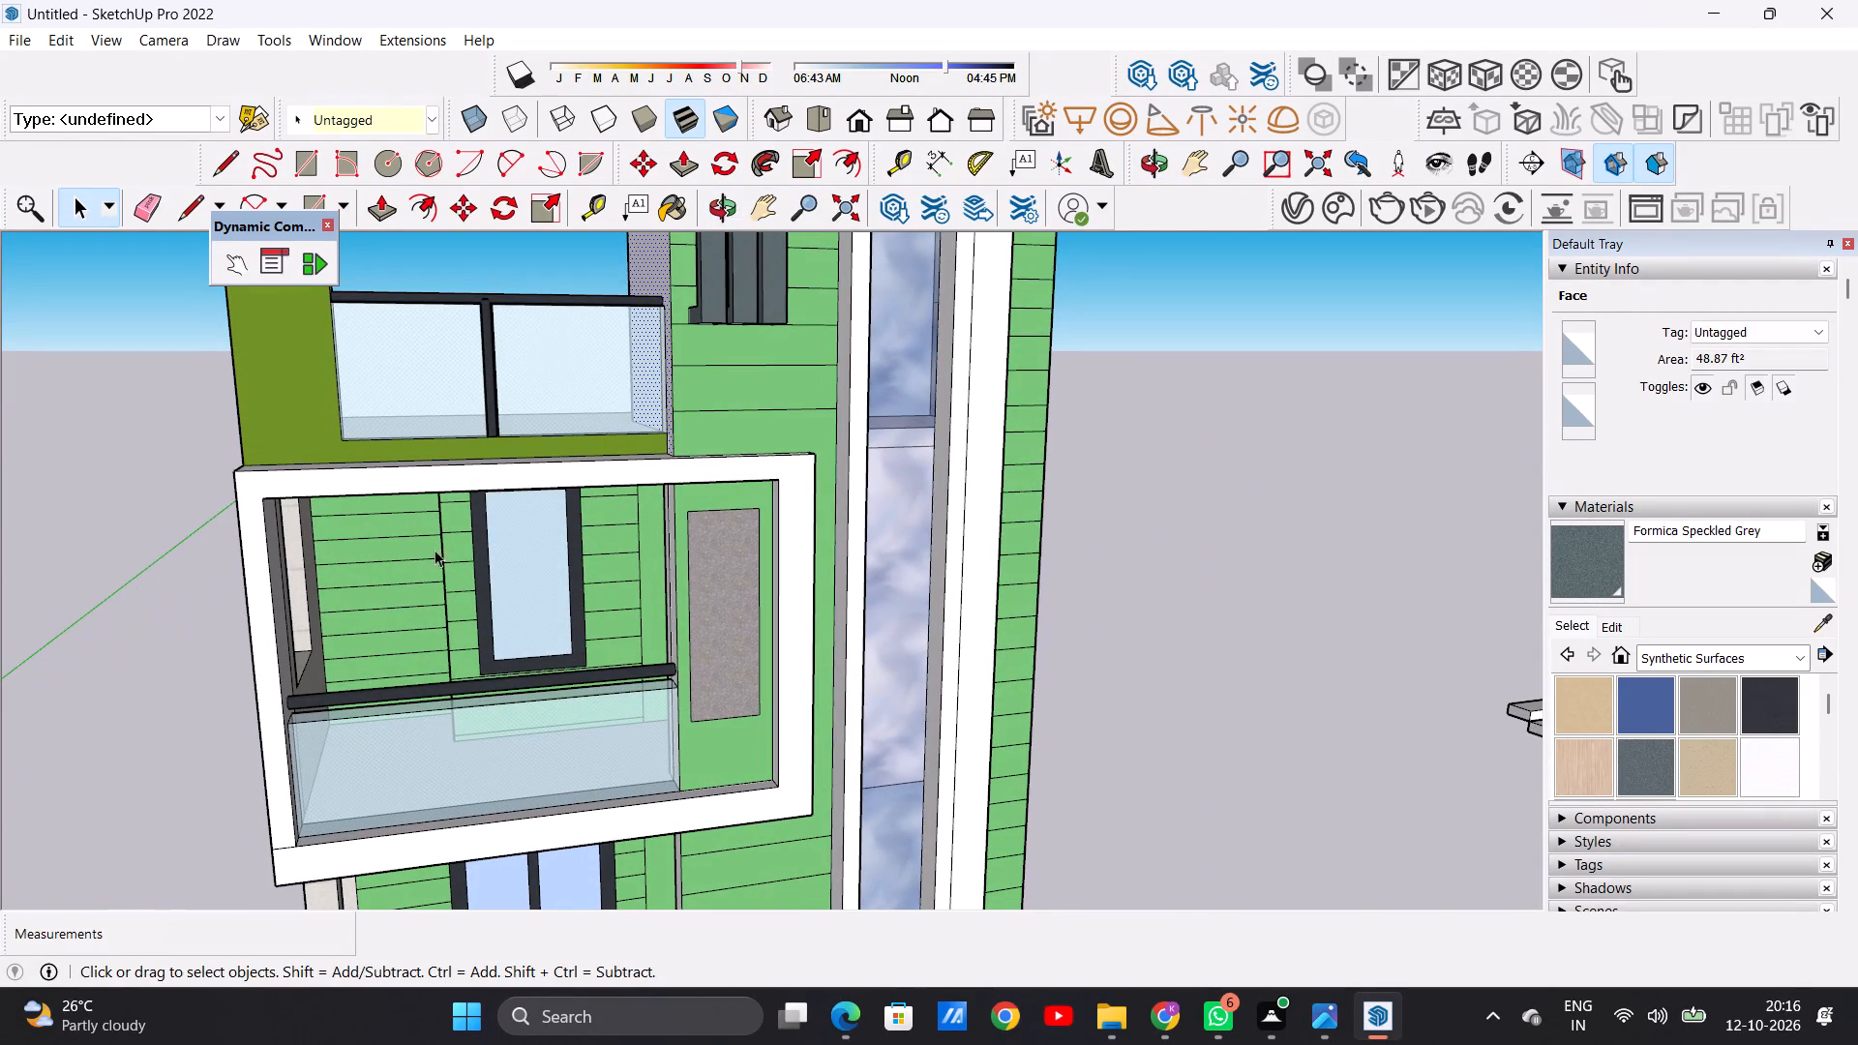
{"action": "scroll", "coordinate": [419, 488], "scroll_direction": "down", "scroll_amount": 5}
{"action": "scroll", "coordinate": [461, 661], "scroll_direction": "up", "scroll_amount": 6}
{"action": "middle_click_drag", "start_coordinate": [620, 665], "coordinate": [281, 555]}
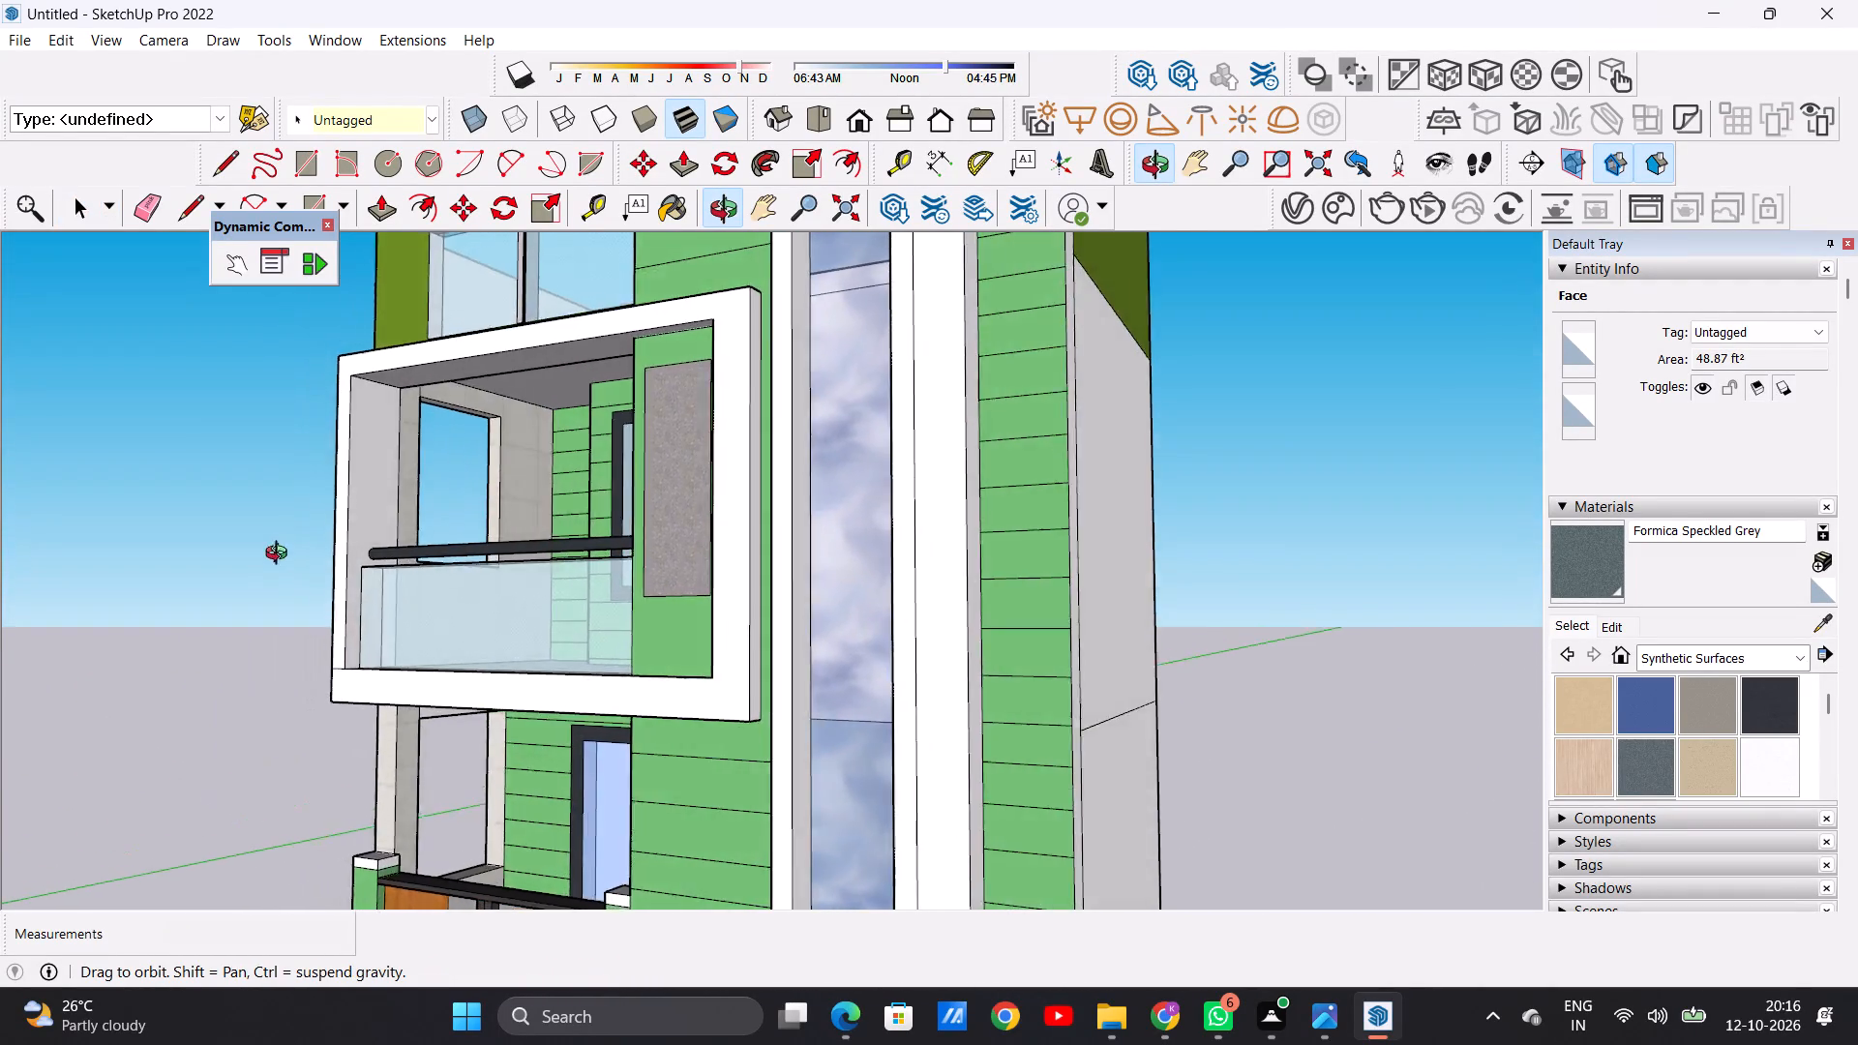
{"action": "middle_click_drag", "start_coordinate": [281, 555], "coordinate": [922, 654]}
{"action": "scroll", "coordinate": [416, 465], "scroll_direction": "down", "scroll_amount": 6}
{"action": "middle_click_drag", "start_coordinate": [435, 575], "coordinate": [623, 618]}
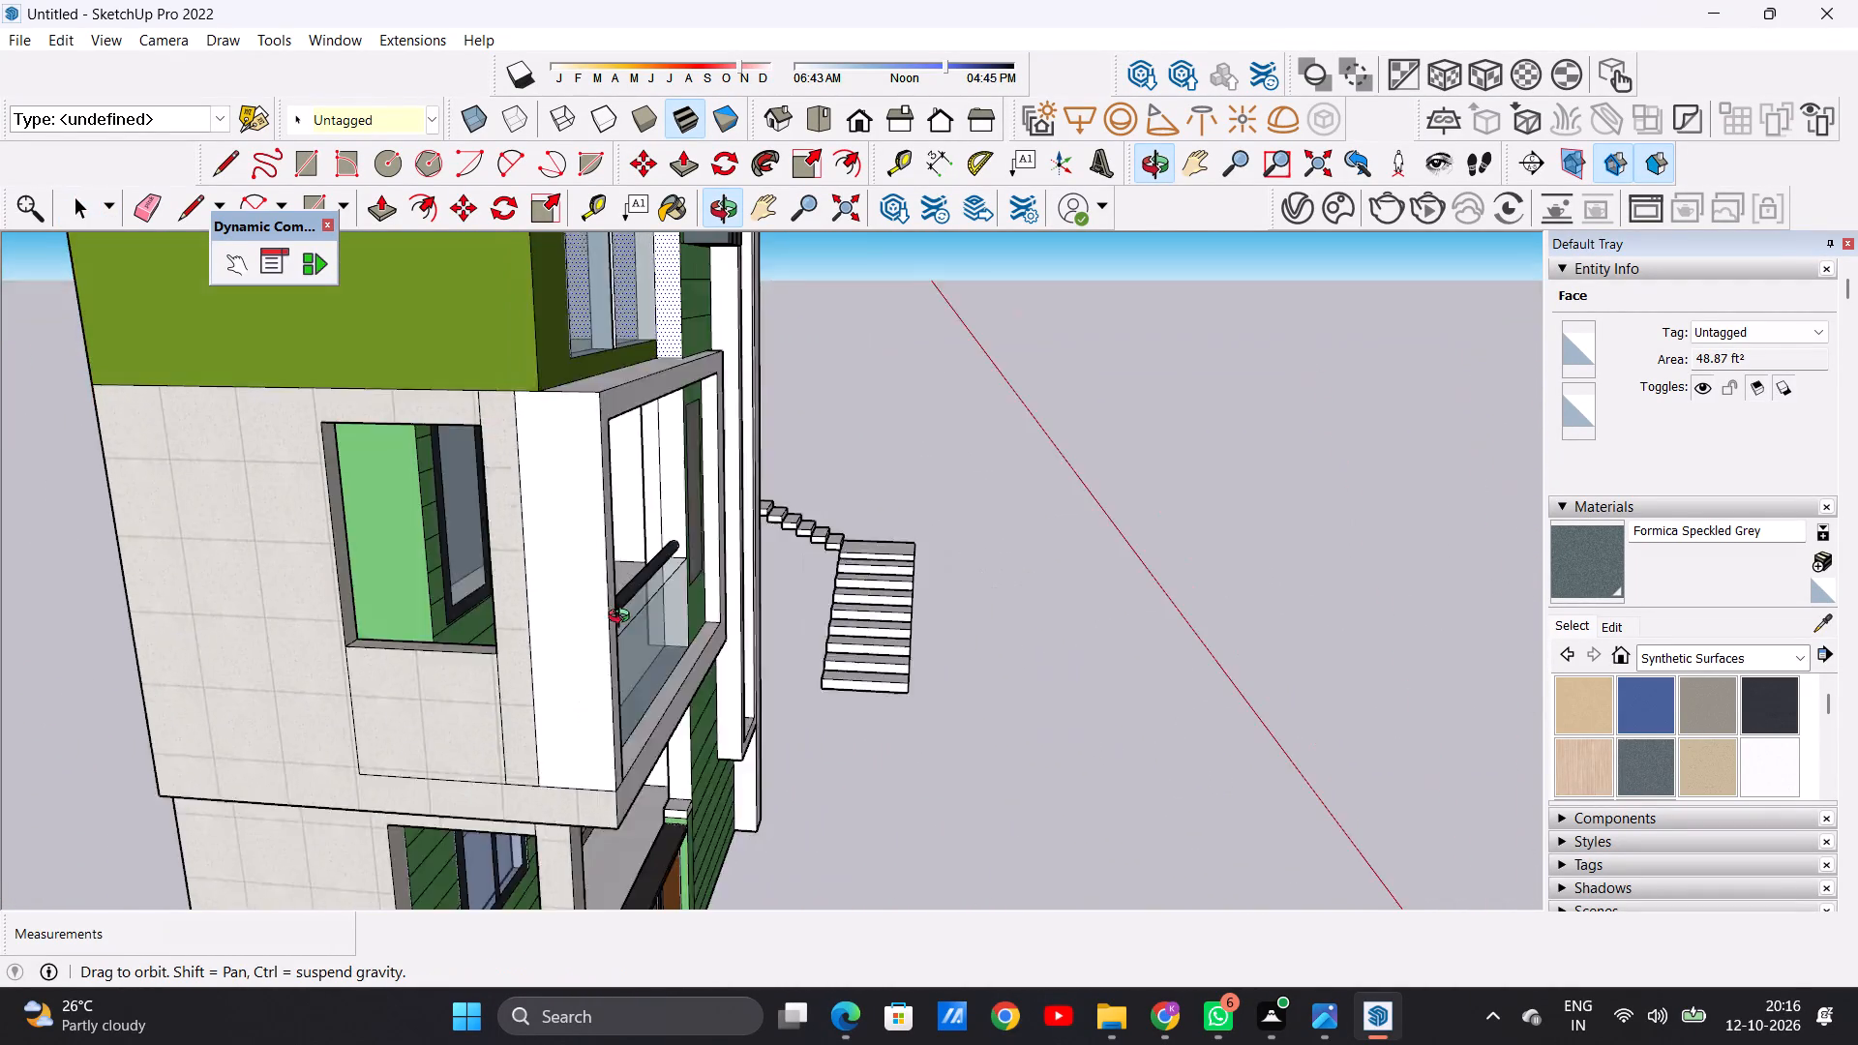
{"action": "middle_click_drag", "start_coordinate": [623, 618], "coordinate": [435, 612]}
{"action": "scroll", "coordinate": [410, 462], "scroll_direction": "up", "scroll_amount": 1}
{"action": "scroll", "coordinate": [421, 357], "scroll_direction": "down", "scroll_amount": 4}
{"action": "middle_click_drag", "start_coordinate": [442, 351], "coordinate": [426, 627]}
{"action": "scroll", "coordinate": [426, 627], "scroll_direction": "up", "scroll_amount": 4}
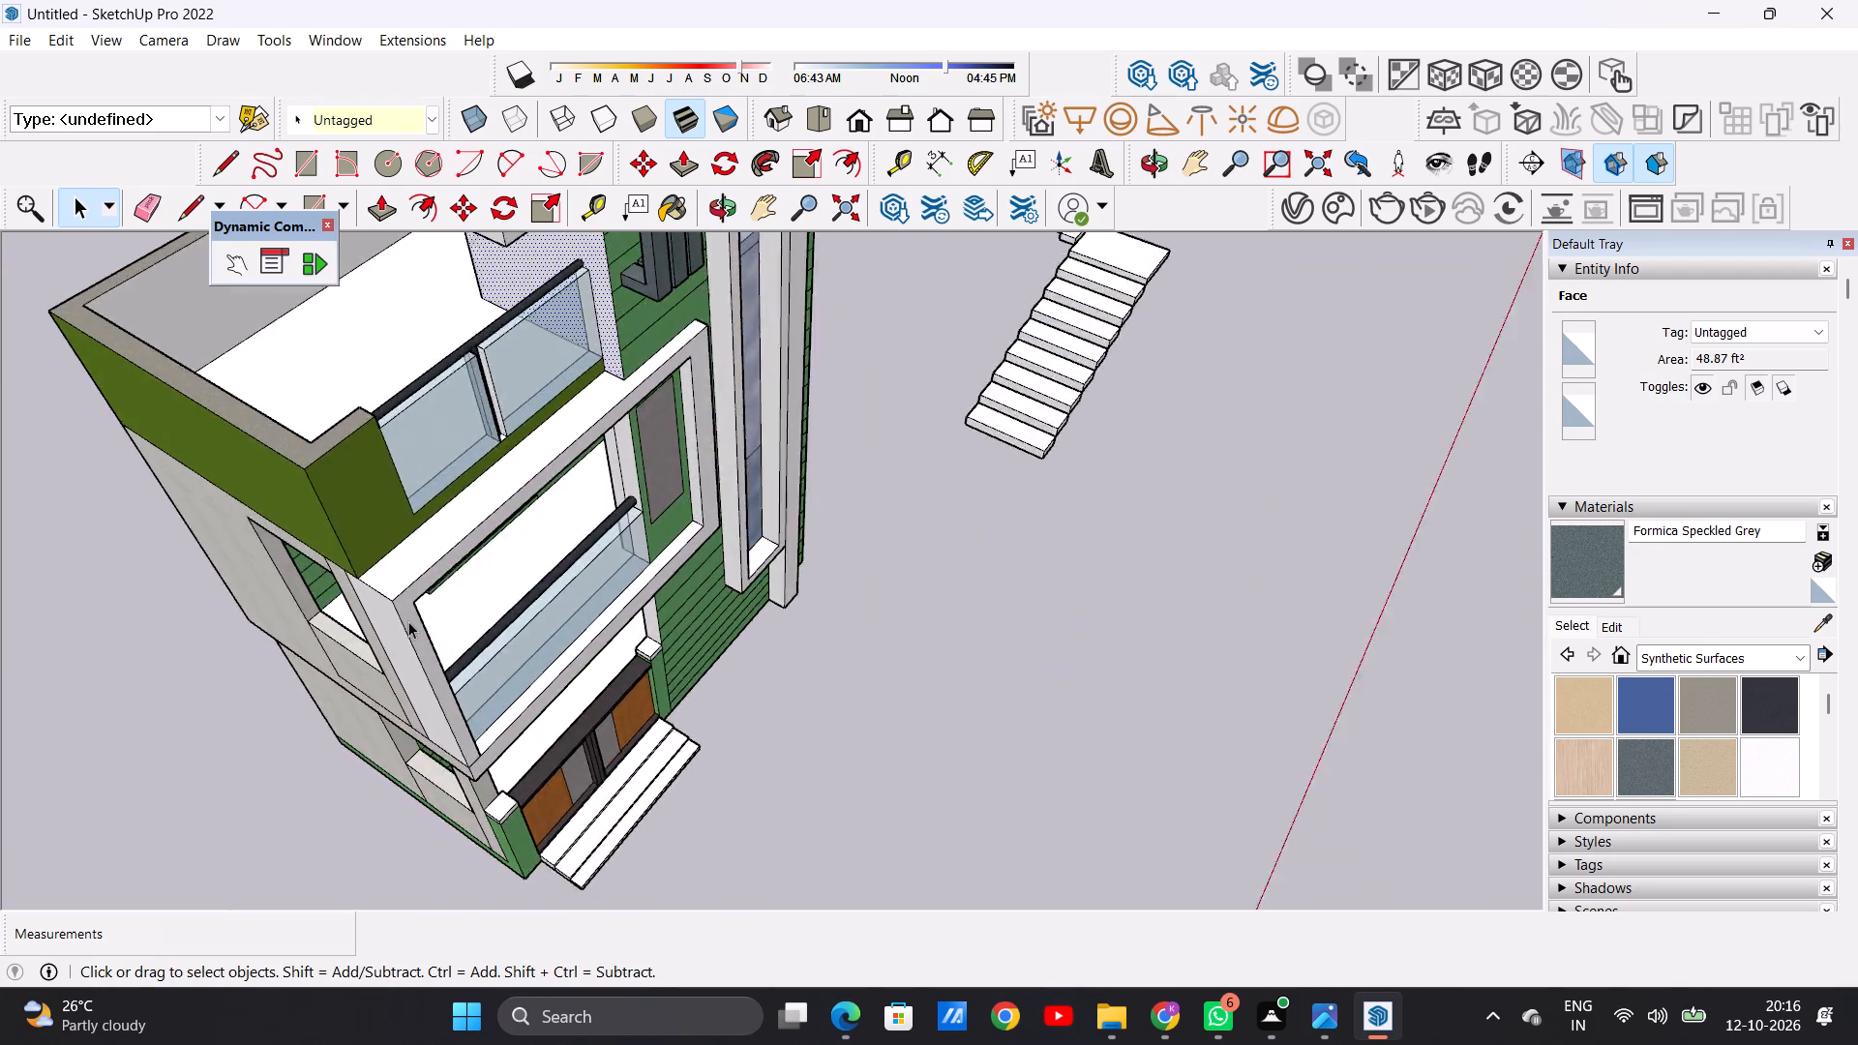
{"action": "scroll", "coordinate": [408, 621], "scroll_direction": "up", "scroll_amount": 13}
{"action": "scroll", "coordinate": [405, 487], "scroll_direction": "down", "scroll_amount": 8}
{"action": "scroll", "coordinate": [405, 484], "scroll_direction": "up", "scroll_amount": 1}
{"action": "scroll", "coordinate": [405, 481], "scroll_direction": "down", "scroll_amount": 3}
{"action": "middle_click_drag", "start_coordinate": [496, 581], "coordinate": [300, 426]}
{"action": "scroll", "coordinate": [298, 426], "scroll_direction": "up", "scroll_amount": 1}
{"action": "scroll", "coordinate": [325, 466], "scroll_direction": "down", "scroll_amount": 7}
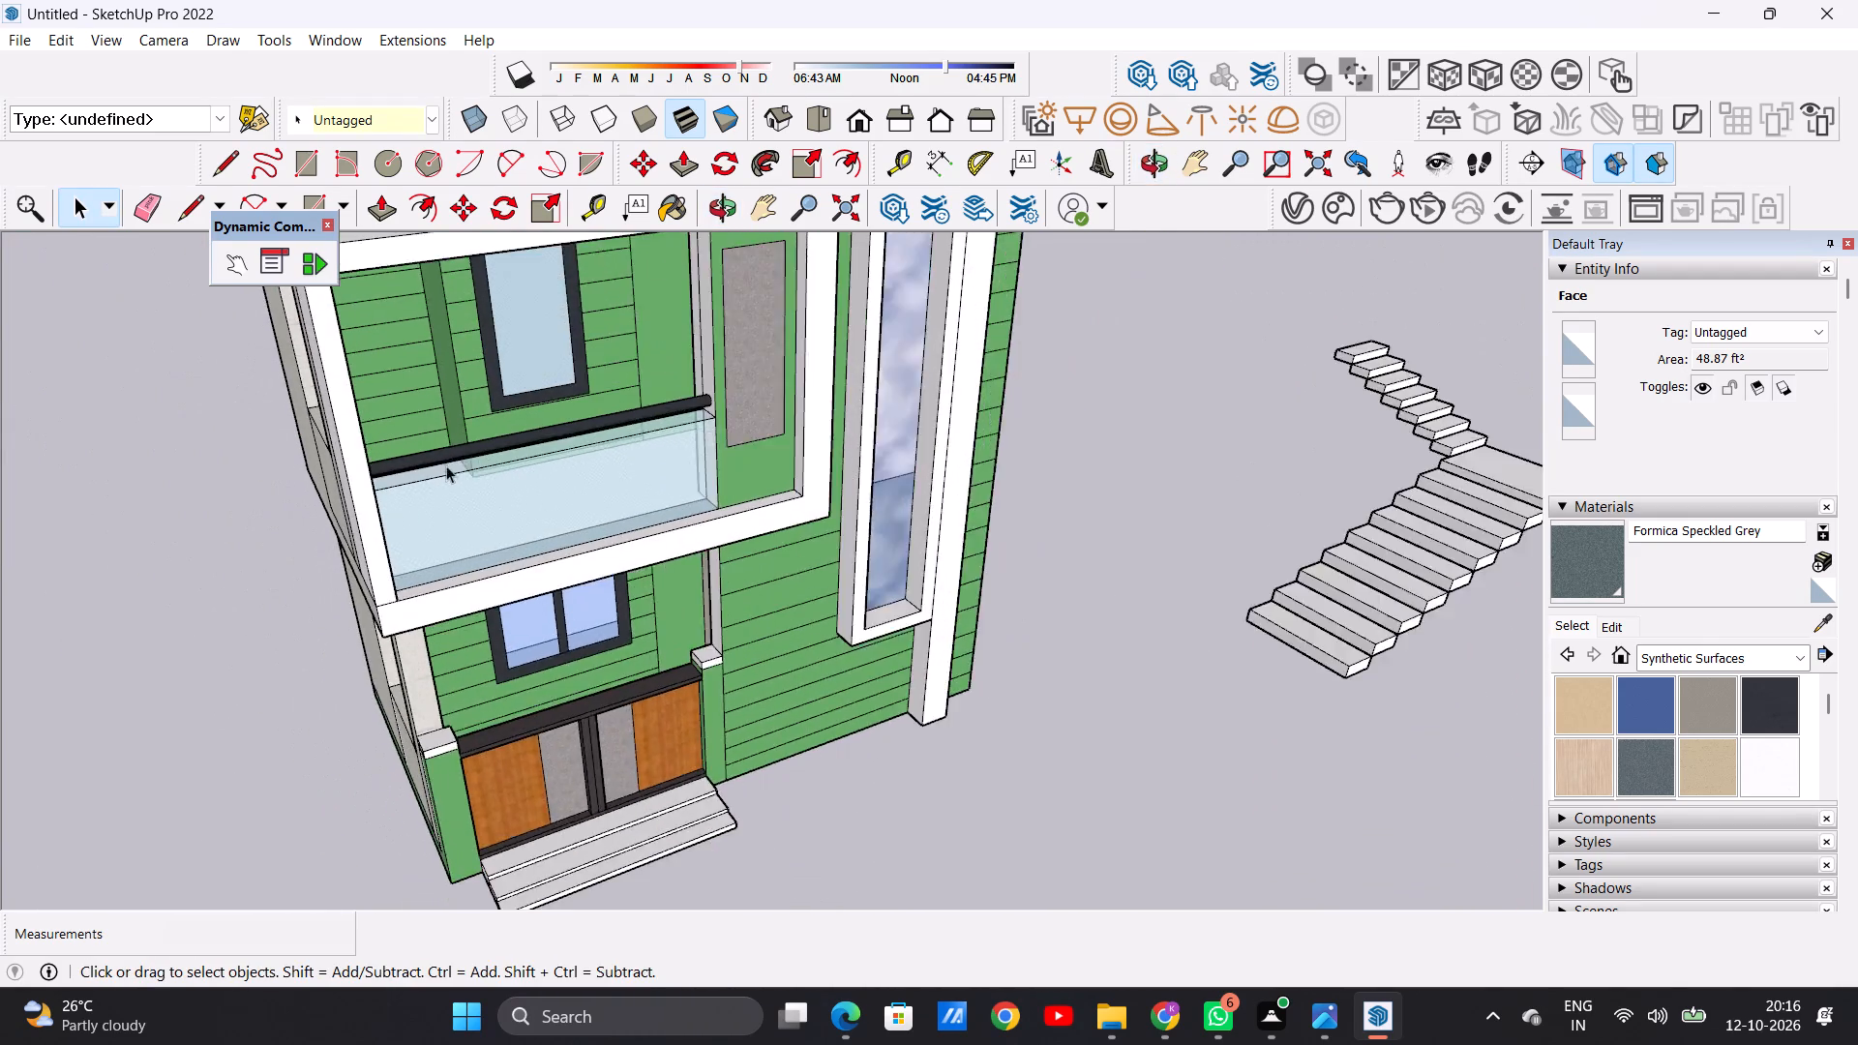
{"action": "scroll", "coordinate": [446, 465], "scroll_direction": "down", "scroll_amount": 2}
{"action": "middle_click_drag", "start_coordinate": [658, 511], "coordinate": [15, 431]}
{"action": "scroll", "coordinate": [797, 300], "scroll_direction": "up", "scroll_amount": 7}
{"action": "middle_click_drag", "start_coordinate": [769, 280], "coordinate": [946, 547]}
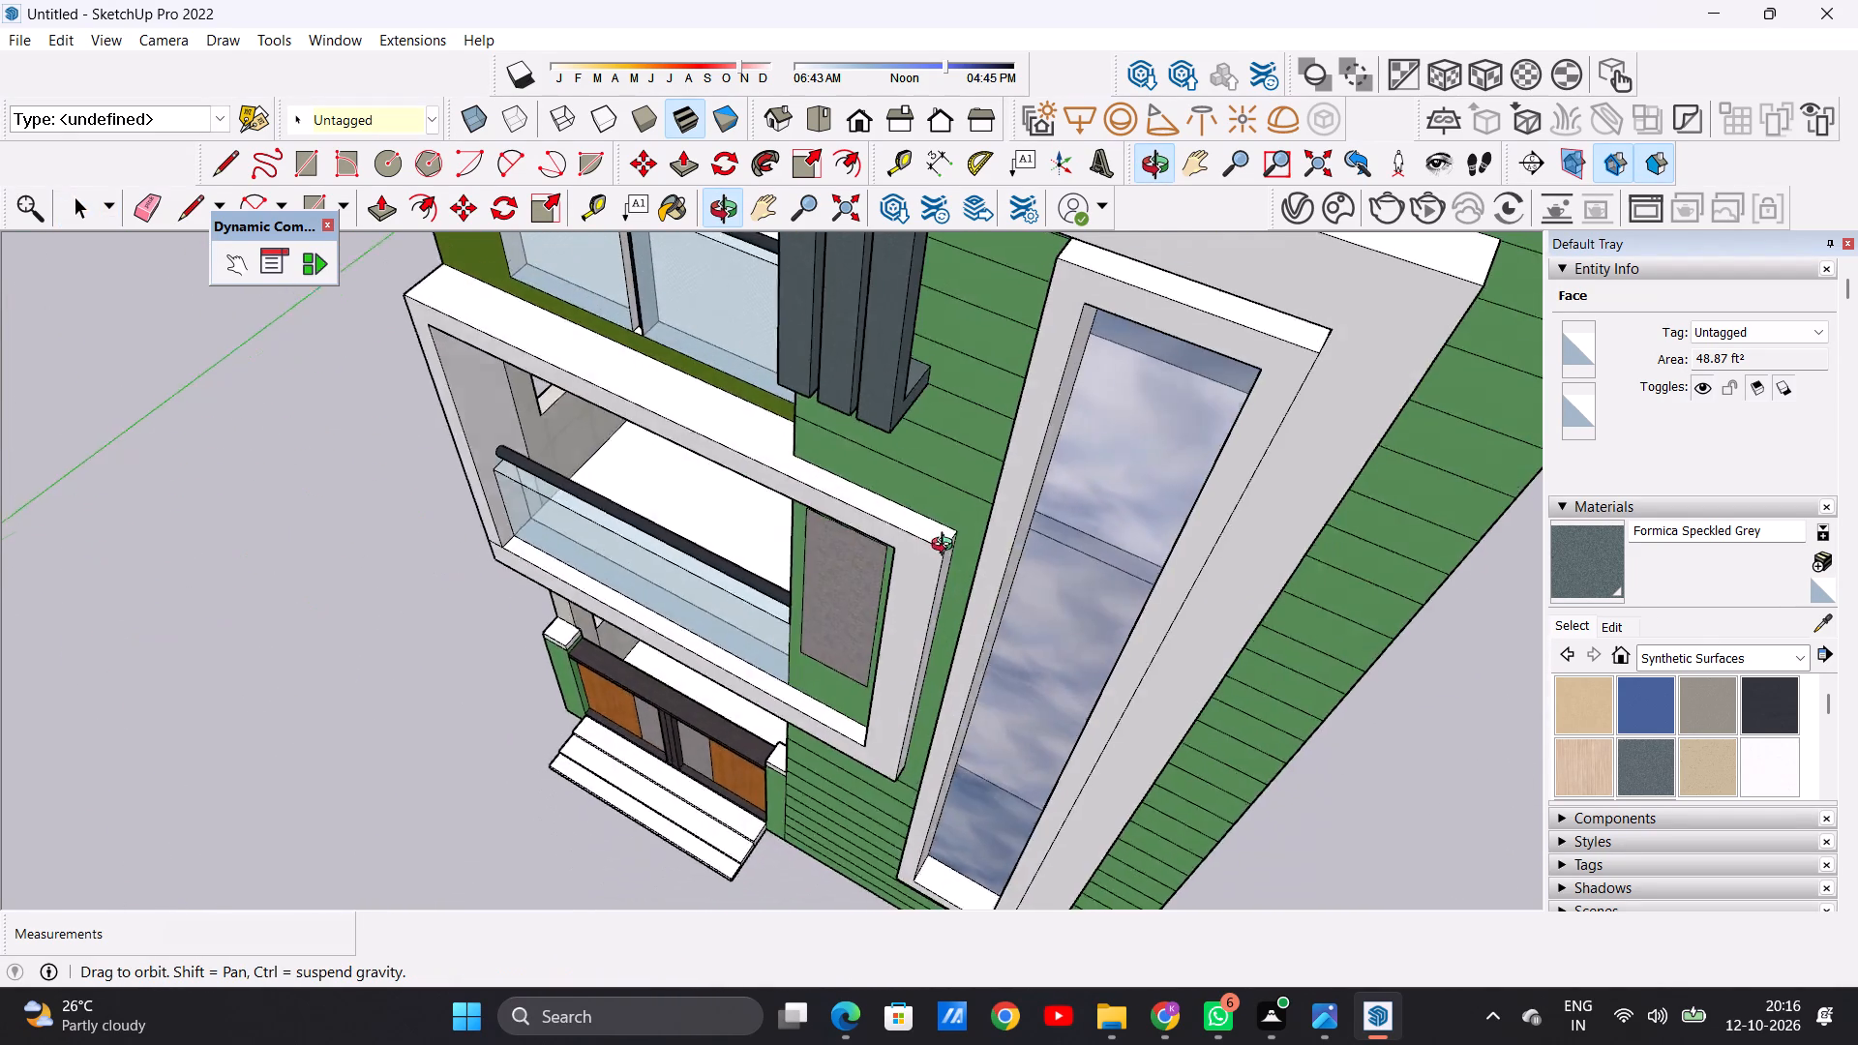
{"action": "middle_click_drag", "start_coordinate": [946, 547], "coordinate": [1037, 419]}
{"action": "scroll", "coordinate": [888, 458], "scroll_direction": "down", "scroll_amount": 5}
{"action": "middle_click_drag", "start_coordinate": [566, 738], "coordinate": [759, 422]}
{"action": "scroll", "coordinate": [731, 643], "scroll_direction": "up", "scroll_amount": 7}
{"action": "middle_click_drag", "start_coordinate": [663, 590], "coordinate": [651, 737]}
{"action": "scroll", "coordinate": [651, 637], "scroll_direction": "down", "scroll_amount": 8}
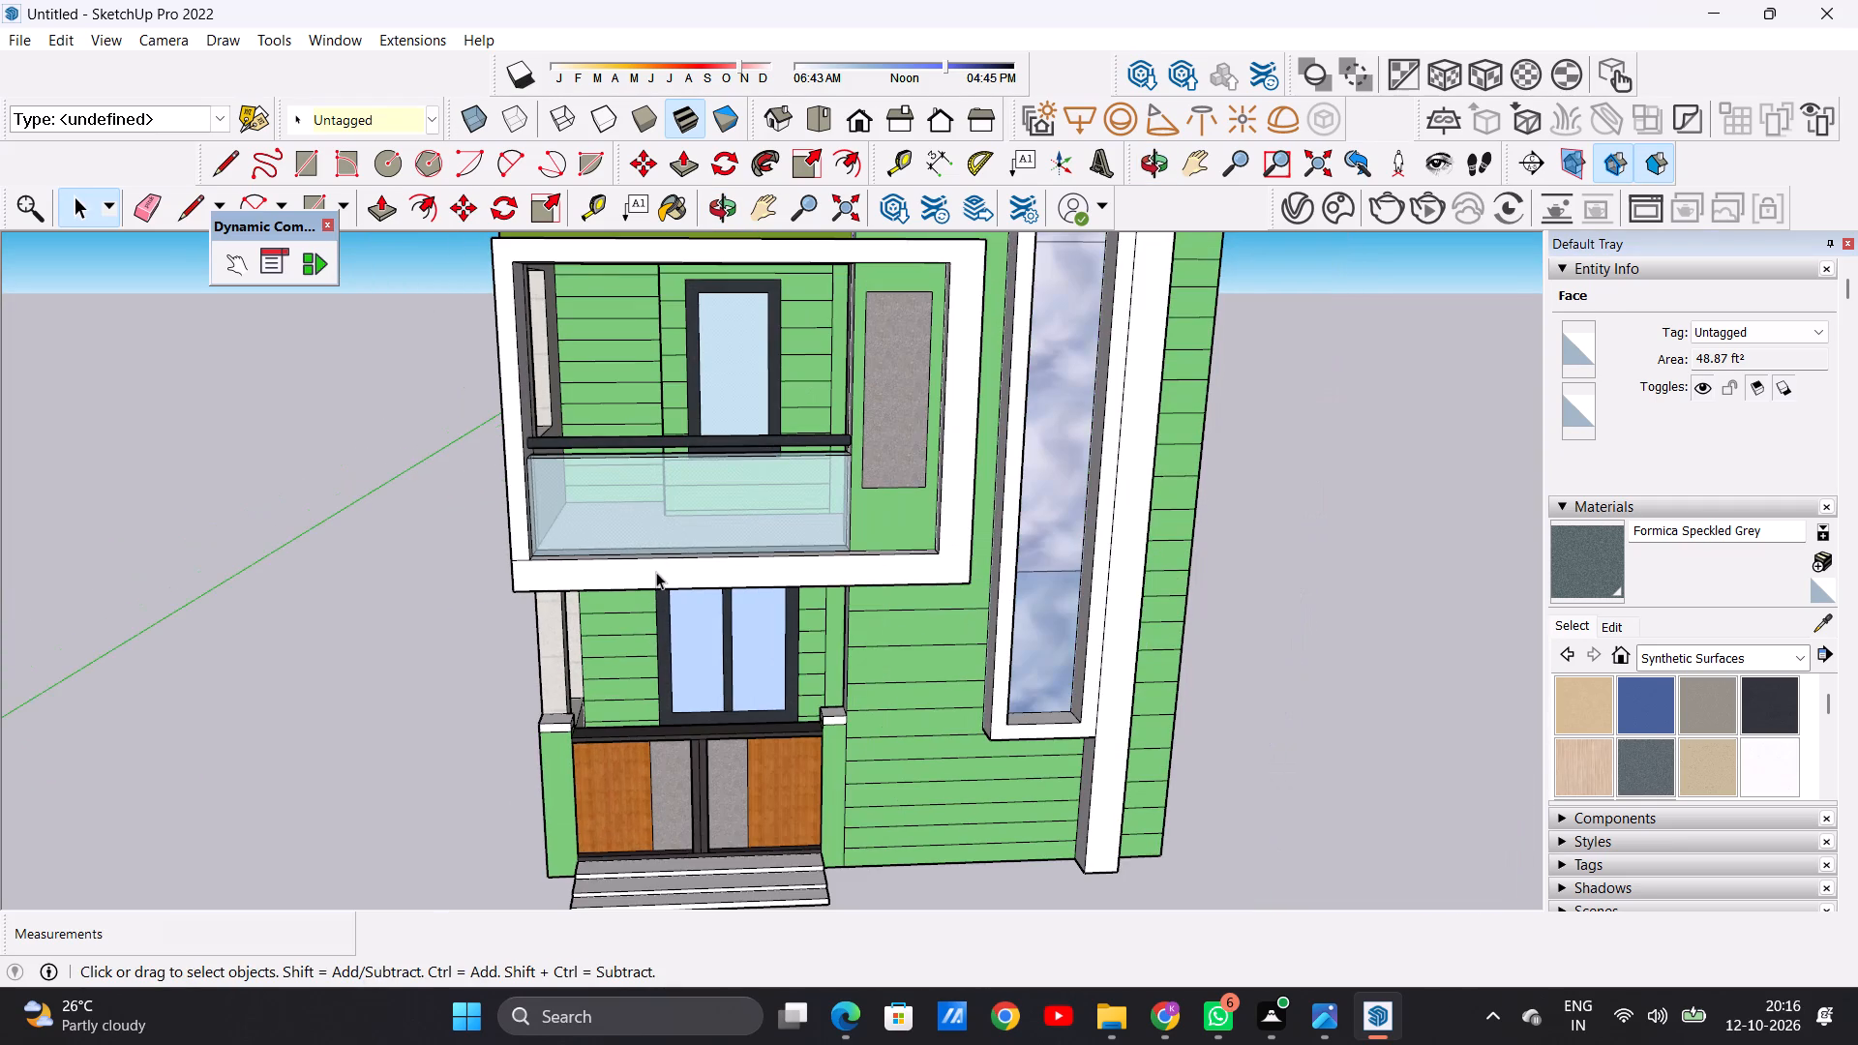
{"action": "scroll", "coordinate": [710, 603], "scroll_direction": "down", "scroll_amount": 6}
{"action": "middle_click_drag", "start_coordinate": [905, 599], "coordinate": [699, 562]}
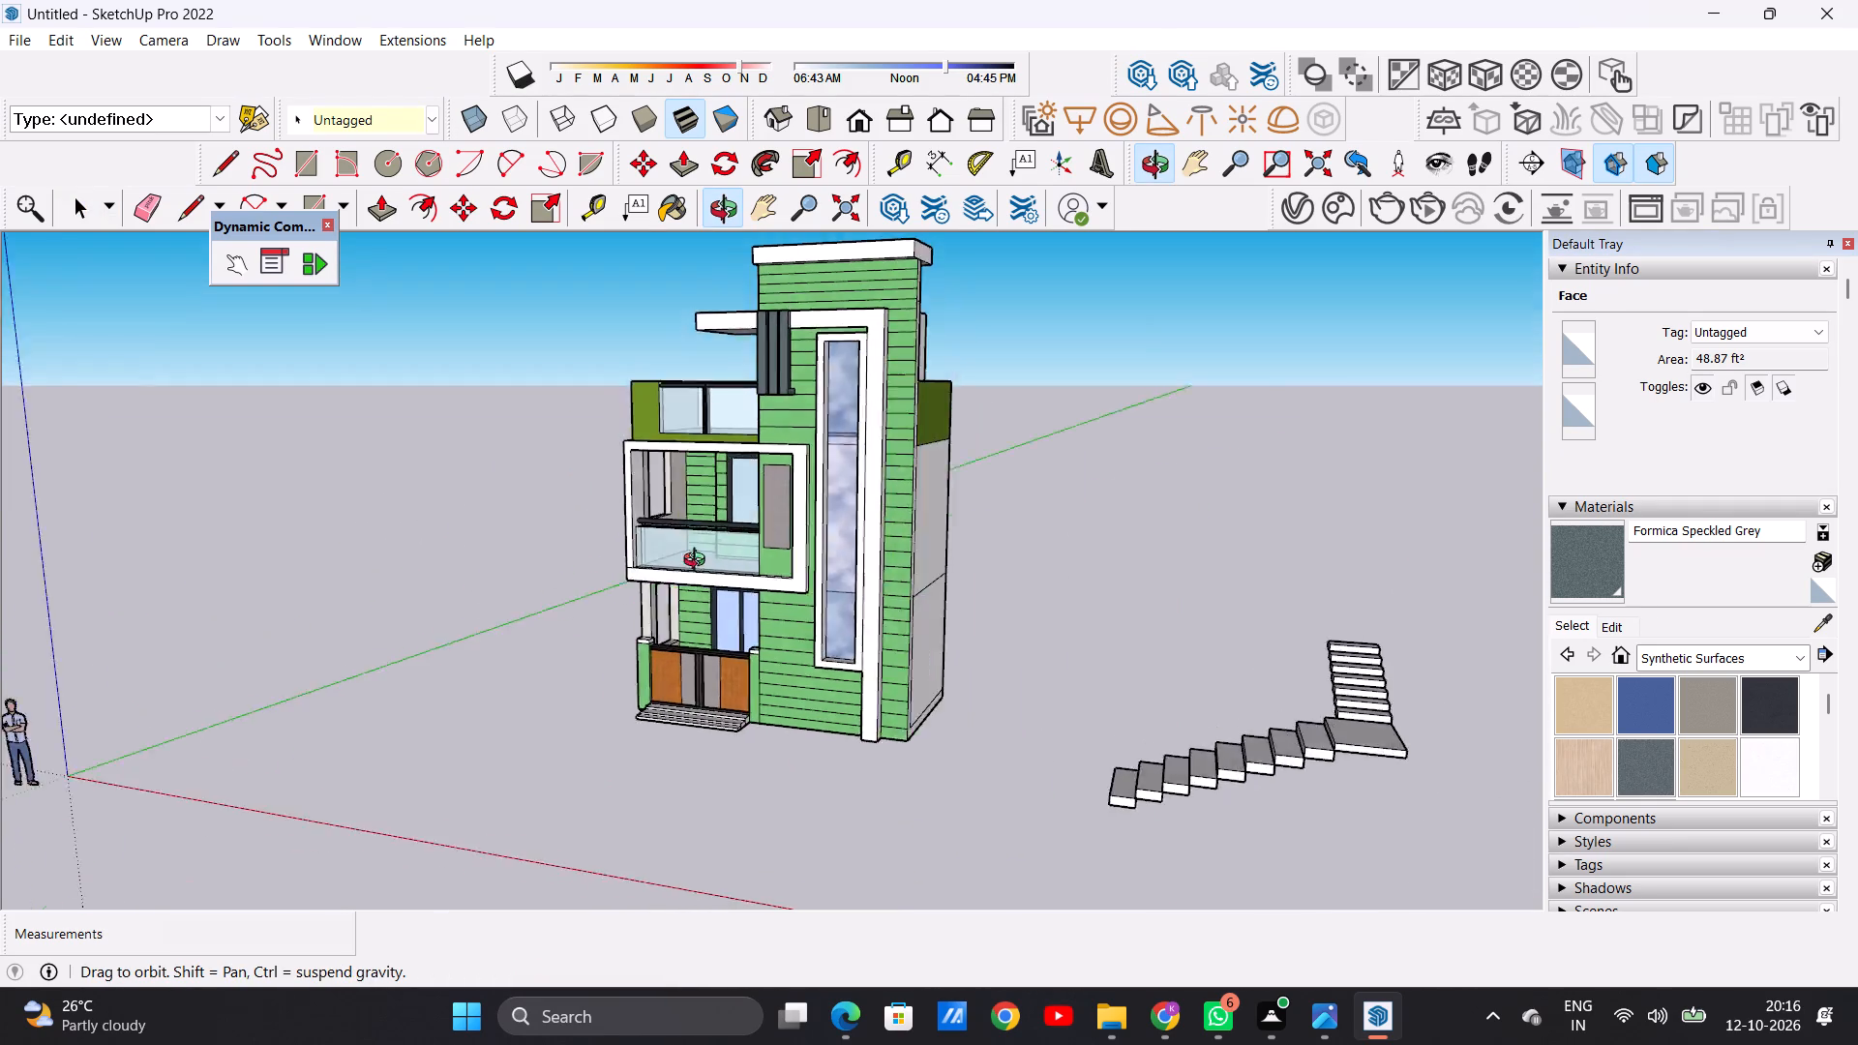
{"action": "middle_click_drag", "start_coordinate": [699, 562], "coordinate": [988, 585]}
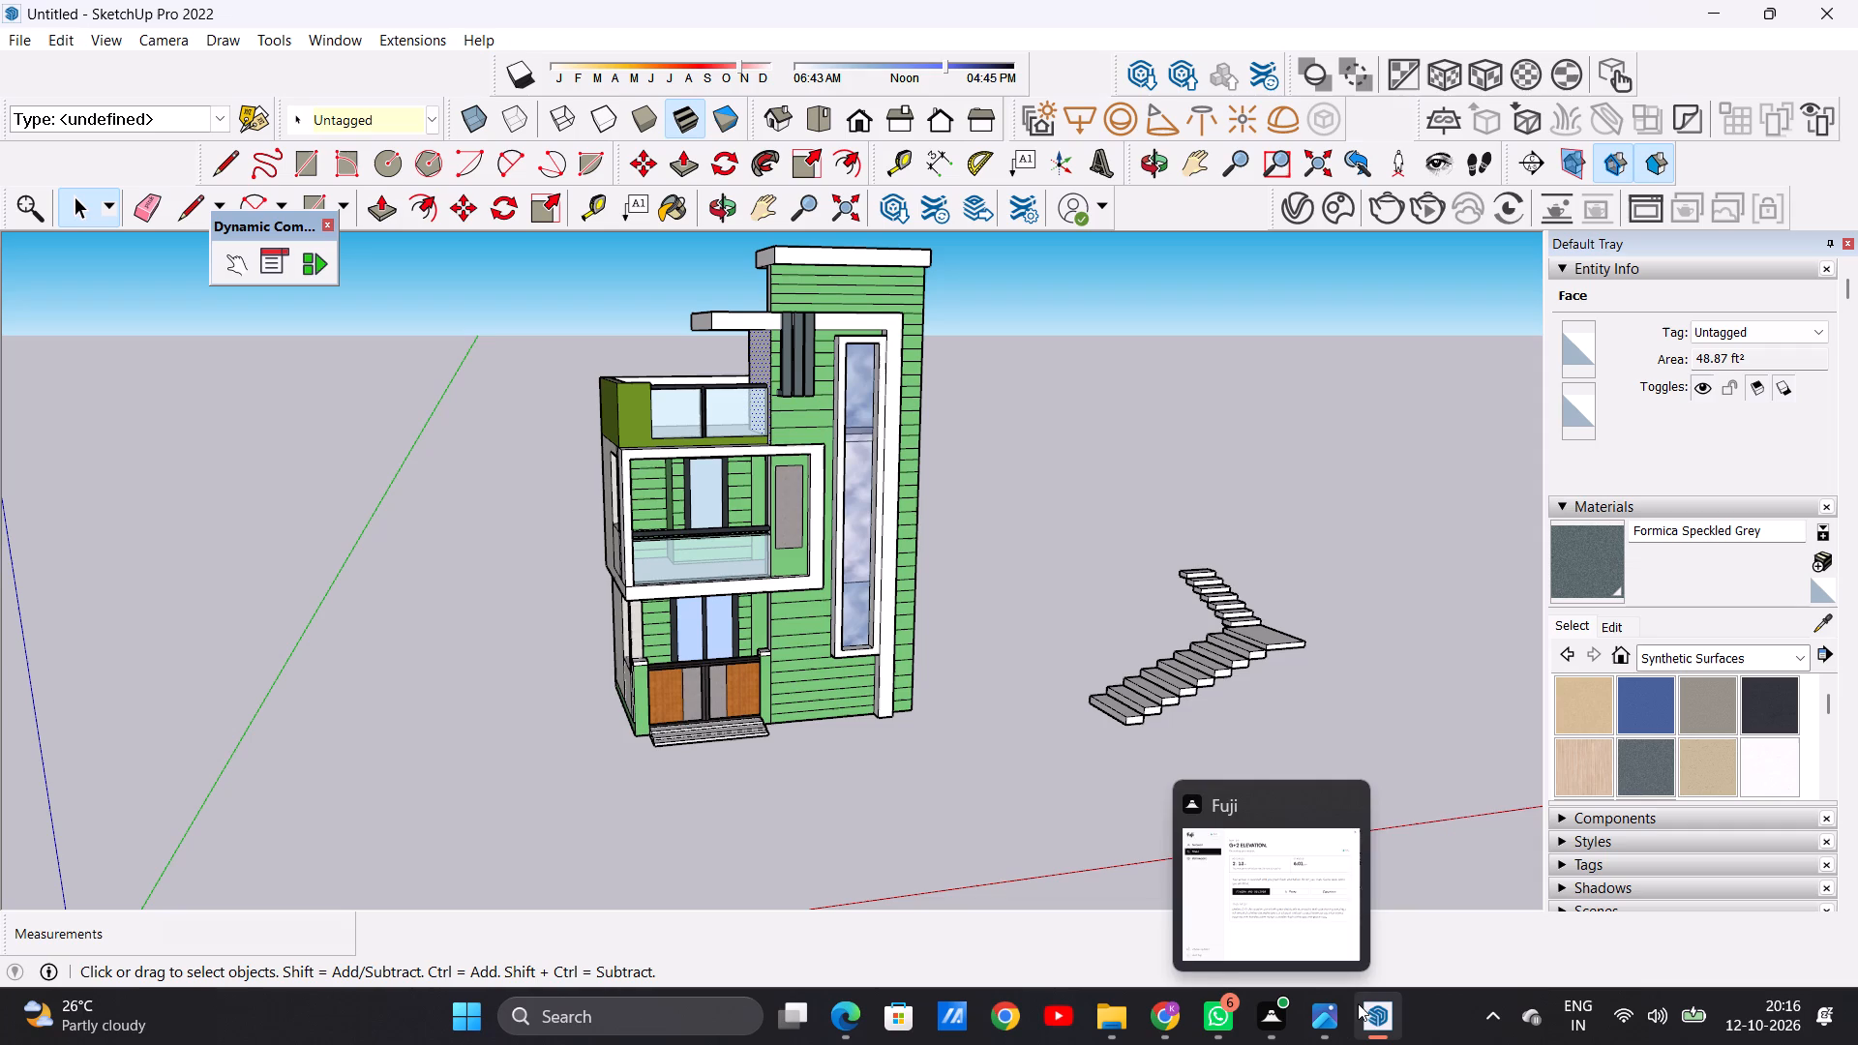
Inspect the framed balcony, tall stair window, side openings and terrace railing for details still needing cleanup.
{"action": "left_click", "coordinate": [1308, 882]}
{"action": "scroll", "coordinate": [1074, 562], "scroll_direction": "down", "scroll_amount": 6}
{"action": "middle_click_drag", "start_coordinate": [1082, 560], "coordinate": [1065, 546]}
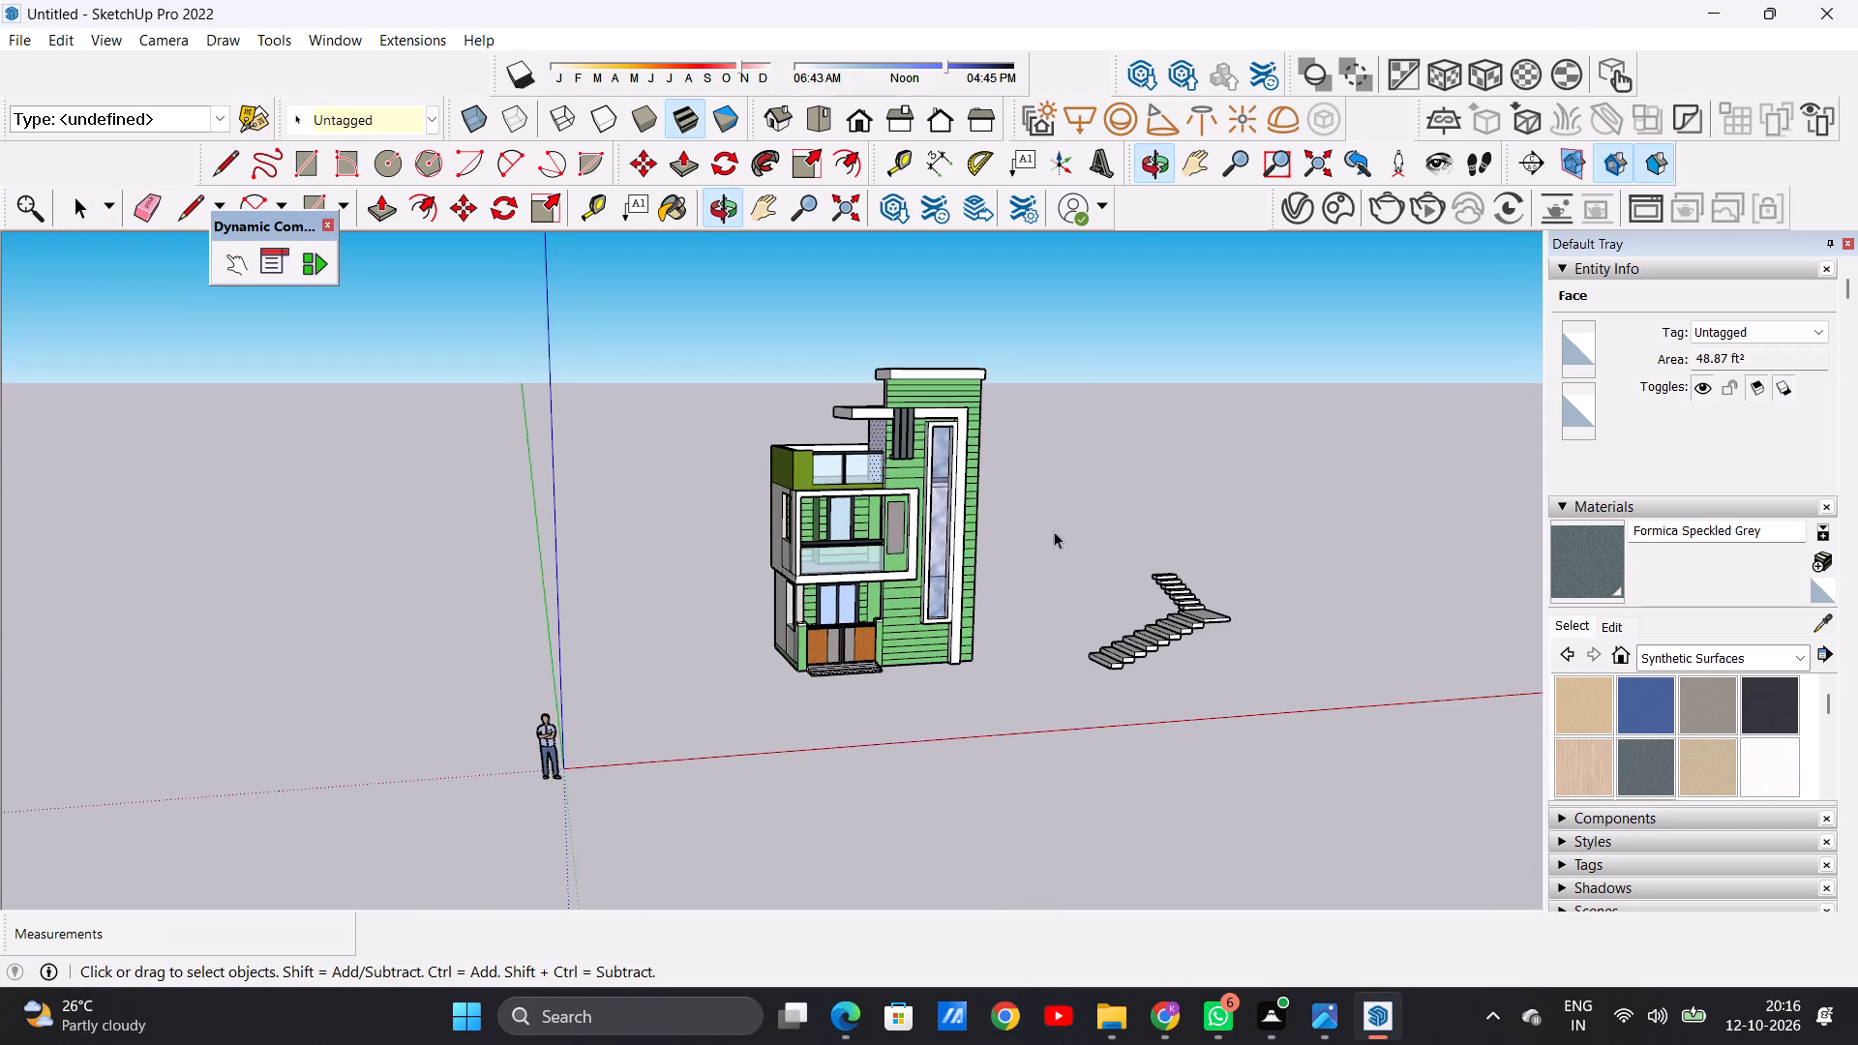
{"action": "scroll", "coordinate": [816, 537], "scroll_direction": "up", "scroll_amount": 9}
{"action": "scroll", "coordinate": [807, 550], "scroll_direction": "down", "scroll_amount": 1}
{"action": "scroll", "coordinate": [807, 550], "scroll_direction": "up", "scroll_amount": 6}
{"action": "middle_click_drag", "start_coordinate": [772, 565], "coordinate": [977, 627]}
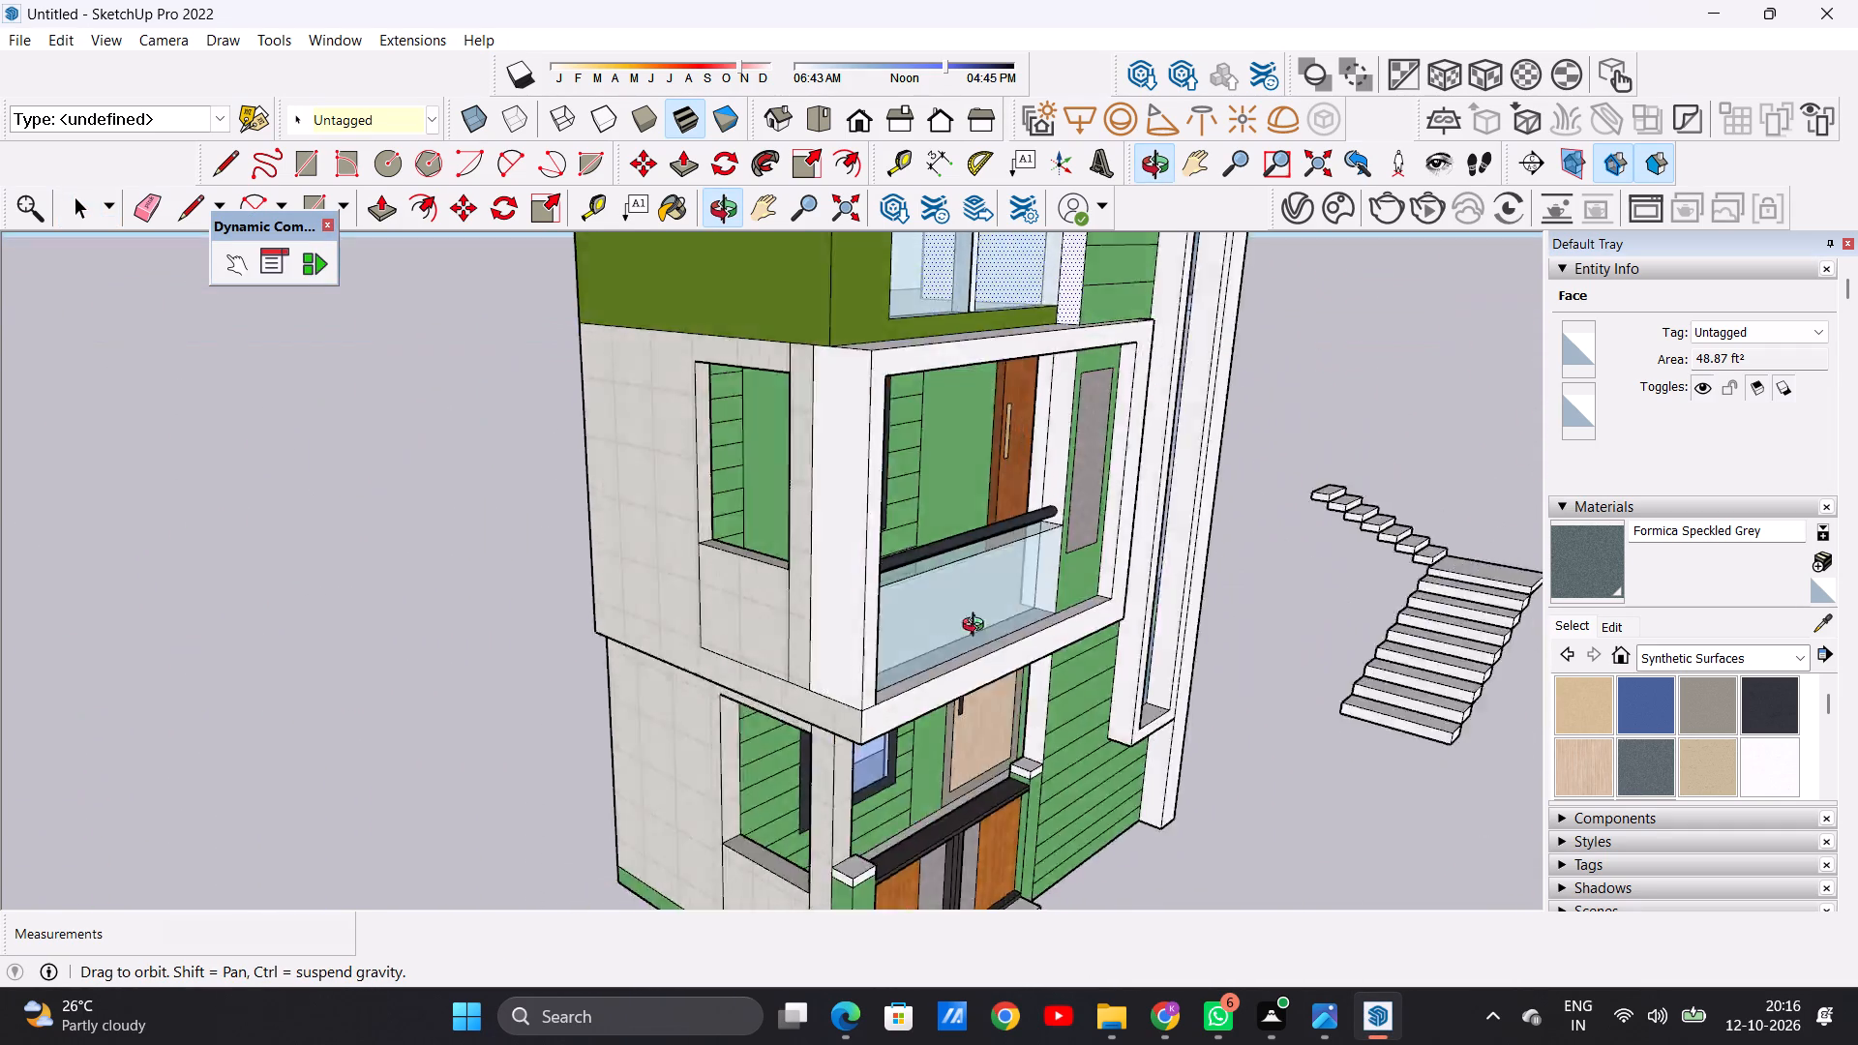
{"action": "middle_click_drag", "start_coordinate": [977, 627], "coordinate": [792, 579]}
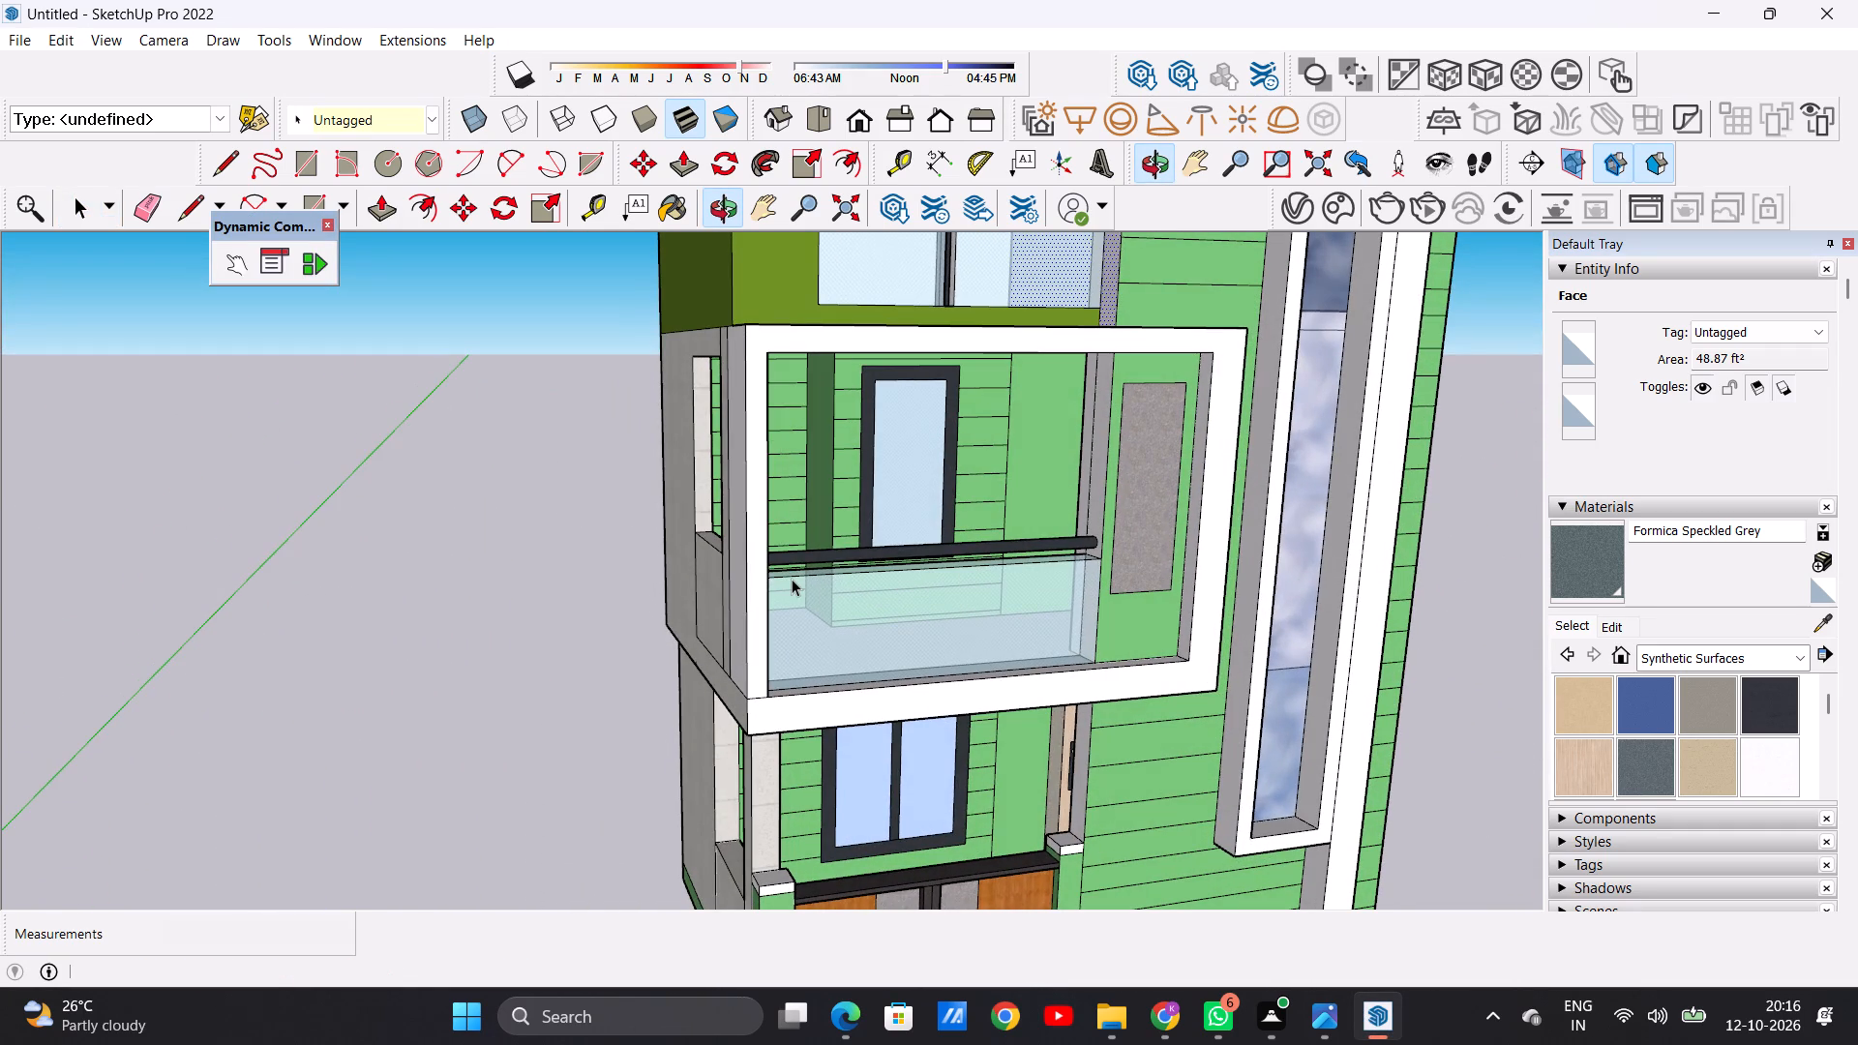
{"action": "scroll", "coordinate": [792, 579], "scroll_direction": "down", "scroll_amount": 15}
{"action": "middle_click_drag", "start_coordinate": [904, 575], "coordinate": [471, 567]}
{"action": "scroll", "coordinate": [888, 592], "scroll_direction": "up", "scroll_amount": 19}
{"action": "scroll", "coordinate": [811, 541], "scroll_direction": "down", "scroll_amount": 10}
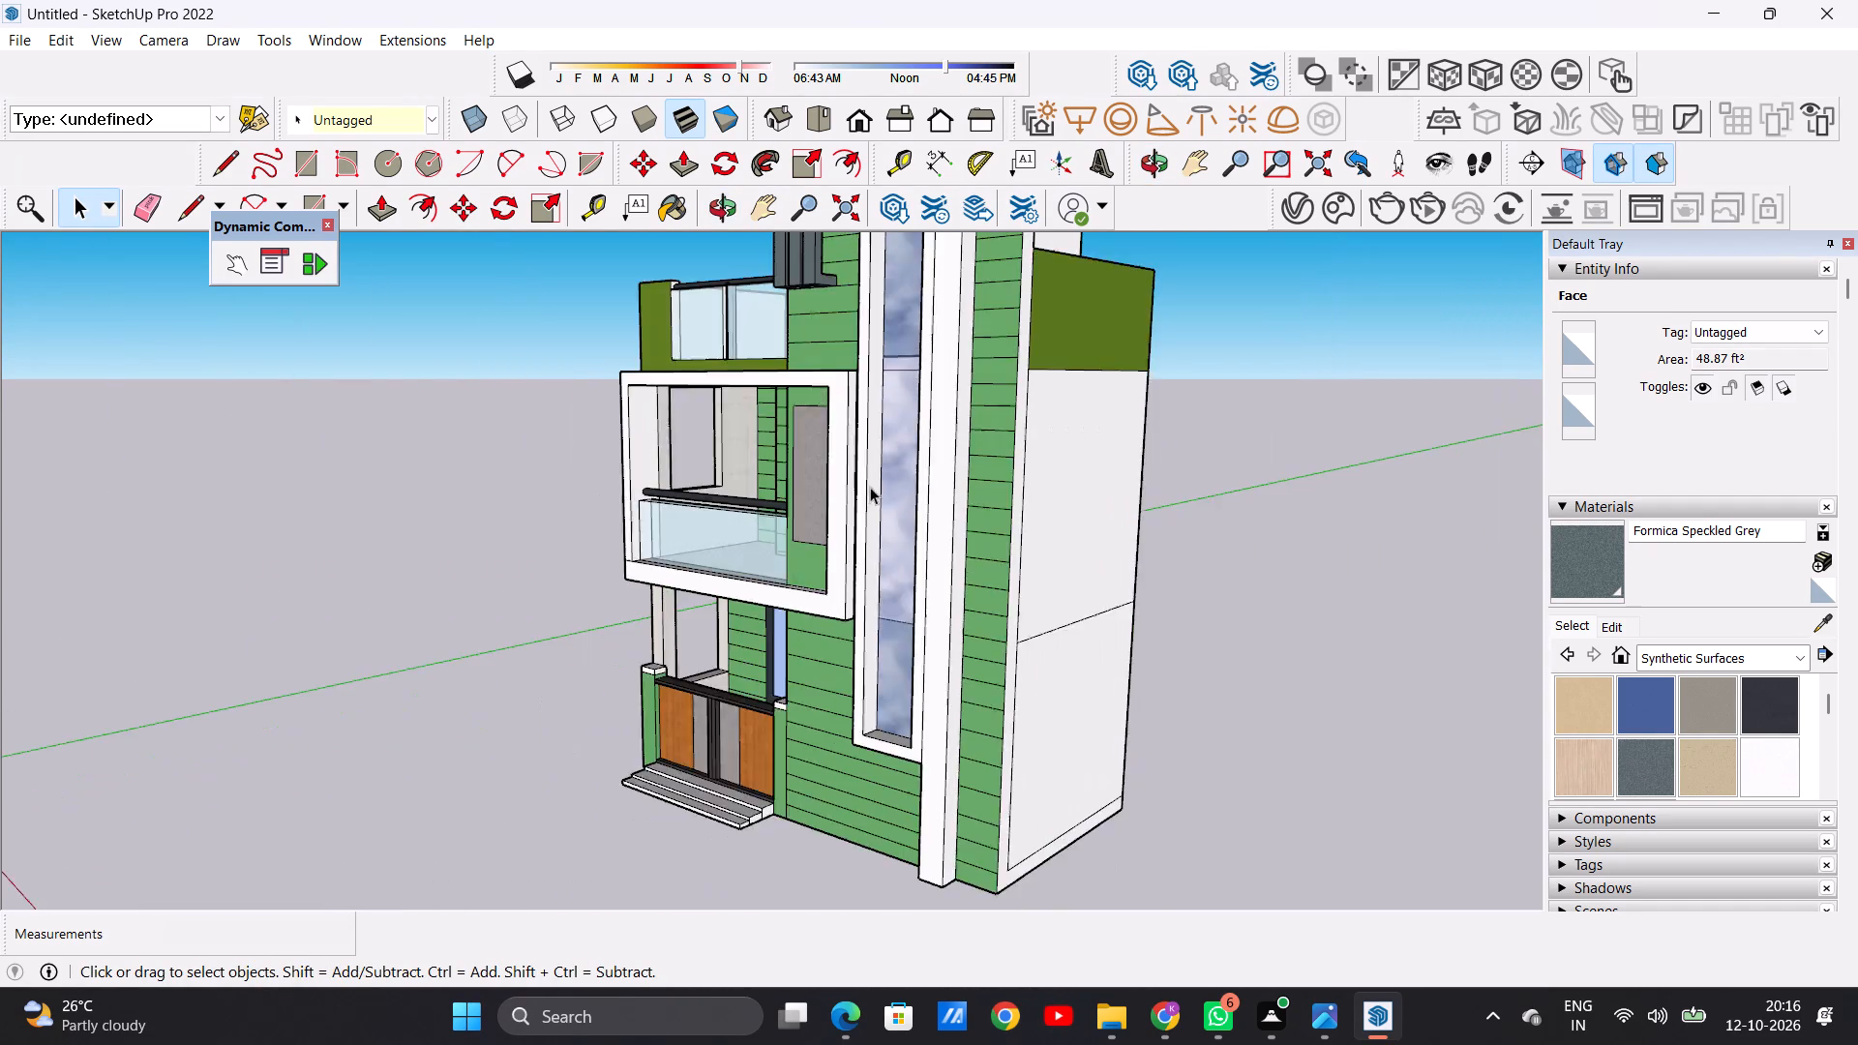
{"action": "scroll", "coordinate": [870, 487], "scroll_direction": "down", "scroll_amount": 5}
{"action": "scroll", "coordinate": [870, 488], "scroll_direction": "up", "scroll_amount": 1}
{"action": "scroll", "coordinate": [870, 488], "scroll_direction": "down", "scroll_amount": 3}
{"action": "middle_click_drag", "start_coordinate": [789, 573], "coordinate": [988, 579]}
{"action": "scroll", "coordinate": [868, 488], "scroll_direction": "down", "scroll_amount": 5}
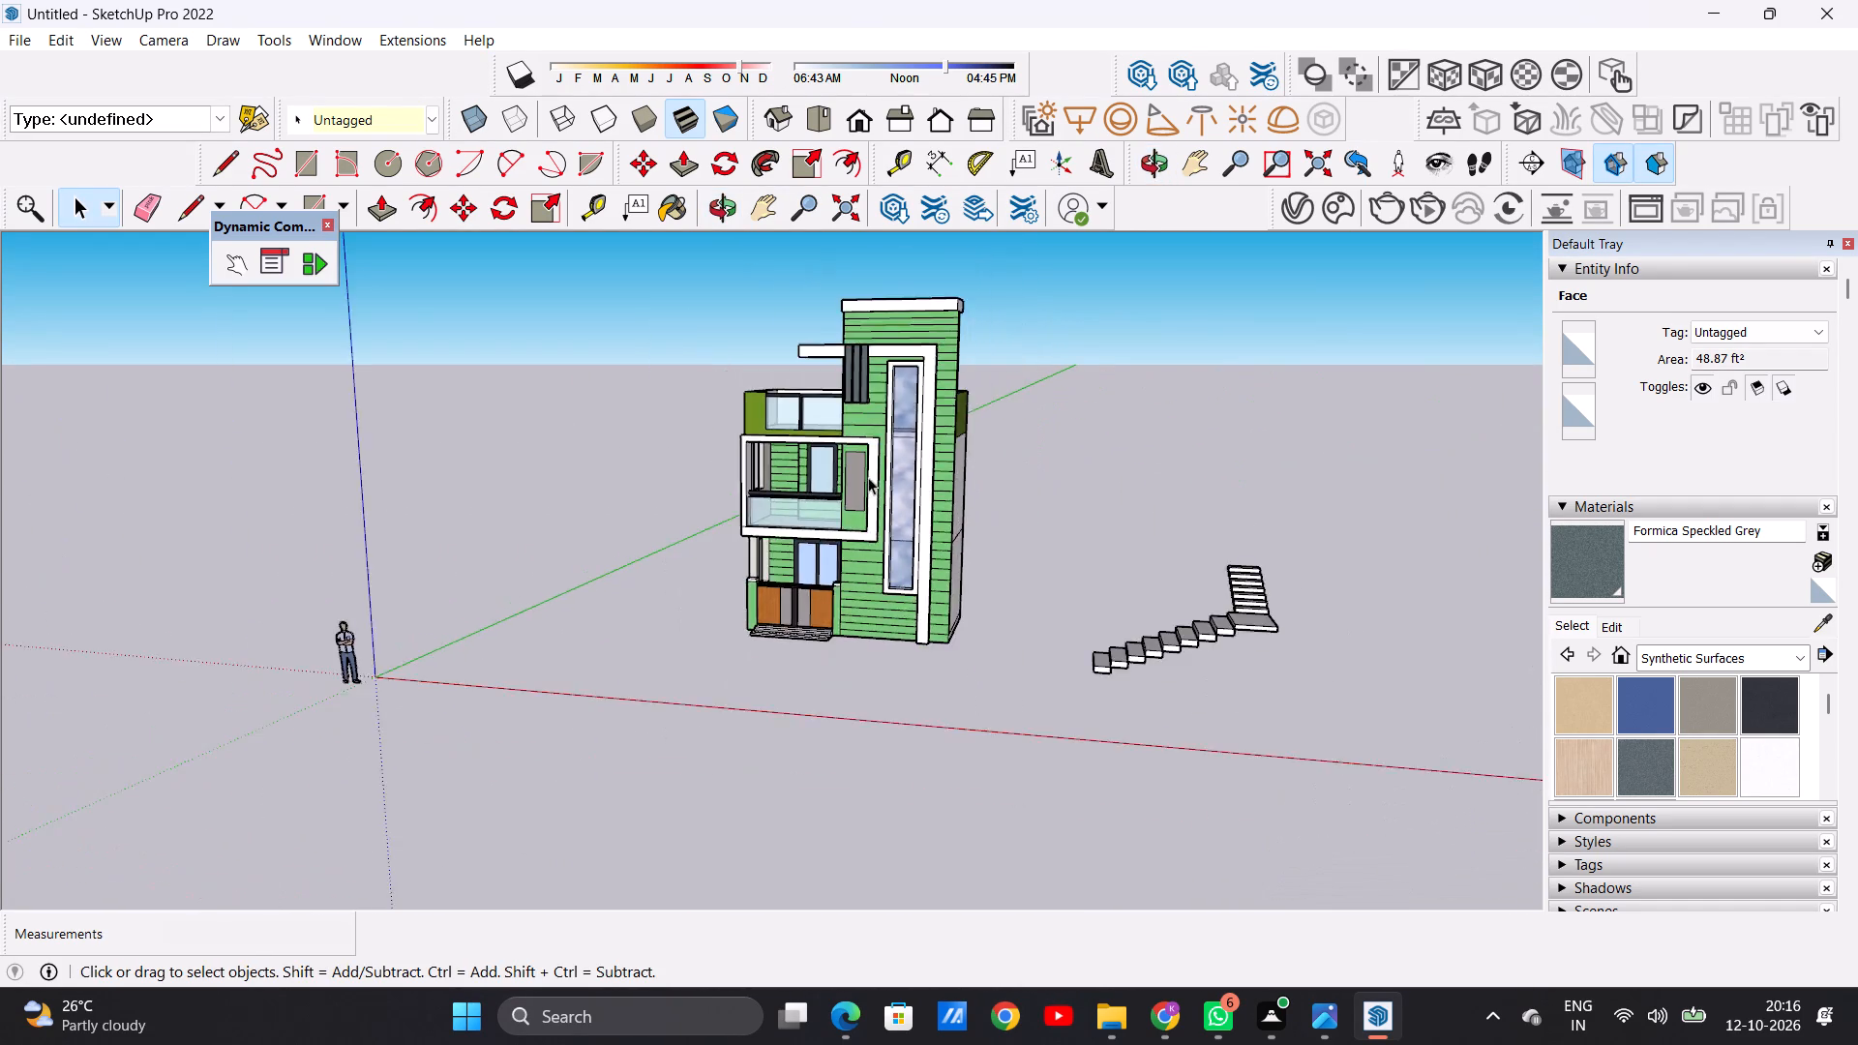
{"action": "scroll", "coordinate": [868, 477], "scroll_direction": "down", "scroll_amount": 5}
{"action": "scroll", "coordinate": [860, 574], "scroll_direction": "up", "scroll_amount": 3}
{"action": "scroll", "coordinate": [860, 574], "scroll_direction": "down", "scroll_amount": 2}
{"action": "scroll", "coordinate": [860, 574], "scroll_direction": "up", "scroll_amount": 5}
{"action": "scroll", "coordinate": [866, 481], "scroll_direction": "down", "scroll_amount": 1}
{"action": "scroll", "coordinate": [866, 481], "scroll_direction": "up", "scroll_amount": 5}
{"action": "scroll", "coordinate": [878, 563], "scroll_direction": "down", "scroll_amount": 13}
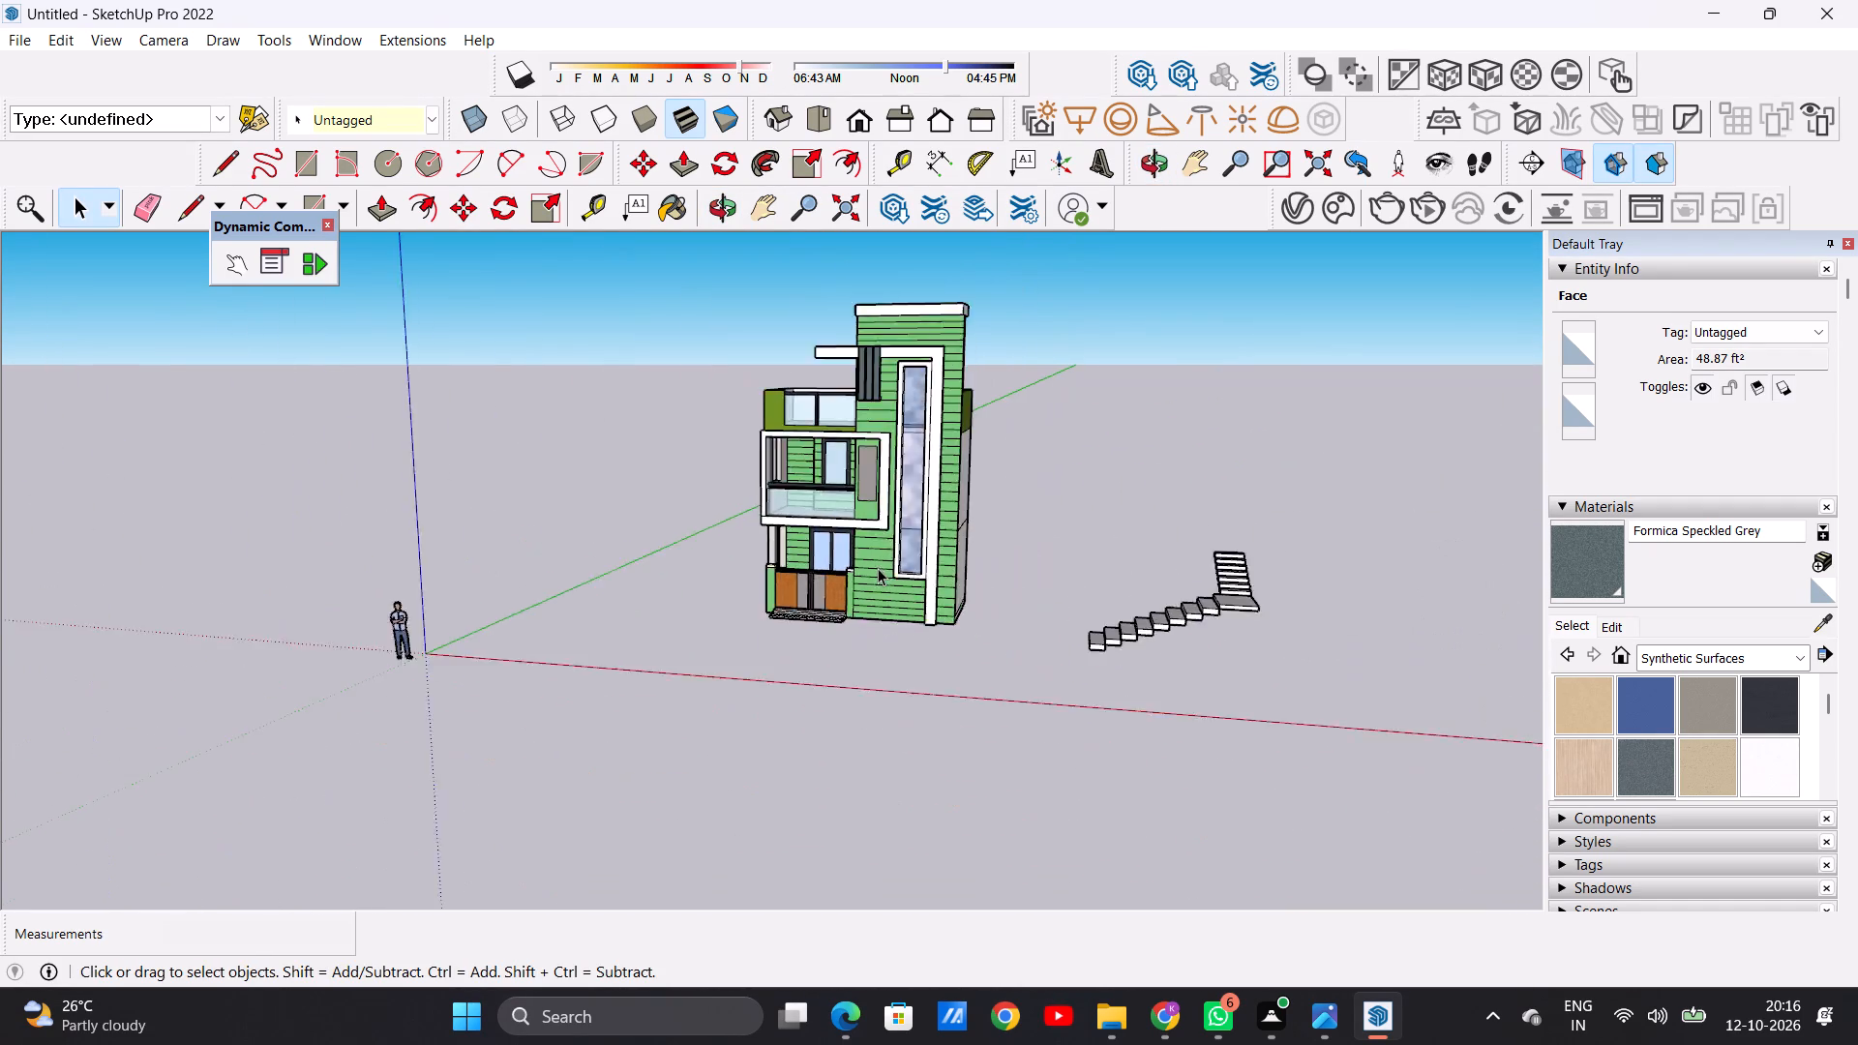
{"action": "scroll", "coordinate": [878, 568], "scroll_direction": "down", "scroll_amount": 4}
{"action": "middle_click_drag", "start_coordinate": [935, 389], "coordinate": [796, 429]}
{"action": "scroll", "coordinate": [831, 459], "scroll_direction": "up", "scroll_amount": 20}
{"action": "scroll", "coordinate": [831, 459], "scroll_direction": "up", "scroll_amount": 3}
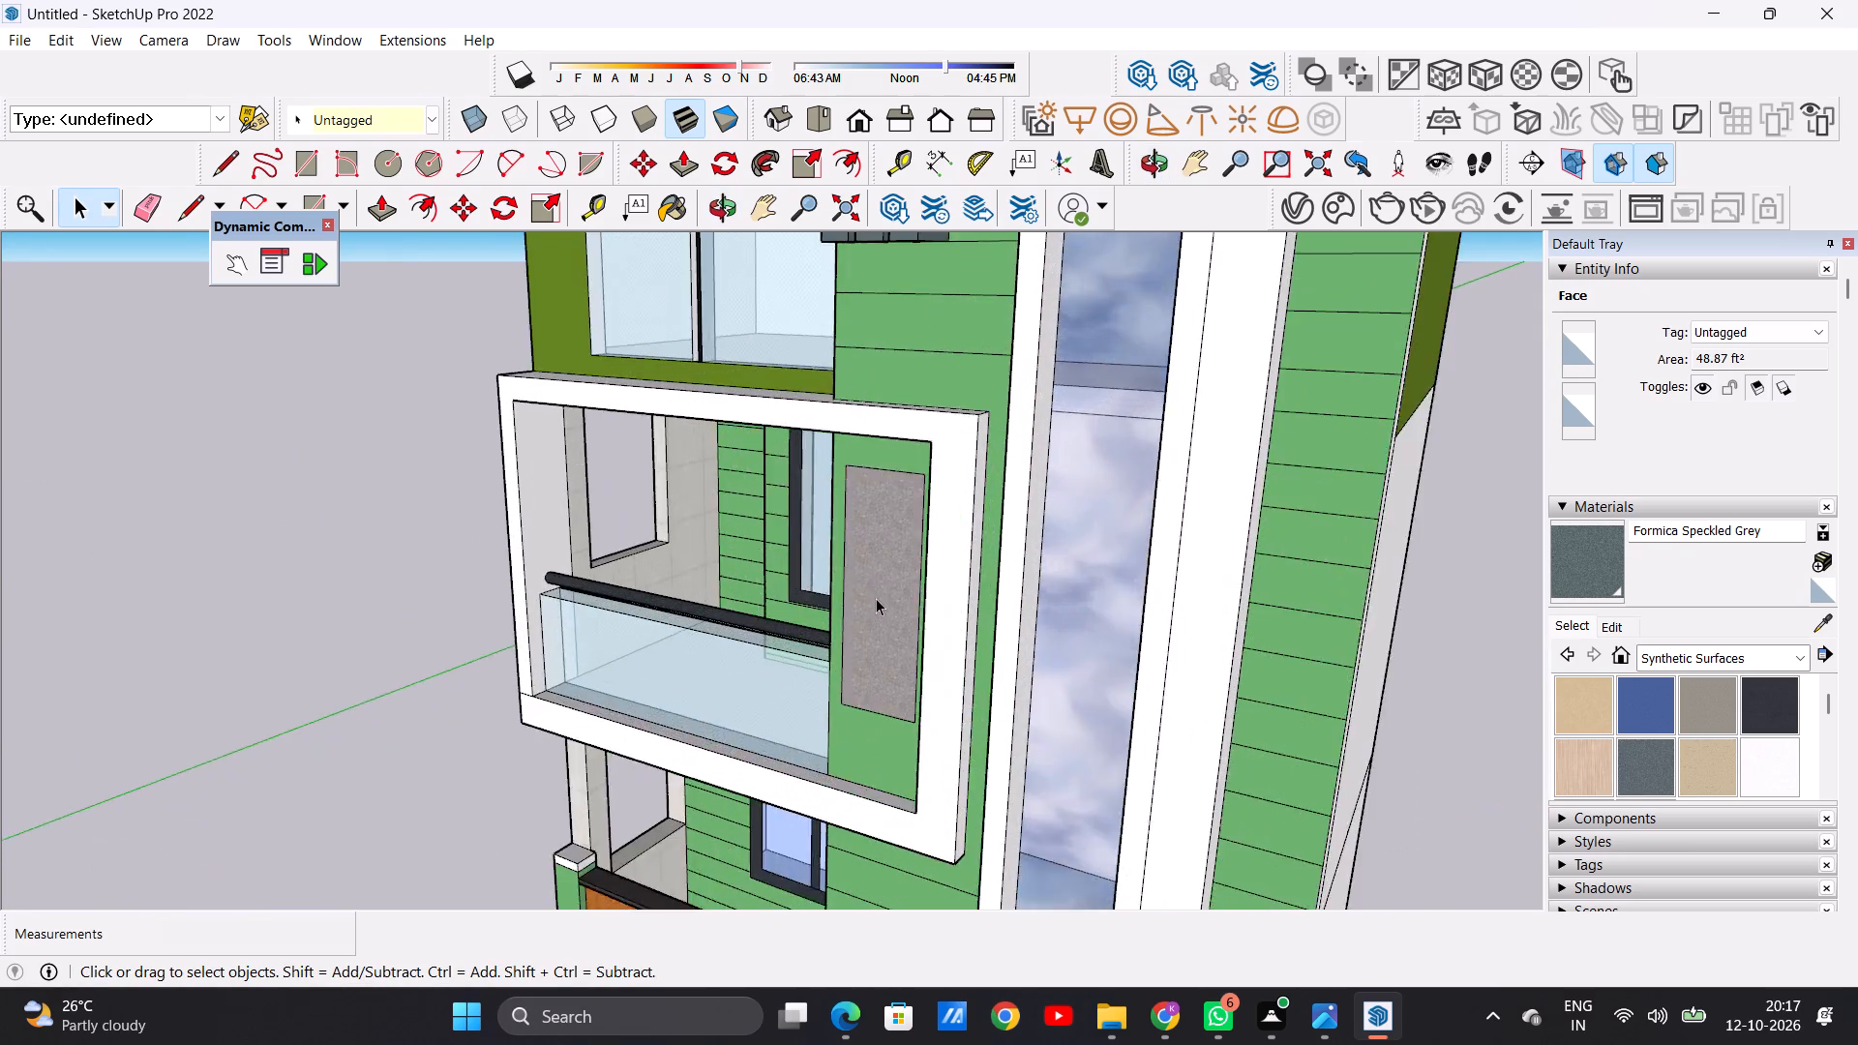
{"action": "scroll", "coordinate": [876, 598], "scroll_direction": "up", "scroll_amount": 6}
{"action": "scroll", "coordinate": [884, 576], "scroll_direction": "down", "scroll_amount": 20}
{"action": "middle_click_drag", "start_coordinate": [931, 502], "coordinate": [766, 531]}
{"action": "scroll", "coordinate": [885, 469], "scroll_direction": "up", "scroll_amount": 3}
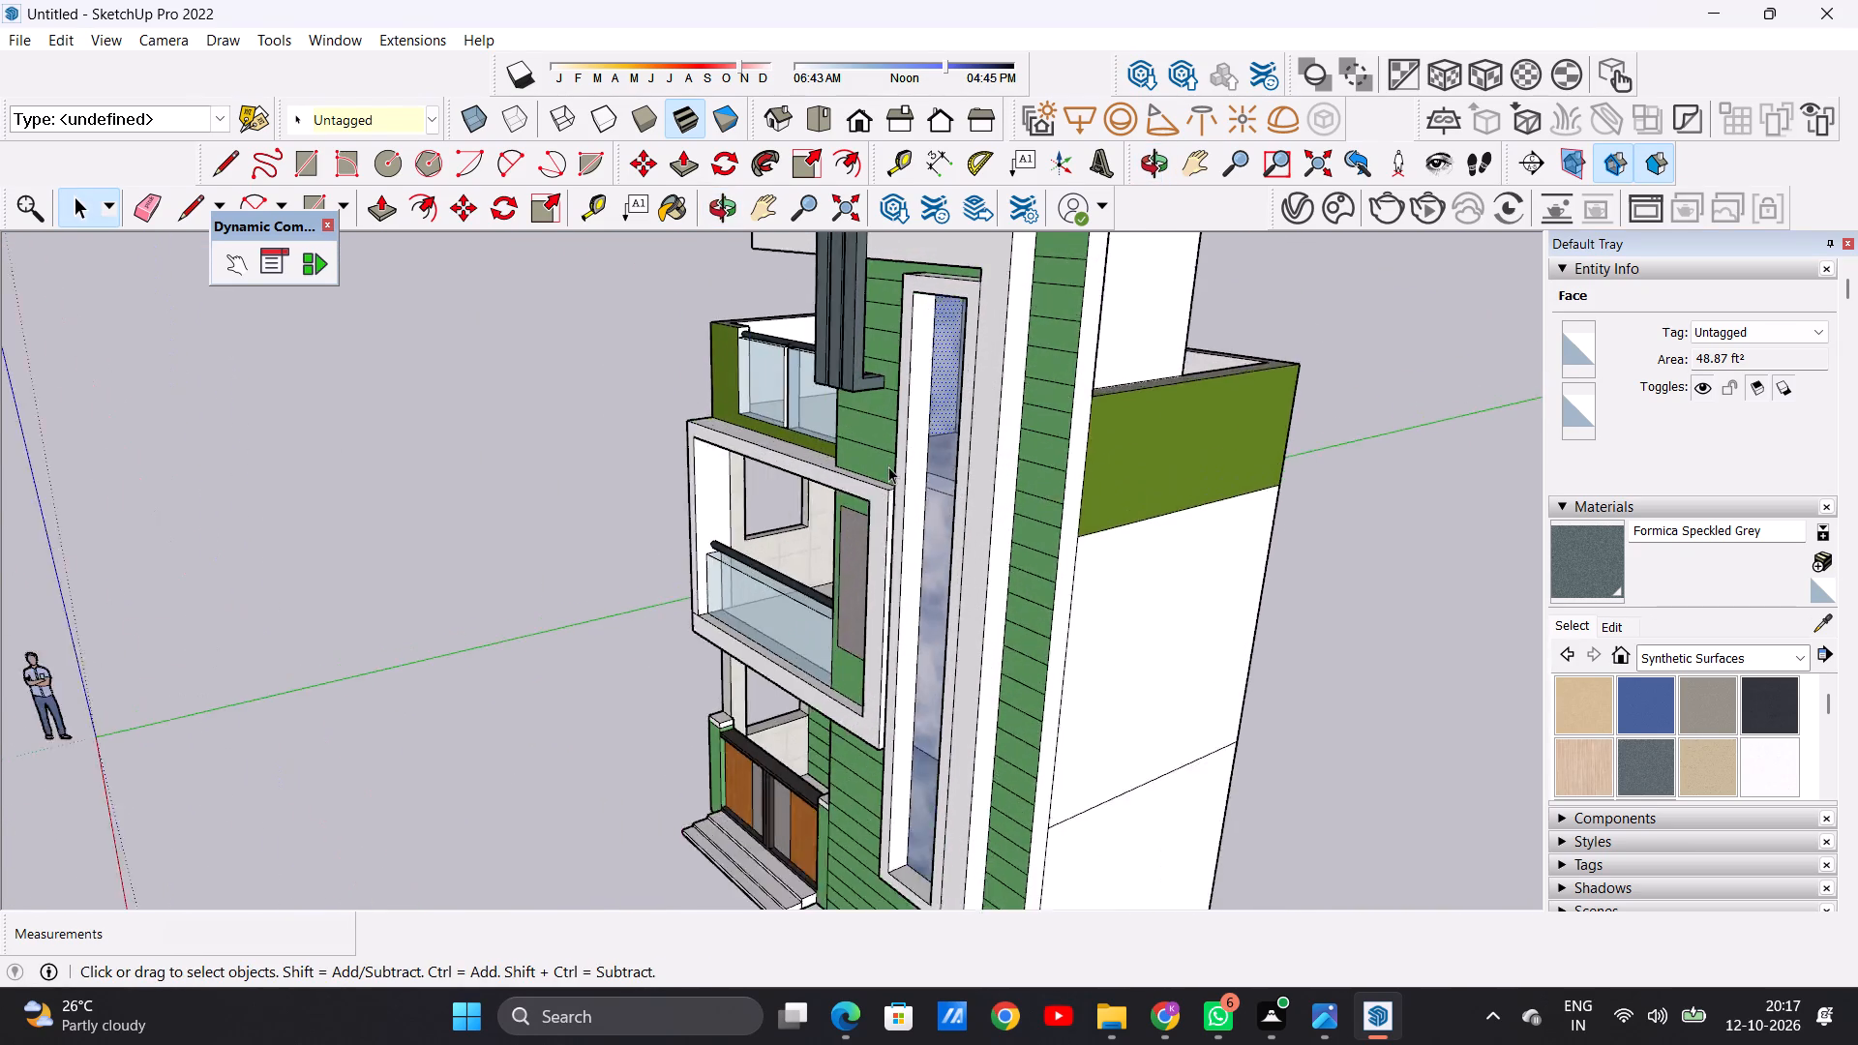
{"action": "scroll", "coordinate": [888, 466], "scroll_direction": "up", "scroll_amount": 11}
{"action": "middle_click_drag", "start_coordinate": [744, 384], "coordinate": [1028, 530]}
{"action": "scroll", "coordinate": [950, 520], "scroll_direction": "down", "scroll_amount": 7}
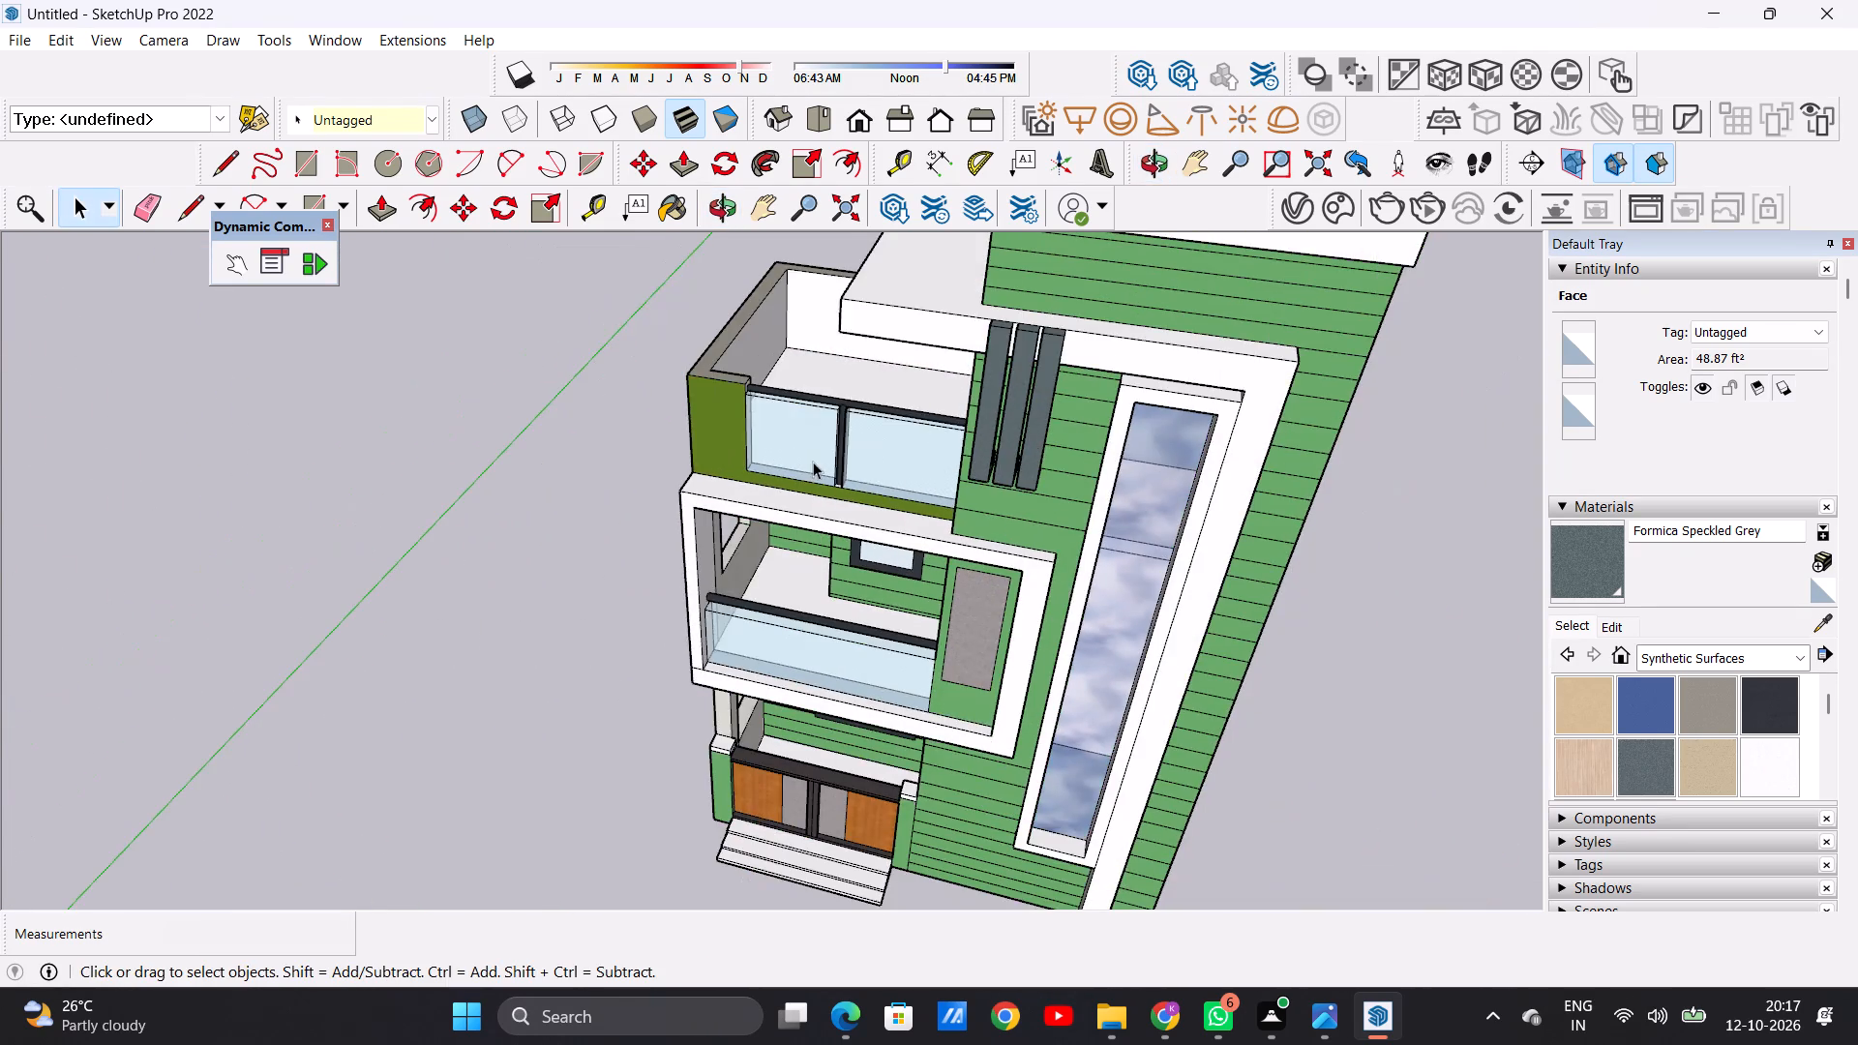
{"action": "scroll", "coordinate": [813, 462], "scroll_direction": "down", "scroll_amount": 6}
{"action": "middle_click_drag", "start_coordinate": [639, 588], "coordinate": [1073, 459]}
{"action": "scroll", "coordinate": [835, 561], "scroll_direction": "up", "scroll_amount": 12}
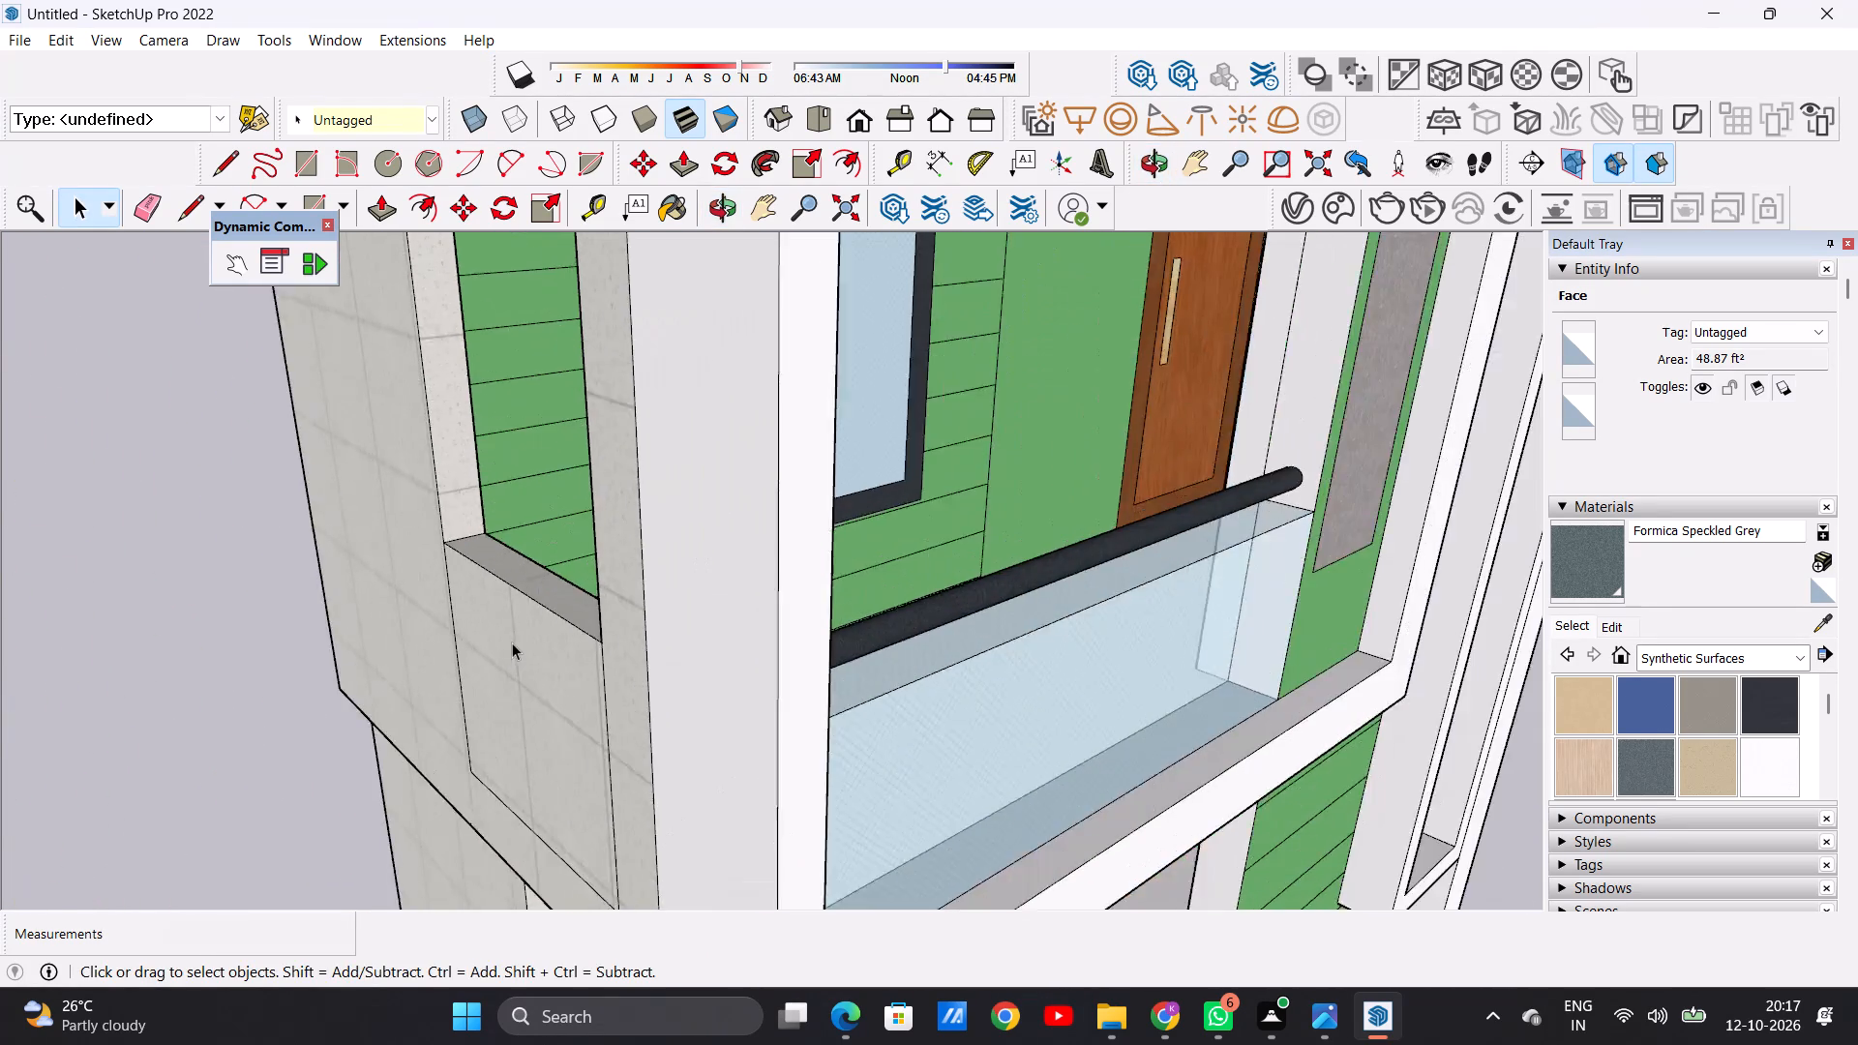
{"action": "scroll", "coordinate": [512, 642], "scroll_direction": "down", "scroll_amount": 19}
{"action": "middle_click_drag", "start_coordinate": [723, 658], "coordinate": [349, 764]}
{"action": "scroll", "coordinate": [612, 542], "scroll_direction": "up", "scroll_amount": 3}
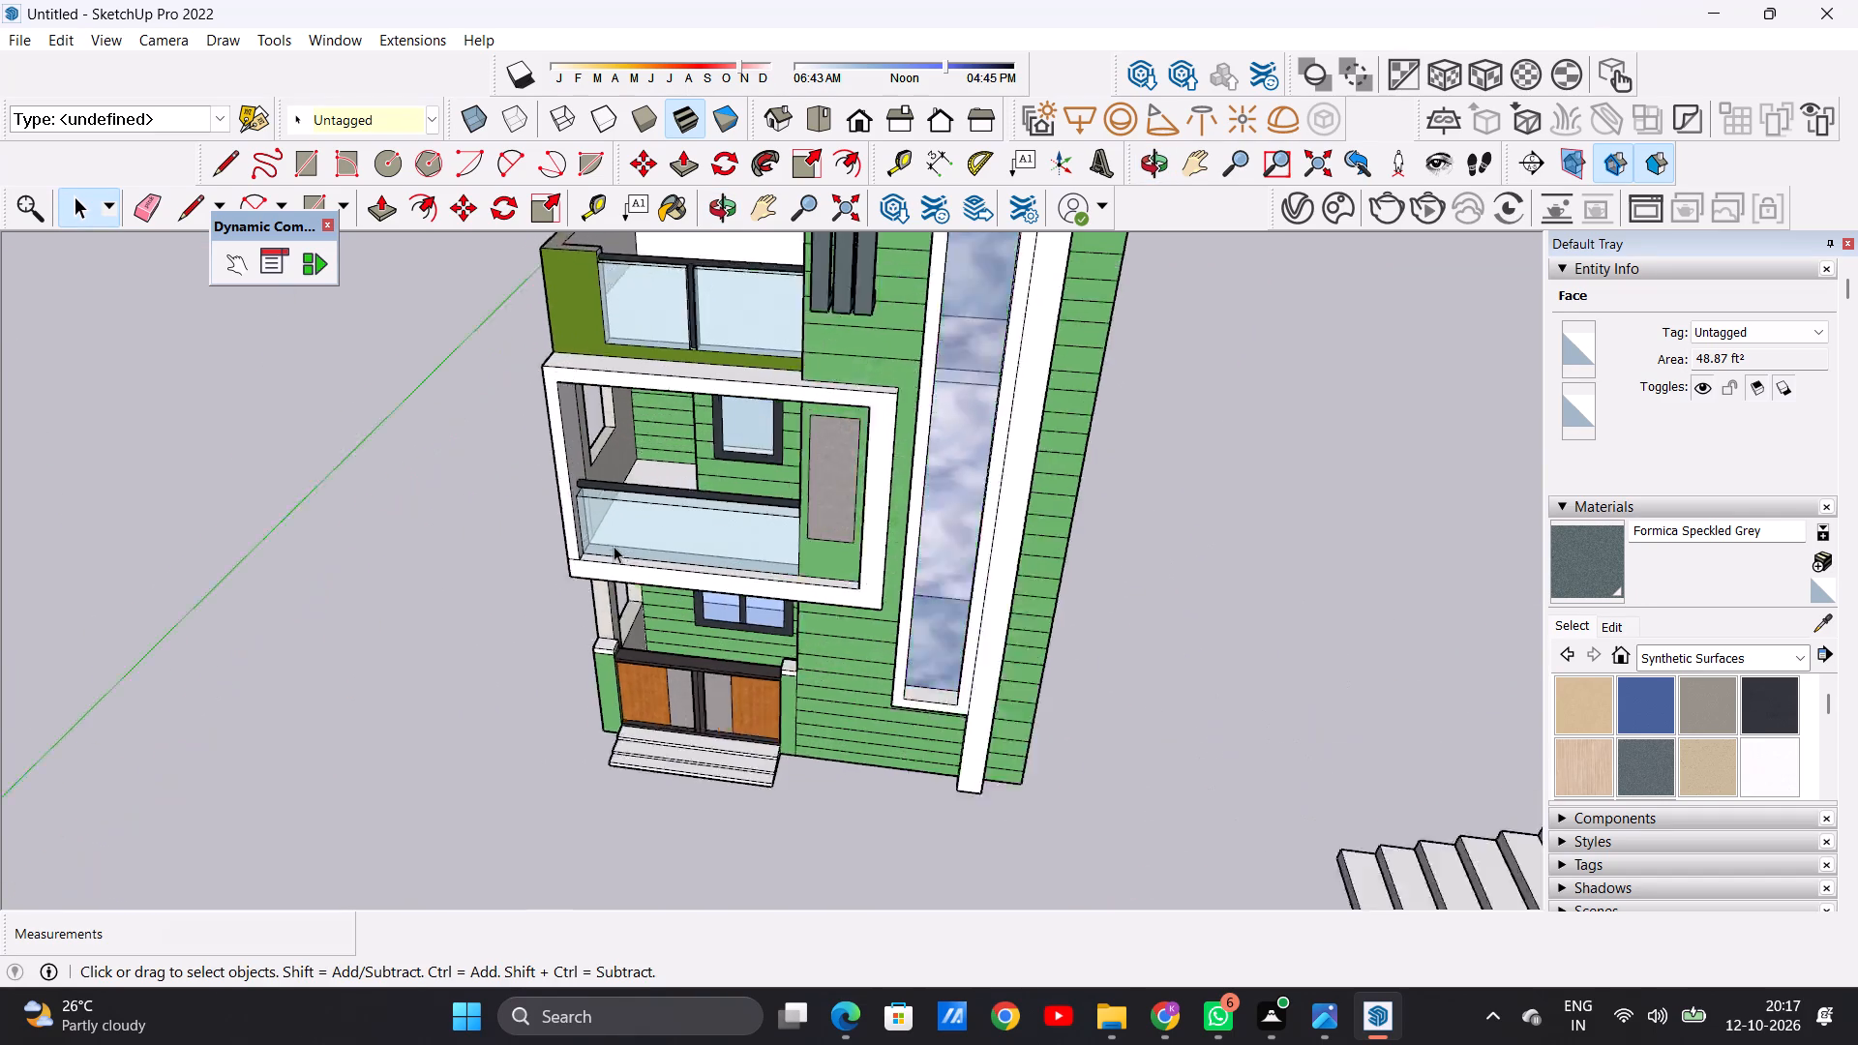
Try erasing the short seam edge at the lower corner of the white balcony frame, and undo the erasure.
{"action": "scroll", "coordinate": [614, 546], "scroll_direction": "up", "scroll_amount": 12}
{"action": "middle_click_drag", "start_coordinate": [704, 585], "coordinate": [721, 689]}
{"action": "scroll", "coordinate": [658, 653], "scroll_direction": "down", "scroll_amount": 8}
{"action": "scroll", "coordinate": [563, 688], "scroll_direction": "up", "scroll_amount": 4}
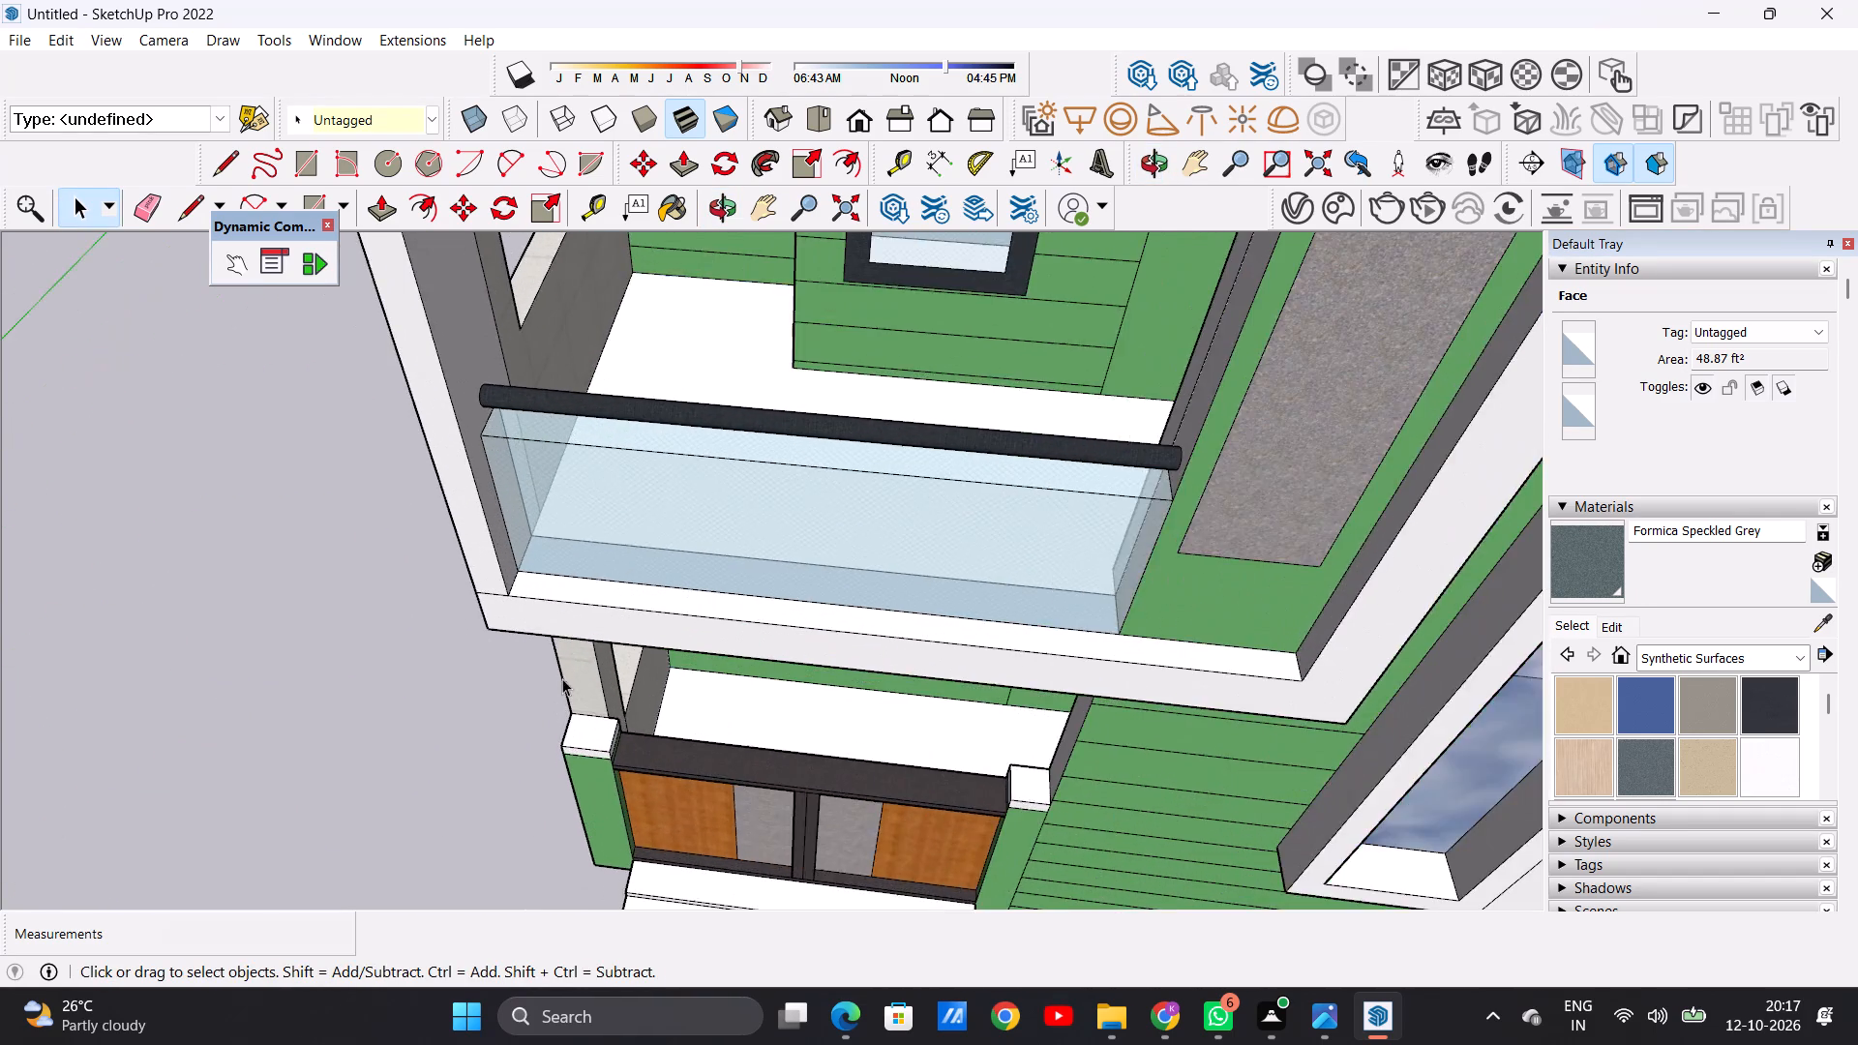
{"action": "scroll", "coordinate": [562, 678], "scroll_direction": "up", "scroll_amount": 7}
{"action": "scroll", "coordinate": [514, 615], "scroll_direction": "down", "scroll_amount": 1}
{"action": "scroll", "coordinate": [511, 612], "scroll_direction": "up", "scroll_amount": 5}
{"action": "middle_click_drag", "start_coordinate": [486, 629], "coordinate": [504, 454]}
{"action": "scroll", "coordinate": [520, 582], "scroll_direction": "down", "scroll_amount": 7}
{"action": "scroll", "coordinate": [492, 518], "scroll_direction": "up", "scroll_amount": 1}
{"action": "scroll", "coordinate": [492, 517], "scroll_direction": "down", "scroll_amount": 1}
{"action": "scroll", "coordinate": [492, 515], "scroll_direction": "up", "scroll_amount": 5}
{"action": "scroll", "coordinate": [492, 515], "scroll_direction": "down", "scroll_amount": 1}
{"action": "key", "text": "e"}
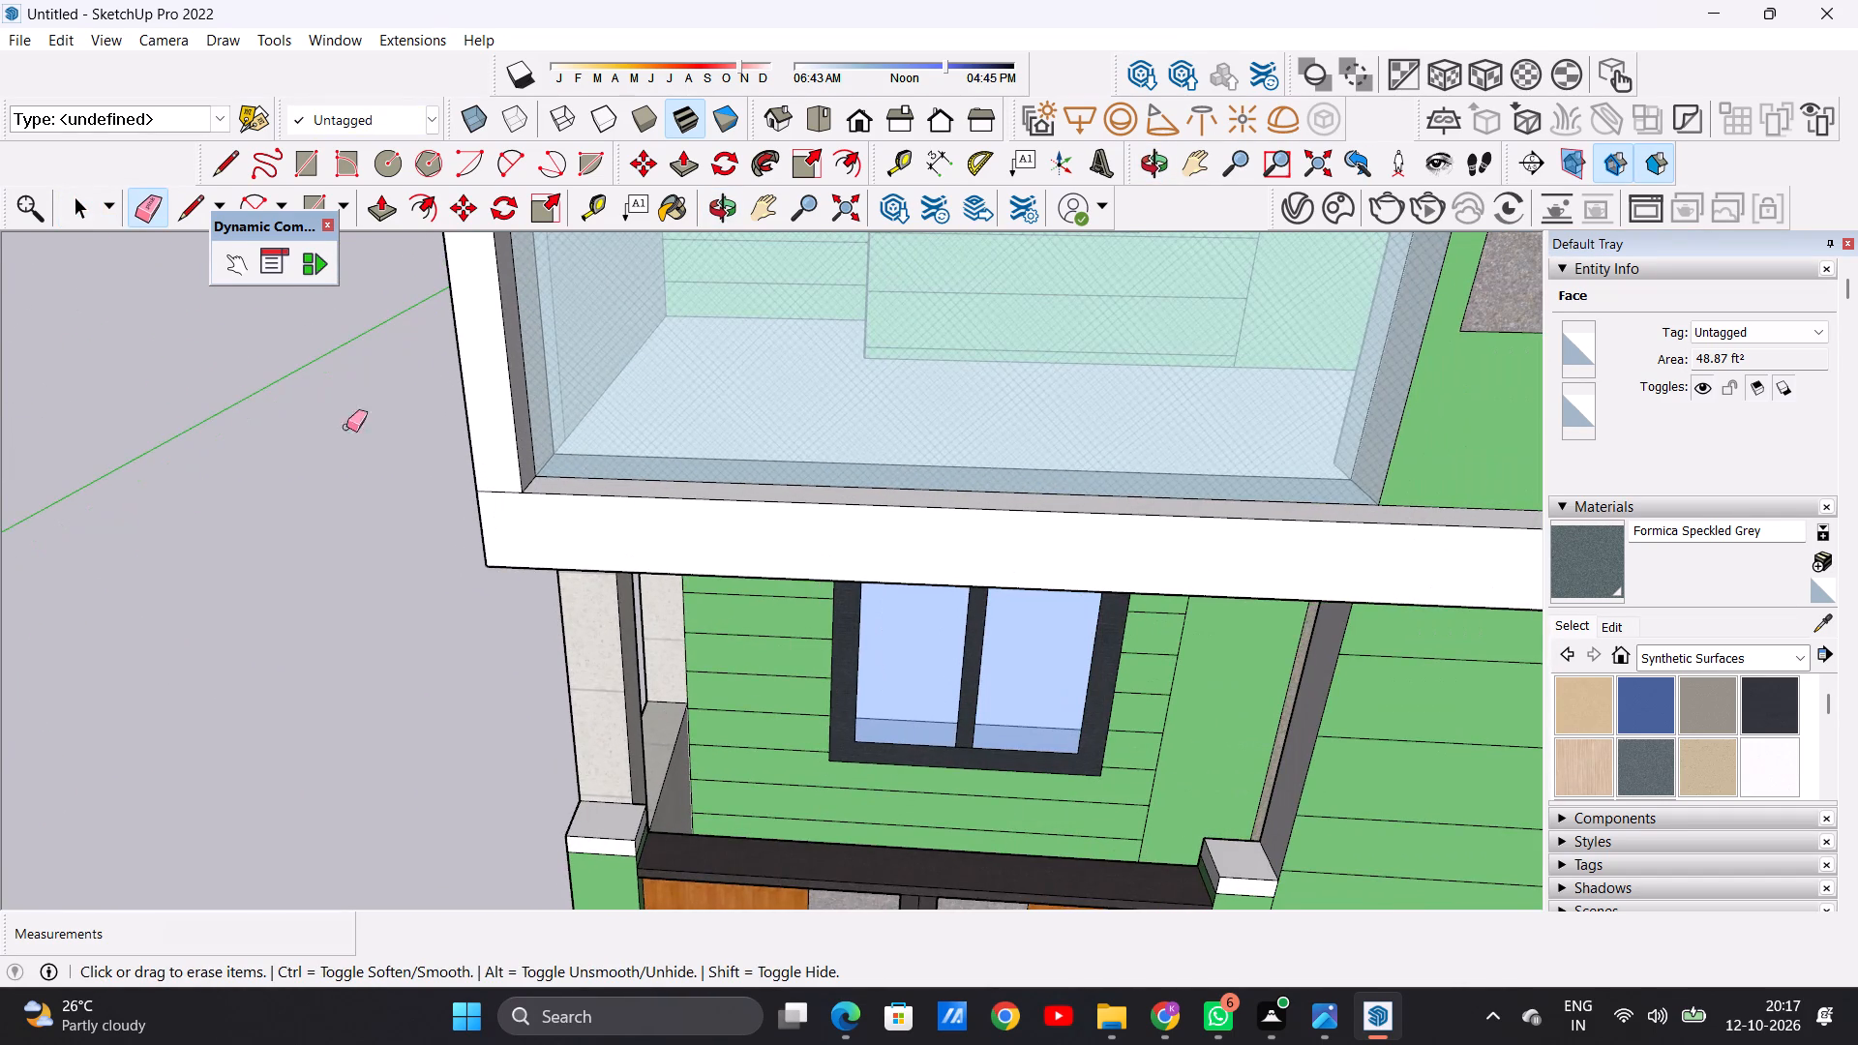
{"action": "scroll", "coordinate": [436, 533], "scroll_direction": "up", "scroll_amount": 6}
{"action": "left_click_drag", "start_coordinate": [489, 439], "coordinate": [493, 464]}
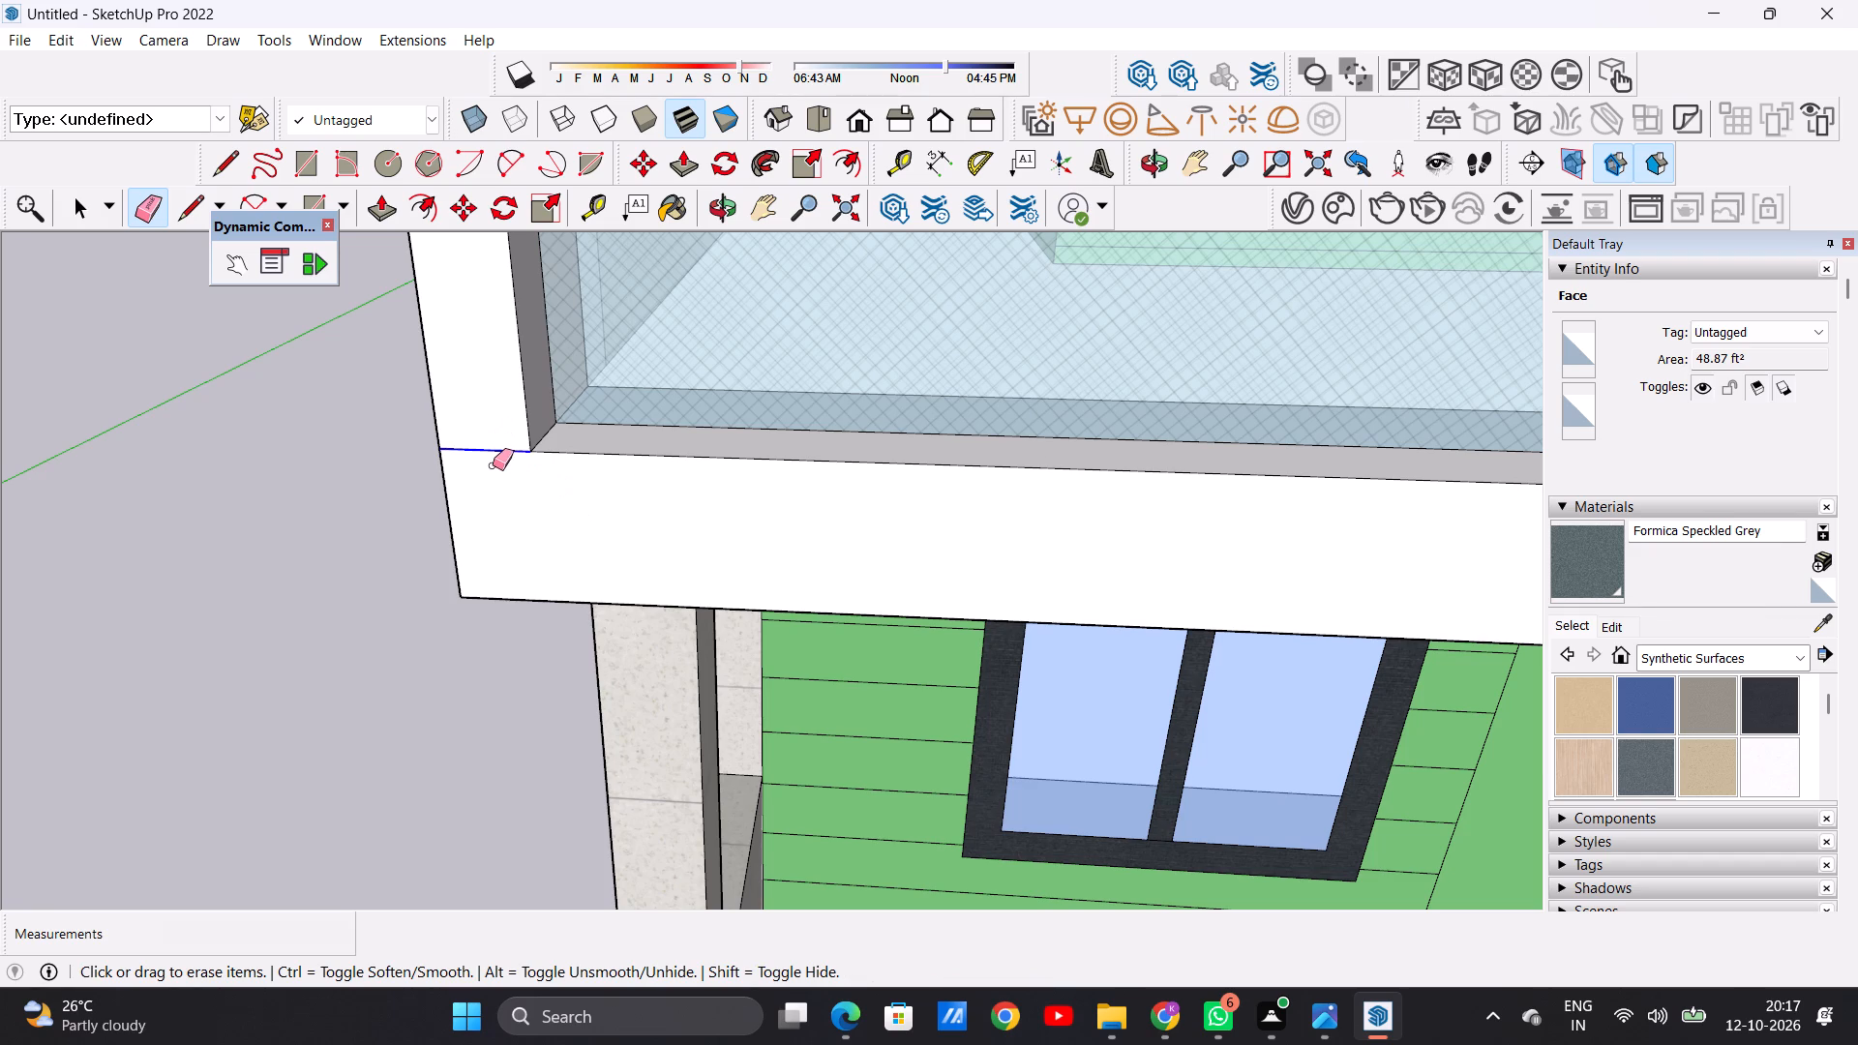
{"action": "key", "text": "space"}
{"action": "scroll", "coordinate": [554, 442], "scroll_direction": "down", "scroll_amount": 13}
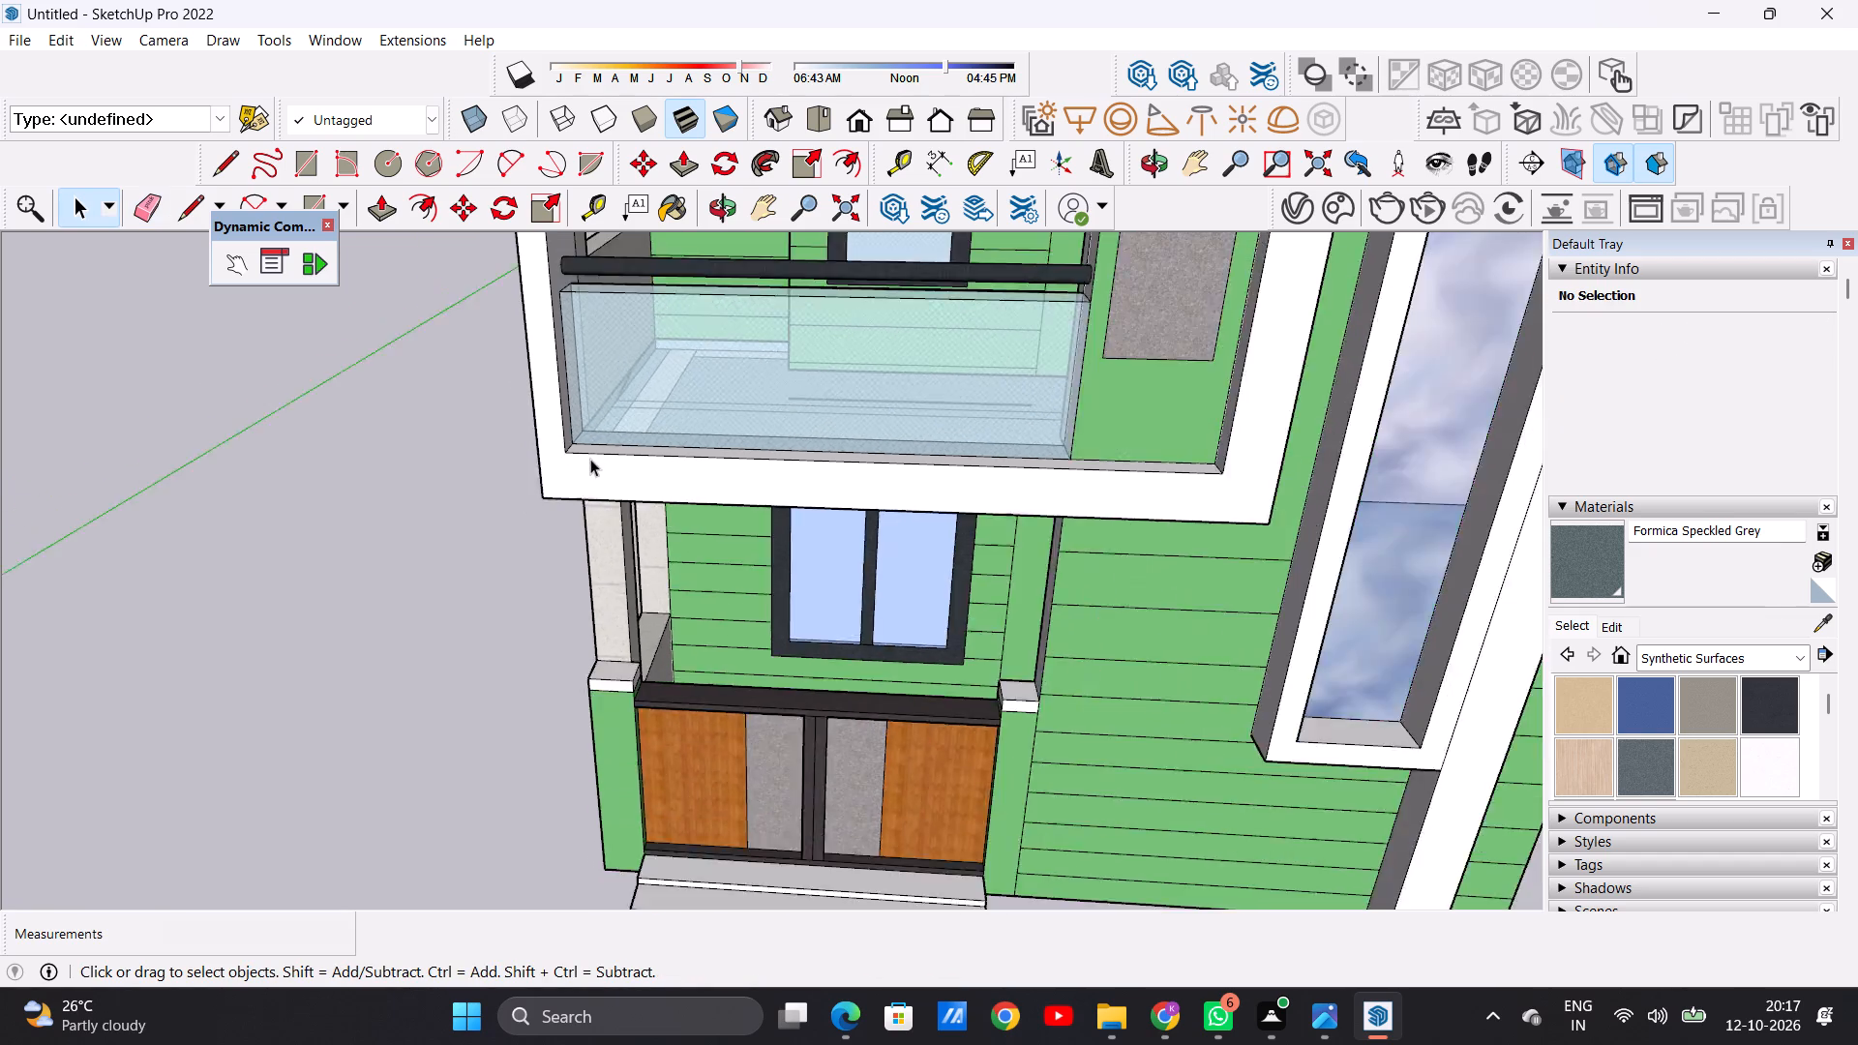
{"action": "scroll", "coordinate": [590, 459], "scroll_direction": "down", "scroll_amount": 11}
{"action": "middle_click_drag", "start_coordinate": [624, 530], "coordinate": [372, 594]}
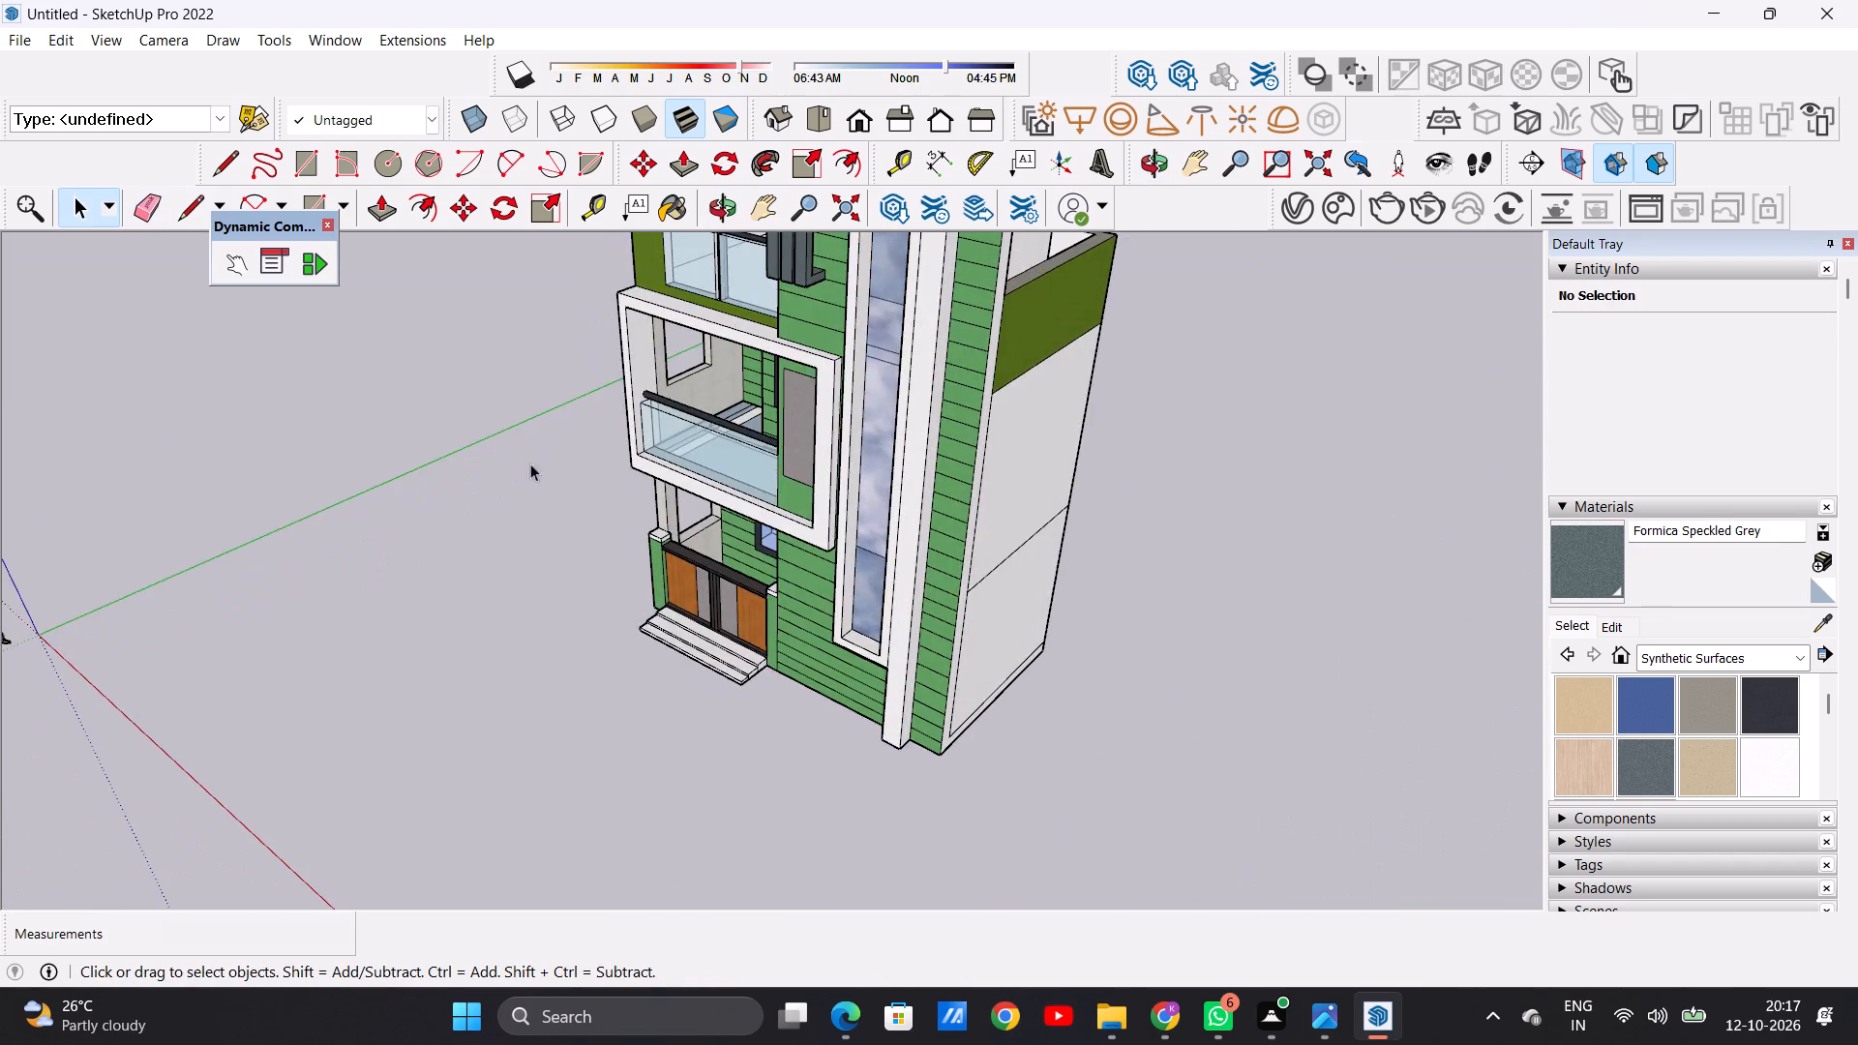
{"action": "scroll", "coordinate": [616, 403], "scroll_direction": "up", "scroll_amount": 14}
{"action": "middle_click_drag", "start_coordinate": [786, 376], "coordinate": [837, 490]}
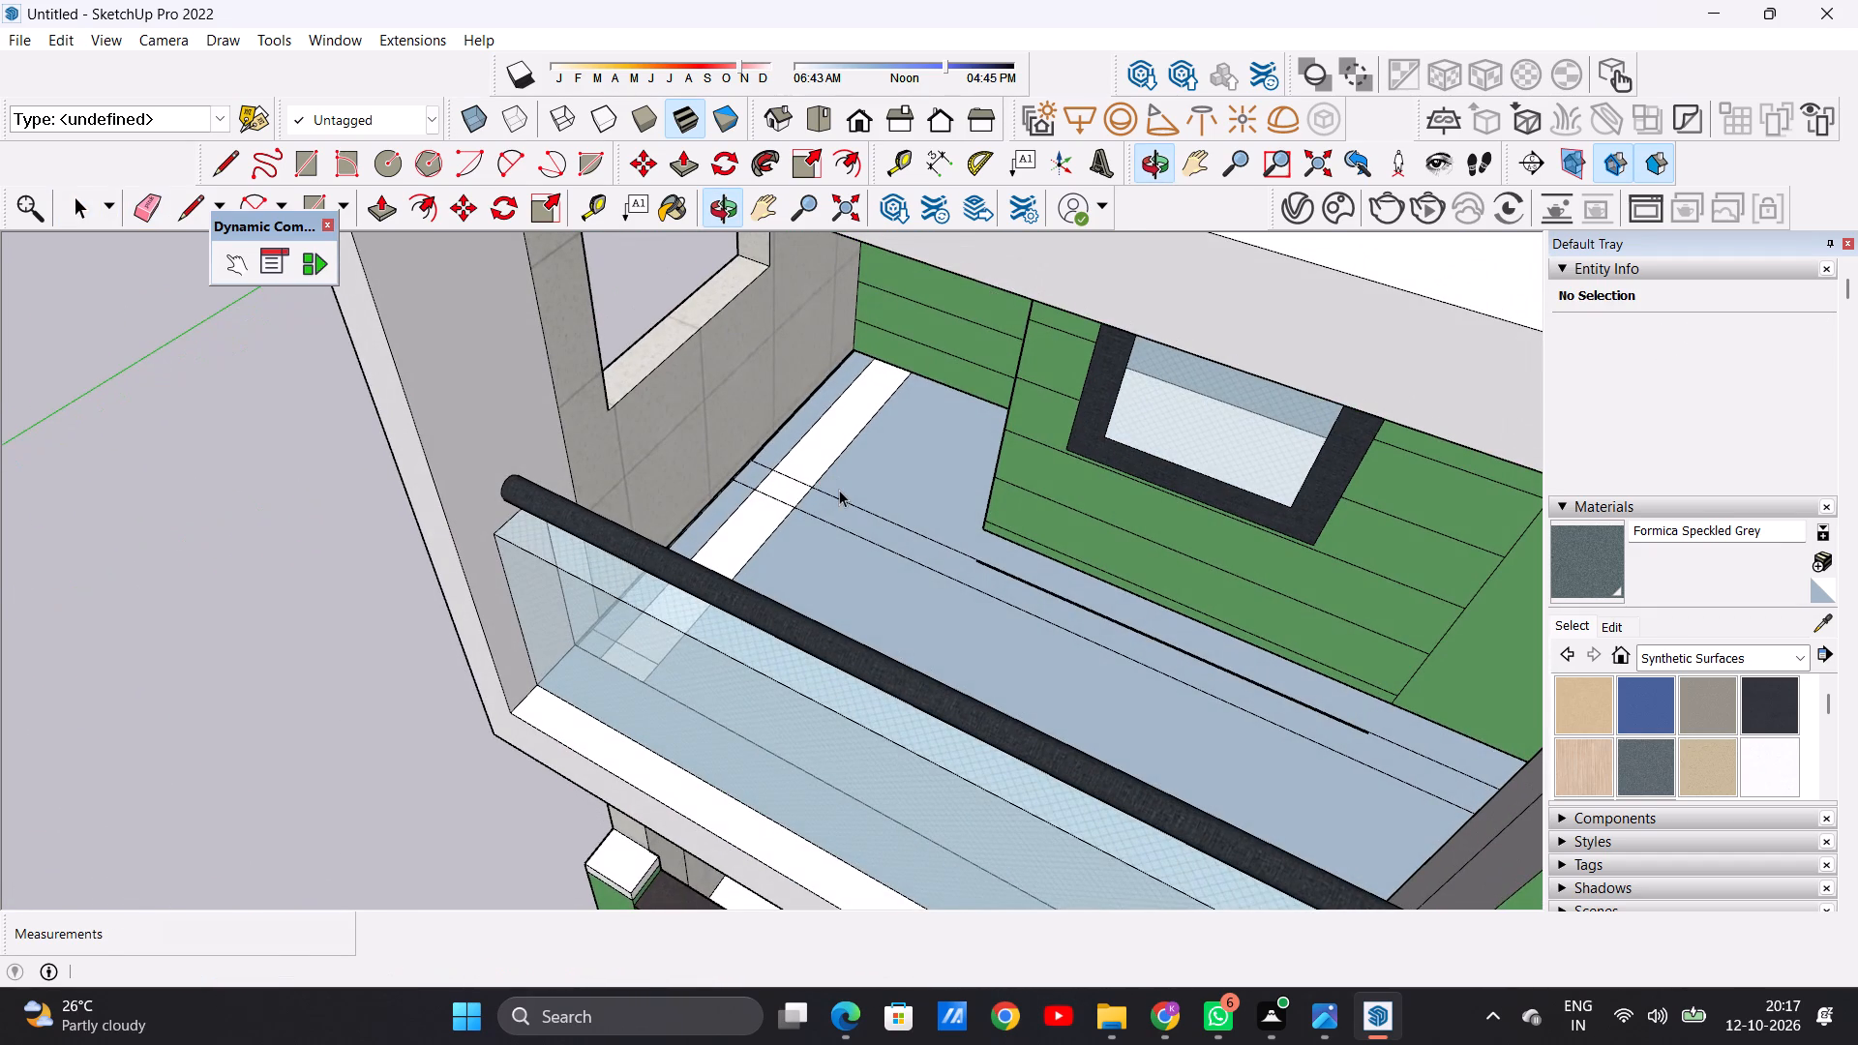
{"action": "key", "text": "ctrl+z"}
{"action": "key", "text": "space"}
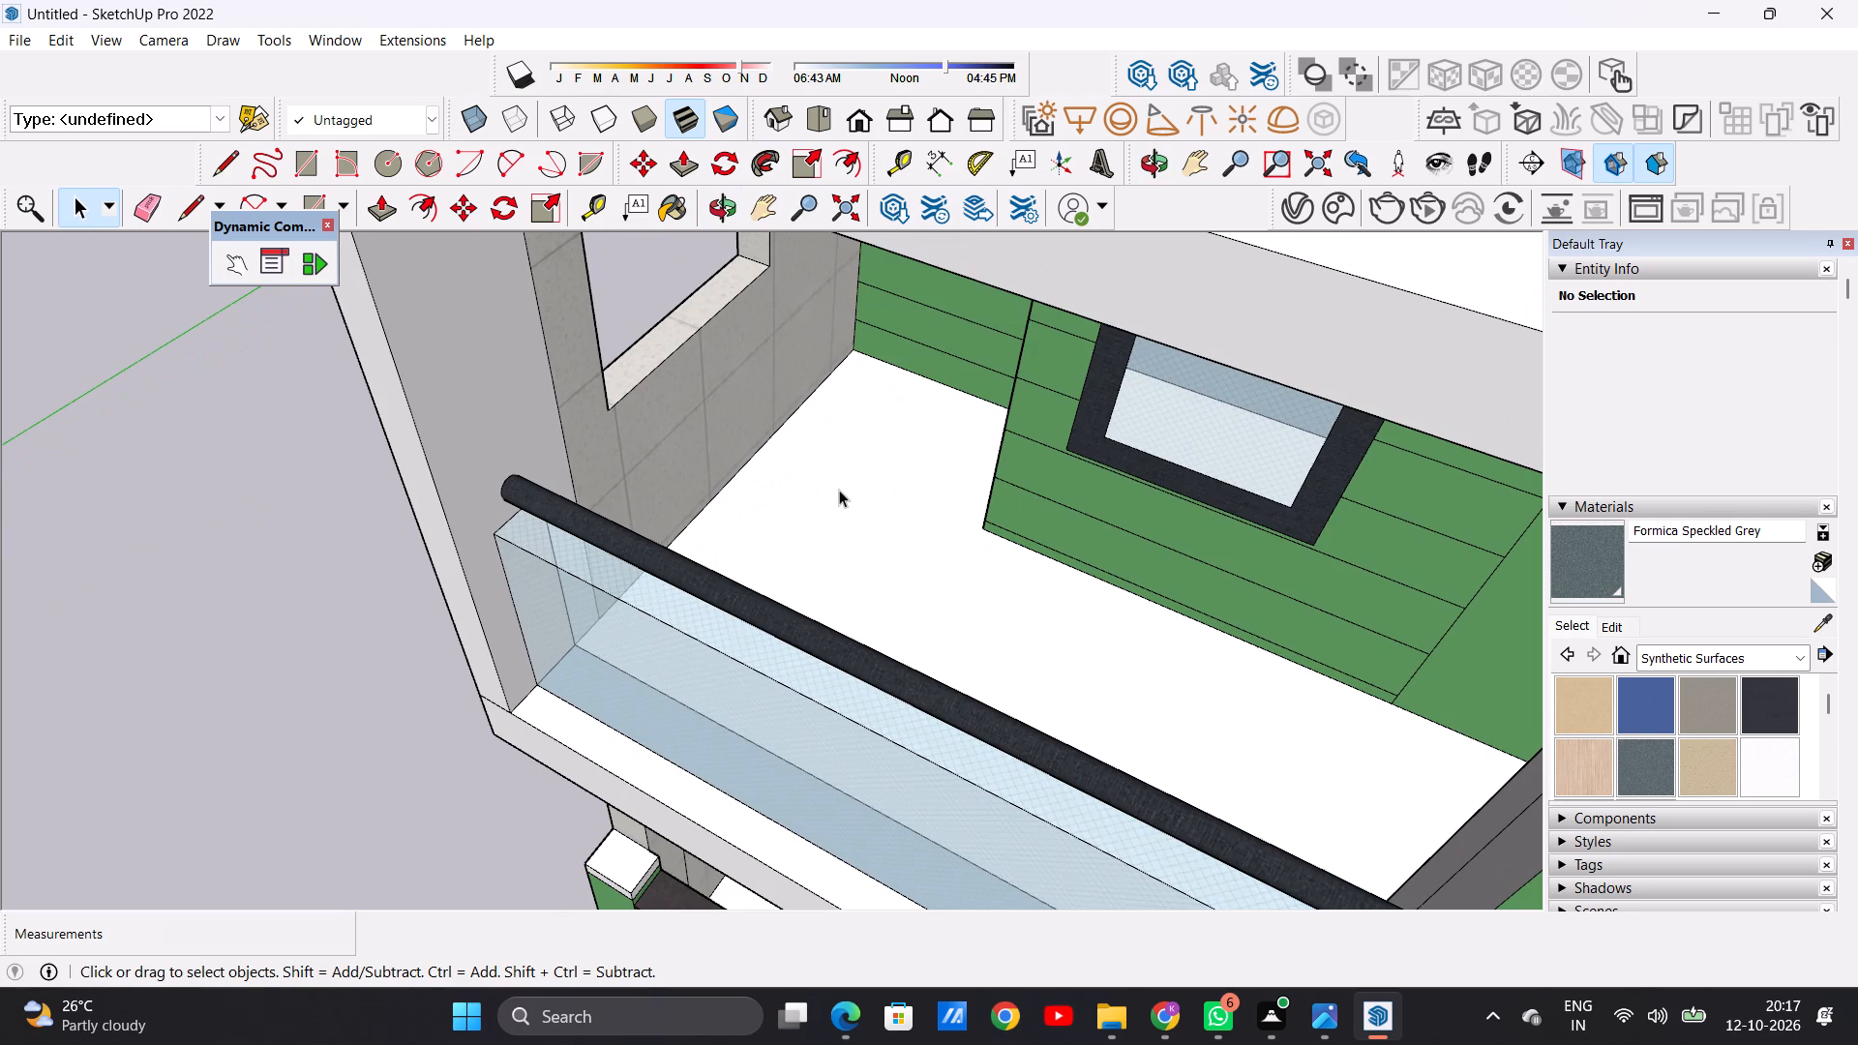
Examine the balcony frame, the ground-floor entrance with its gate pillar, and the top terrace parapet.
{"action": "scroll", "coordinate": [809, 493], "scroll_direction": "down", "scroll_amount": 14}
{"action": "middle_click_drag", "start_coordinate": [810, 597], "coordinate": [944, 372]}
{"action": "scroll", "coordinate": [958, 512], "scroll_direction": "up", "scroll_amount": 4}
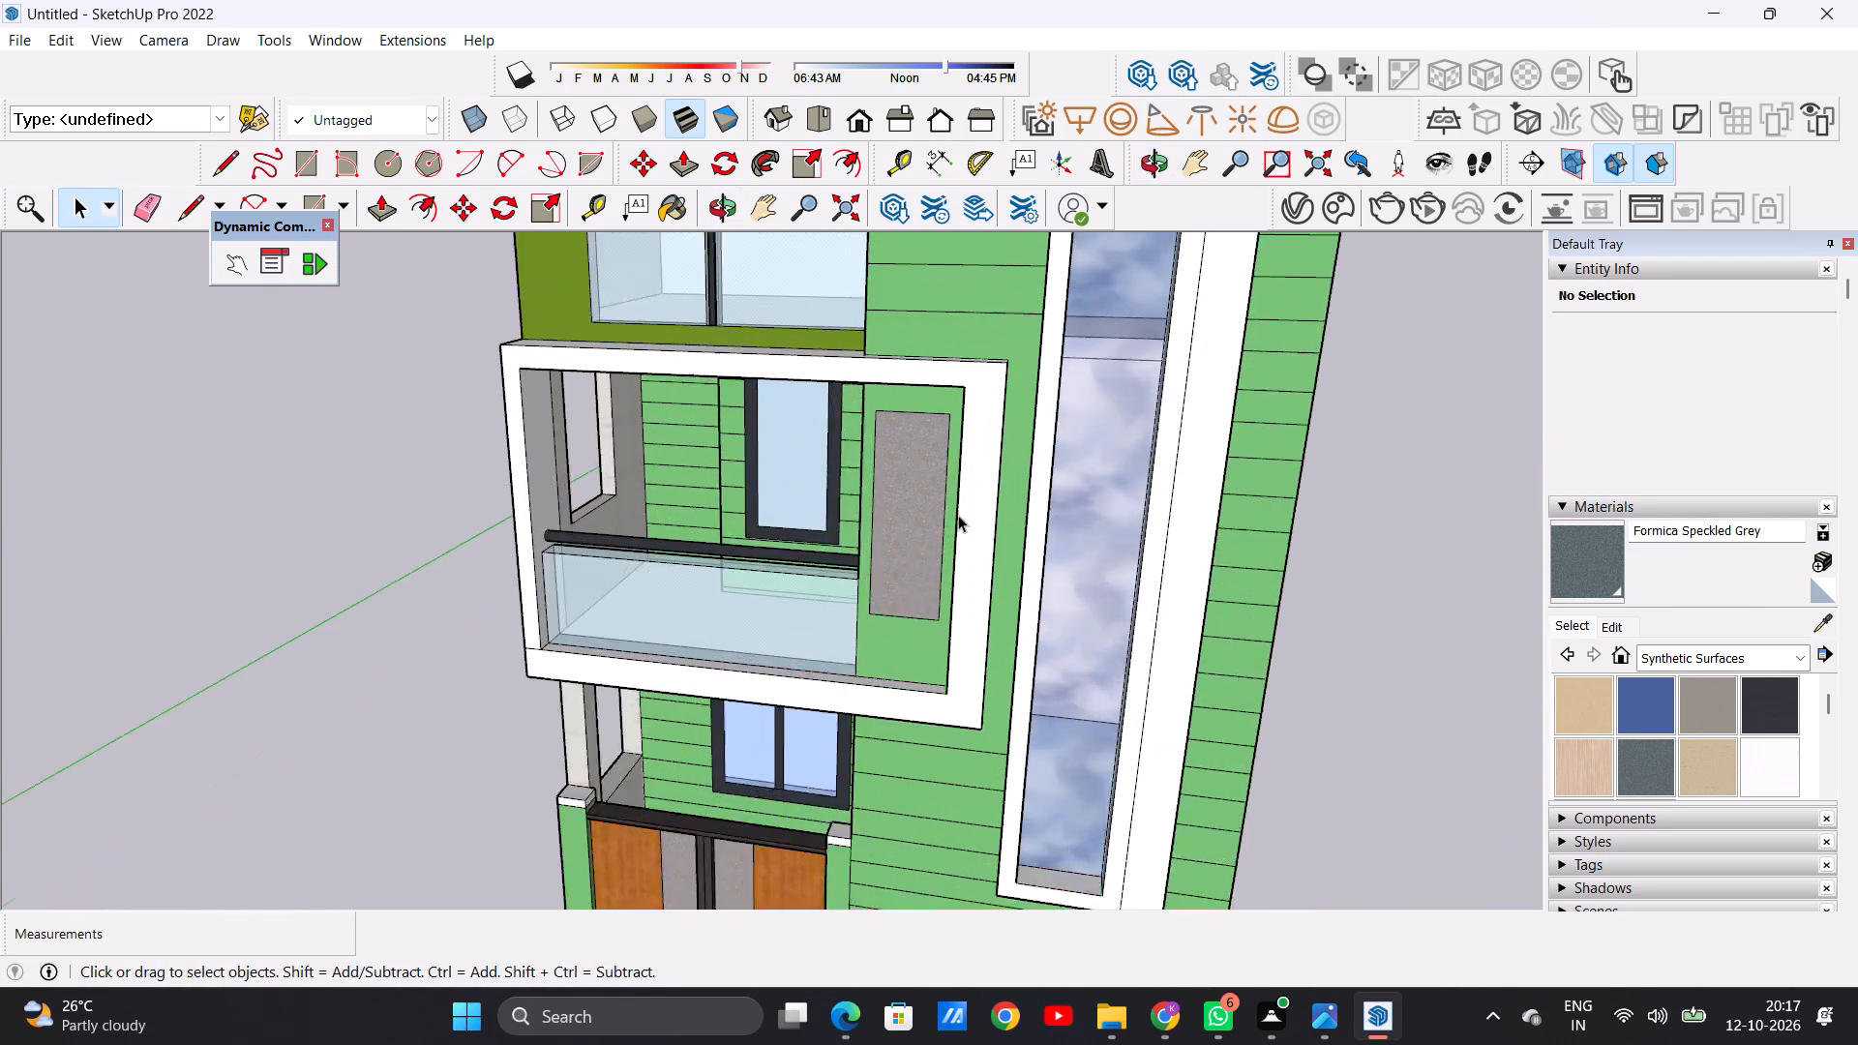
{"action": "scroll", "coordinate": [958, 515], "scroll_direction": "up", "scroll_amount": 4}
{"action": "middle_click_drag", "start_coordinate": [948, 522], "coordinate": [1135, 506]}
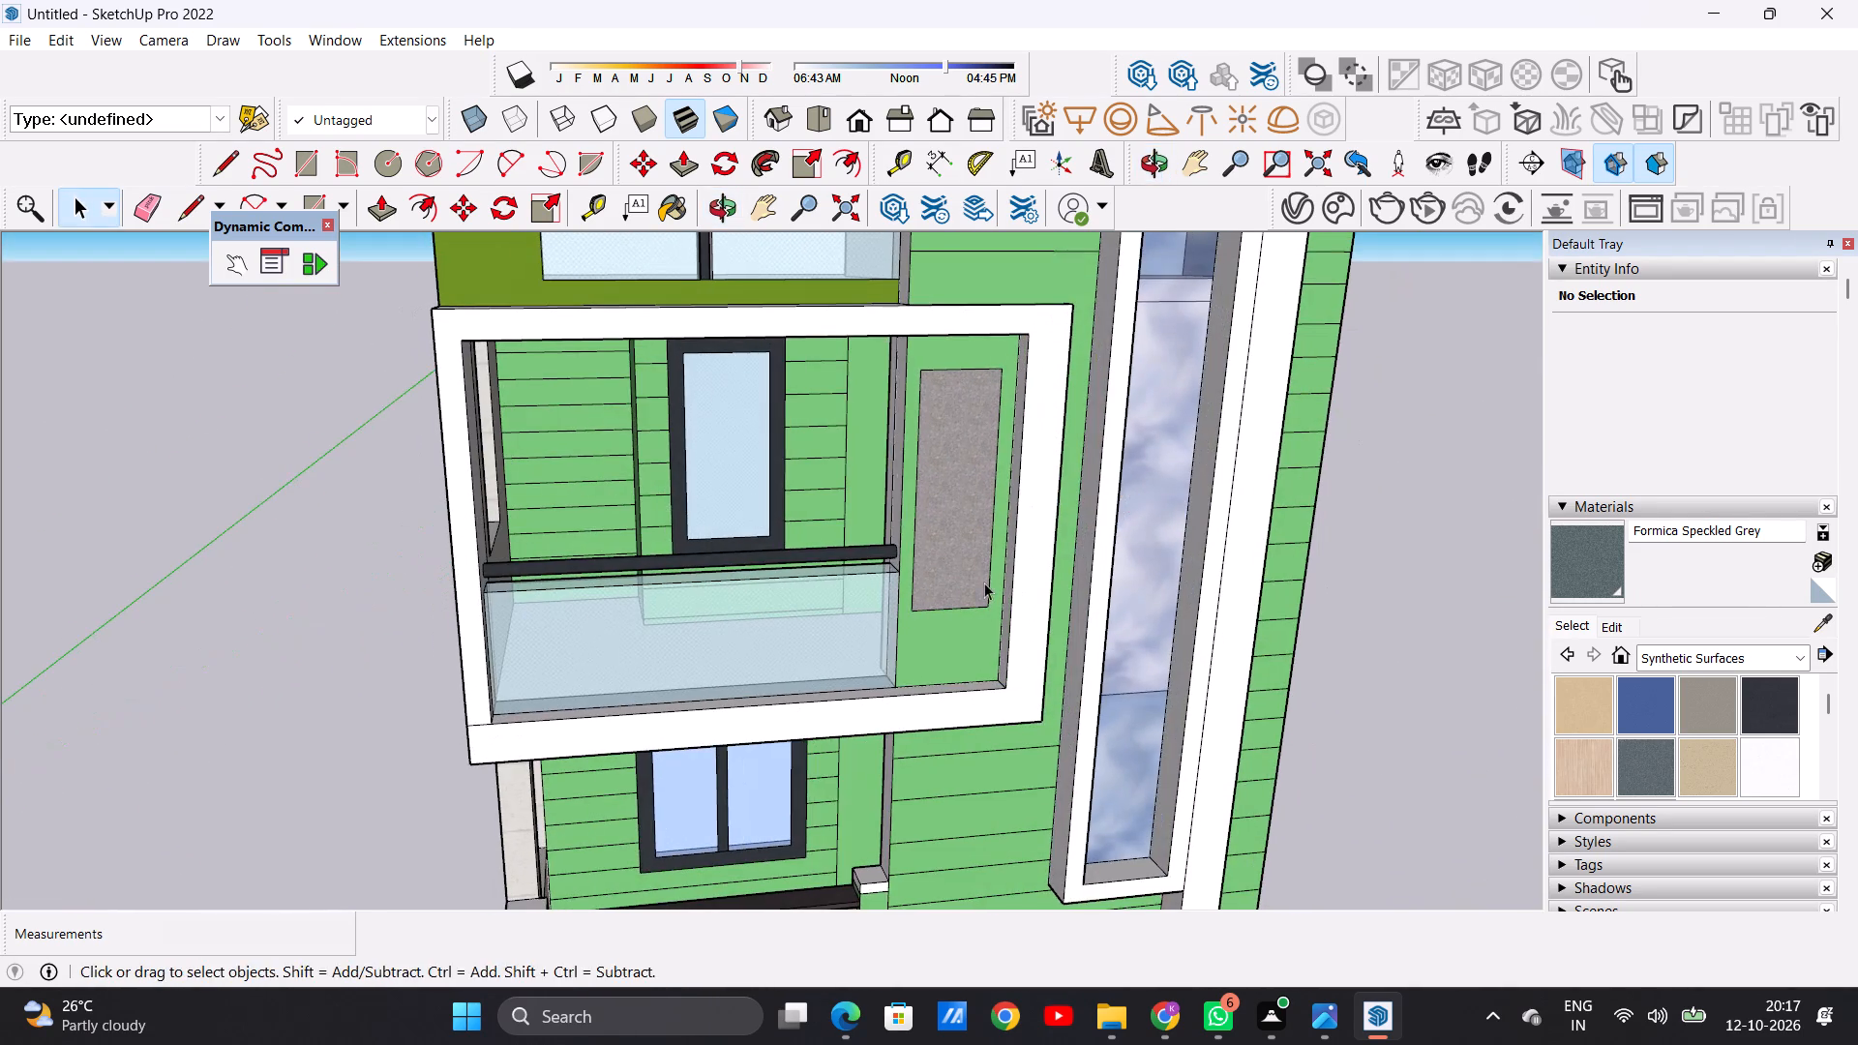
{"action": "middle_click_drag", "start_coordinate": [984, 582], "coordinate": [882, 658]}
{"action": "scroll", "coordinate": [881, 658], "scroll_direction": "down", "scroll_amount": 8}
{"action": "middle_click_drag", "start_coordinate": [869, 741], "coordinate": [856, 532]}
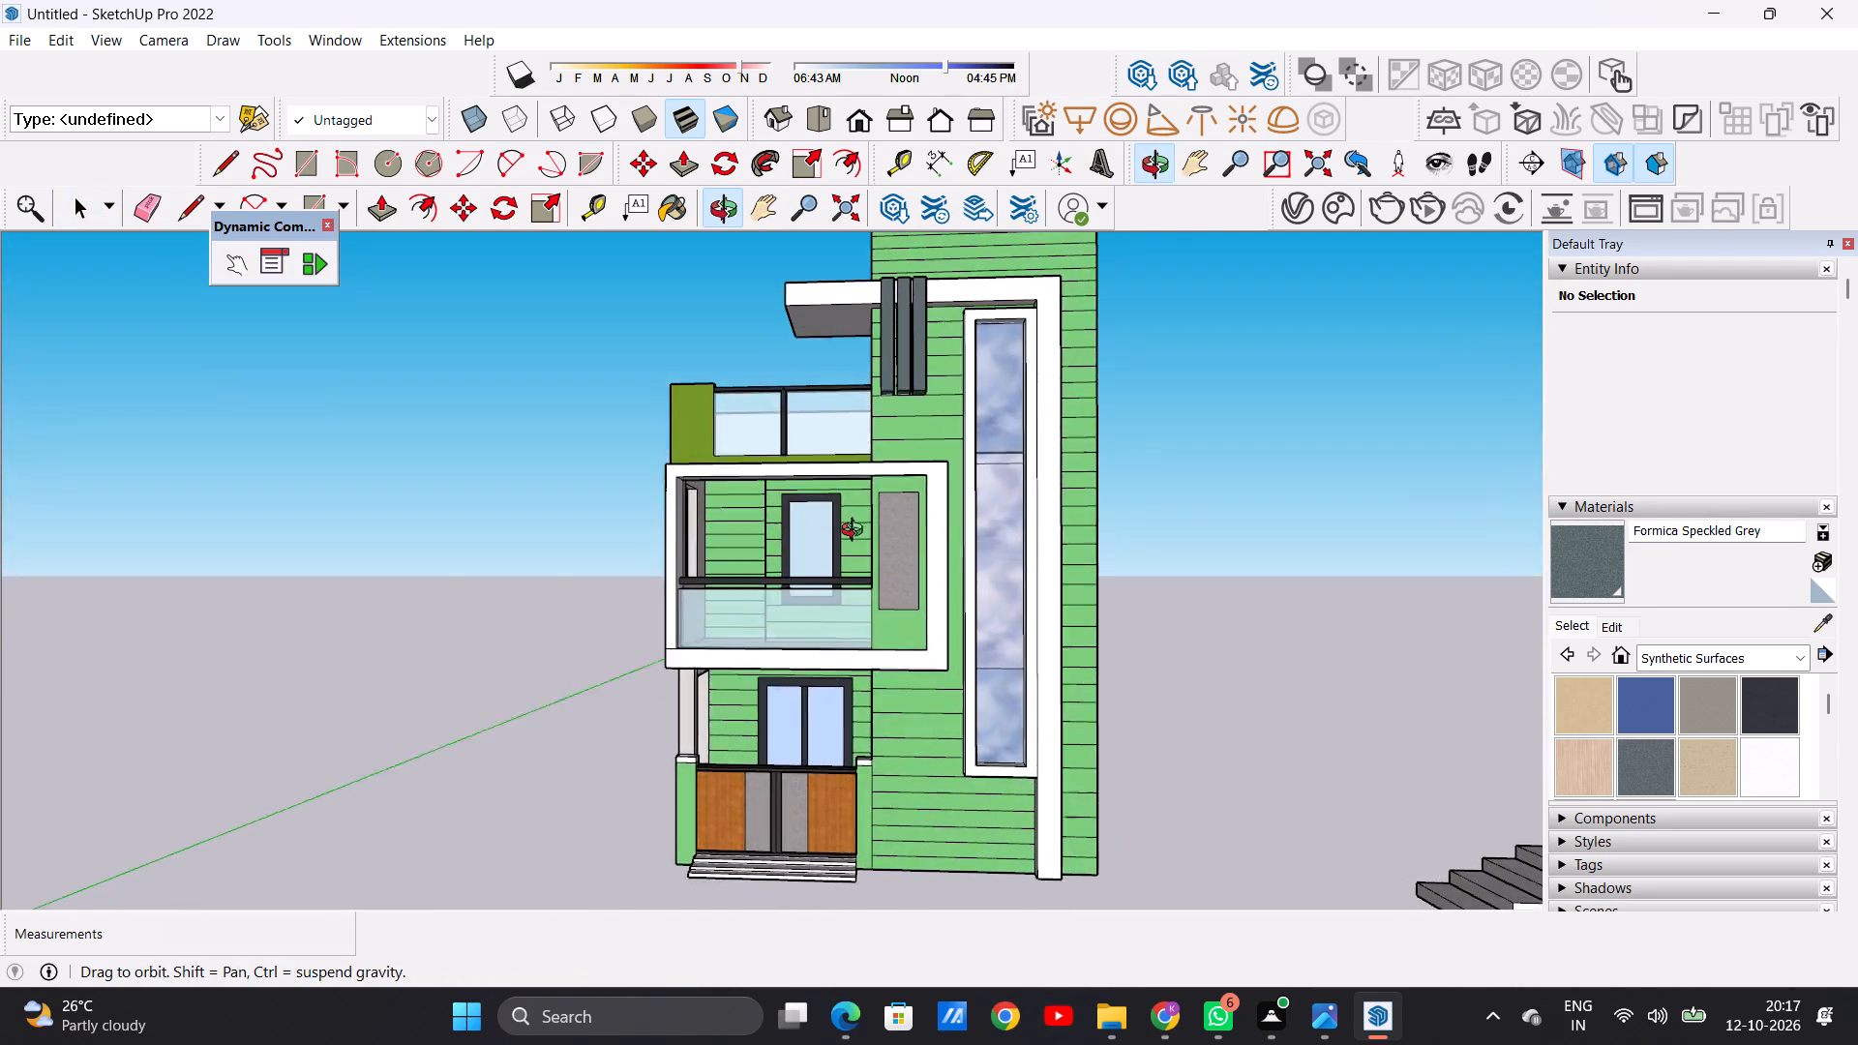
{"action": "middle_click_drag", "start_coordinate": [856, 532], "coordinate": [856, 528]}
{"action": "scroll", "coordinate": [827, 706], "scroll_direction": "up", "scroll_amount": 8}
{"action": "scroll", "coordinate": [815, 594], "scroll_direction": "down", "scroll_amount": 7}
{"action": "middle_click_drag", "start_coordinate": [858, 760], "coordinate": [904, 831]}
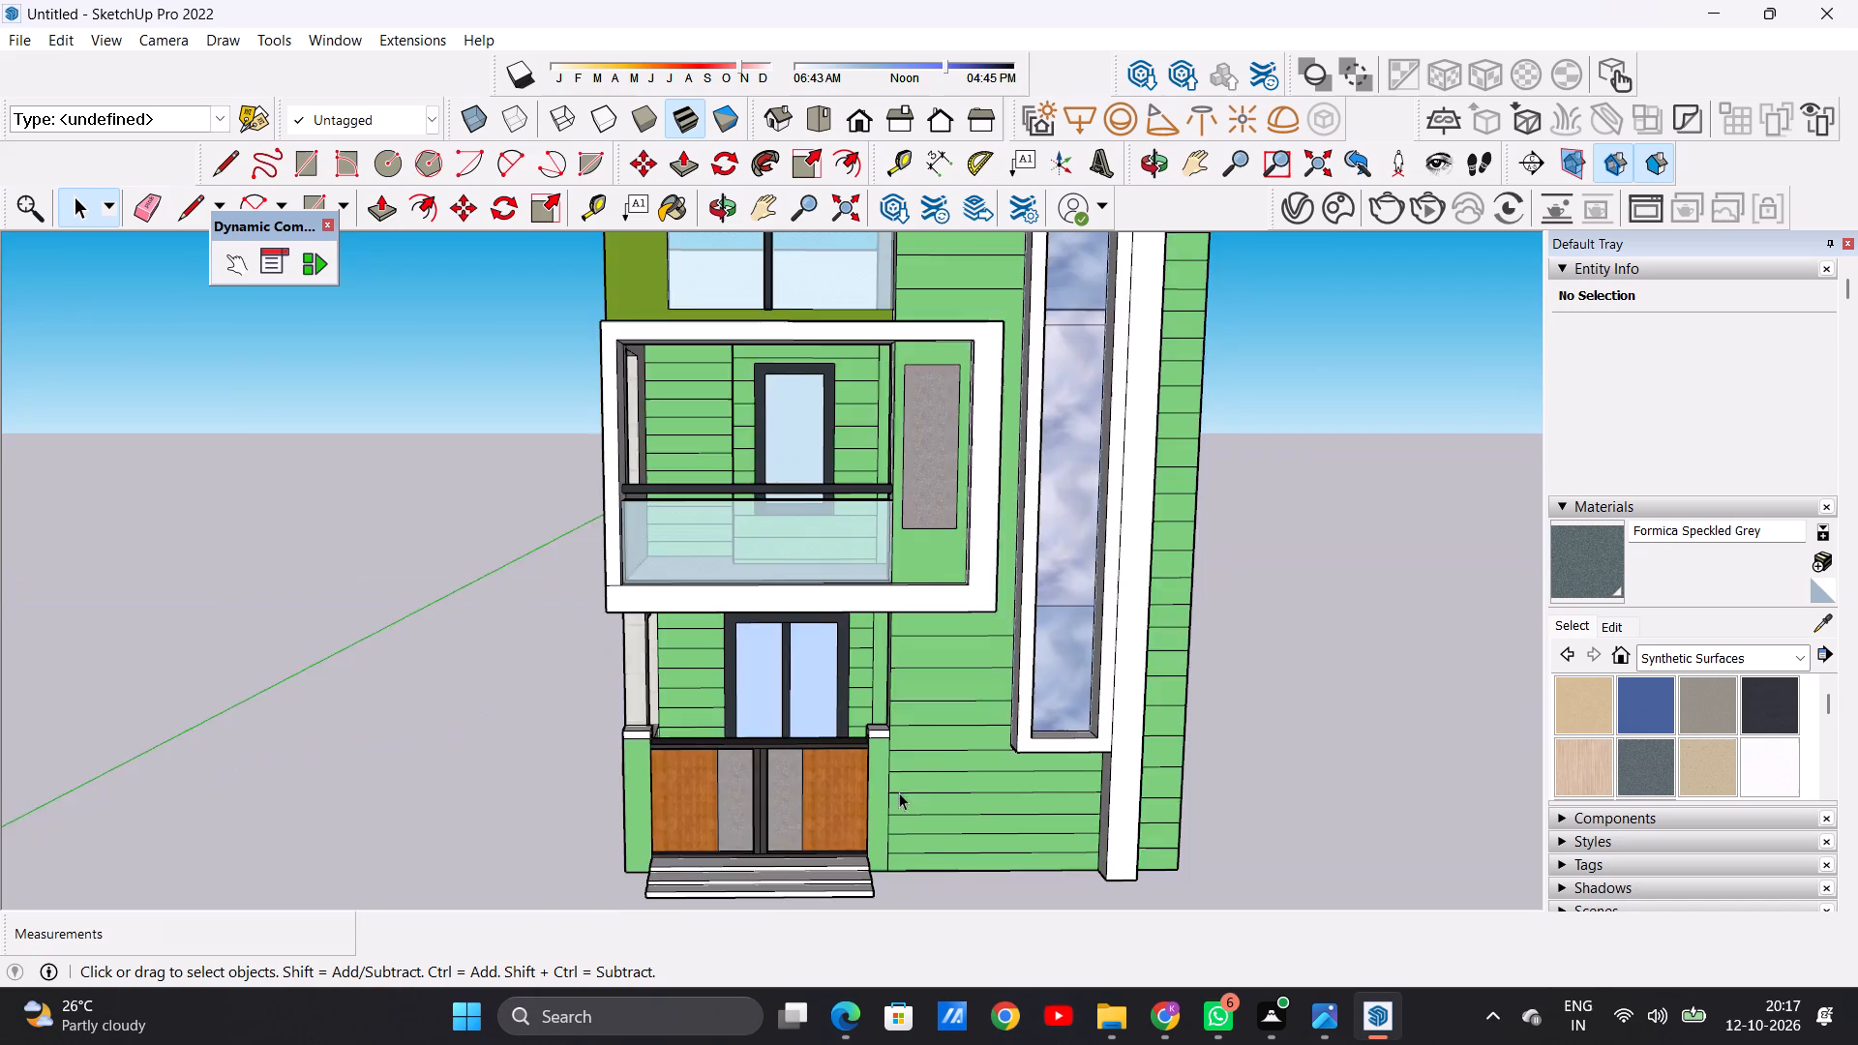
{"action": "scroll", "coordinate": [896, 780], "scroll_direction": "up", "scroll_amount": 13}
{"action": "middle_click_drag", "start_coordinate": [843, 680], "coordinate": [1022, 737]}
{"action": "scroll", "coordinate": [1022, 737], "scroll_direction": "up", "scroll_amount": 6}
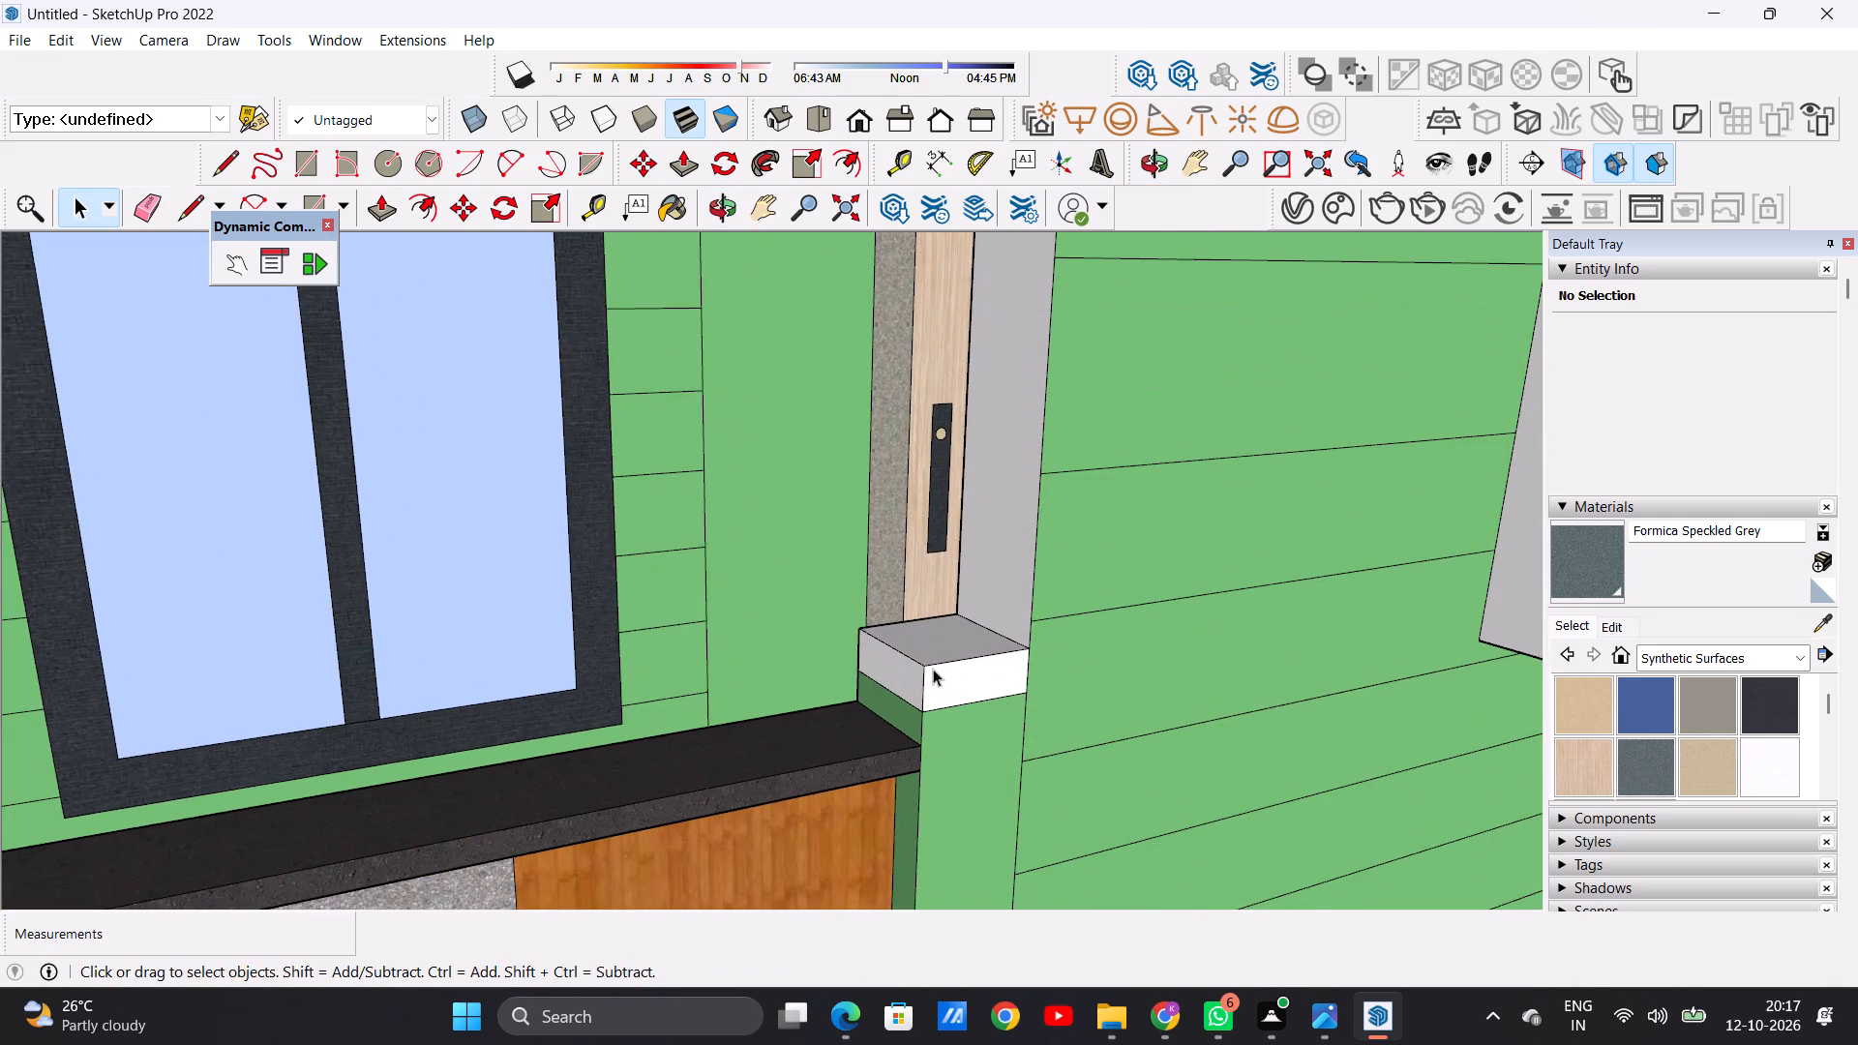
{"action": "scroll", "coordinate": [933, 669], "scroll_direction": "down", "scroll_amount": 19}
{"action": "scroll", "coordinate": [933, 669], "scroll_direction": "down", "scroll_amount": 6}
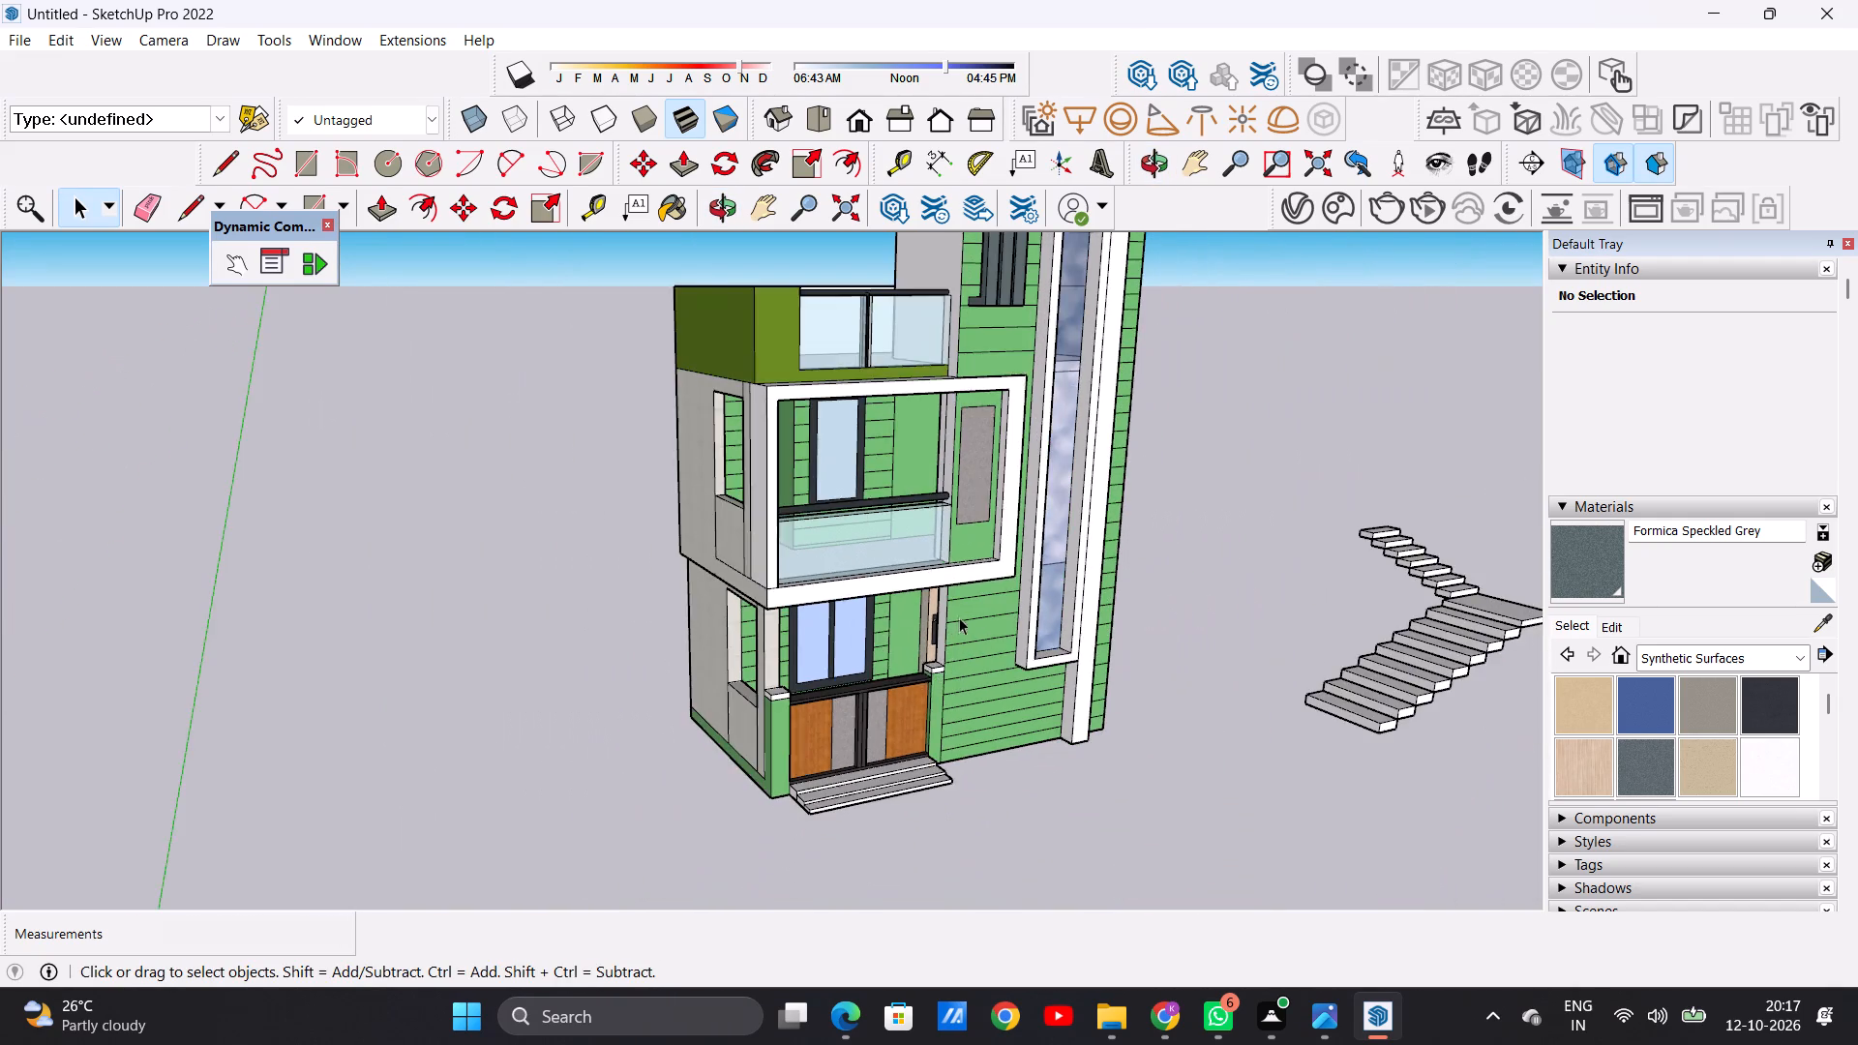
{"action": "scroll", "coordinate": [960, 612], "scroll_direction": "up", "scroll_amount": 7}
{"action": "scroll", "coordinate": [960, 612], "scroll_direction": "down", "scroll_amount": 11}
{"action": "scroll", "coordinate": [866, 395], "scroll_direction": "up", "scroll_amount": 12}
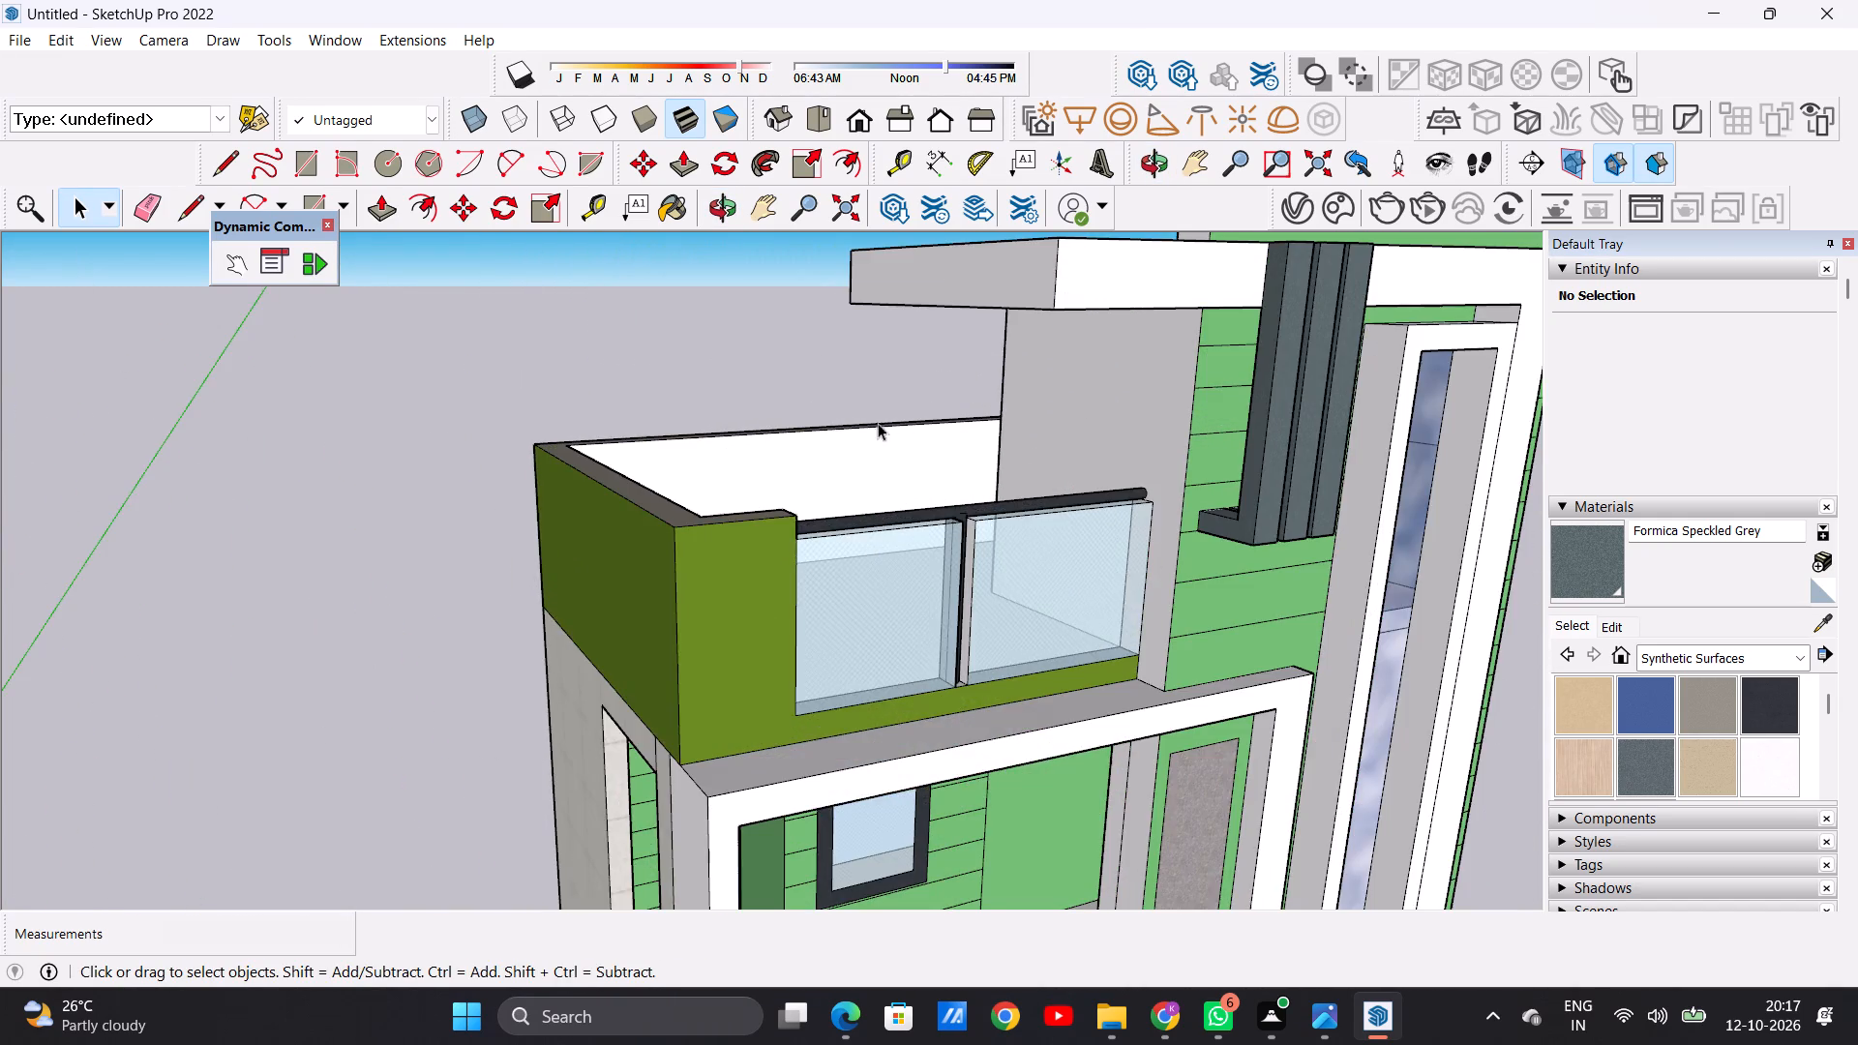
Paint the stair block's side wall facing the upper terrace with Color C01 from the Colors collection.
{"action": "middle_click_drag", "start_coordinate": [775, 445], "coordinate": [902, 496]}
{"action": "scroll", "coordinate": [902, 496], "scroll_direction": "down", "scroll_amount": 5}
{"action": "scroll", "coordinate": [1093, 433], "scroll_direction": "up", "scroll_amount": 5}
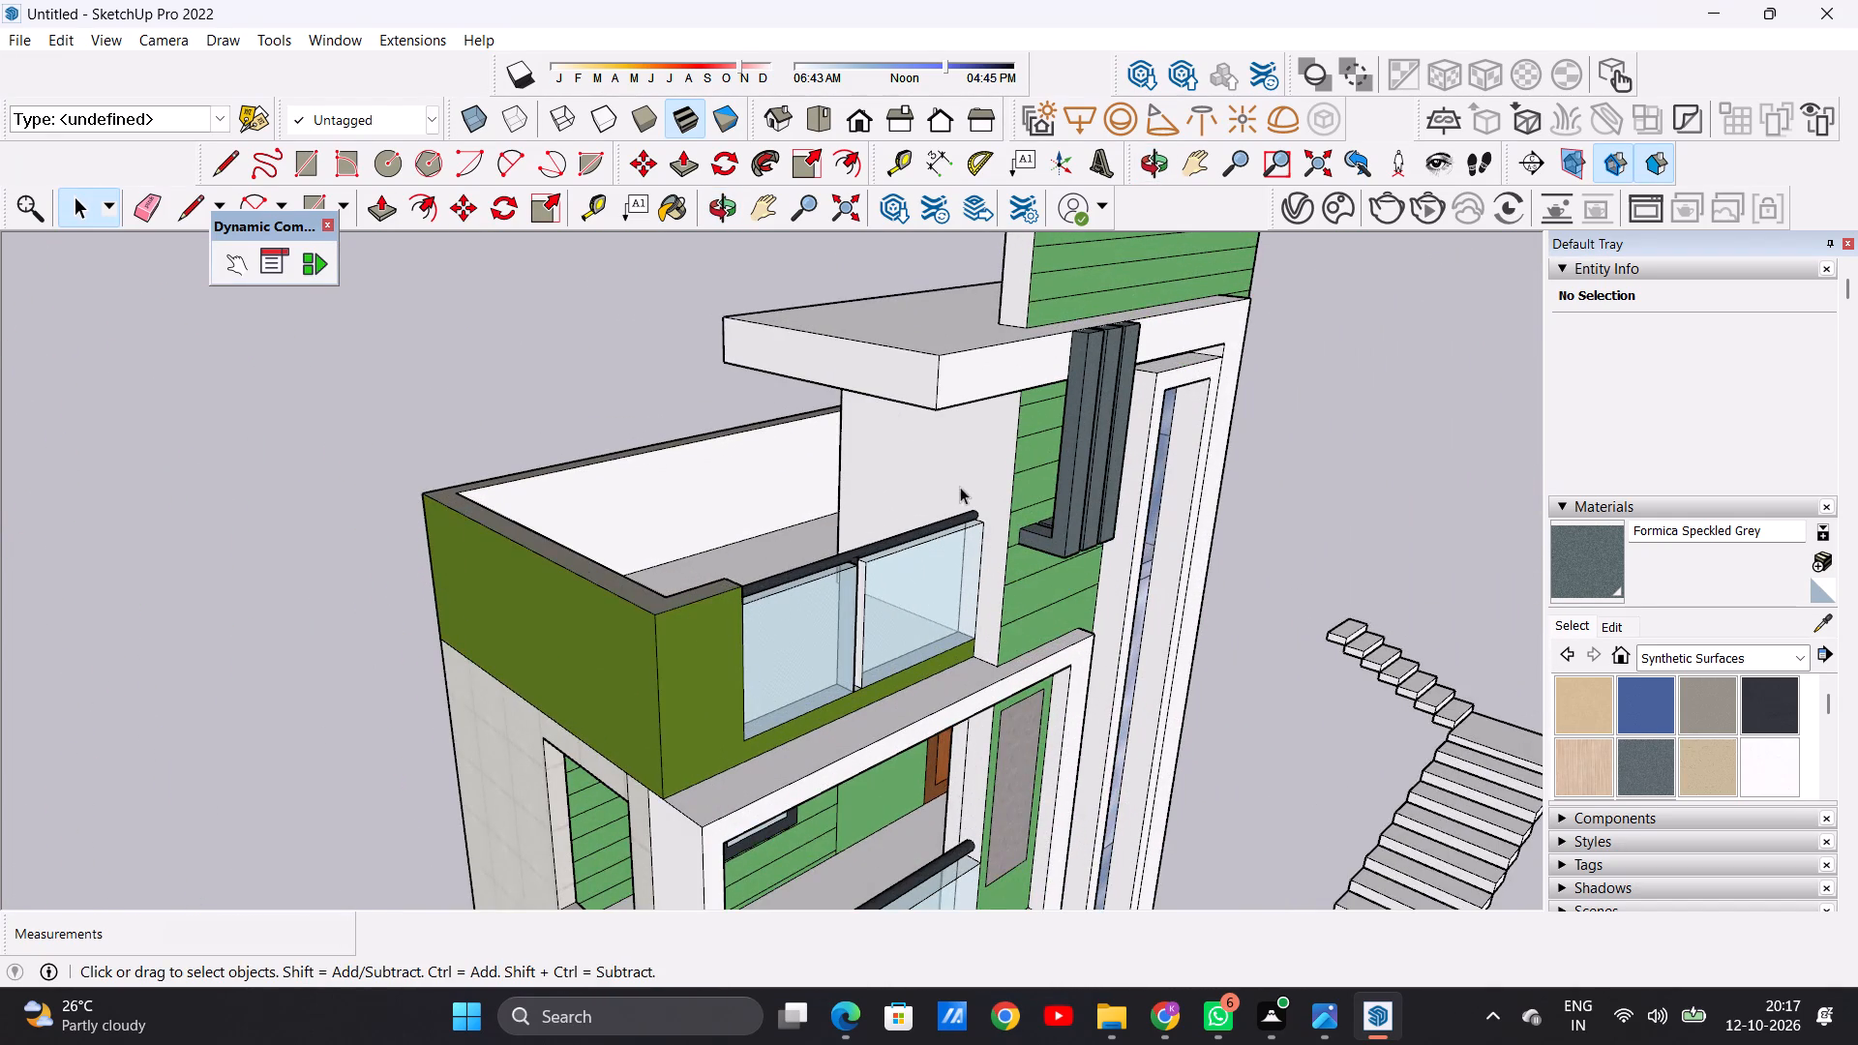
{"action": "middle_click_drag", "start_coordinate": [960, 487], "coordinate": [959, 461]}
{"action": "scroll", "coordinate": [956, 425], "scroll_direction": "up", "scroll_amount": 6}
{"action": "middle_click_drag", "start_coordinate": [956, 527], "coordinate": [946, 226]}
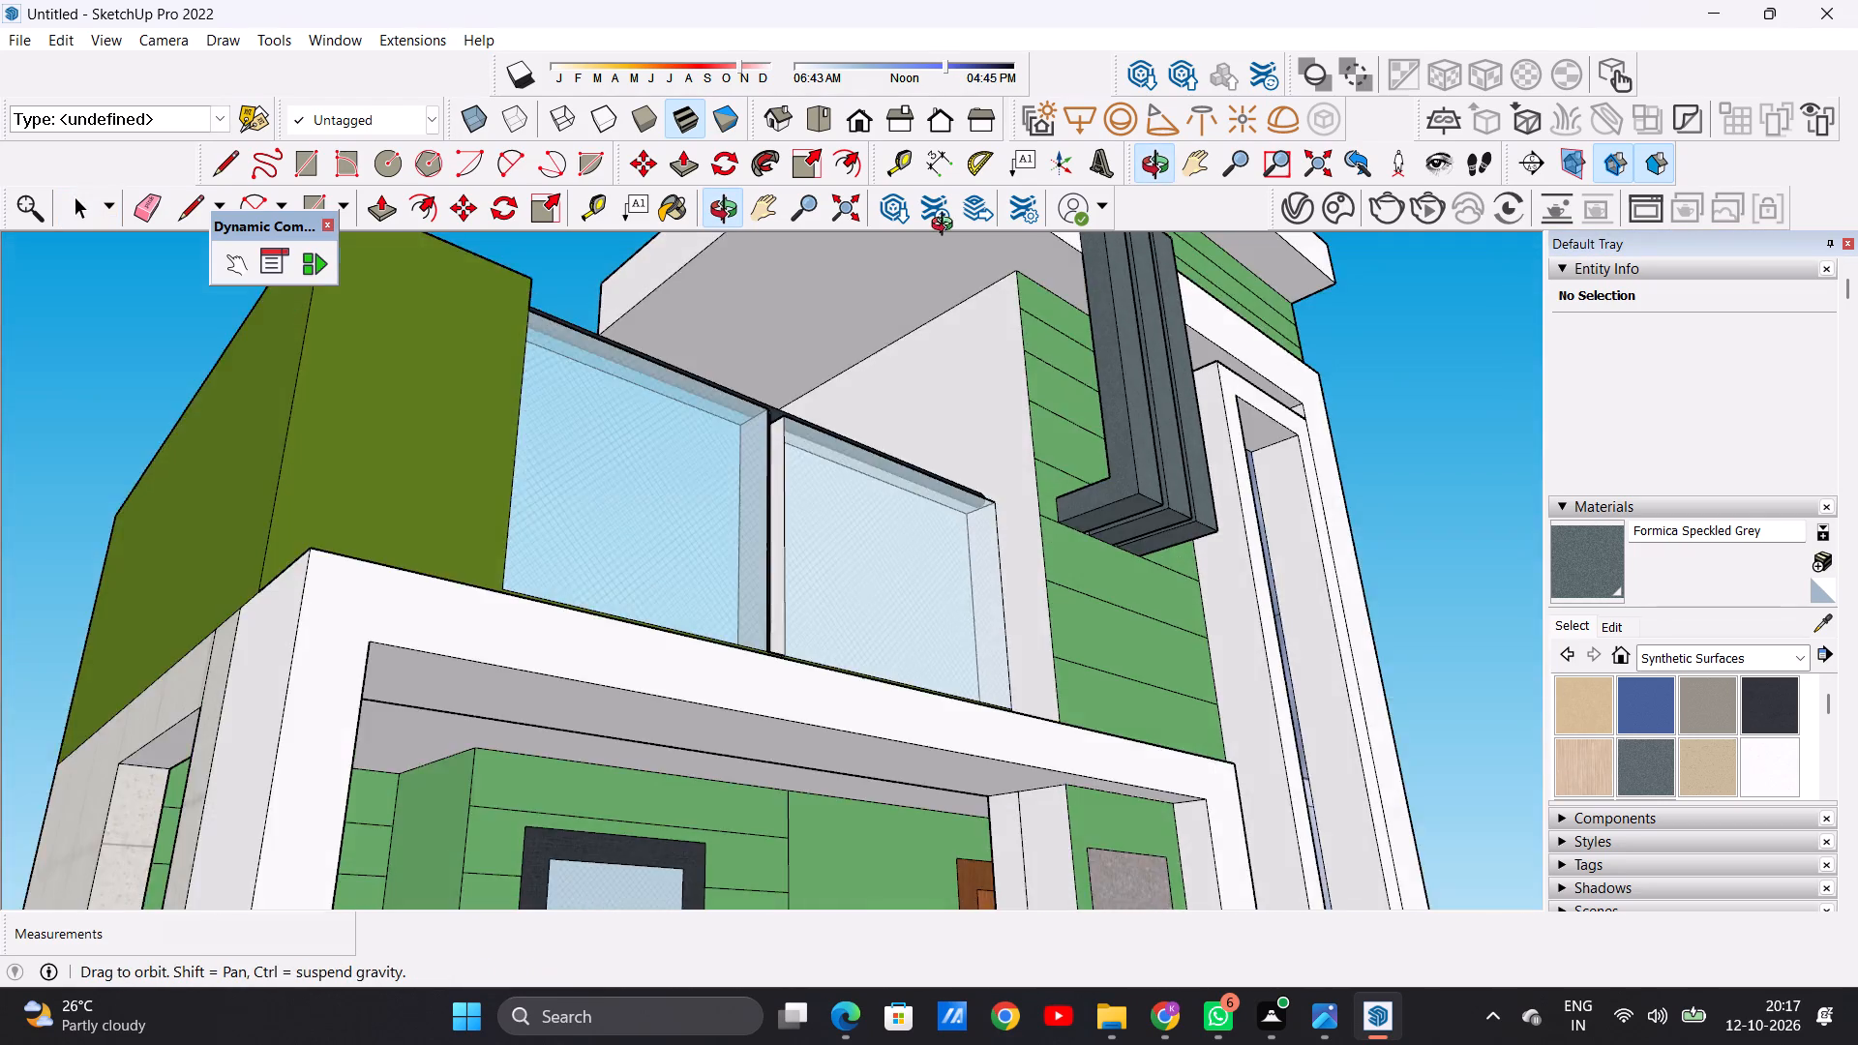
{"action": "middle_click_drag", "start_coordinate": [946, 226], "coordinate": [949, 405]}
{"action": "scroll", "coordinate": [949, 405], "scroll_direction": "down", "scroll_amount": 5}
{"action": "scroll", "coordinate": [947, 431], "scroll_direction": "up", "scroll_amount": 6}
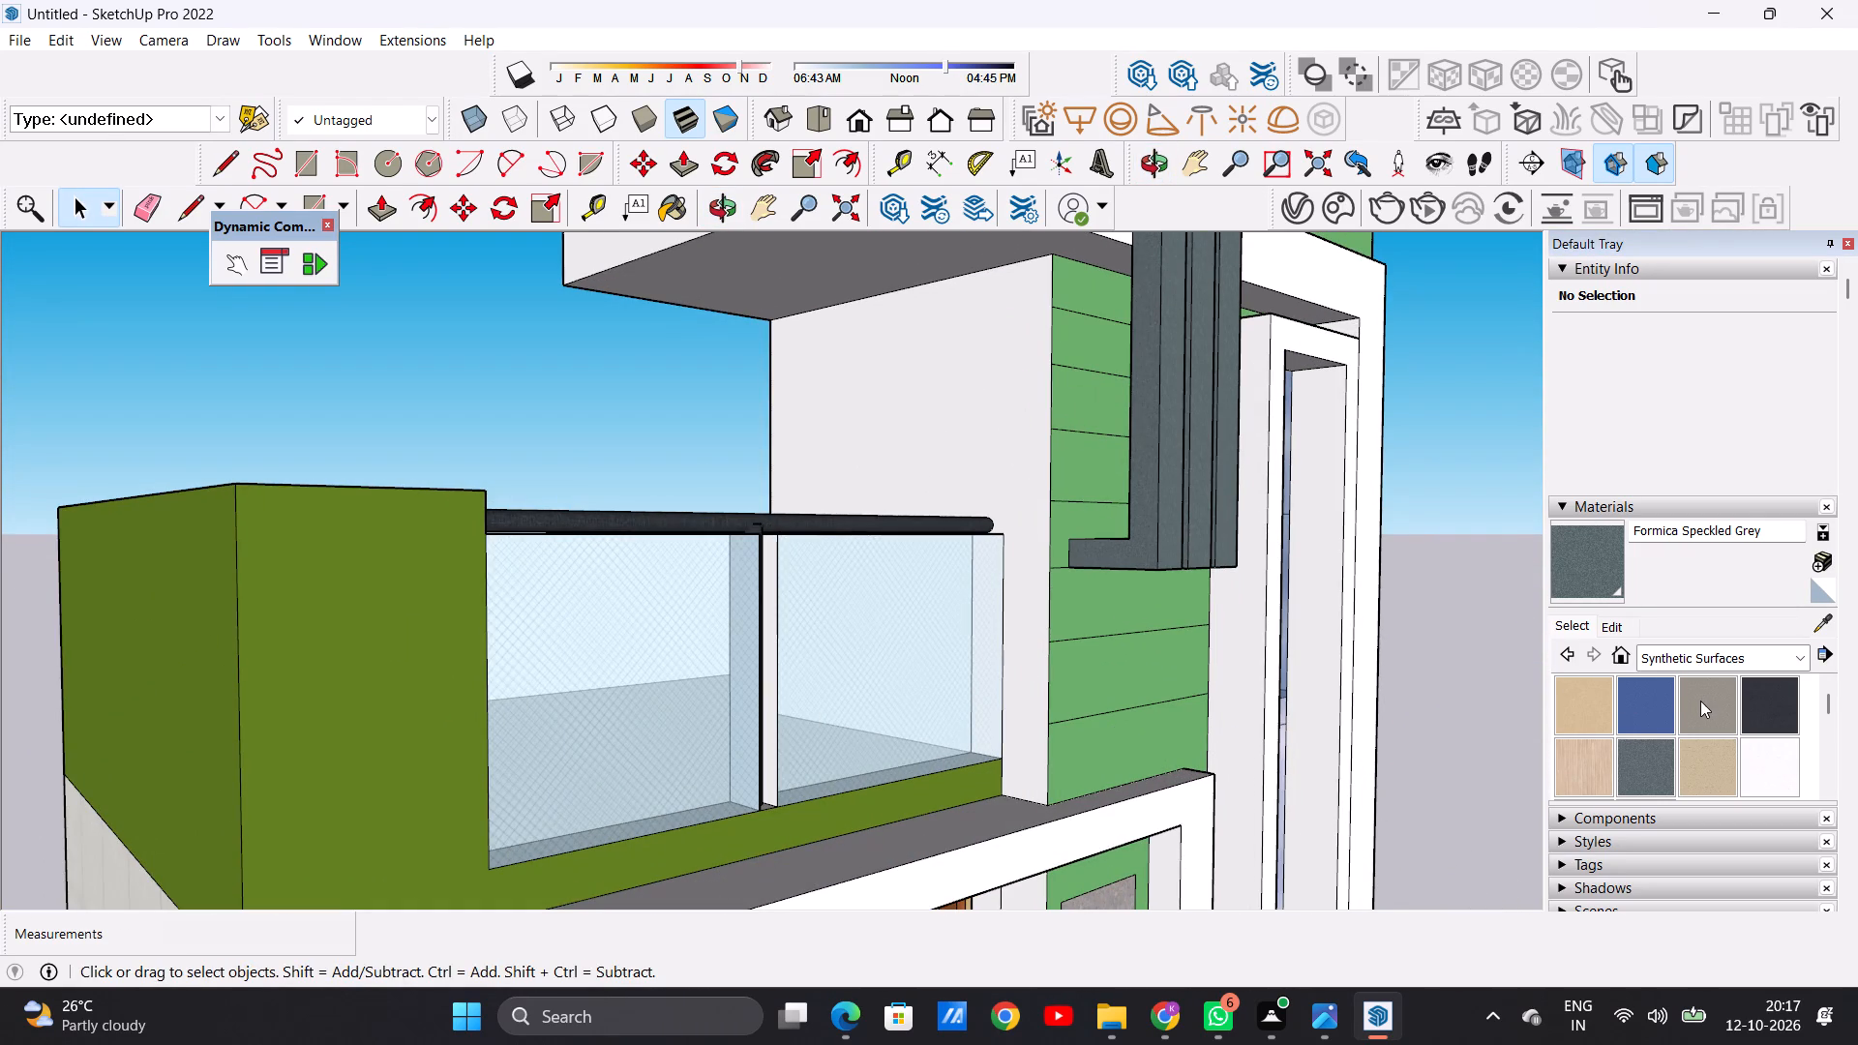
{"action": "left_click", "coordinate": [1794, 655]}
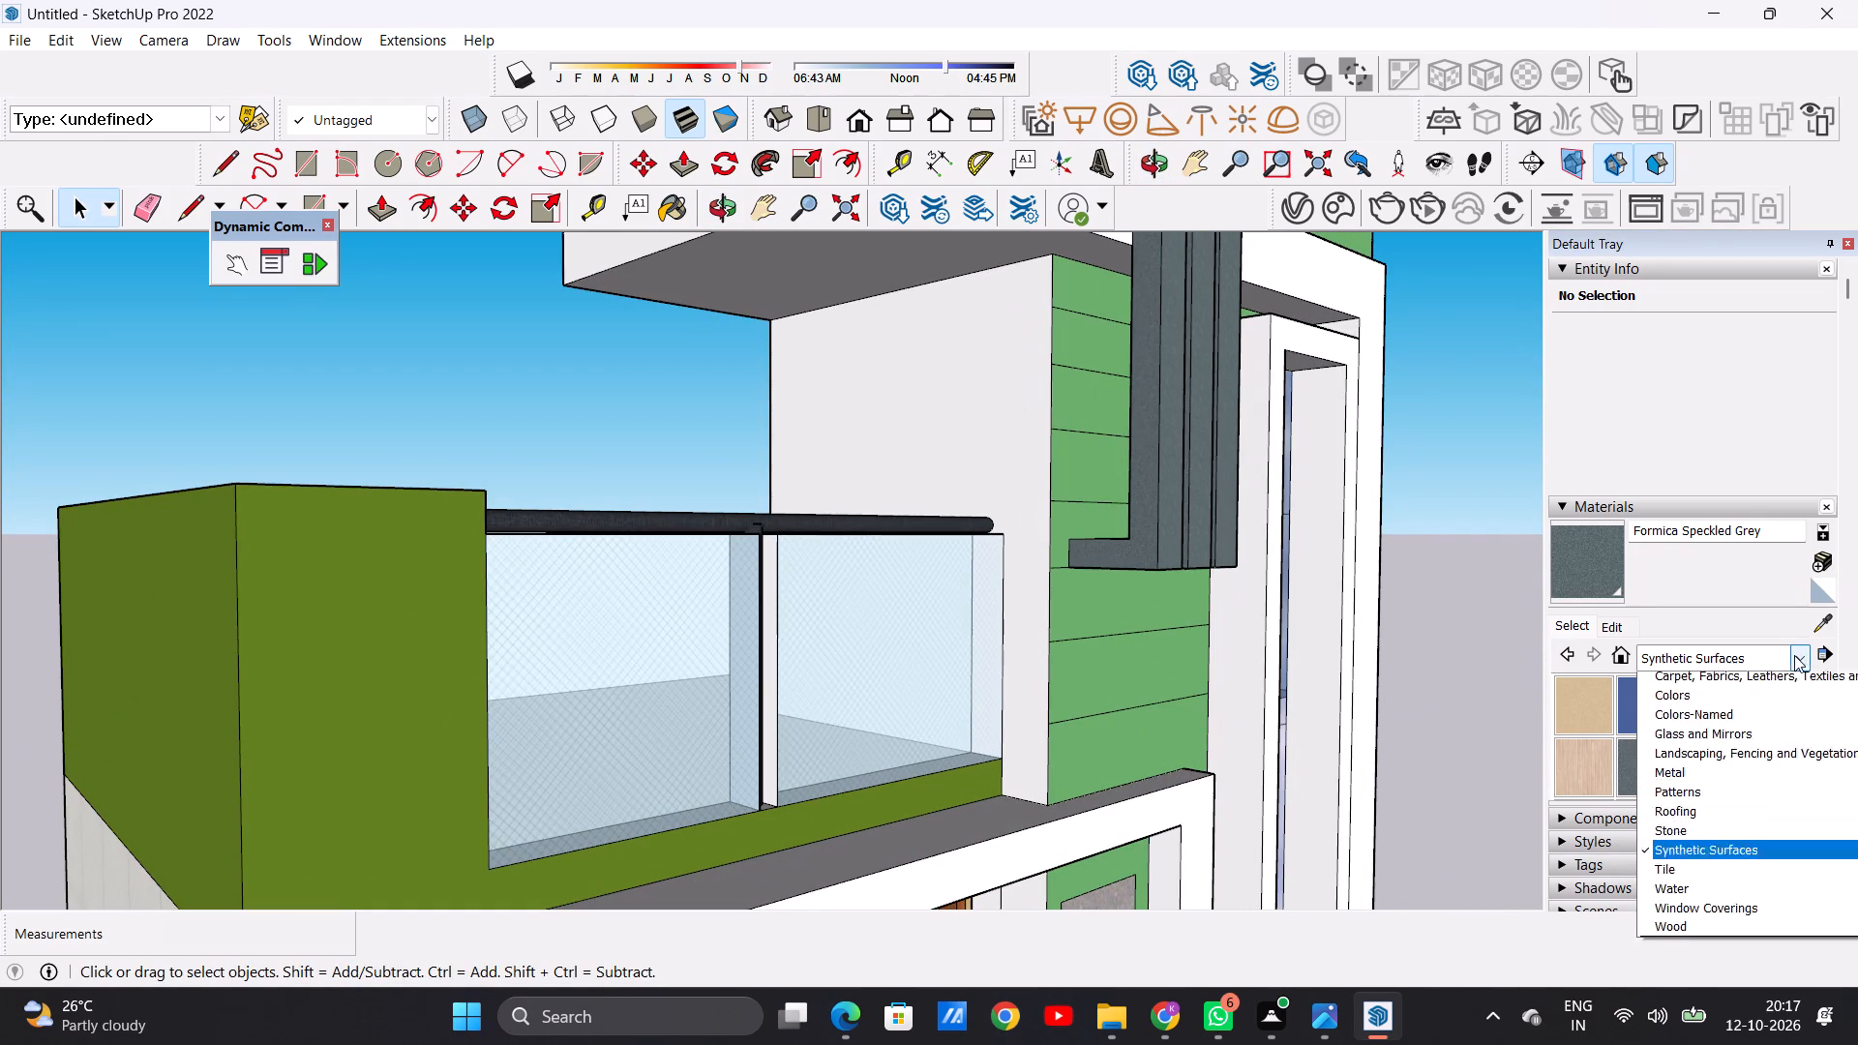
{"action": "left_click", "coordinate": [1723, 746]}
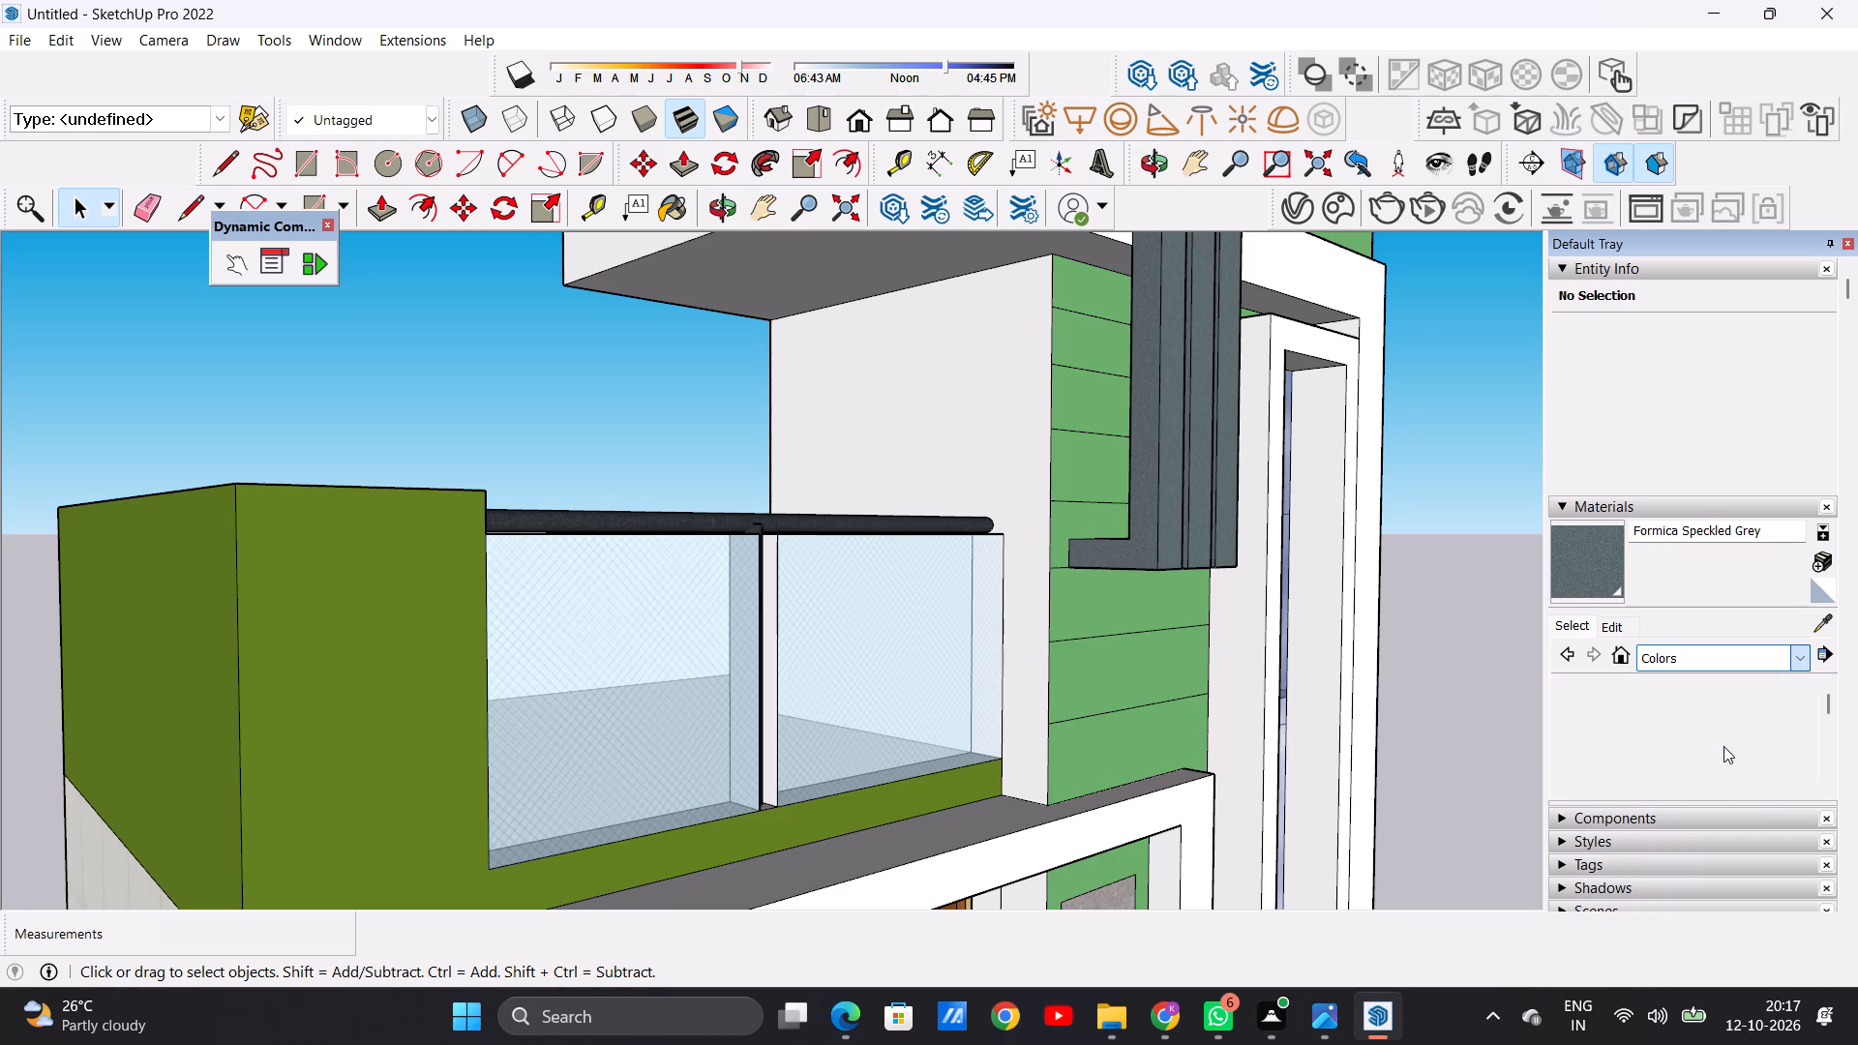
{"action": "scroll", "coordinate": [1612, 725], "scroll_direction": "down", "scroll_amount": 1}
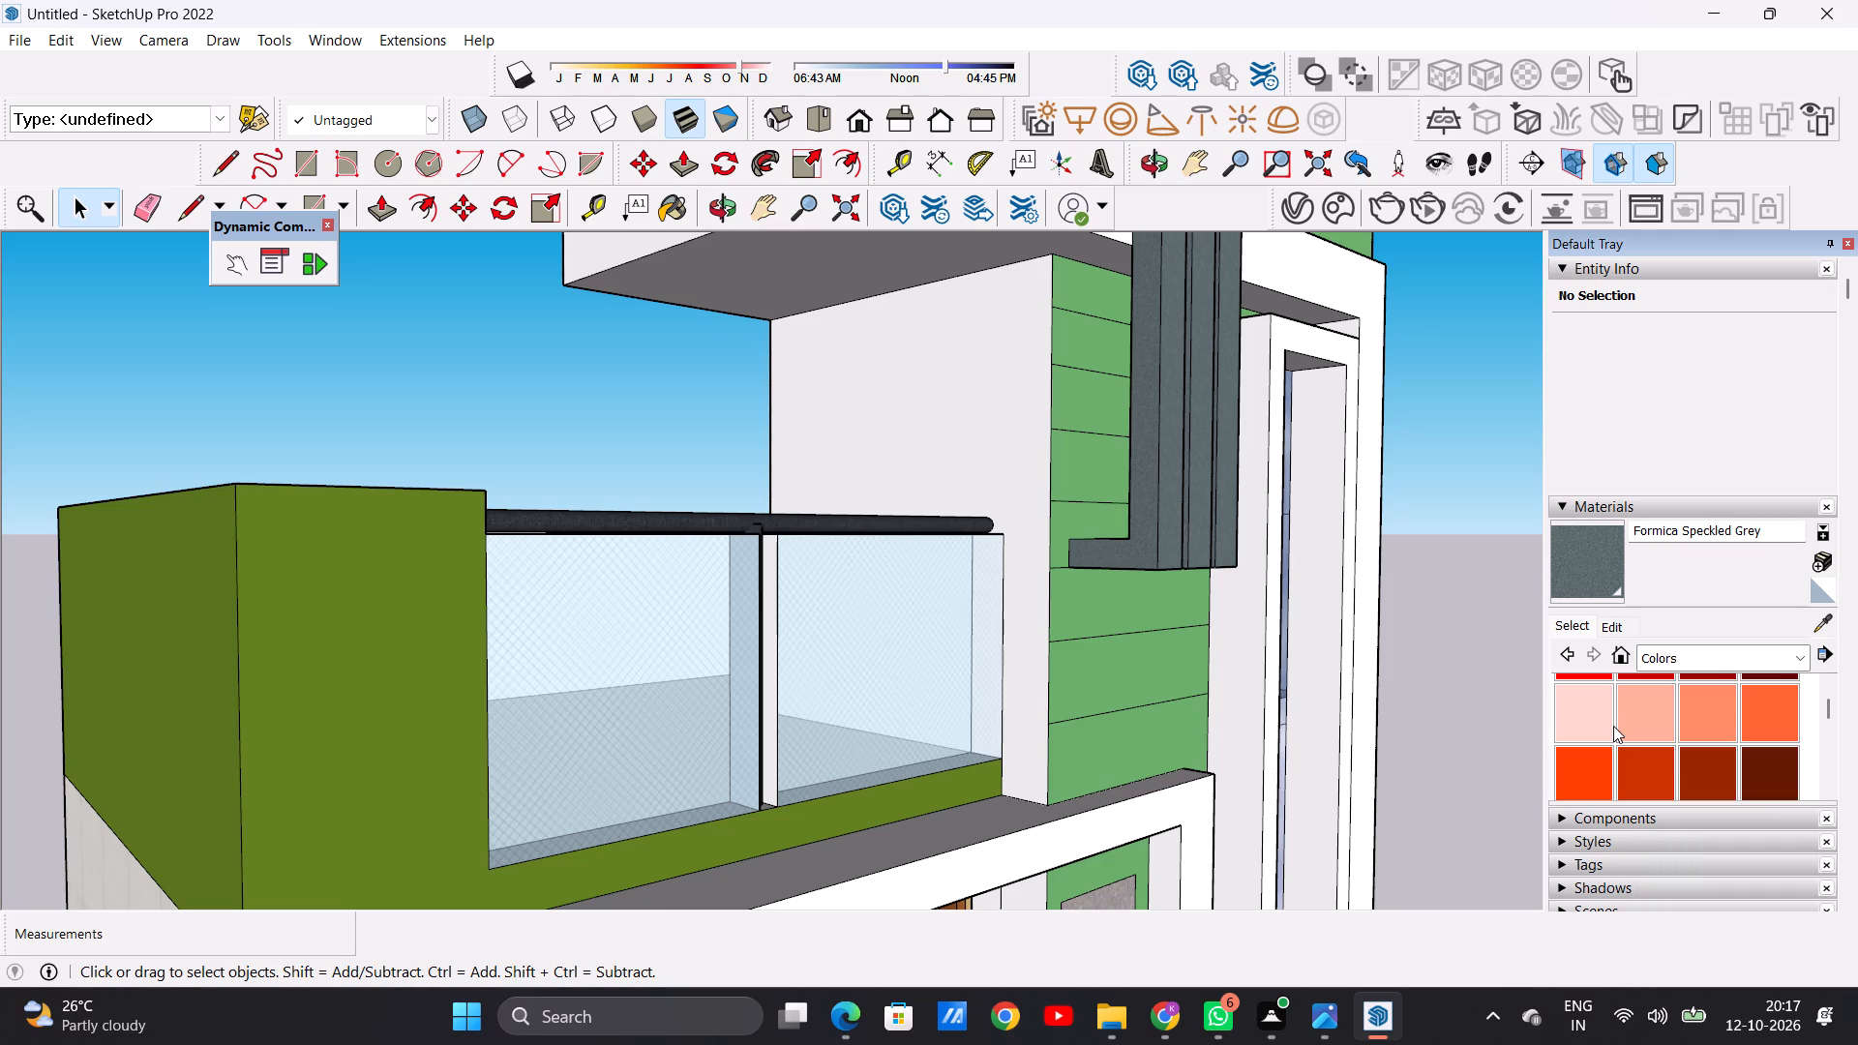
{"action": "scroll", "coordinate": [1619, 726], "scroll_direction": "down", "scroll_amount": 1}
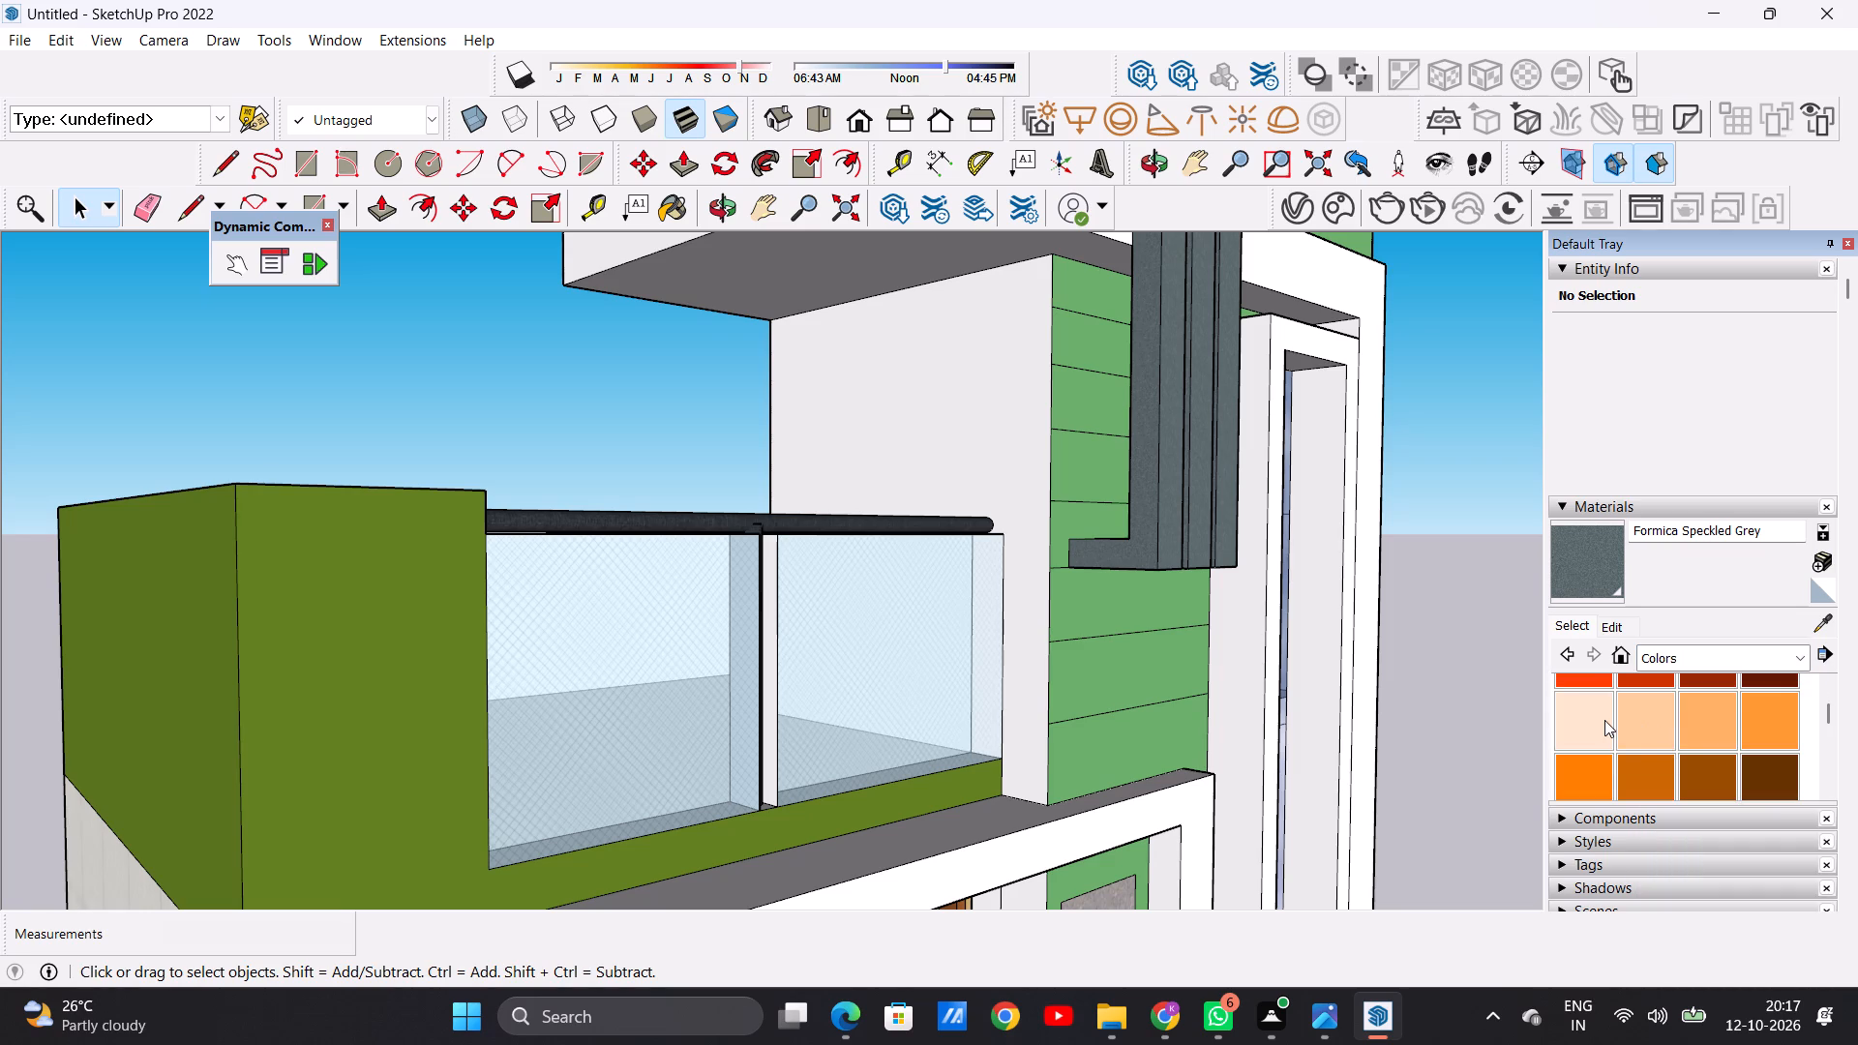
{"action": "left_click", "coordinate": [1604, 720]}
{"action": "left_click", "coordinate": [967, 453]}
Paint the inner faces of the upper terrace's parapet walls with the same Color C01.
{"action": "scroll", "coordinate": [1047, 505], "scroll_direction": "down", "scroll_amount": 4}
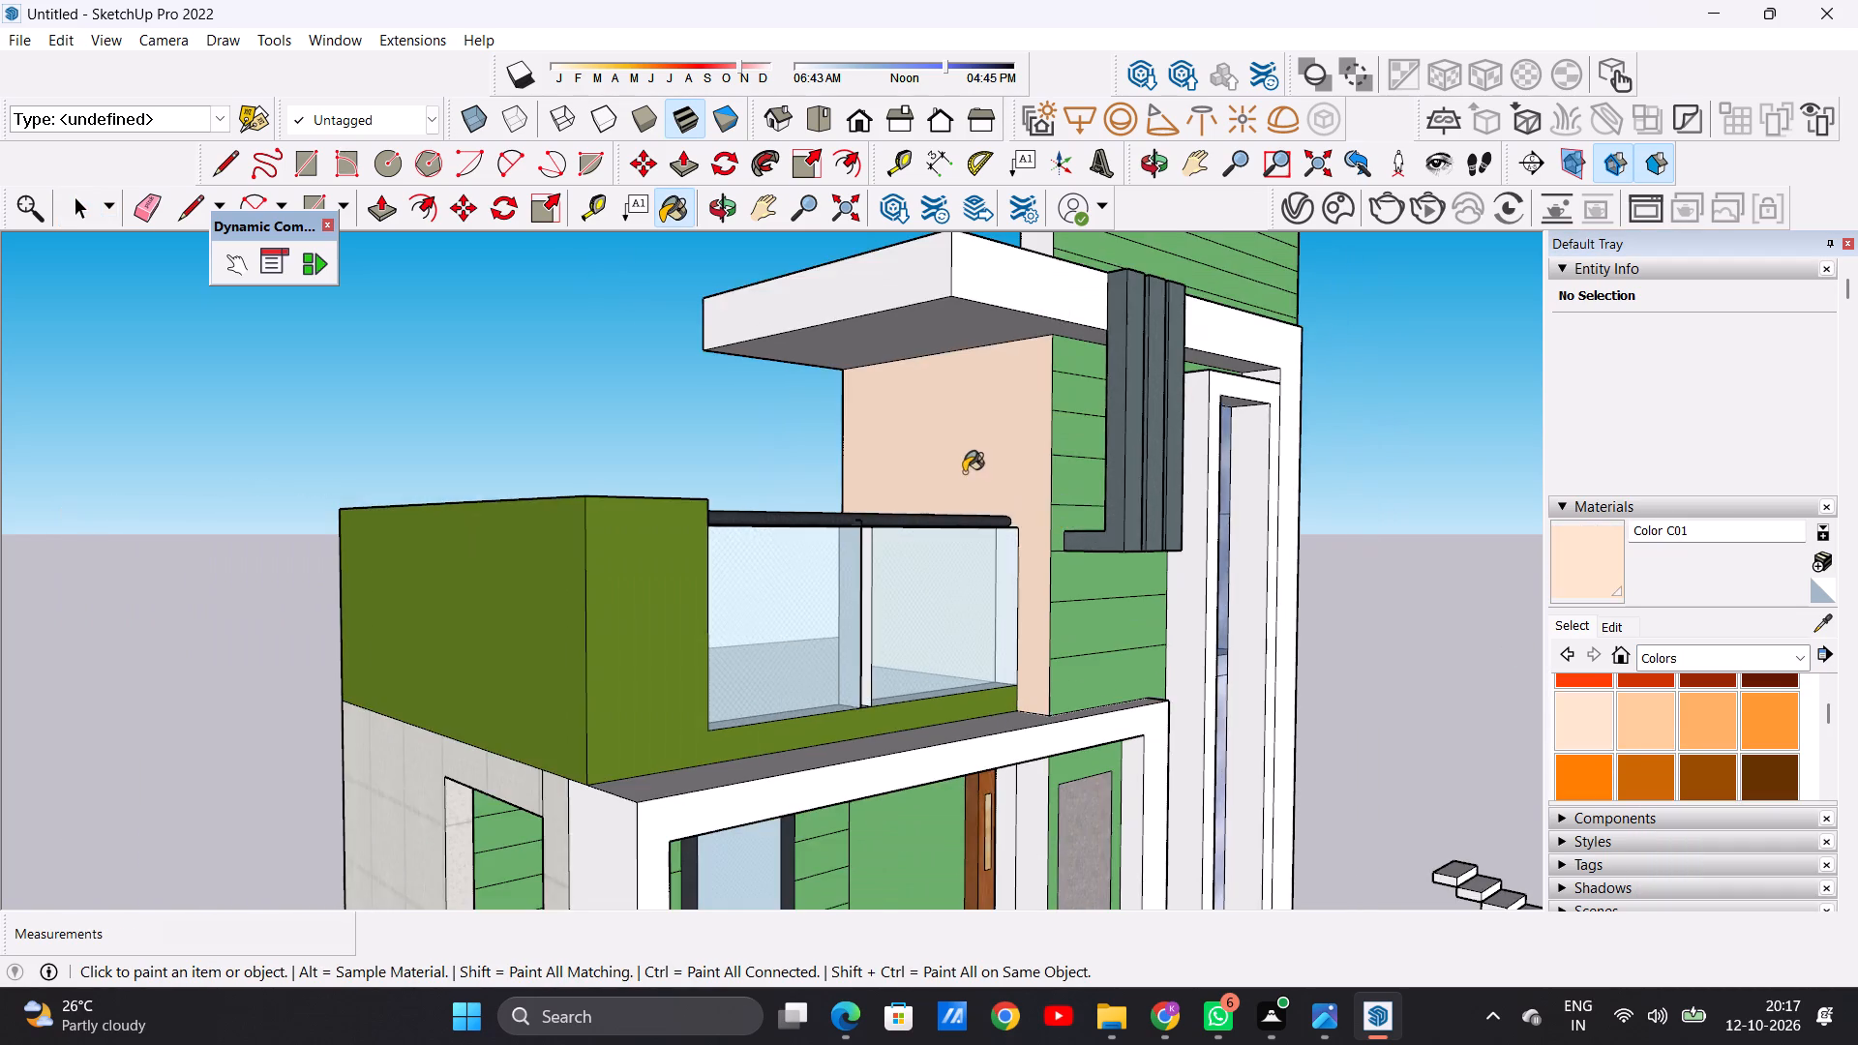
{"action": "middle_click_drag", "start_coordinate": [964, 472], "coordinate": [634, 583]}
{"action": "scroll", "coordinate": [1077, 582], "scroll_direction": "down", "scroll_amount": 5}
{"action": "scroll", "coordinate": [942, 555], "scroll_direction": "up", "scroll_amount": 5}
{"action": "middle_click_drag", "start_coordinate": [969, 561], "coordinate": [585, 526]}
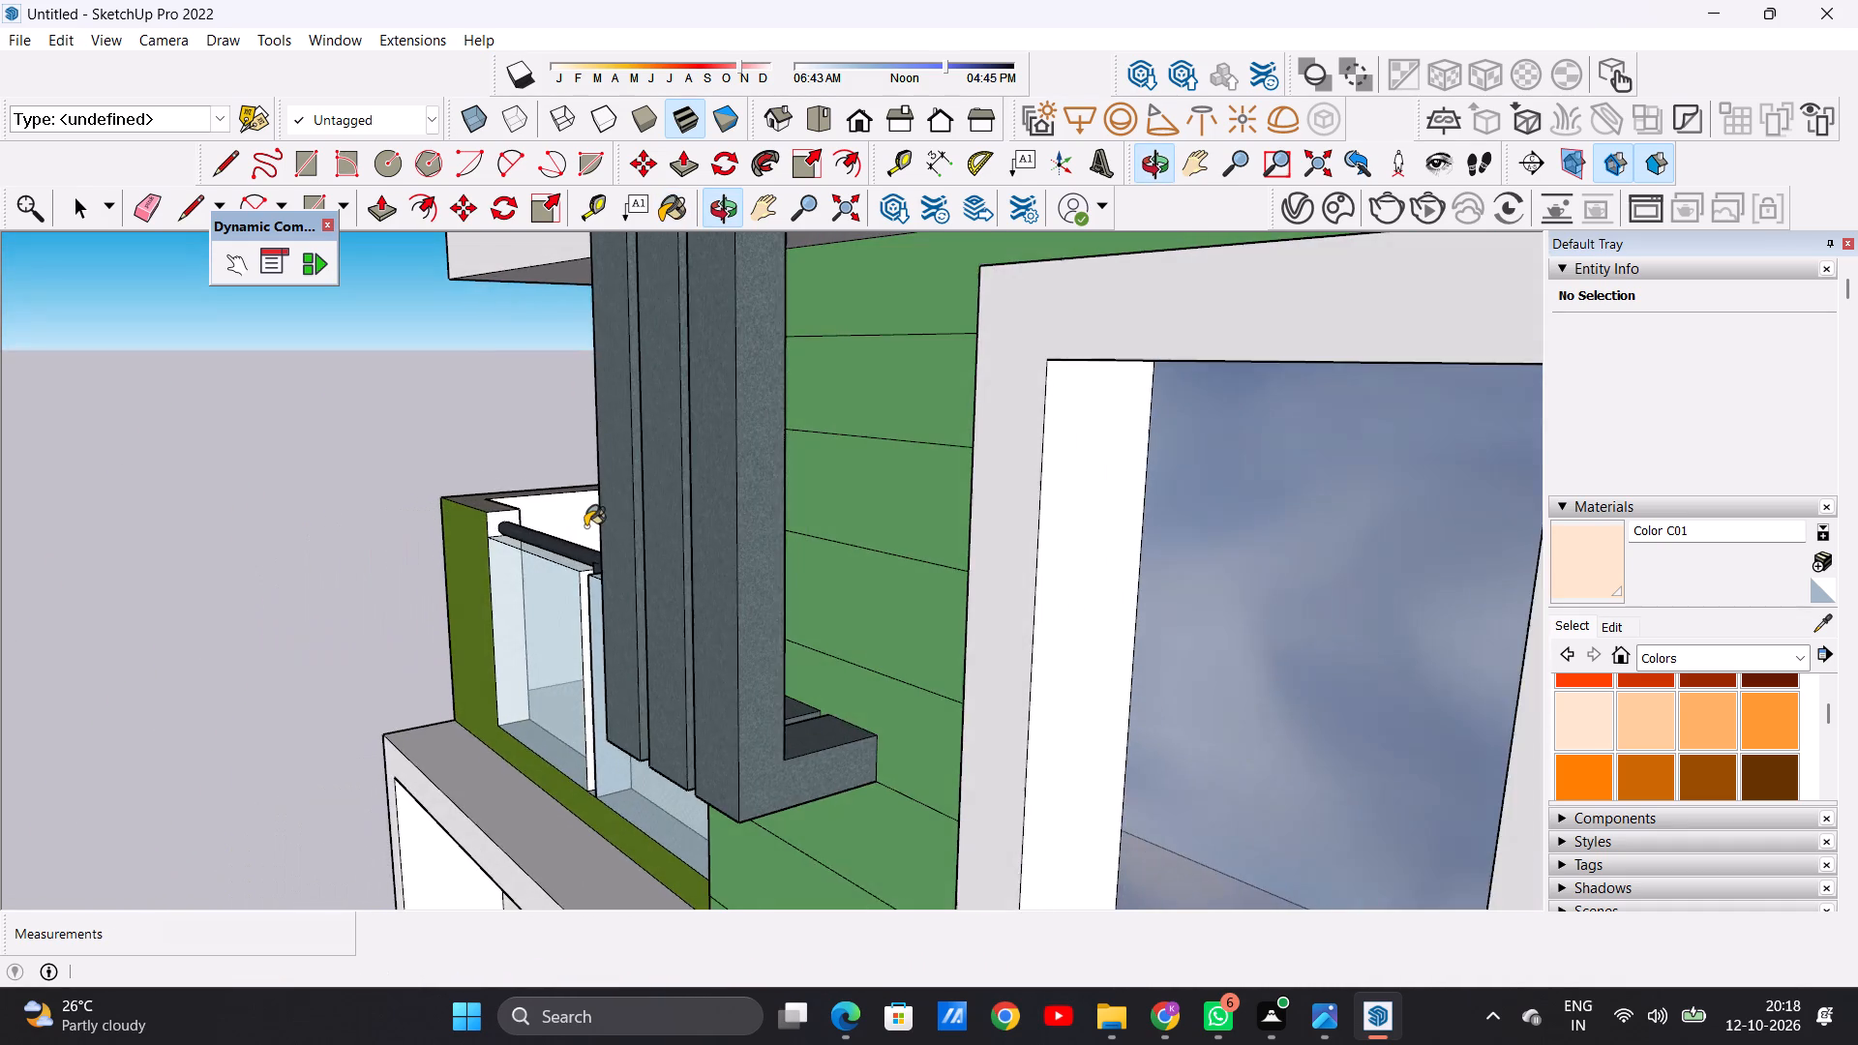
{"action": "middle_click_drag", "start_coordinate": [565, 520], "coordinate": [962, 556]}
{"action": "scroll", "coordinate": [505, 463], "scroll_direction": "up", "scroll_amount": 6}
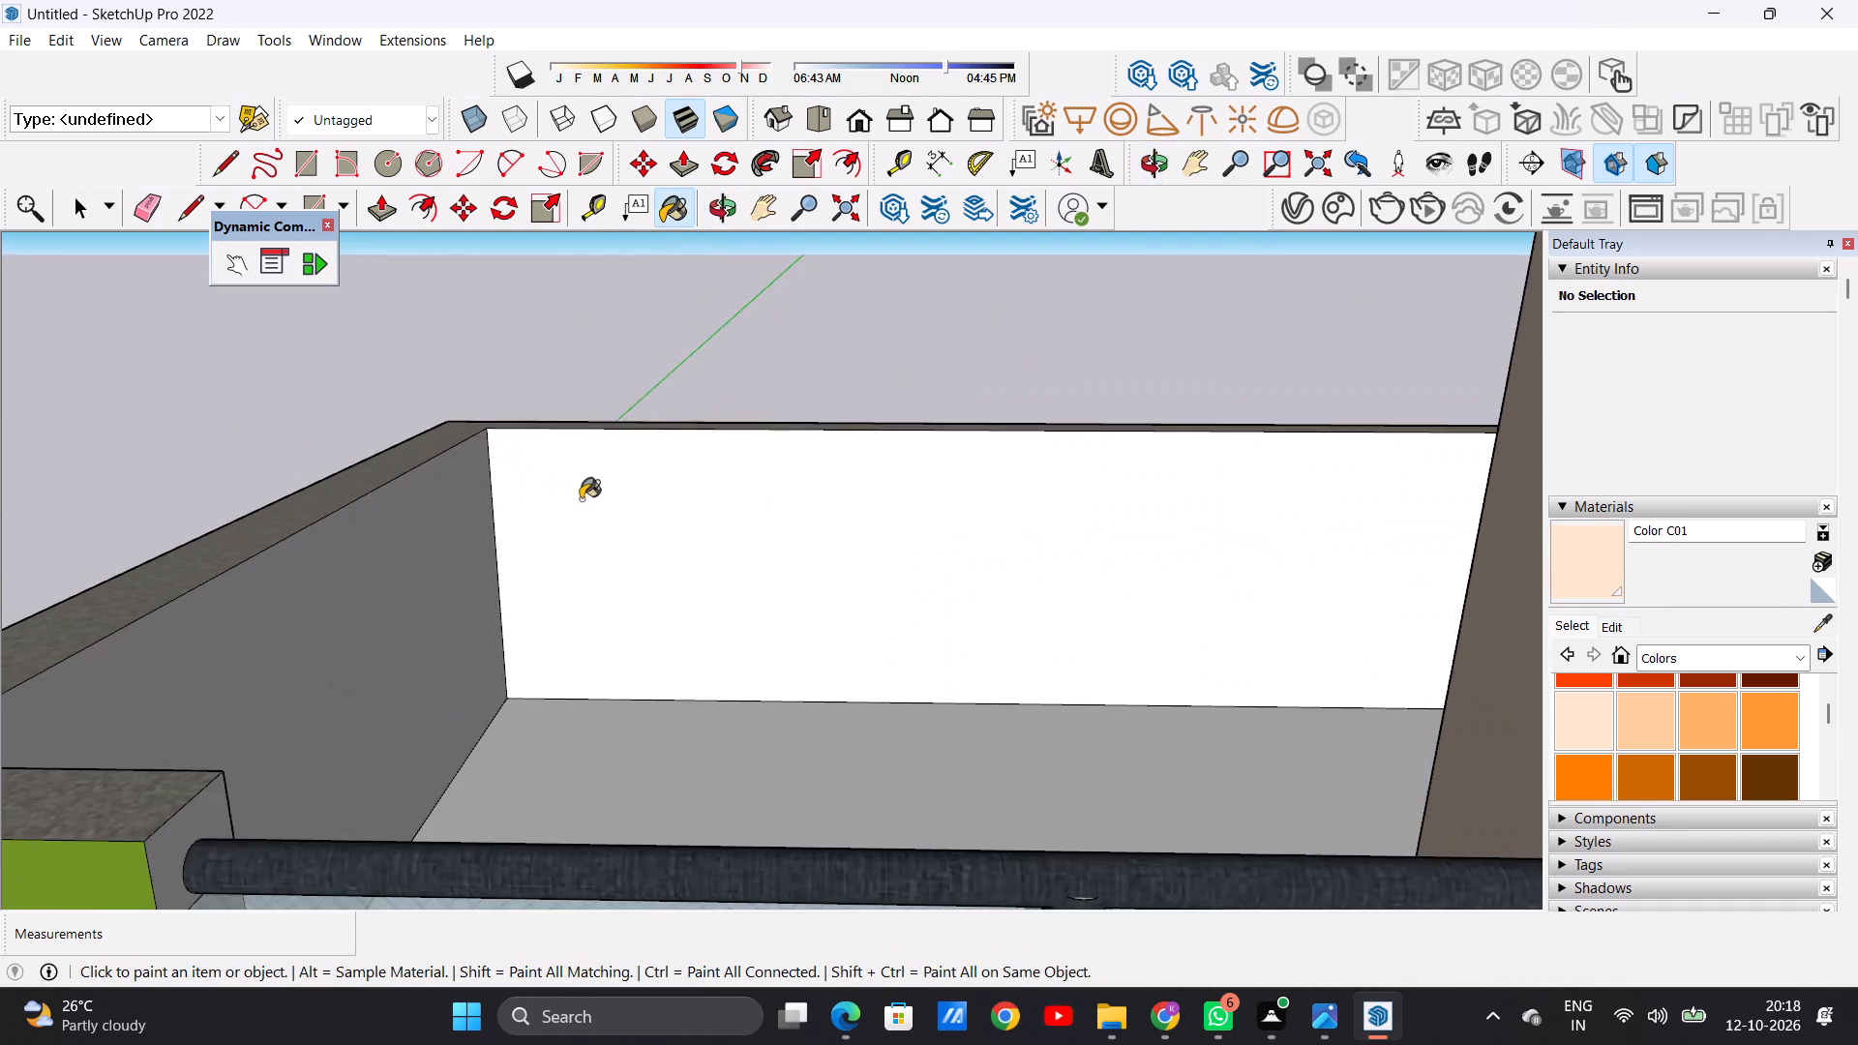
{"action": "left_click", "coordinate": [581, 499]}
{"action": "left_click", "coordinate": [383, 662]}
{"action": "scroll", "coordinate": [632, 588], "scroll_direction": "down", "scroll_amount": 13}
{"action": "middle_click_drag", "start_coordinate": [575, 630], "coordinate": [1468, 815]}
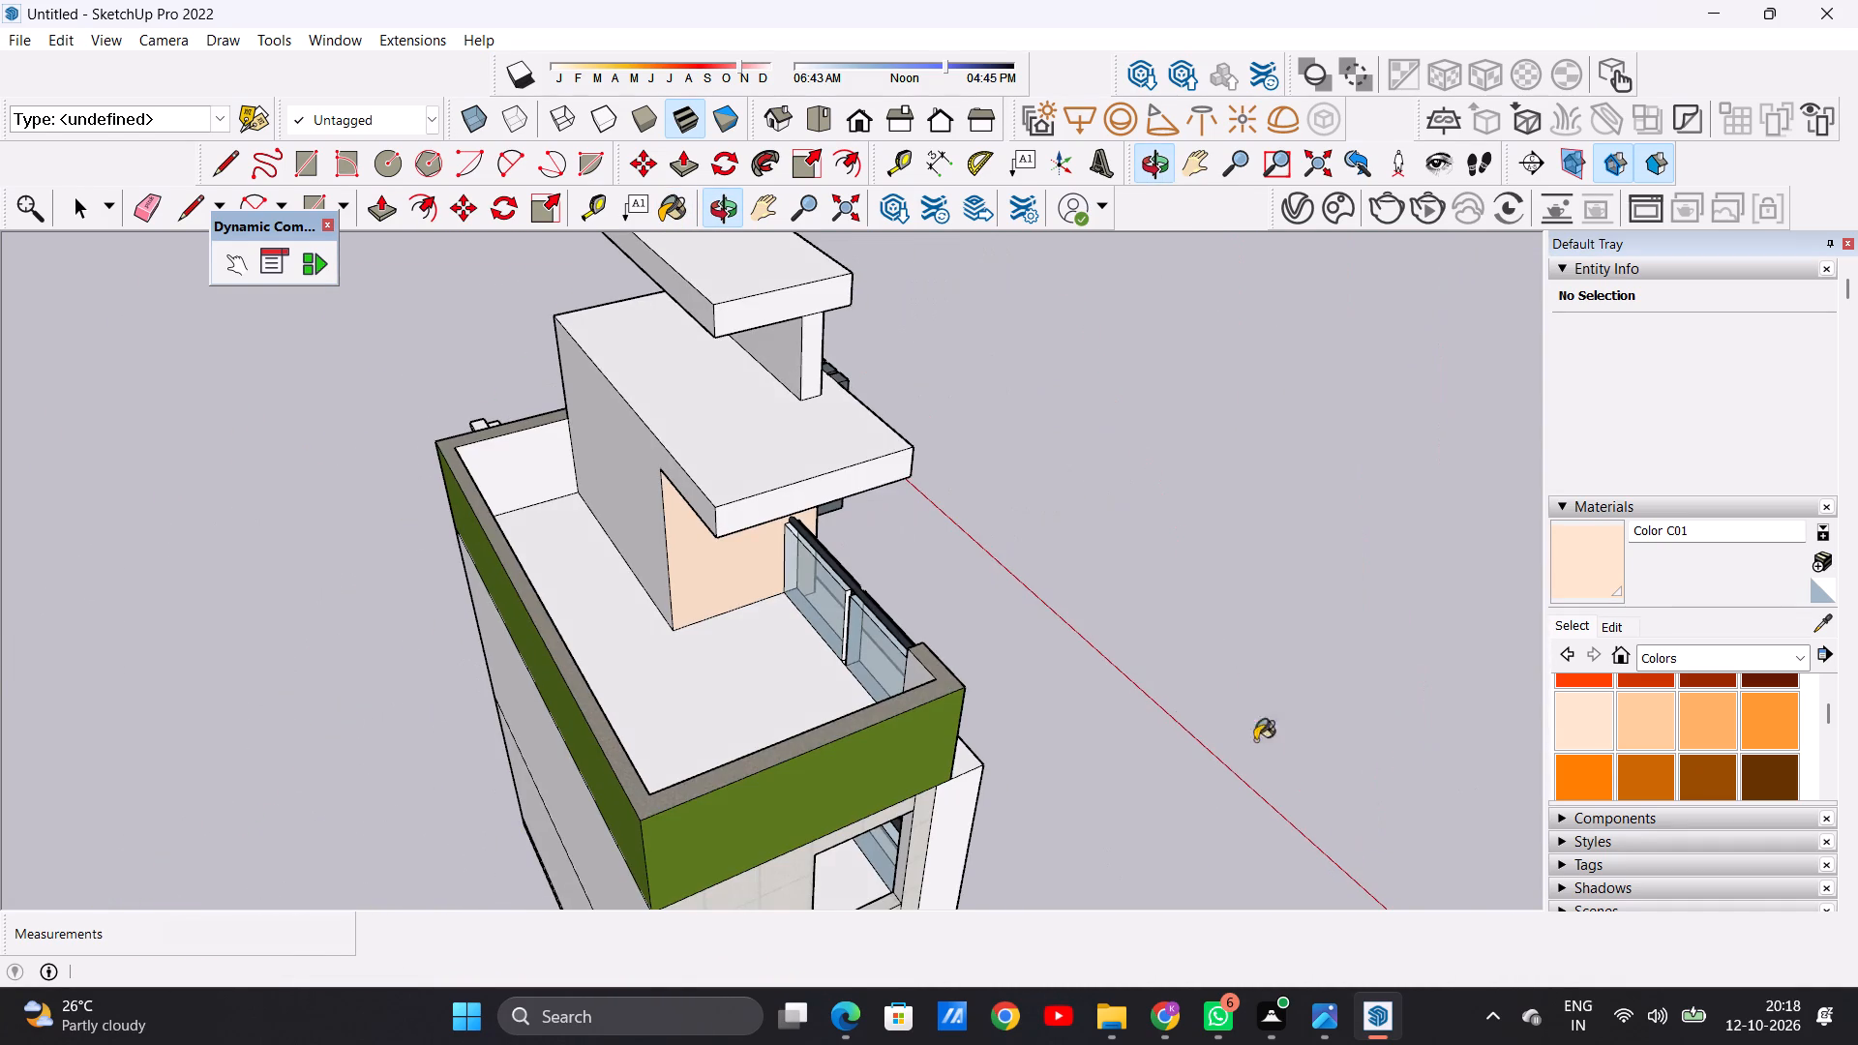
{"action": "scroll", "coordinate": [576, 484], "scroll_direction": "up", "scroll_amount": 12}
{"action": "left_click", "coordinate": [341, 483]}
Paint the inner face of the short parapet section beside the terrace's glass railing with Color C01.
{"action": "scroll", "coordinate": [453, 581], "scroll_direction": "down", "scroll_amount": 13}
{"action": "scroll", "coordinate": [486, 582], "scroll_direction": "up", "scroll_amount": 1}
{"action": "scroll", "coordinate": [486, 582], "scroll_direction": "down", "scroll_amount": 2}
{"action": "middle_click_drag", "start_coordinate": [739, 799], "coordinate": [152, 729]}
{"action": "scroll", "coordinate": [441, 718], "scroll_direction": "up", "scroll_amount": 5}
{"action": "middle_click_drag", "start_coordinate": [830, 732], "coordinate": [571, 732]}
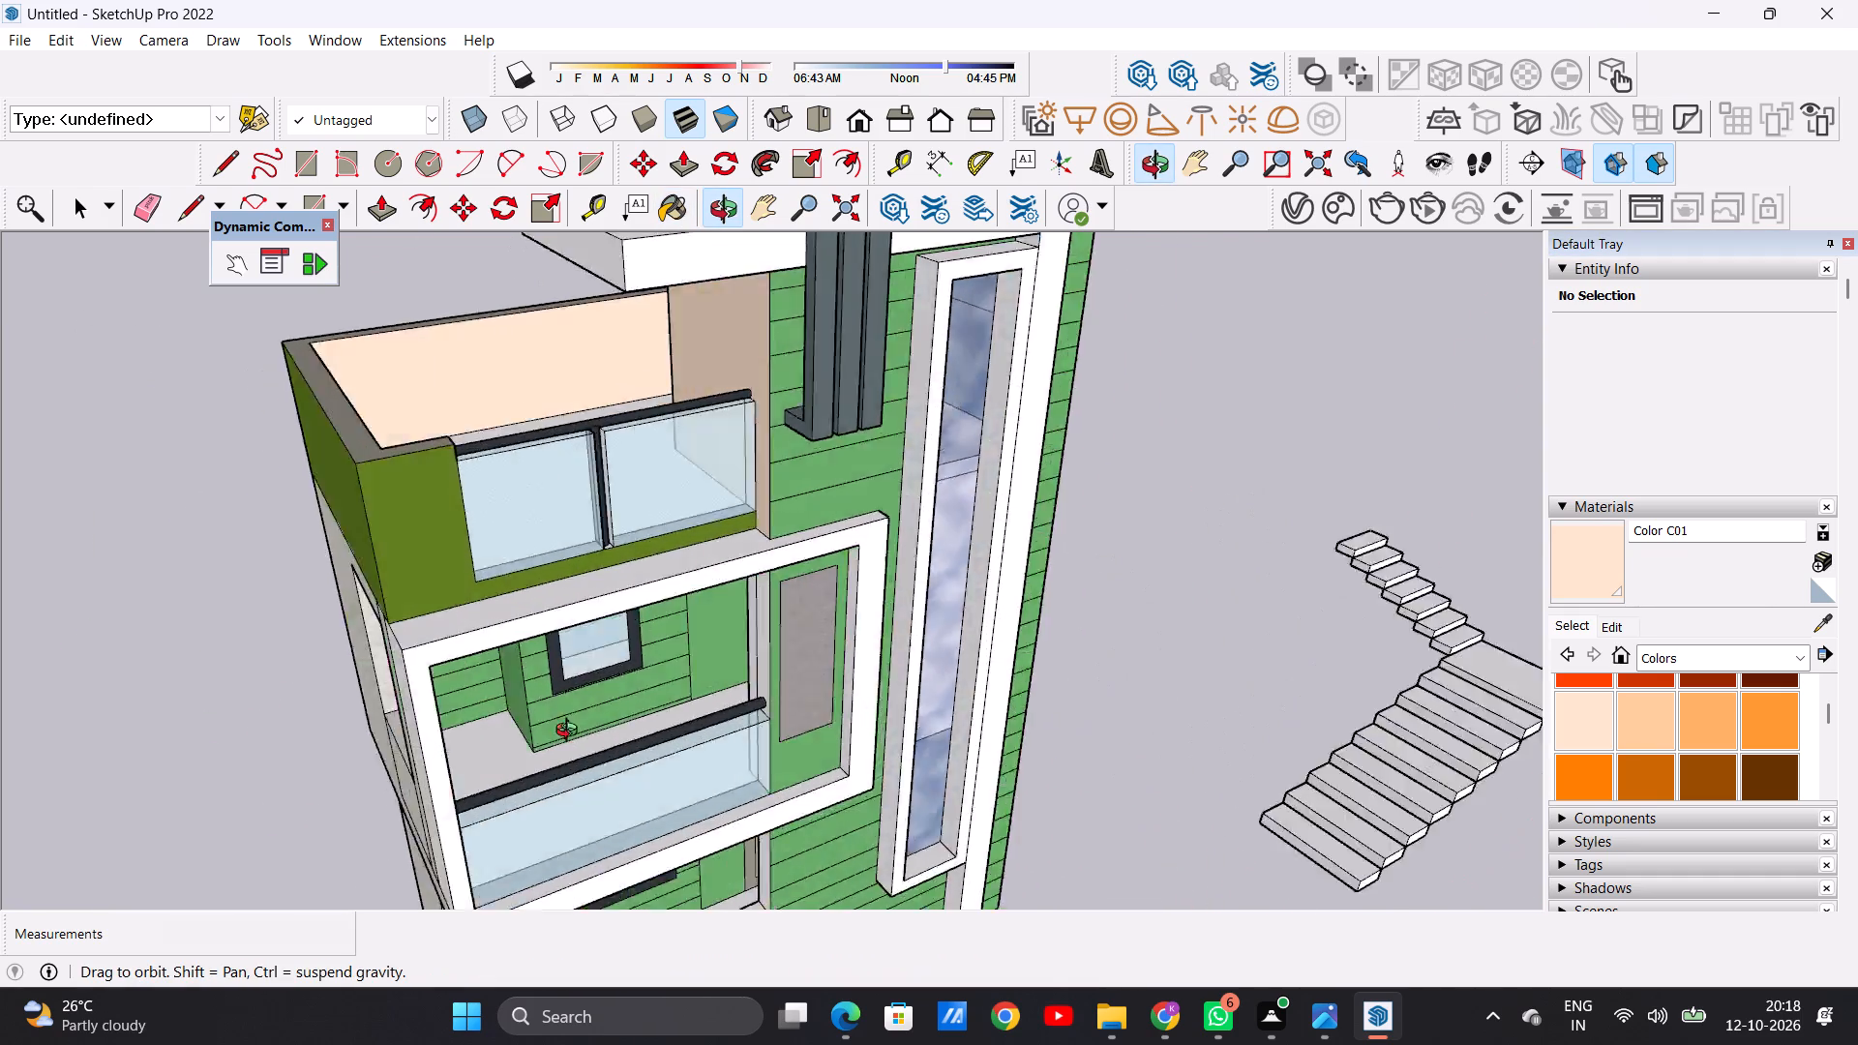
{"action": "middle_click_drag", "start_coordinate": [571, 732], "coordinate": [479, 907]}
{"action": "scroll", "coordinate": [312, 422], "scroll_direction": "up", "scroll_amount": 8}
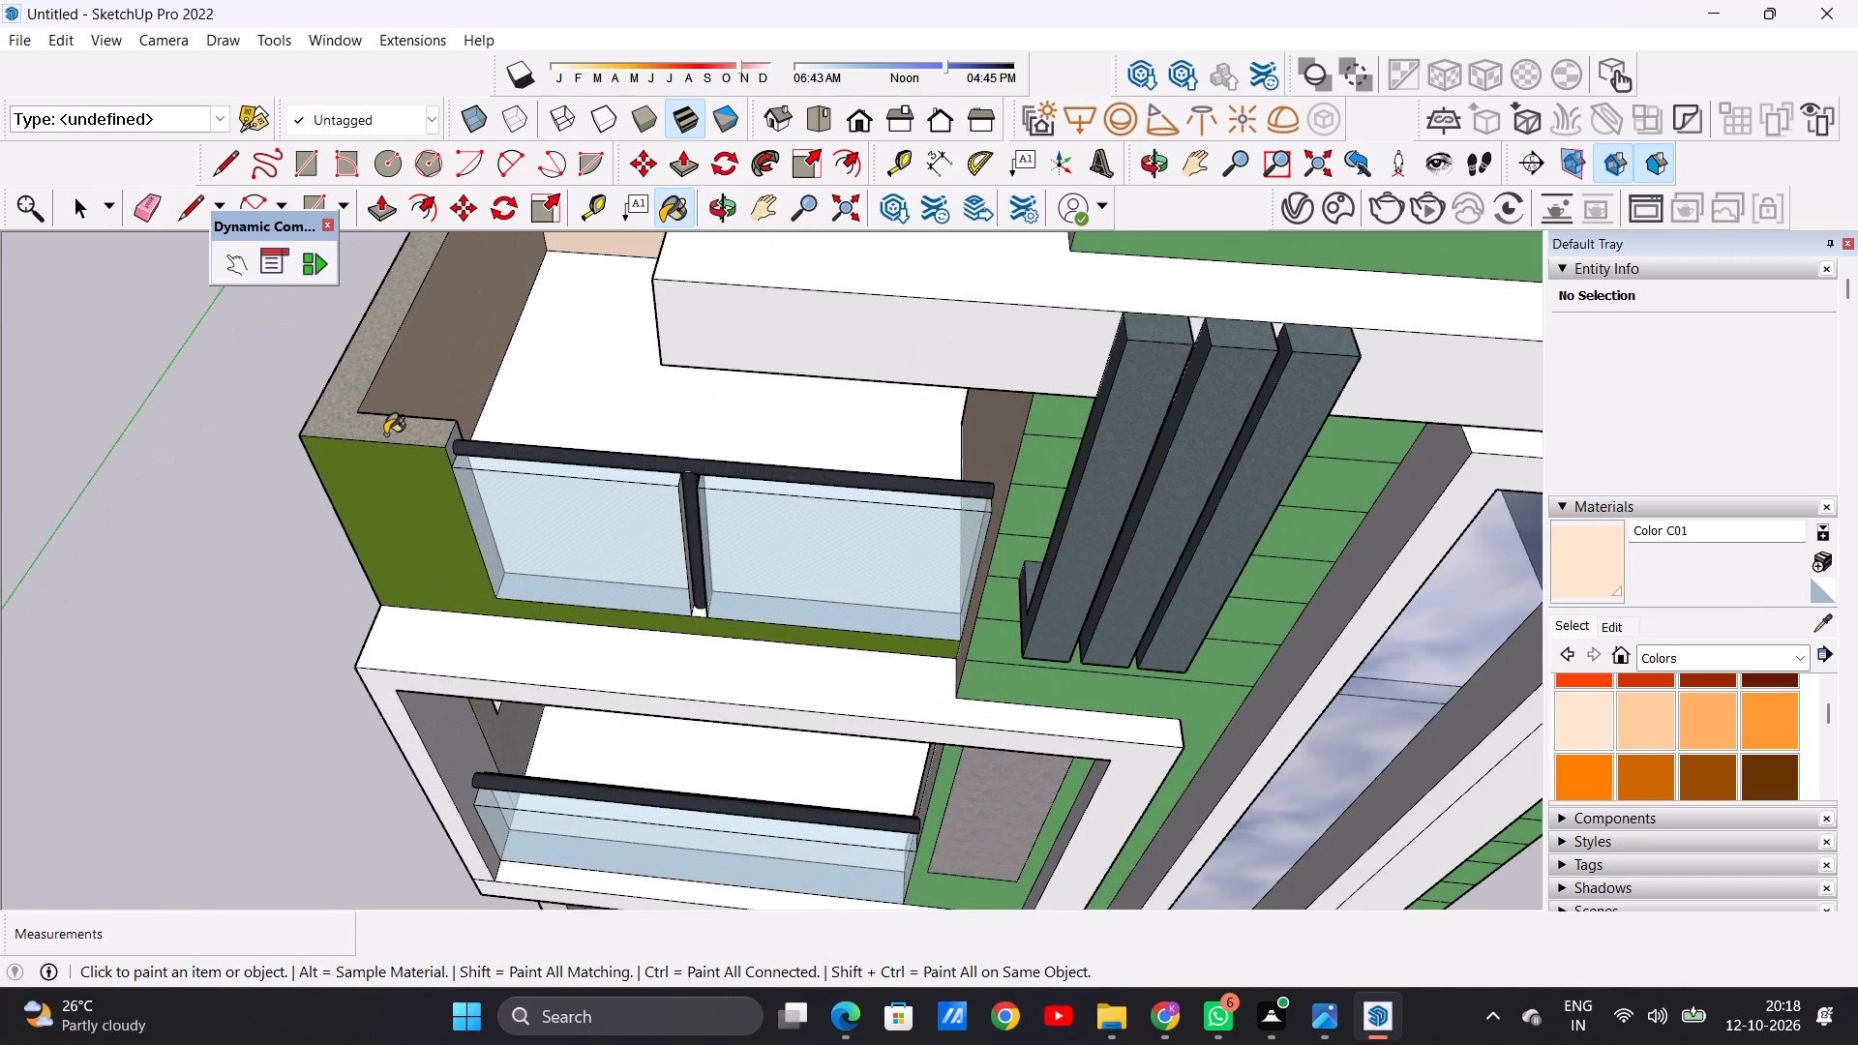
{"action": "scroll", "coordinate": [385, 434], "scroll_direction": "up", "scroll_amount": 1}
{"action": "scroll", "coordinate": [446, 427], "scroll_direction": "down", "scroll_amount": 10}
{"action": "middle_click_drag", "start_coordinate": [522, 407], "coordinate": [481, 407]}
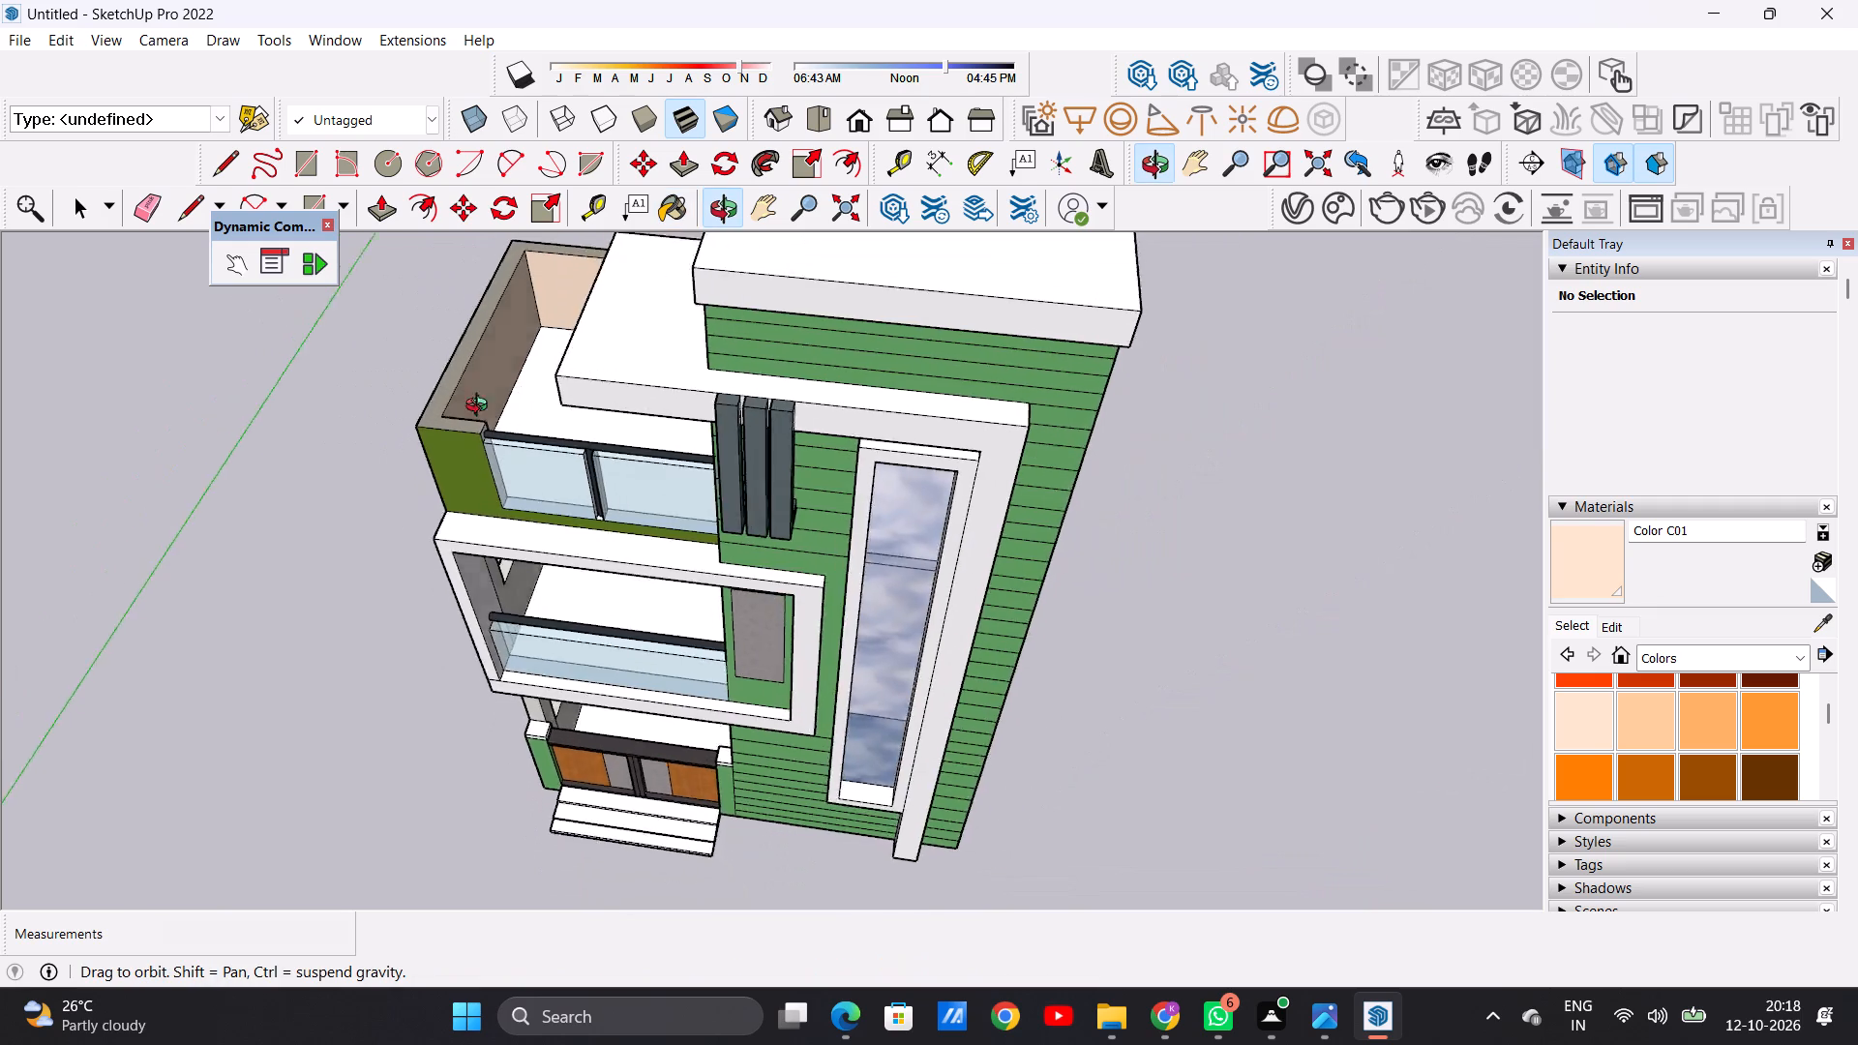
{"action": "middle_click_drag", "start_coordinate": [481, 407], "coordinate": [0, 411]}
{"action": "middle_click_drag", "start_coordinate": [802, 484], "coordinate": [37, 364]}
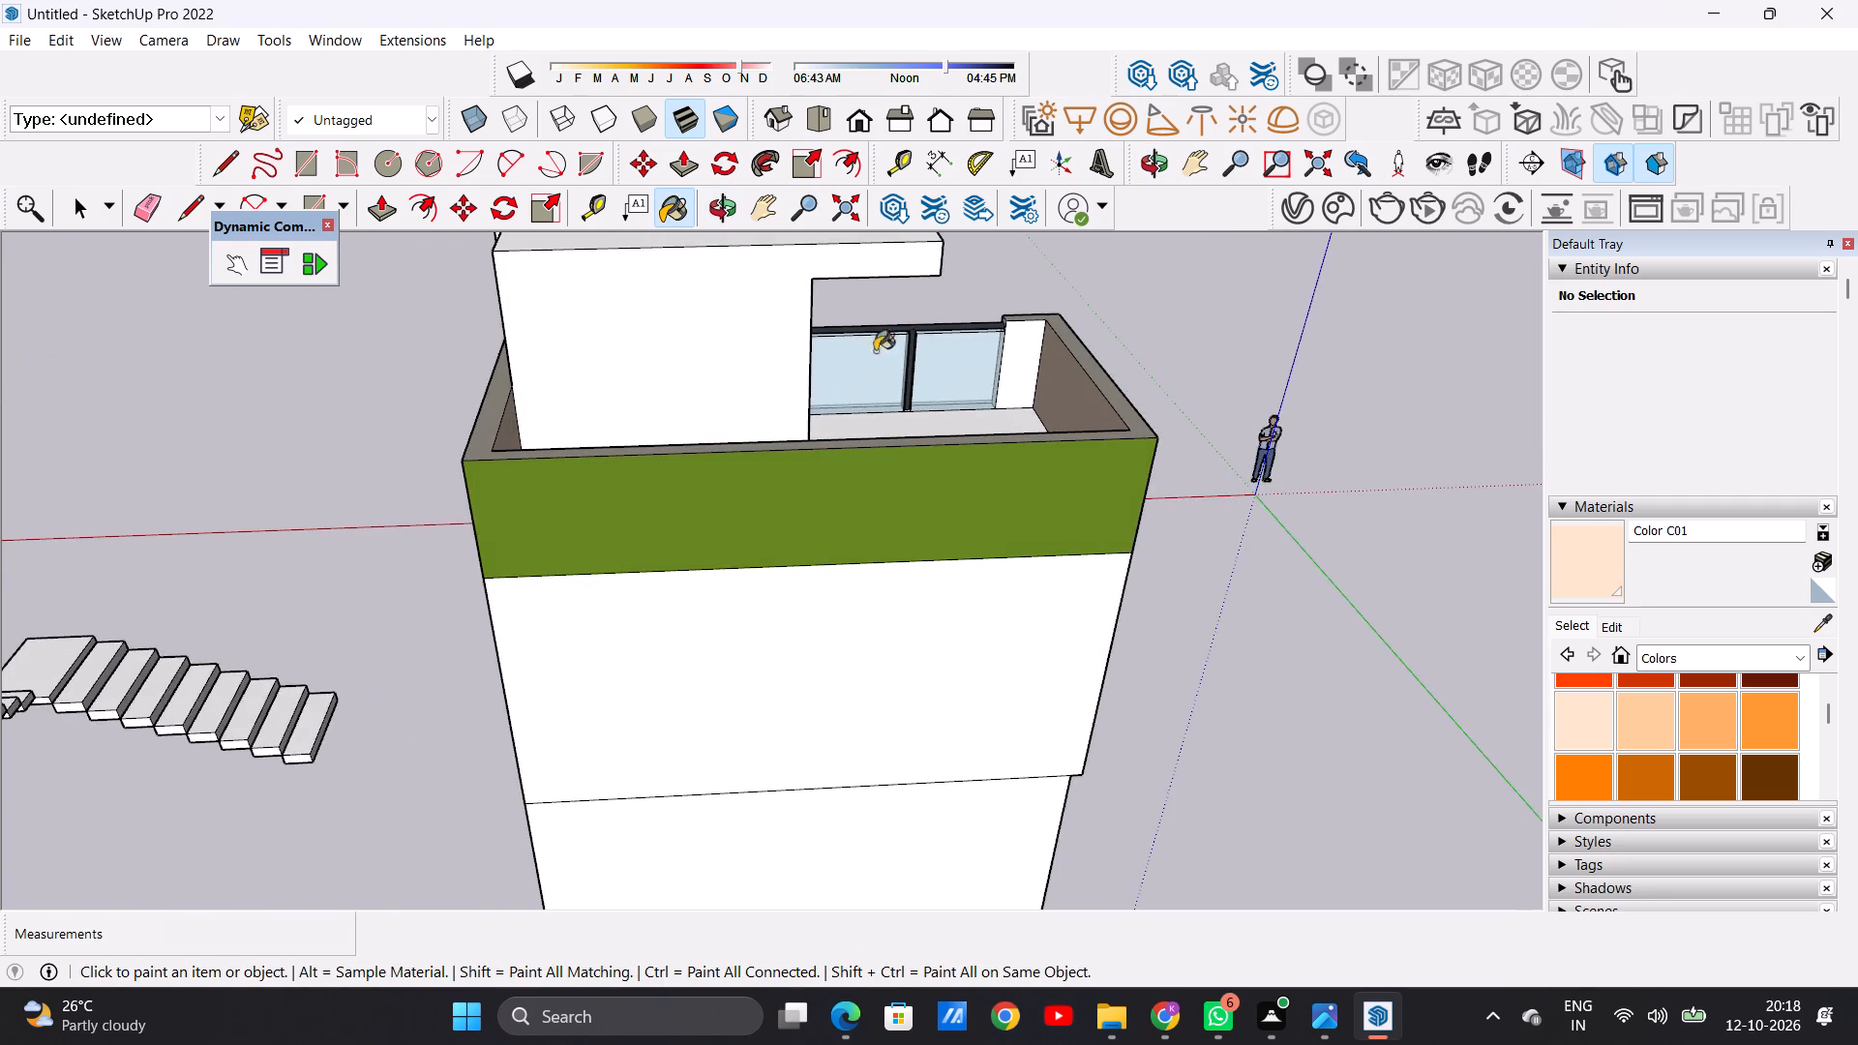
{"action": "scroll", "coordinate": [1064, 343], "scroll_direction": "up", "scroll_amount": 13}
{"action": "left_click", "coordinate": [888, 384]}
Paint the floor of the white-framed balcony with Carpet Diamond Yellow from the carpet and fabrics collection.
{"action": "scroll", "coordinate": [809, 450], "scroll_direction": "down", "scroll_amount": 10}
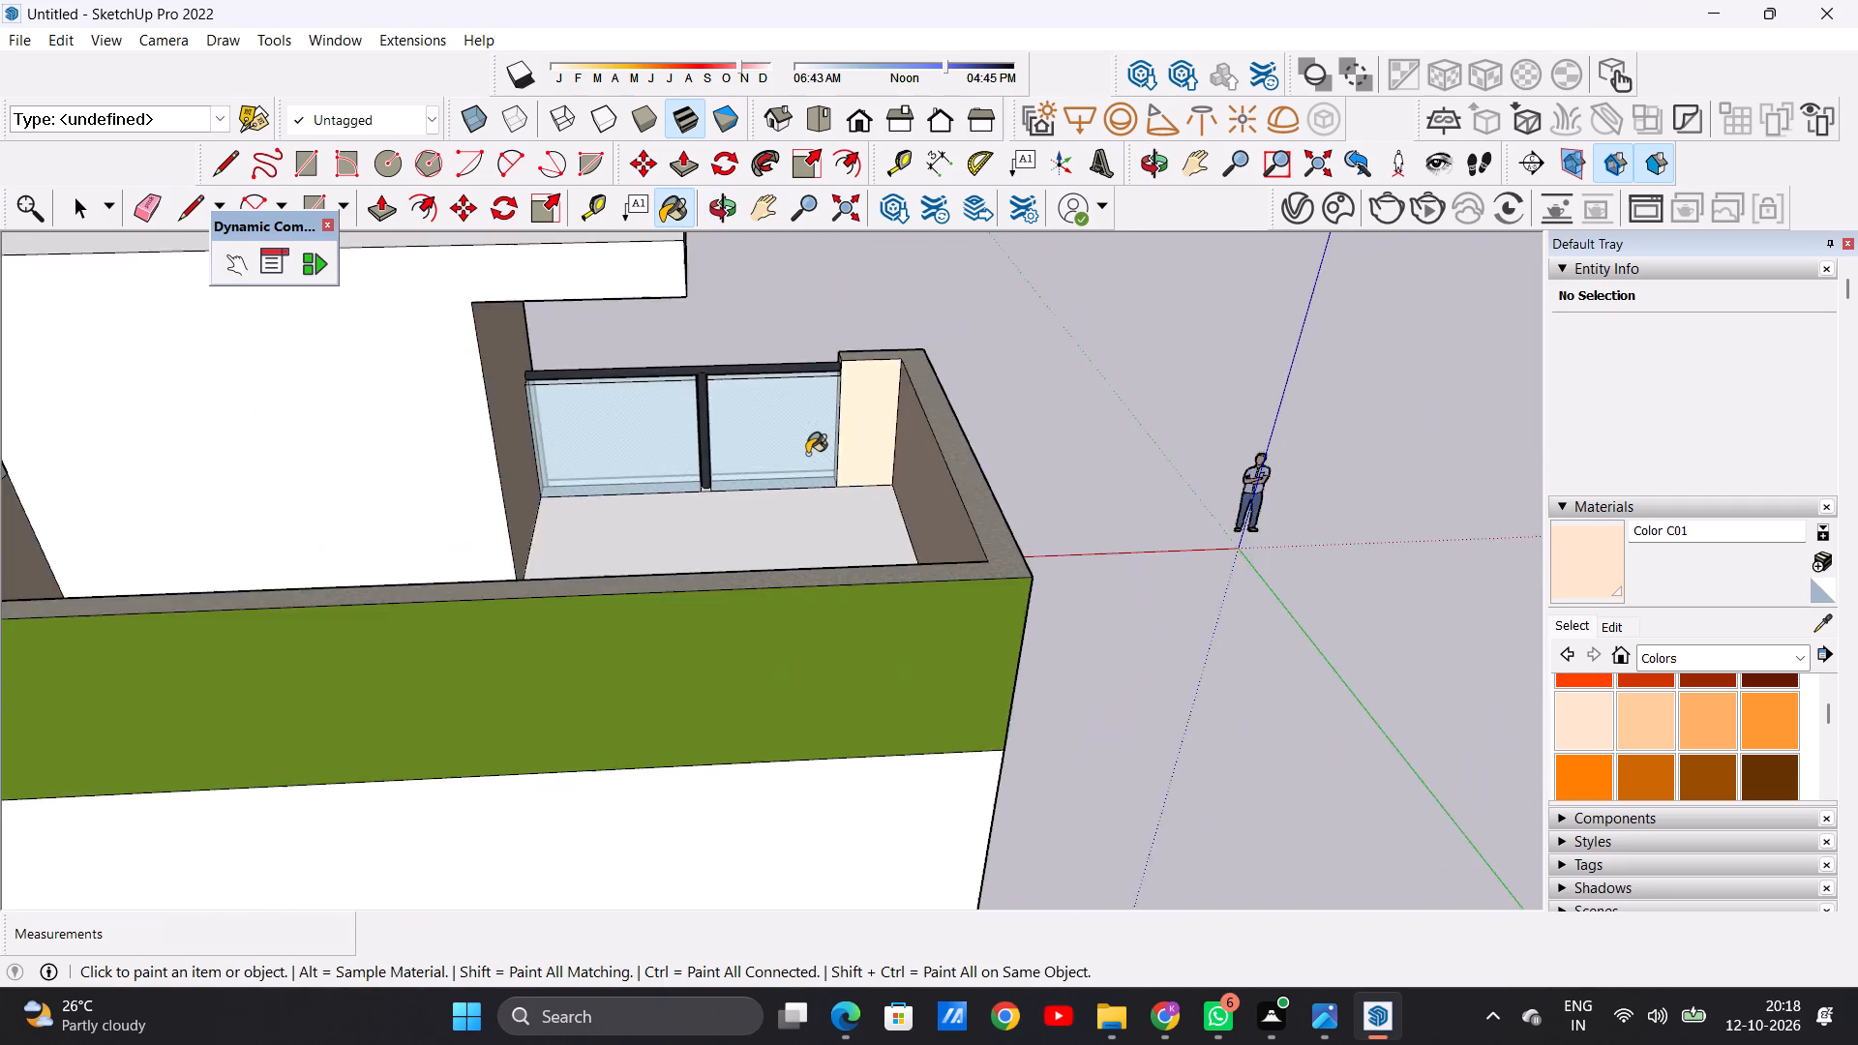
{"action": "scroll", "coordinate": [807, 454], "scroll_direction": "down", "scroll_amount": 3}
{"action": "middle_click_drag", "start_coordinate": [945, 427], "coordinate": [161, 409]}
{"action": "middle_click_drag", "start_coordinate": [1003, 502], "coordinate": [625, 758]}
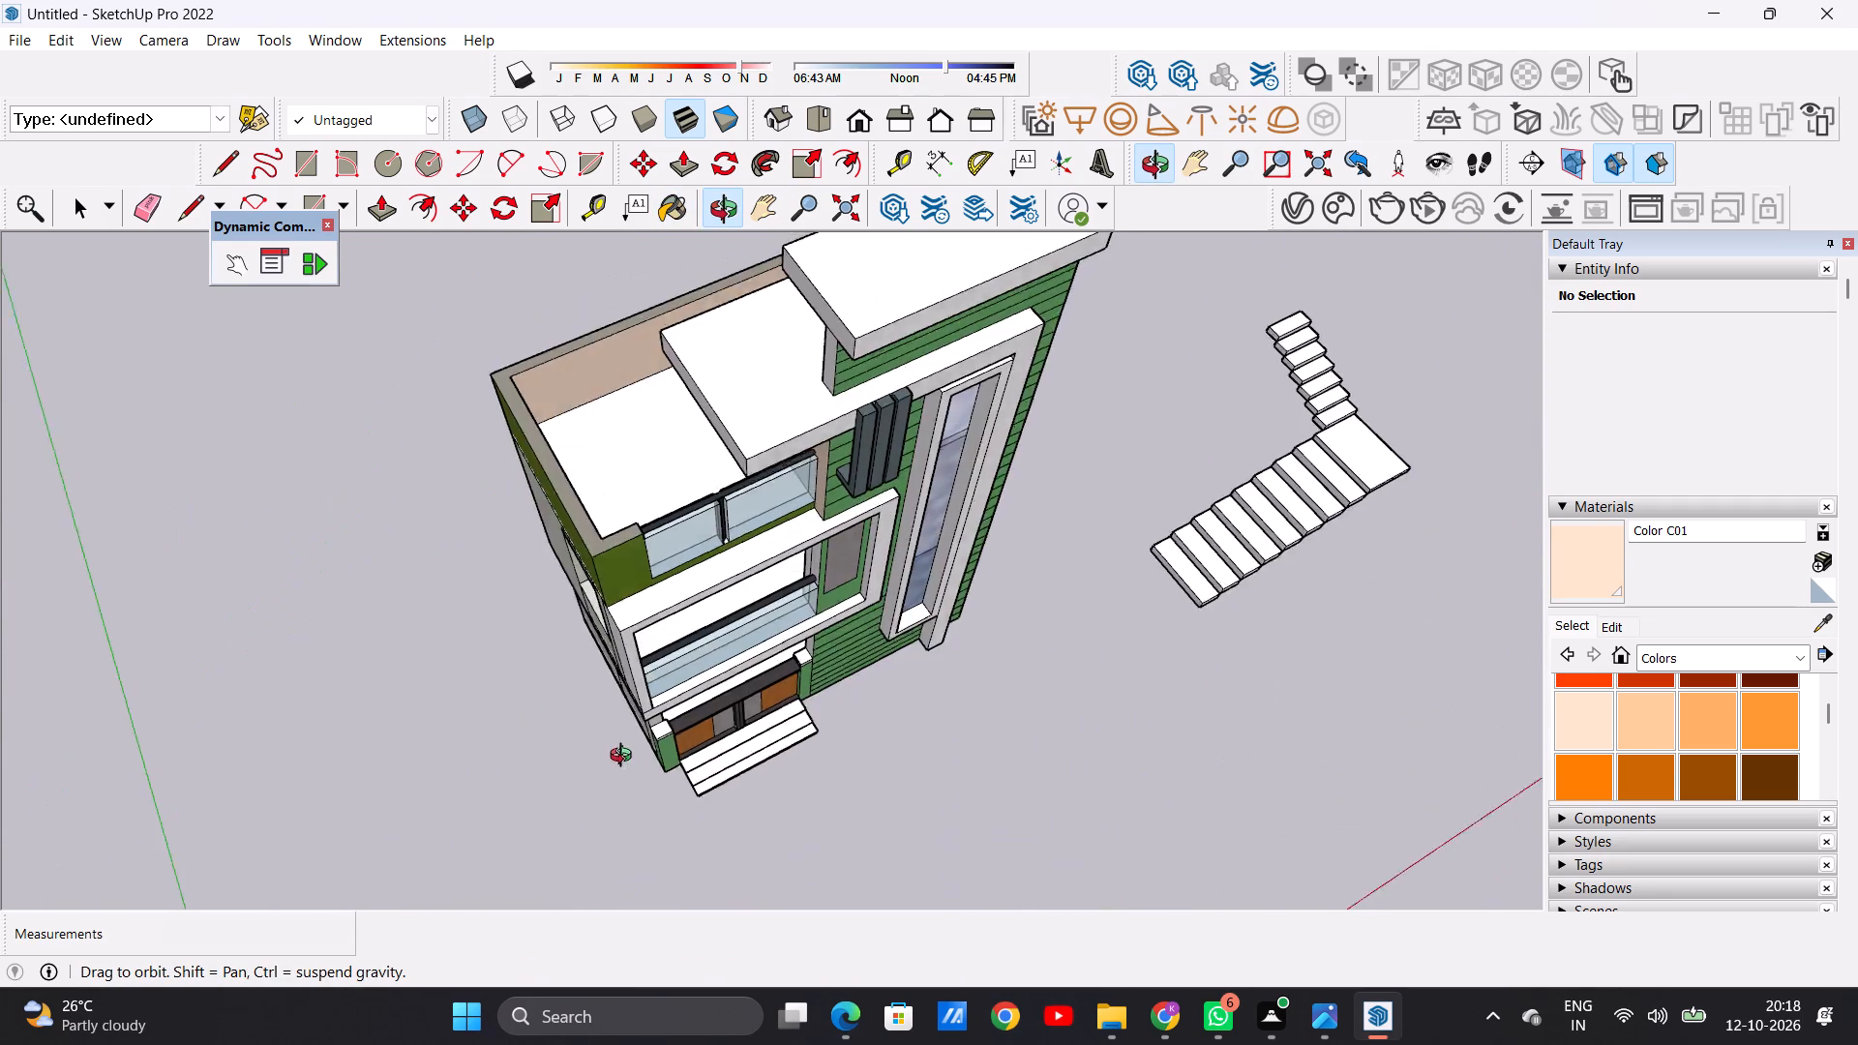
{"action": "middle_click_drag", "start_coordinate": [625, 758], "coordinate": [372, 615]}
{"action": "scroll", "coordinate": [625, 330], "scroll_direction": "up", "scroll_amount": 8}
{"action": "middle_click_drag", "start_coordinate": [628, 347], "coordinate": [655, 547]}
{"action": "scroll", "coordinate": [668, 424], "scroll_direction": "down", "scroll_amount": 10}
{"action": "middle_click_drag", "start_coordinate": [700, 601], "coordinate": [679, 312]}
{"action": "scroll", "coordinate": [732, 539], "scroll_direction": "up", "scroll_amount": 10}
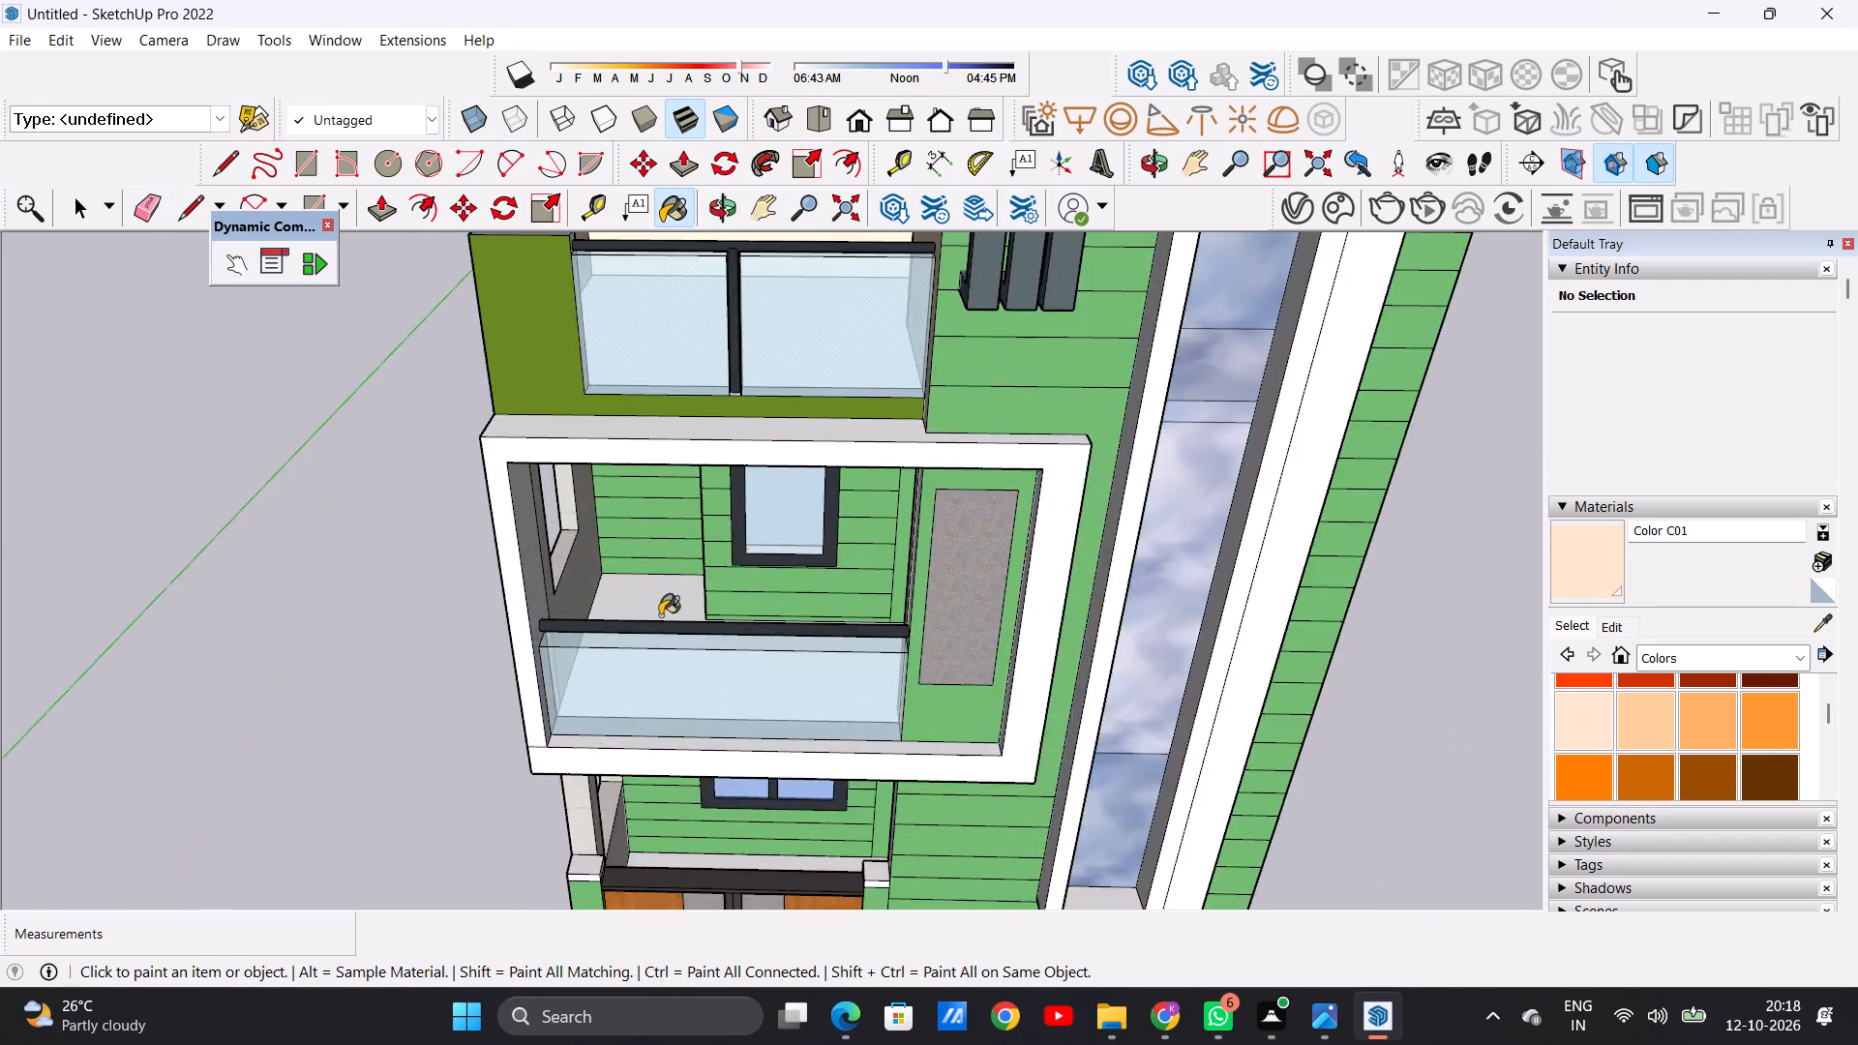
{"action": "scroll", "coordinate": [660, 615], "scroll_direction": "up", "scroll_amount": 4}
{"action": "middle_click_drag", "start_coordinate": [650, 598], "coordinate": [654, 731]}
{"action": "scroll", "coordinate": [689, 521], "scroll_direction": "down", "scroll_amount": 7}
{"action": "scroll", "coordinate": [694, 752], "scroll_direction": "up", "scroll_amount": 12}
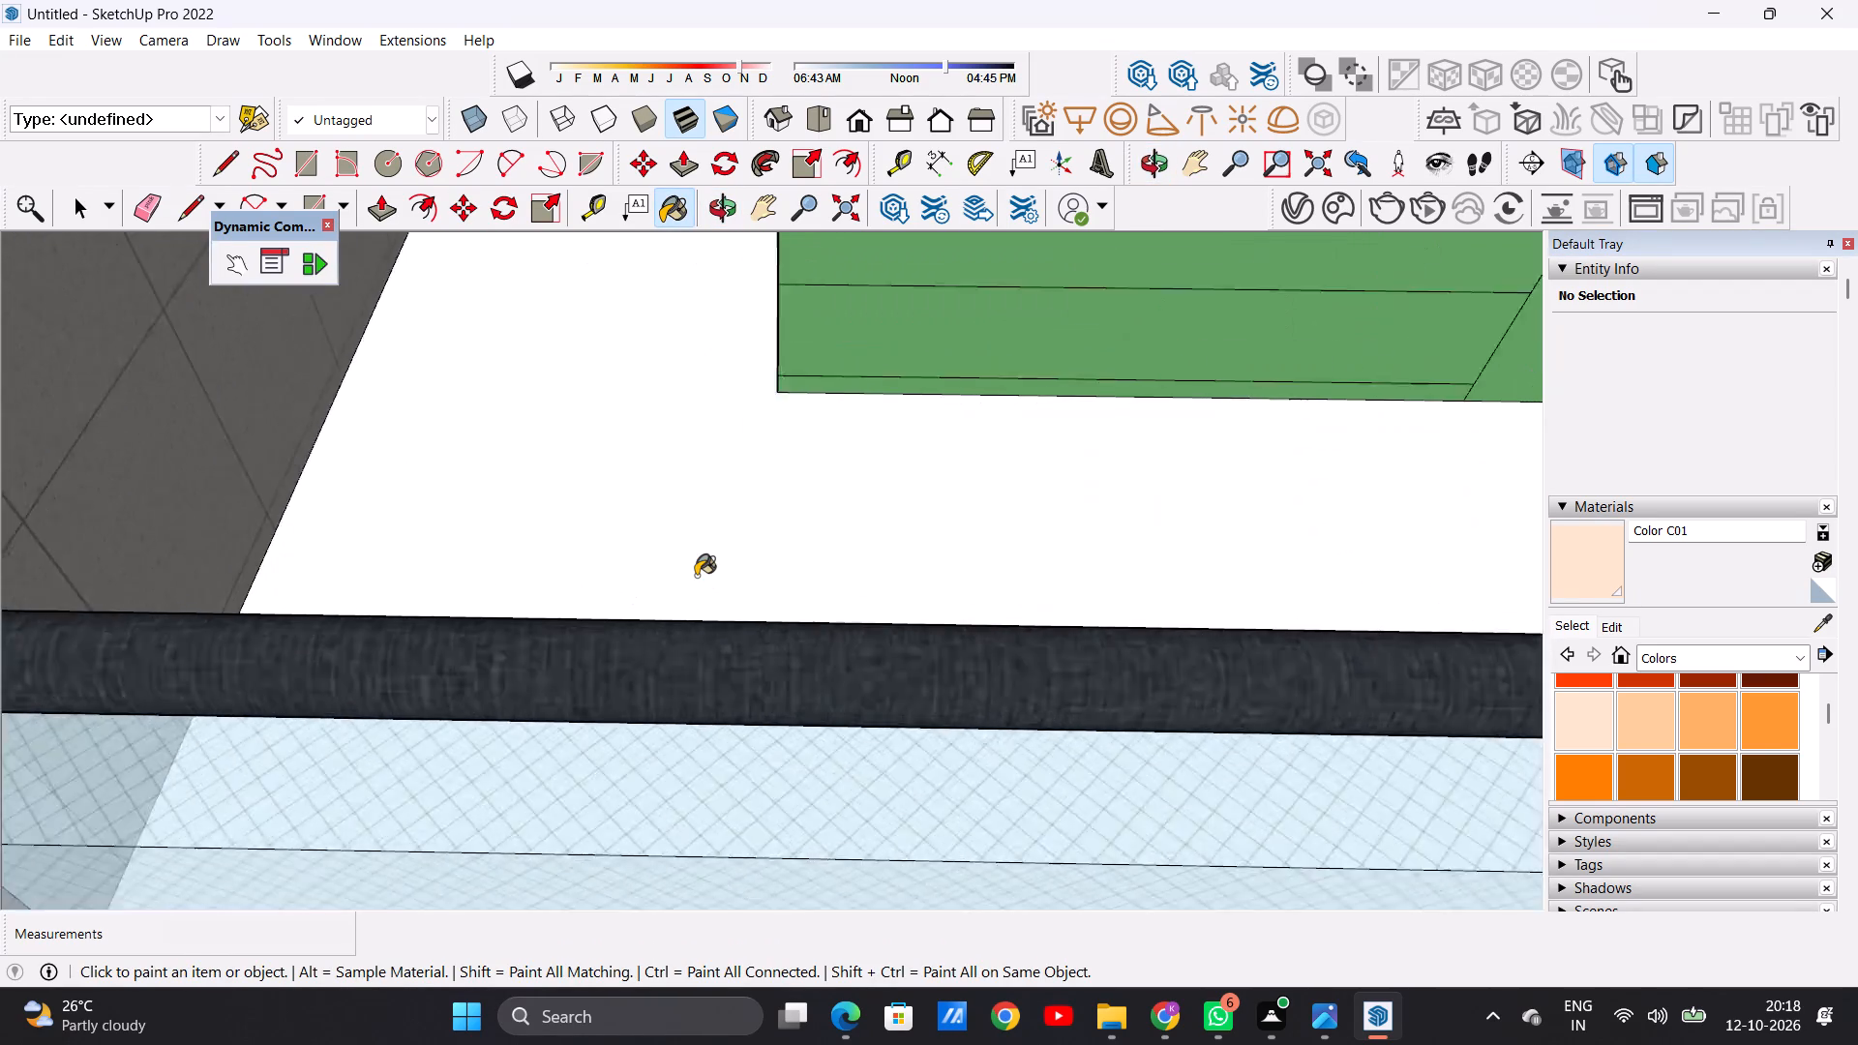
{"action": "scroll", "coordinate": [696, 576], "scroll_direction": "up", "scroll_amount": 3}
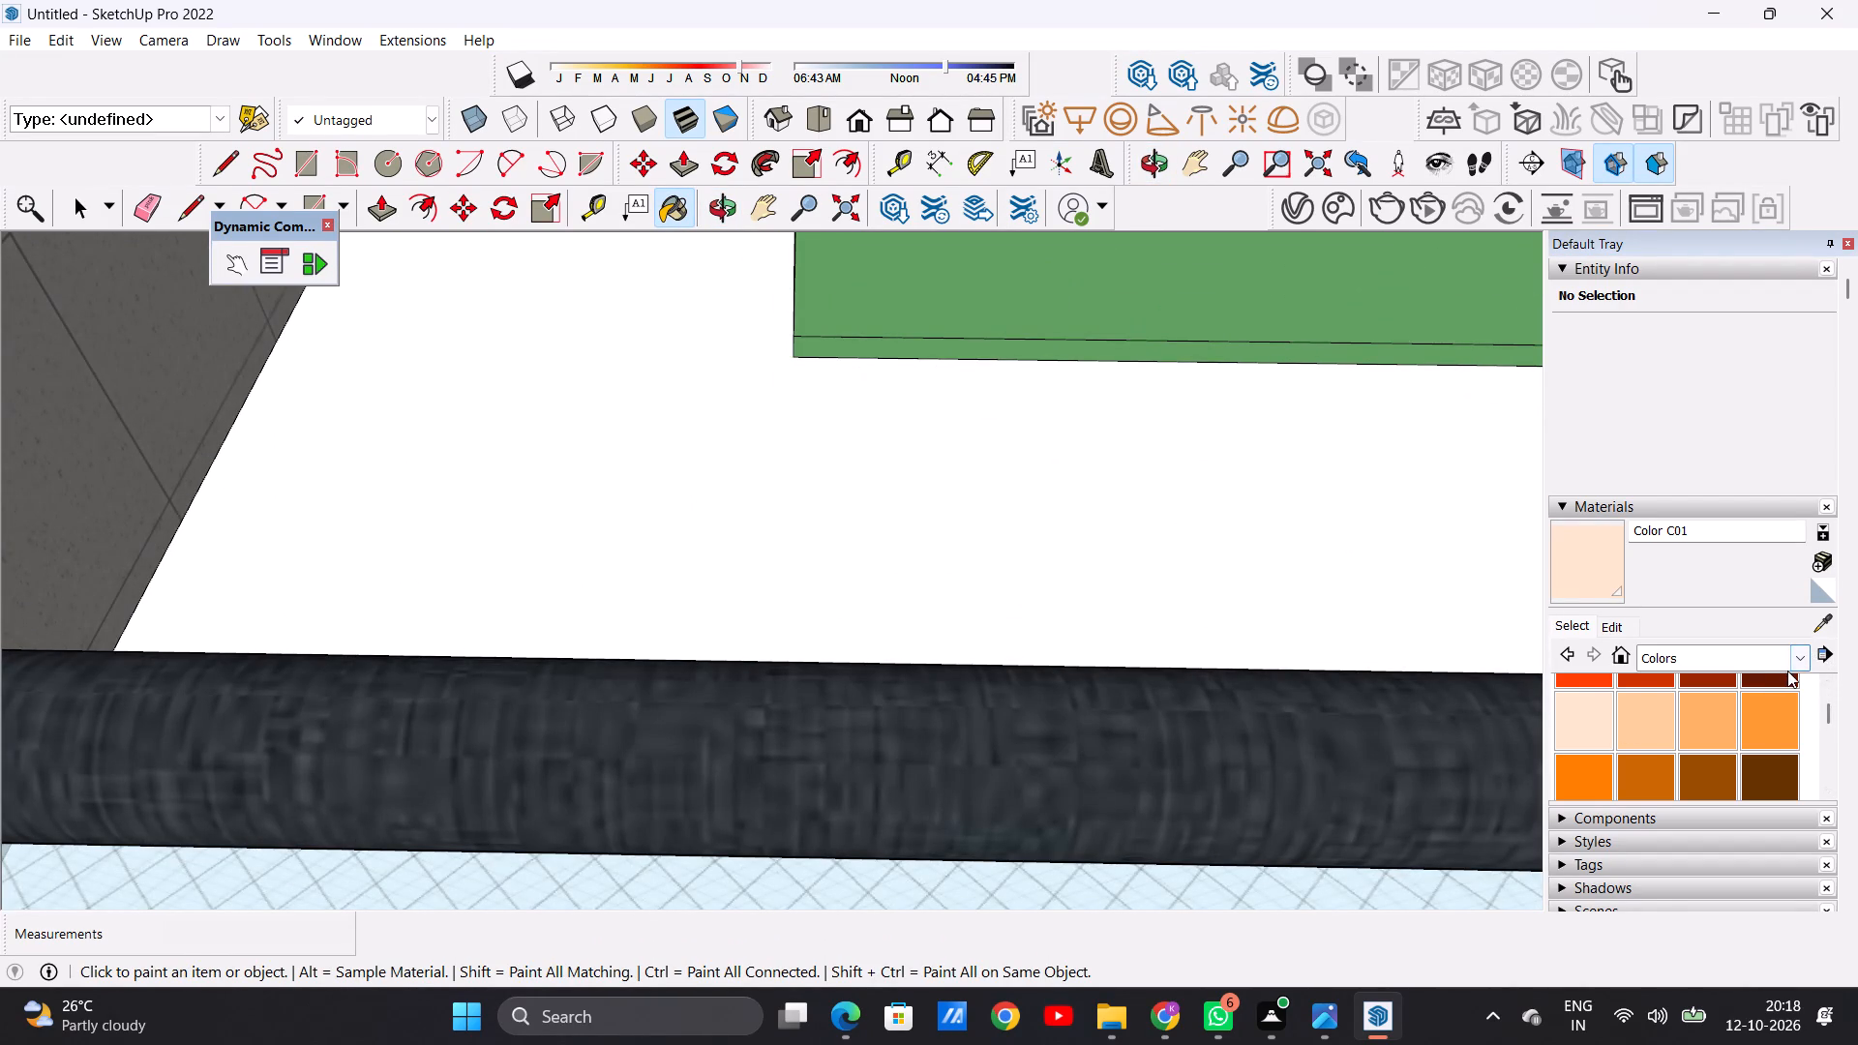
{"action": "left_click", "coordinate": [1787, 671]}
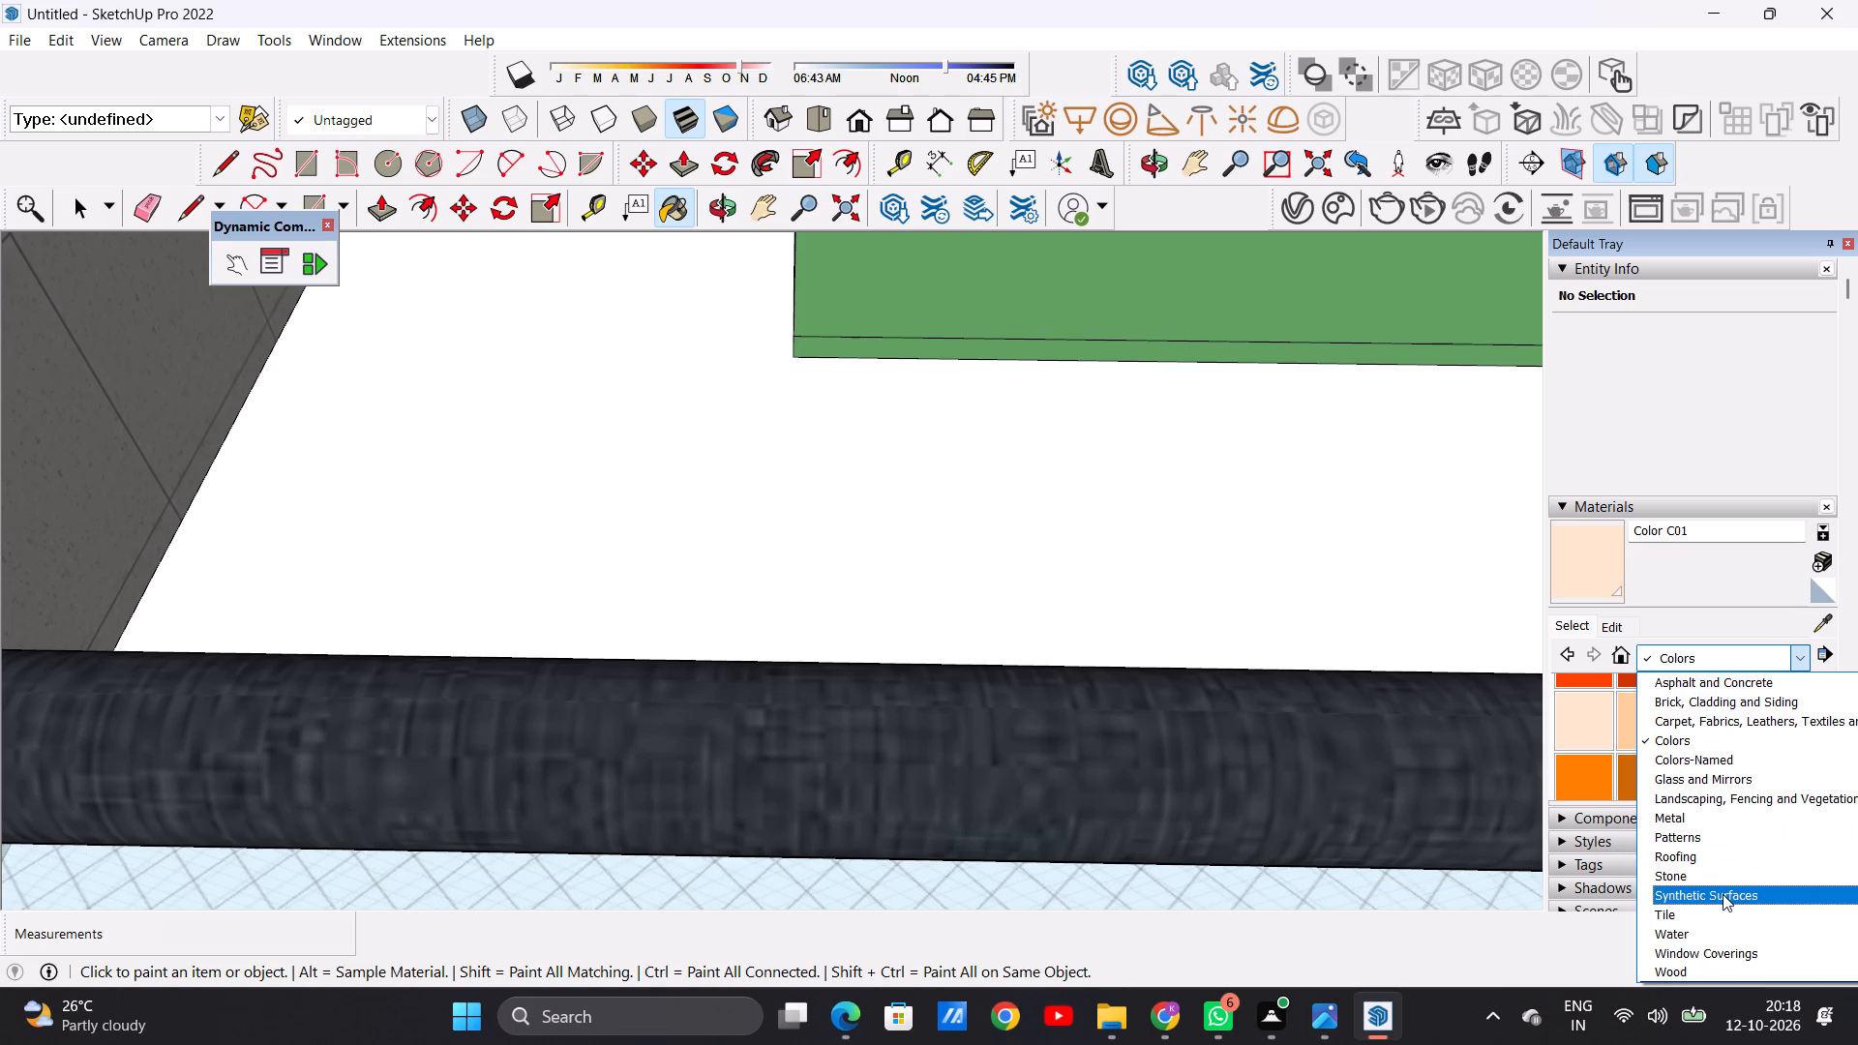
{"action": "left_click", "coordinate": [1693, 725]}
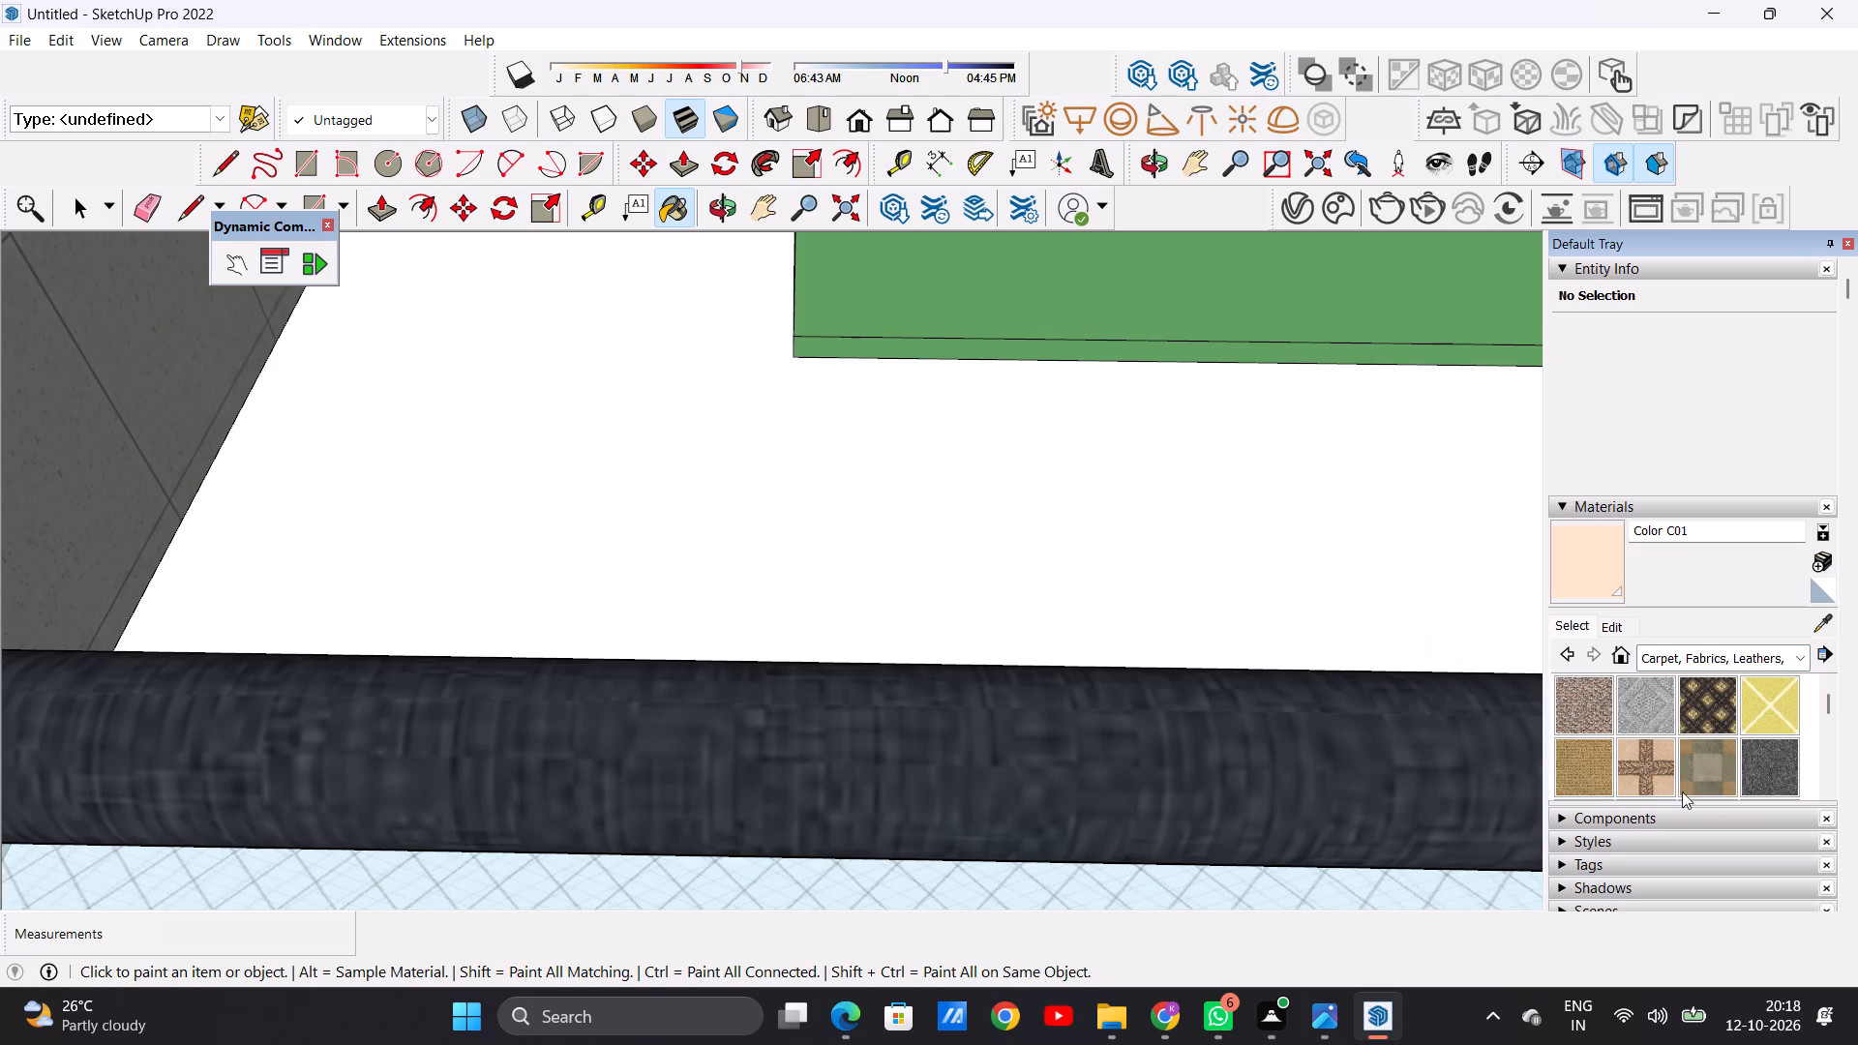
{"action": "scroll", "coordinate": [1700, 730], "scroll_direction": "down", "scroll_amount": 1}
{"action": "scroll", "coordinate": [1707, 754], "scroll_direction": "up", "scroll_amount": 2}
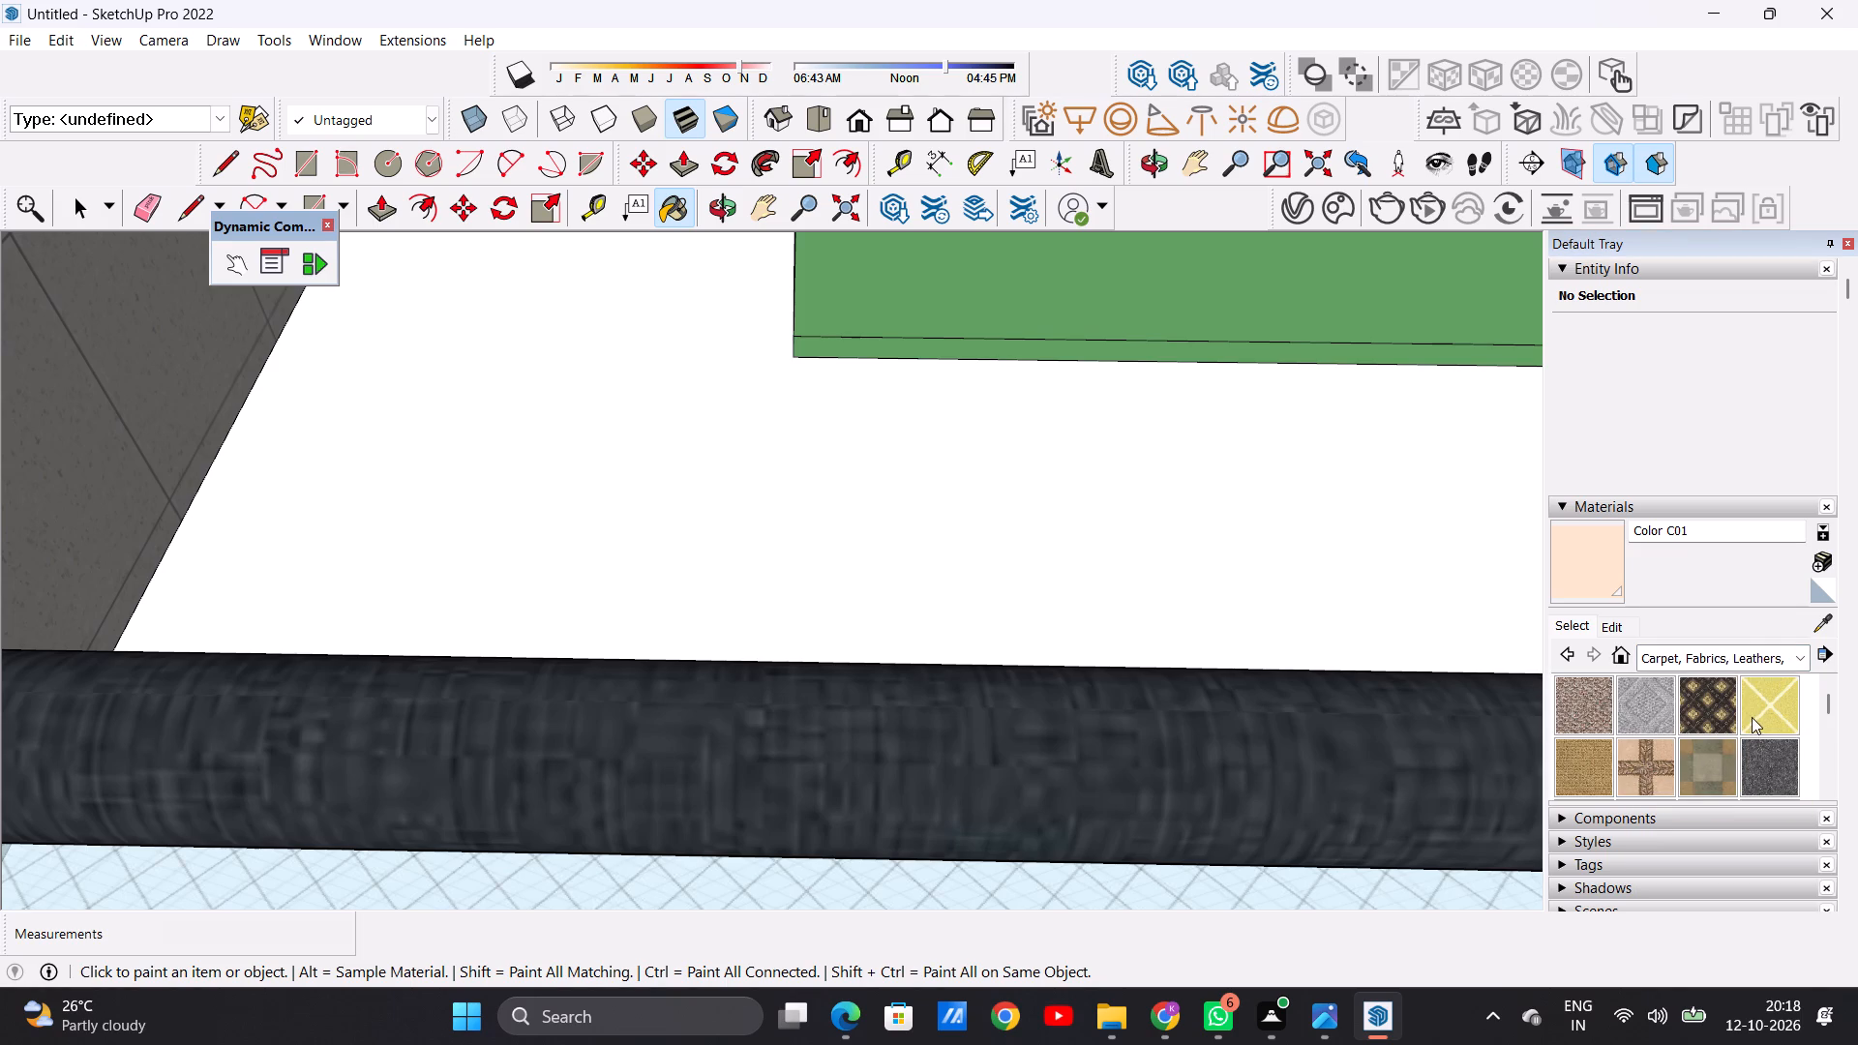
{"action": "left_click", "coordinate": [1753, 717]}
{"action": "scroll", "coordinate": [1340, 612], "scroll_direction": "down", "scroll_amount": 20}
{"action": "scroll", "coordinate": [1340, 612], "scroll_direction": "down", "scroll_amount": 9}
{"action": "scroll", "coordinate": [977, 417], "scroll_direction": "up", "scroll_amount": 4}
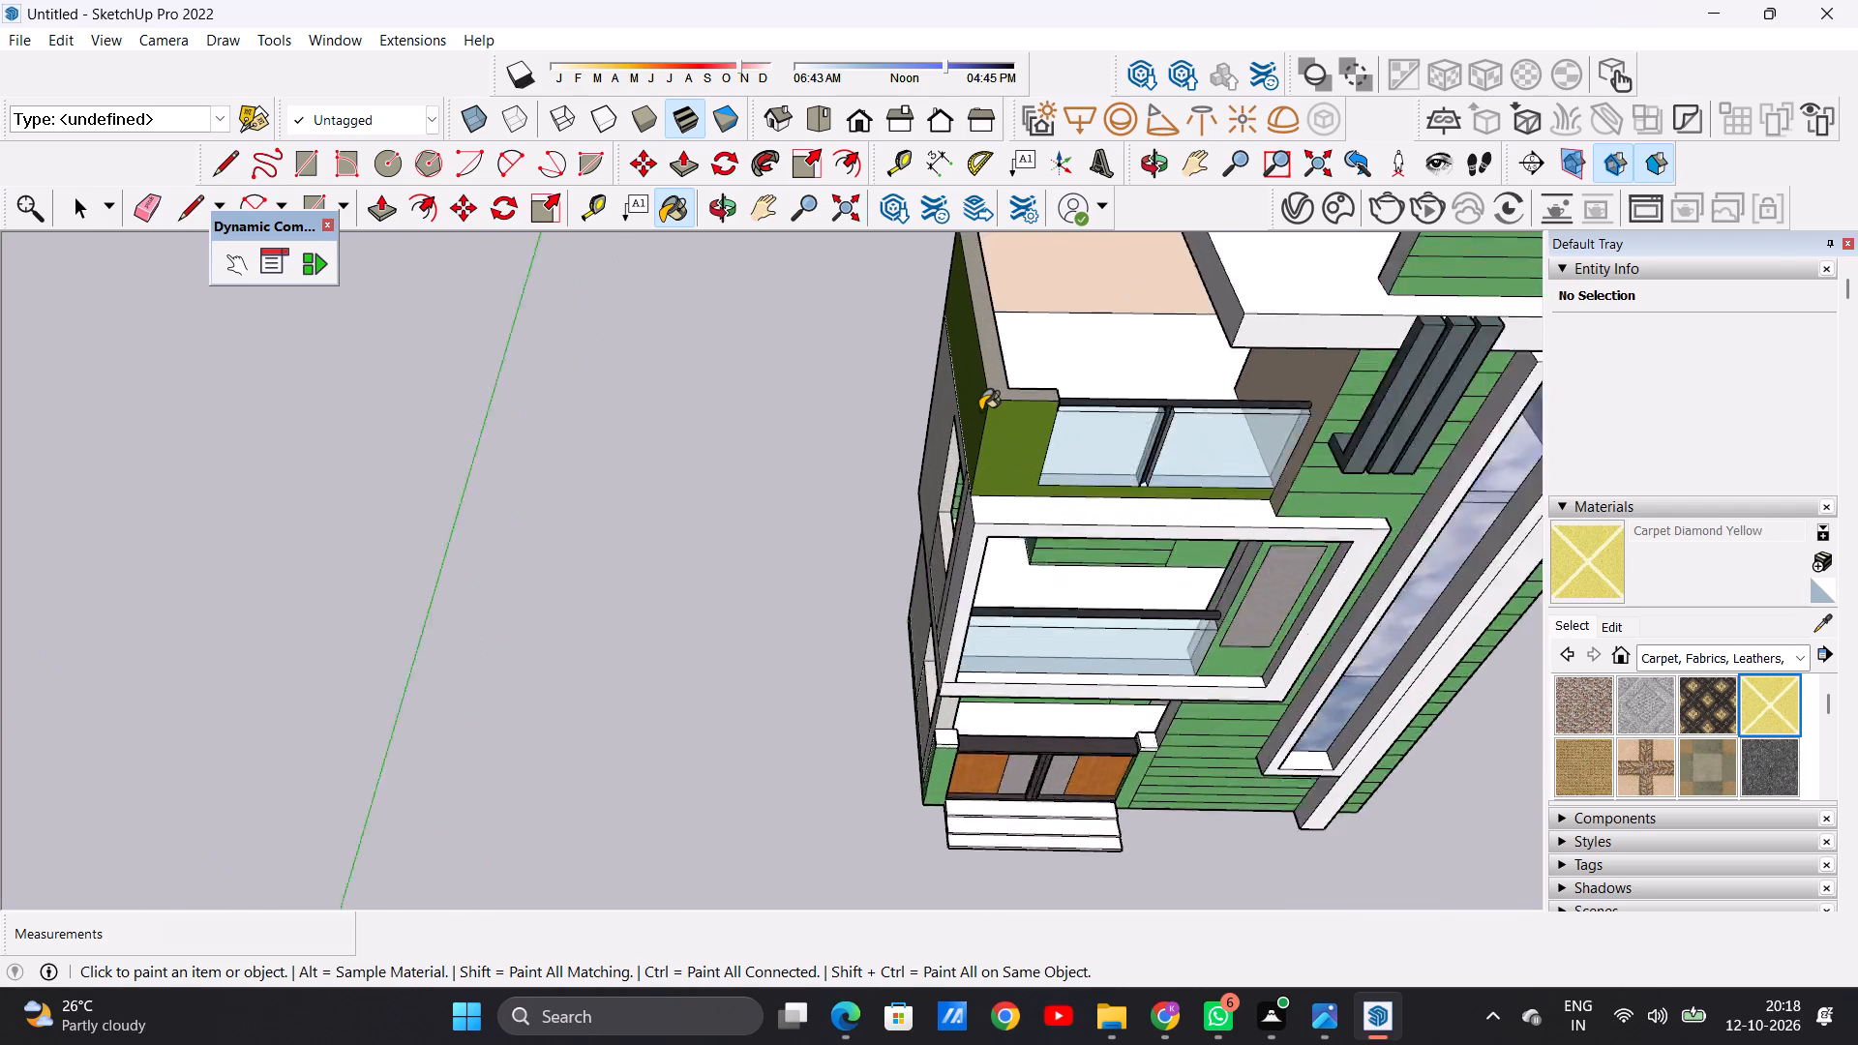
{"action": "scroll", "coordinate": [980, 410], "scroll_direction": "up", "scroll_amount": 10}
{"action": "scroll", "coordinate": [678, 455], "scroll_direction": "down", "scroll_amount": 12}
{"action": "scroll", "coordinate": [787, 540], "scroll_direction": "up", "scroll_amount": 11}
{"action": "scroll", "coordinate": [838, 623], "scroll_direction": "down", "scroll_amount": 1}
{"action": "scroll", "coordinate": [838, 623], "scroll_direction": "up", "scroll_amount": 5}
{"action": "scroll", "coordinate": [839, 623], "scroll_direction": "down", "scroll_amount": 2}
{"action": "scroll", "coordinate": [839, 623], "scroll_direction": "up", "scroll_amount": 1}
{"action": "scroll", "coordinate": [839, 623], "scroll_direction": "down", "scroll_amount": 1}
{"action": "scroll", "coordinate": [839, 623], "scroll_direction": "up", "scroll_amount": 3}
{"action": "left_click", "coordinate": [822, 566]}
Paint the ground-floor porch floor behind the entrance gate with Leather Blue.
{"action": "scroll", "coordinate": [807, 558], "scroll_direction": "down", "scroll_amount": 8}
{"action": "scroll", "coordinate": [829, 552], "scroll_direction": "up", "scroll_amount": 12}
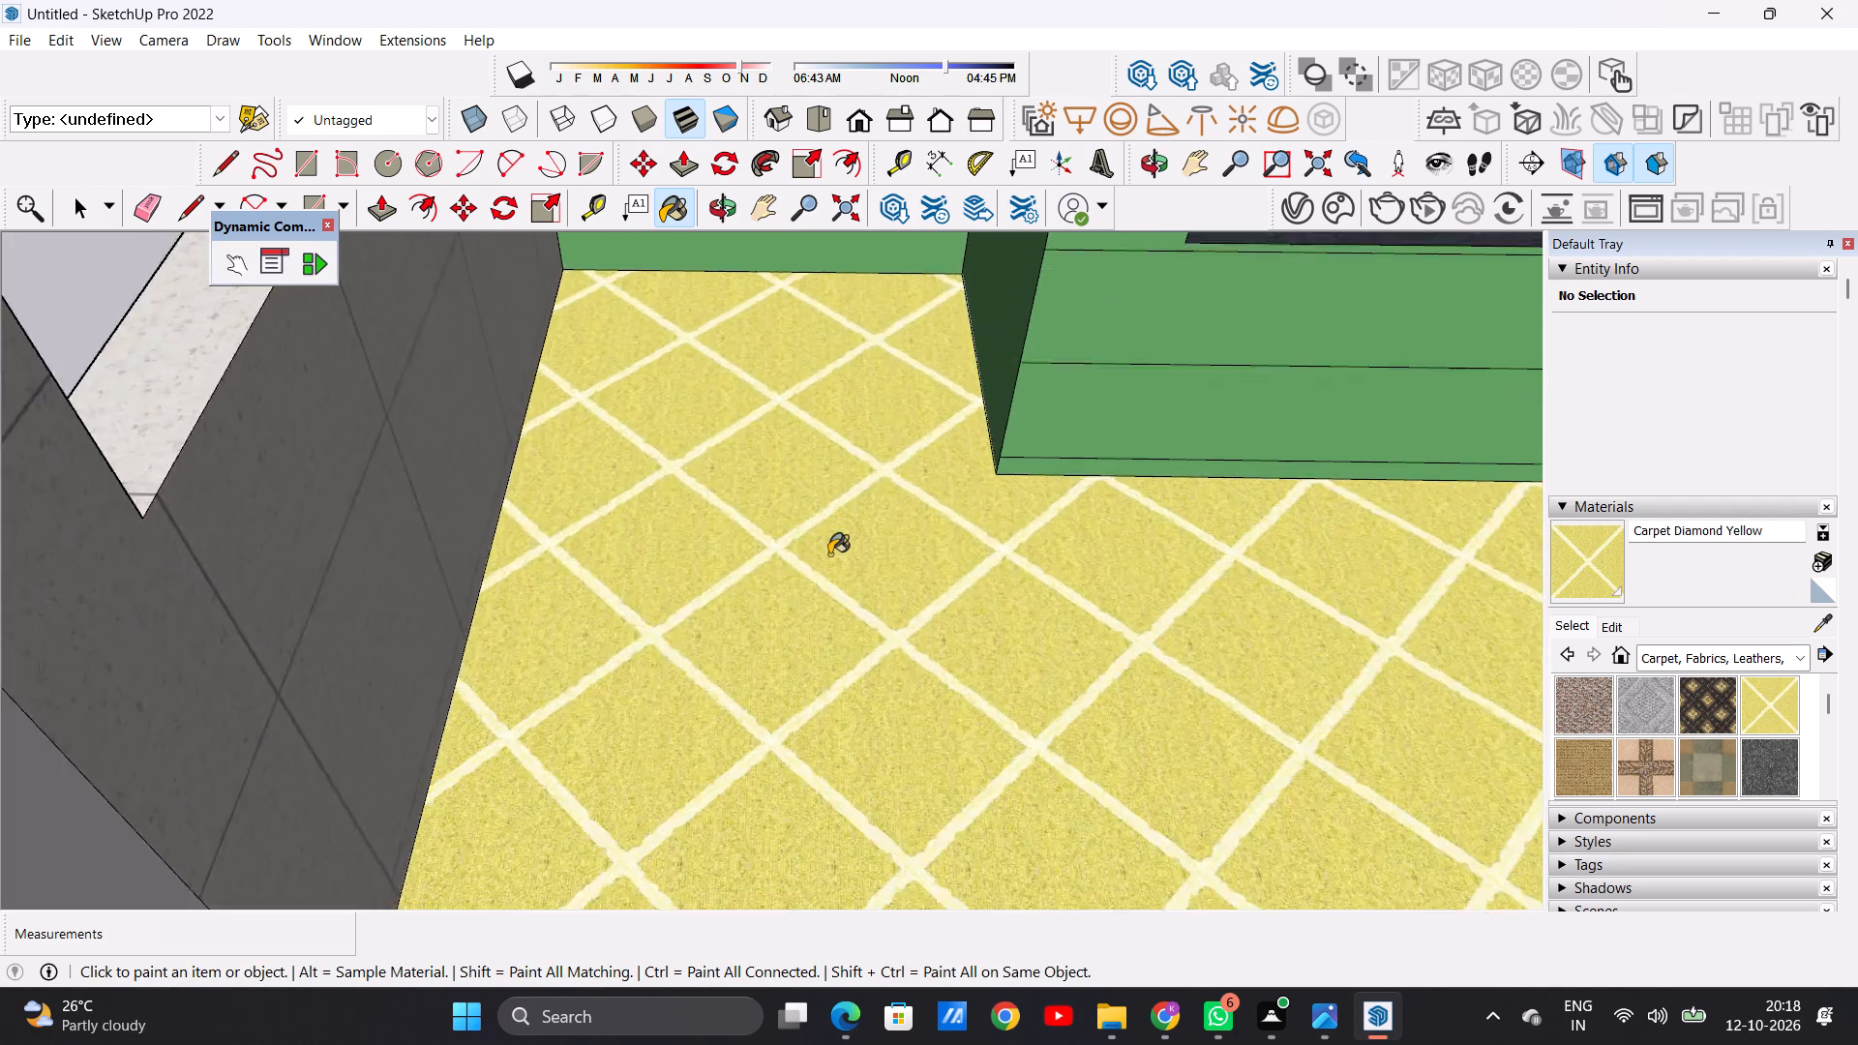
{"action": "scroll", "coordinate": [829, 554], "scroll_direction": "up", "scroll_amount": 14}
{"action": "scroll", "coordinate": [577, 715], "scroll_direction": "down", "scroll_amount": 20}
{"action": "scroll", "coordinate": [577, 715], "scroll_direction": "down", "scroll_amount": 10}
{"action": "scroll", "coordinate": [704, 465], "scroll_direction": "up", "scroll_amount": 1}
{"action": "scroll", "coordinate": [704, 465], "scroll_direction": "down", "scroll_amount": 11}
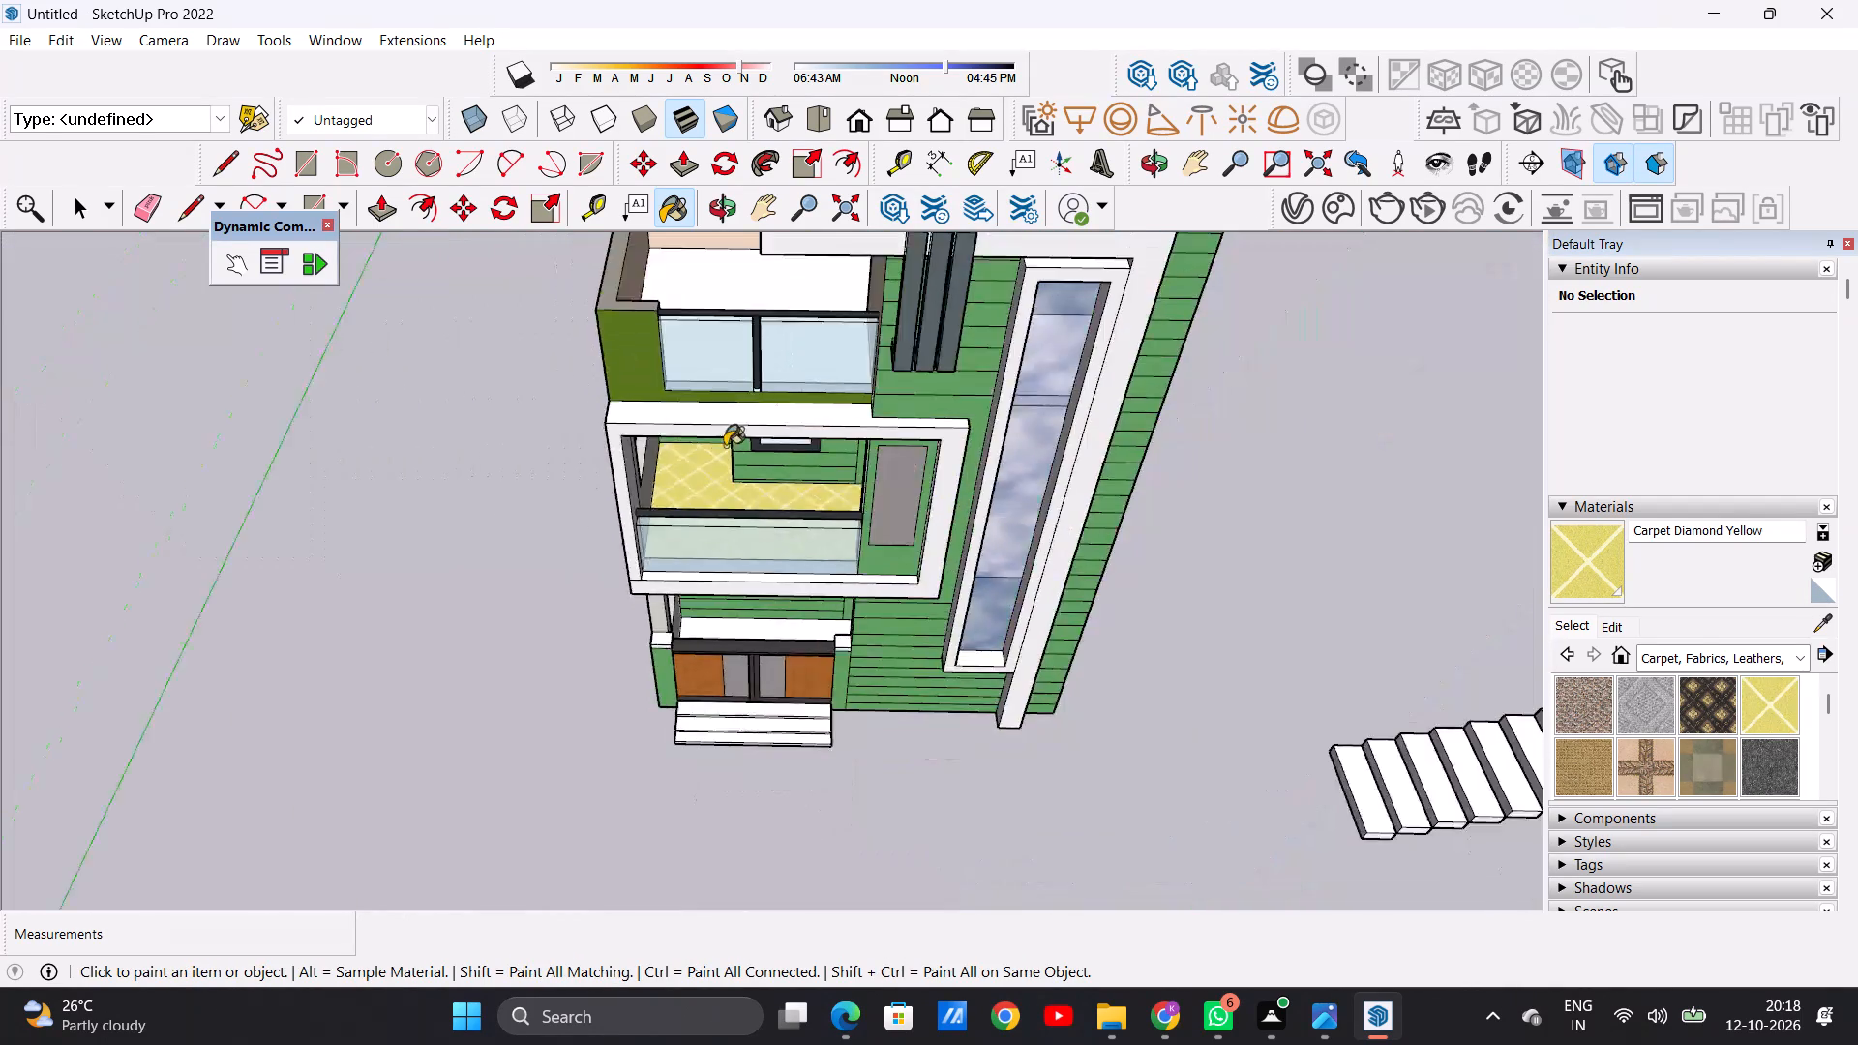
{"action": "scroll", "coordinate": [725, 446], "scroll_direction": "down", "scroll_amount": 2}
{"action": "scroll", "coordinate": [749, 635], "scroll_direction": "up", "scroll_amount": 7}
{"action": "middle_click_drag", "start_coordinate": [743, 615], "coordinate": [808, 642]}
{"action": "scroll", "coordinate": [707, 560], "scroll_direction": "up", "scroll_amount": 8}
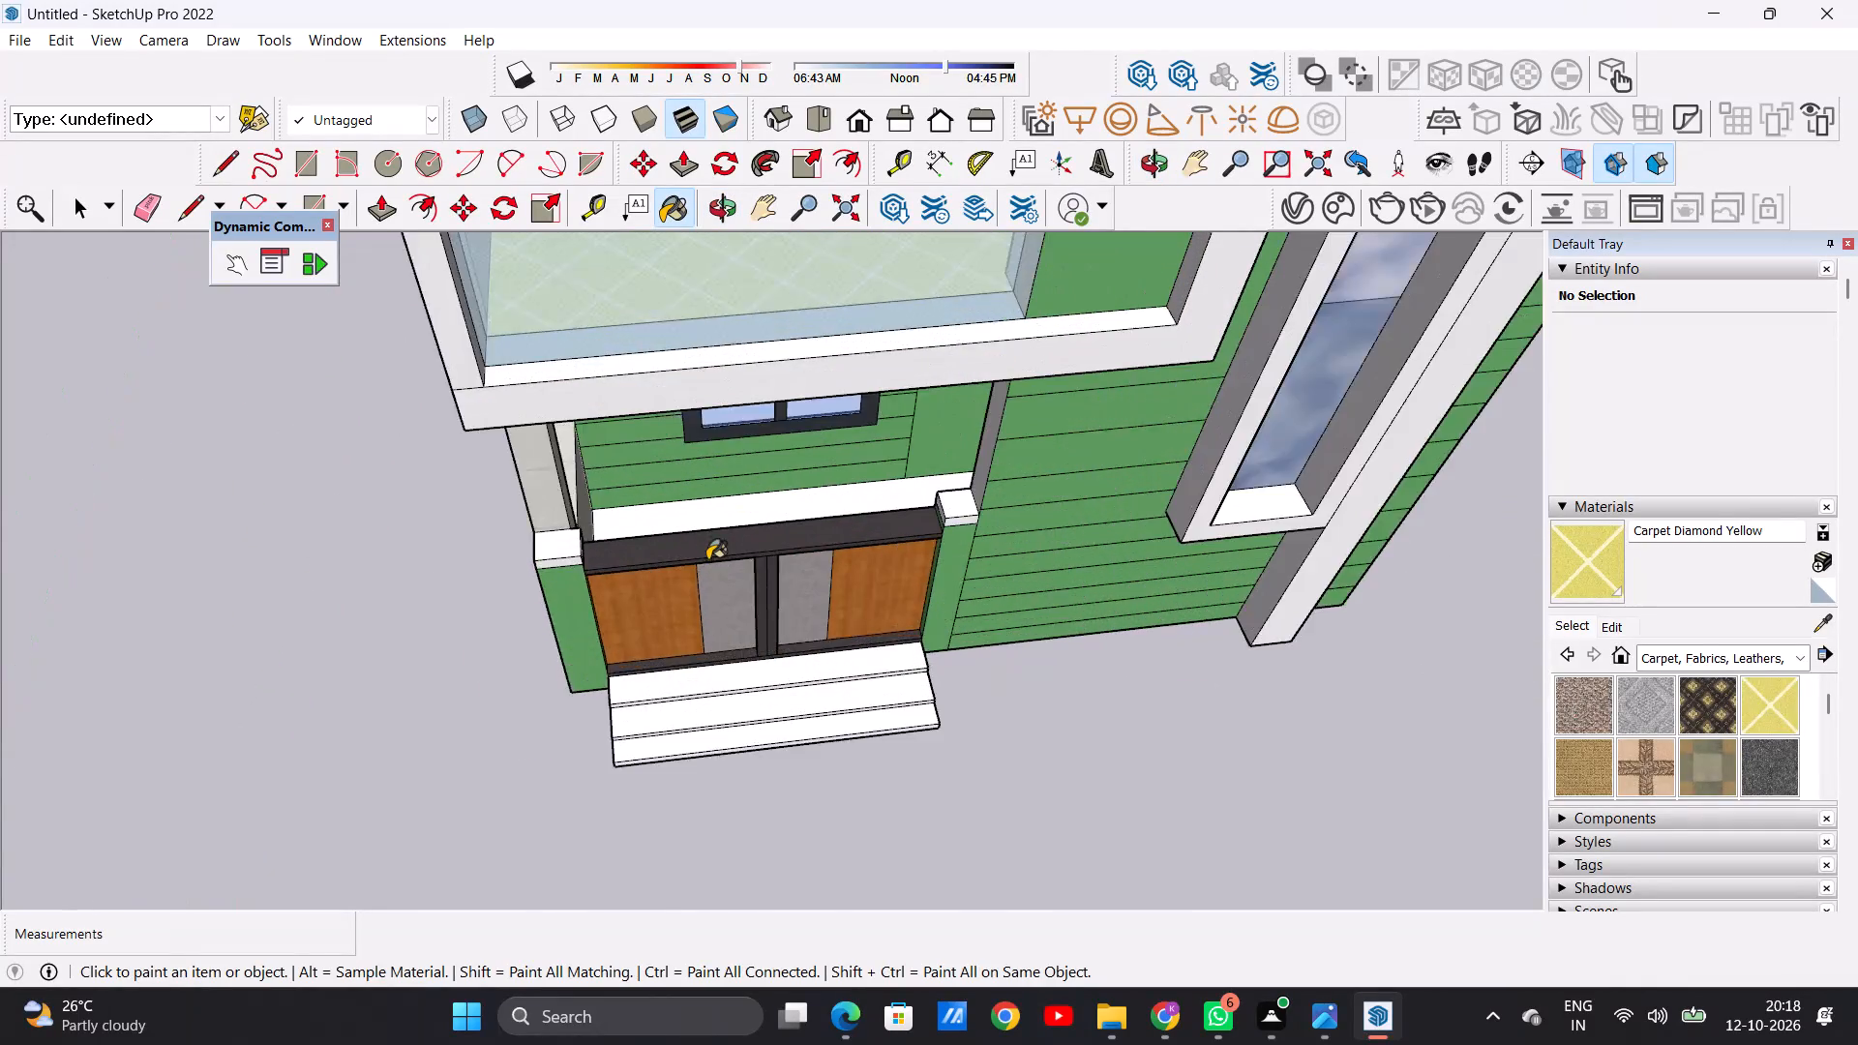
{"action": "scroll", "coordinate": [707, 560], "scroll_direction": "up", "scroll_amount": 5}
{"action": "middle_click_drag", "start_coordinate": [686, 491], "coordinate": [713, 529]}
{"action": "scroll", "coordinate": [713, 529], "scroll_direction": "up", "scroll_amount": 7}
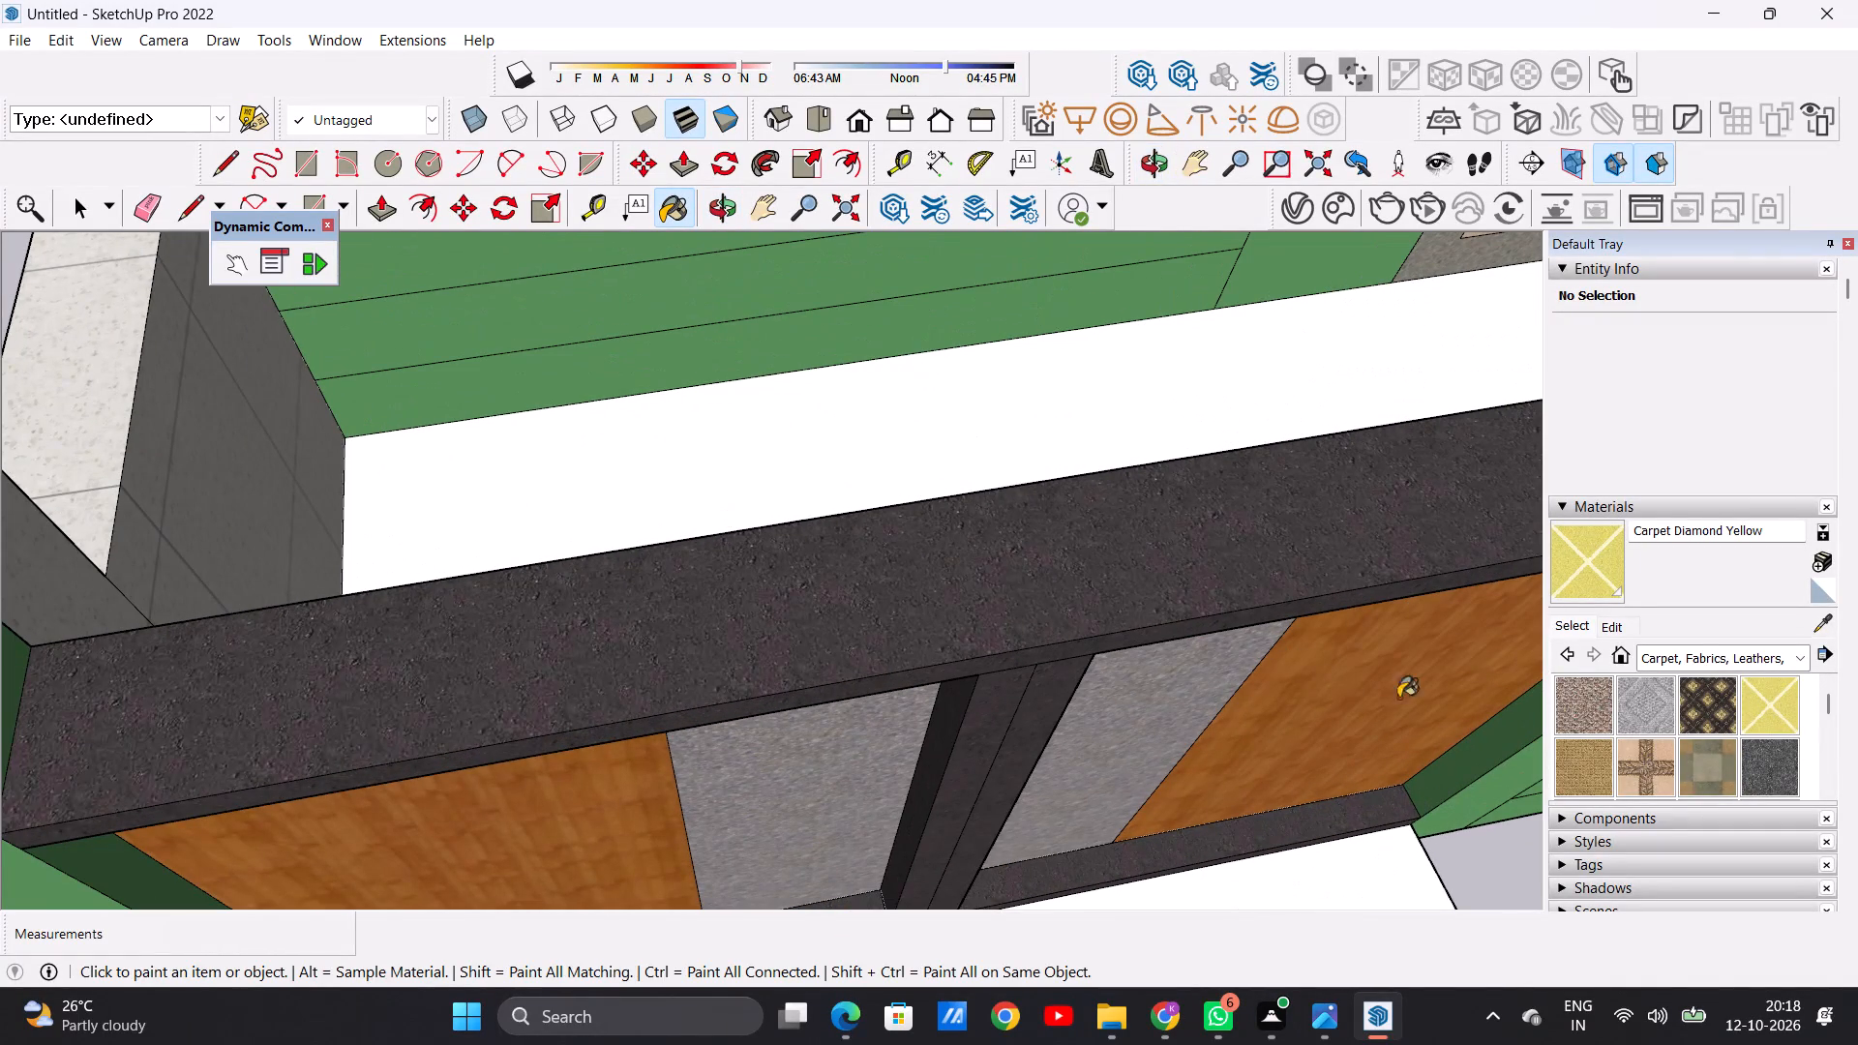
{"action": "scroll", "coordinate": [1663, 723], "scroll_direction": "down", "scroll_amount": 1}
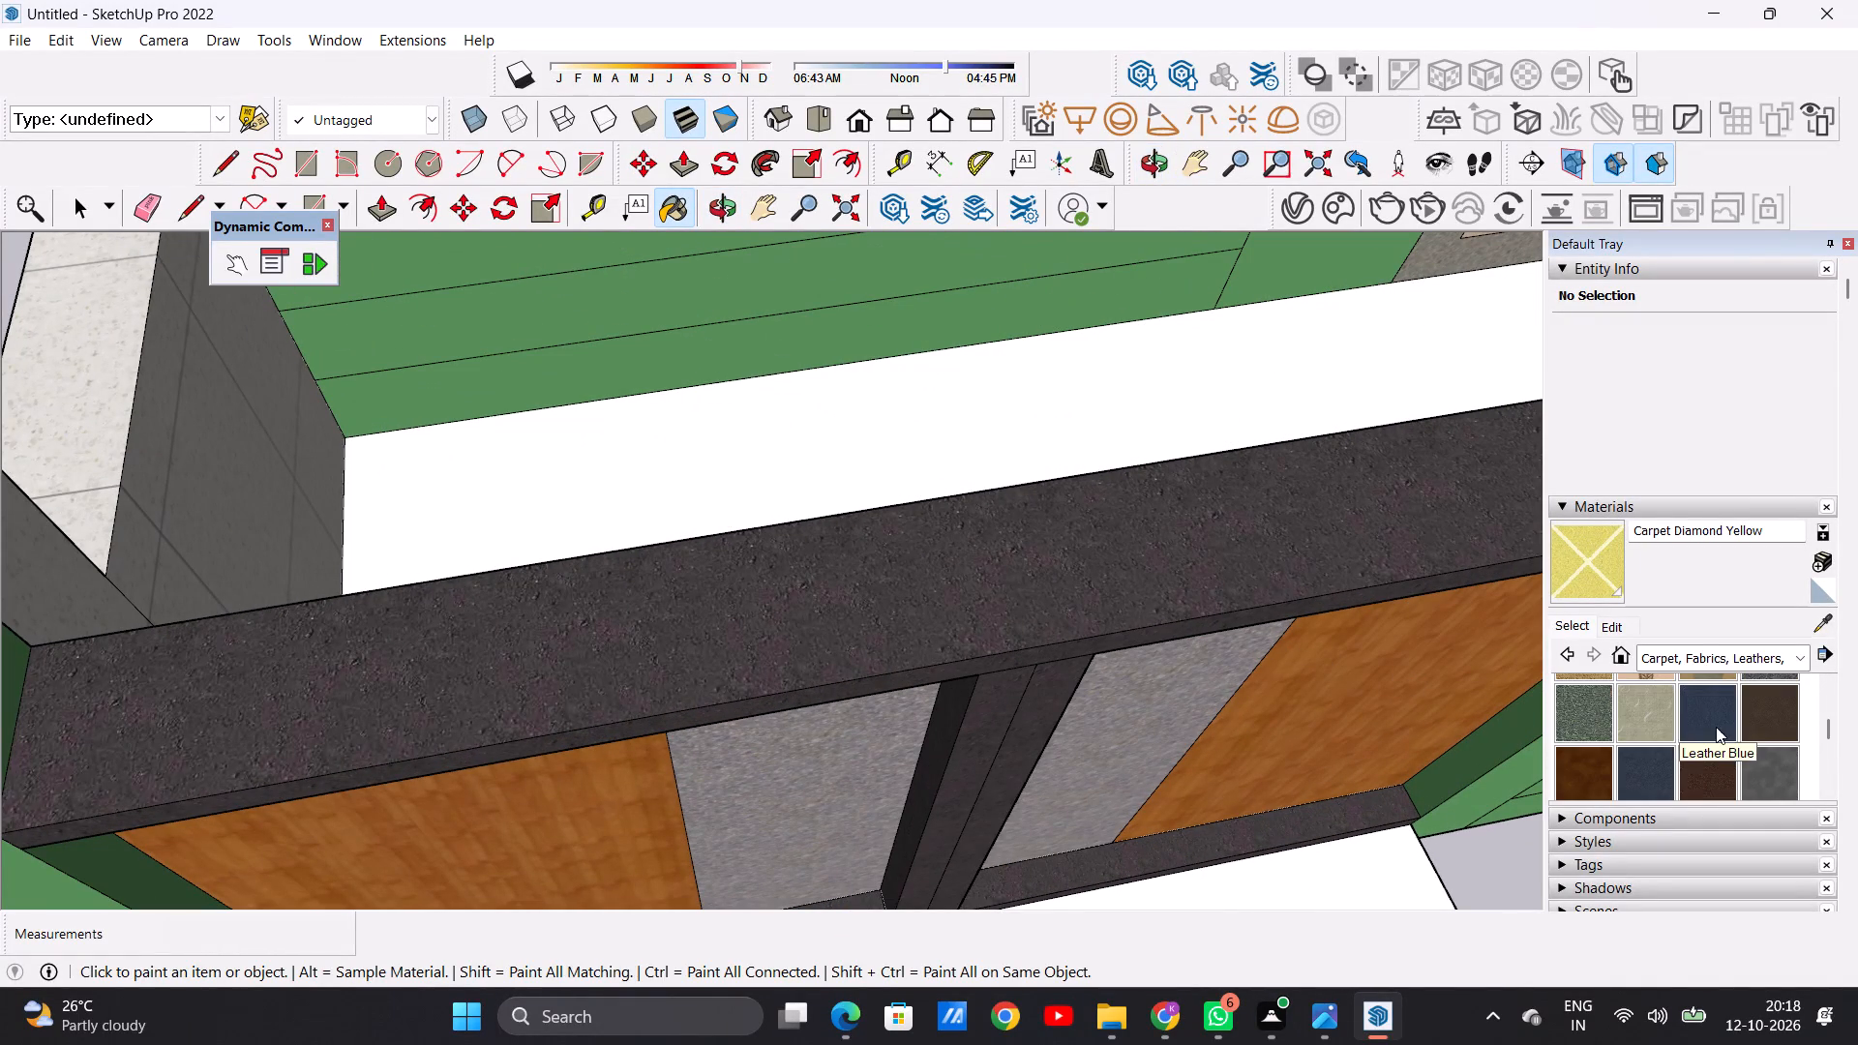
{"action": "left_click", "coordinate": [1716, 722]}
{"action": "scroll", "coordinate": [777, 522], "scroll_direction": "up", "scroll_amount": 6}
{"action": "left_click", "coordinate": [678, 459]}
Paint the entrance gate's inner panels, the centre post's unpainted side and the bottom strips with Formica Laminate Dark from Synthetic Surfaces.
{"action": "scroll", "coordinate": [790, 494], "scroll_direction": "down", "scroll_amount": 5}
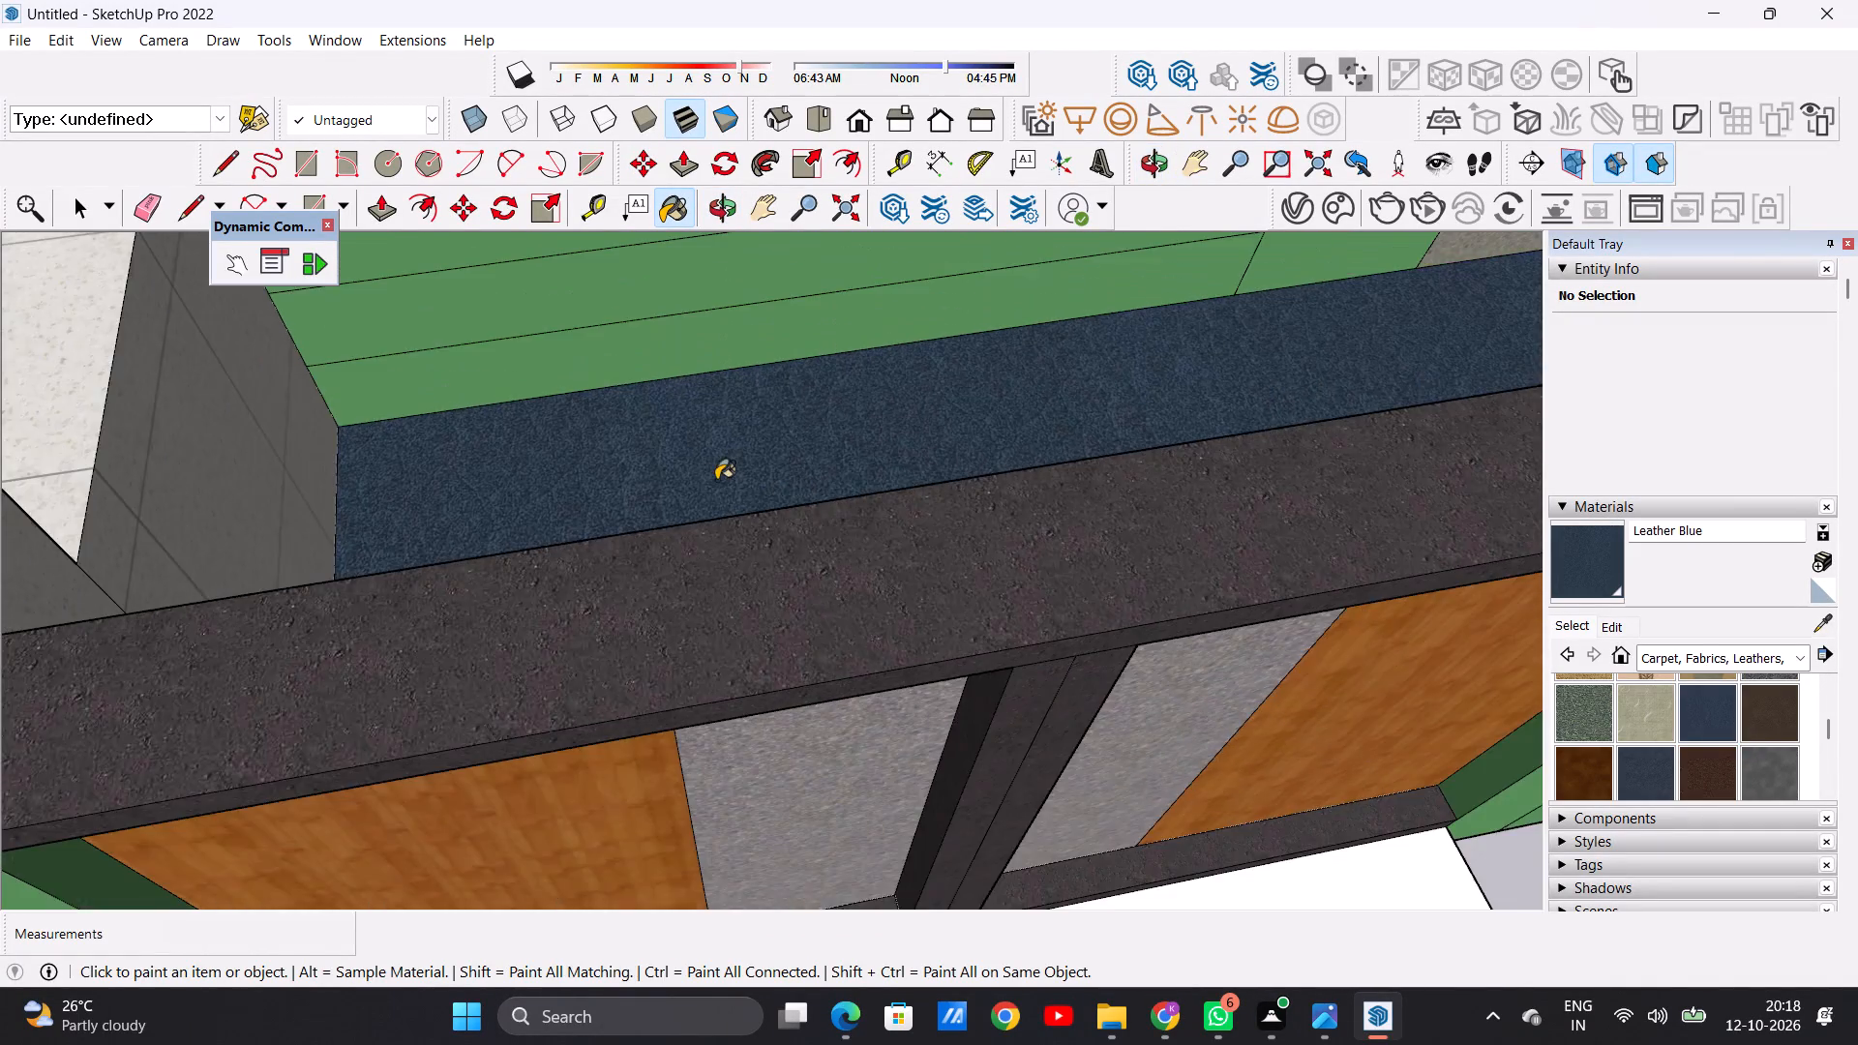
{"action": "middle_click_drag", "start_coordinate": [716, 480], "coordinate": [644, 570]}
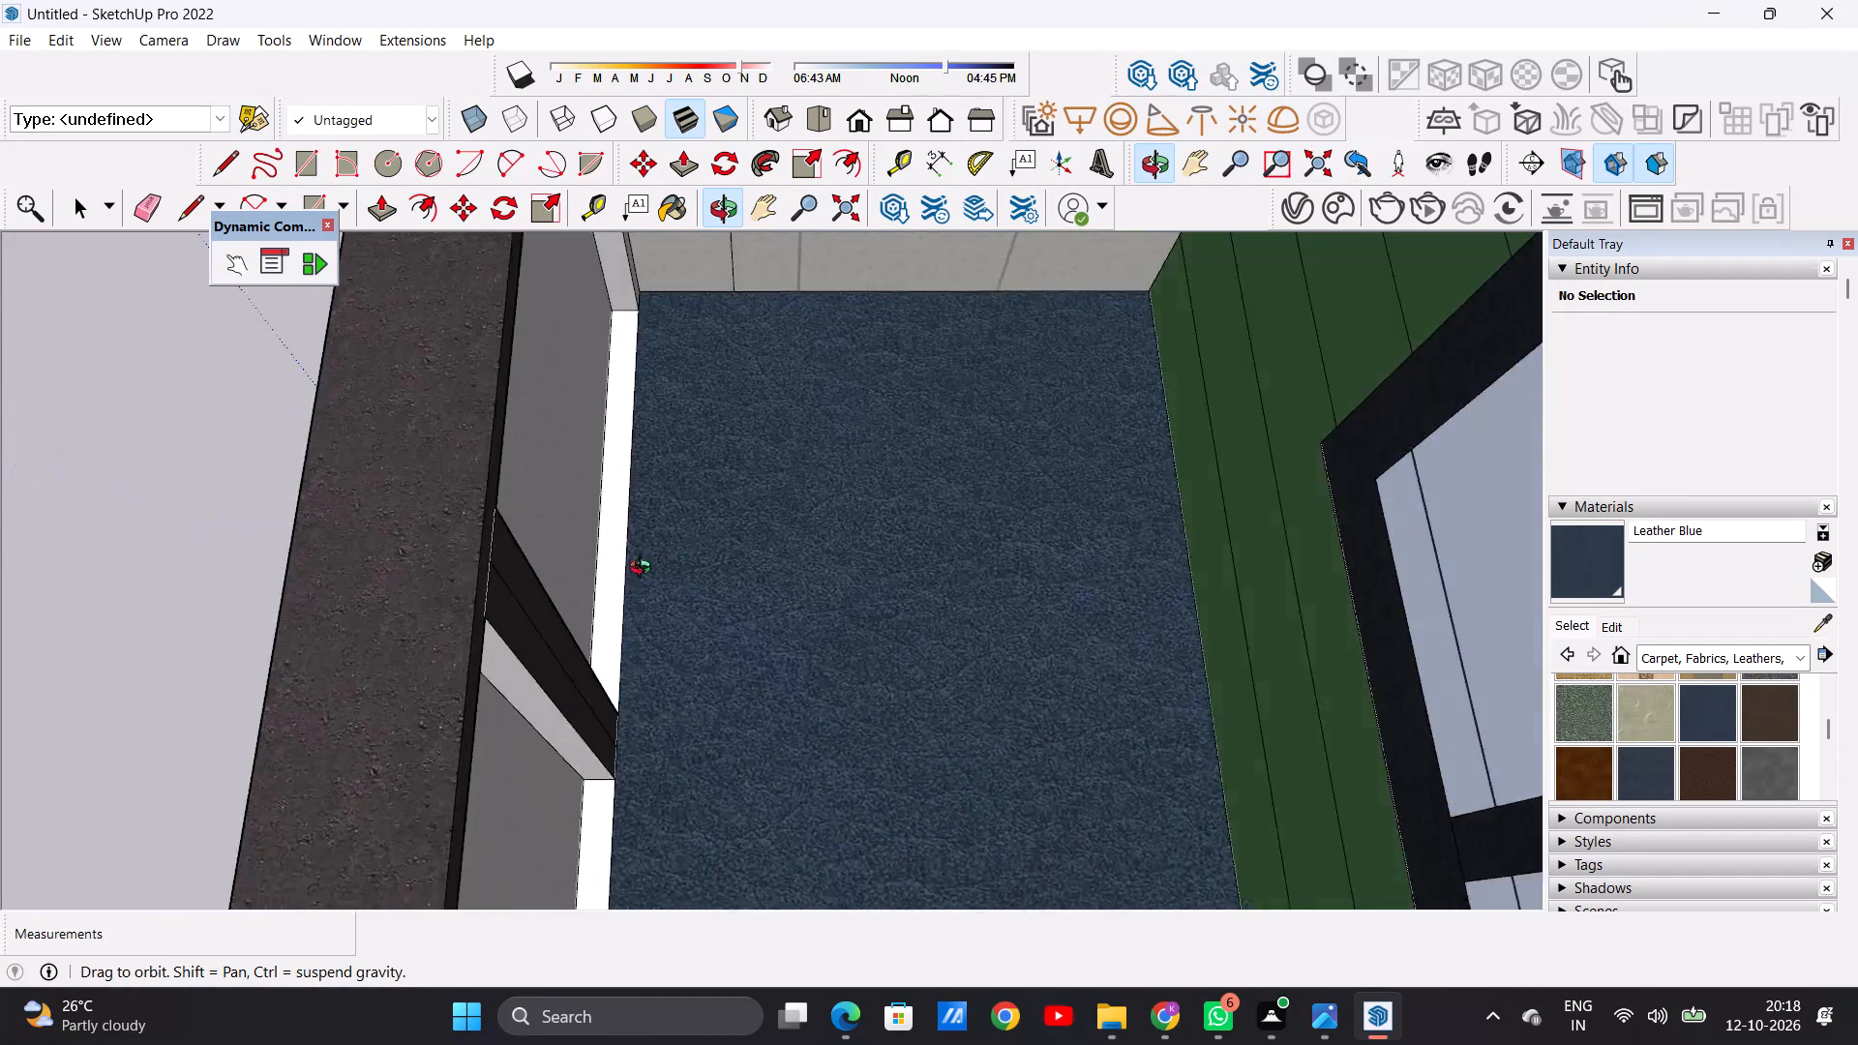
{"action": "middle_click_drag", "start_coordinate": [644, 570], "coordinate": [450, 450]}
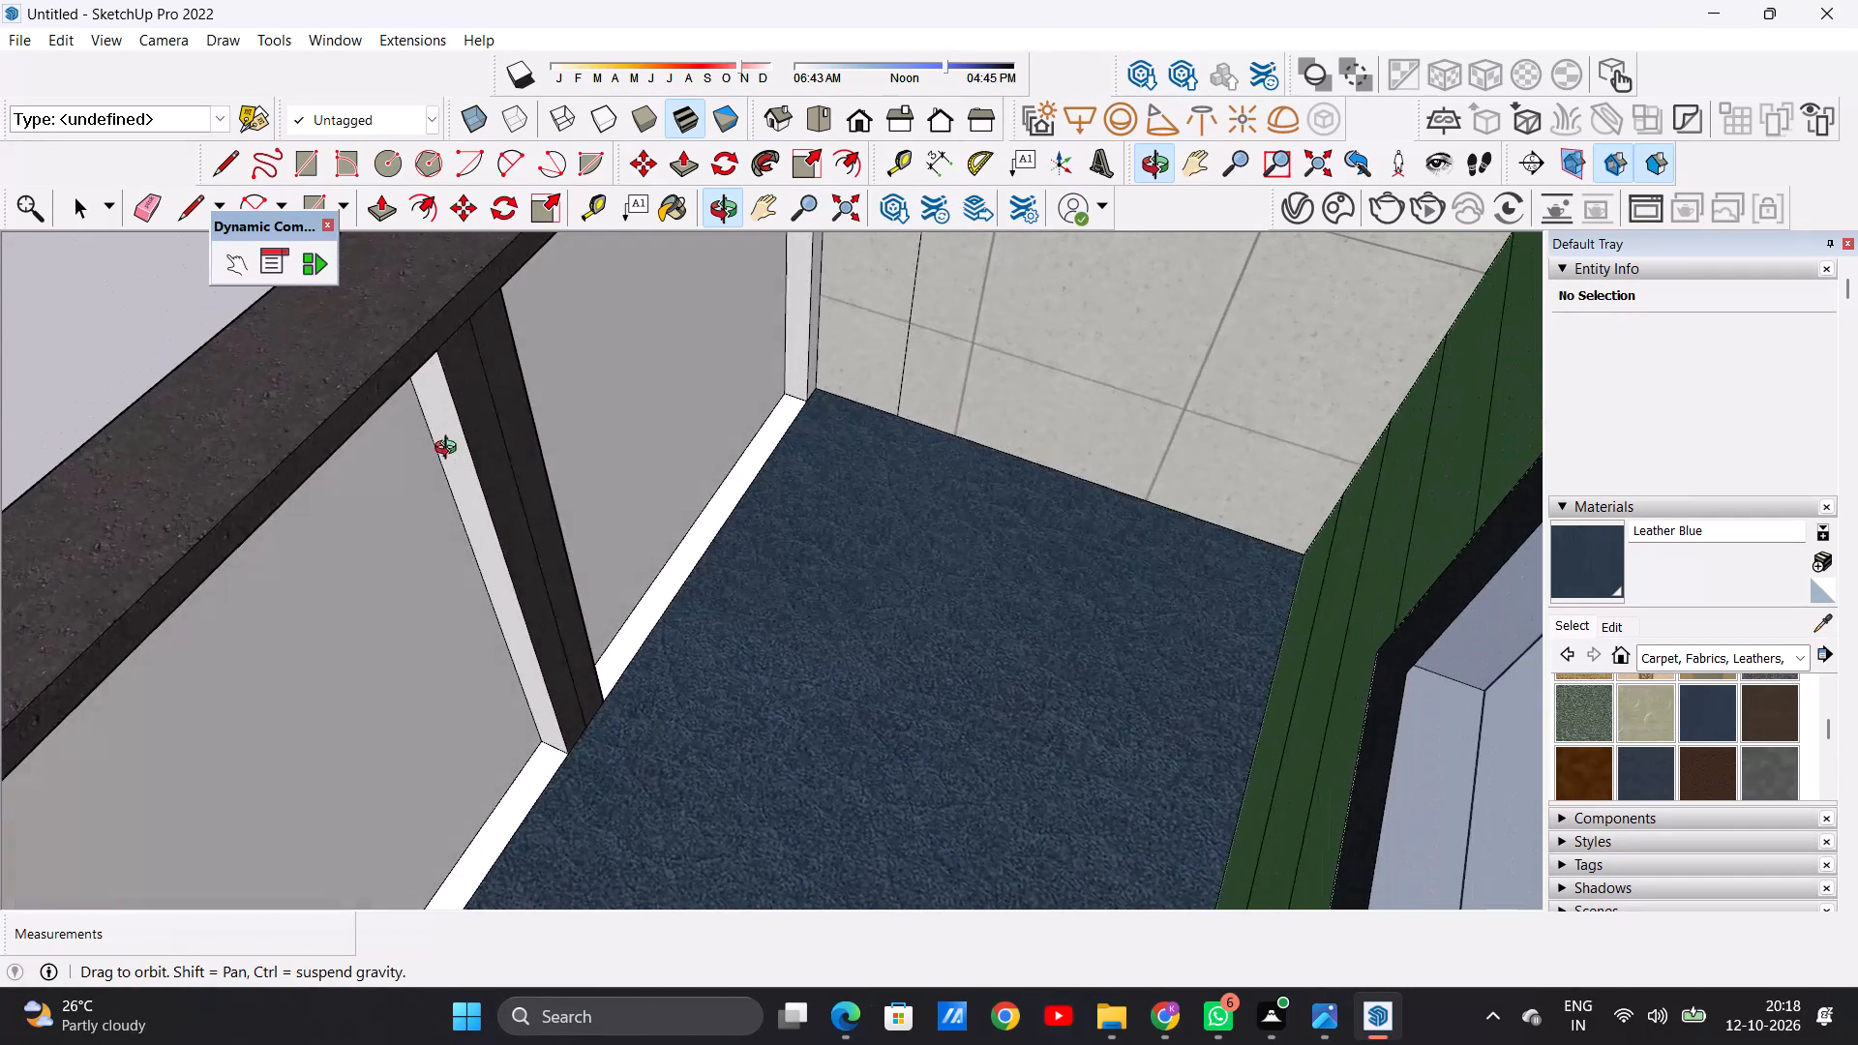
{"action": "middle_click_drag", "start_coordinate": [450, 450], "coordinate": [450, 449]}
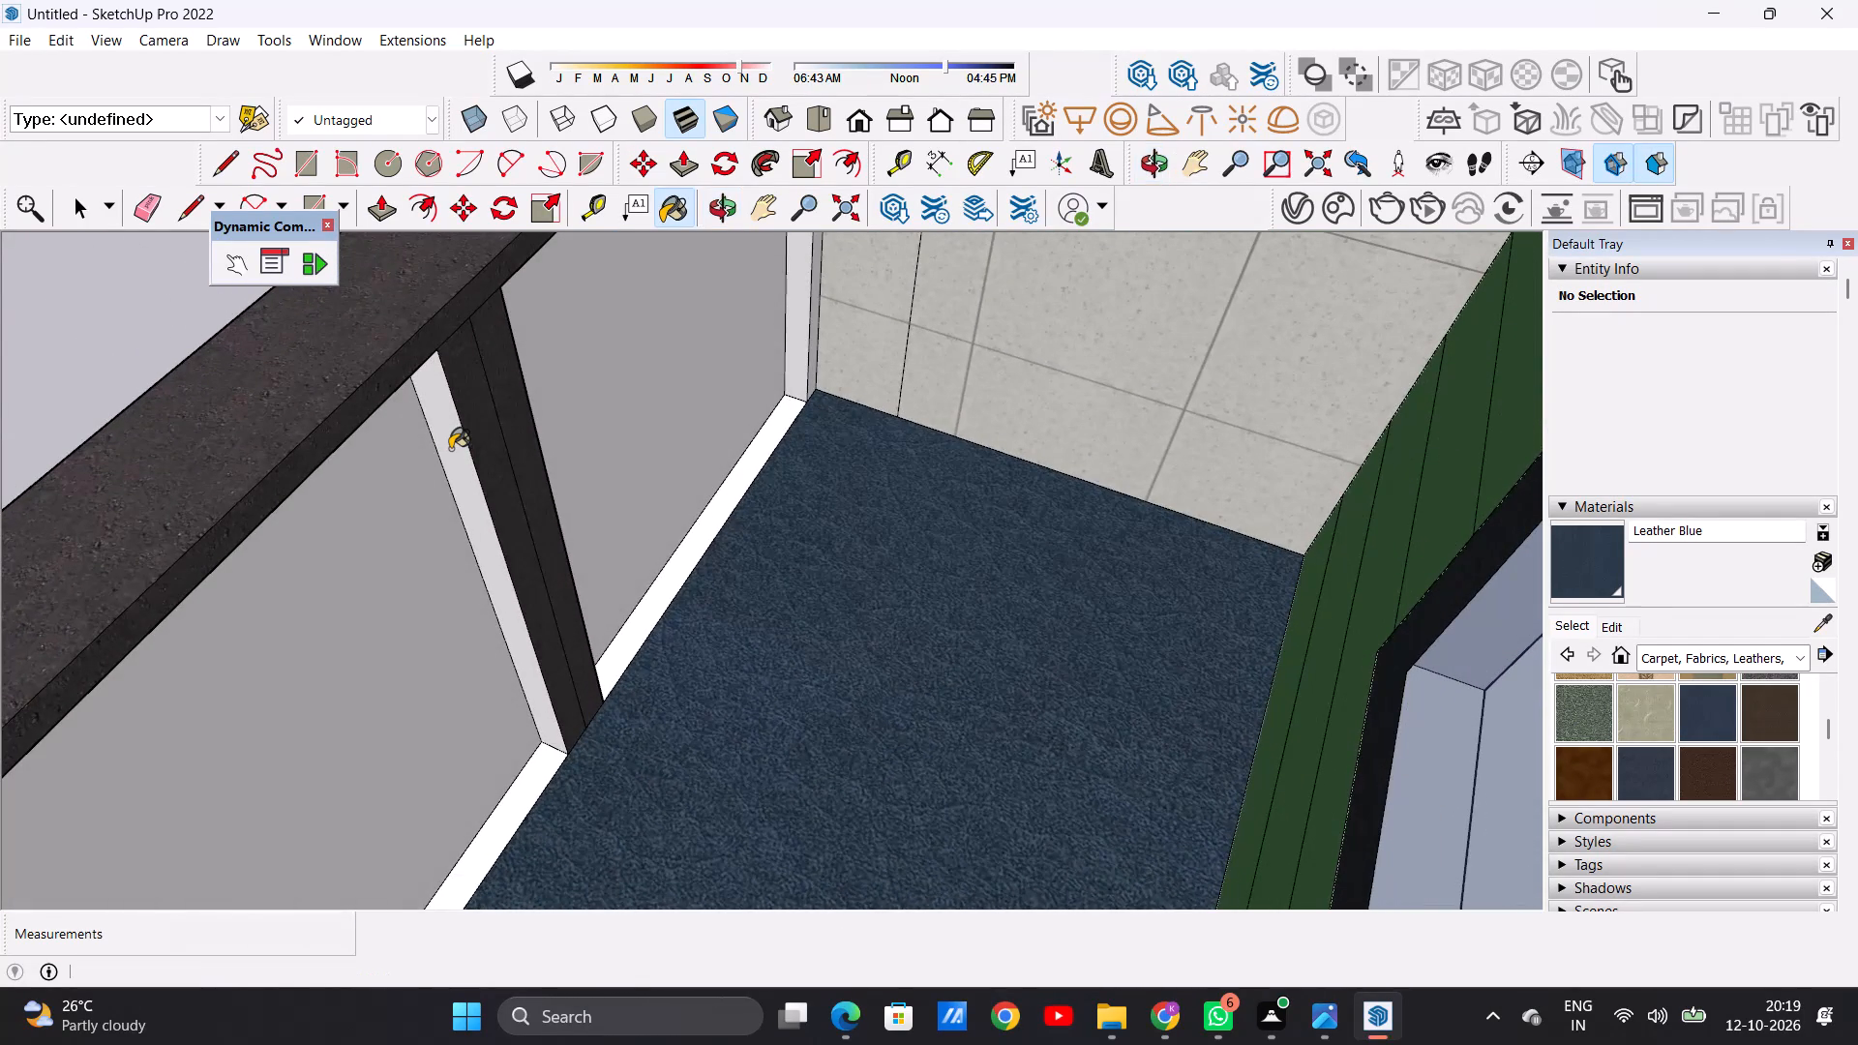
{"action": "left_click", "coordinate": [1795, 649]}
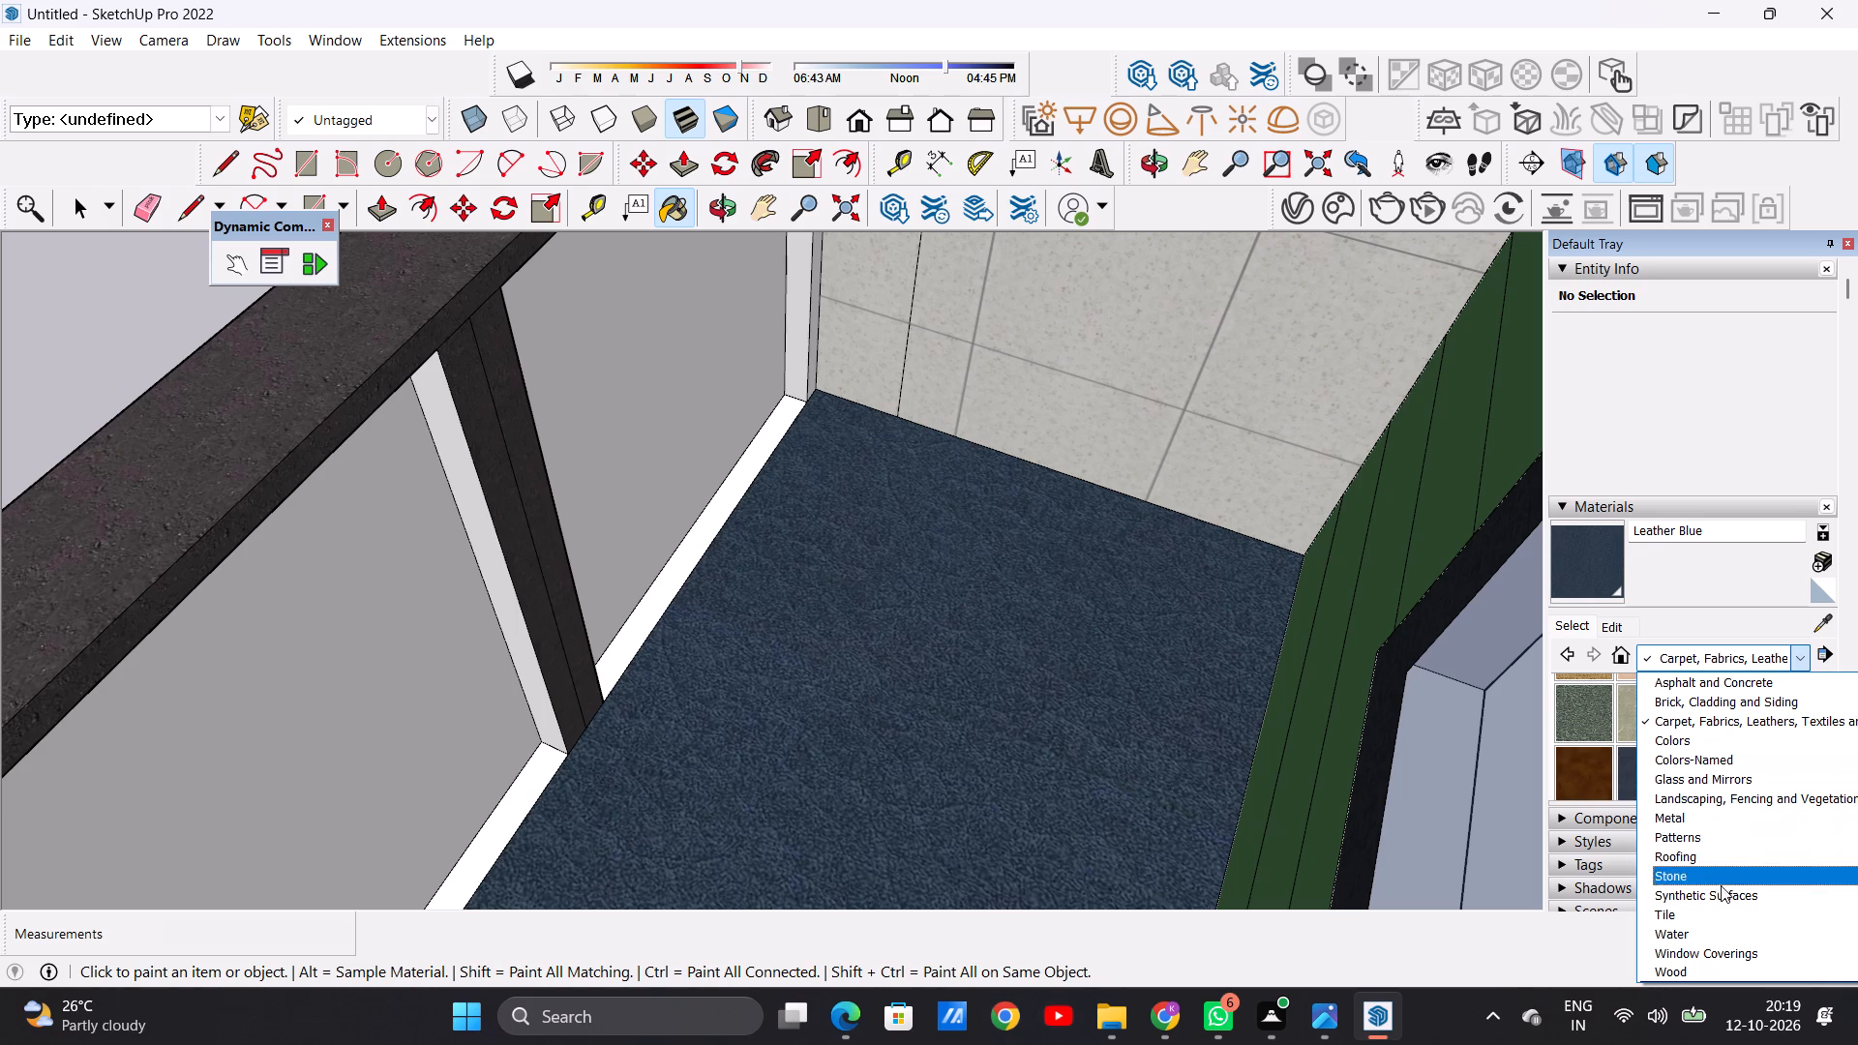
{"action": "left_click", "coordinate": [1687, 904]}
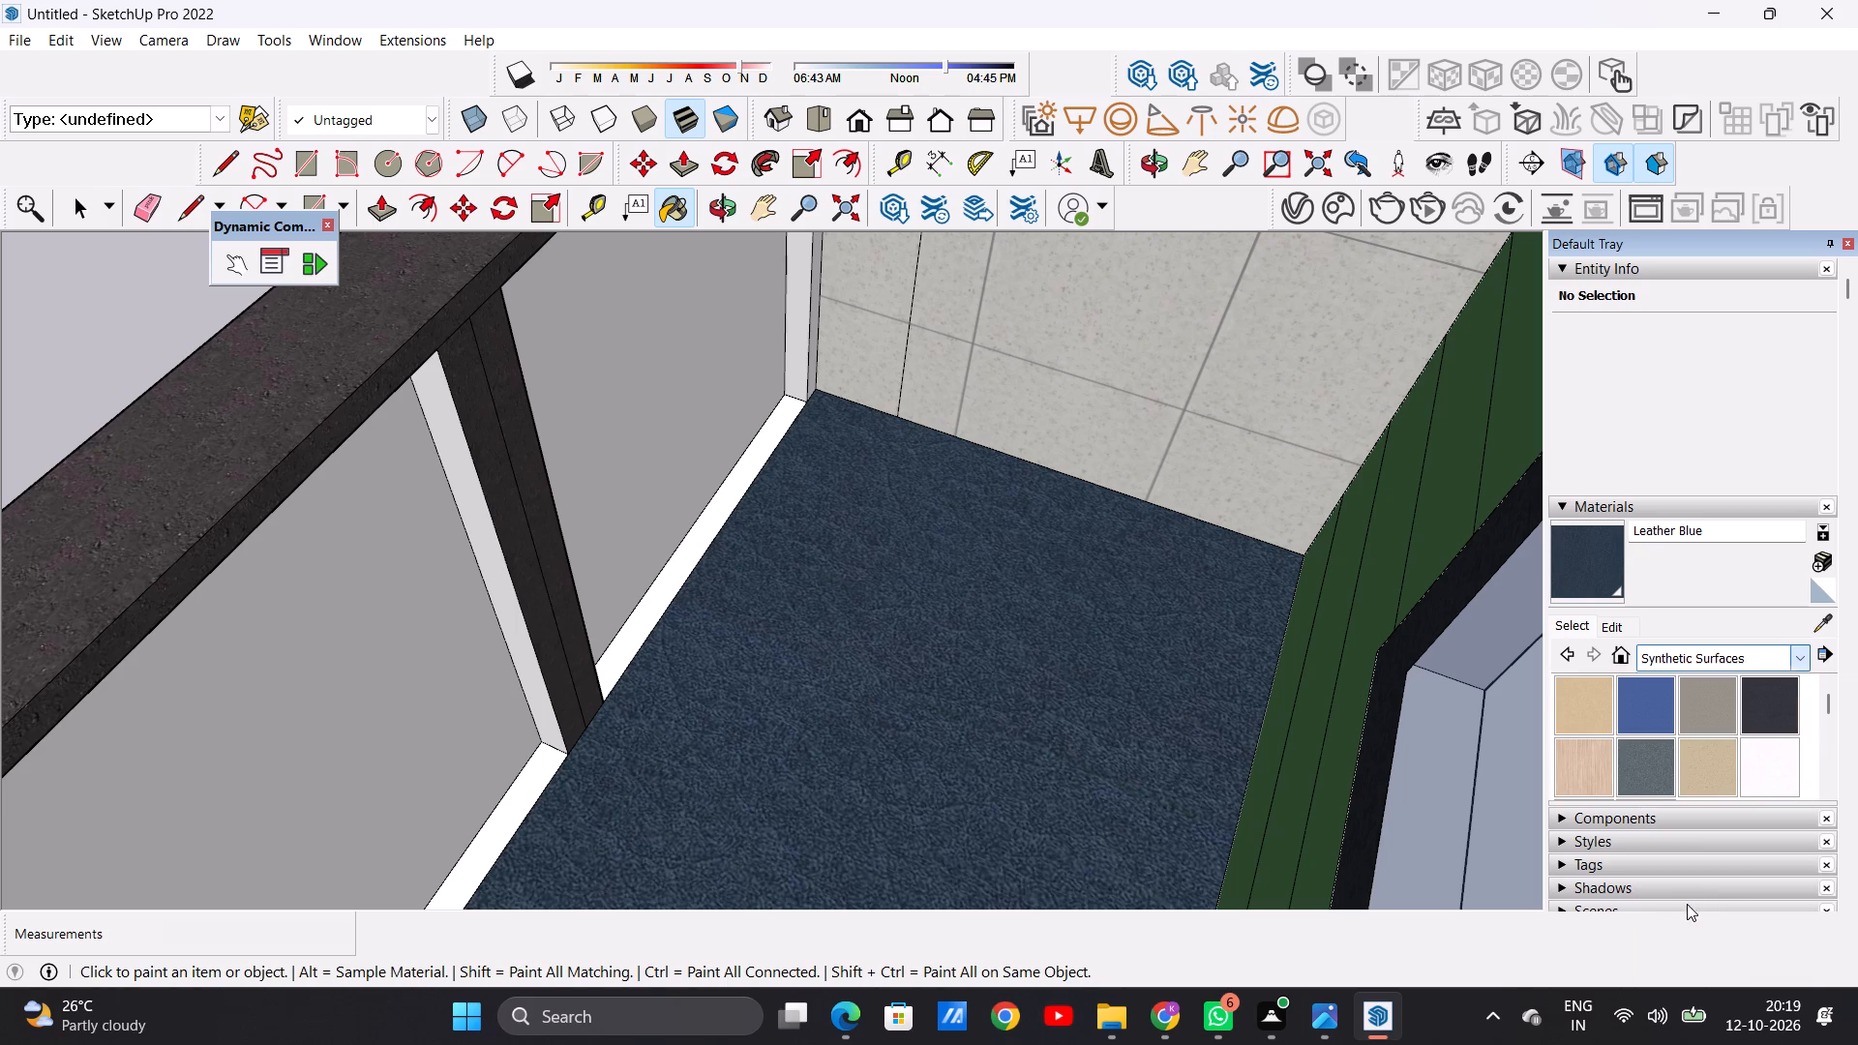
{"action": "left_click", "coordinate": [1761, 693]}
{"action": "left_click", "coordinate": [584, 373]}
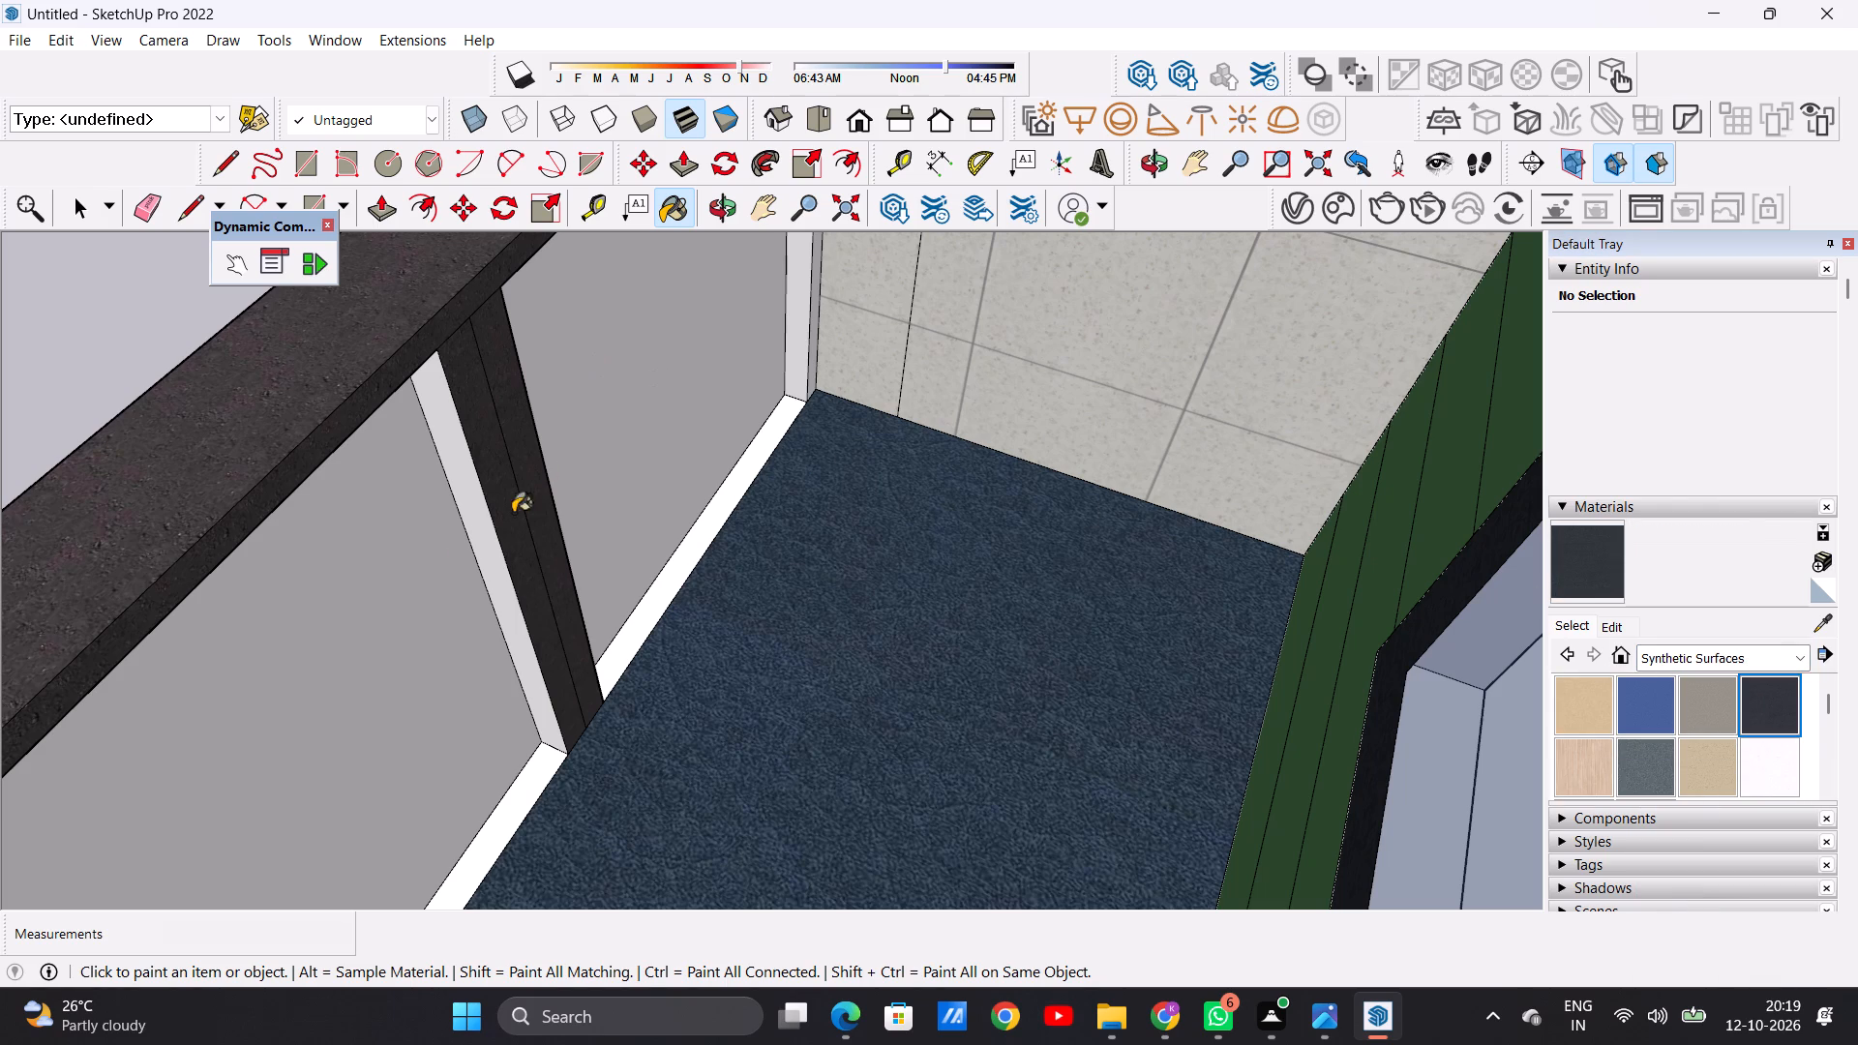
{"action": "left_click", "coordinate": [292, 654]}
{"action": "scroll", "coordinate": [488, 577], "scroll_direction": "up", "scroll_amount": 5}
{"action": "left_click", "coordinate": [496, 565]}
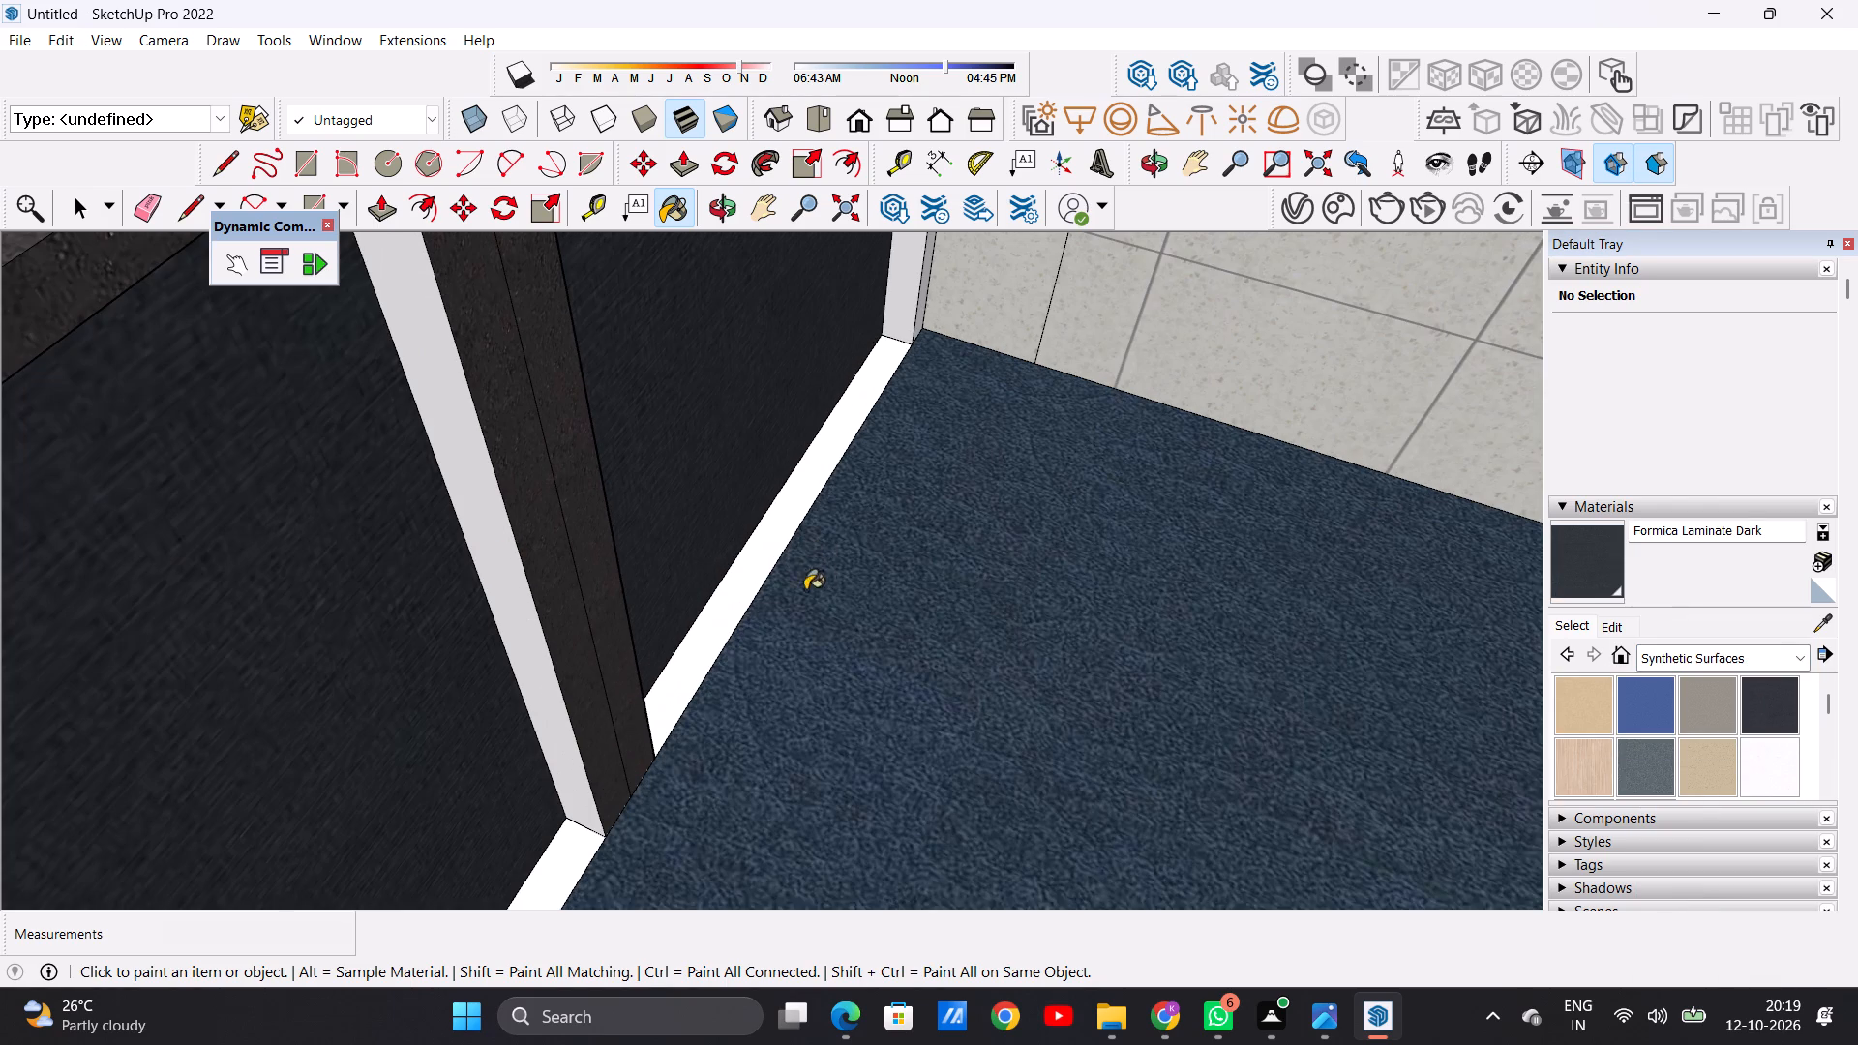
{"action": "left_click", "coordinate": [730, 625]}
{"action": "left_click", "coordinate": [556, 858]}
Return to the front view and examine the ground-floor entrance gate from outside and through the porch's side opening.
{"action": "scroll", "coordinate": [898, 674], "scroll_direction": "down", "scroll_amount": 11}
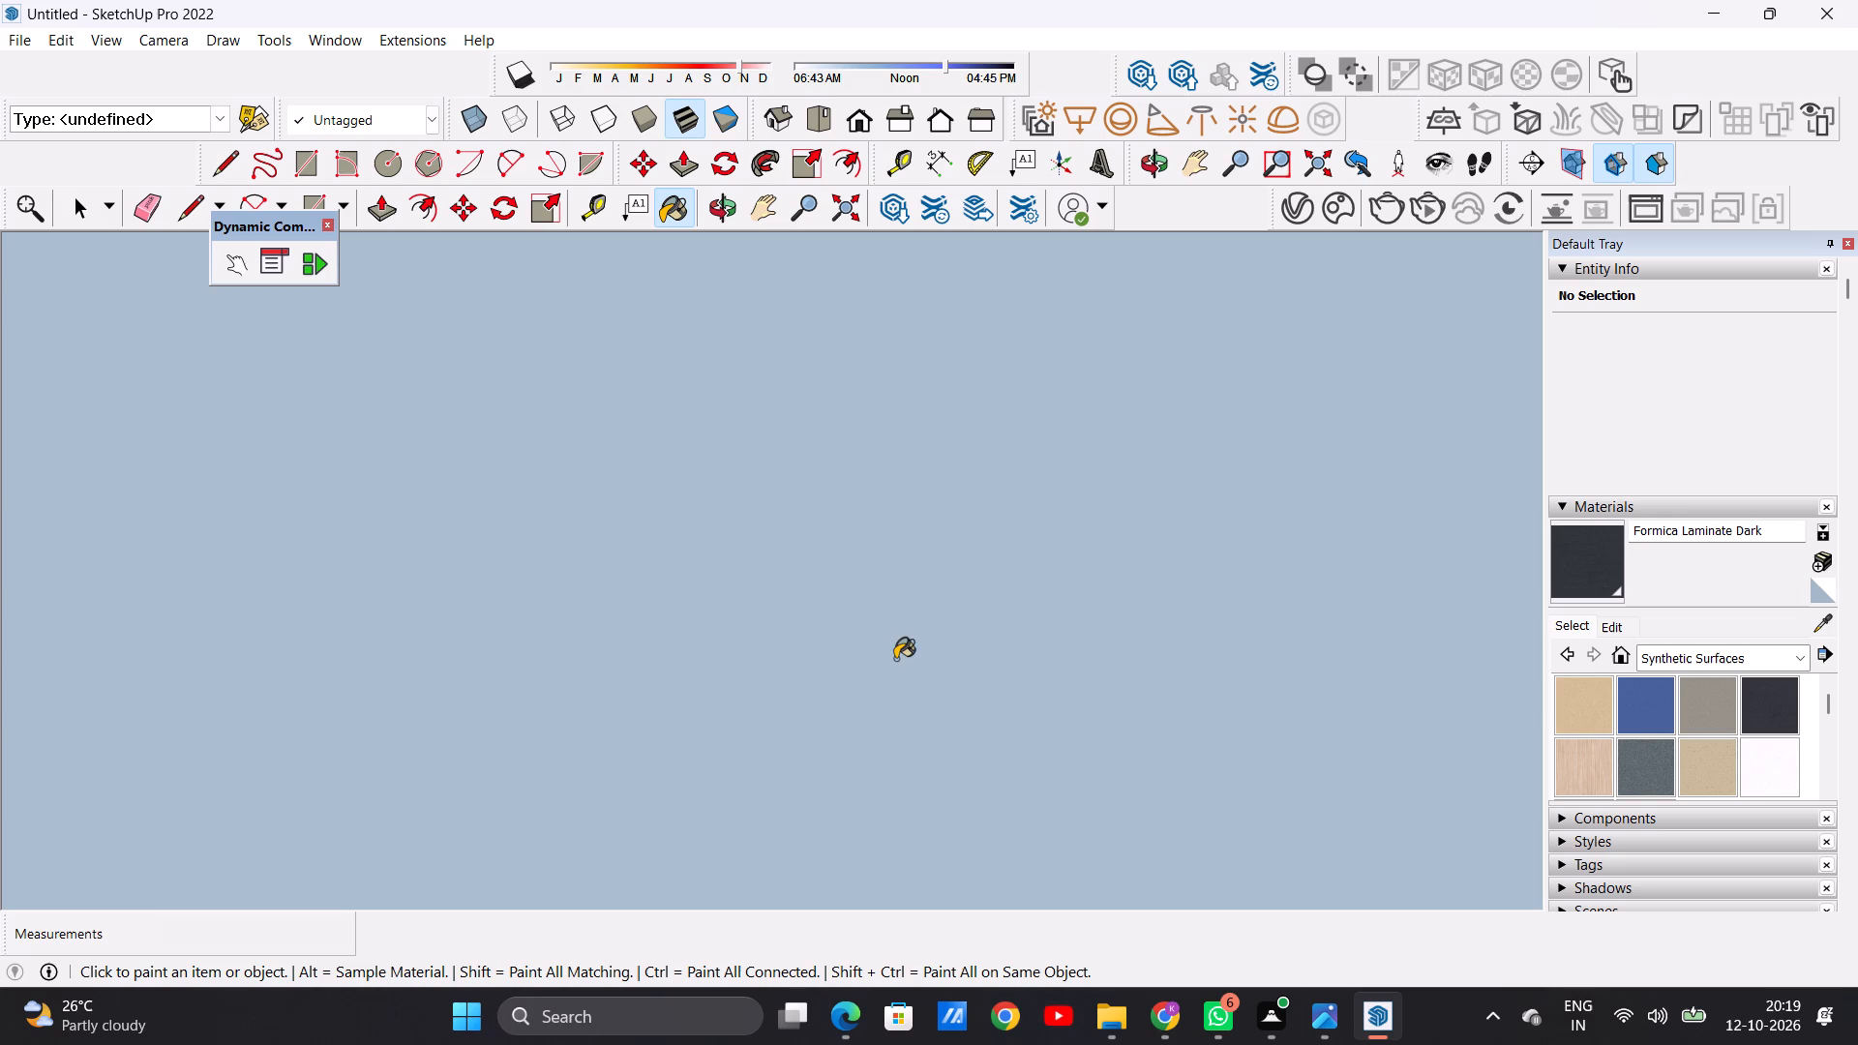
{"action": "scroll", "coordinate": [895, 659], "scroll_direction": "down", "scroll_amount": 5}
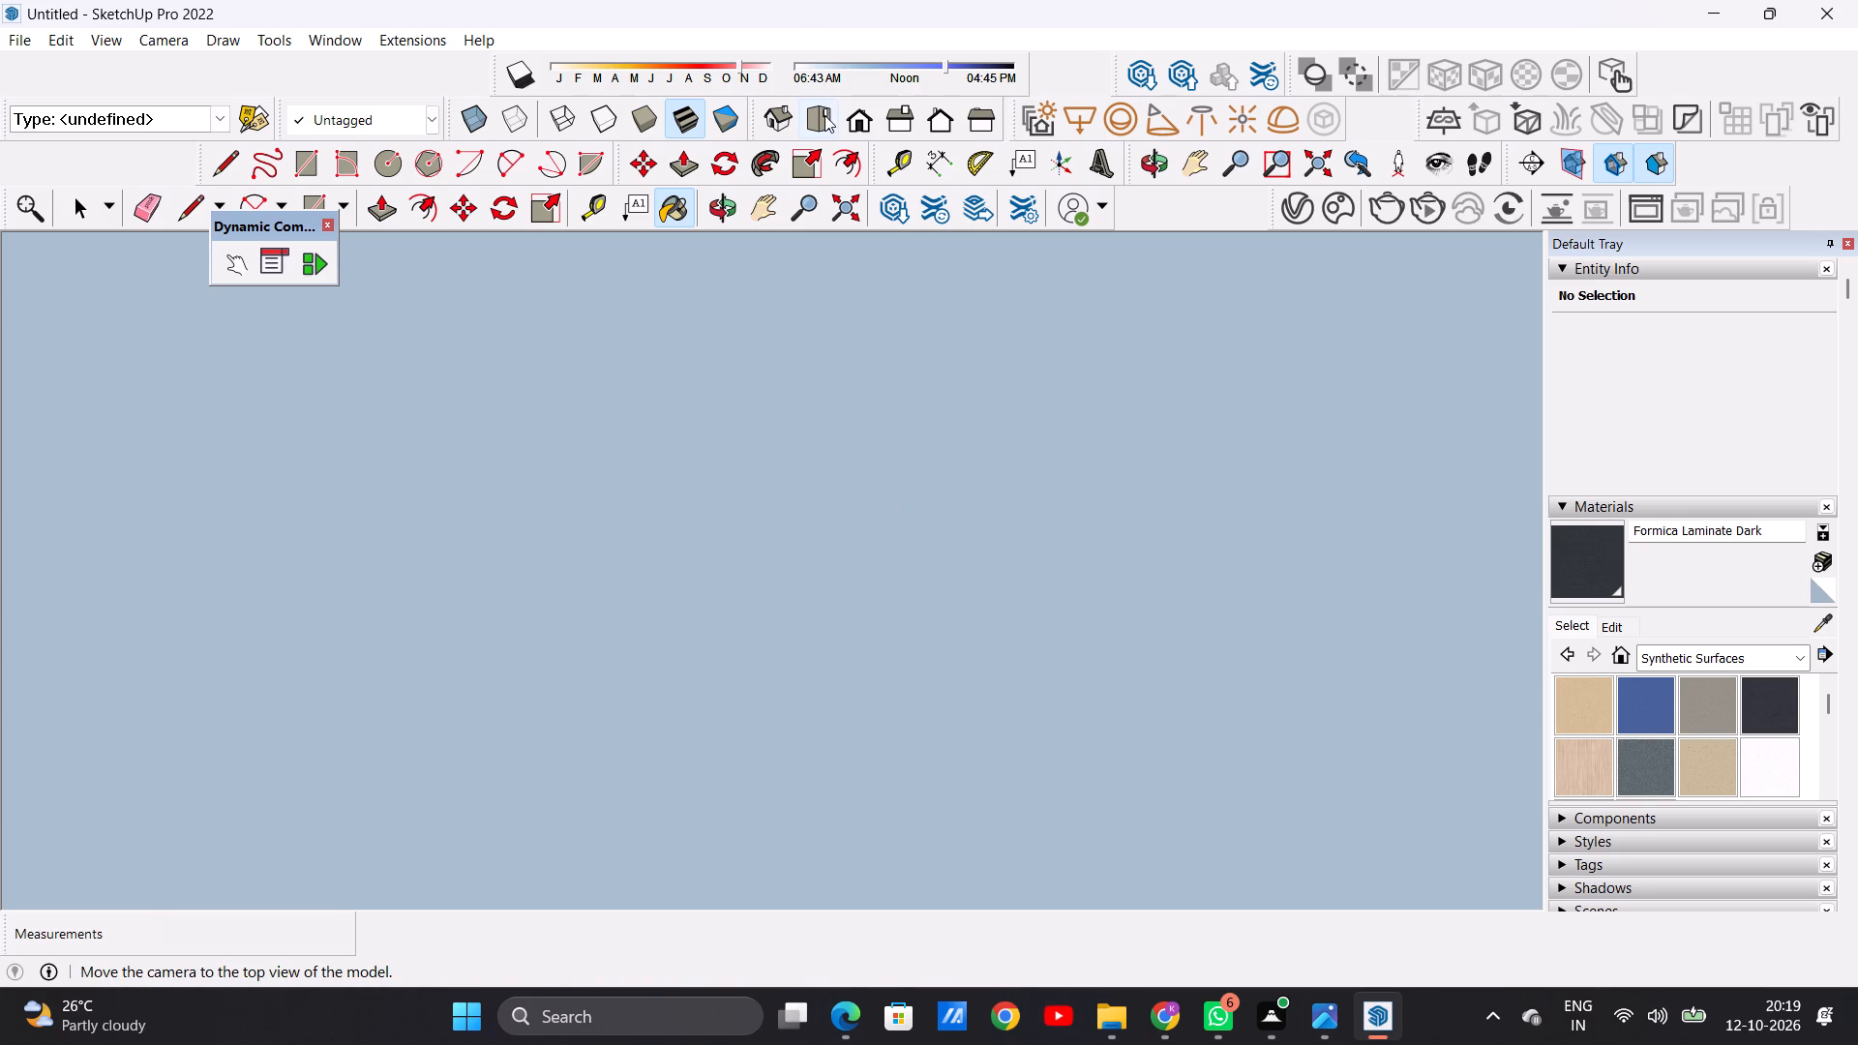
{"action": "left_click", "coordinate": [824, 115]}
{"action": "scroll", "coordinate": [811, 261], "scroll_direction": "down", "scroll_amount": 20}
{"action": "scroll", "coordinate": [811, 261], "scroll_direction": "down", "scroll_amount": 20}
{"action": "scroll", "coordinate": [811, 261], "scroll_direction": "down", "scroll_amount": 8}
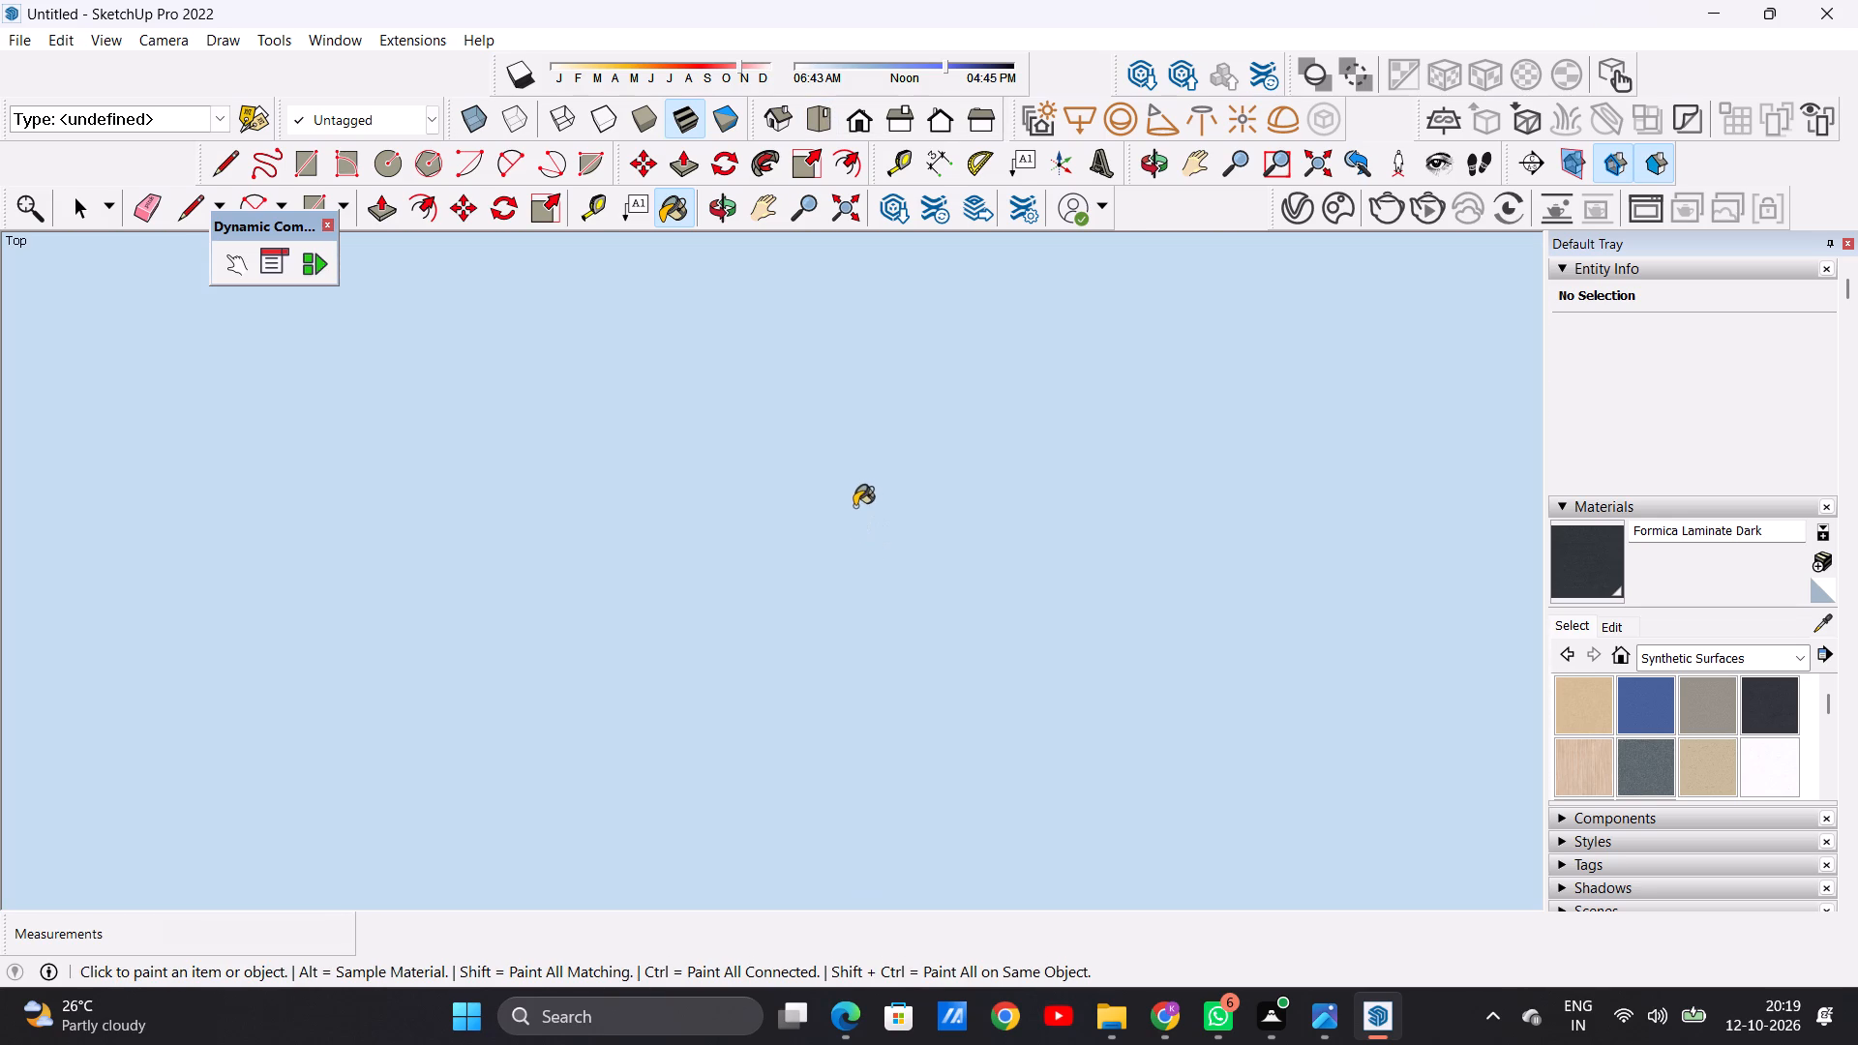
{"action": "left_click", "coordinate": [855, 108]}
{"action": "scroll", "coordinate": [859, 449], "scroll_direction": "down", "scroll_amount": 17}
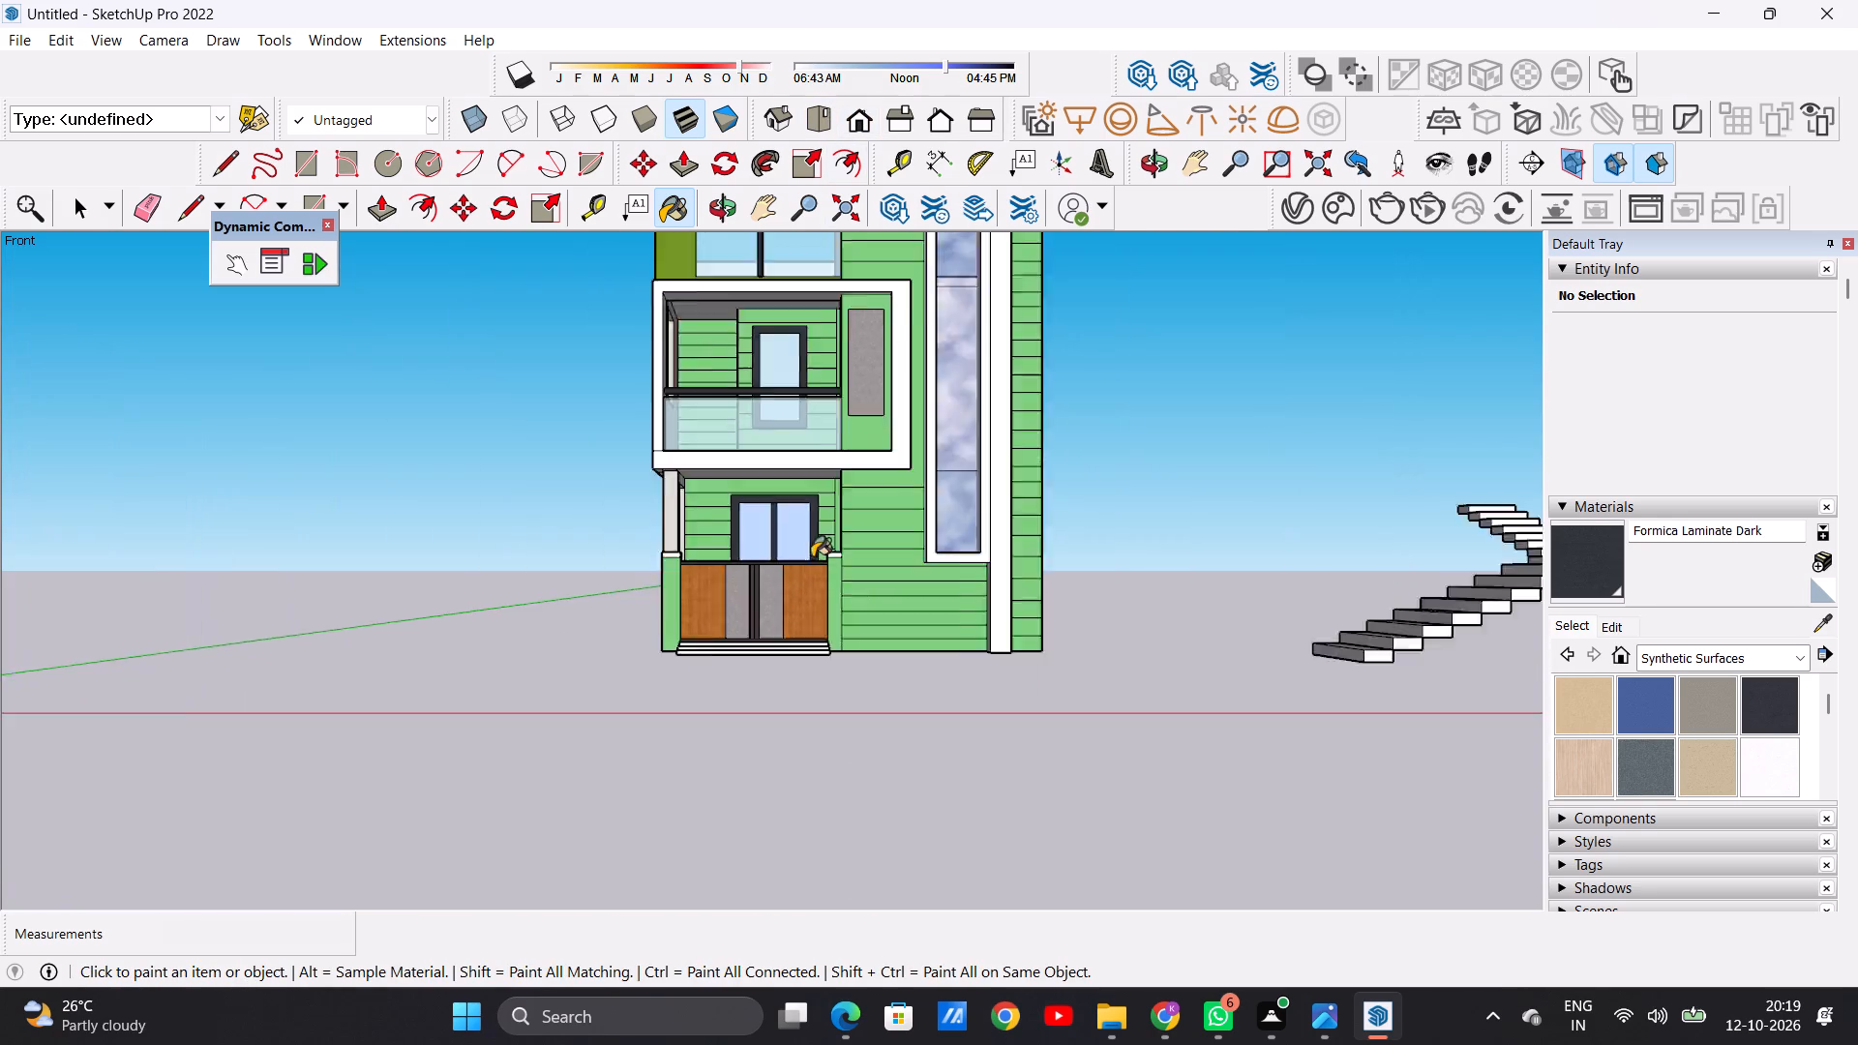
{"action": "scroll", "coordinate": [812, 557], "scroll_direction": "down", "scroll_amount": 2}
{"action": "middle_click_drag", "start_coordinate": [900, 546], "coordinate": [847, 830]}
{"action": "scroll", "coordinate": [797, 692], "scroll_direction": "up", "scroll_amount": 16}
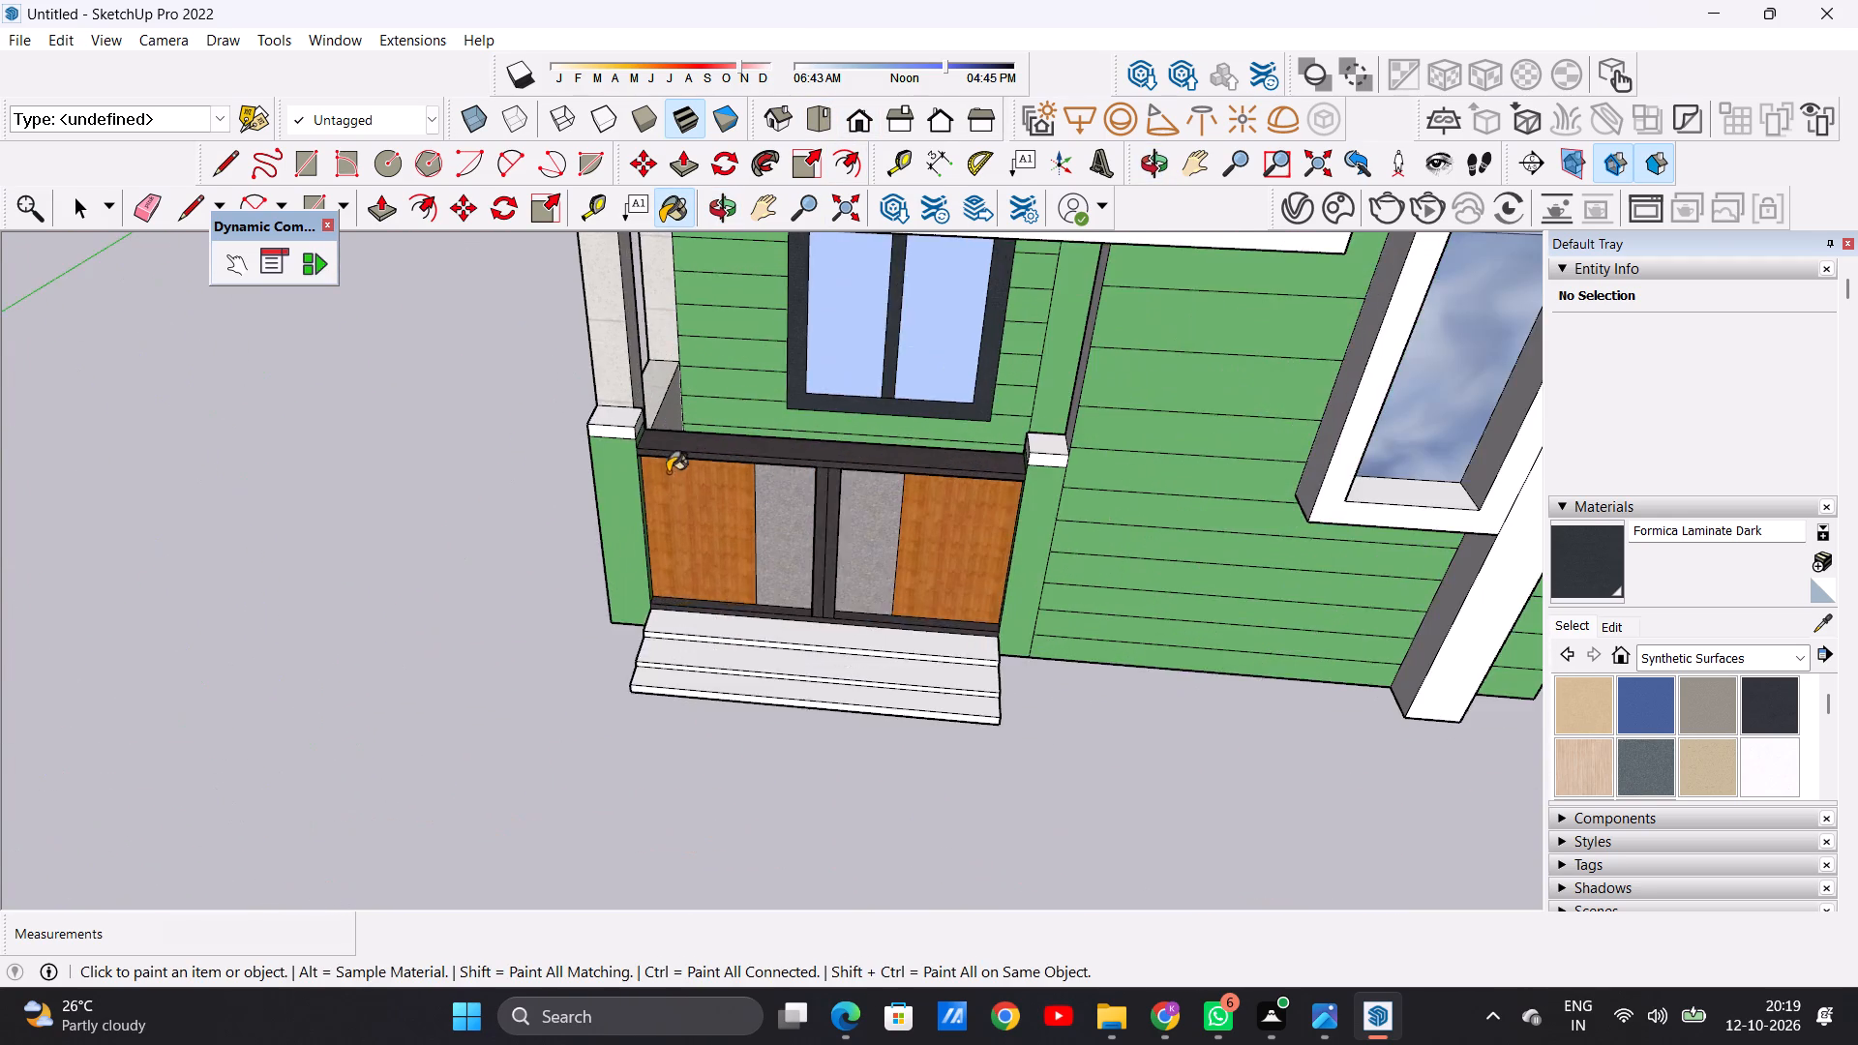
{"action": "middle_click_drag", "start_coordinate": [659, 479], "coordinate": [947, 467]}
{"action": "middle_click_drag", "start_coordinate": [444, 547], "coordinate": [703, 523]}
{"action": "scroll", "coordinate": [703, 523], "scroll_direction": "up", "scroll_amount": 8}
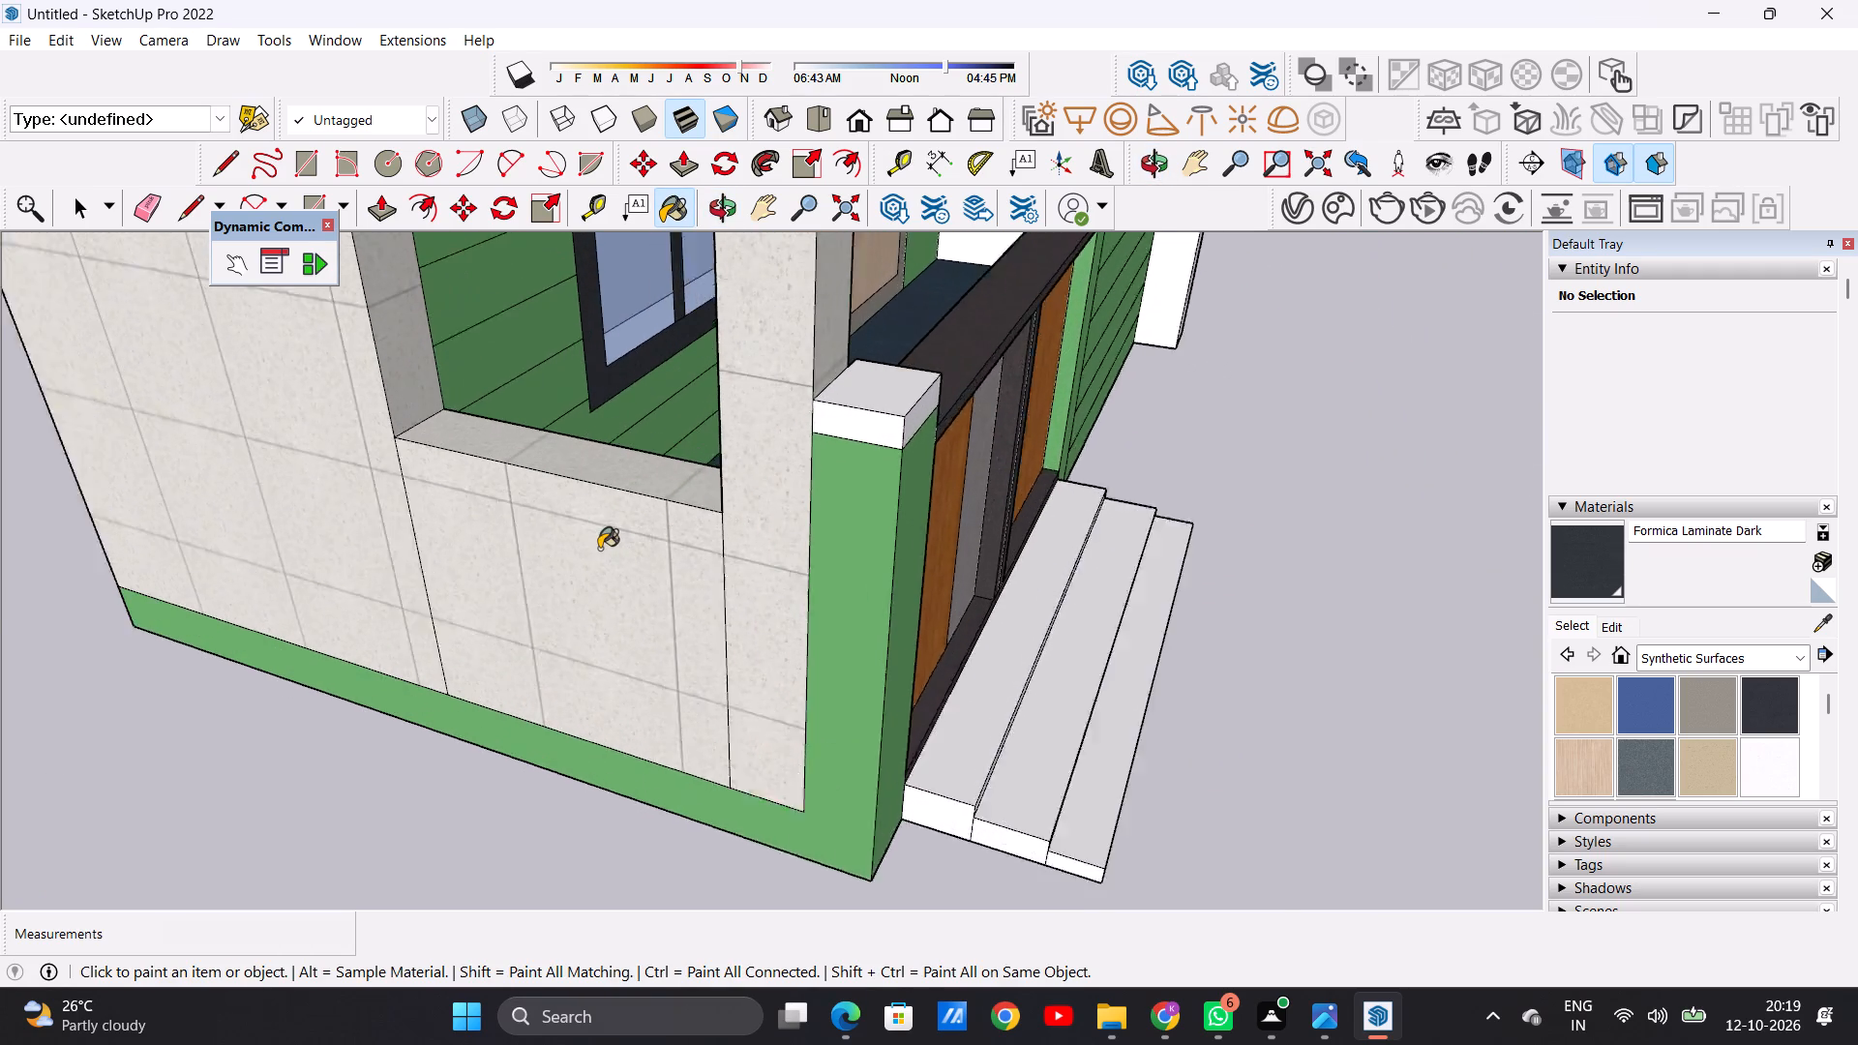
{"action": "scroll", "coordinate": [599, 549], "scroll_direction": "up", "scroll_amount": 2}
{"action": "scroll", "coordinate": [662, 526], "scroll_direction": "down", "scroll_amount": 12}
{"action": "middle_click_drag", "start_coordinate": [1098, 545], "coordinate": [414, 590]}
{"action": "scroll", "coordinate": [647, 453], "scroll_direction": "up", "scroll_amount": 6}
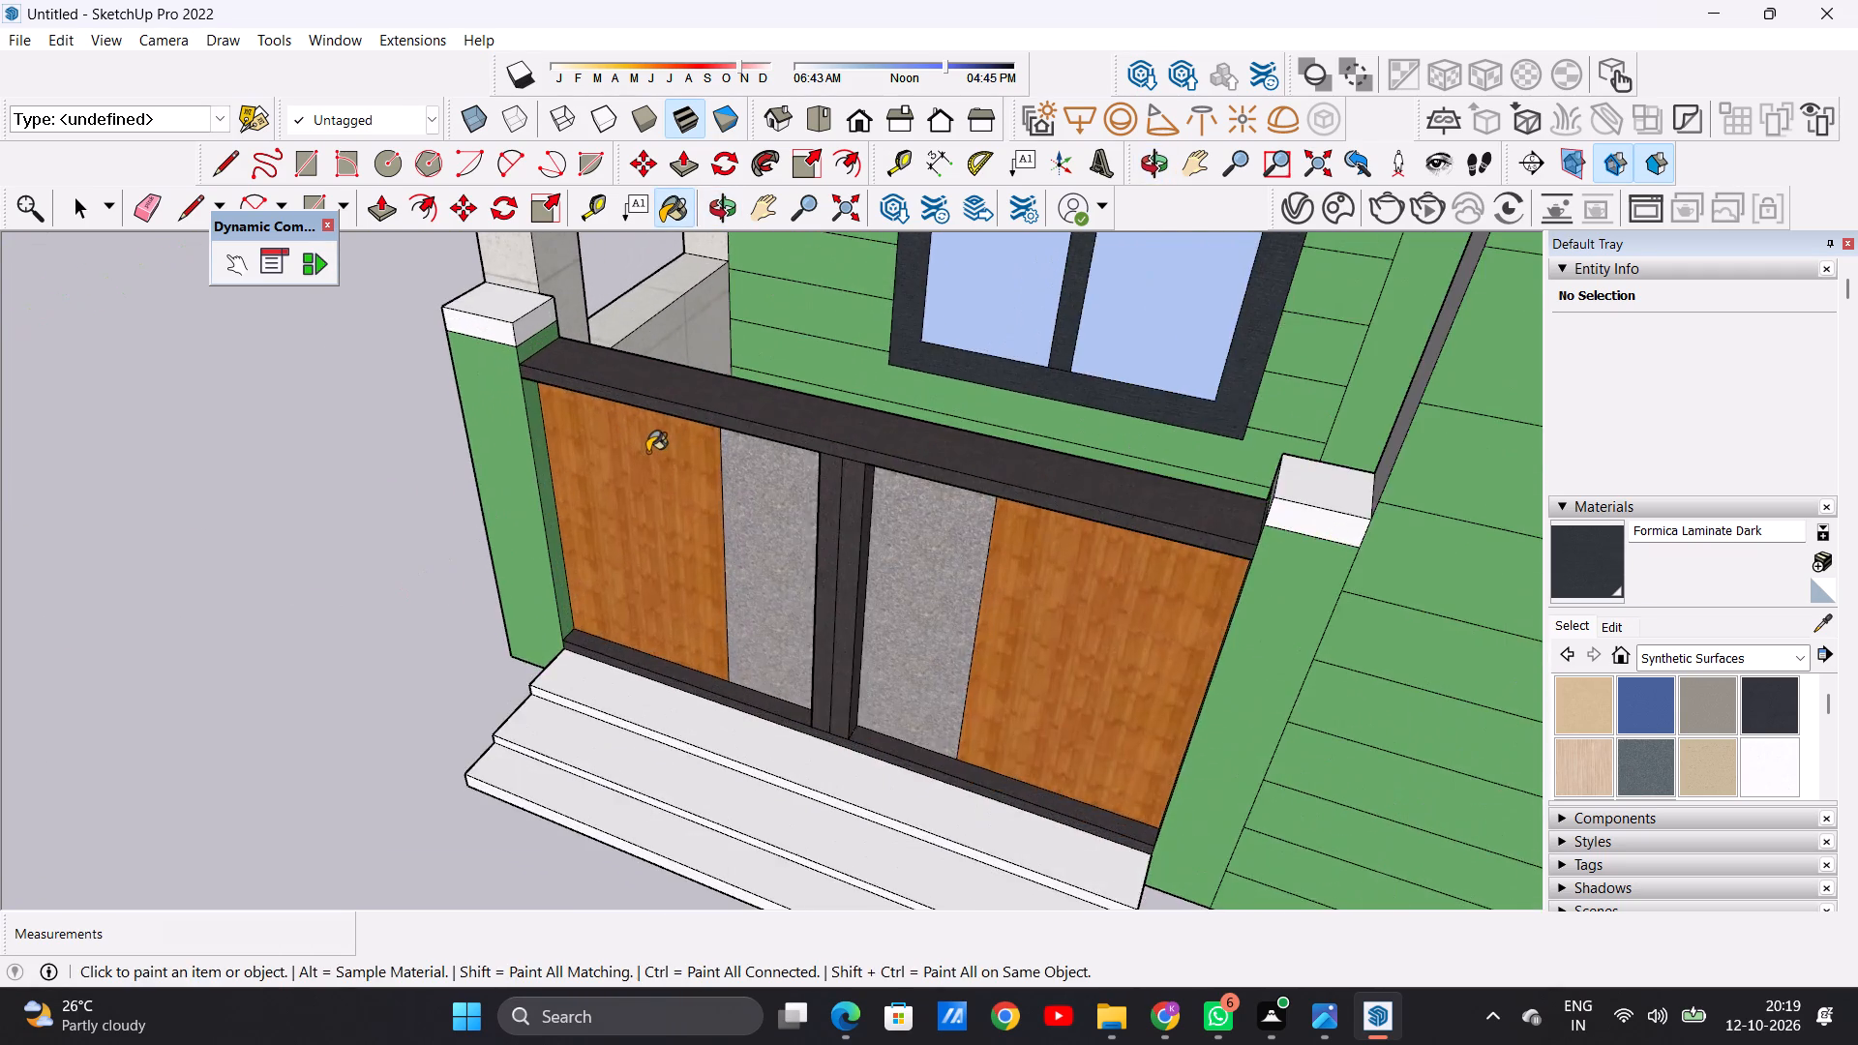
{"action": "scroll", "coordinate": [647, 452], "scroll_direction": "up", "scroll_amount": 1}
{"action": "middle_click_drag", "start_coordinate": [456, 507], "coordinate": [1261, 532]}
{"action": "middle_click_drag", "start_coordinate": [642, 562], "coordinate": [1015, 551]}
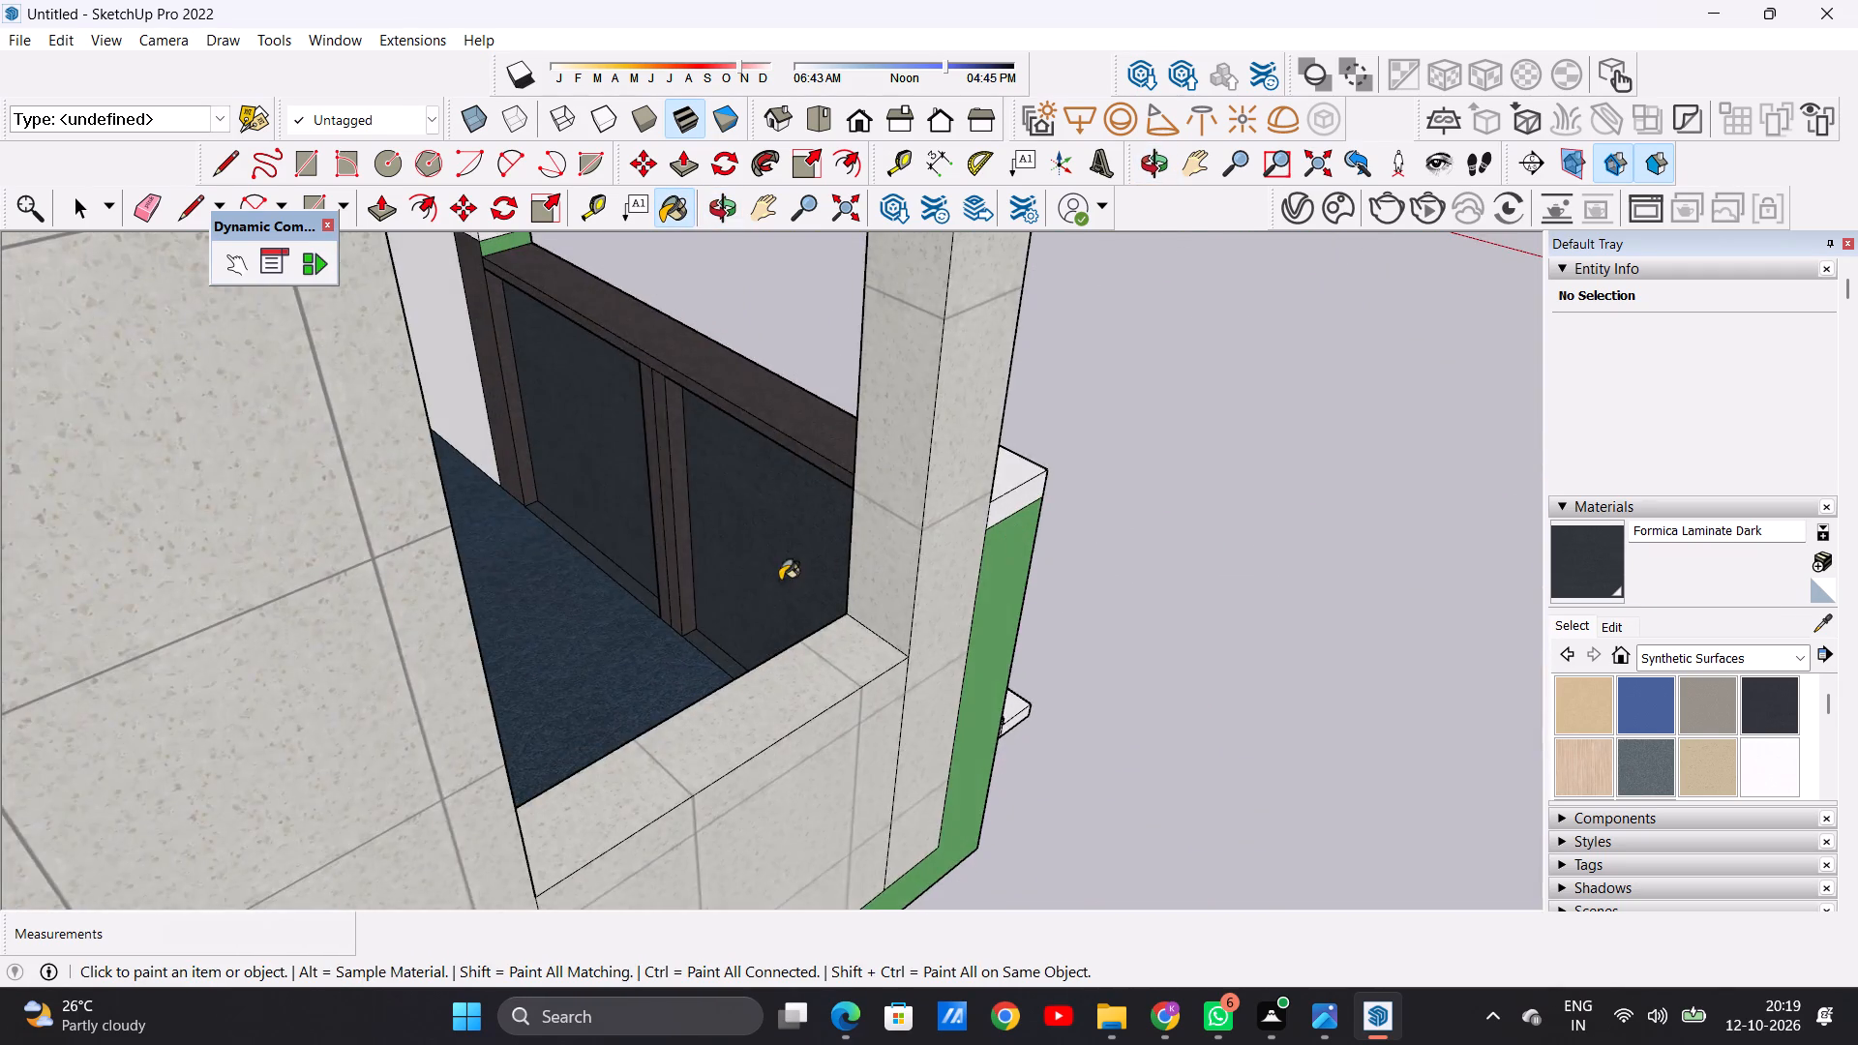
{"action": "scroll", "coordinate": [780, 581], "scroll_direction": "up", "scroll_amount": 13}
{"action": "scroll", "coordinate": [637, 574], "scroll_direction": "down", "scroll_amount": 8}
{"action": "middle_click_drag", "start_coordinate": [609, 540], "coordinate": [609, 541]}
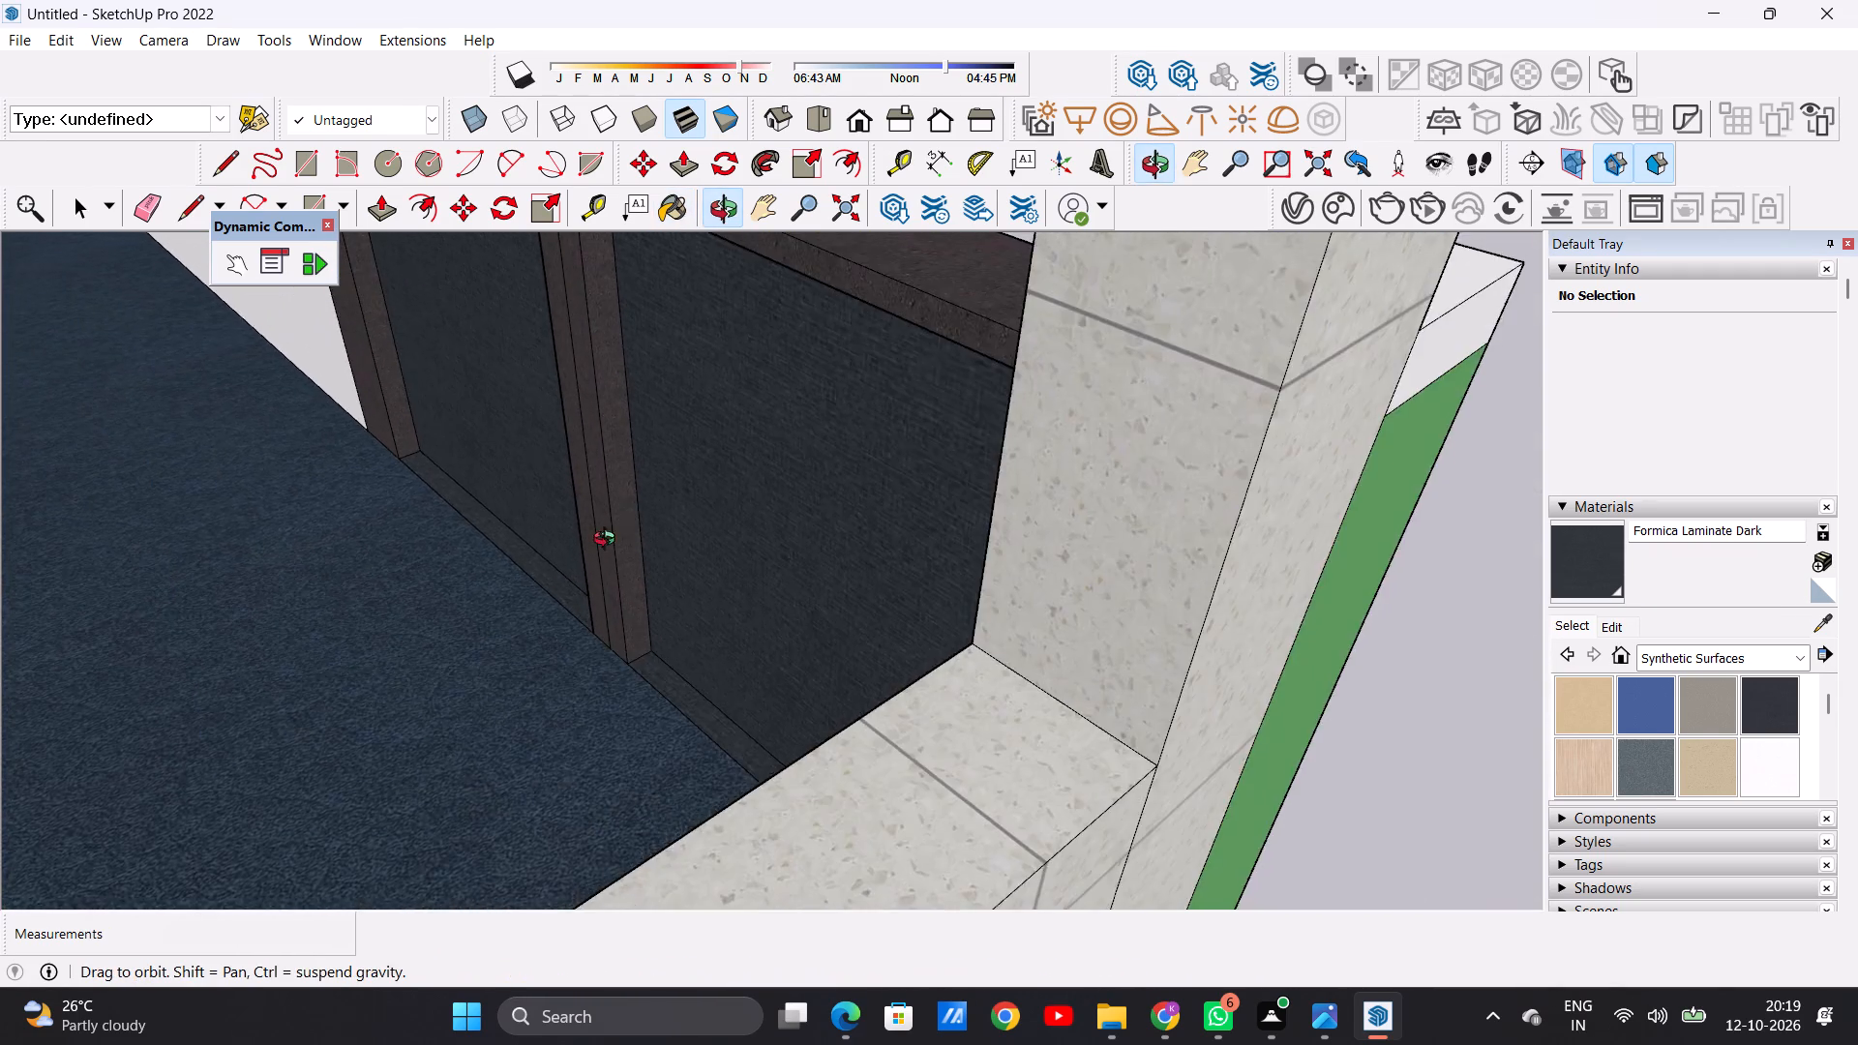
{"action": "middle_click_drag", "start_coordinate": [609, 541], "coordinate": [346, 600]}
{"action": "scroll", "coordinate": [779, 336], "scroll_direction": "down", "scroll_amount": 15}
{"action": "scroll", "coordinate": [745, 405], "scroll_direction": "up", "scroll_amount": 1}
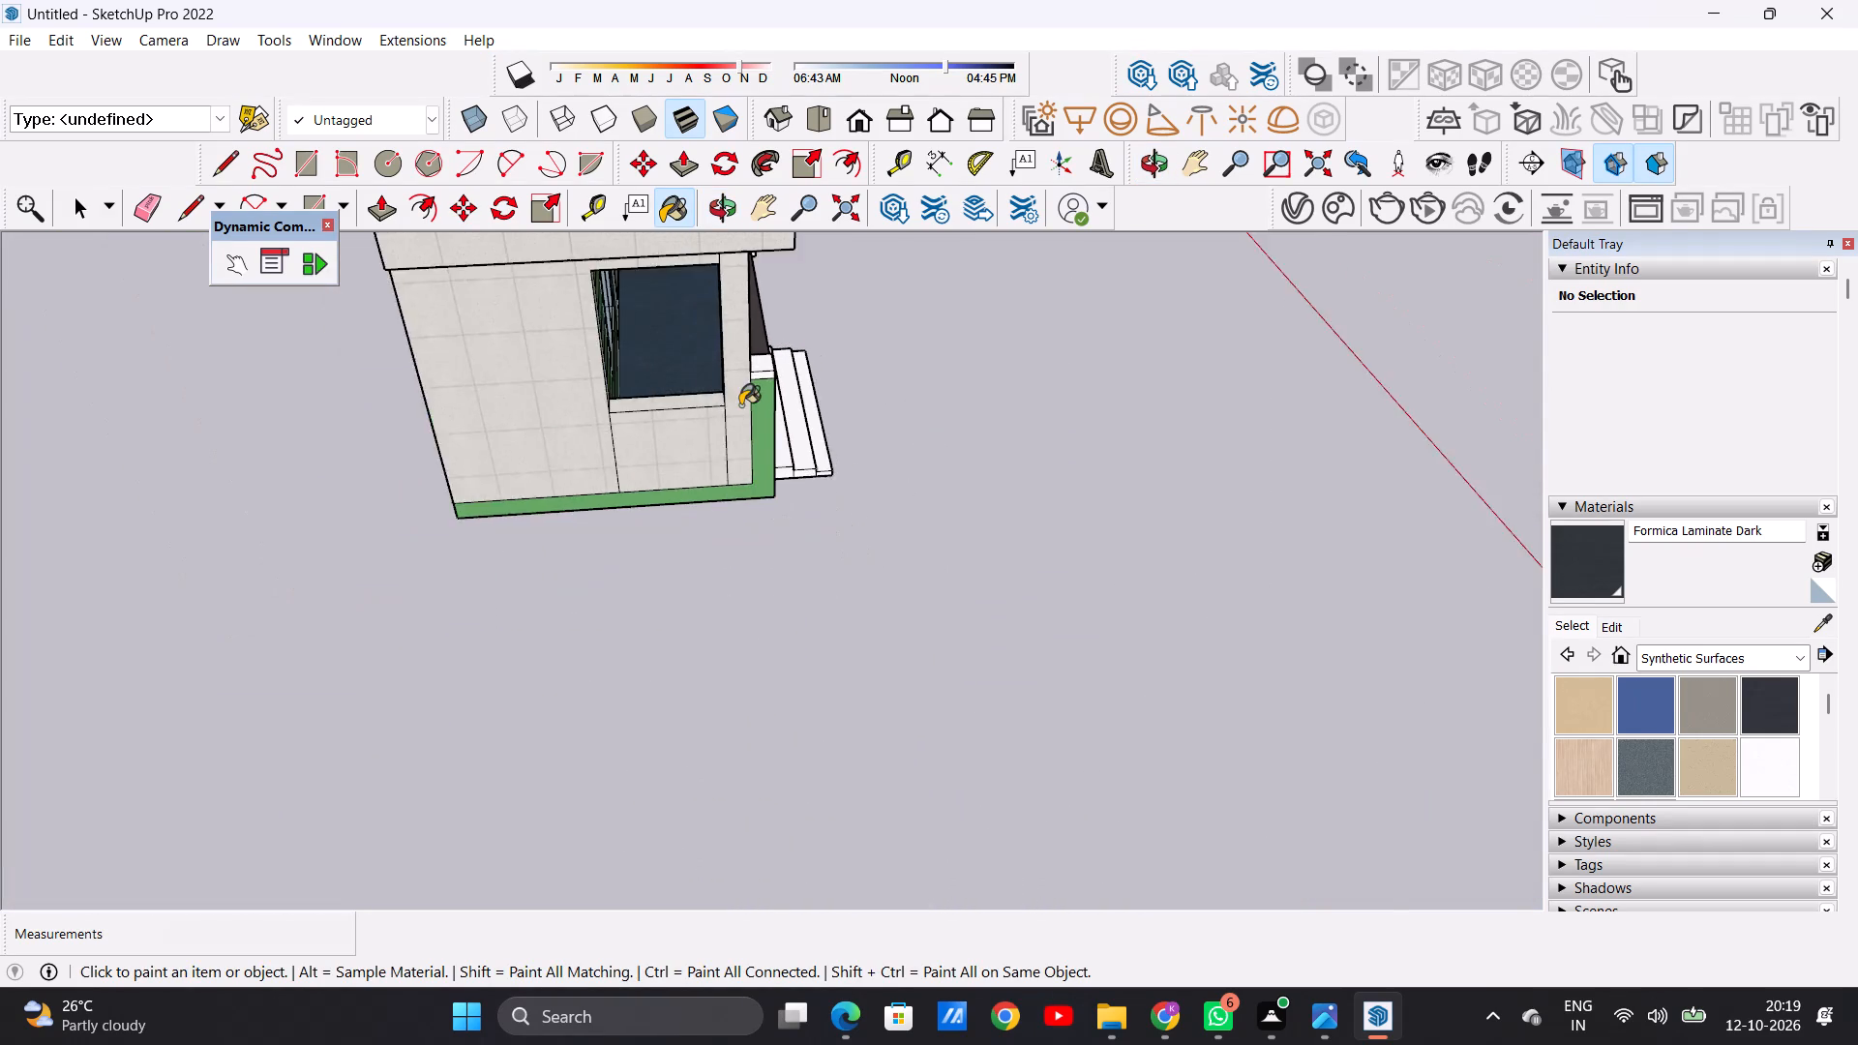
{"action": "scroll", "coordinate": [733, 403], "scroll_direction": "down", "scroll_amount": 8}
{"action": "scroll", "coordinate": [715, 397], "scroll_direction": "up", "scroll_amount": 4}
{"action": "scroll", "coordinate": [714, 390], "scroll_direction": "down", "scroll_amount": 2}
{"action": "scroll", "coordinate": [714, 389], "scroll_direction": "up", "scroll_amount": 11}
{"action": "middle_click_drag", "start_coordinate": [661, 473], "coordinate": [743, 373]}
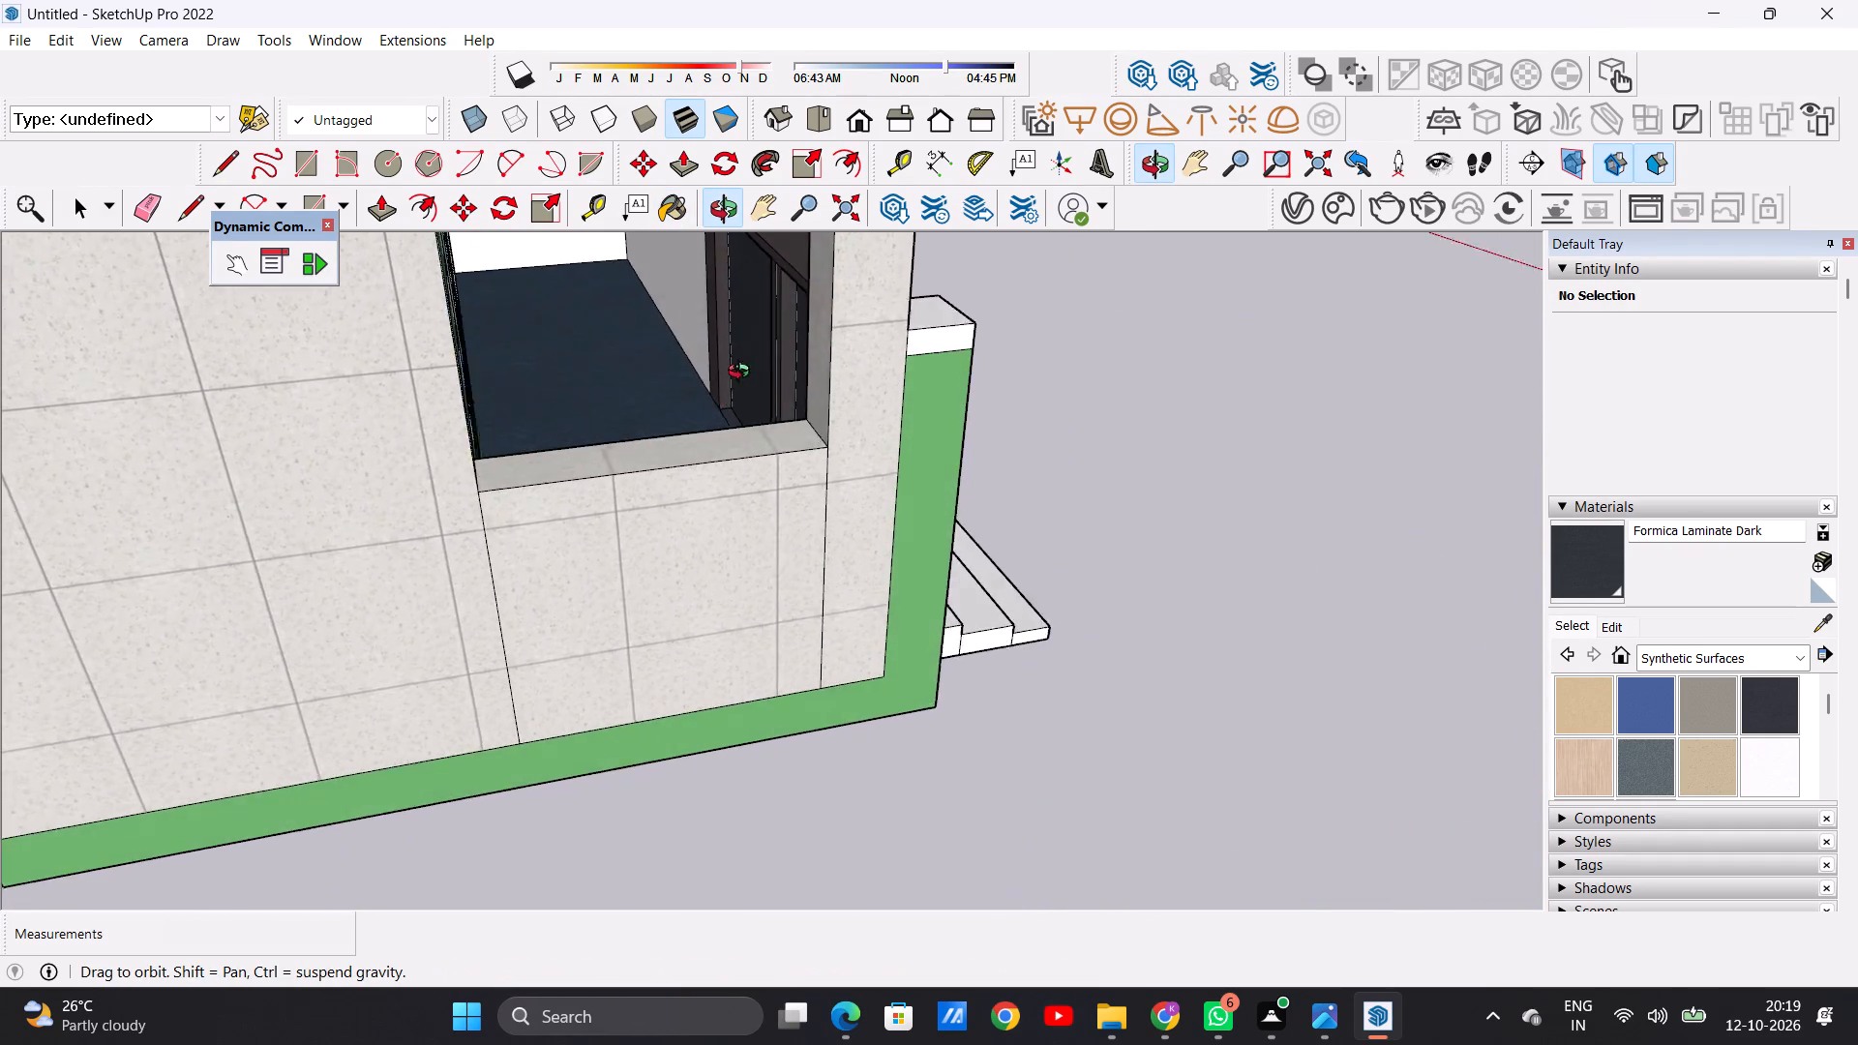
{"action": "middle_click_drag", "start_coordinate": [743, 373], "coordinate": [166, 410]}
{"action": "middle_click_drag", "start_coordinate": [812, 536], "coordinate": [211, 410]}
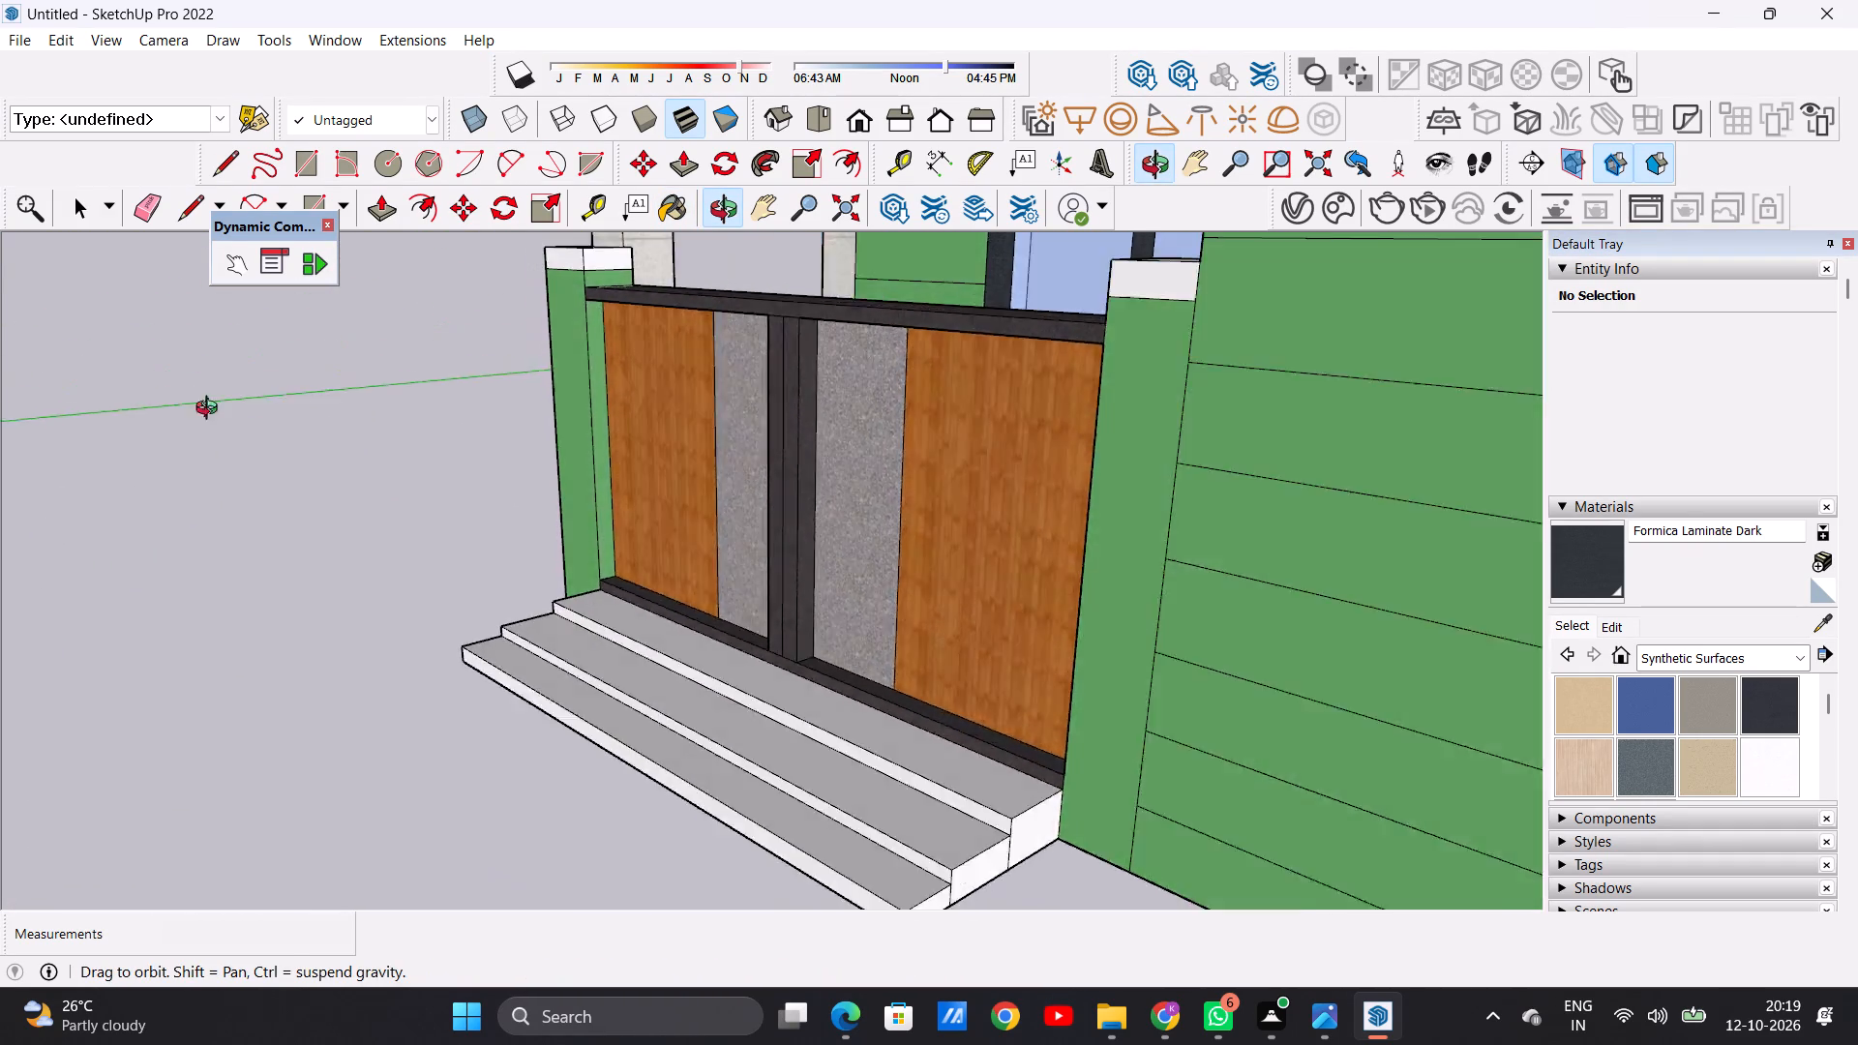
{"action": "middle_click_drag", "start_coordinate": [211, 410], "coordinate": [512, 512]}
Examine the entrance gate's front panels, top rail and bottom frame together with the steps in front.
{"action": "scroll", "coordinate": [543, 594], "scroll_direction": "down", "scroll_amount": 8}
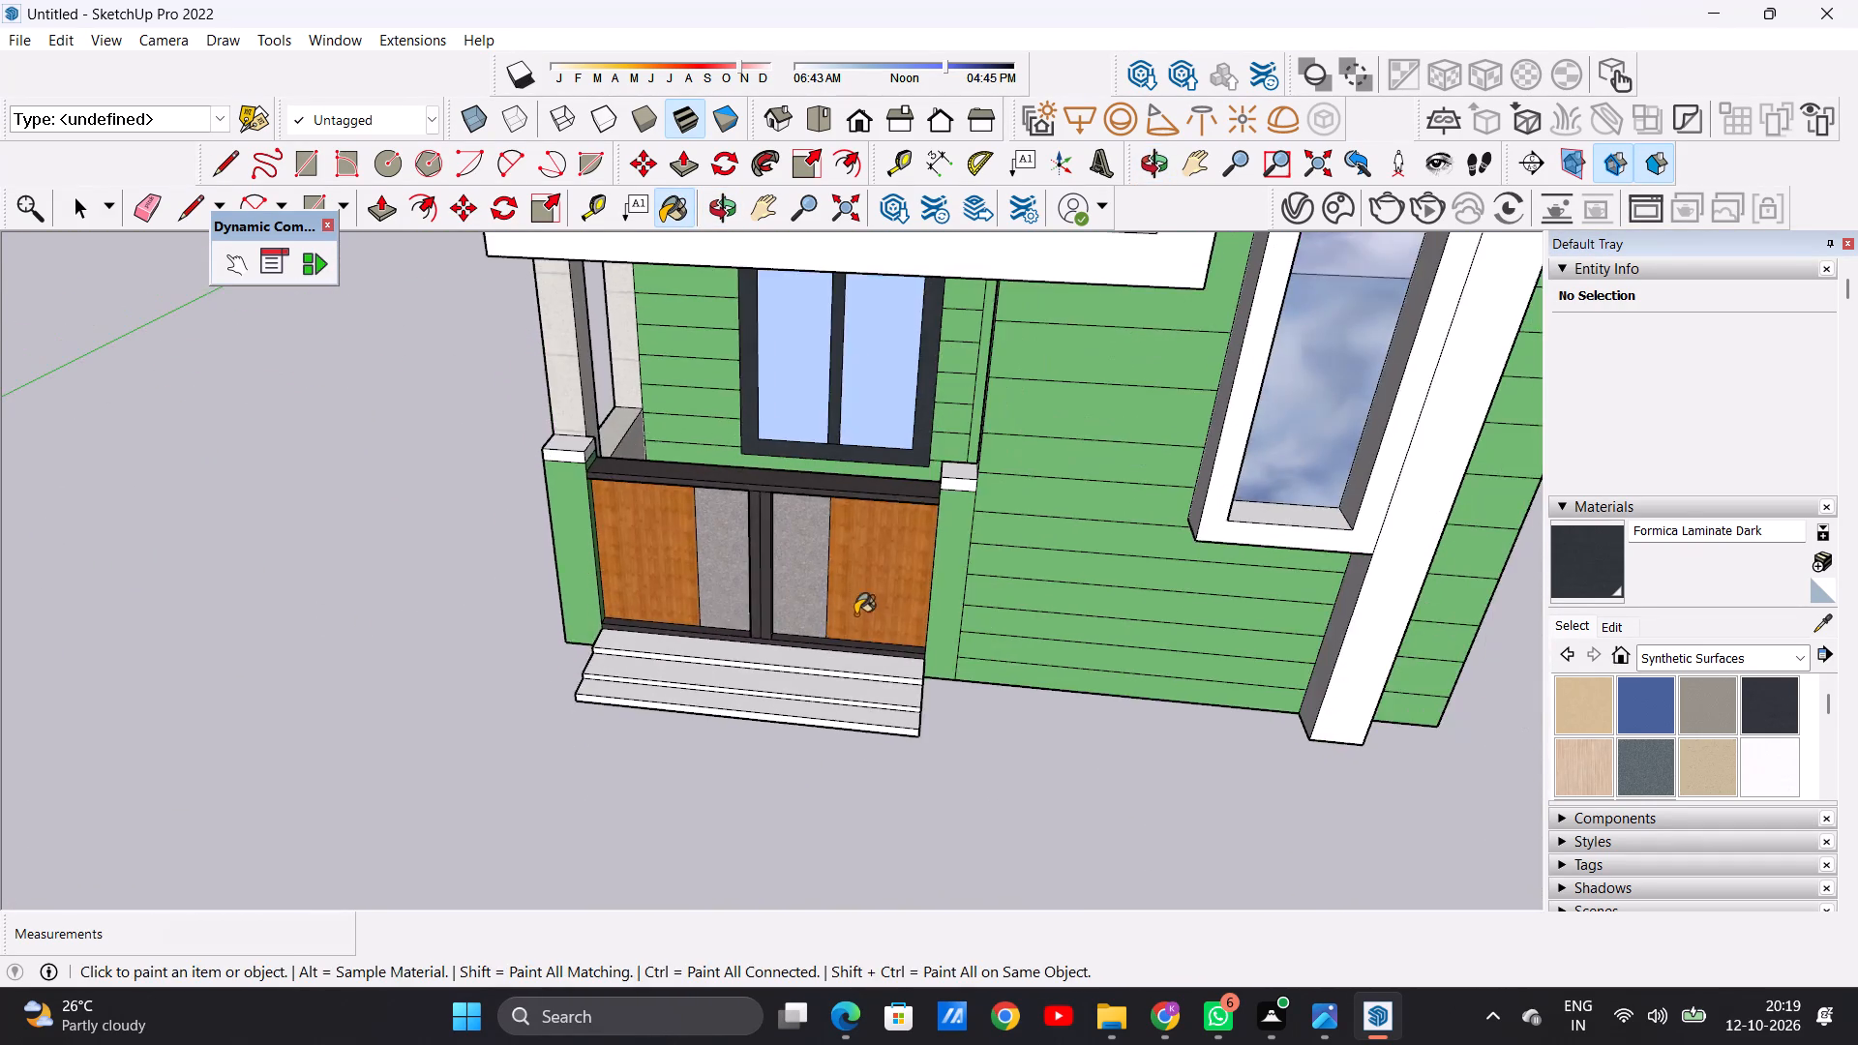
{"action": "middle_click_drag", "start_coordinate": [855, 620], "coordinate": [907, 456]}
{"action": "scroll", "coordinate": [785, 514], "scroll_direction": "up", "scroll_amount": 13}
{"action": "scroll", "coordinate": [657, 634], "scroll_direction": "down", "scroll_amount": 1}
{"action": "scroll", "coordinate": [657, 634], "scroll_direction": "up", "scroll_amount": 4}
{"action": "middle_click_drag", "start_coordinate": [678, 435], "coordinate": [702, 646]}
{"action": "scroll", "coordinate": [682, 597], "scroll_direction": "up", "scroll_amount": 4}
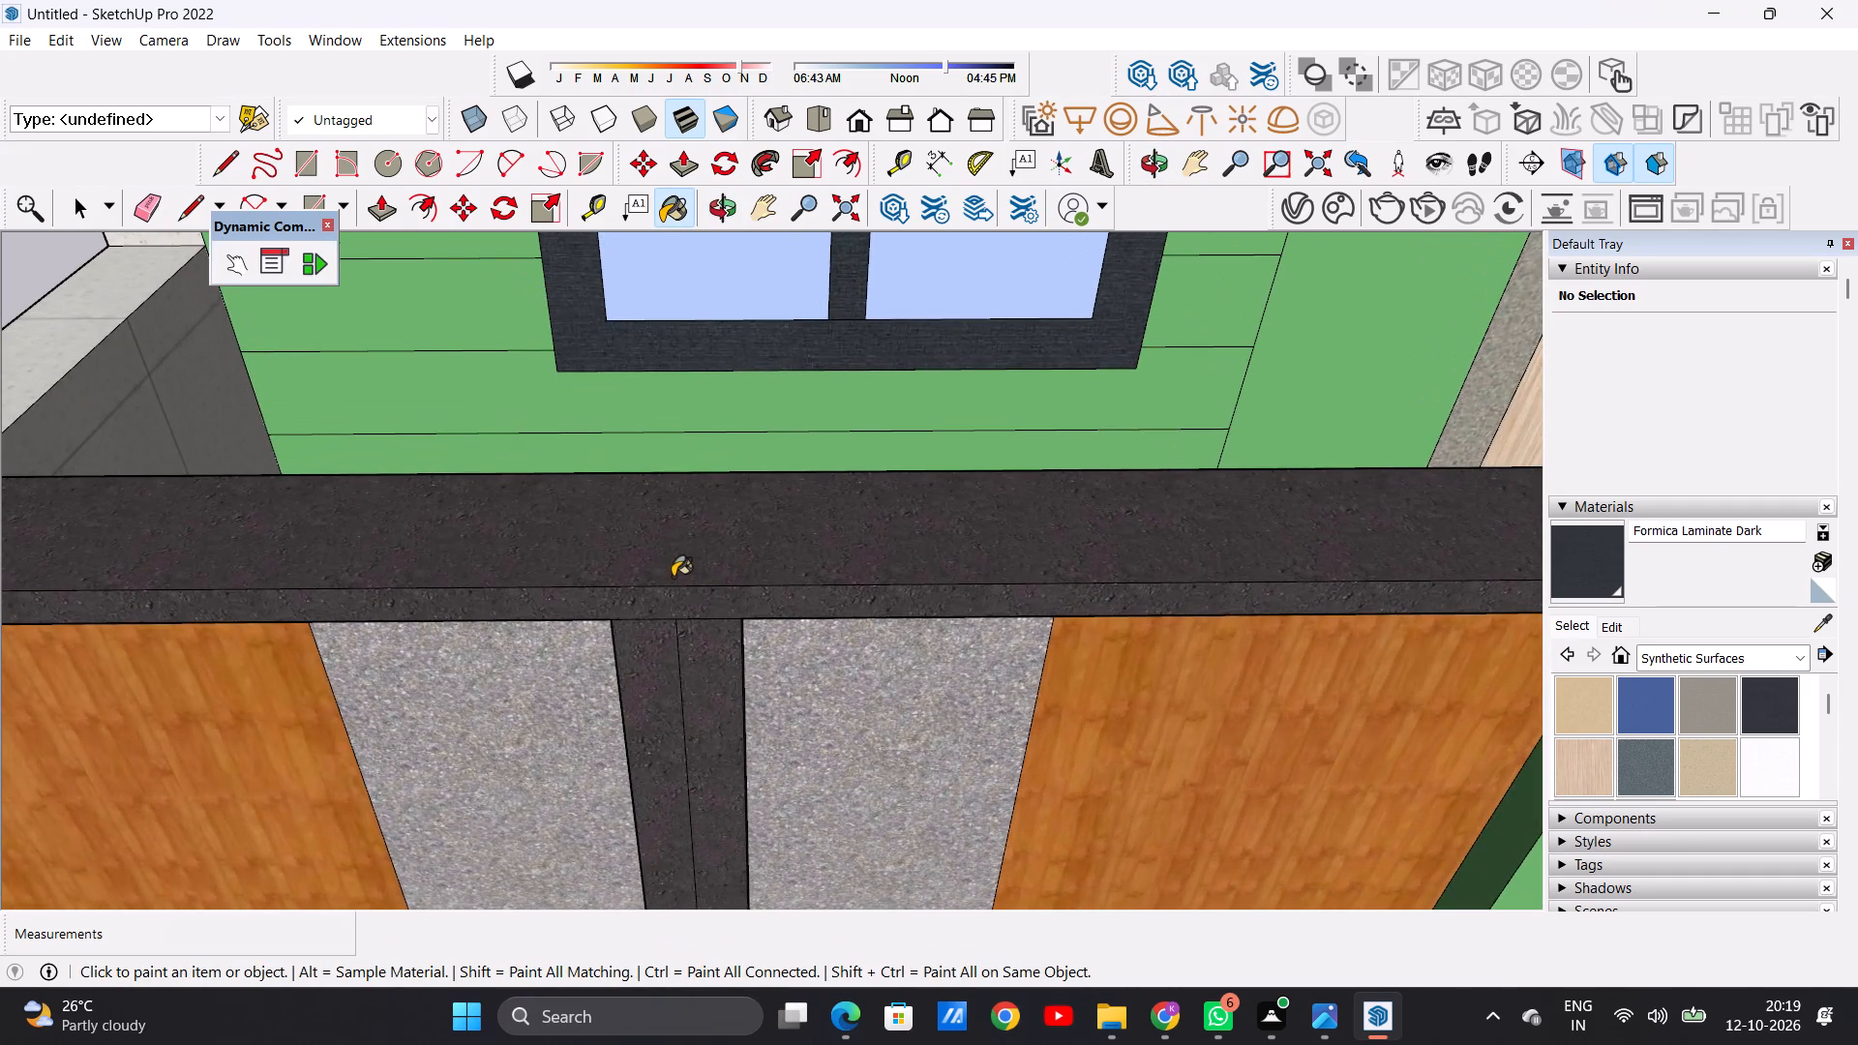
{"action": "key", "text": "space"}
{"action": "scroll", "coordinate": [673, 577], "scroll_direction": "up", "scroll_amount": 2}
{"action": "scroll", "coordinate": [673, 577], "scroll_direction": "down", "scroll_amount": 11}
{"action": "middle_click_drag", "start_coordinate": [709, 799], "coordinate": [758, 560]}
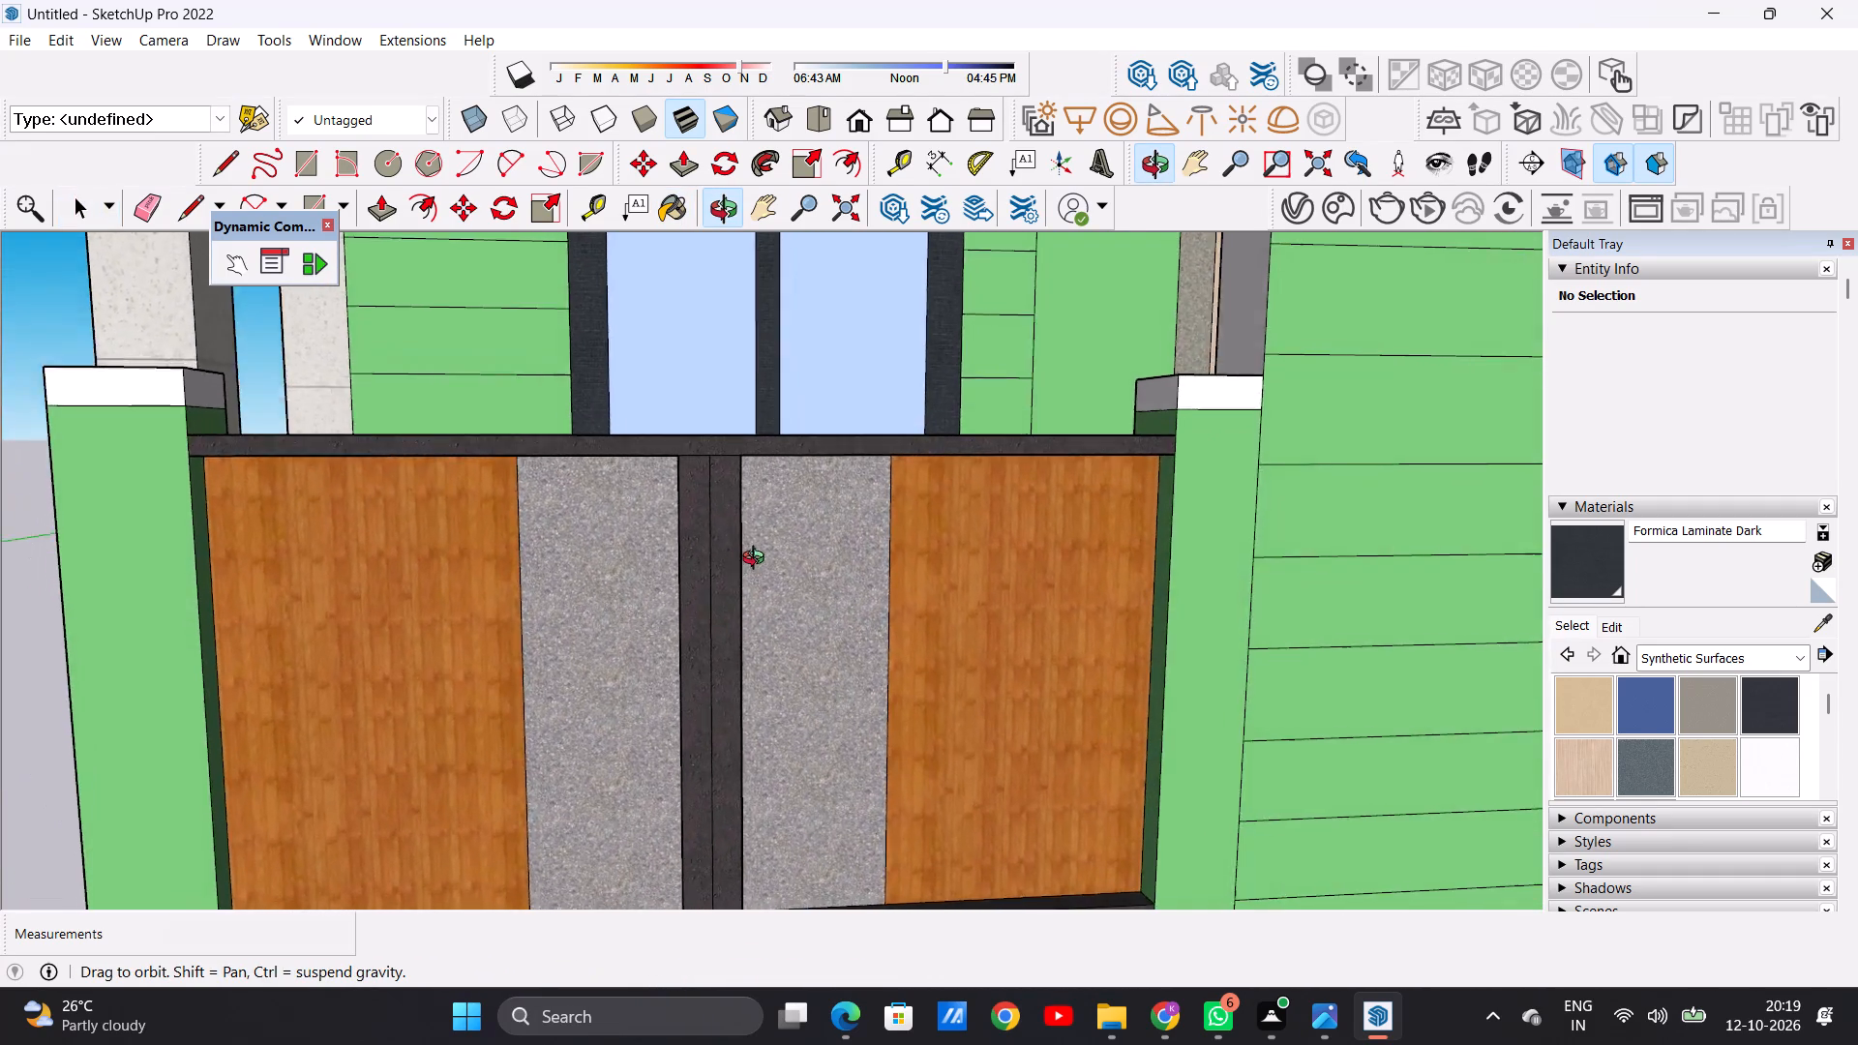
{"action": "middle_click_drag", "start_coordinate": [758, 560], "coordinate": [738, 628]}
{"action": "scroll", "coordinate": [700, 586], "scroll_direction": "down", "scroll_amount": 3}
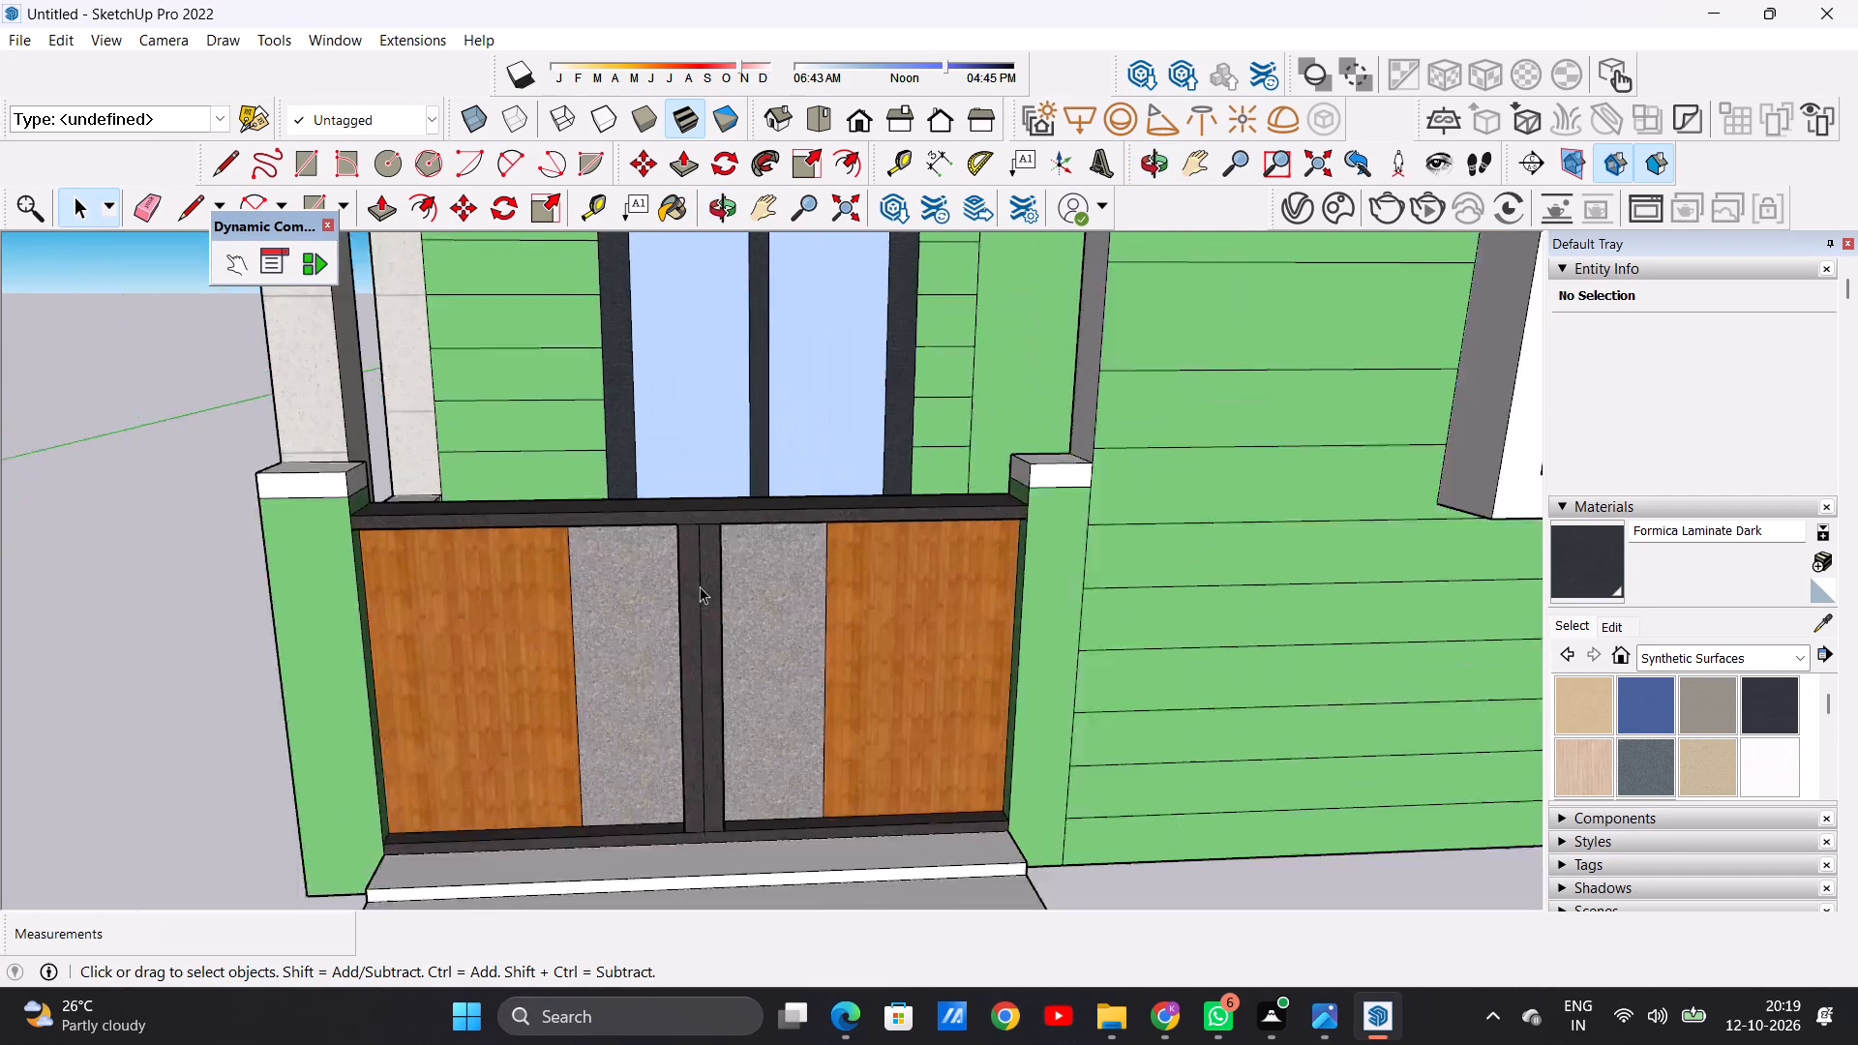
{"action": "scroll", "coordinate": [700, 586], "scroll_direction": "down", "scroll_amount": 3}
{"action": "scroll", "coordinate": [729, 630], "scroll_direction": "up", "scroll_amount": 7}
{"action": "scroll", "coordinate": [766, 489], "scroll_direction": "down", "scroll_amount": 7}
{"action": "middle_click_drag", "start_coordinate": [942, 641], "coordinate": [461, 742]}
{"action": "scroll", "coordinate": [461, 742], "scroll_direction": "up", "scroll_amount": 7}
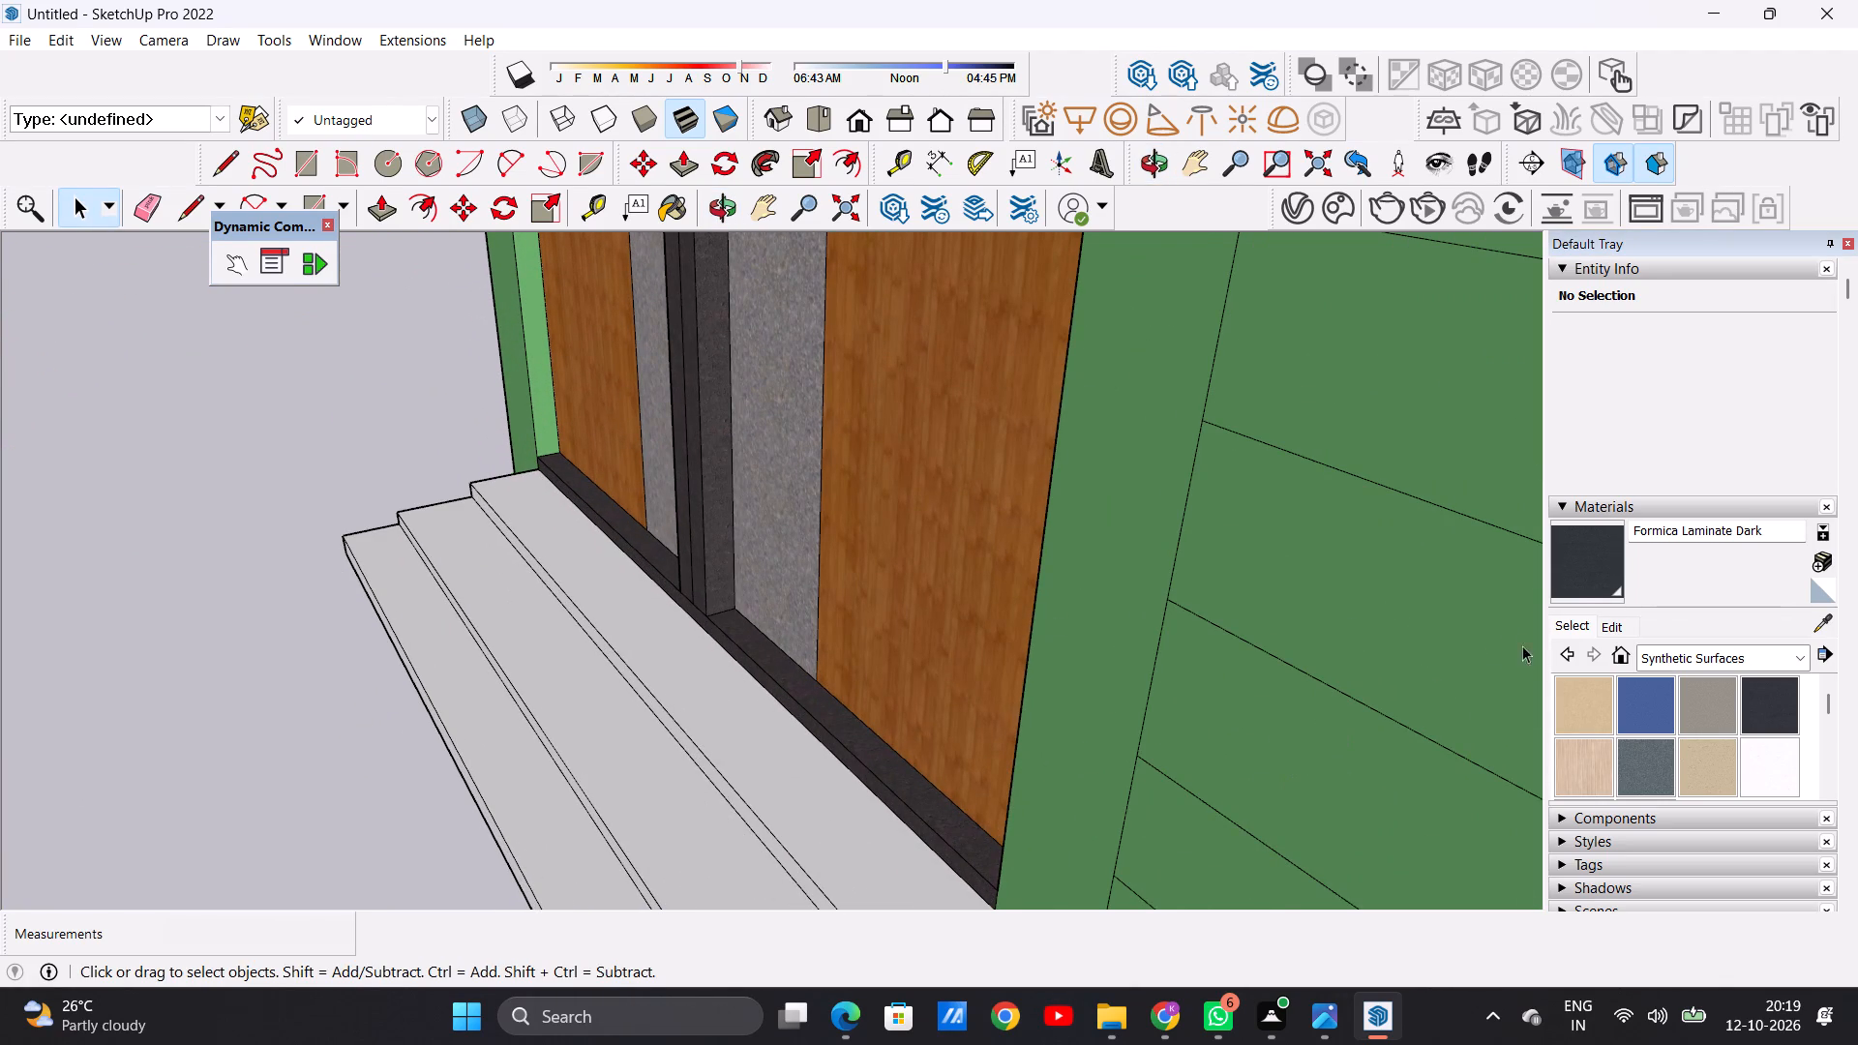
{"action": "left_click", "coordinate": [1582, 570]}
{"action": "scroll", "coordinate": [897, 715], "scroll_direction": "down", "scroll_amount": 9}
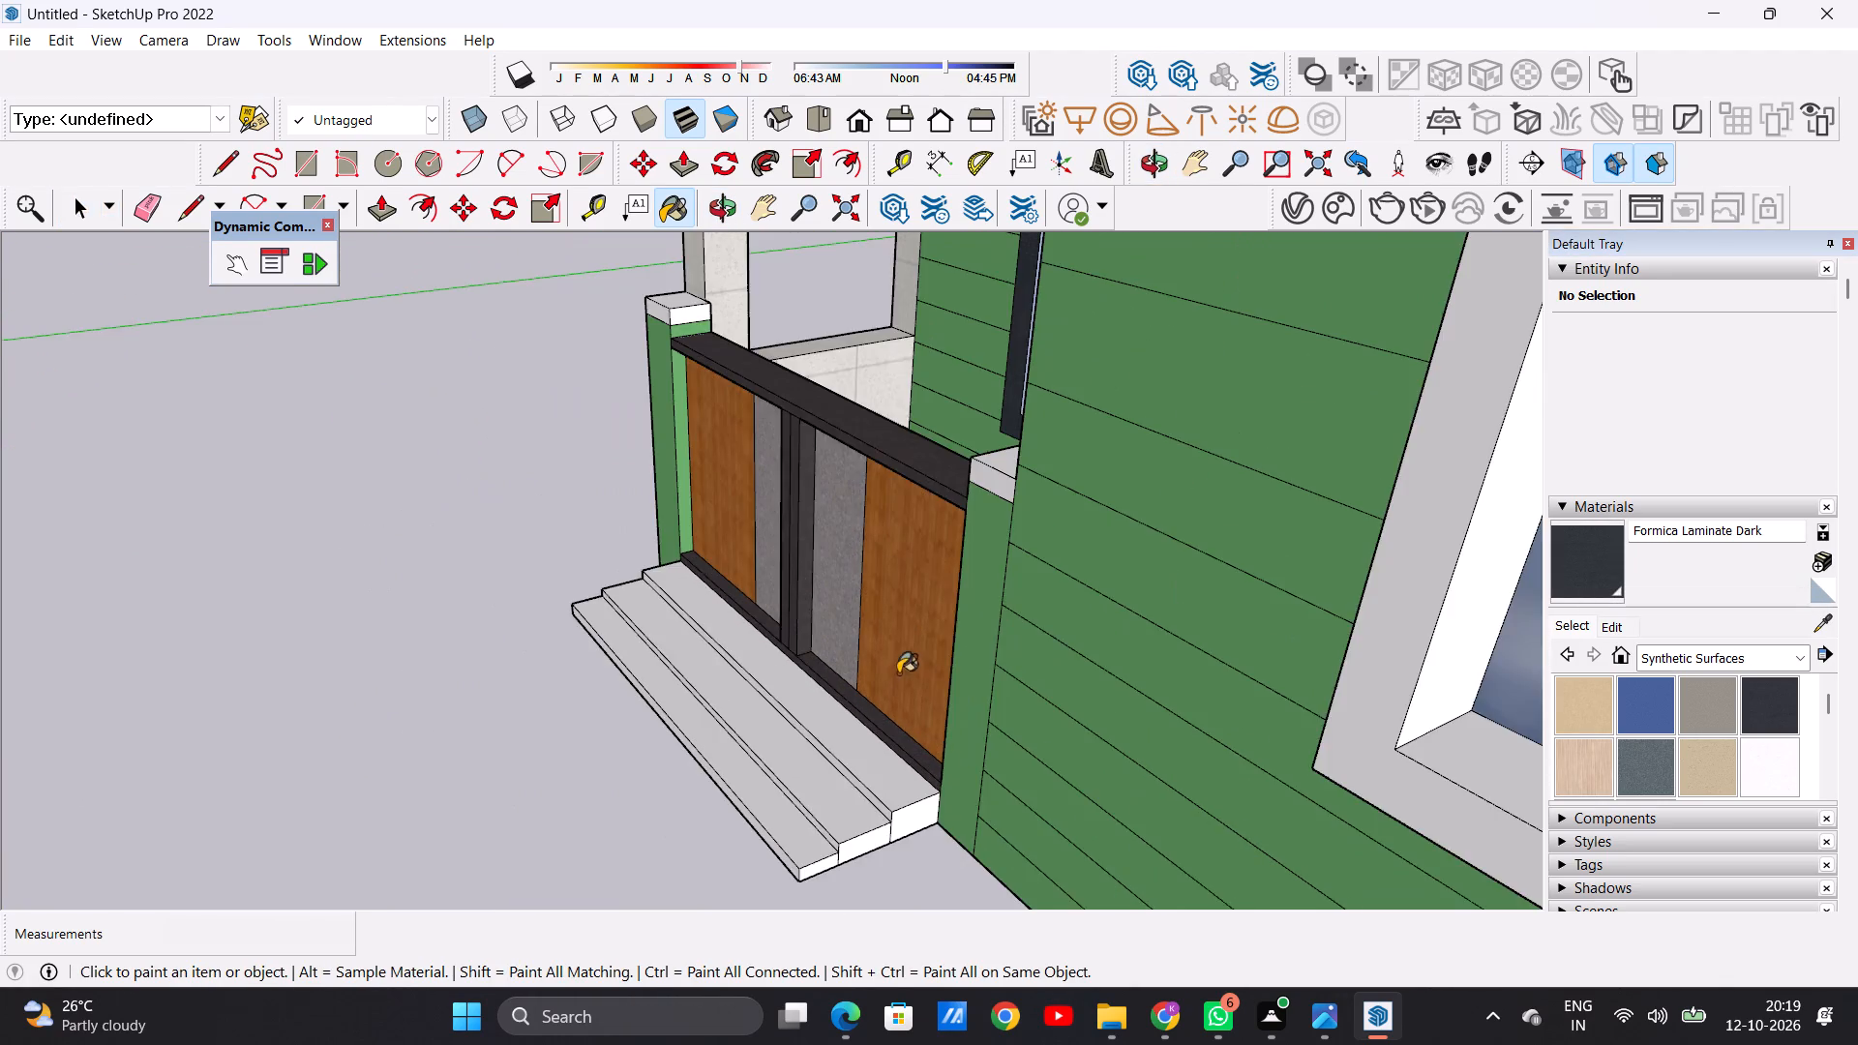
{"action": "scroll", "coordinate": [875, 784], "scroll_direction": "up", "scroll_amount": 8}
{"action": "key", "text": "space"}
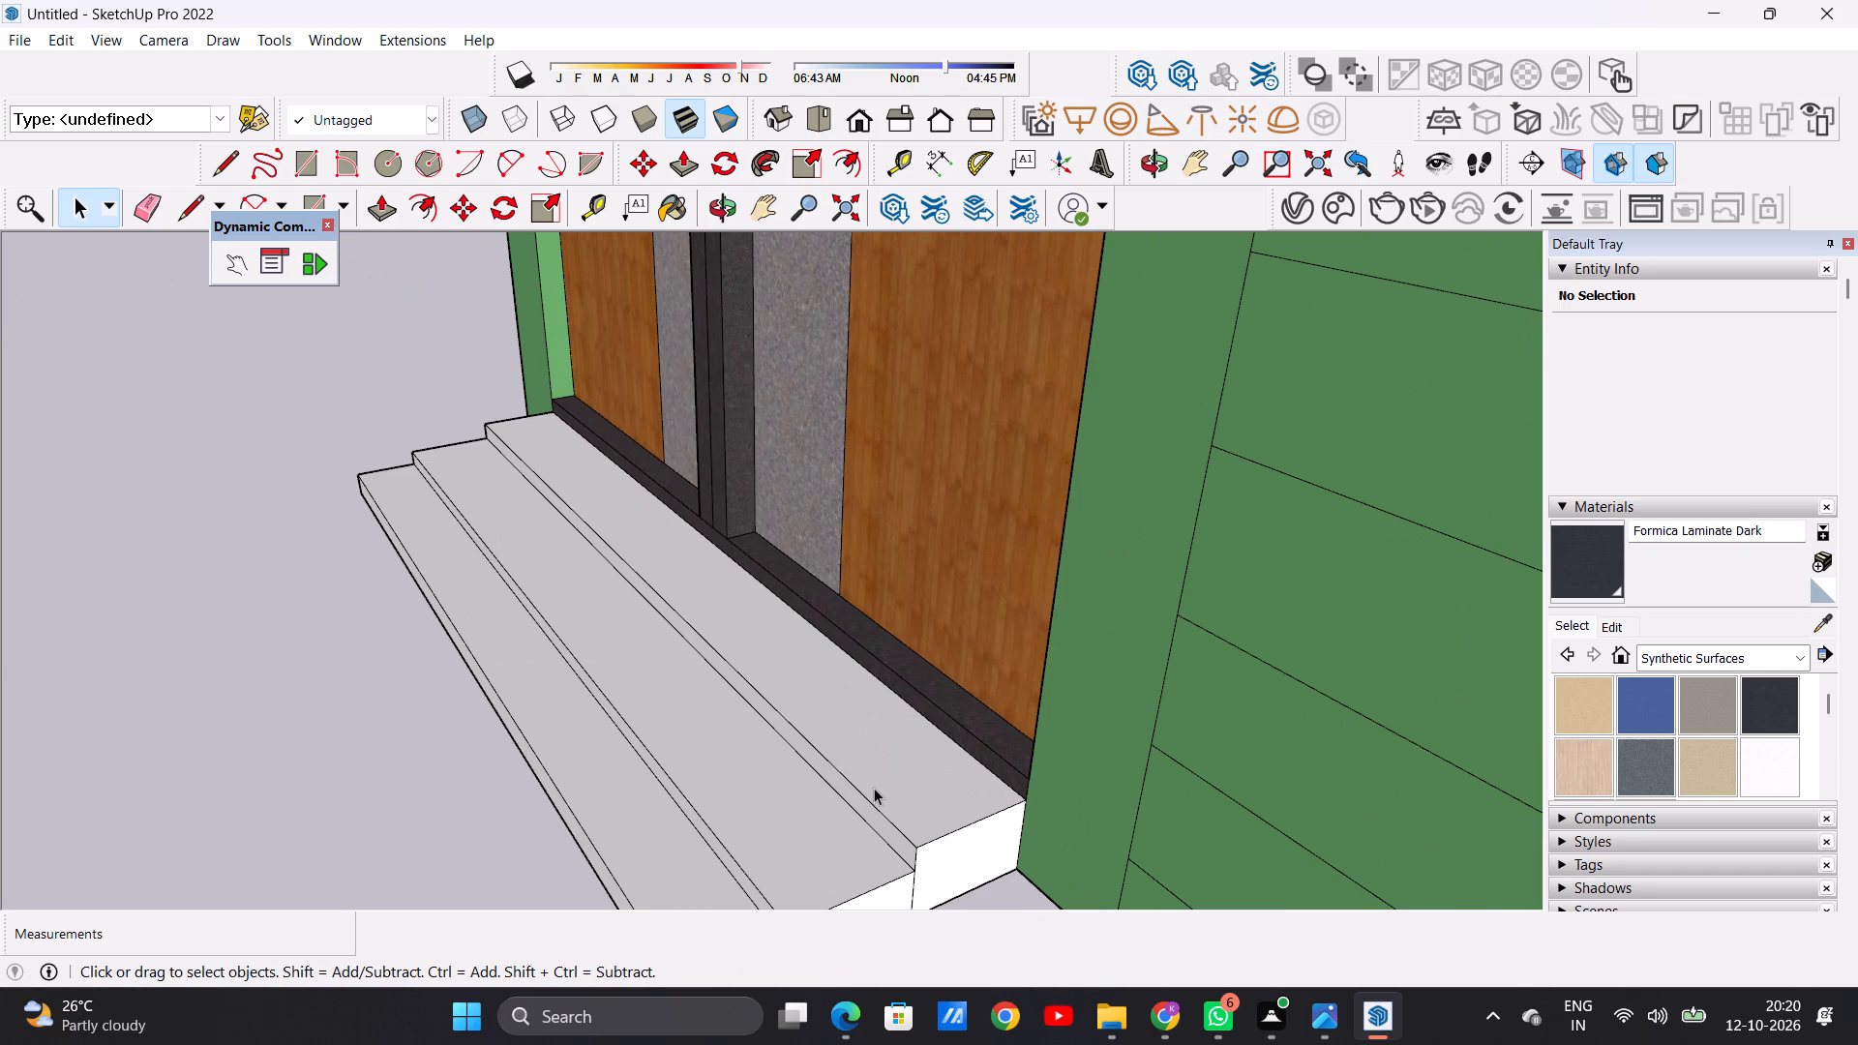
Review the entrance steps, the balcony above and the complete house elevation from the front and at an angle.
{"action": "scroll", "coordinate": [850, 633], "scroll_direction": "down", "scroll_amount": 7}
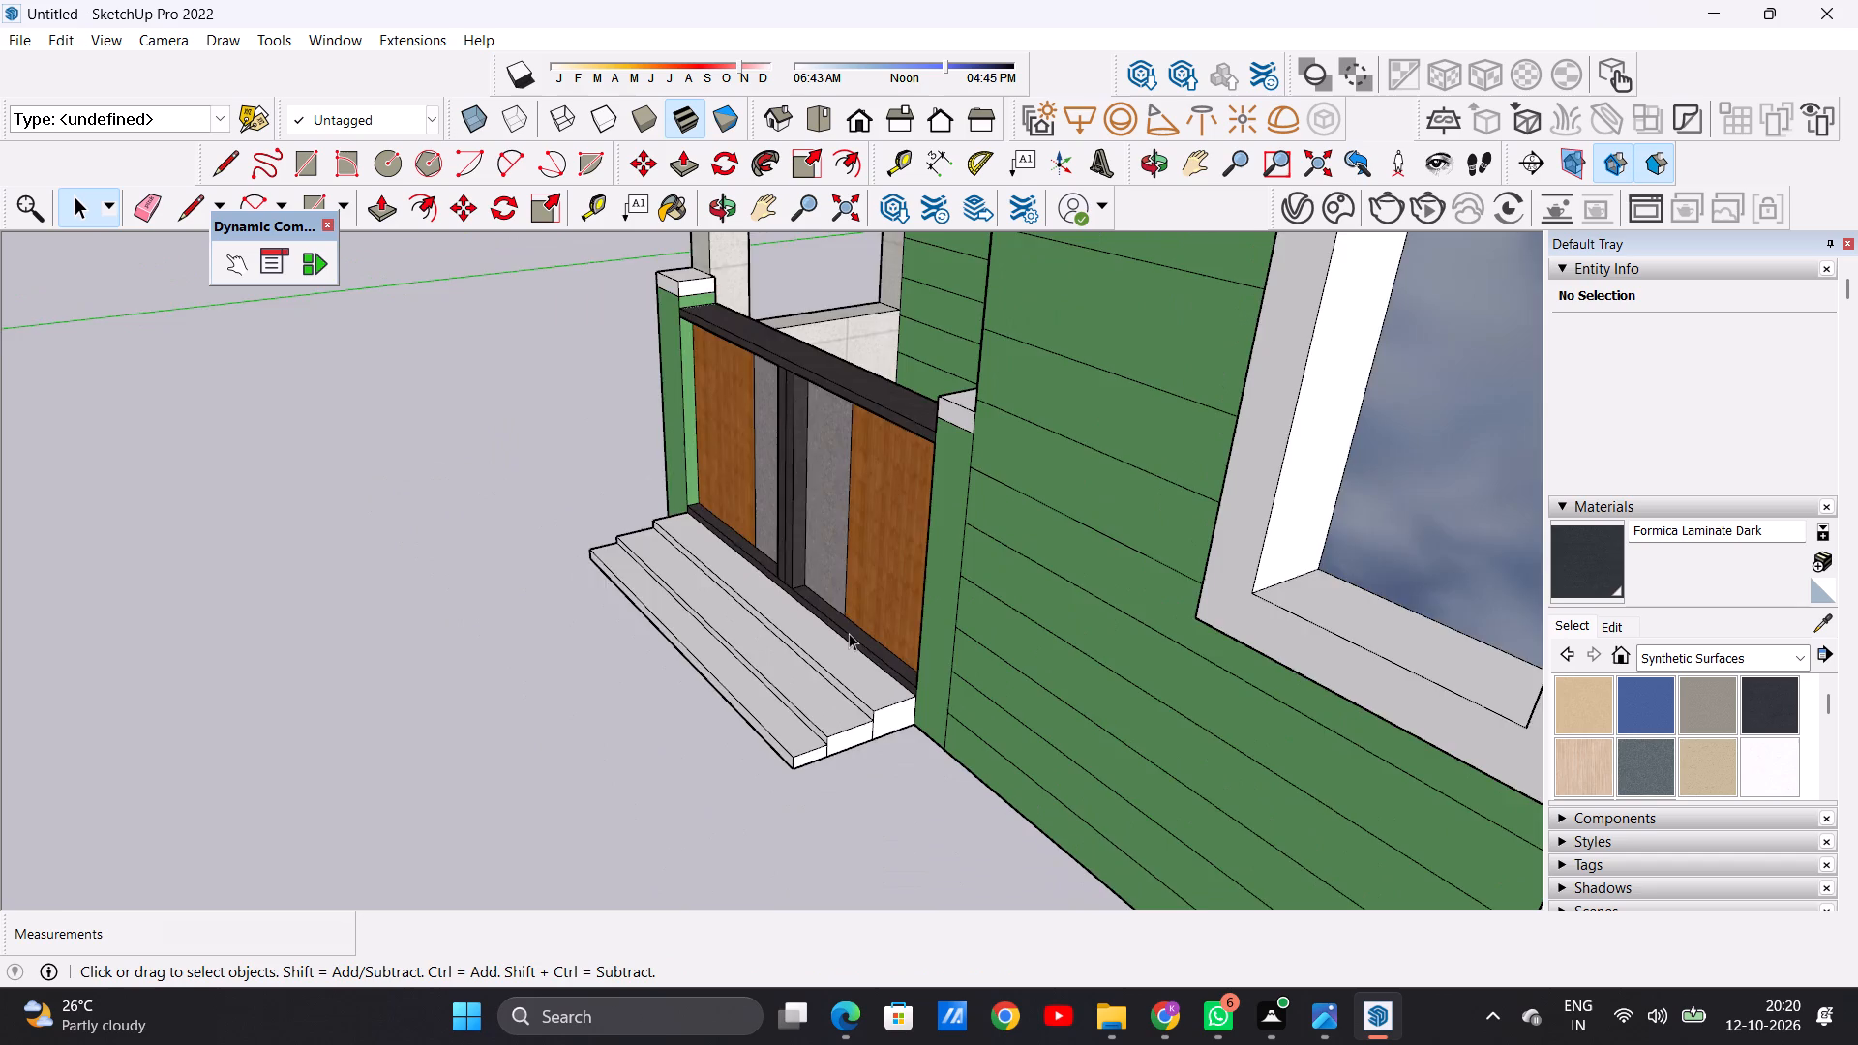
{"action": "scroll", "coordinate": [849, 633], "scroll_direction": "down", "scroll_amount": 8}
{"action": "middle_click_drag", "start_coordinate": [806, 702], "coordinate": [1013, 582]}
{"action": "middle_click_drag", "start_coordinate": [815, 576], "coordinate": [1080, 565]}
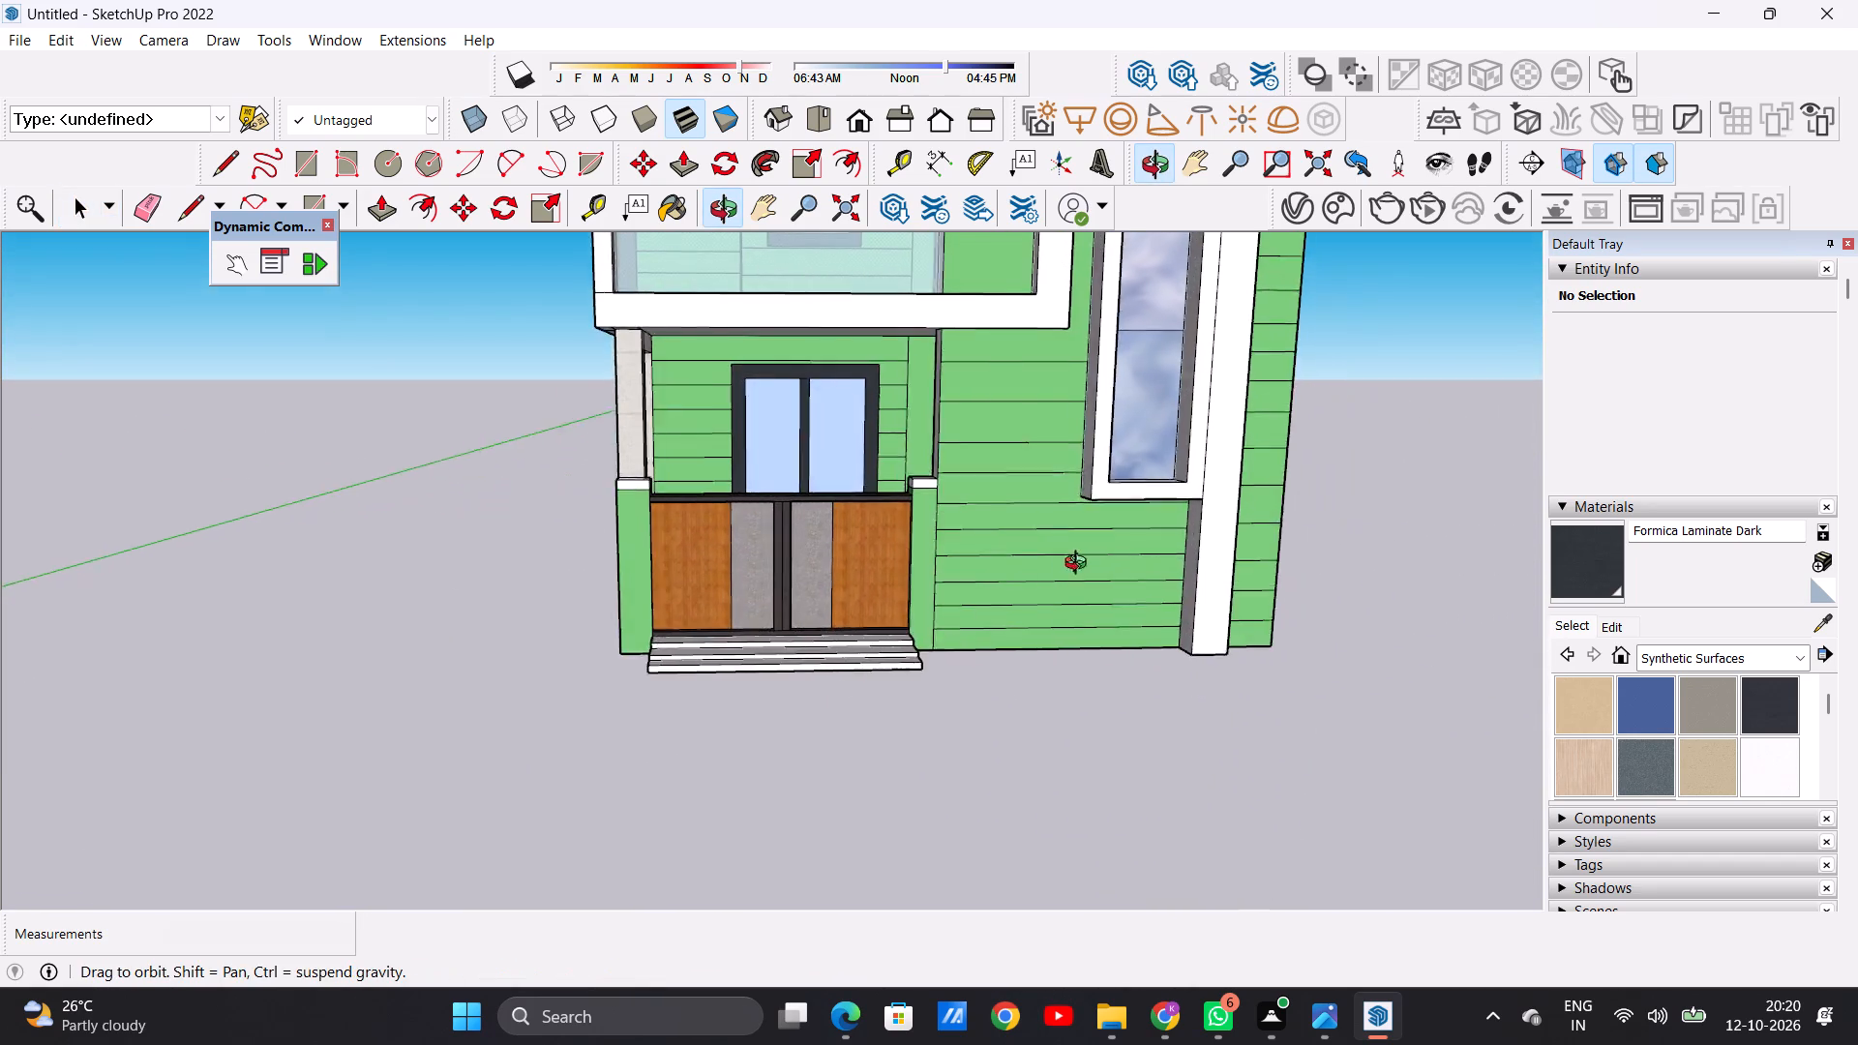
{"action": "middle_click_drag", "start_coordinate": [1080, 565], "coordinate": [883, 719]}
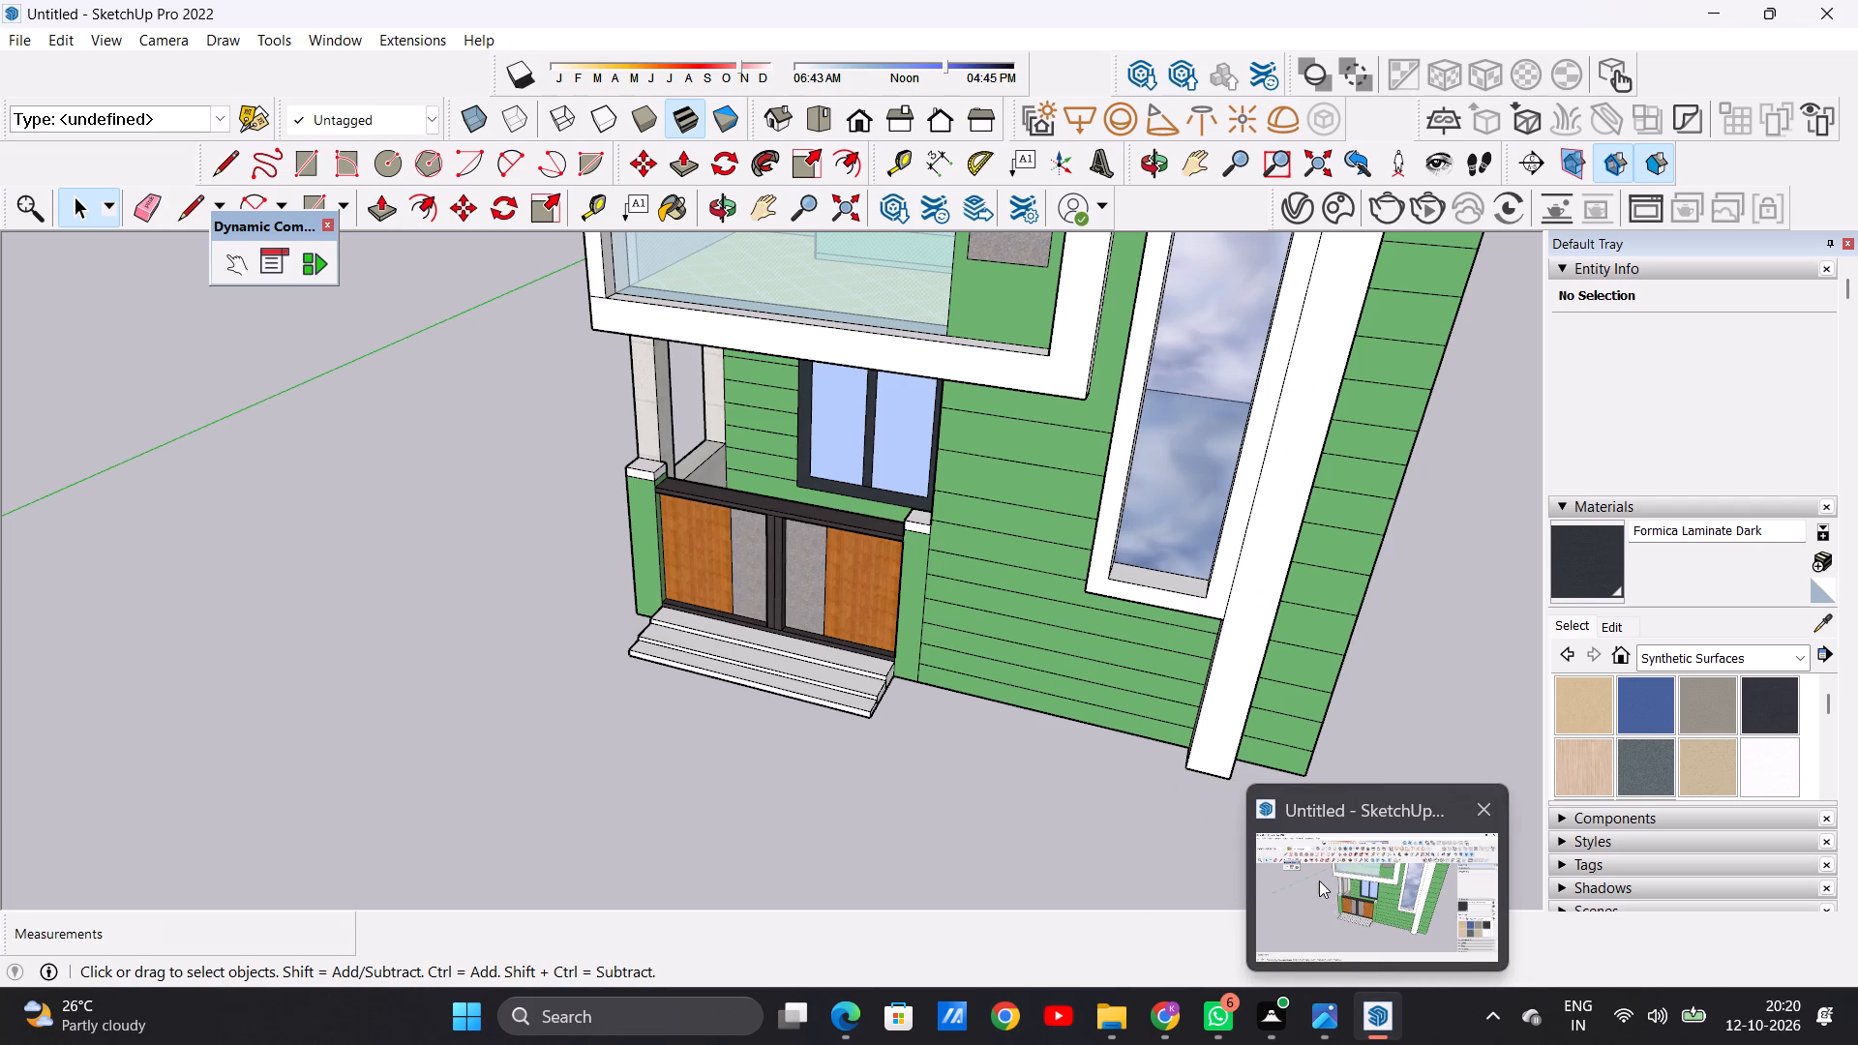
{"action": "left_click", "coordinate": [1318, 881]}
{"action": "scroll", "coordinate": [868, 593], "scroll_direction": "up", "scroll_amount": 5}
{"action": "scroll", "coordinate": [873, 668], "scroll_direction": "down", "scroll_amount": 7}
{"action": "middle_click_drag", "start_coordinate": [869, 720], "coordinate": [857, 588]}
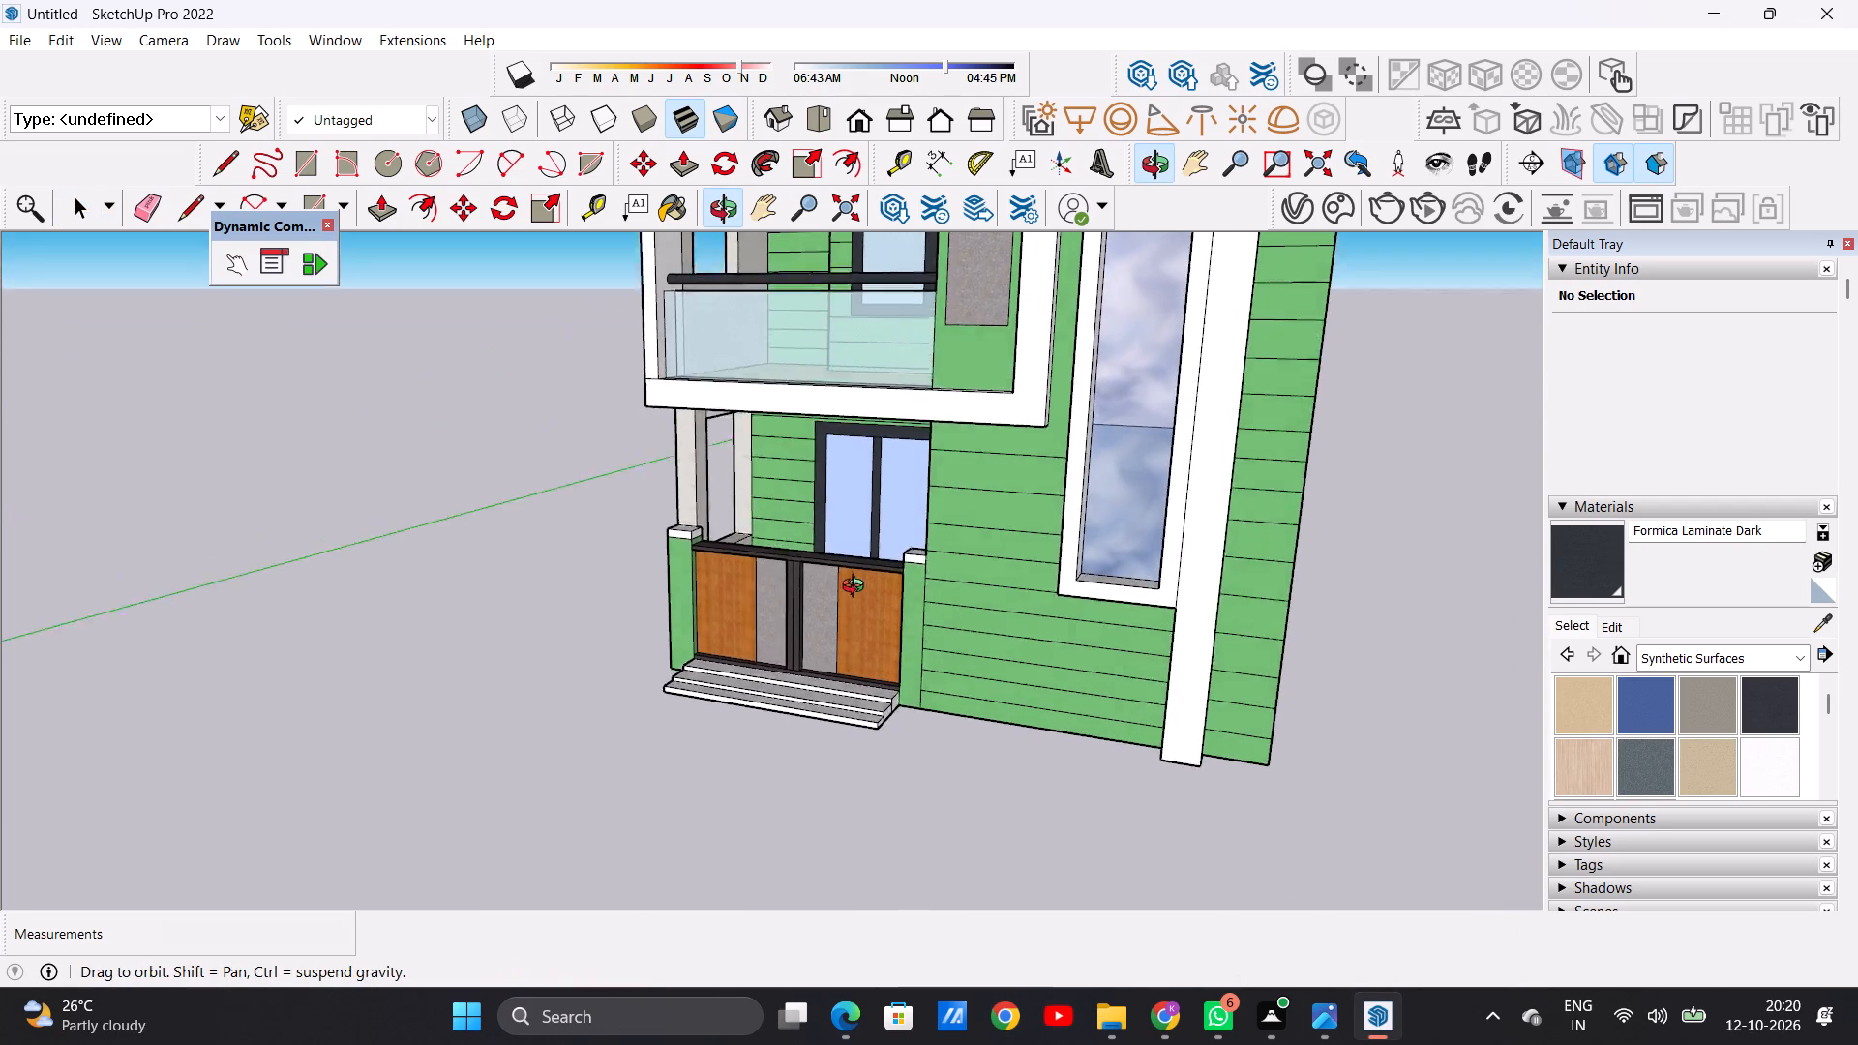
{"action": "middle_click_drag", "start_coordinate": [857, 588], "coordinate": [858, 558]}
{"action": "scroll", "coordinate": [892, 736], "scroll_direction": "down", "scroll_amount": 13}
{"action": "middle_click_drag", "start_coordinate": [842, 614], "coordinate": [883, 603]}
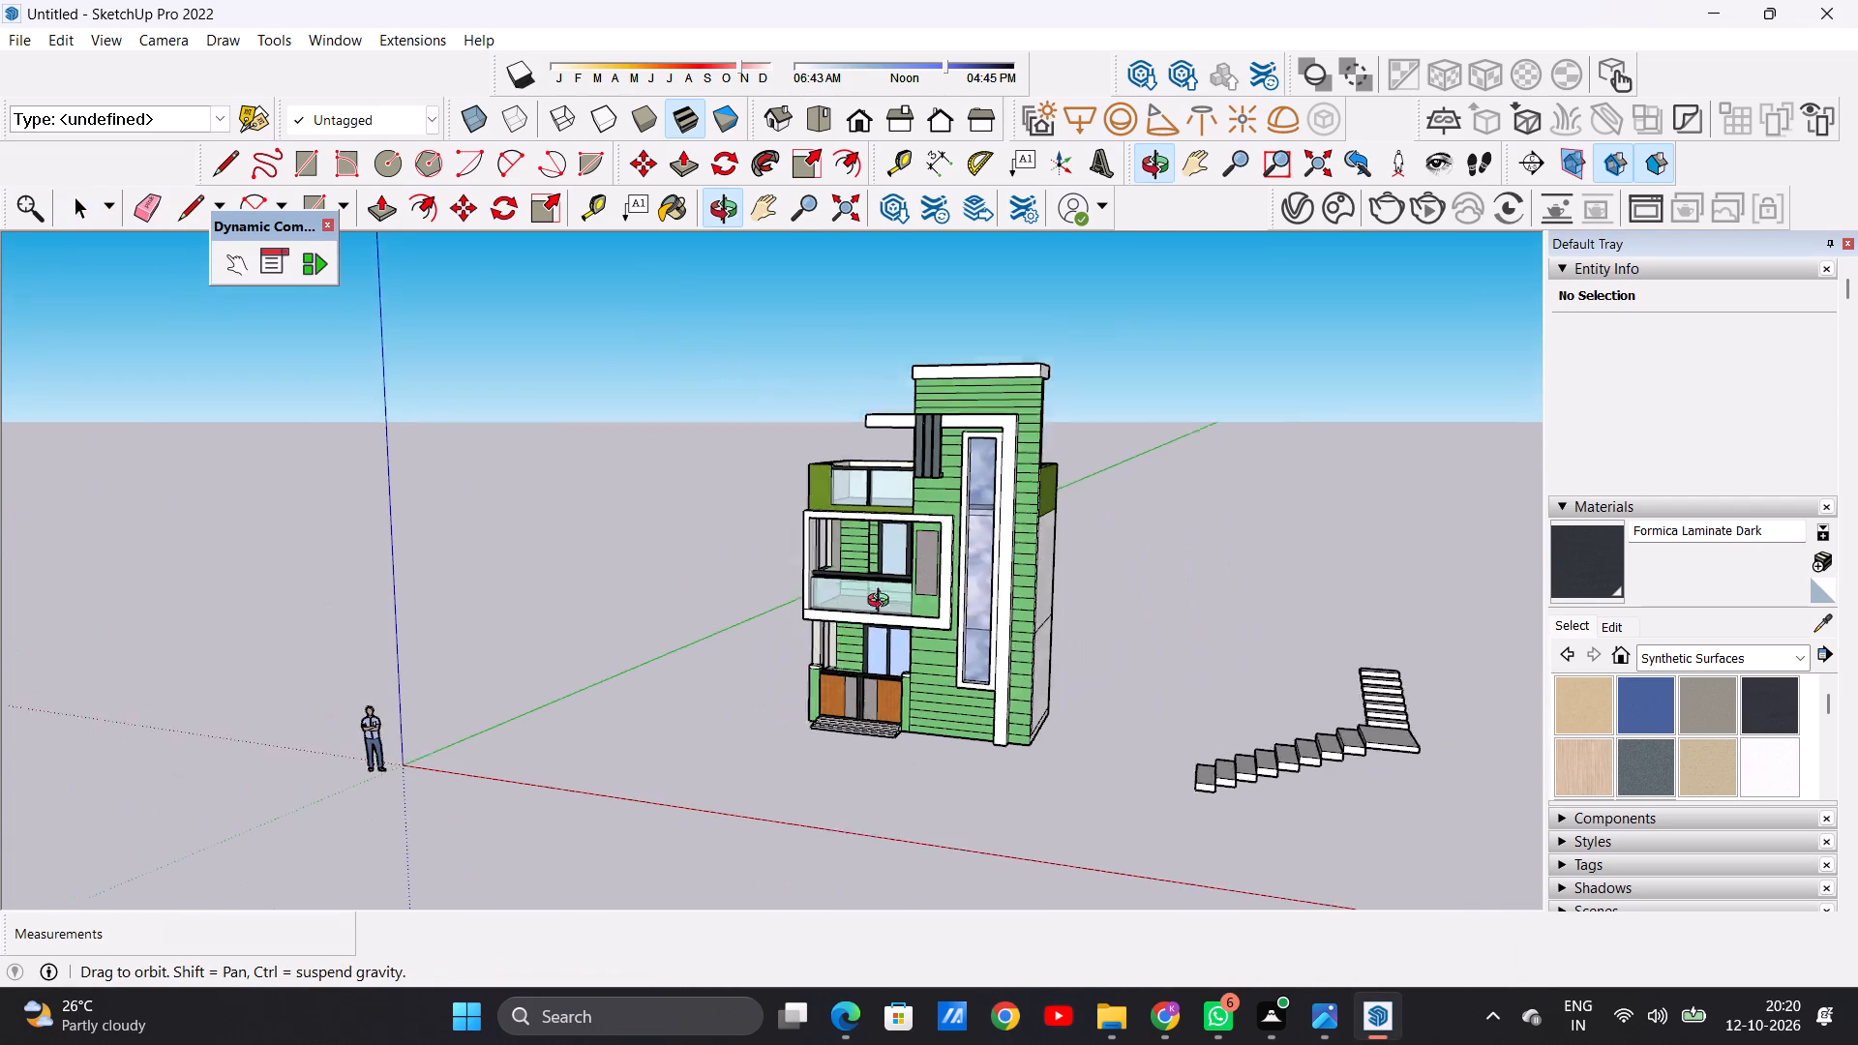
{"action": "middle_click_drag", "start_coordinate": [883, 603], "coordinate": [1004, 595]}
Paint all three treads and the upper two risers of the entrance steps with Terrazzo Light Blue from Synthetic Surfaces.
{"action": "scroll", "coordinate": [1004, 595], "scroll_direction": "up", "scroll_amount": 1}
{"action": "middle_click_drag", "start_coordinate": [880, 709], "coordinate": [656, 767]}
{"action": "scroll", "coordinate": [749, 774], "scroll_direction": "up", "scroll_amount": 19}
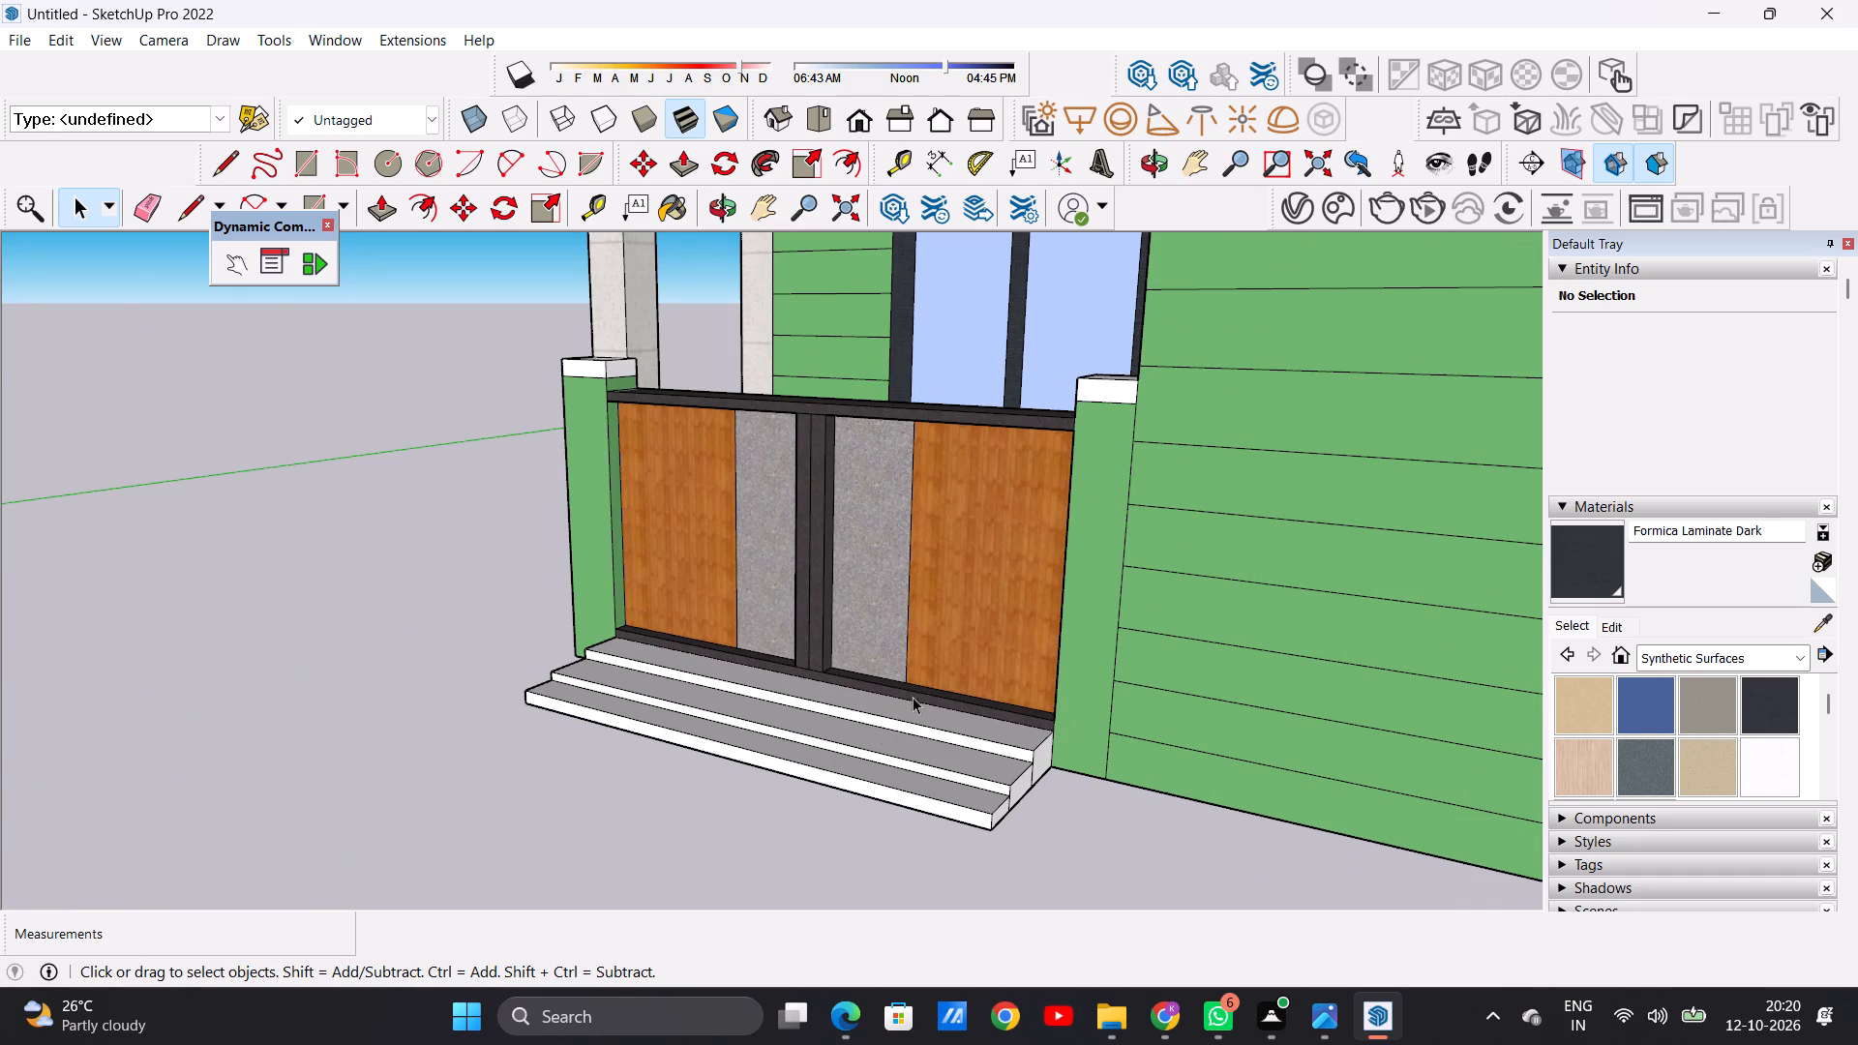
{"action": "middle_click_drag", "start_coordinate": [980, 729], "coordinate": [997, 841]}
{"action": "scroll", "coordinate": [1589, 733], "scroll_direction": "down", "scroll_amount": 1}
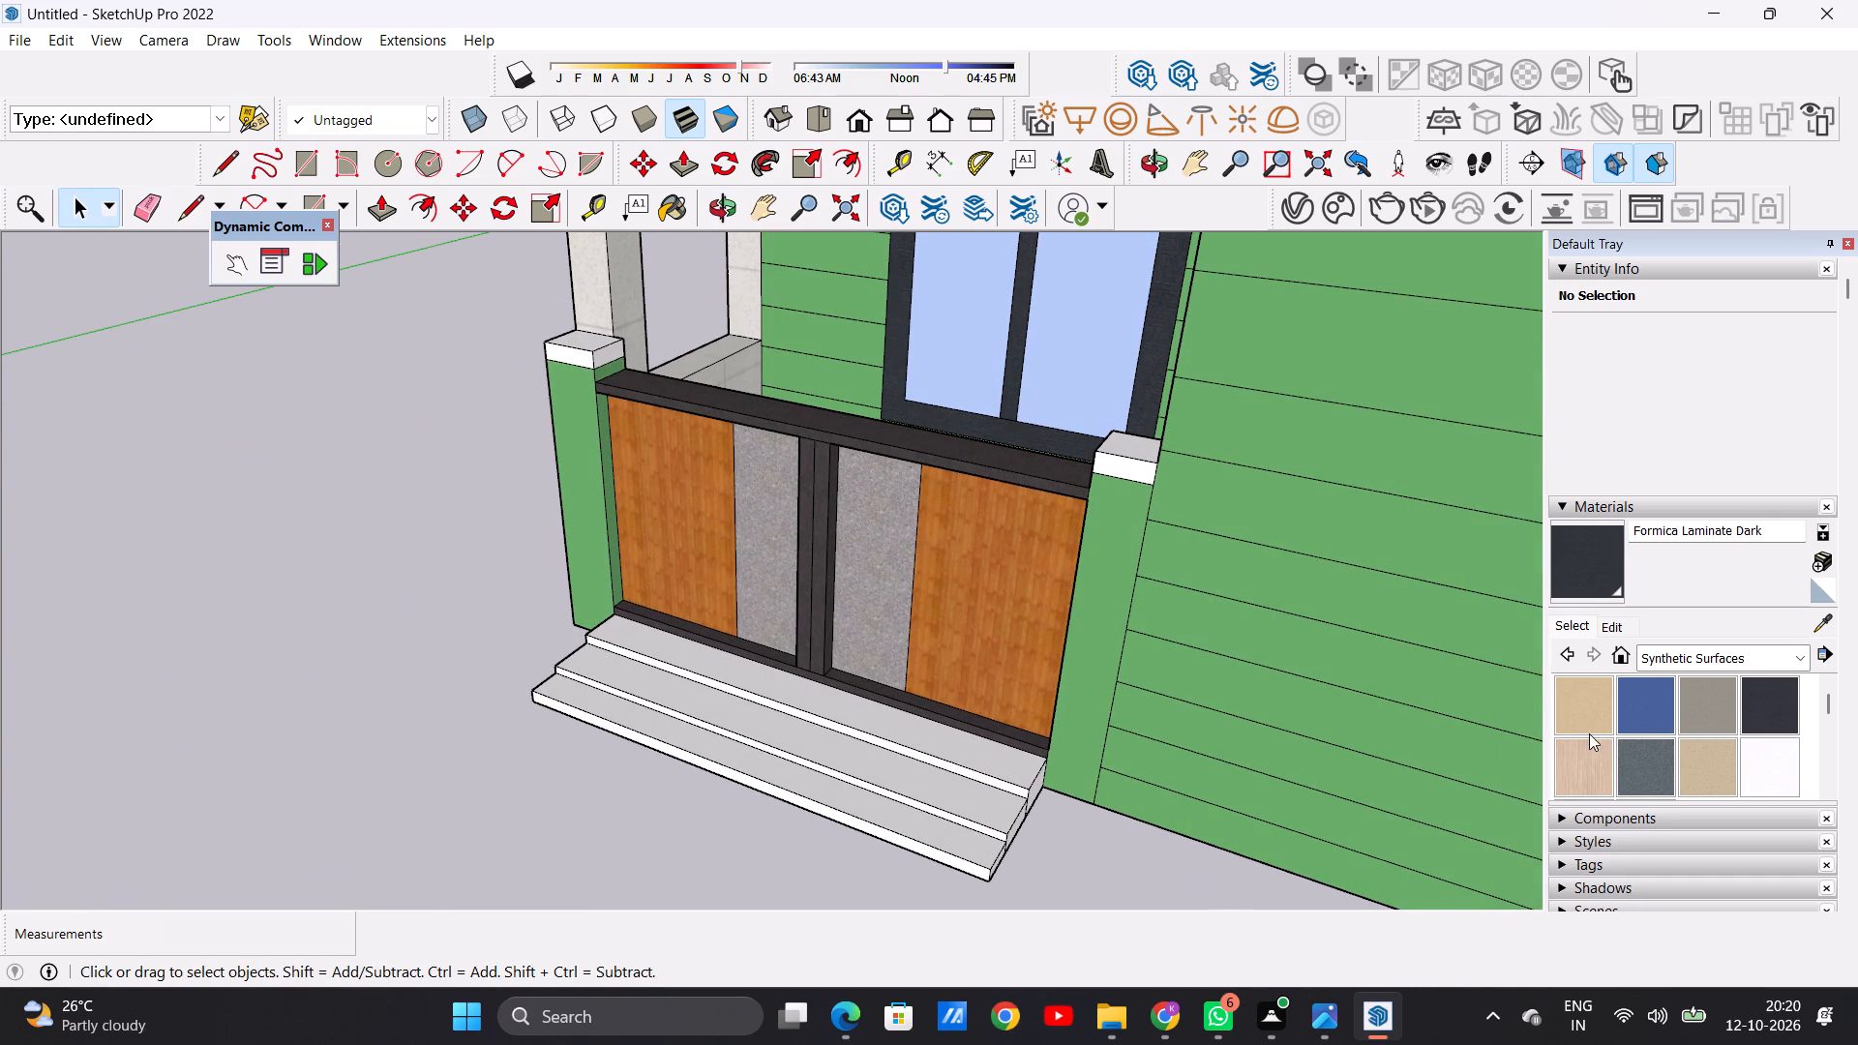
{"action": "scroll", "coordinate": [1008, 576], "scroll_direction": "down", "scroll_amount": 5}
{"action": "middle_click_drag", "start_coordinate": [950, 501], "coordinate": [1009, 735]}
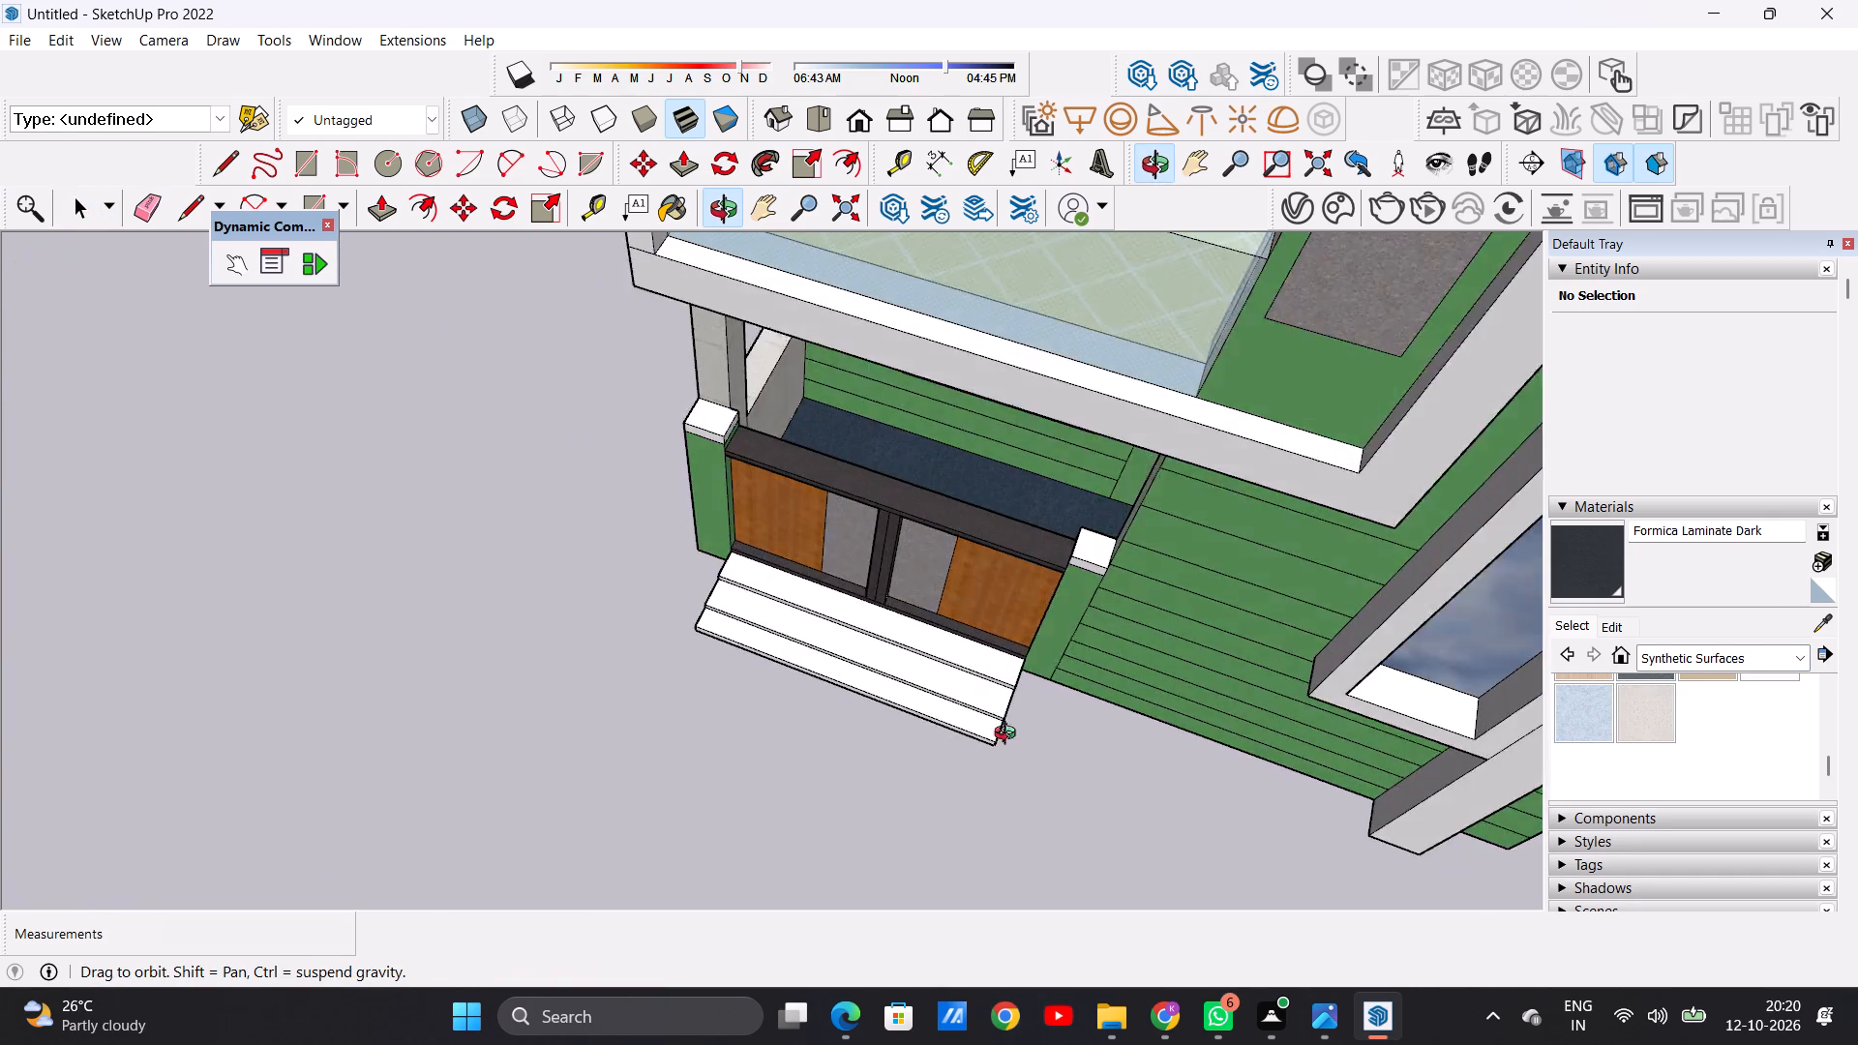
{"action": "middle_click_drag", "start_coordinate": [1009, 735], "coordinate": [1003, 445]}
{"action": "scroll", "coordinate": [973, 774], "scroll_direction": "up", "scroll_amount": 10}
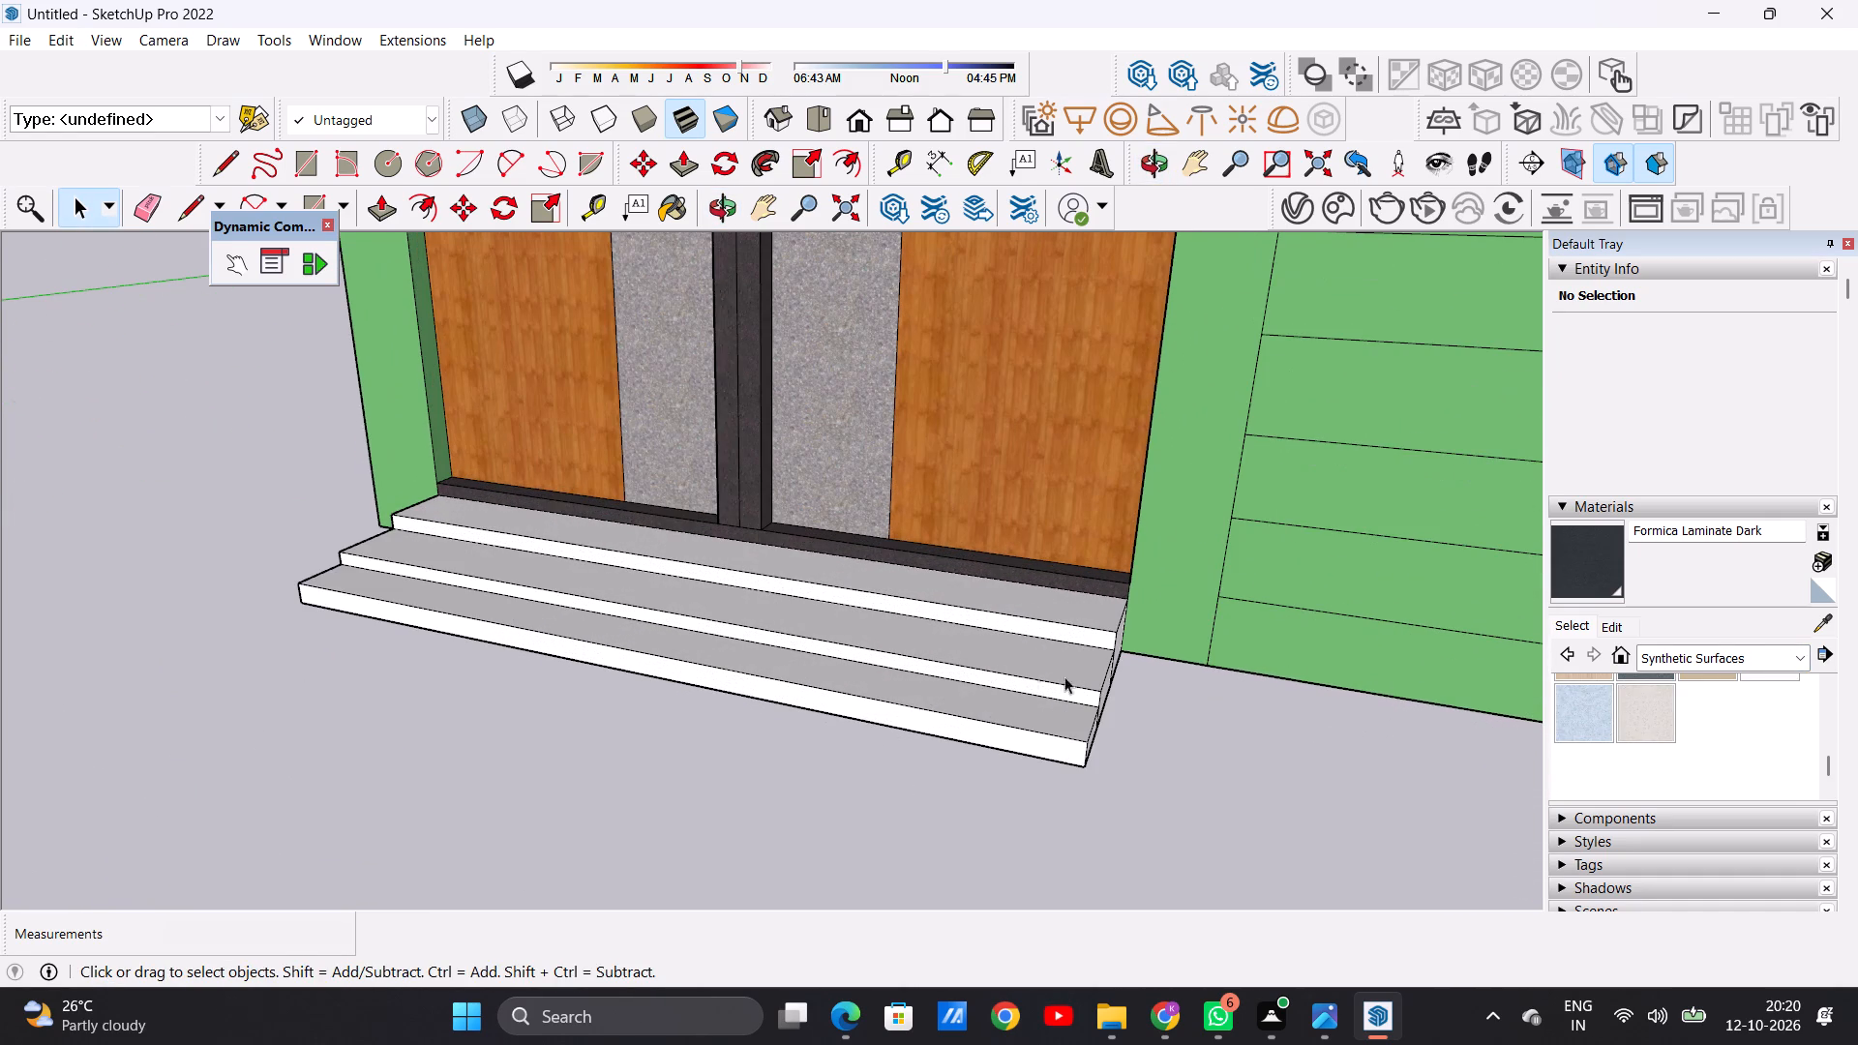
{"action": "scroll", "coordinate": [1702, 715], "scroll_direction": "up", "scroll_amount": 1}
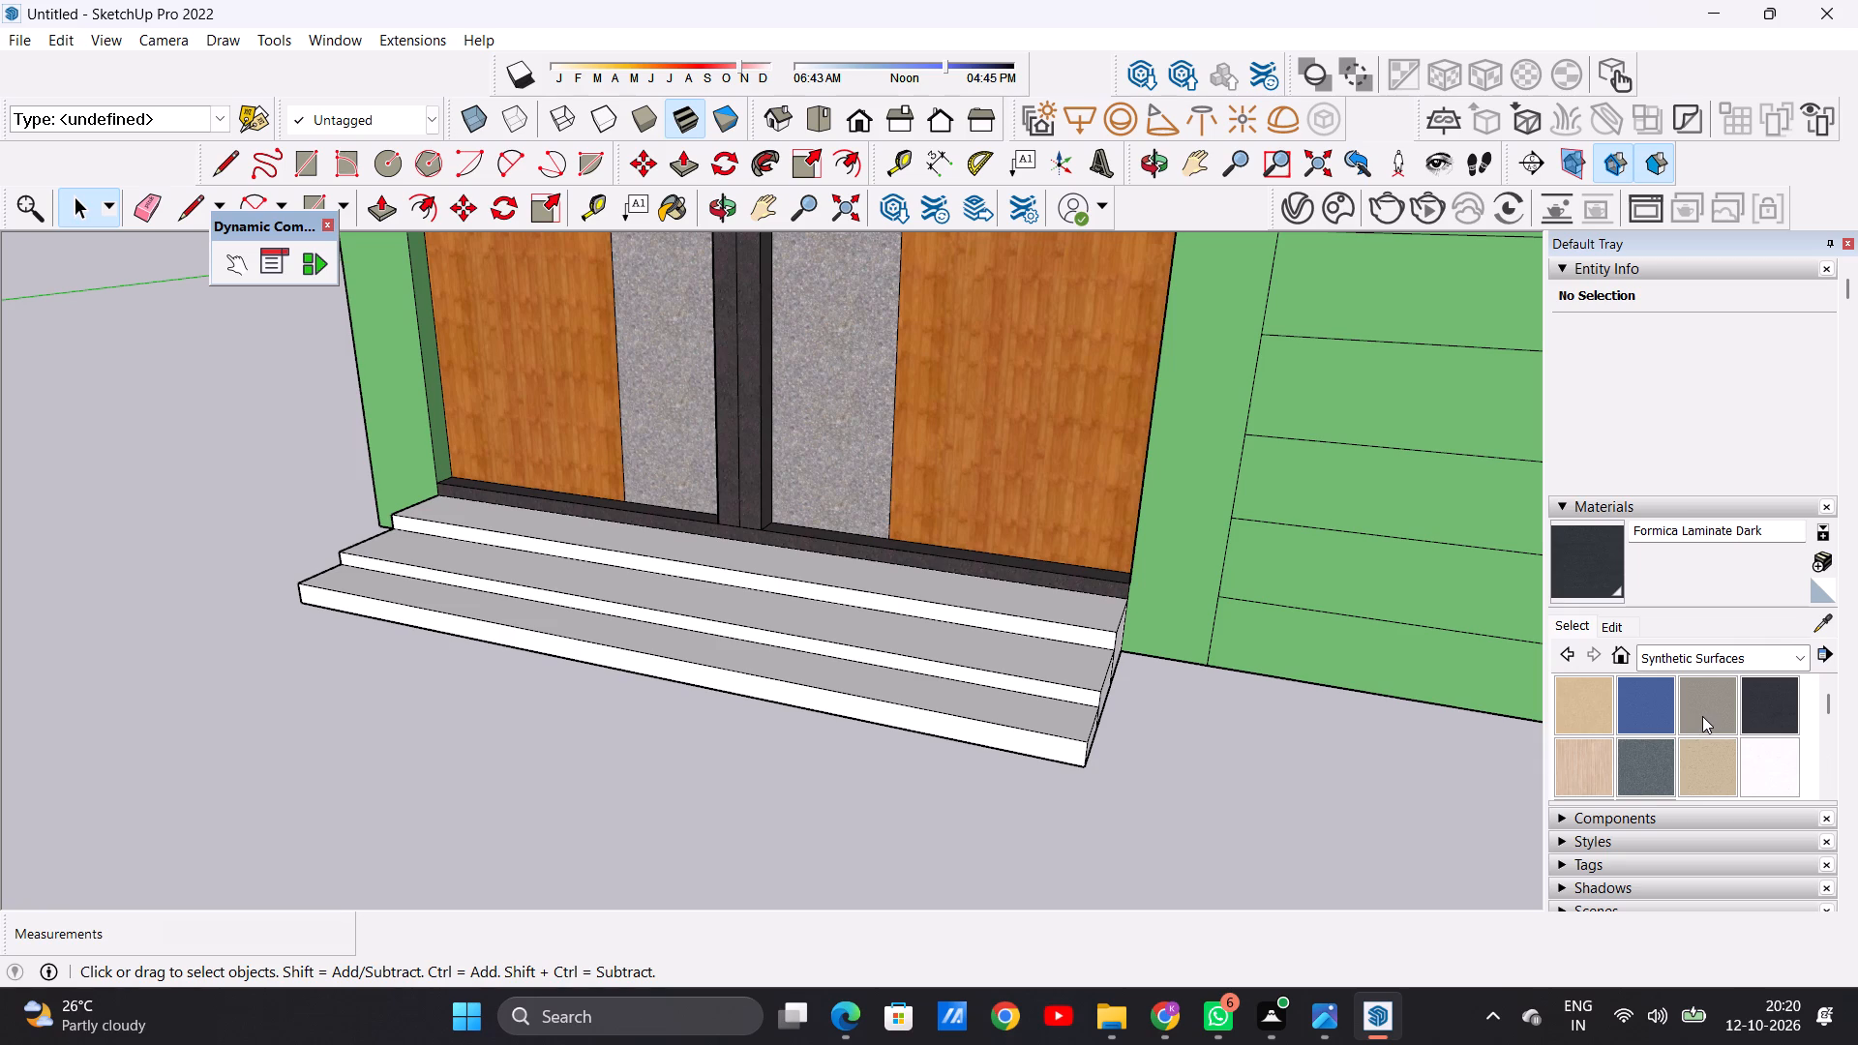
{"action": "scroll", "coordinate": [1705, 716], "scroll_direction": "up", "scroll_amount": 3}
{"action": "scroll", "coordinate": [1654, 736], "scroll_direction": "down", "scroll_amount": 1}
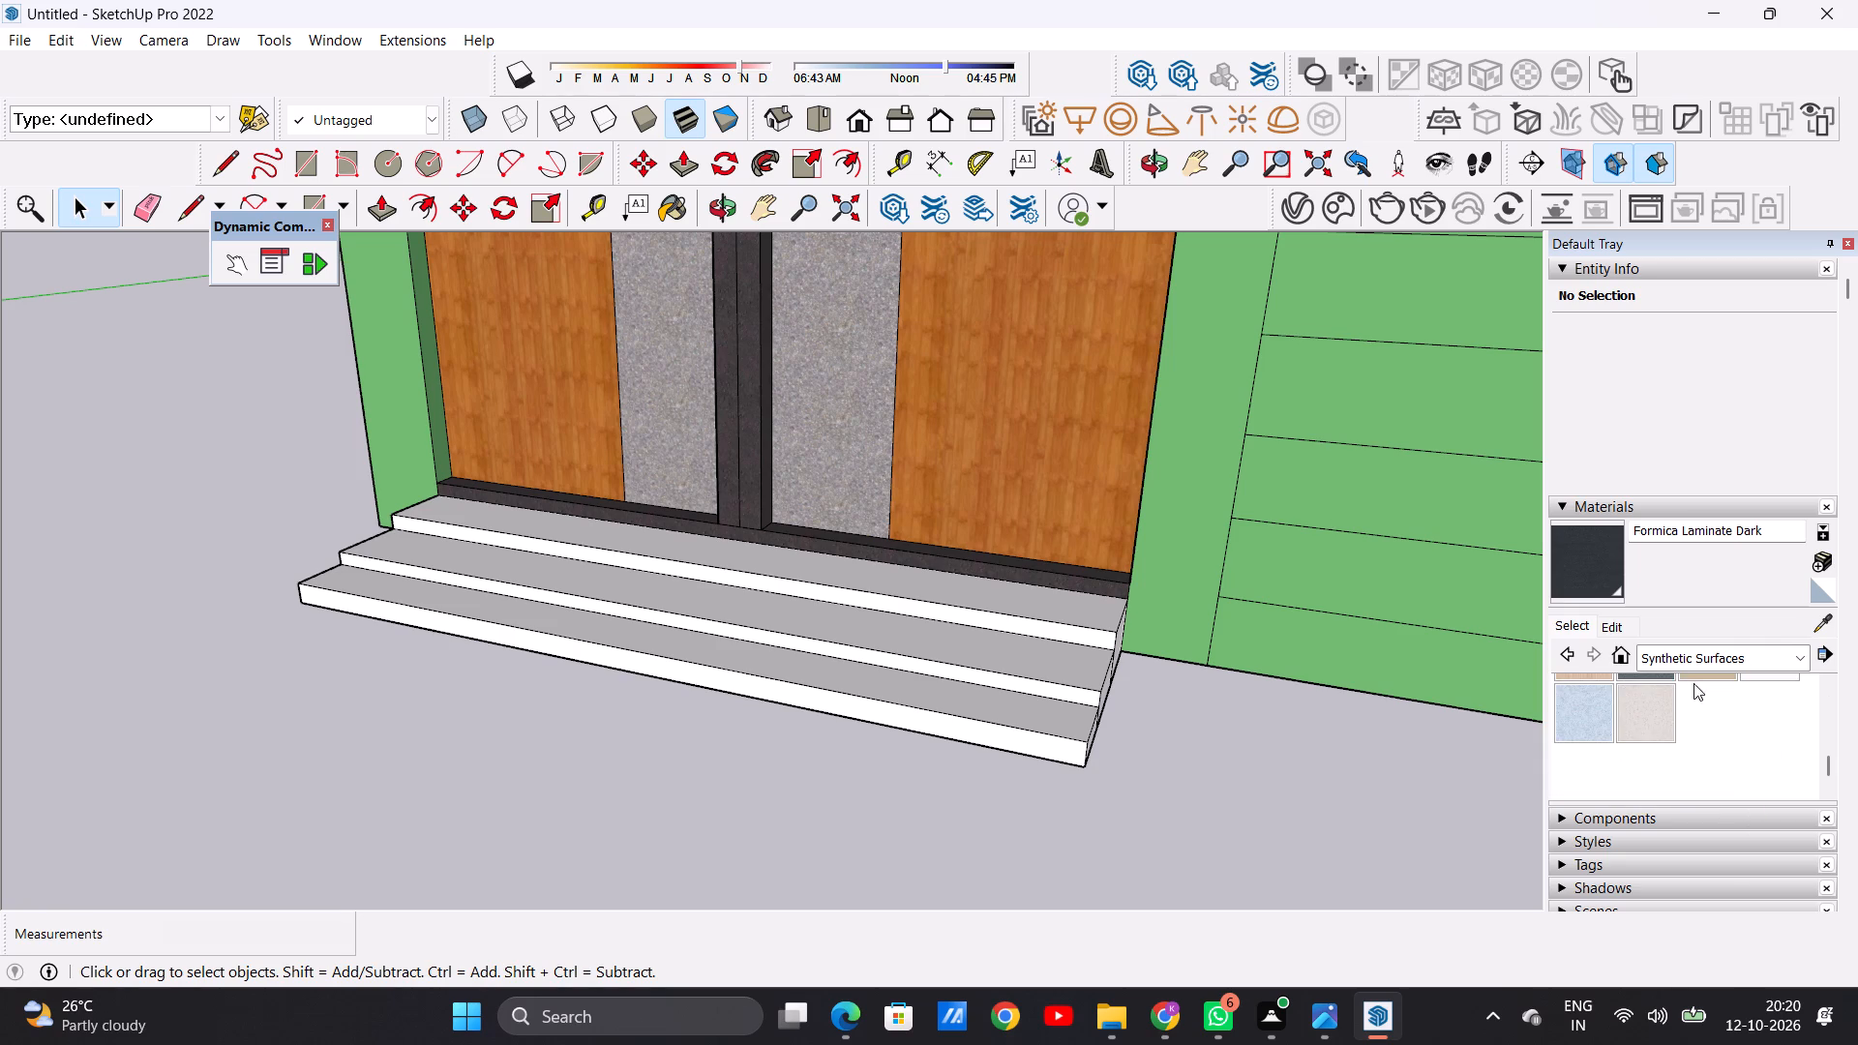
{"action": "scroll", "coordinate": [1670, 726], "scroll_direction": "up", "scroll_amount": 1}
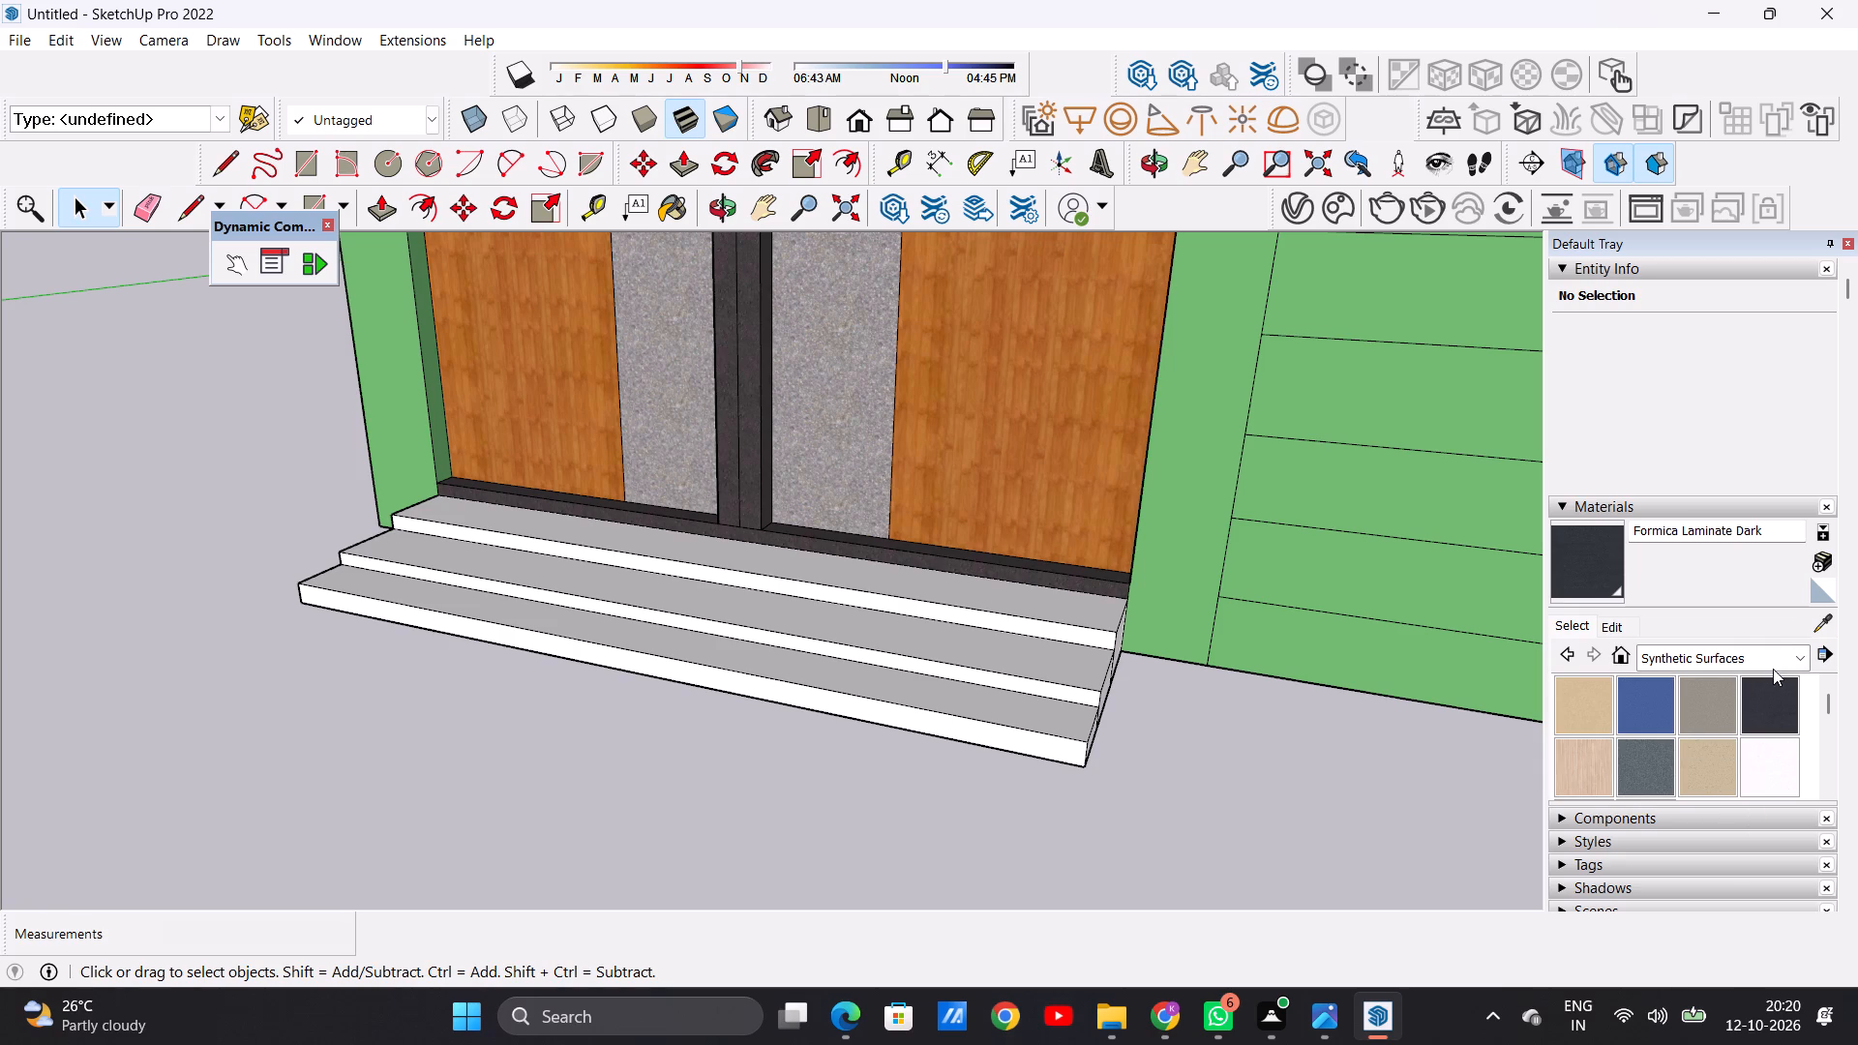
{"action": "scroll", "coordinate": [1674, 716], "scroll_direction": "down", "scroll_amount": 1}
{"action": "left_click", "coordinate": [1582, 720]}
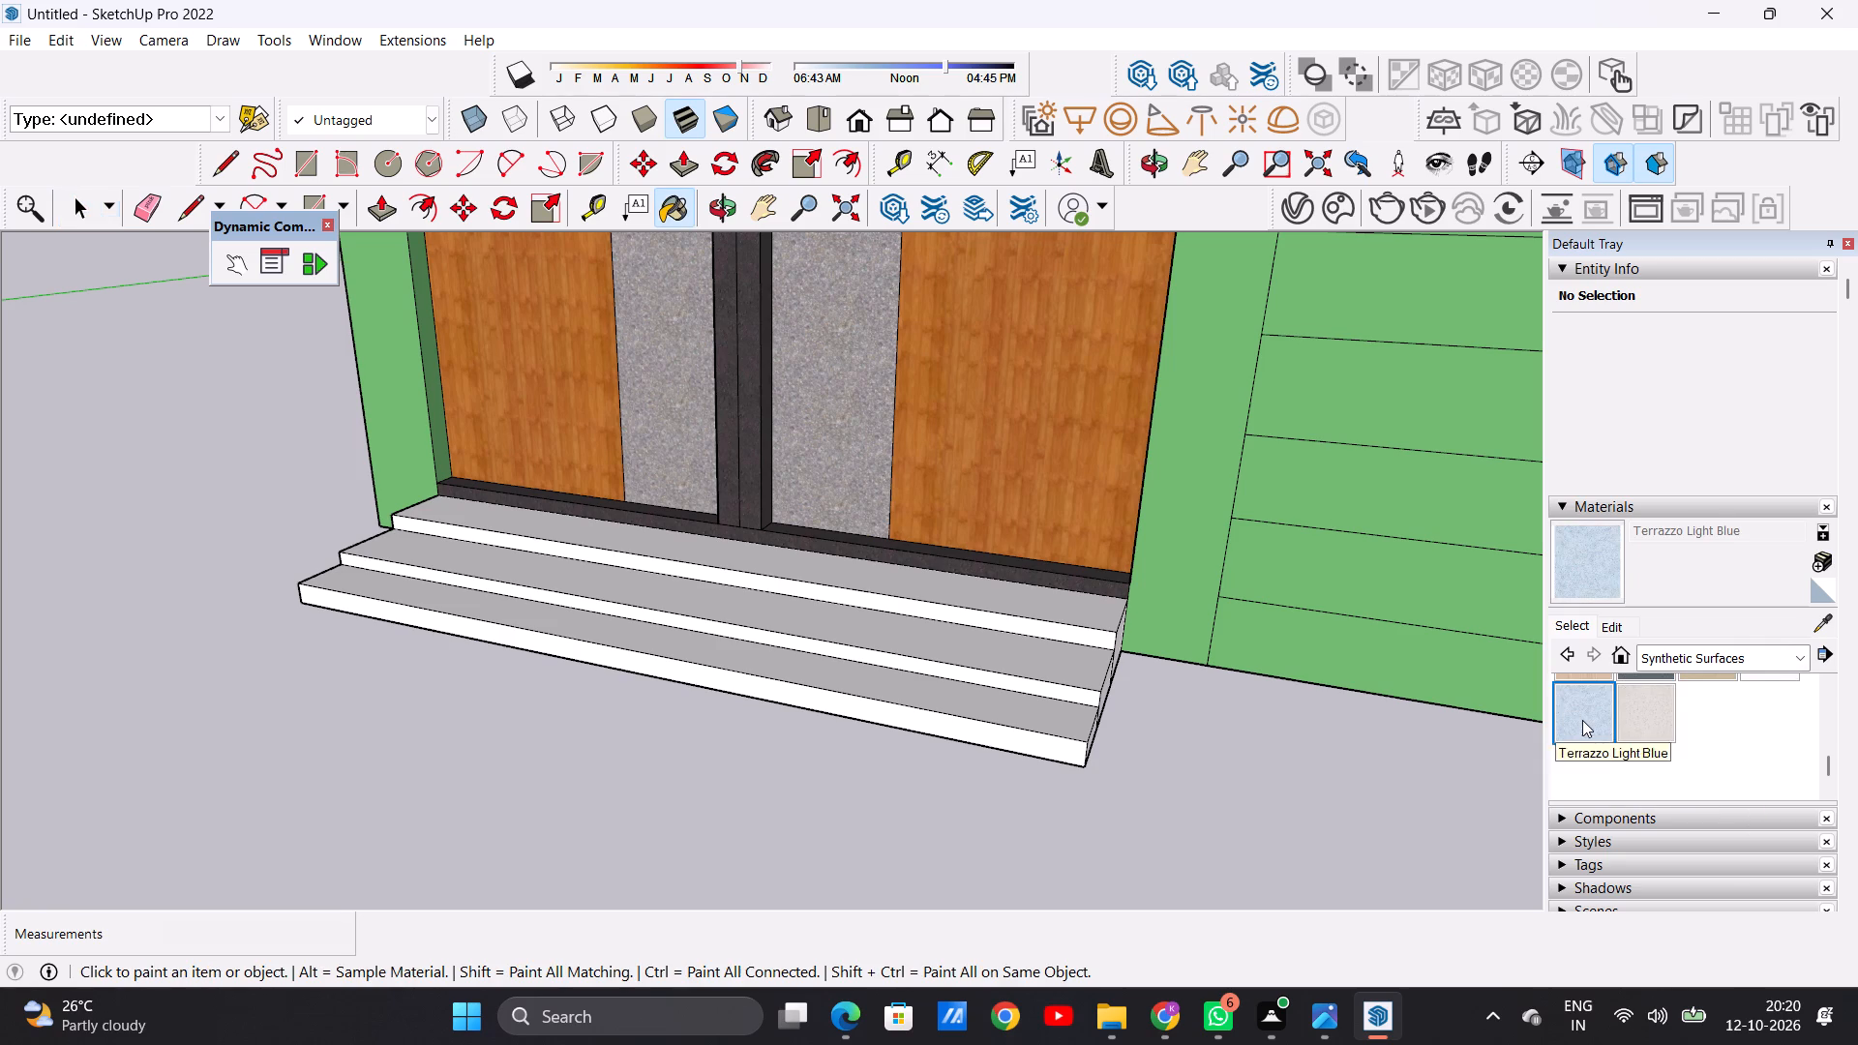
{"action": "scroll", "coordinate": [1060, 614], "scroll_direction": "up", "scroll_amount": 13}
{"action": "left_click", "coordinate": [1079, 614]}
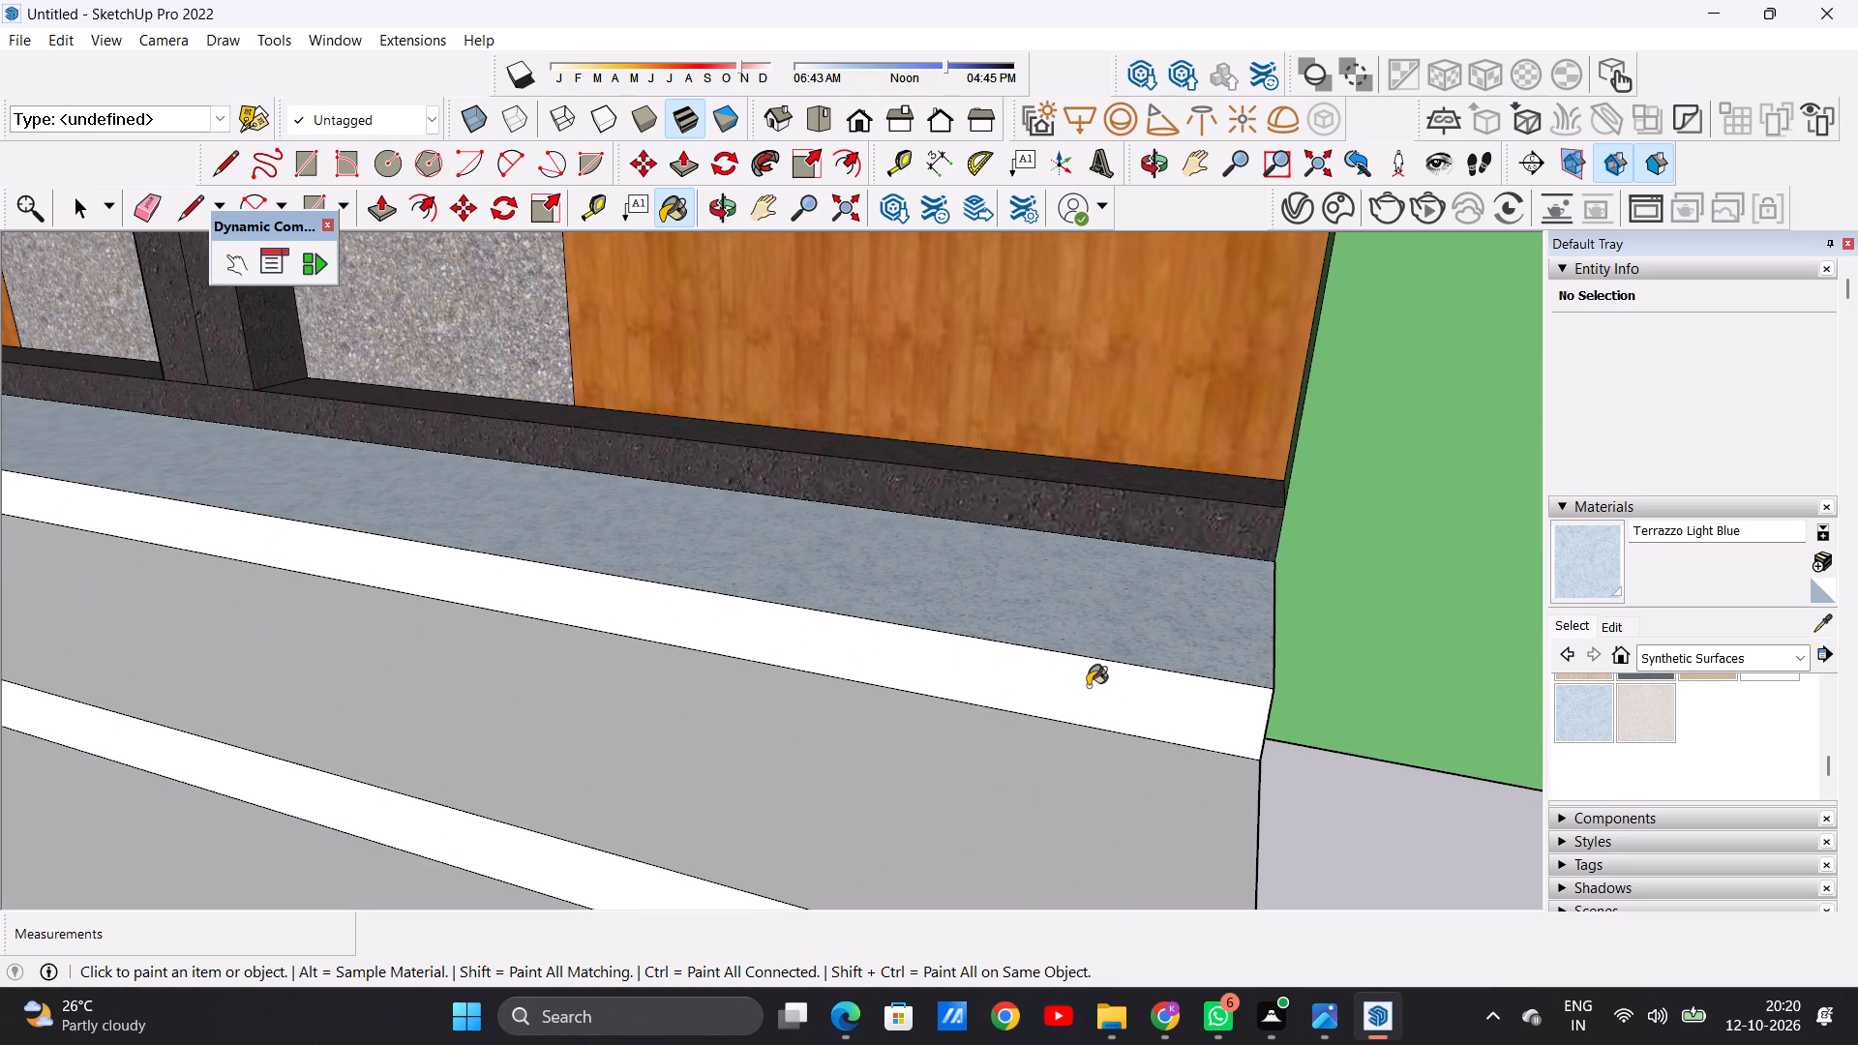
{"action": "left_click", "coordinate": [1088, 686]}
{"action": "left_click", "coordinate": [1072, 763]}
{"action": "scroll", "coordinate": [895, 448], "scroll_direction": "down", "scroll_amount": 9}
{"action": "scroll", "coordinate": [918, 577], "scroll_direction": "up", "scroll_amount": 8}
{"action": "scroll", "coordinate": [947, 603], "scroll_direction": "down", "scroll_amount": 1}
{"action": "scroll", "coordinate": [947, 603], "scroll_direction": "up", "scroll_amount": 4}
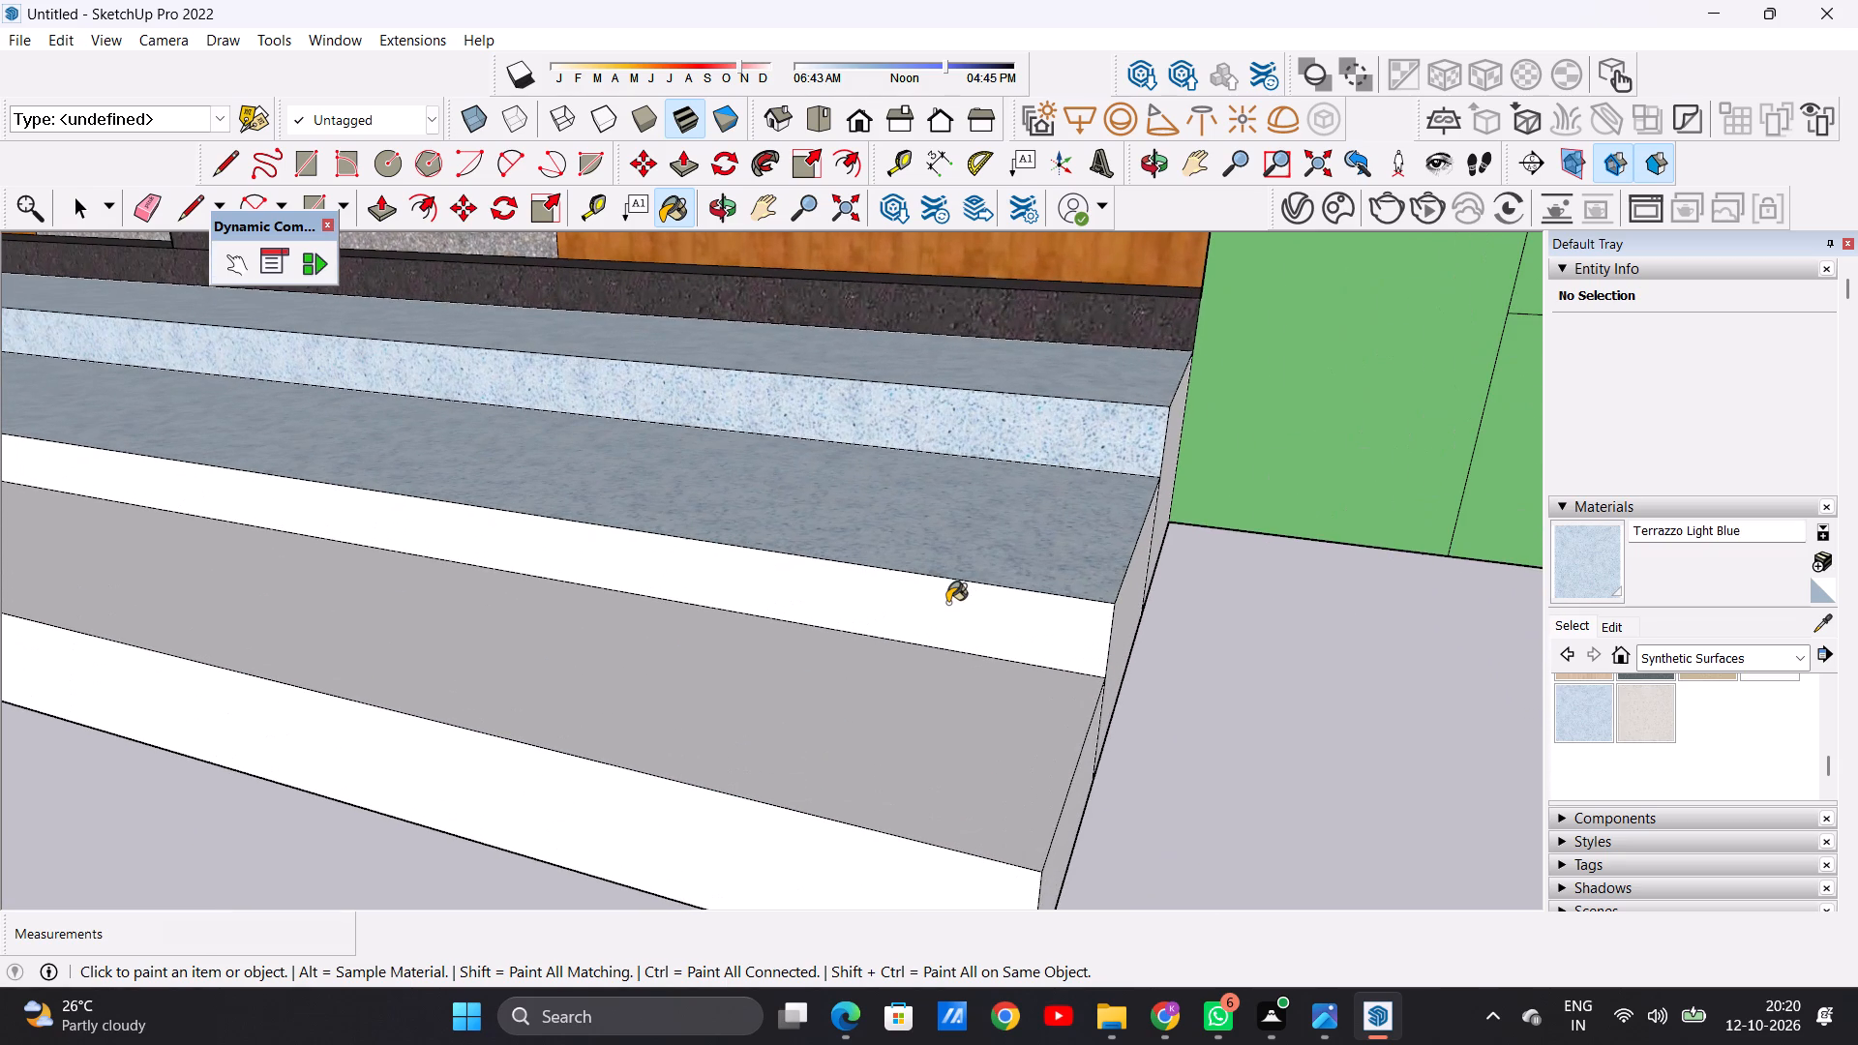
{"action": "left_click", "coordinate": [947, 603]}
{"action": "left_click", "coordinate": [924, 725]}
Paint the three end faces of the entrance steps nearest the plank-clad green wall with Terrazzo Light Blue.
{"action": "scroll", "coordinate": [710, 634], "scroll_direction": "down", "scroll_amount": 13}
{"action": "middle_click_drag", "start_coordinate": [928, 599], "coordinate": [731, 631]}
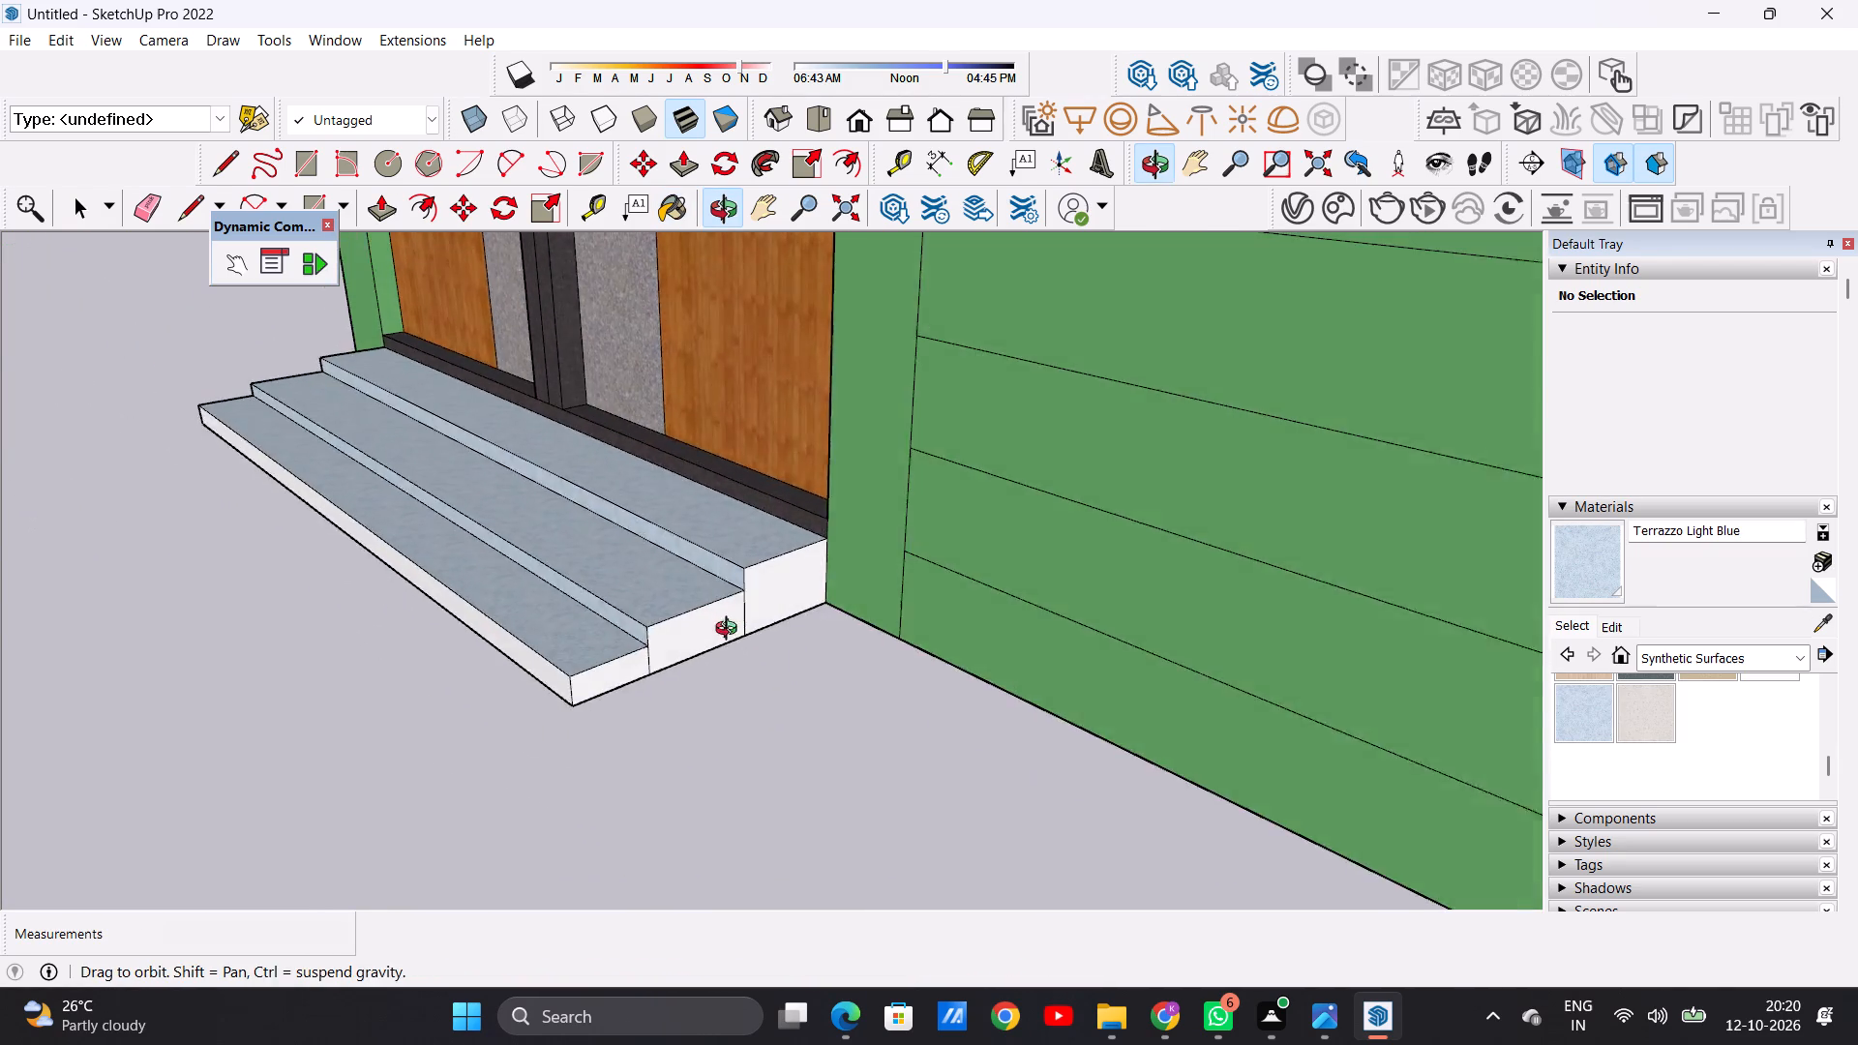
{"action": "middle_click_drag", "start_coordinate": [731, 631], "coordinate": [728, 631]}
{"action": "scroll", "coordinate": [727, 631], "scroll_direction": "down", "scroll_amount": 1}
{"action": "scroll", "coordinate": [736, 613], "scroll_direction": "up", "scroll_amount": 7}
{"action": "left_click", "coordinate": [753, 579]}
{"action": "left_click", "coordinate": [670, 653]}
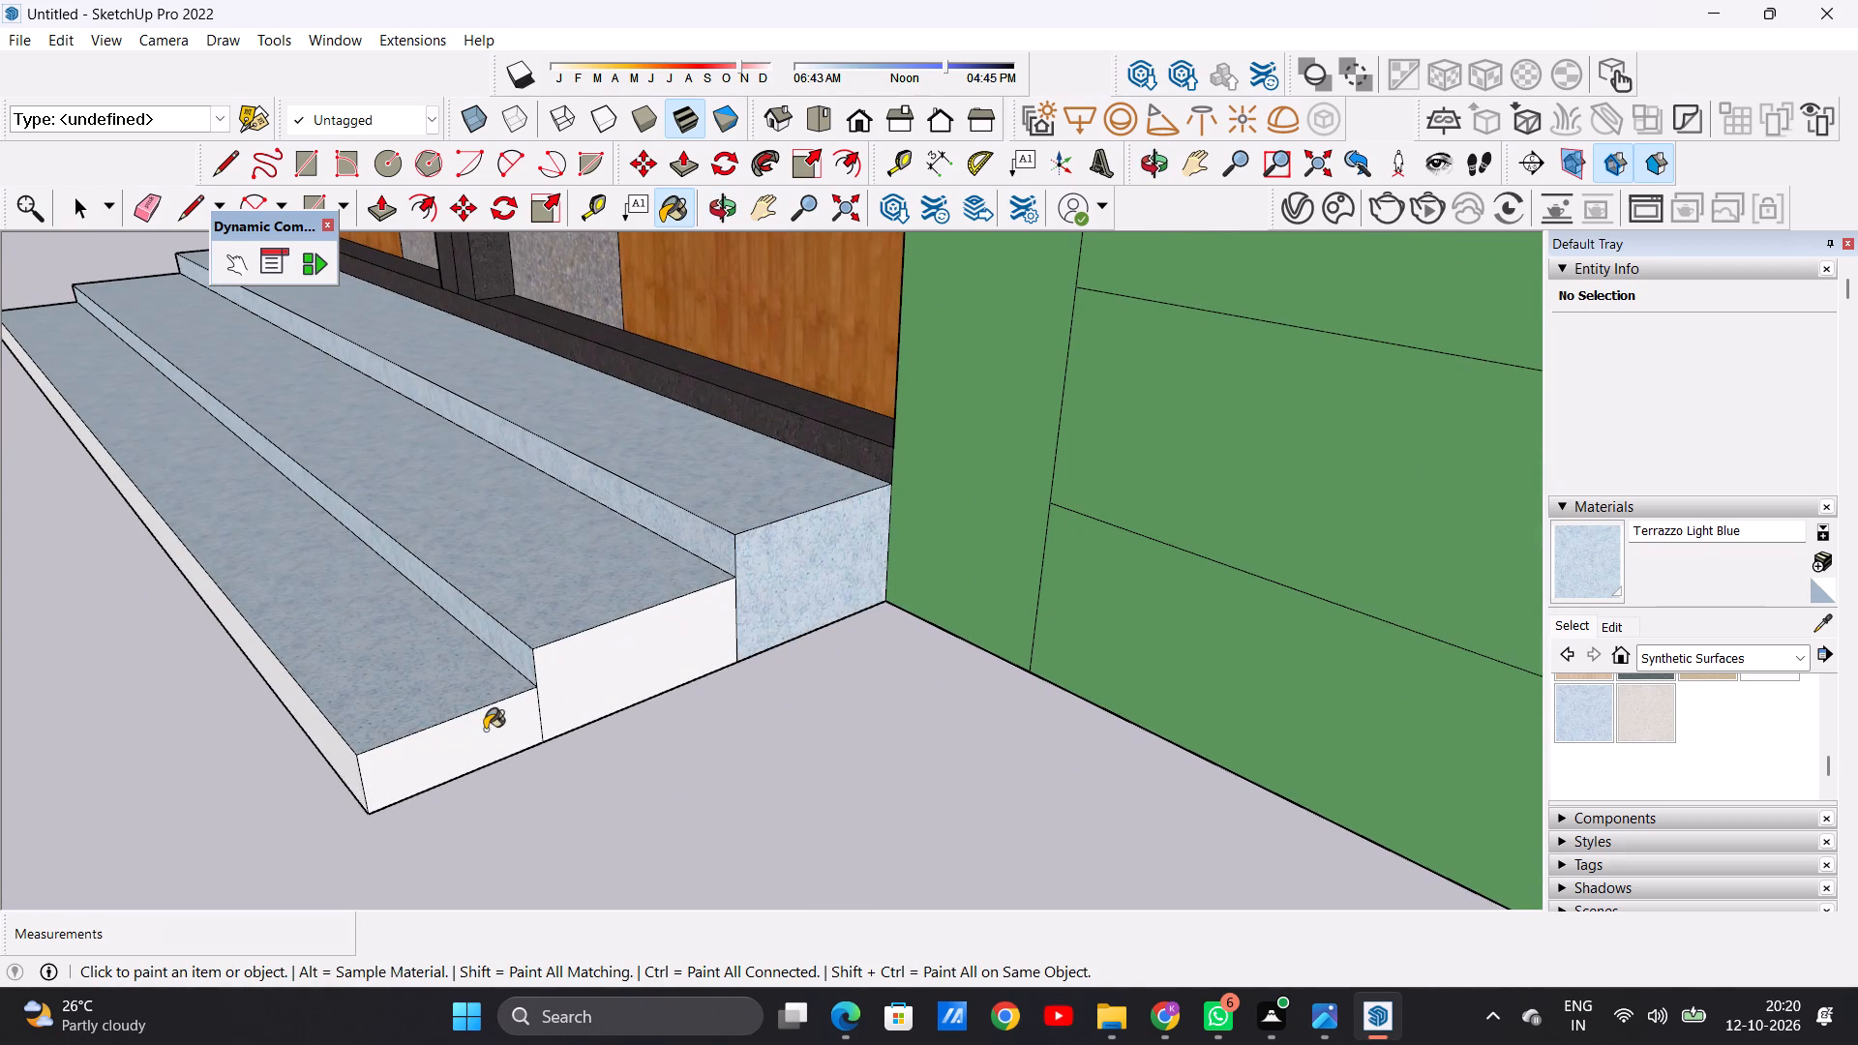
{"action": "left_click", "coordinate": [479, 737]}
Paint the bottom entrance step's front riser with Terrazzo Light Blue.
{"action": "scroll", "coordinate": [731, 675], "scroll_direction": "down", "scroll_amount": 12}
{"action": "middle_click_drag", "start_coordinate": [447, 663], "coordinate": [1027, 620]}
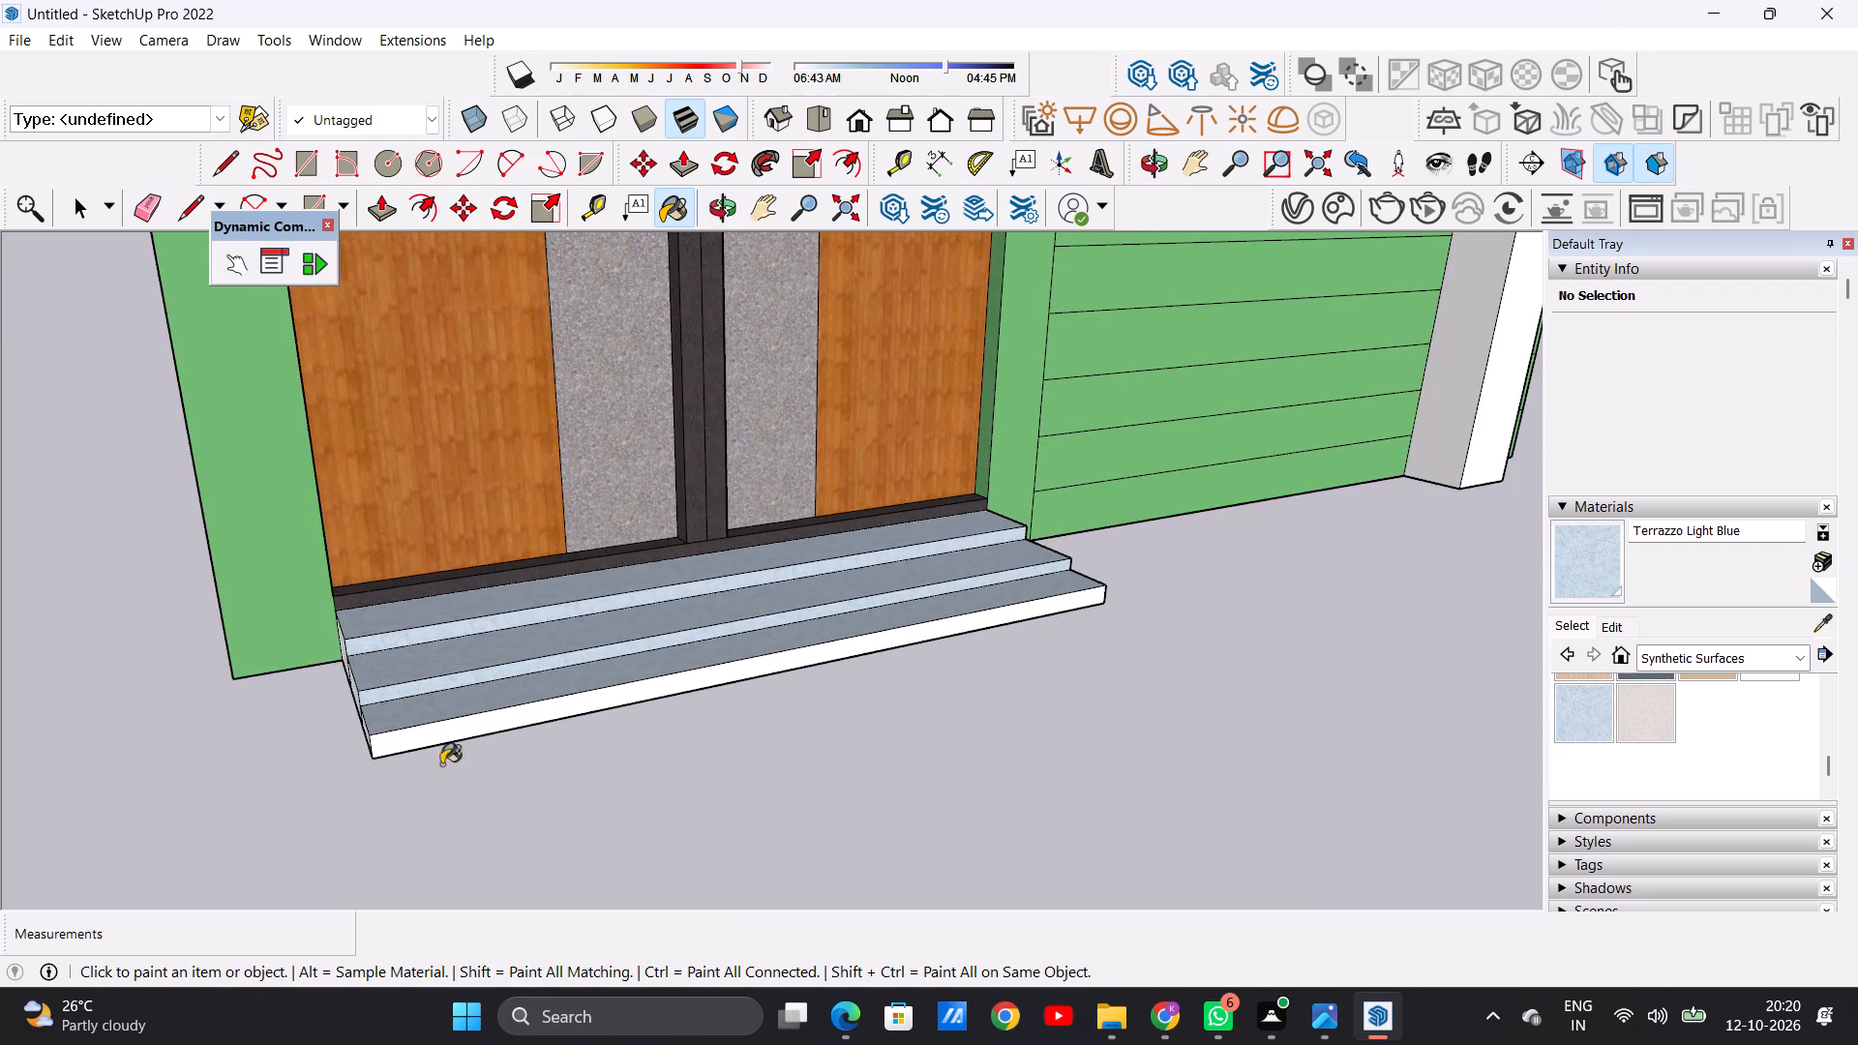
{"action": "scroll", "coordinate": [297, 793], "scroll_direction": "up", "scroll_amount": 11}
{"action": "left_click", "coordinate": [421, 694]}
Paint the three end faces on the opposite side of the entrance steps with Terrazzo Light Blue.
{"action": "scroll", "coordinate": [442, 729], "scroll_direction": "down", "scroll_amount": 10}
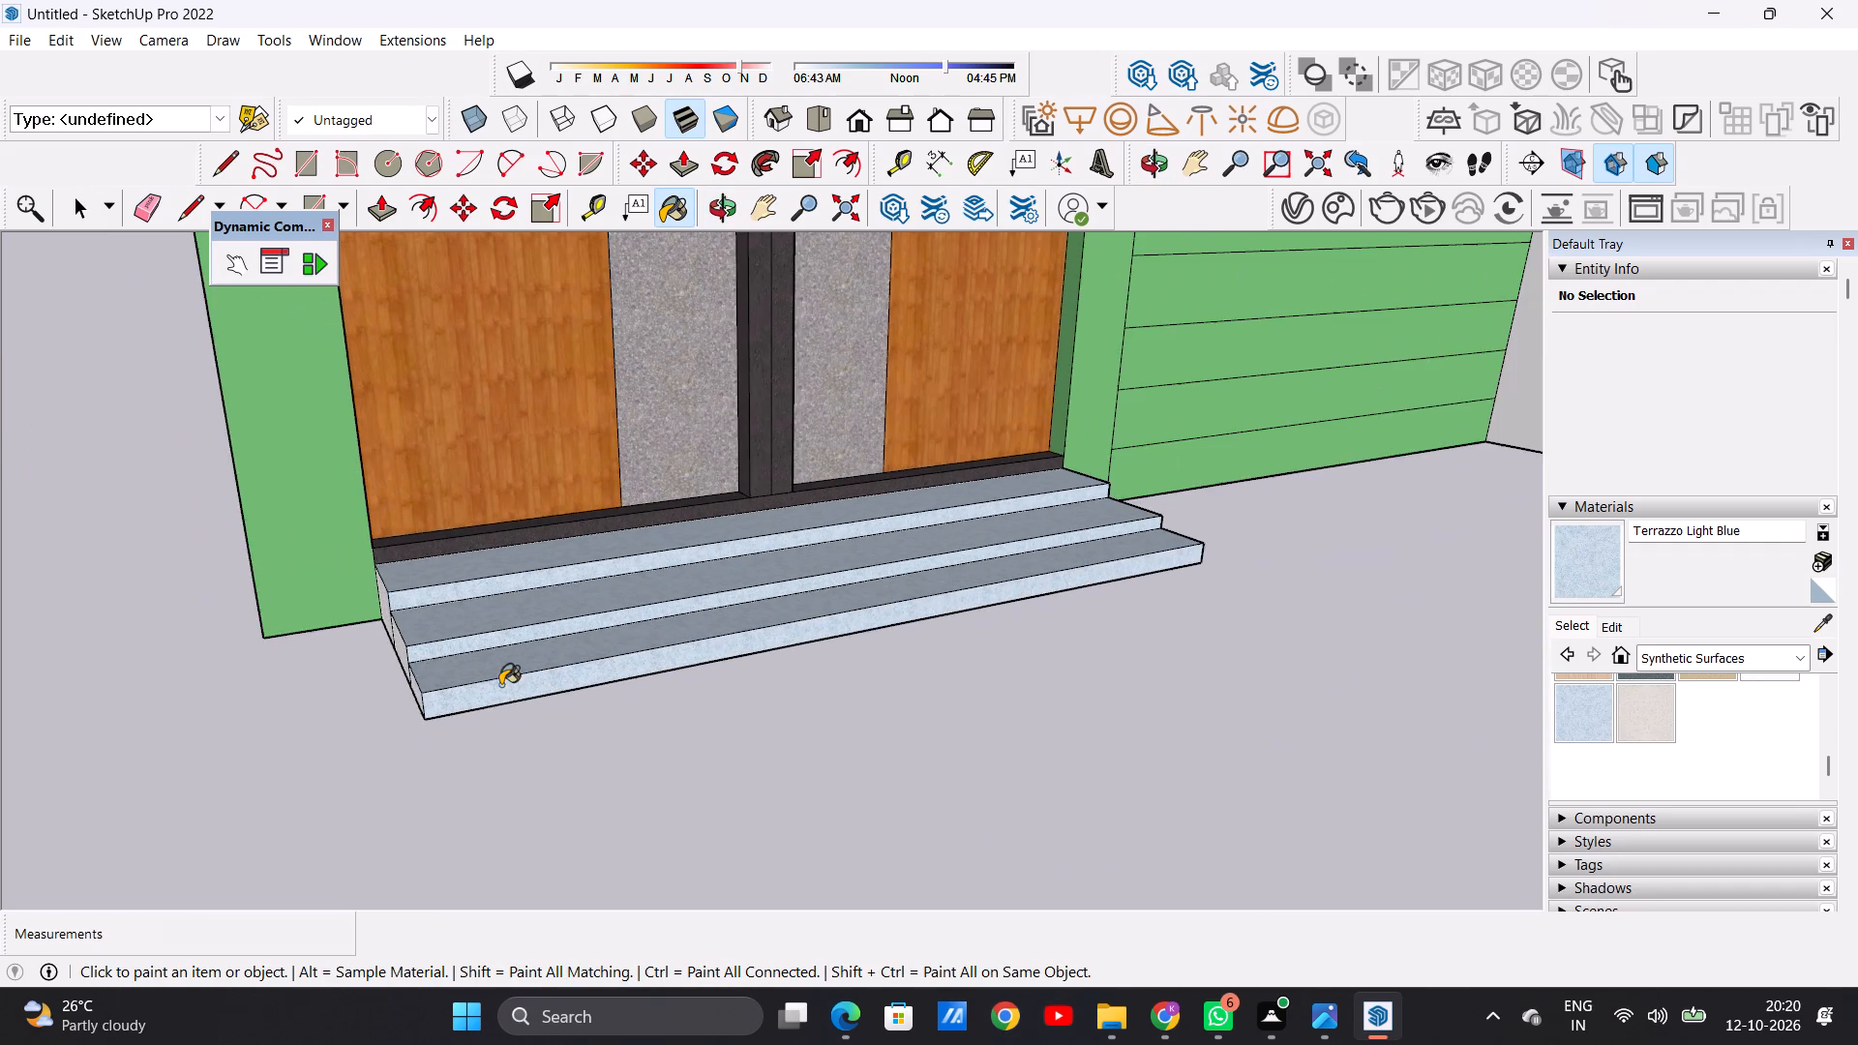
{"action": "middle_click_drag", "start_coordinate": [320, 699], "coordinate": [543, 677]}
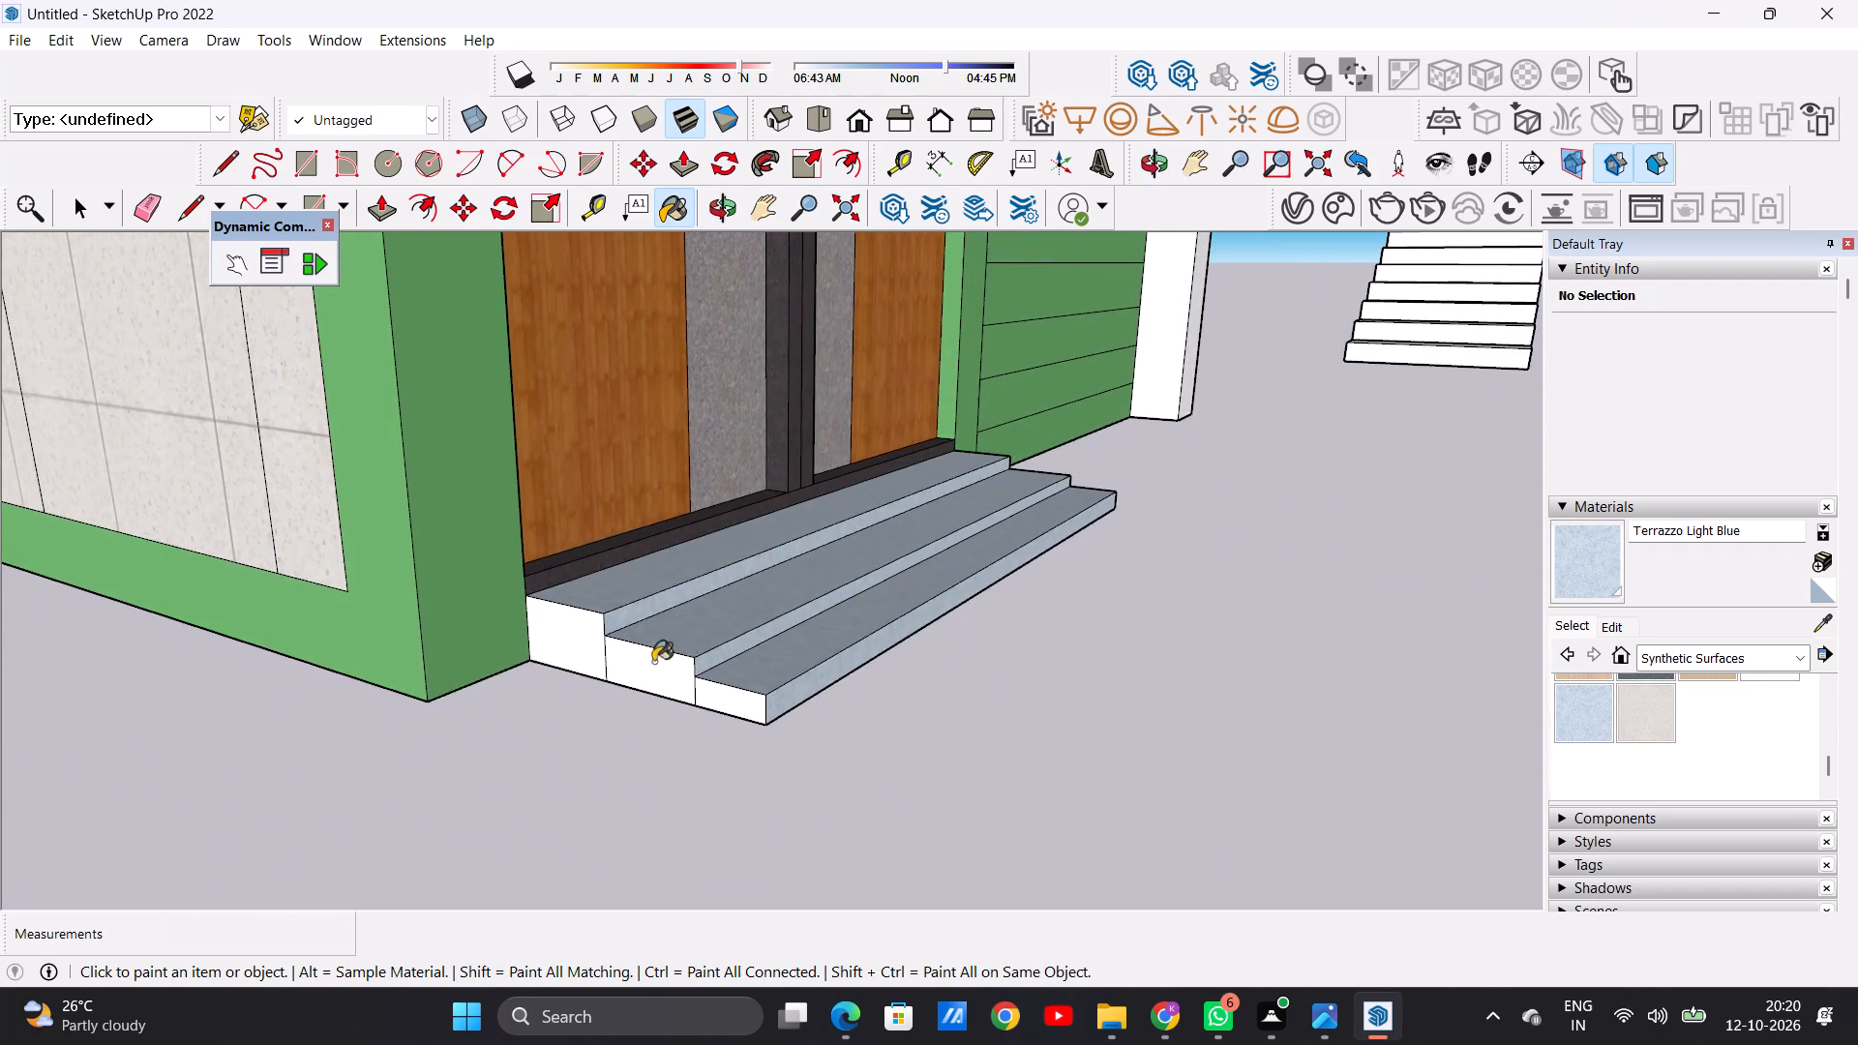
{"action": "scroll", "coordinate": [677, 662], "scroll_direction": "up", "scroll_amount": 13}
{"action": "left_click", "coordinate": [665, 675]}
{"action": "left_click", "coordinate": [829, 790]}
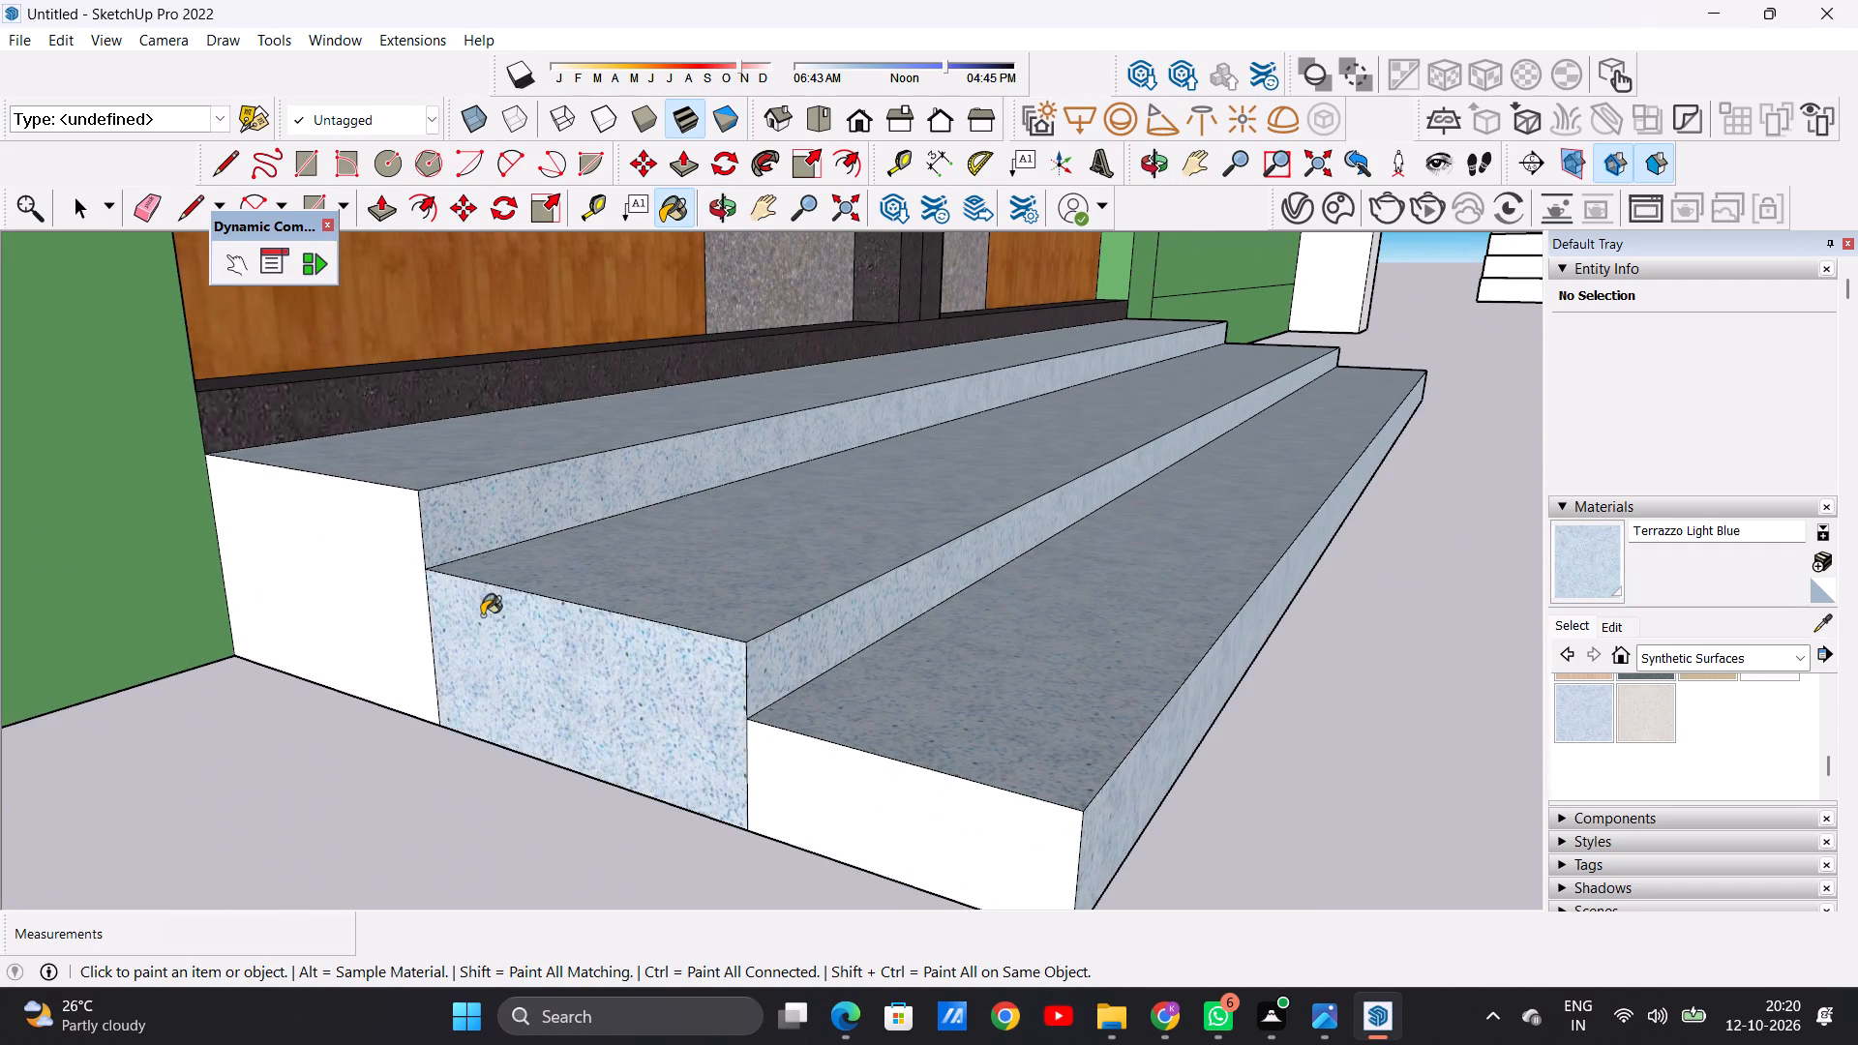
{"action": "left_click", "coordinate": [367, 594]}
Examine the painted entrance steps from both ends and review the whole house together with the separate staircase.
{"action": "scroll", "coordinate": [489, 664], "scroll_direction": "down", "scroll_amount": 20}
{"action": "middle_click_drag", "start_coordinate": [873, 606], "coordinate": [97, 683]}
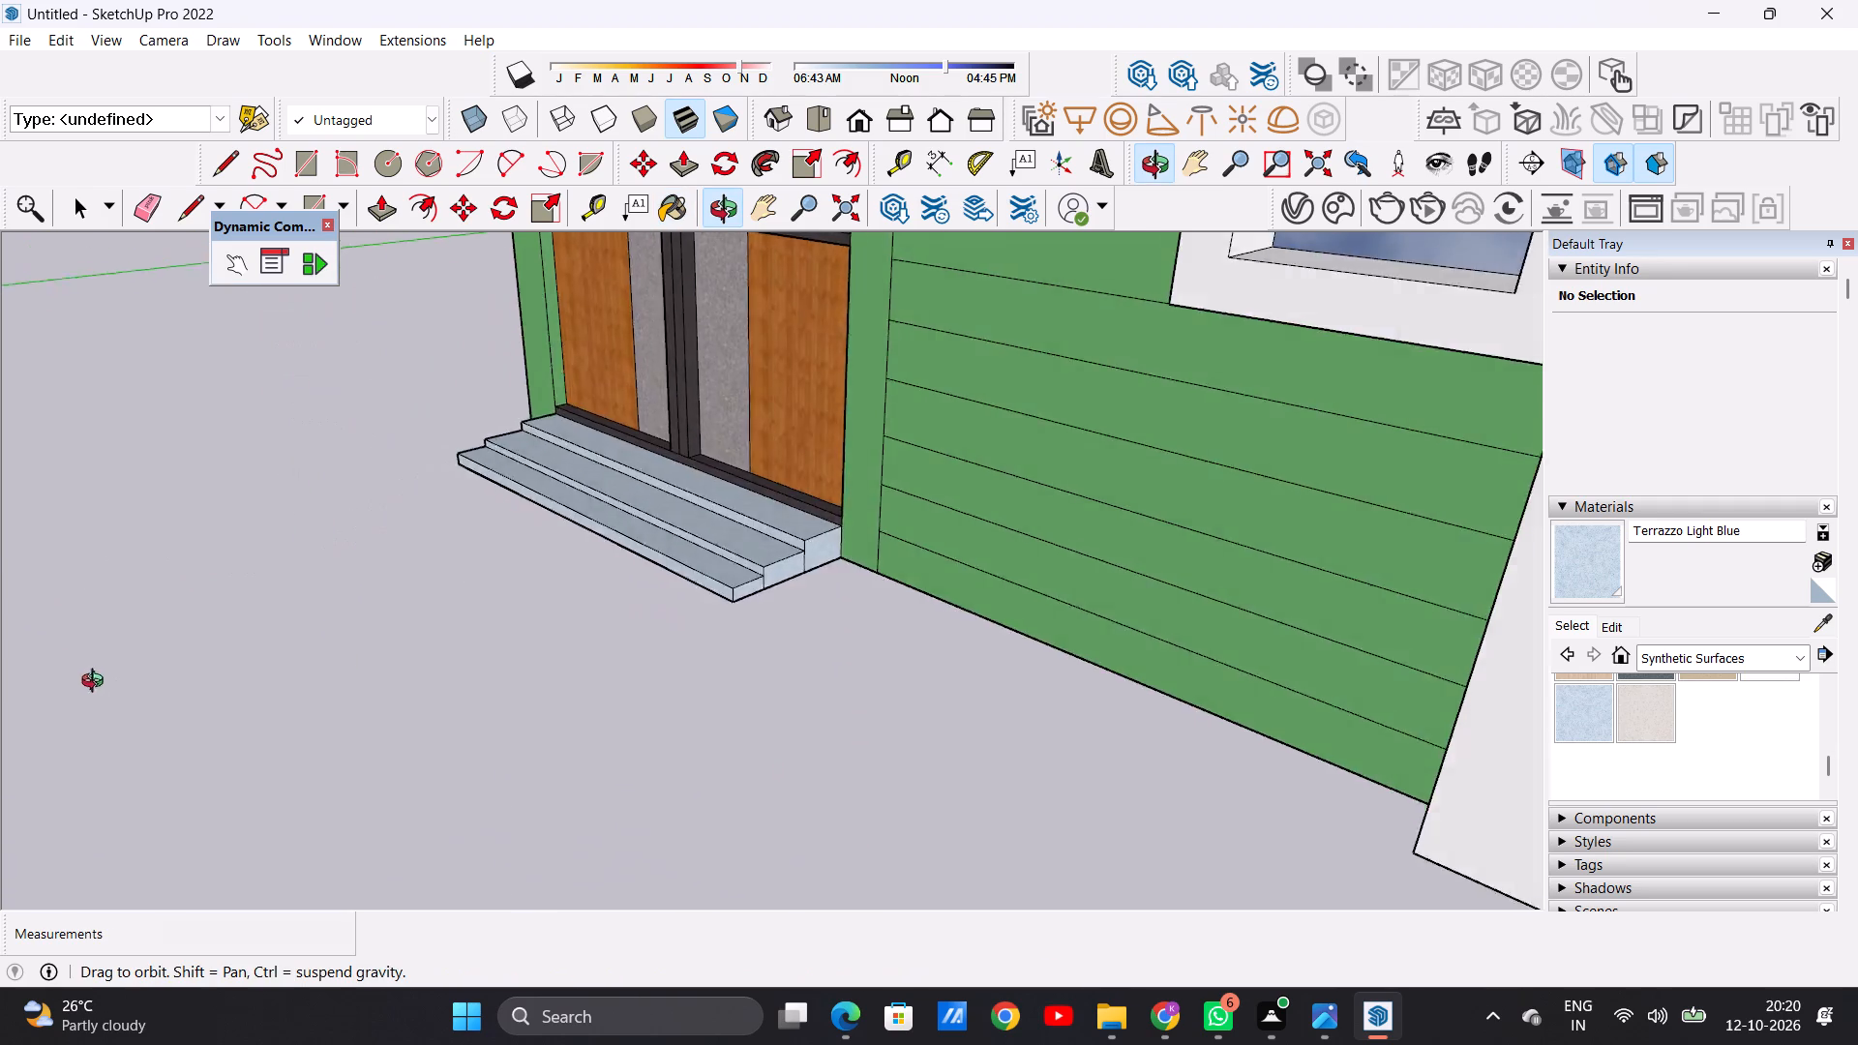
{"action": "middle_click_drag", "start_coordinate": [97, 683], "coordinate": [575, 748]}
{"action": "scroll", "coordinate": [569, 747], "scroll_direction": "down", "scroll_amount": 4}
{"action": "scroll", "coordinate": [588, 747], "scroll_direction": "up", "scroll_amount": 1}
{"action": "scroll", "coordinate": [597, 747], "scroll_direction": "down", "scroll_amount": 9}
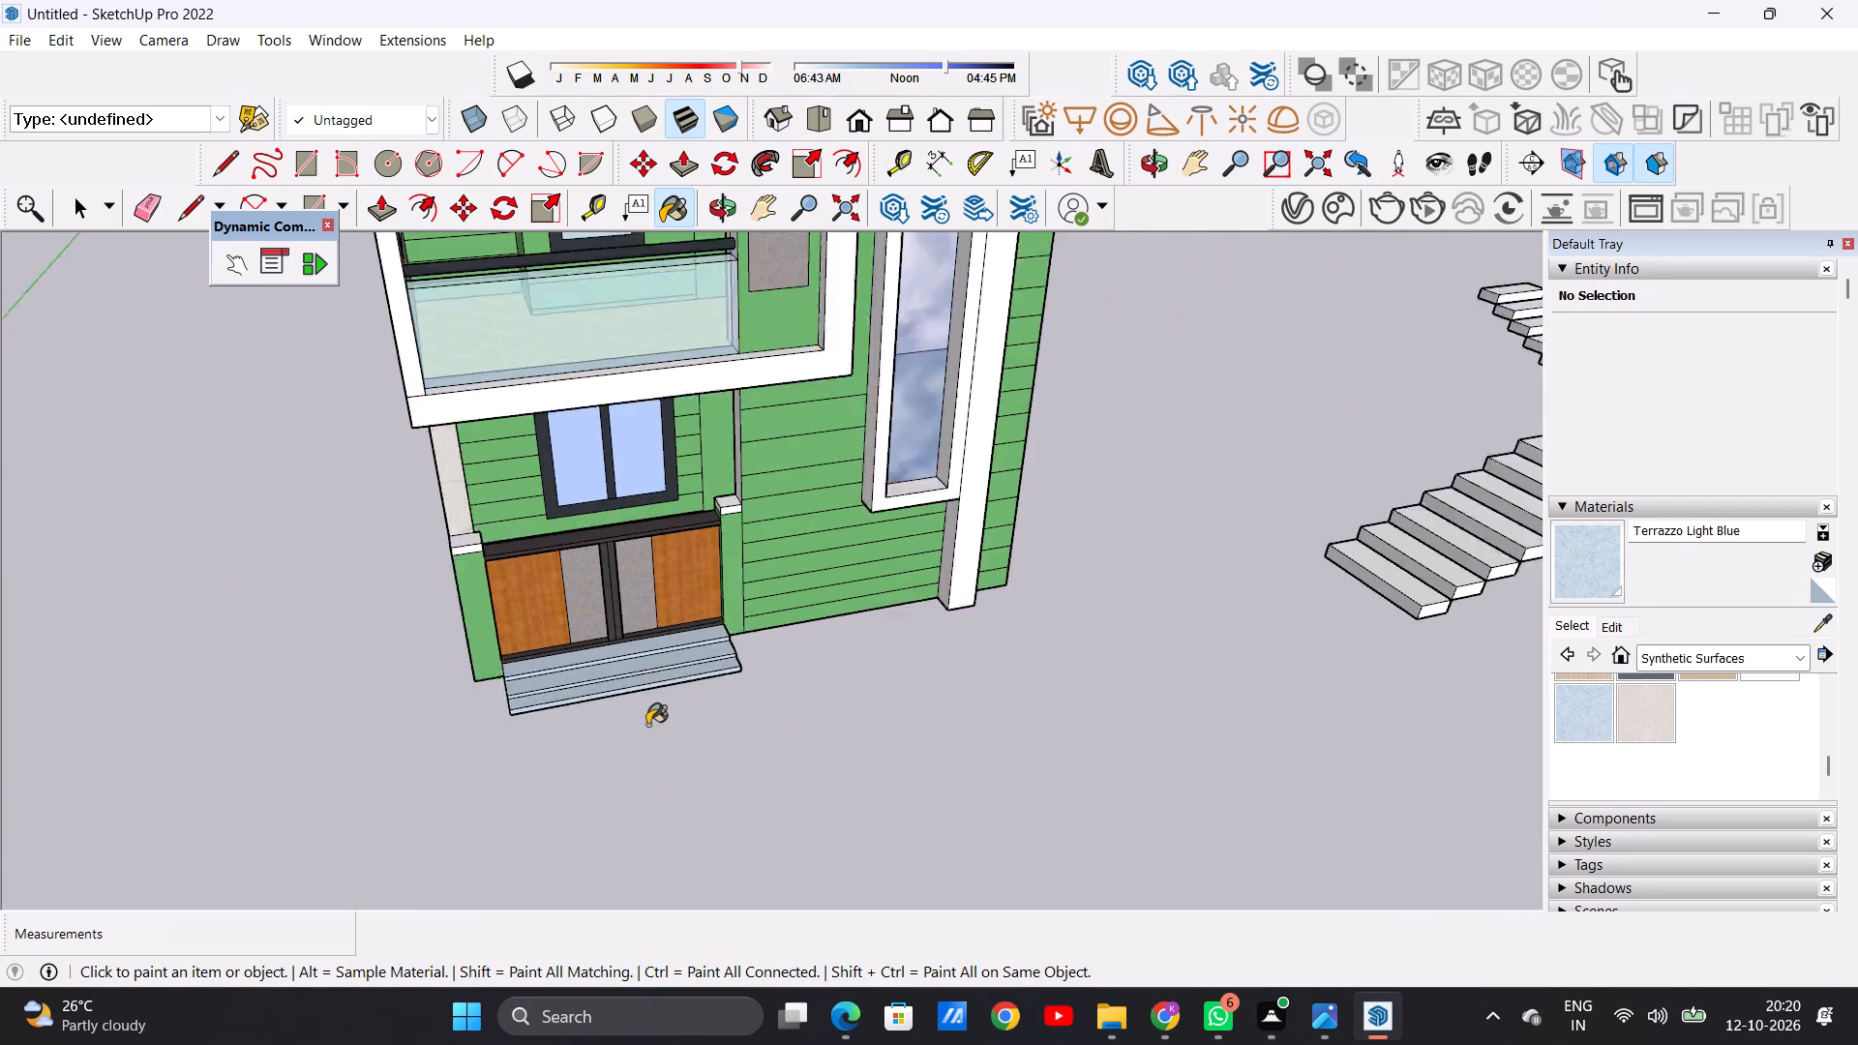
{"action": "scroll", "coordinate": [647, 725], "scroll_direction": "down", "scroll_amount": 2}
{"action": "key", "text": "space"}
{"action": "scroll", "coordinate": [640, 688], "scroll_direction": "down", "scroll_amount": 9}
{"action": "middle_click_drag", "start_coordinate": [688, 708], "coordinate": [501, 642]}
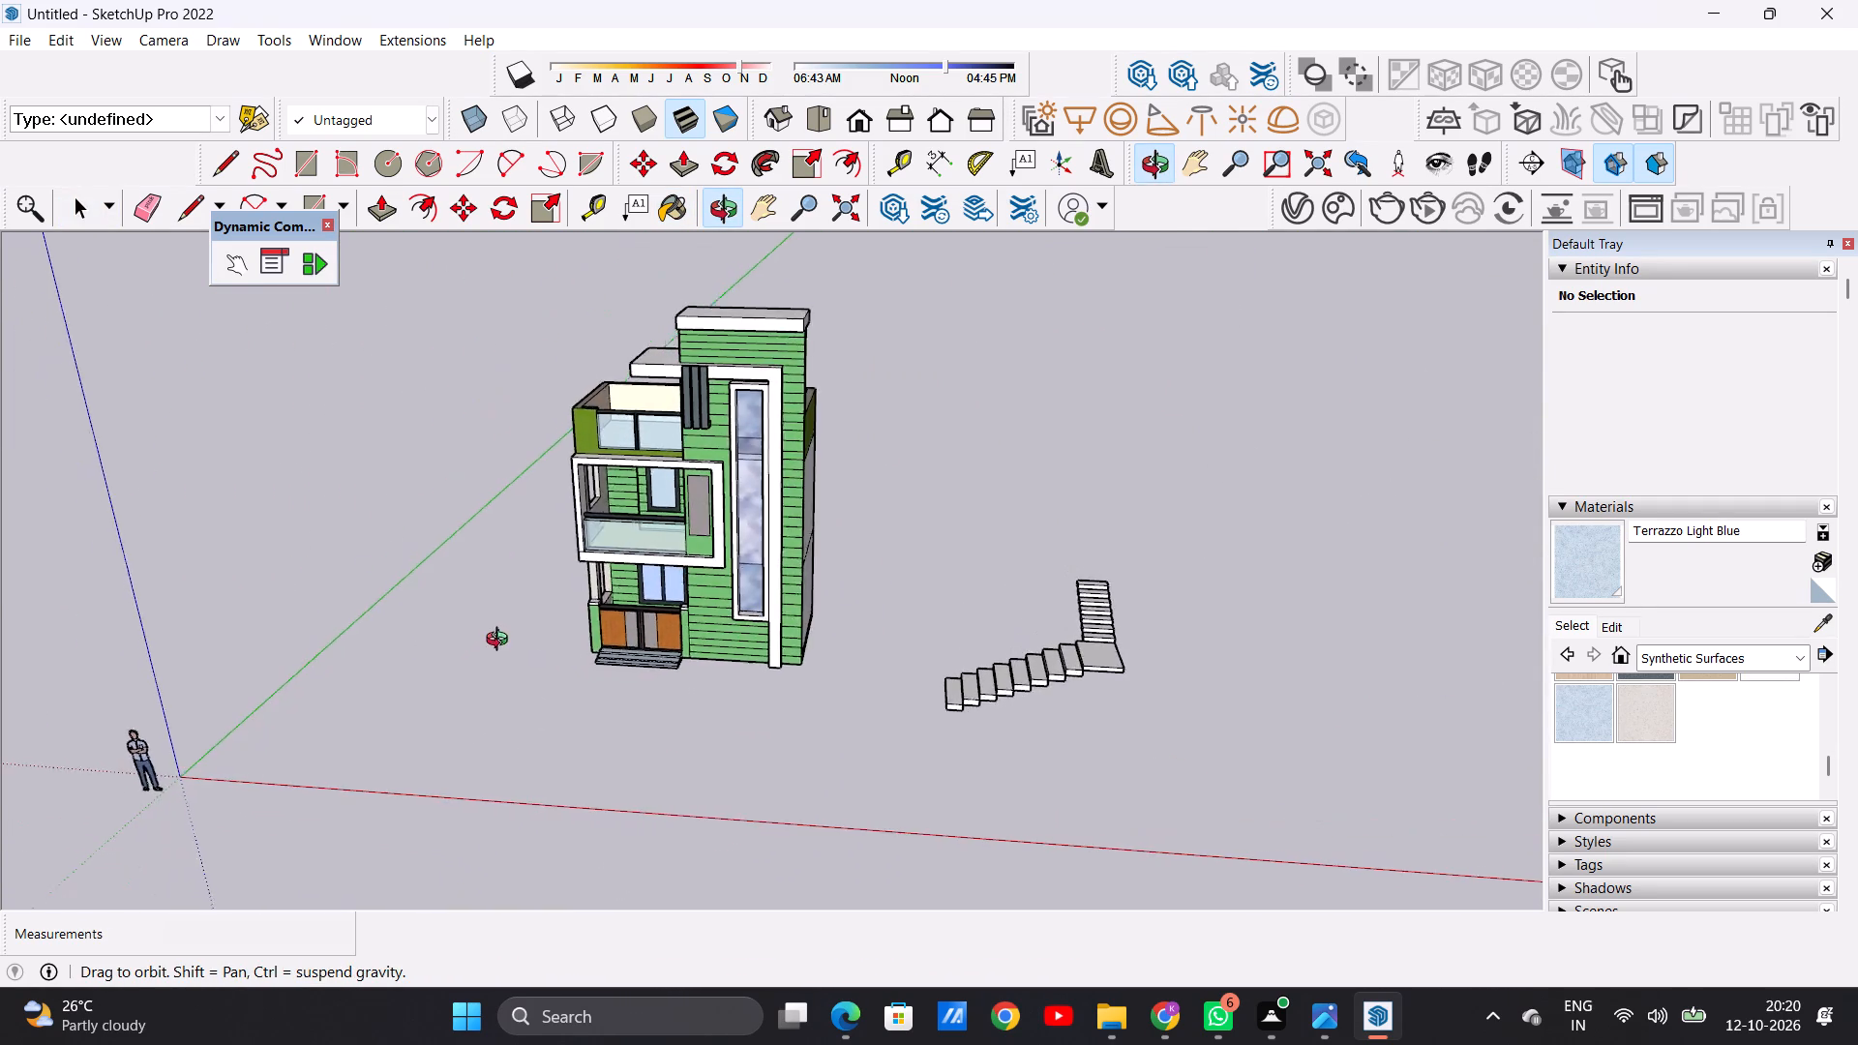
{"action": "middle_click_drag", "start_coordinate": [501, 642], "coordinate": [622, 639]}
{"action": "middle_click_drag", "start_coordinate": [758, 722], "coordinate": [696, 782]}
Delete the detached L-shaped staircase group standing beside the house.
{"action": "scroll", "coordinate": [1135, 659], "scroll_direction": "up", "scroll_amount": 2}
{"action": "scroll", "coordinate": [1139, 657], "scroll_direction": "down", "scroll_amount": 1}
{"action": "scroll", "coordinate": [1139, 657], "scroll_direction": "up", "scroll_amount": 2}
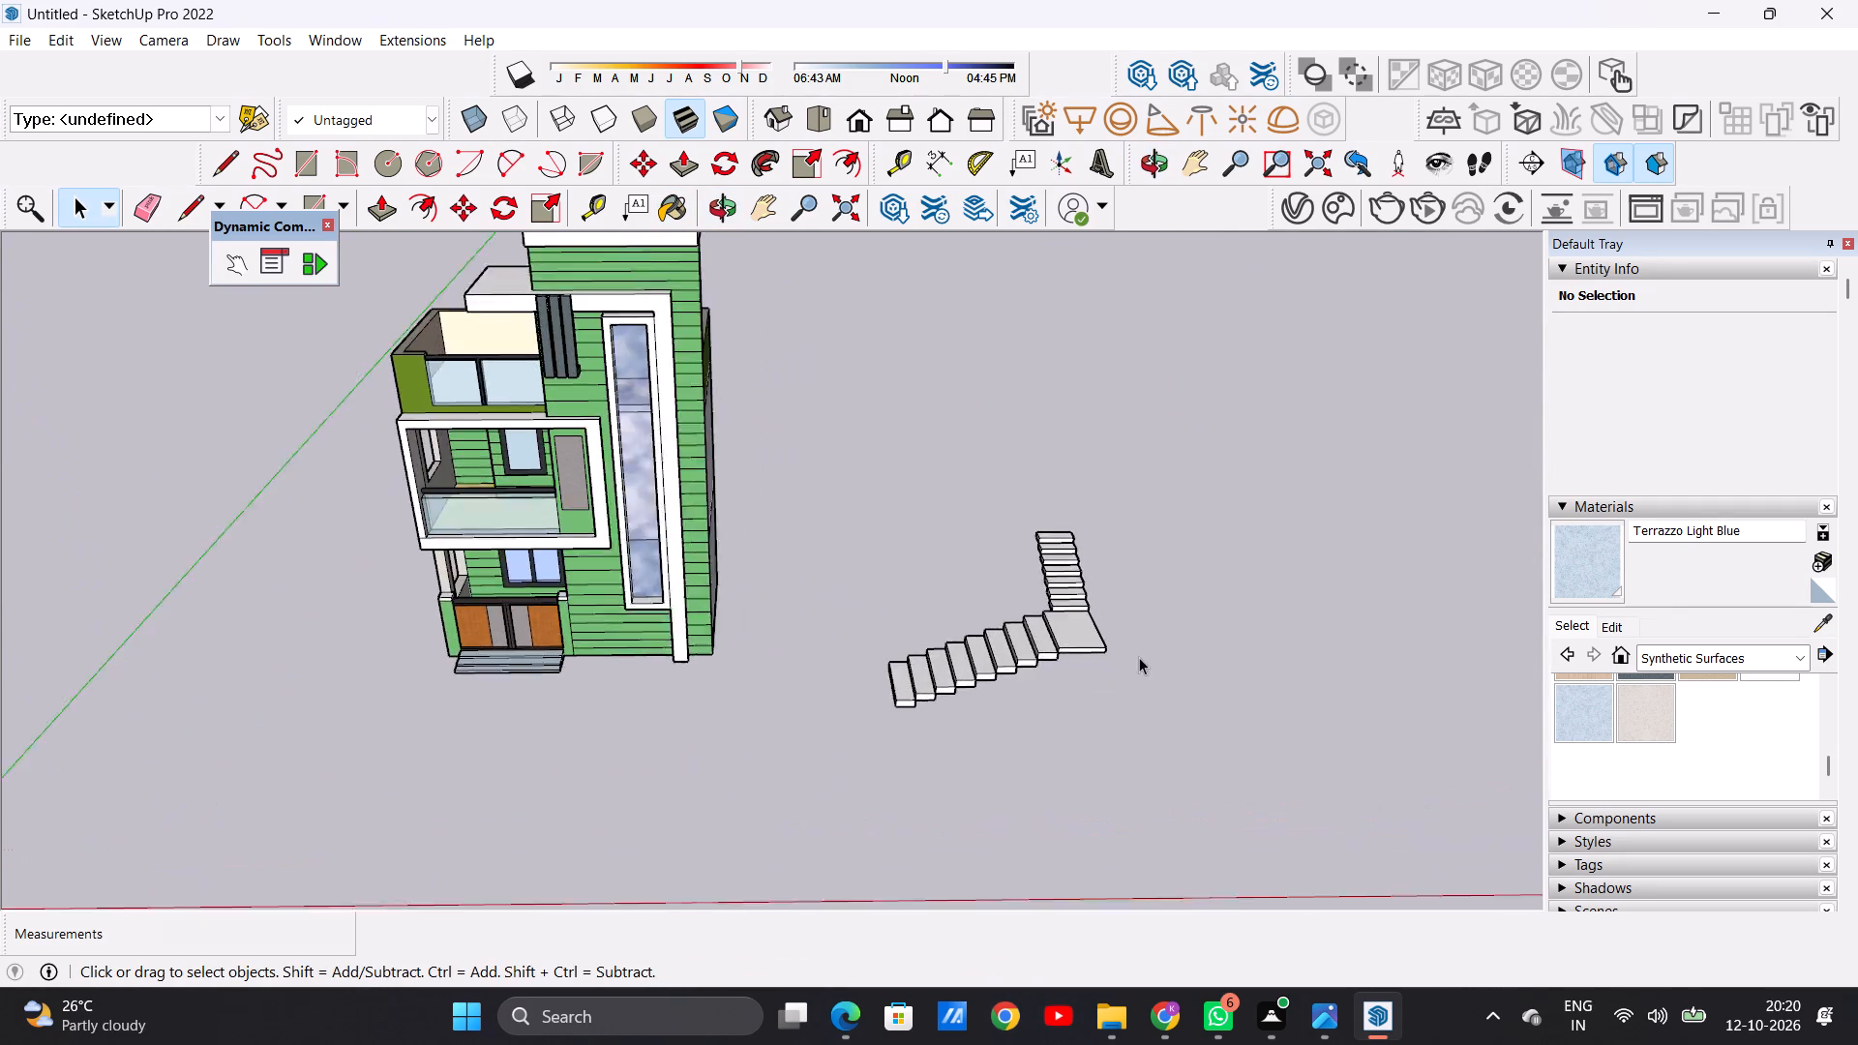
{"action": "scroll", "coordinate": [1139, 657], "scroll_direction": "up", "scroll_amount": 6}
{"action": "left_click", "coordinate": [1045, 640]}
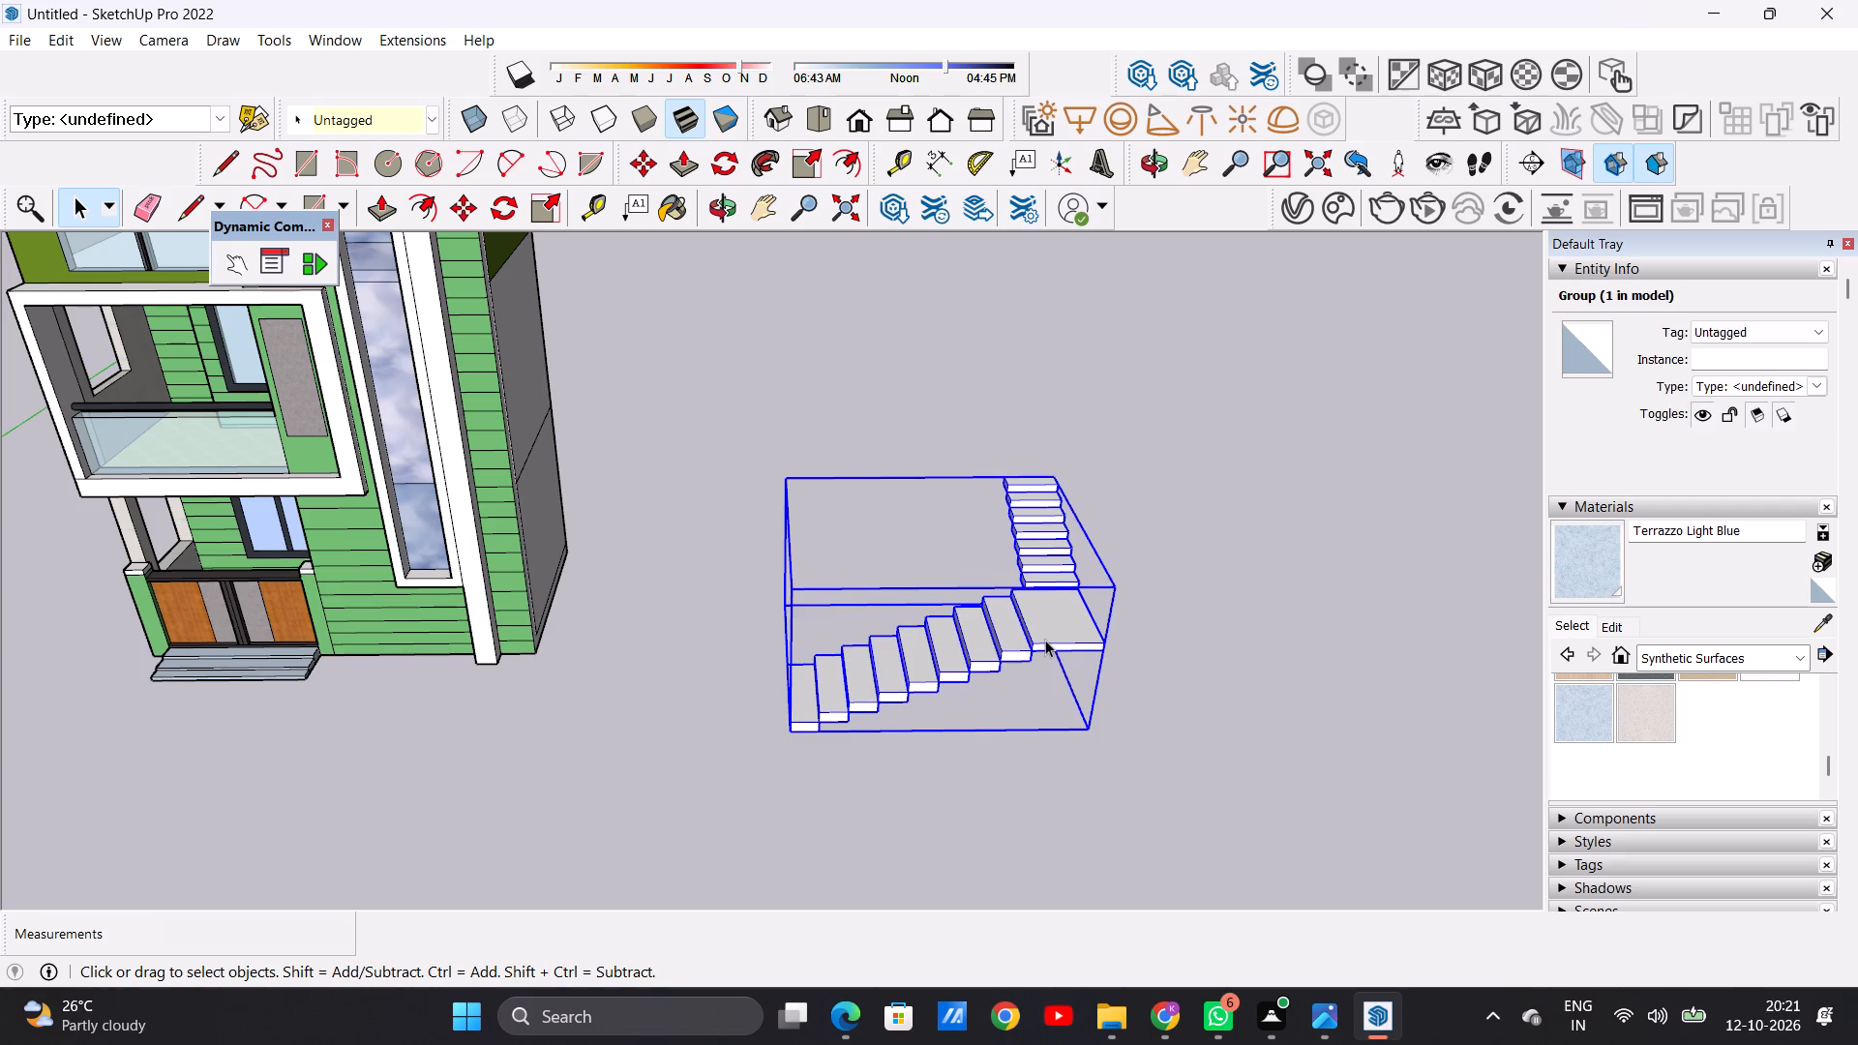
{"action": "key", "text": "Delete"}
Review the complete house in the standard front view and from a raised front angle.
{"action": "scroll", "coordinate": [975, 639], "scroll_direction": "down", "scroll_amount": 10}
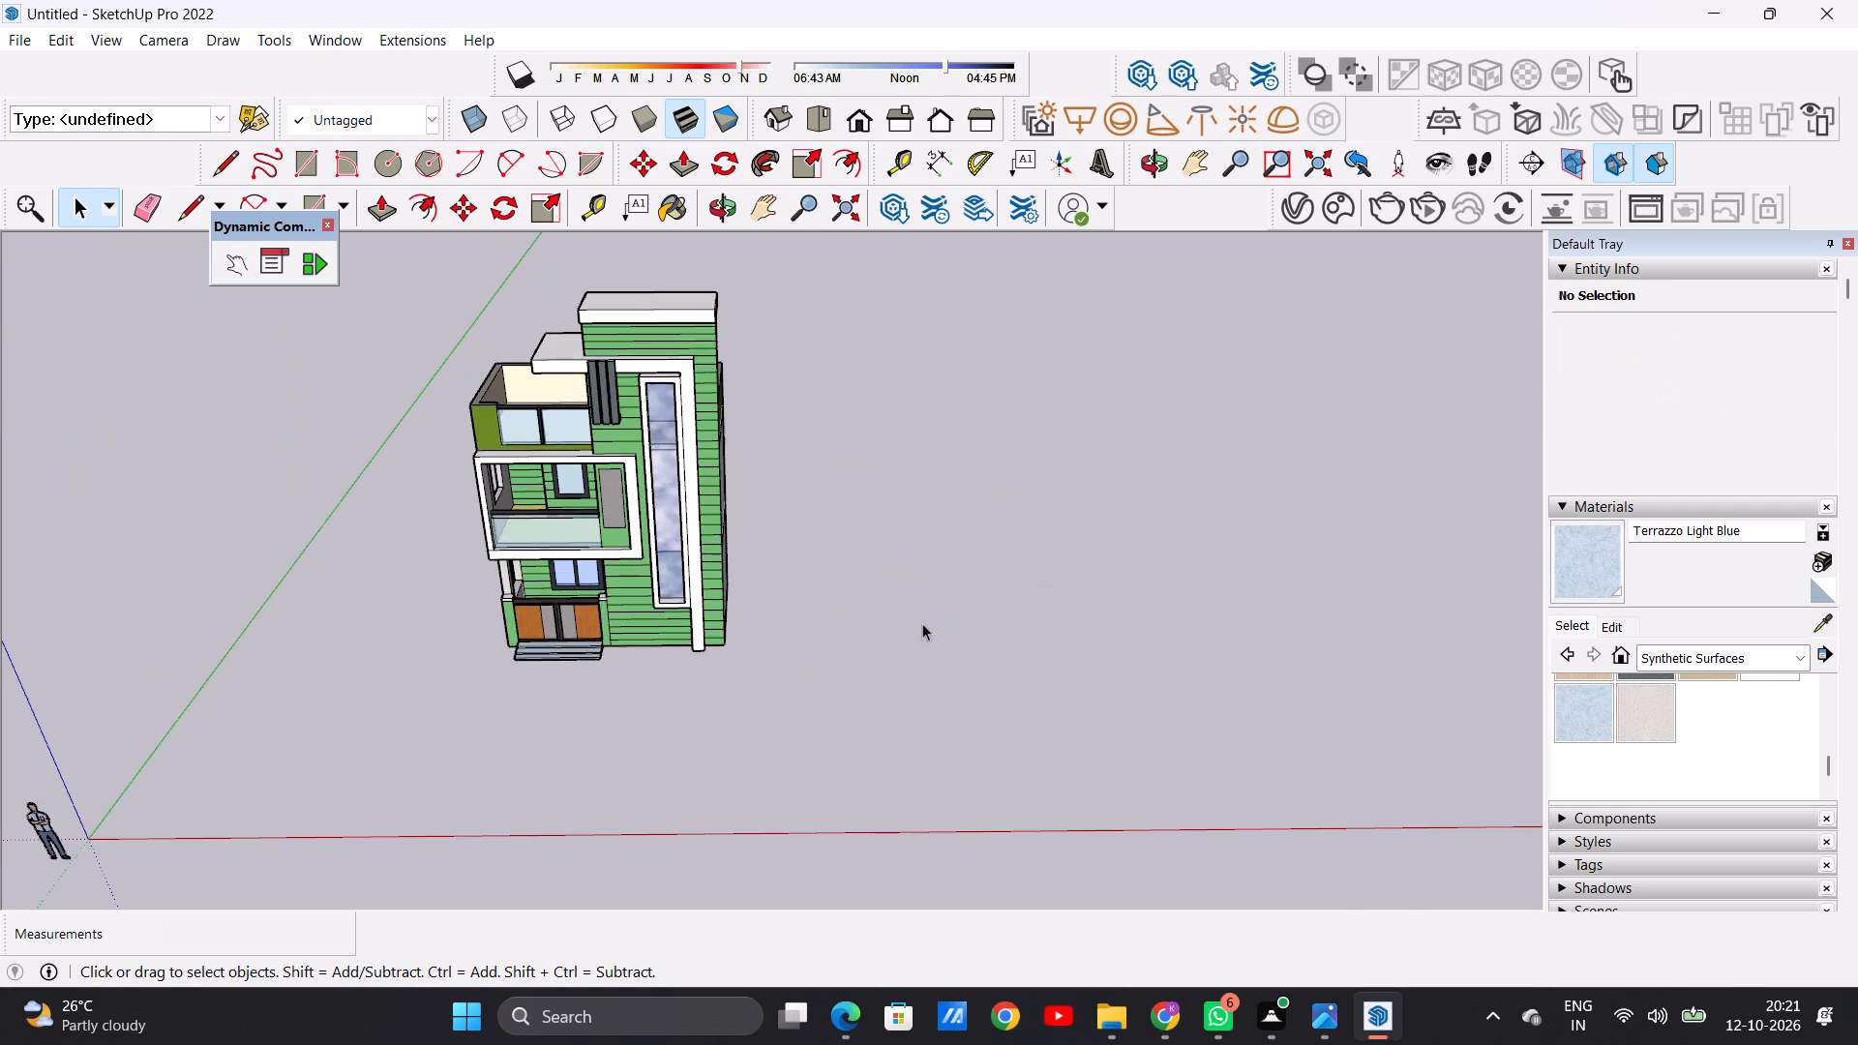
{"action": "middle_click_drag", "start_coordinate": [664, 647], "coordinate": [664, 747]}
{"action": "scroll", "coordinate": [486, 710], "scroll_direction": "up", "scroll_amount": 6}
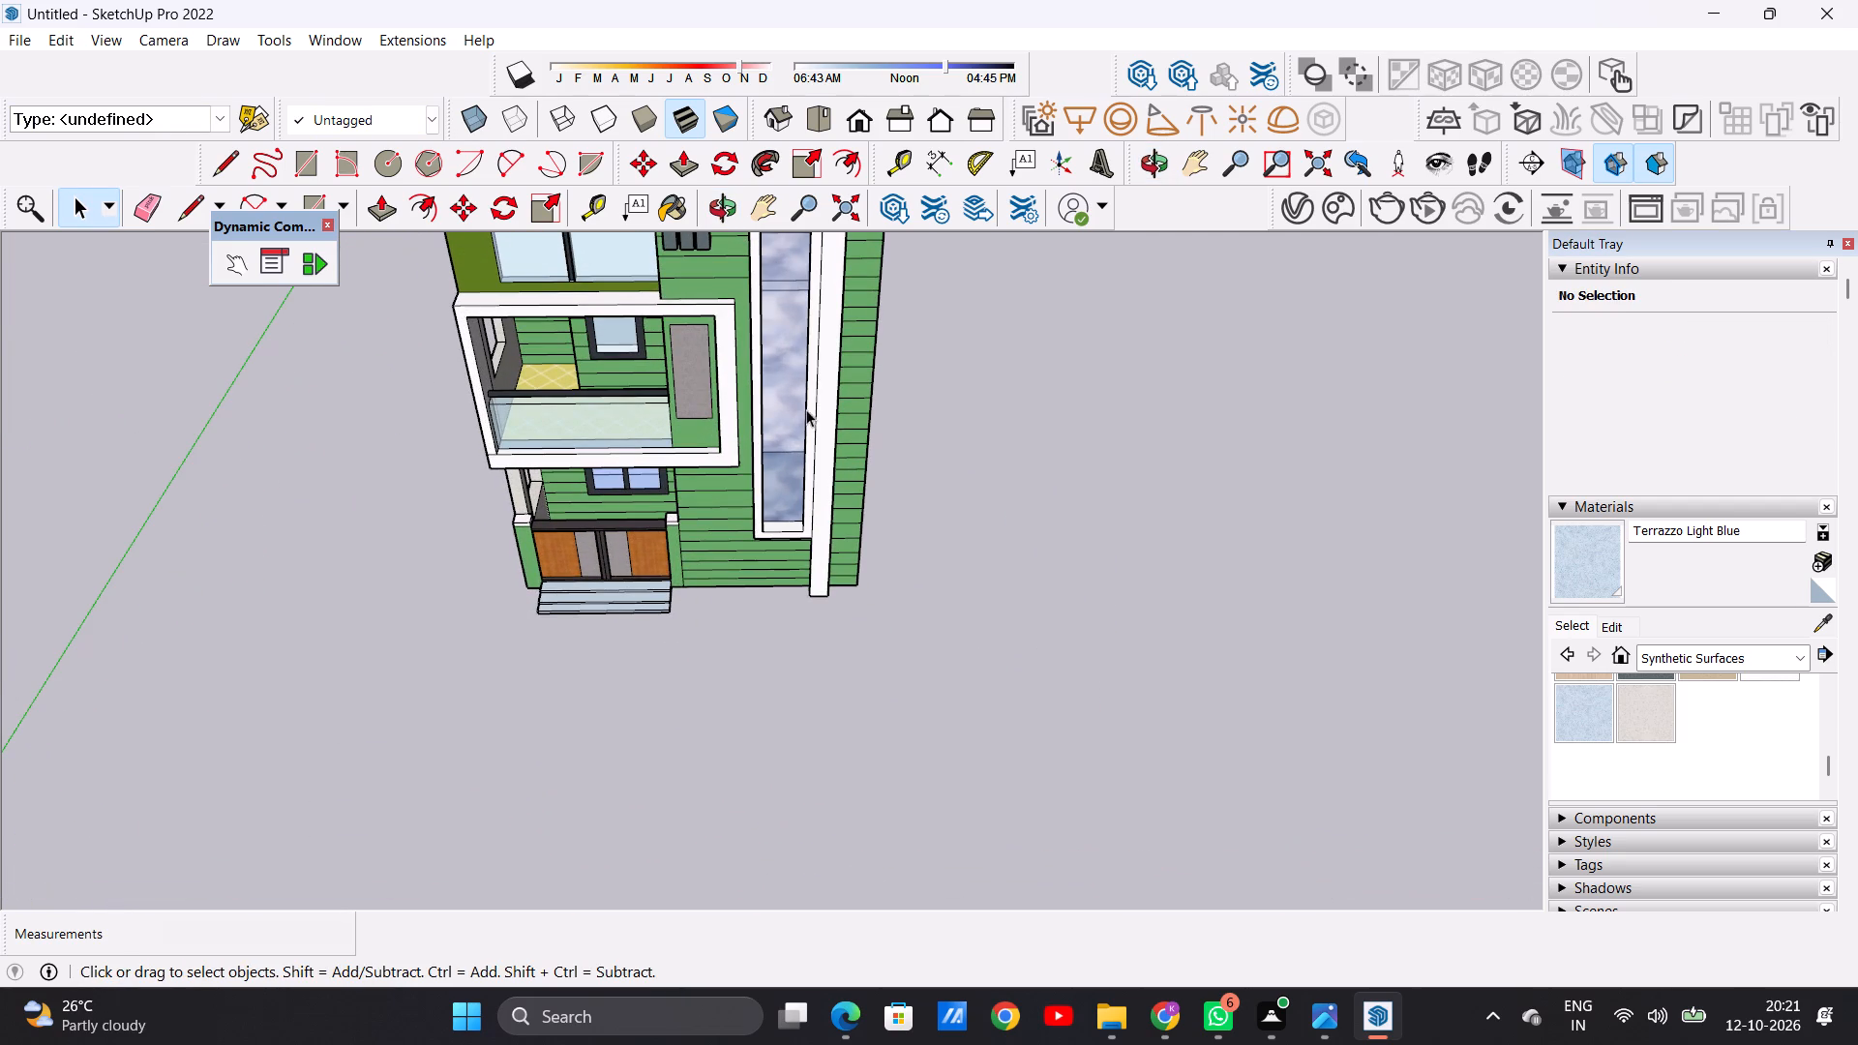
{"action": "left_click", "coordinate": [861, 98]}
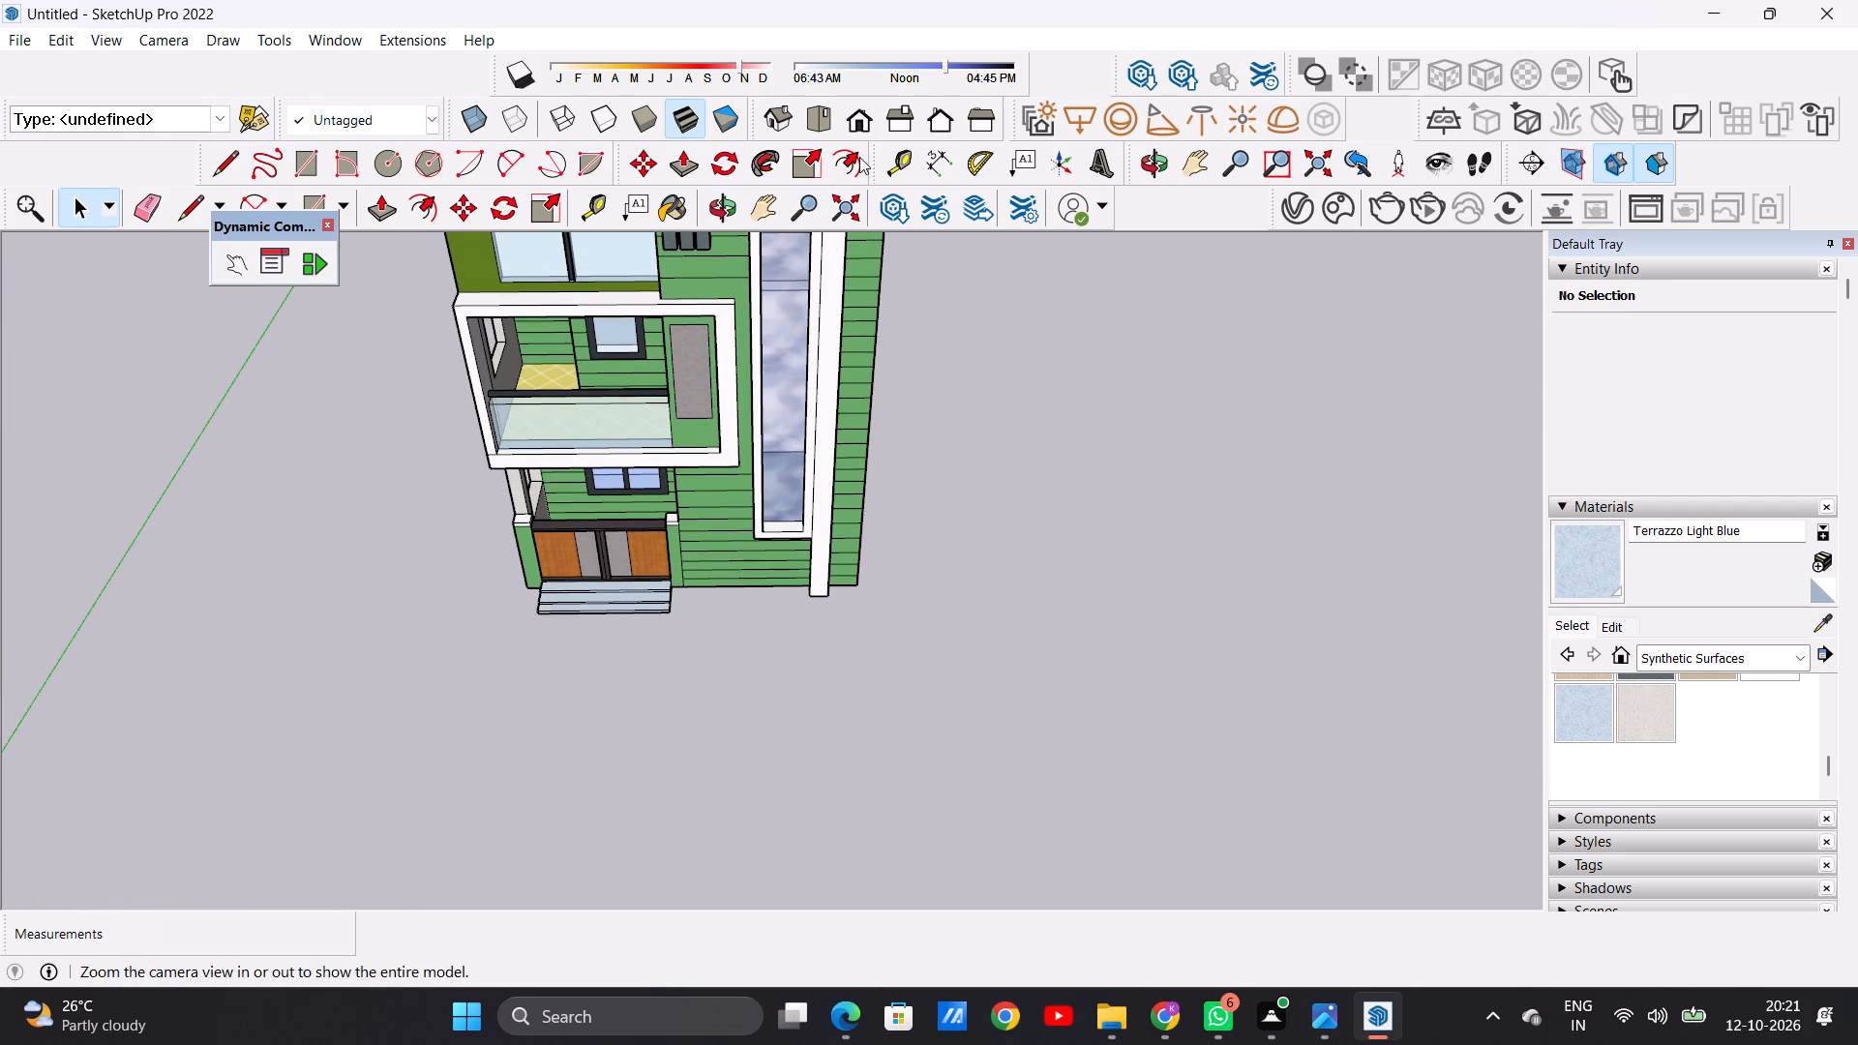
{"action": "left_click", "coordinate": [873, 112]}
{"action": "scroll", "coordinate": [890, 506], "scroll_direction": "down", "scroll_amount": 5}
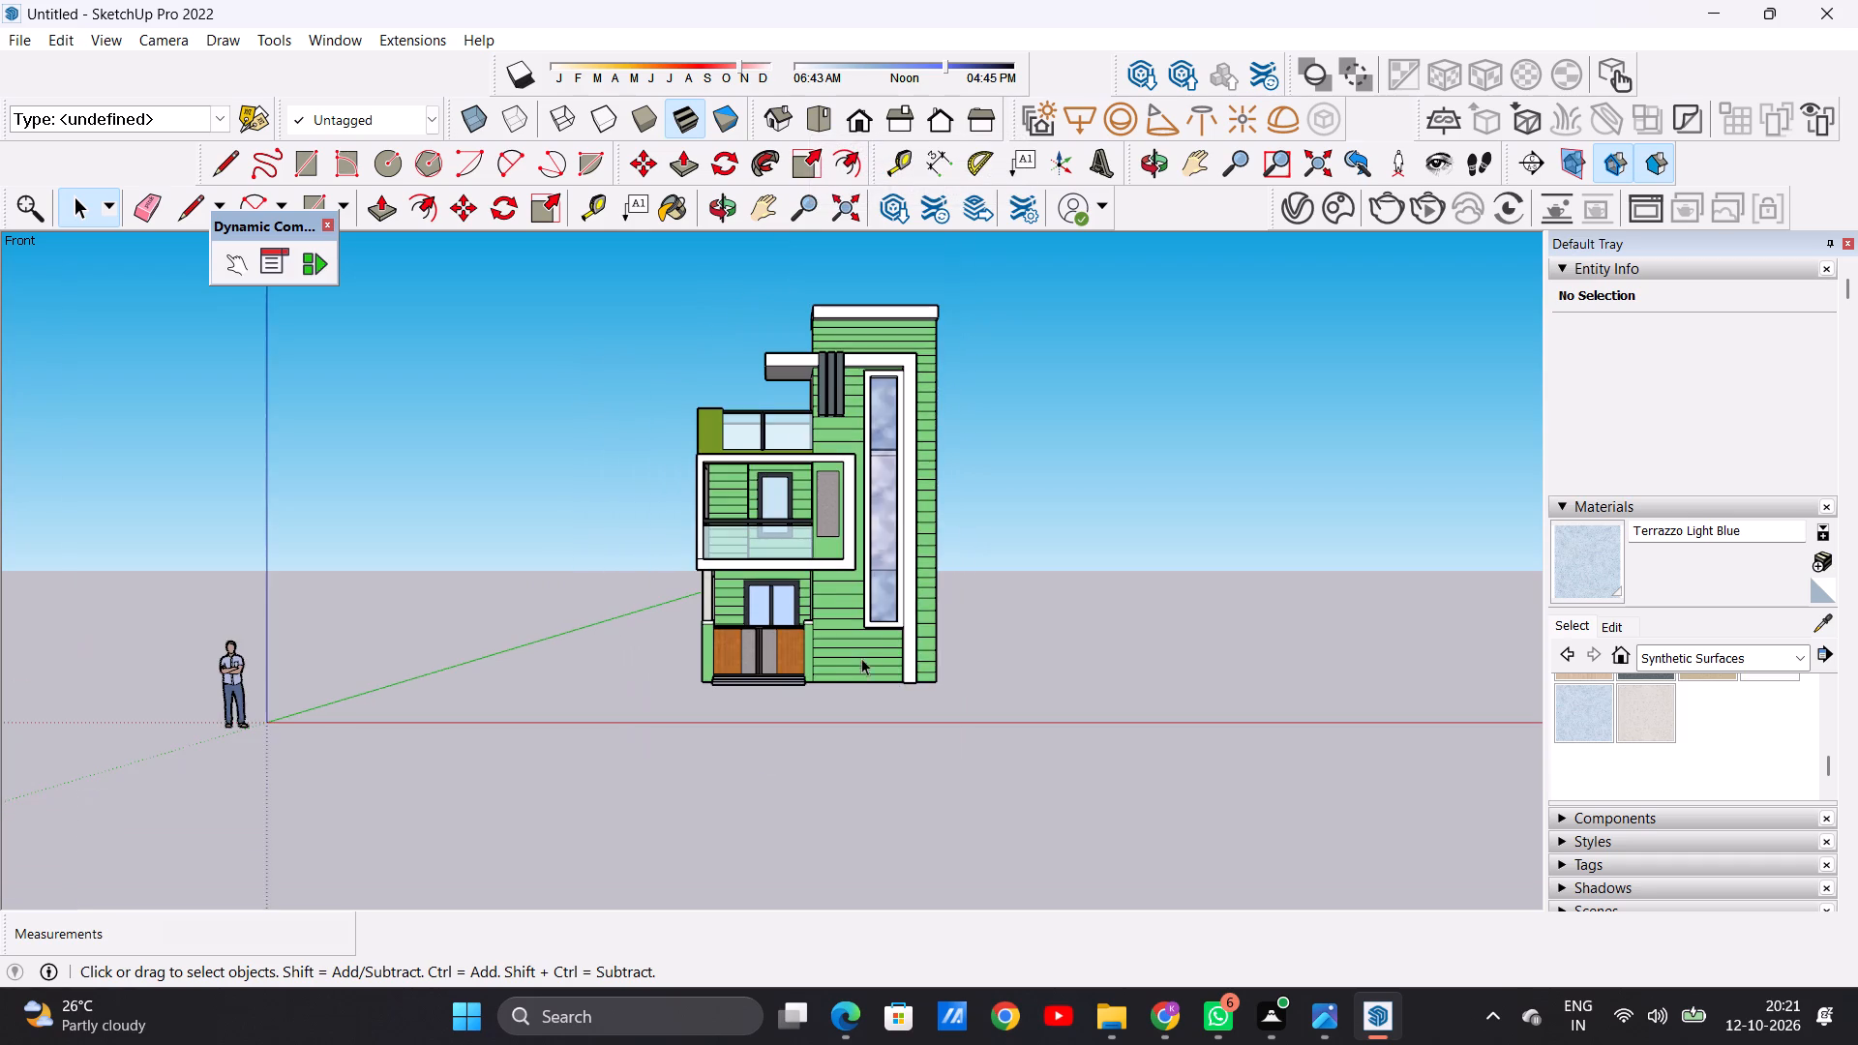
{"action": "middle_click_drag", "start_coordinate": [856, 674], "coordinate": [846, 944]}
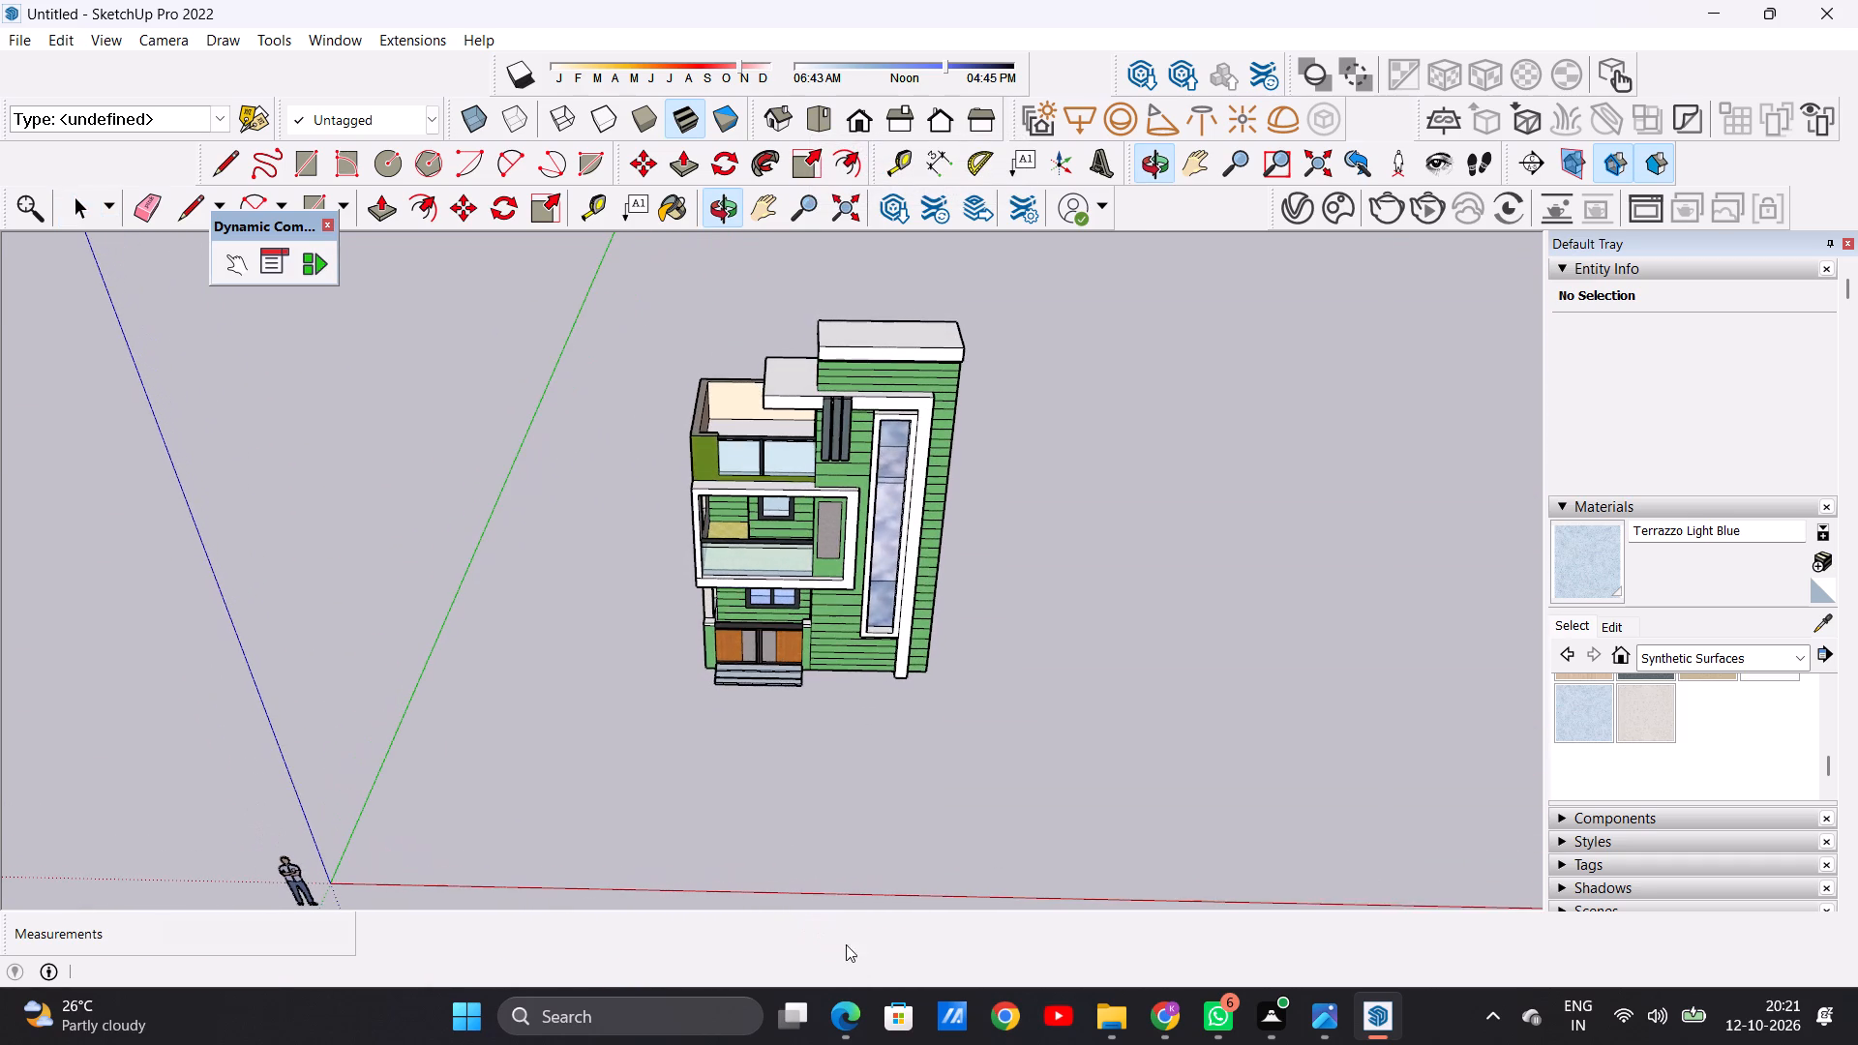
{"action": "scroll", "coordinate": [773, 744], "scroll_direction": "up", "scroll_amount": 1}
{"action": "scroll", "coordinate": [773, 744], "scroll_direction": "down", "scroll_amount": 1}
{"action": "scroll", "coordinate": [773, 744], "scroll_direction": "up", "scroll_amount": 2}
{"action": "middle_click_drag", "start_coordinate": [836, 756], "coordinate": [817, 765]}
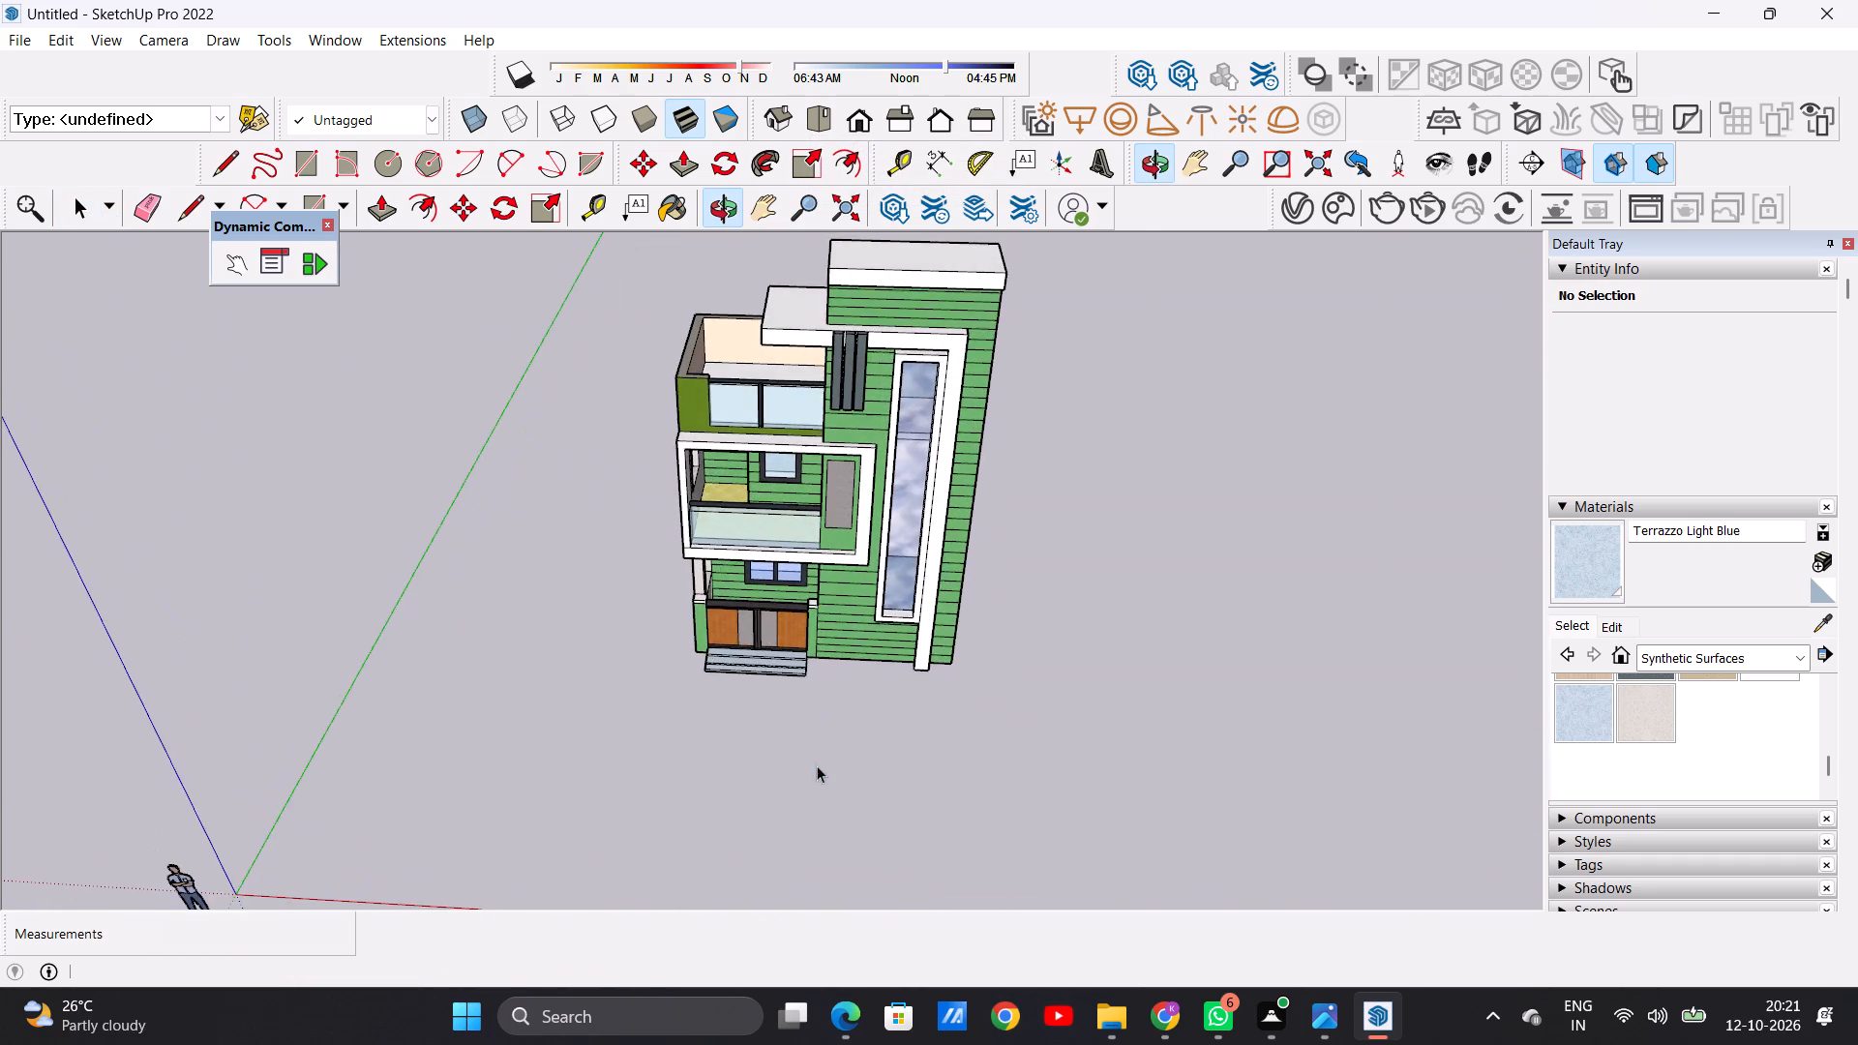
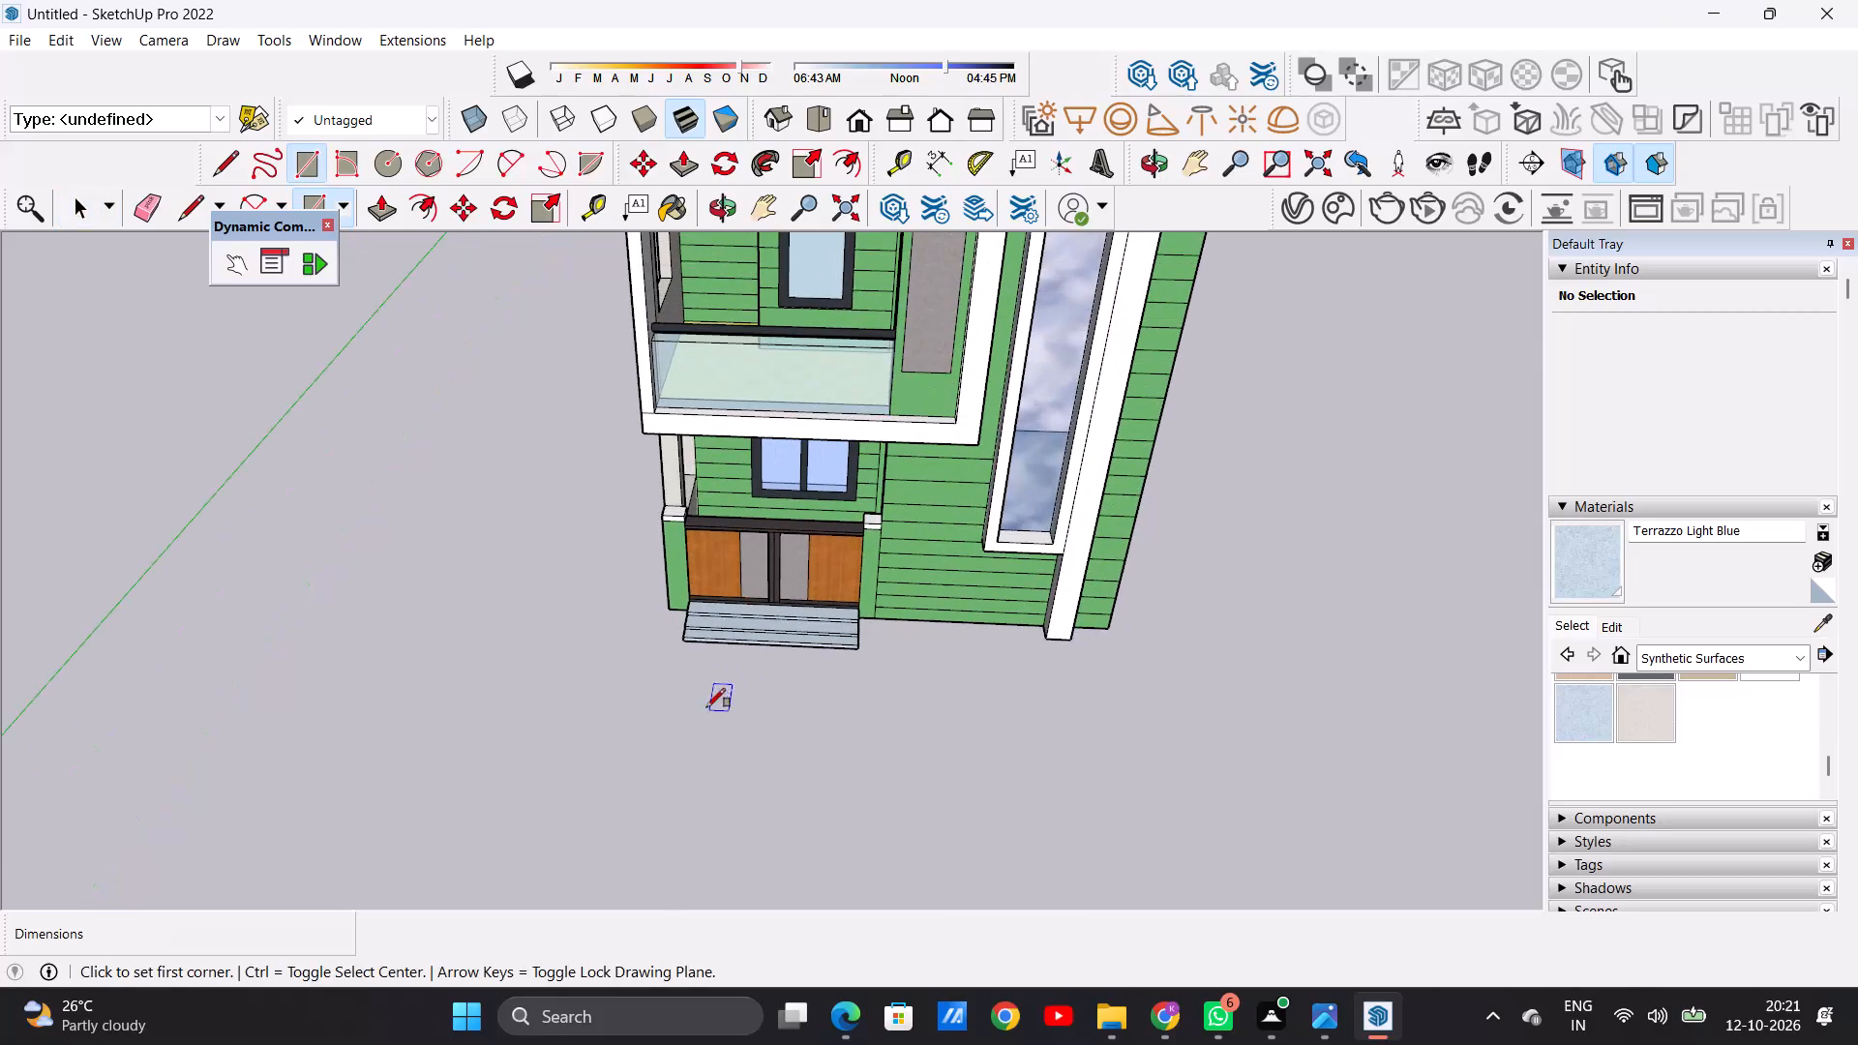
Draw a ground rectangle about 27' 6" by 6' 2" in front of the entrance steps and house facade.
{"action": "left_click", "coordinate": [598, 649]}
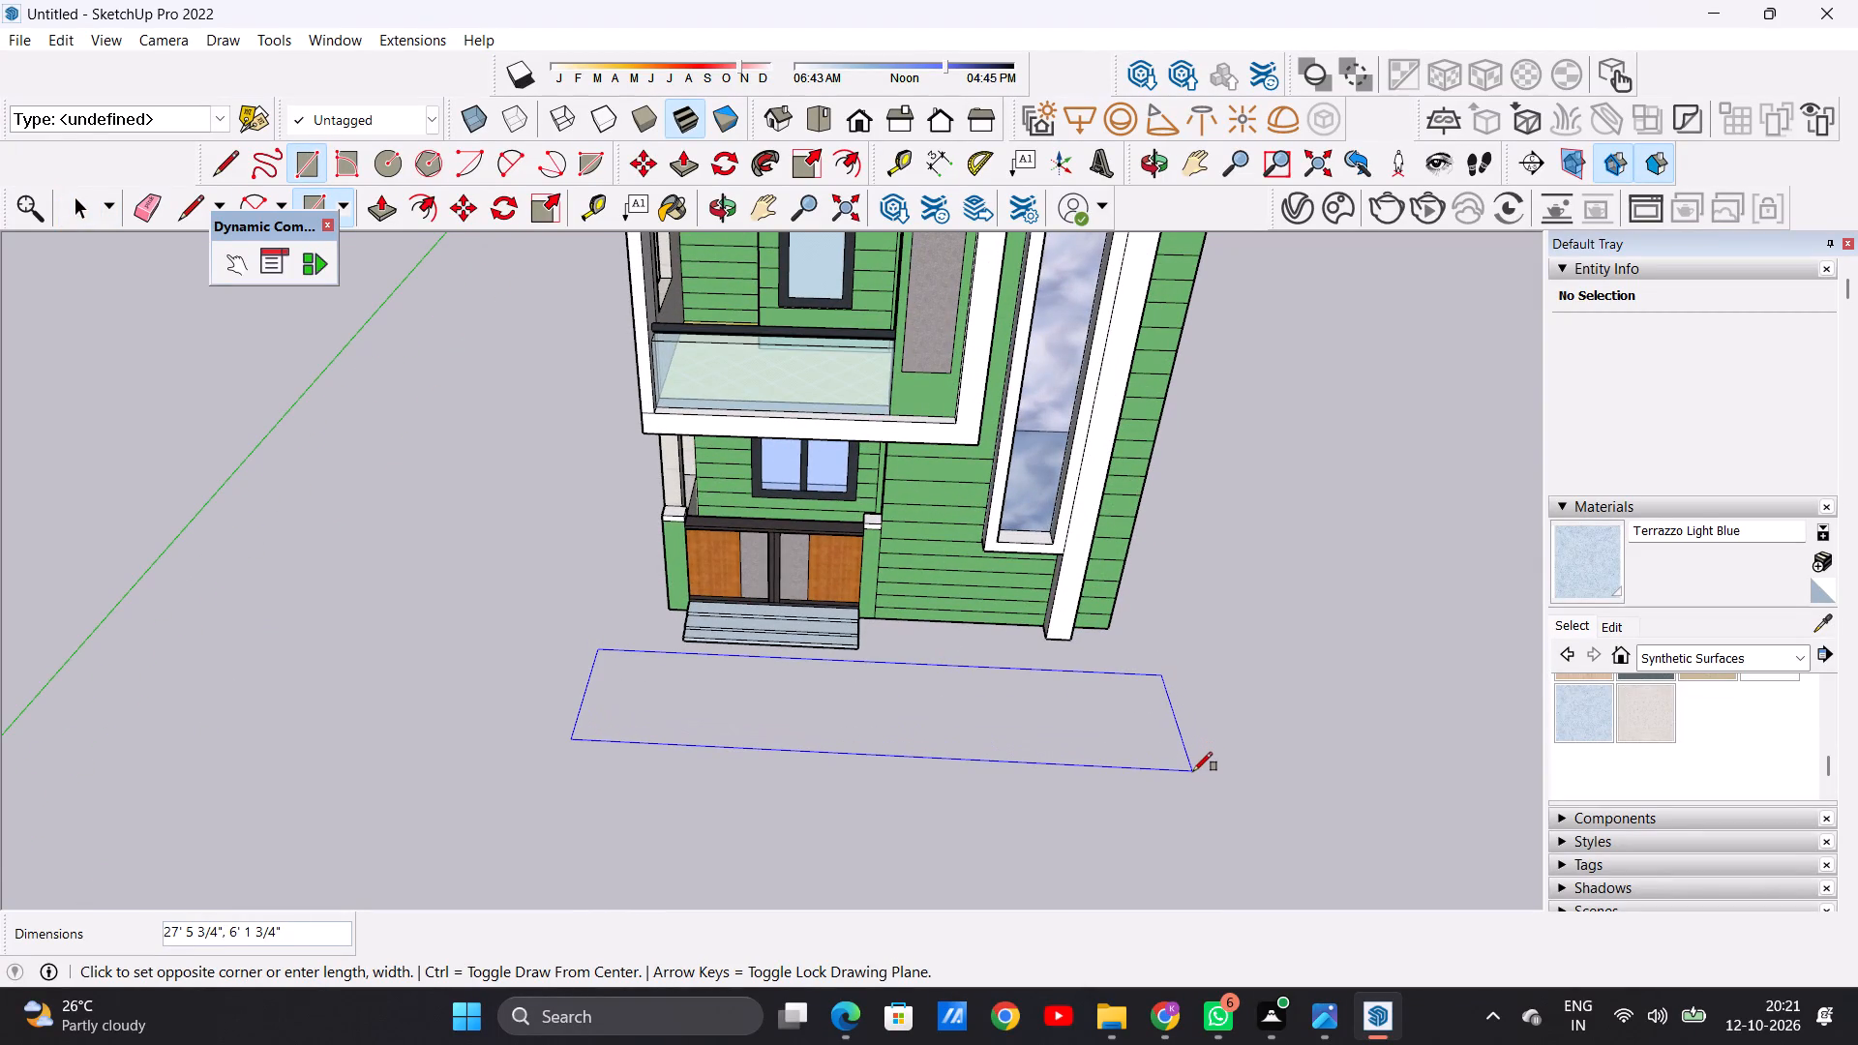
{"action": "left_click", "coordinate": [1193, 771]}
{"action": "key", "text": "space"}
Draw a thin rectangle about 7' 9" by 1' 1" inside the ground rectangle, in front of the entrance steps.
{"action": "scroll", "coordinate": [493, 594], "scroll_direction": "down", "scroll_amount": 5}
{"action": "scroll", "coordinate": [724, 695], "scroll_direction": "up", "scroll_amount": 6}
{"action": "middle_click_drag", "start_coordinate": [738, 669], "coordinate": [754, 829]}
{"action": "scroll", "coordinate": [758, 691], "scroll_direction": "up", "scroll_amount": 5}
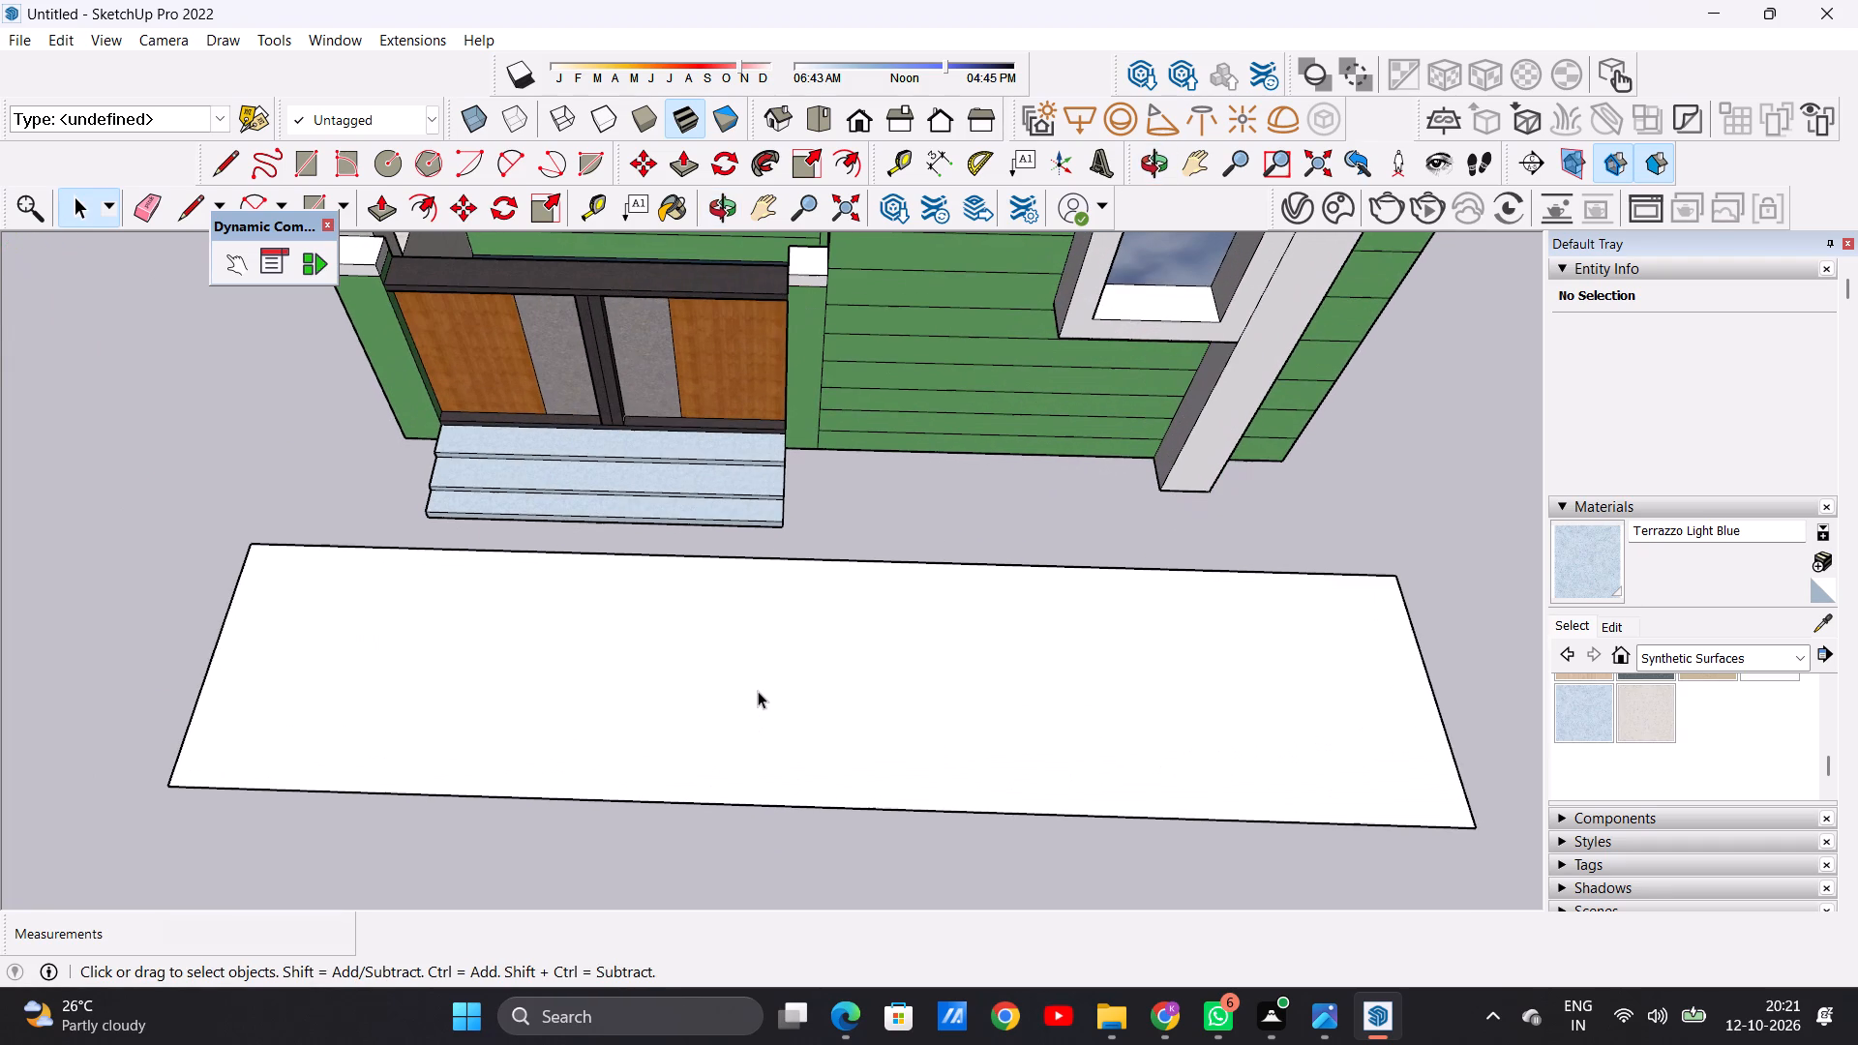
{"action": "scroll", "coordinate": [501, 689], "scroll_direction": "down", "scroll_amount": 3}
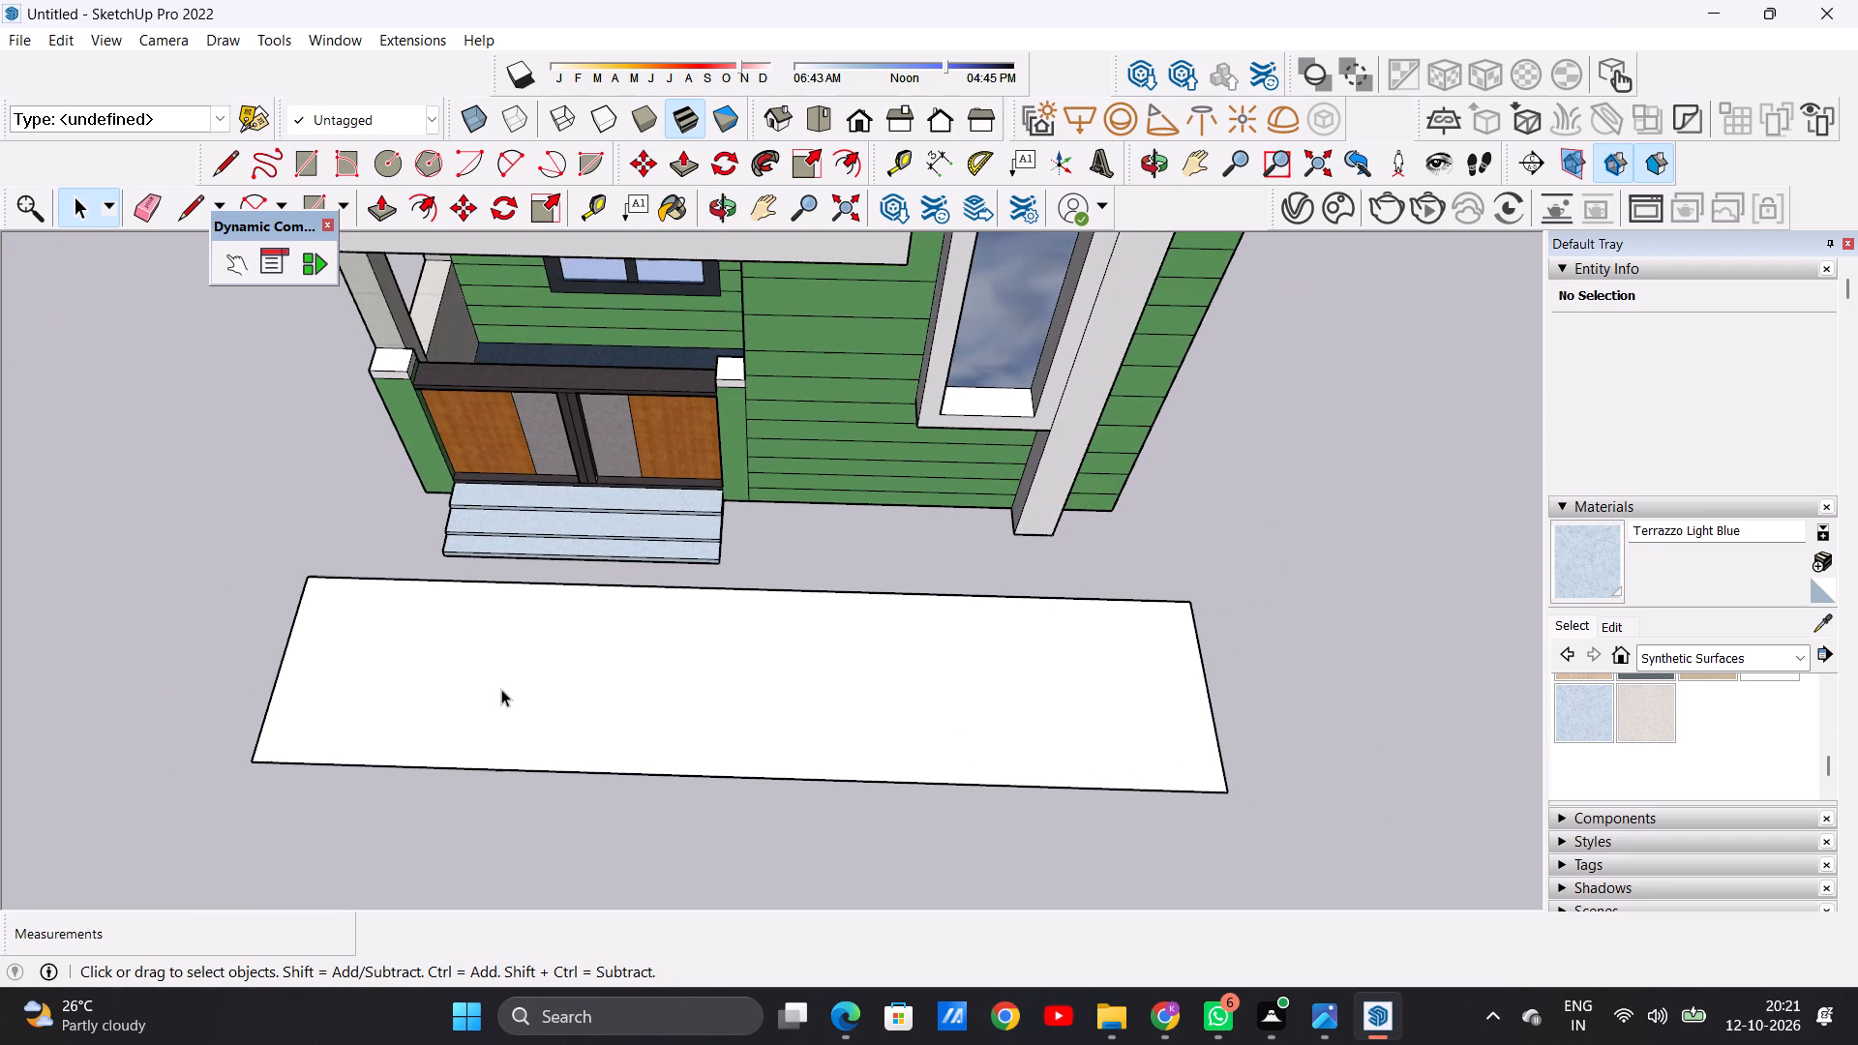
{"action": "key", "text": "r"}
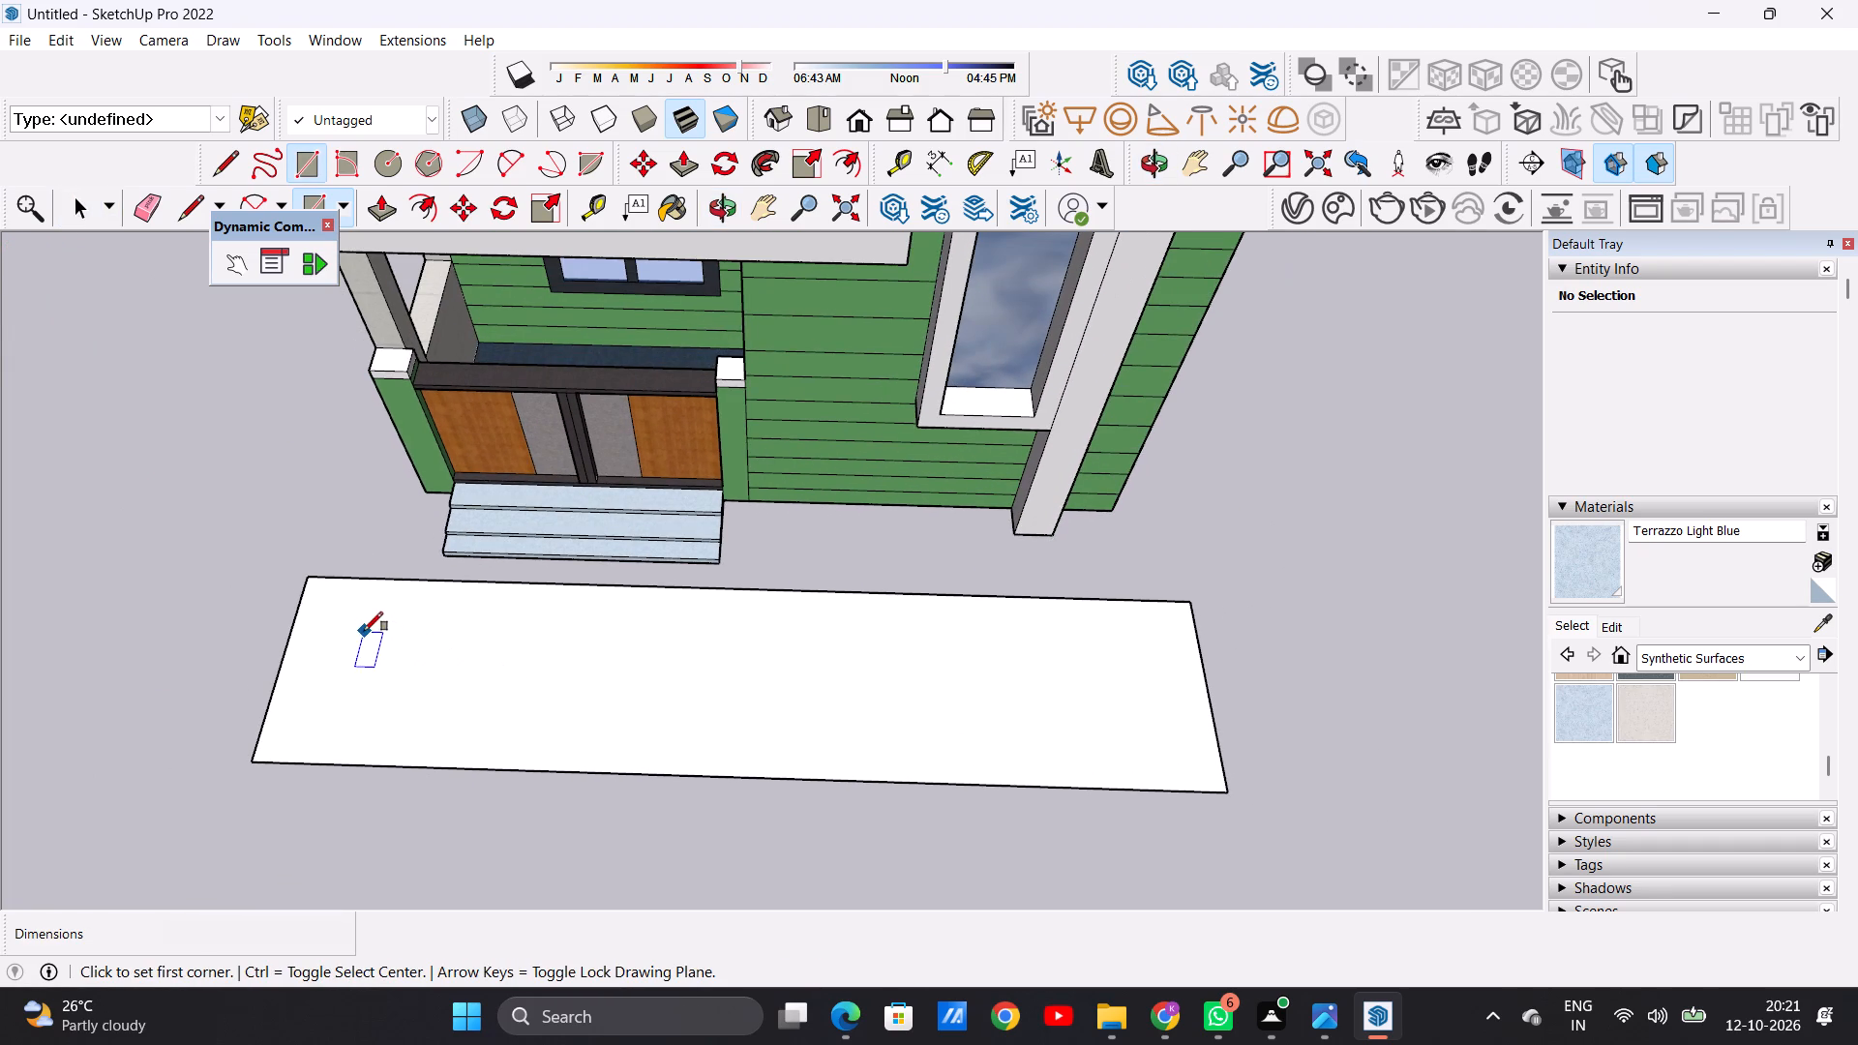
{"action": "left_click", "coordinate": [364, 631]}
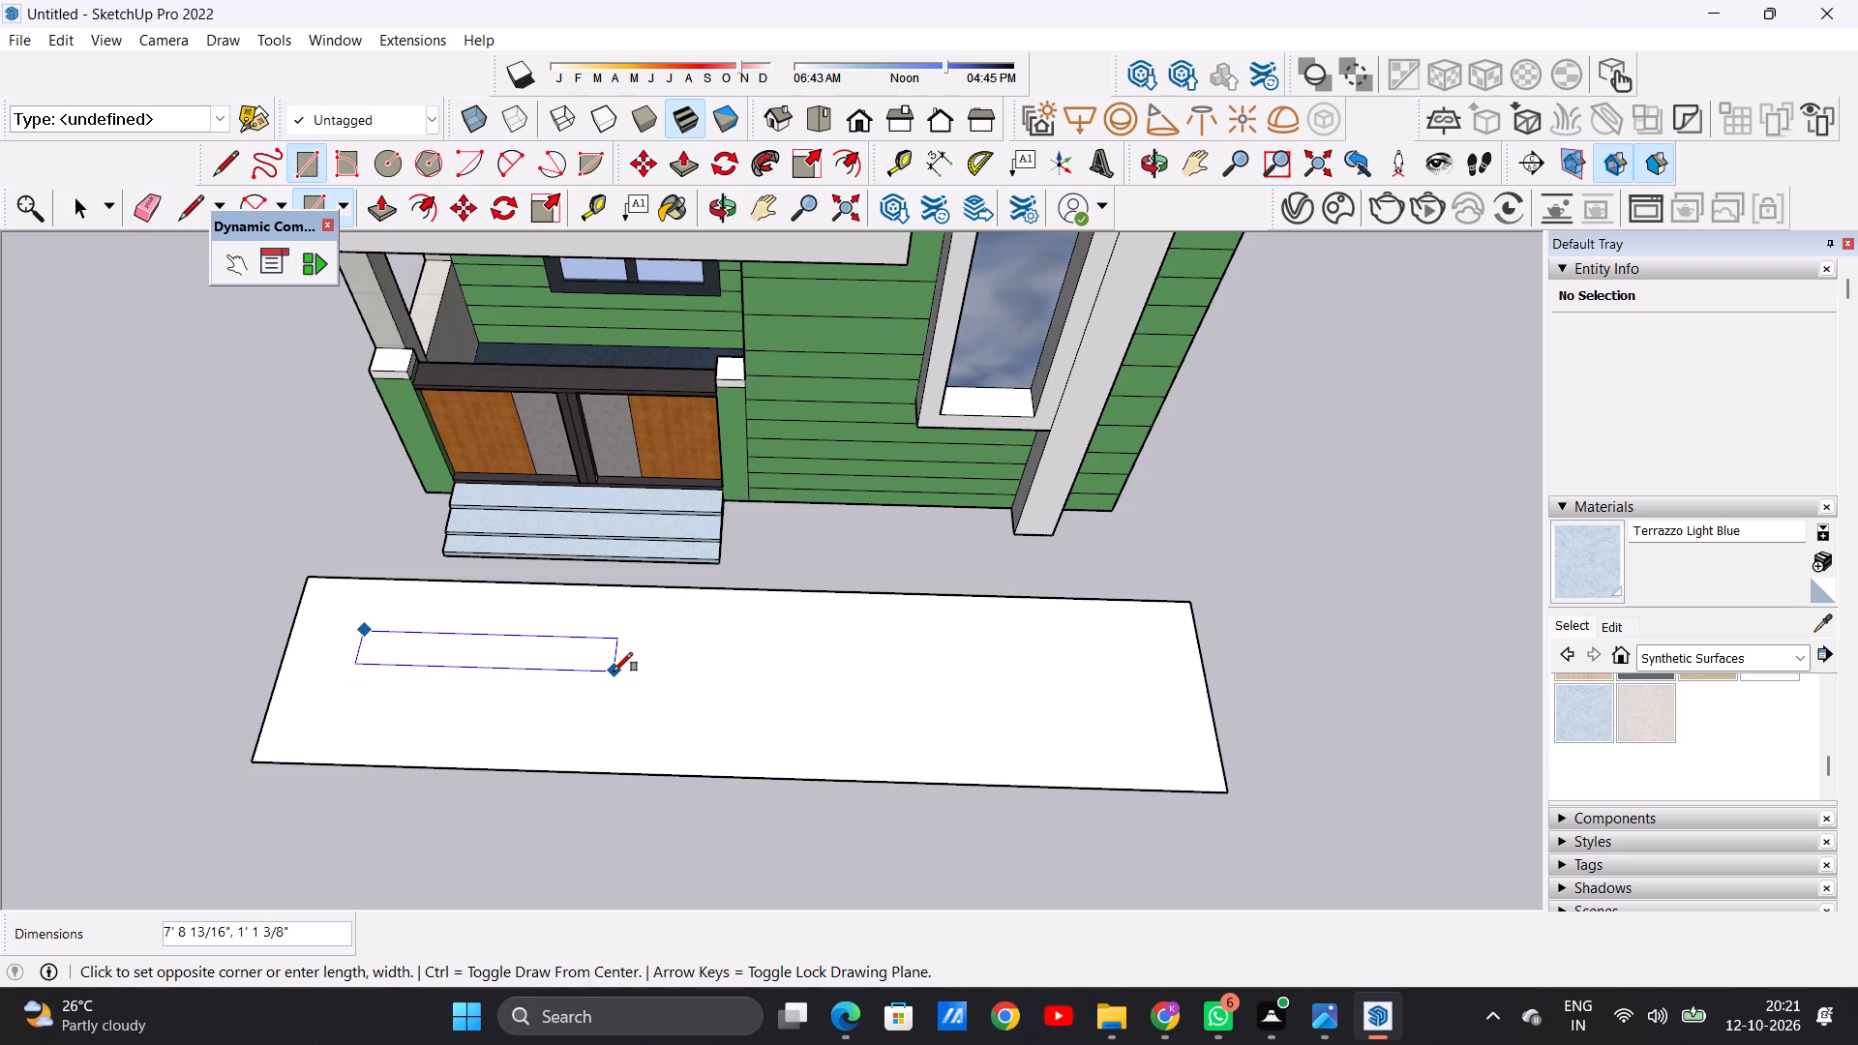
{"action": "left_click", "coordinate": [614, 672]}
{"action": "key", "text": "space"}
Move the thin rectangle about 8 1/2" away from the house, towards the middle of the ground rectangle.
{"action": "double_click", "coordinate": [595, 649]}
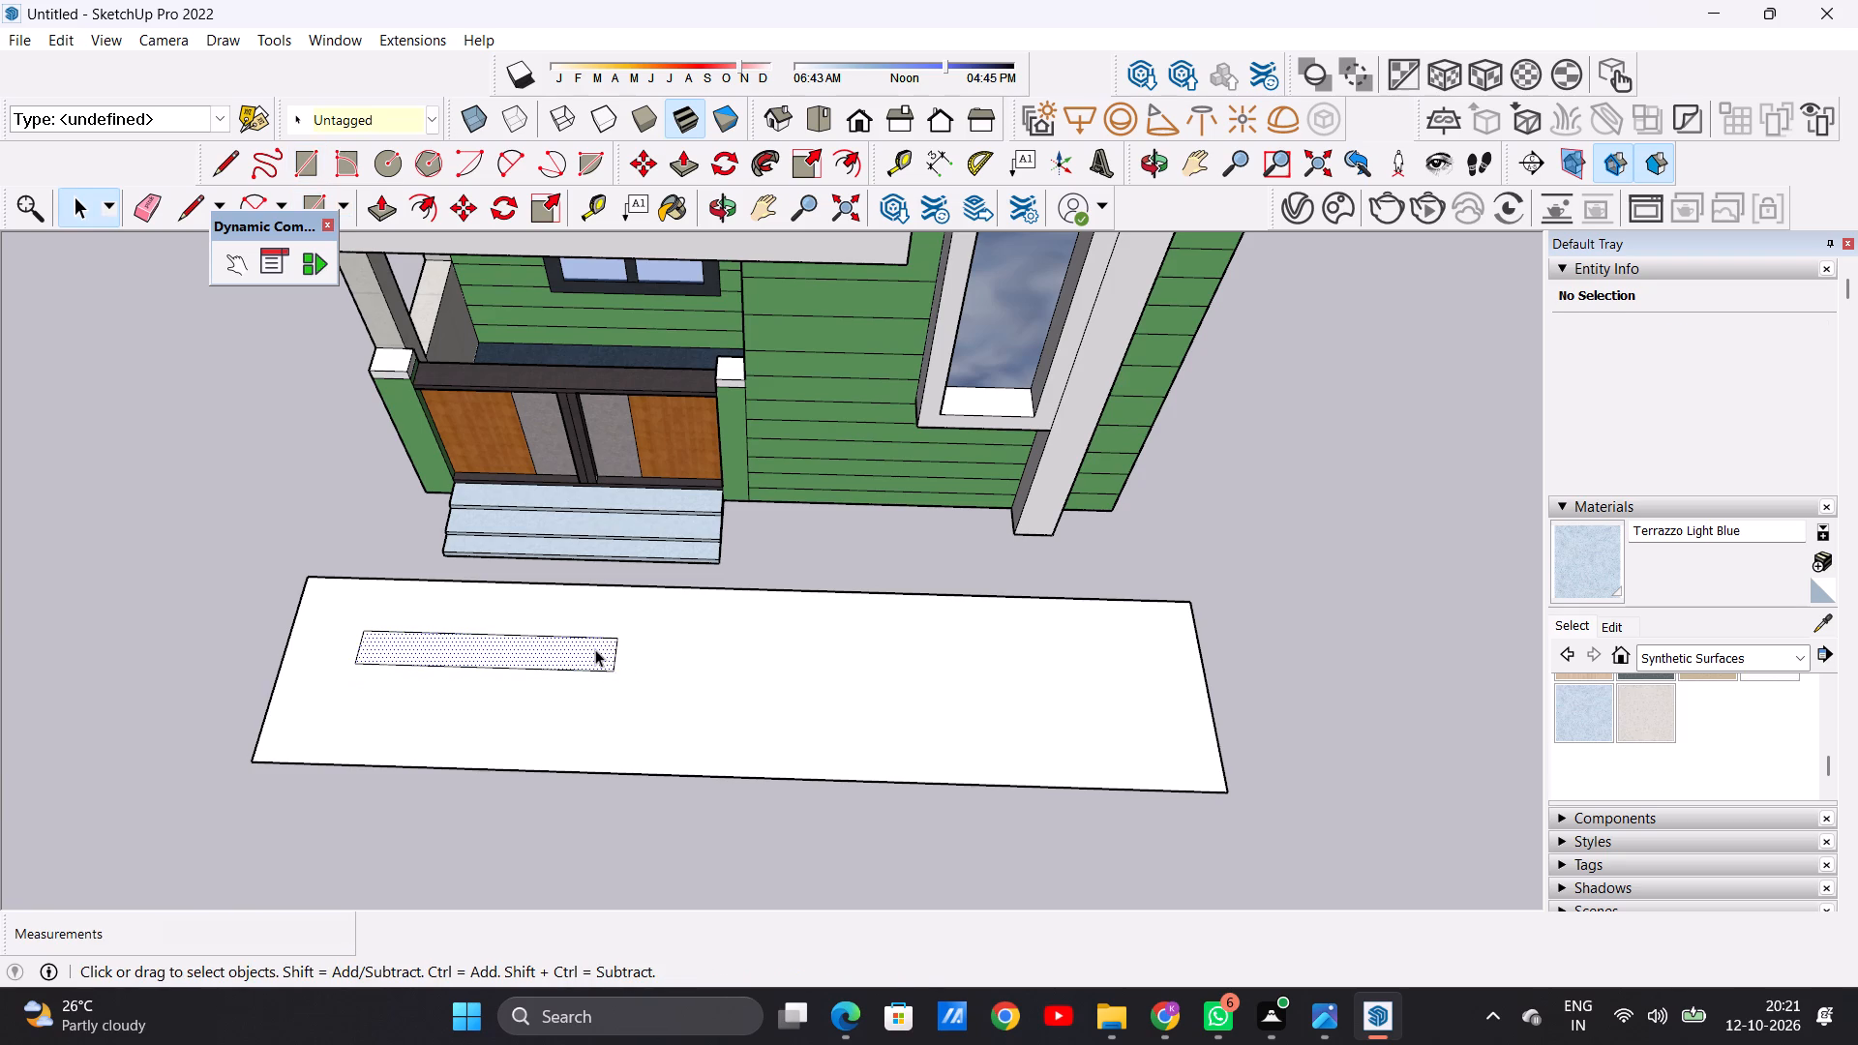
{"action": "key", "text": "m"}
{"action": "left_click", "coordinate": [608, 676]}
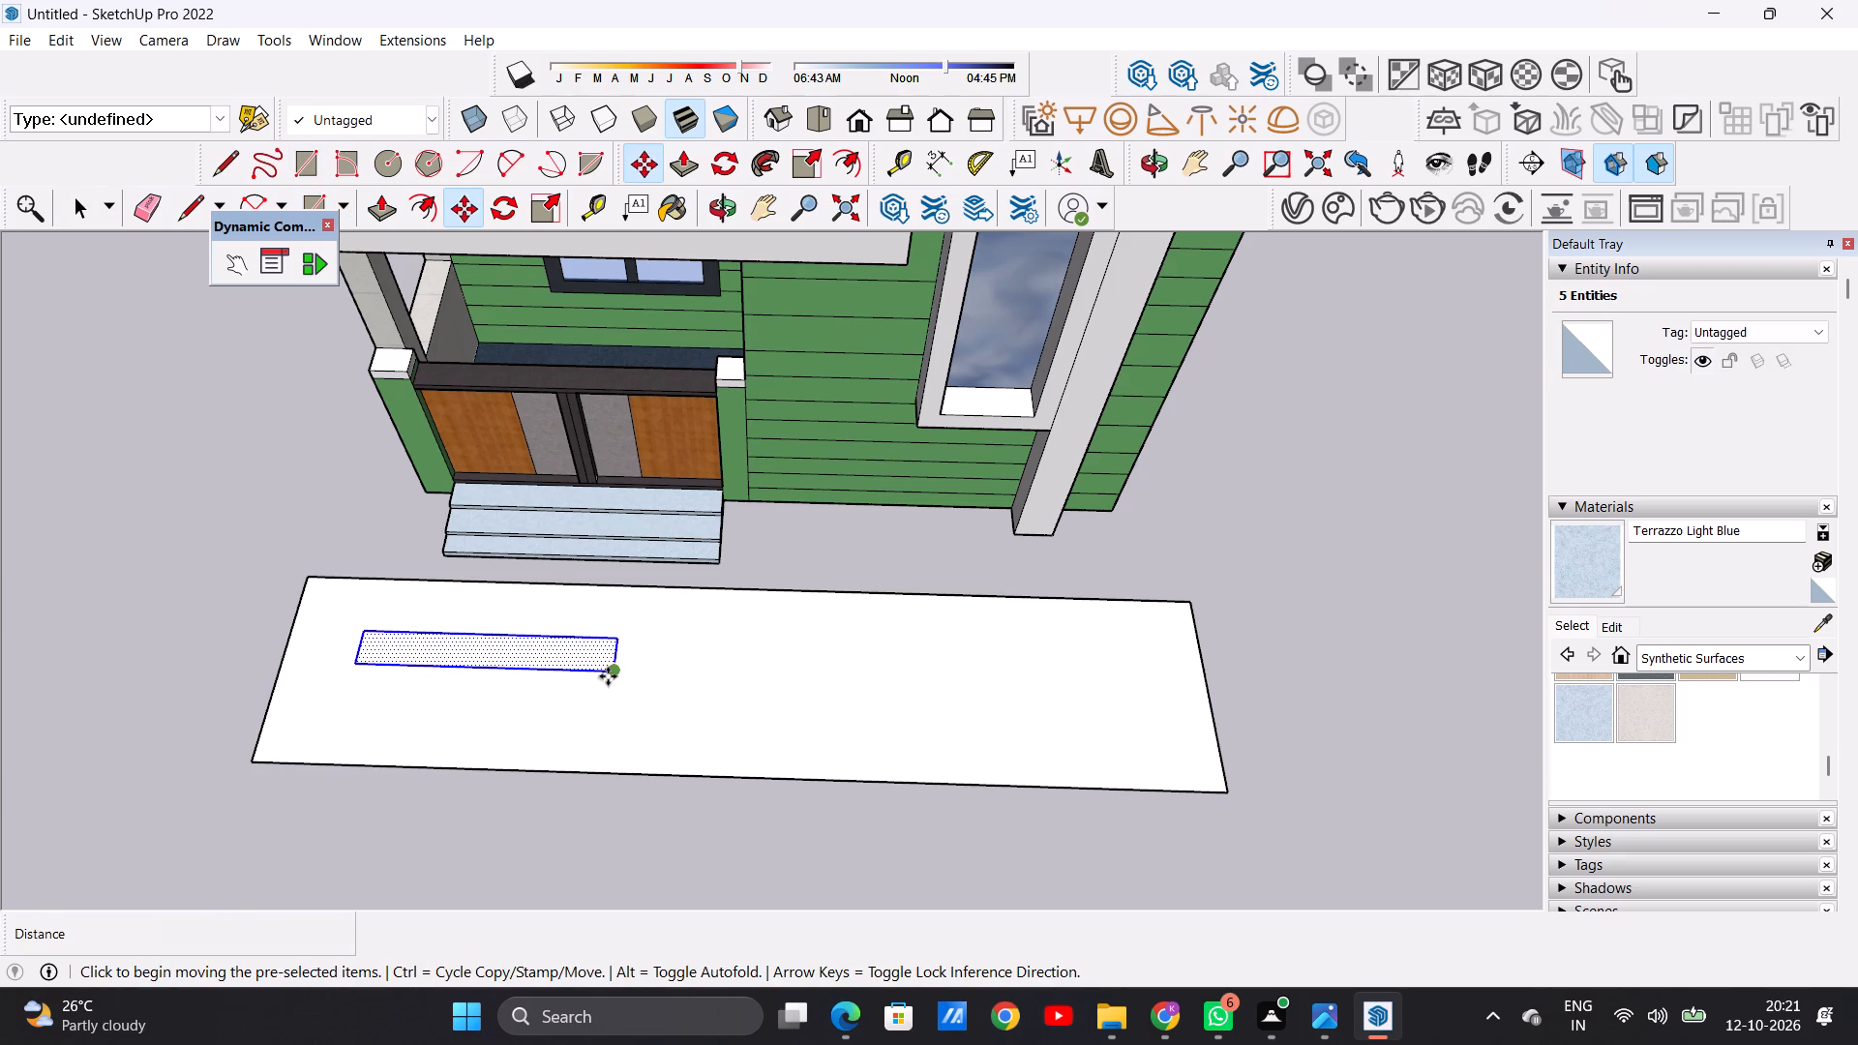
{"action": "left_click", "coordinate": [608, 693]}
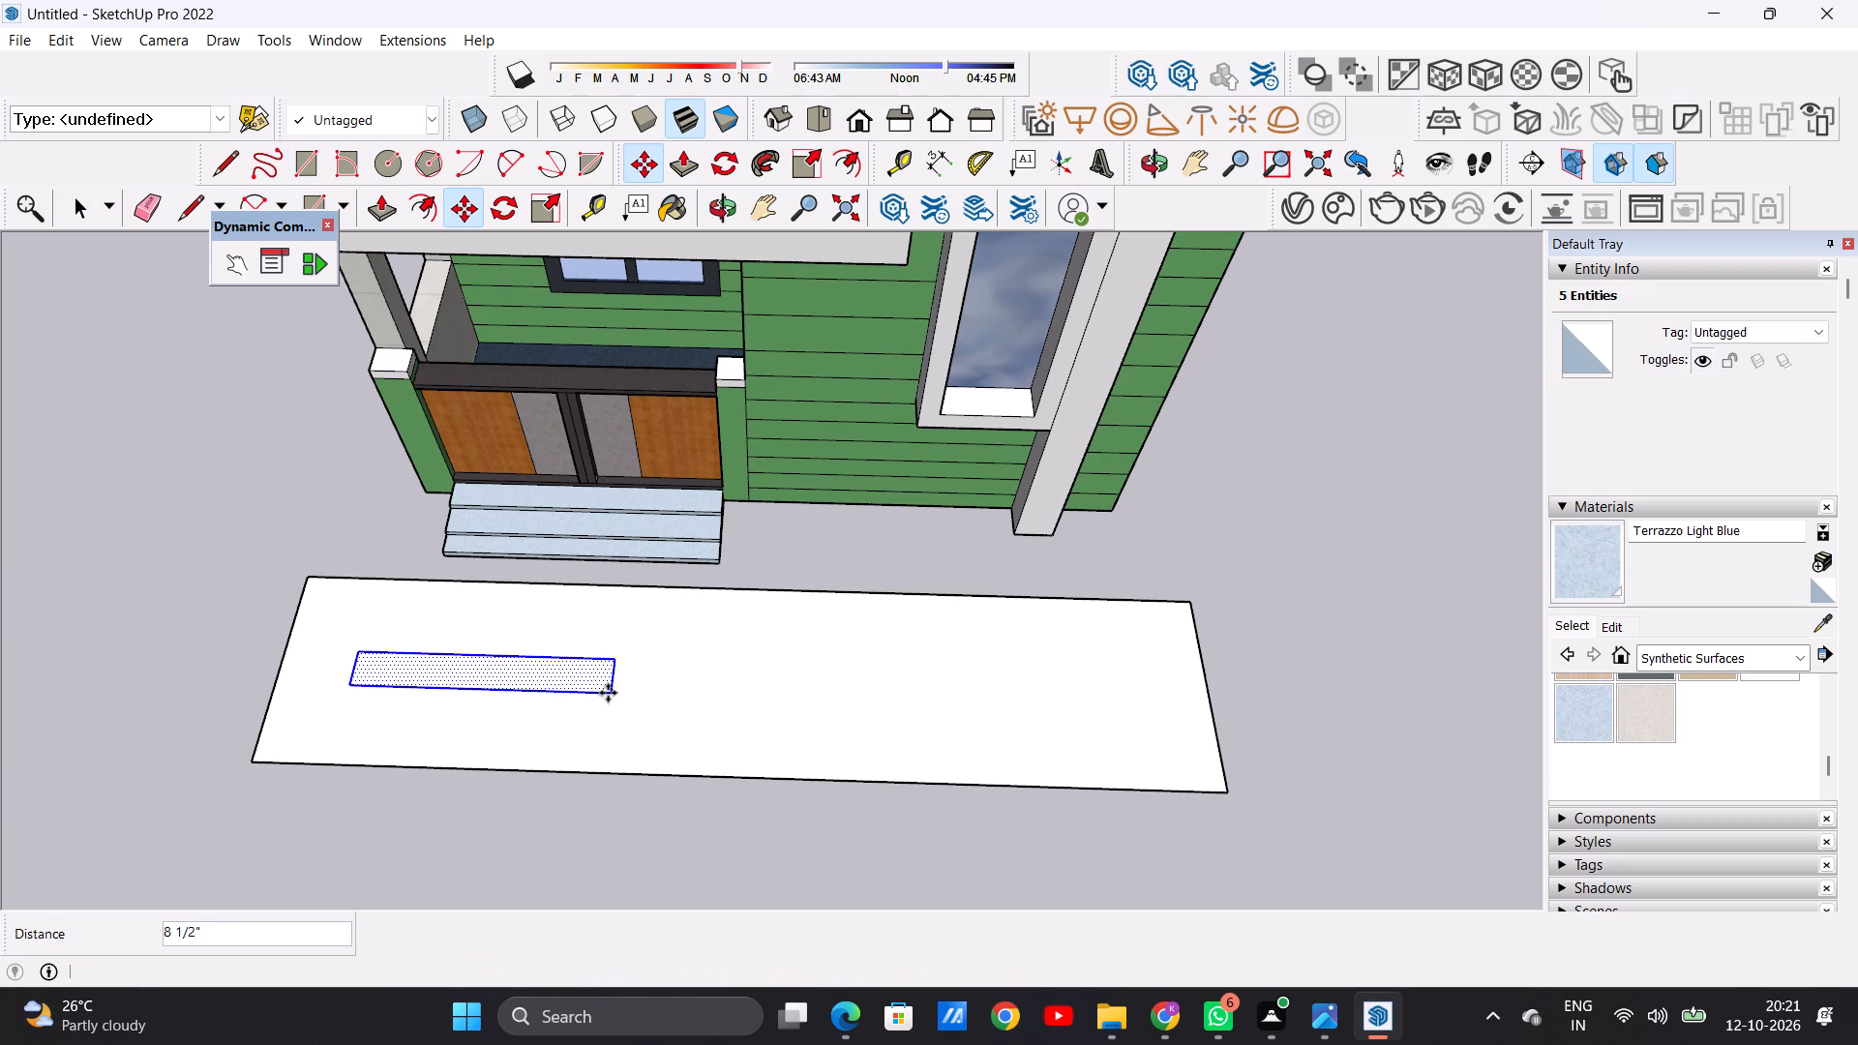
Copy the thin rectangle about 13' 3" along the length of the ground rectangle to form a second marking.
{"action": "left_click", "coordinate": [608, 693]}
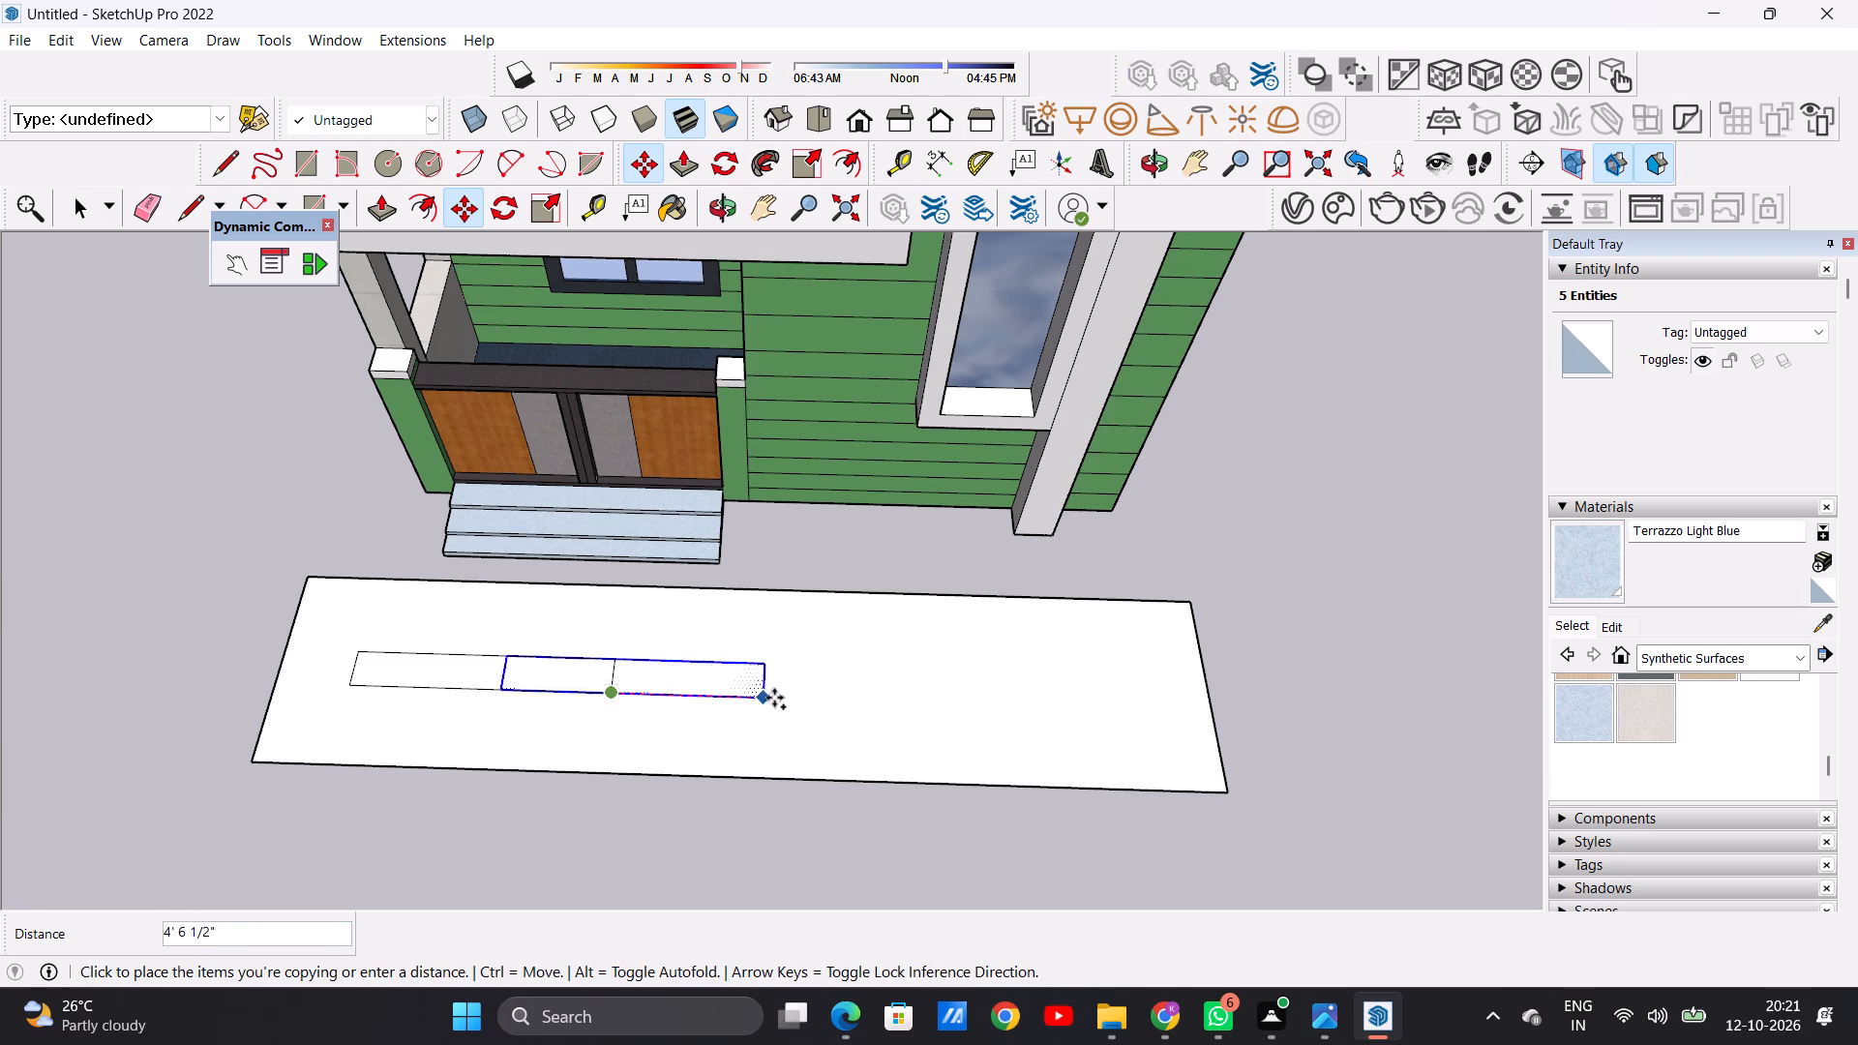
{"action": "left_click", "coordinate": [1064, 697]}
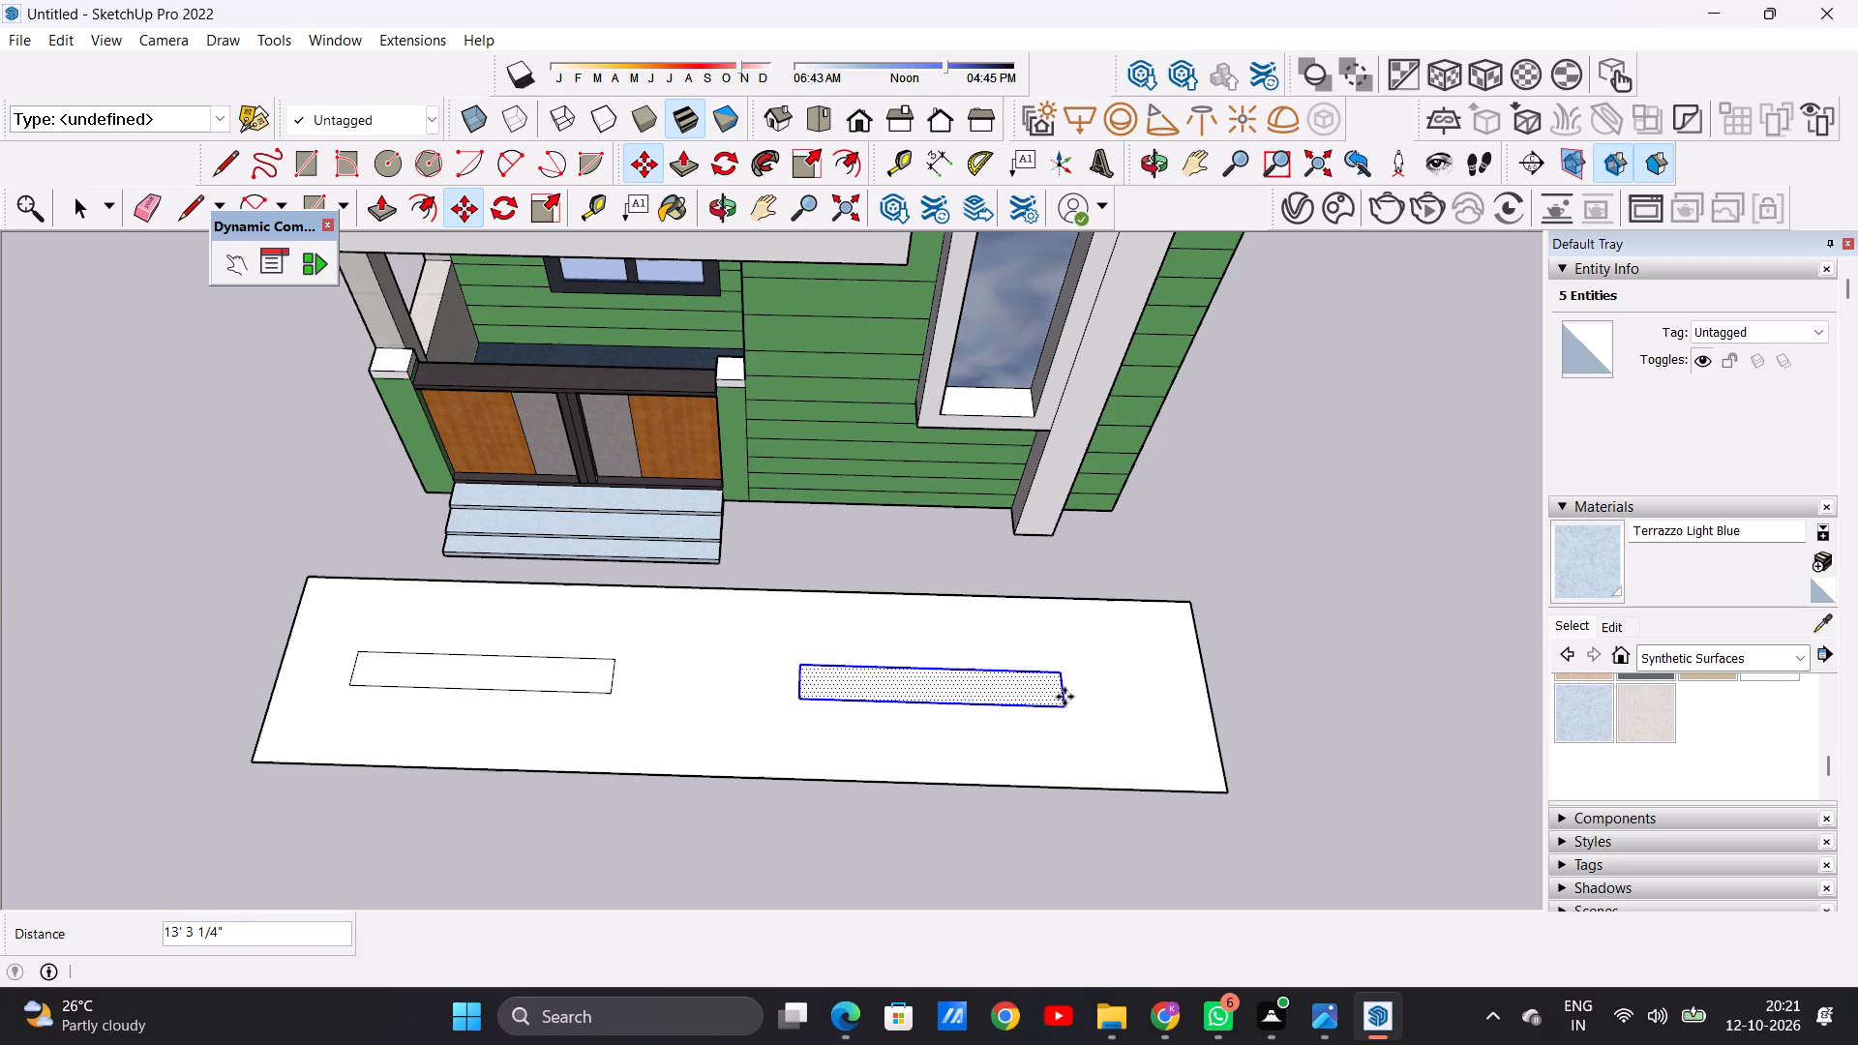
{"action": "key", "text": "space"}
{"action": "left_click", "coordinate": [1215, 528]}
Paint both thin rectangles on the ground strip with Formica Laminate Dark.
{"action": "scroll", "coordinate": [707, 724], "scroll_direction": "down", "scroll_amount": 11}
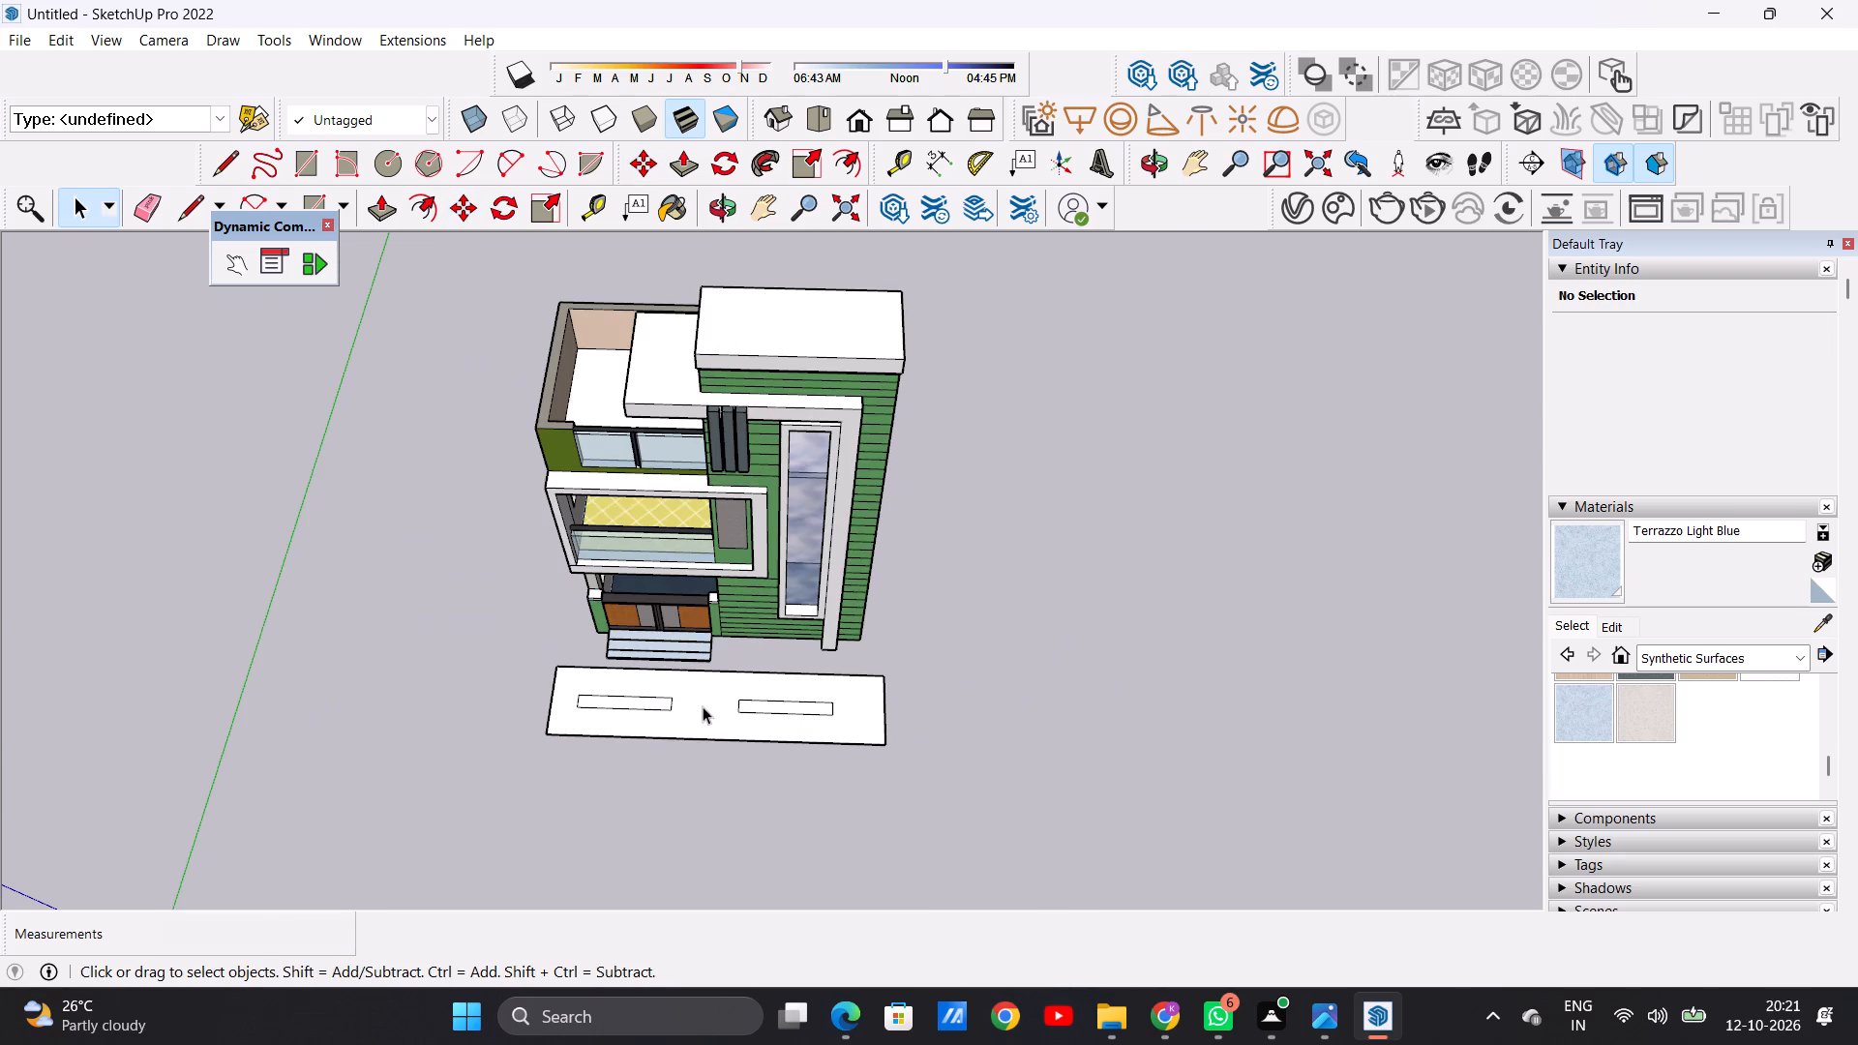
{"action": "scroll", "coordinate": [655, 692], "scroll_direction": "up", "scroll_amount": 10}
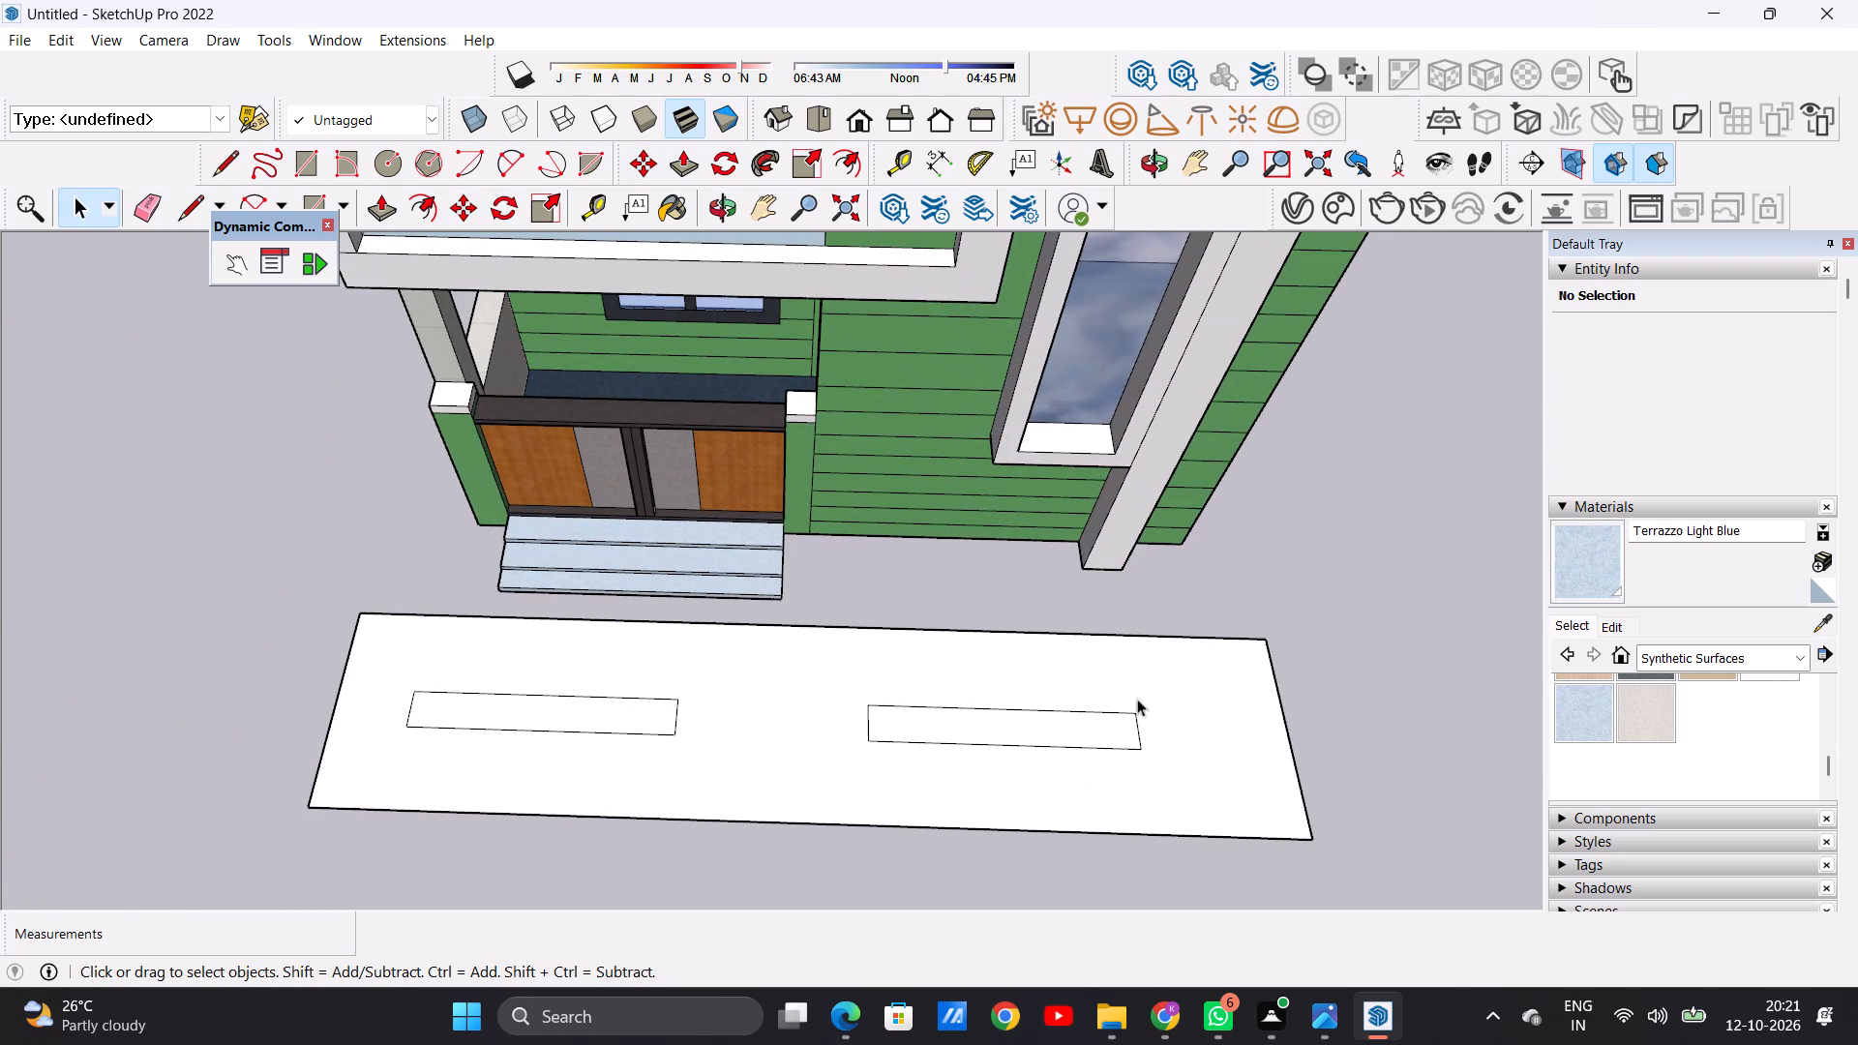
{"action": "scroll", "coordinate": [1646, 720], "scroll_direction": "up", "scroll_amount": 2}
{"action": "left_click", "coordinate": [1773, 690]}
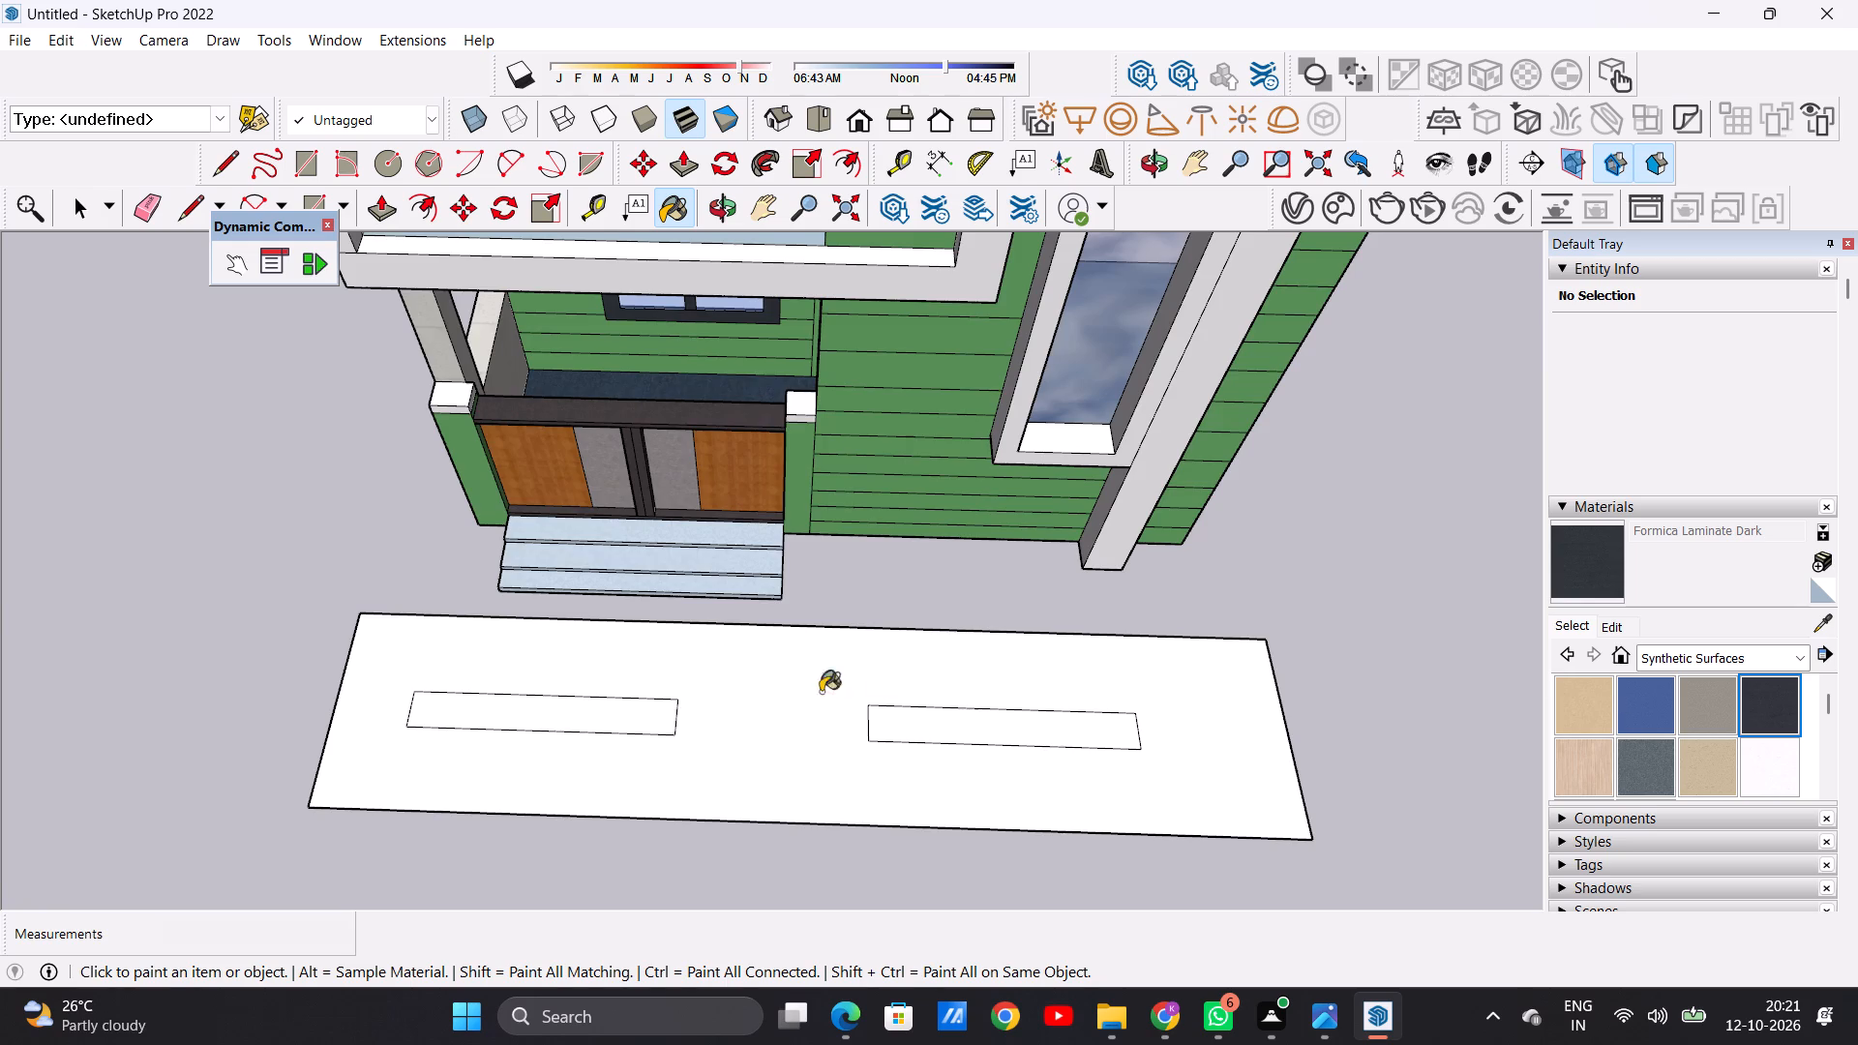
{"action": "scroll", "coordinate": [713, 703], "scroll_direction": "up", "scroll_amount": 6}
{"action": "scroll", "coordinate": [617, 717], "scroll_direction": "down", "scroll_amount": 1}
{"action": "scroll", "coordinate": [617, 717], "scroll_direction": "up", "scroll_amount": 4}
{"action": "left_click", "coordinate": [606, 718]}
{"action": "left_click", "coordinate": [1208, 759]}
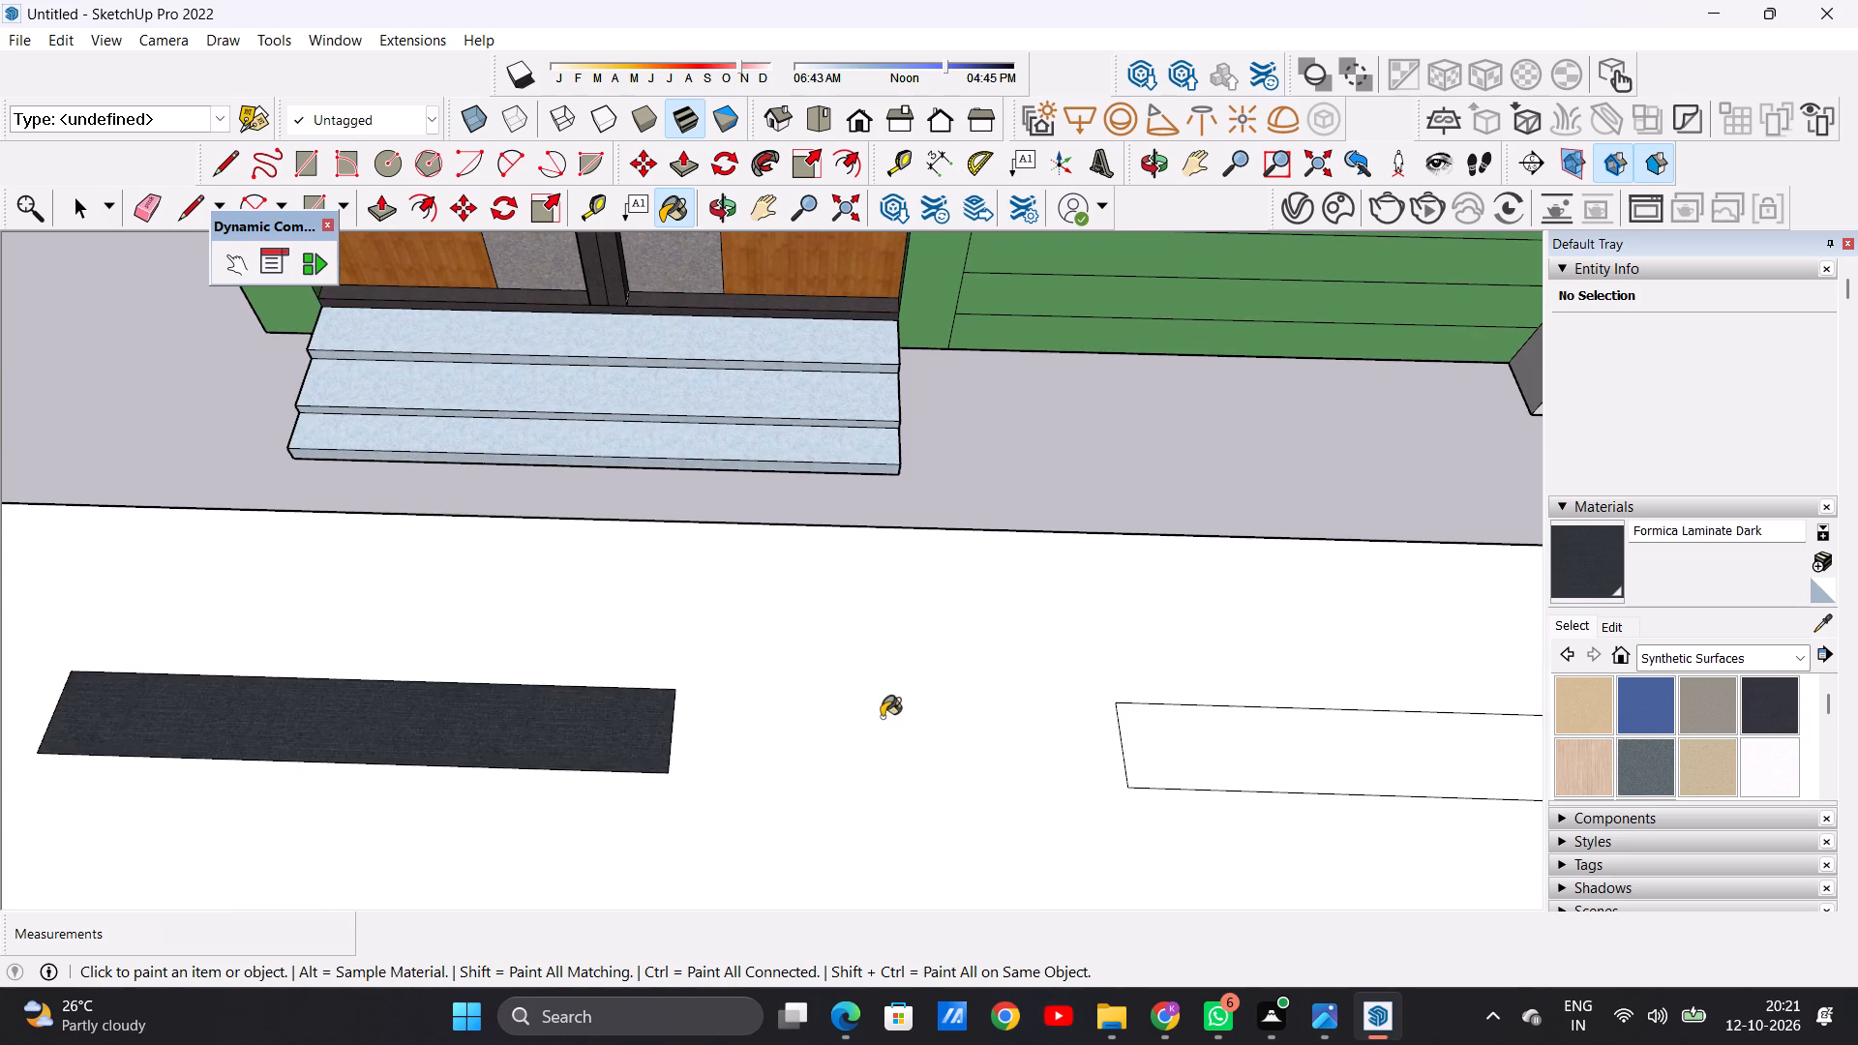
Paint the ground strip surrounding the two dark markings with Formica Graystone.
{"action": "scroll", "coordinate": [879, 717], "scroll_direction": "down", "scroll_amount": 16}
{"action": "scroll", "coordinate": [656, 705], "scroll_direction": "up", "scroll_amount": 11}
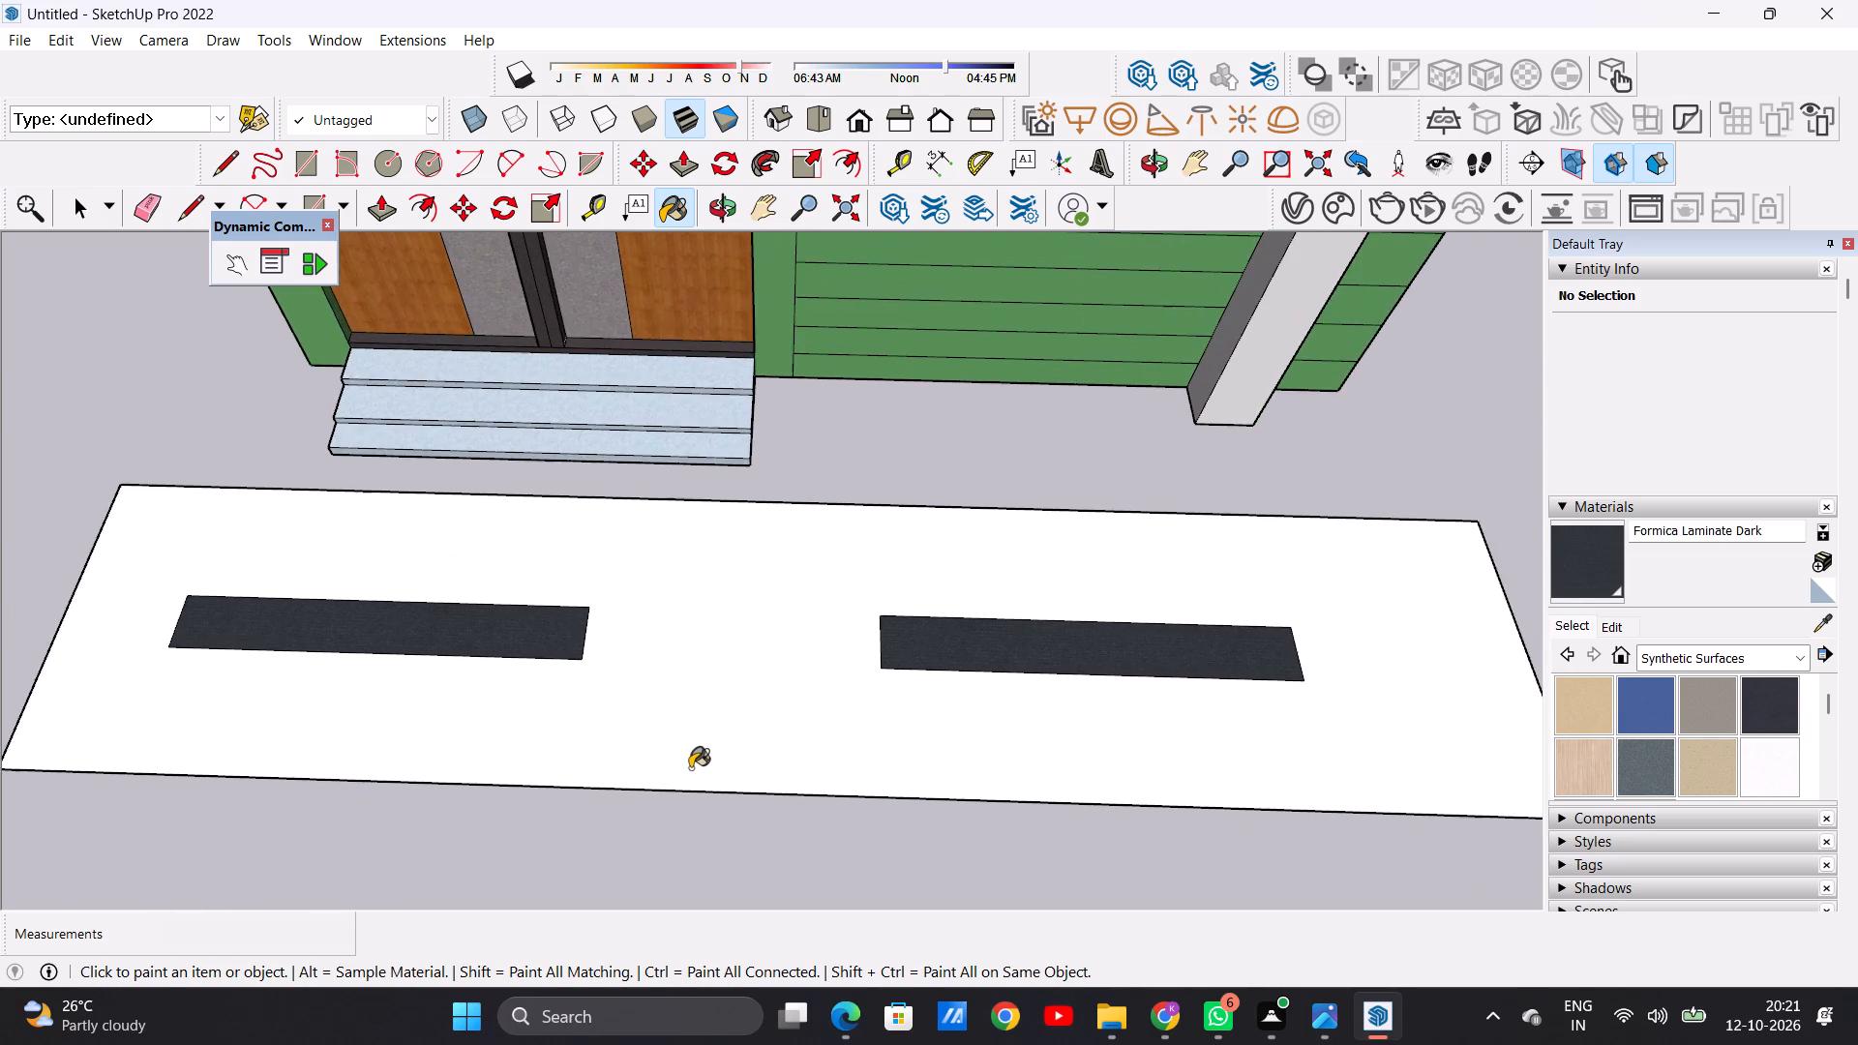
{"action": "scroll", "coordinate": [690, 768], "scroll_direction": "down", "scroll_amount": 20}
{"action": "scroll", "coordinate": [690, 768], "scroll_direction": "down", "scroll_amount": 7}
{"action": "scroll", "coordinate": [695, 752], "scroll_direction": "up", "scroll_amount": 12}
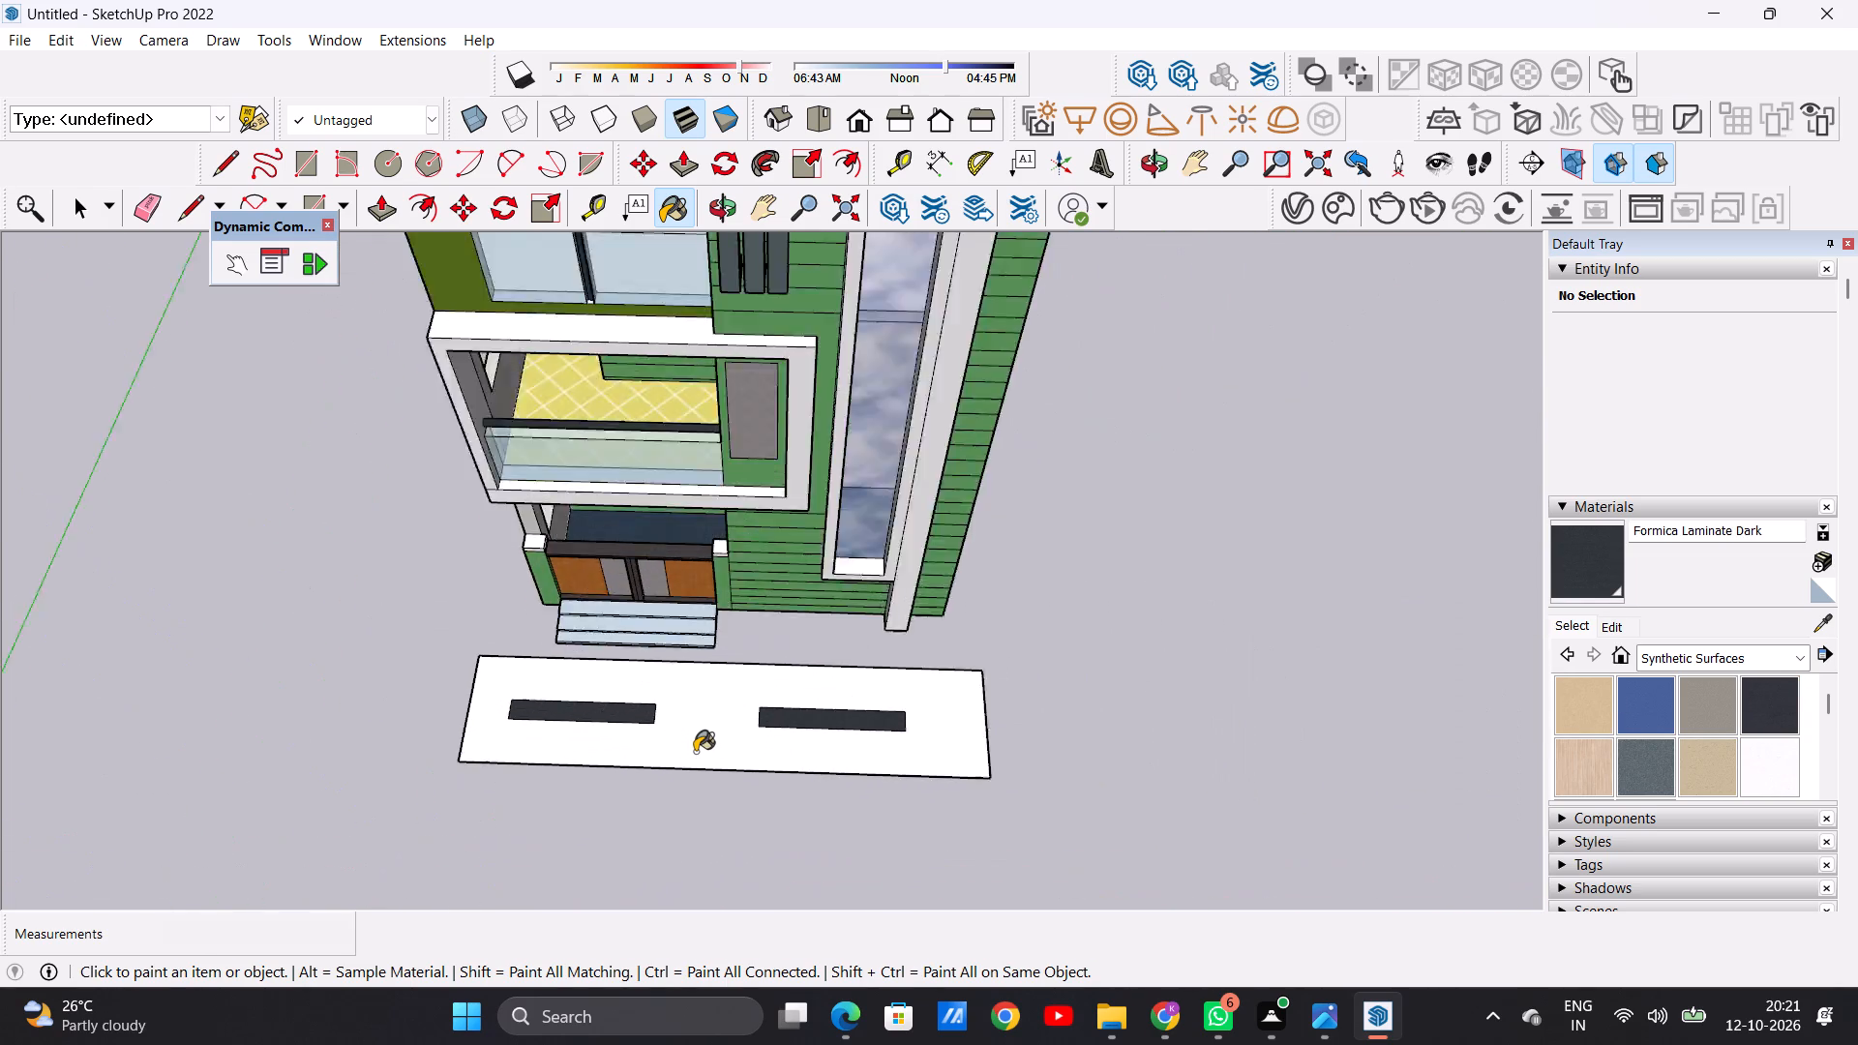
{"action": "scroll", "coordinate": [695, 752], "scroll_direction": "up", "scroll_amount": 9}
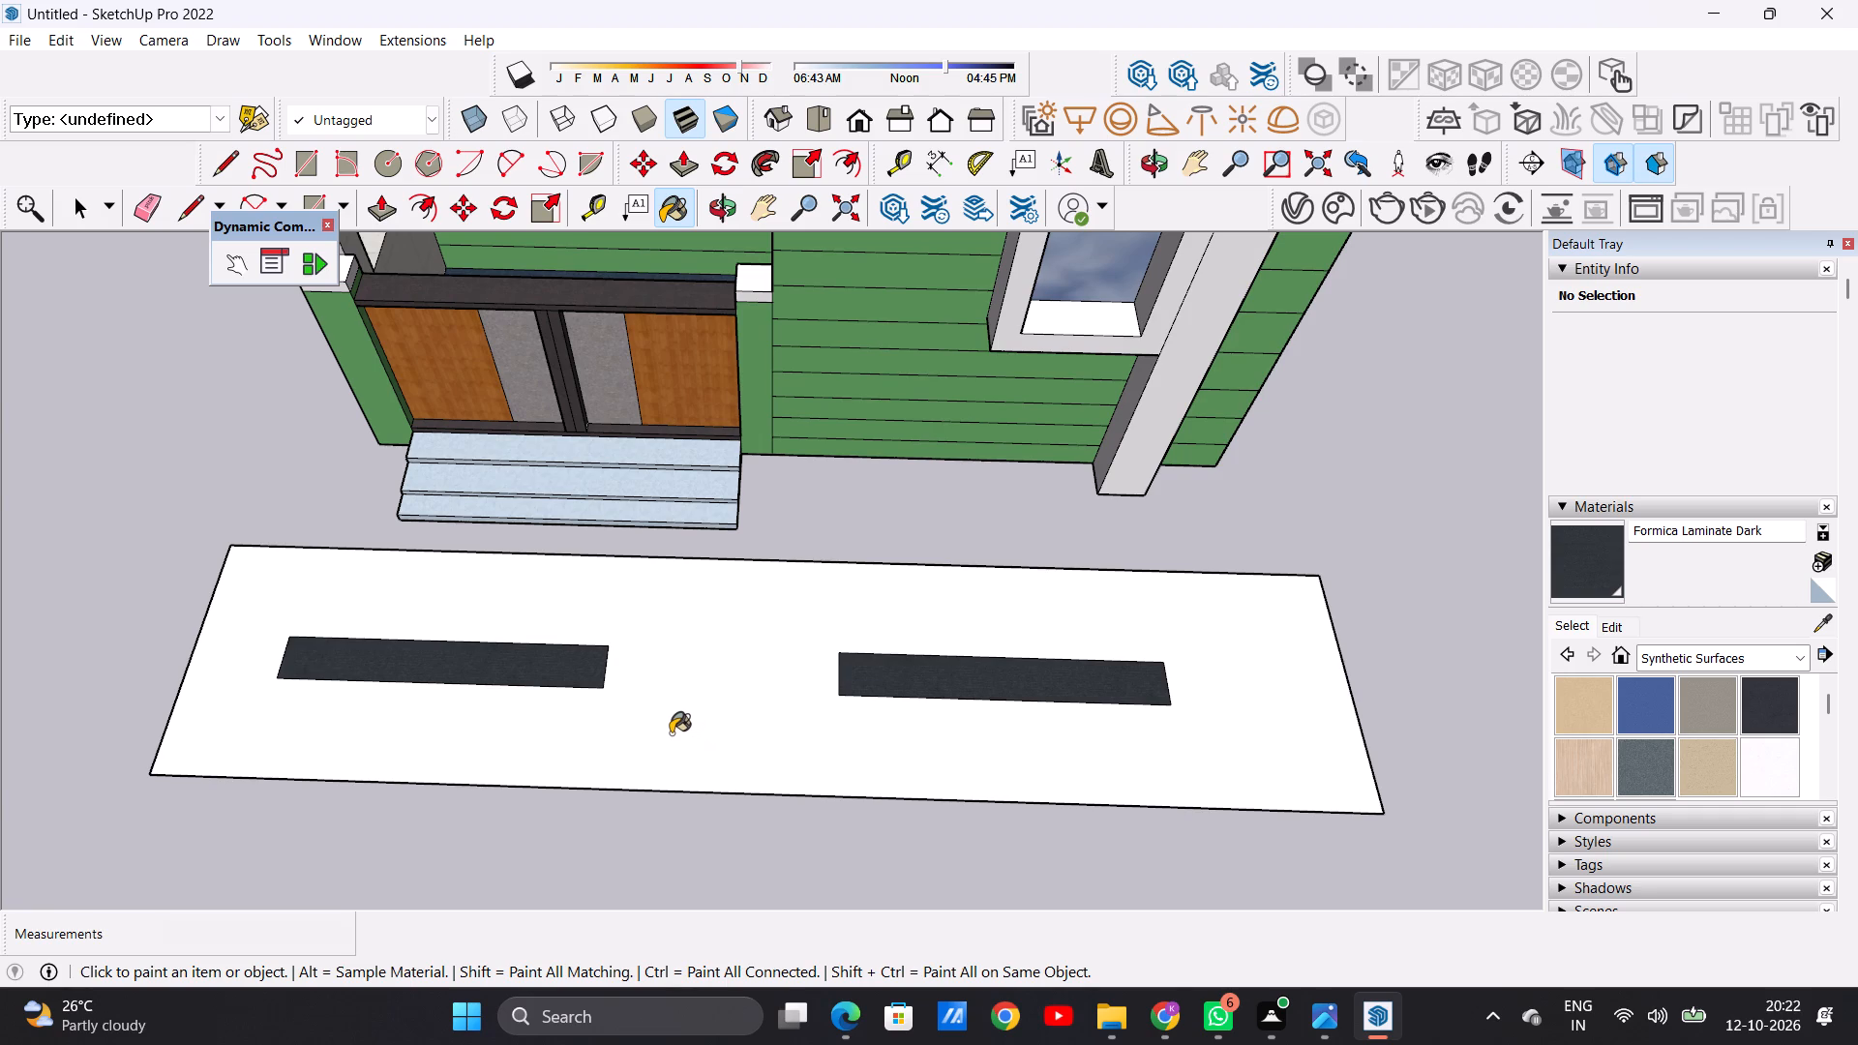
{"action": "scroll", "coordinate": [665, 732], "scroll_direction": "up", "scroll_amount": 4}
{"action": "key", "text": "space"}
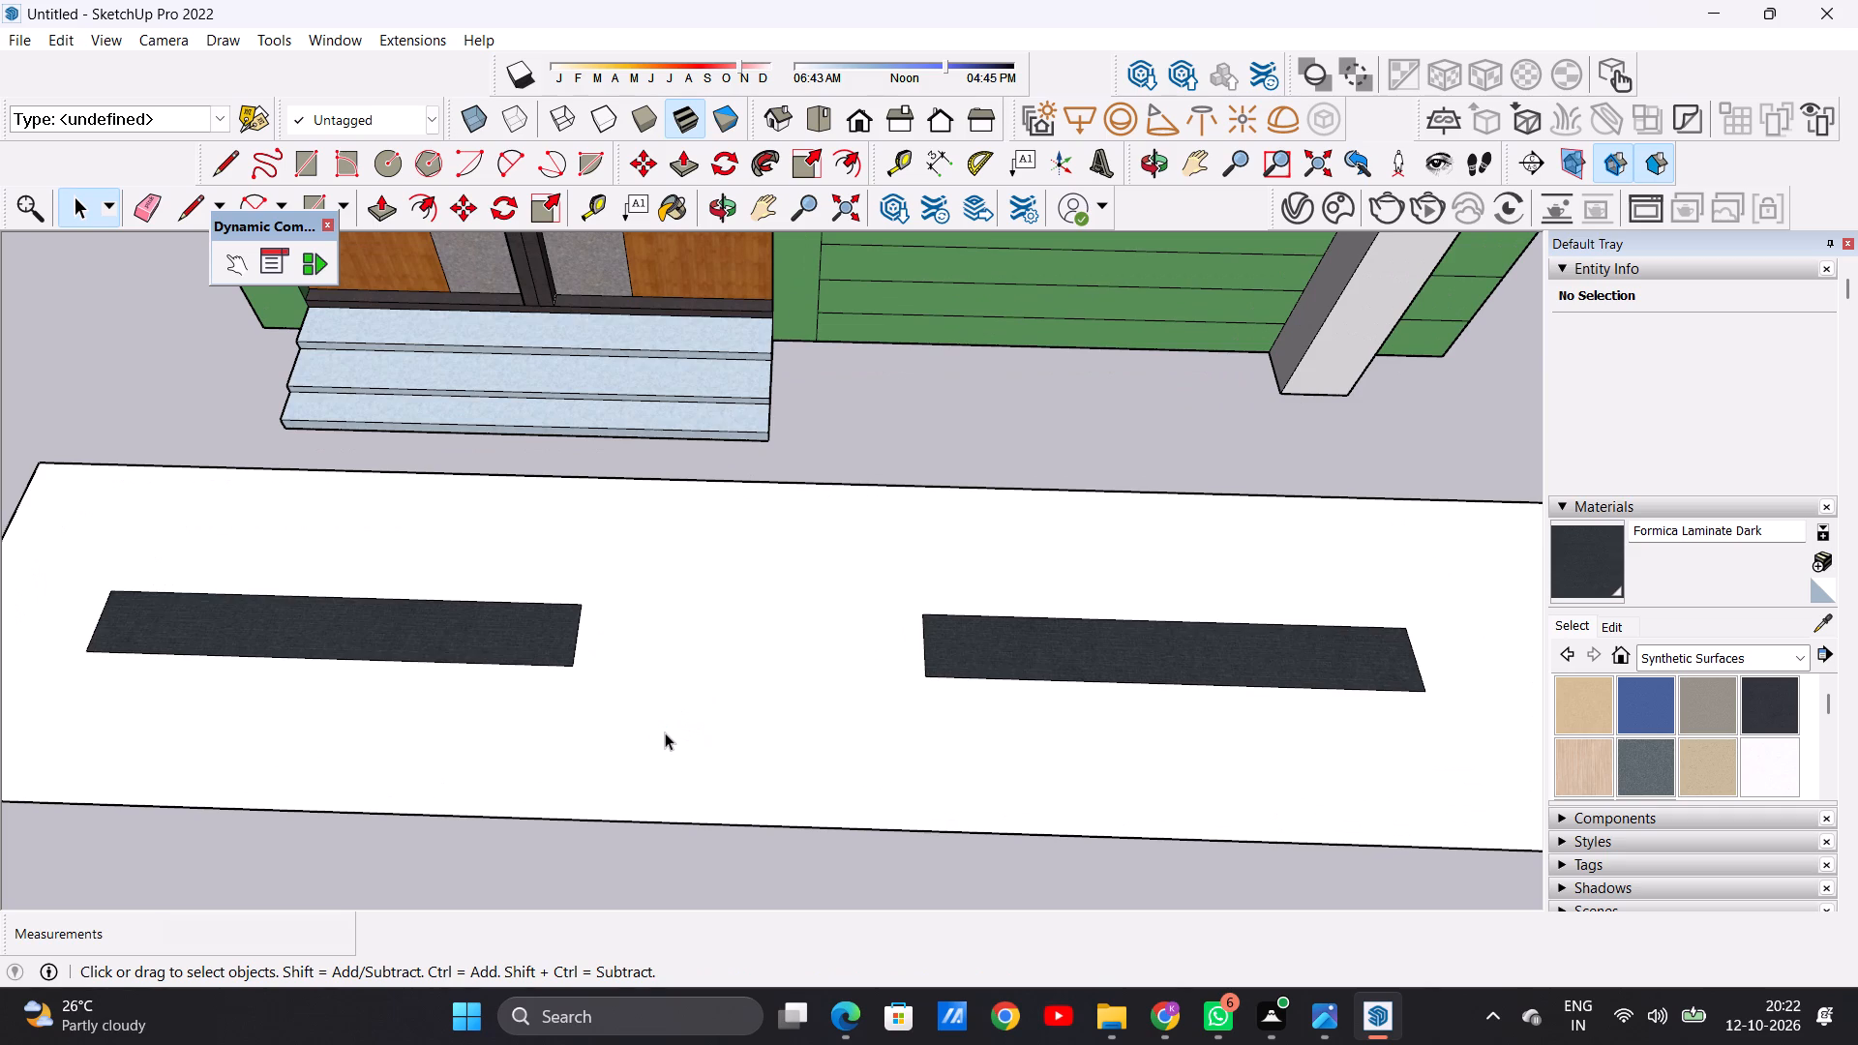
{"action": "scroll", "coordinate": [684, 730], "scroll_direction": "down", "scroll_amount": 8}
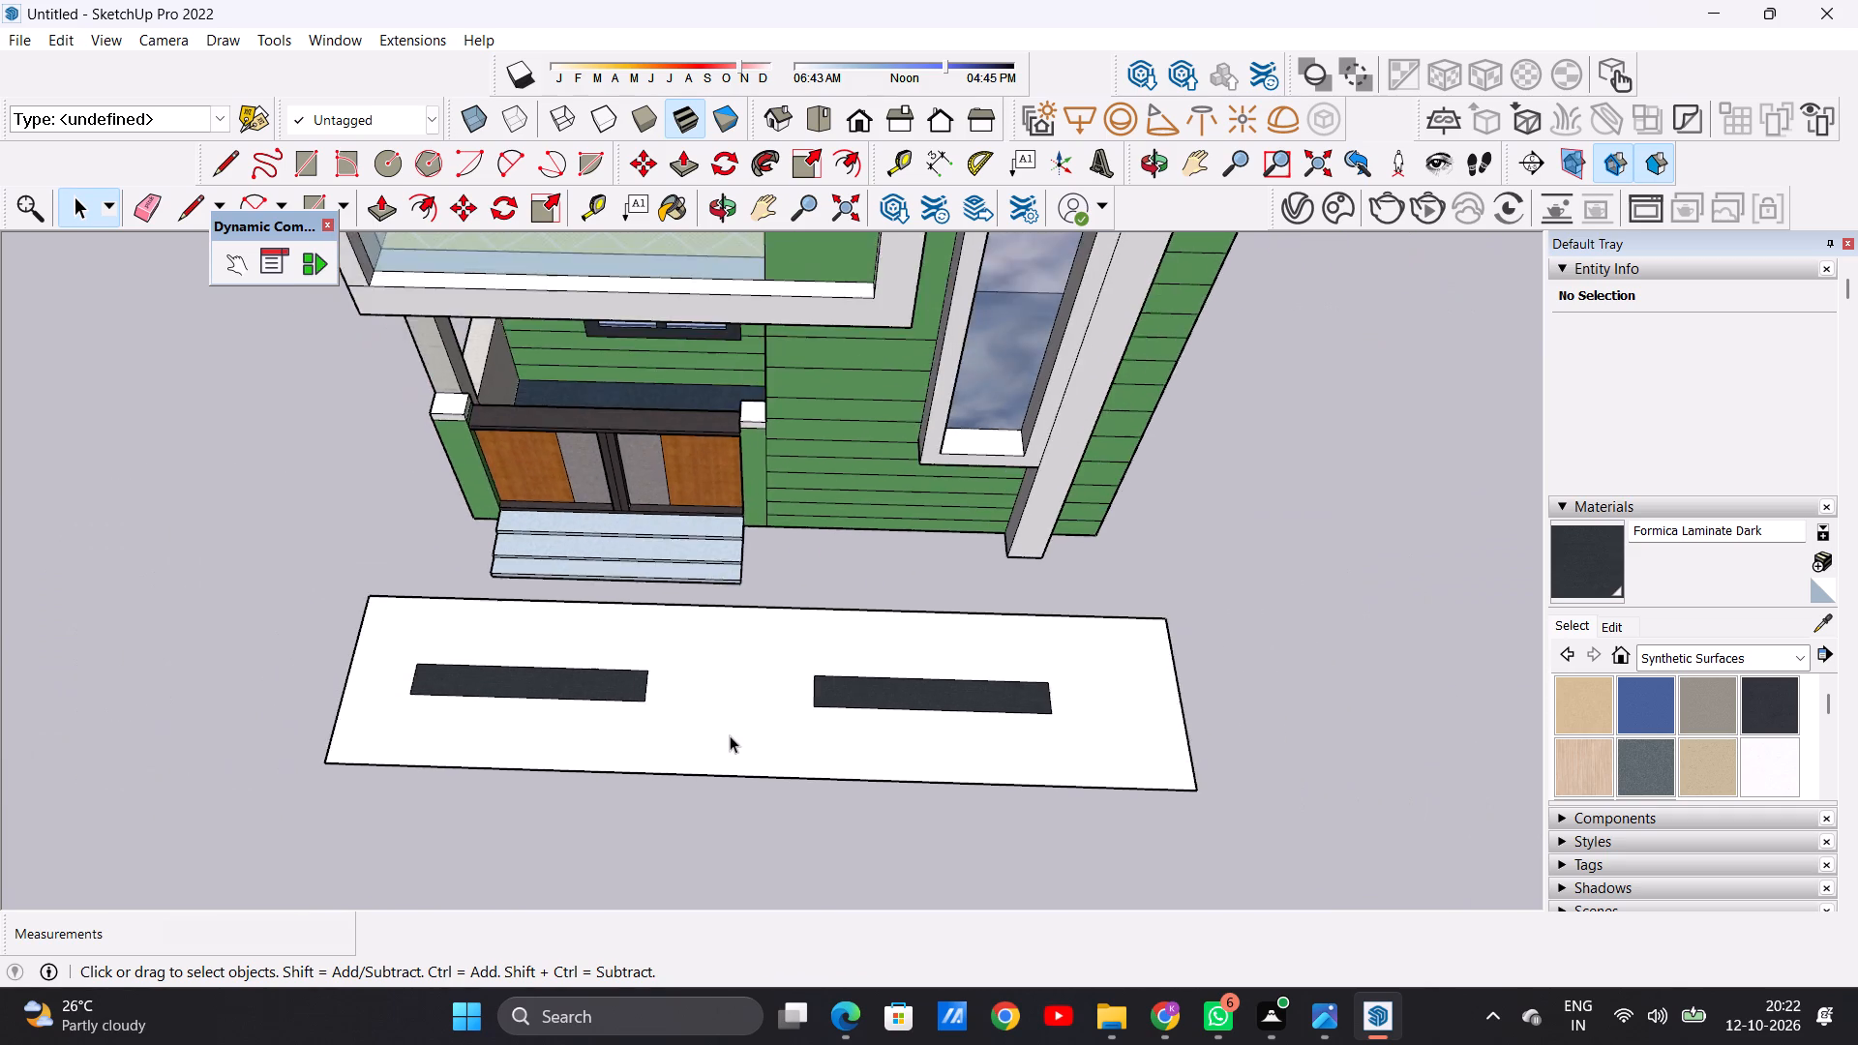
{"action": "scroll", "coordinate": [730, 735], "scroll_direction": "up", "scroll_amount": 5}
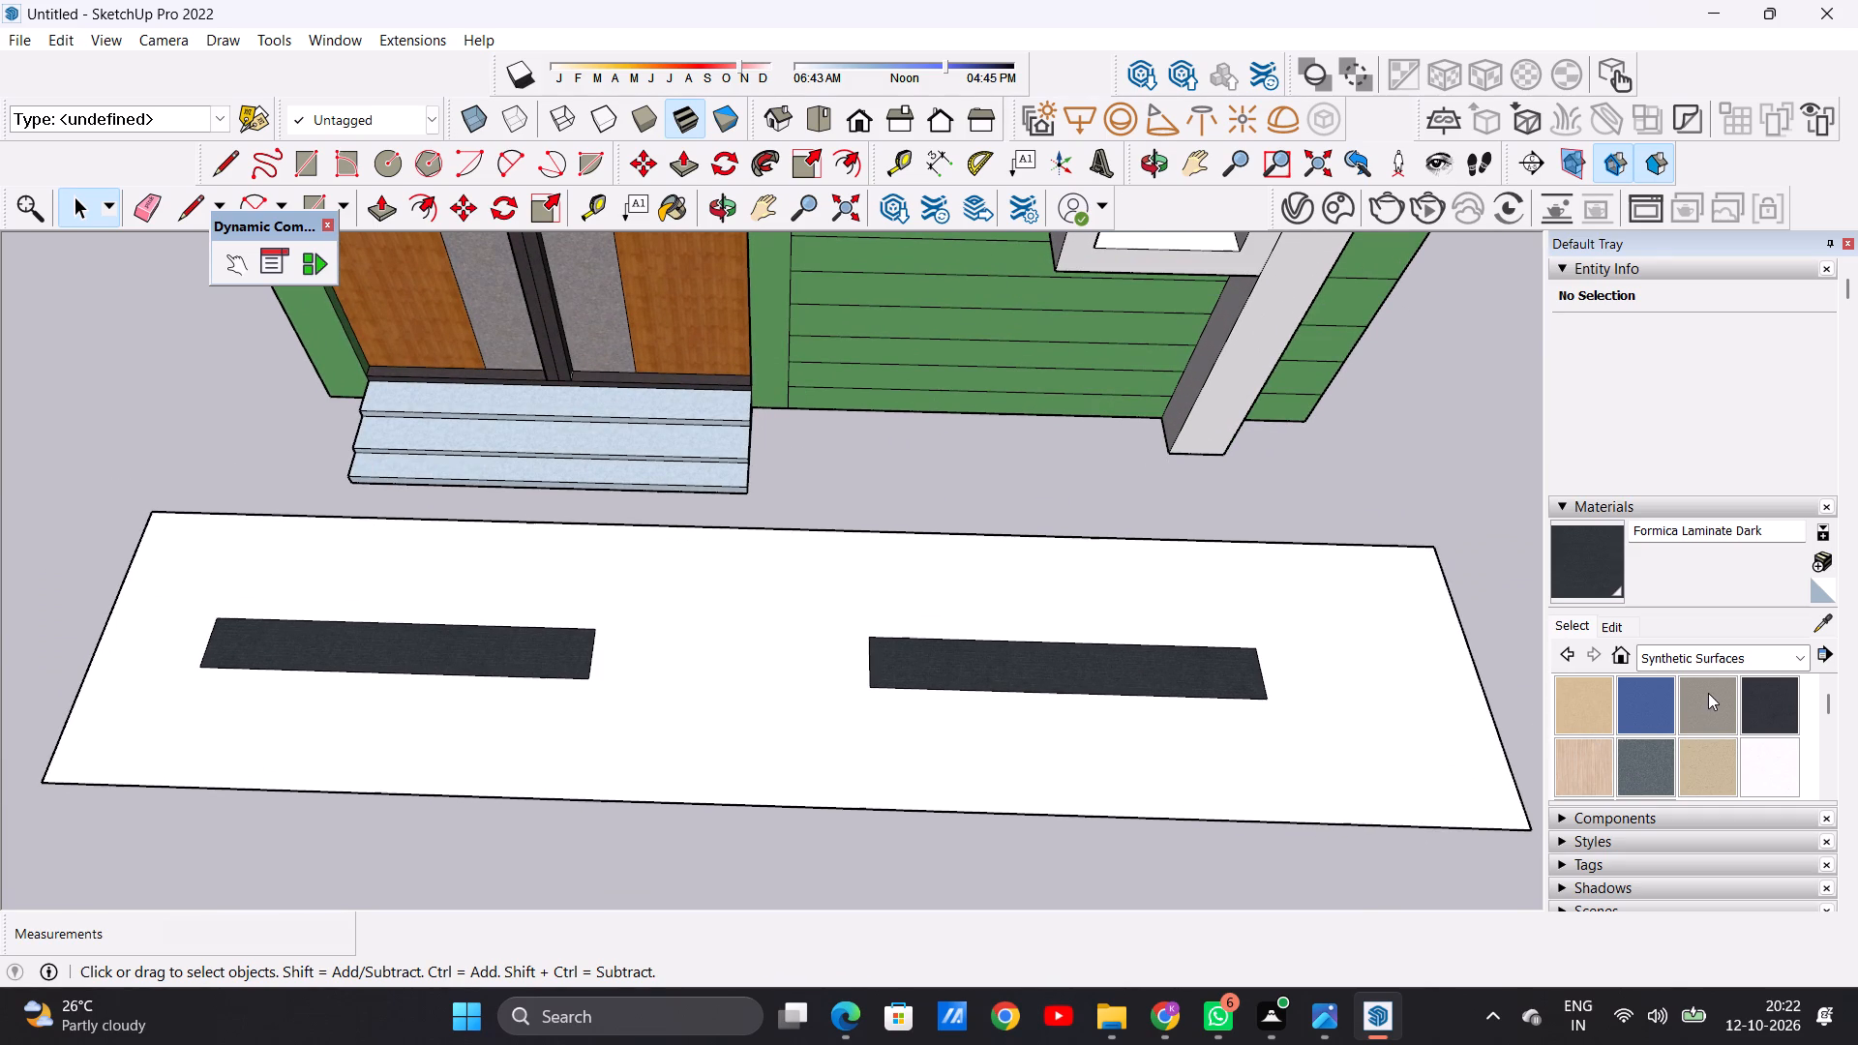
{"action": "left_click", "coordinate": [1695, 717]}
{"action": "left_click", "coordinate": [1284, 764]}
Examine the painted road strip and its dark markings close up, at ground level and from a raised angle.
{"action": "scroll", "coordinate": [674, 688], "scroll_direction": "up", "scroll_amount": 7}
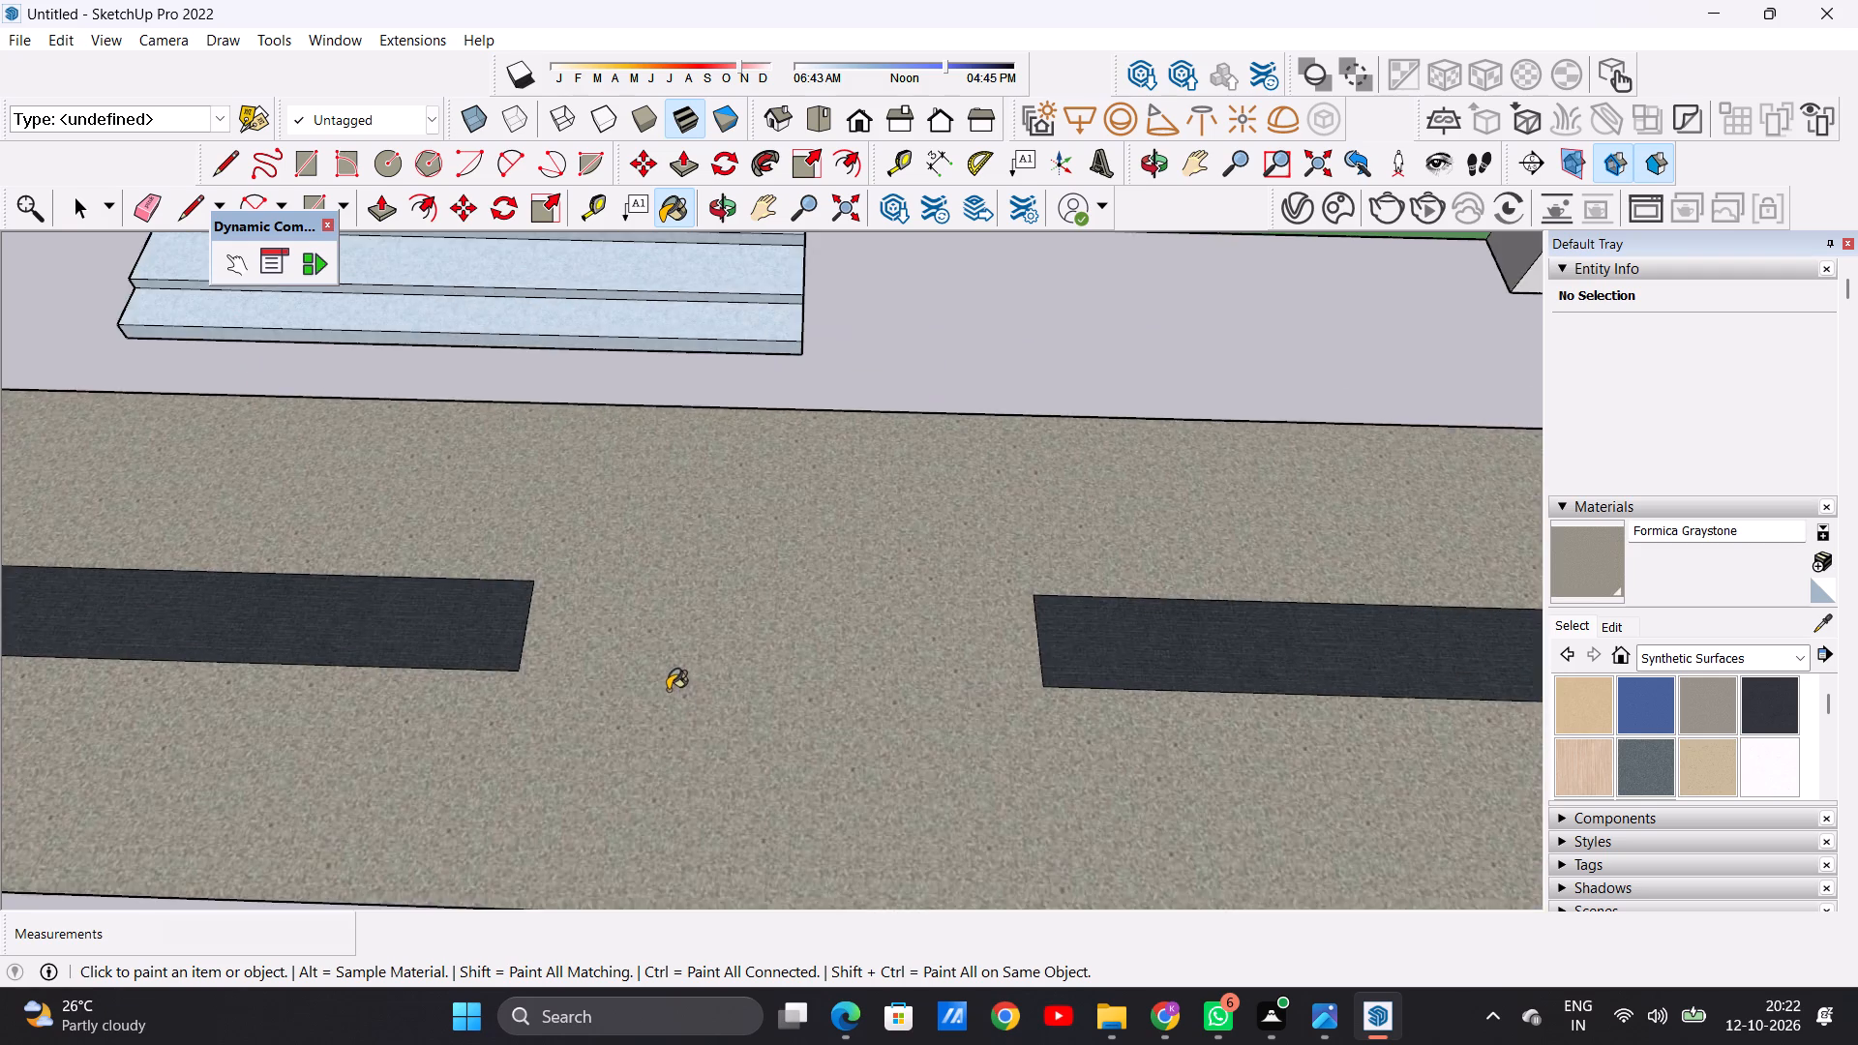
{"action": "scroll", "coordinate": [698, 761], "scroll_direction": "down", "scroll_amount": 19}
{"action": "scroll", "coordinate": [774, 755], "scroll_direction": "up", "scroll_amount": 8}
{"action": "middle_click_drag", "start_coordinate": [774, 770], "coordinate": [770, 530]}
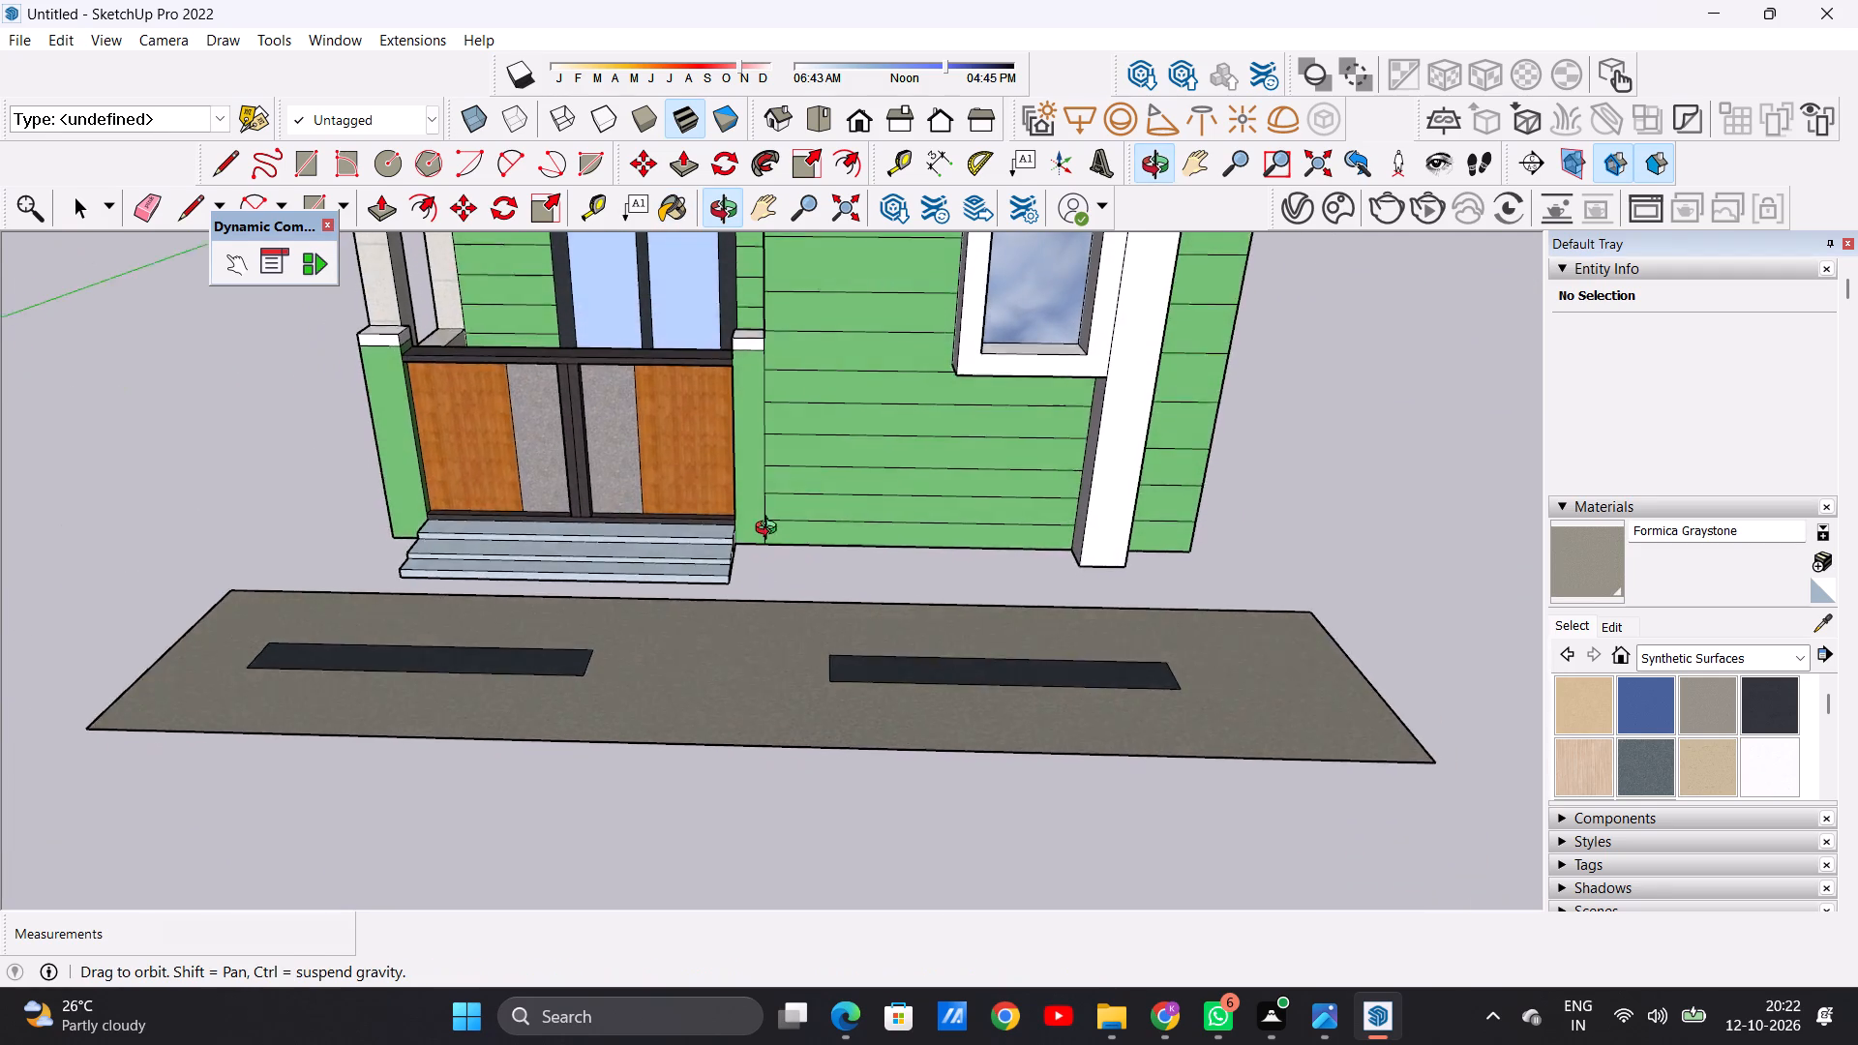
{"action": "middle_click_drag", "start_coordinate": [770, 530], "coordinate": [756, 684]}
{"action": "scroll", "coordinate": [756, 684], "scroll_direction": "up", "scroll_amount": 1}
{"action": "scroll", "coordinate": [756, 685], "scroll_direction": "down", "scroll_amount": 11}
{"action": "scroll", "coordinate": [755, 686], "scroll_direction": "up", "scroll_amount": 1}
{"action": "scroll", "coordinate": [755, 686], "scroll_direction": "down", "scroll_amount": 2}
{"action": "middle_click_drag", "start_coordinate": [753, 802], "coordinate": [720, 550]}
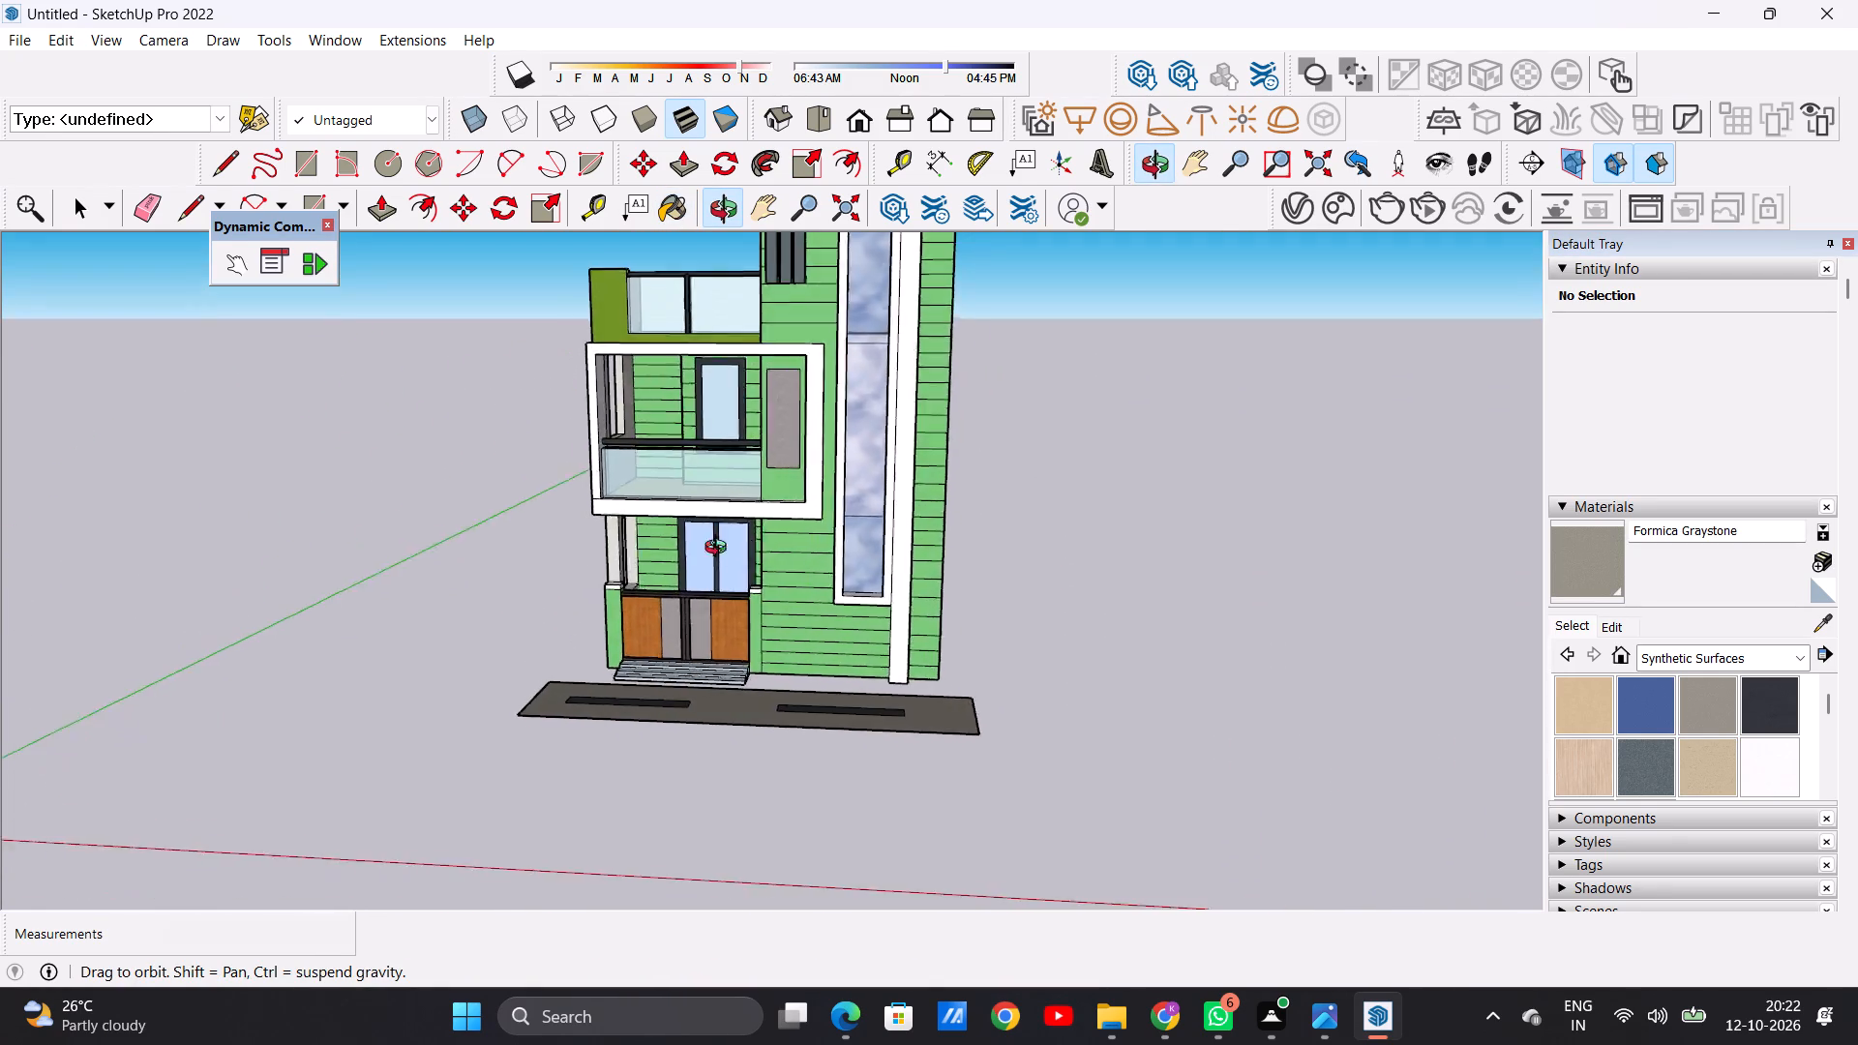
{"action": "middle_click_drag", "start_coordinate": [720, 550], "coordinate": [907, 777]}
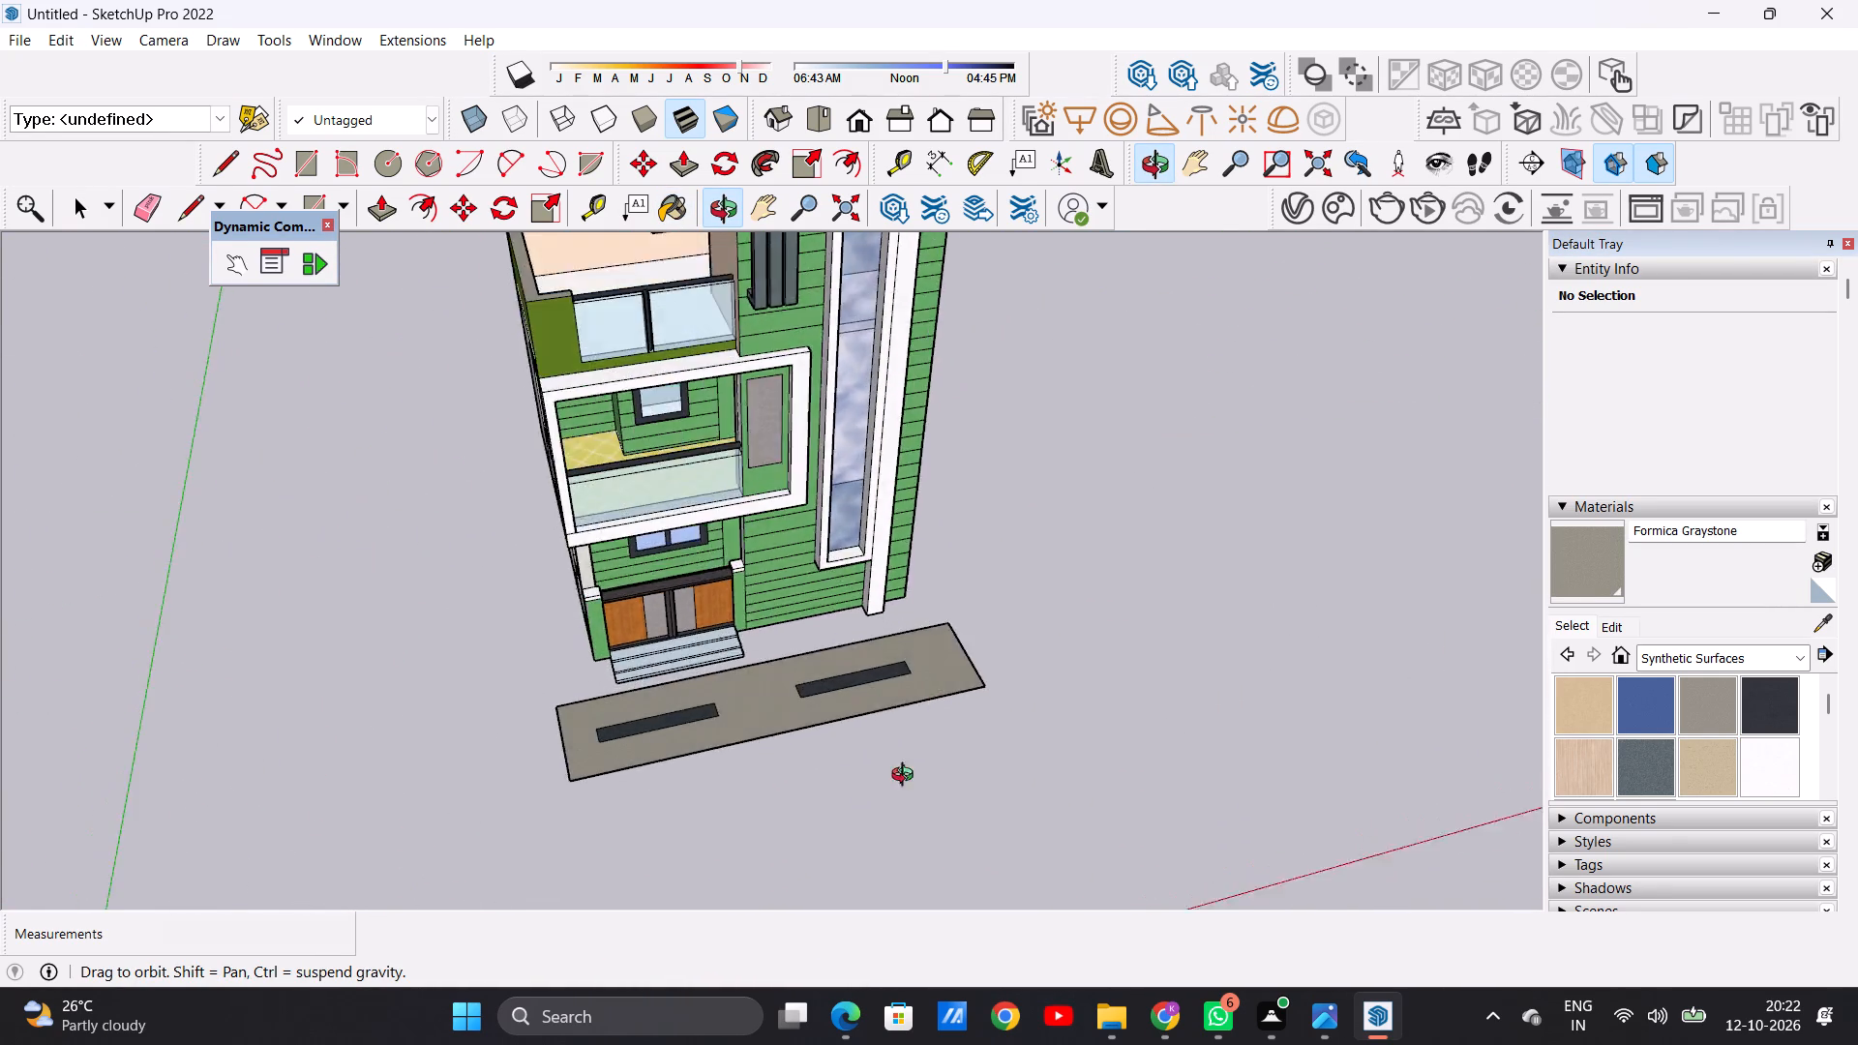
{"action": "middle_click_drag", "start_coordinate": [907, 777], "coordinate": [822, 875]}
{"action": "scroll", "coordinate": [776, 764], "scroll_direction": "up", "scroll_amount": 1}
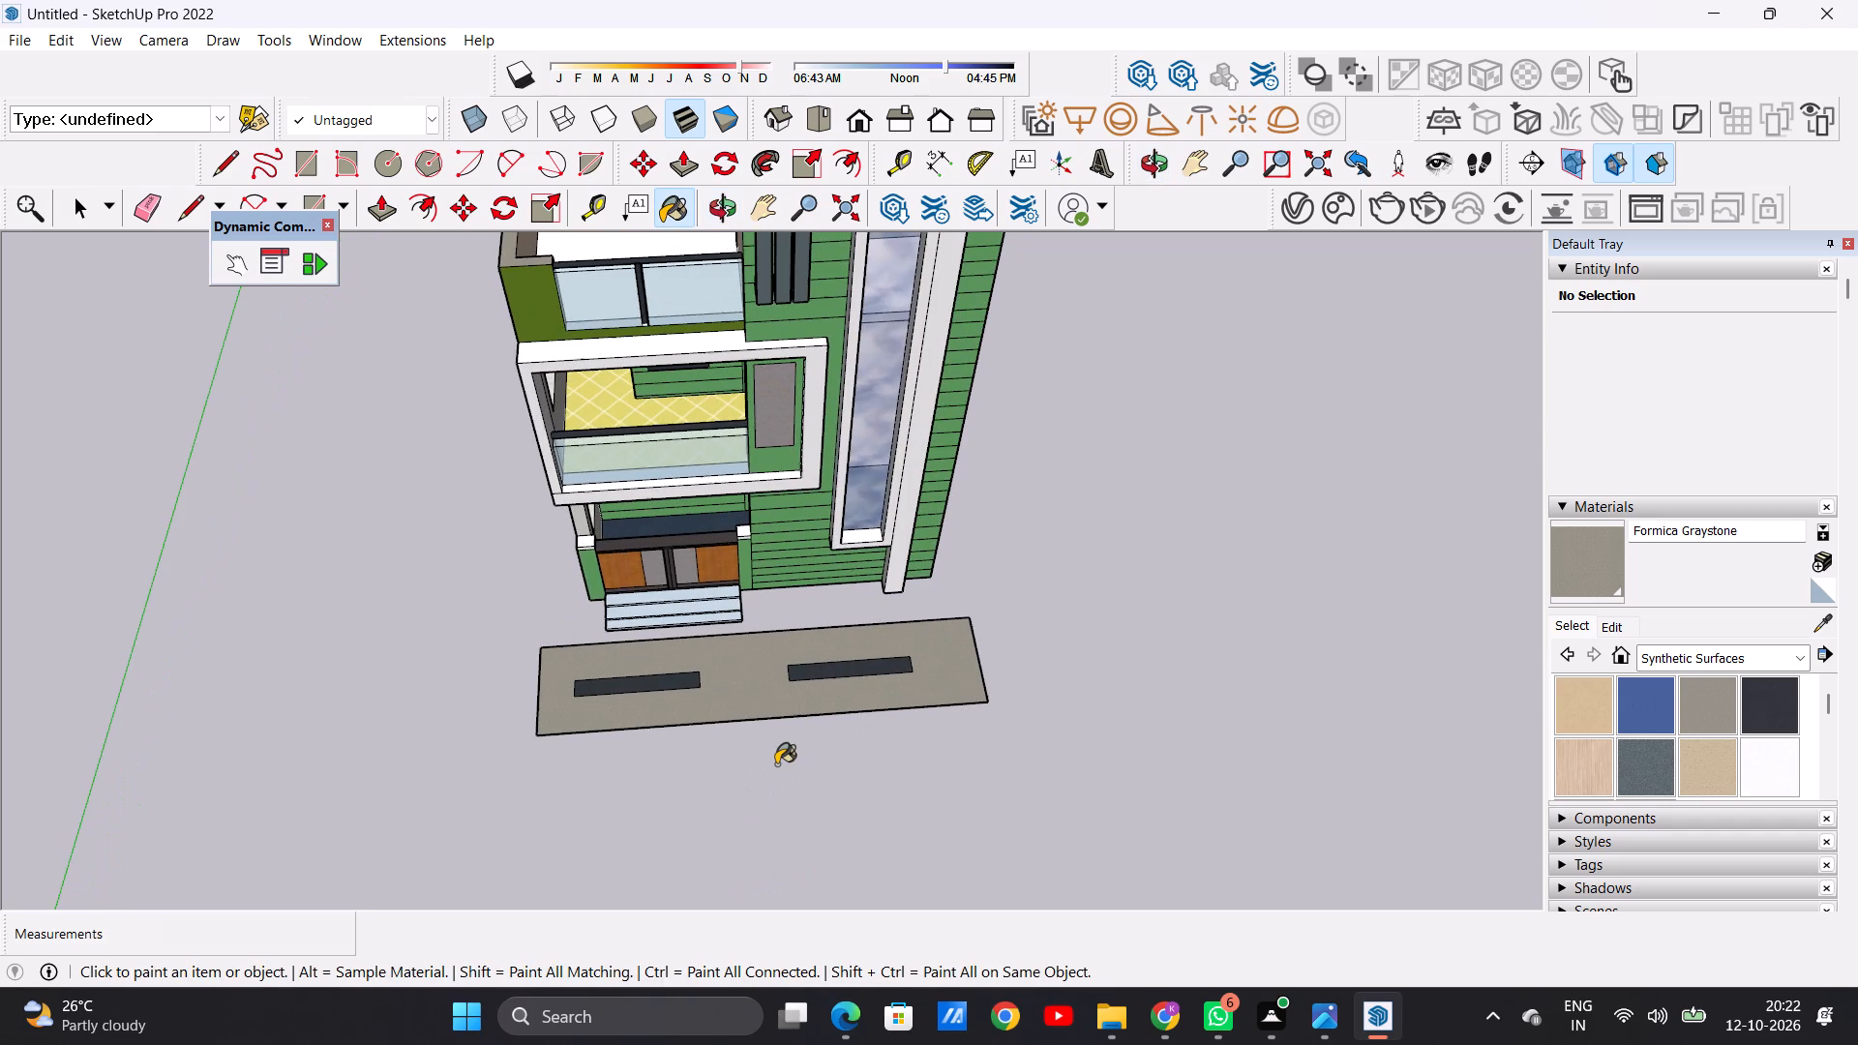
Review the complete house together with the road strip from near and far, at low and raised front angles.
{"action": "key", "text": "space"}
{"action": "type", "text": "N"}
{"action": "scroll", "coordinate": [776, 764], "scroll_direction": "down", "scroll_amount": 6}
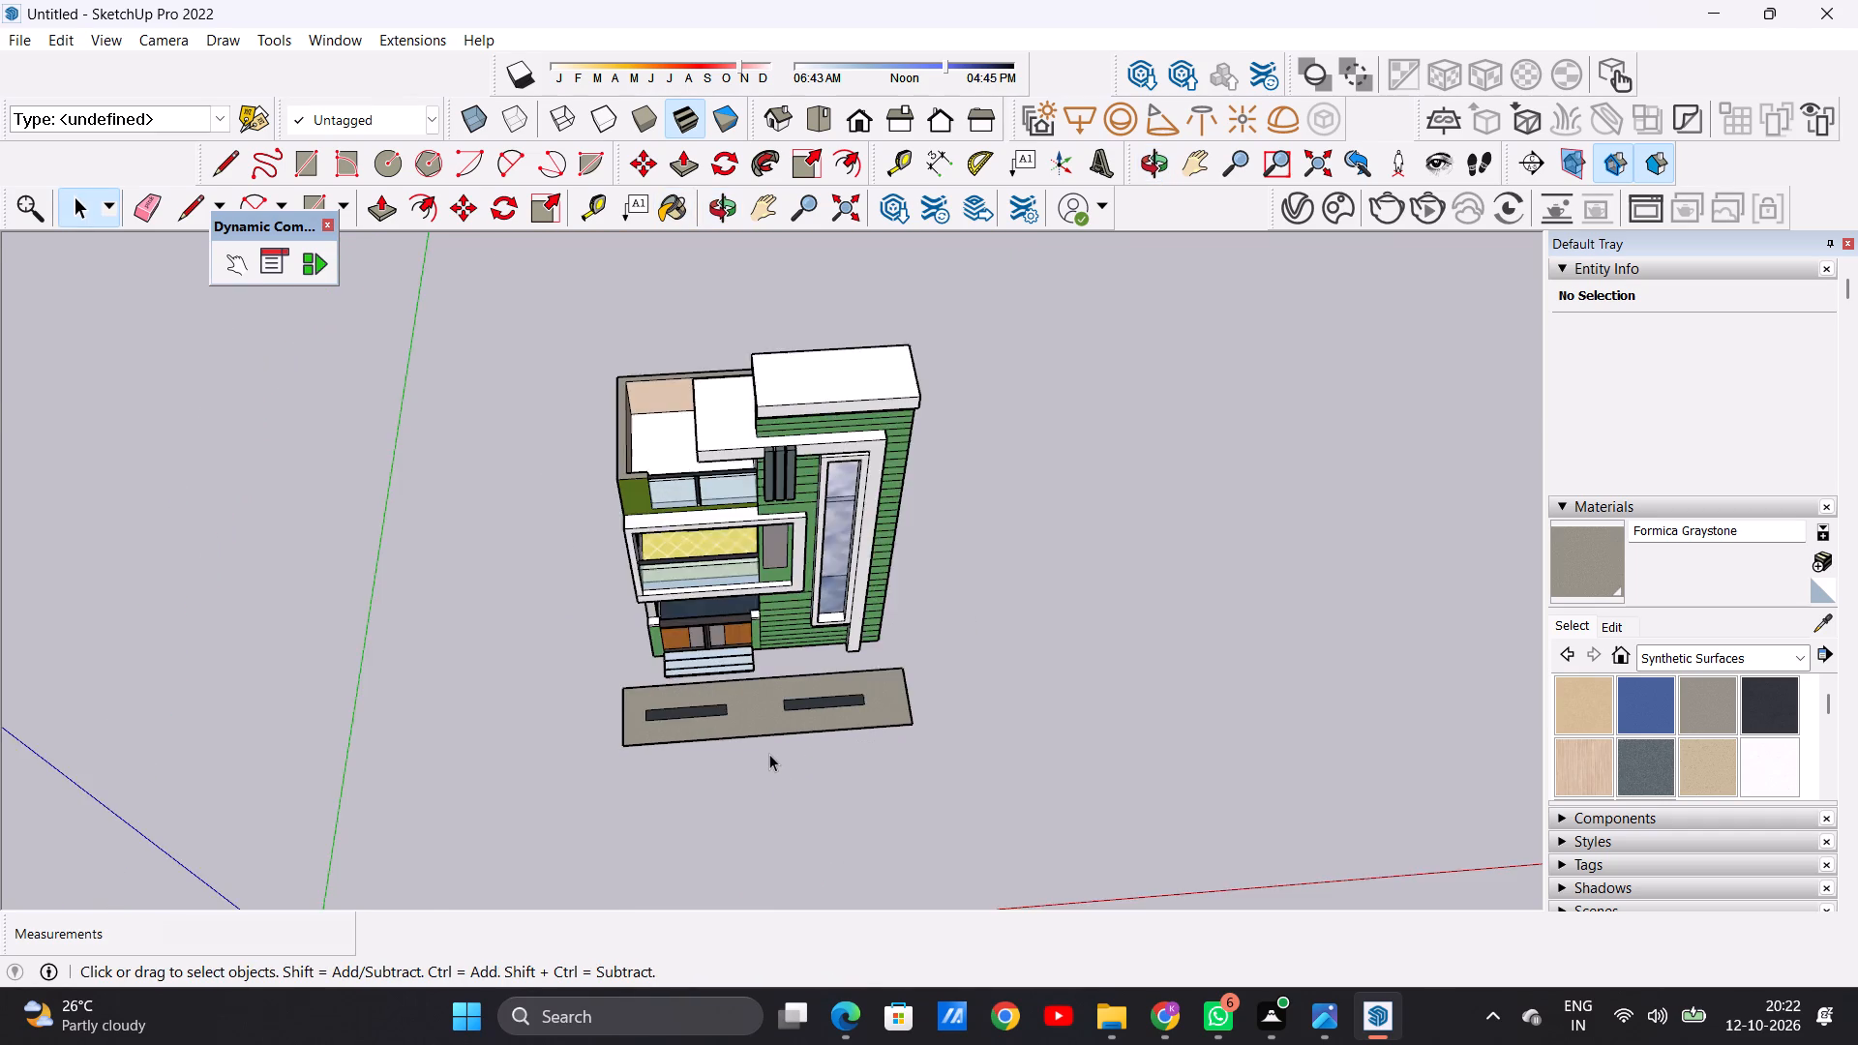
{"action": "scroll", "coordinate": [769, 754], "scroll_direction": "down", "scroll_amount": 4}
{"action": "middle_click_drag", "start_coordinate": [800, 801], "coordinate": [736, 569]}
{"action": "scroll", "coordinate": [768, 782], "scroll_direction": "up", "scroll_amount": 1}
{"action": "scroll", "coordinate": [768, 782], "scroll_direction": "down", "scroll_amount": 1}
{"action": "scroll", "coordinate": [768, 782], "scroll_direction": "up", "scroll_amount": 6}
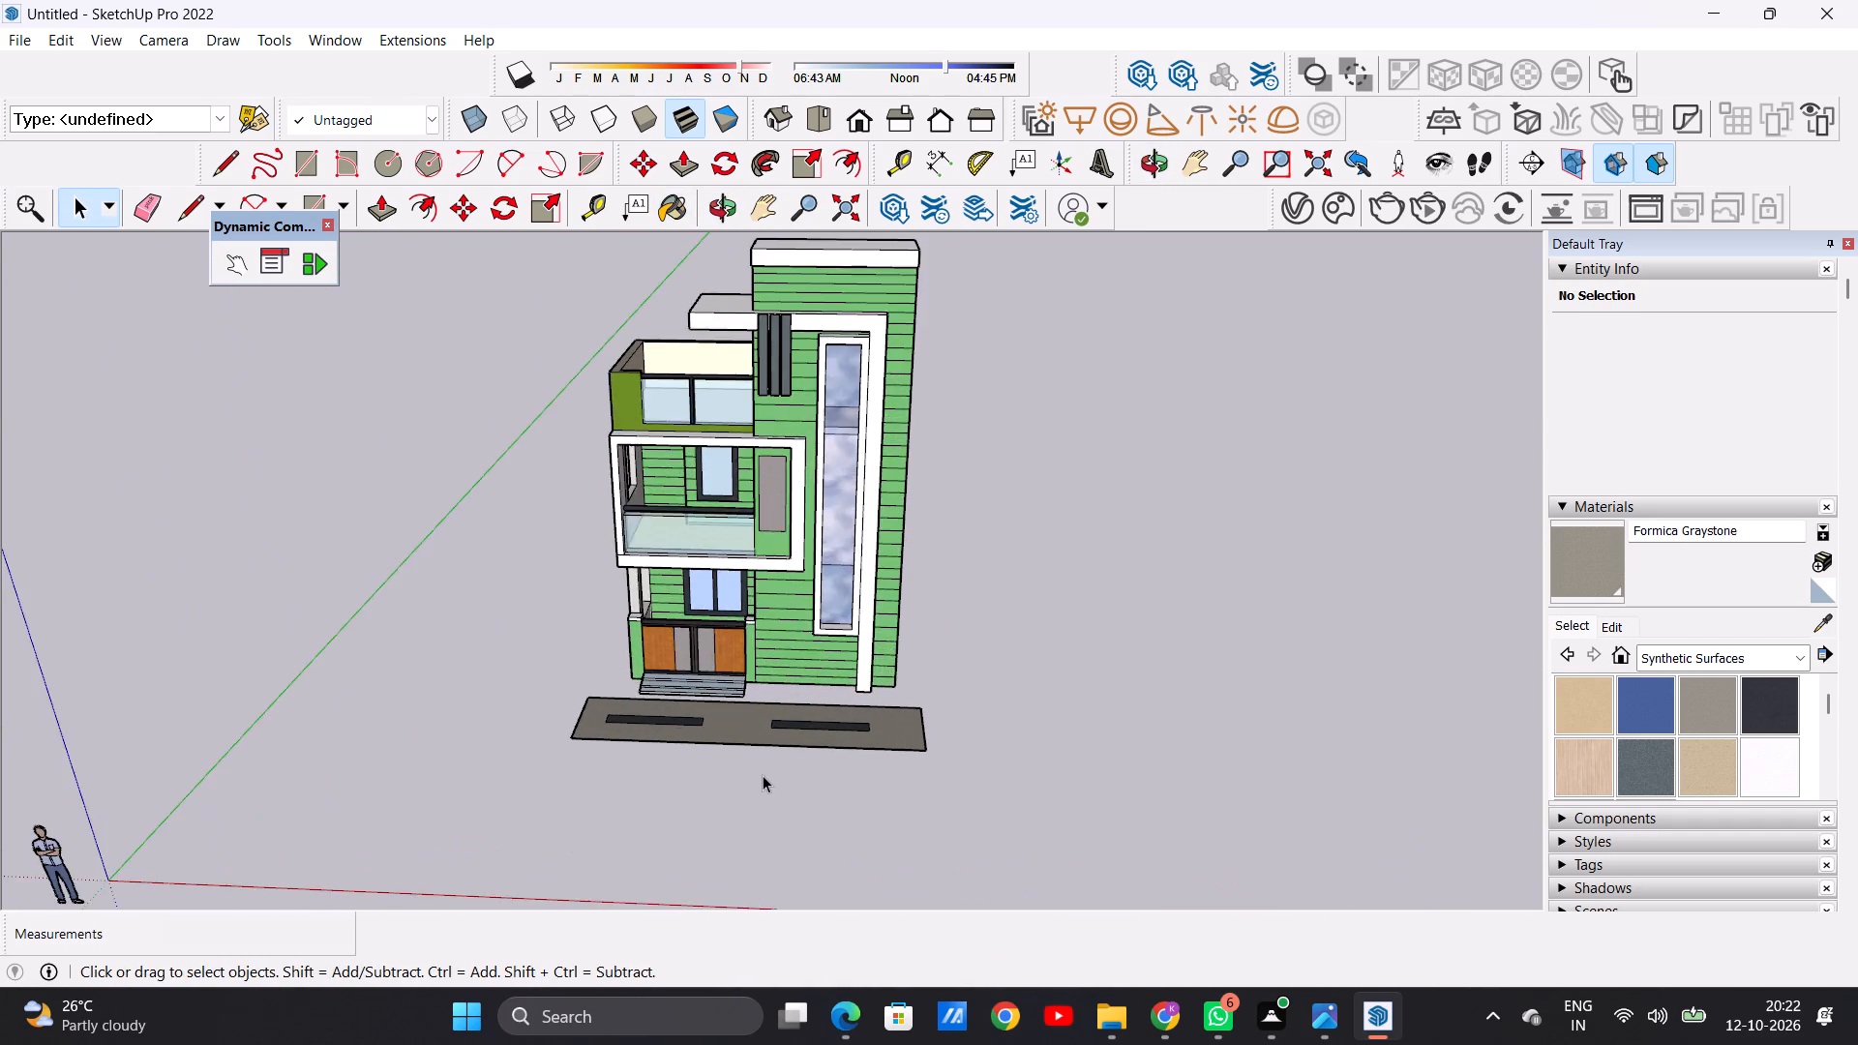
{"action": "scroll", "coordinate": [763, 775], "scroll_direction": "up", "scroll_amount": 5}
{"action": "middle_click_drag", "start_coordinate": [740, 721], "coordinate": [725, 803]}
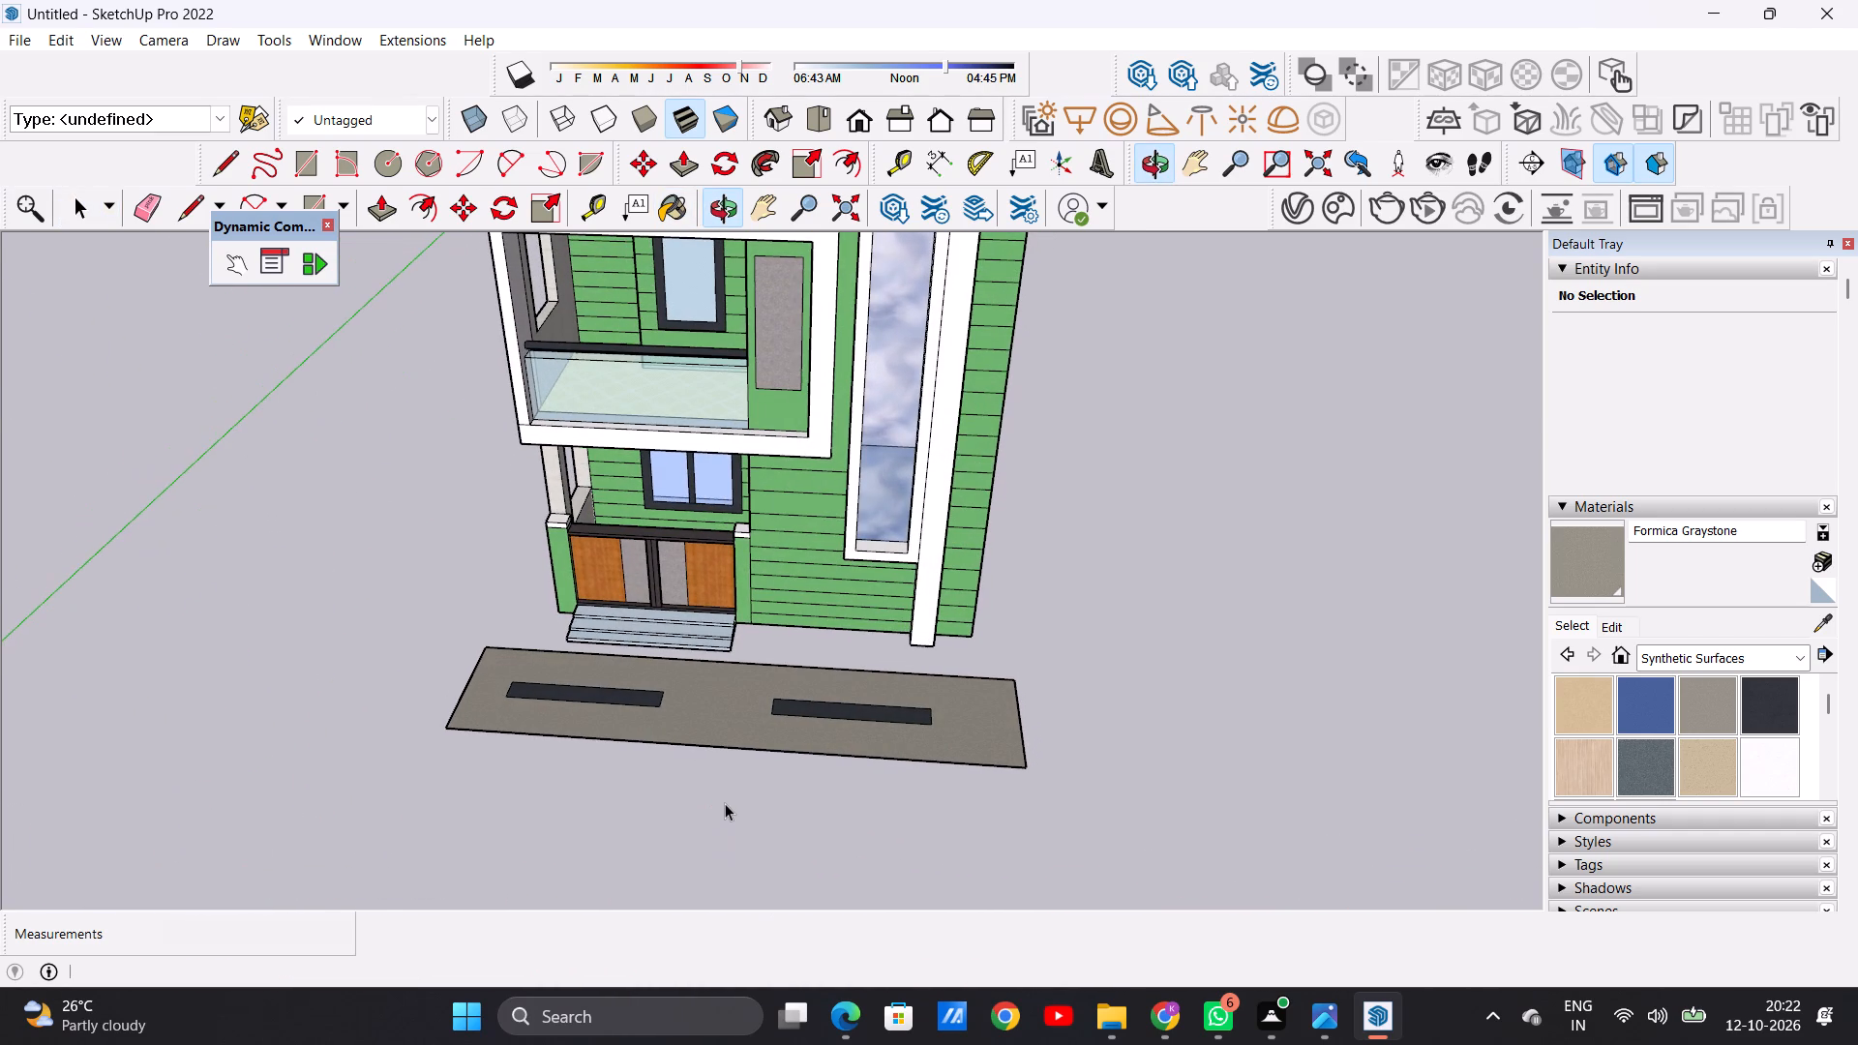
{"action": "scroll", "coordinate": [720, 770], "scroll_direction": "up", "scroll_amount": 6}
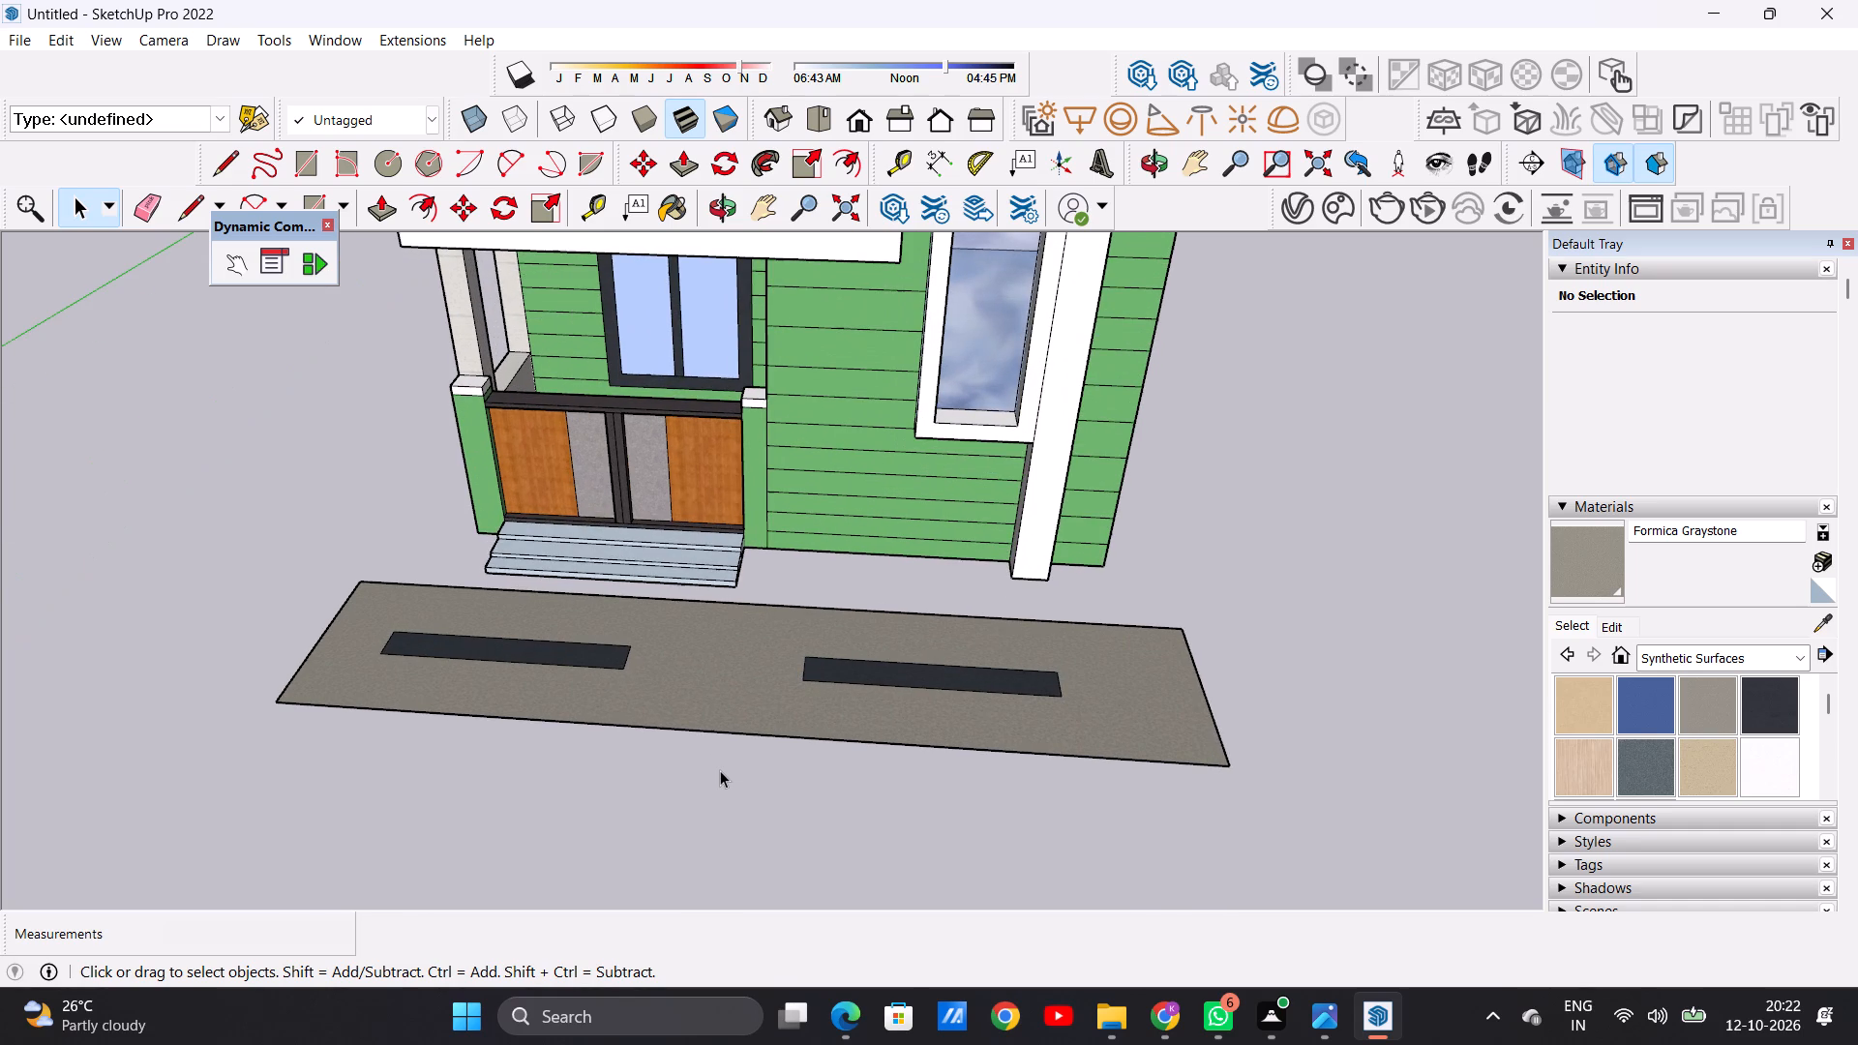
{"action": "scroll", "coordinate": [753, 736], "scroll_direction": "down", "scroll_amount": 5}
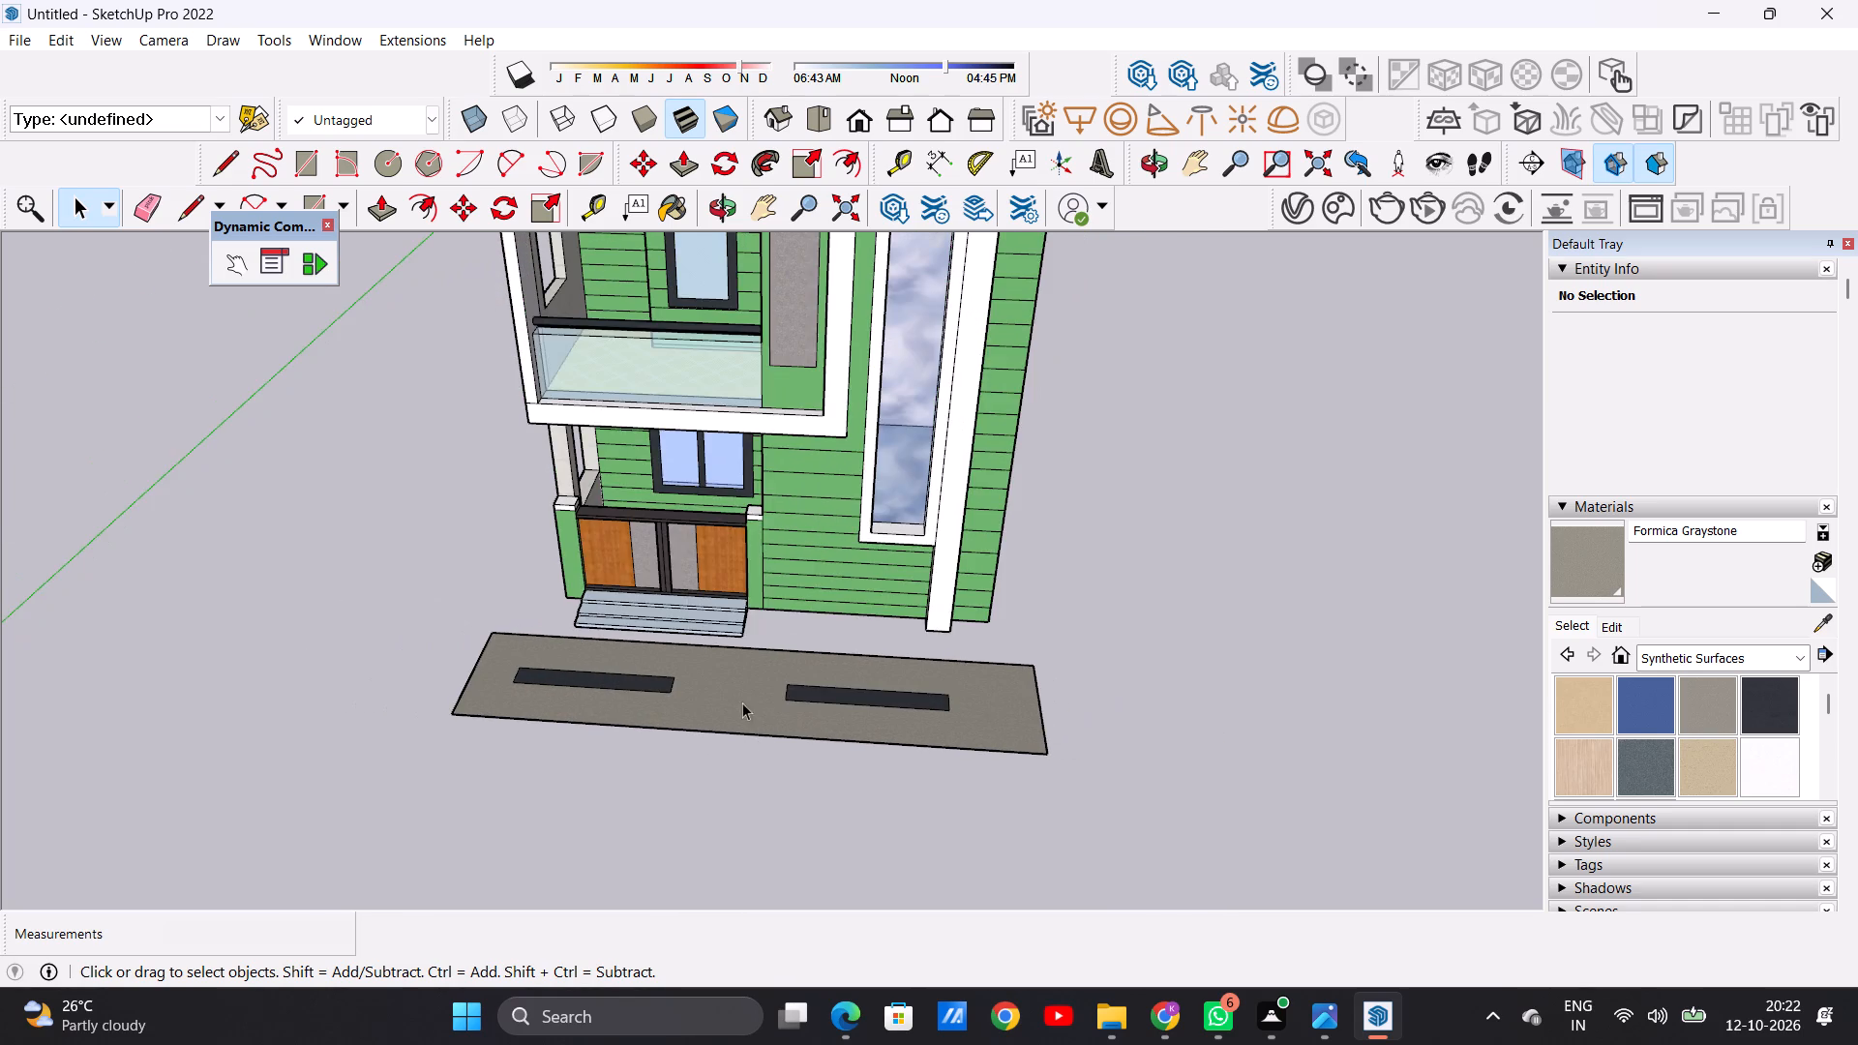
{"action": "middle_click_drag", "start_coordinate": [742, 701], "coordinate": [767, 831]}
{"action": "scroll", "coordinate": [703, 763], "scroll_direction": "up", "scroll_amount": 10}
{"action": "scroll", "coordinate": [701, 763], "scroll_direction": "down", "scroll_amount": 12}
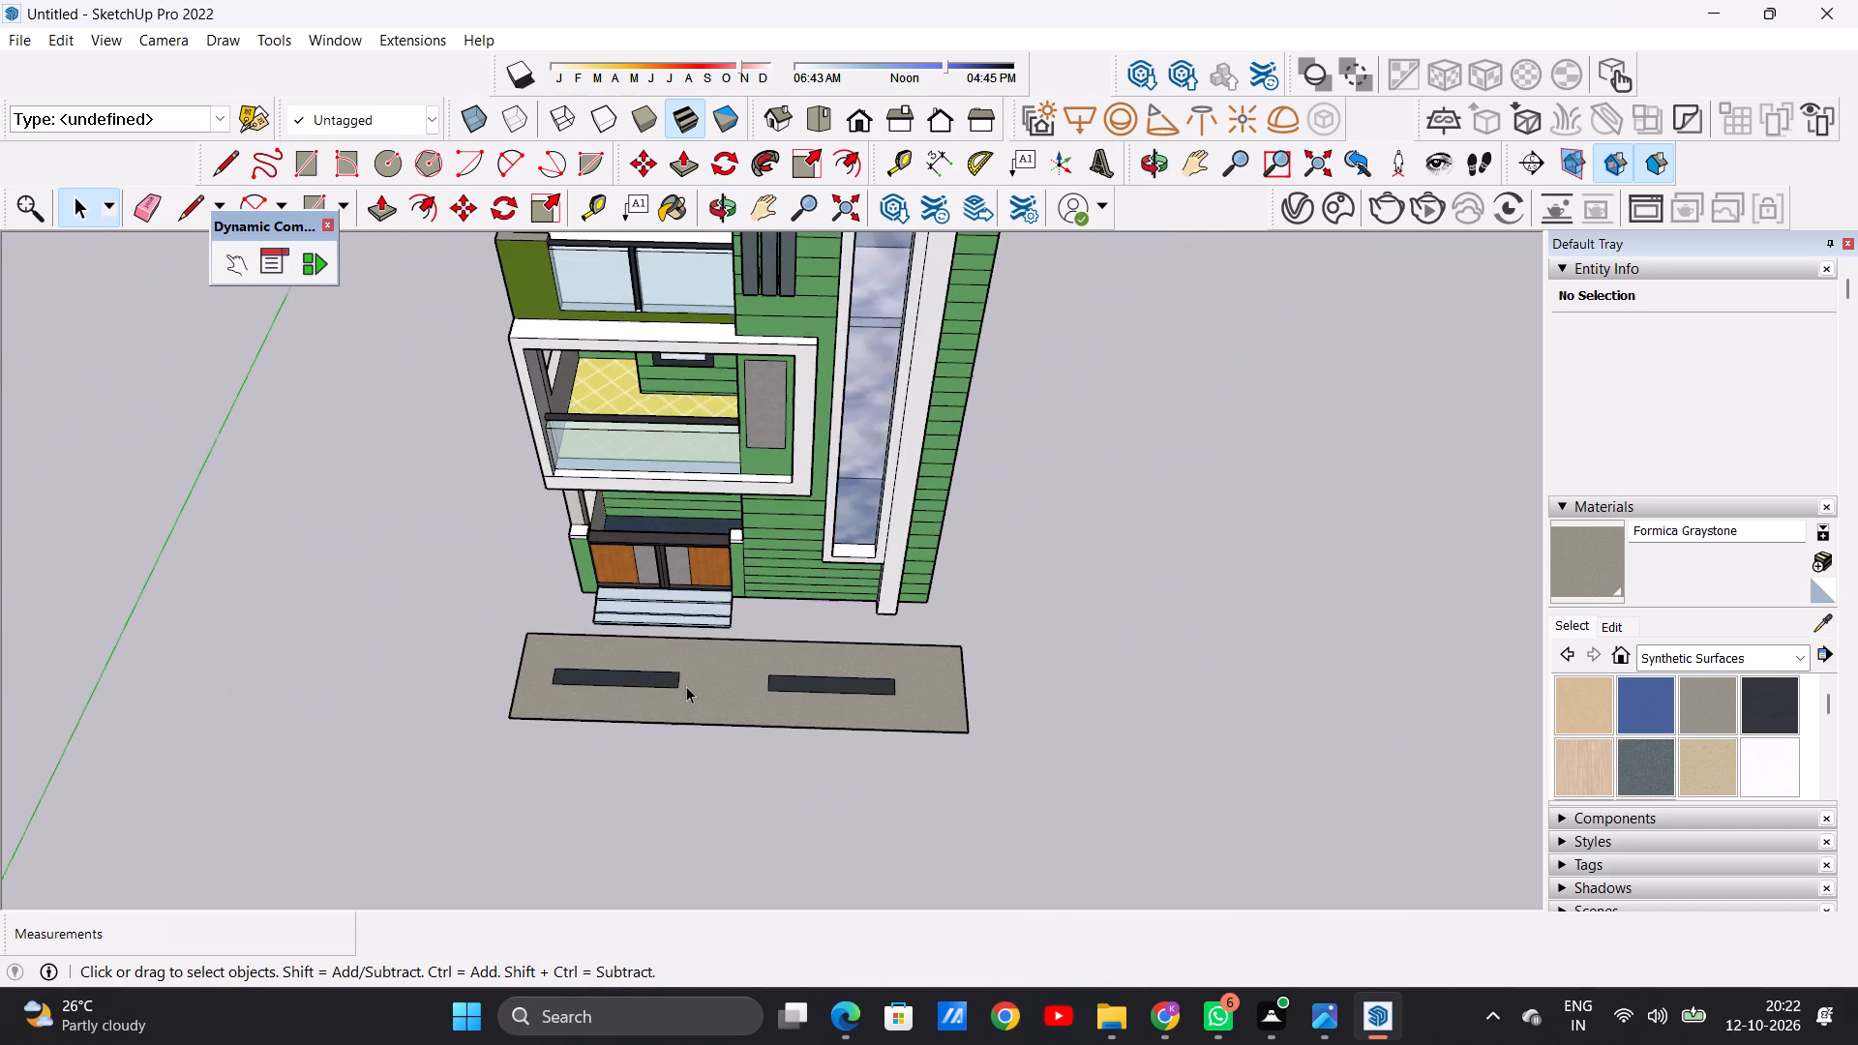
{"action": "scroll", "coordinate": [686, 686], "scroll_direction": "up", "scroll_amount": 4}
{"action": "scroll", "coordinate": [686, 686], "scroll_direction": "down", "scroll_amount": 9}
{"action": "scroll", "coordinate": [686, 685], "scroll_direction": "up", "scroll_amount": 7}
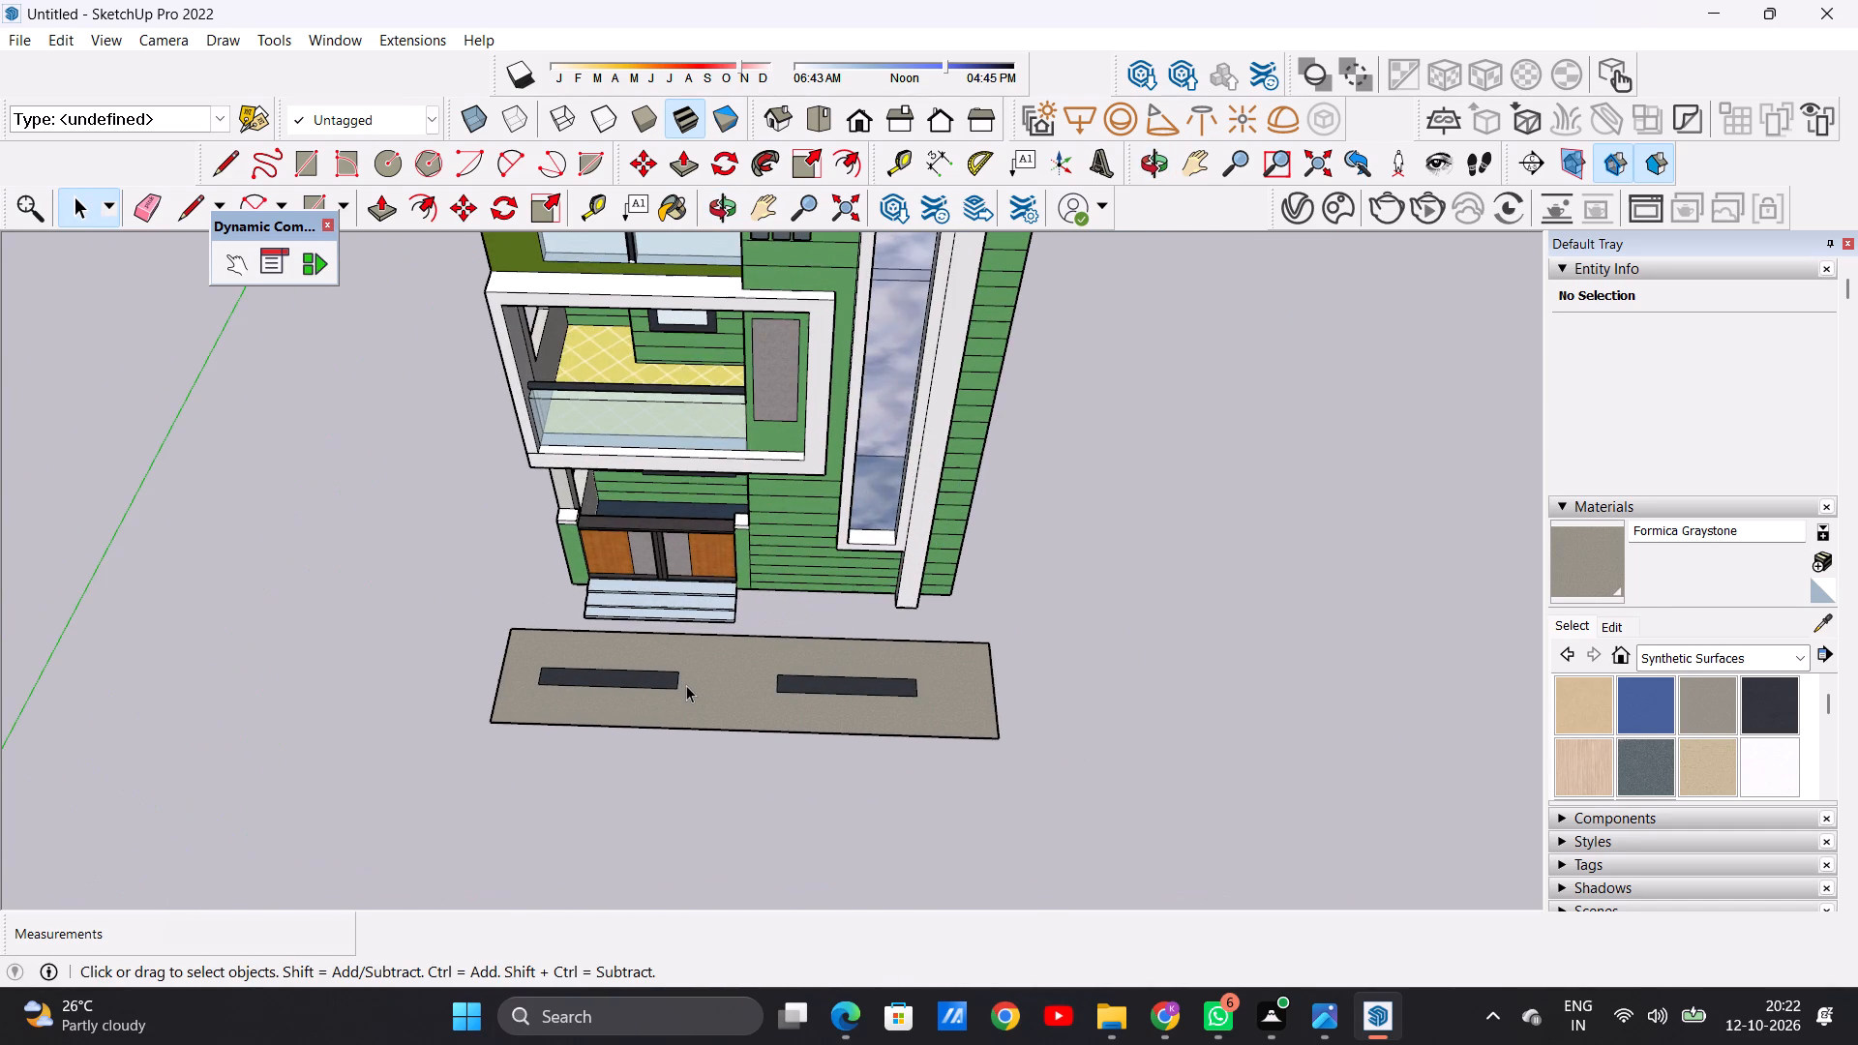
{"action": "scroll", "coordinate": [697, 569], "scroll_direction": "down", "scroll_amount": 9}
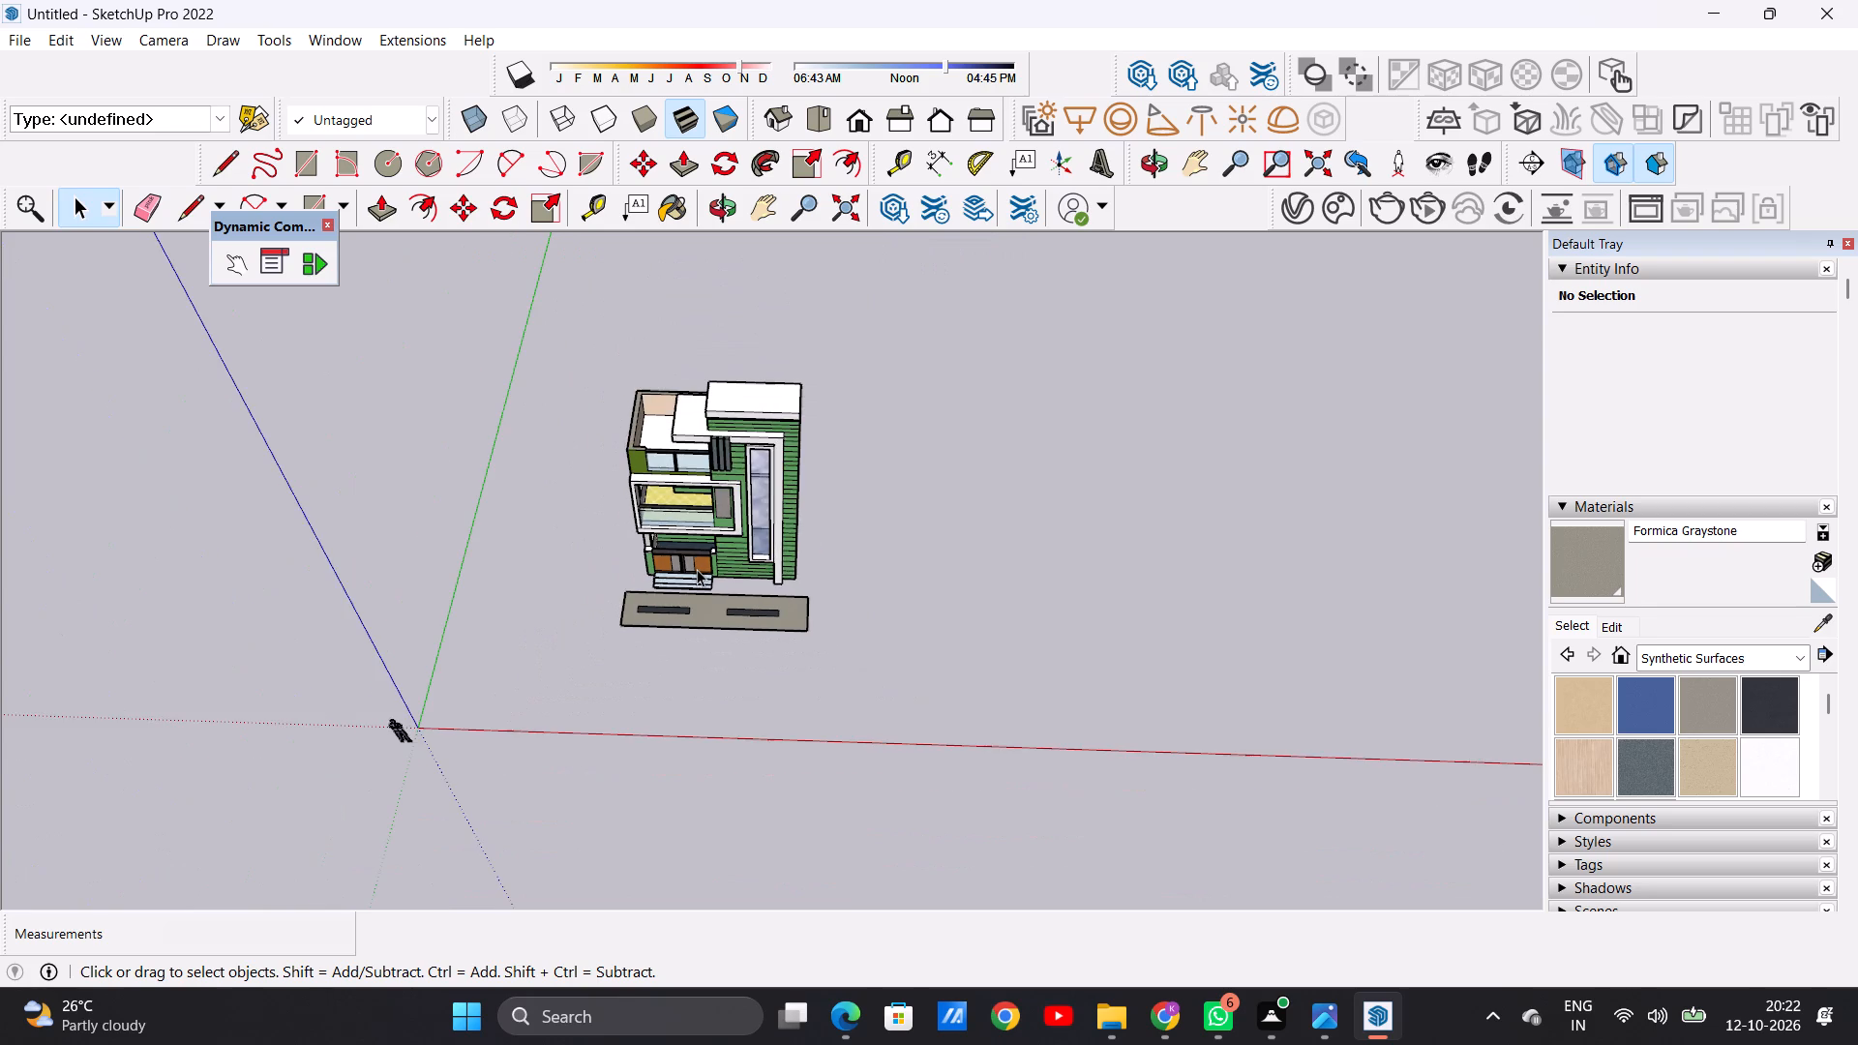
{"action": "scroll", "coordinate": [697, 569], "scroll_direction": "down", "scroll_amount": 1}
{"action": "middle_click_drag", "start_coordinate": [765, 642], "coordinate": [784, 756]}
{"action": "scroll", "coordinate": [709, 644], "scroll_direction": "up", "scroll_amount": 7}
{"action": "scroll", "coordinate": [666, 579], "scroll_direction": "up", "scroll_amount": 7}
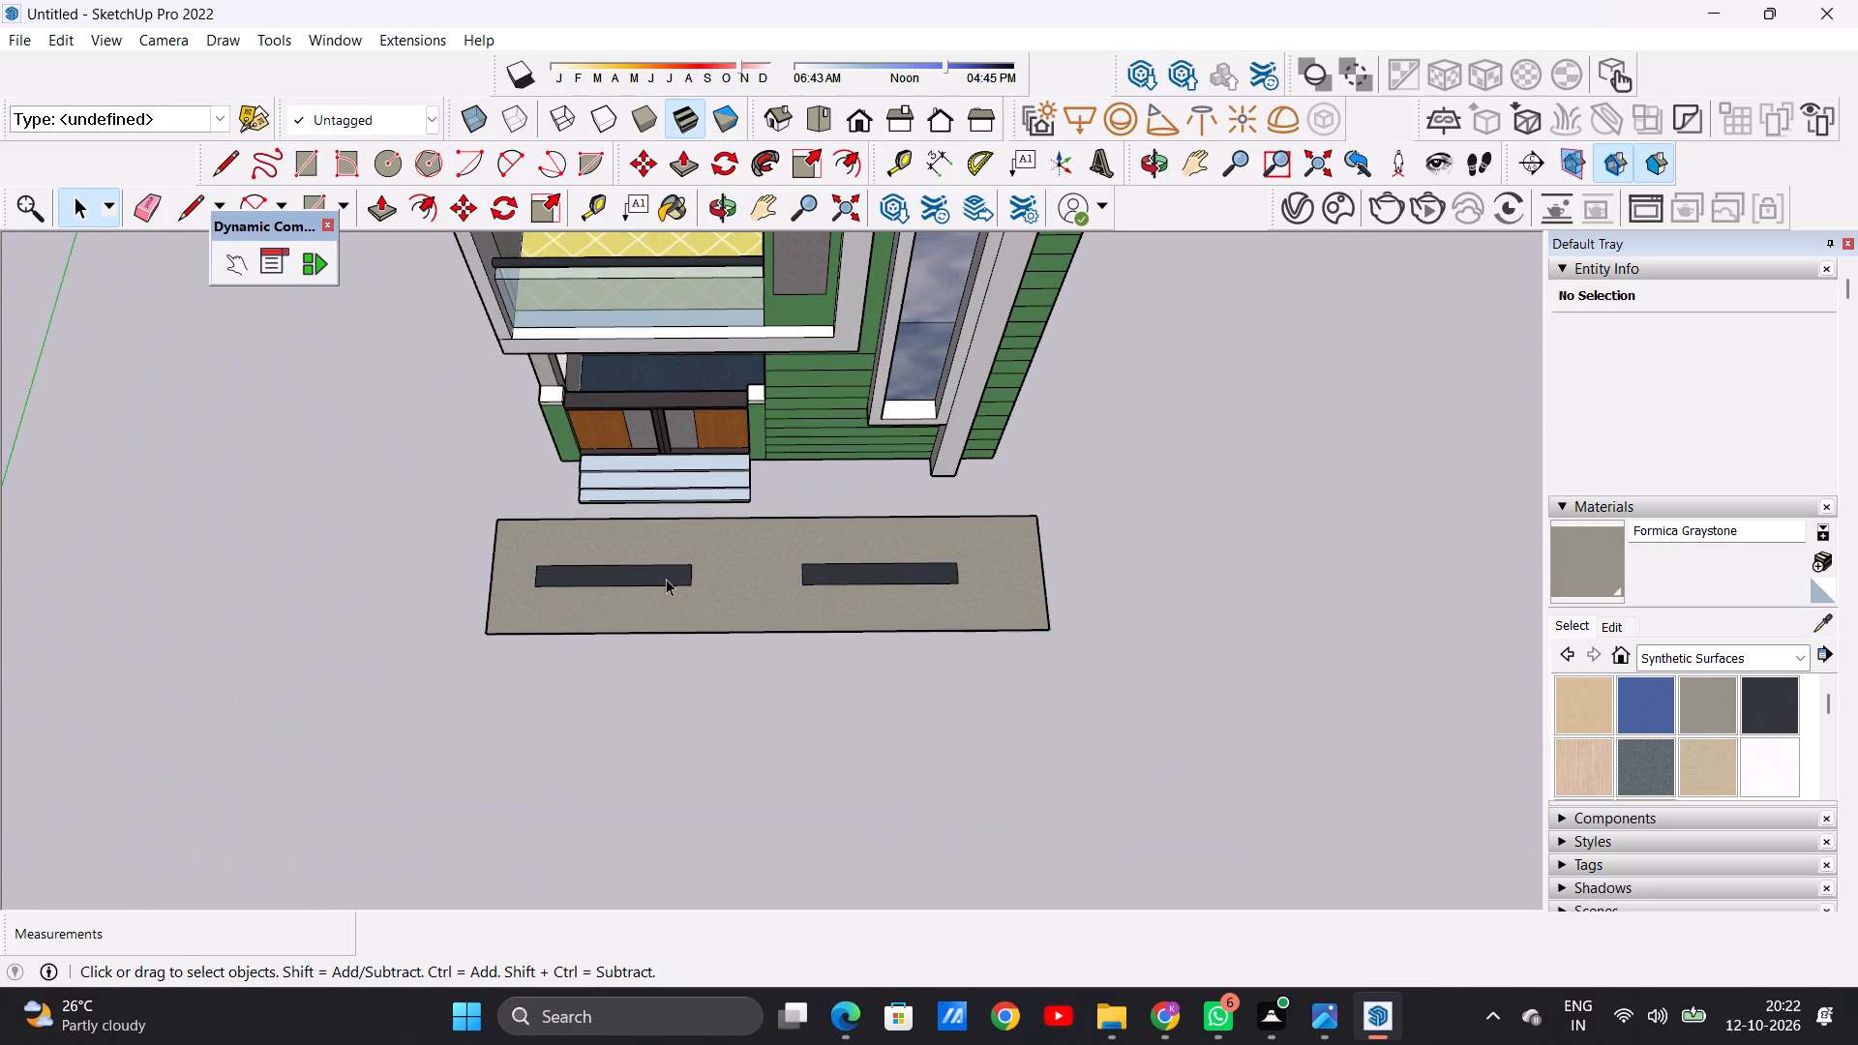
{"action": "scroll", "coordinate": [666, 579], "scroll_direction": "down", "scroll_amount": 6}
{"action": "scroll", "coordinate": [666, 579], "scroll_direction": "up", "scroll_amount": 1}
{"action": "scroll", "coordinate": [666, 579], "scroll_direction": "down", "scroll_amount": 9}
{"action": "scroll", "coordinate": [715, 629], "scroll_direction": "up", "scroll_amount": 1}
{"action": "scroll", "coordinate": [715, 629], "scroll_direction": "down", "scroll_amount": 1}
{"action": "scroll", "coordinate": [715, 629], "scroll_direction": "up", "scroll_amount": 3}
{"action": "middle_click_drag", "start_coordinate": [715, 553], "coordinate": [706, 356]}
{"action": "scroll", "coordinate": [706, 356], "scroll_direction": "up", "scroll_amount": 9}
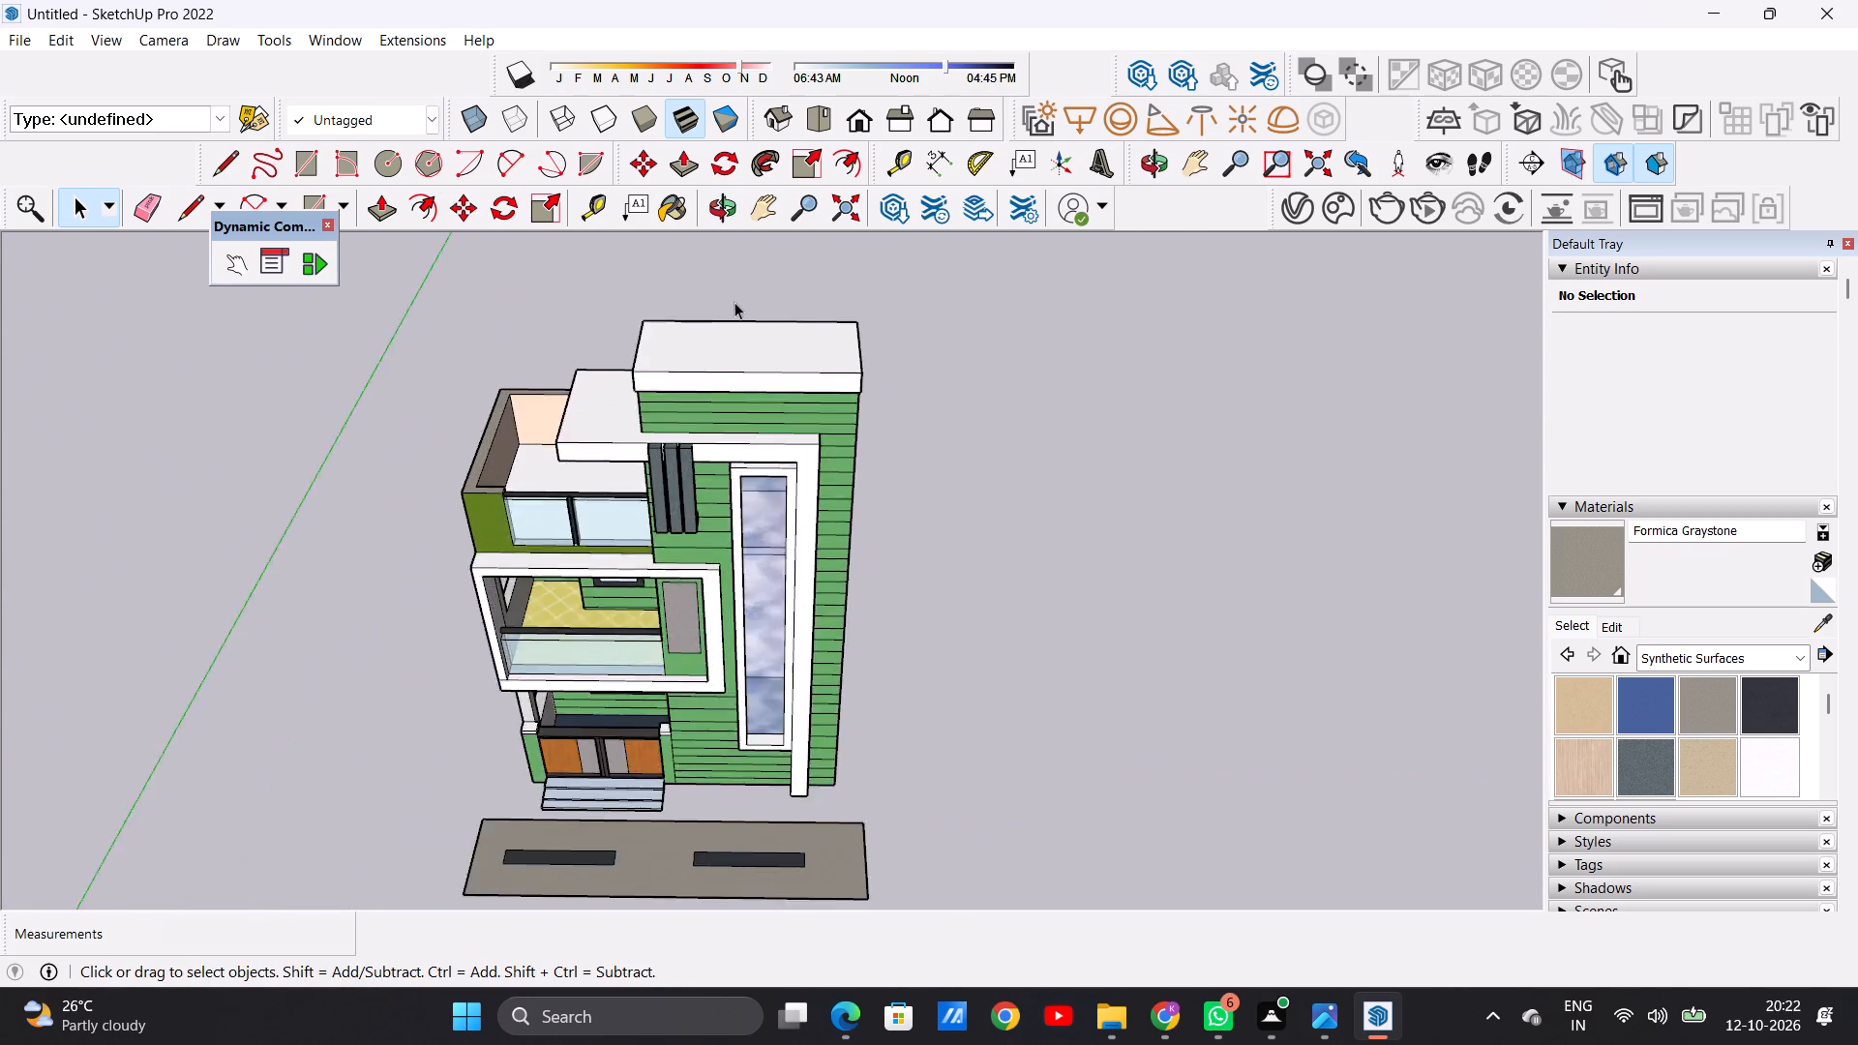
Examine the upper front of the house, including the roof slabs and terrace, from raised and low angles.
{"action": "scroll", "coordinate": [734, 302], "scroll_direction": "up", "scroll_amount": 4}
{"action": "middle_click_drag", "start_coordinate": [837, 583], "coordinate": [839, 366]}
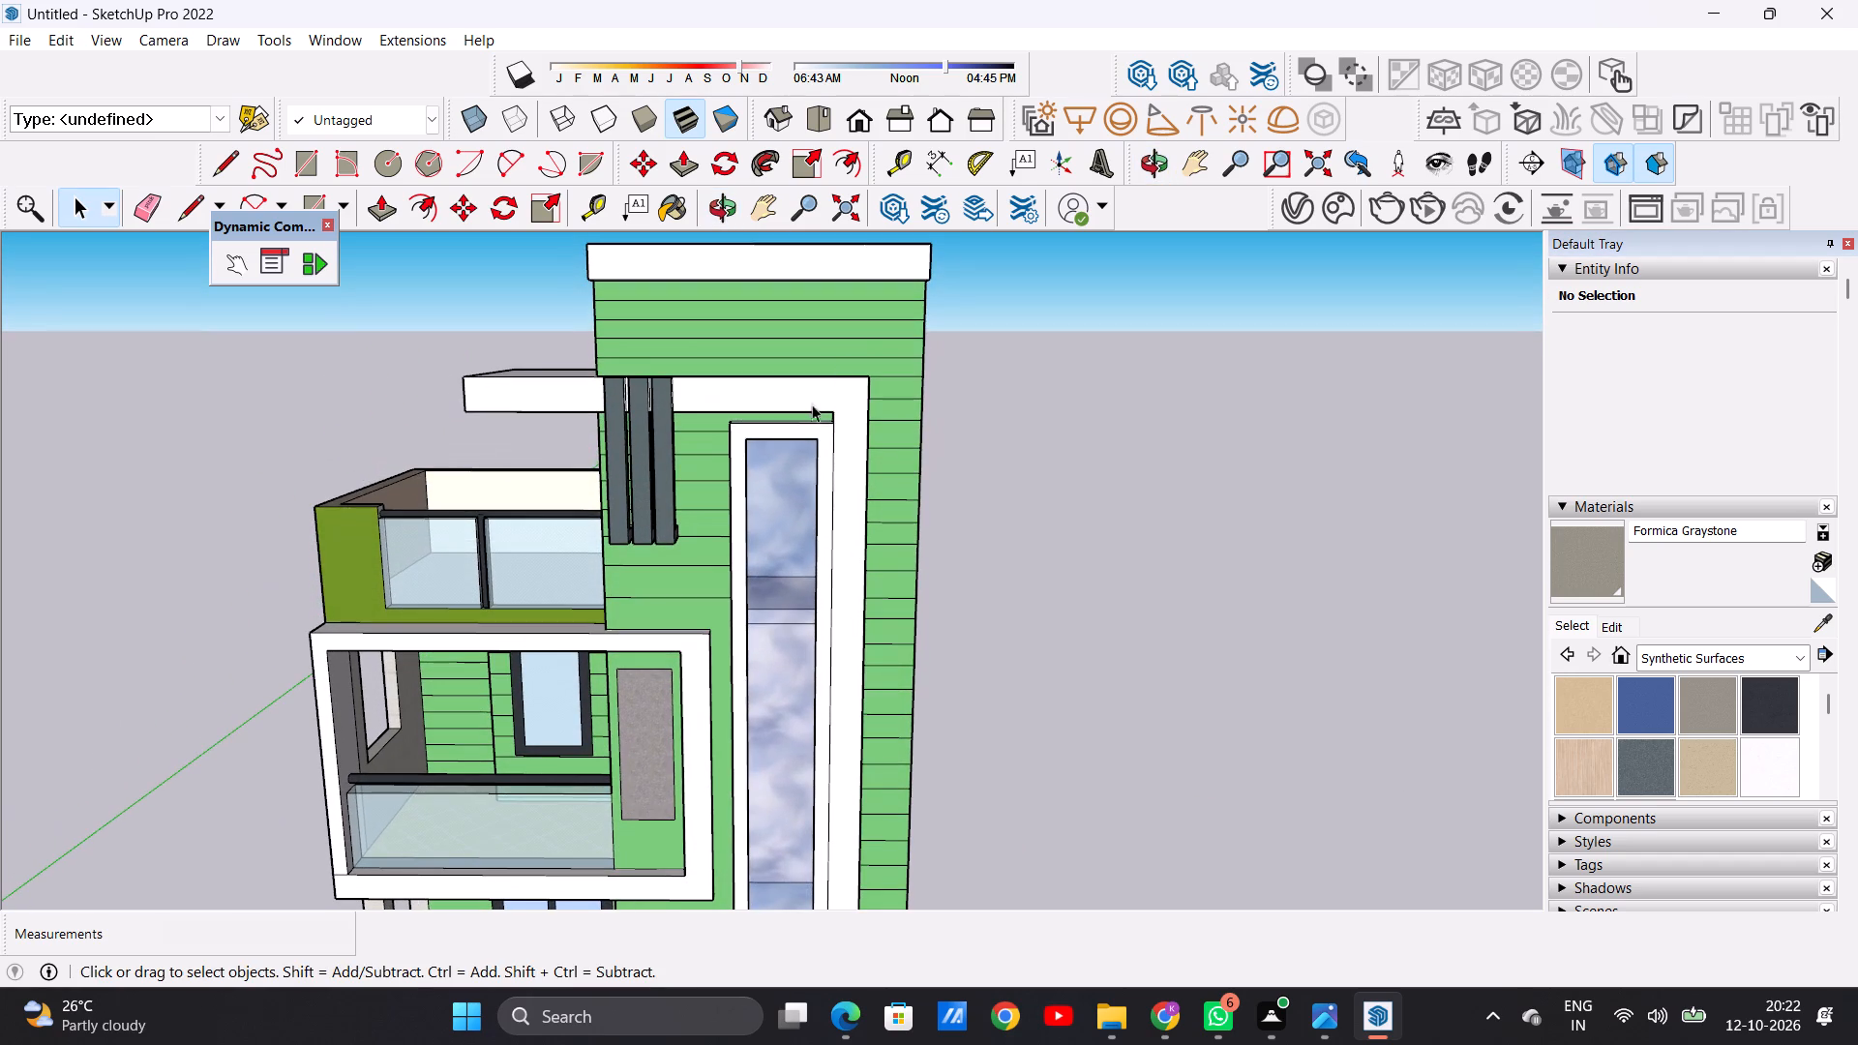
{"action": "scroll", "coordinate": [854, 524], "scroll_direction": "down", "scroll_amount": 6}
{"action": "middle_click_drag", "start_coordinate": [651, 525], "coordinate": [662, 343]}
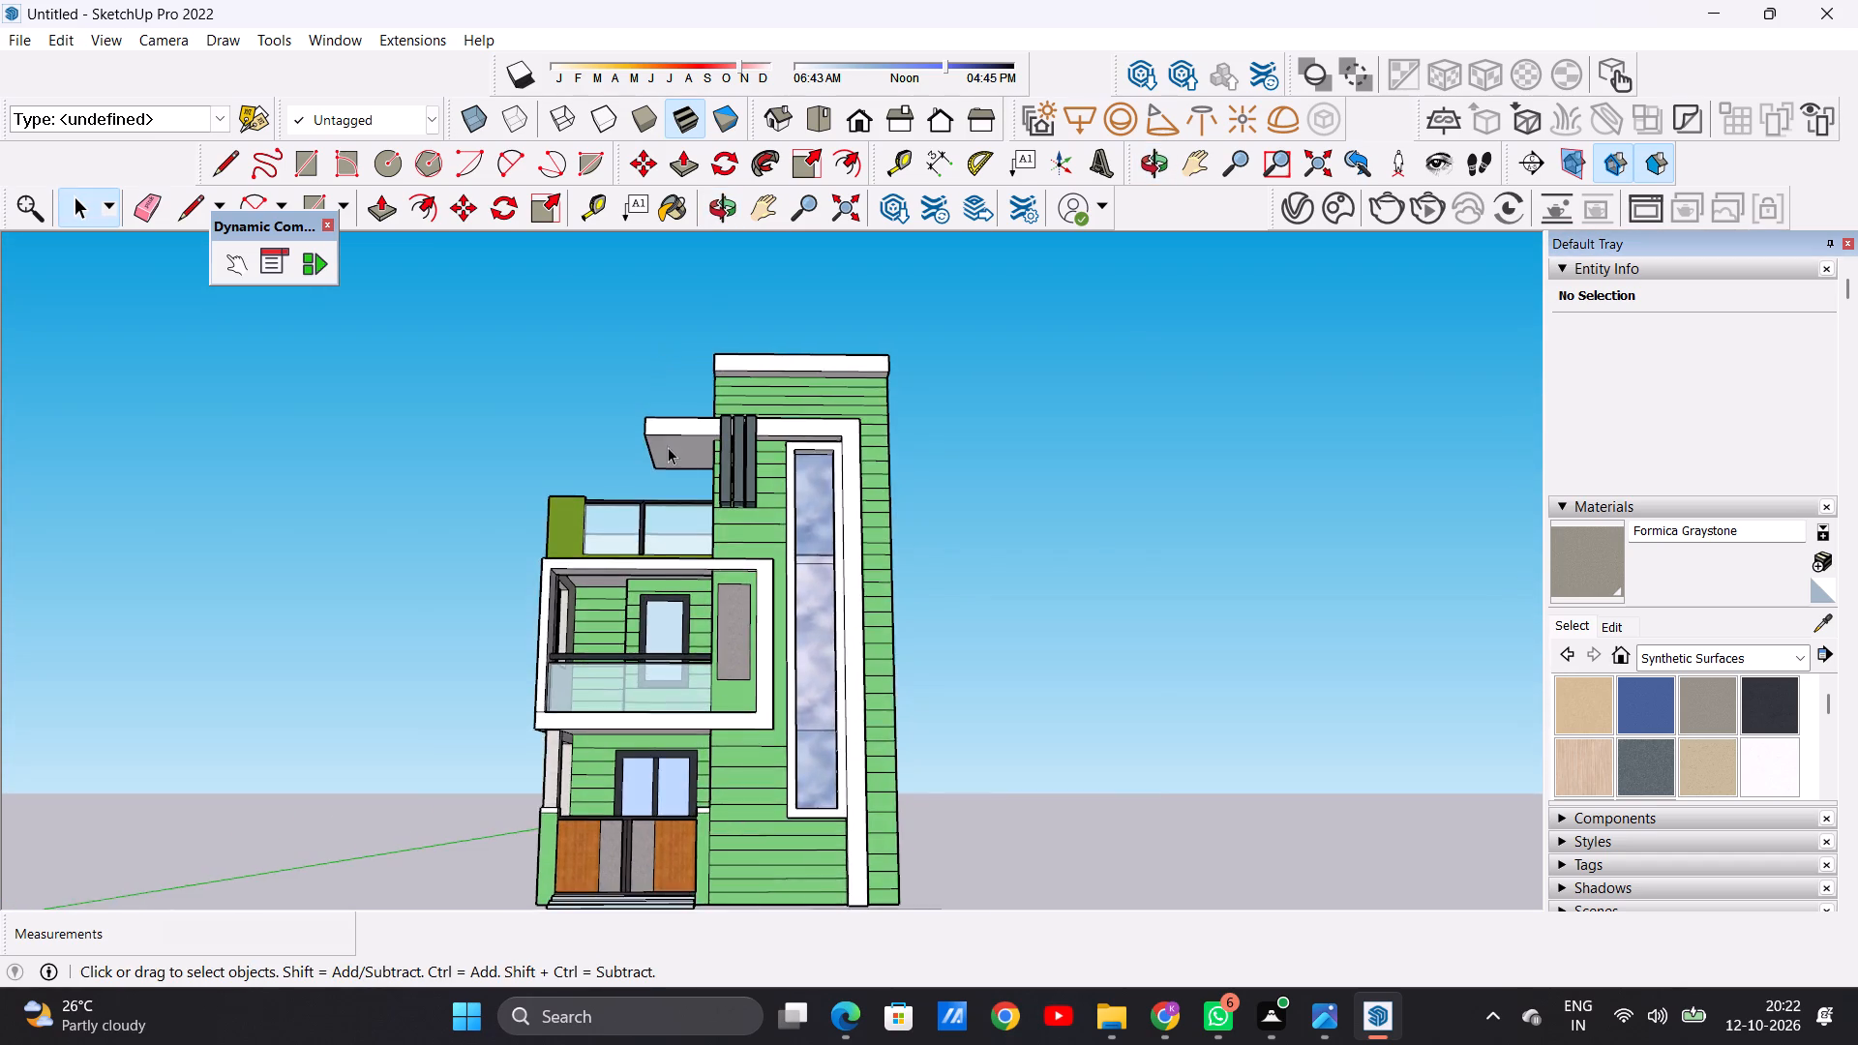
{"action": "scroll", "coordinate": [668, 447], "scroll_direction": "up", "scroll_amount": 11}
{"action": "scroll", "coordinate": [675, 461], "scroll_direction": "down", "scroll_amount": 1}
{"action": "scroll", "coordinate": [675, 461], "scroll_direction": "up", "scroll_amount": 1}
{"action": "scroll", "coordinate": [675, 461], "scroll_direction": "down", "scroll_amount": 1}
{"action": "scroll", "coordinate": [675, 461], "scroll_direction": "up", "scroll_amount": 13}
{"action": "scroll", "coordinate": [699, 611], "scroll_direction": "down", "scroll_amount": 11}
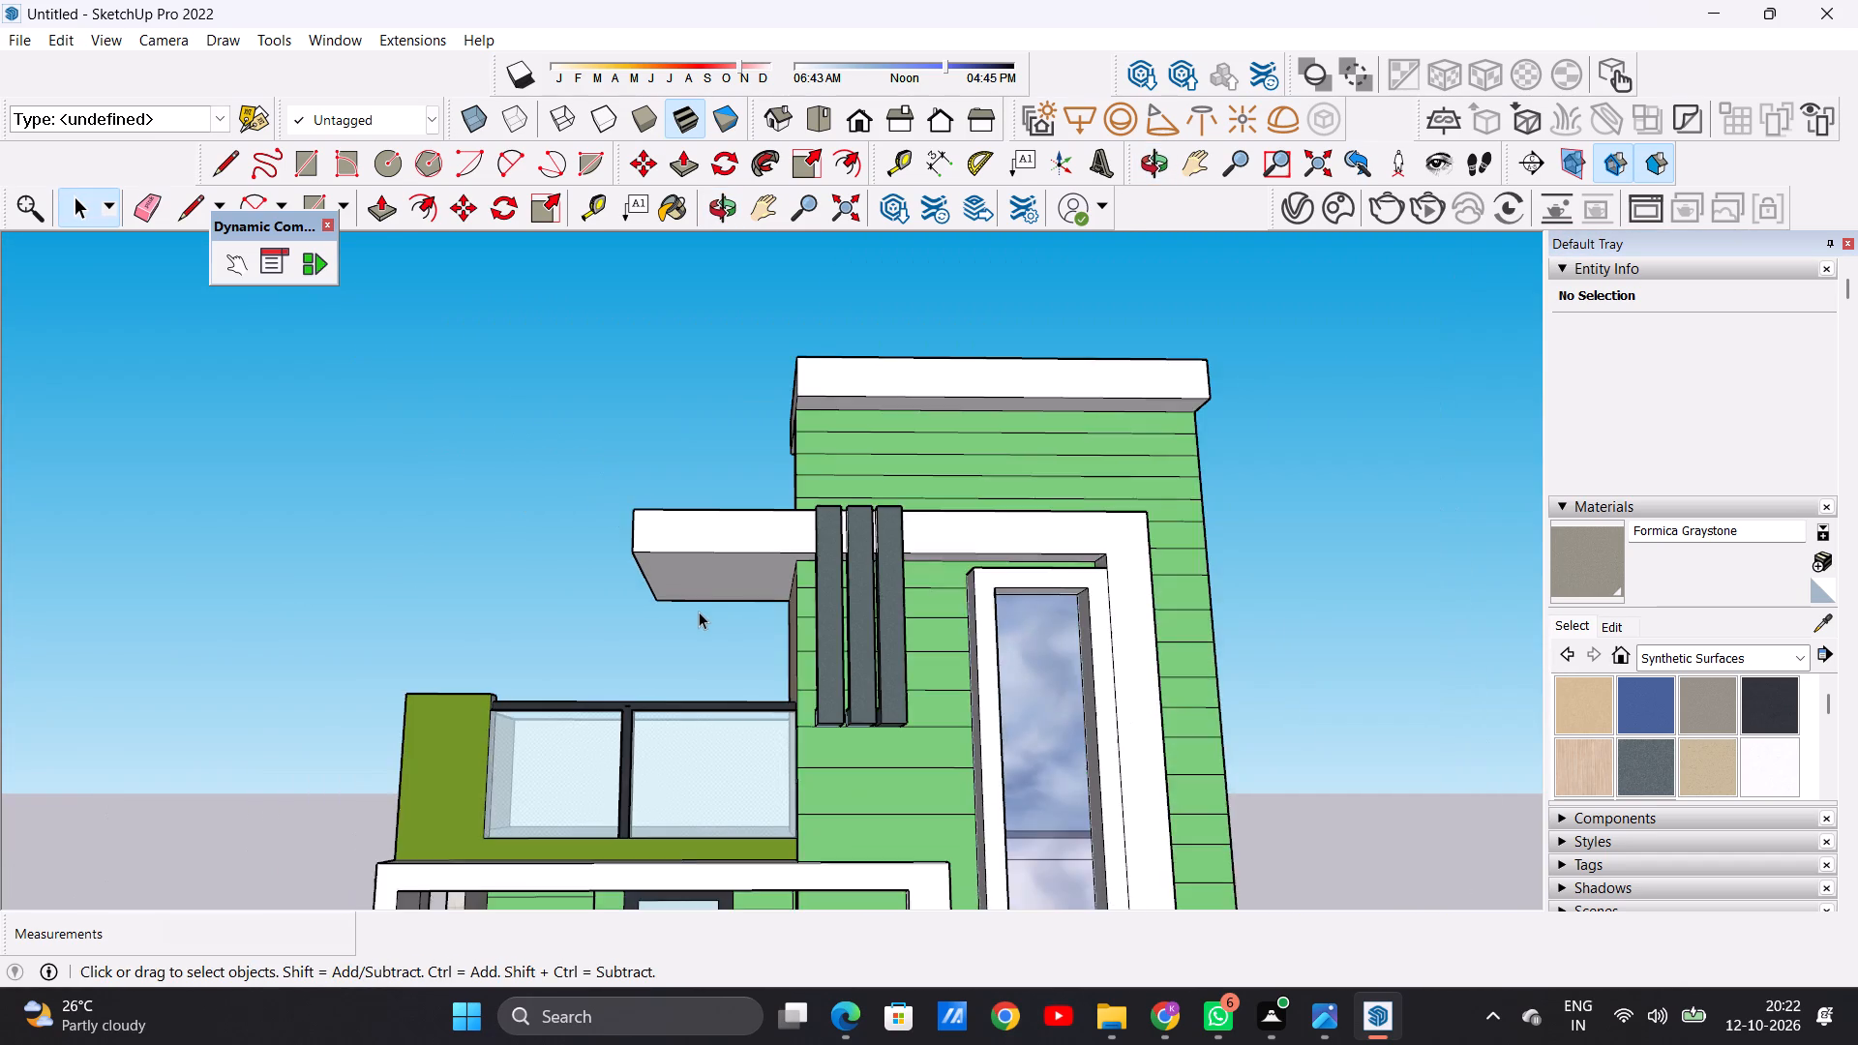
{"action": "scroll", "coordinate": [699, 612], "scroll_direction": "down", "scroll_amount": 1}
Paint the unpainted outer wall of the rooftop room above the green parapet with 0012_Bisque from Colors-Named.
{"action": "middle_click_drag", "start_coordinate": [533, 633], "coordinate": [1169, 767]}
{"action": "middle_click_drag", "start_coordinate": [635, 645], "coordinate": [1172, 660]}
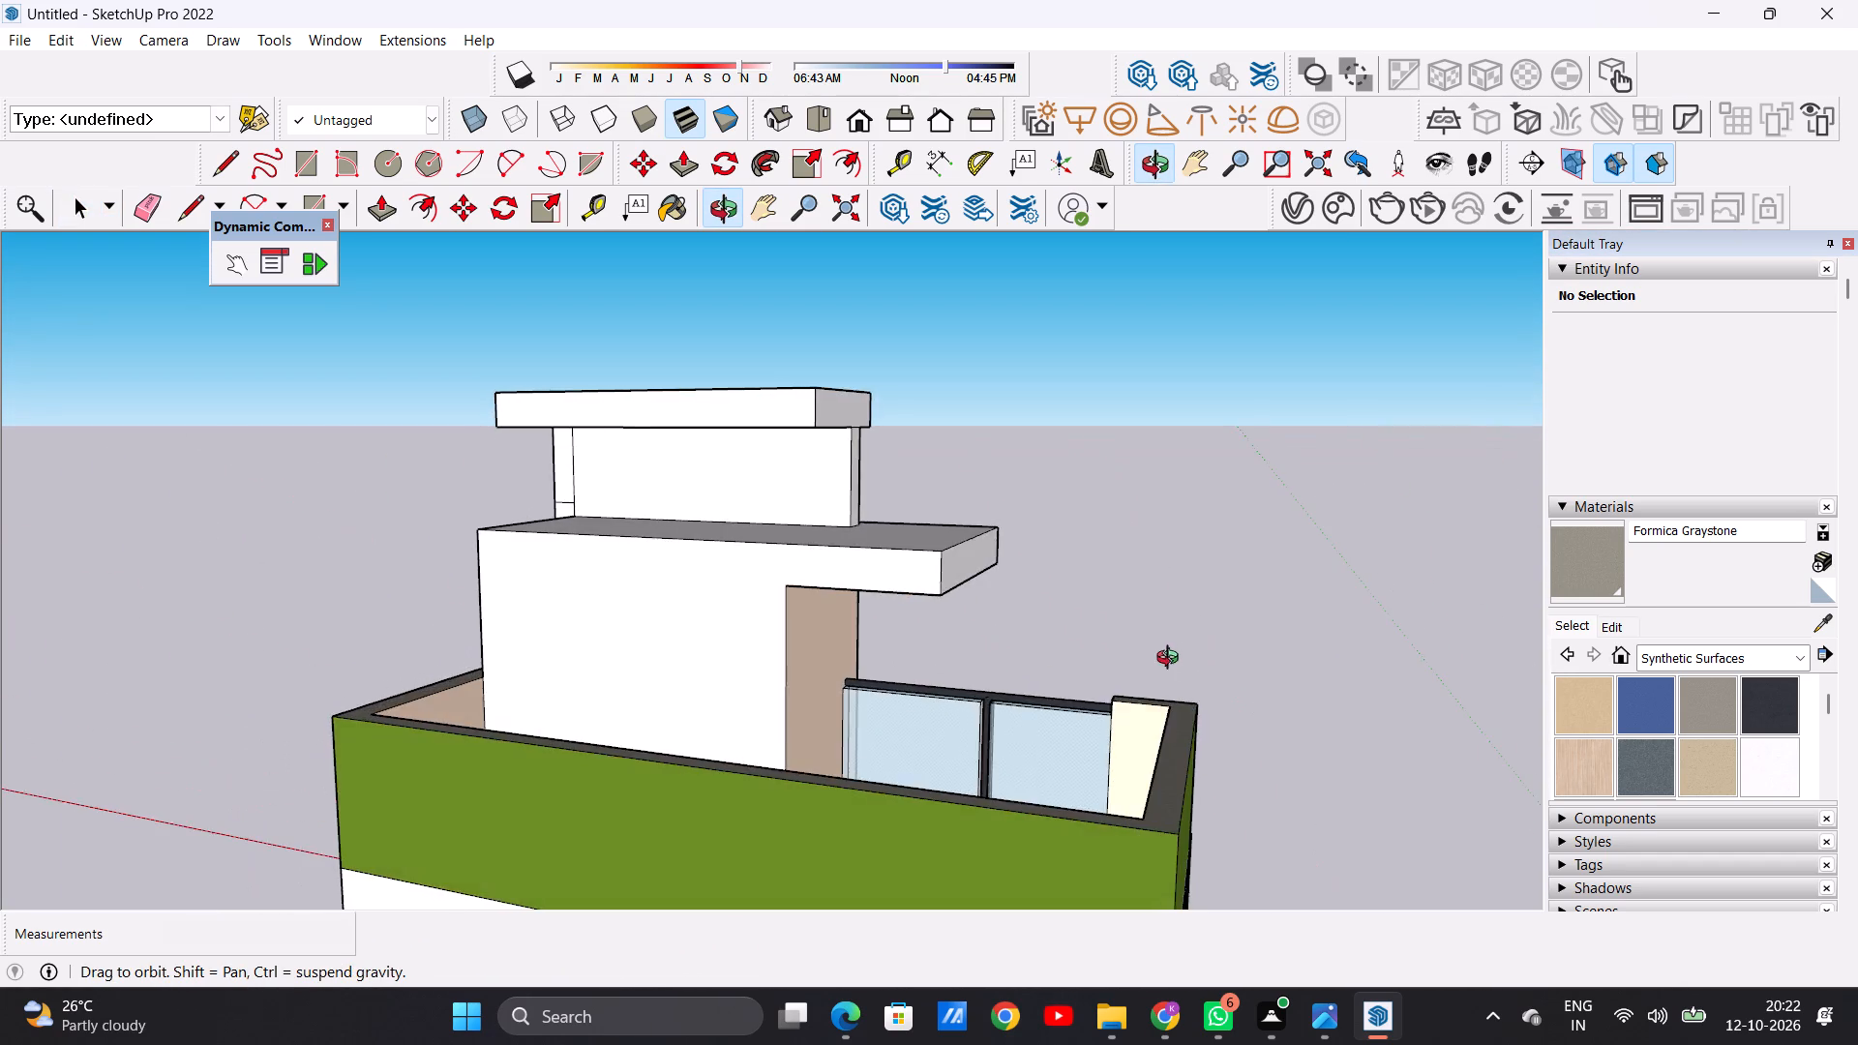
{"action": "middle_click_drag", "start_coordinate": [1172, 660], "coordinate": [1066, 749]}
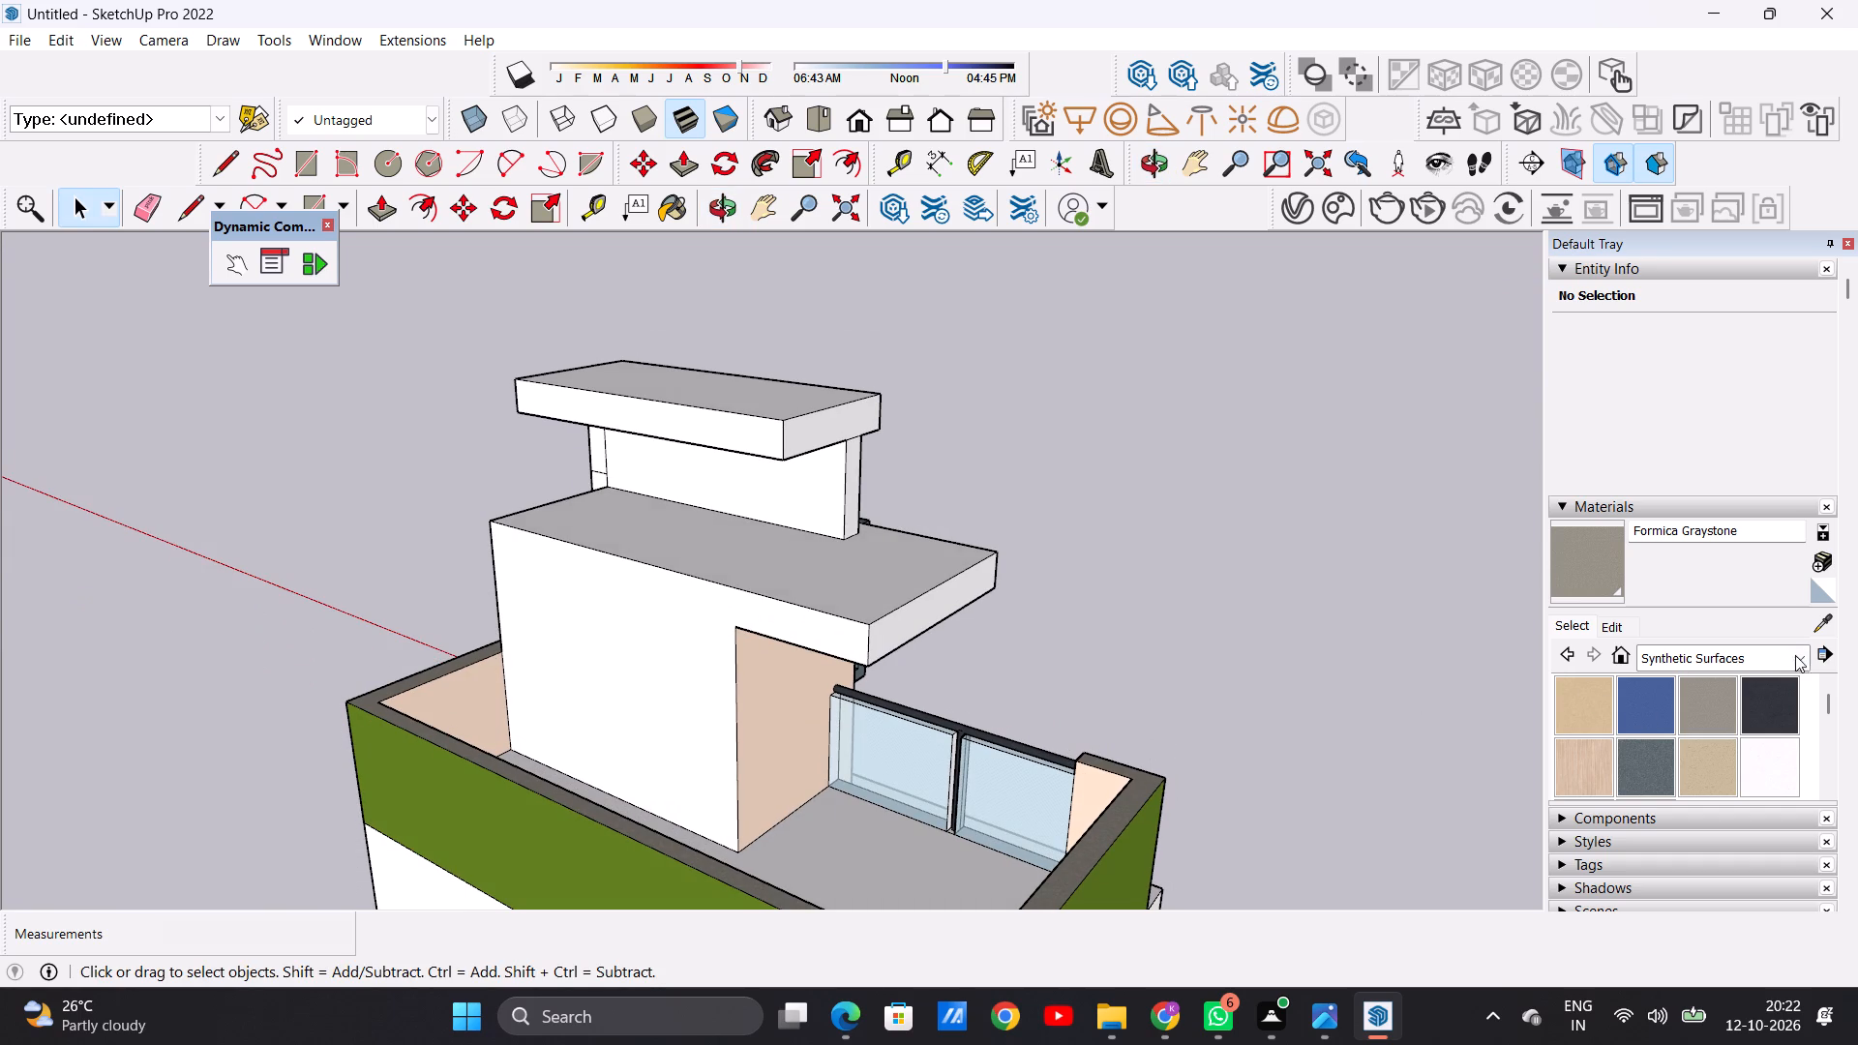
{"action": "left_click", "coordinate": [1797, 655]}
{"action": "left_click", "coordinate": [1751, 762]}
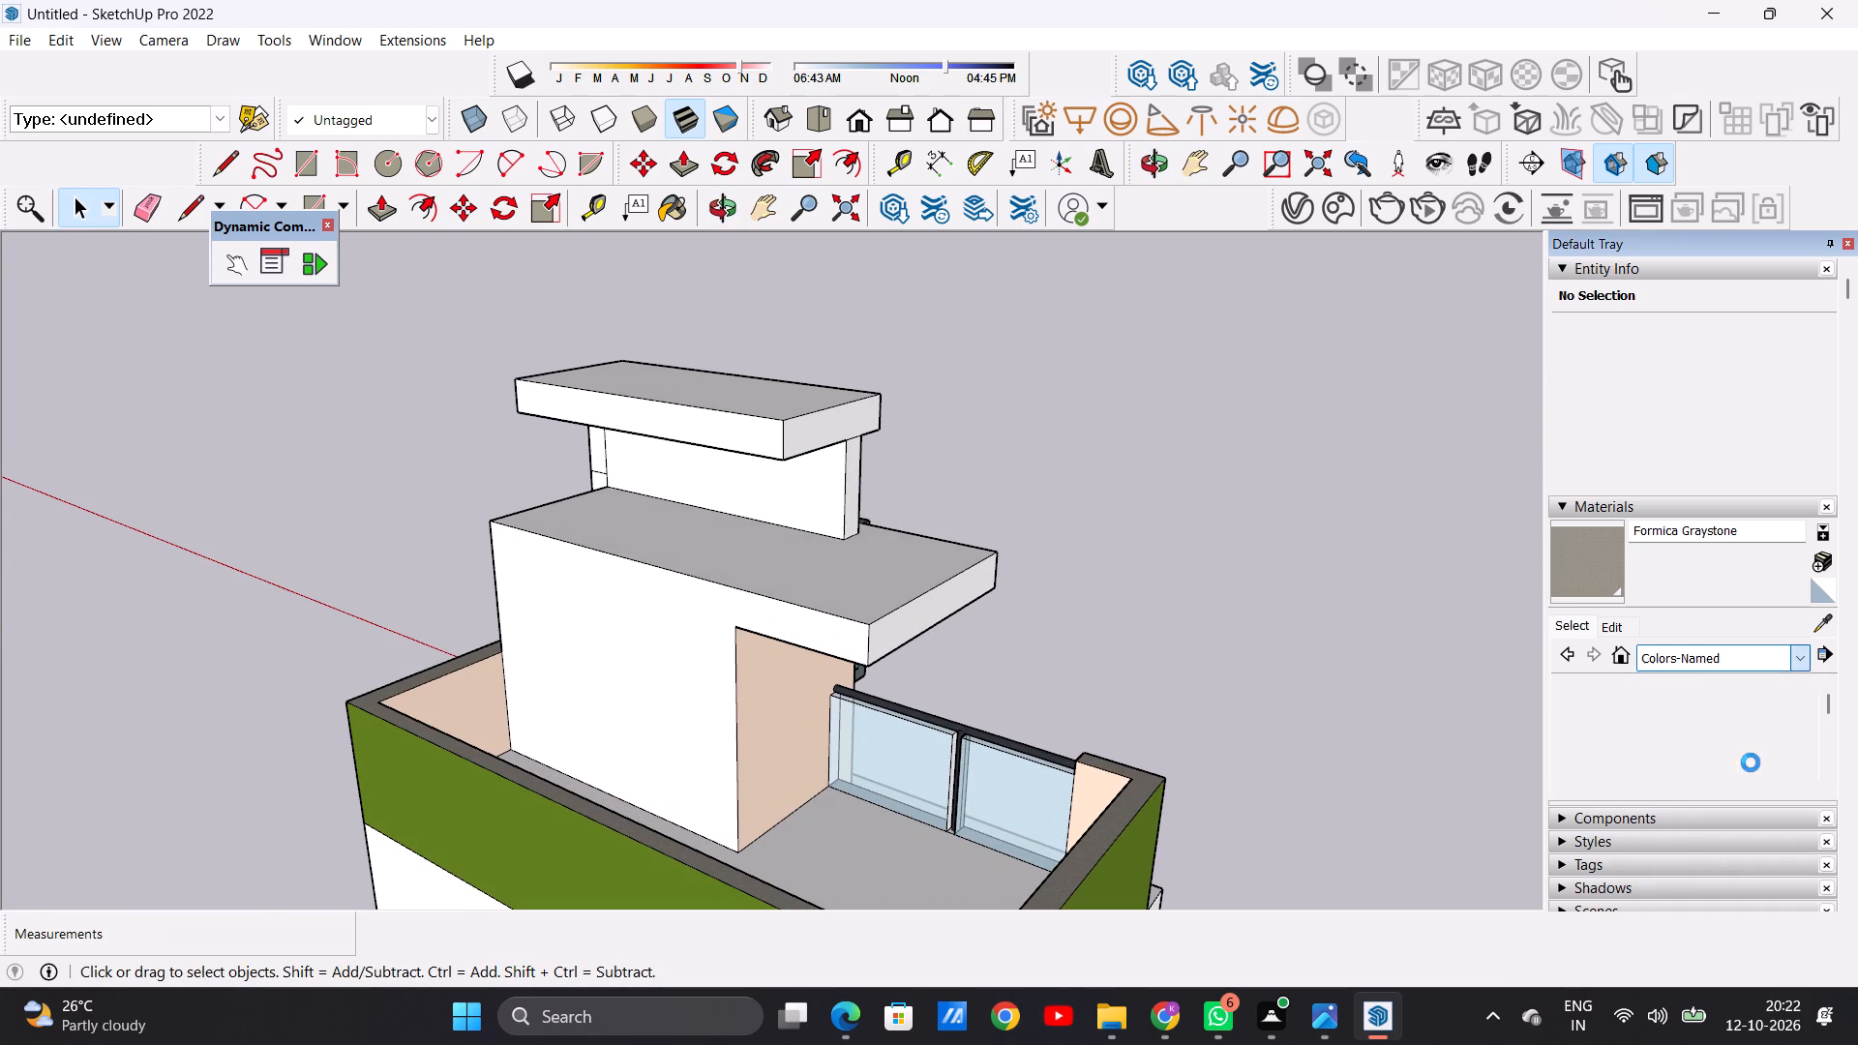
{"action": "scroll", "coordinate": [1675, 739], "scroll_direction": "down", "scroll_amount": 1}
{"action": "left_click", "coordinate": [1757, 713]}
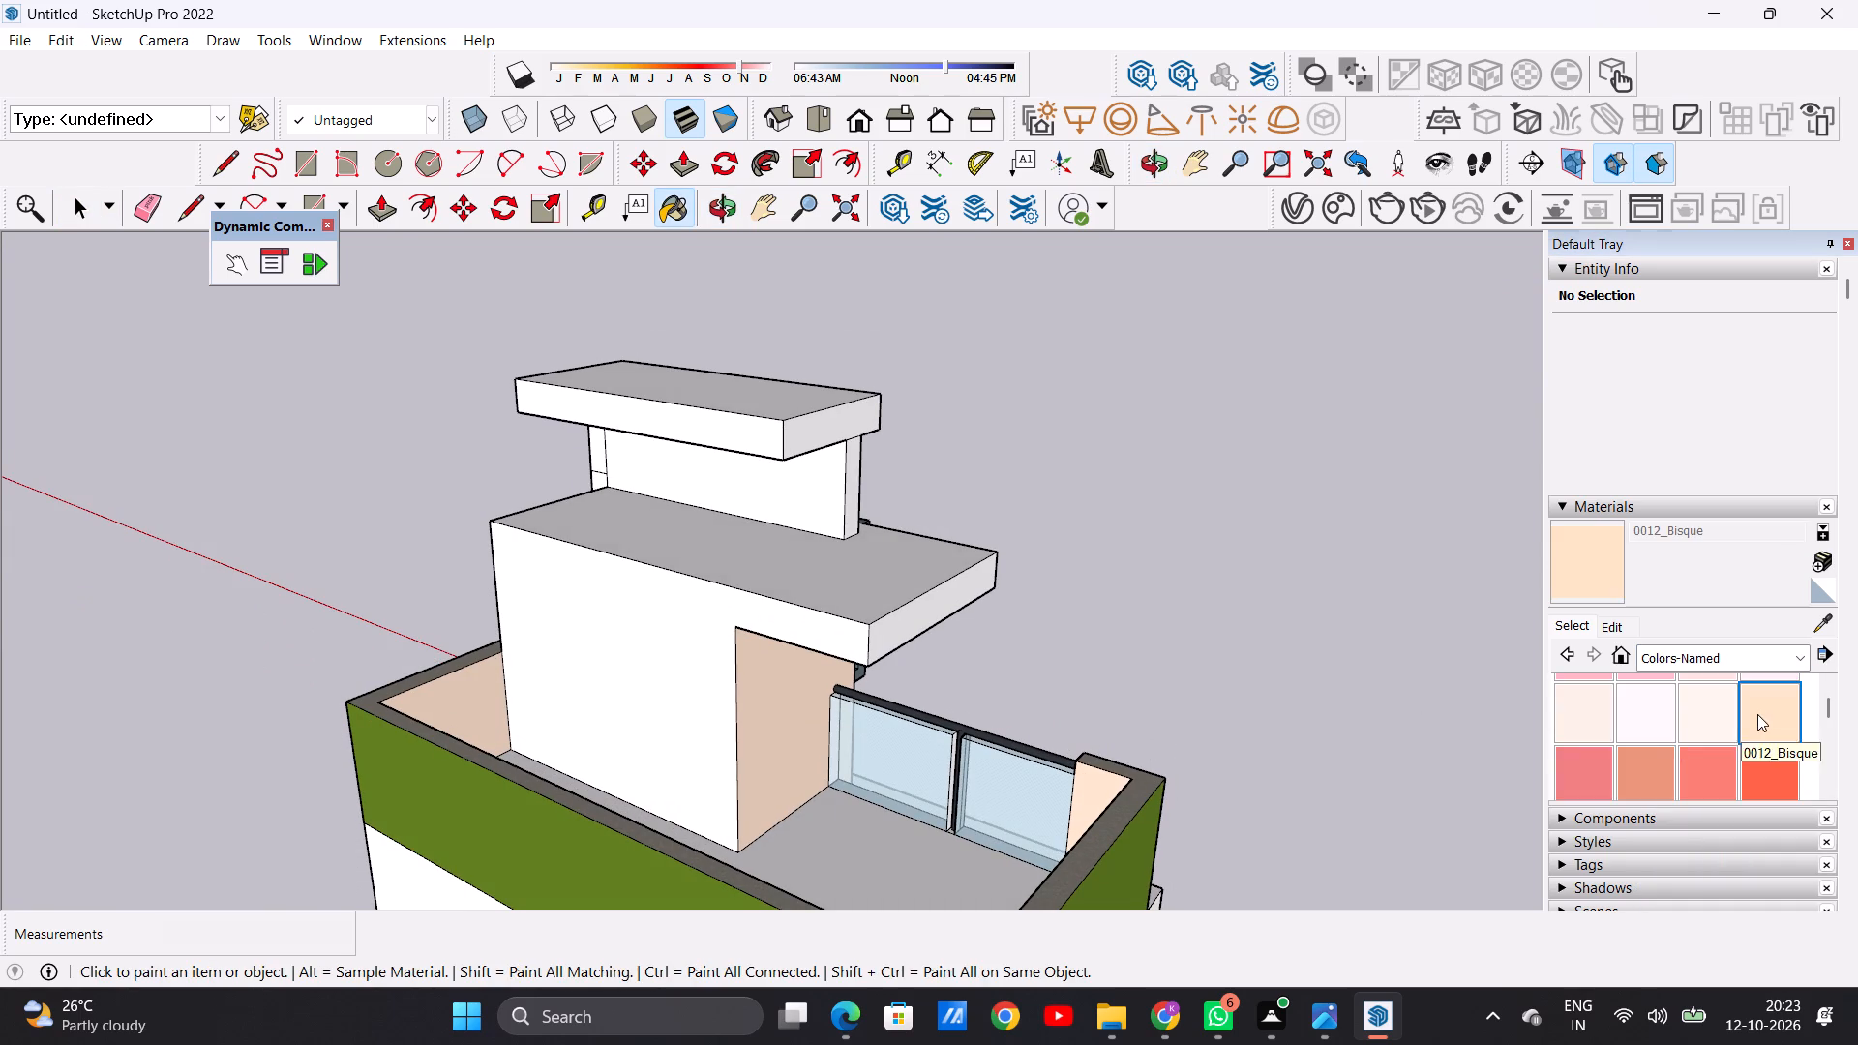
{"action": "scroll", "coordinate": [712, 736], "scroll_direction": "up", "scroll_amount": 5}
{"action": "left_click", "coordinate": [682, 699]}
{"action": "scroll", "coordinate": [682, 699], "scroll_direction": "down", "scroll_amount": 6}
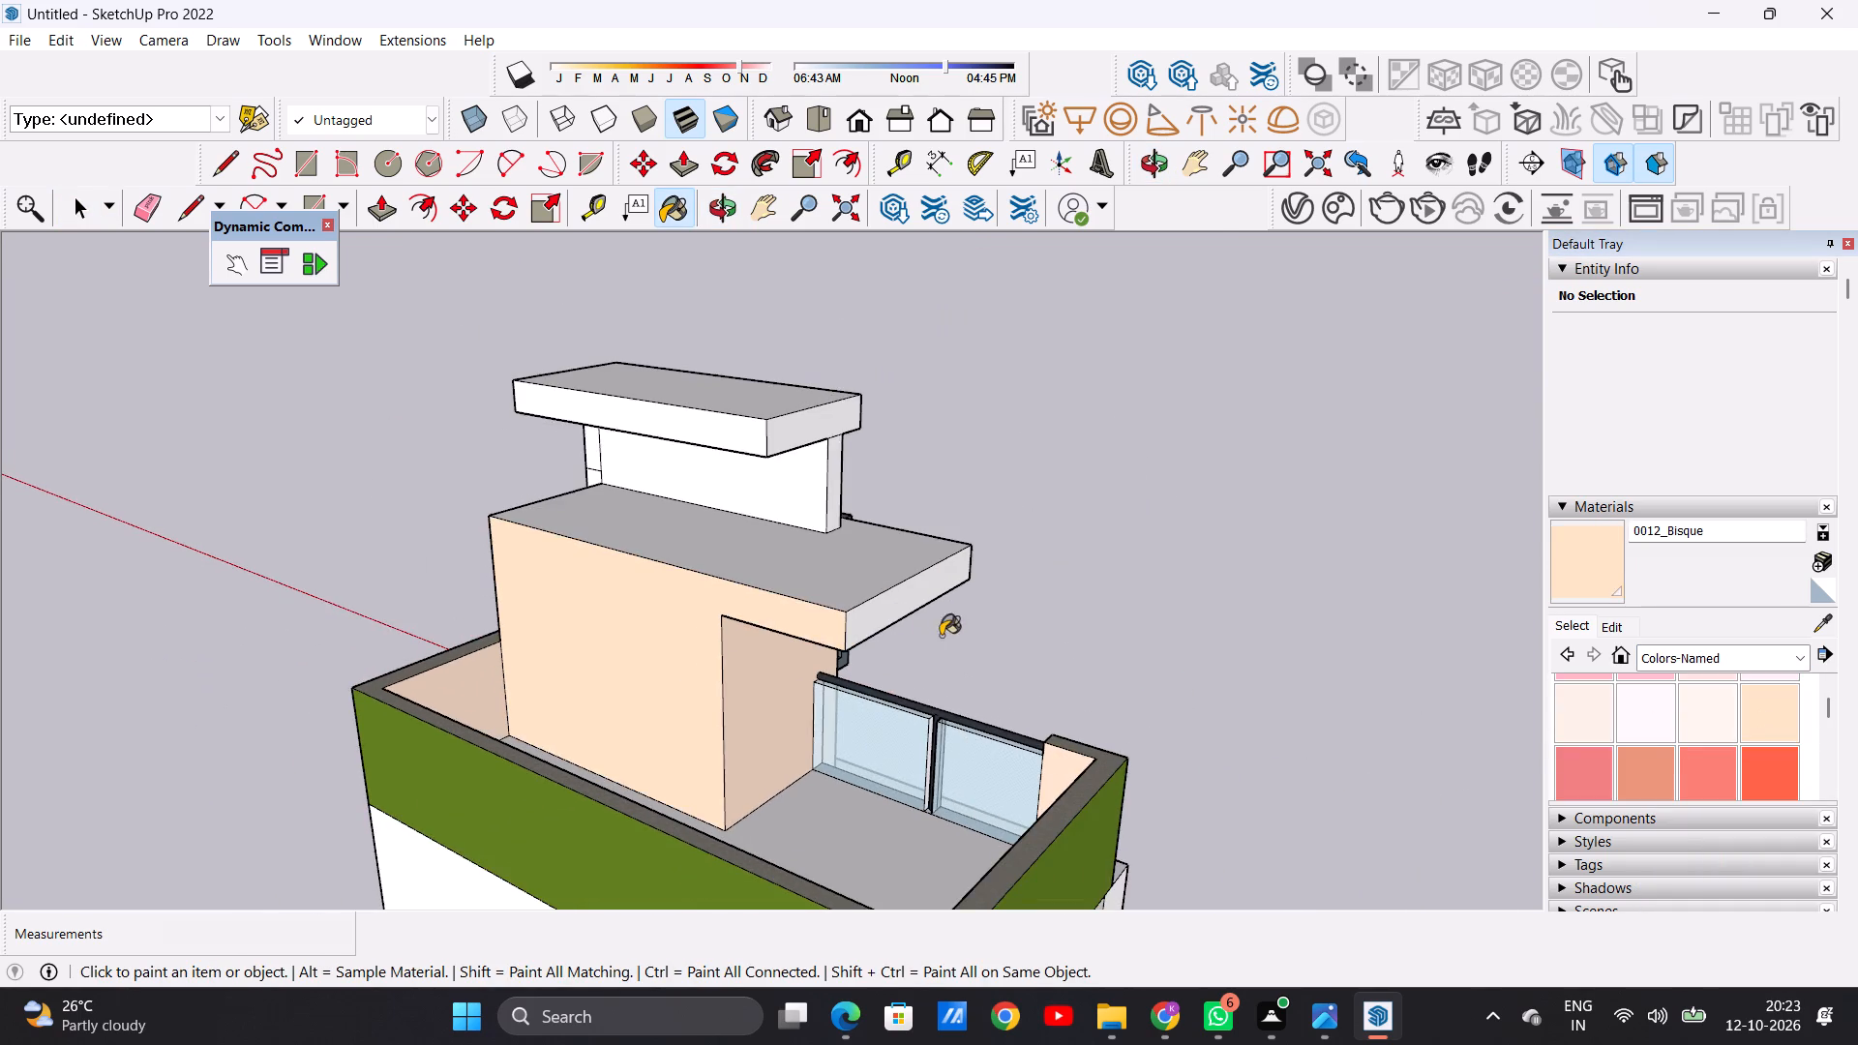
Paint the underside of the roof slab overhanging the terrace with 0012_Bisque.
{"action": "scroll", "coordinate": [883, 626], "scroll_direction": "up", "scroll_amount": 8}
{"action": "scroll", "coordinate": [1033, 657], "scroll_direction": "down", "scroll_amount": 5}
{"action": "middle_click_drag", "start_coordinate": [1062, 660], "coordinate": [435, 591]}
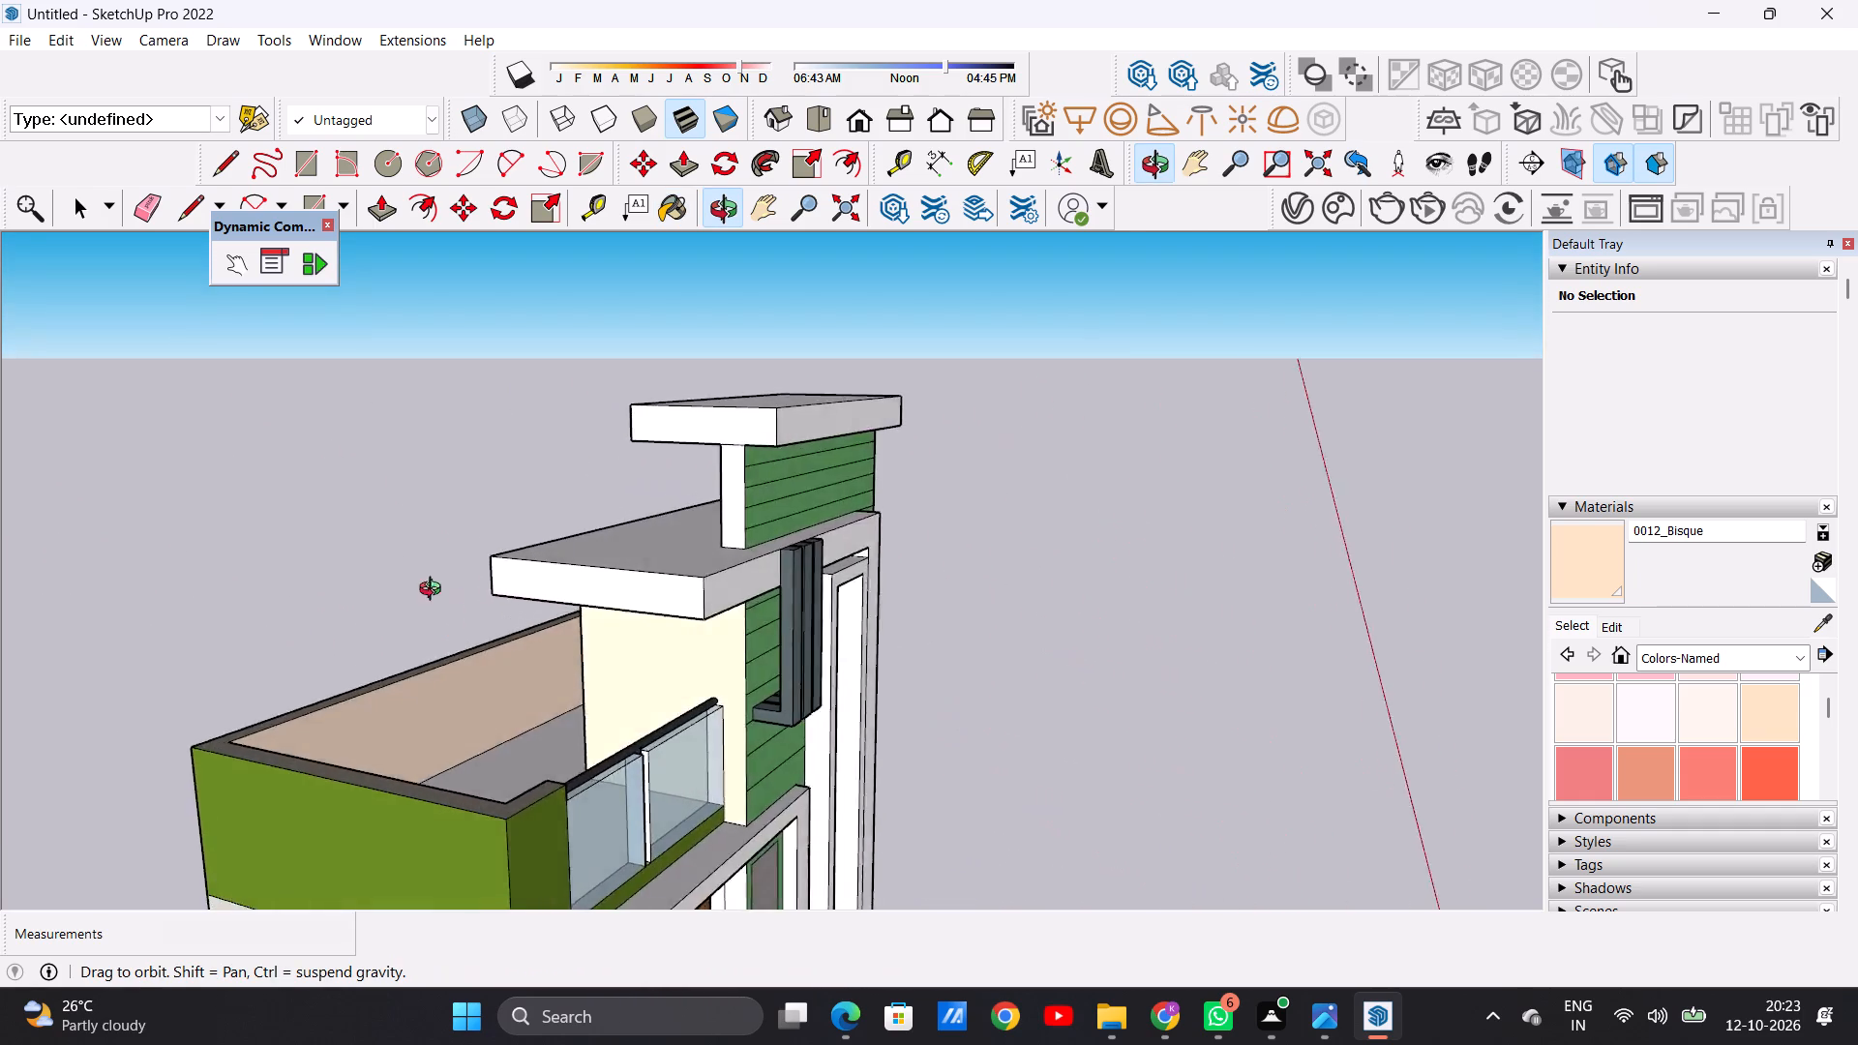
{"action": "middle_click_drag", "start_coordinate": [435, 591], "coordinate": [292, 582]}
{"action": "middle_click_drag", "start_coordinate": [419, 641], "coordinate": [415, 411]}
{"action": "scroll", "coordinate": [538, 494], "scroll_direction": "up", "scroll_amount": 10}
{"action": "left_click", "coordinate": [577, 552]}
{"action": "scroll", "coordinate": [577, 552], "scroll_direction": "down", "scroll_amount": 9}
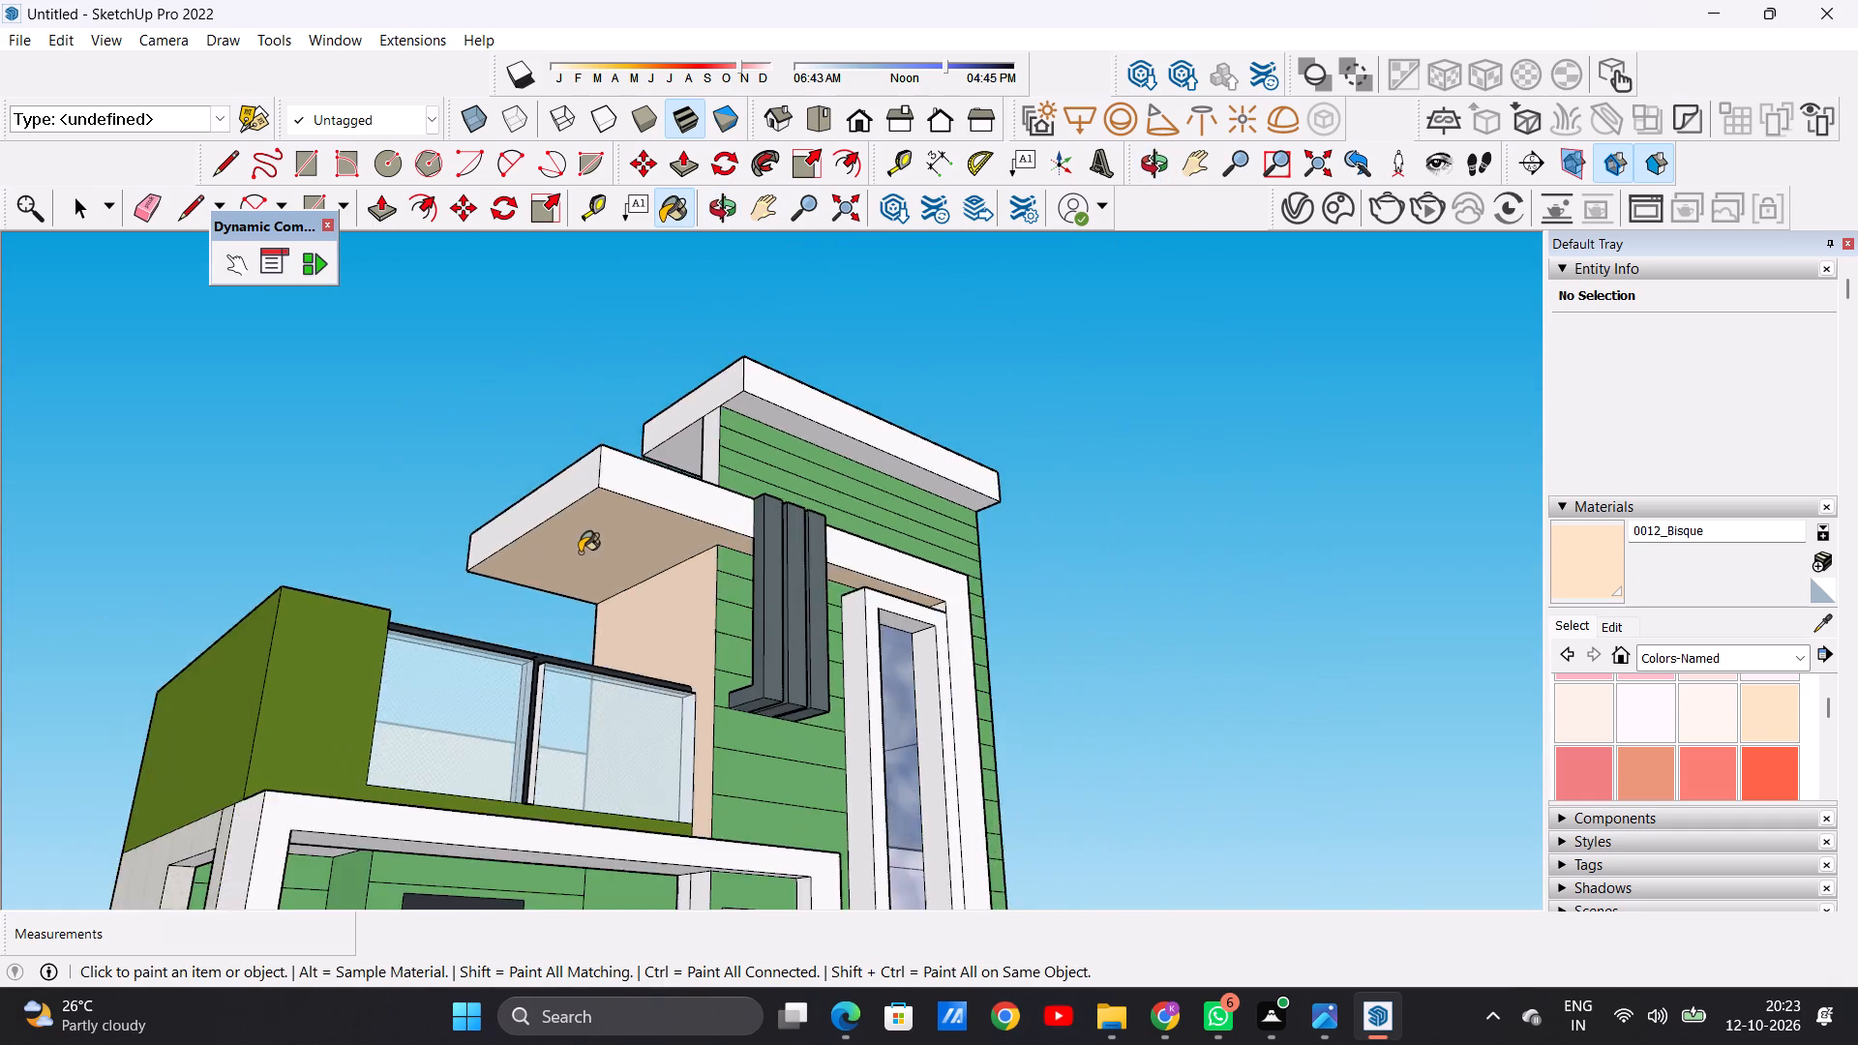
Paint the narrow side faces of the green front tower wall, on both sides of the house, with 0012_Bisque.
{"action": "middle_click_drag", "start_coordinate": [669, 592], "coordinate": [633, 815]}
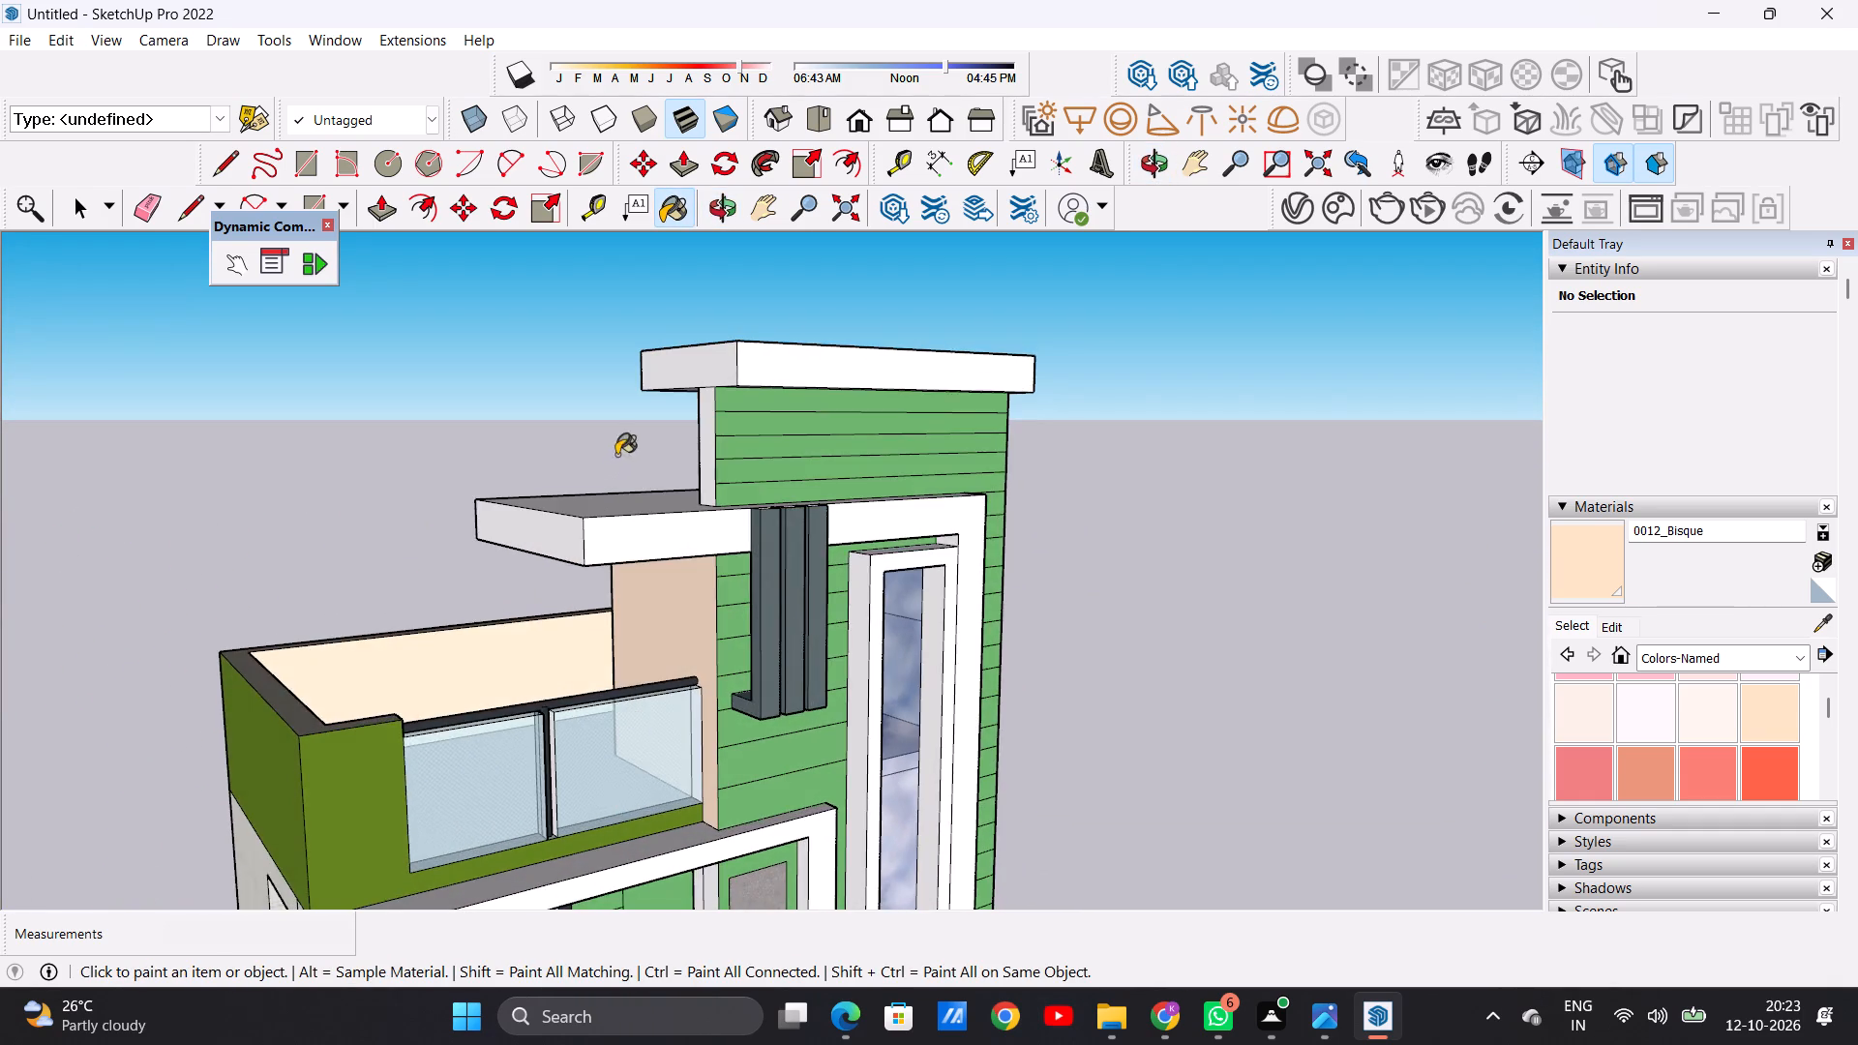
{"action": "scroll", "coordinate": [622, 455], "scroll_direction": "up", "scroll_amount": 10}
{"action": "left_click", "coordinate": [802, 412]}
{"action": "scroll", "coordinate": [631, 547], "scroll_direction": "down", "scroll_amount": 12}
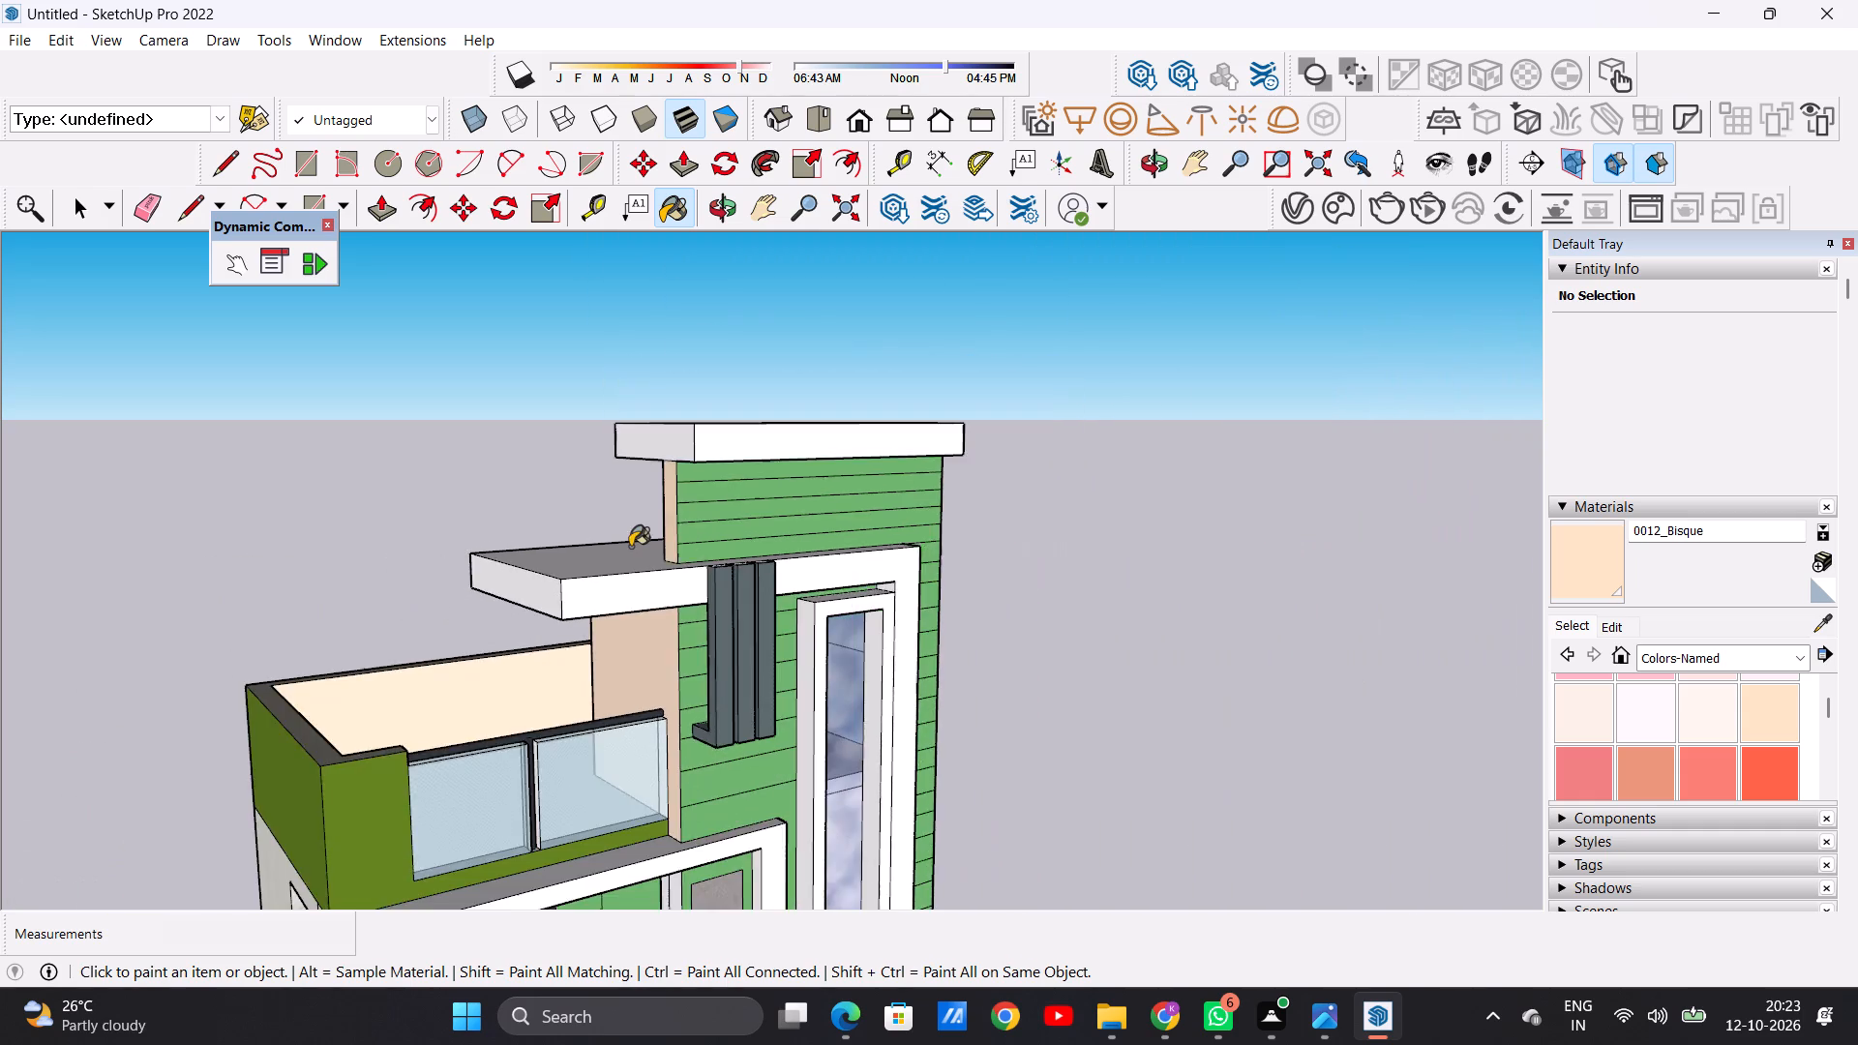
{"action": "scroll", "coordinate": [630, 547], "scroll_direction": "down", "scroll_amount": 1}
{"action": "middle_click_drag", "start_coordinate": [853, 522], "coordinate": [556, 544]}
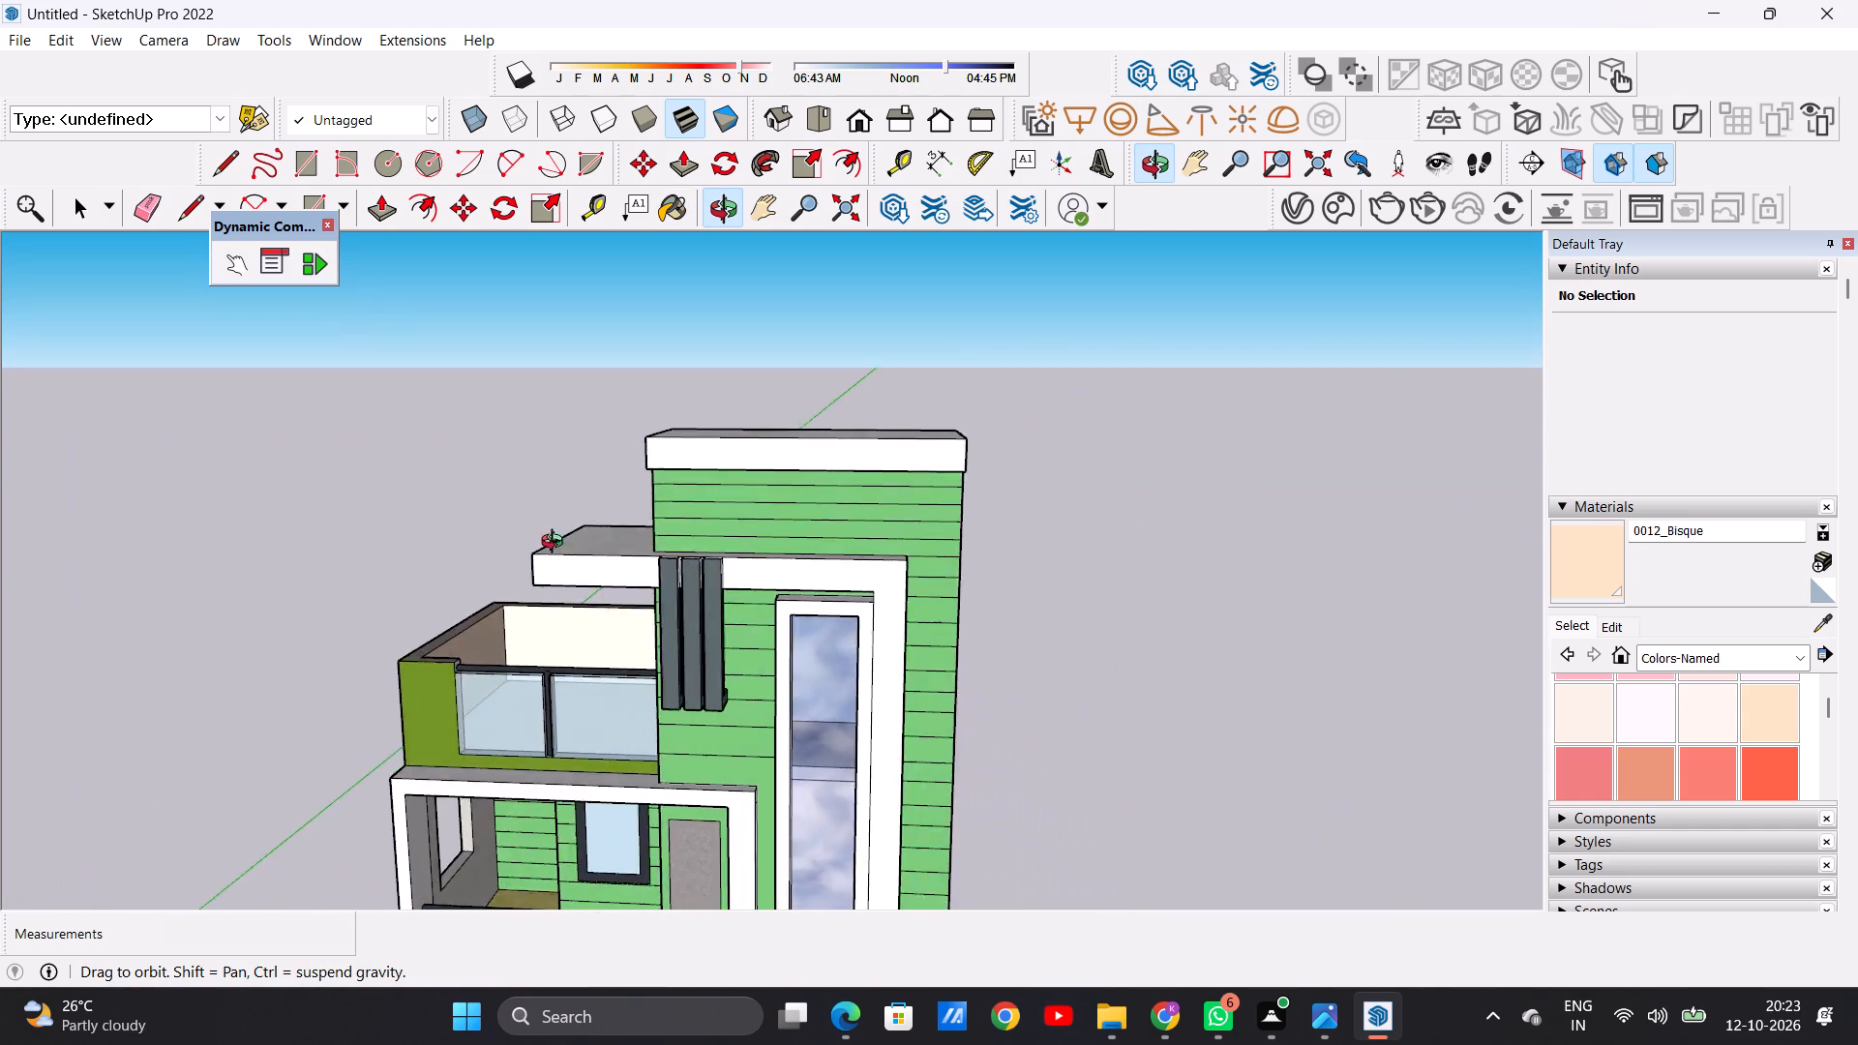
{"action": "middle_click_drag", "start_coordinate": [556, 544], "coordinate": [40, 553]}
{"action": "scroll", "coordinate": [911, 675], "scroll_direction": "up", "scroll_amount": 5}
{"action": "left_click", "coordinate": [788, 691]}
{"action": "scroll", "coordinate": [720, 450], "scroll_direction": "down", "scroll_amount": 4}
{"action": "scroll", "coordinate": [780, 423], "scroll_direction": "up", "scroll_amount": 11}
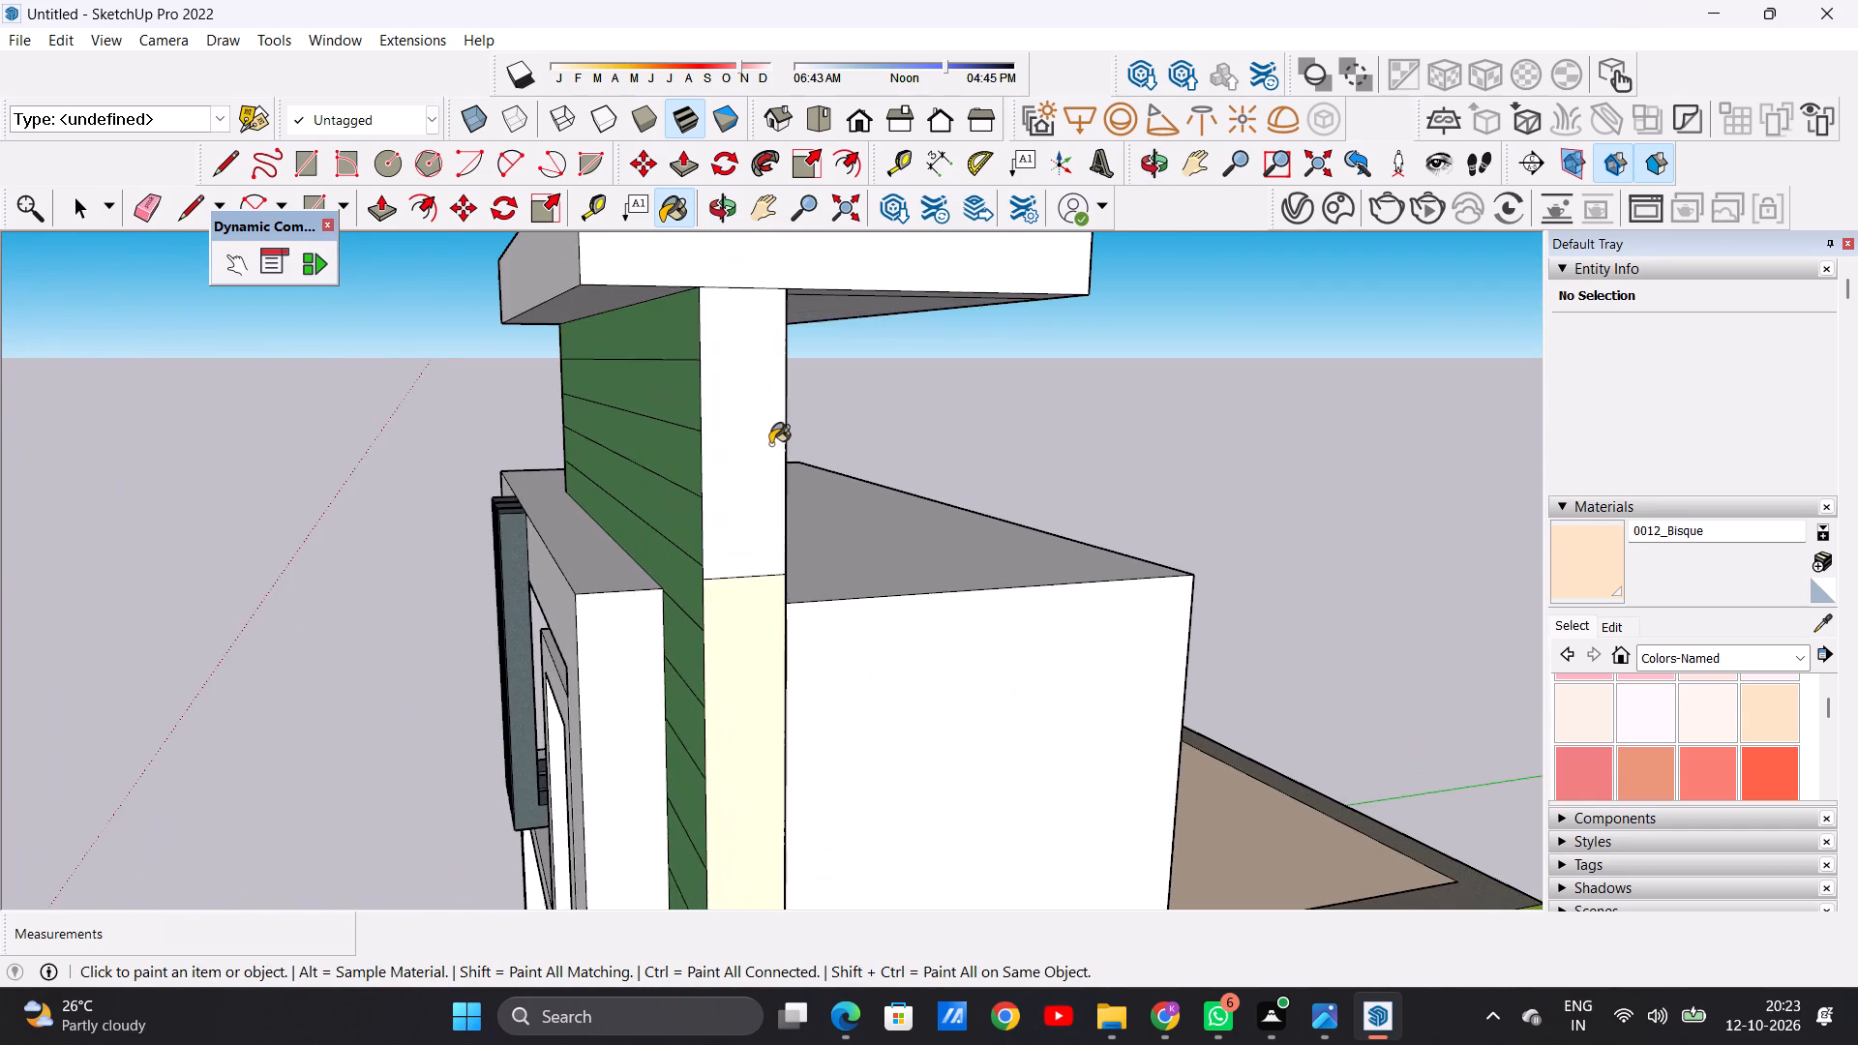
{"action": "left_click", "coordinate": [749, 472]}
{"action": "scroll", "coordinate": [734, 404], "scroll_direction": "down", "scroll_amount": 20}
{"action": "scroll", "coordinate": [734, 404], "scroll_direction": "down", "scroll_amount": 1}
Paint the upper and lower wall panels on the house's blank side, beside the green tower, with 0012_Bisque.
{"action": "scroll", "coordinate": [733, 522], "scroll_direction": "down", "scroll_amount": 7}
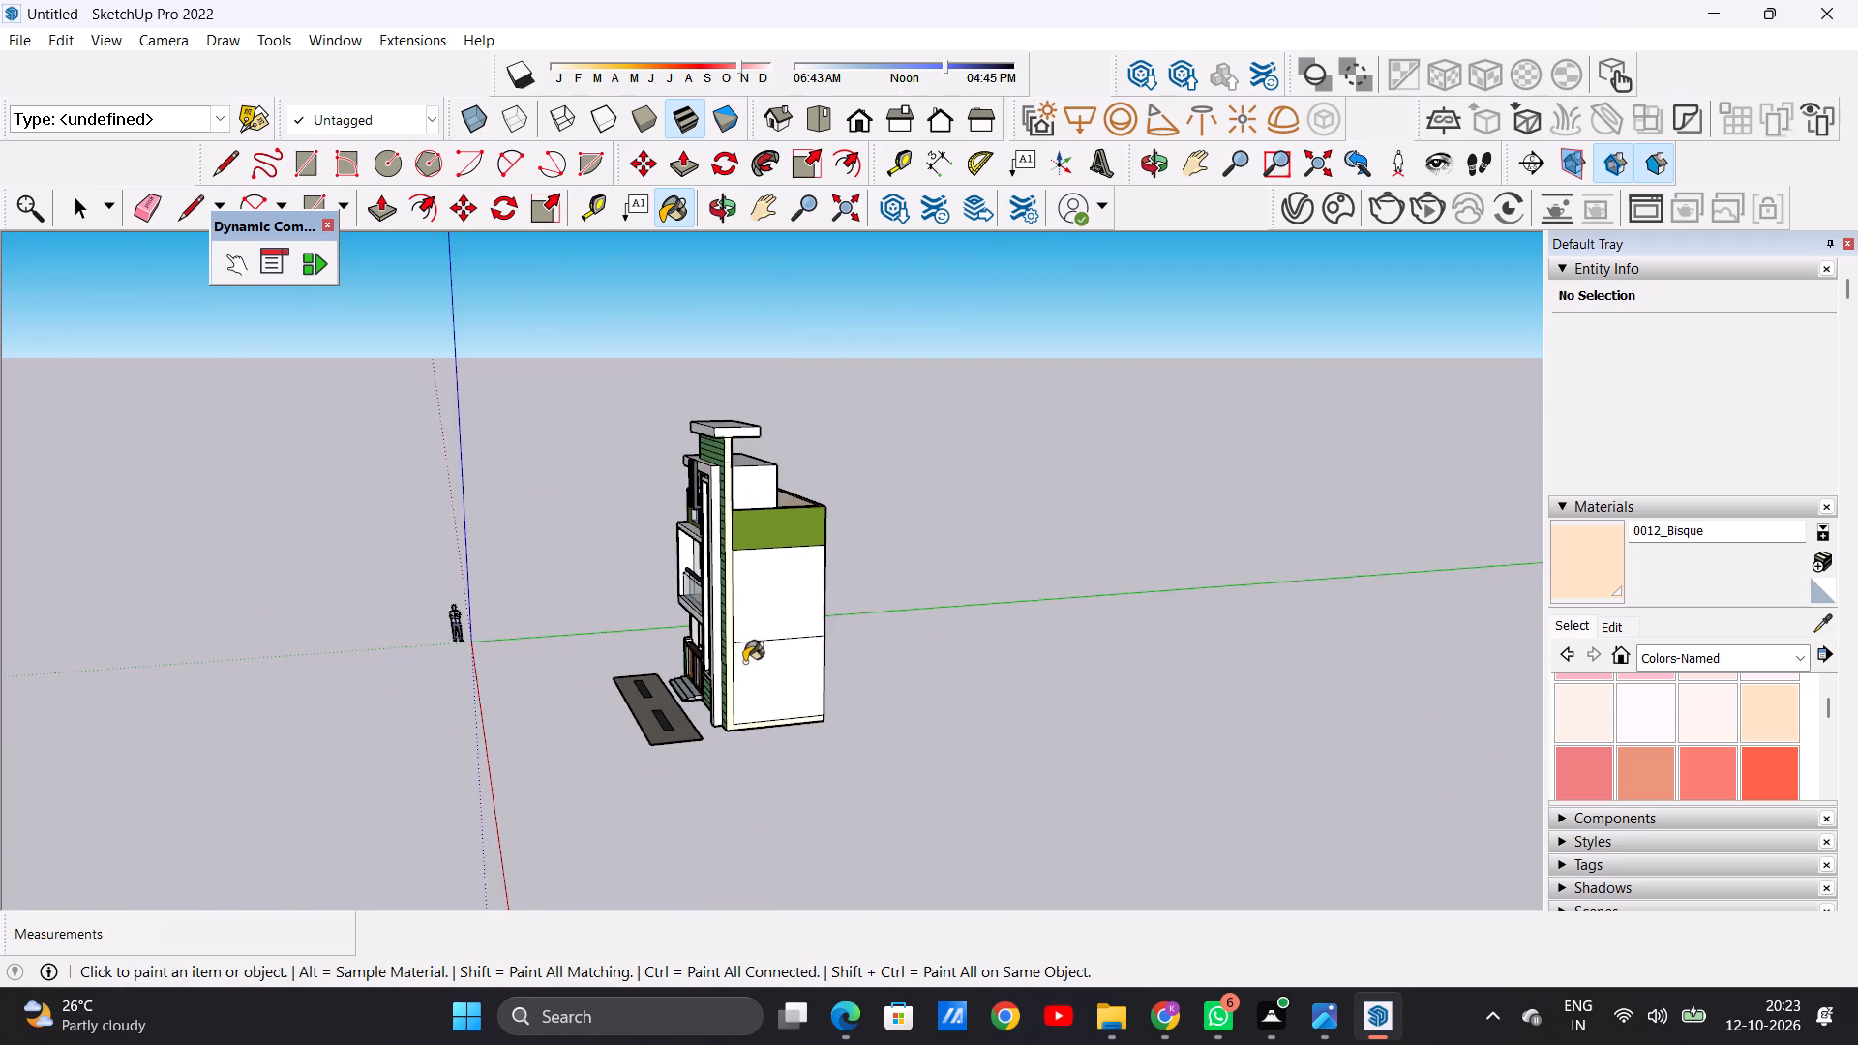
{"action": "scroll", "coordinate": [742, 664], "scroll_direction": "up", "scroll_amount": 6}
{"action": "middle_click_drag", "start_coordinate": [642, 672], "coordinate": [985, 639]}
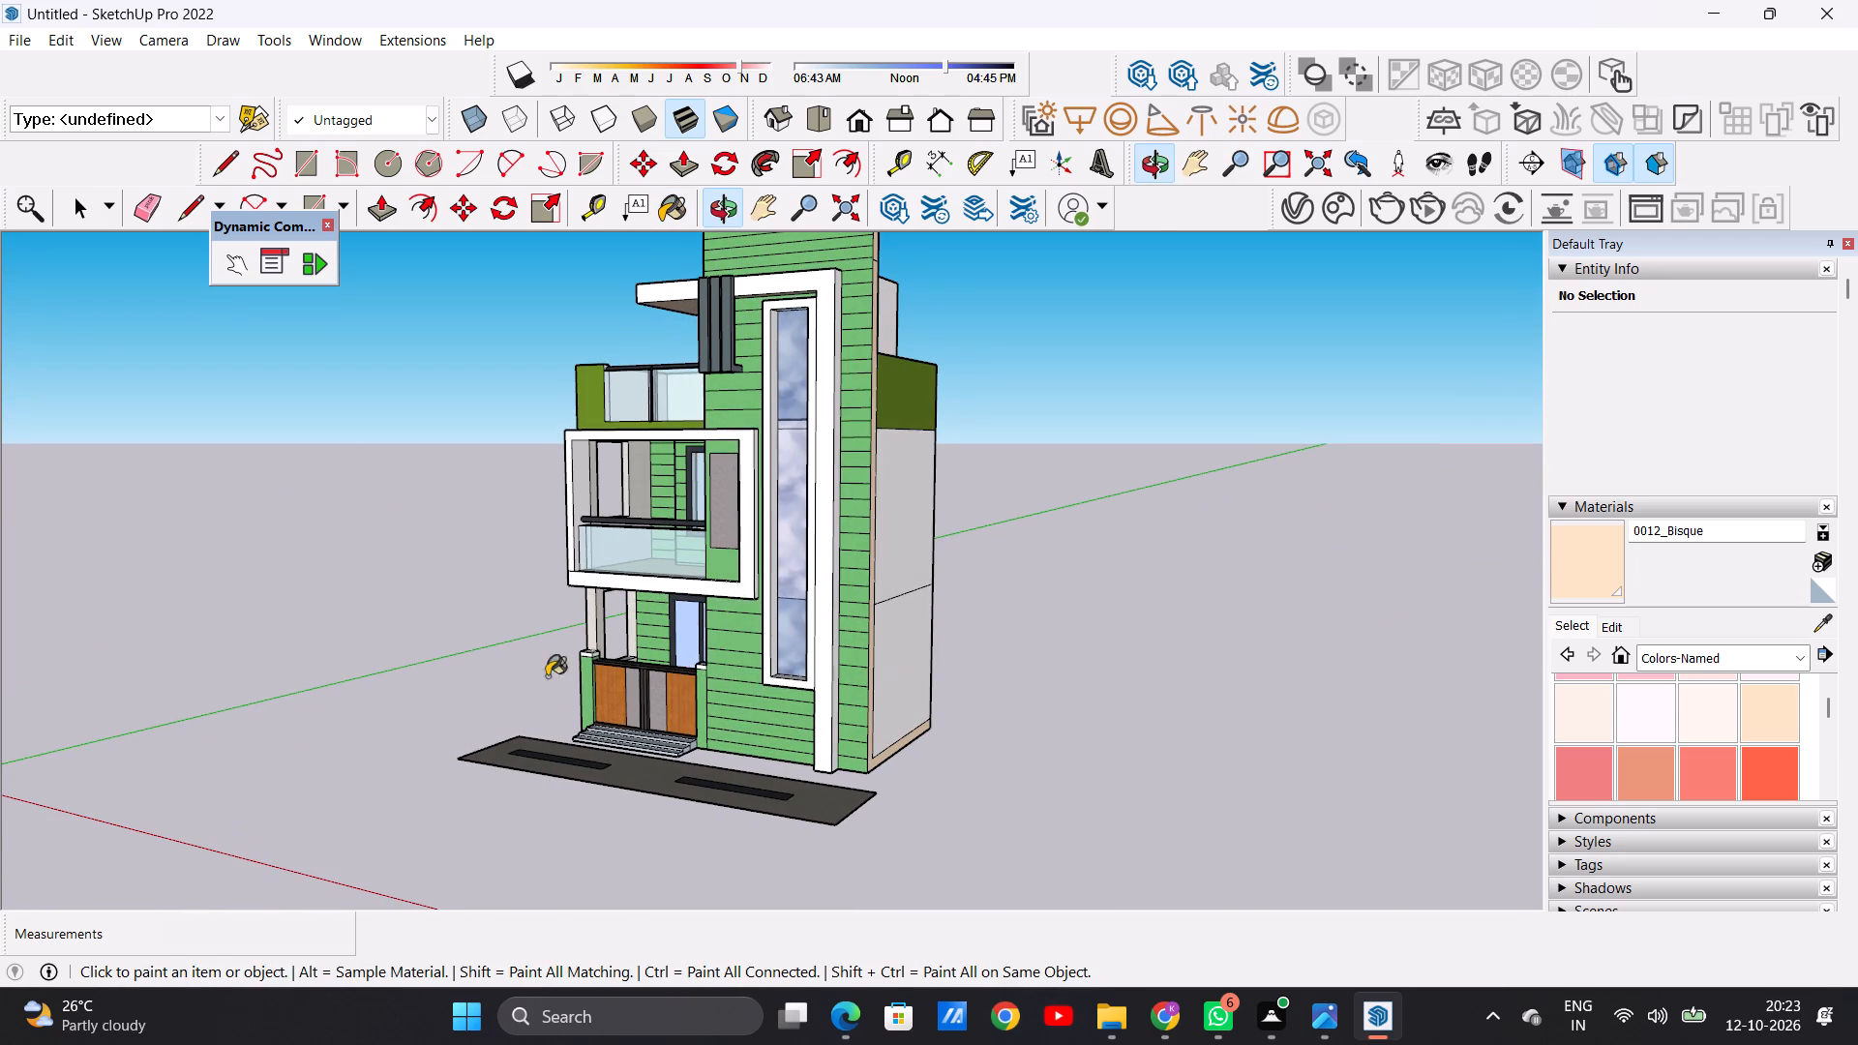
{"action": "middle_click_drag", "start_coordinate": [547, 676], "coordinate": [551, 832]}
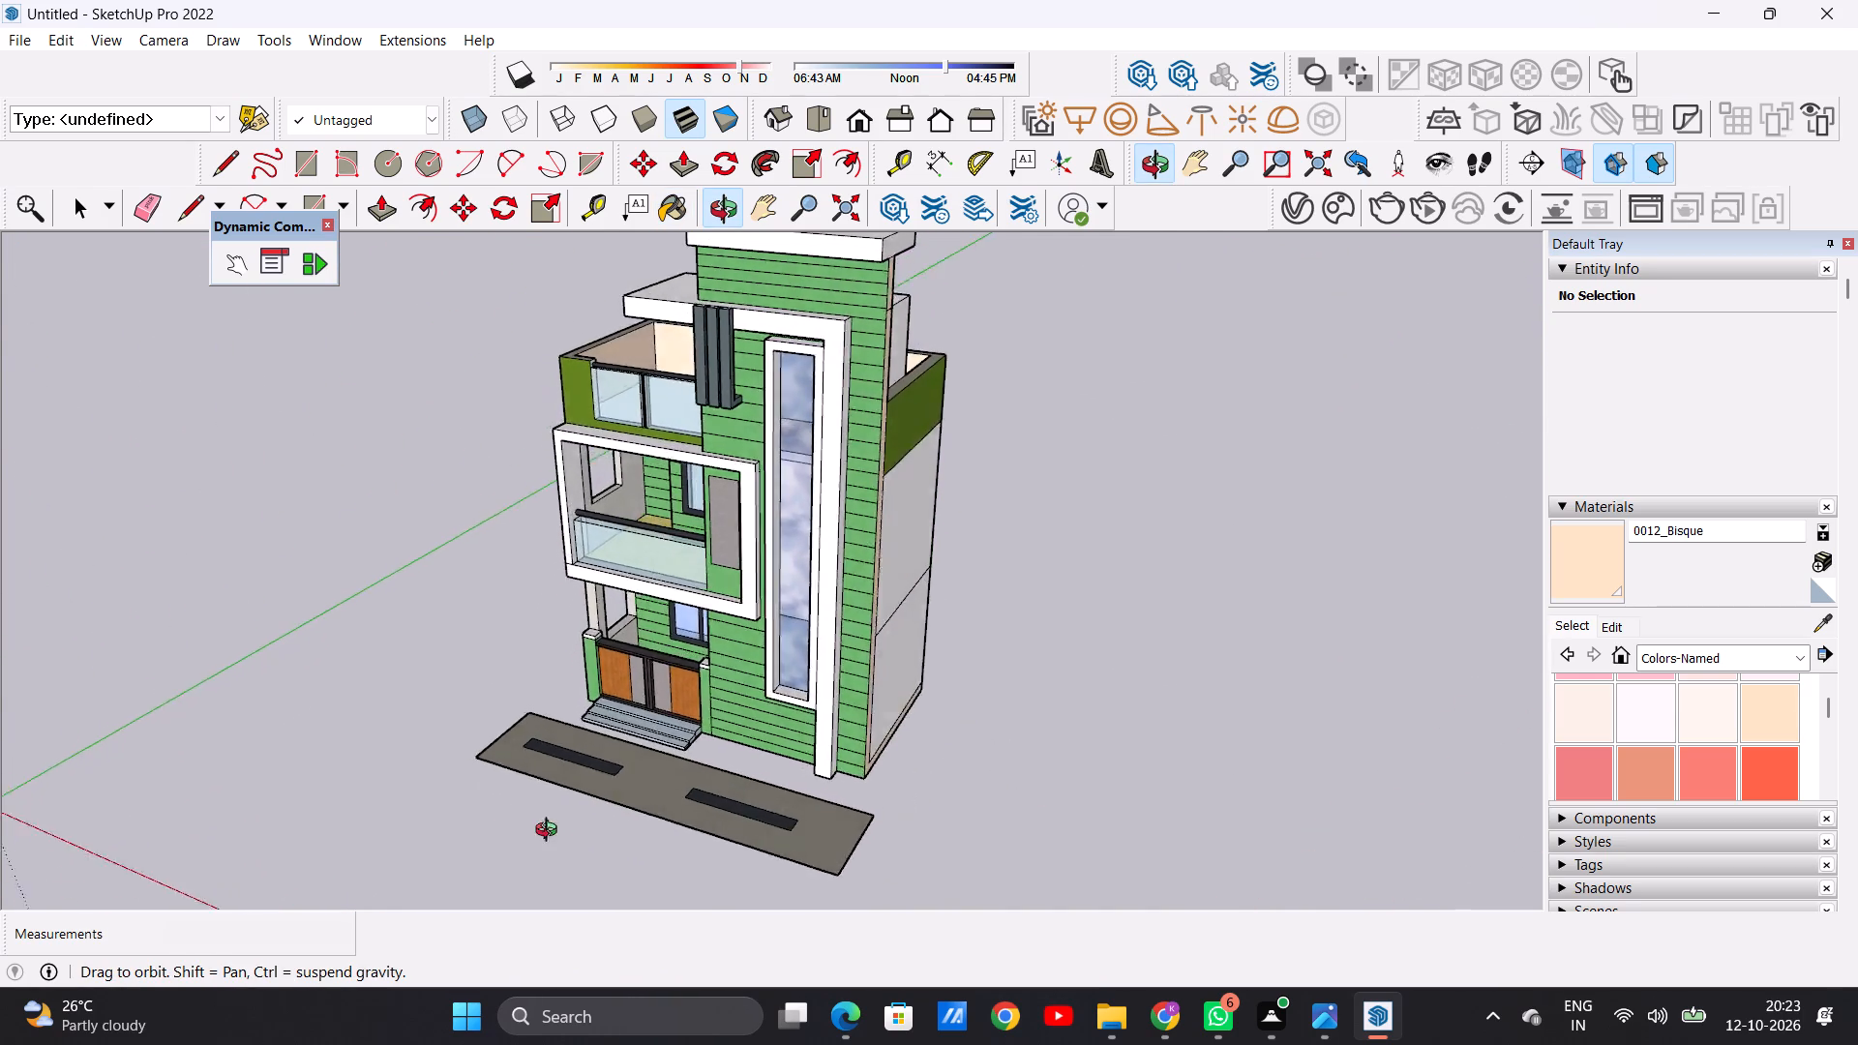
{"action": "middle_click_drag", "start_coordinate": [551, 832], "coordinate": [267, 841]}
{"action": "scroll", "coordinate": [804, 651], "scroll_direction": "up", "scroll_amount": 12}
{"action": "left_click", "coordinate": [903, 562]}
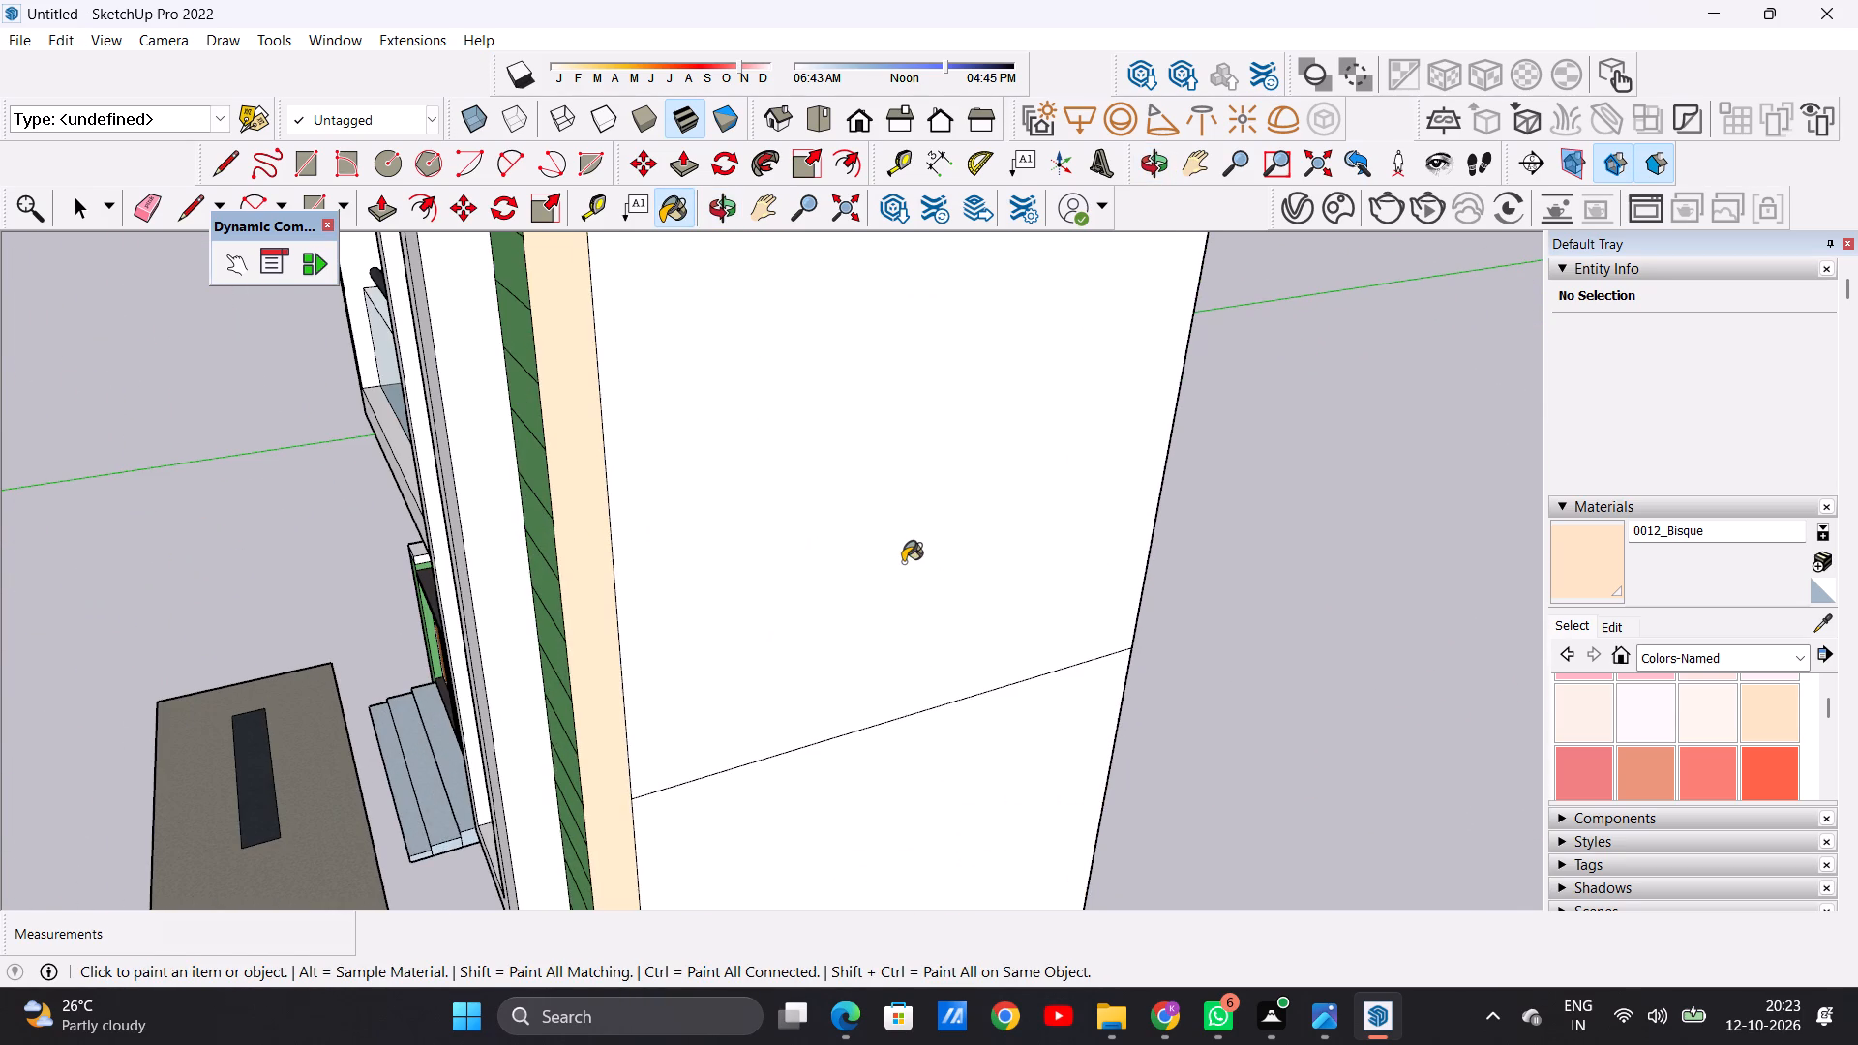
{"action": "left_click", "coordinate": [926, 782]}
{"action": "scroll", "coordinate": [472, 458], "scroll_direction": "down", "scroll_amount": 13}
Paint the house's rear wall, its upper and lower panels and the thin base strip, with 0012_Bisque.
{"action": "middle_click_drag", "start_coordinate": [792, 443], "coordinate": [54, 507]}
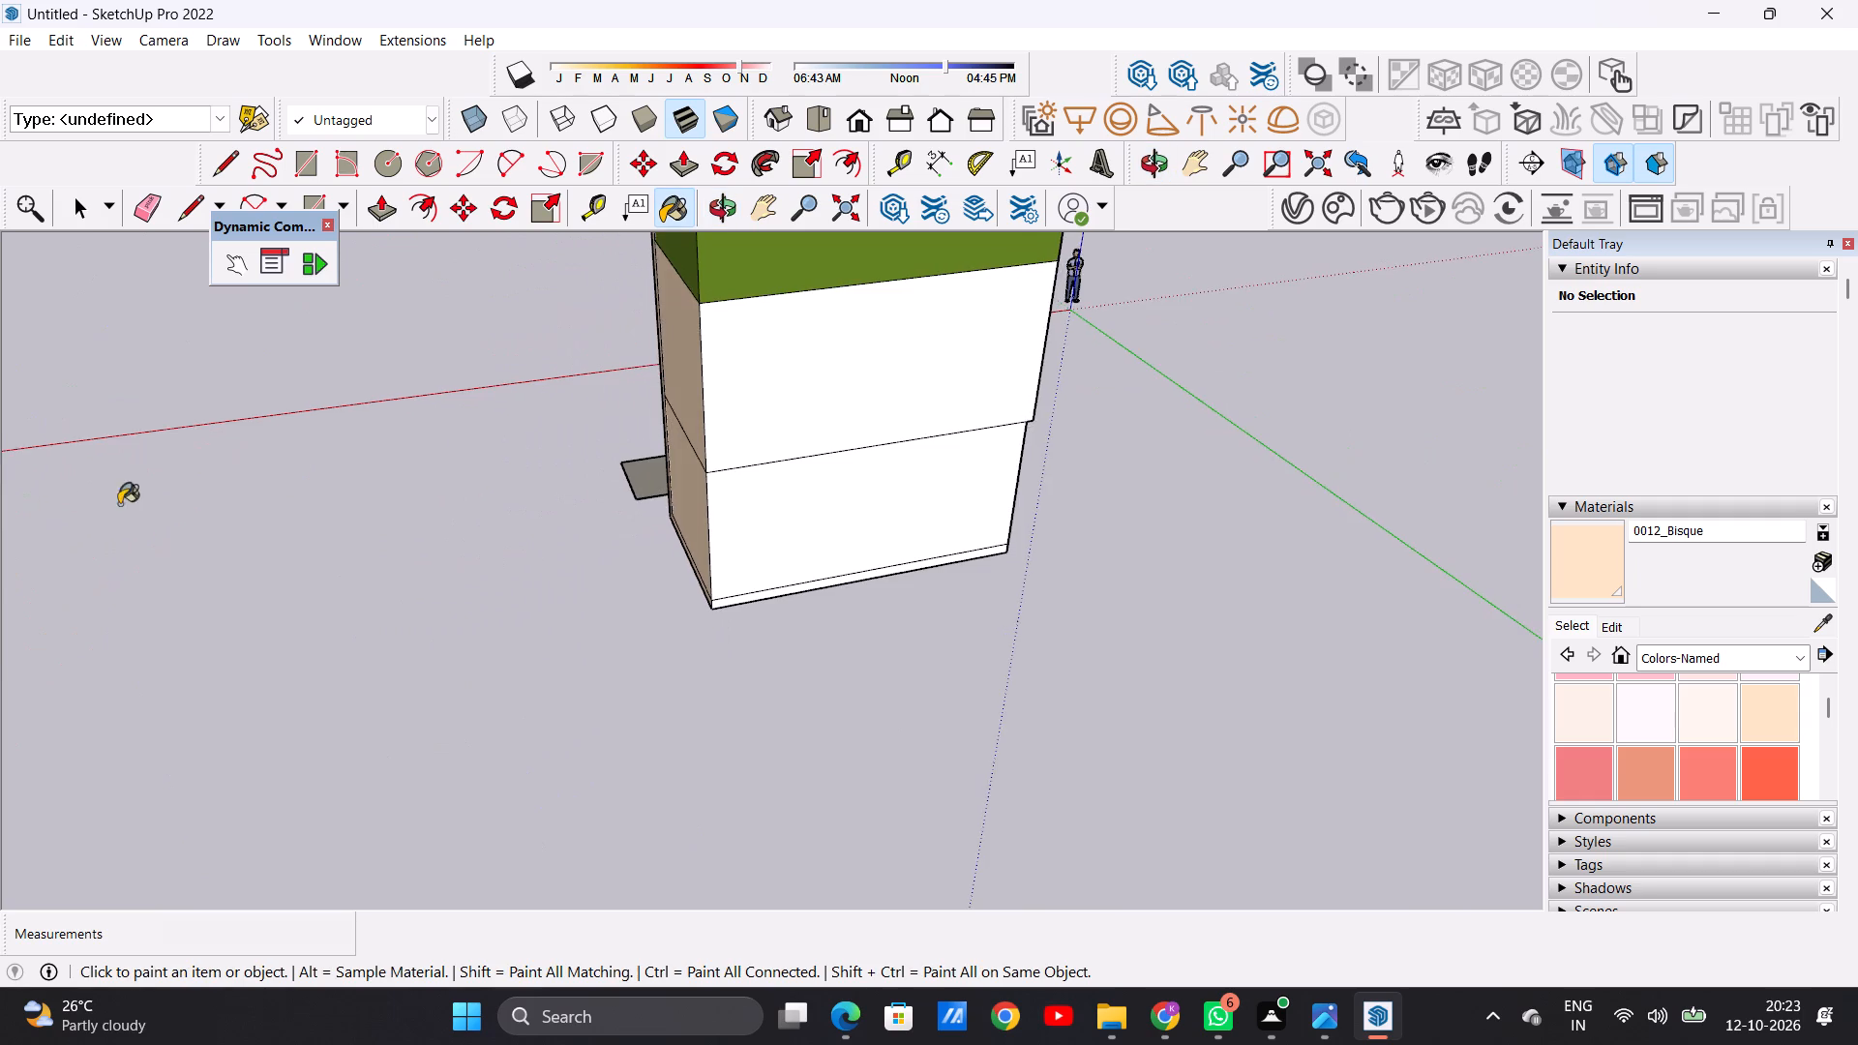
{"action": "scroll", "coordinate": [706, 466], "scroll_direction": "up", "scroll_amount": 1}
{"action": "scroll", "coordinate": [708, 466], "scroll_direction": "down", "scroll_amount": 1}
{"action": "scroll", "coordinate": [708, 466], "scroll_direction": "up", "scroll_amount": 4}
{"action": "left_click", "coordinate": [729, 398]}
{"action": "left_click", "coordinate": [771, 570]}
{"action": "scroll", "coordinate": [496, 568], "scroll_direction": "down", "scroll_amount": 7}
{"action": "scroll", "coordinate": [718, 621], "scroll_direction": "up", "scroll_amount": 1}
{"action": "scroll", "coordinate": [718, 621], "scroll_direction": "down", "scroll_amount": 2}
{"action": "scroll", "coordinate": [718, 621], "scroll_direction": "up", "scroll_amount": 3}
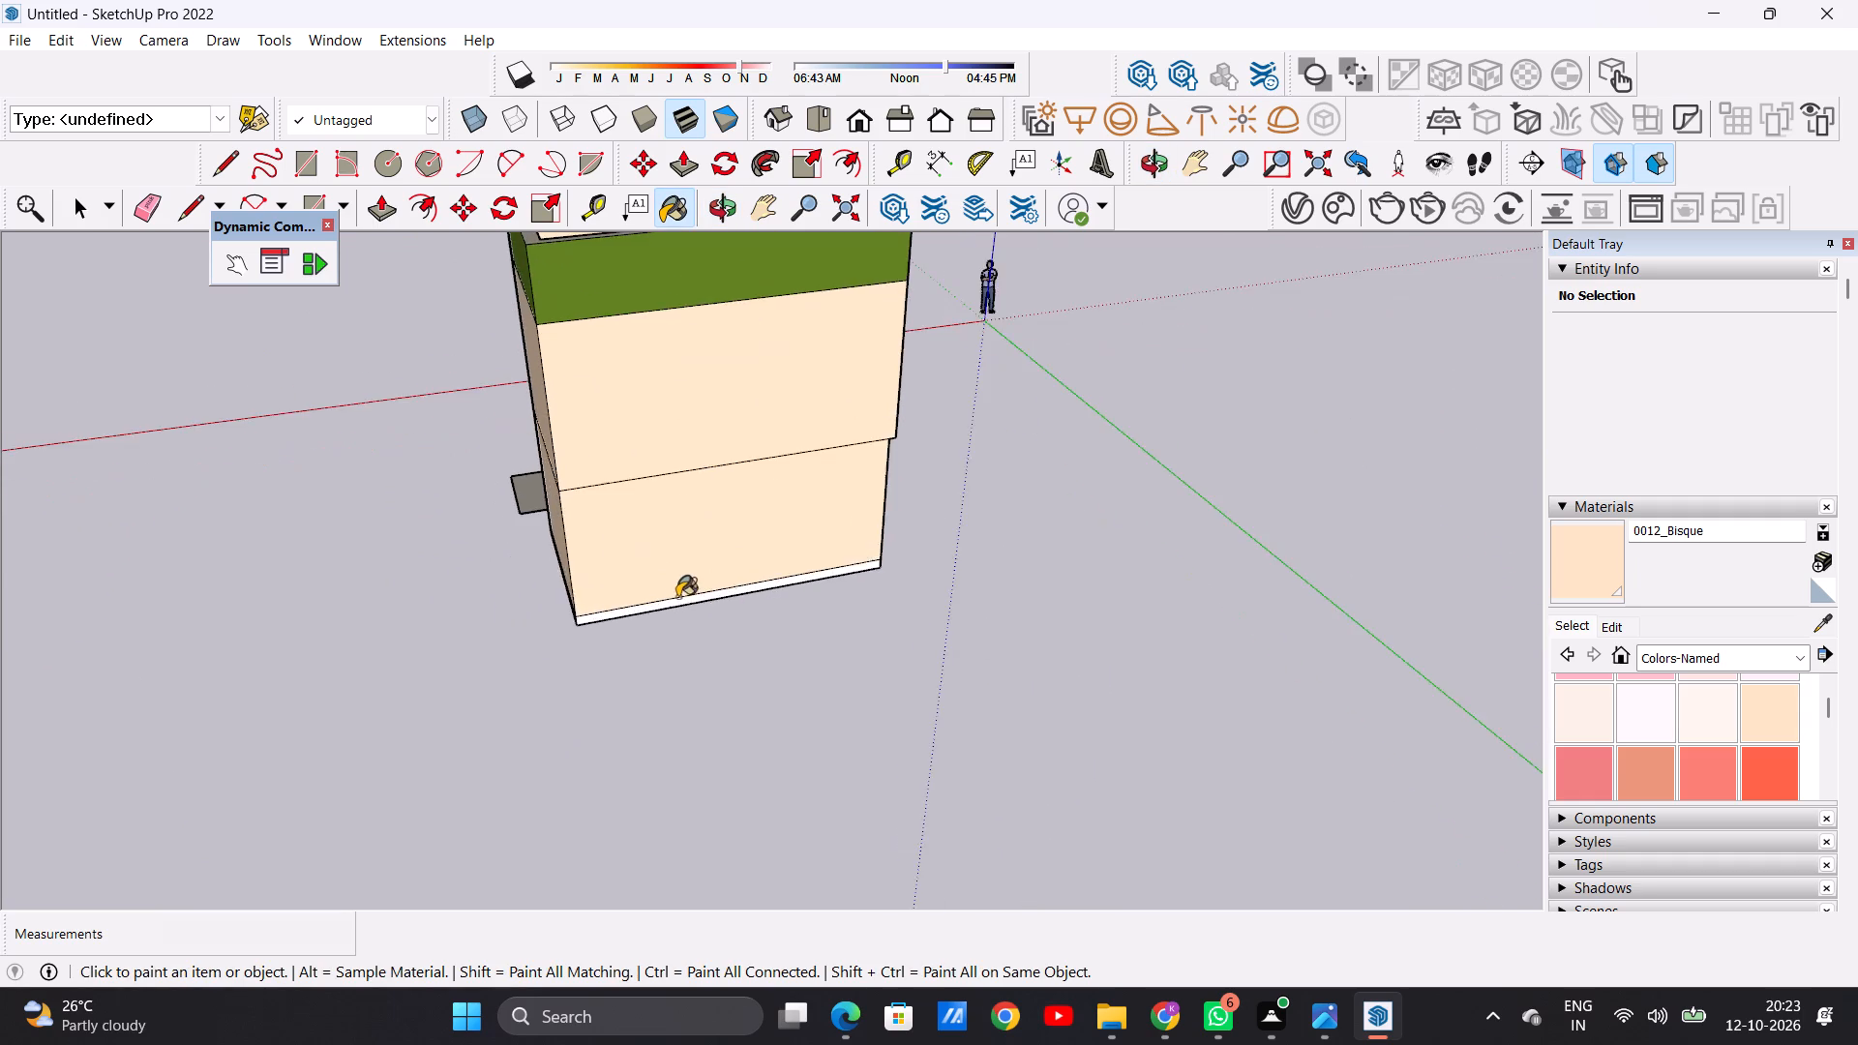
{"action": "scroll", "coordinate": [677, 597], "scroll_direction": "up", "scroll_amount": 18}
{"action": "left_click", "coordinate": [501, 715]}
{"action": "scroll", "coordinate": [482, 687], "scroll_direction": "down", "scroll_amount": 5}
{"action": "scroll", "coordinate": [482, 687], "scroll_direction": "up", "scroll_amount": 1}
{"action": "scroll", "coordinate": [482, 687], "scroll_direction": "down", "scroll_amount": 2}
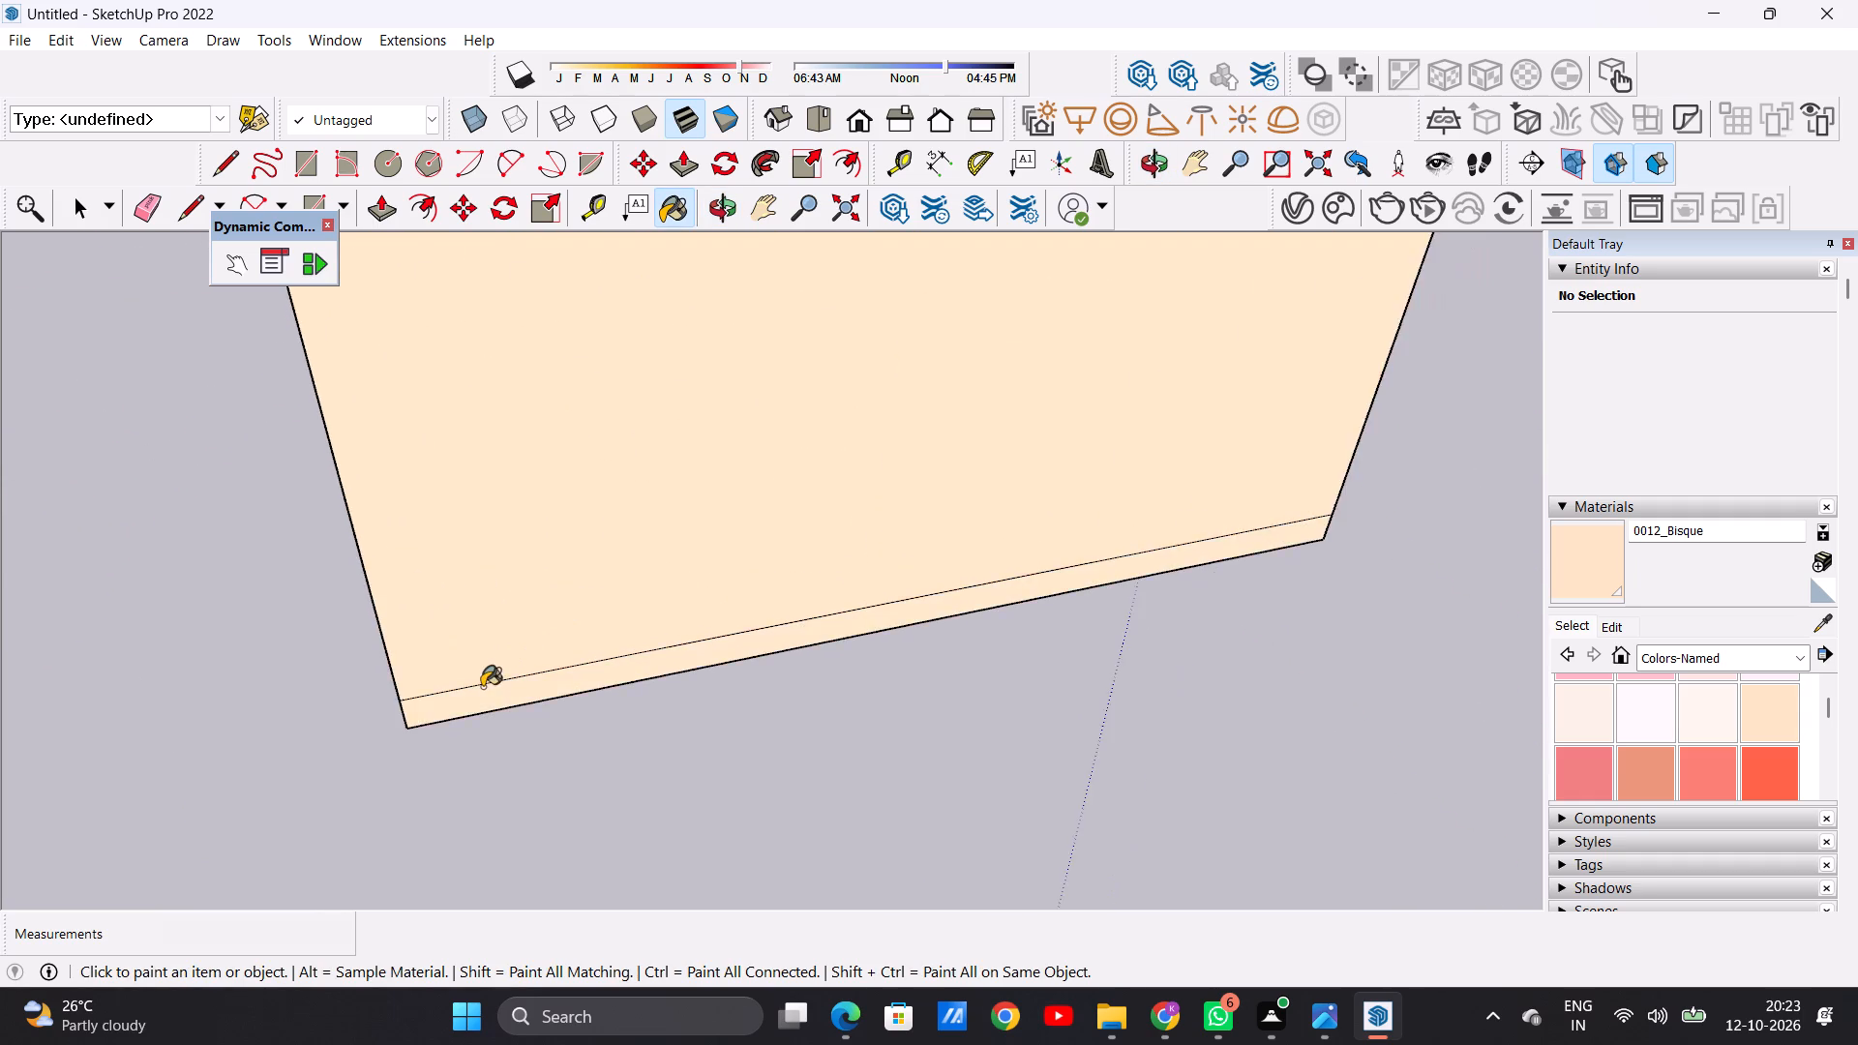
{"action": "scroll", "coordinate": [482, 687], "scroll_direction": "down", "scroll_amount": 11}
Review the painted house and road strip from the tiled side and the front, both near and far.
{"action": "middle_click_drag", "start_coordinate": [1058, 597], "coordinate": [136, 466]}
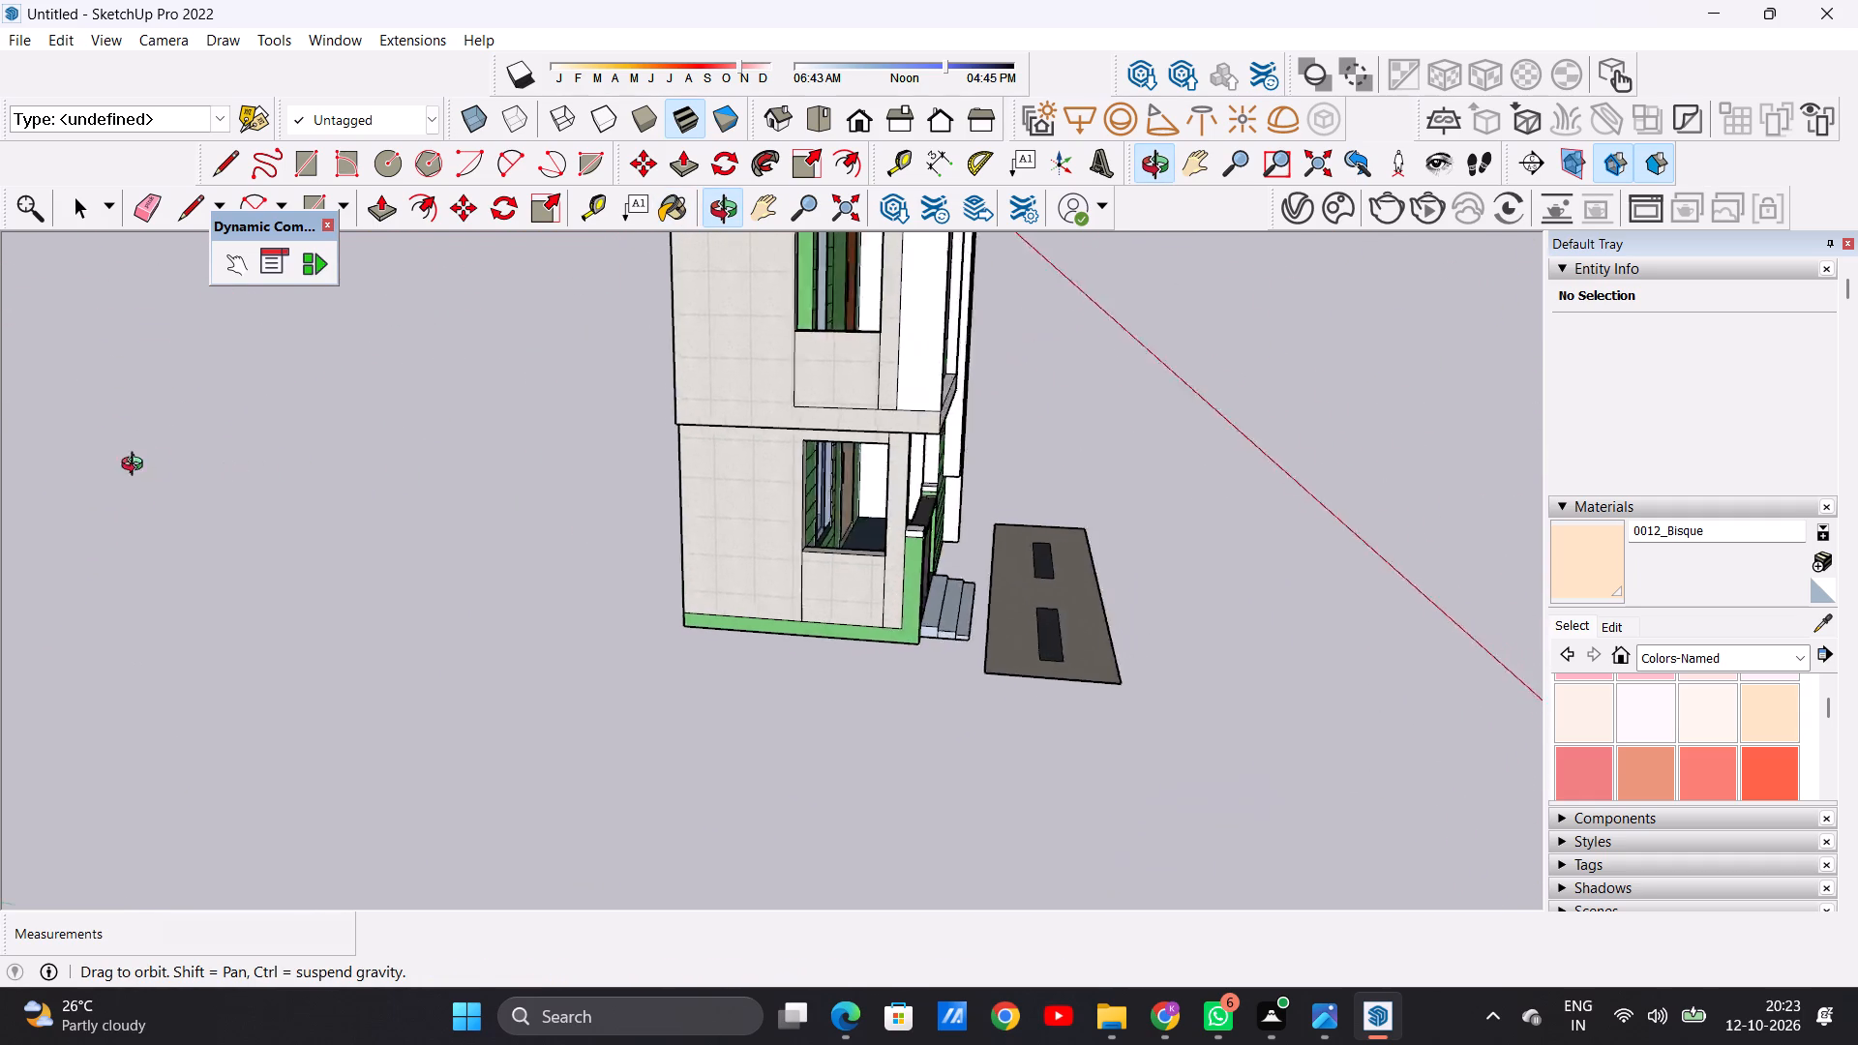
{"action": "middle_click_drag", "start_coordinate": [136, 466], "coordinate": [70, 471]}
{"action": "middle_click_drag", "start_coordinate": [839, 548], "coordinate": [241, 498]}
{"action": "middle_click", "coordinate": [241, 502]}
{"action": "scroll", "coordinate": [764, 649], "scroll_direction": "down", "scroll_amount": 2}
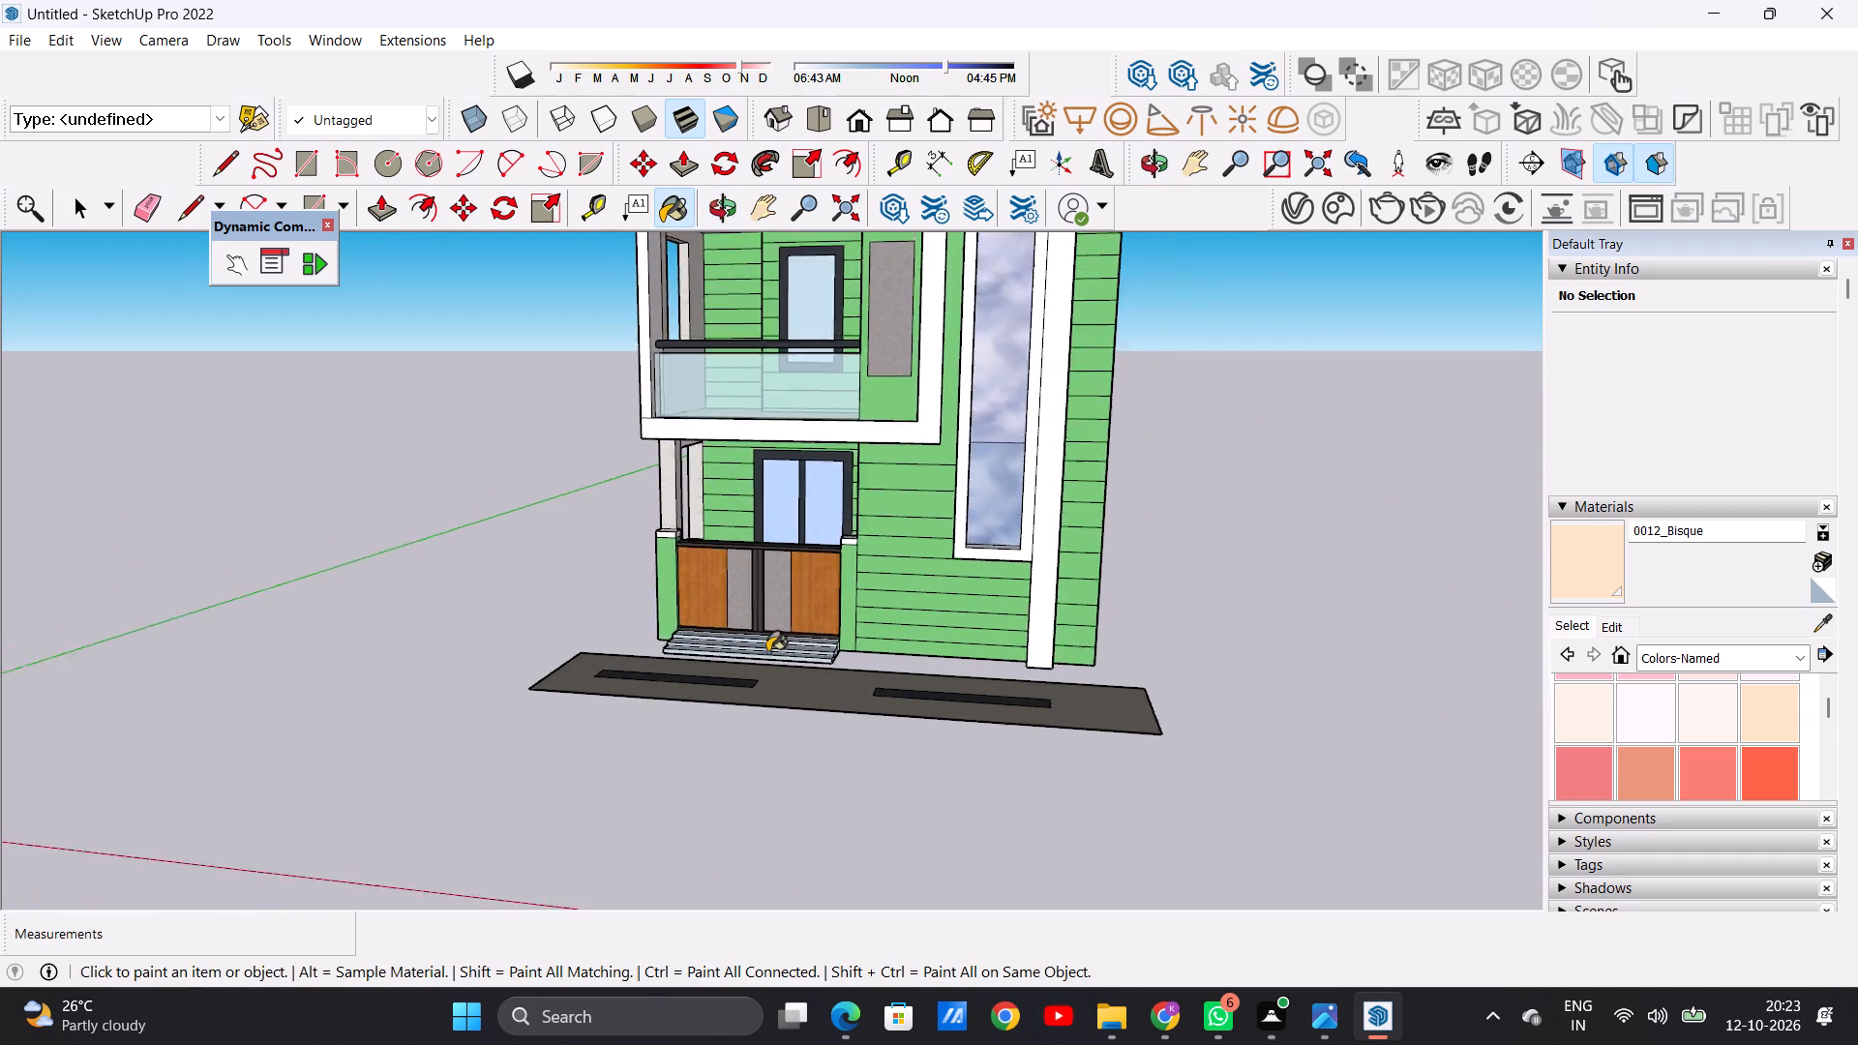
{"action": "scroll", "coordinate": [767, 652], "scroll_direction": "down", "scroll_amount": 7}
{"action": "scroll", "coordinate": [837, 435], "scroll_direction": "up", "scroll_amount": 6}
{"action": "key", "text": "space"}
{"action": "scroll", "coordinate": [829, 485], "scroll_direction": "down", "scroll_amount": 4}
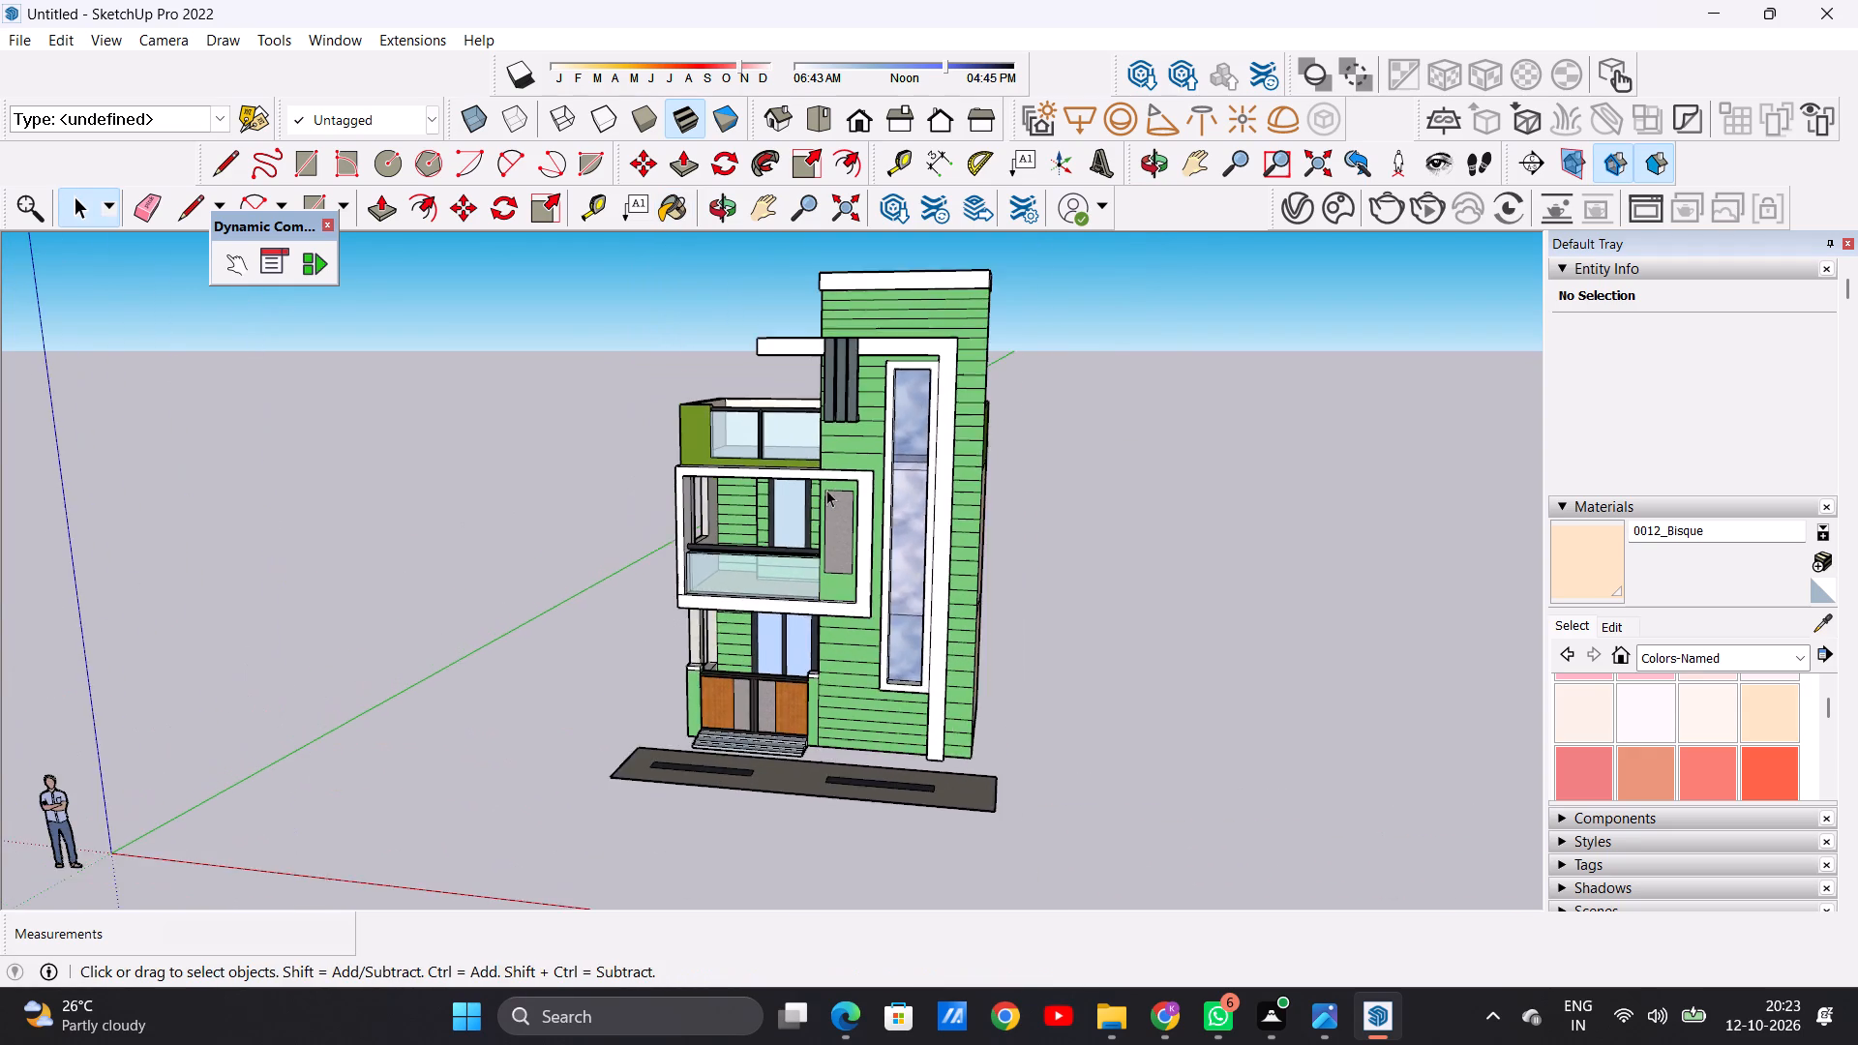
{"action": "scroll", "coordinate": [826, 490], "scroll_direction": "down", "scroll_amount": 1}
{"action": "middle_click_drag", "start_coordinate": [754, 563], "coordinate": [840, 557]}
{"action": "scroll", "coordinate": [900, 350], "scroll_direction": "up", "scroll_amount": 2}
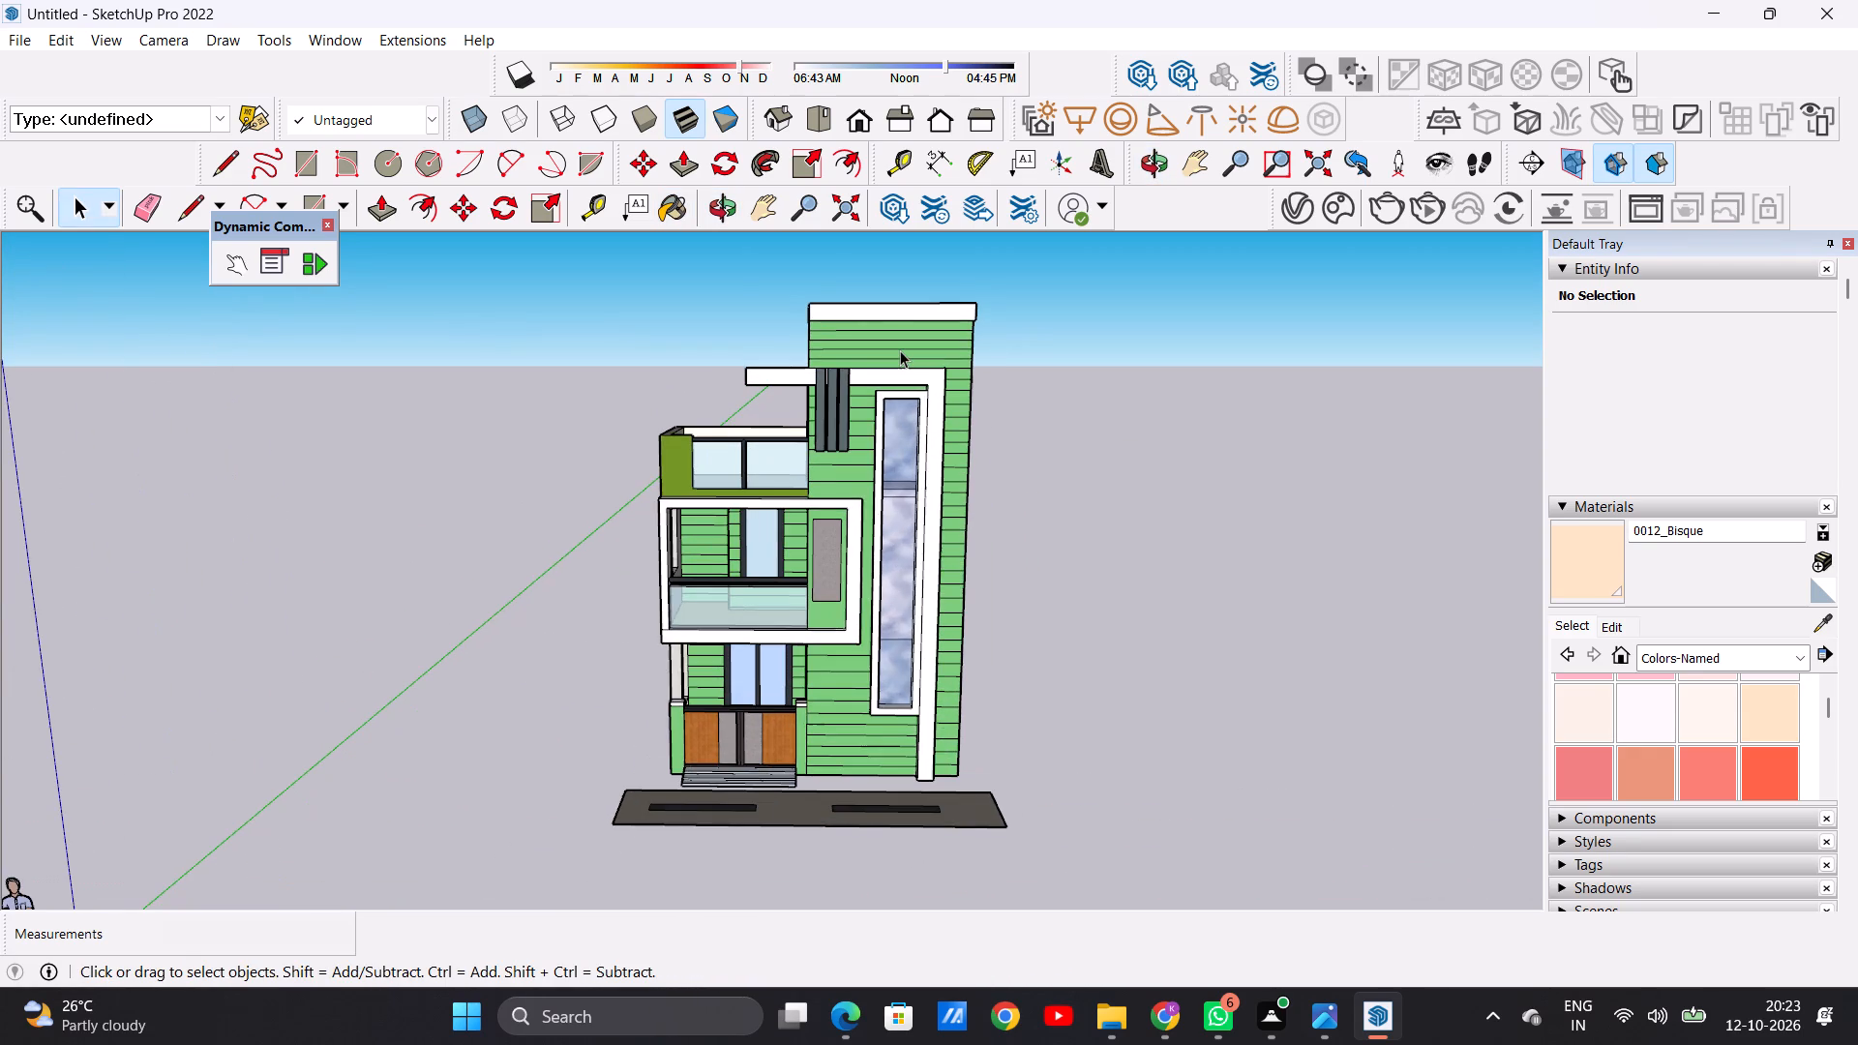
{"action": "scroll", "coordinate": [900, 350], "scroll_direction": "up", "scroll_amount": 1}
{"action": "scroll", "coordinate": [901, 360], "scroll_direction": "down", "scroll_amount": 1}
{"action": "middle_click_drag", "start_coordinate": [951, 446], "coordinate": [918, 440]}
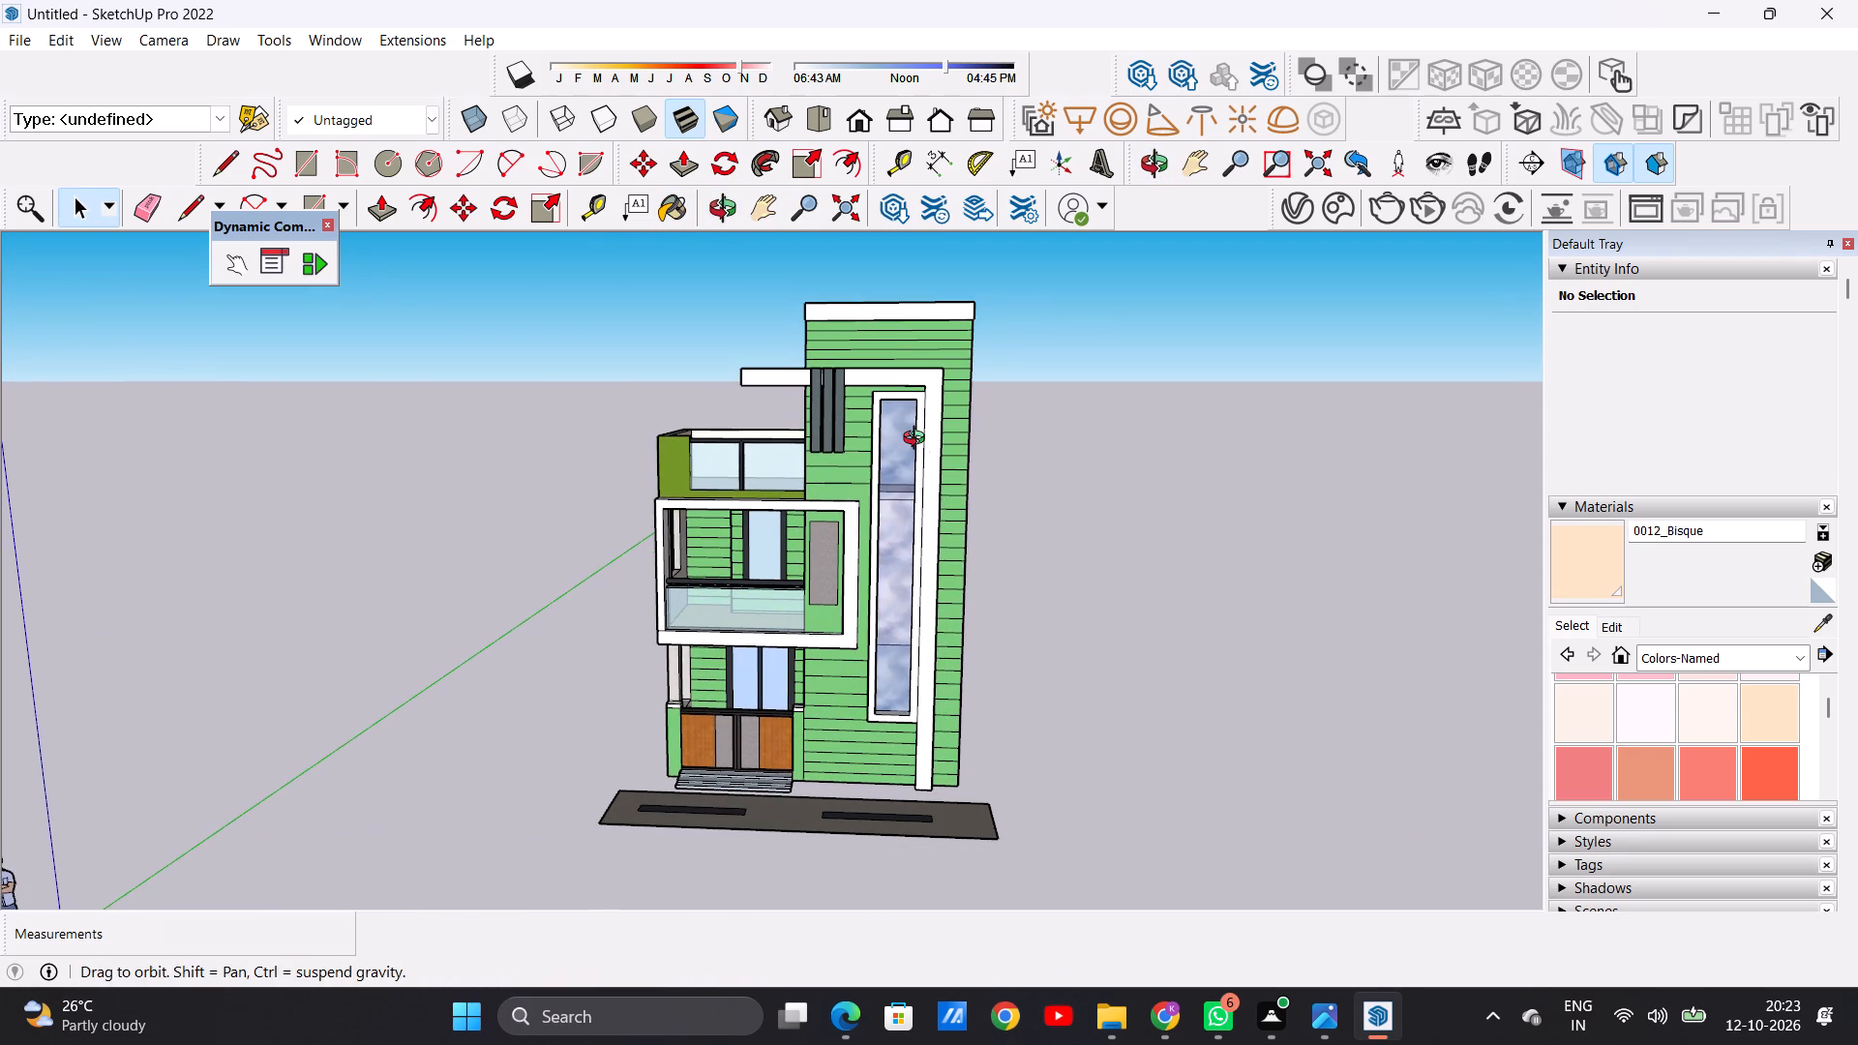
{"action": "middle_click", "coordinate": [918, 440]}
{"action": "middle_click_drag", "start_coordinate": [729, 763], "coordinate": [771, 699]}
{"action": "middle_click_drag", "start_coordinate": [766, 689], "coordinate": [745, 761]}
{"action": "scroll", "coordinate": [767, 623], "scroll_direction": "up", "scroll_amount": 3}
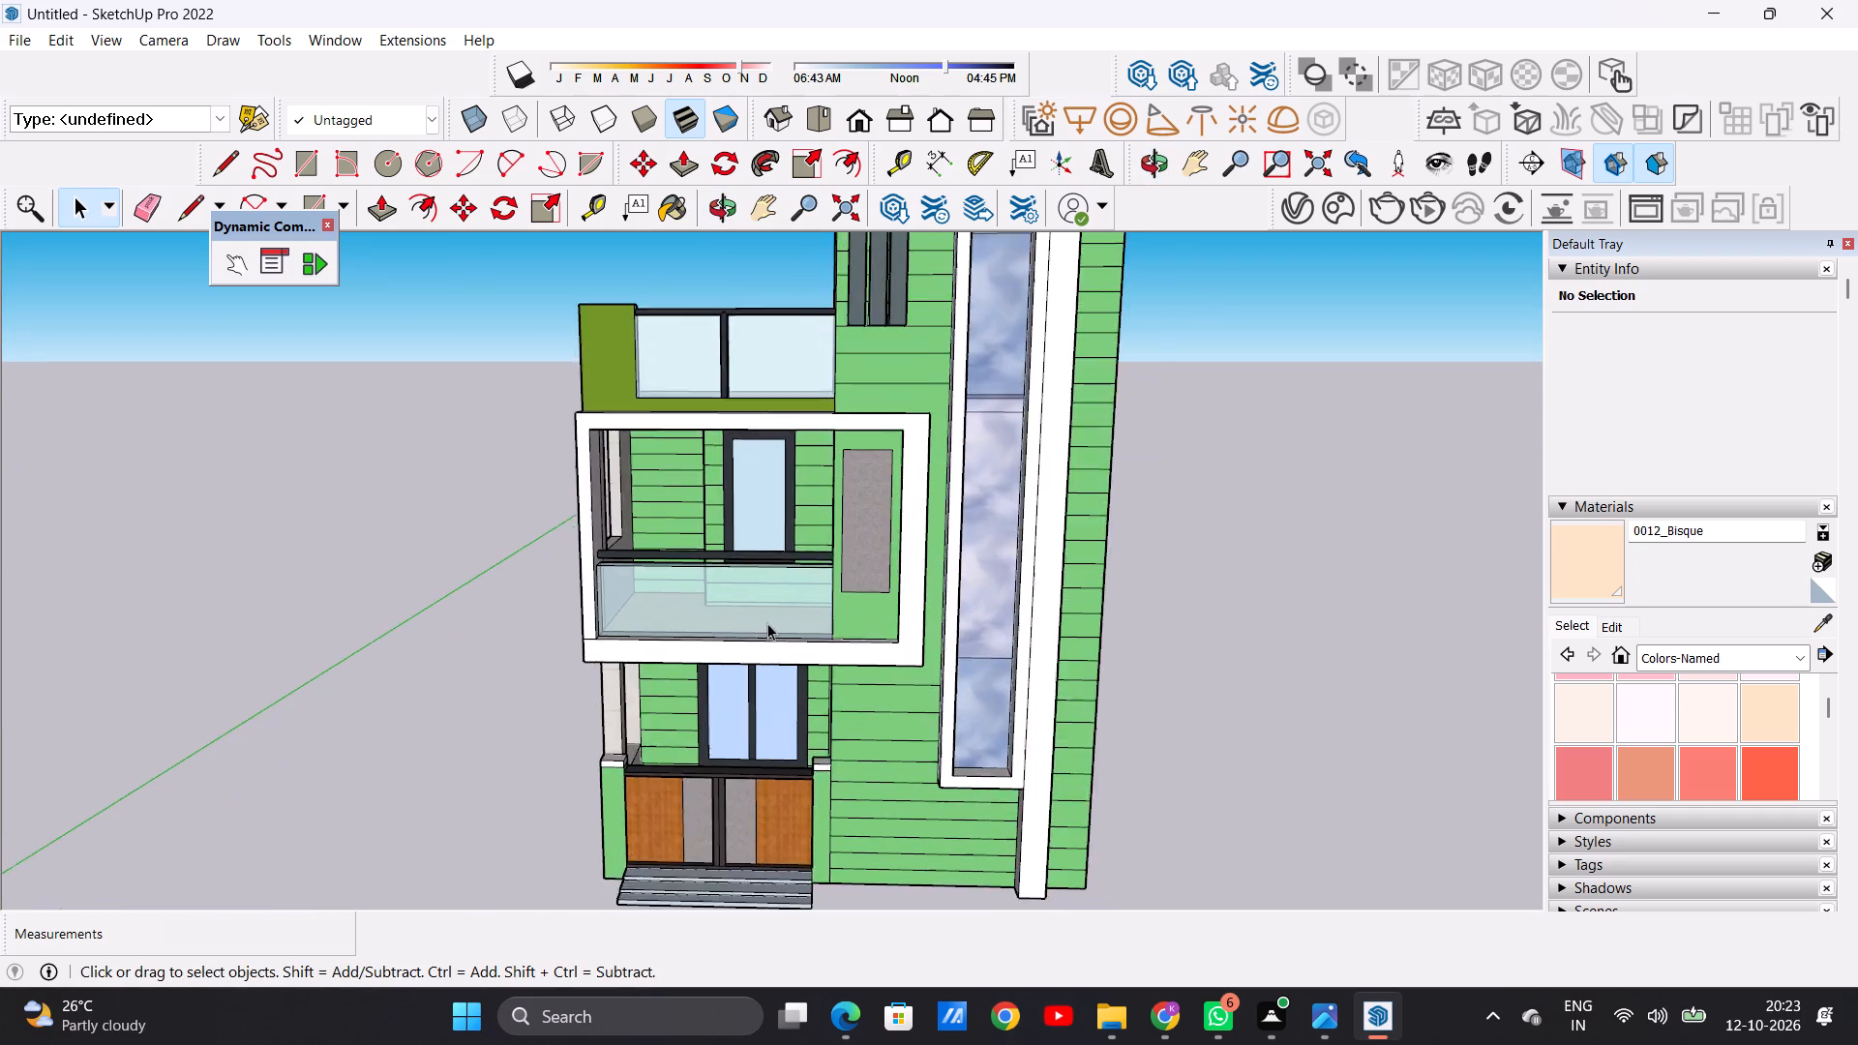
{"action": "scroll", "coordinate": [767, 623], "scroll_direction": "up", "scroll_amount": 4}
{"action": "scroll", "coordinate": [647, 620], "scroll_direction": "down", "scroll_amount": 10}
{"action": "scroll", "coordinate": [745, 699], "scroll_direction": "up", "scroll_amount": 5}
{"action": "scroll", "coordinate": [747, 712], "scroll_direction": "down", "scroll_amount": 3}
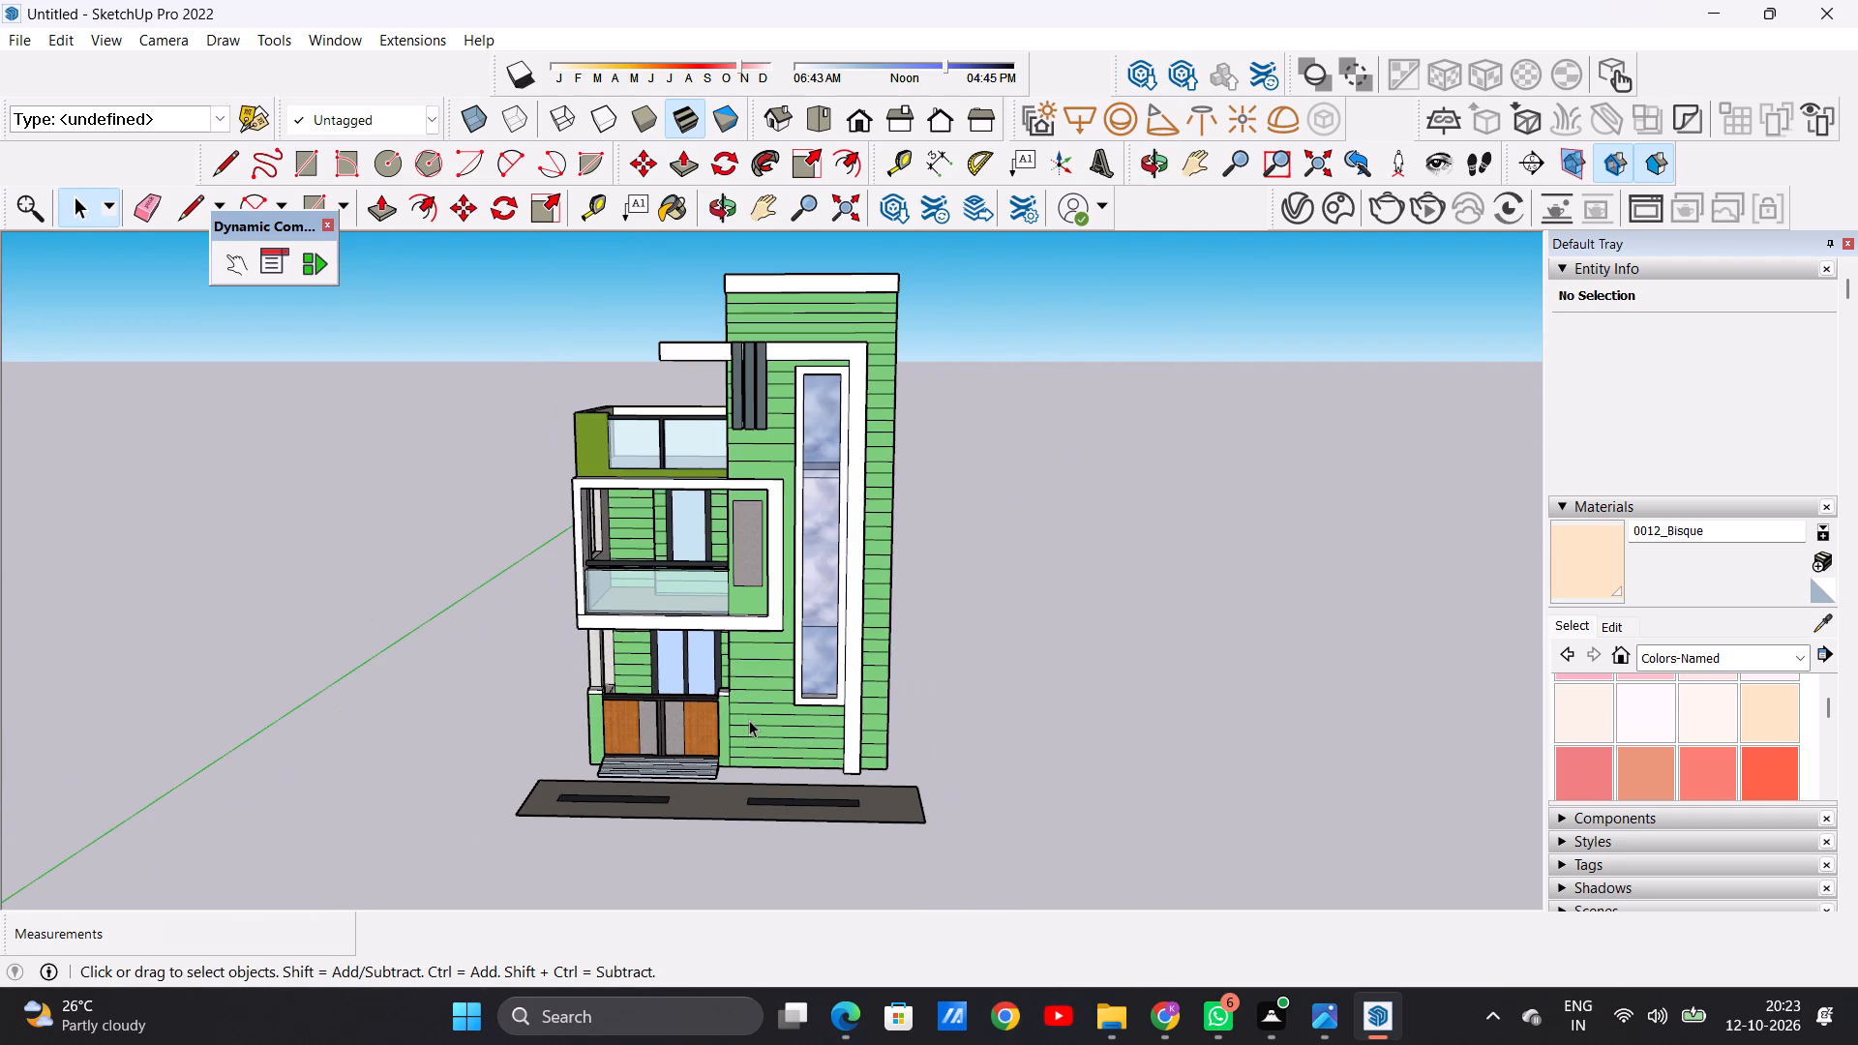
Save the model in the Documents folder as a SketchUp file named HIMA.
{"action": "key", "text": "ctrl+s"}
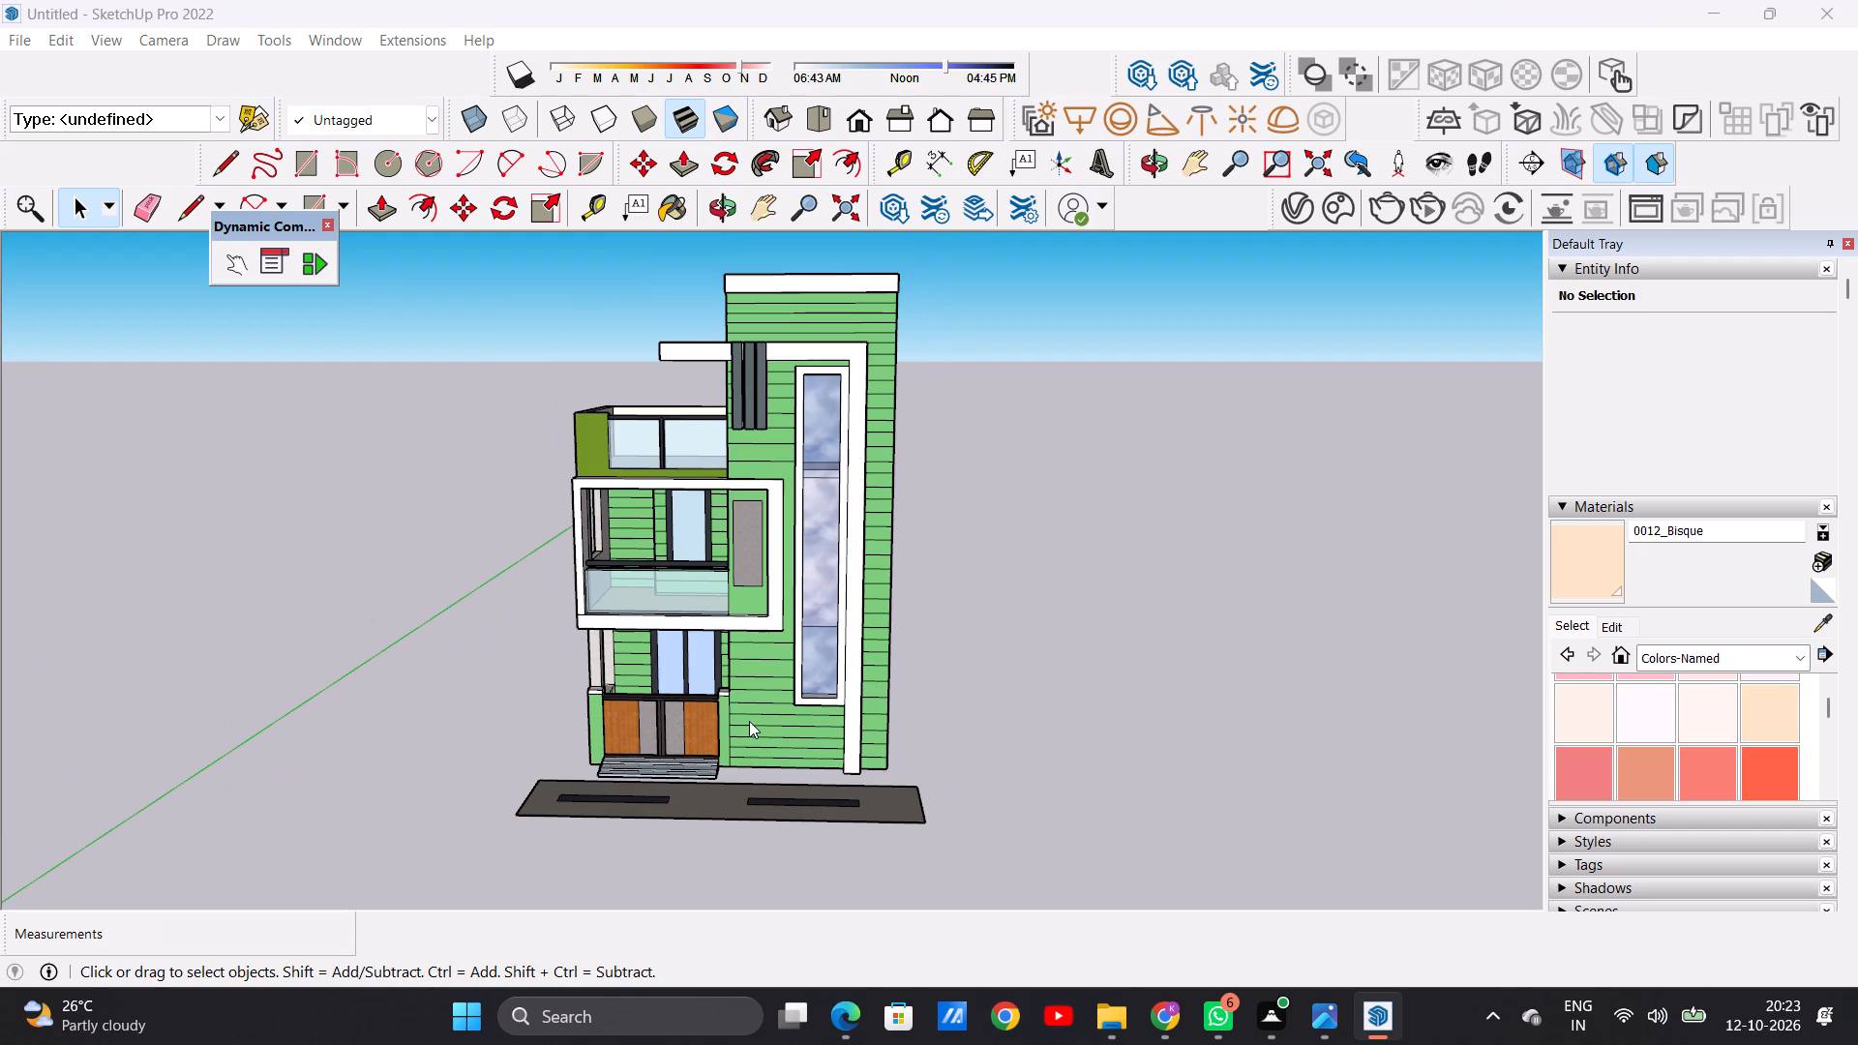
{"action": "key", "text": "space"}
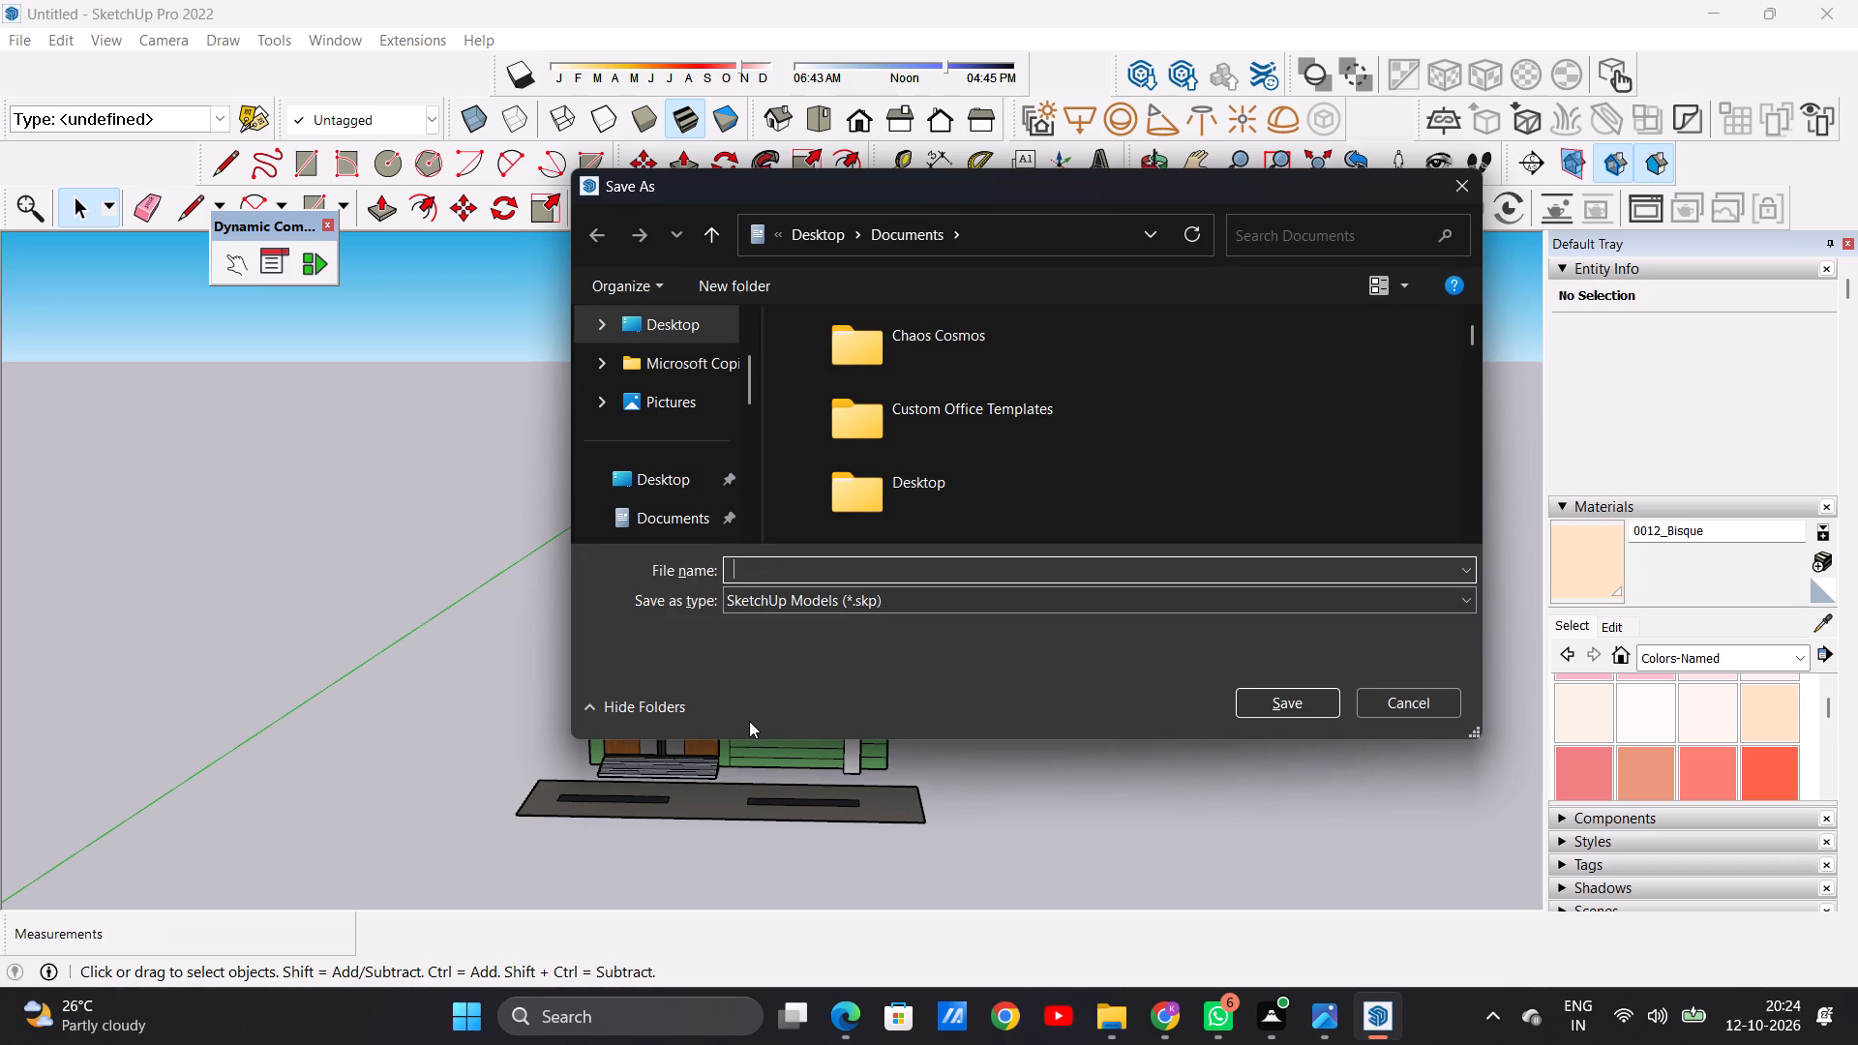
{"action": "type", "text": "HIMS"}
{"action": "key", "text": "BackSpace"}
{"action": "type", "text": "A"}
{"action": "key", "text": "space"}
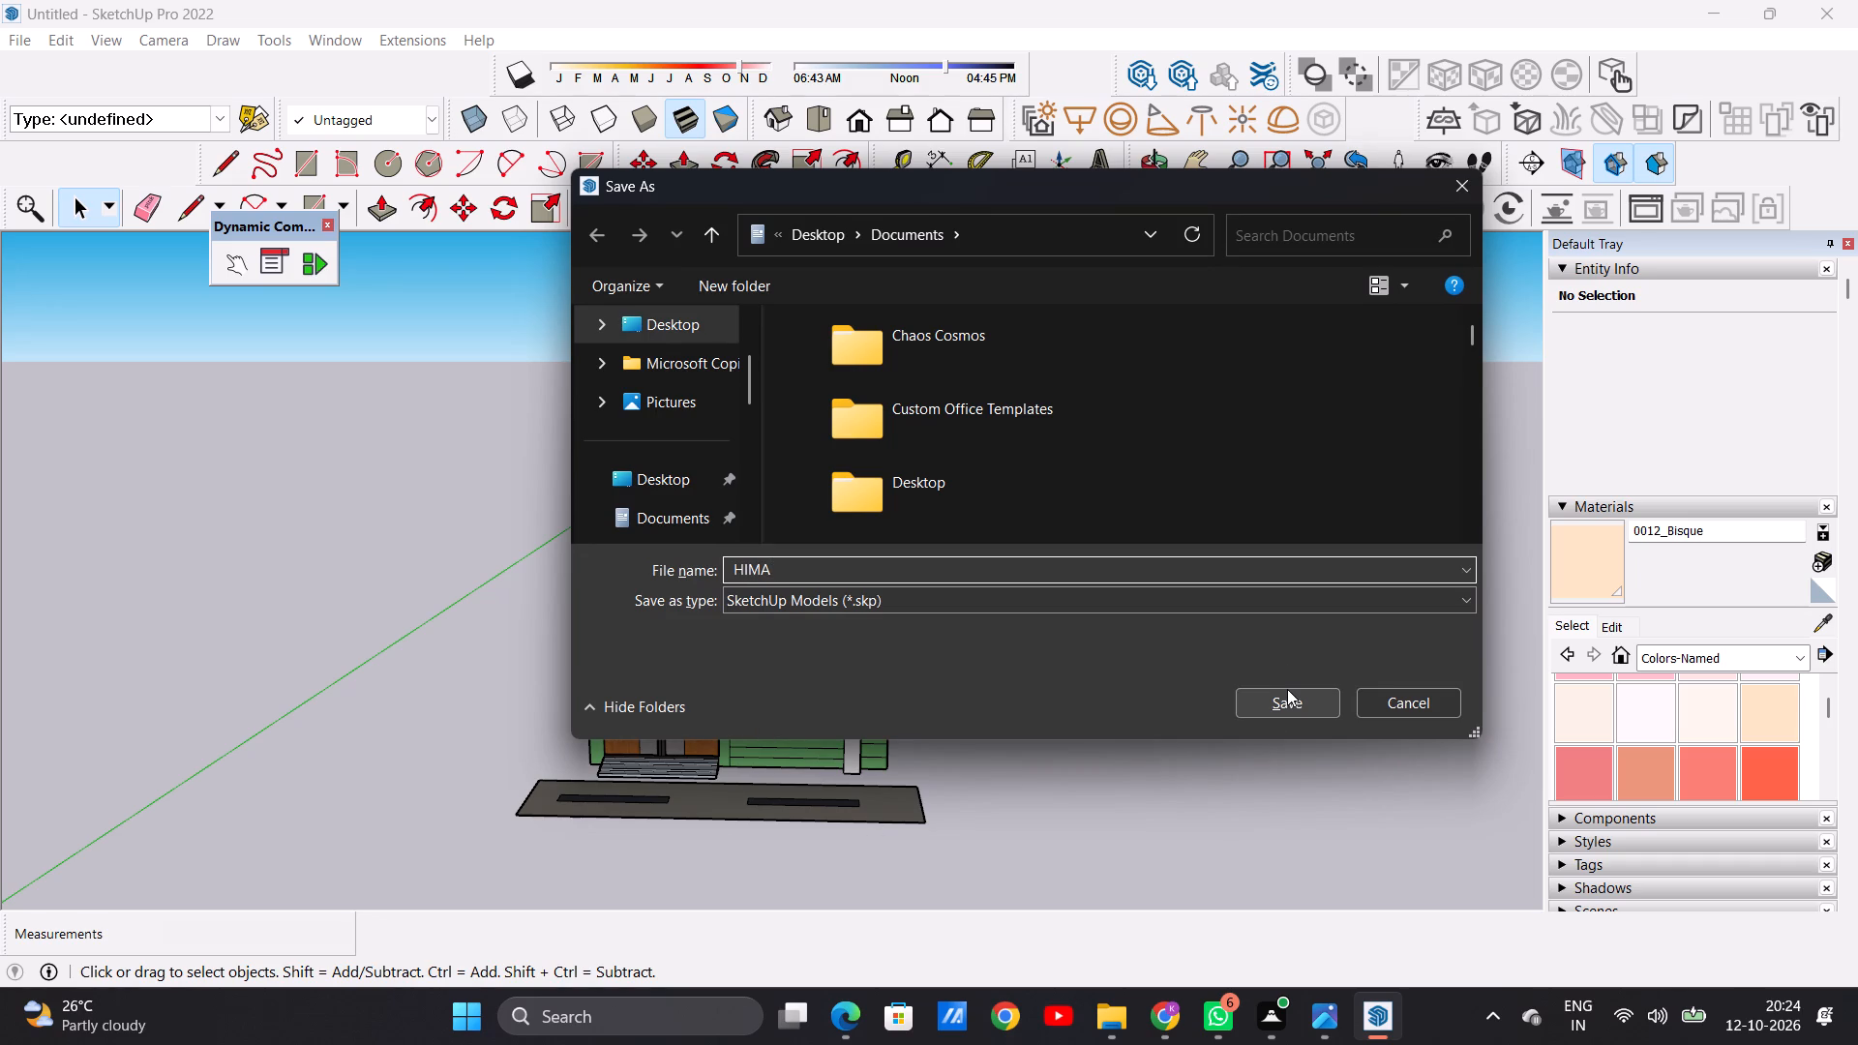
{"action": "left_click", "coordinate": [1284, 700]}
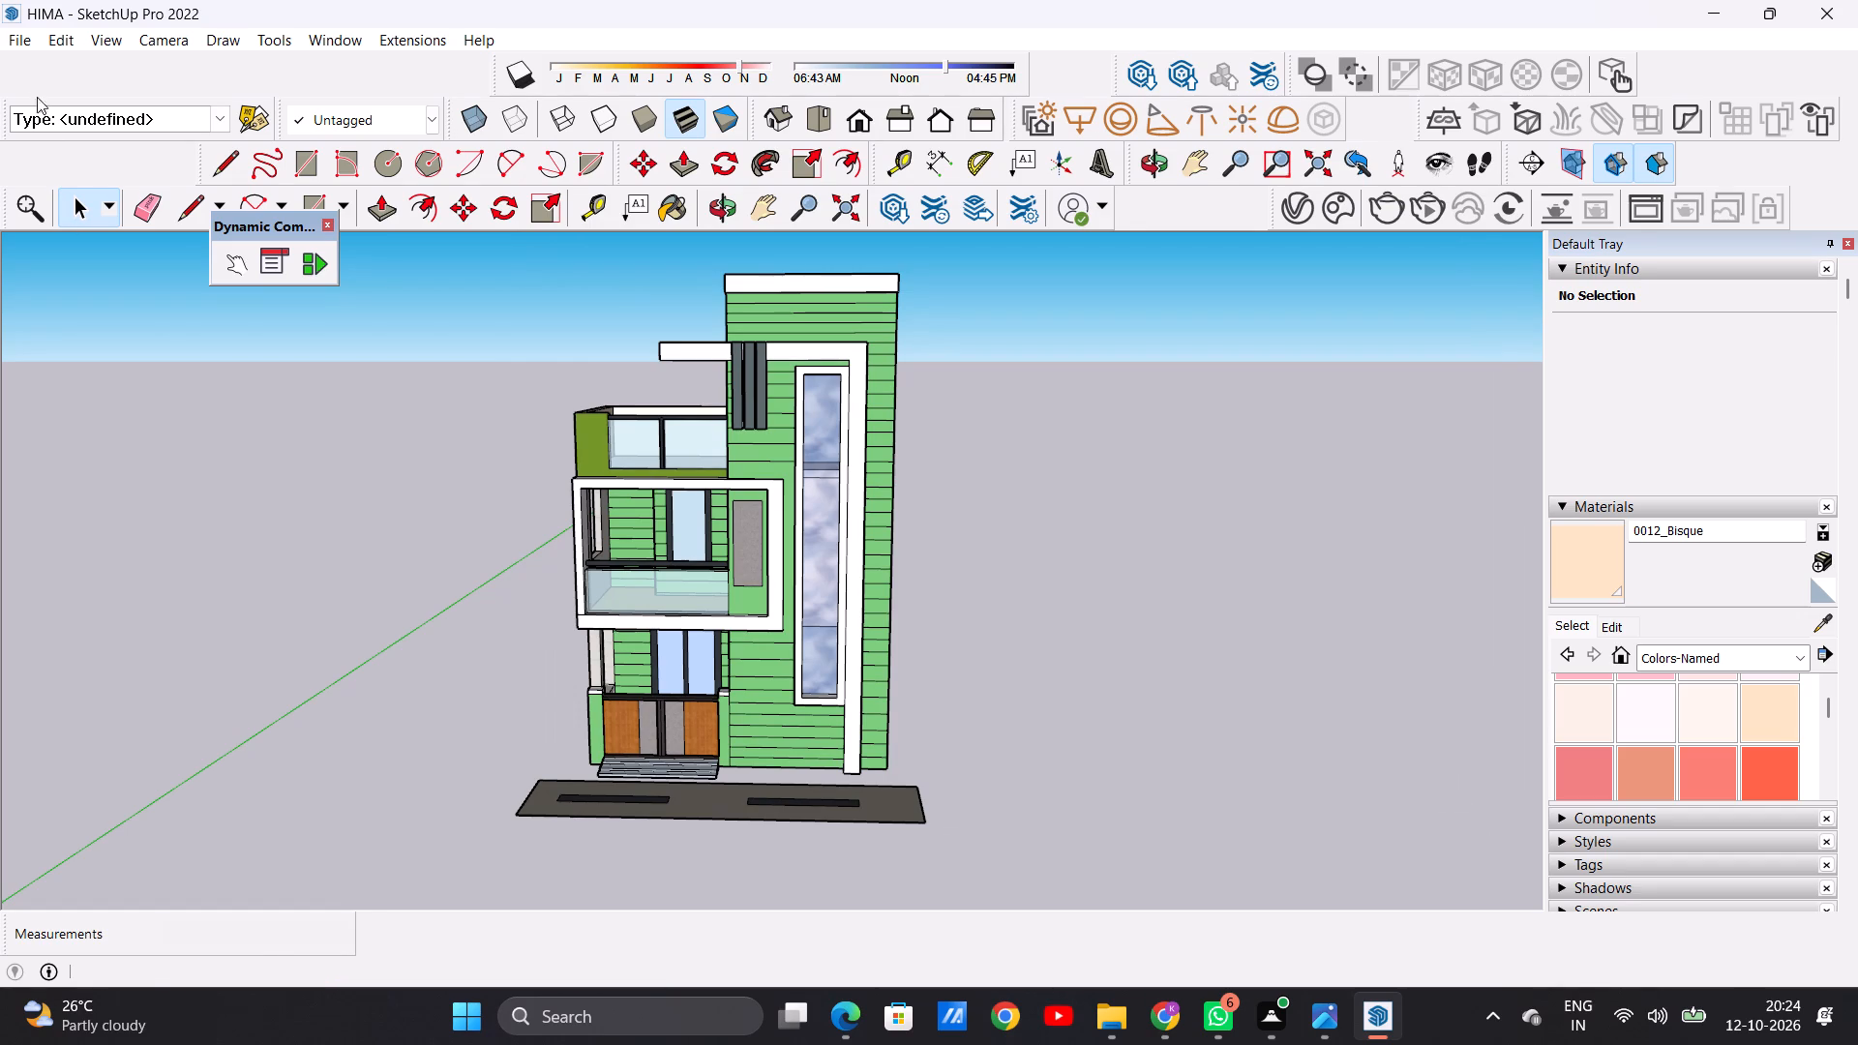
Export the current front view as a 2D JPEG image named HIMA PDF in the Documents folder.
{"action": "left_click", "coordinate": [16, 42]}
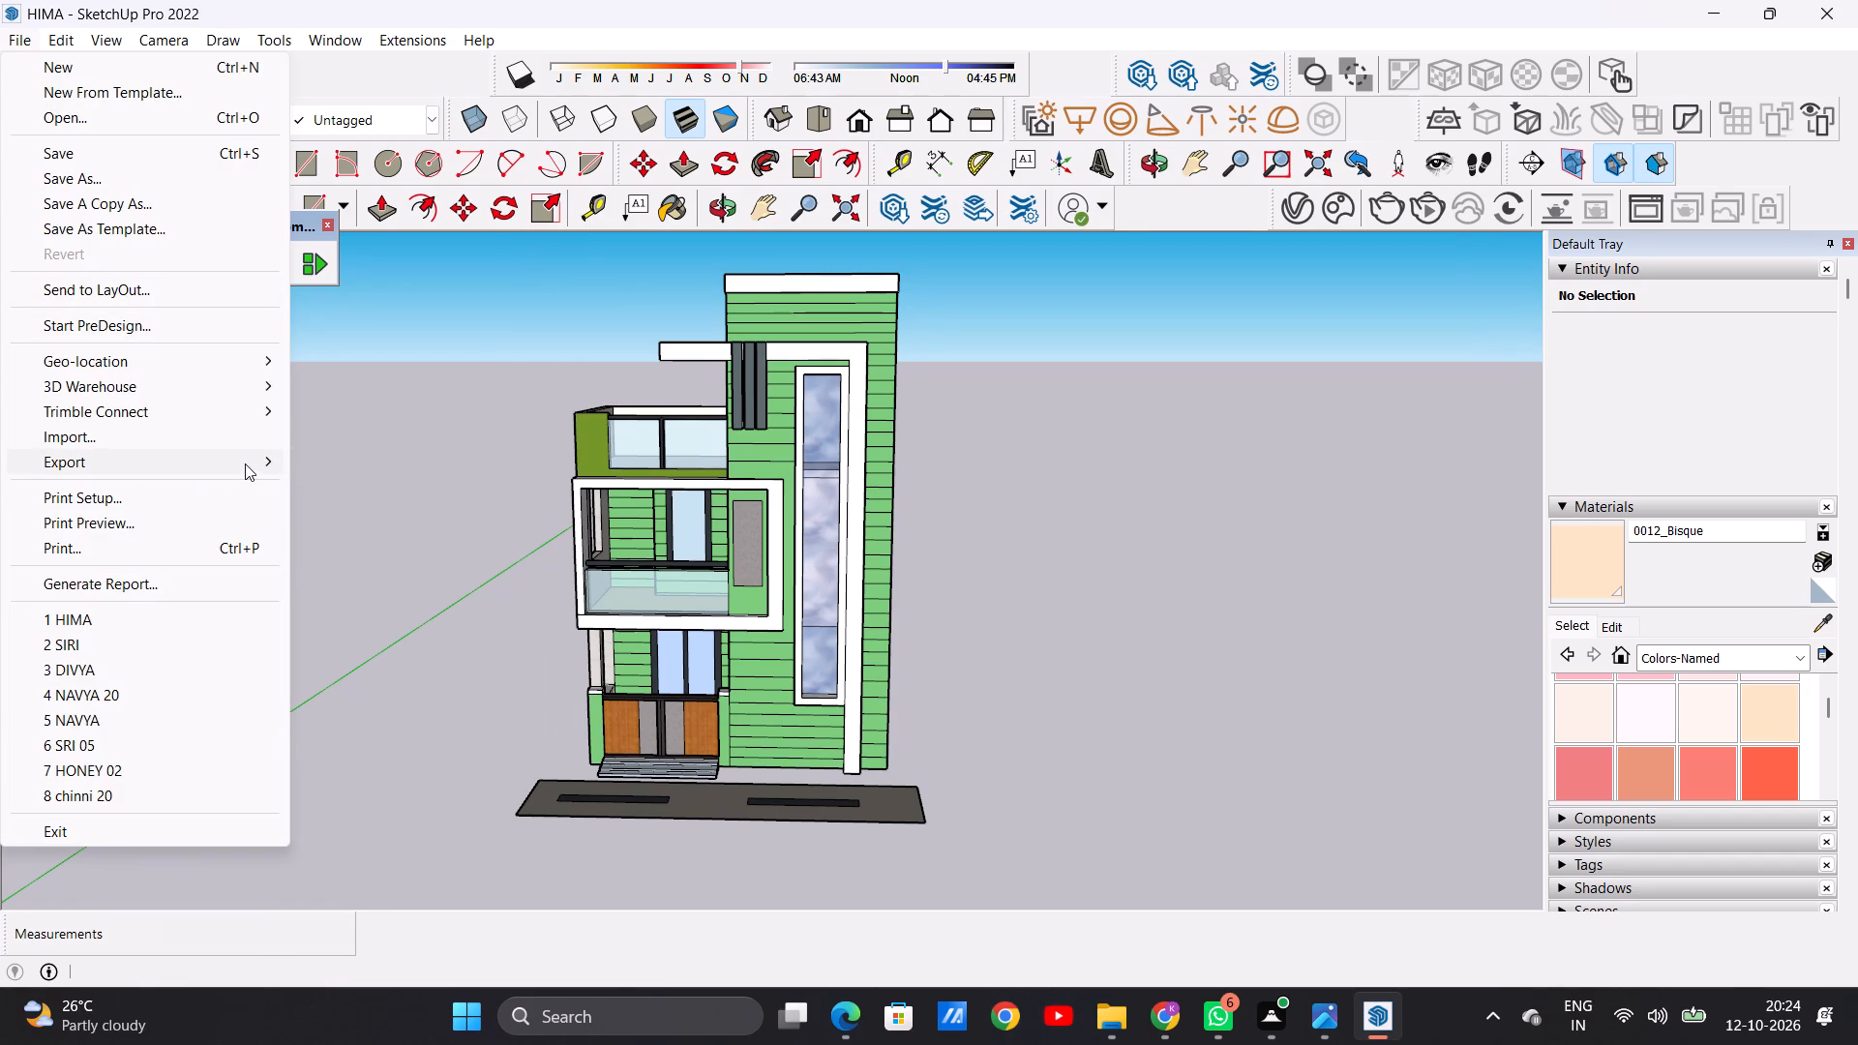
{"action": "left_click", "coordinate": [304, 484]}
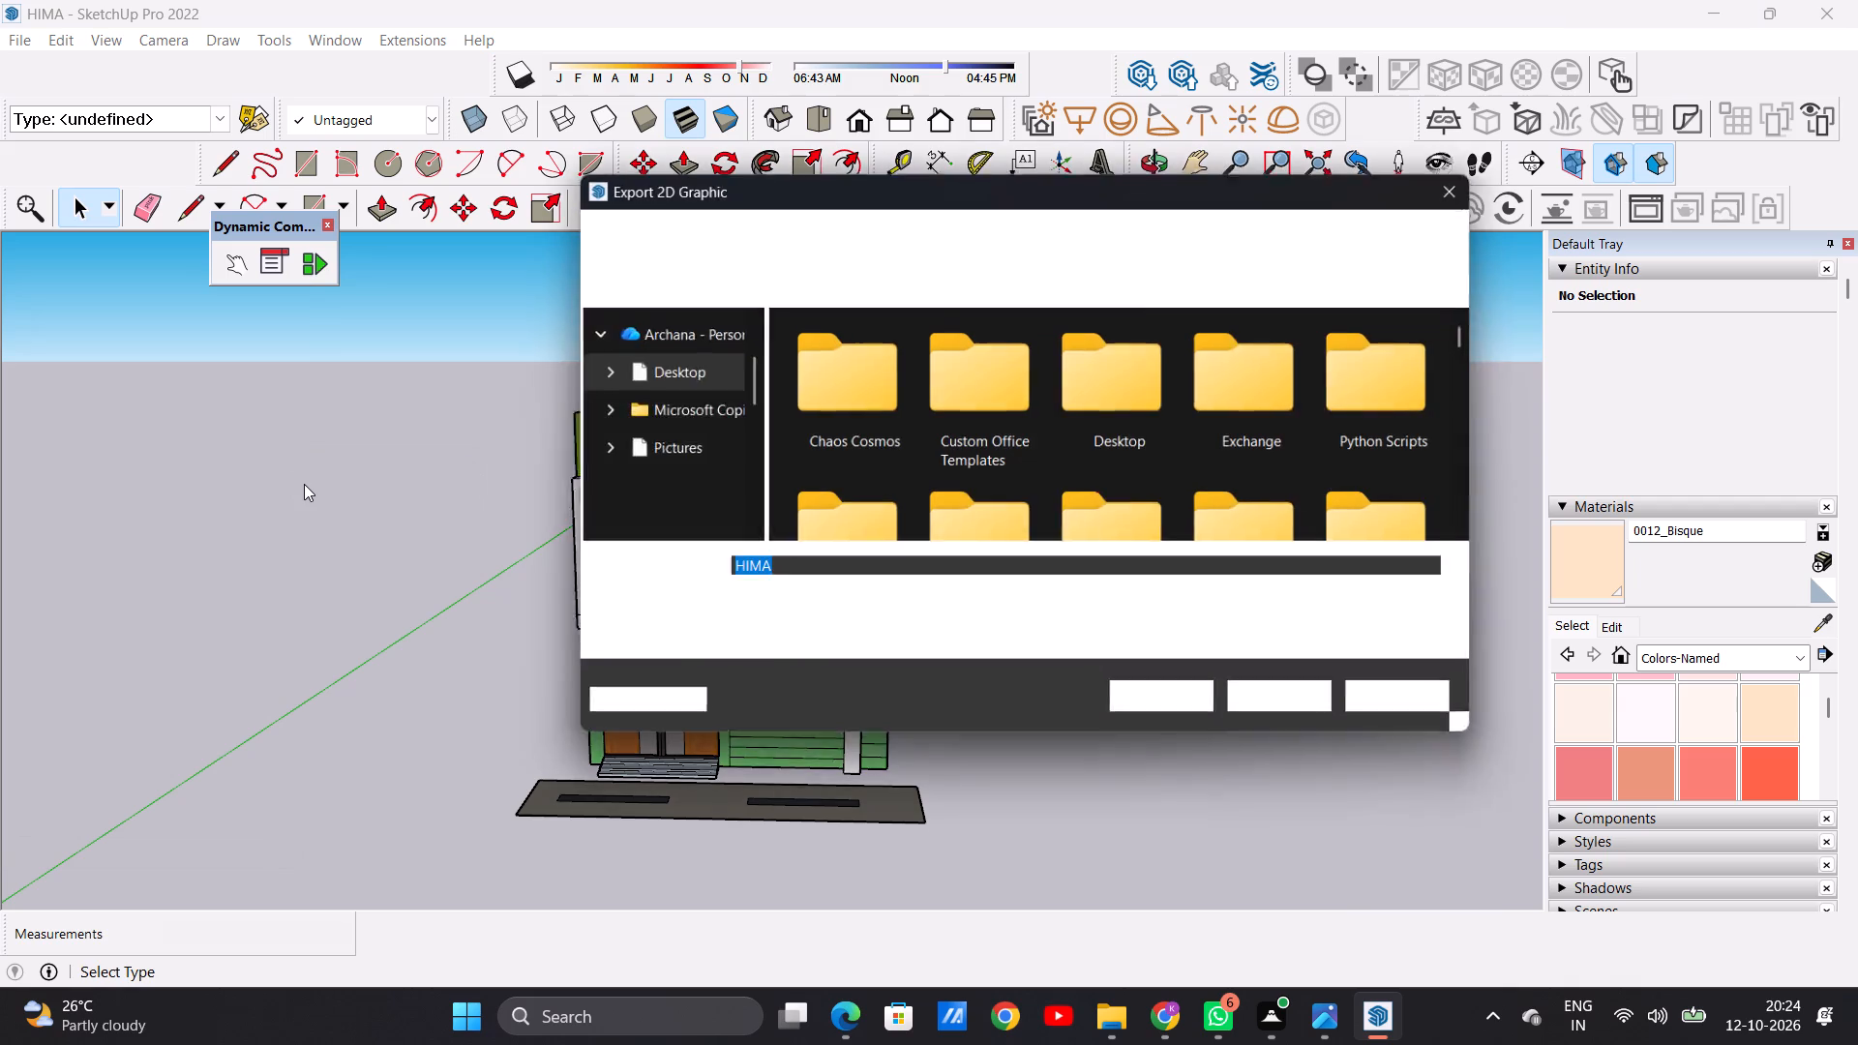
{"action": "left_click", "coordinate": [886, 572]}
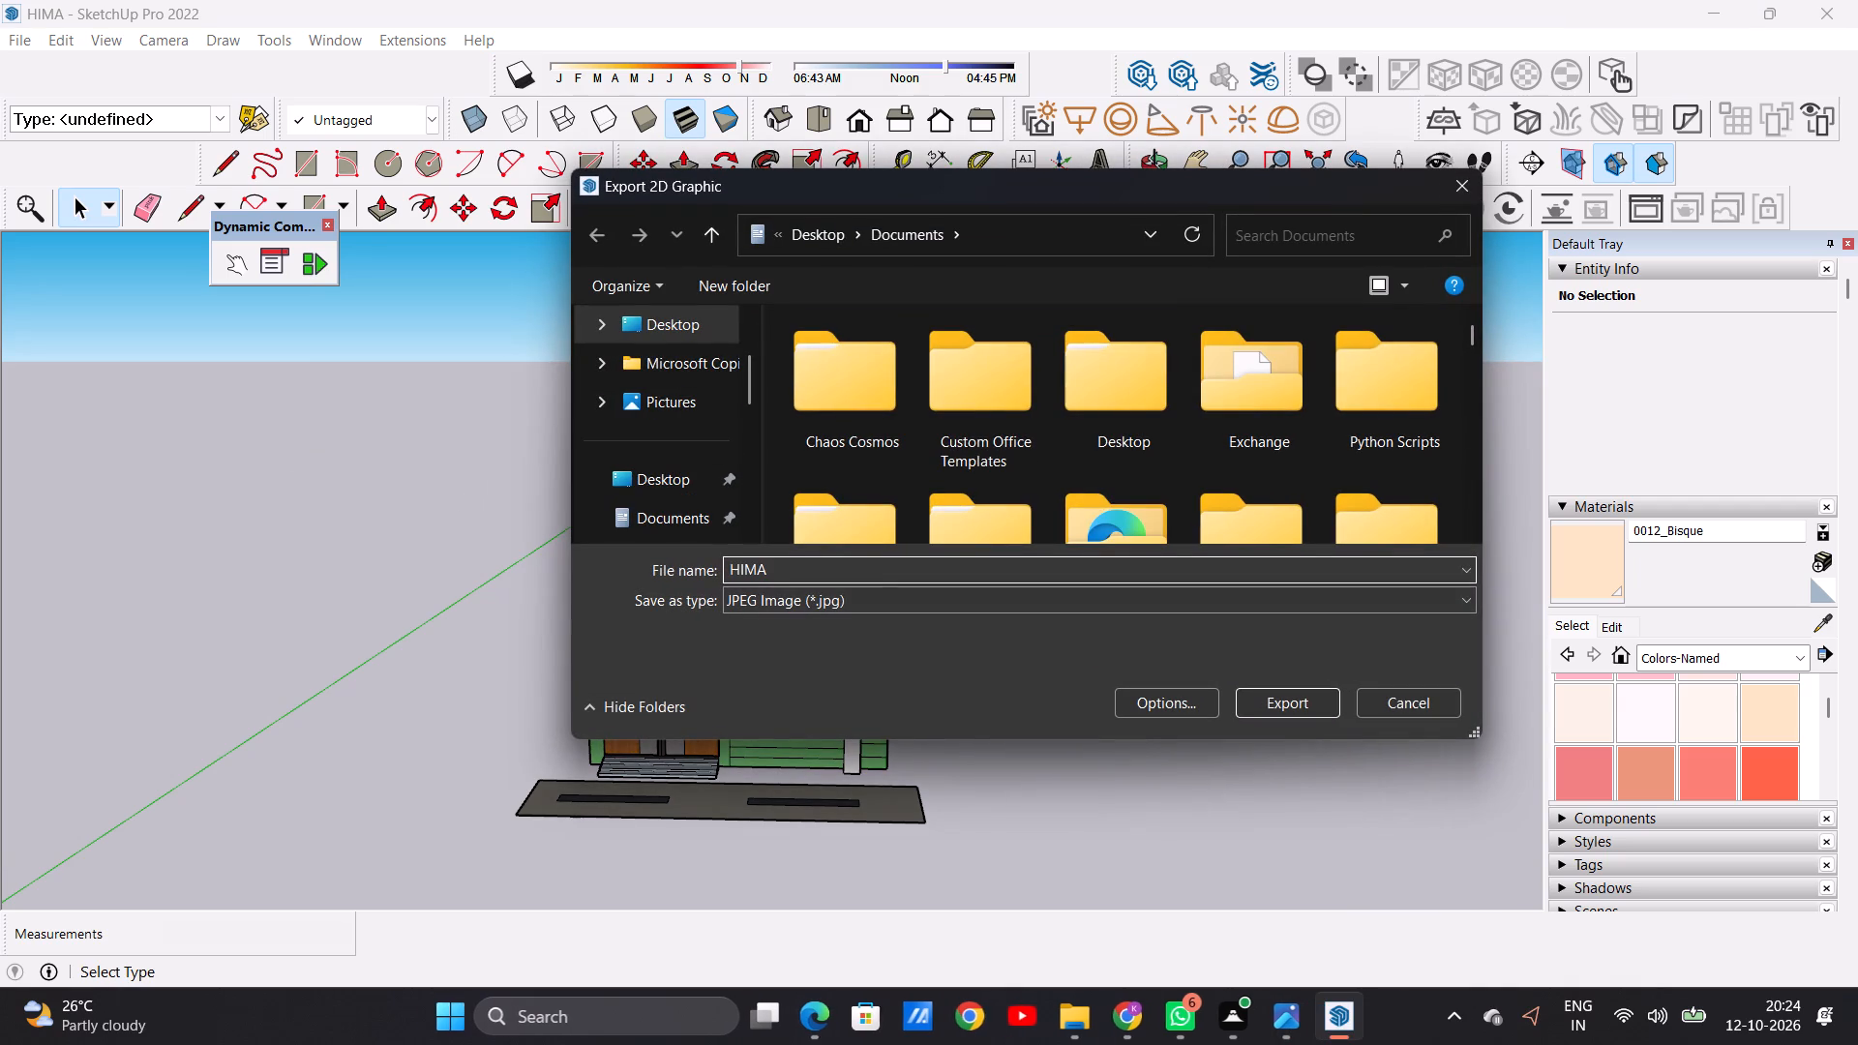
{"action": "key", "text": "space"}
{"action": "type", "text": "PDF"}
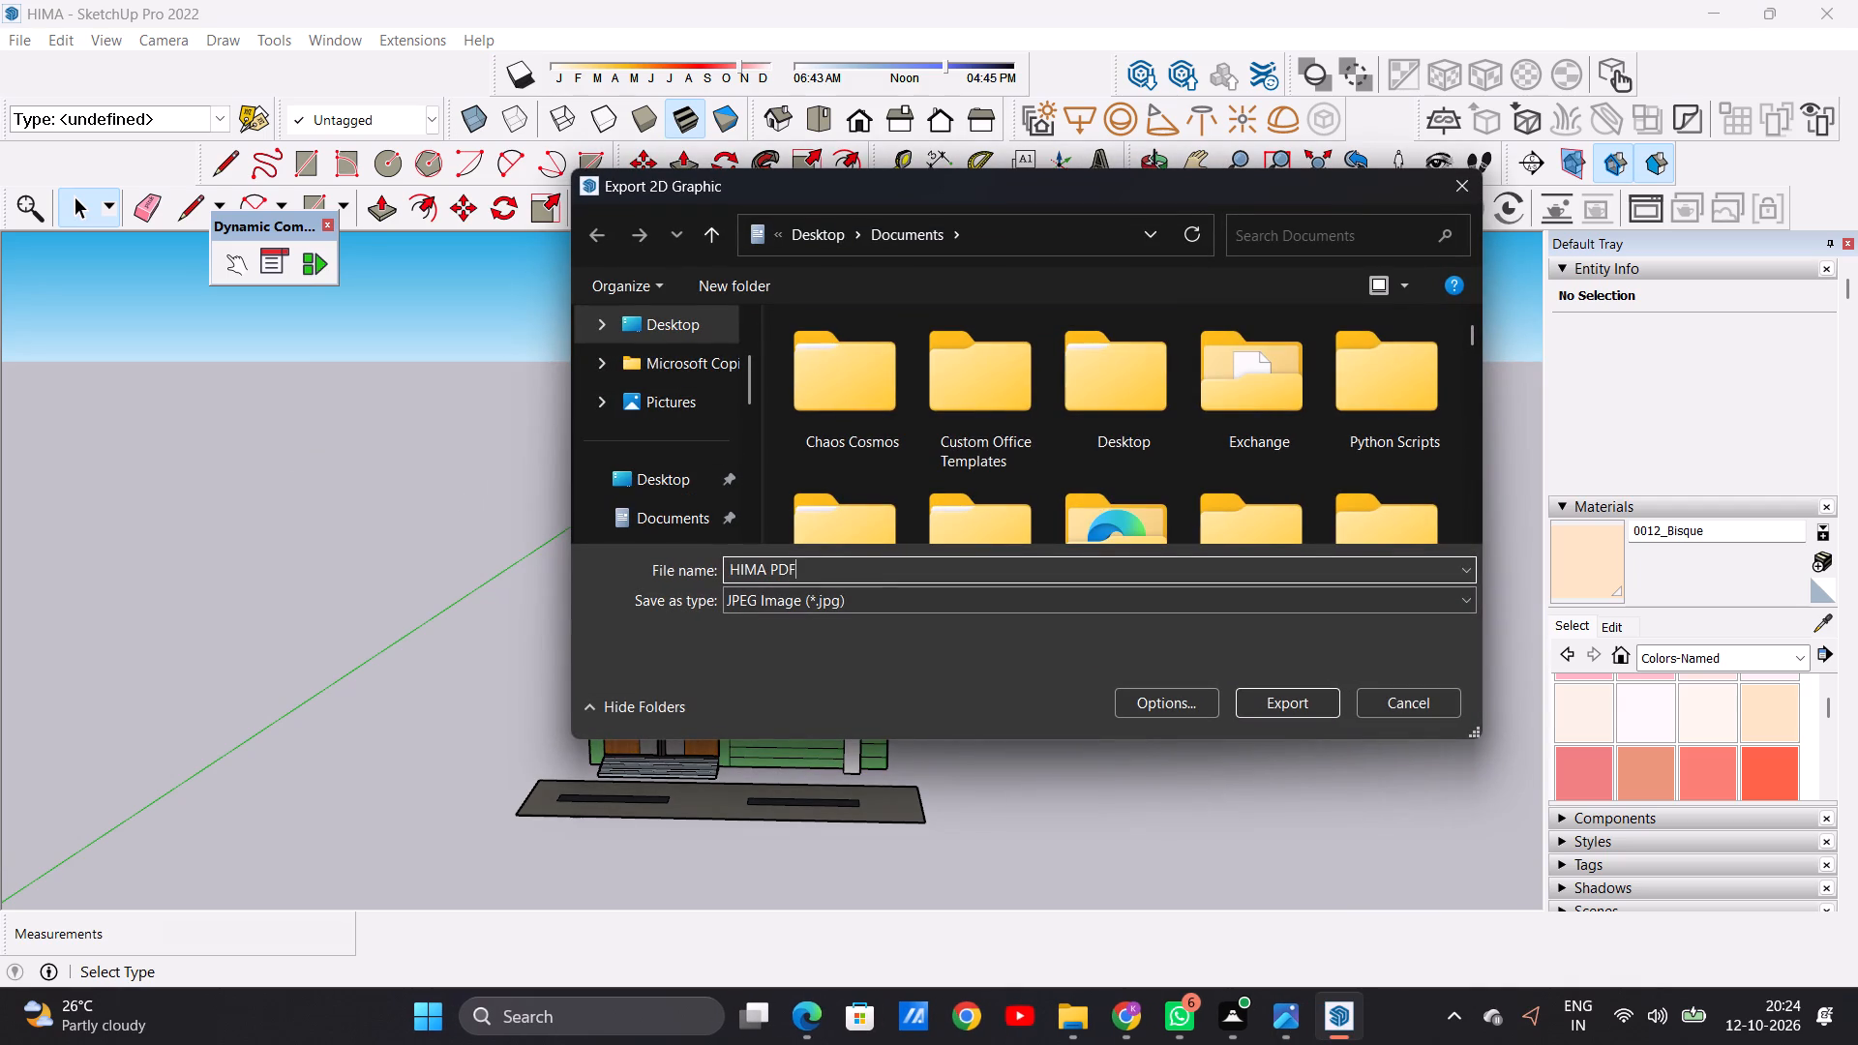
{"action": "left_click", "coordinate": [1288, 698]}
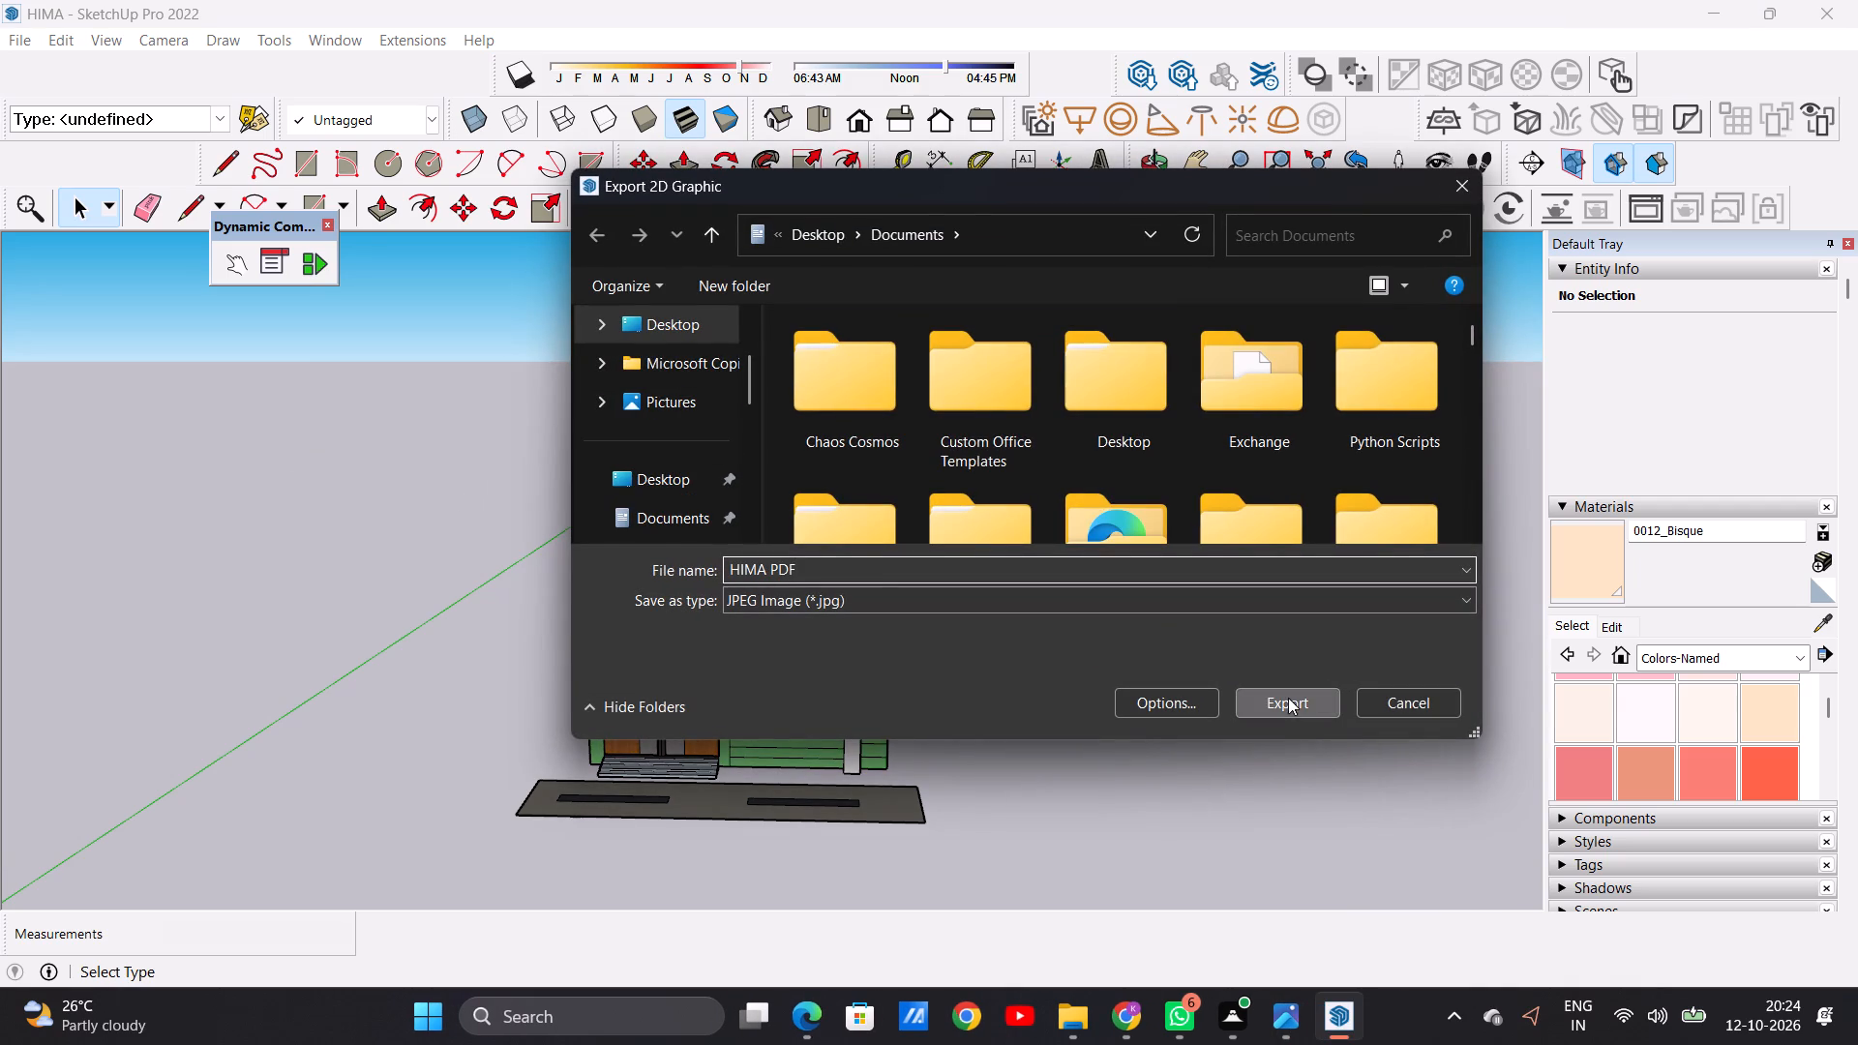